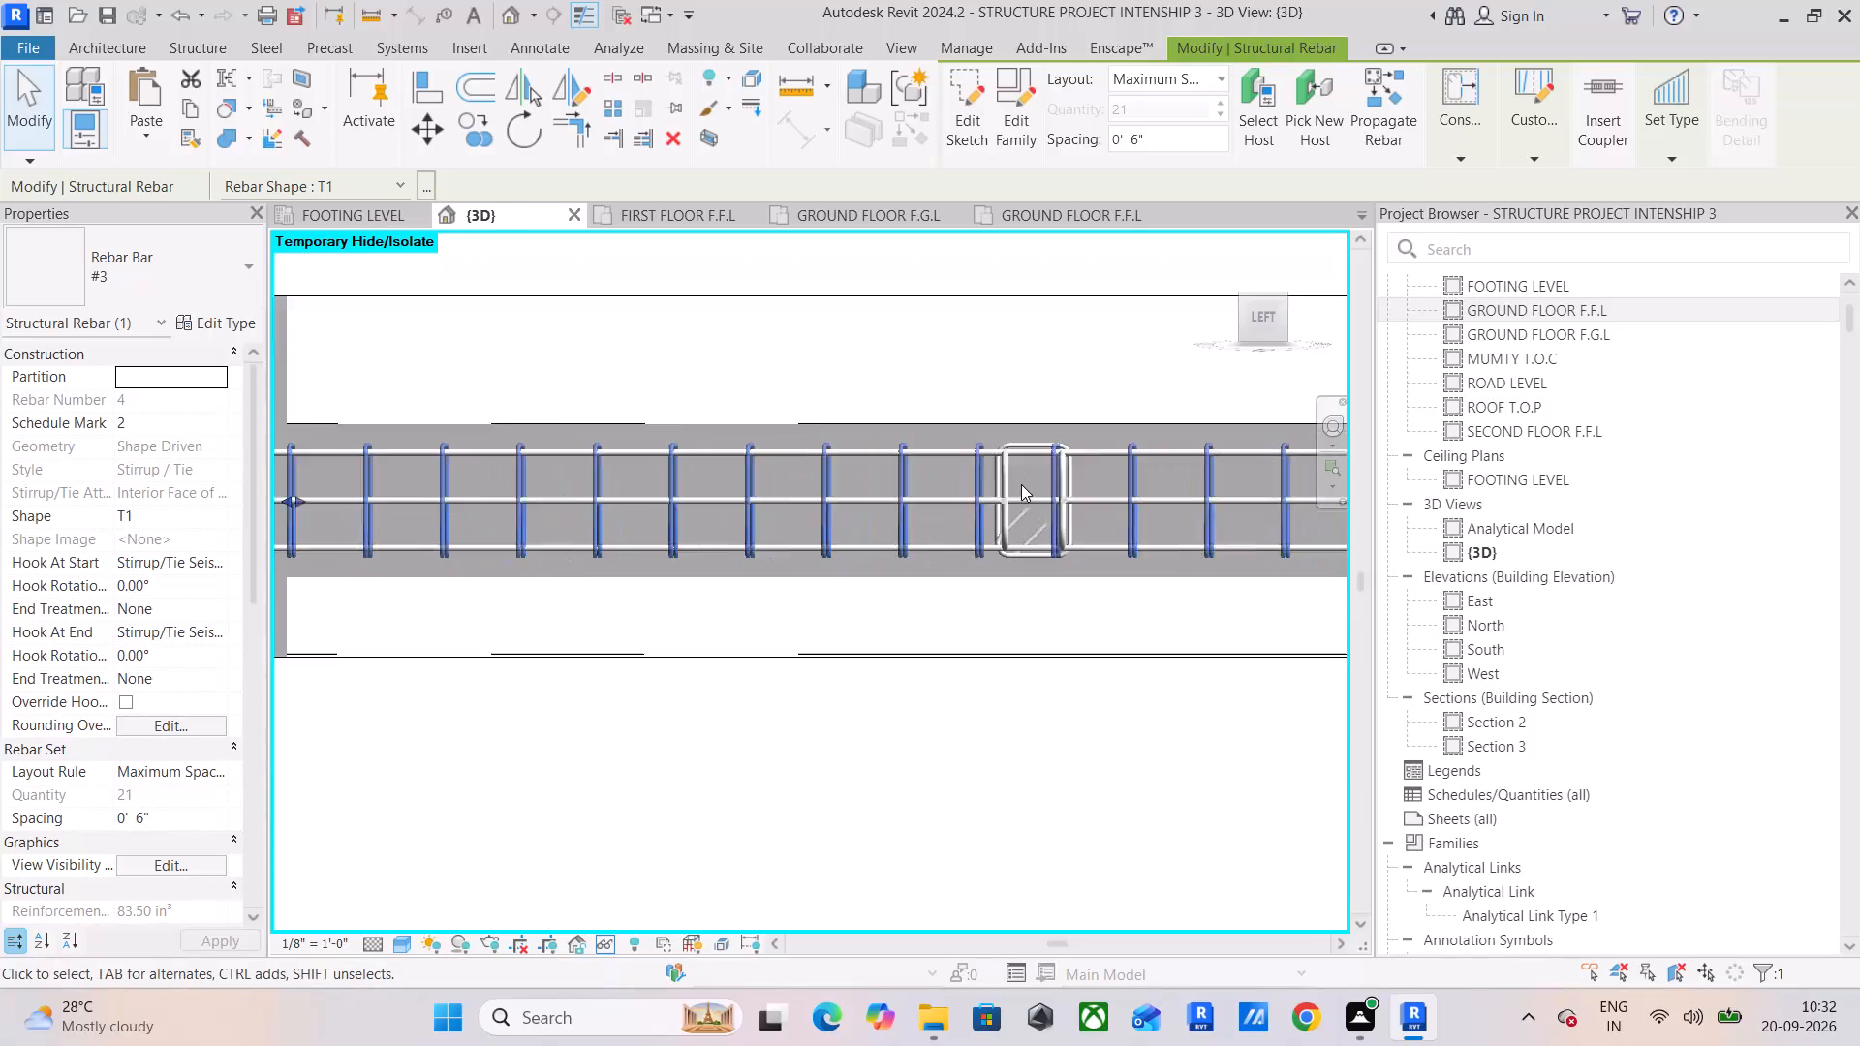
Examine the stirrup spacing and #4 bar ends along the beam, from the first crossing-beam junction through its intermediate columns.
middle_drag(1030, 500, 972, 543)
middle_drag(1005, 535, 1075, 514)
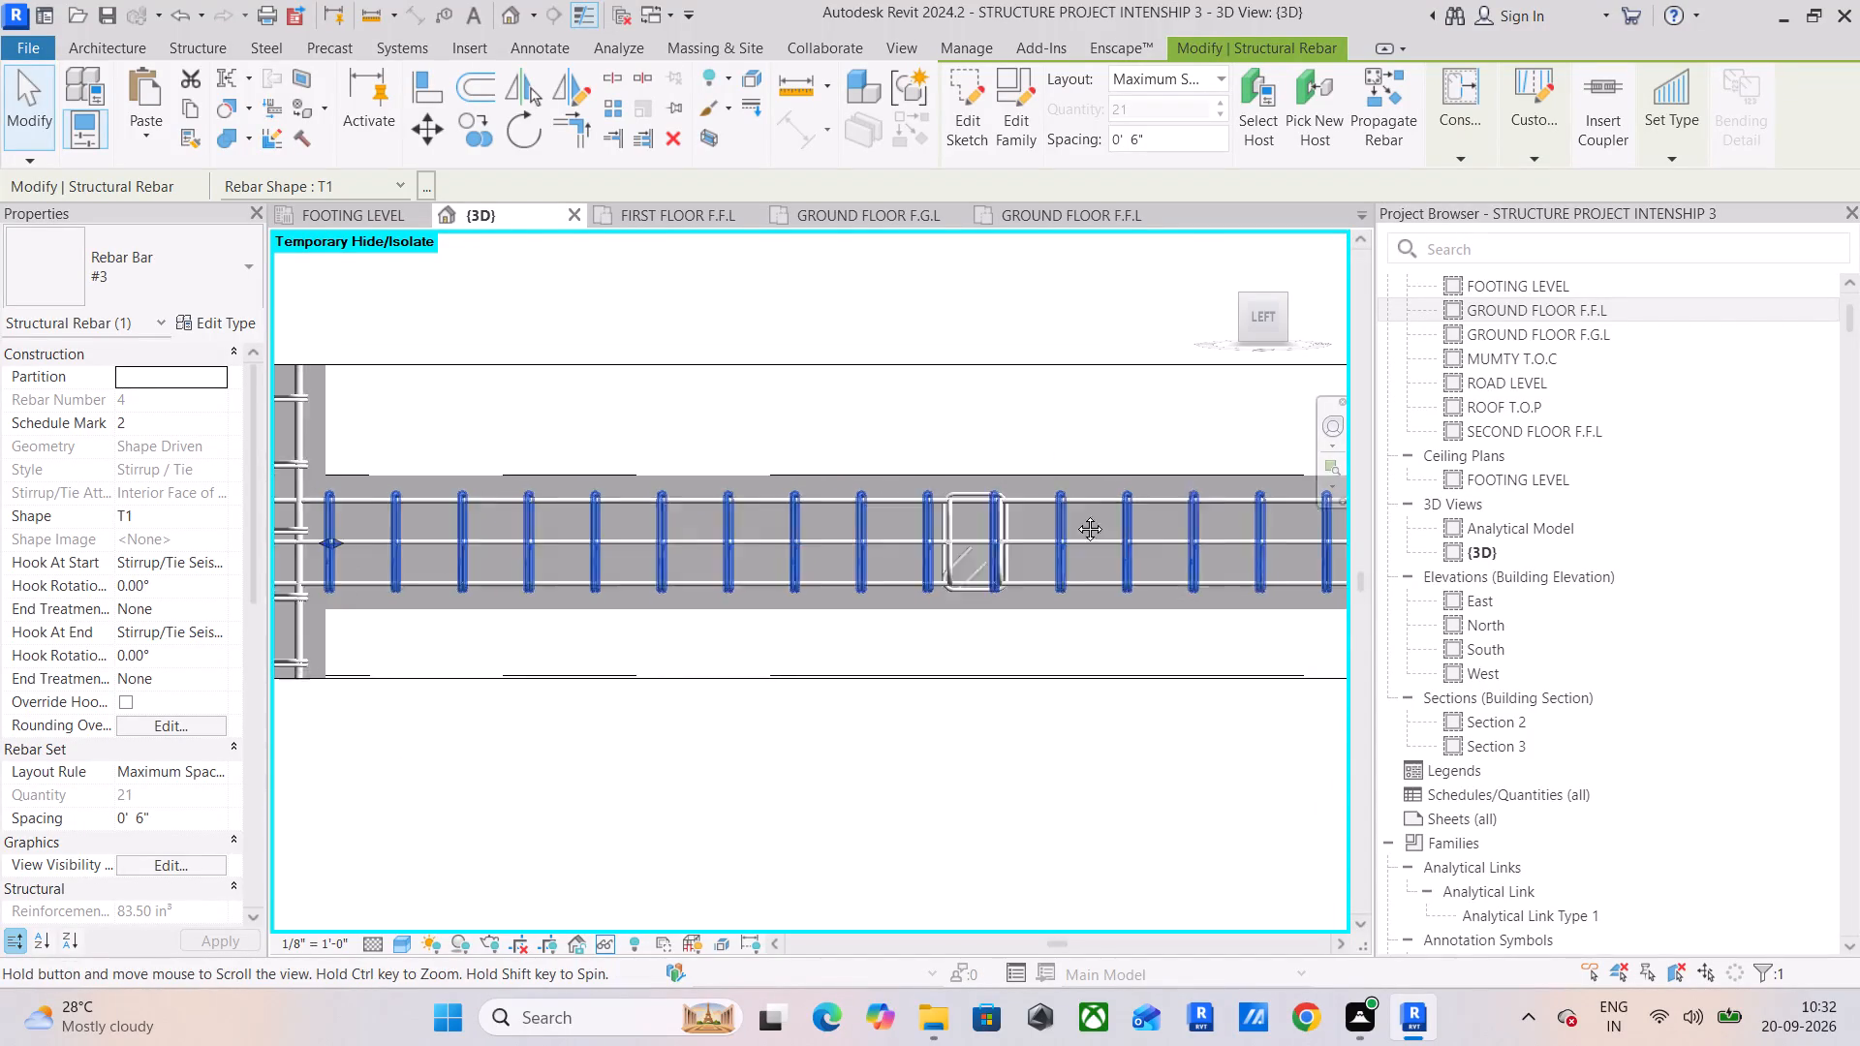
middle_drag(1075, 514, 1281, 473)
middle_drag(842, 515, 535, 524)
scroll(977, 508, down, 3)
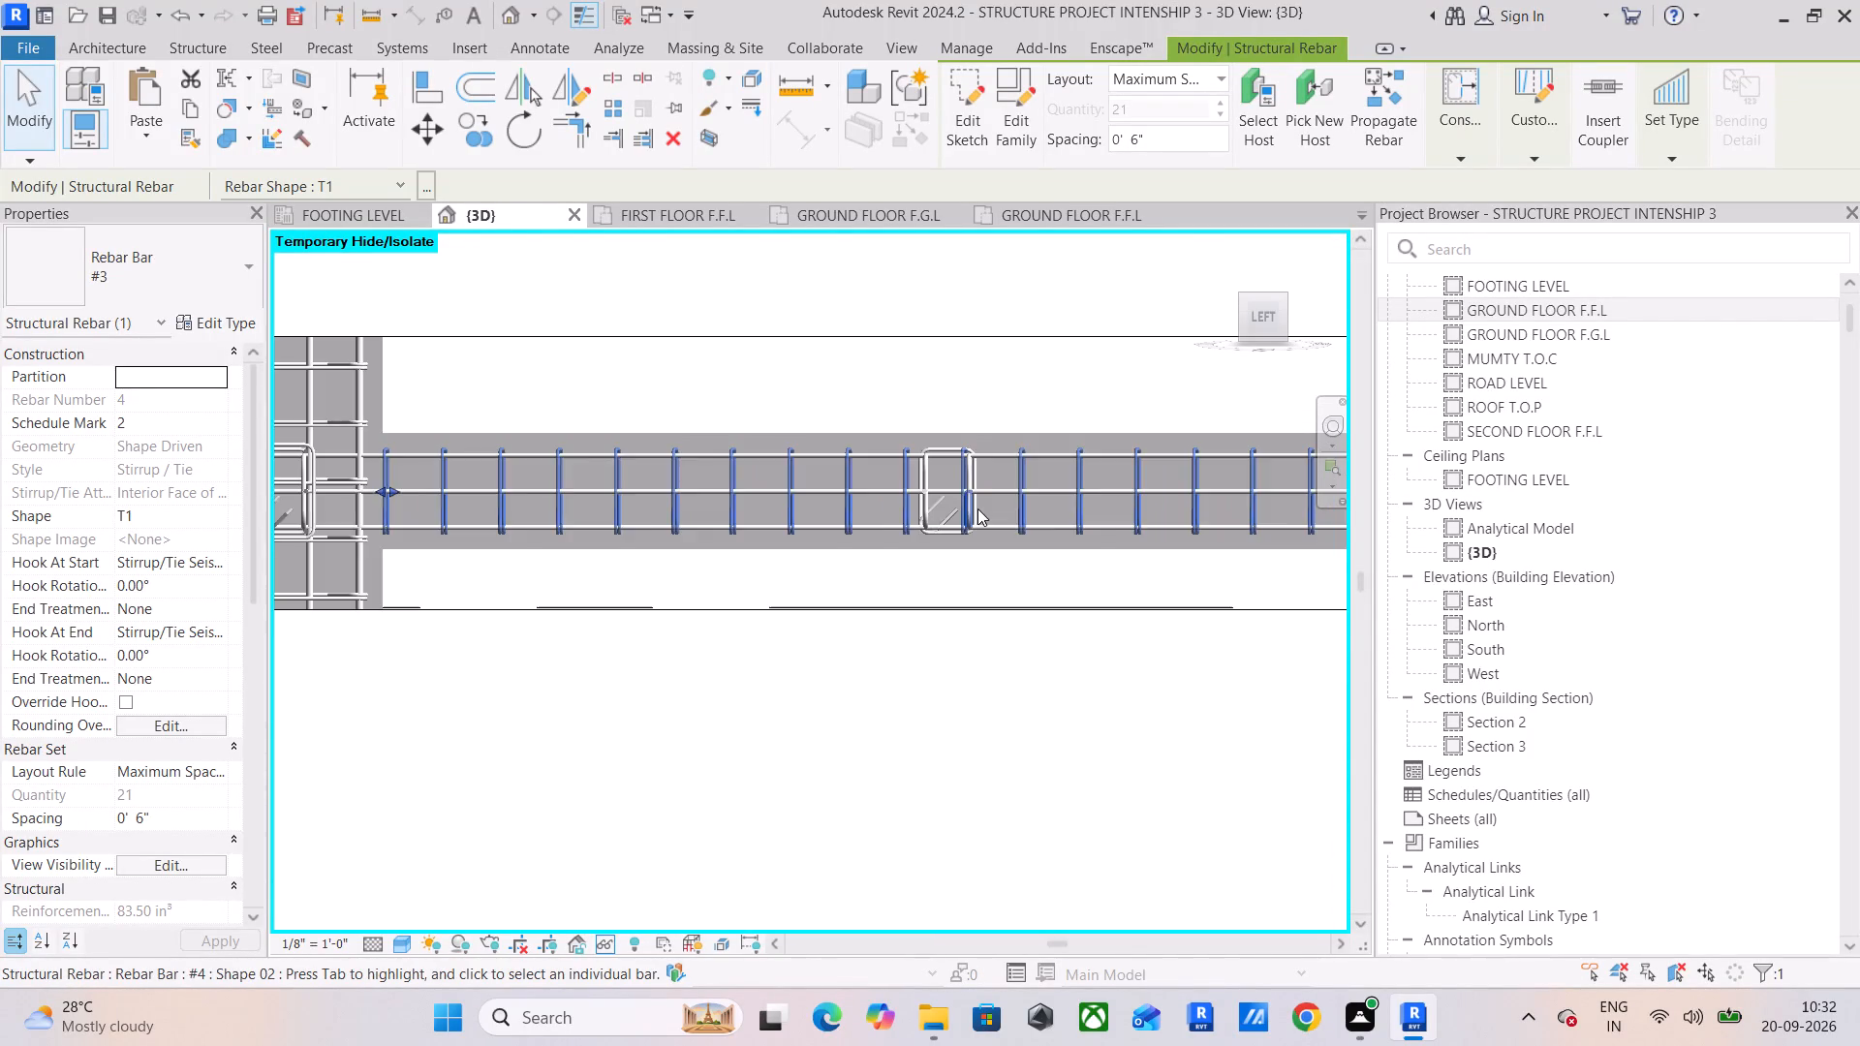
middle_drag(978, 508, 463, 535)
scroll(883, 525, up, 5)
scroll(973, 540, up, 5)
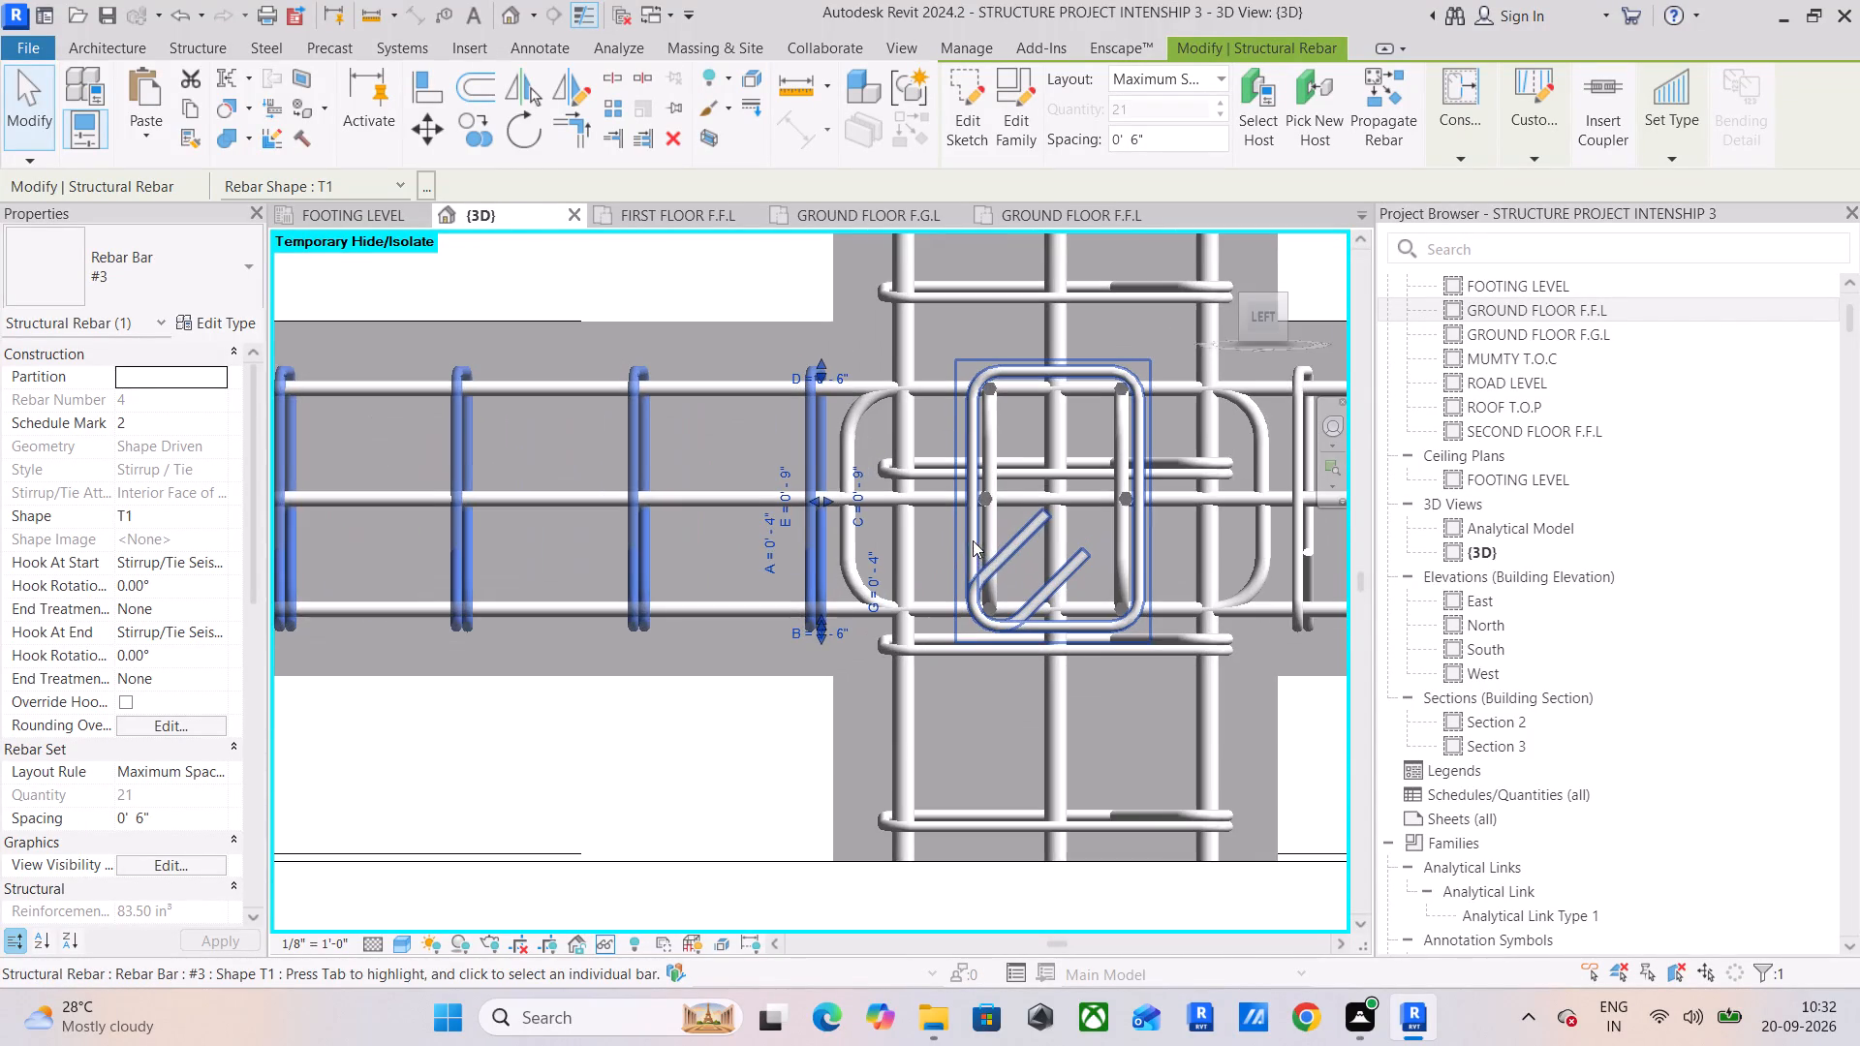
middle_drag(973, 540, 887, 606)
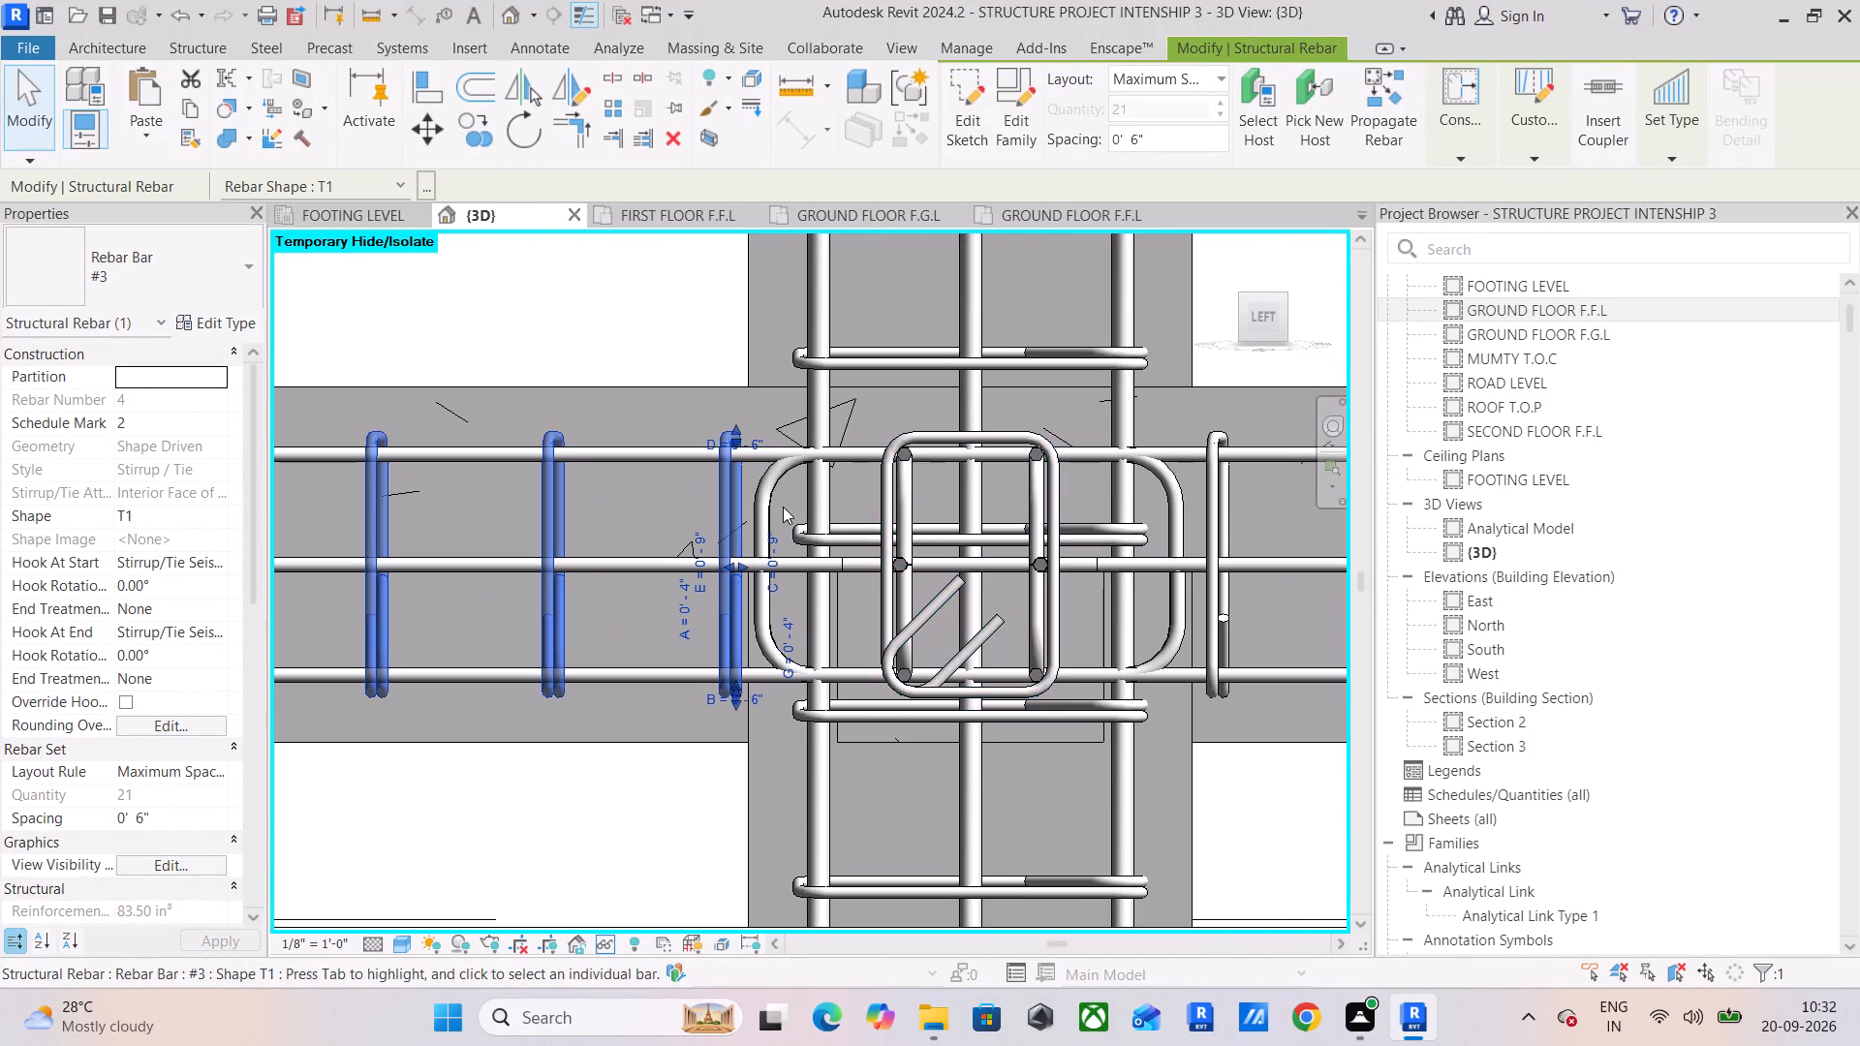
middle_drag(1160, 480, 864, 523)
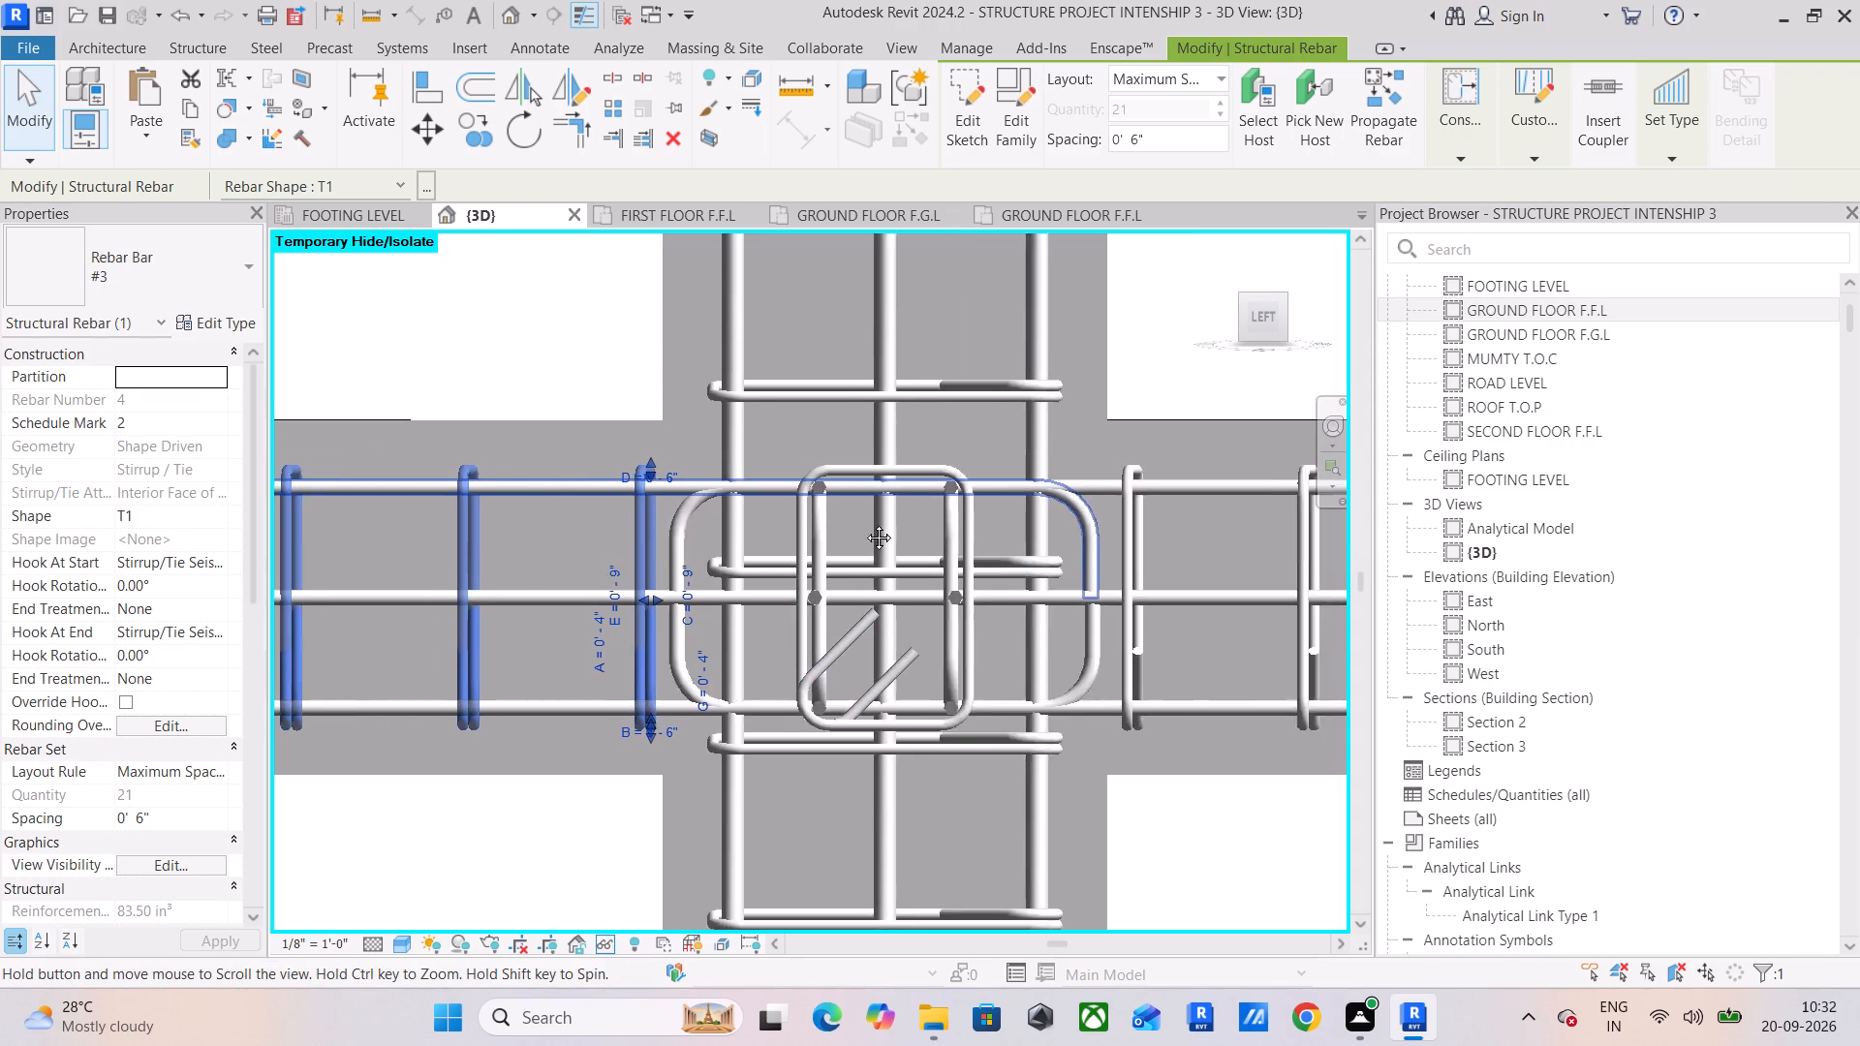
middle_drag(864, 523, 695, 526)
scroll(740, 522, down, 5)
middle_drag(856, 557, 255, 535)
scroll(884, 572, down, 5)
middle_drag(910, 563, 502, 626)
scroll(1084, 617, down, 1)
middle_drag(1084, 617, 533, 617)
scroll(913, 600, up, 6)
scroll(827, 582, up, 5)
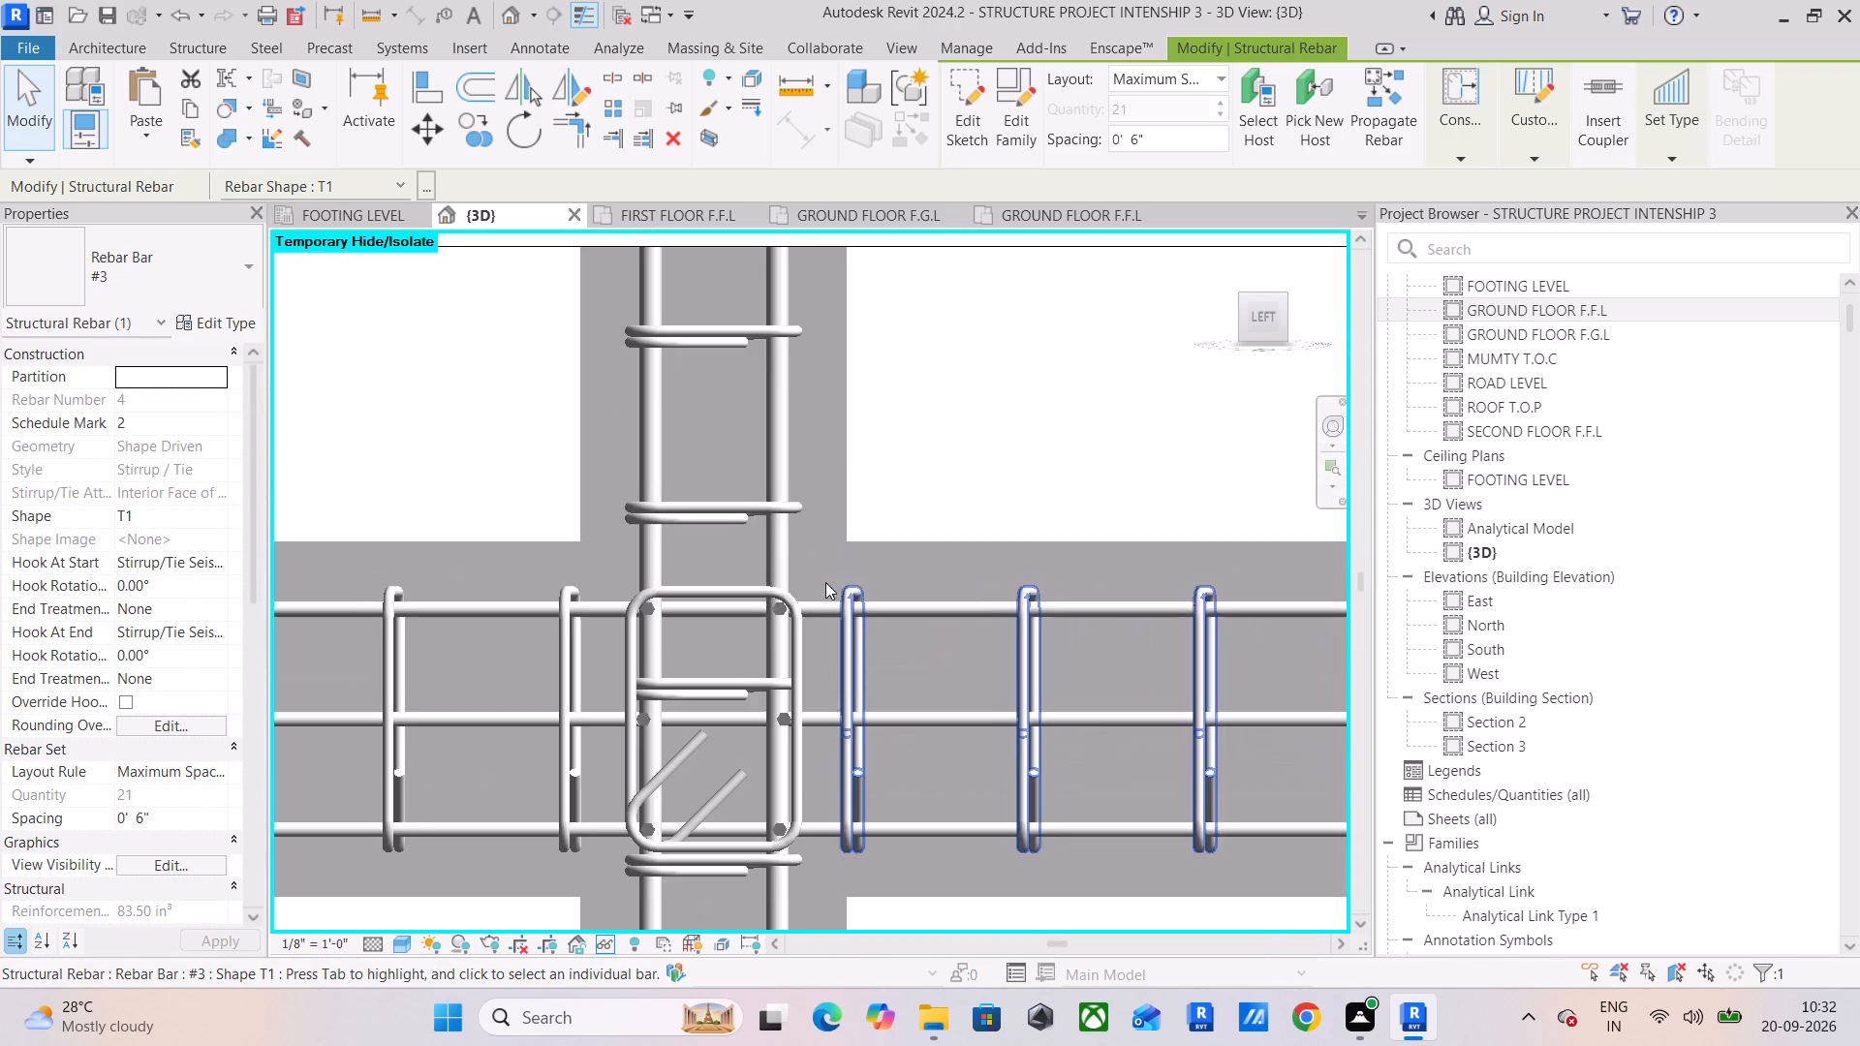
Select the top hooked #4 bar (shape 02) beyond the intermediate column and trace it to its hook in the far end column.
click(532, 610)
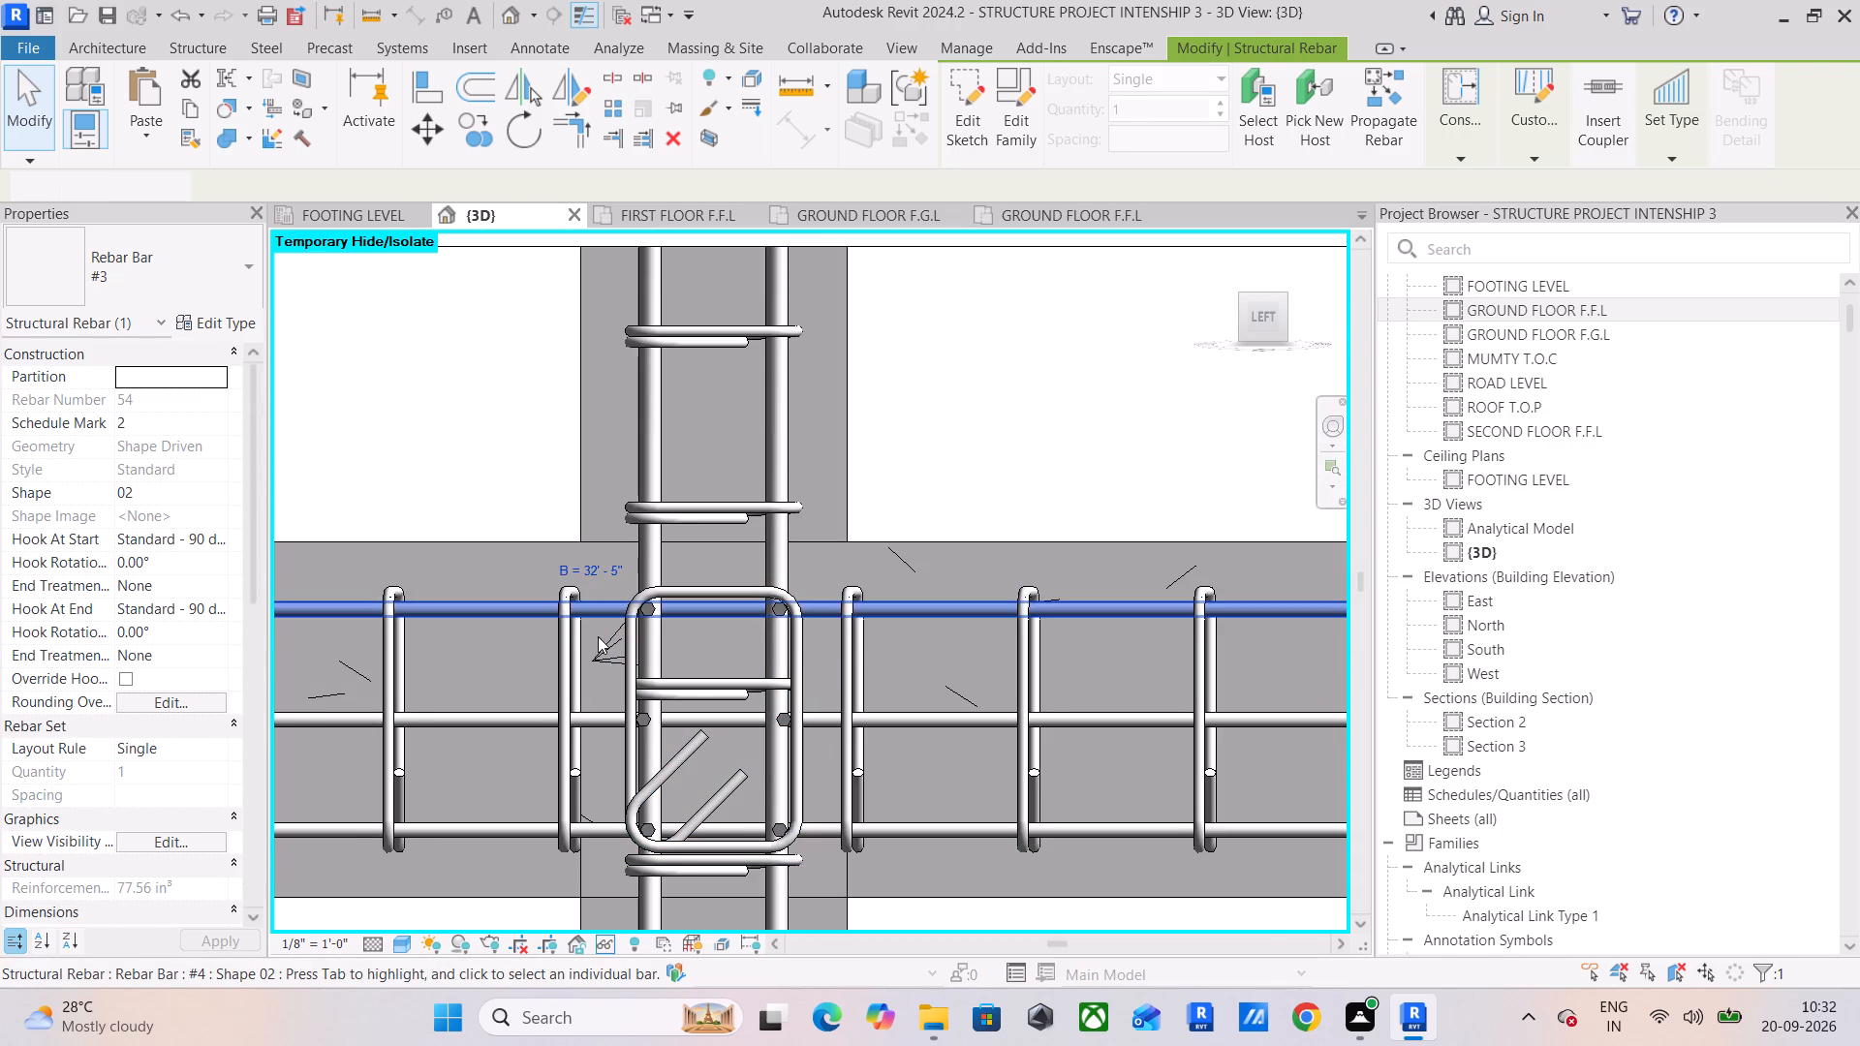
scroll(851, 638, down, 11)
middle_drag(924, 638, 402, 661)
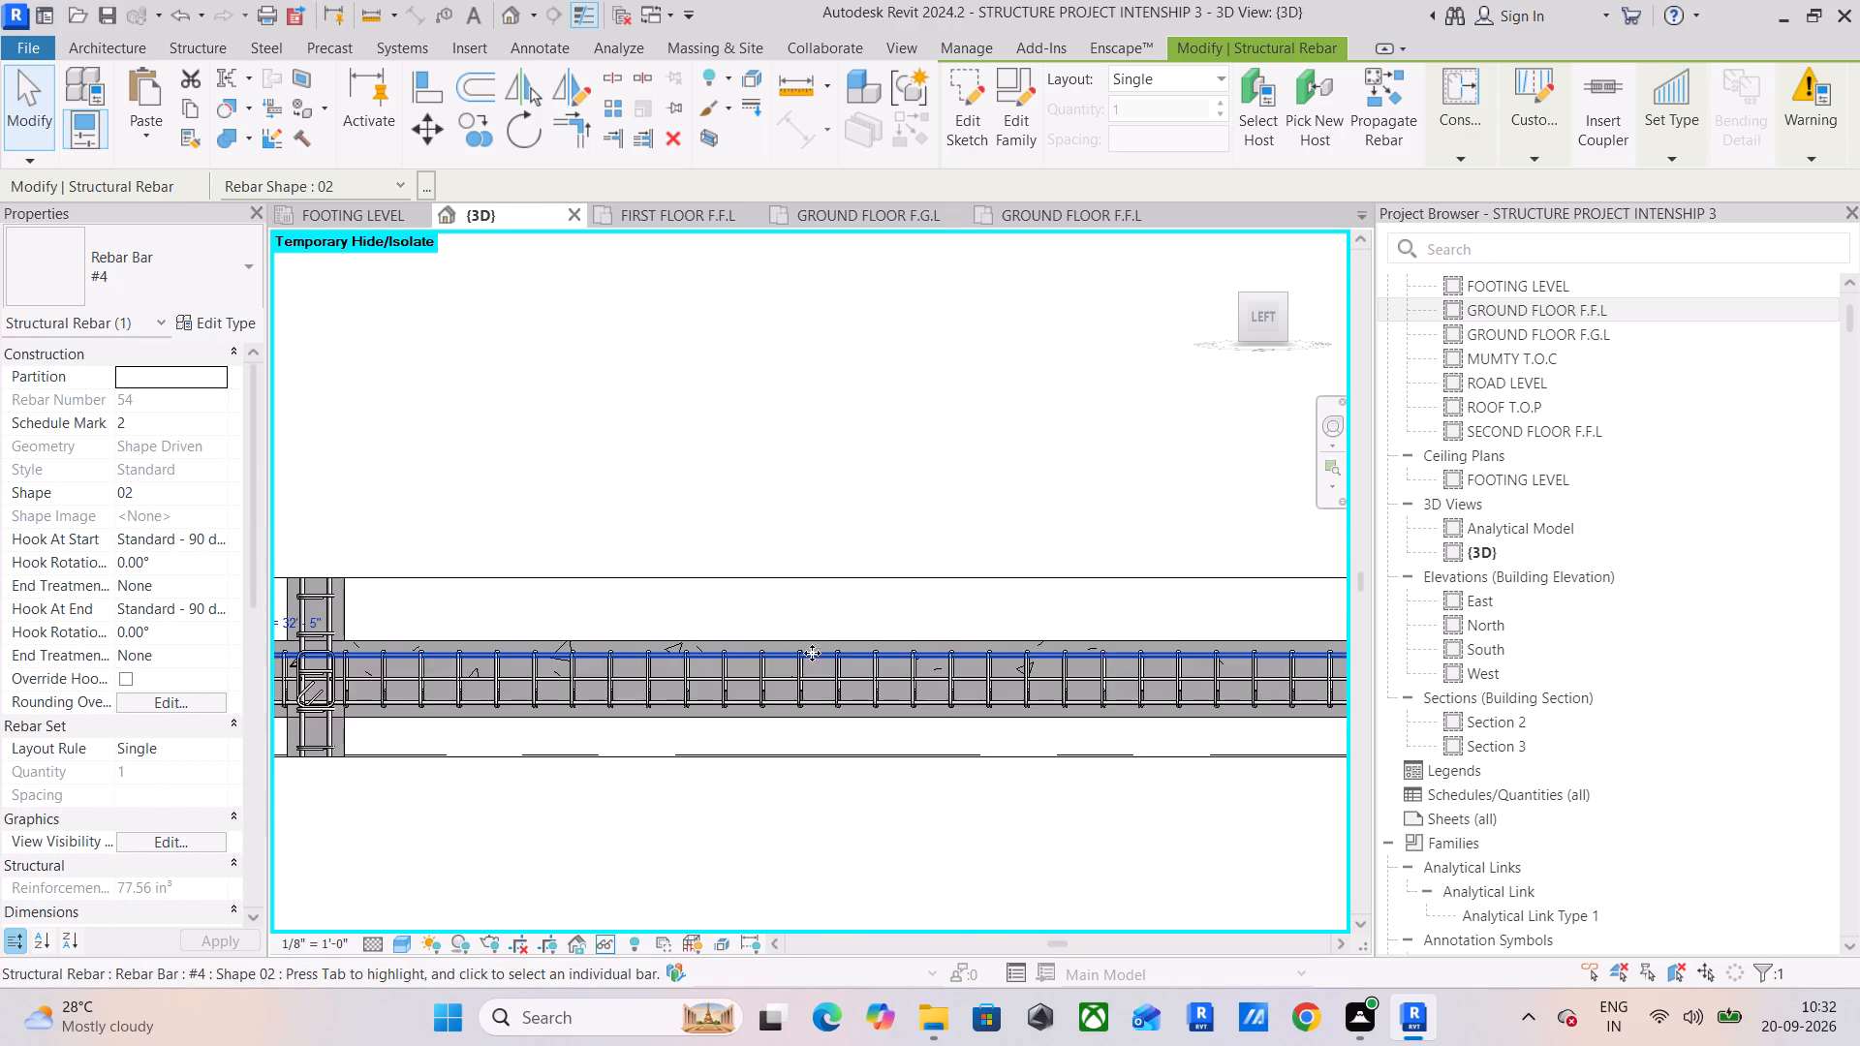
scroll(812, 653, down, 5)
middle_drag(935, 674, 814, 708)
scroll(1032, 677, up, 7)
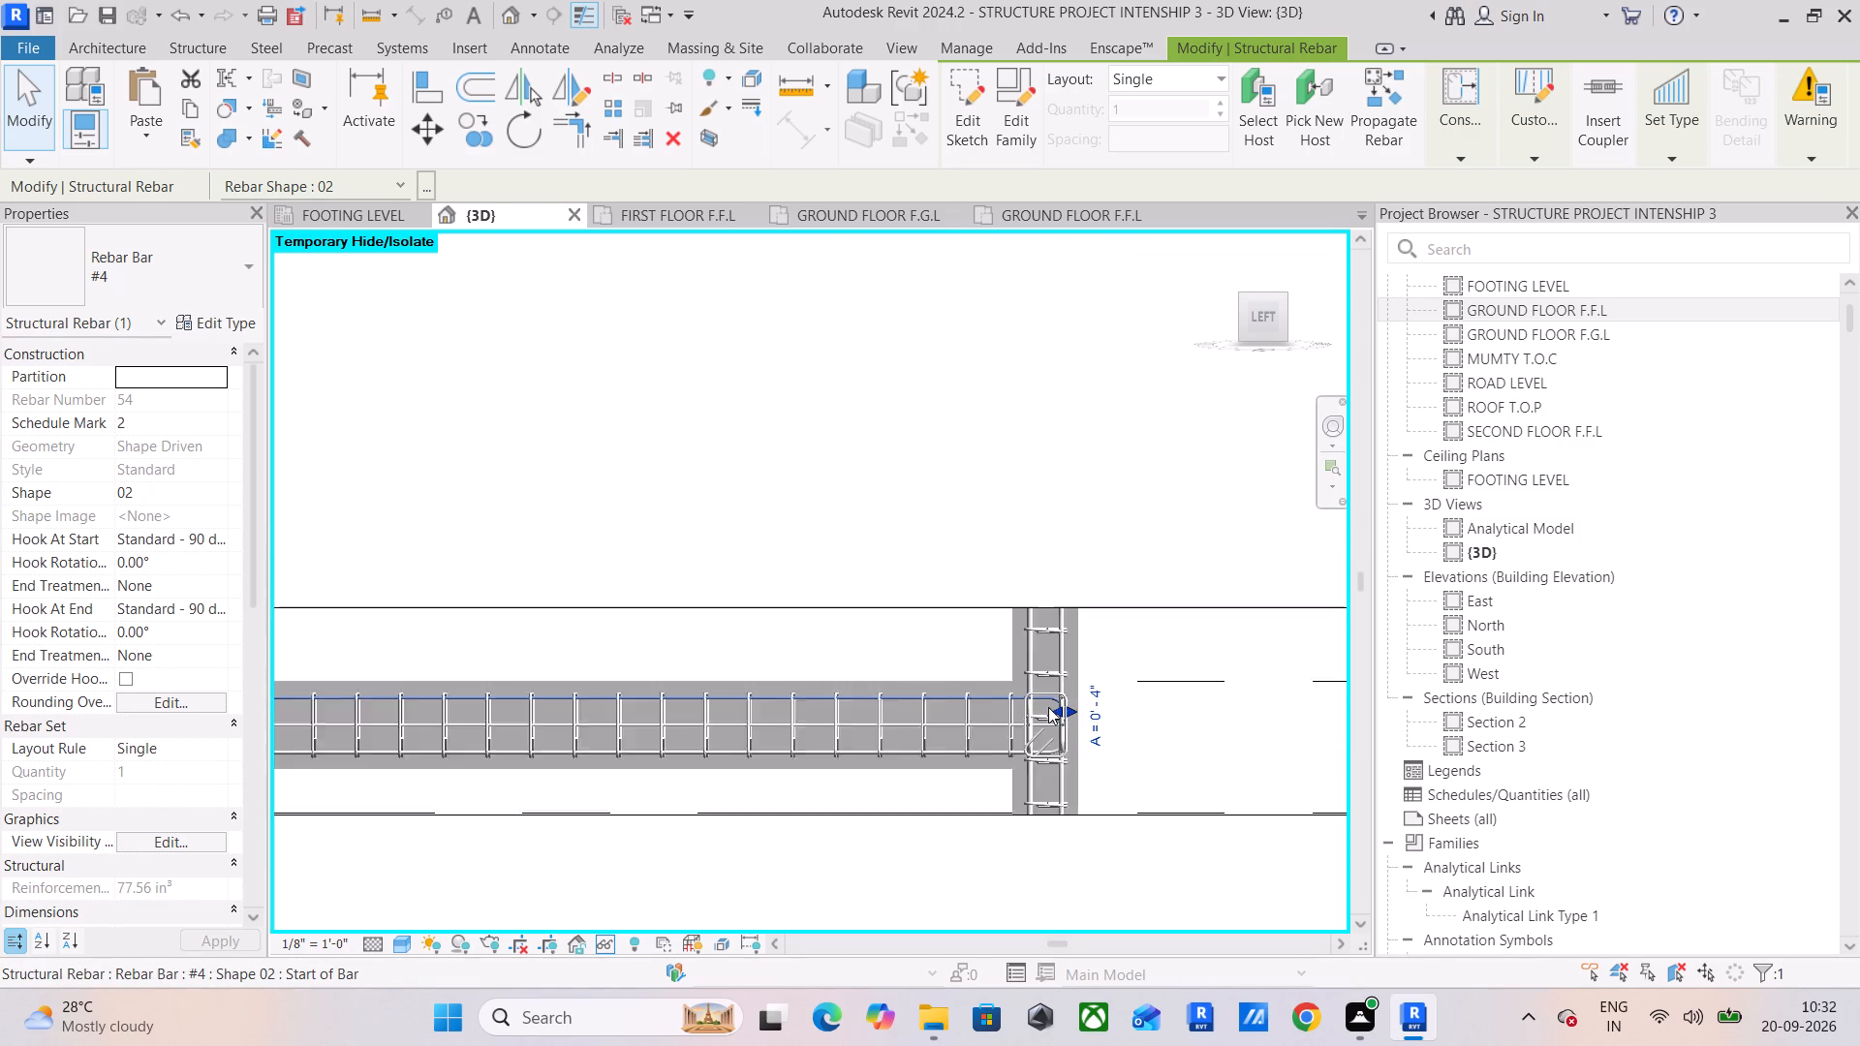
scroll(1048, 707, up, 4)
scroll(815, 704, down, 6)
middle_drag(815, 704, 1217, 705)
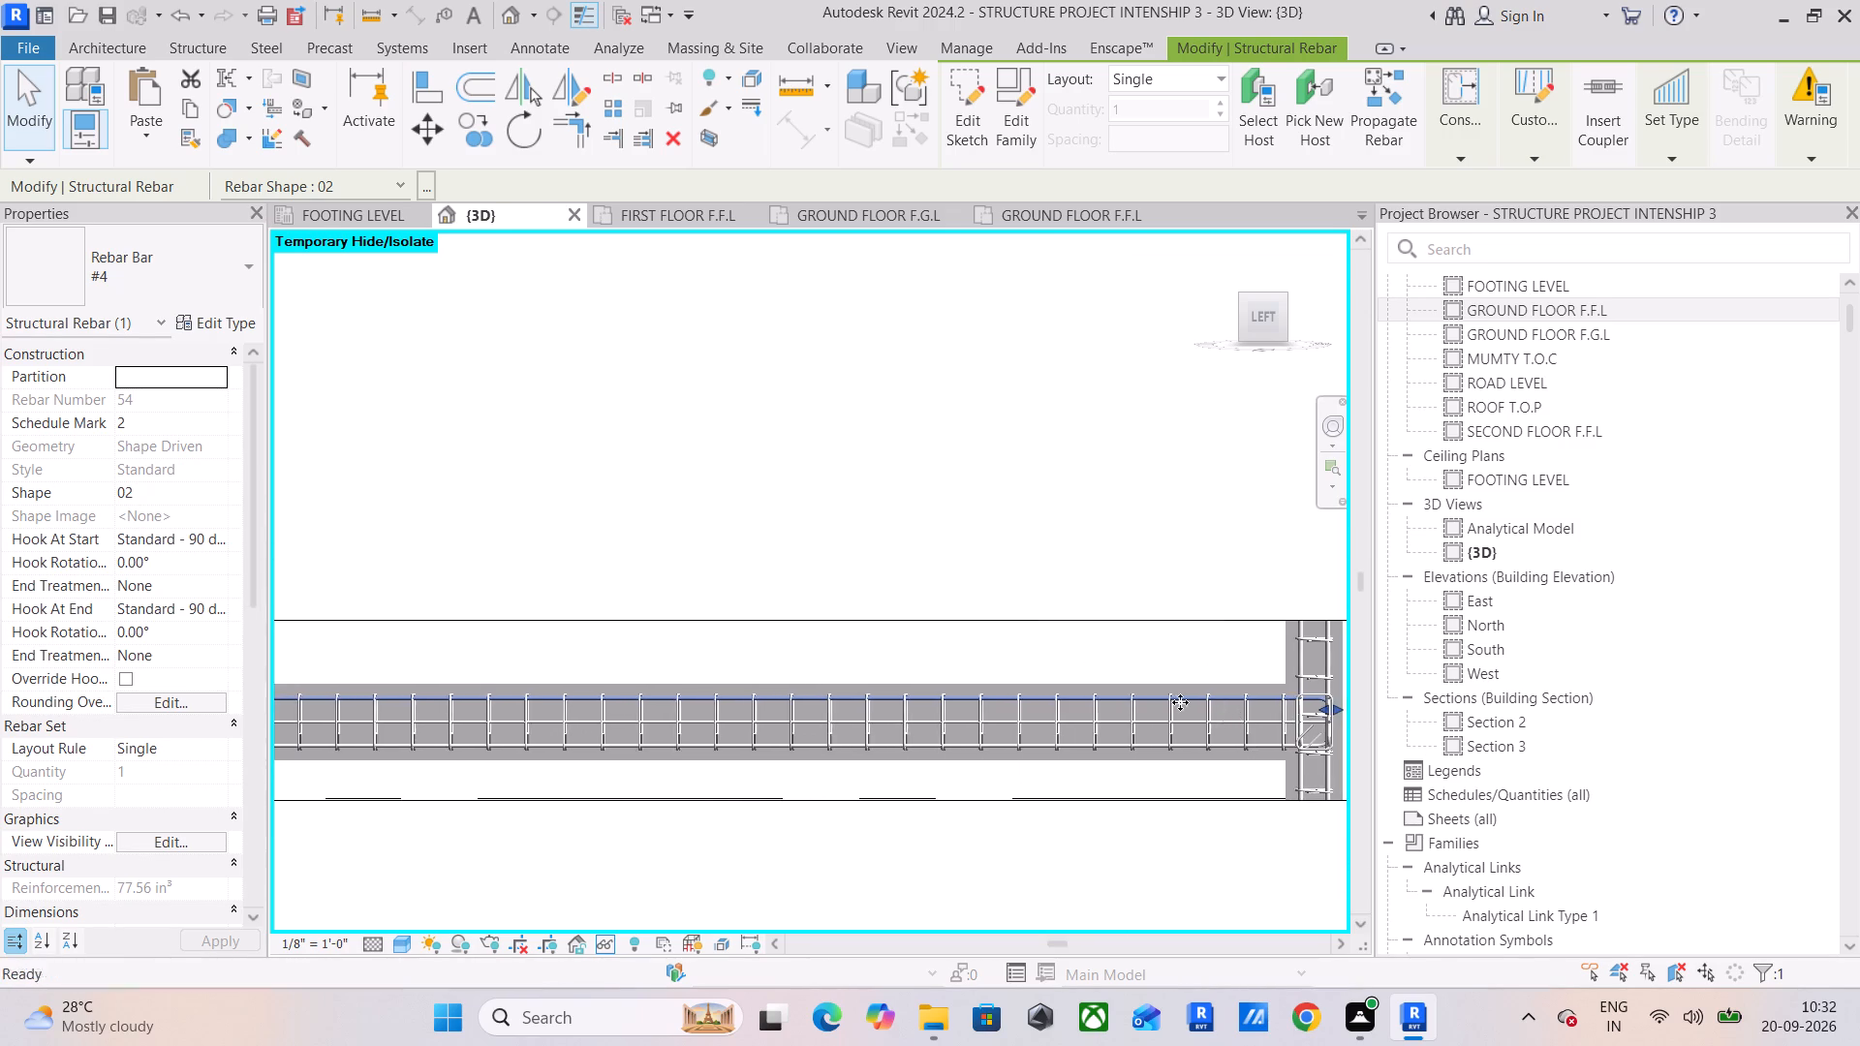
scroll(799, 625, down, 6)
middle_drag(839, 622, 894, 623)
scroll(558, 617, up, 7)
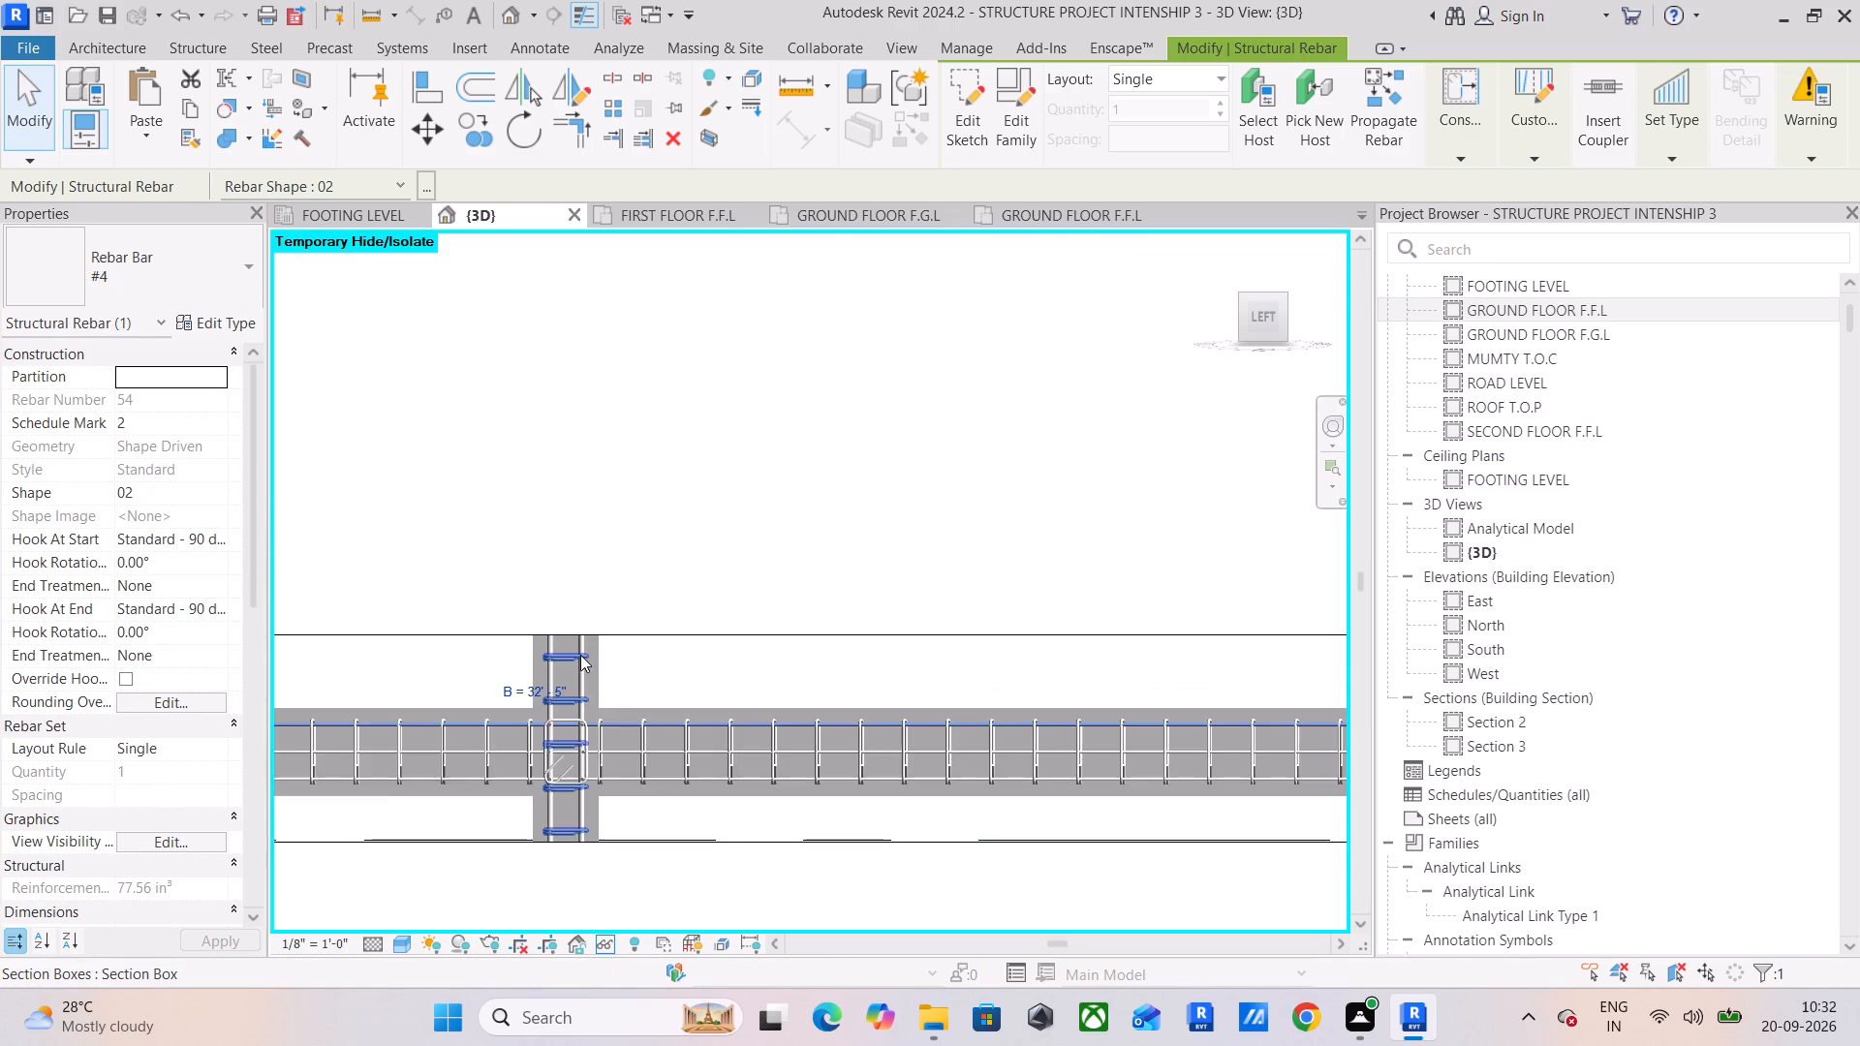
scroll(580, 655, down, 6)
scroll(747, 667, down, 3)
middle_drag(877, 671, 753, 674)
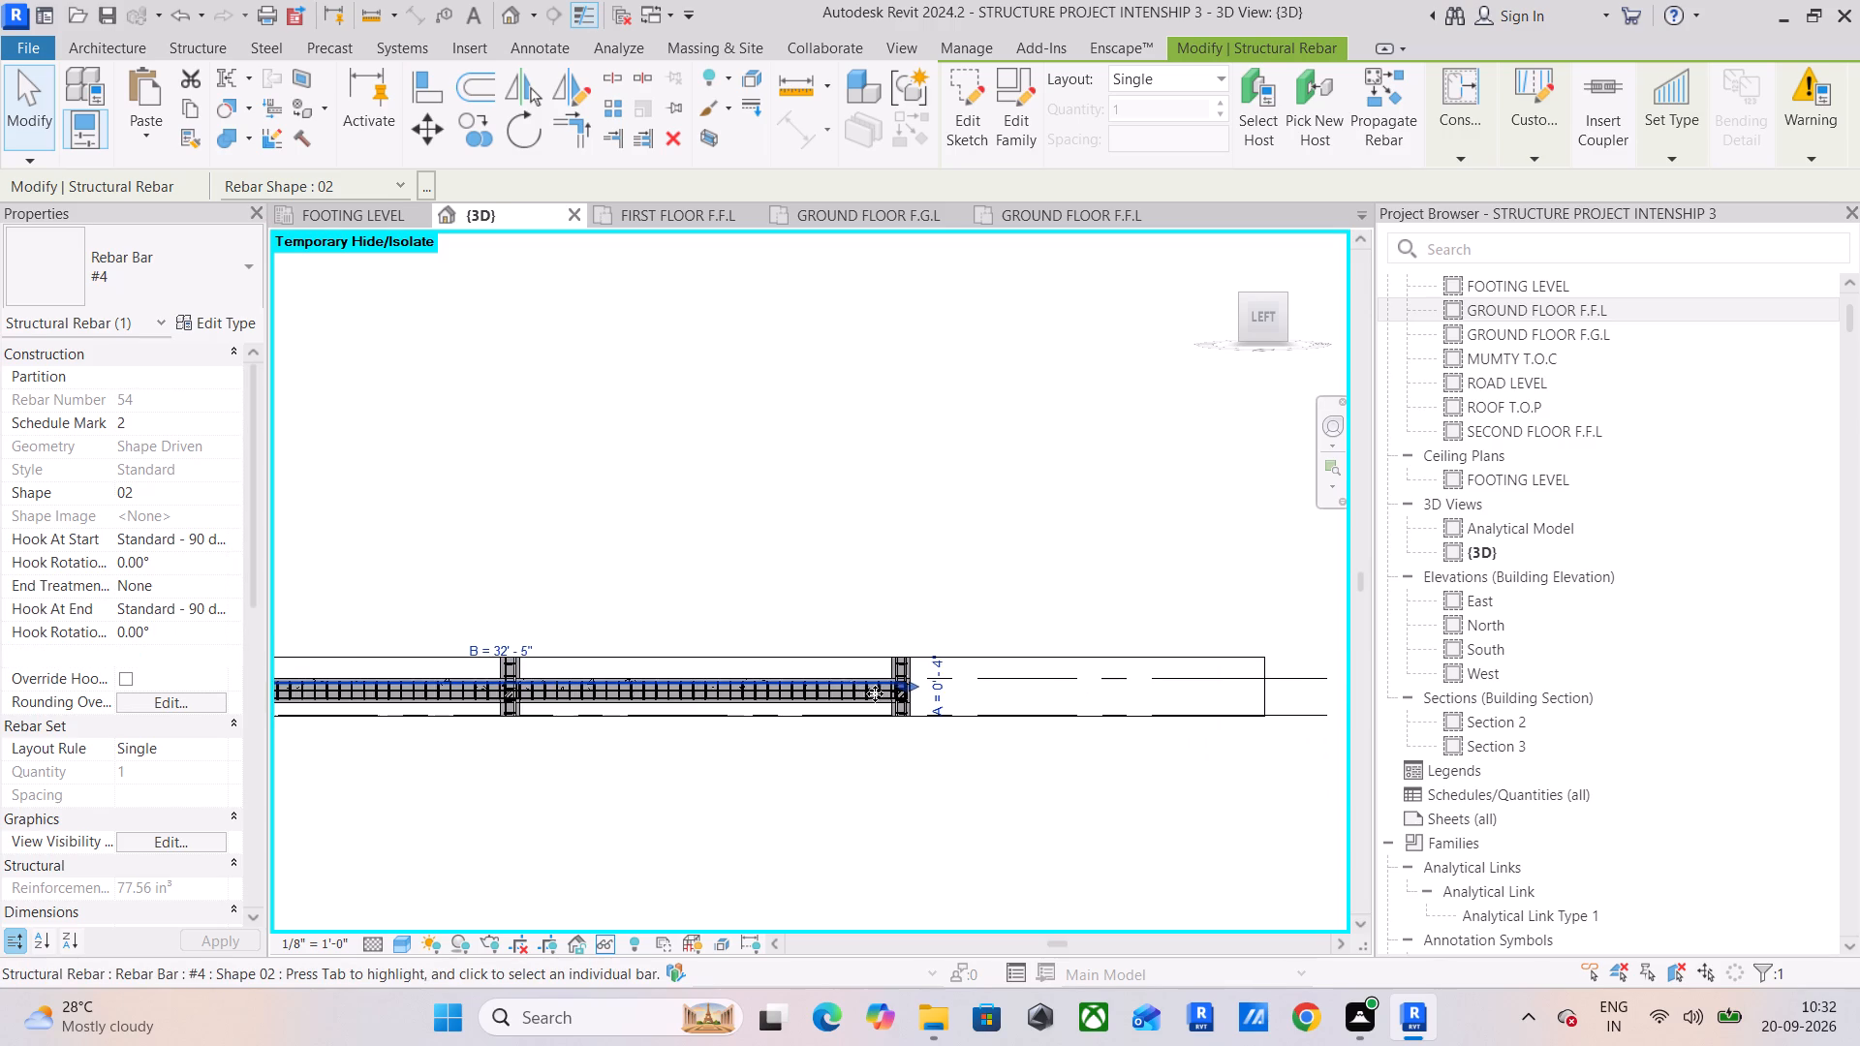
scroll(877, 693, up, 11)
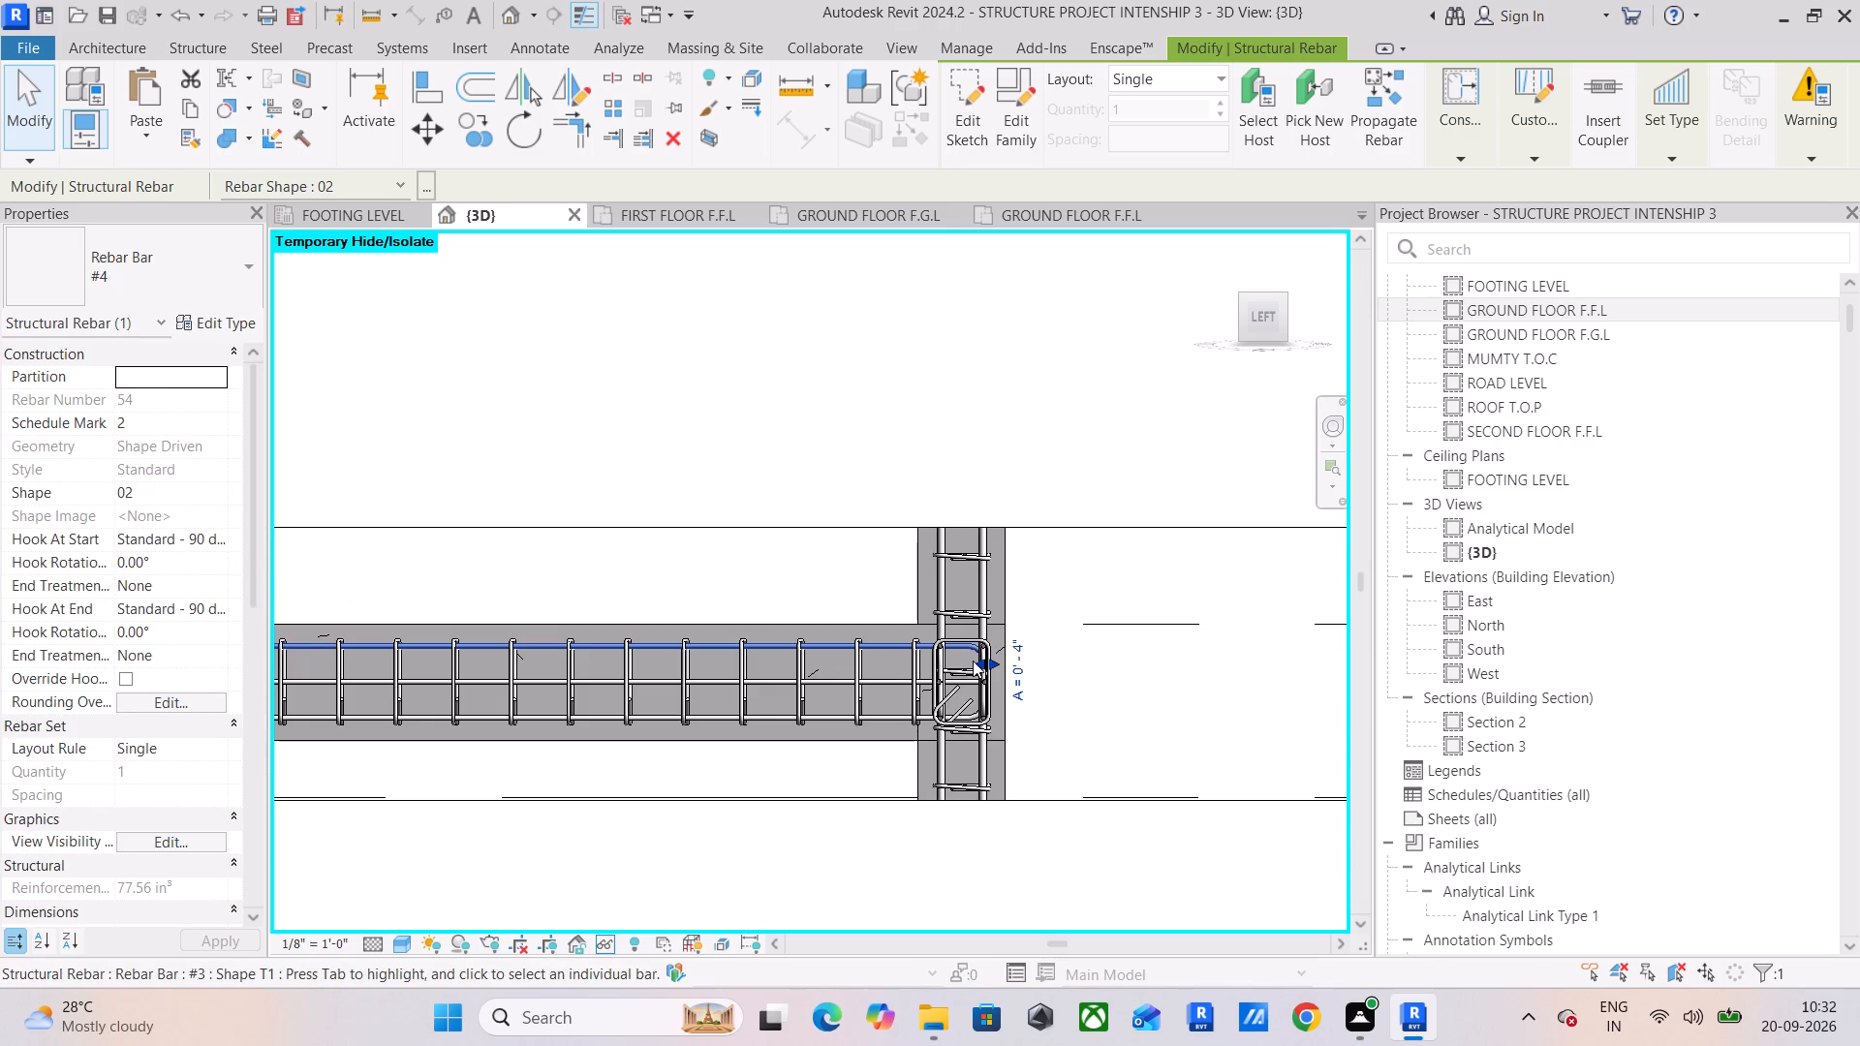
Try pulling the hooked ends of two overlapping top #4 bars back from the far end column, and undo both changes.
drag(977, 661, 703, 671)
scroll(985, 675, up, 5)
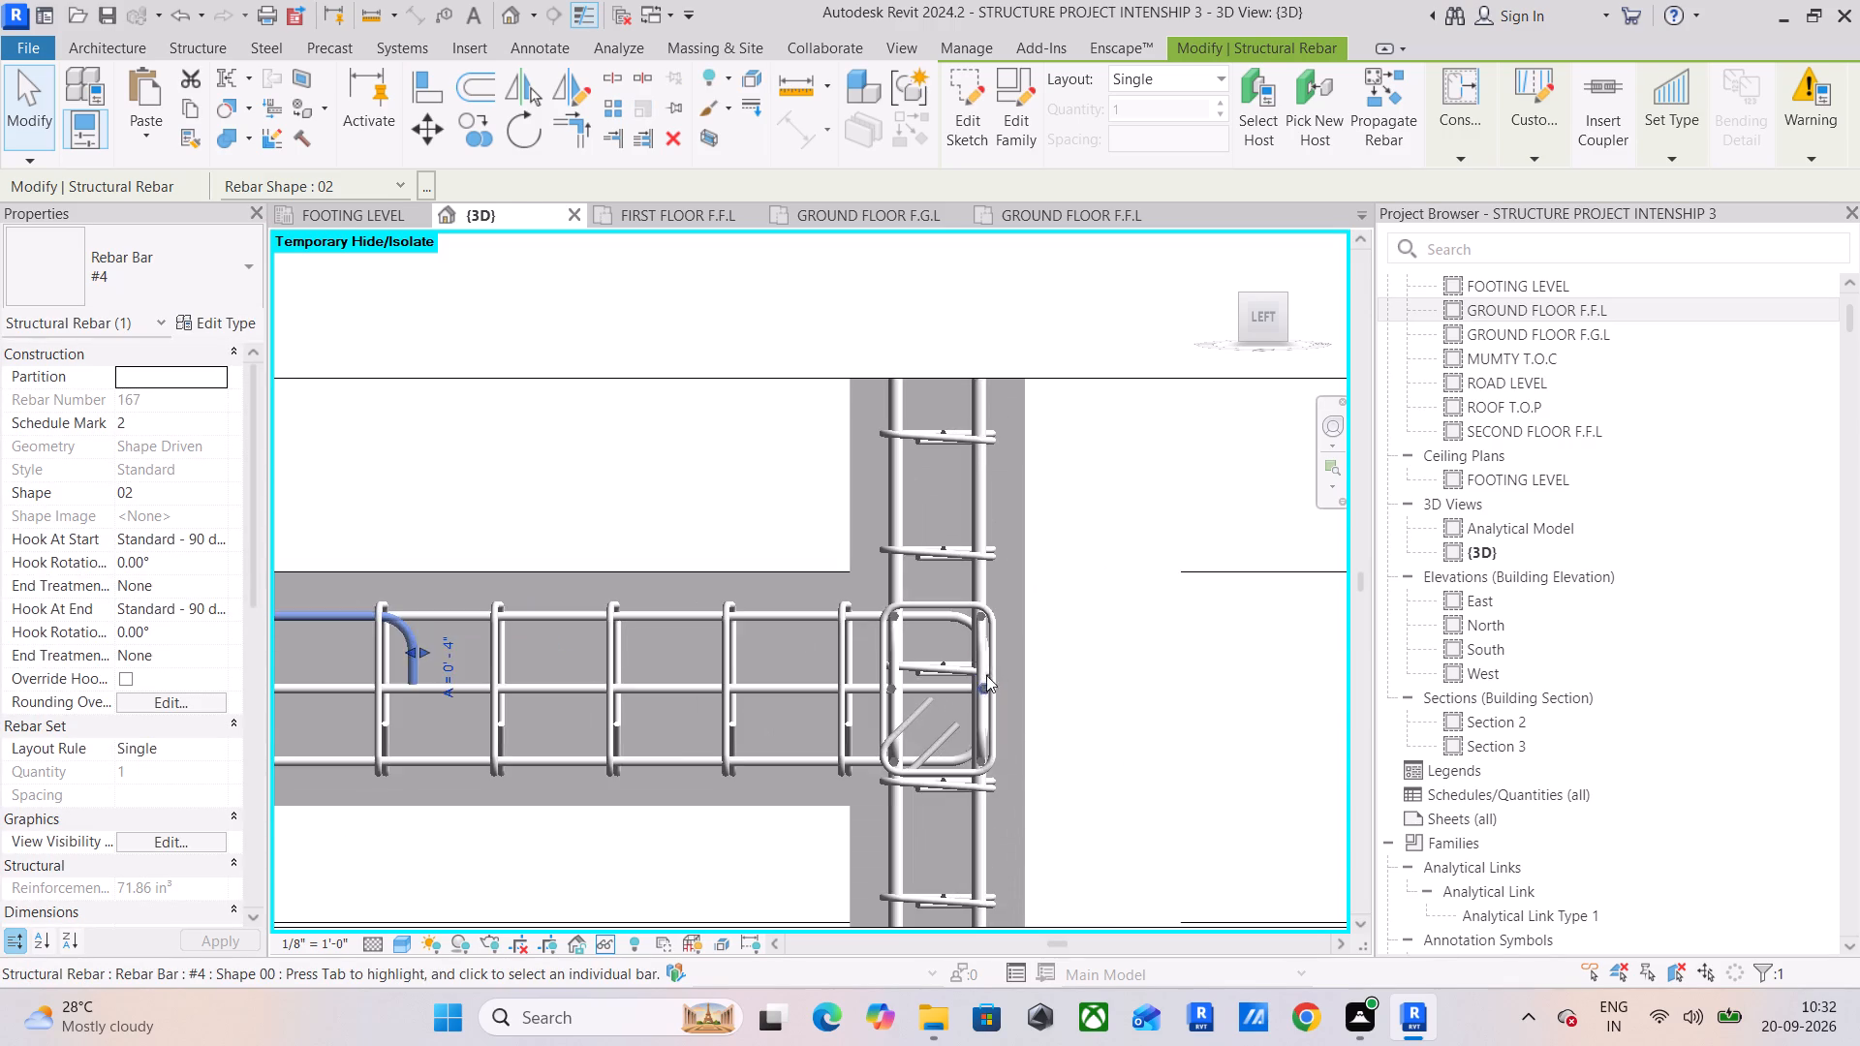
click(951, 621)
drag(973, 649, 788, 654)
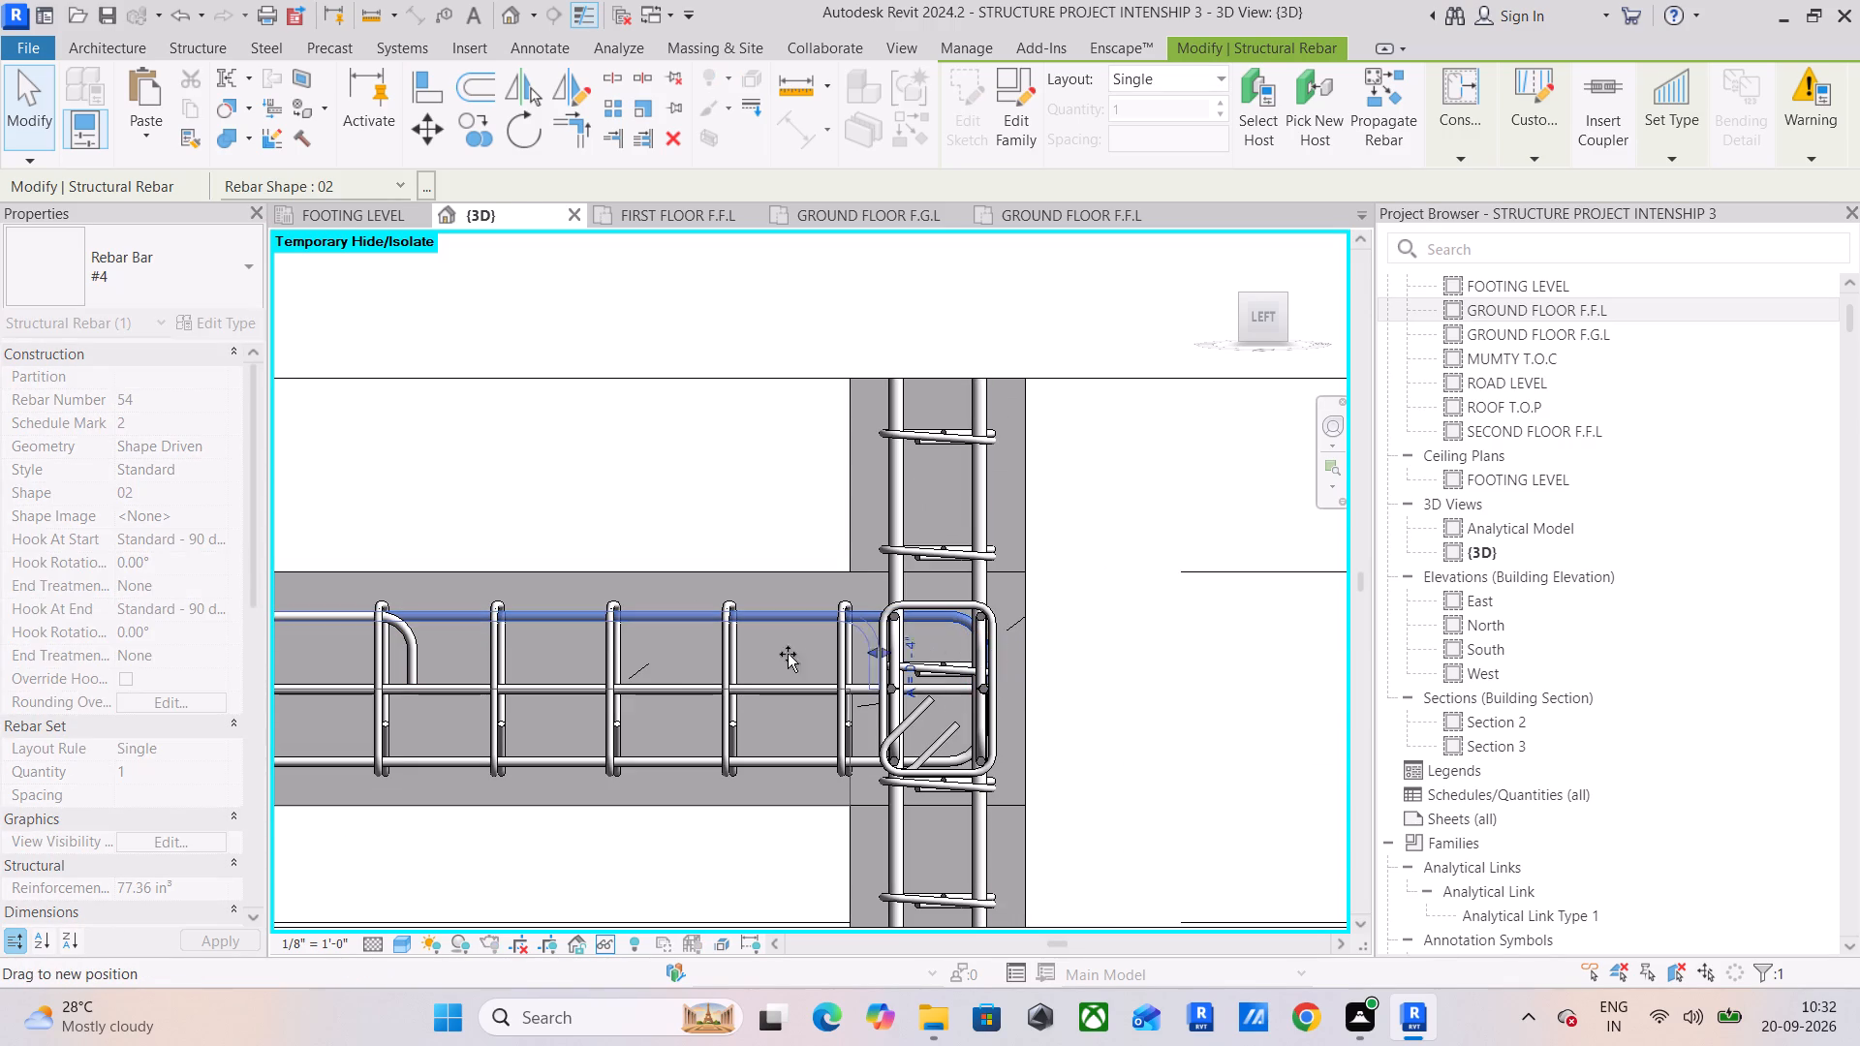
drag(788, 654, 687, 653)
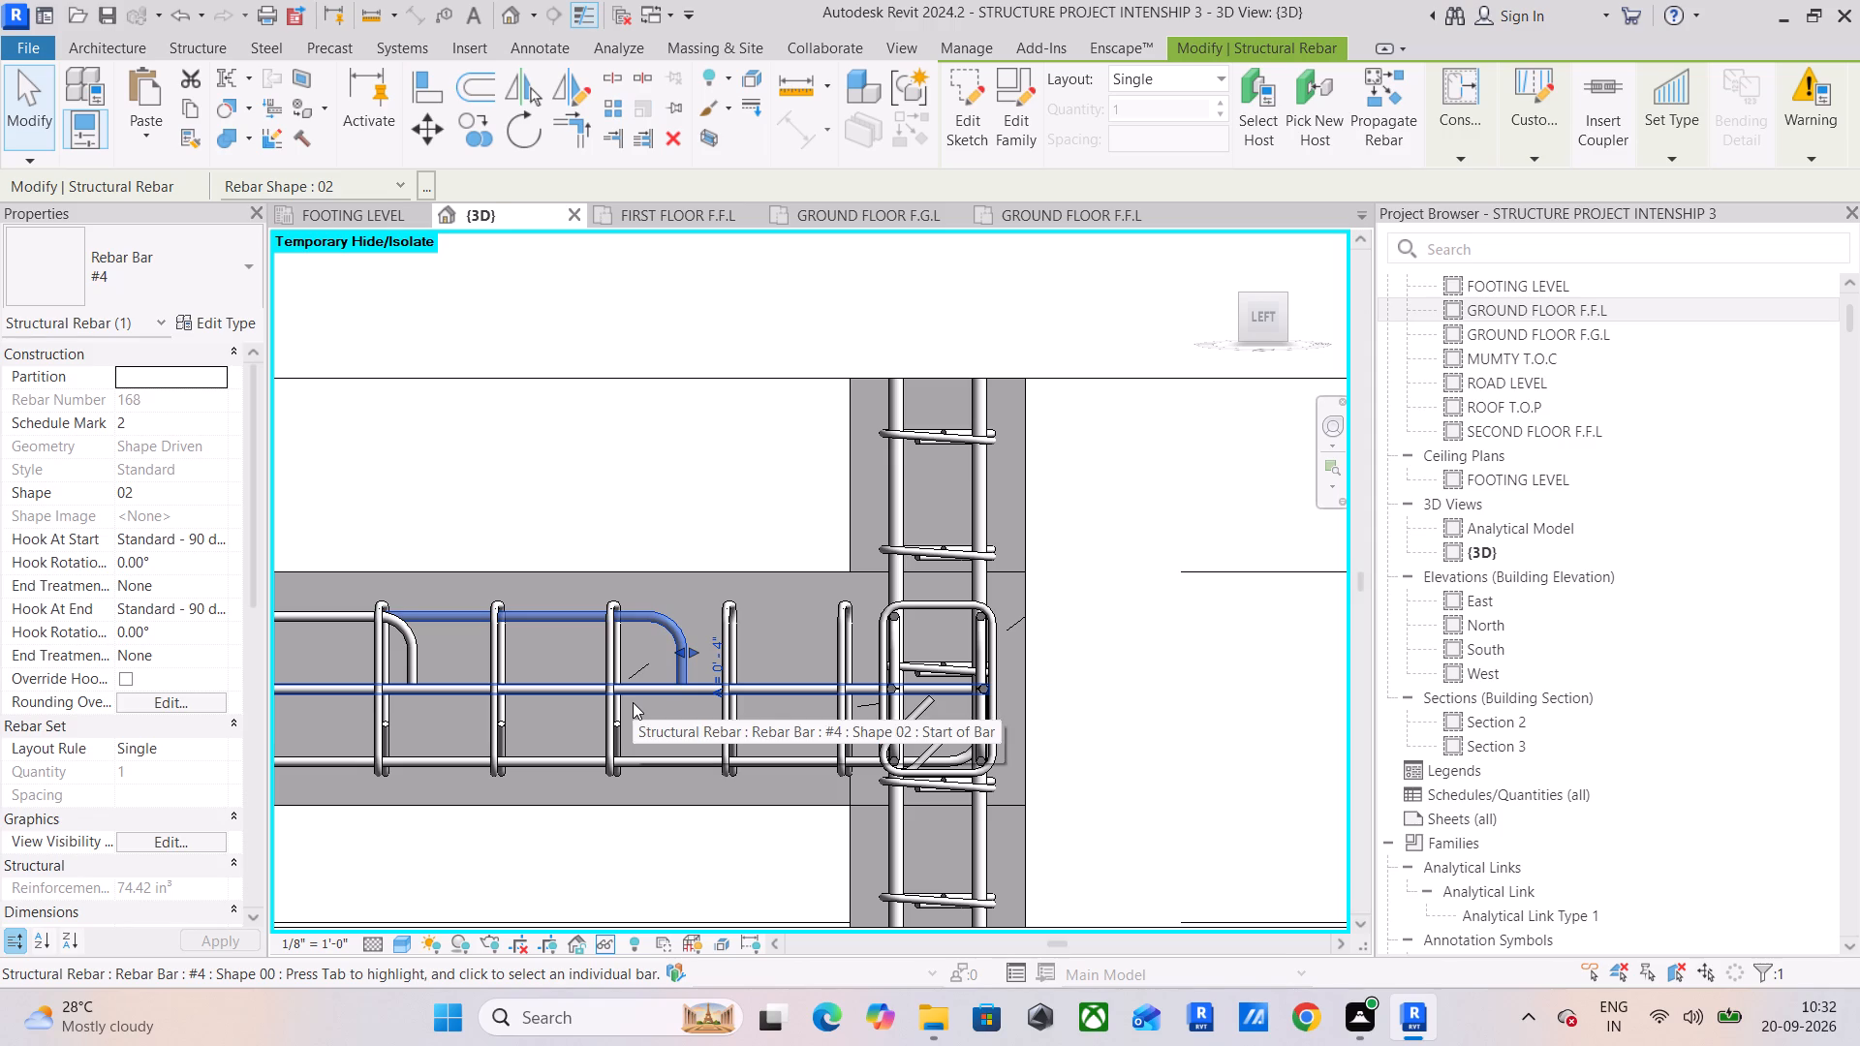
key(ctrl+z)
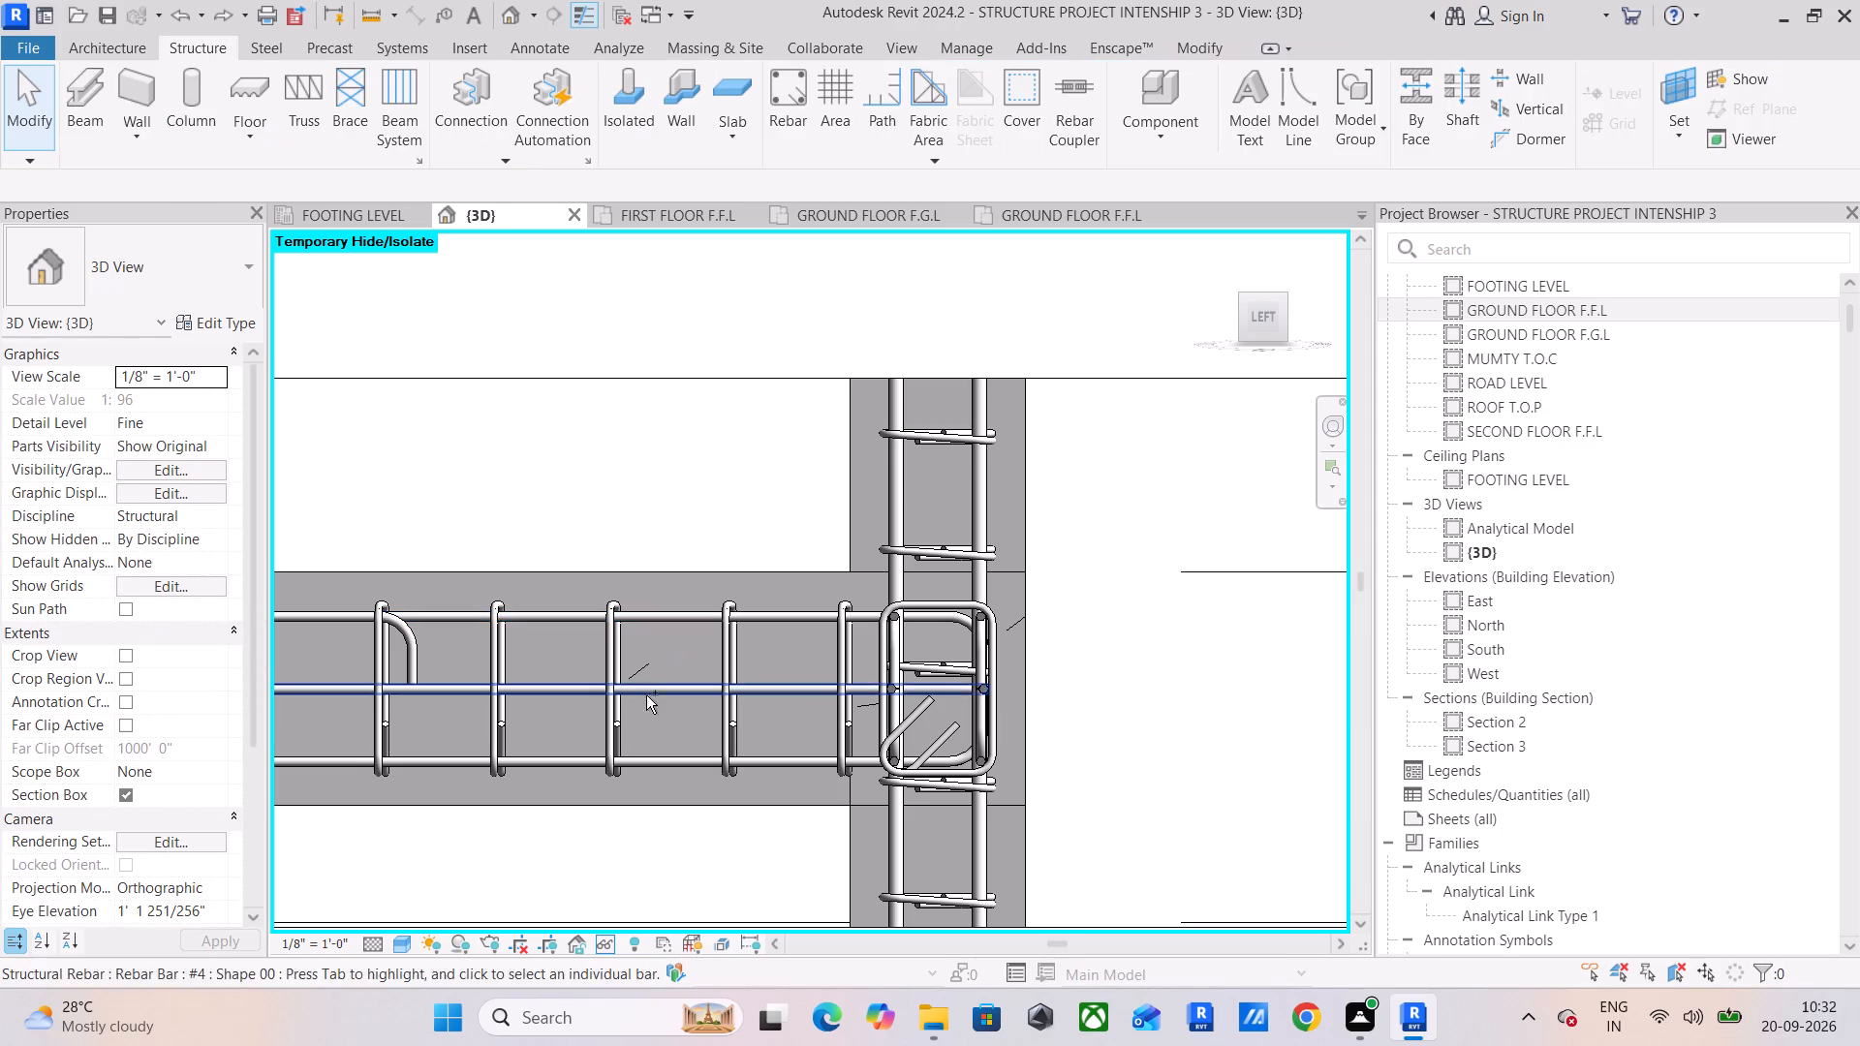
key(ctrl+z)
Examine the overlapping hooks and parallel #4 bars at the beam's intermediate column from tilted angles.
drag(1268, 319, 1273, 395)
scroll(931, 544, down, 5)
middle_drag(799, 572, 1031, 539)
scroll(752, 597, down, 5)
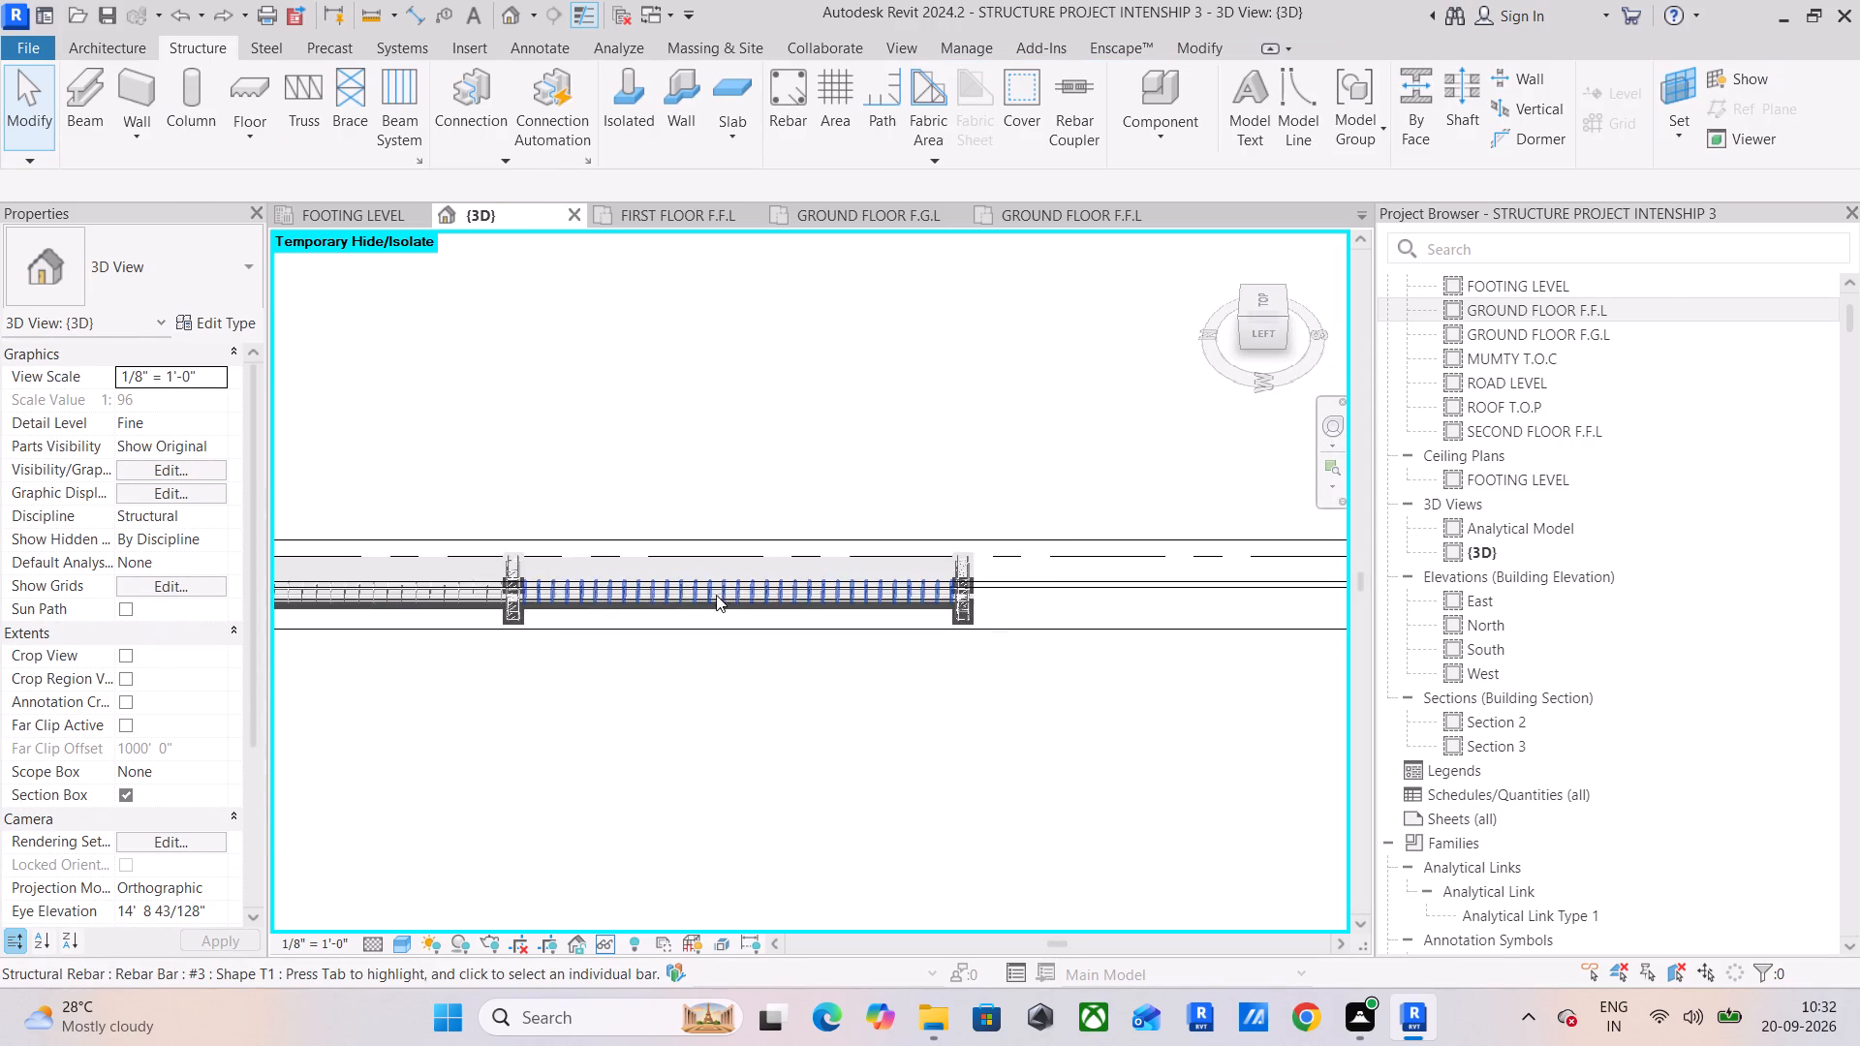
middle_drag(716, 595, 865, 580)
scroll(428, 516, up, 6)
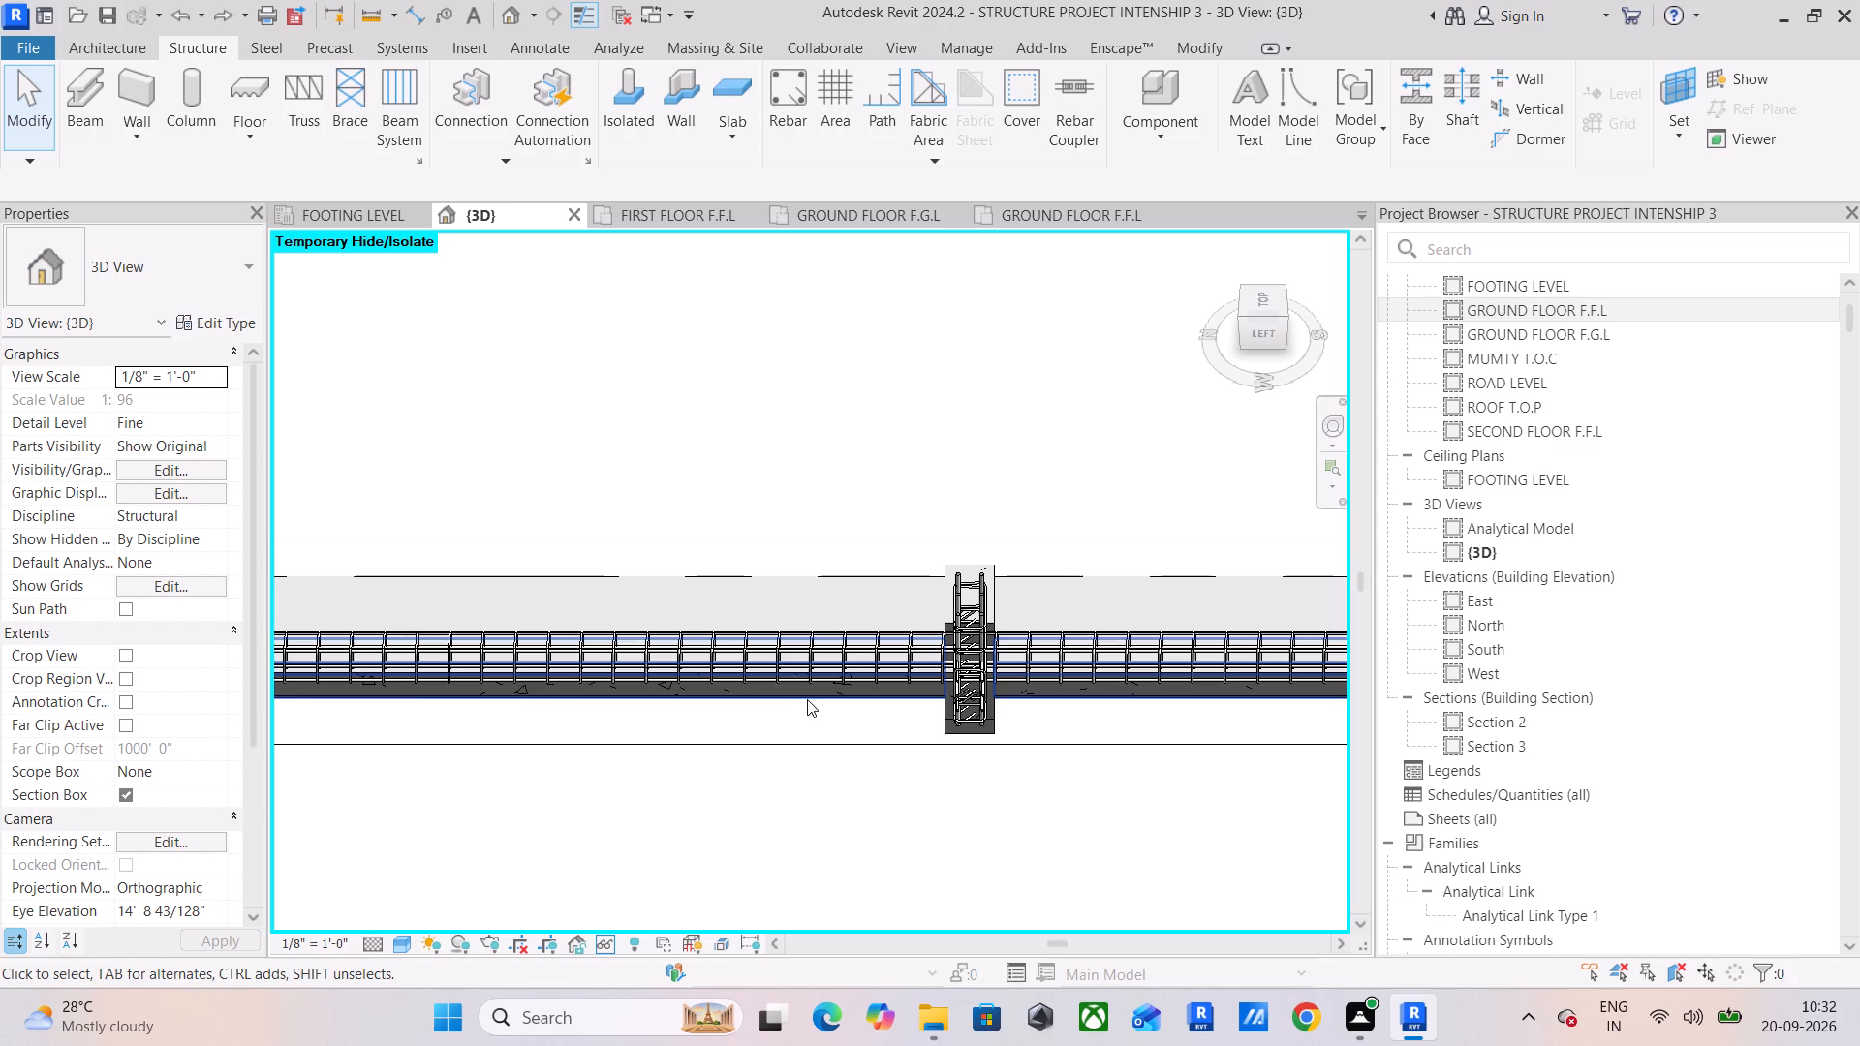
click(811, 695)
scroll(832, 687, down, 5)
middle_drag(861, 683, 1012, 619)
scroll(439, 599, up, 6)
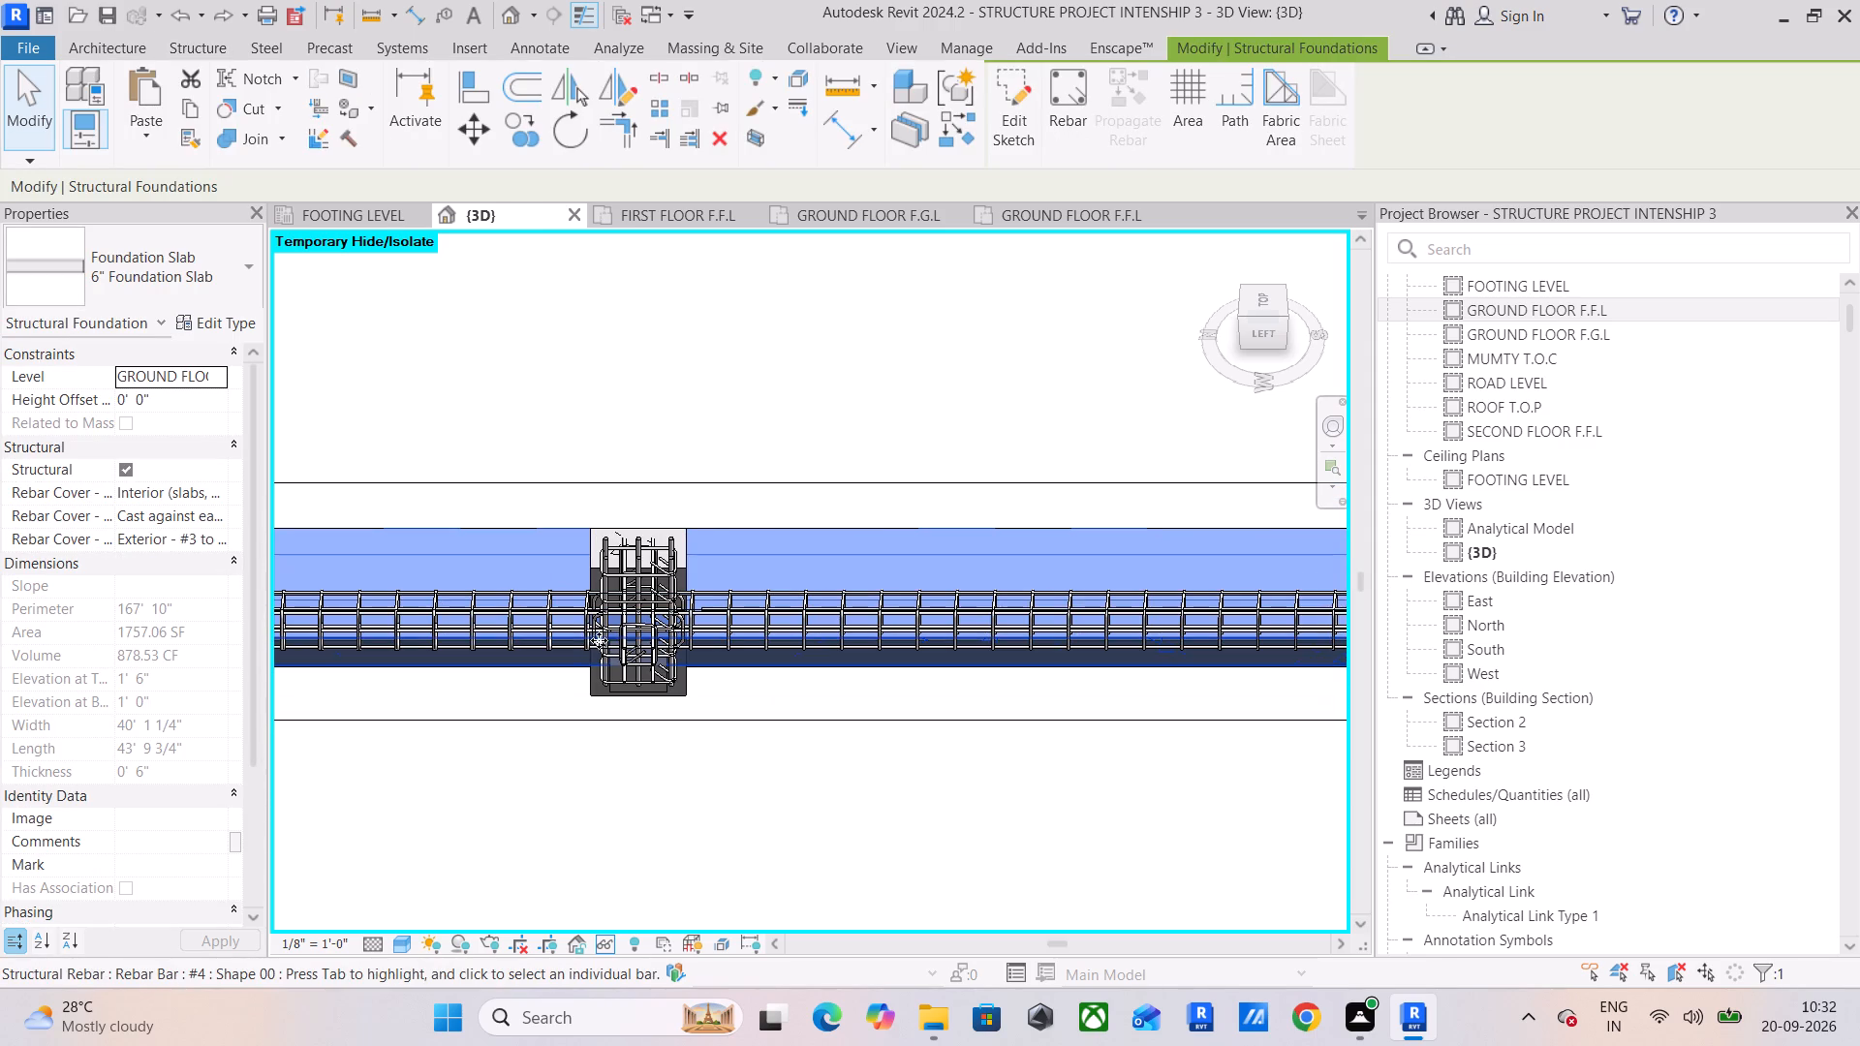
shift+middle_drag(525, 673, 448, 357)
shift+scroll(525, 673, up, 1)
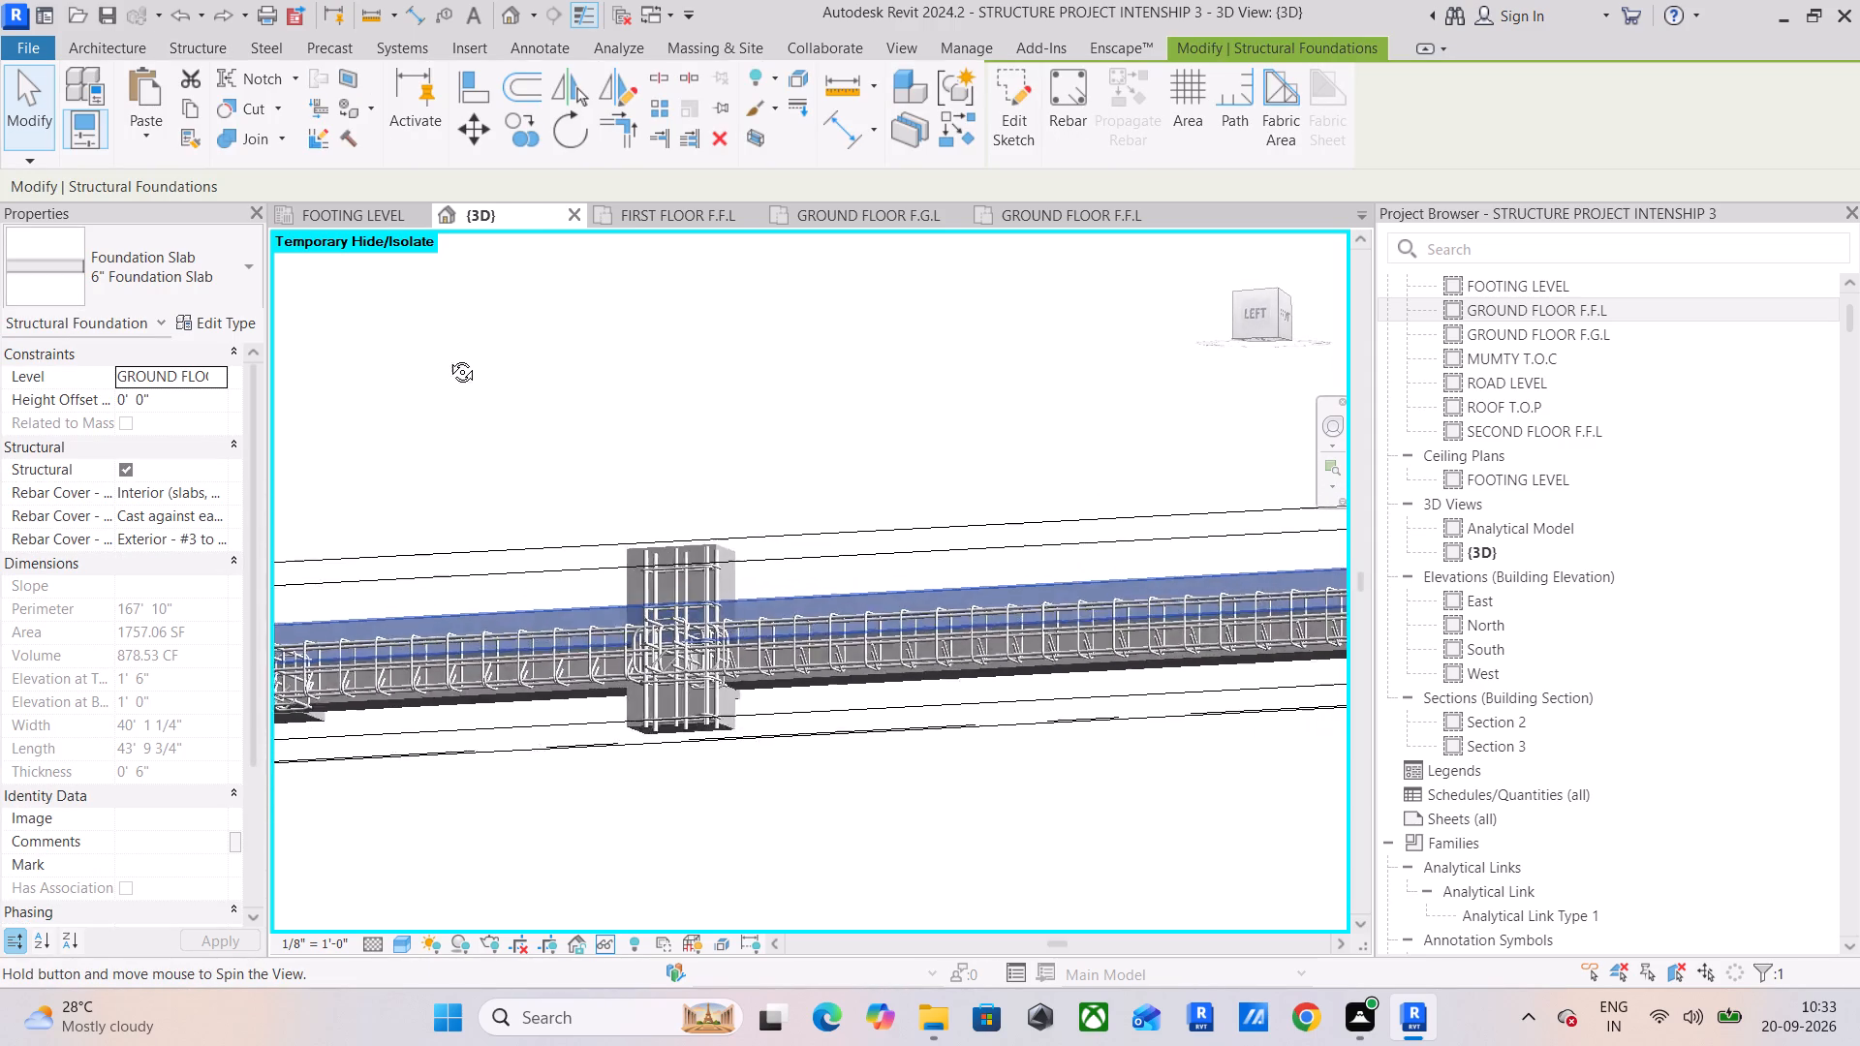
shift+middle_drag(448, 357, 619, 501)
drag(1269, 323, 1185, 315)
scroll(604, 654, up, 11)
middle_drag(804, 598, 658, 612)
scroll(658, 612, up, 1)
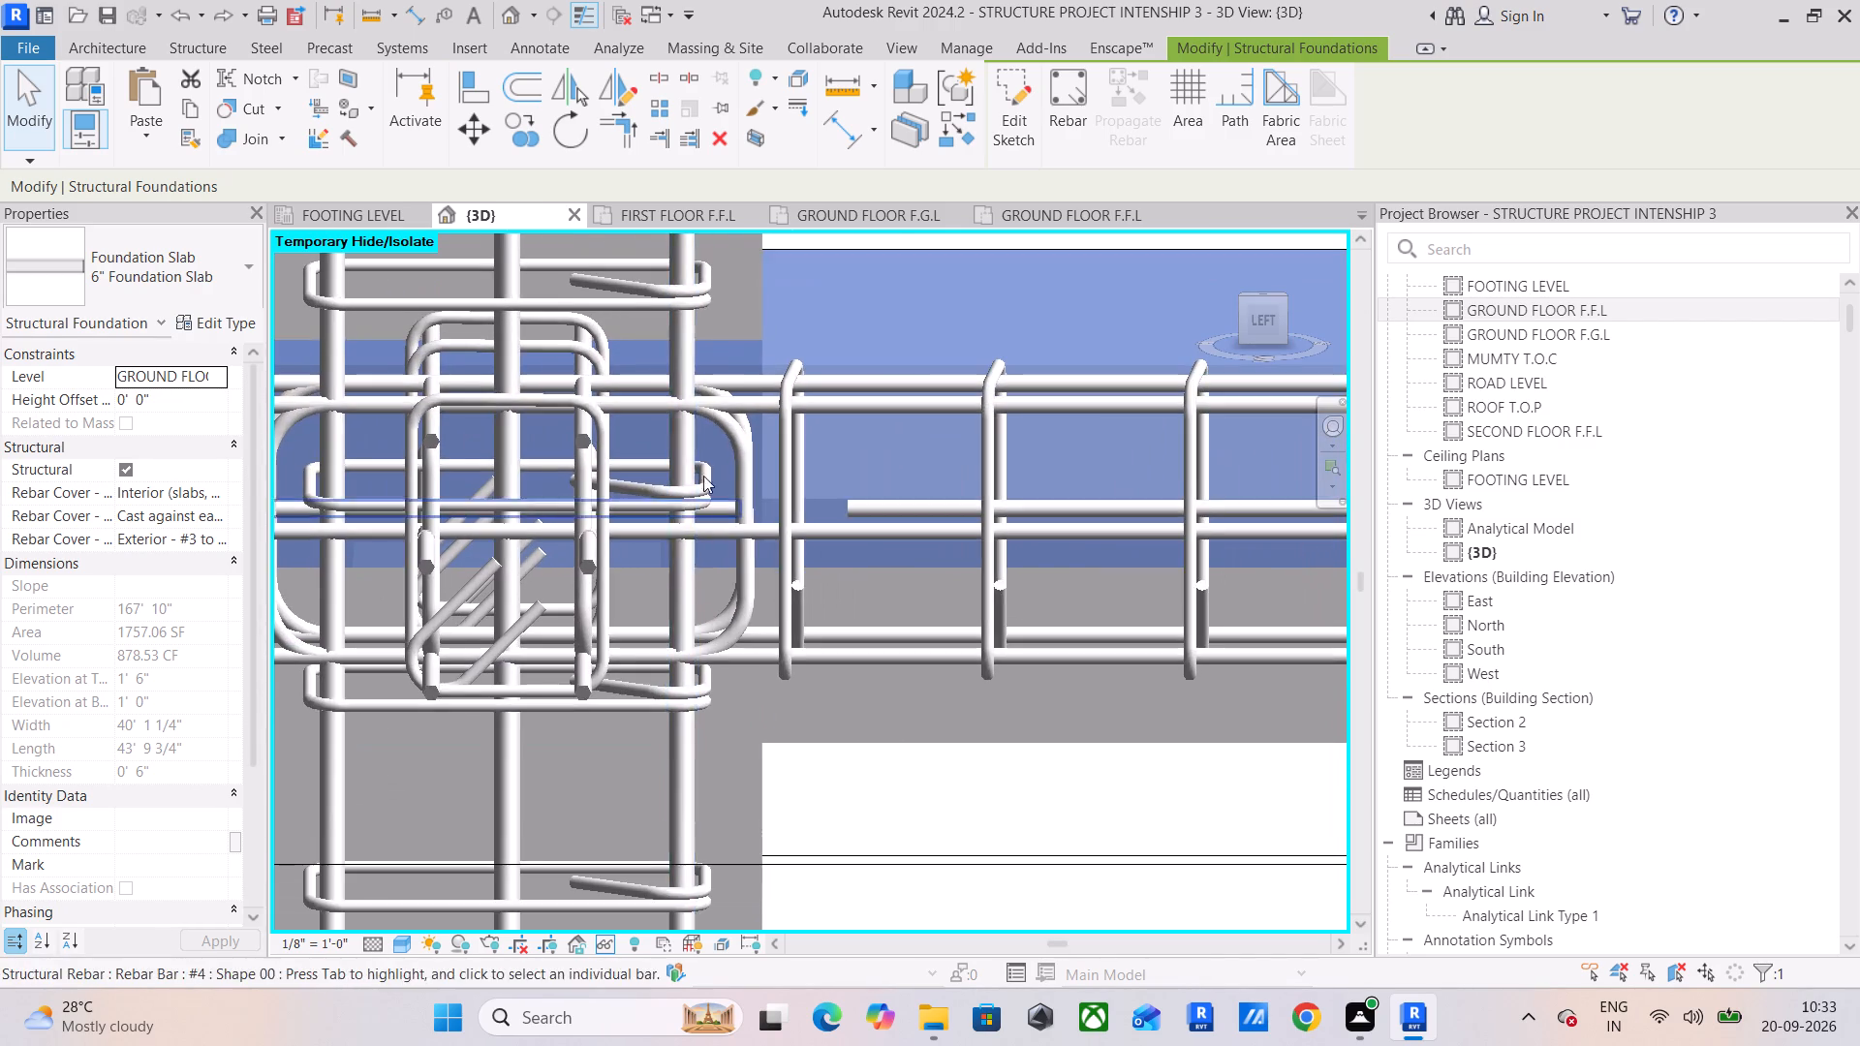
scroll(824, 484, down, 15)
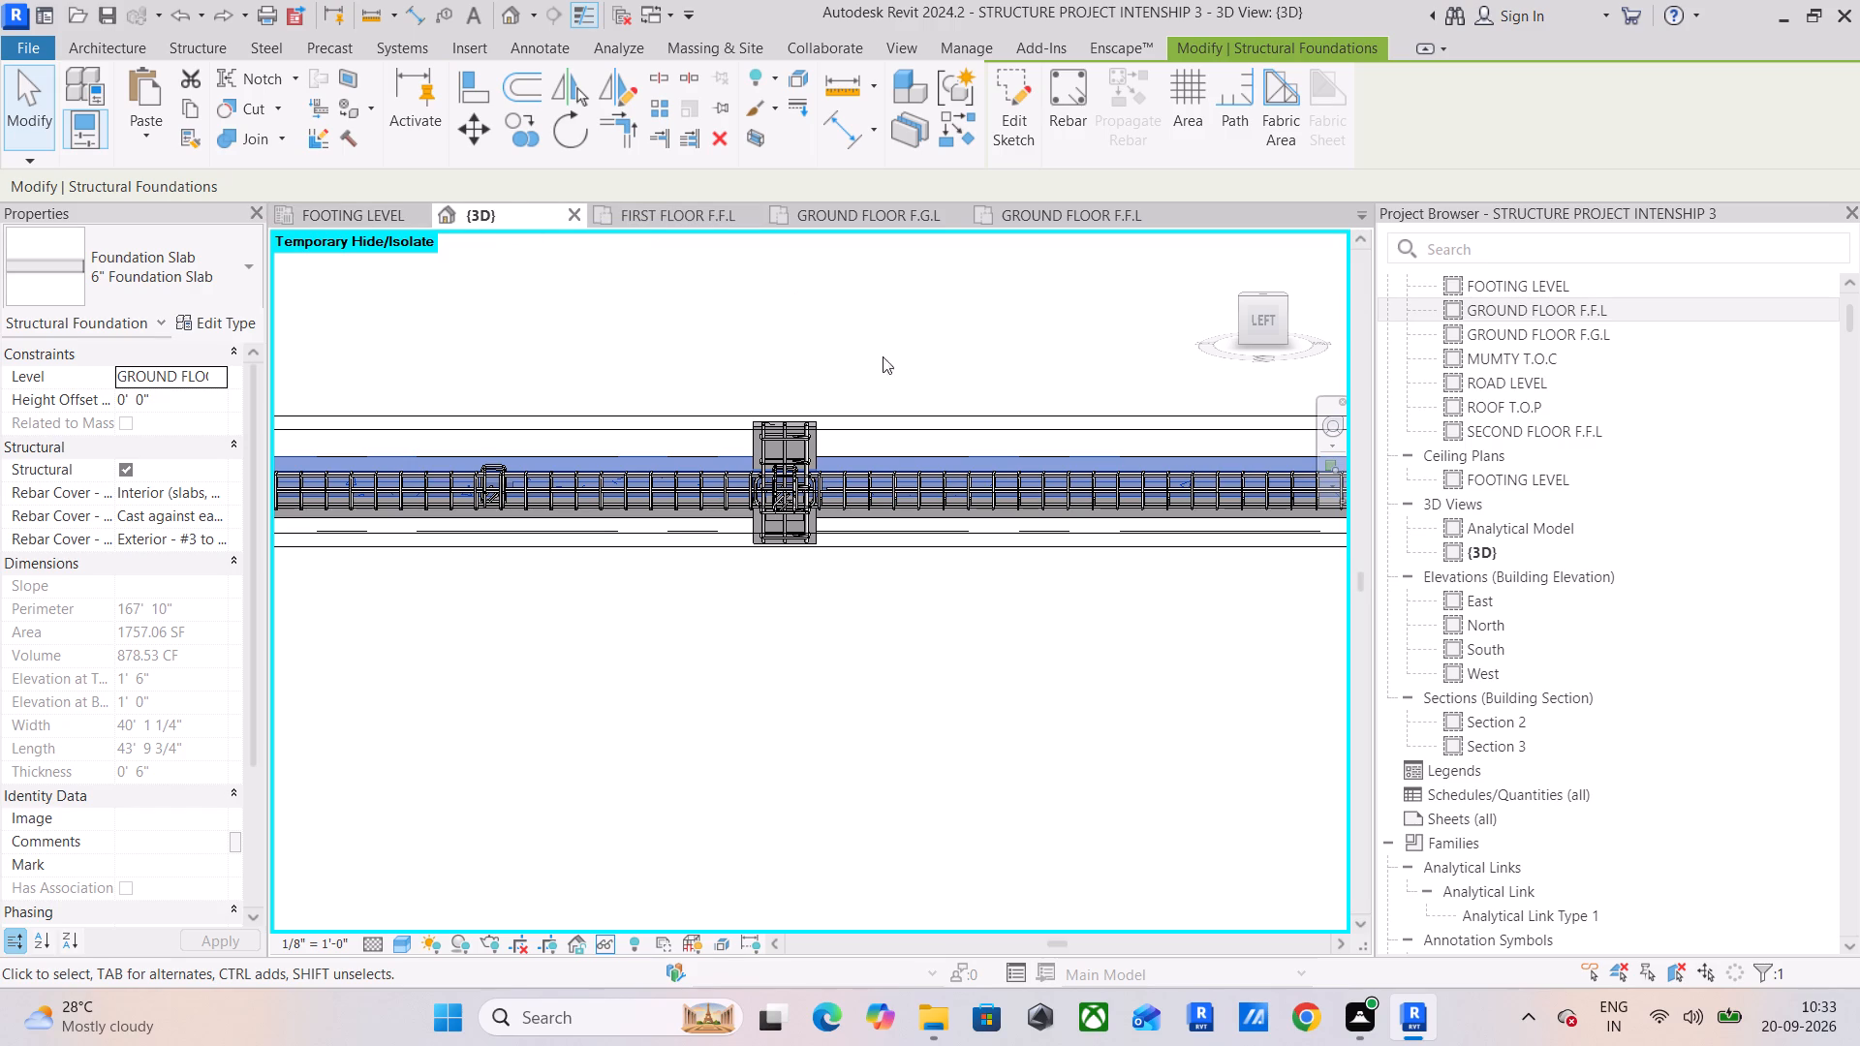
Clear the foundation slab selection and turn off the 3D view's section box.
click(659, 729)
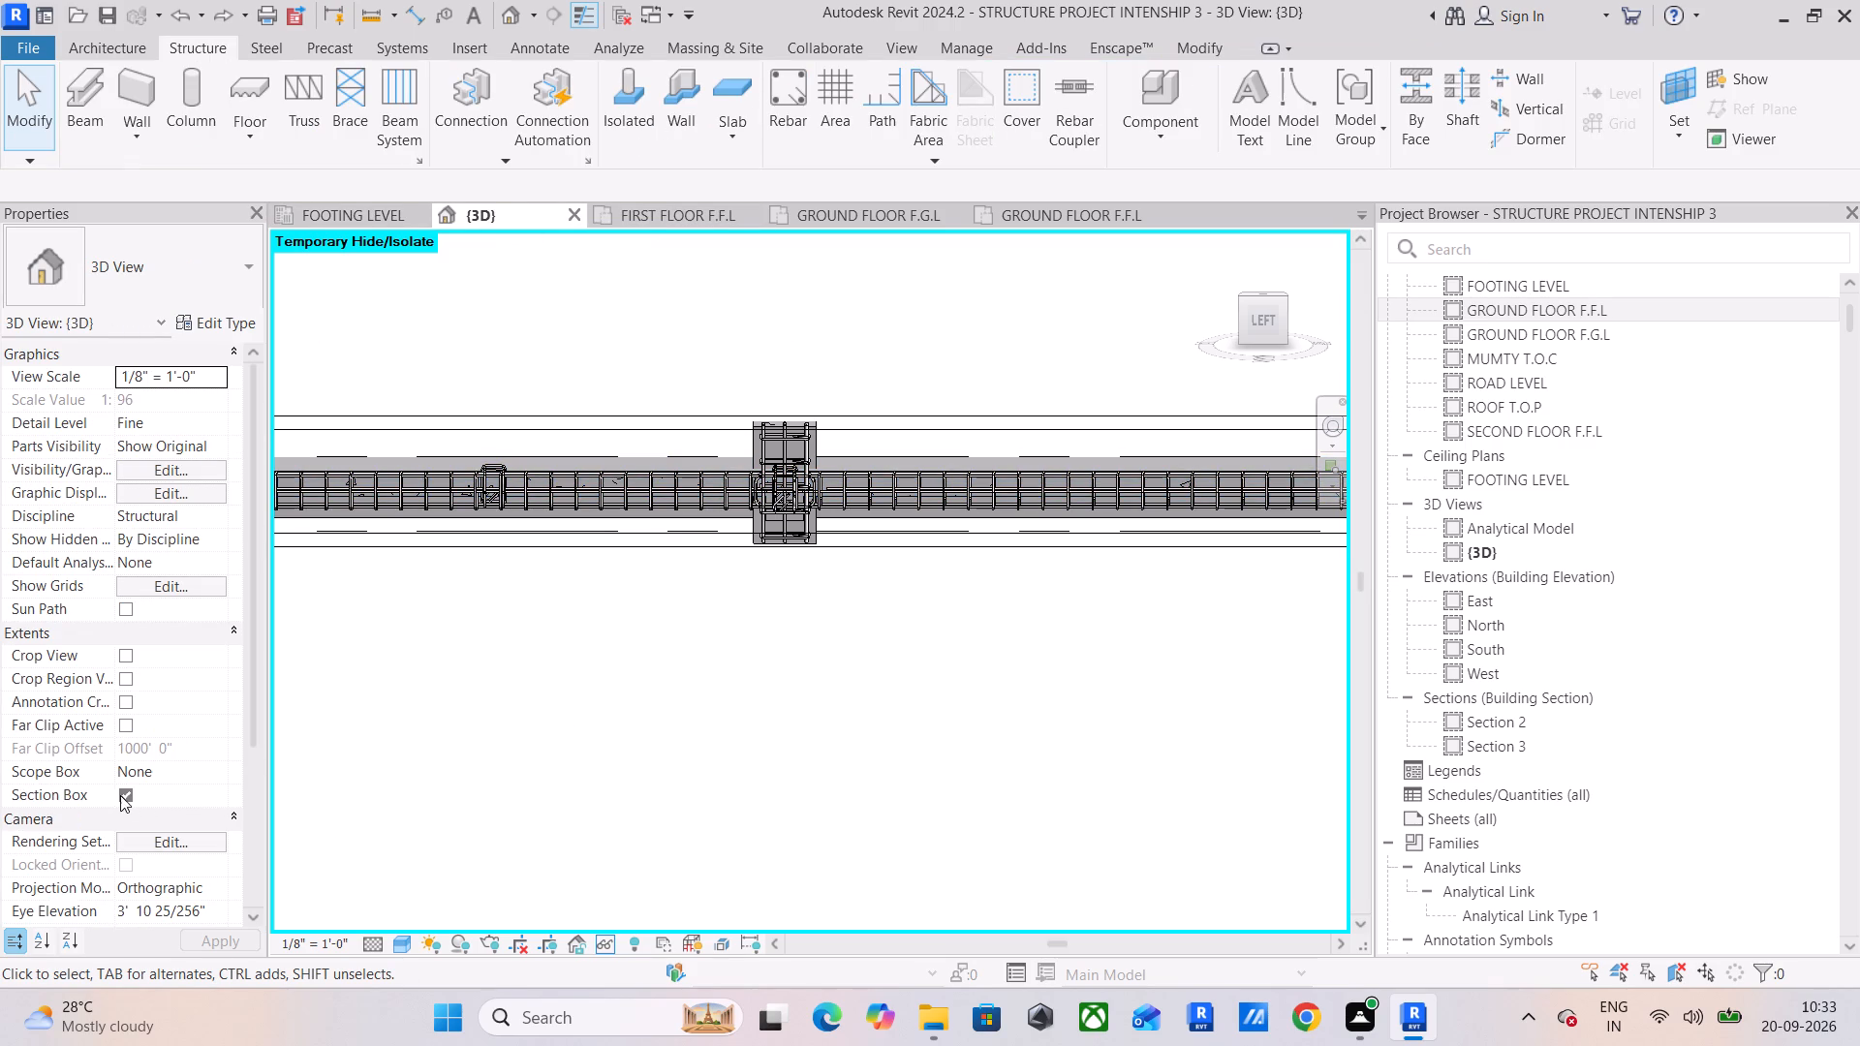
click(120, 794)
scroll(900, 649, down, 4)
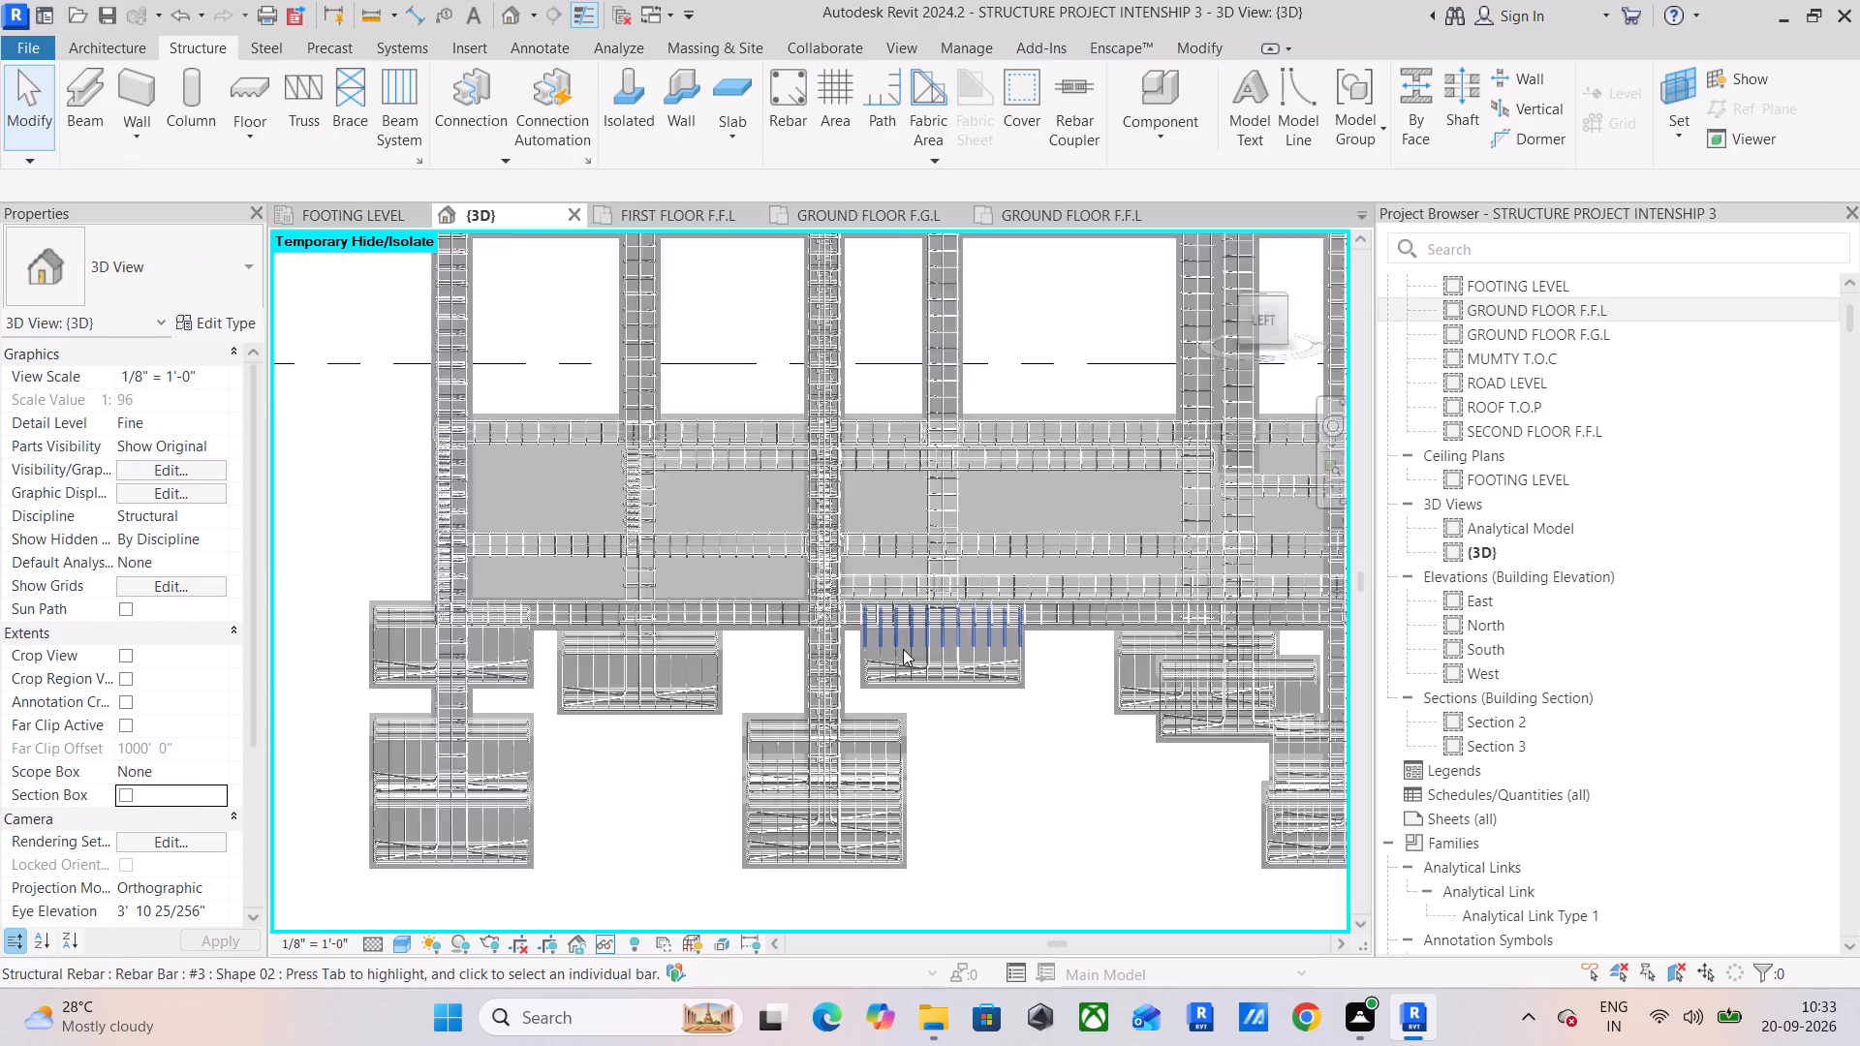
Examine the beam lines above the foundations and identify the #3 stirrups and #4 bars of the first-floor beam from several angles.
middle_drag(902, 672, 482, 751)
scroll(729, 740, down, 4)
middle_drag(780, 582, 792, 751)
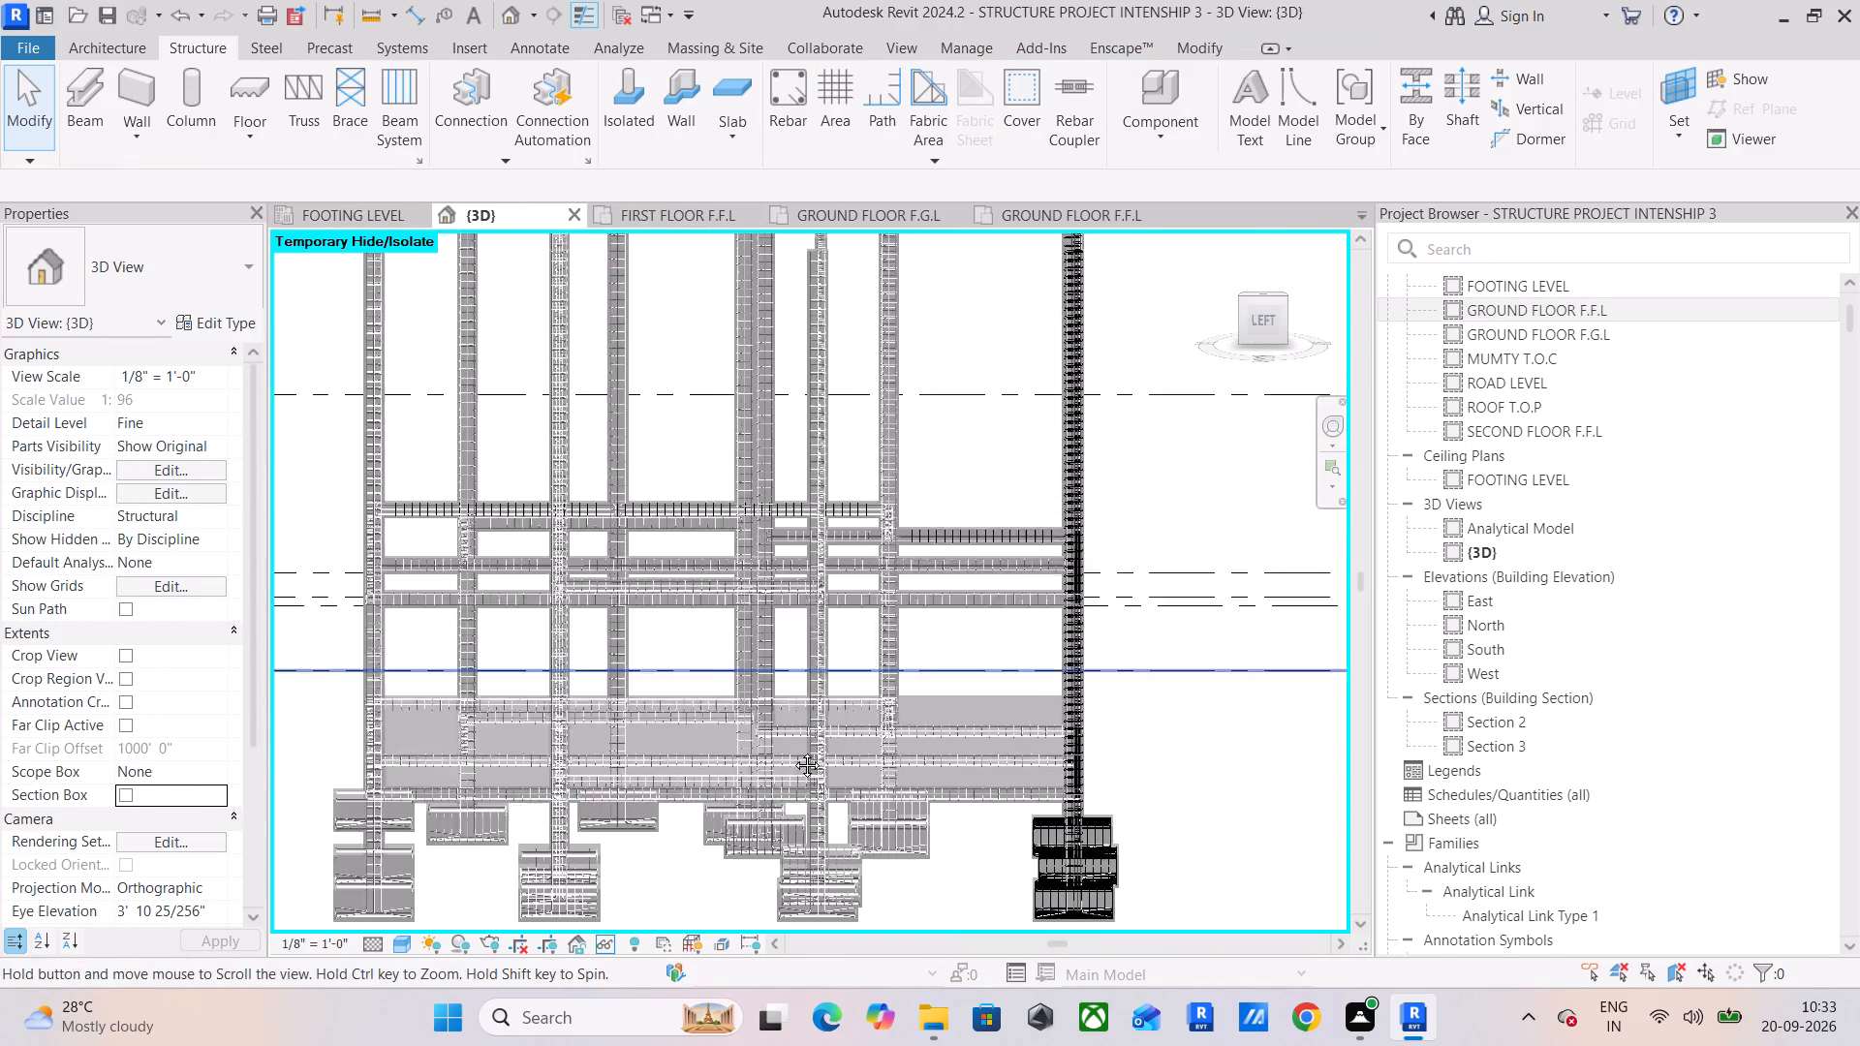
middle_drag(792, 751, 795, 793)
scroll(925, 683, up, 5)
shift+middle_drag(852, 734, 848, 775)
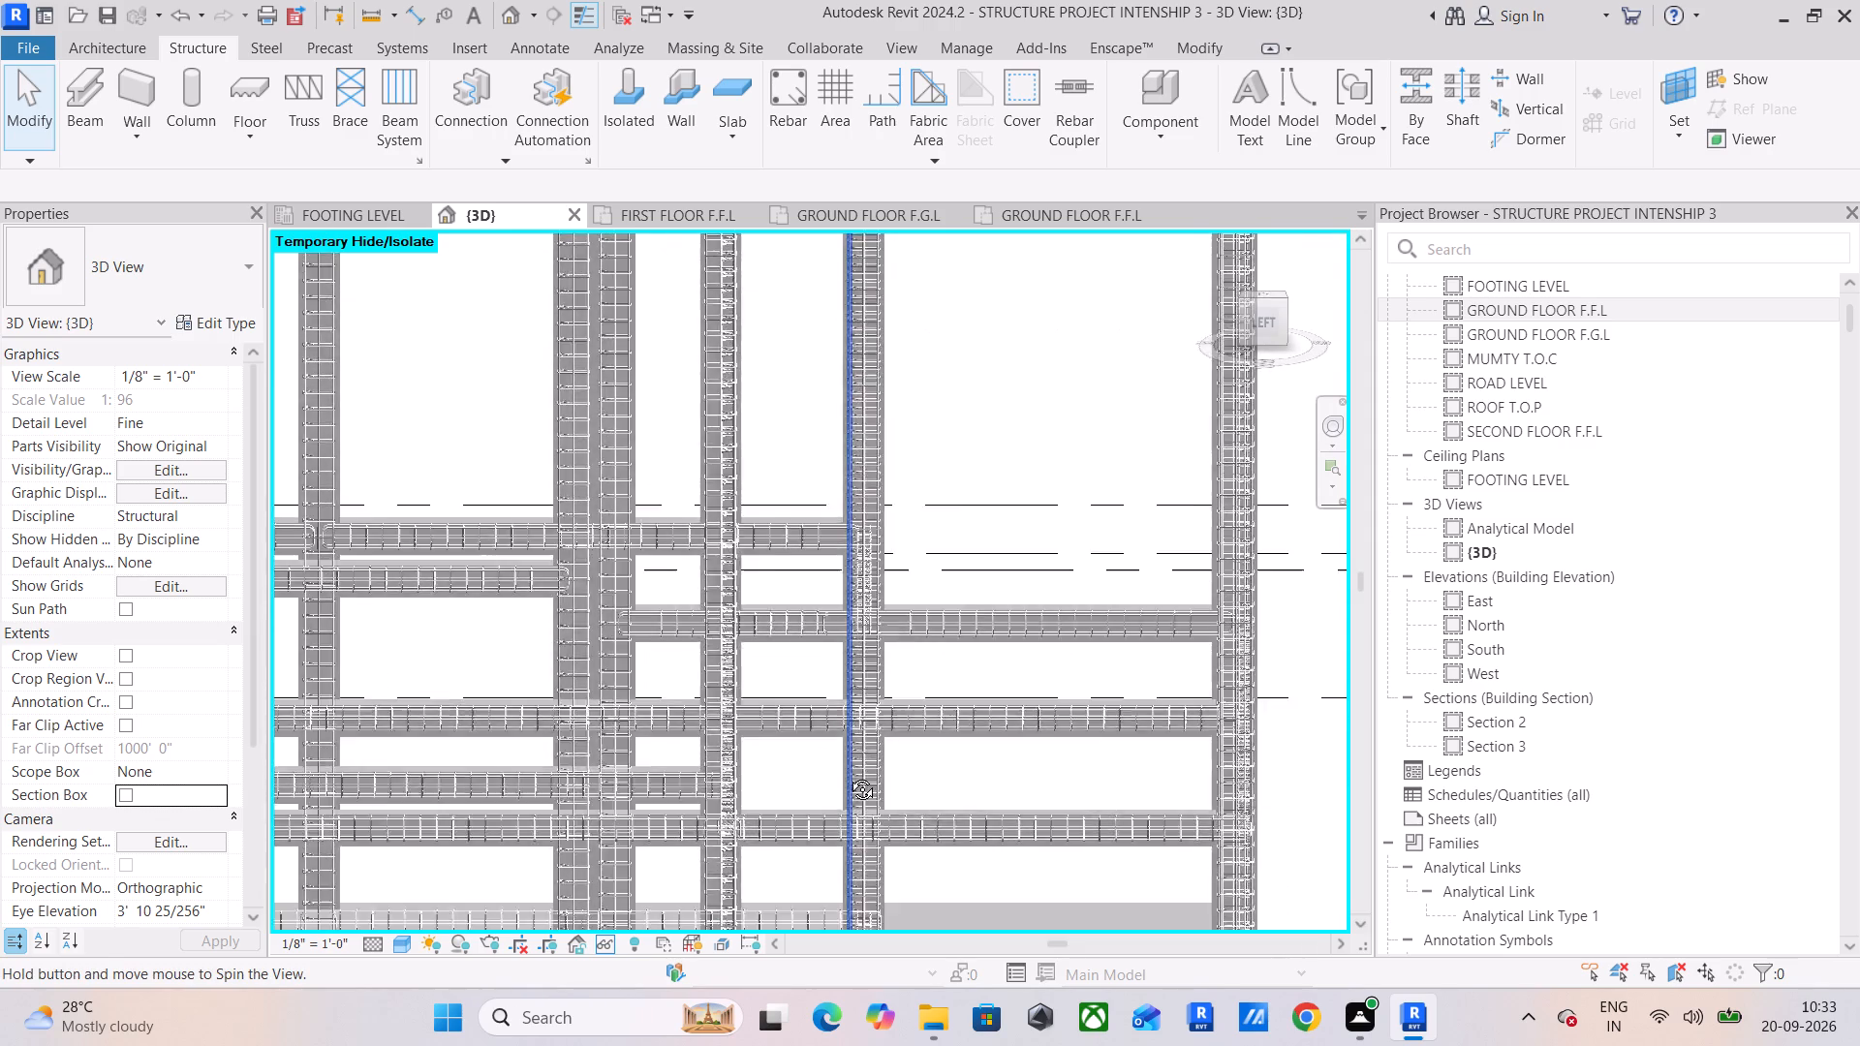
shift+middle_drag(848, 775, 846, 780)
click(1009, 706)
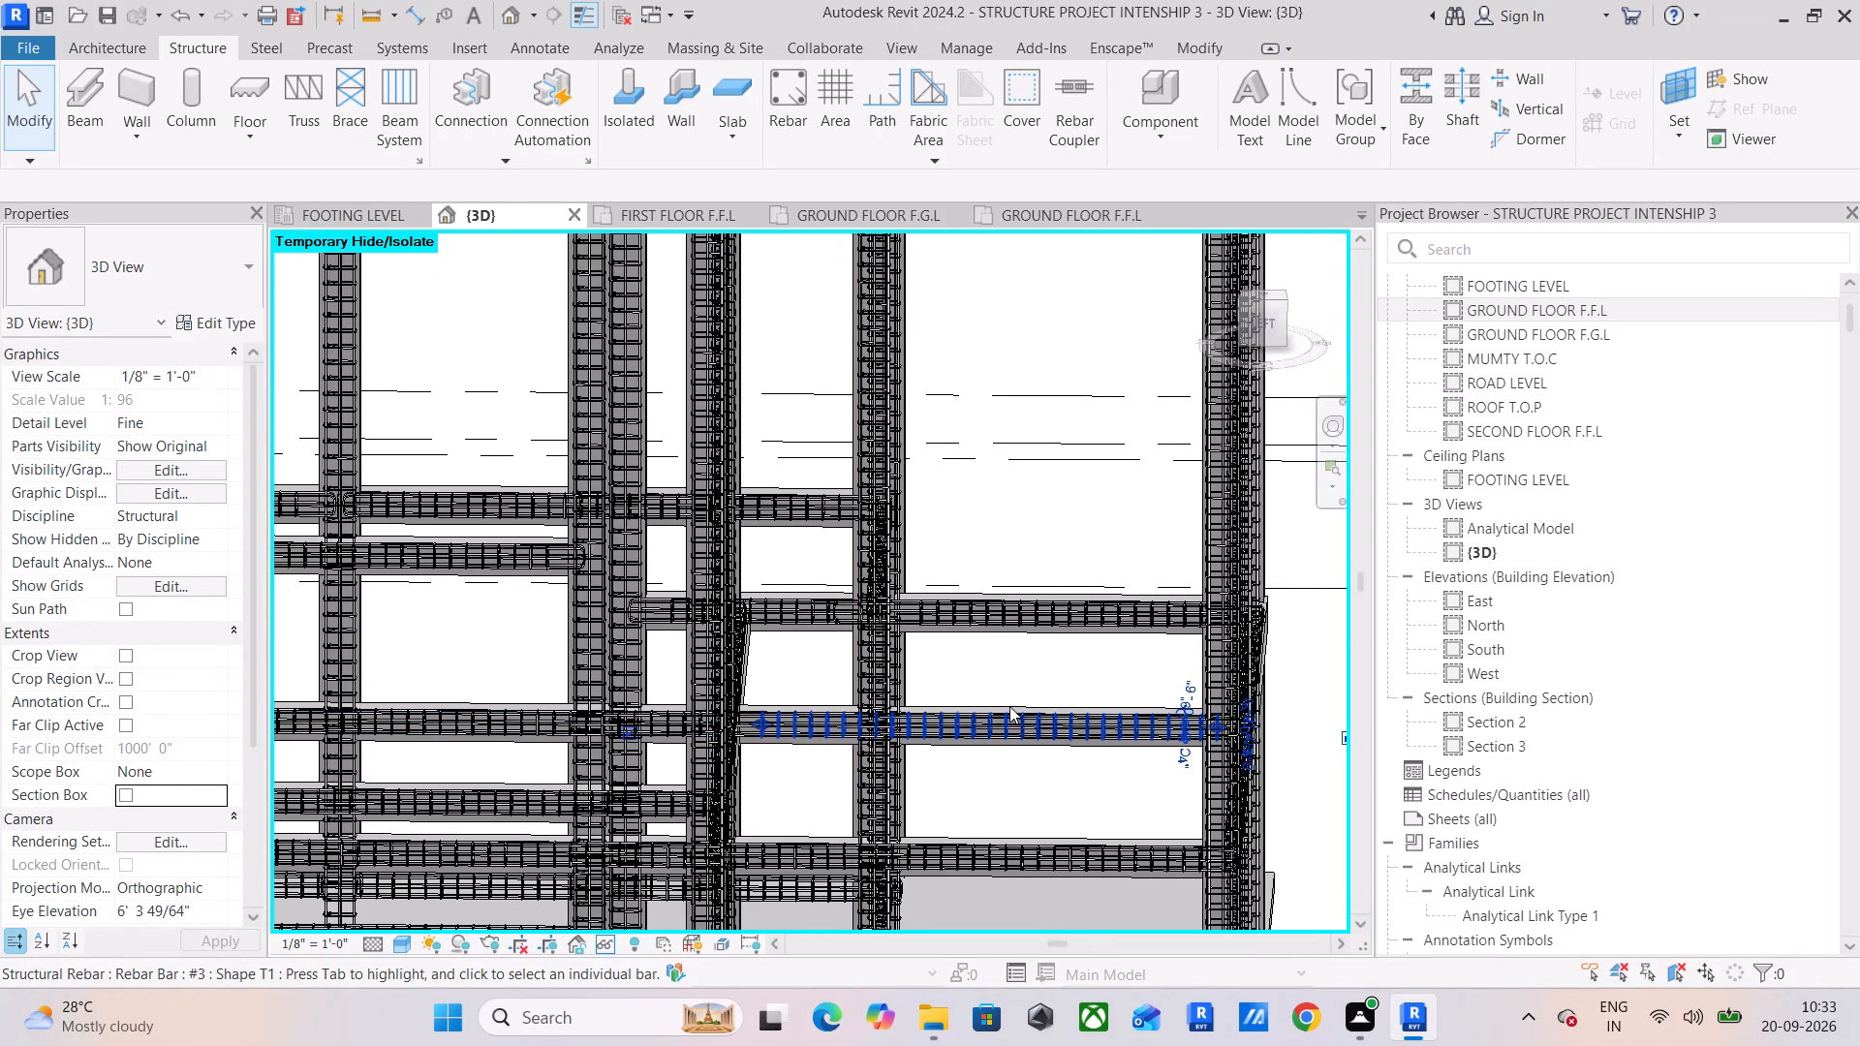
shift+middle_drag(797, 729, 829, 760)
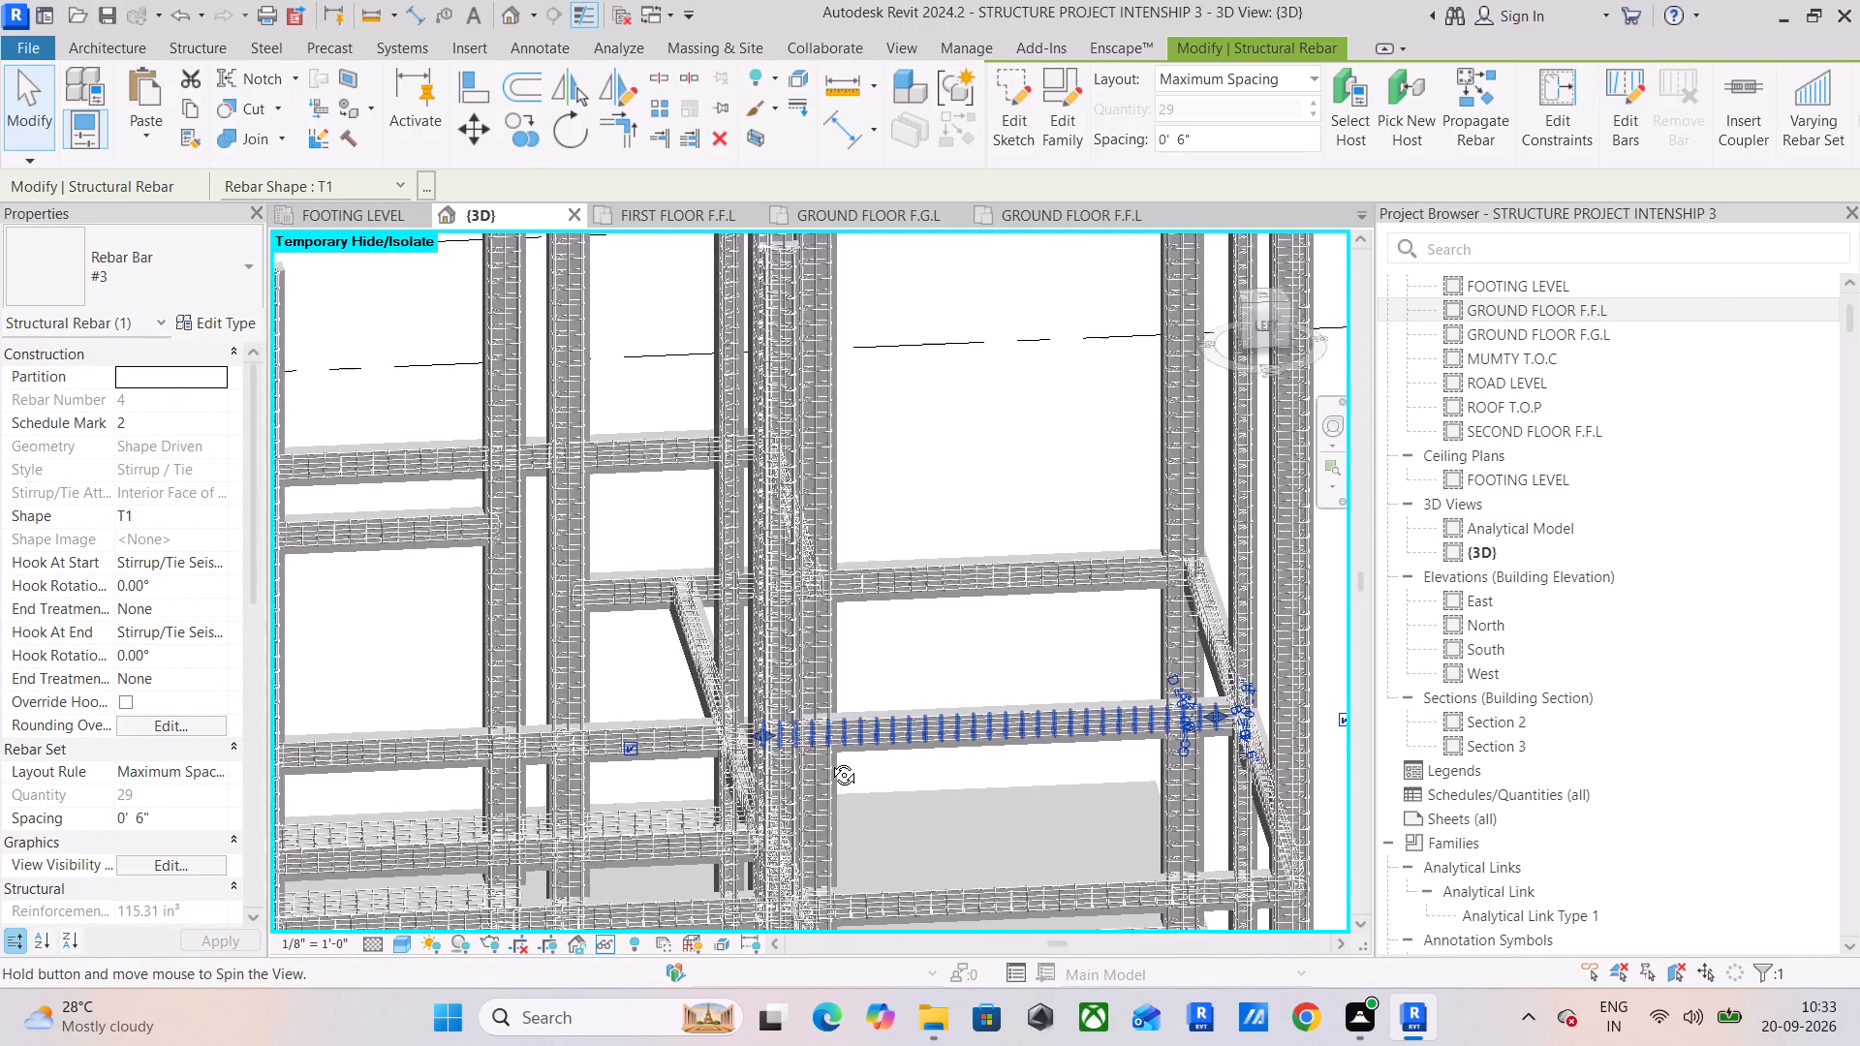
shift+middle_drag(829, 760, 841, 762)
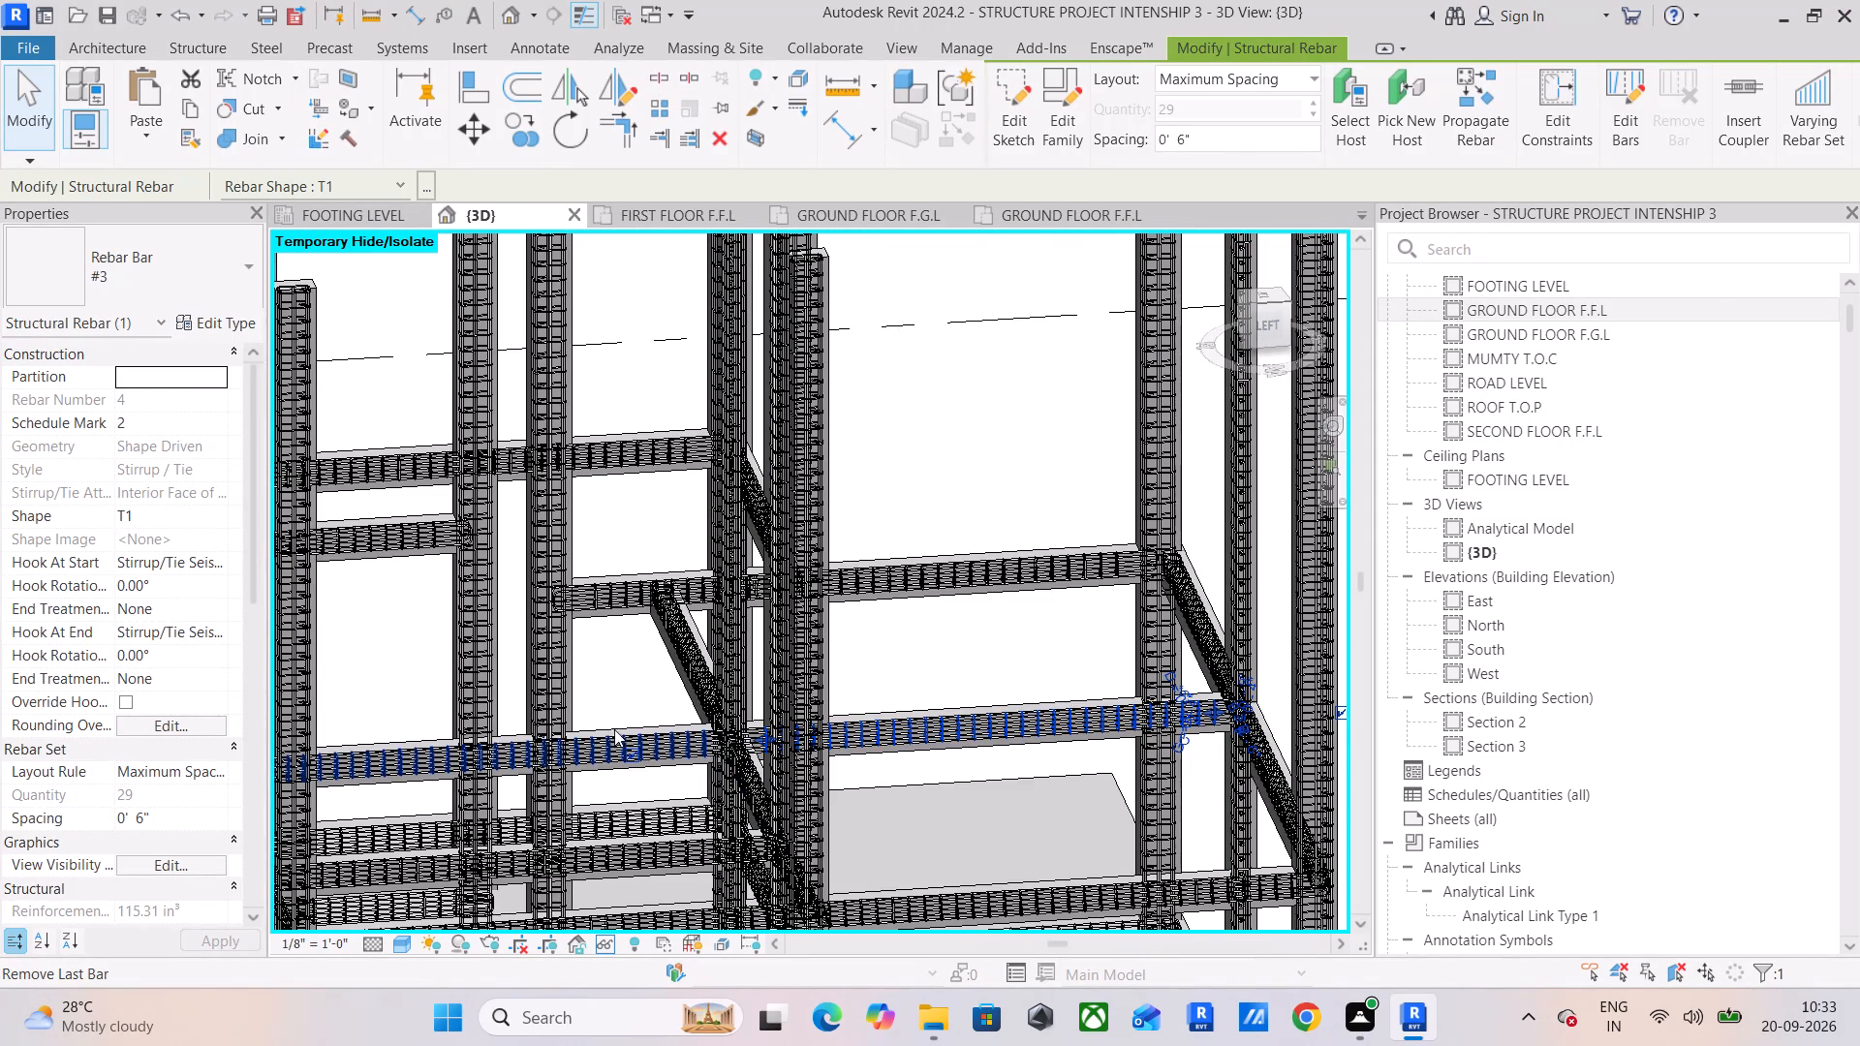
click(615, 728)
click(604, 758)
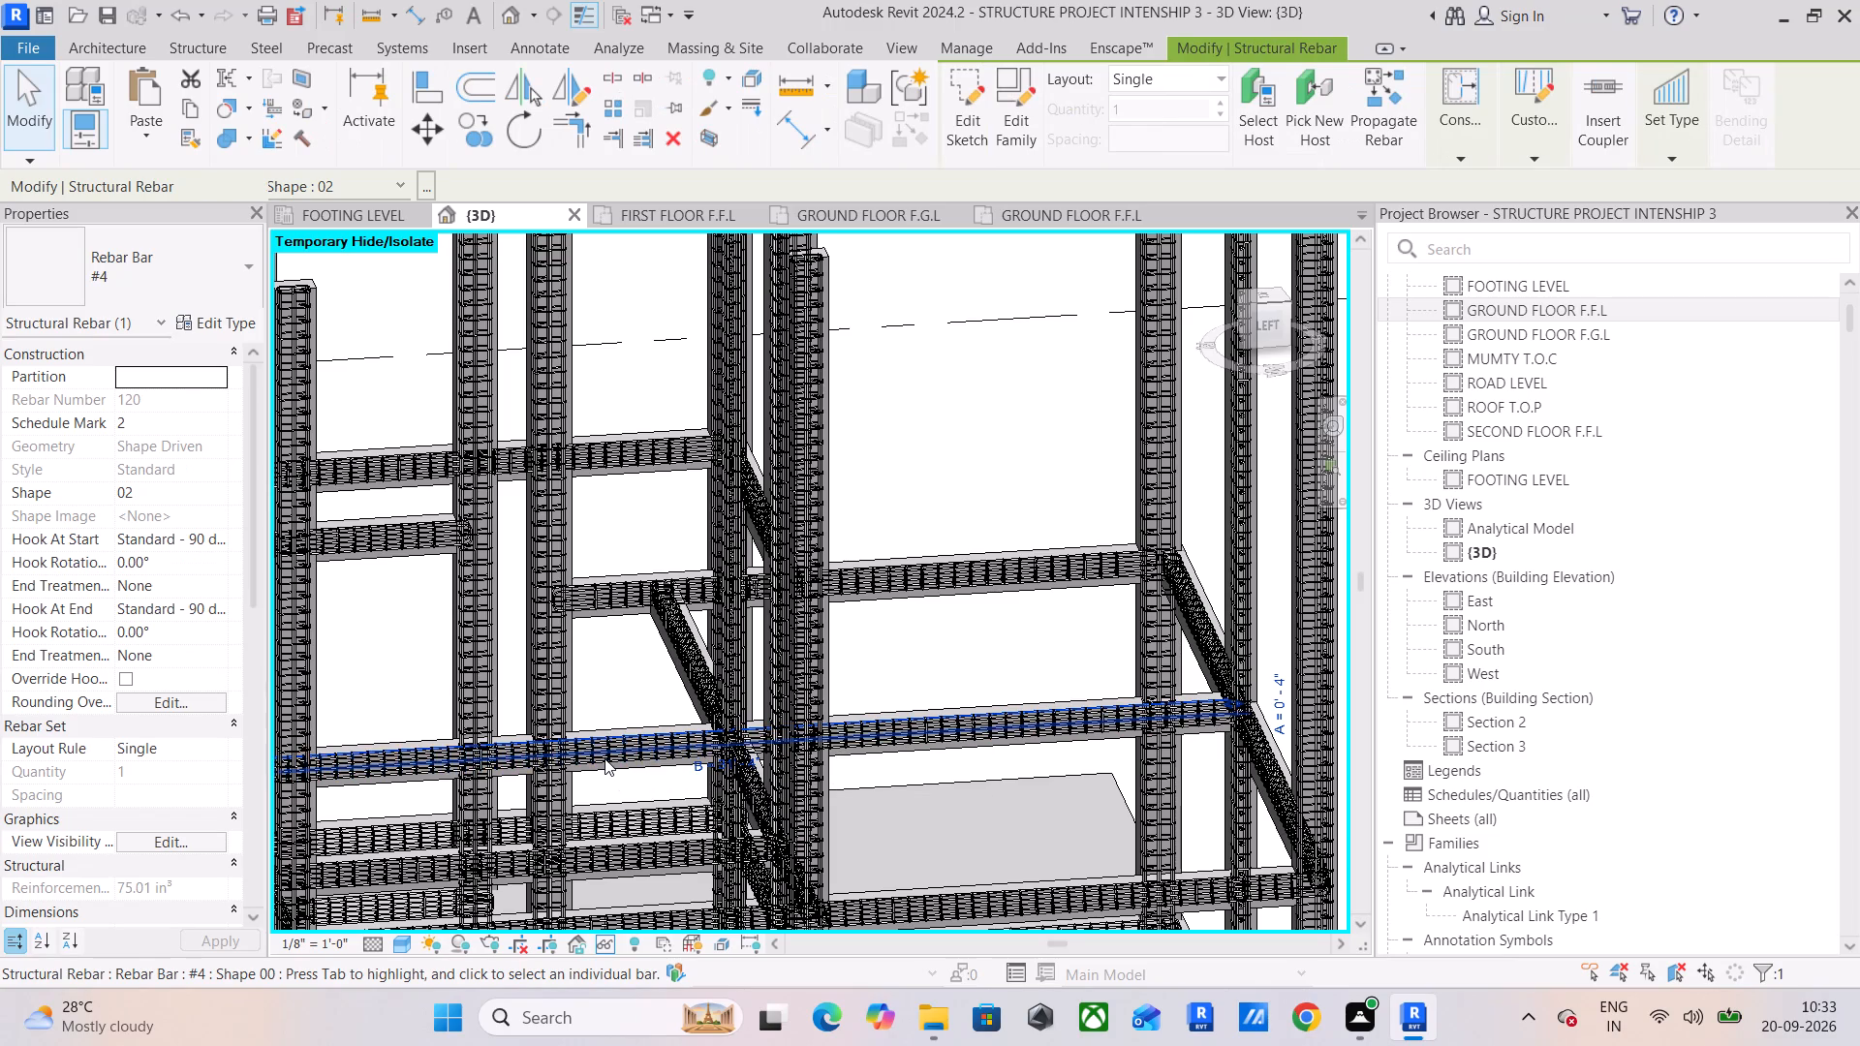
scroll(625, 738, up, 6)
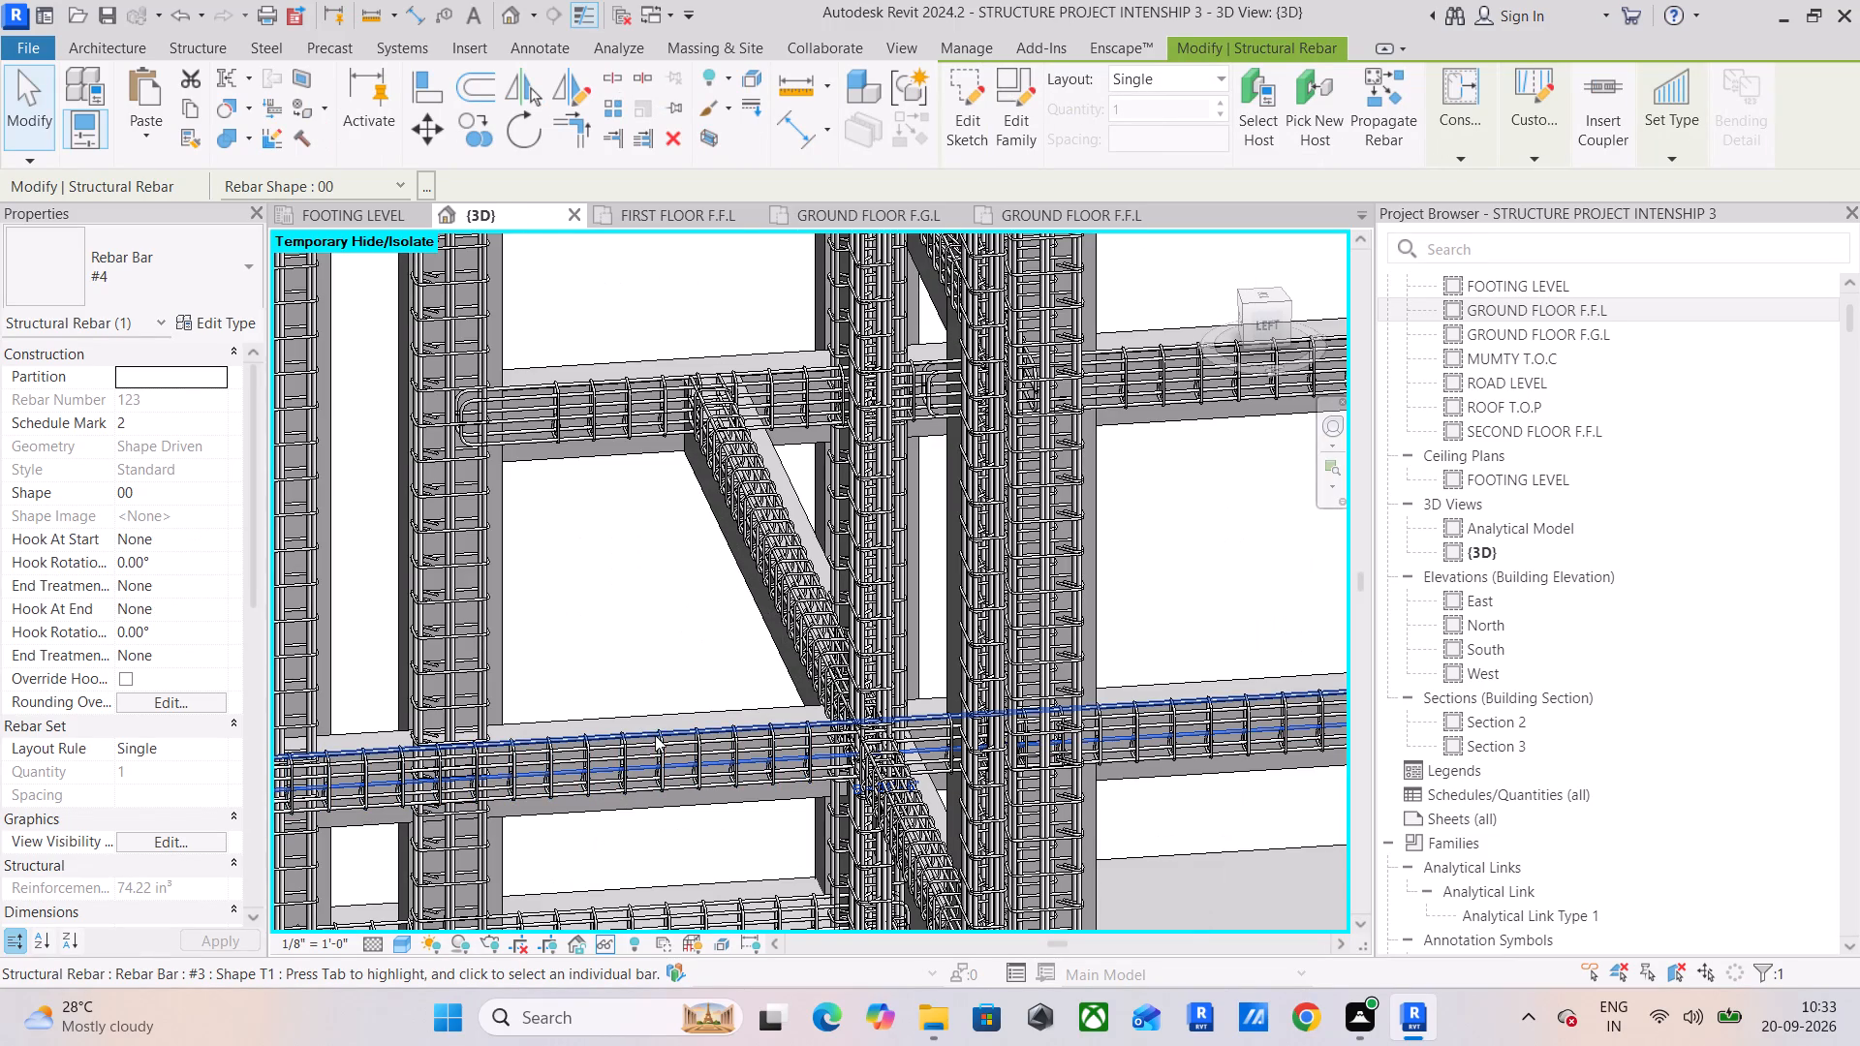
click(708, 730)
middle_drag(1030, 781, 521, 784)
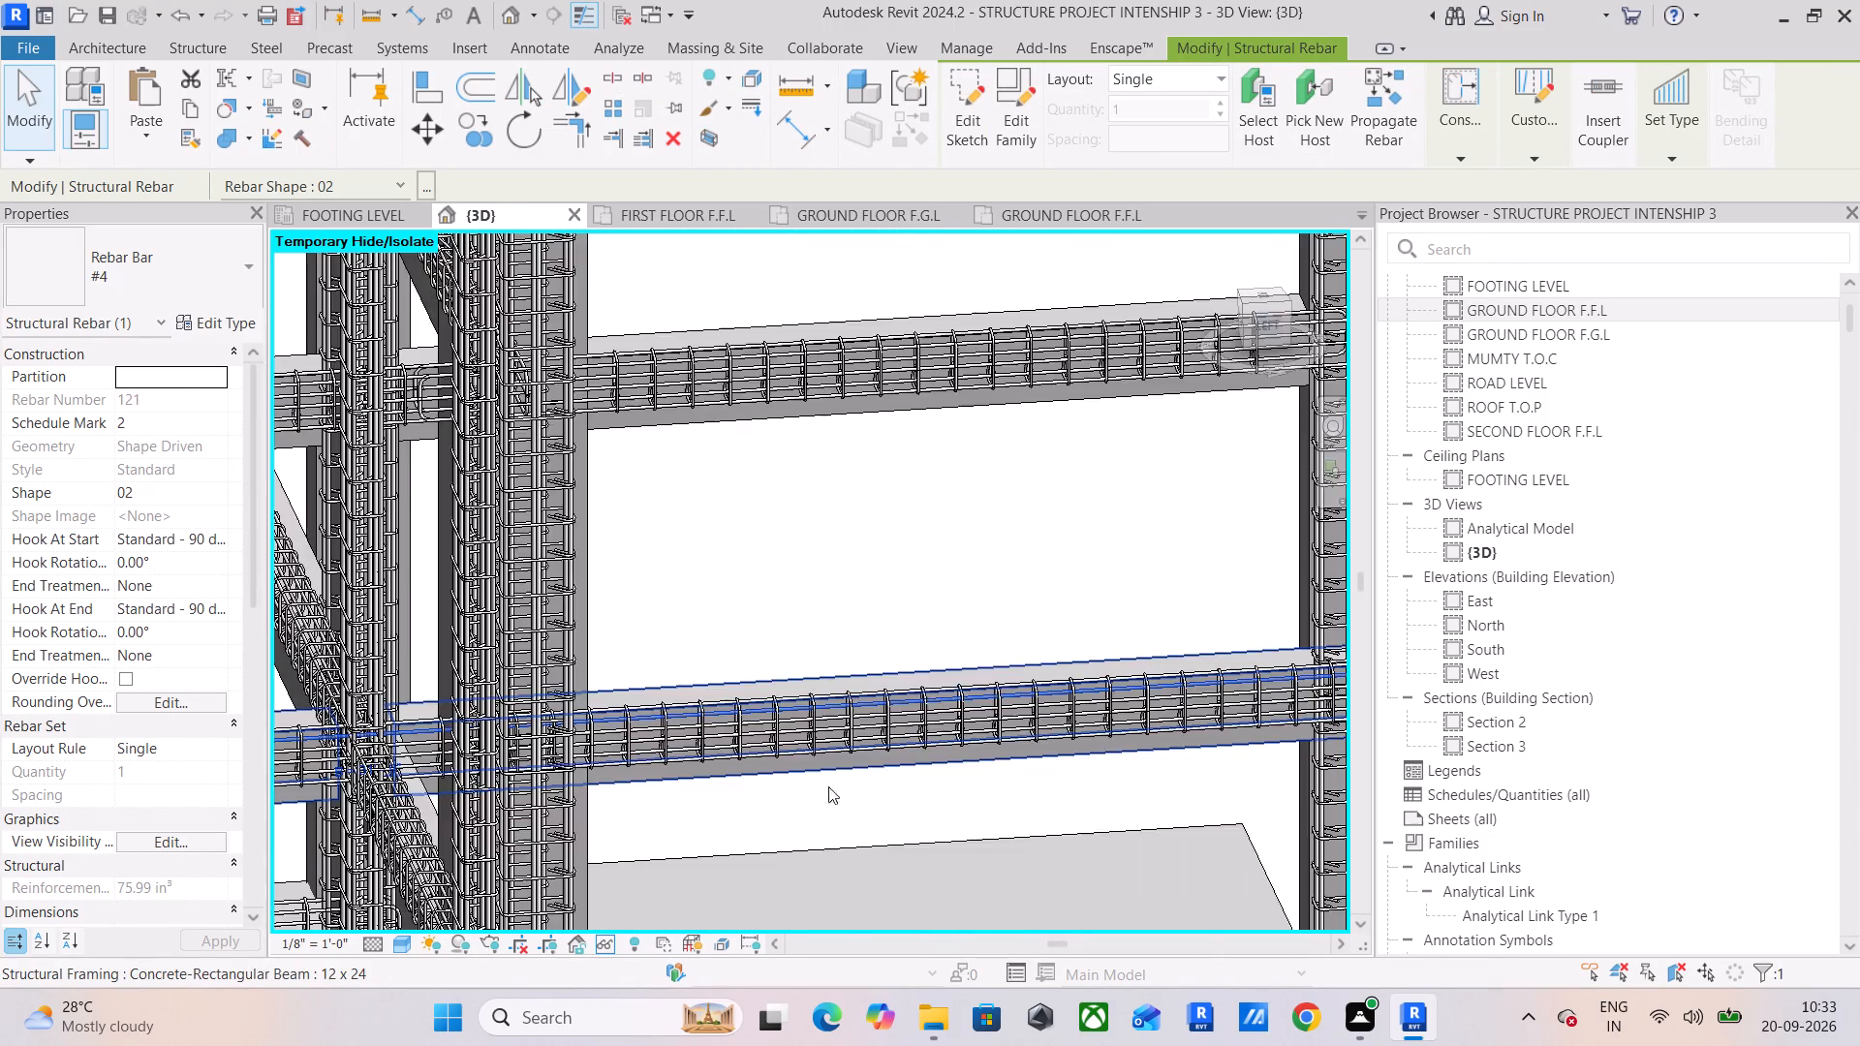
scroll(914, 777, down, 4)
shift+middle_drag(966, 769, 804, 737)
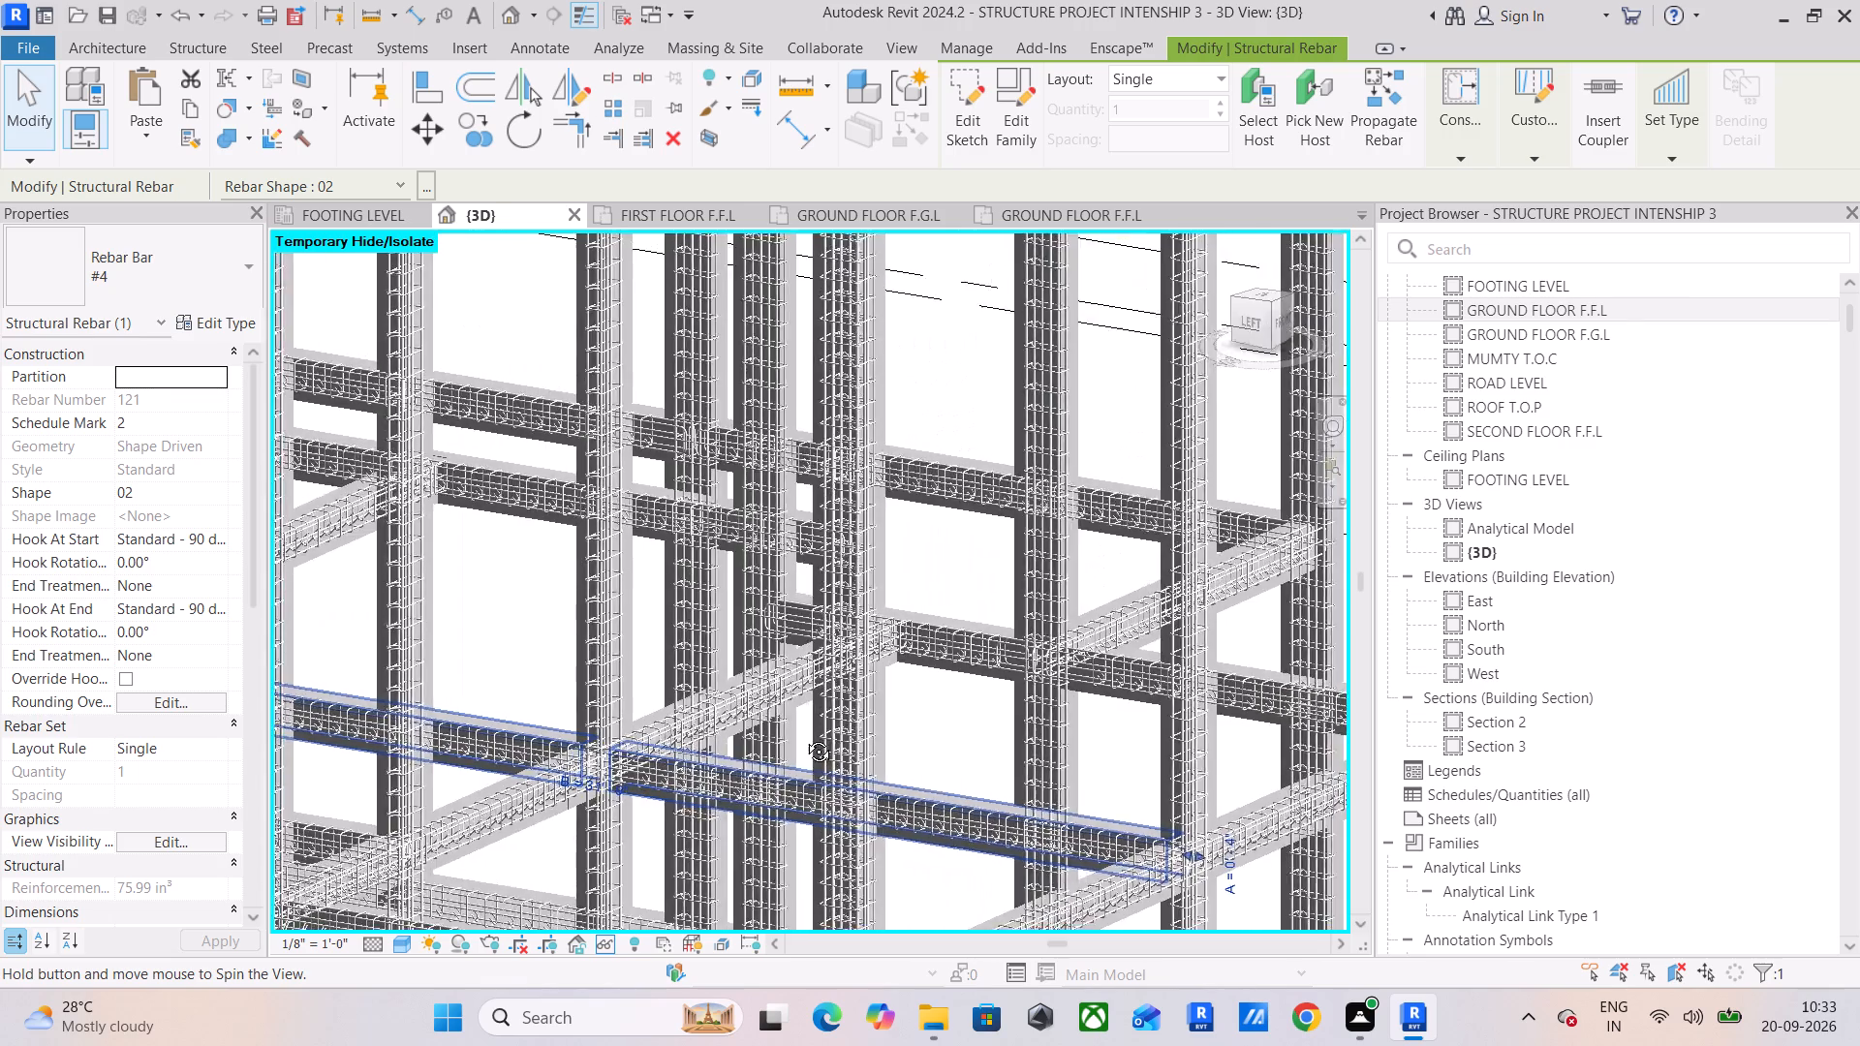
shift+middle_drag(804, 737, 717, 740)
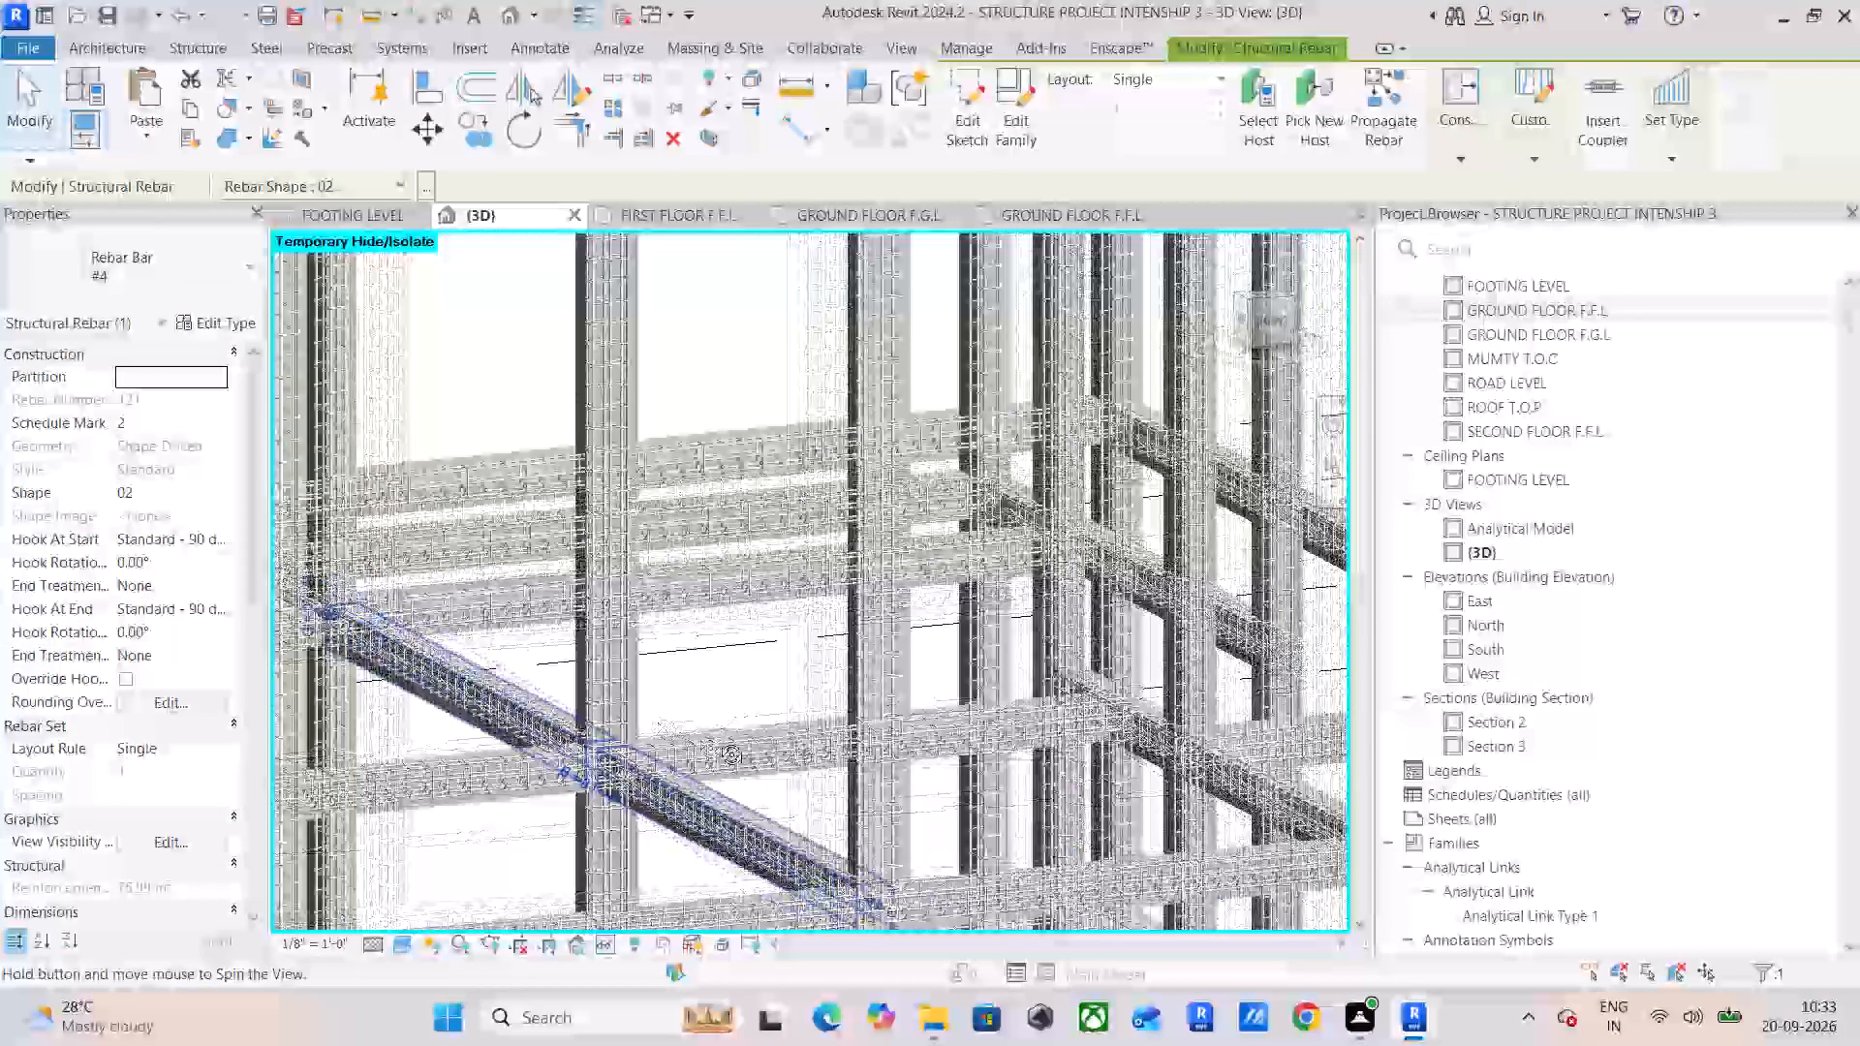
shift+middle_drag(717, 740, 886, 760)
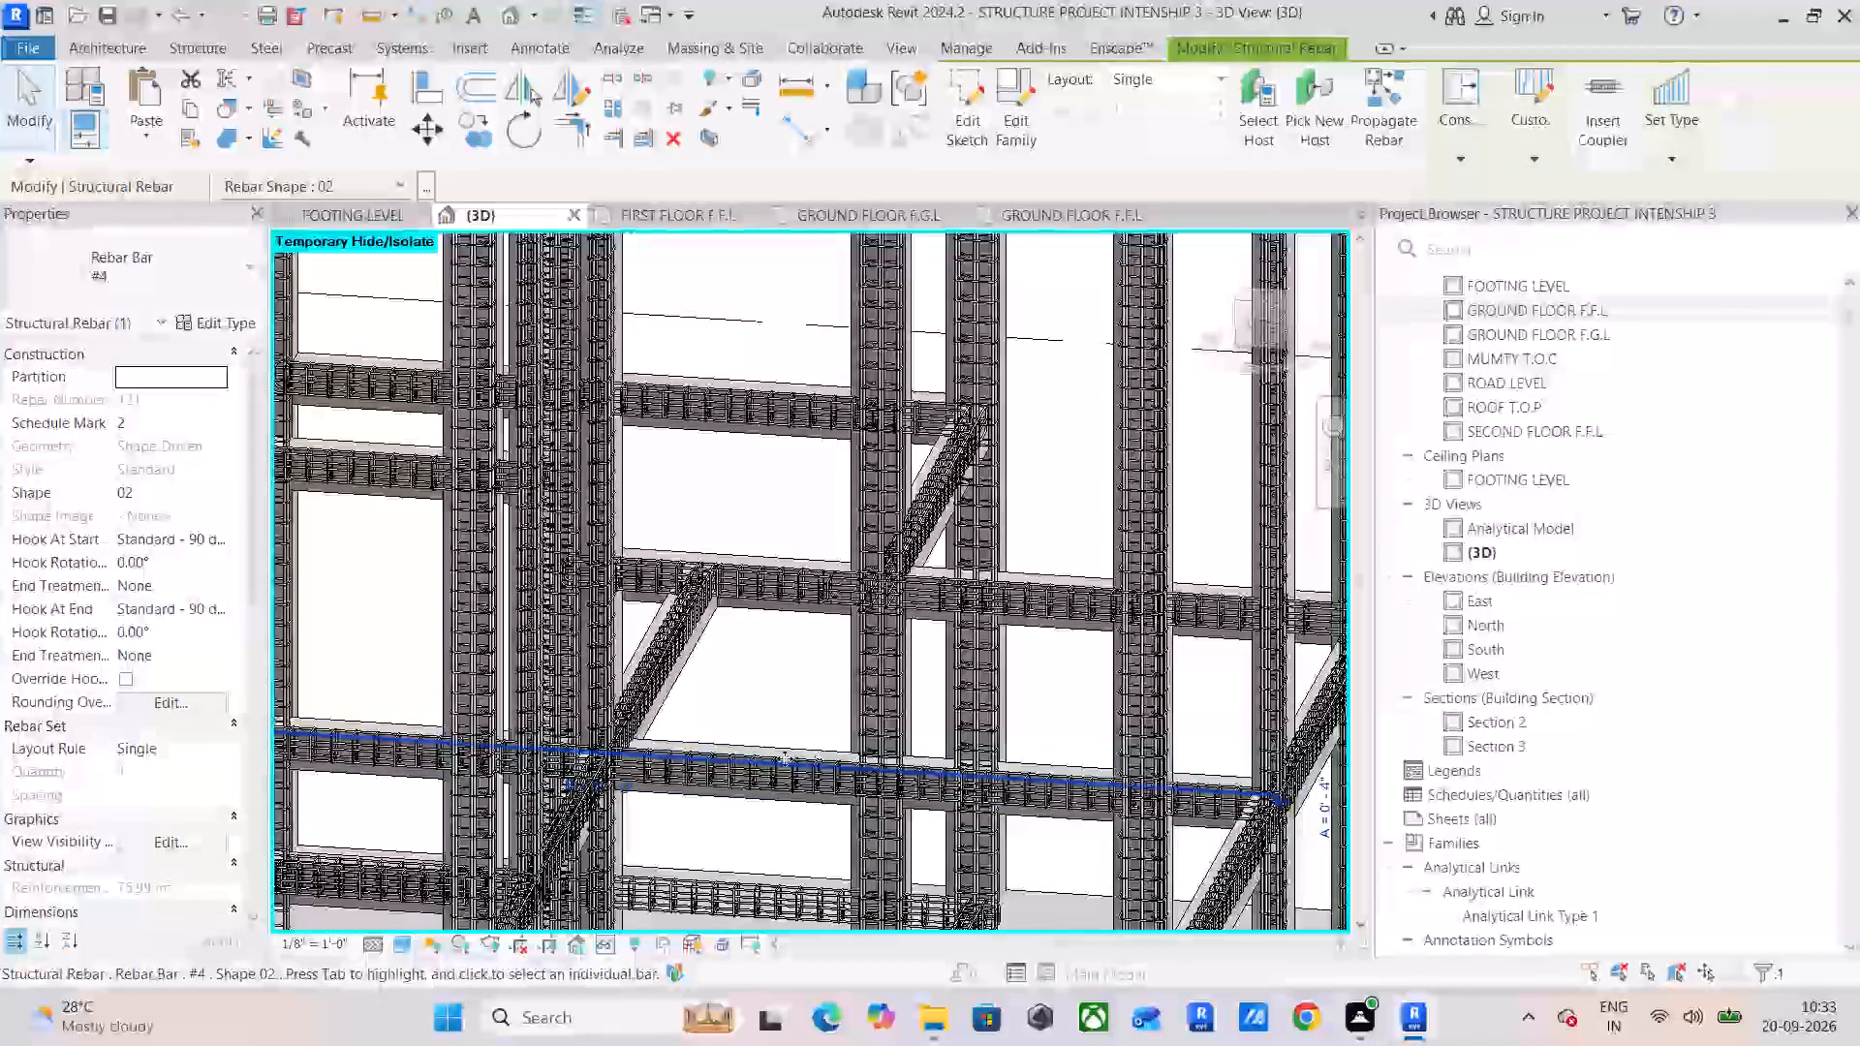
scroll(711, 758, up, 11)
scroll(688, 768, down, 4)
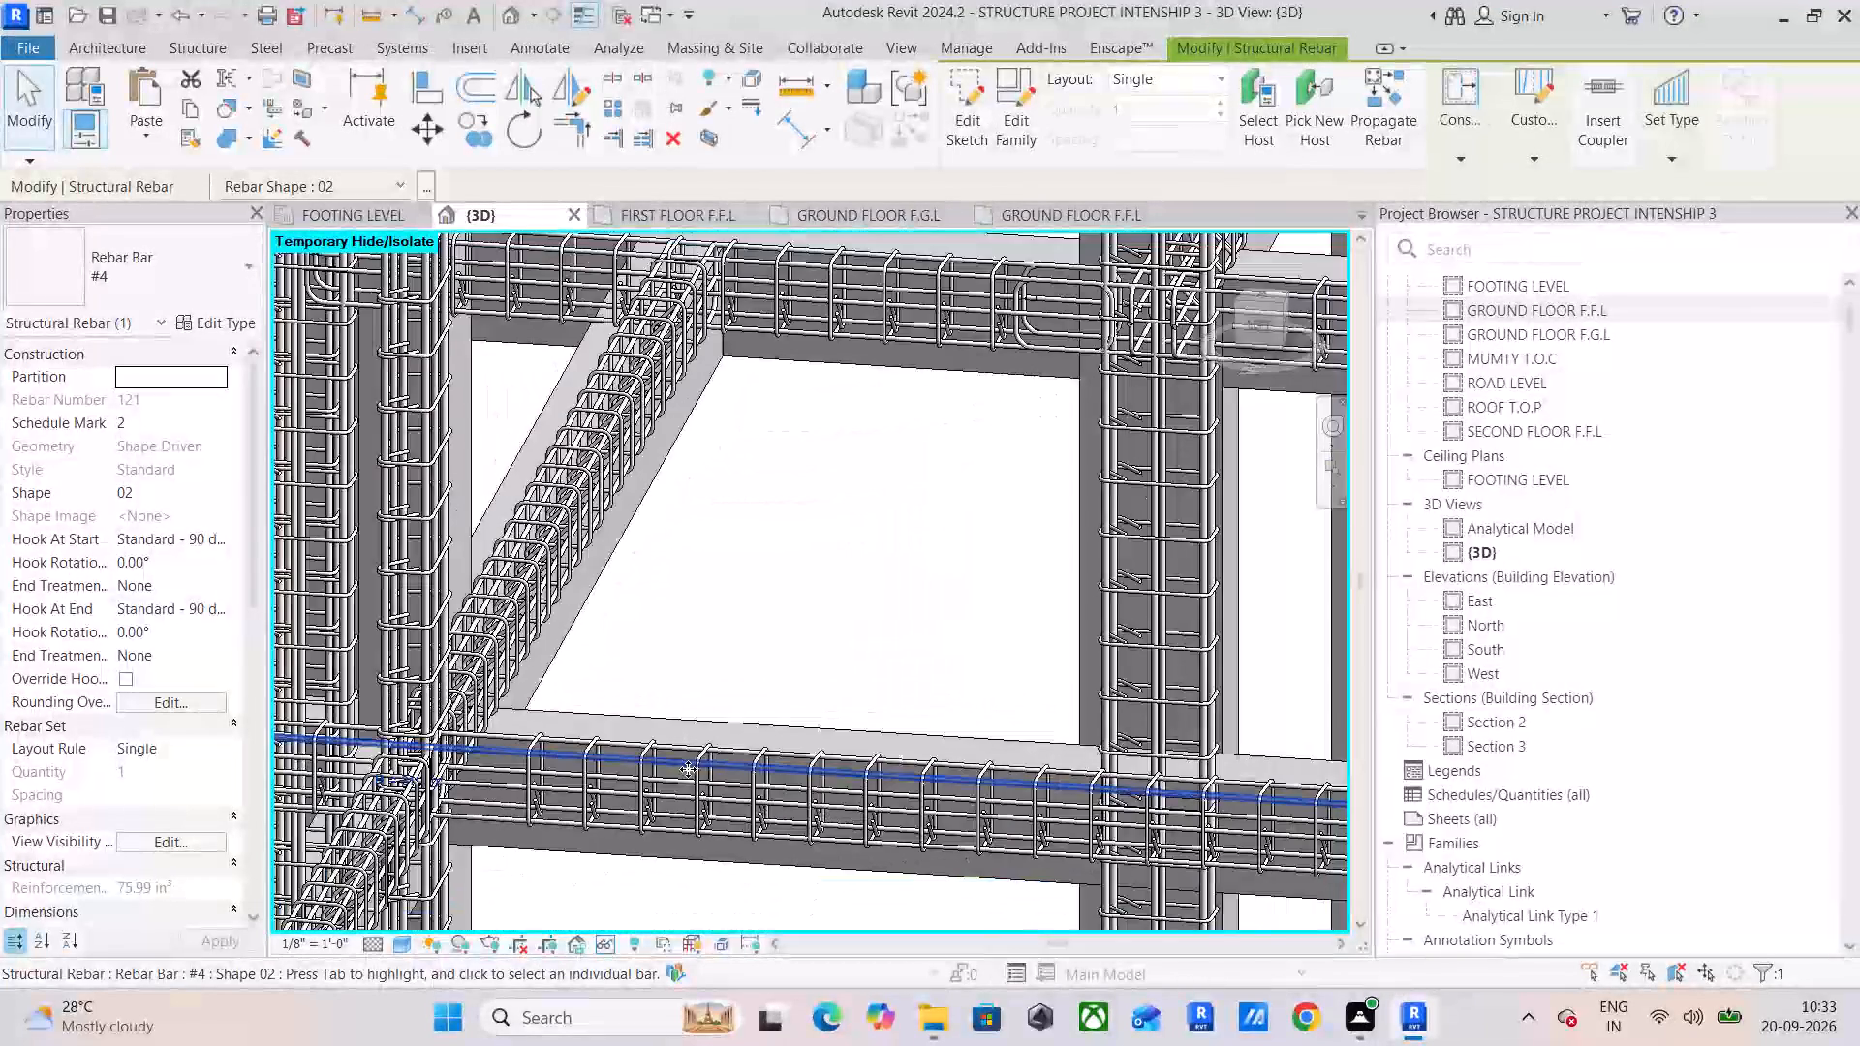
shift+middle_drag(575, 780, 773, 795)
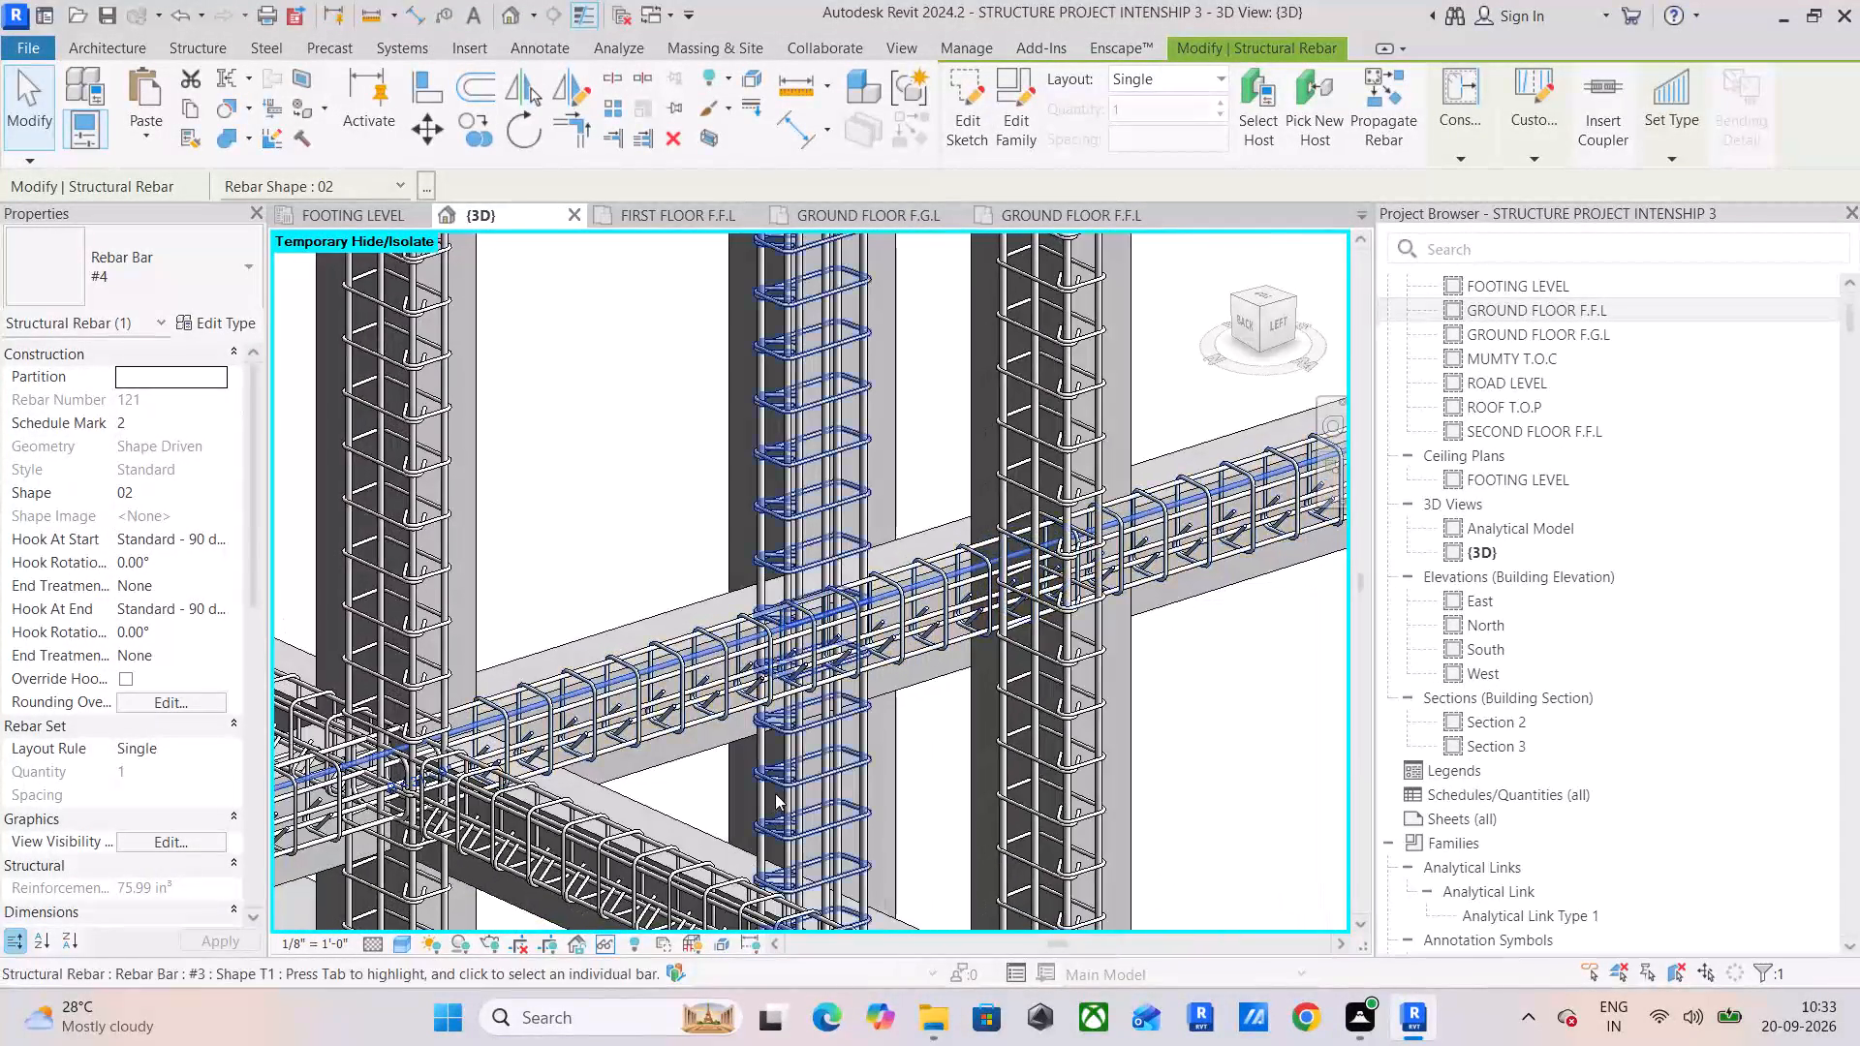
middle_drag(771, 789, 975, 730)
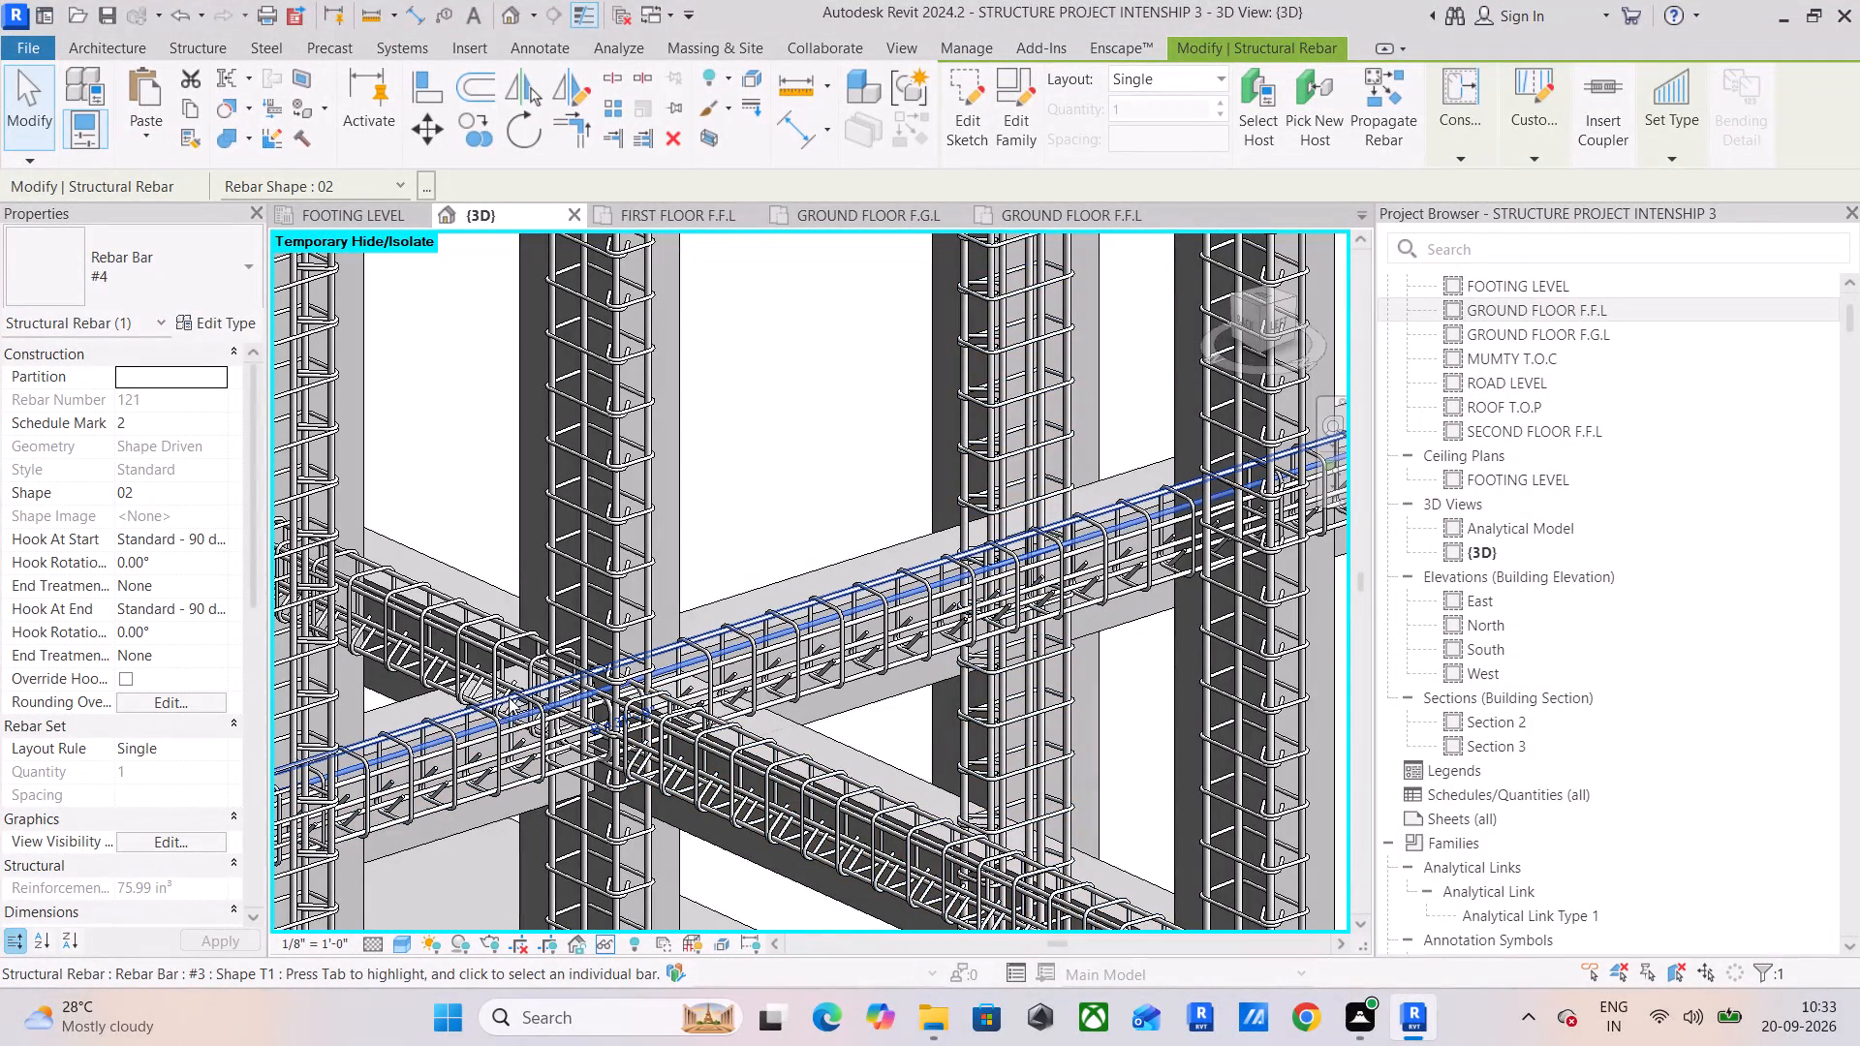
Select the first-floor beam's top #4 bar (shape 02) and isolate its surroundings with a selection box, viewed from the left side.
click(494, 698)
scroll(509, 710, up, 10)
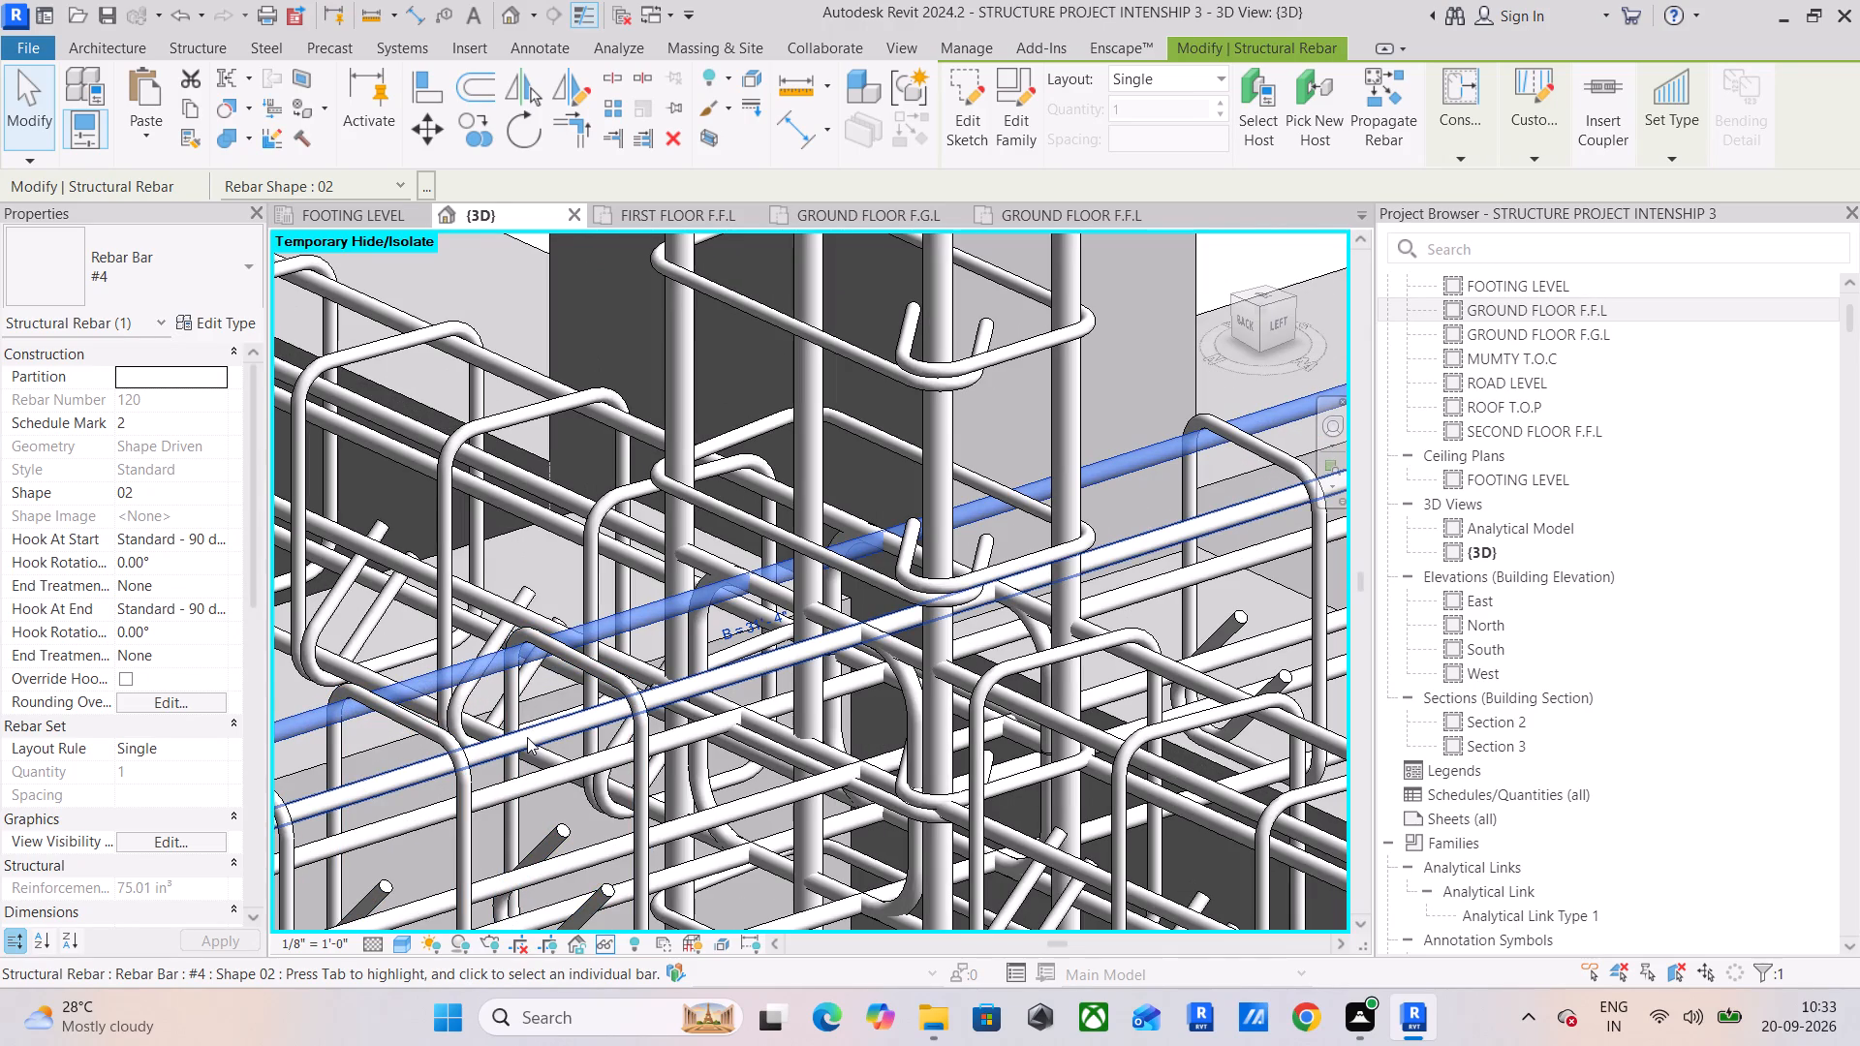
click(527, 737)
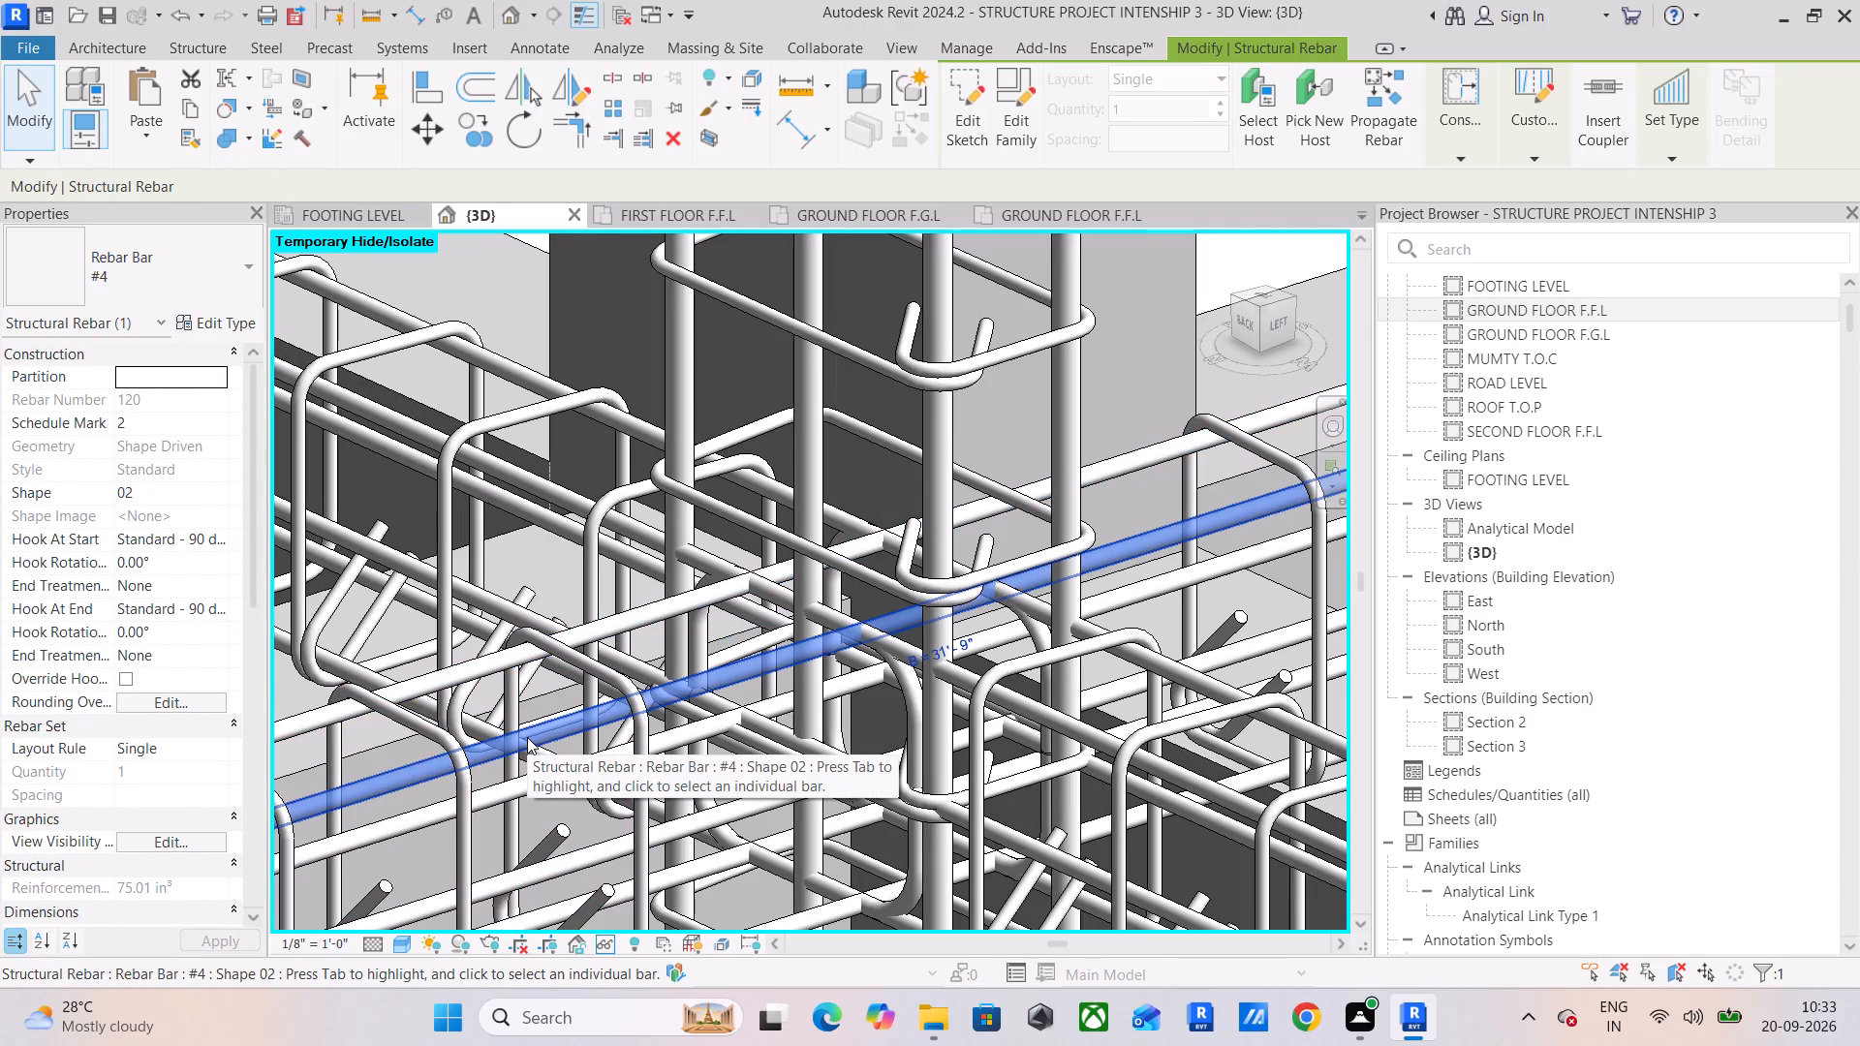
click(1282, 326)
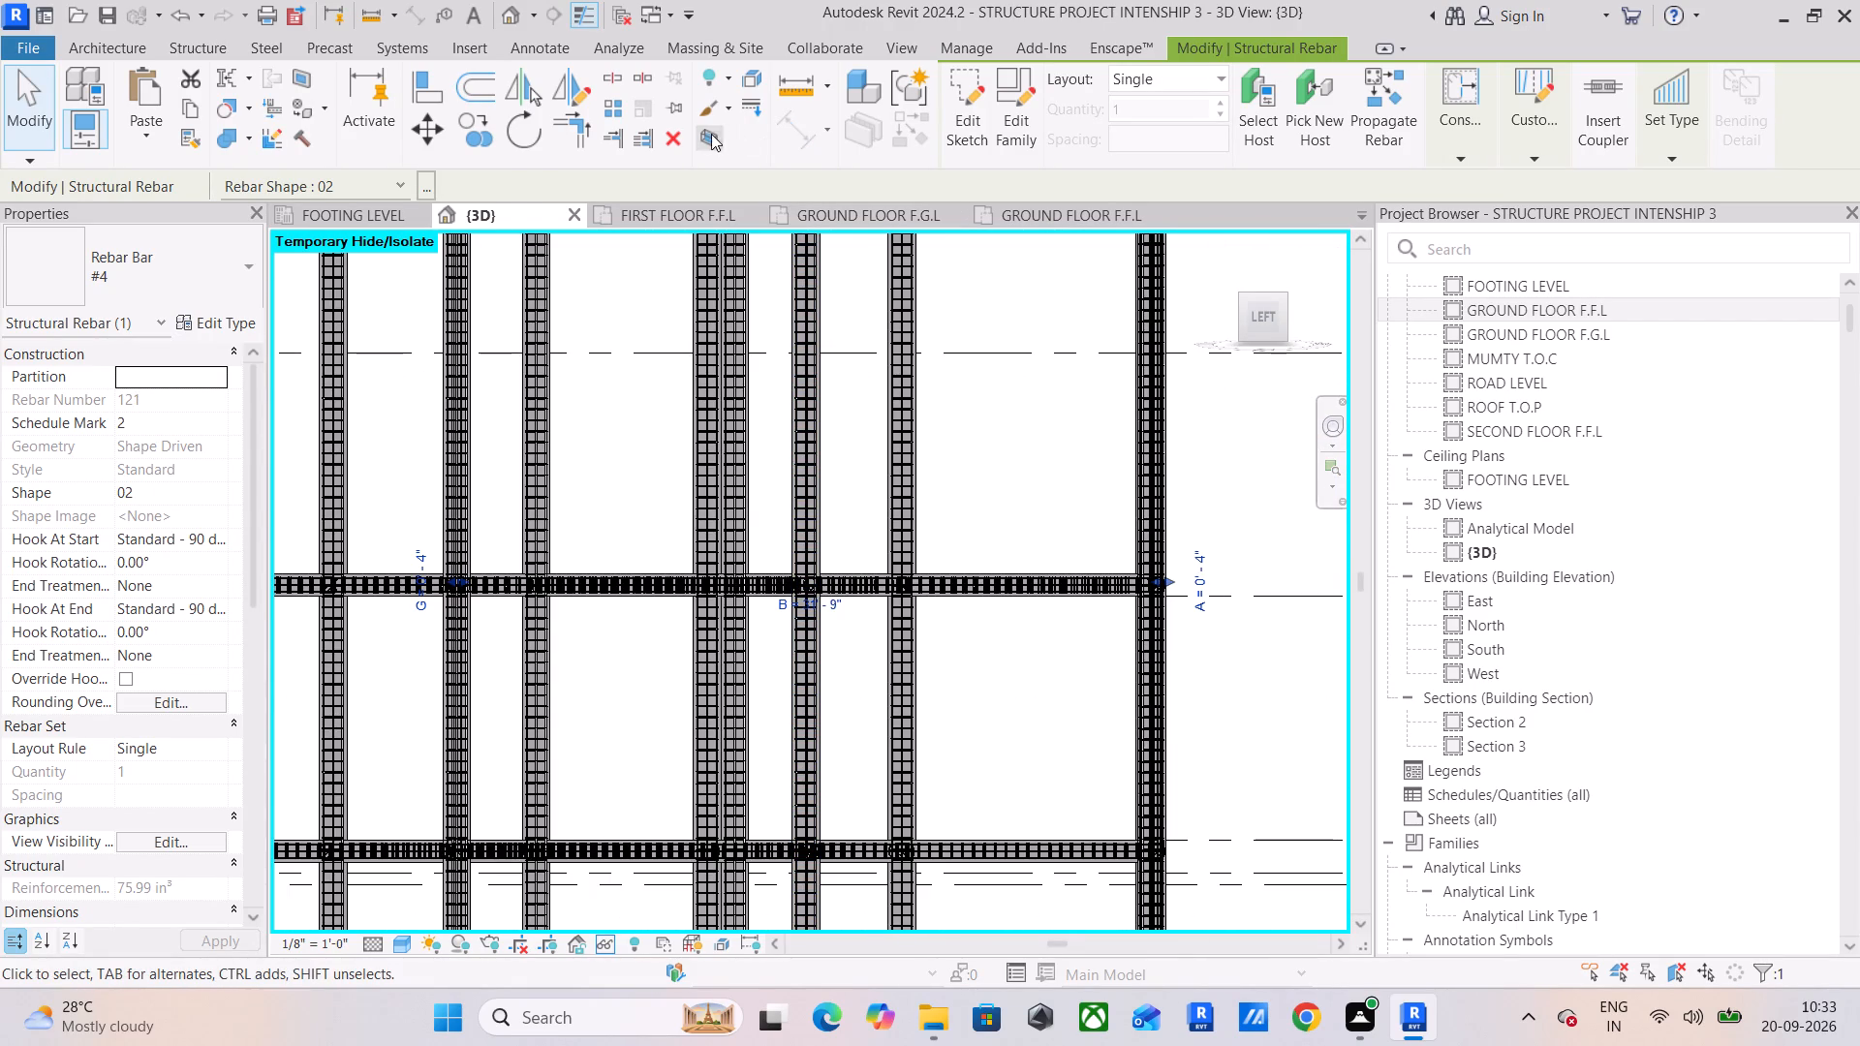
click(711, 134)
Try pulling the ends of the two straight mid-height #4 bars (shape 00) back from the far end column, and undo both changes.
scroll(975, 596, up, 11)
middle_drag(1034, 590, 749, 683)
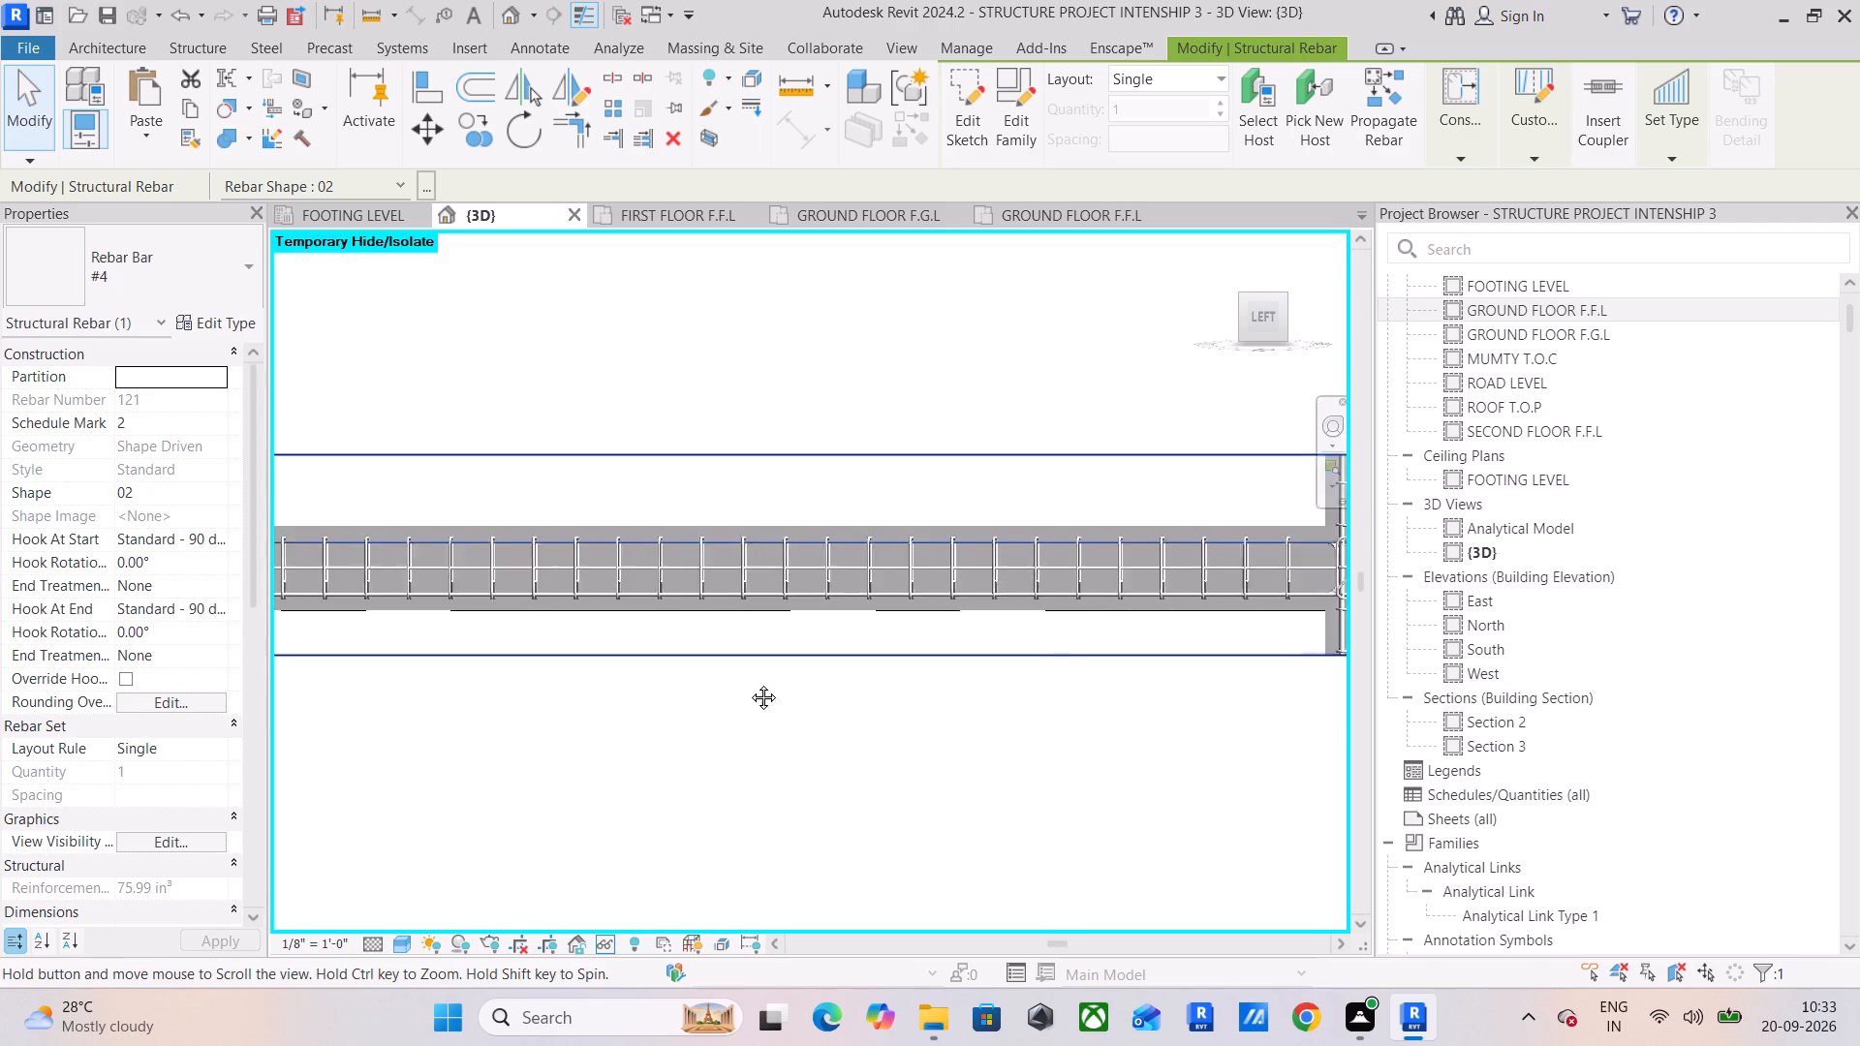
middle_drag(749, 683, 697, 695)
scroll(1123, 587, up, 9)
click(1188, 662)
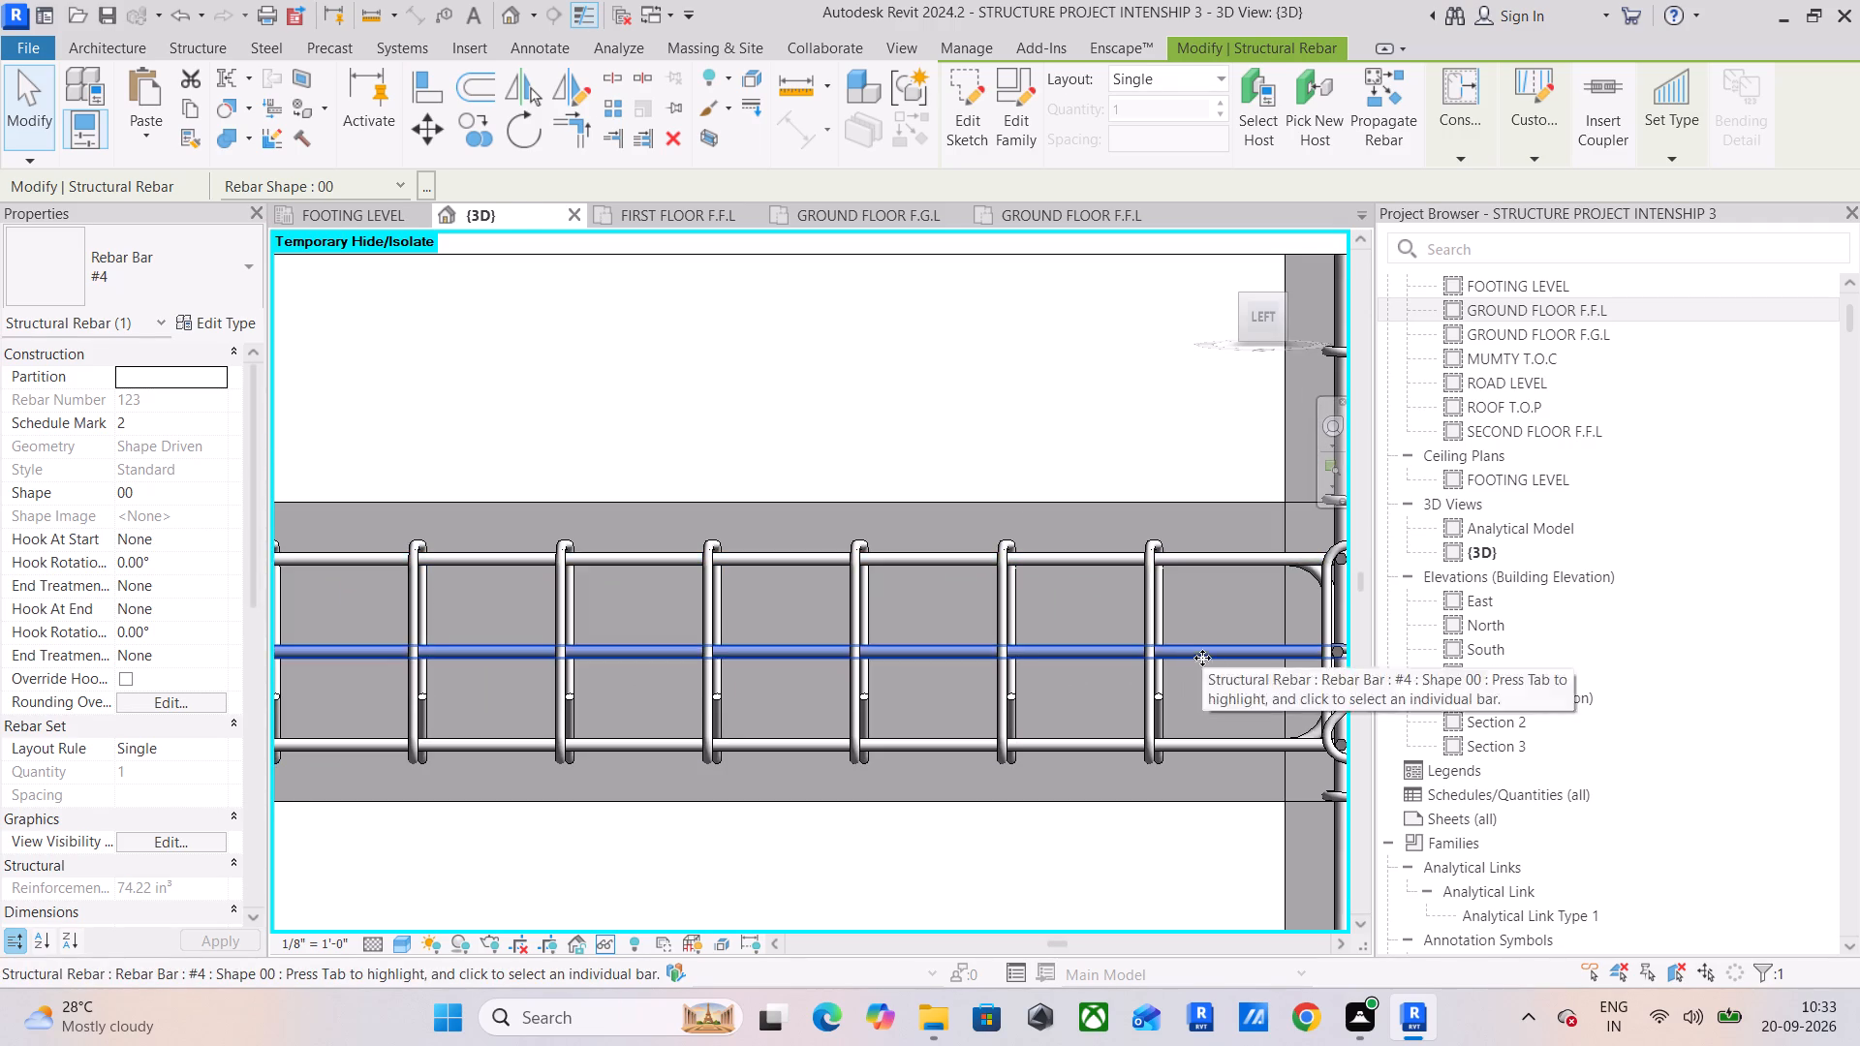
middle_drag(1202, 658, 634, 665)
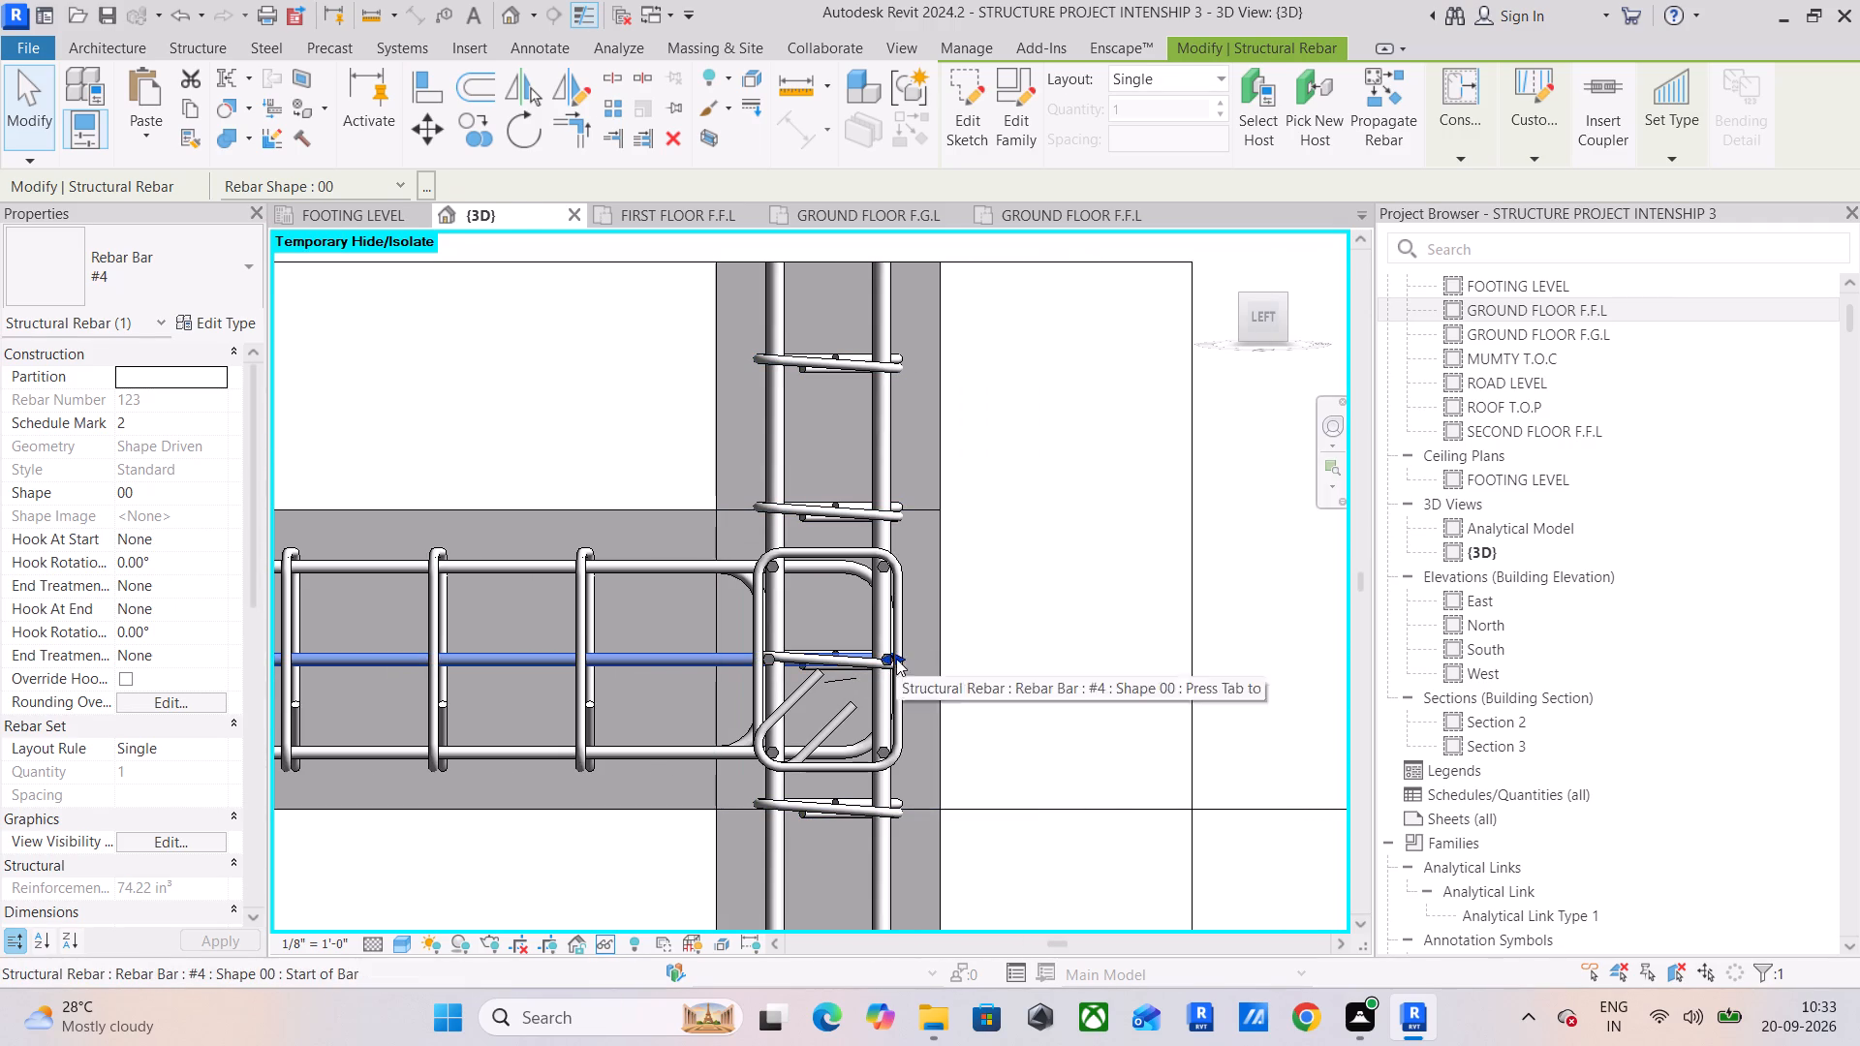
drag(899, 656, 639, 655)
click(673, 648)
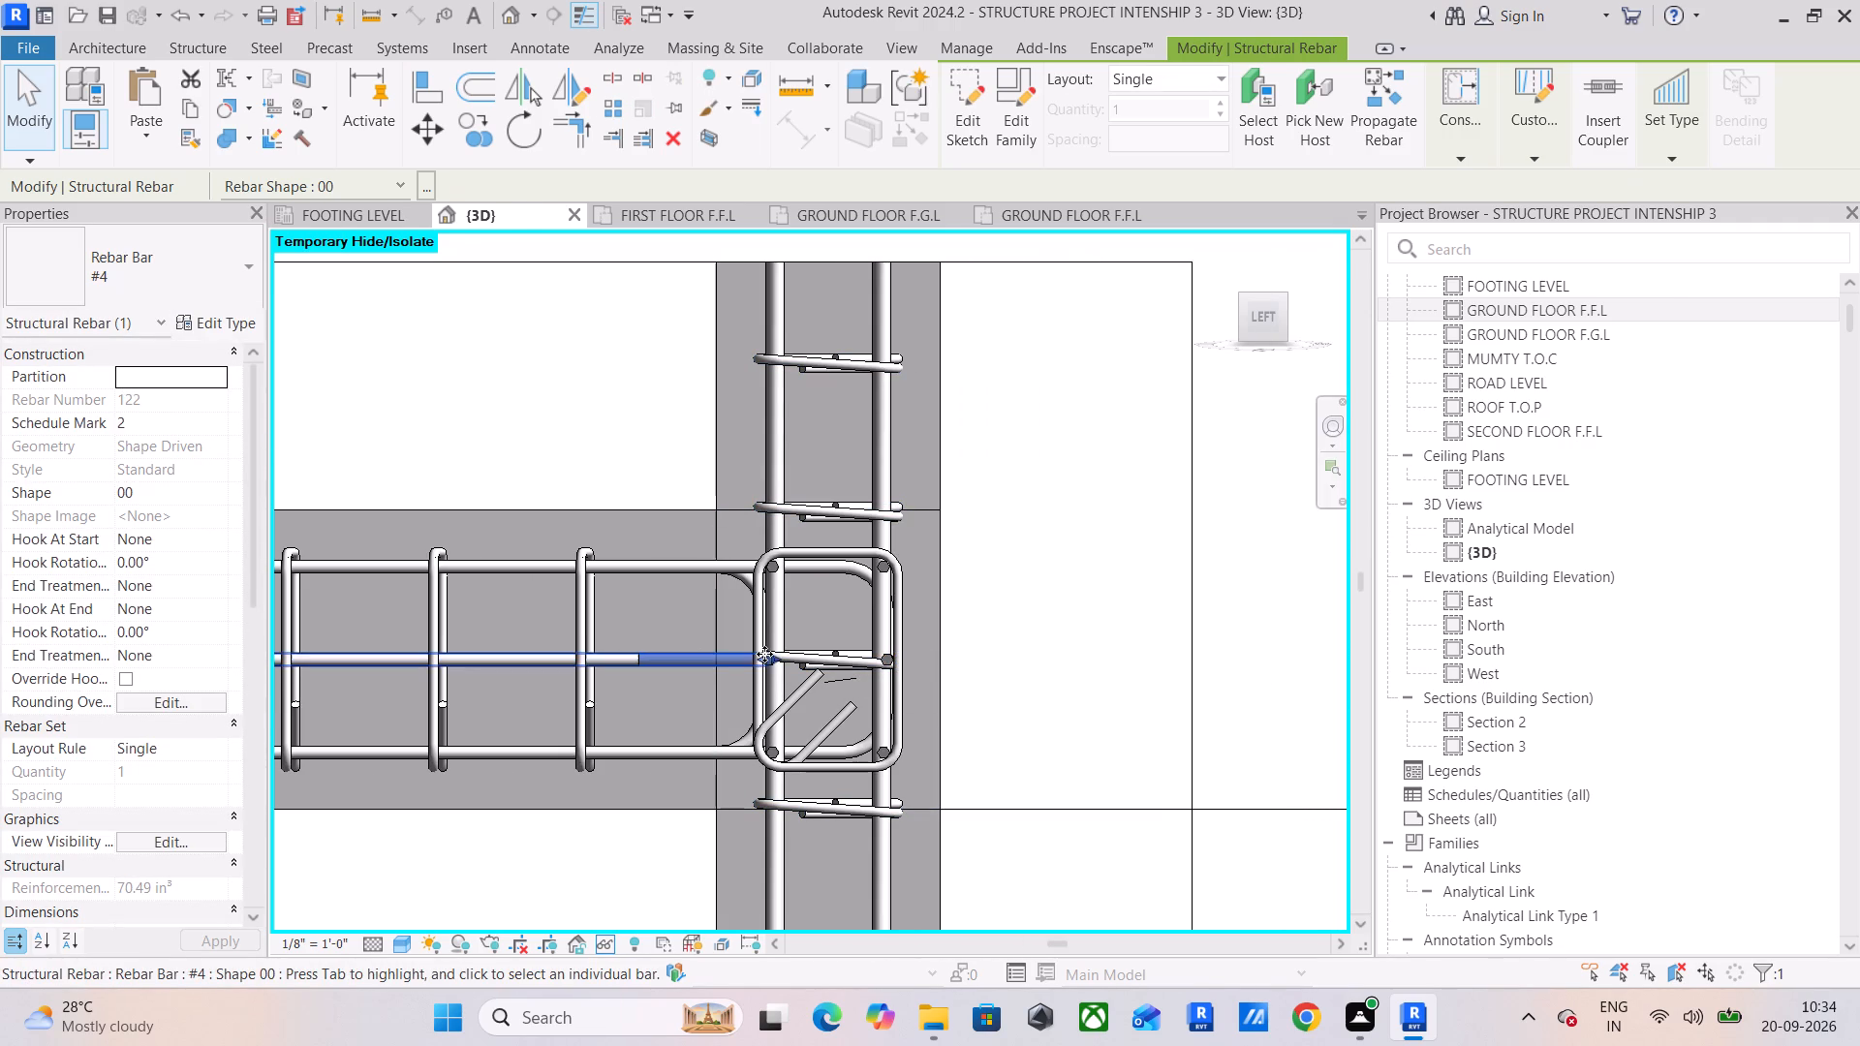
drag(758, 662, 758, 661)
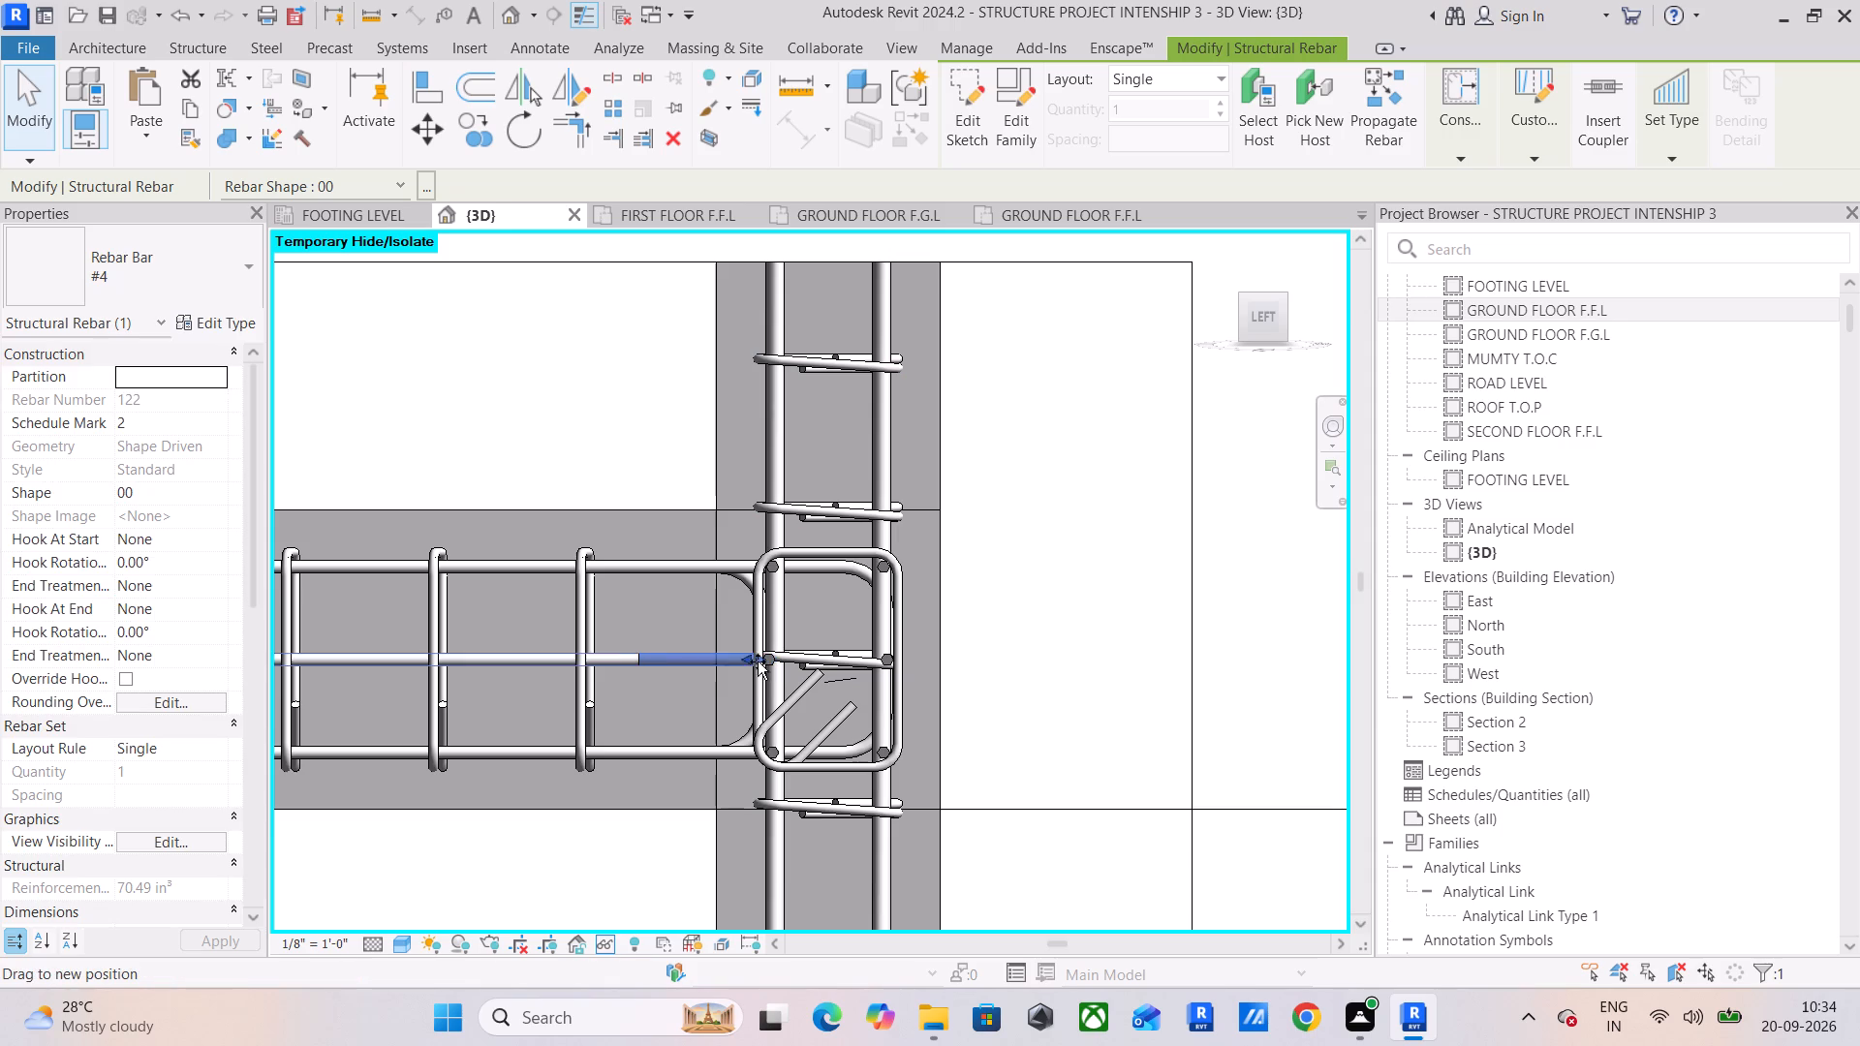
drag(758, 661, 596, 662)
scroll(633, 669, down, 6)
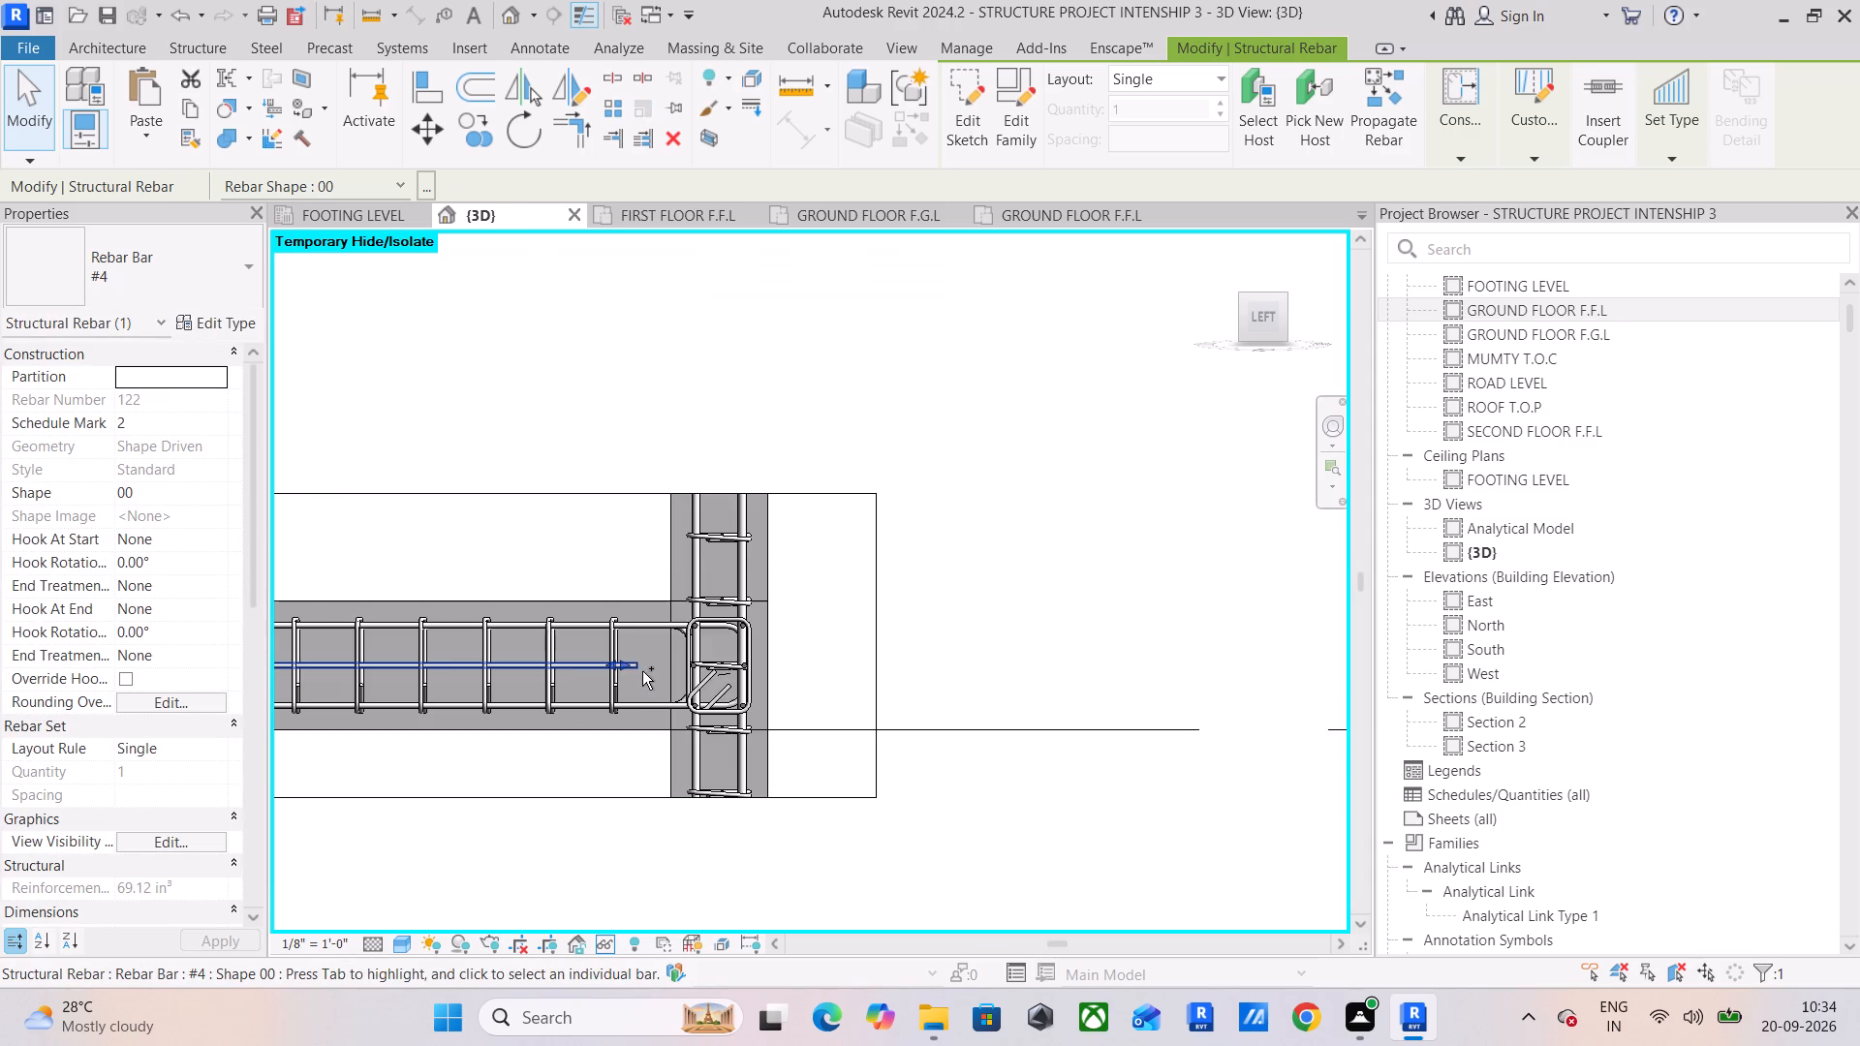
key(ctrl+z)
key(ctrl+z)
Extend the section box lengthwise along the first-floor beam line to take in the column at its opposite end.
scroll(644, 671, down, 7)
scroll(644, 671, up, 1)
middle_drag(644, 671, 968, 700)
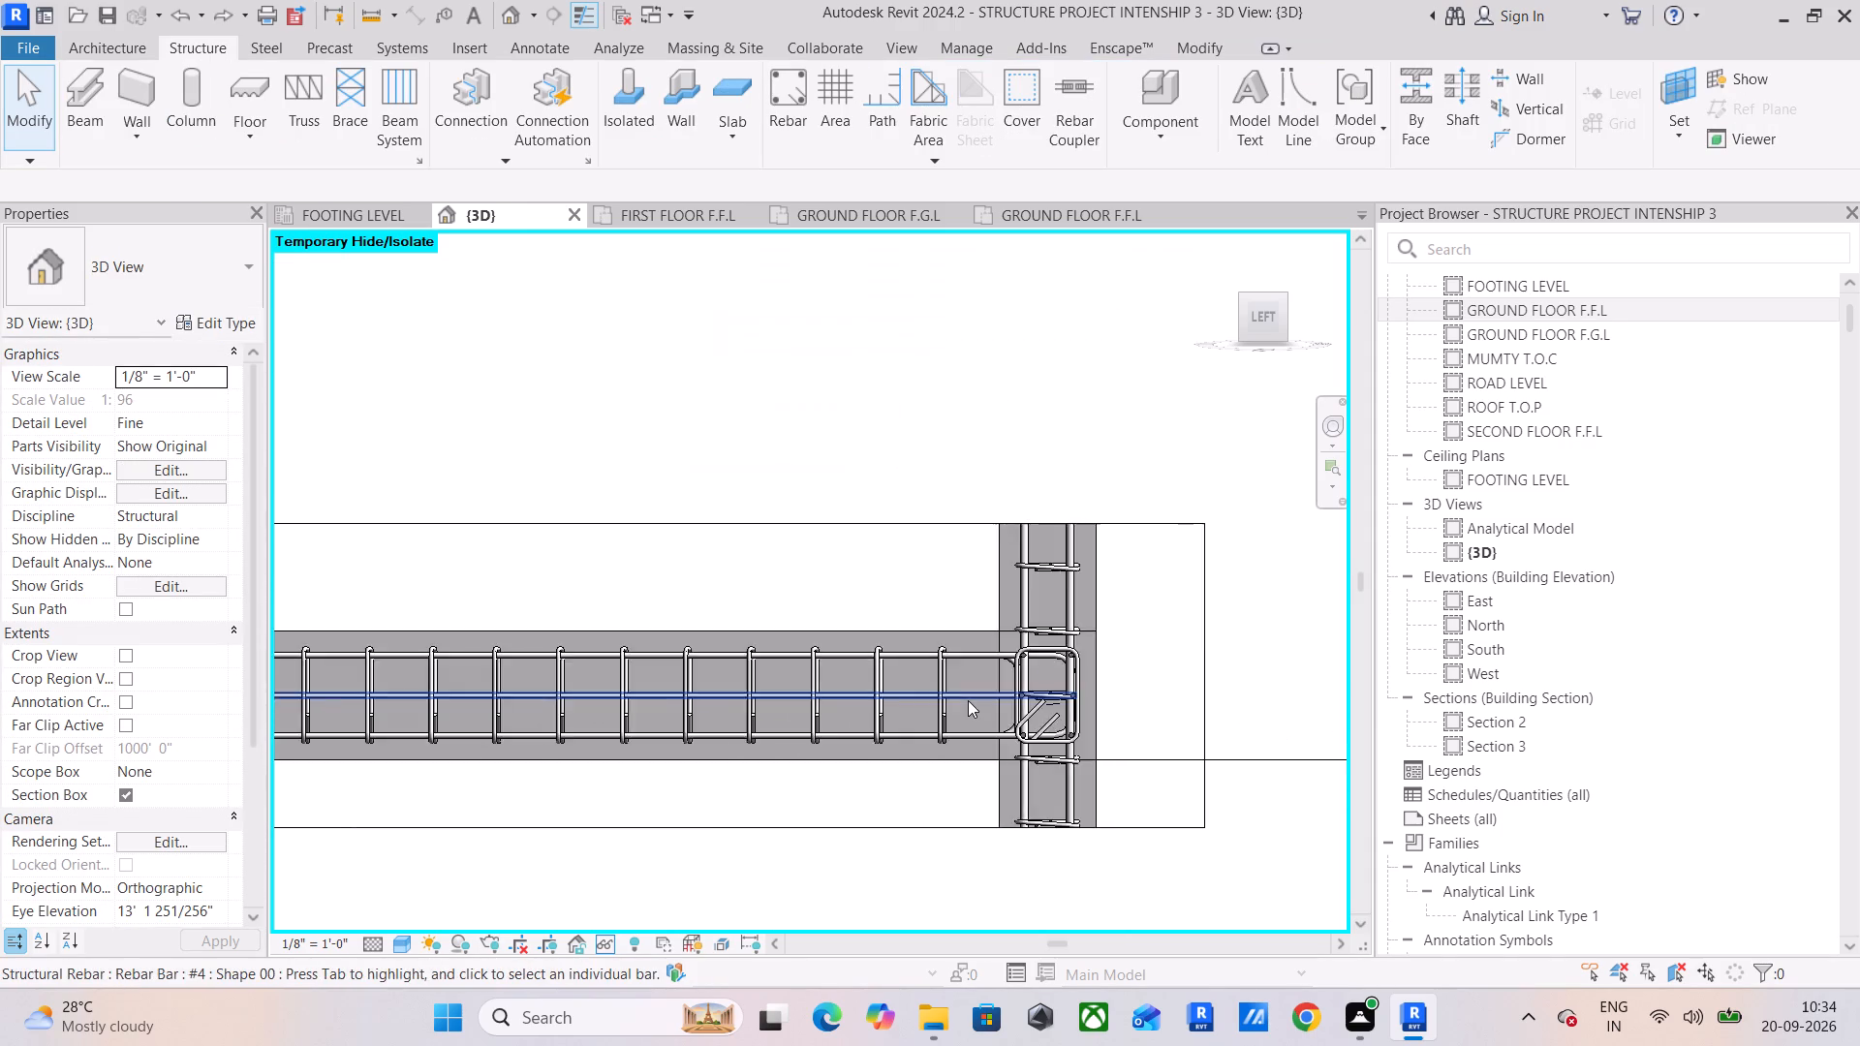
scroll(968, 700, down, 8)
middle_drag(738, 607, 1152, 576)
scroll(1155, 576, up, 1)
scroll(859, 668, down, 3)
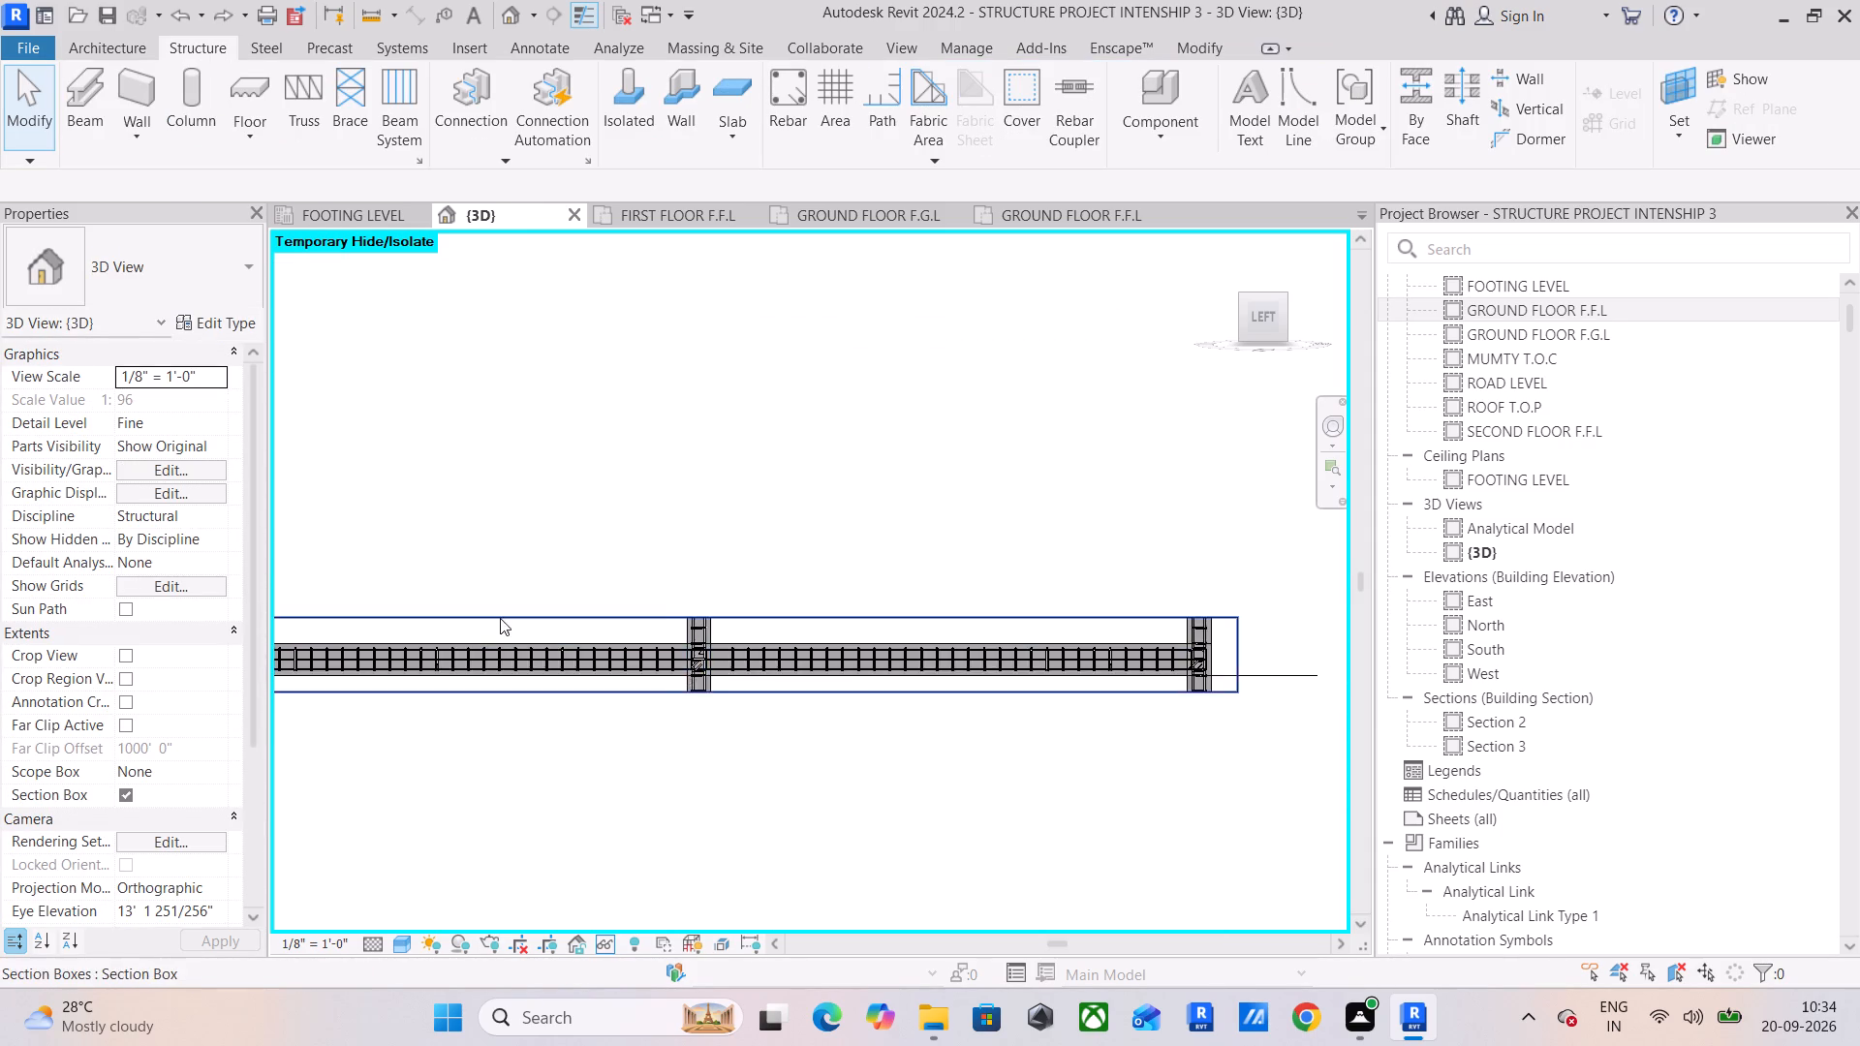
middle_drag(500, 618, 1043, 490)
scroll(1037, 493, up, 1)
scroll(828, 523, up, 6)
scroll(817, 571, down, 5)
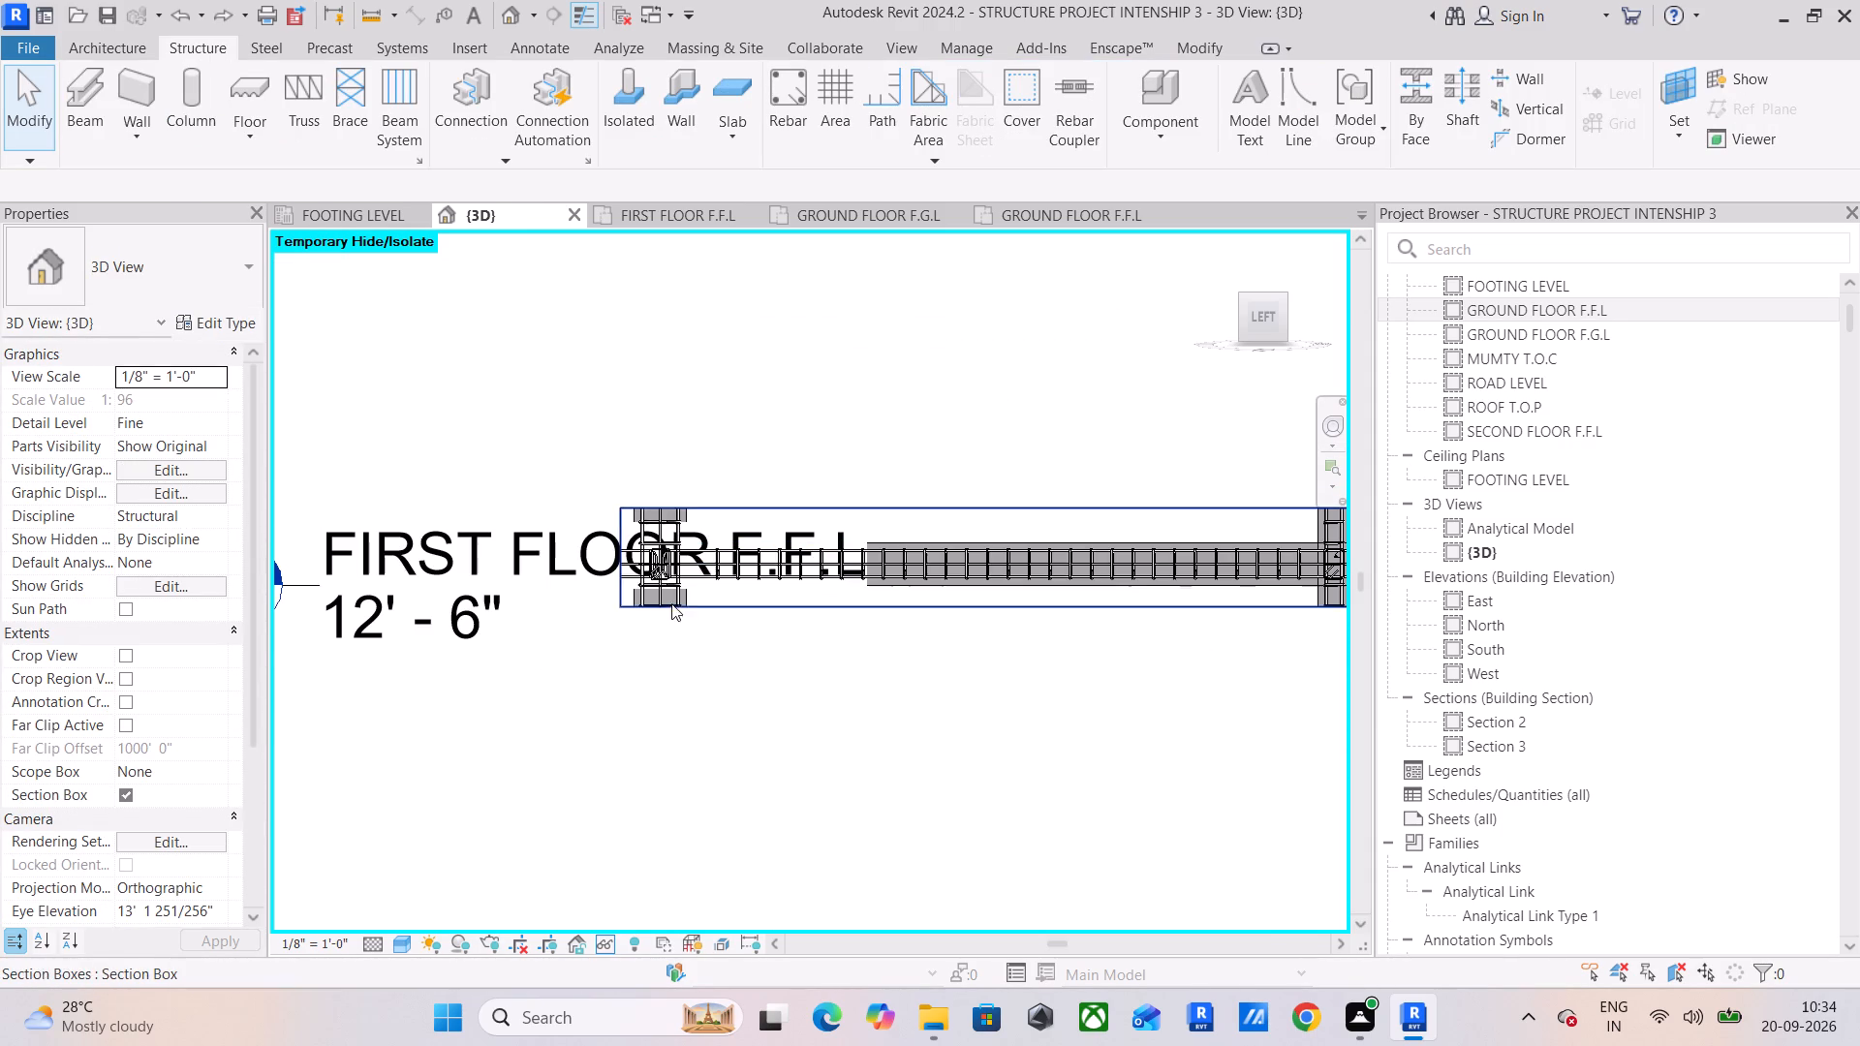
click(615, 583)
drag(608, 559, 224, 575)
click(380, 644)
scroll(471, 654, down, 6)
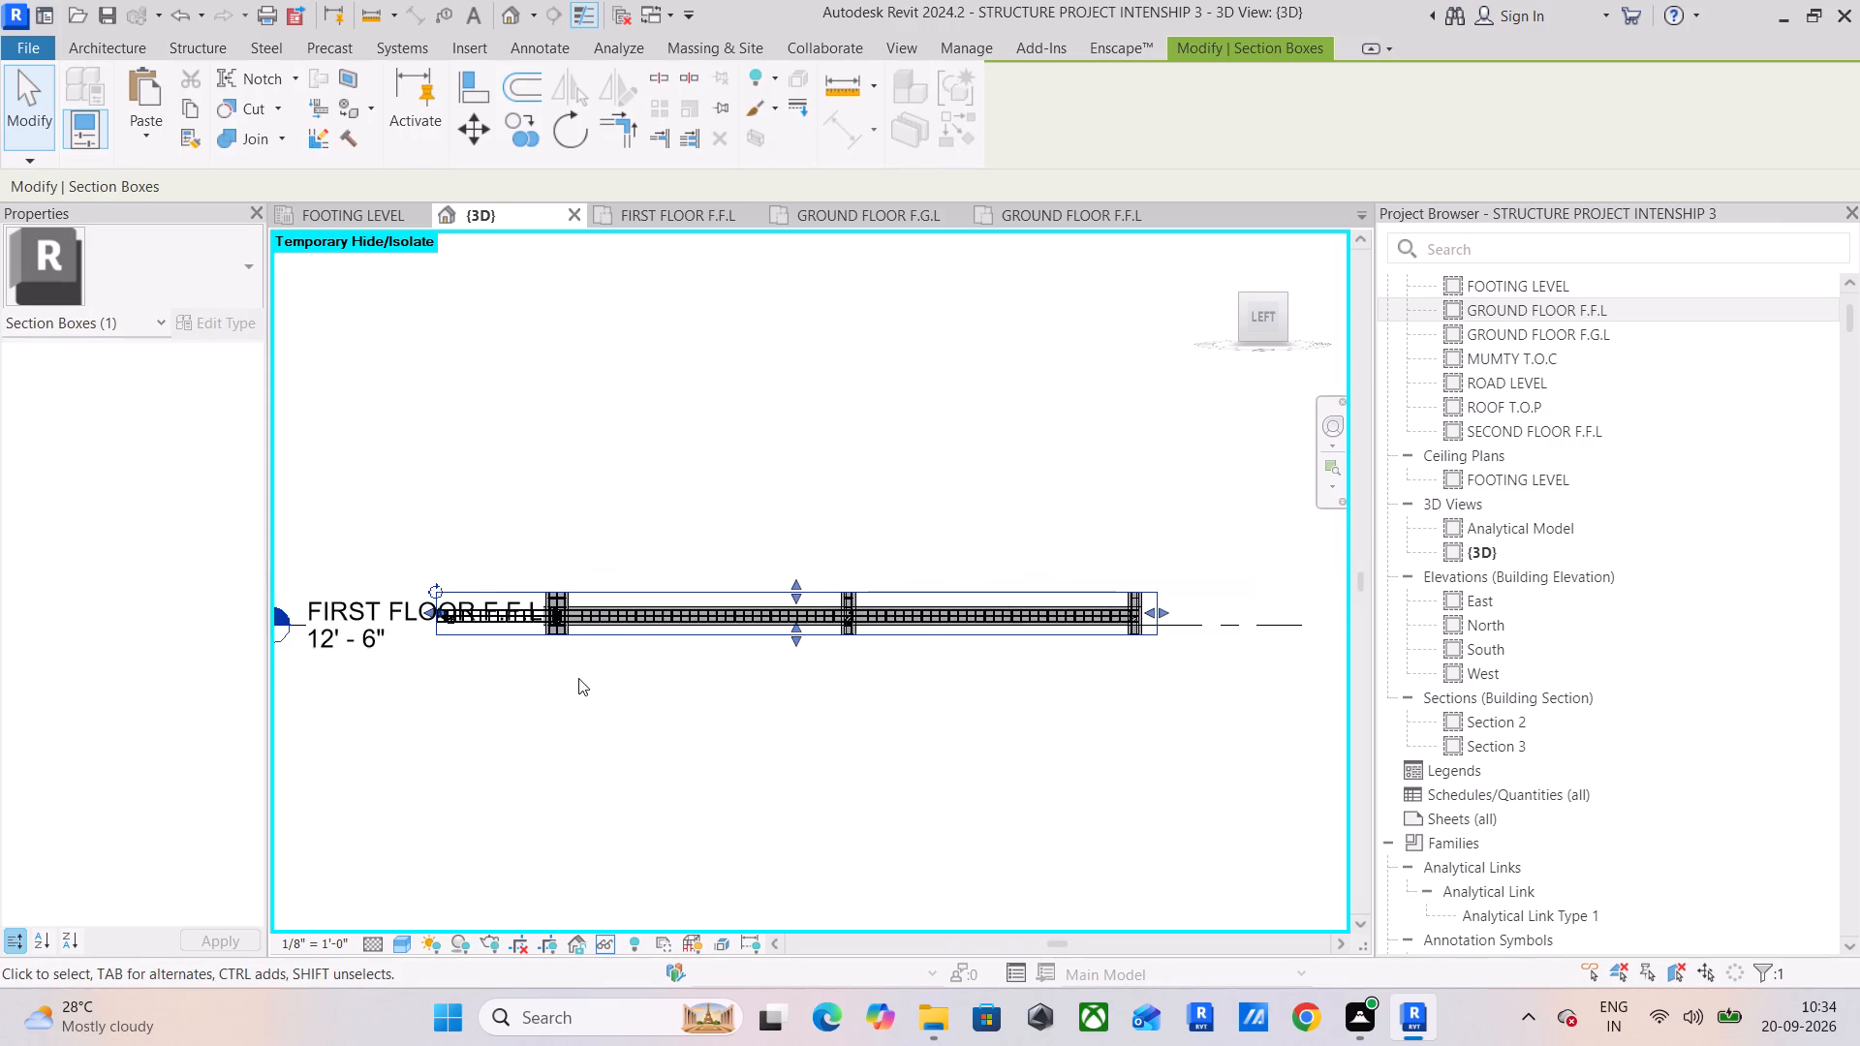
middle_drag(581, 679, 1116, 681)
drag(965, 611, 481, 611)
middle_drag(1023, 758, 598, 737)
scroll(546, 574, up, 11)
middle_drag(908, 626, 1246, 556)
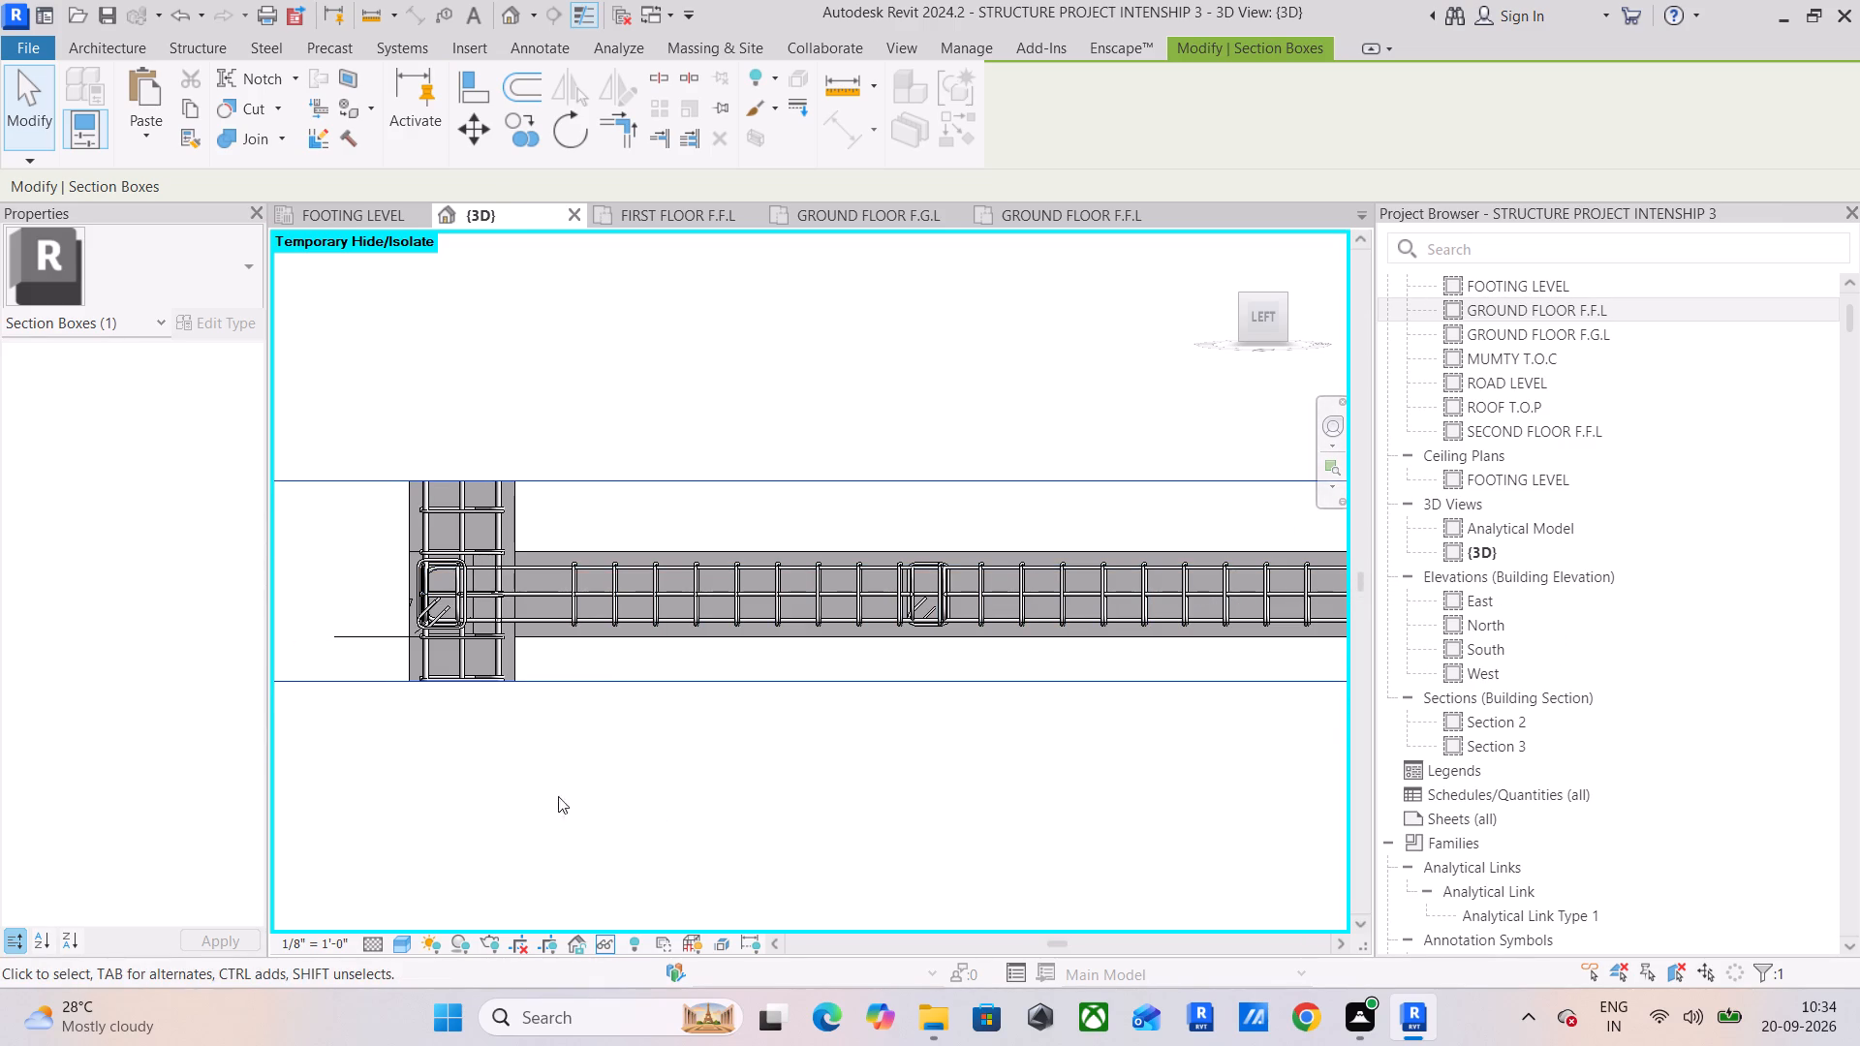
Extend the first span's #3 stirrup set (shape T1) to the inner face of the beam's end column.
scroll(410, 552, up, 6)
scroll(545, 569, up, 6)
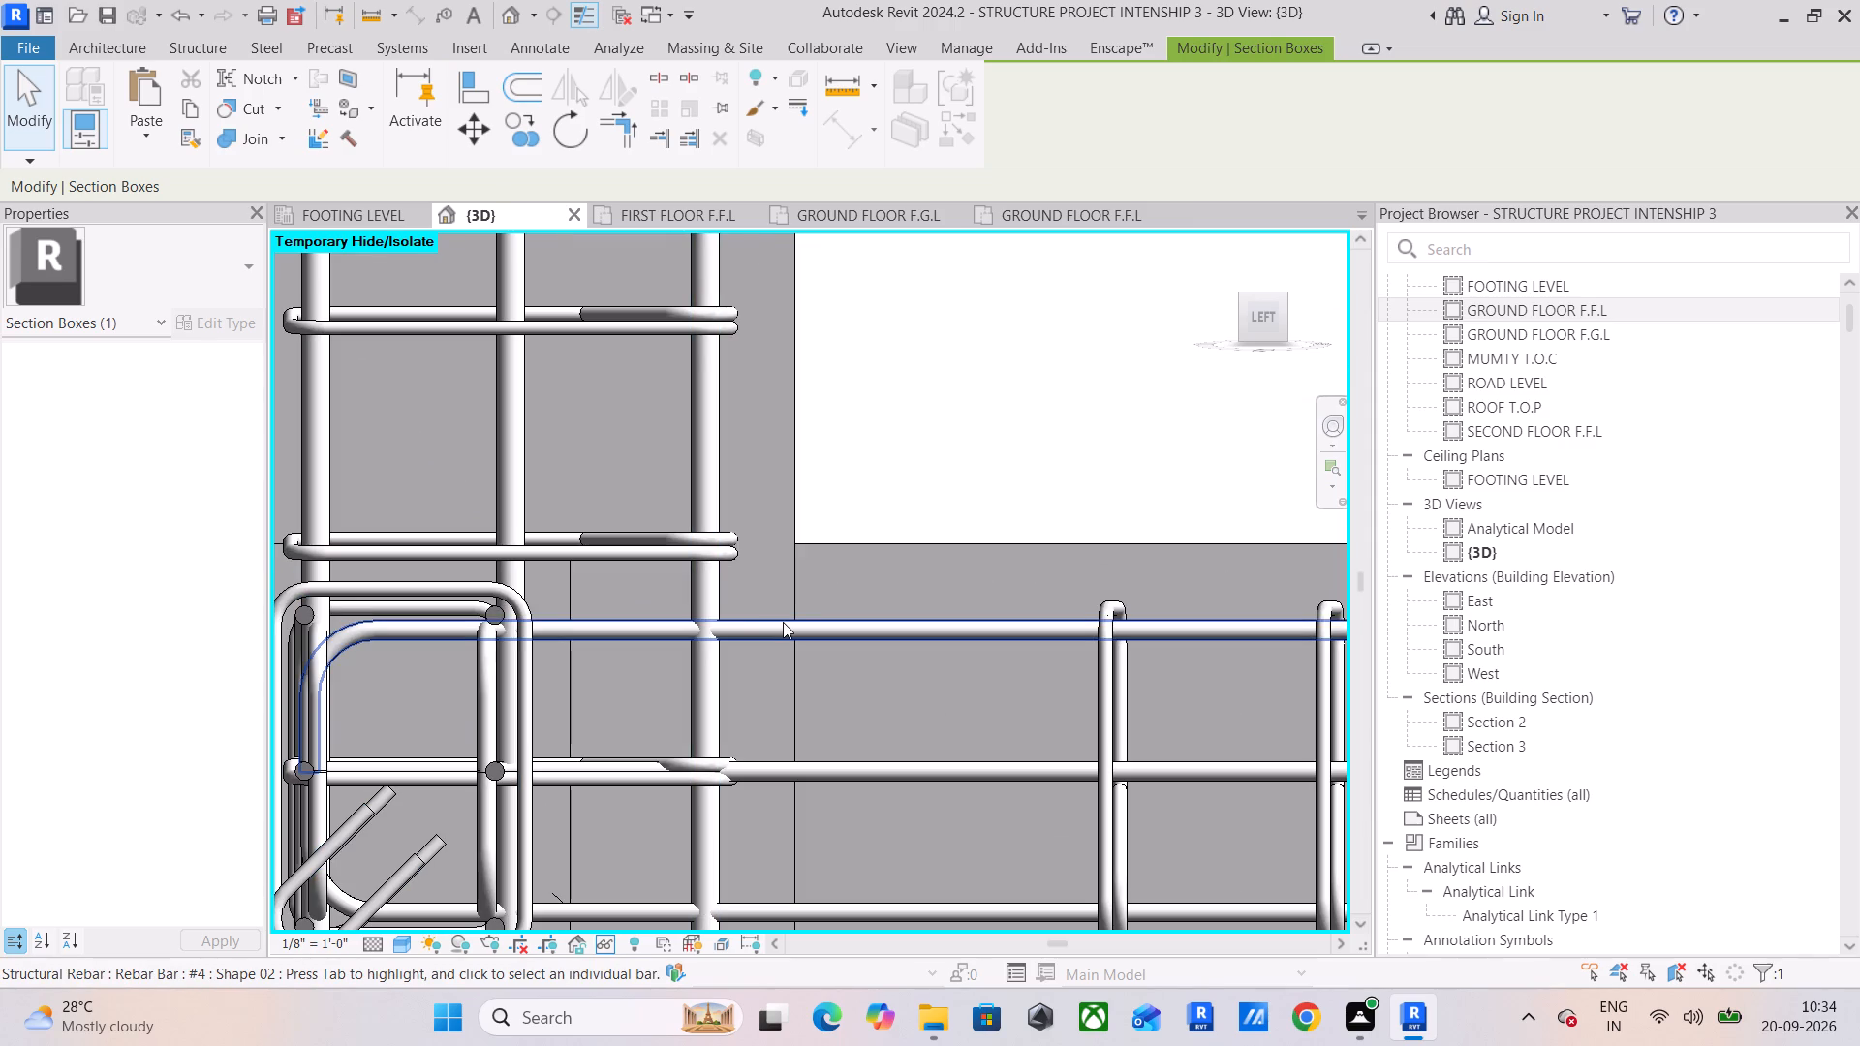
scroll(784, 622, down, 5)
middle_drag(790, 625, 434, 582)
scroll(713, 587, down, 5)
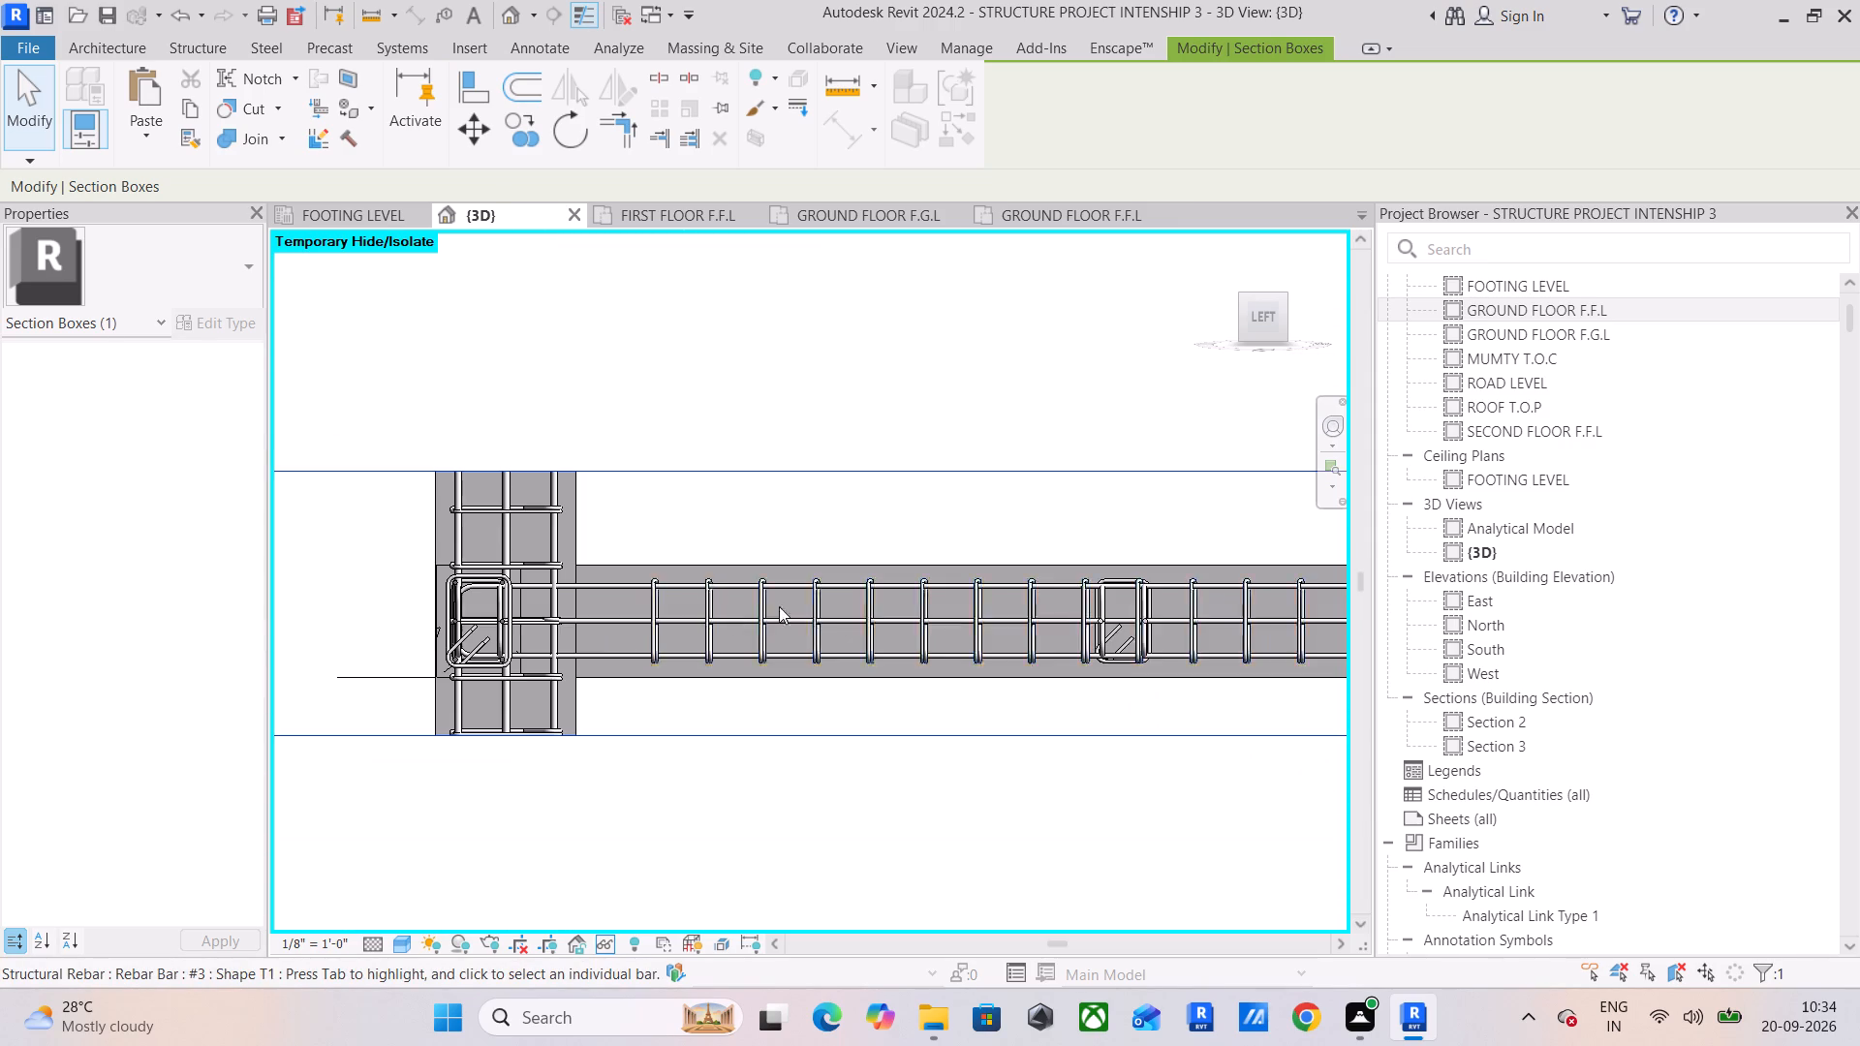
click(652, 597)
scroll(614, 624, up, 5)
drag(690, 615, 596, 621)
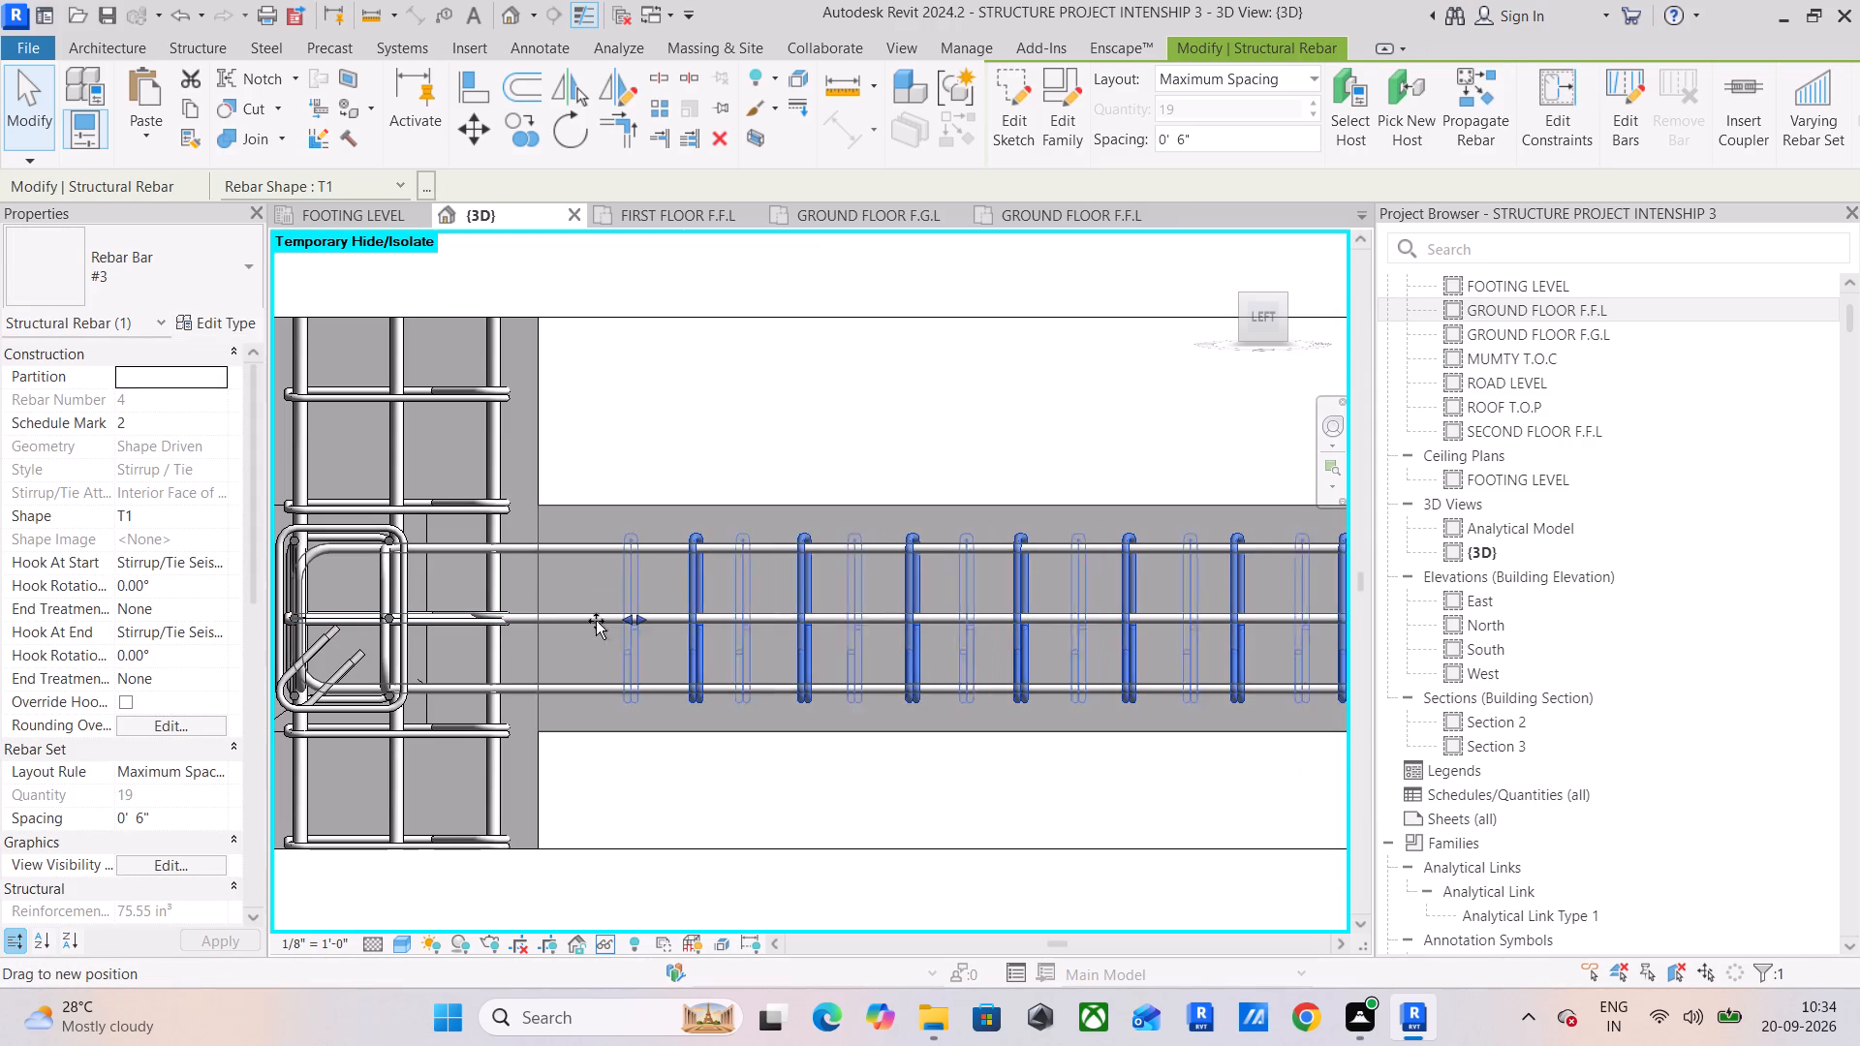
drag(596, 621, 555, 621)
Extend the same #3 stirrup set's other end to the near face of the next supporting column.
scroll(555, 621, down, 5)
middle_drag(639, 637, 349, 654)
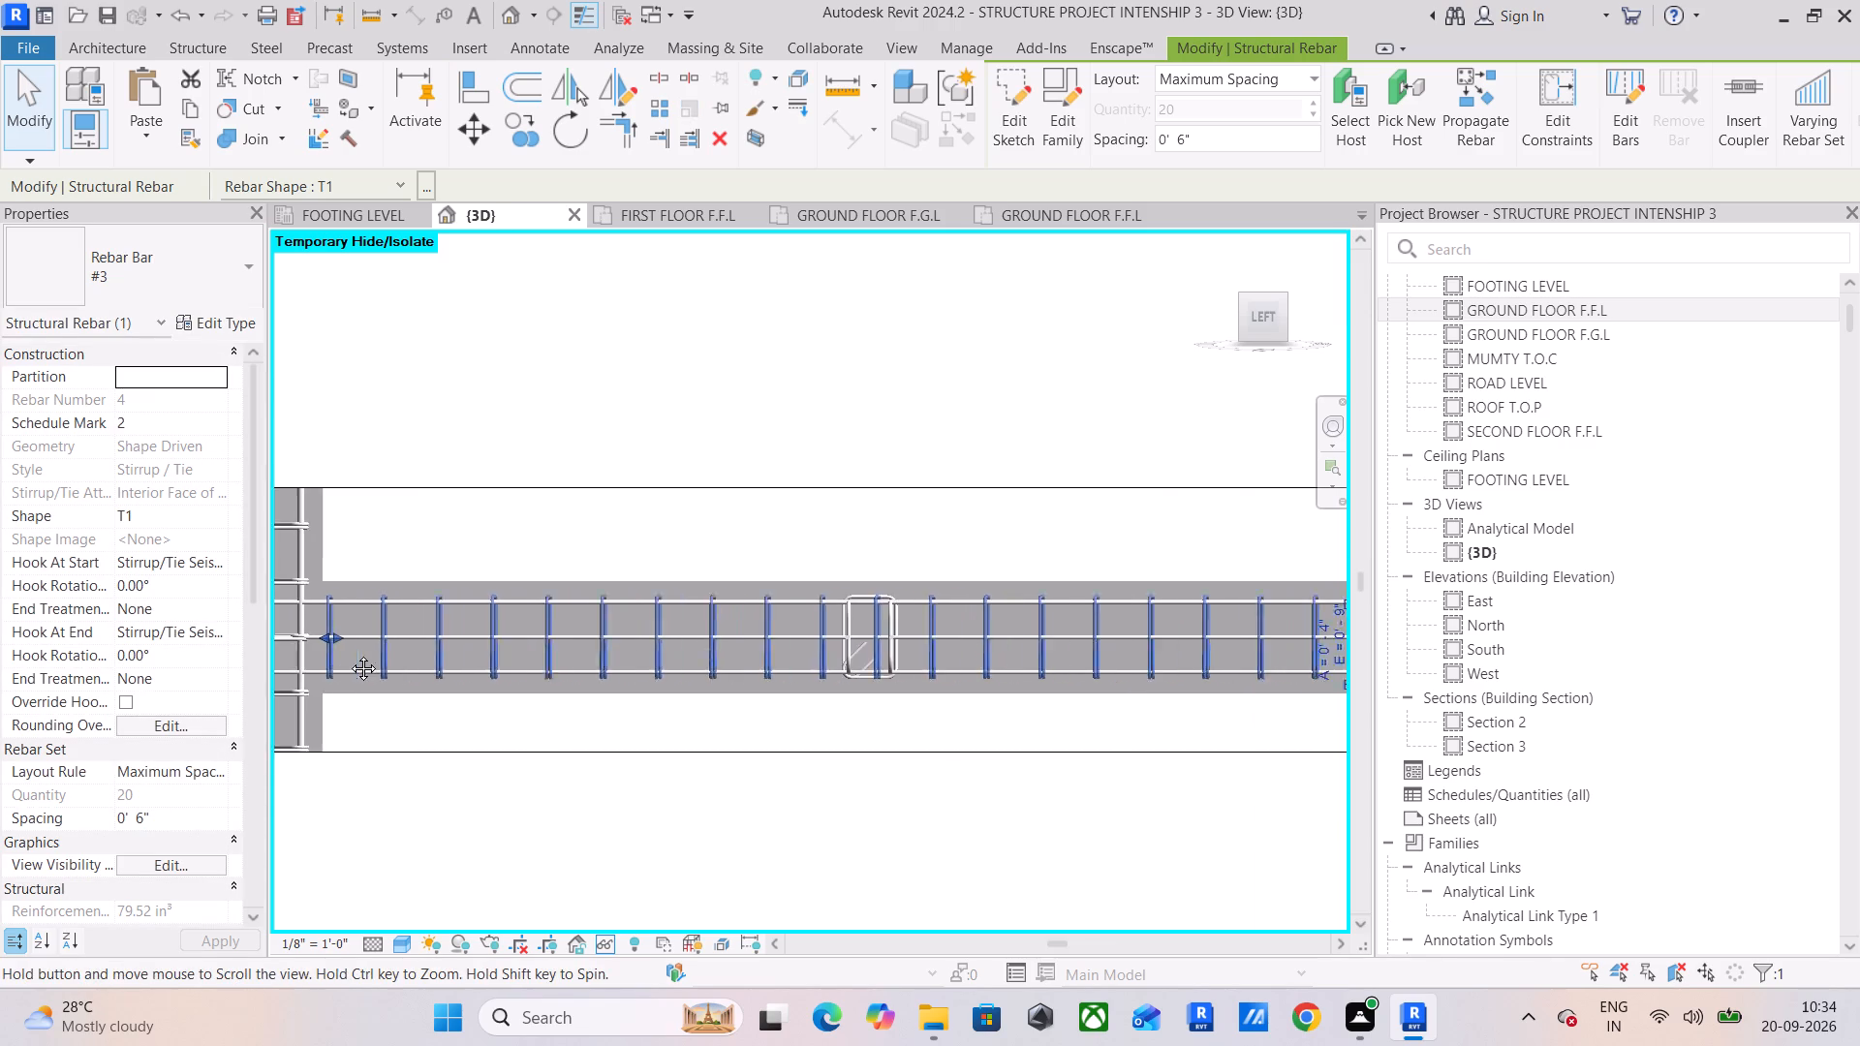
middle_drag(349, 654, 335, 654)
middle_drag(834, 623, 184, 666)
scroll(672, 683, up, 6)
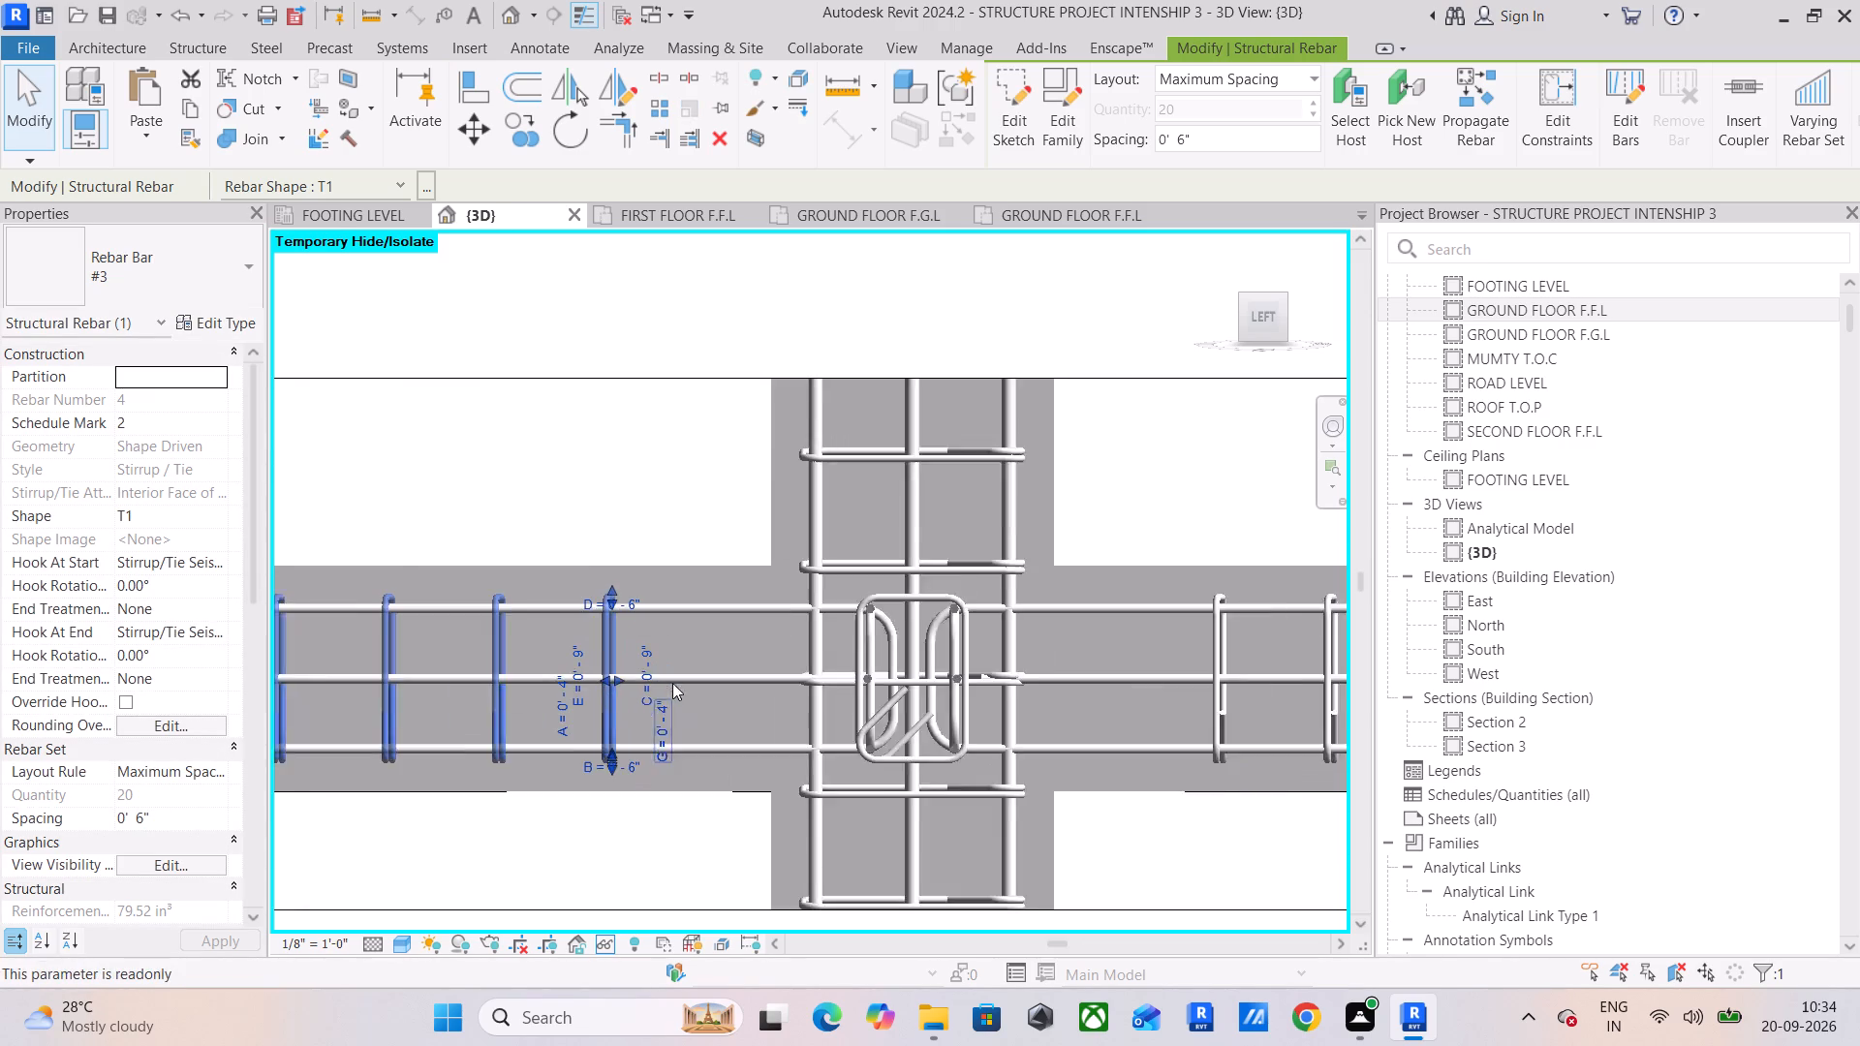
drag(610, 678, 758, 679)
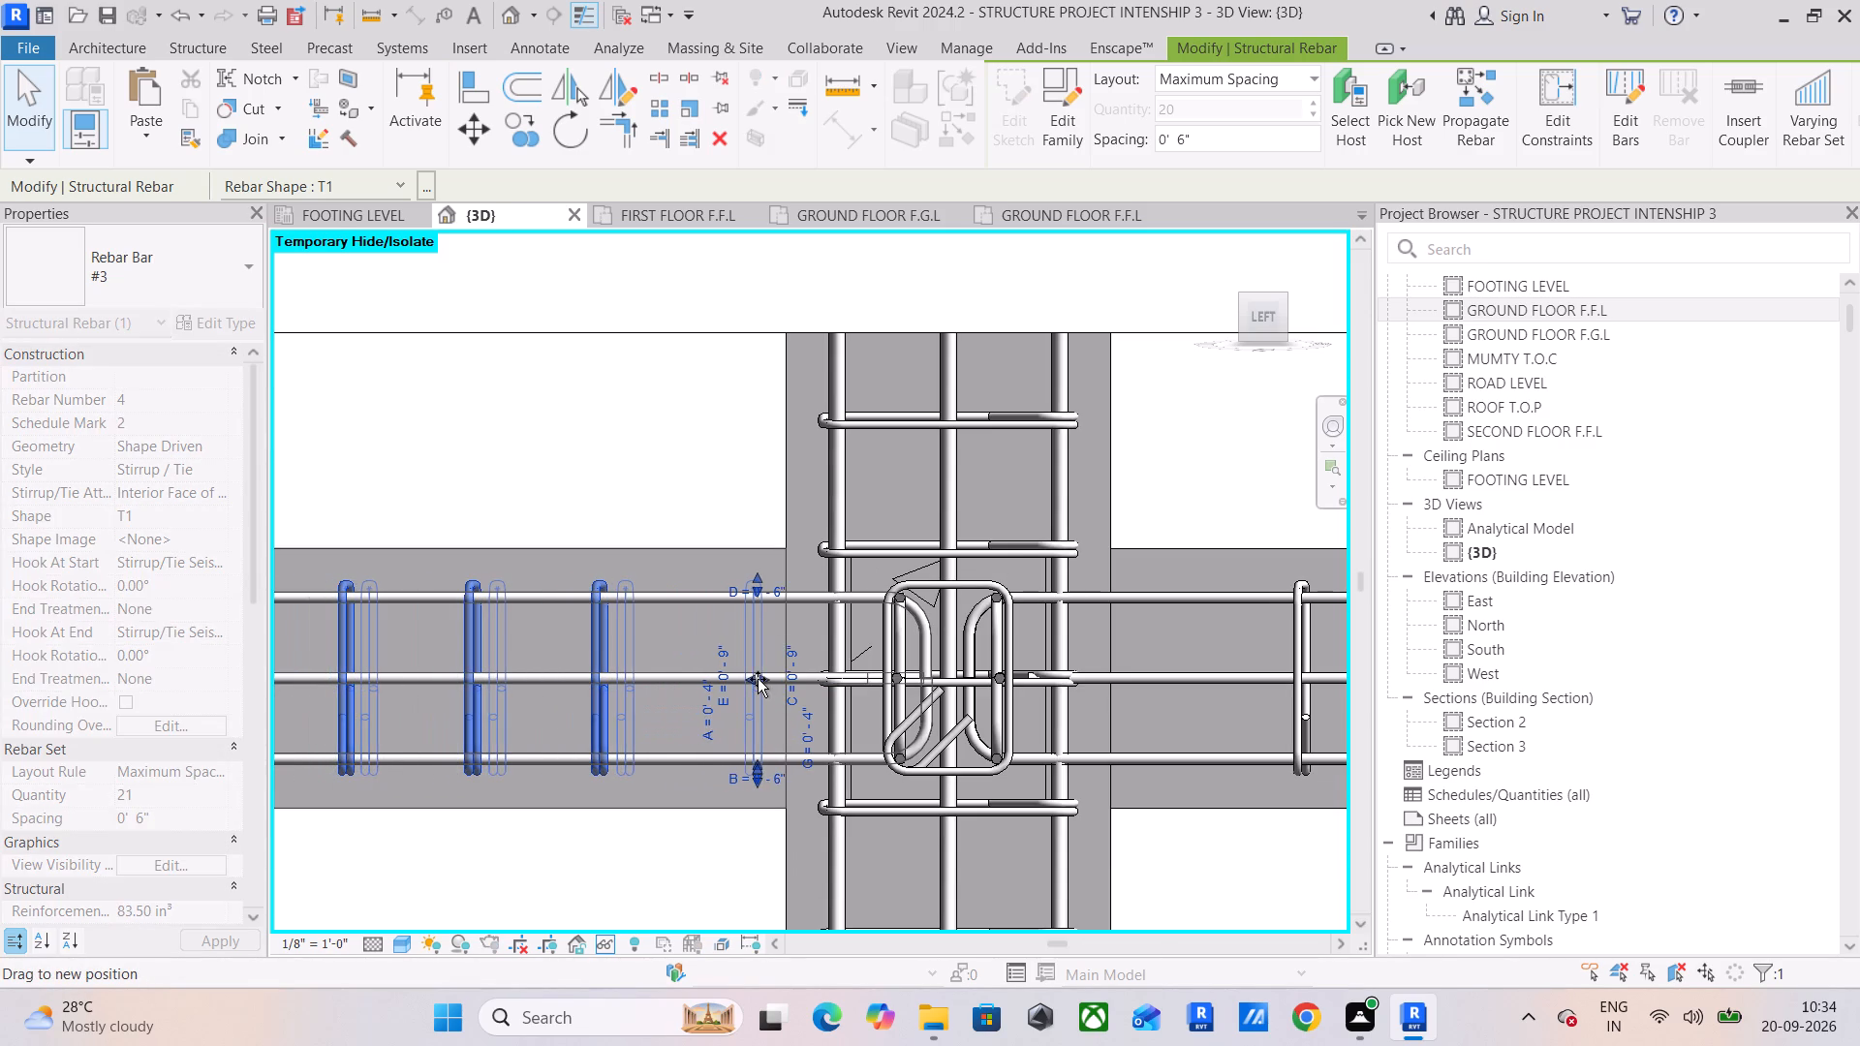
drag(758, 679, 761, 679)
middle_drag(917, 709, 502, 741)
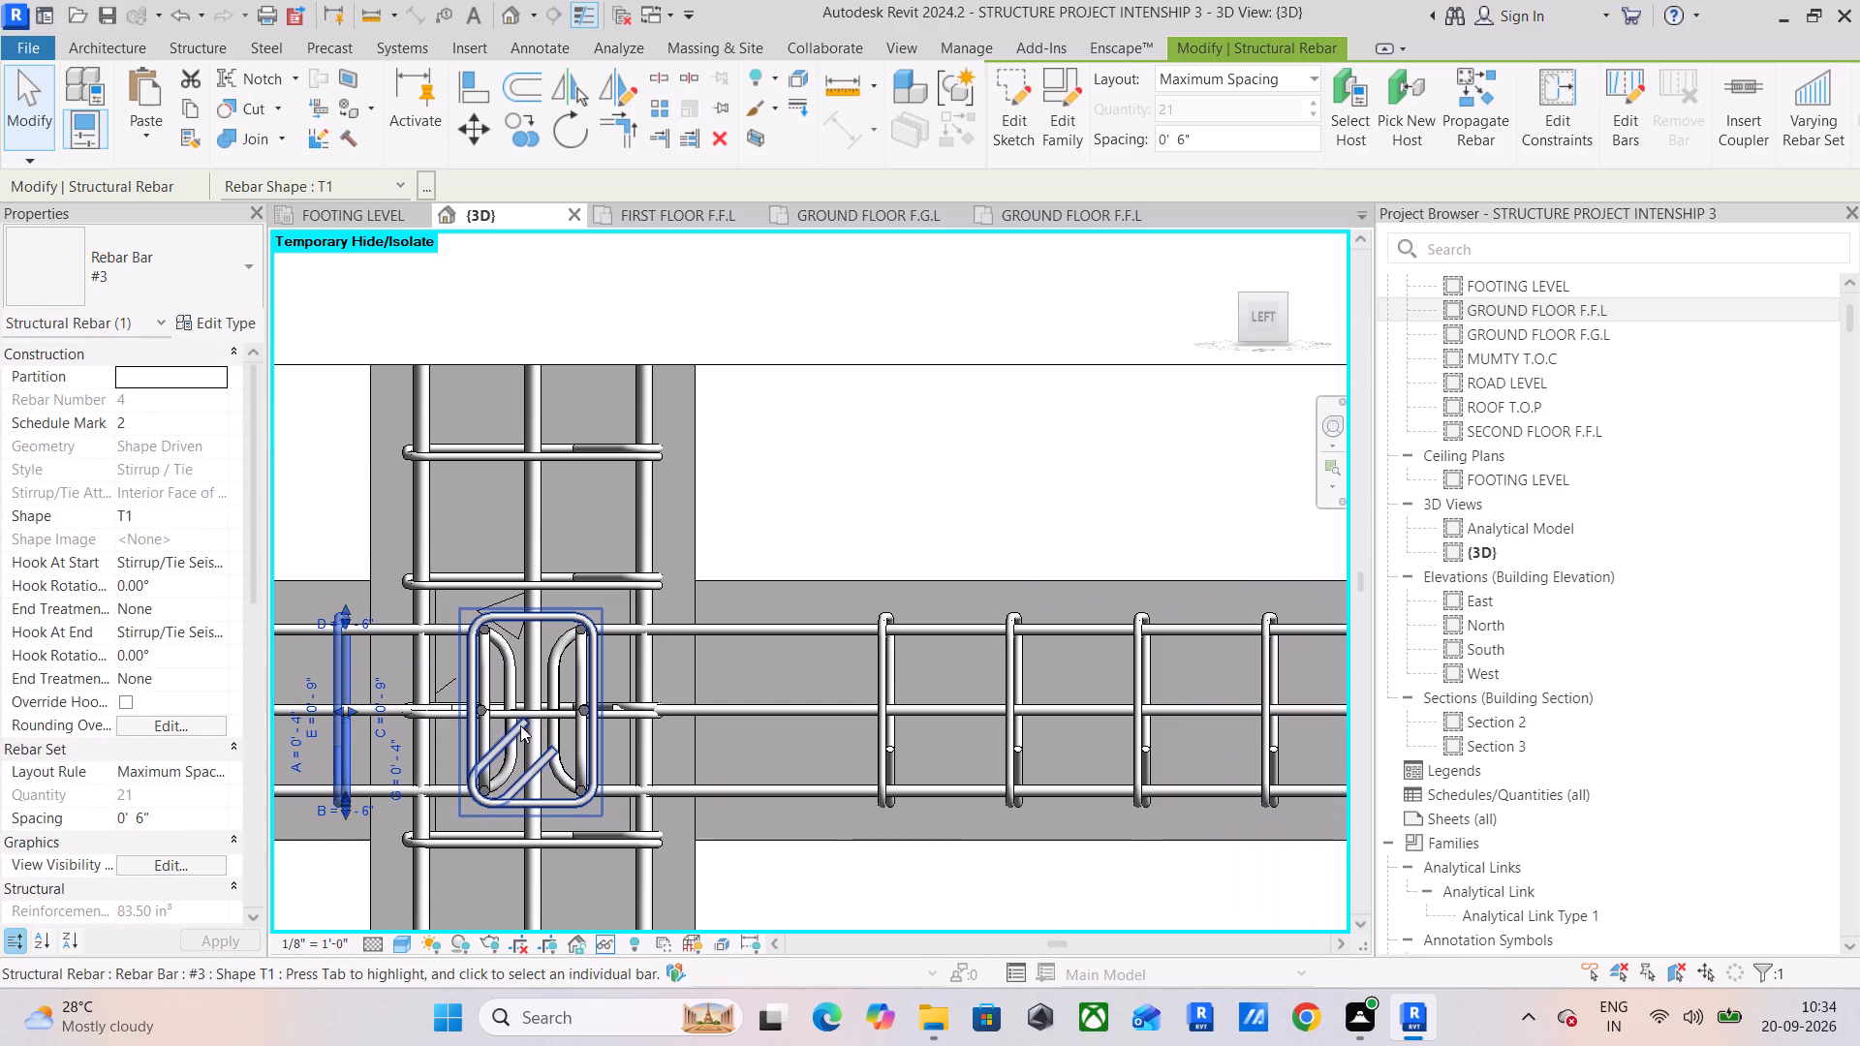
Extend the hooked ends of the first span's two top #4 bars (shape 02) to just inside the supporting column's far face.
click(506, 651)
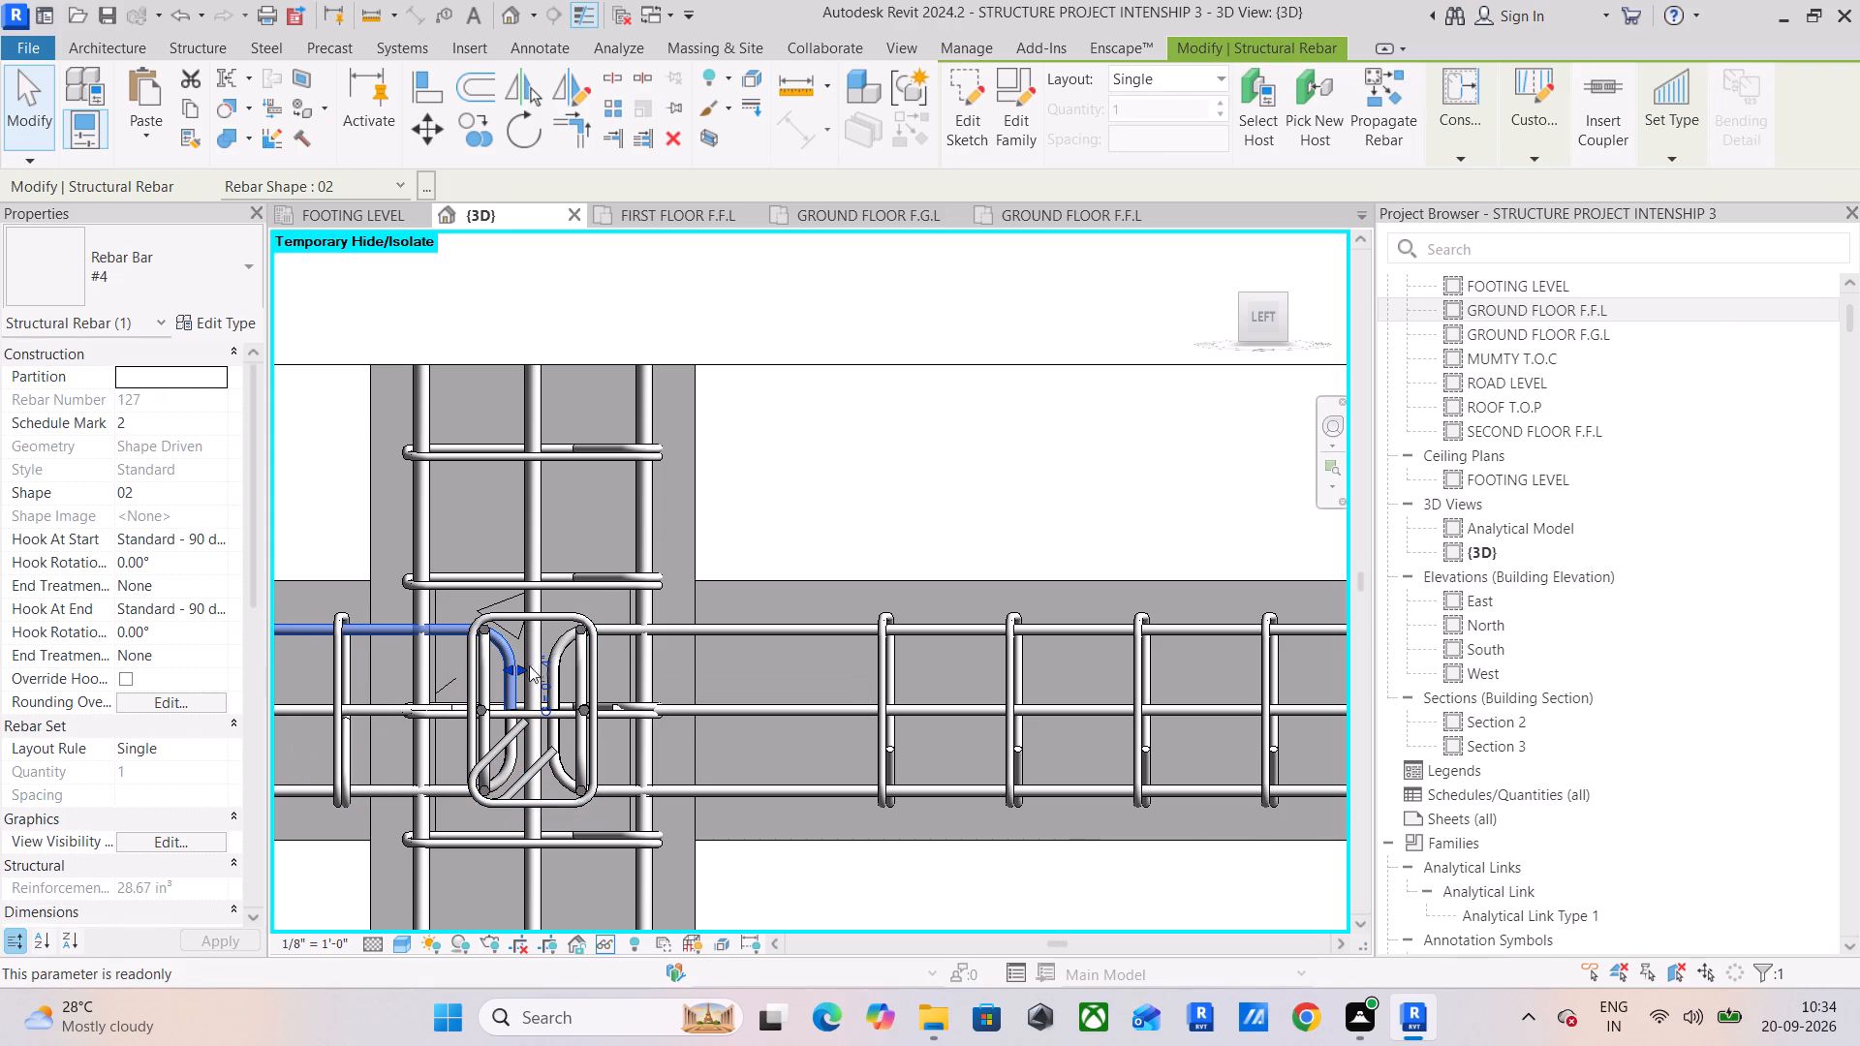
drag(524, 665, 677, 680)
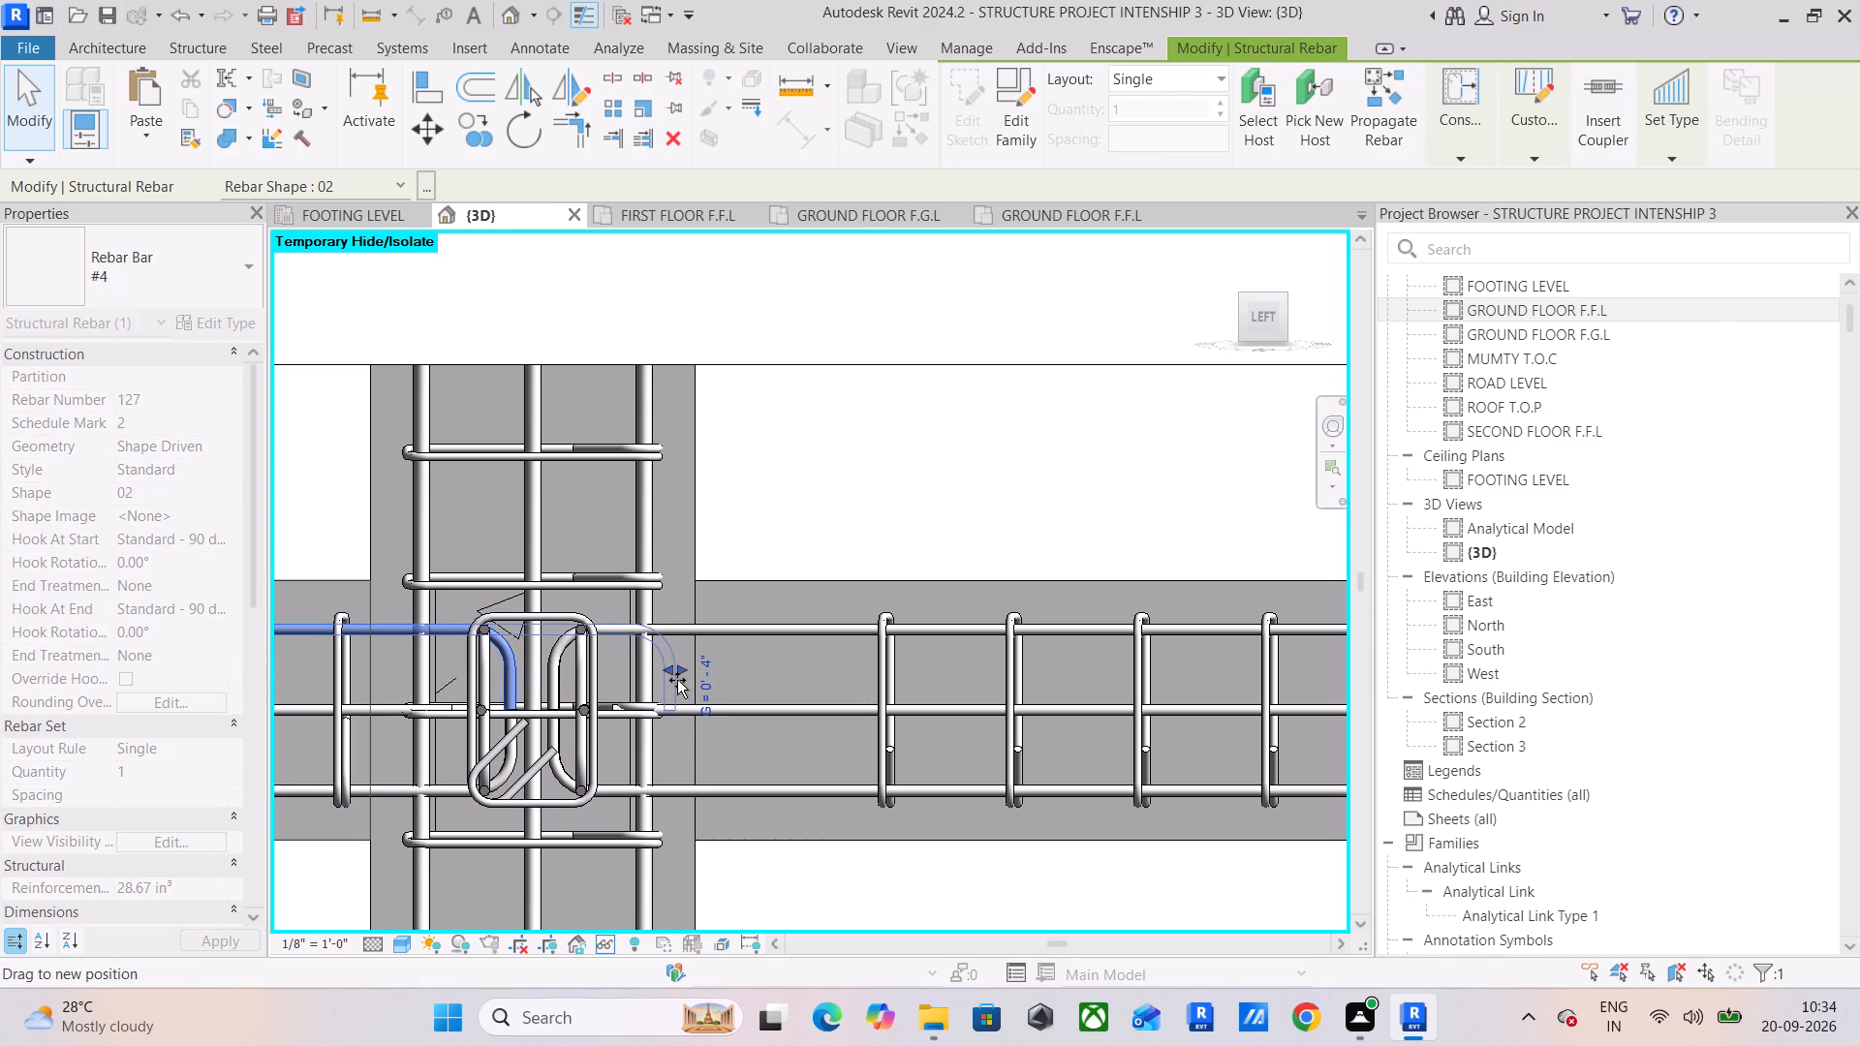
drag(677, 680, 677, 681)
click(510, 669)
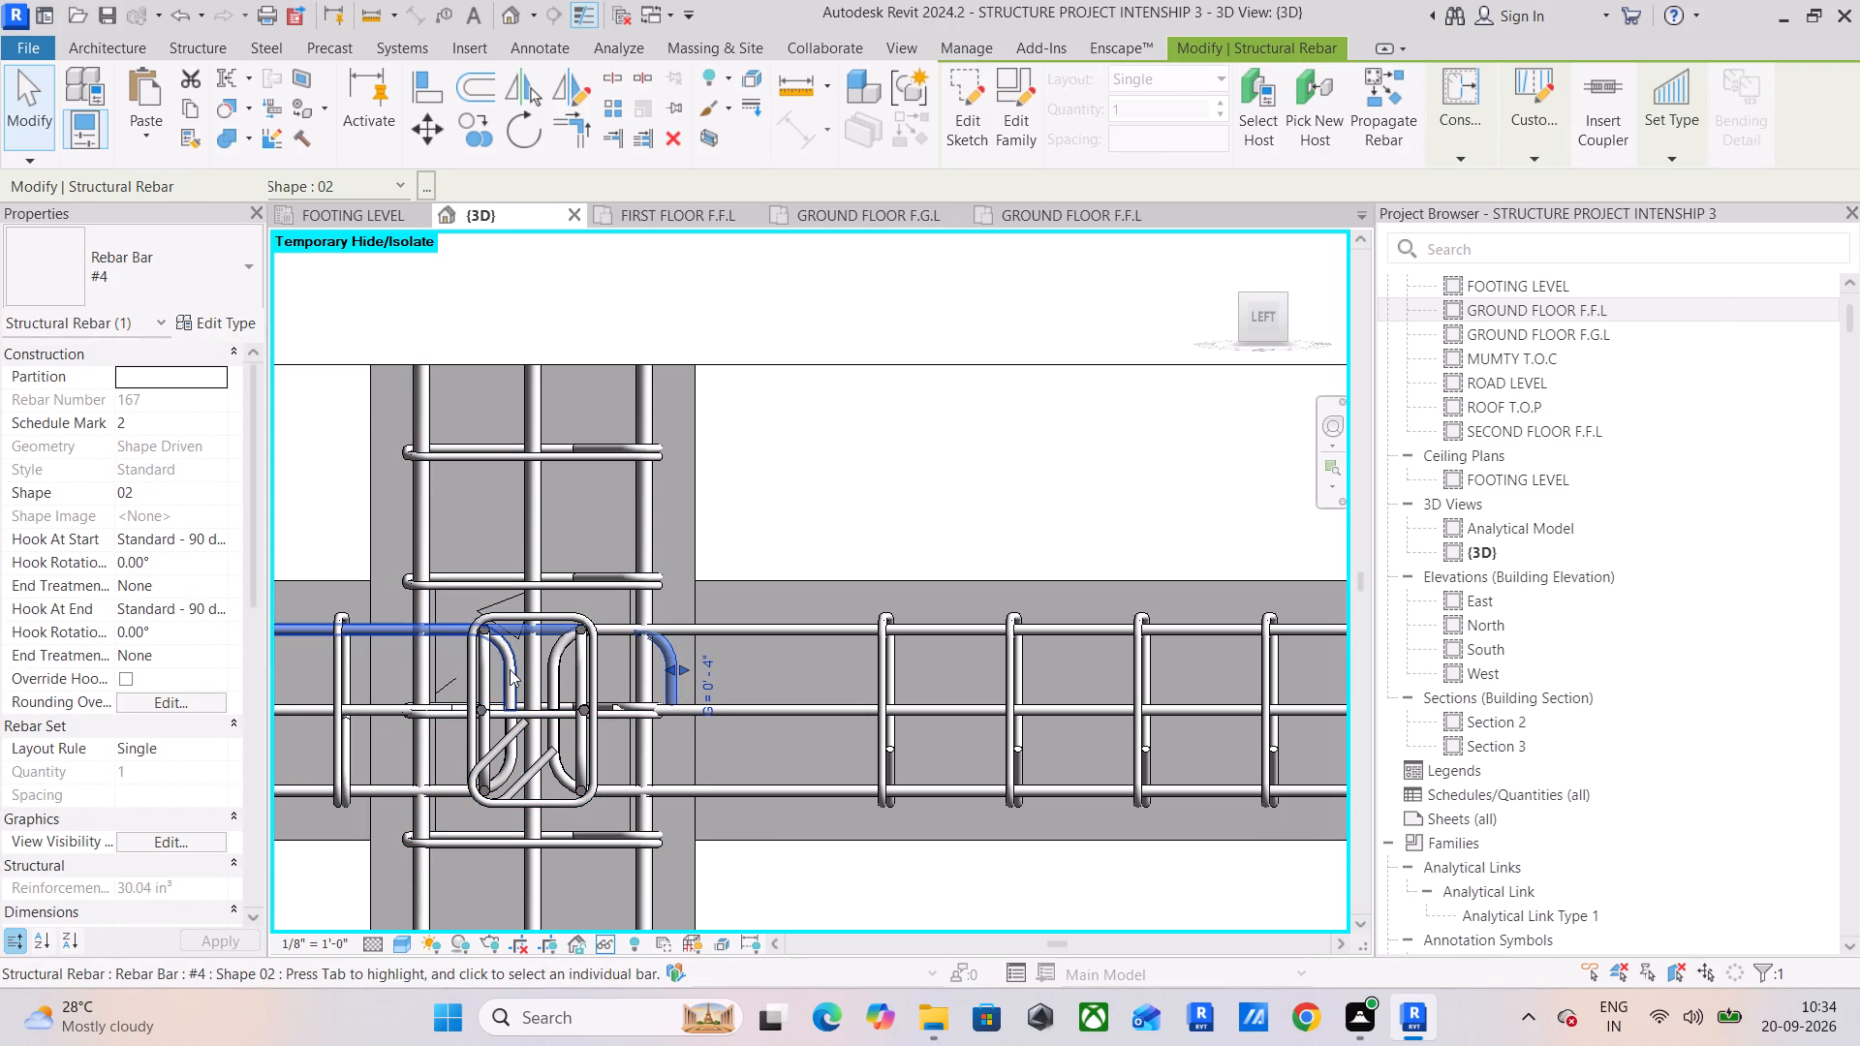
drag(523, 665, 682, 685)
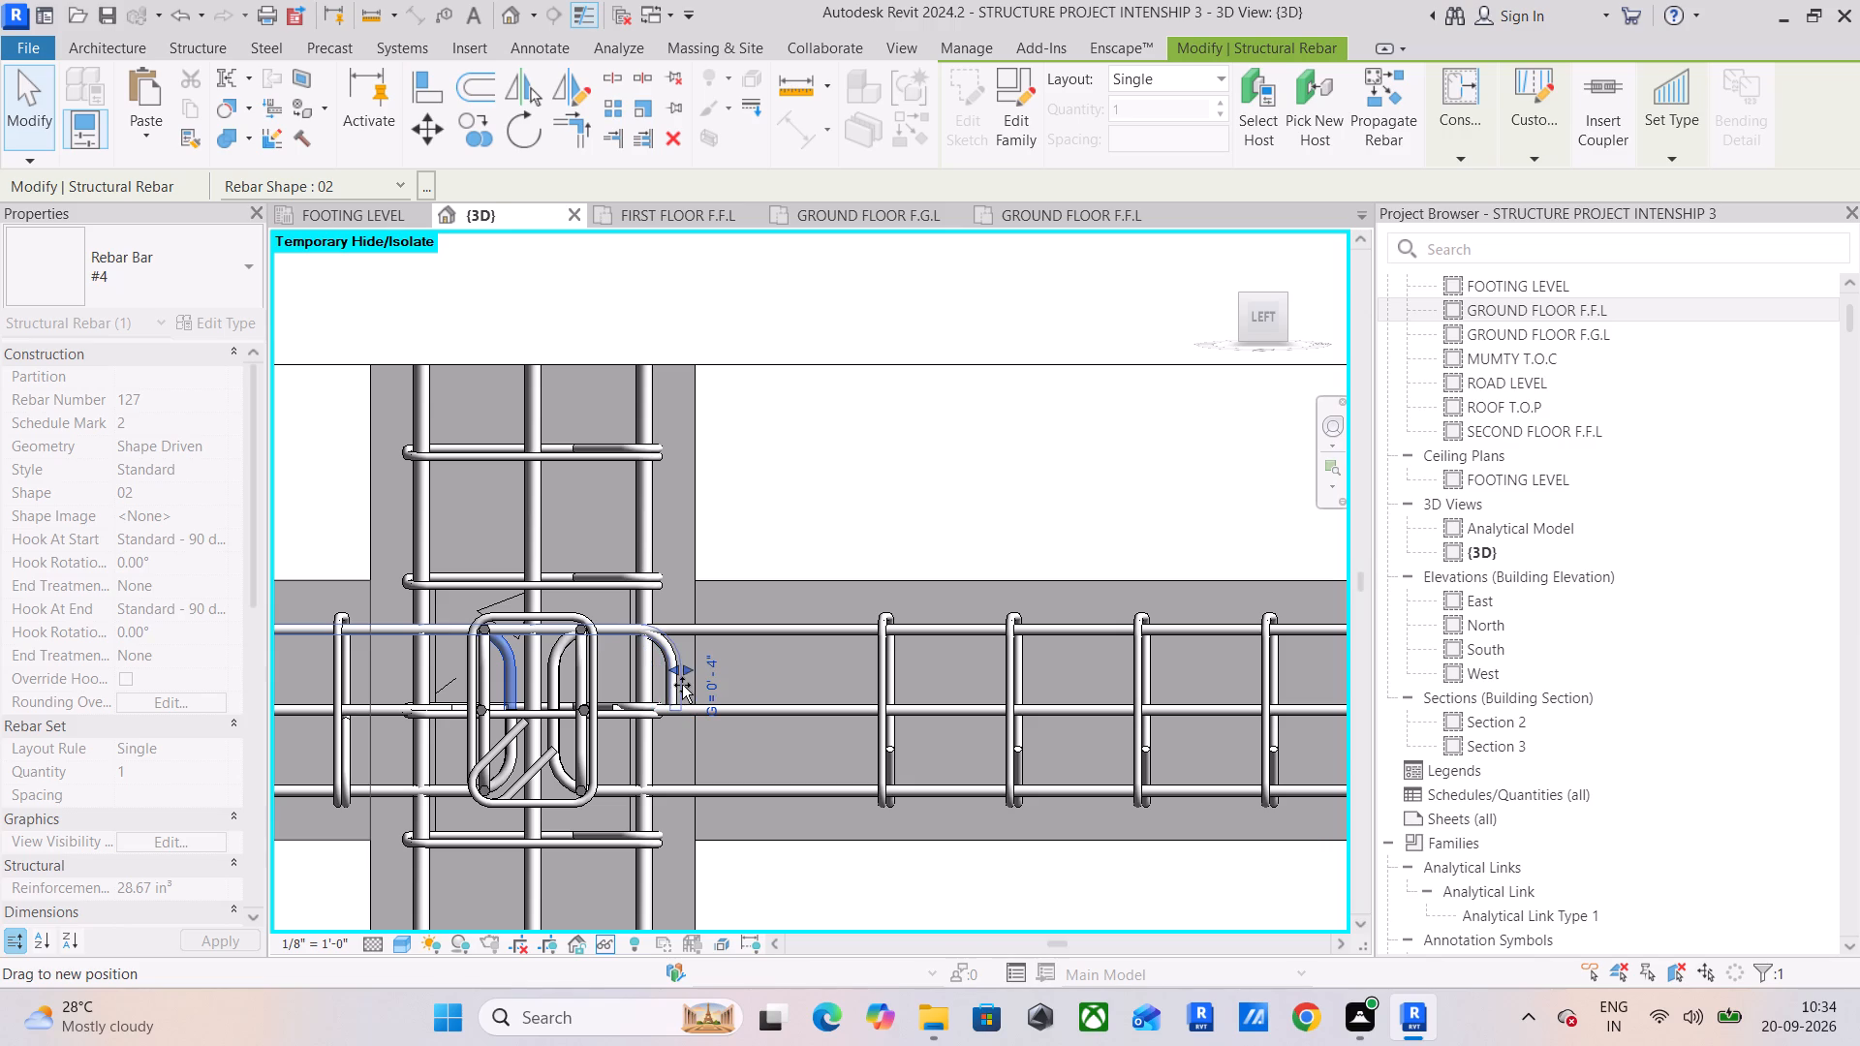
drag(682, 685, 676, 687)
Extend the hooked ends of the second span's two top #4 bars across the same column, just inside its first-span face.
click(697, 631)
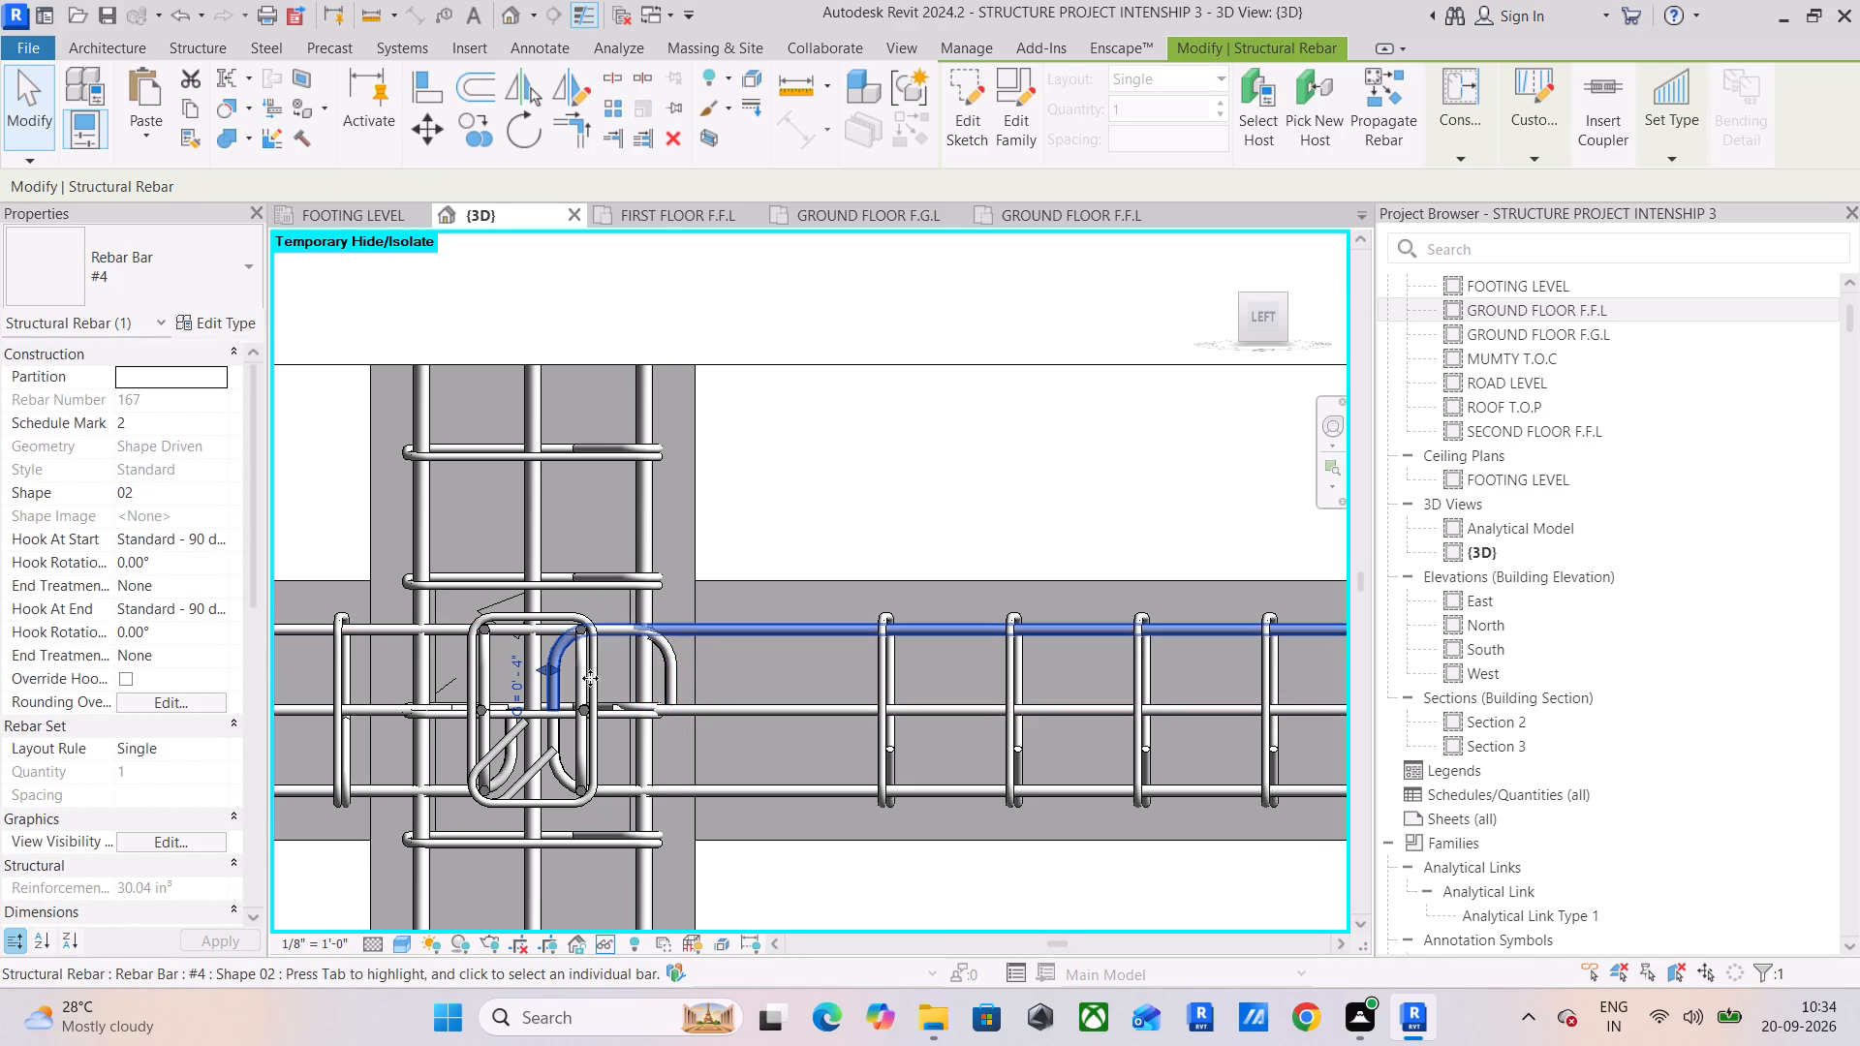
drag(536, 668, 377, 669)
click(553, 671)
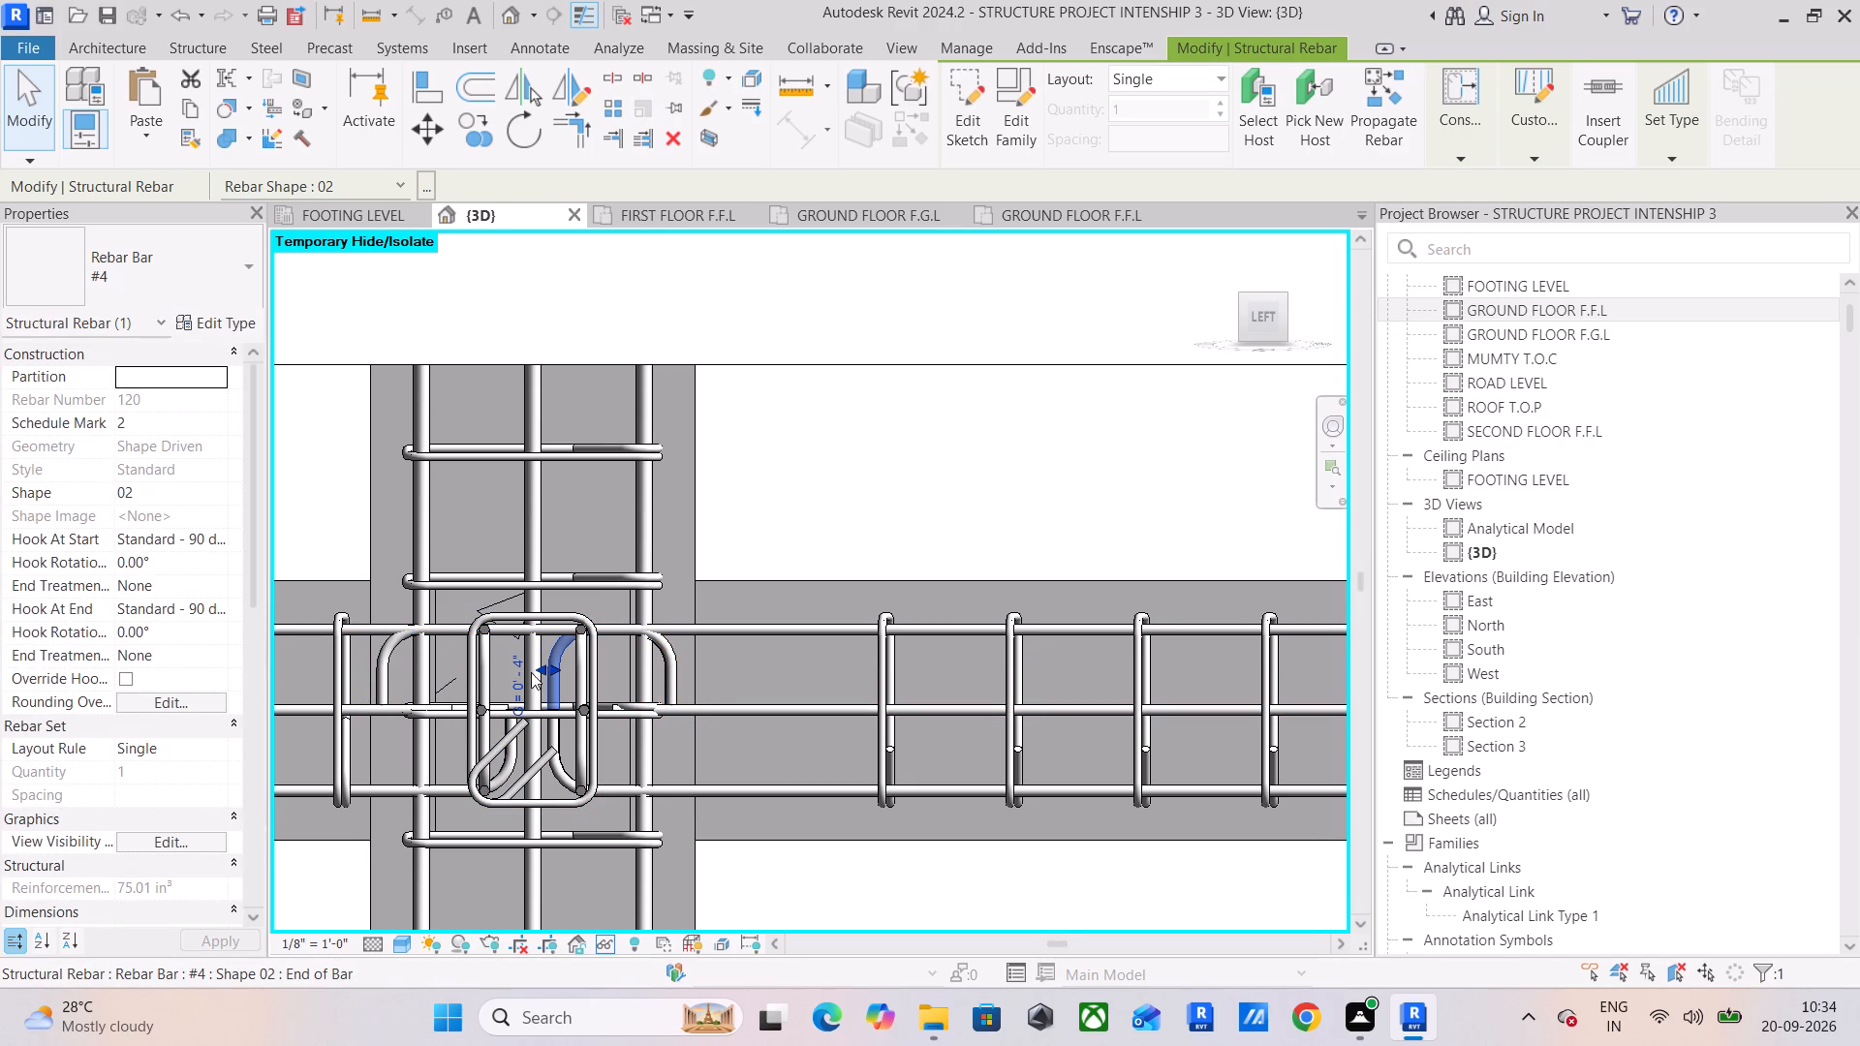
drag(540, 665, 380, 675)
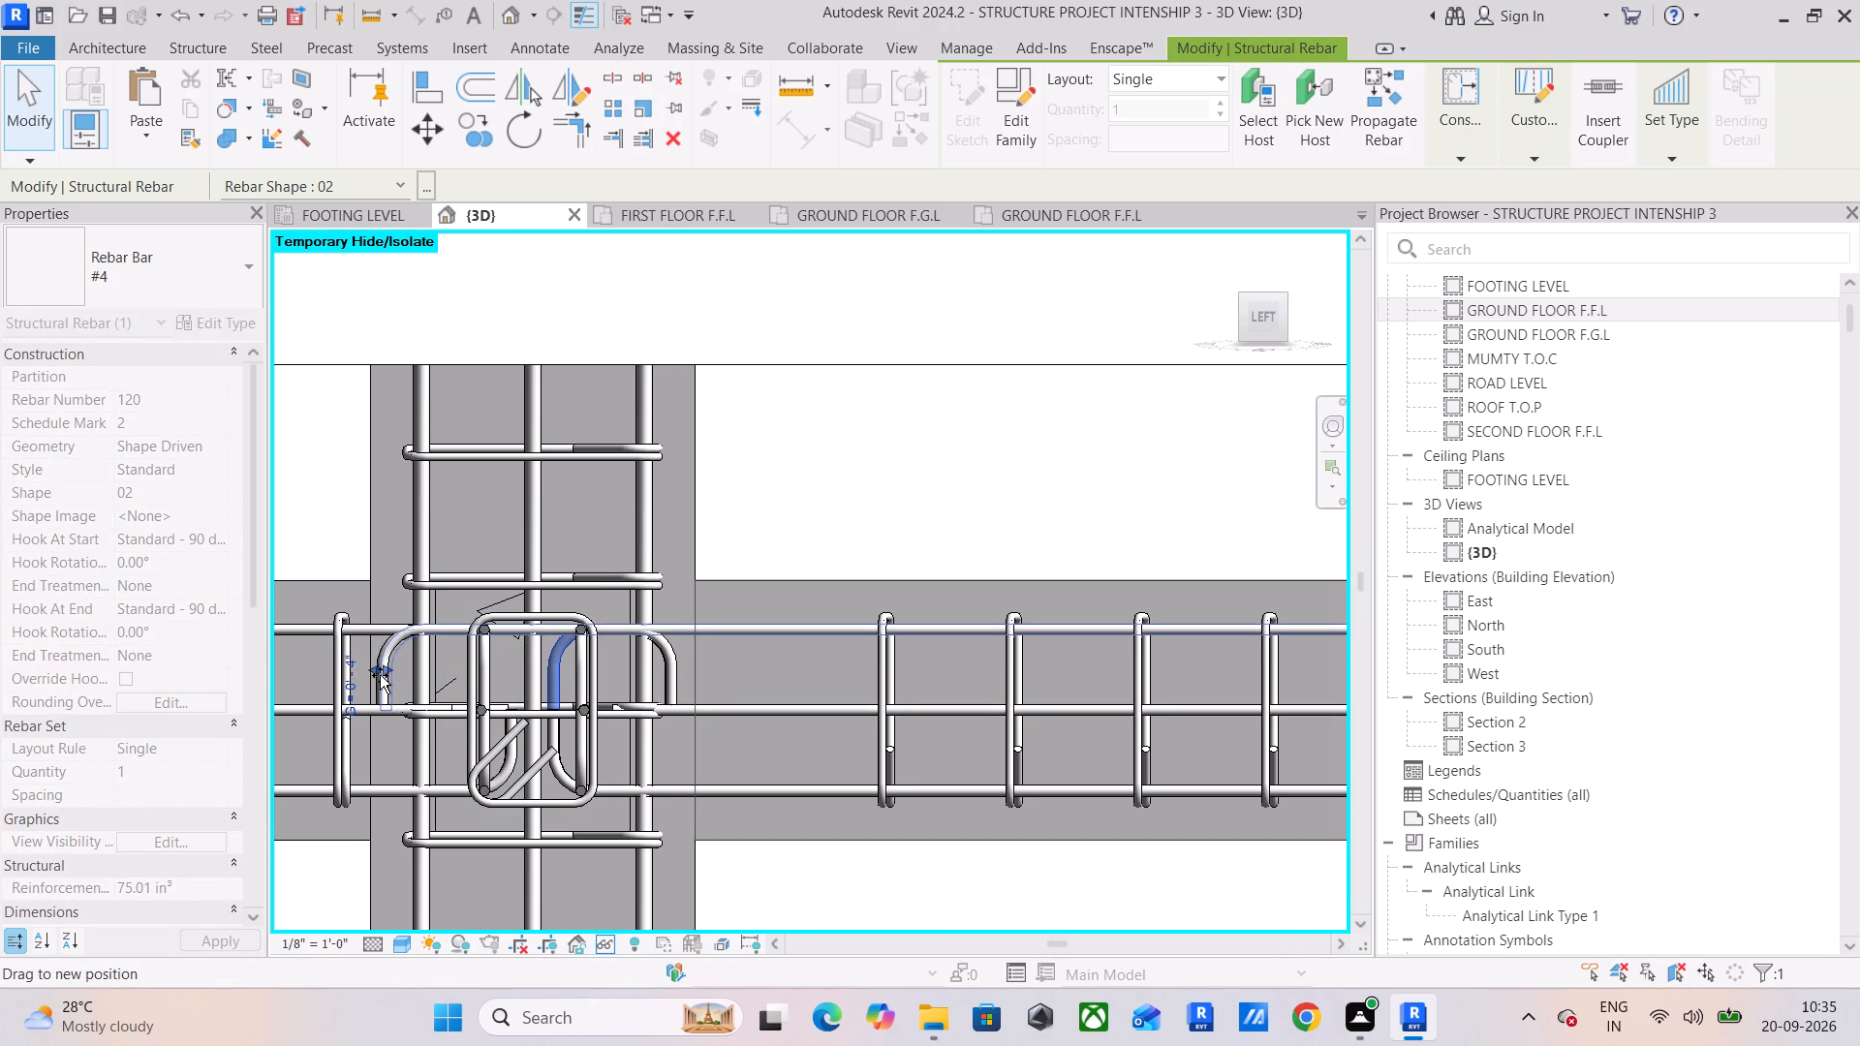
drag(380, 675, 376, 677)
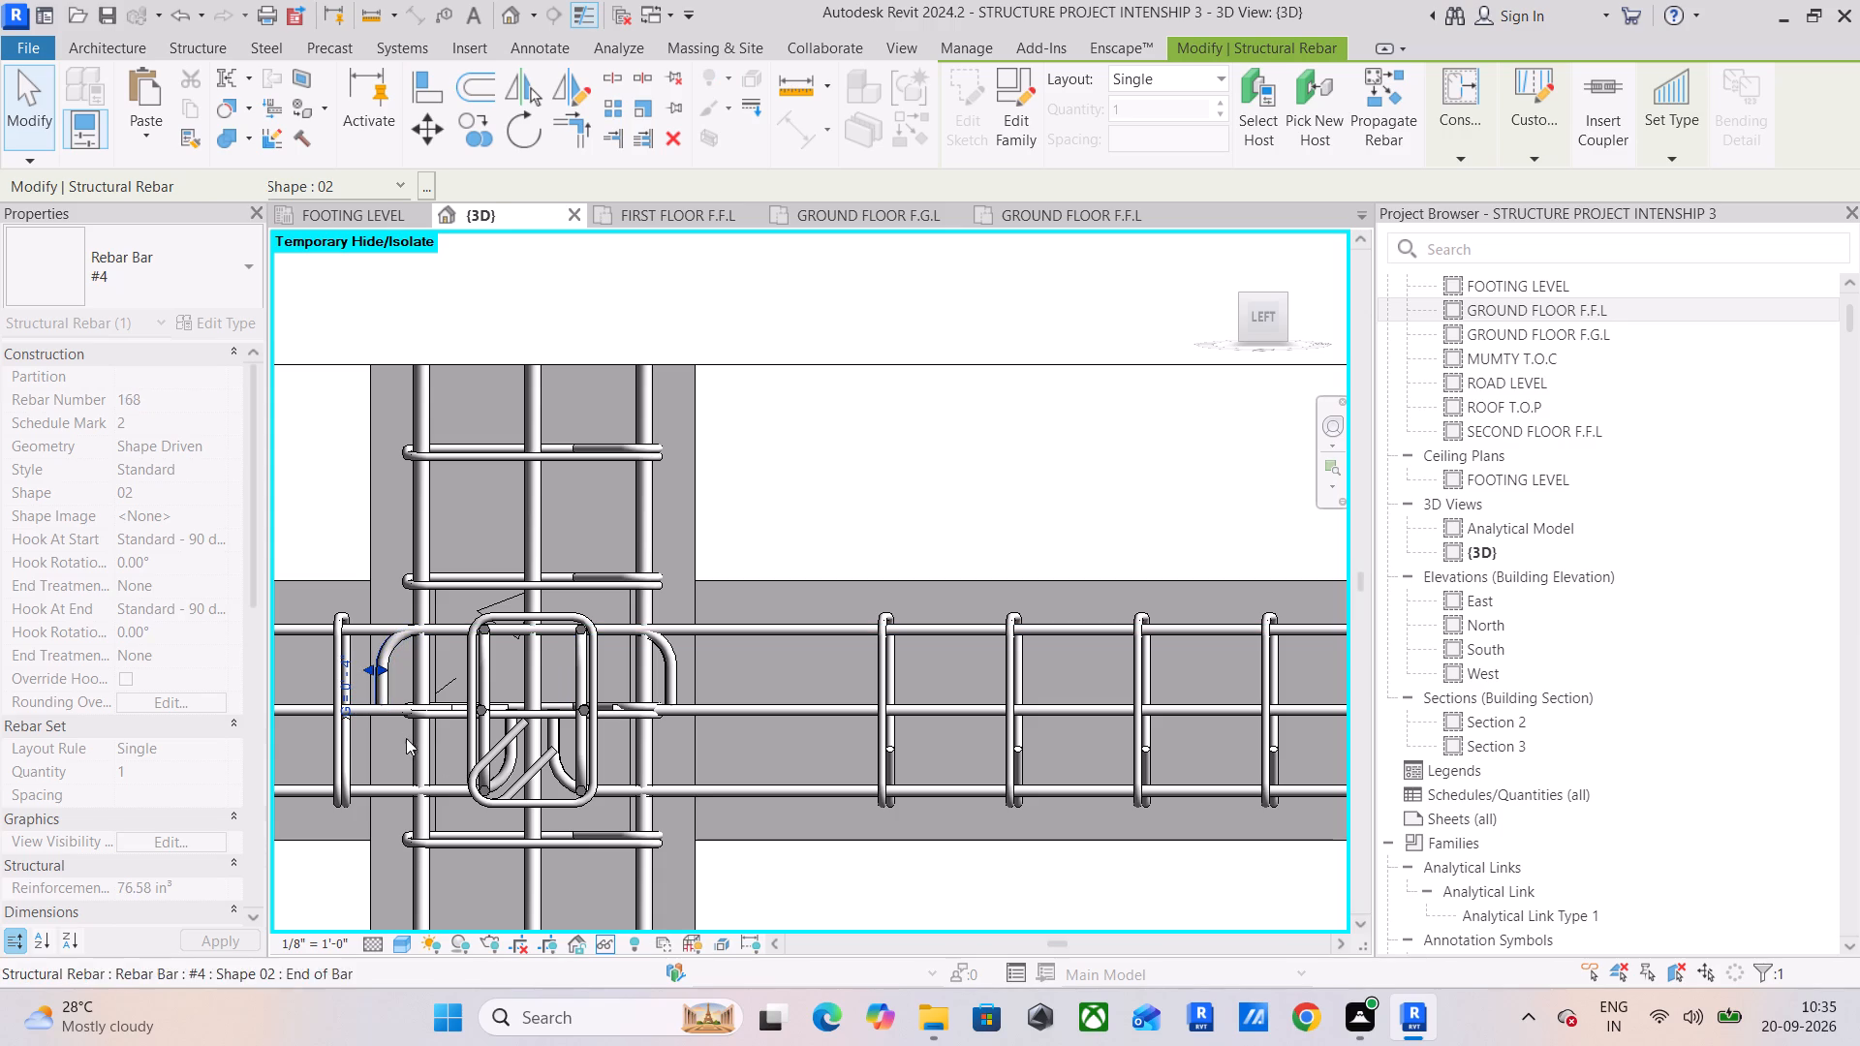
Extend the hooked ends of the second span's two bottom #4 bars across the column to align with the top bars' hooks.
click(613, 789)
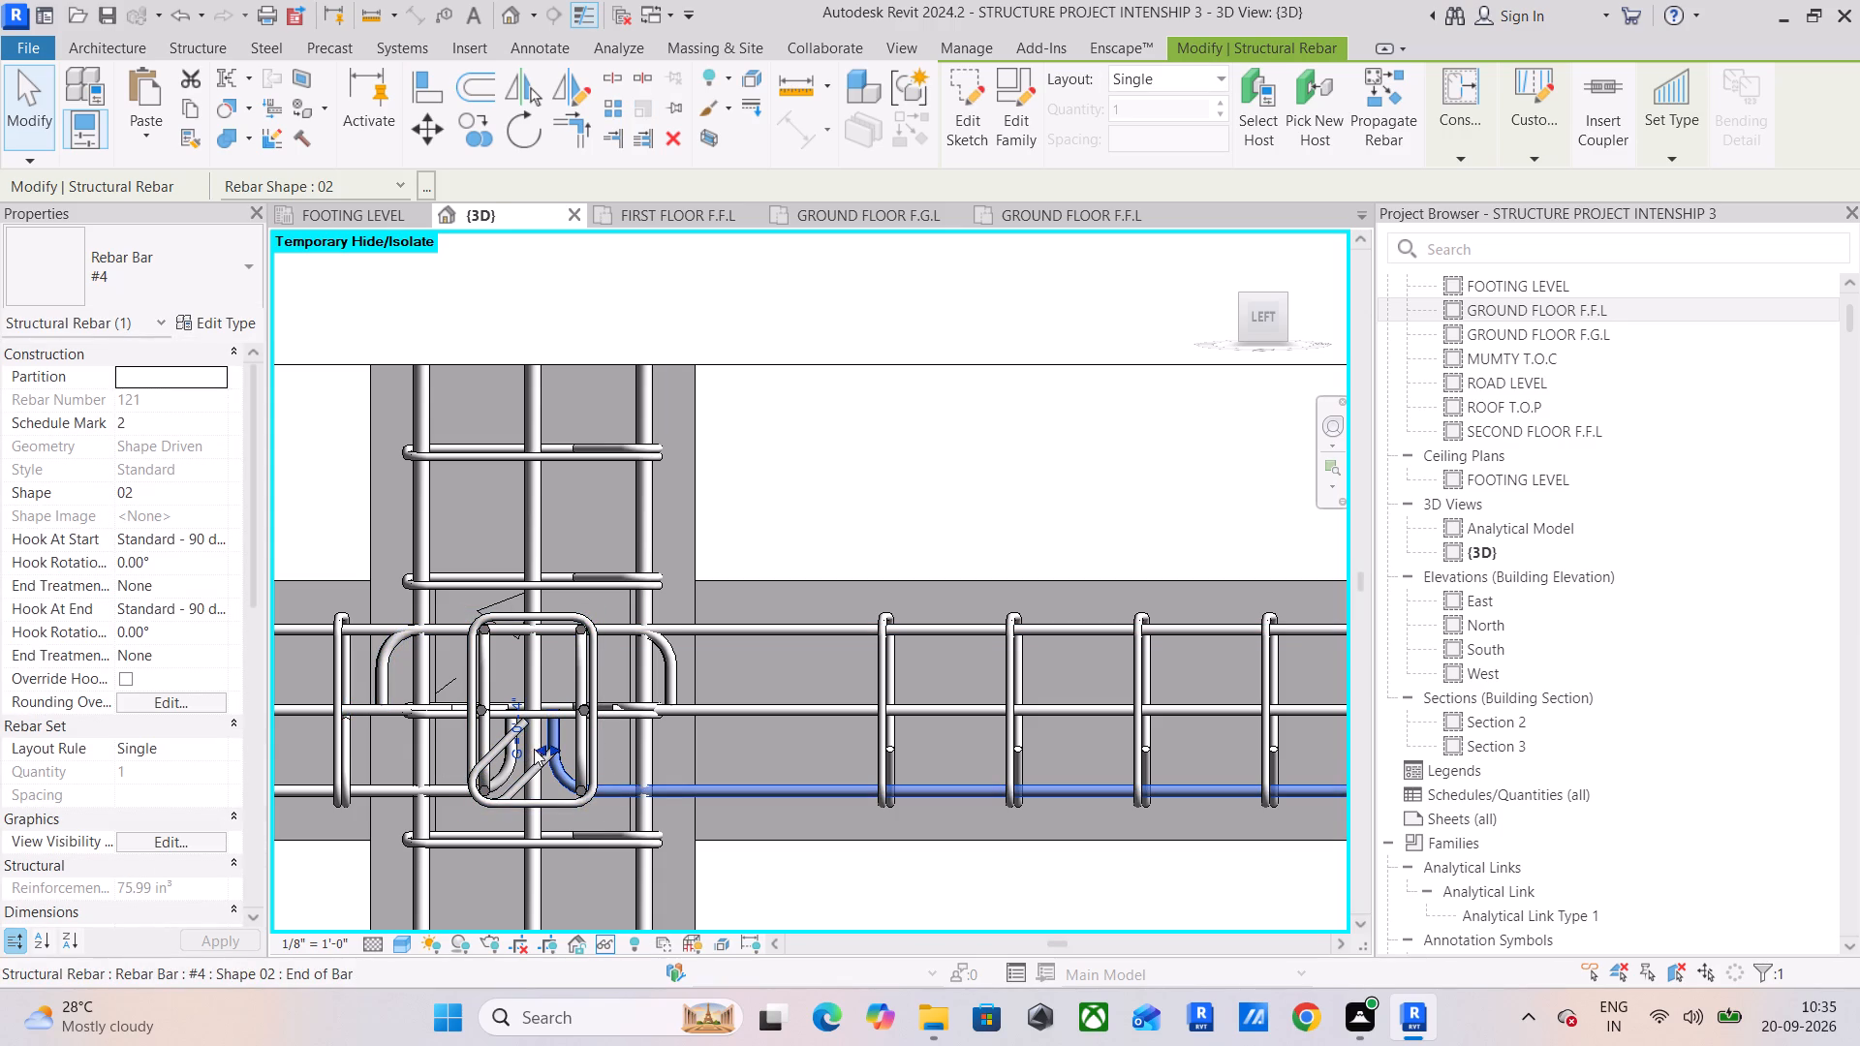
drag(542, 749, 381, 754)
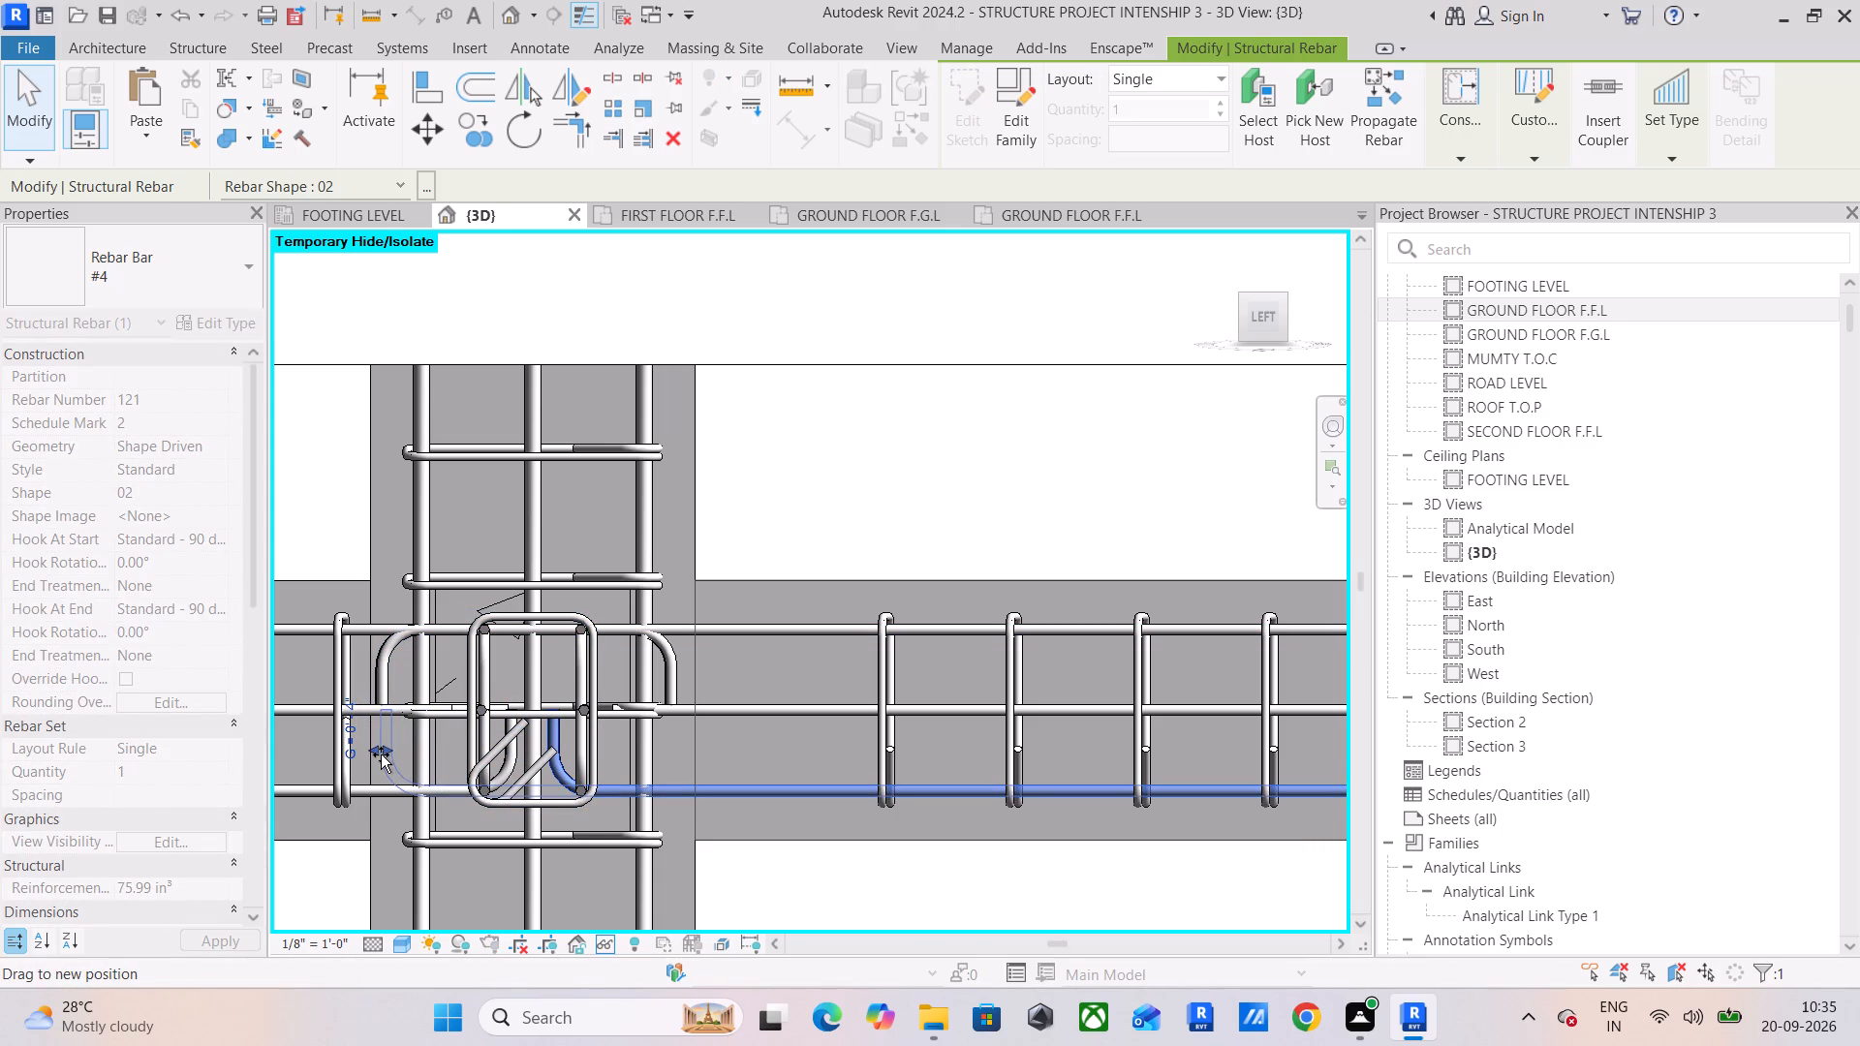
drag(381, 754, 377, 756)
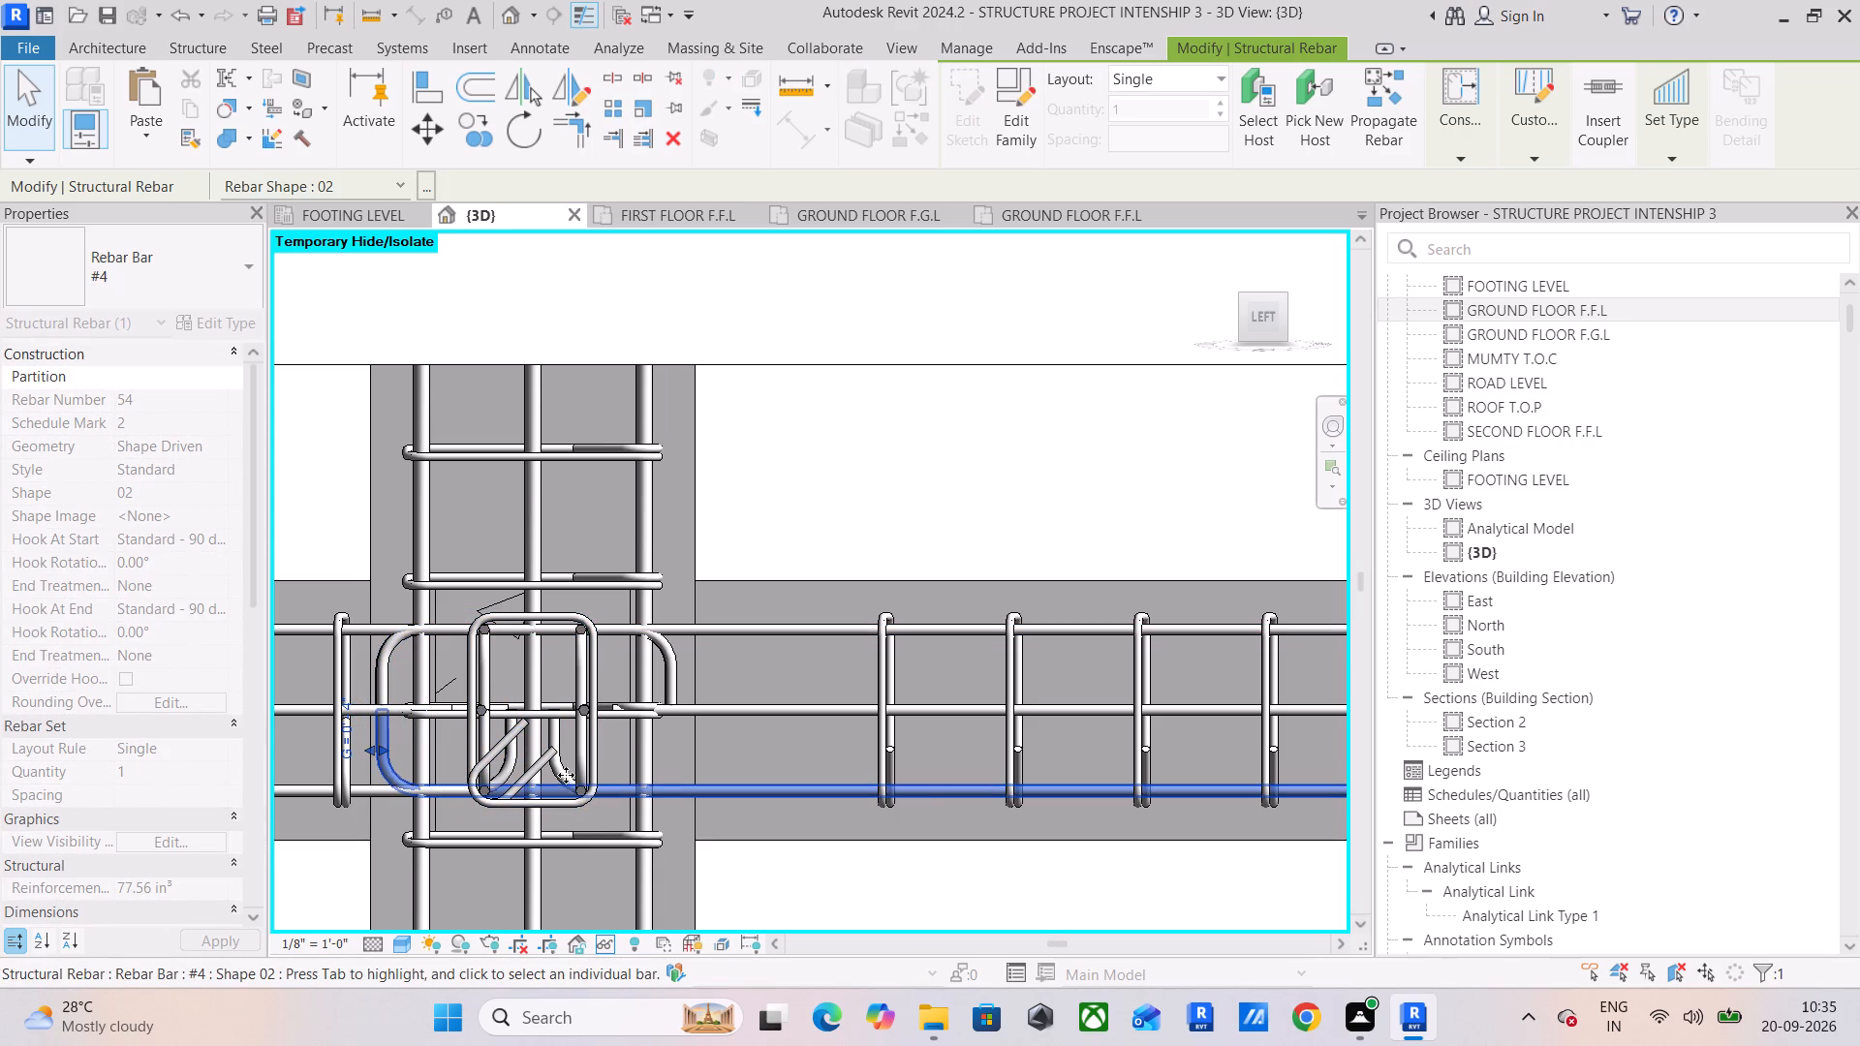
click(566, 772)
drag(540, 752, 378, 753)
Extend the hooked ends of the first span's two bottom #4 bars across the column, just inside its second-span face.
scroll(378, 753, up, 6)
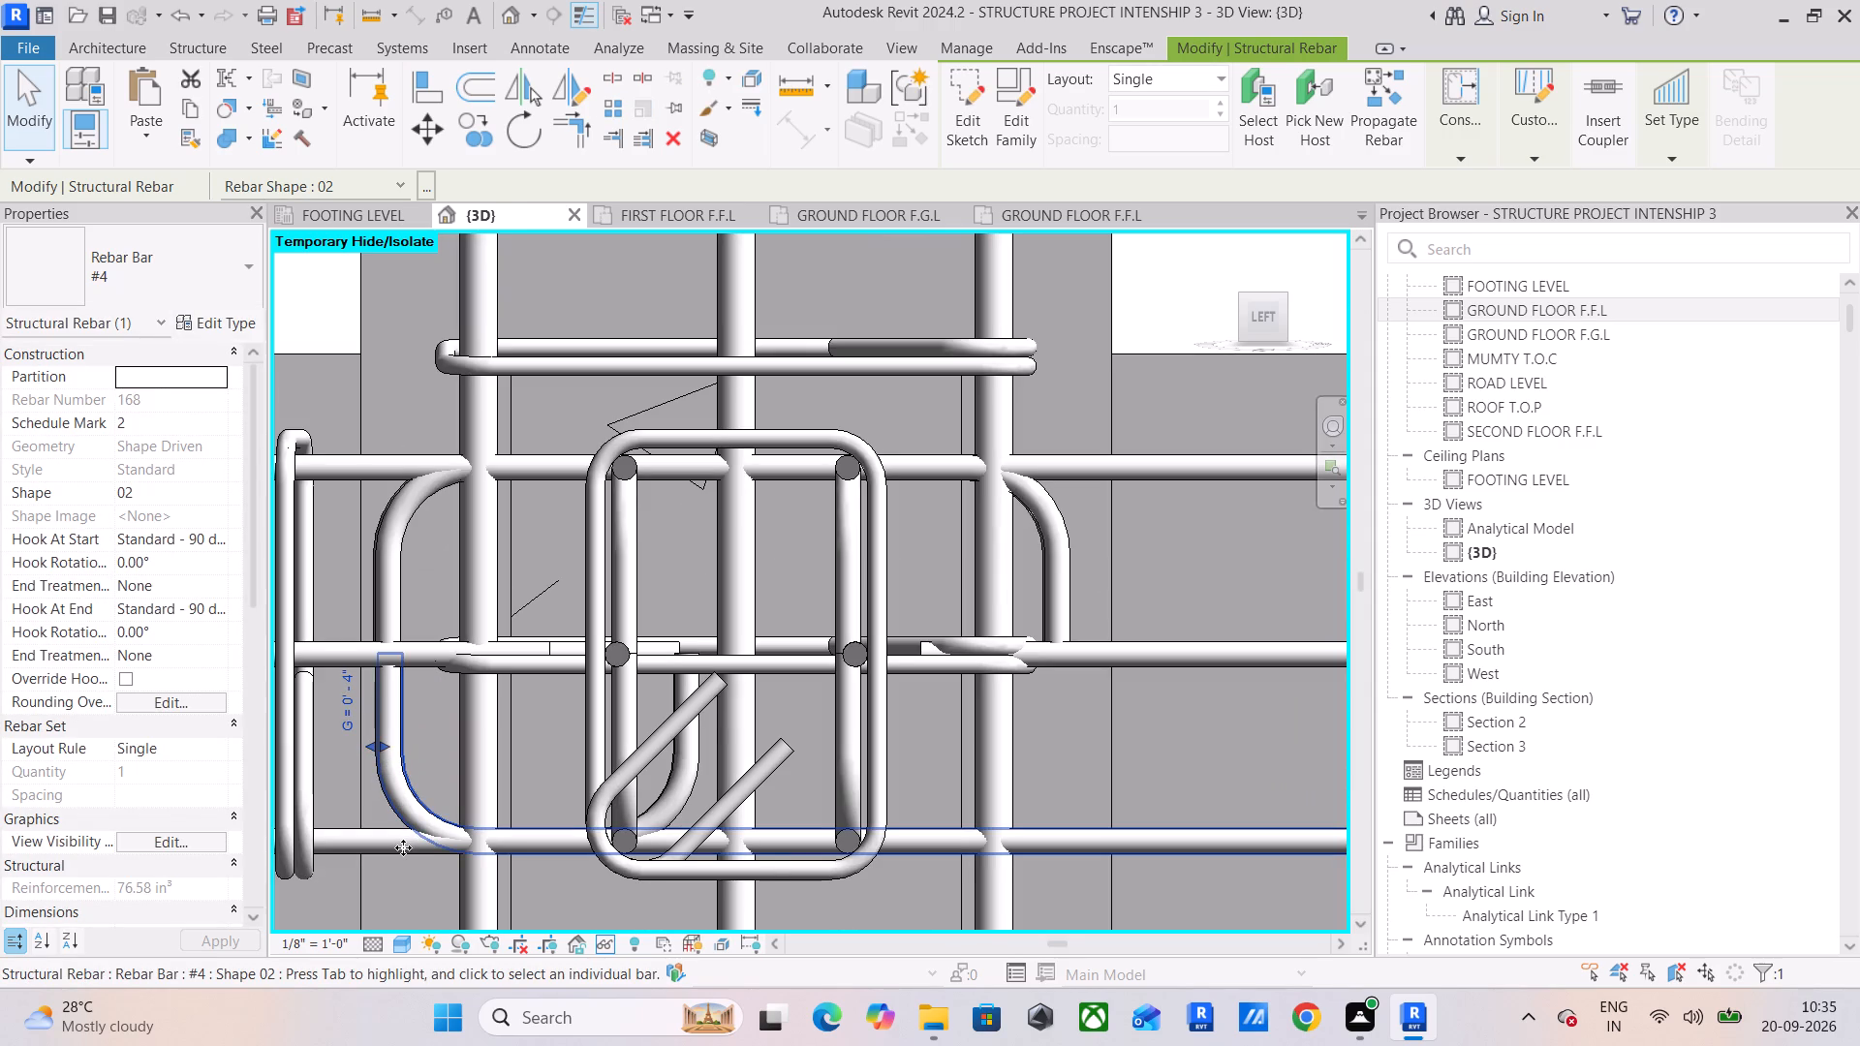
click(403, 847)
click(380, 852)
scroll(644, 778, down, 4)
drag(685, 762, 886, 791)
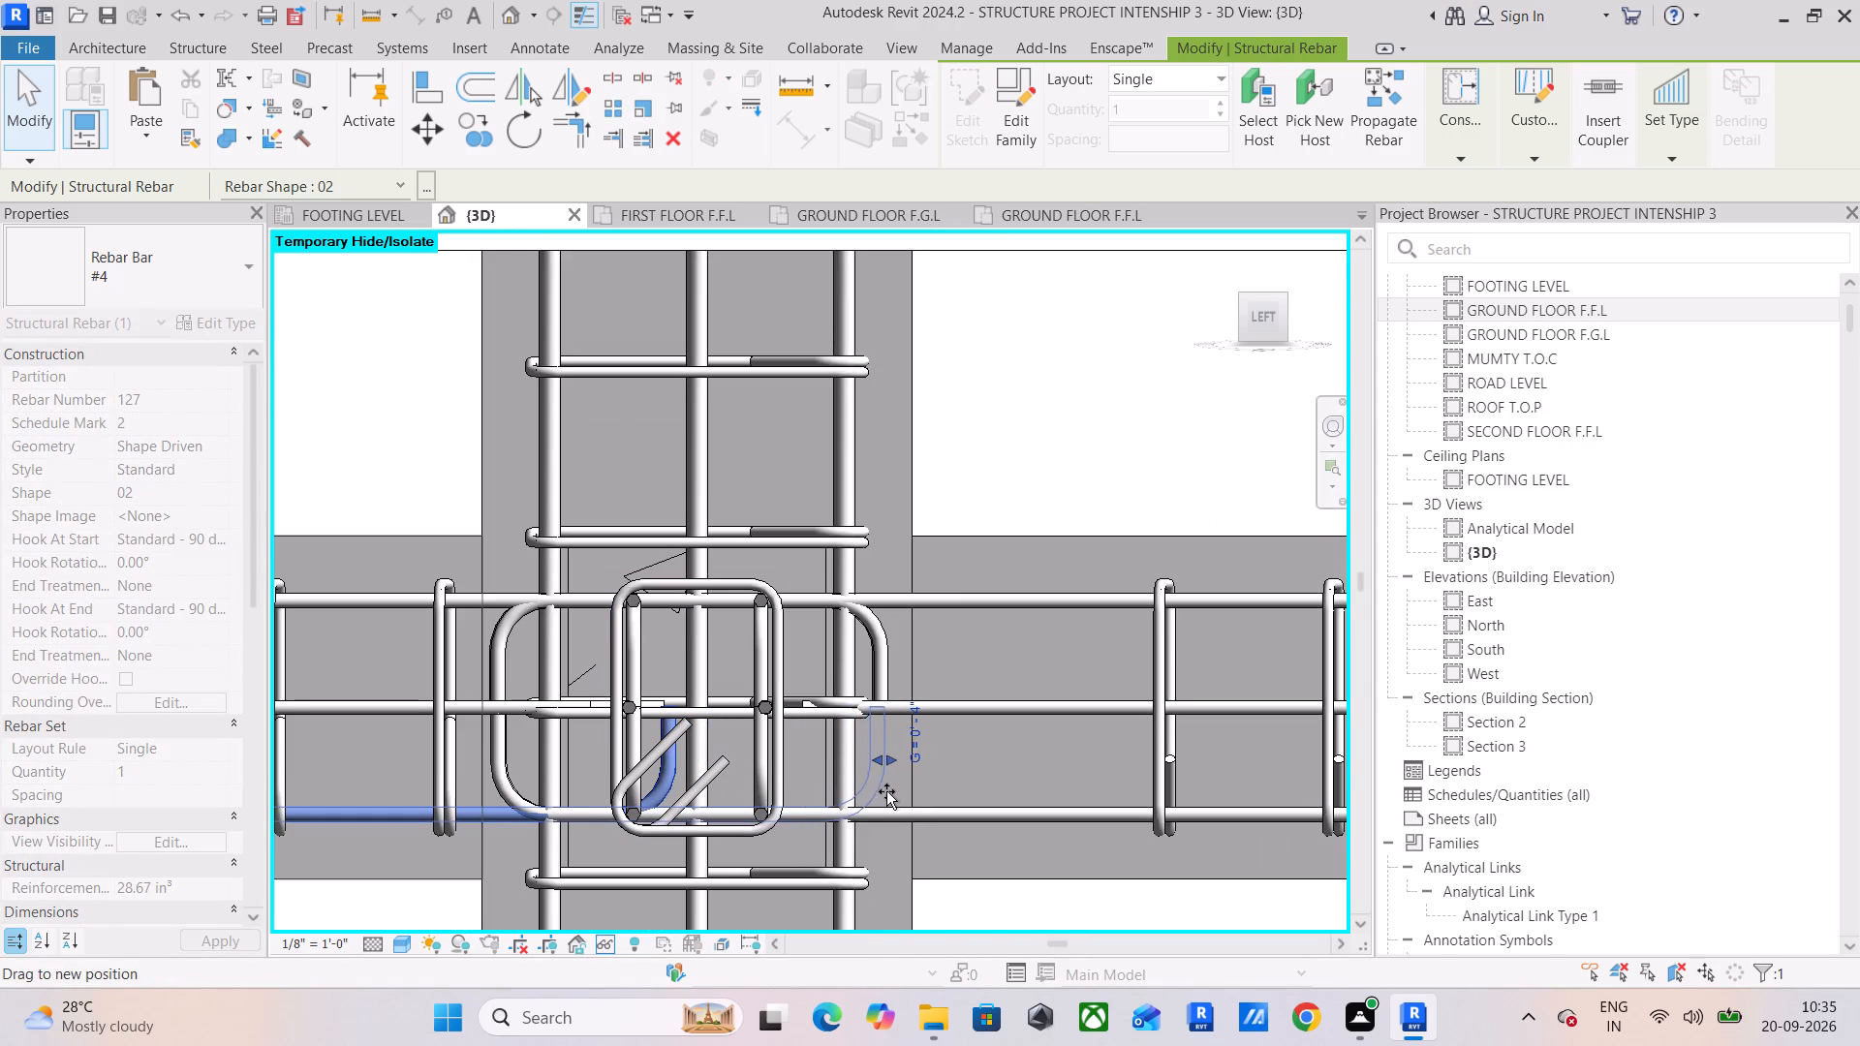
drag(886, 791, 888, 792)
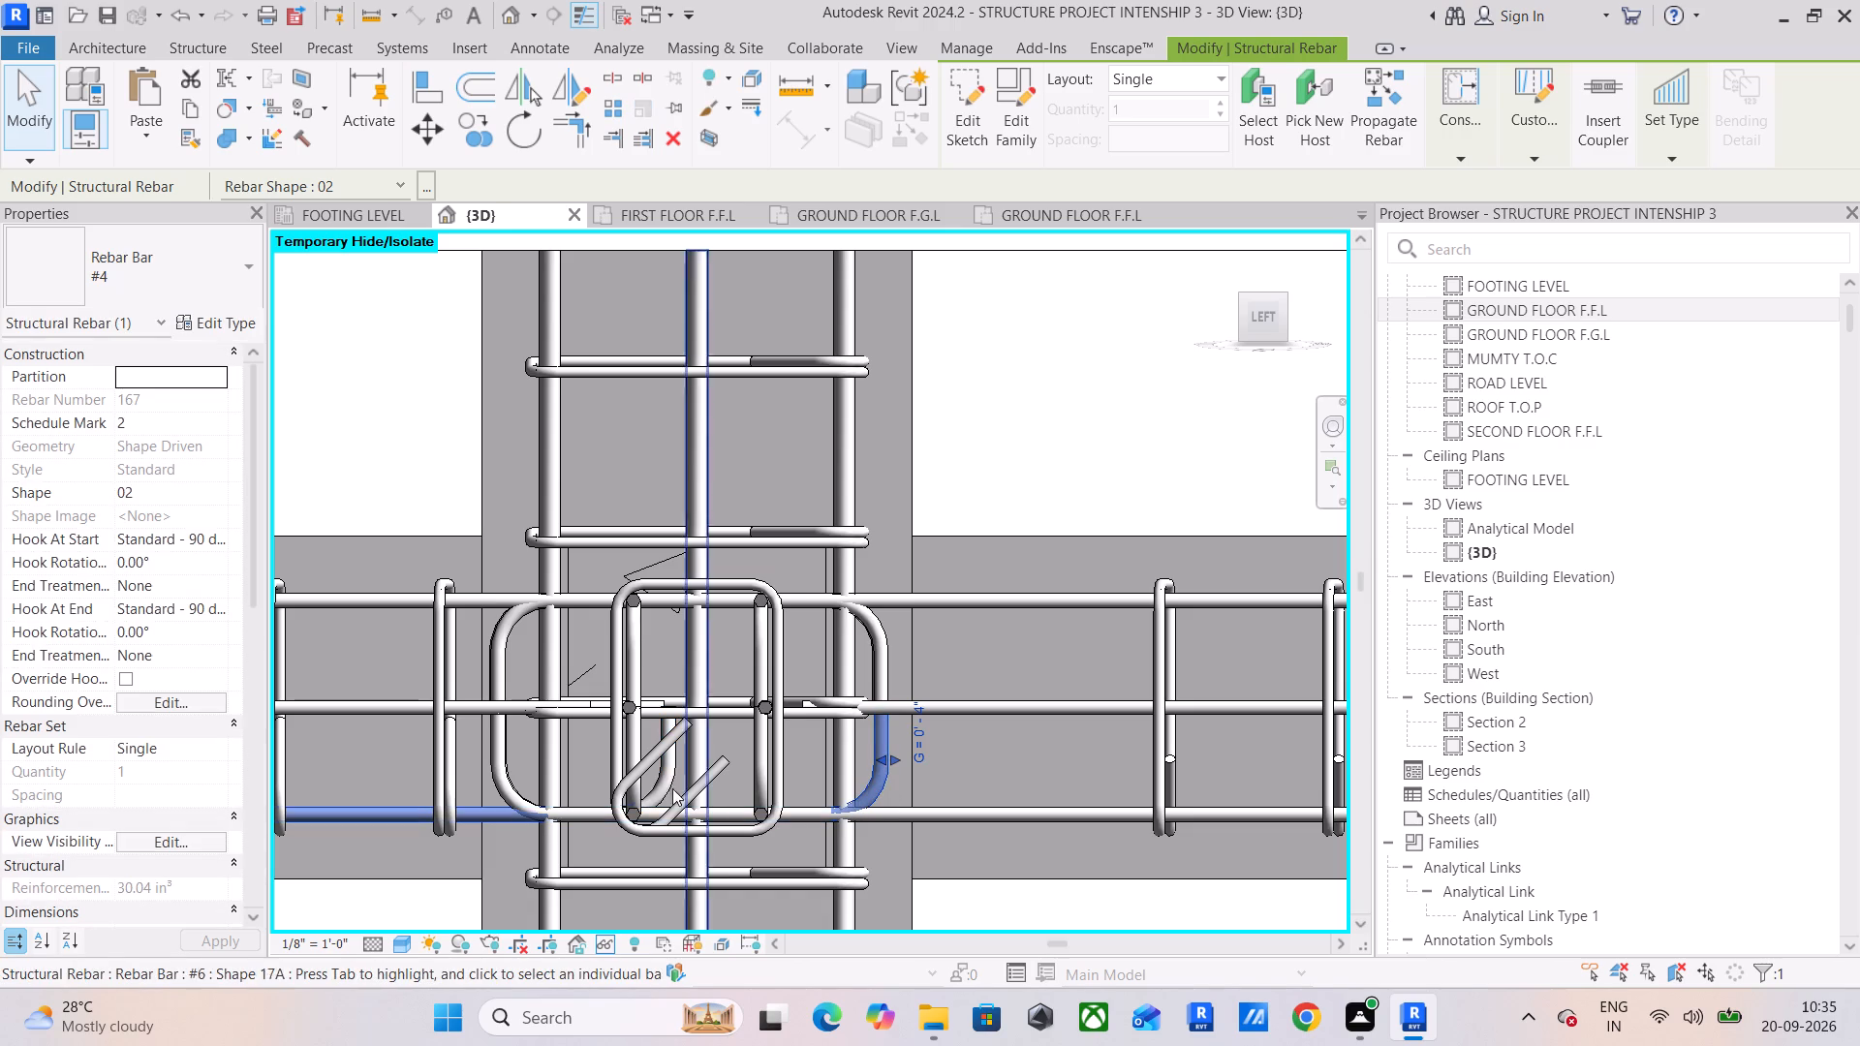
click(665, 780)
drag(682, 759, 787, 759)
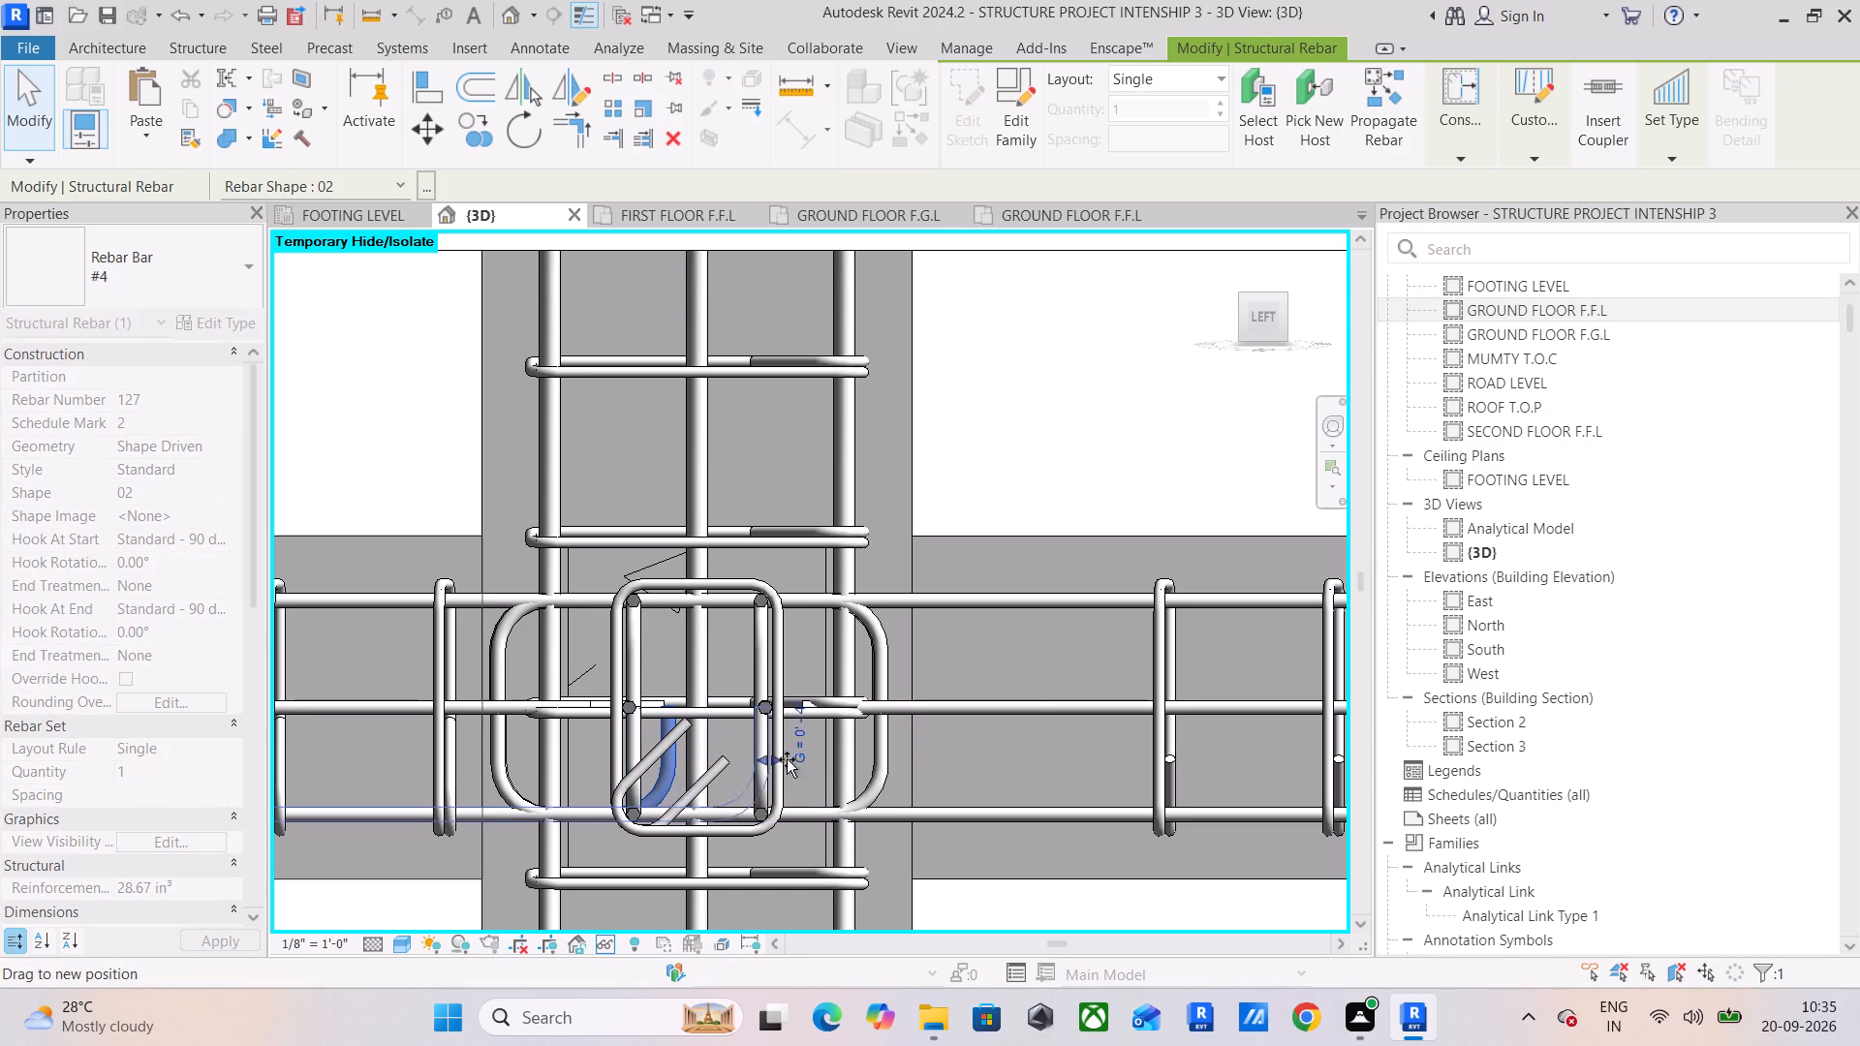
drag(787, 759, 888, 780)
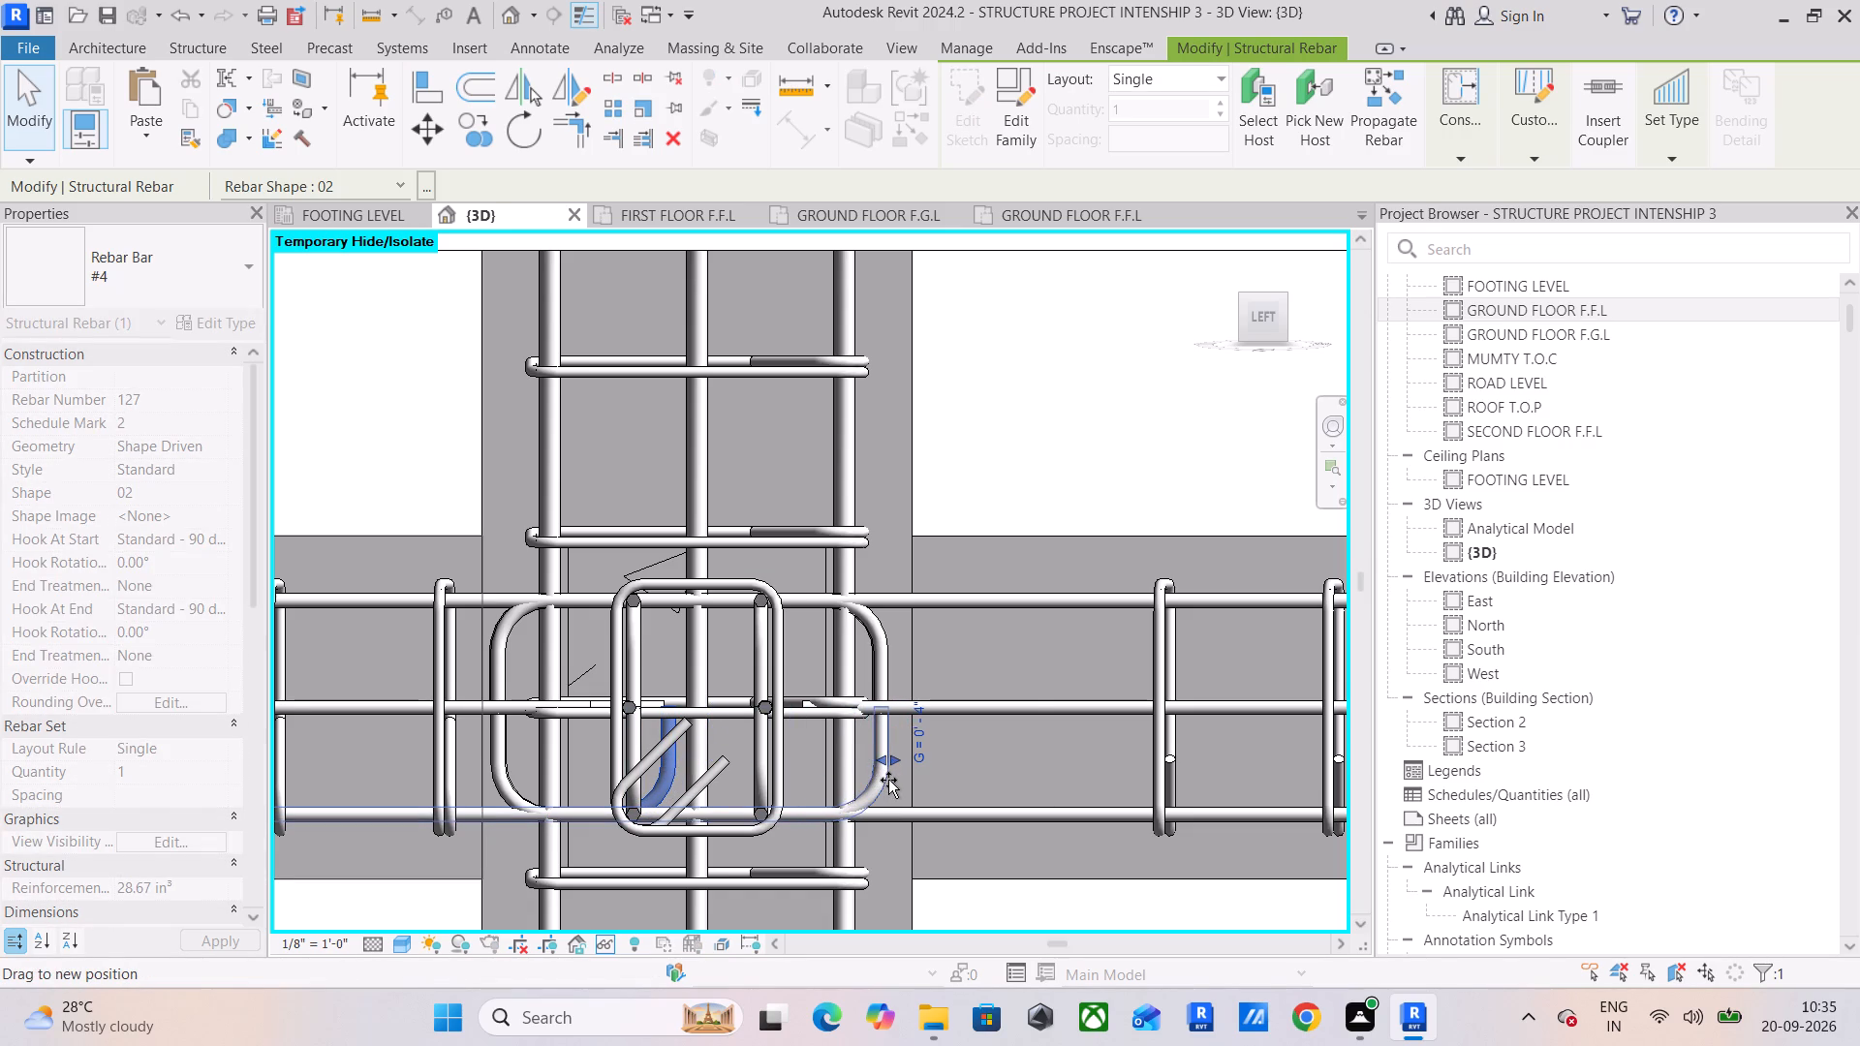
drag(888, 780, 889, 782)
click(1006, 766)
Extend the second span's front mid-height straight #4 bar (shape 00) across the column to line up with the hooks near its first-span face.
middle_drag(956, 788, 909, 814)
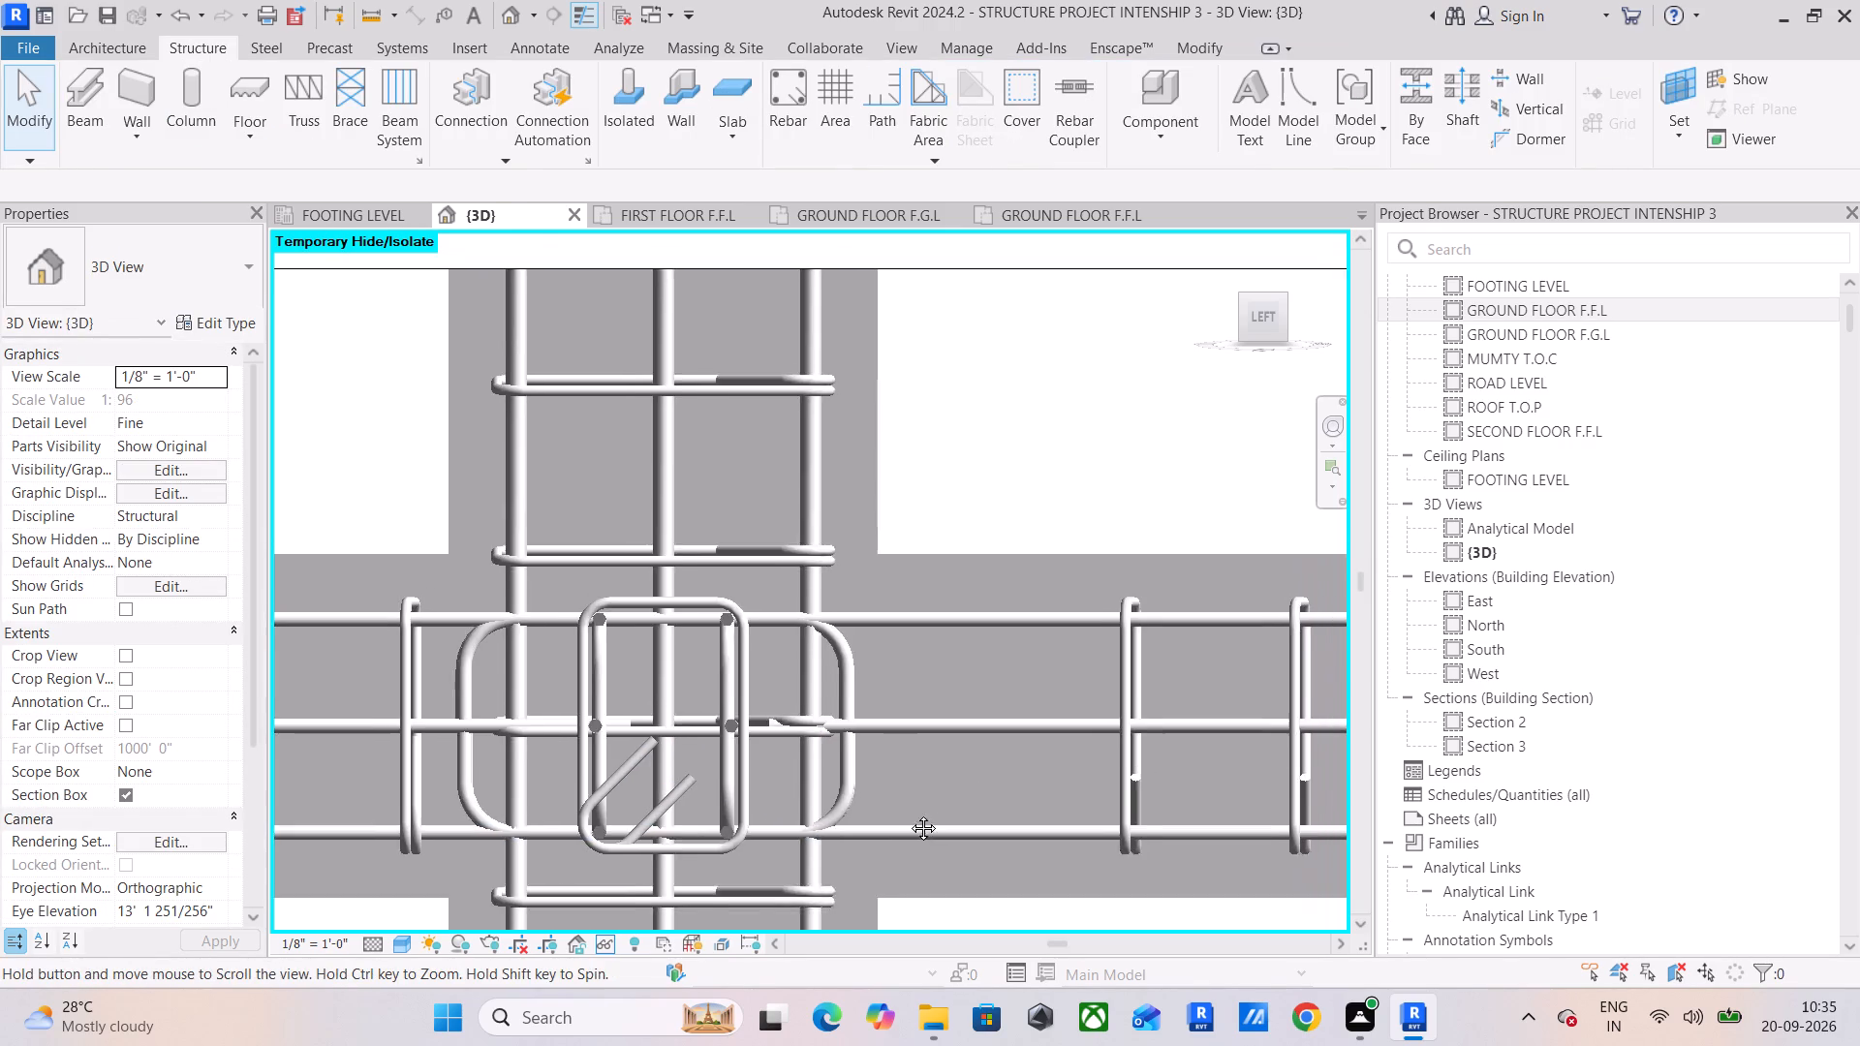
middle_drag(909, 814, 899, 816)
scroll(899, 816, up, 1)
click(904, 723)
drag(718, 723, 717, 722)
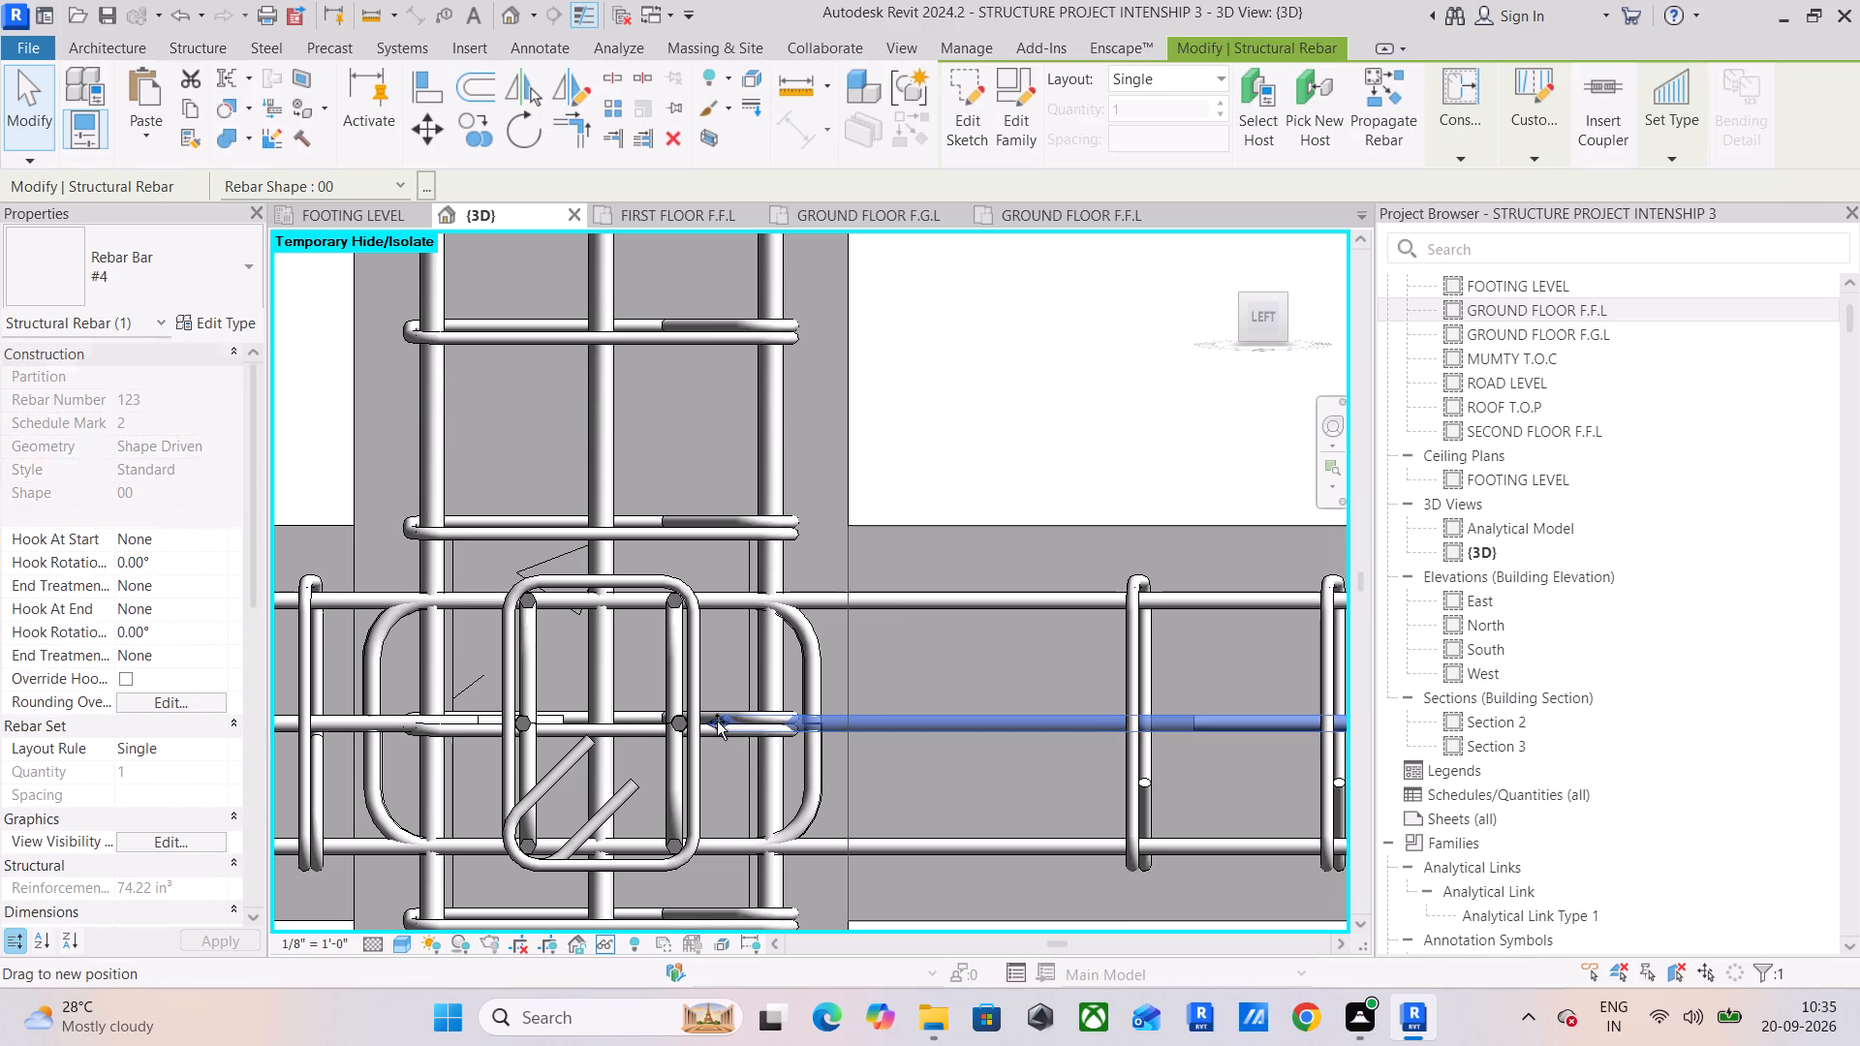
drag(717, 722, 374, 733)
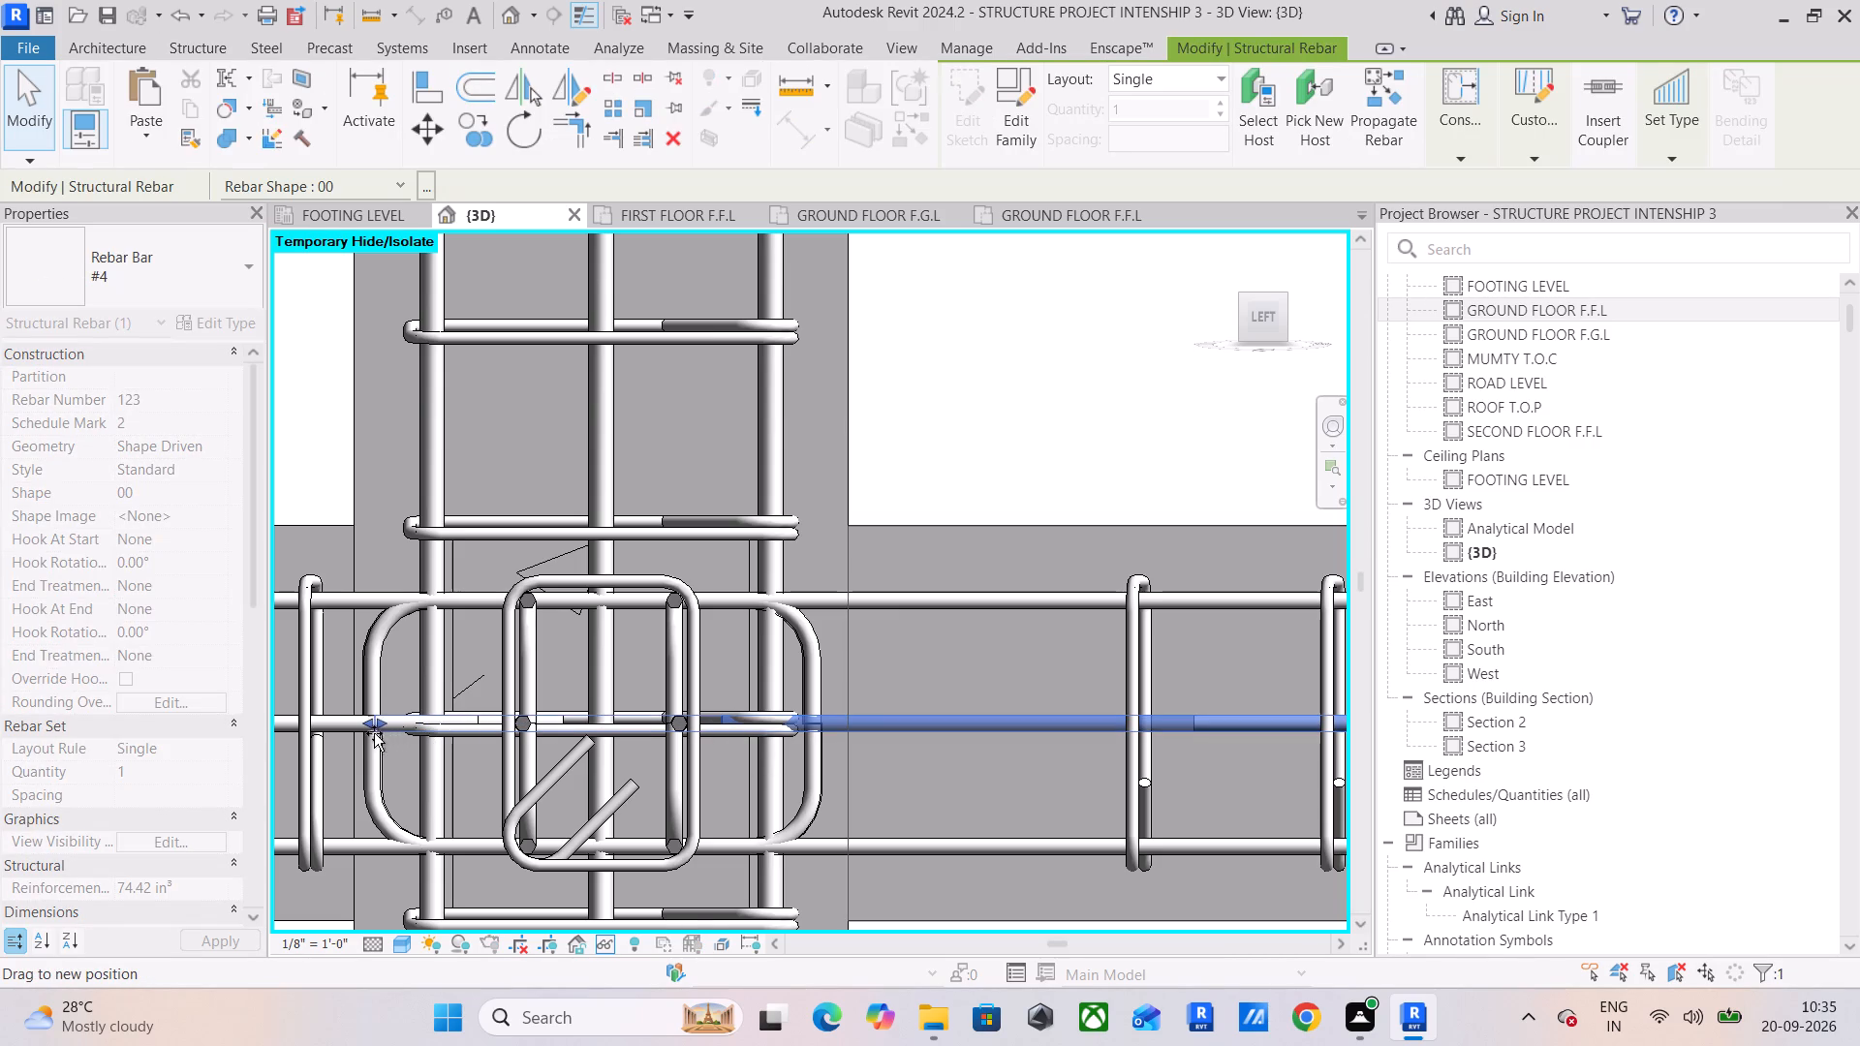
drag(374, 733, 370, 733)
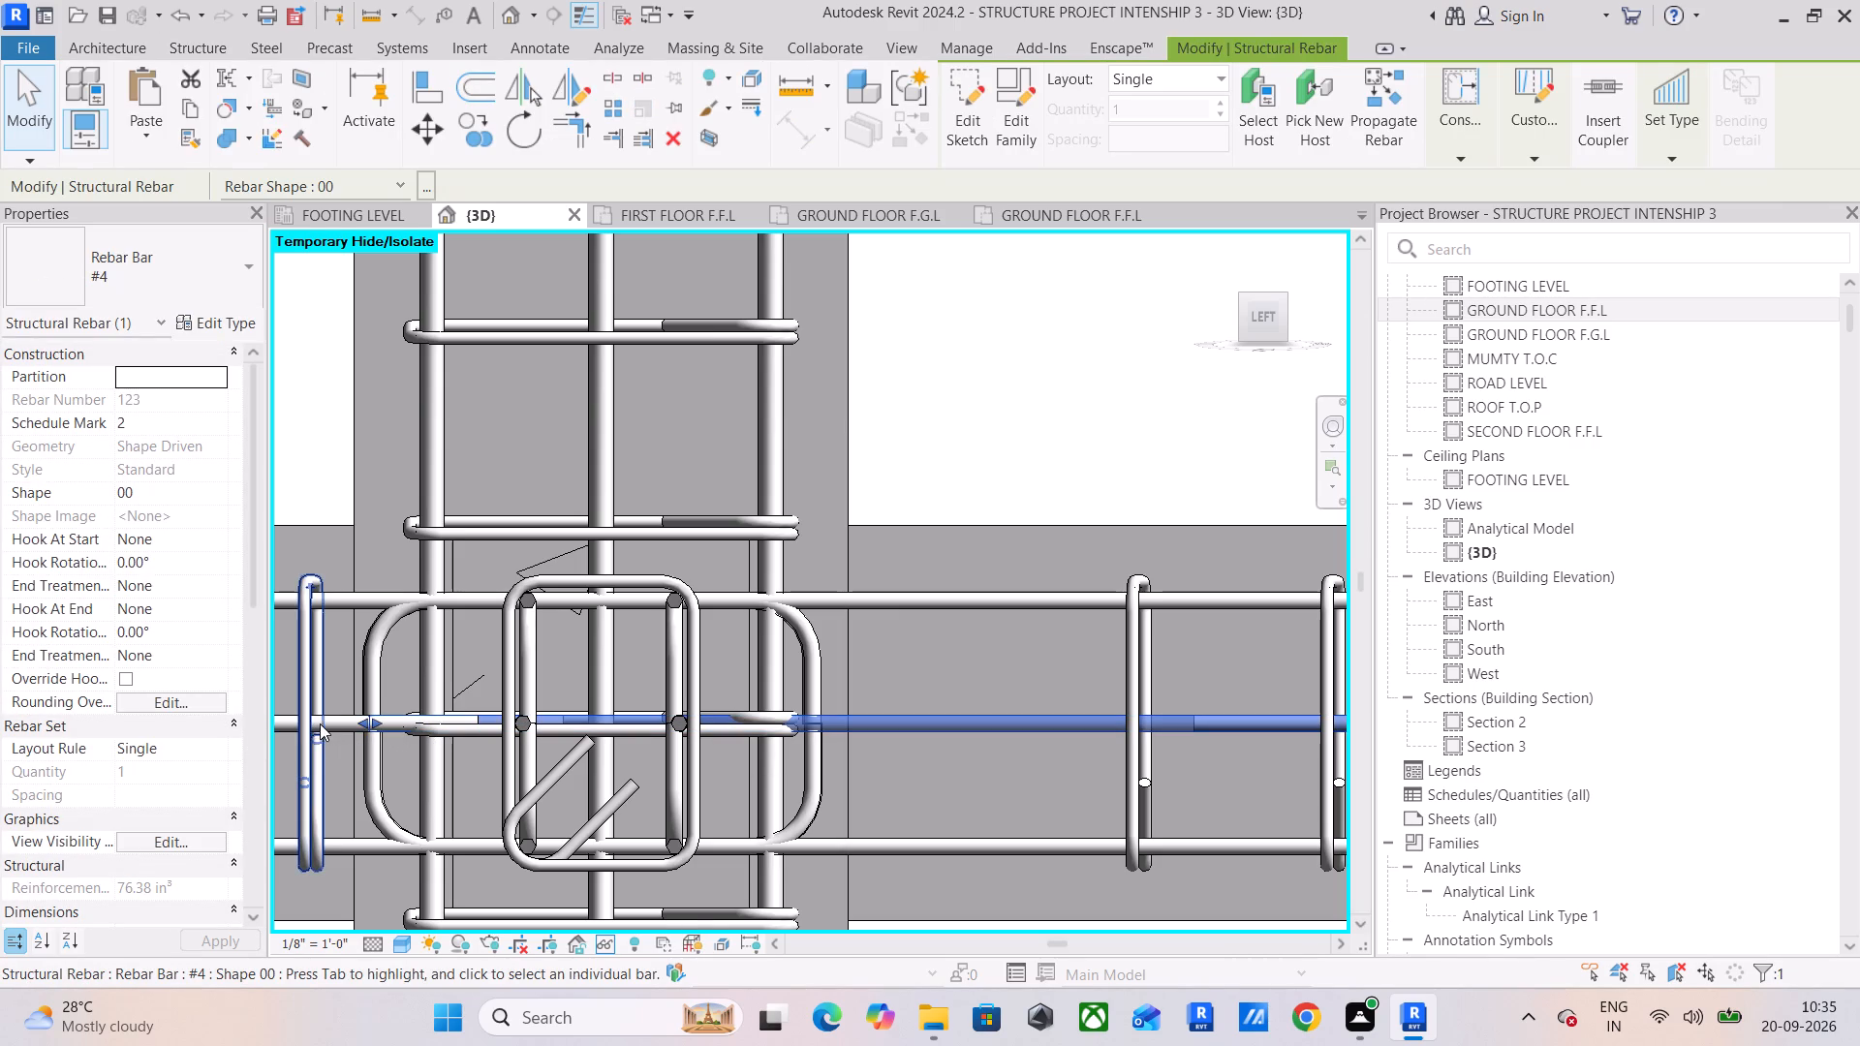
Extend the first span's front mid-height straight #4 bar across the column to line up with the hooks near its second-span face.
click(326, 723)
click(327, 723)
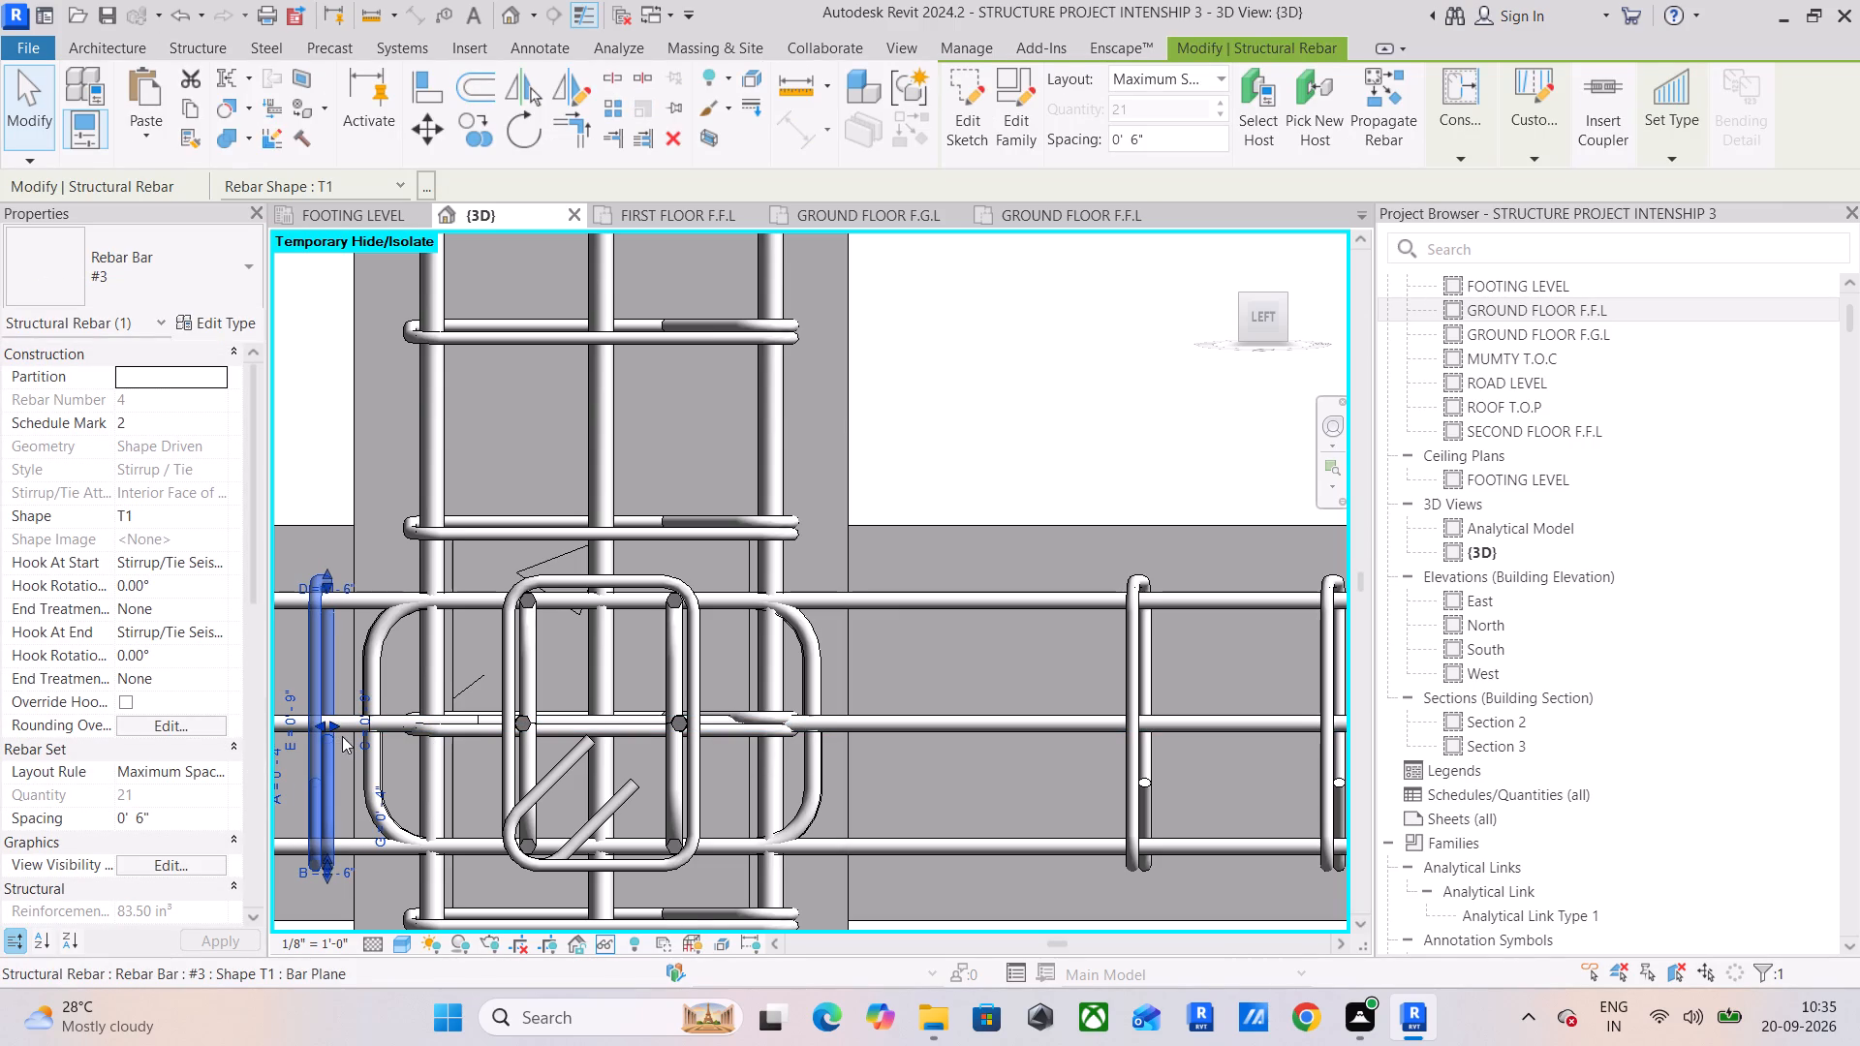
middle_drag(351, 757, 604, 784)
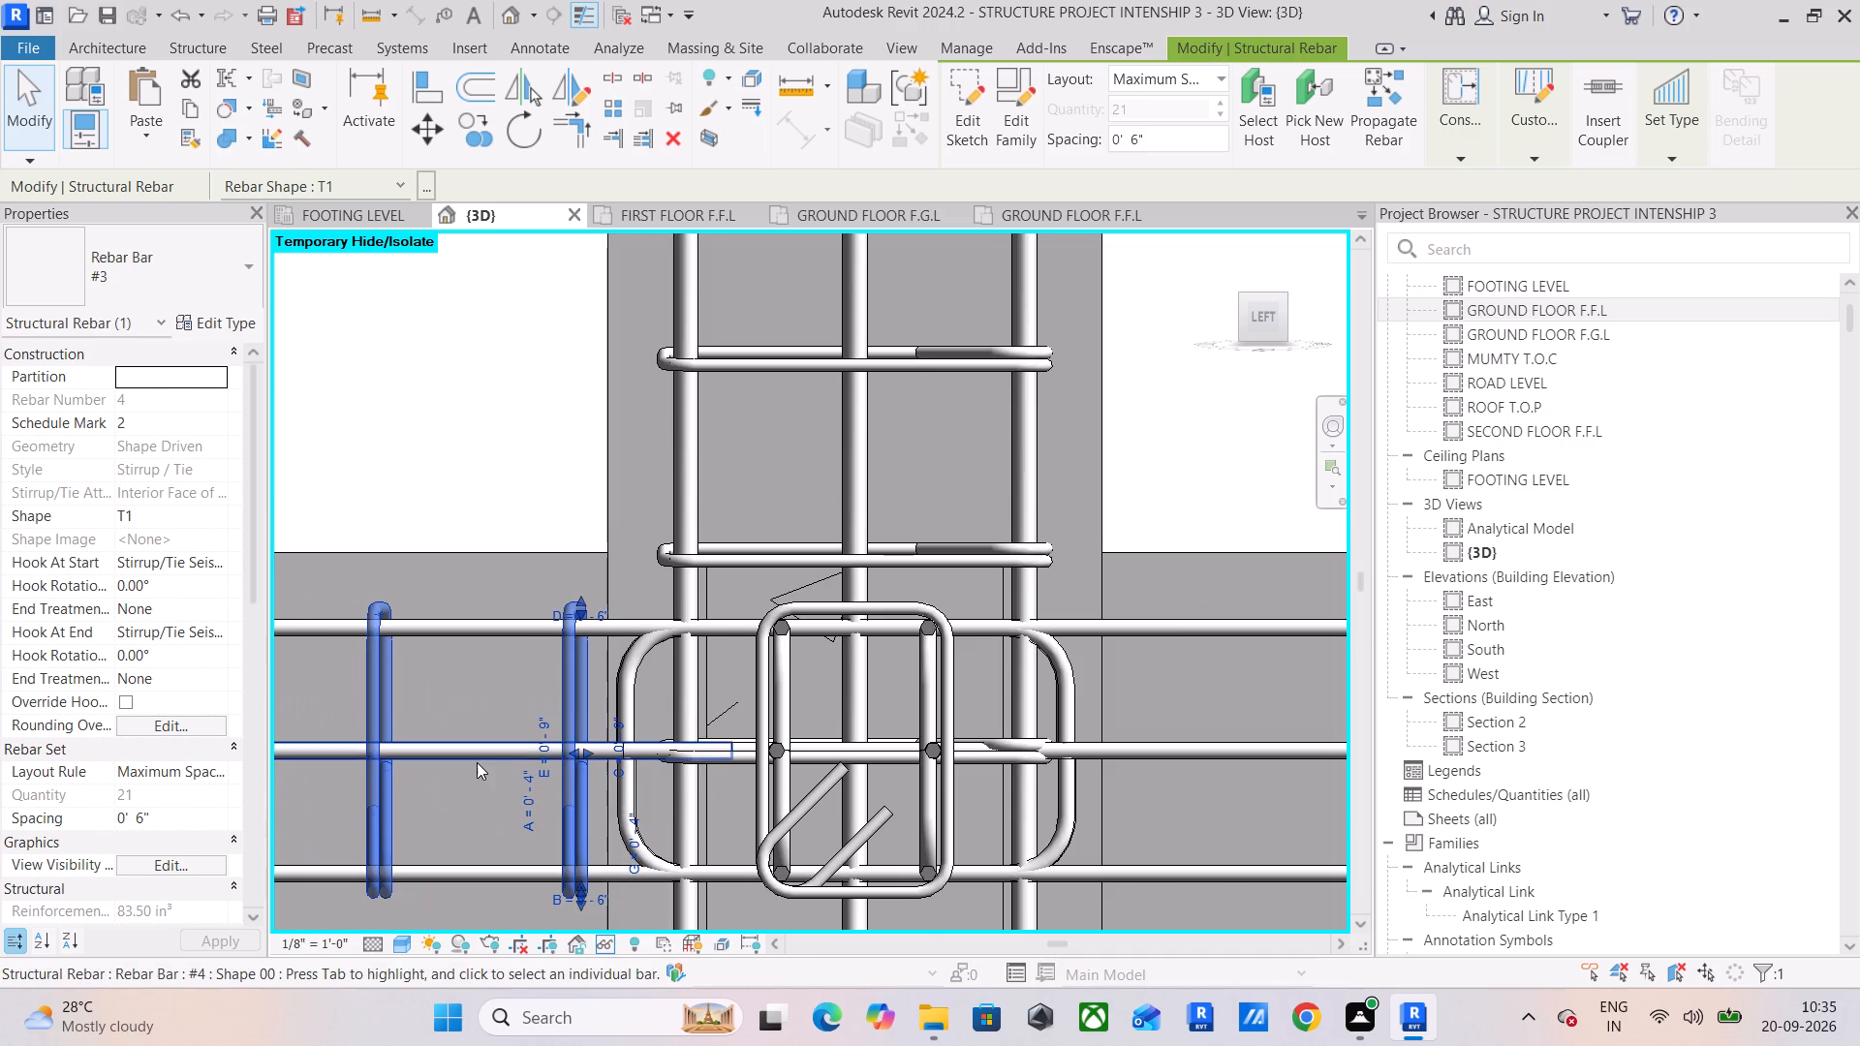
click(477, 762)
middle_drag(717, 768, 198, 712)
scroll(294, 702, down, 1)
middle_drag(393, 752, 637, 762)
drag(471, 705, 744, 727)
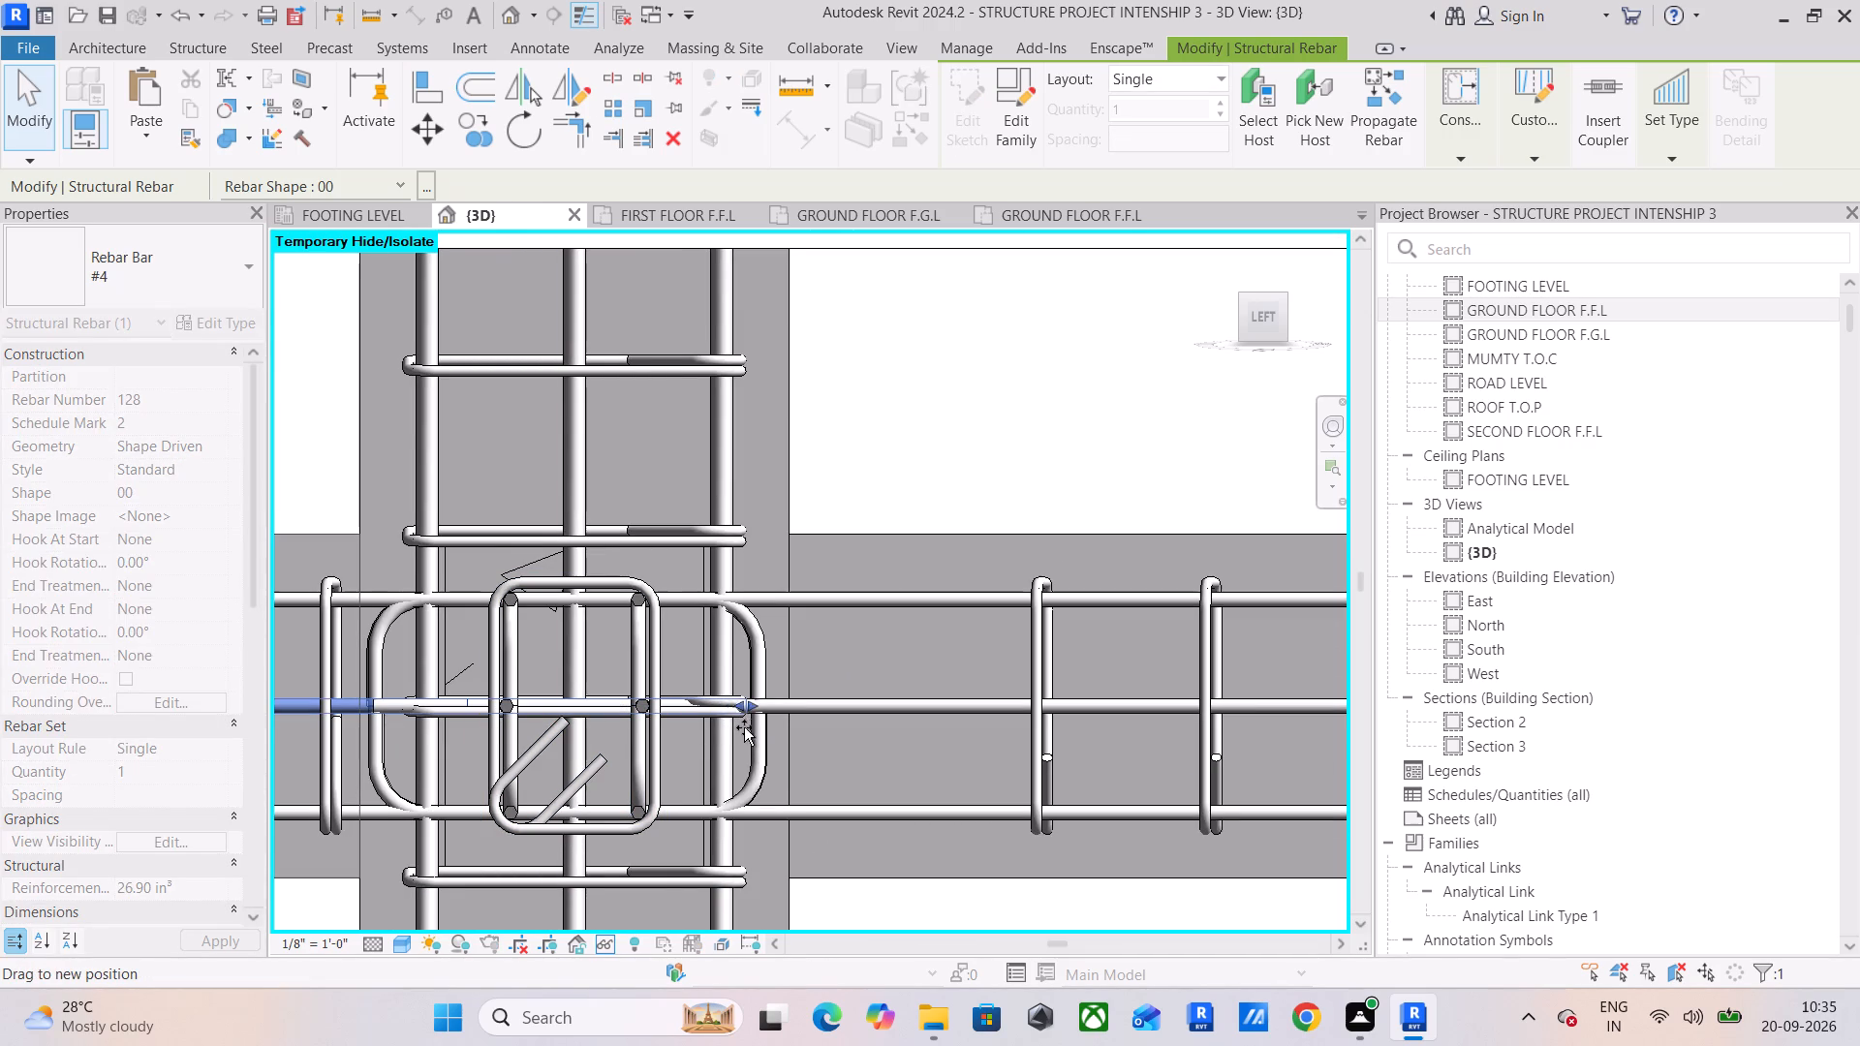
drag(744, 727, 760, 727)
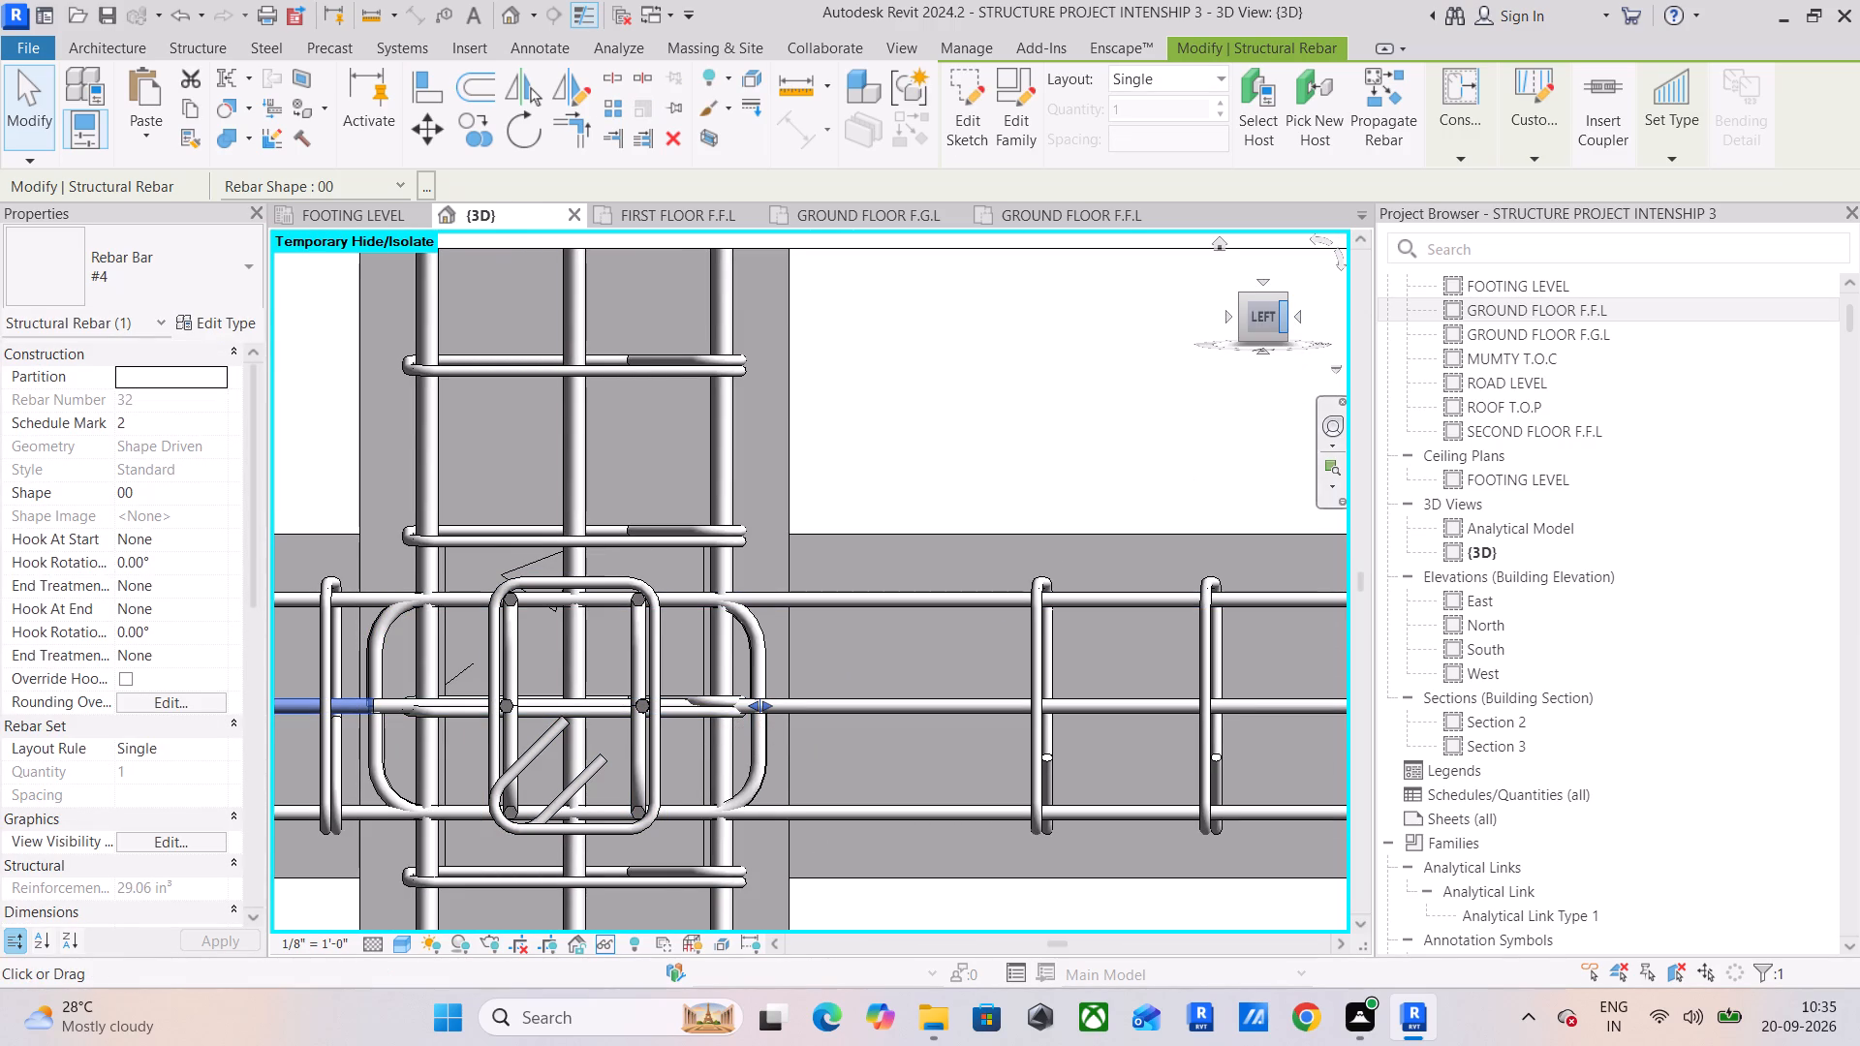
Extend the second span's rear mid-height straight #4 bar, which stops short of the column, through it to just inside its first-span face.
drag(1253, 312, 1249, 352)
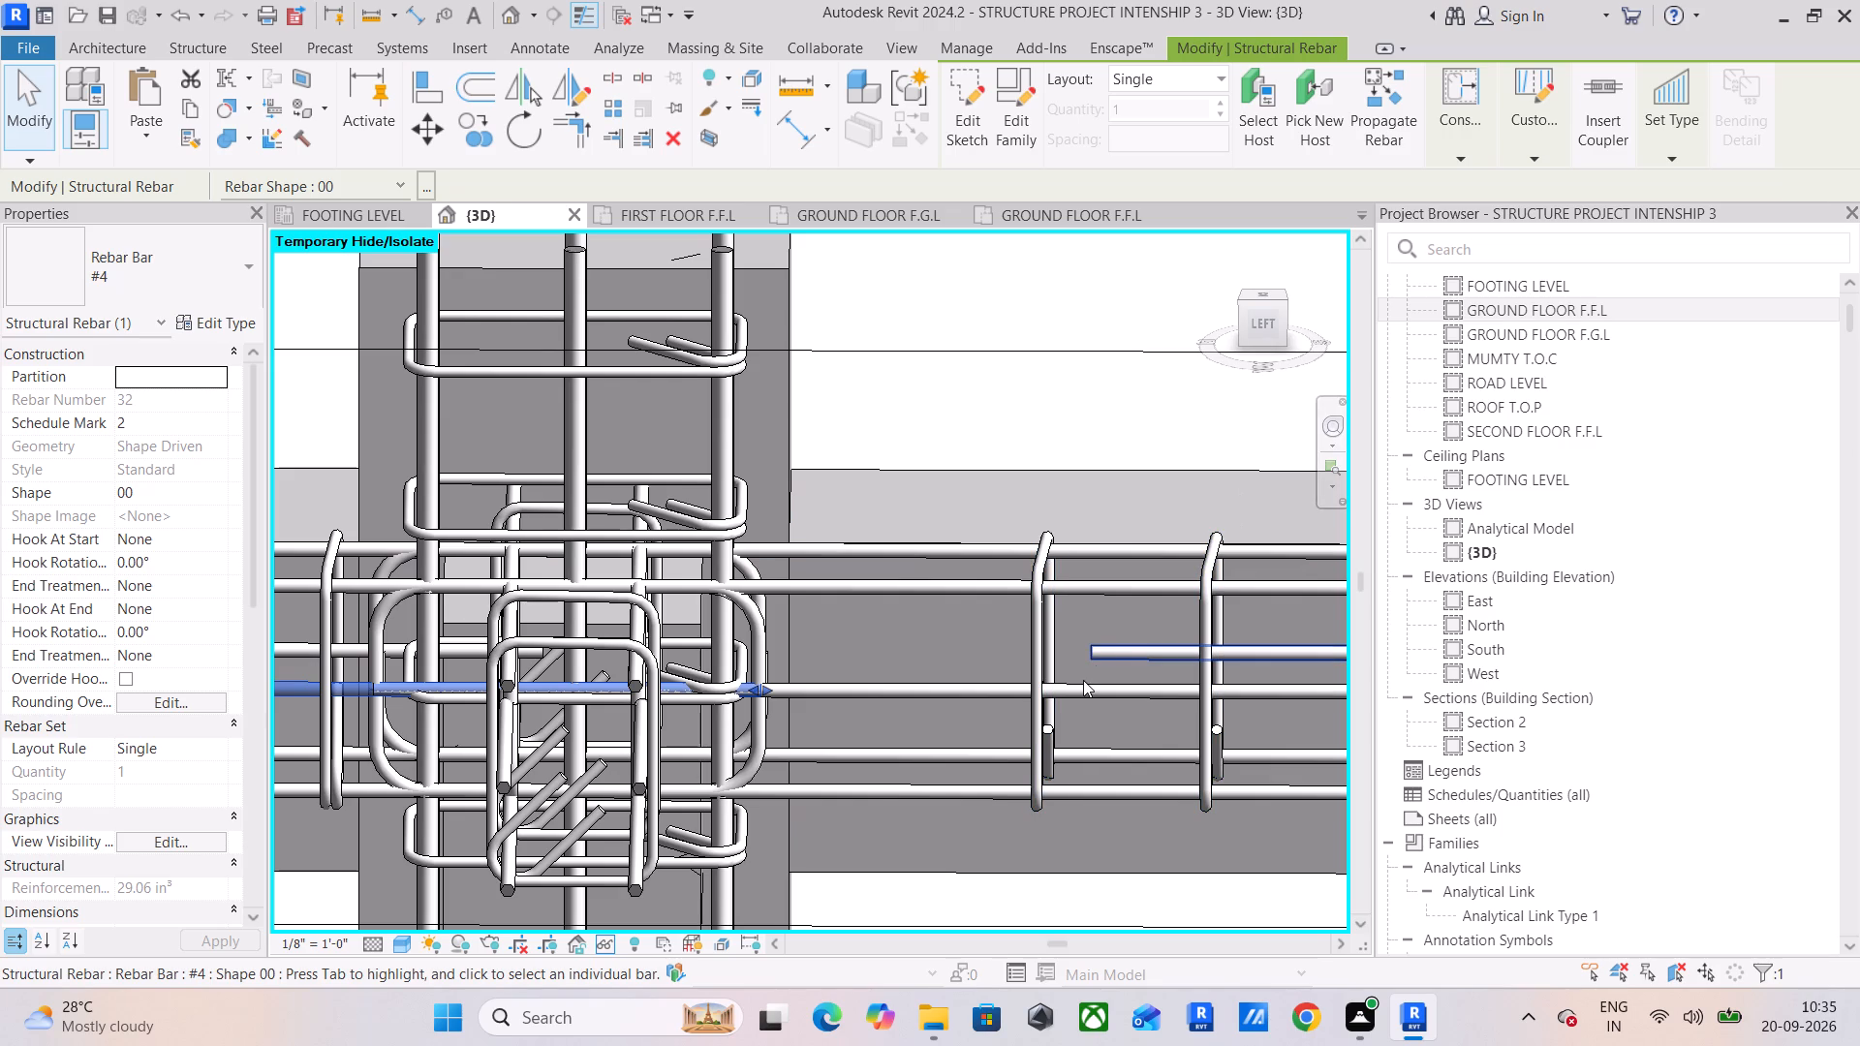
click(1114, 650)
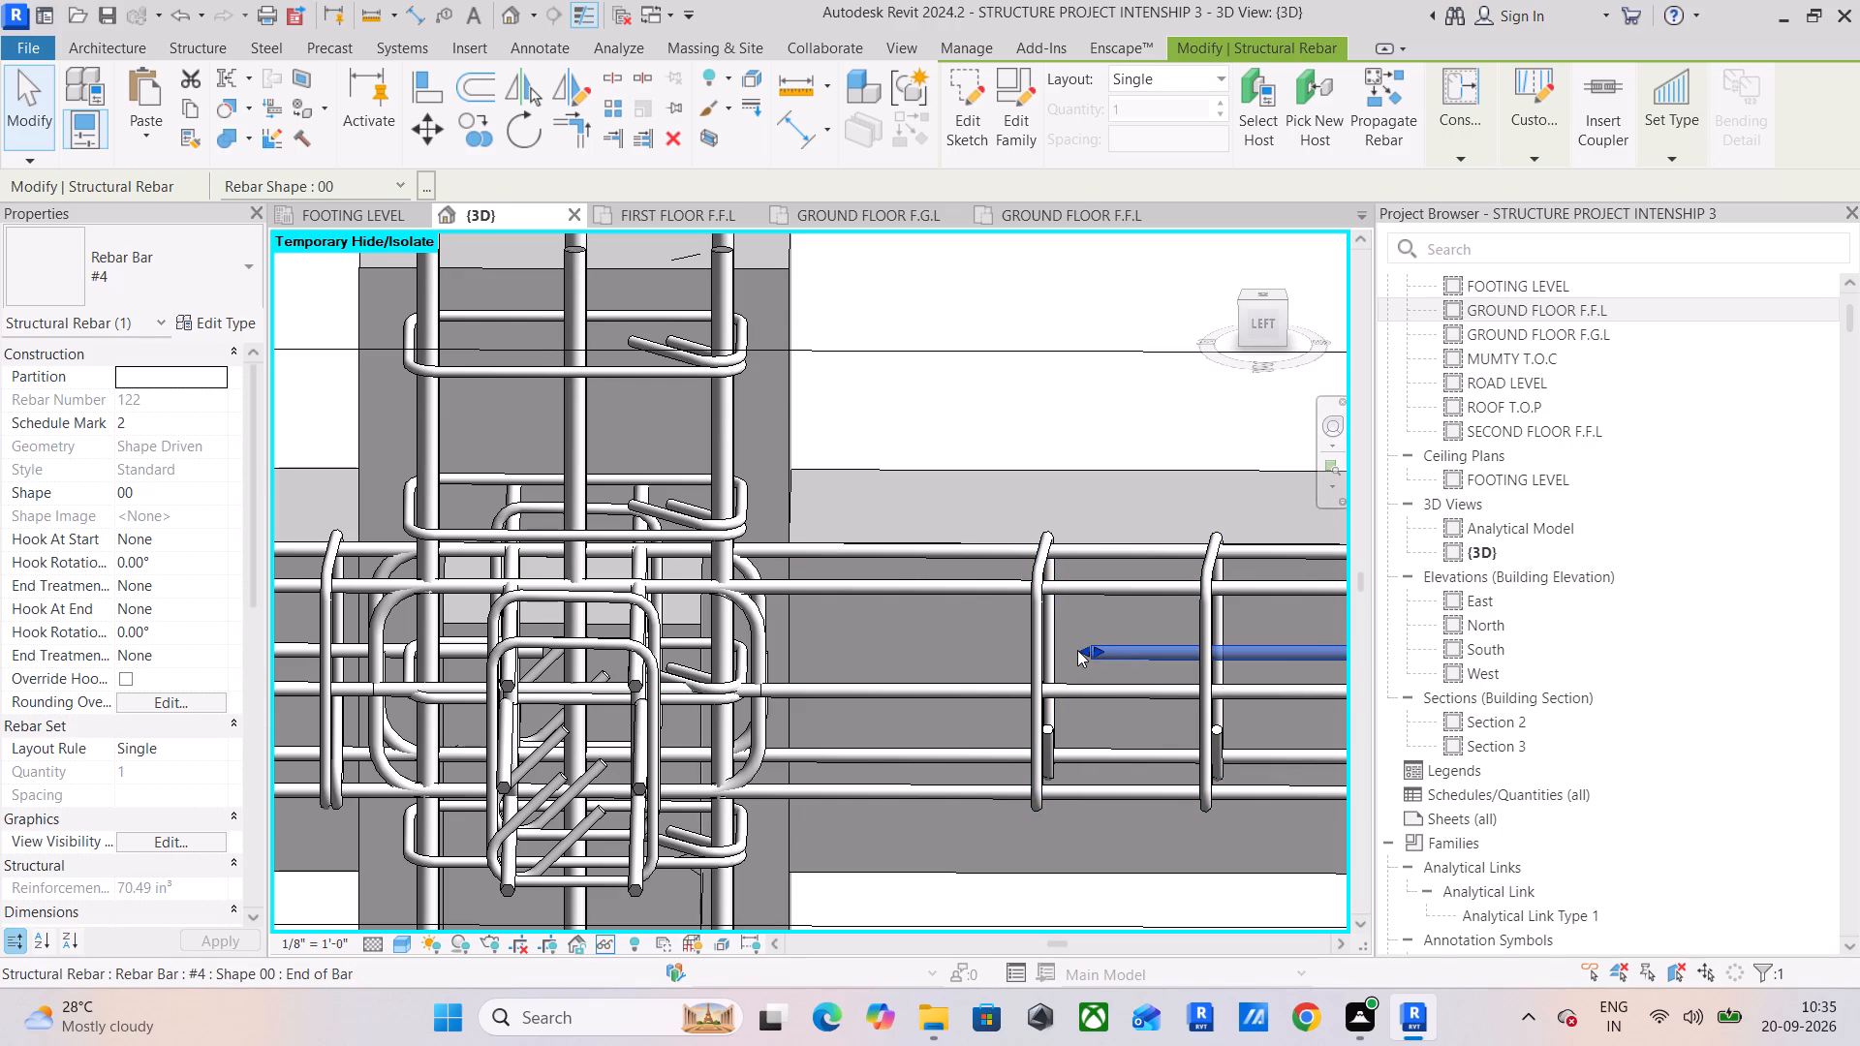
drag(1081, 650, 435, 654)
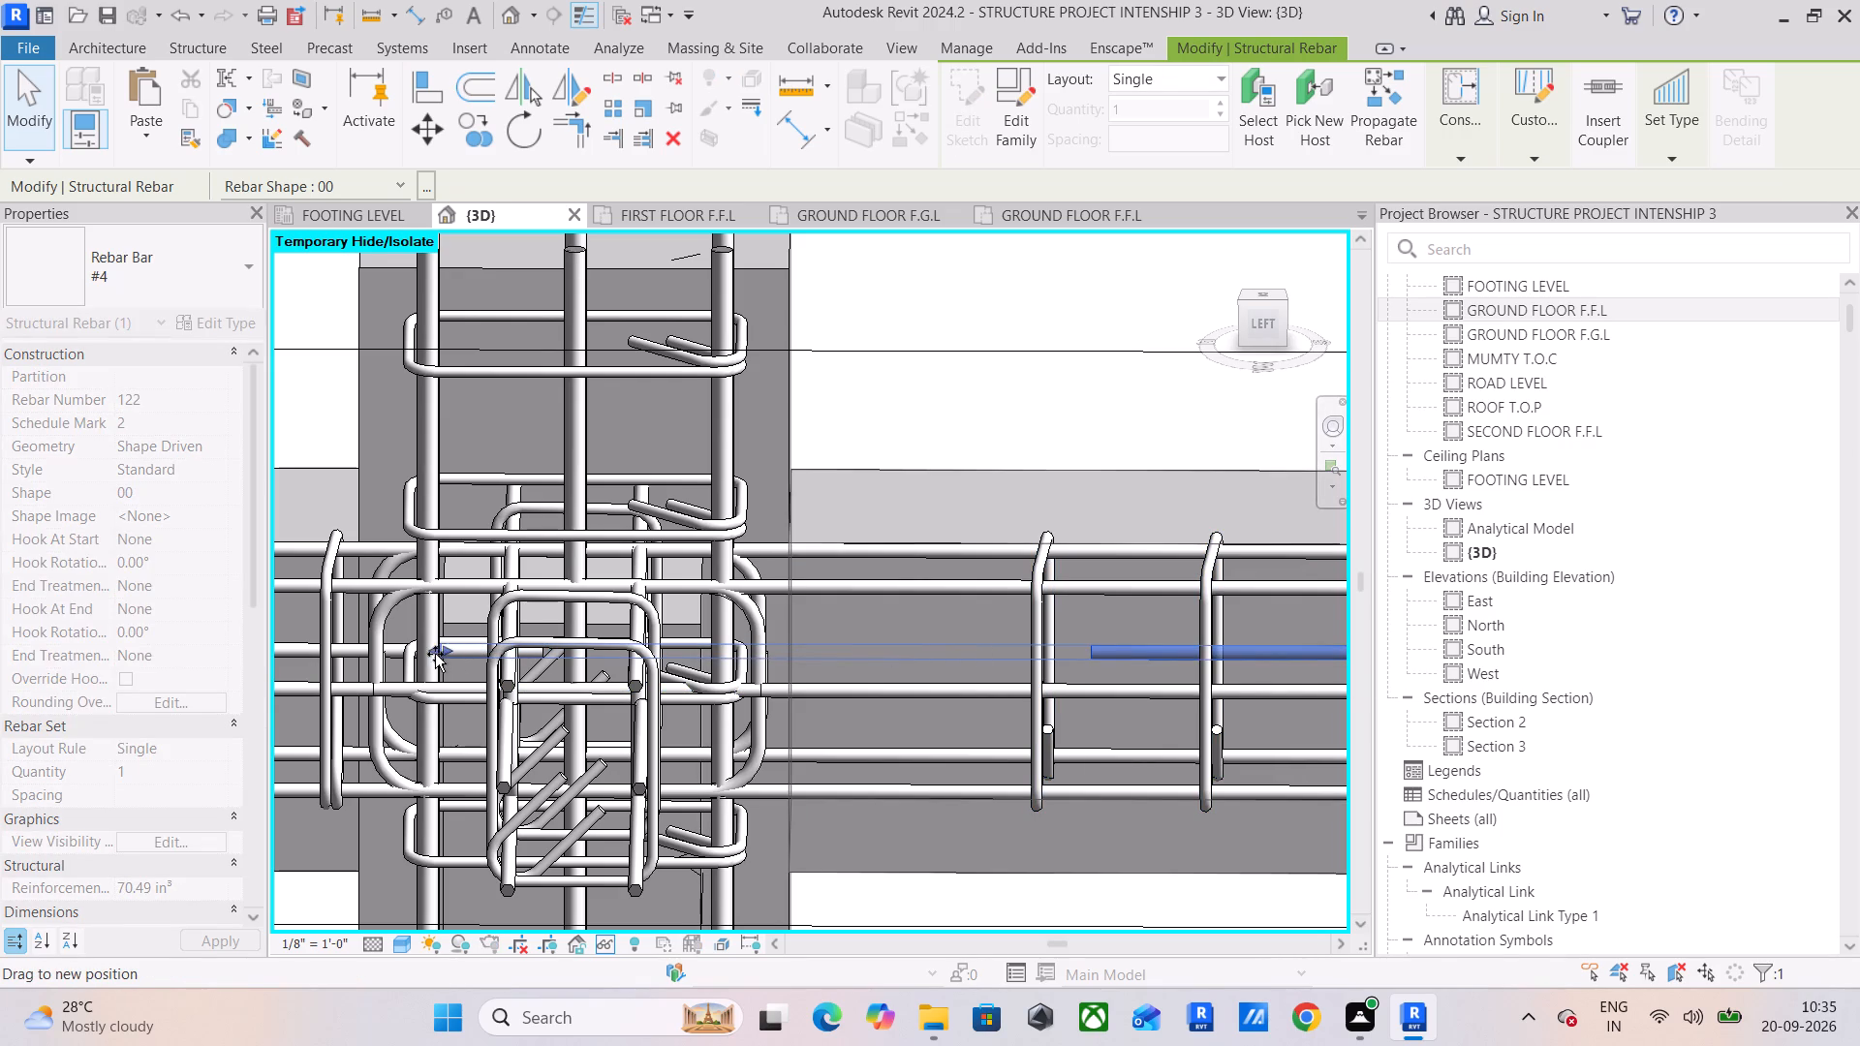
drag(435, 654, 371, 657)
Extend the first span's rear mid-height straight #4 bar across the column to line up with the hooks near its second-span face.
middle_drag(376, 657, 655, 663)
click(532, 641)
middle_drag(625, 669, 267, 626)
scroll(539, 674, up, 1)
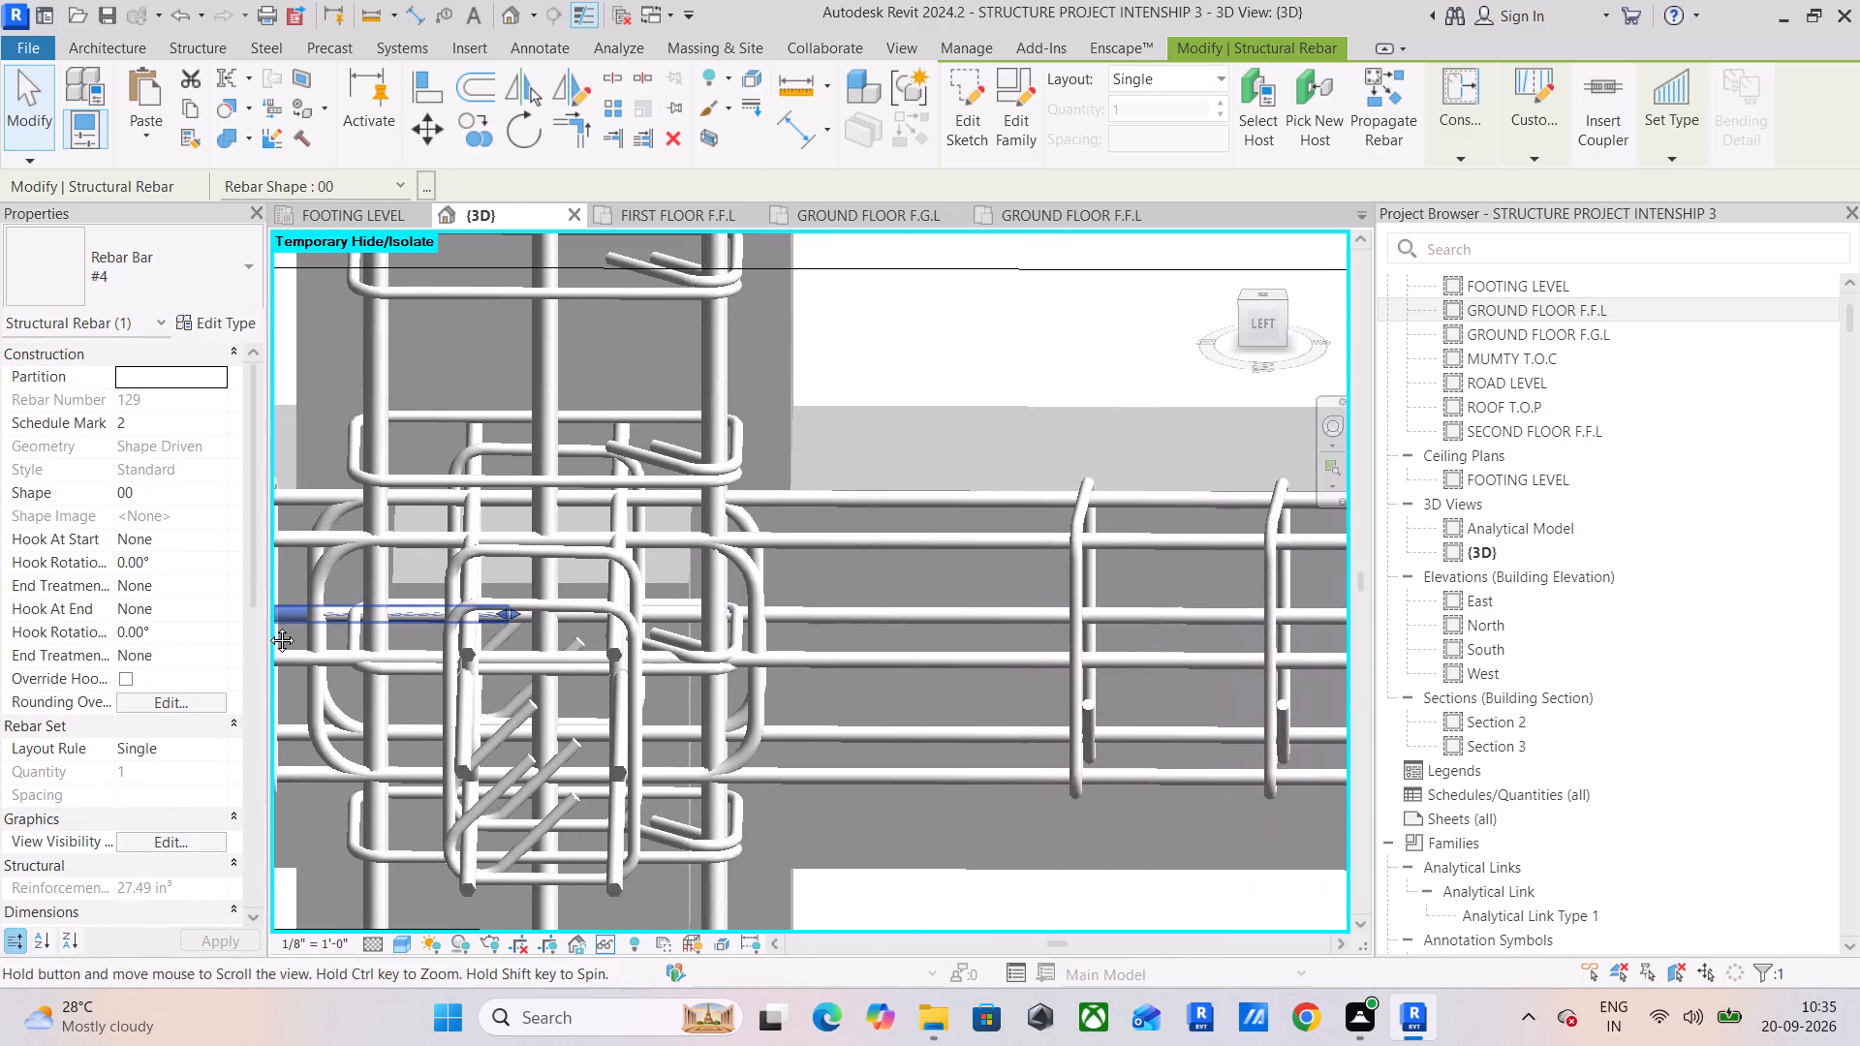
middle_drag(267, 626, 266, 626)
drag(500, 615, 707, 631)
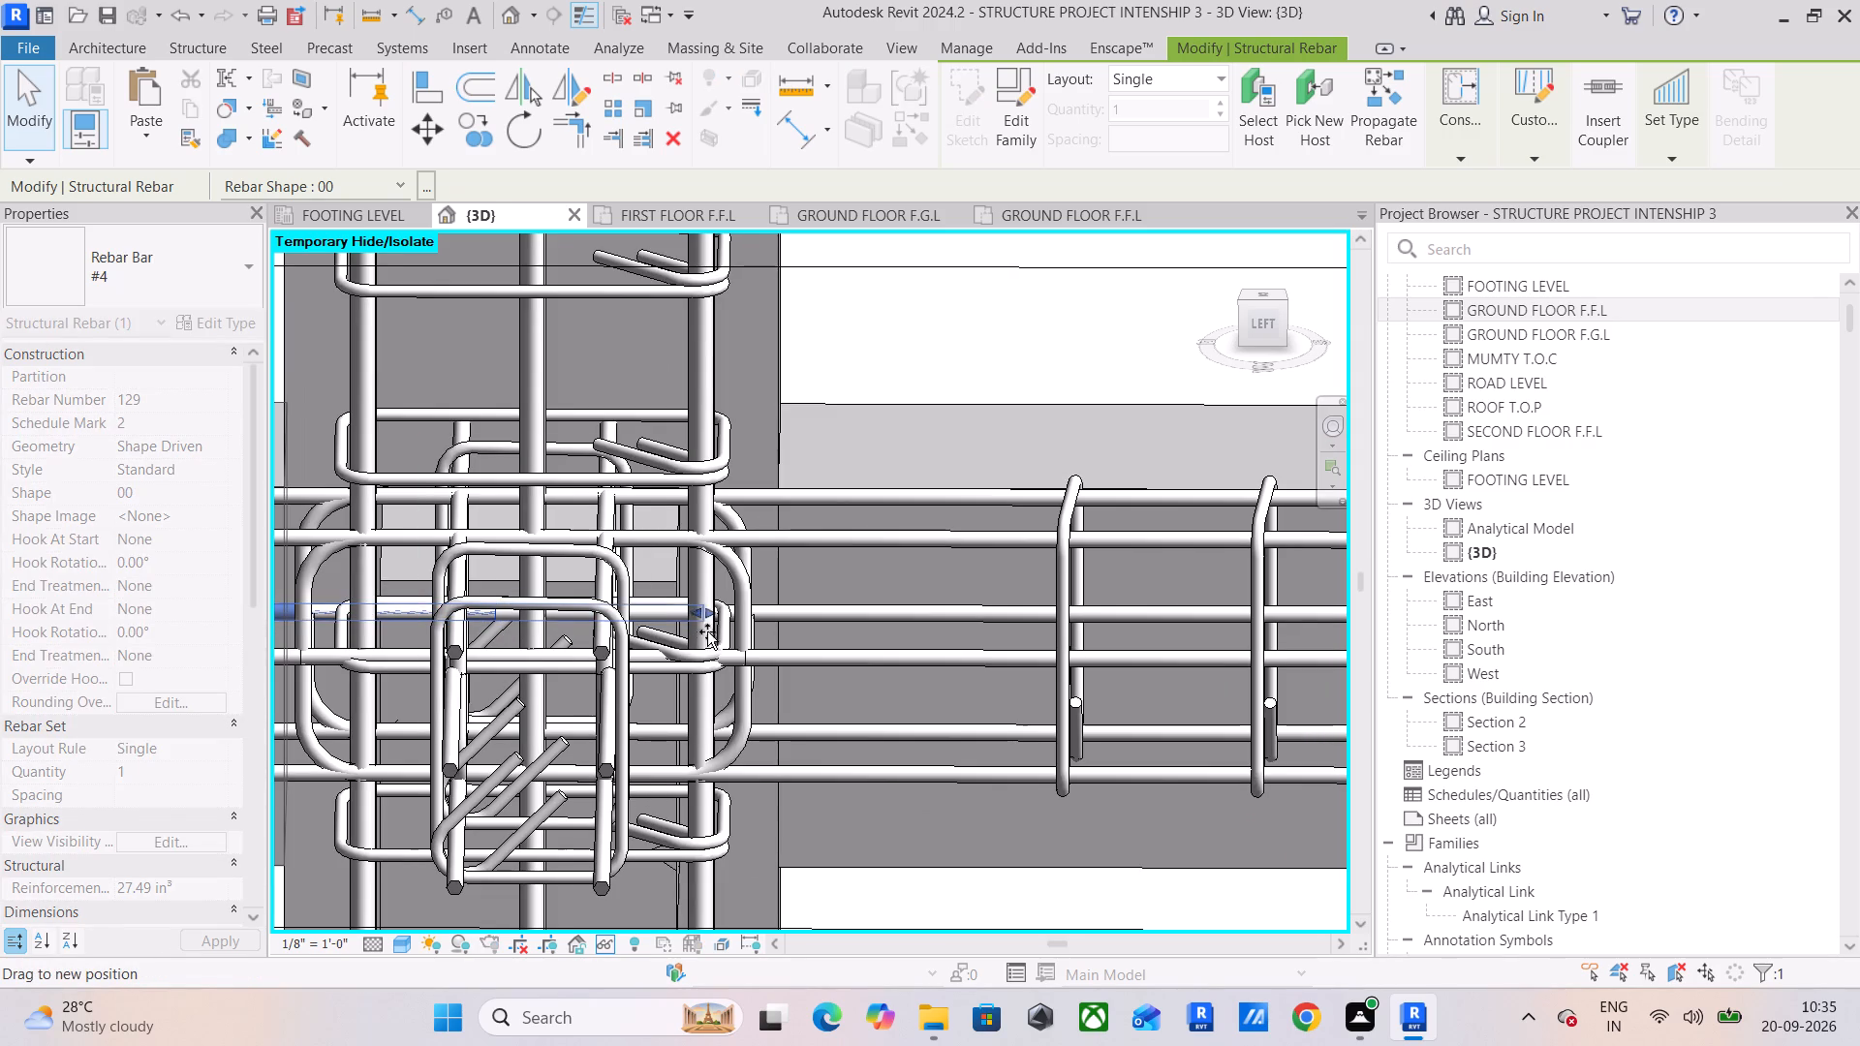
drag(707, 631, 752, 639)
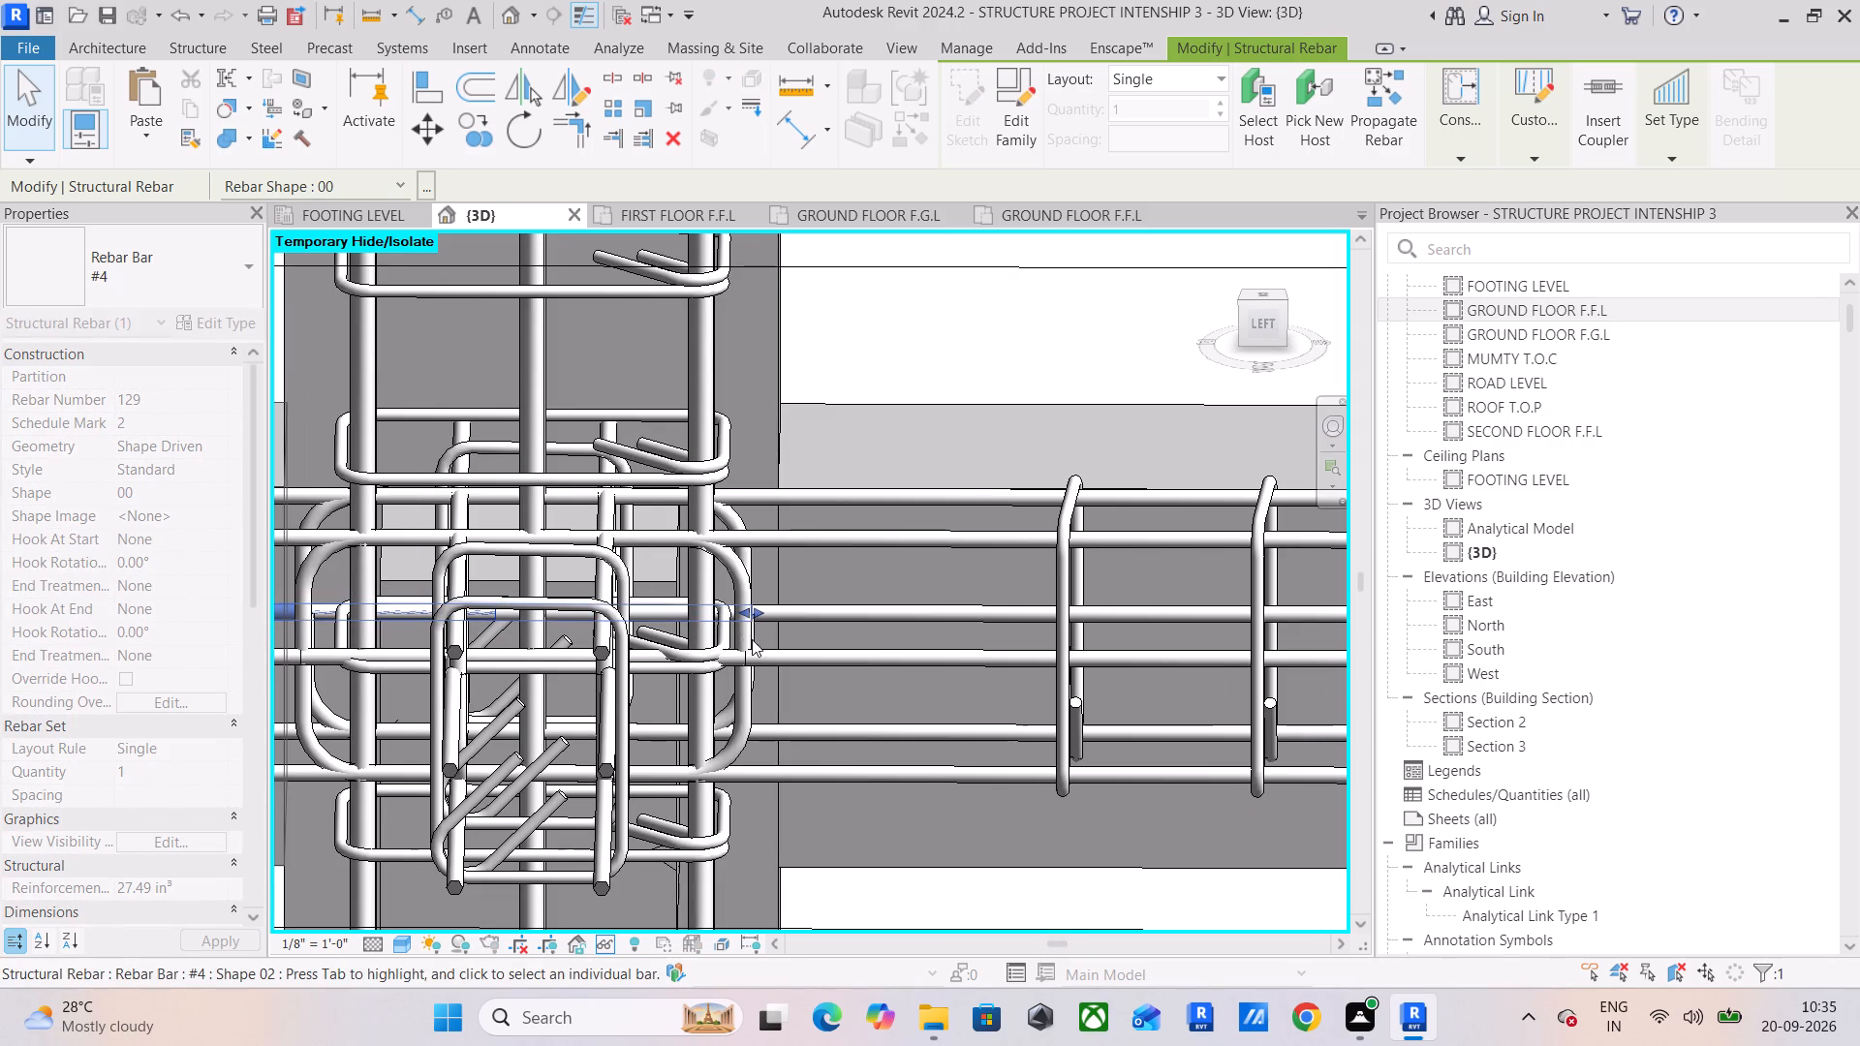
From the Left view, extend the second span's #3 stirrup set back to the column face shared with the first span.
click(1257, 323)
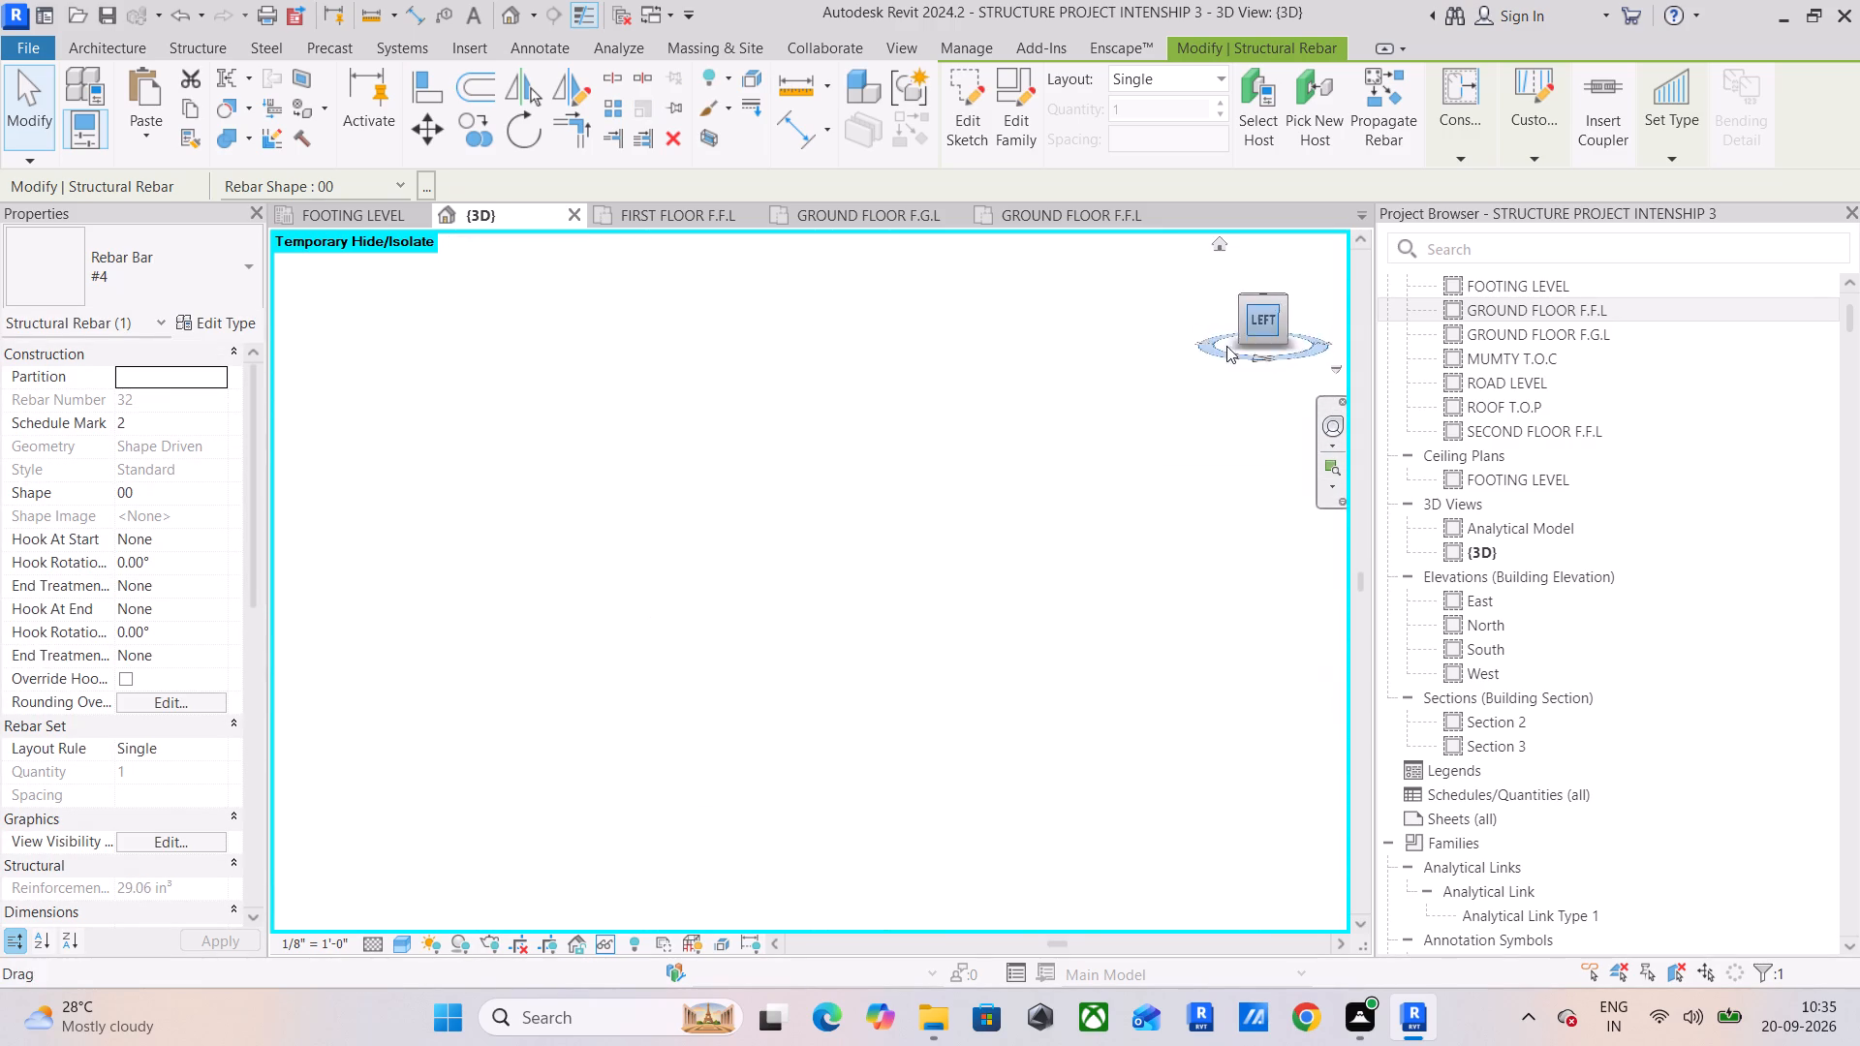
middle_drag(1138, 553, 647, 568)
scroll(633, 610, up, 4)
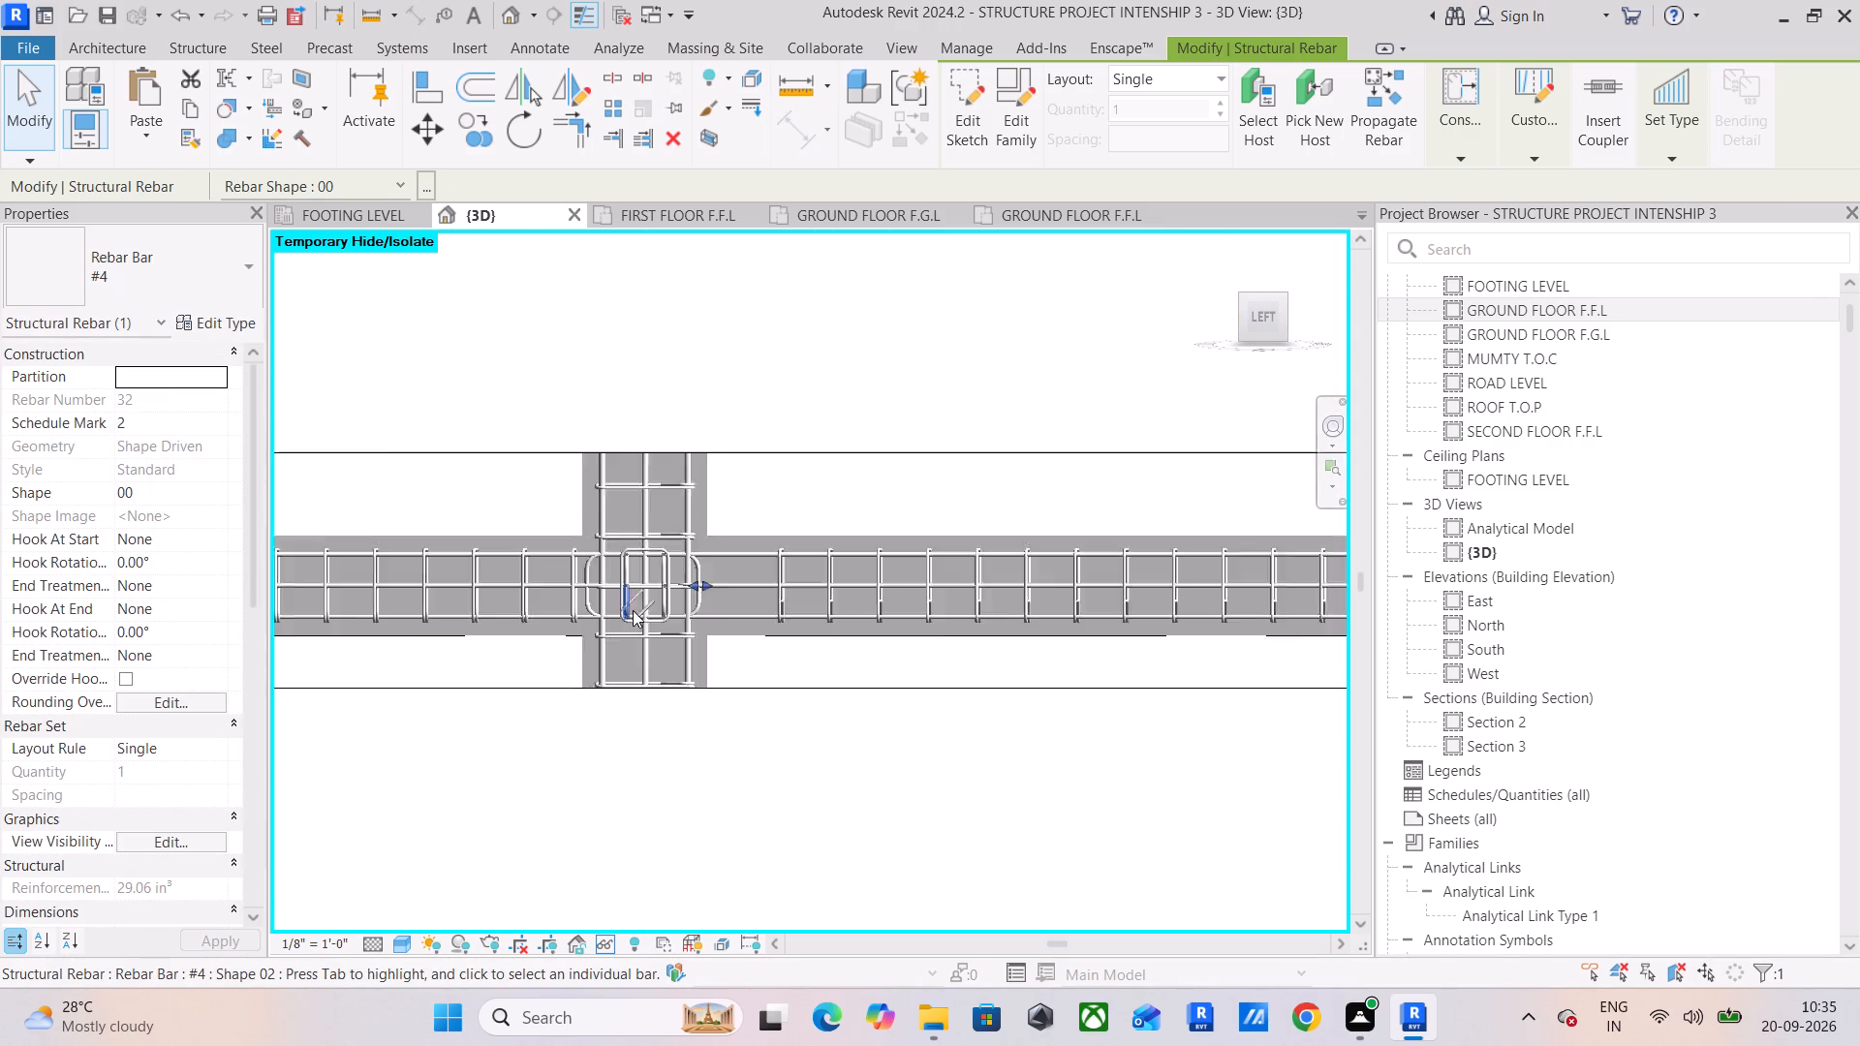
scroll(633, 610, up, 7)
middle_drag(745, 632, 666, 650)
scroll(666, 649, up, 1)
click(845, 747)
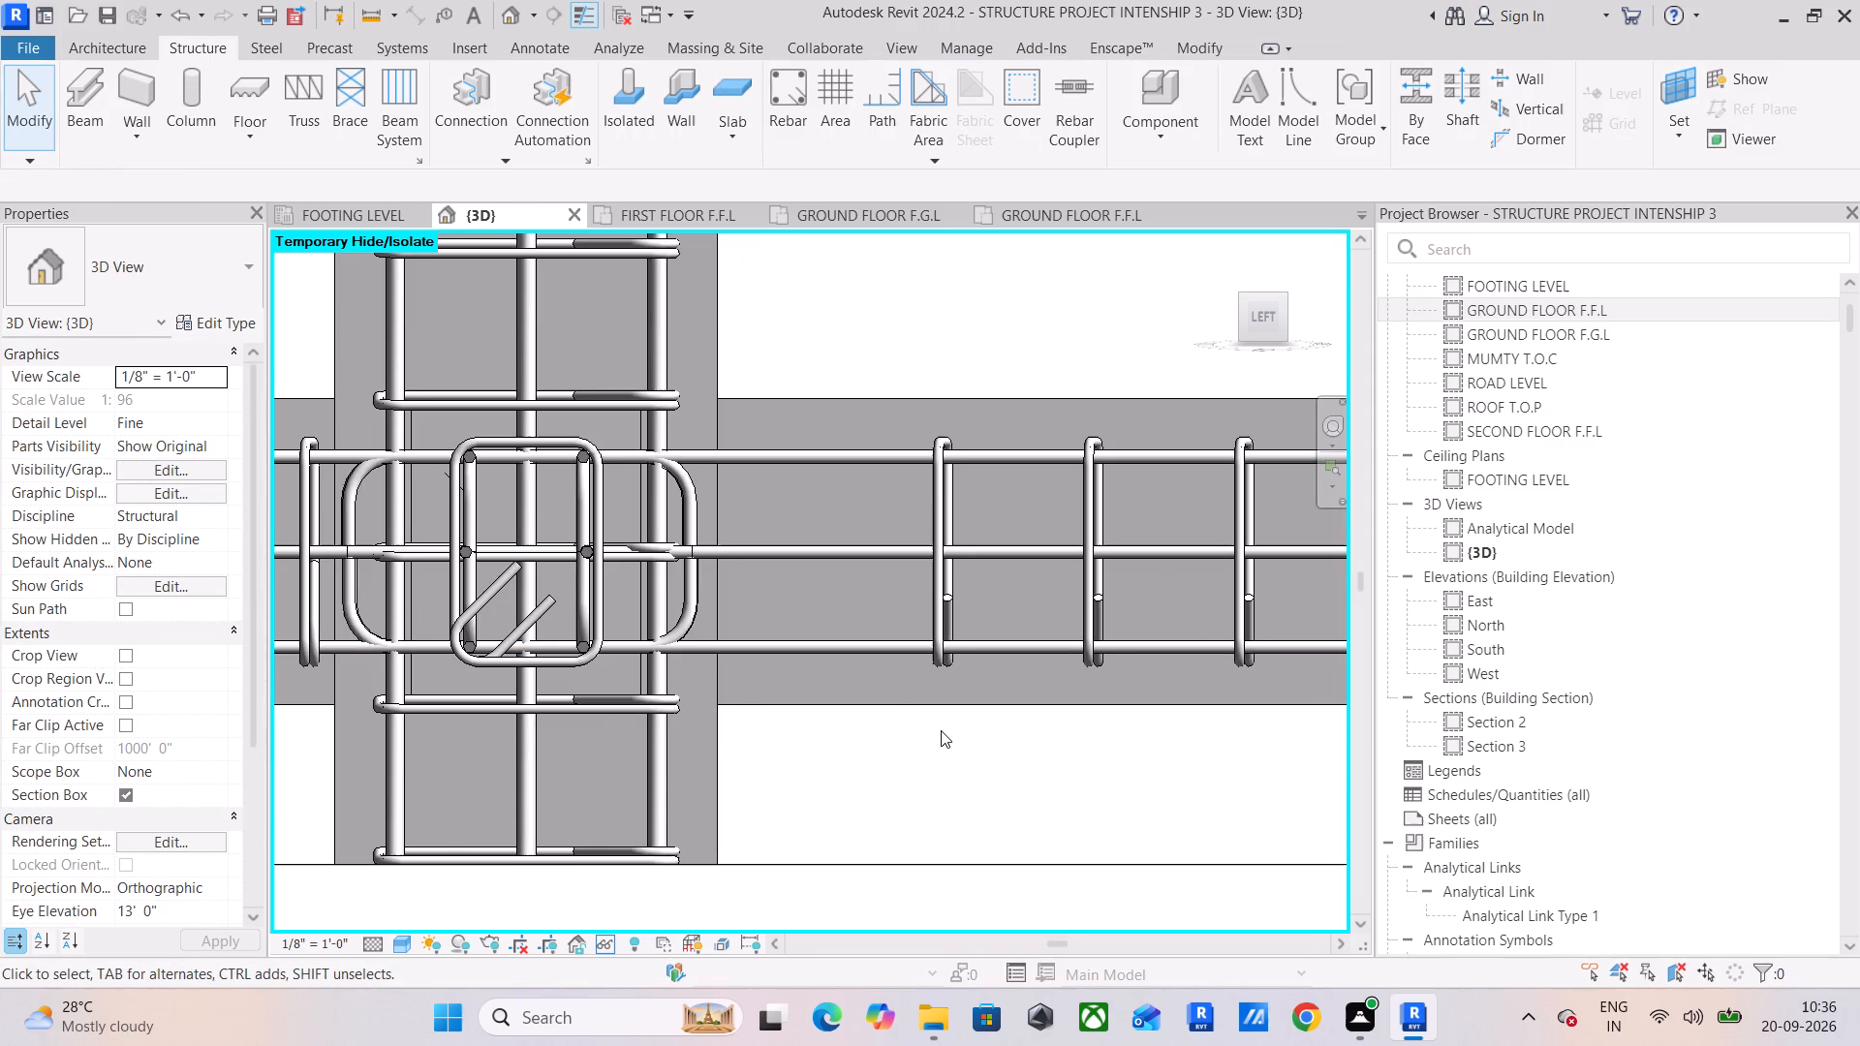
scroll(942, 729, down, 3)
middle_drag(937, 730, 844, 761)
click(841, 614)
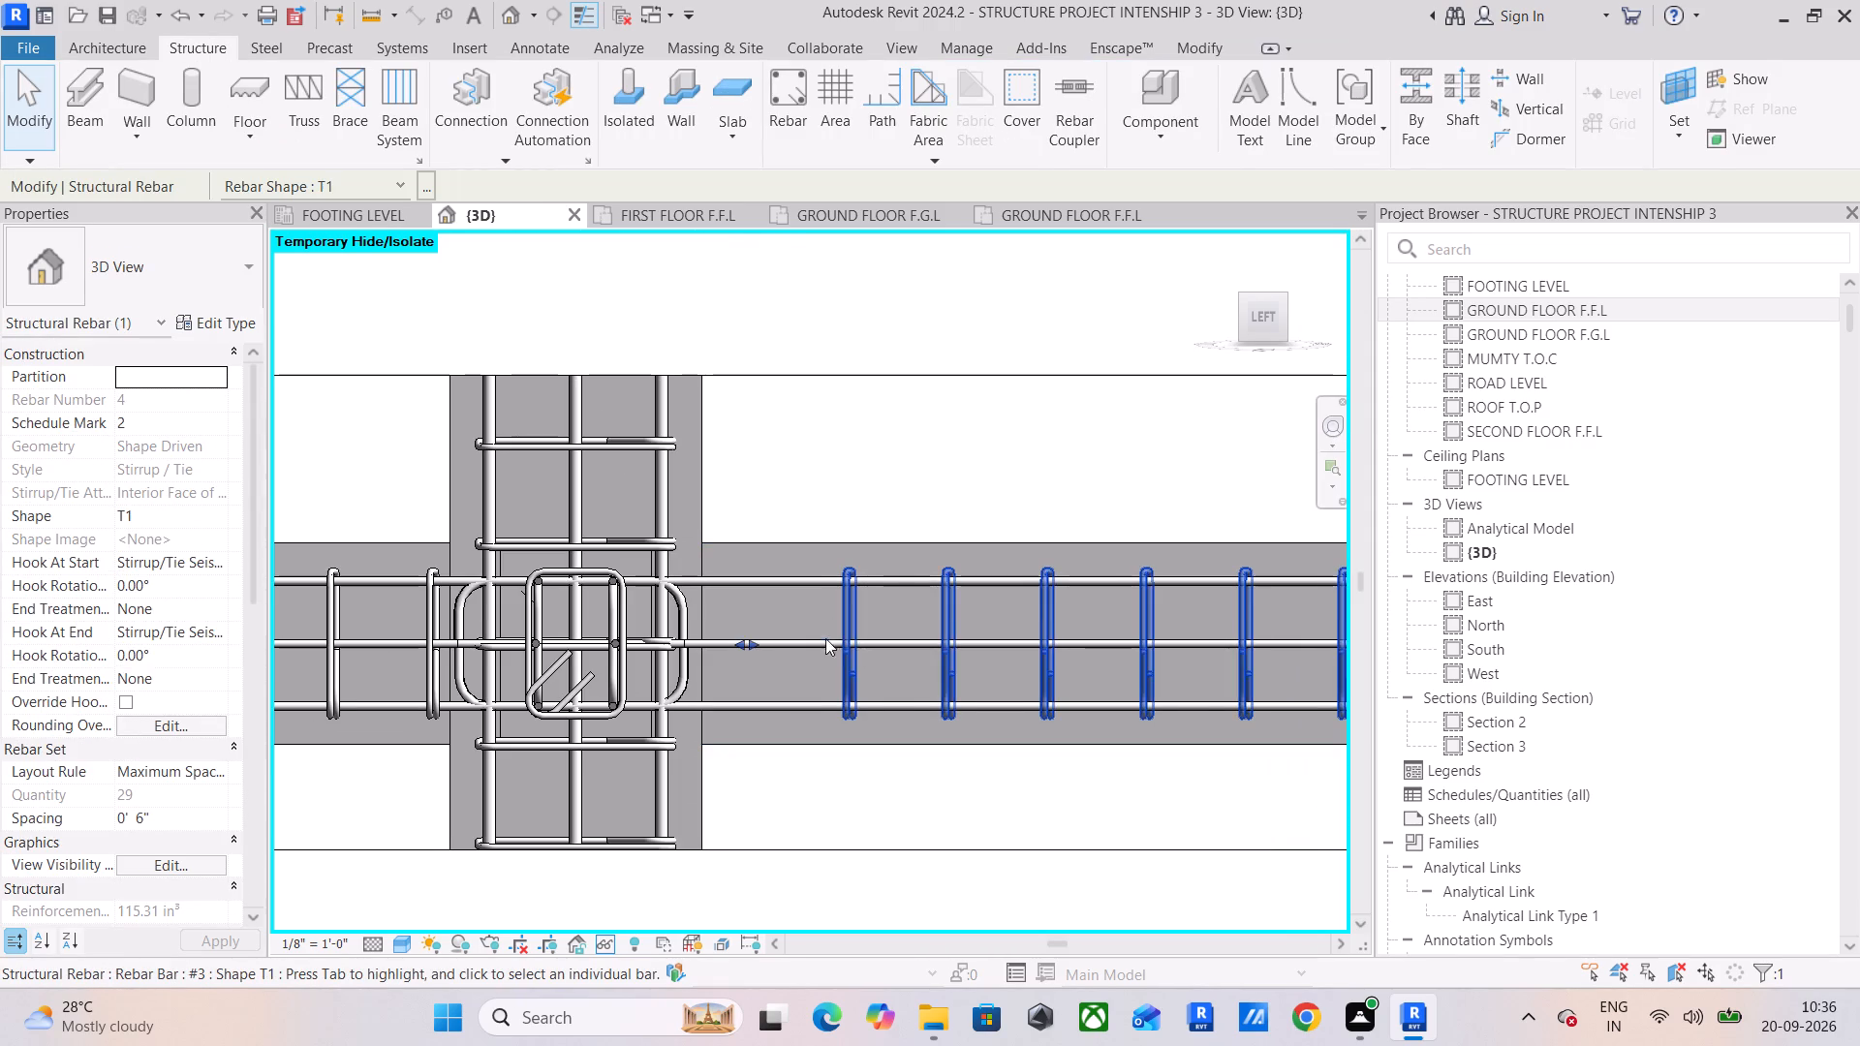
drag(735, 639, 622, 646)
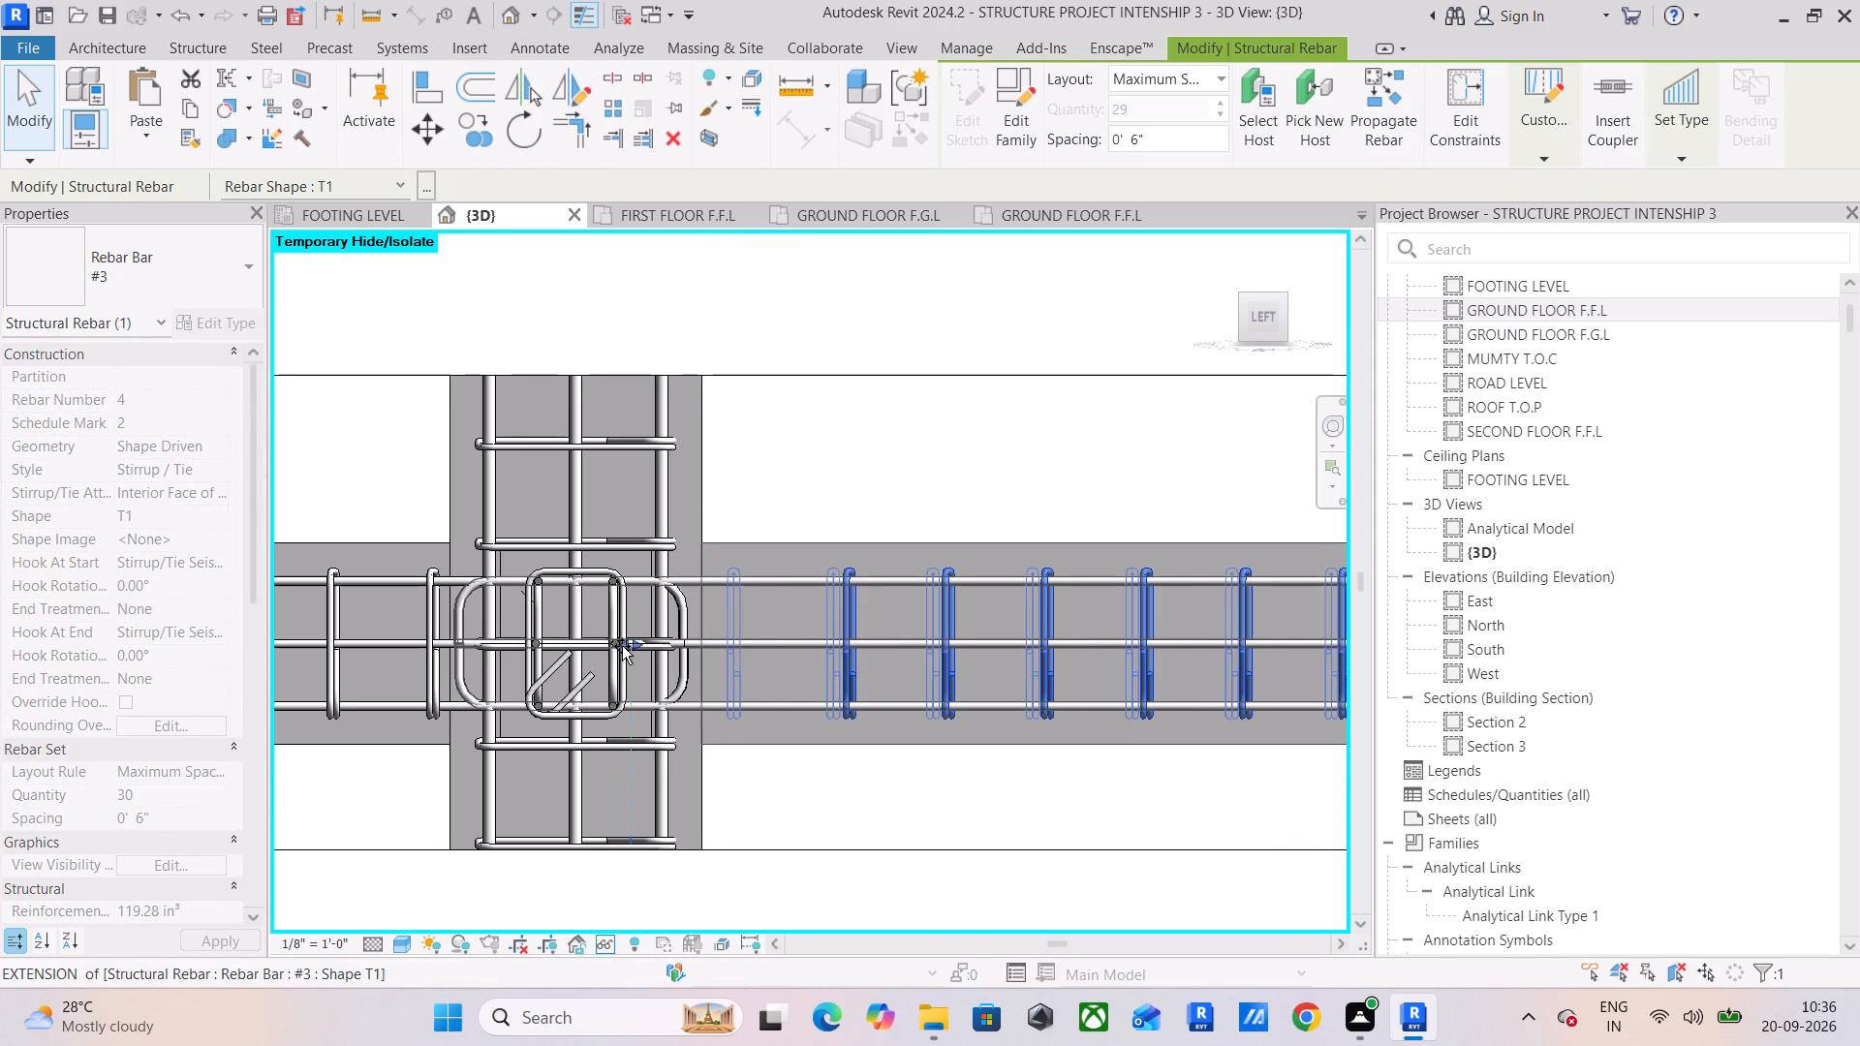
drag(622, 646, 608, 646)
Extend the other end of the second span's #3 stirrup set to just short of the column between the second and third spans.
scroll(932, 755, down, 4)
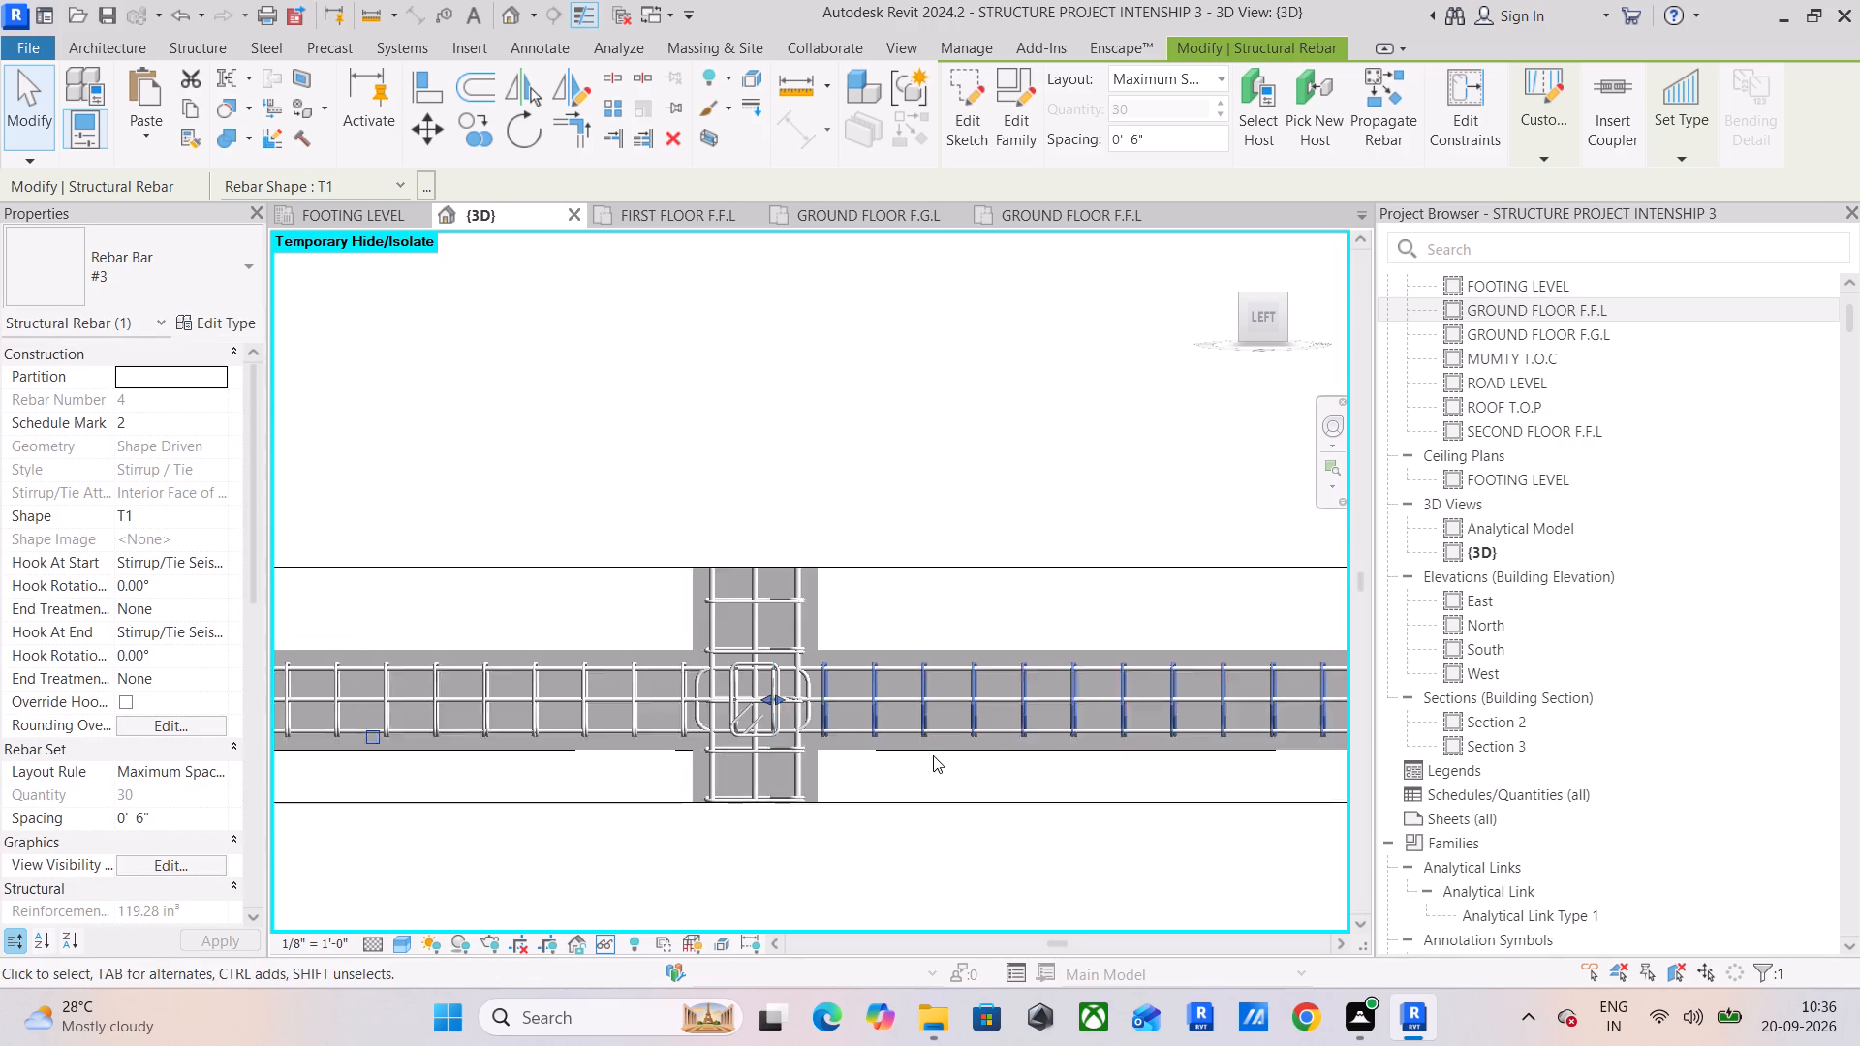
scroll(933, 755, down, 2)
middle_drag(986, 751, 181, 655)
scroll(640, 648, down, 4)
middle_drag(761, 652, 410, 699)
scroll(708, 633, up, 2)
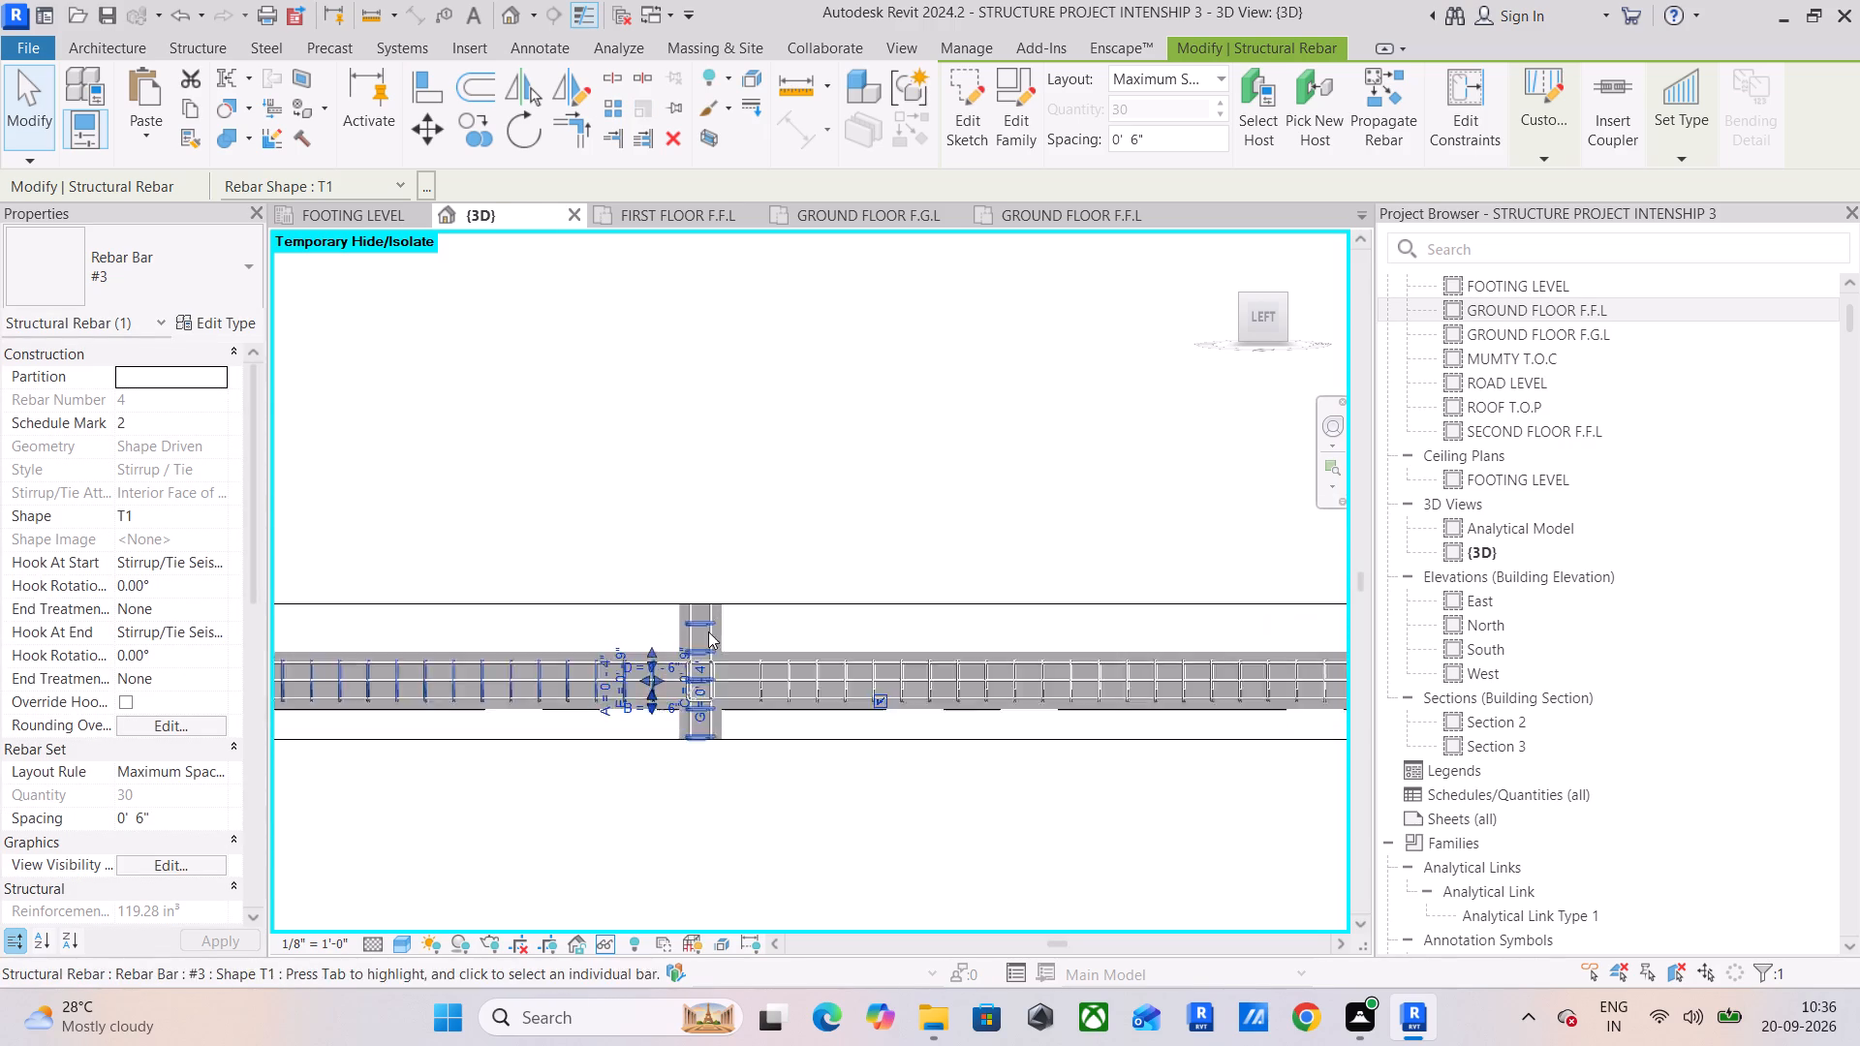
scroll(708, 631, up, 10)
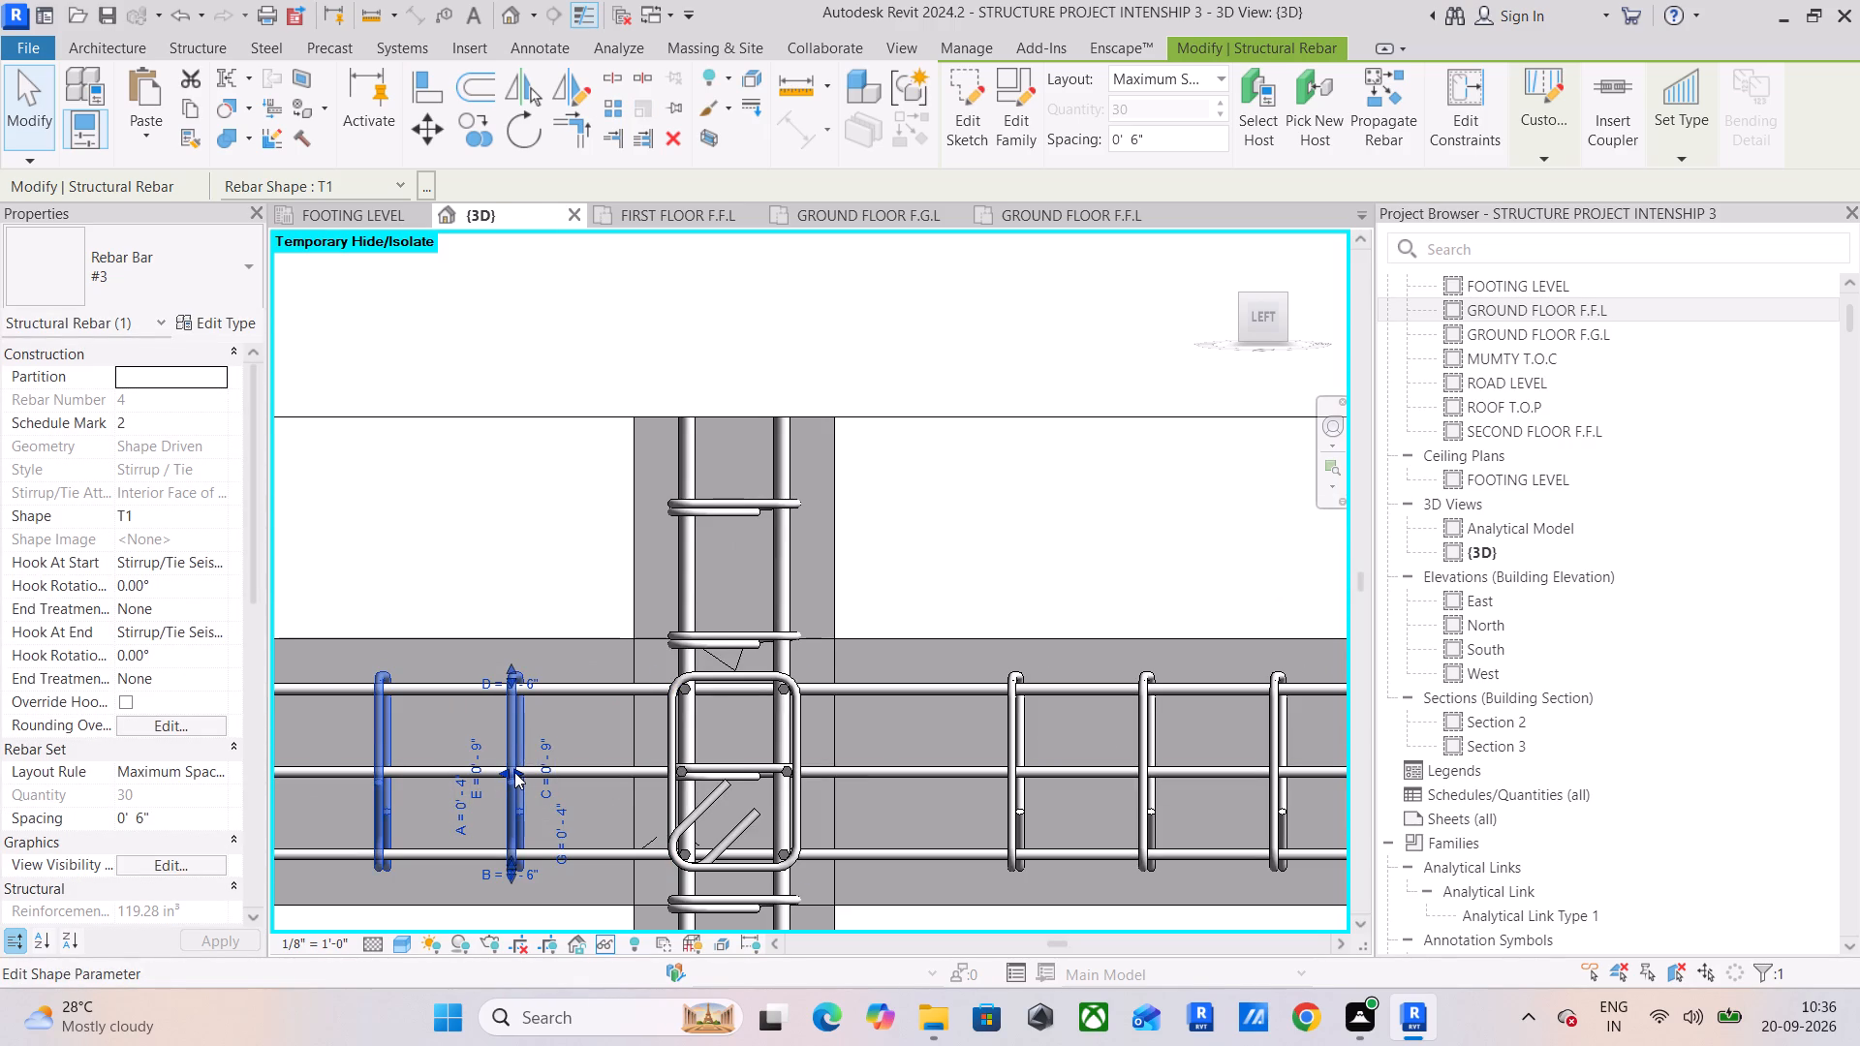
drag(514, 772, 607, 782)
Extend the start of the third span's #3 stirrup set to the adjacent column's third-span face.
click(1026, 727)
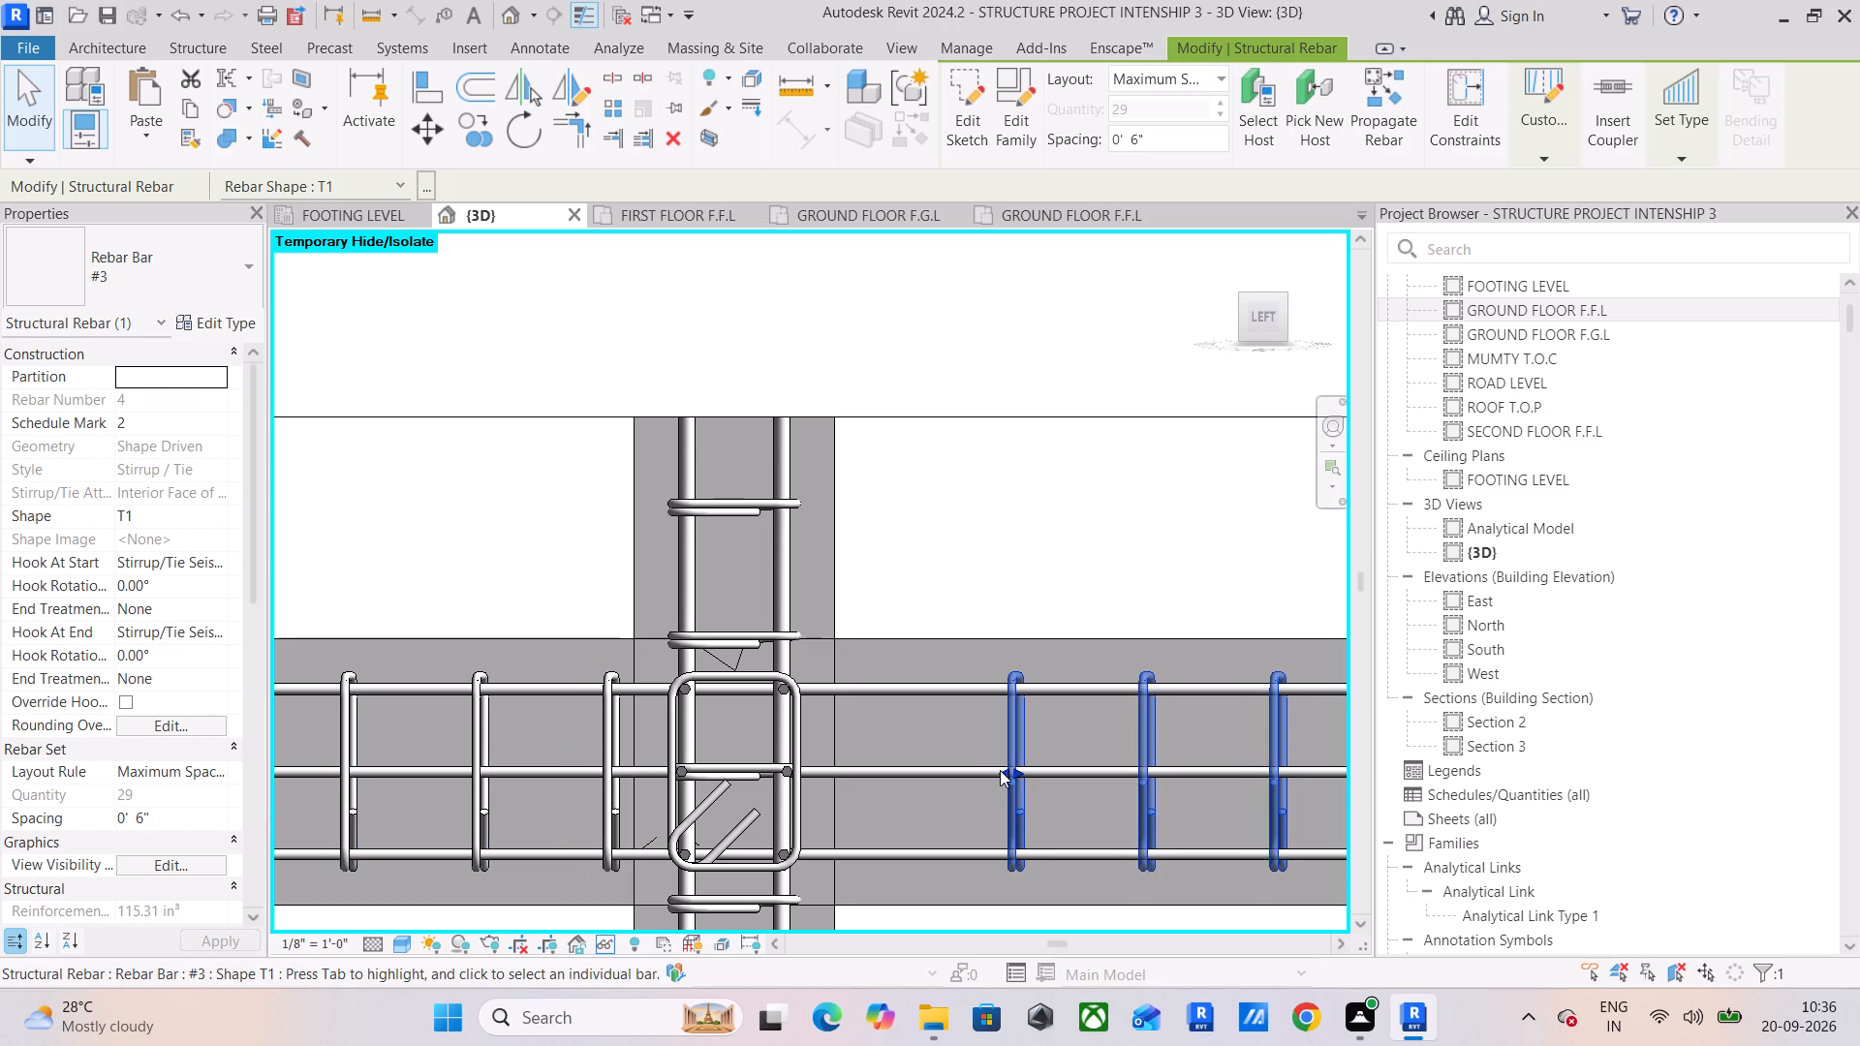
drag(1000, 770, 844, 780)
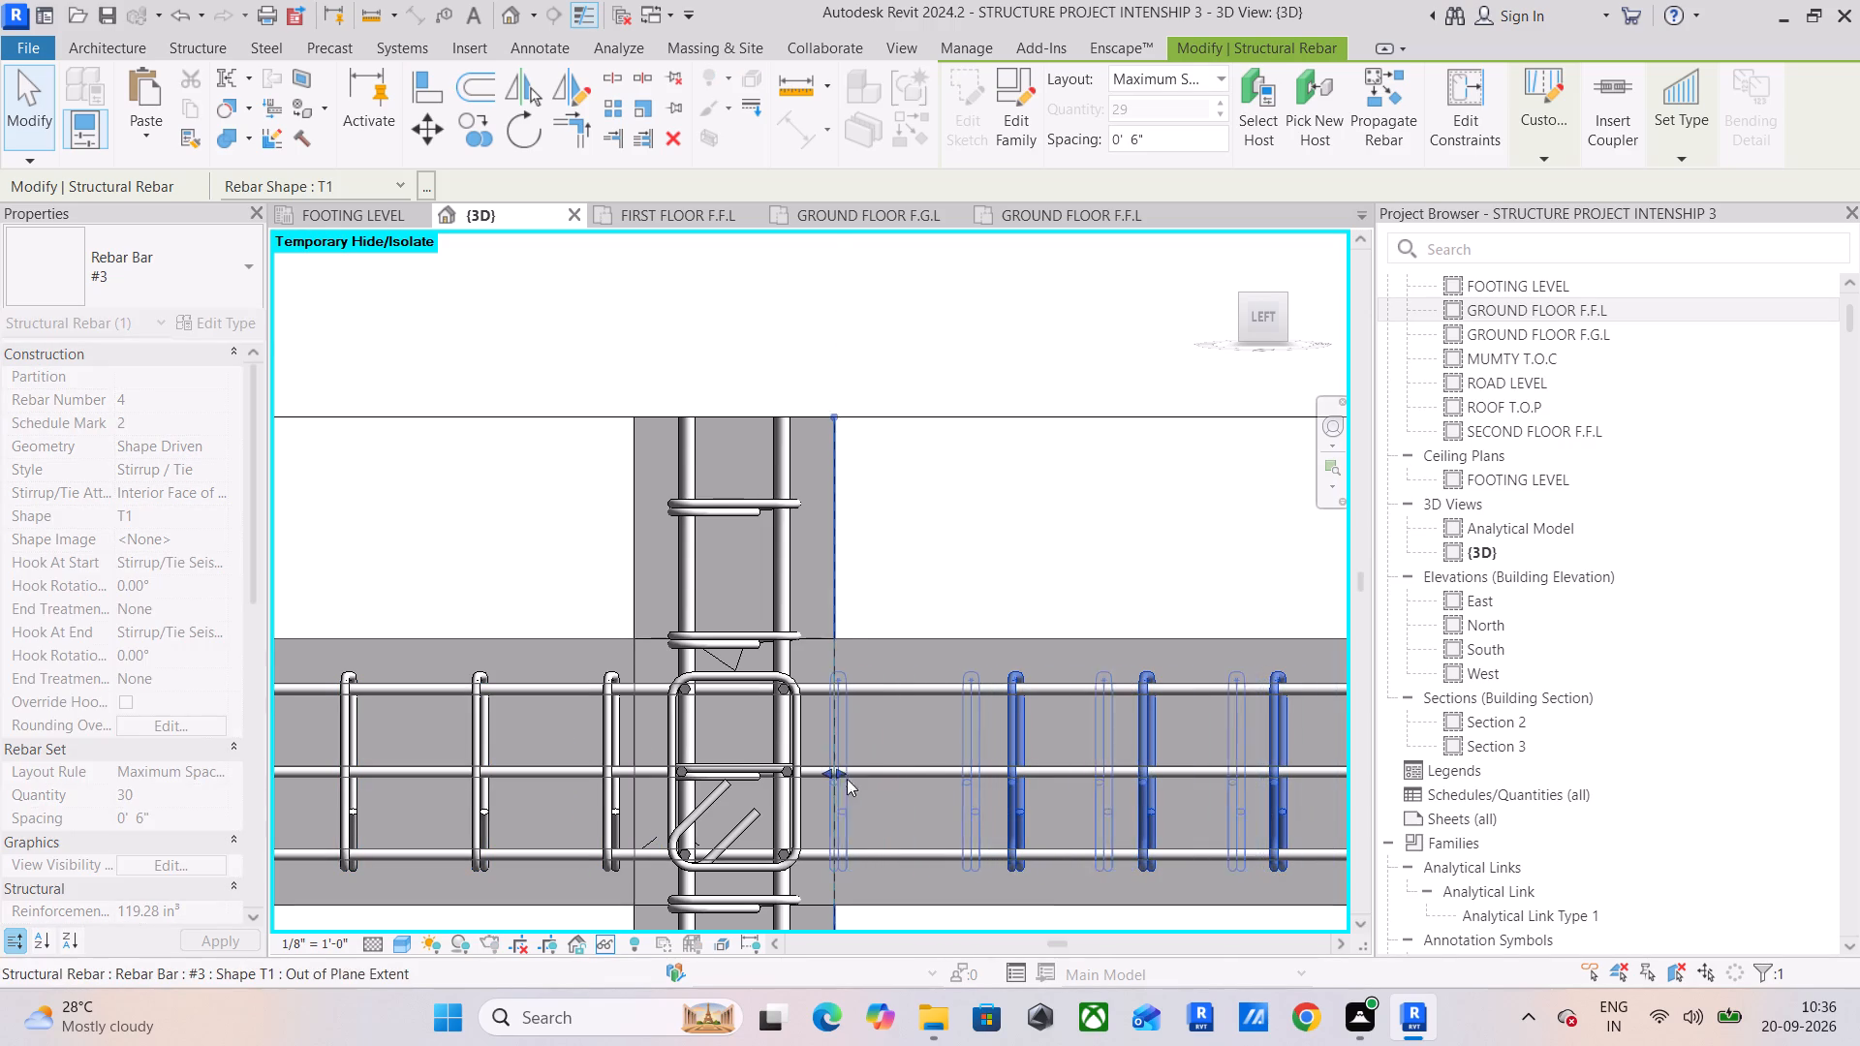
Extend the far end of the third span's #3 stirrup set to just short of the end column's inner face.
scroll(896, 763, down, 4)
middle_drag(944, 772, 514, 719)
scroll(537, 710, down, 5)
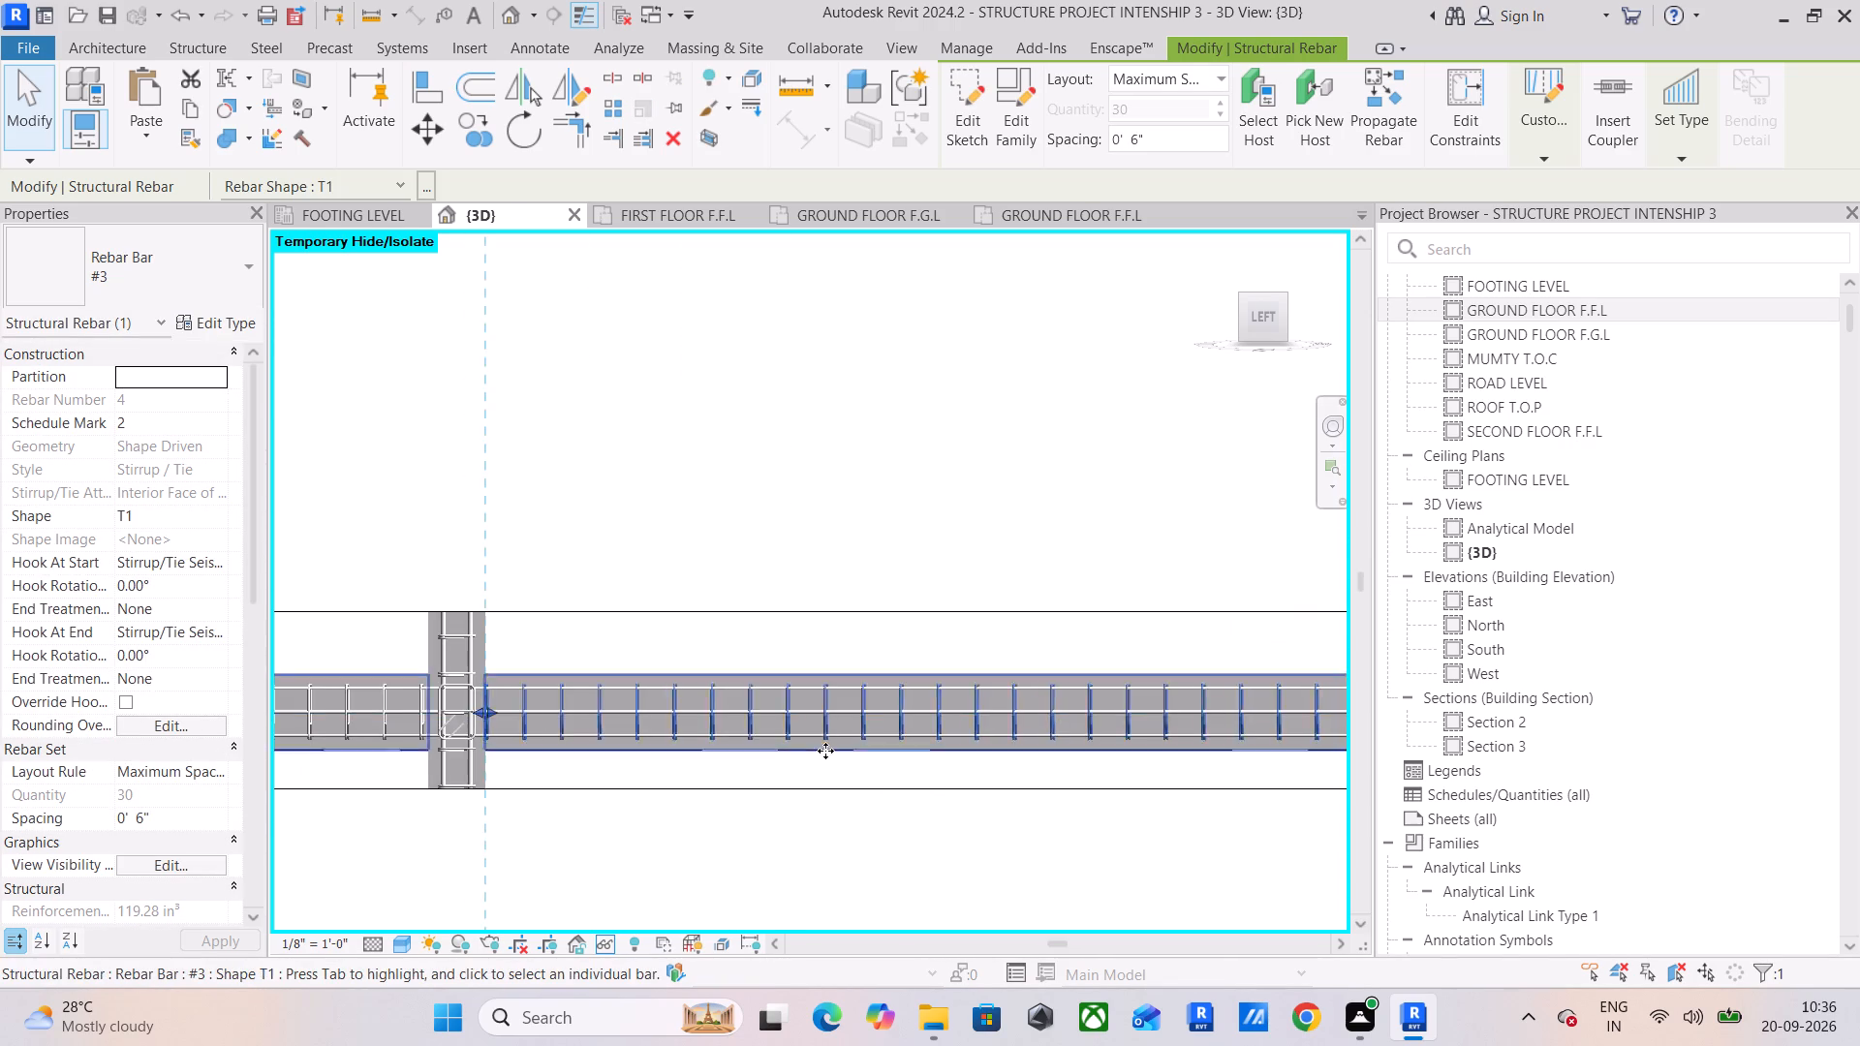
middle_drag(825, 751, 418, 742)
scroll(673, 717, down, 2)
scroll(1085, 691, up, 12)
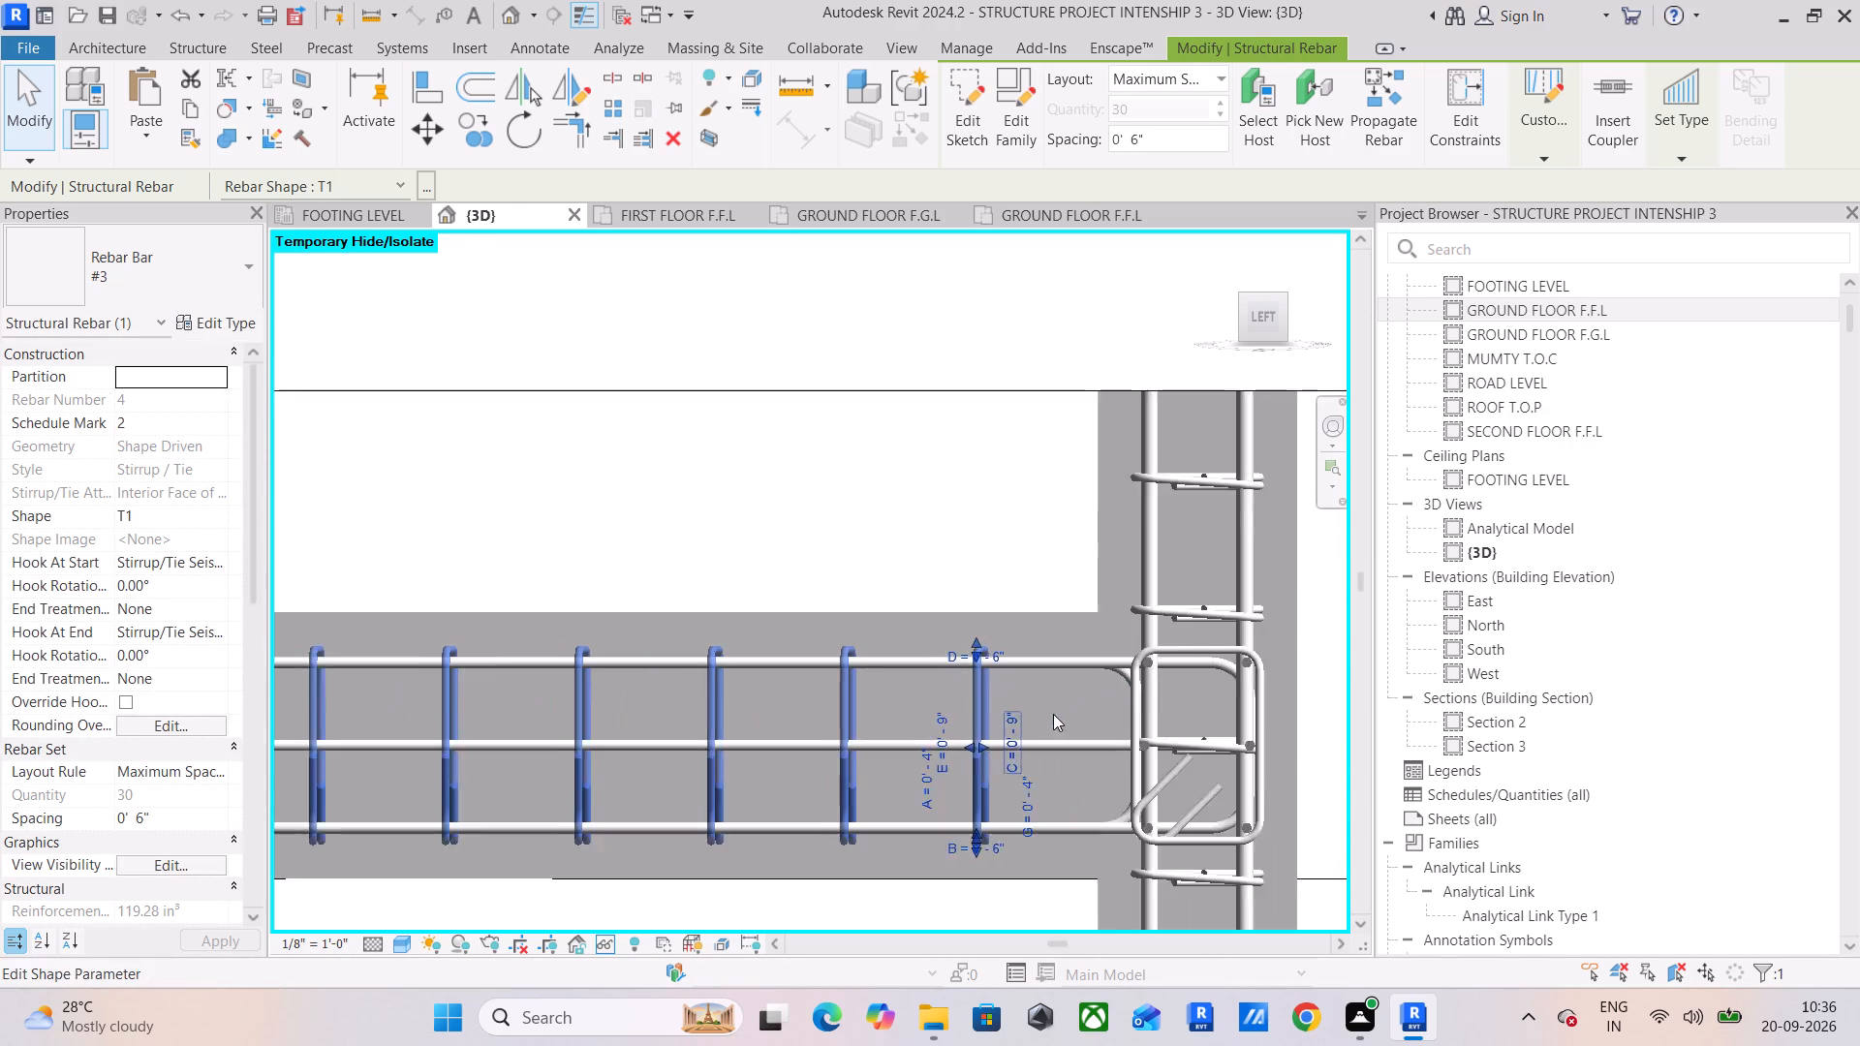
drag(970, 749, 1046, 755)
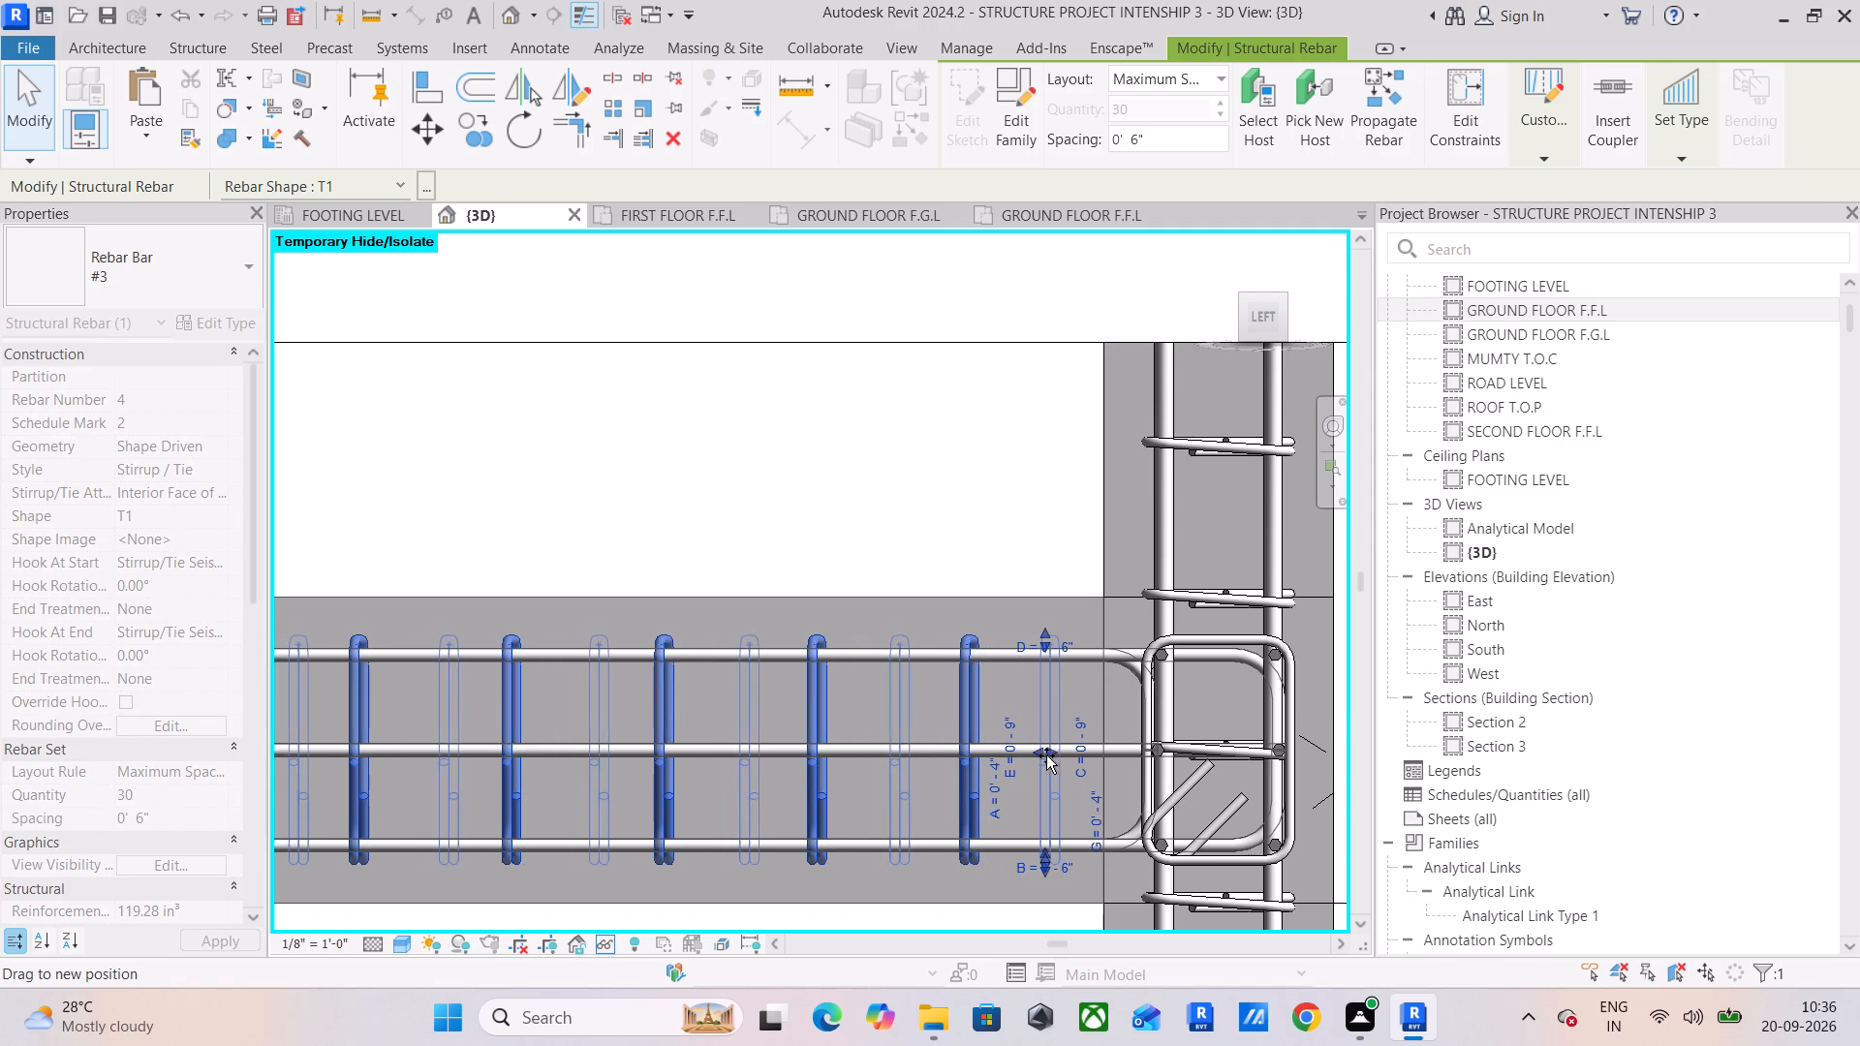
drag(1046, 755, 1060, 755)
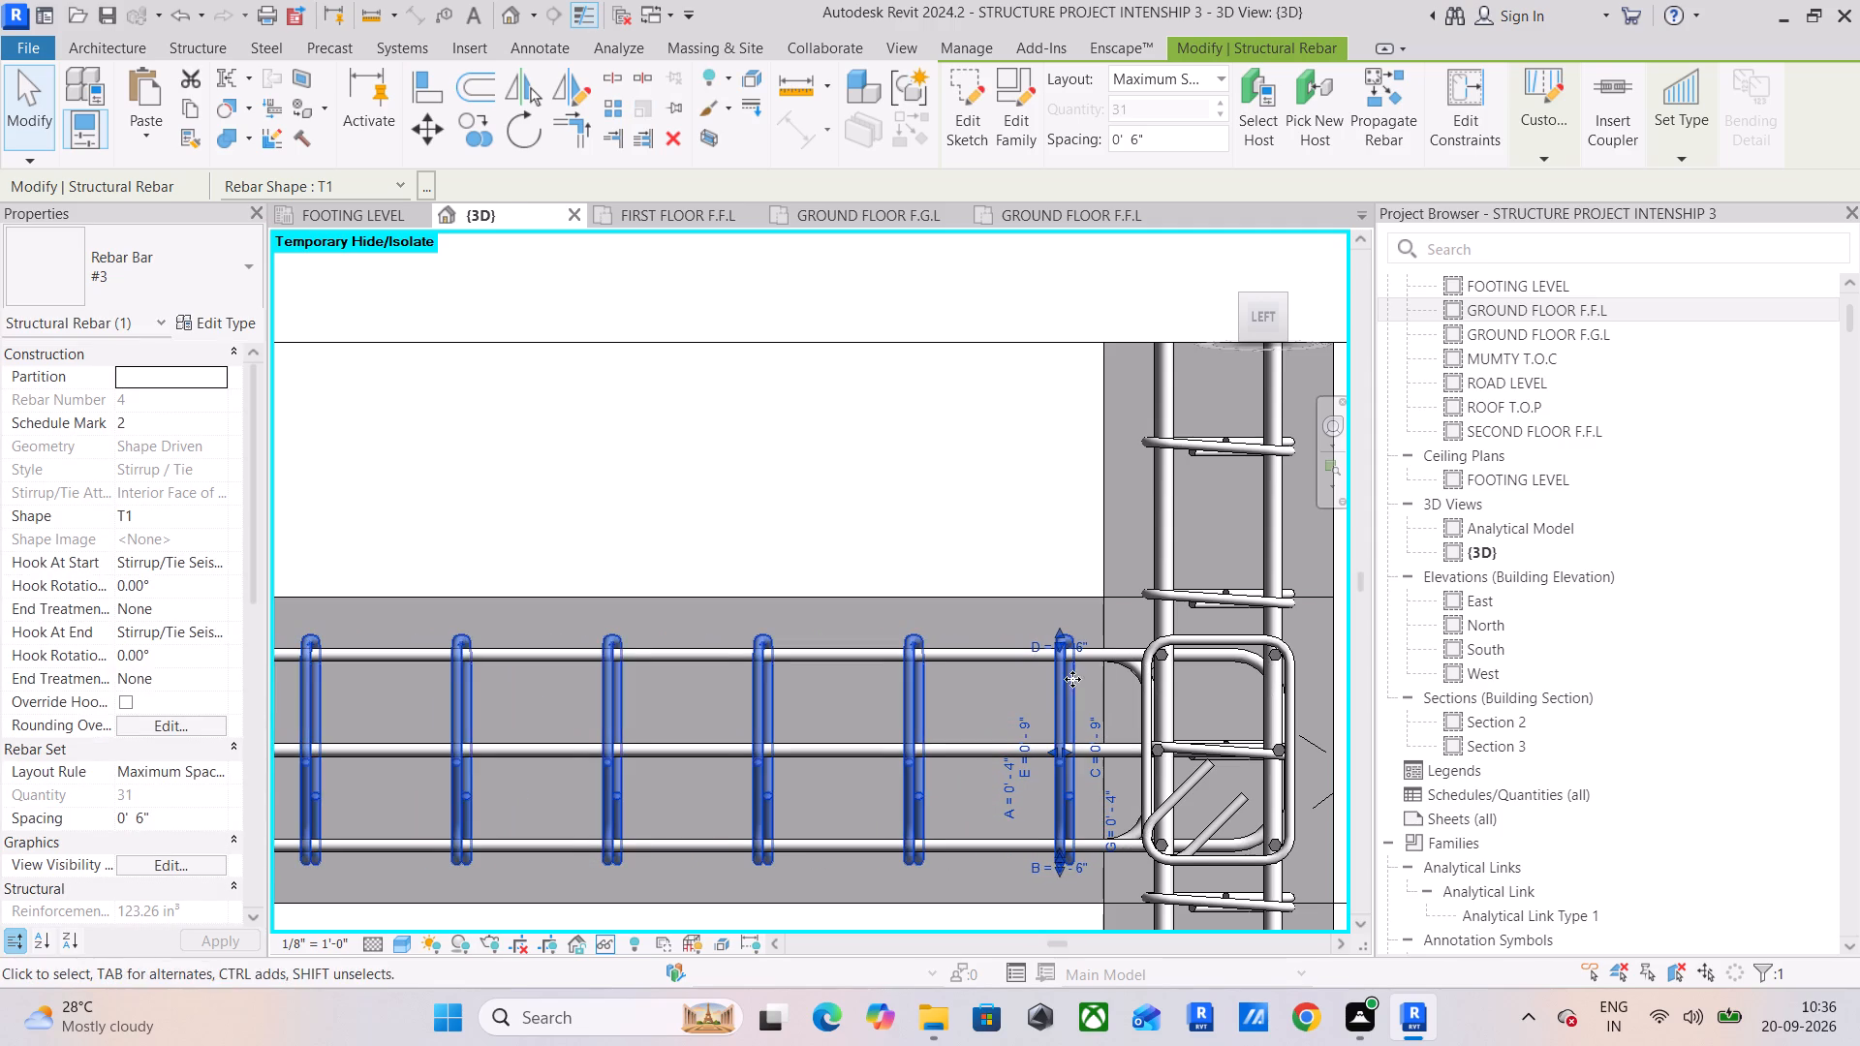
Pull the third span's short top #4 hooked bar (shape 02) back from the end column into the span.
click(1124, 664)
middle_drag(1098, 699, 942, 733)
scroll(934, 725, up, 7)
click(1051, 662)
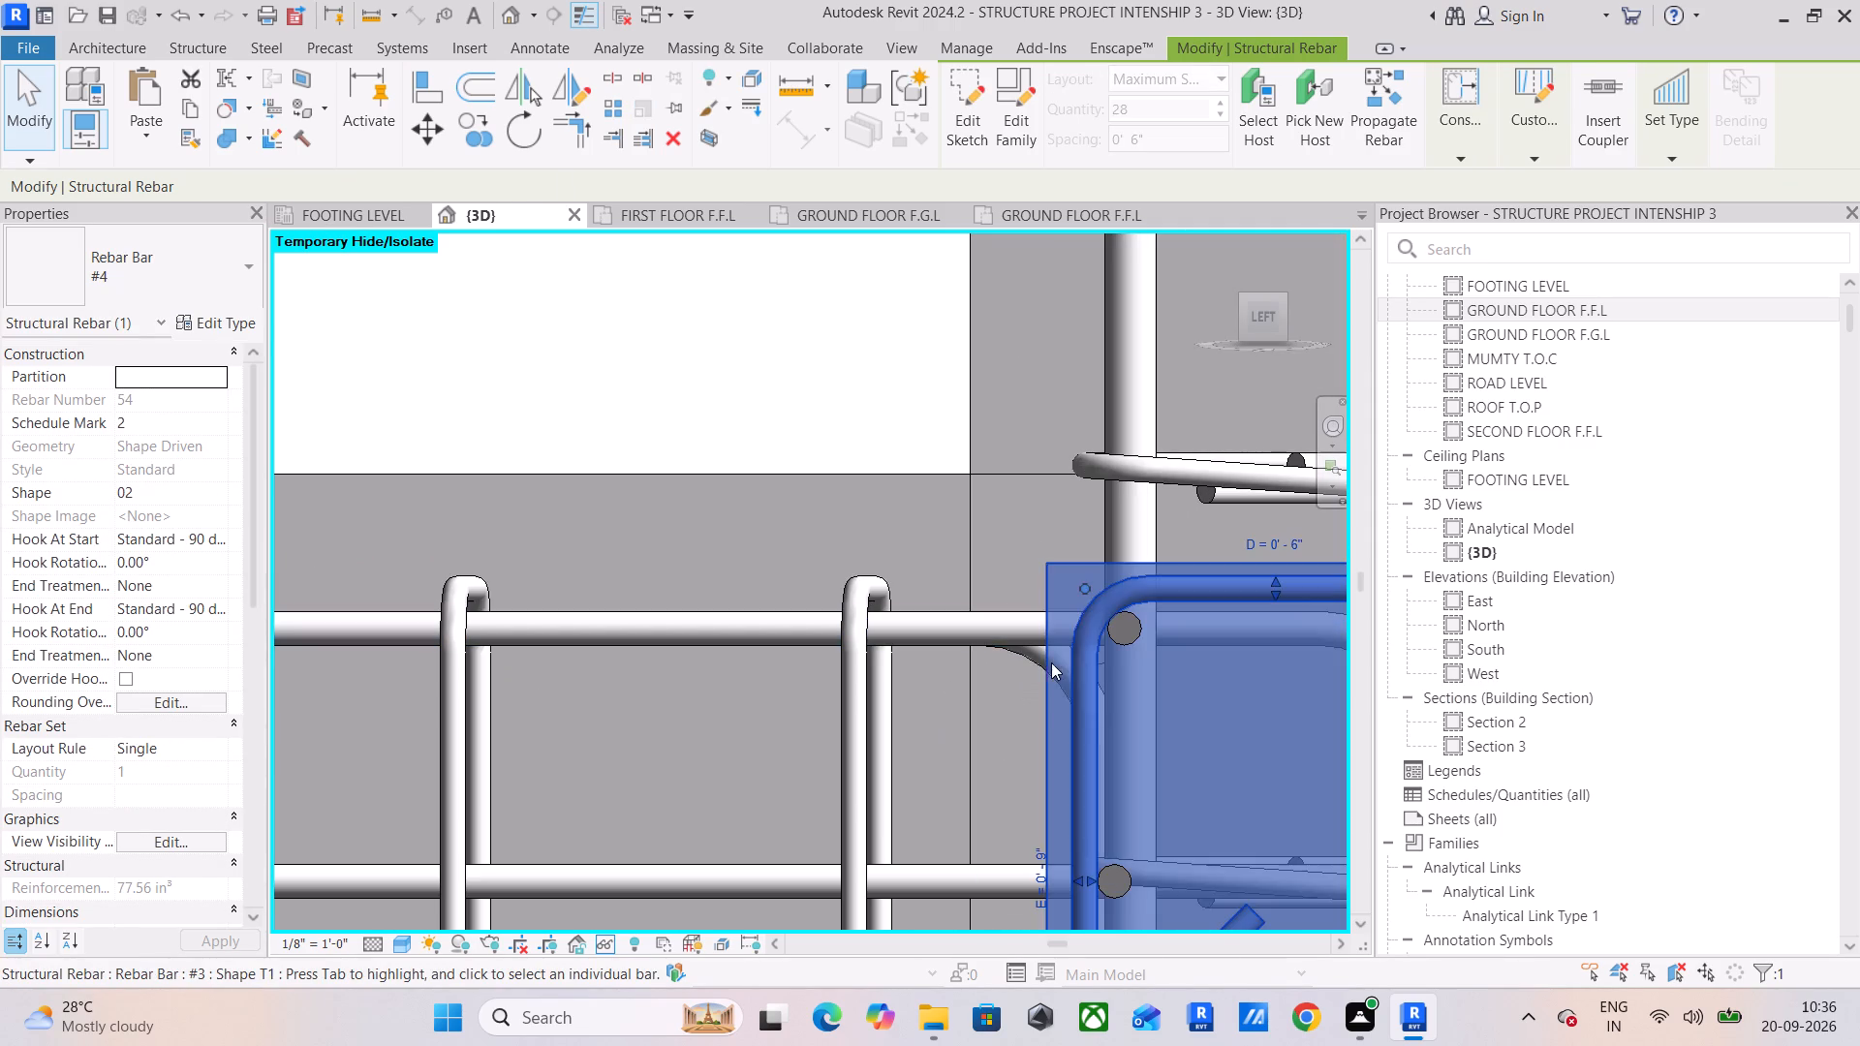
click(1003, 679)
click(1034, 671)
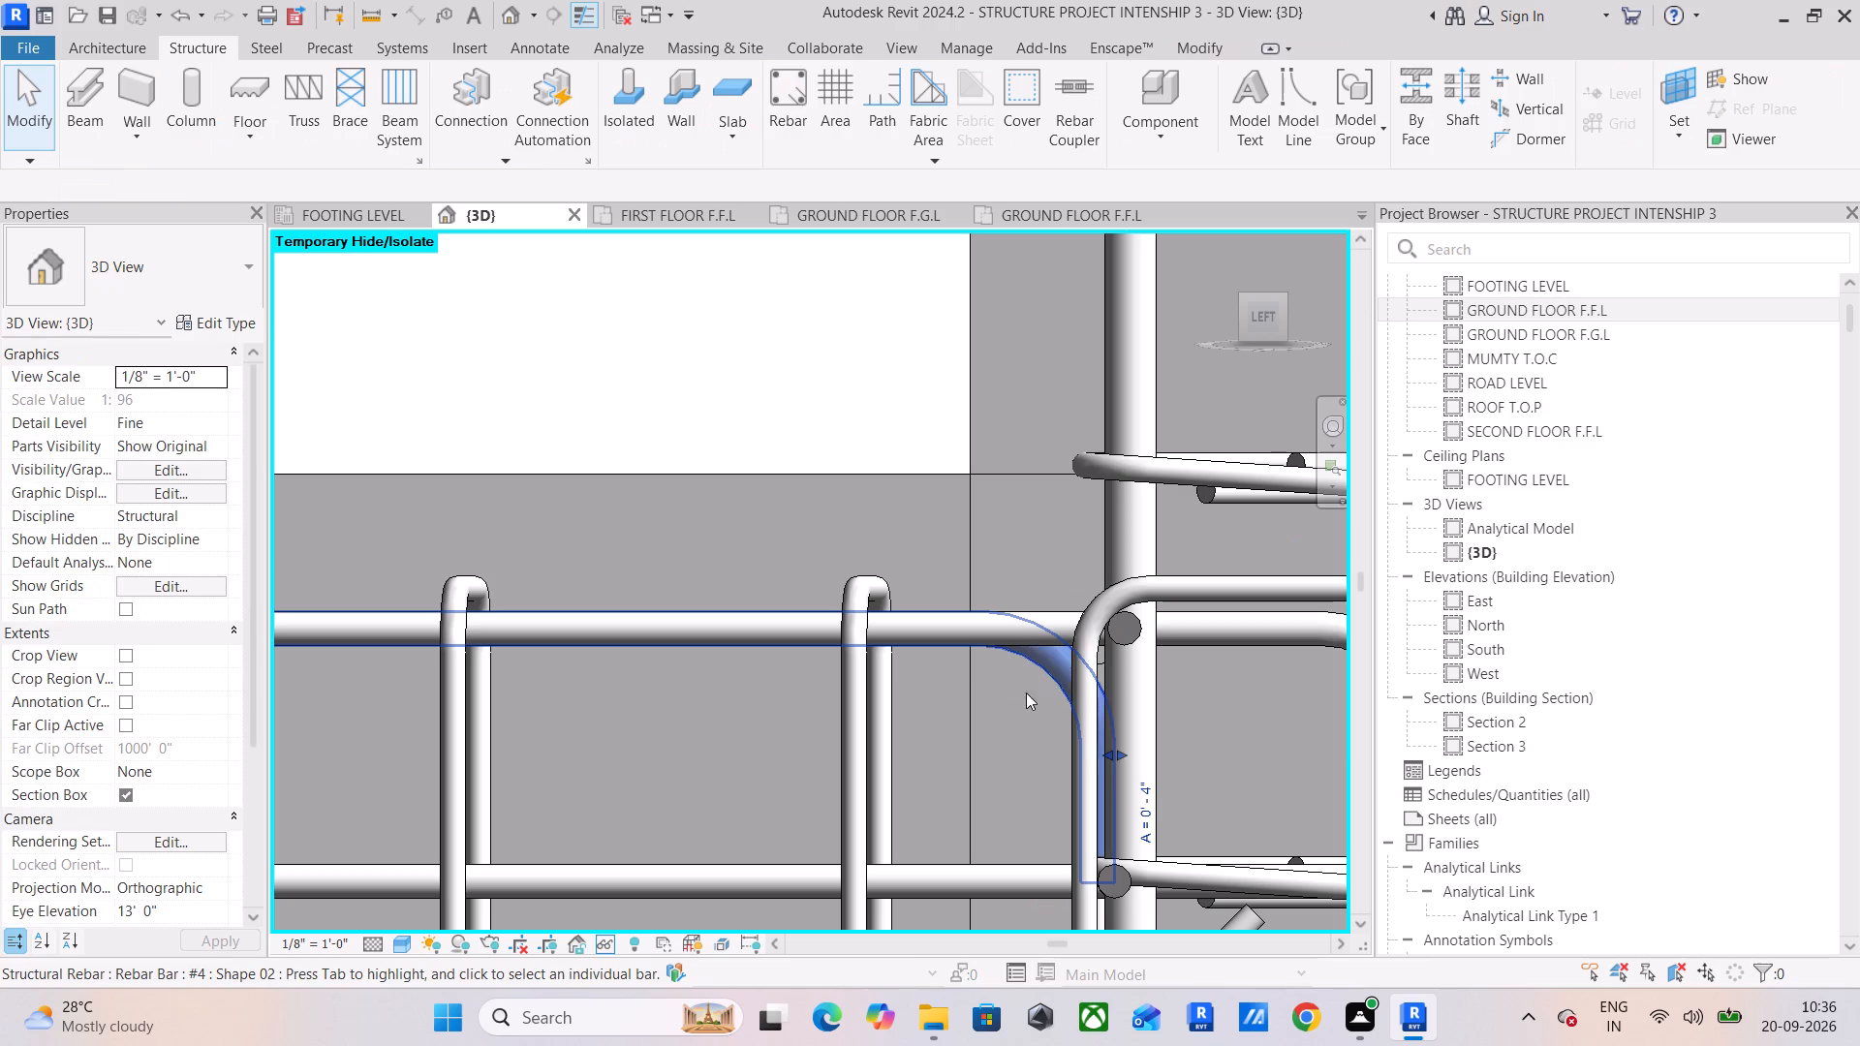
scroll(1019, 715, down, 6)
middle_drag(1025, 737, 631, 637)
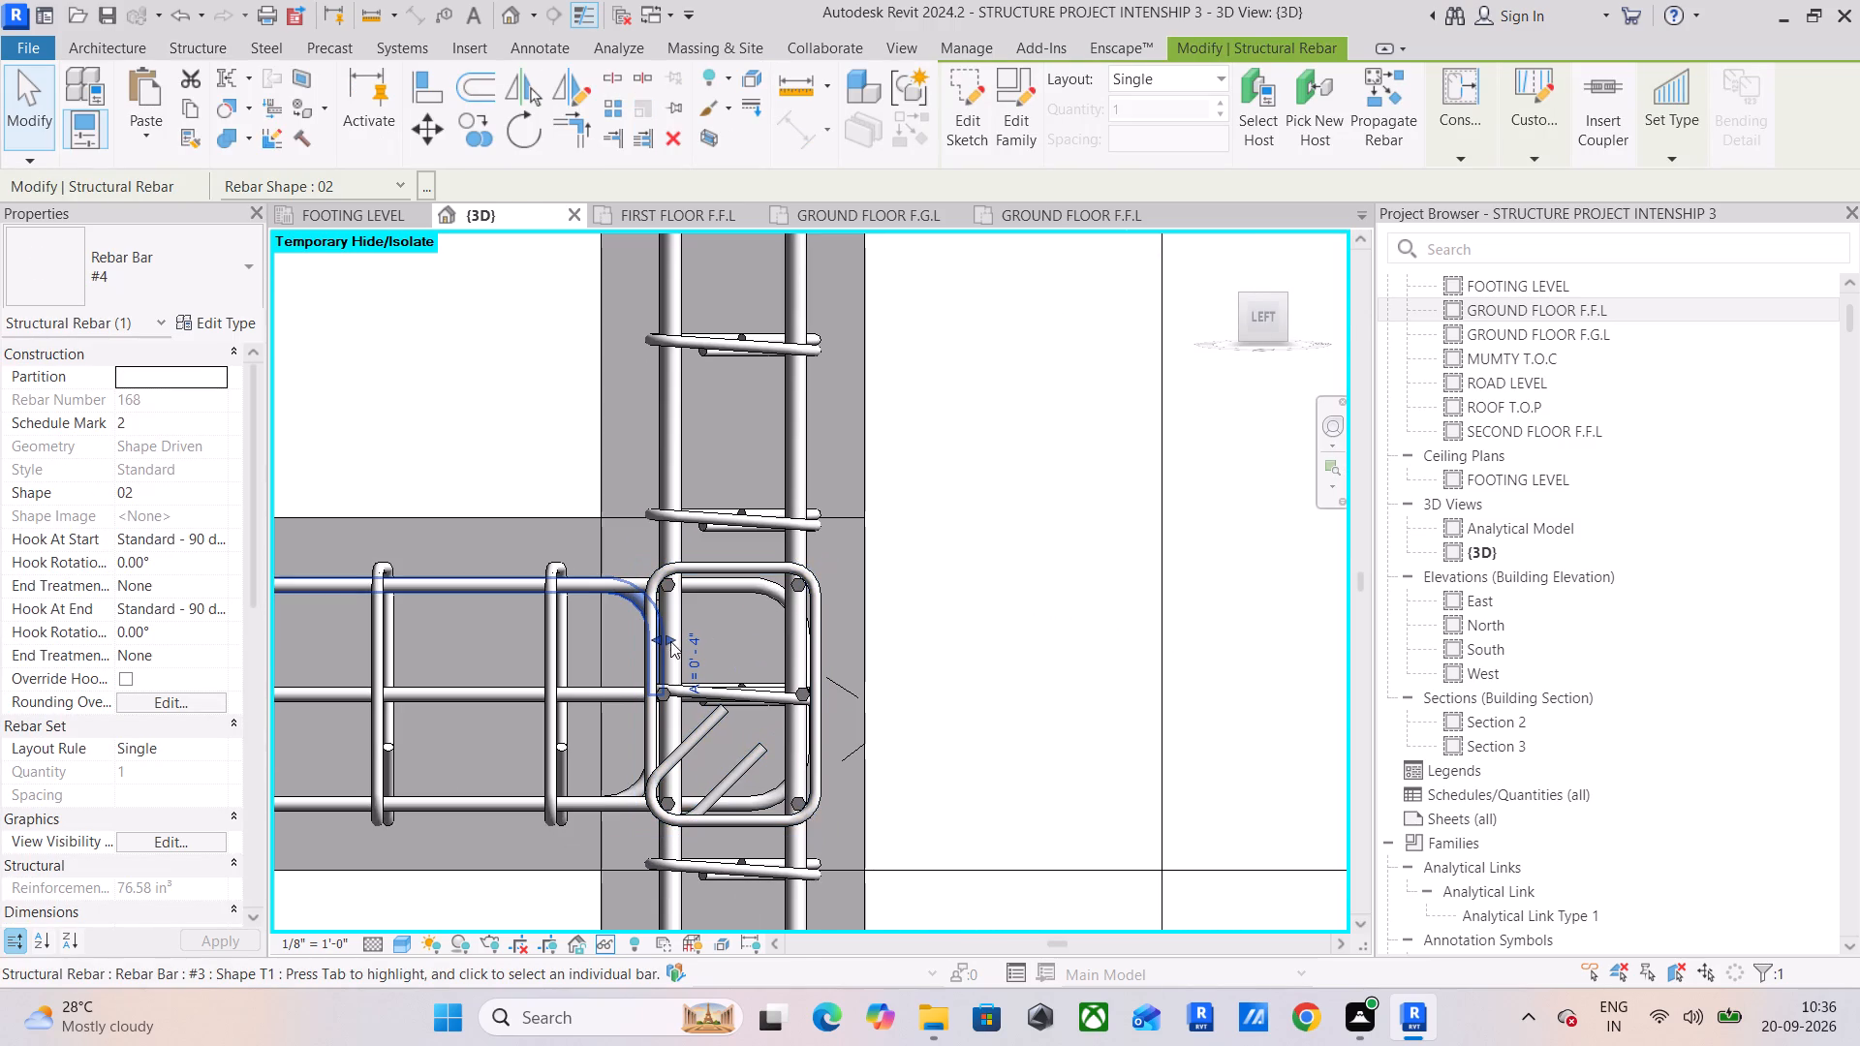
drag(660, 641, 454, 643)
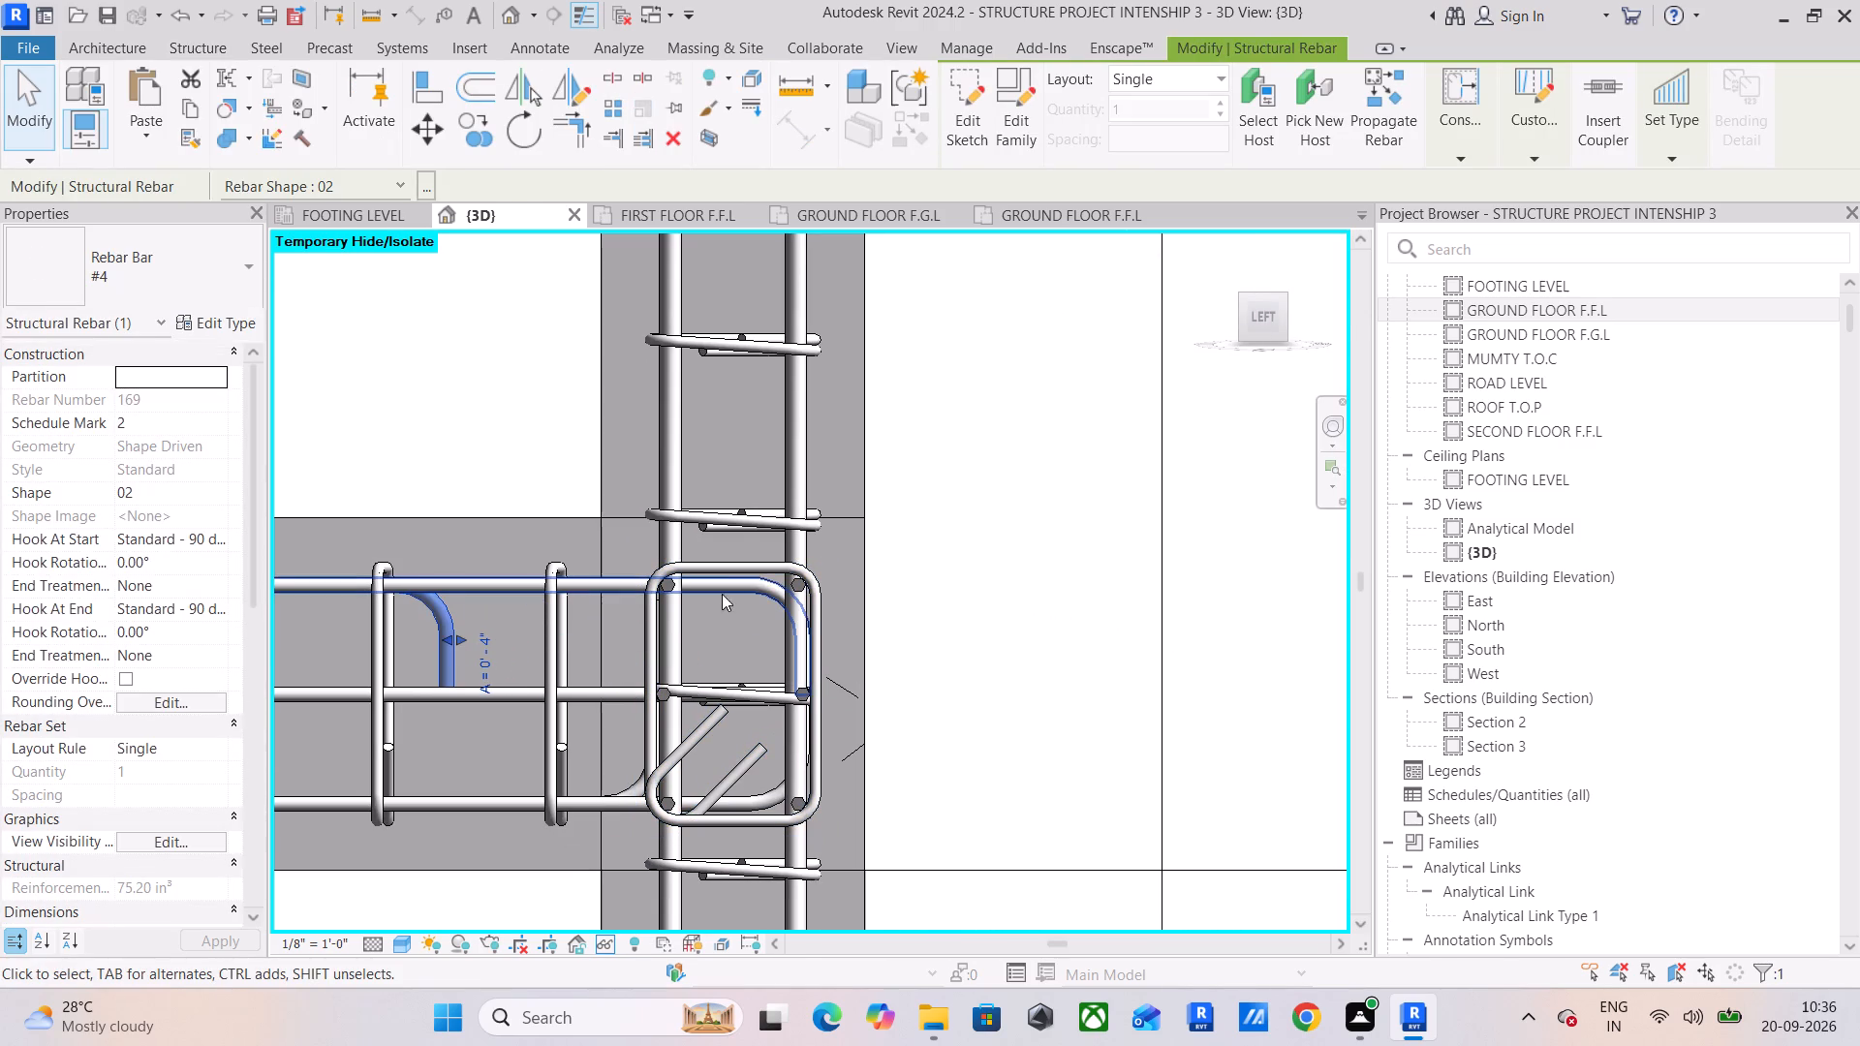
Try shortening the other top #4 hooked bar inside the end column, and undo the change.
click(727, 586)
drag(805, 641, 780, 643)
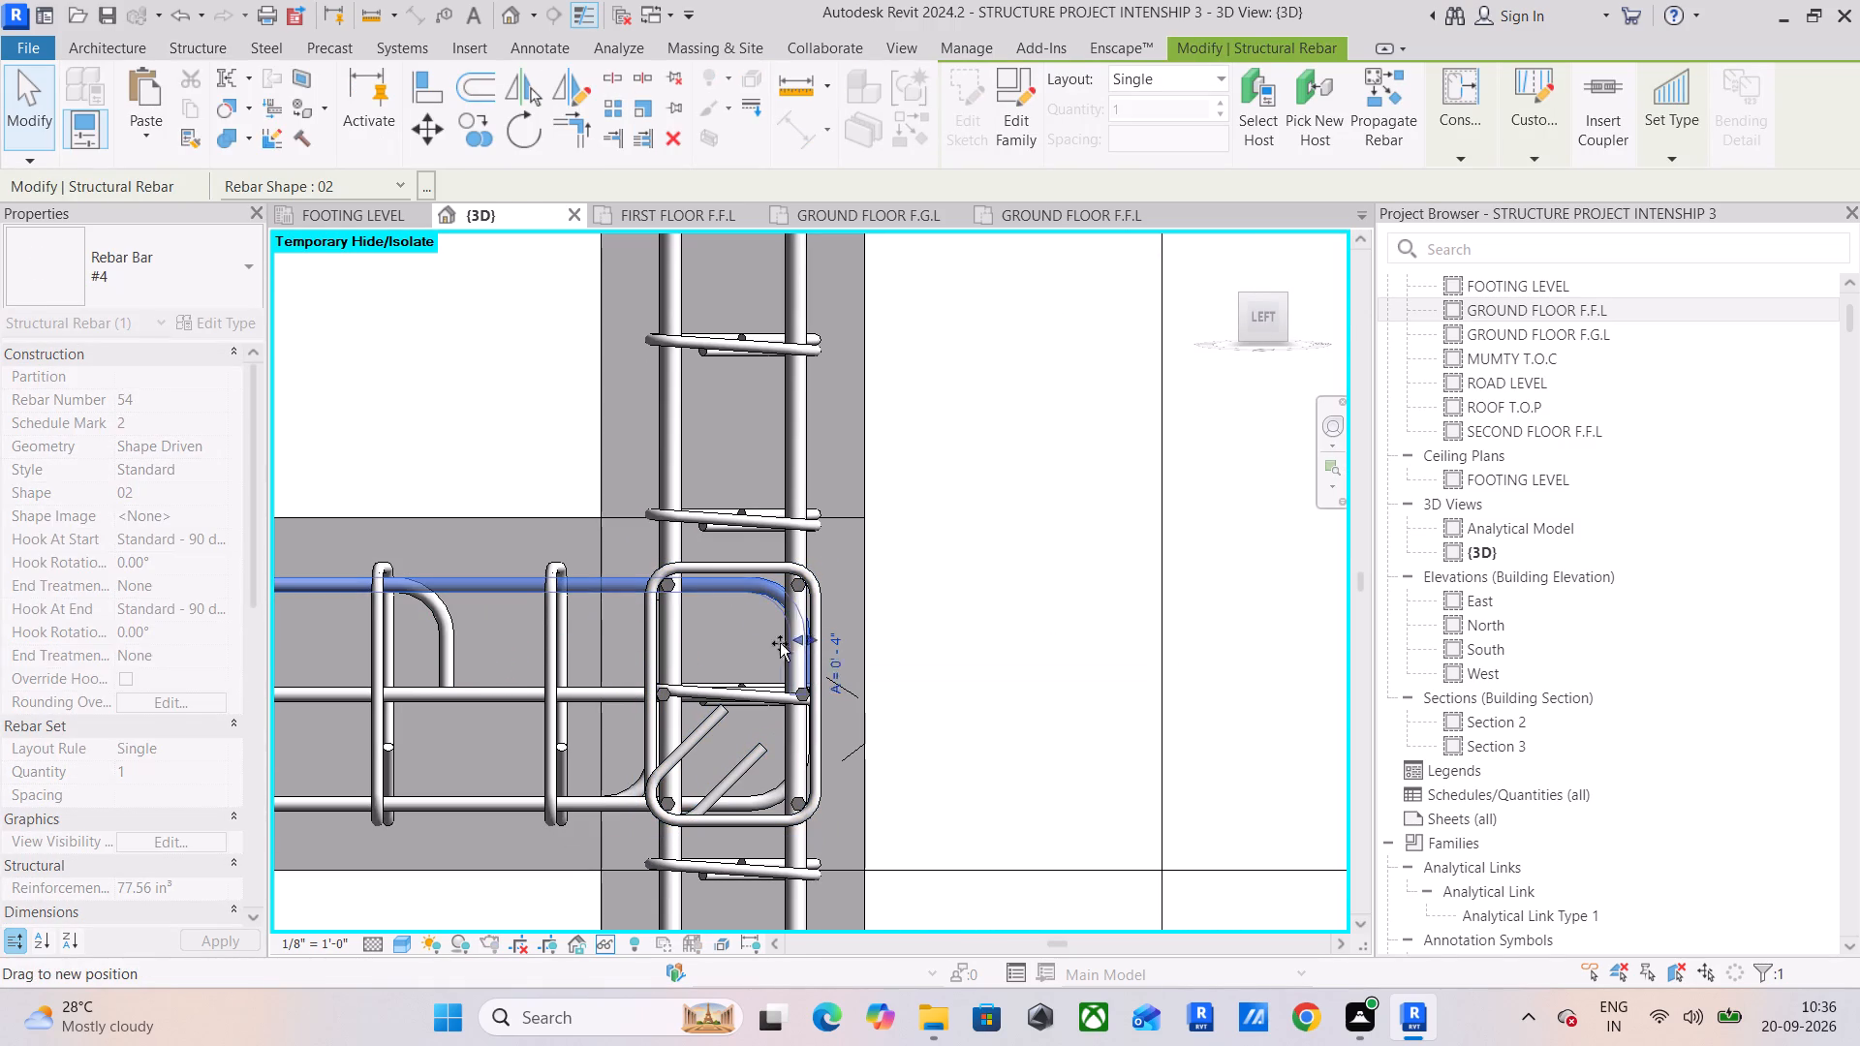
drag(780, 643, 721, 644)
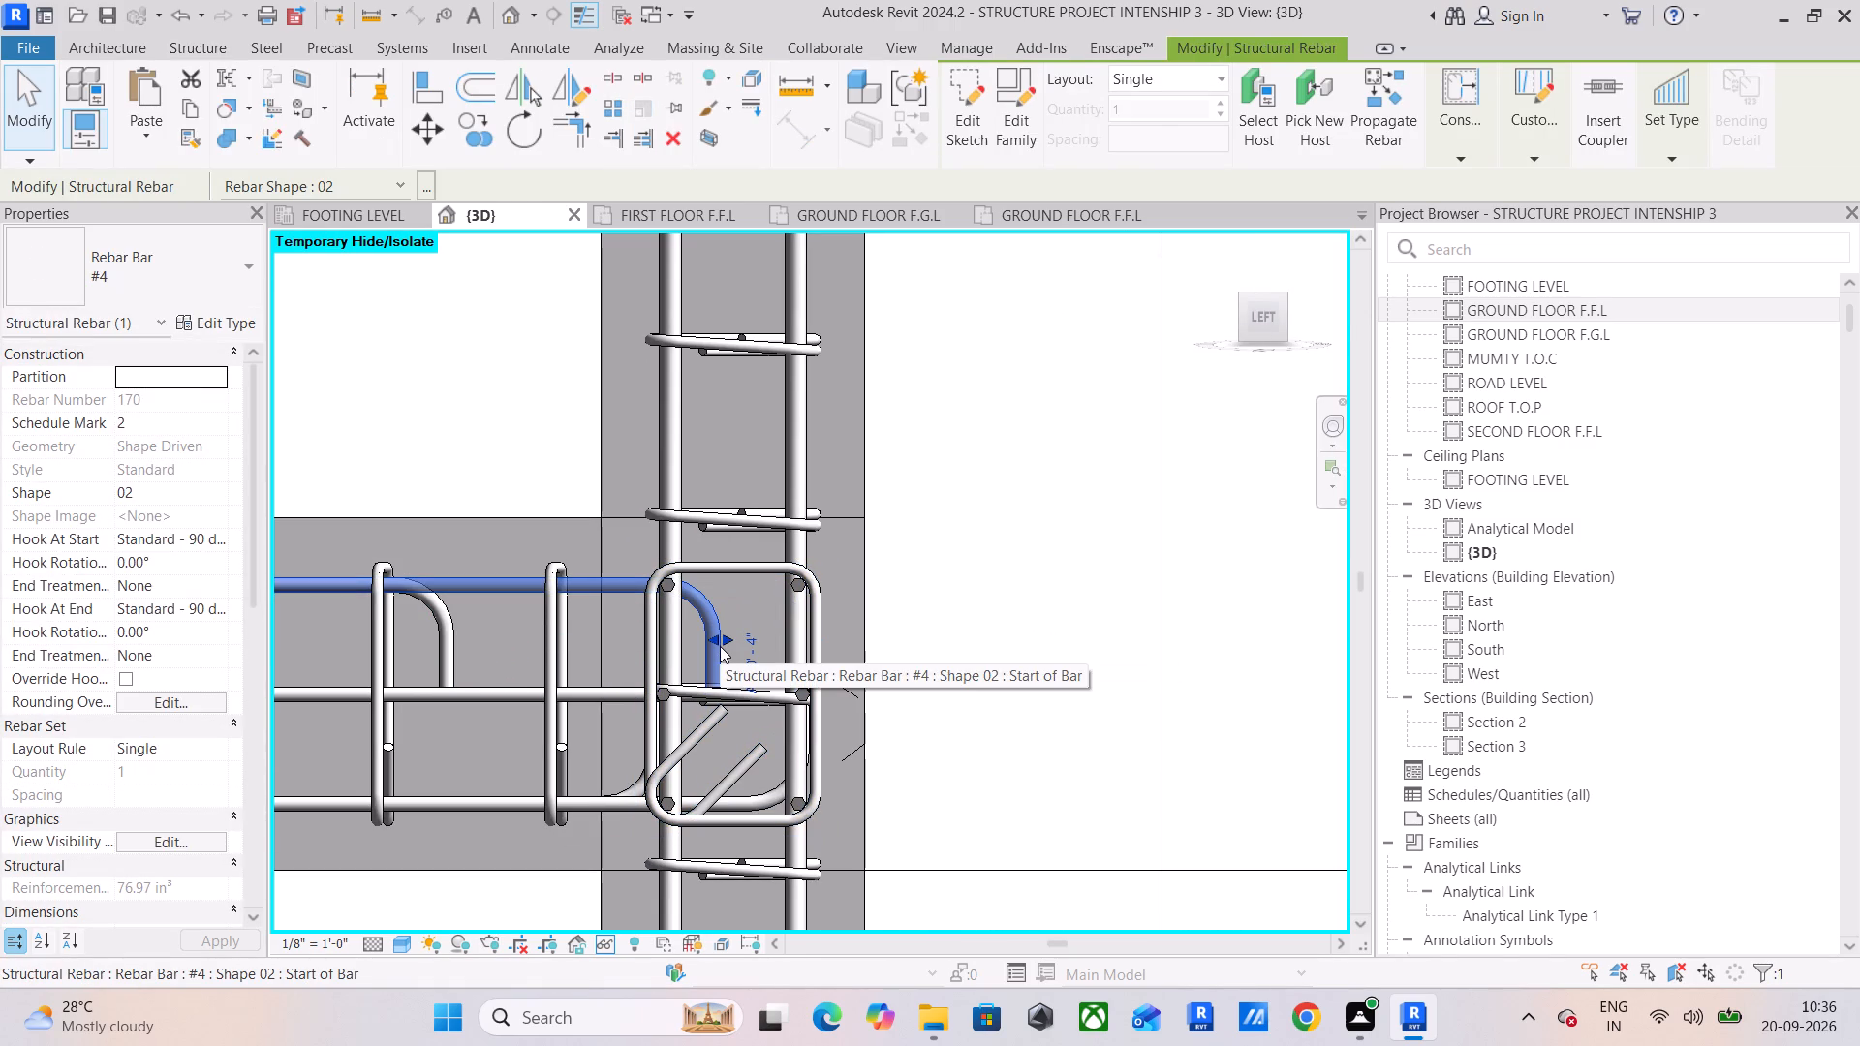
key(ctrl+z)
Extend the pulled-back top #4 hooked bar through the end column to line up with the other top bar's hook.
click(449, 645)
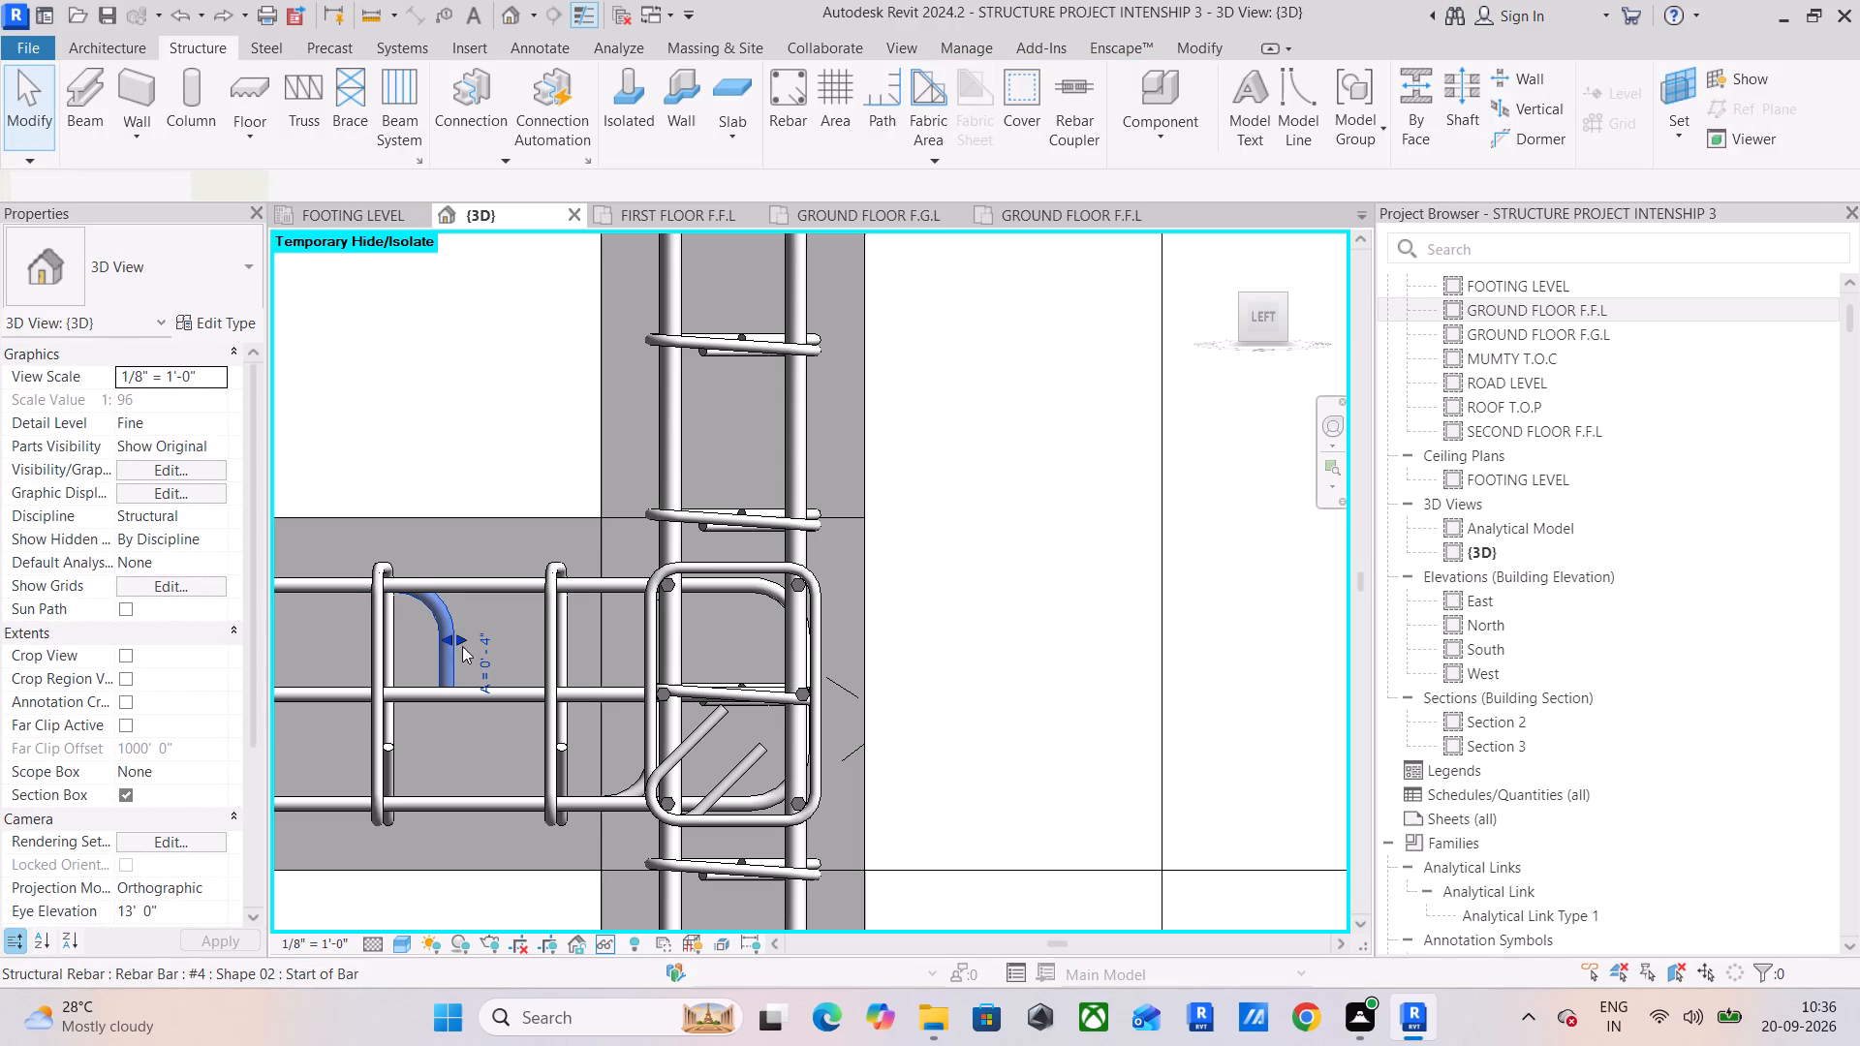
drag(456, 639, 807, 657)
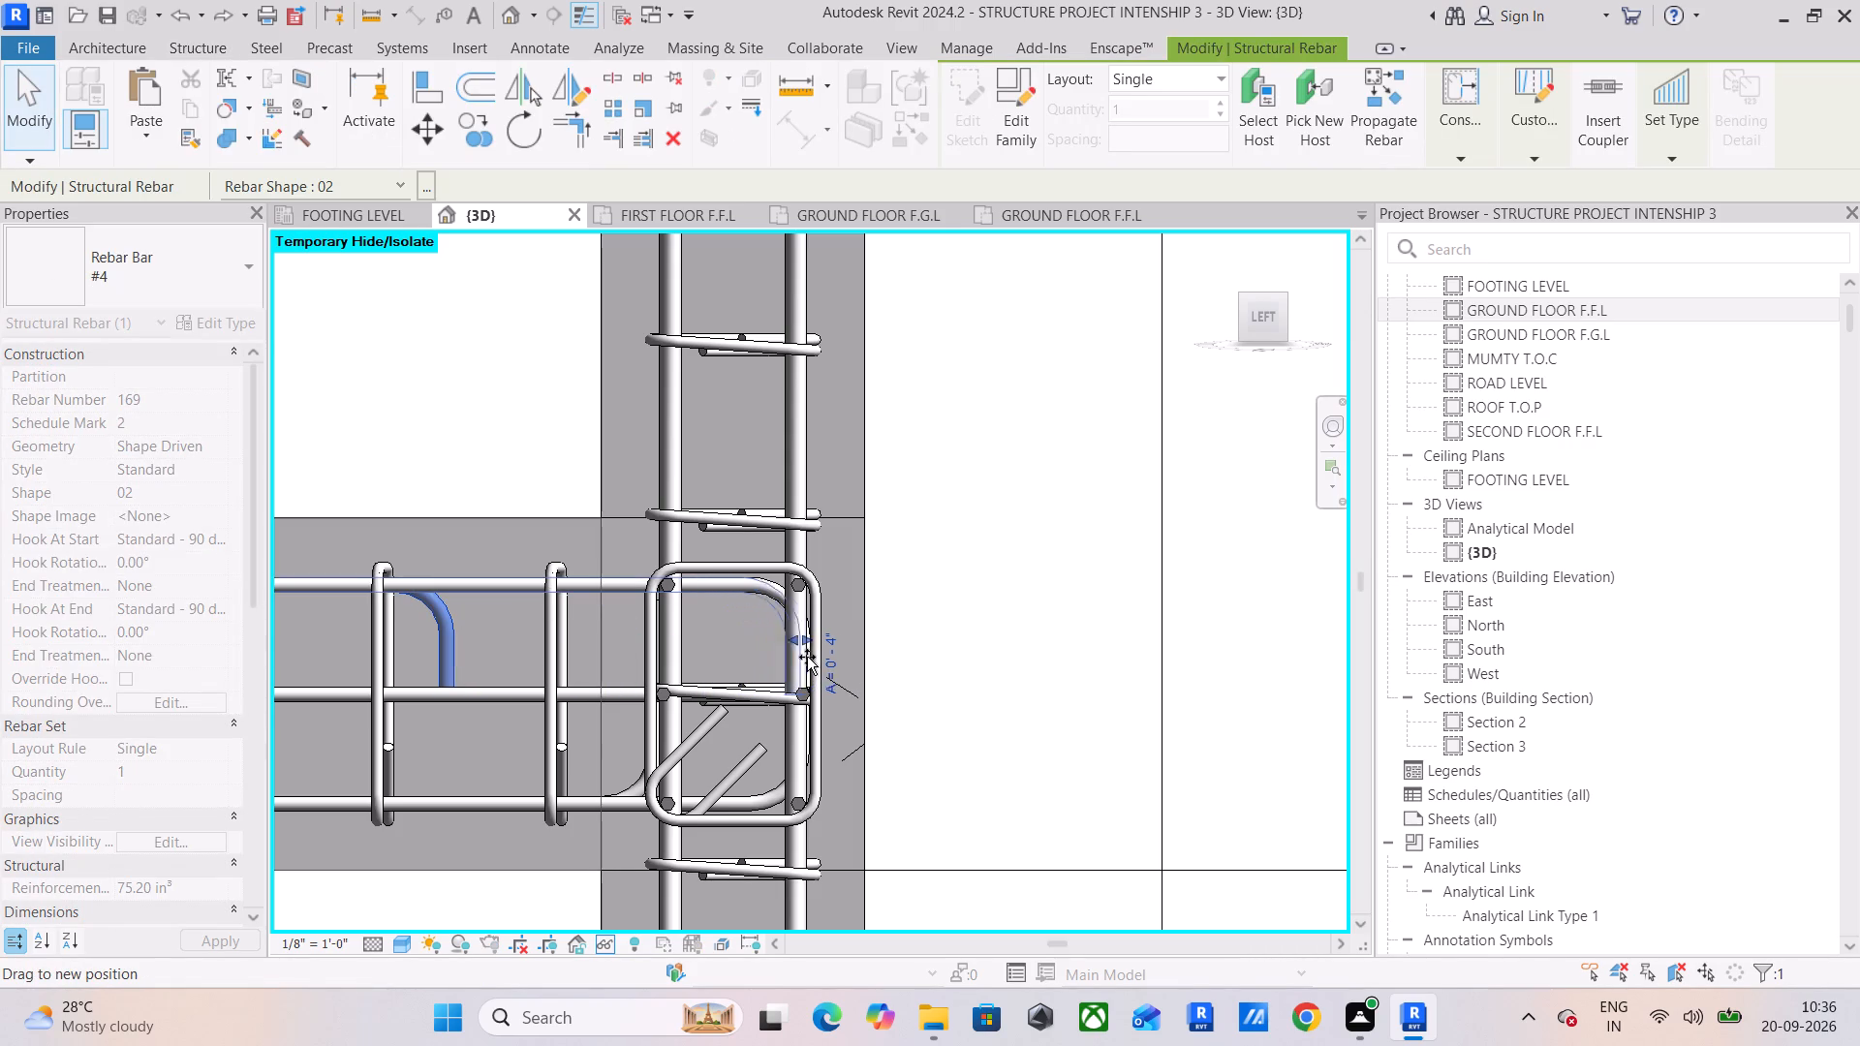
drag(807, 657, 808, 657)
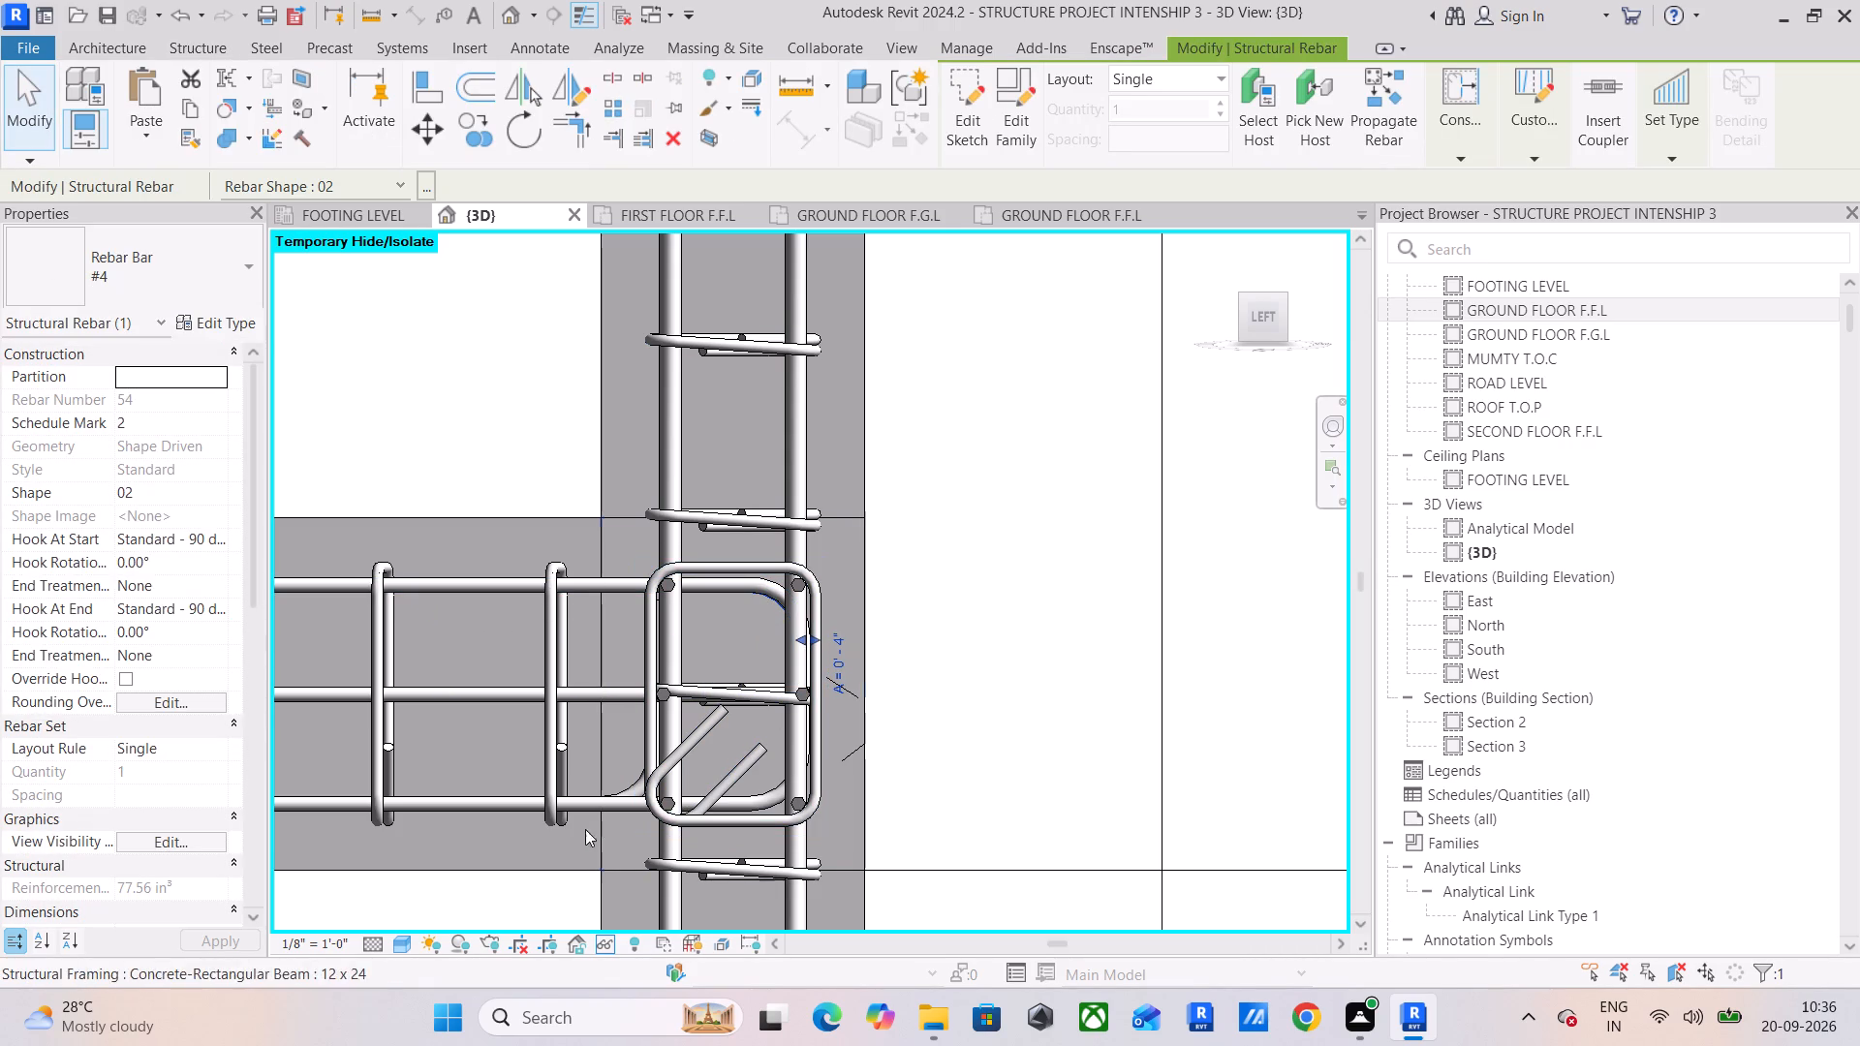
Extend the short bottom #4 hooked bar across the end column to line up with the hooks near its outer face.
click(622, 784)
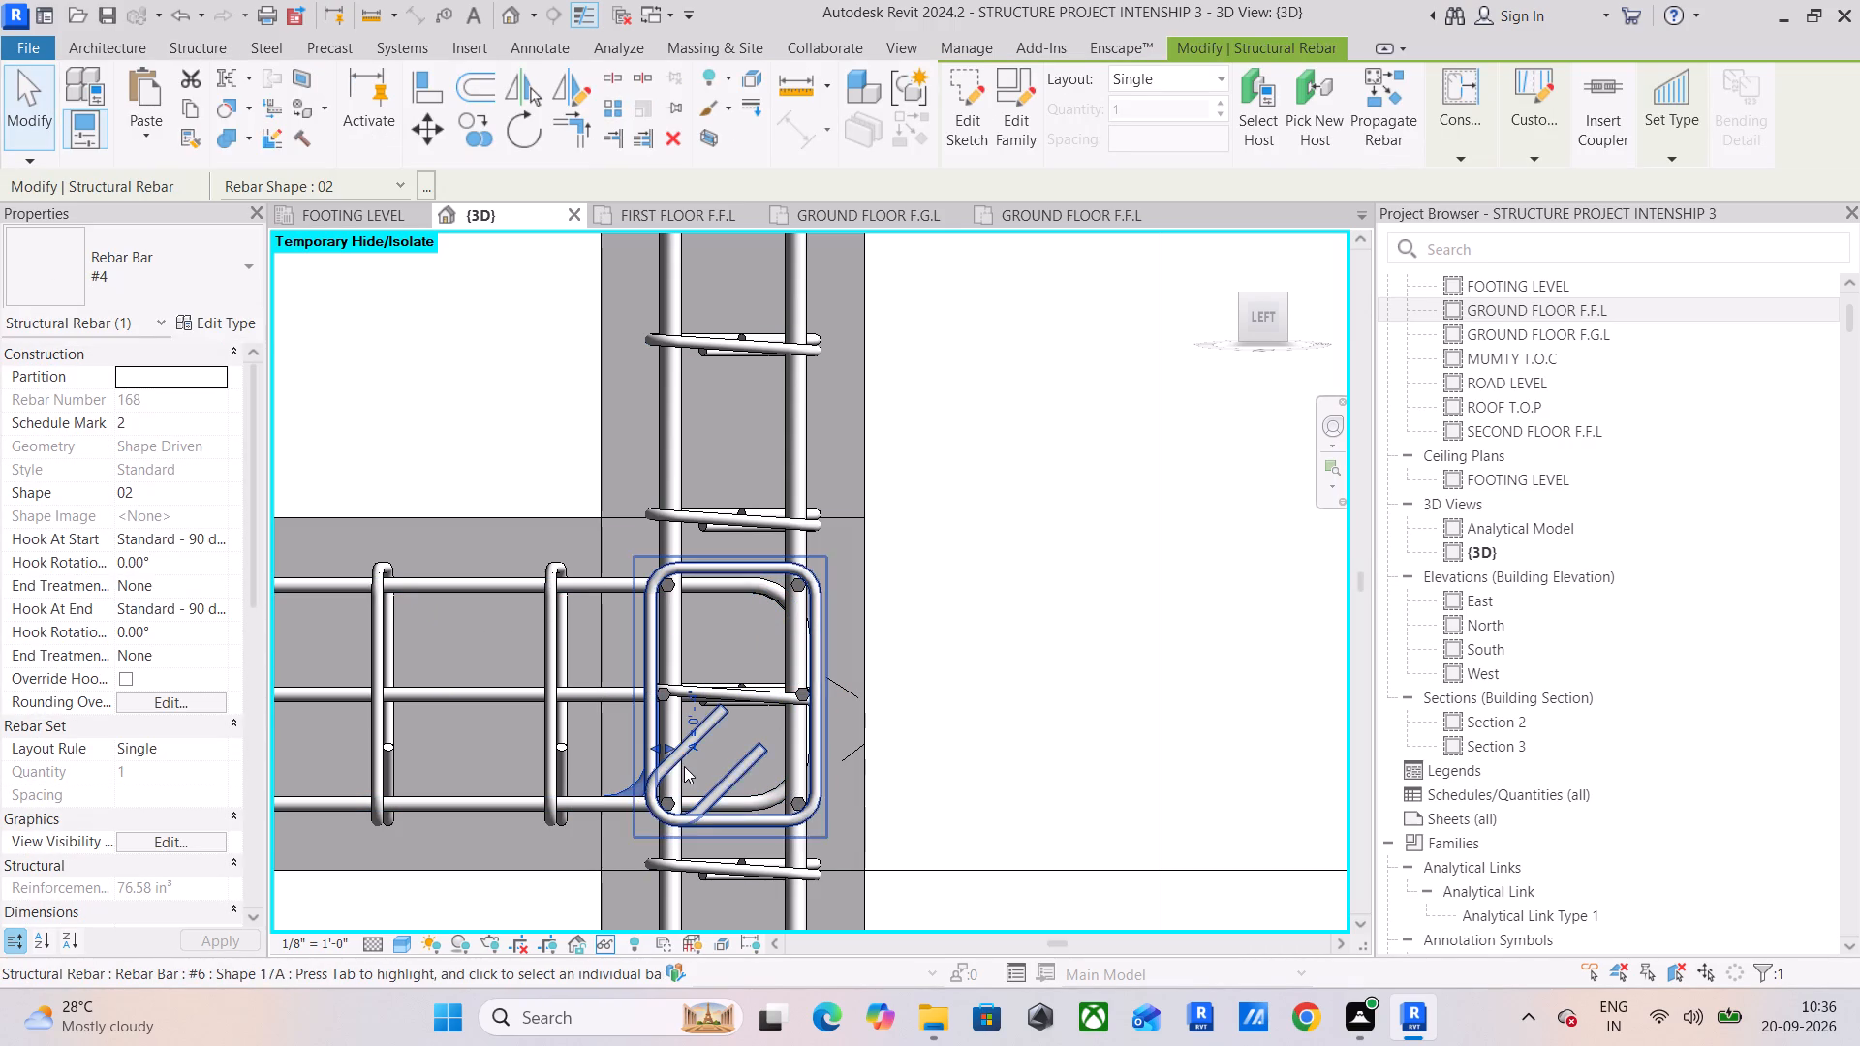
drag(671, 748, 791, 755)
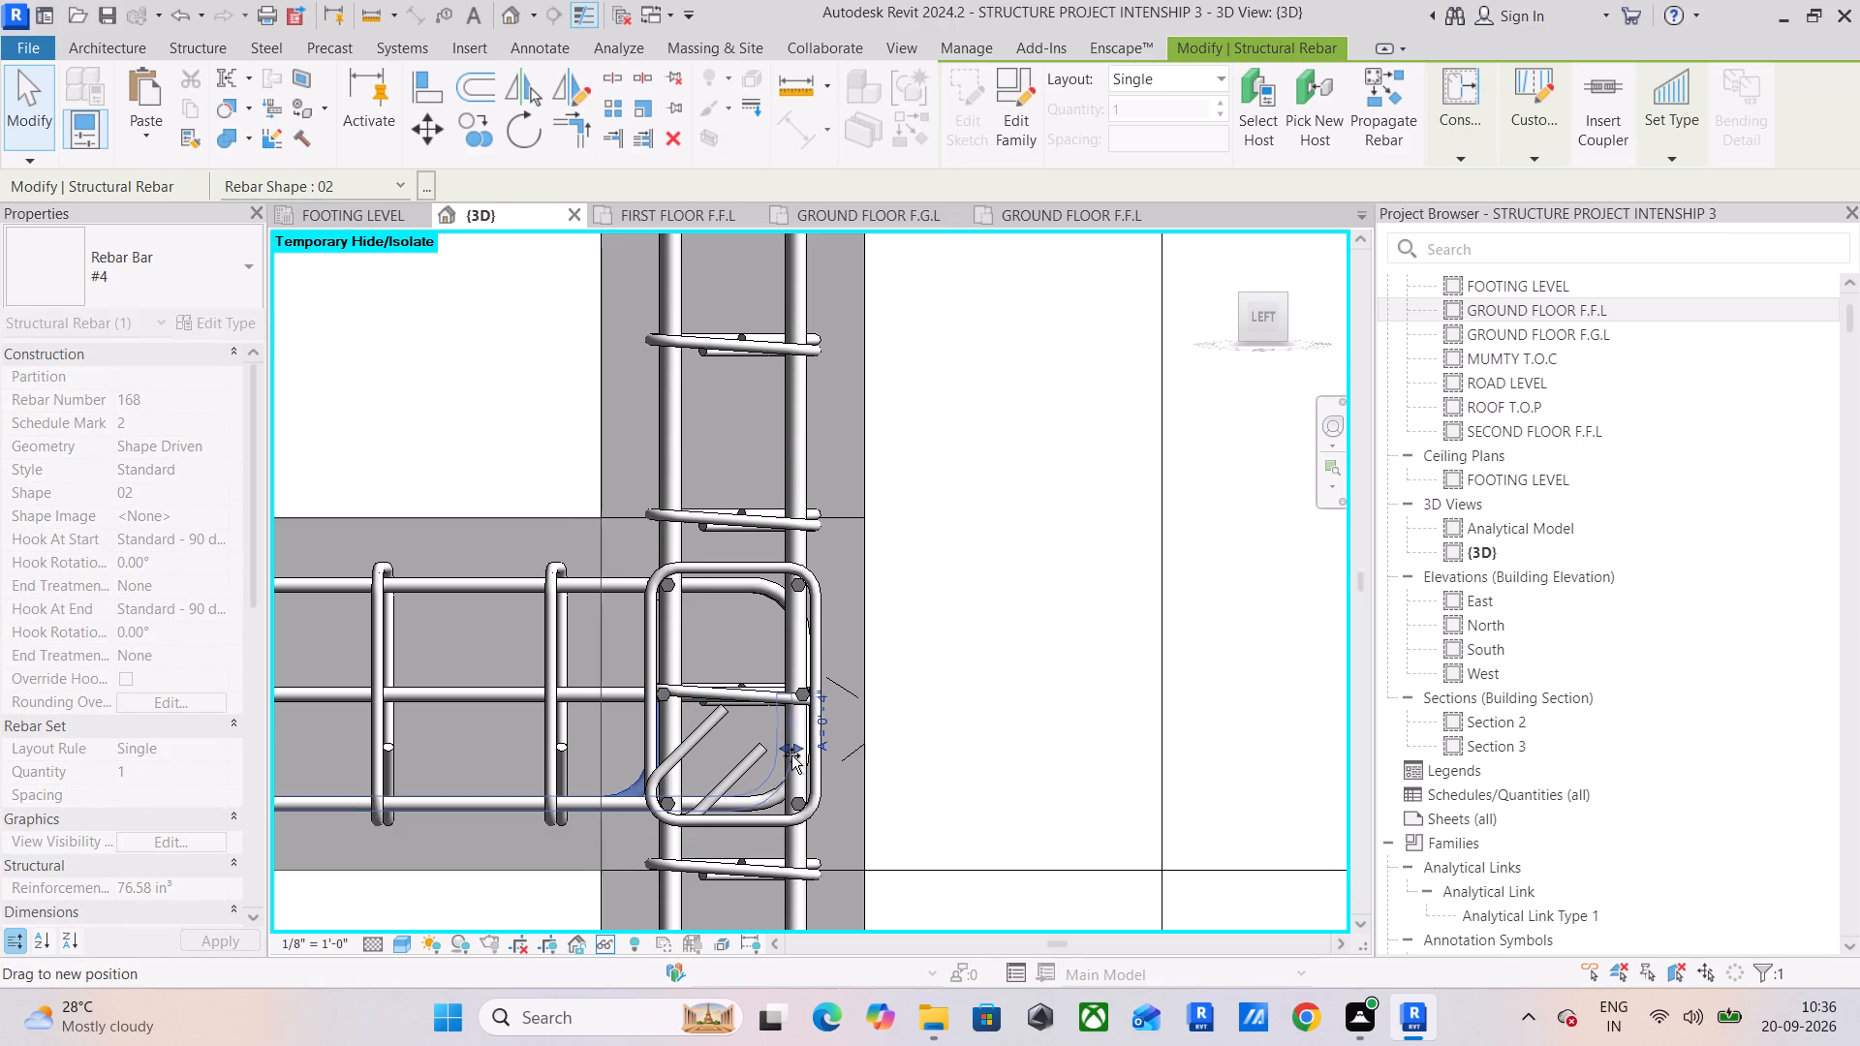
drag(791, 755, 808, 757)
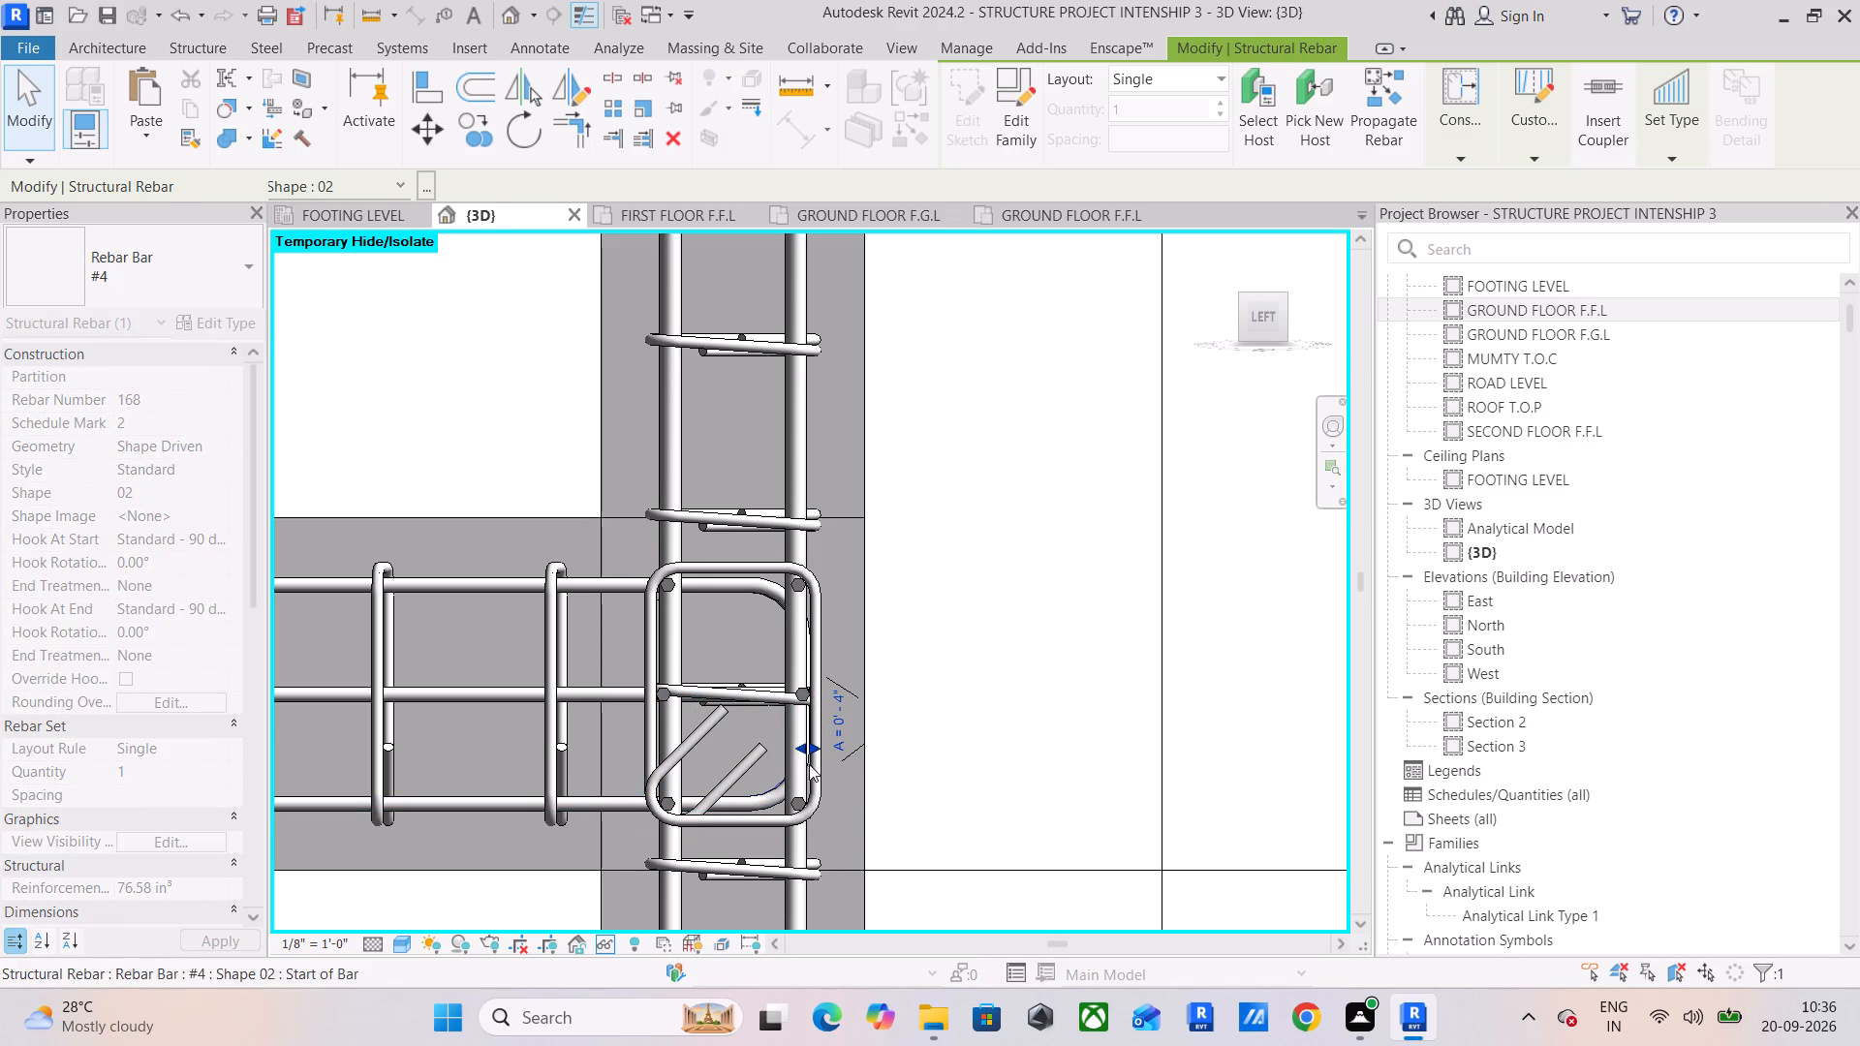
key(Escape)
key(Escape)
key(Escape)
Examine the end column joint and the beam line's stirrups and longitudinal bars across the spans.
scroll(898, 818, down, 4)
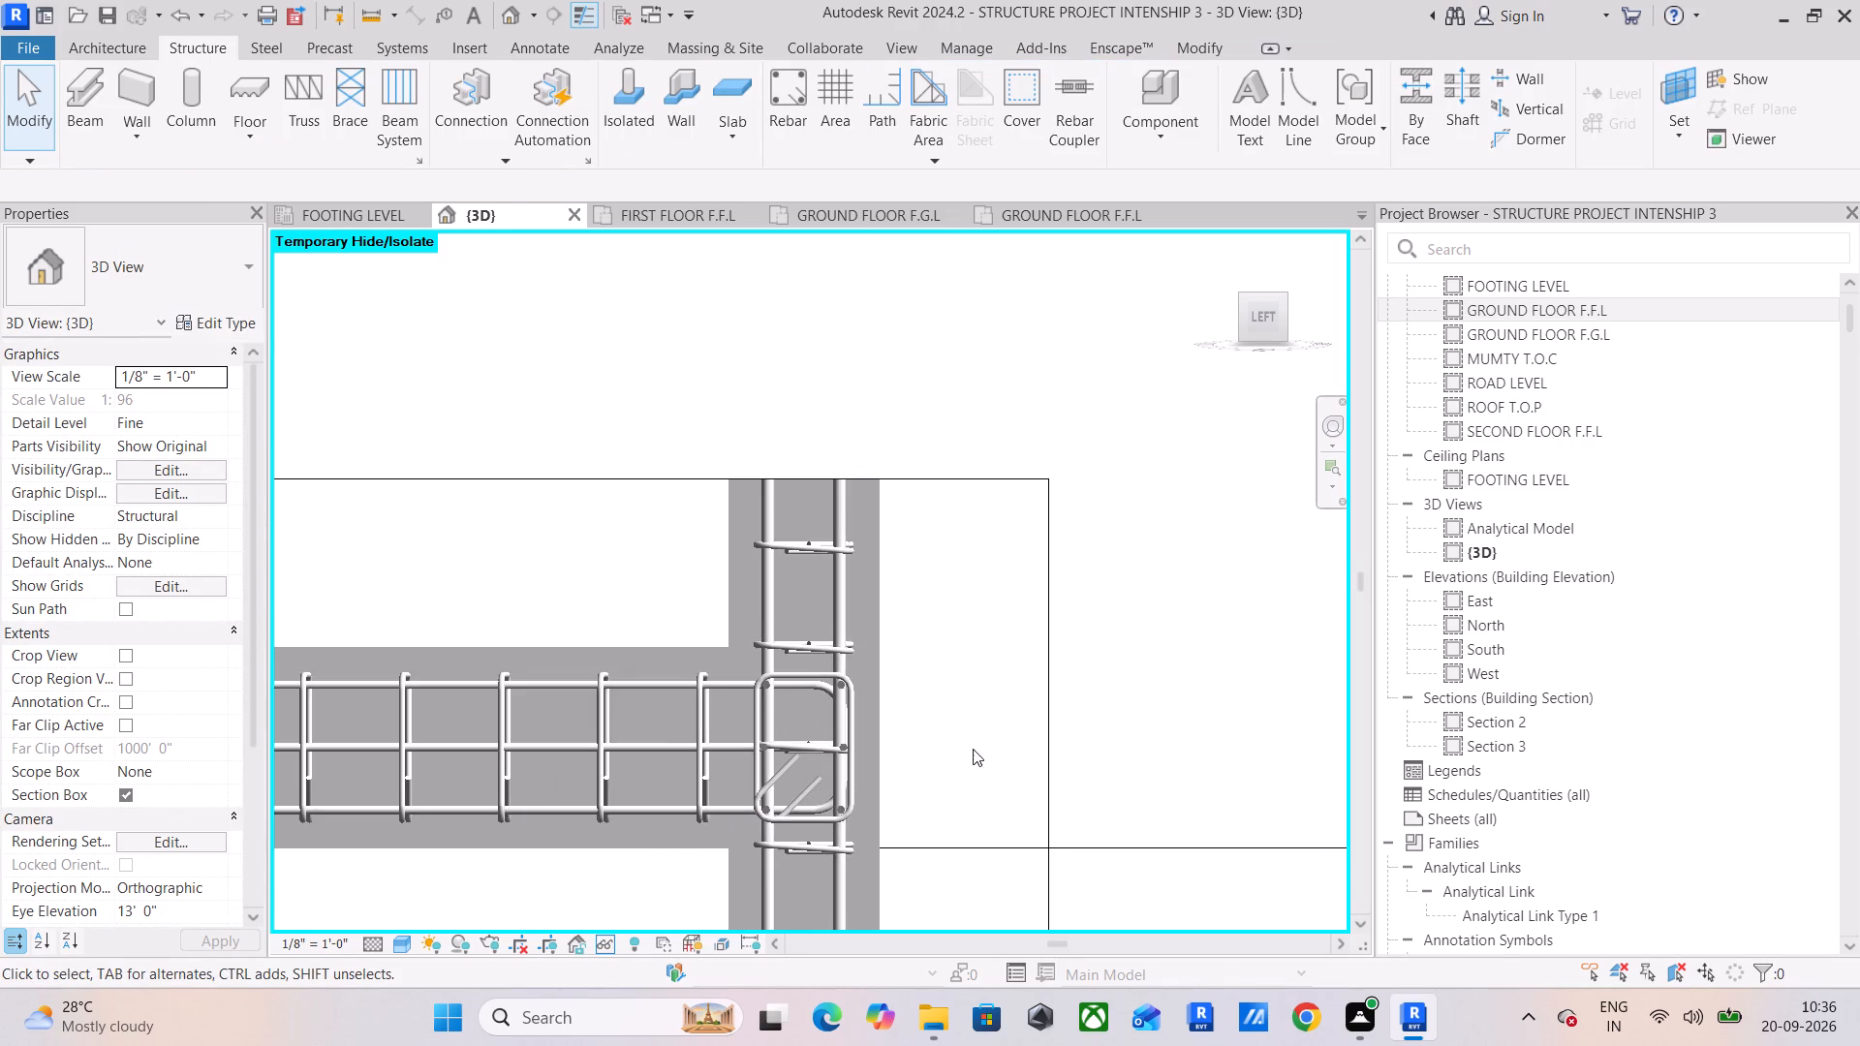
middle_drag(973, 749, 1174, 625)
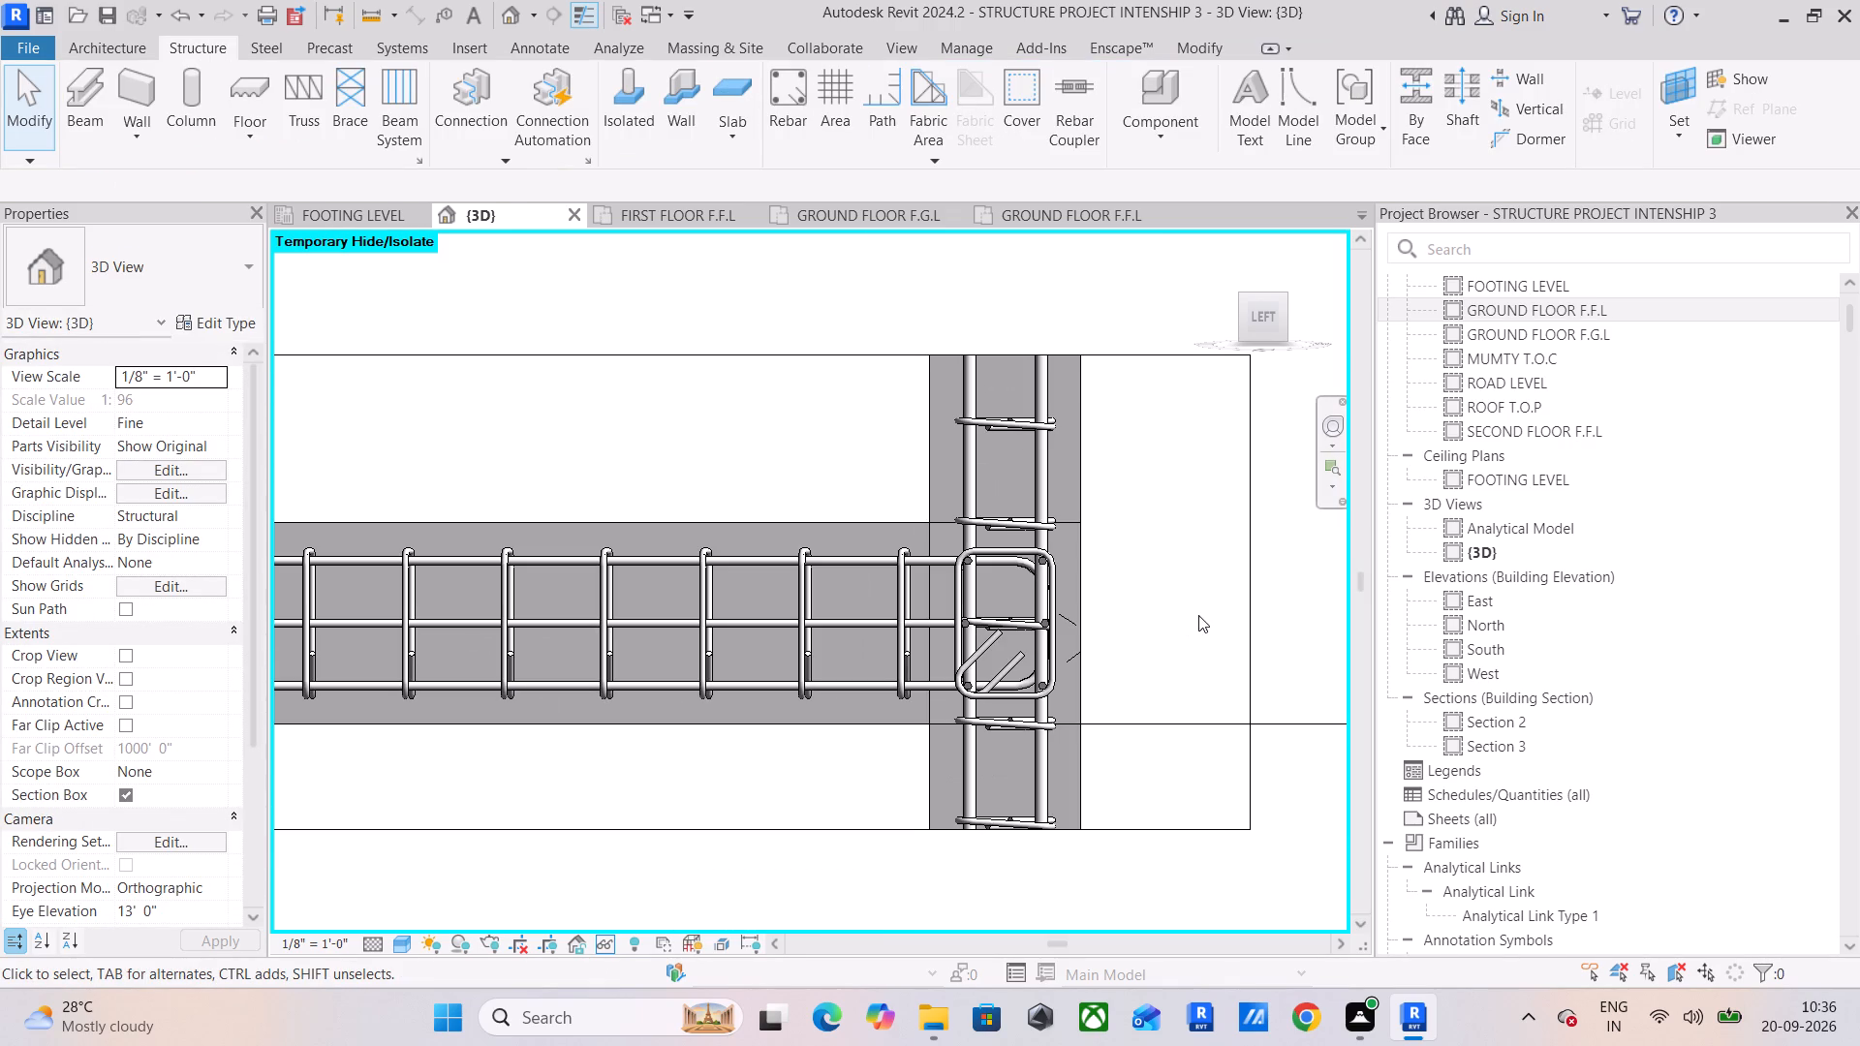
scroll(1198, 615, down, 4)
middle_drag(1186, 620, 1097, 649)
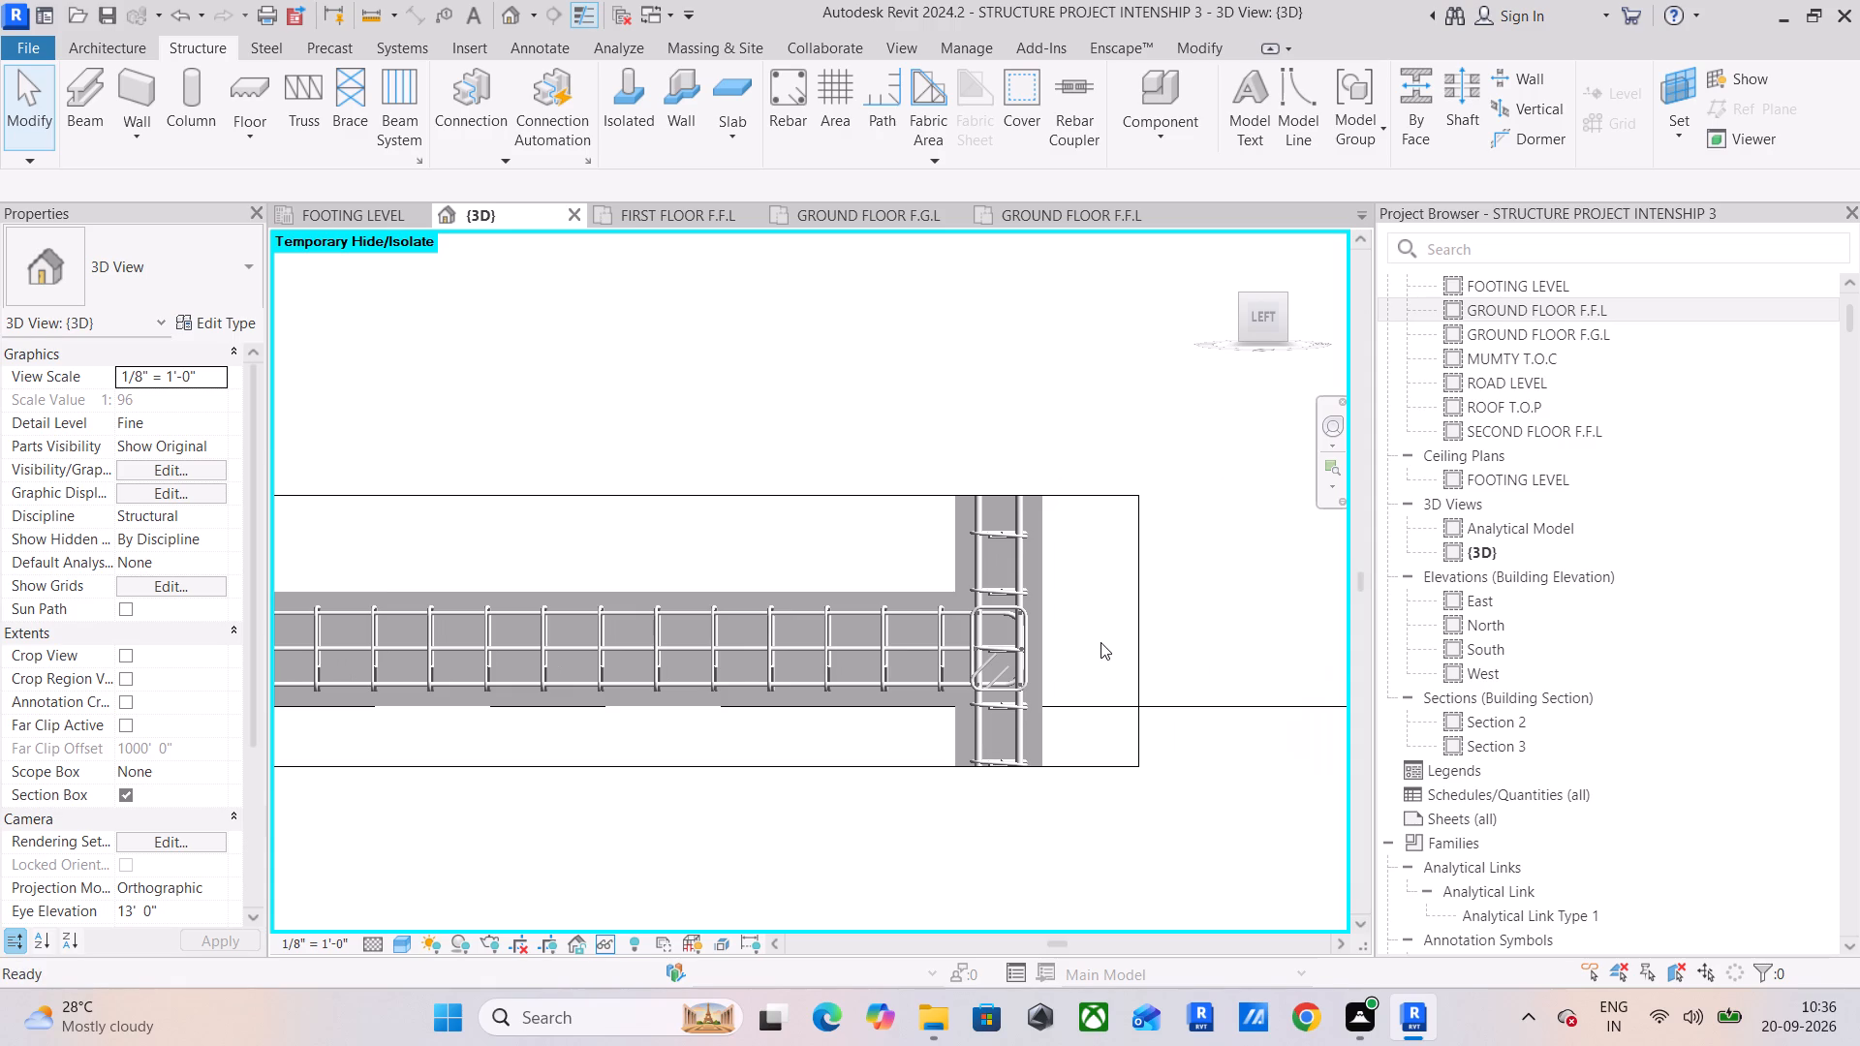
scroll(1100, 642, down, 4)
middle_drag(1100, 641, 1166, 624)
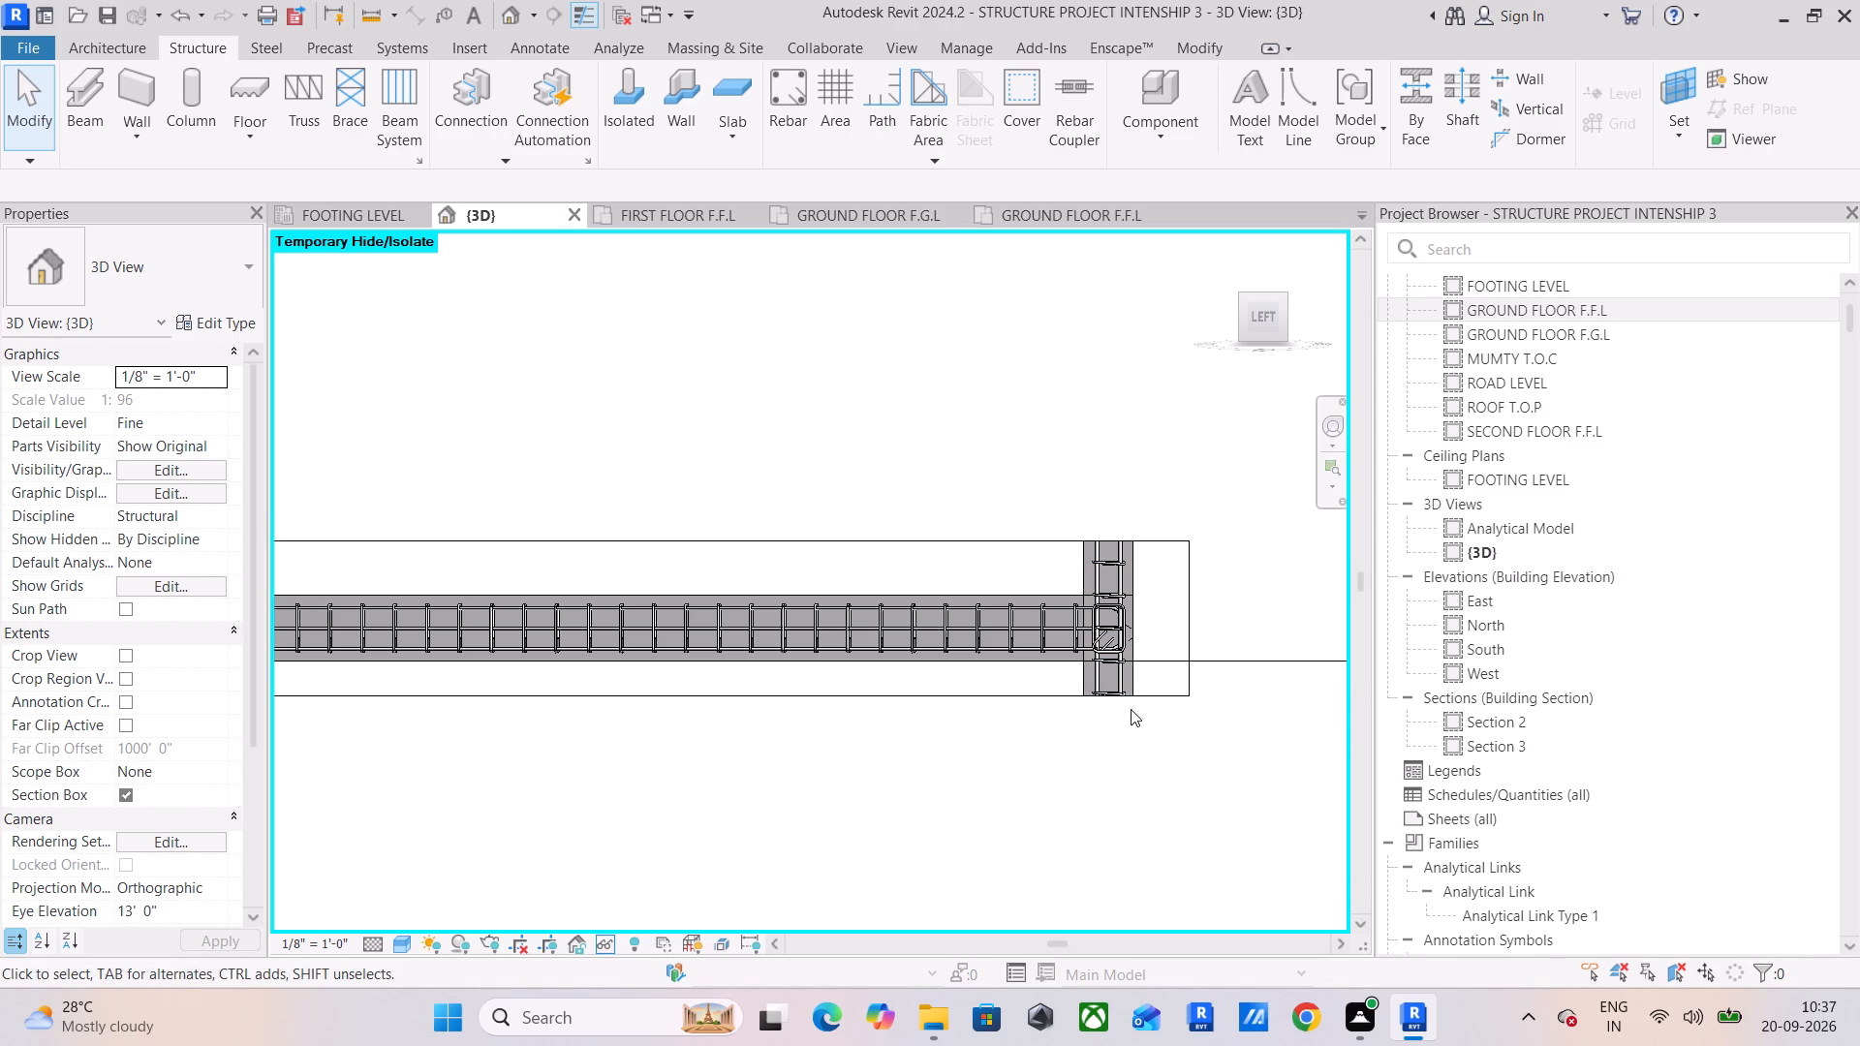
scroll(1166, 609, up, 6)
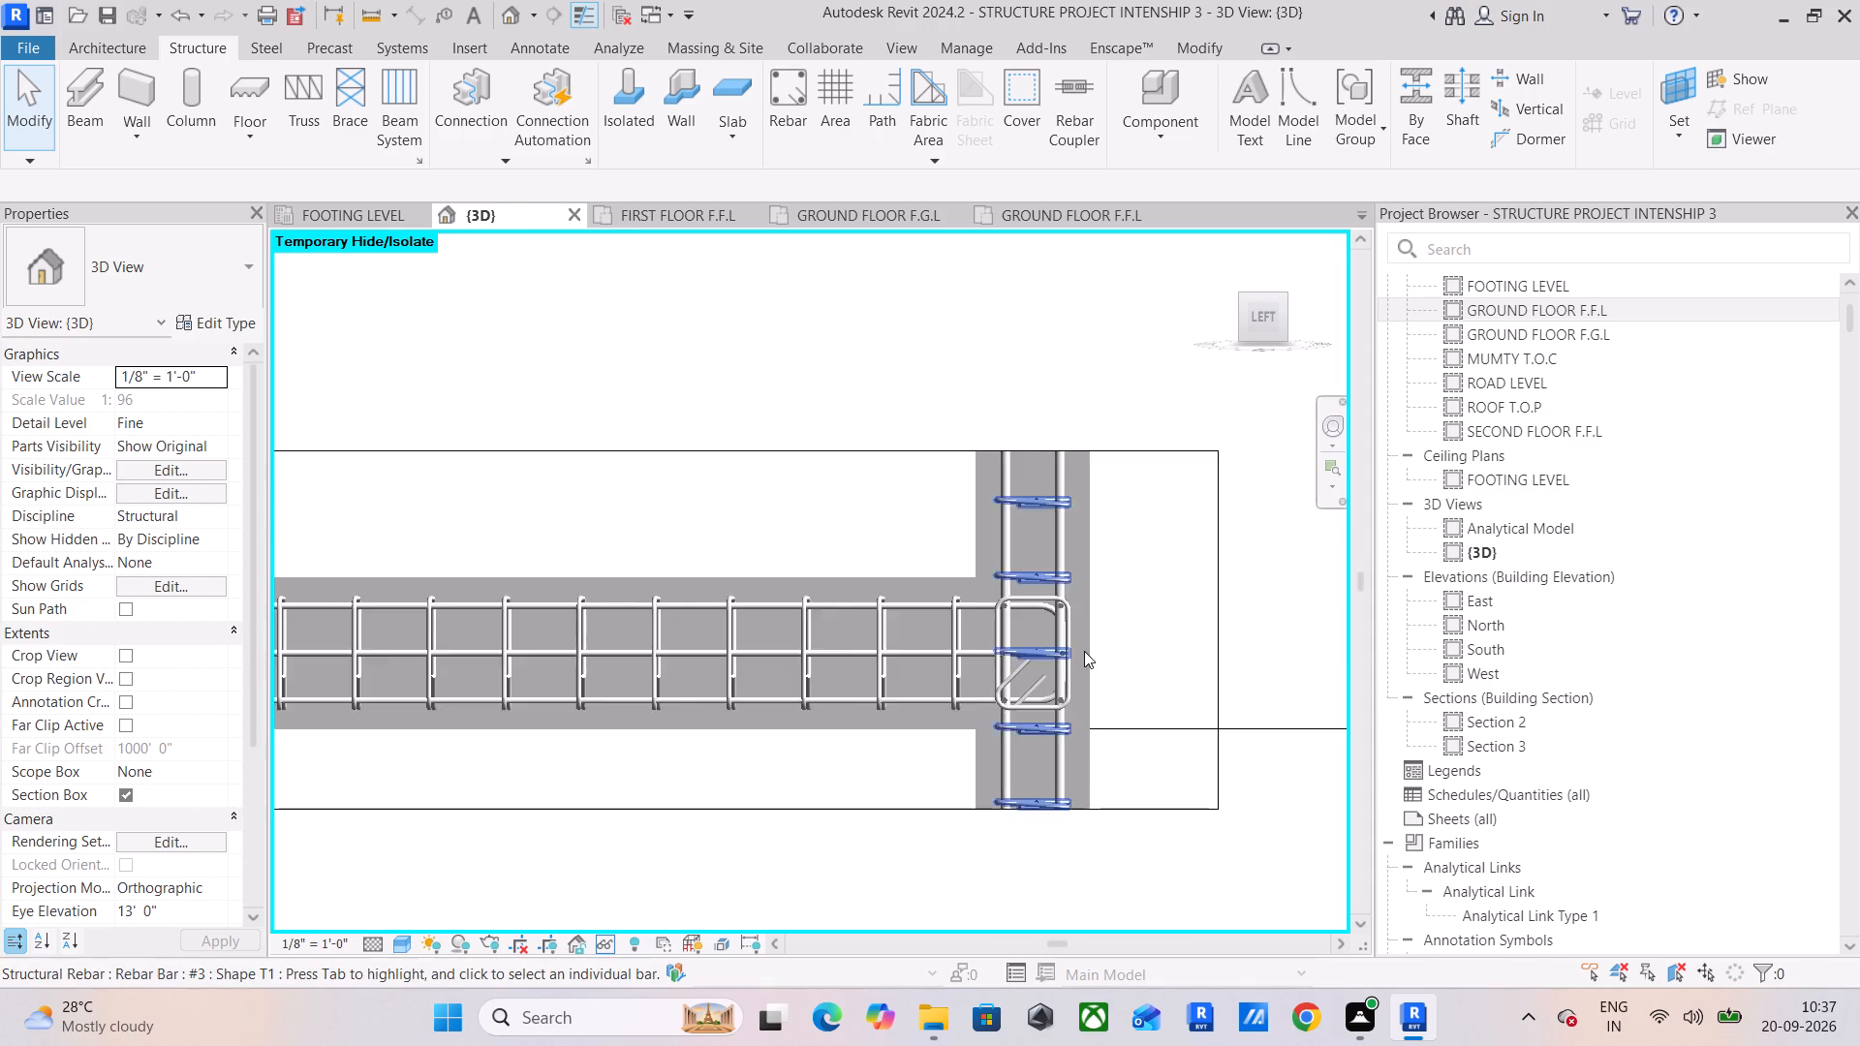
scroll(1084, 651, up, 5)
scroll(882, 658, down, 2)
scroll(796, 628, down, 2)
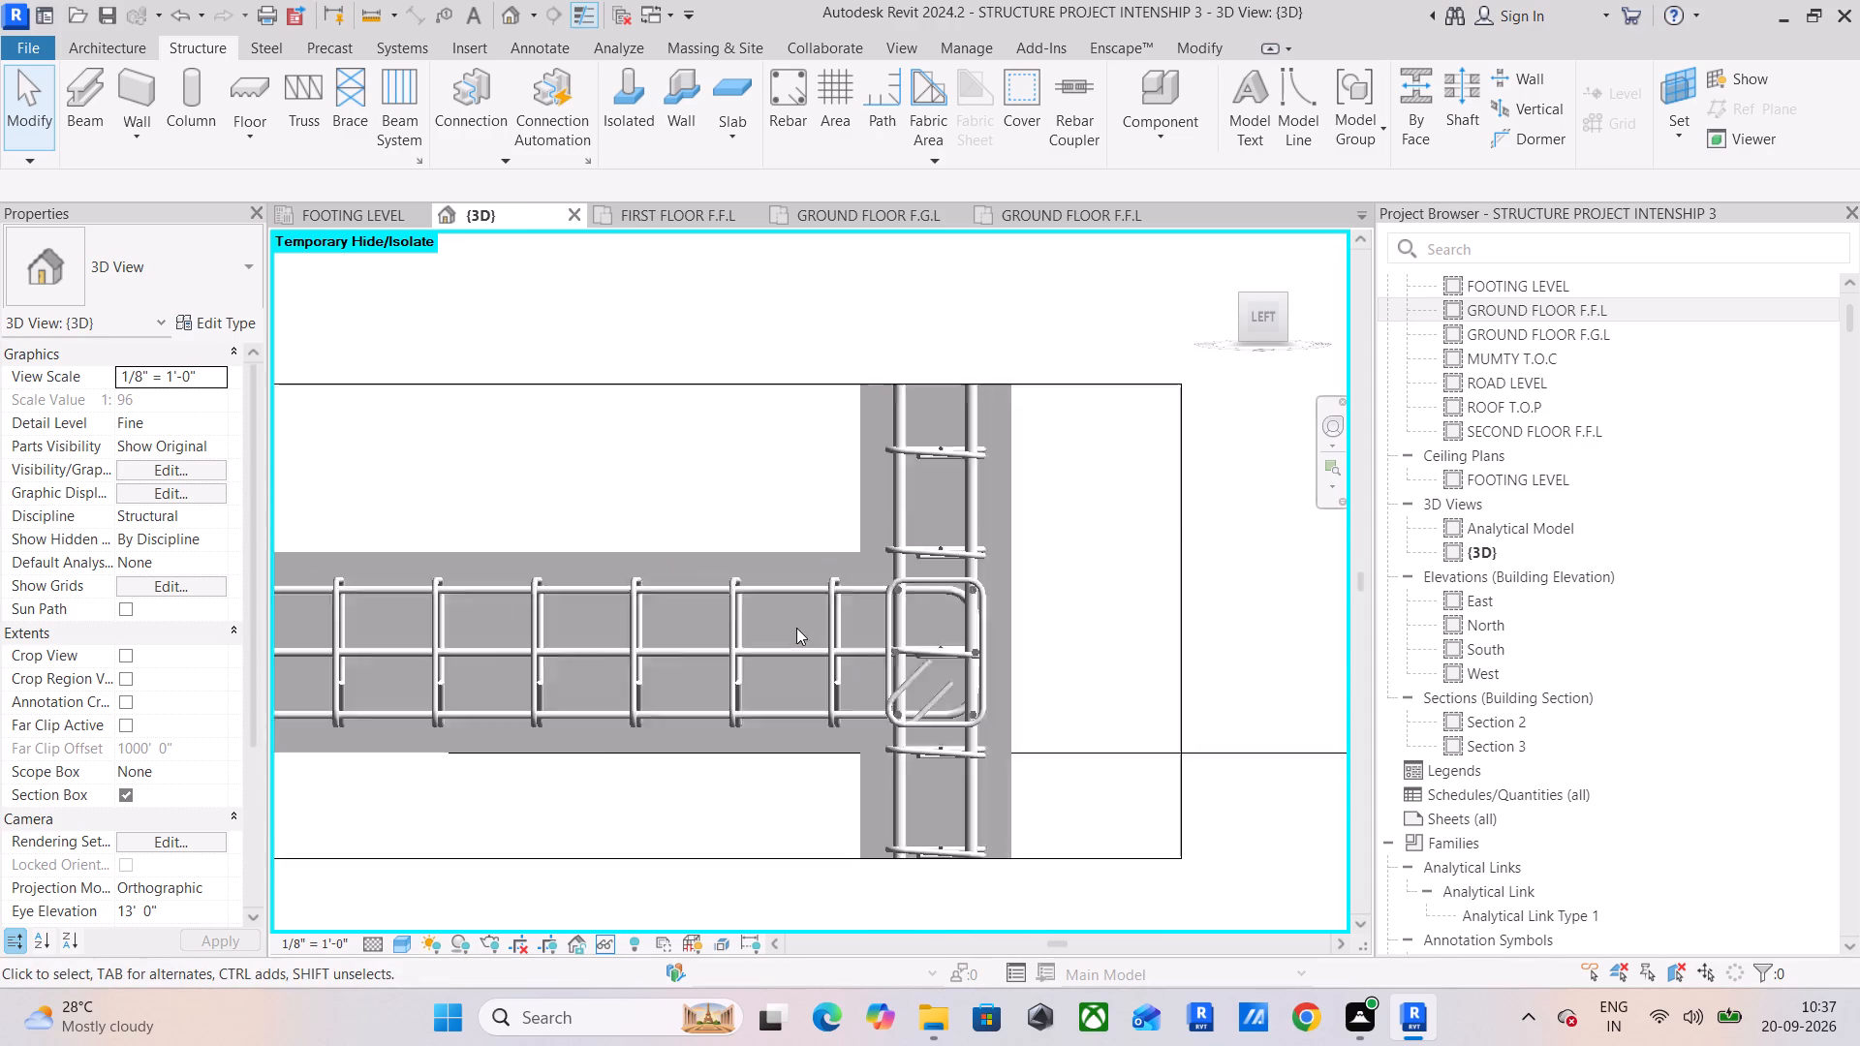
scroll(796, 628, down, 3)
middle_drag(796, 628, 1091, 603)
scroll(1056, 609, down, 5)
middle_drag(922, 681, 1107, 665)
scroll(951, 691, down, 2)
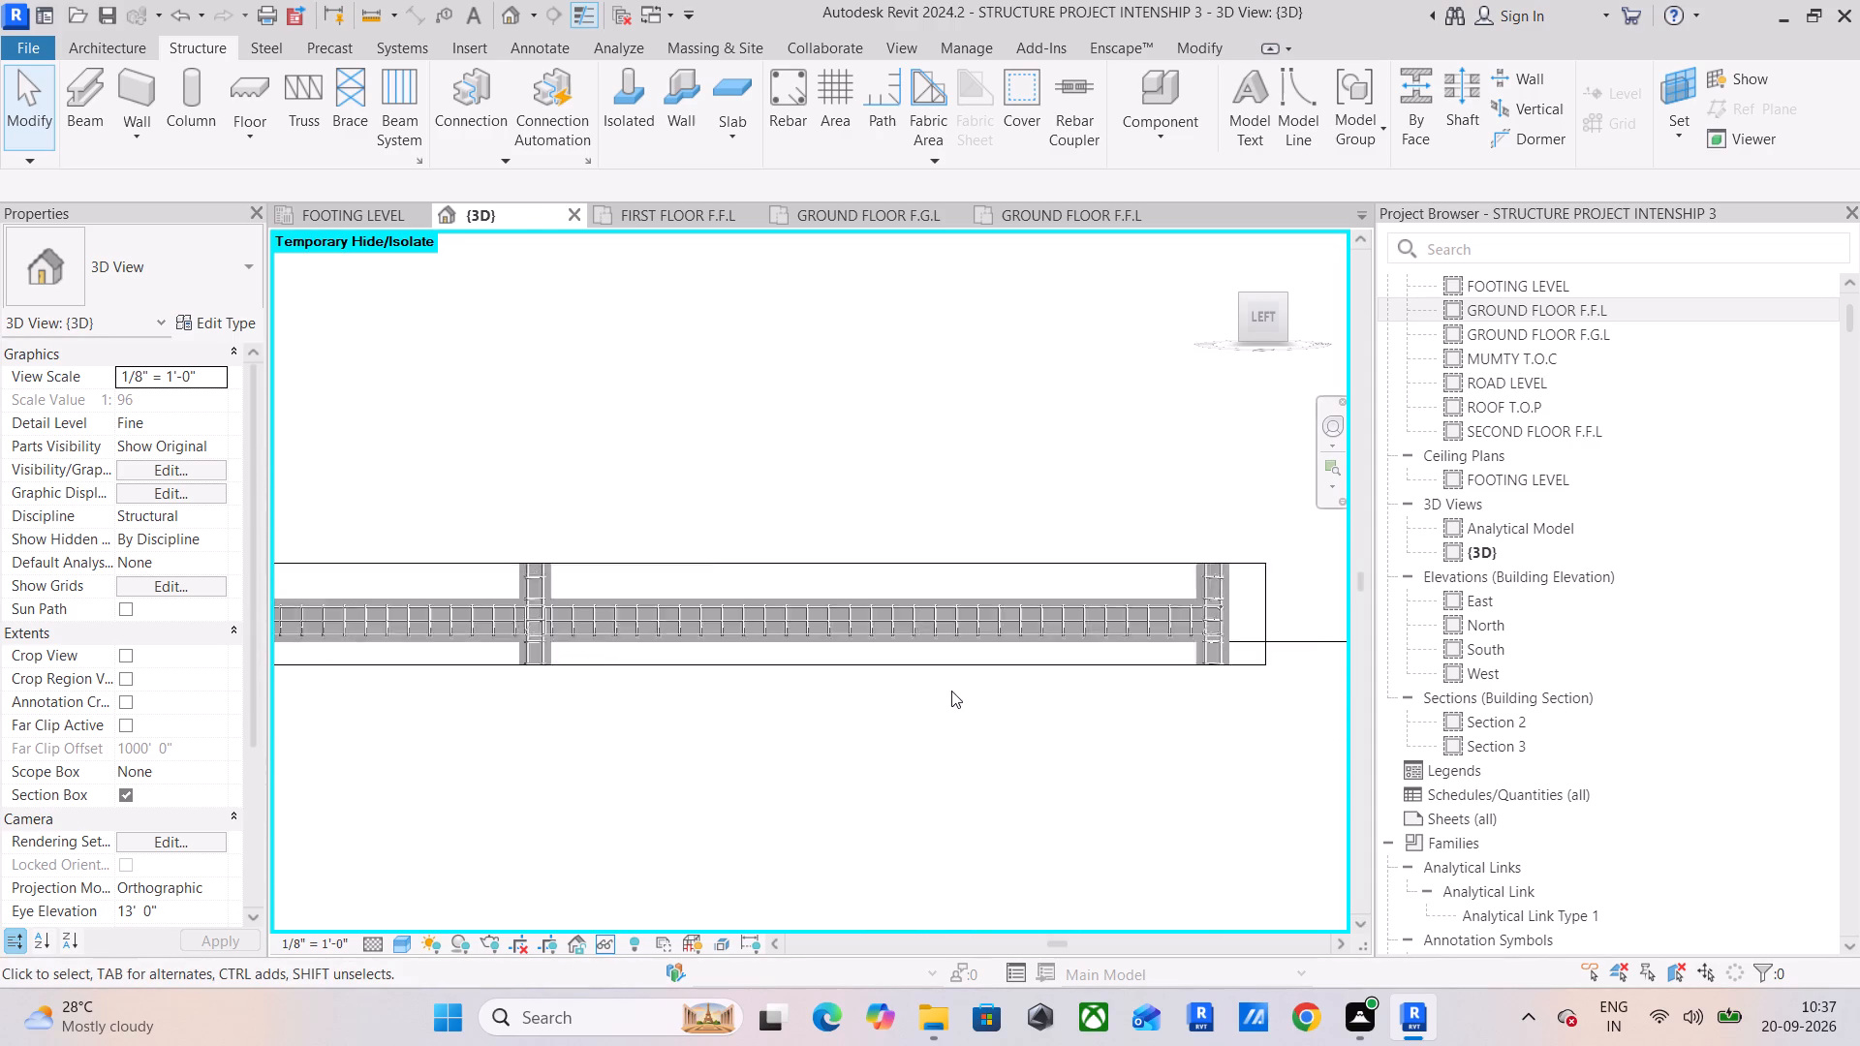
scroll(951, 691, down, 1)
middle_drag(950, 691, 1057, 705)
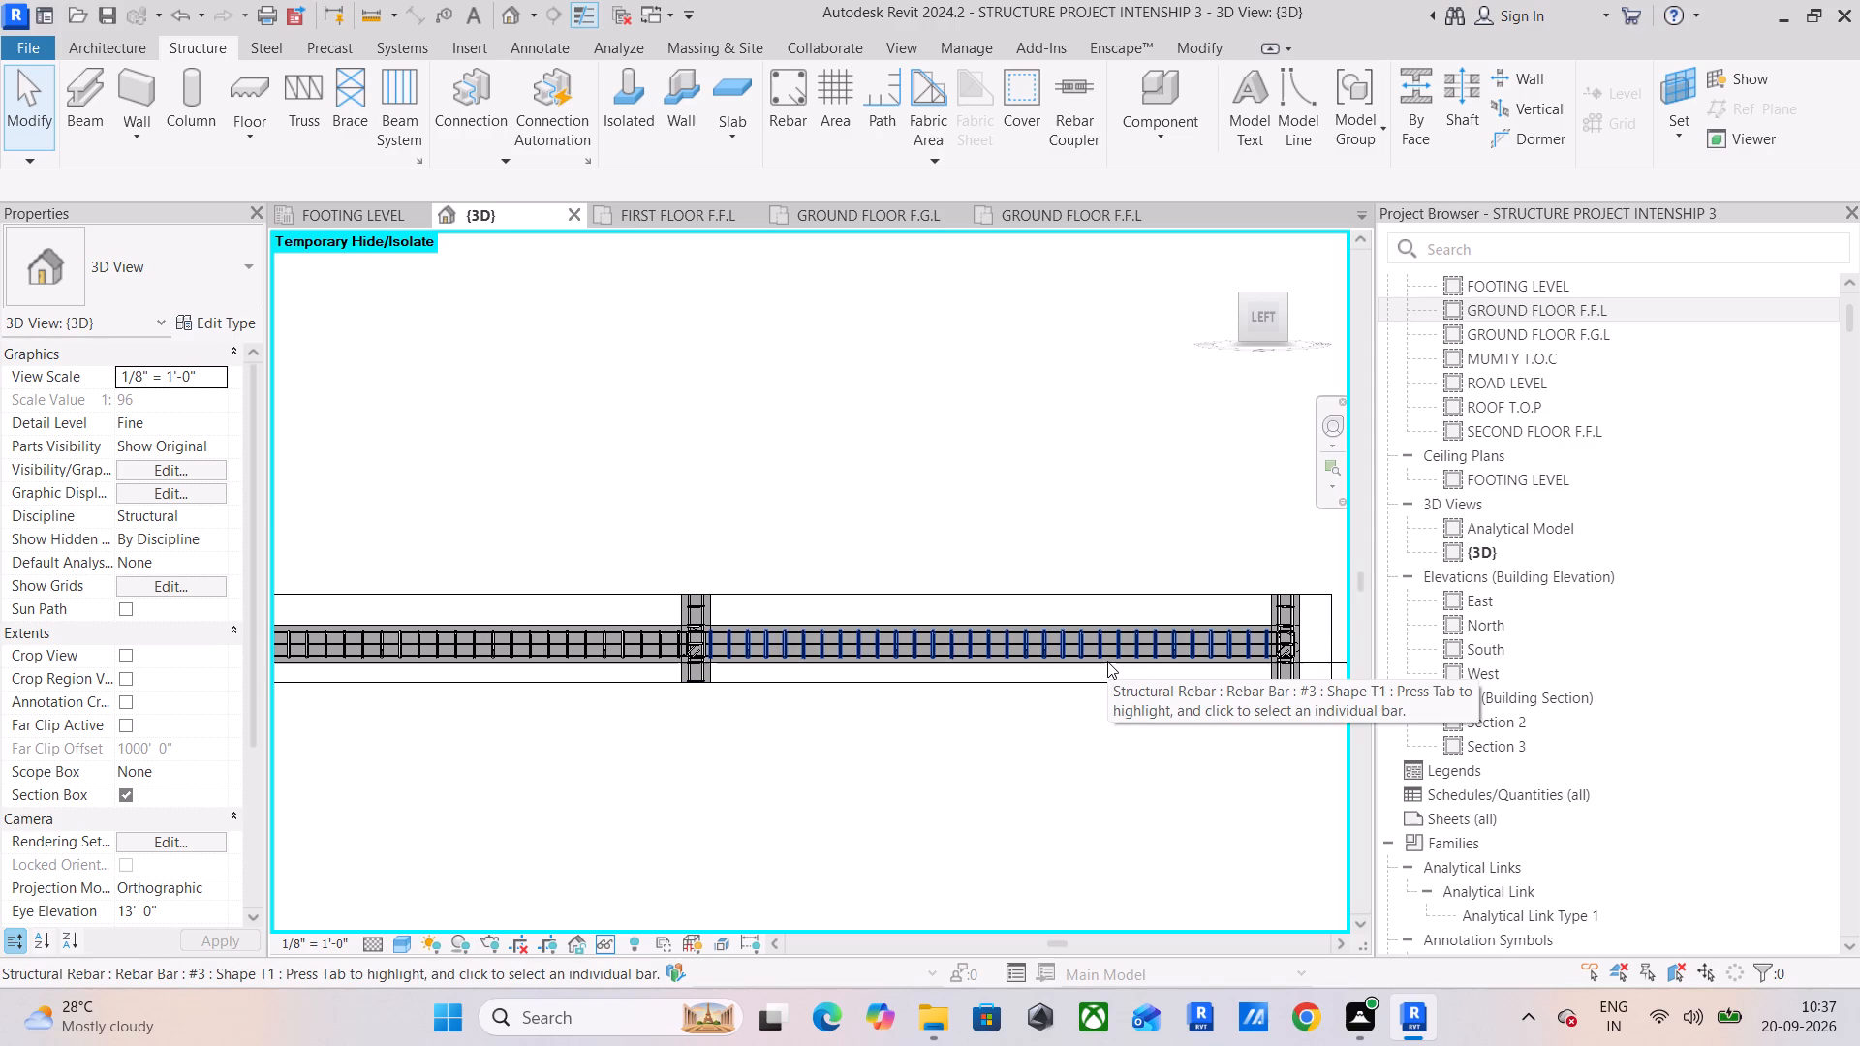
Turn off the 3D view's section box.
click(125, 795)
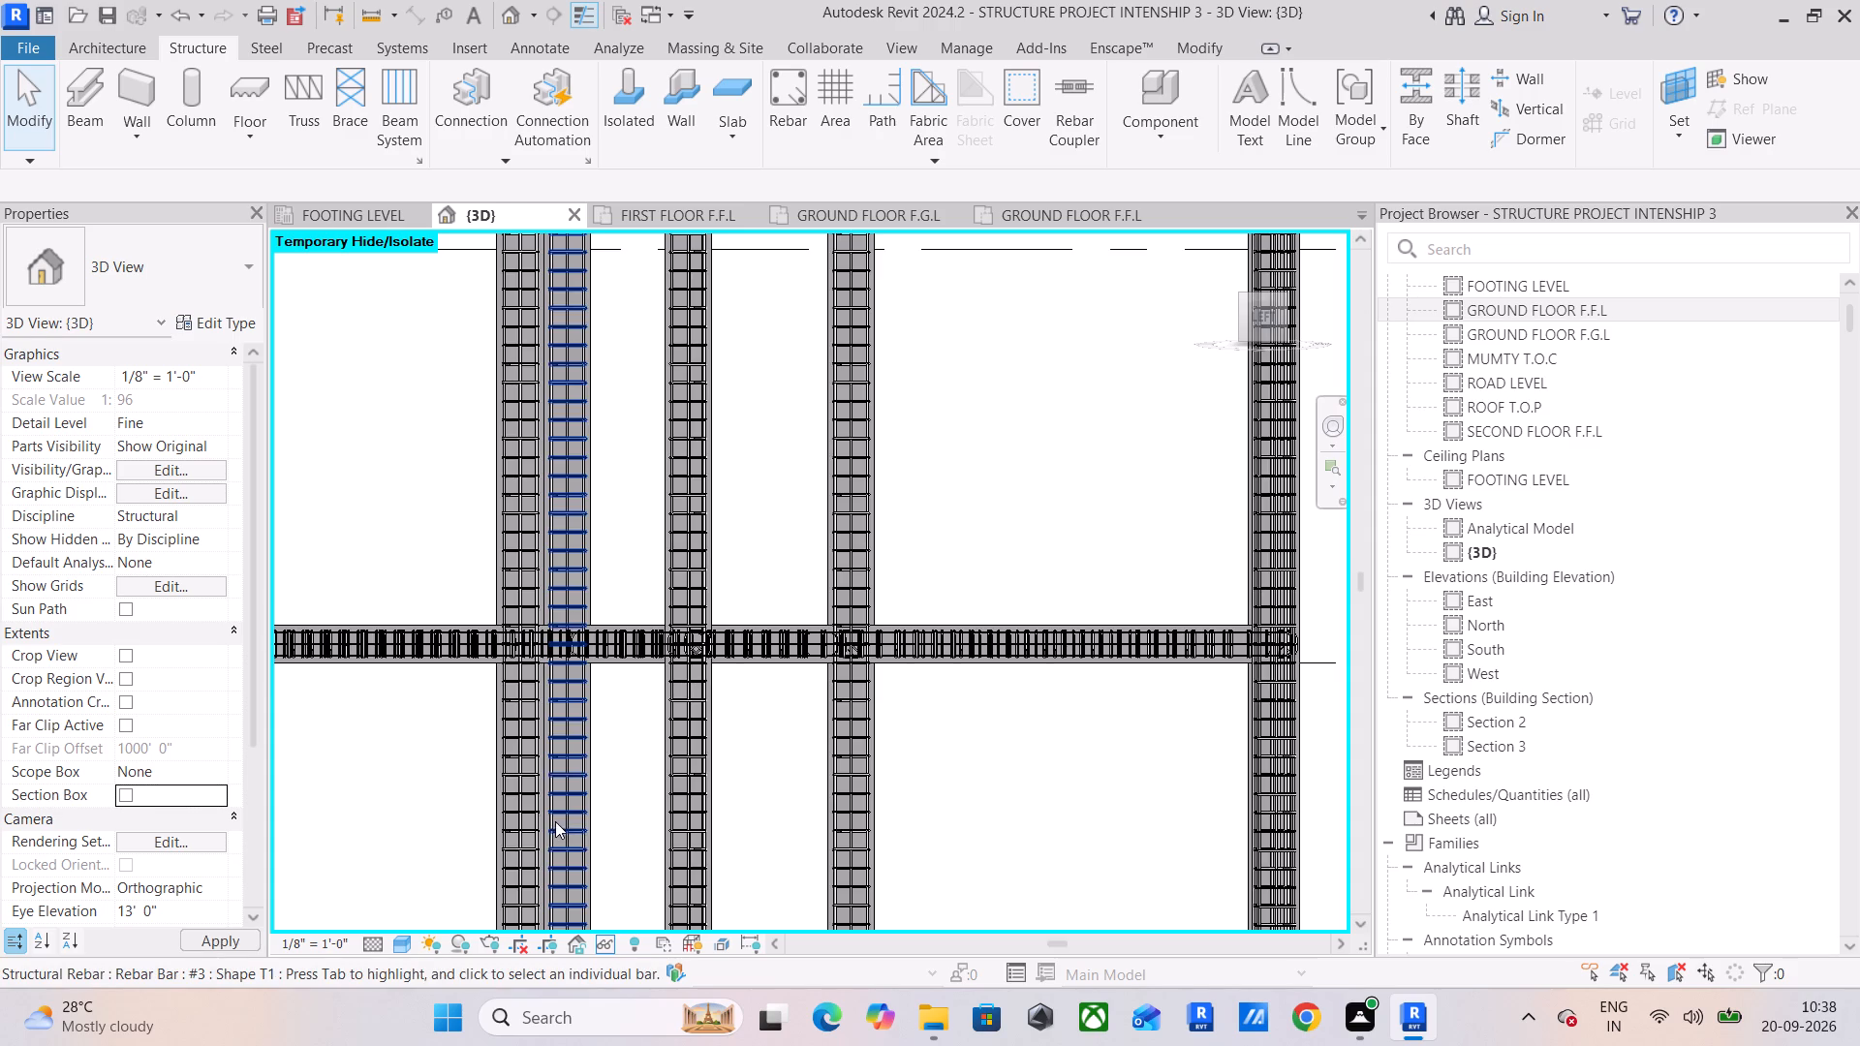
Enclose the 12 x 24 first-floor beam between the two columns in a section box fitted around the selected beam.
scroll(1029, 827, down, 2)
drag(1273, 327, 1273, 352)
scroll(685, 736, down, 3)
middle_drag(684, 736, 673, 829)
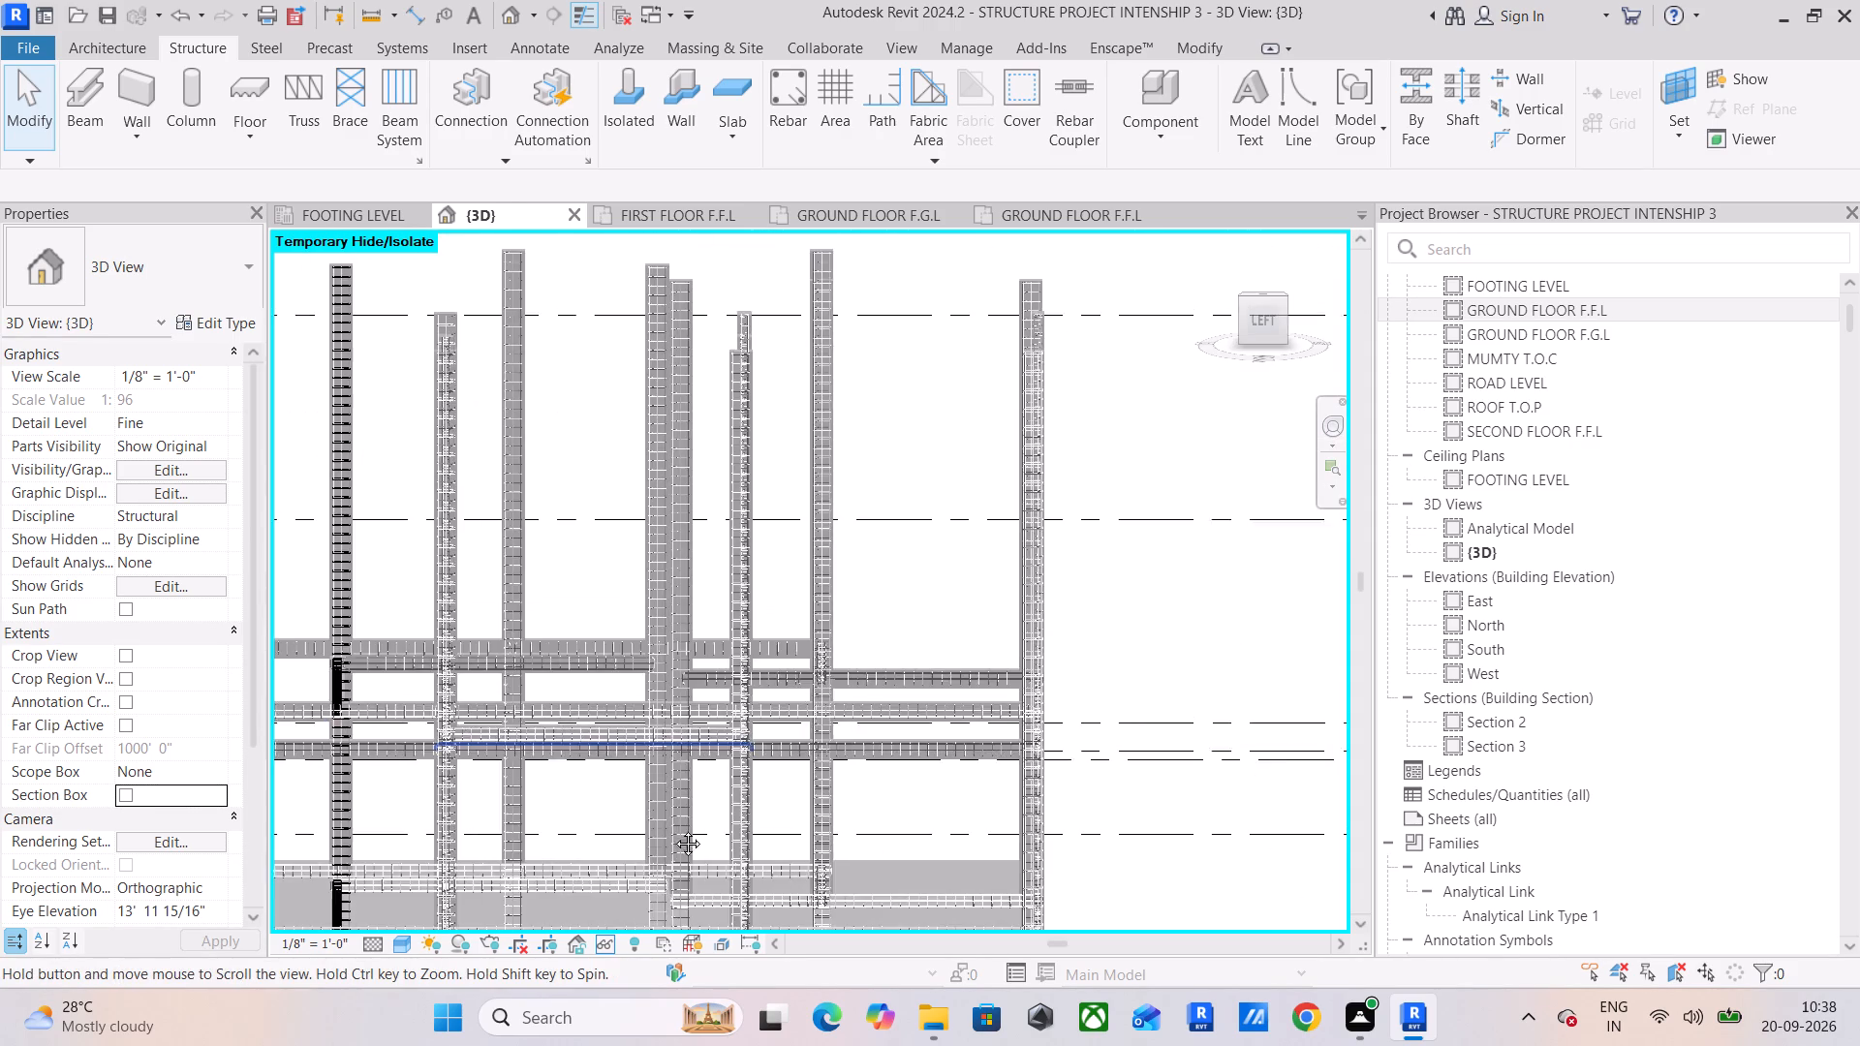
middle_drag(673, 829, 678, 901)
scroll(934, 828, up, 9)
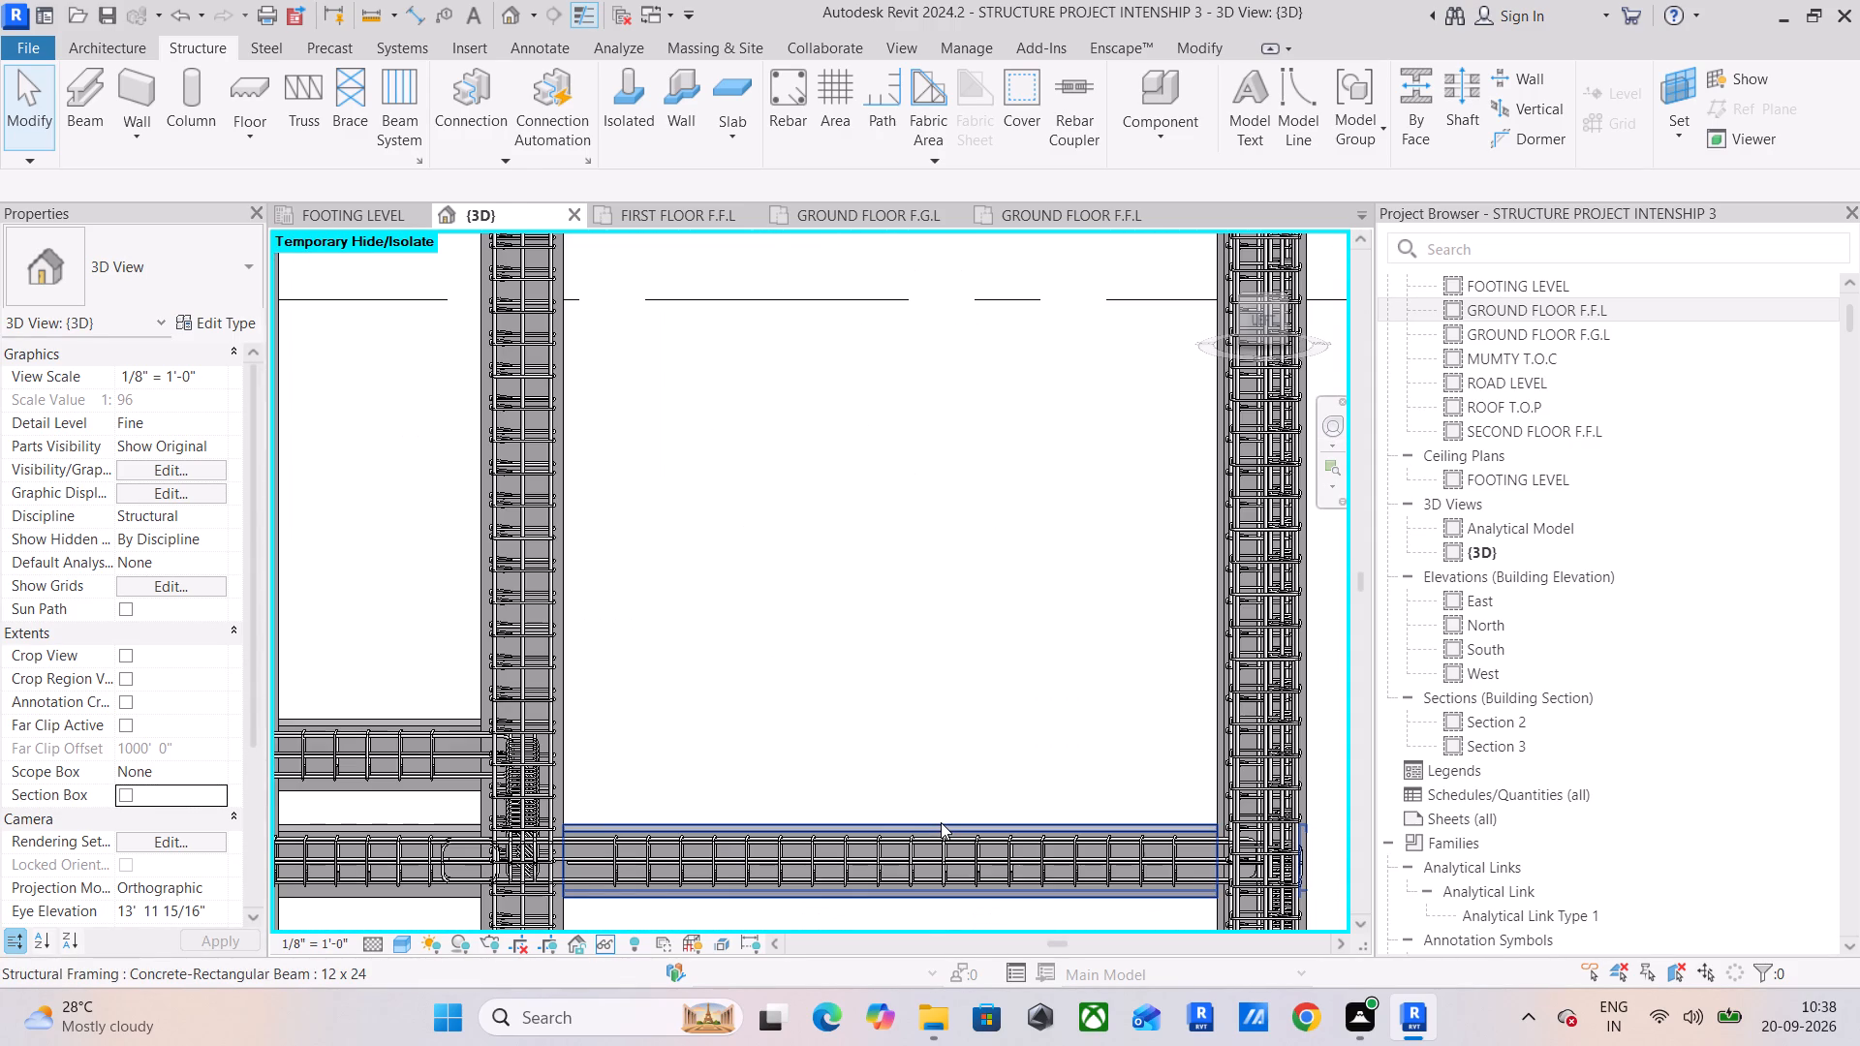
click(941, 822)
click(747, 137)
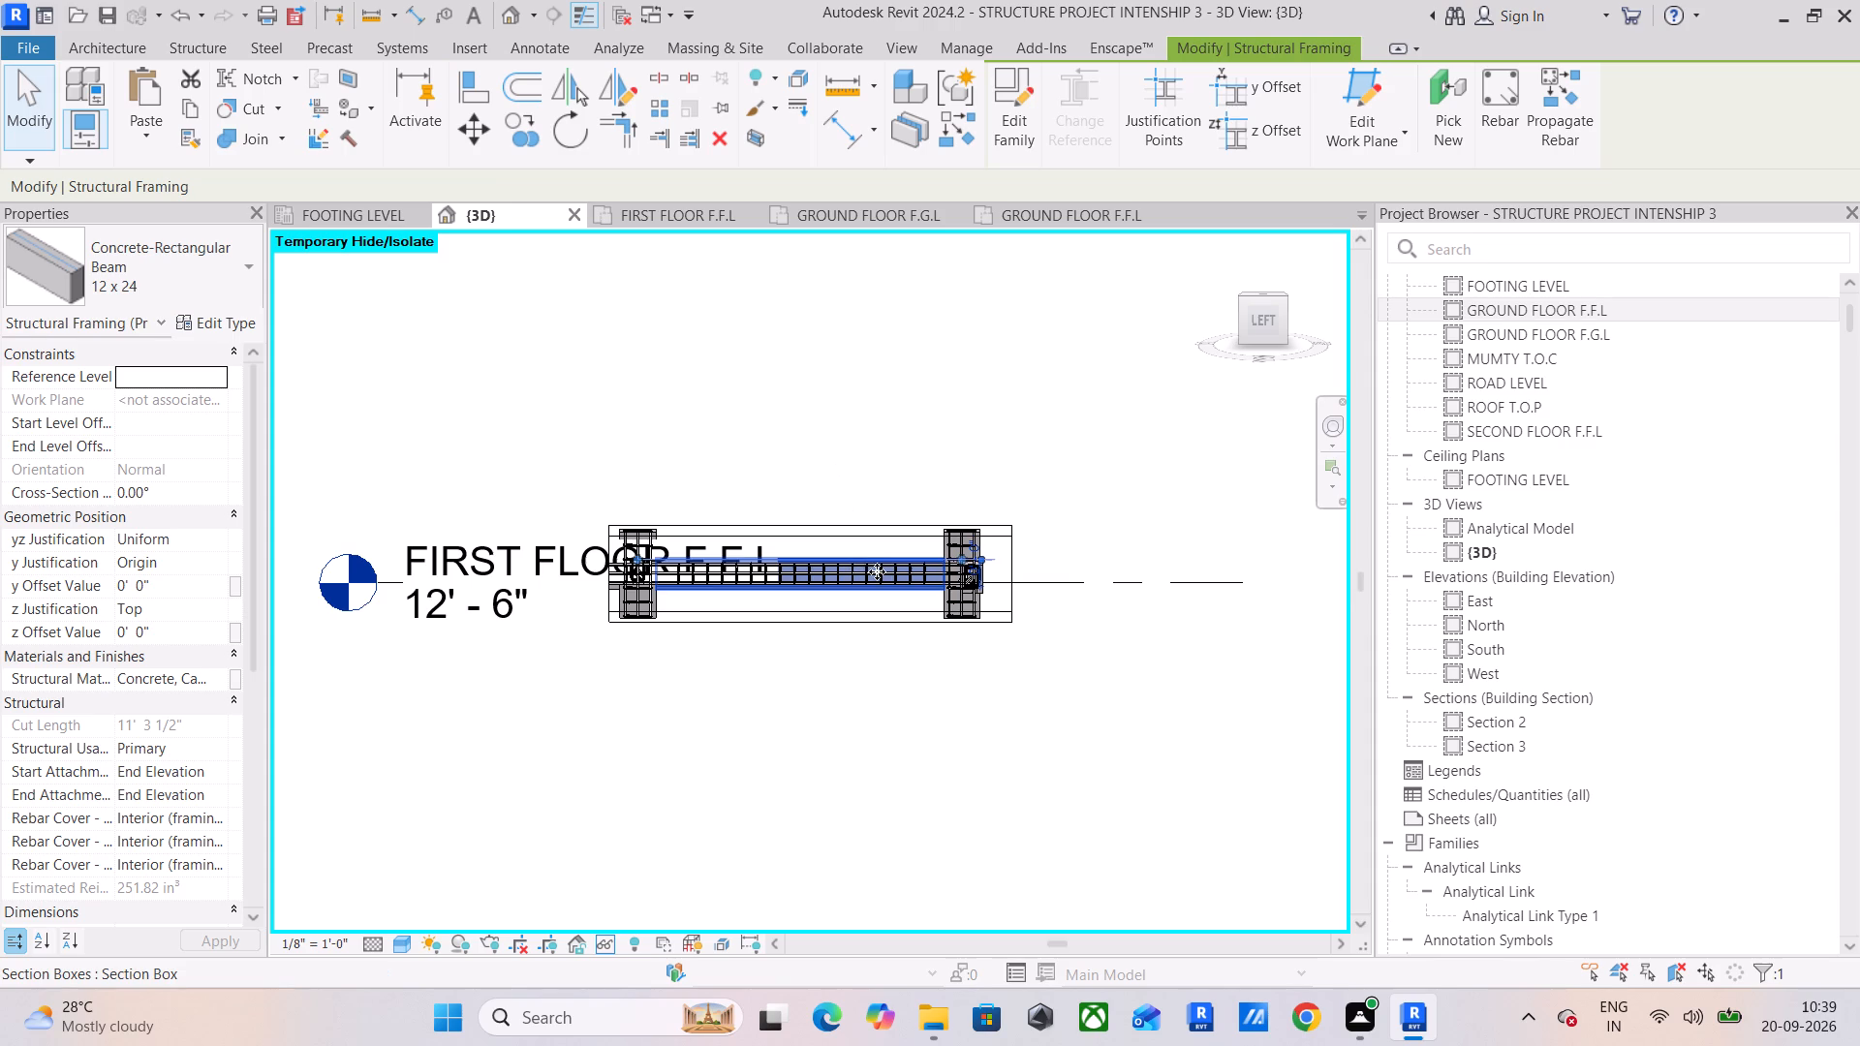
Extend the short top #4 hooked bar through the end column to line up with the other top bar's hook.
scroll(877, 571, up, 7)
middle_drag(827, 580, 965, 554)
middle_drag(1280, 580, 1010, 612)
scroll(995, 604, up, 8)
middle_drag(836, 571, 724, 610)
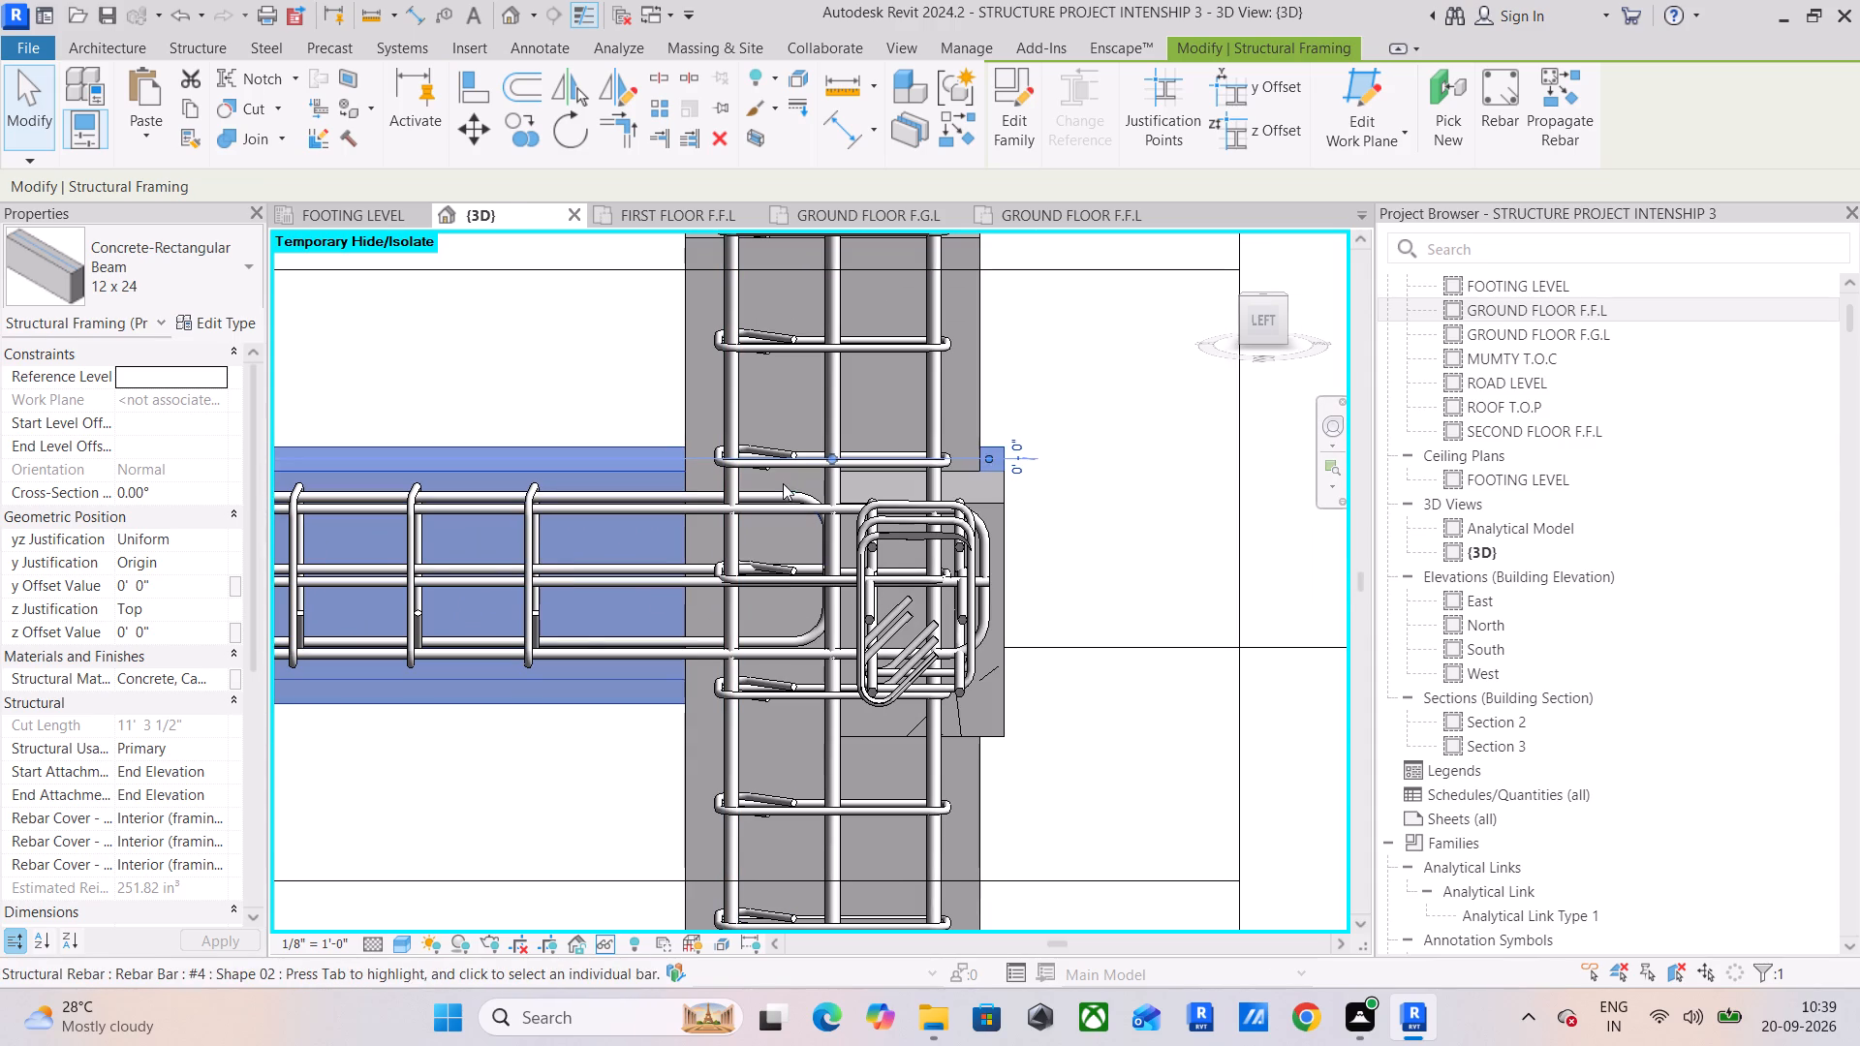
click(782, 487)
scroll(833, 521, up, 4)
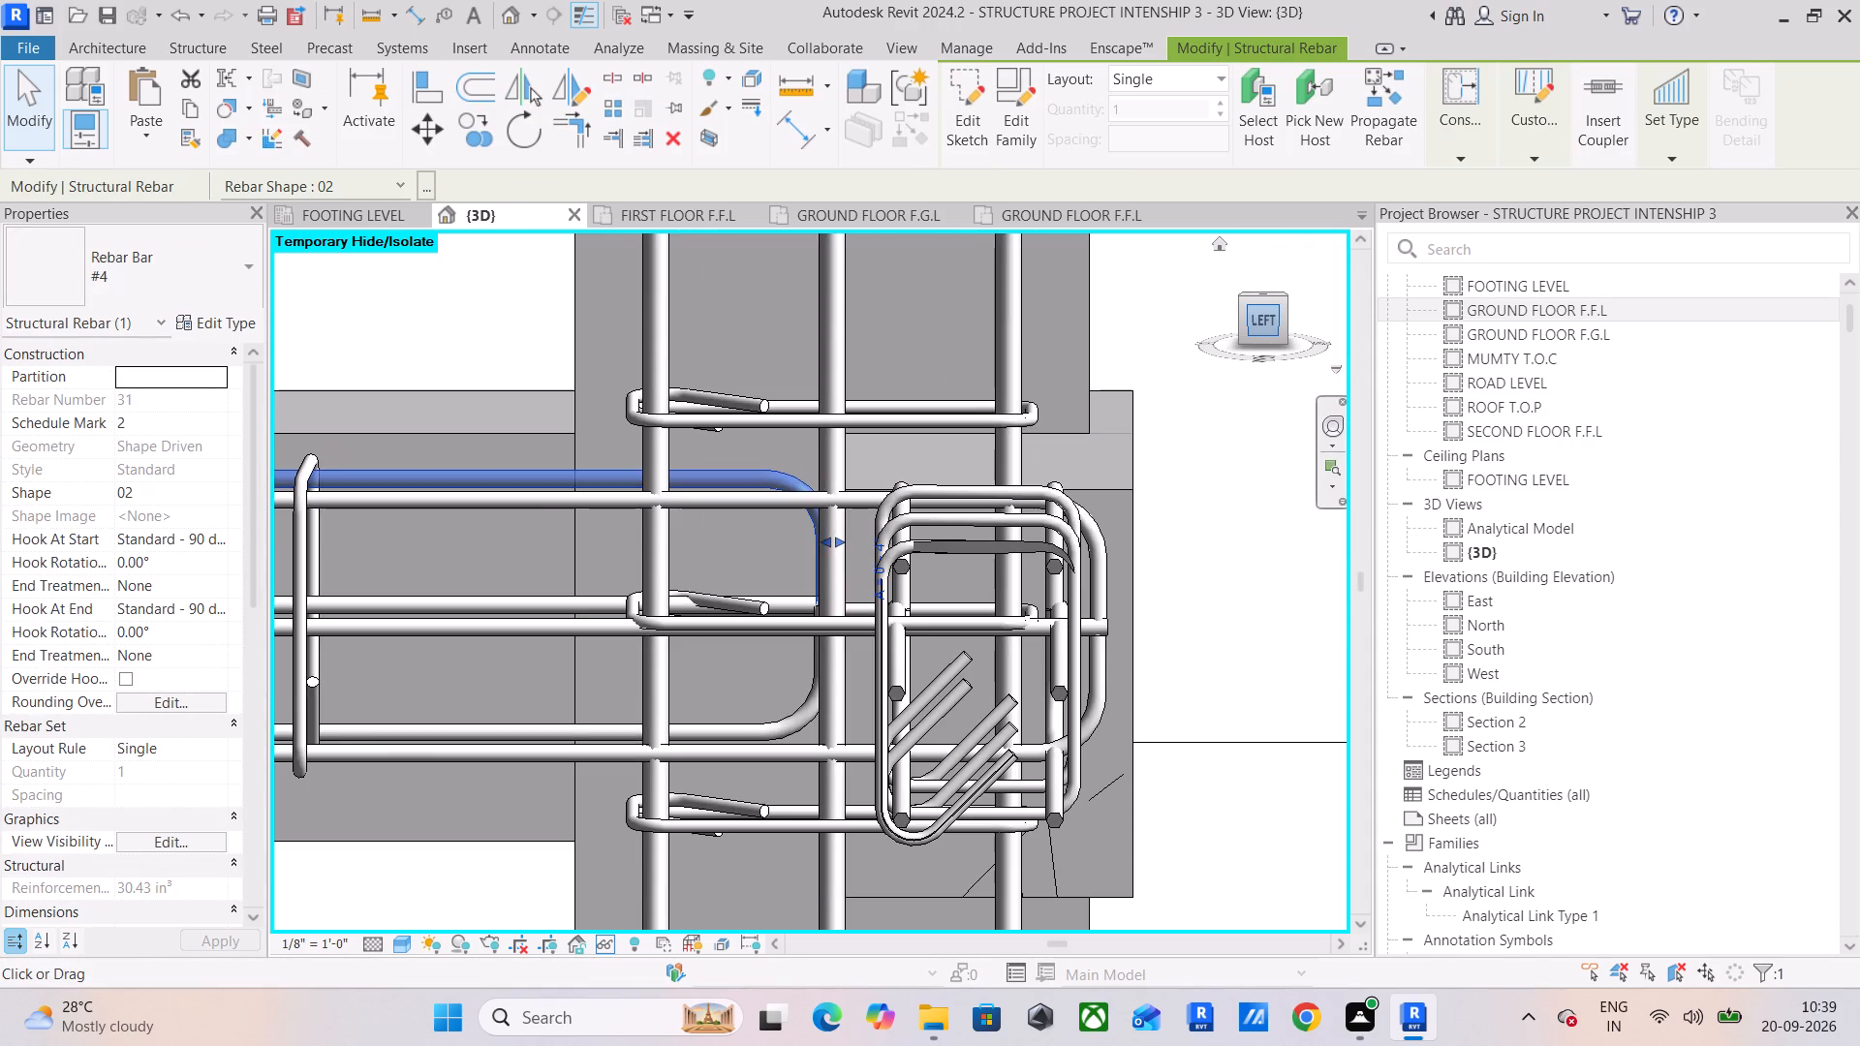
click(1264, 322)
scroll(1193, 595, up, 4)
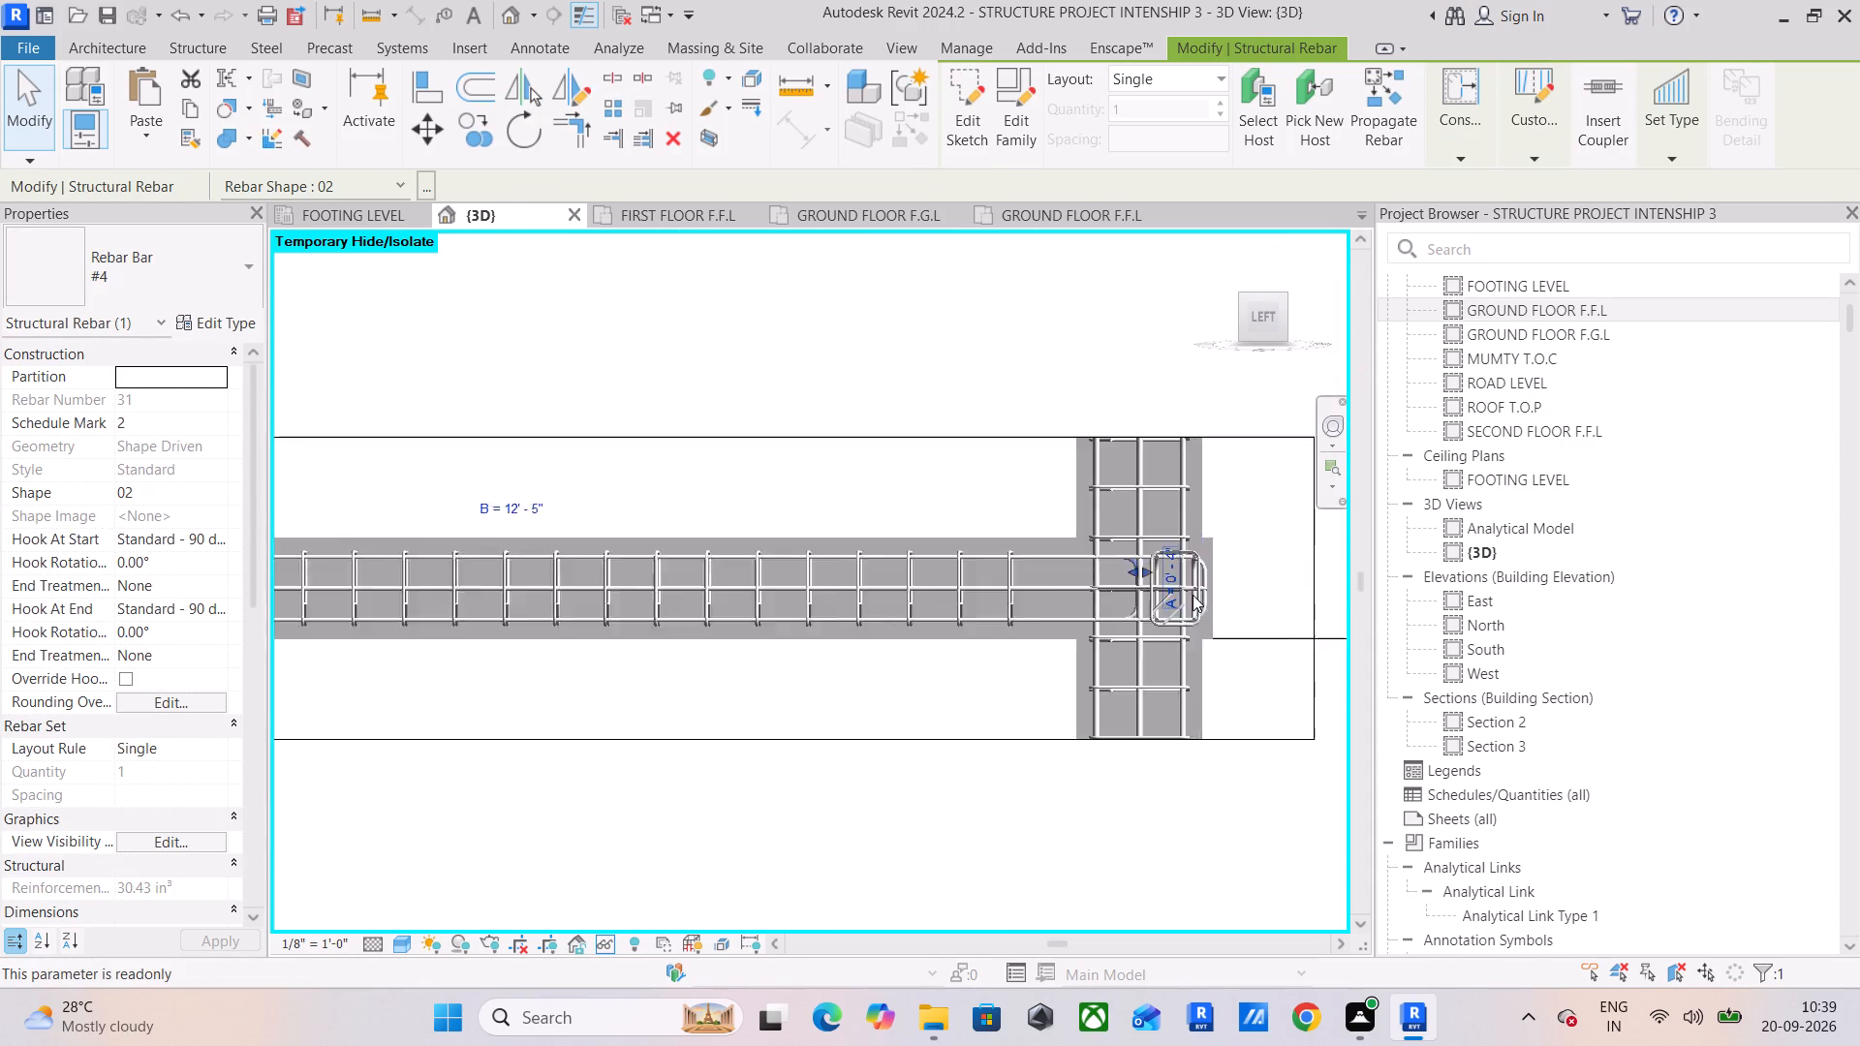
scroll(1193, 595, up, 3)
drag(1119, 560, 1164, 559)
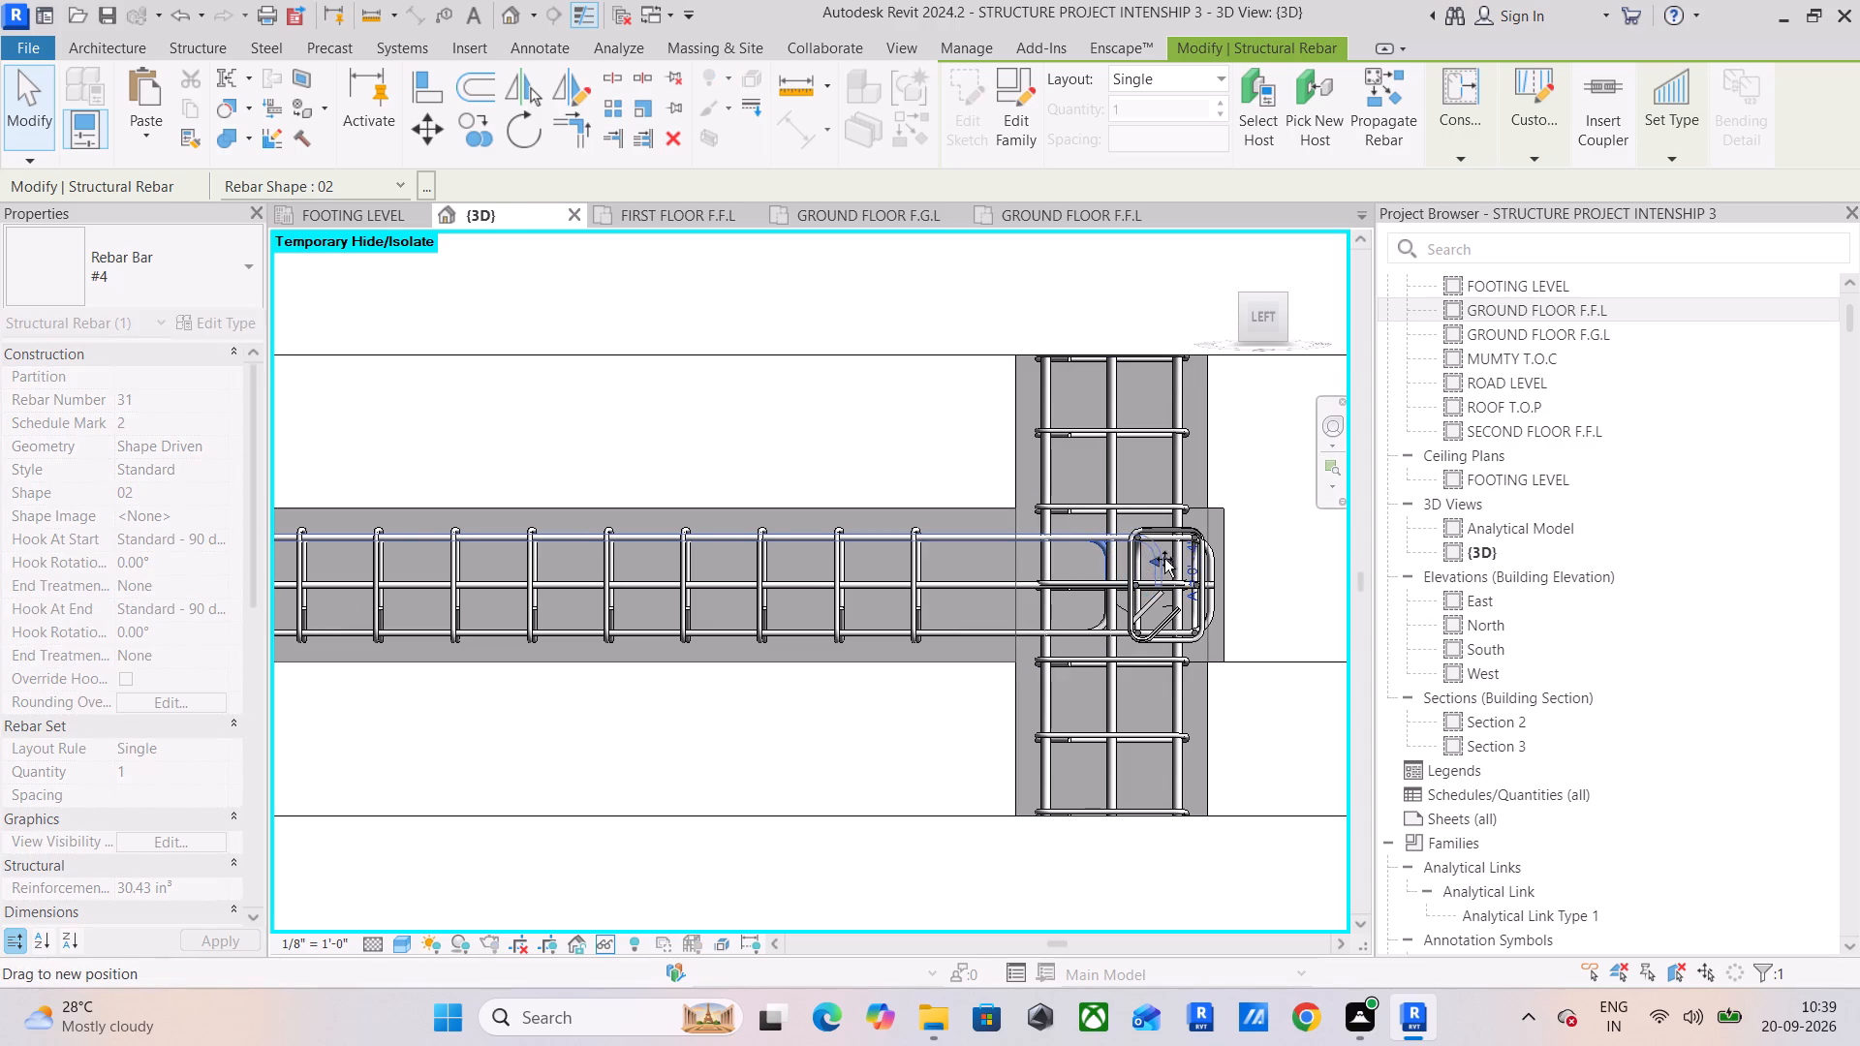
drag(1164, 559, 1212, 559)
scroll(1212, 559, up, 2)
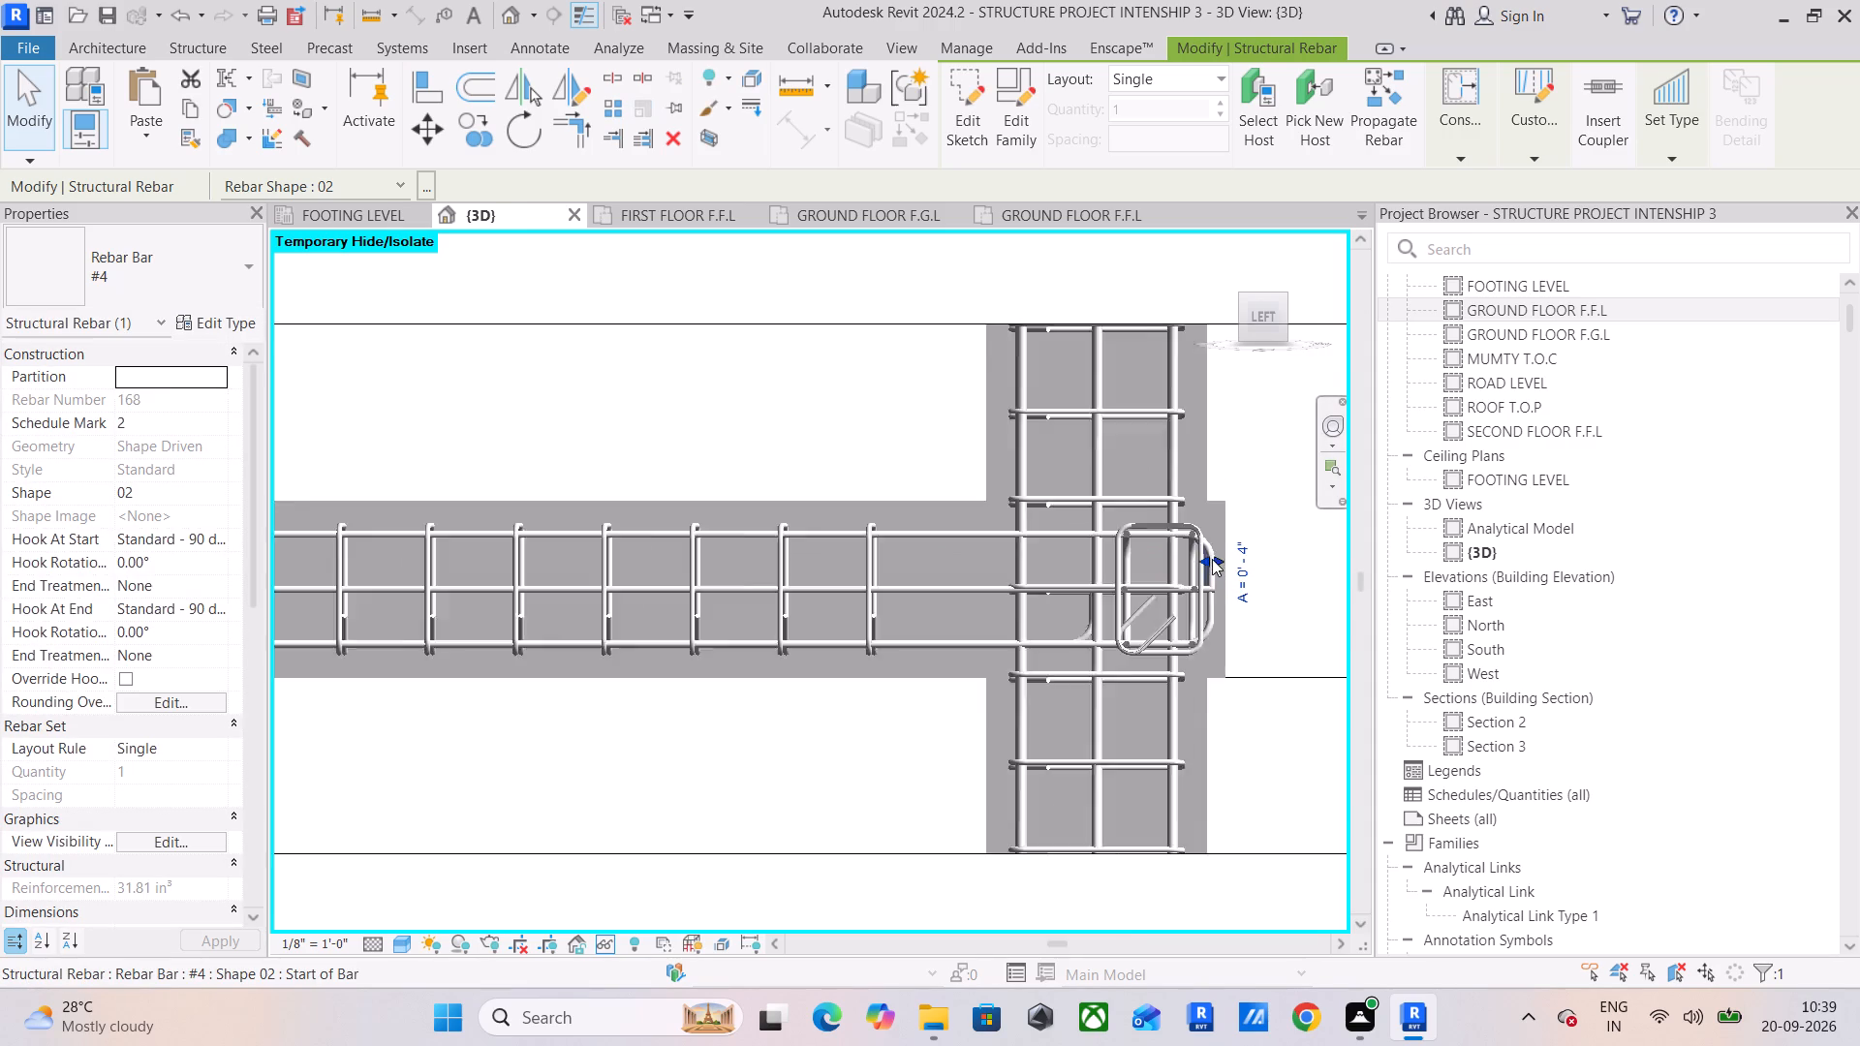
scroll(1212, 559, up, 3)
click(1223, 564)
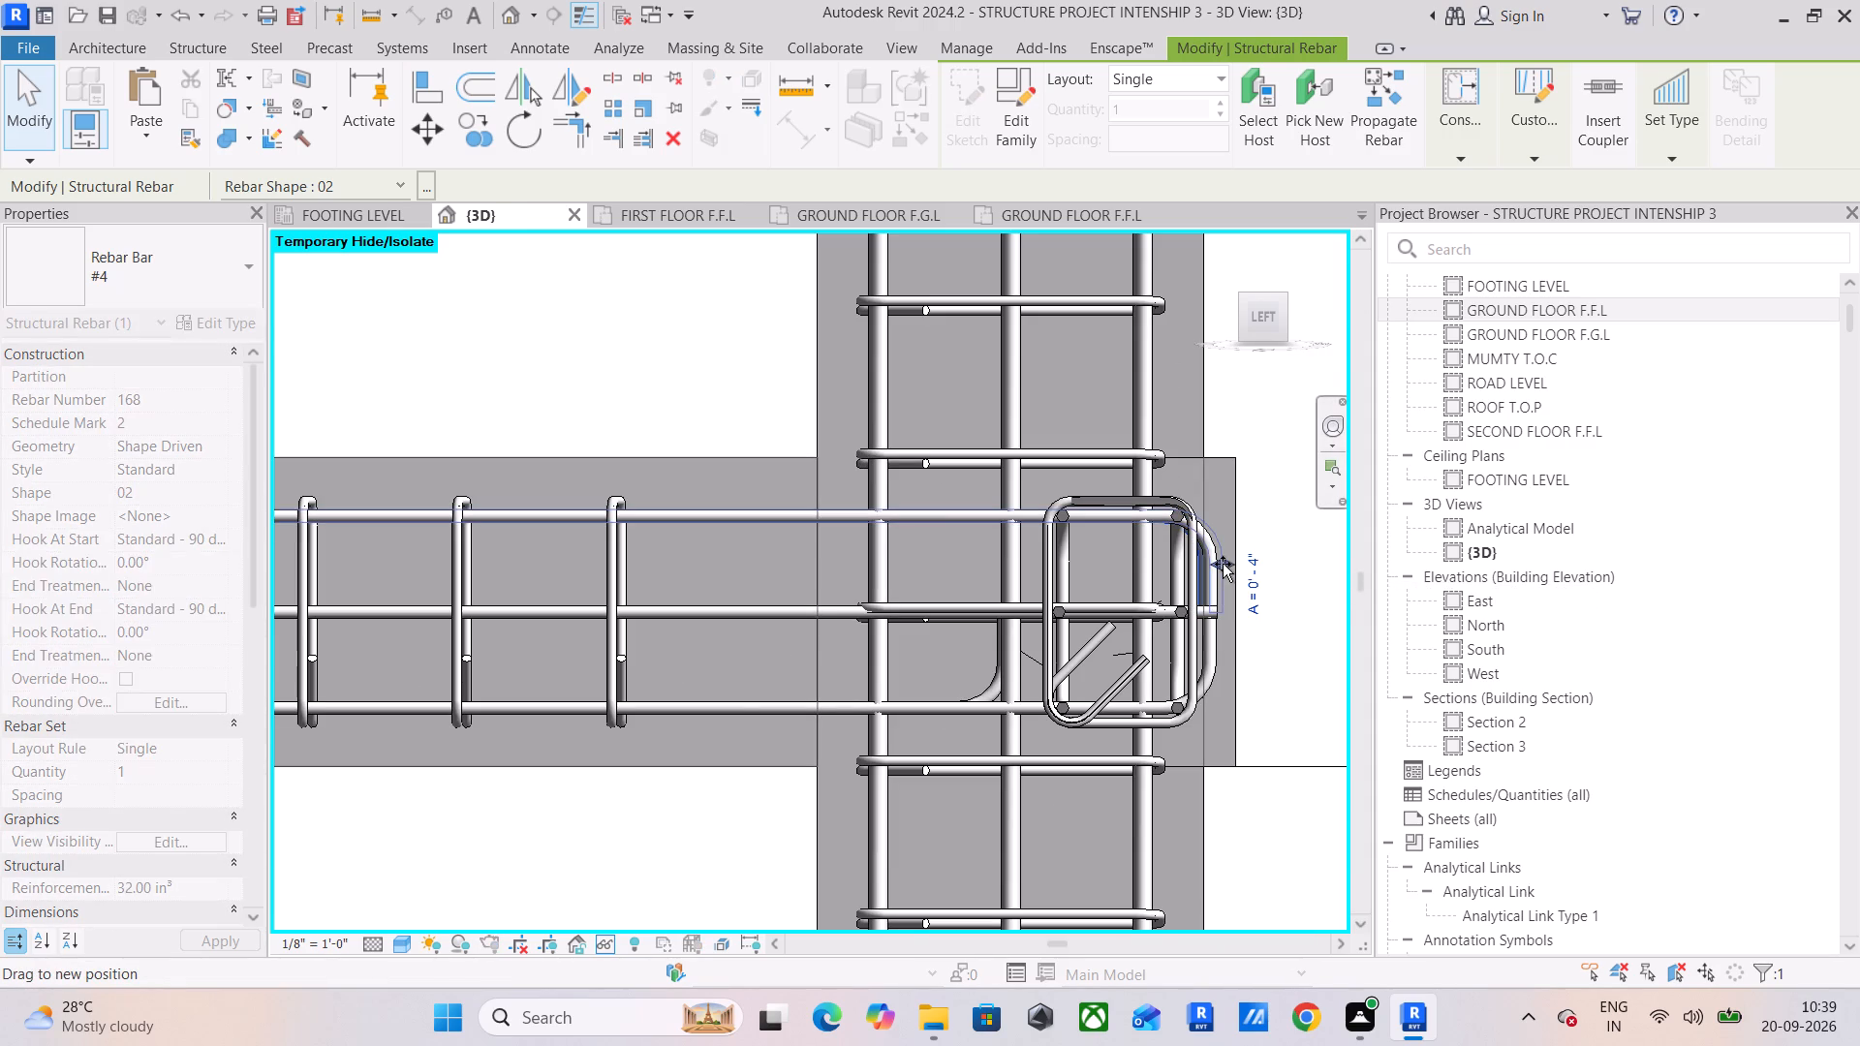
Extend the short bottom #4 hooked bar across the end column to line up with the outer bottom hook.
click(985, 684)
drag(1017, 661, 1066, 651)
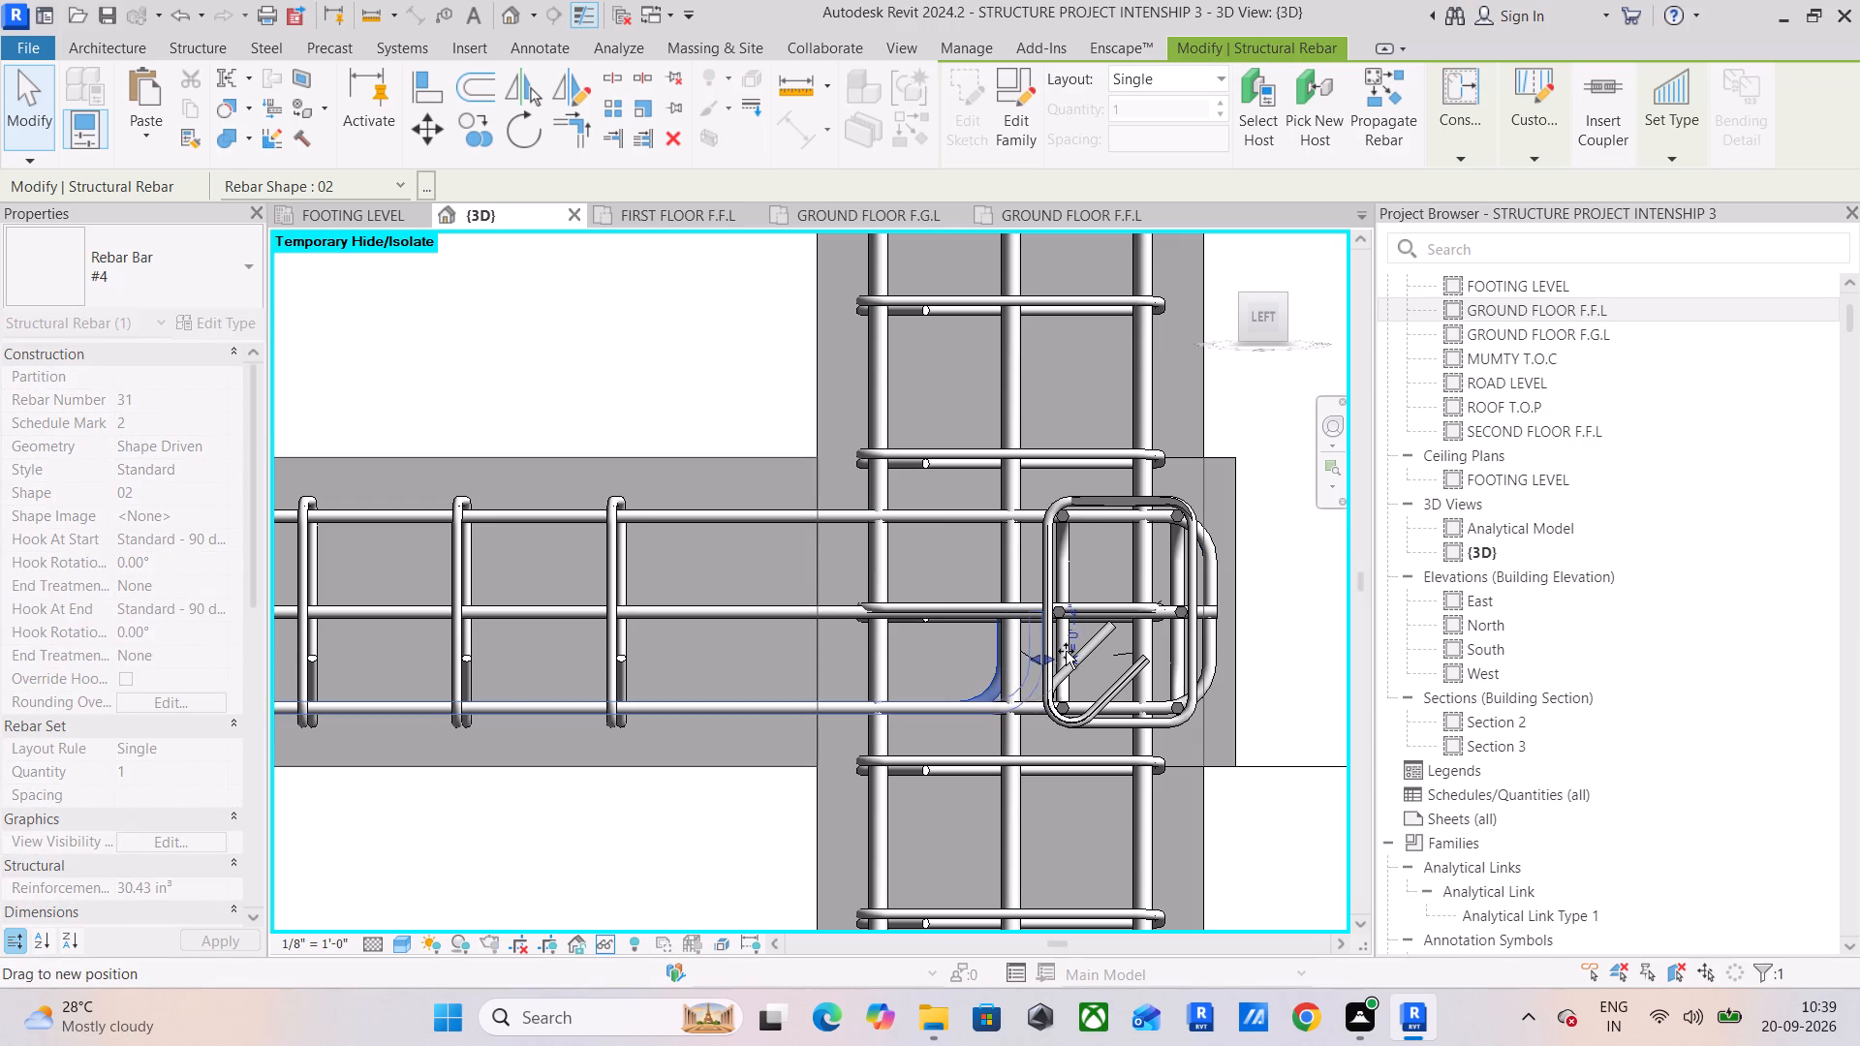
drag(1066, 651, 1213, 662)
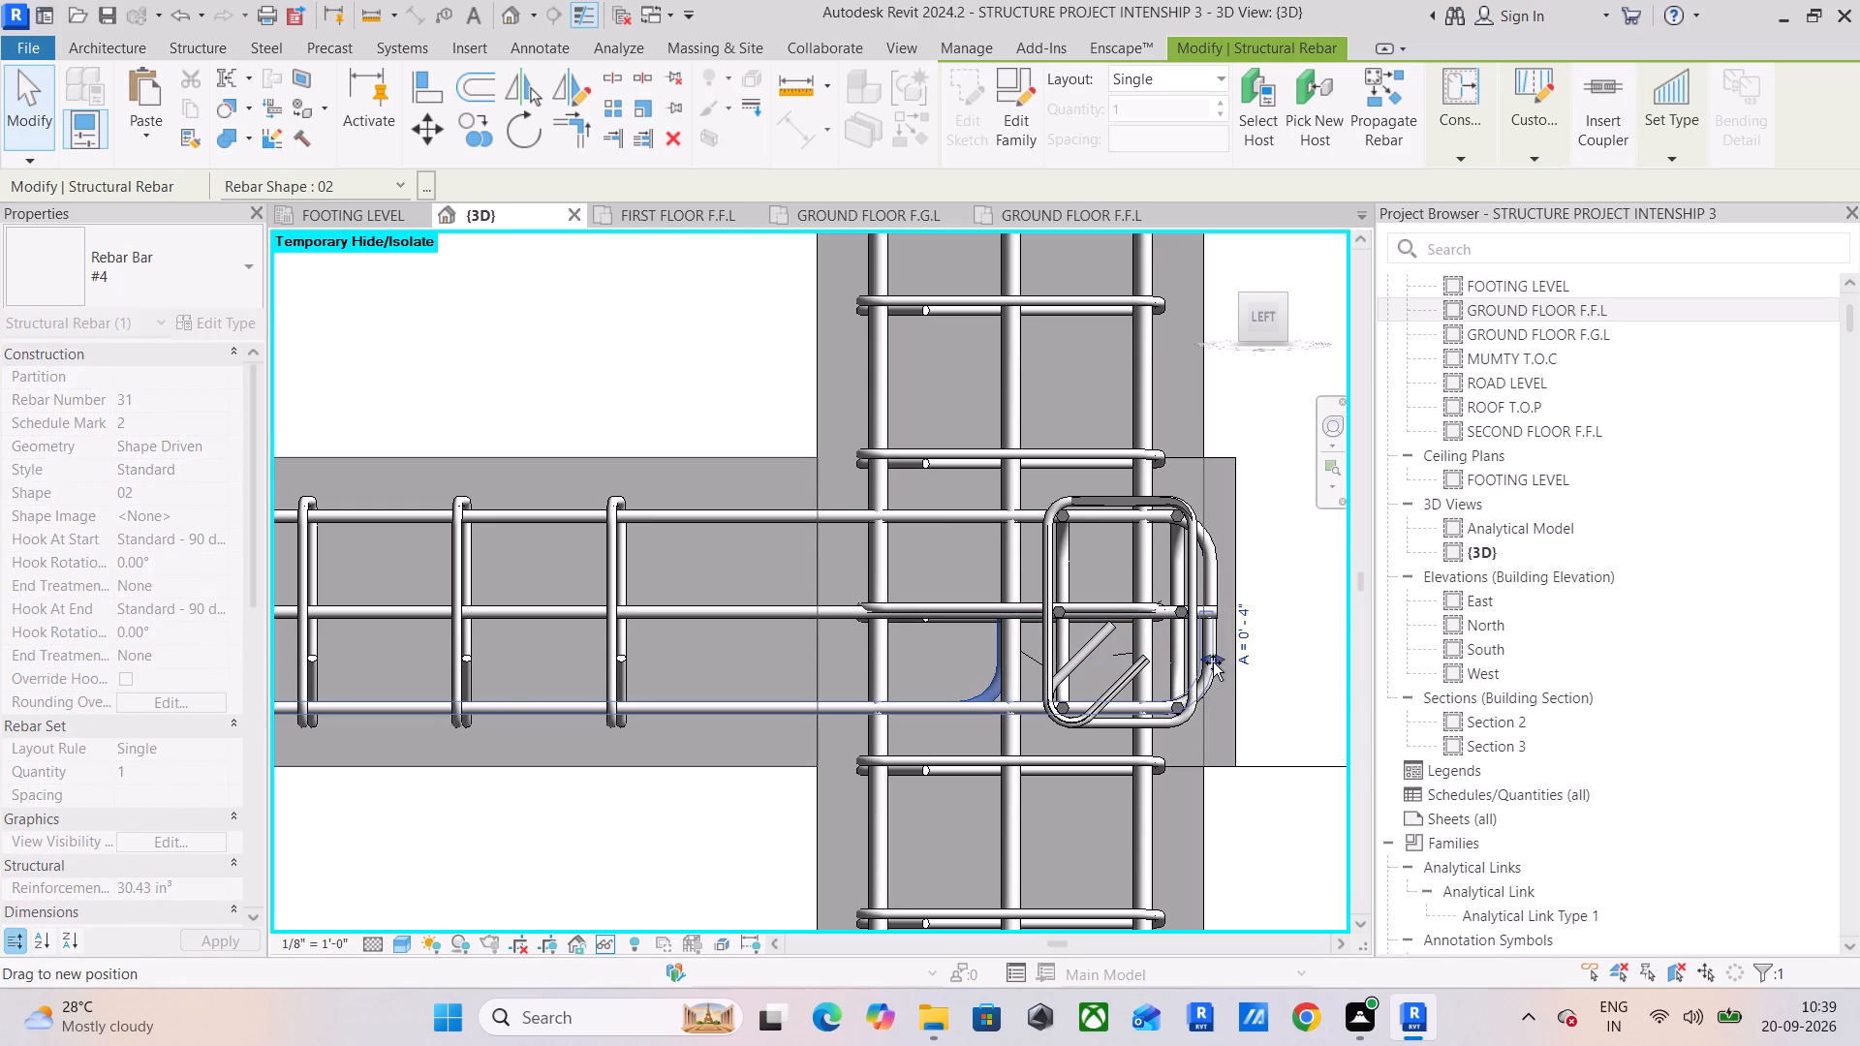
drag(1213, 662, 1218, 667)
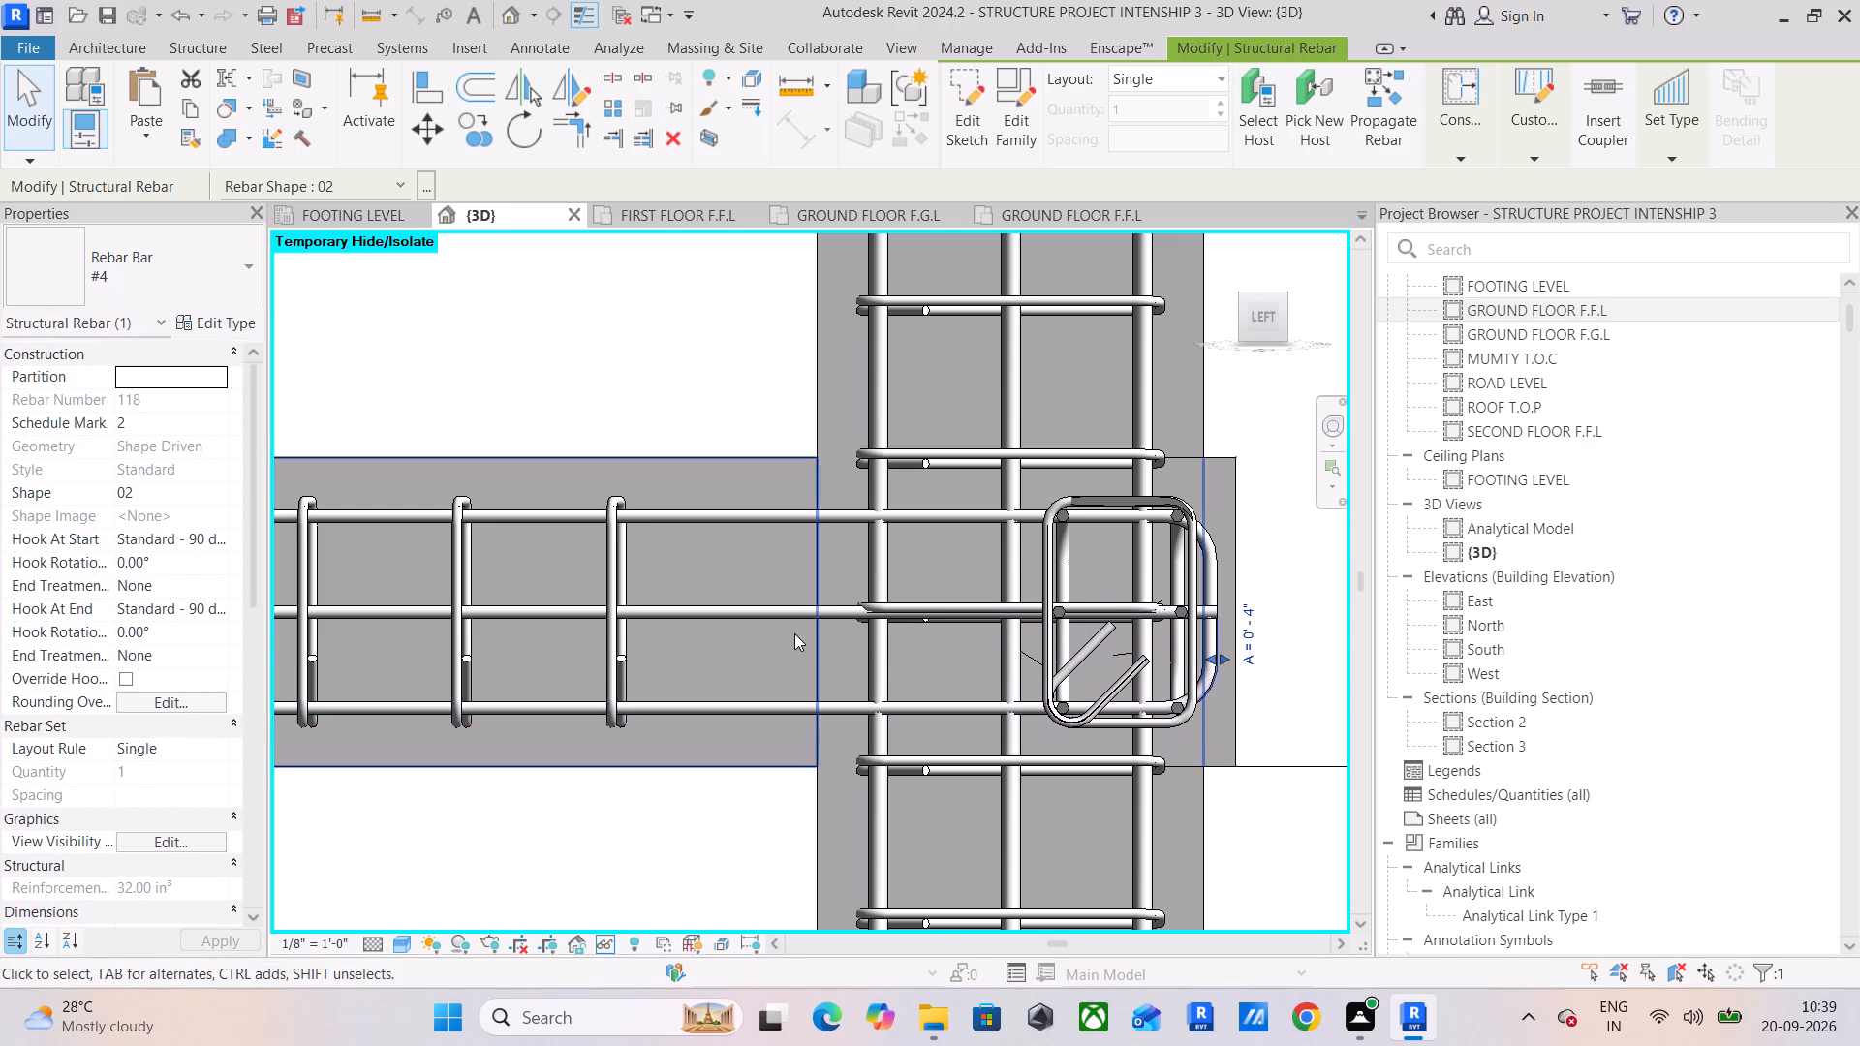
Extend the shorter straight middle #4 bar through the end column to finish level with the hooked bars' outer ends.
click(762, 612)
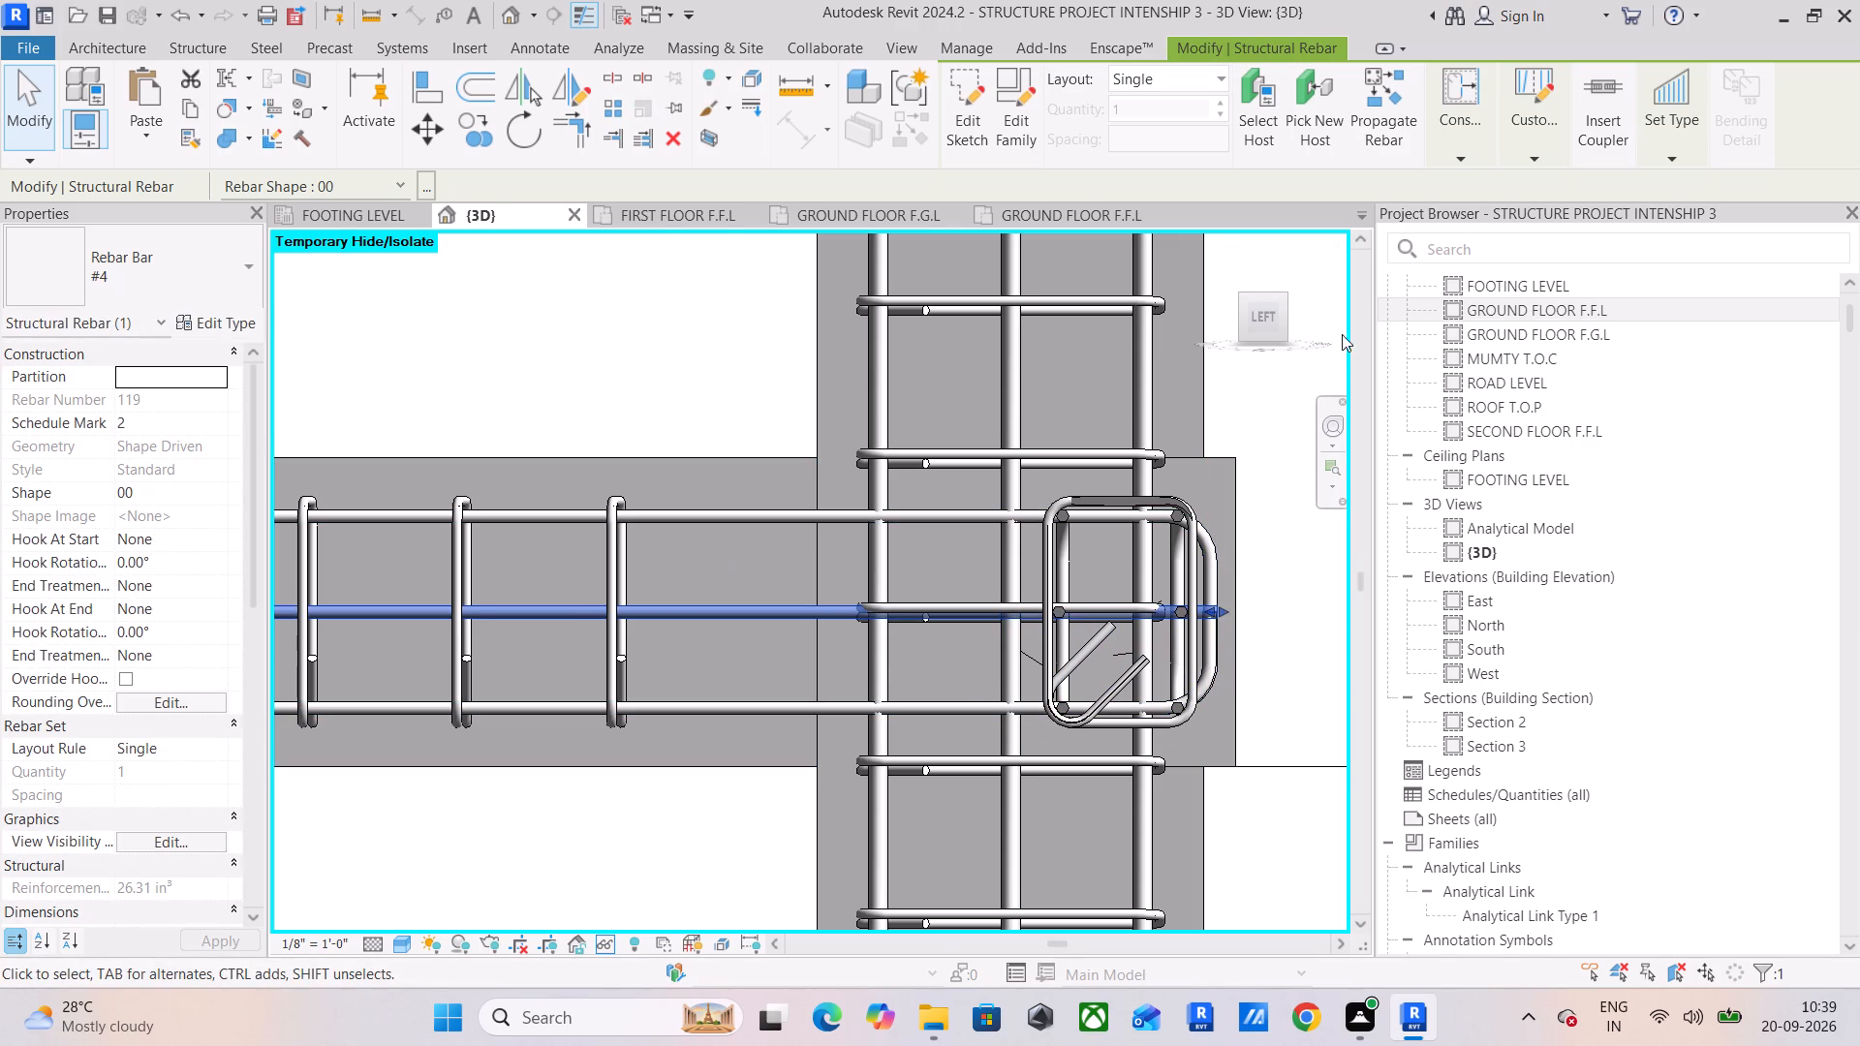
drag(1266, 315, 1257, 344)
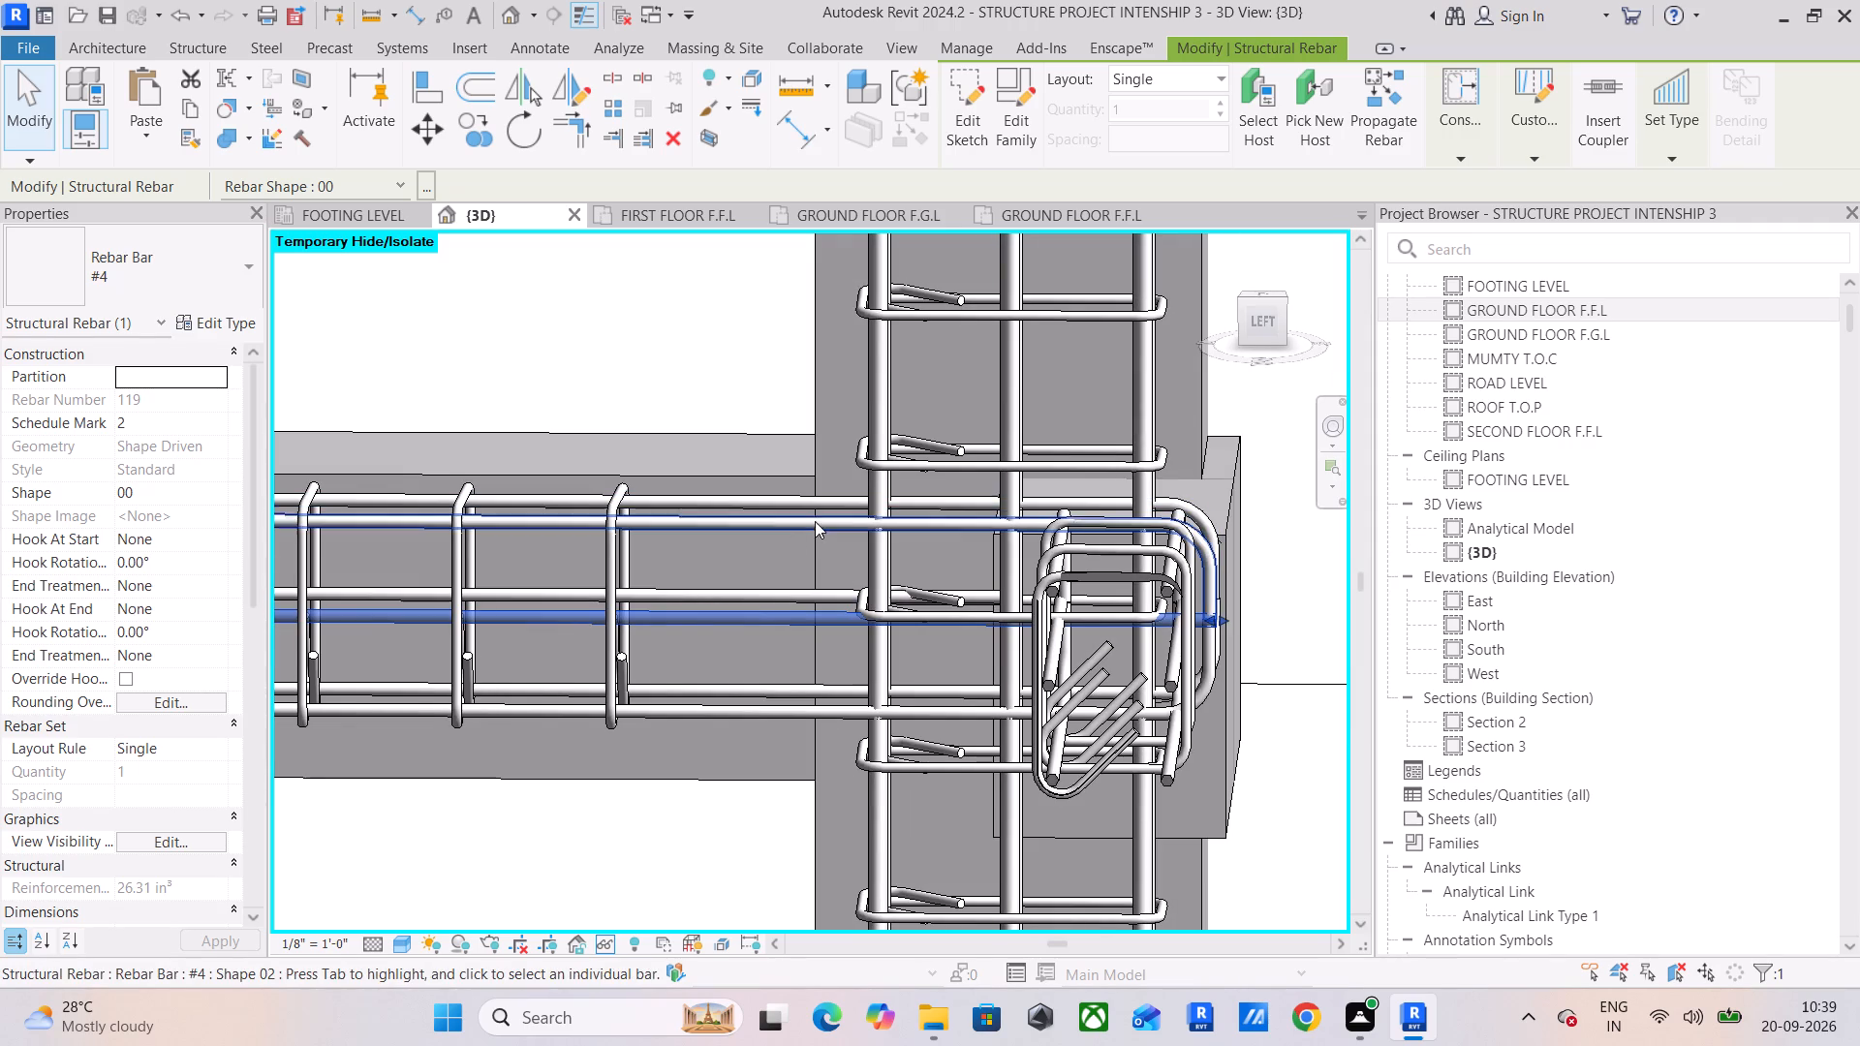
click(750, 588)
click(1252, 312)
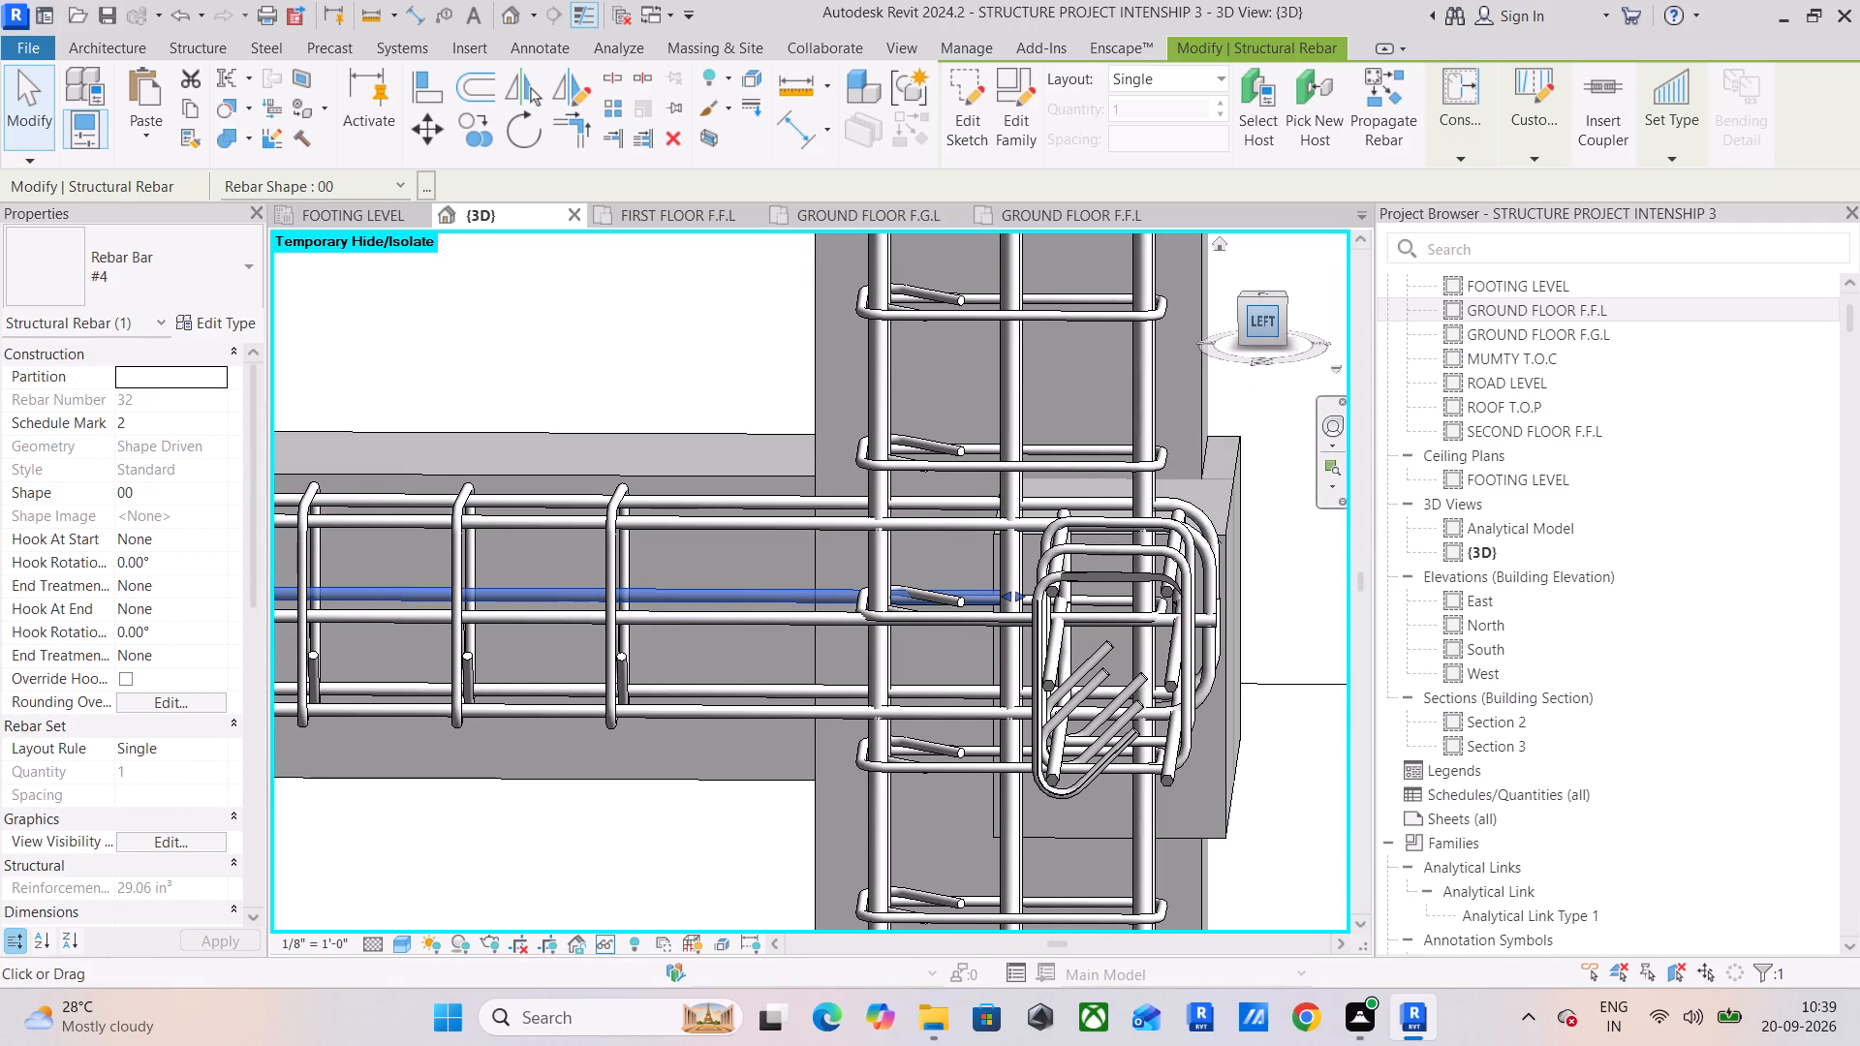
scroll(1131, 566, up, 9)
middle_drag(1144, 571, 735, 534)
scroll(812, 549, up, 6)
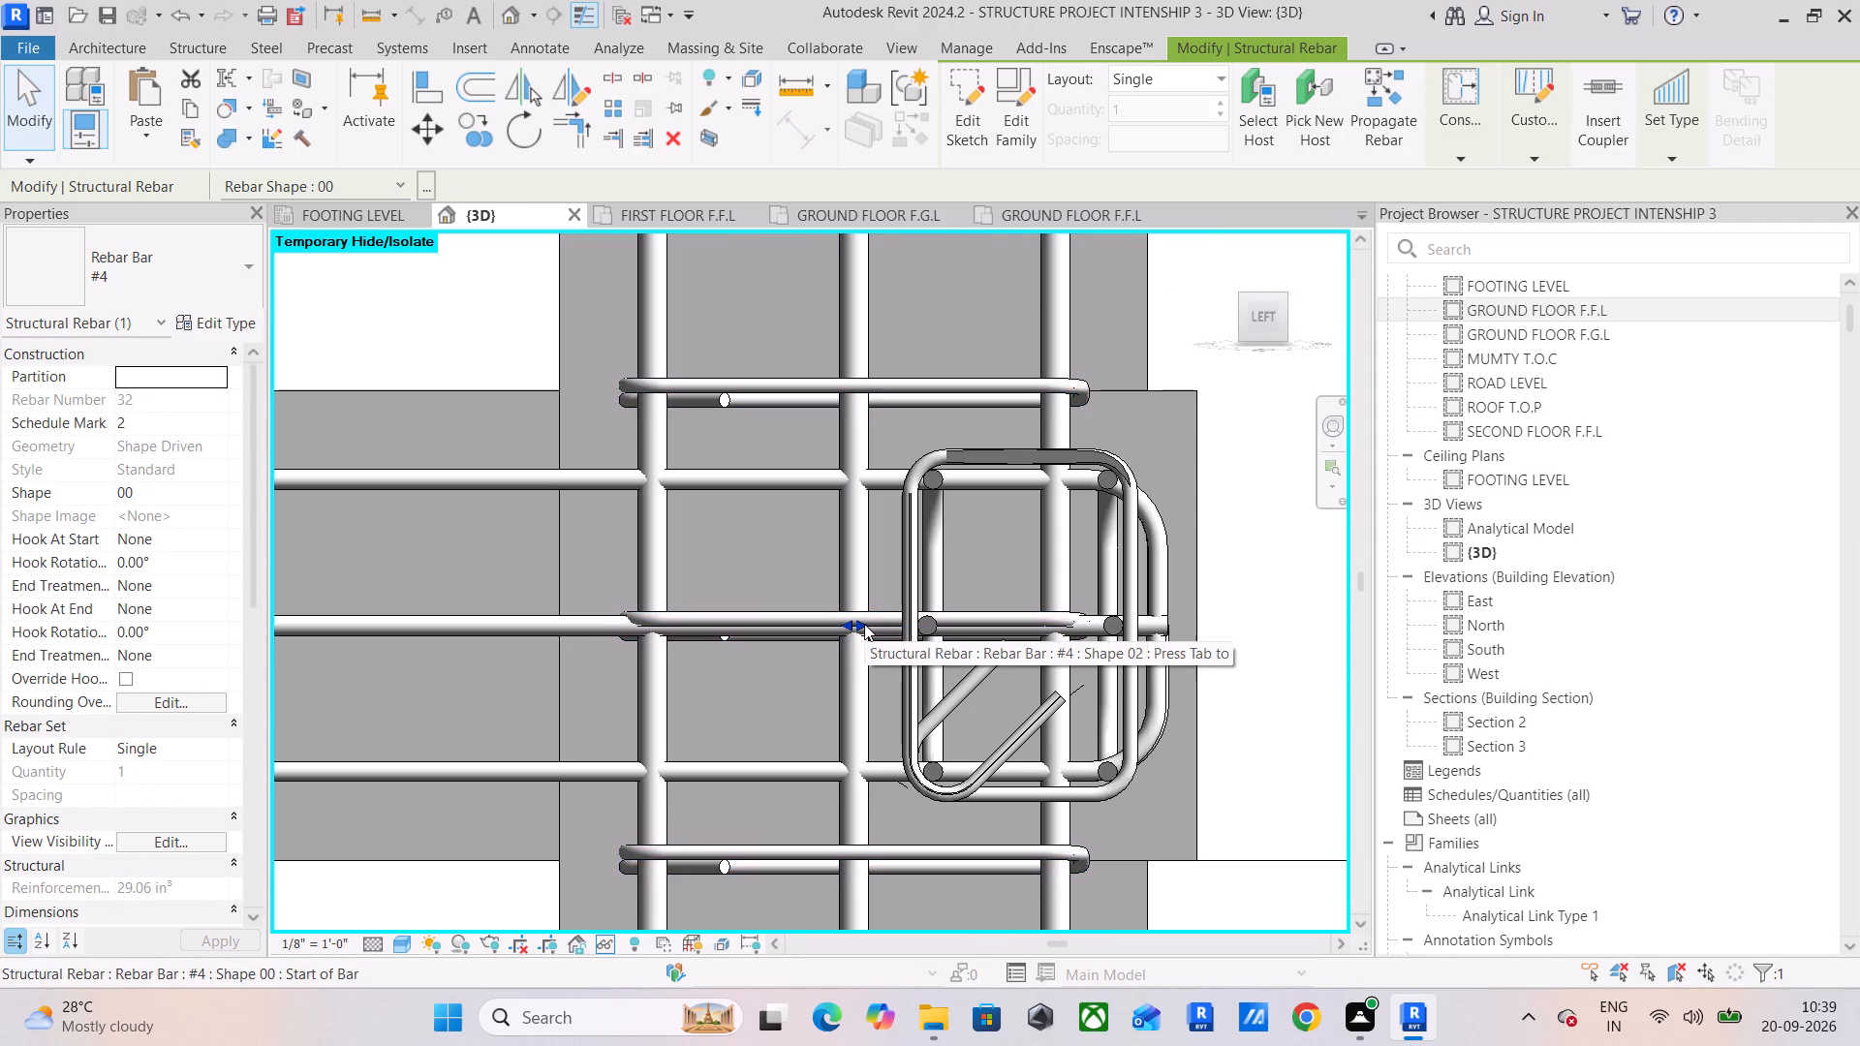
drag(864, 624, 1165, 628)
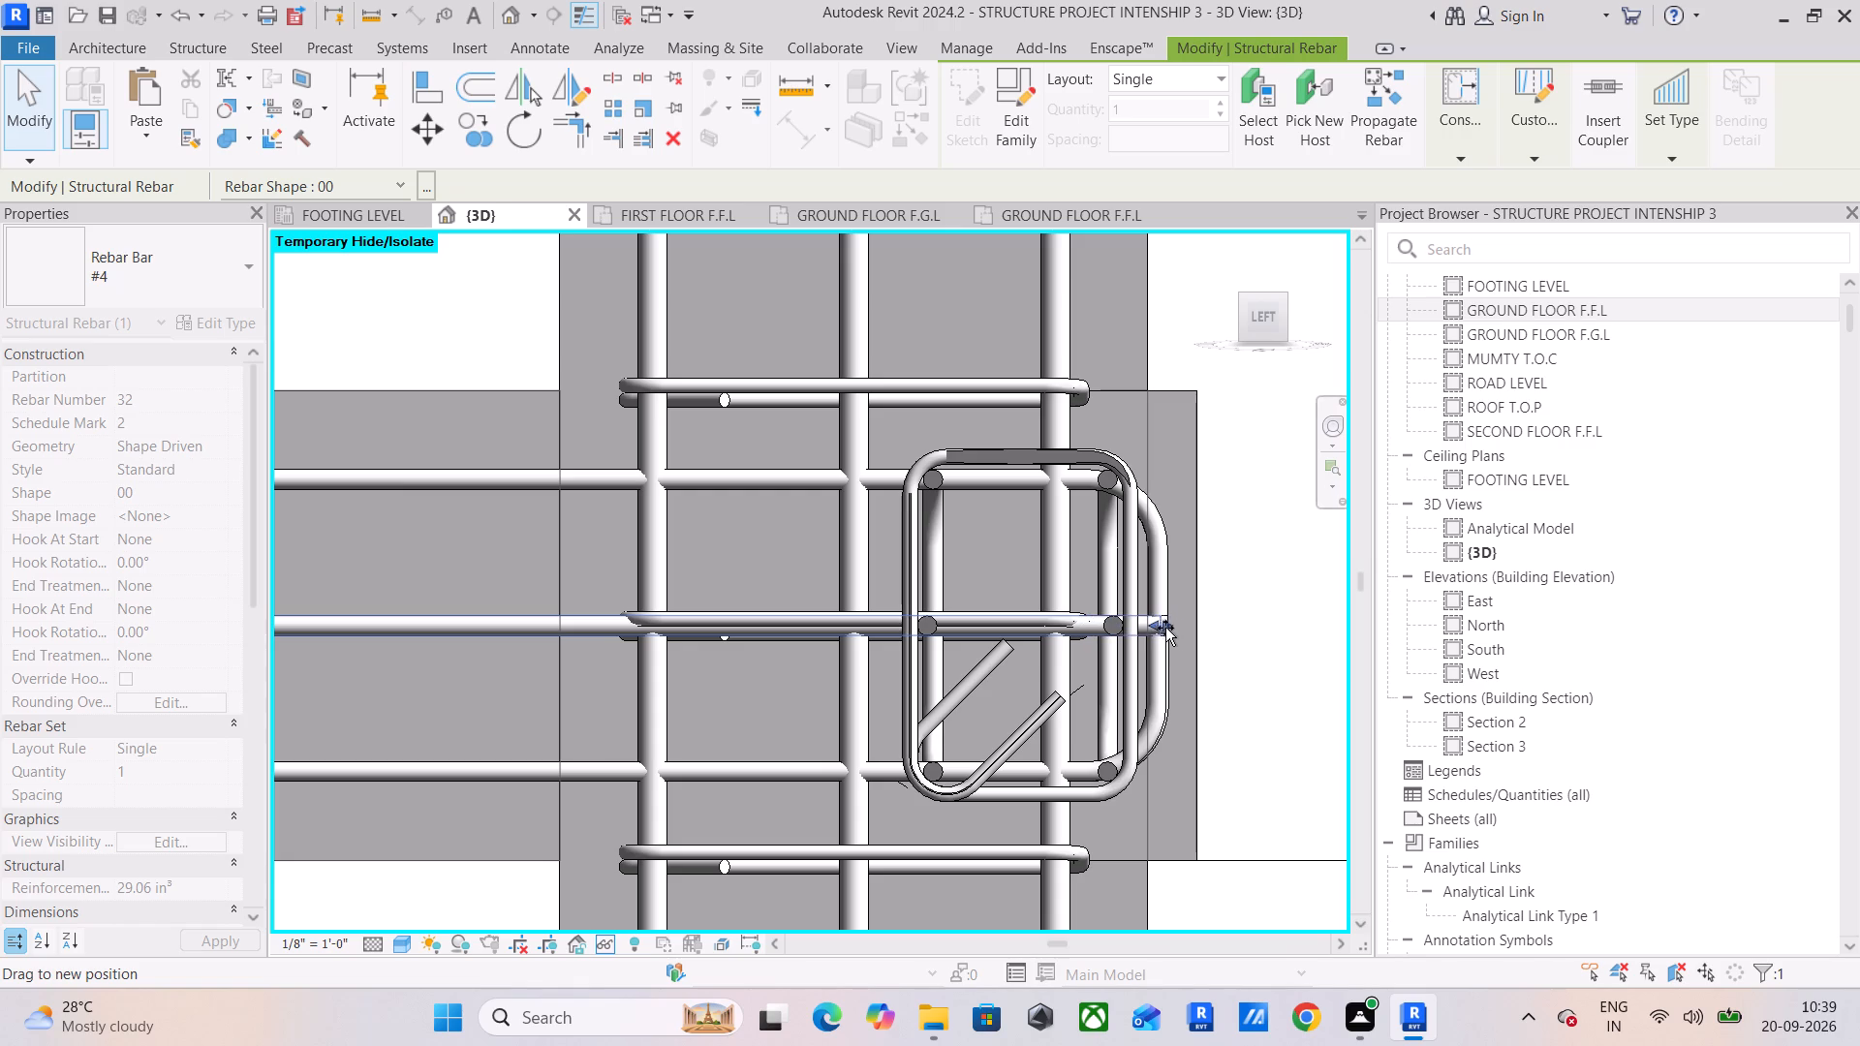
drag(1165, 628, 1168, 636)
scroll(1217, 419, down, 6)
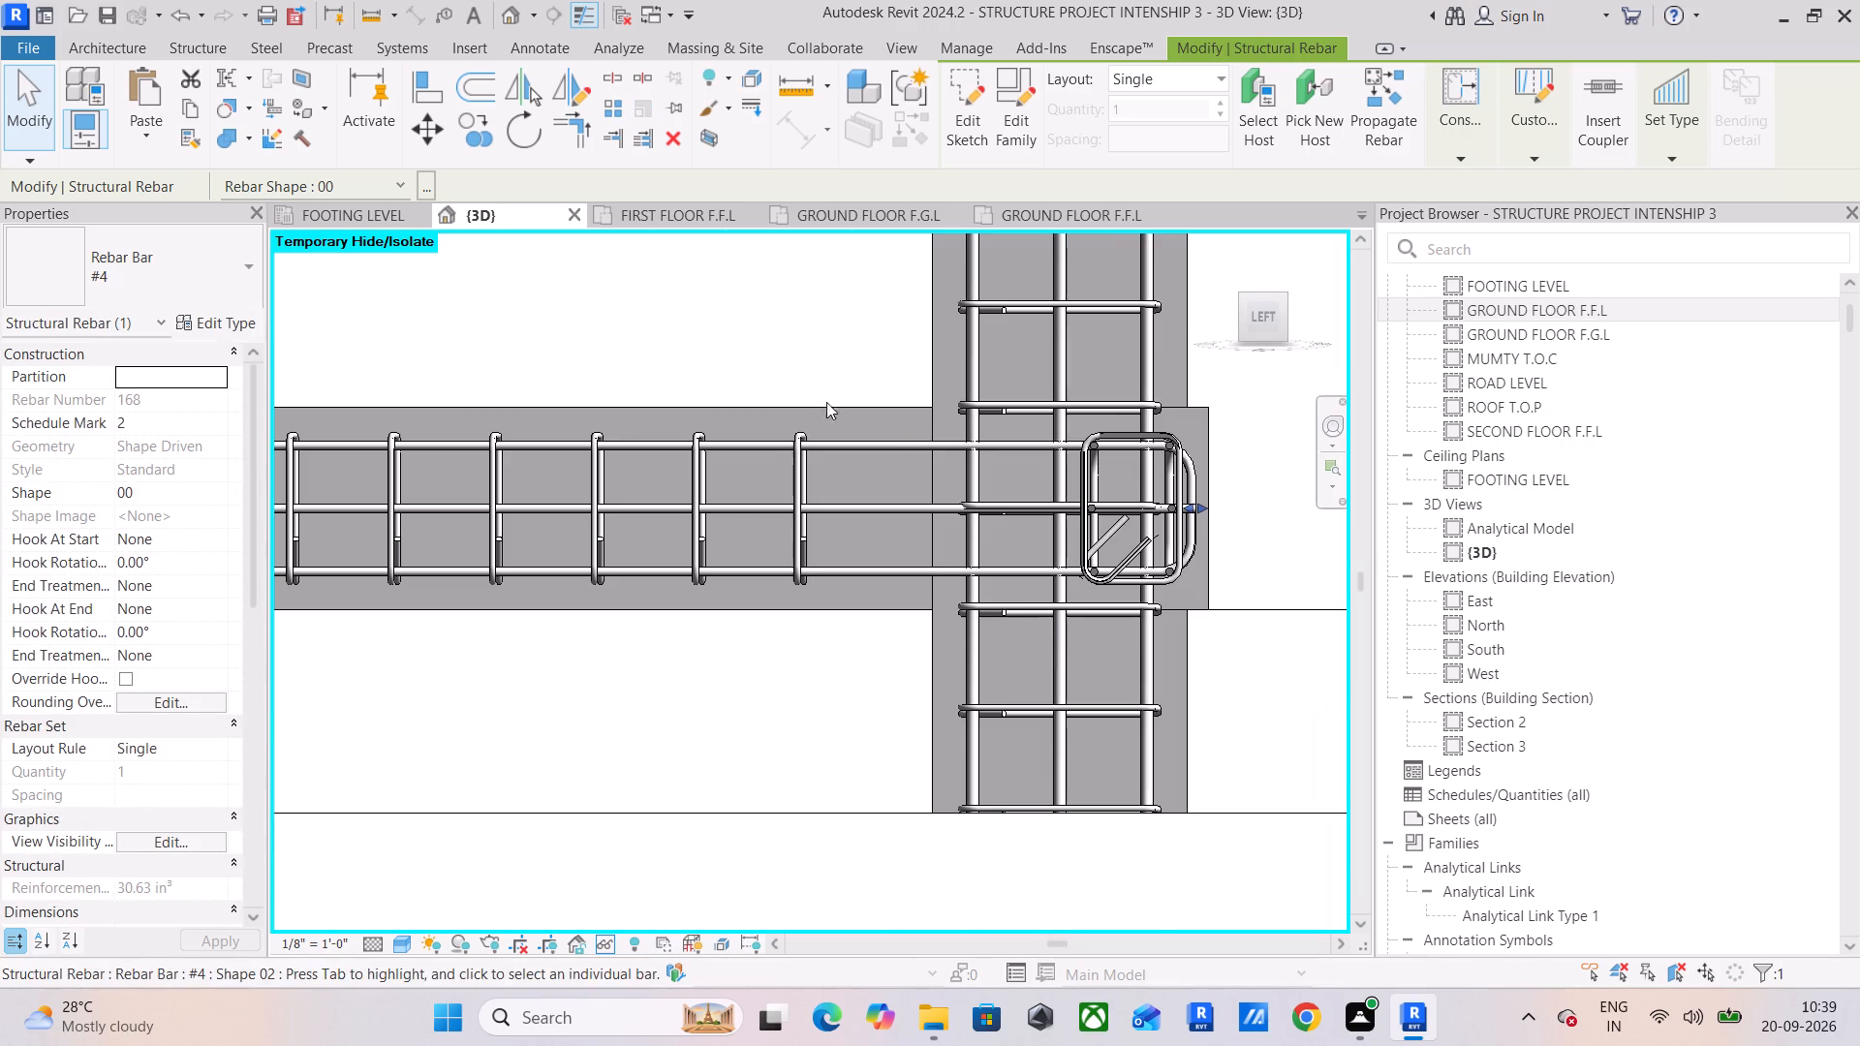
drag(1268, 308, 1260, 366)
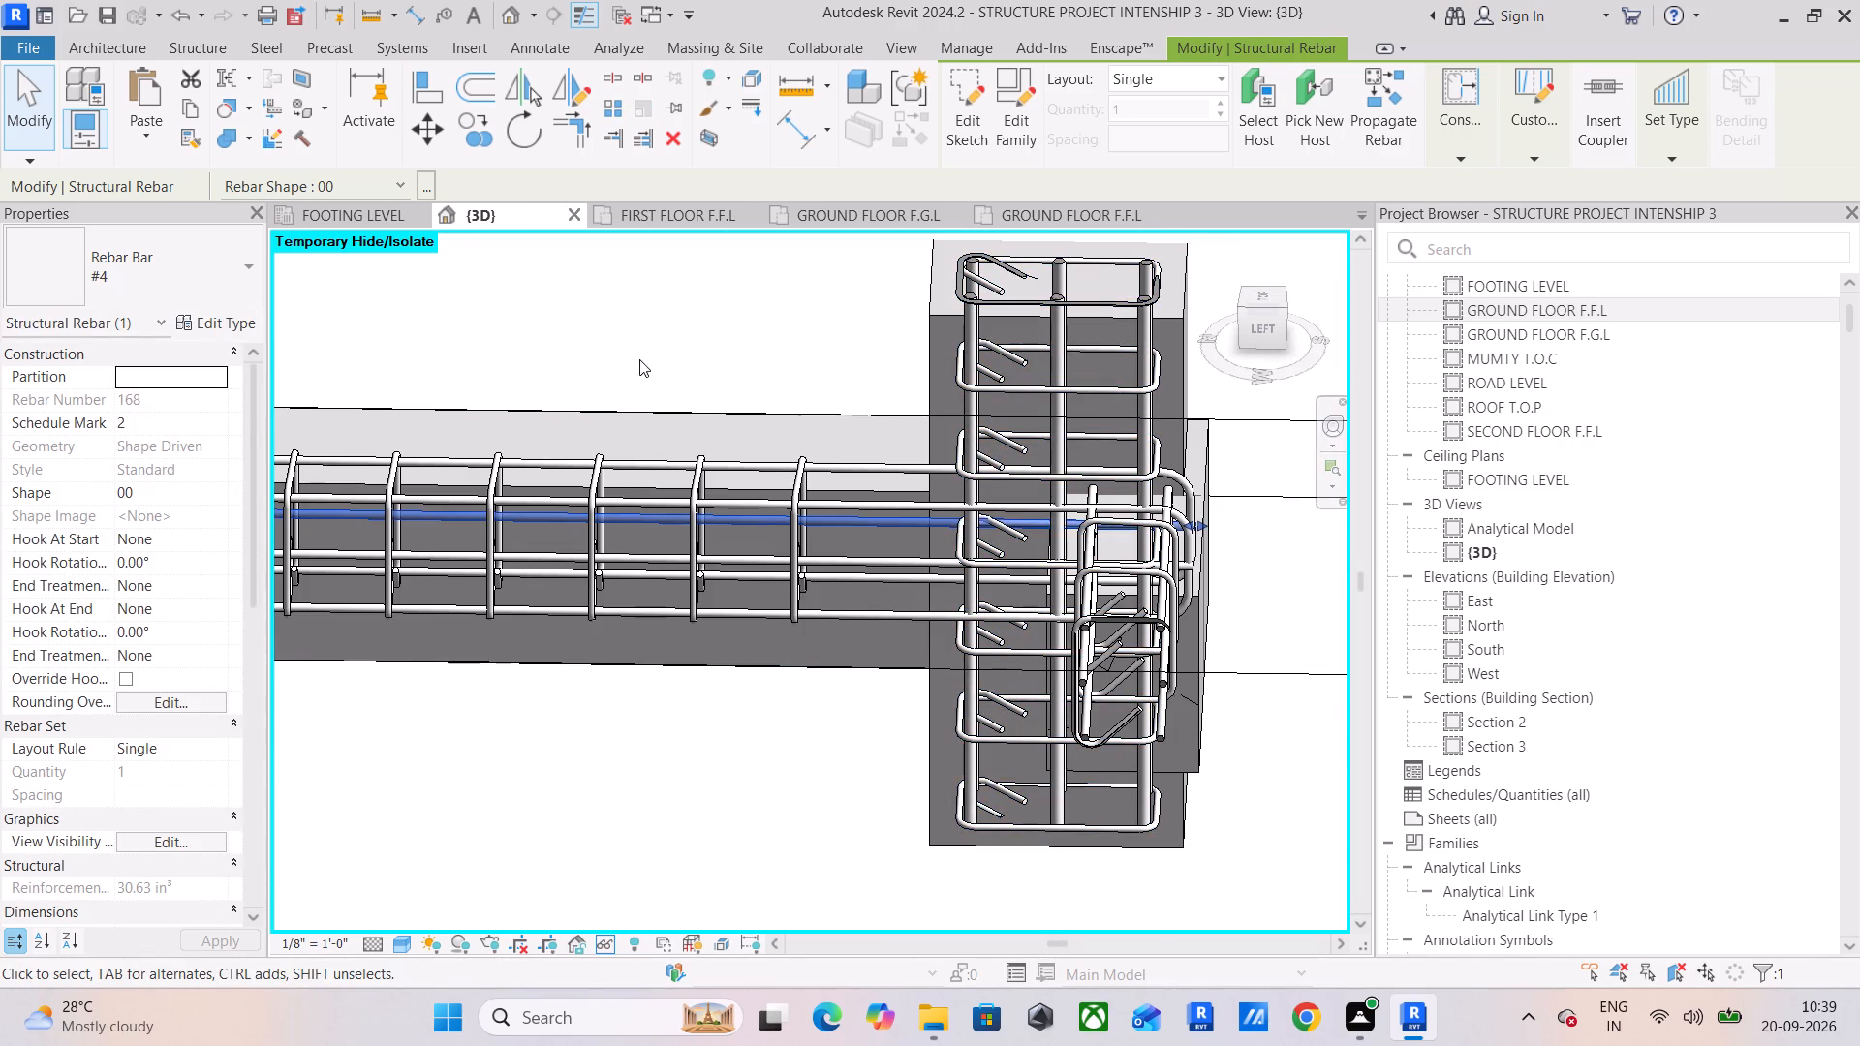
click(629, 354)
Extend the beam's #3 stirrup set up to the inner face of the end column.
scroll(629, 354, down, 3)
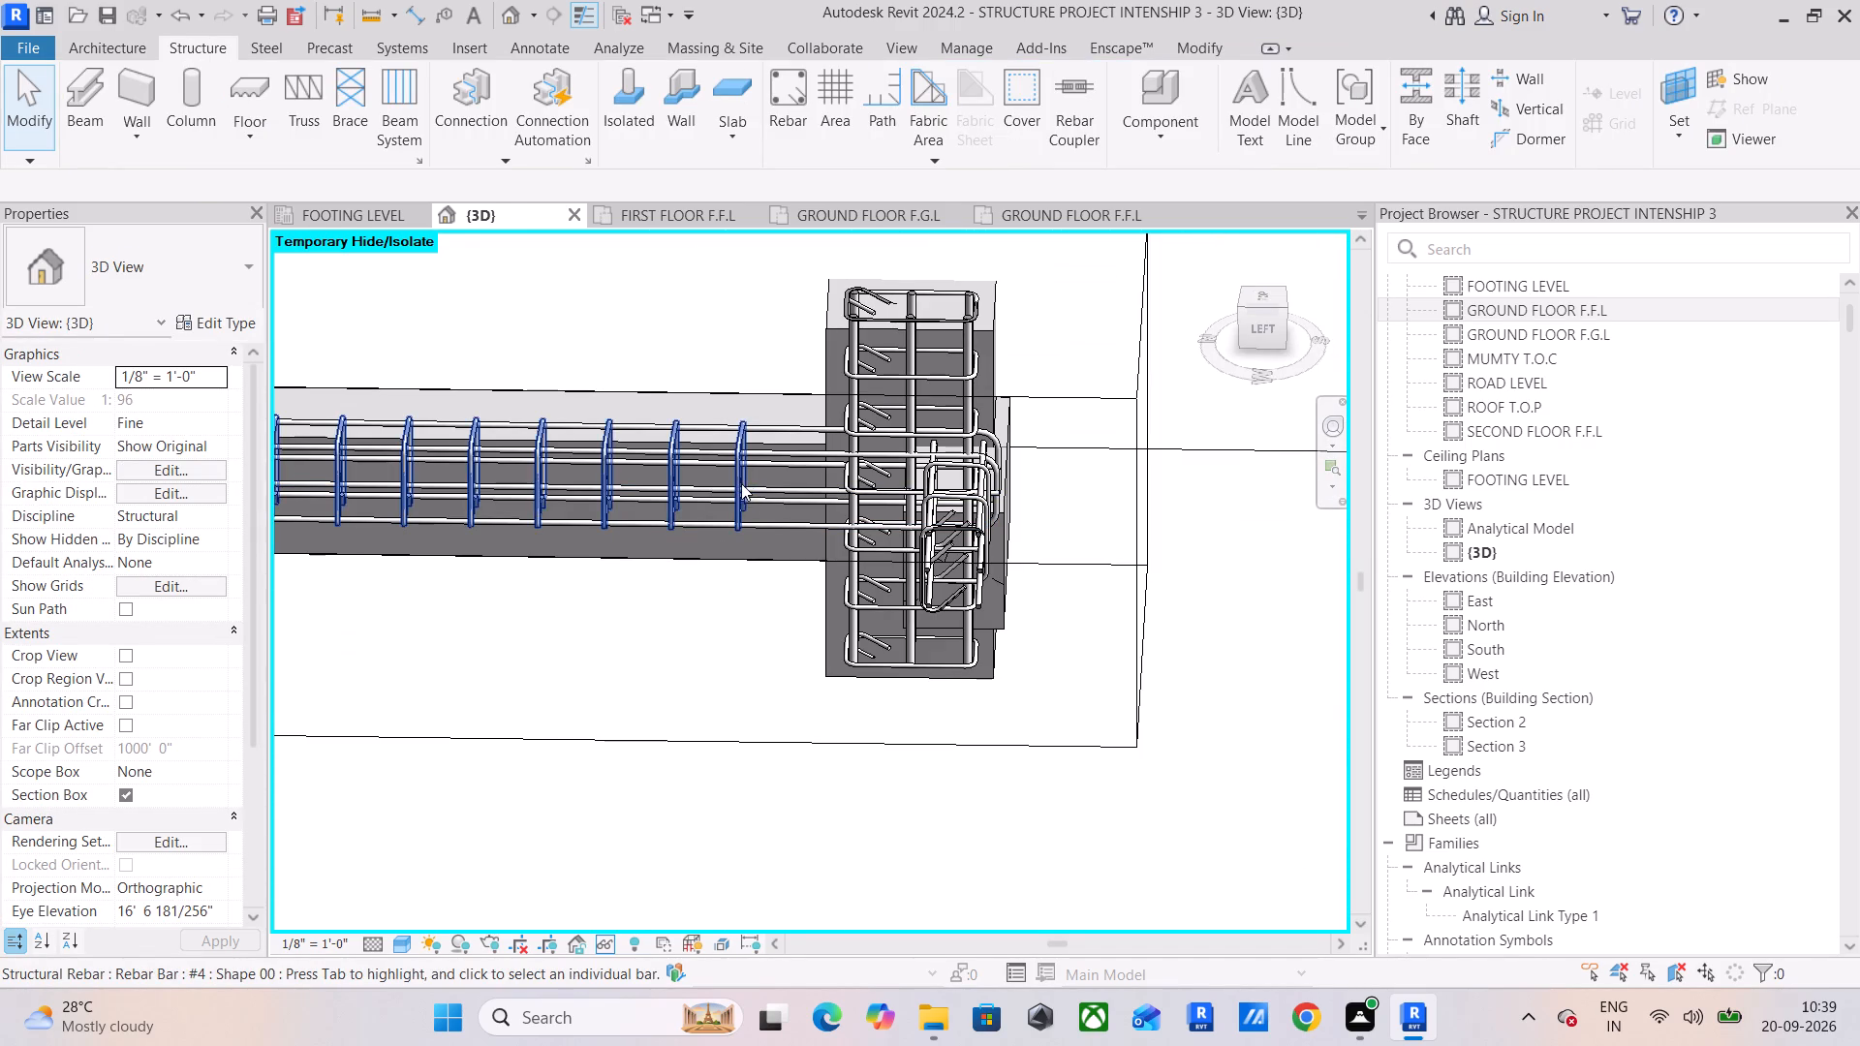
click(741, 483)
click(1260, 338)
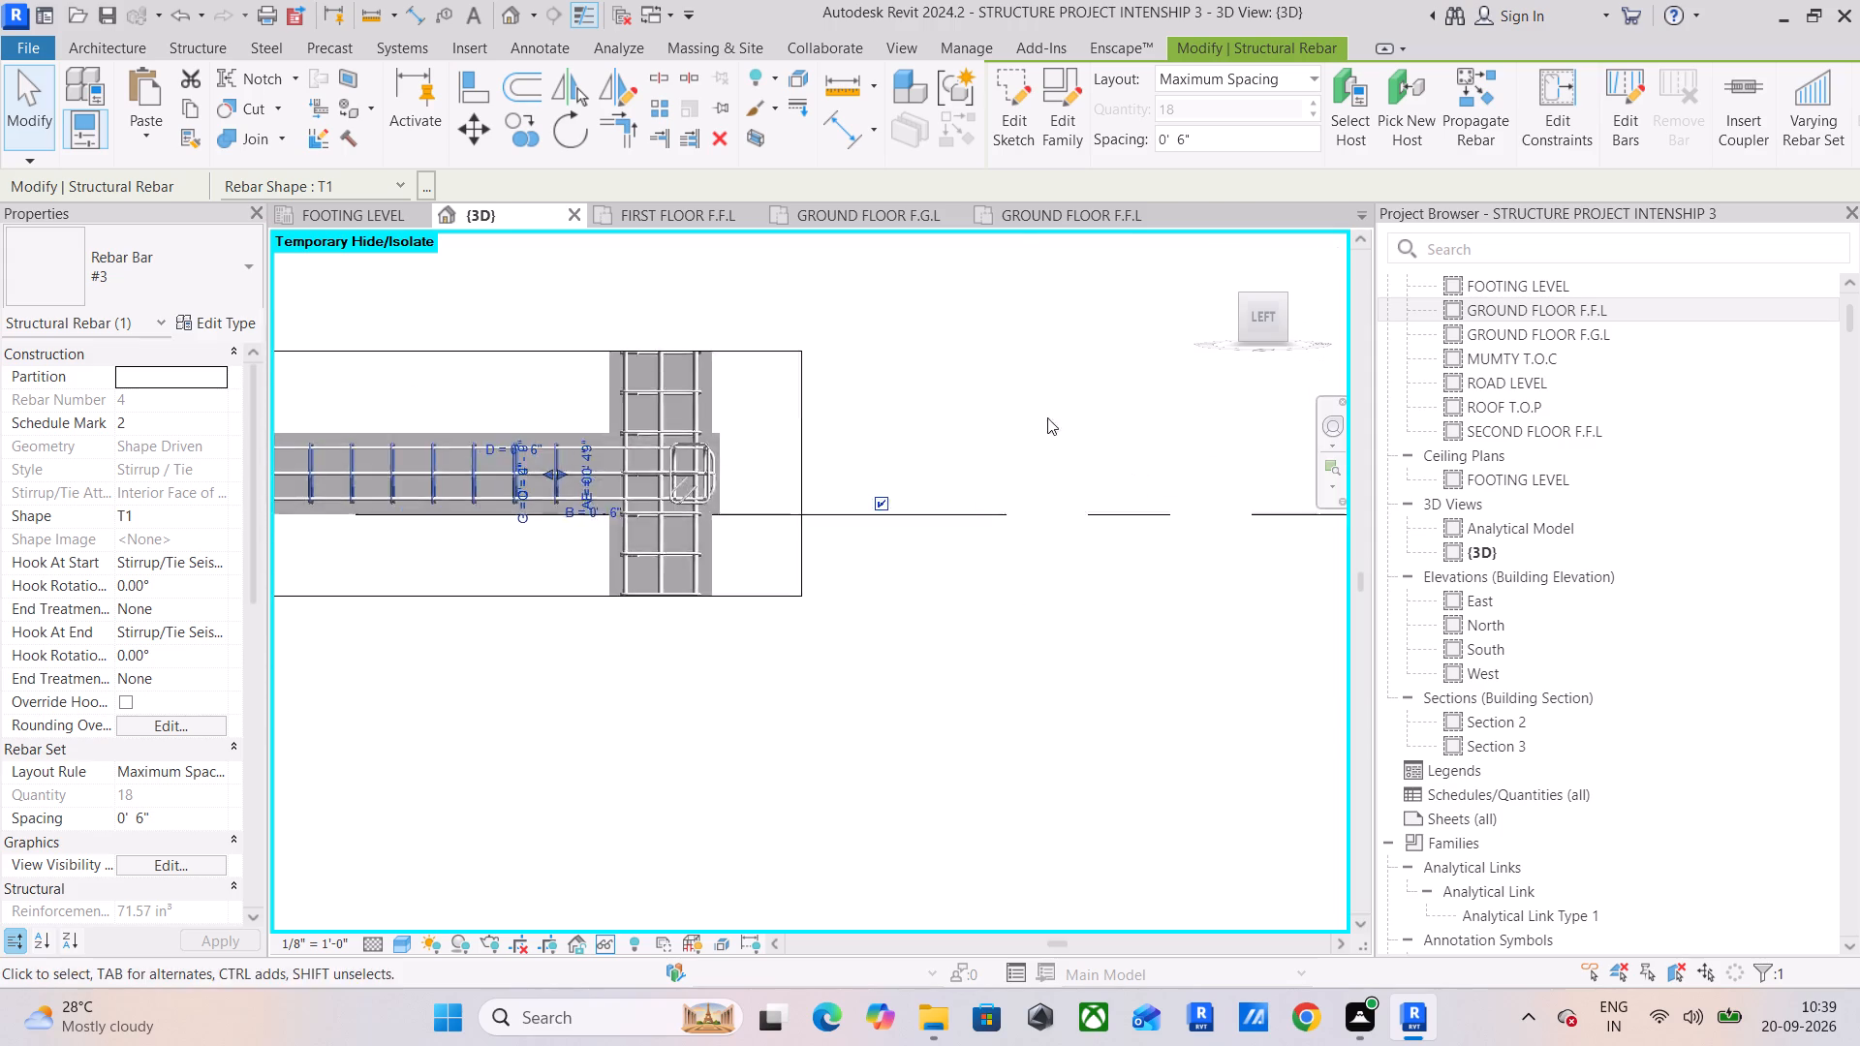
scroll(1121, 542, up, 5)
middle_drag(1138, 537, 621, 417)
scroll(697, 449, up, 4)
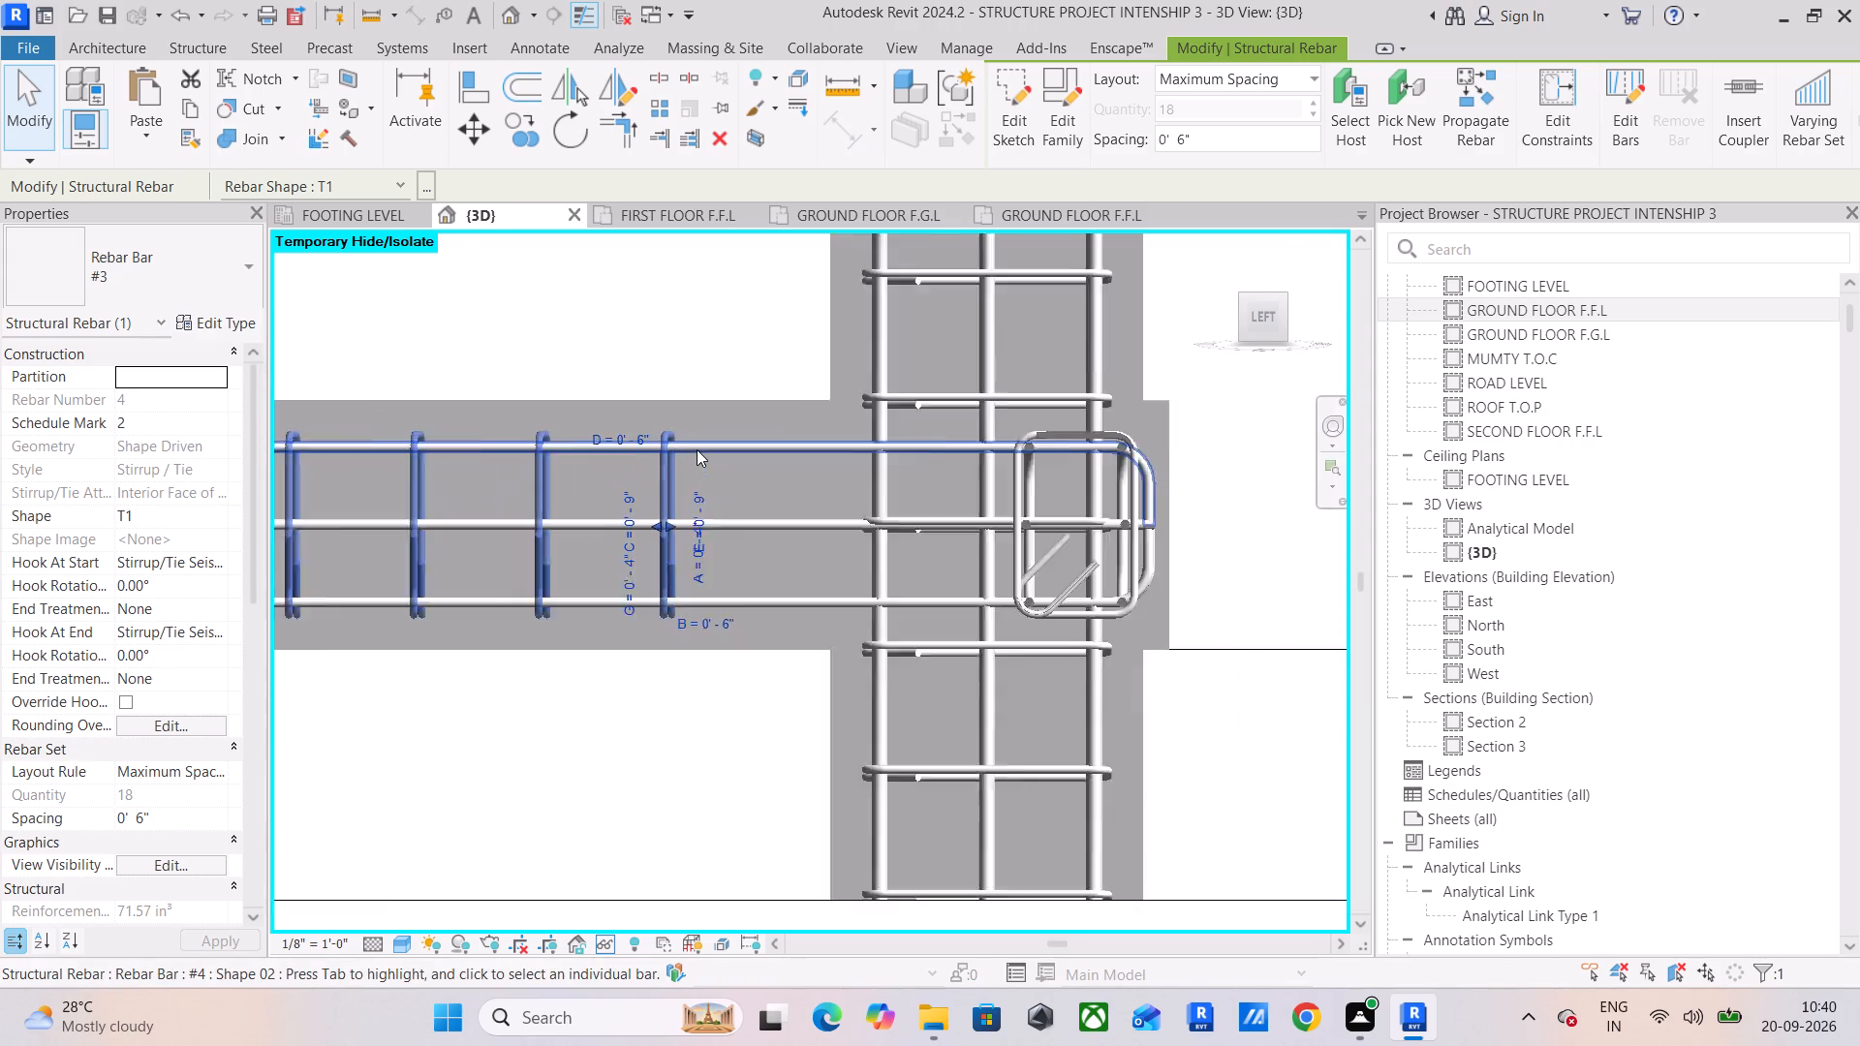
scroll(697, 449, up, 1)
drag(661, 554, 937, 584)
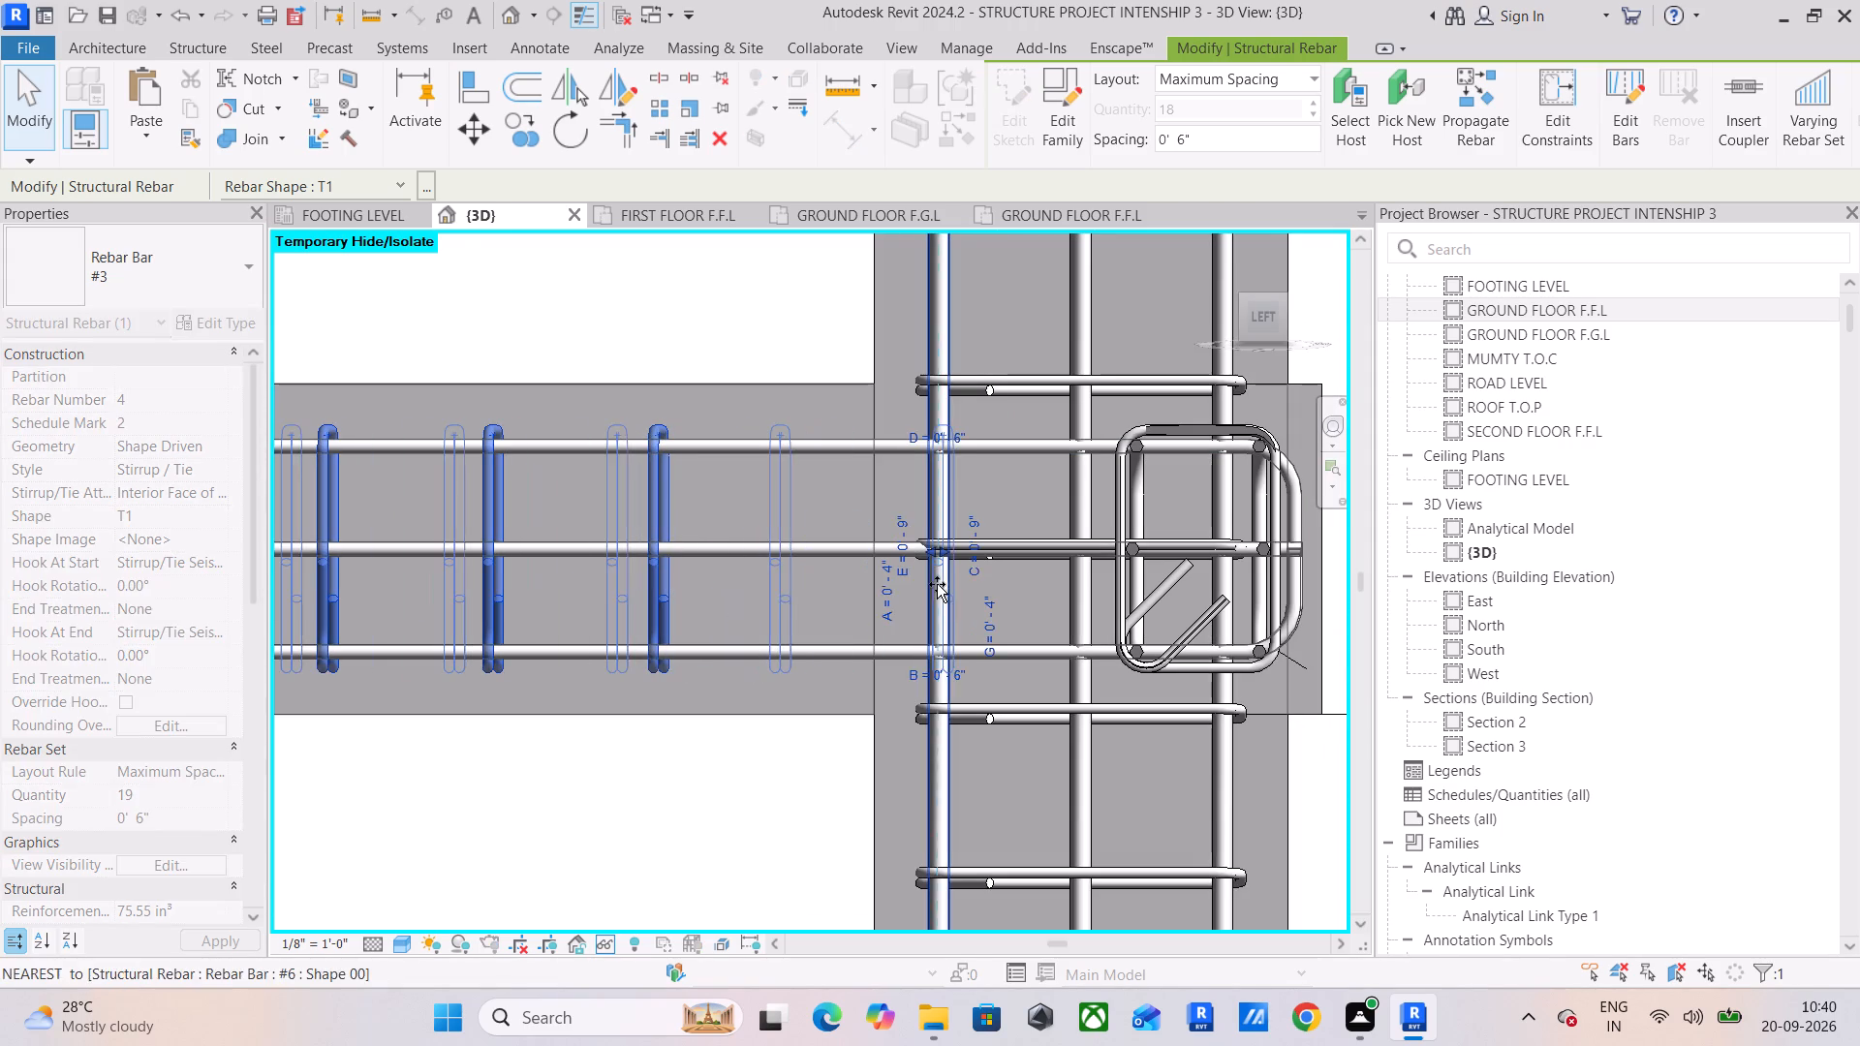
drag(937, 584, 852, 587)
scroll(852, 588, down, 4)
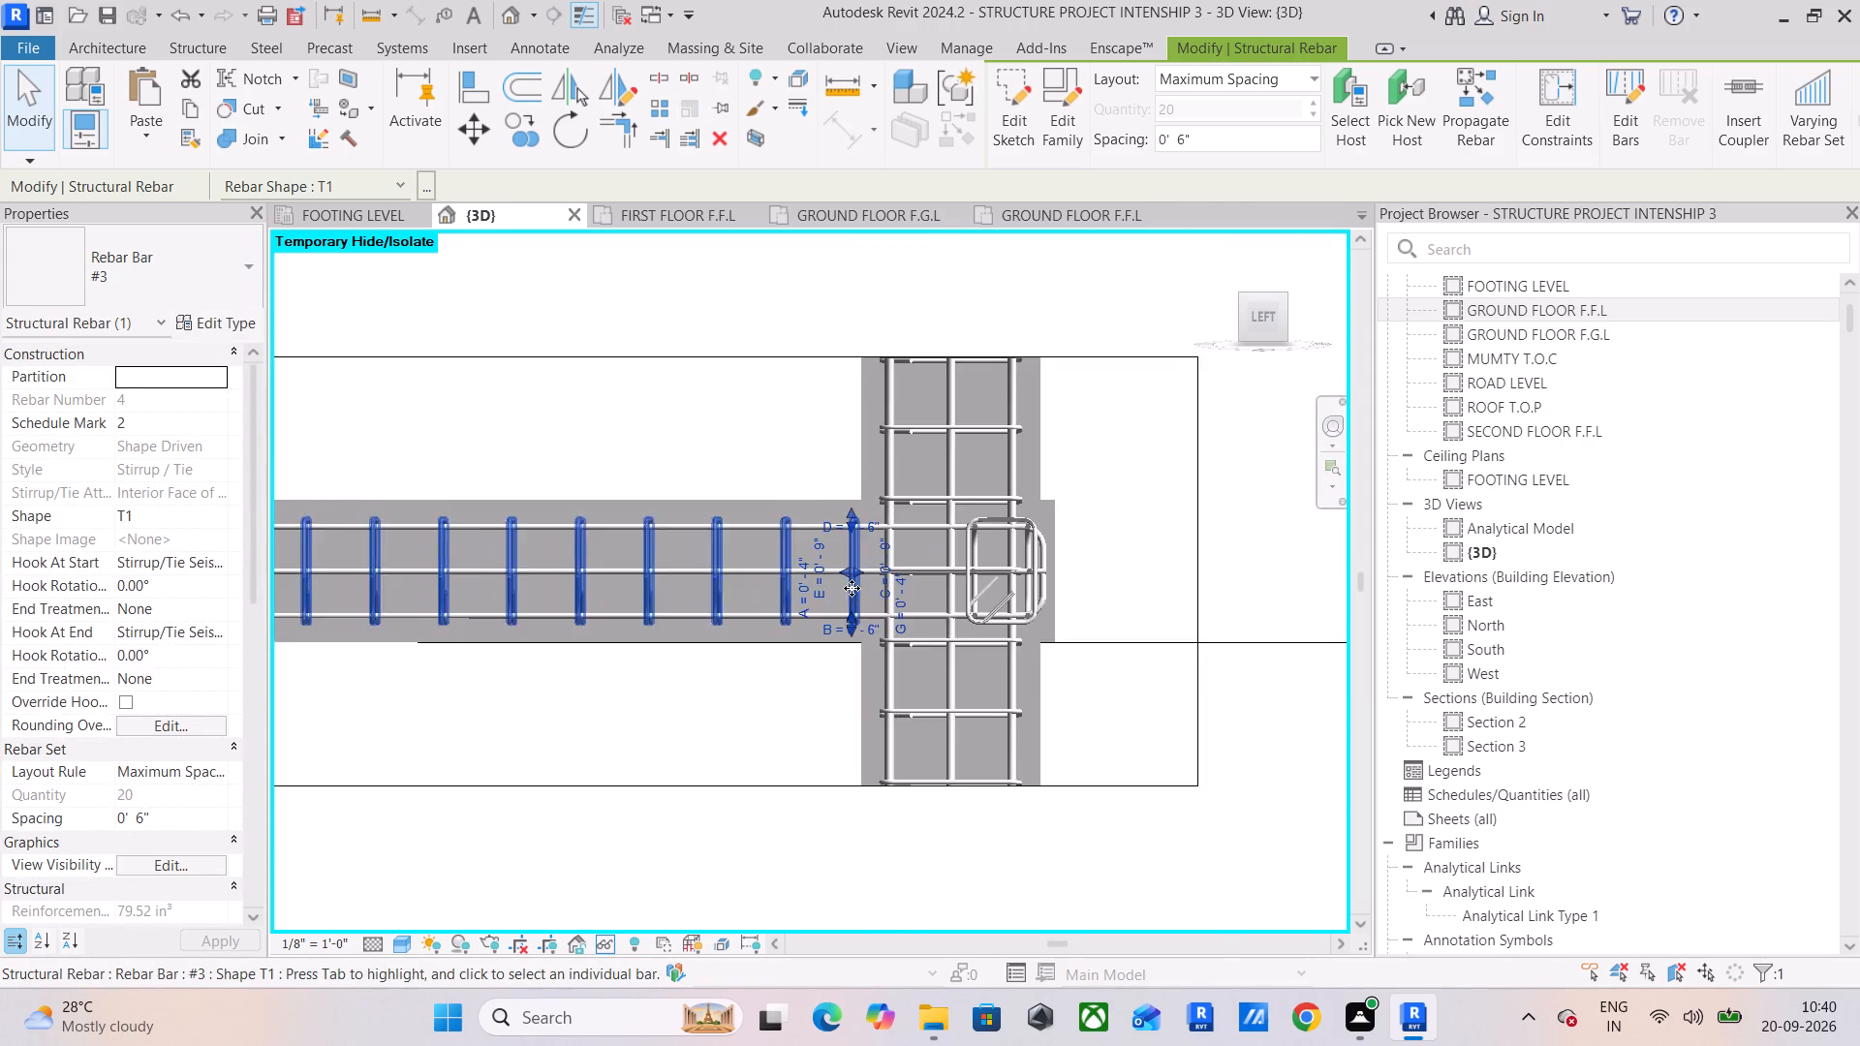
Extend the other end of the same #3 stirrup set to the face of the opposite column.
scroll(852, 588, down, 5)
middle_drag(847, 566, 1070, 519)
middle_drag(448, 521, 839, 477)
scroll(546, 476, up, 5)
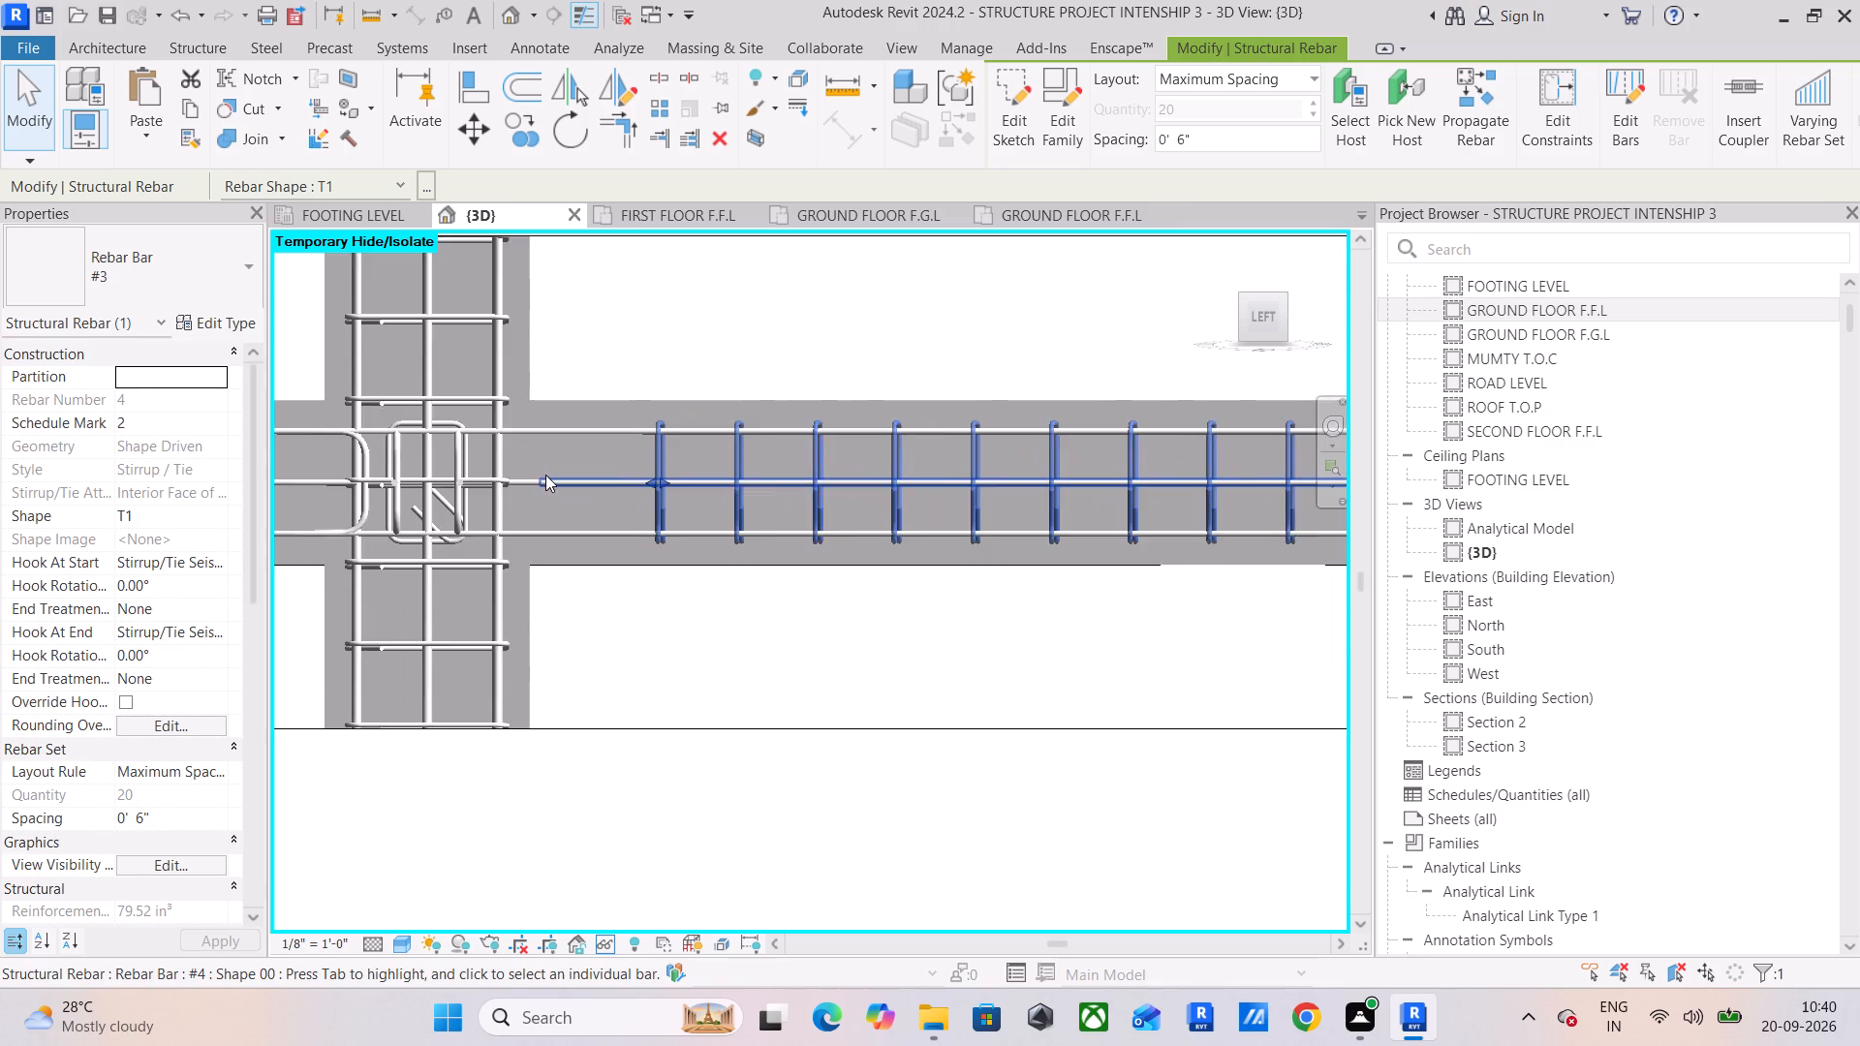
middle_drag(545, 475, 706, 446)
scroll(716, 446, up, 3)
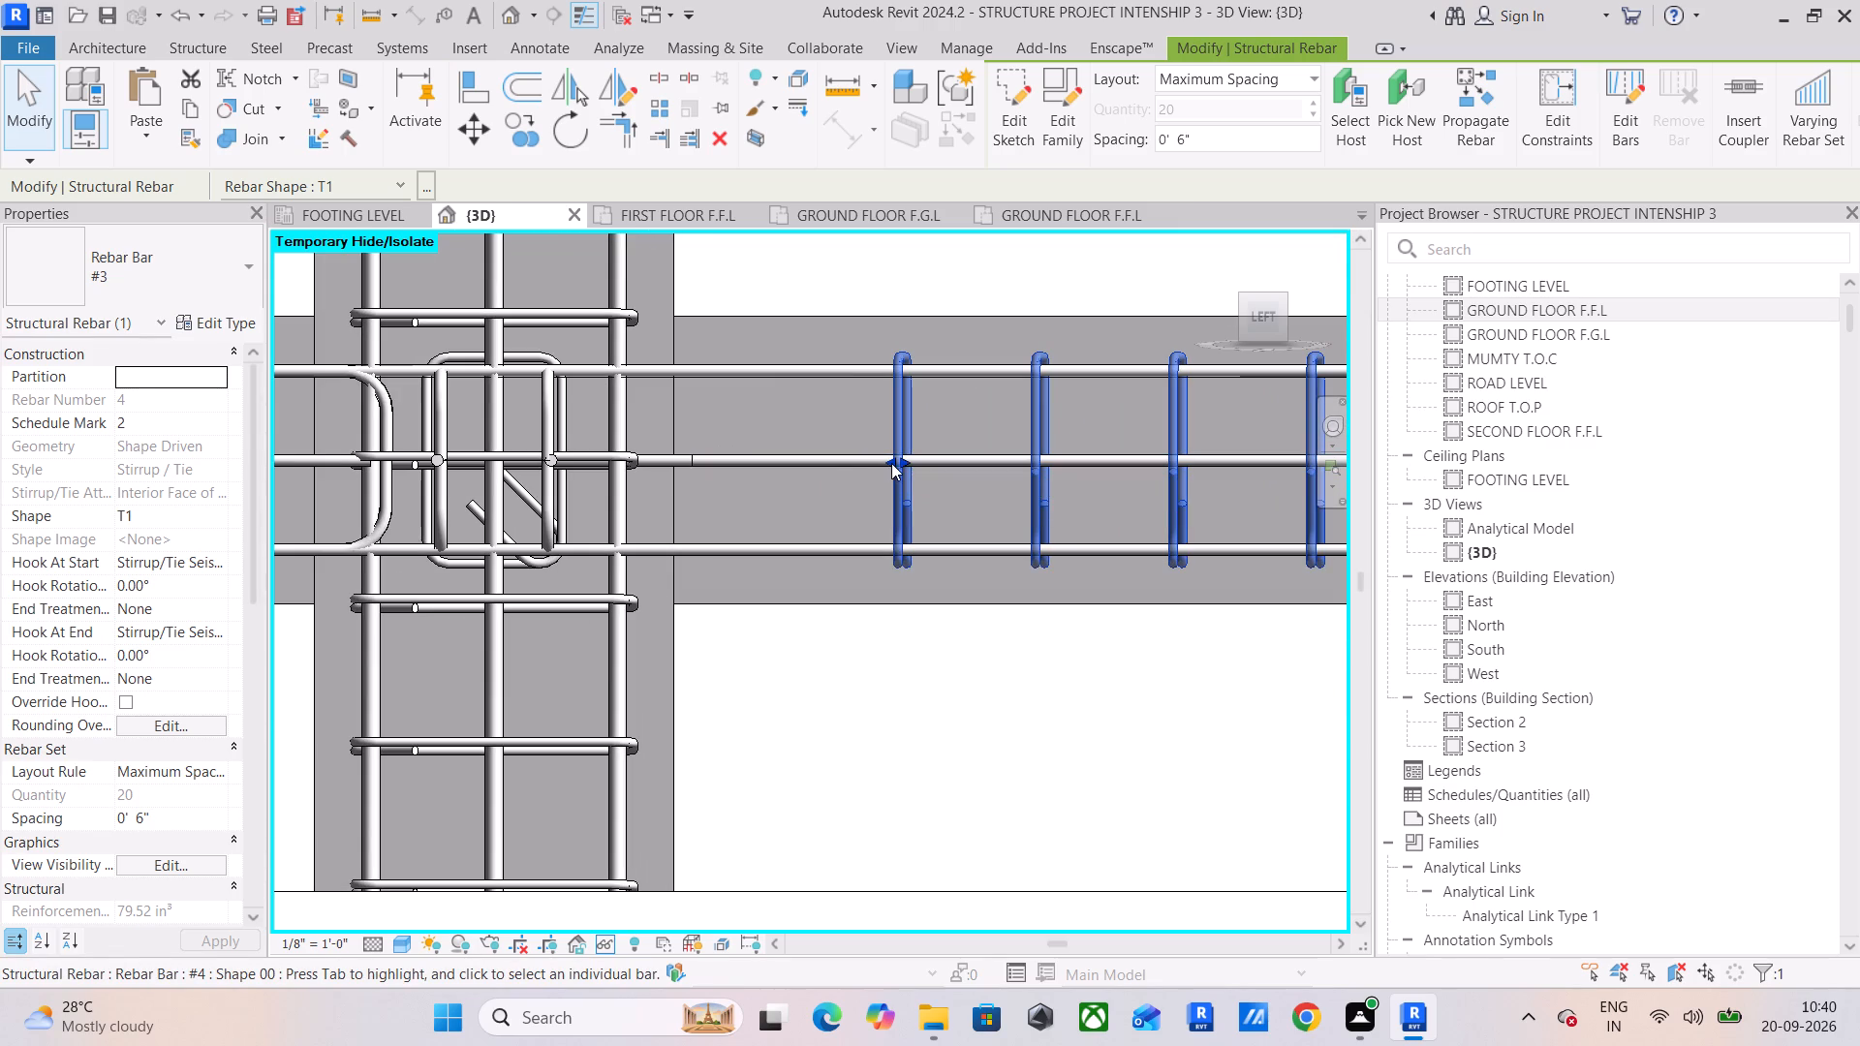
drag(891, 463, 673, 477)
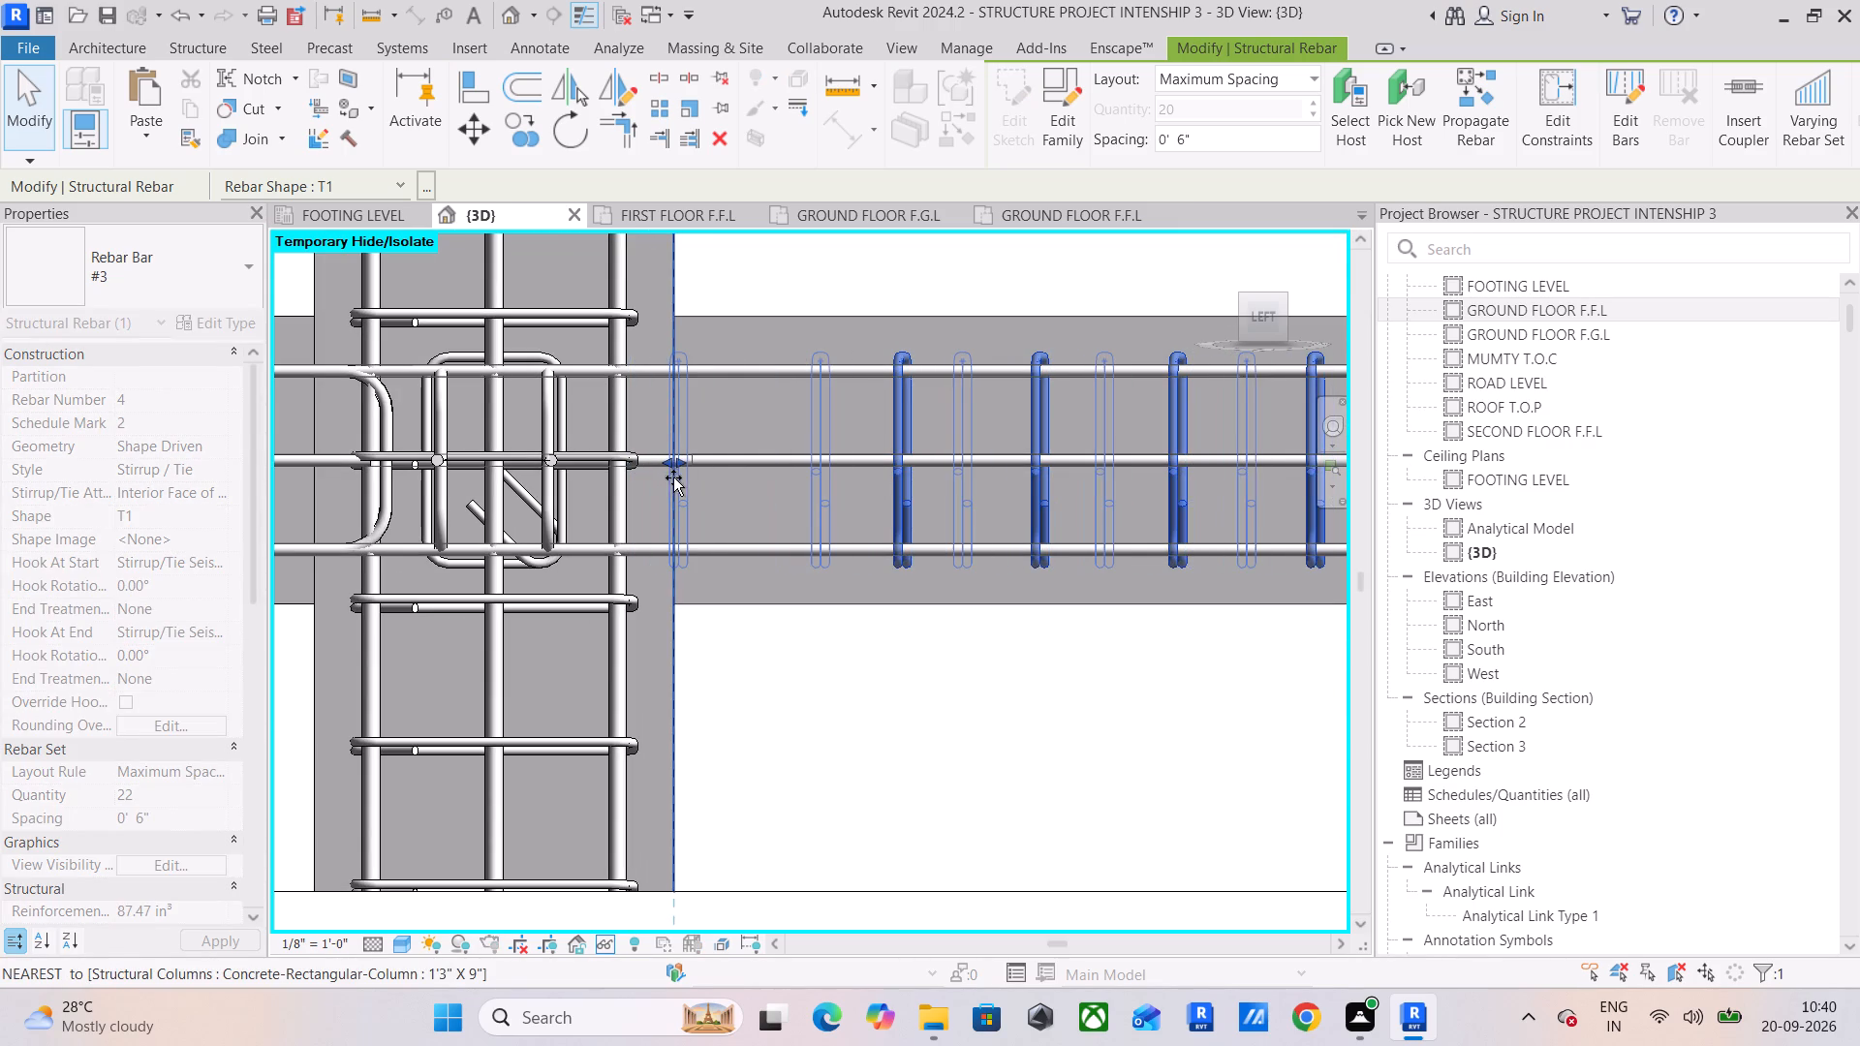
drag(673, 477, 689, 482)
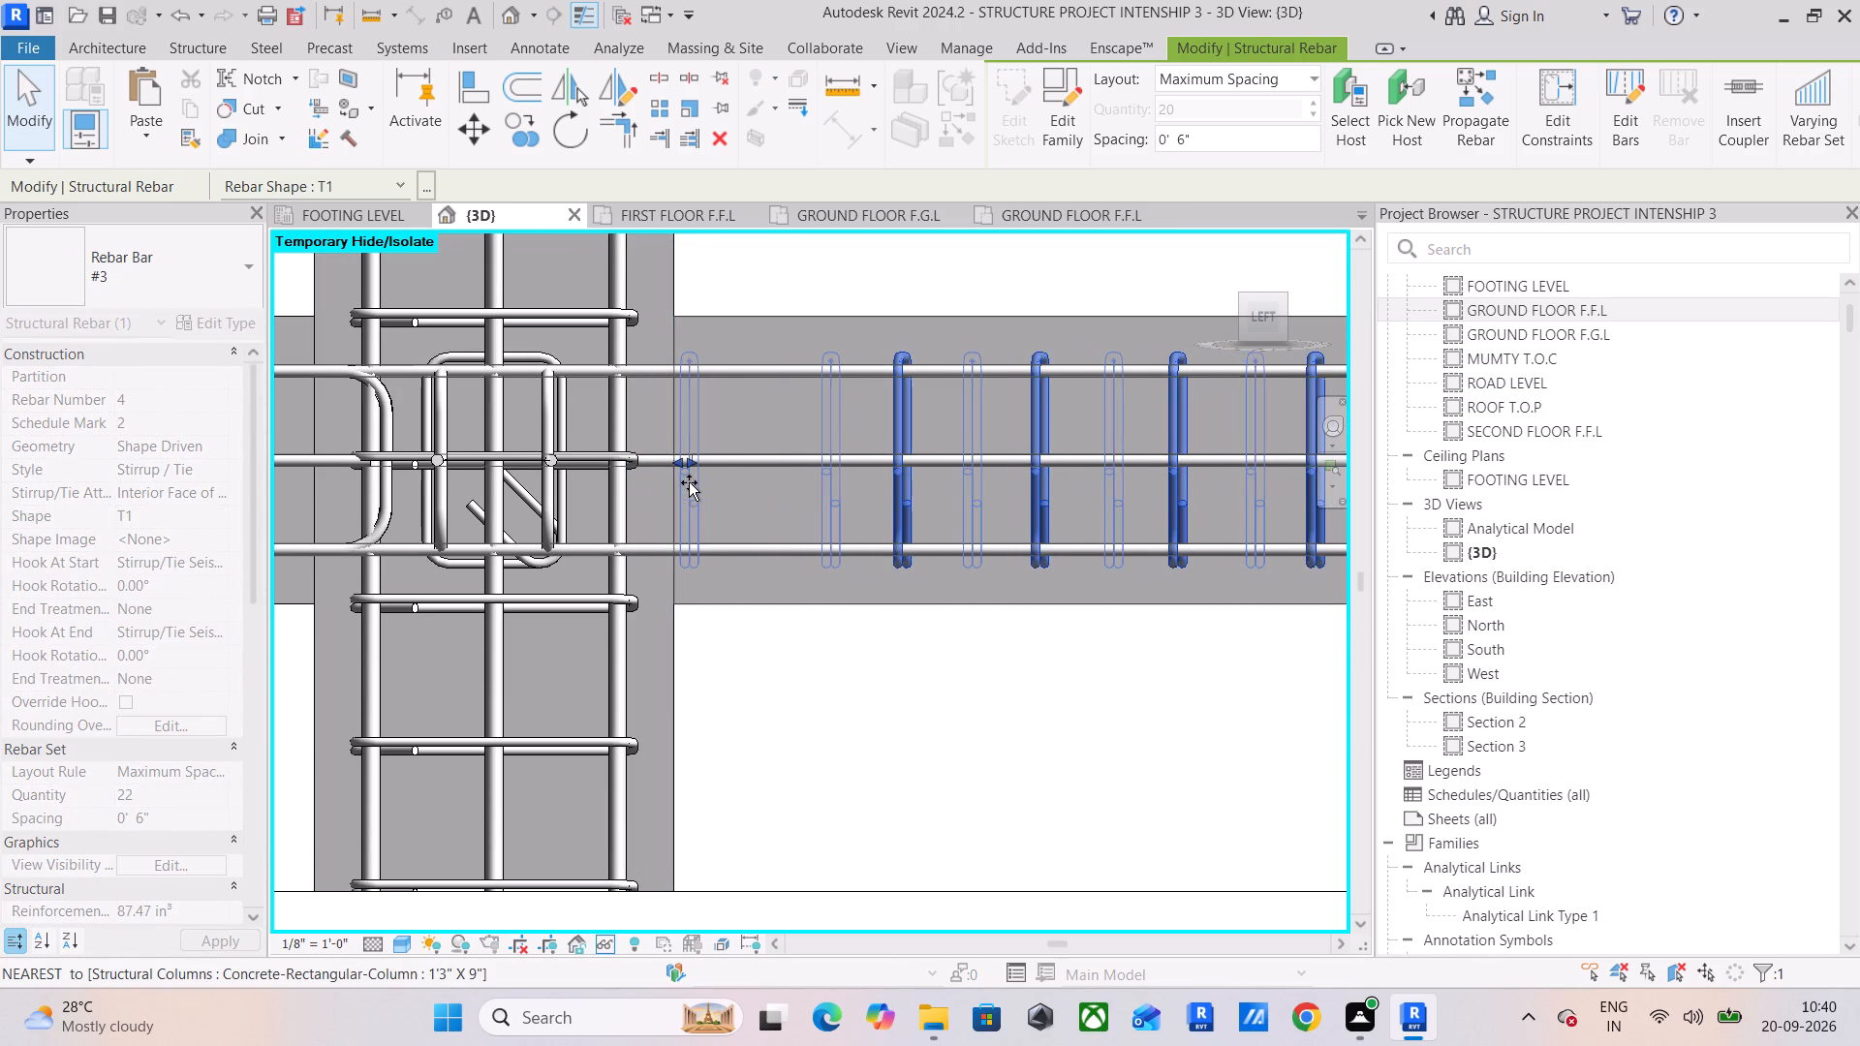
drag(689, 482, 687, 486)
scroll(736, 415, down, 6)
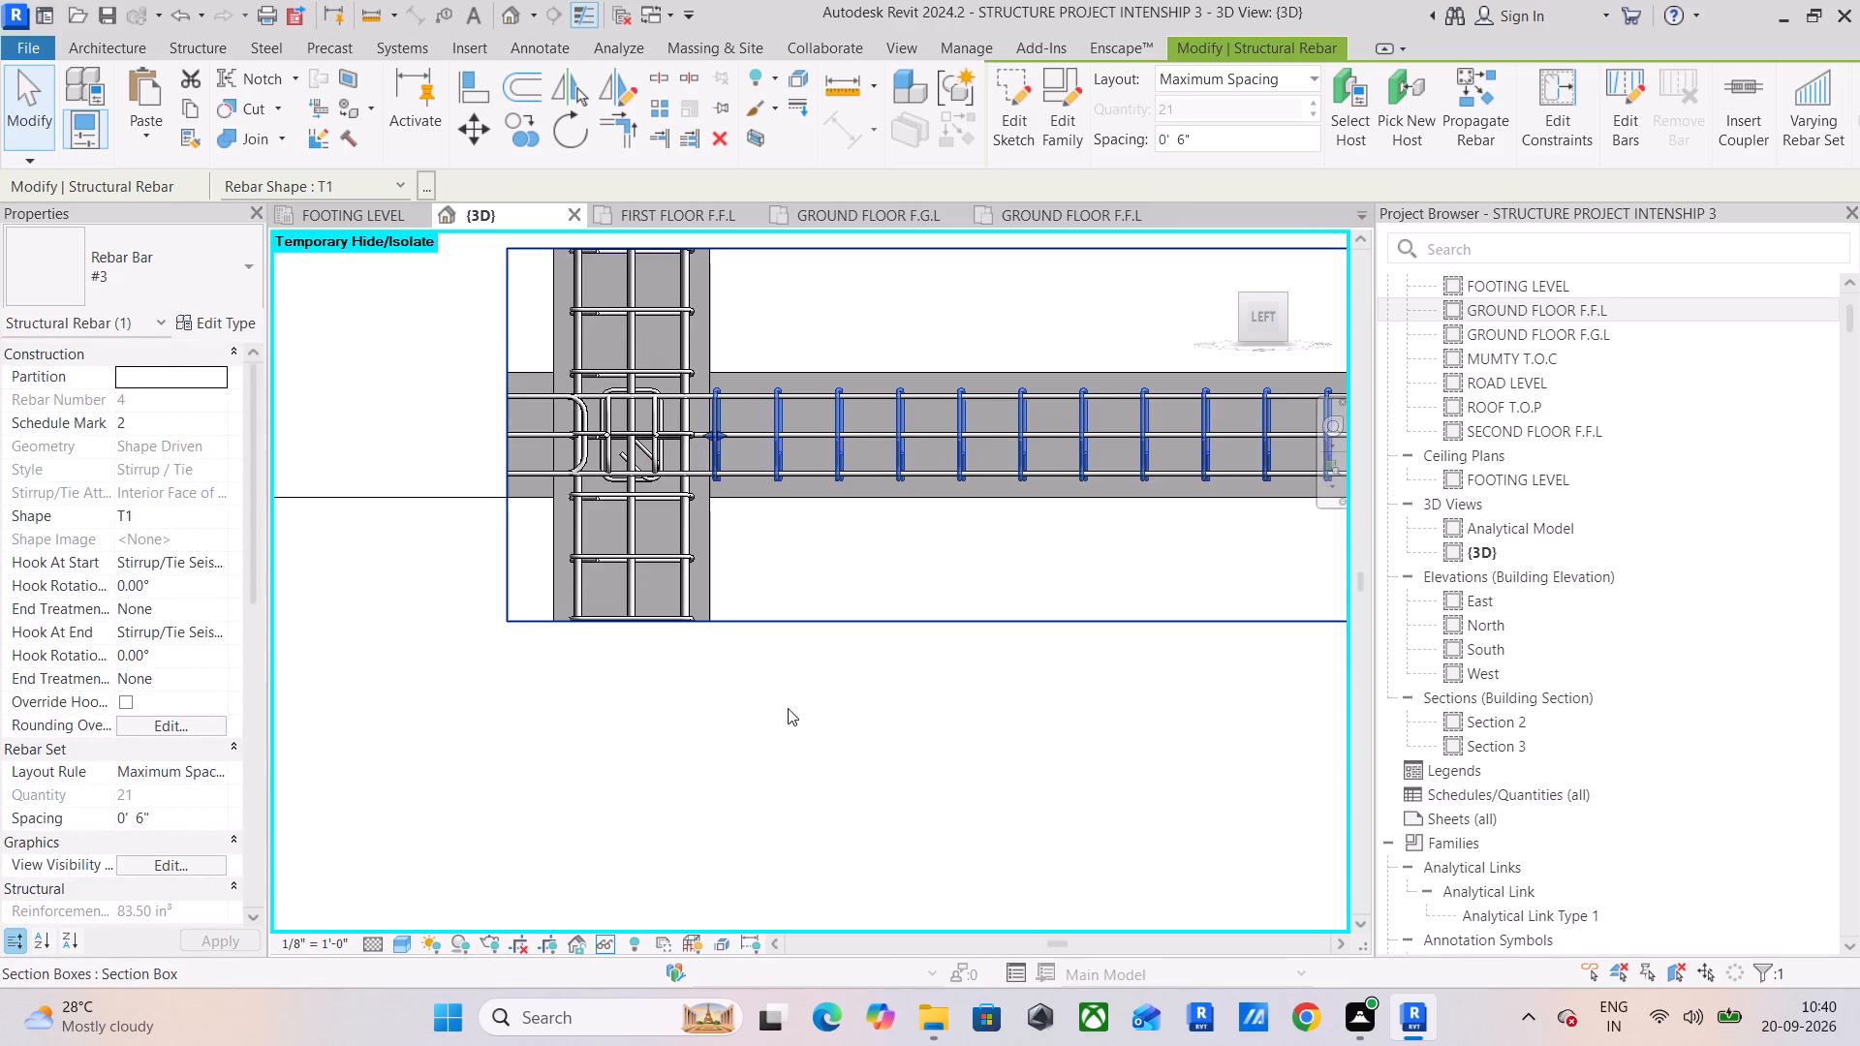
Stretch the section box along the beam line to take in the adjoining span and its far column.
click(788, 714)
click(502, 548)
scroll(502, 548, down, 7)
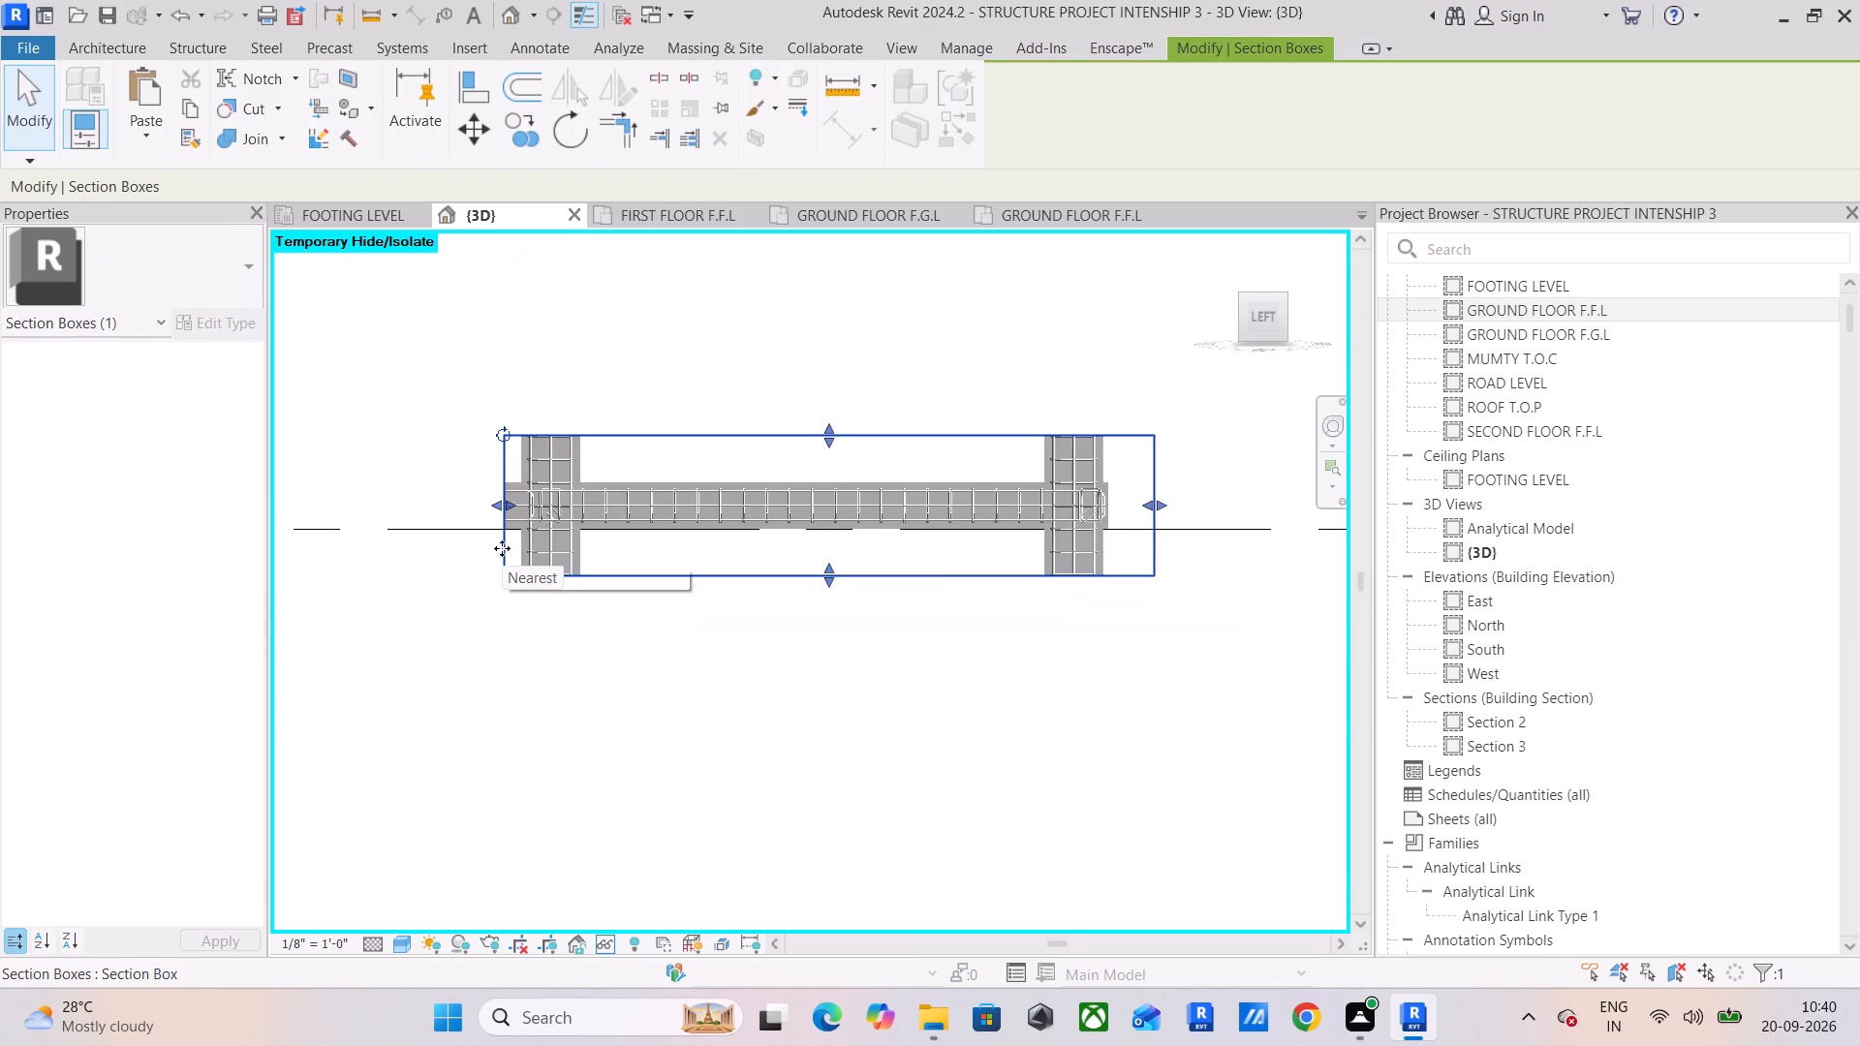
scroll(502, 548, down, 3)
middle_drag(594, 567, 728, 546)
drag(629, 501, 530, 500)
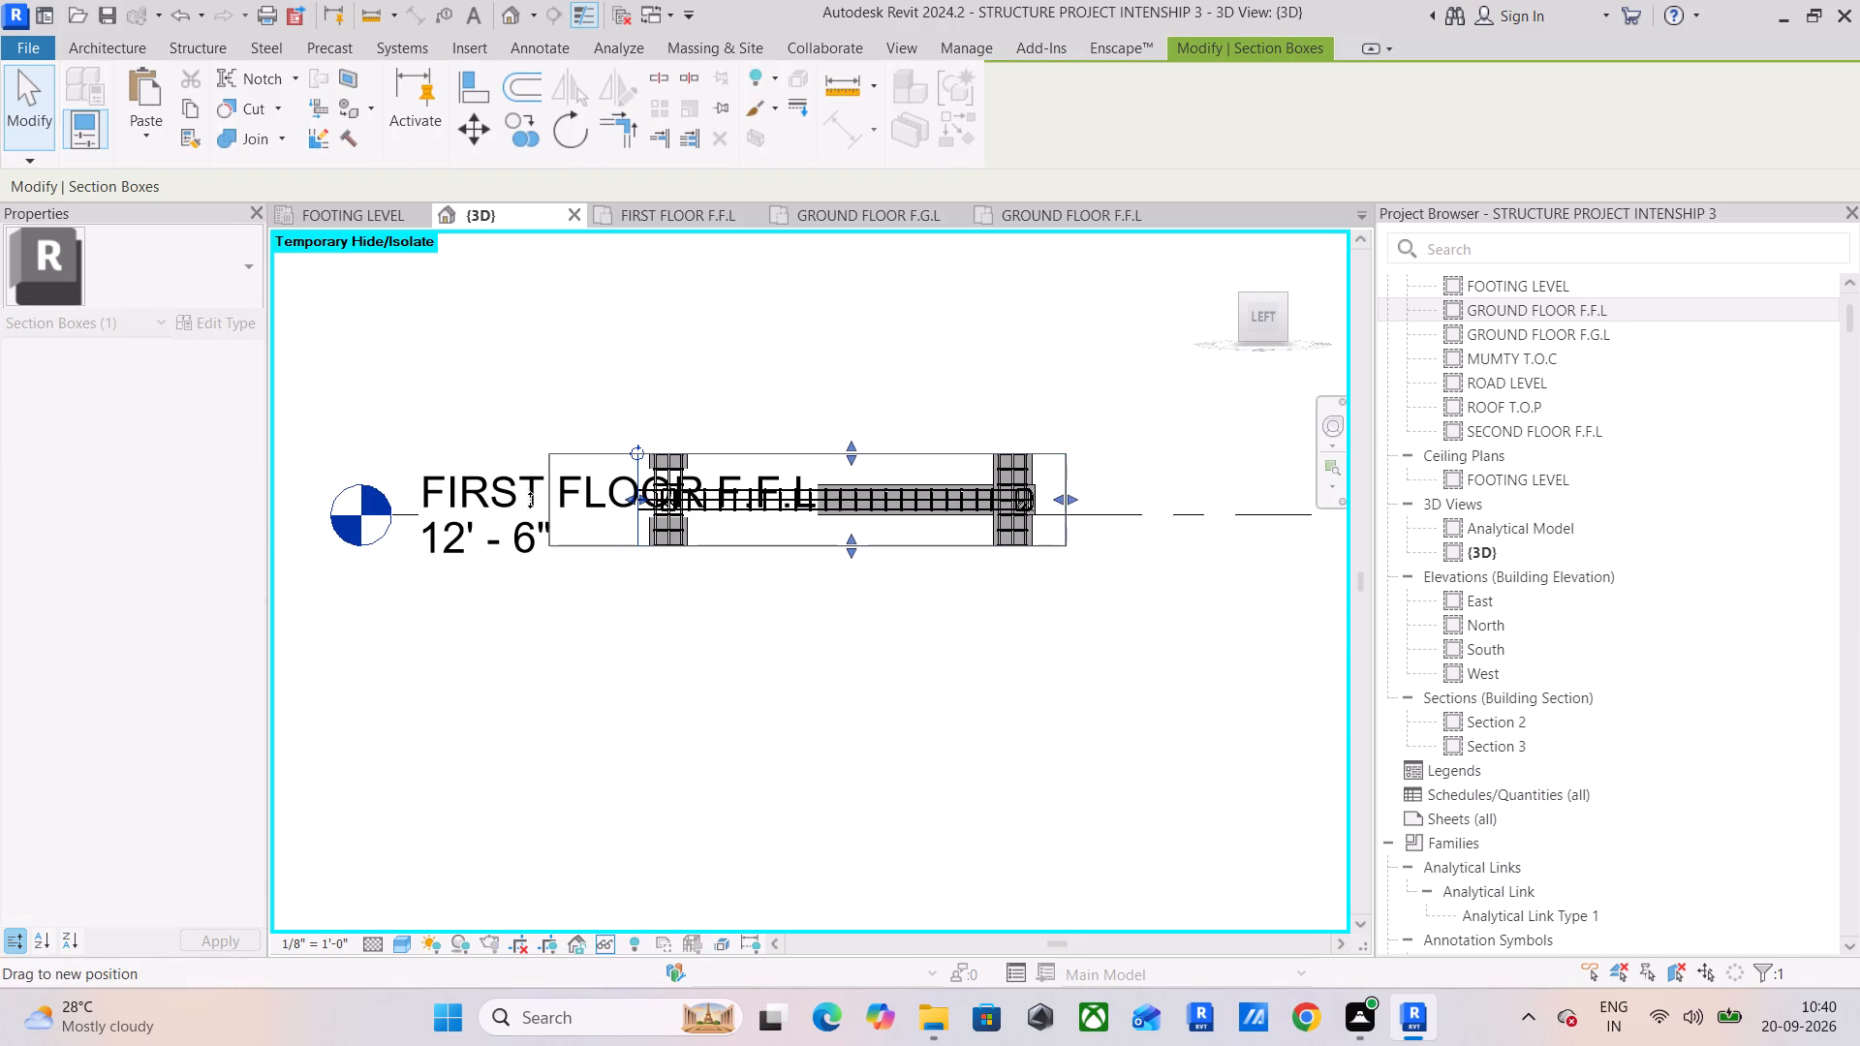
drag(530, 500, 294, 502)
scroll(366, 567, down, 1)
scroll(480, 515, up, 6)
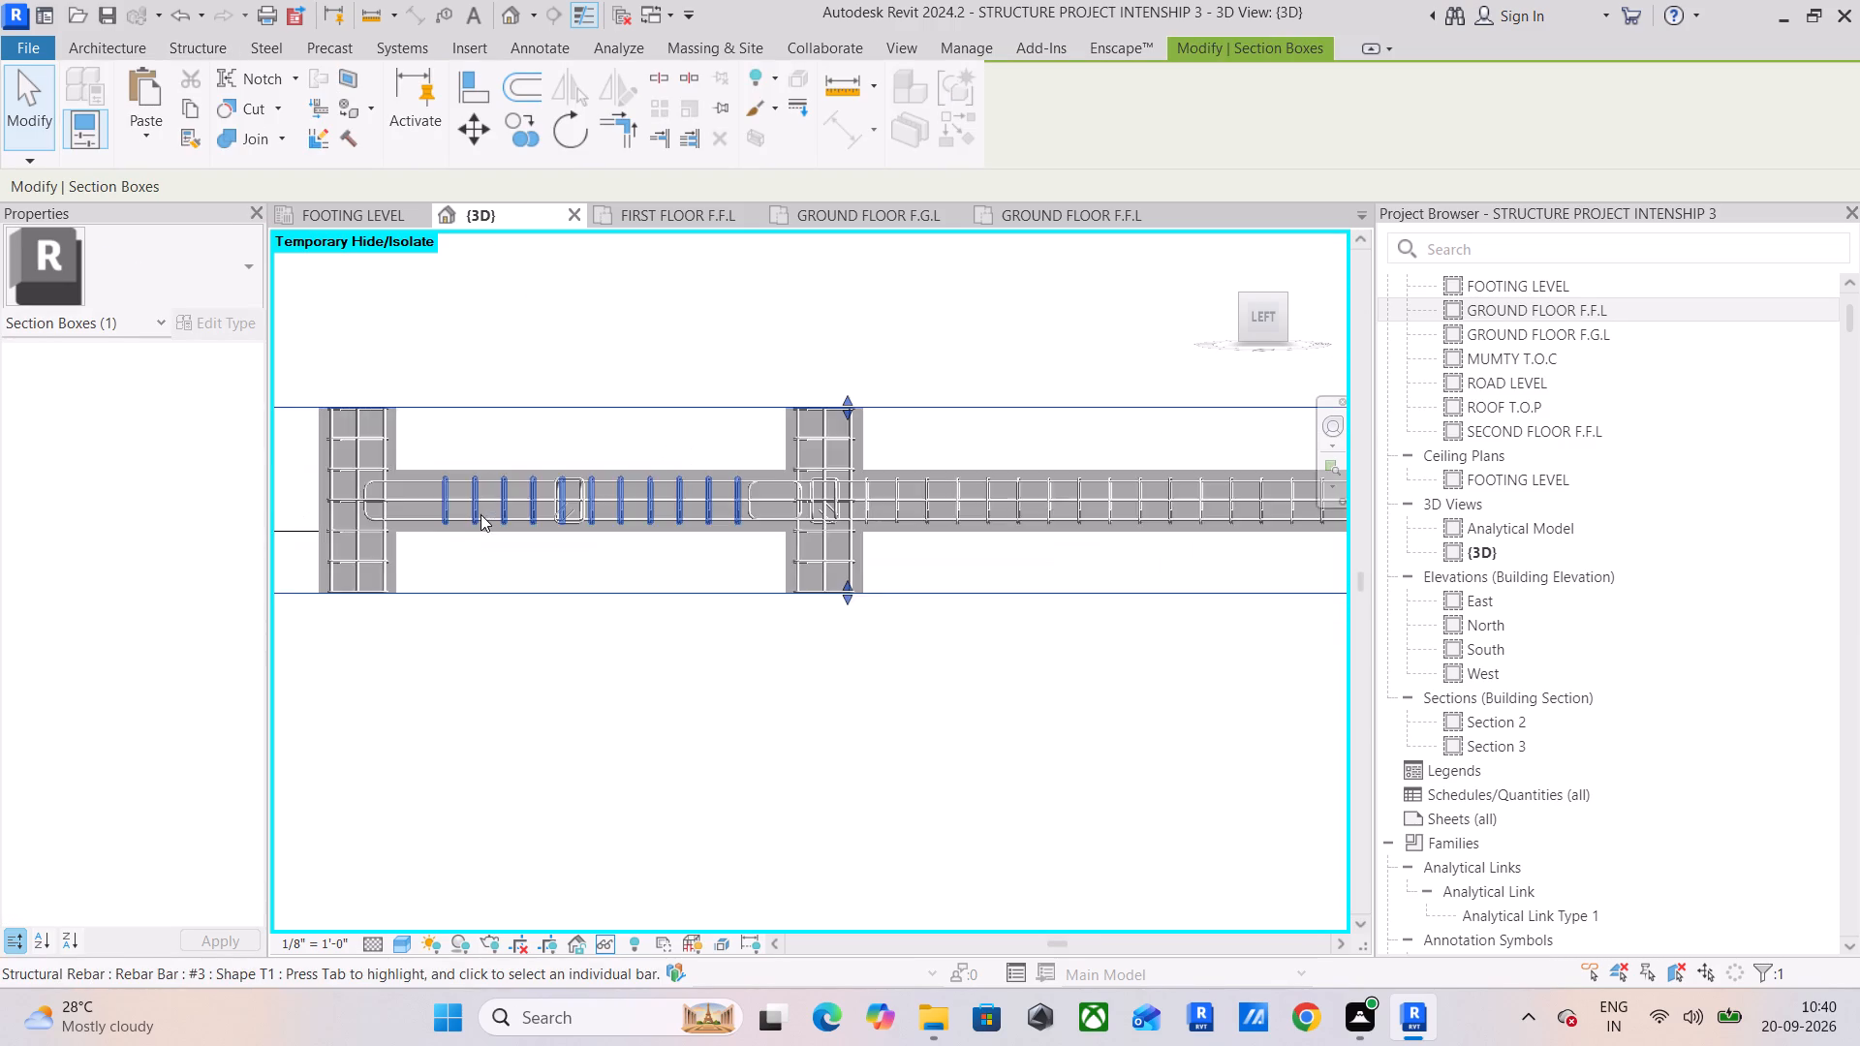
Extend the adjoining span's #3 stirrup set to the face of its far column.
middle_drag(481, 513, 568, 525)
scroll(571, 527, up, 4)
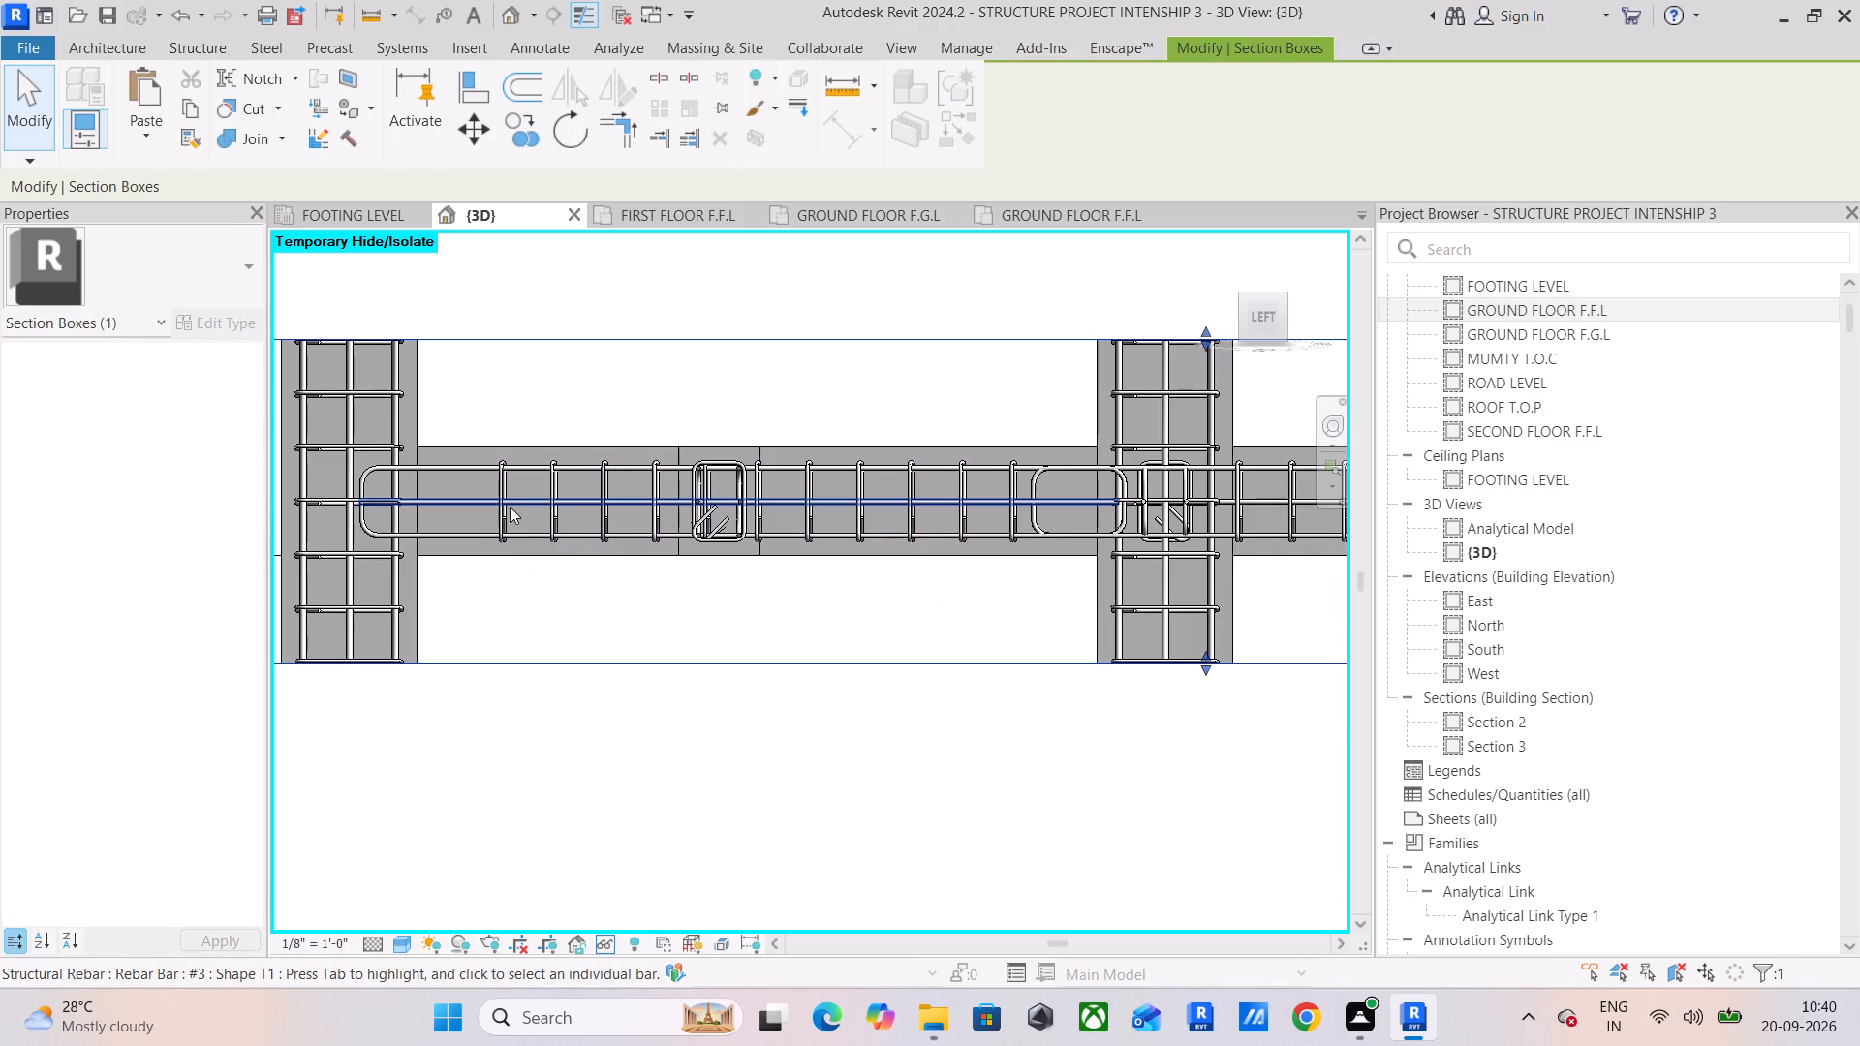
click(502, 513)
scroll(500, 503, up, 4)
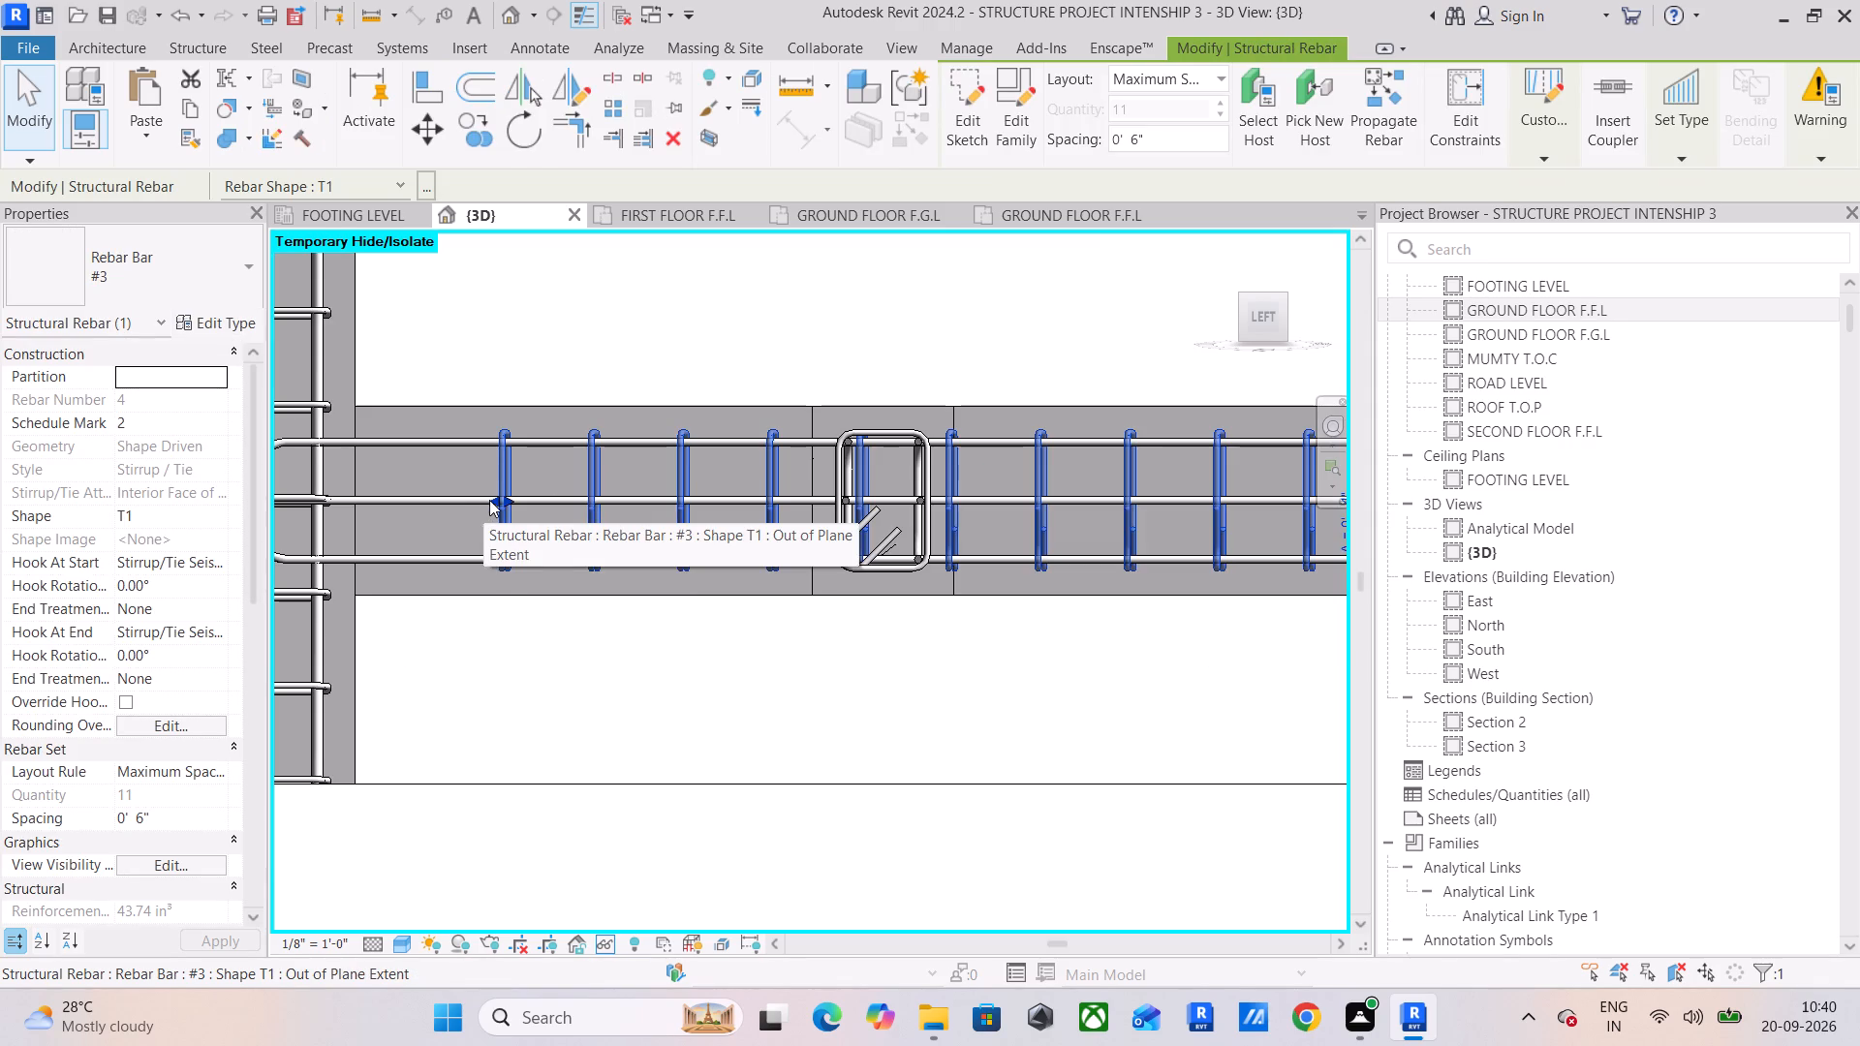
drag(489, 500, 368, 508)
middle_drag(372, 515, 624, 507)
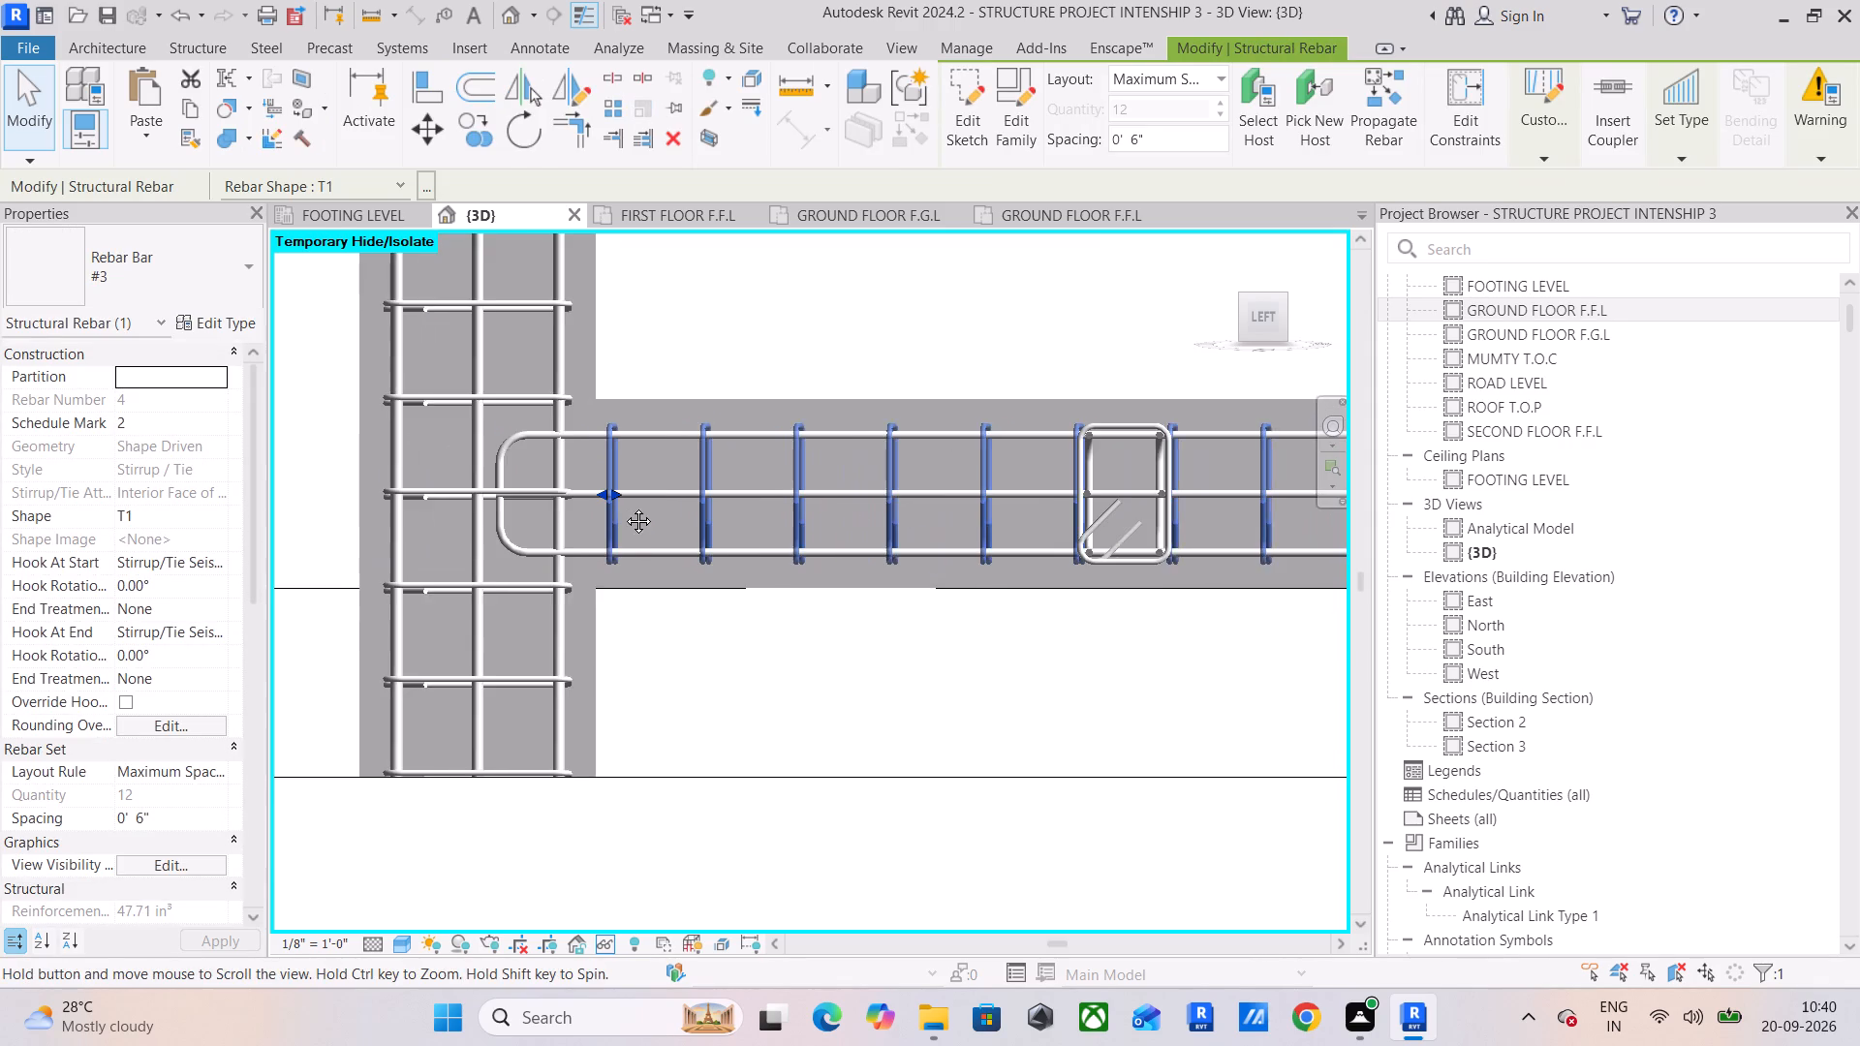
Extend both bottom #4 hooked bars of the beam through the end column so their hooks sit near its outer face.
middle_drag(624, 507, 625, 507)
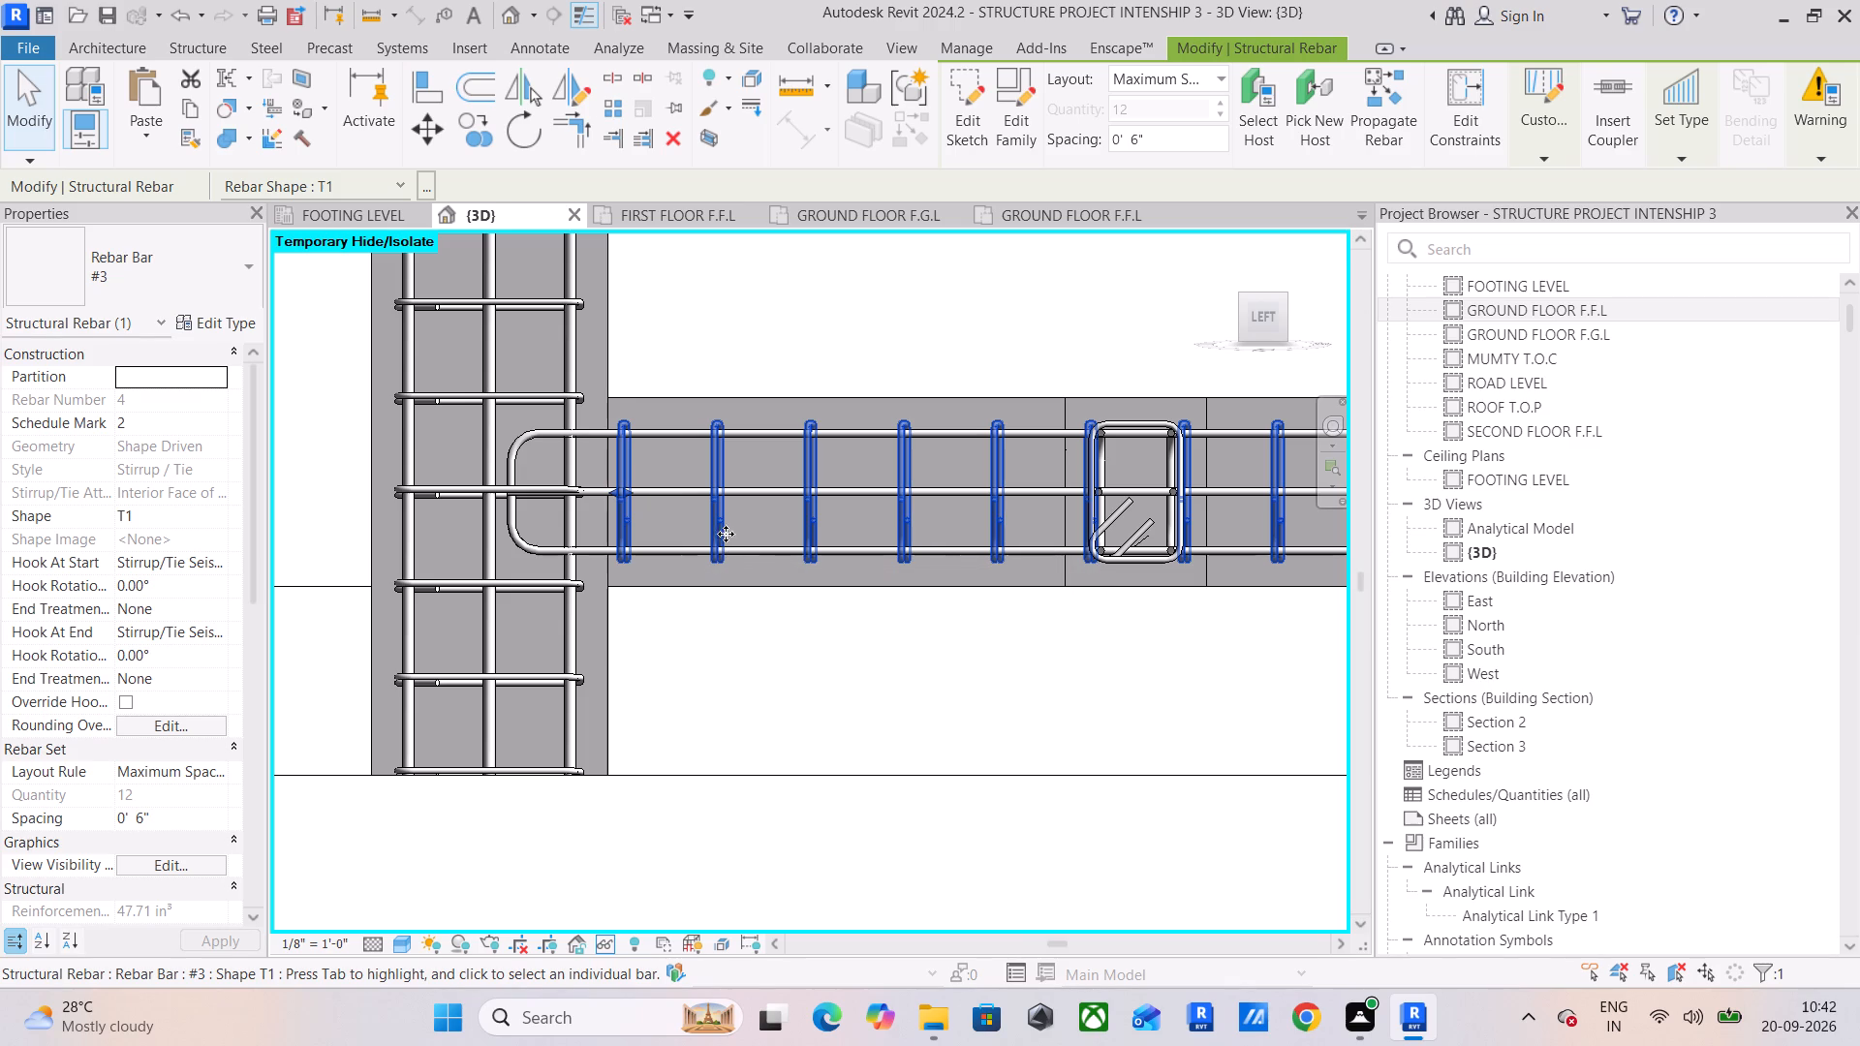
scroll(531, 486, up, 5)
click(486, 548)
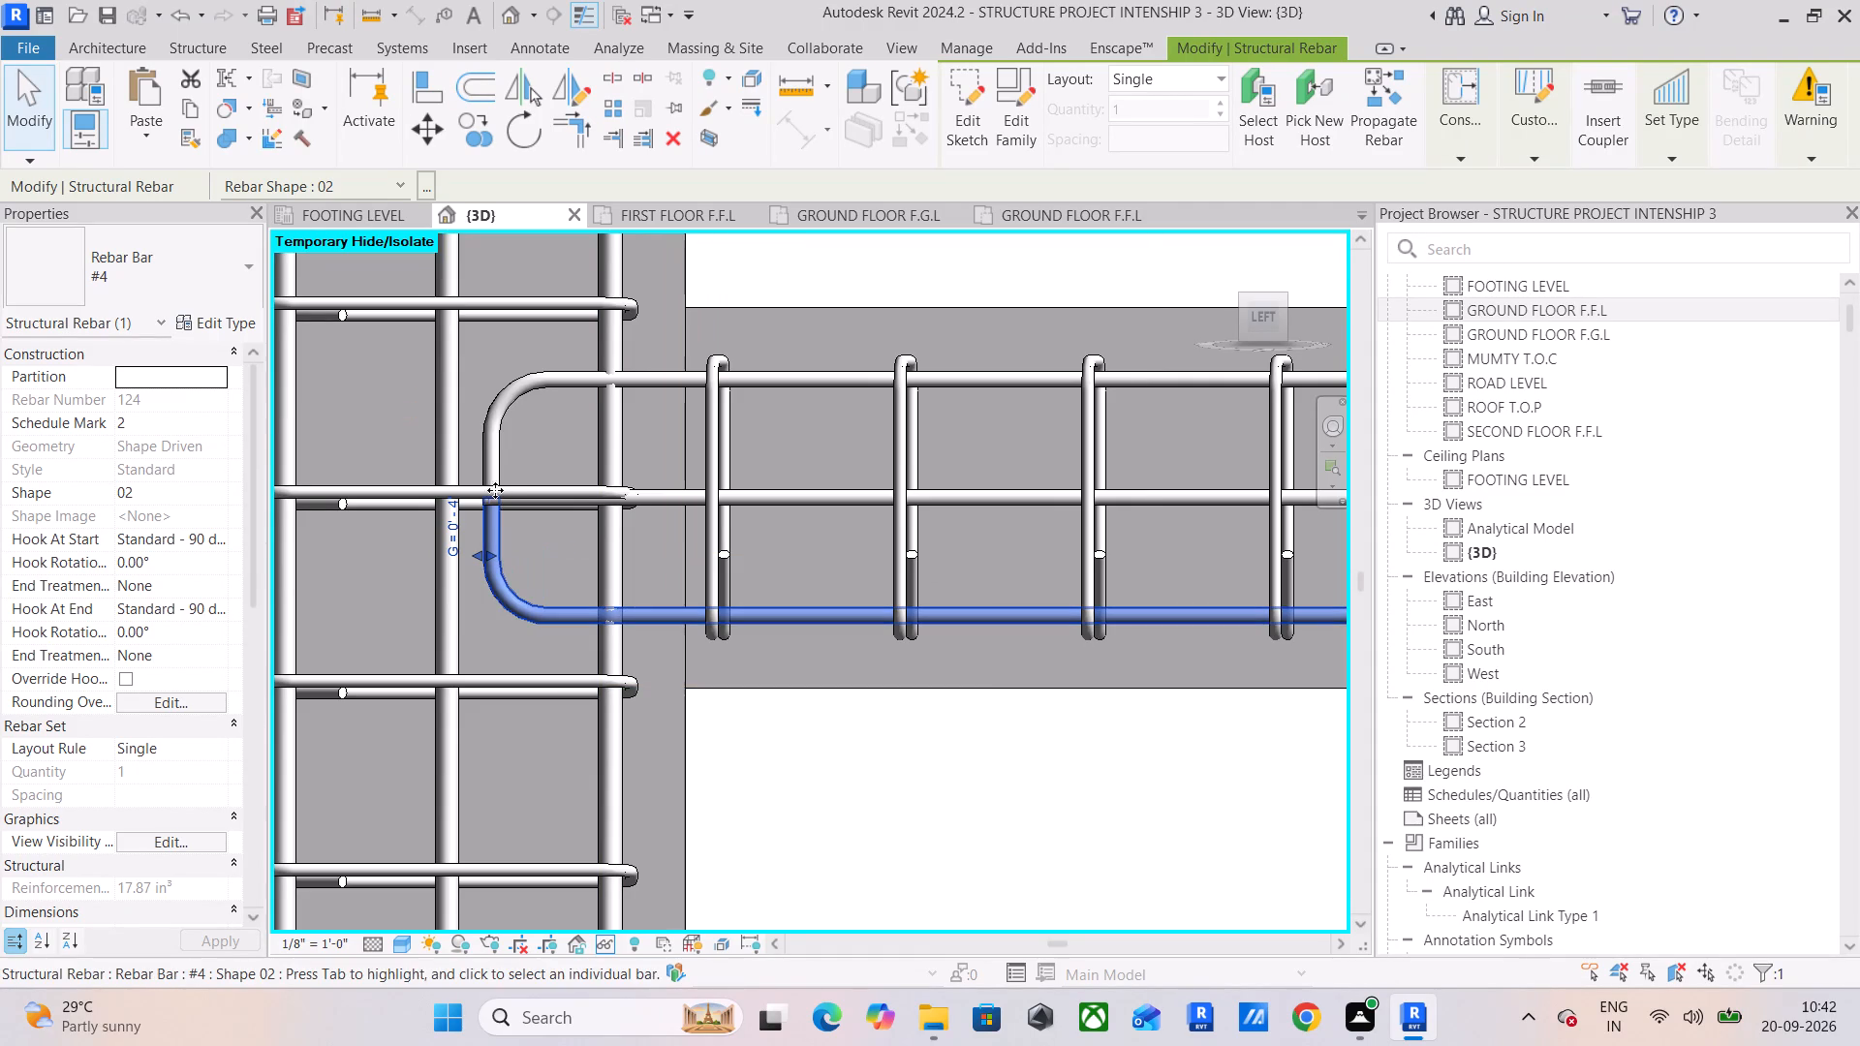
middle_drag(532, 555, 838, 545)
scroll(715, 544, up, 4)
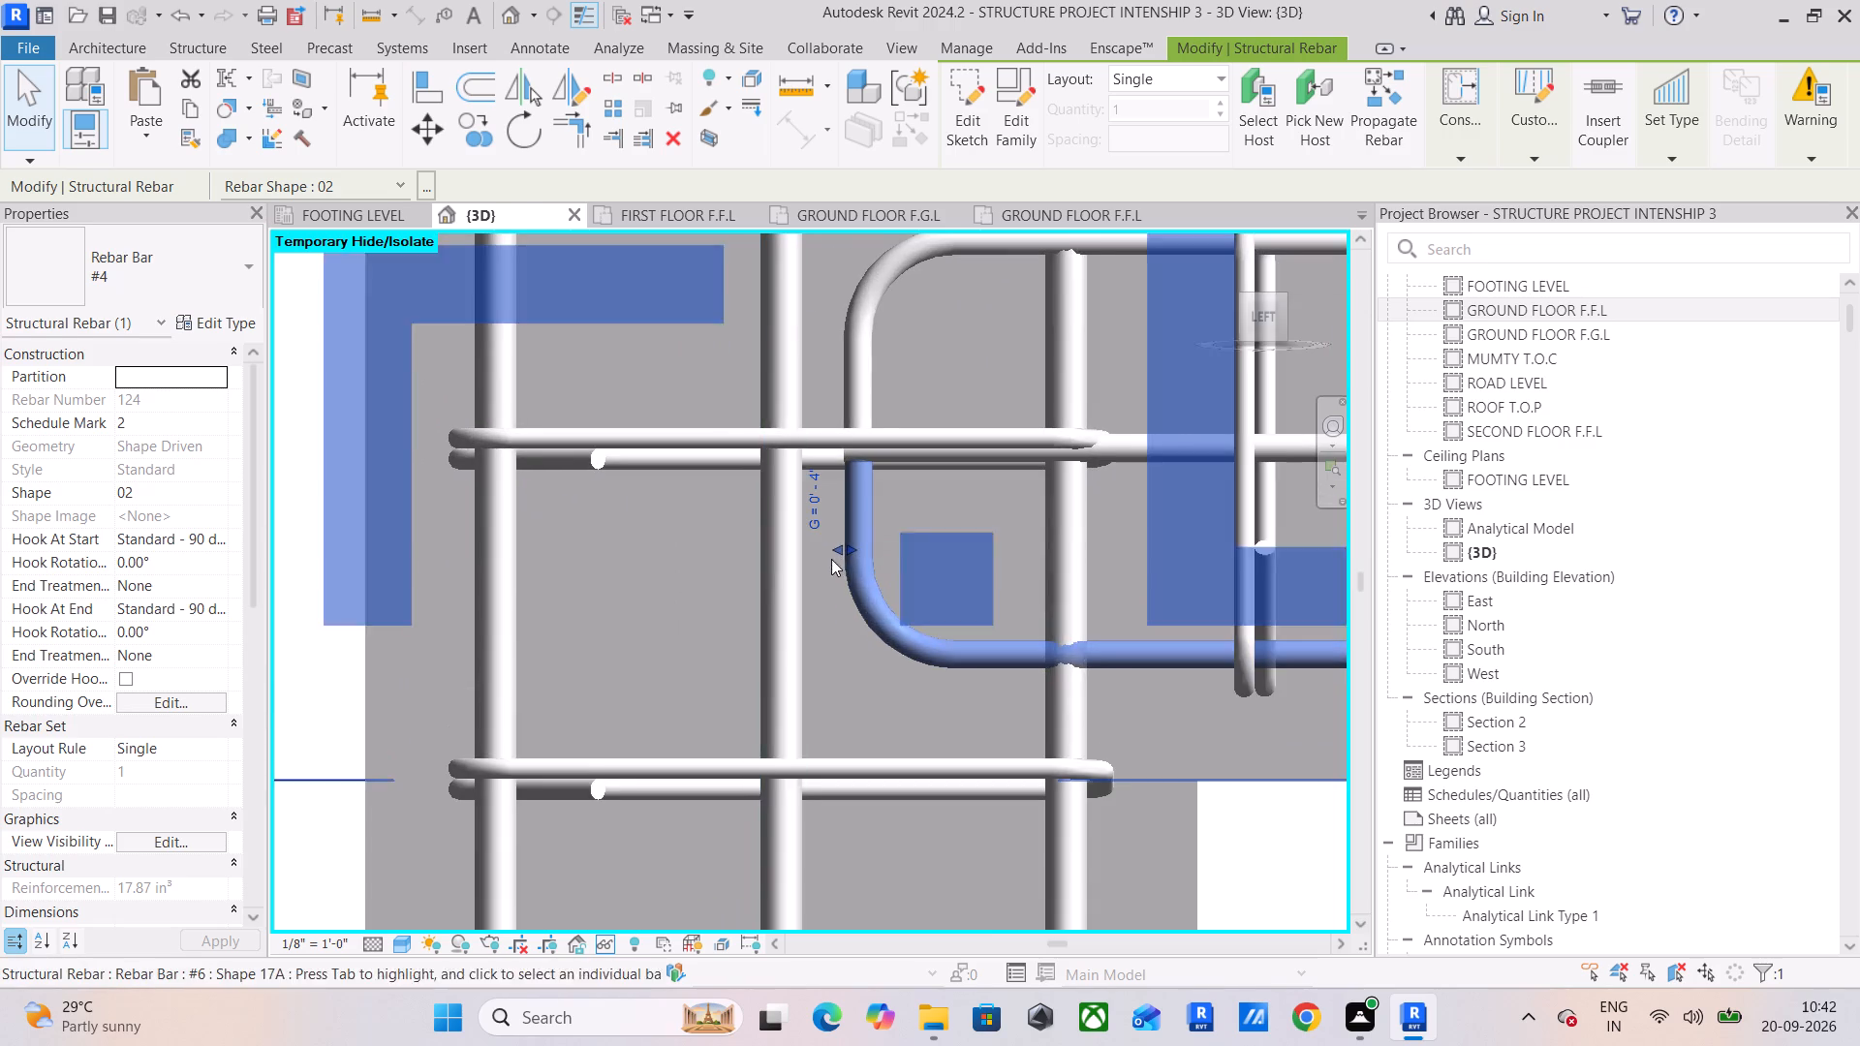
drag(838, 549, 530, 603)
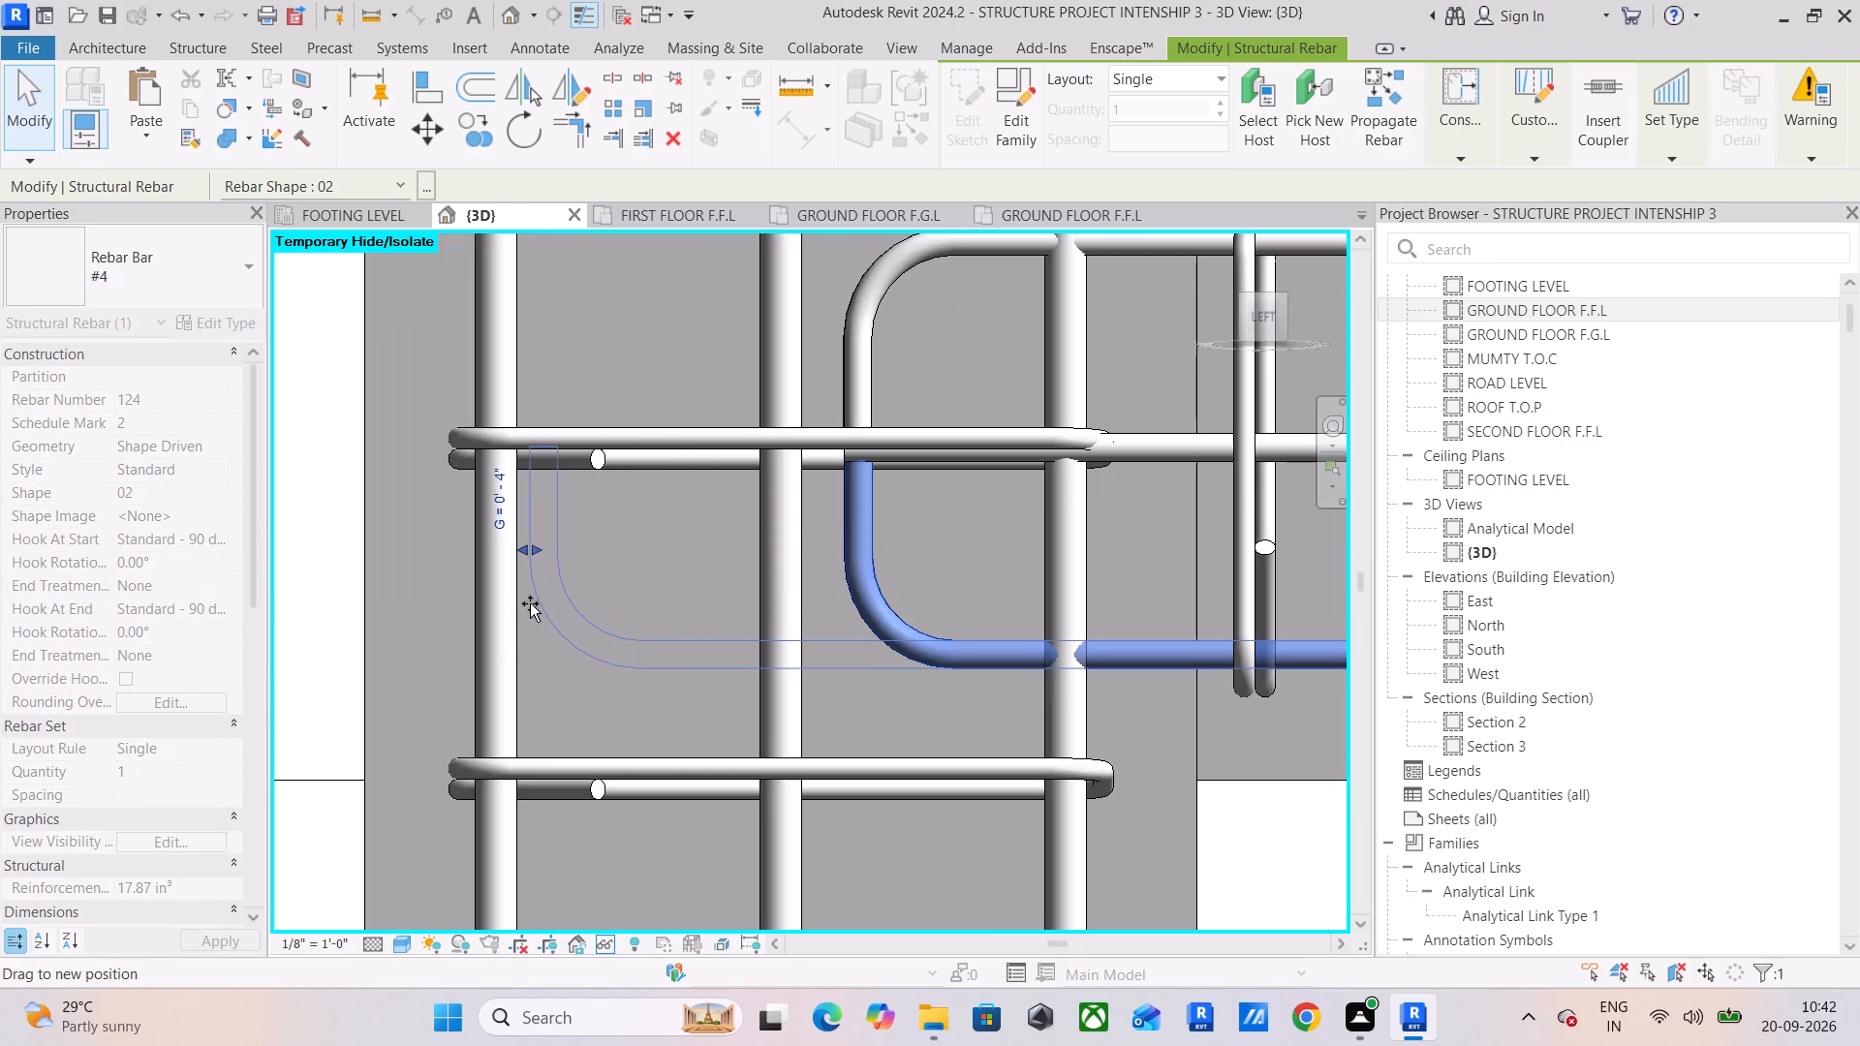
drag(530, 603, 418, 632)
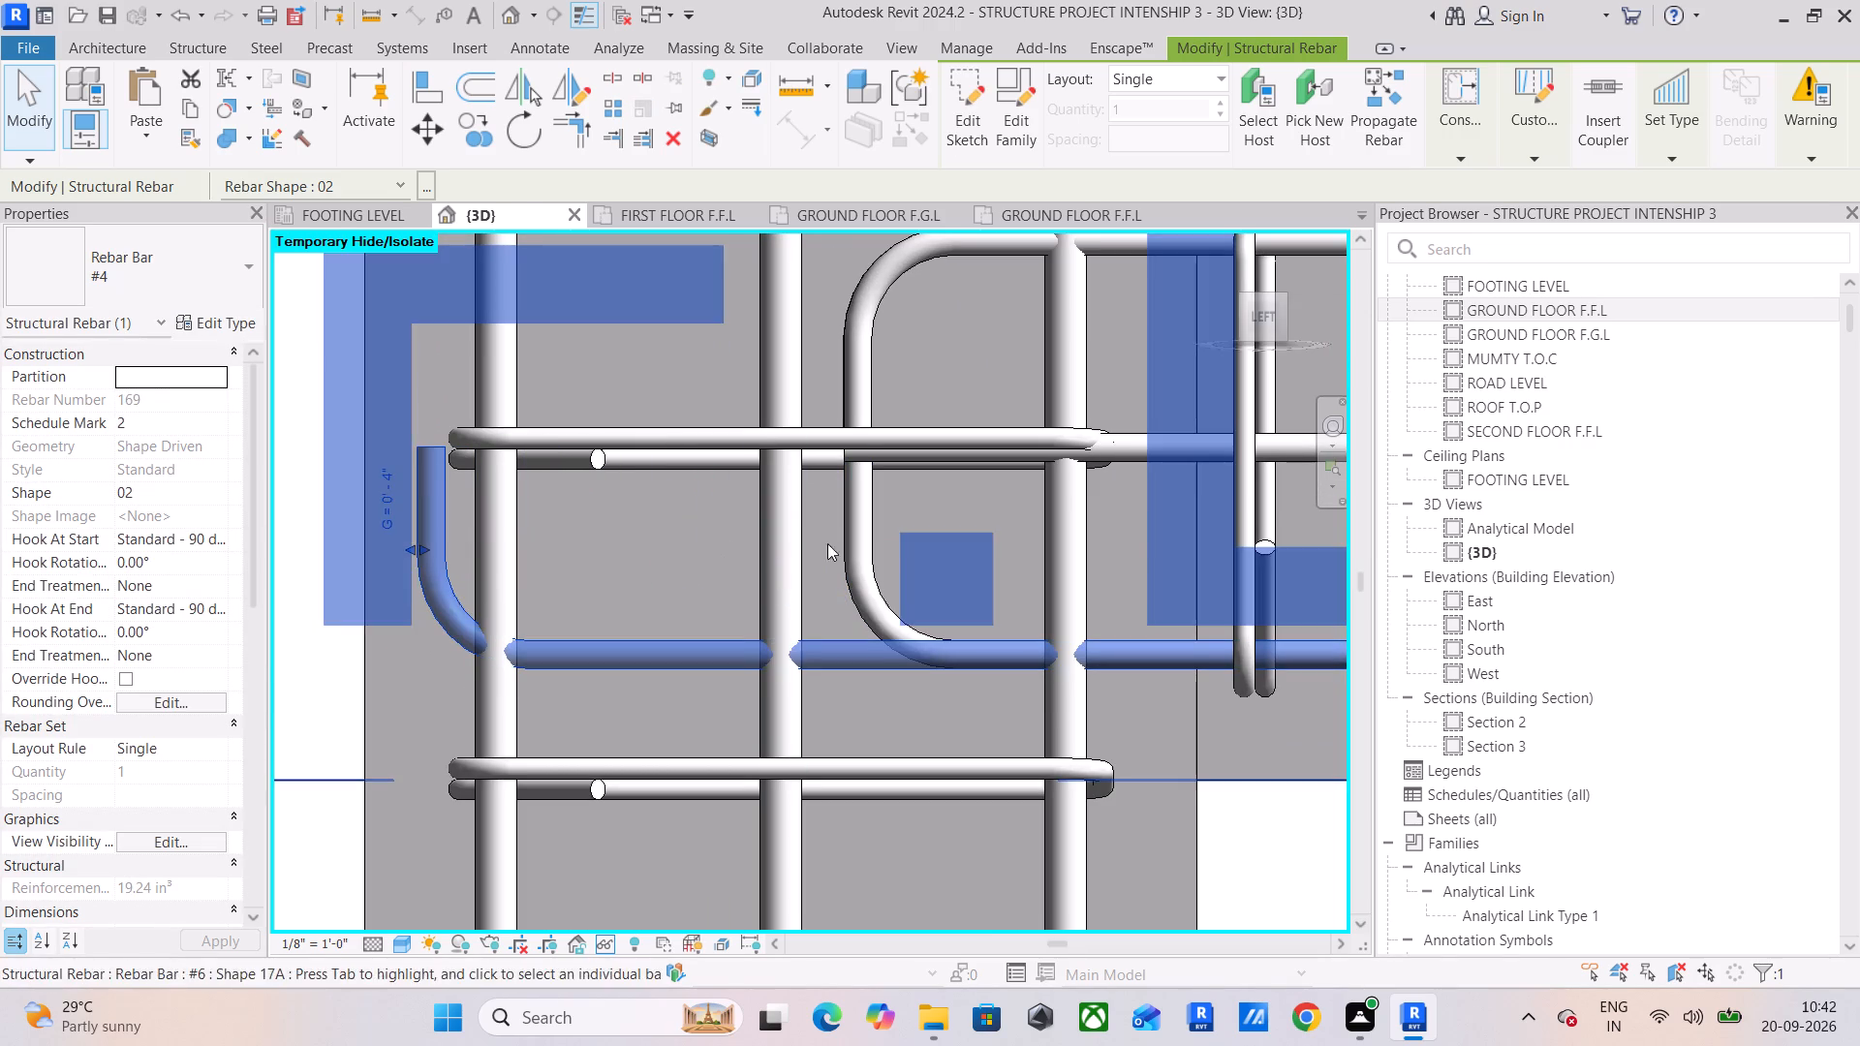
click(850, 522)
drag(838, 549, 509, 576)
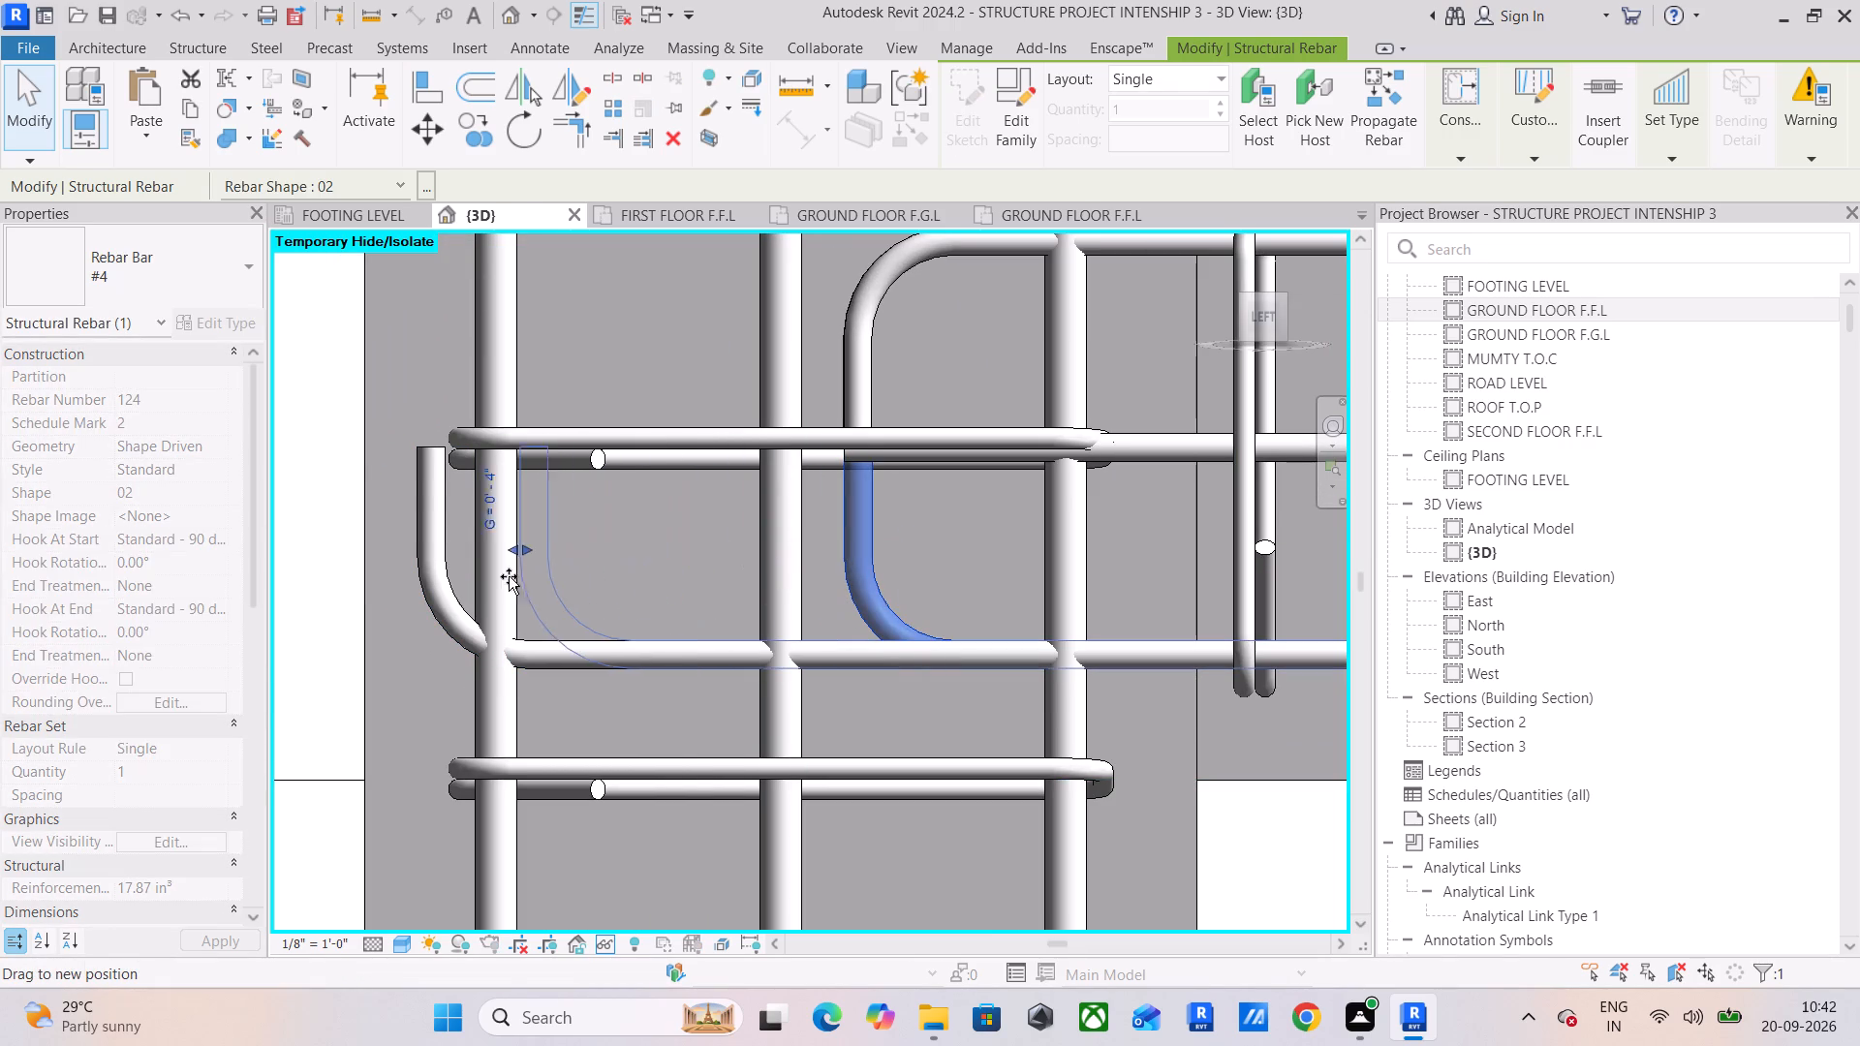
drag(509, 576, 418, 595)
Extend both top #4 hooked bars through the same end column, aligning their hooks with the bottom bars' hooks.
click(881, 312)
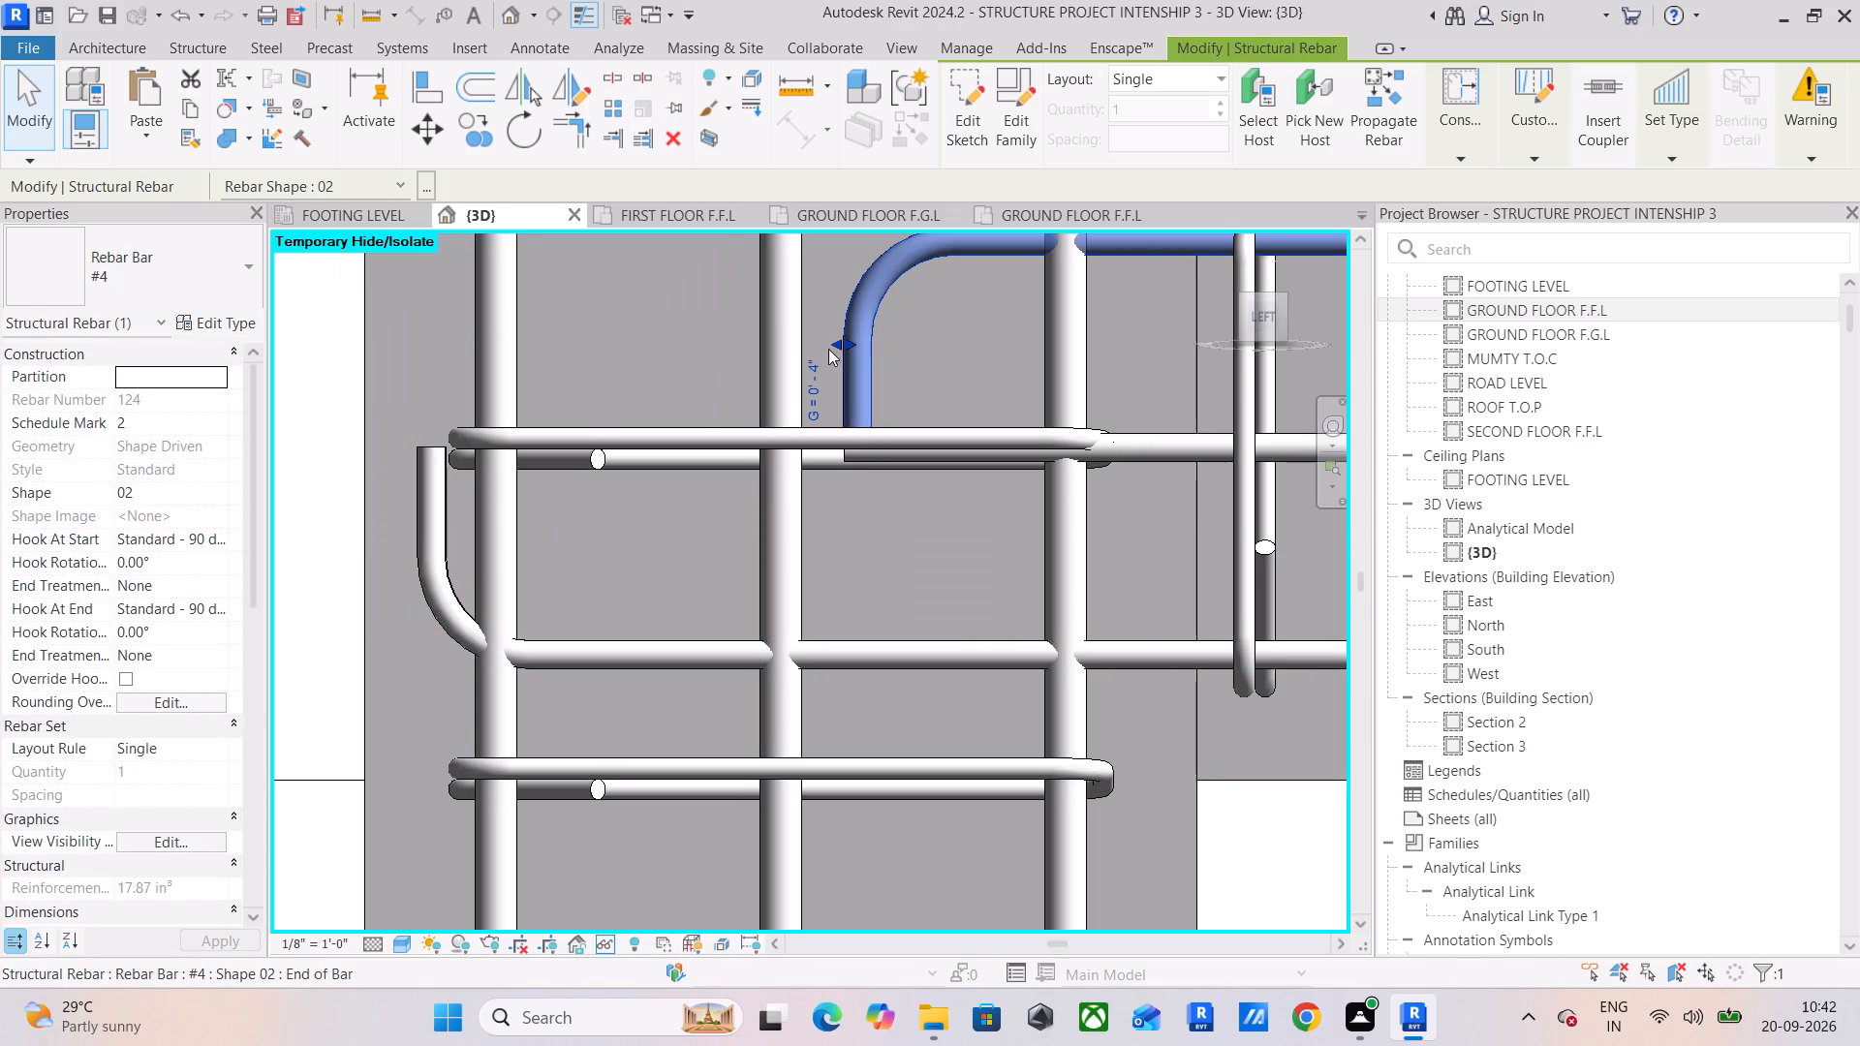
drag(833, 344, 418, 364)
click(856, 347)
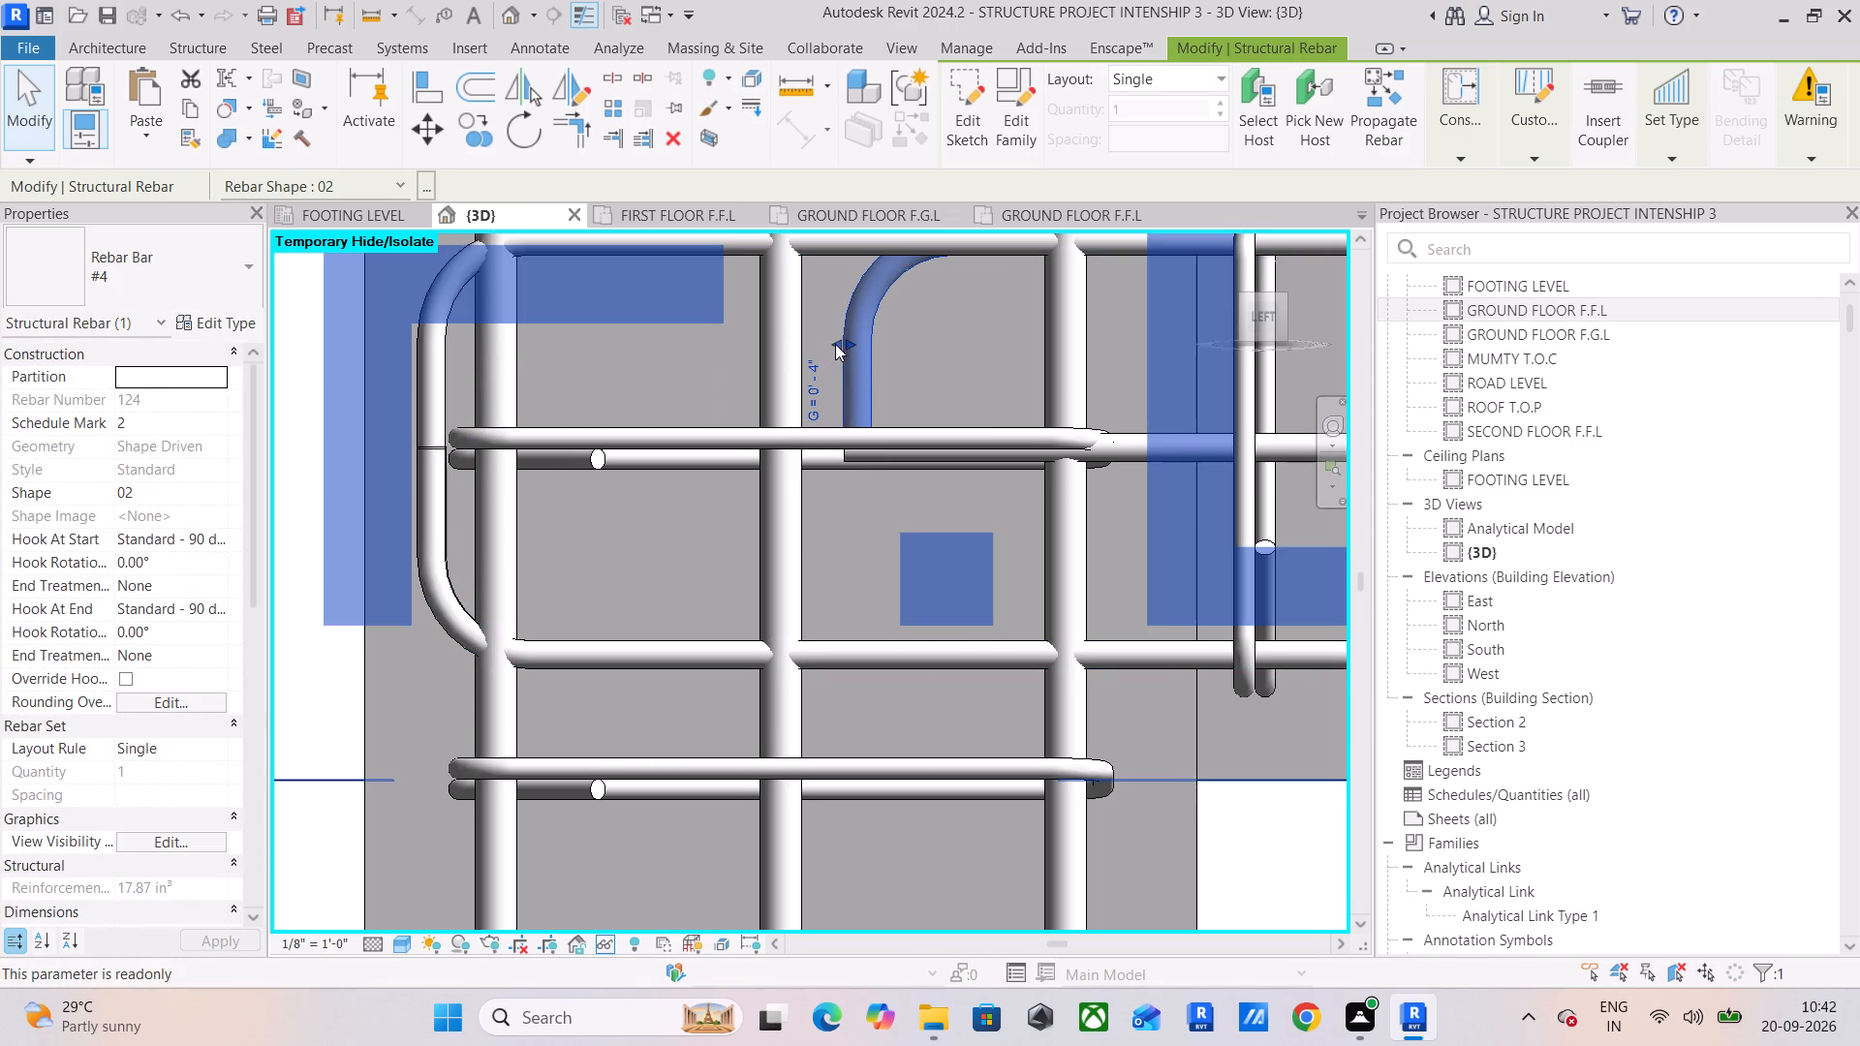
drag(835, 344, 419, 352)
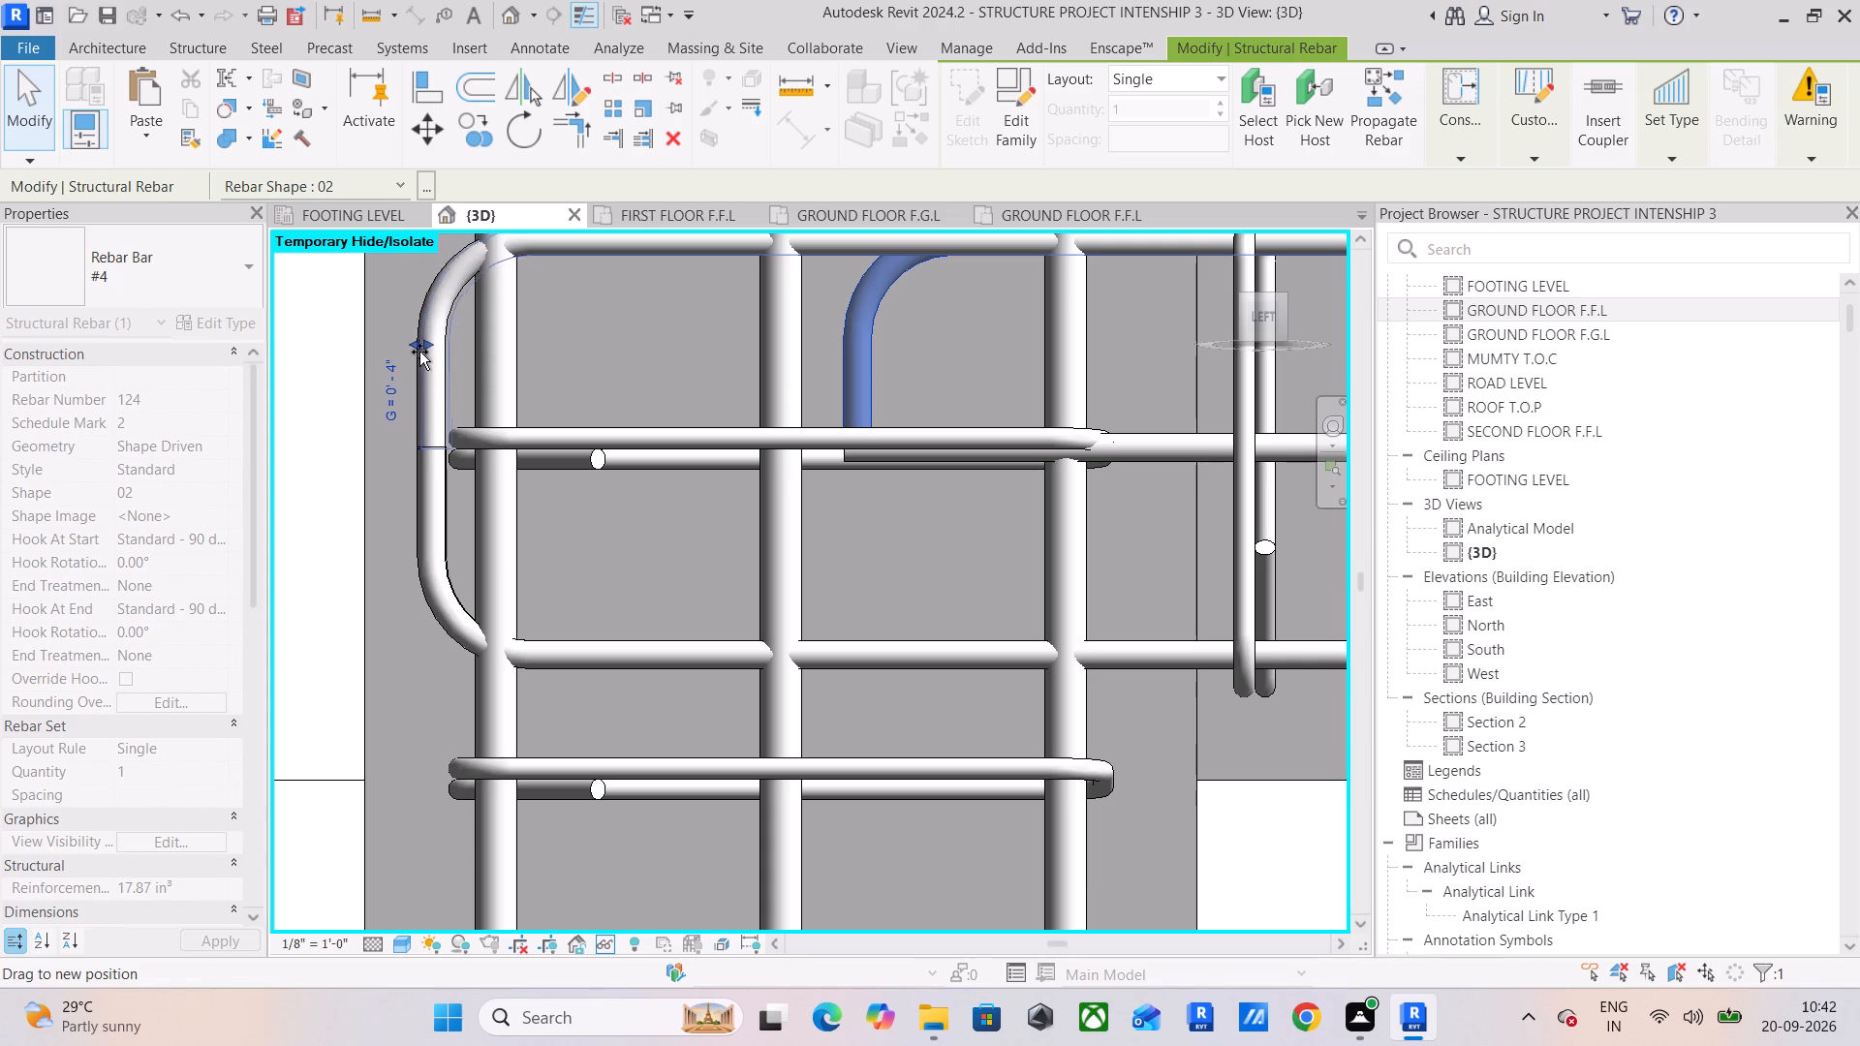
drag(419, 352, 418, 352)
Extend the two straight mid-height #4 bars through the end column until they meet the hooks near its outer face.
scroll(579, 420, down, 5)
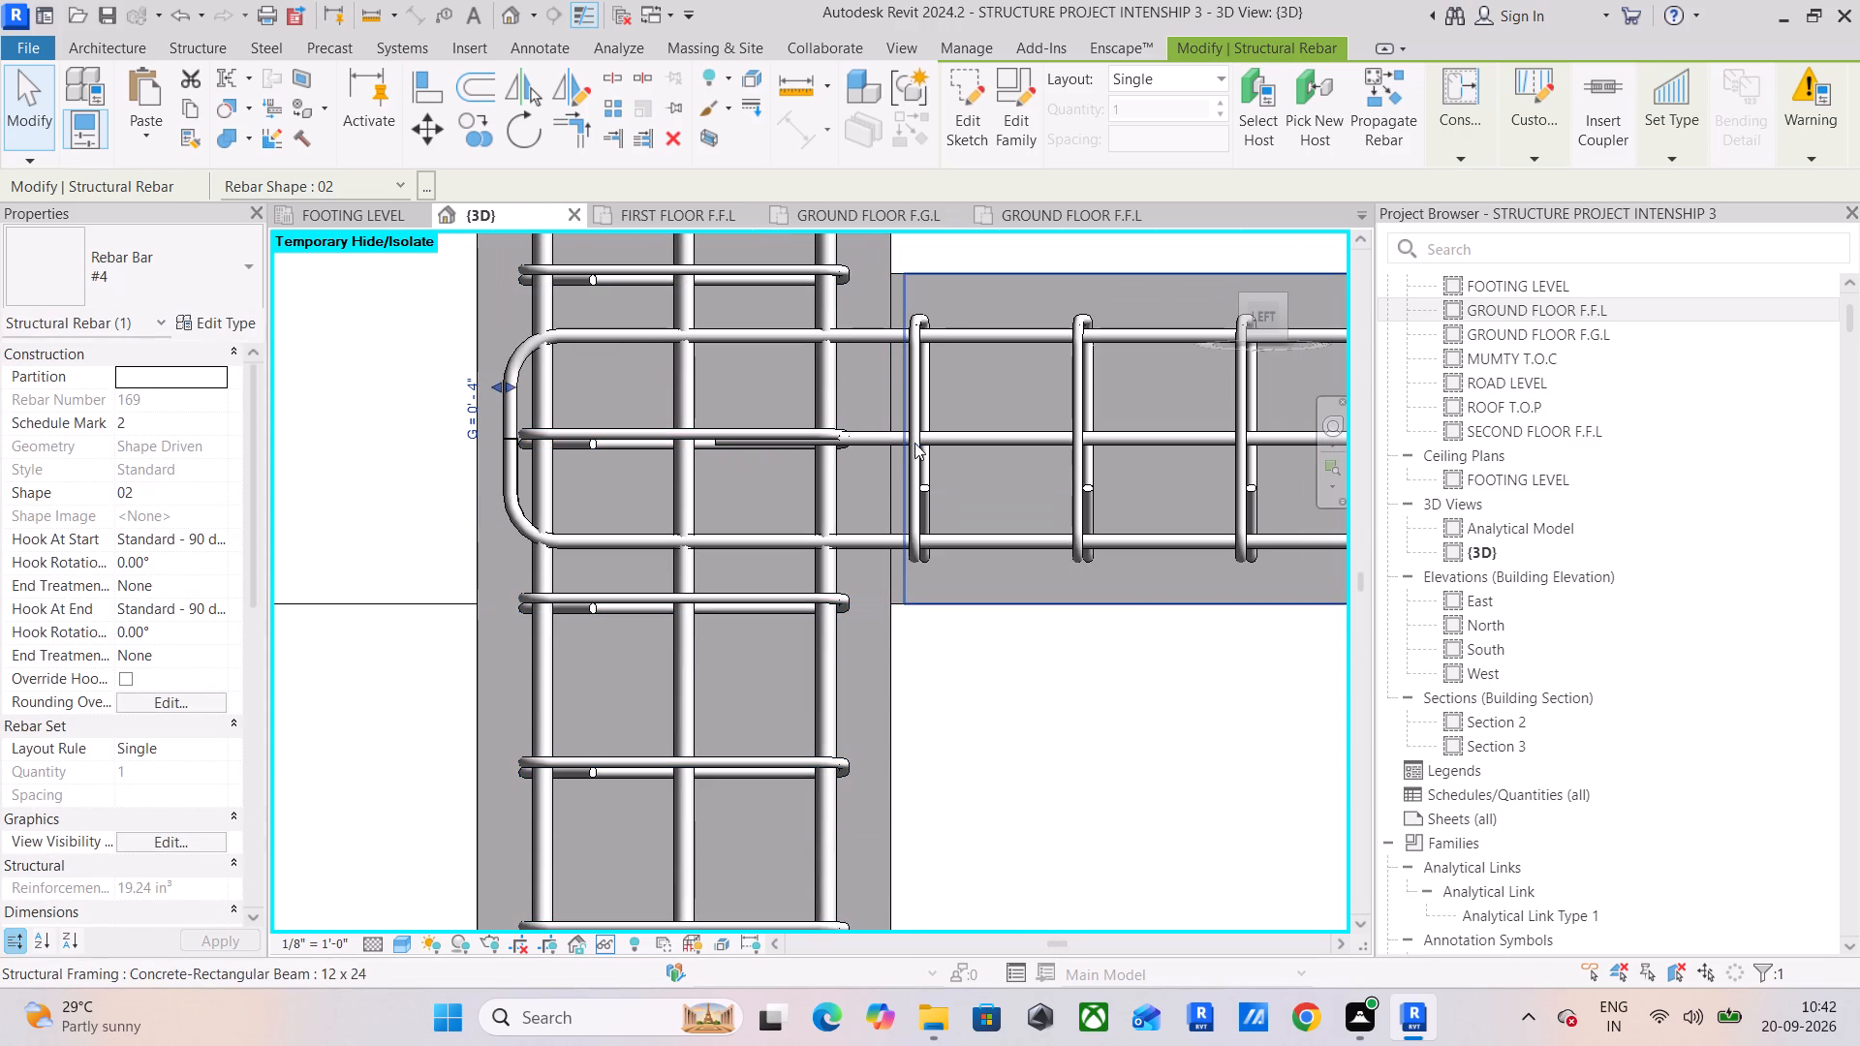
click(877, 437)
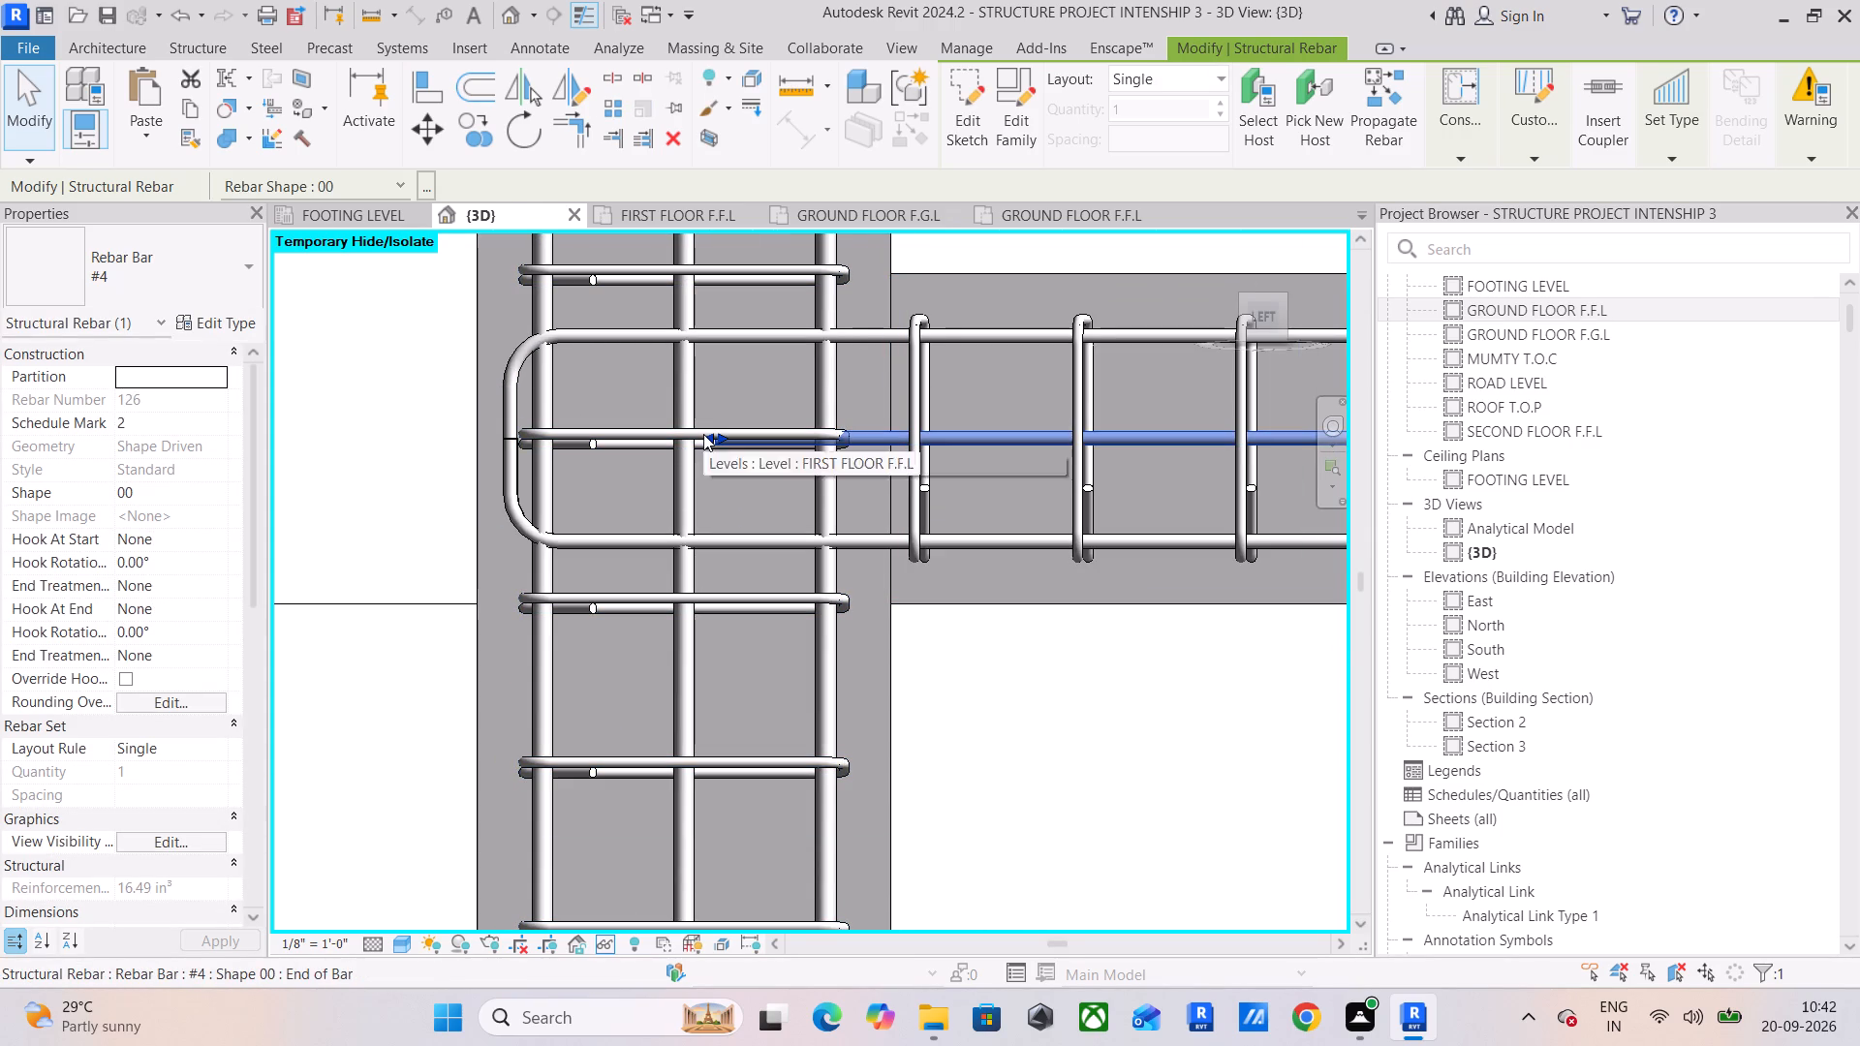
drag(707, 435, 506, 442)
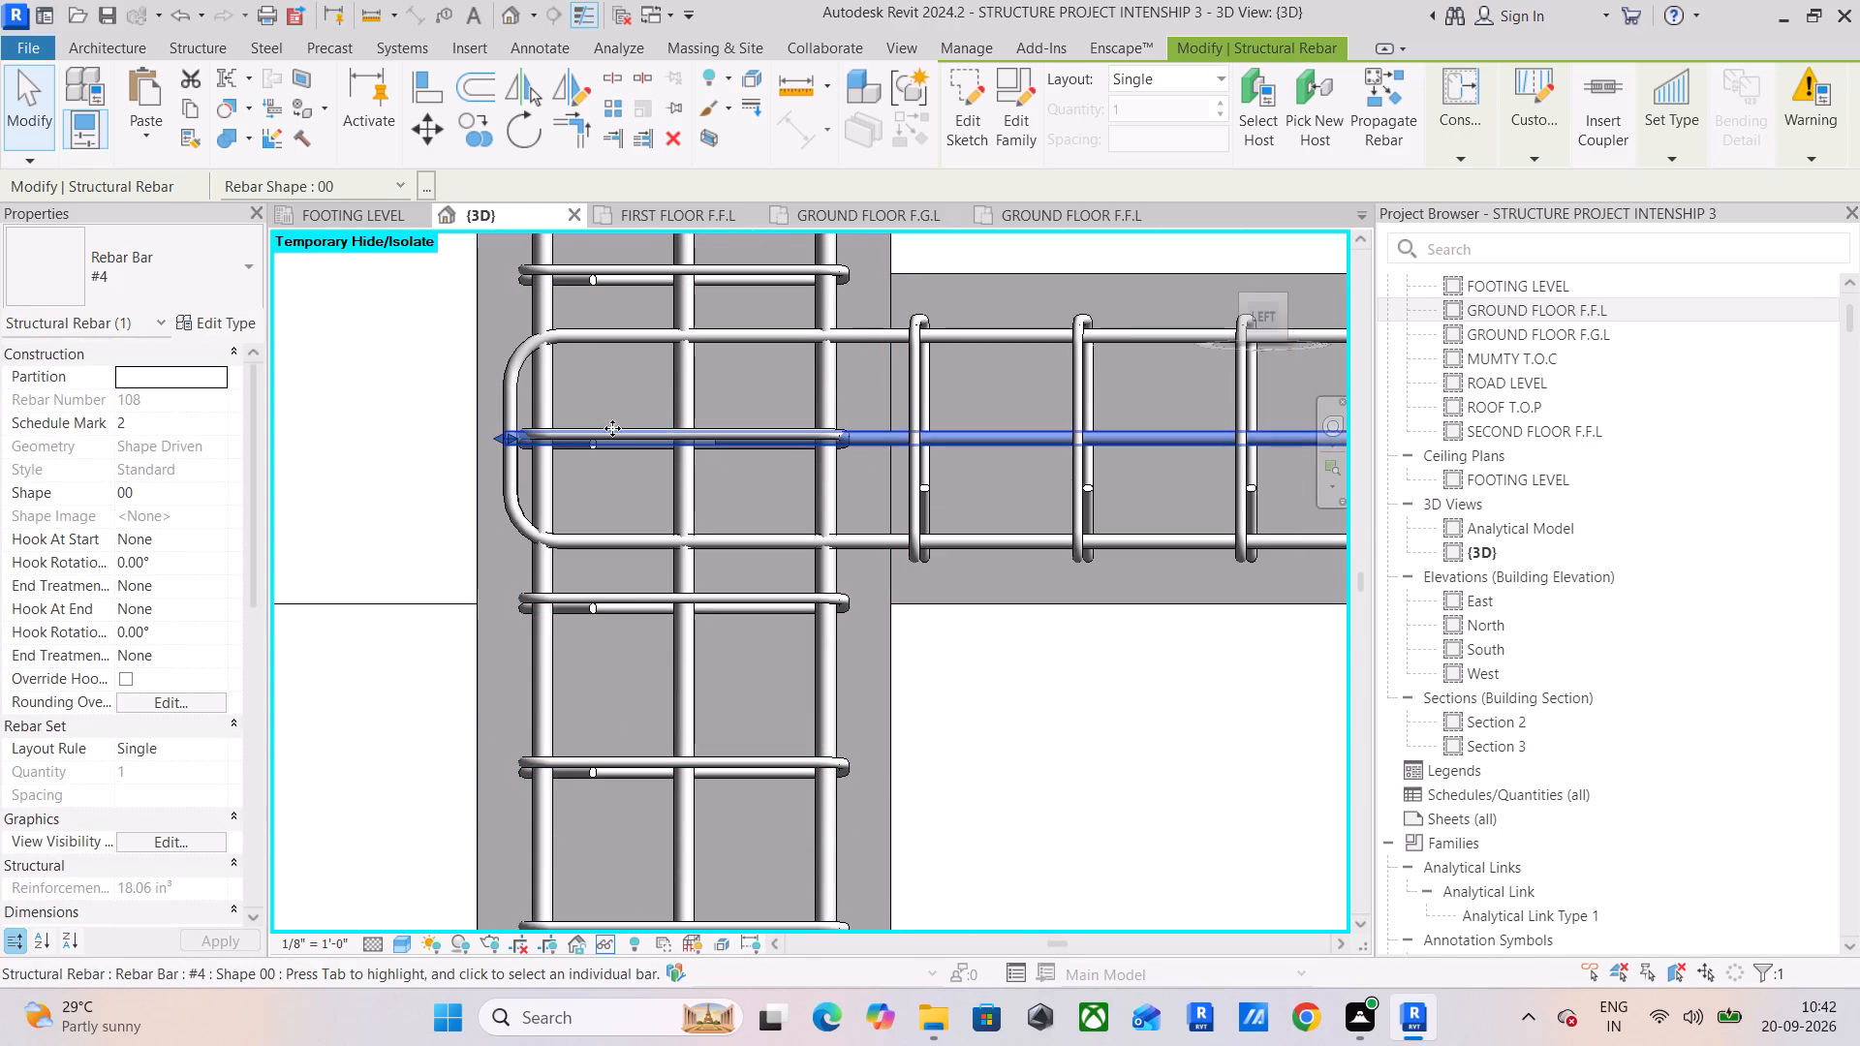
drag(1251, 309, 1235, 347)
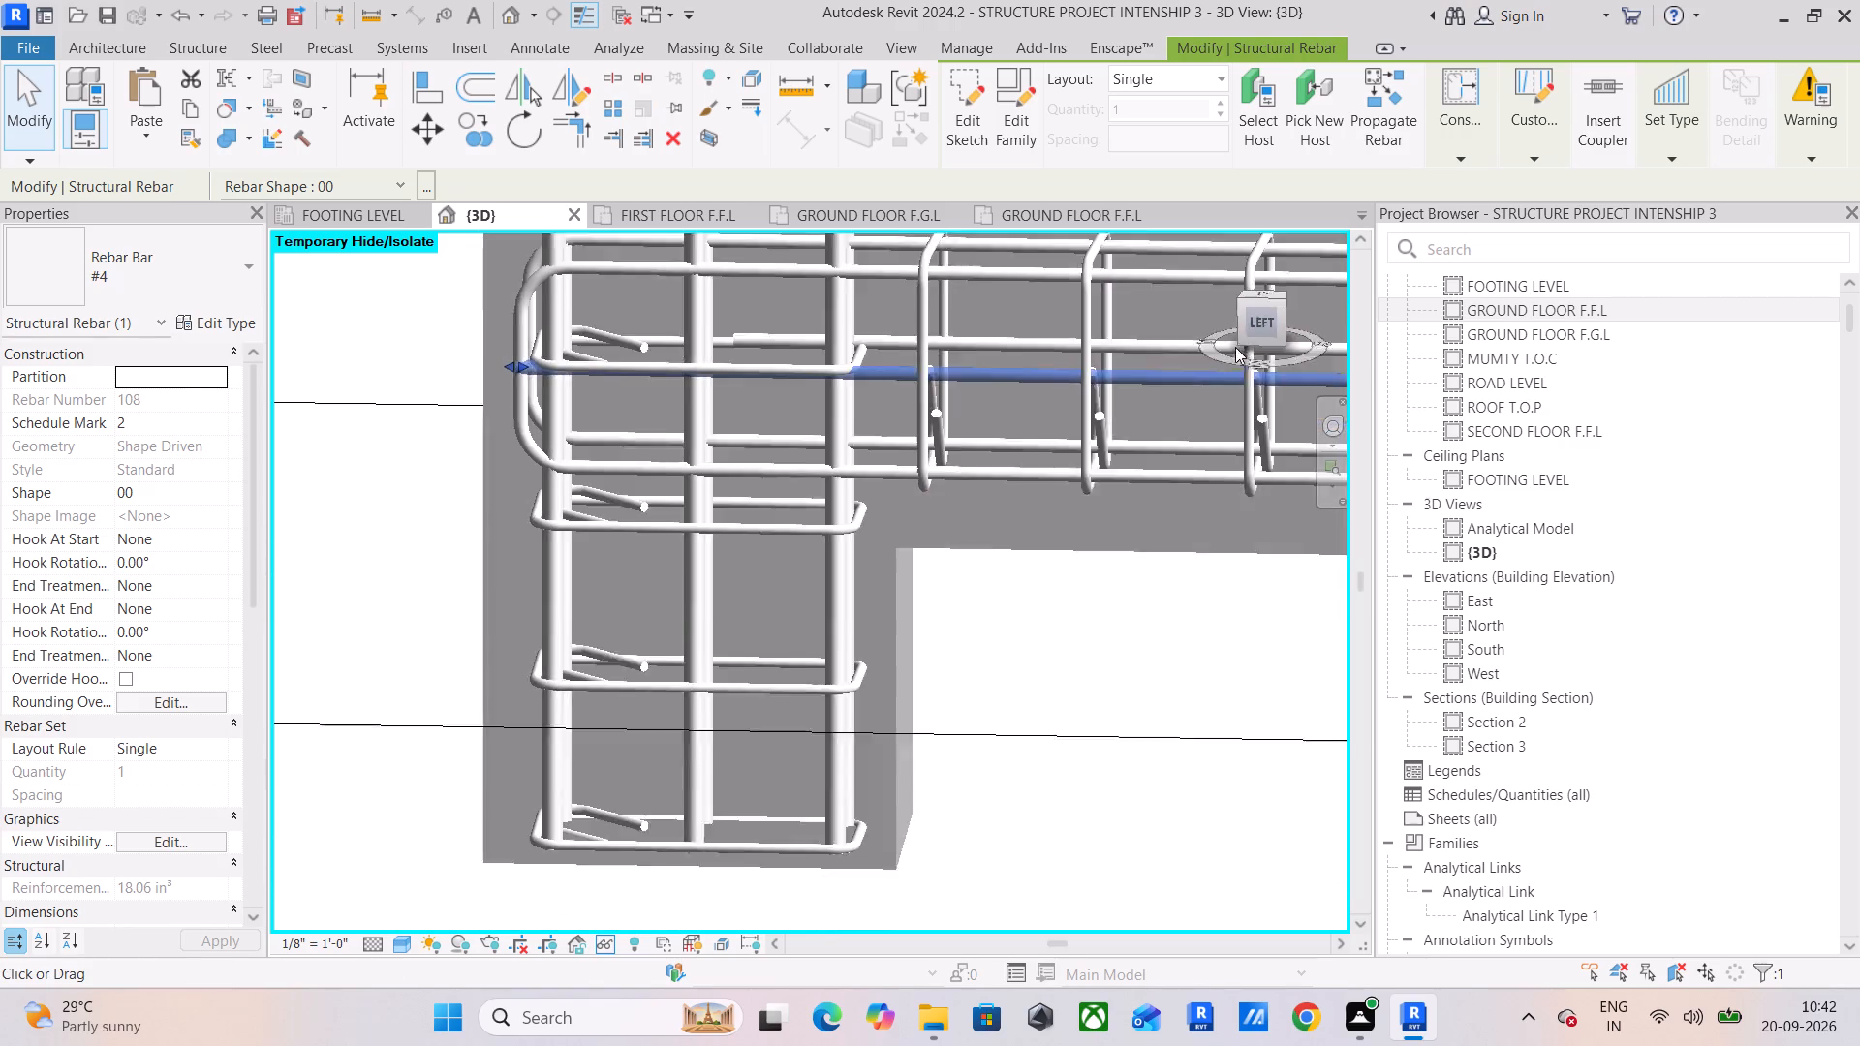
drag(1235, 347, 1233, 351)
click(1001, 307)
click(1255, 320)
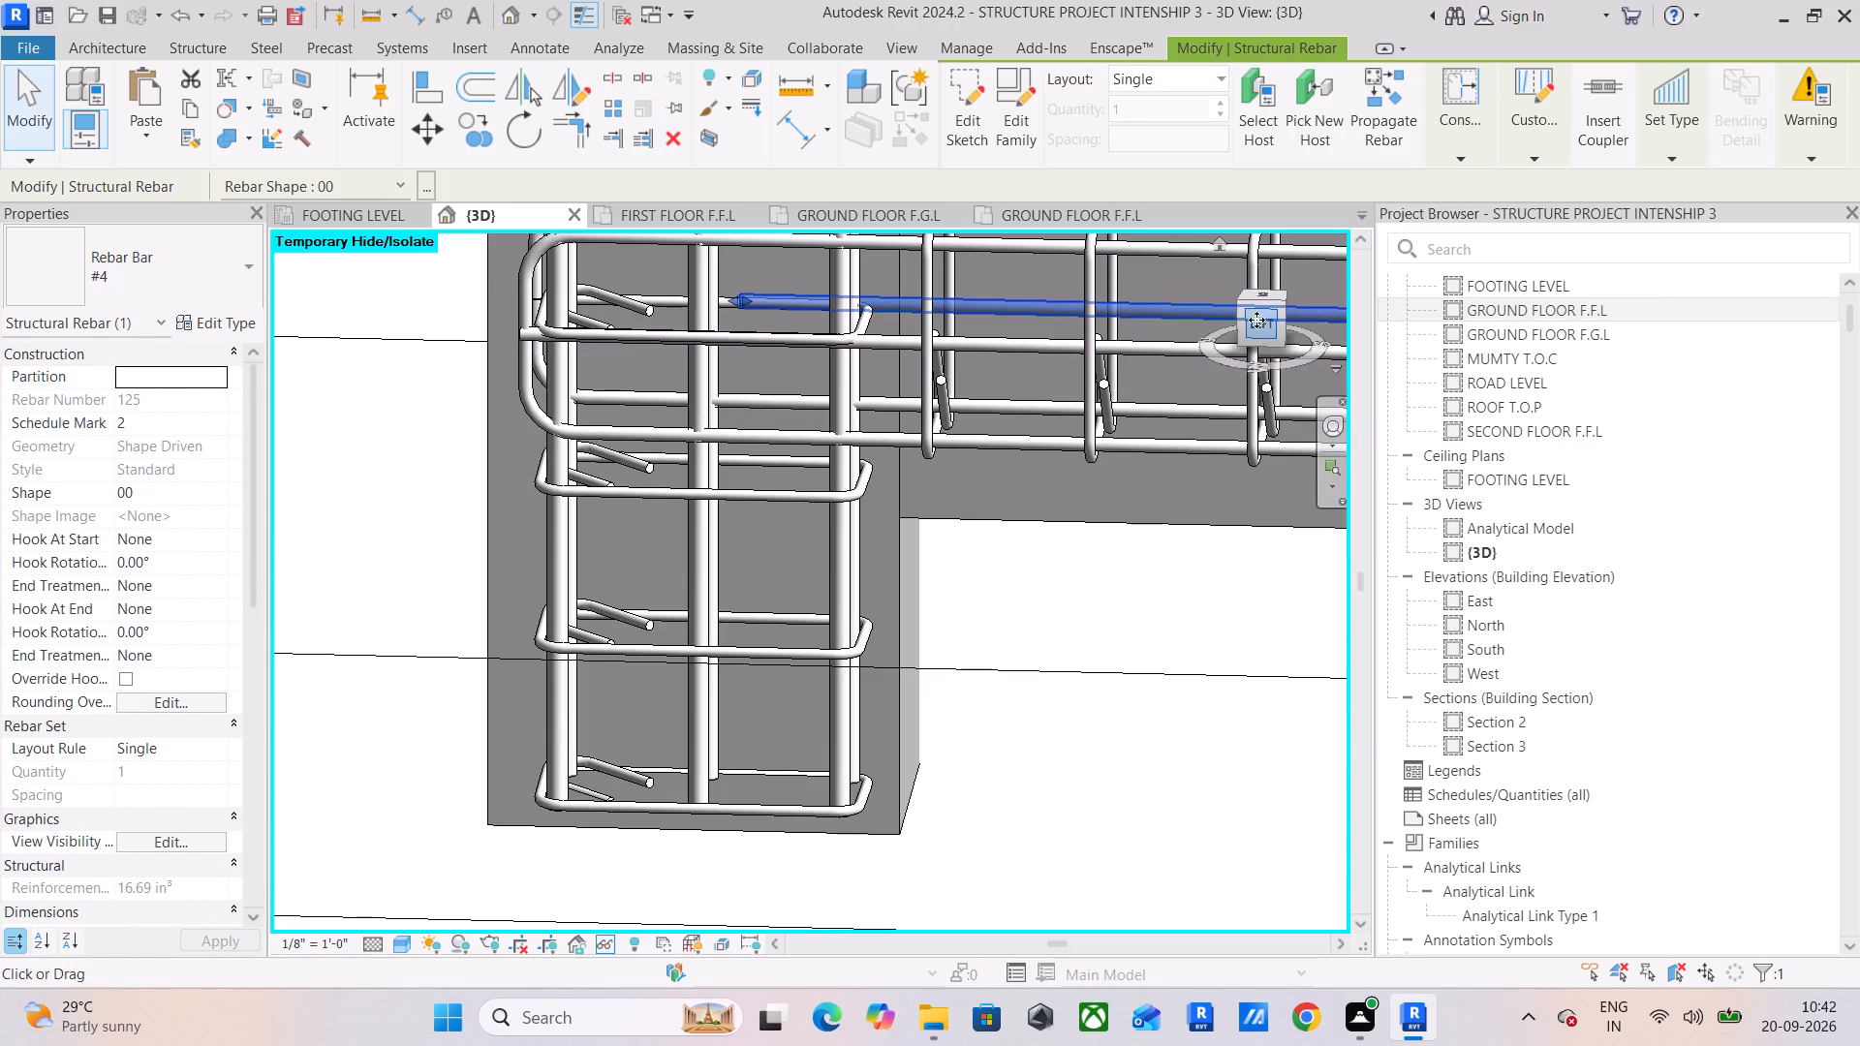
scroll(422, 588, up, 7)
middle_drag(494, 572, 668, 529)
scroll(673, 528, up, 6)
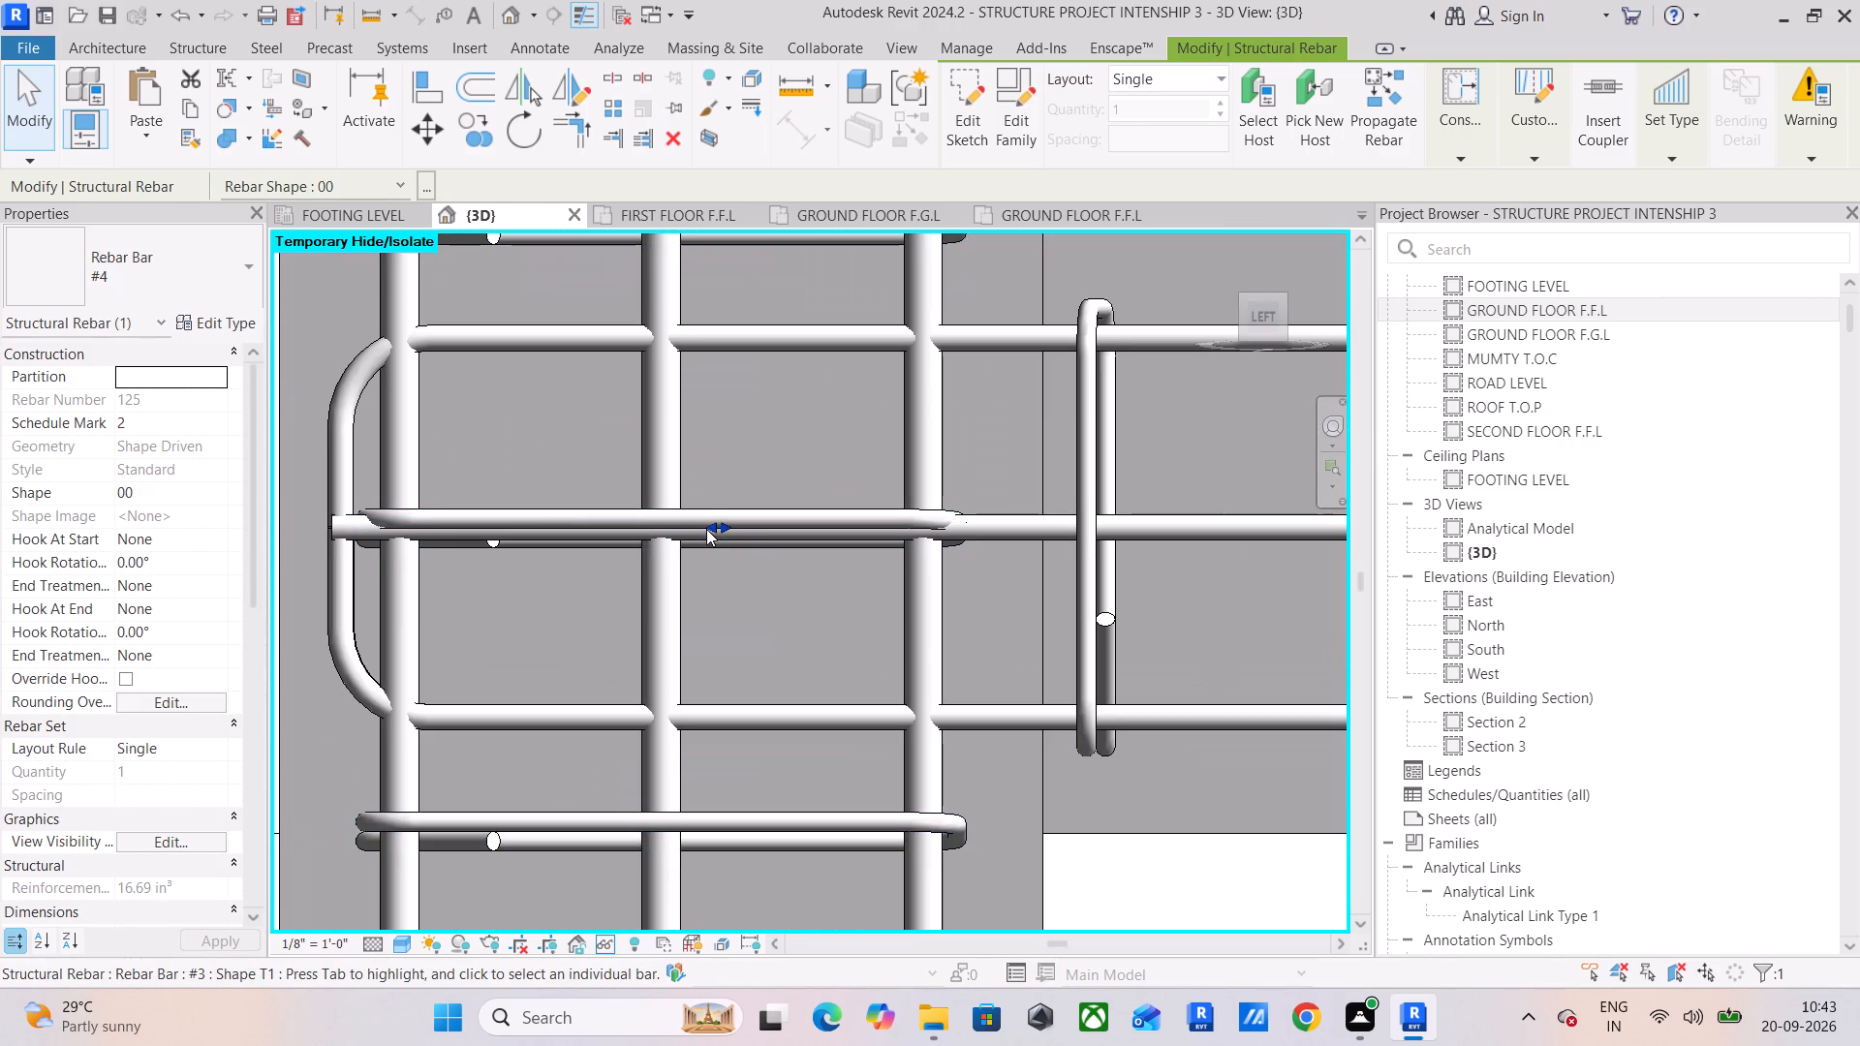
drag(708, 528, 333, 528)
At the span's other column, pull back the adjoining span's two top #4 hooked bars so their hooks end inside the column.
scroll(420, 529, down, 6)
middle_drag(795, 507, 514, 485)
scroll(514, 485, down, 4)
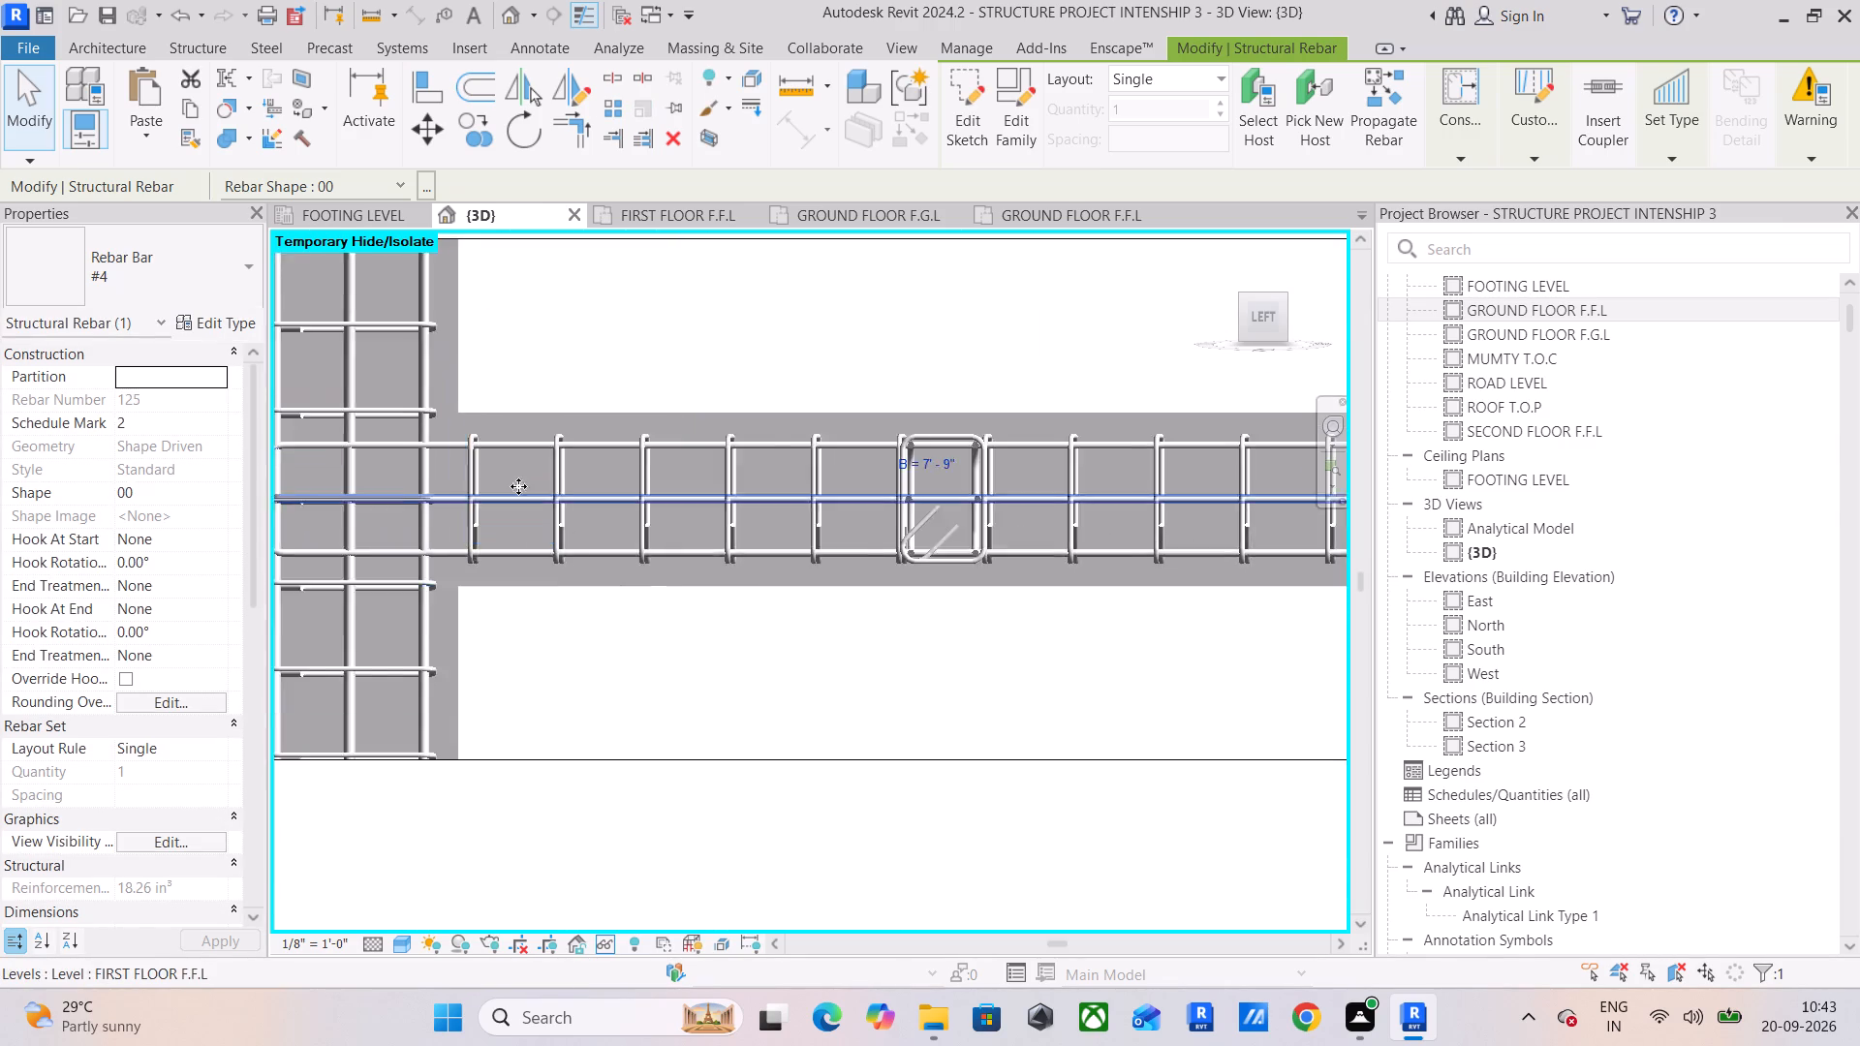
scroll(589, 477, down, 5)
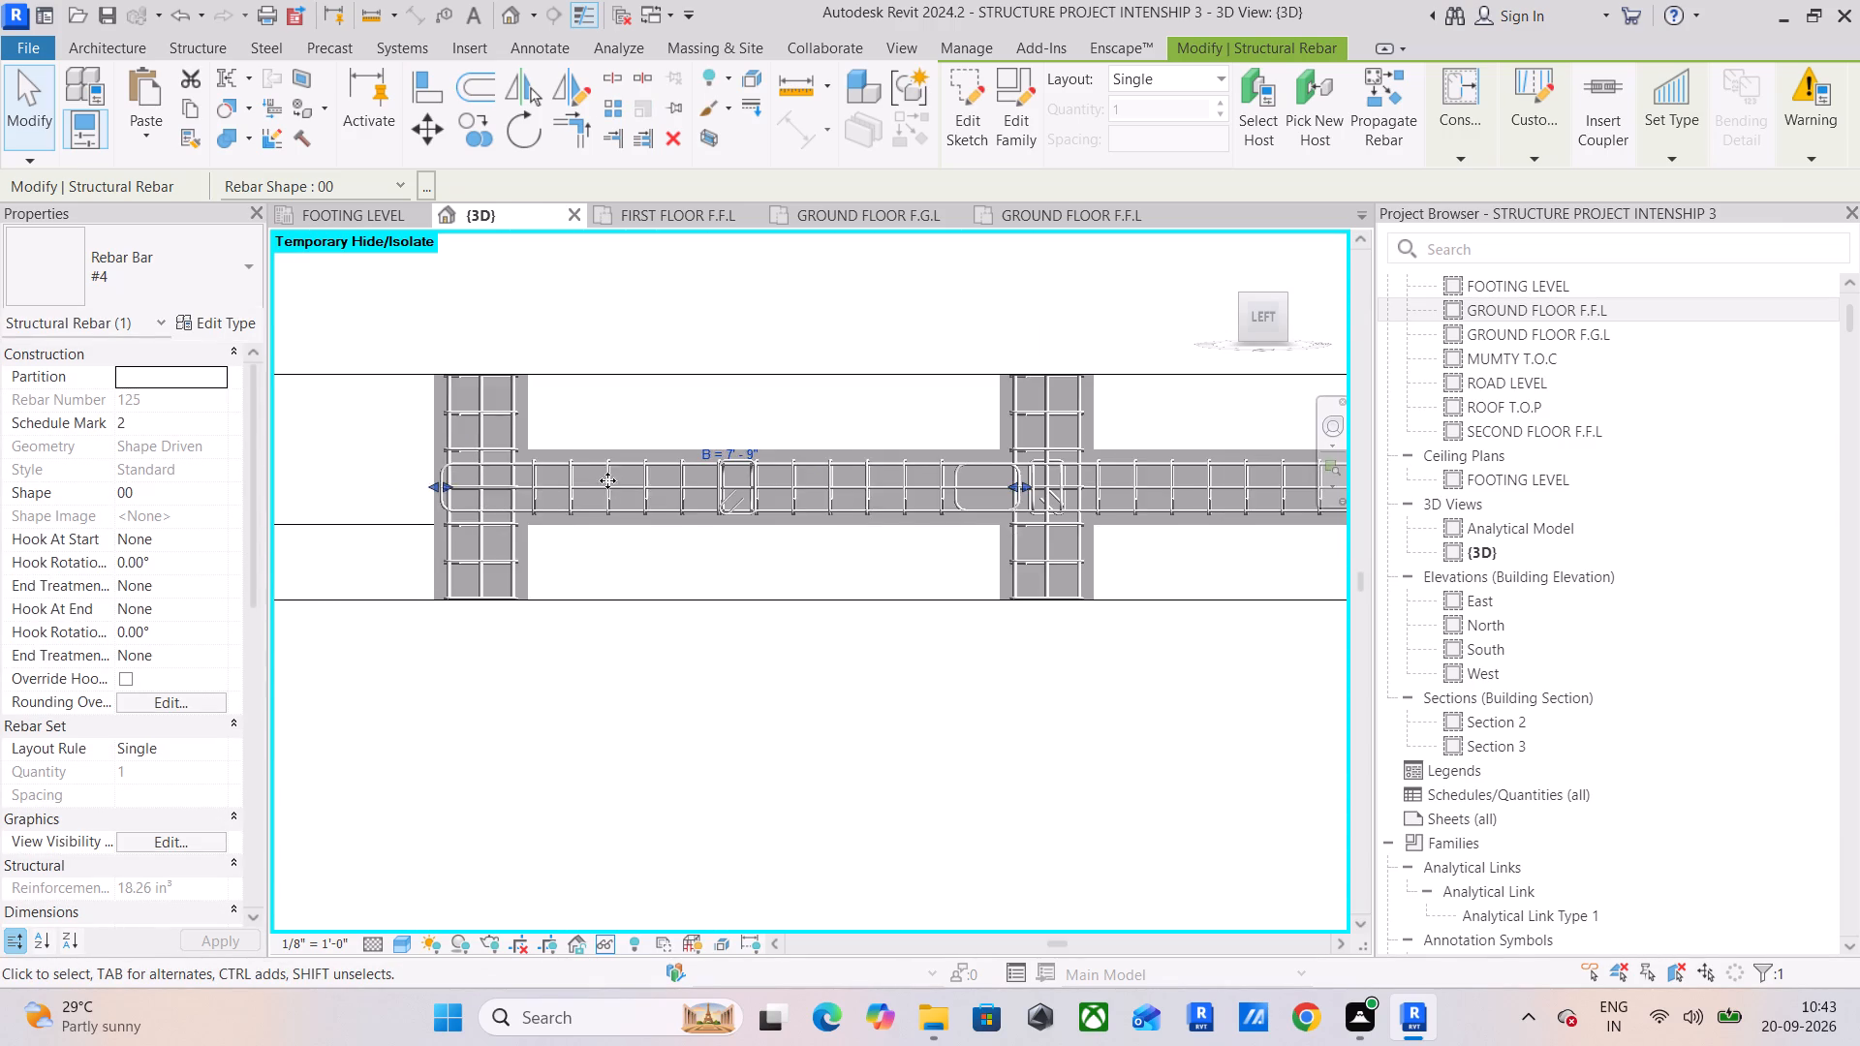
middle_drag(631, 485, 480, 491)
scroll(576, 503, up, 6)
middle_drag(635, 508, 297, 446)
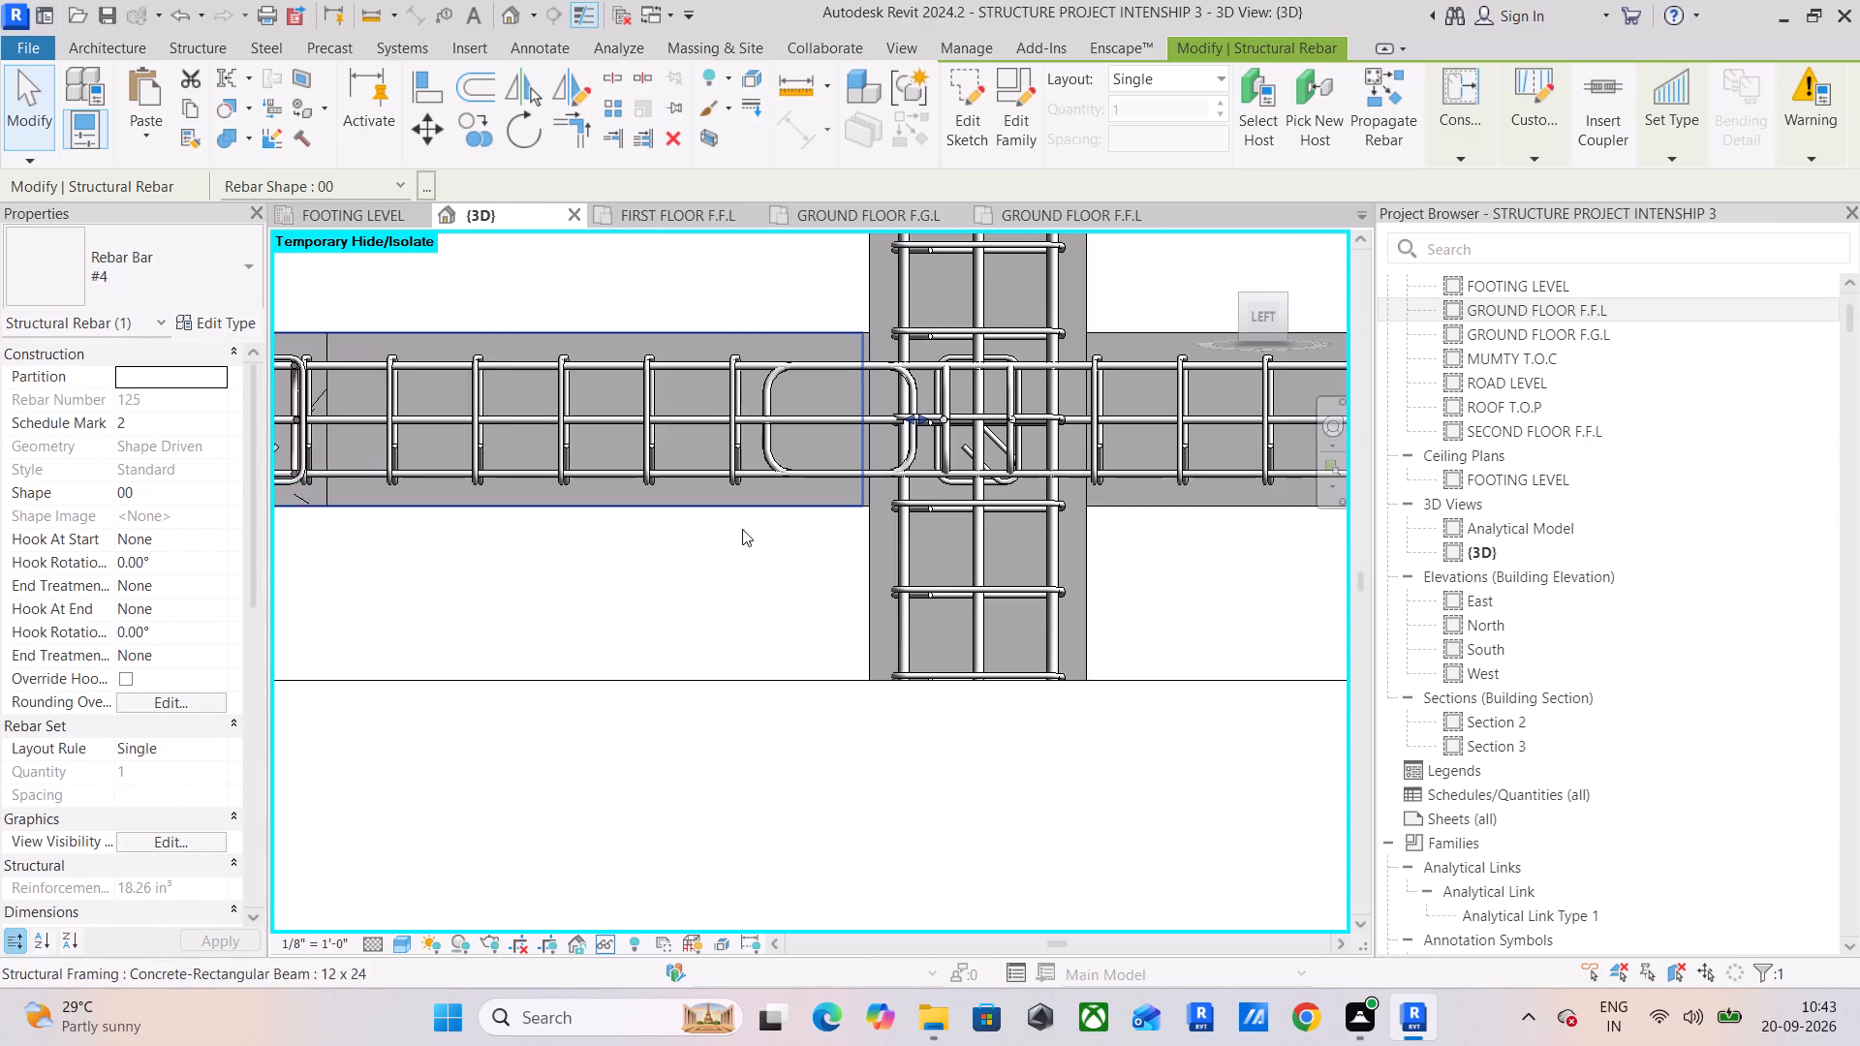
middle_drag(742, 528, 562, 600)
middle_drag(604, 501, 448, 562)
click(436, 541)
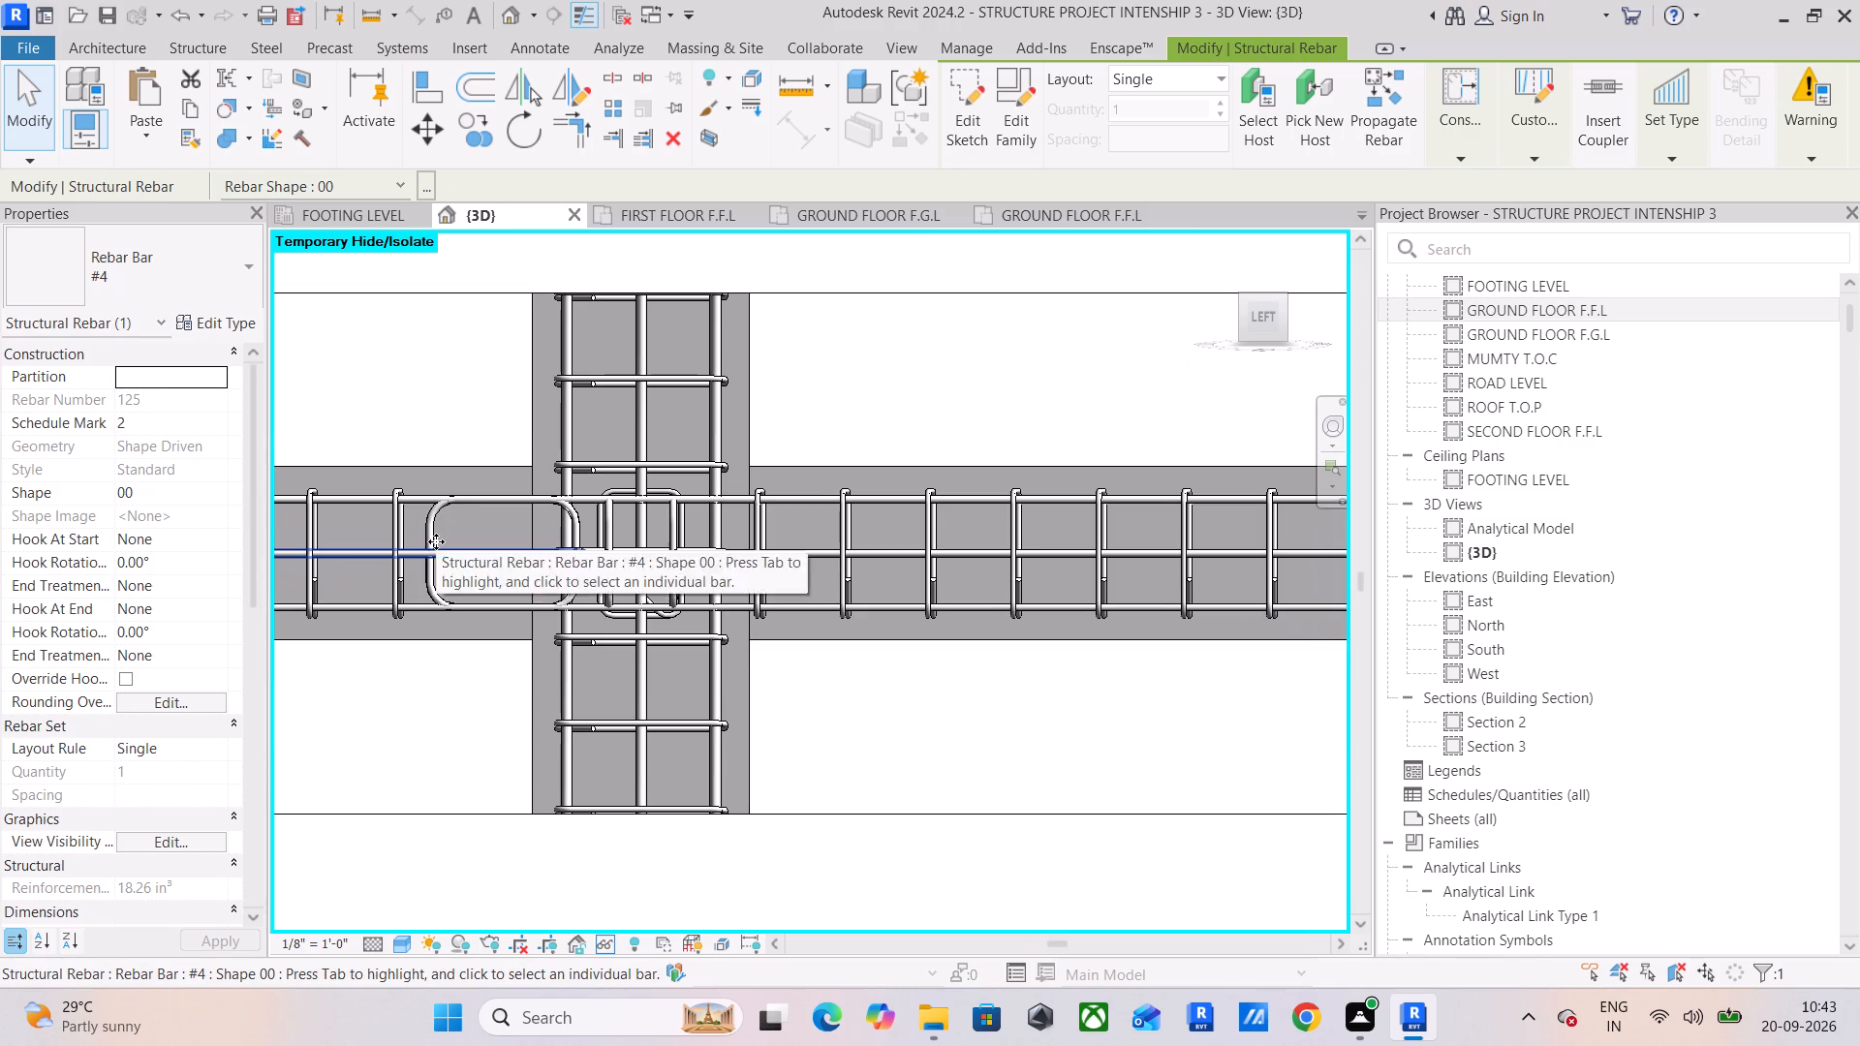
click(408, 381)
click(439, 520)
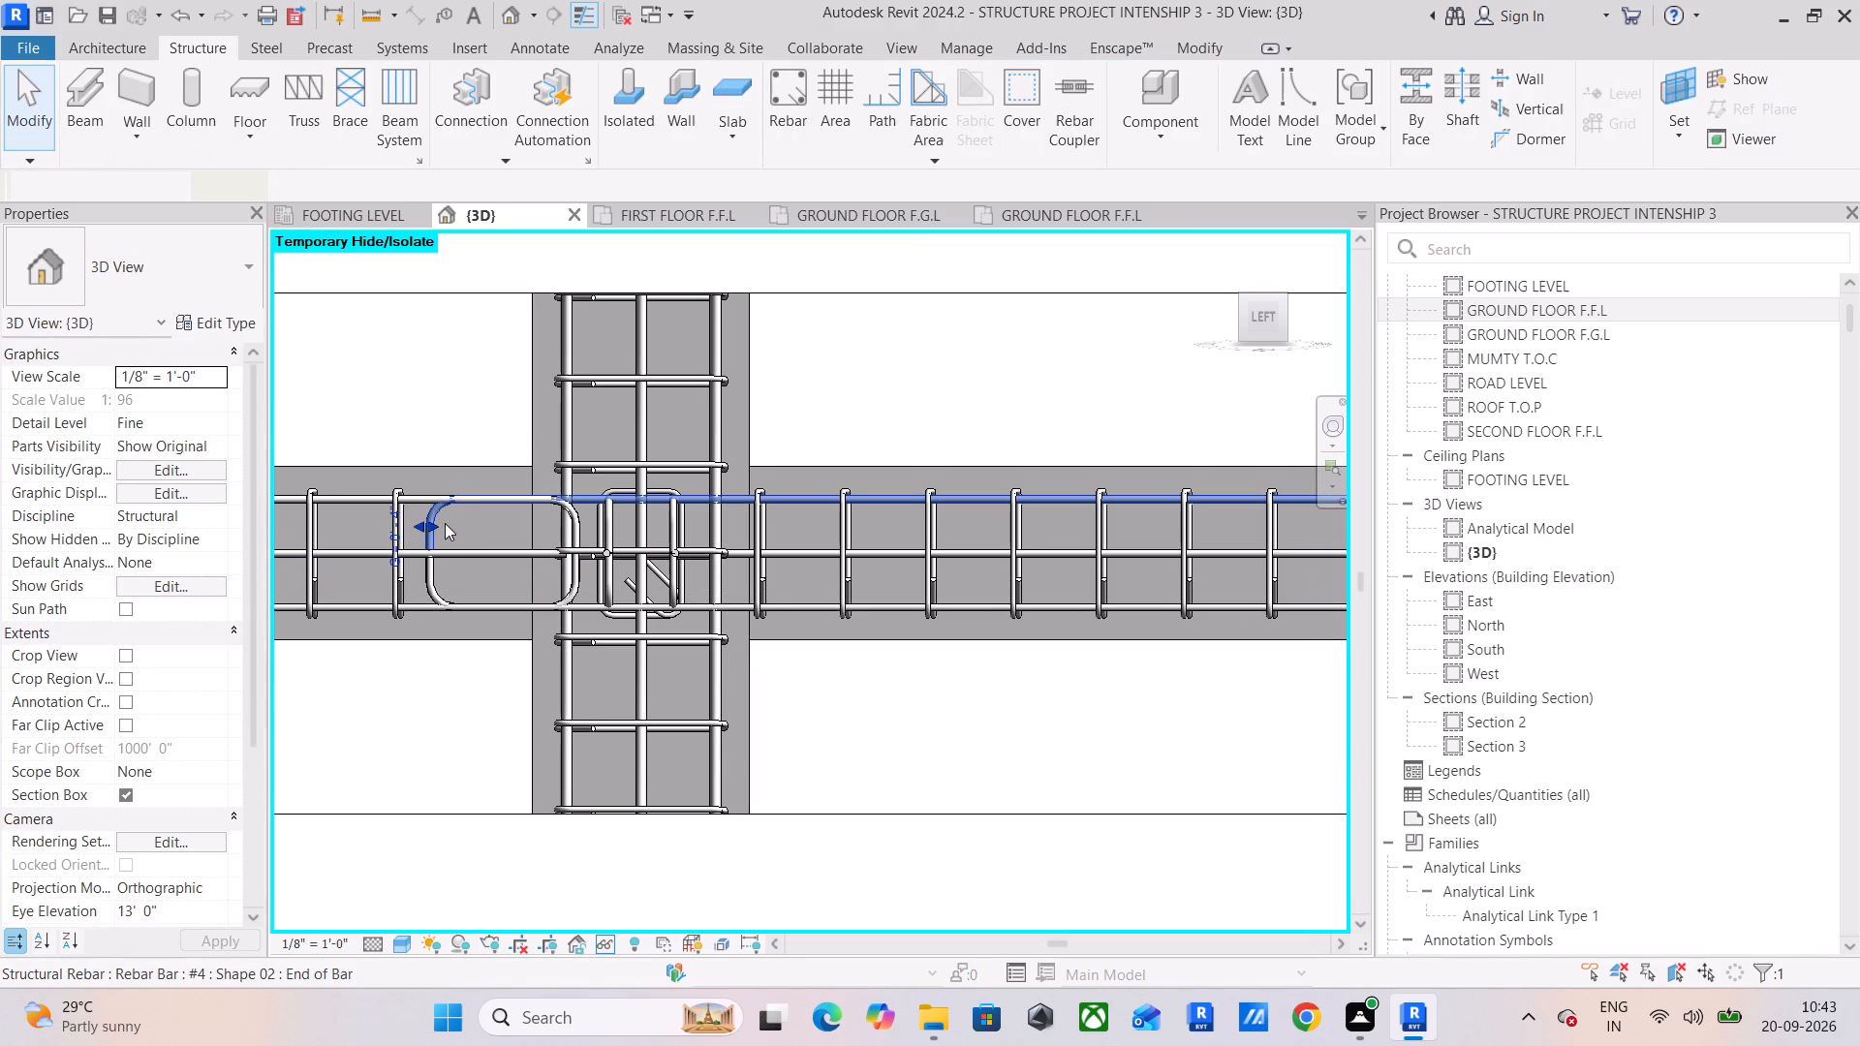
drag(428, 526, 551, 539)
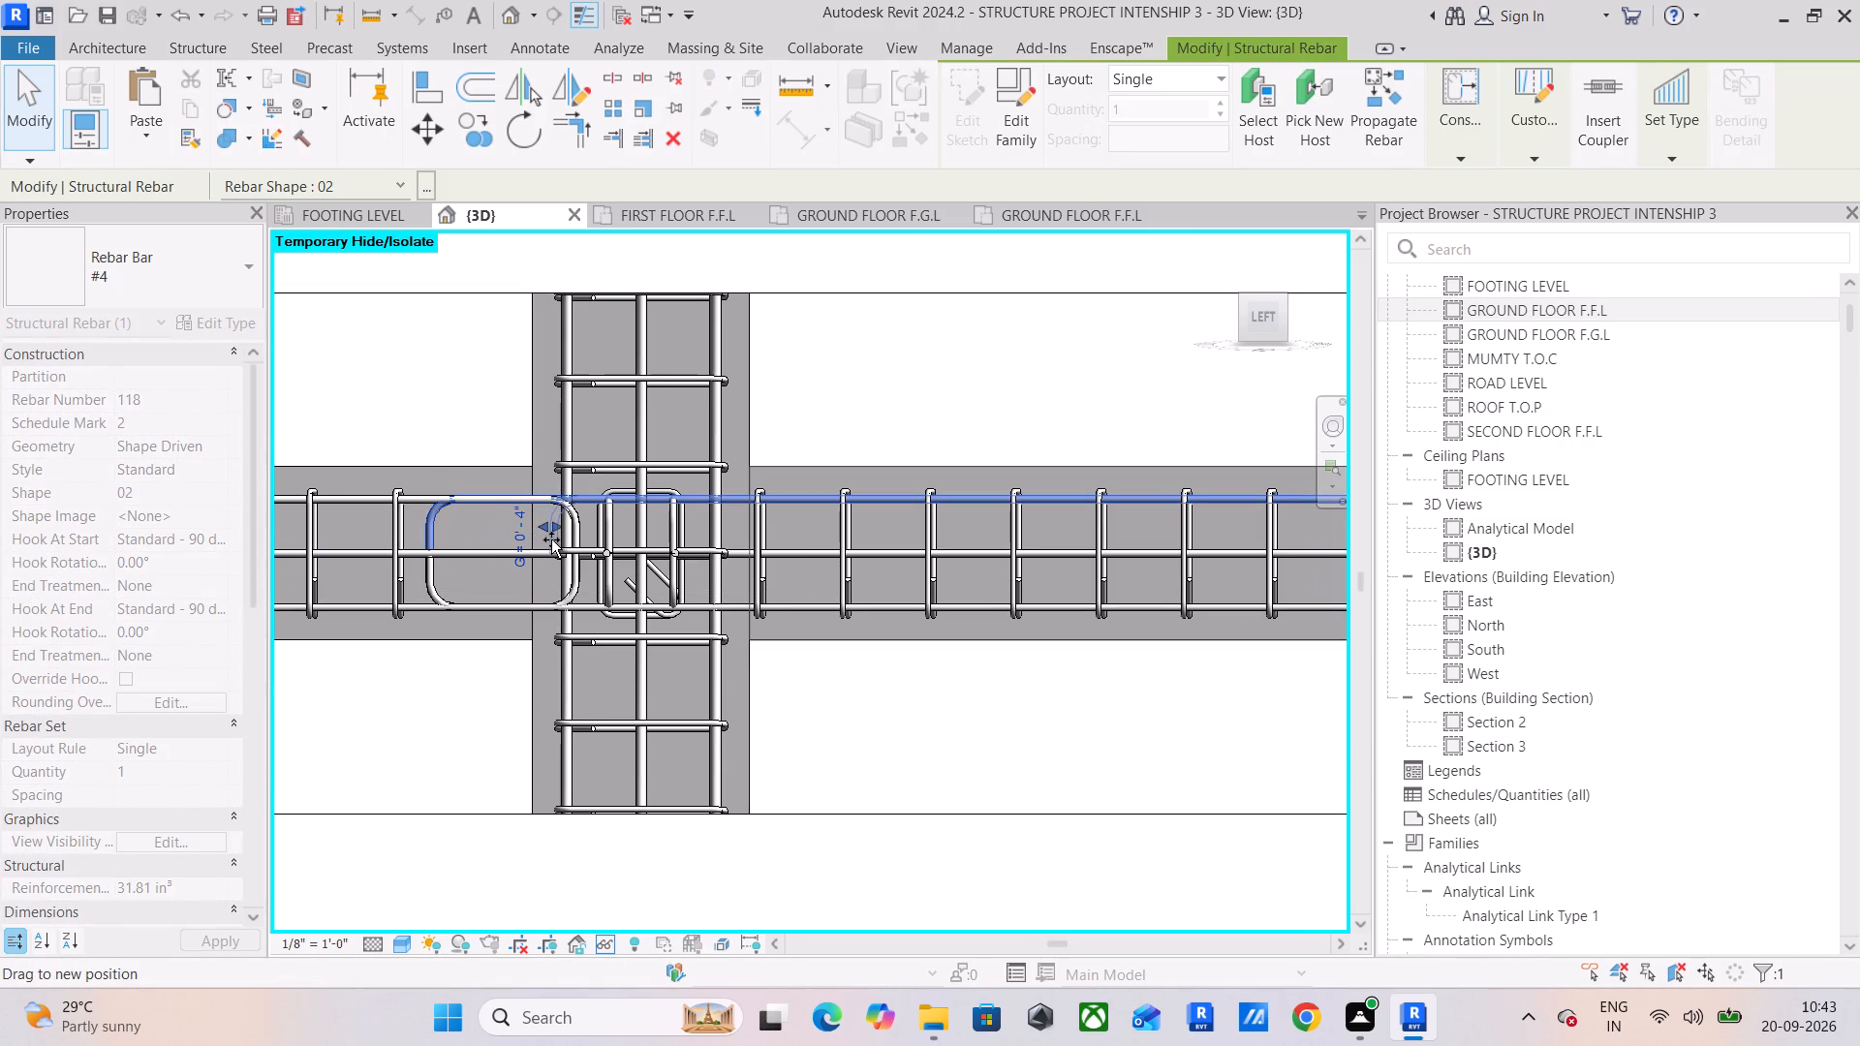
drag(551, 539, 562, 540)
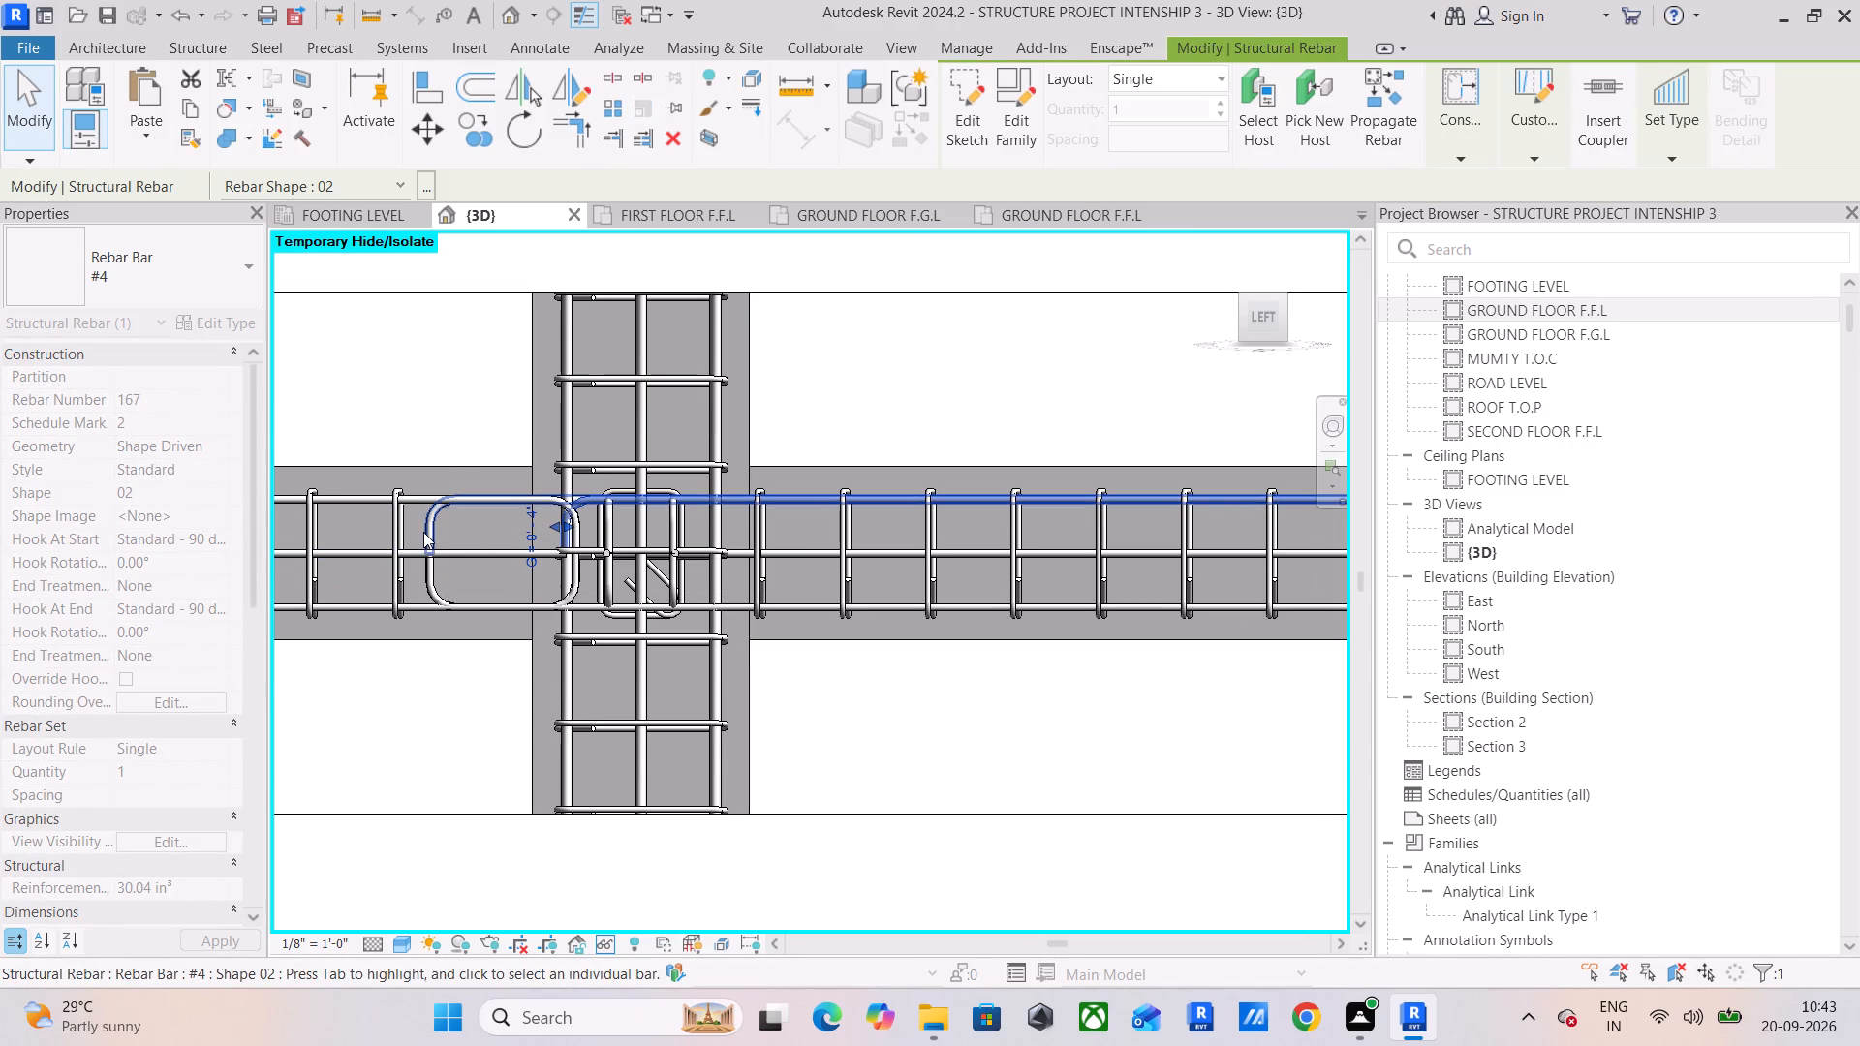
click(423, 532)
drag(433, 524, 576, 538)
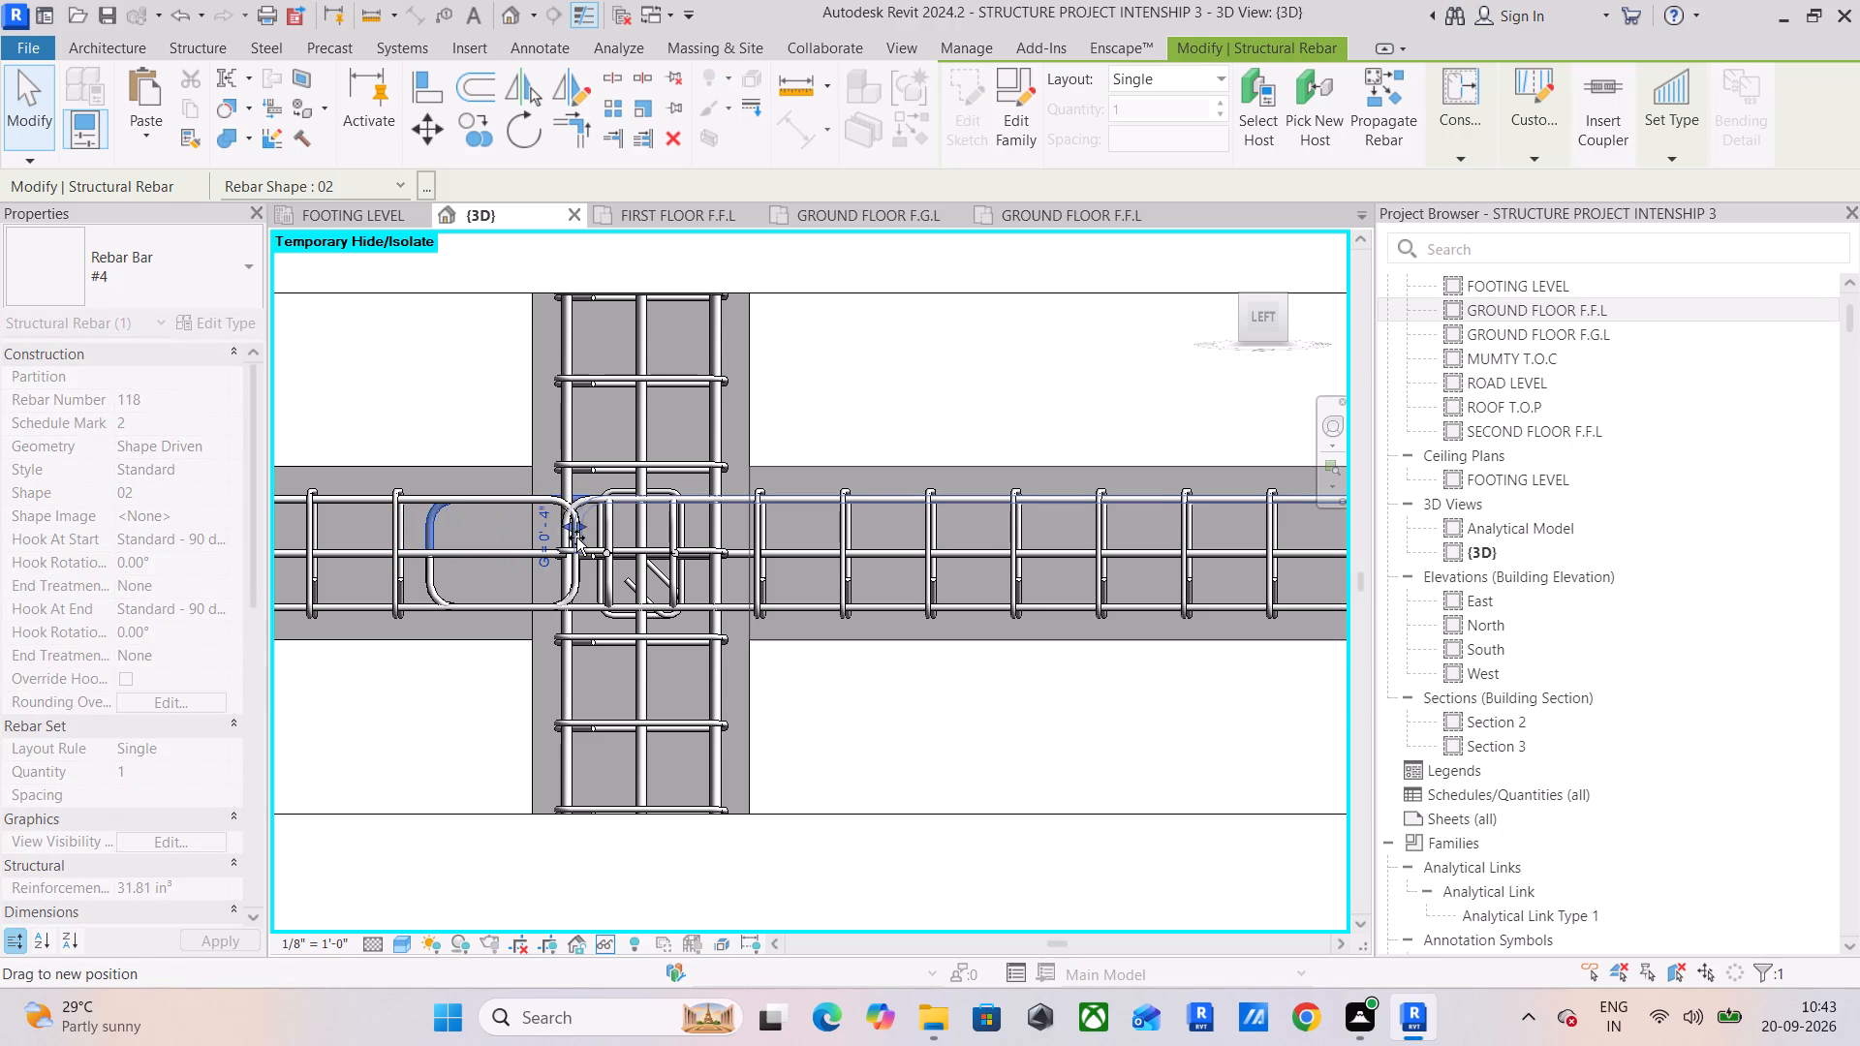
drag(576, 538, 554, 540)
scroll(554, 540, up, 5)
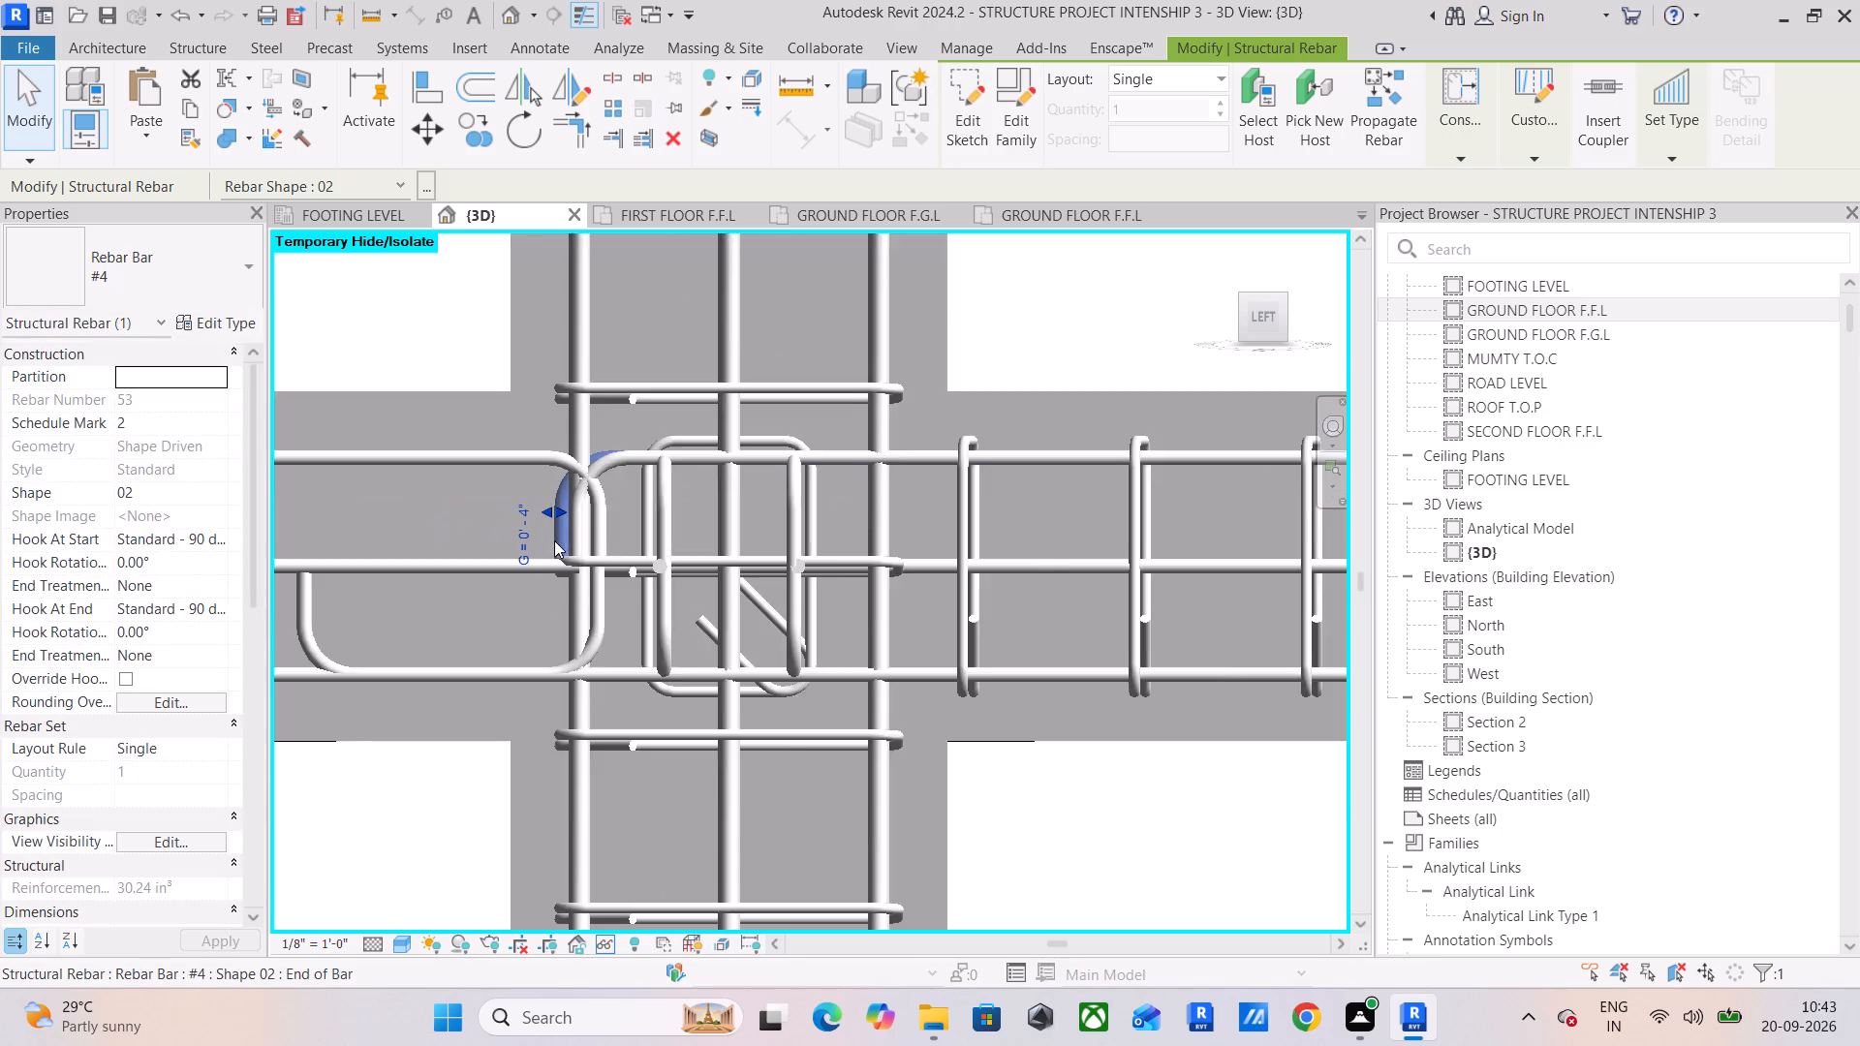
scroll(554, 540, up, 5)
drag(557, 480, 581, 481)
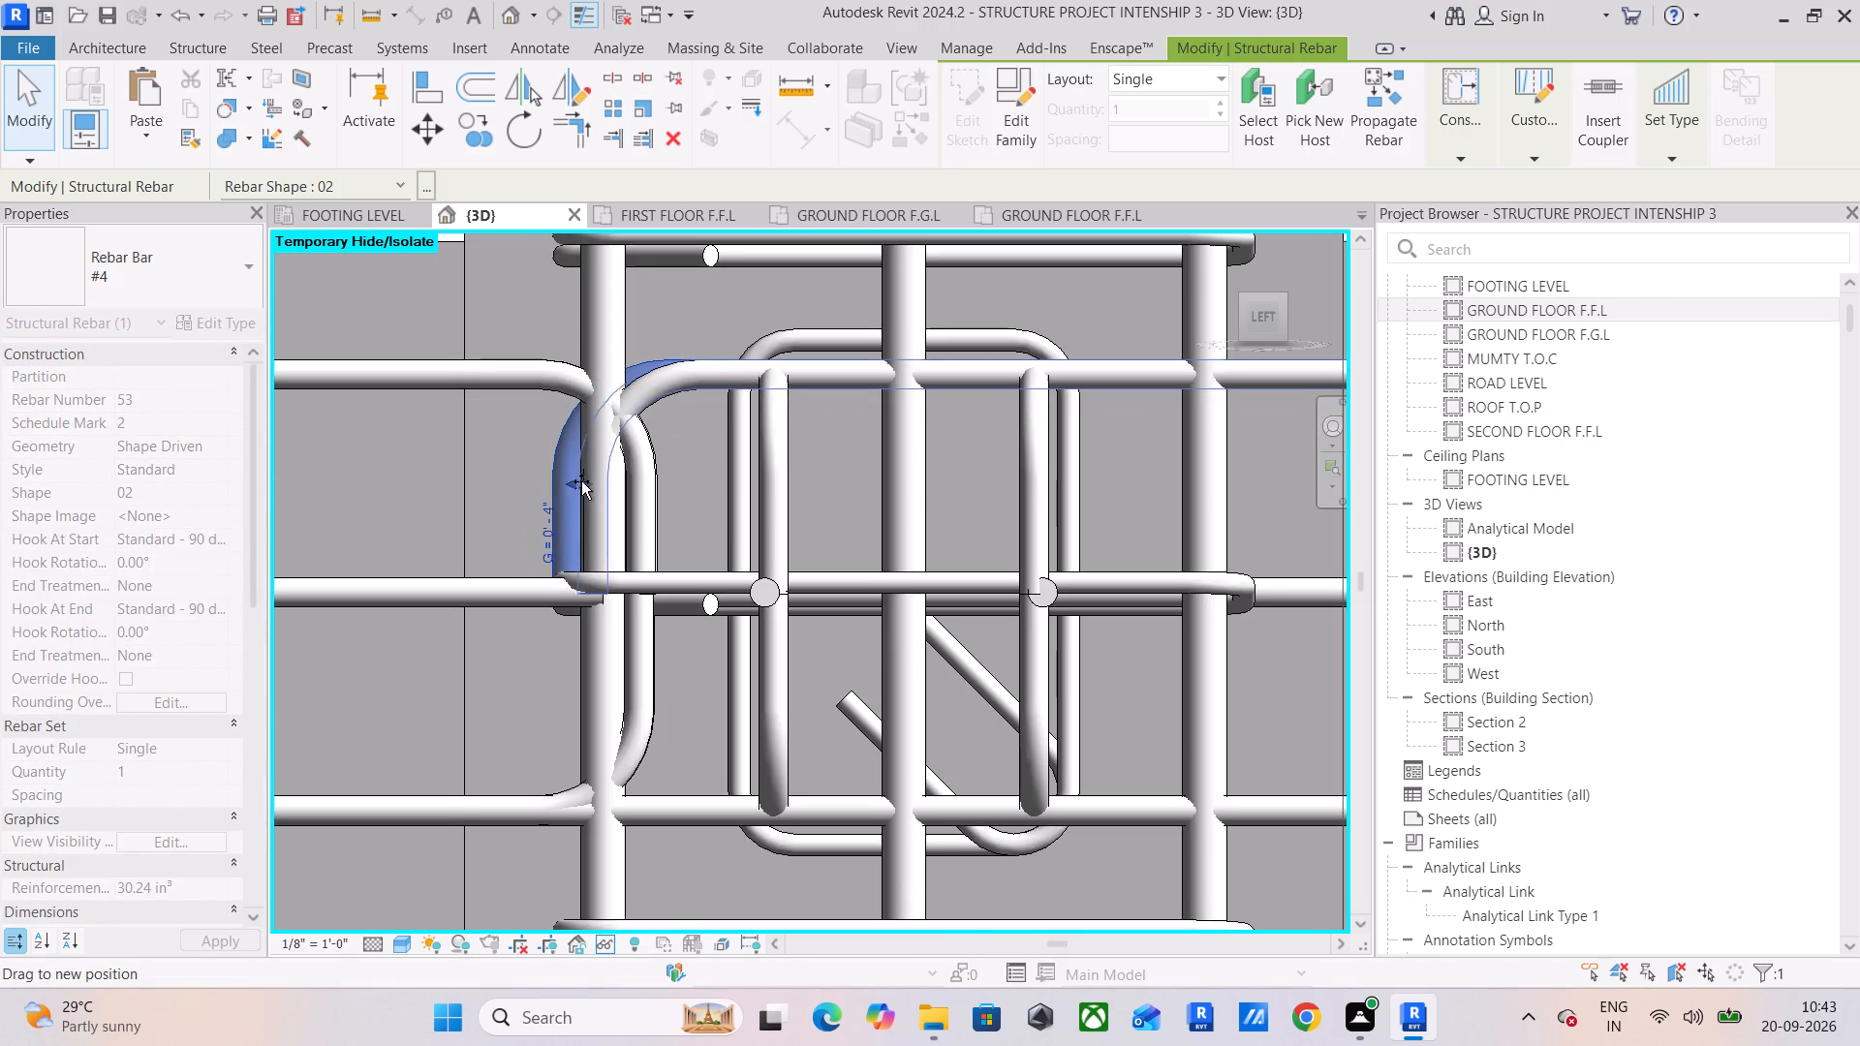
drag(581, 481, 586, 482)
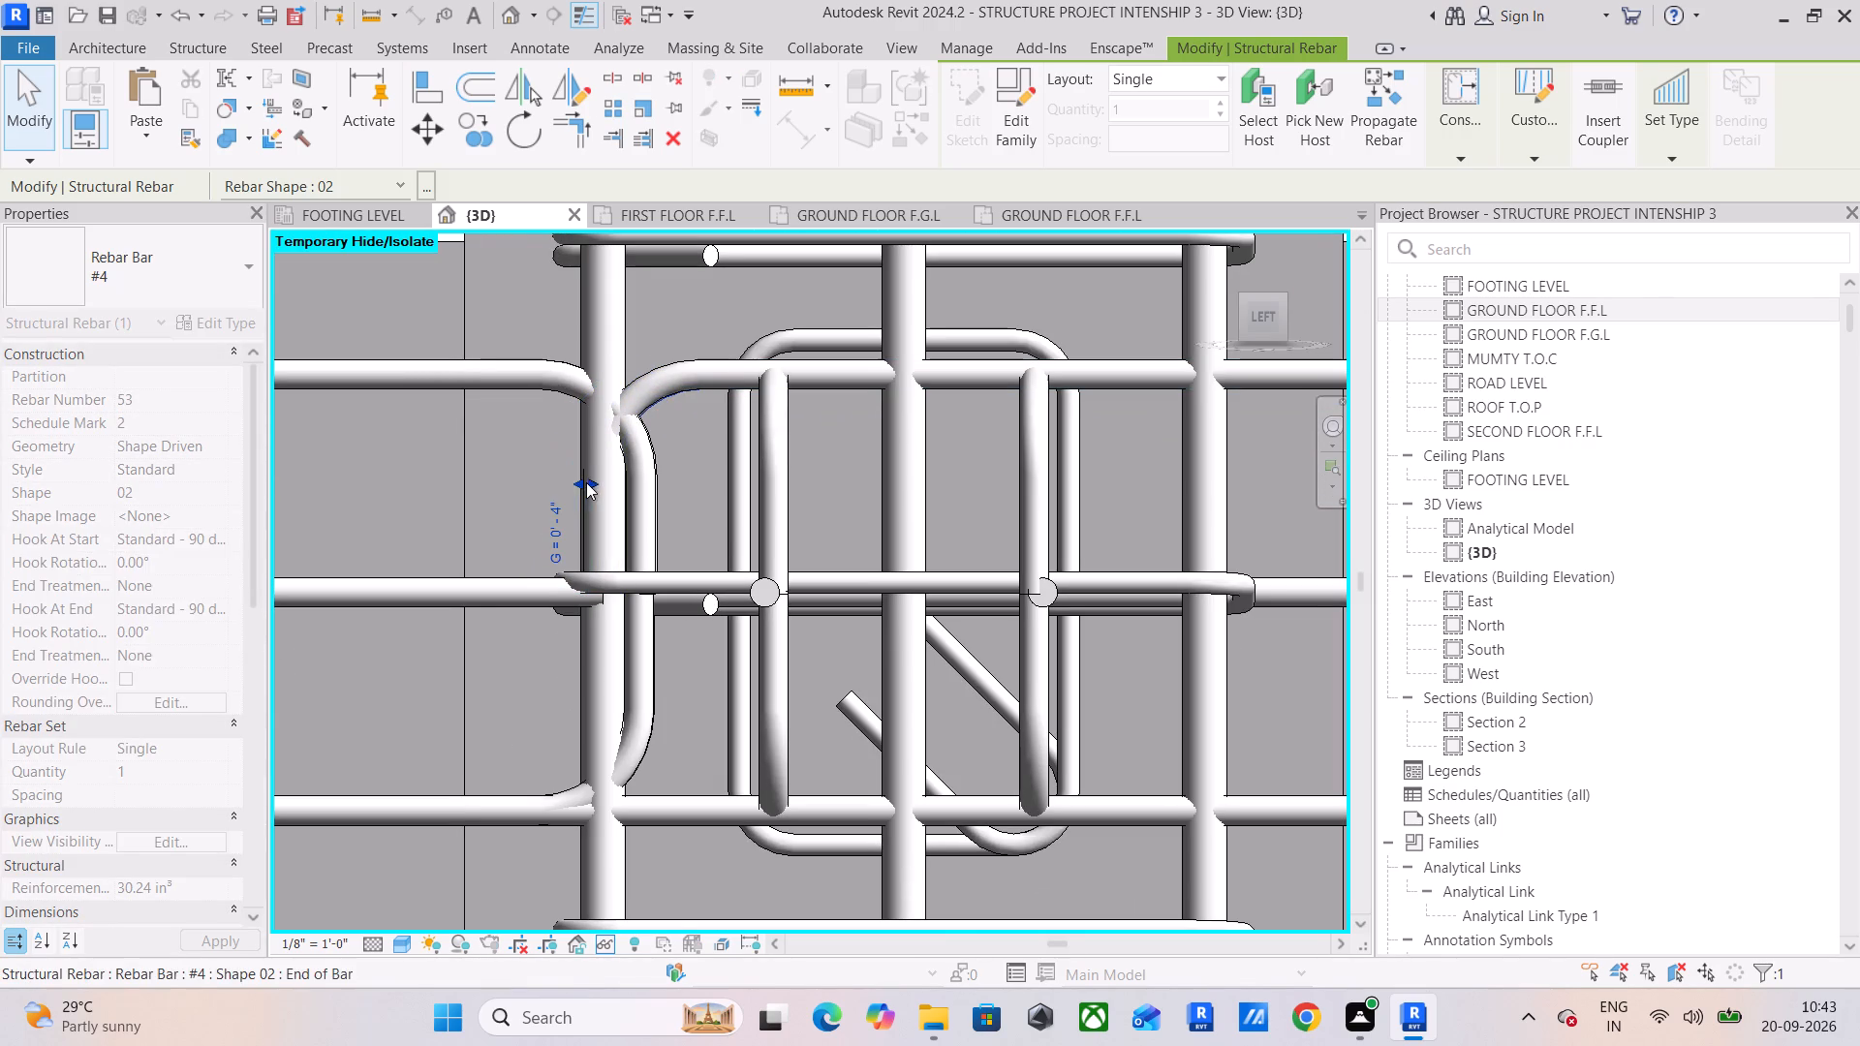
Extend the end span's two top #4 hooked bars through this intermediate column to just inside its far face.
click(448, 376)
scroll(715, 513, down, 7)
scroll(727, 516, up, 1)
middle_drag(727, 516, 561, 547)
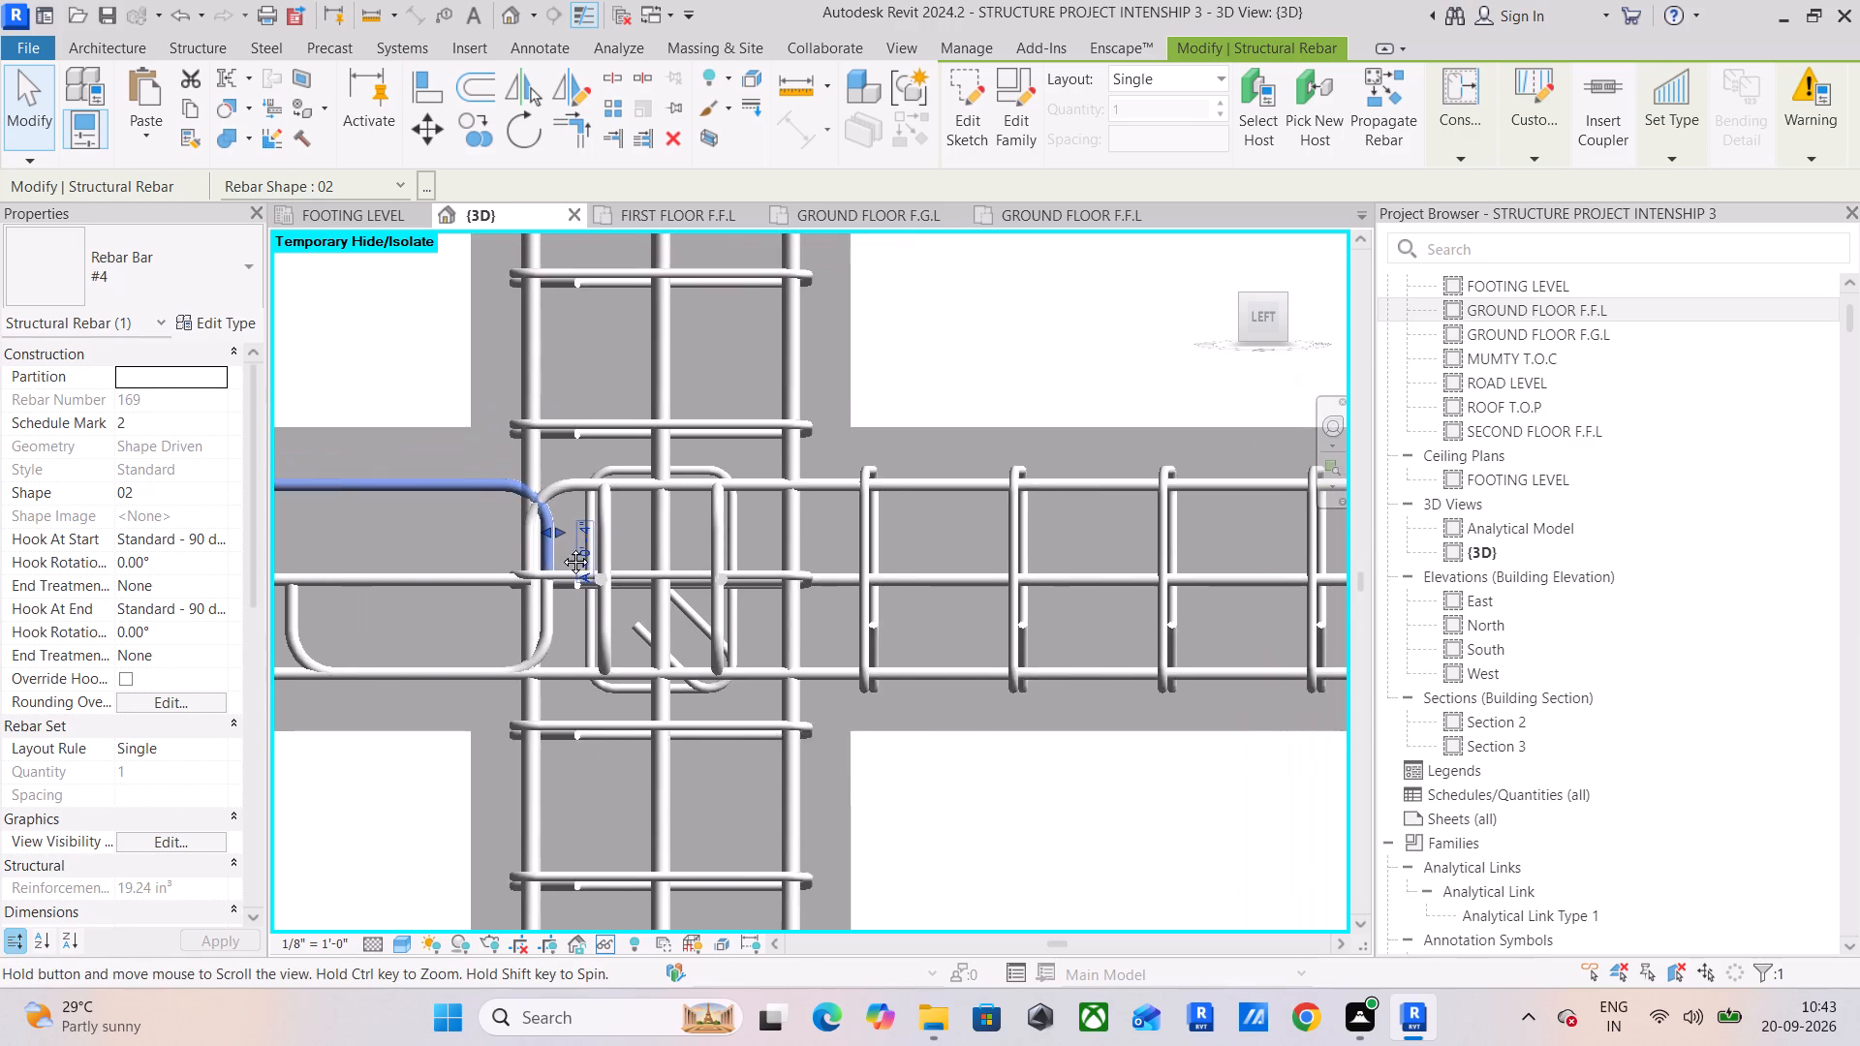
middle_drag(561, 547, 559, 547)
drag(531, 531, 774, 535)
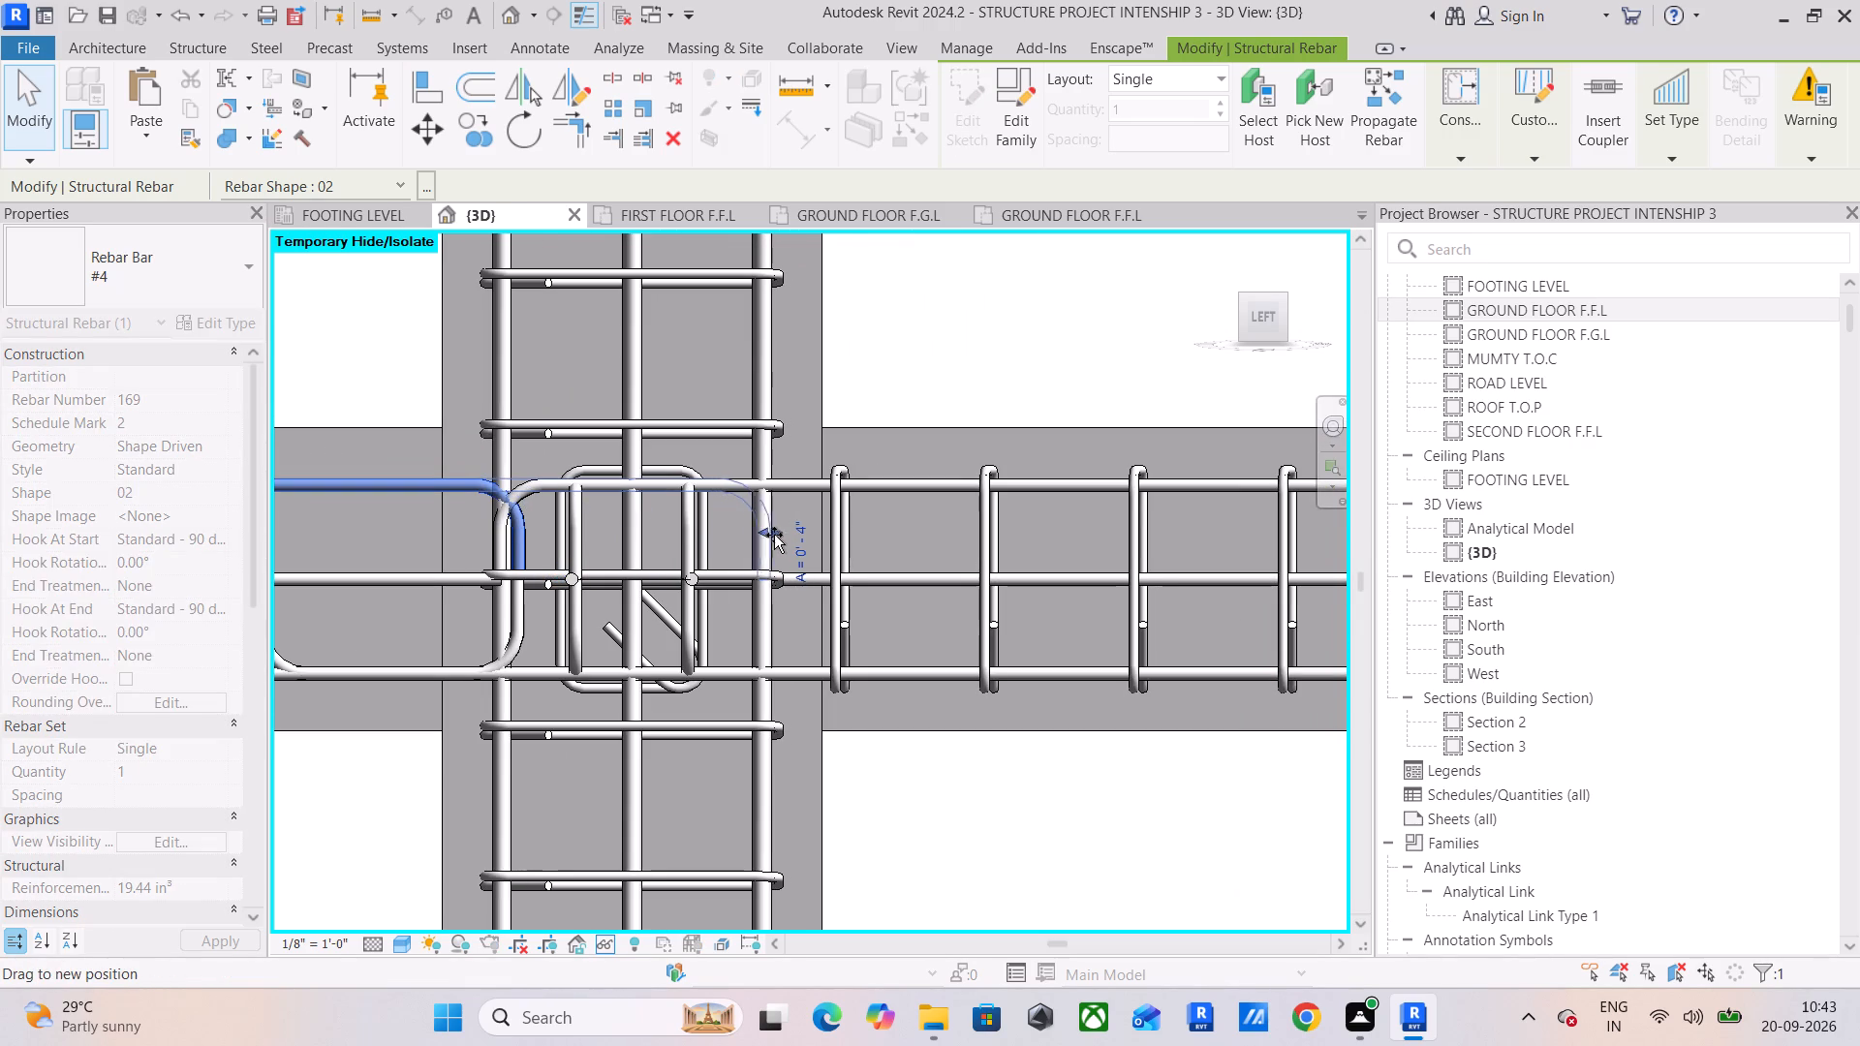
drag(774, 535, 810, 535)
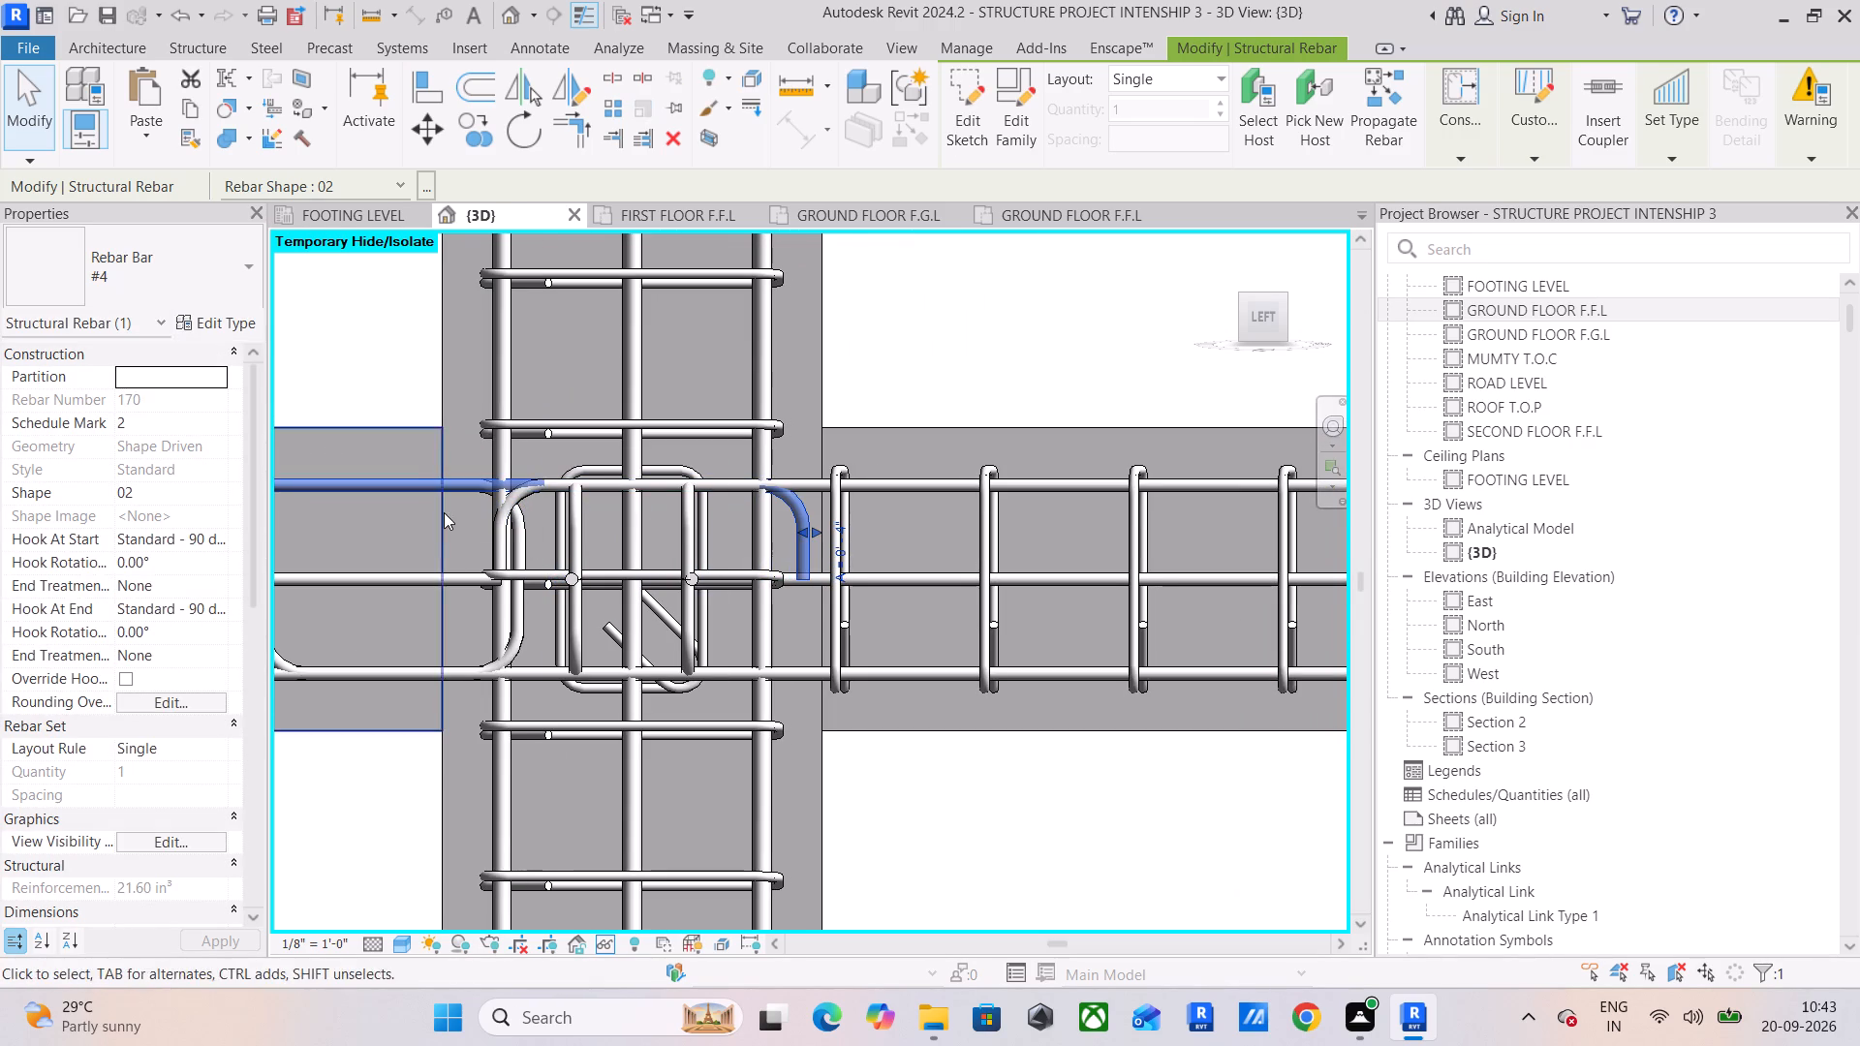
click(517, 535)
drag(530, 528, 739, 549)
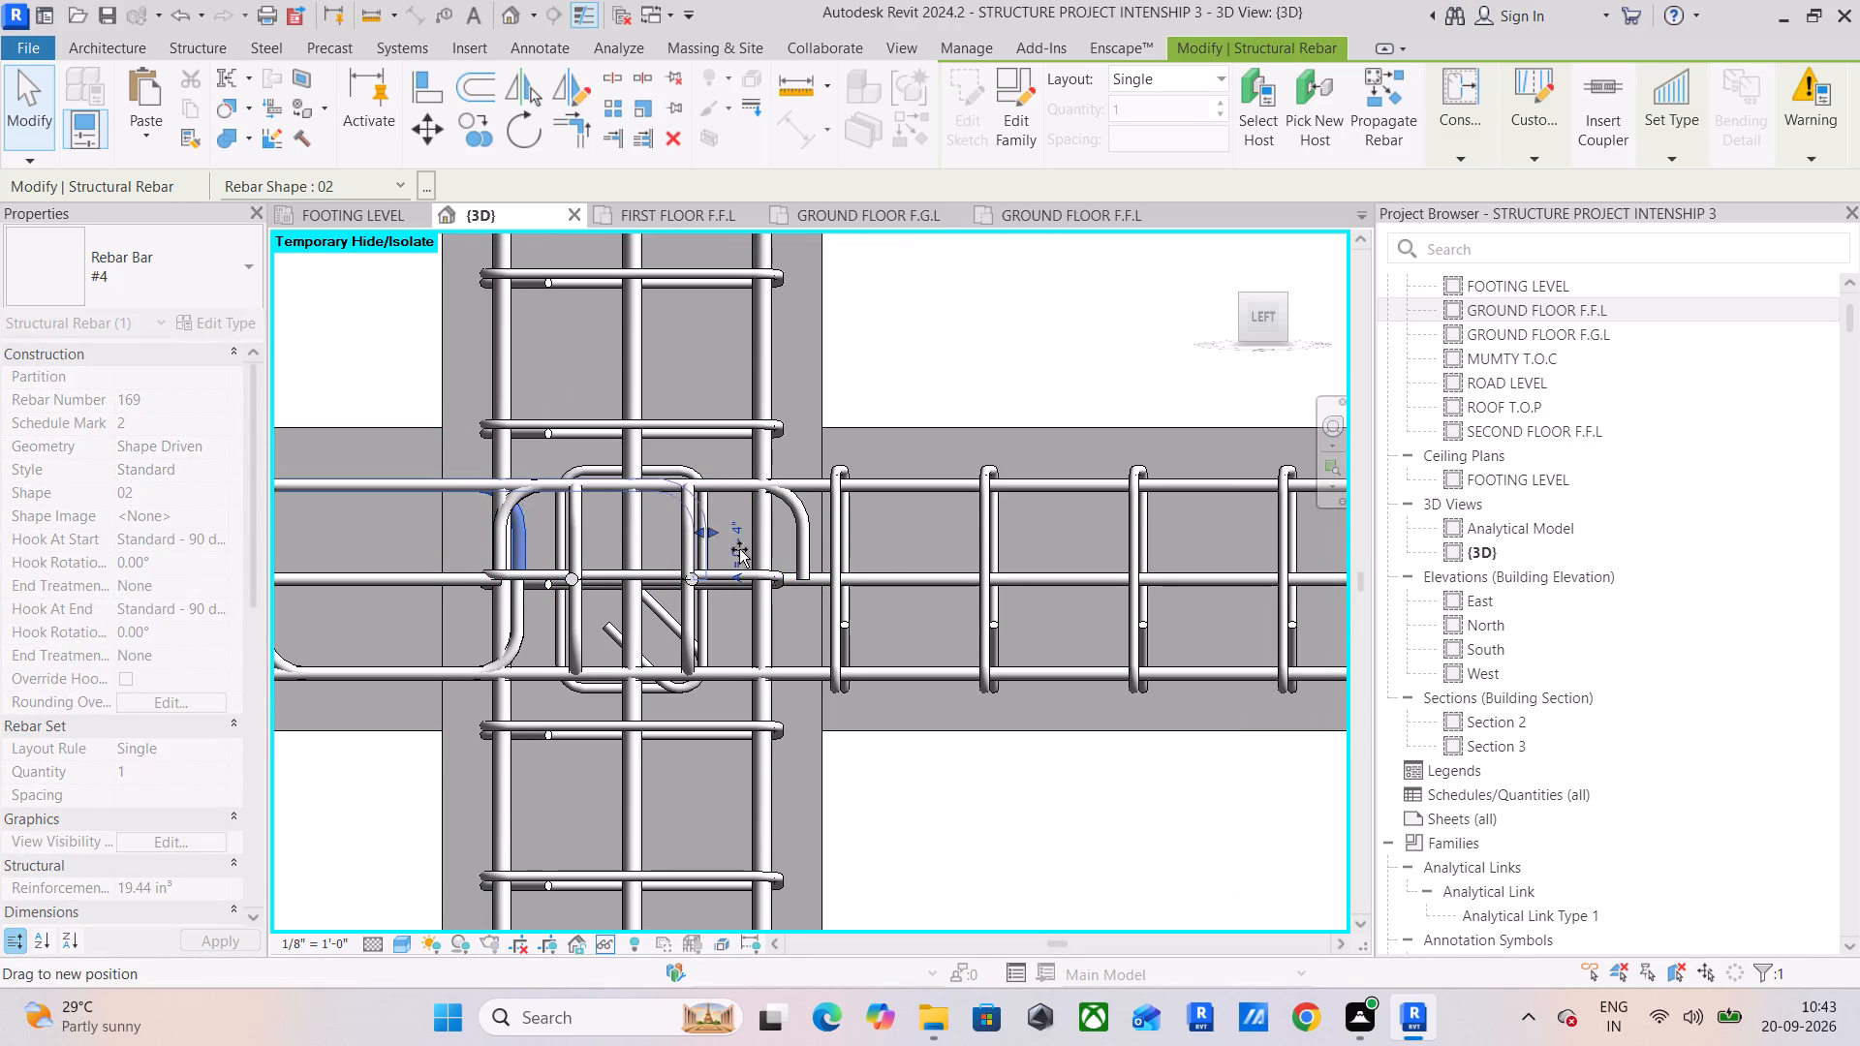
drag(739, 549, 809, 550)
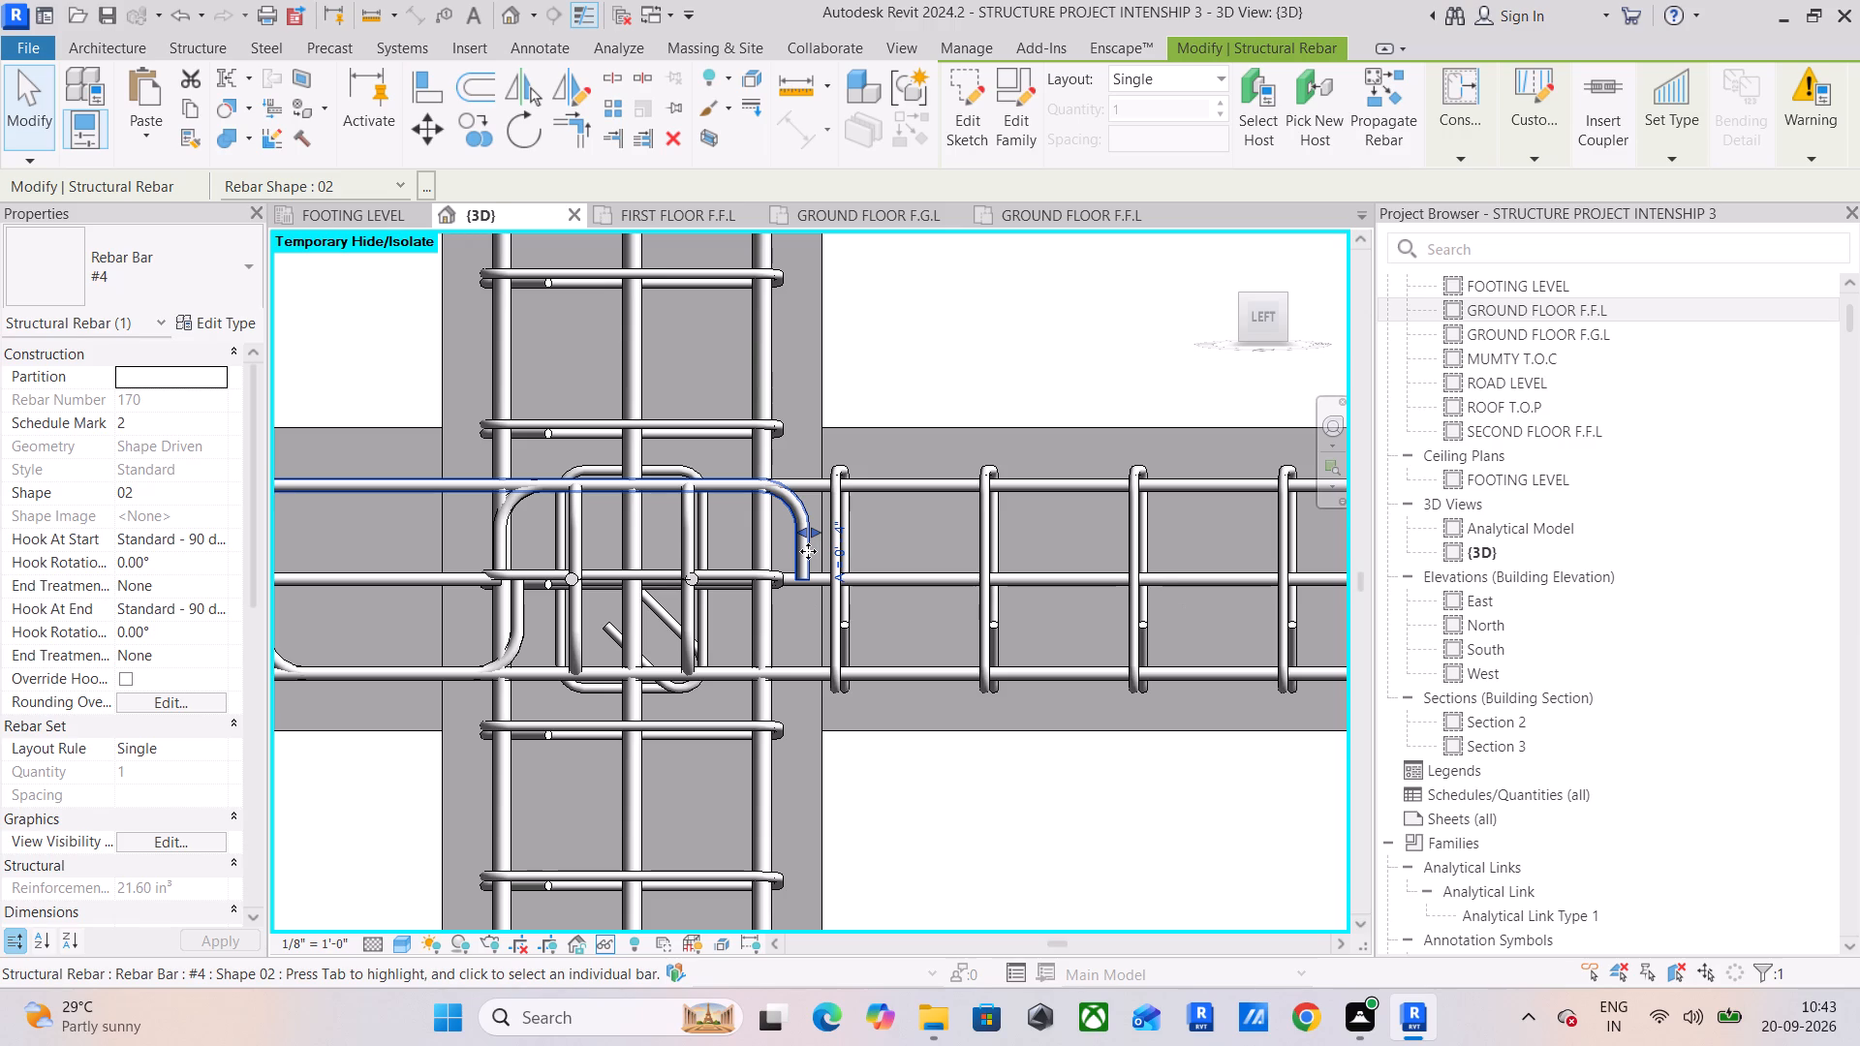
Extend the end span's two bottom #4 hooked bars through the intermediate column, aligning their hooks with the top bars' hooks.
click(511, 646)
drag(526, 630, 696, 624)
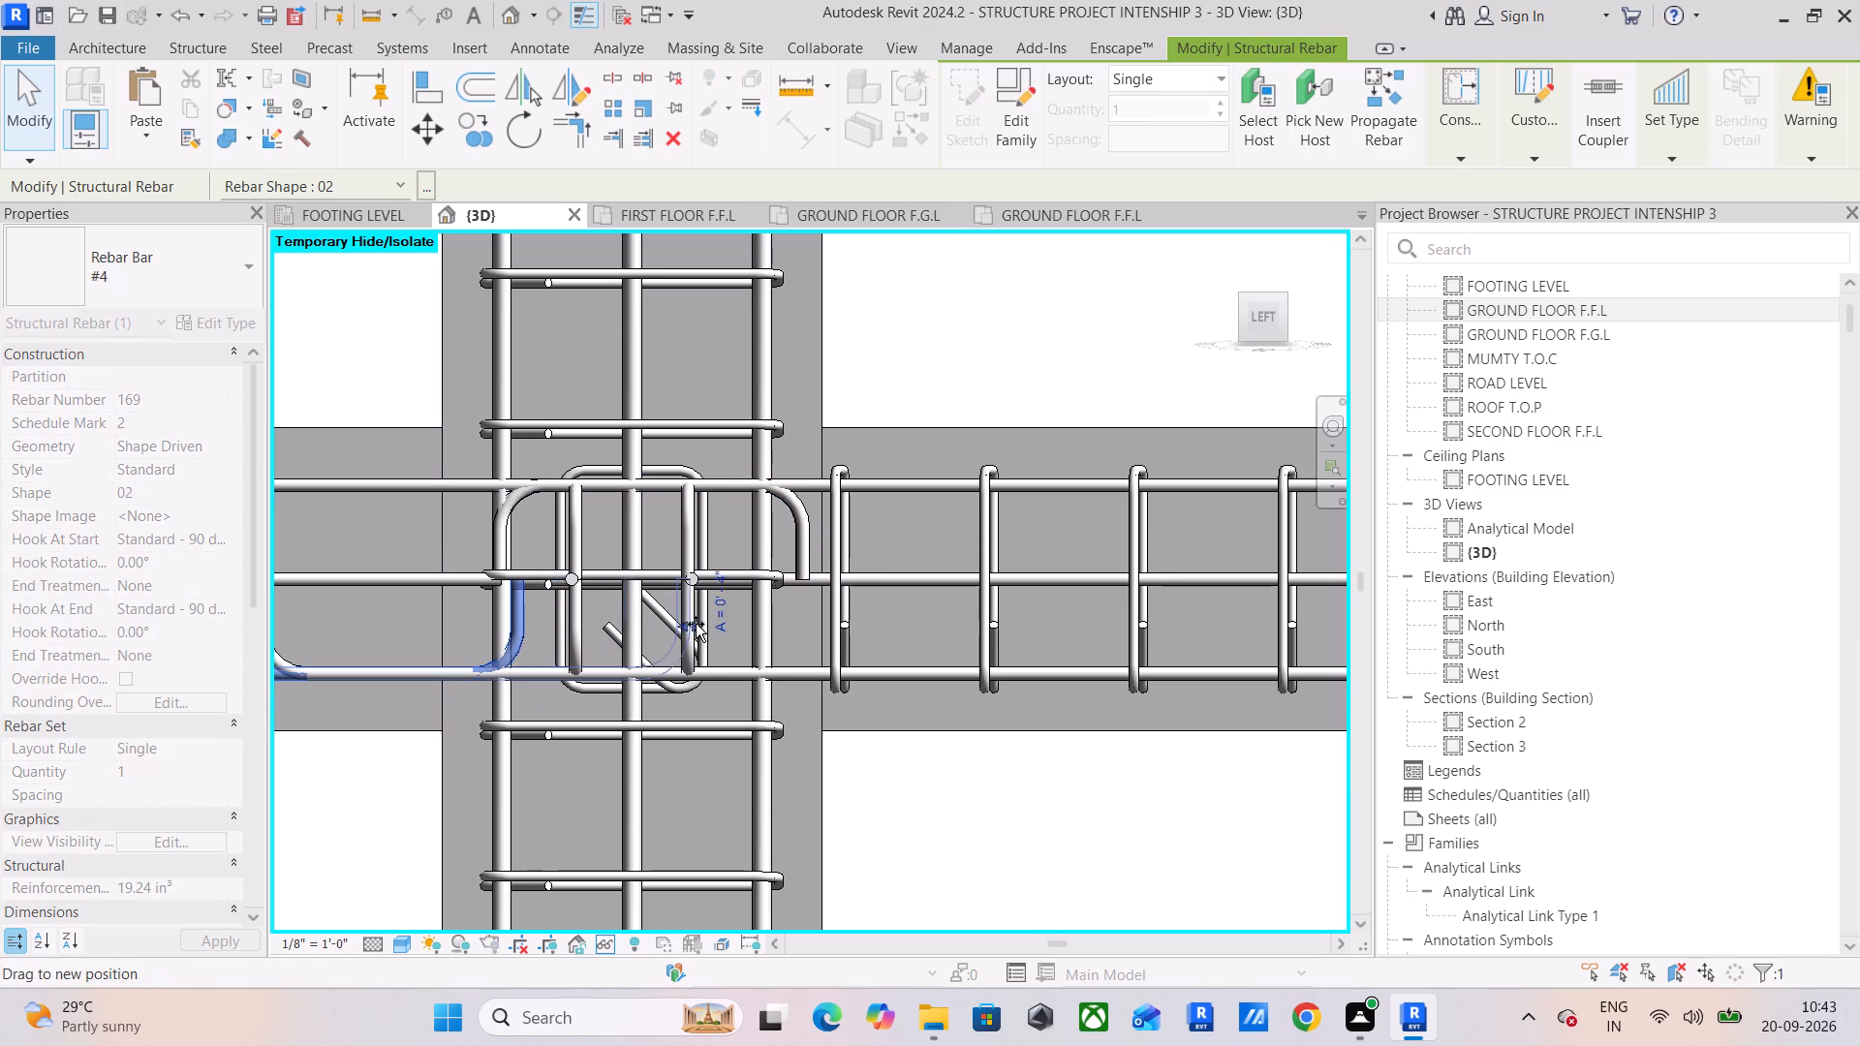
drag(696, 624, 805, 644)
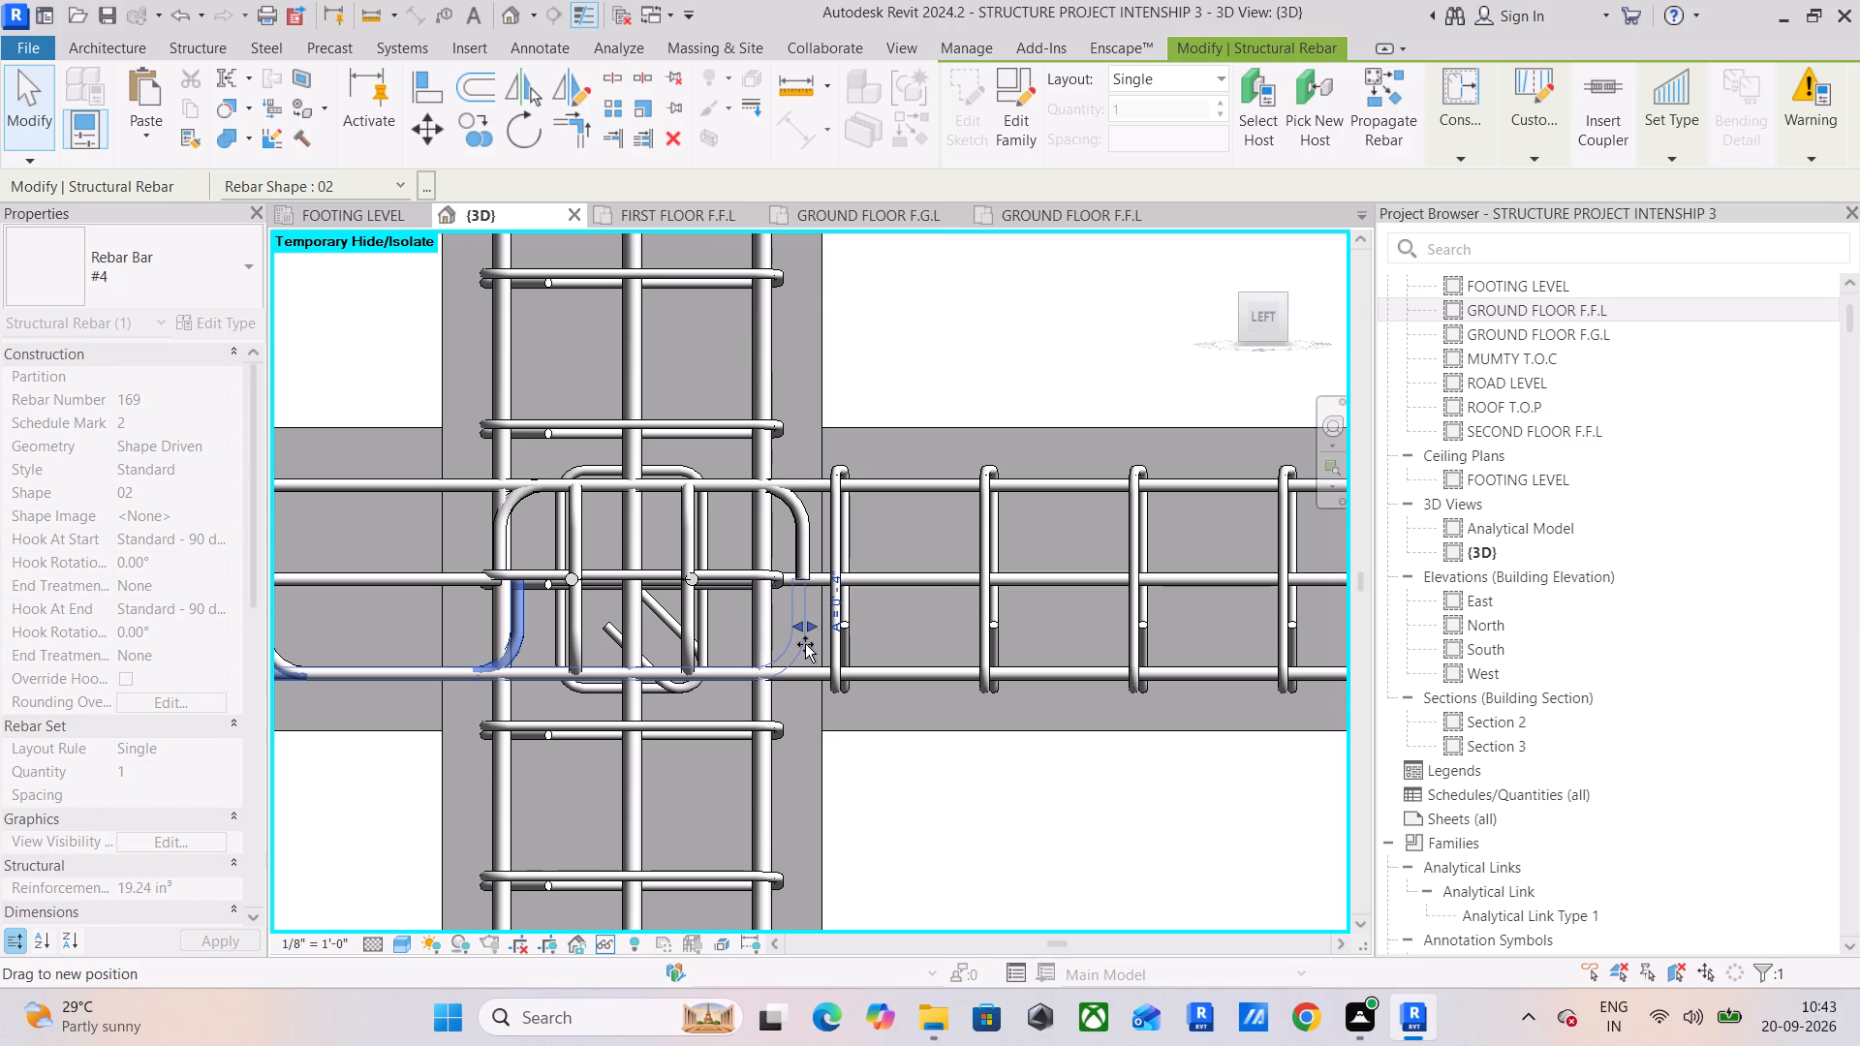
drag(805, 644, 808, 650)
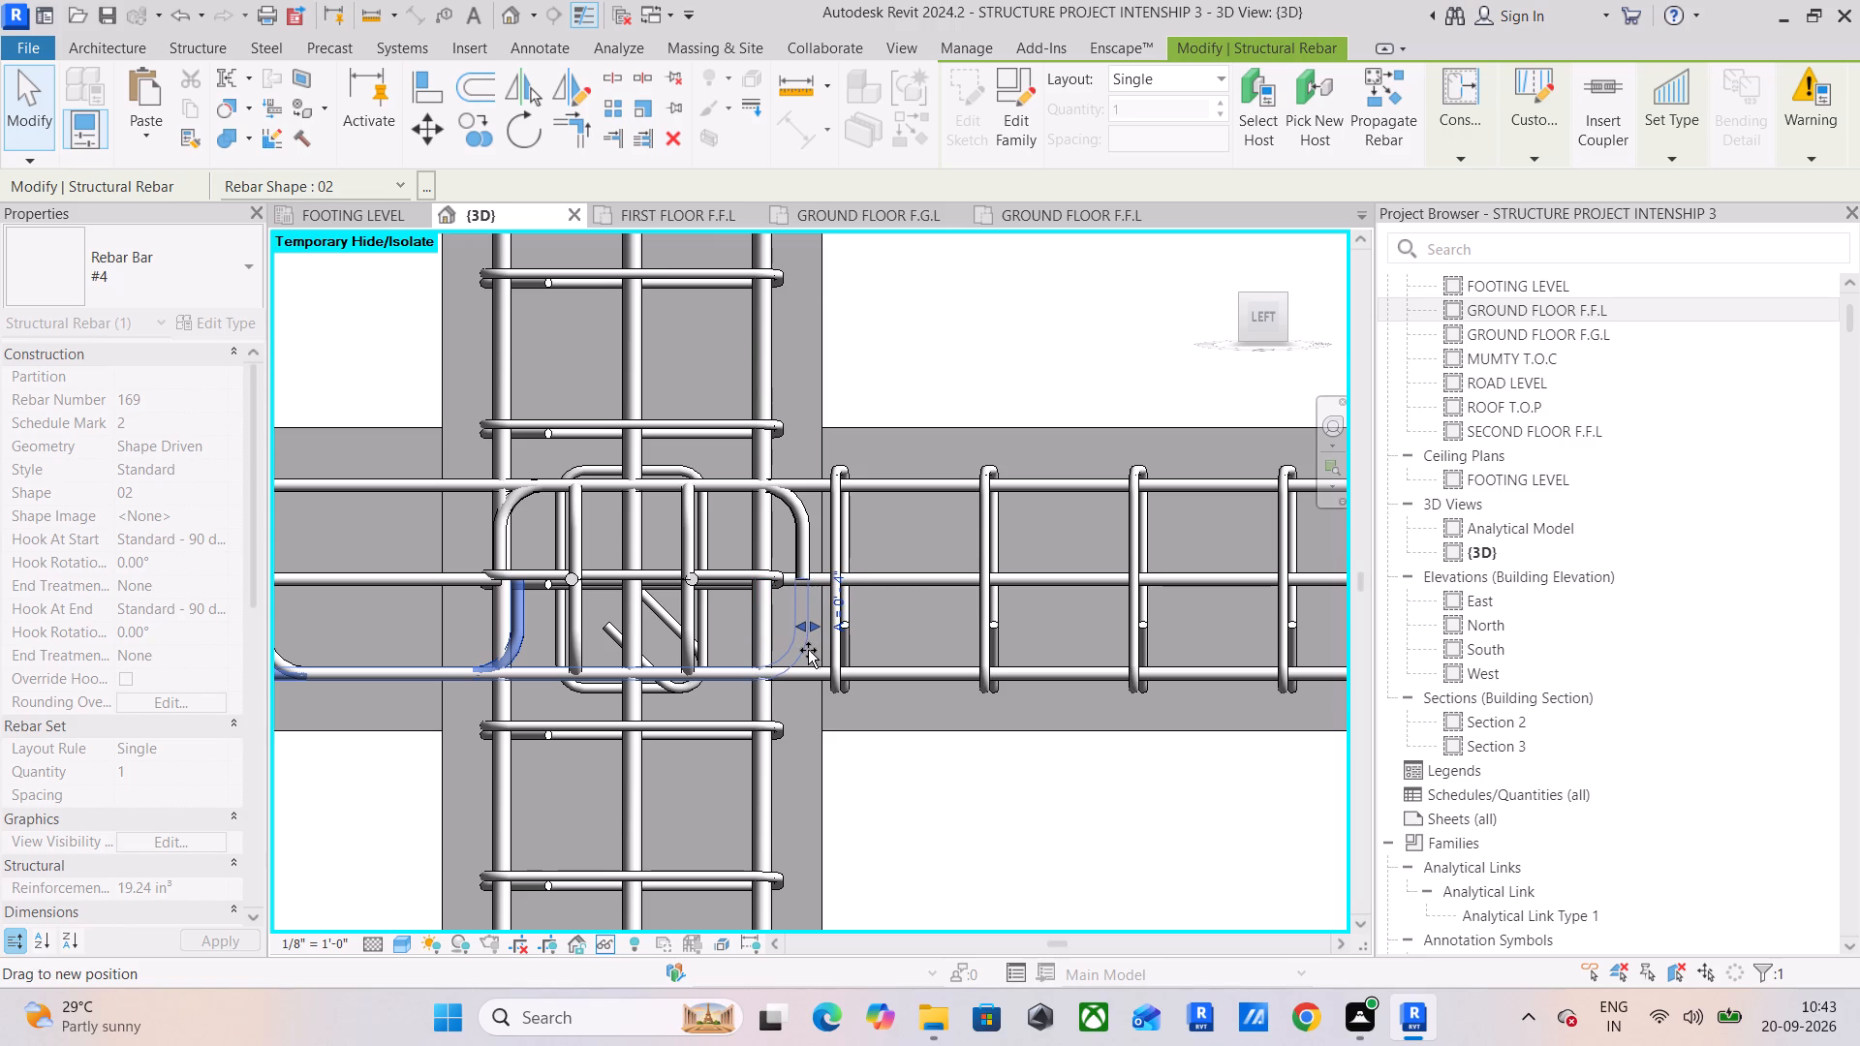
drag(808, 650, 809, 651)
click(522, 612)
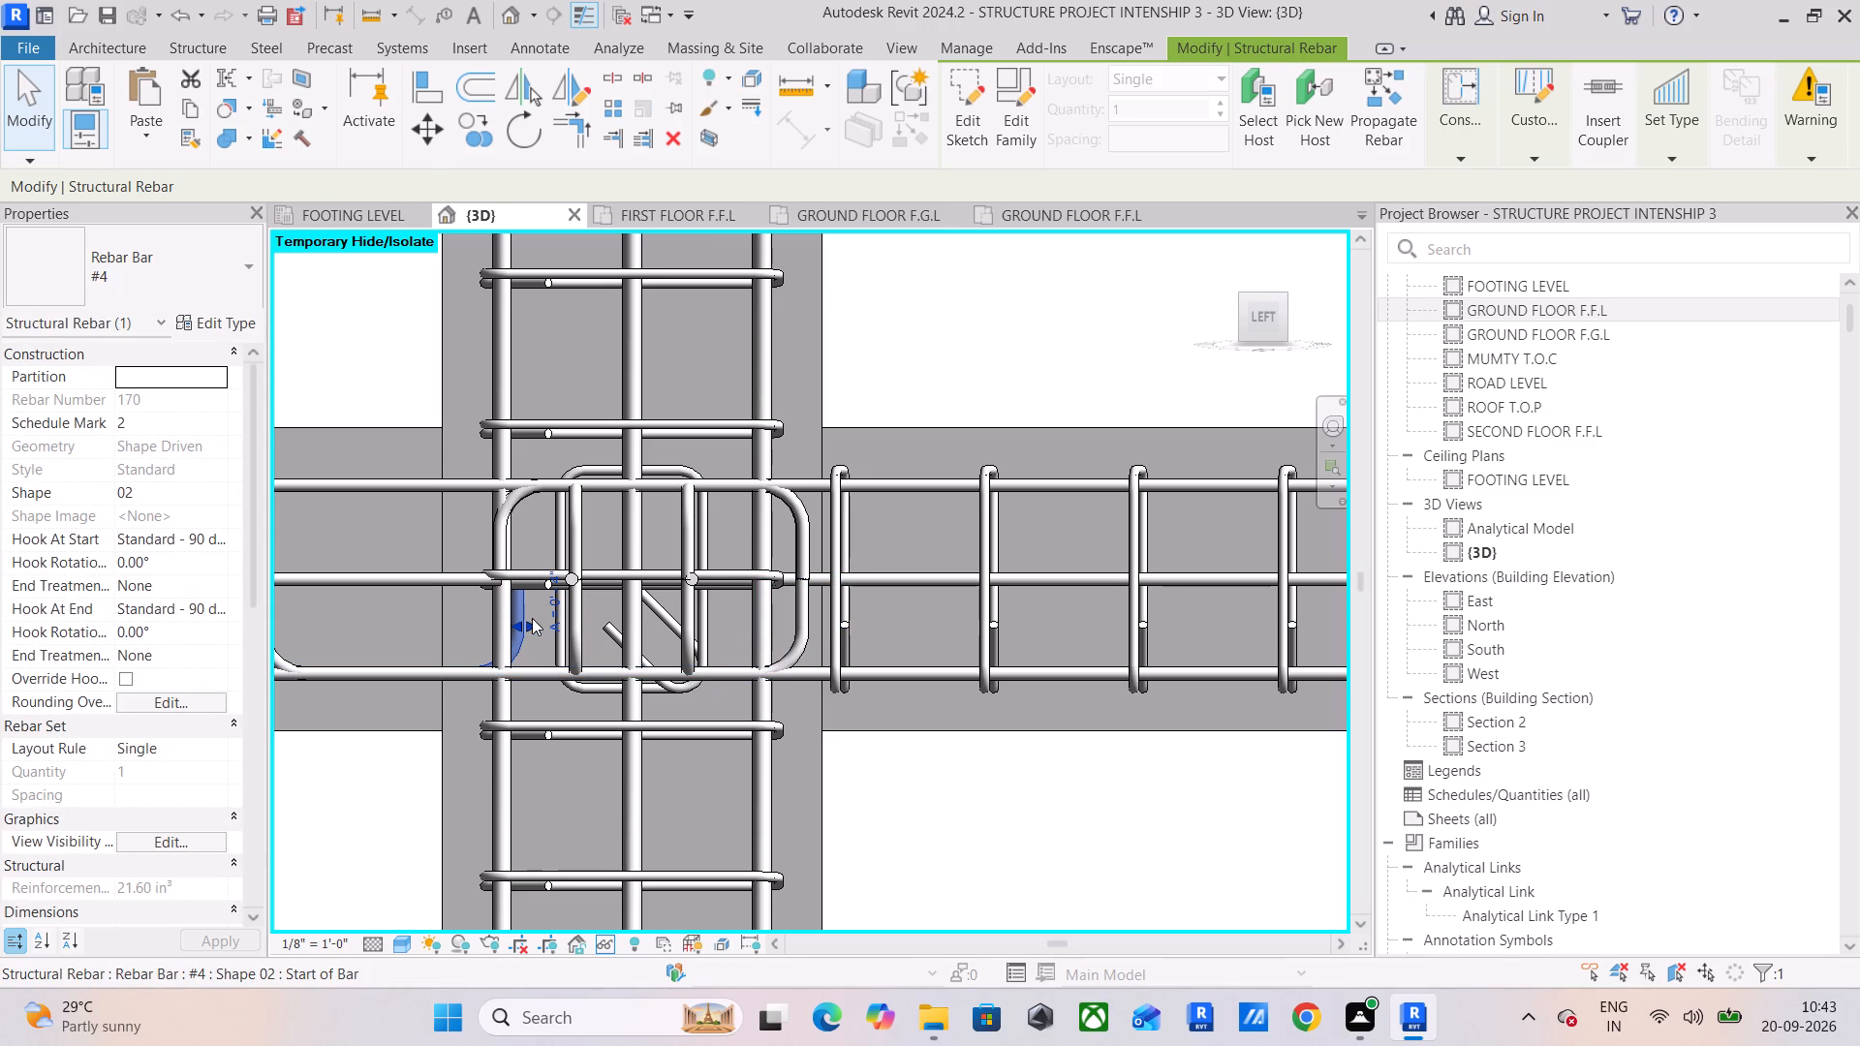
drag(530, 622, 809, 653)
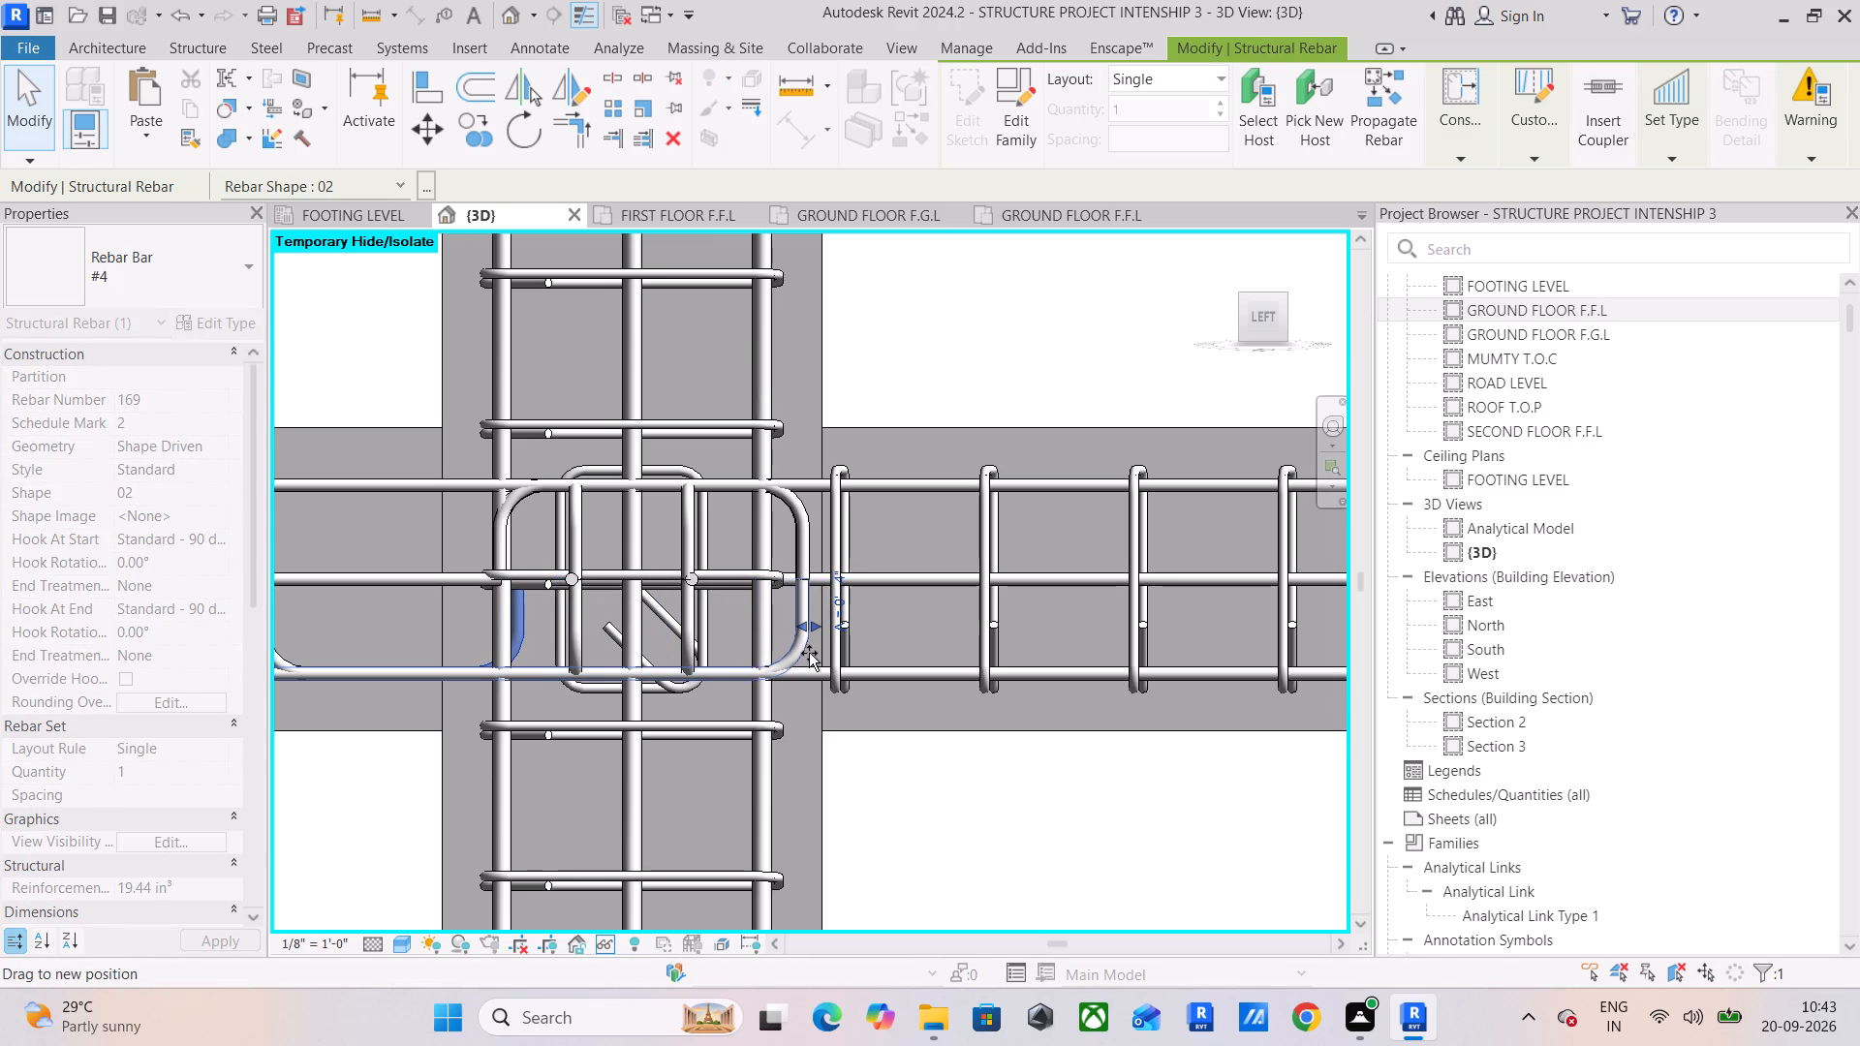
drag(809, 653, 809, 654)
Extend the end span's straight mid-height #4 bar through the intermediate column until it meets the hooks near the far face.
click(401, 575)
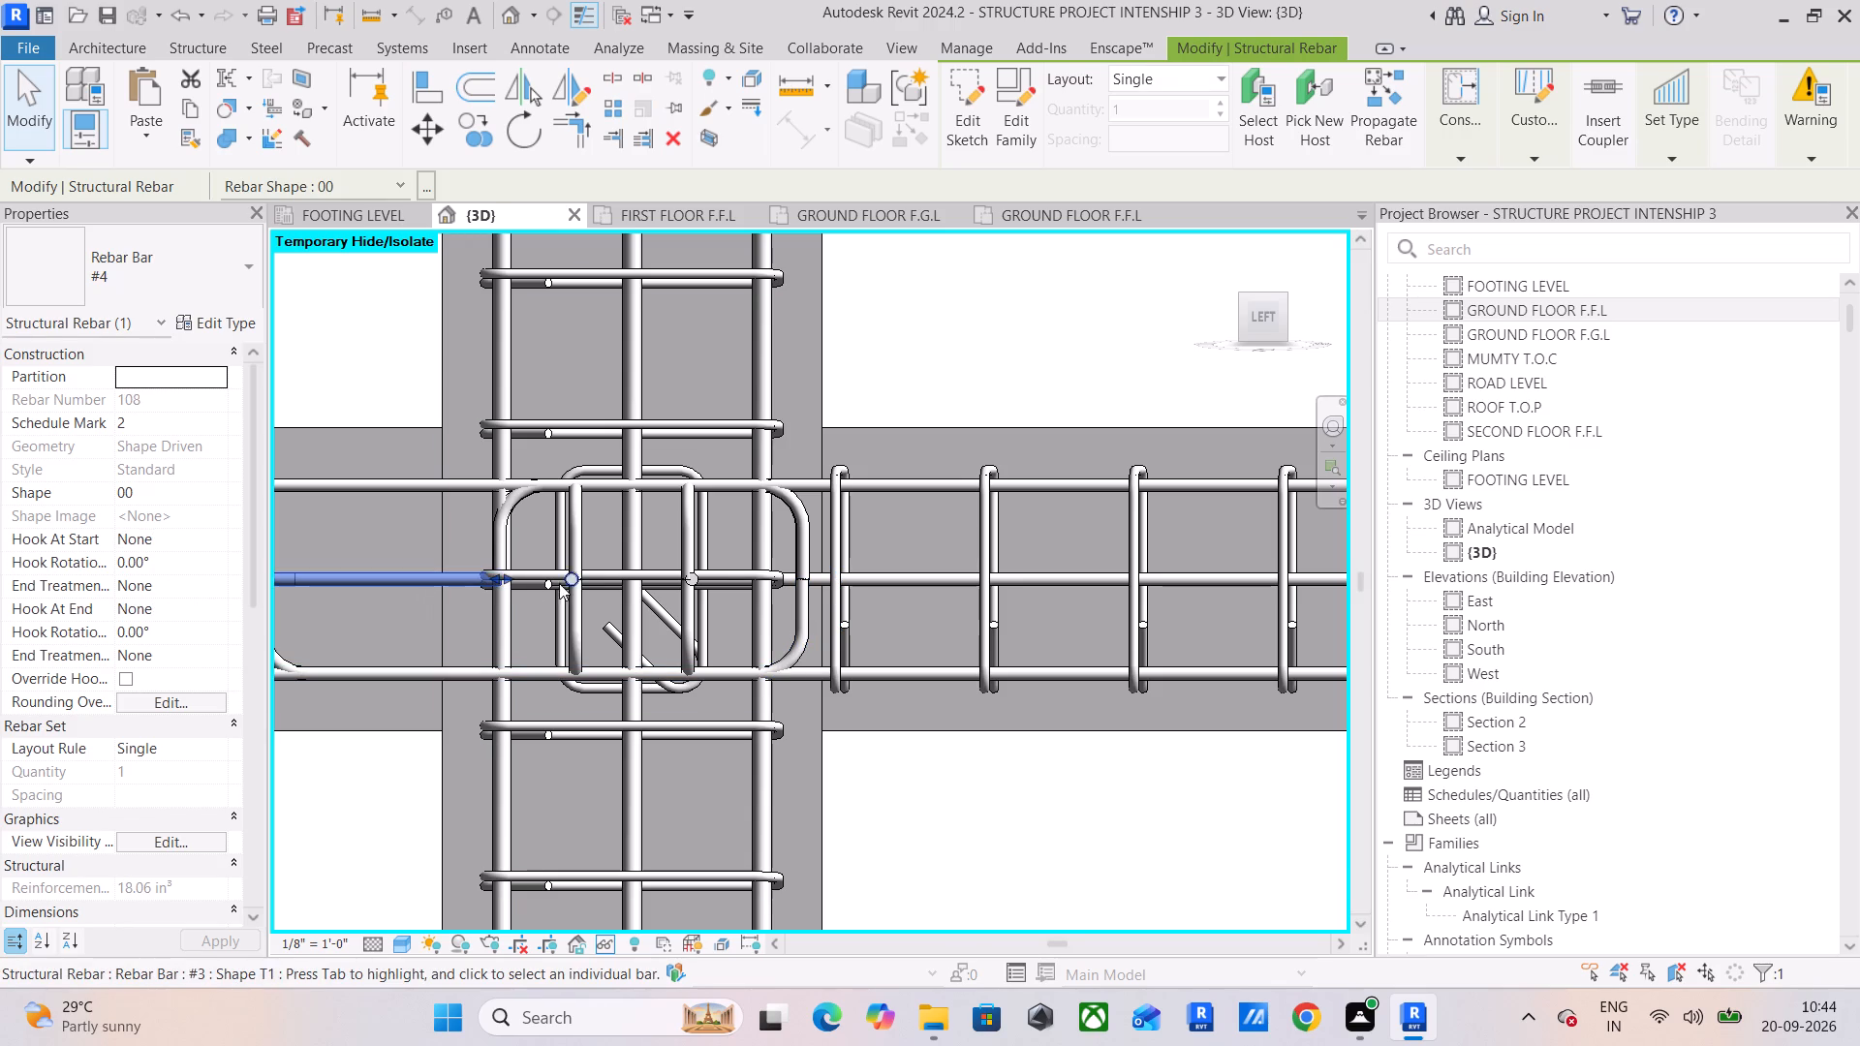
drag(508, 583, 801, 610)
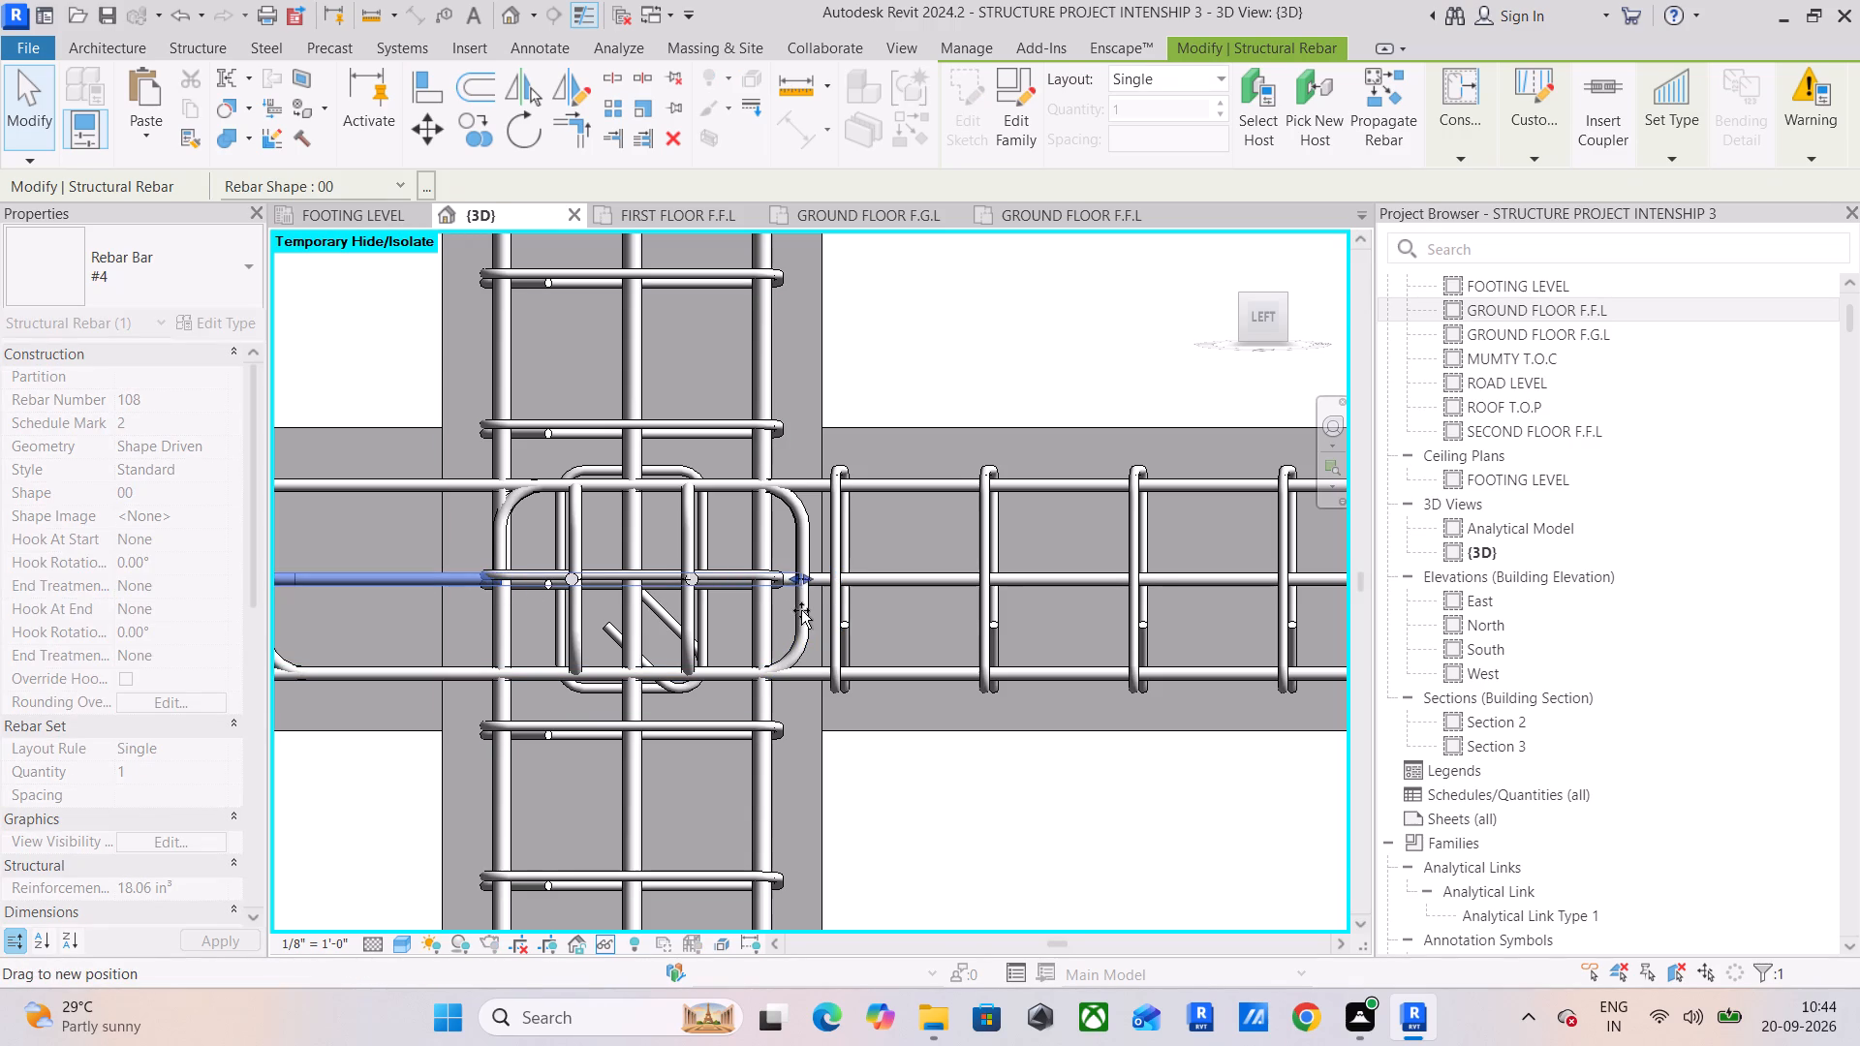
drag(801, 610, 805, 610)
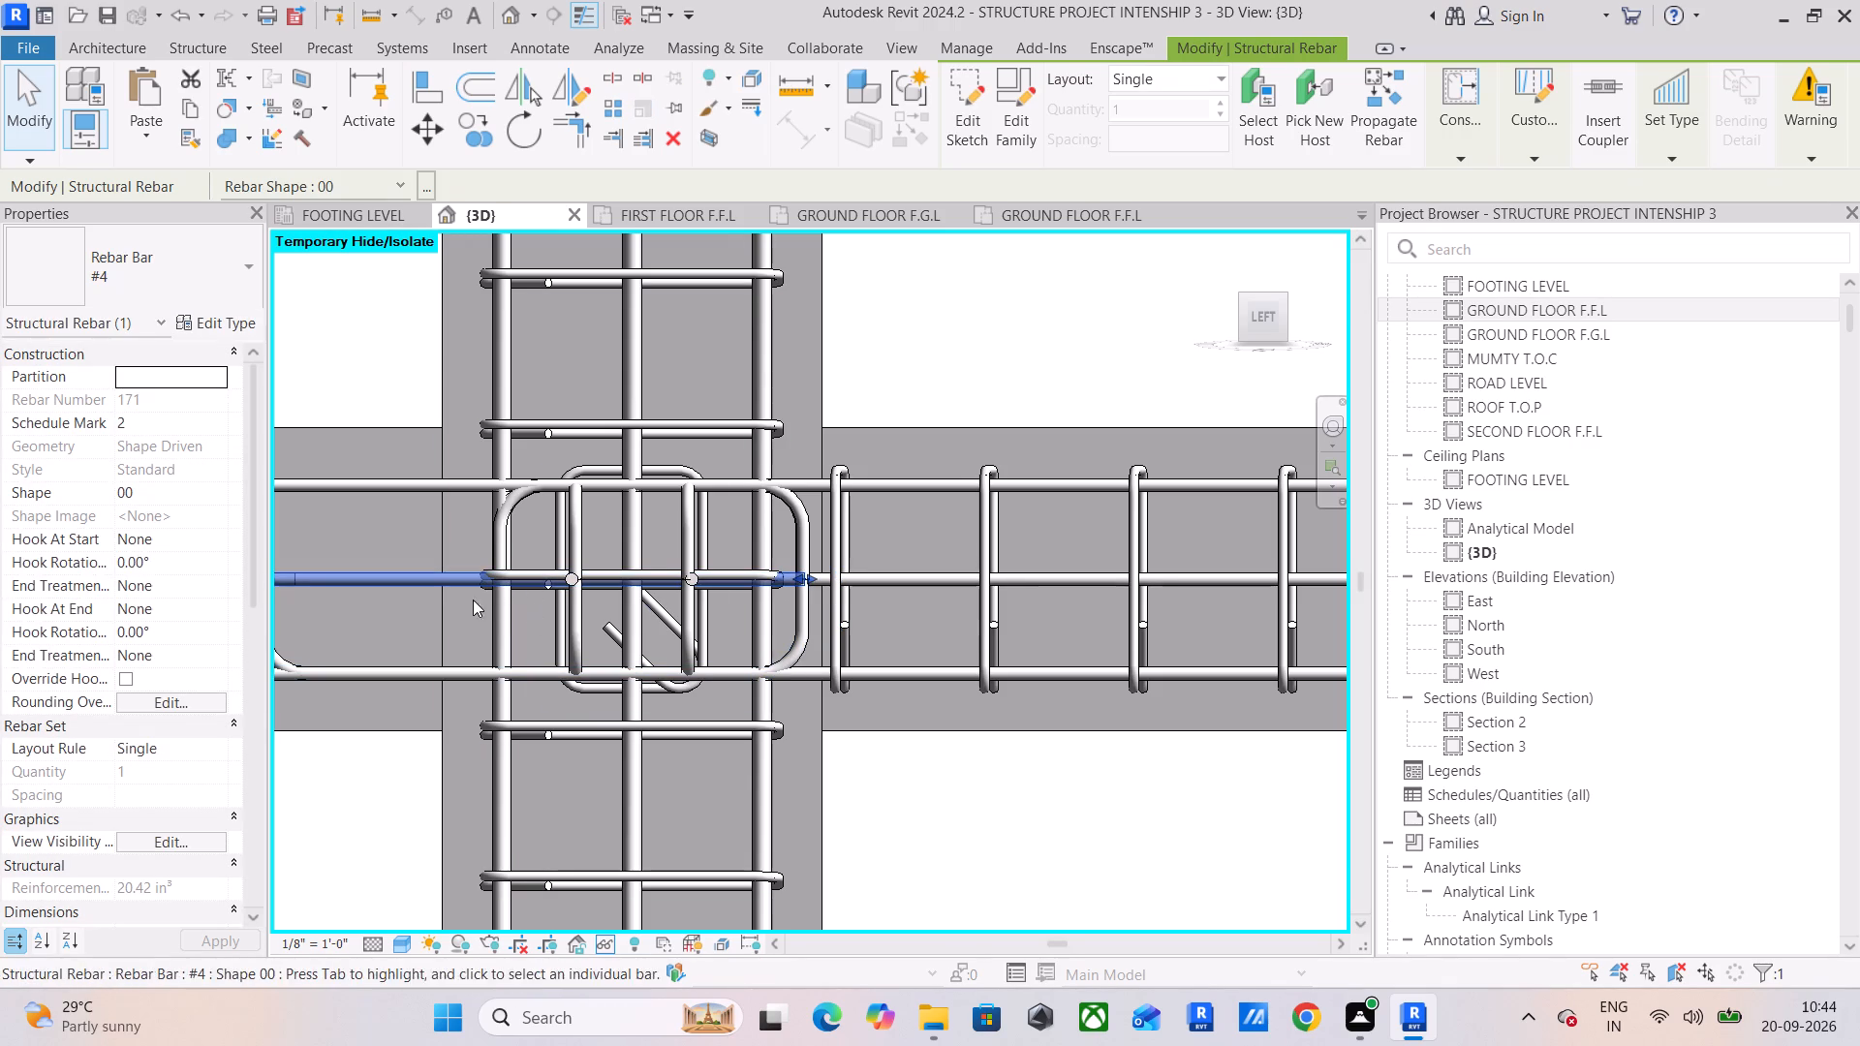
Pull back the adjoining span's two bottom #4 hooked bars so their hooks end just inside the intermediate column's end-span face.
middle_drag(498, 658, 763, 626)
click(517, 599)
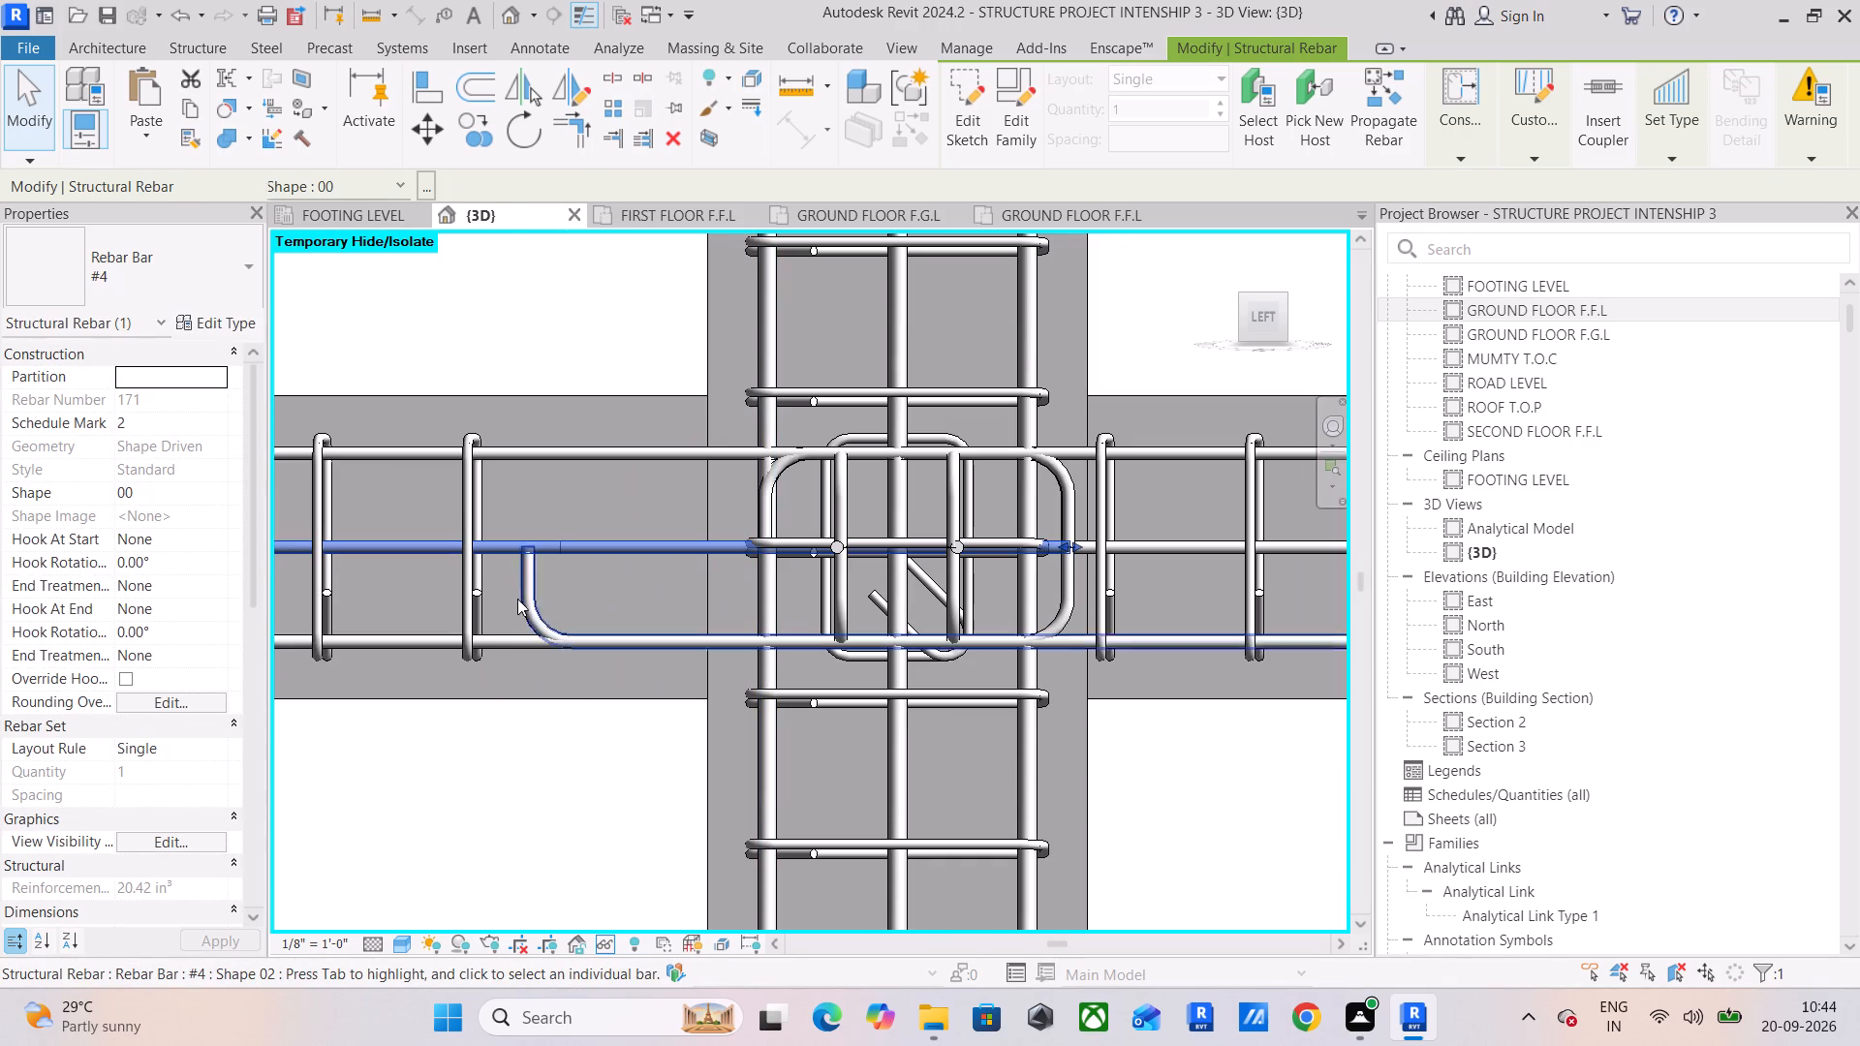
drag(530, 596, 751, 628)
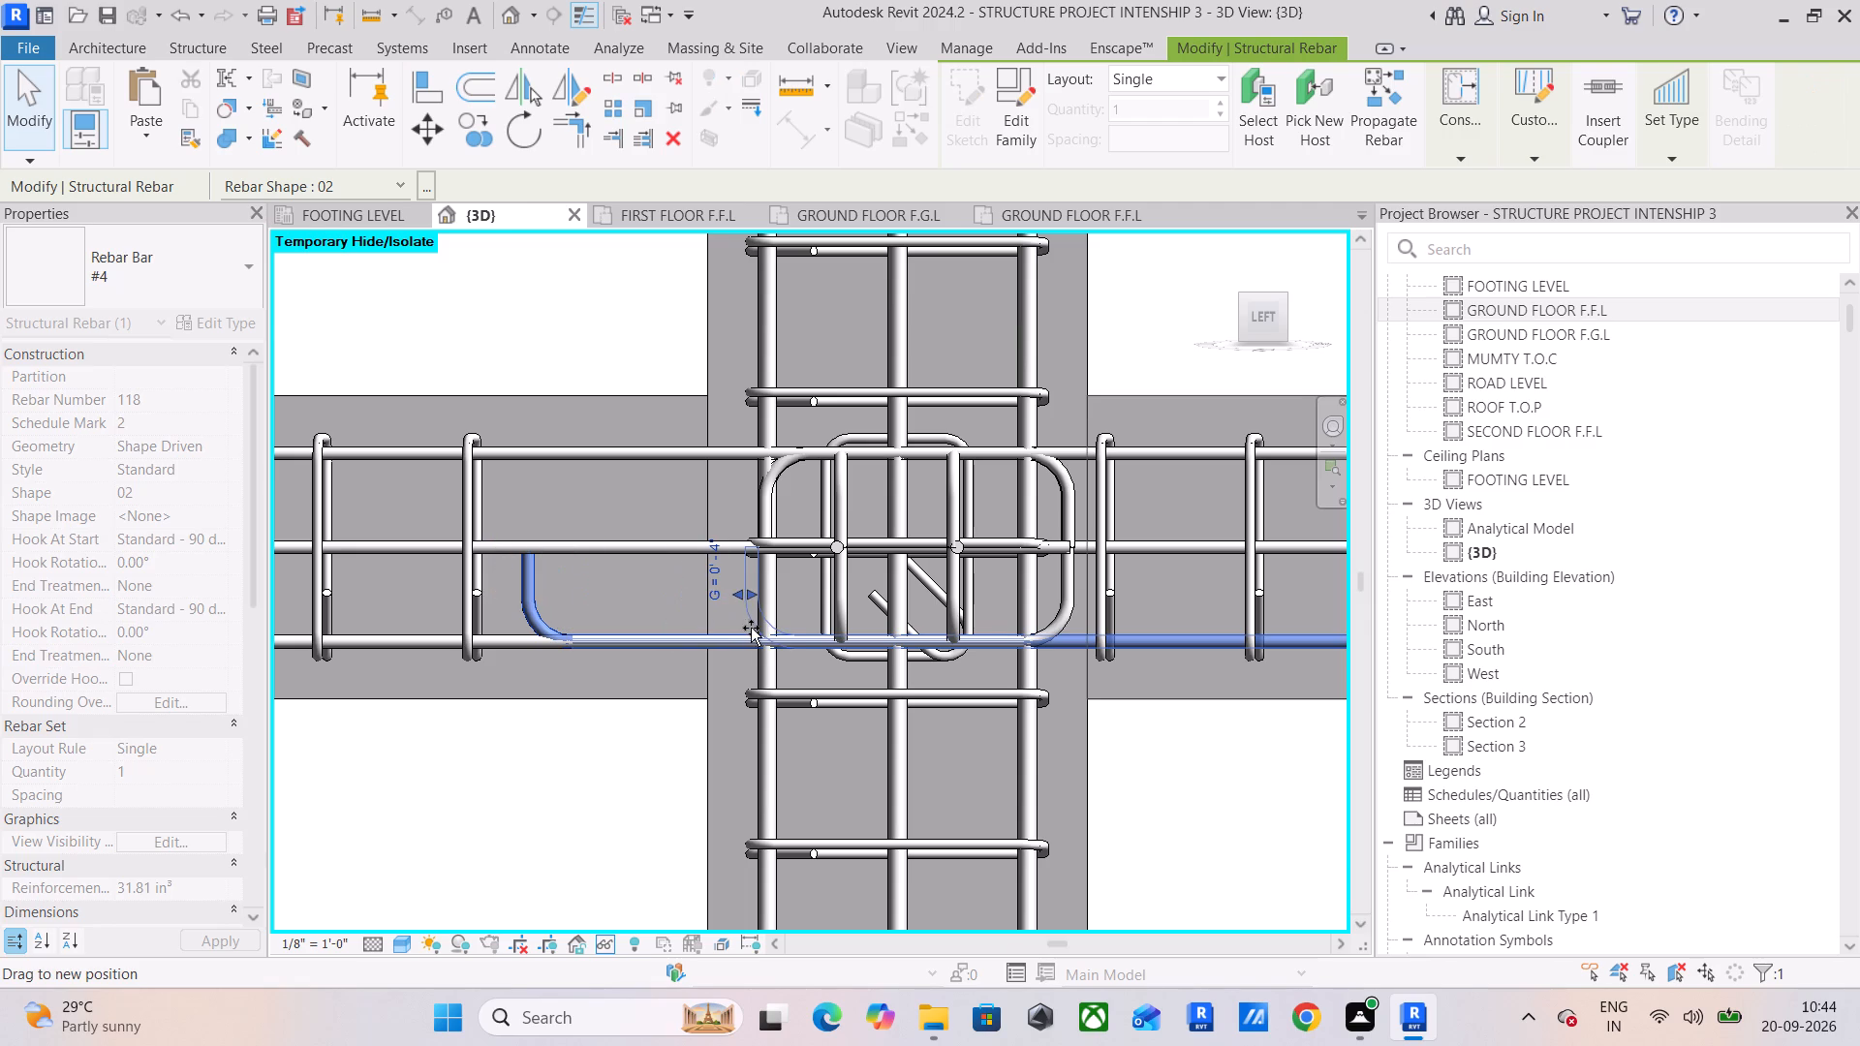
drag(751, 628, 730, 633)
click(524, 598)
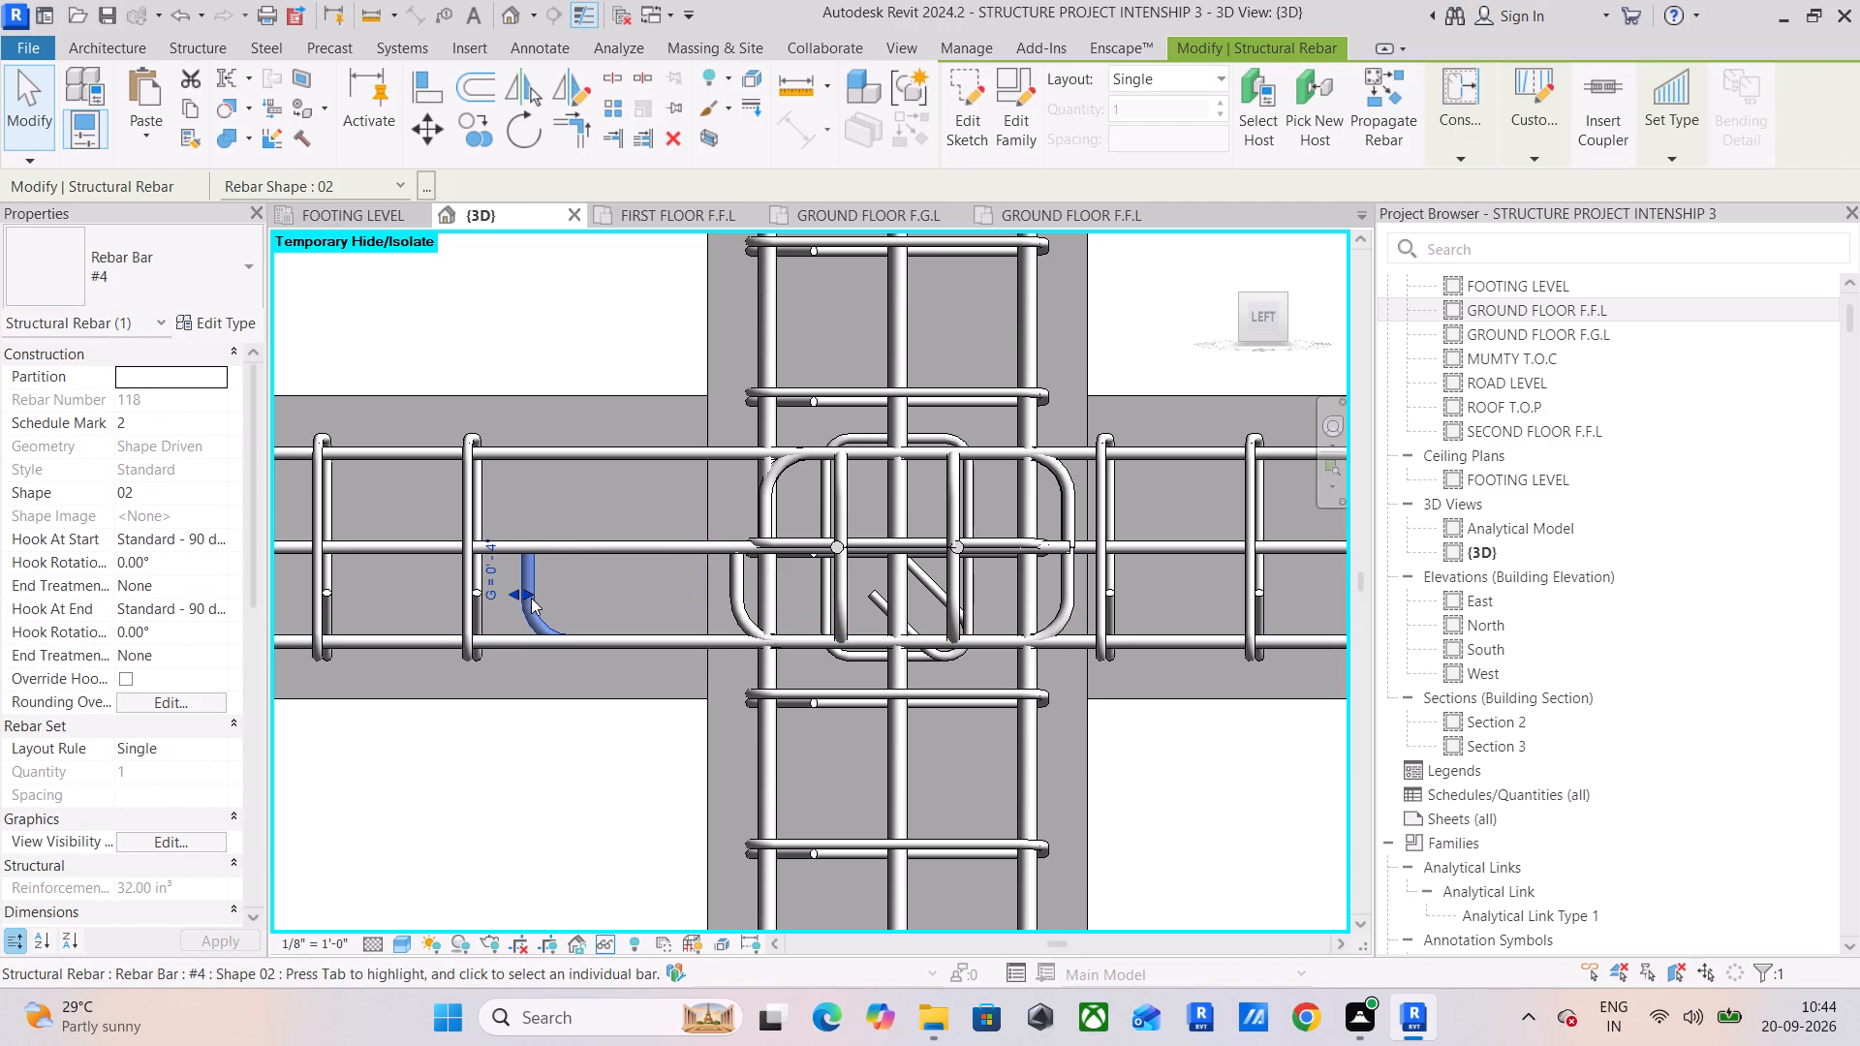
drag(529, 598, 729, 625)
Lengthen the adjoining span's two top #4 hooked bars within the intermediate column, aligning their hooks with the bottom bars' hooks.
click(772, 497)
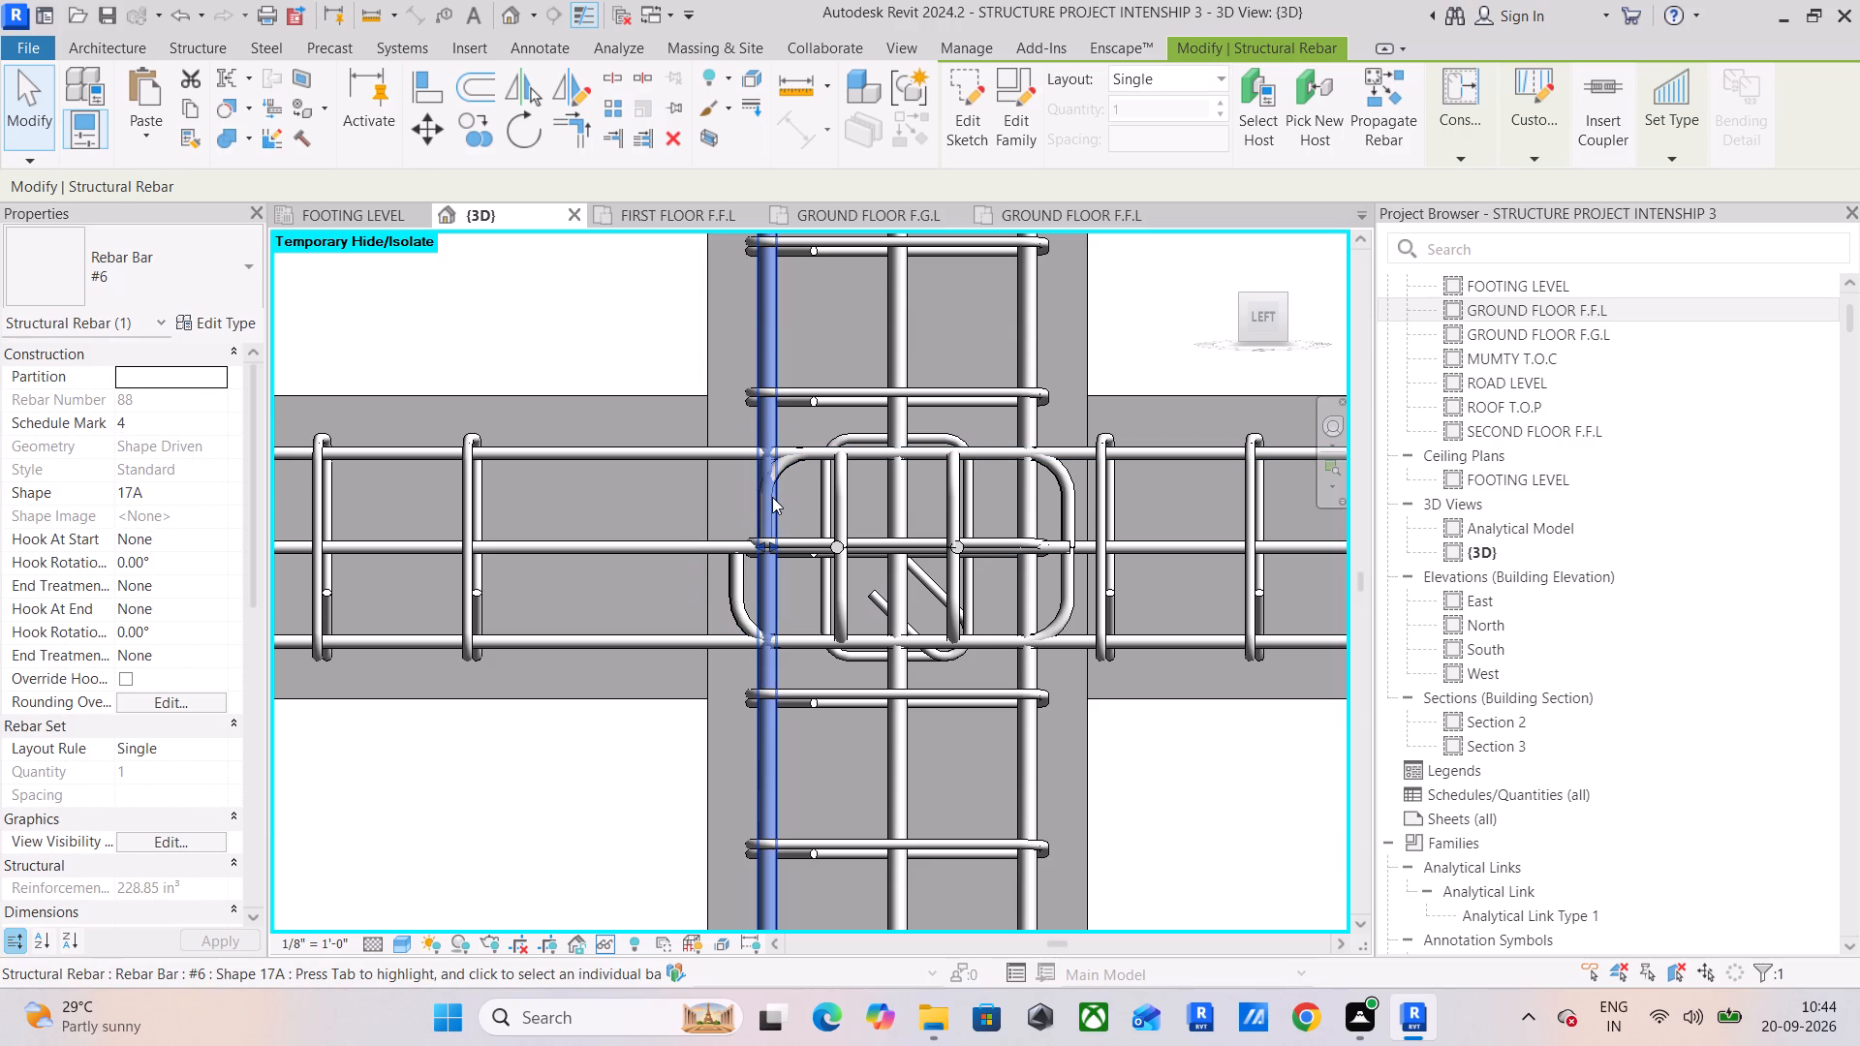
click(790, 472)
scroll(752, 500, up, 5)
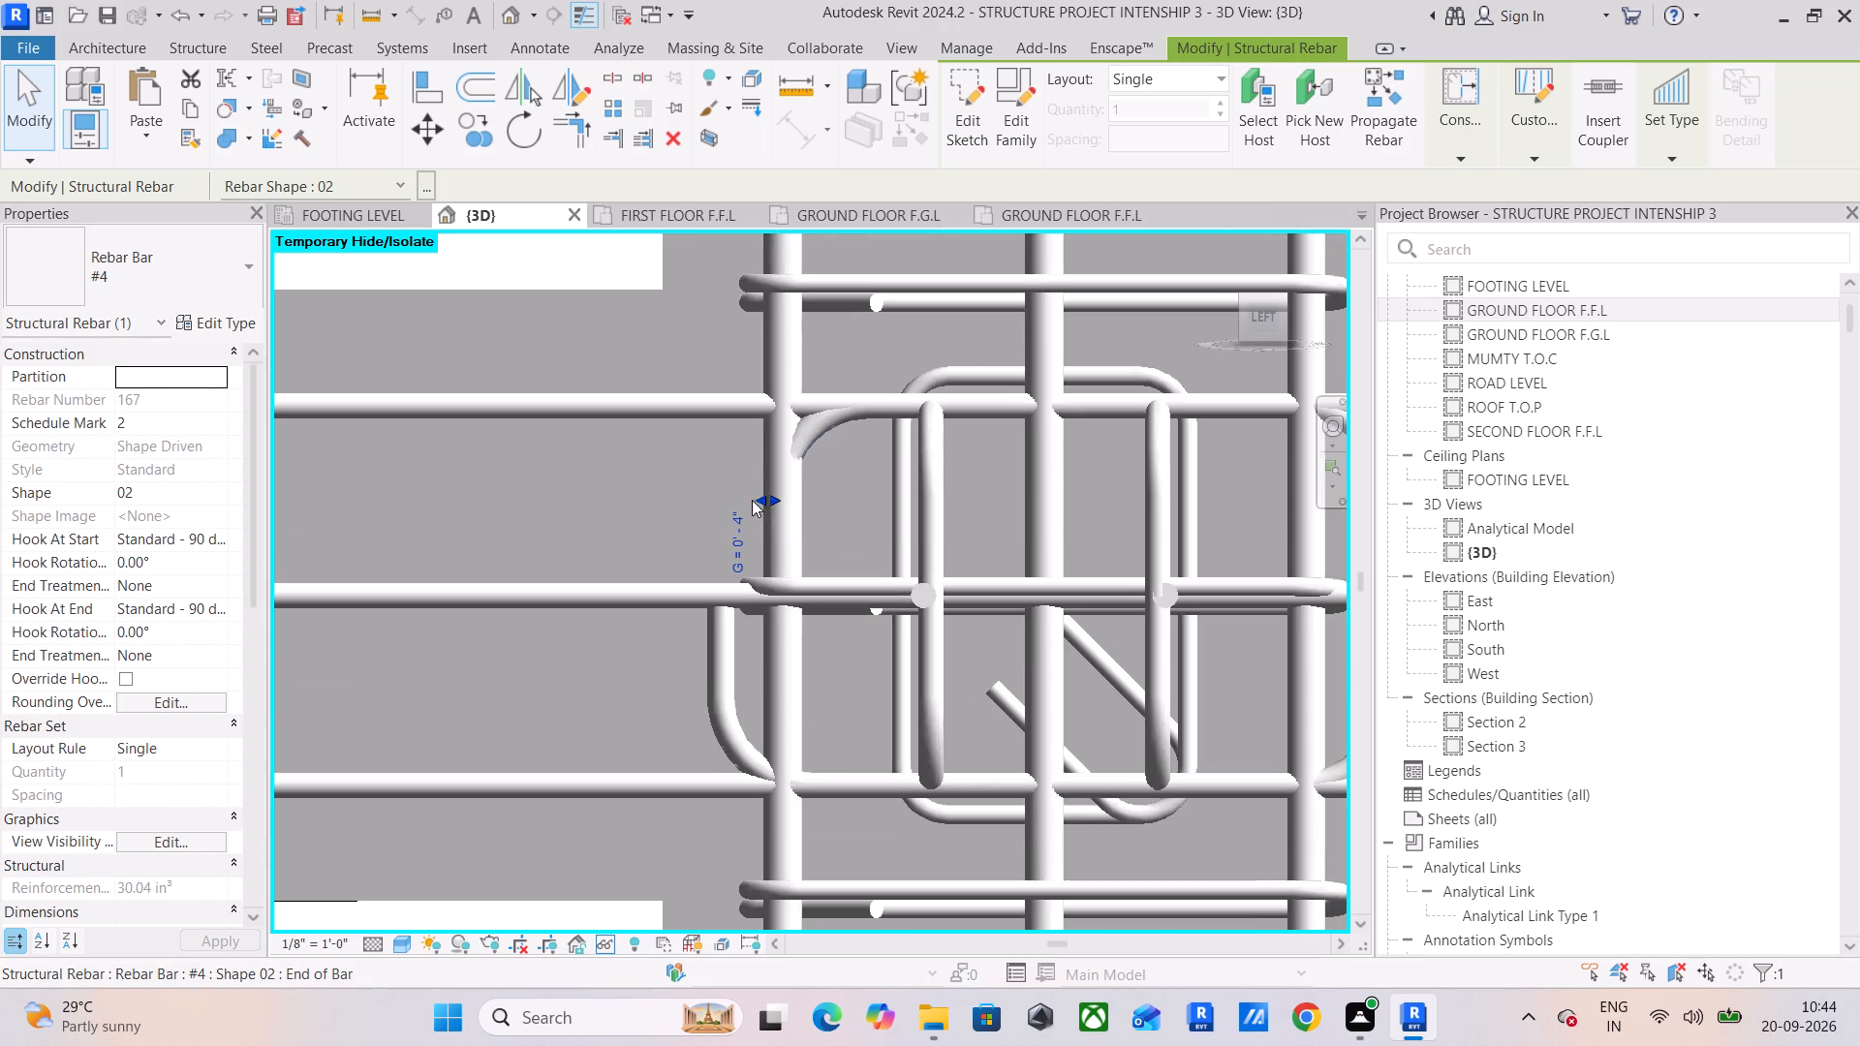
drag(759, 497, 707, 510)
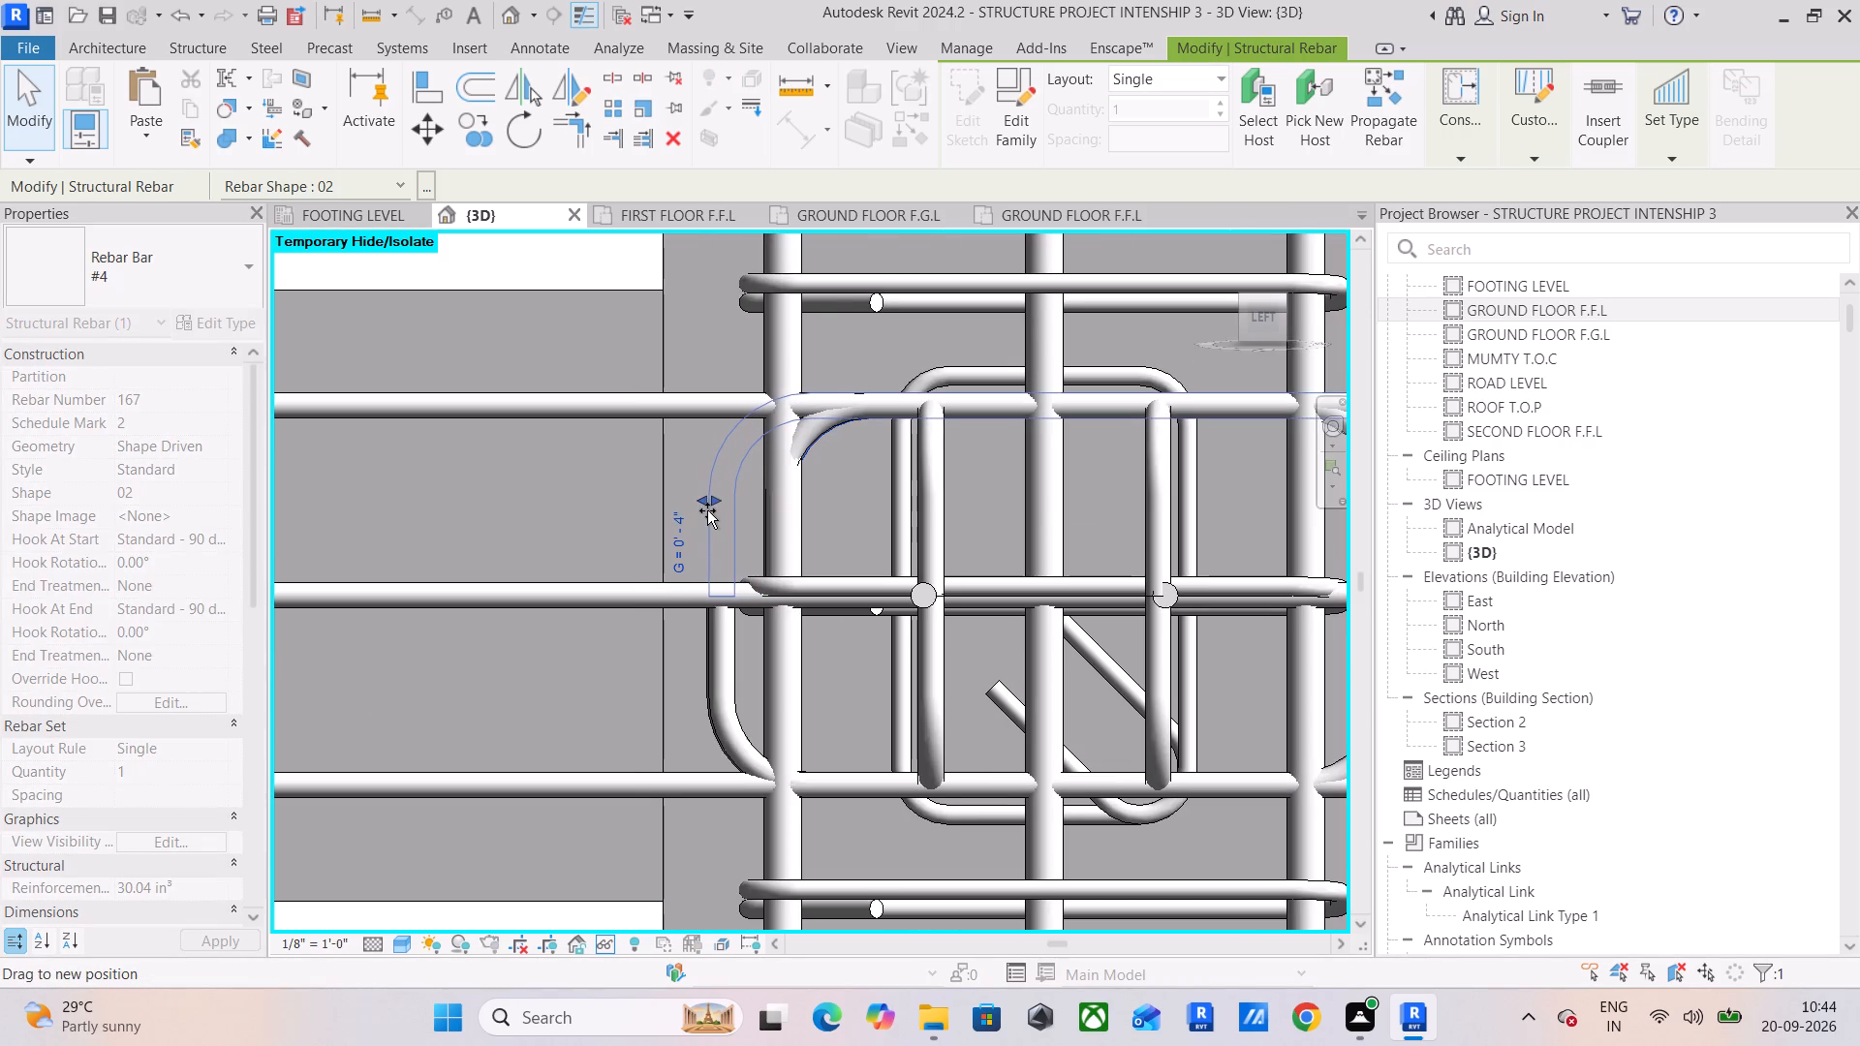
drag(707, 510, 709, 511)
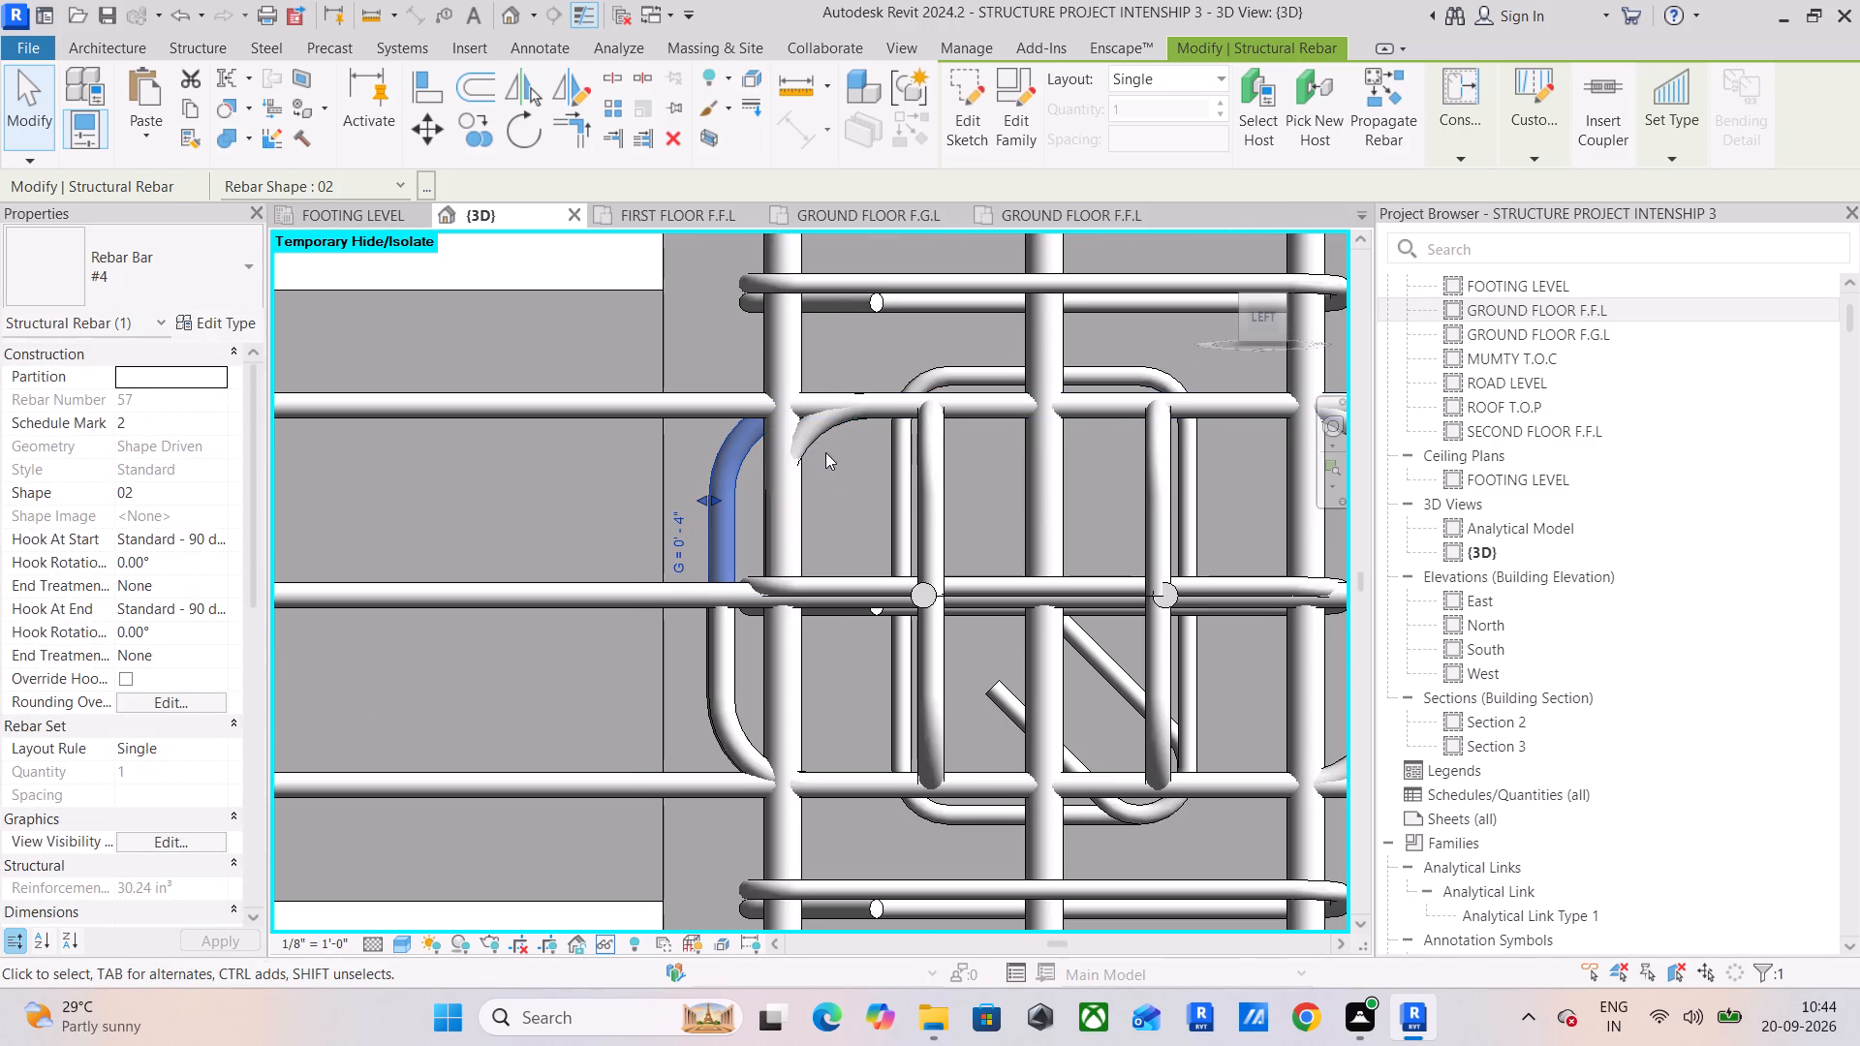
click(821, 444)
drag(759, 503, 741, 508)
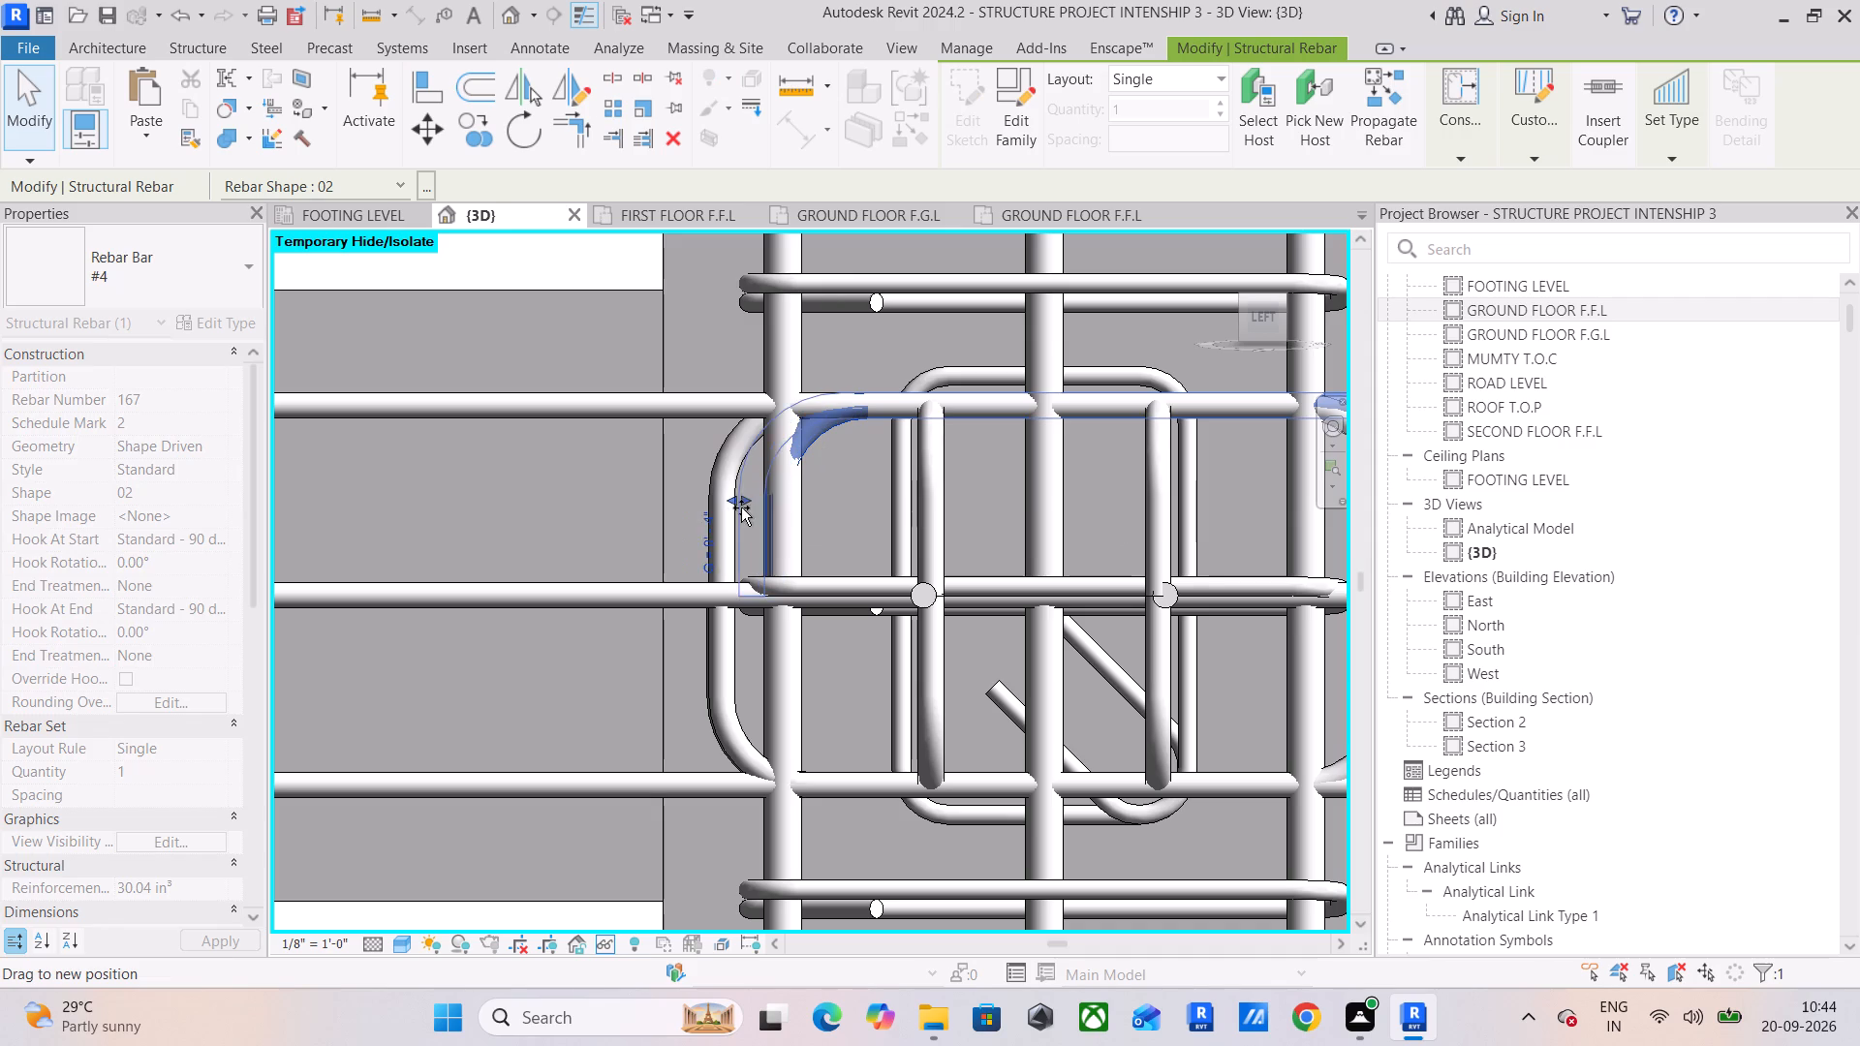
drag(741, 508, 711, 510)
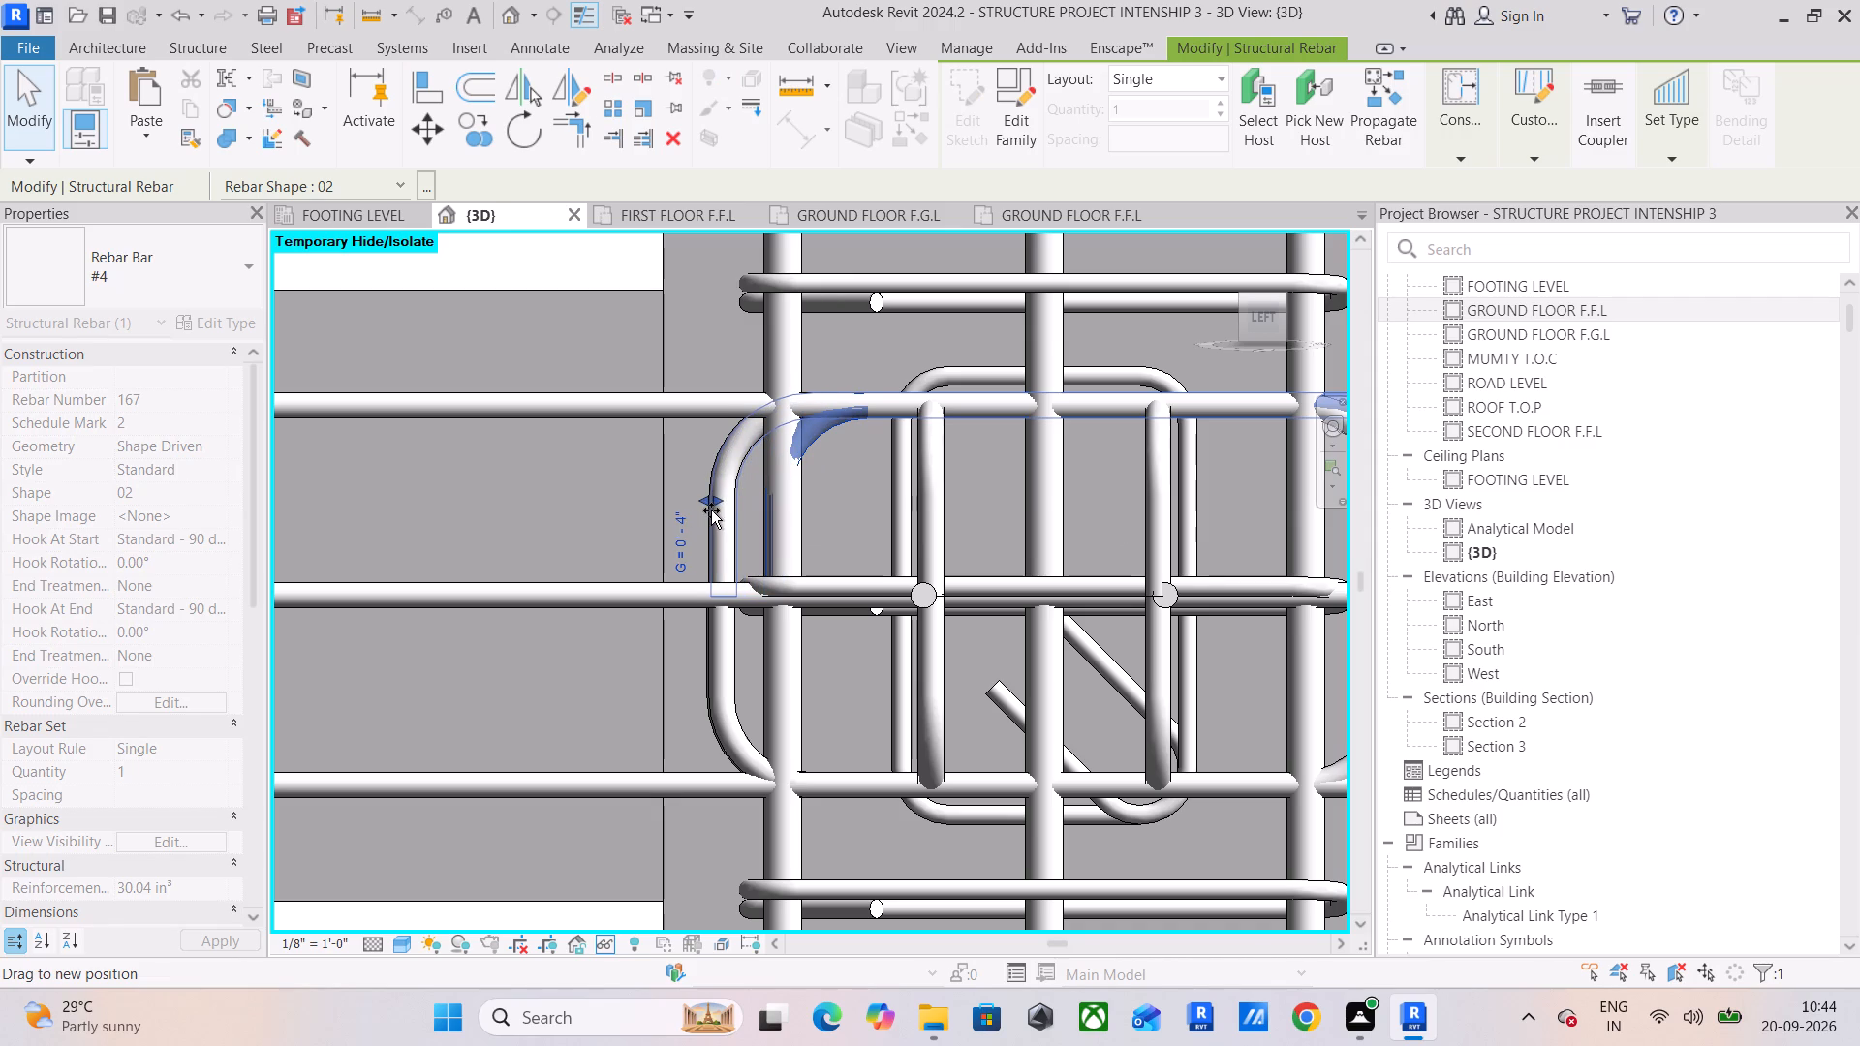
drag(711, 510, 708, 512)
Adjust the adjoining span's two straight mid-height #4 bars so both end at the hooks near the intermediate column's end-span face.
scroll(714, 515, down, 2)
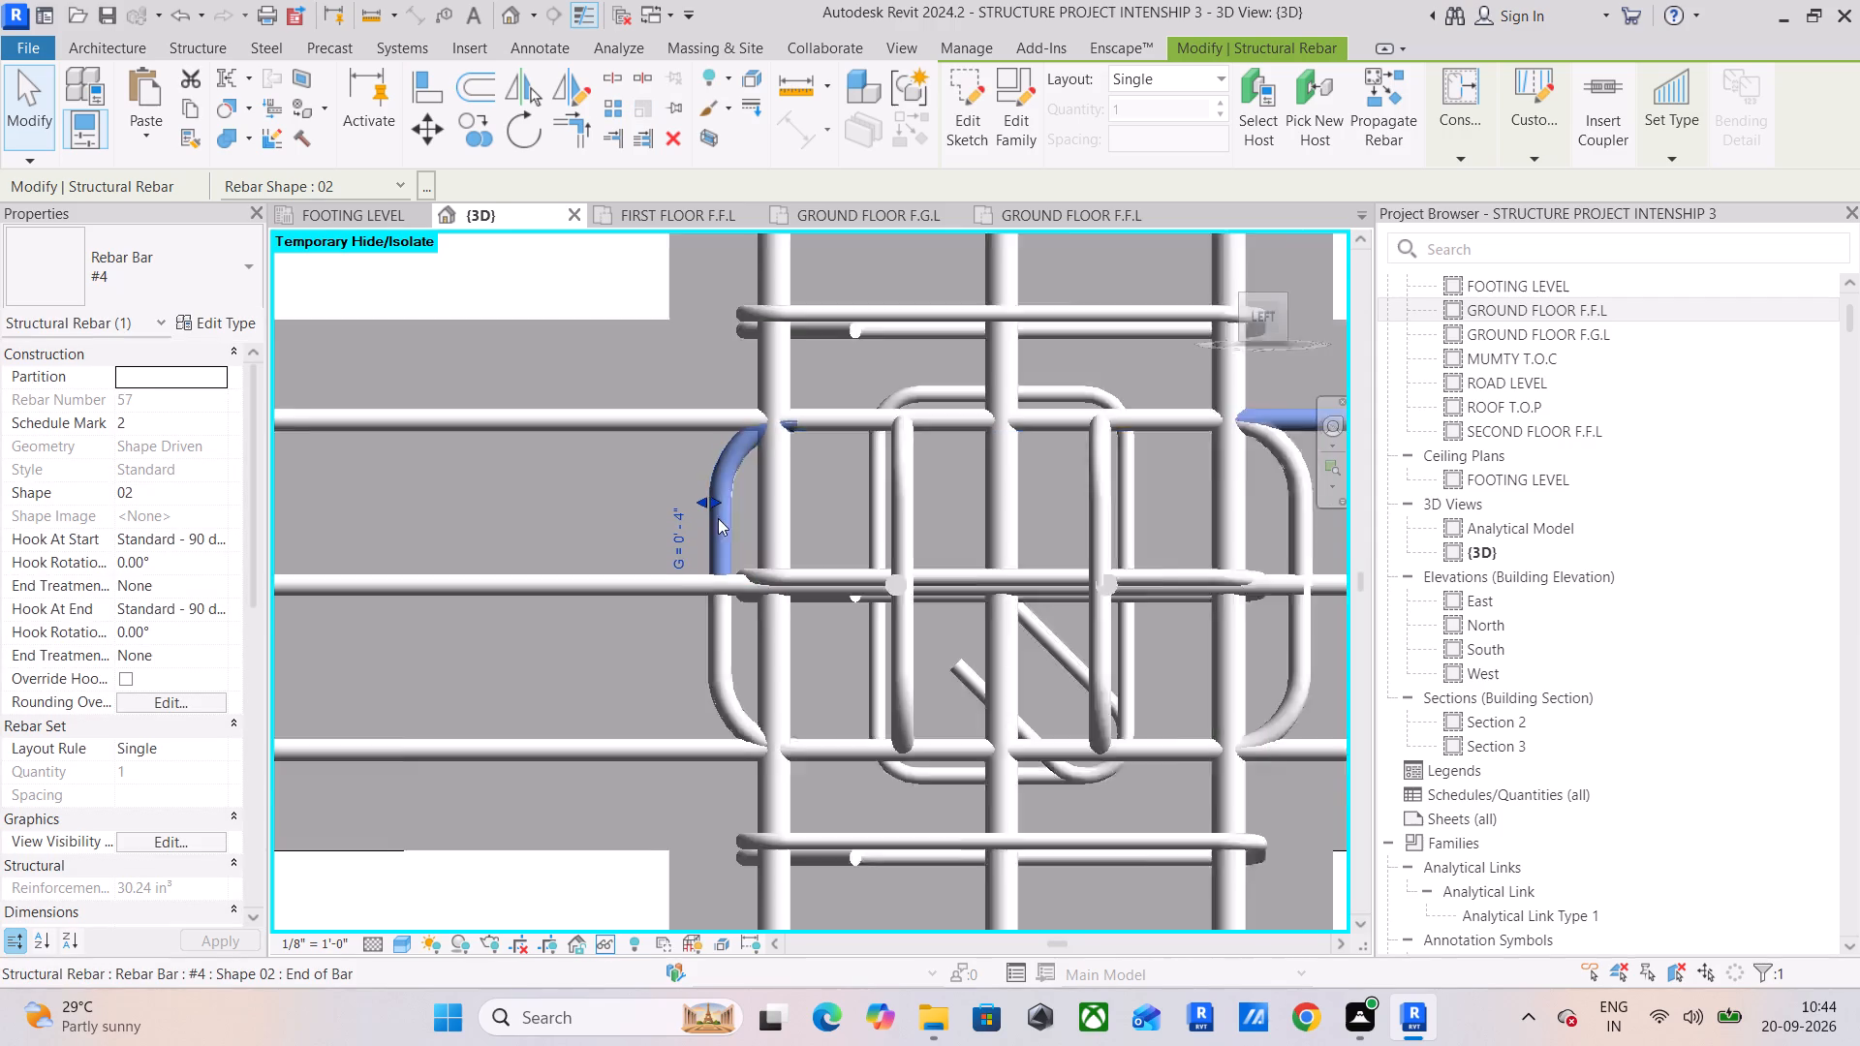
scroll(718, 518, down, 5)
click(1065, 556)
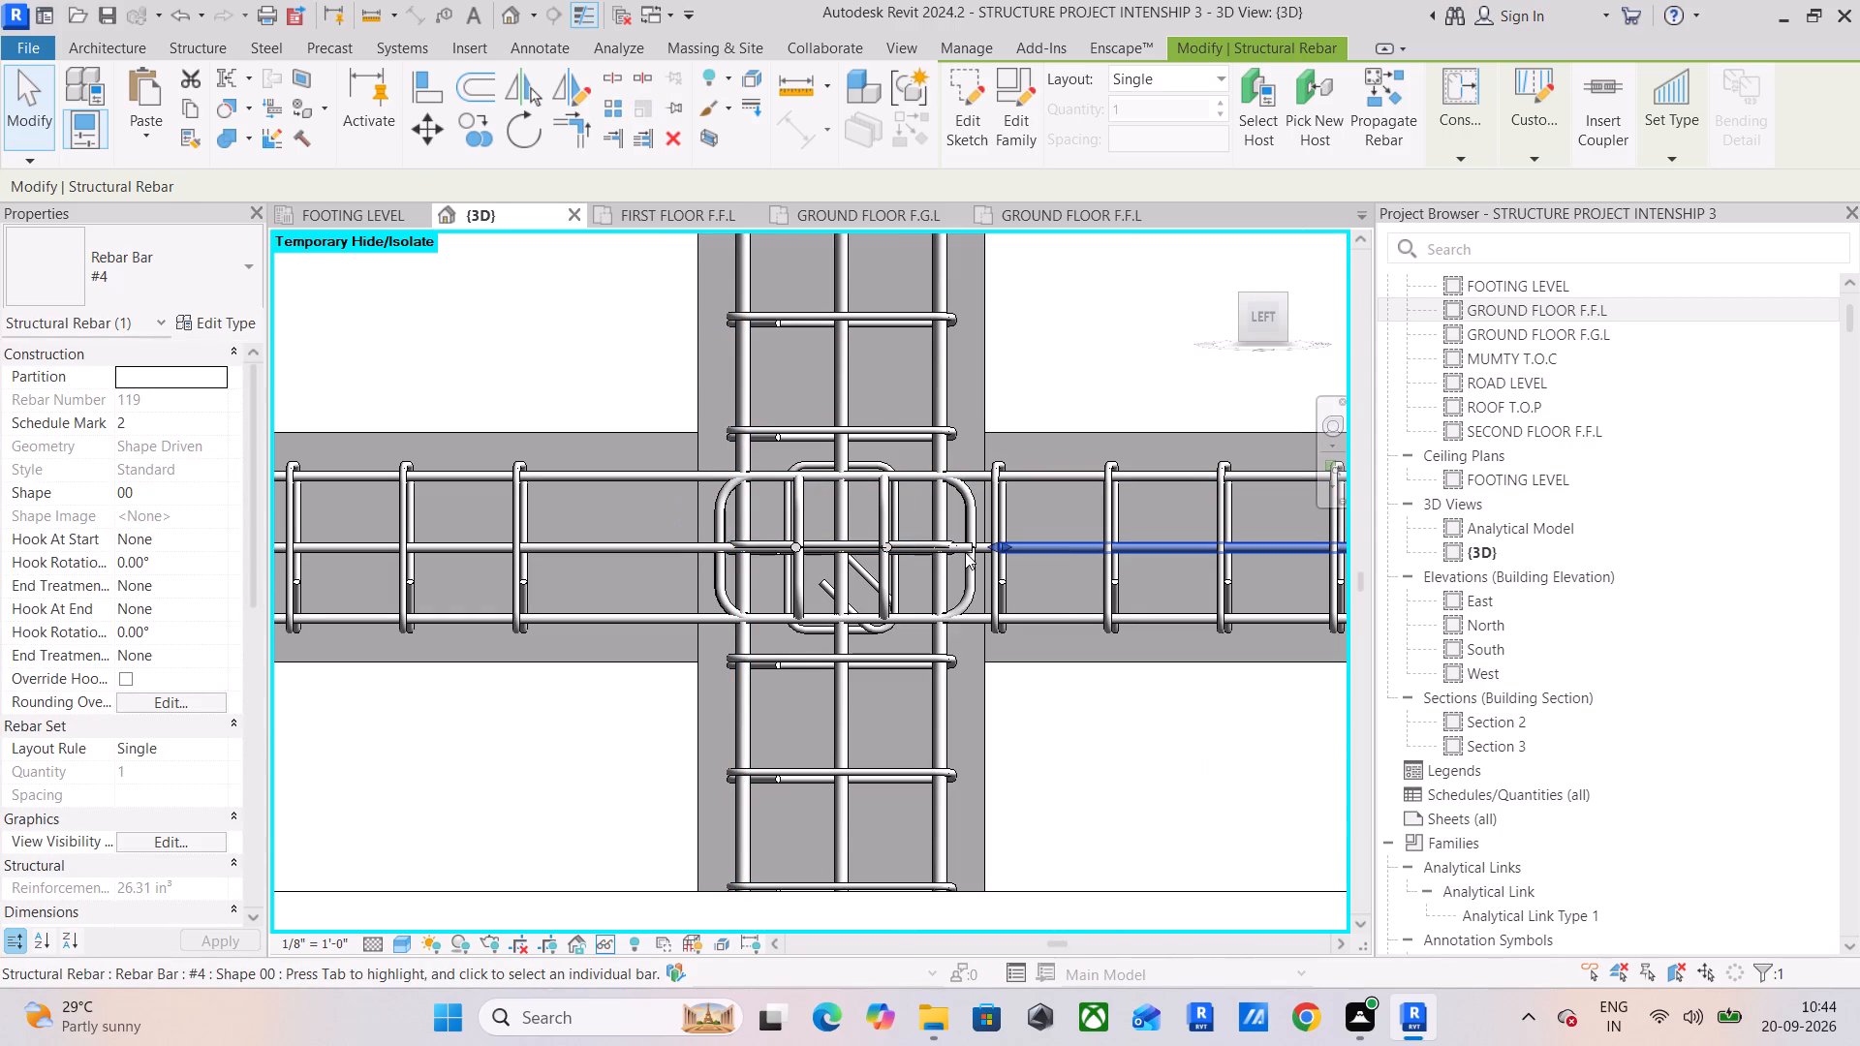
drag(991, 545, 736, 556)
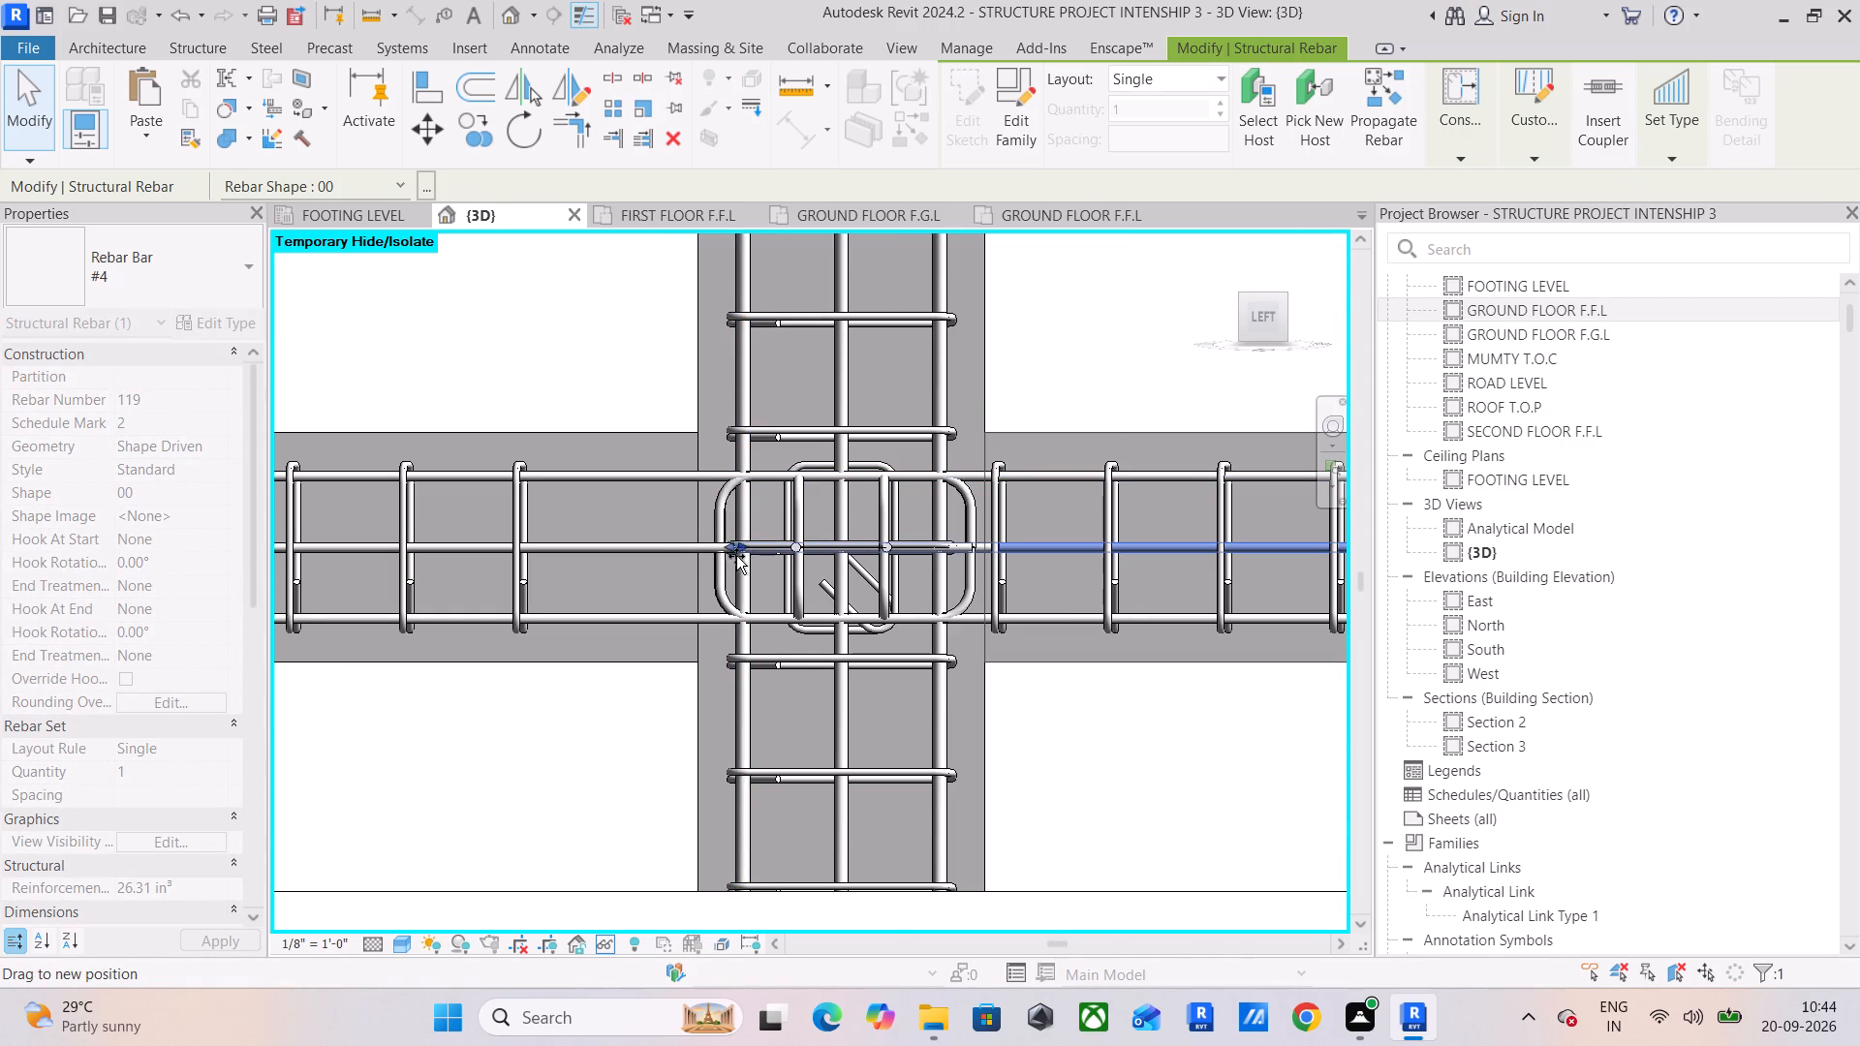
drag(736, 556, 718, 559)
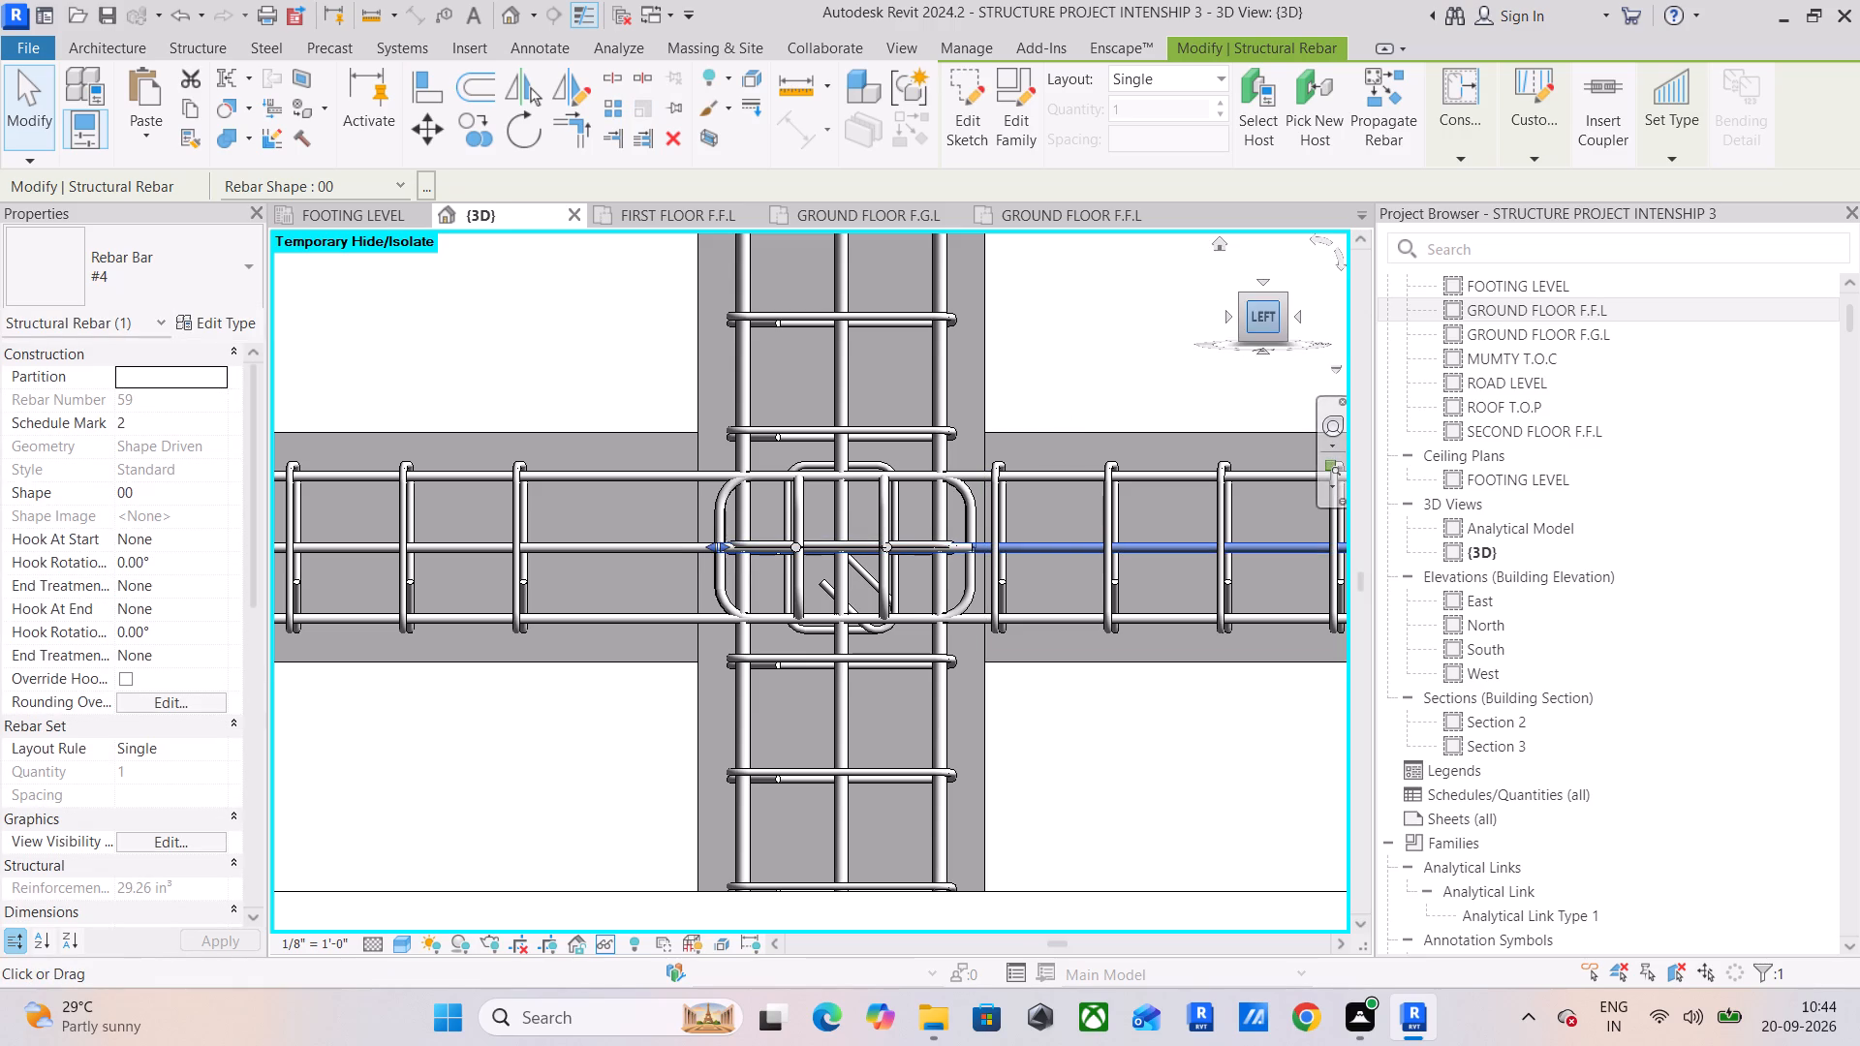
drag(1252, 323, 1248, 367)
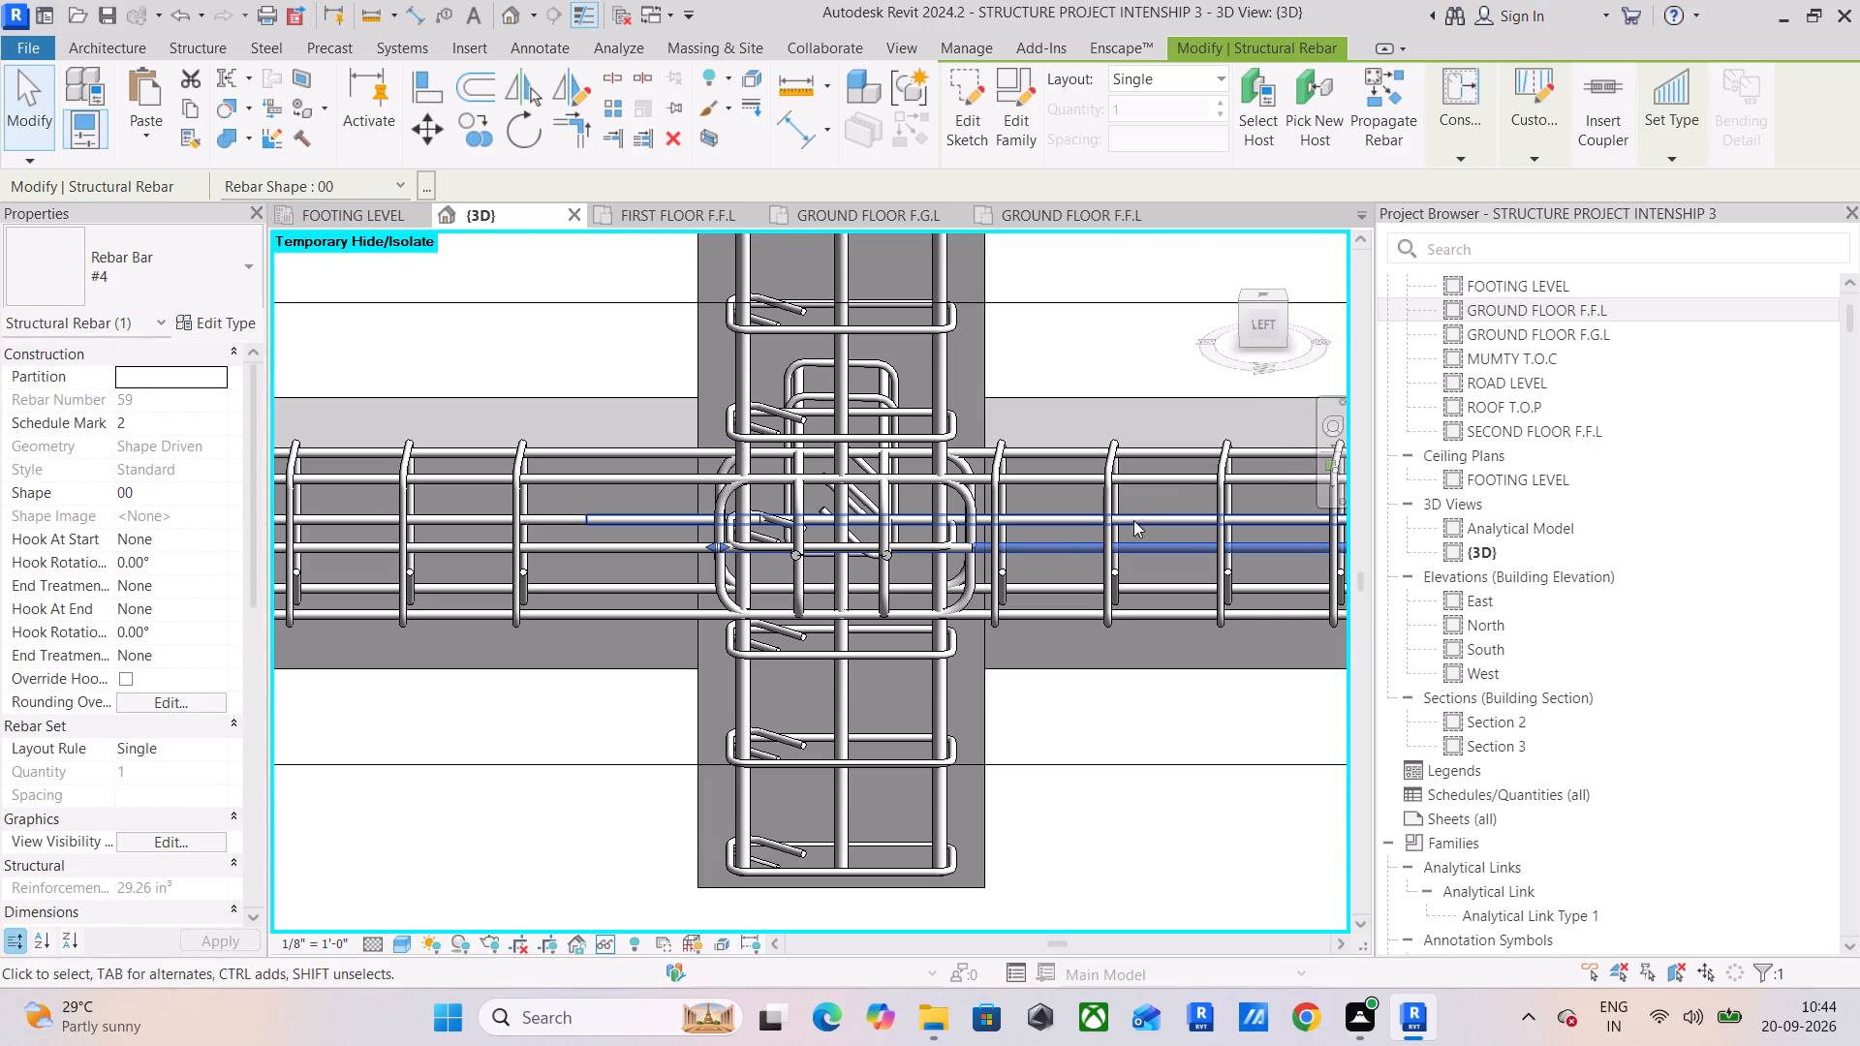
click(1054, 522)
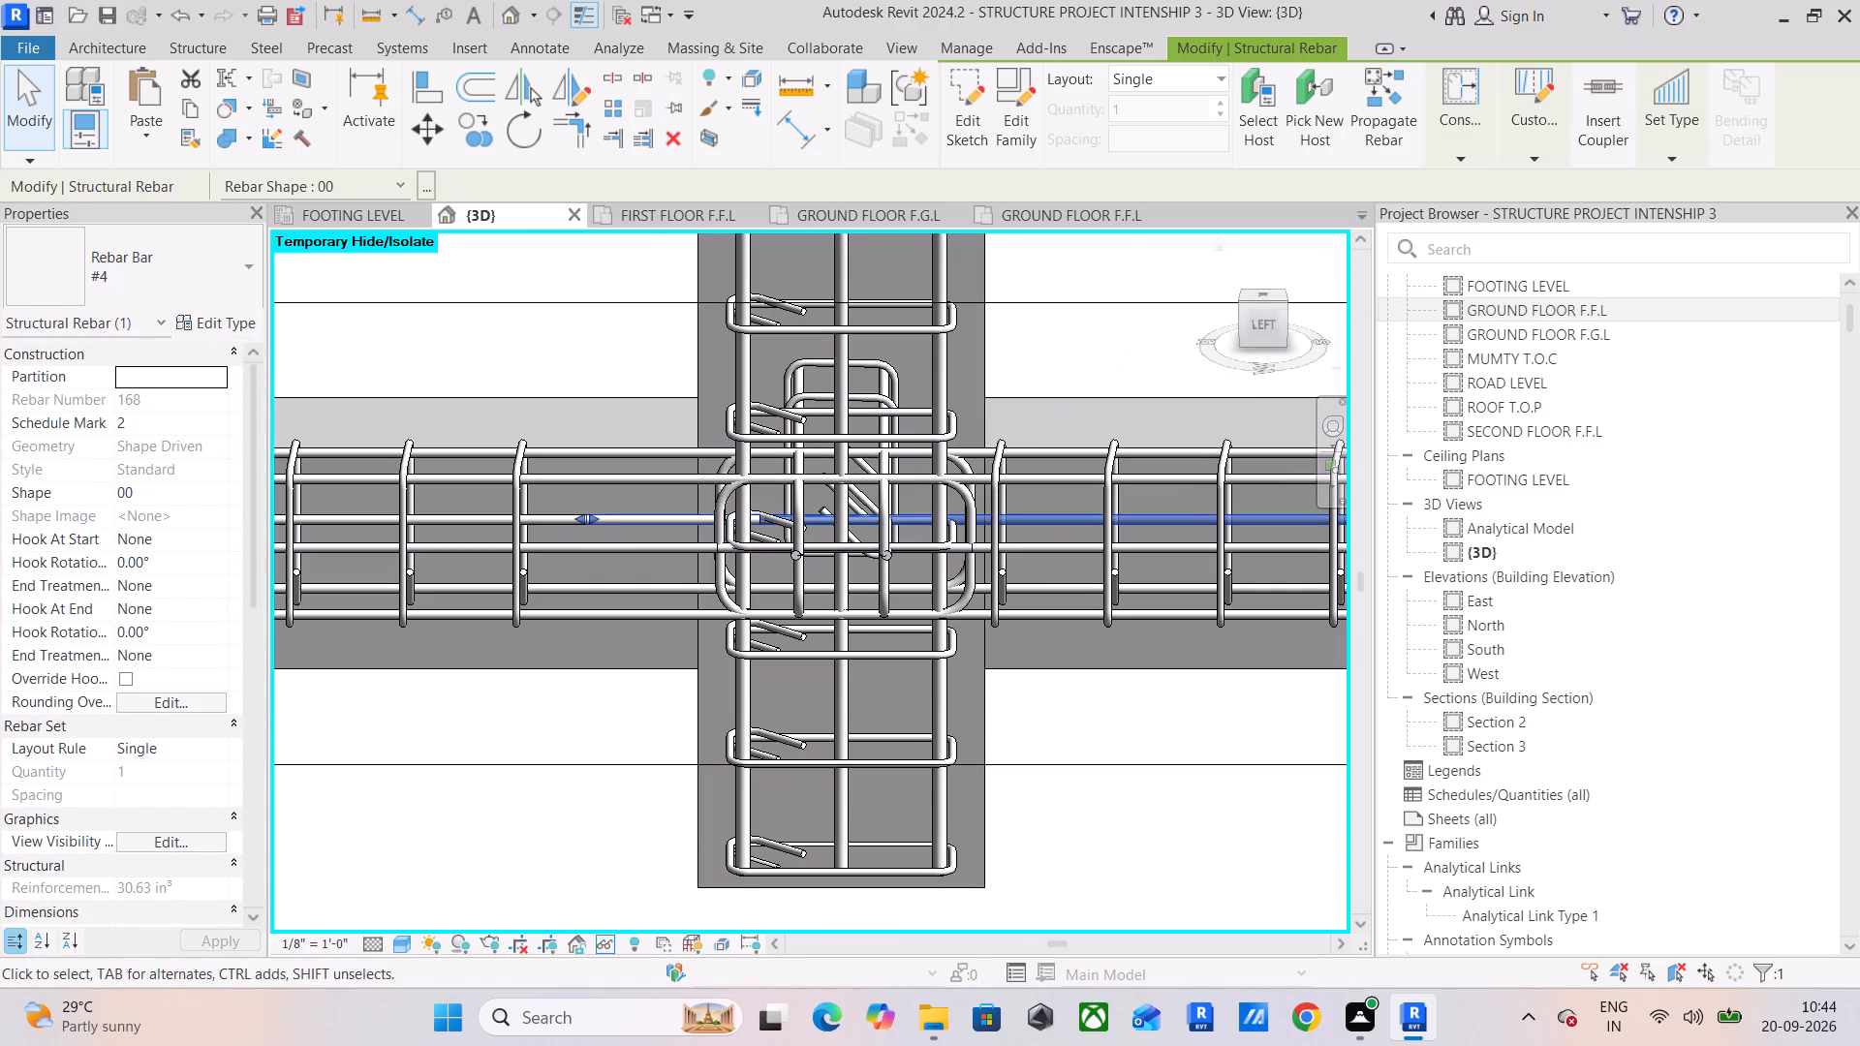
click(1245, 332)
click(1286, 319)
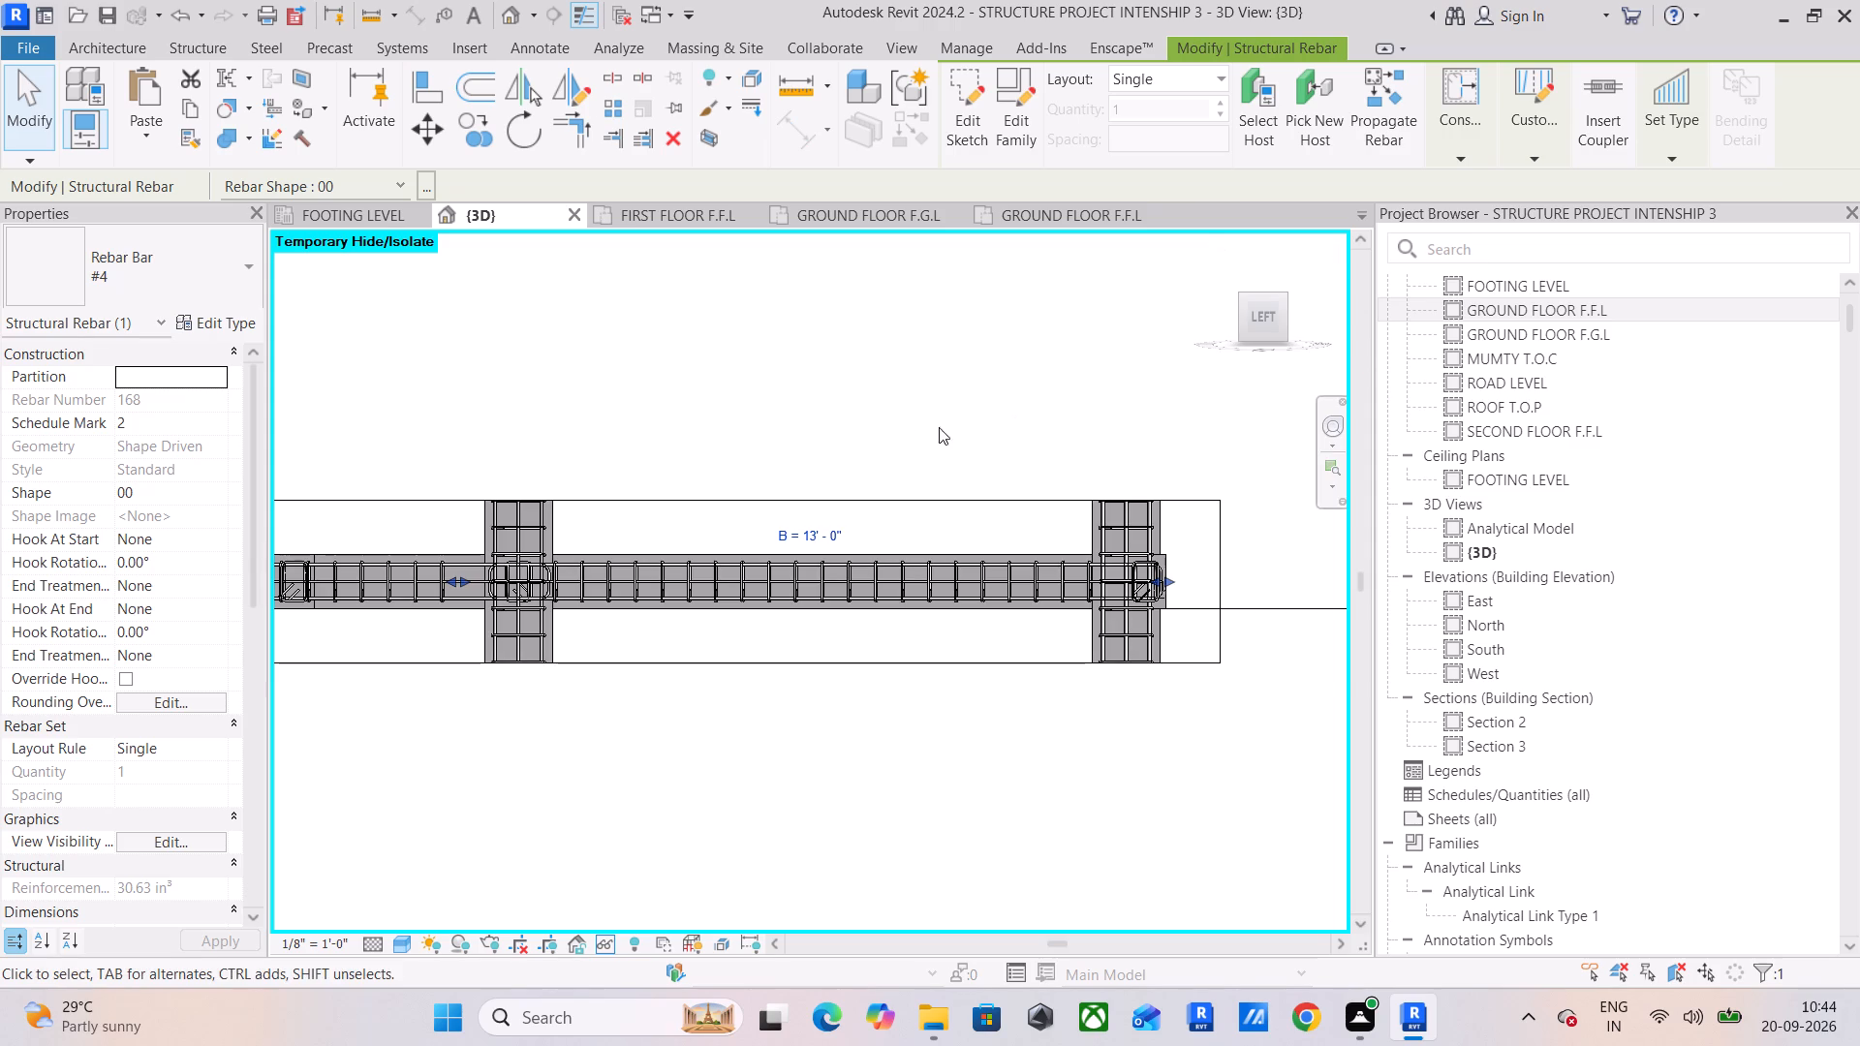
drag(462, 578, 473, 578)
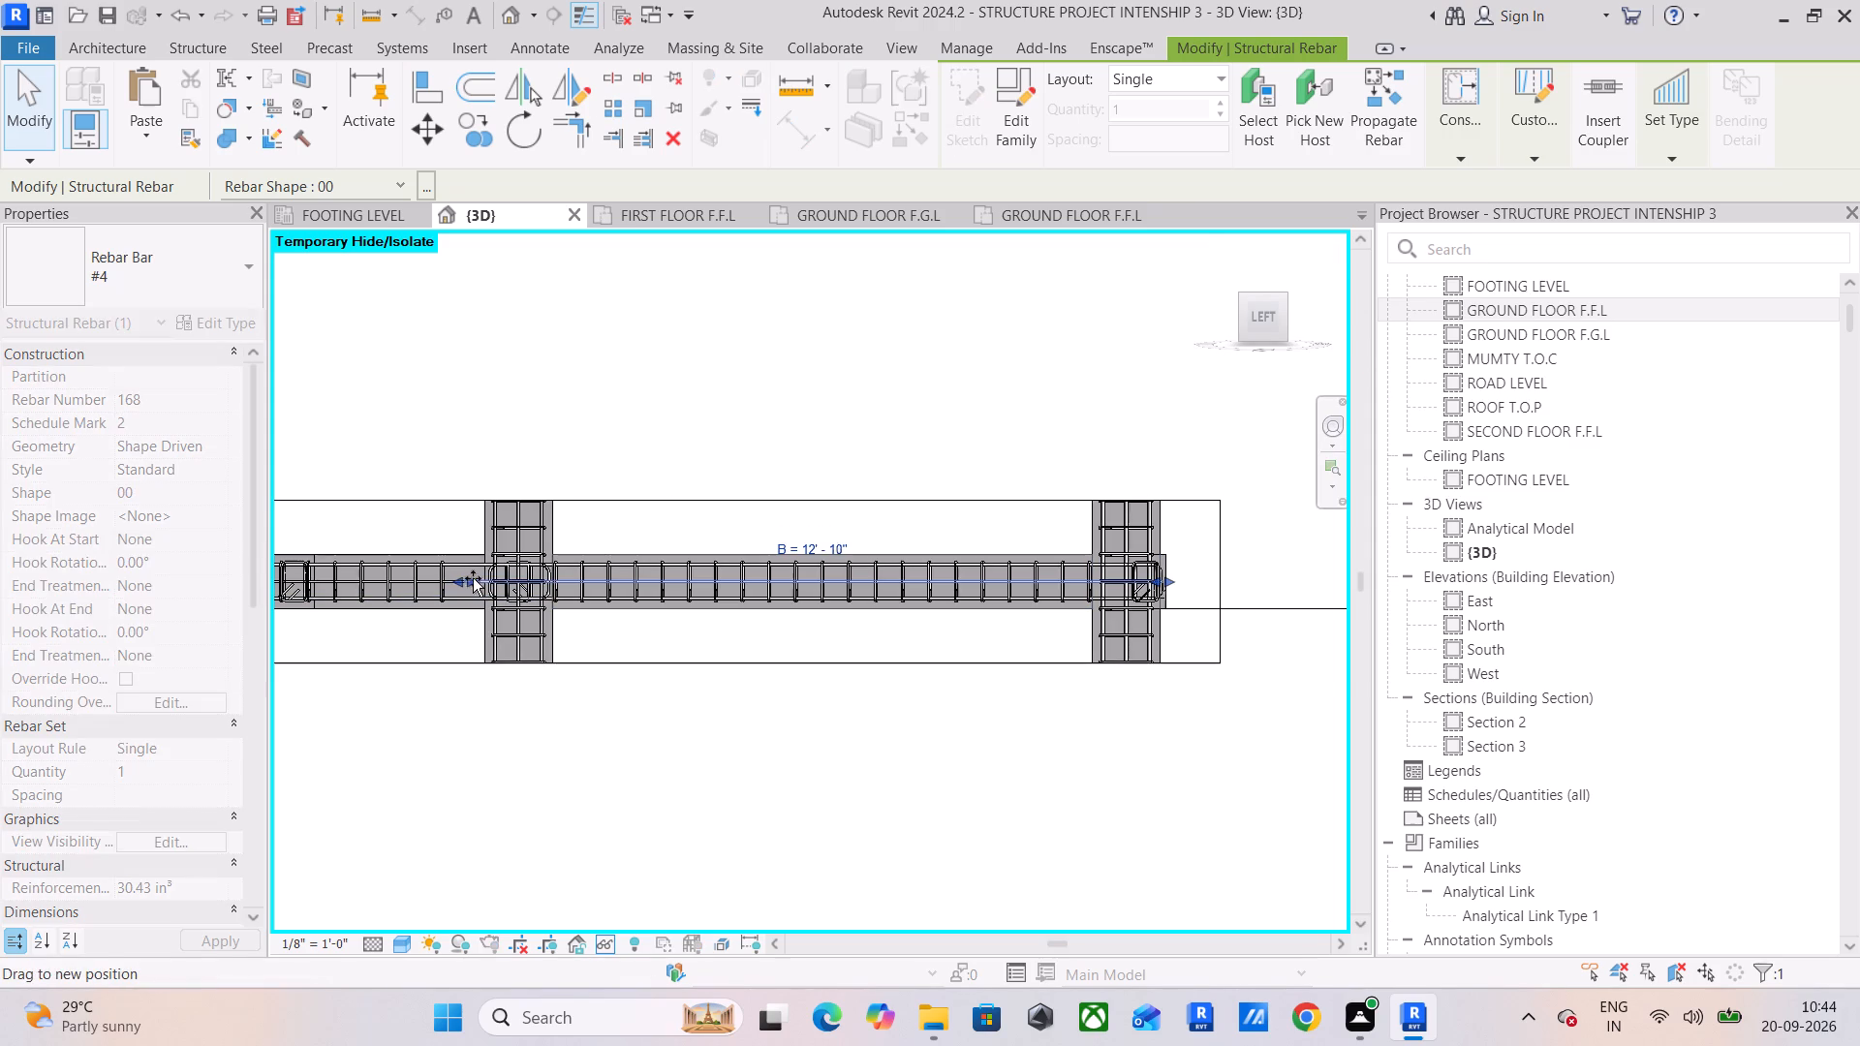
drag(473, 578, 501, 578)
scroll(501, 578, up, 11)
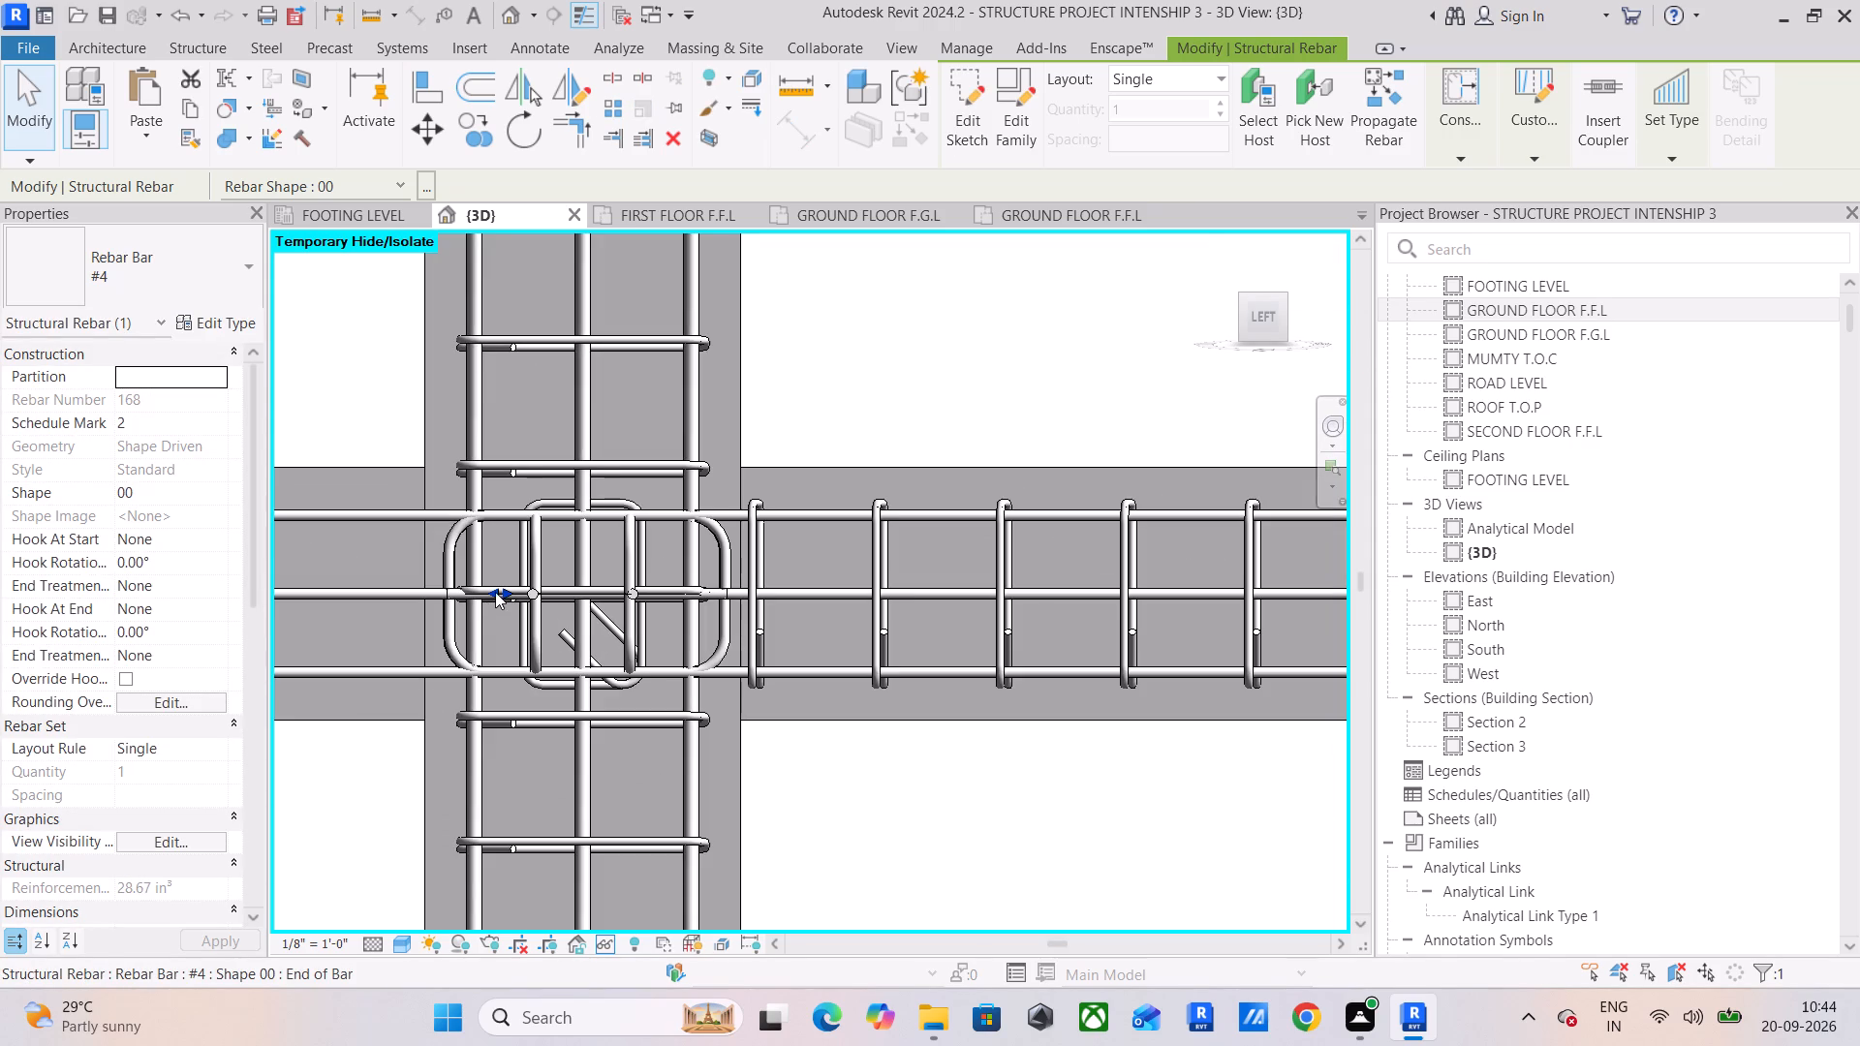
drag(497, 588, 449, 601)
Examine the reinforcement along the whole beam line, checking the bar ends at the outer column and the intermediate column.
scroll(462, 603, down, 6)
scroll(689, 599, down, 1)
middle_drag(690, 597, 784, 586)
middle_drag(779, 586, 440, 588)
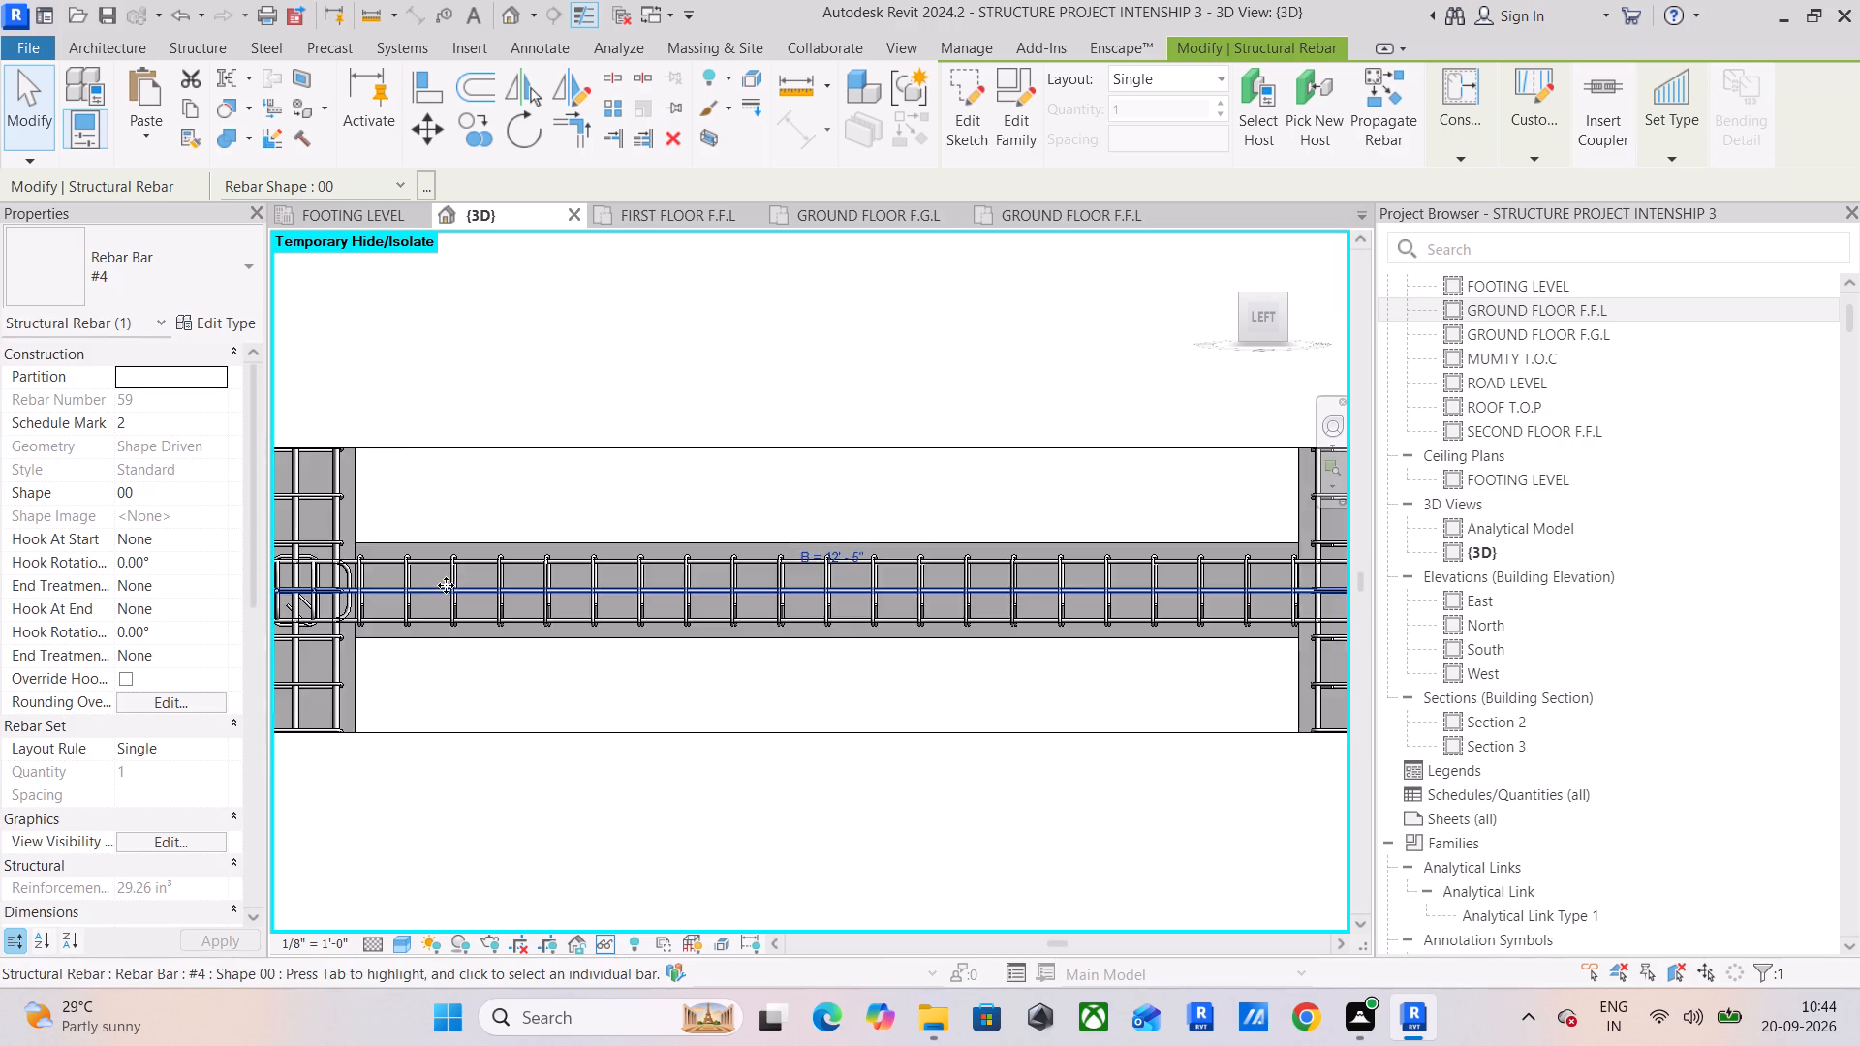
scroll(446, 585, down, 4)
middle_drag(724, 619, 551, 634)
scroll(806, 589, up, 12)
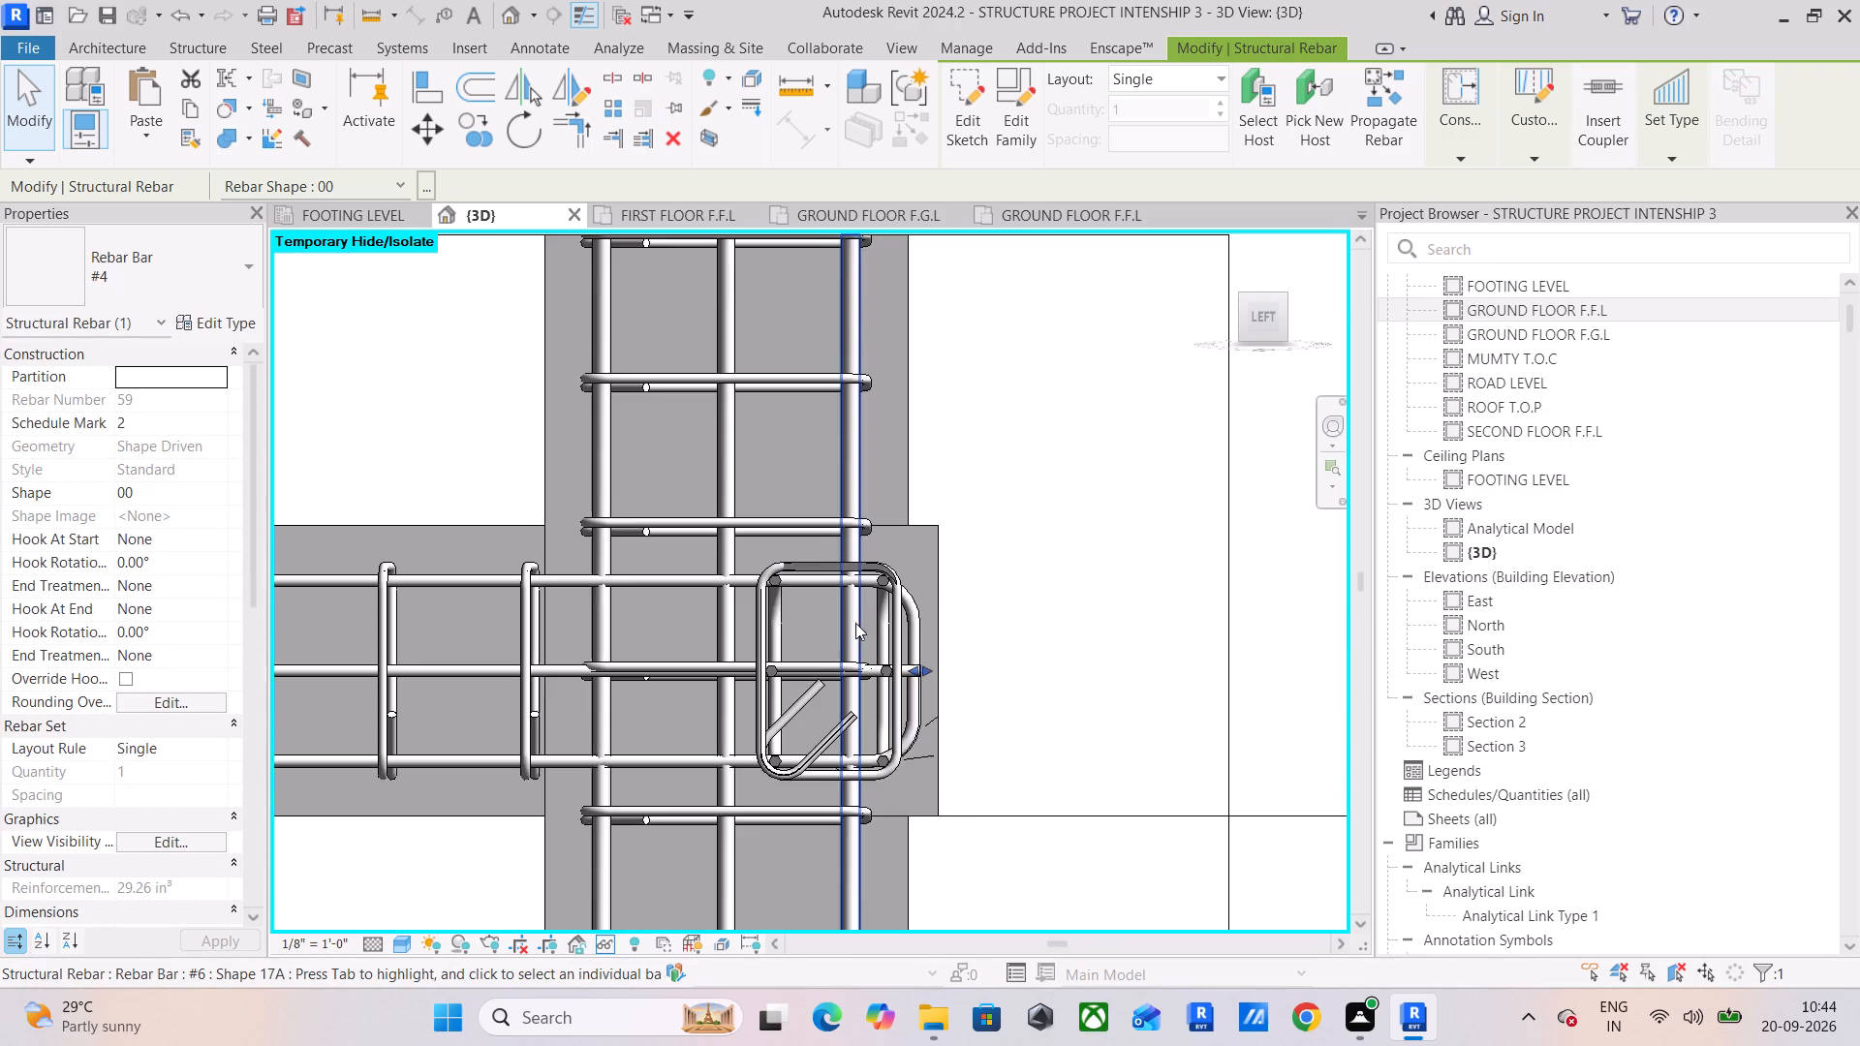
scroll(977, 496, down, 10)
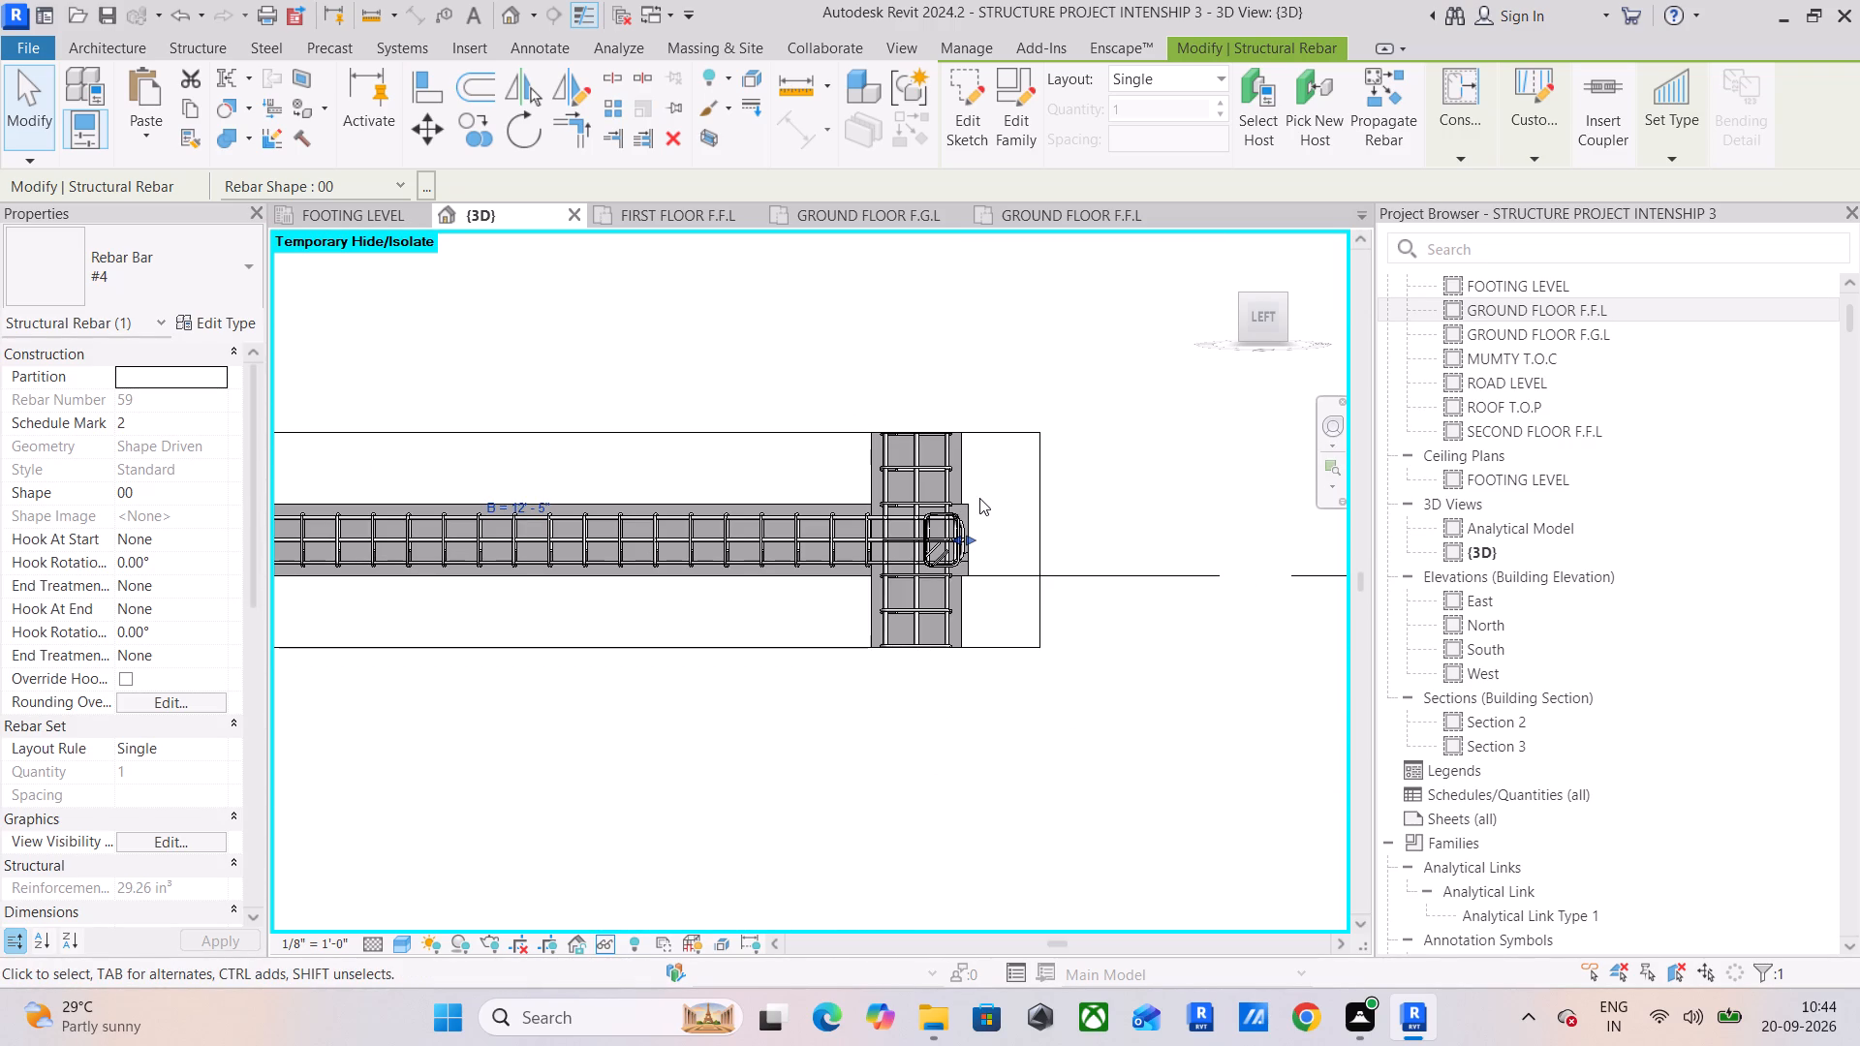
scroll(761, 659, down, 3)
middle_drag(833, 652, 1030, 636)
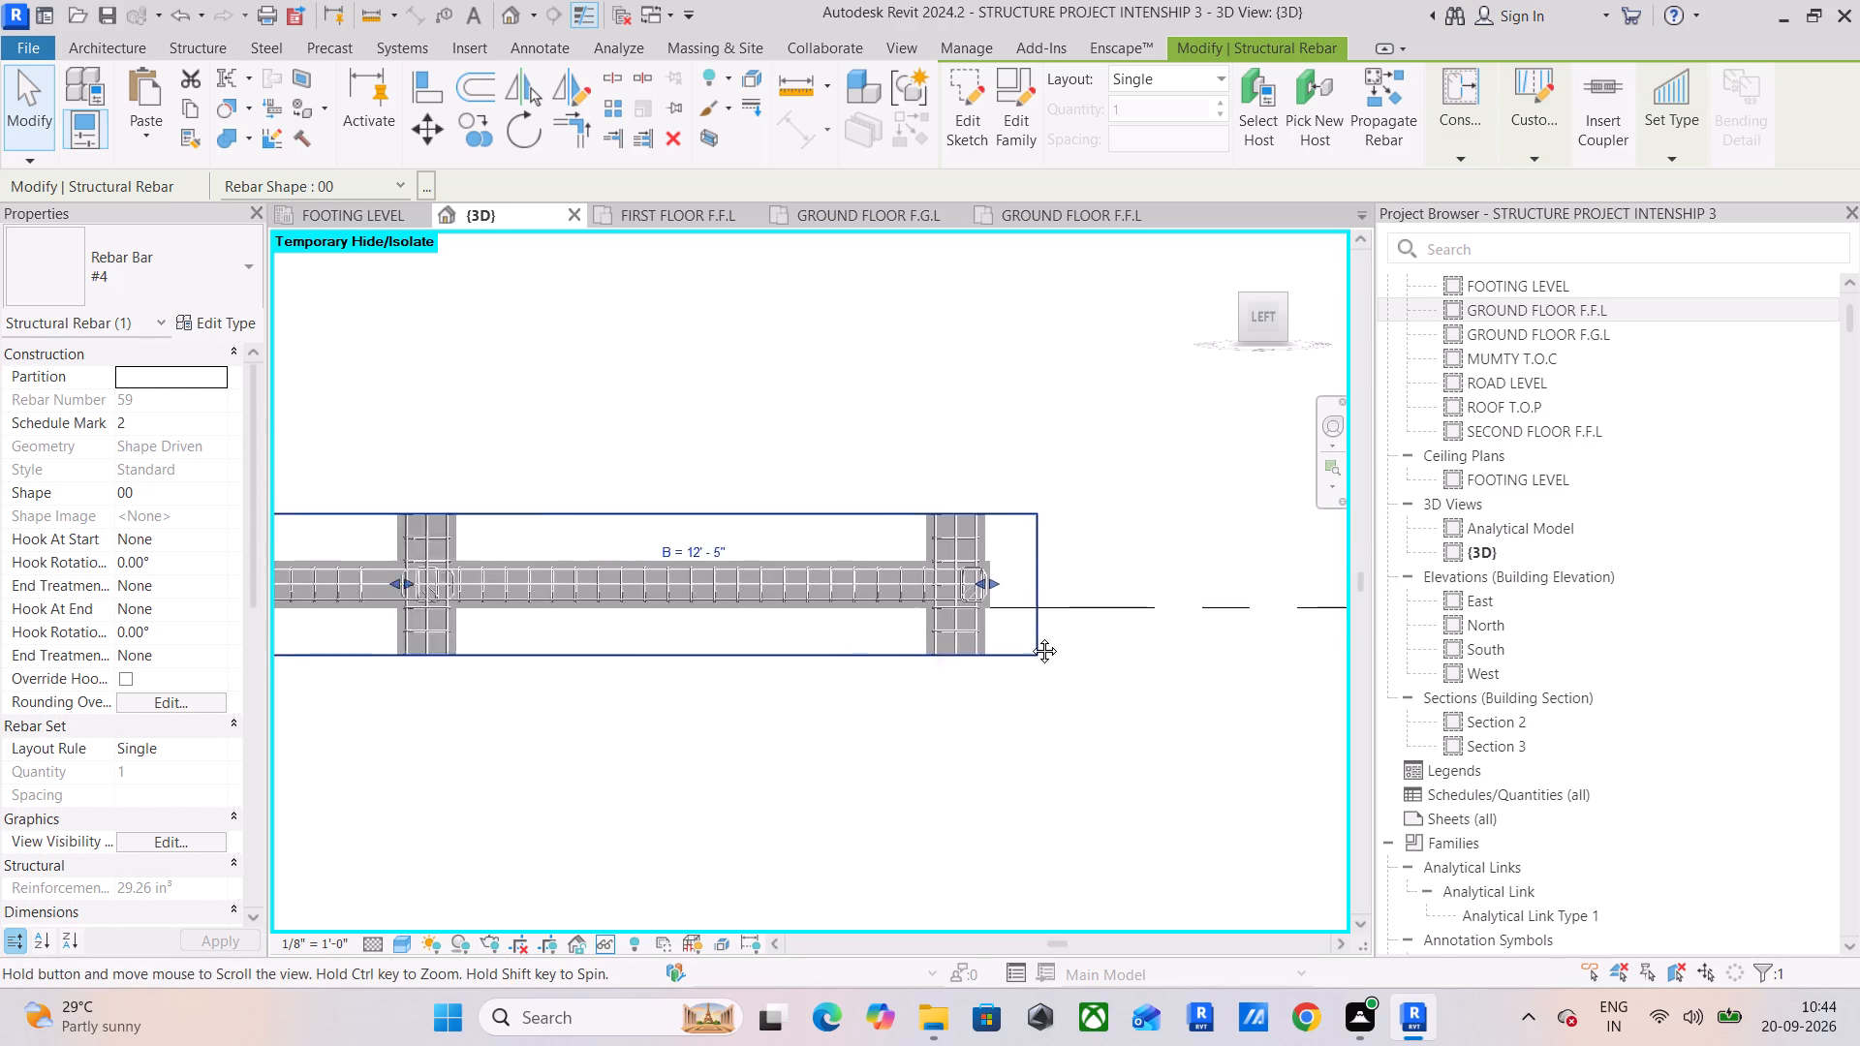
middle_drag(1030, 636, 1117, 615)
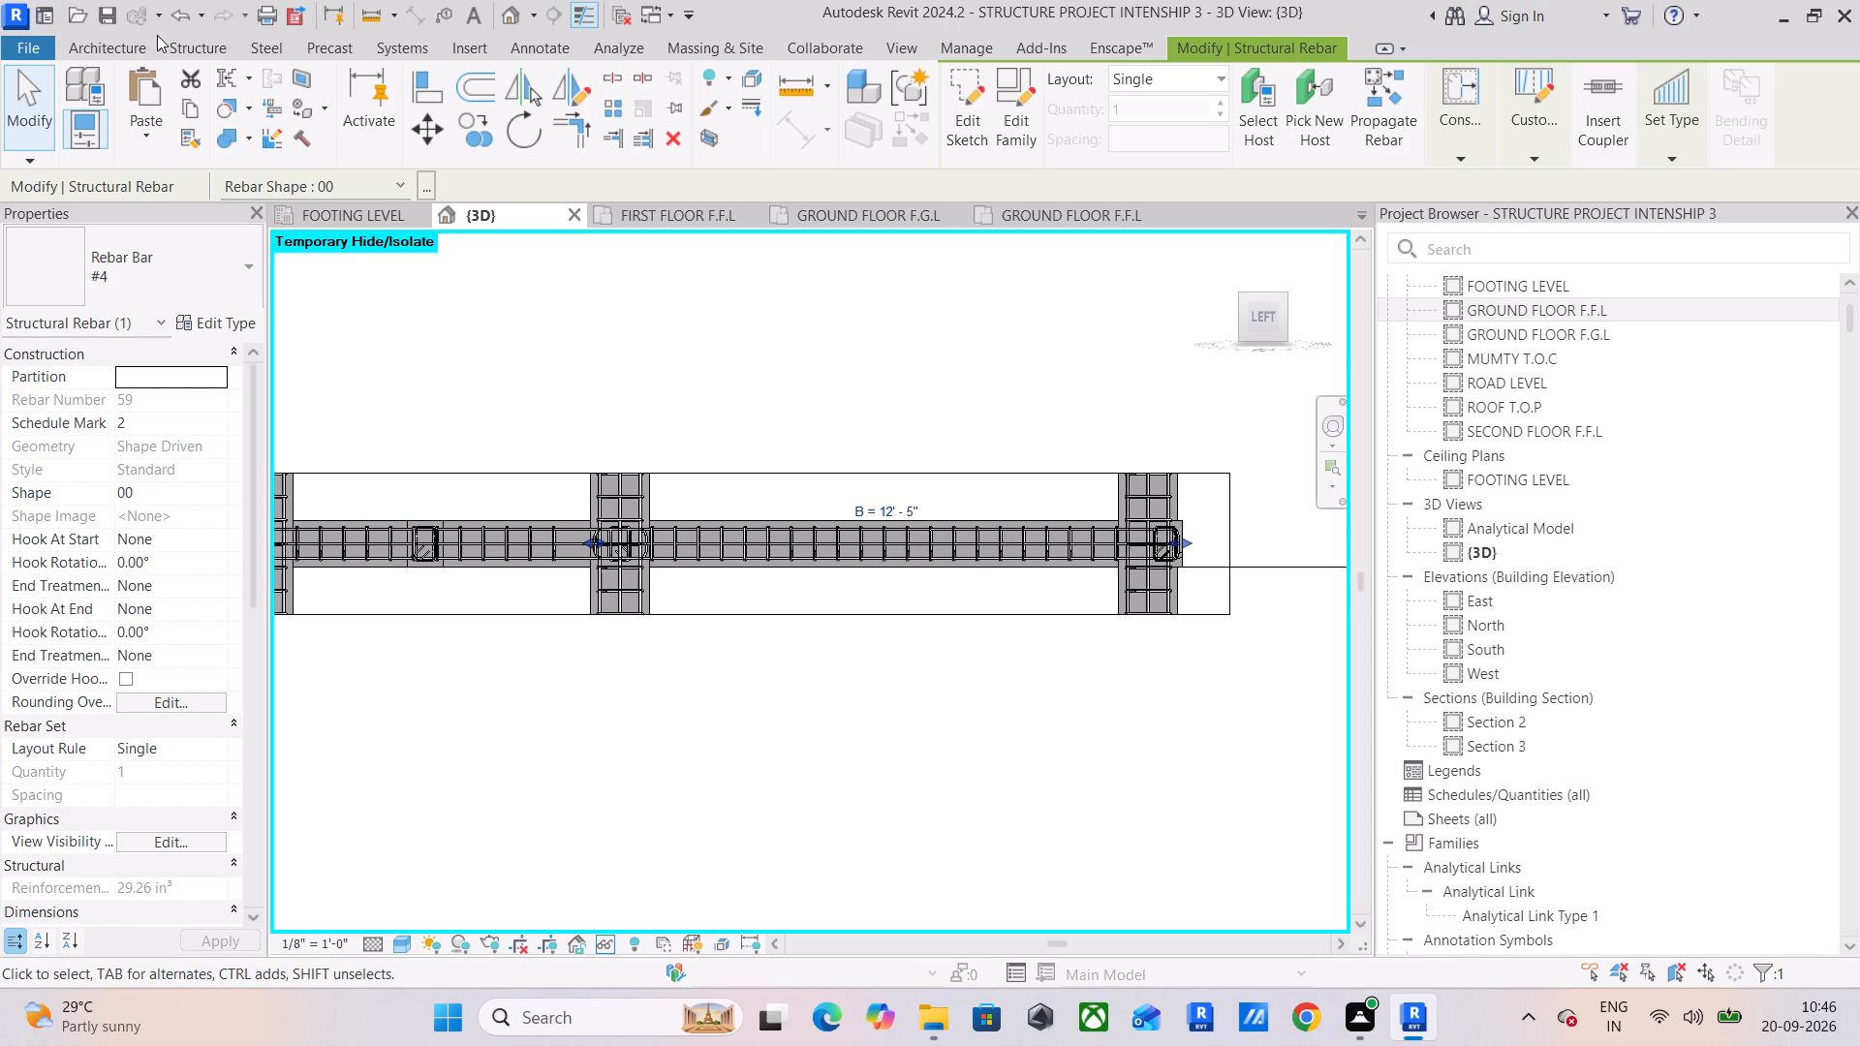
scroll(157, 35, down, 4)
scroll(430, 373, down, 4)
middle_drag(624, 349, 882, 411)
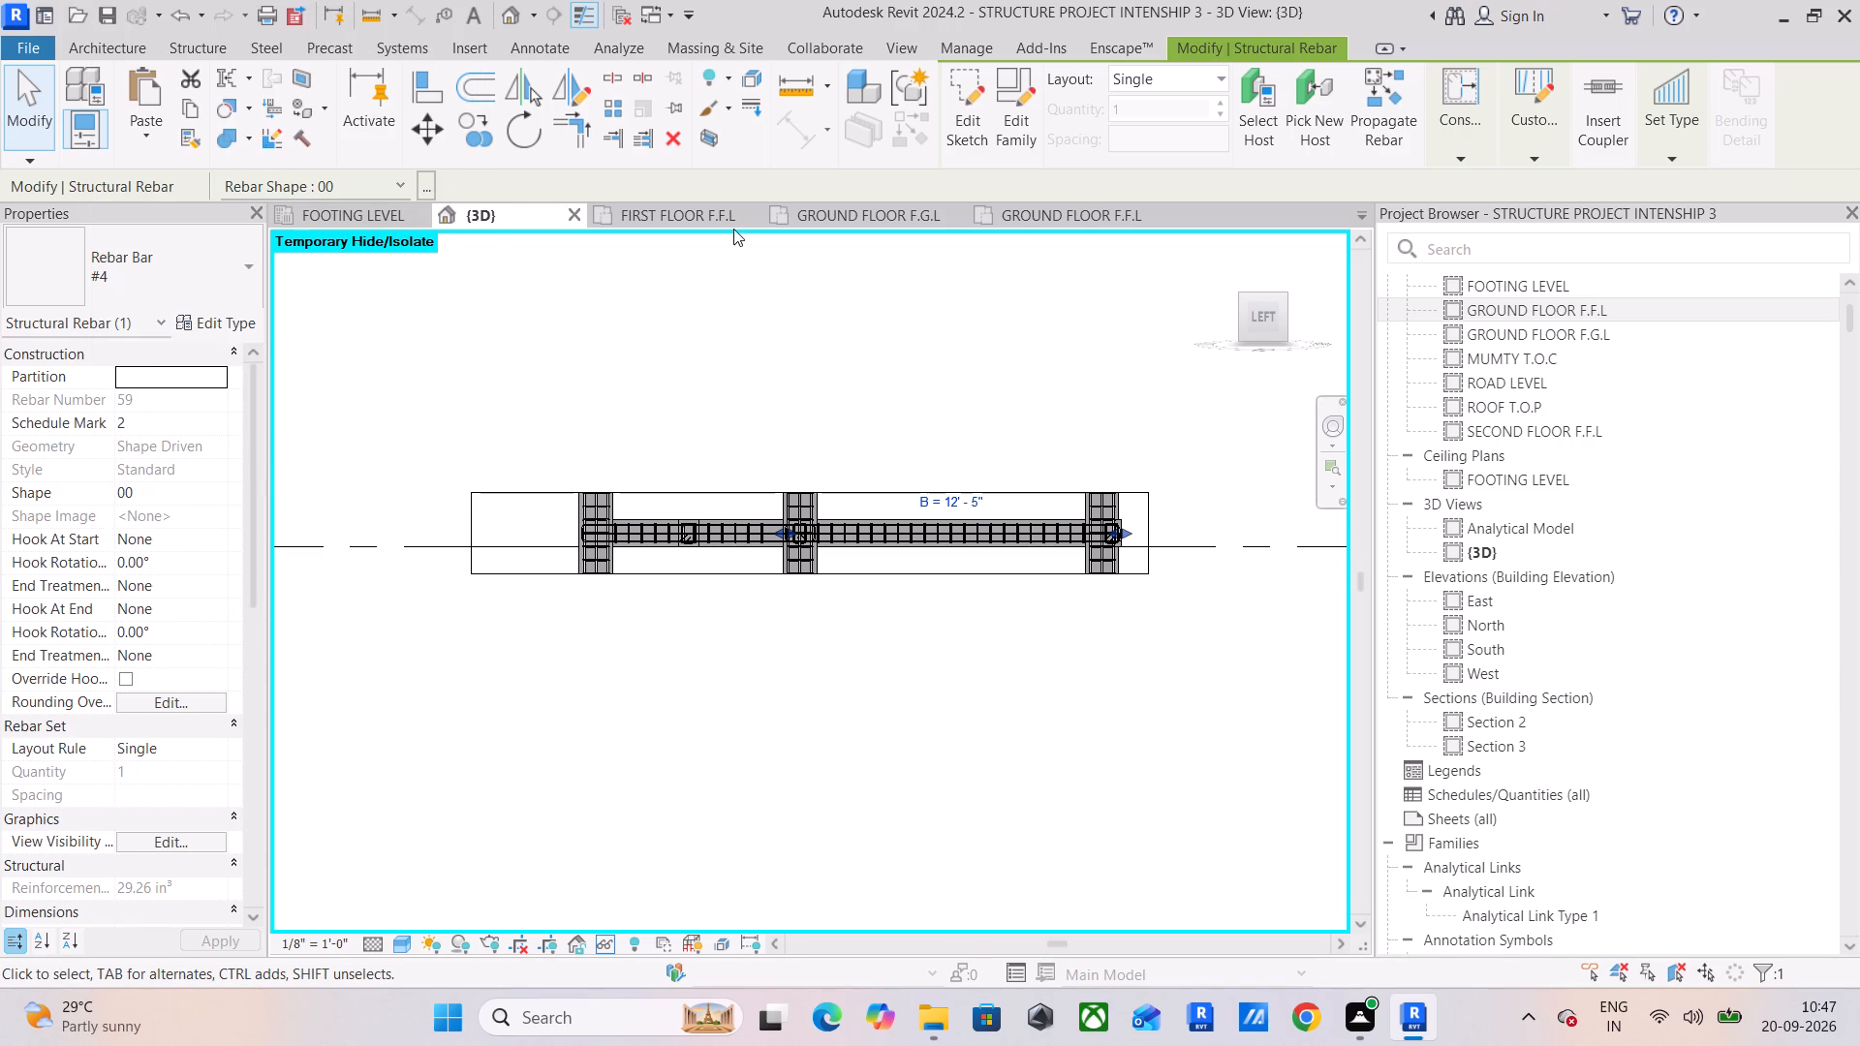
scroll(790, 558, up, 8)
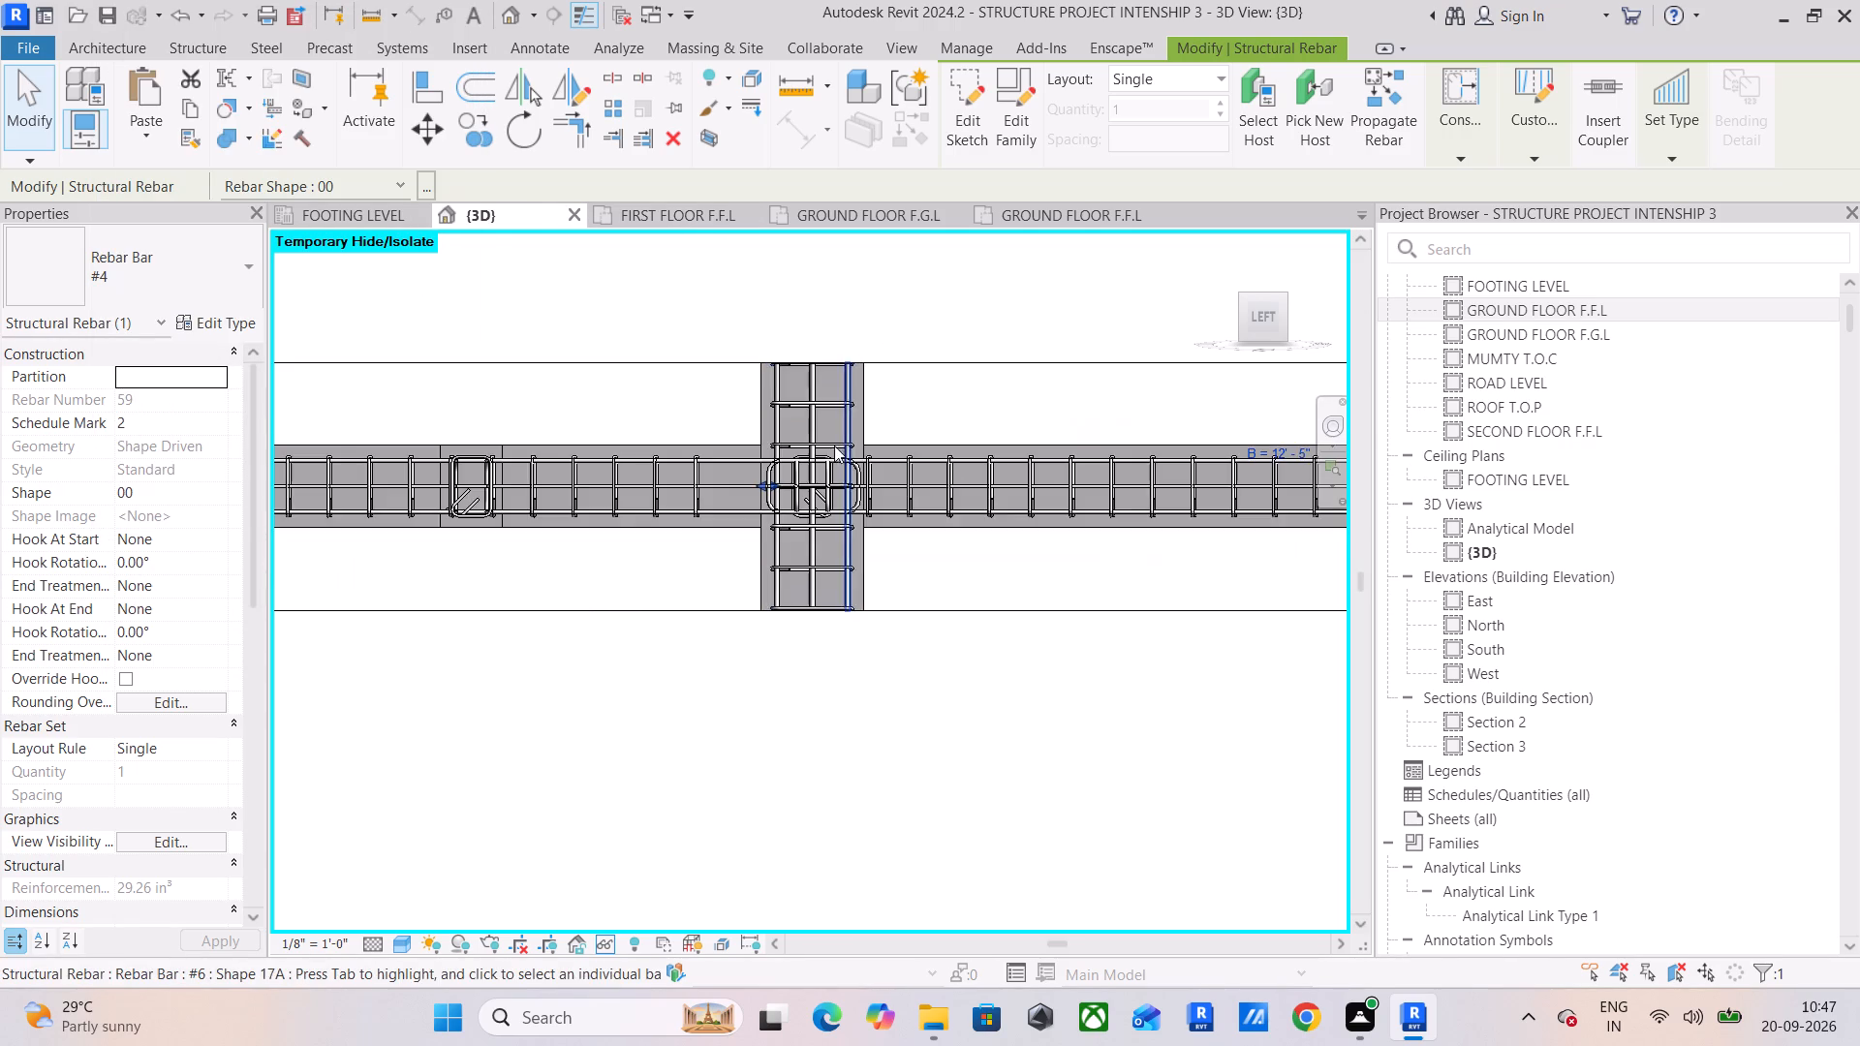
scroll(825, 451, up, 6)
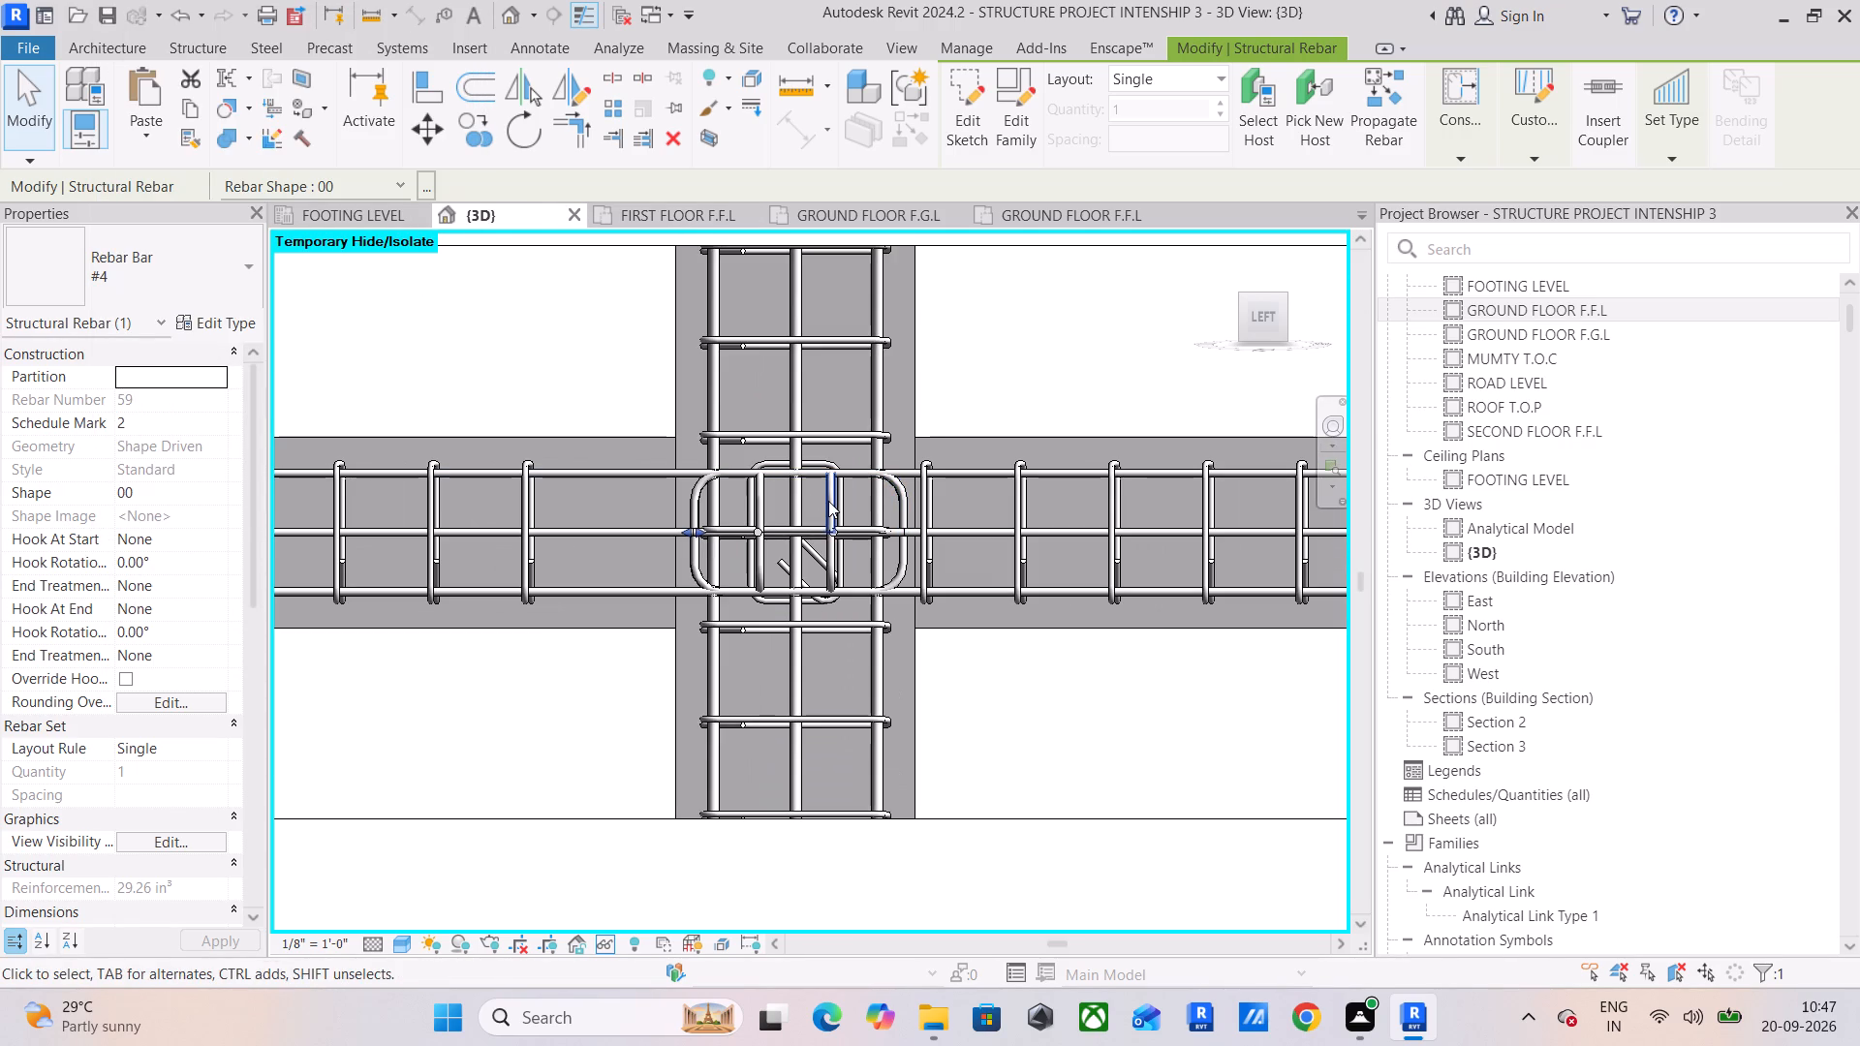
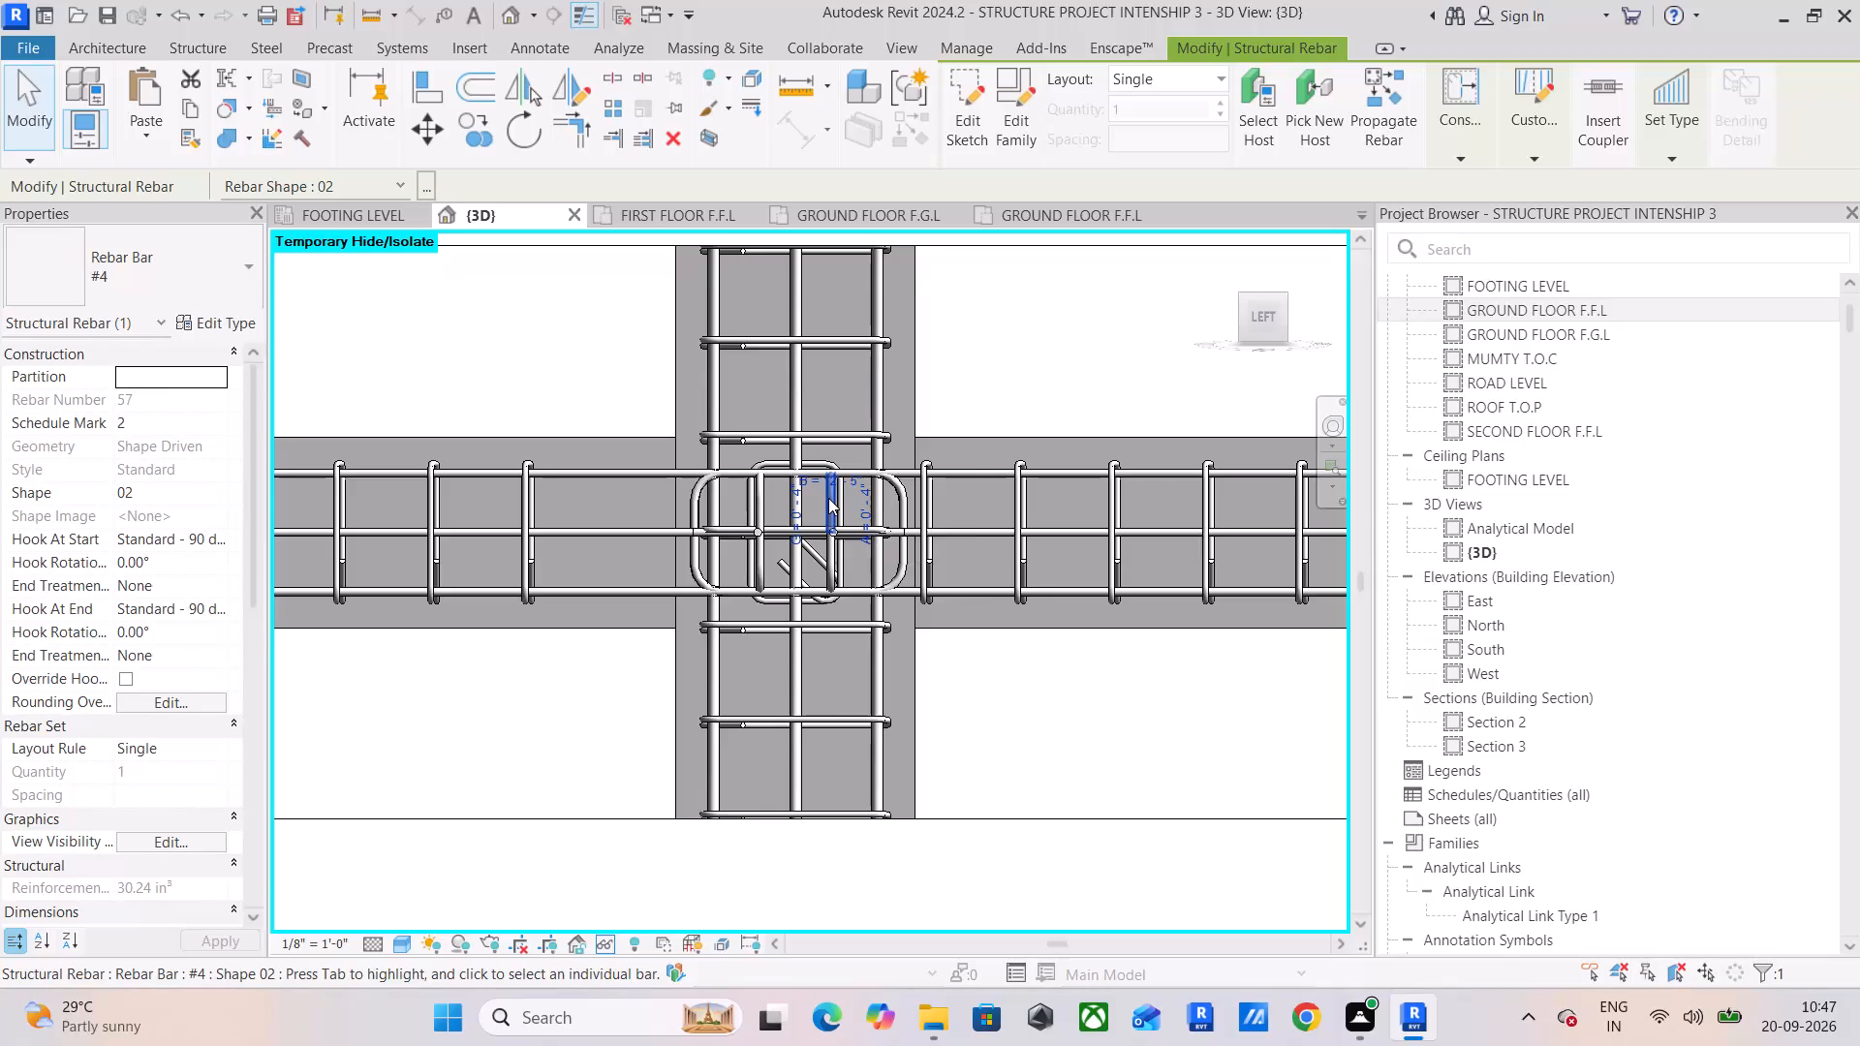
Examine the rebar and stirrups along the sectioned beam run and at its column joints in the left elevation.
scroll(828, 498, down, 5)
middle_drag(745, 558, 930, 567)
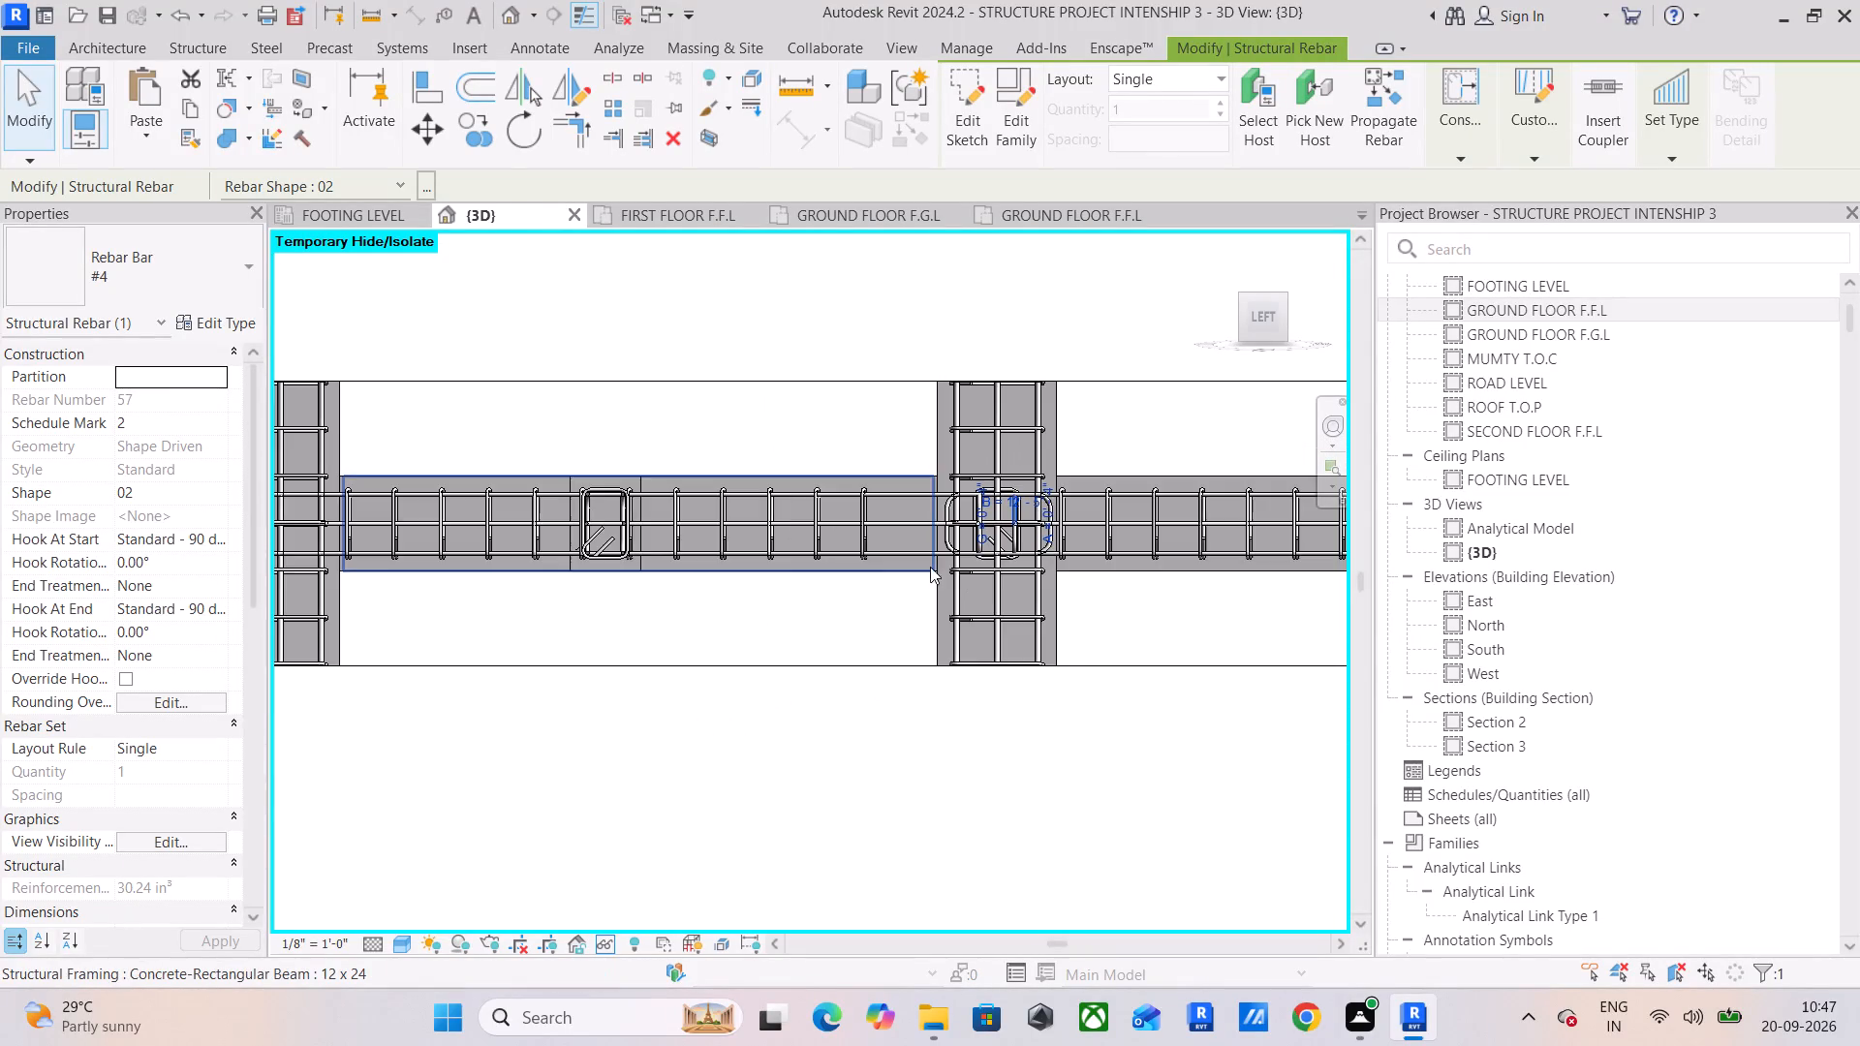
middle_drag(647, 633, 781, 619)
scroll(517, 595, up, 5)
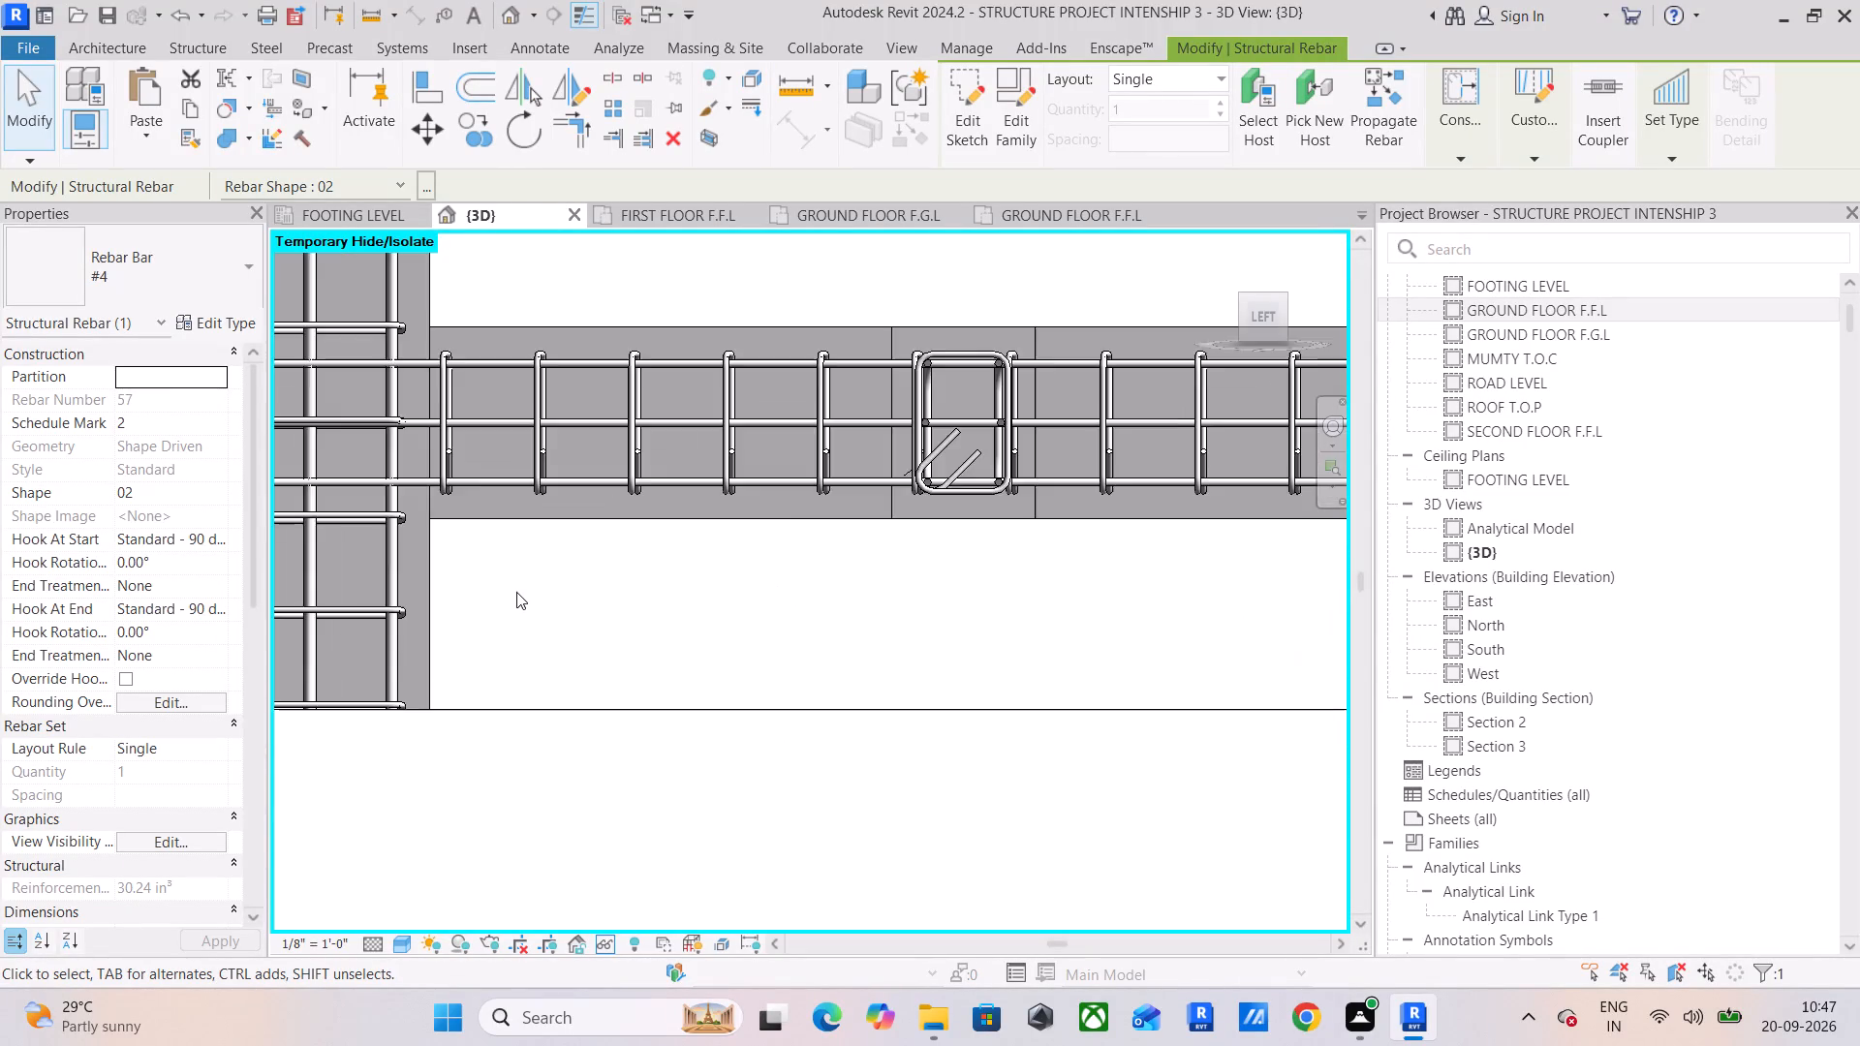
middle_drag(532, 600, 688, 601)
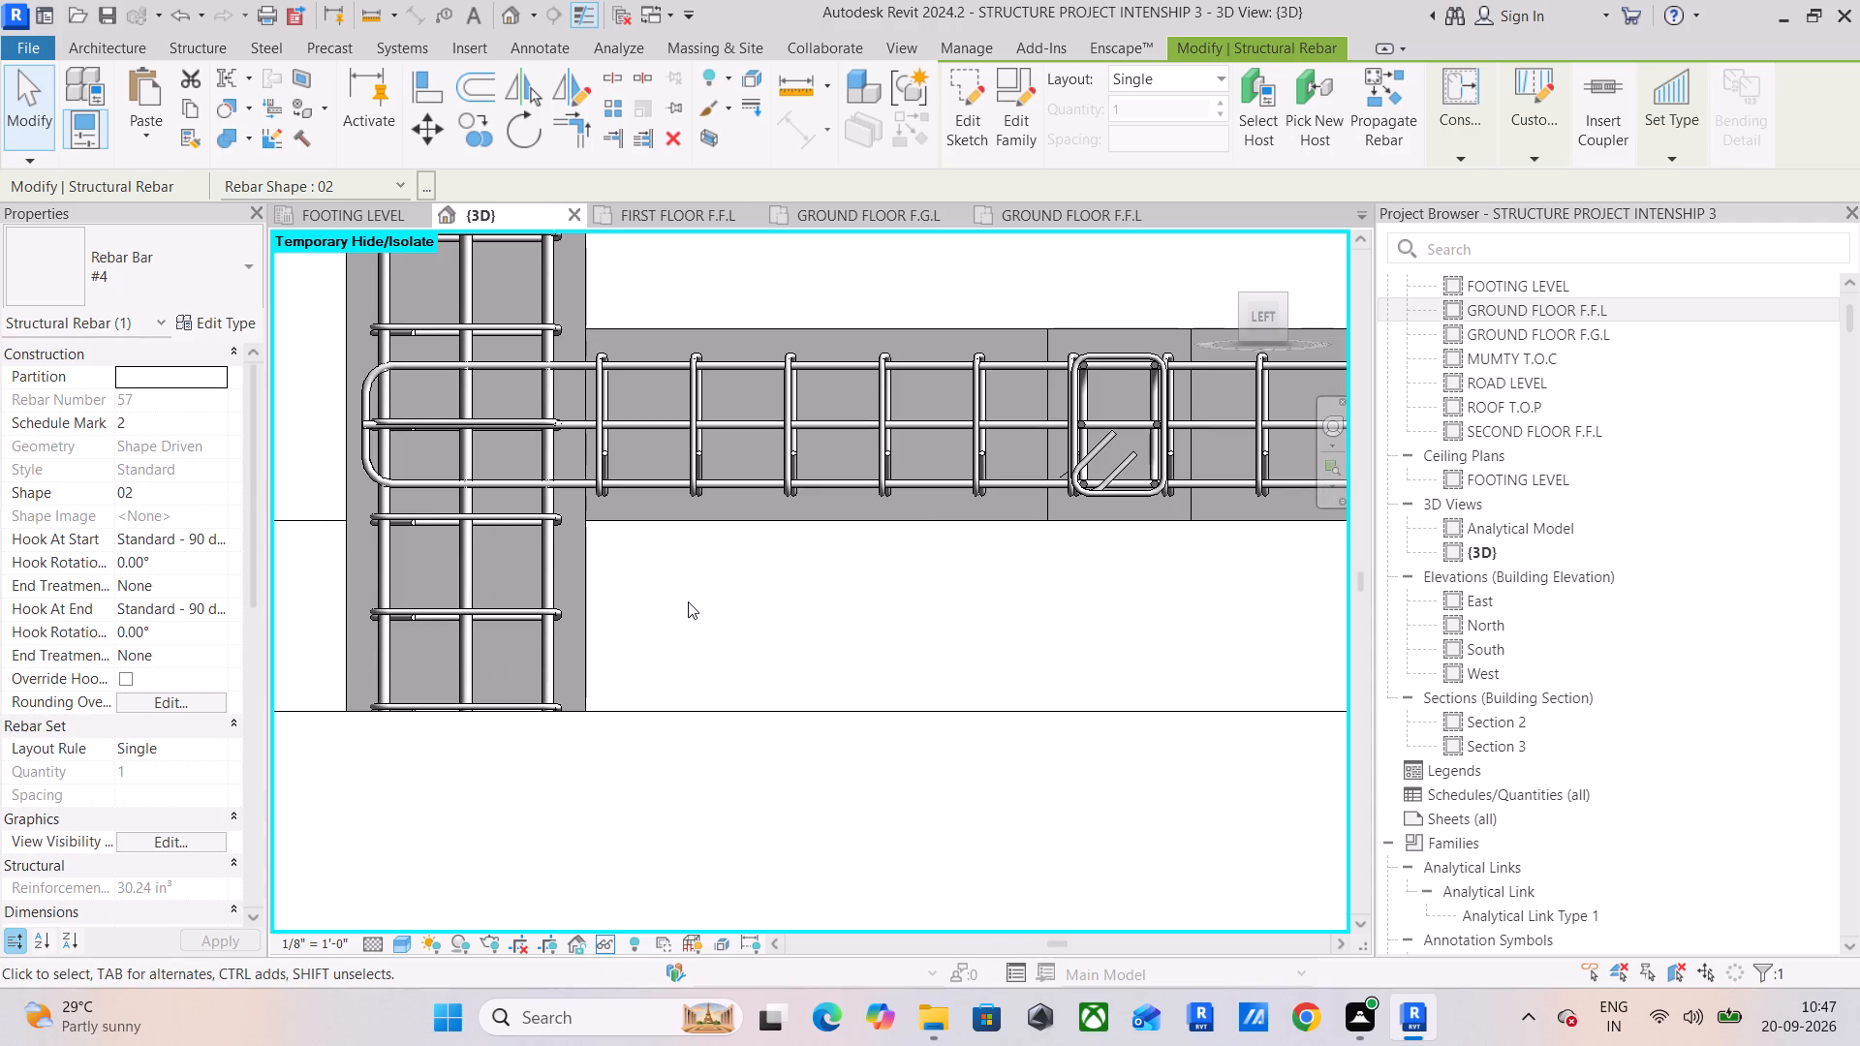
scroll(755, 612, down, 4)
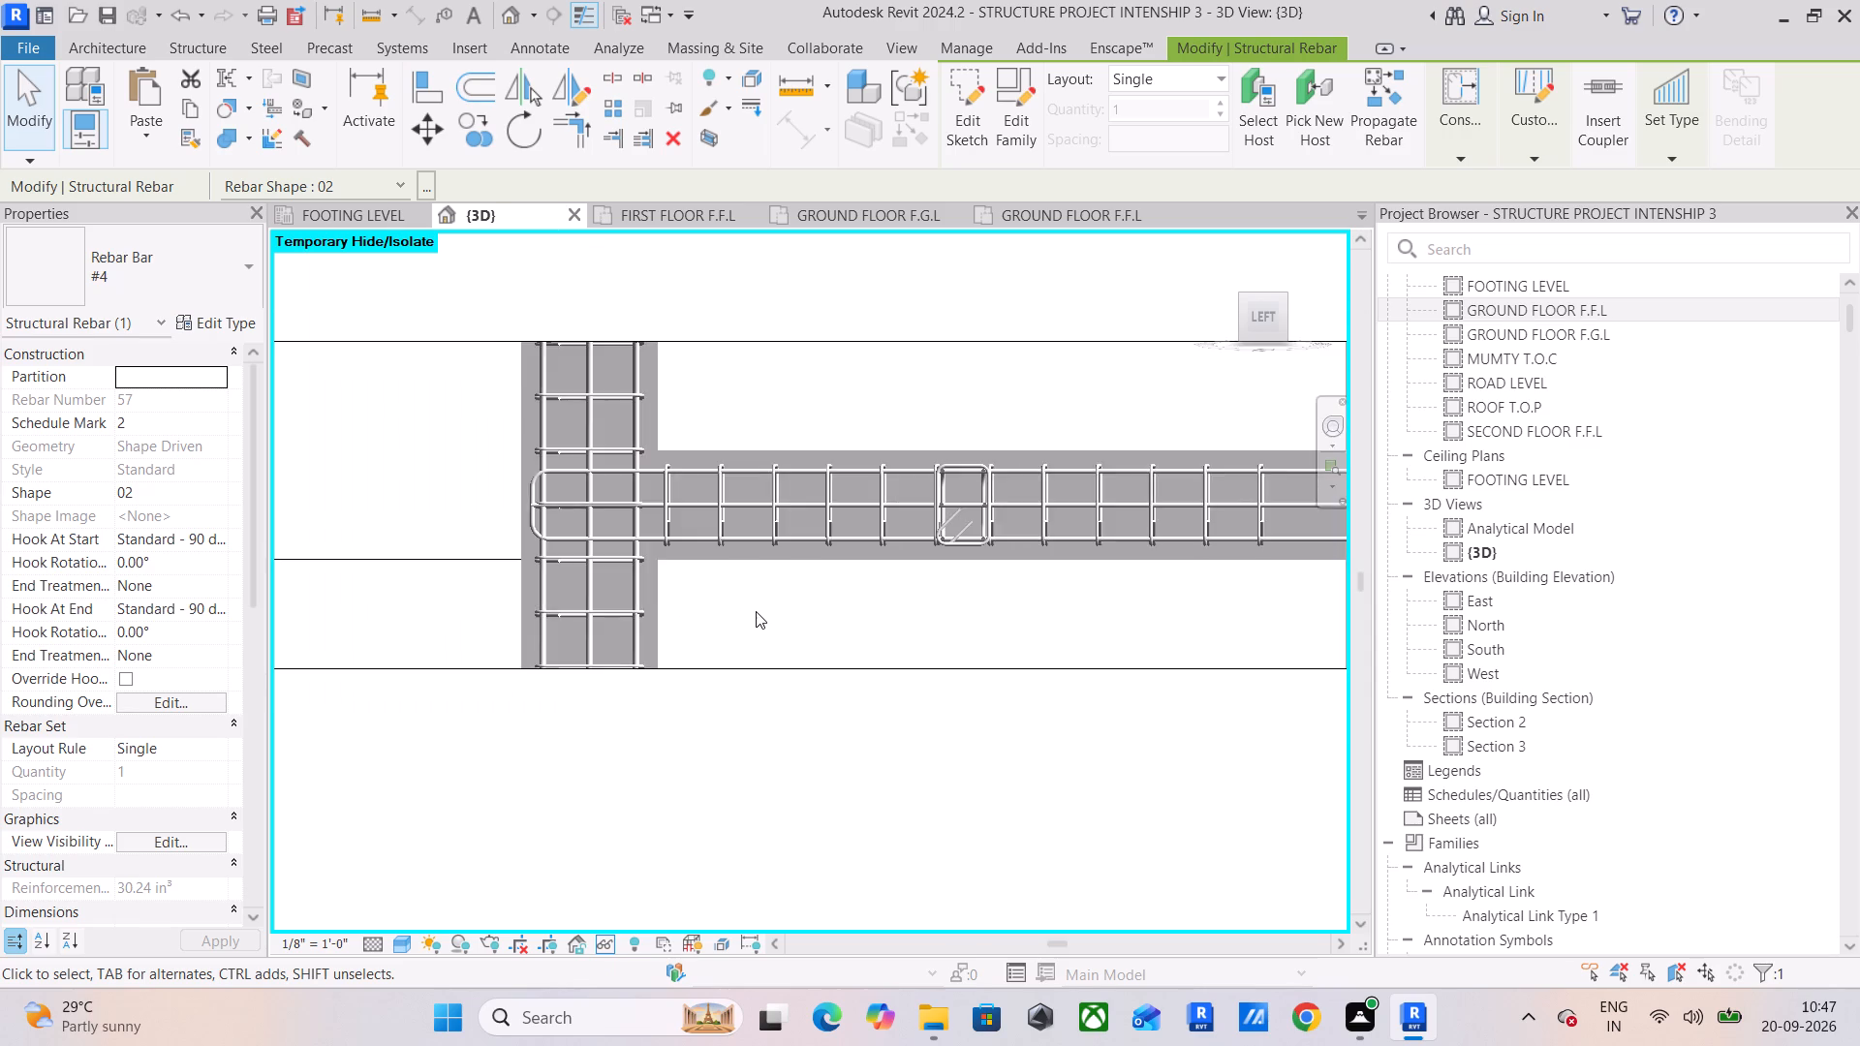
scroll(756, 611, down, 3)
middle_drag(832, 611, 612, 597)
middle_drag(774, 575, 568, 722)
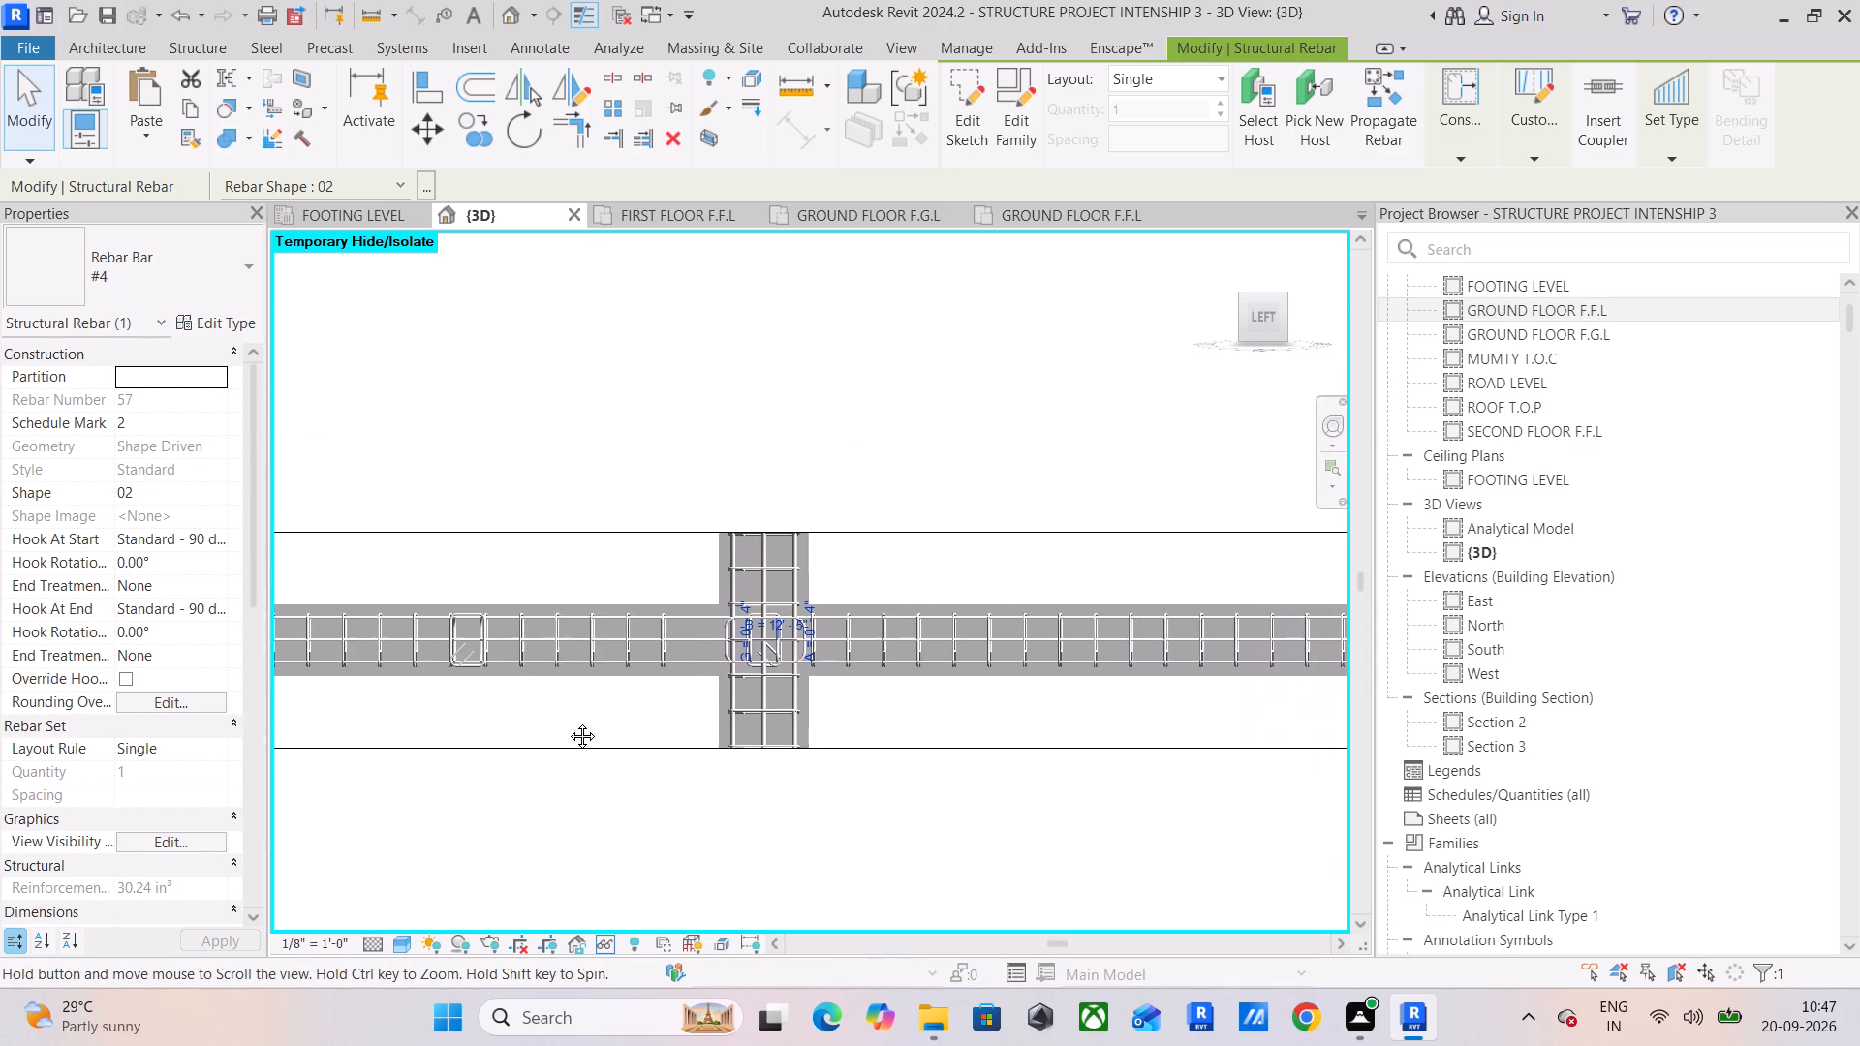
middle_drag(568, 722, 551, 777)
scroll(653, 708, down, 5)
middle_drag(665, 701, 564, 743)
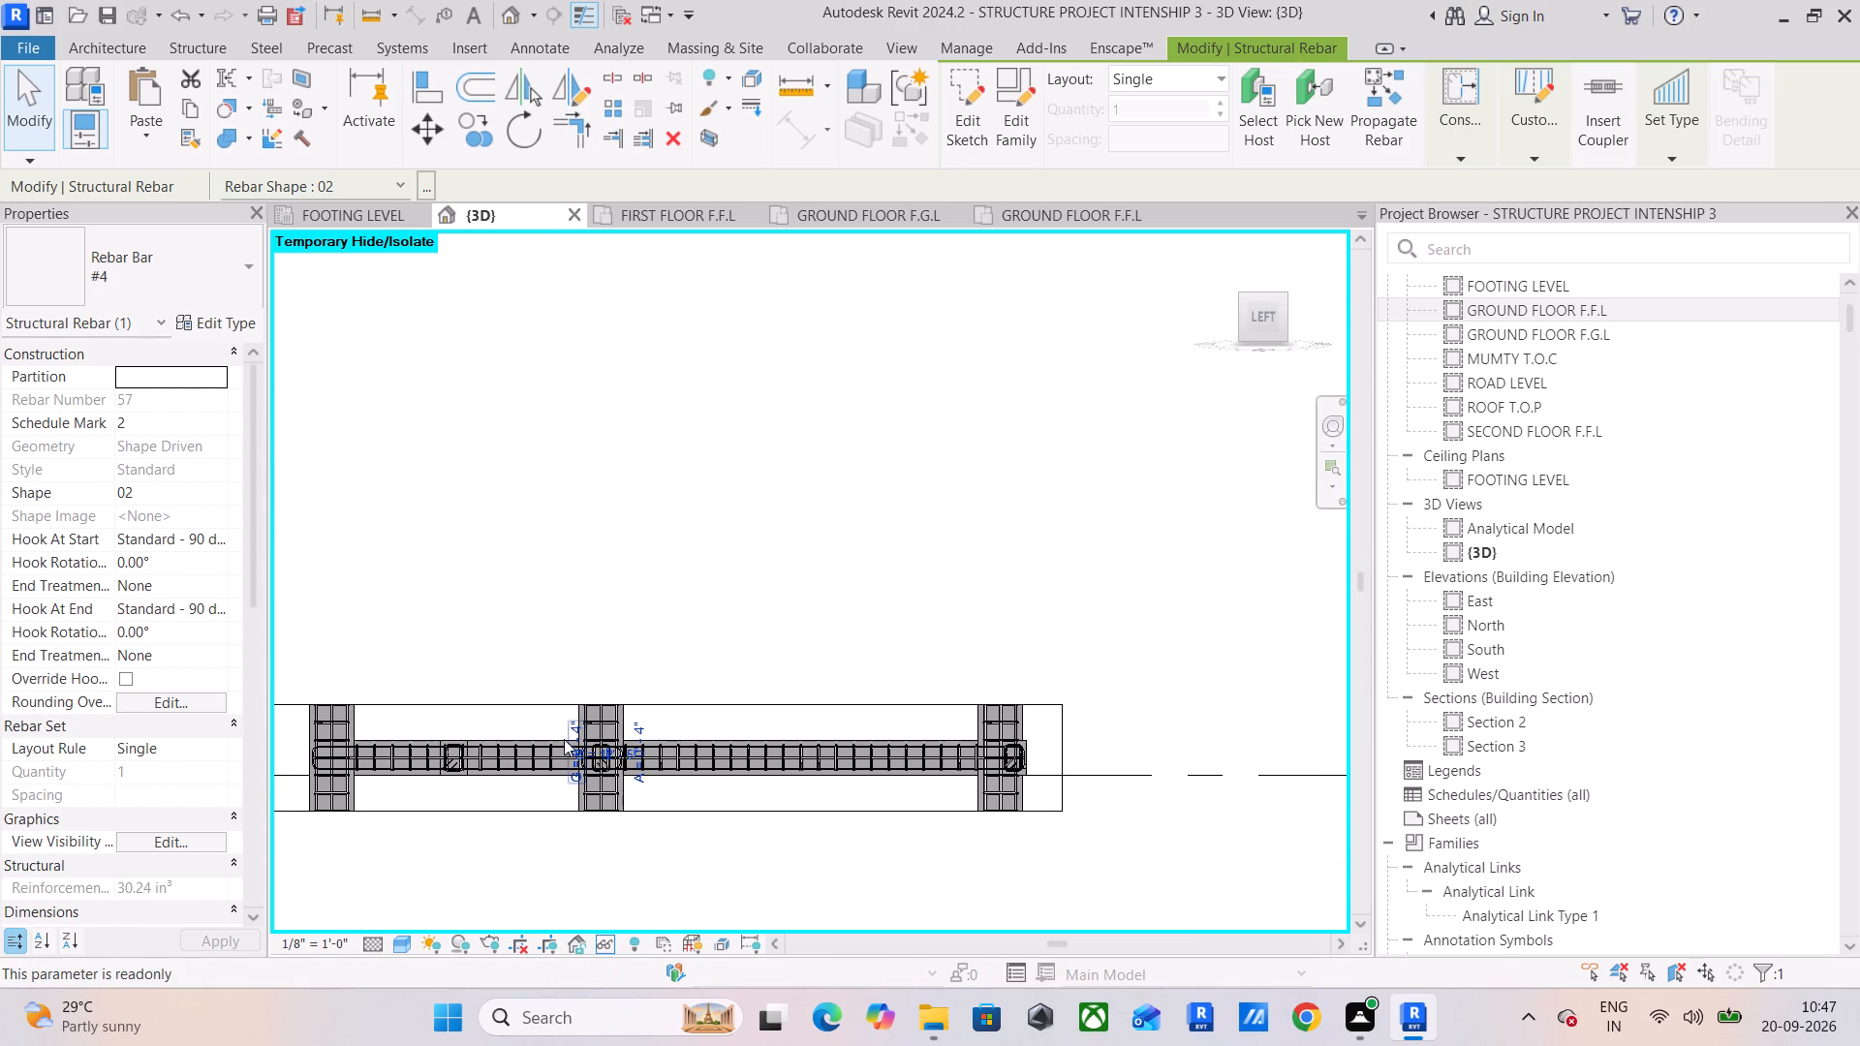
scroll(536, 645, up, 4)
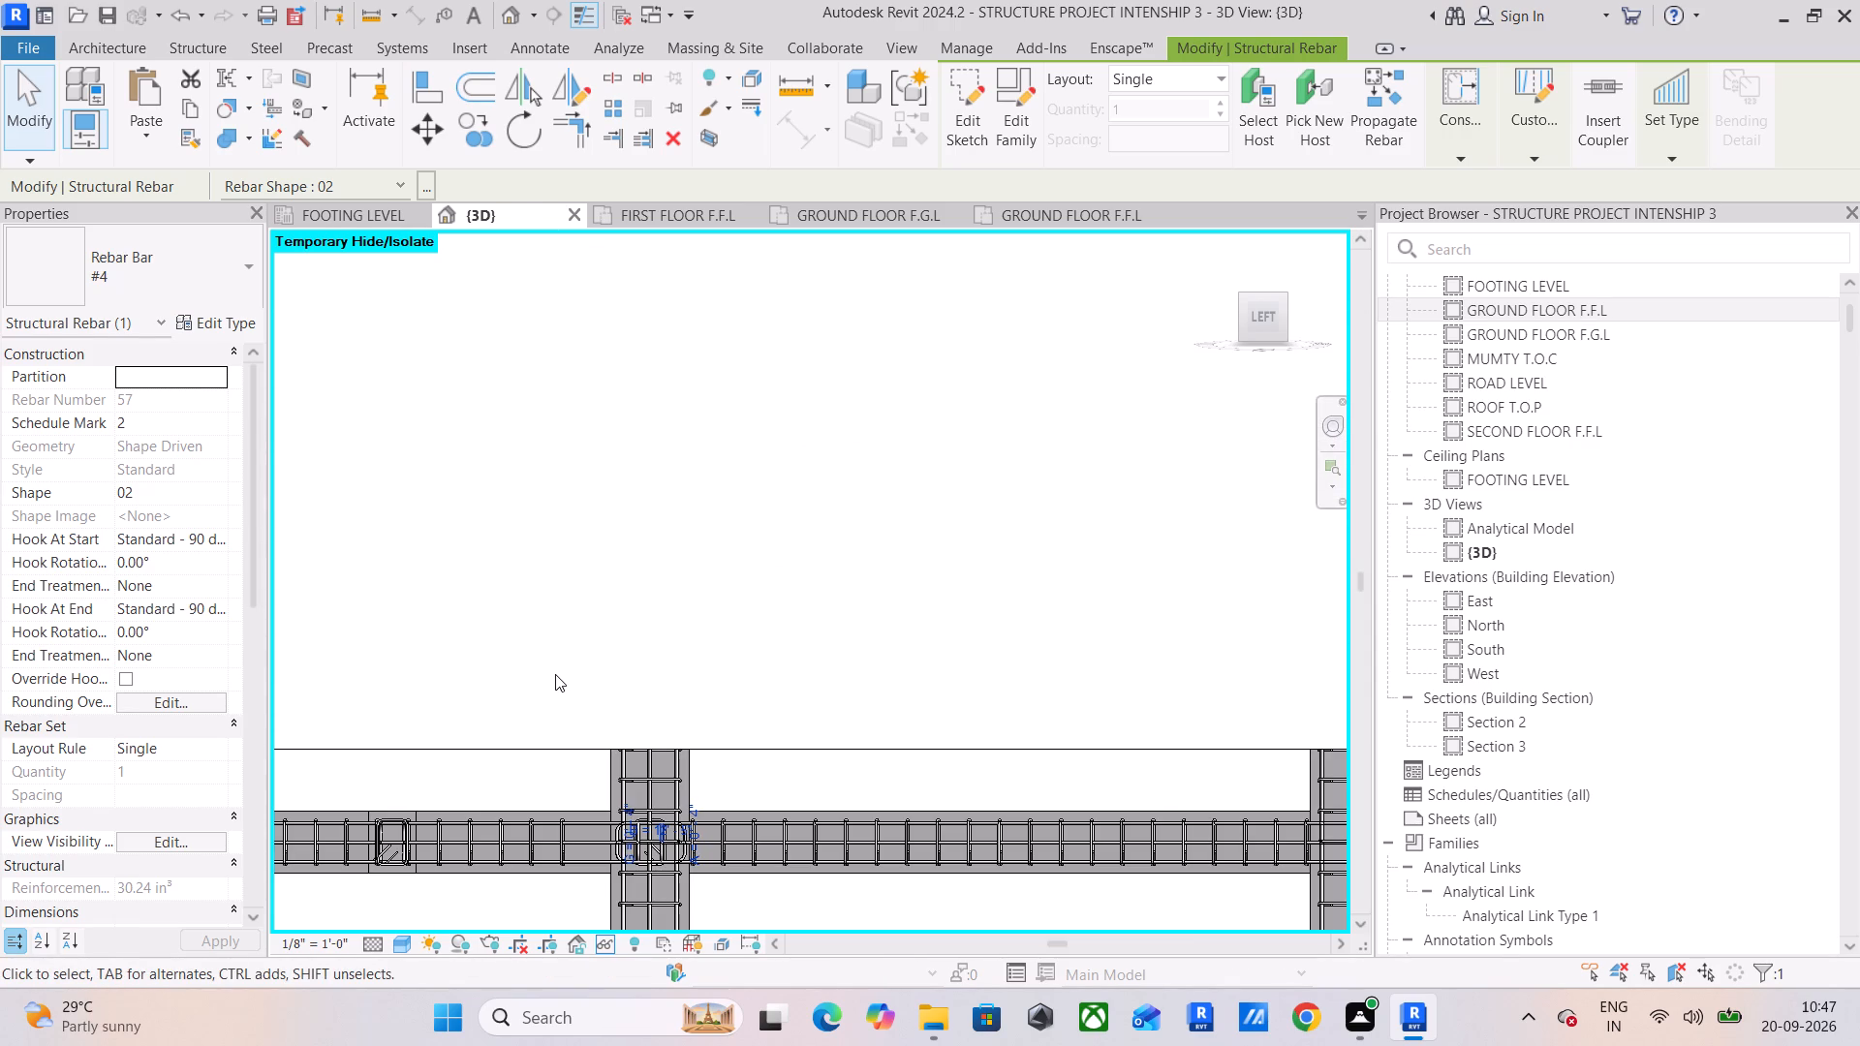
middle_drag(589, 809, 661, 511)
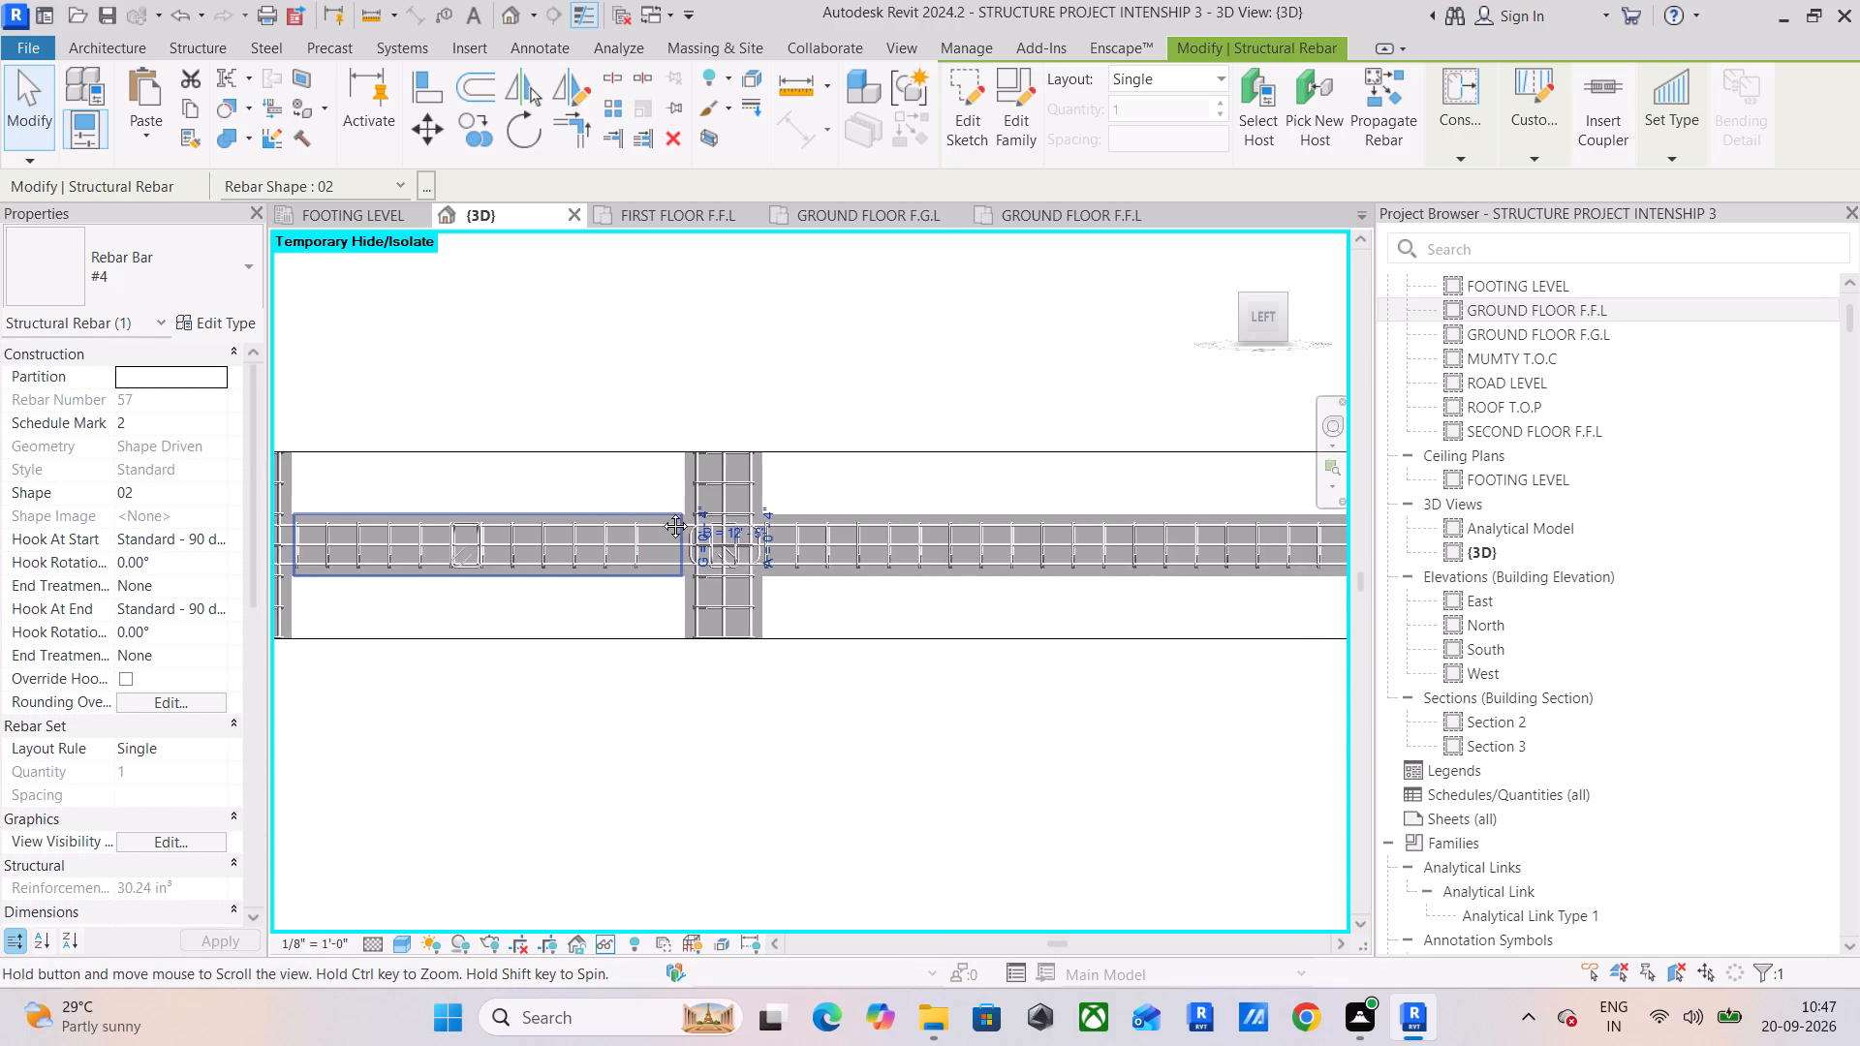
middle_drag(661, 511, 660, 511)
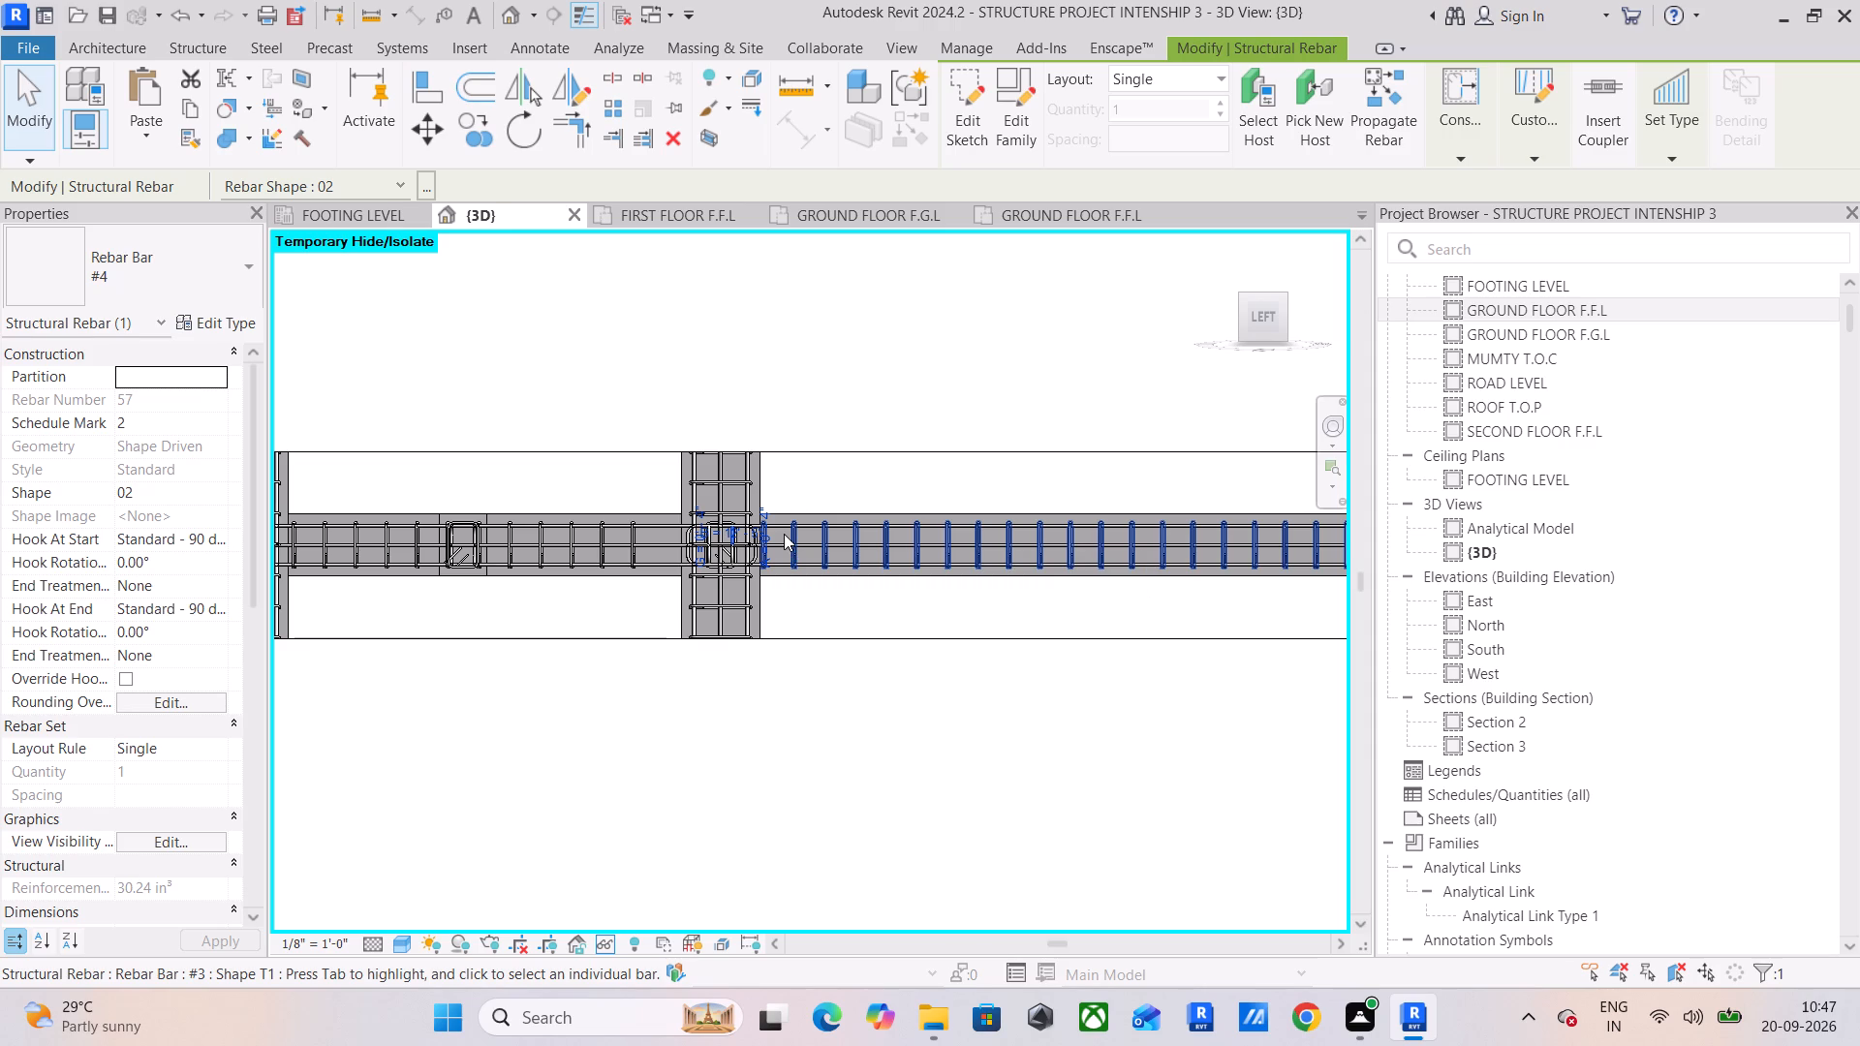
scroll(784, 534, down, 4)
middle_drag(784, 534, 541, 534)
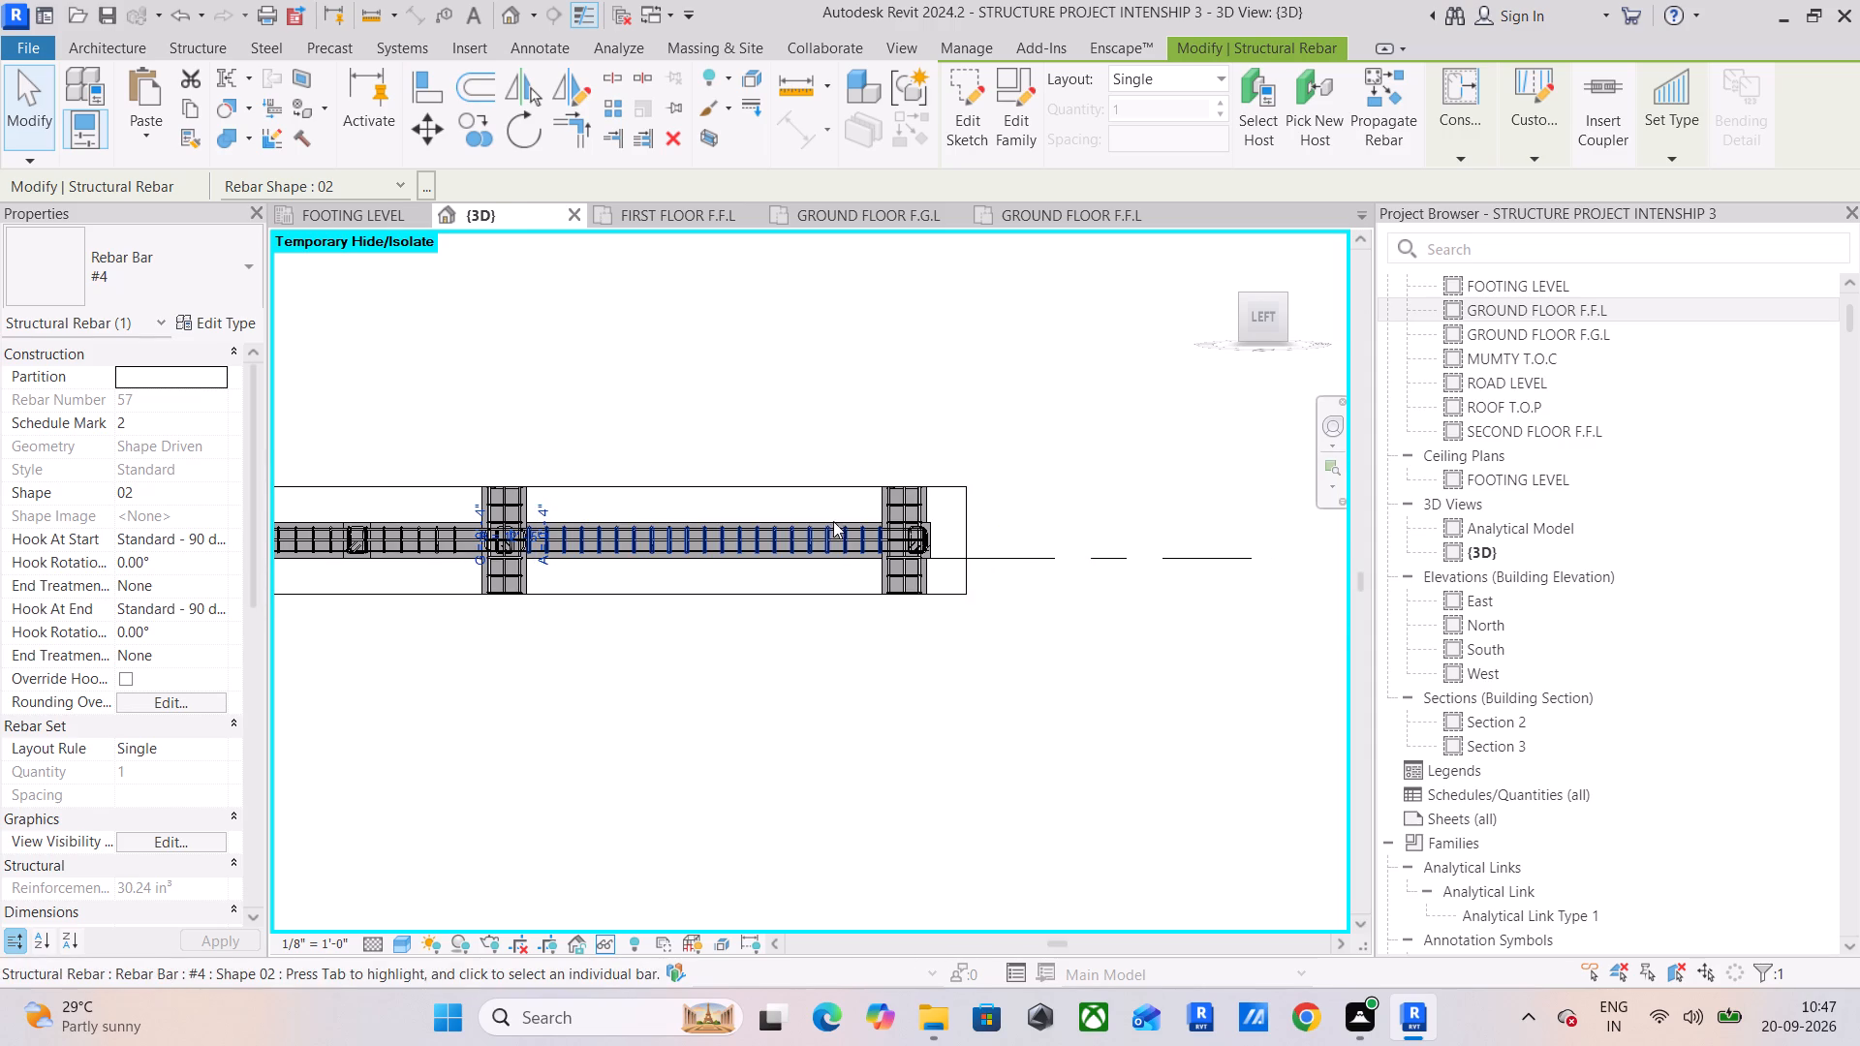
scroll(910, 569, up, 8)
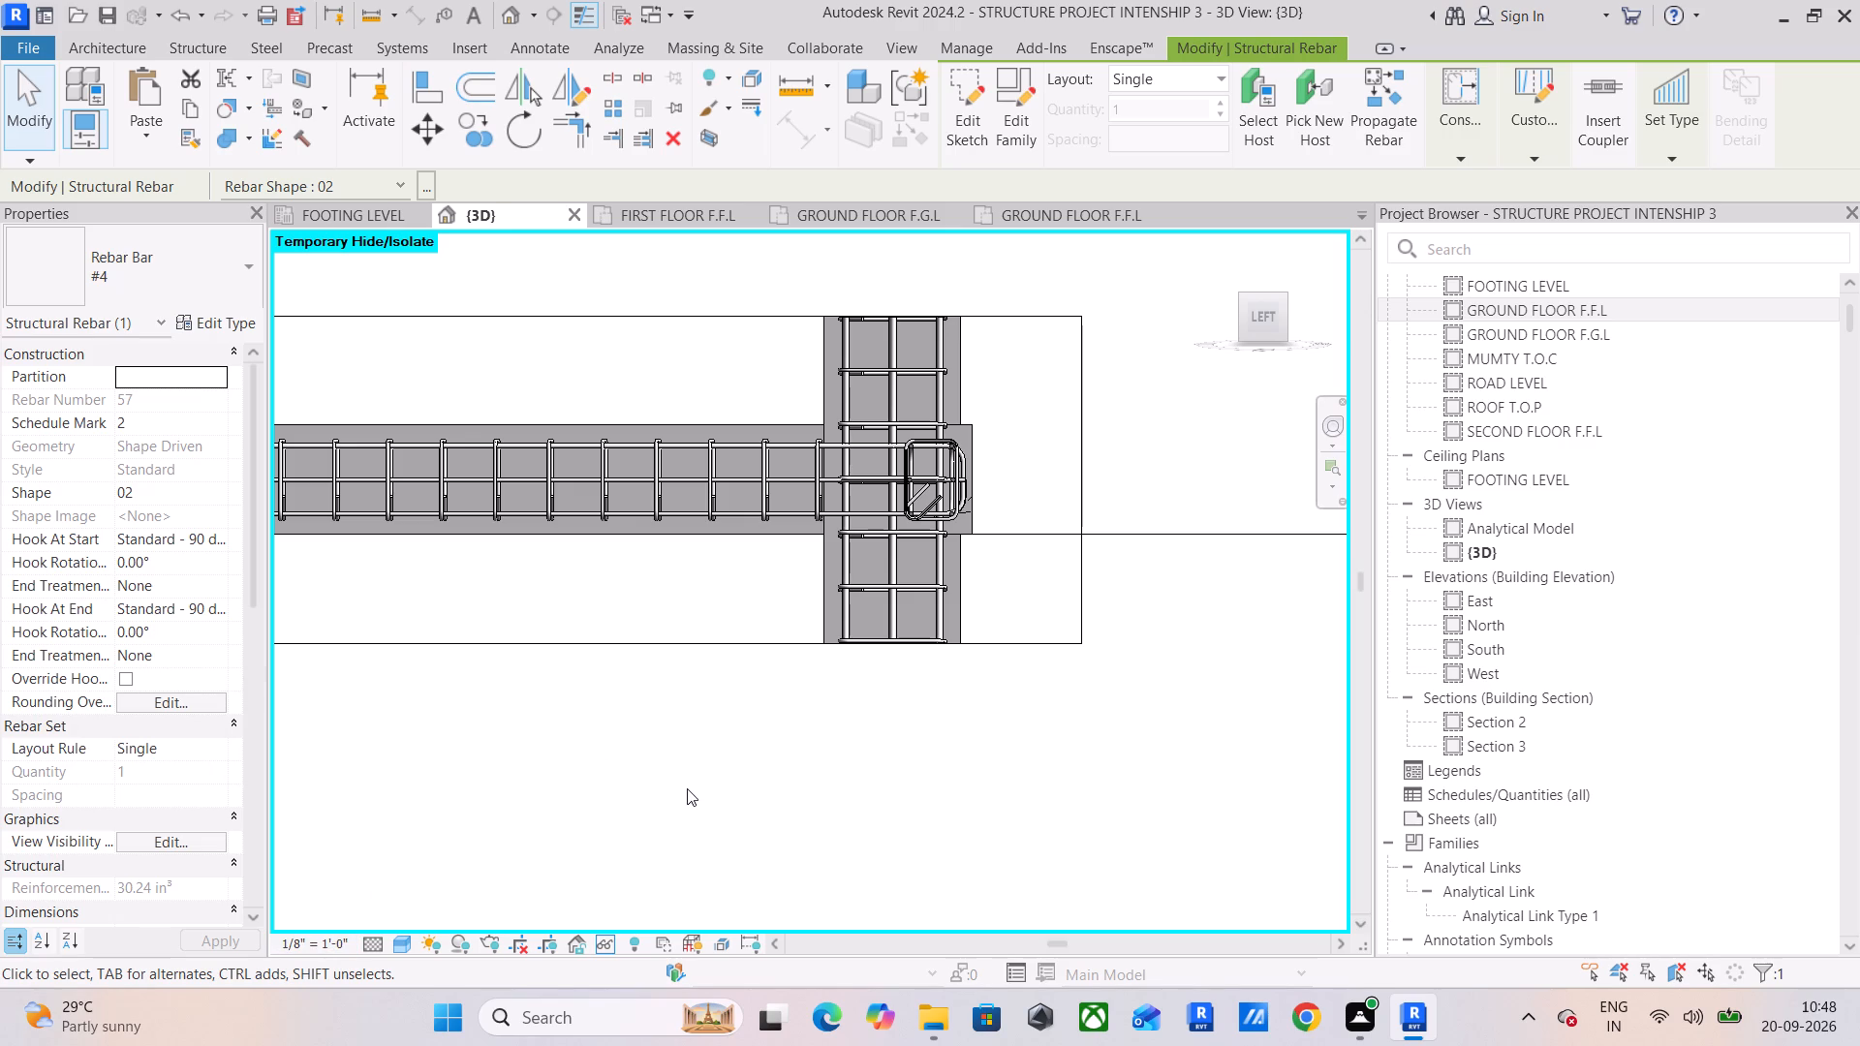
scroll(440, 389, down, 5)
middle_drag(484, 429, 881, 541)
middle_drag(796, 525, 876, 492)
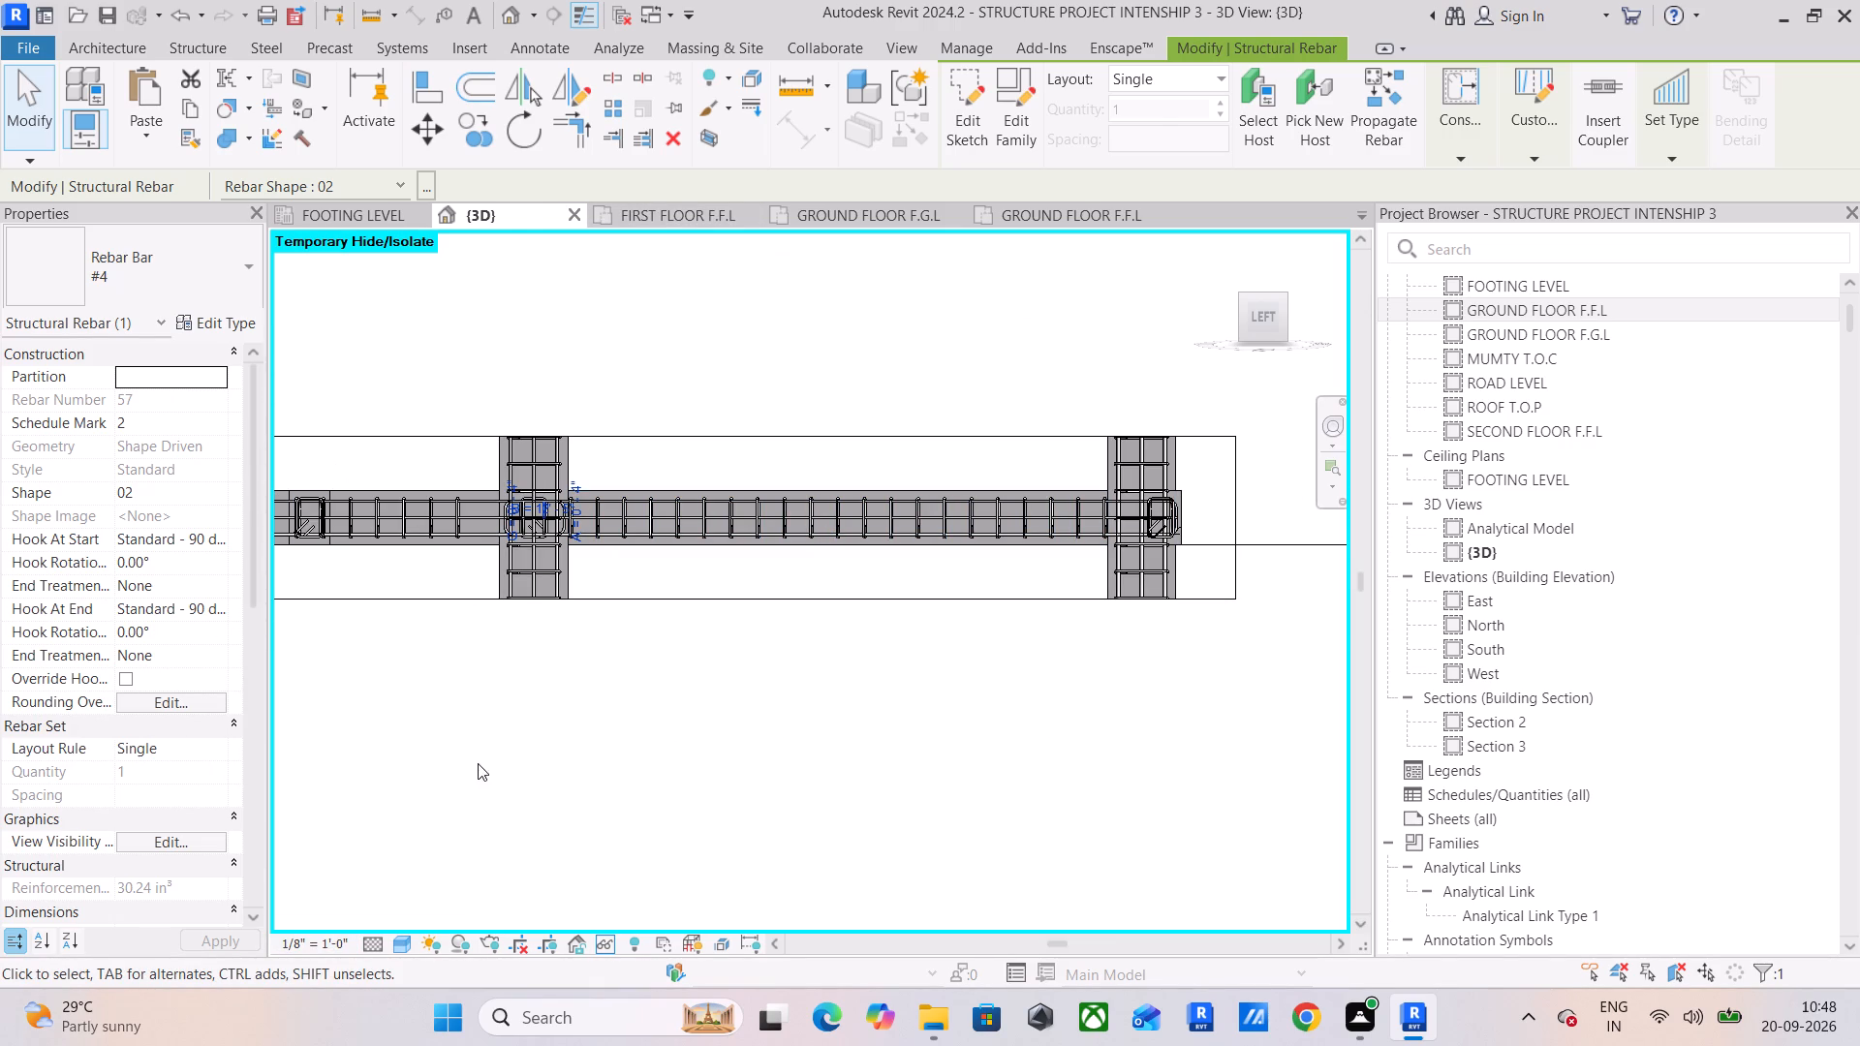
Deselect the rebar and turn off the 3D view's section box.
click(478, 763)
click(128, 796)
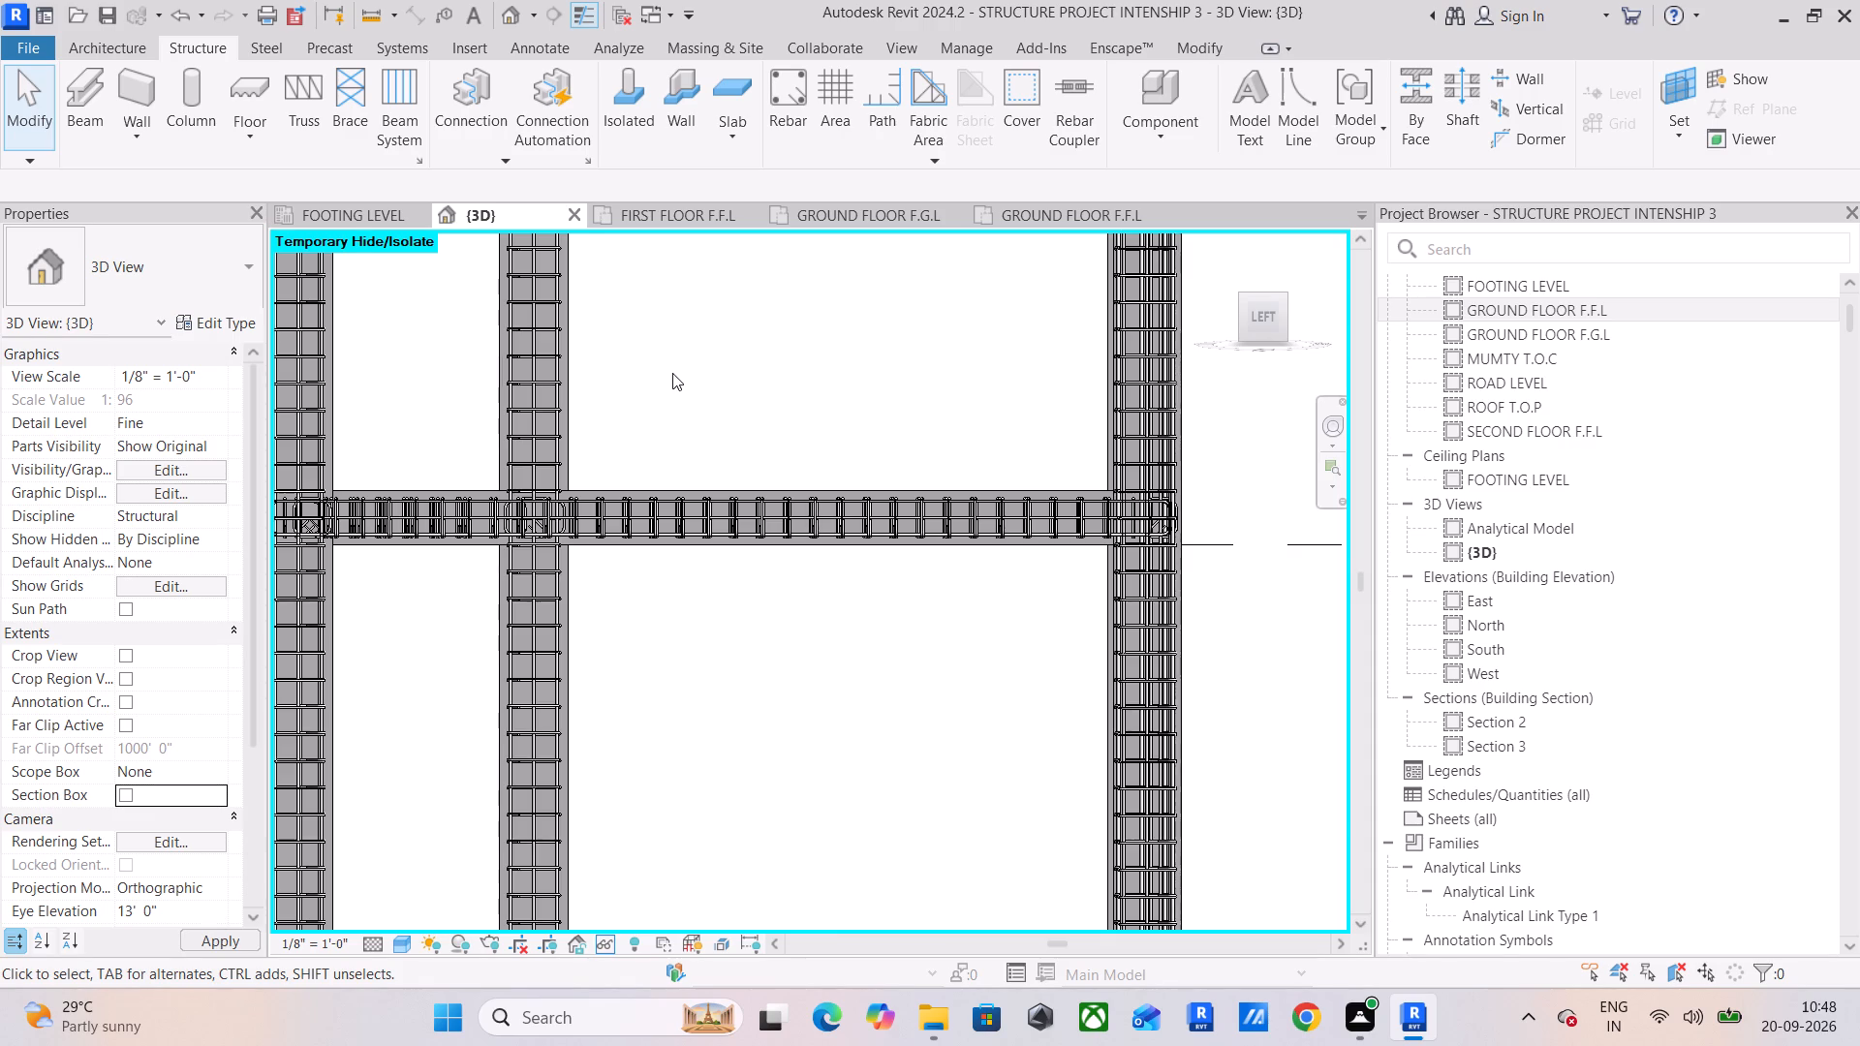
Isolate the #3 shape T1 stirrup set of the other first-floor beam with a selection box, seen from the left.
scroll(672, 372, down, 5)
middle_drag(672, 372, 745, 391)
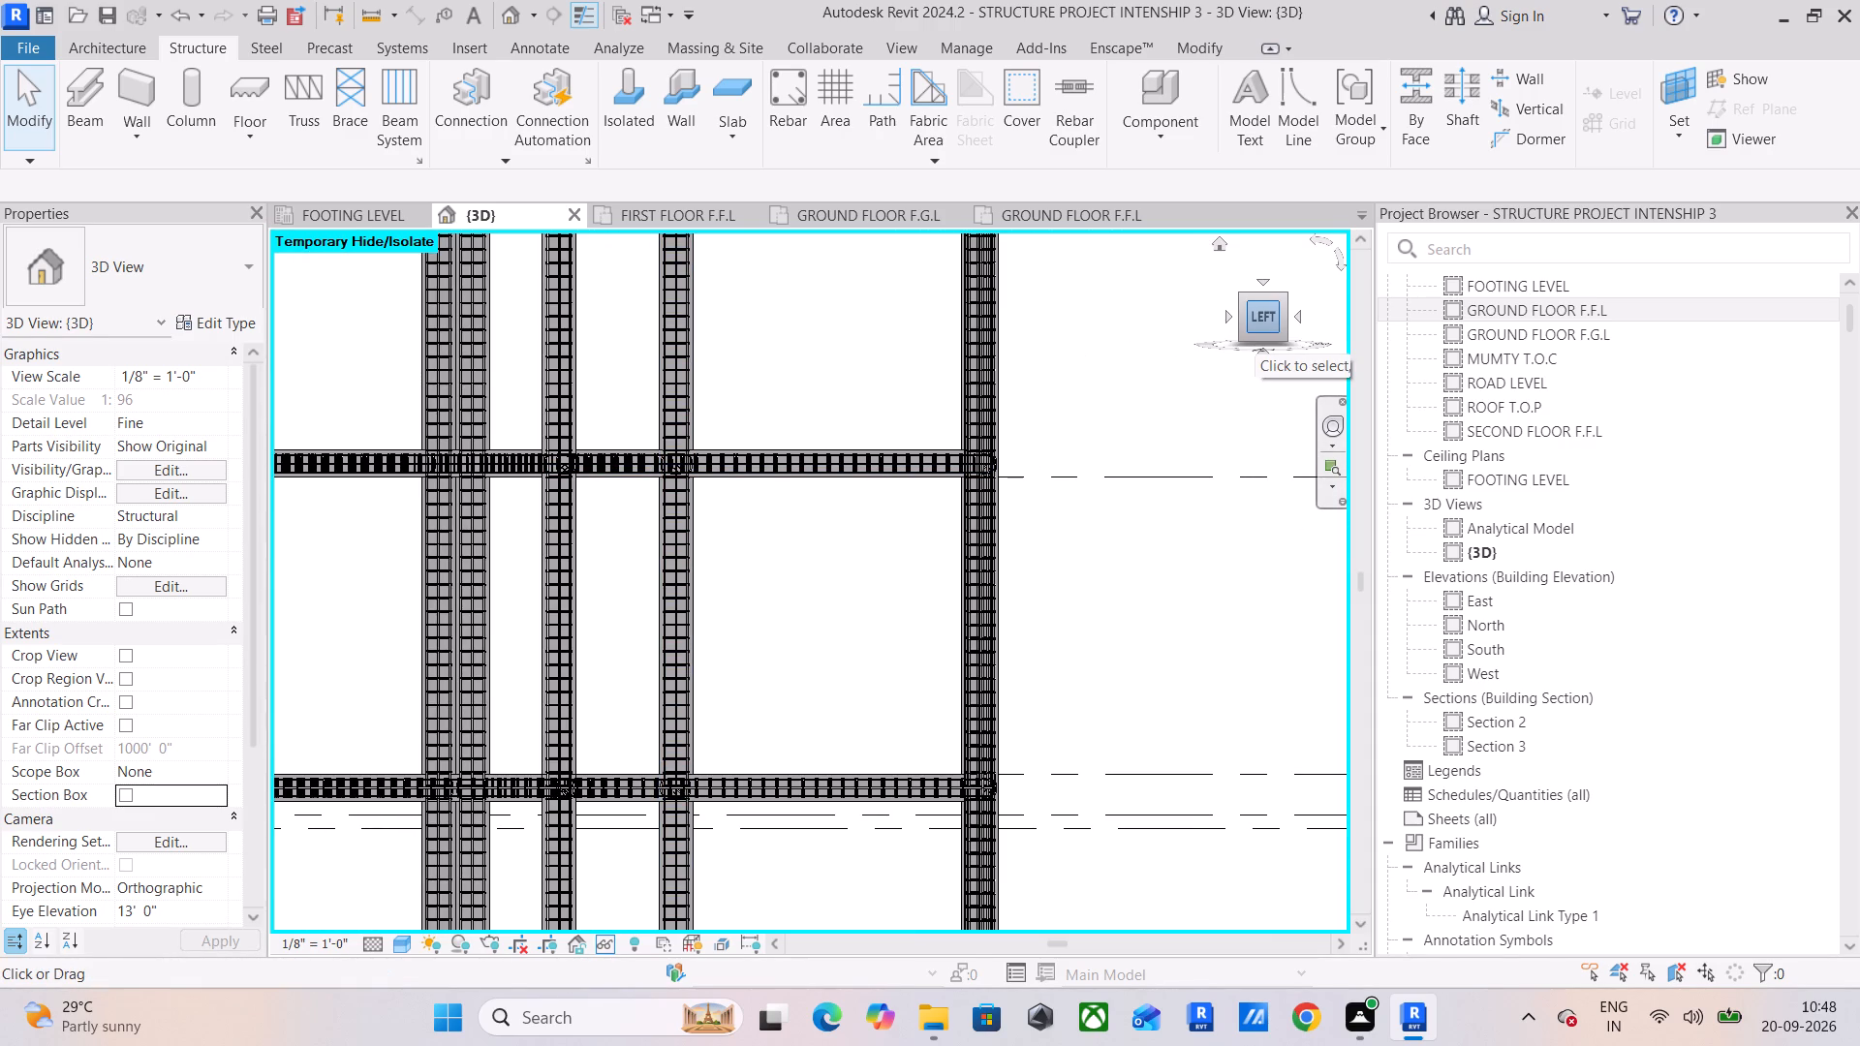
drag(1257, 321, 1258, 331)
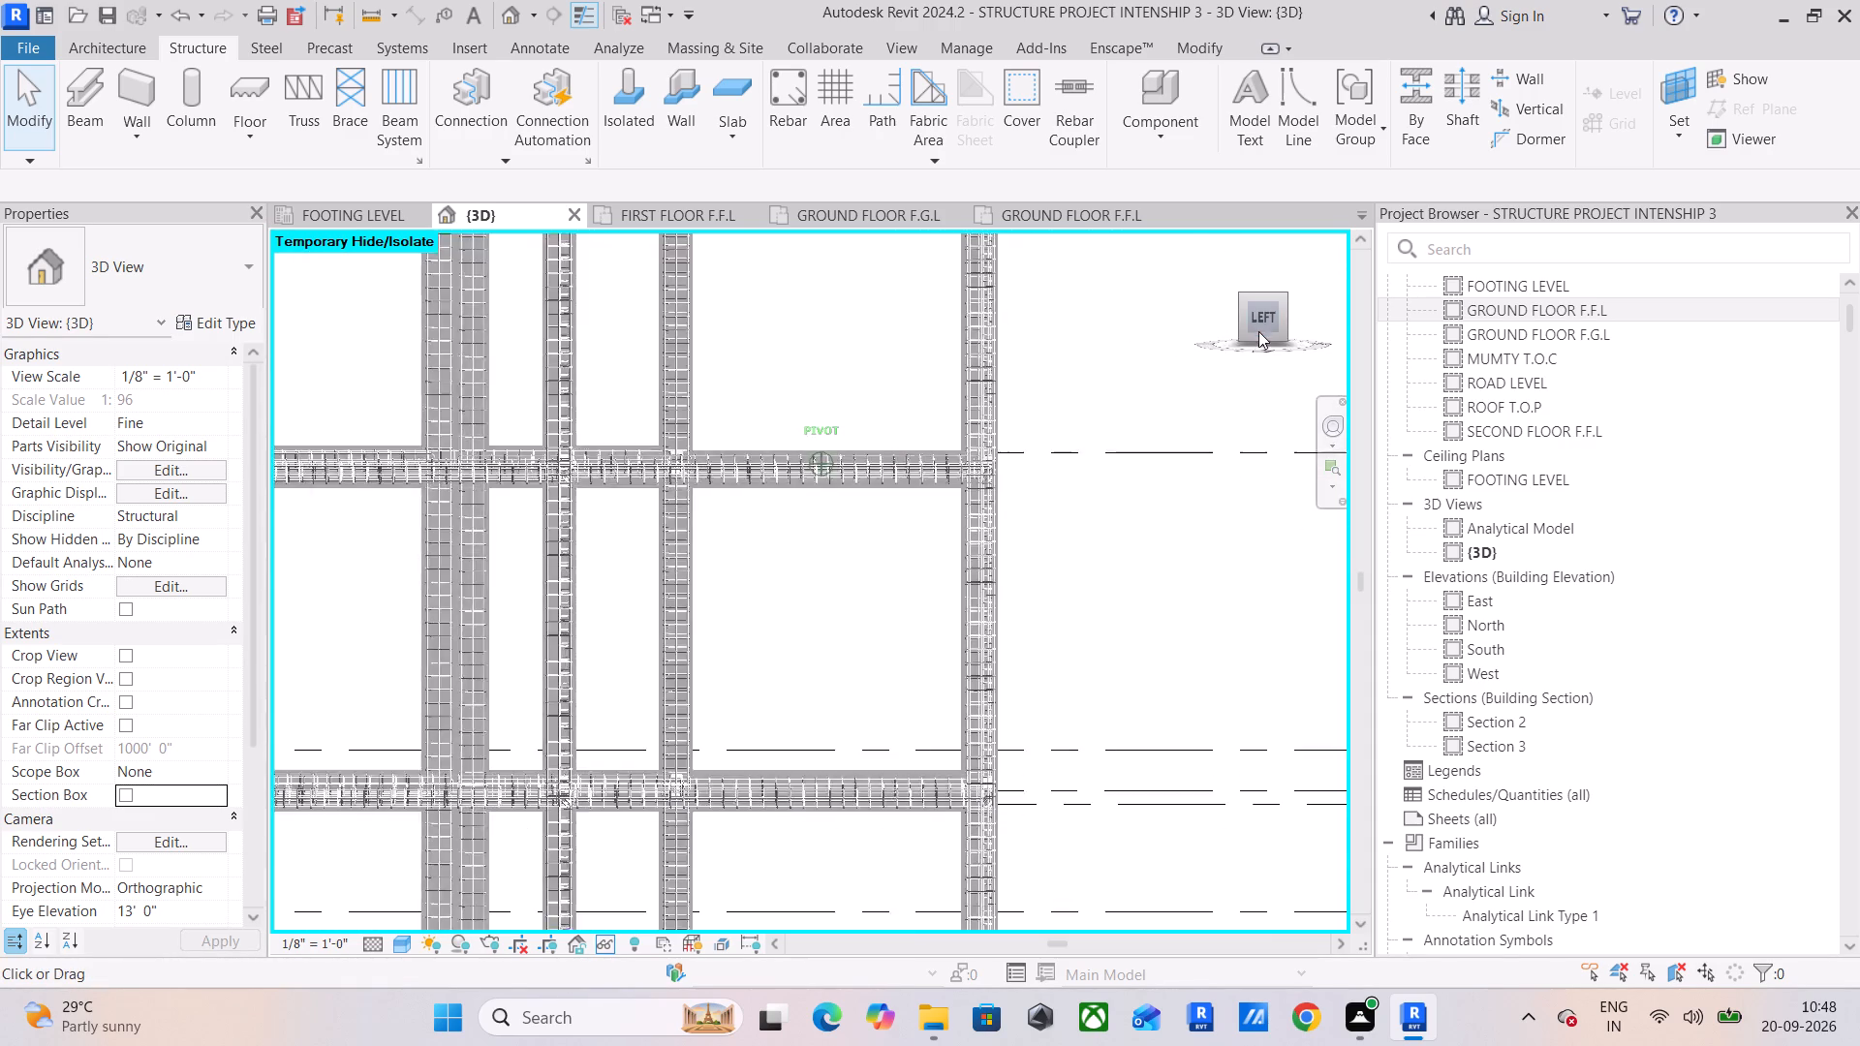
drag(1258, 331, 1259, 344)
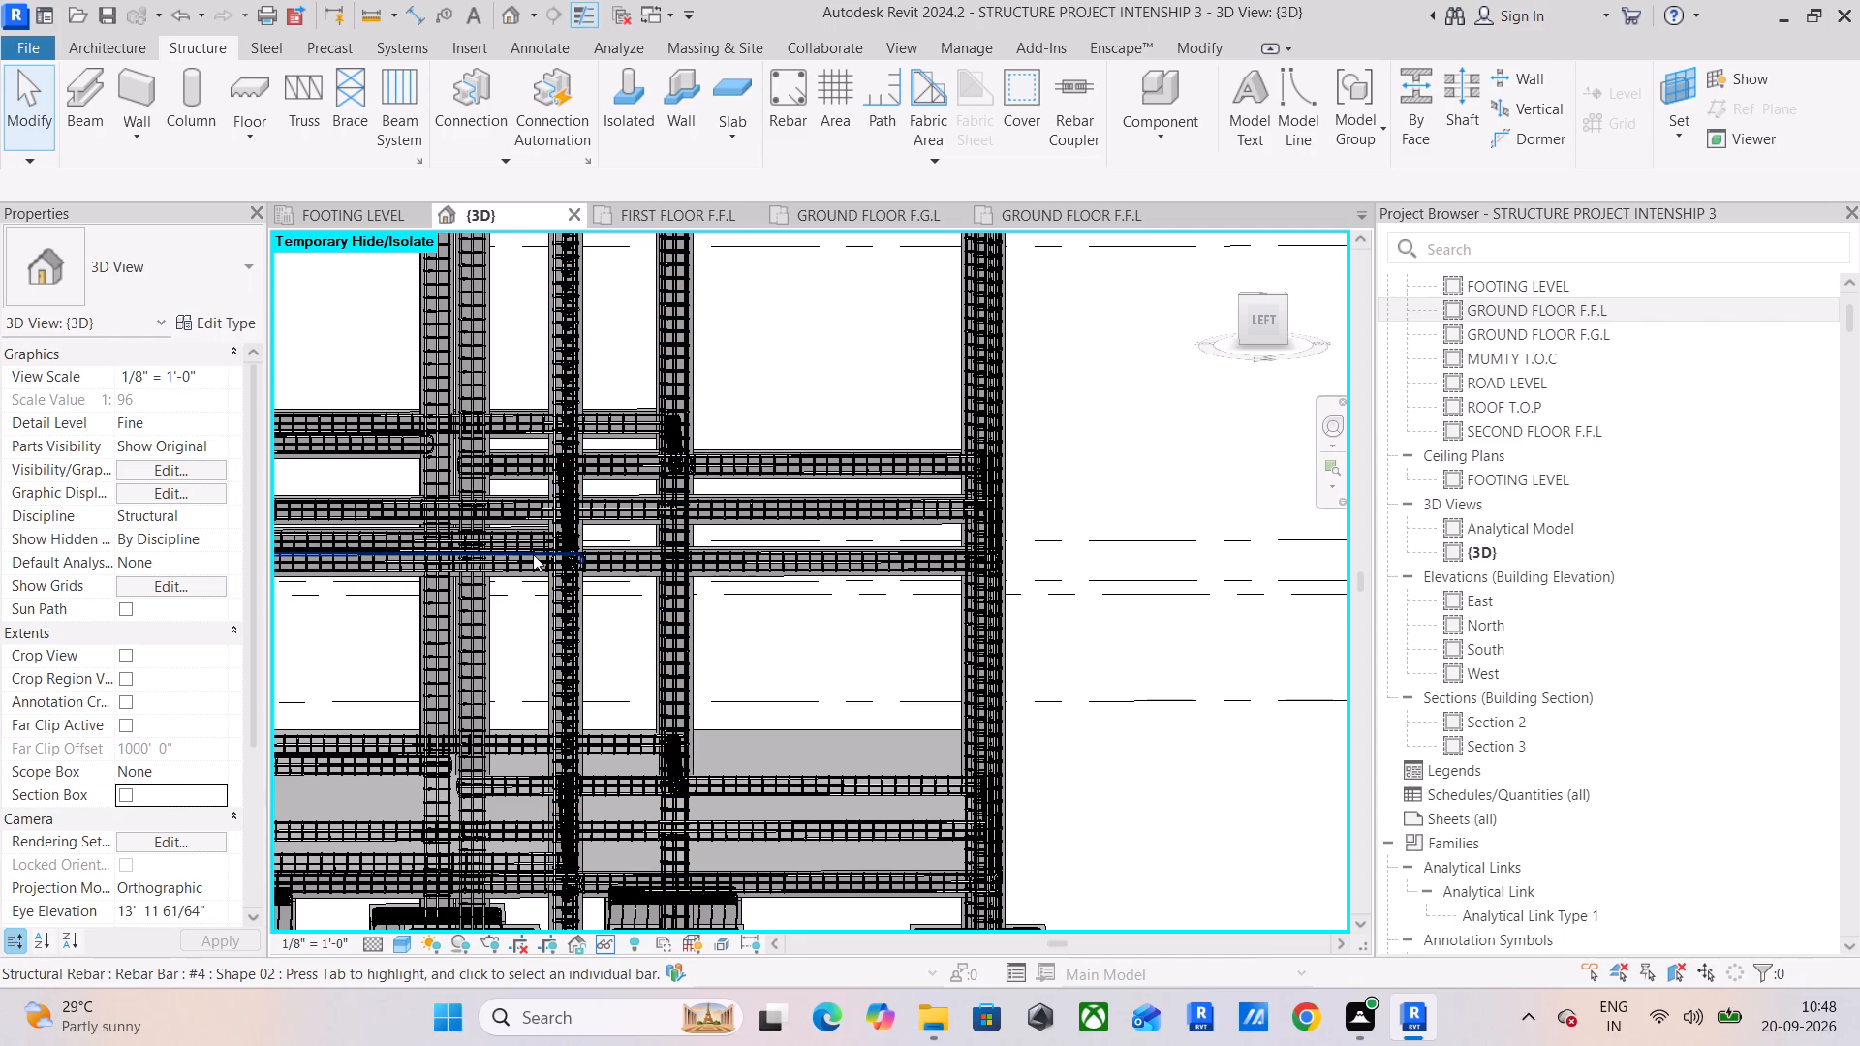
scroll(491, 545, up, 2)
scroll(815, 415, up, 4)
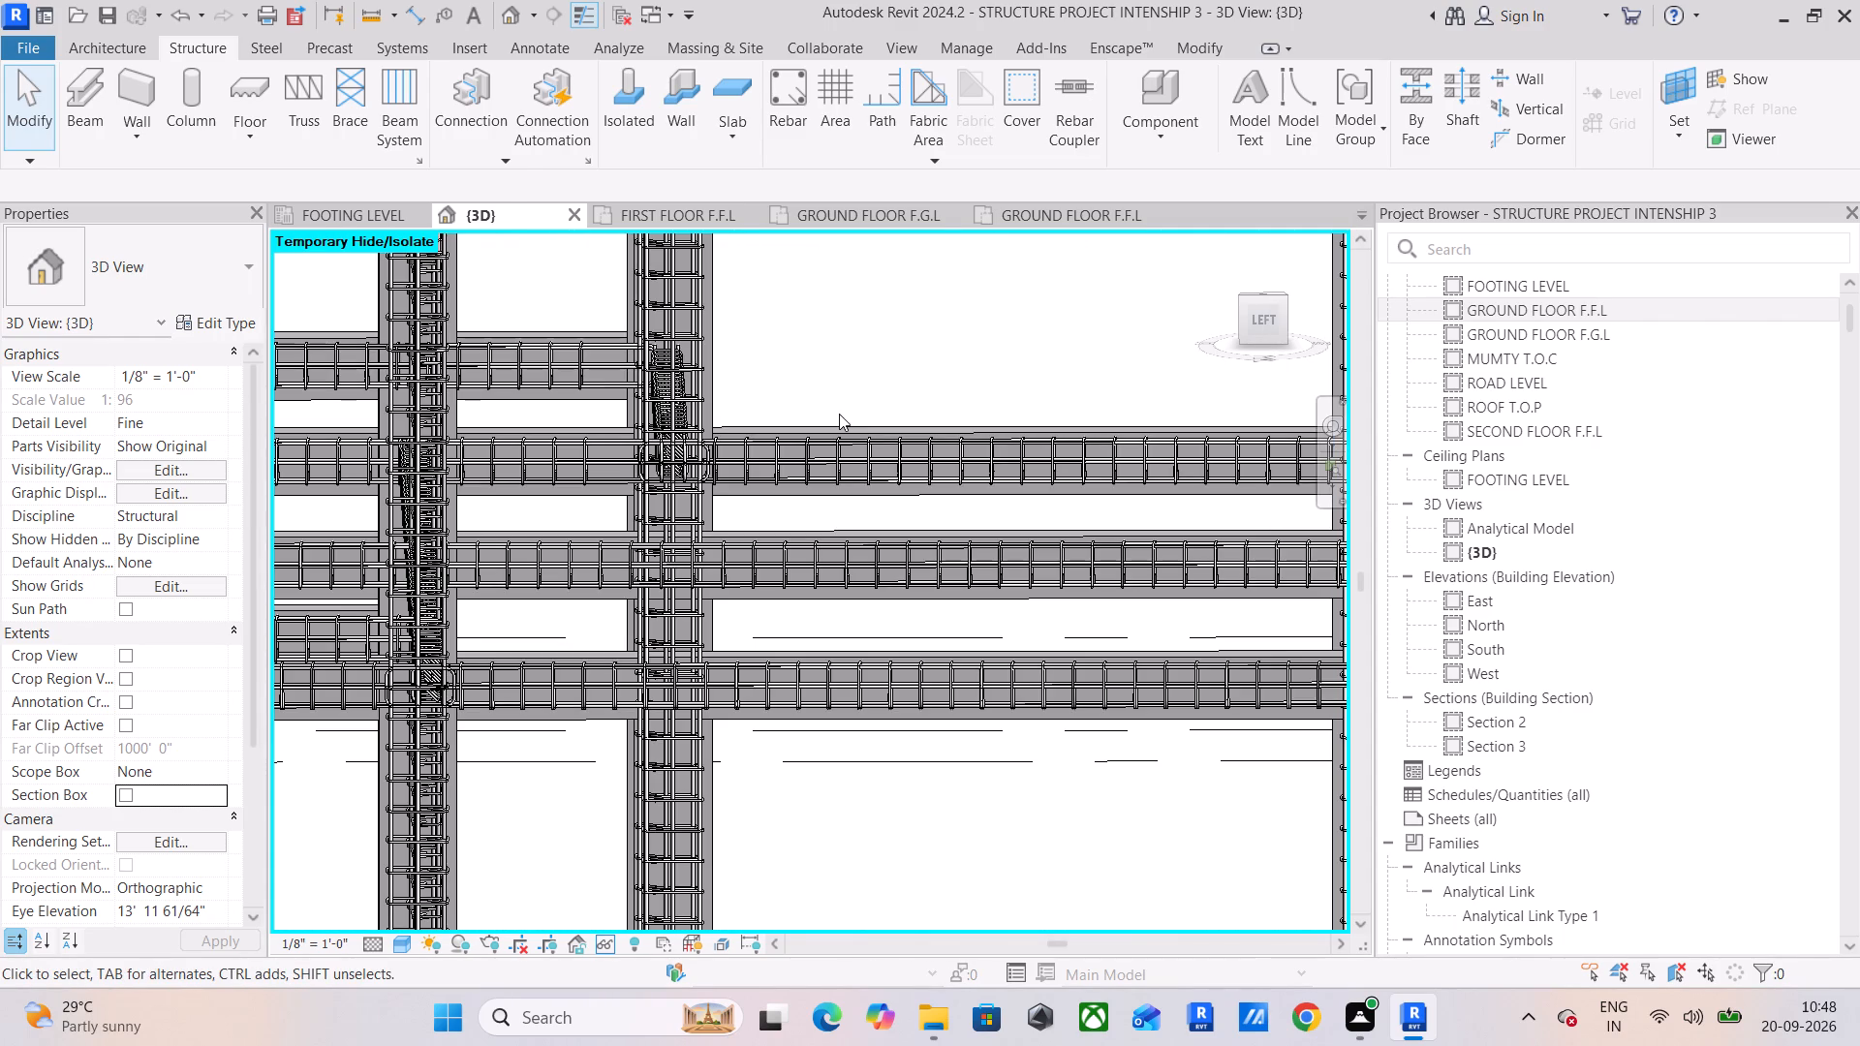
click(842, 426)
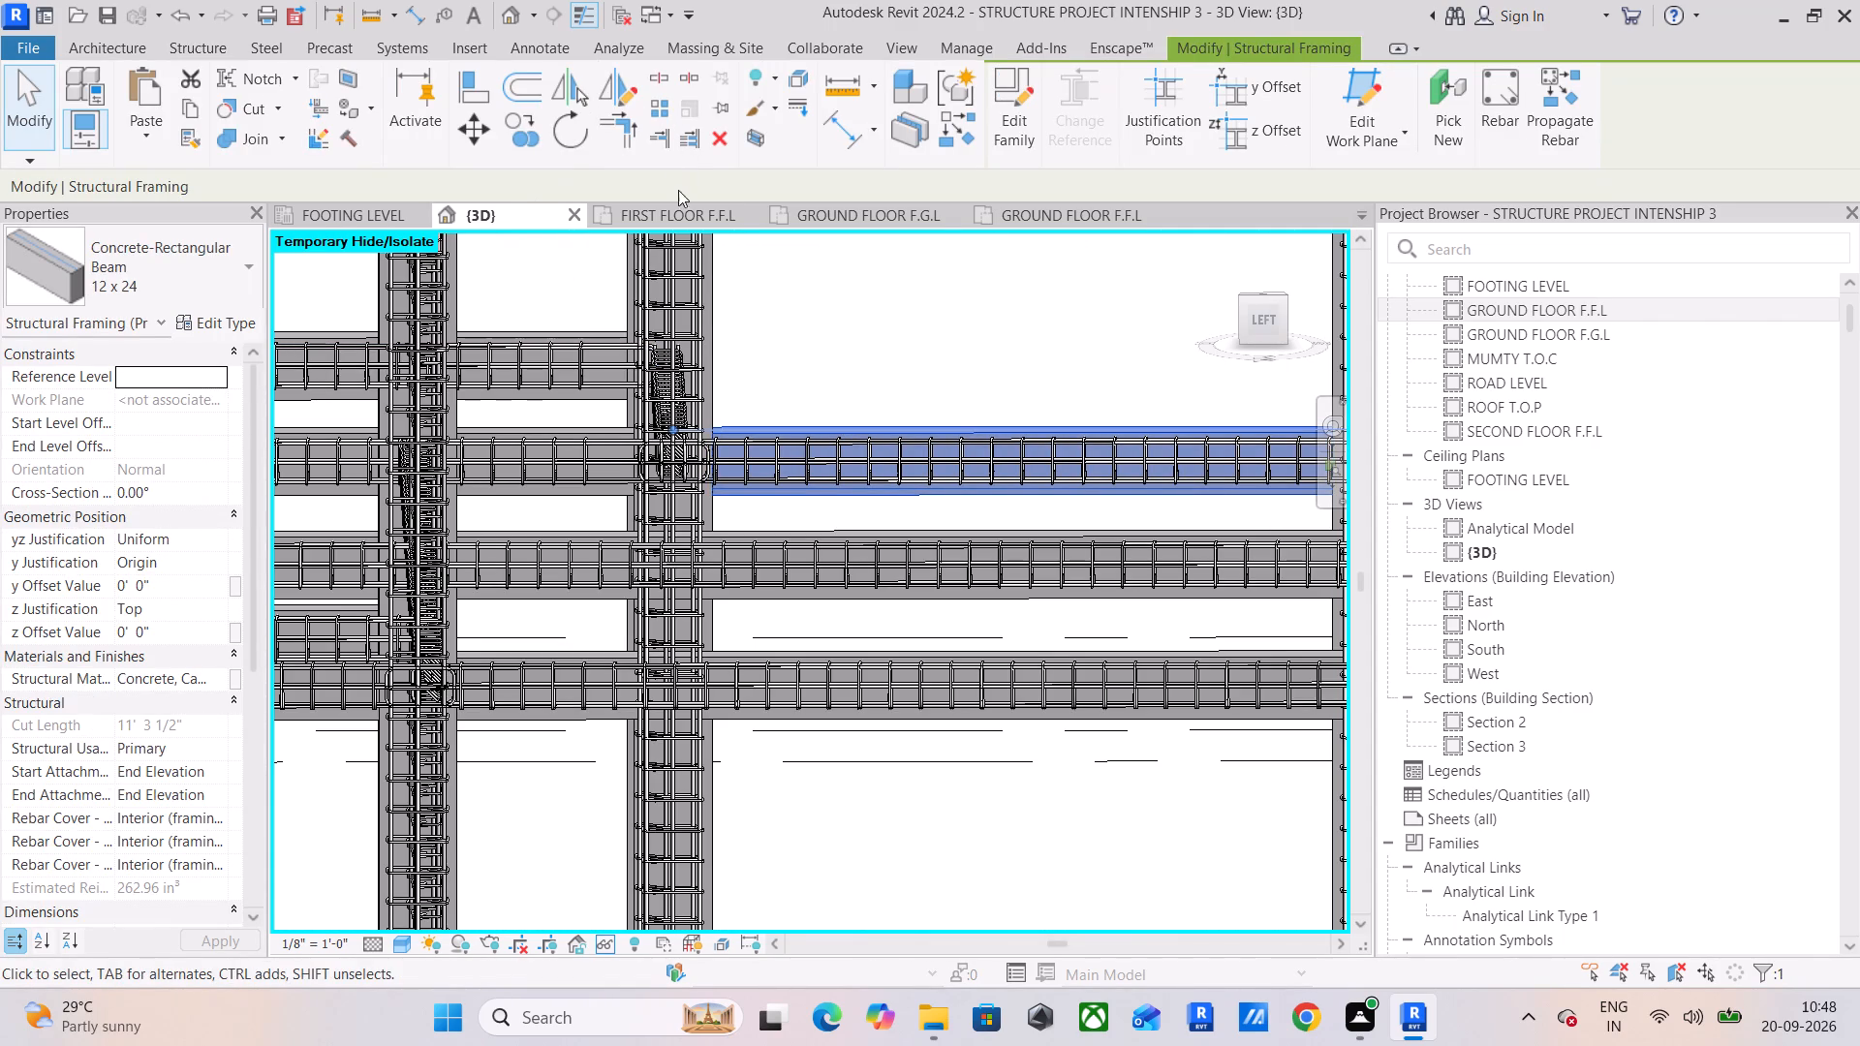
middle_drag(649, 326, 874, 283)
scroll(829, 325, down, 2)
middle_drag(829, 328, 937, 372)
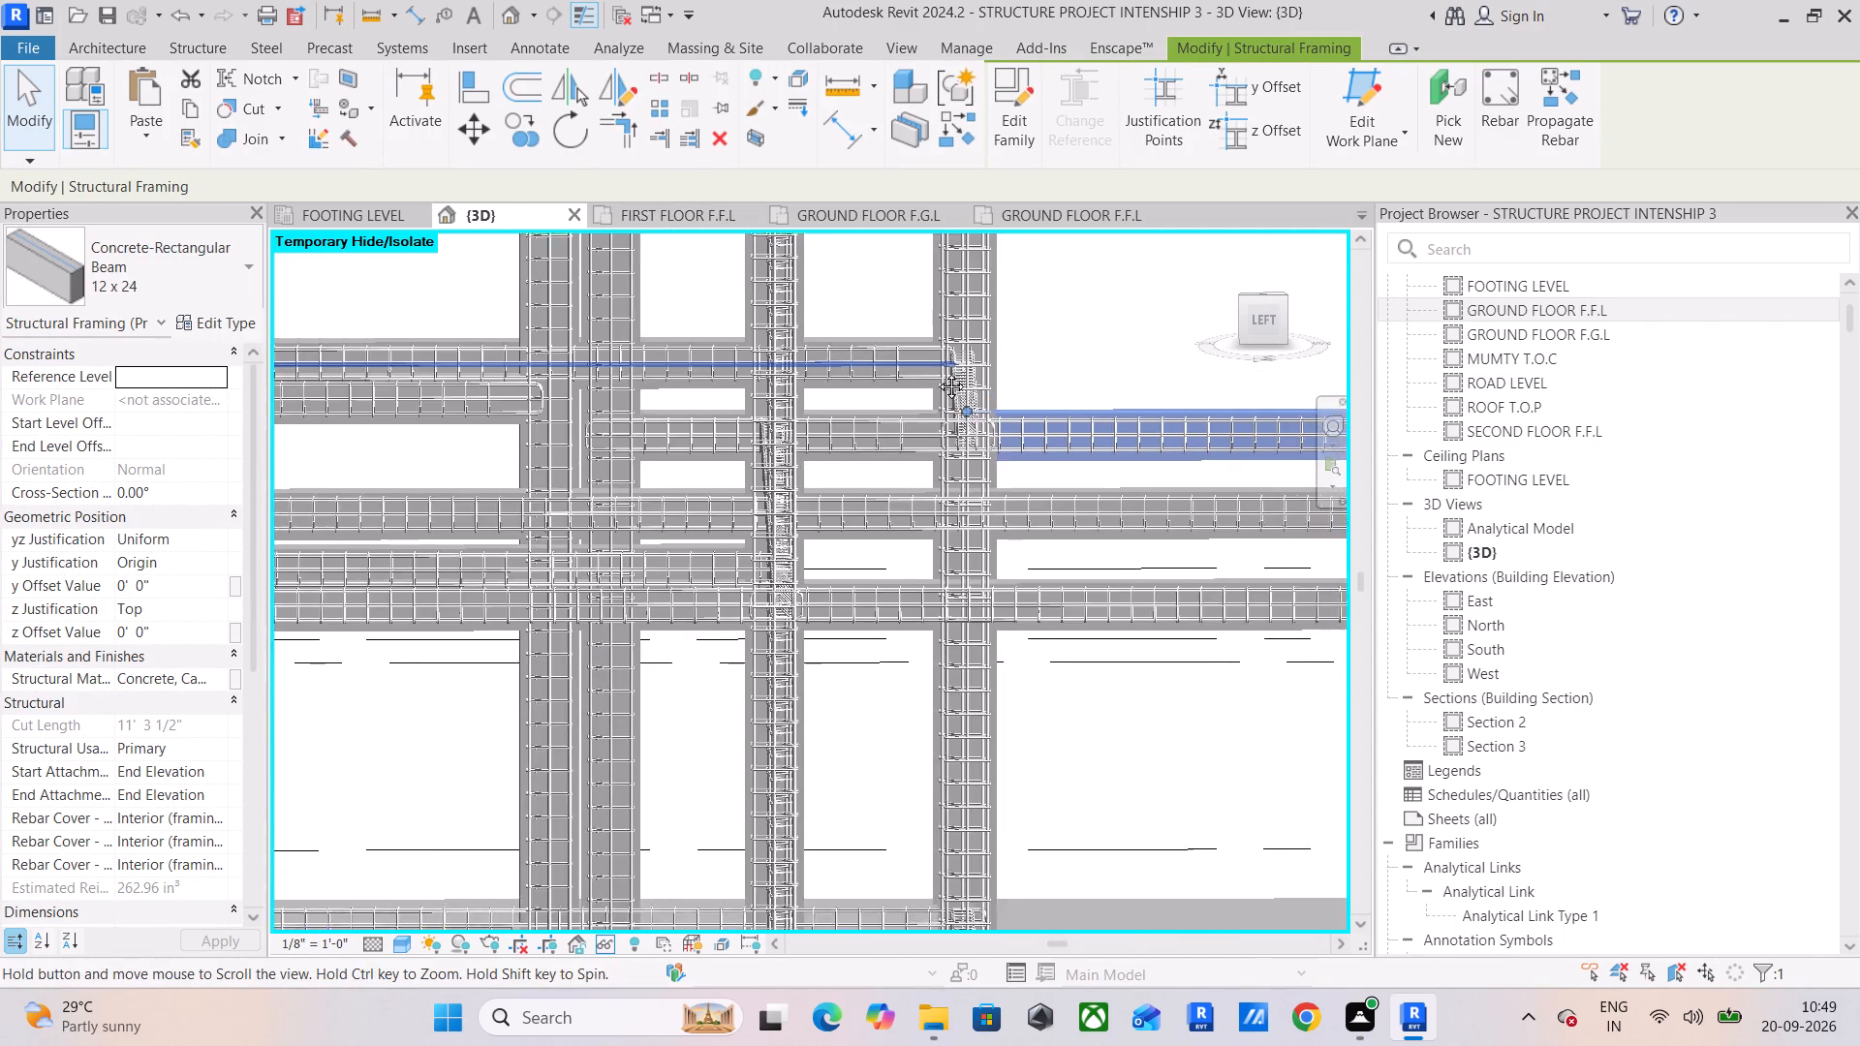
middle_drag(937, 372, 940, 373)
middle_drag(410, 406, 655, 406)
click(532, 383)
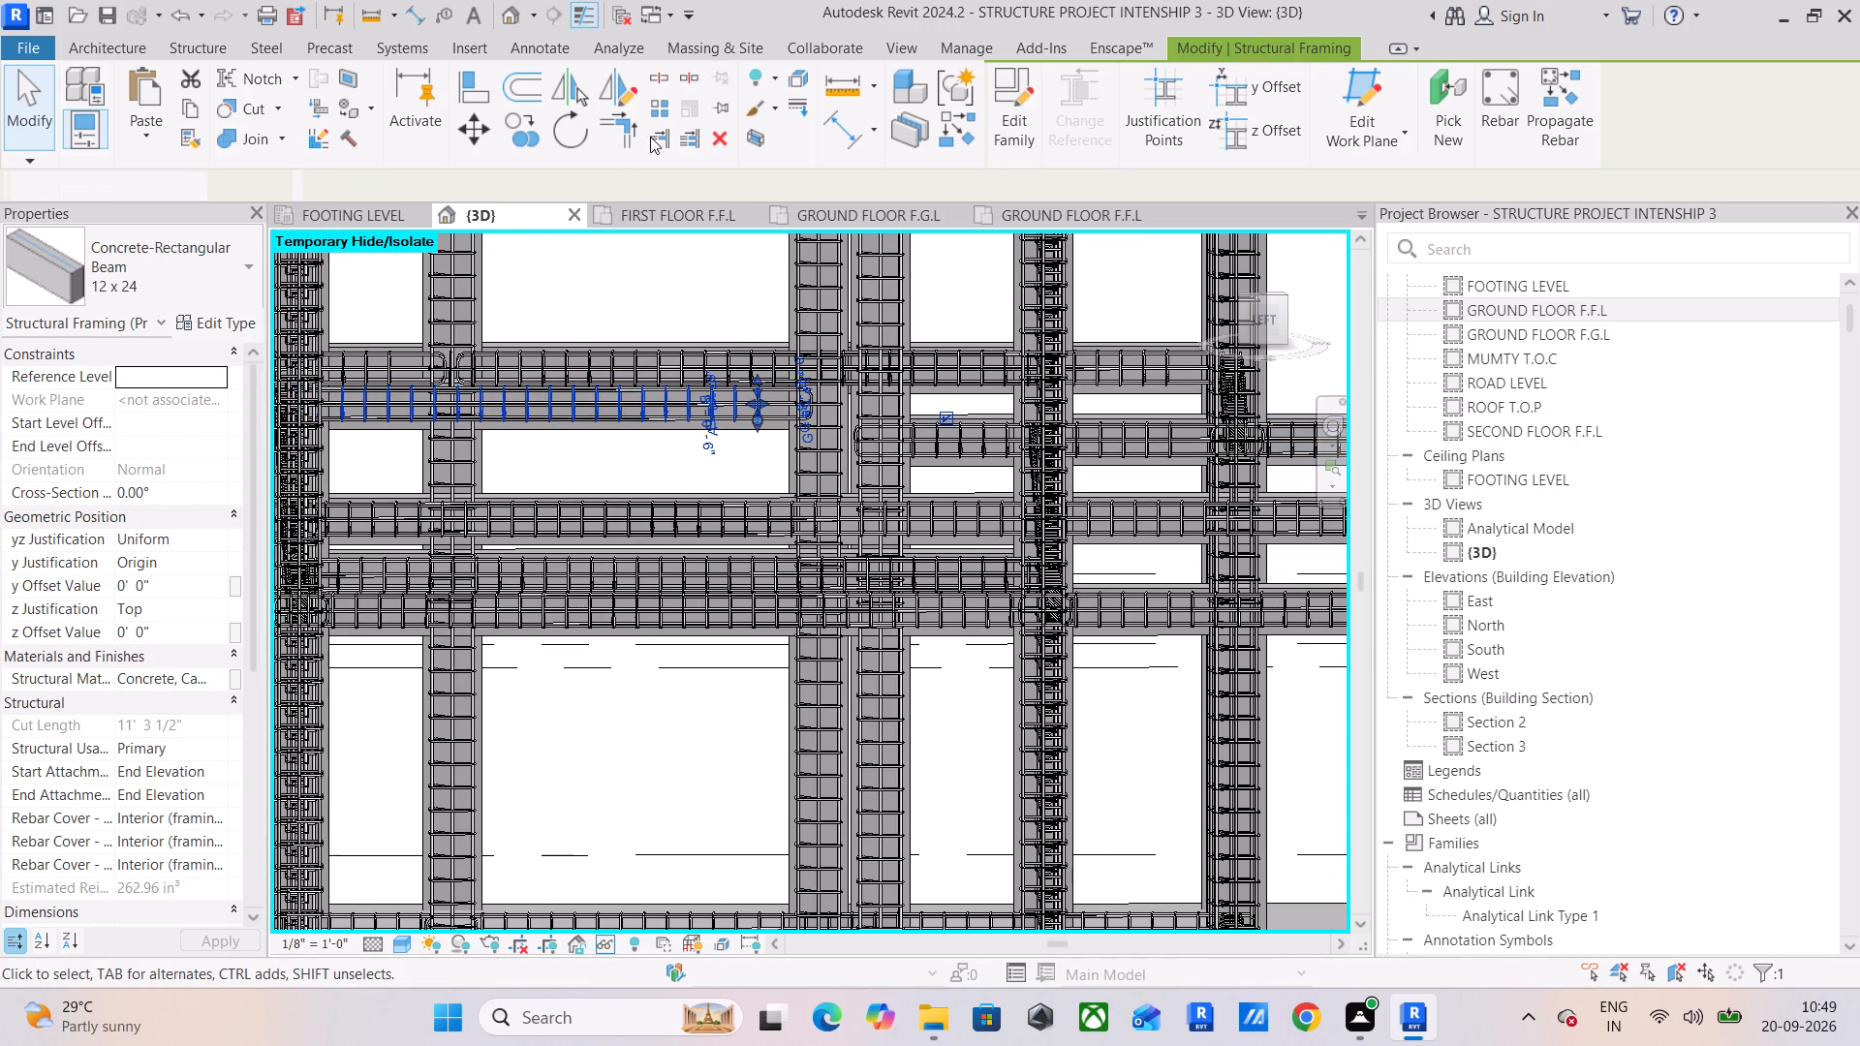
click(767, 142)
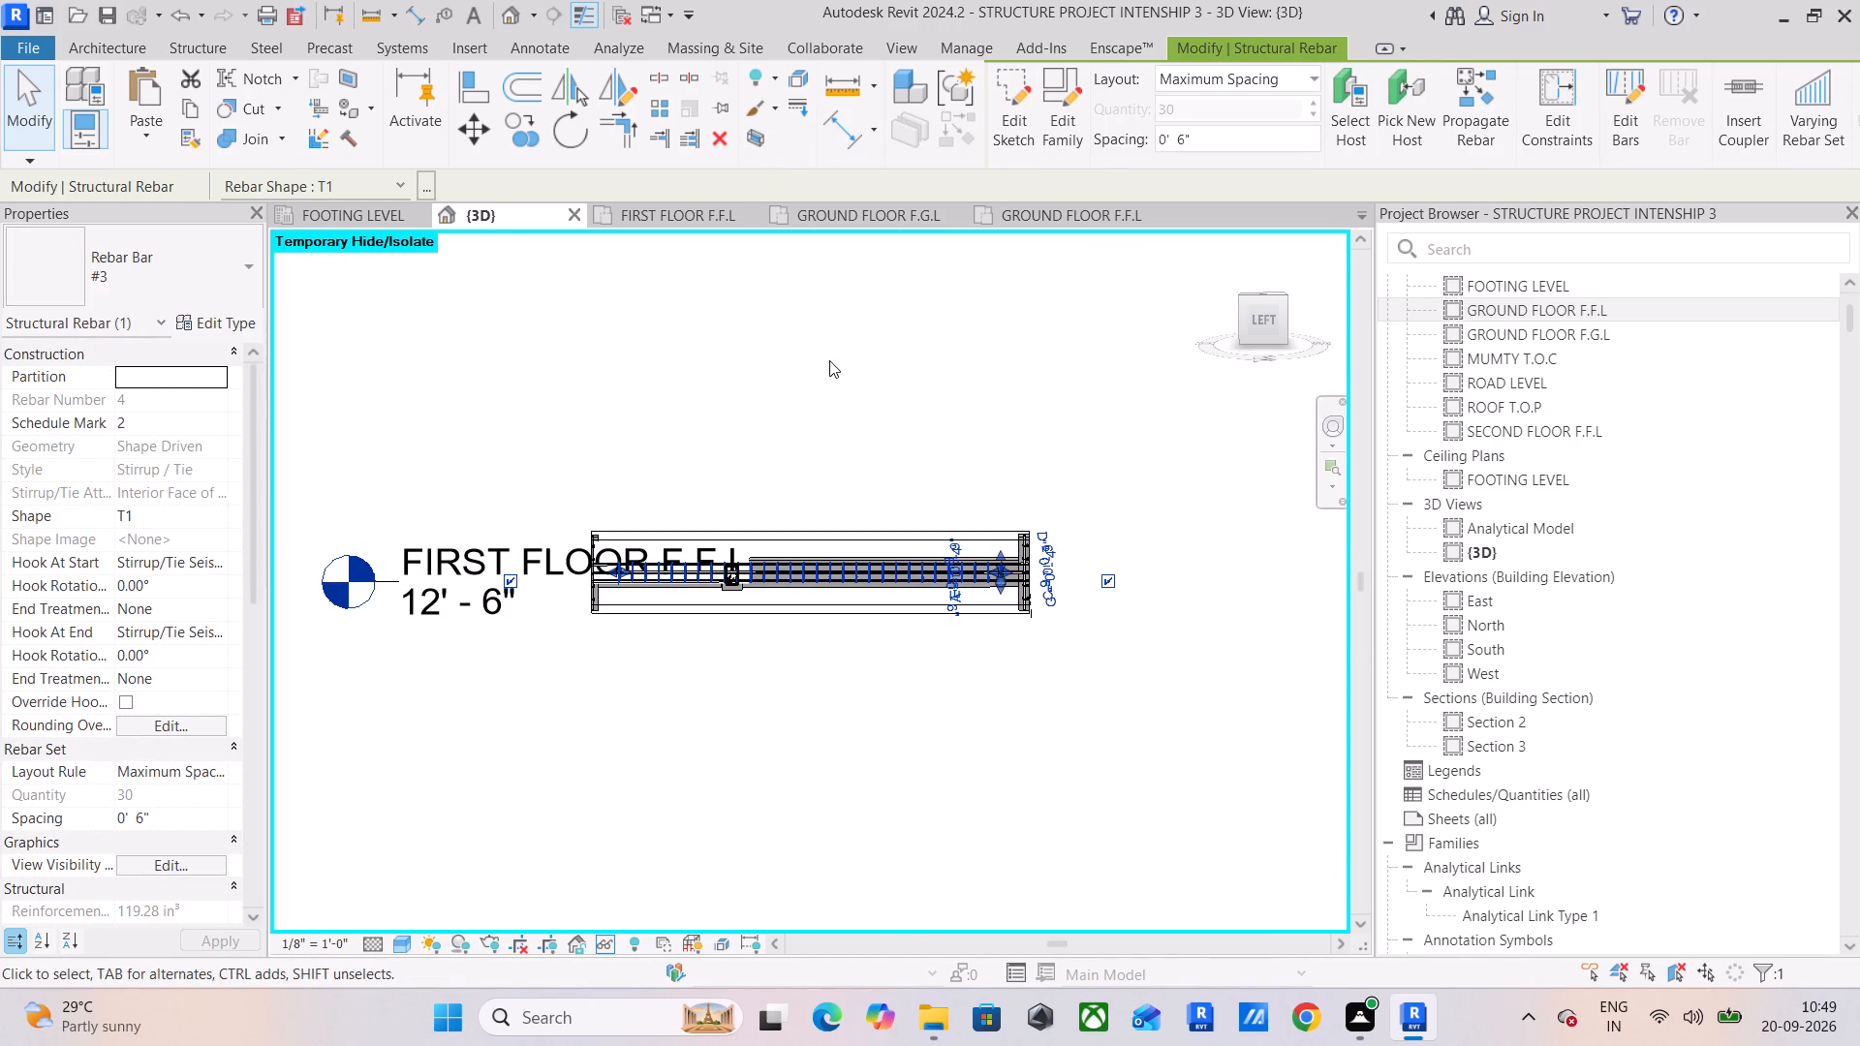
click(1275, 330)
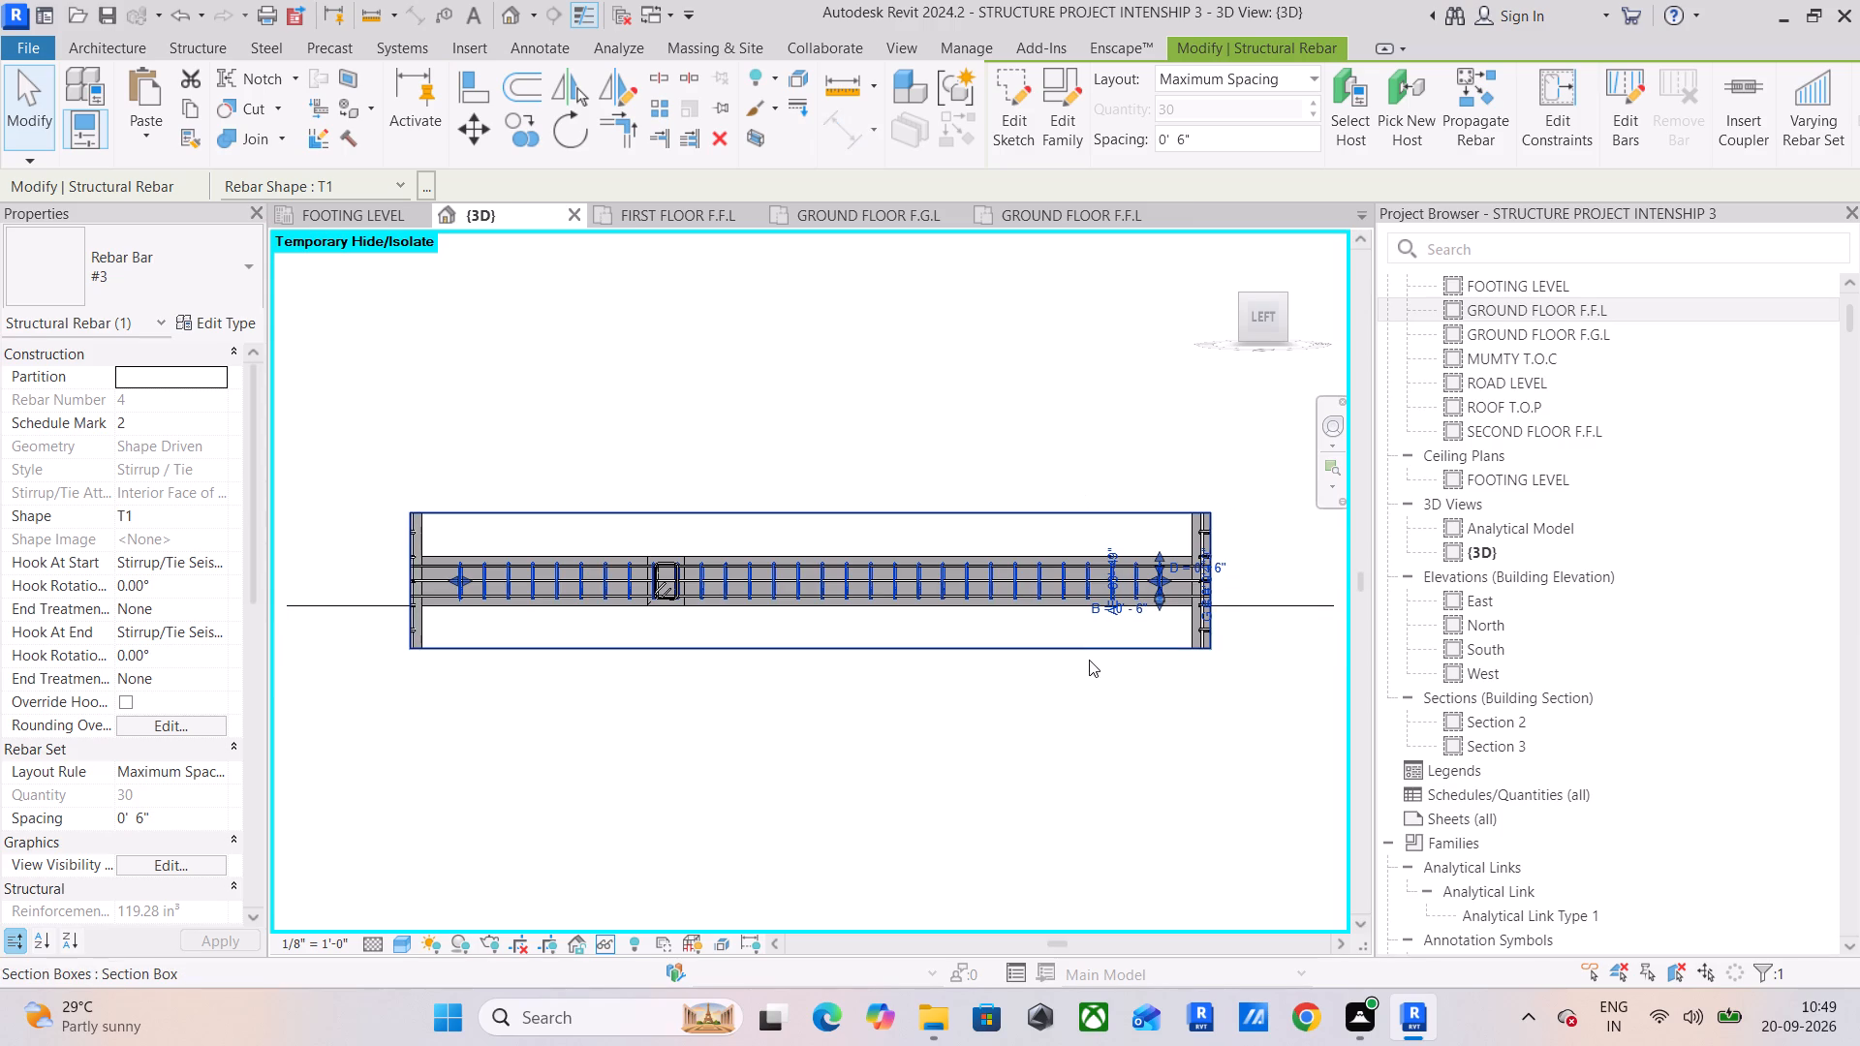
Extend the section box outward at both ends of the beam, past its two supporting columns.
middle_drag(1091, 665, 879, 653)
click(881, 640)
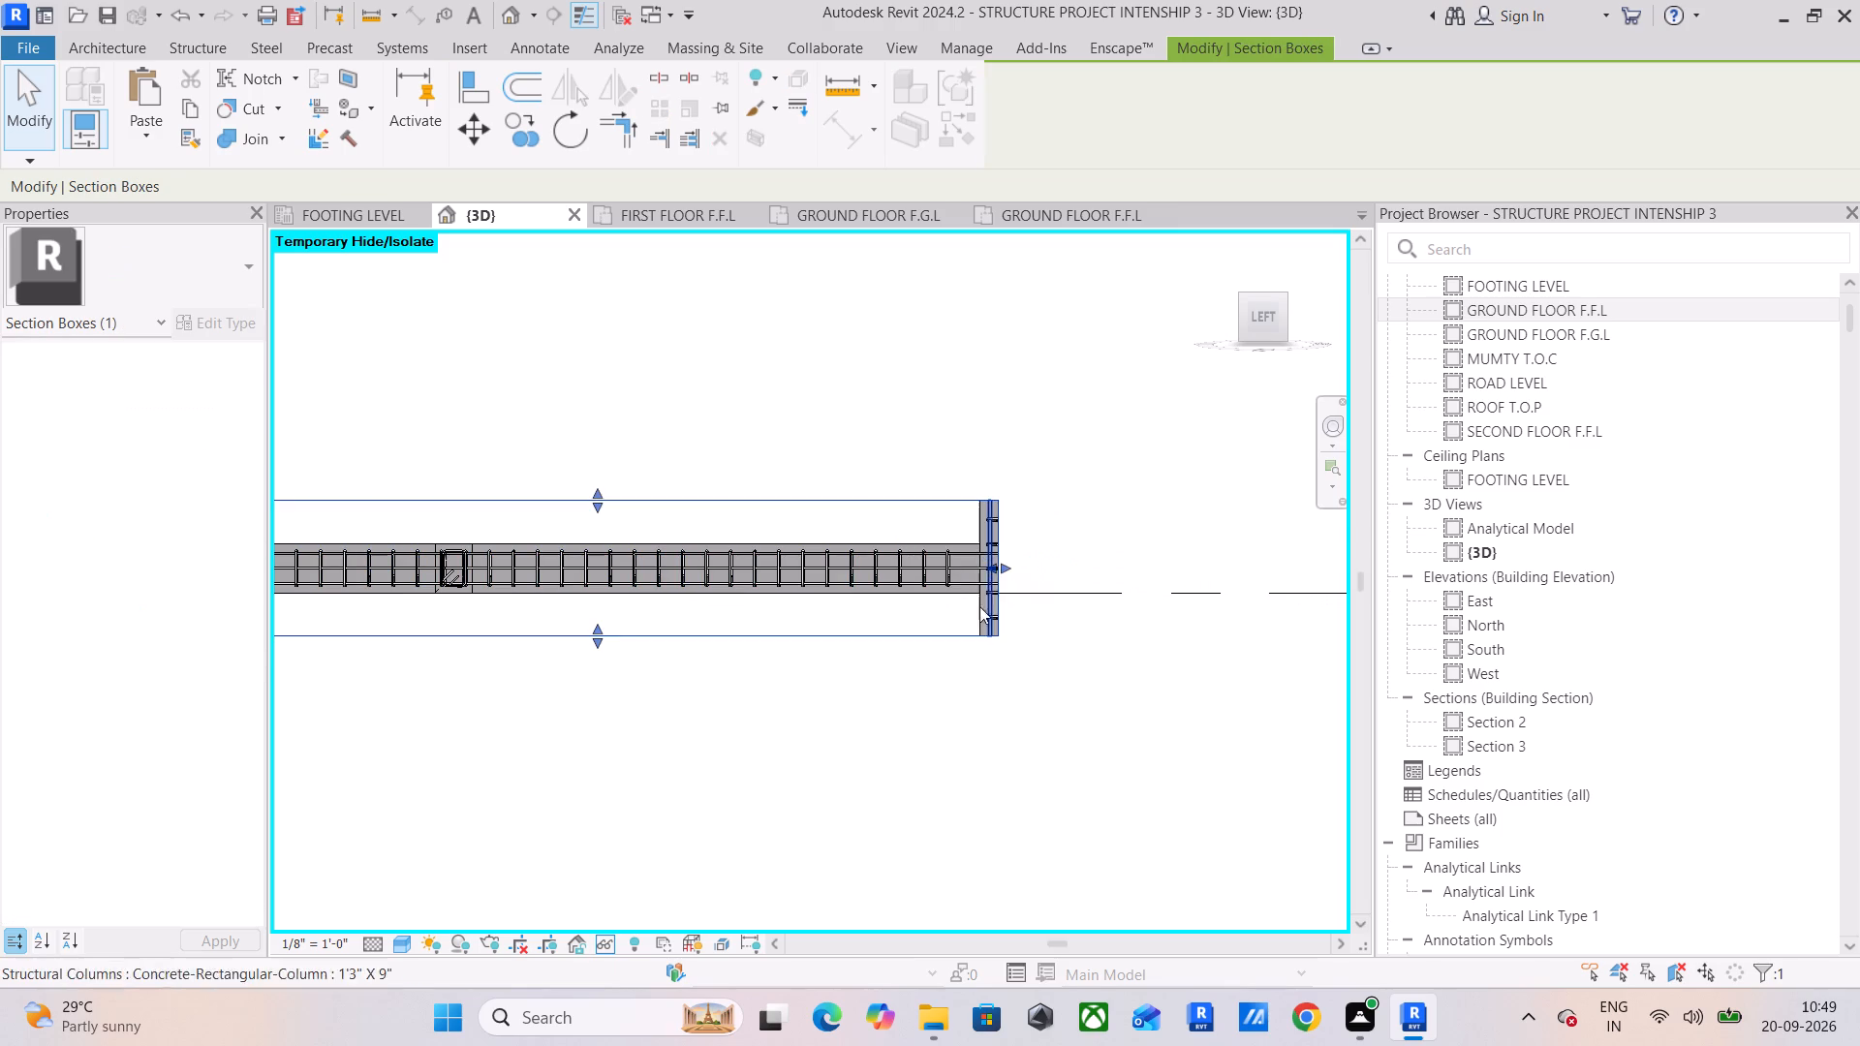
drag(1009, 565, 1218, 565)
scroll(1218, 565, down, 5)
scroll(1216, 569, up, 1)
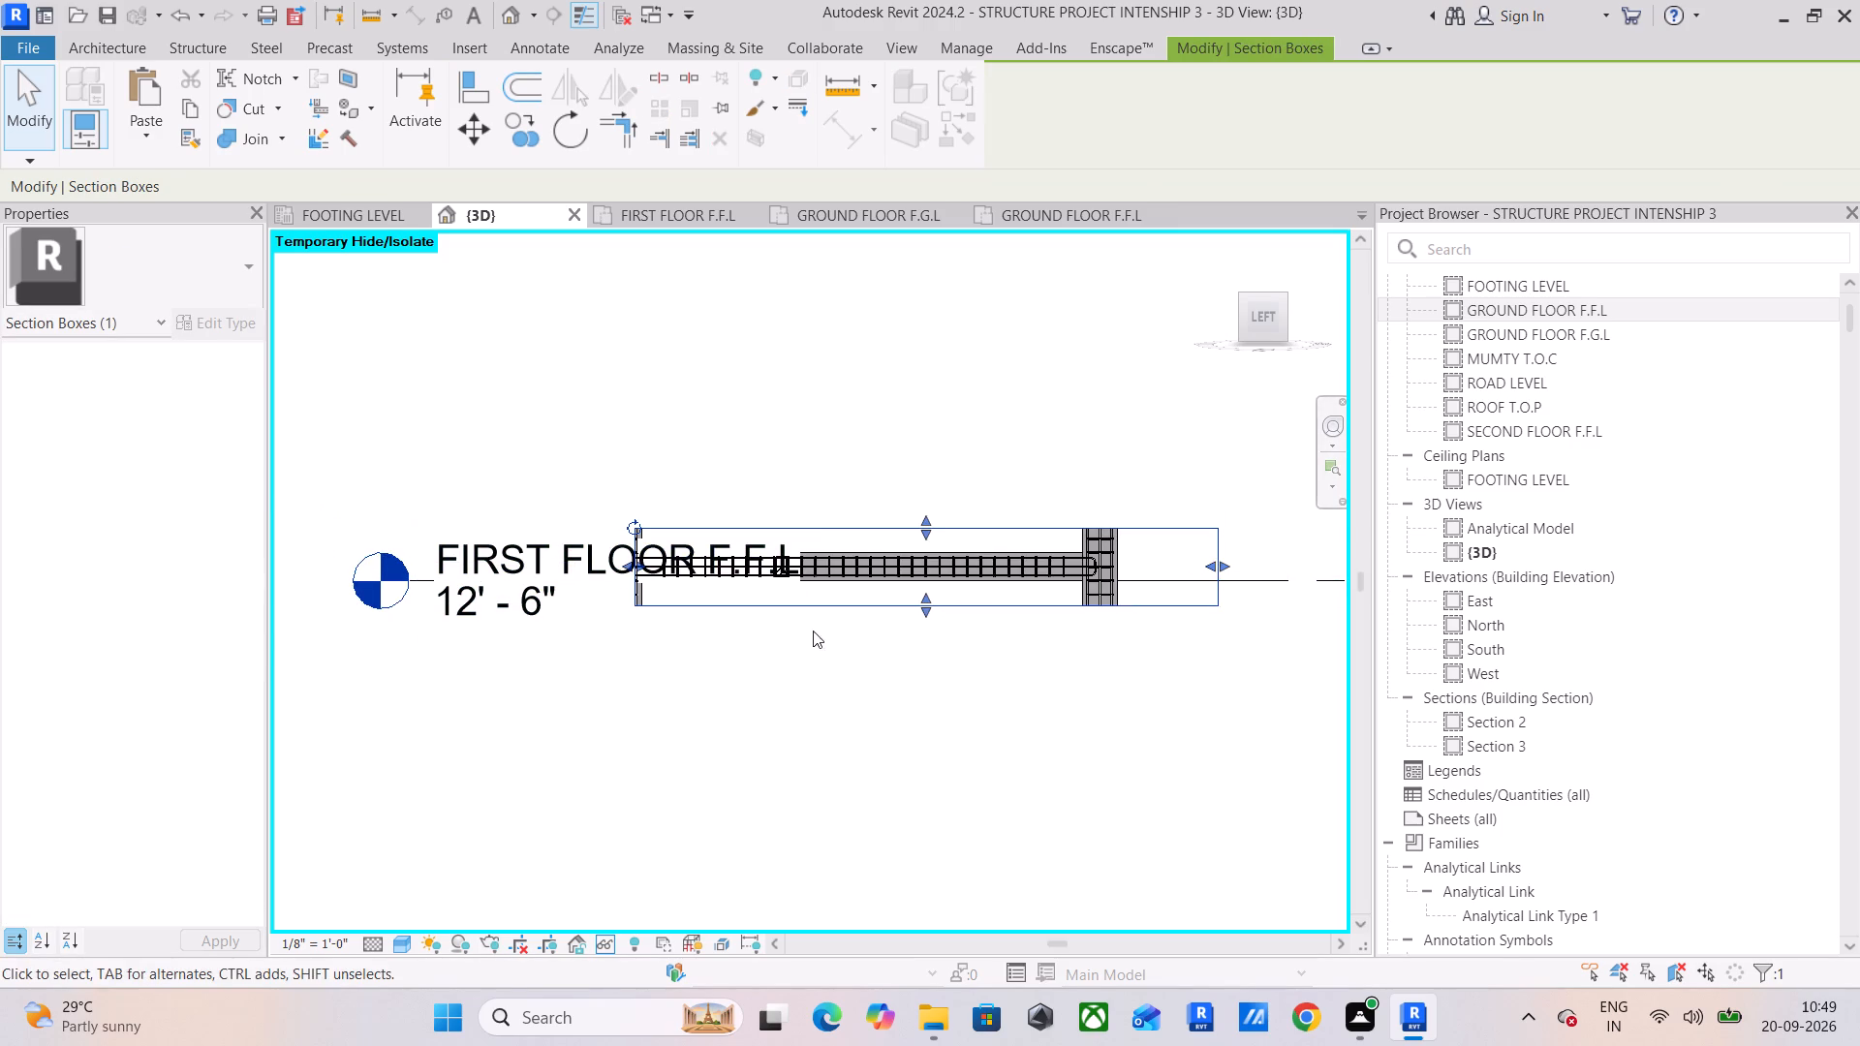
scroll(603, 569, up, 2)
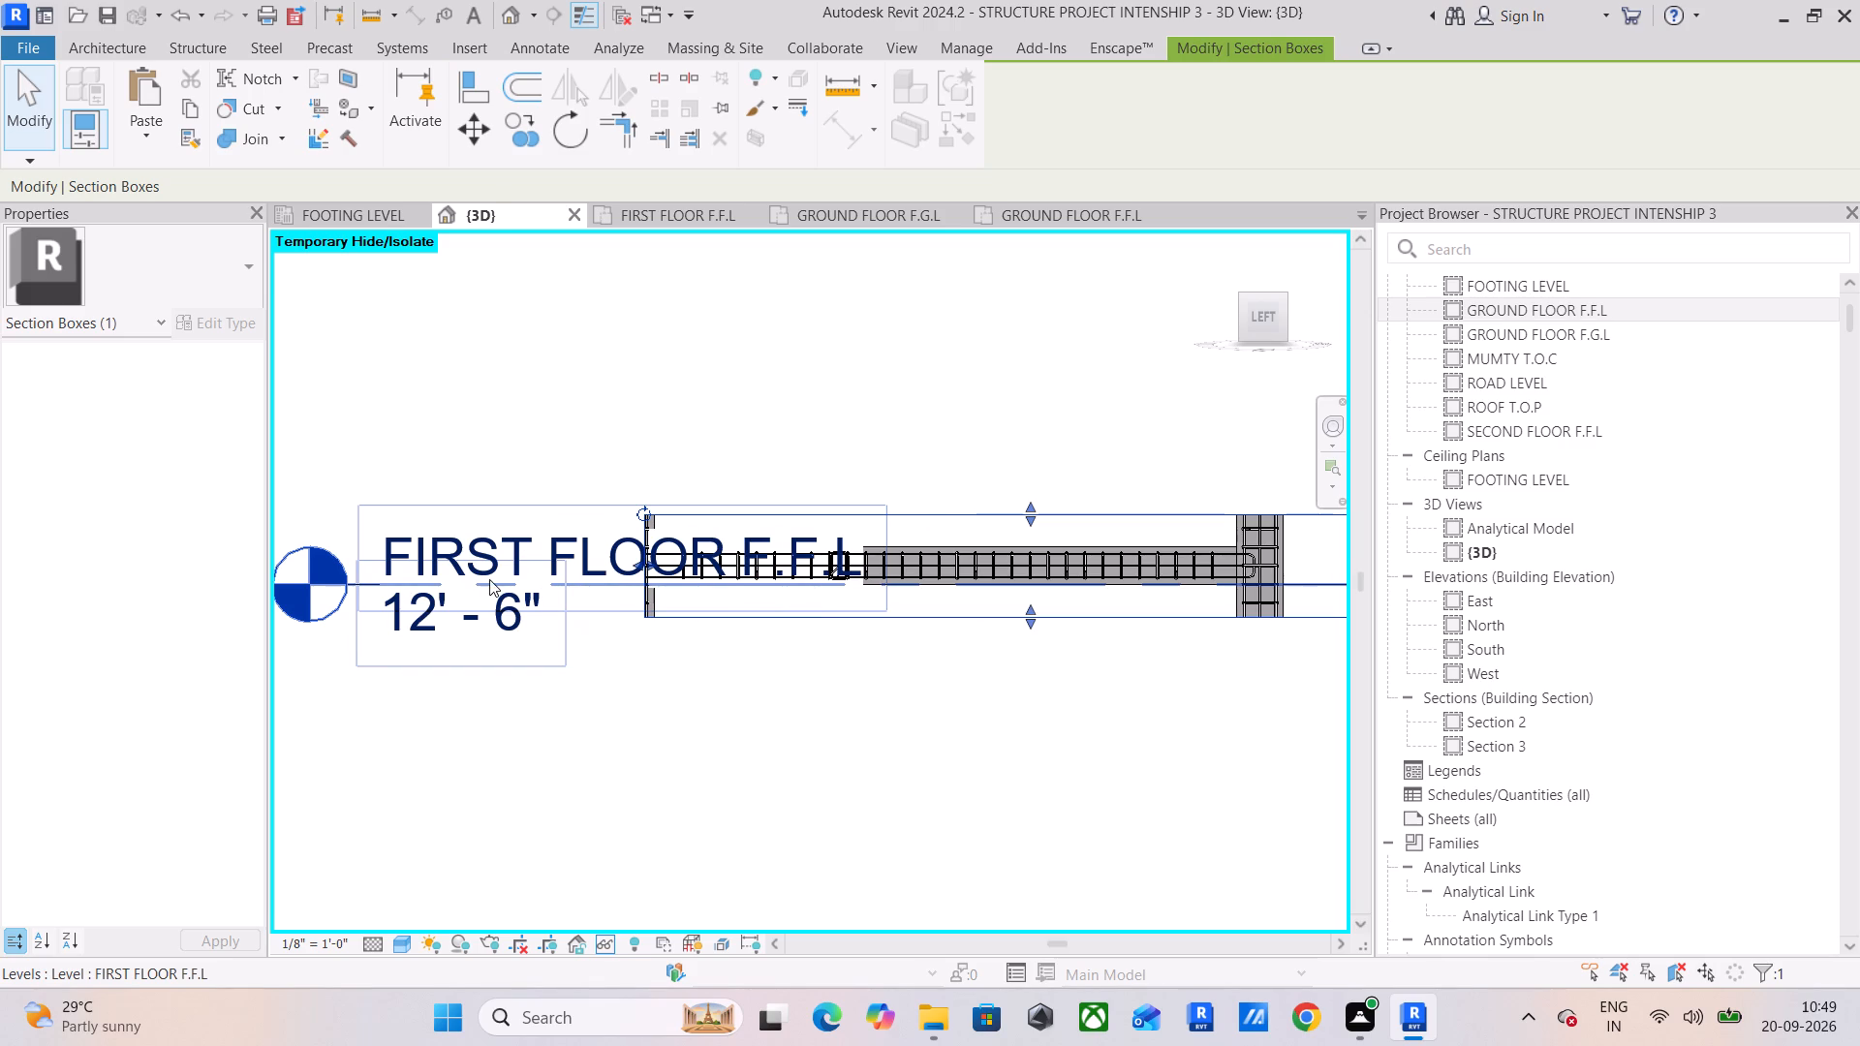
click(685, 616)
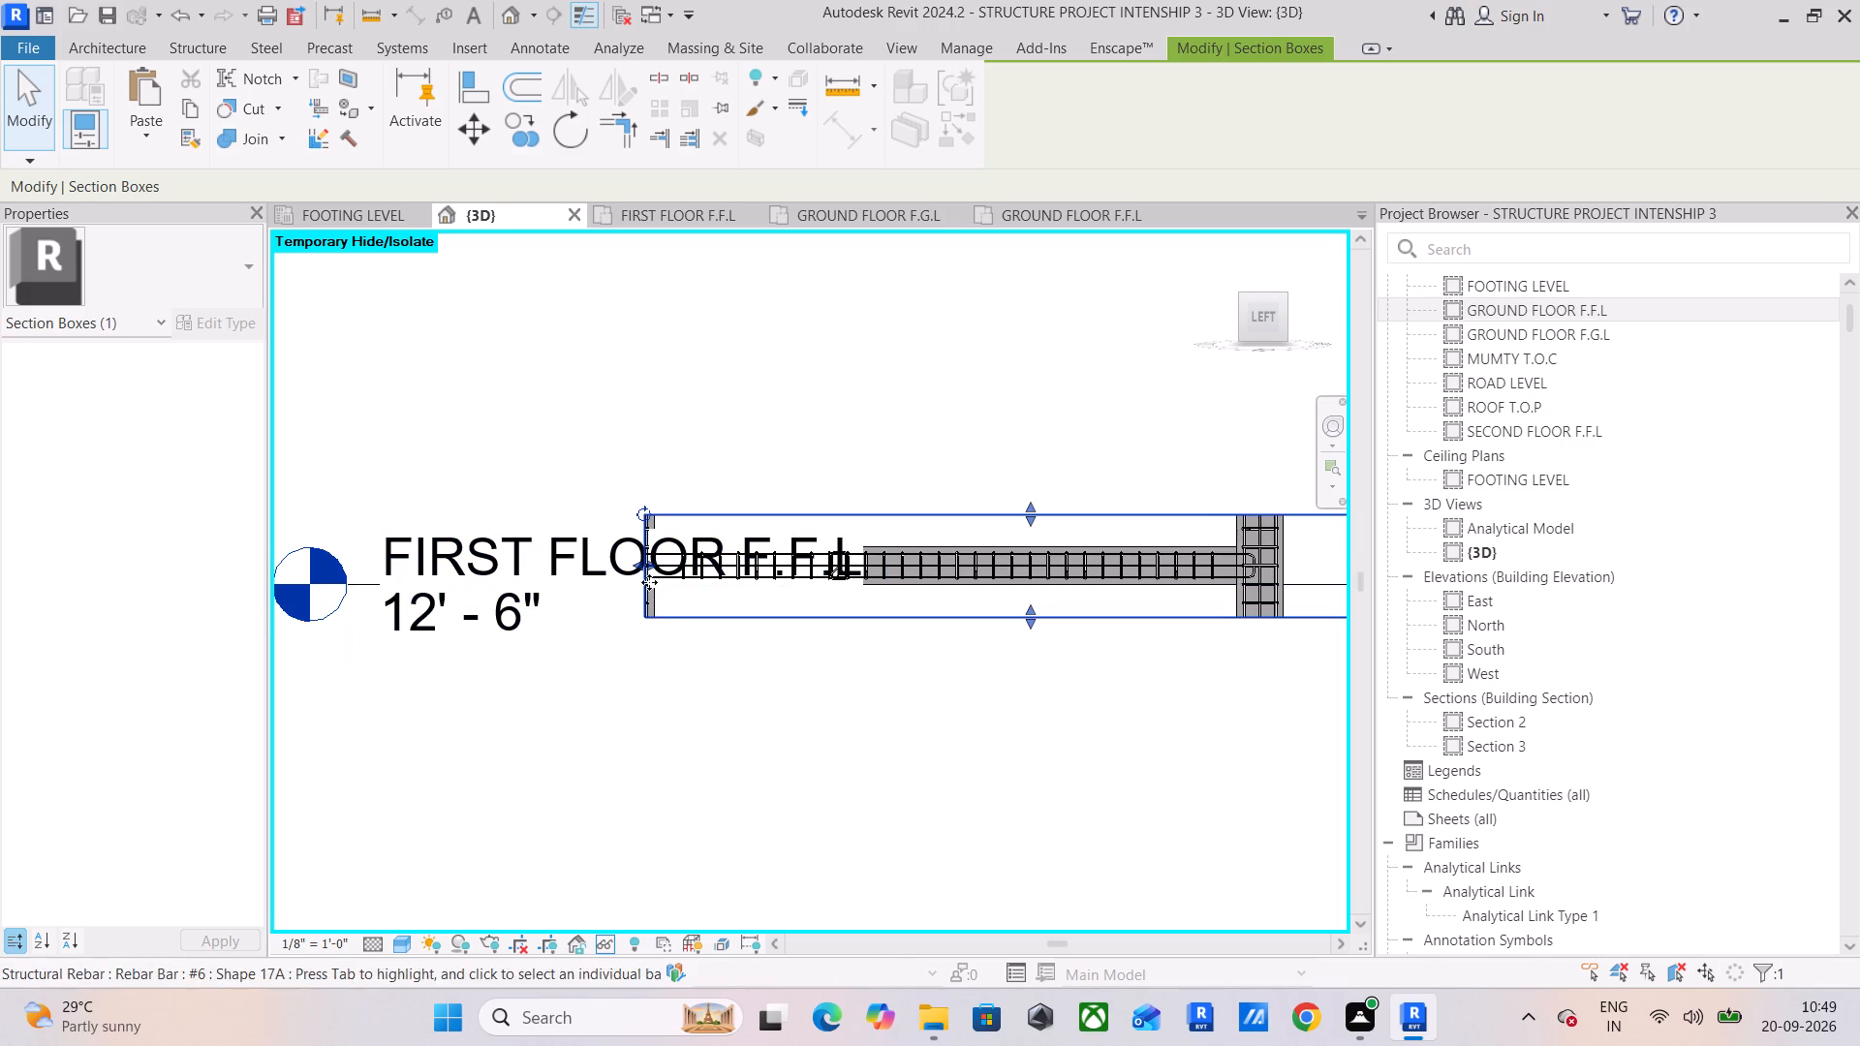
drag(638, 569, 365, 563)
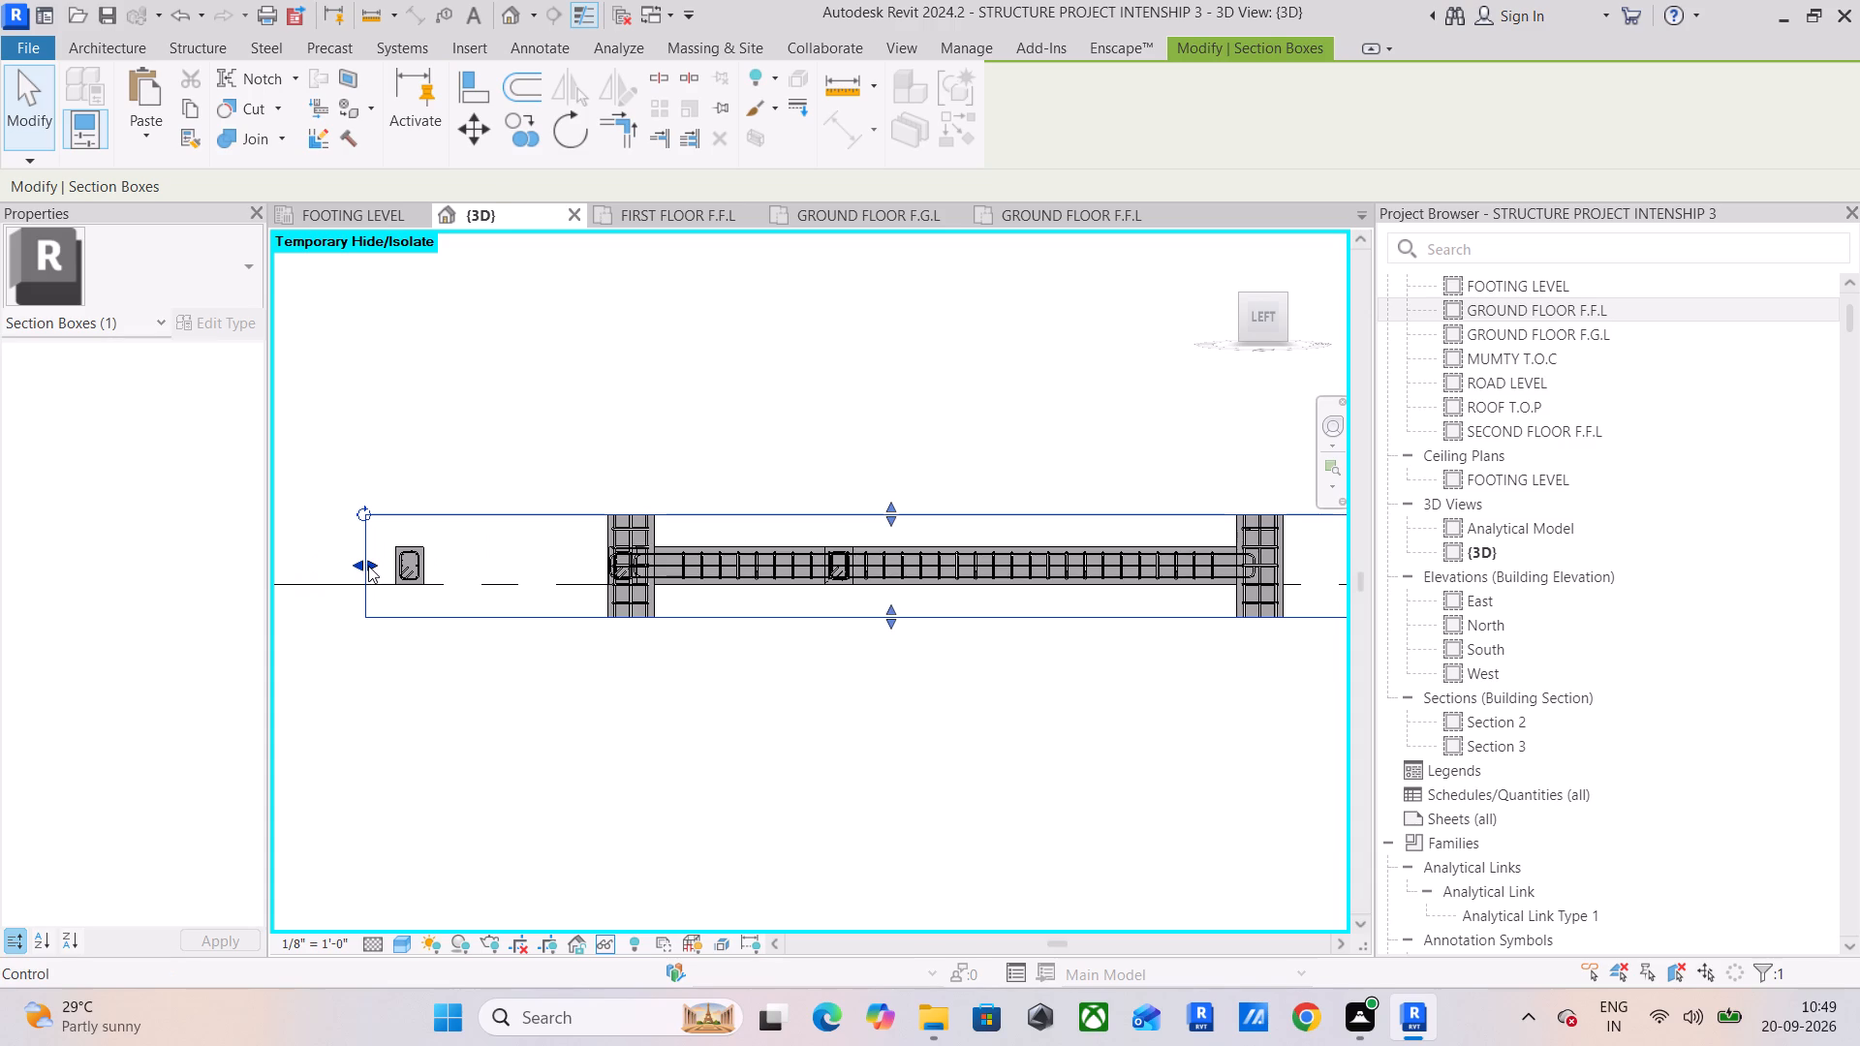
middle_drag(375, 567, 635, 536)
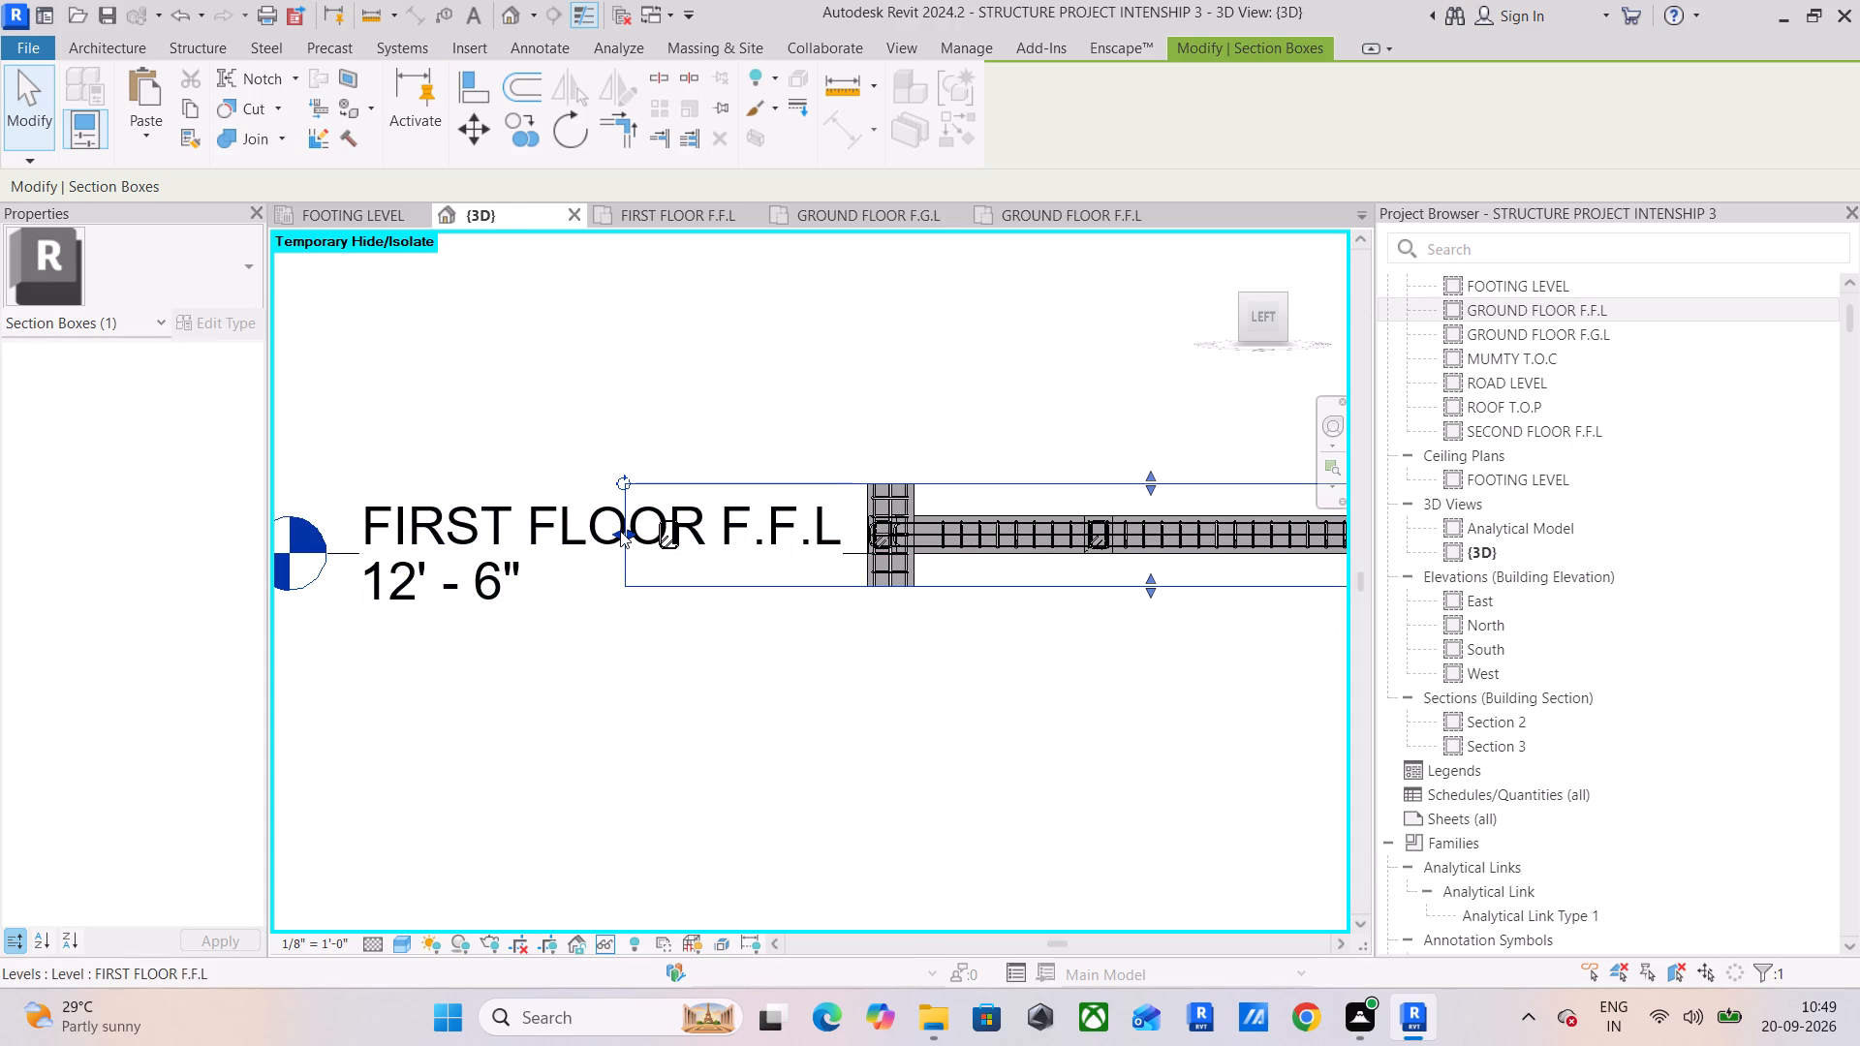
drag(620, 531, 403, 538)
Stretch the beam's #3 T1 stirrup set toward the face of the column near the FIRST FLOOR F.F.L level head.
middle_drag(724, 588, 472, 584)
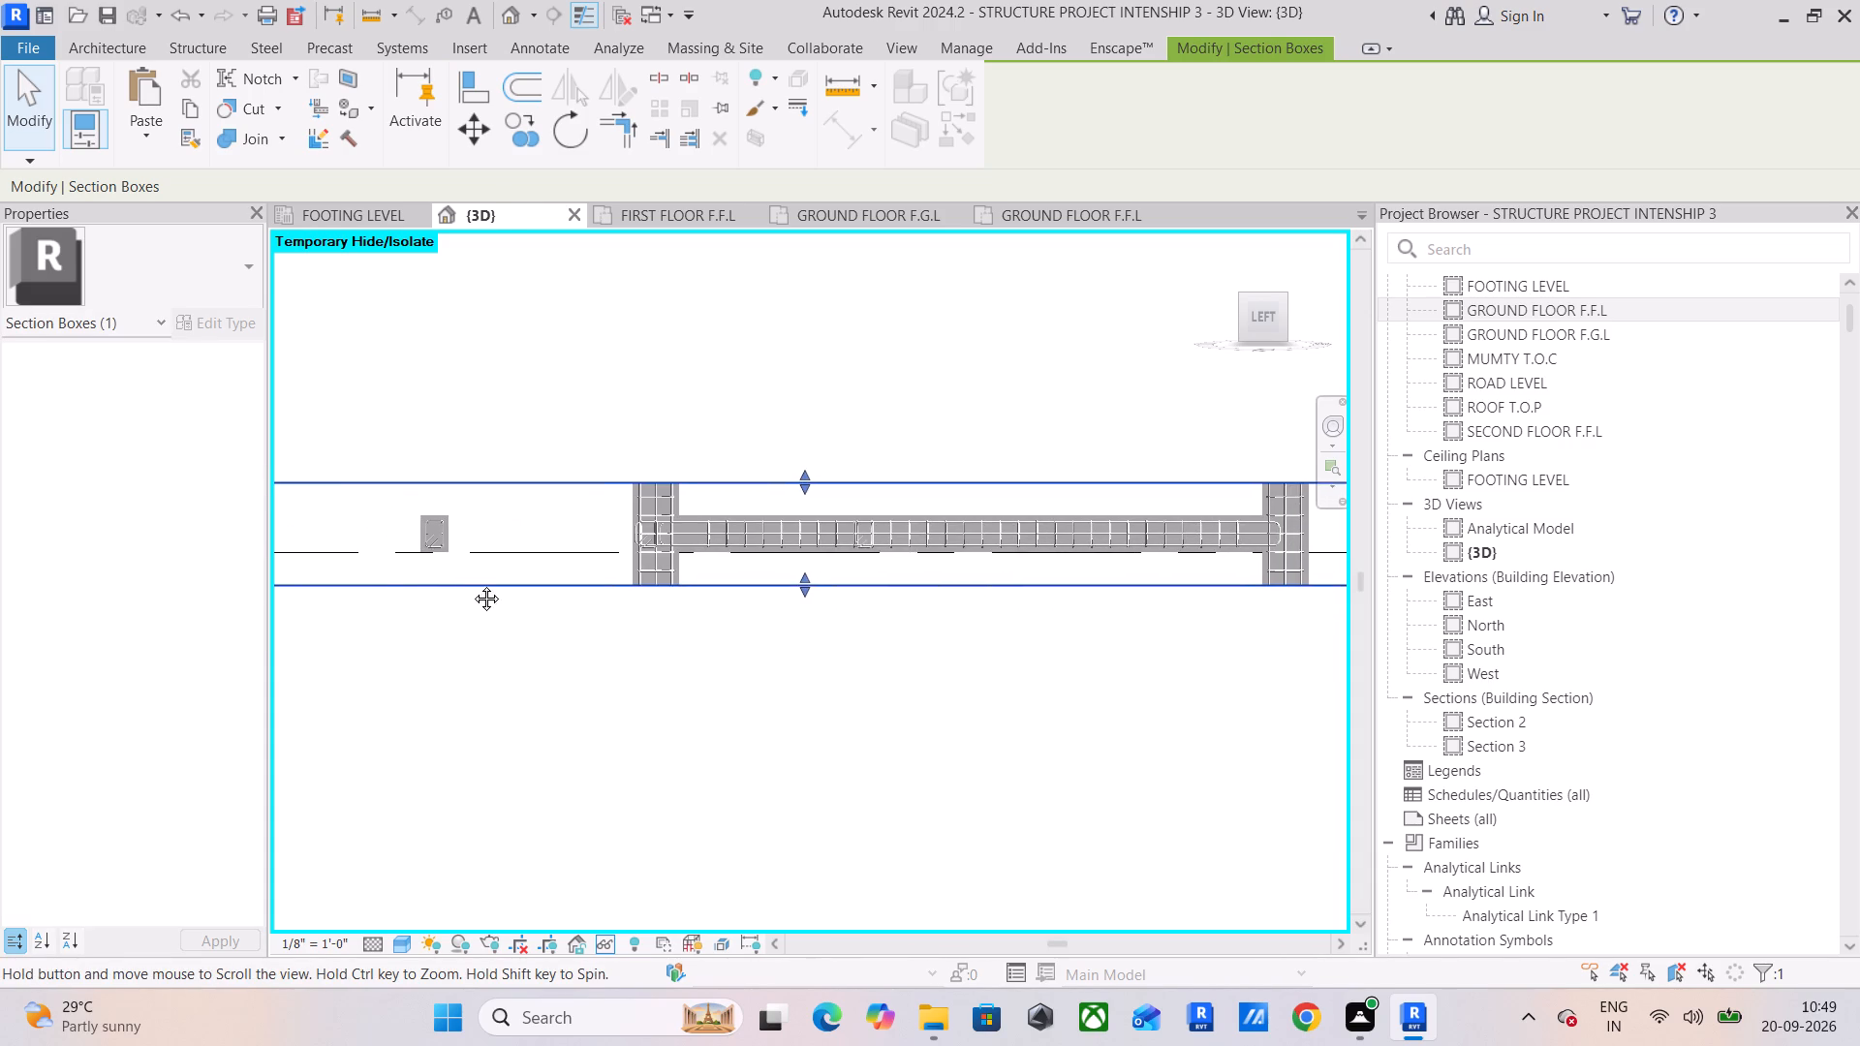
middle_drag(472, 584, 435, 574)
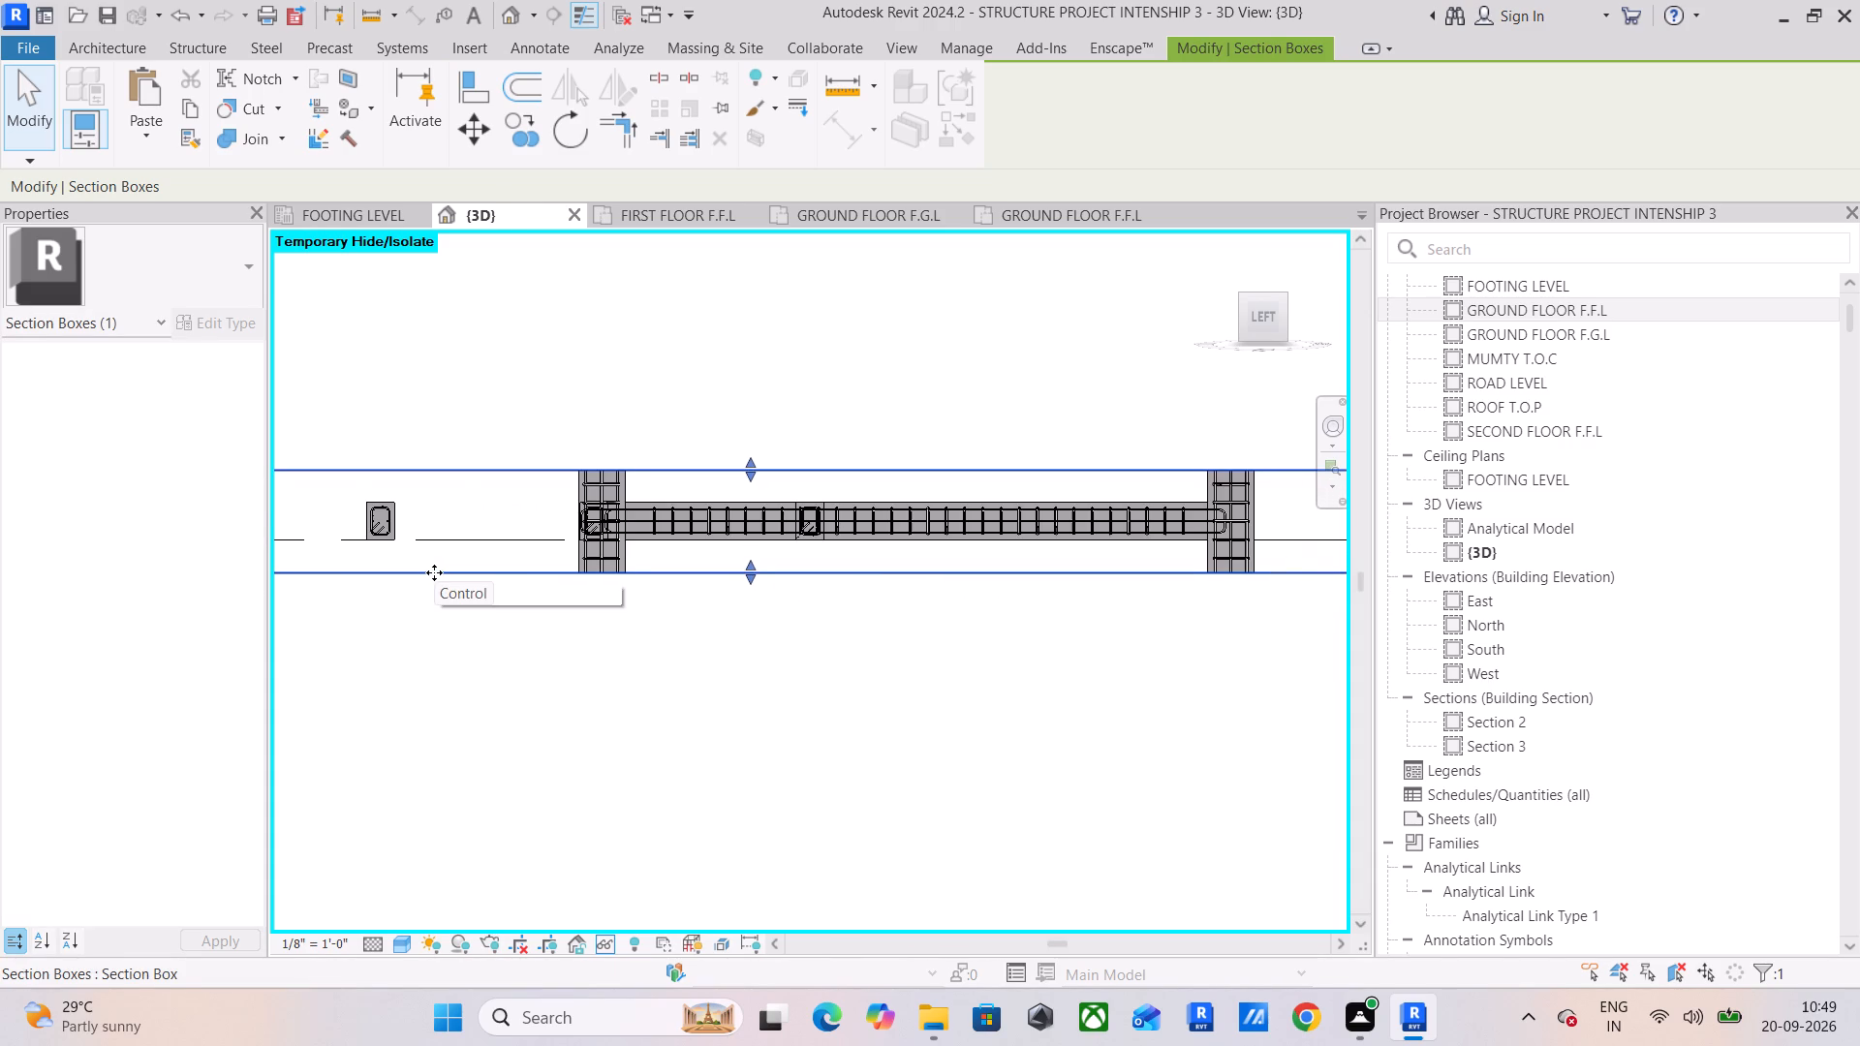
scroll(653, 539, up, 5)
scroll(782, 524, up, 2)
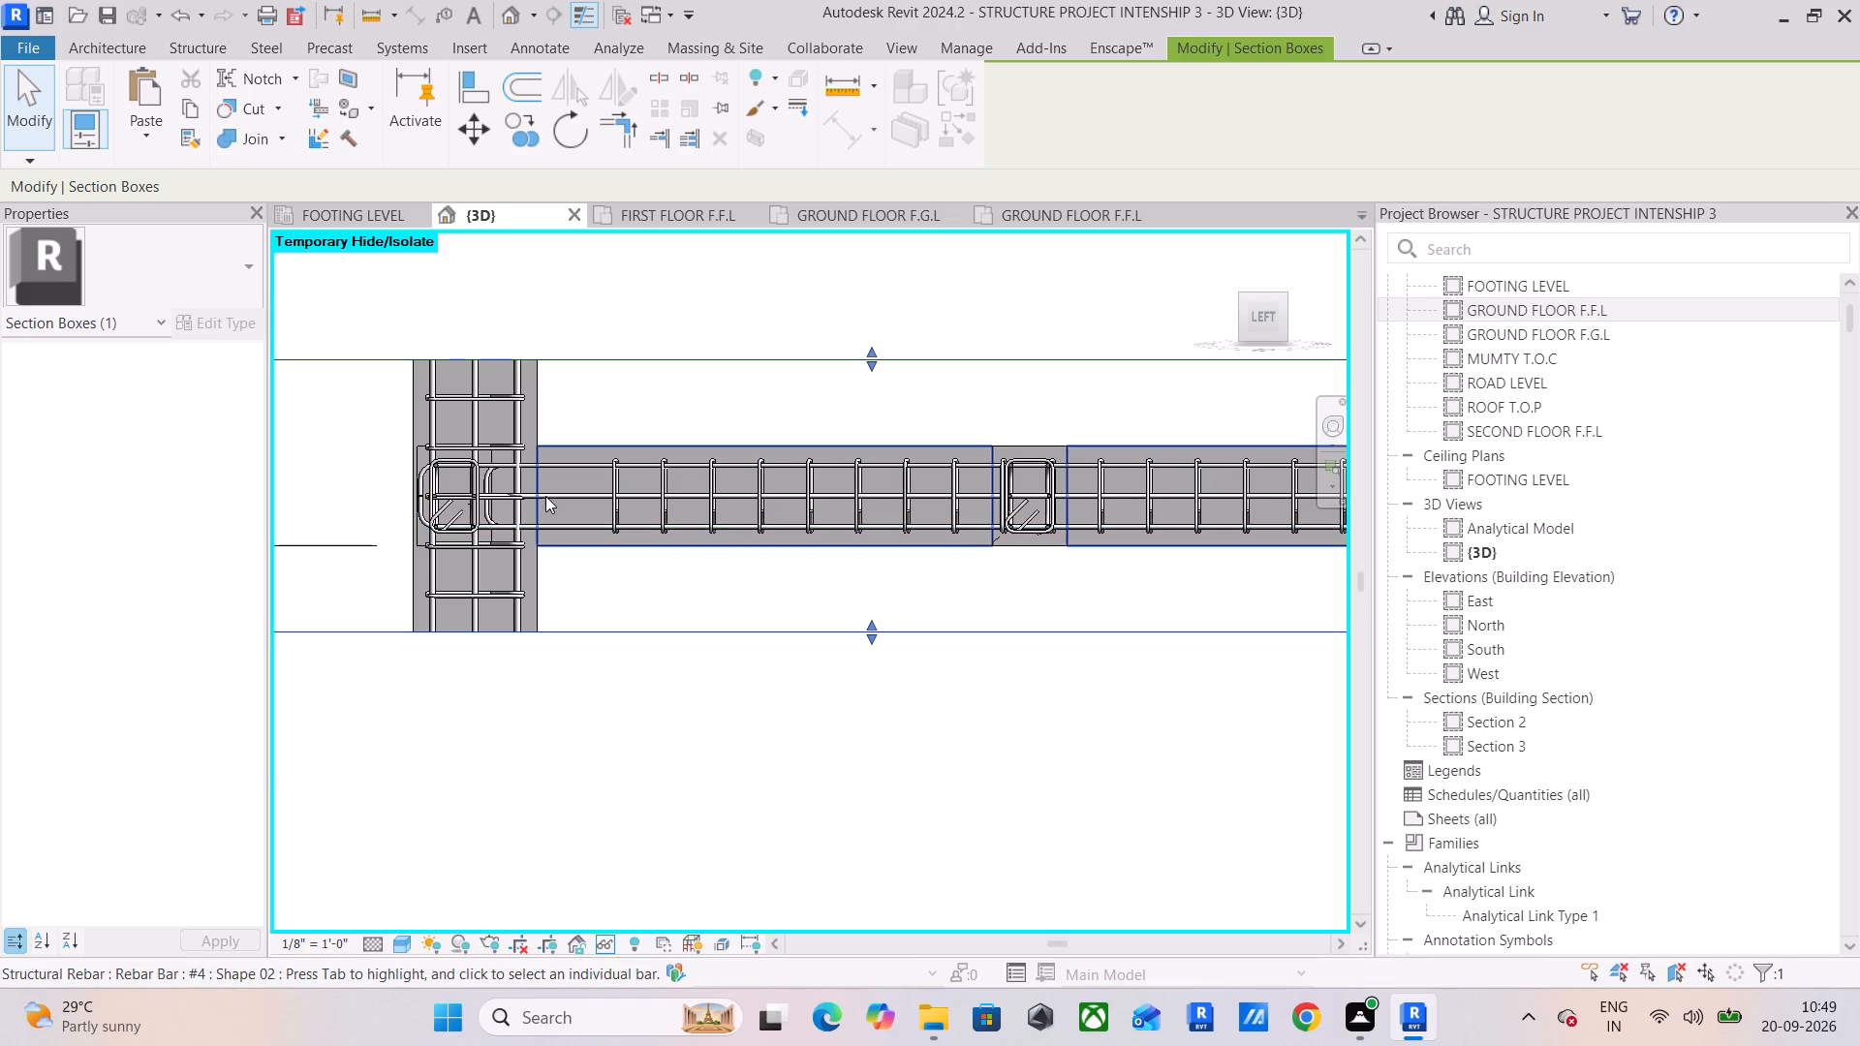
scroll(544, 492, up, 7)
middle_drag(544, 491, 701, 478)
scroll(702, 478, down, 3)
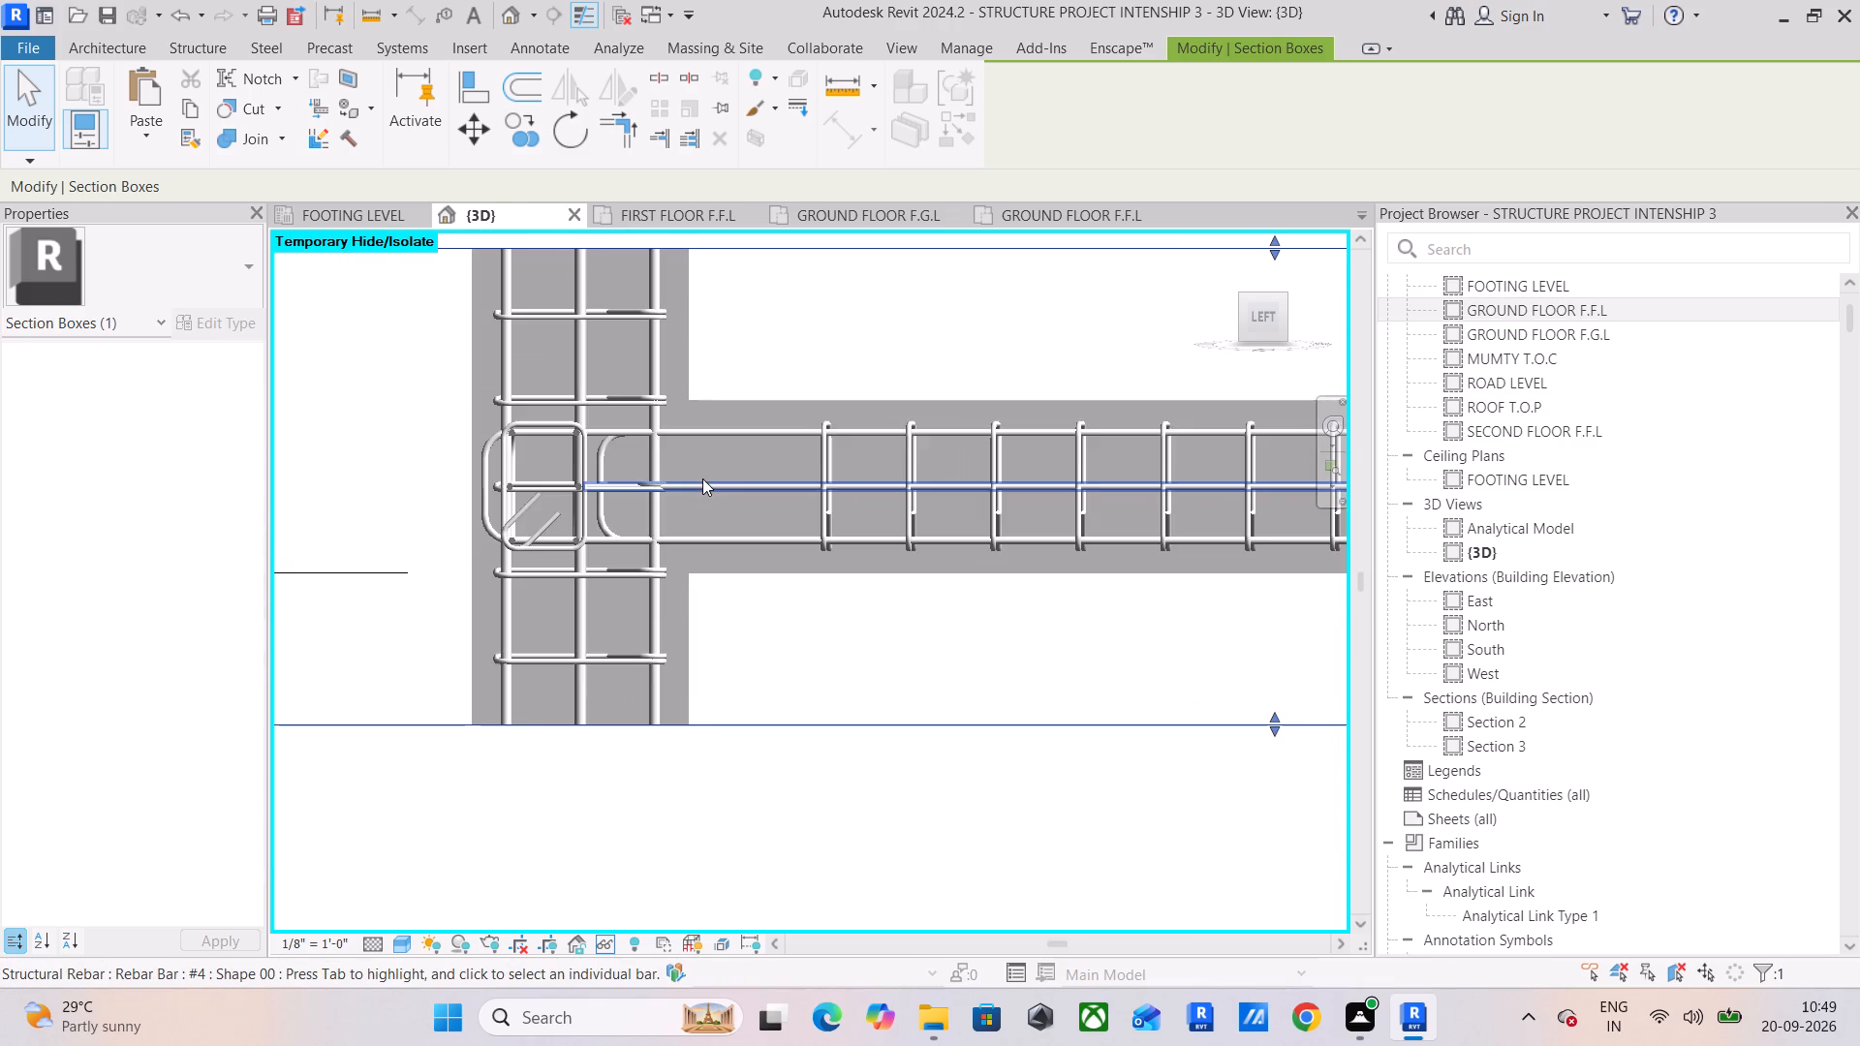
click(823, 464)
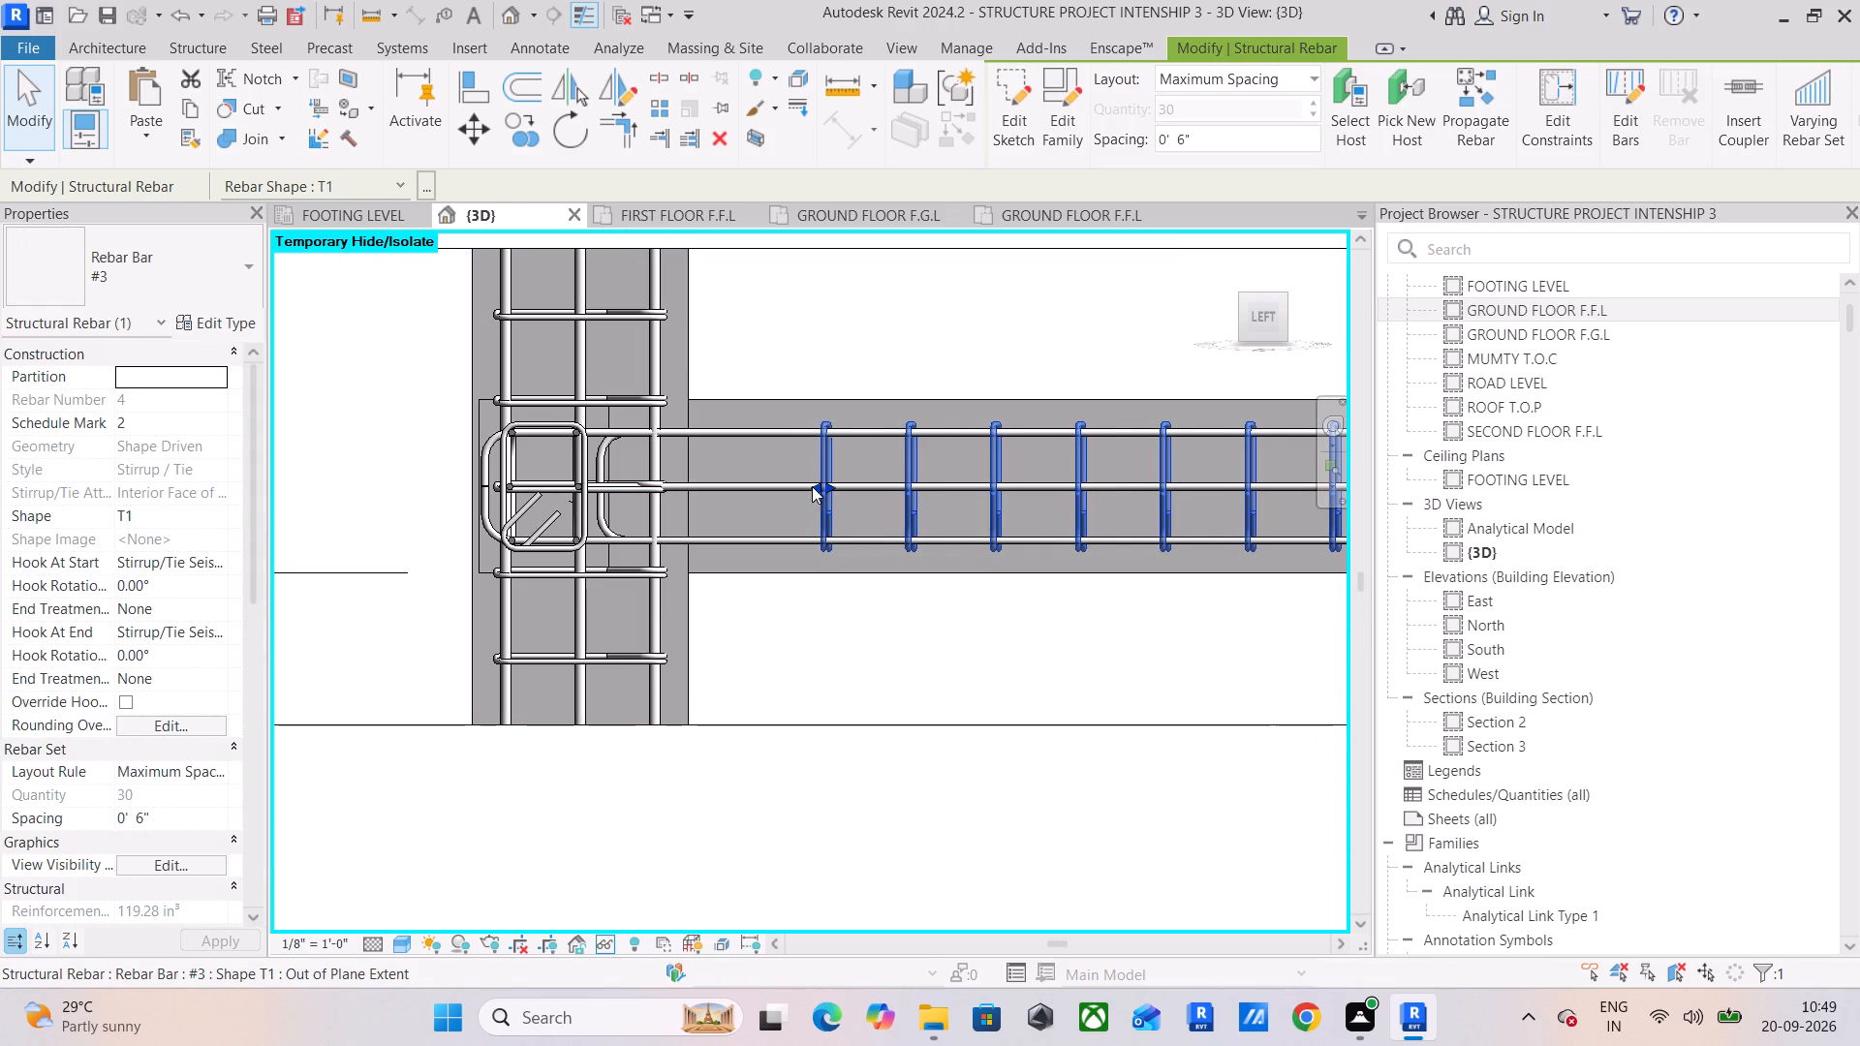
drag(812, 480, 707, 490)
Extend the hooked end of the beam's top #4 shape 02 bar through the adjacent column toward its outer face.
scroll(486, 456, up, 3)
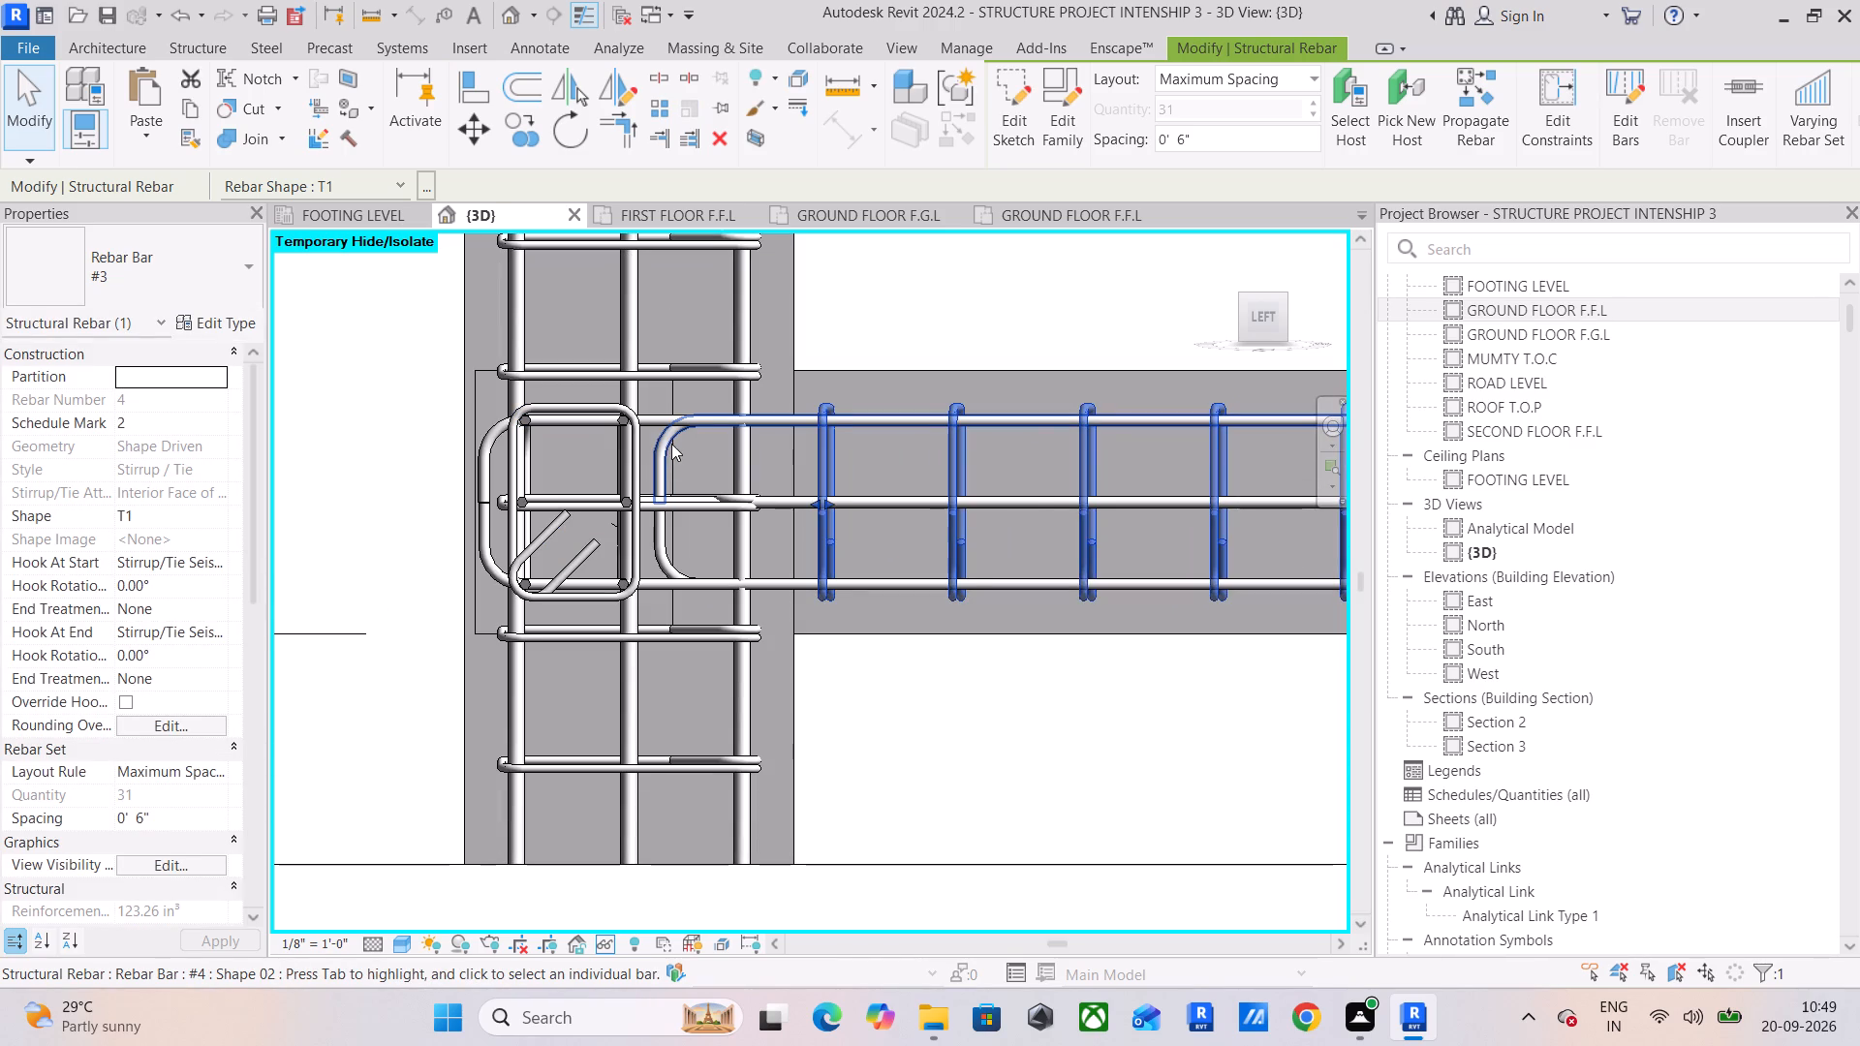
click(669, 446)
drag(640, 459, 536, 460)
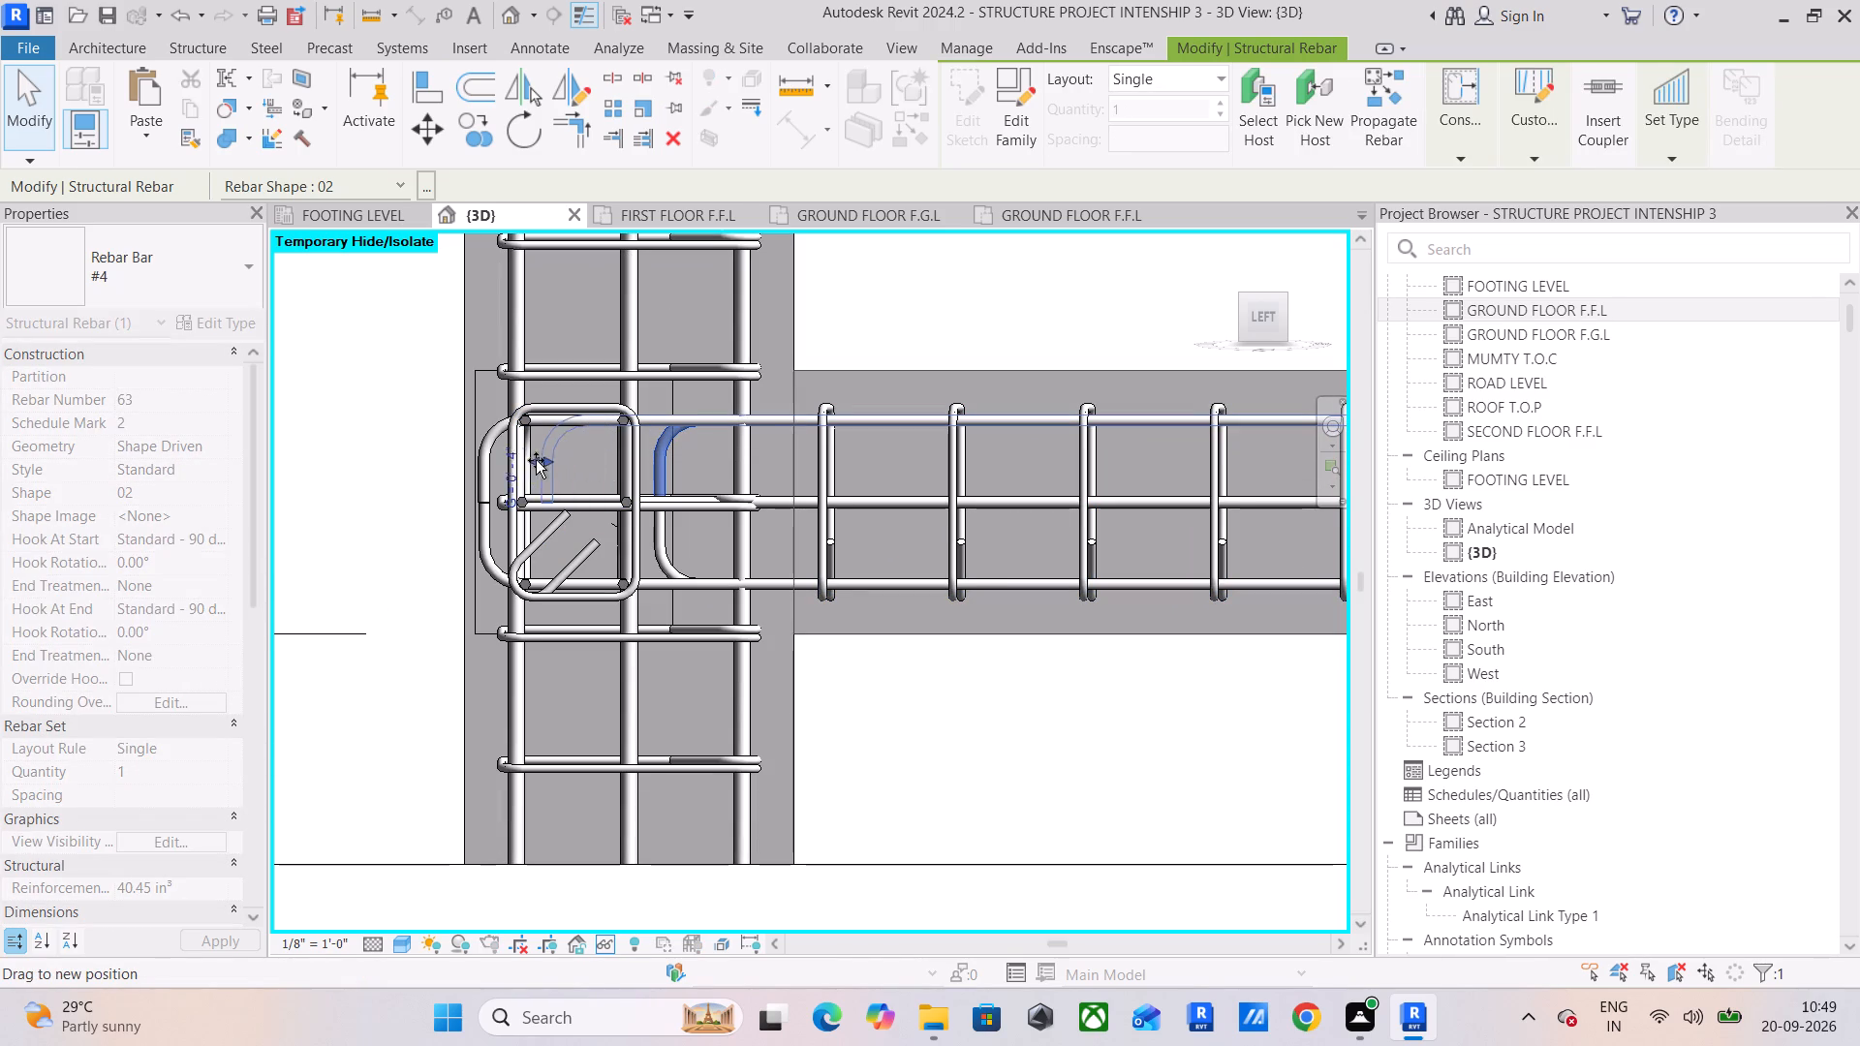
drag(536, 460, 485, 460)
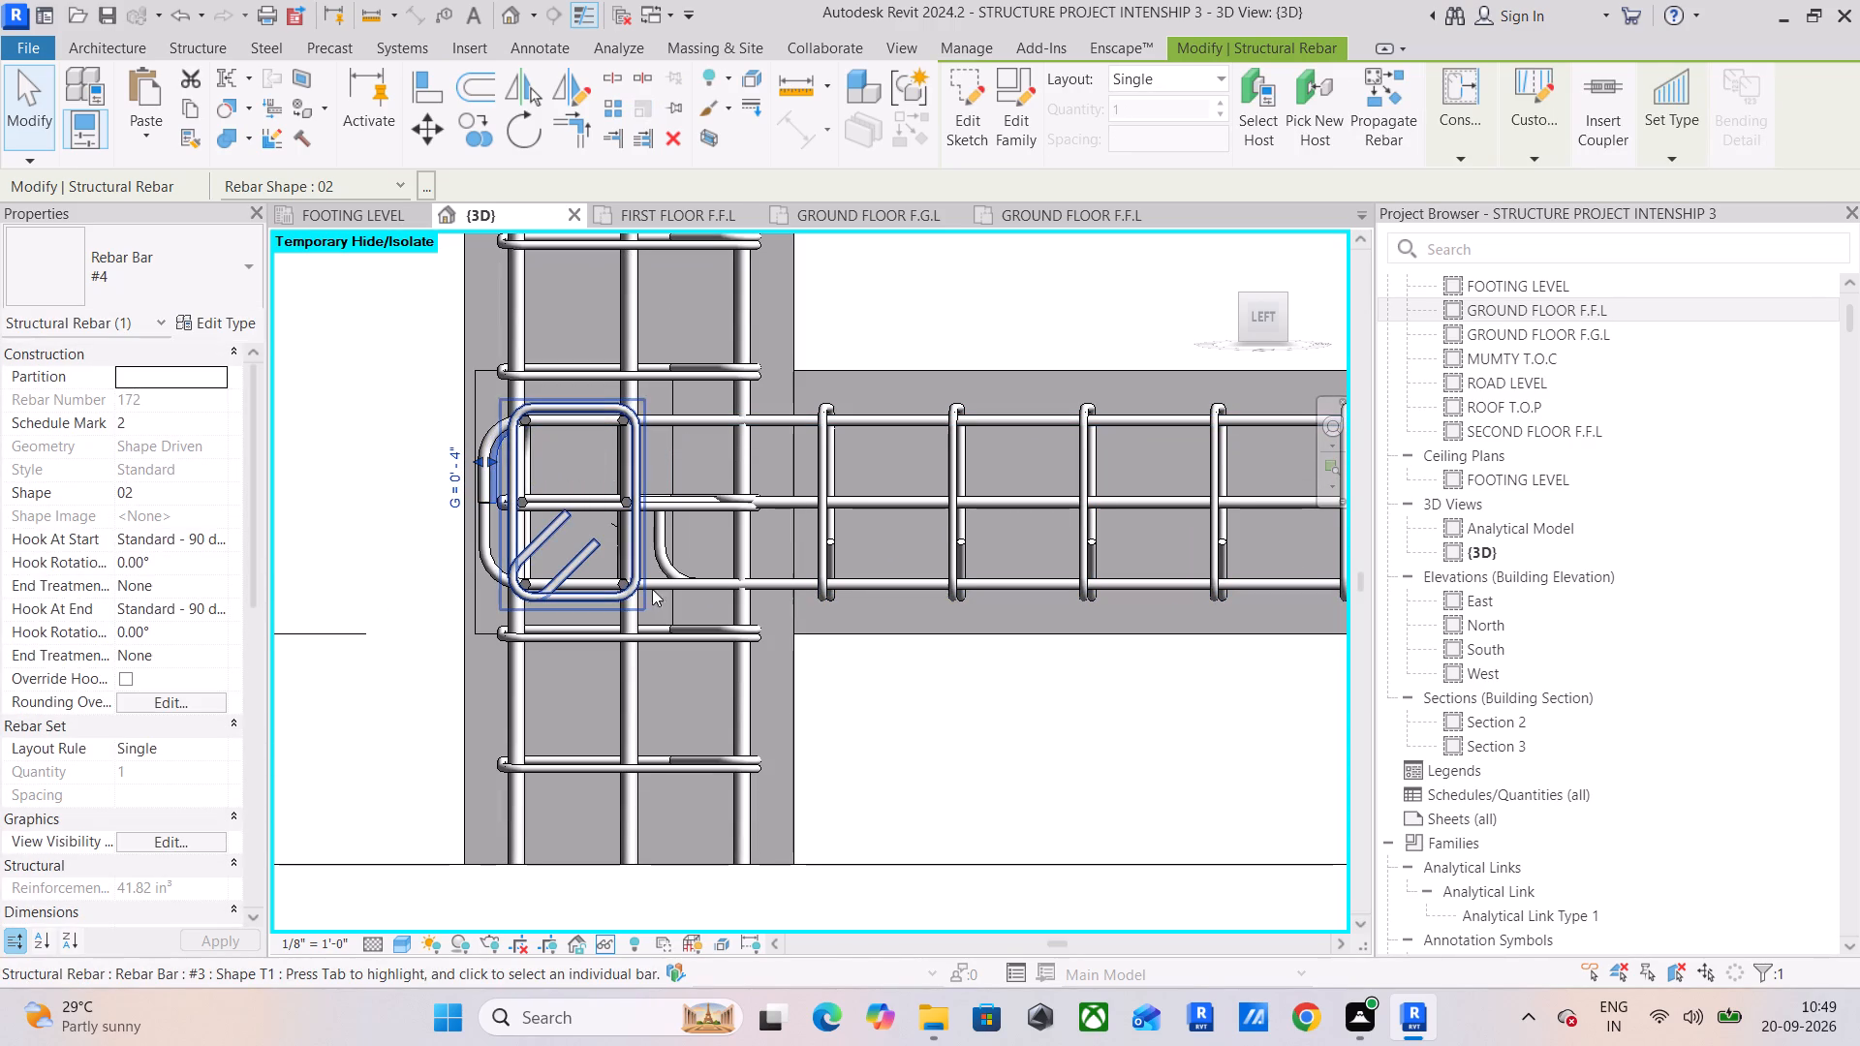
Extend the hooked end of the beam's bottom #4 shape 02 bar into the same column, in line with the outermost hook.
click(666, 540)
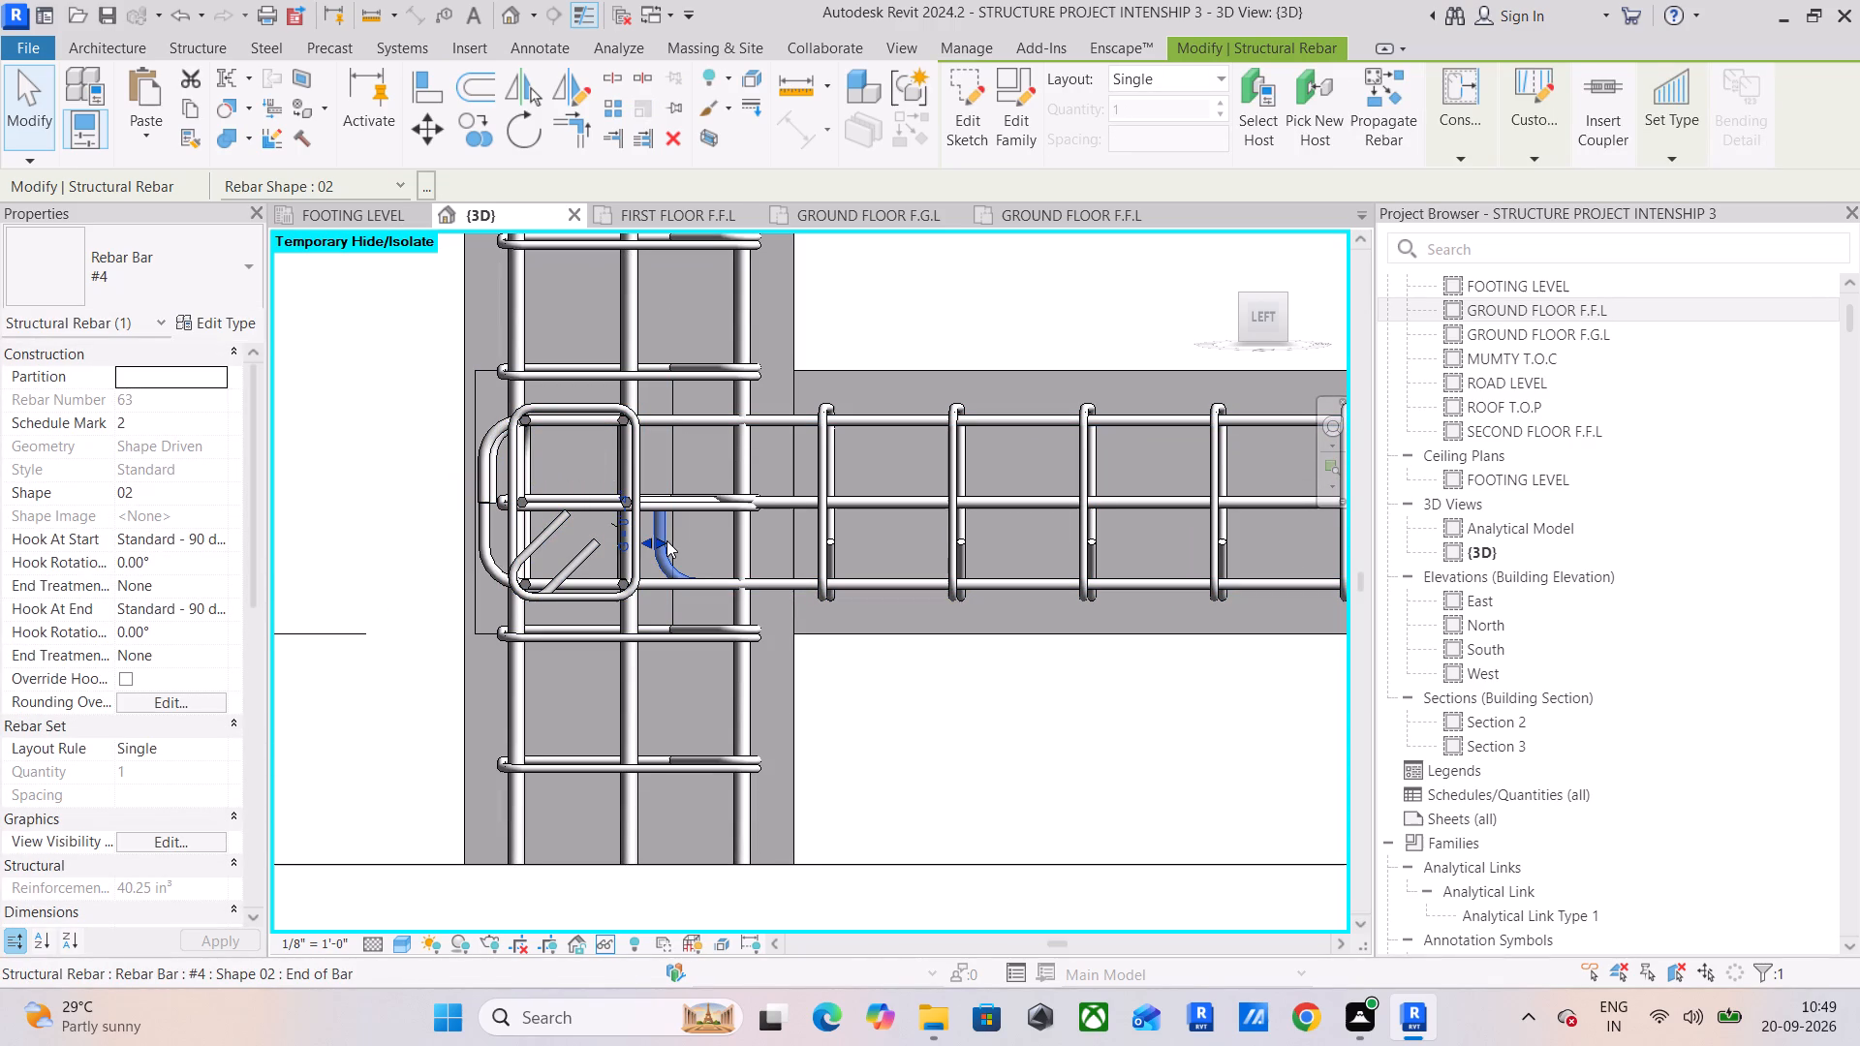
scroll(663, 541, up, 3)
middle_drag(663, 541, 792, 516)
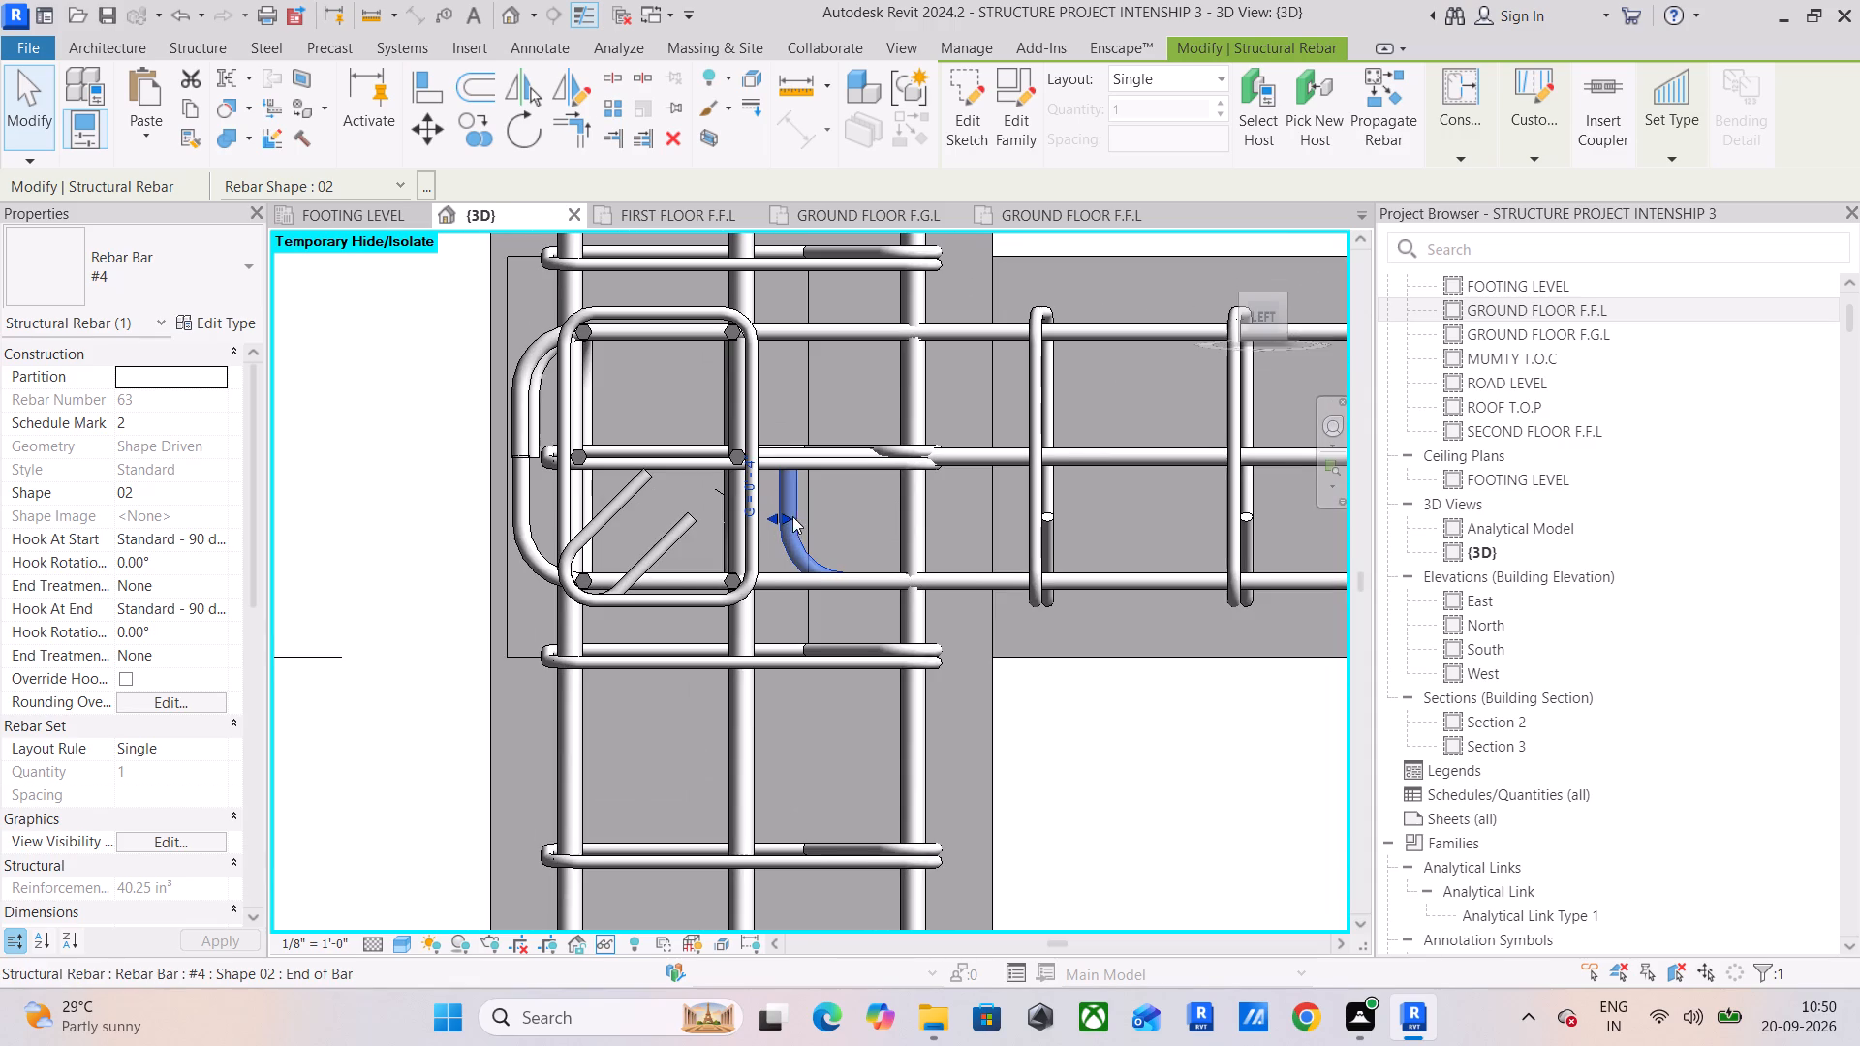
drag(770, 517, 546, 519)
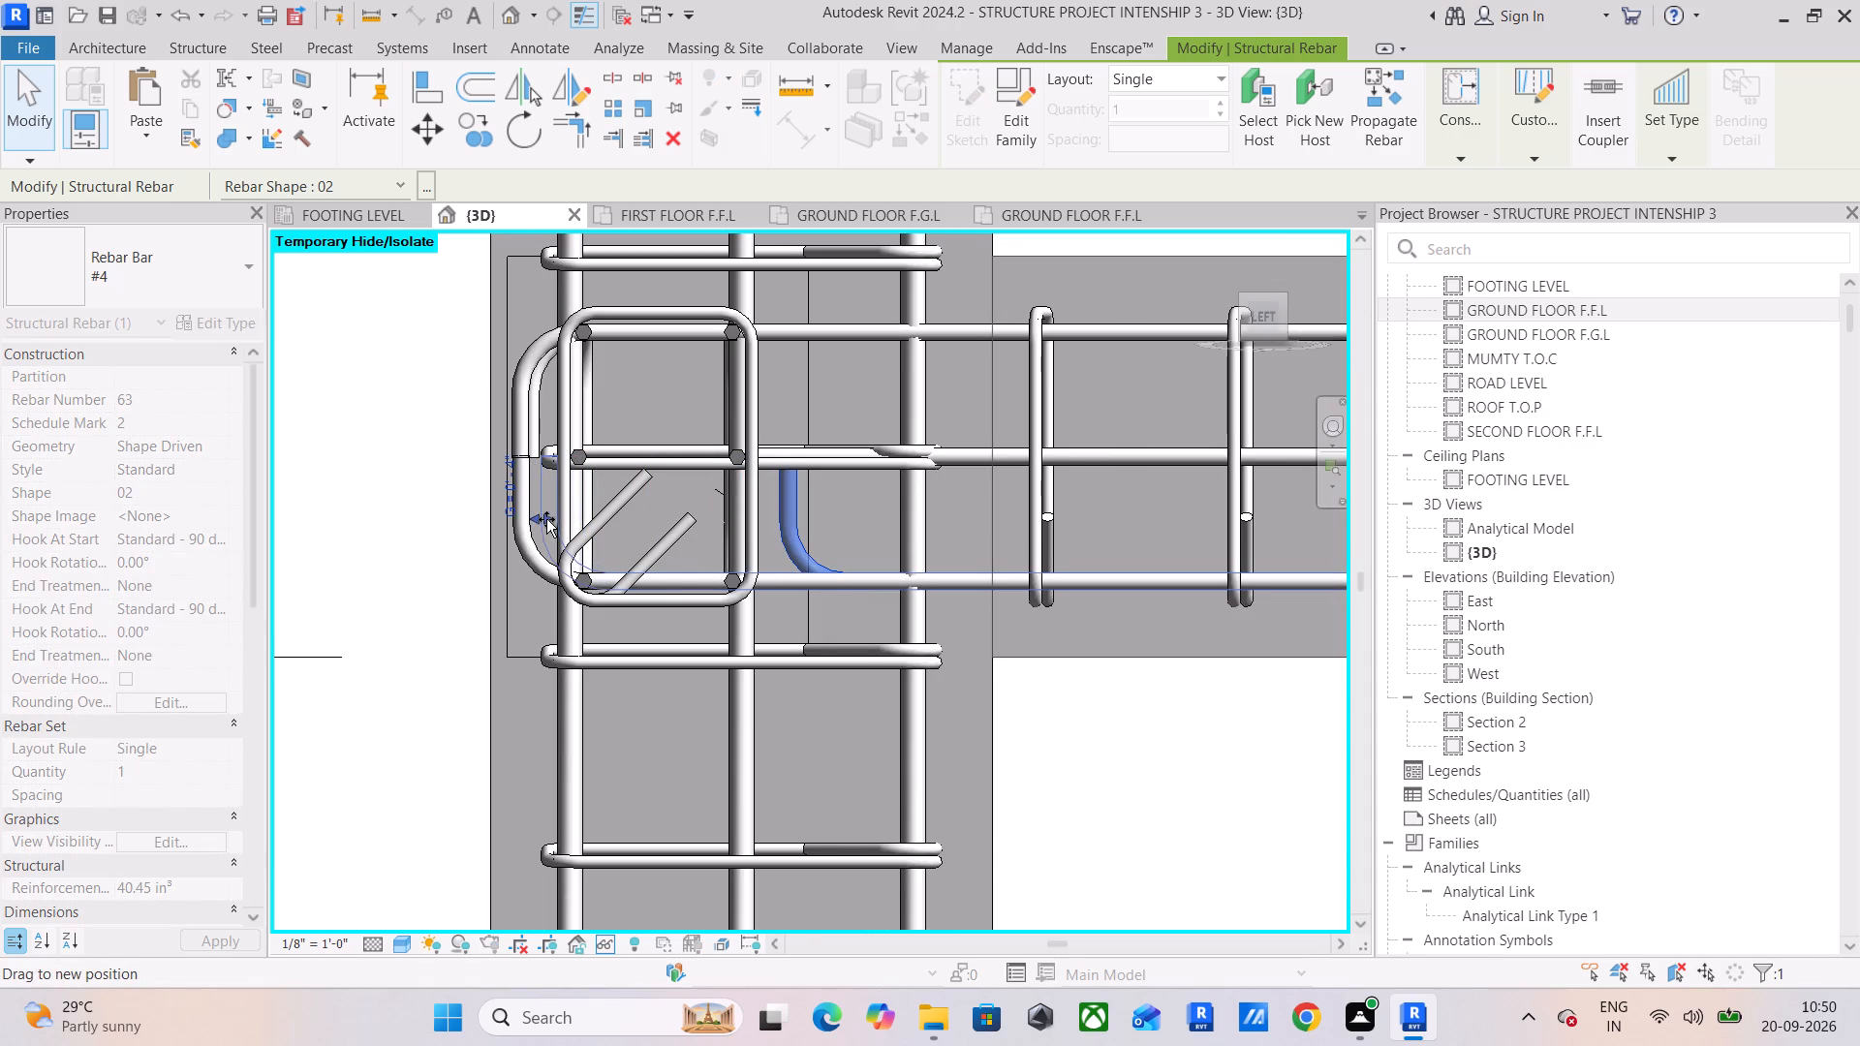
drag(546, 519, 535, 519)
scroll(519, 491, up, 9)
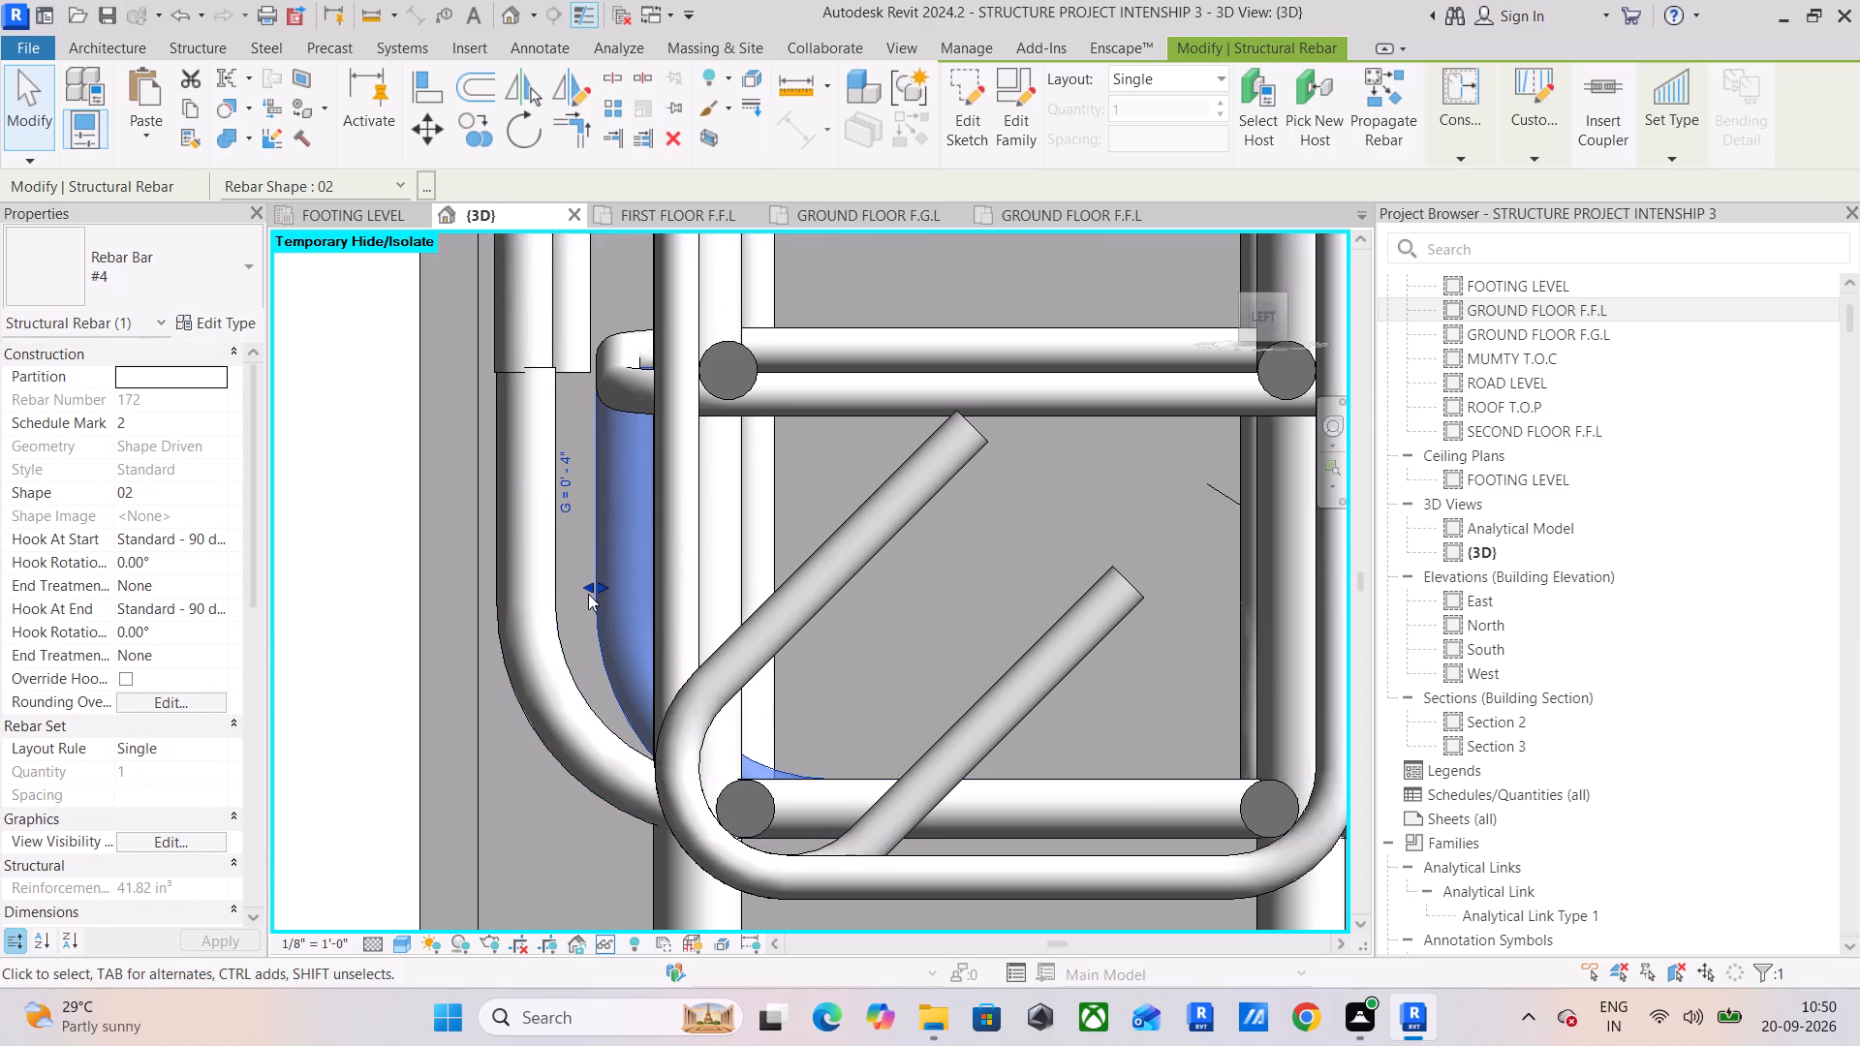
drag(587, 592, 565, 593)
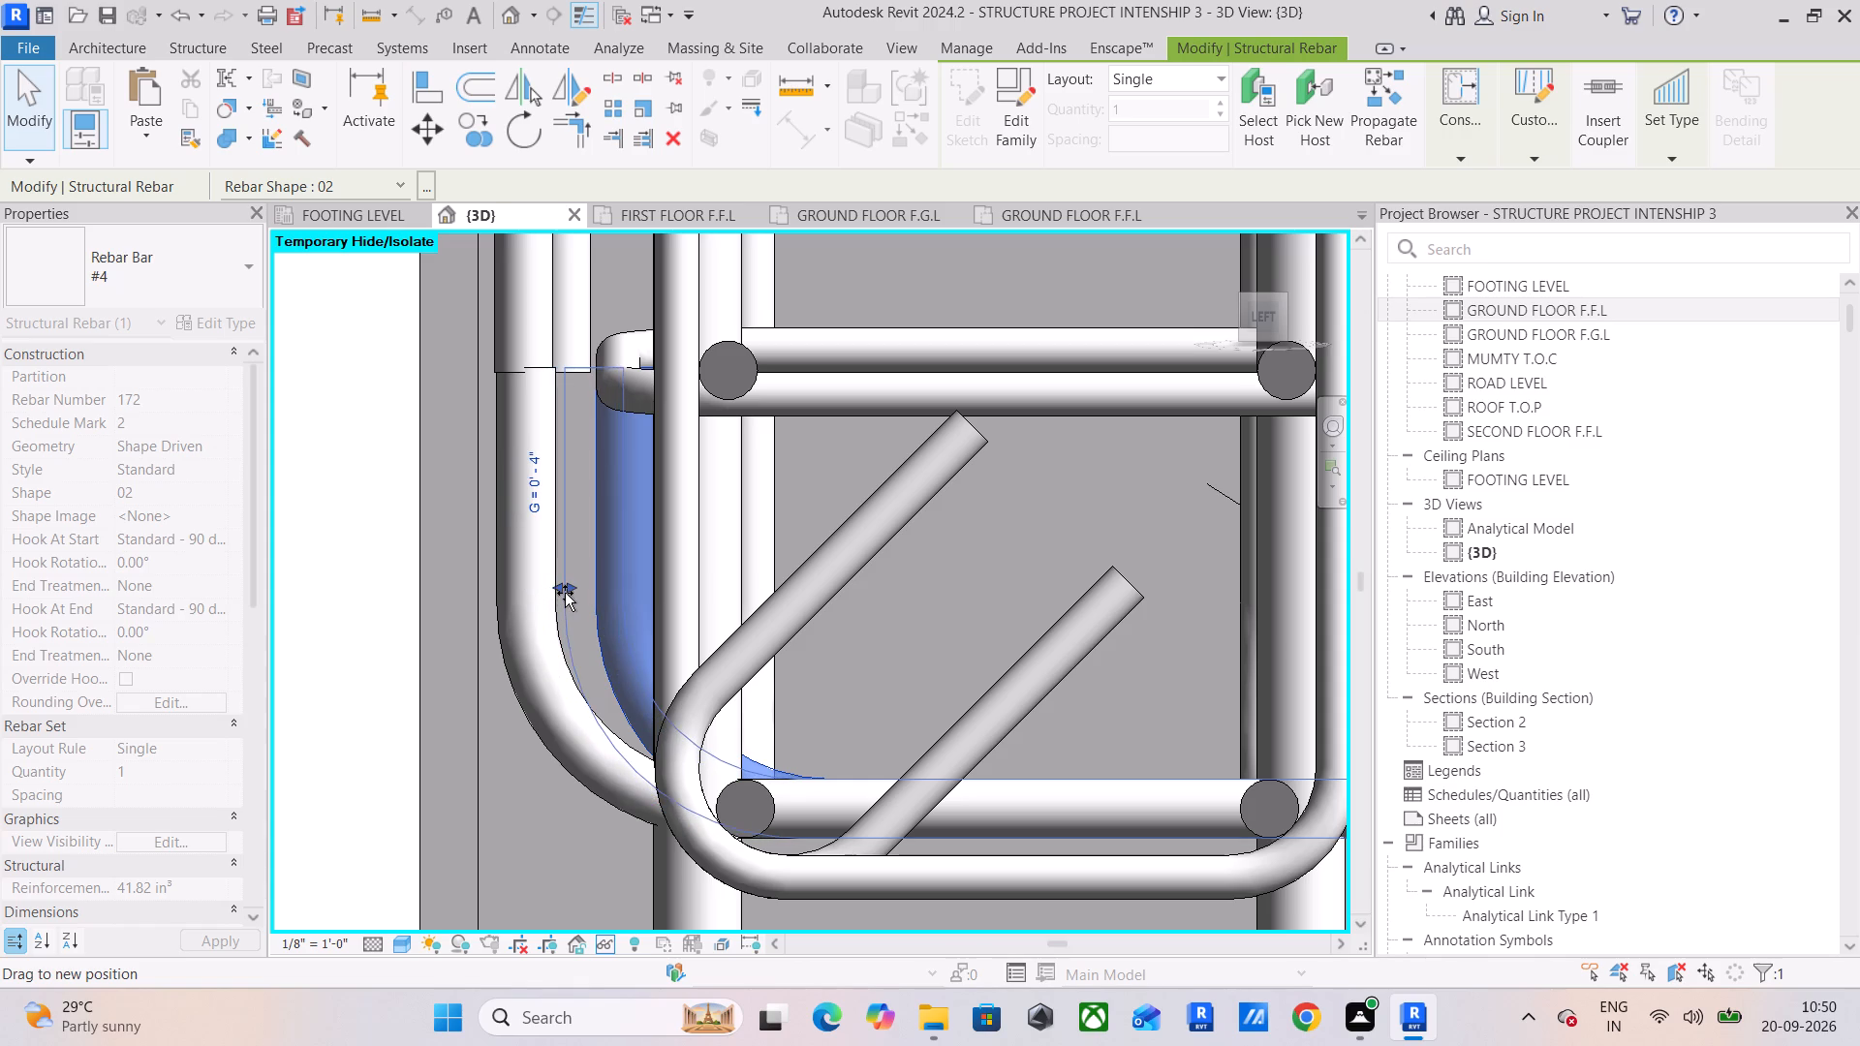
drag(565, 593, 532, 593)
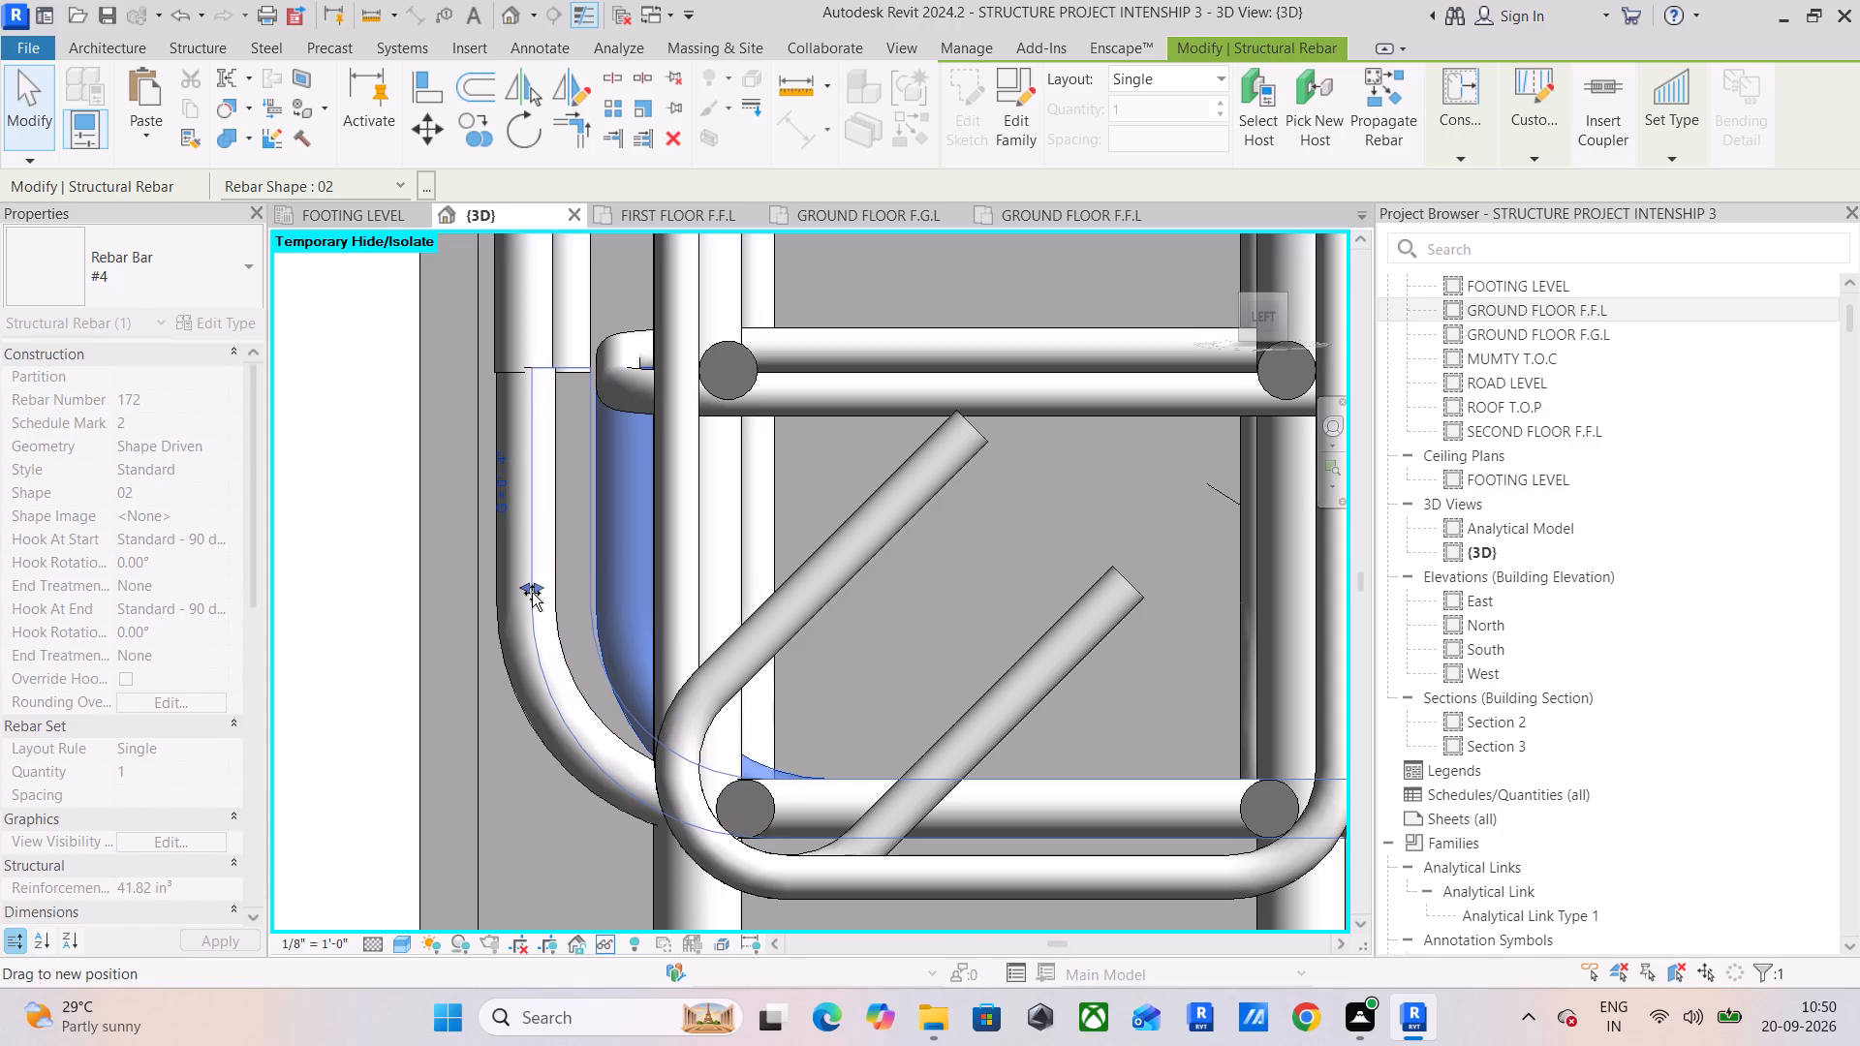
drag(532, 593, 506, 593)
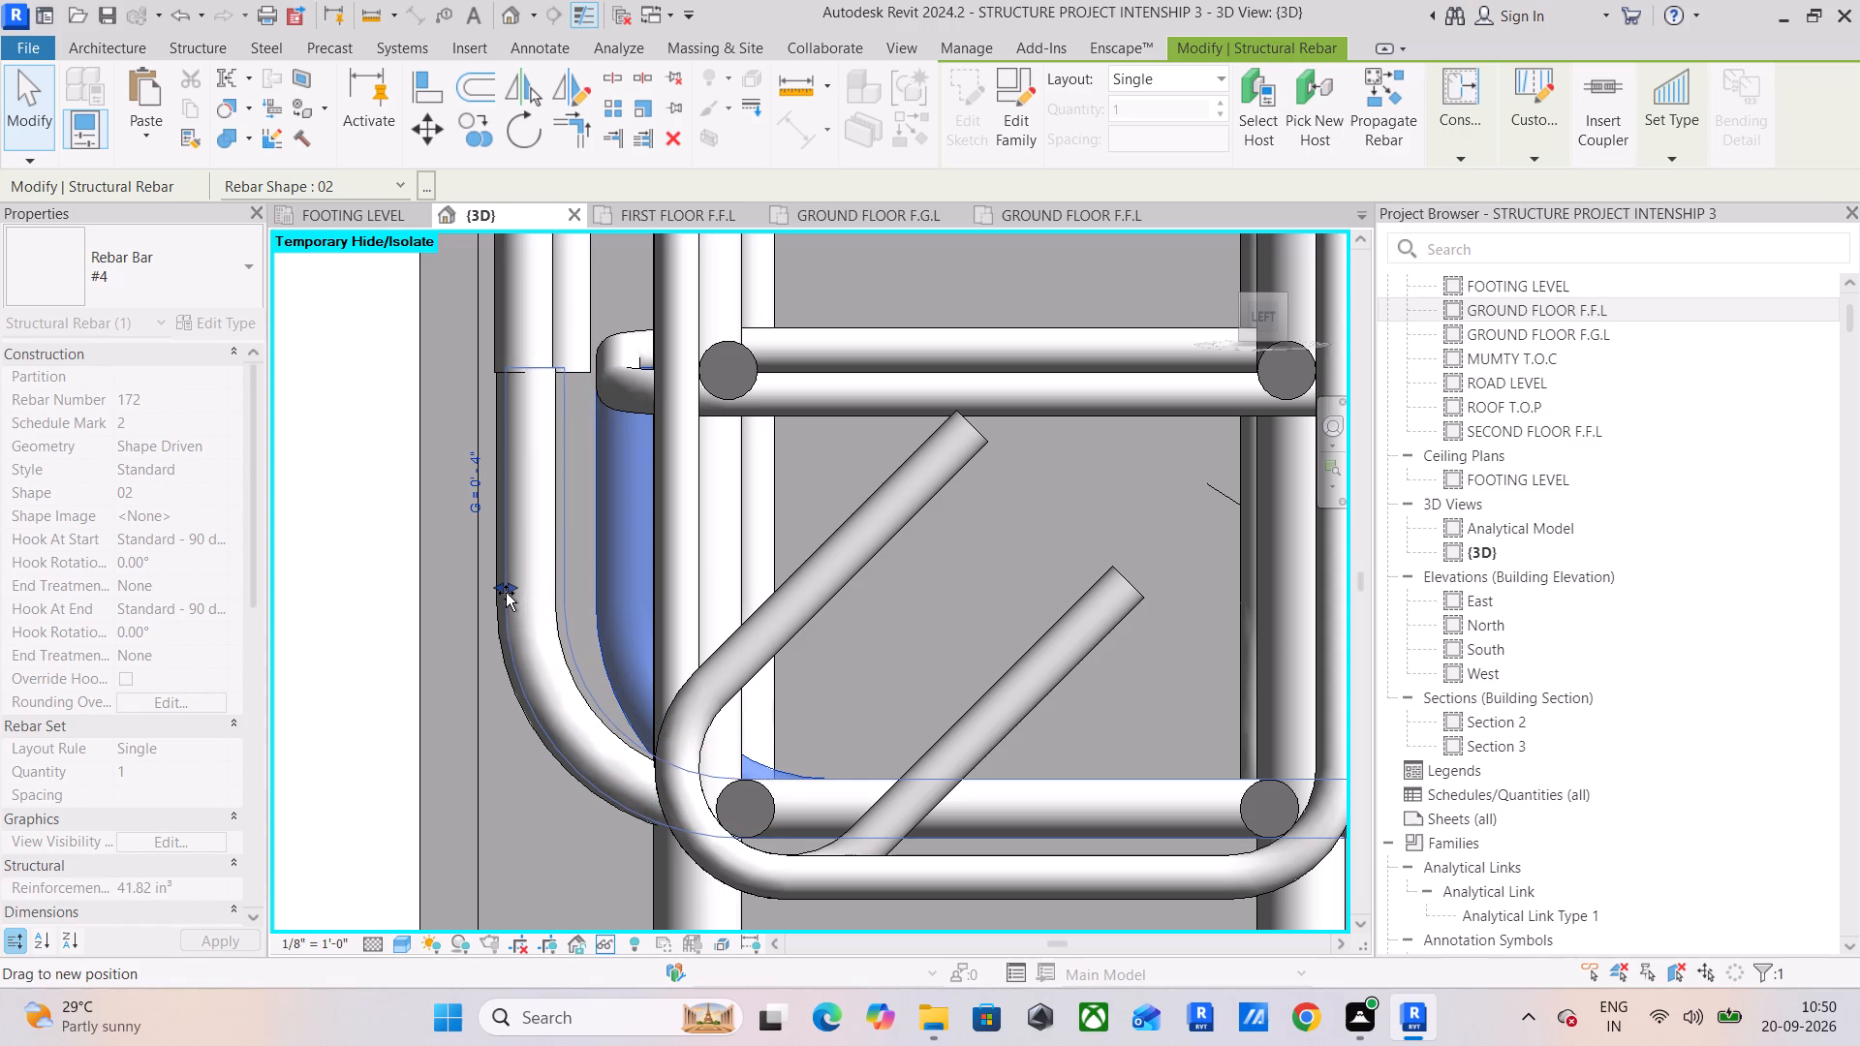
drag(506, 593, 498, 595)
Adjust the hooked end of the top #4 shape 02 bar outward so it lines up with the outermost hook in the column.
click(574, 340)
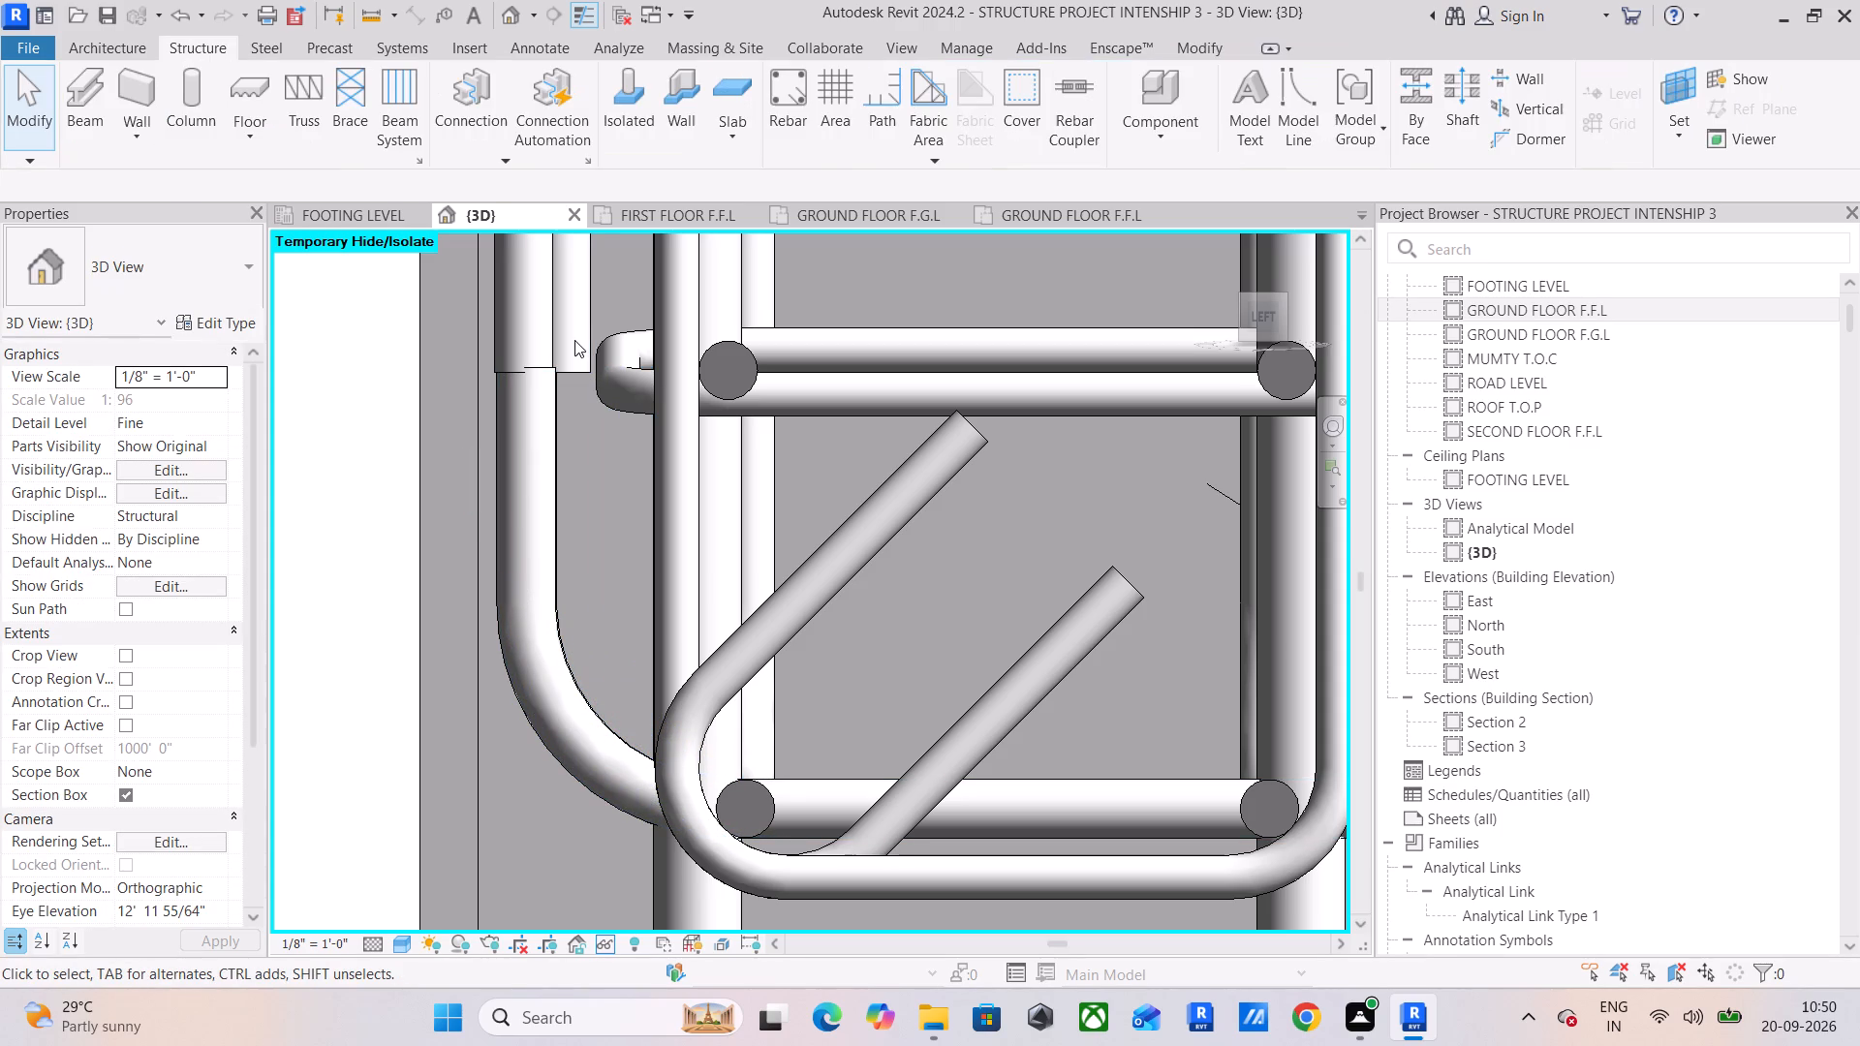
click(593, 298)
middle_drag(598, 328, 671, 633)
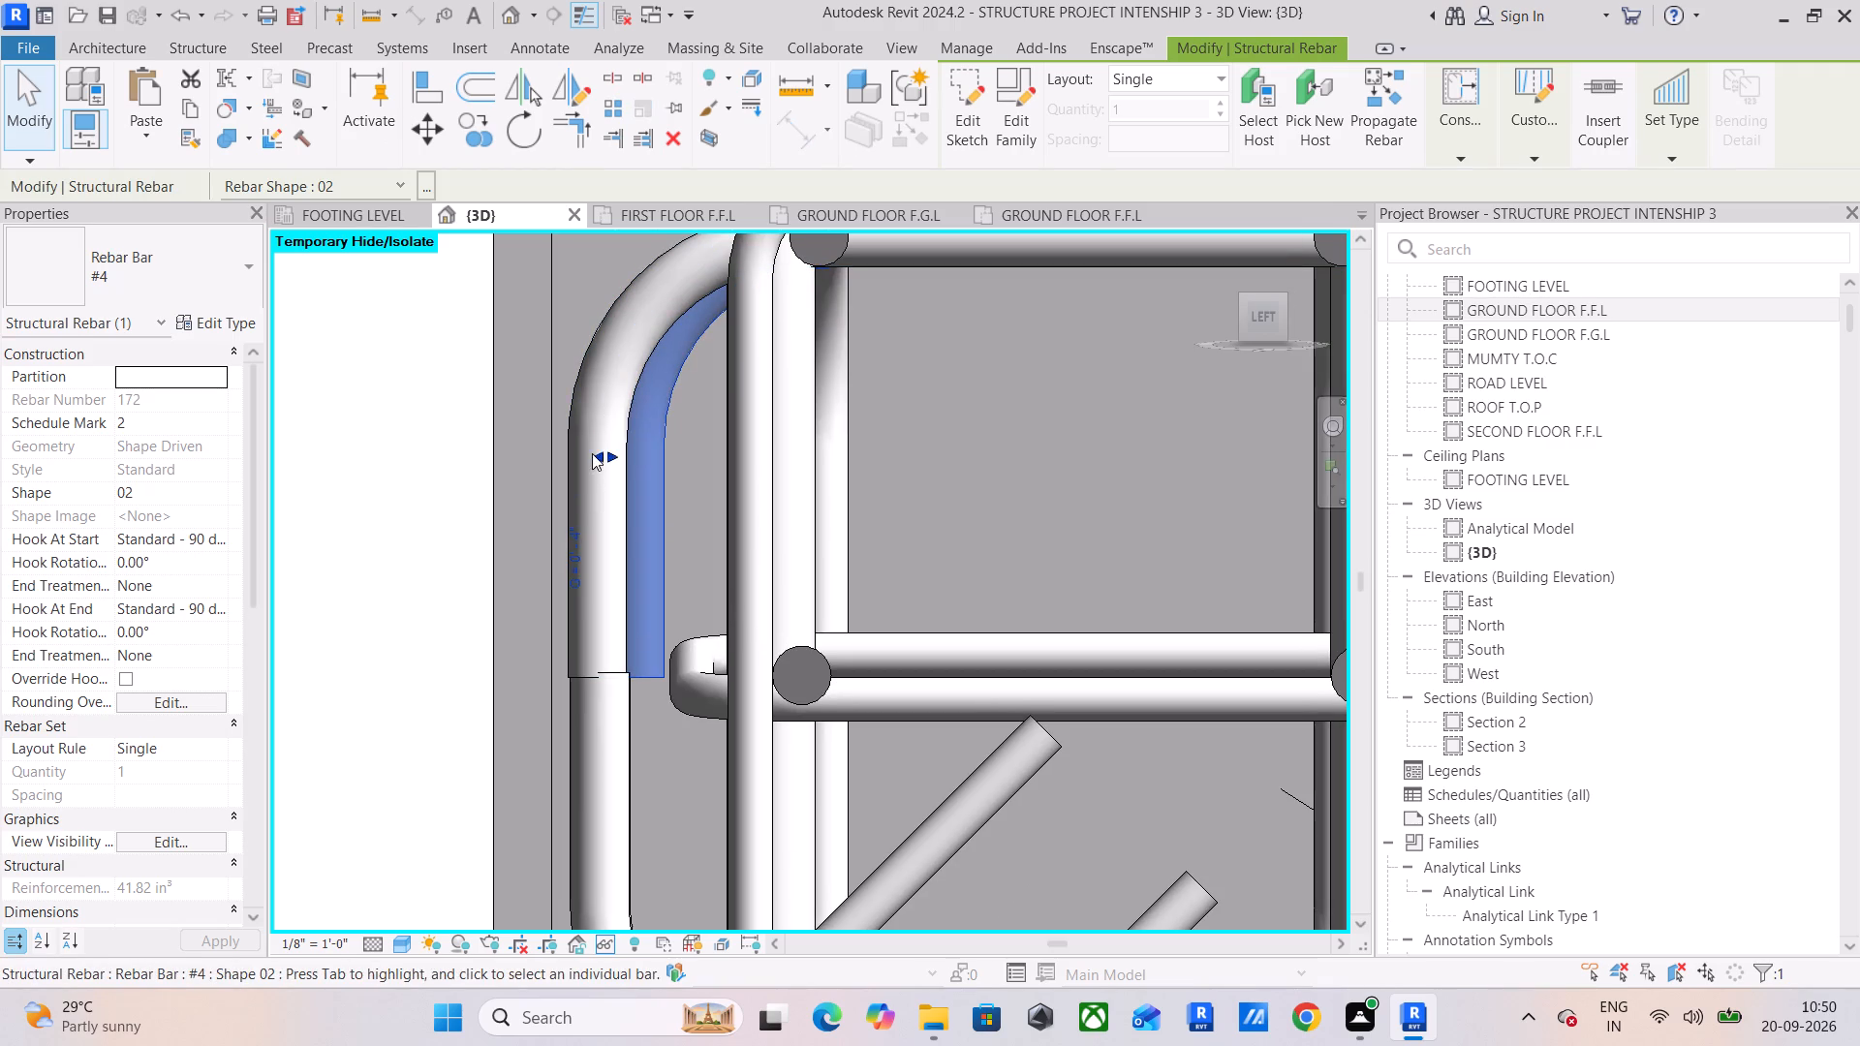
drag(599, 454, 575, 461)
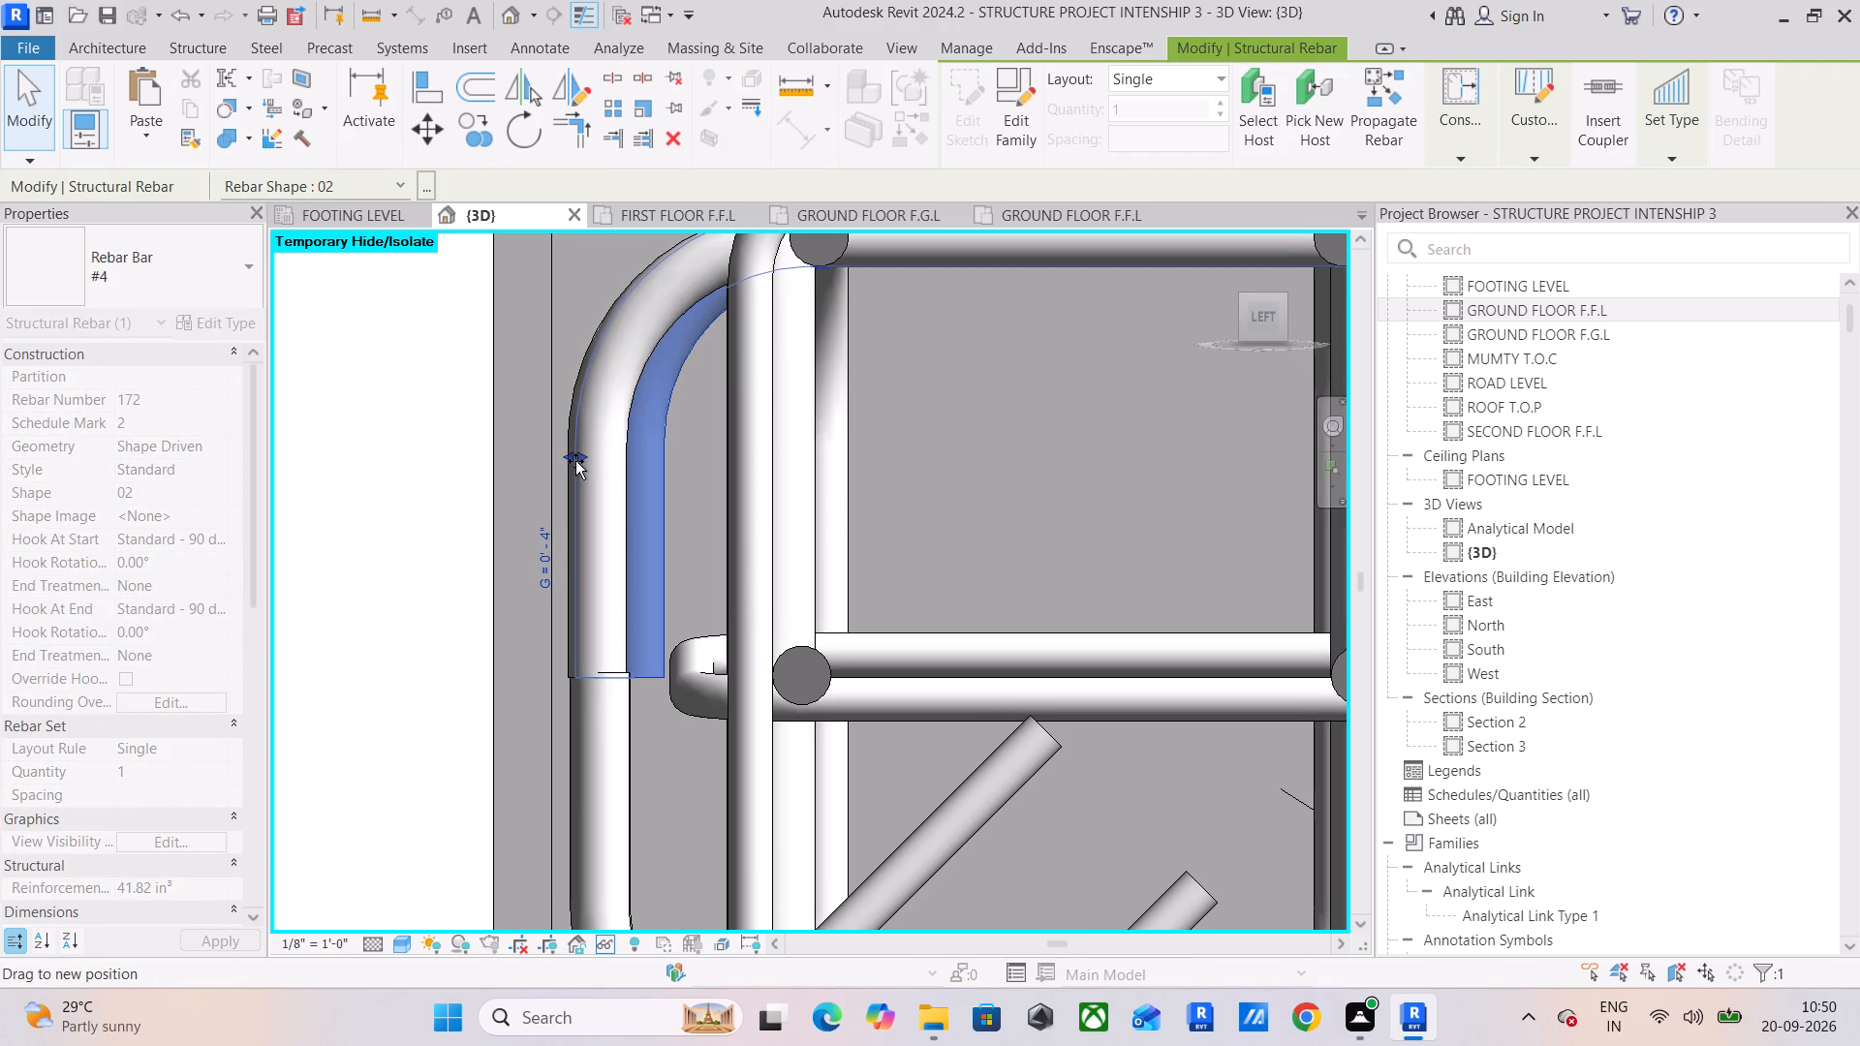
drag(575, 461, 570, 465)
scroll(570, 465, down, 3)
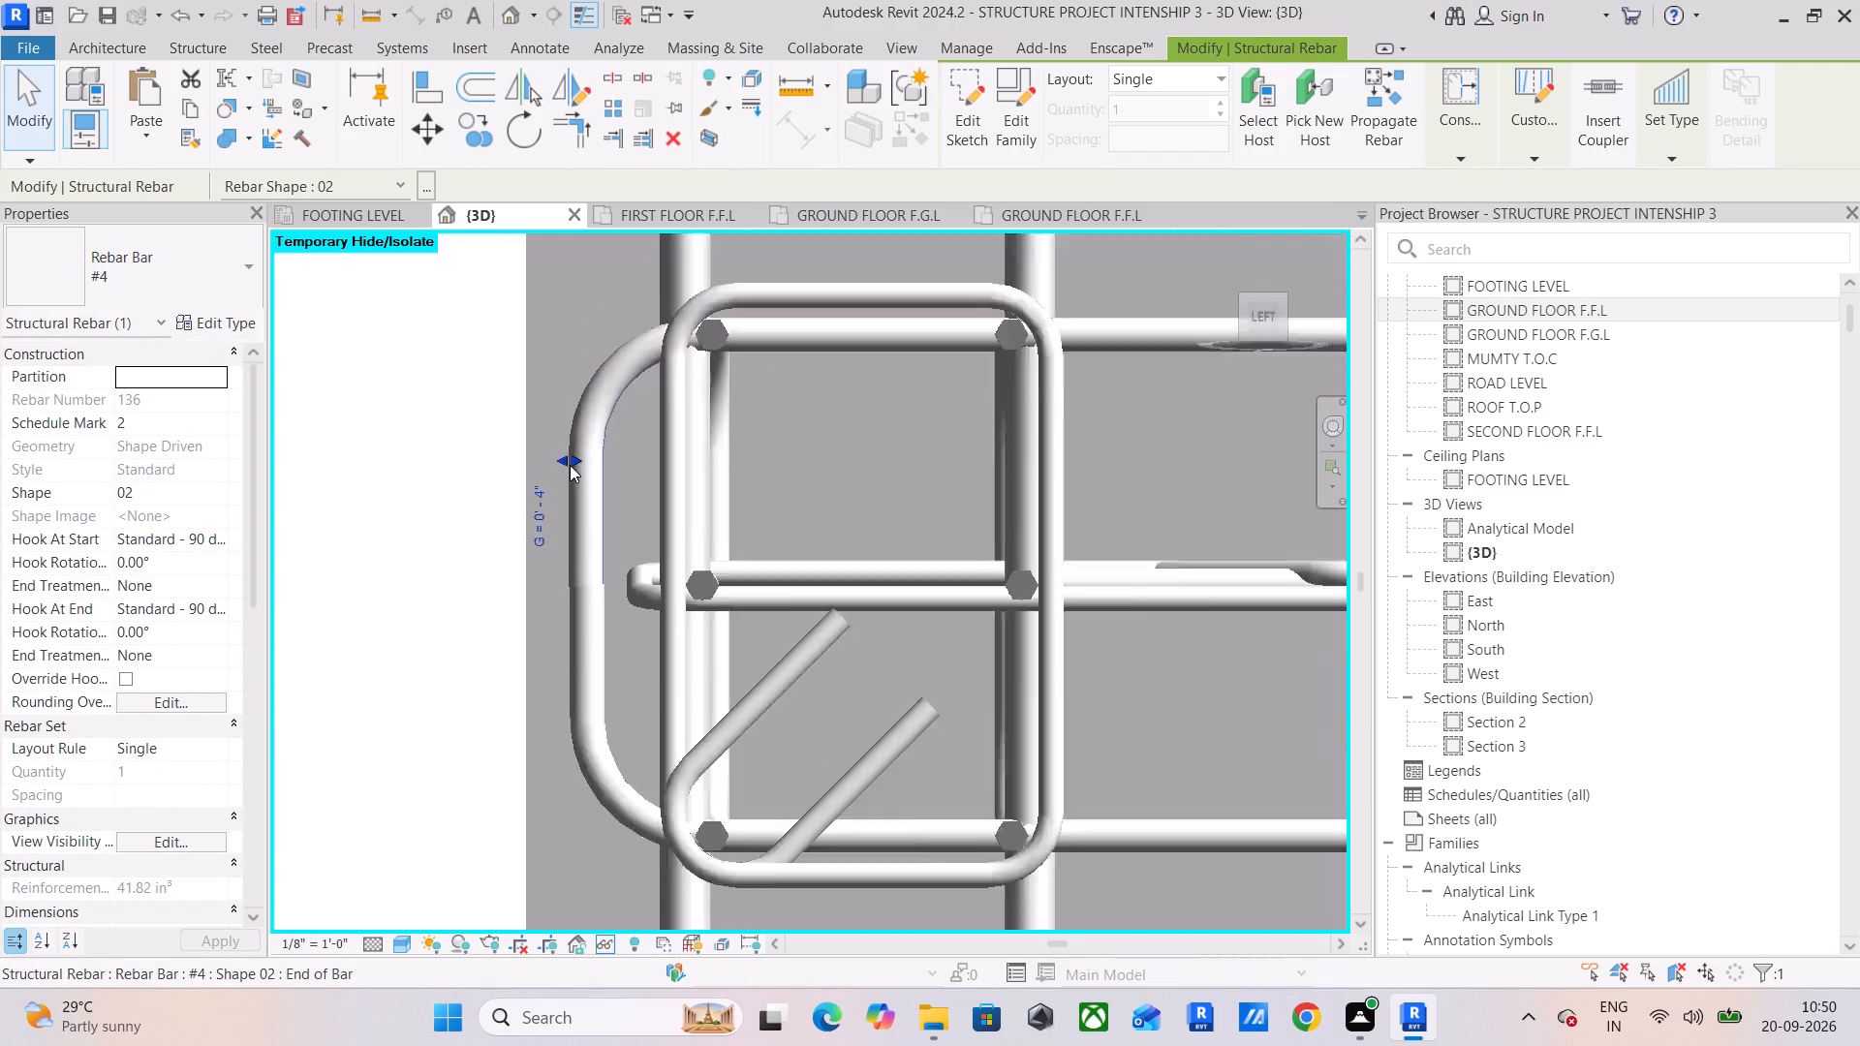
scroll(570, 465, down, 7)
Extend the end of the beam's straight mid-height #4 shape 00 bar through the column as far as the hooked bars.
middle_drag(819, 462, 606, 421)
click(818, 467)
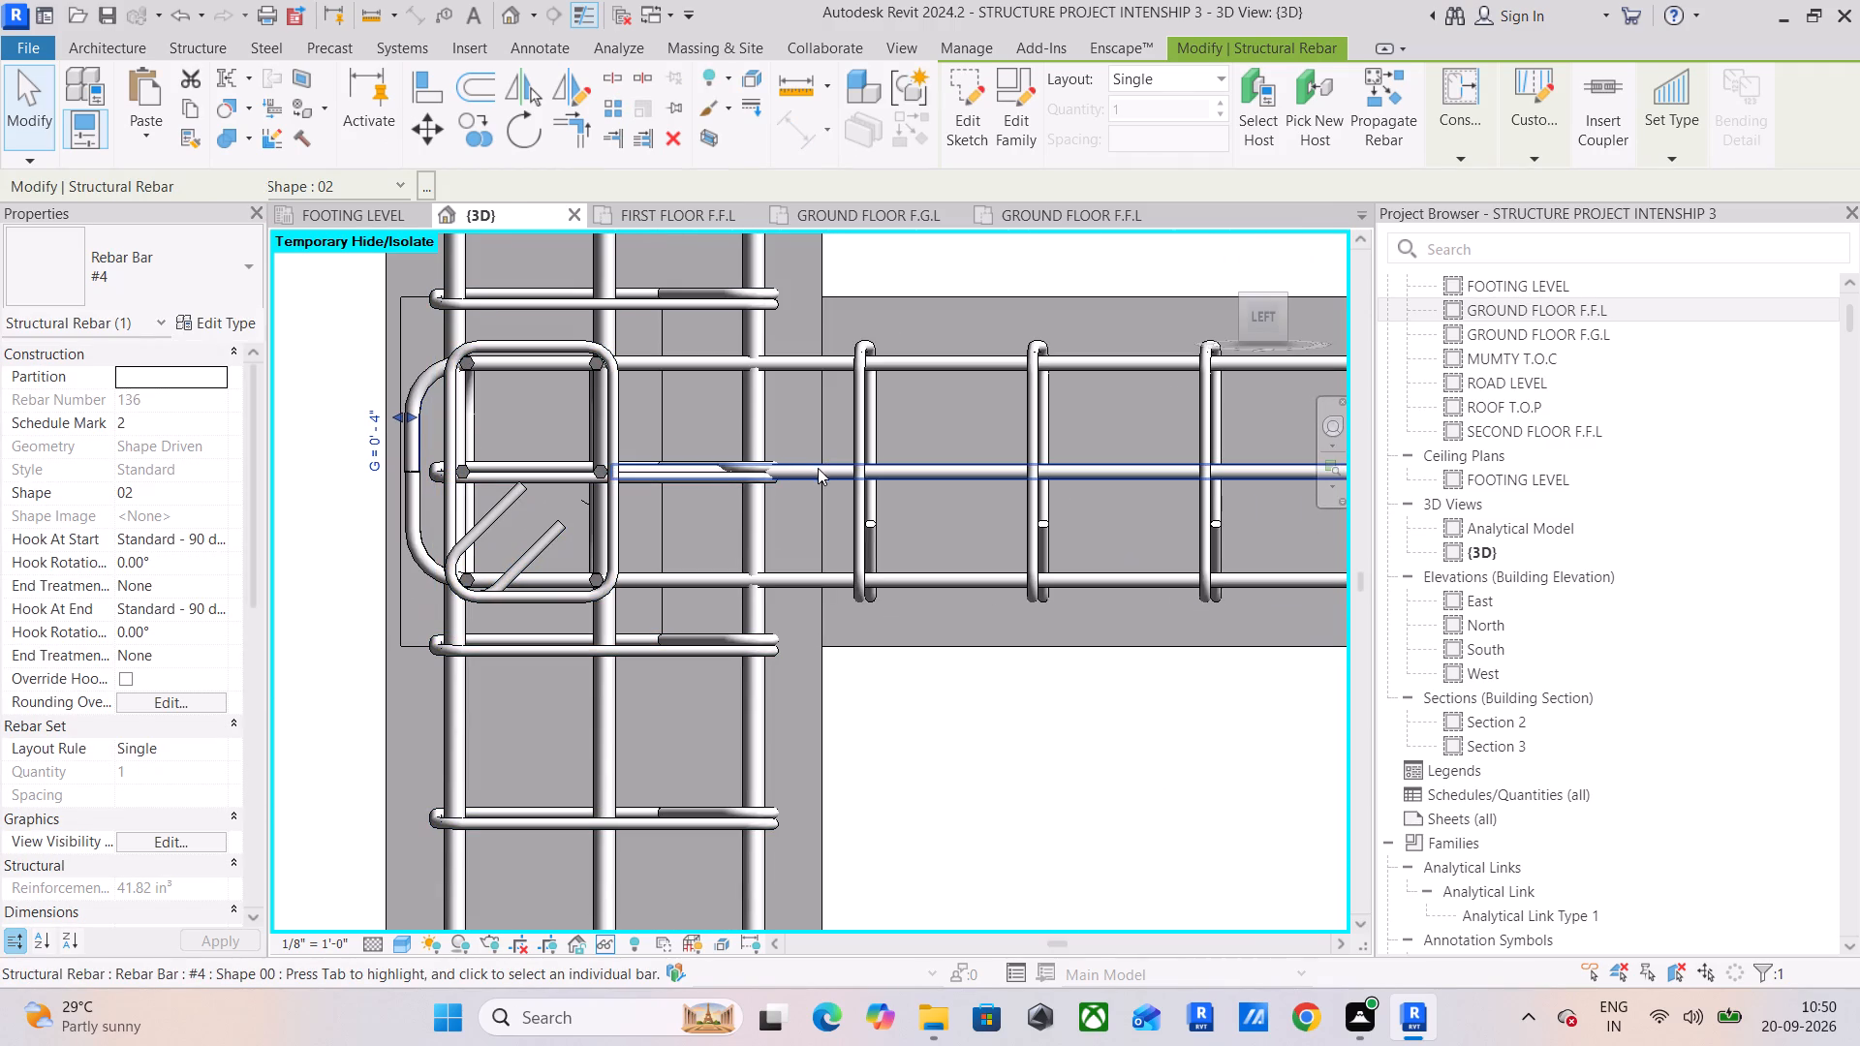
scroll(619, 473, up, 4)
middle_drag(619, 471, 695, 461)
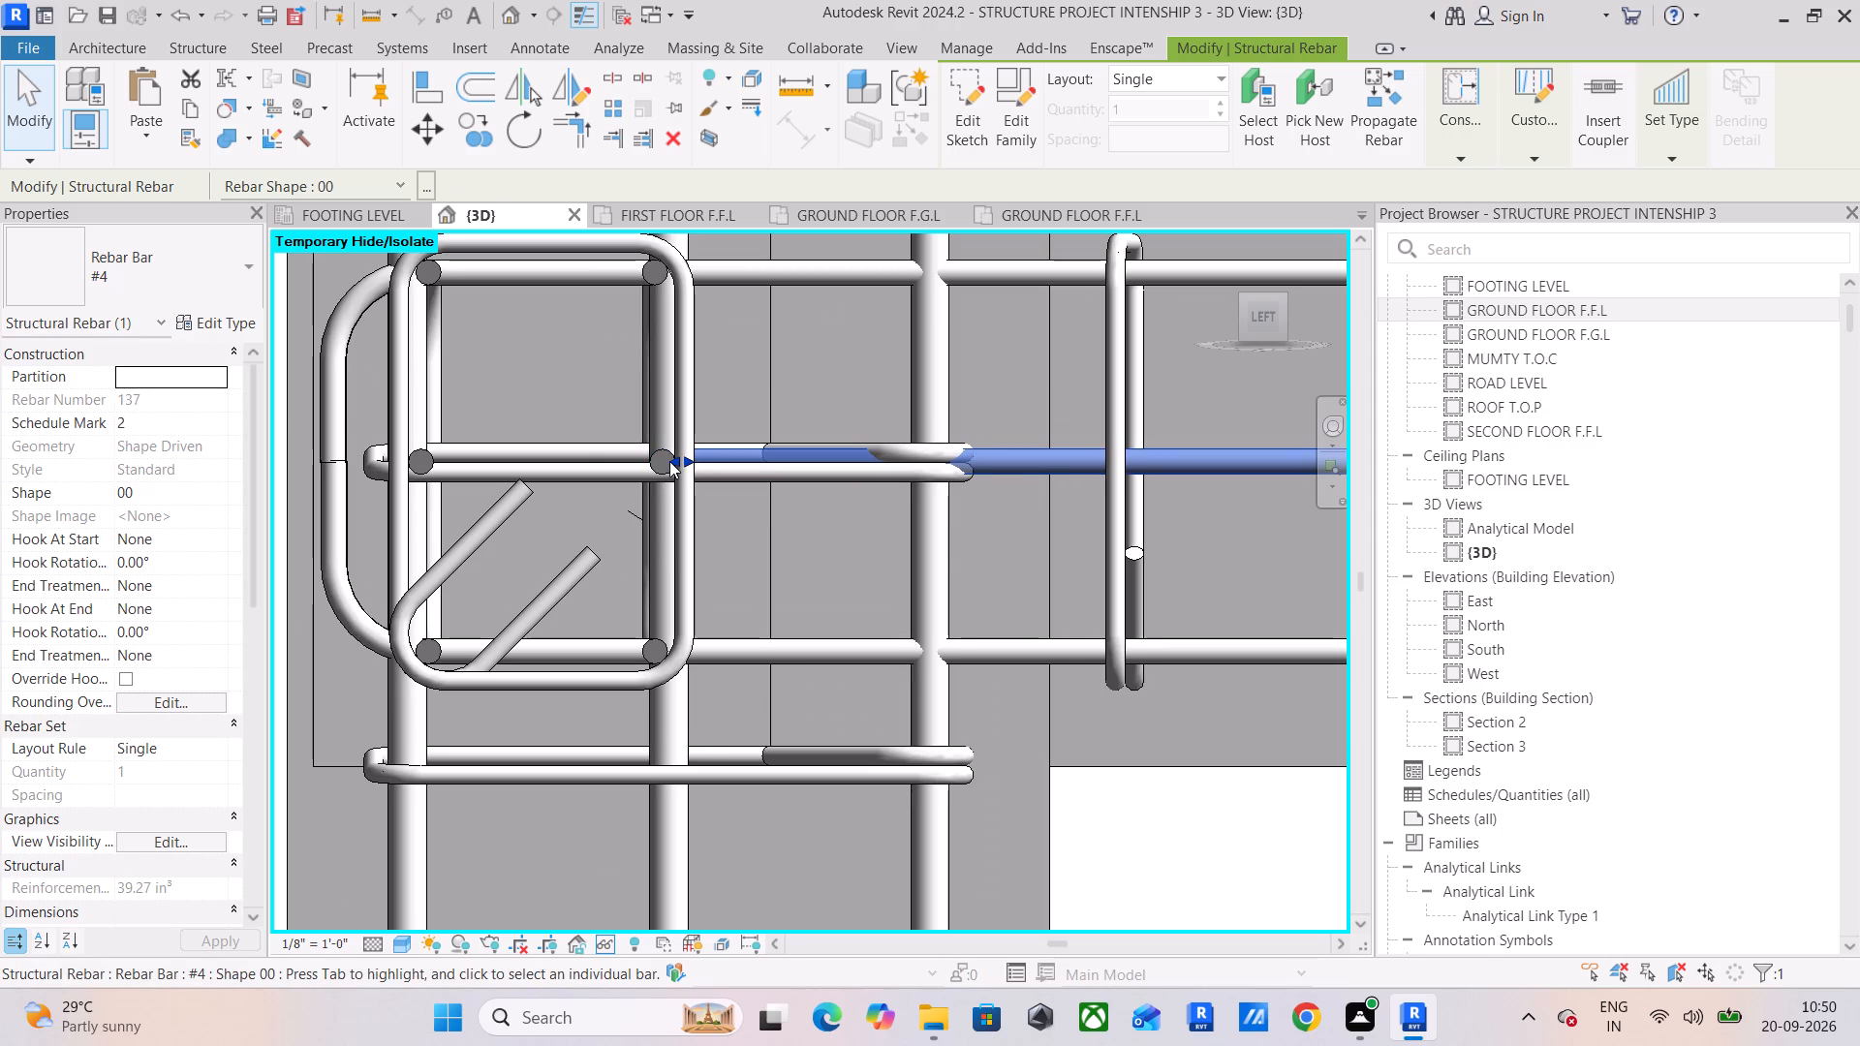
drag(669, 461, 327, 461)
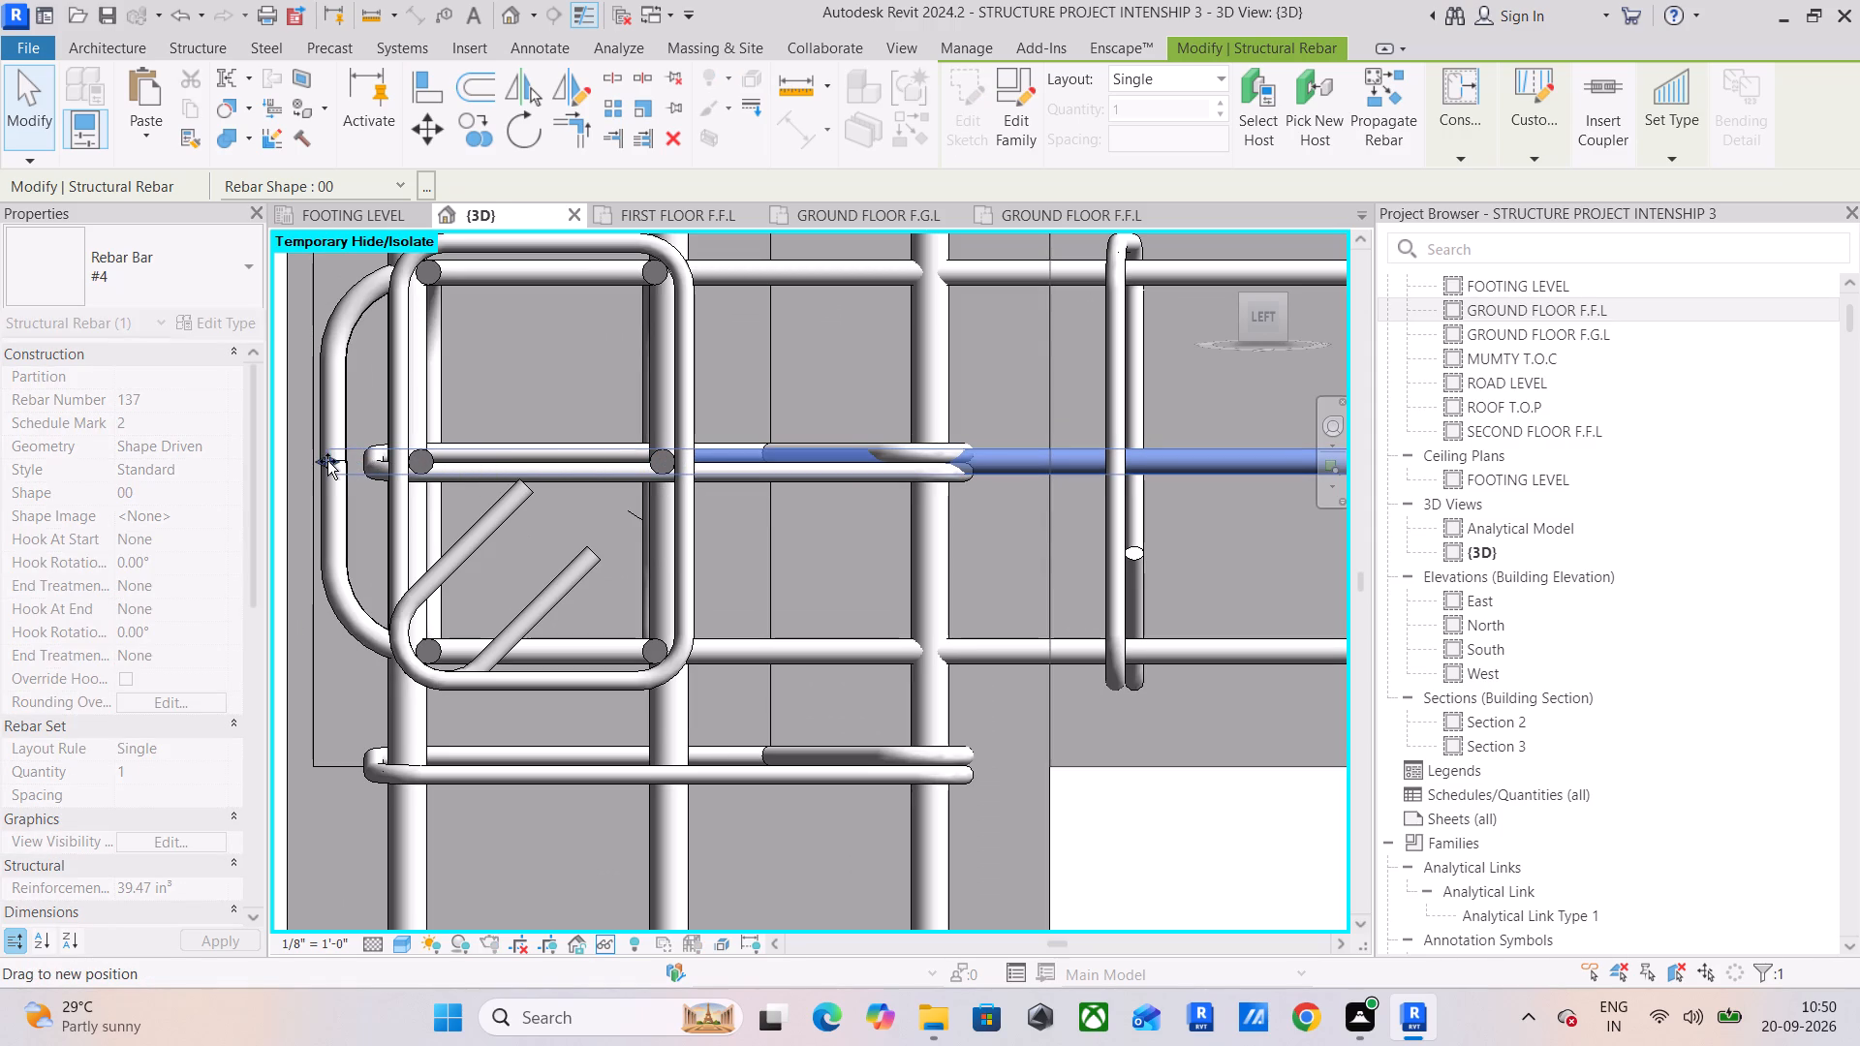
drag(327, 461, 326, 462)
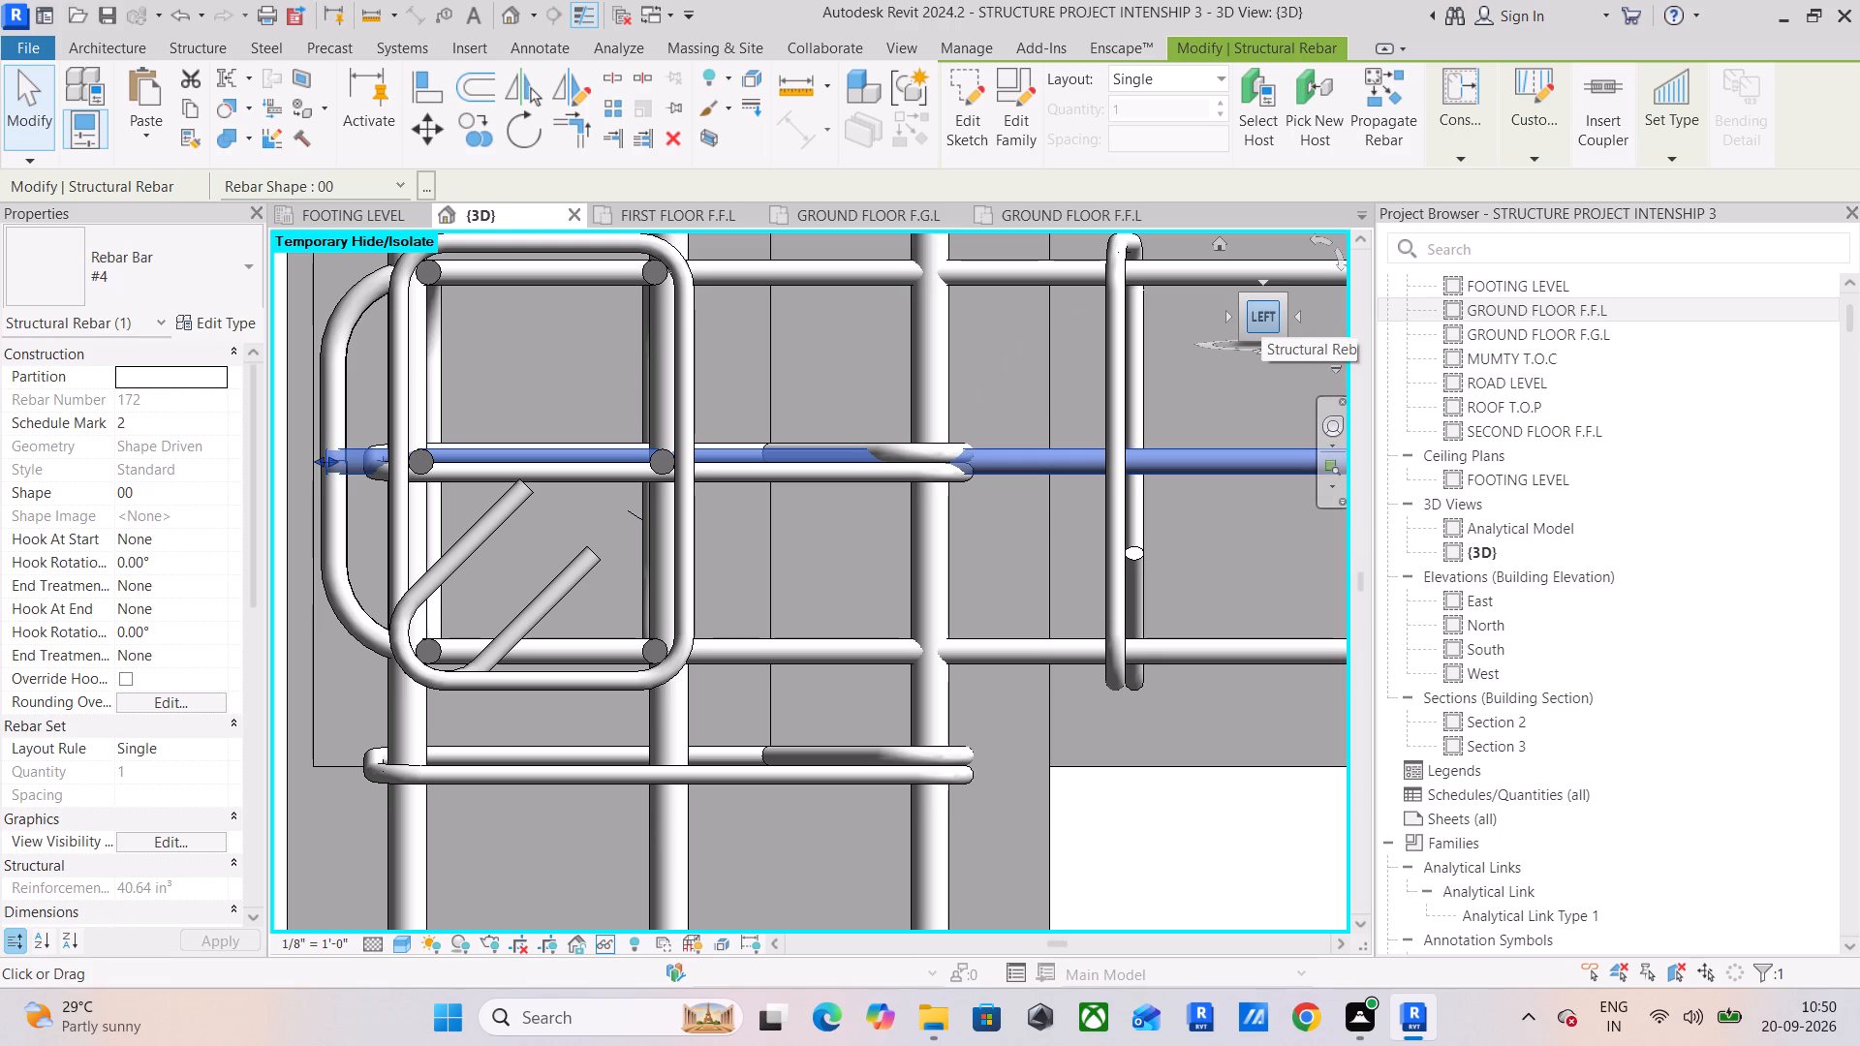
Extend the second straight mid-height #4 shape 00 bar, behind the first, to the hooks in the same column, working from the left view.
drag(1261, 311, 1261, 337)
click(1195, 407)
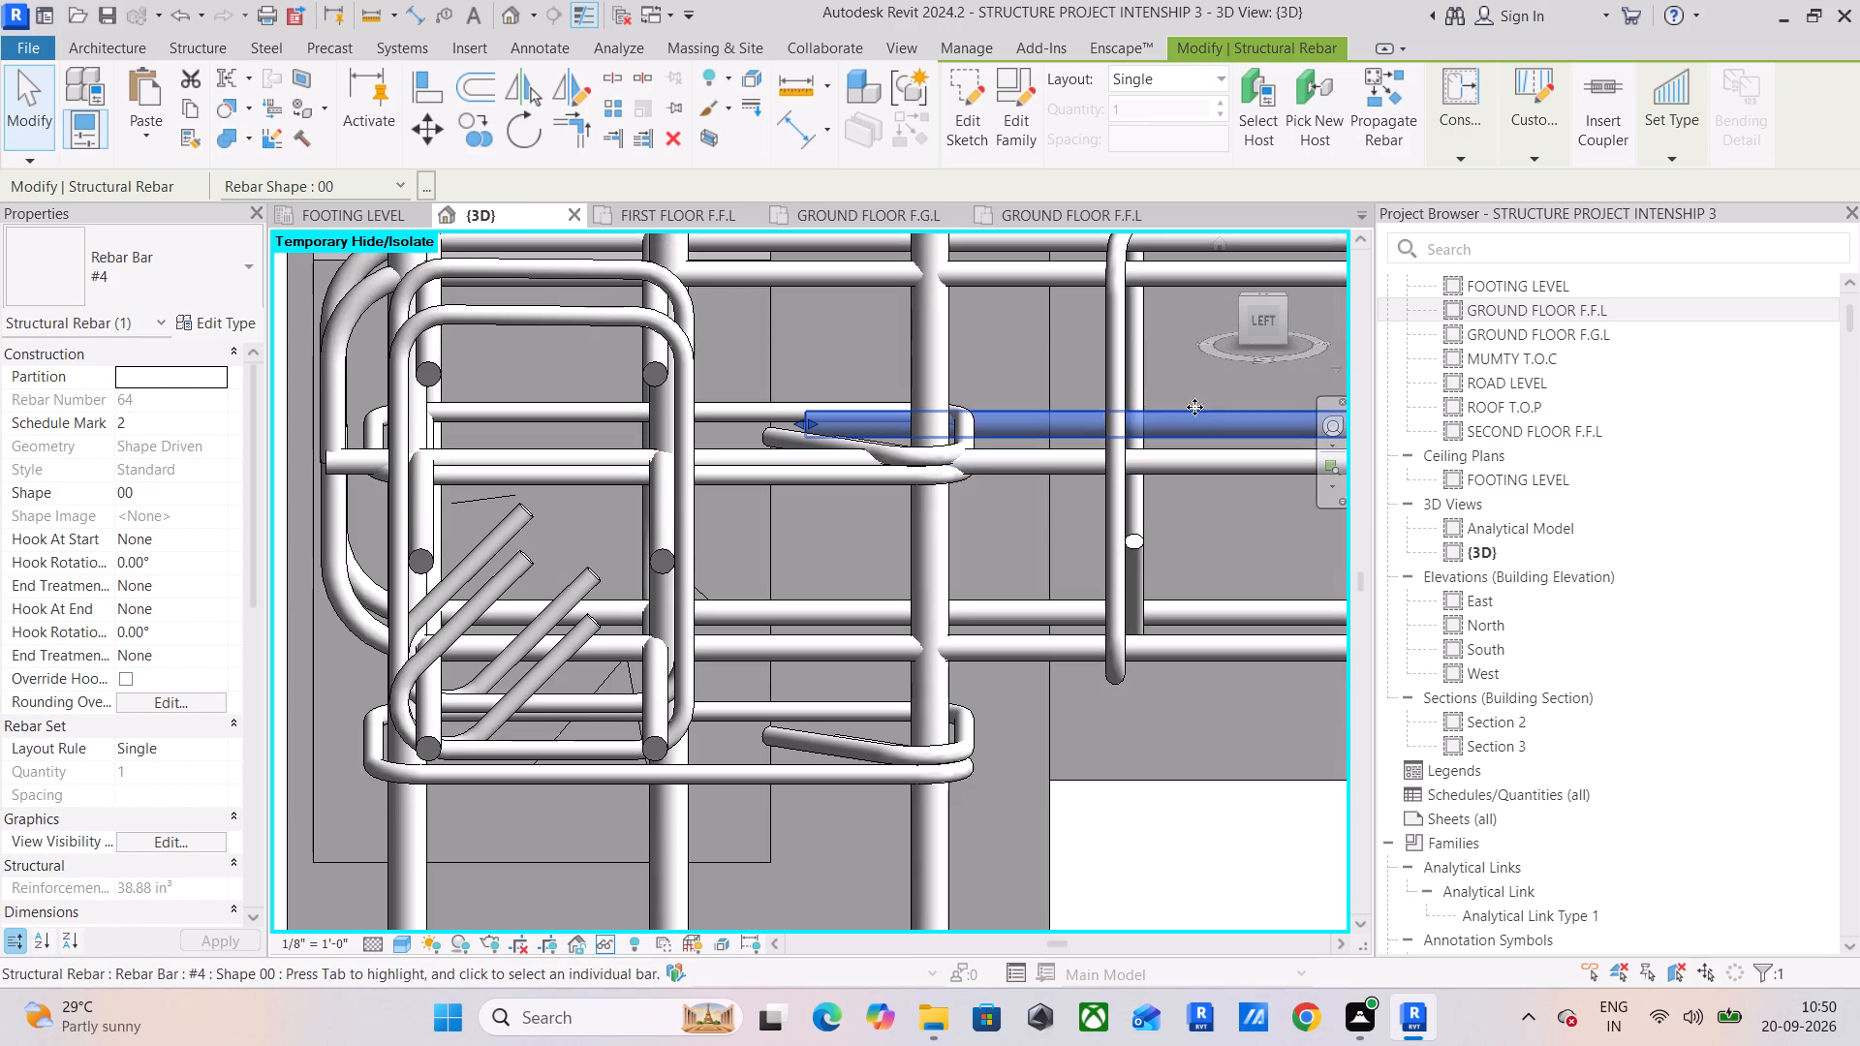
click(1257, 321)
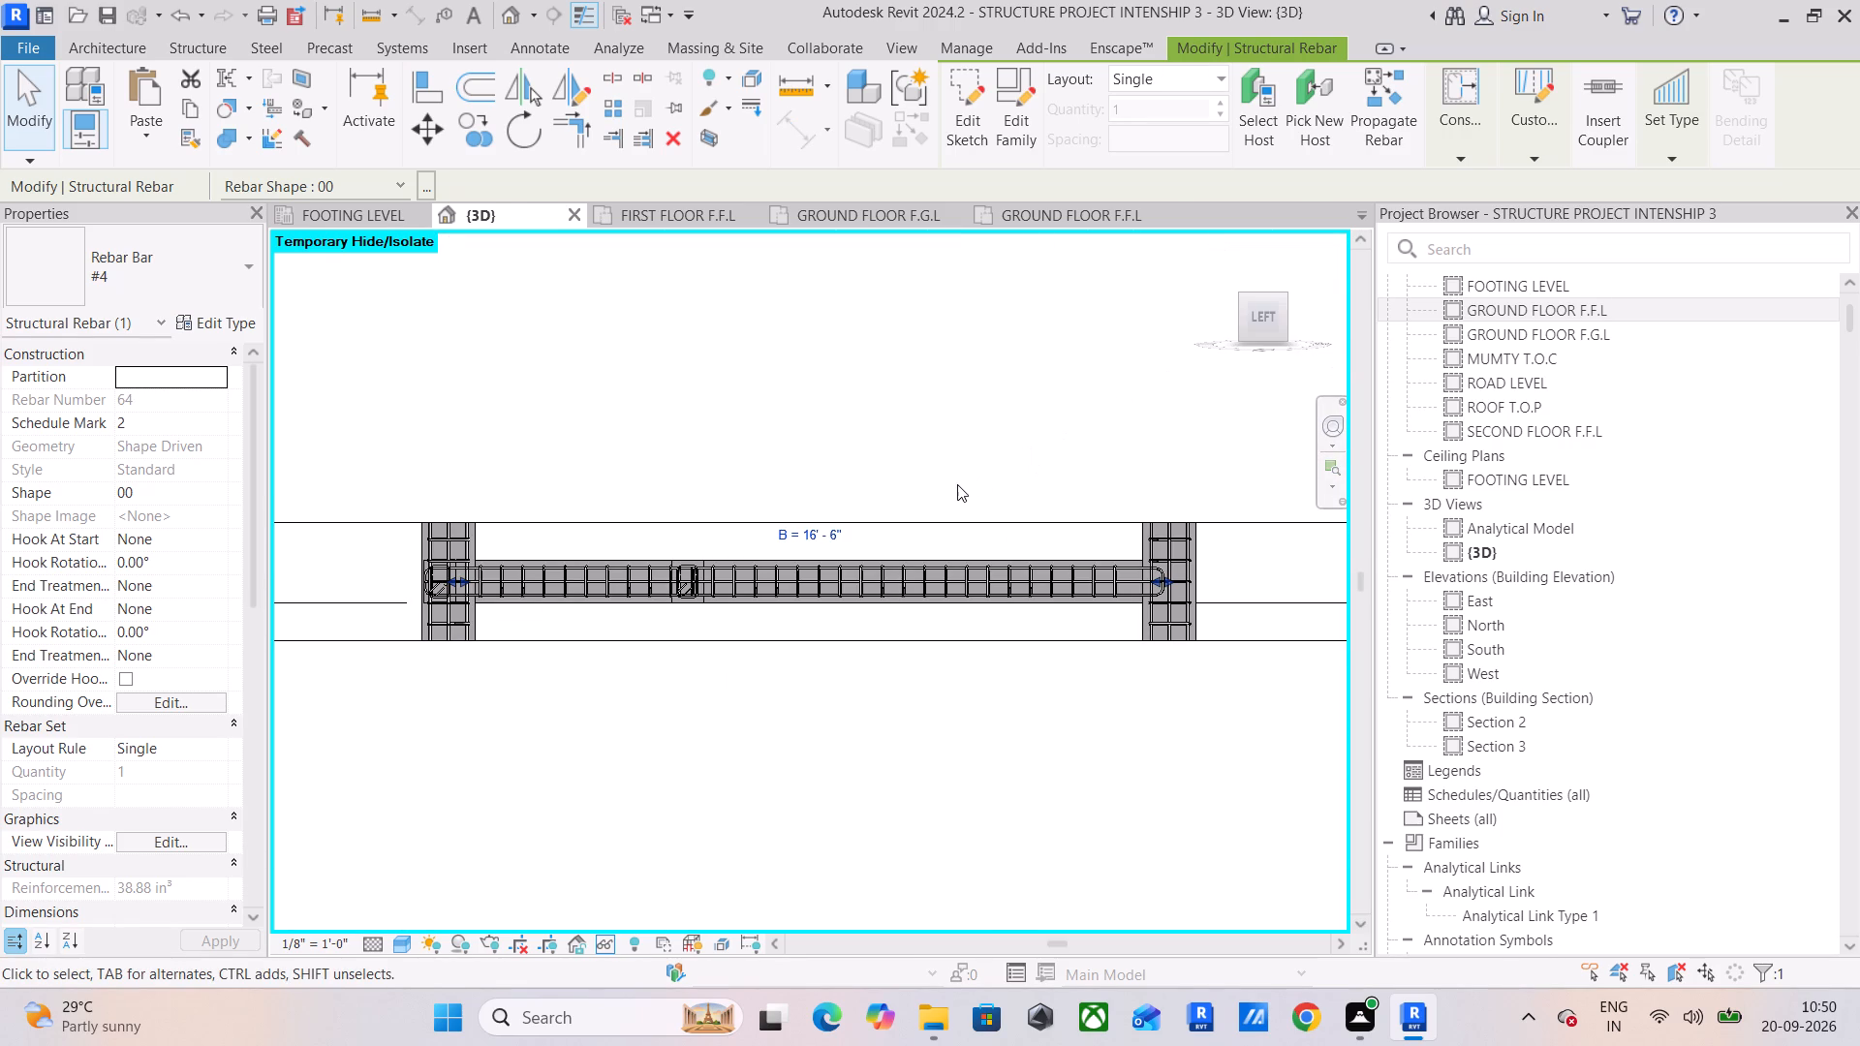
scroll(467, 588, up, 7)
middle_drag(466, 584, 616, 563)
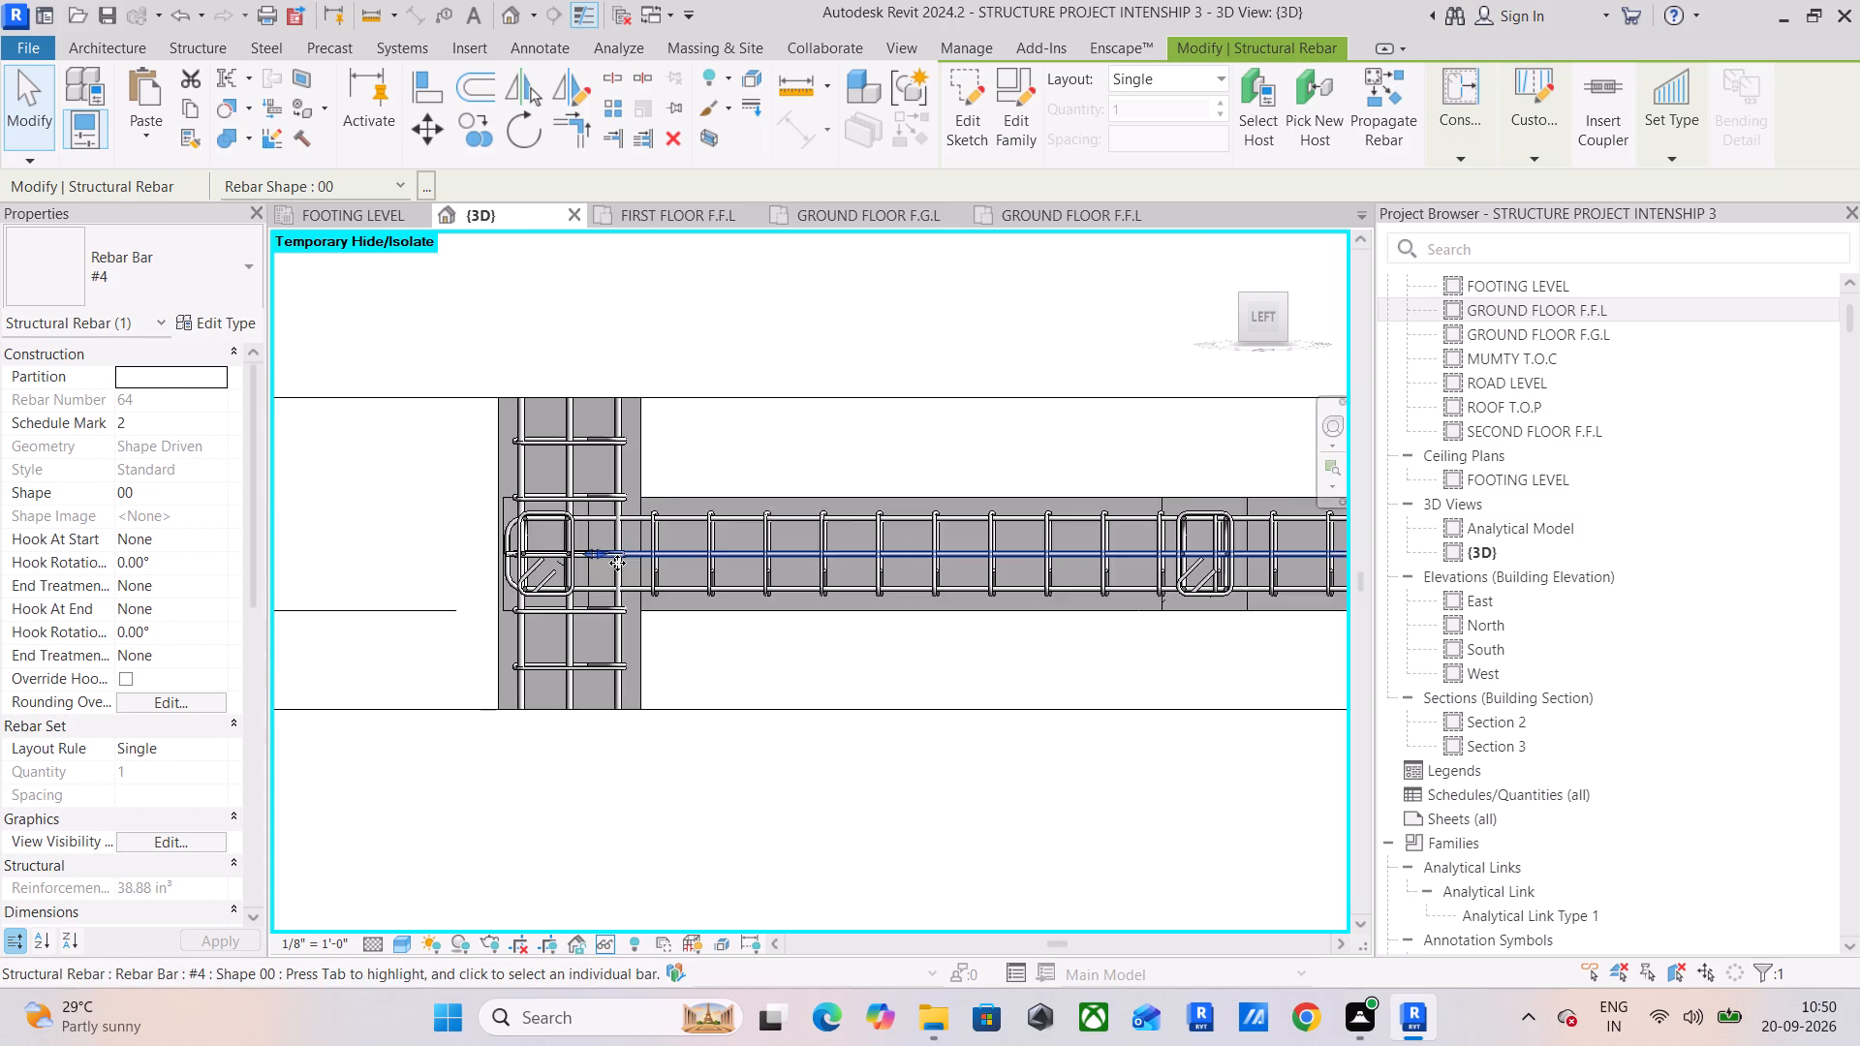
scroll(617, 563, up, 6)
middle_drag(617, 561, 786, 527)
scroll(713, 517, up, 6)
middle_drag(713, 516, 805, 496)
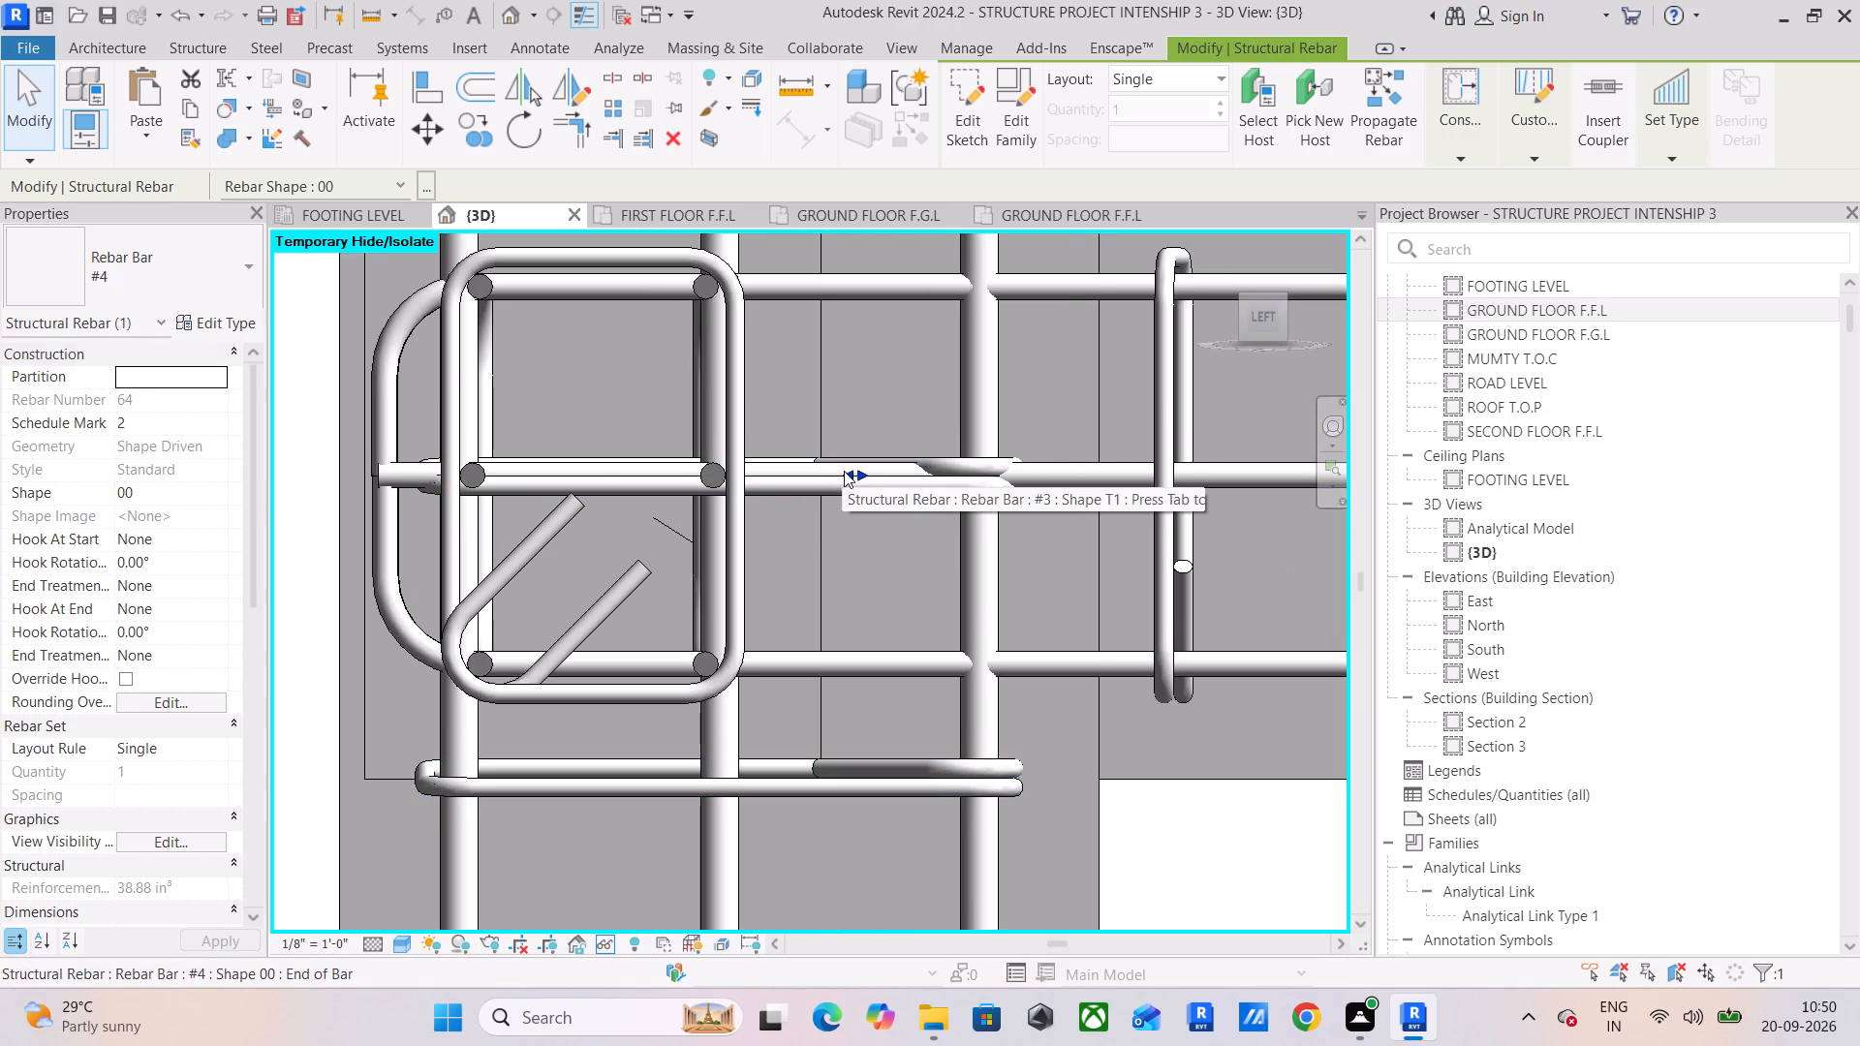
drag(844, 471, 389, 476)
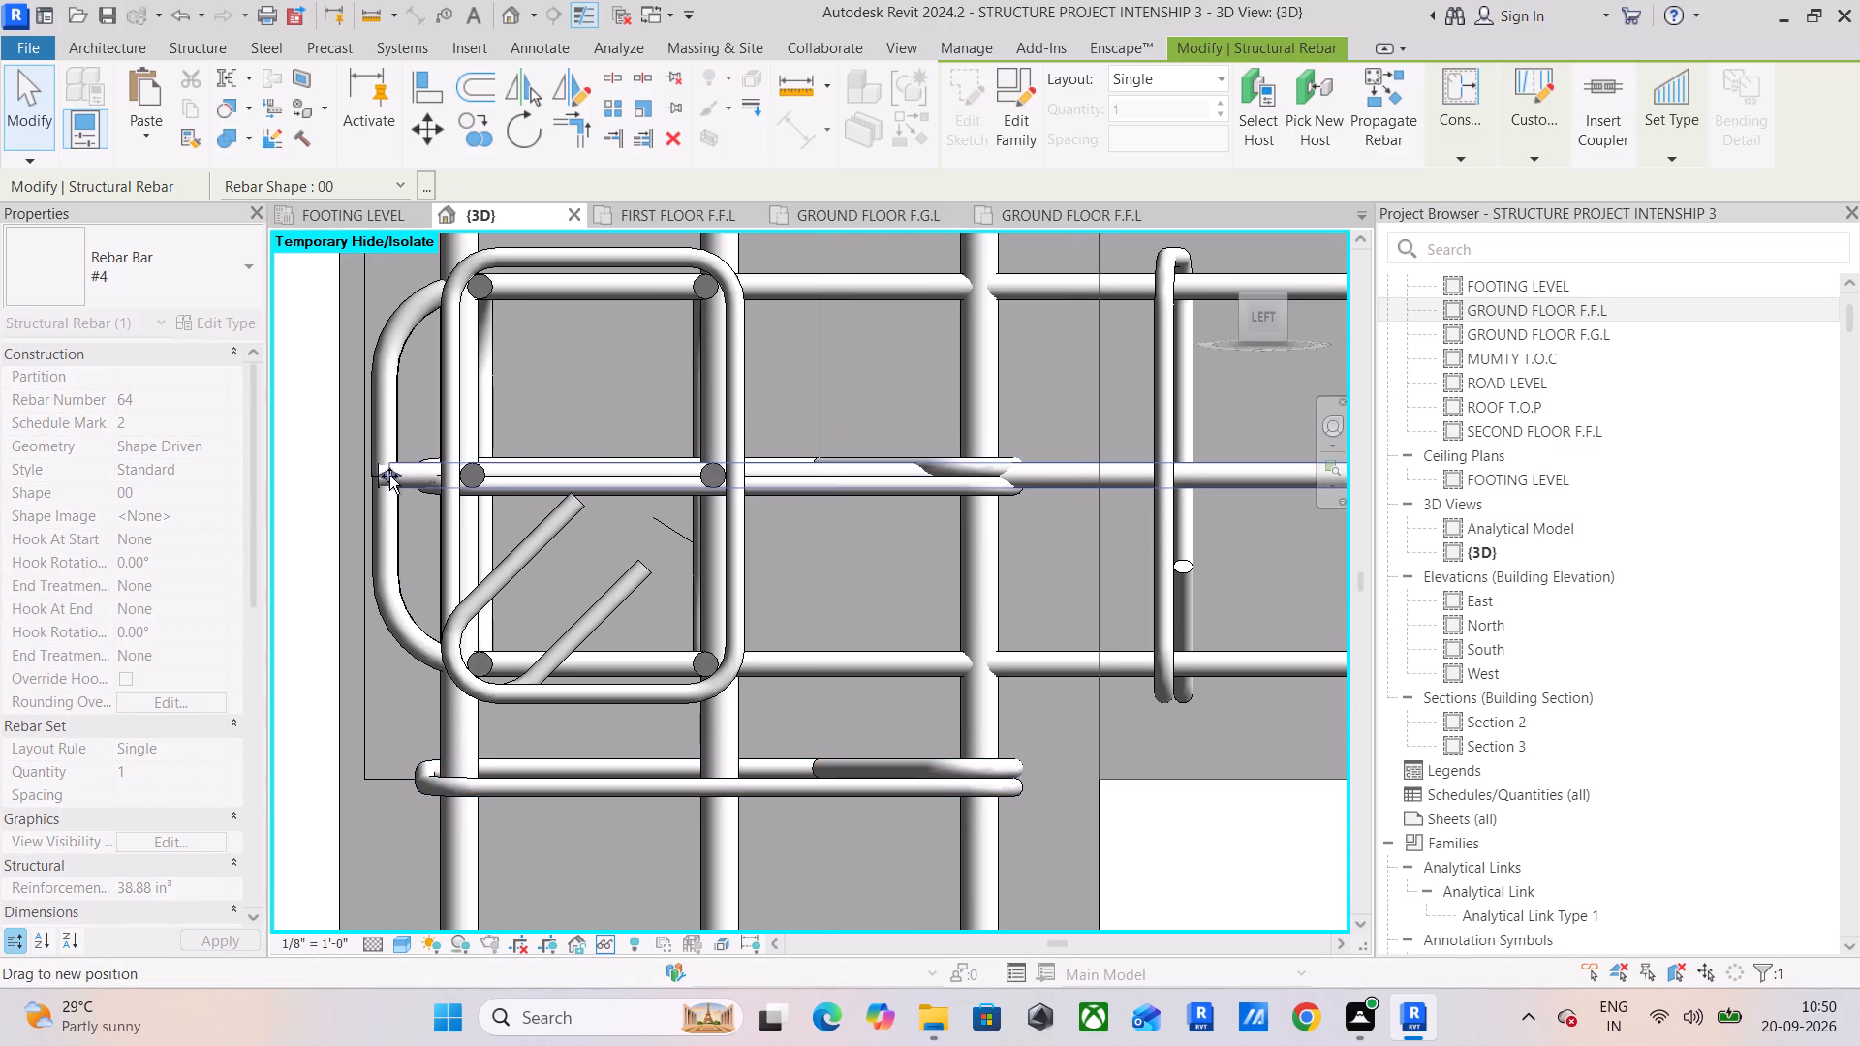
drag(389, 476, 375, 481)
scroll(711, 489, down, 5)
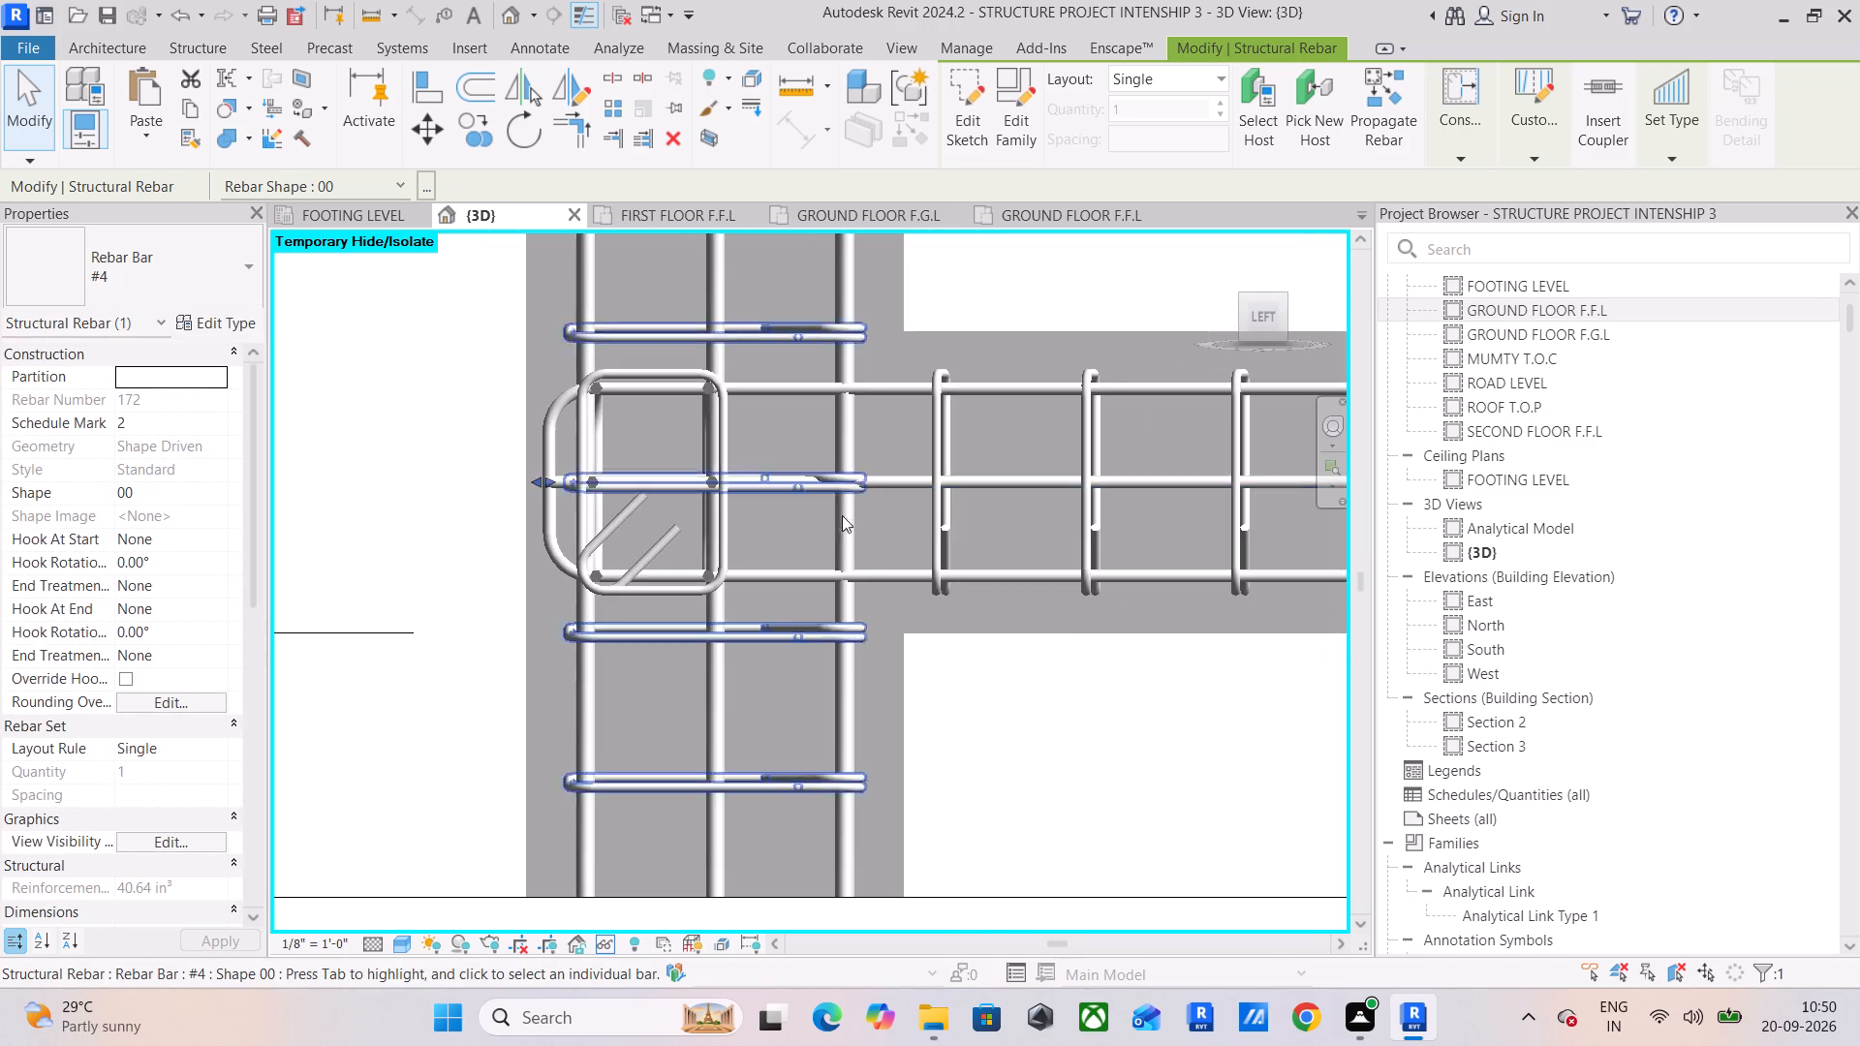
click(986, 711)
Stretch the beam's #3 shape T1 stirrup set toward the face of the column at the opposite end of the beam.
scroll(919, 496, down, 4)
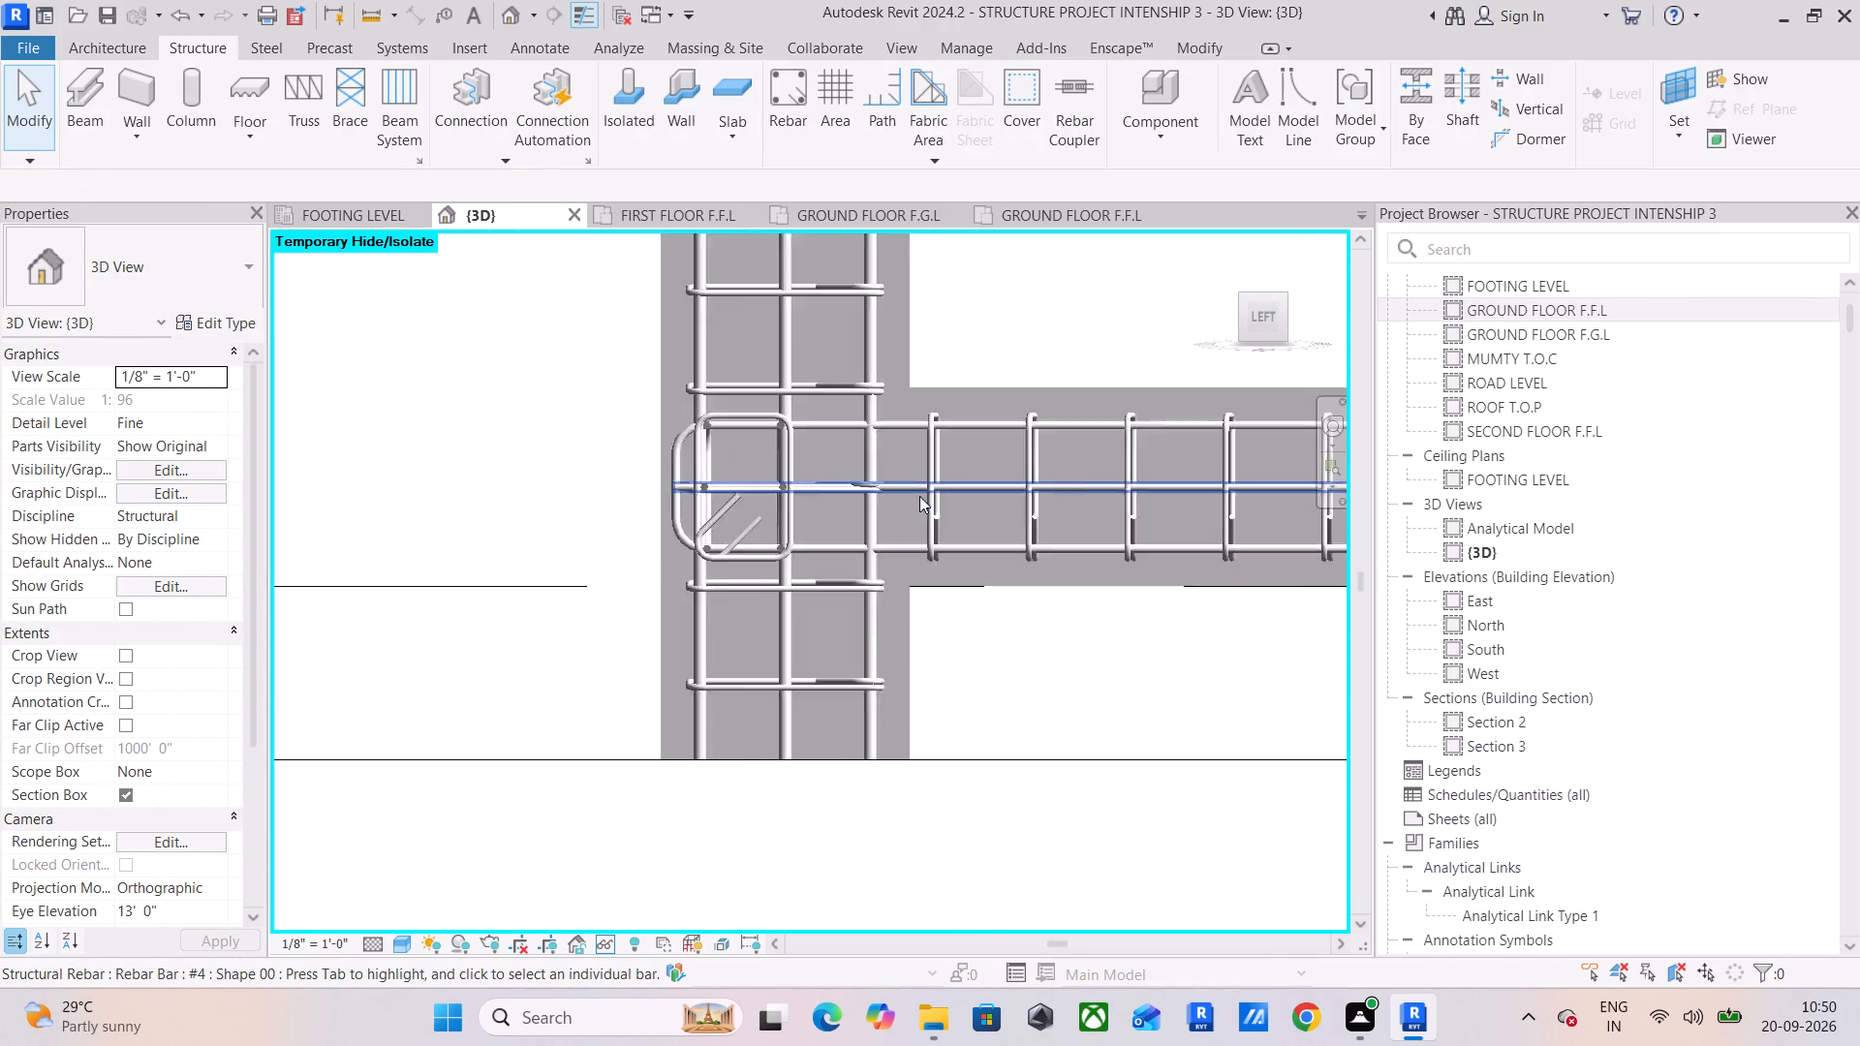
scroll(919, 496, down, 1)
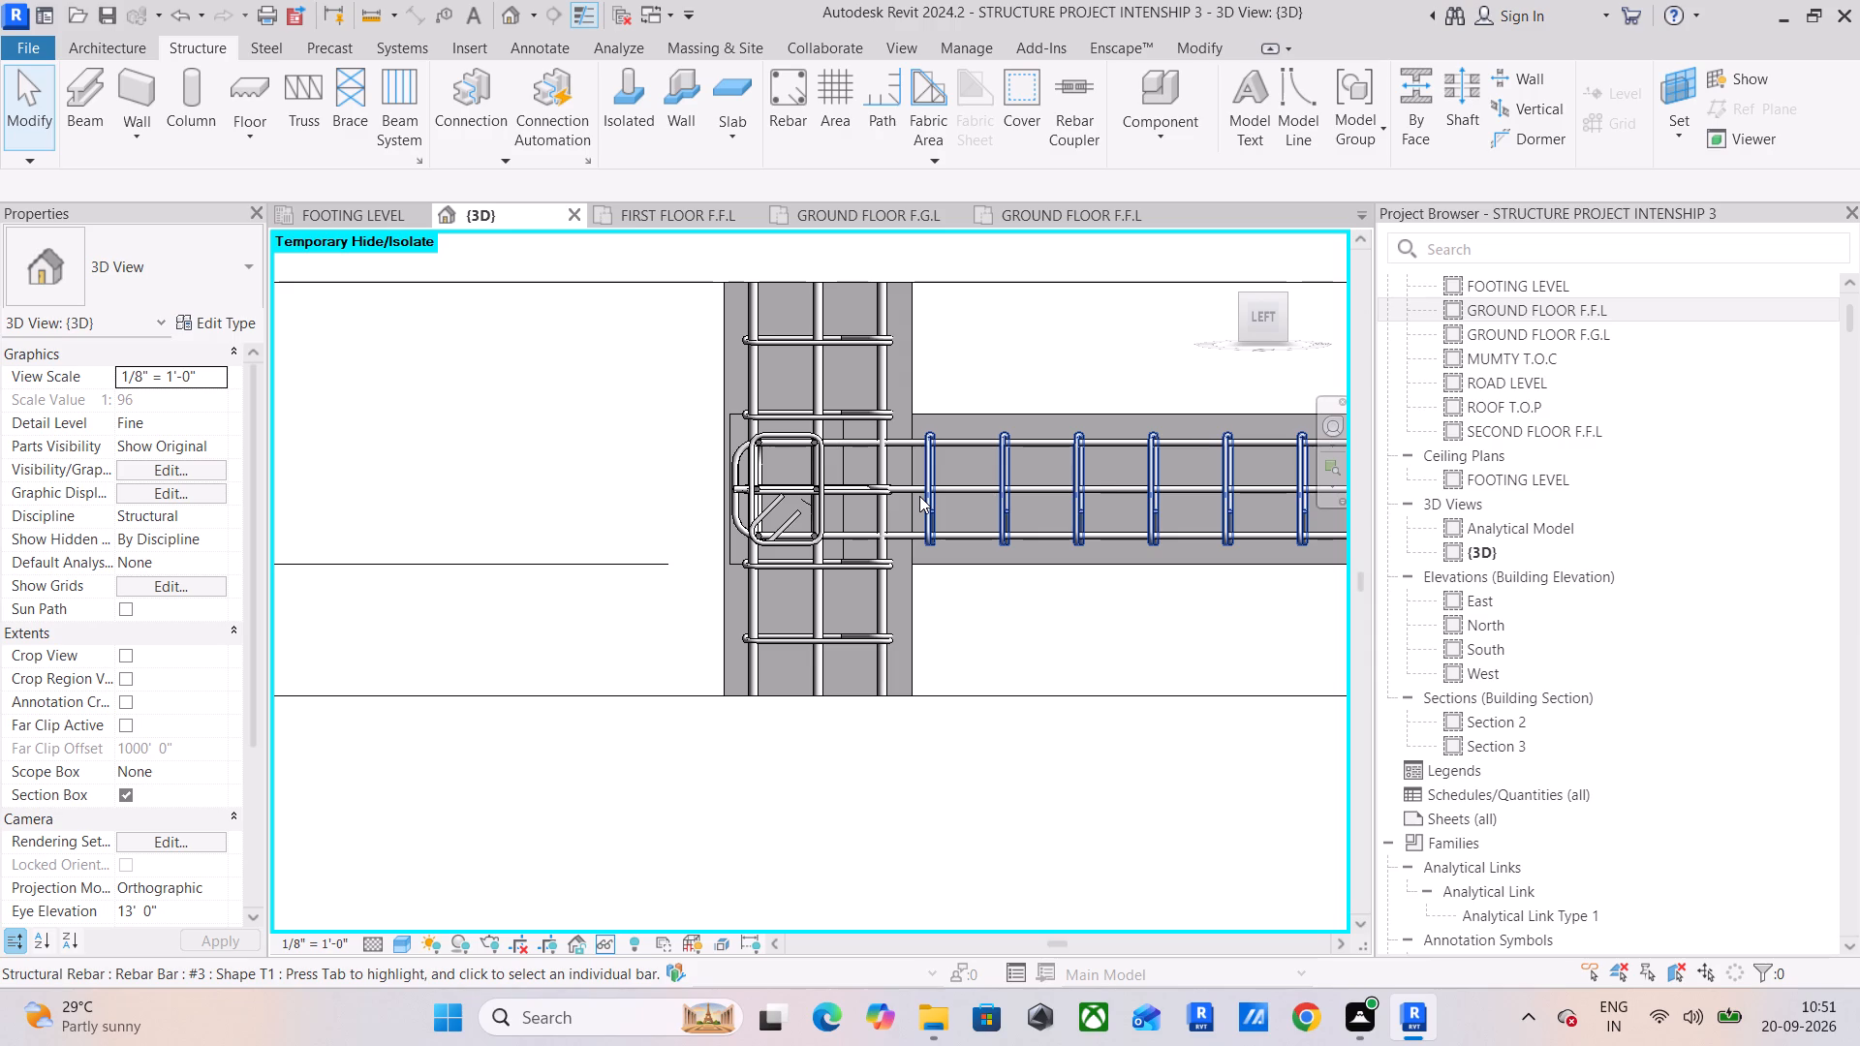
scroll(955, 469, down, 3)
middle_drag(955, 475, 726, 502)
scroll(804, 480, down, 5)
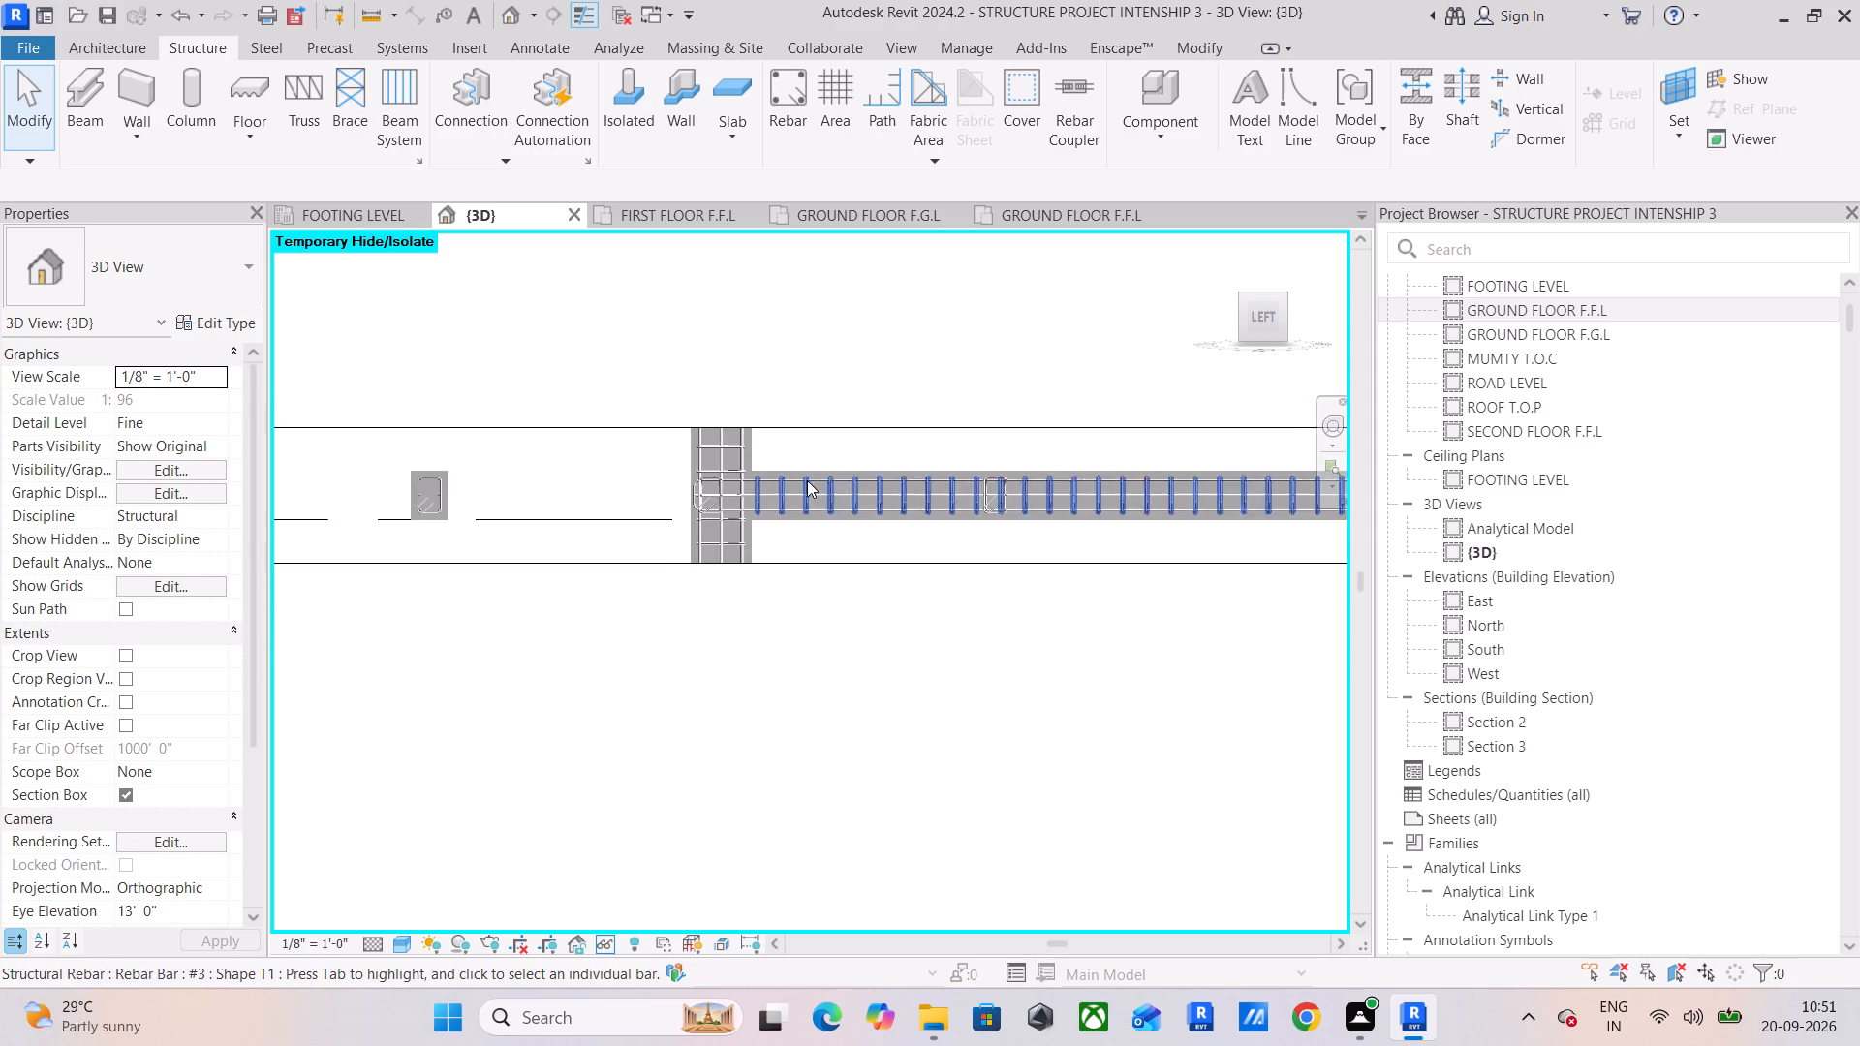
middle_drag(809, 479, 583, 459)
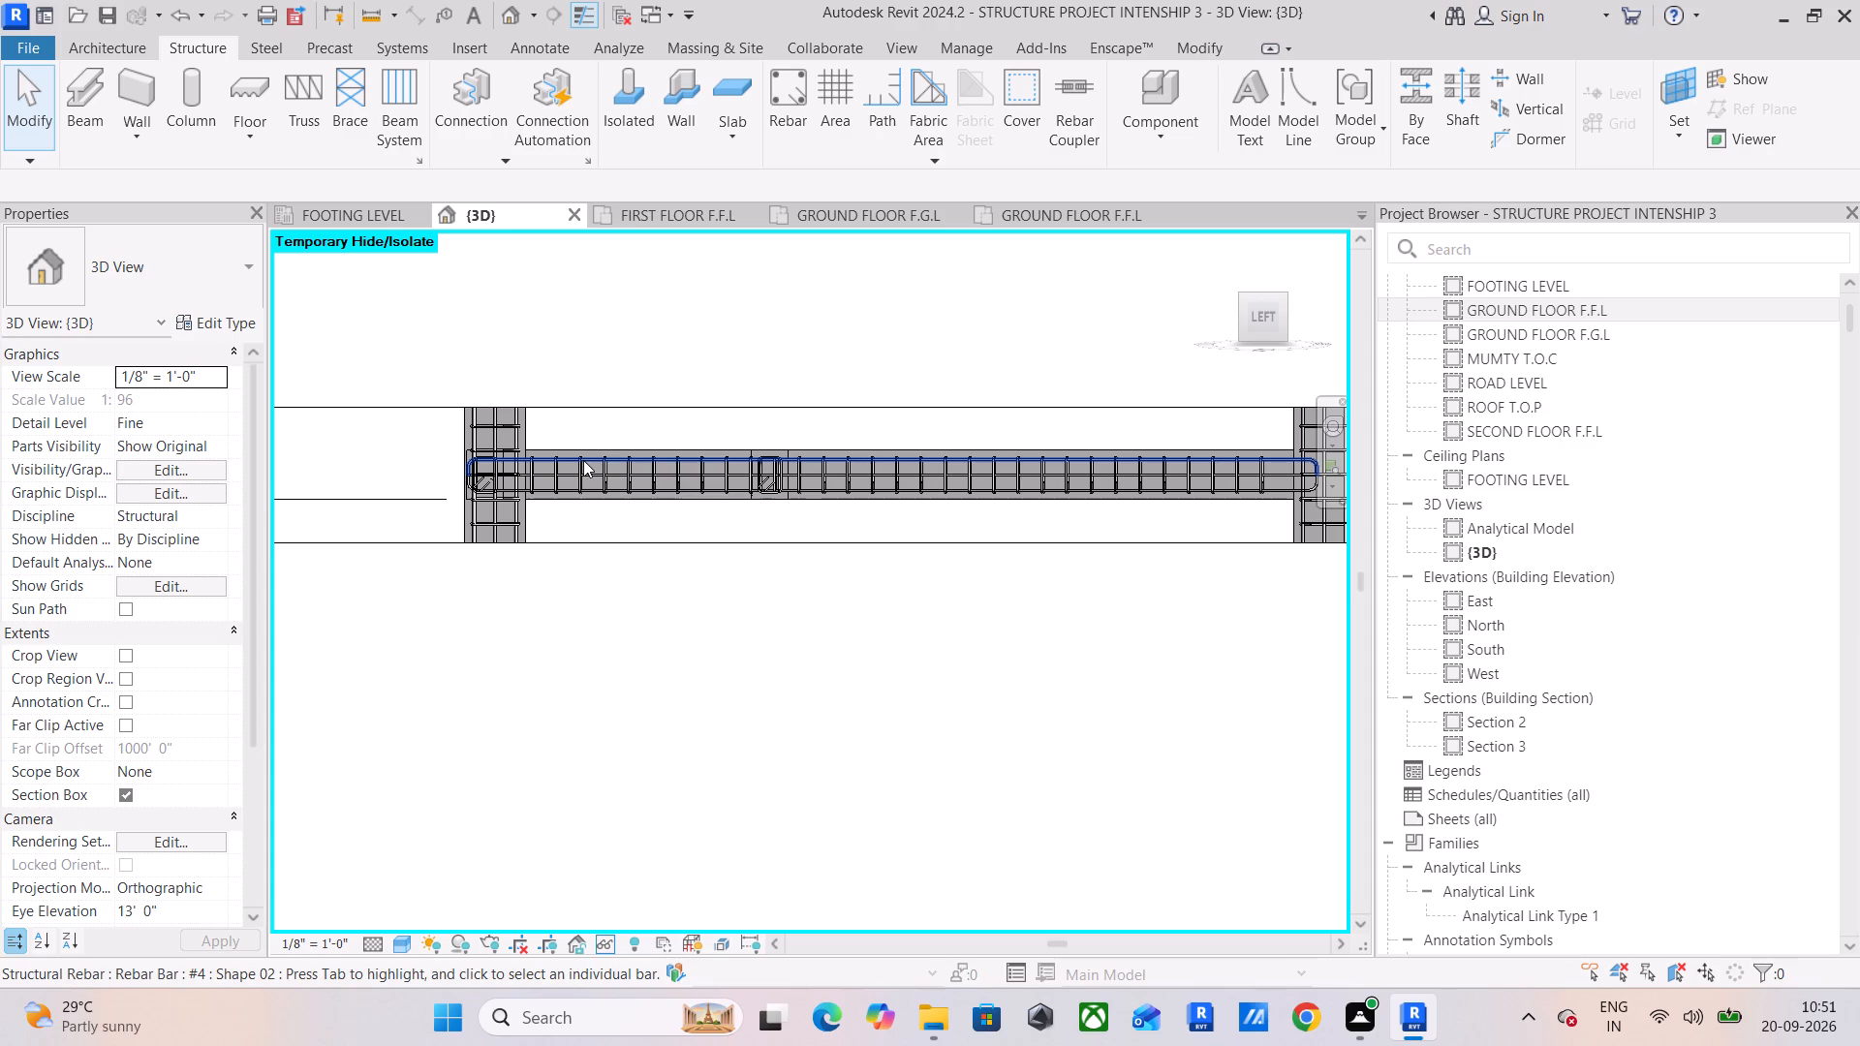
scroll(595, 462, down, 5)
middle_drag(606, 454, 529, 457)
scroll(794, 460, up, 4)
scroll(931, 488, up, 14)
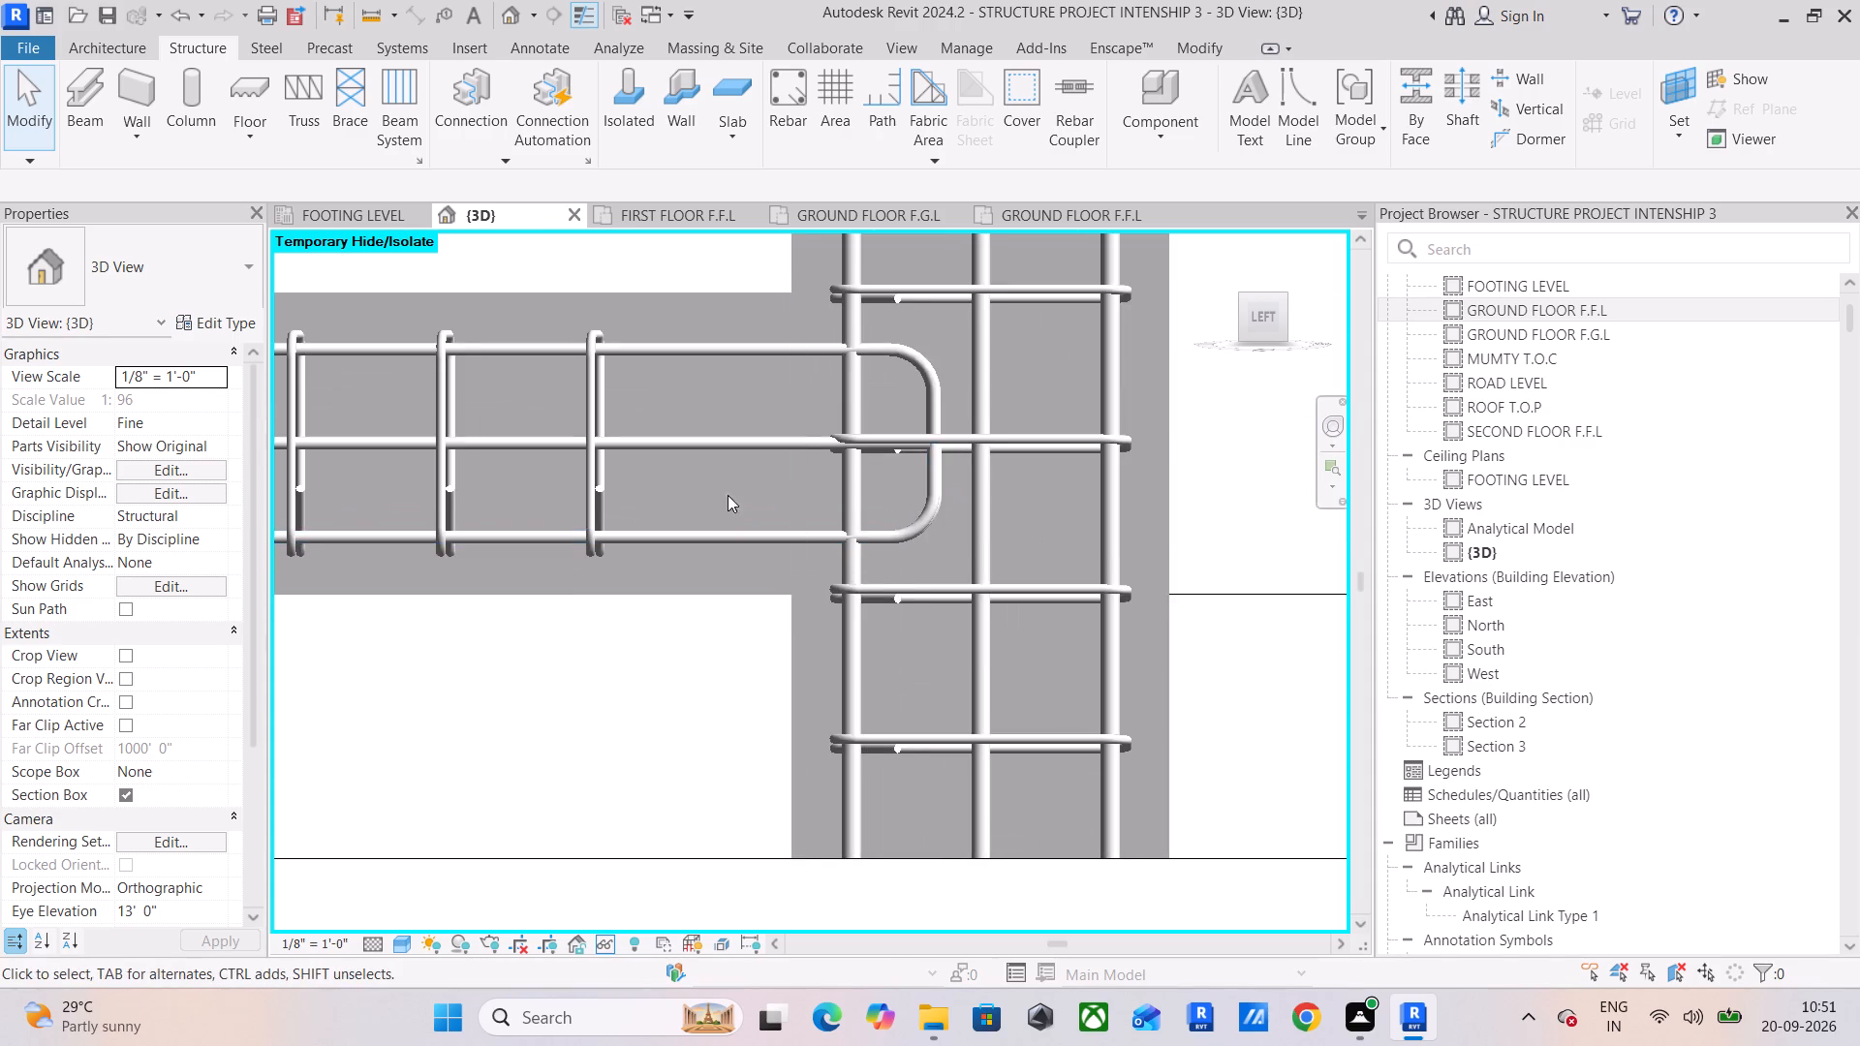
click(605, 391)
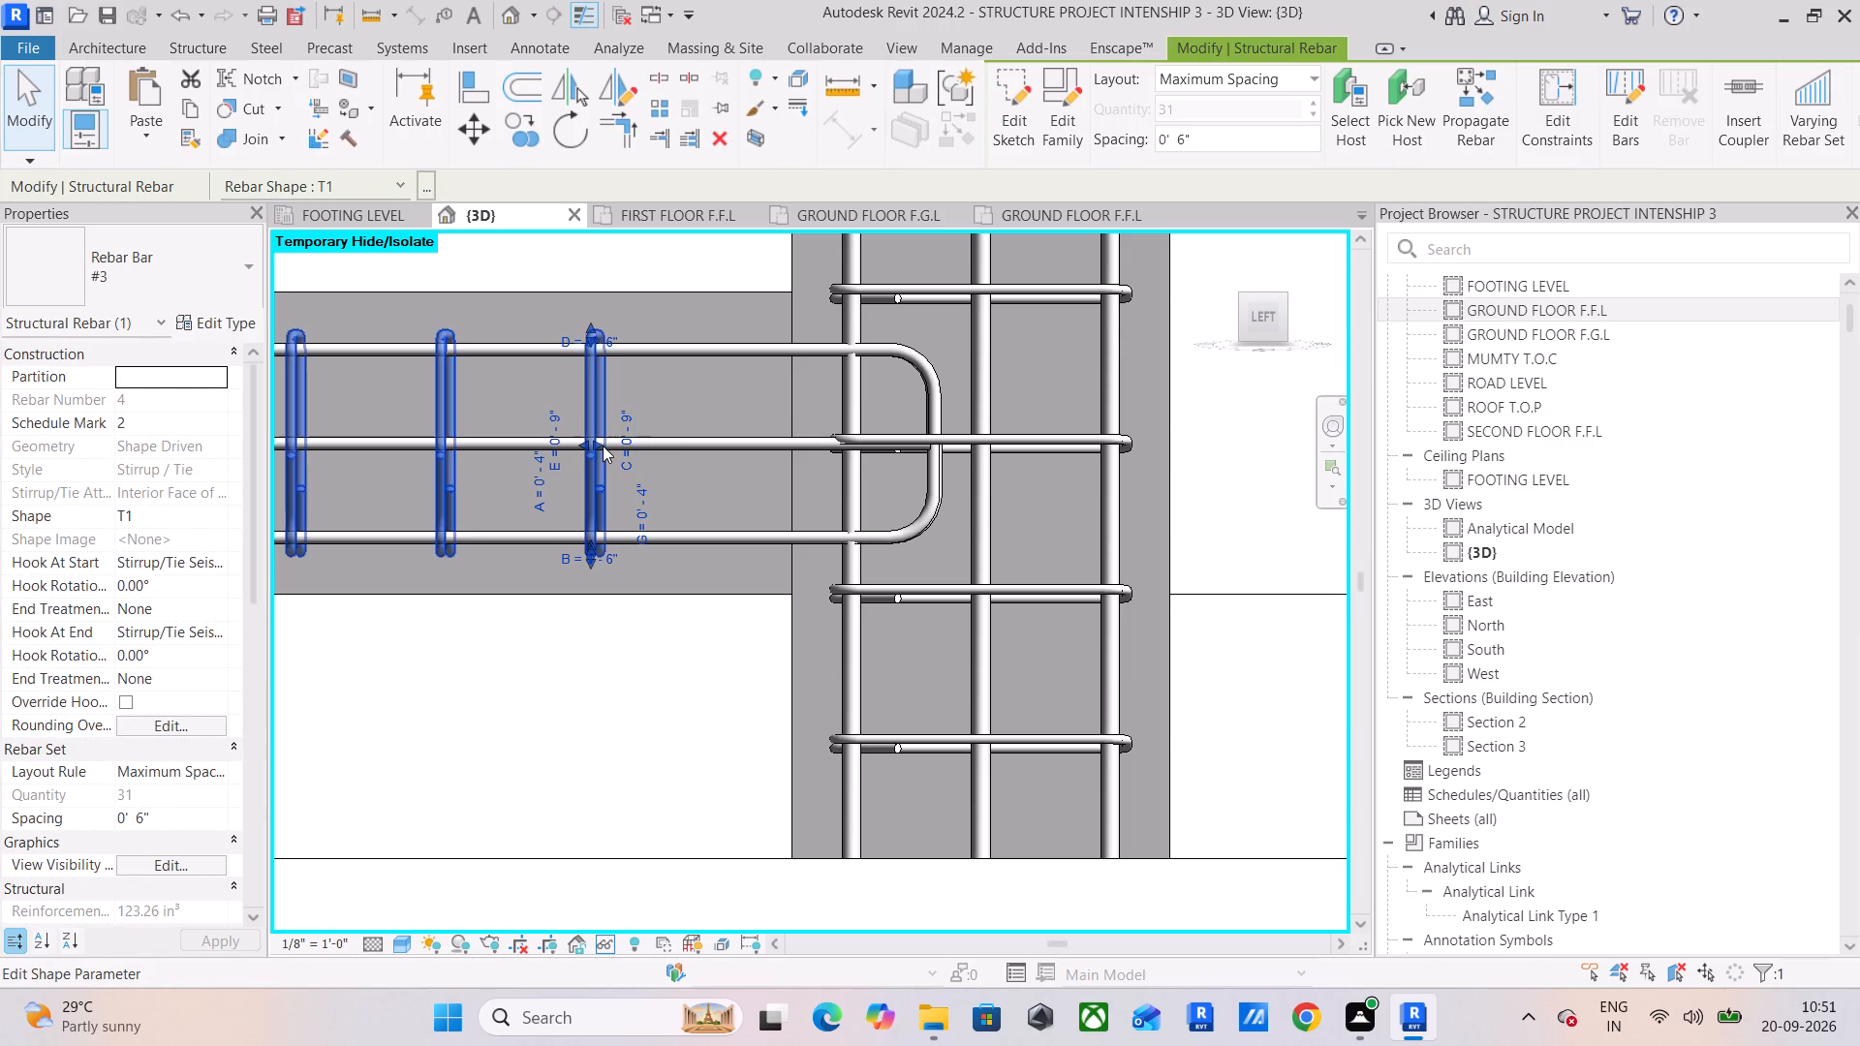
drag(603, 443, 784, 460)
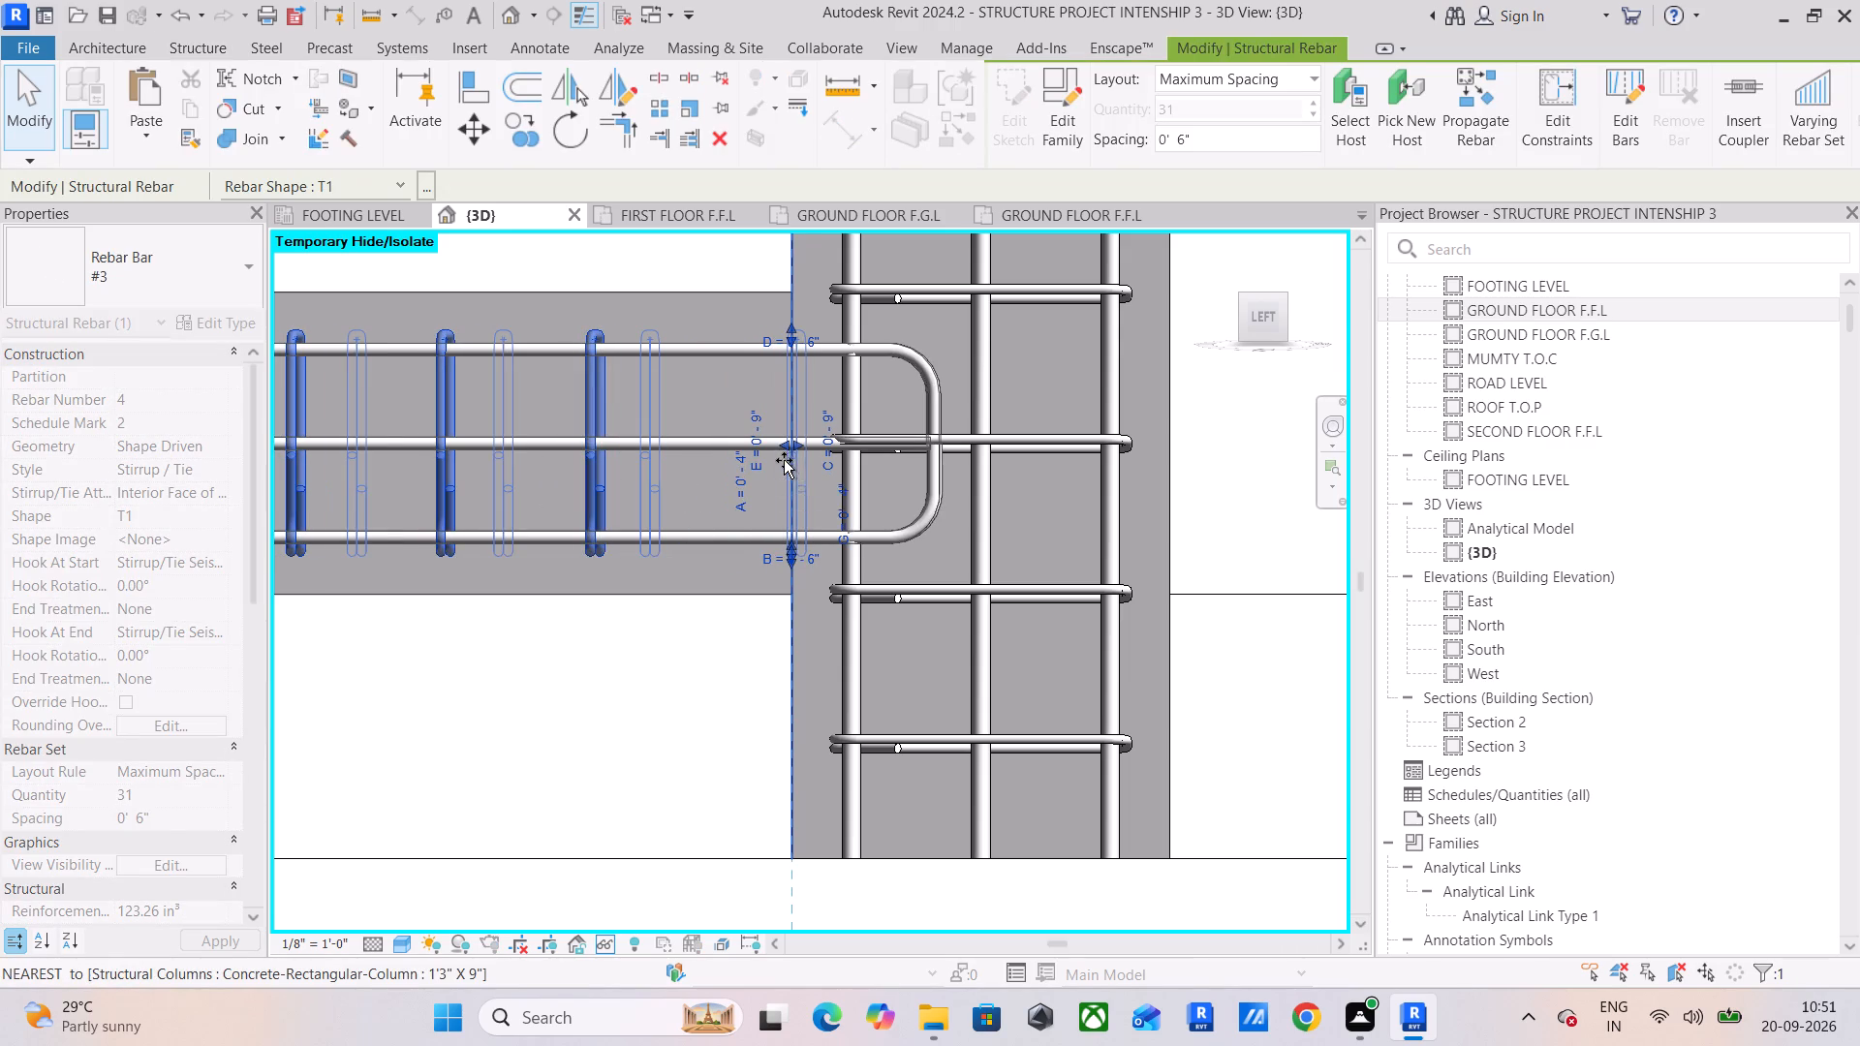
drag(784, 460, 769, 465)
Extend the hooked end of the beam's top #4 shape 02 bar through the column to near its far-face vertical bars.
click(918, 368)
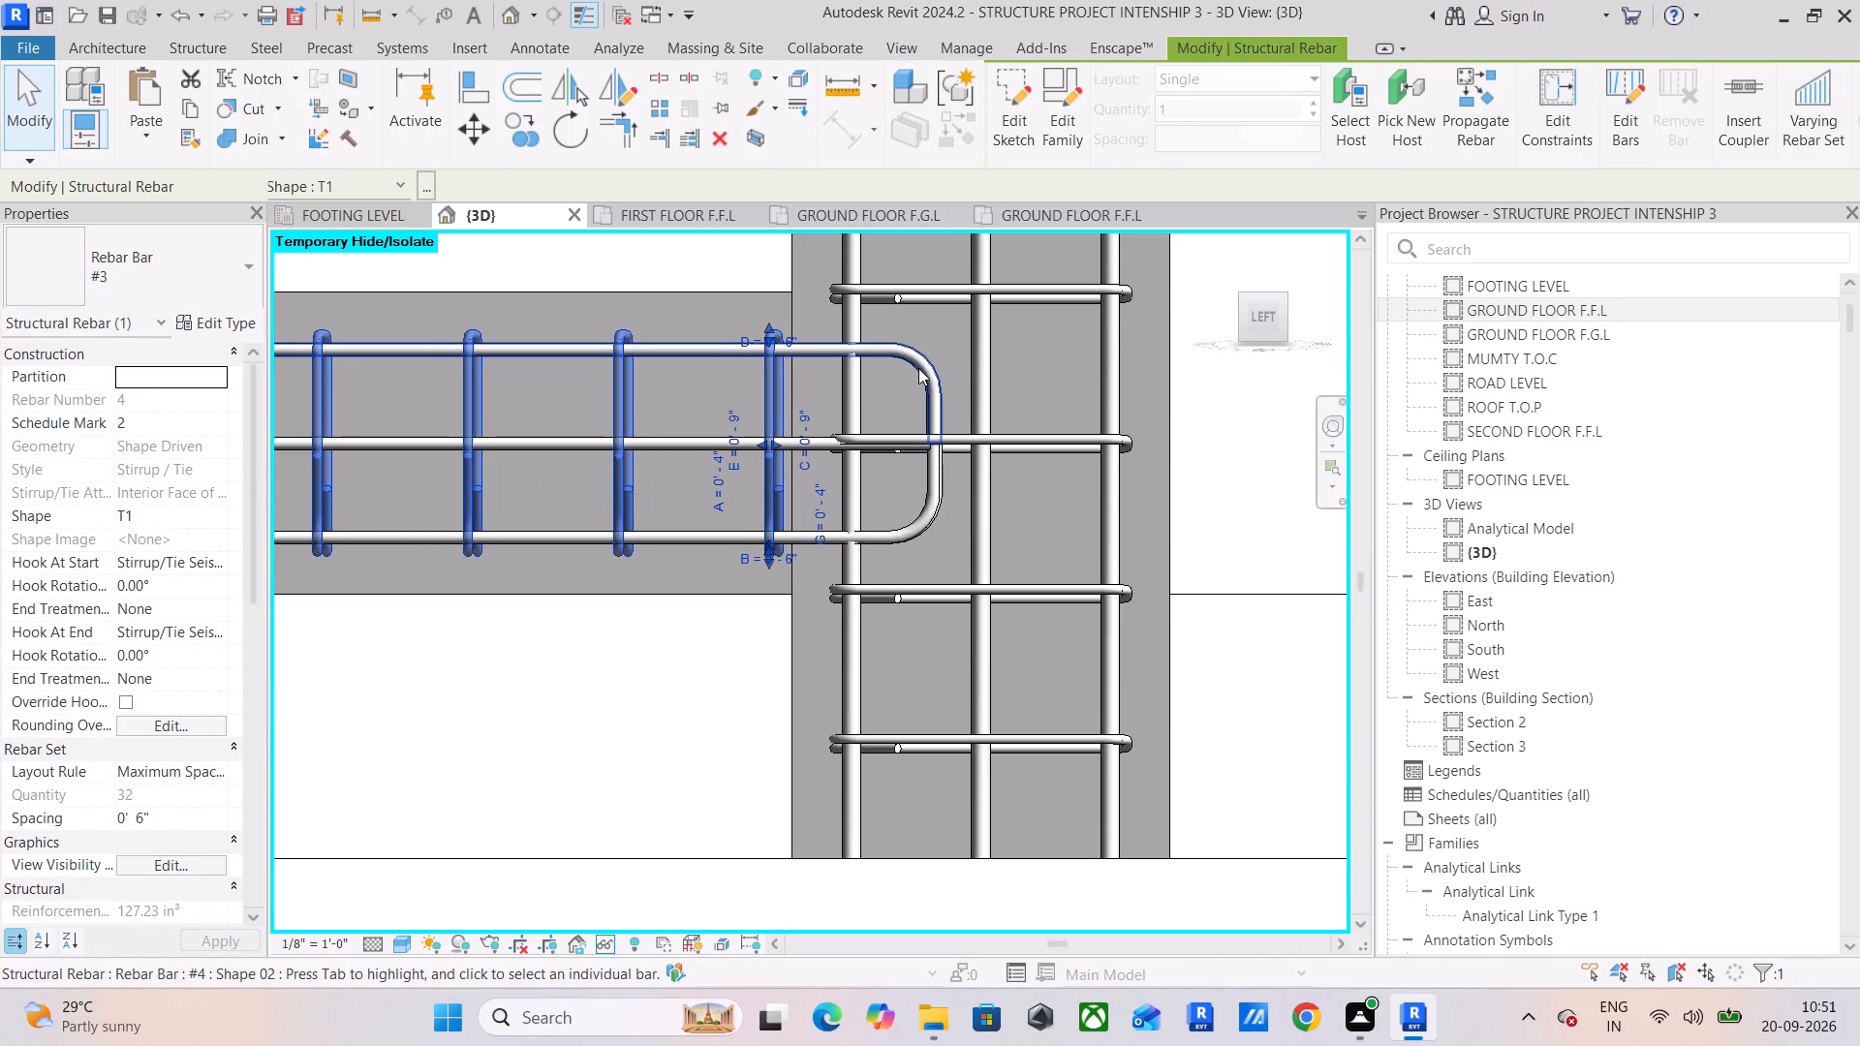
drag(945, 398, 1105, 393)
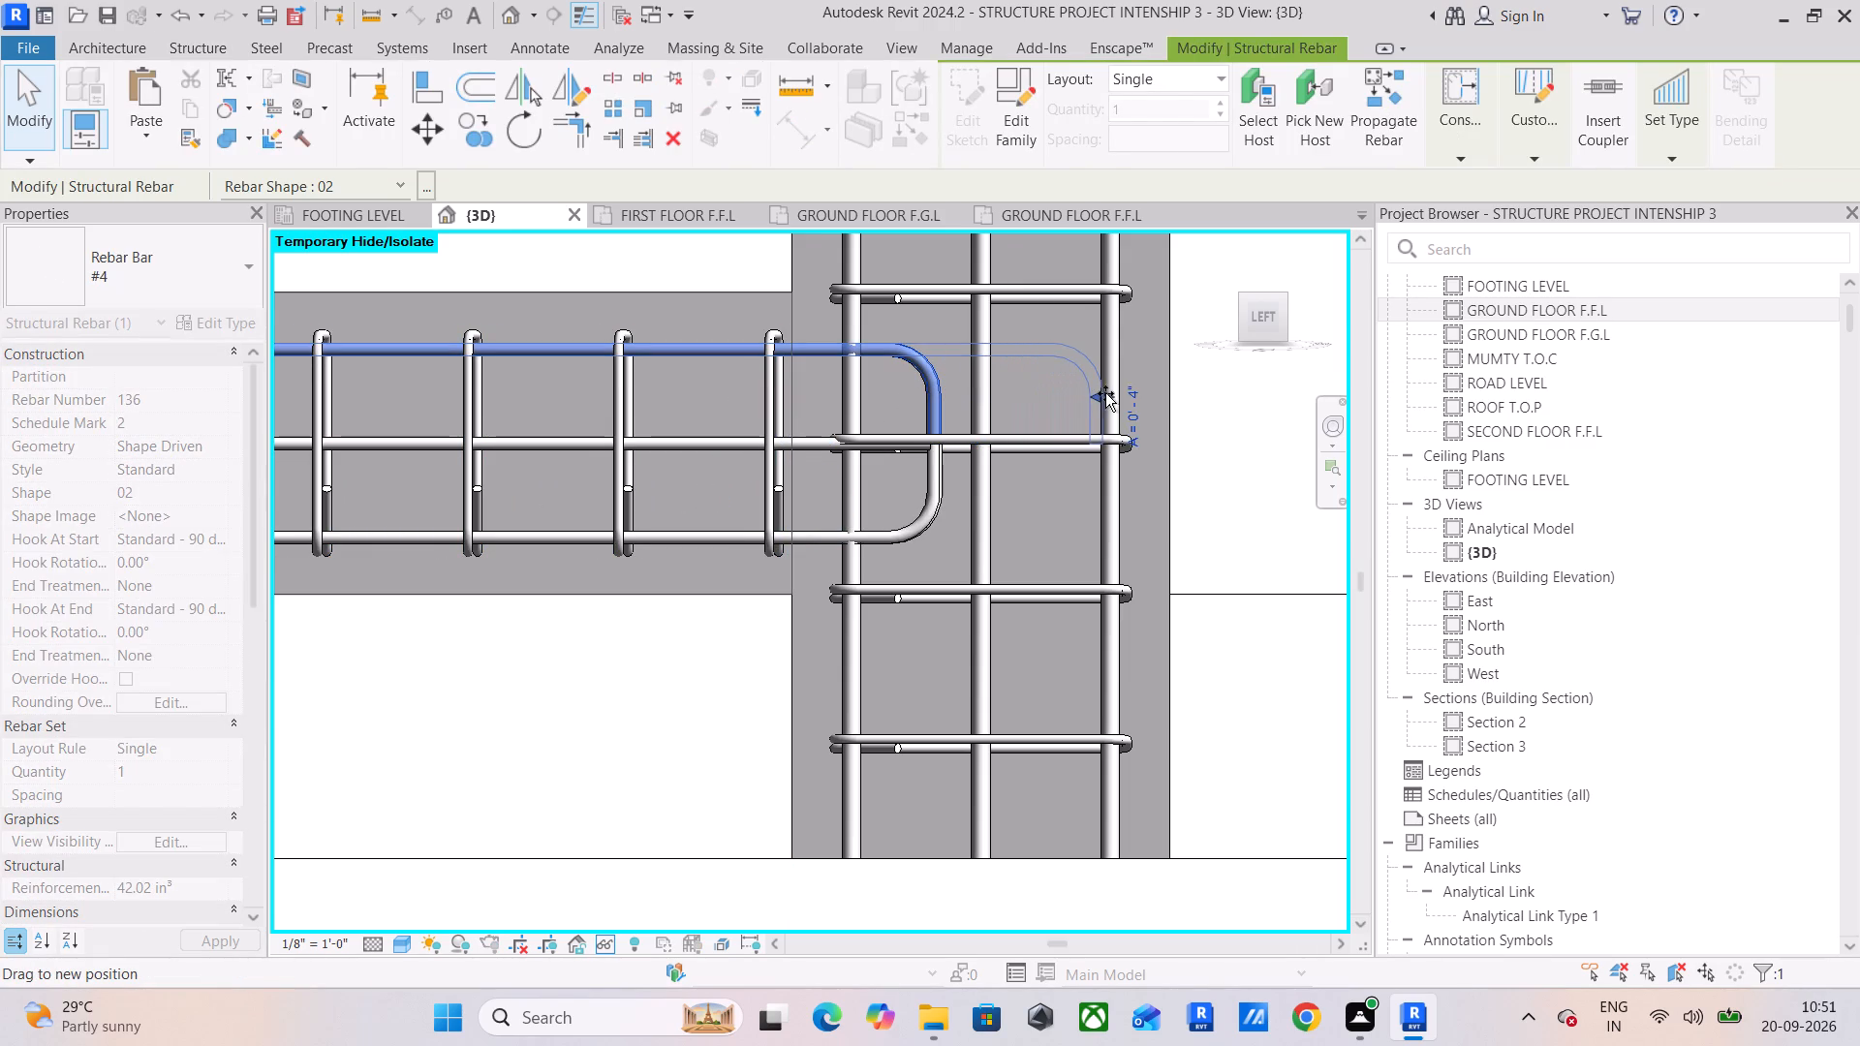
drag(1105, 393, 1138, 390)
Extend the second top #4 shape 02 bar, behind the first, so its hook lines up with the first bar's hook.
click(940, 400)
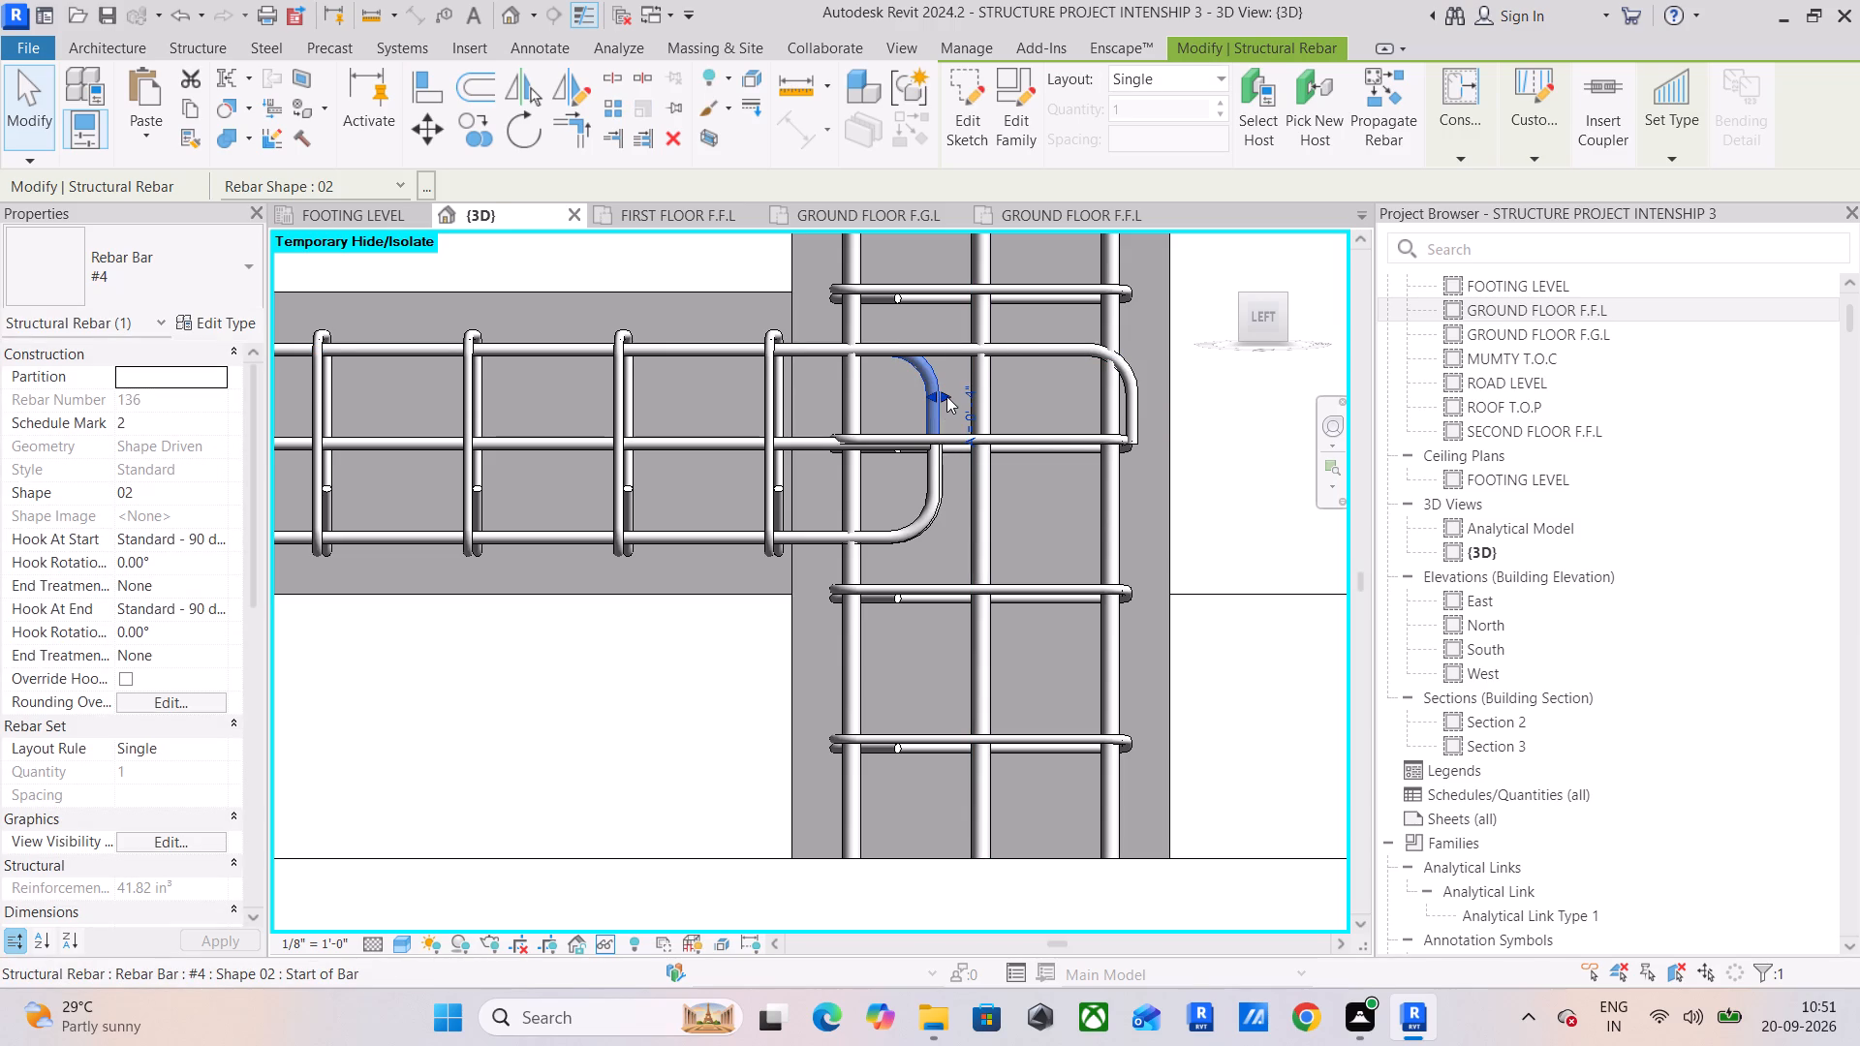
drag(946, 396, 1123, 391)
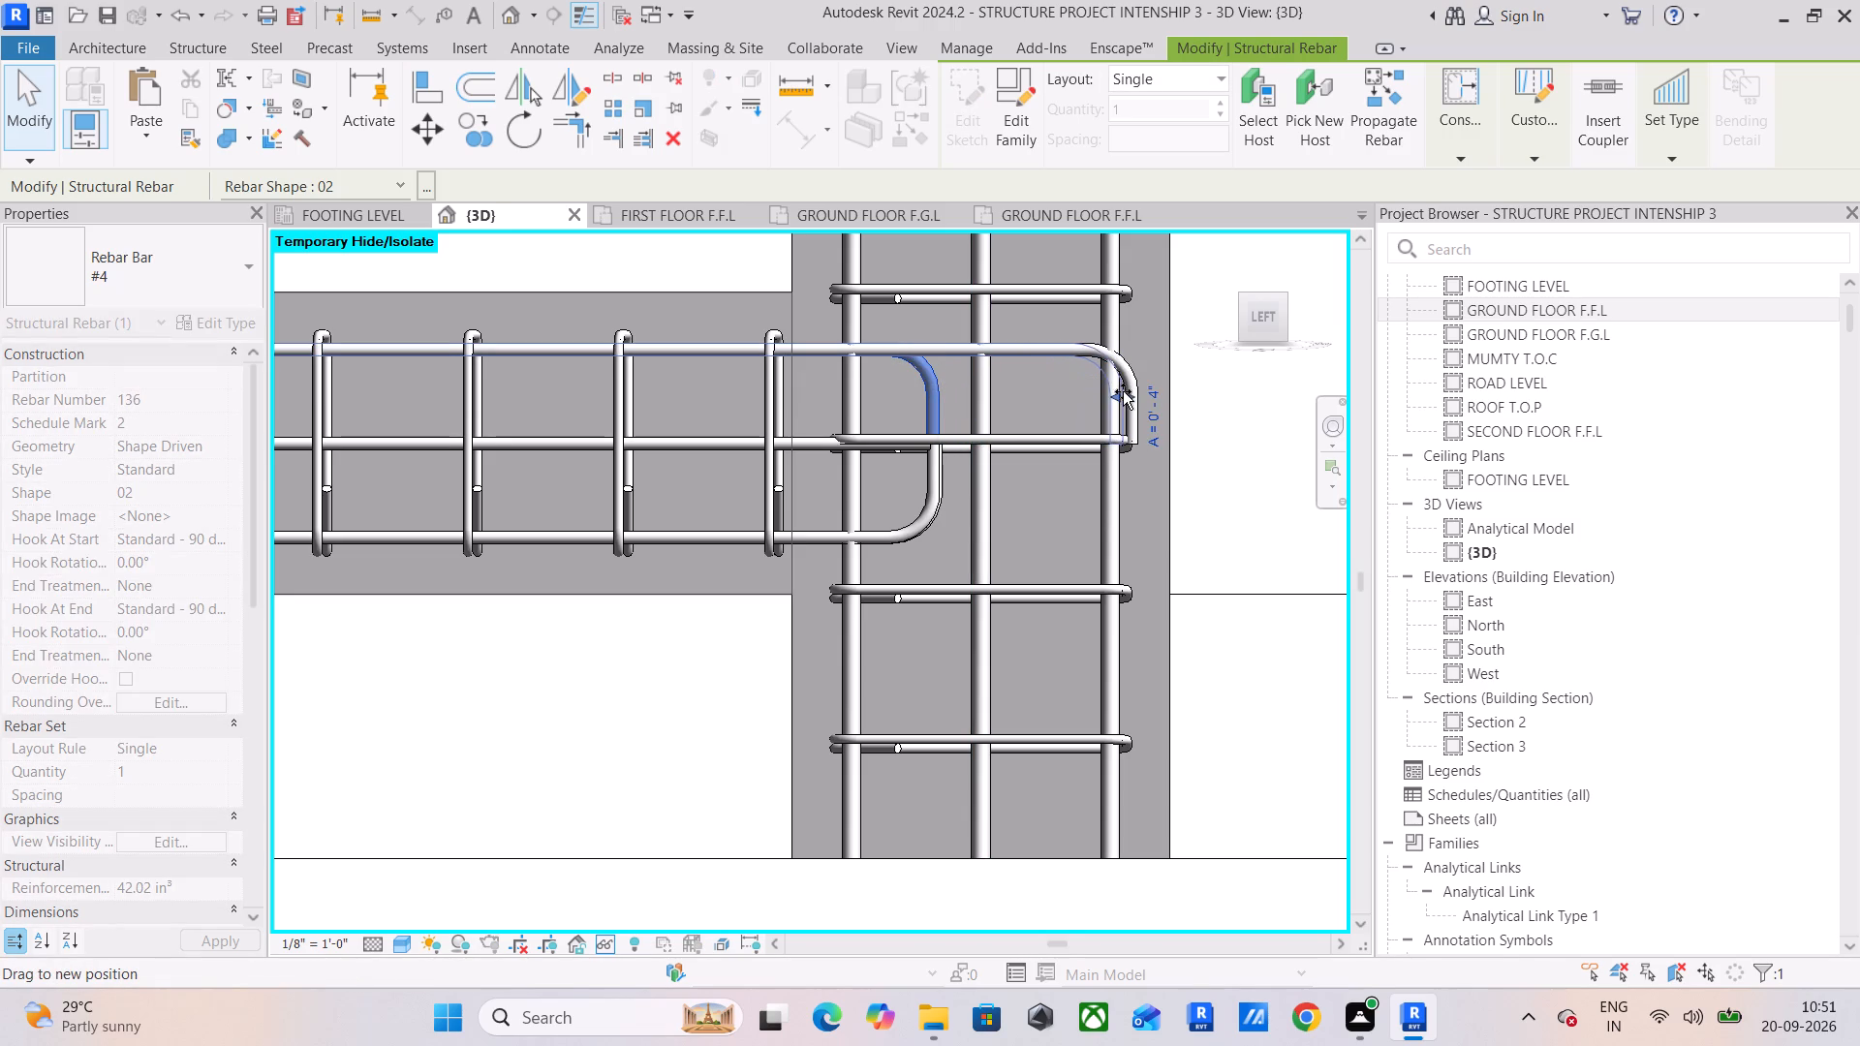
drag(1123, 391, 1133, 391)
scroll(1157, 406, up, 3)
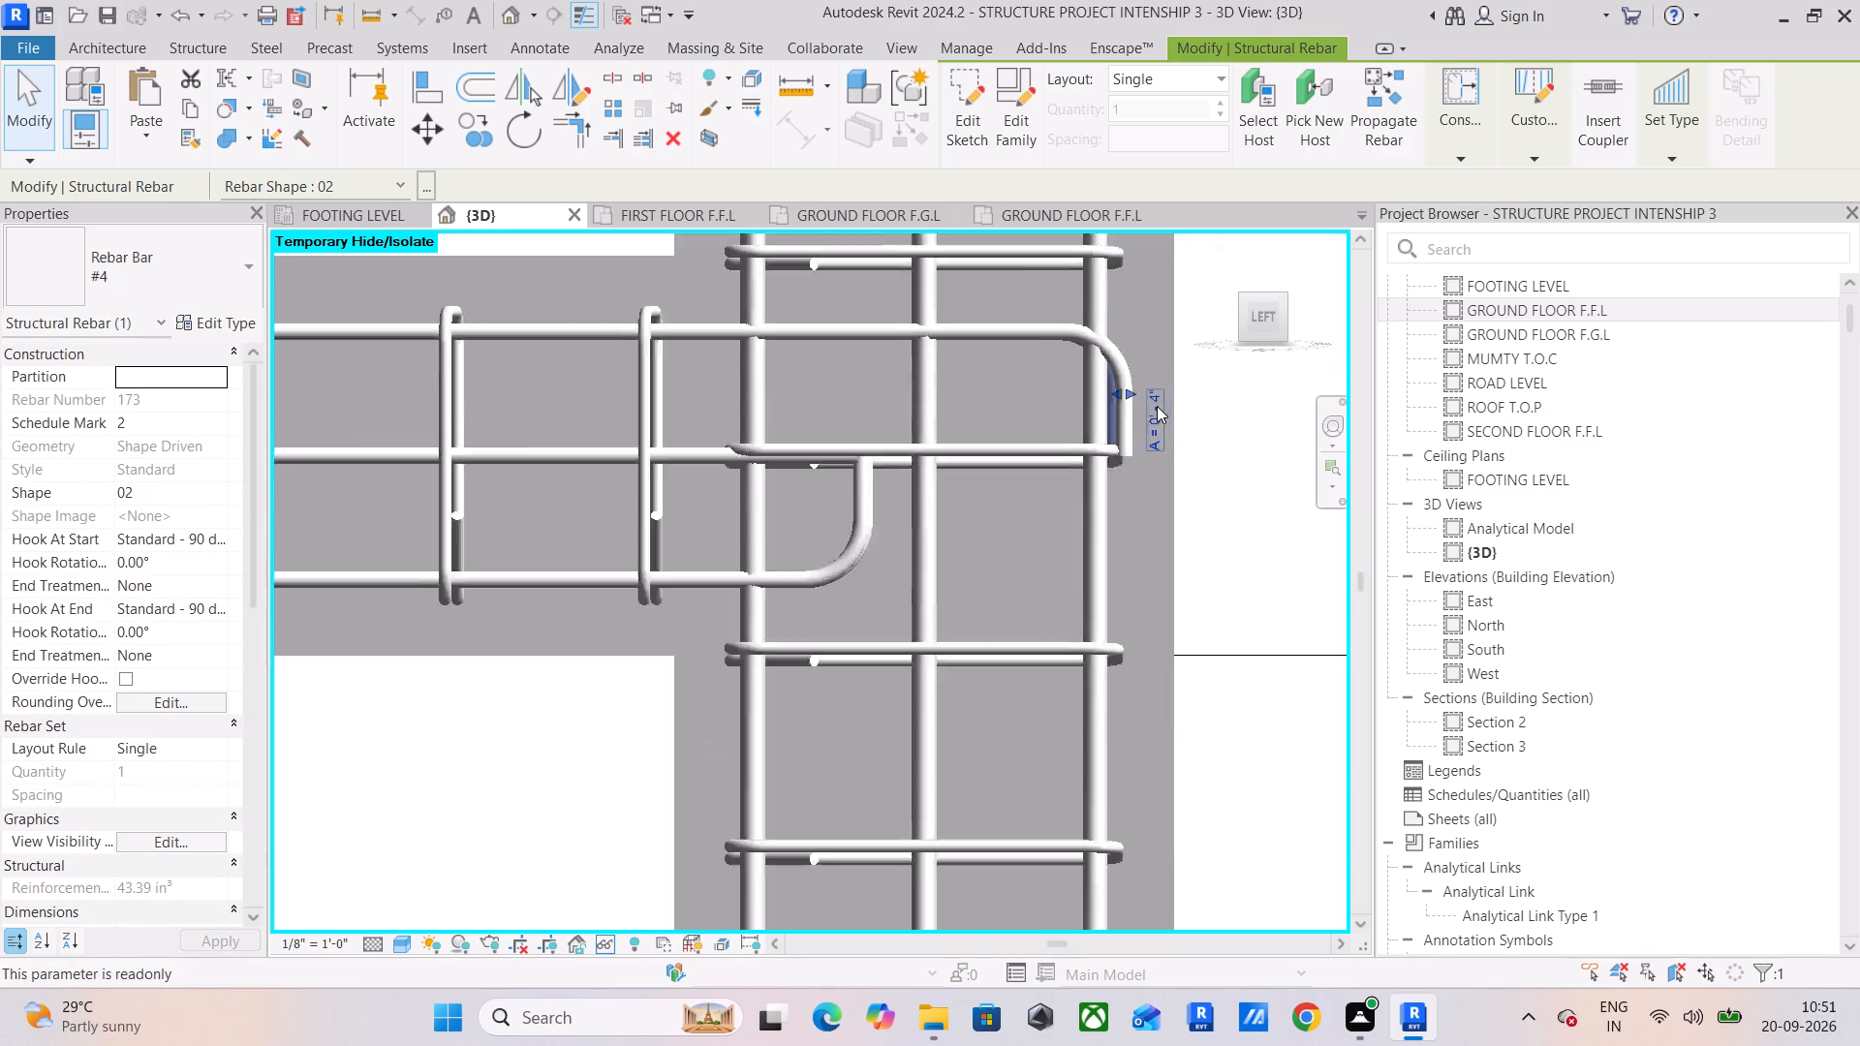
scroll(1157, 406, up, 7)
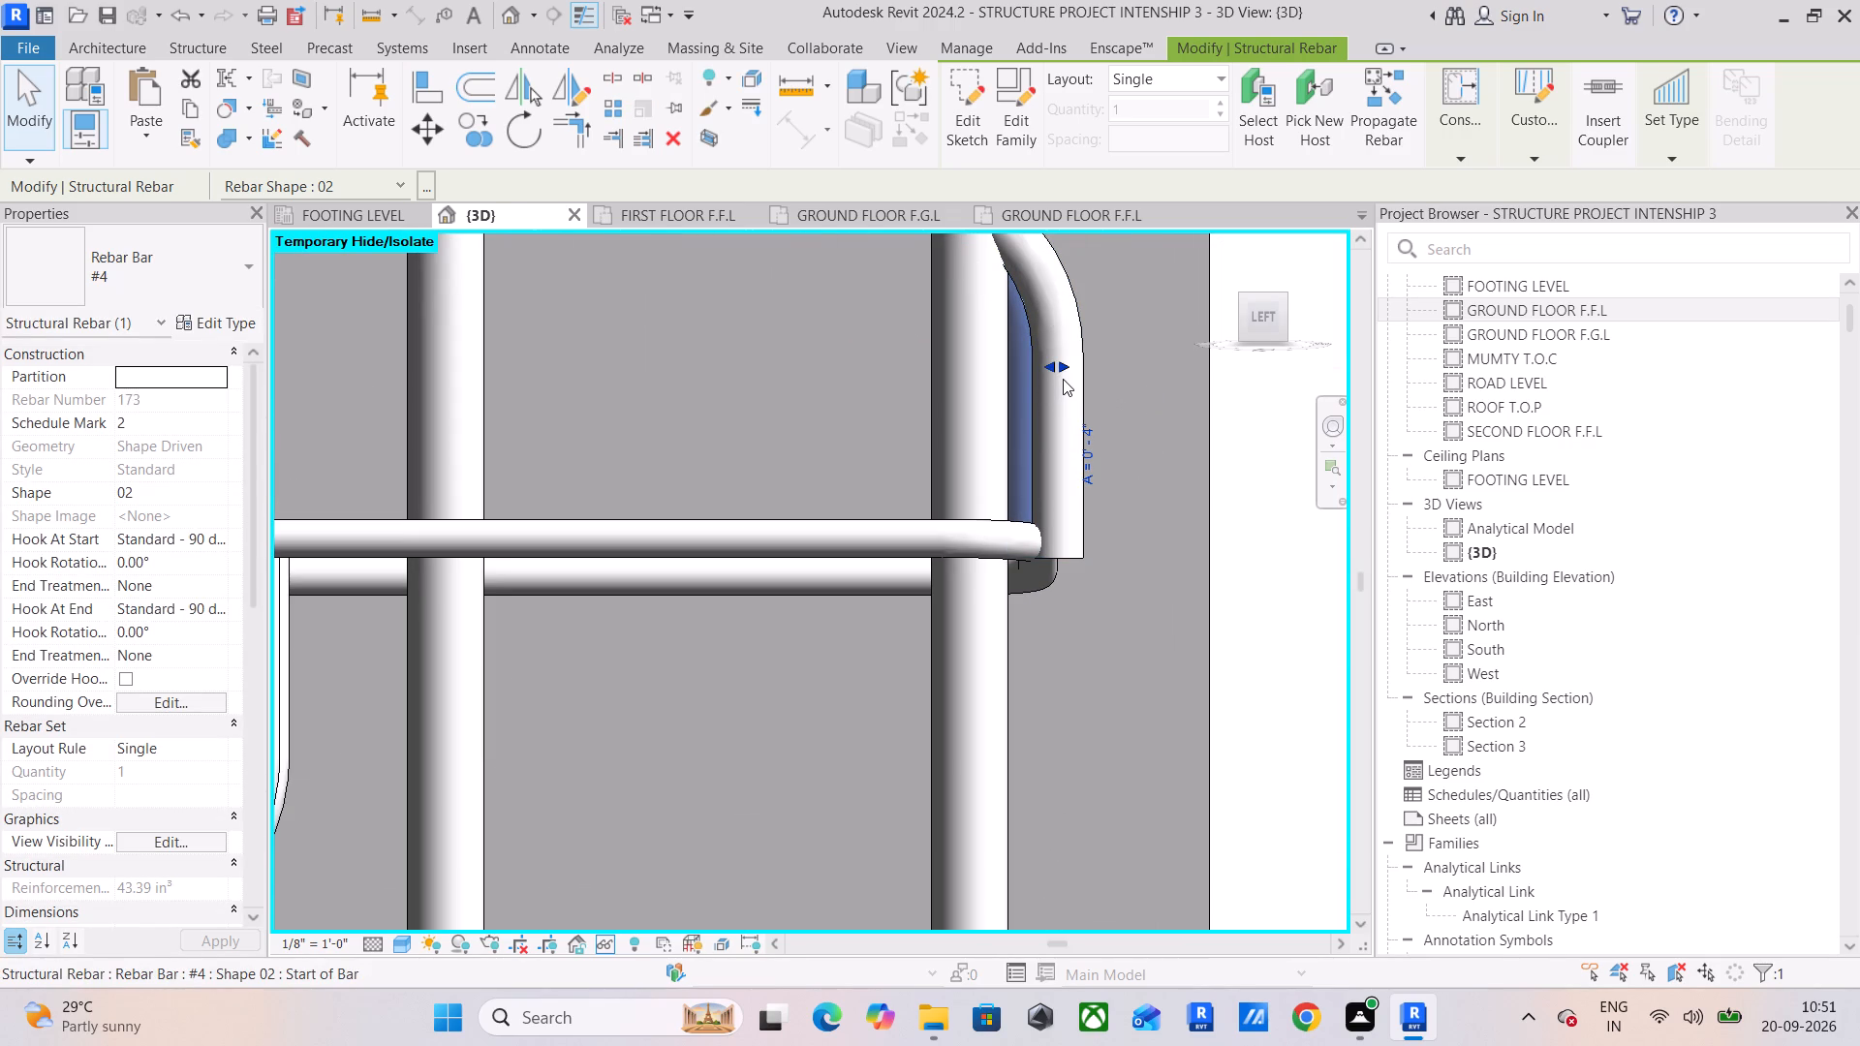
click(1063, 370)
drag(1063, 366, 1070, 362)
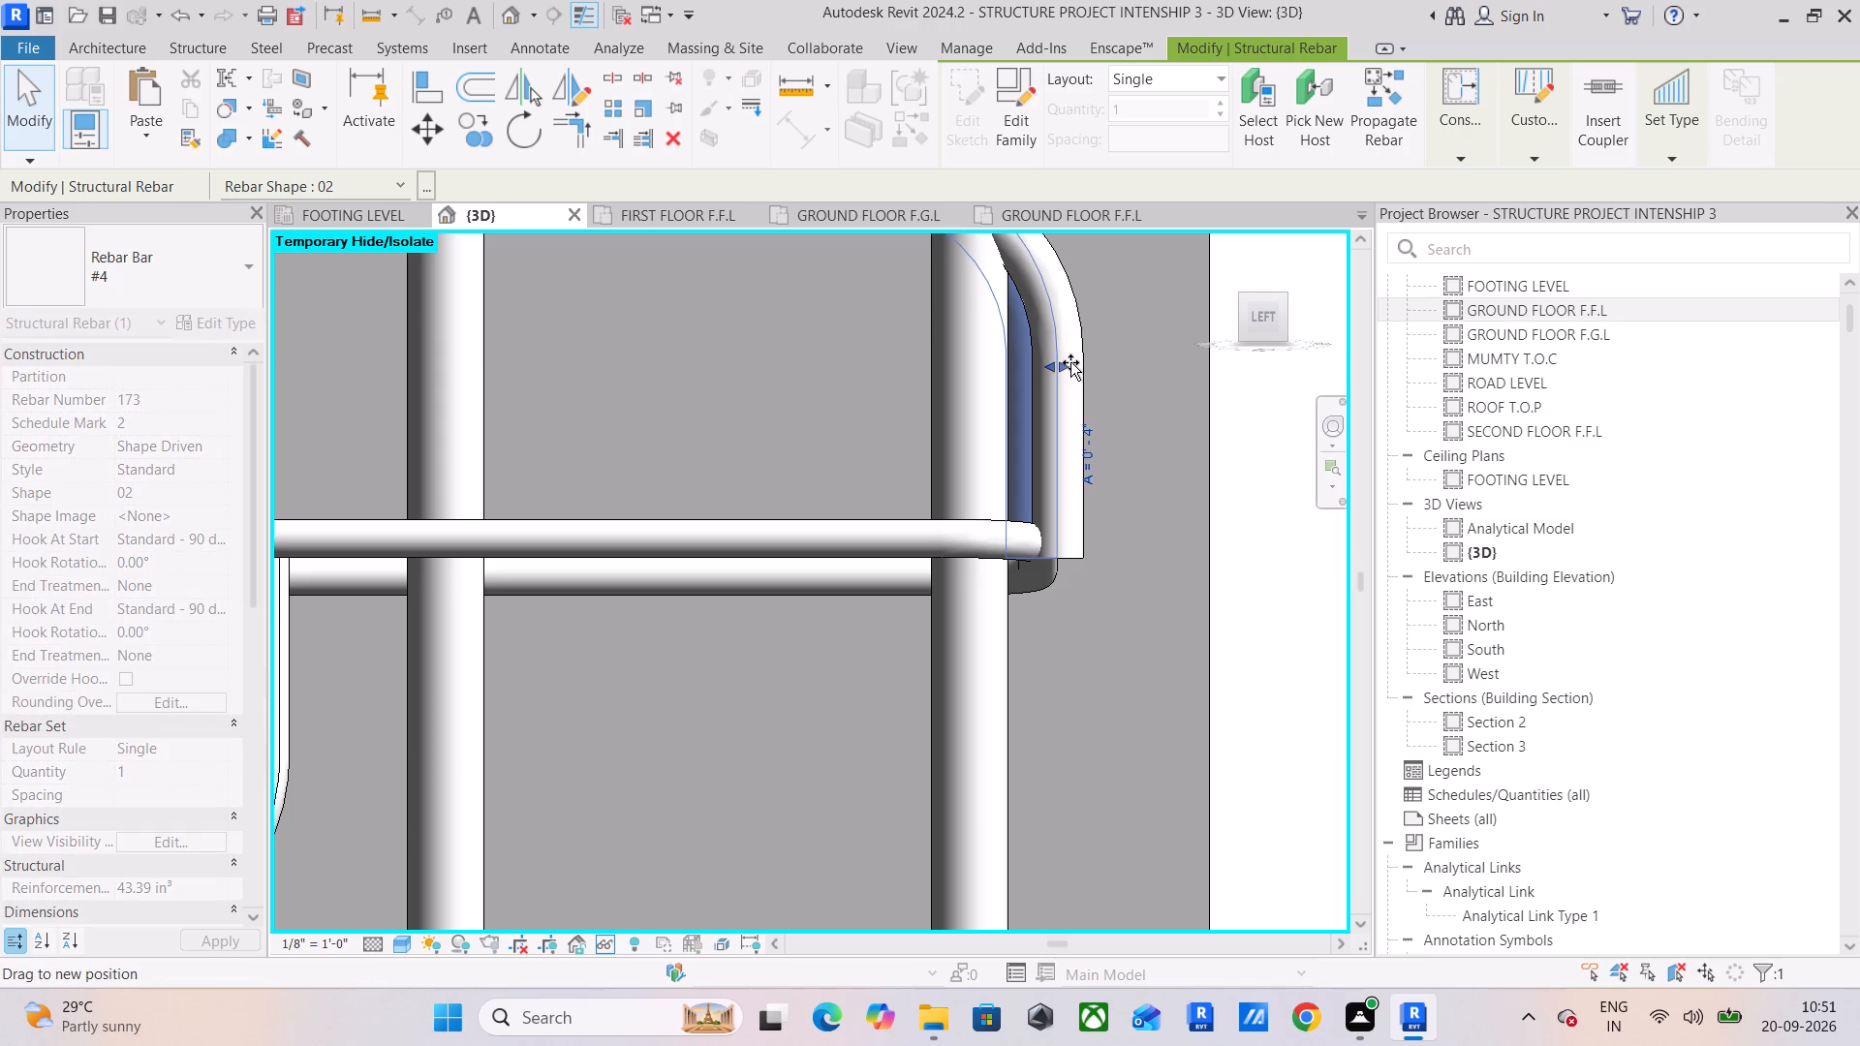
drag(1070, 362, 1082, 368)
drag(1082, 368, 1087, 366)
Extend the hooked end of the beam's bottom #4 shape 02 bar through the column, in line with the top bars' hooks.
scroll(1078, 460, down, 1)
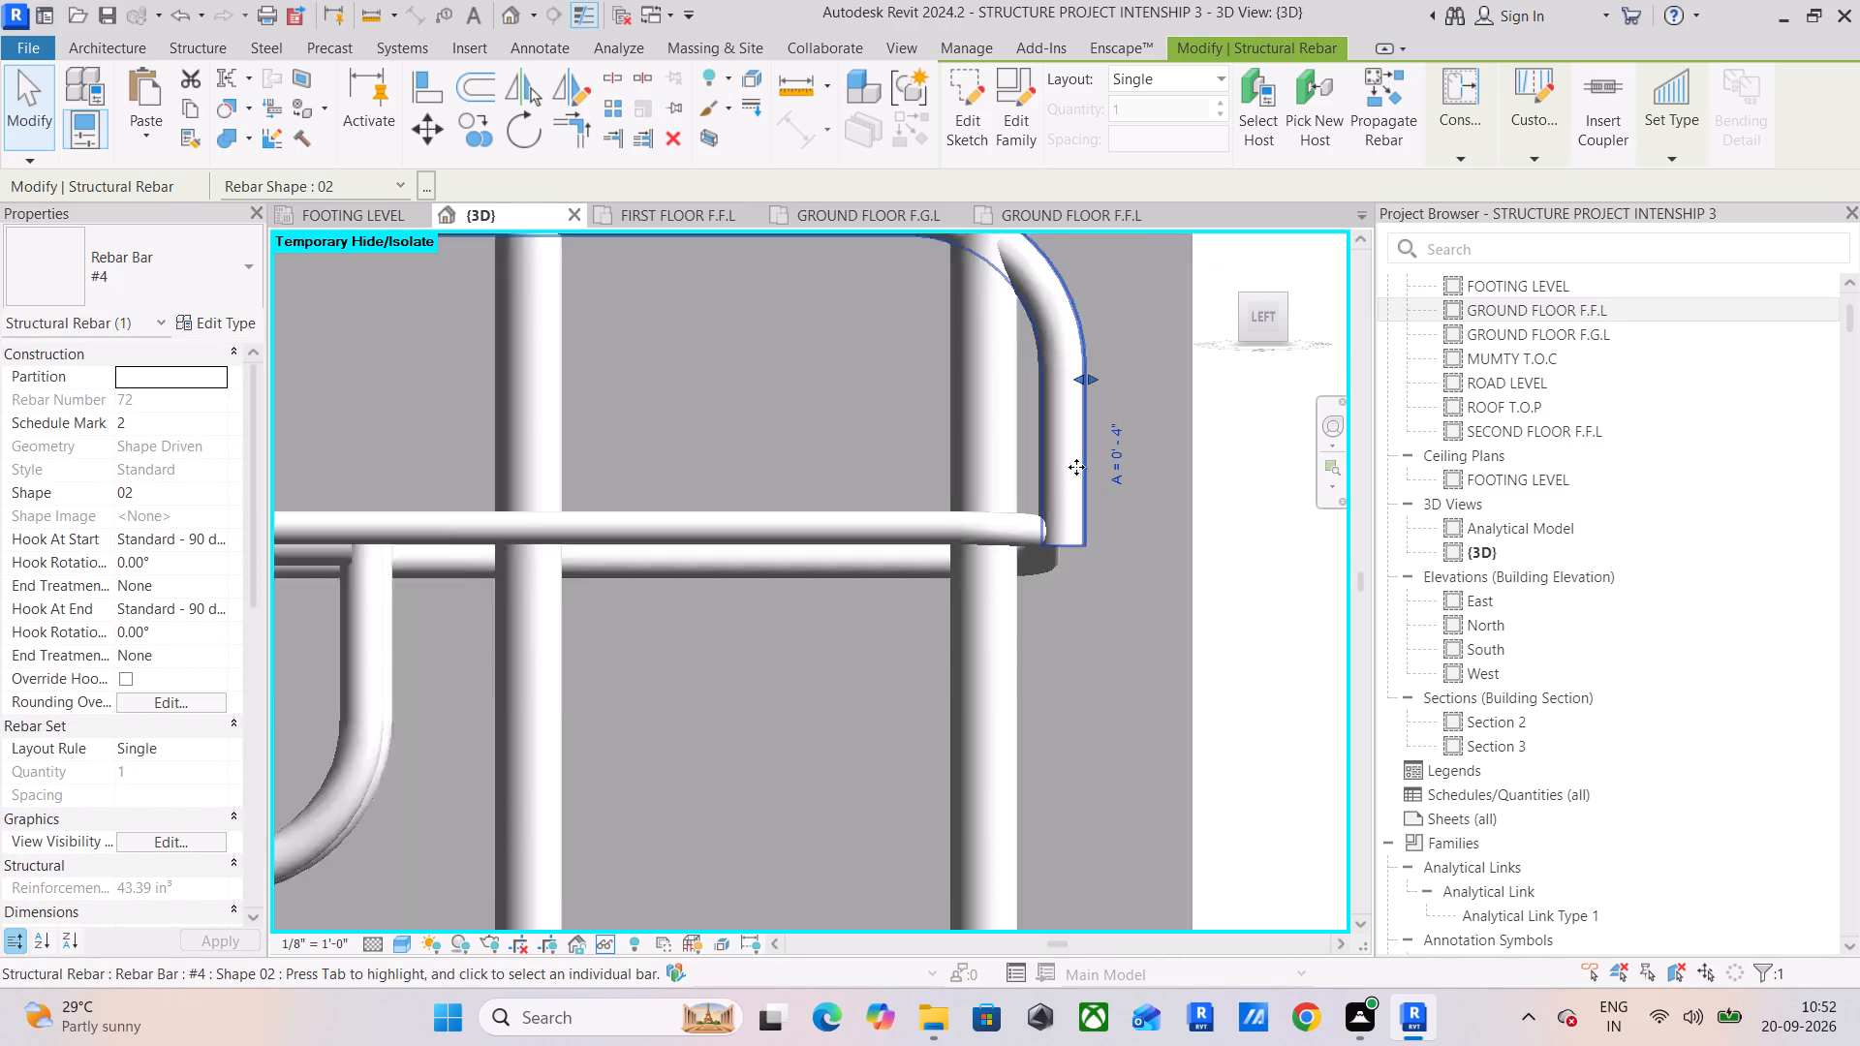
scroll(1076, 467, down, 3)
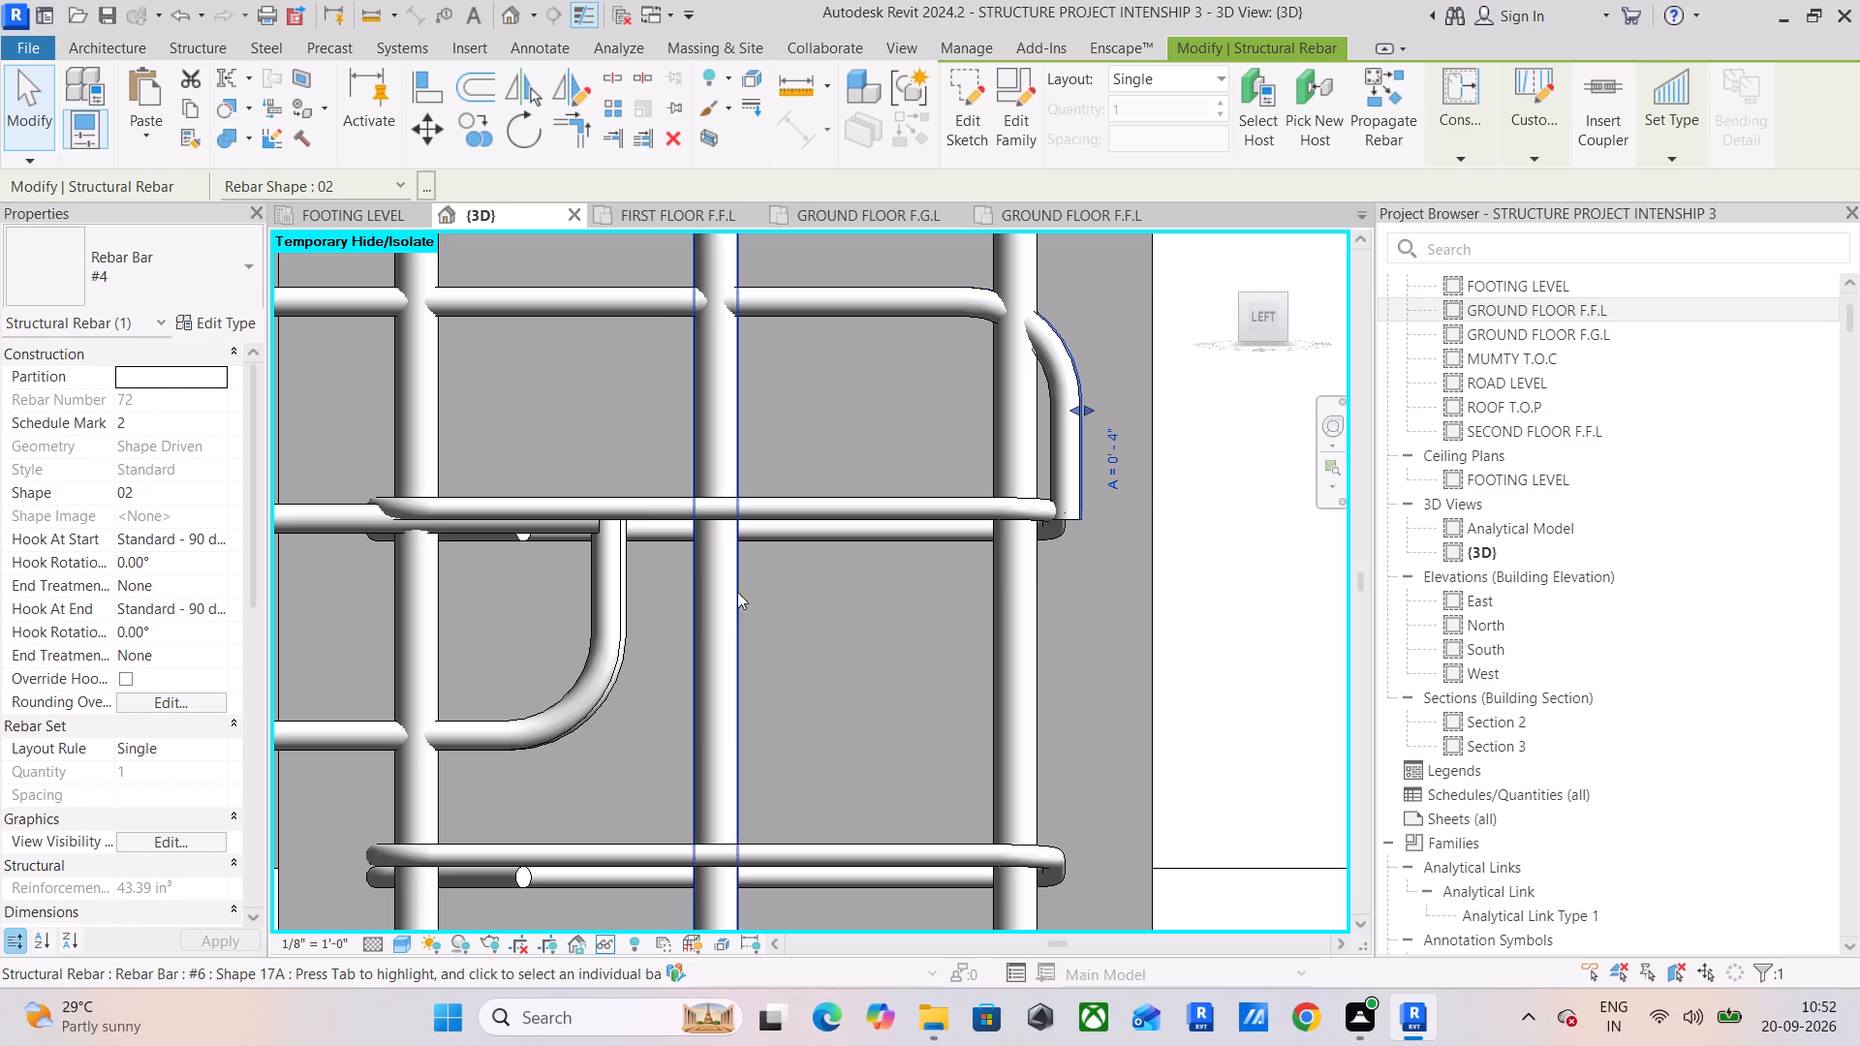
click(609, 625)
middle_drag(637, 618, 681, 385)
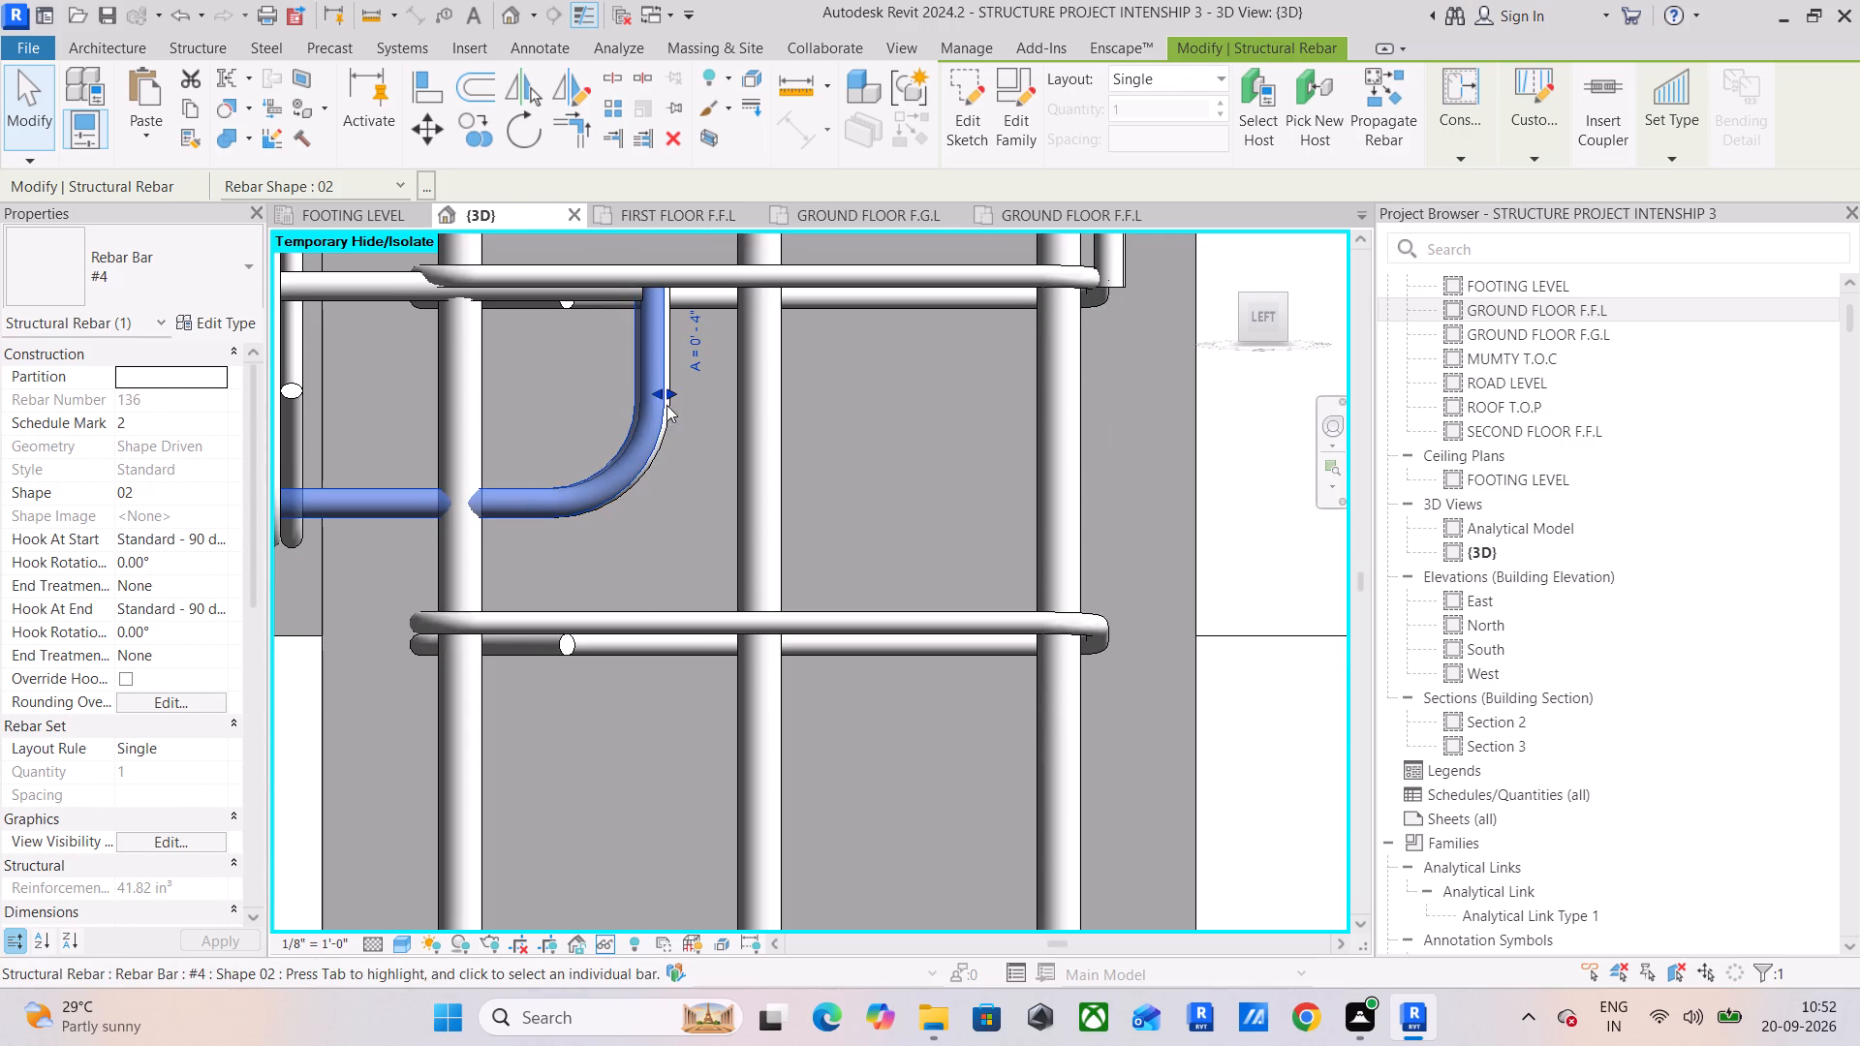
drag(672, 392, 1080, 395)
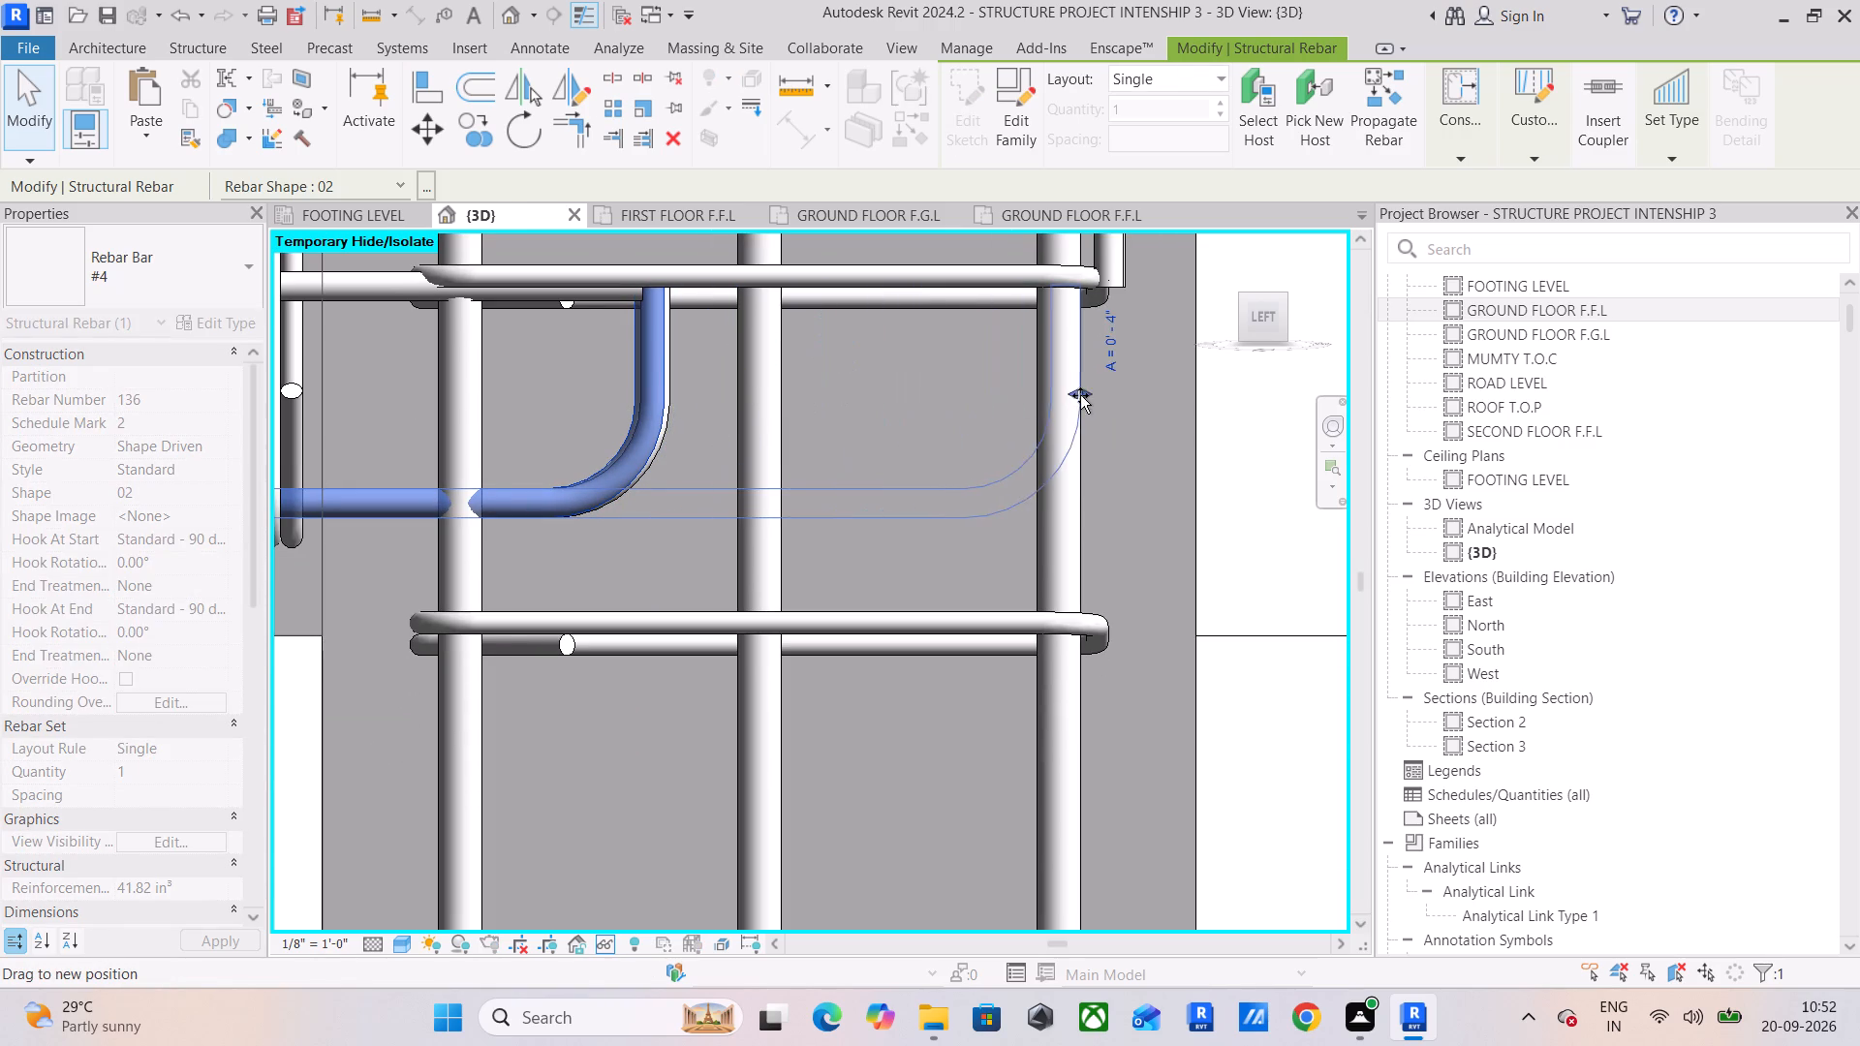
drag(1080, 395, 1128, 405)
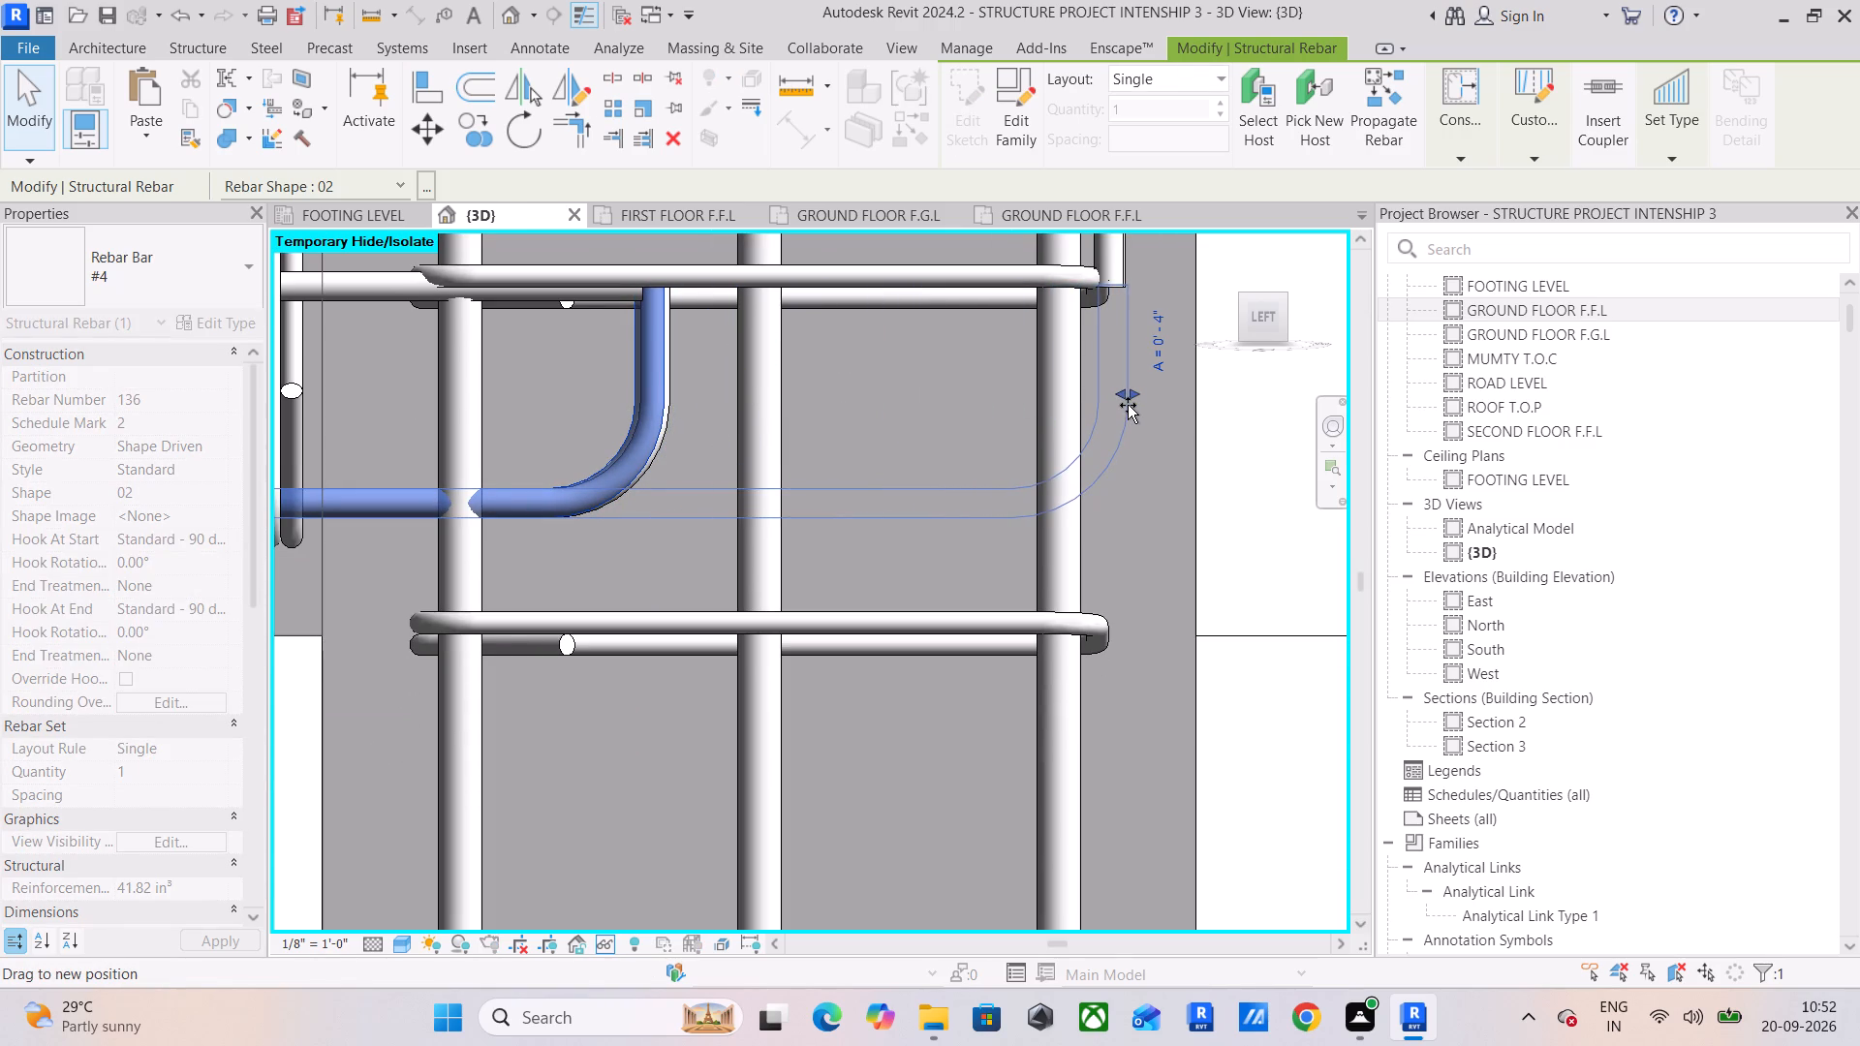
drag(1128, 405, 1124, 410)
Extend the second bottom #4 shape 02 bar, behind the first, so its hook lines up with the first bottom bar's hook.
click(662, 384)
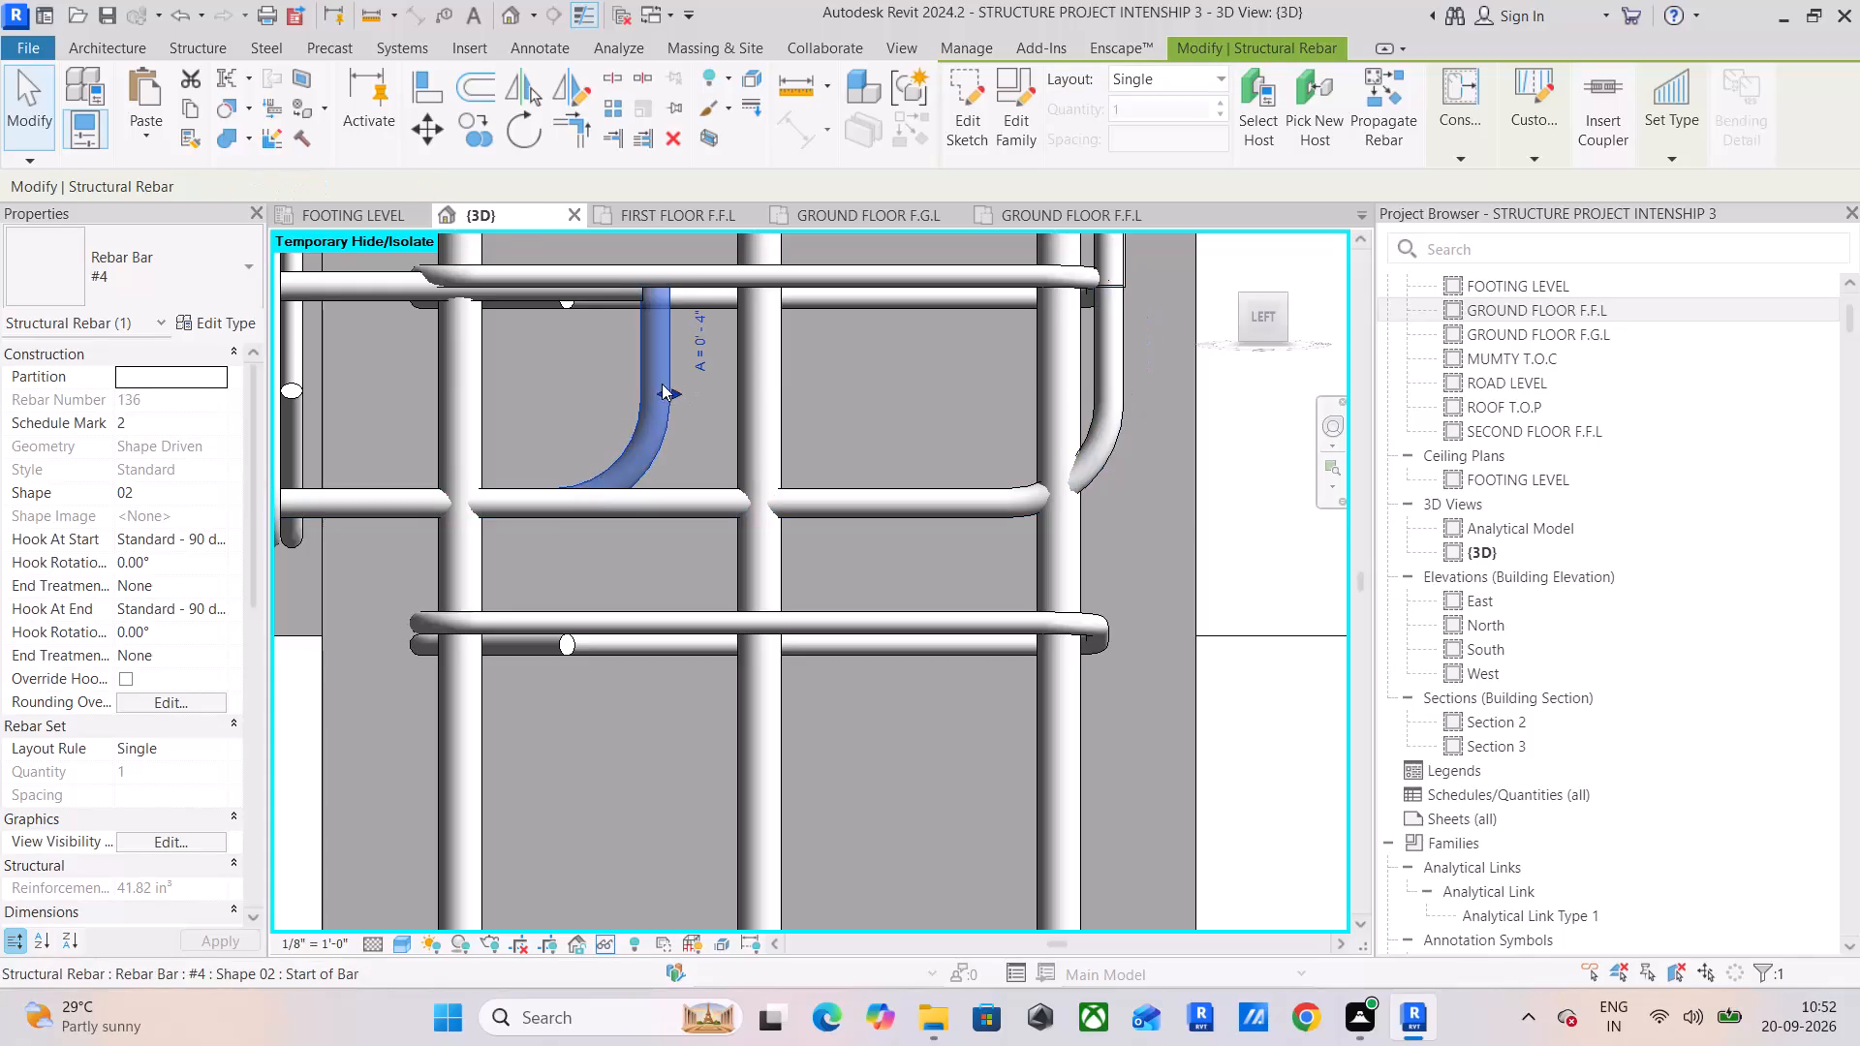
drag(673, 392, 1010, 389)
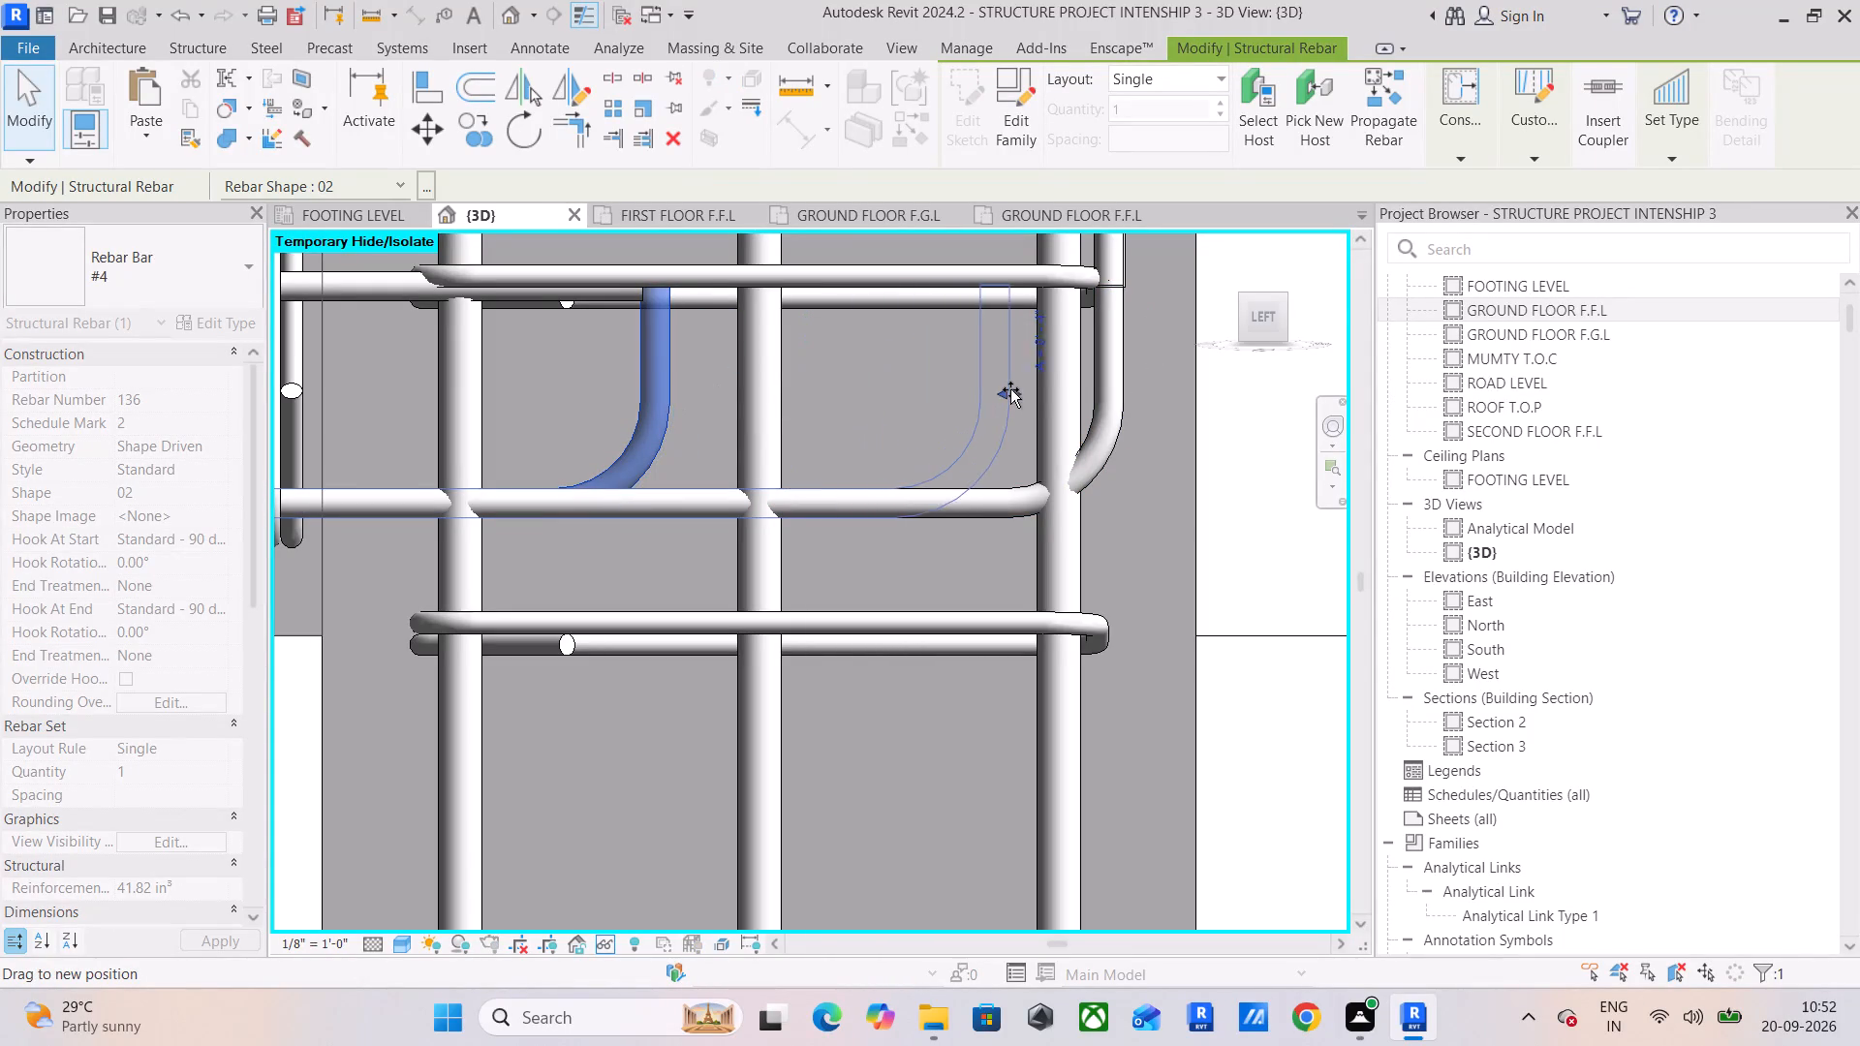
drag(1010, 389, 1113, 389)
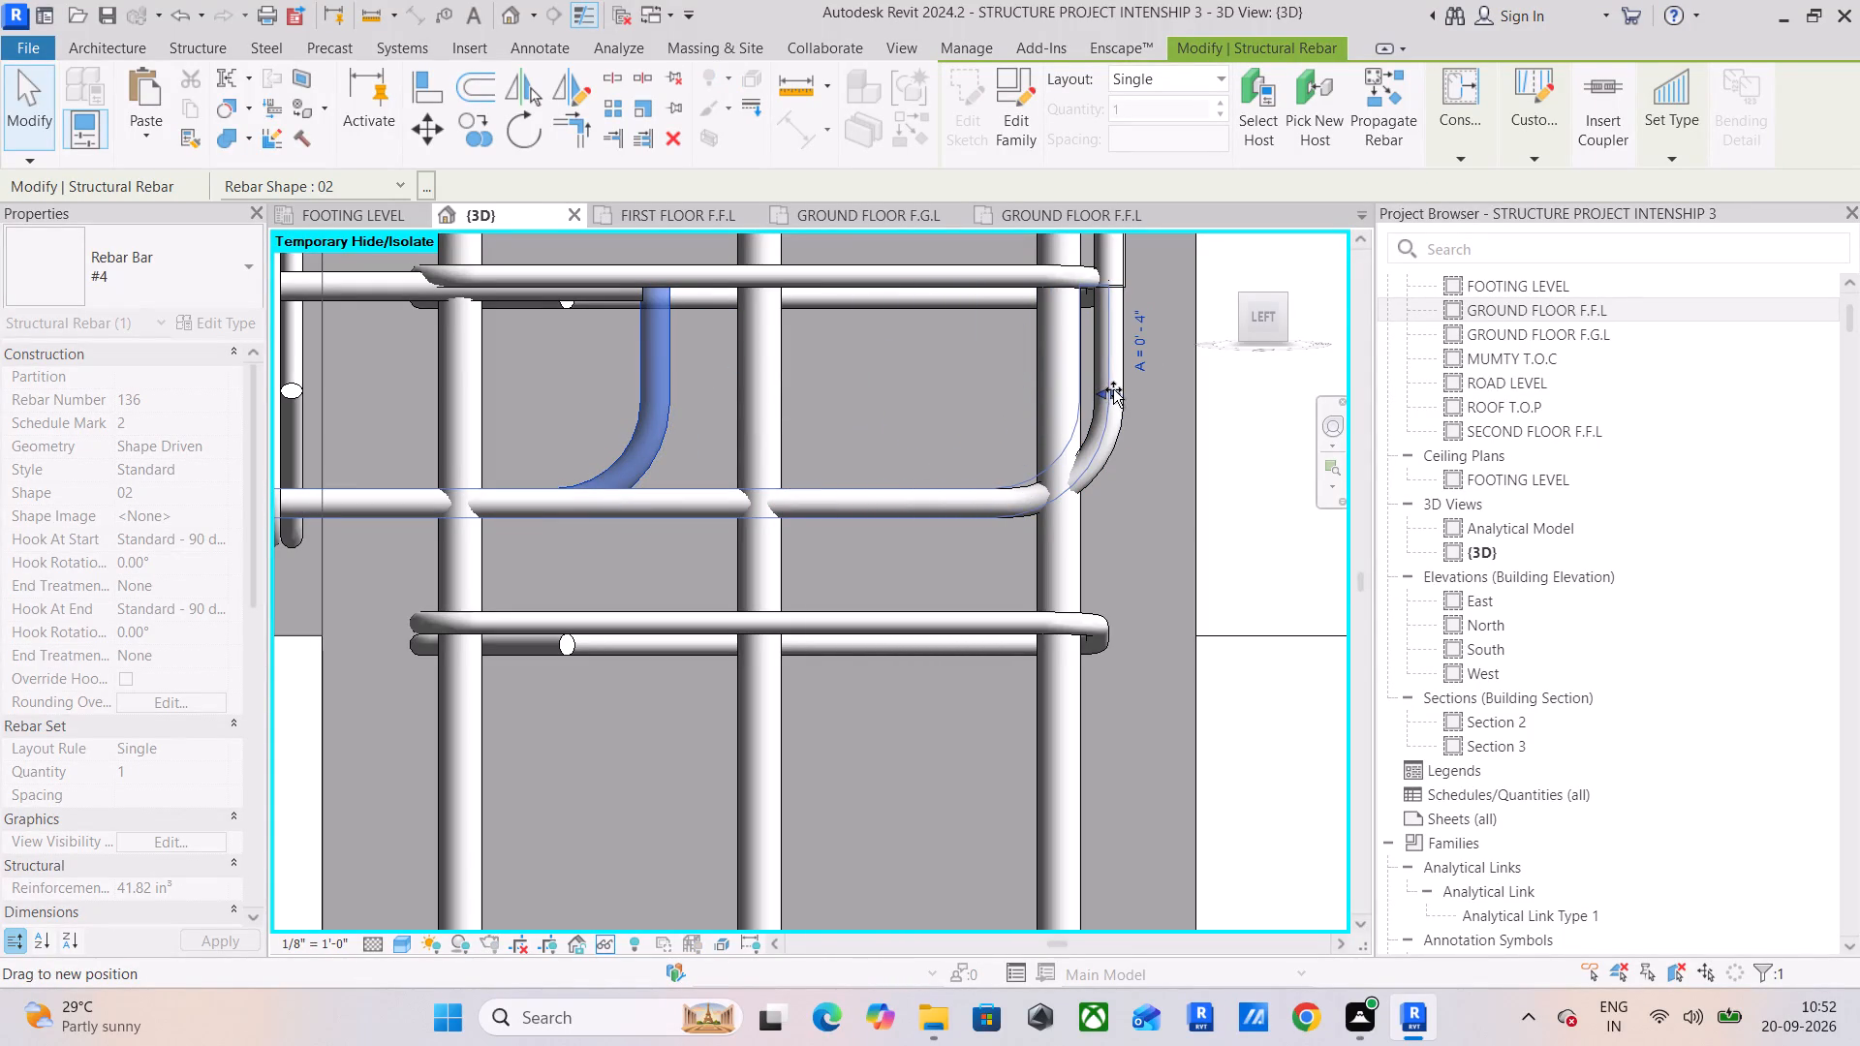
drag(1113, 389, 1121, 393)
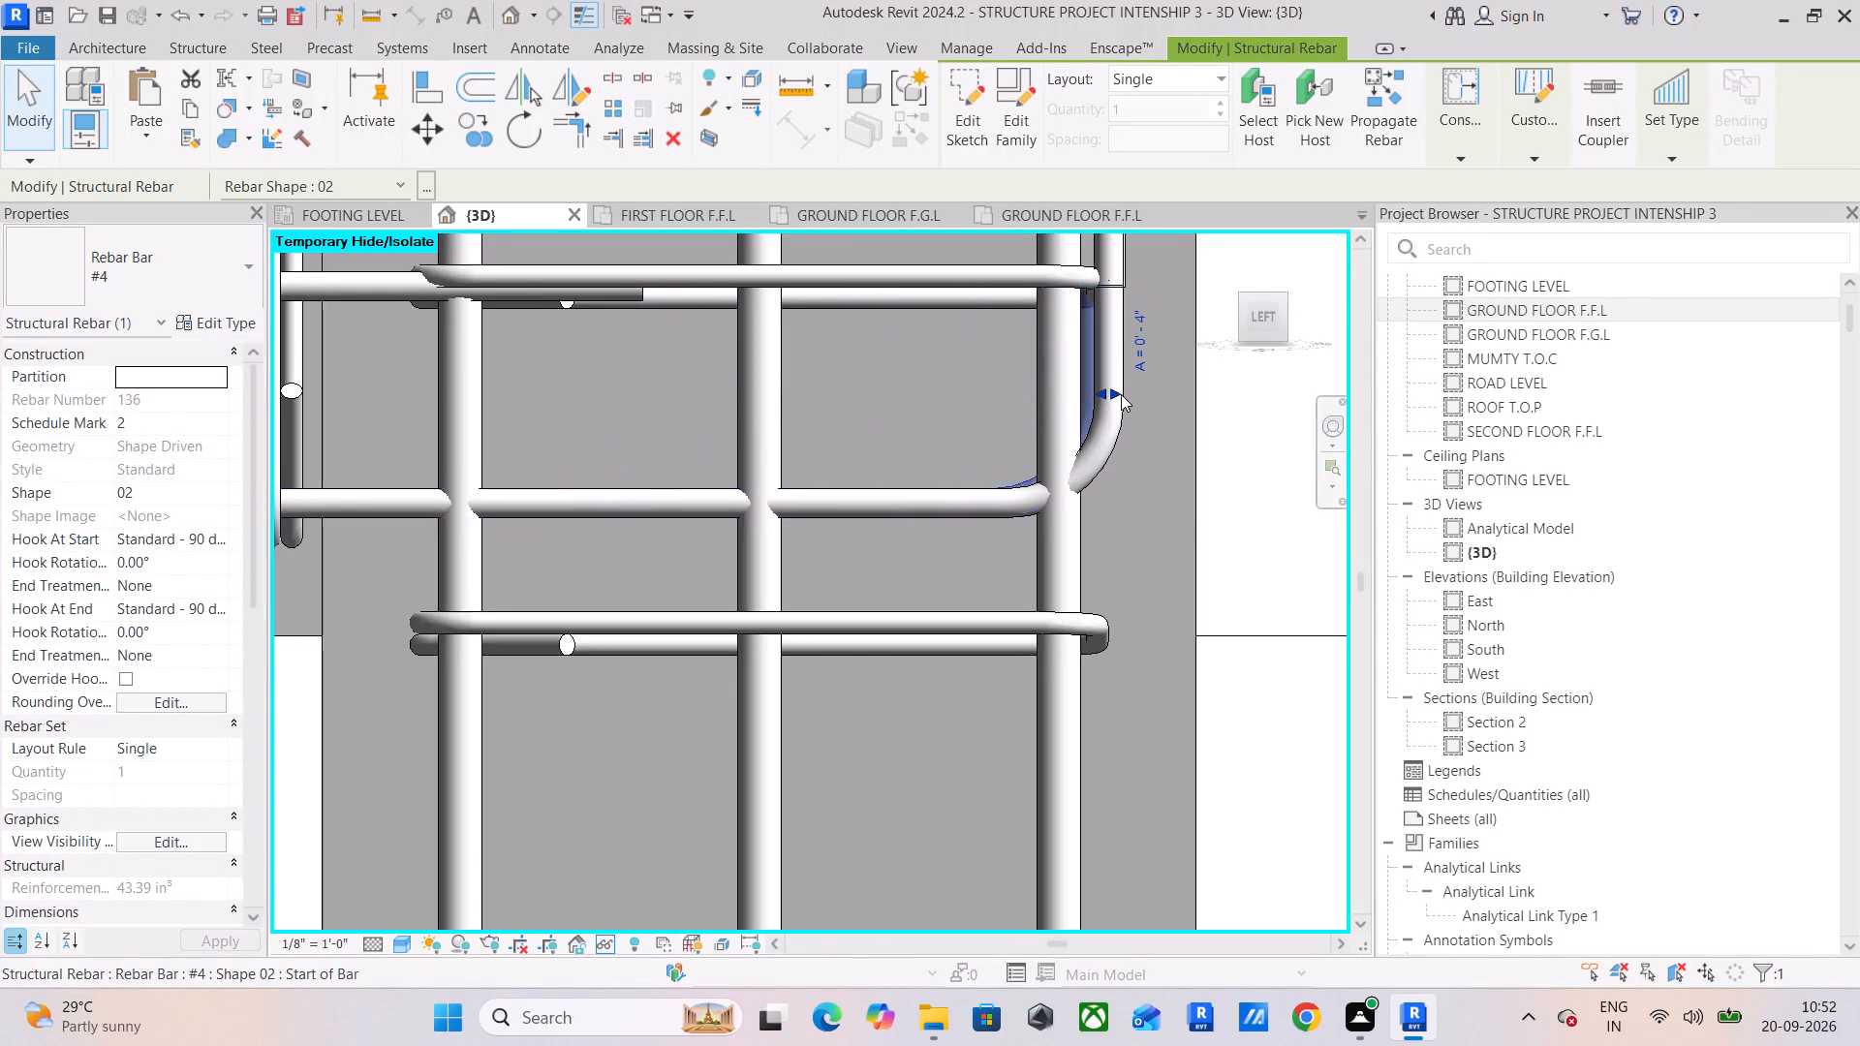
scroll(1121, 394, up, 9)
drag(1076, 388, 1115, 388)
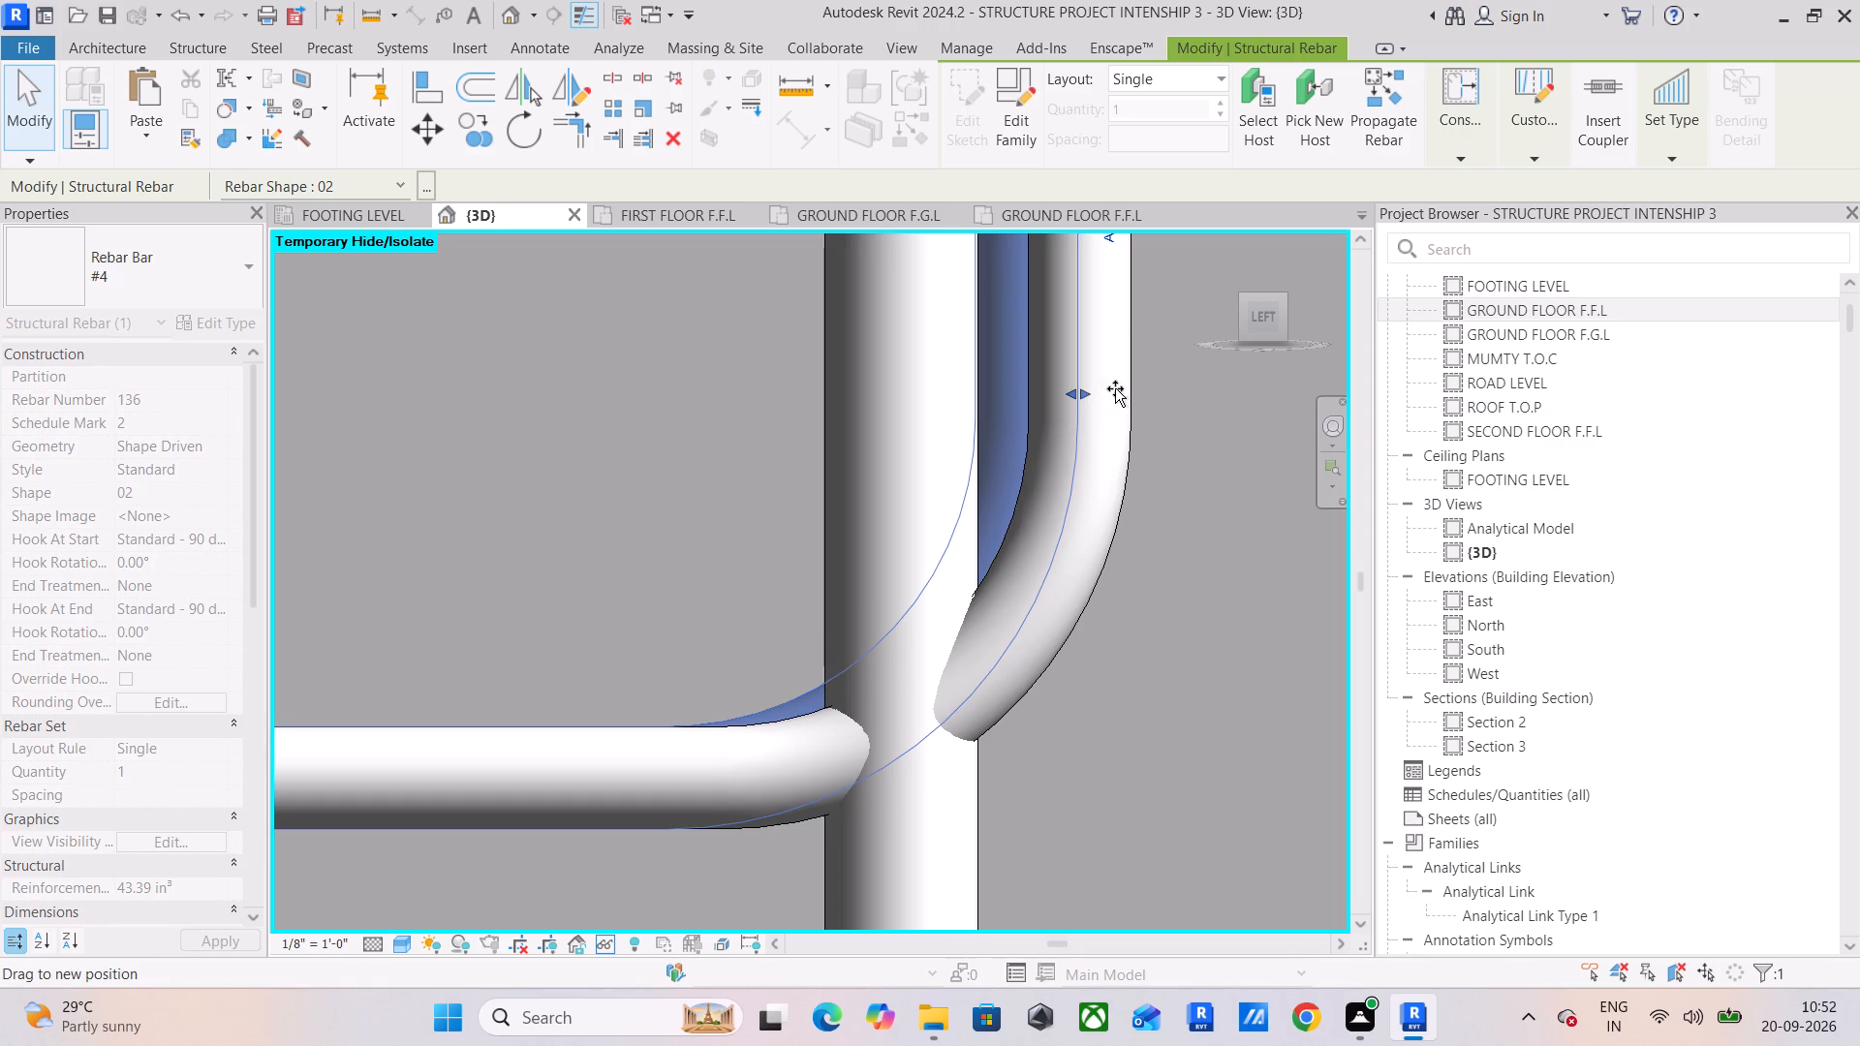
drag(1115, 388, 1132, 393)
Extend the end of the beam's straight mid-height #4 shape 00 bar through the same column to the hooked bar ends.
scroll(1131, 393, down, 6)
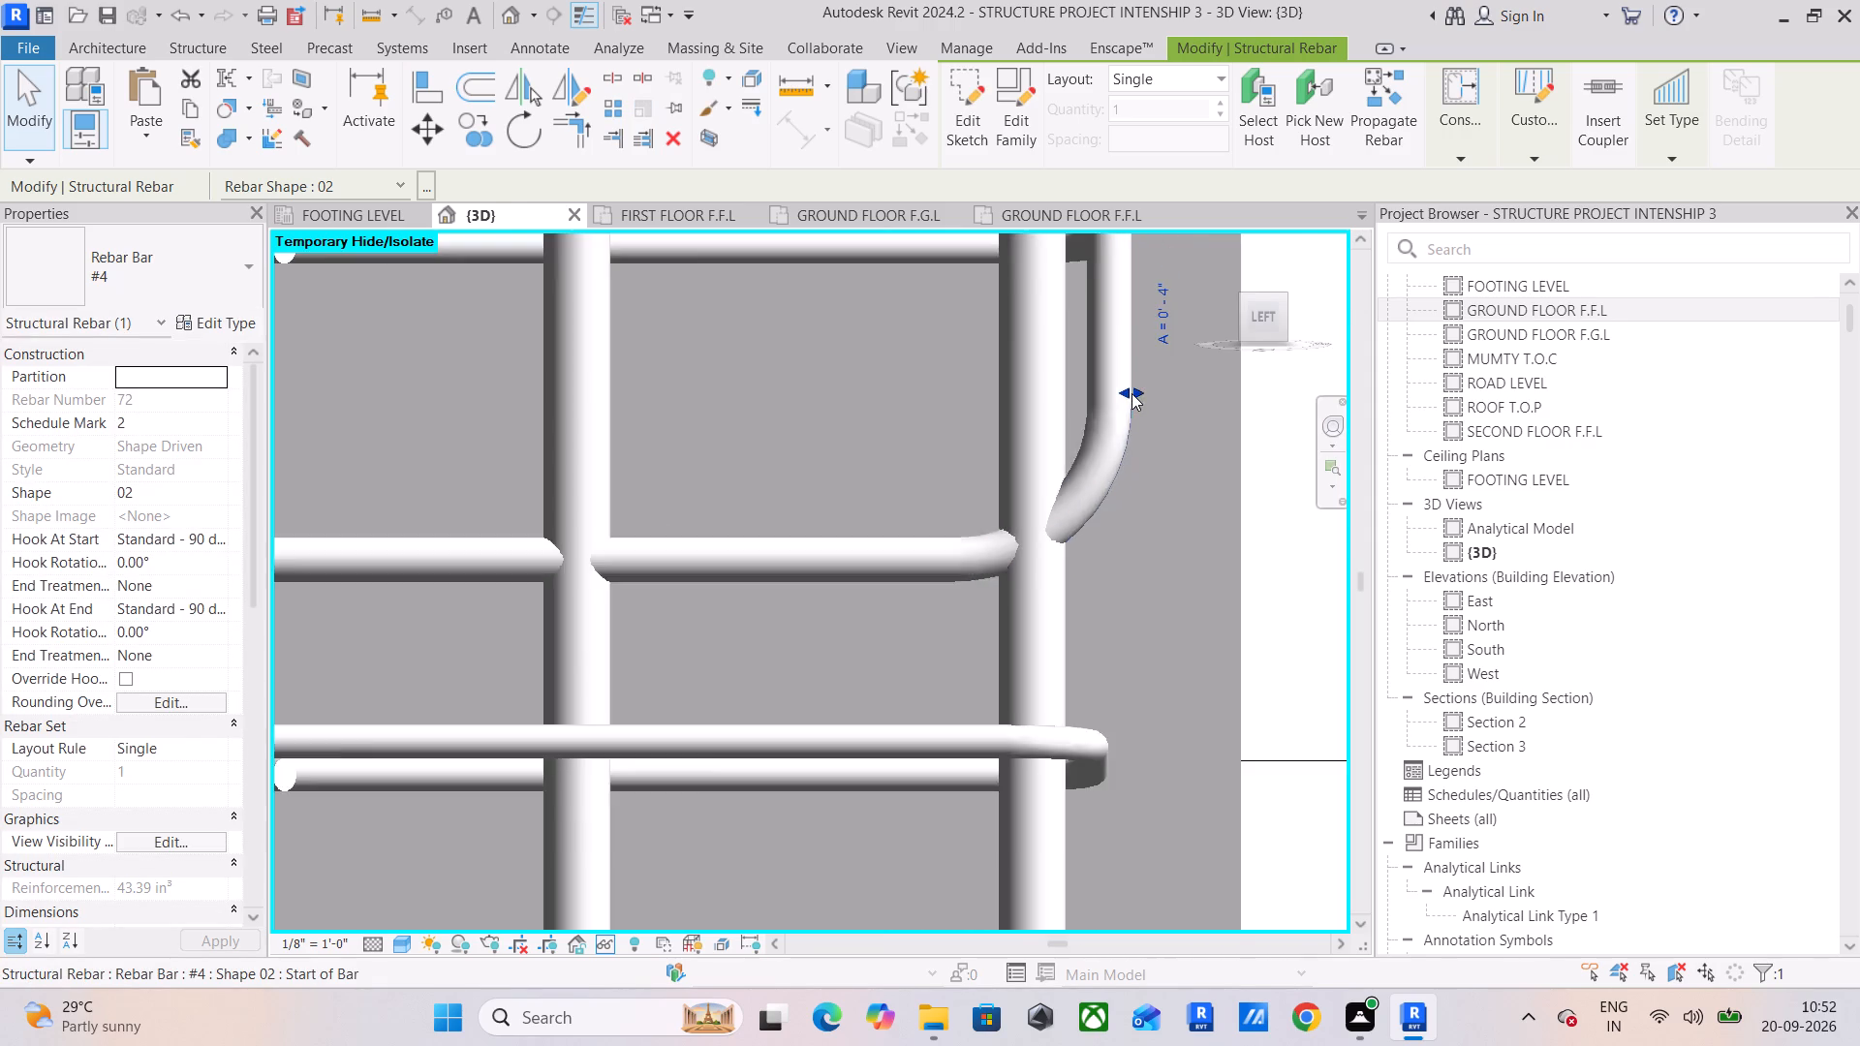
scroll(1131, 393, down, 7)
middle_drag(1119, 394, 1121, 459)
scroll(997, 443, down, 4)
middle_drag(993, 520, 984, 563)
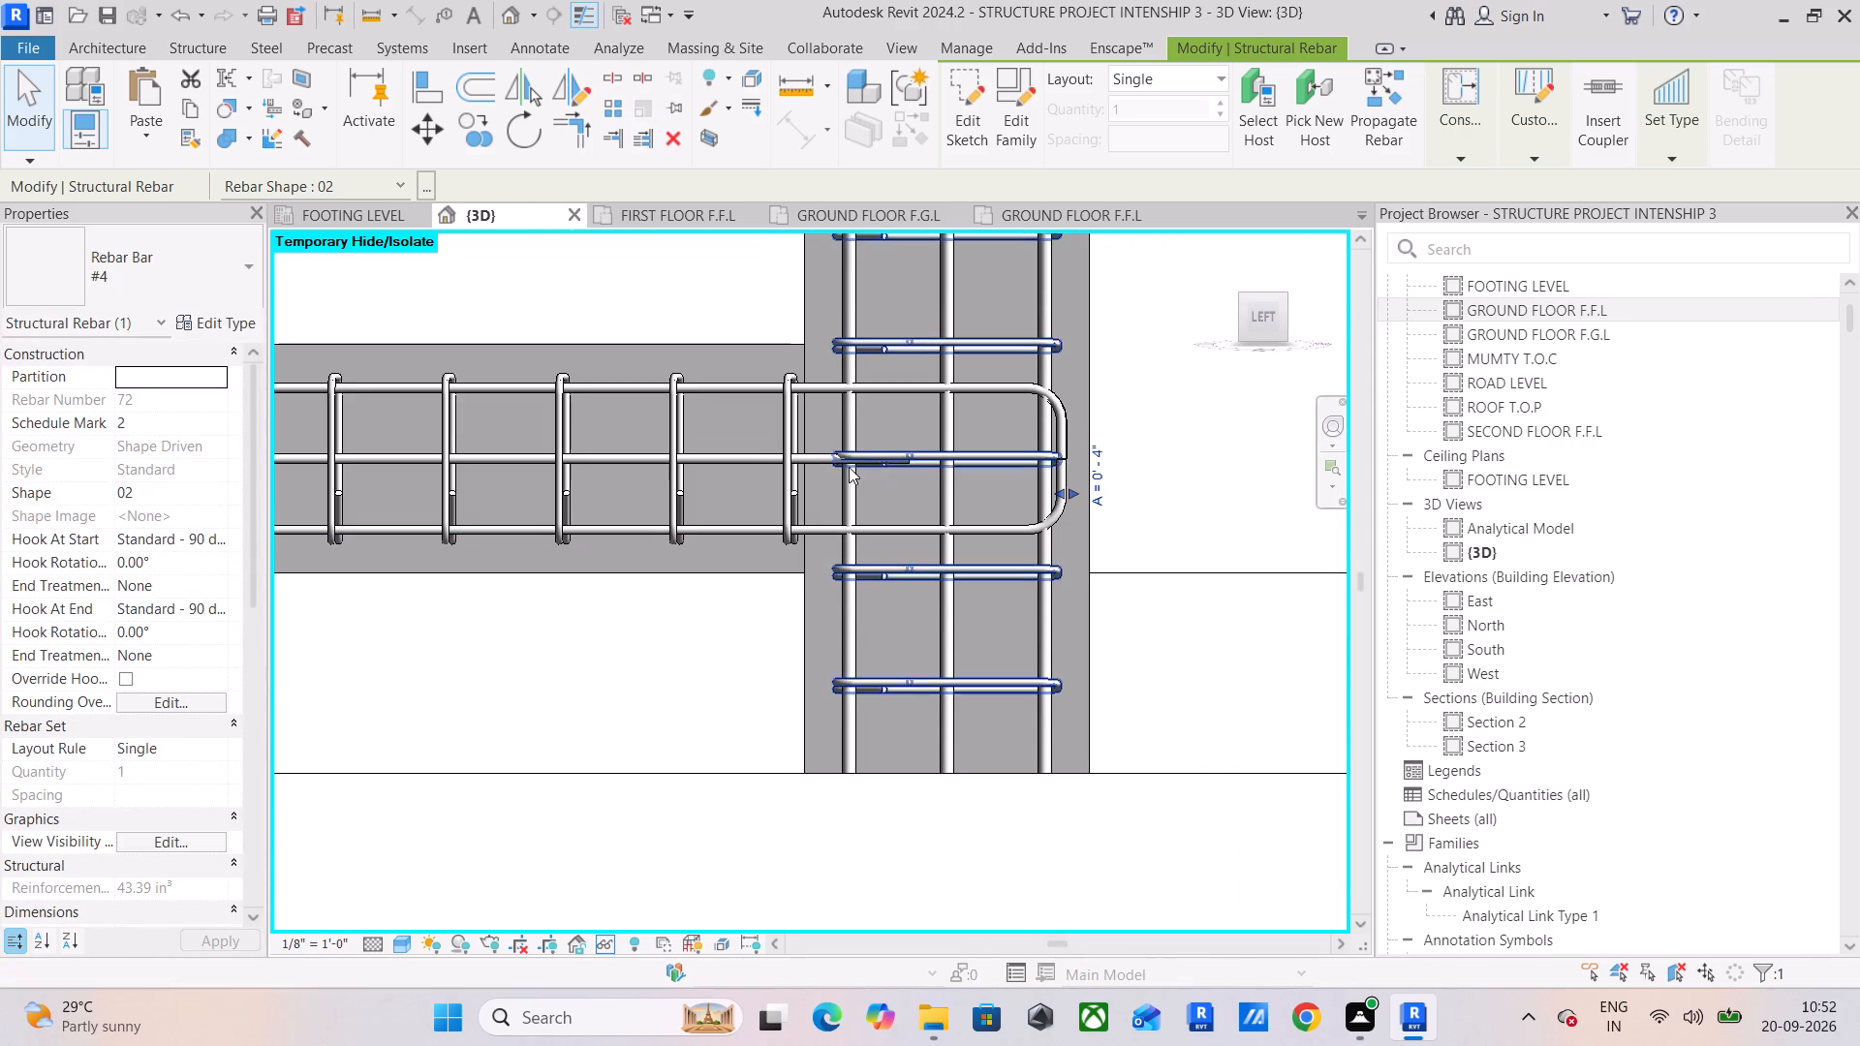
click(743, 450)
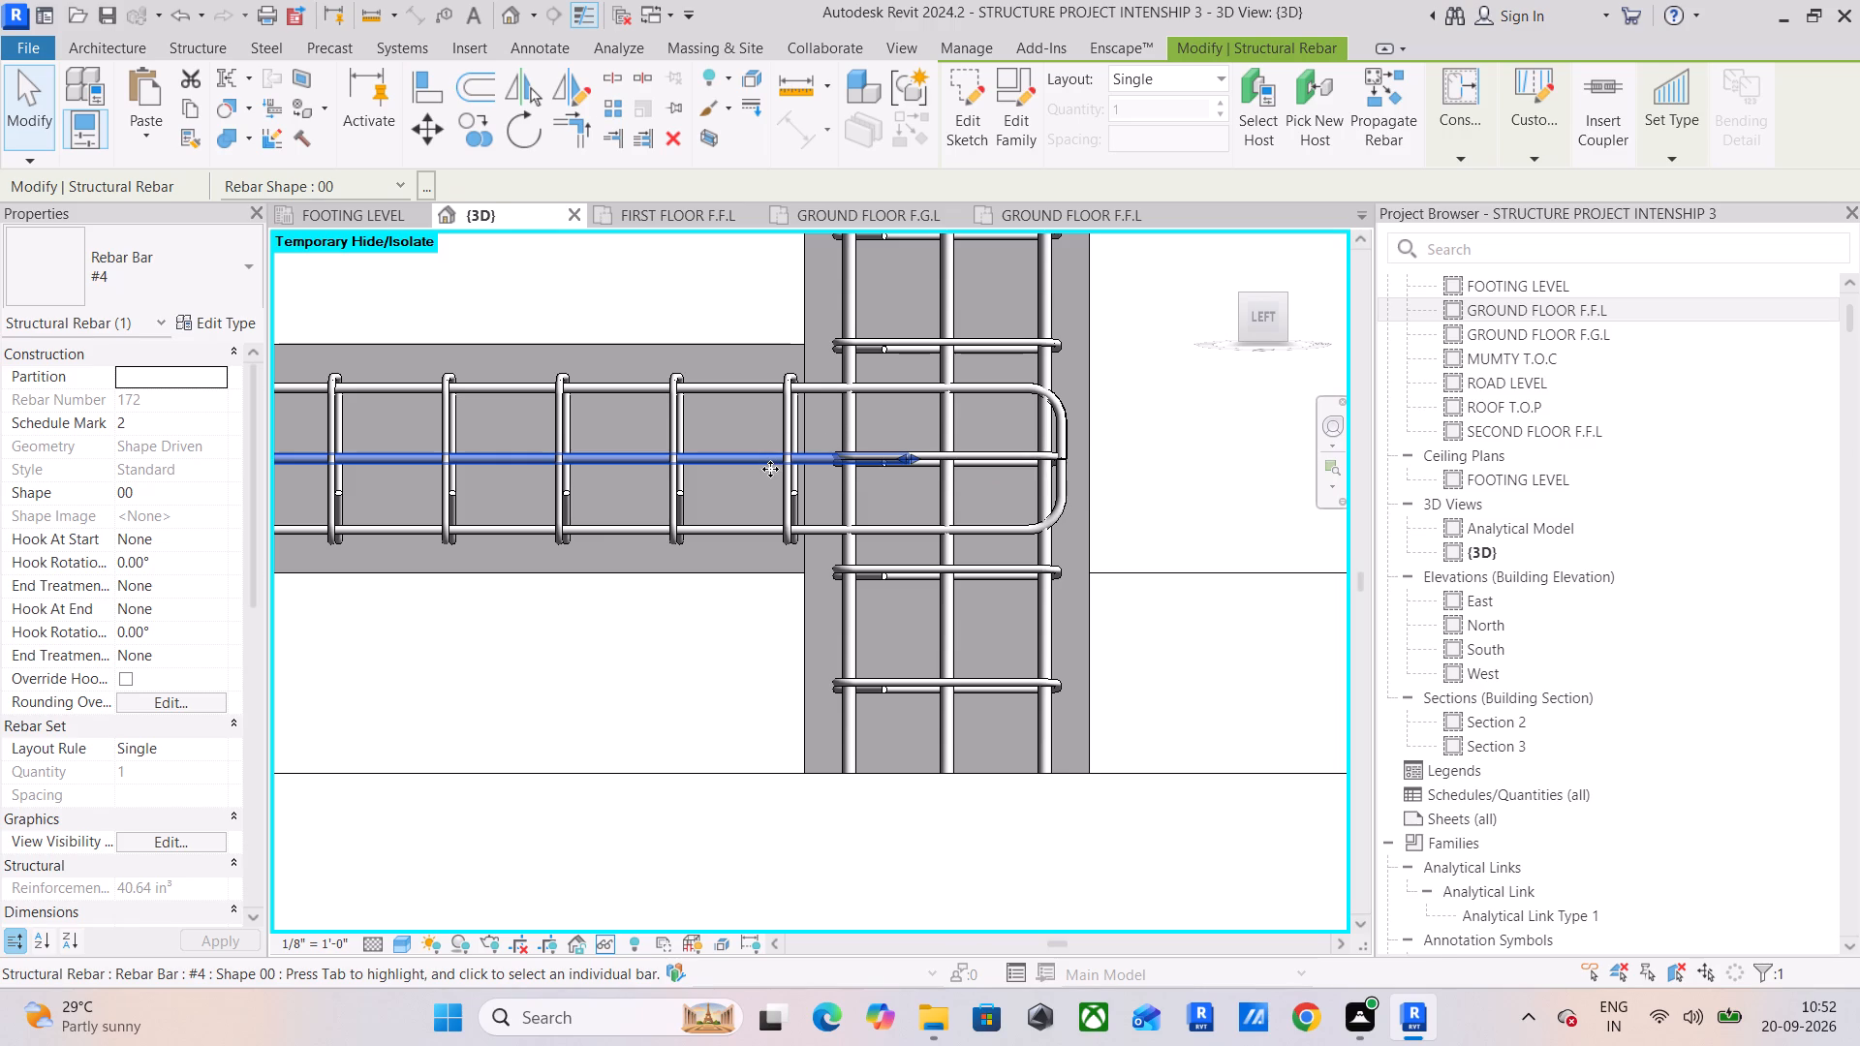
scroll(918, 461, up, 5)
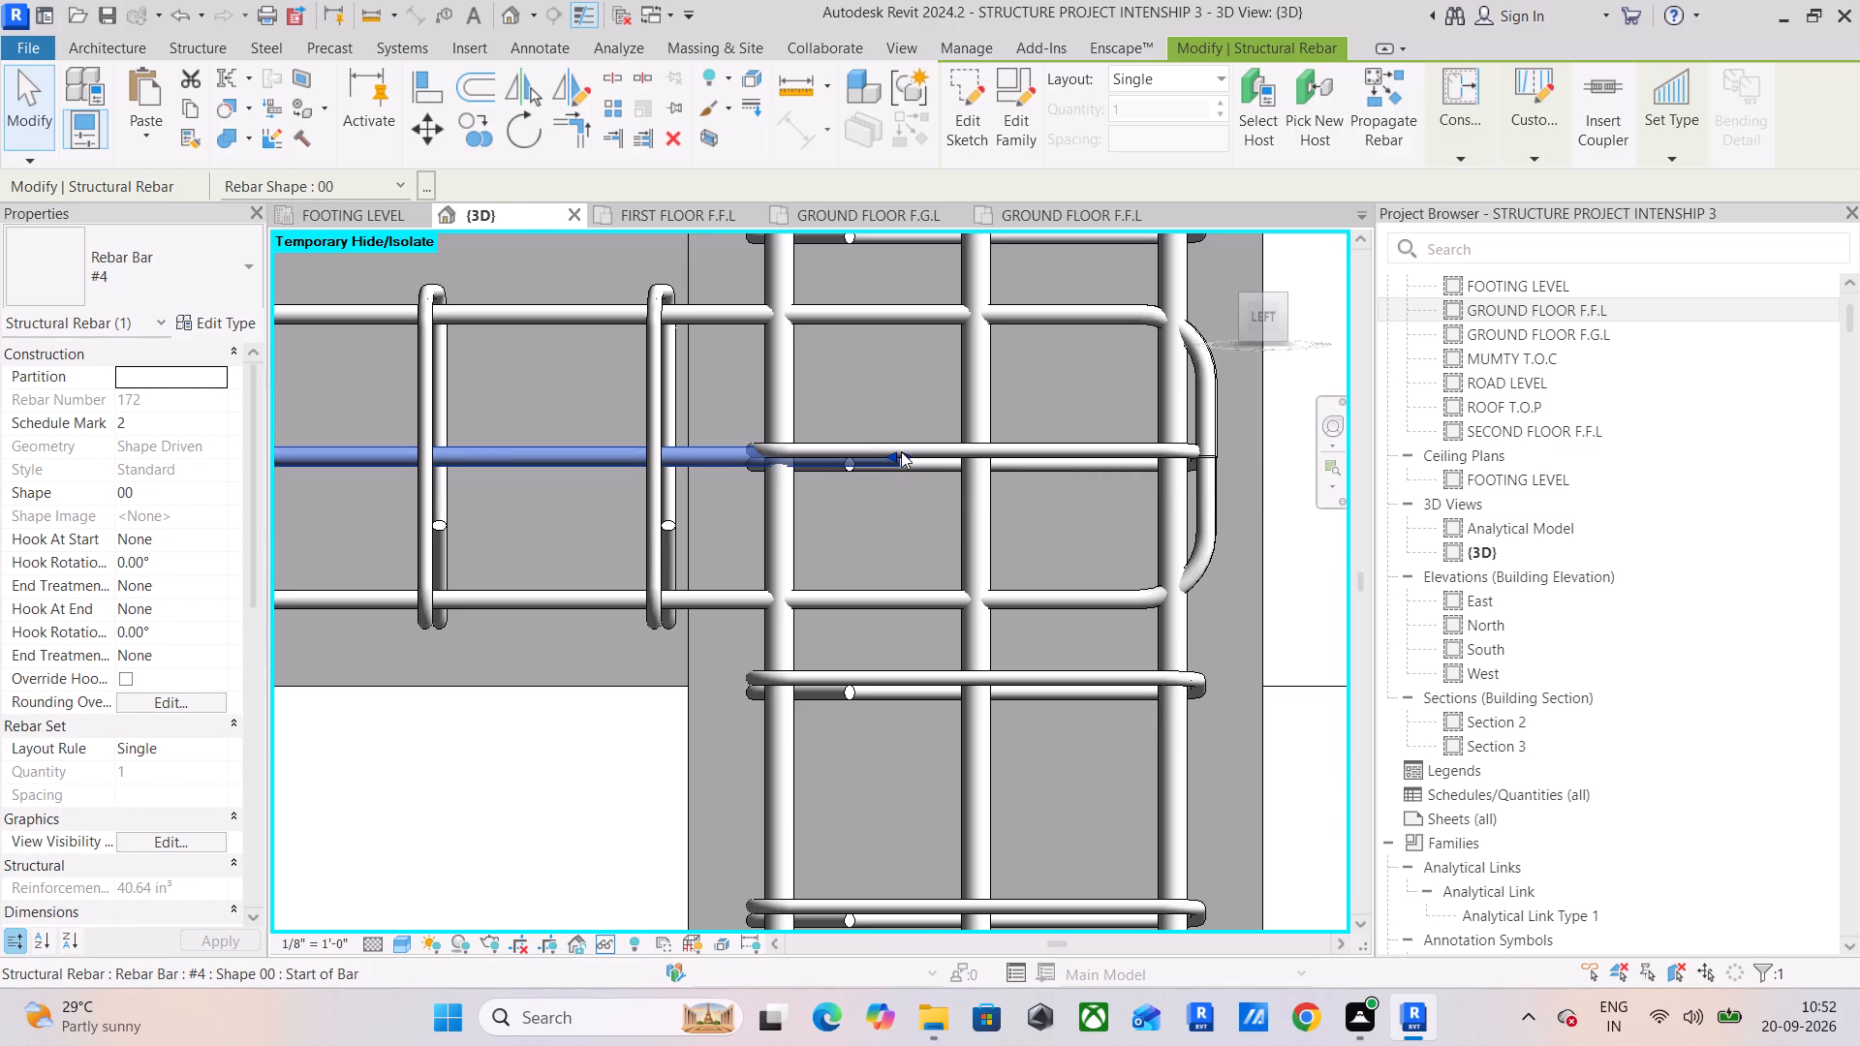
drag(909, 458, 1187, 460)
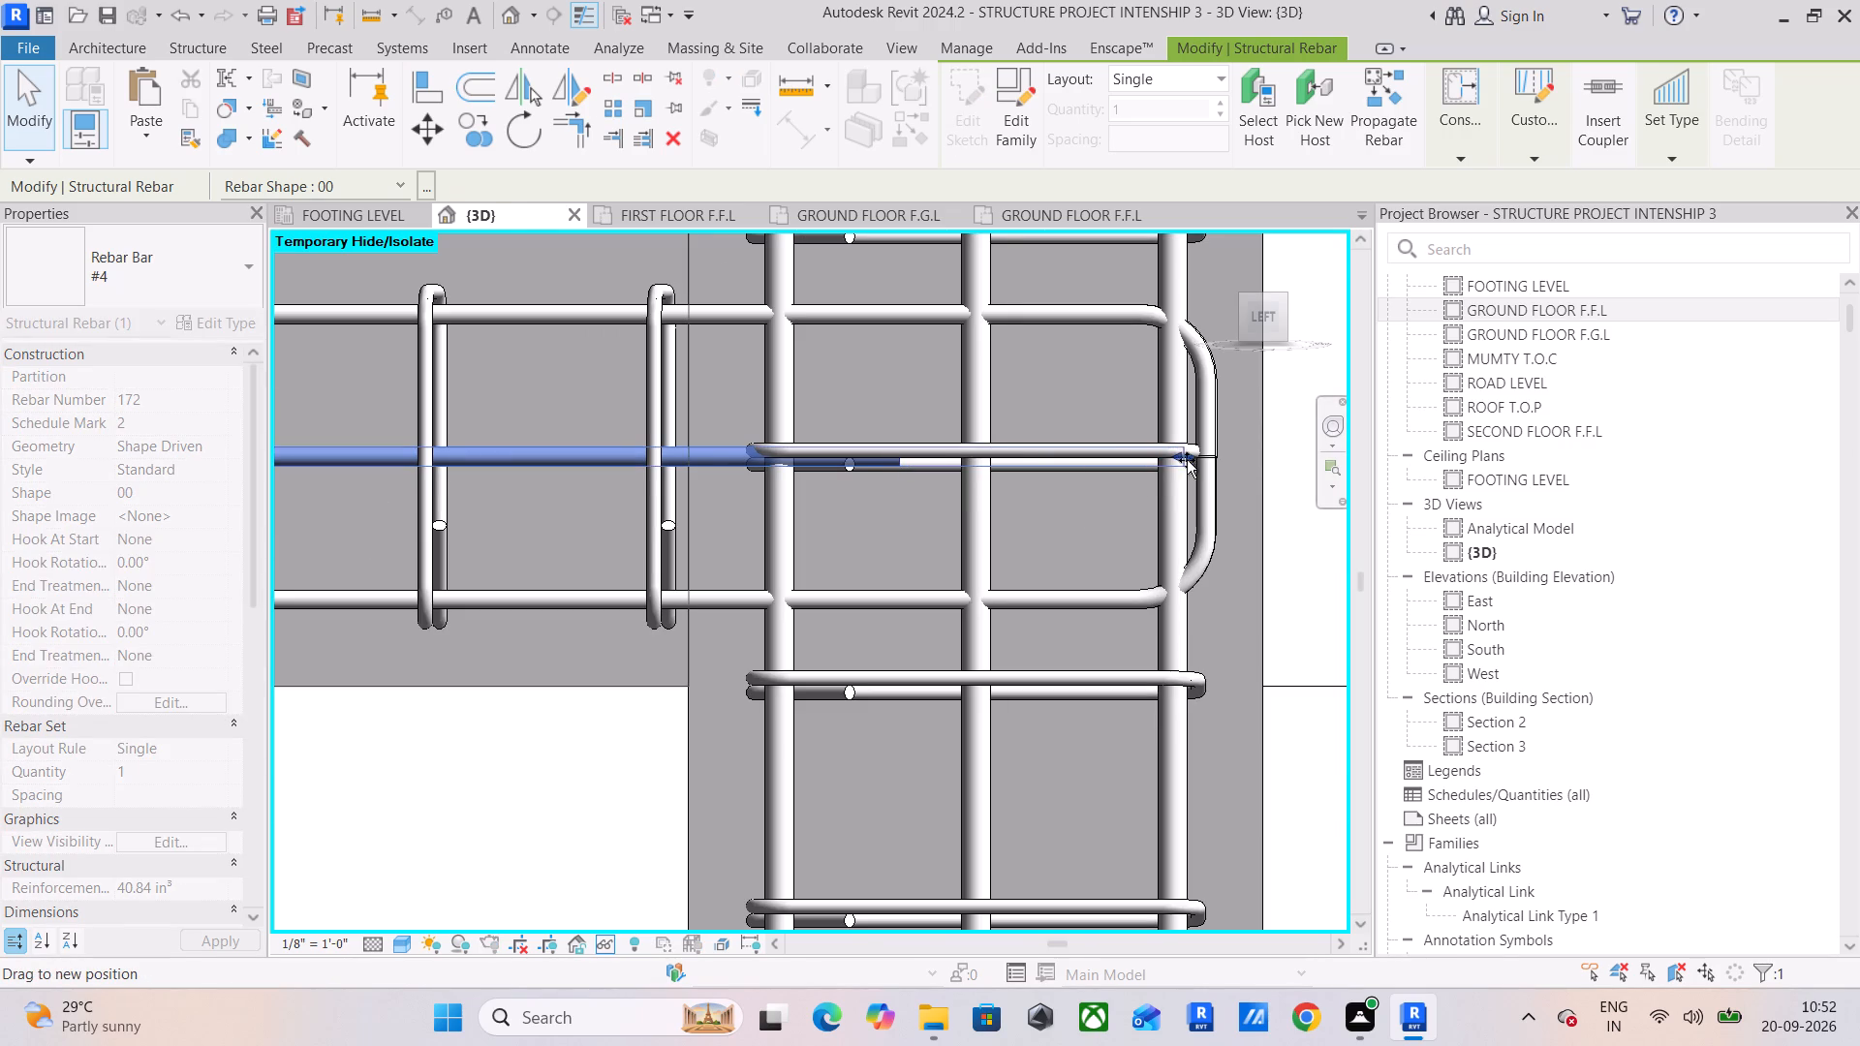
drag(1187, 460, 1208, 461)
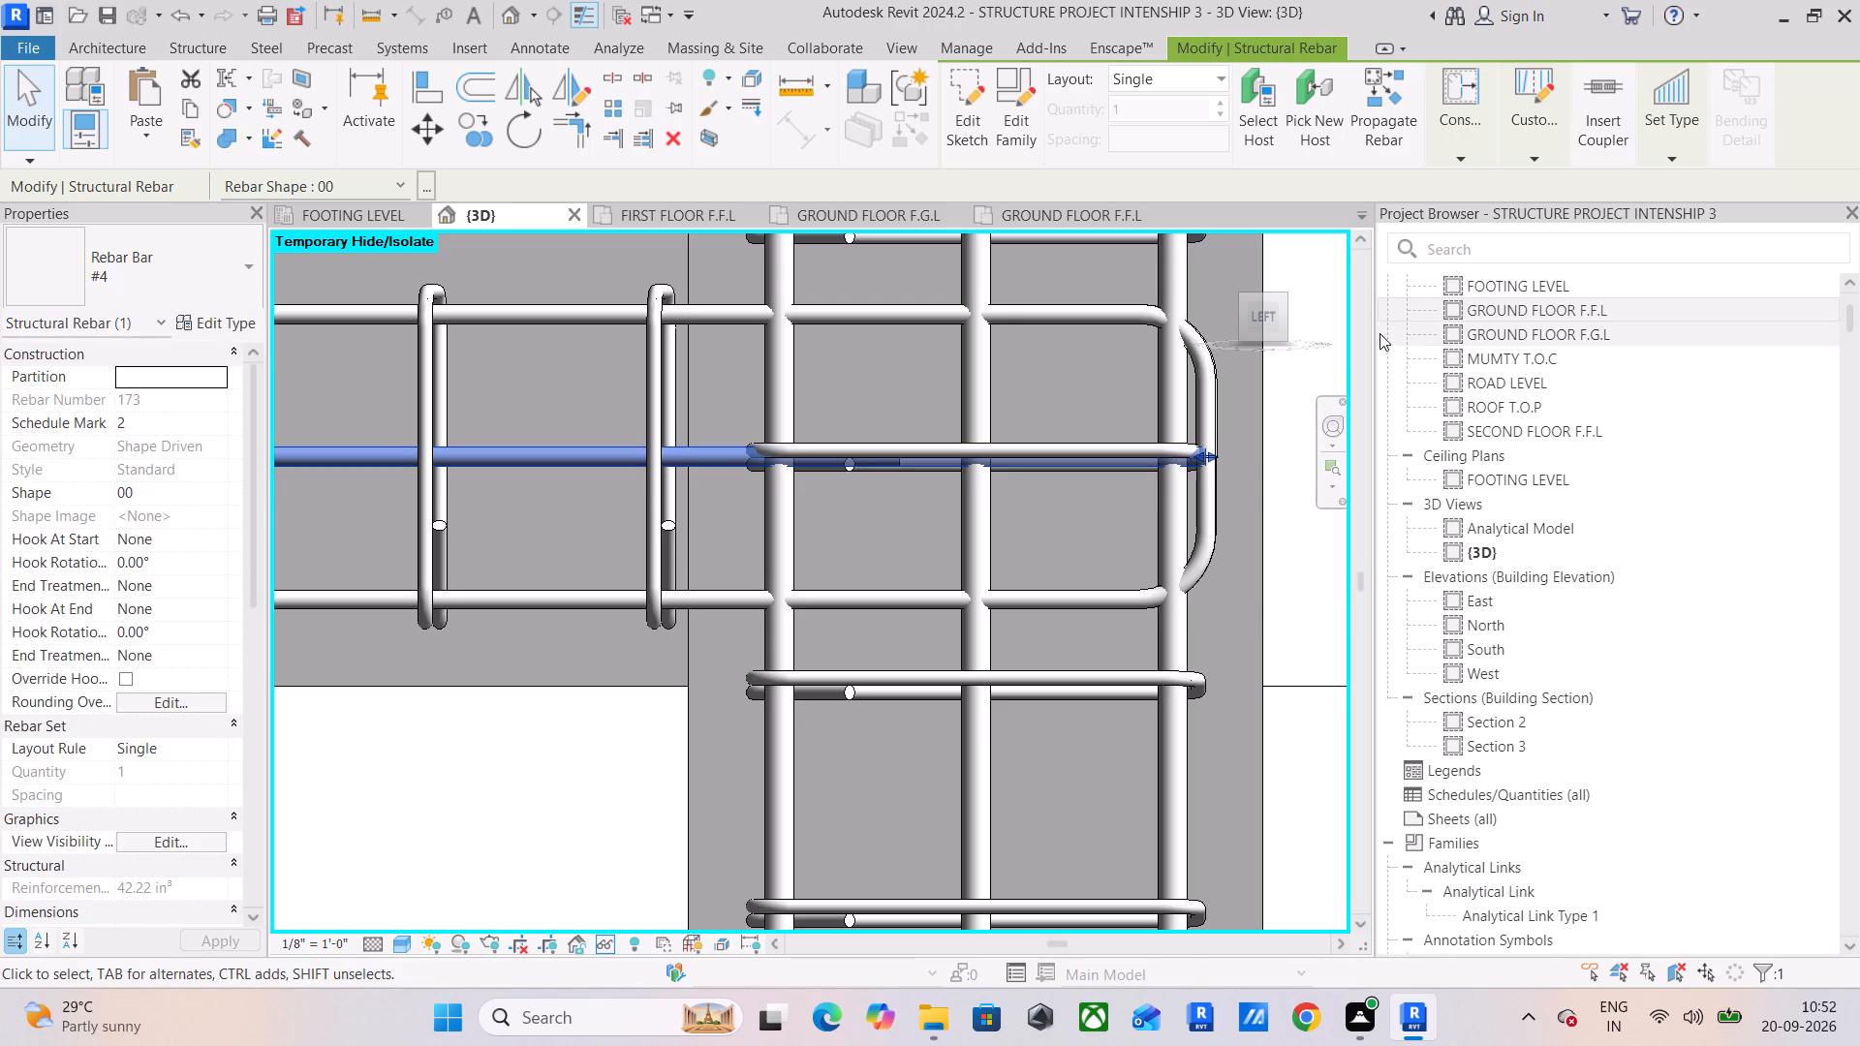
Extend the second straight mid-height #4 shape 00 bar, behind the first, to the hooks in the same column, working from the left view.
drag(1269, 322, 1269, 346)
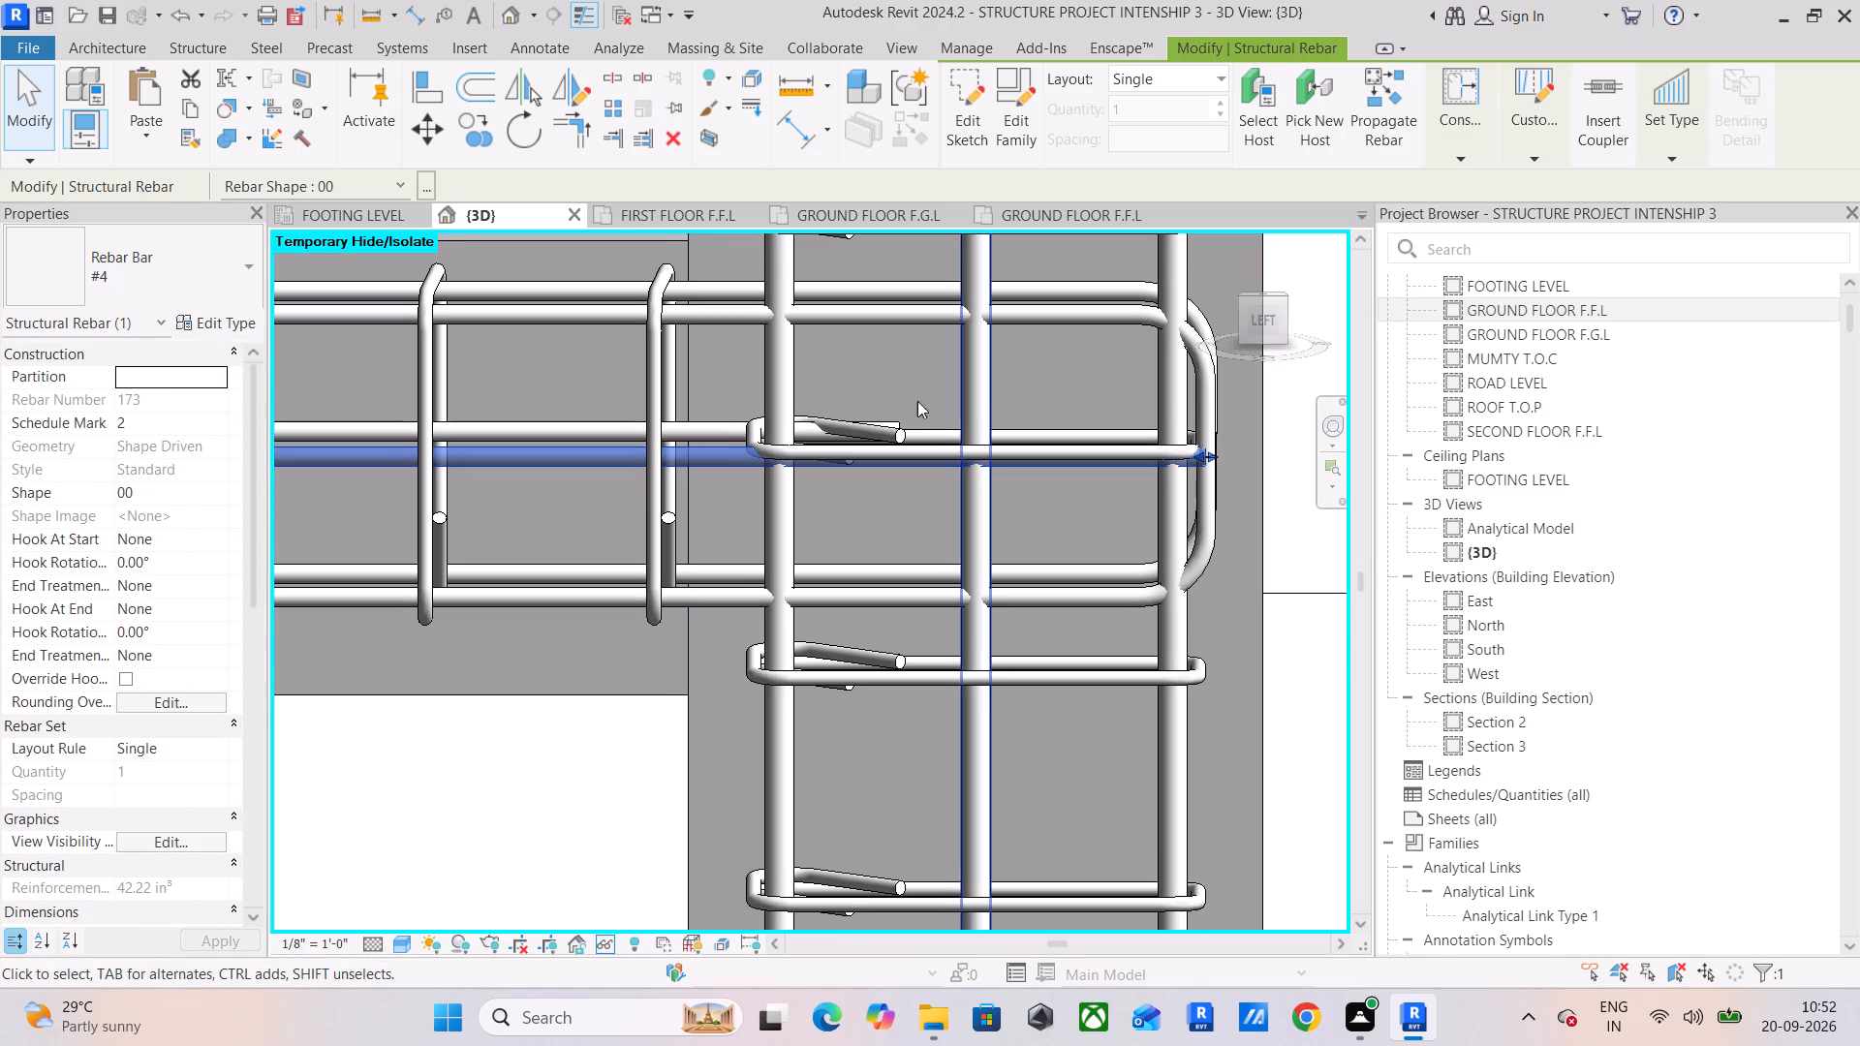
click(708, 420)
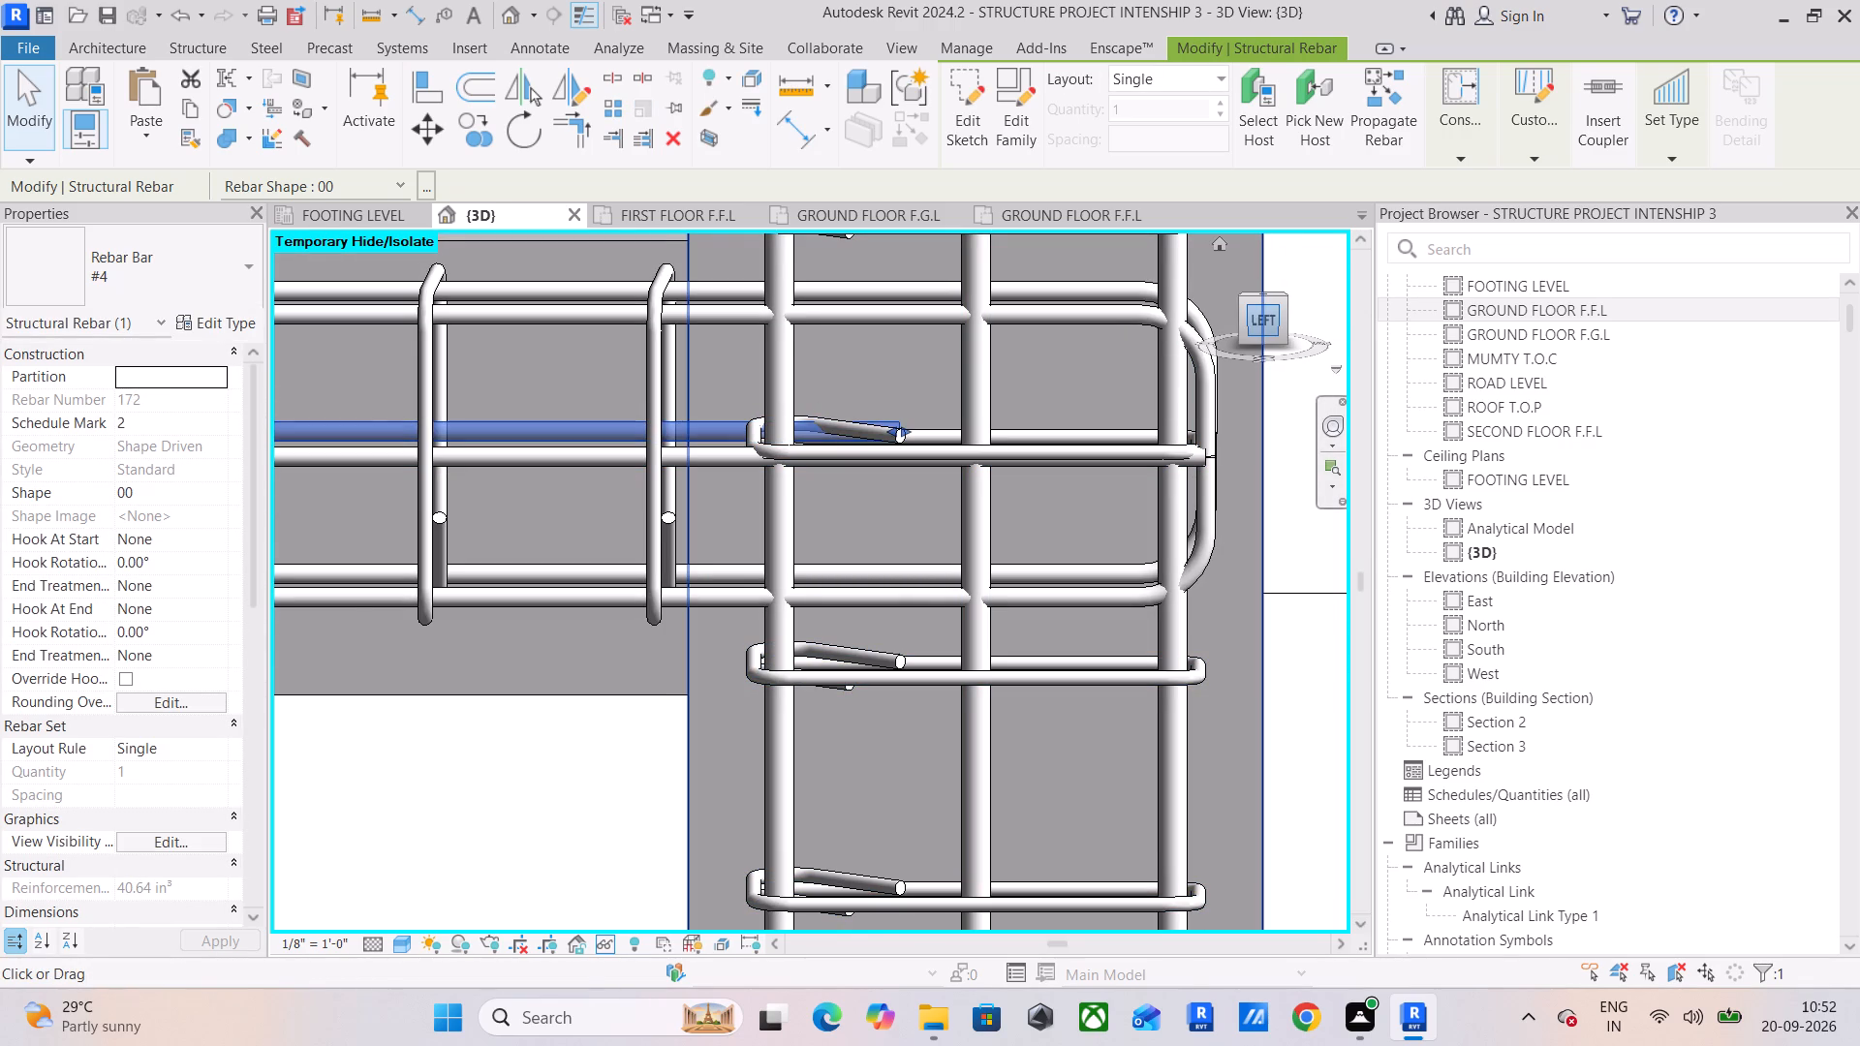
click(1258, 312)
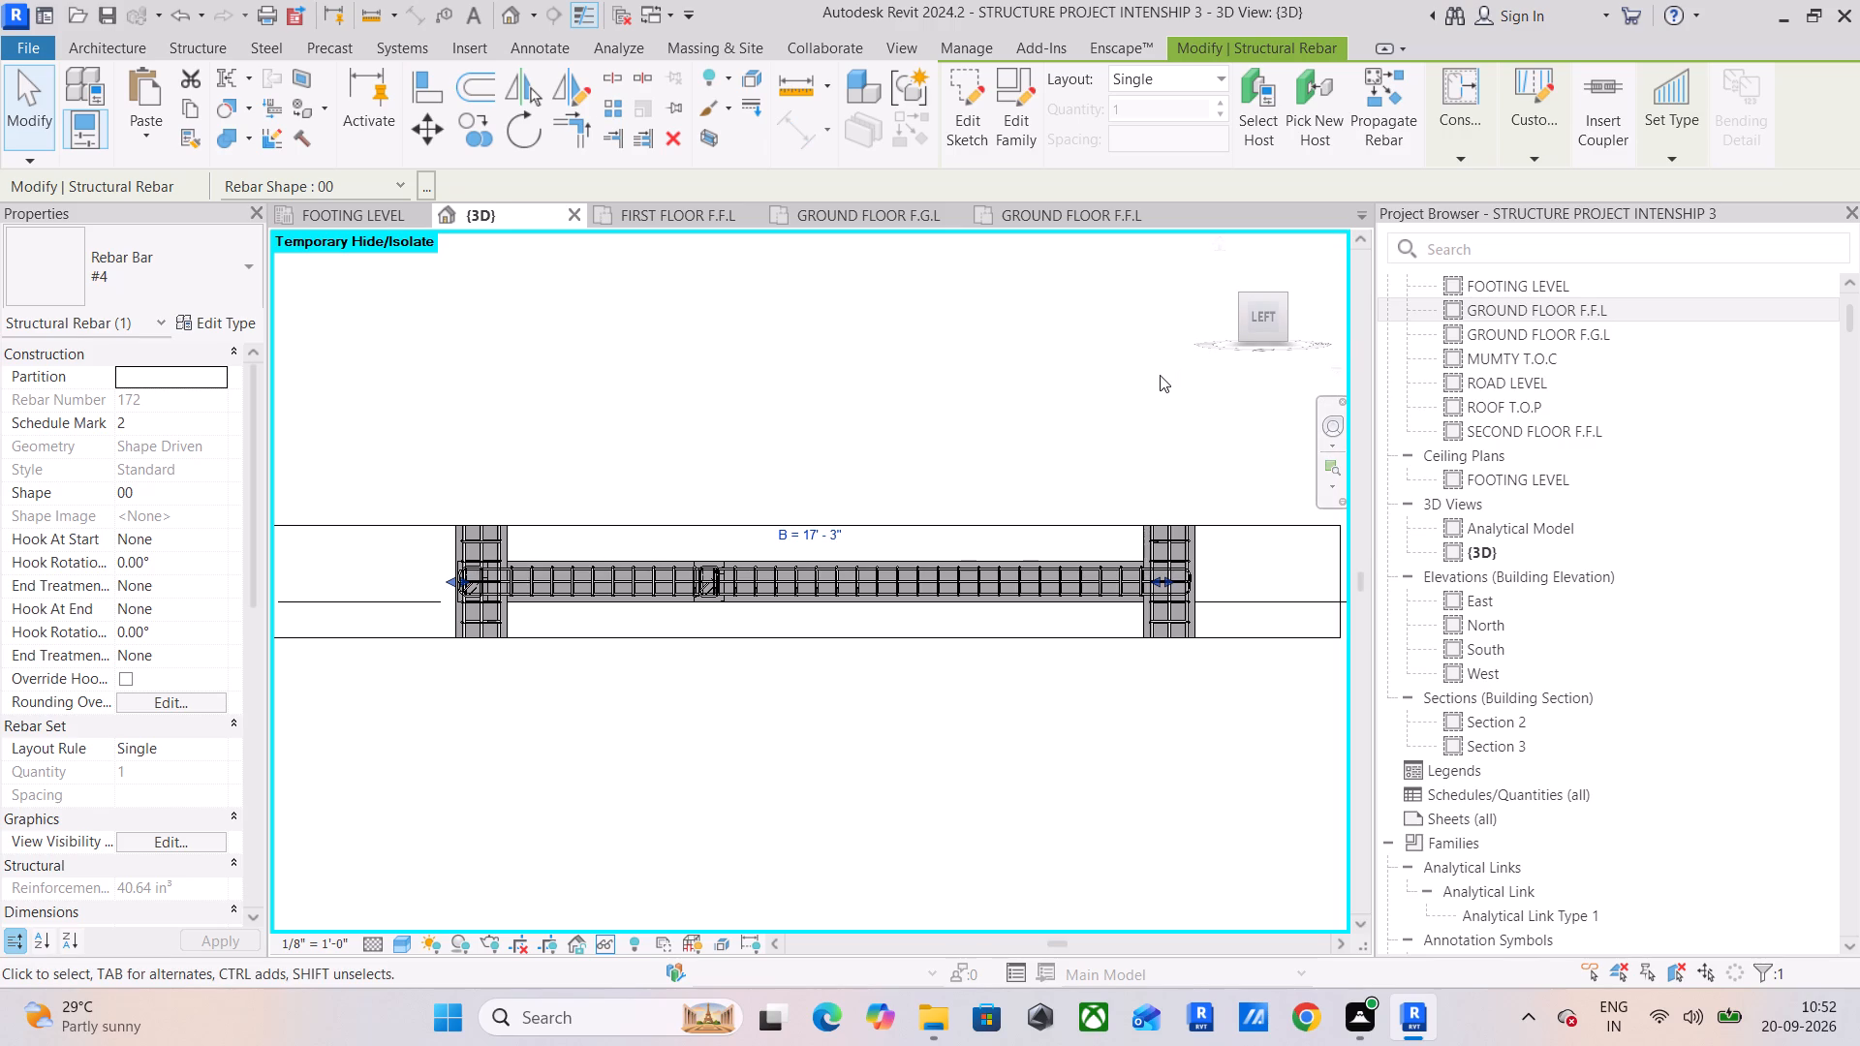
scroll(1190, 606, up, 8)
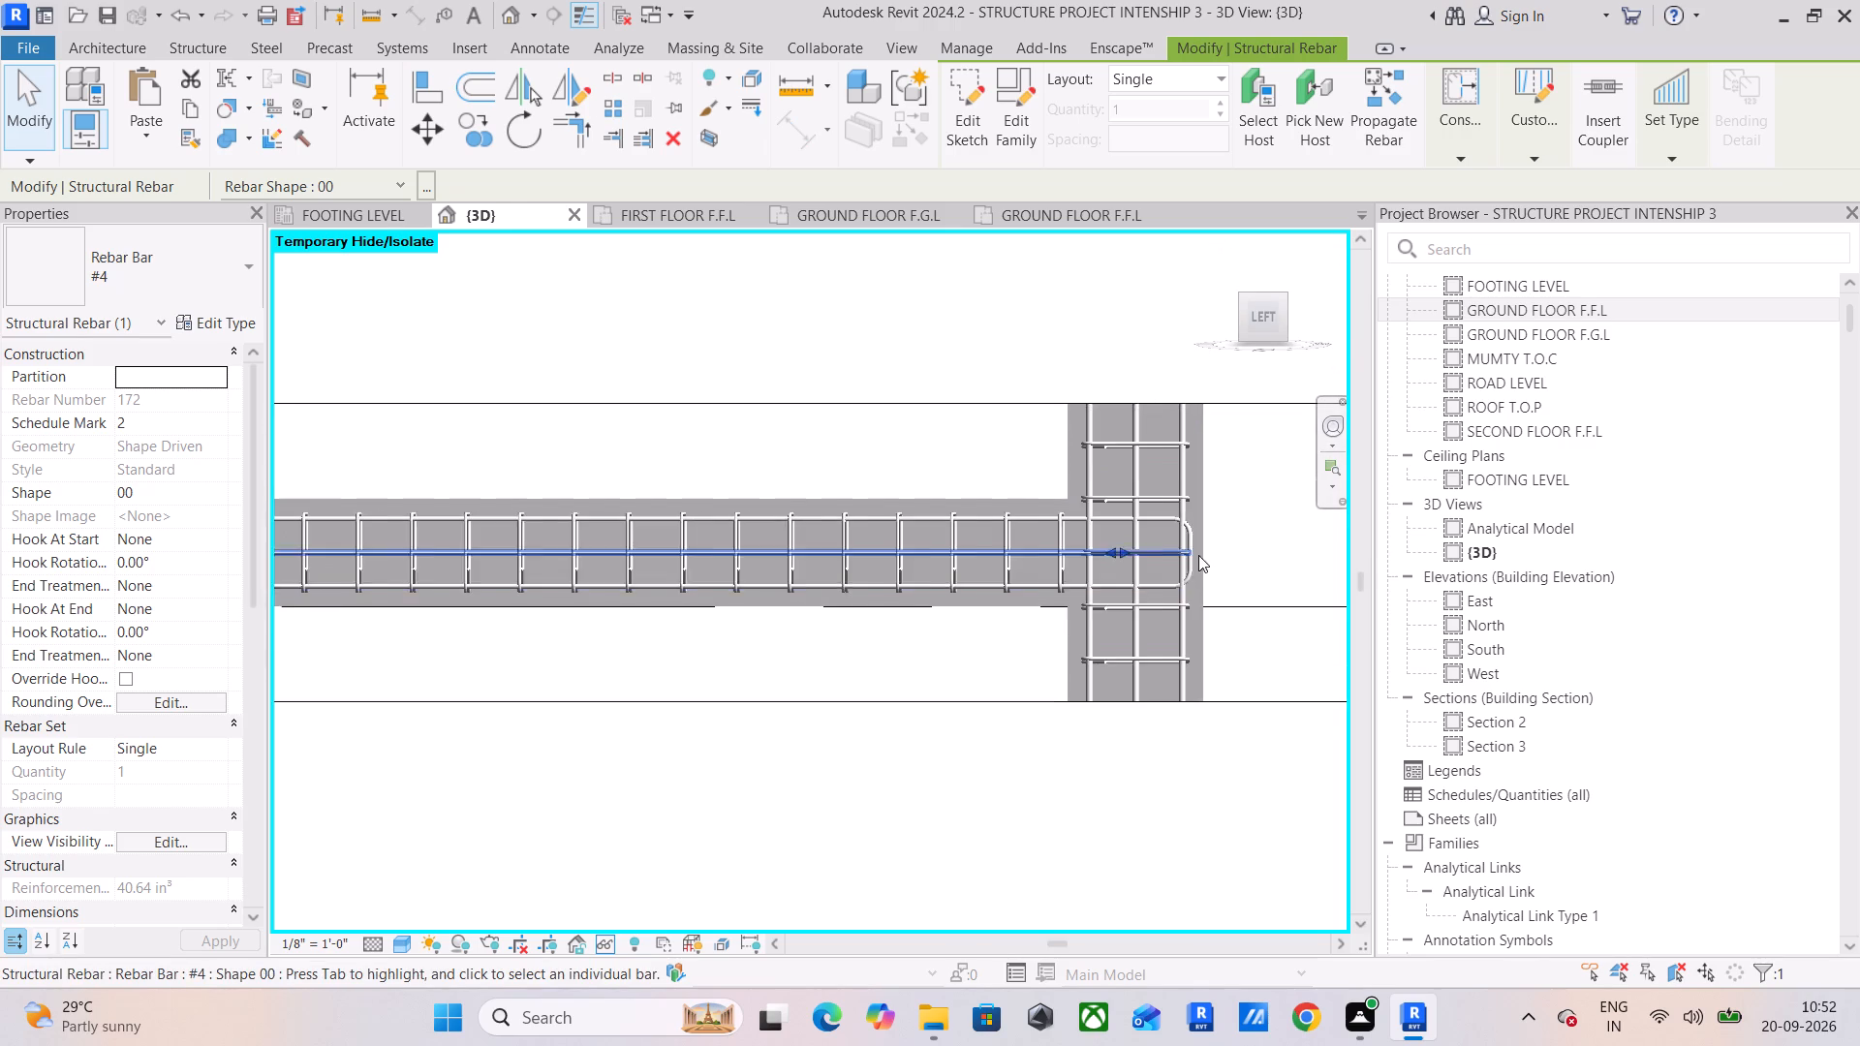
scroll(1198, 555, up, 4)
middle_drag(1198, 542, 984, 427)
scroll(839, 430, up, 5)
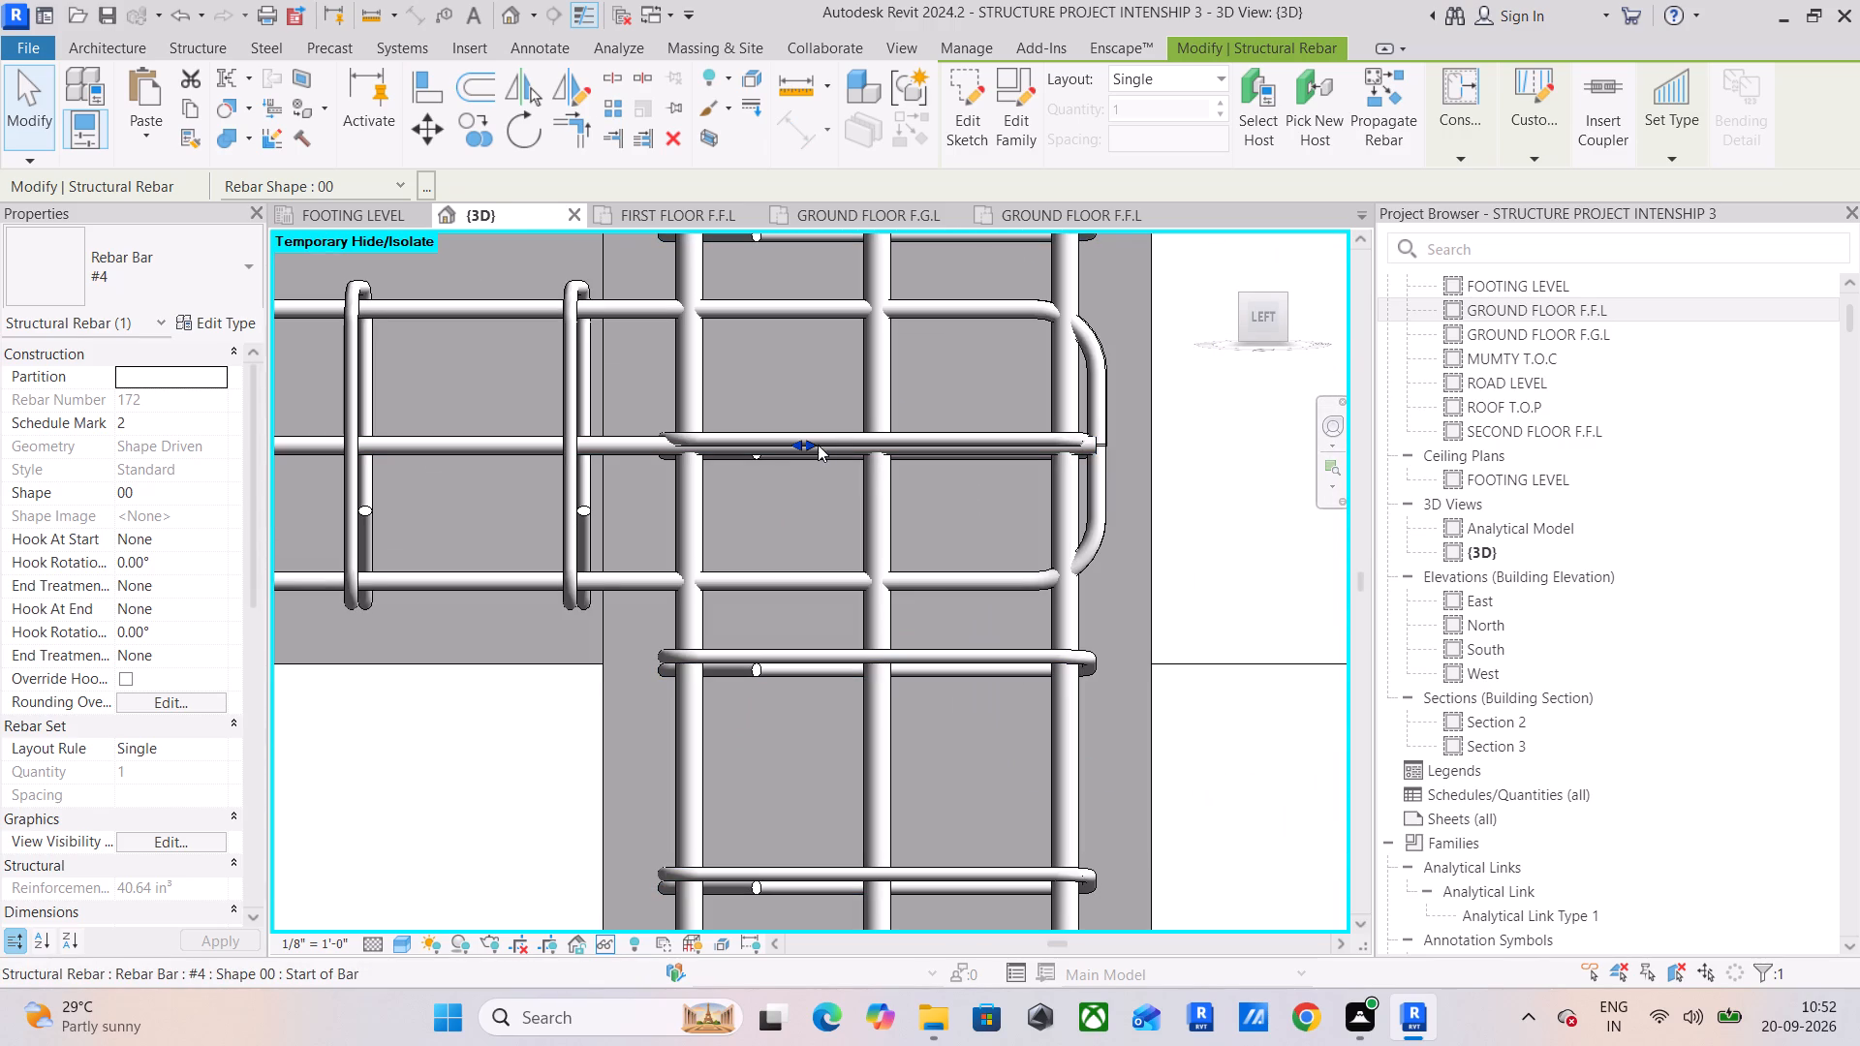
drag(810, 442, 1085, 452)
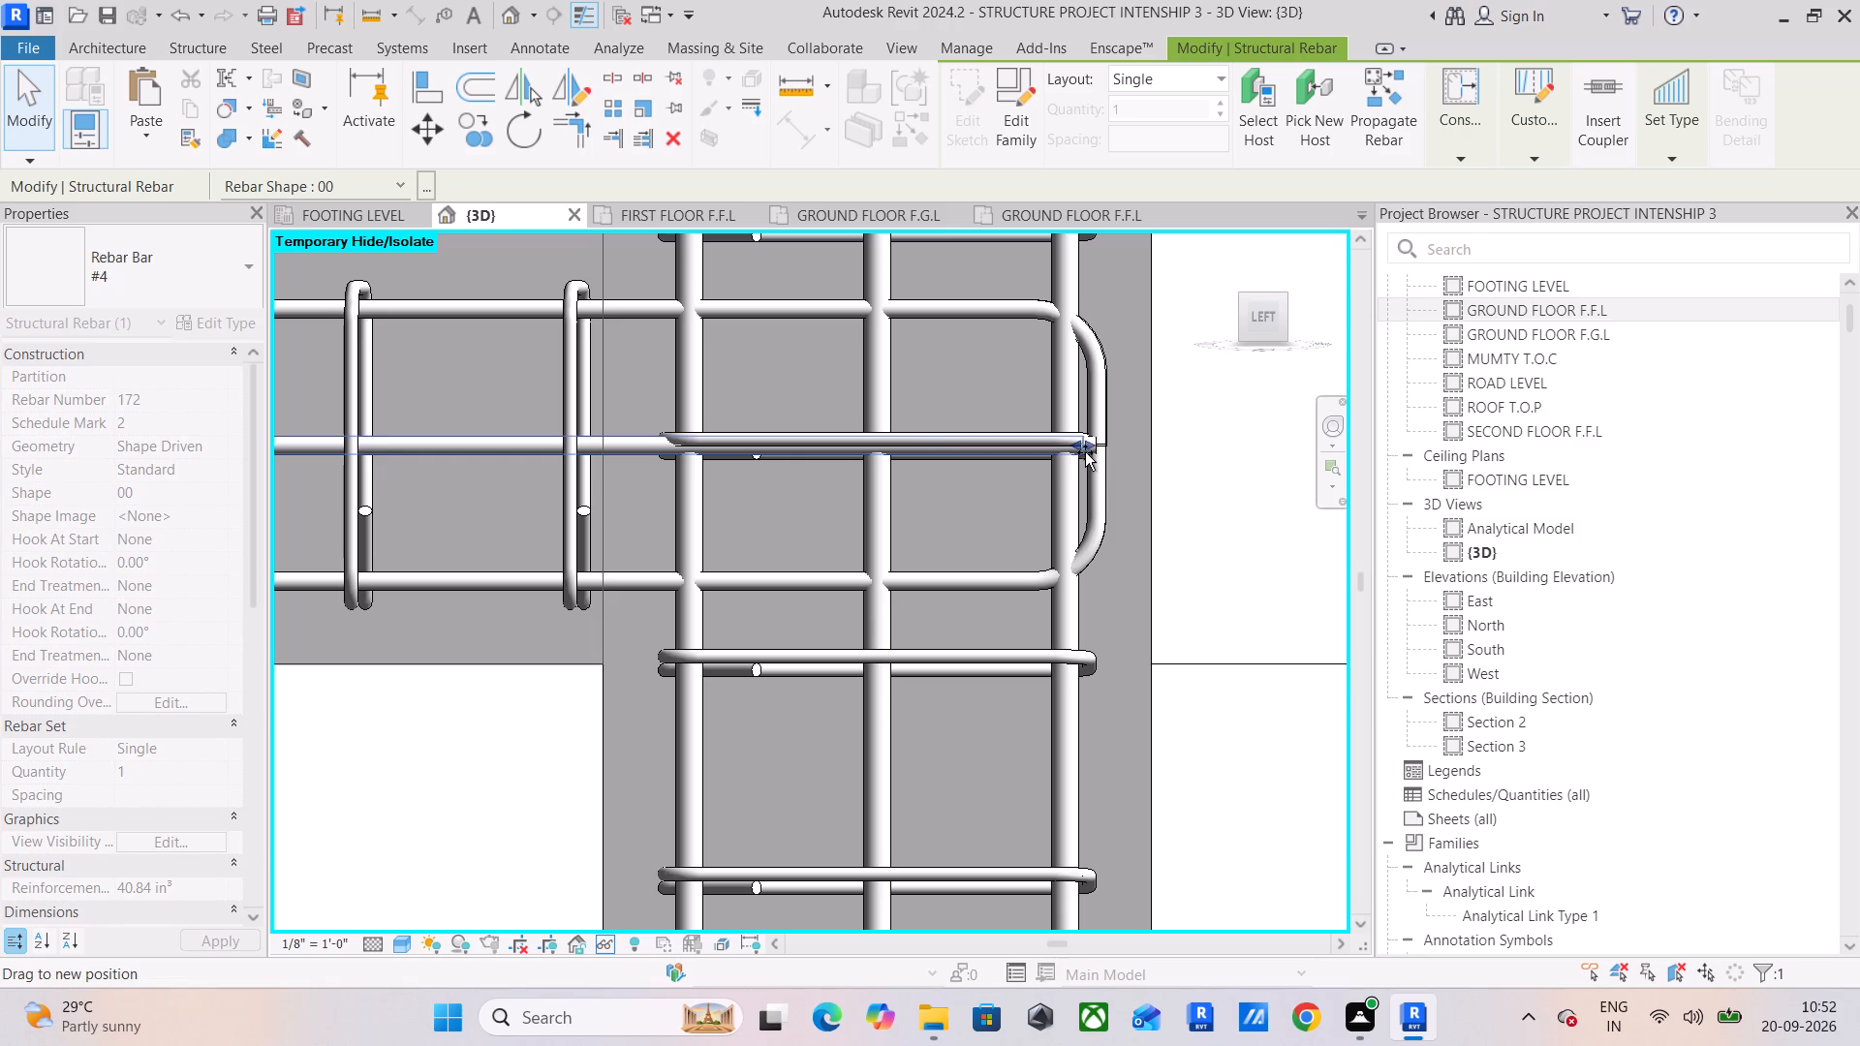
drag(1085, 452, 1101, 453)
click(1202, 451)
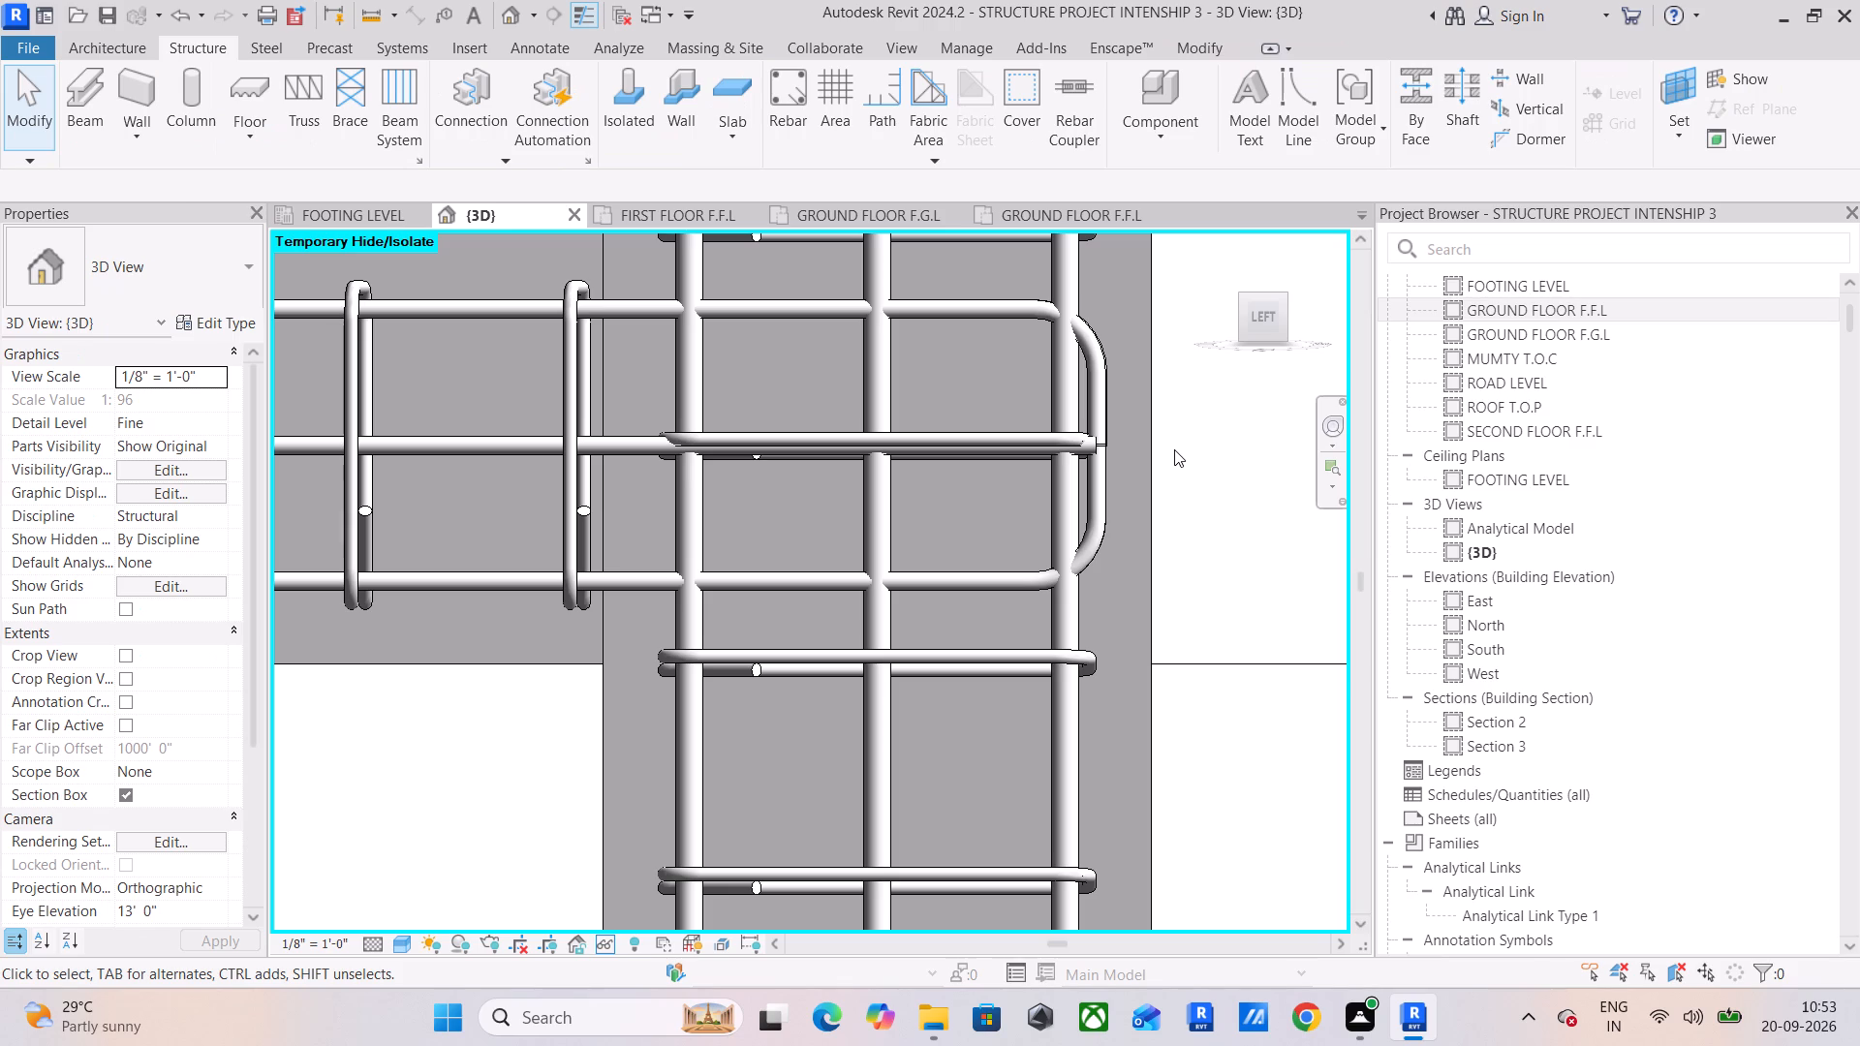
Examine the beam's reinforcement along its full length and at the column joints from the left view.
scroll(1066, 434, down, 5)
middle_drag(1066, 433, 1181, 433)
scroll(1182, 432, down, 6)
middle_drag(1182, 432, 1273, 477)
scroll(1042, 434, down, 5)
middle_drag(1042, 432, 1080, 432)
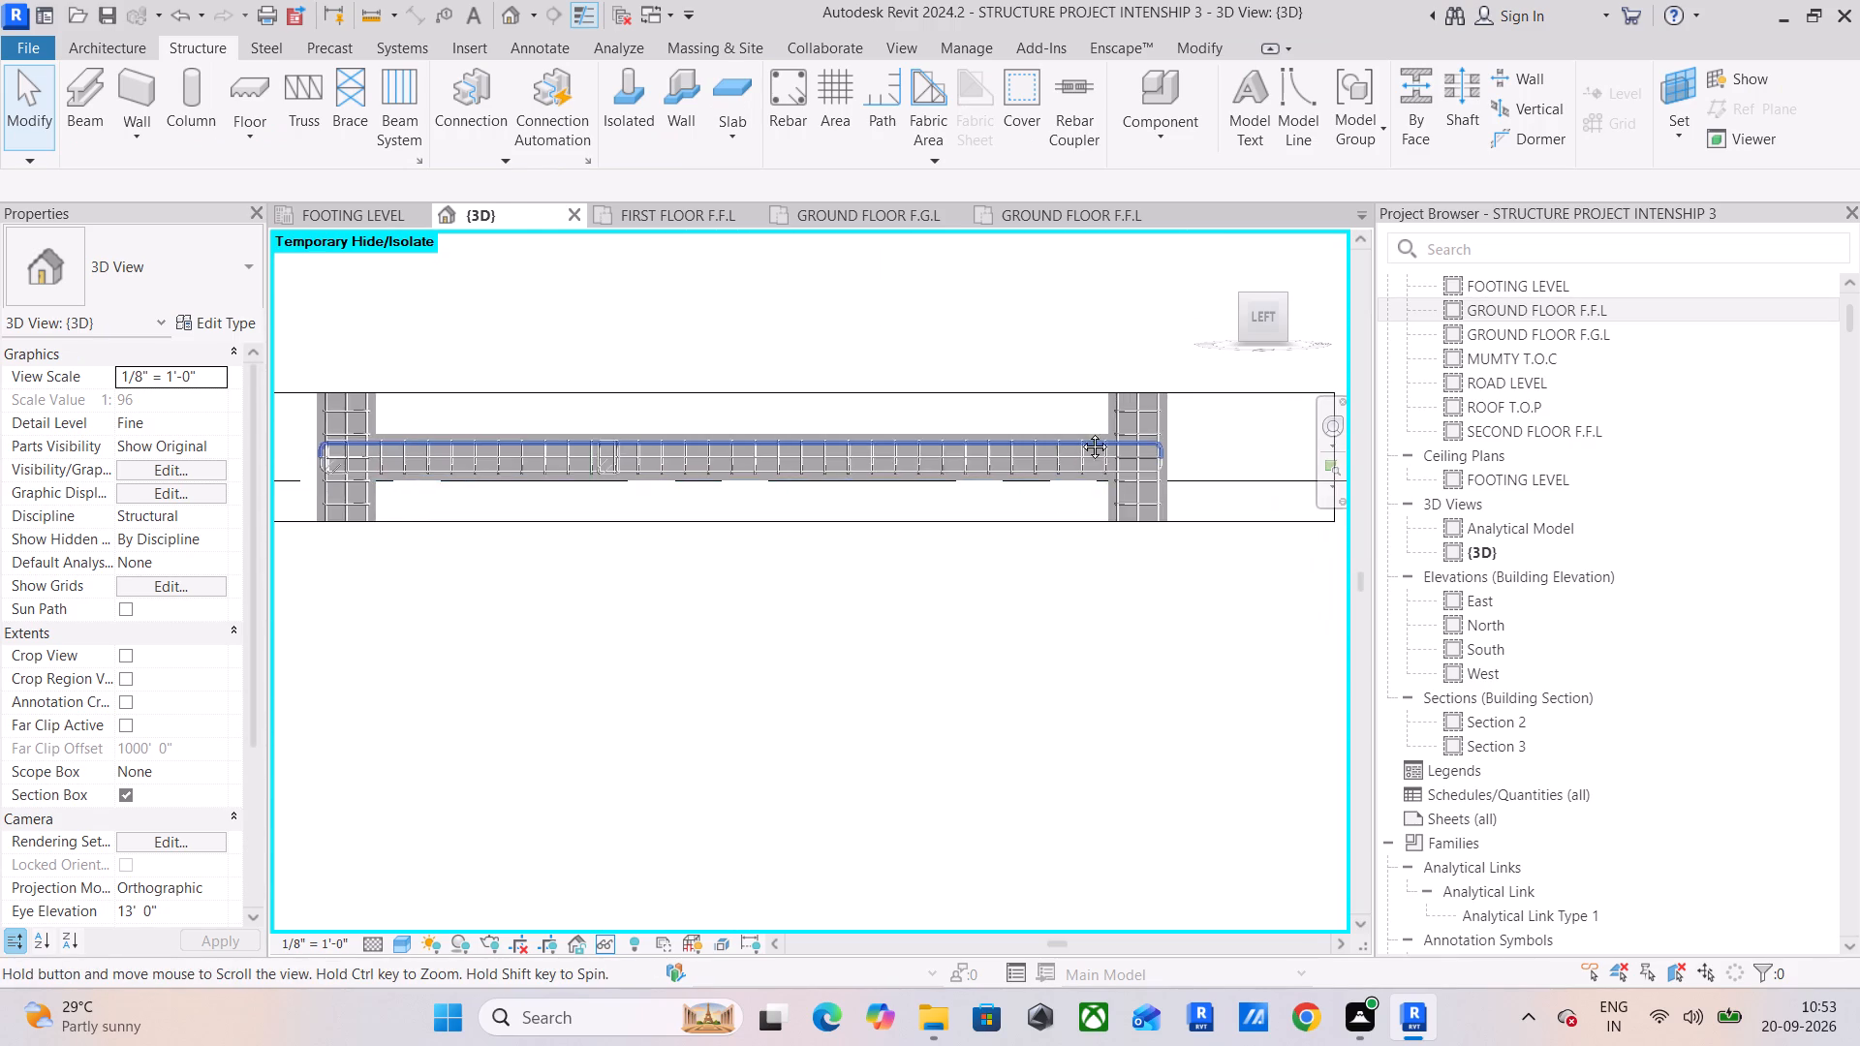
middle_drag(1080, 432, 1207, 432)
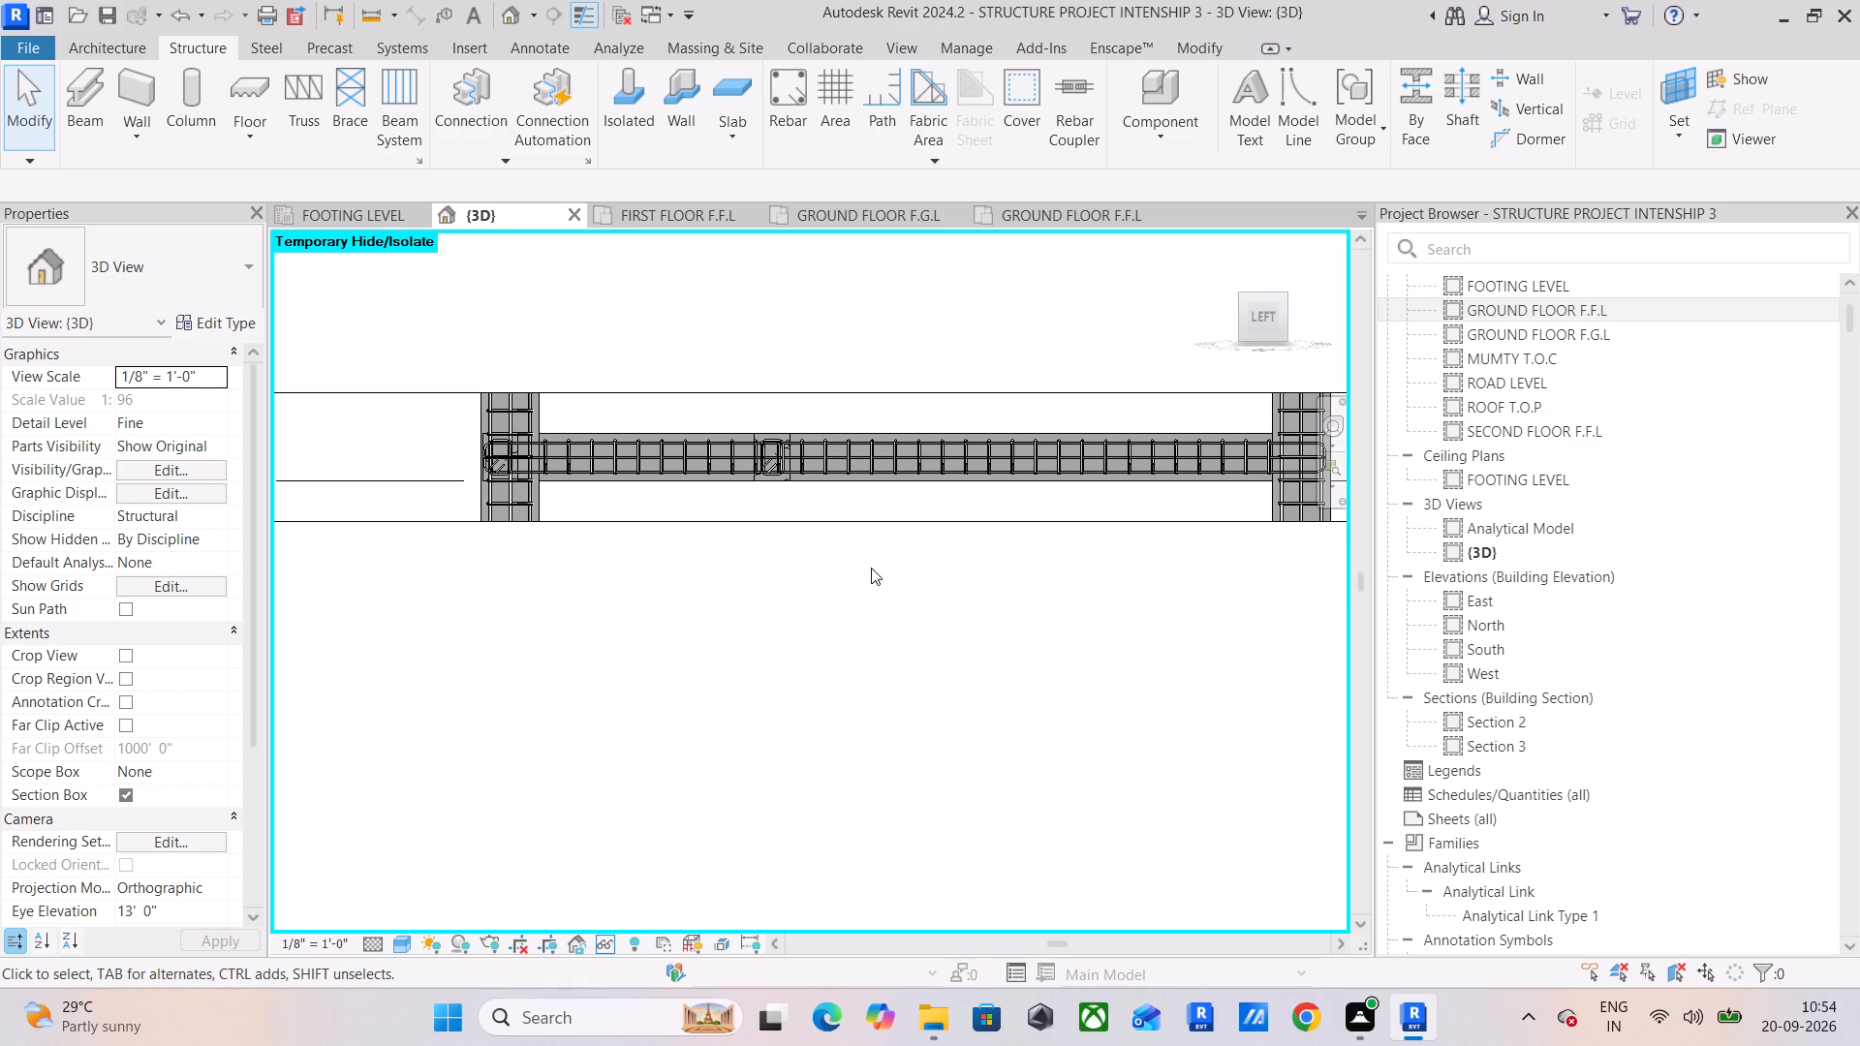
scroll(812, 507, down, 5)
middle_drag(994, 515, 608, 558)
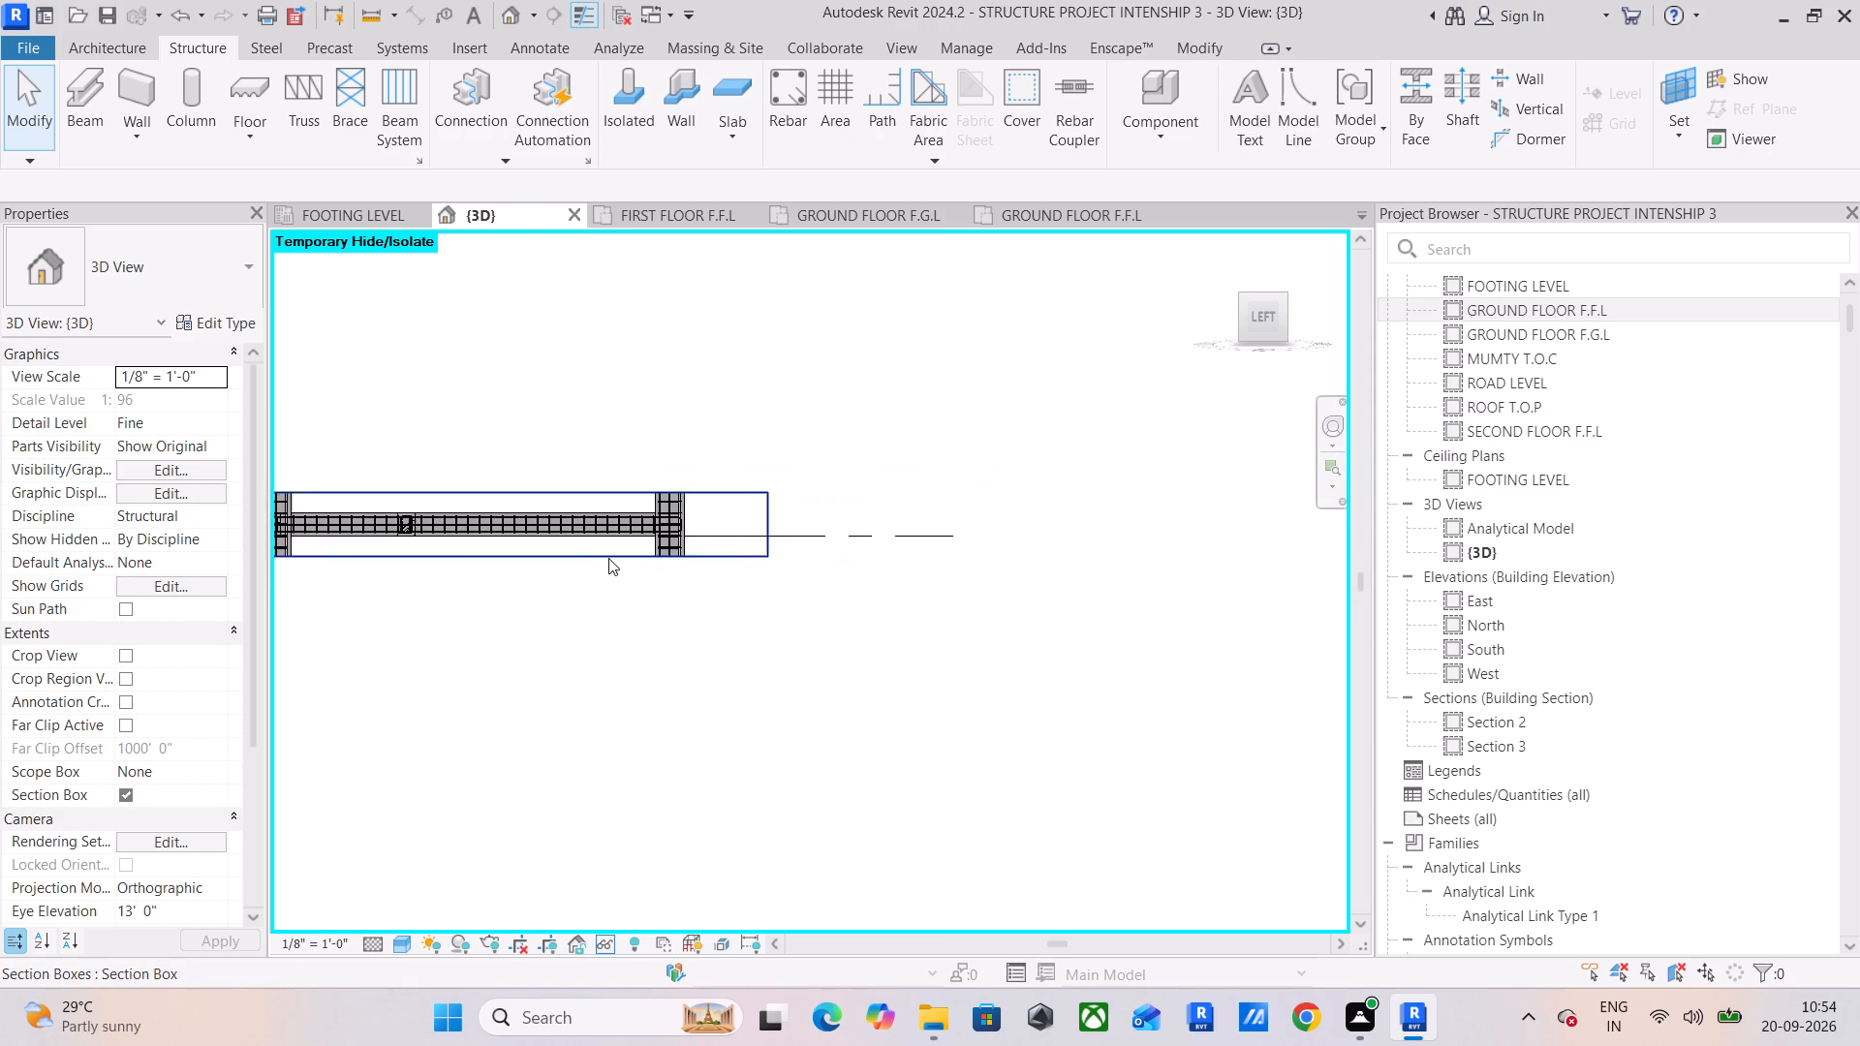
scroll(708, 518, up, 11)
middle_drag(708, 515, 852, 477)
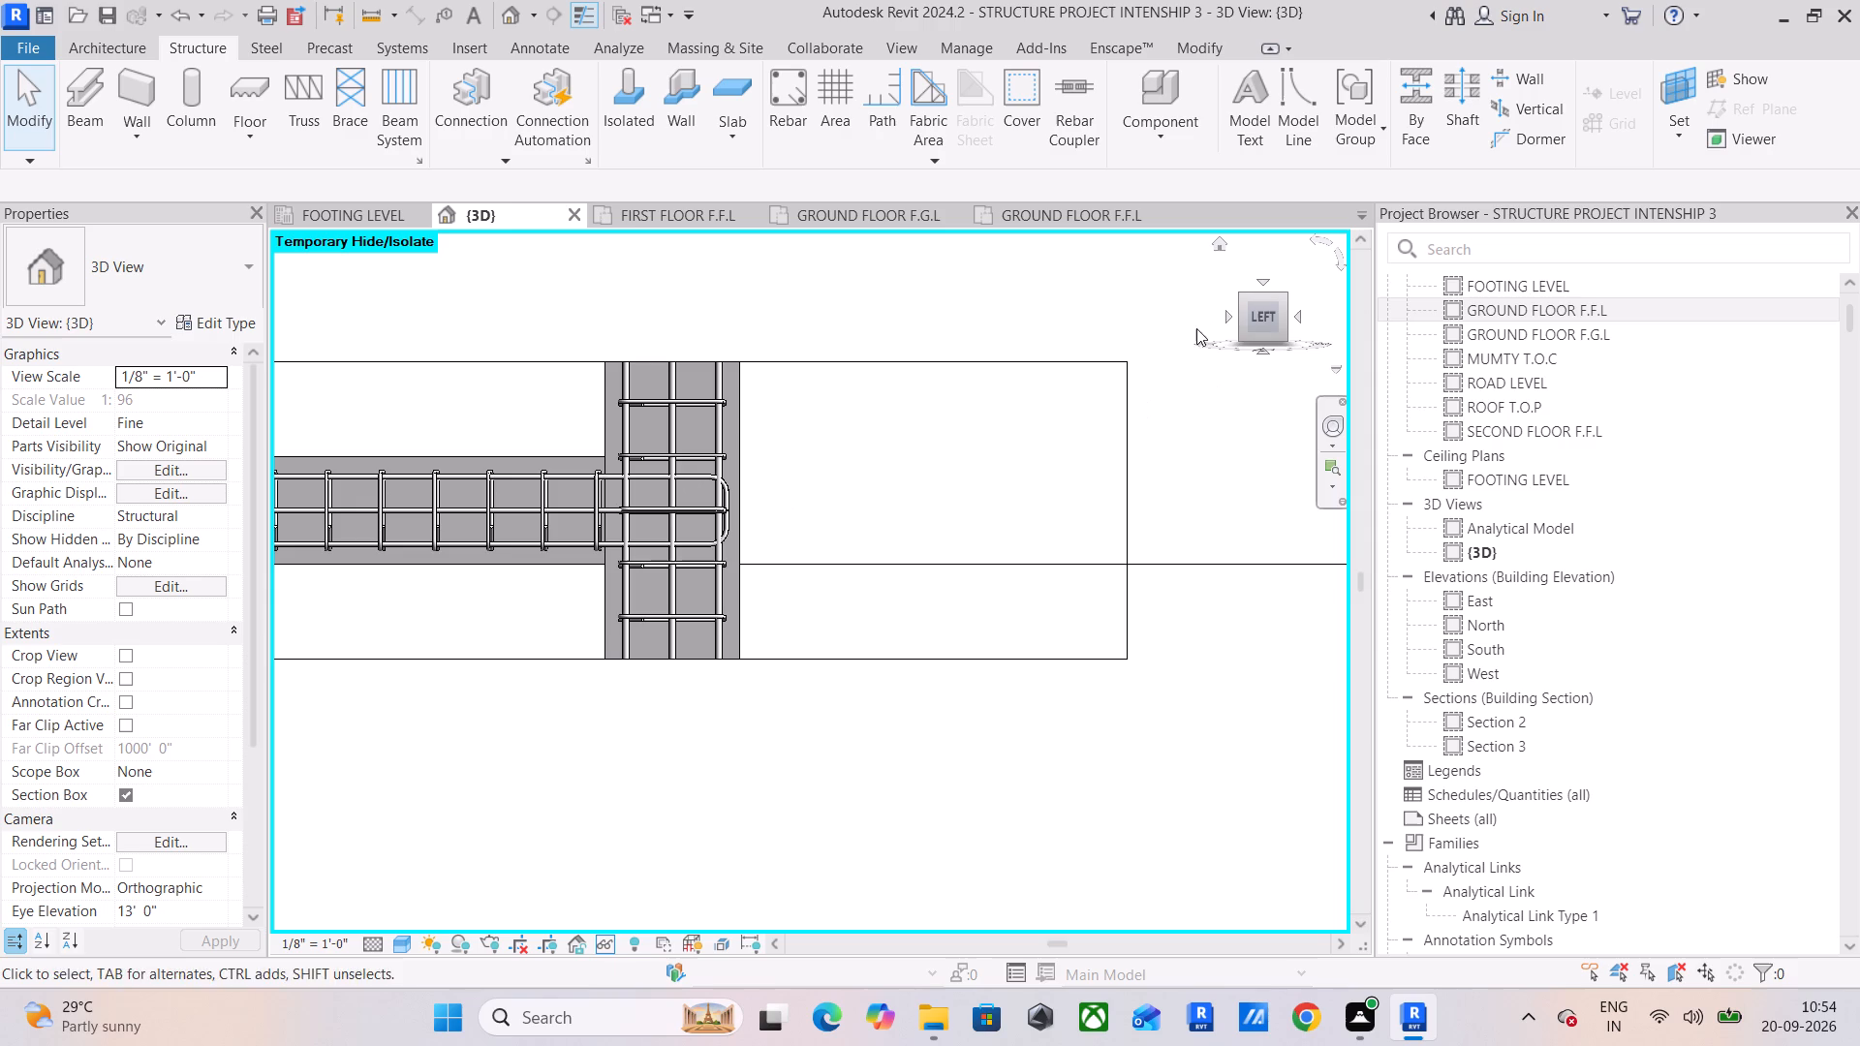
Examine the beam's reinforcement at both end columns and the intermediate beam junction from an angled 3D view.
drag(1255, 320, 1302, 368)
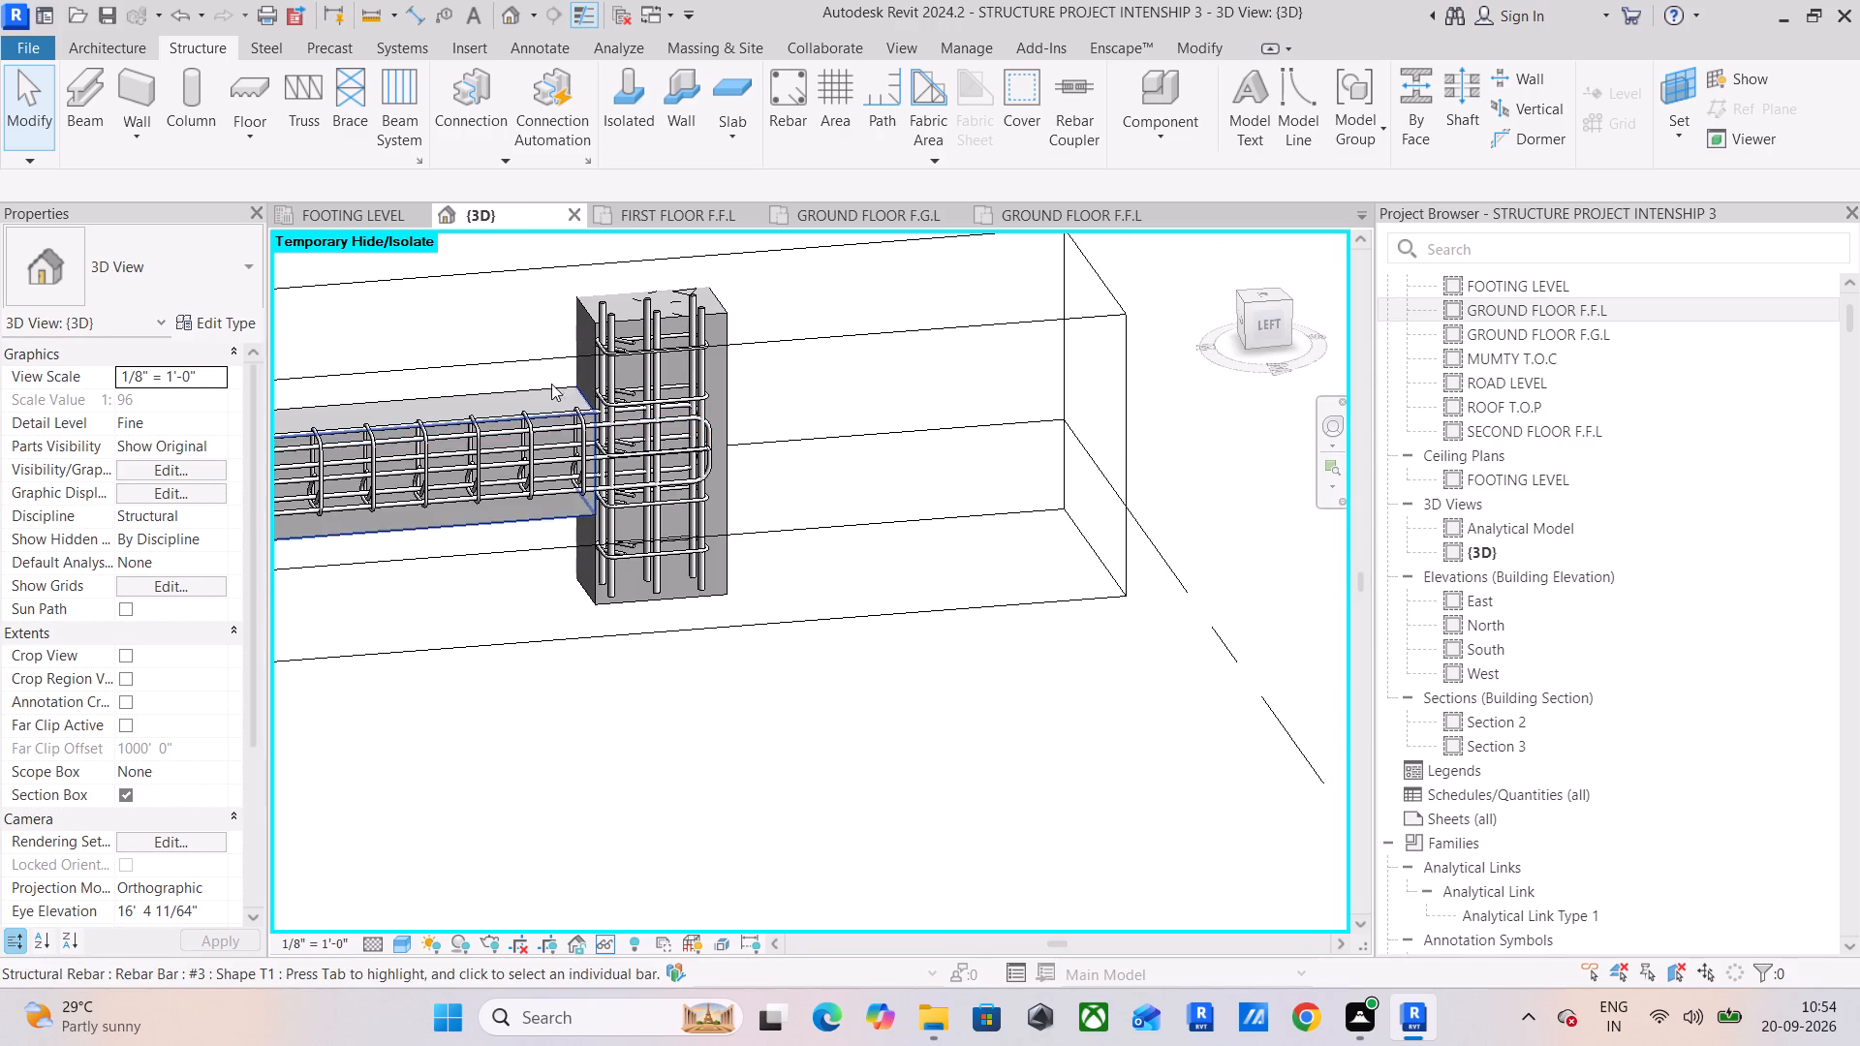
middle_drag(544, 377, 671, 446)
scroll(772, 416, up, 3)
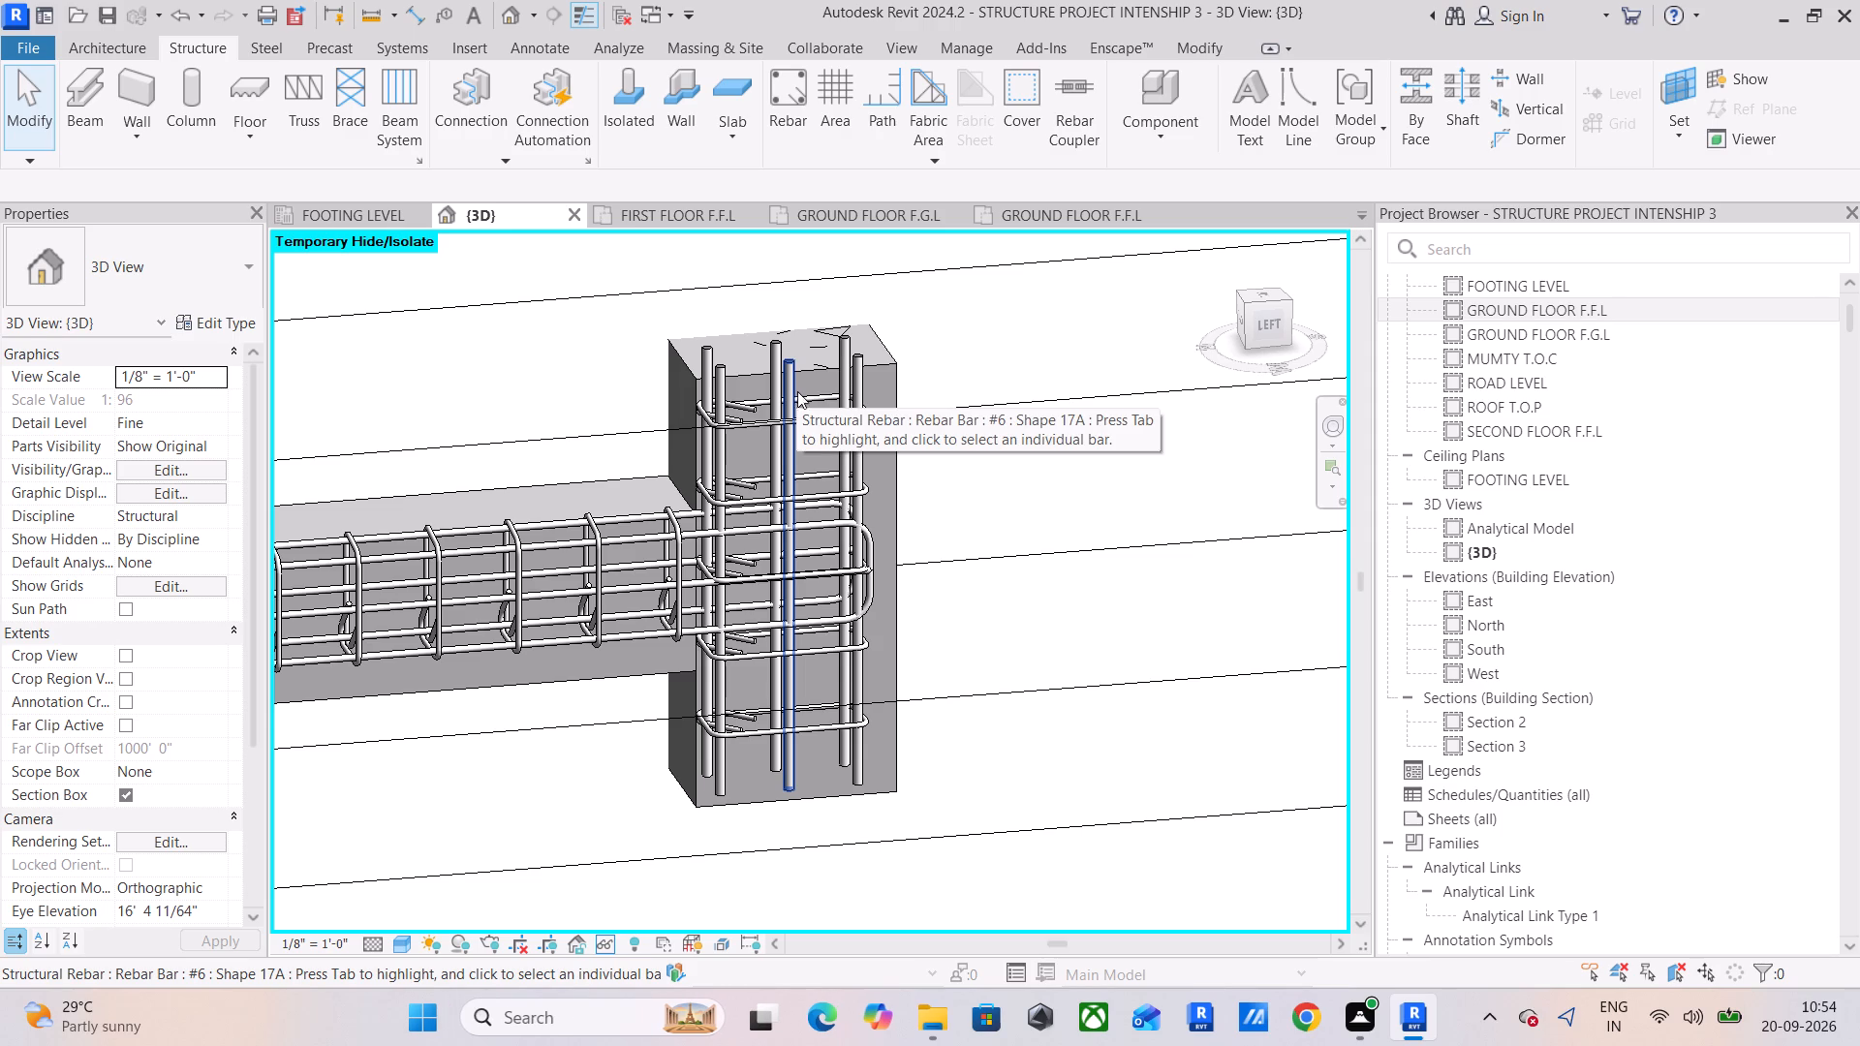
scroll(906, 373, down, 6)
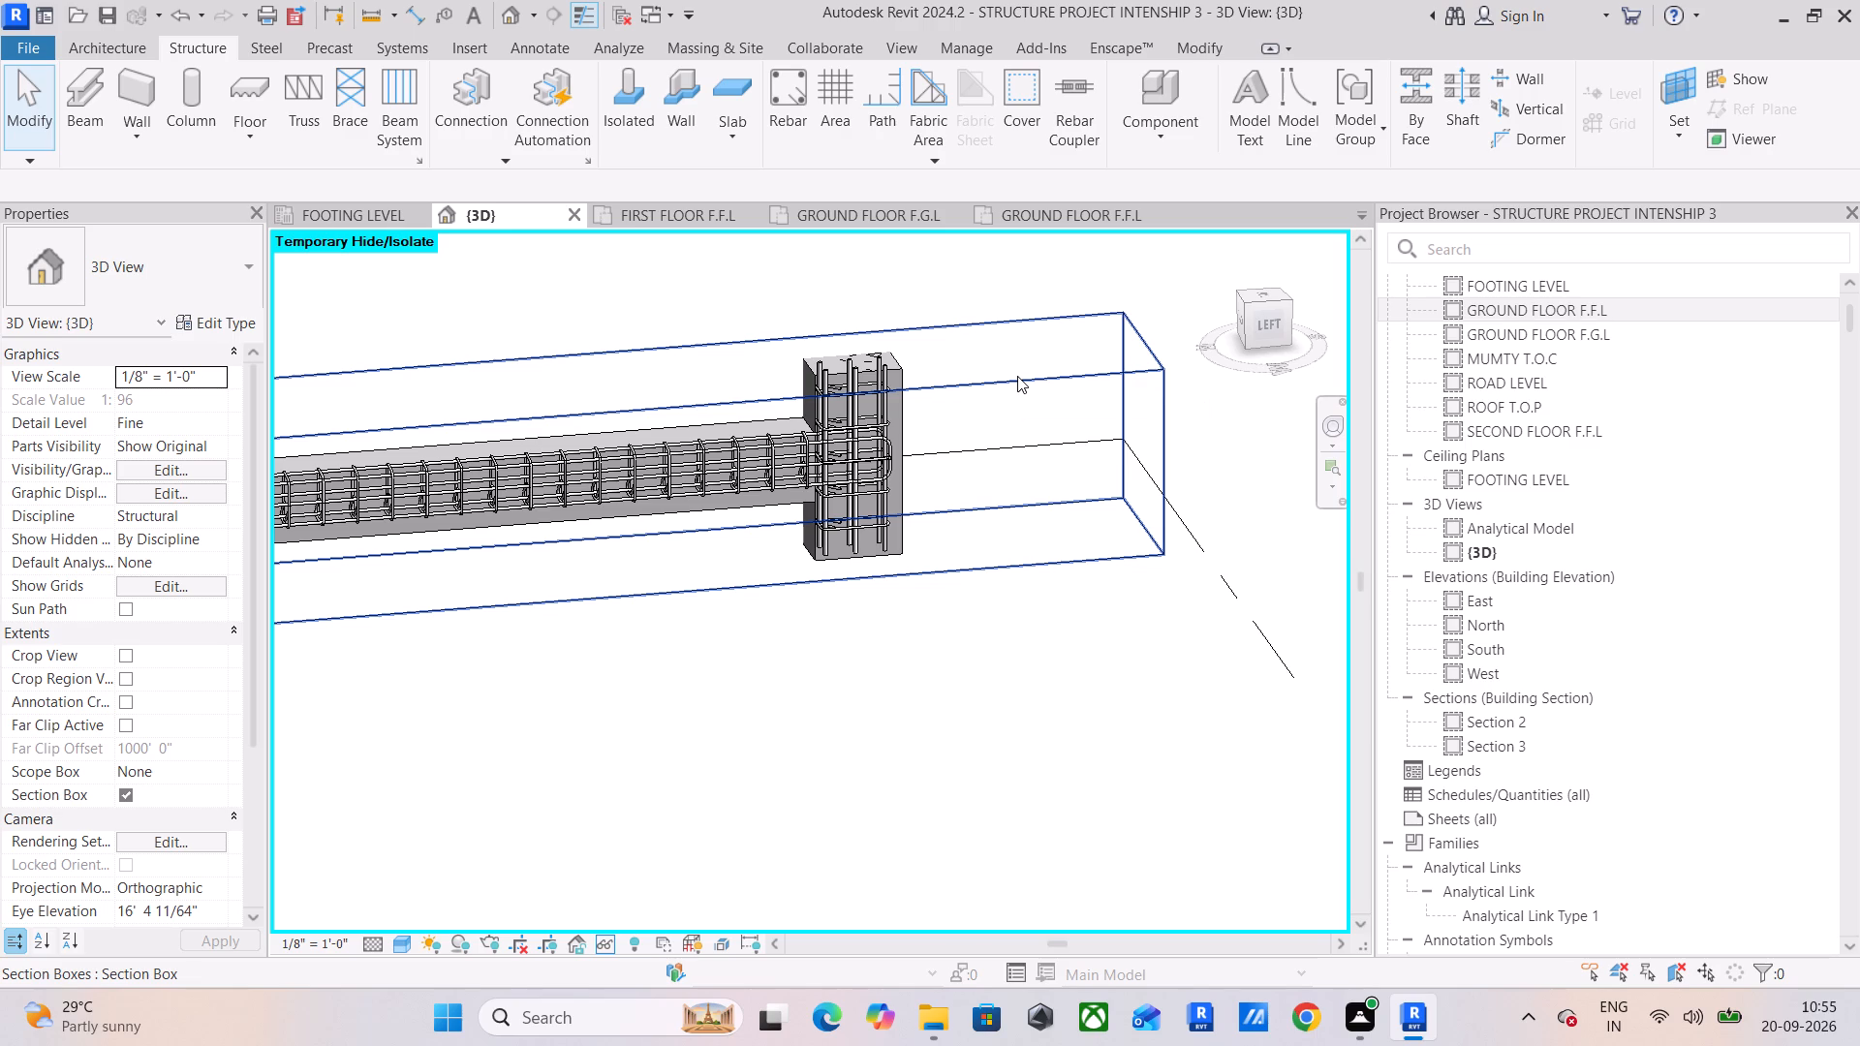
scroll(1009, 405, down, 4)
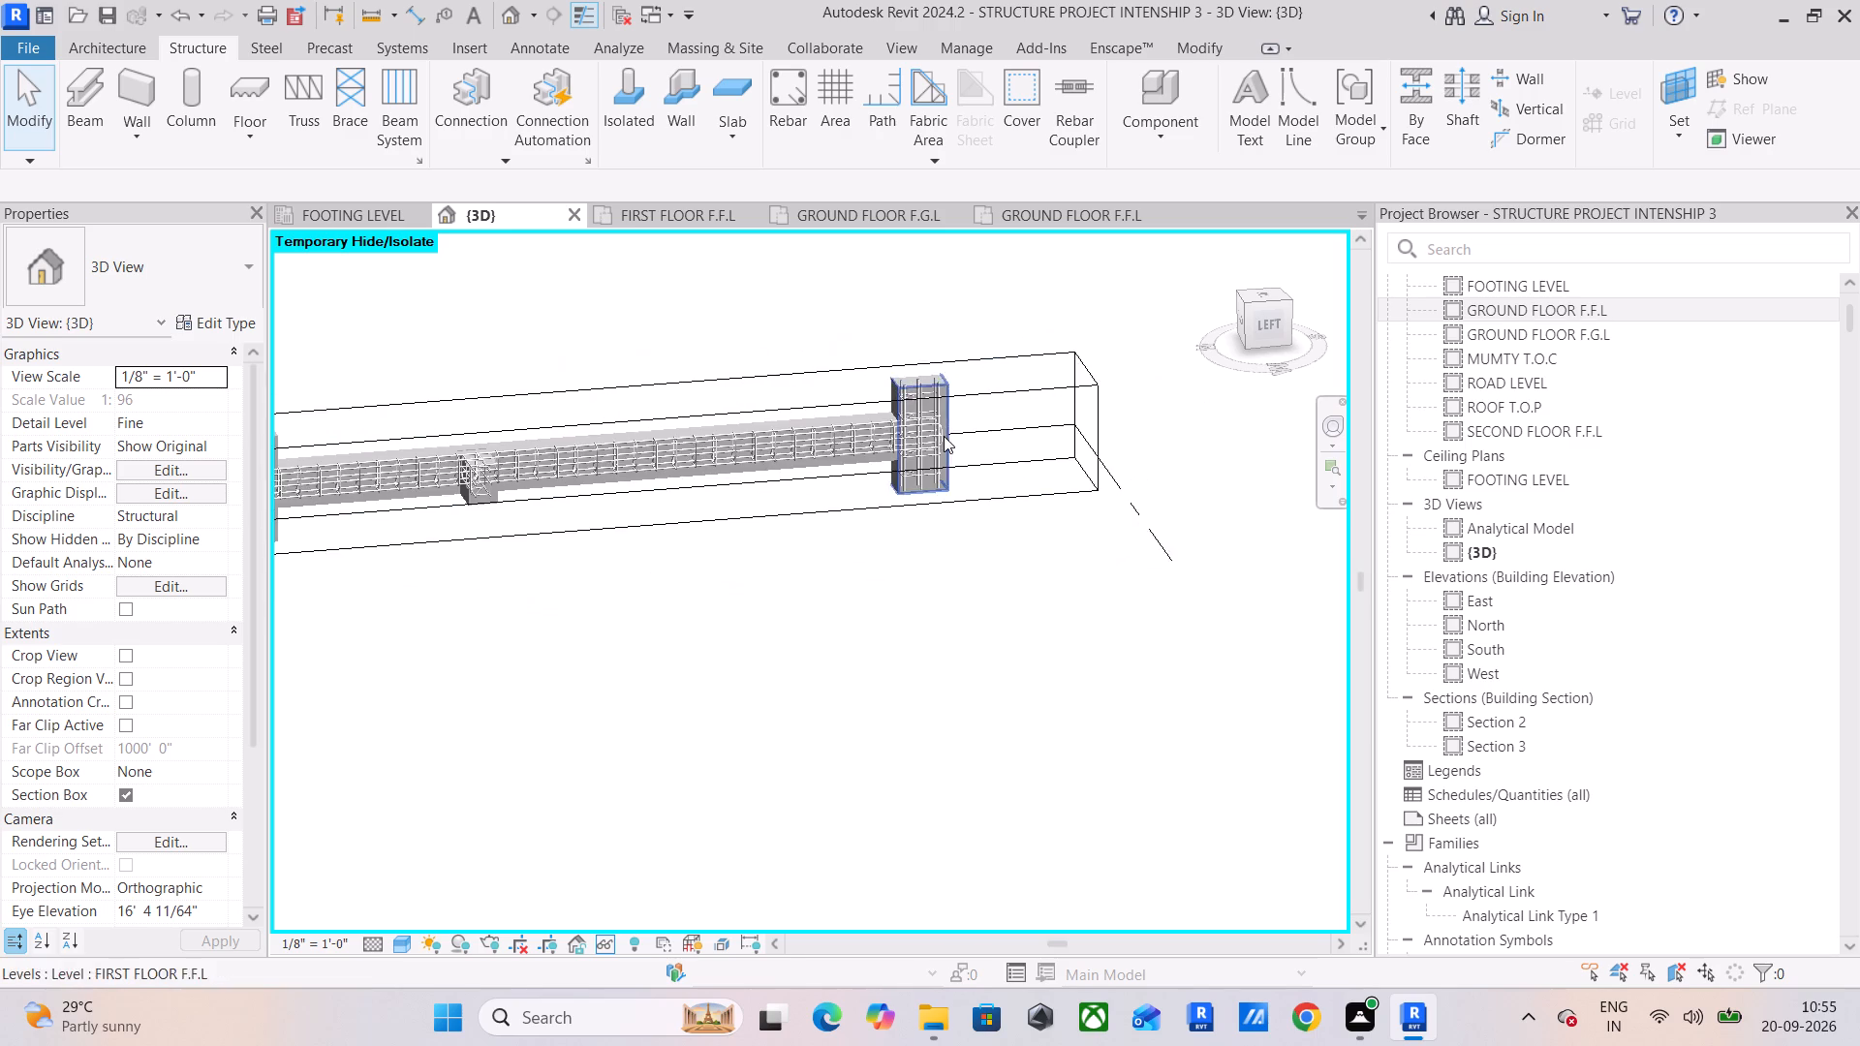
middle_drag(944, 436, 1012, 415)
middle_drag(561, 541, 699, 477)
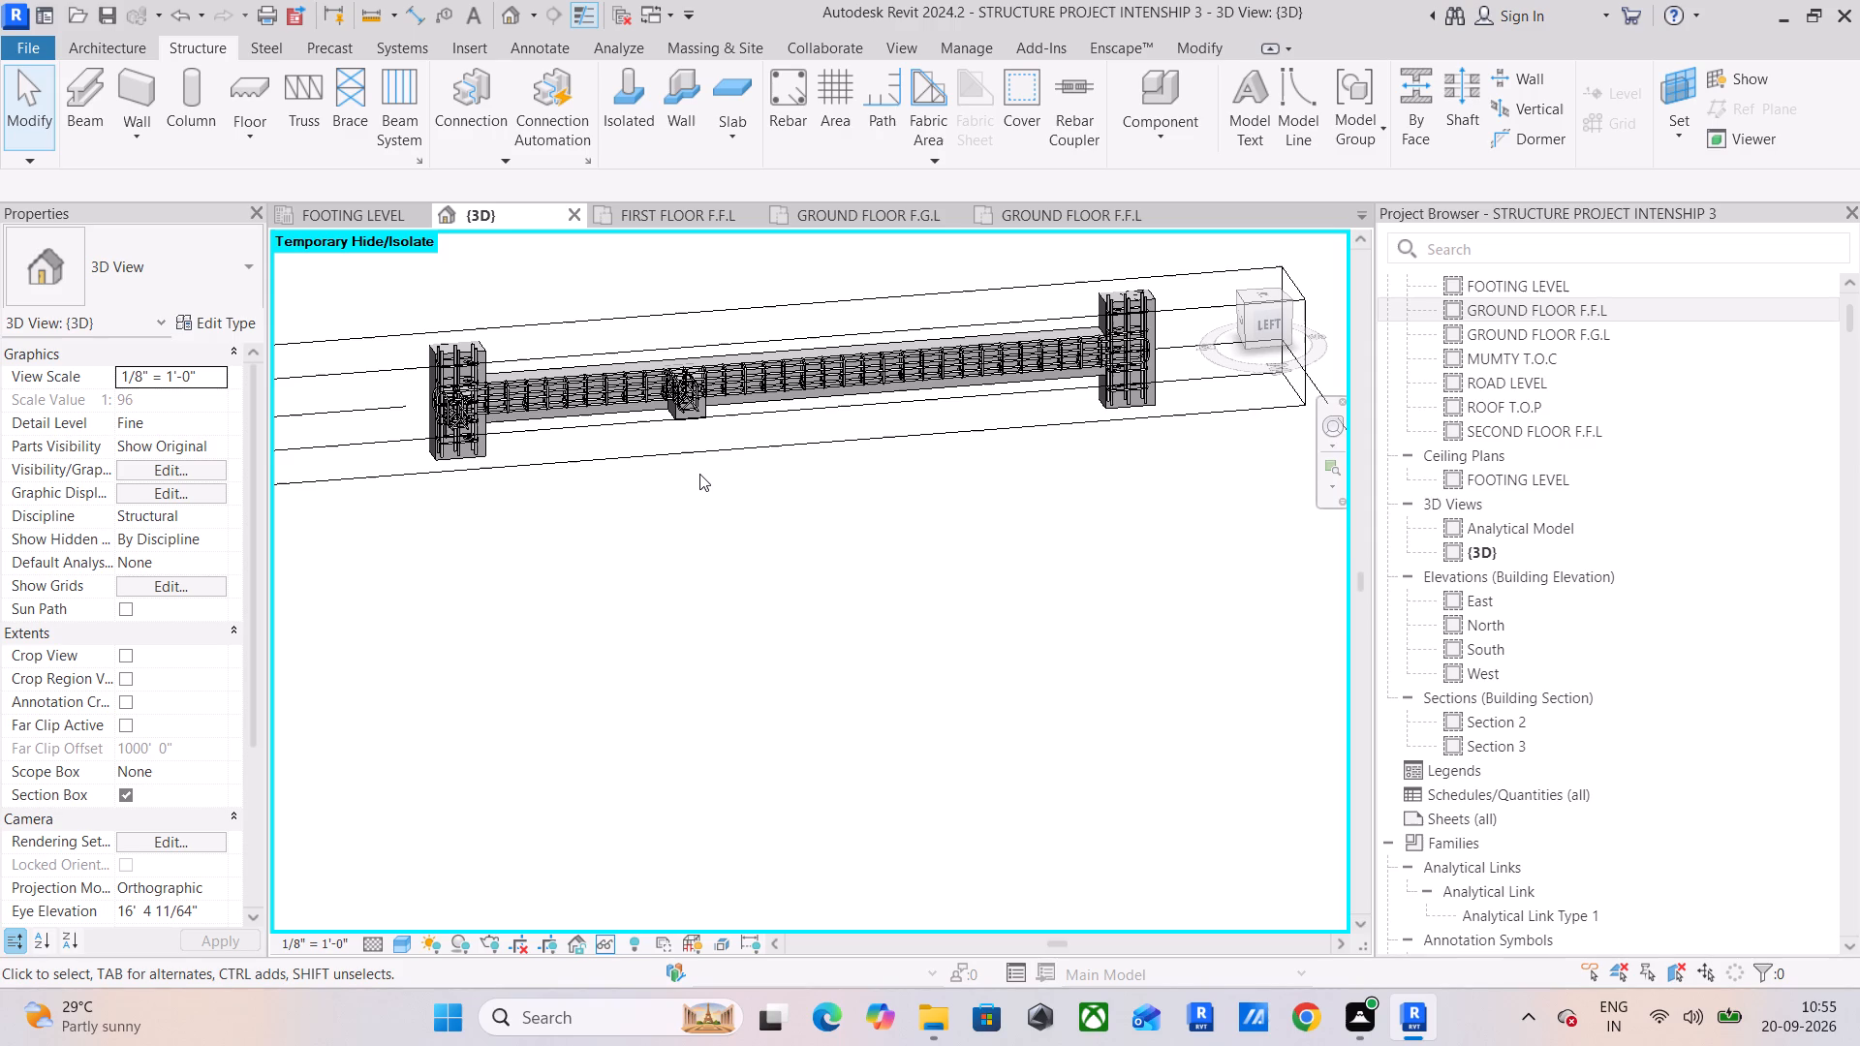
scroll(702, 472, down, 3)
middle_drag(702, 471, 797, 436)
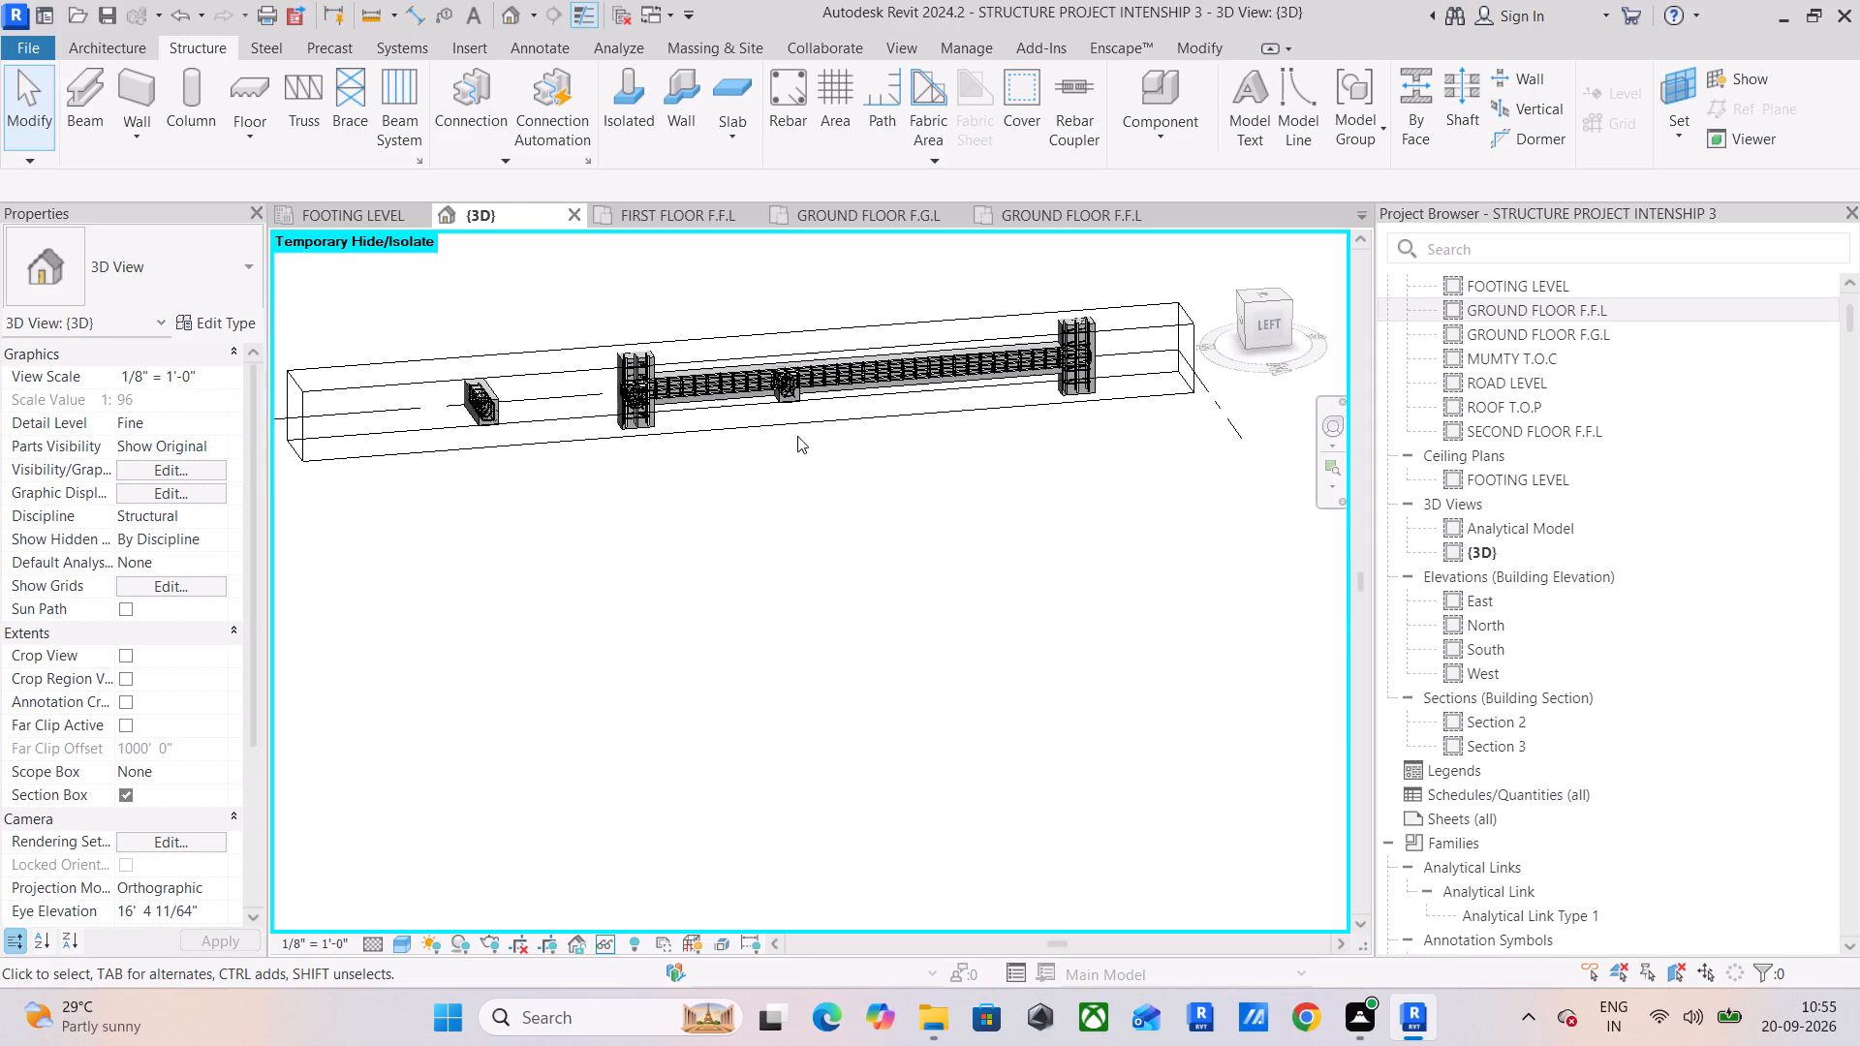
scroll(775, 436, up, 7)
middle_drag(787, 418, 821, 550)
scroll(846, 354, up, 6)
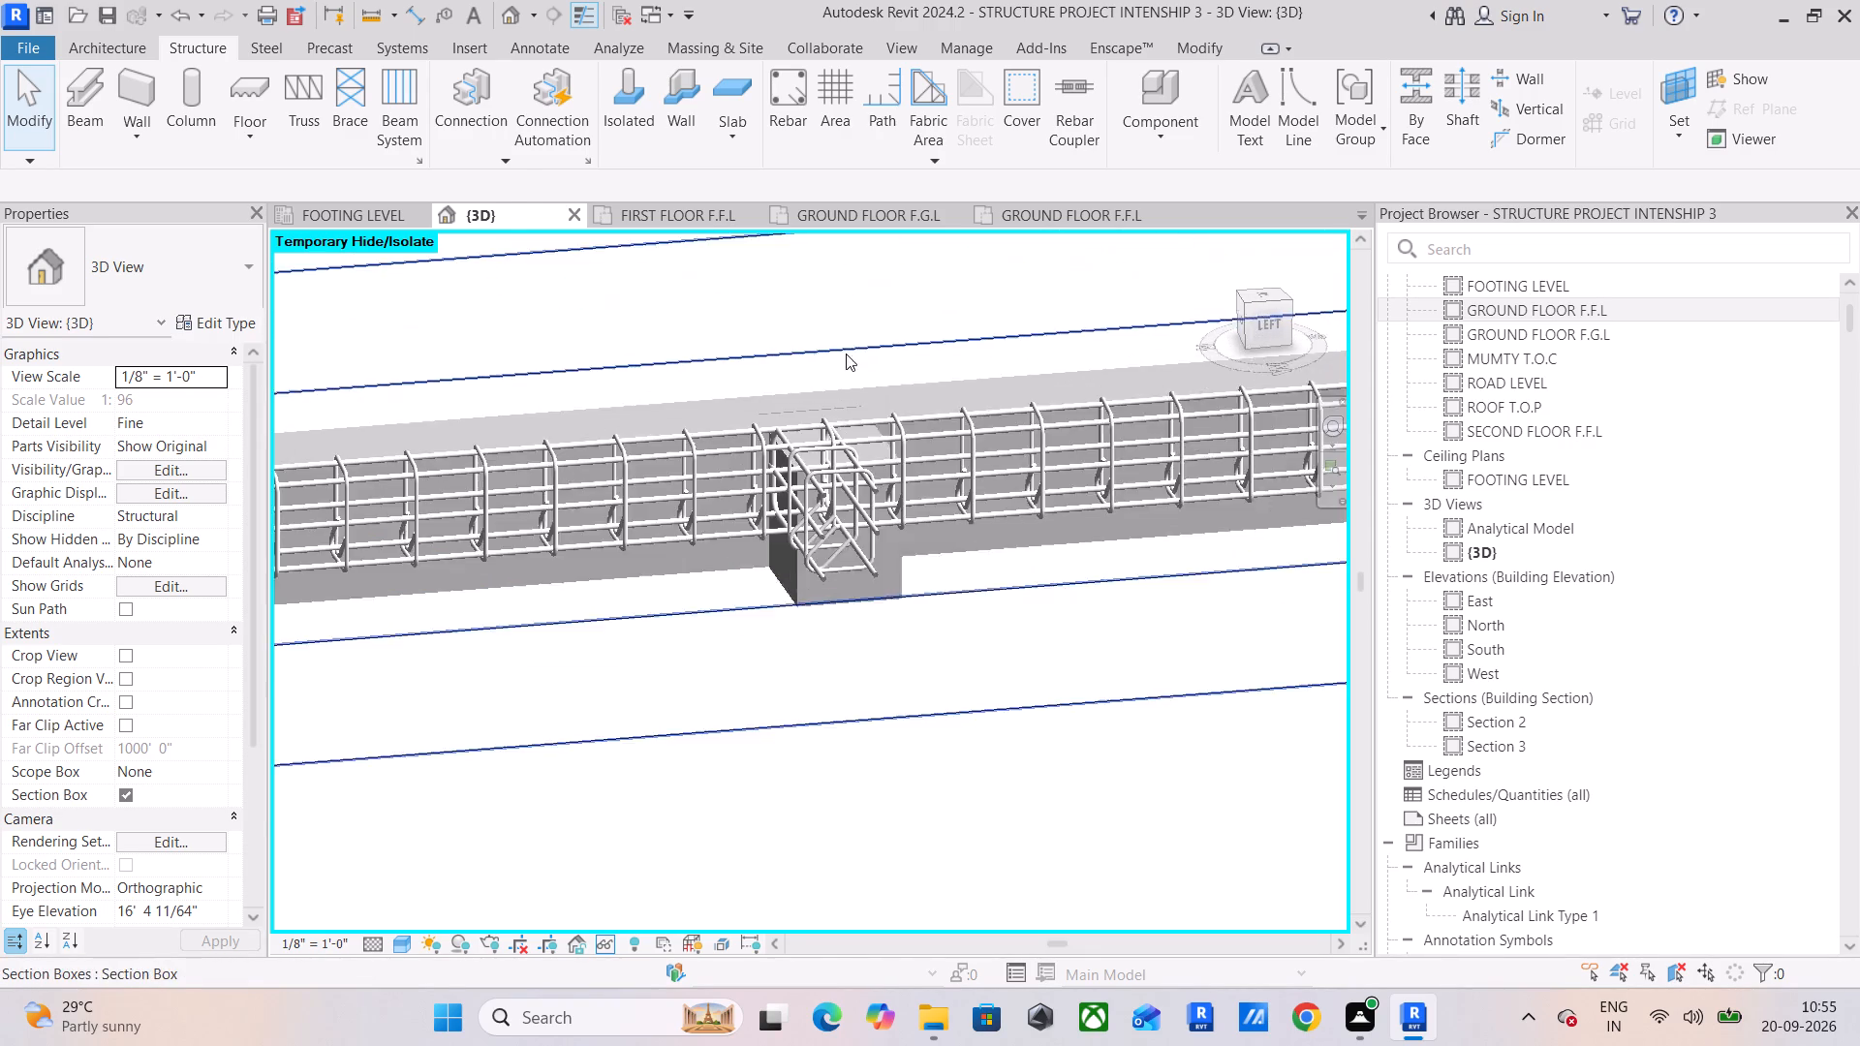
scroll(842, 444, up, 6)
Examine the stirrups, straight bars and hooked #4 bars along the beam and inside its end column from the left view.
click(1277, 330)
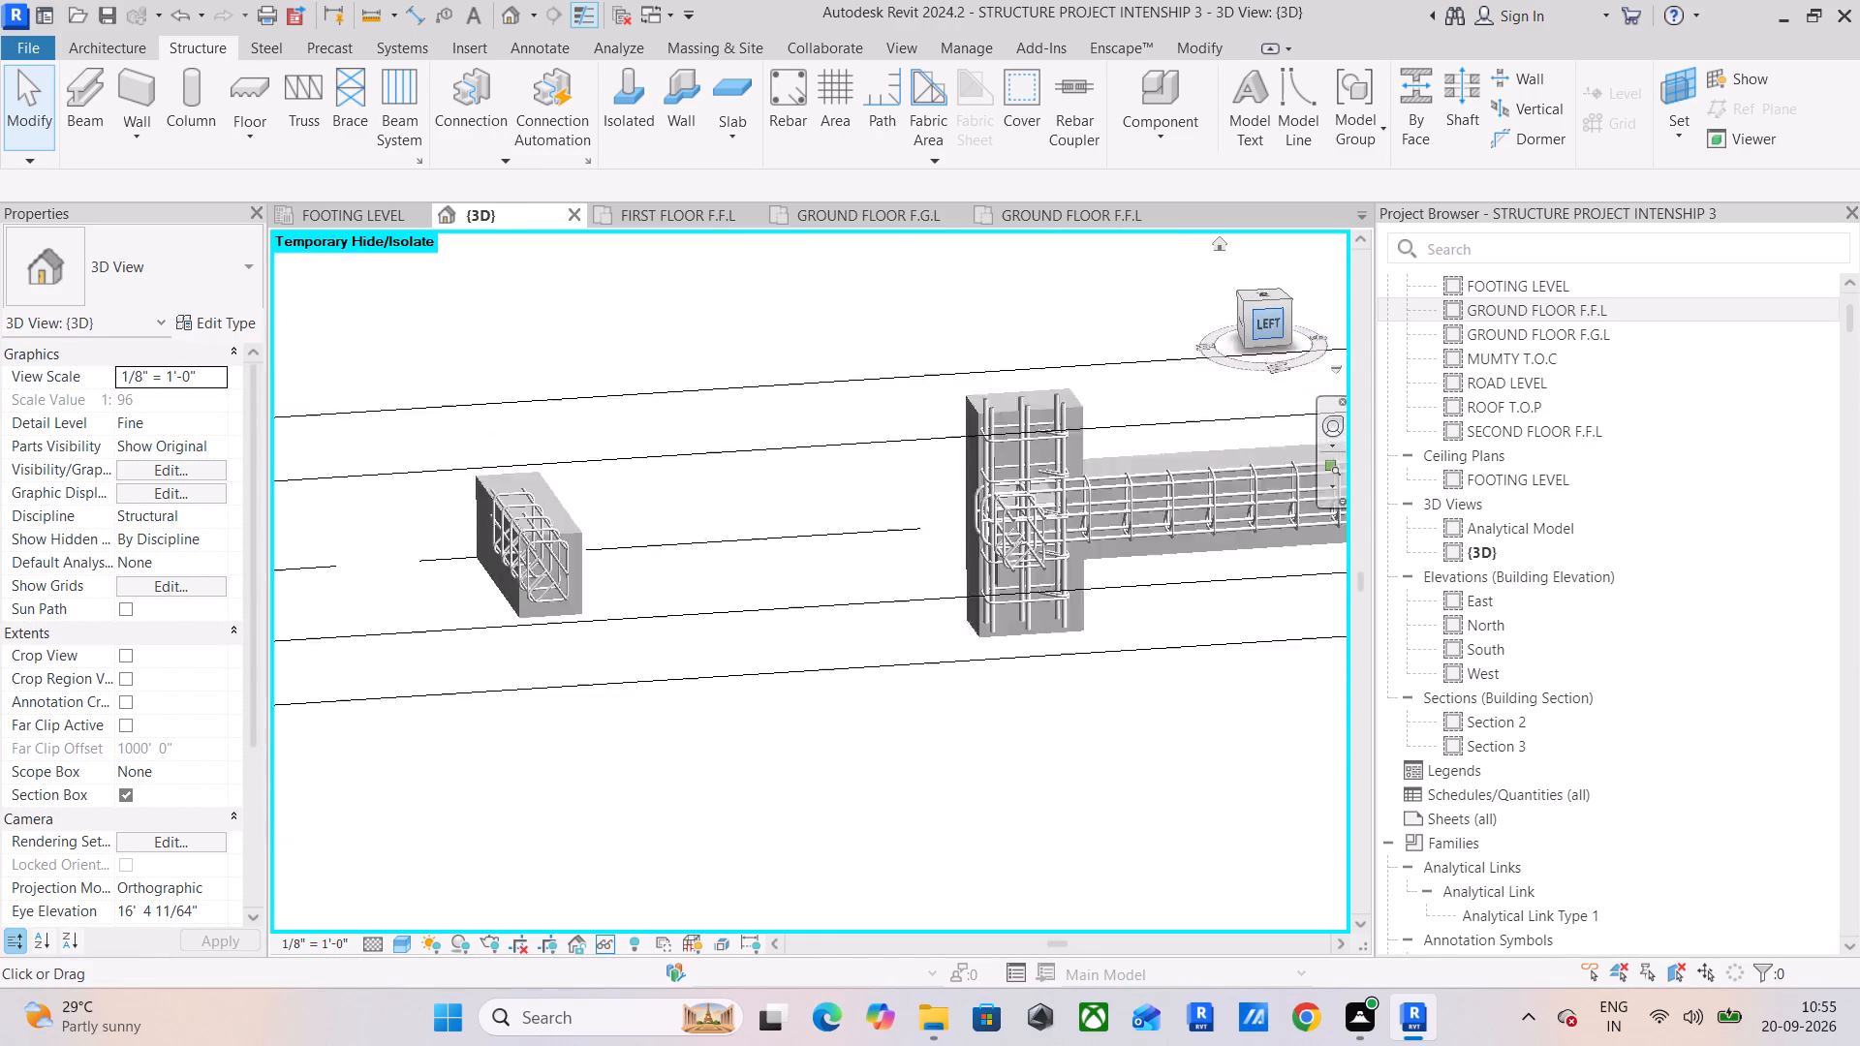
scroll(894, 508, up, 5)
scroll(861, 677, up, 1)
middle_drag(861, 677, 861, 675)
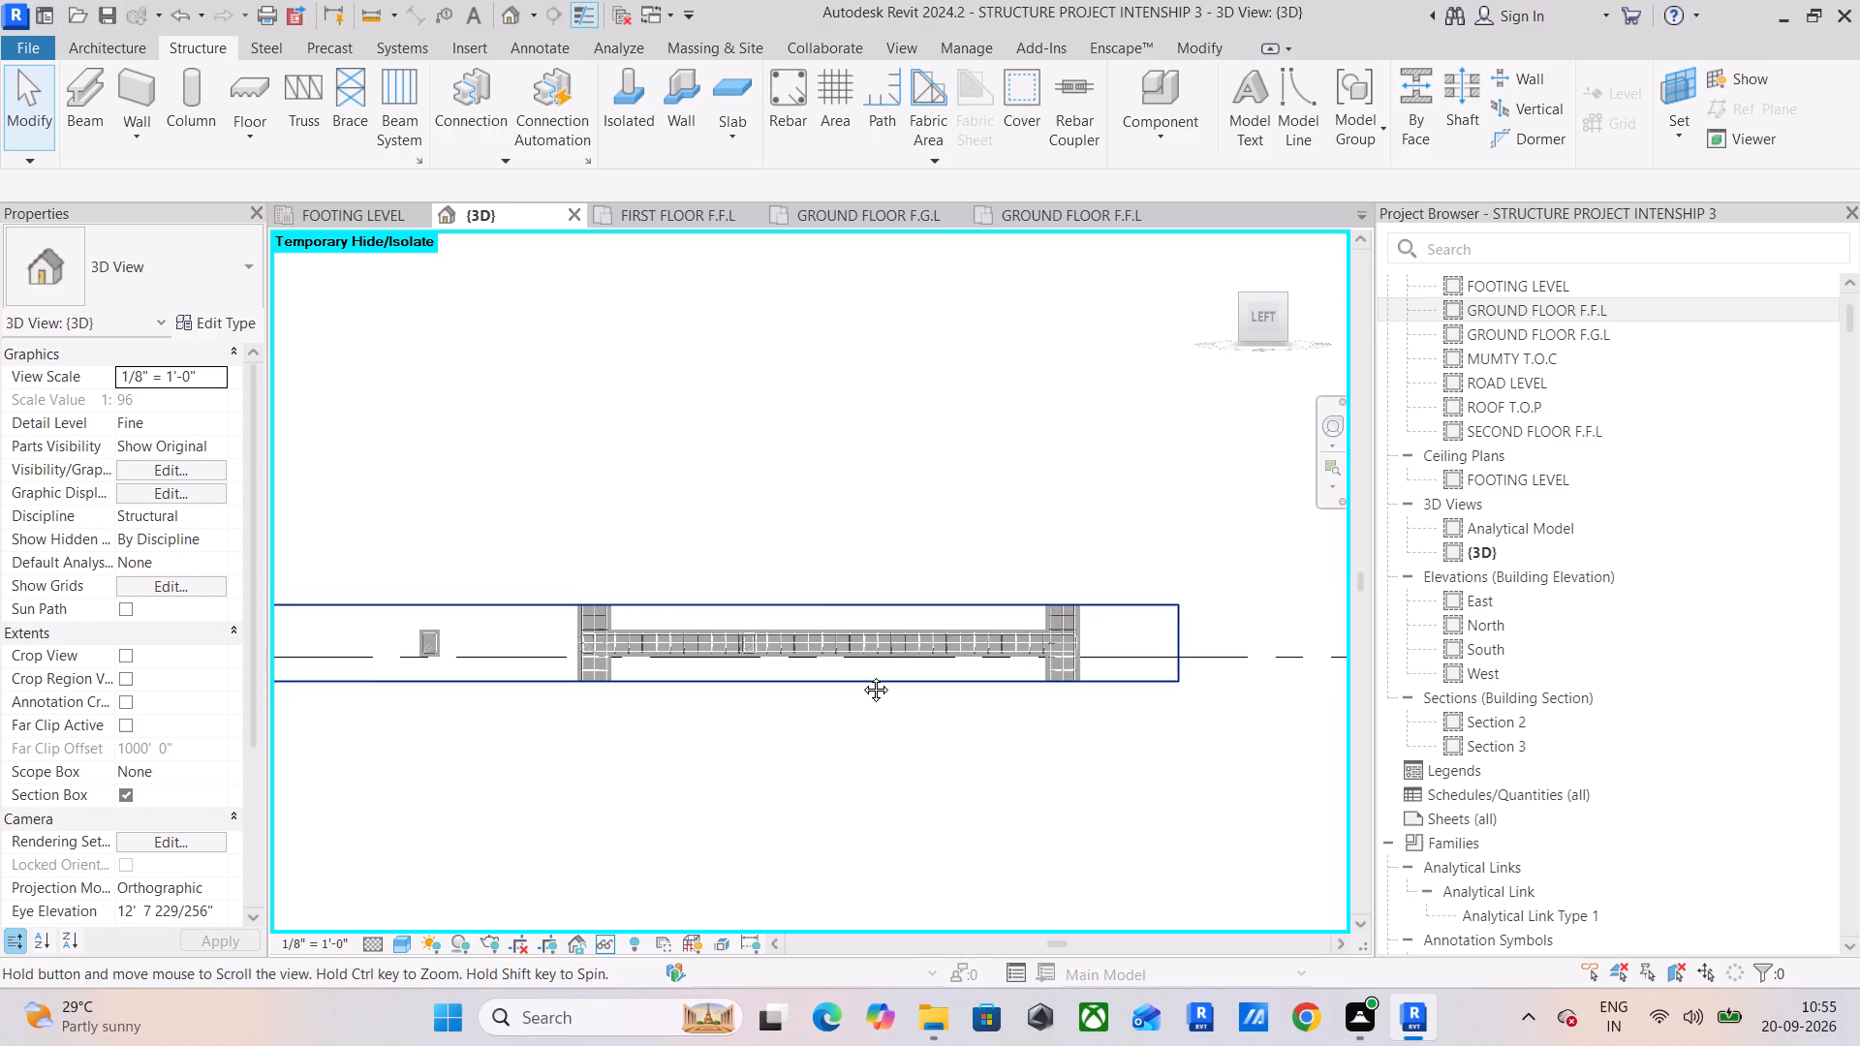
middle_drag(861, 675, 839, 494)
scroll(820, 446, up, 7)
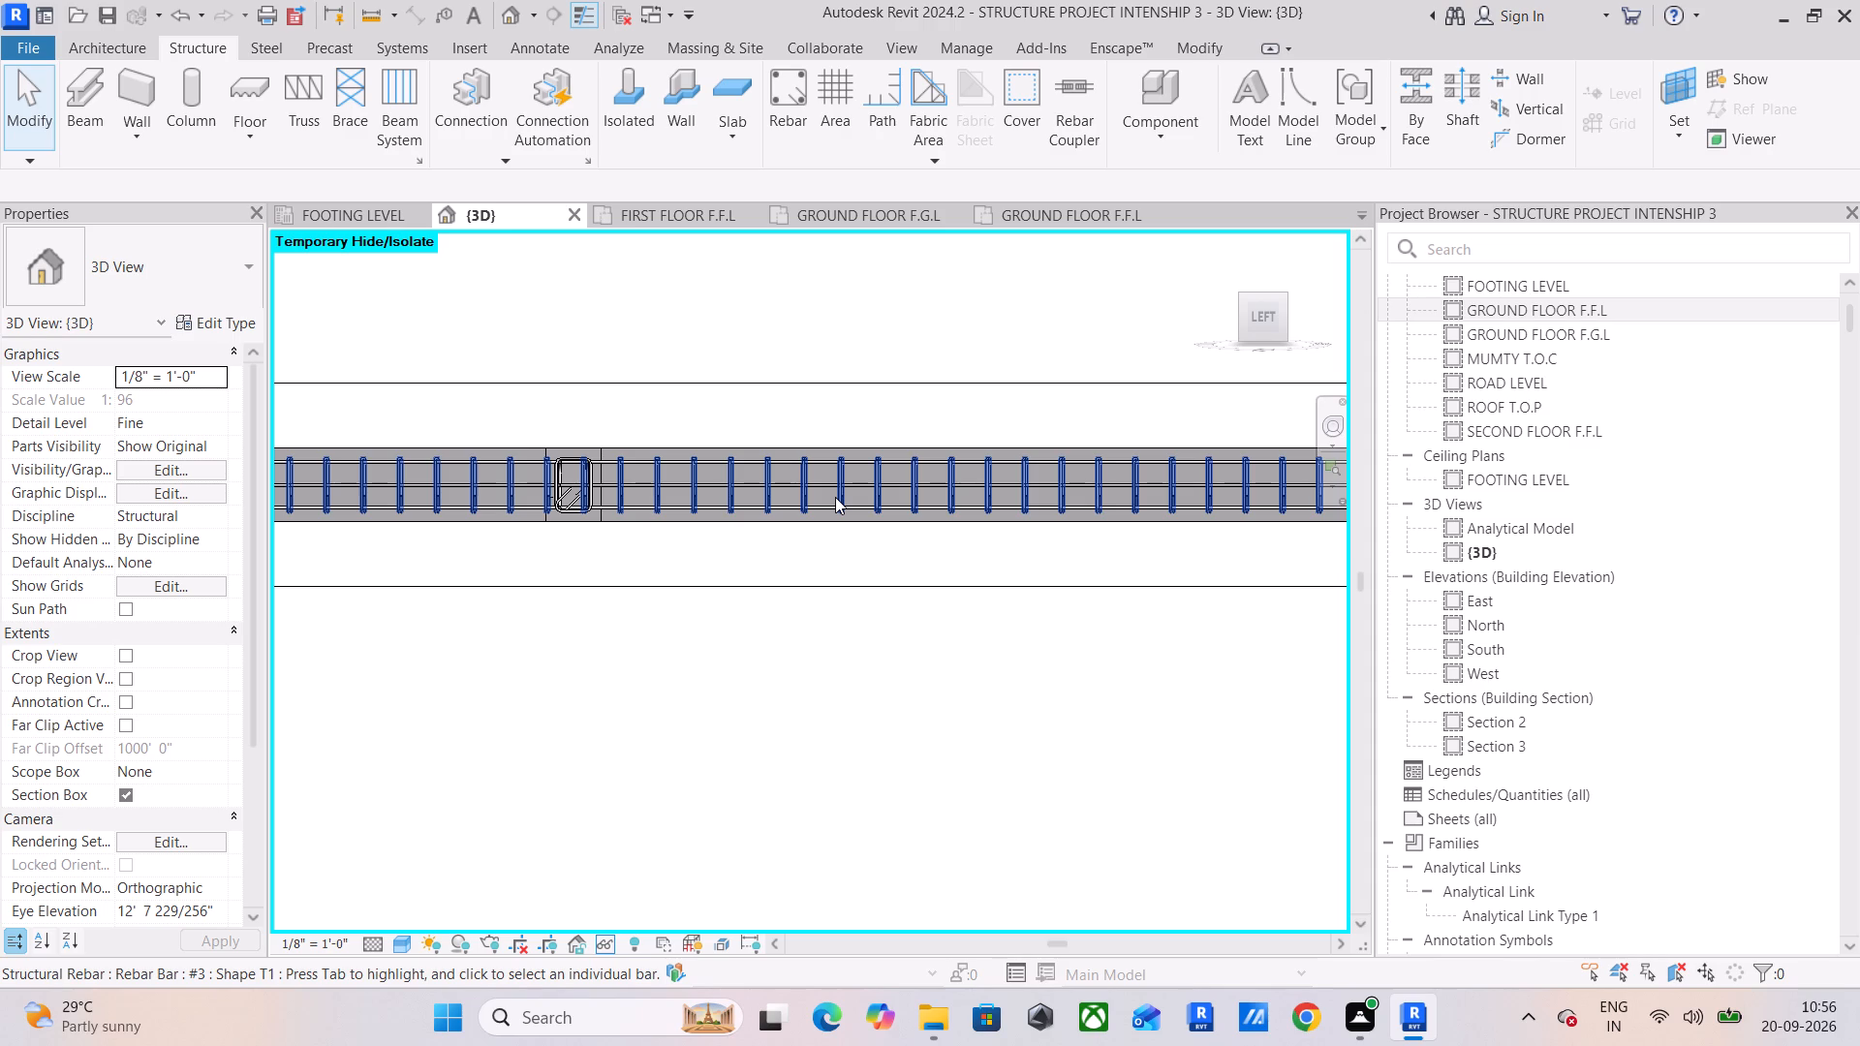
scroll(807, 296, down, 1)
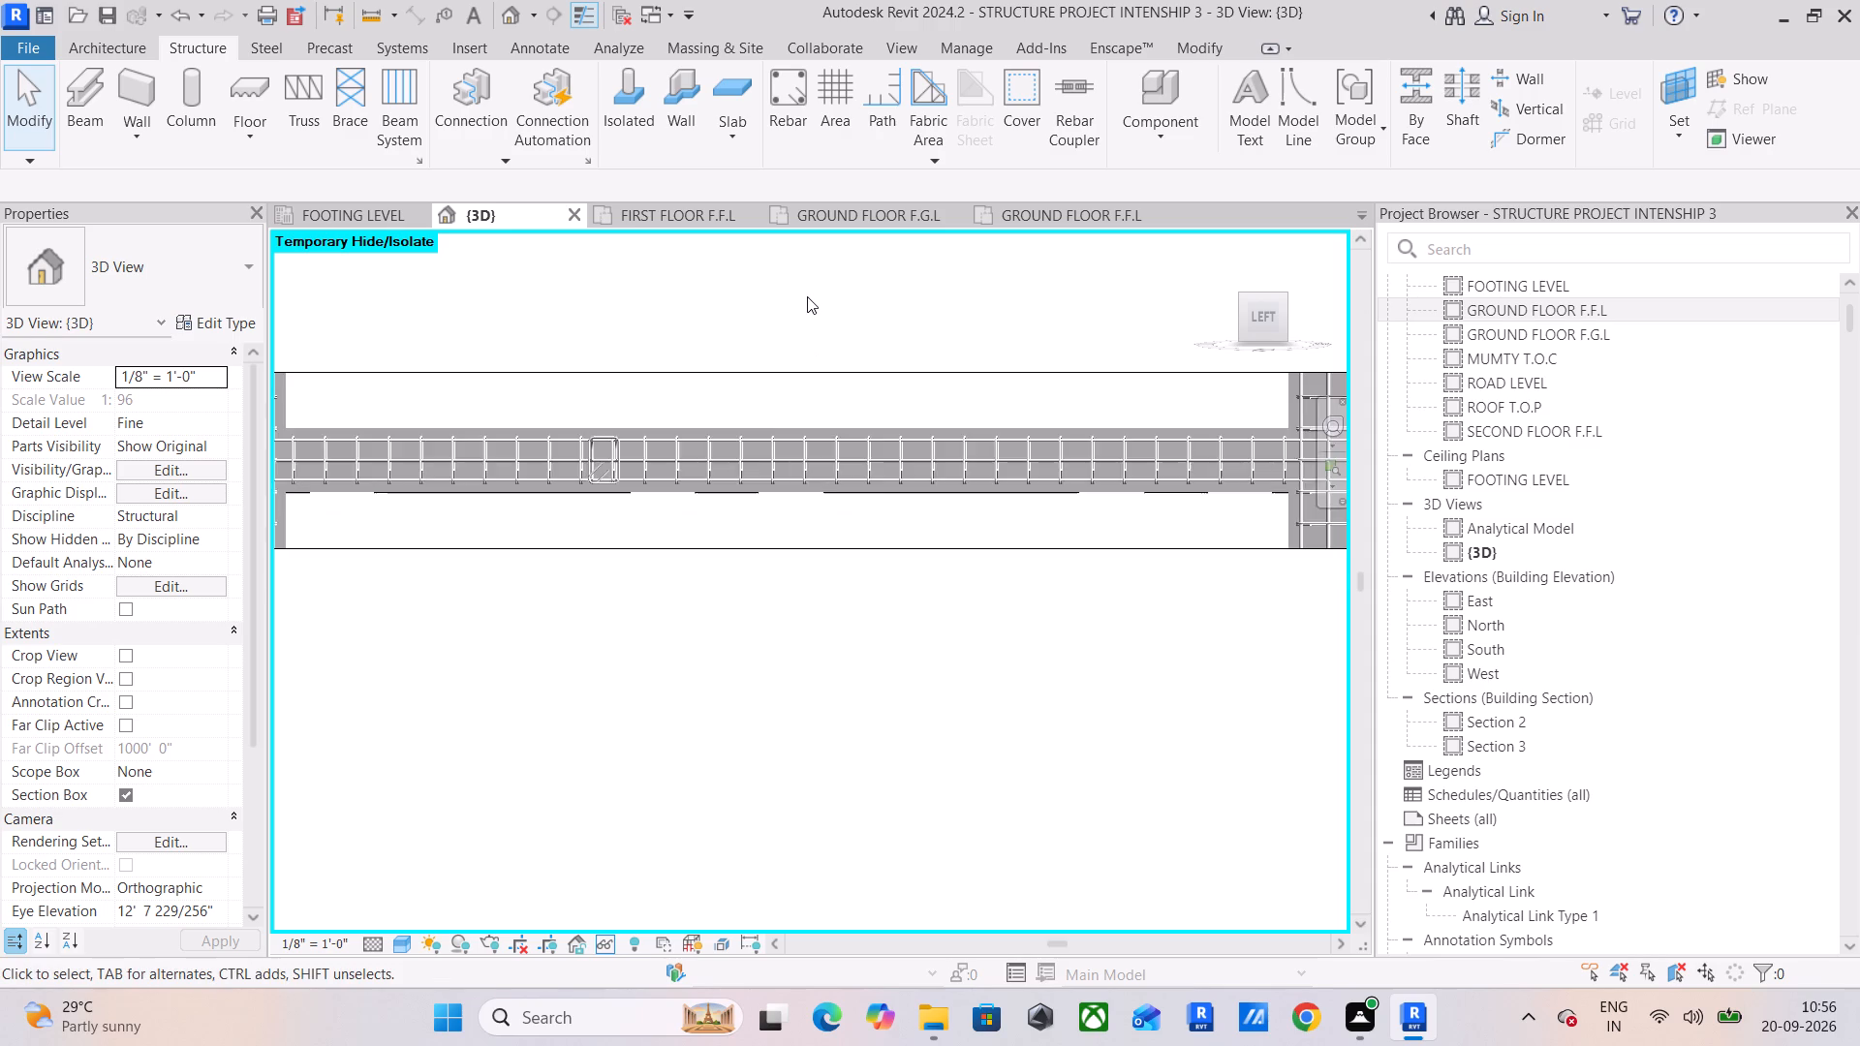
scroll(807, 296, down, 4)
middle_drag(807, 297, 687, 411)
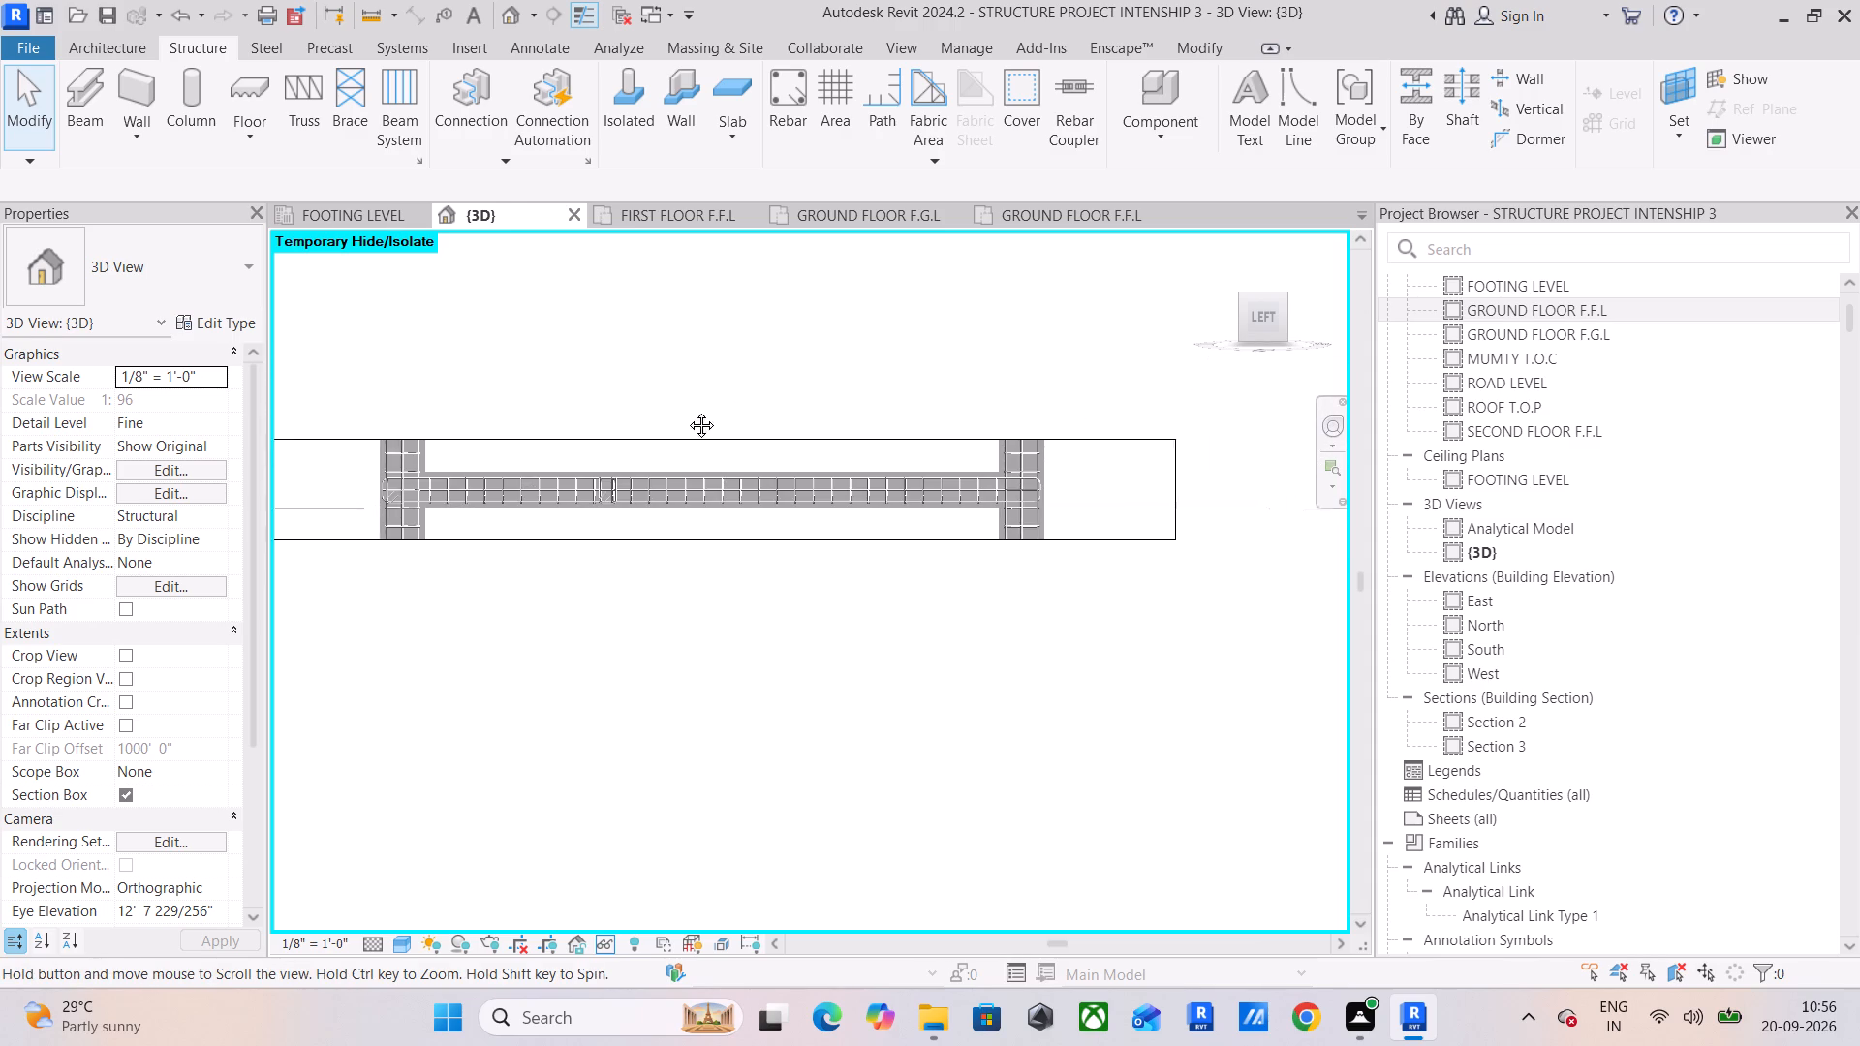
middle_drag(687, 411, 431, 428)
scroll(728, 511, up, 13)
middle_drag(739, 480, 743, 455)
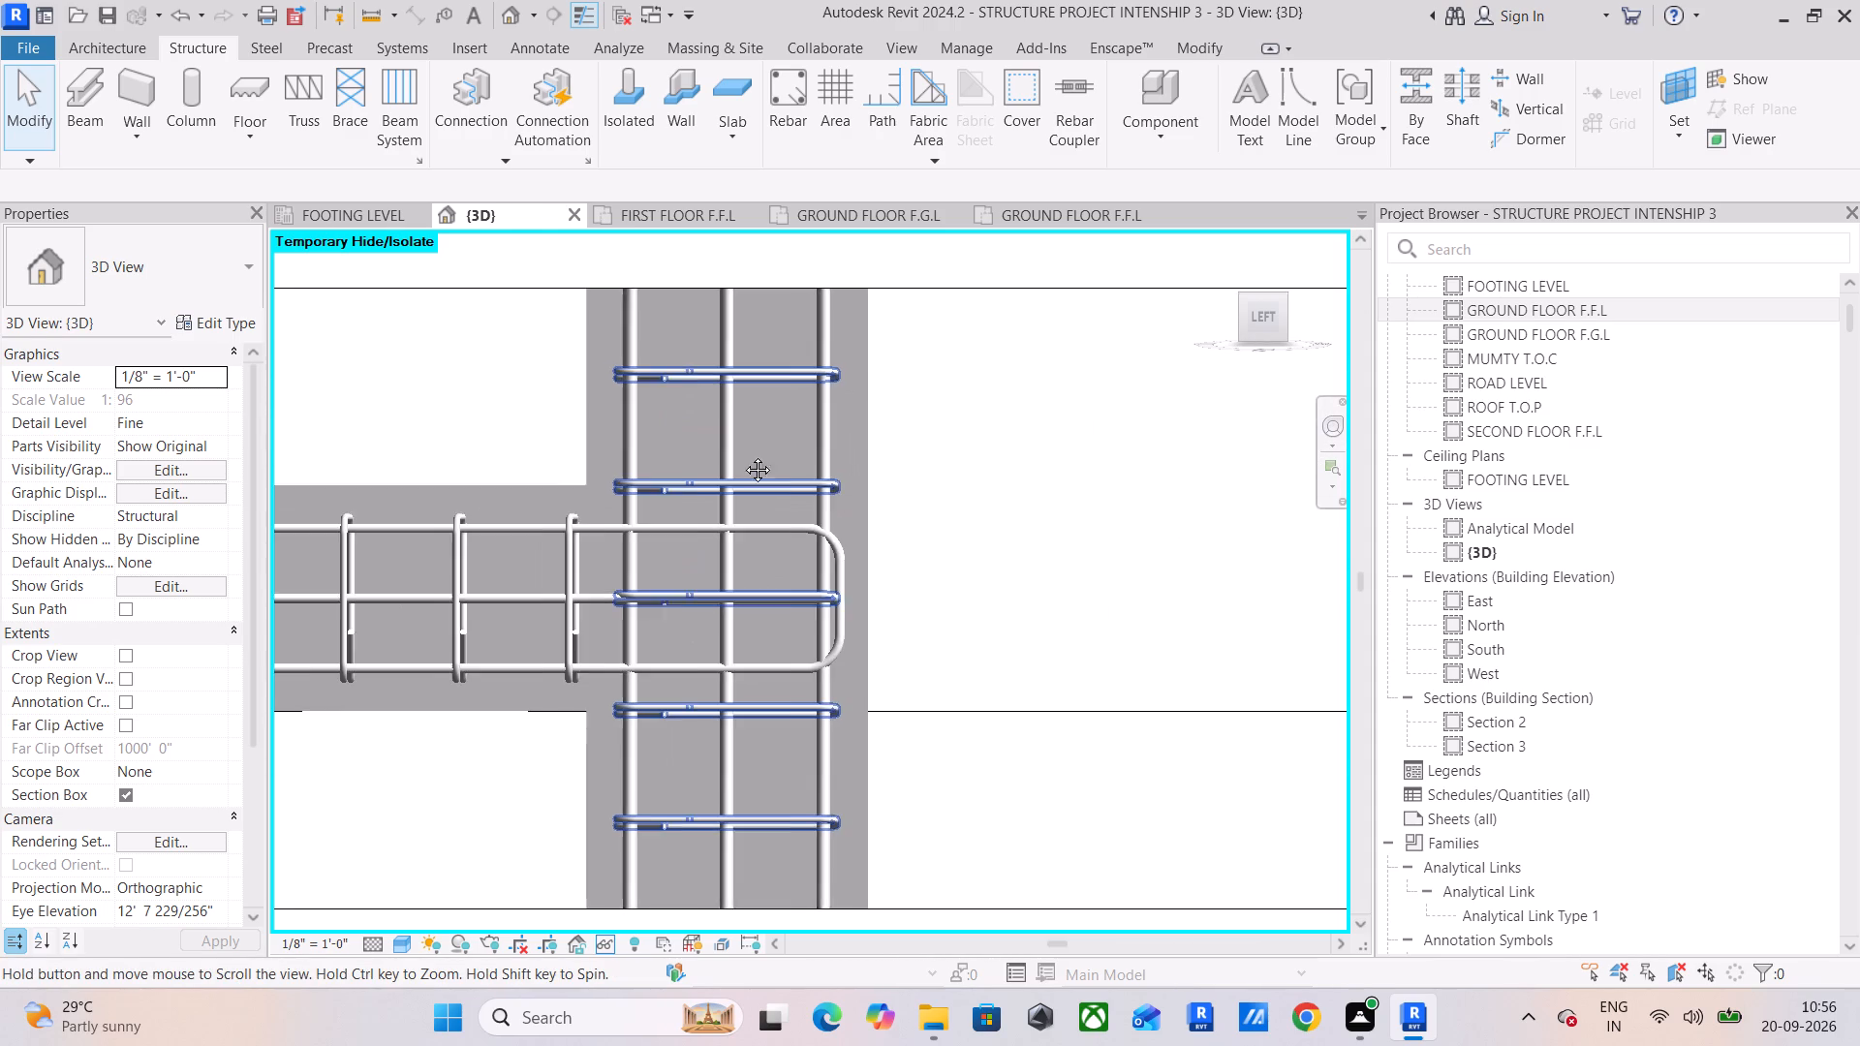
middle_drag(743, 455, 745, 399)
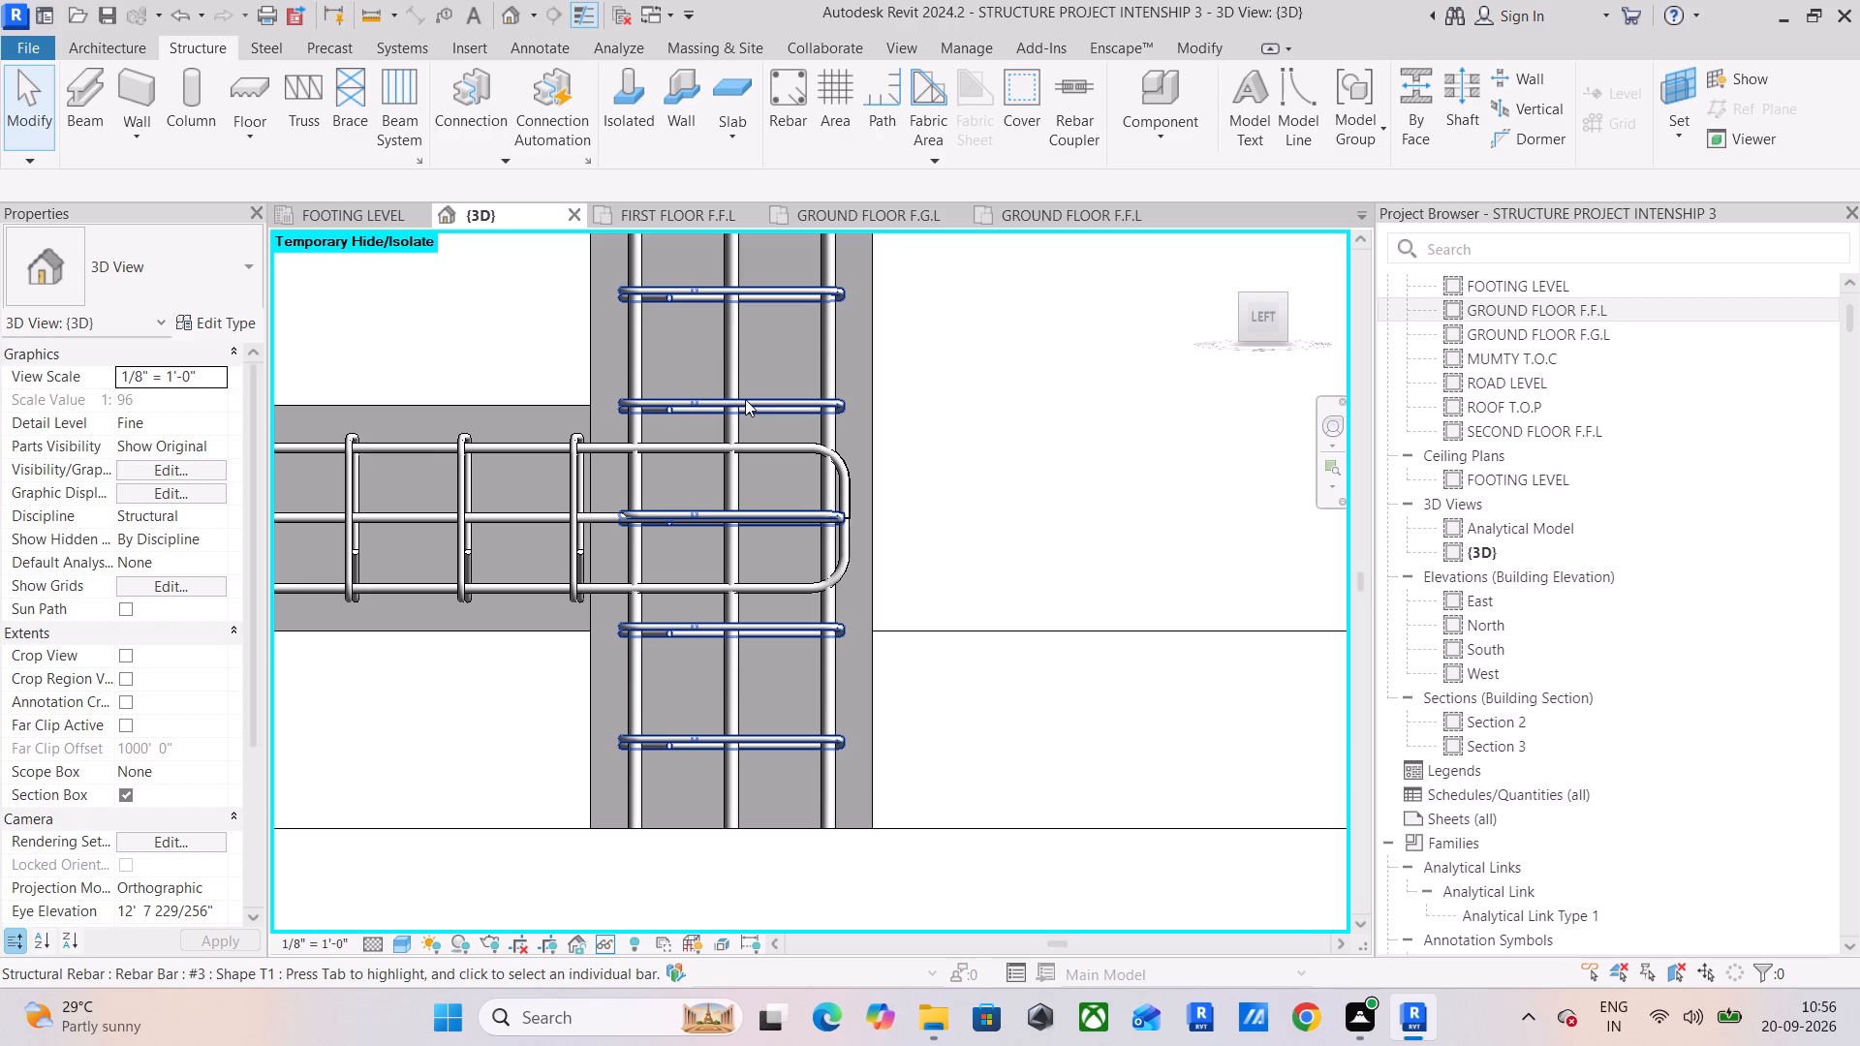
scroll(745, 399, down, 2)
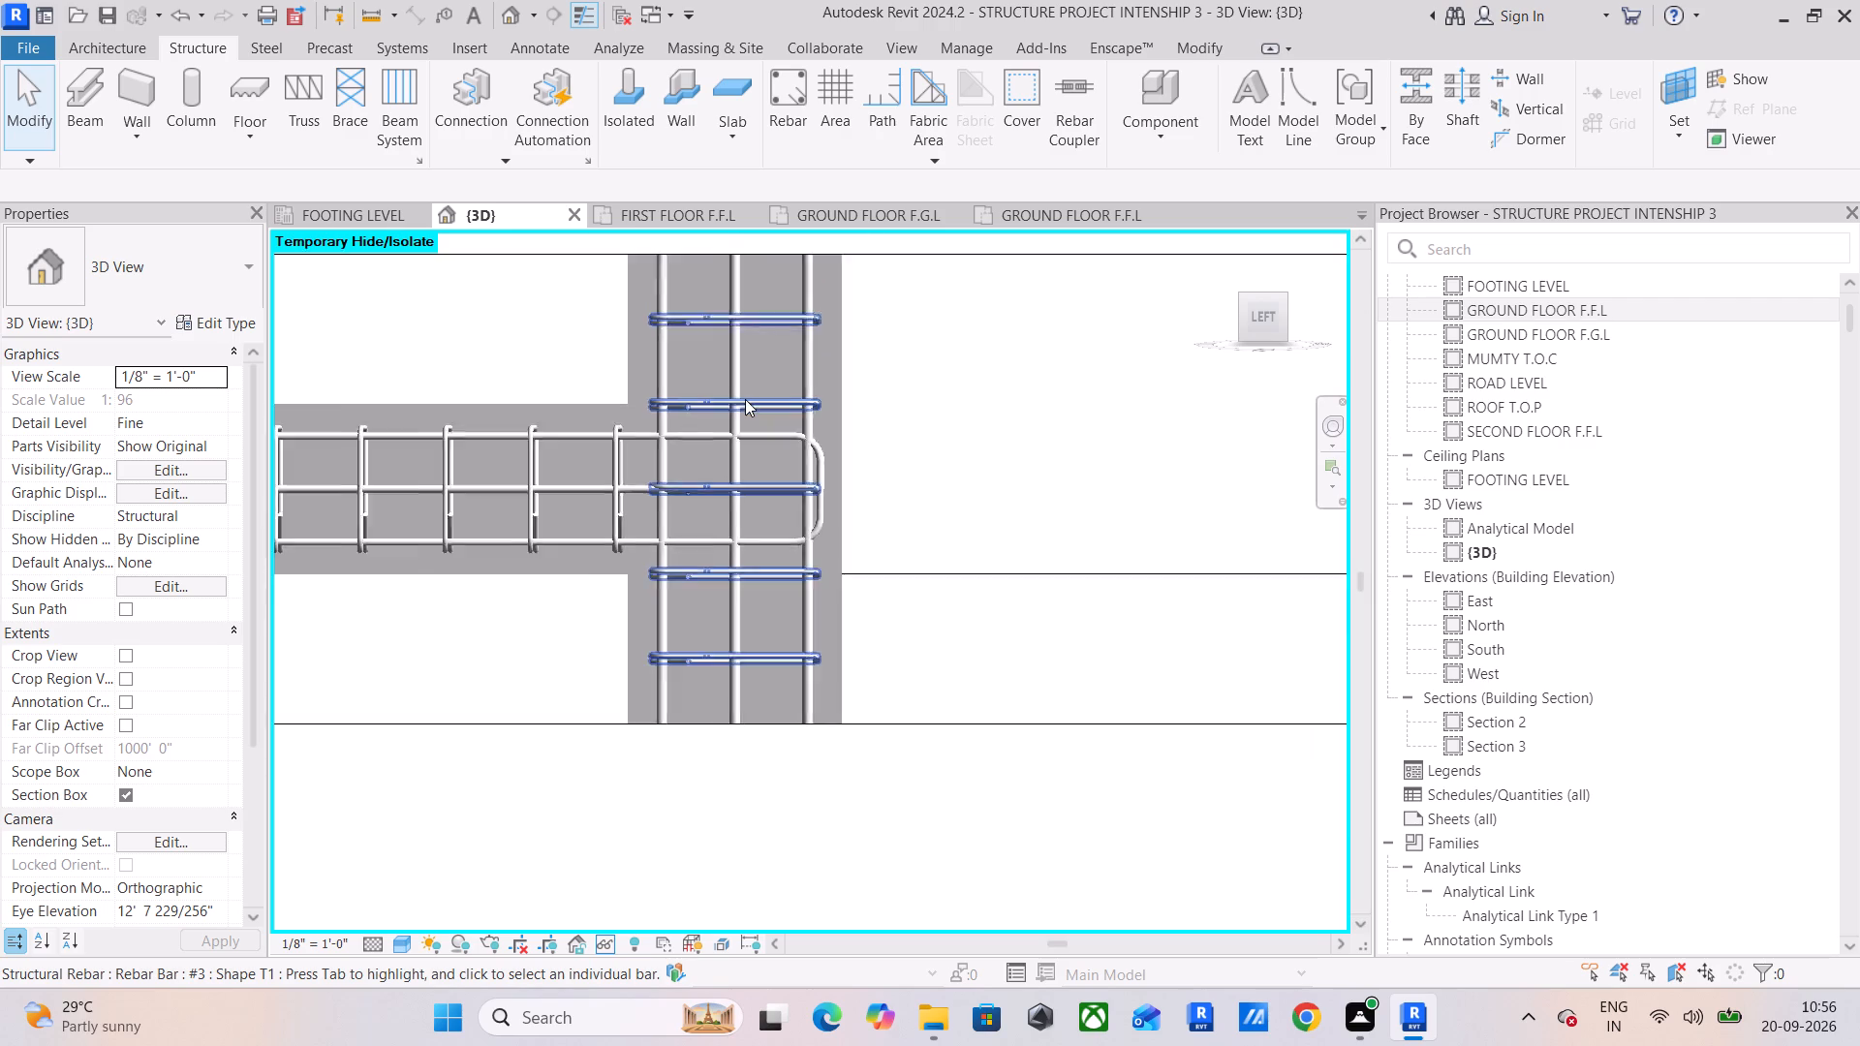
scroll(745, 399, down, 2)
middle_drag(745, 399, 863, 406)
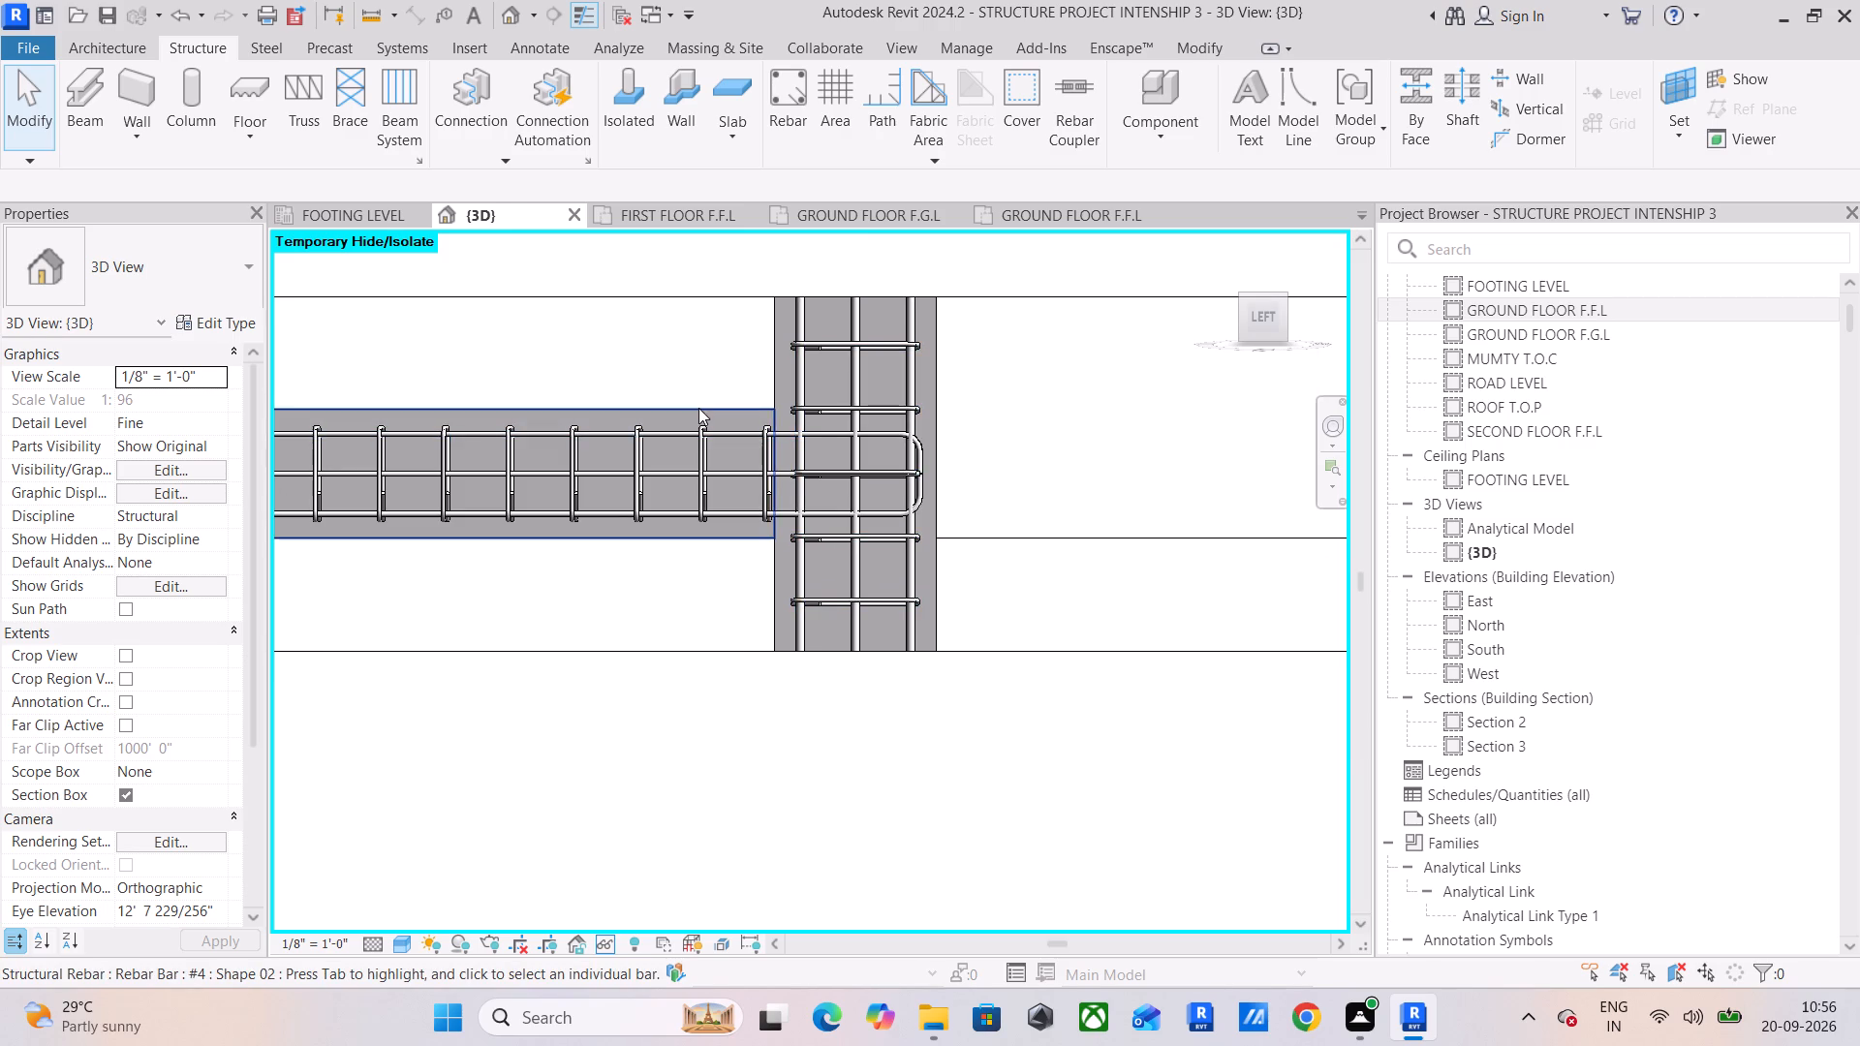
middle_drag(697, 406, 738, 410)
scroll(738, 409, up, 5)
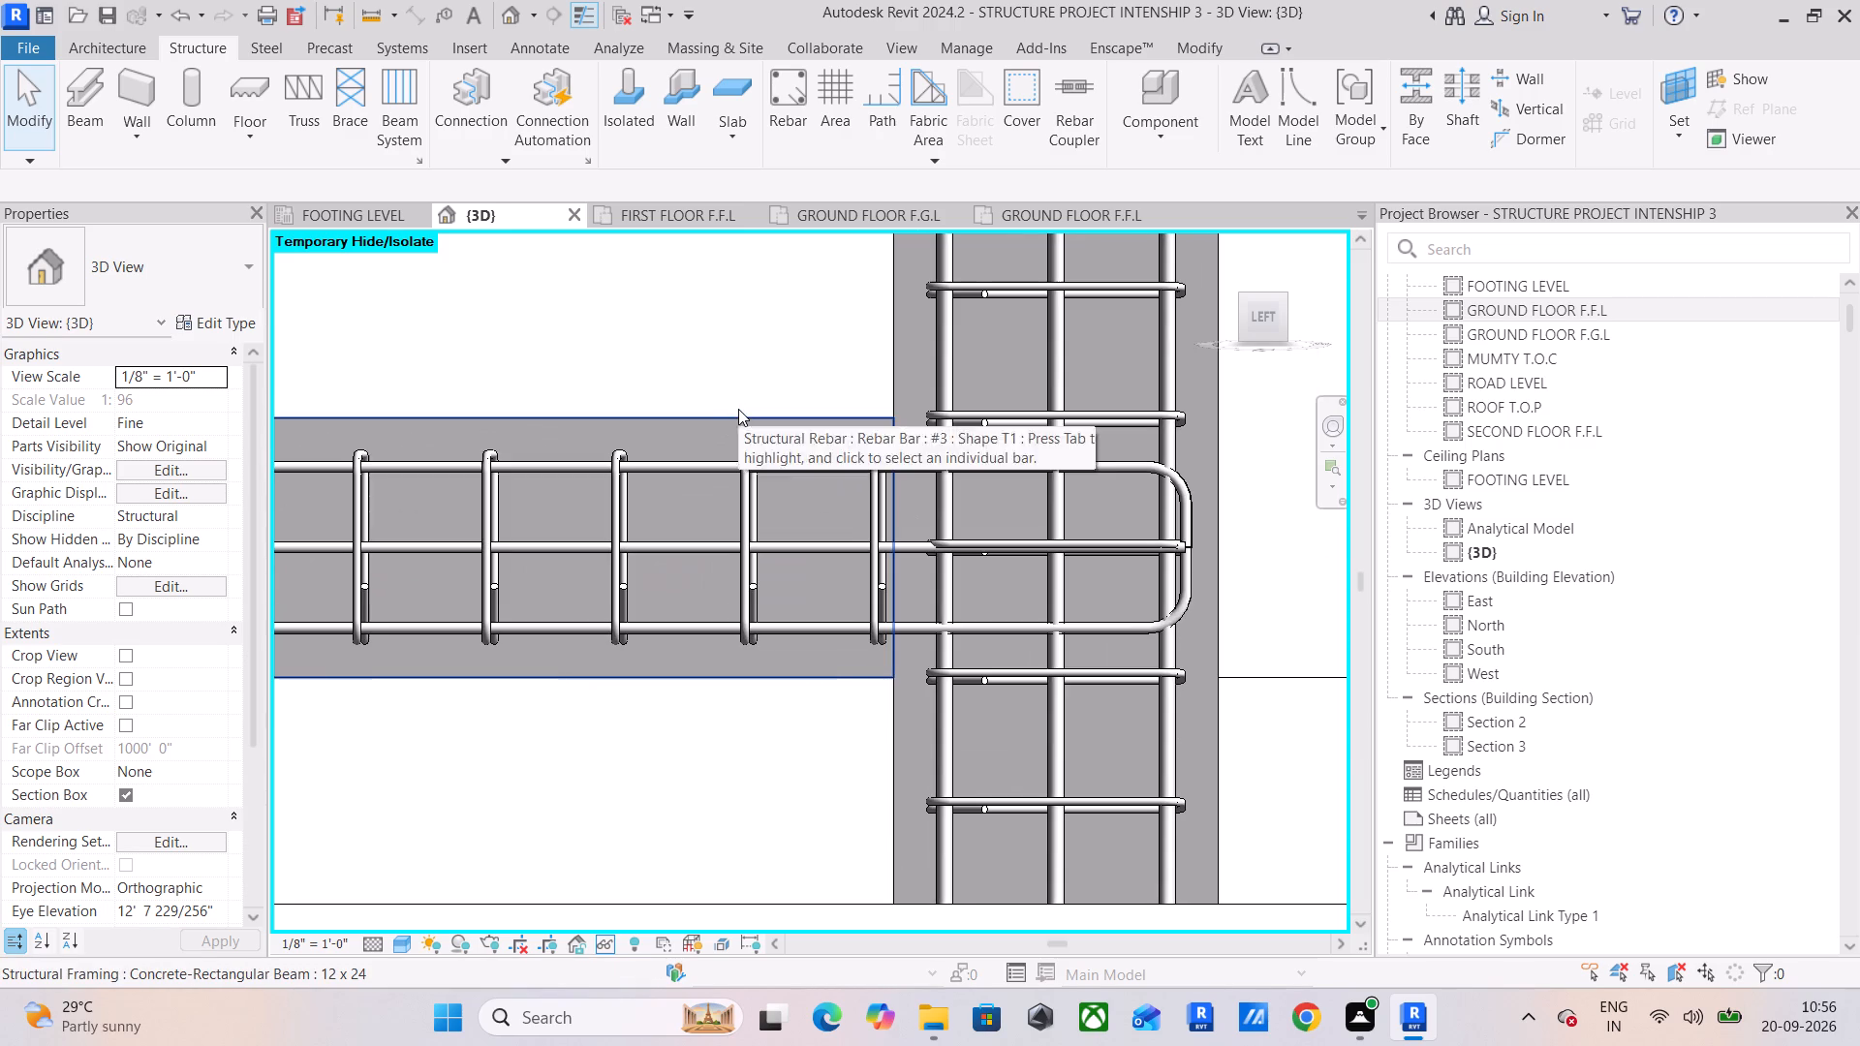
click(690, 473)
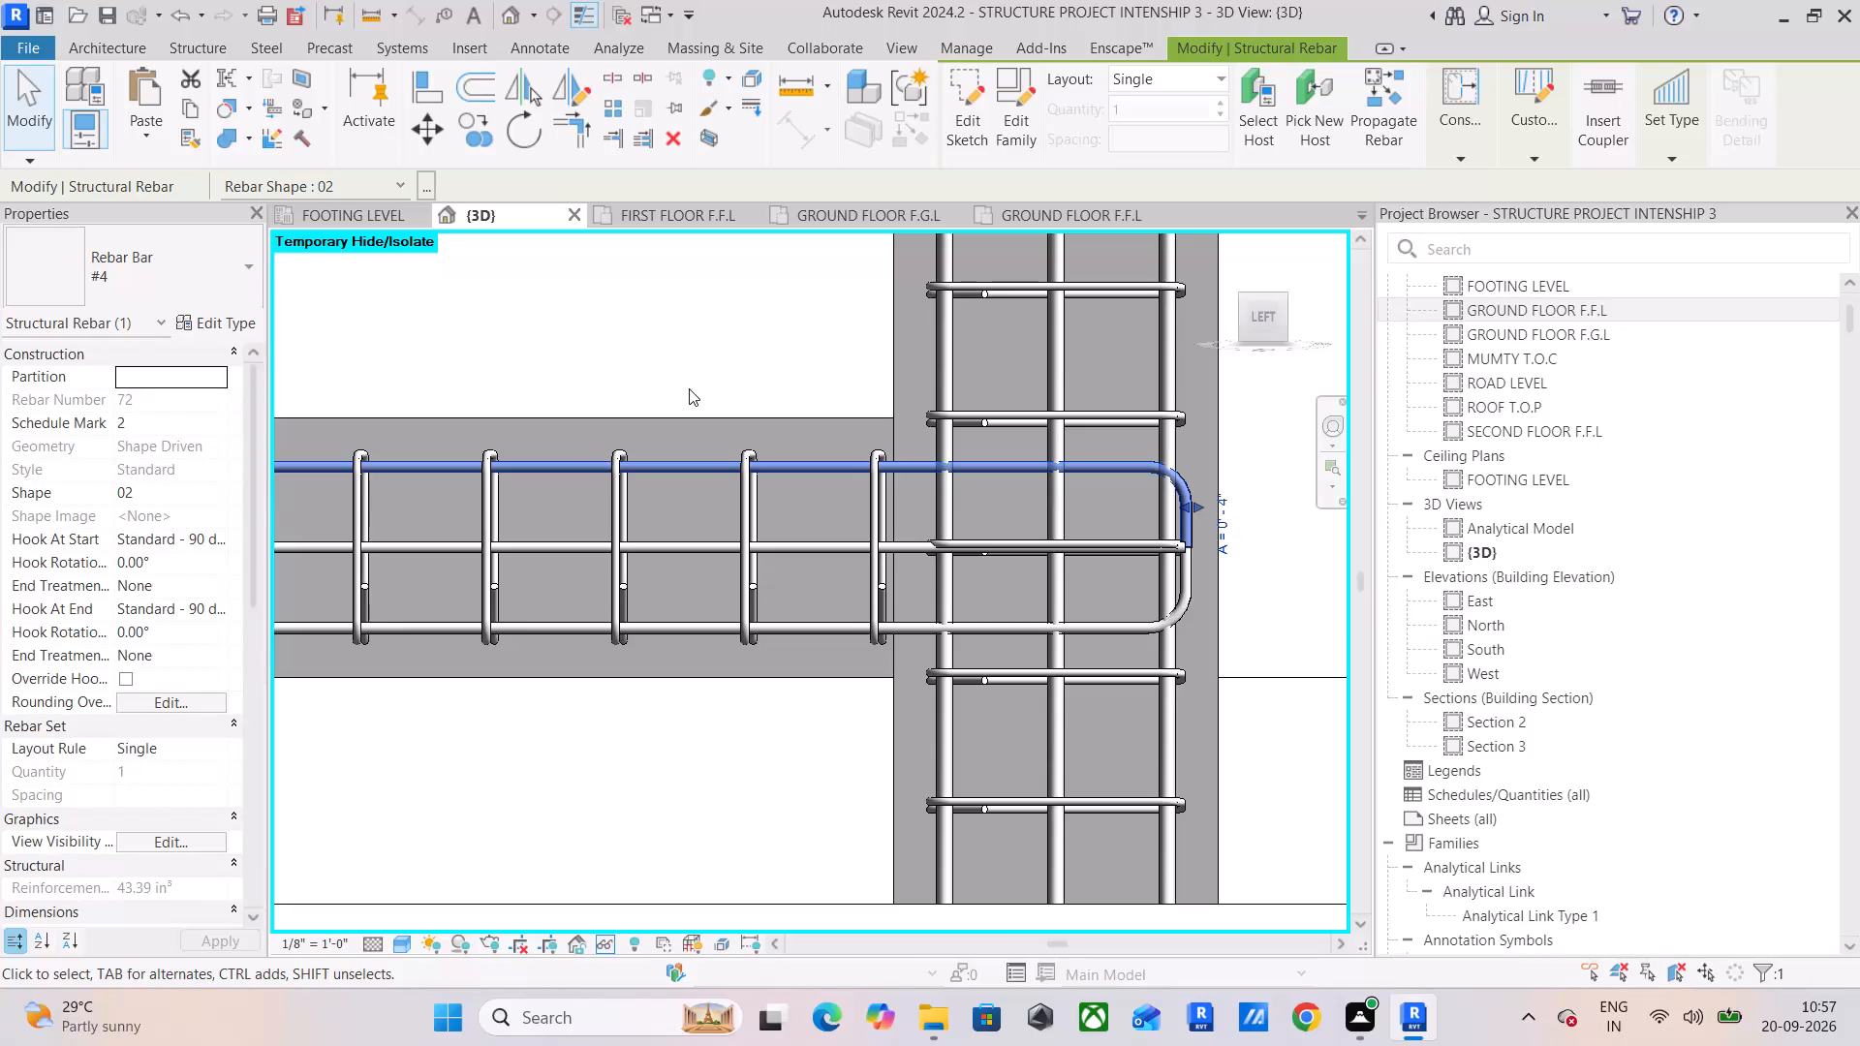
scroll(689, 388, down, 4)
middle_drag(689, 388, 600, 415)
click(584, 665)
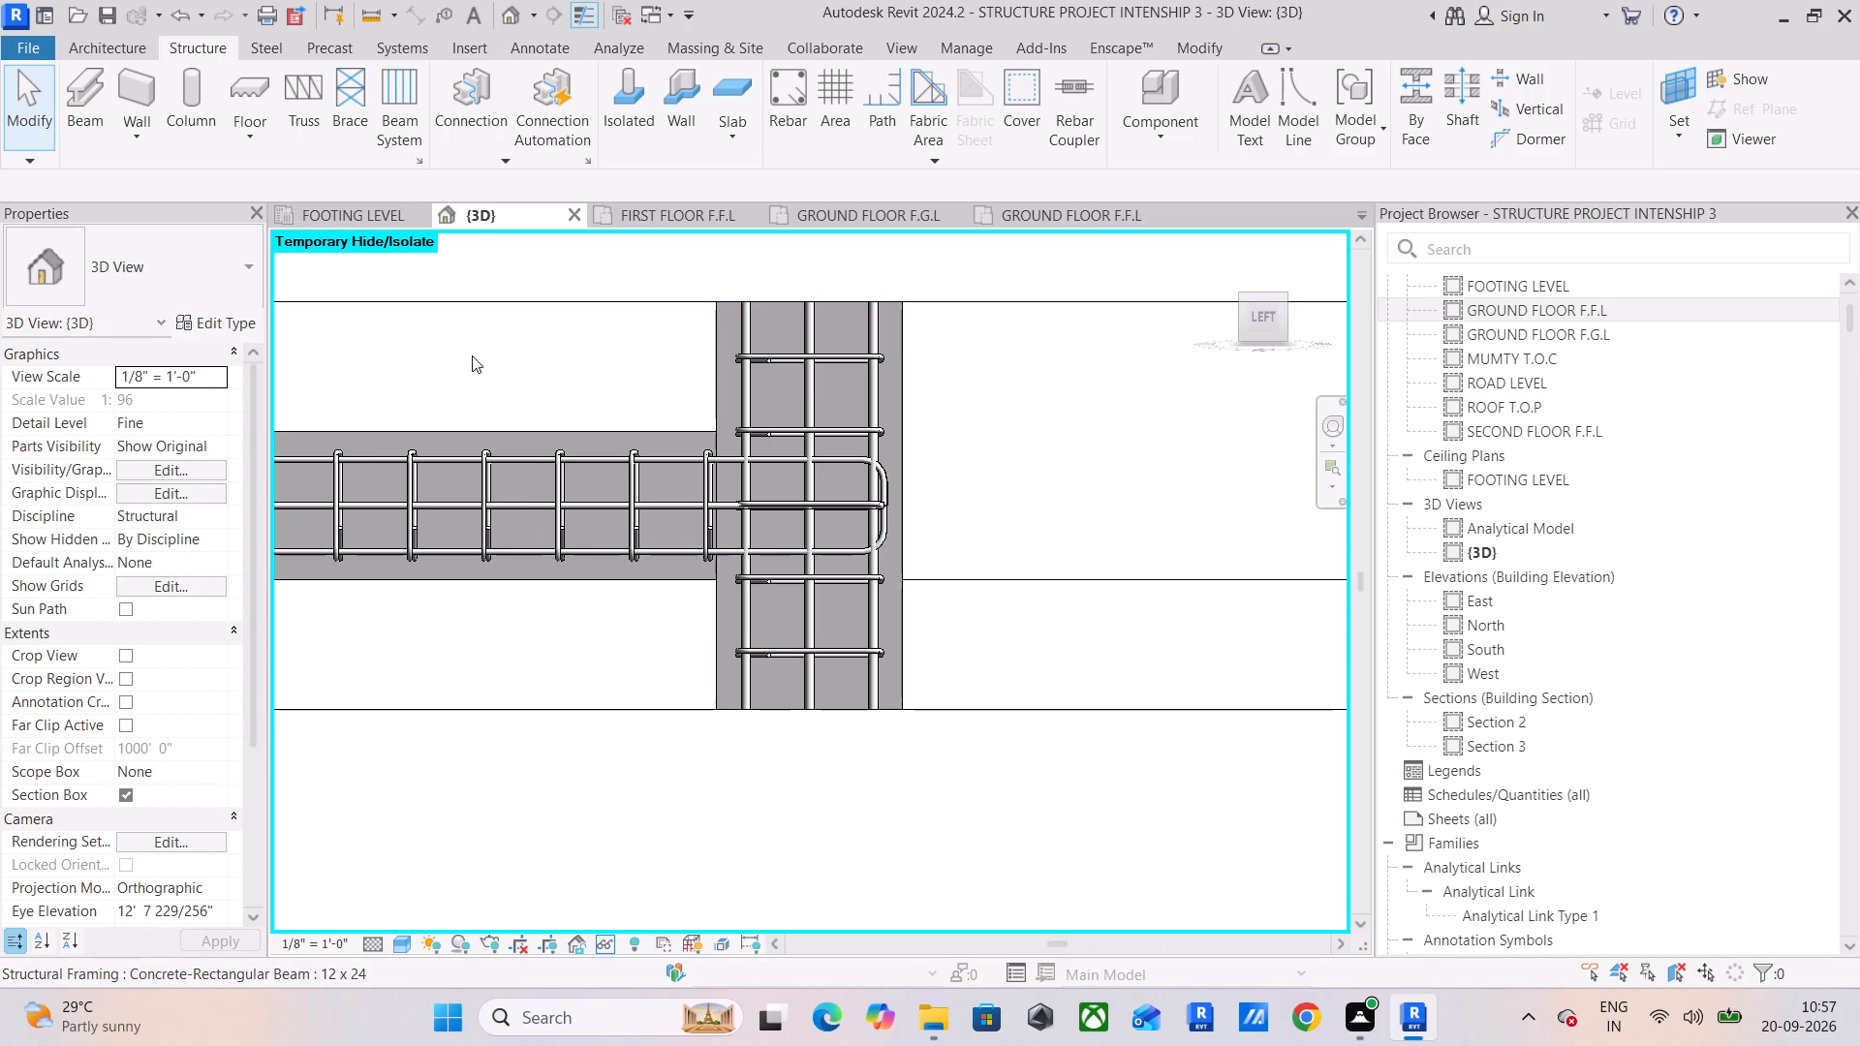
scroll(472, 355, down, 2)
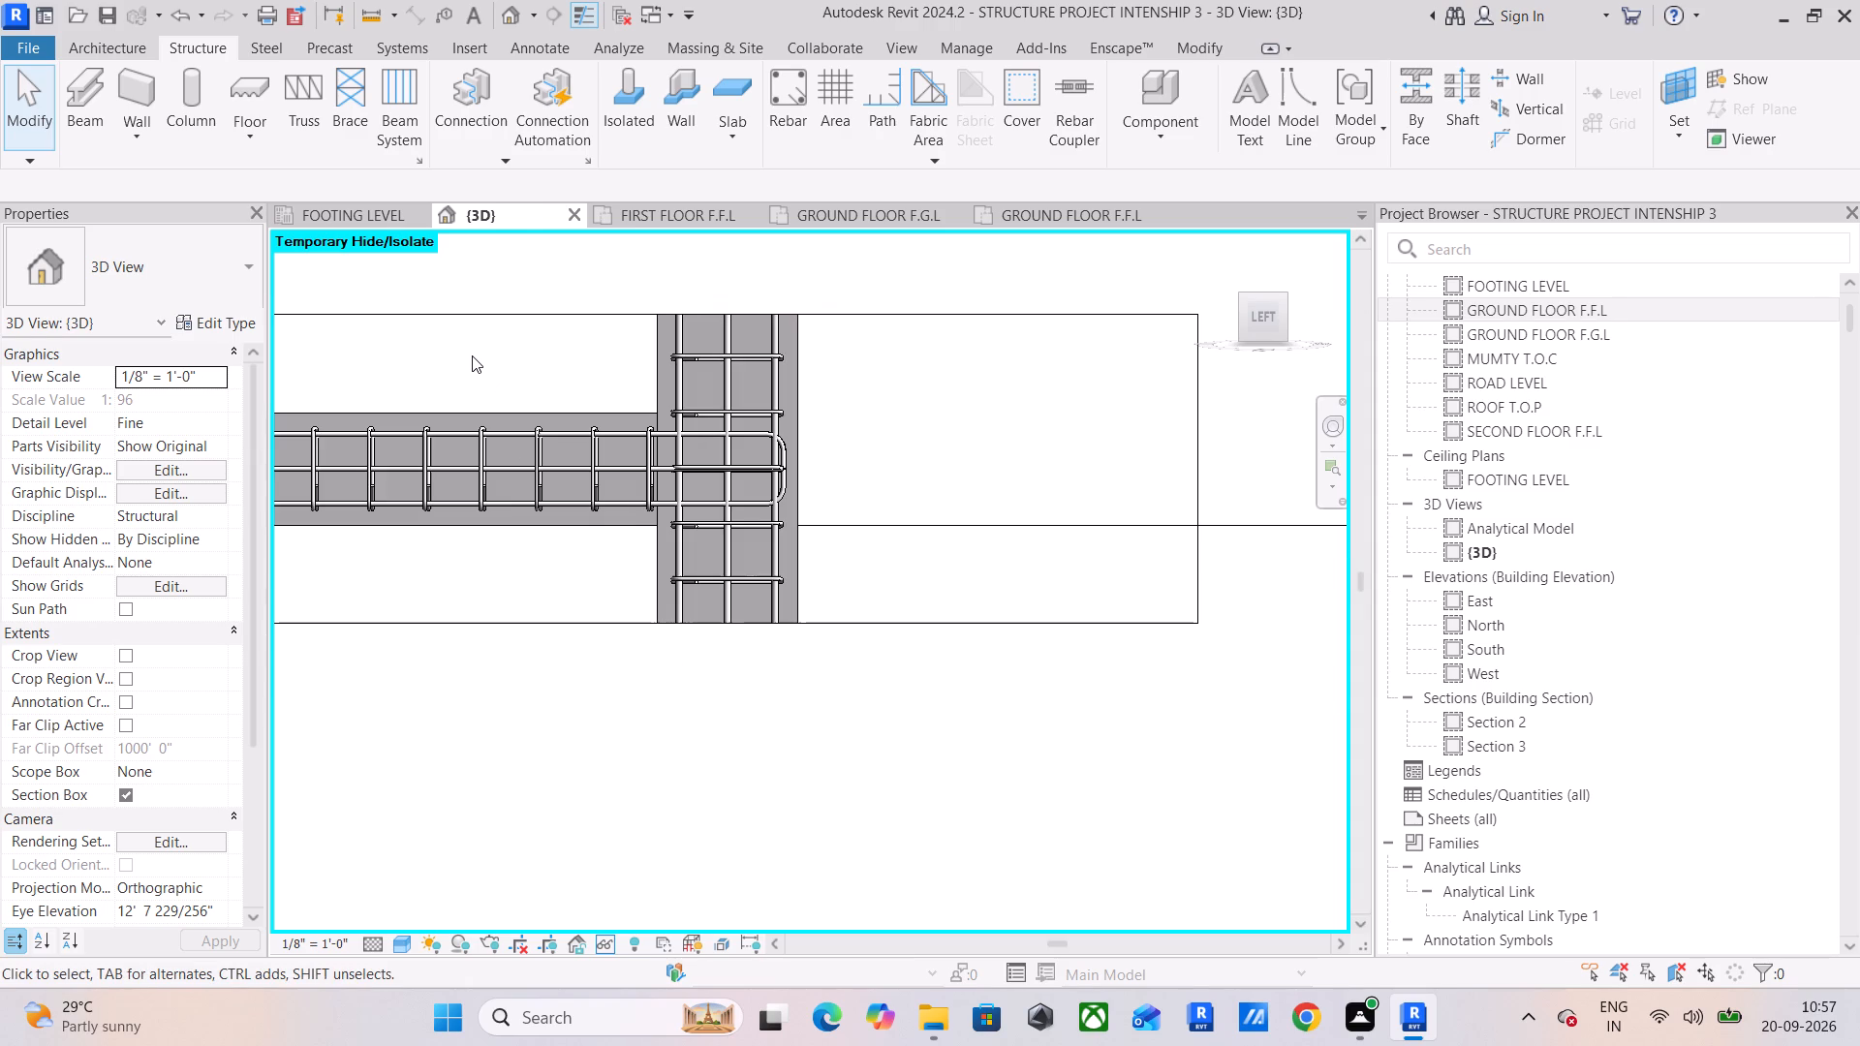
middle_drag(506, 354, 297, 391)
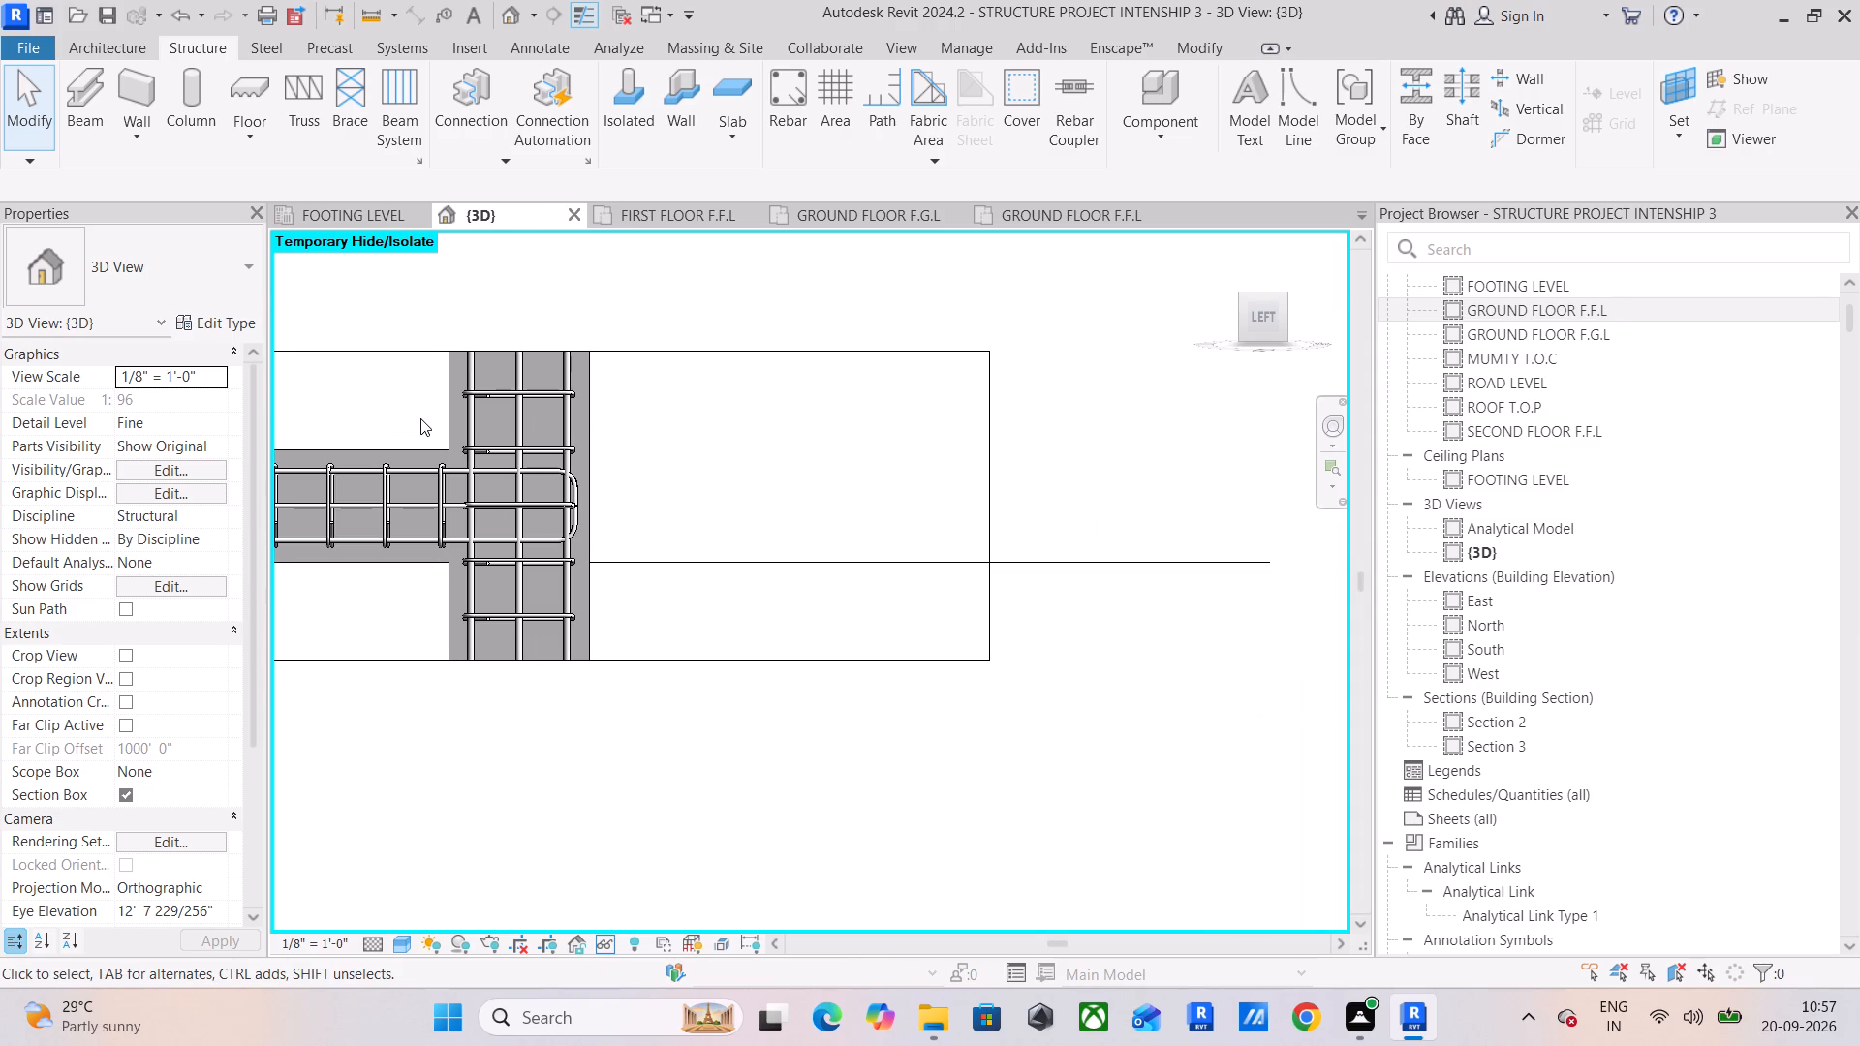
middle_drag(477, 549, 556, 553)
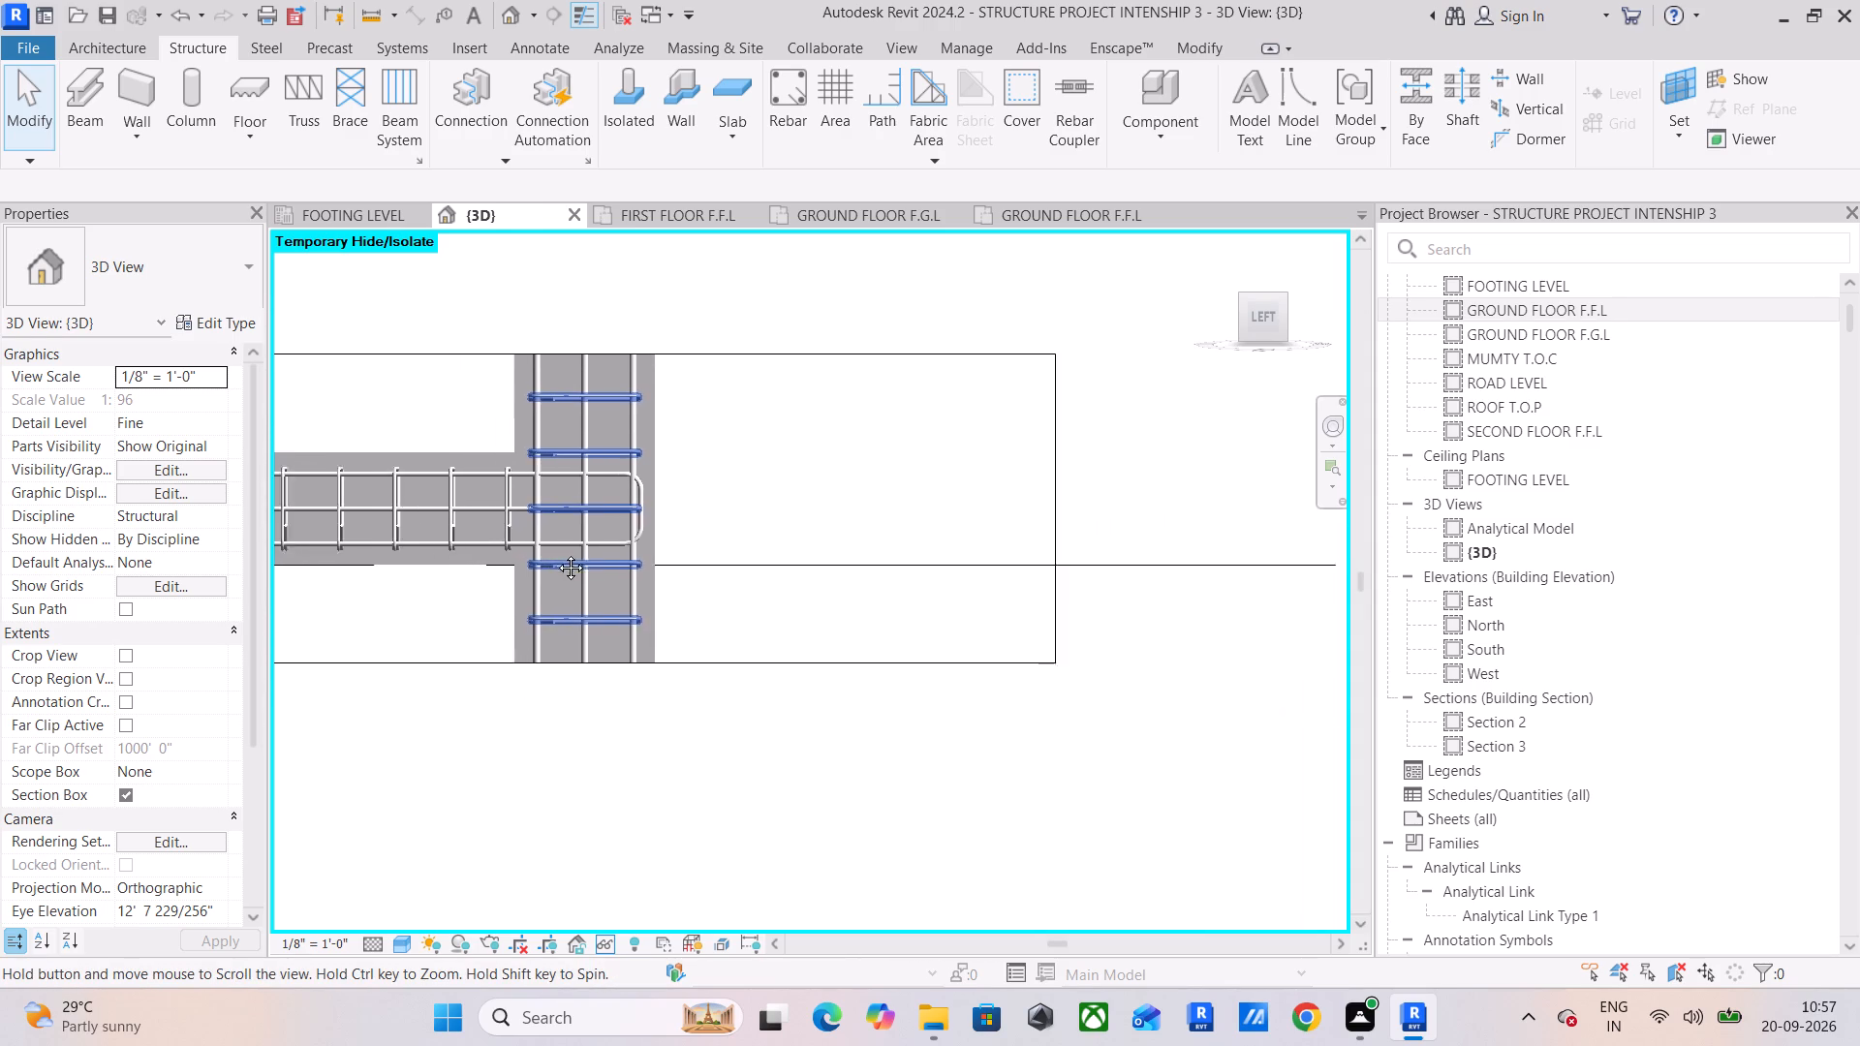
middle_drag(556, 553, 753, 615)
scroll(753, 615, up, 5)
middle_drag(753, 615, 559, 574)
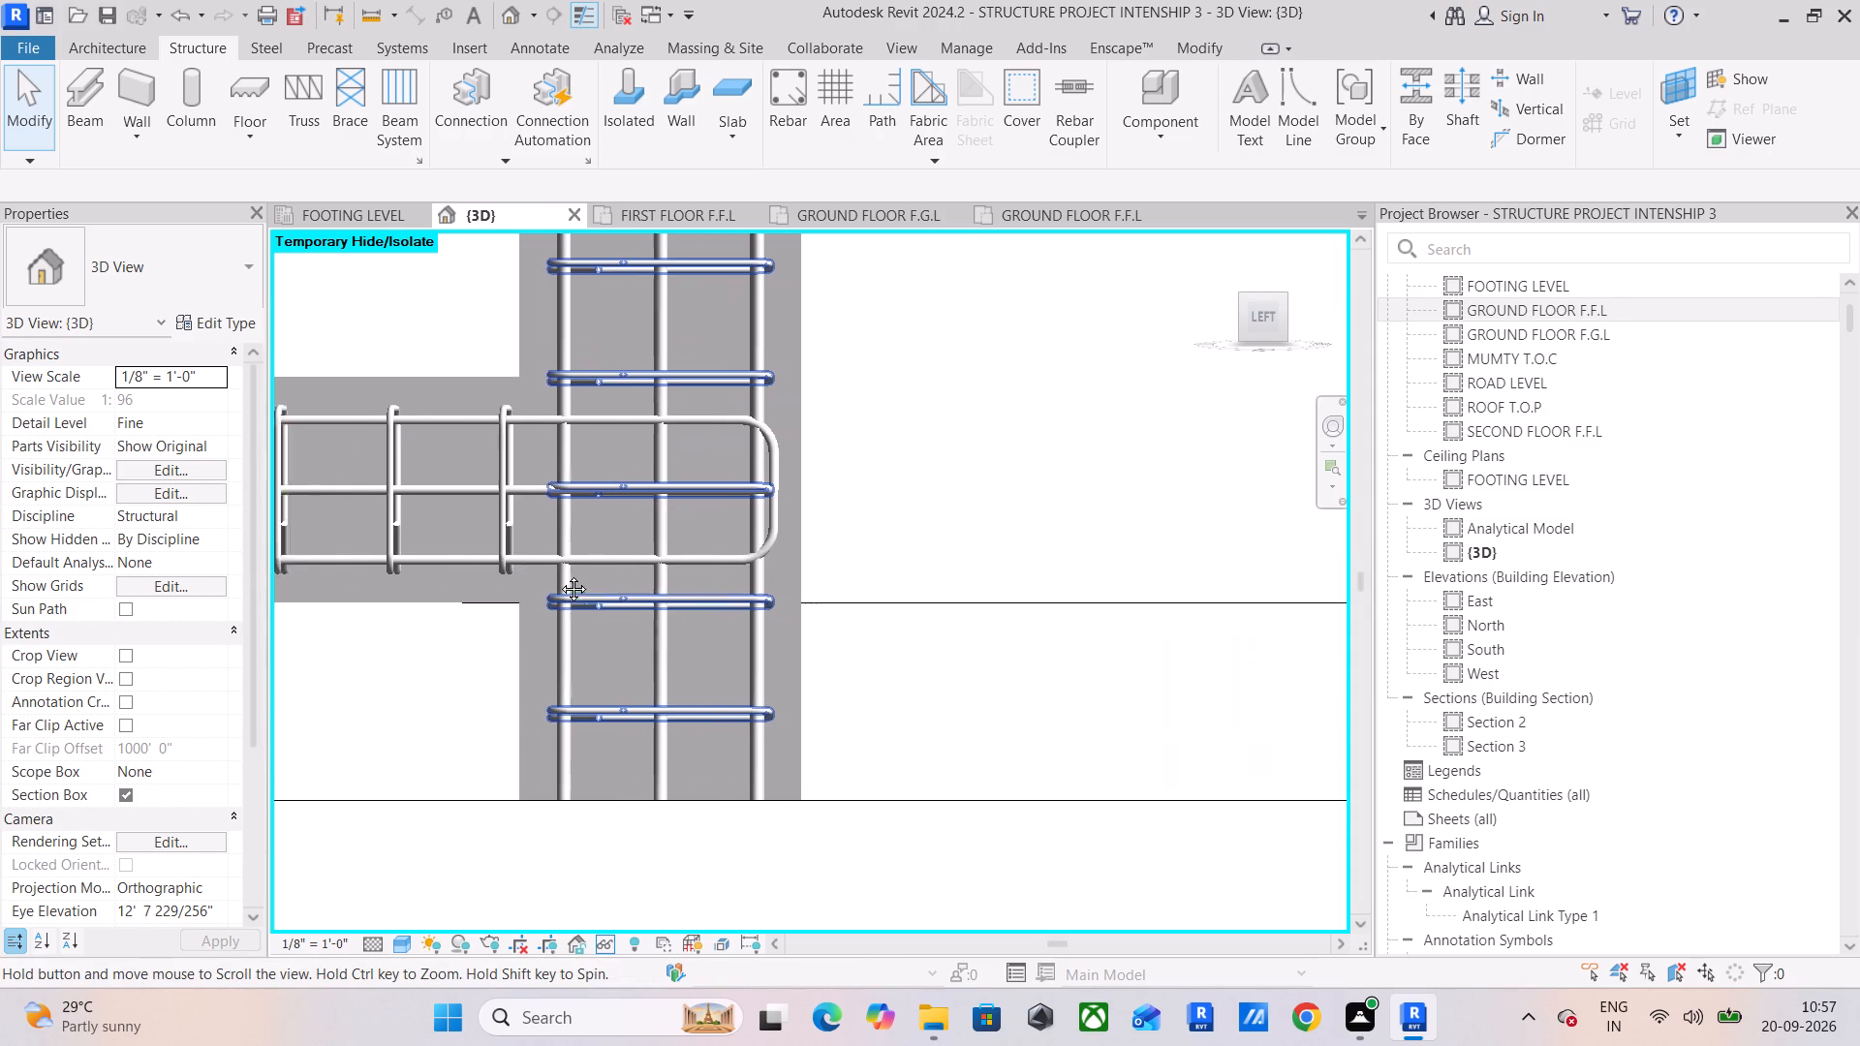
middle_drag(559, 574, 556, 574)
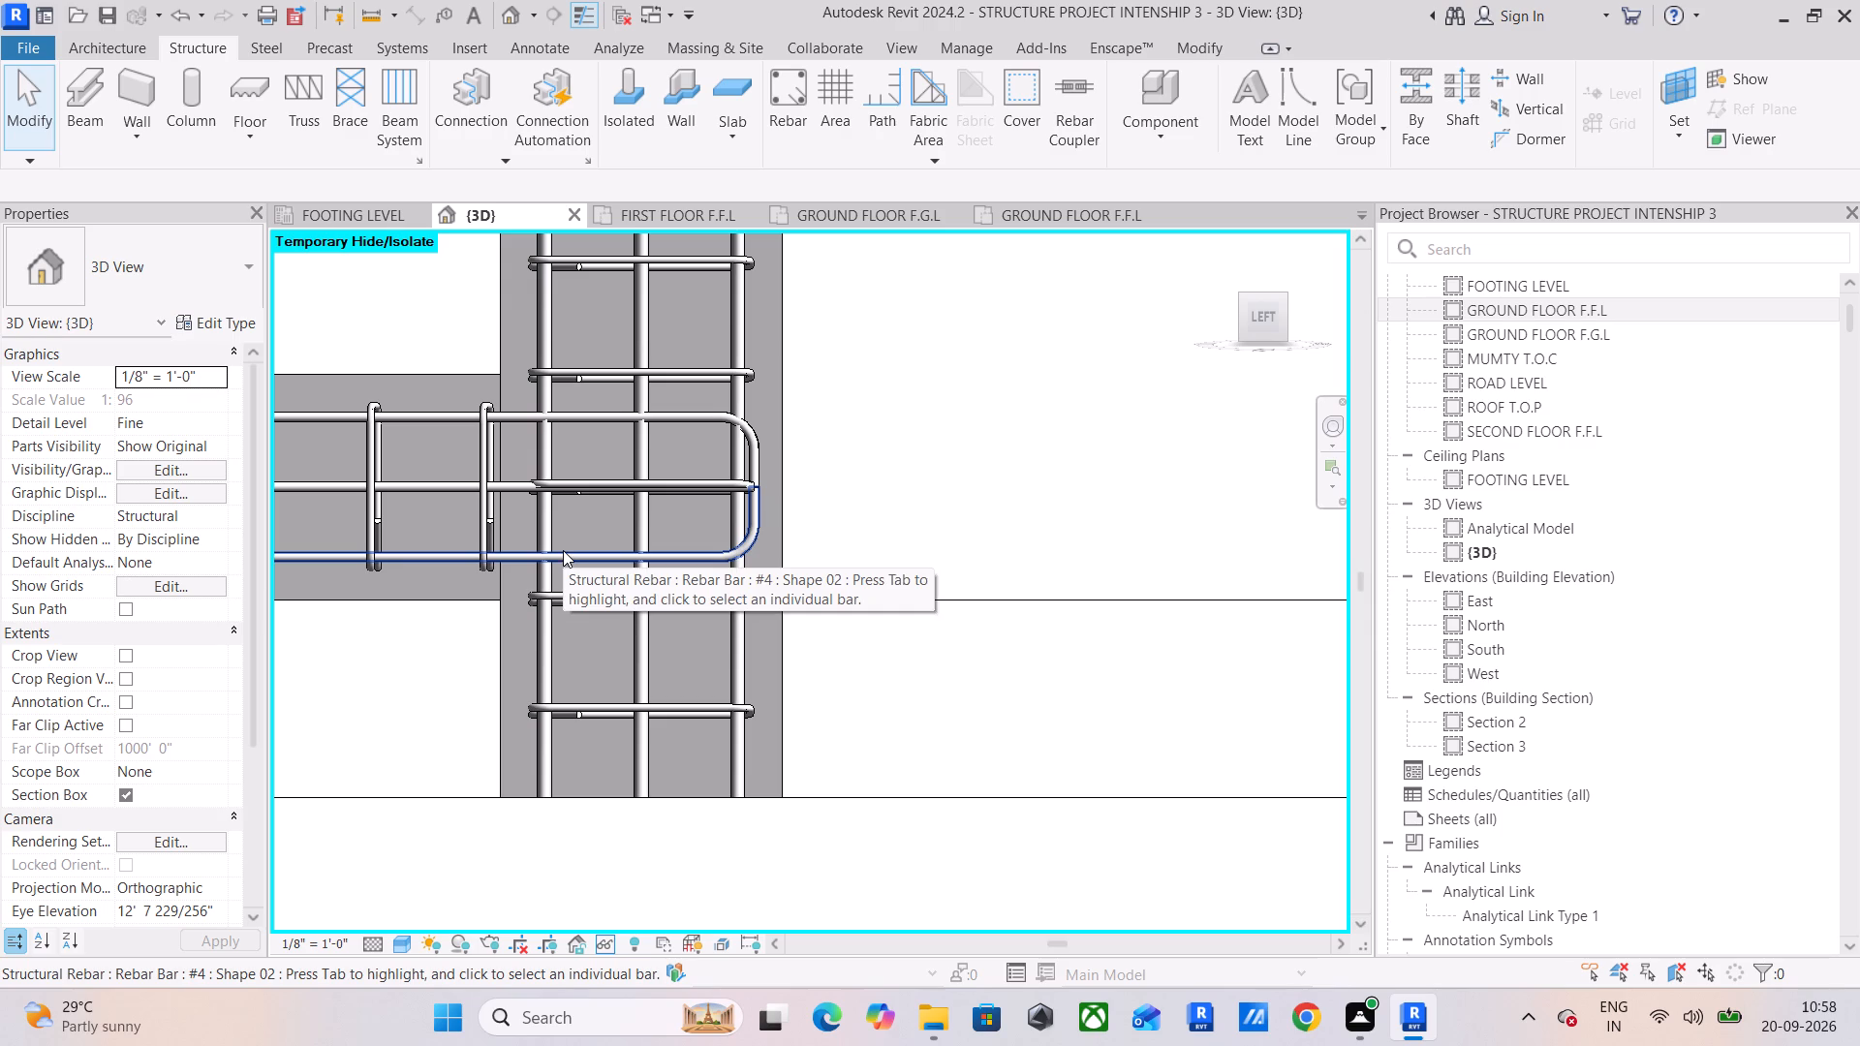
middle_drag(563, 549, 588, 685)
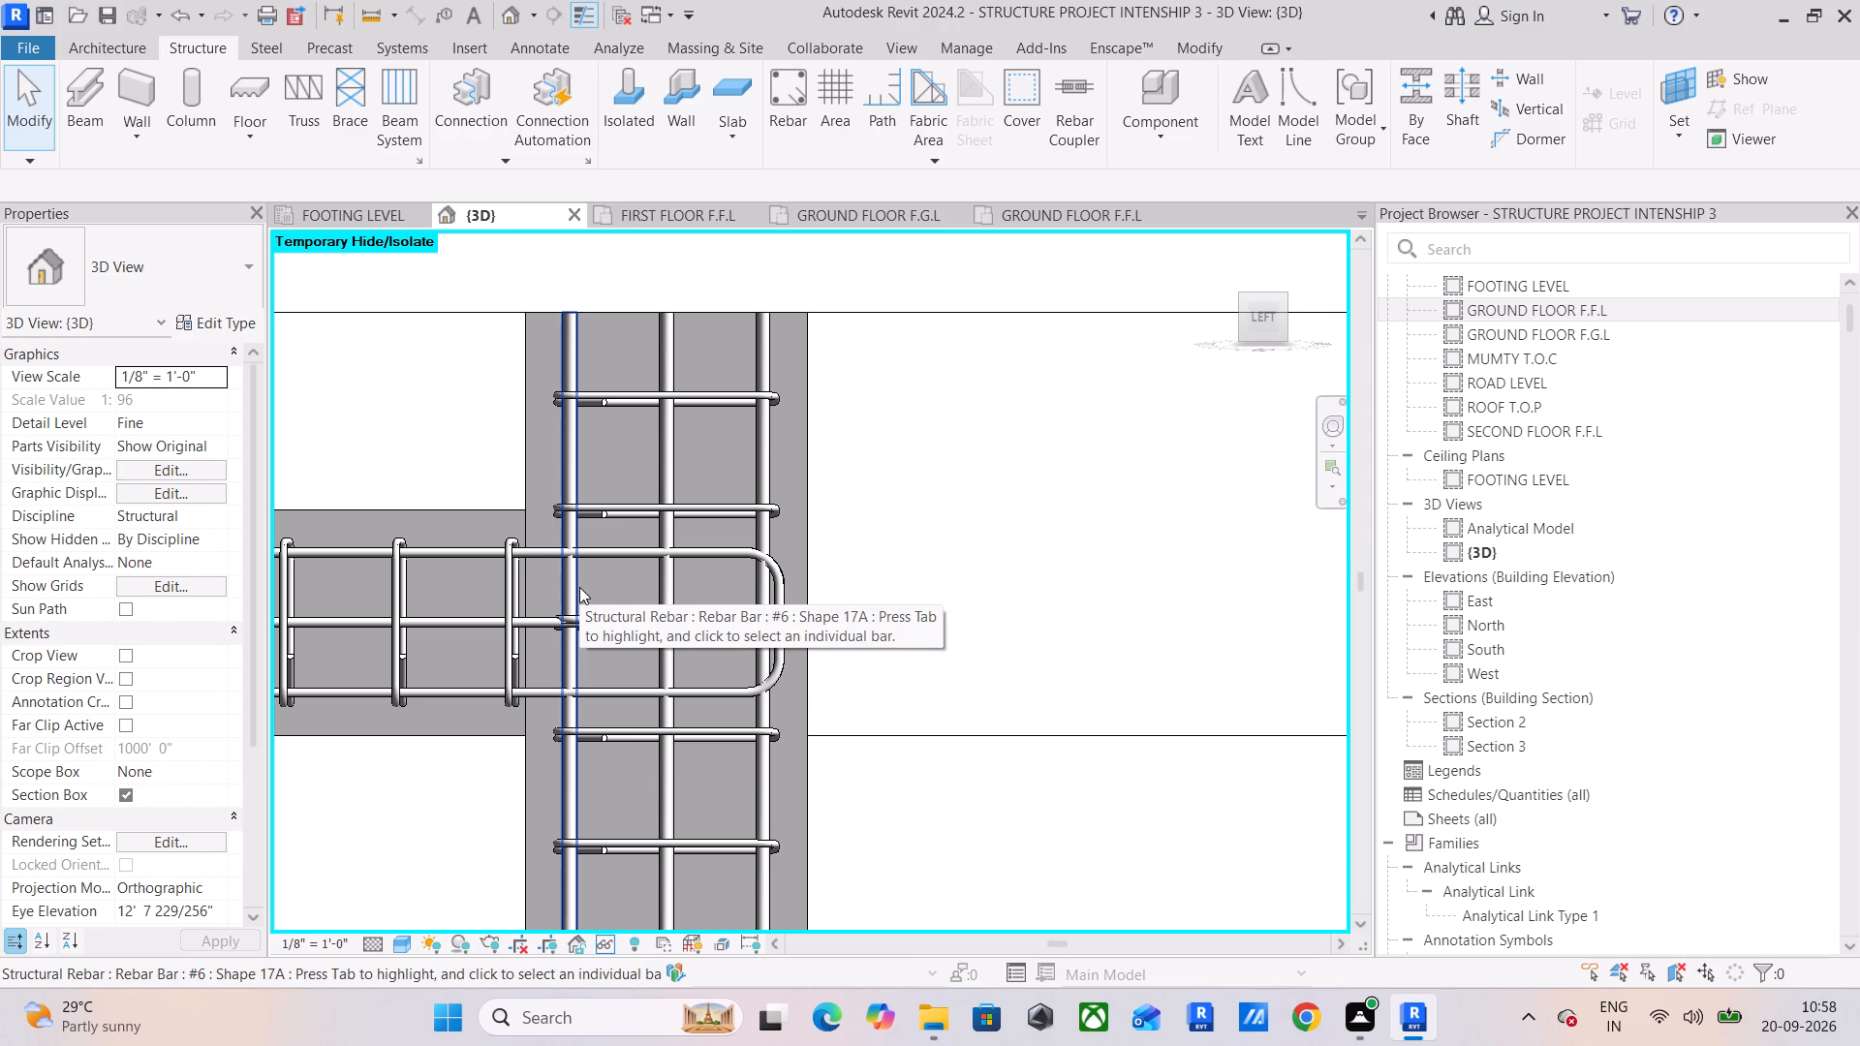
scroll(579, 586, down, 4)
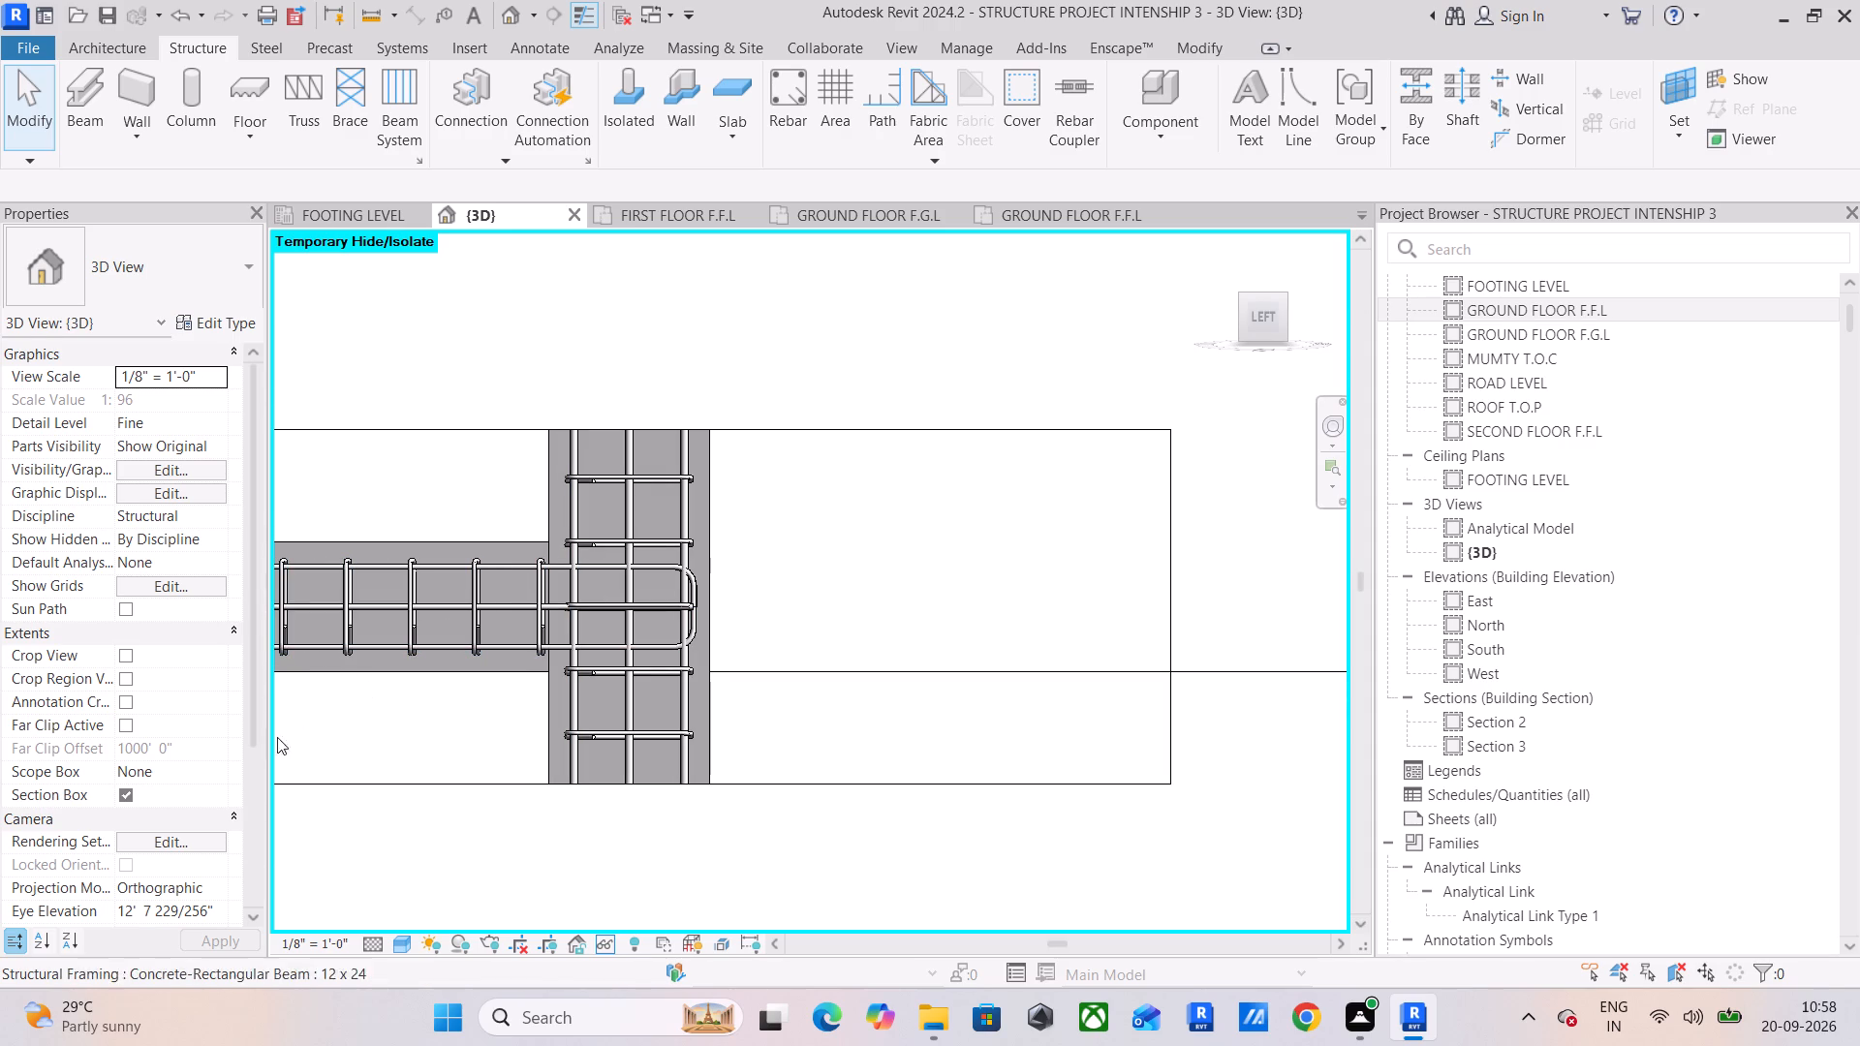
Replace the current section box with a selection box around the #3 shape T1 stirrup set of the perpendicular first-floor beam.
click(127, 790)
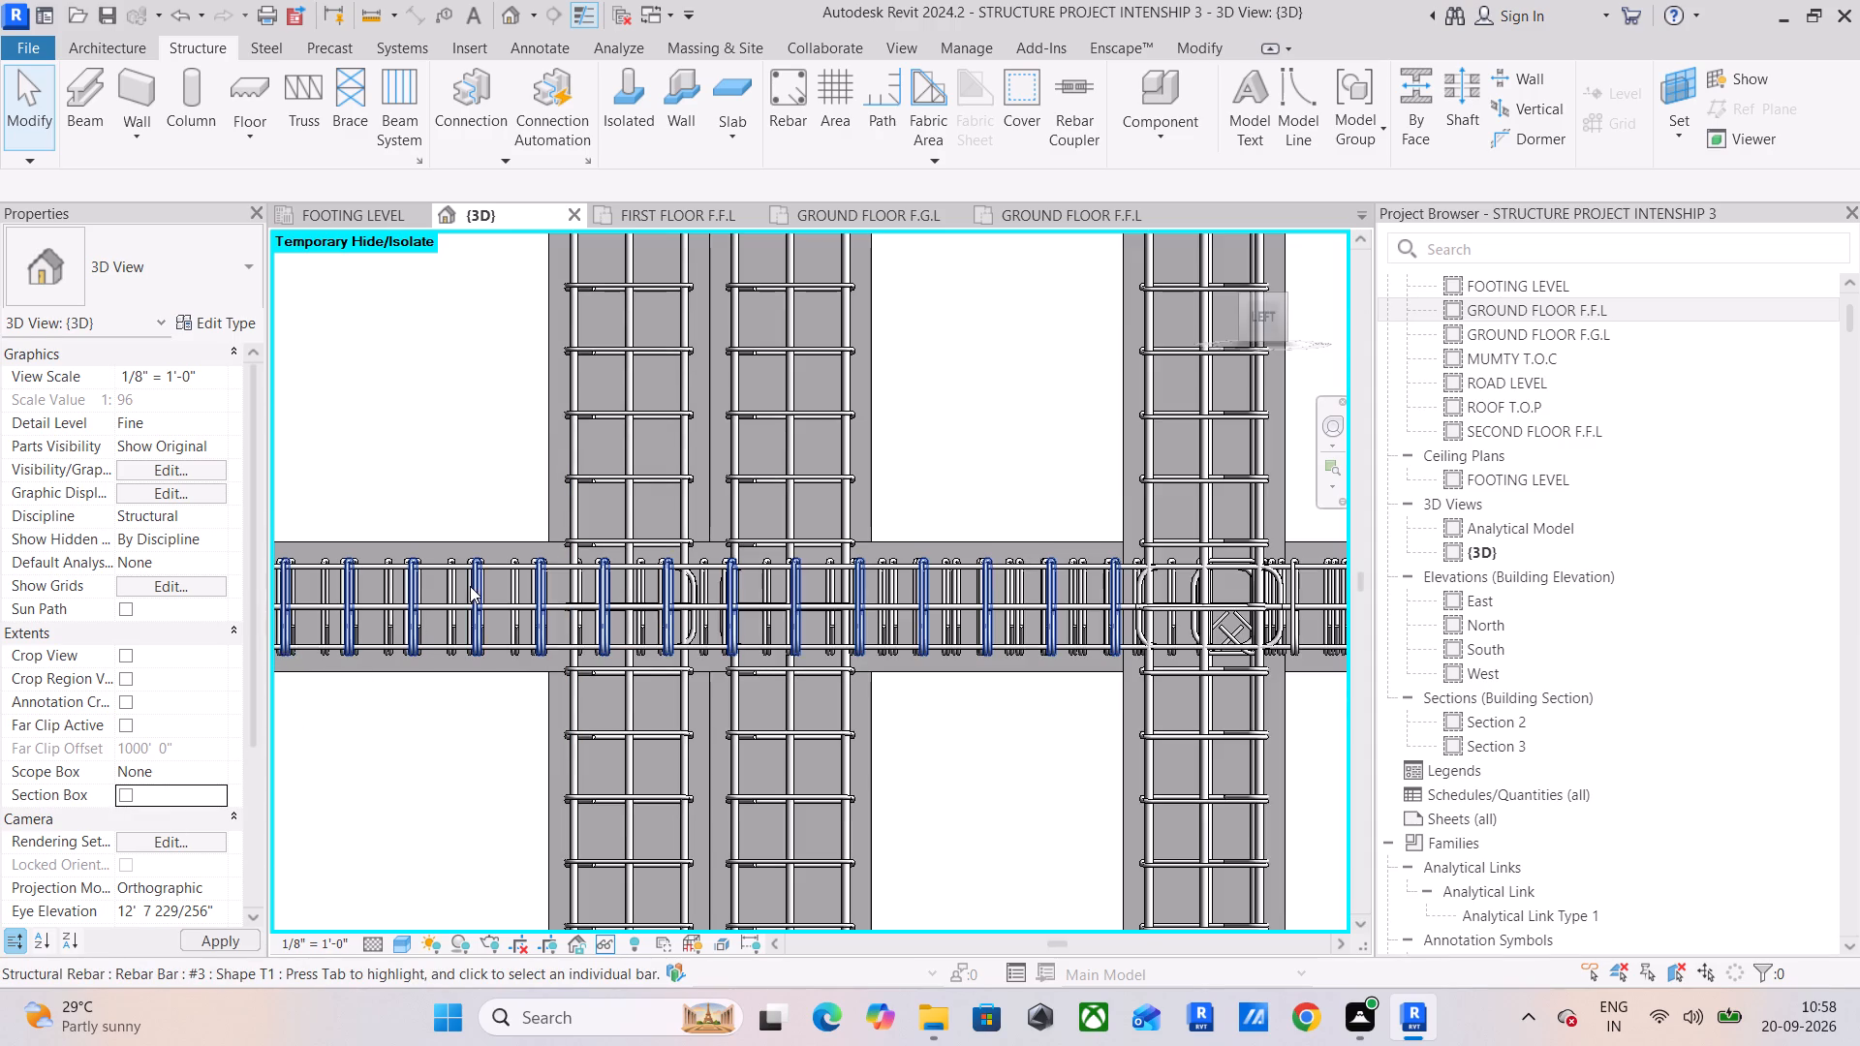
scroll(502, 578, down, 11)
middle_drag(746, 500, 728, 560)
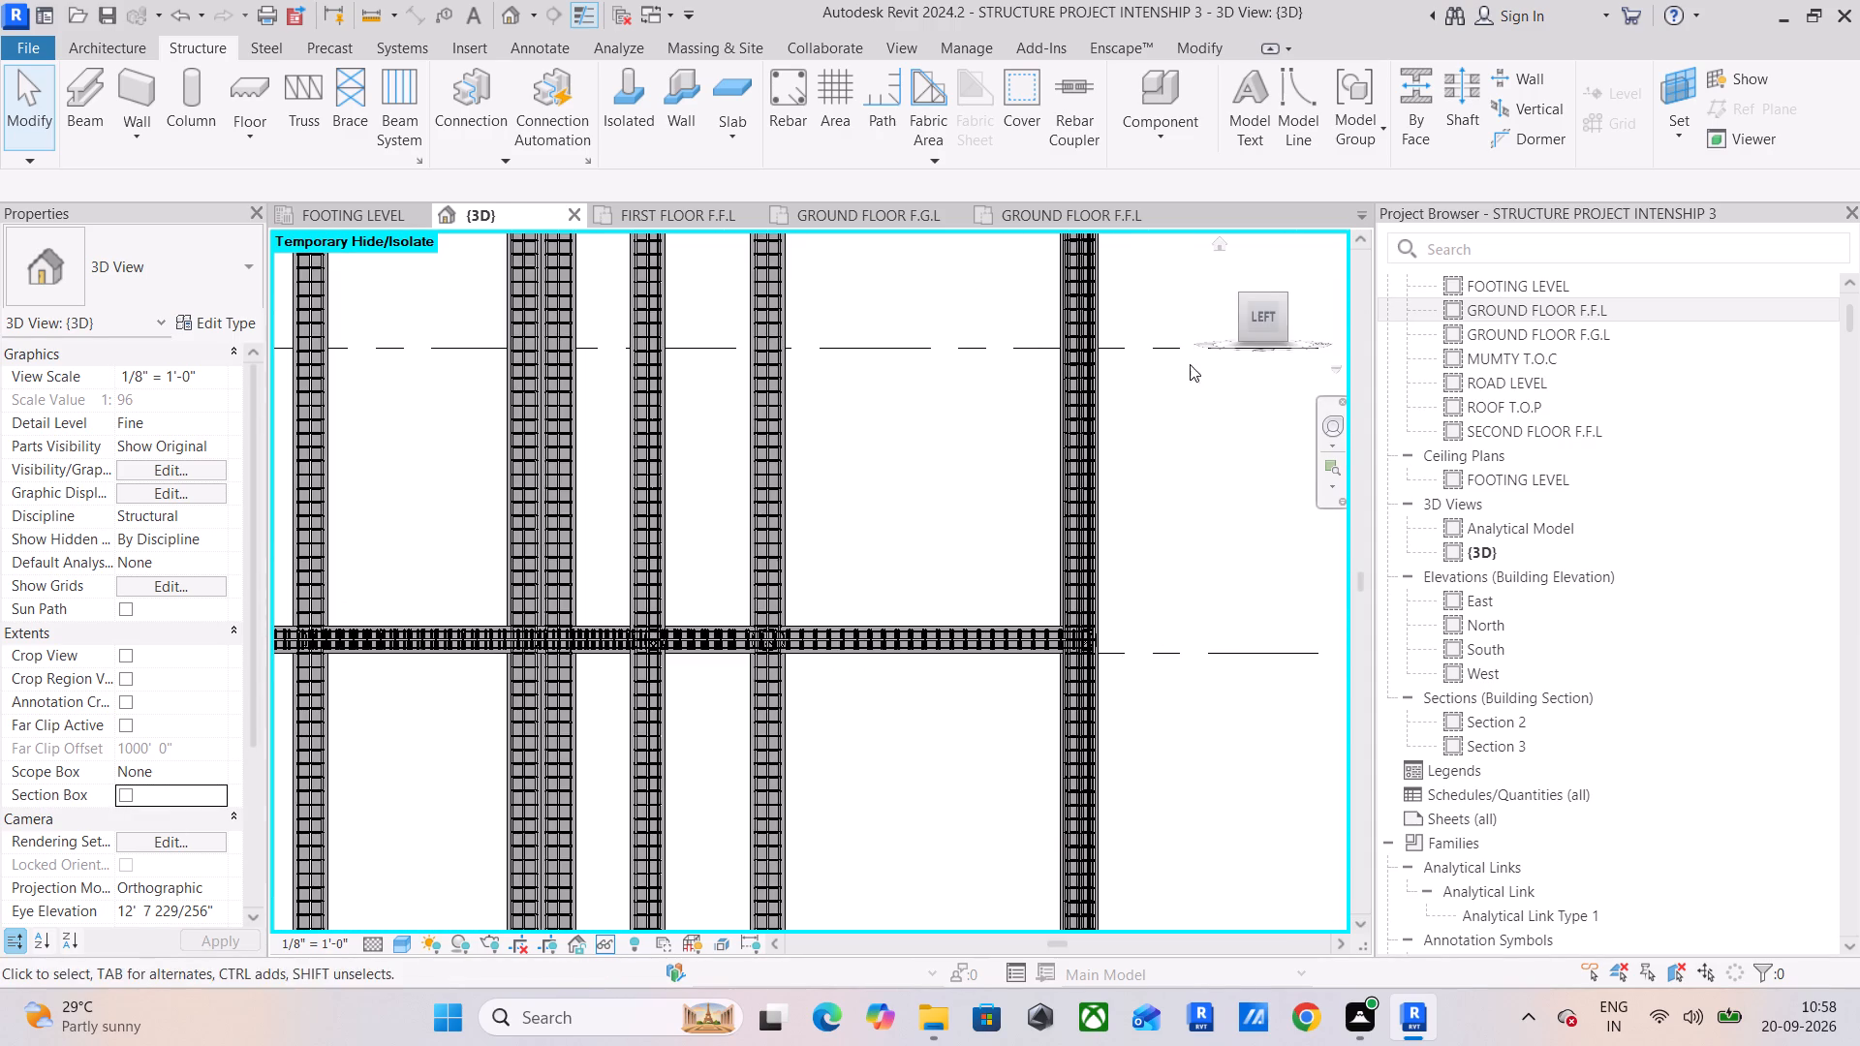
drag(1265, 328, 1242, 381)
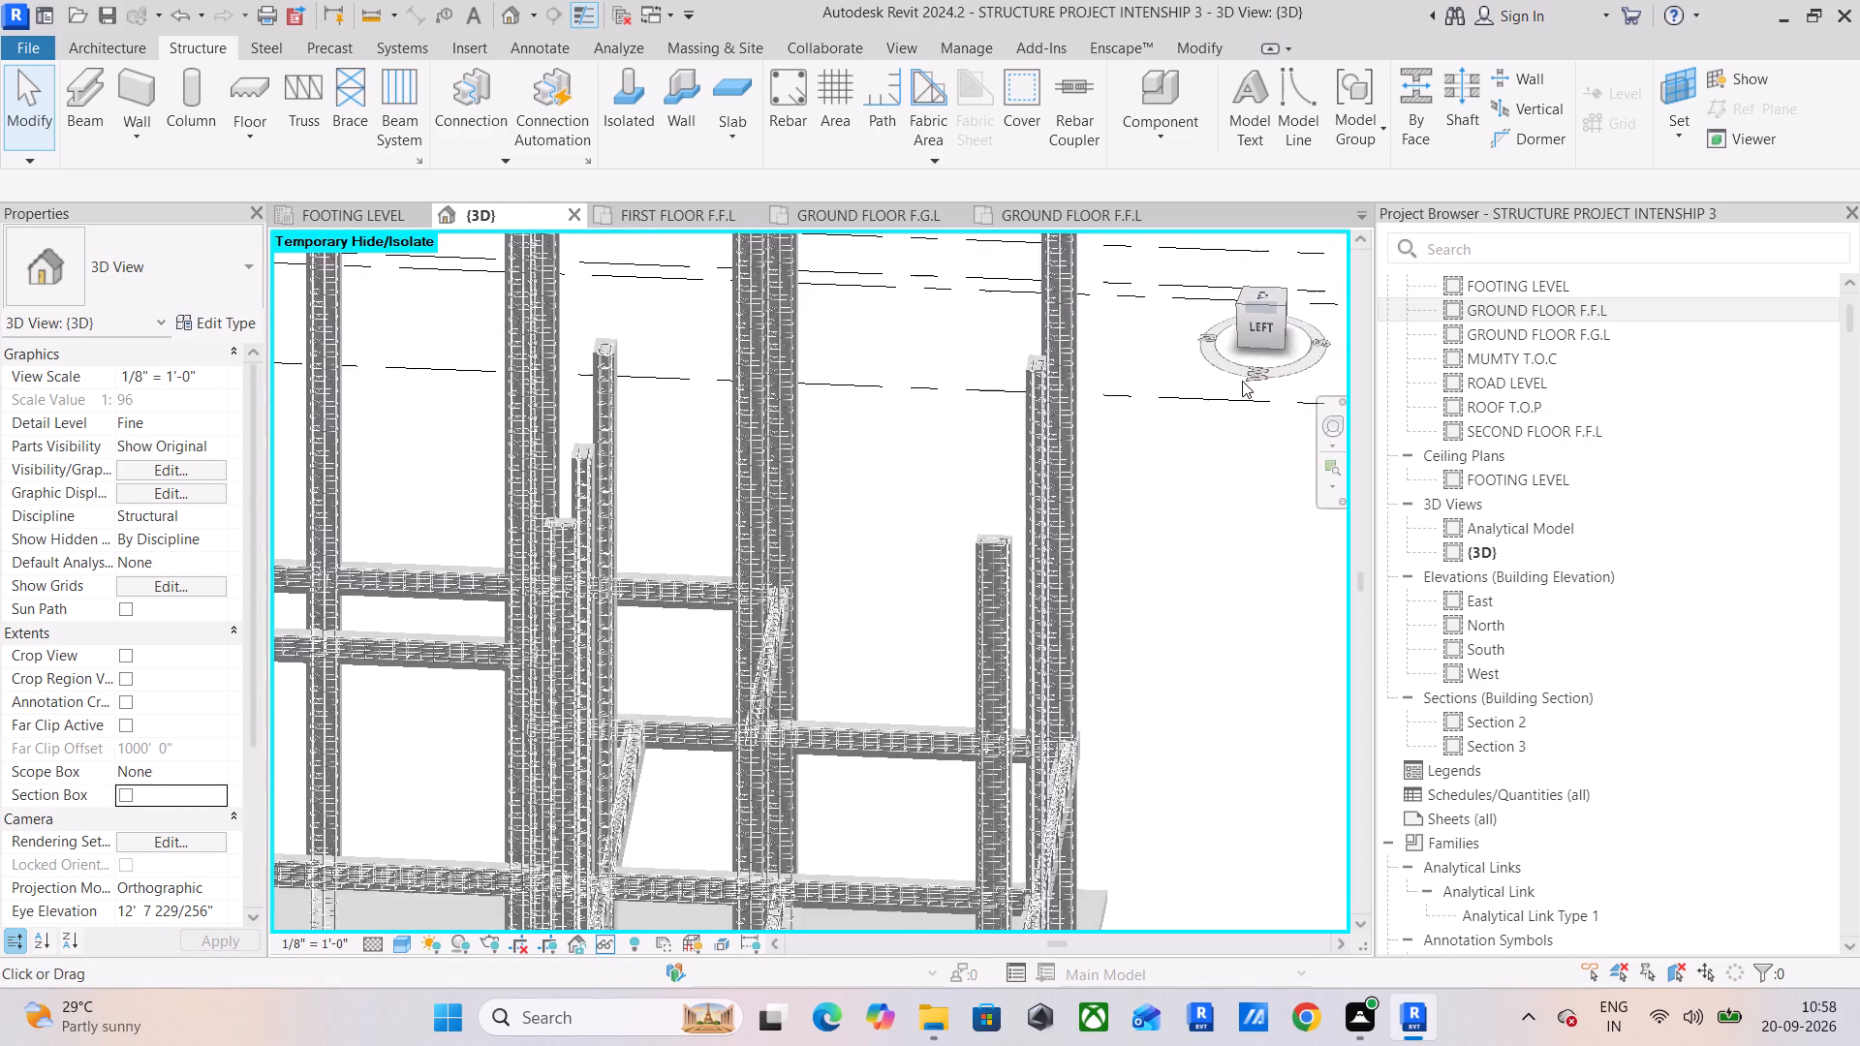
drag(1242, 381, 1224, 381)
middle_drag(1082, 554, 1171, 335)
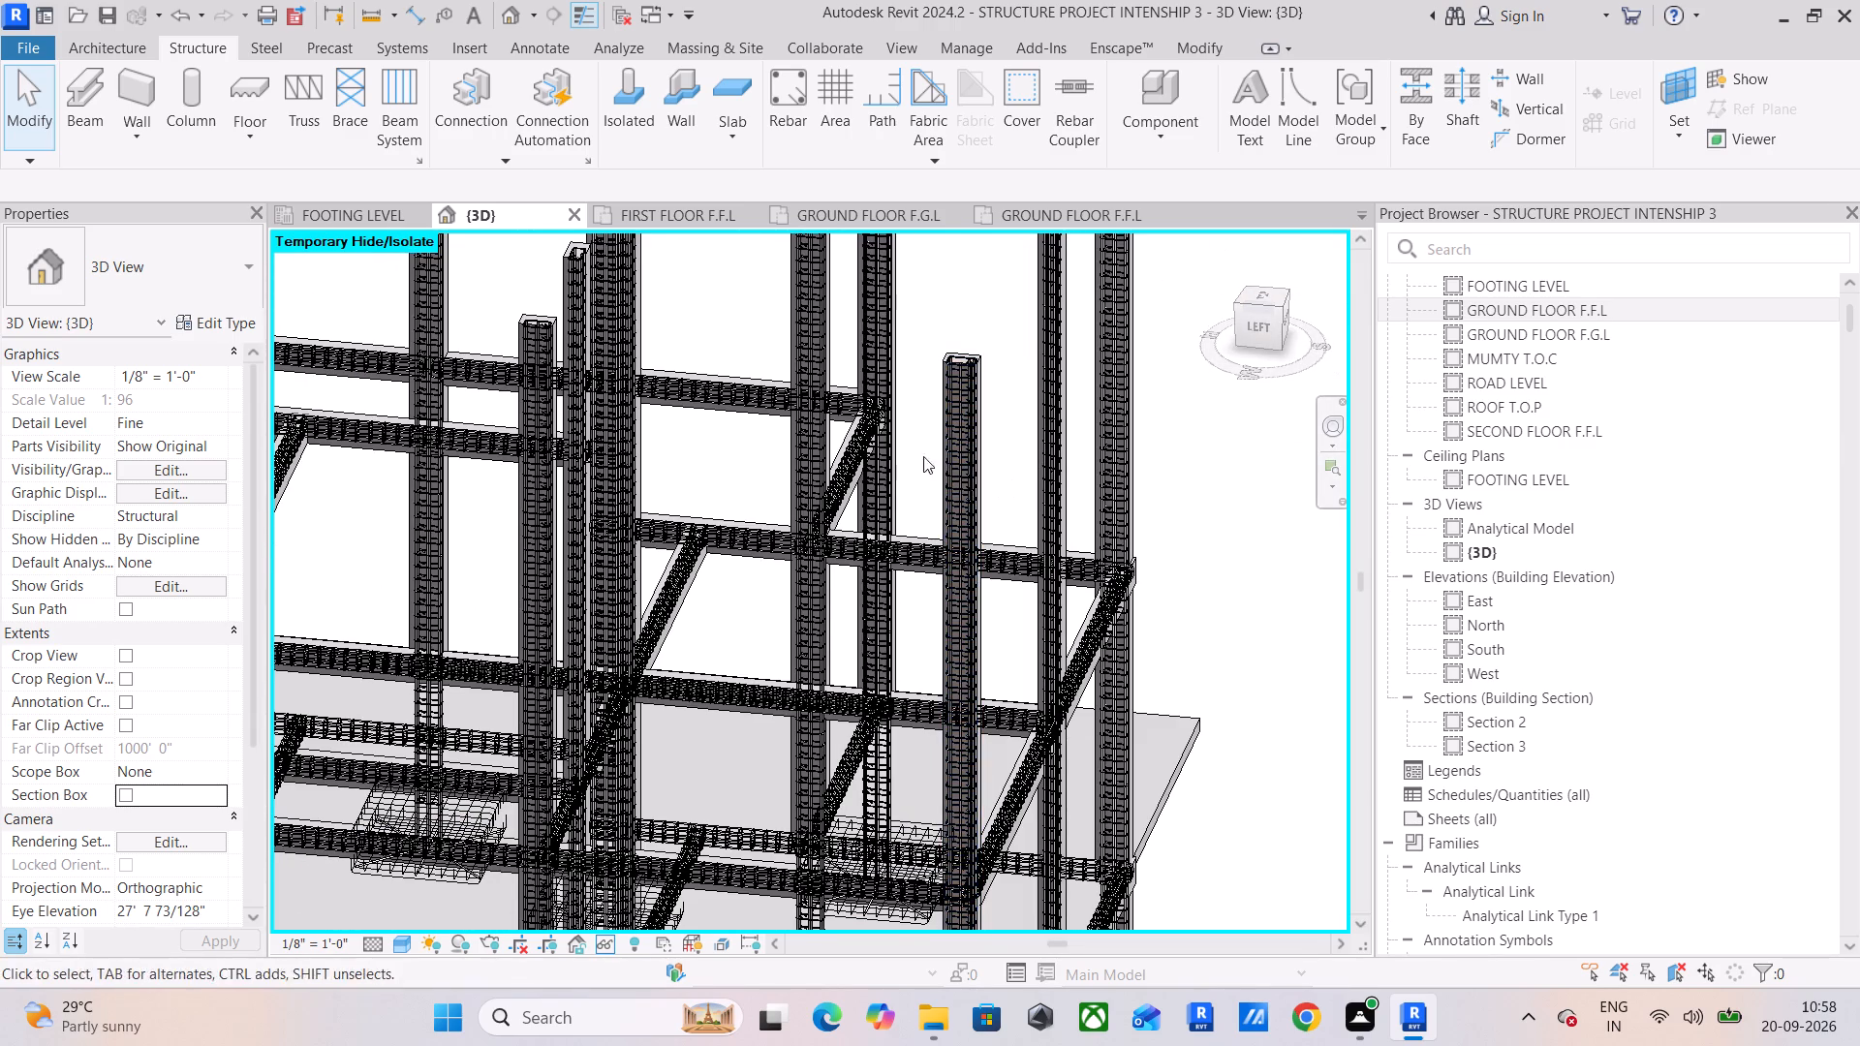
click(853, 431)
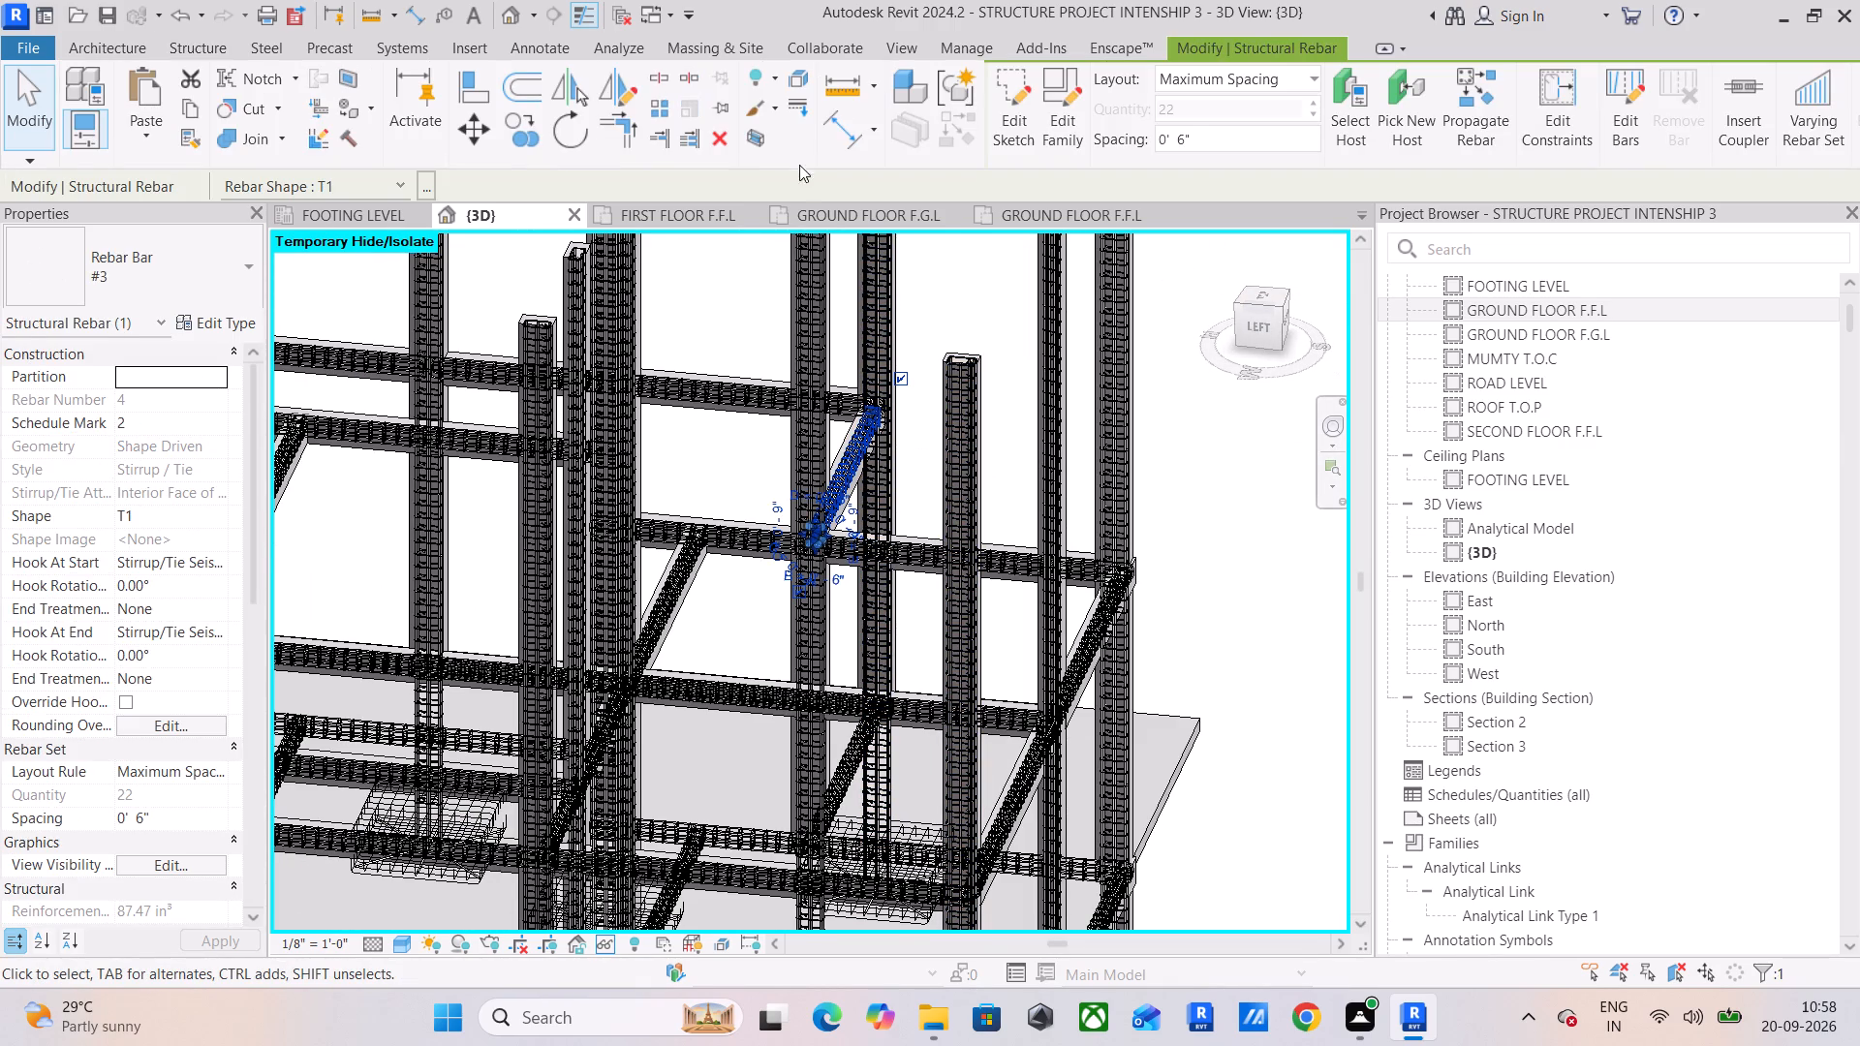
click(752, 157)
click(757, 137)
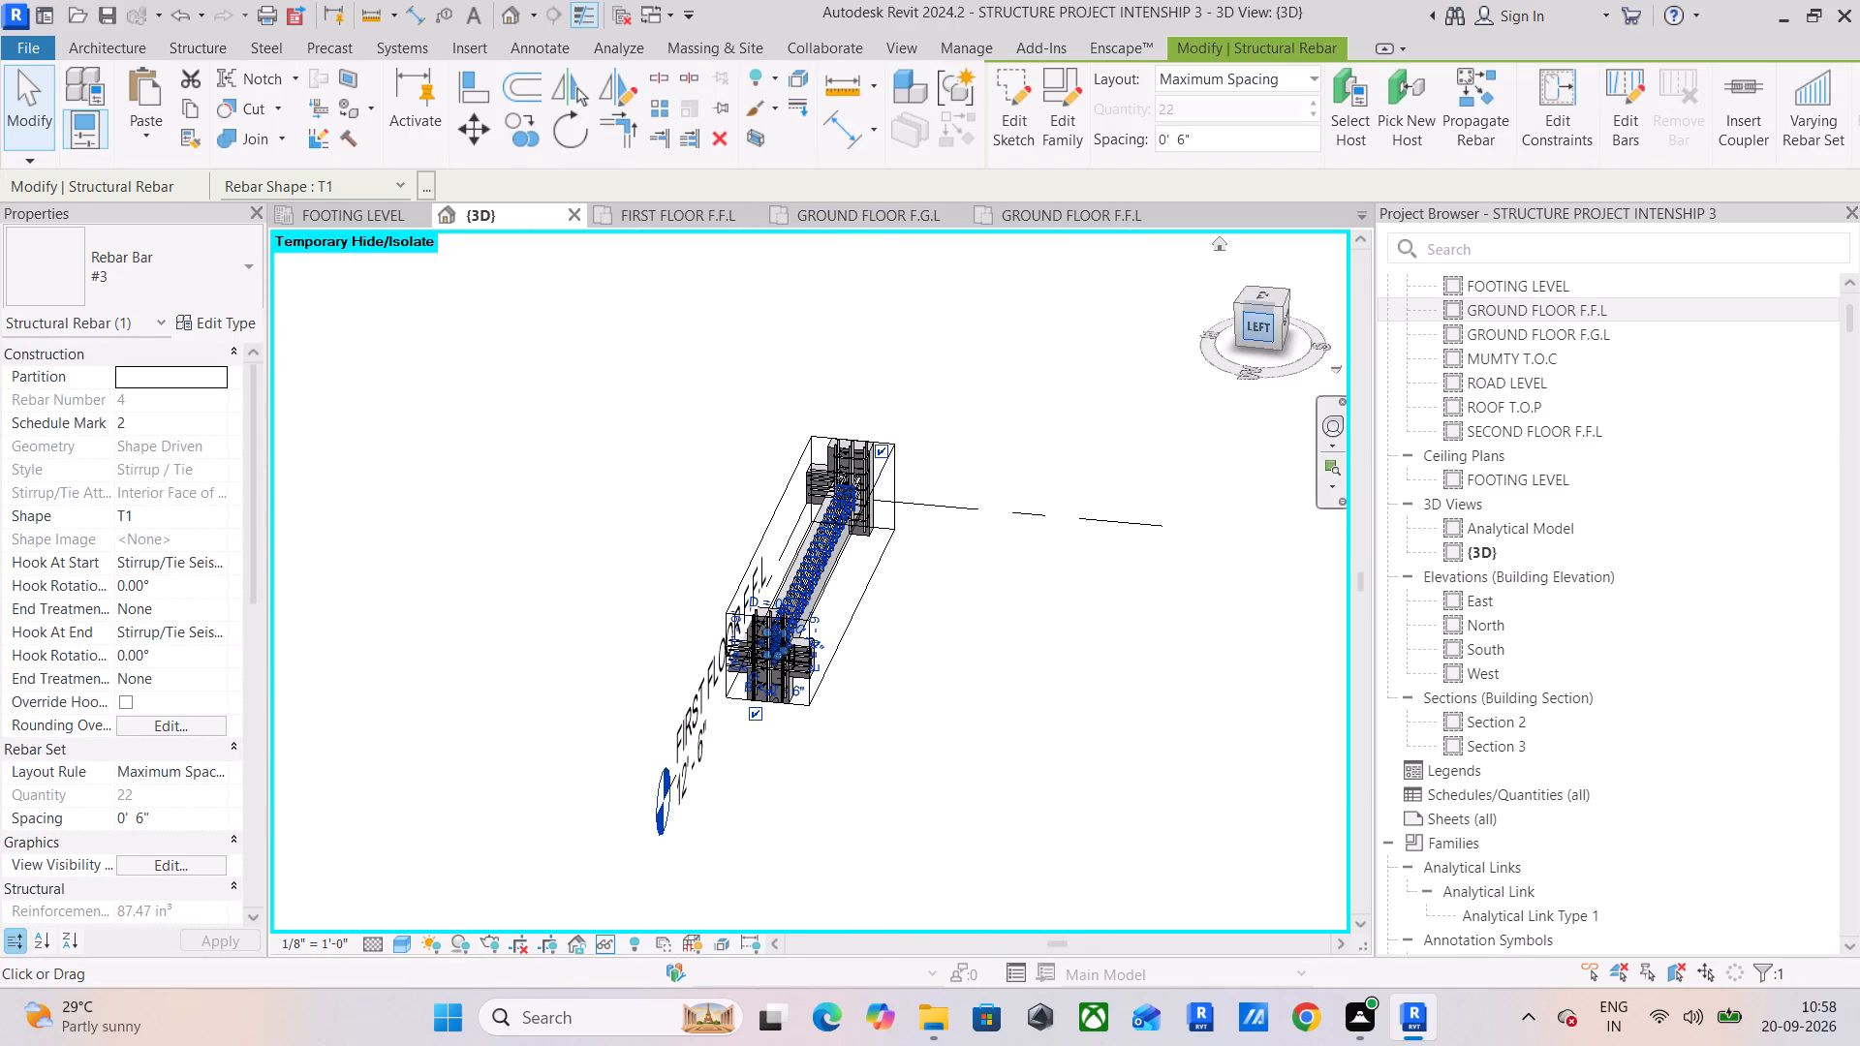
From the front view, widen the section box well beyond the columns at both ends of the first-floor beam.
drag(1263, 328, 1144, 321)
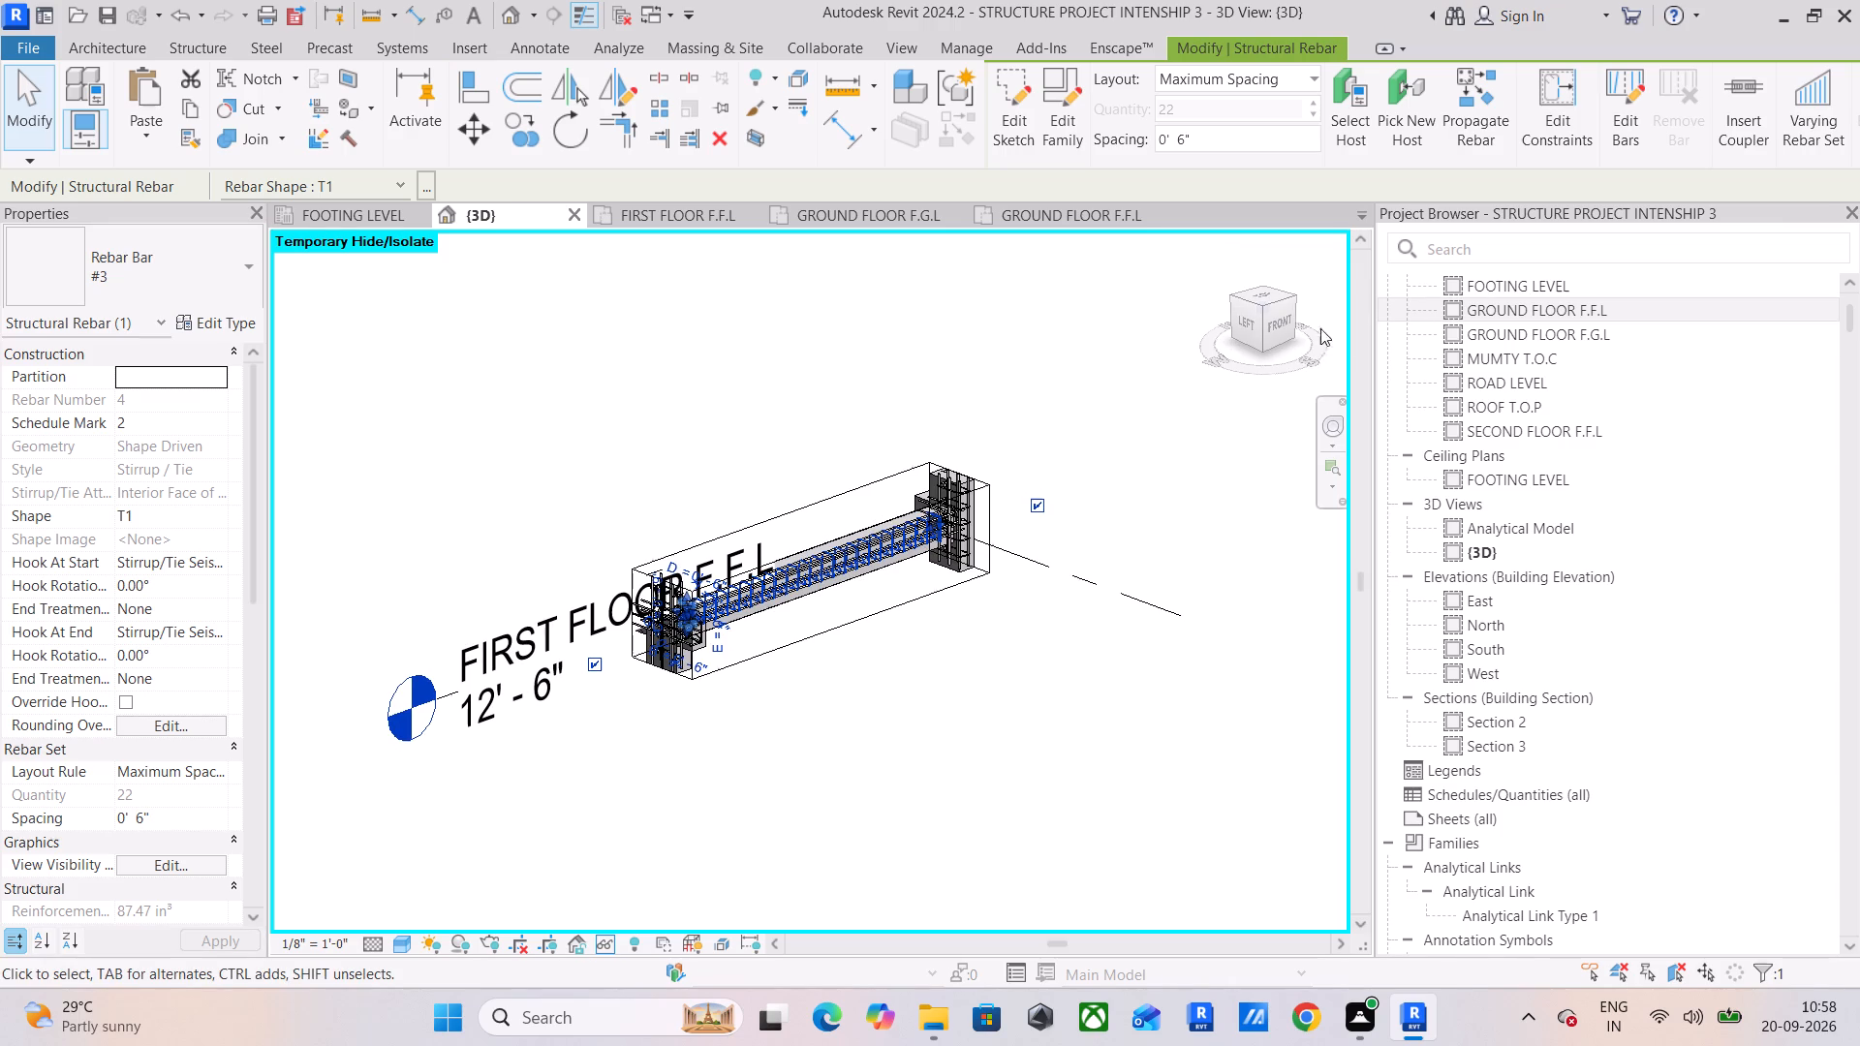
click(1286, 328)
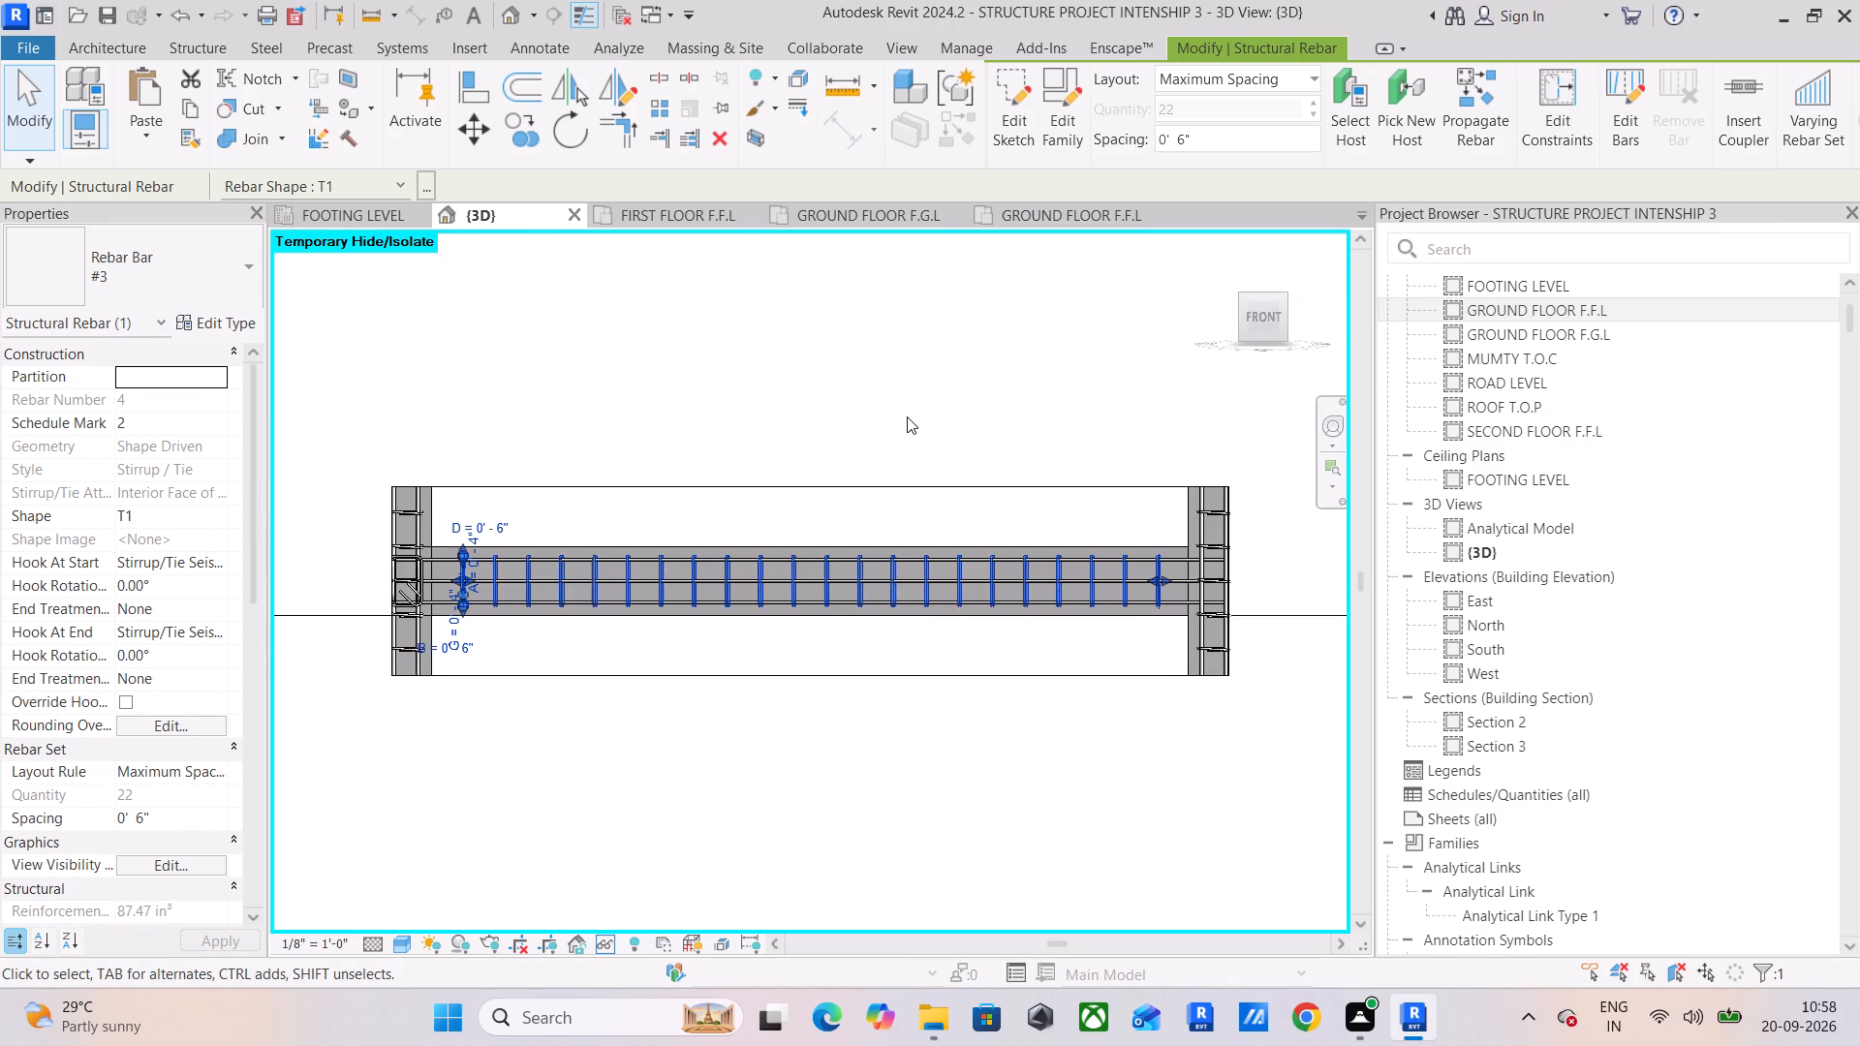
scroll(1226, 572, up, 6)
middle_drag(1170, 588, 917, 477)
scroll(886, 485, up, 5)
scroll(885, 485, down, 13)
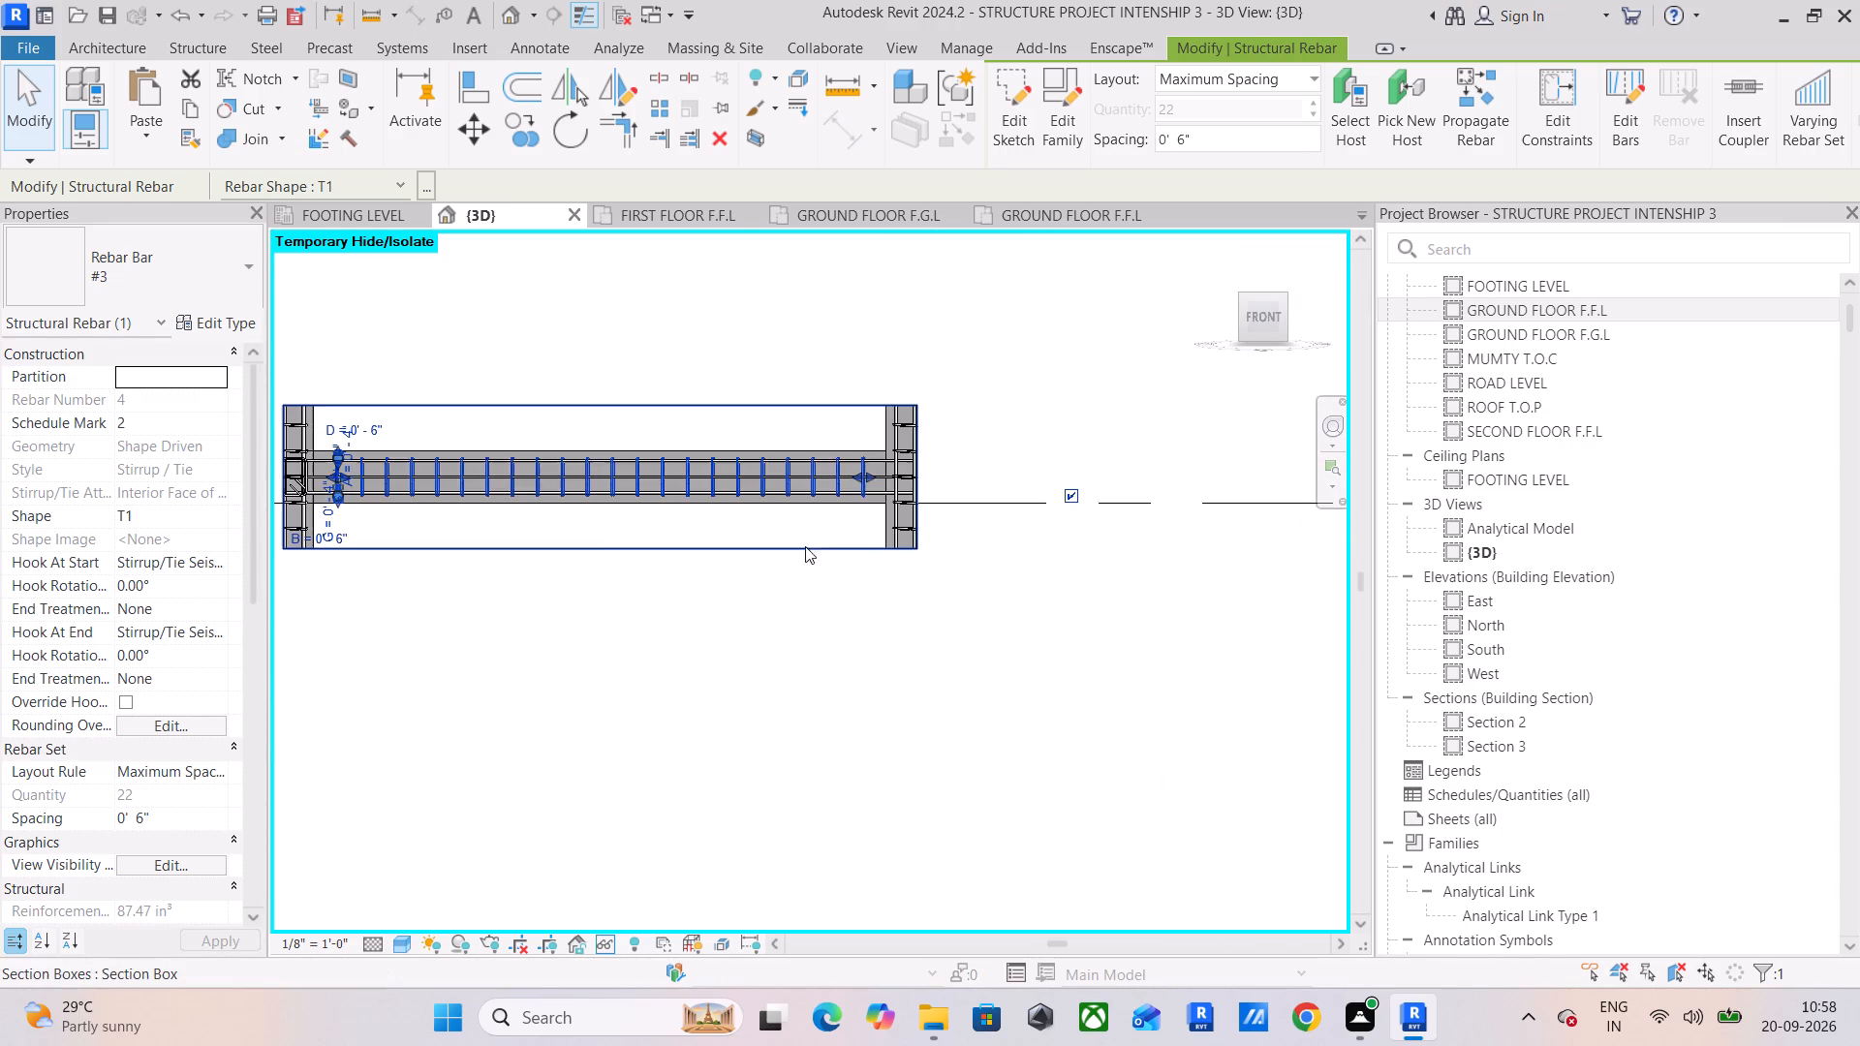
click(790, 546)
scroll(867, 597, down, 5)
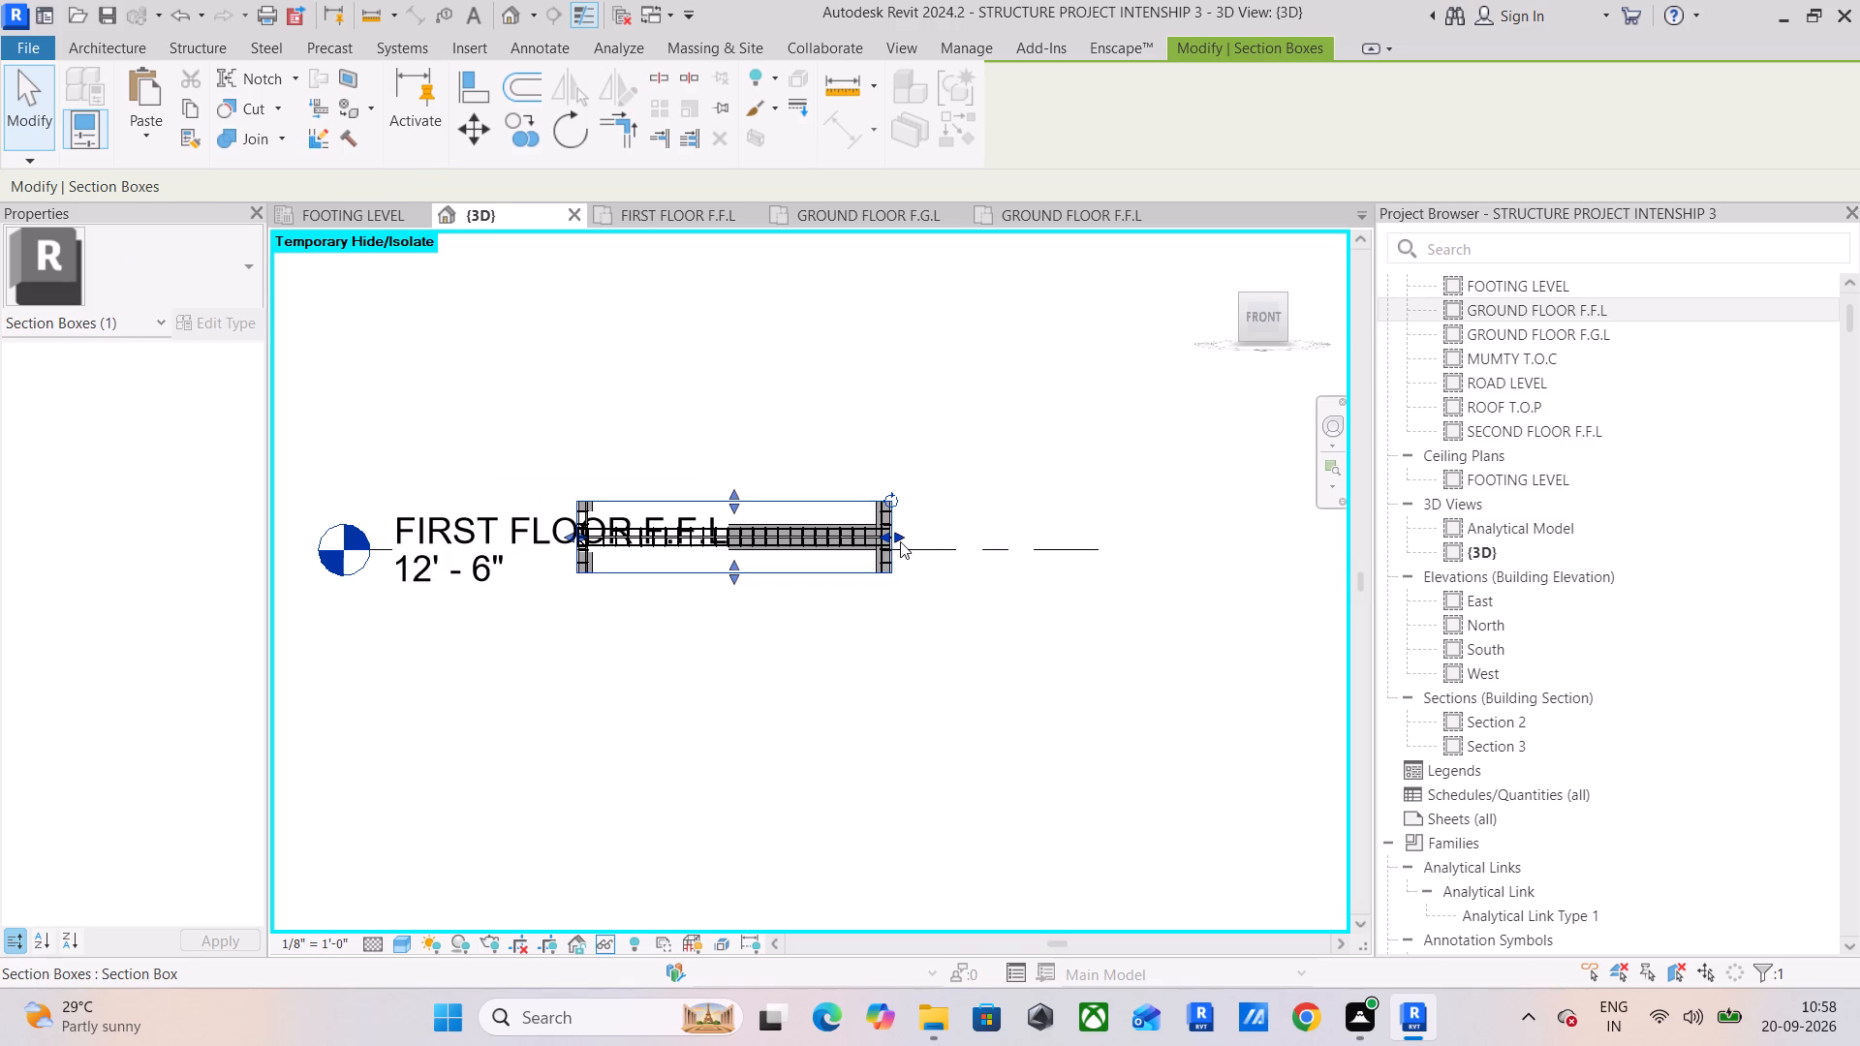
drag(899, 539, 1038, 537)
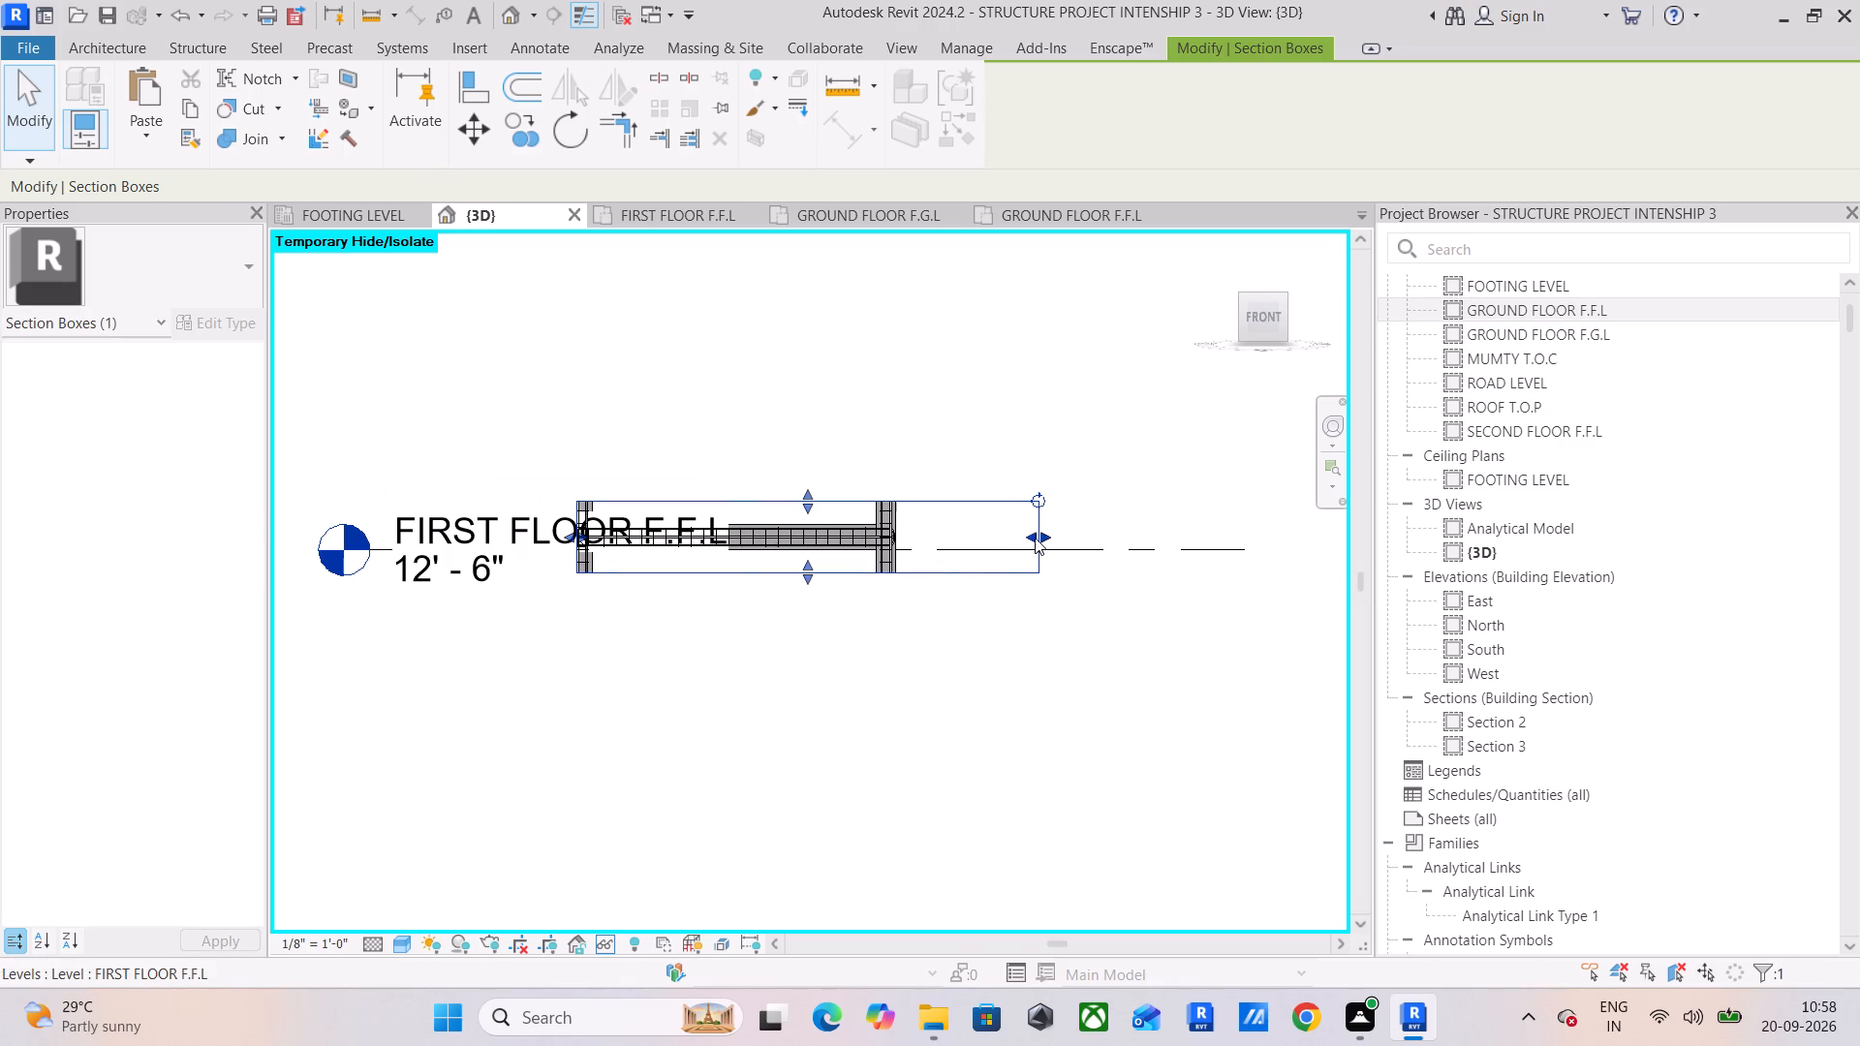
scroll(575, 524, up, 4)
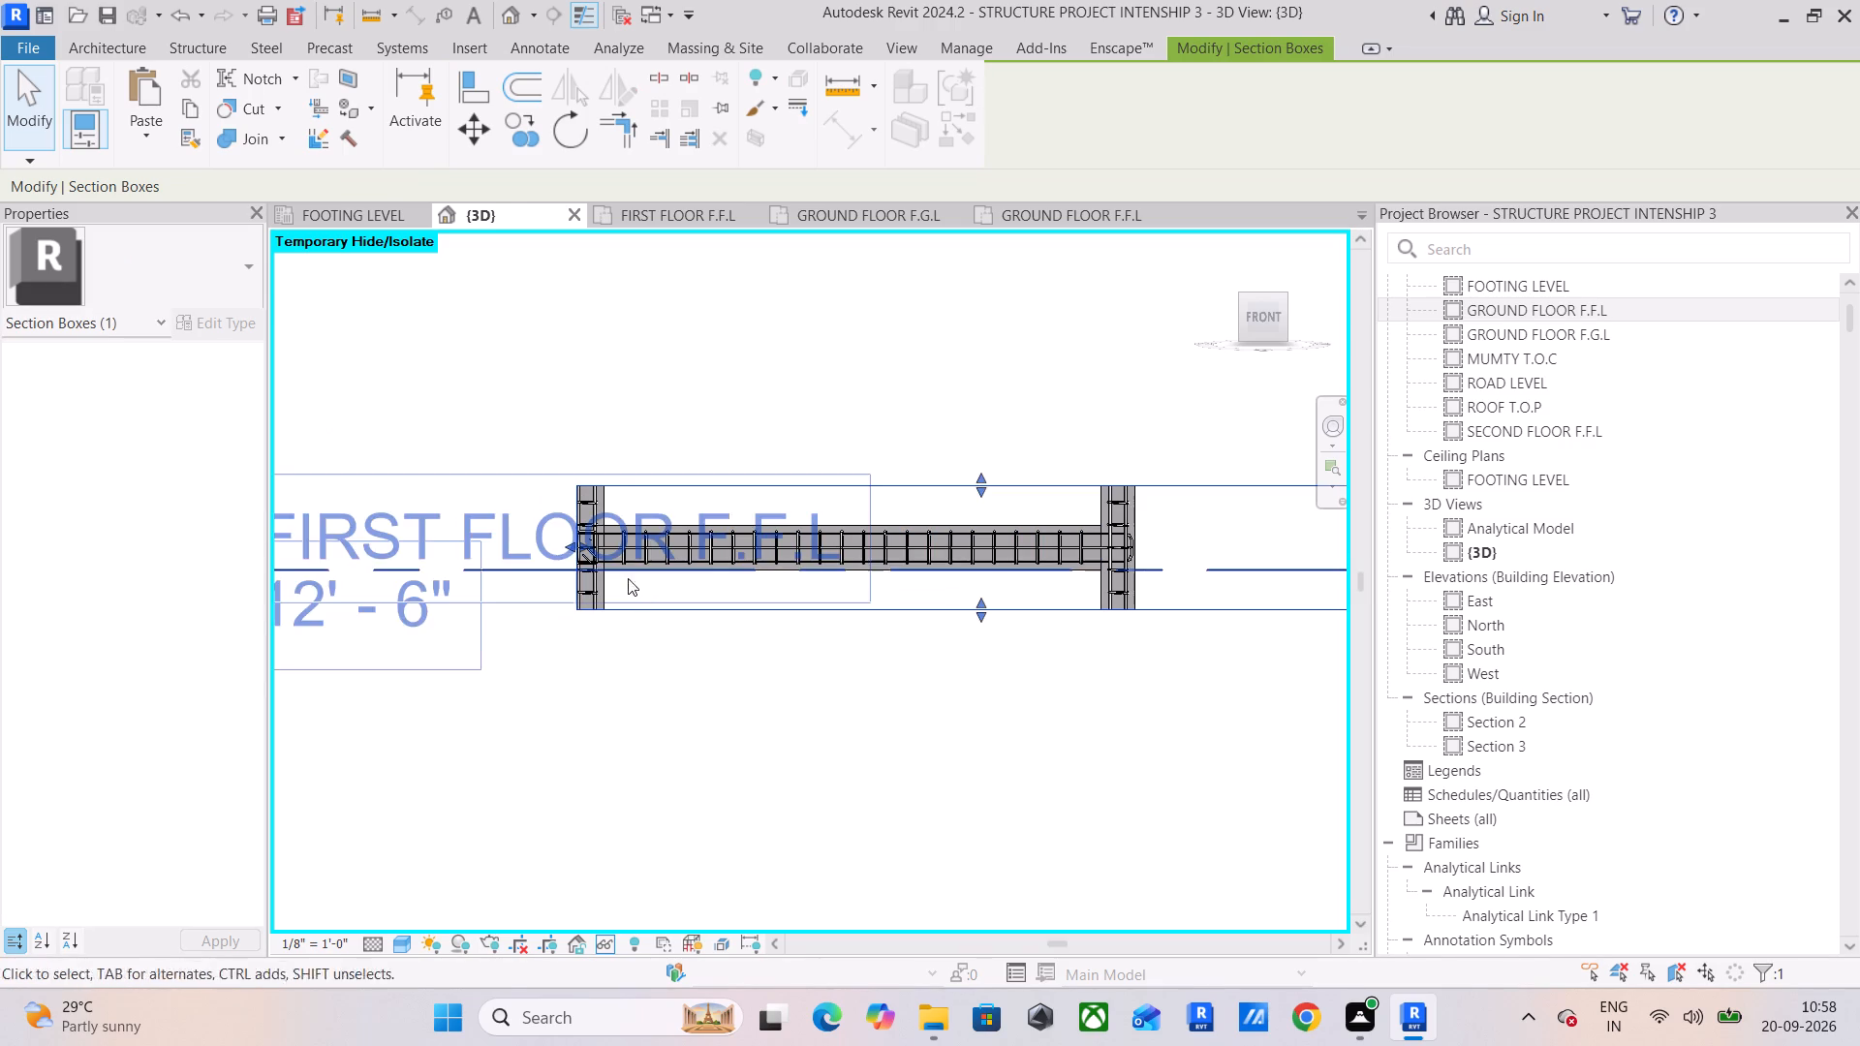
drag(573, 545, 255, 547)
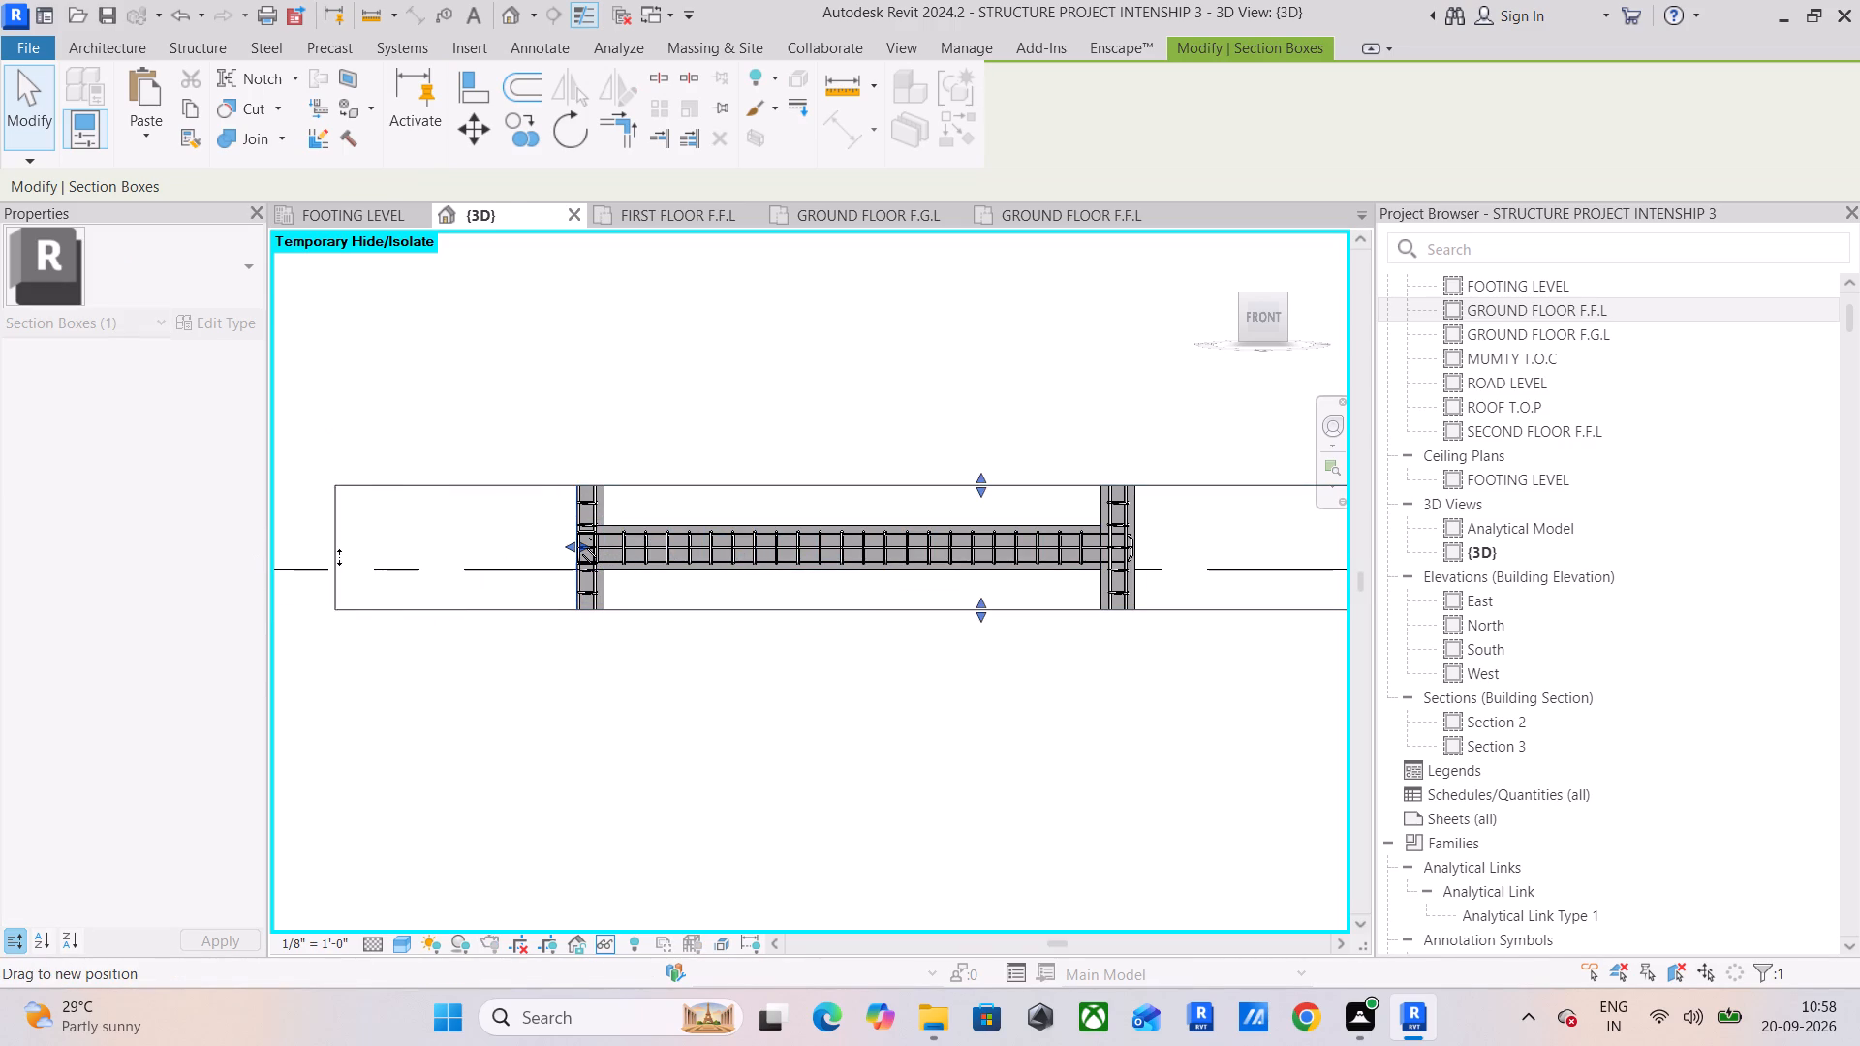
click(341, 558)
scroll(341, 558, down, 7)
middle_drag(350, 557, 551, 538)
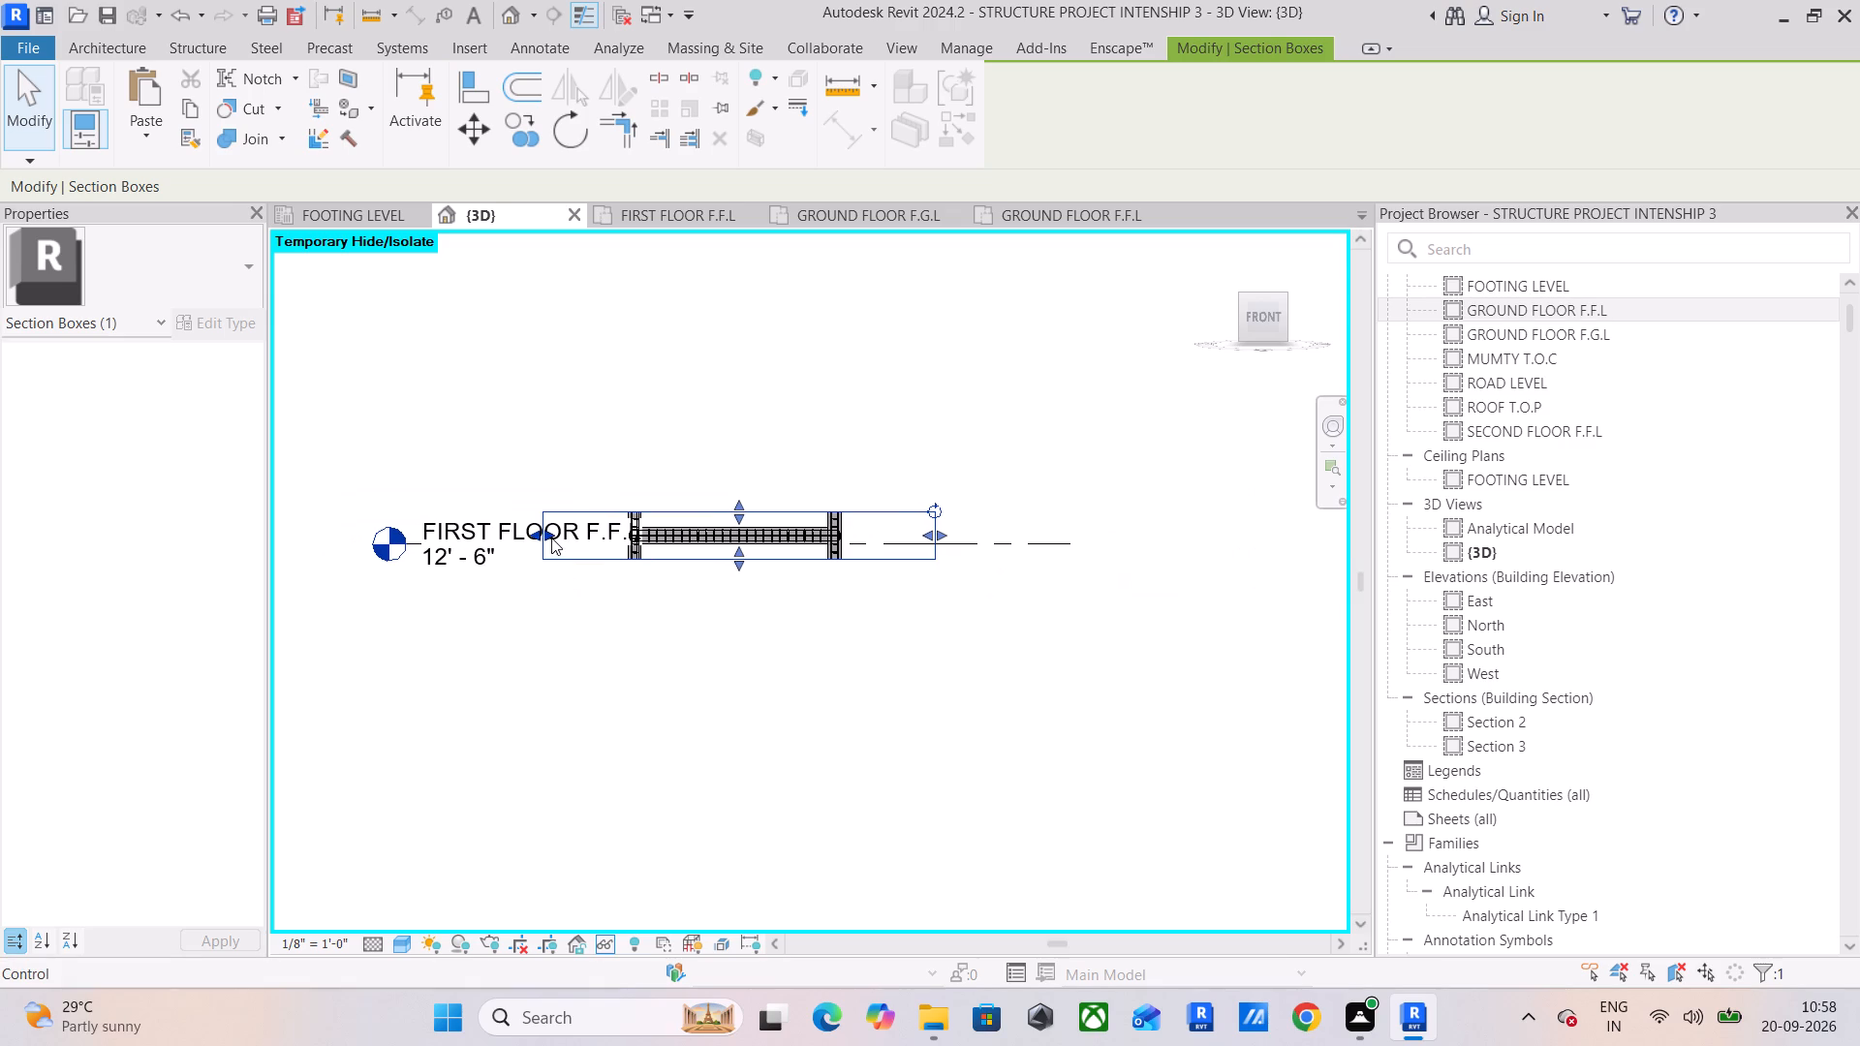
drag(534, 535, 418, 541)
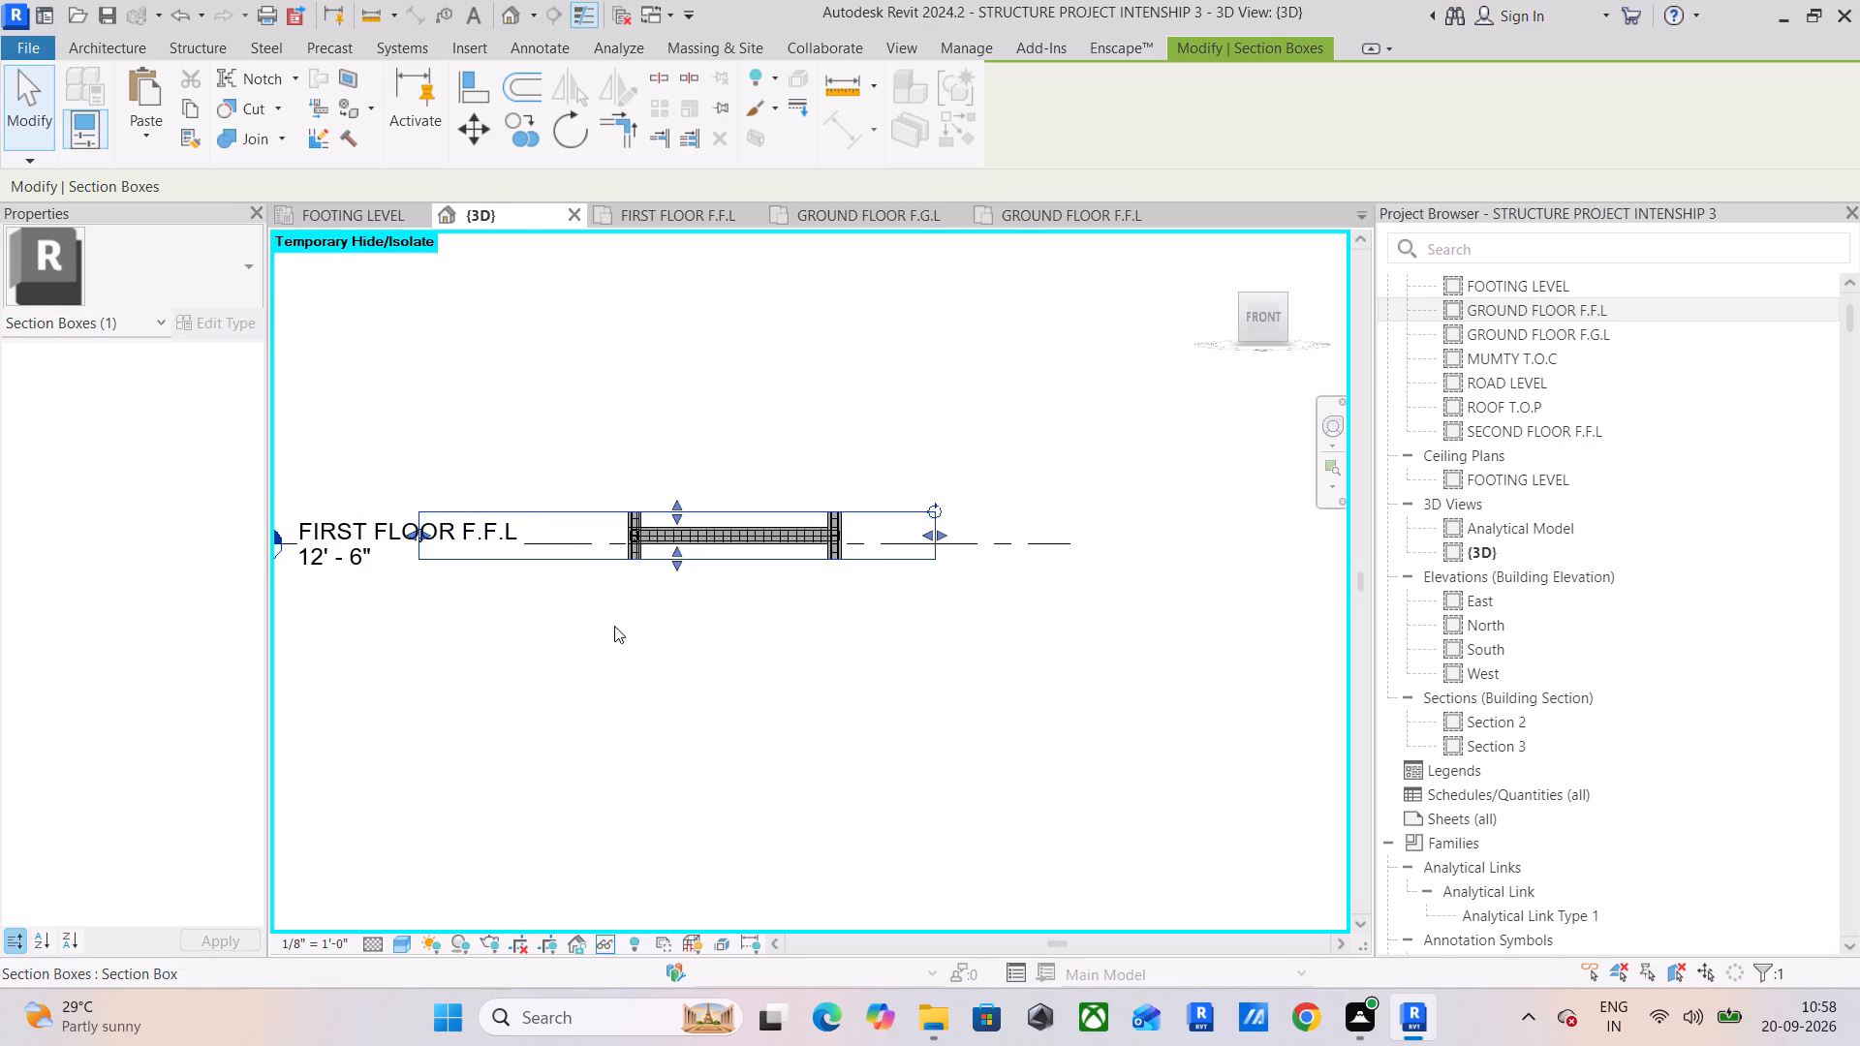
Stretch the #3 shape T1 stirrup set to the face of the column at the beam's left end.
scroll(664, 538, up, 13)
scroll(518, 524, up, 6)
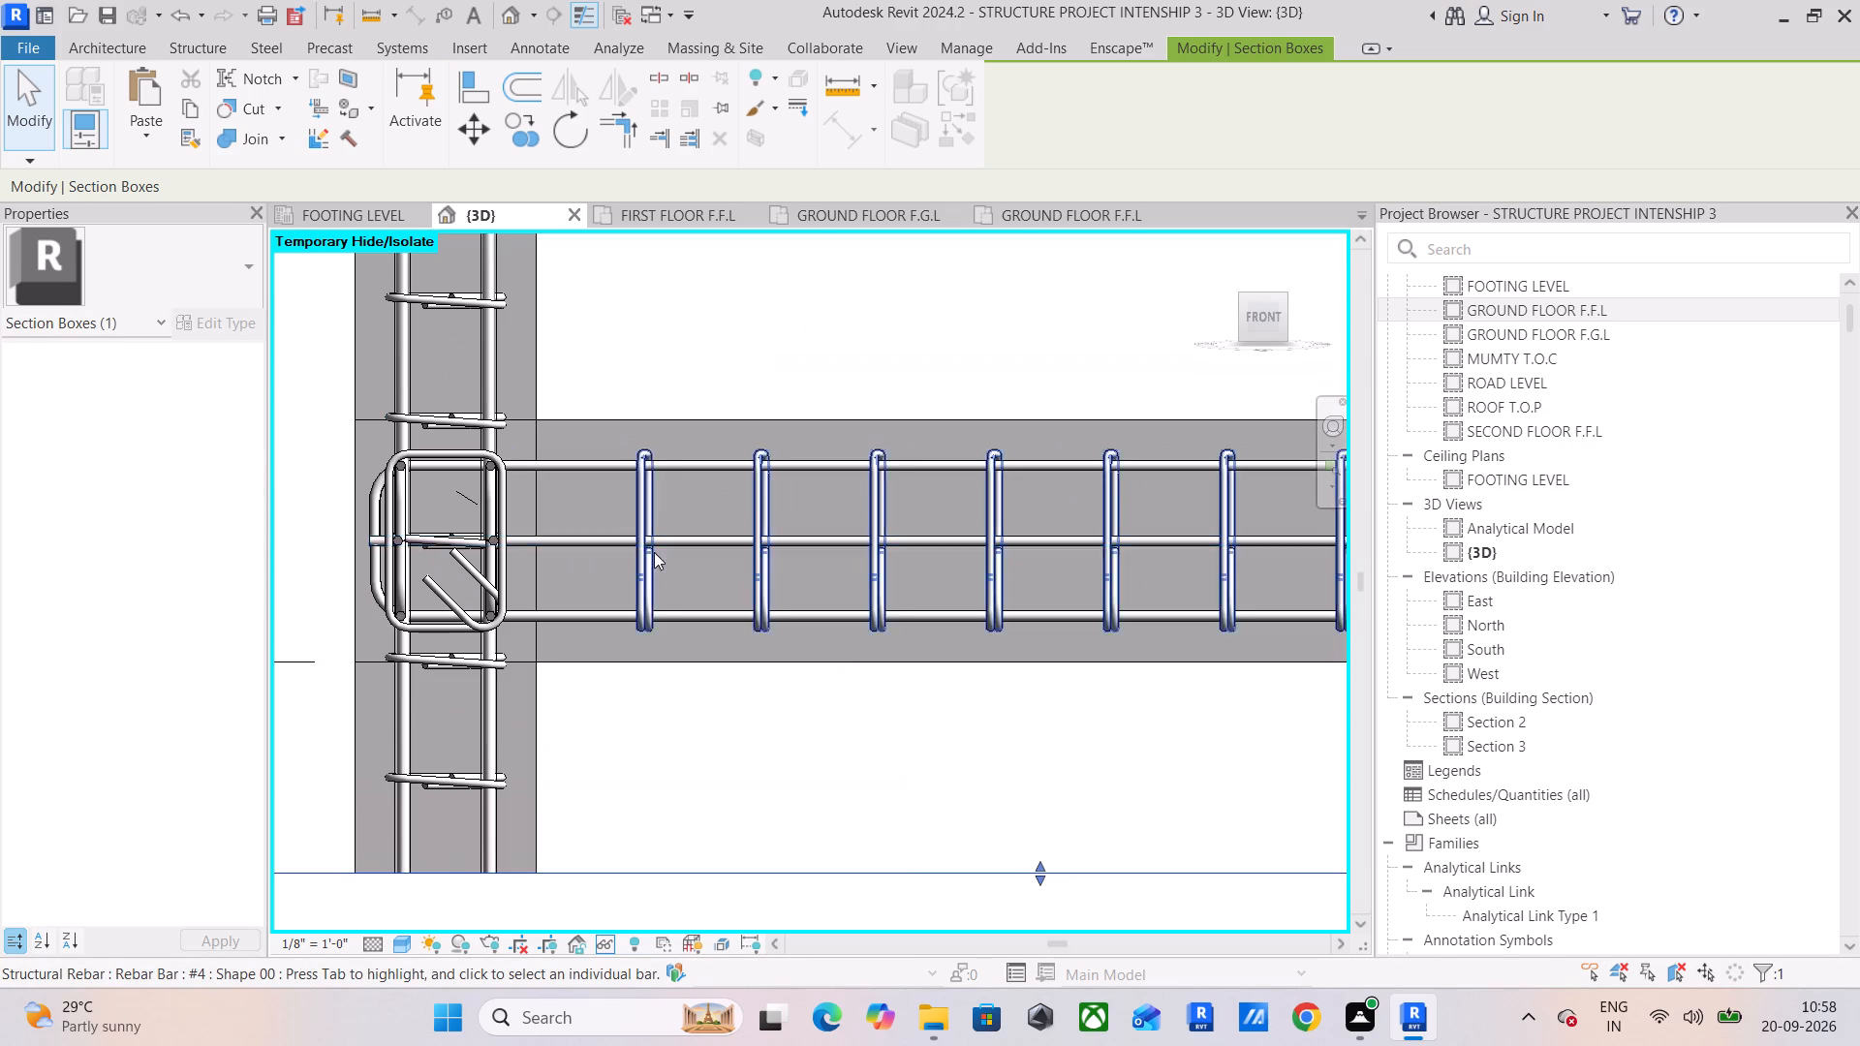
click(643, 518)
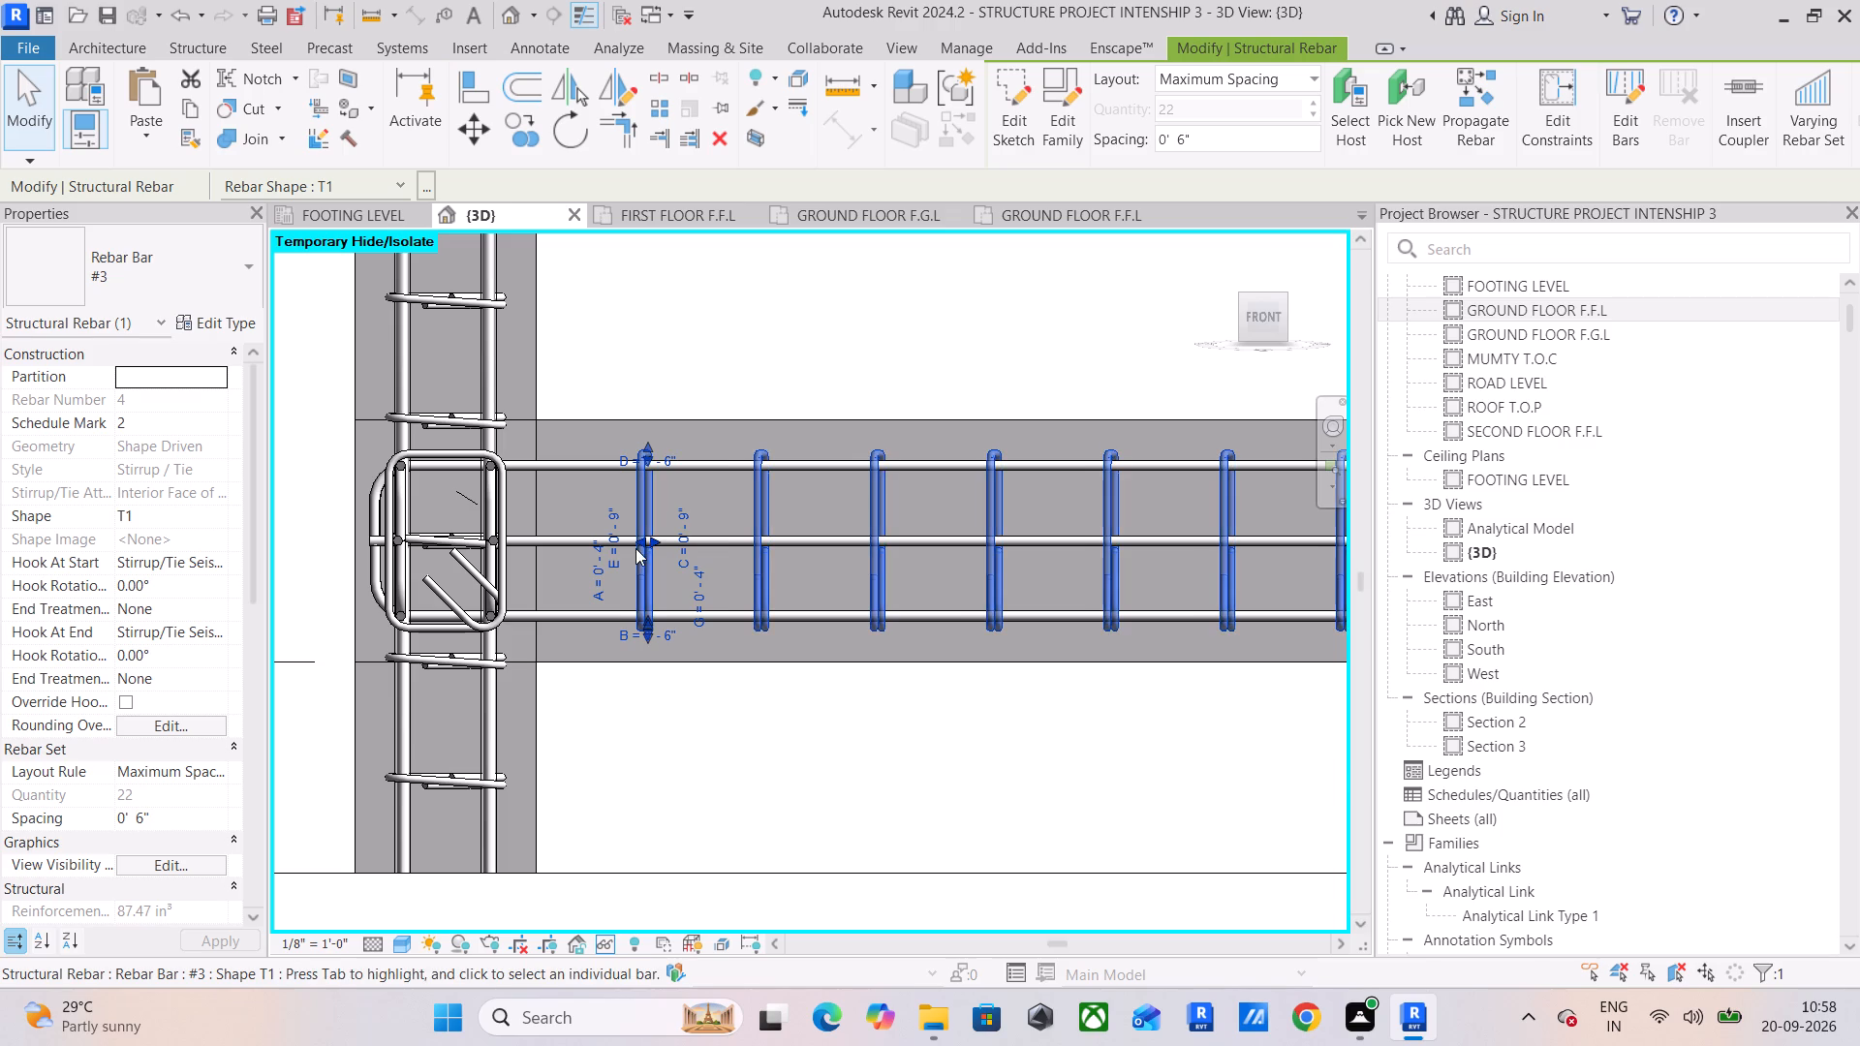
drag(642, 540, 561, 543)
Extend the other end of the #3 shape T1 stirrup set to the face of the column at the beam's right end.
scroll(561, 543, down, 4)
middle_drag(582, 548, 329, 542)
scroll(538, 556, down, 6)
middle_drag(921, 565, 831, 574)
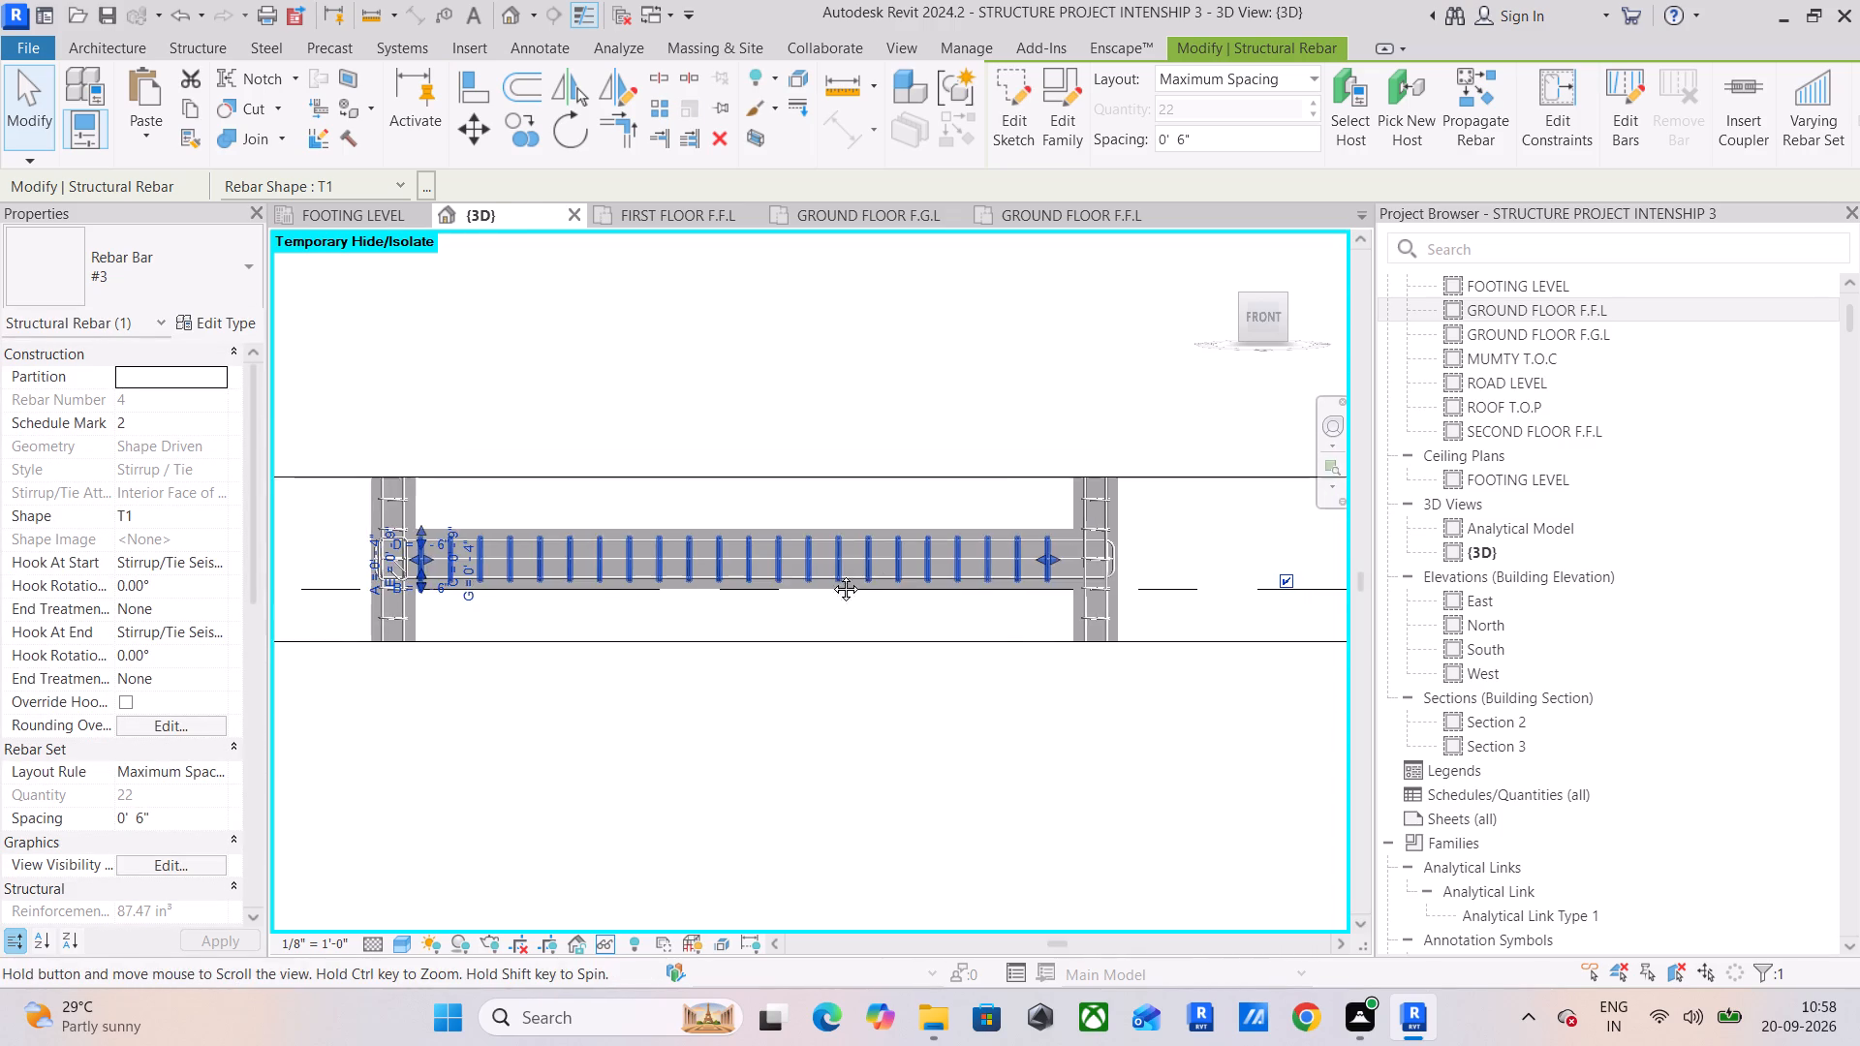
middle_drag(831, 574, 615, 544)
scroll(749, 540, up, 7)
middle_drag(839, 538, 660, 519)
scroll(634, 506, up, 6)
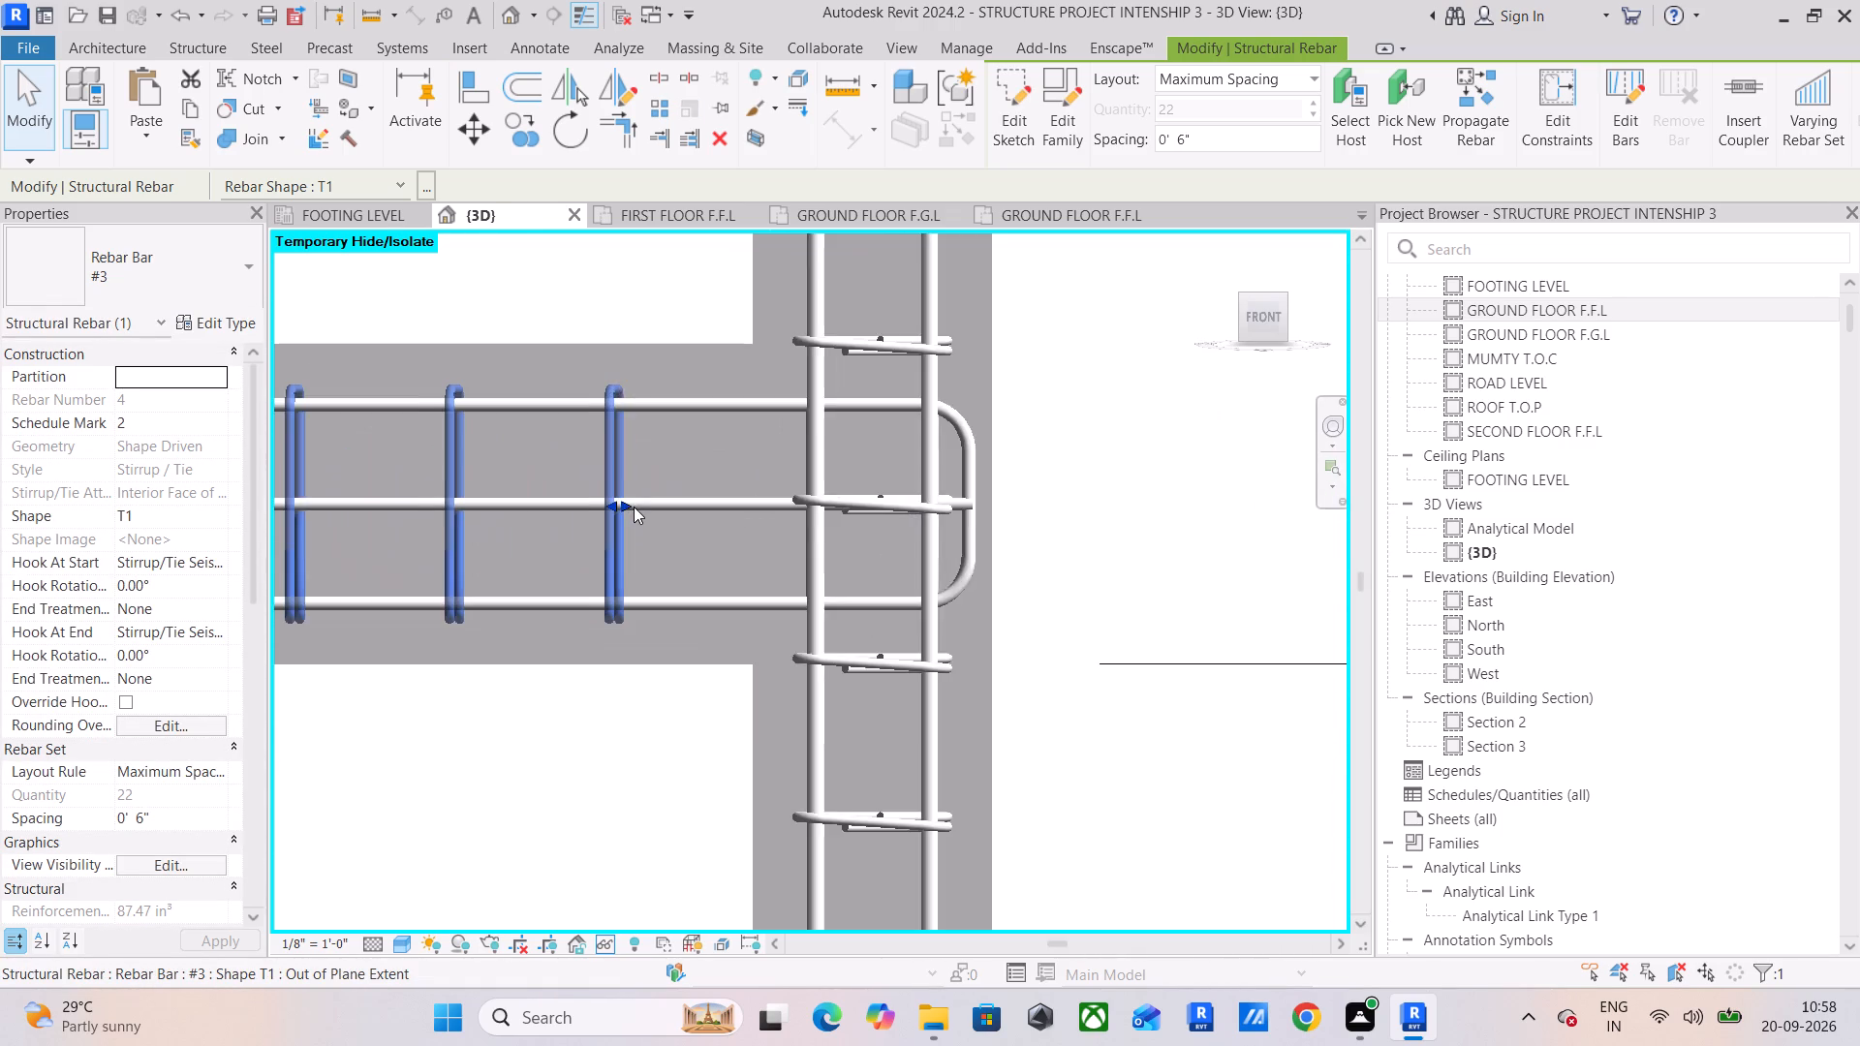
drag(617, 504, 710, 512)
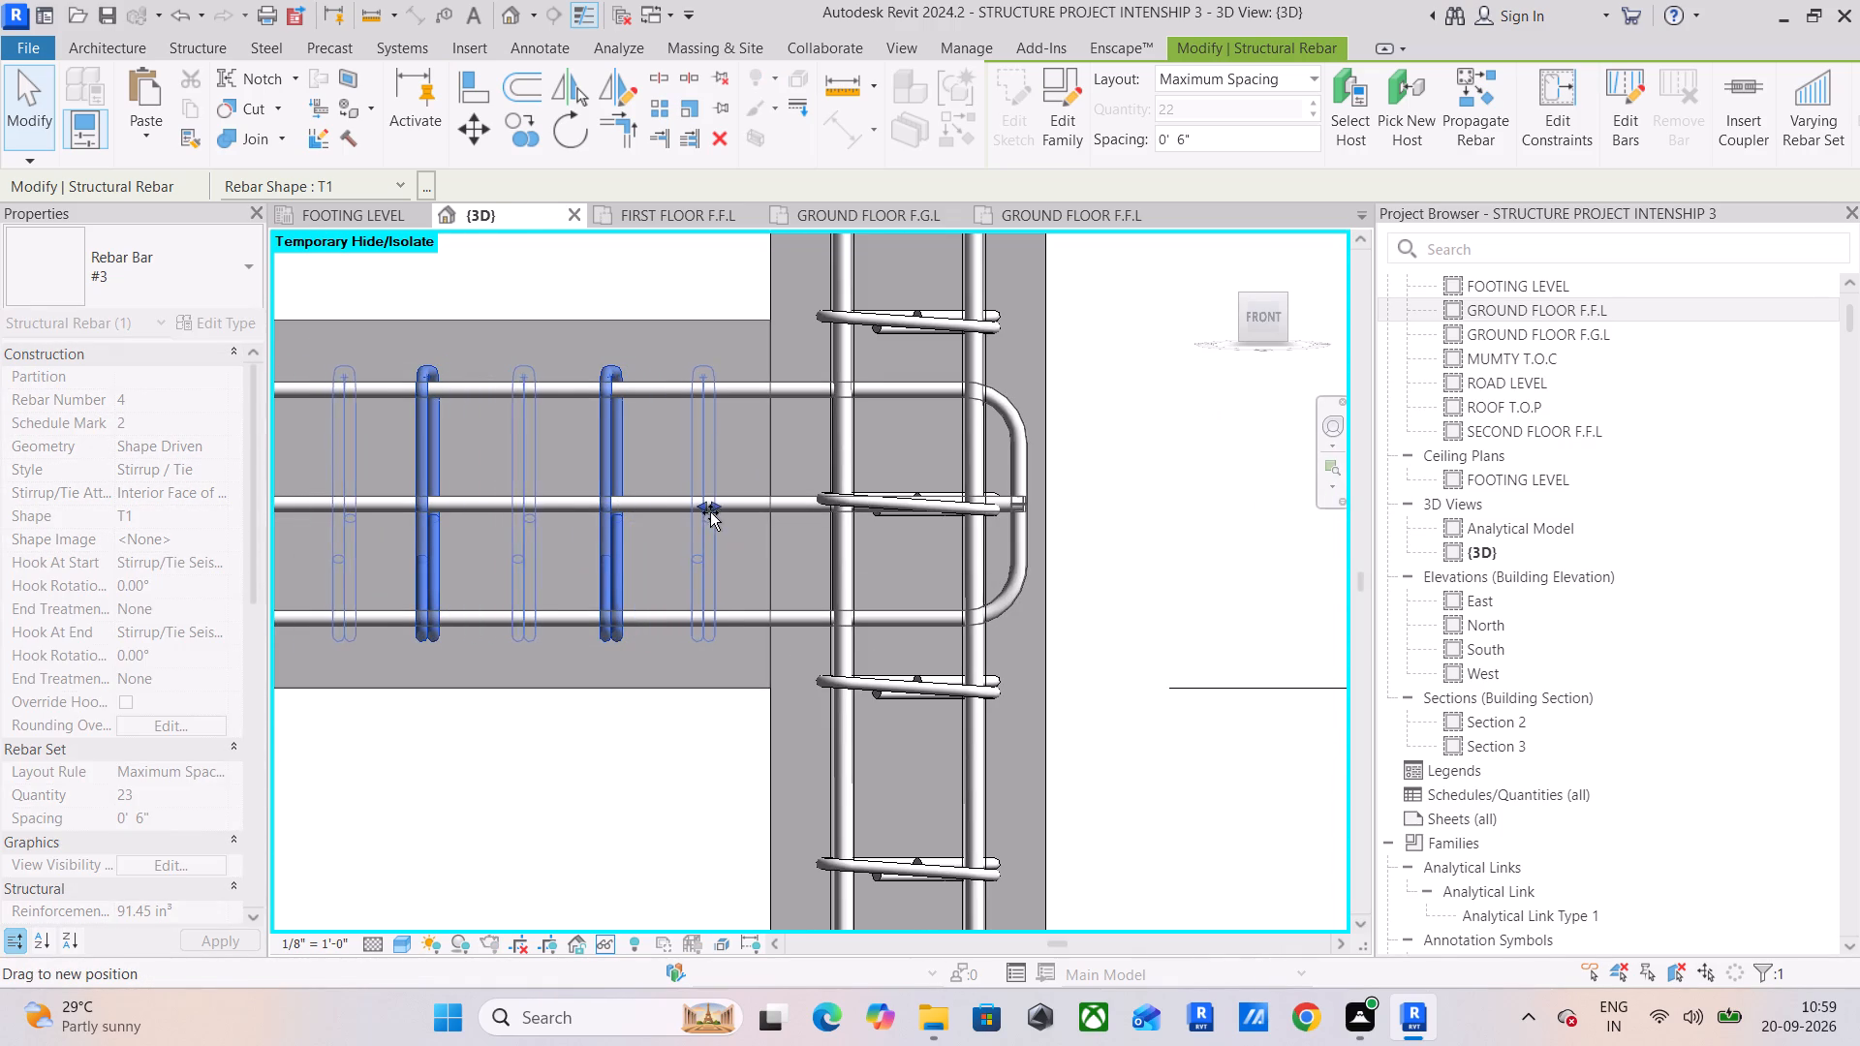
drag(710, 512, 747, 527)
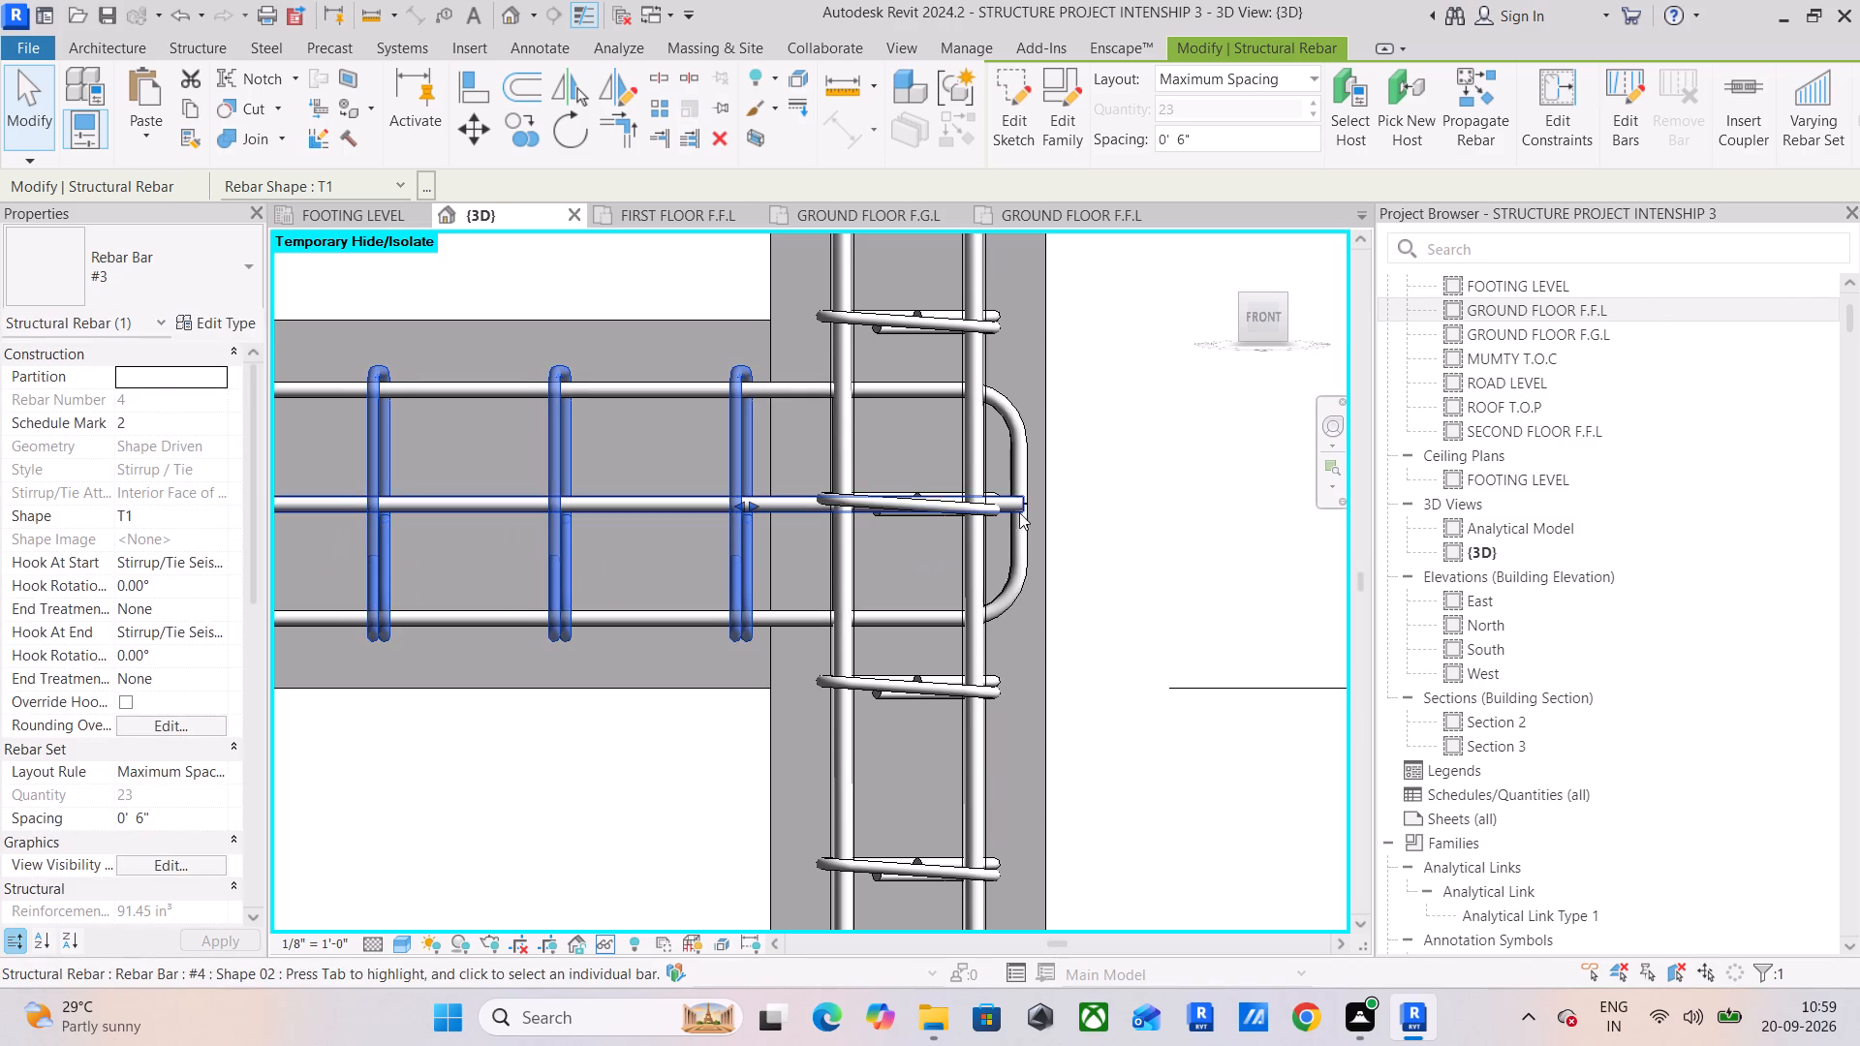
Inspect the hooked #4 shape 02 bar inside the right end column from the front and from a tilted view.
click(1027, 462)
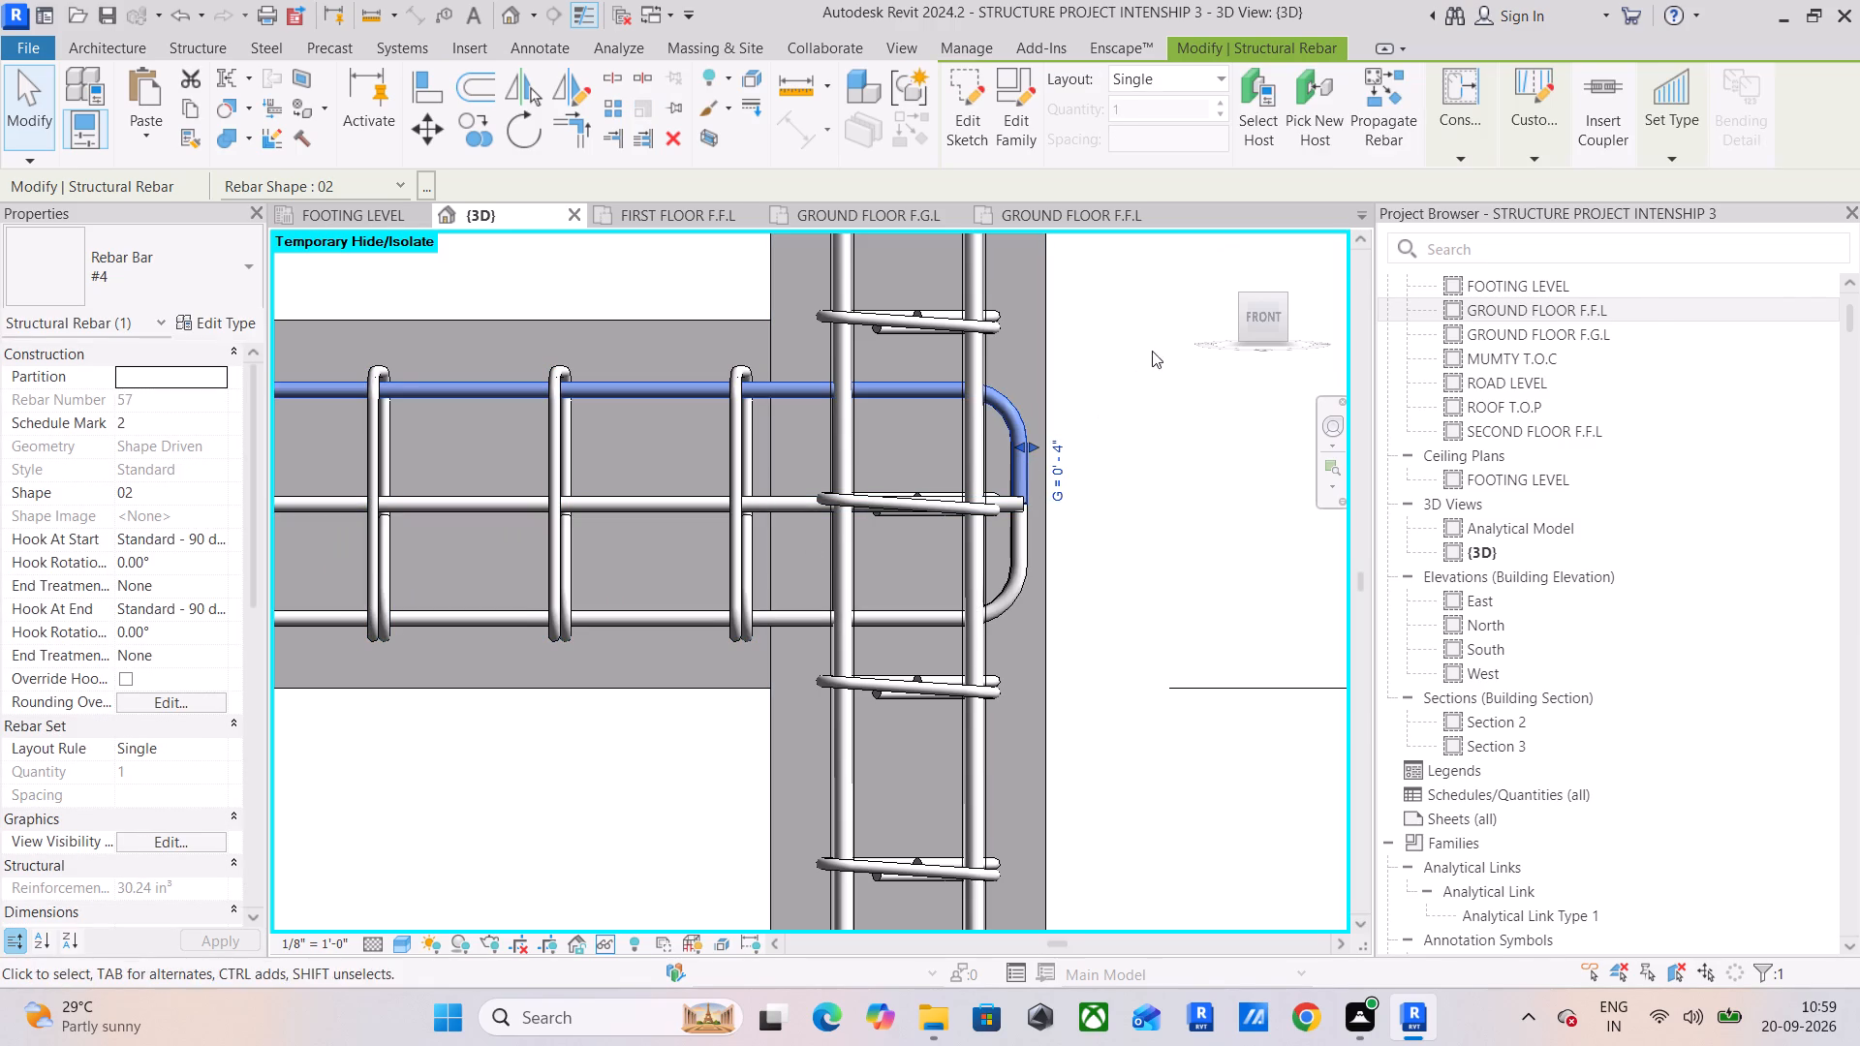
drag(1267, 321, 1263, 370)
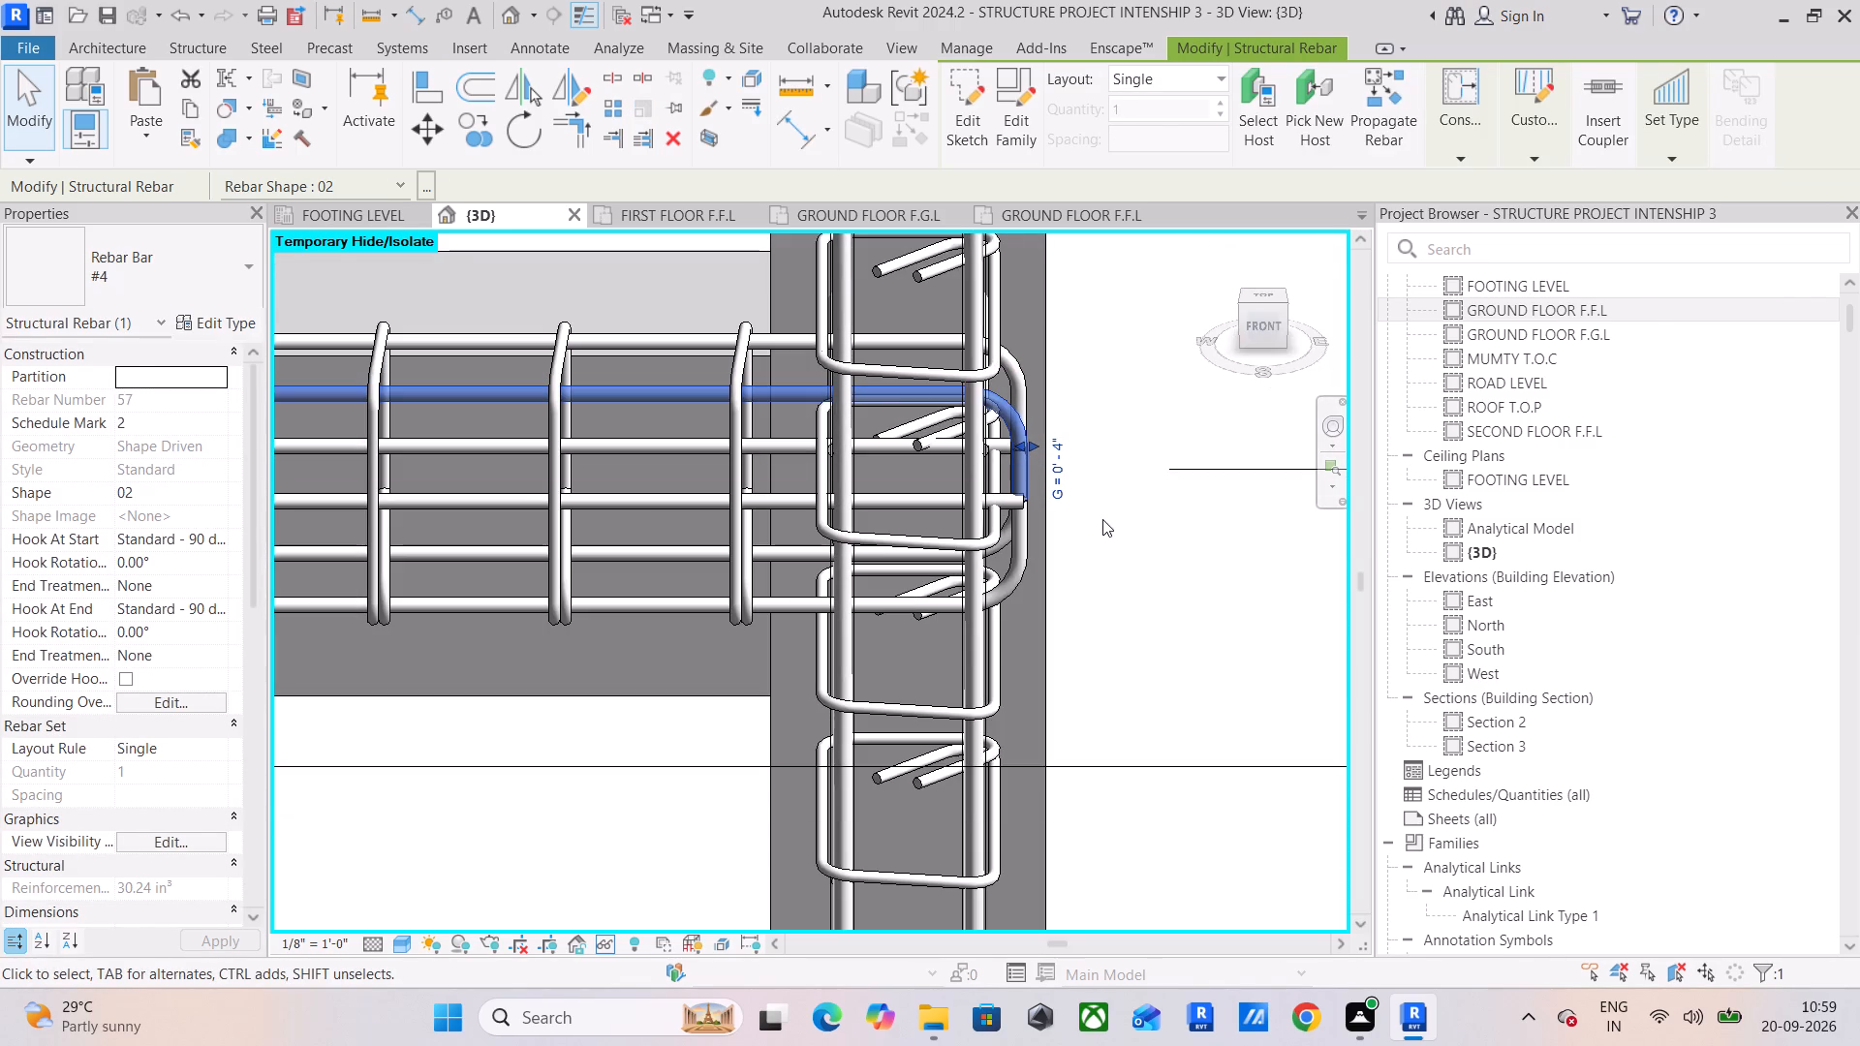
click(1100, 521)
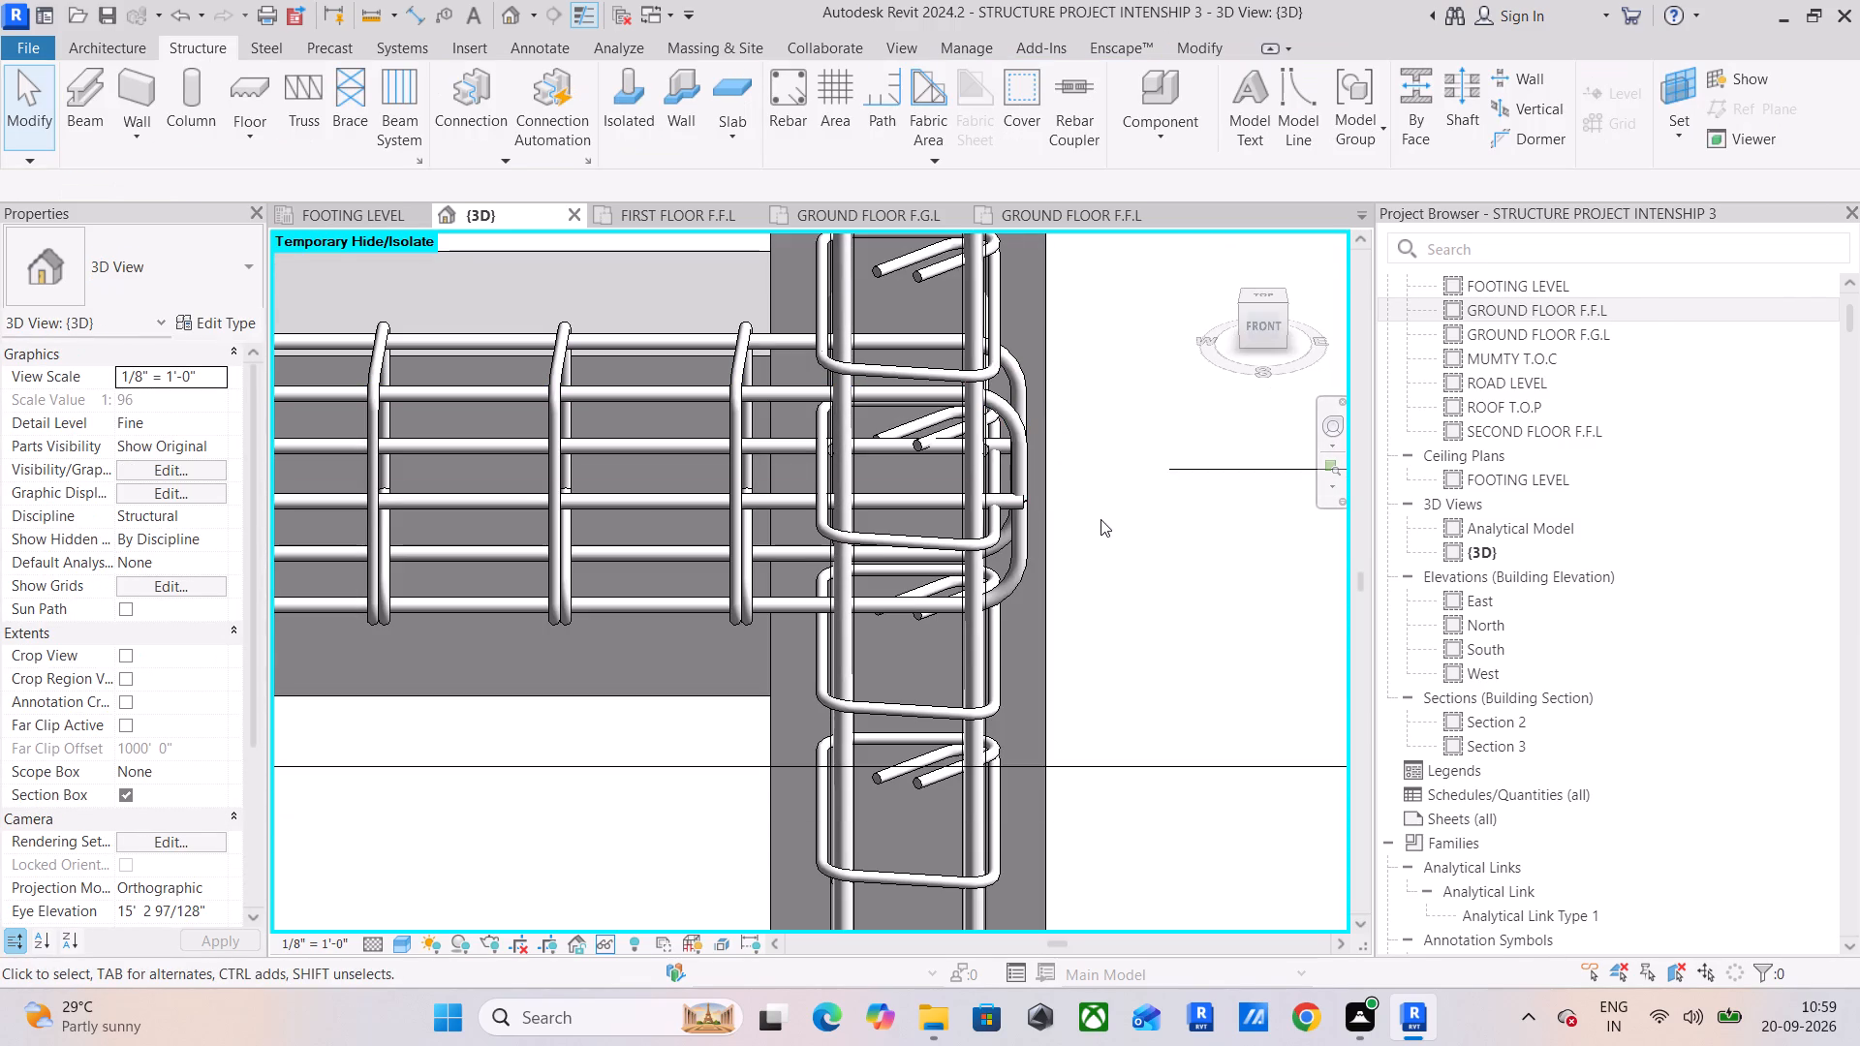
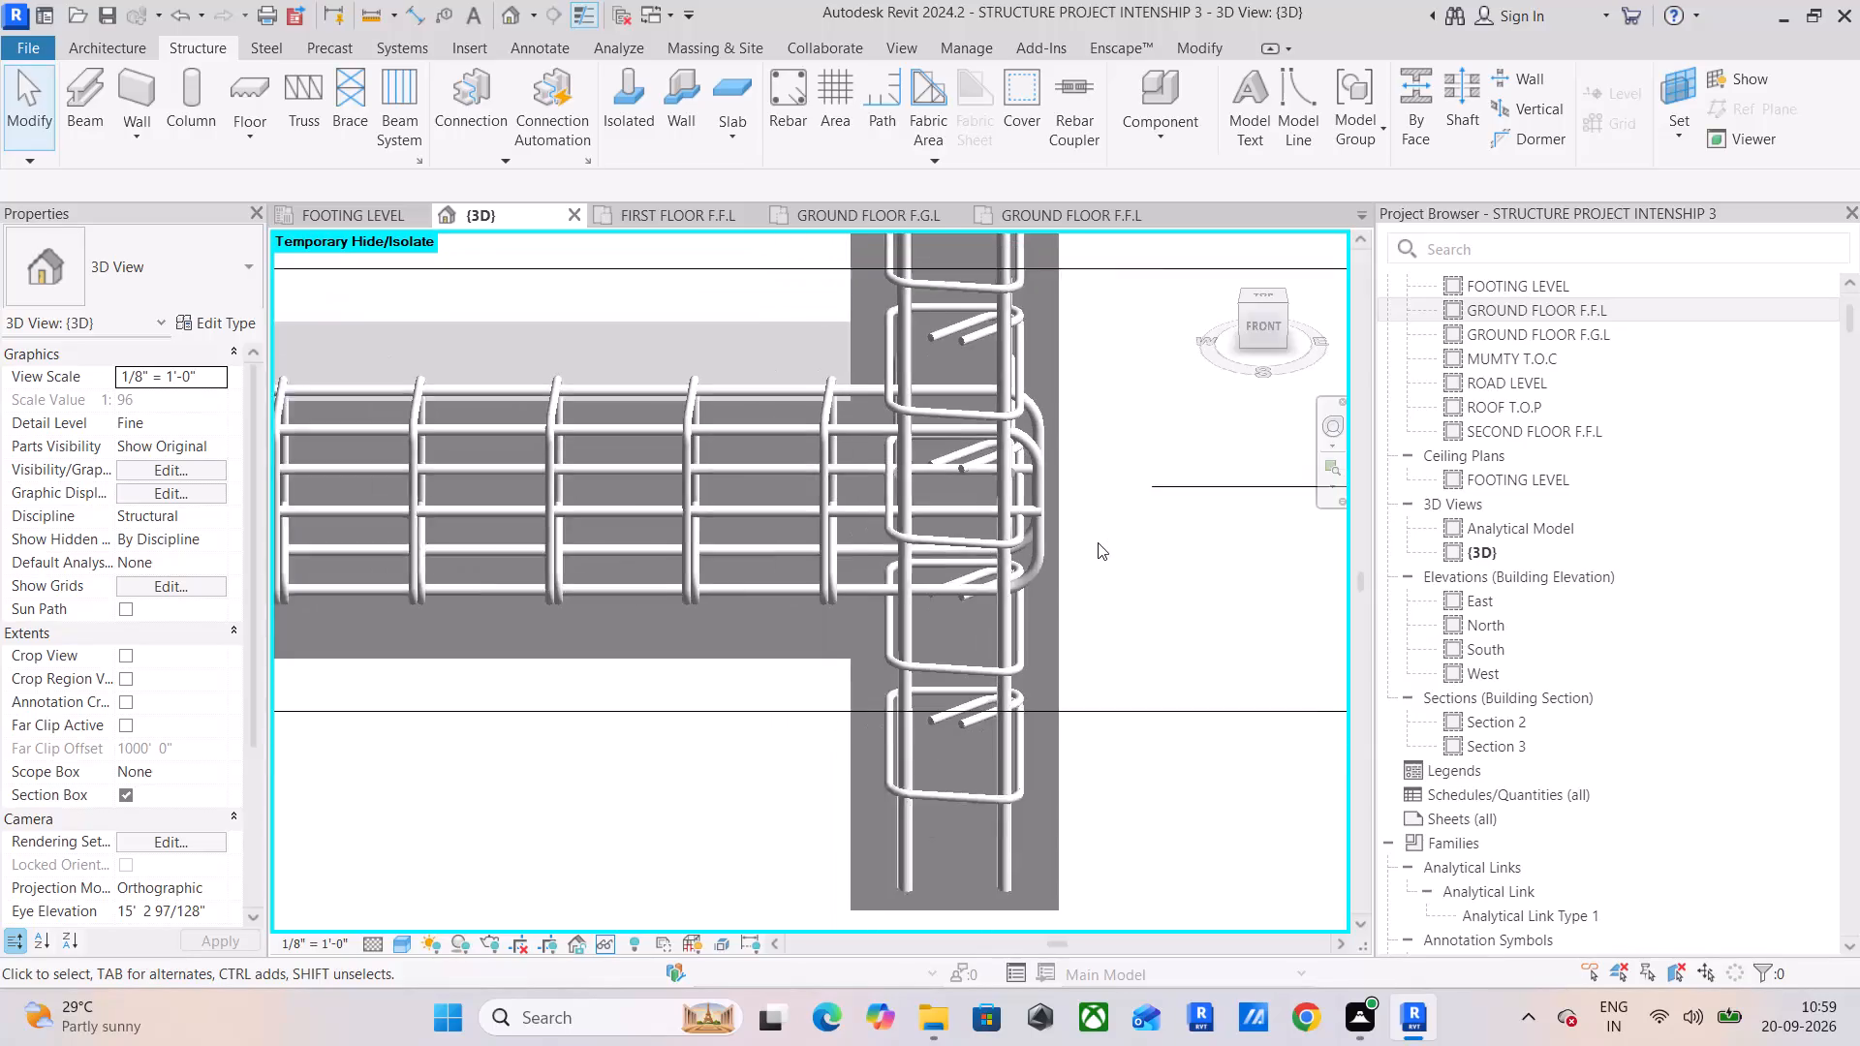
From the front view, examine the hooked longitudinal bars and stirrups where the first-floor beam meets its left end column.
middle_drag(1101, 539, 1126, 554)
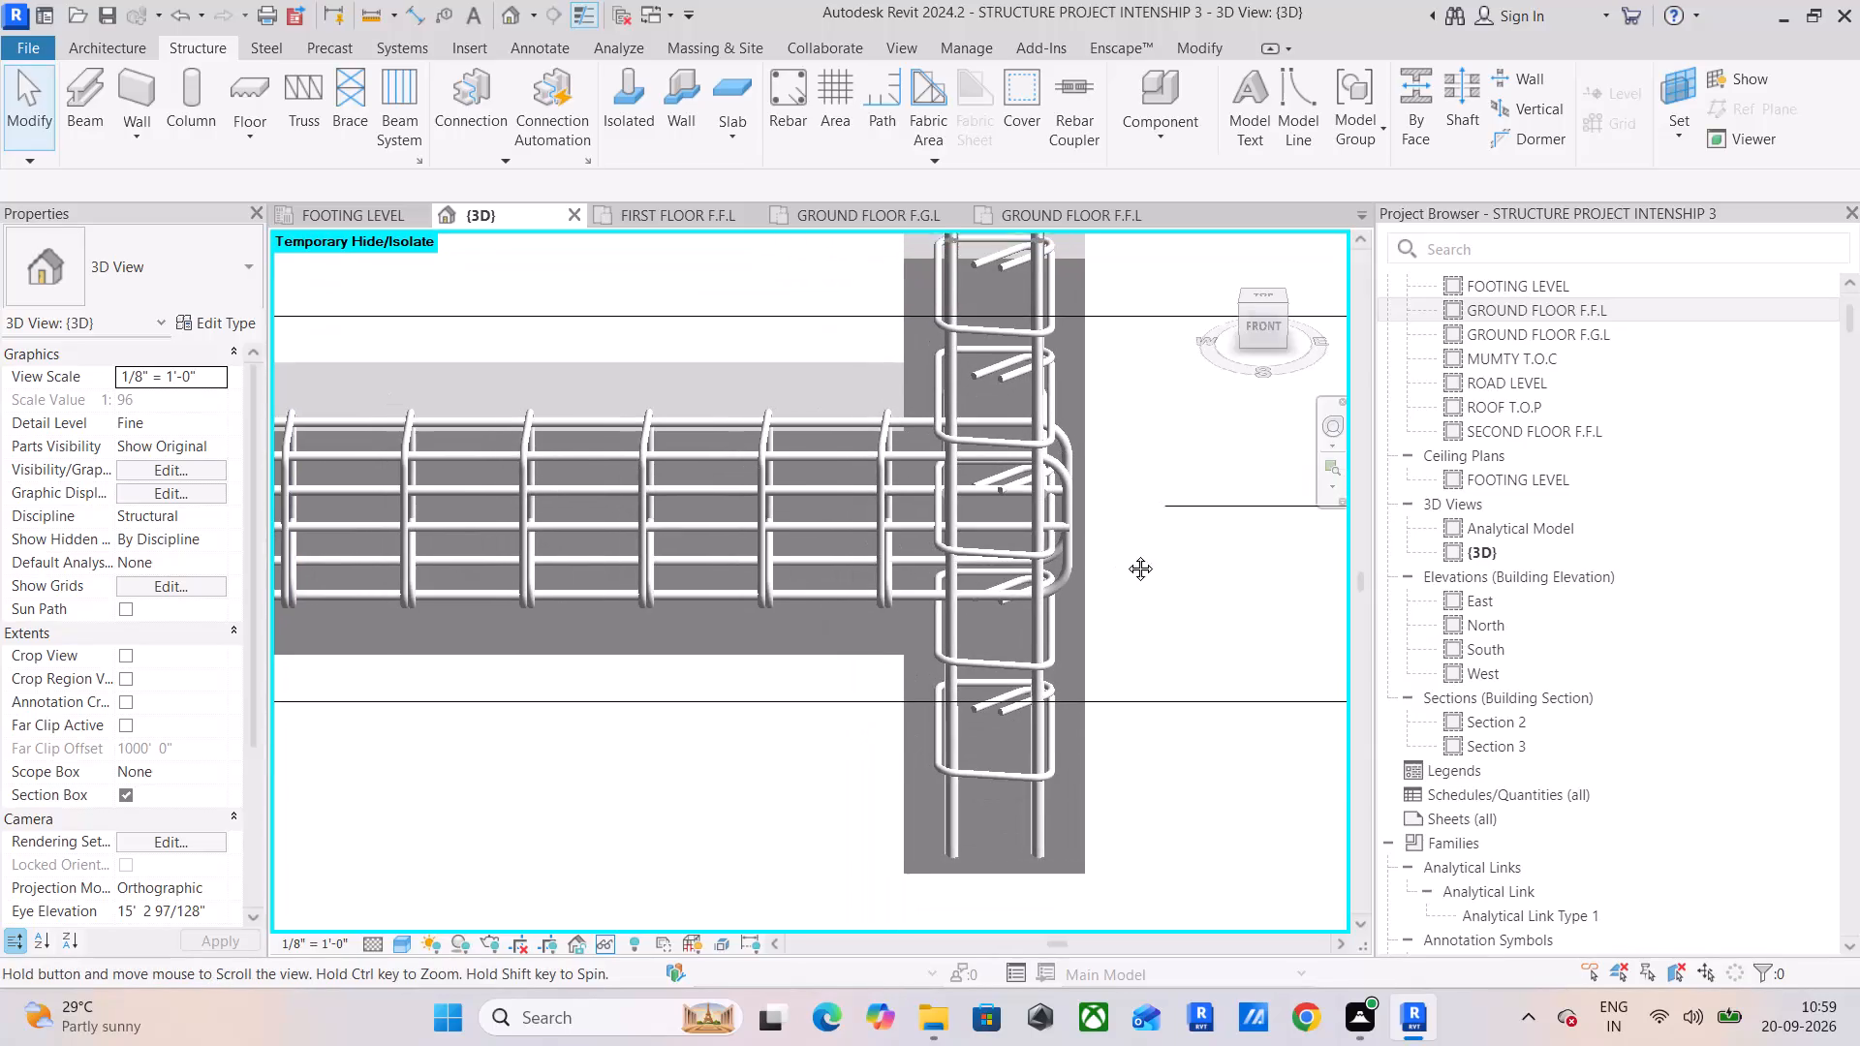
middle_drag(1126, 554, 1165, 565)
middle_drag(820, 528, 1072, 475)
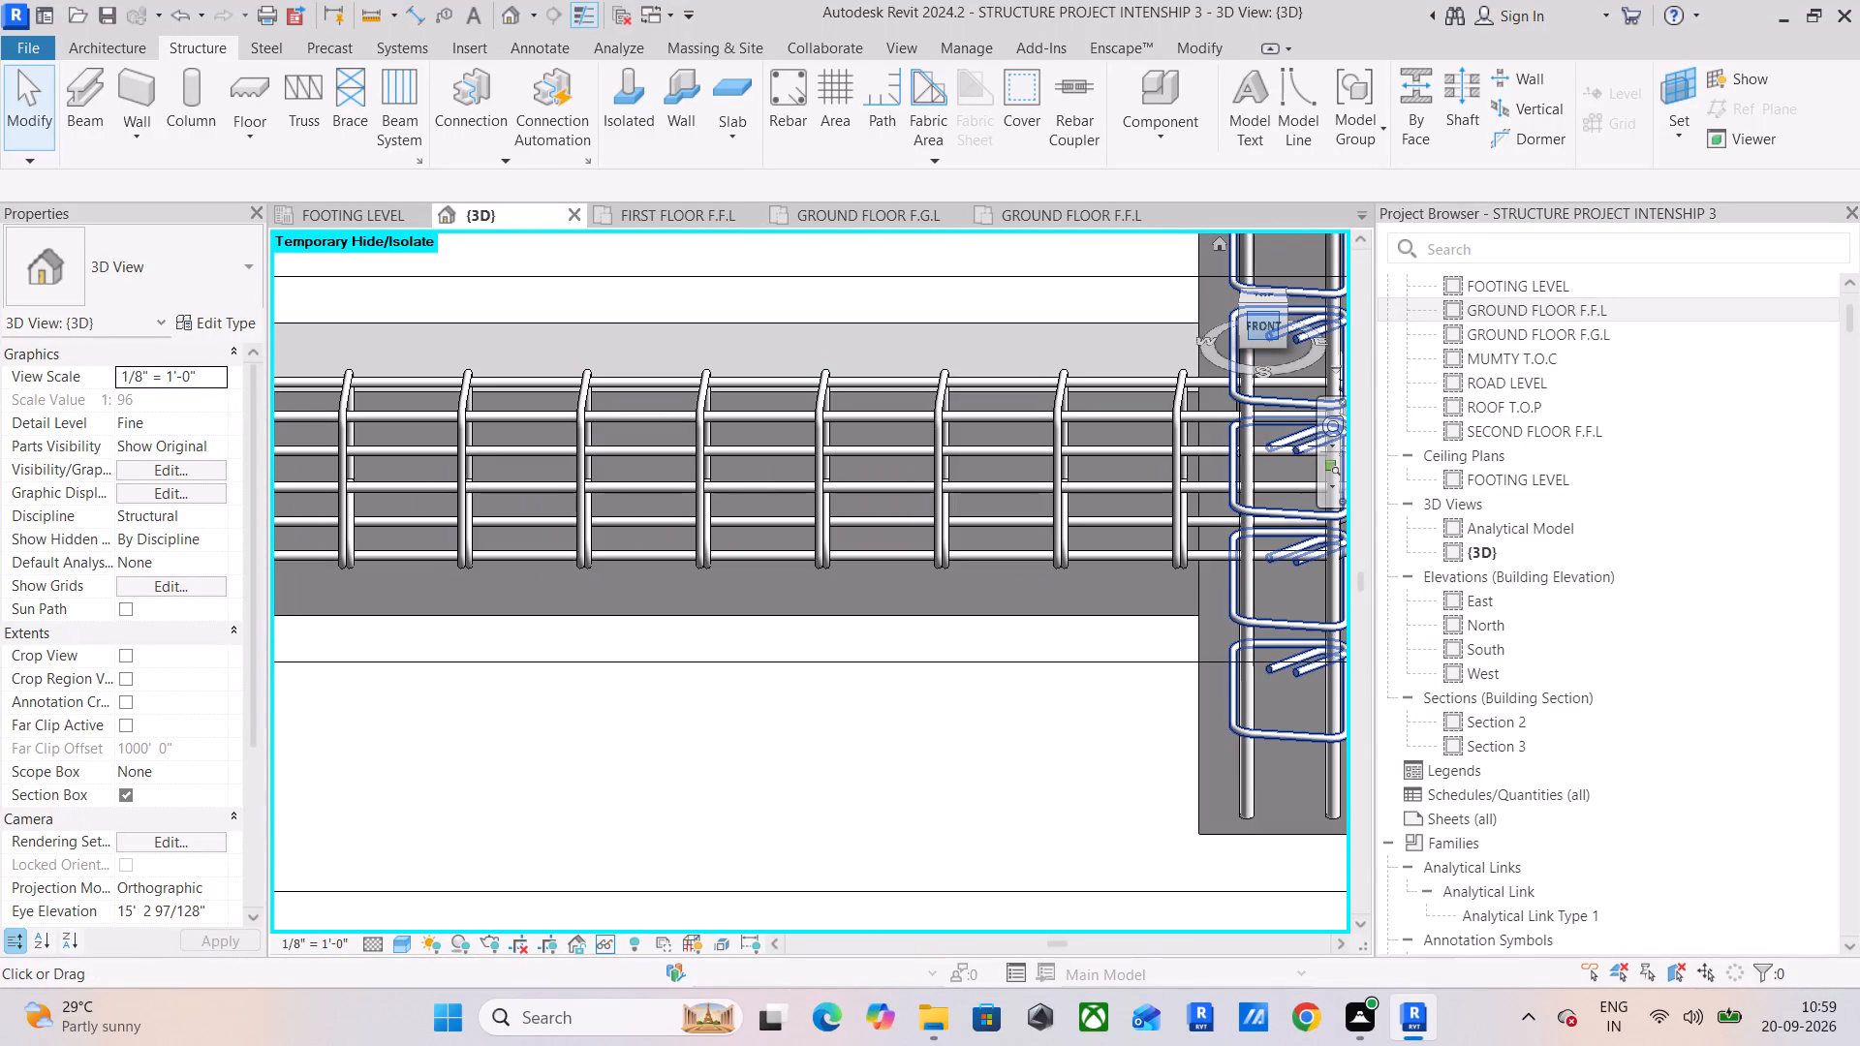
click(1257, 330)
scroll(721, 586, up, 6)
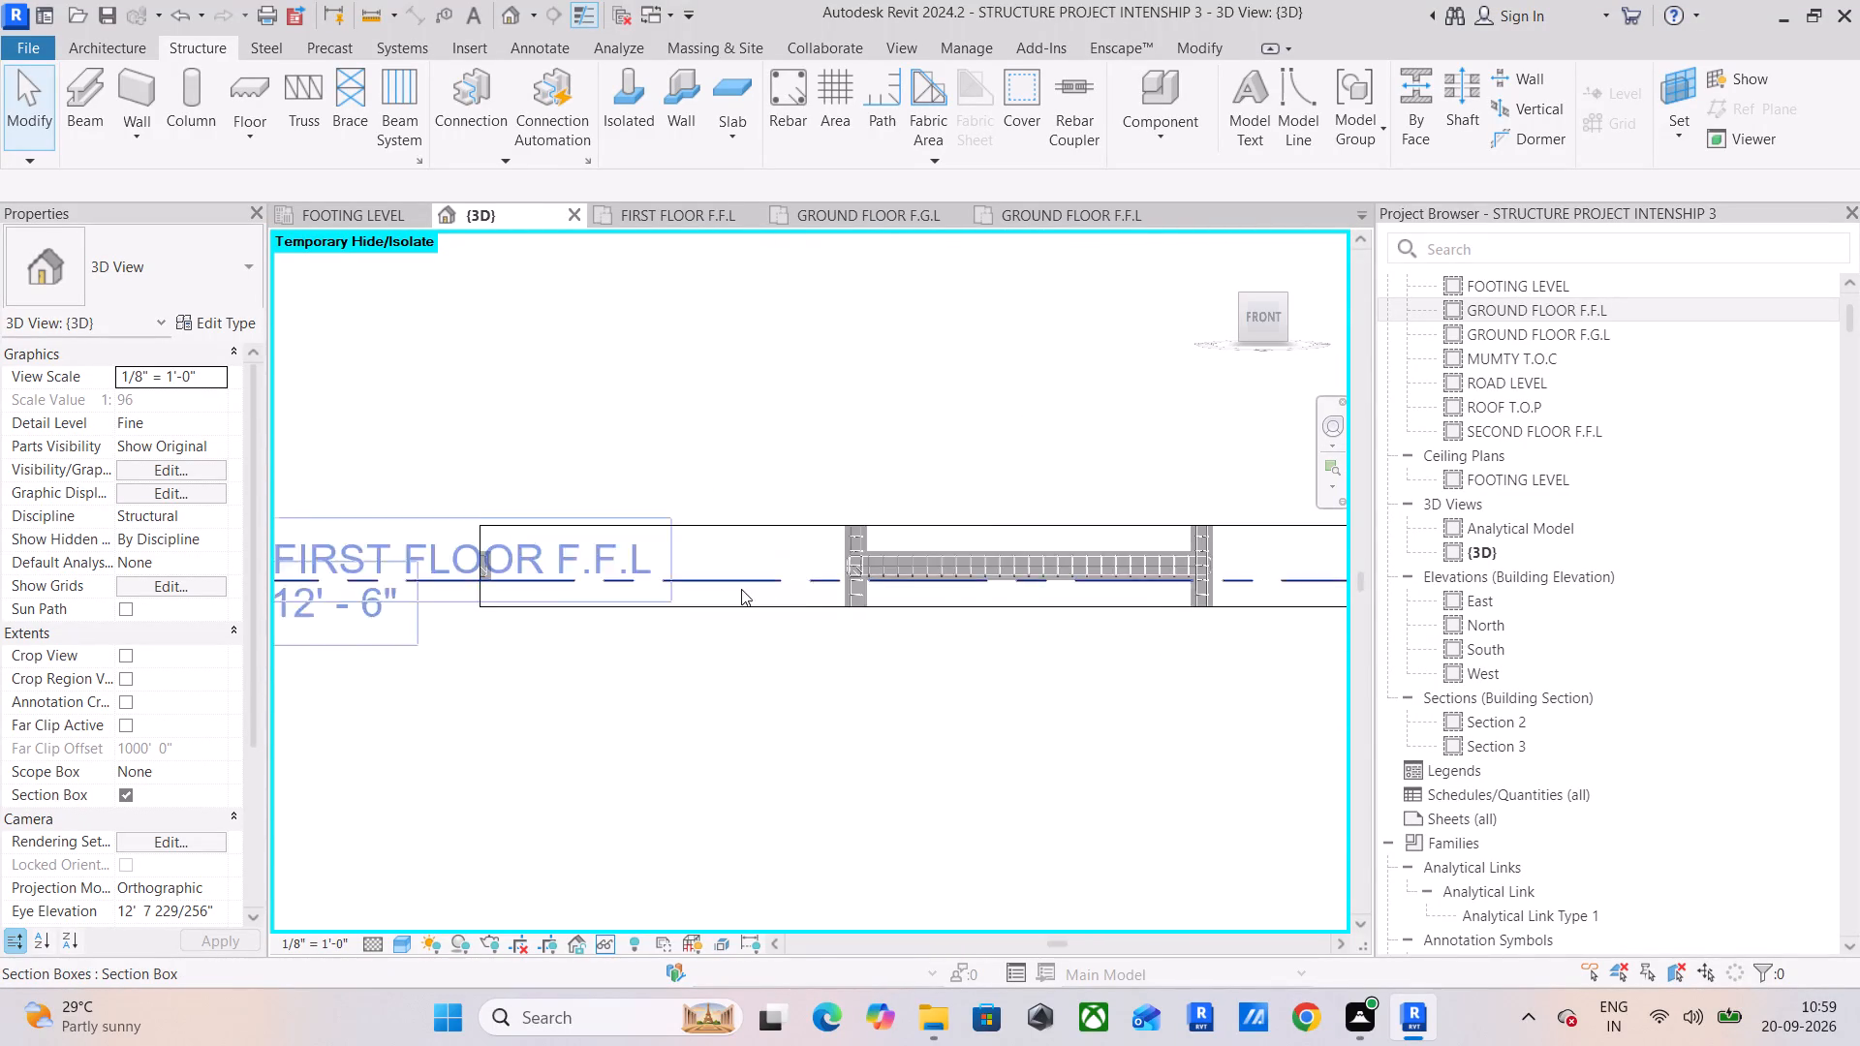
scroll(741, 589, up, 6)
scroll(953, 534, up, 6)
middle_drag(953, 534, 799, 536)
scroll(771, 525, up, 6)
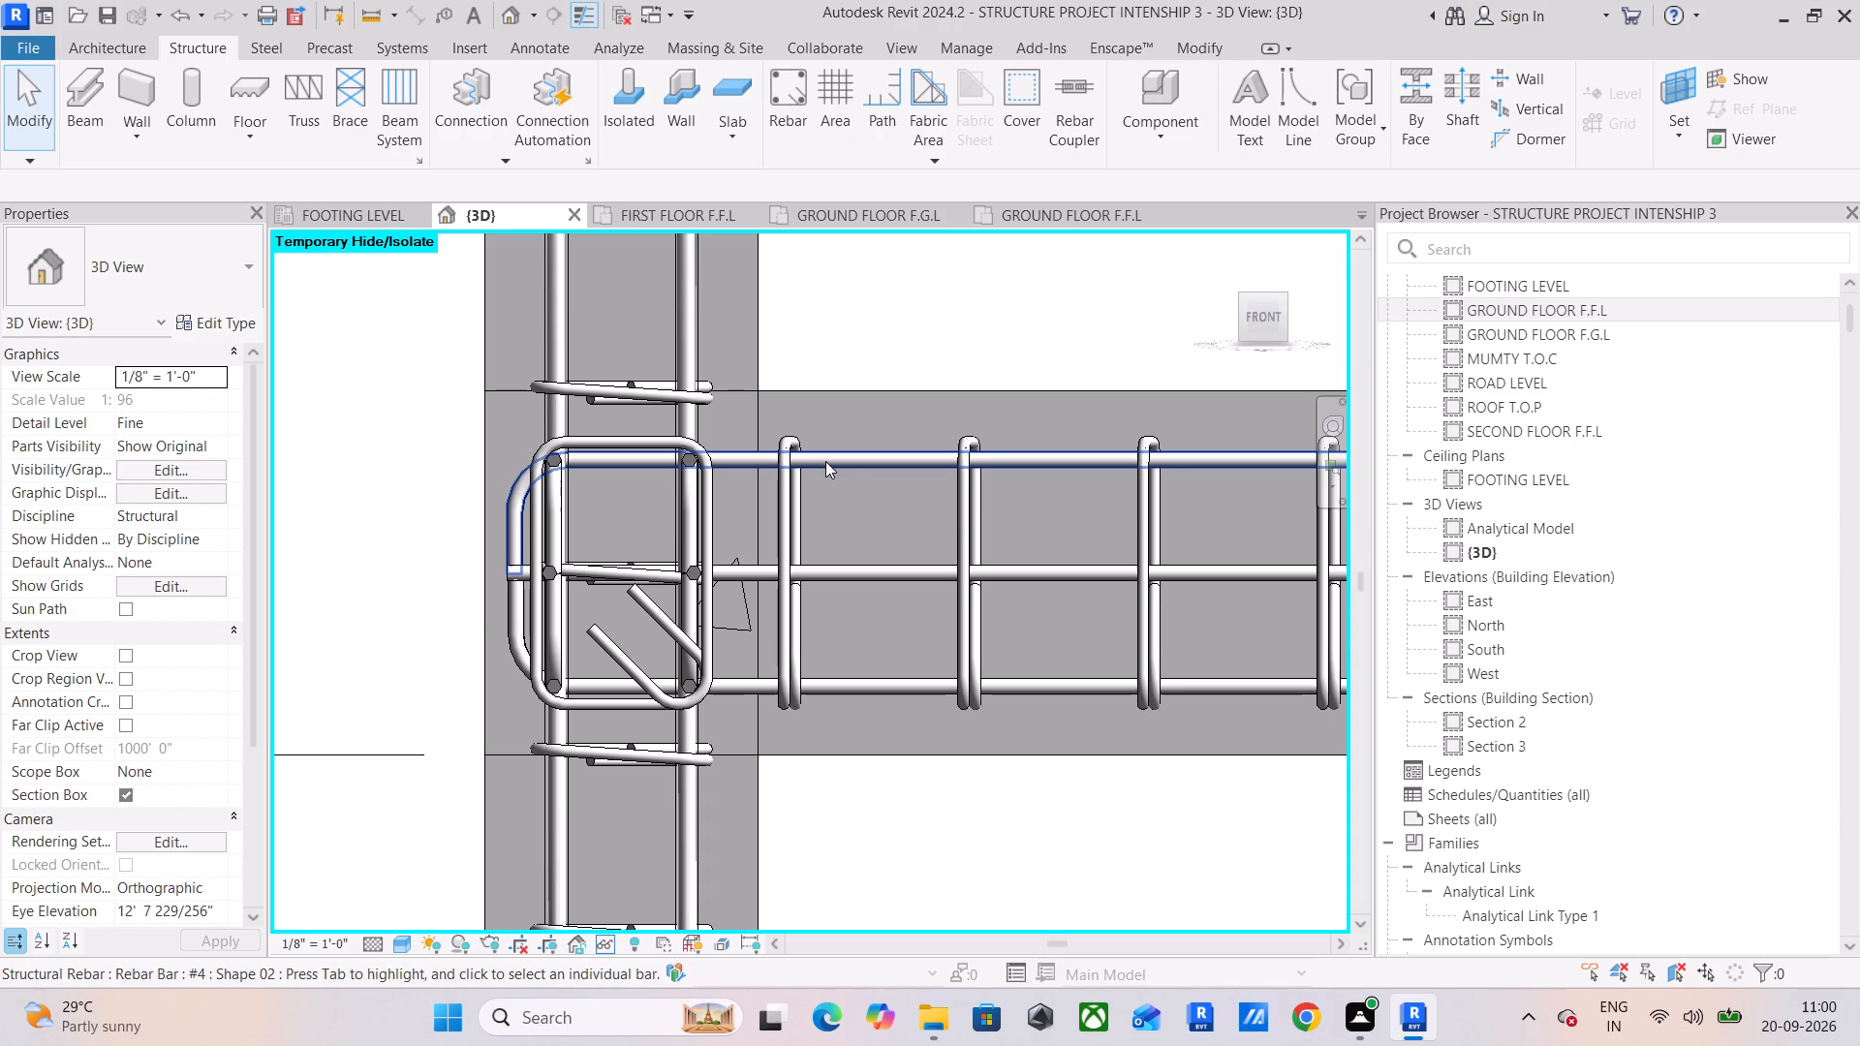
Review the stirrups along the full beam and examine the longitudinal bar hooks inside the right end column.
scroll(855, 443, down, 5)
middle_drag(785, 383, 666, 373)
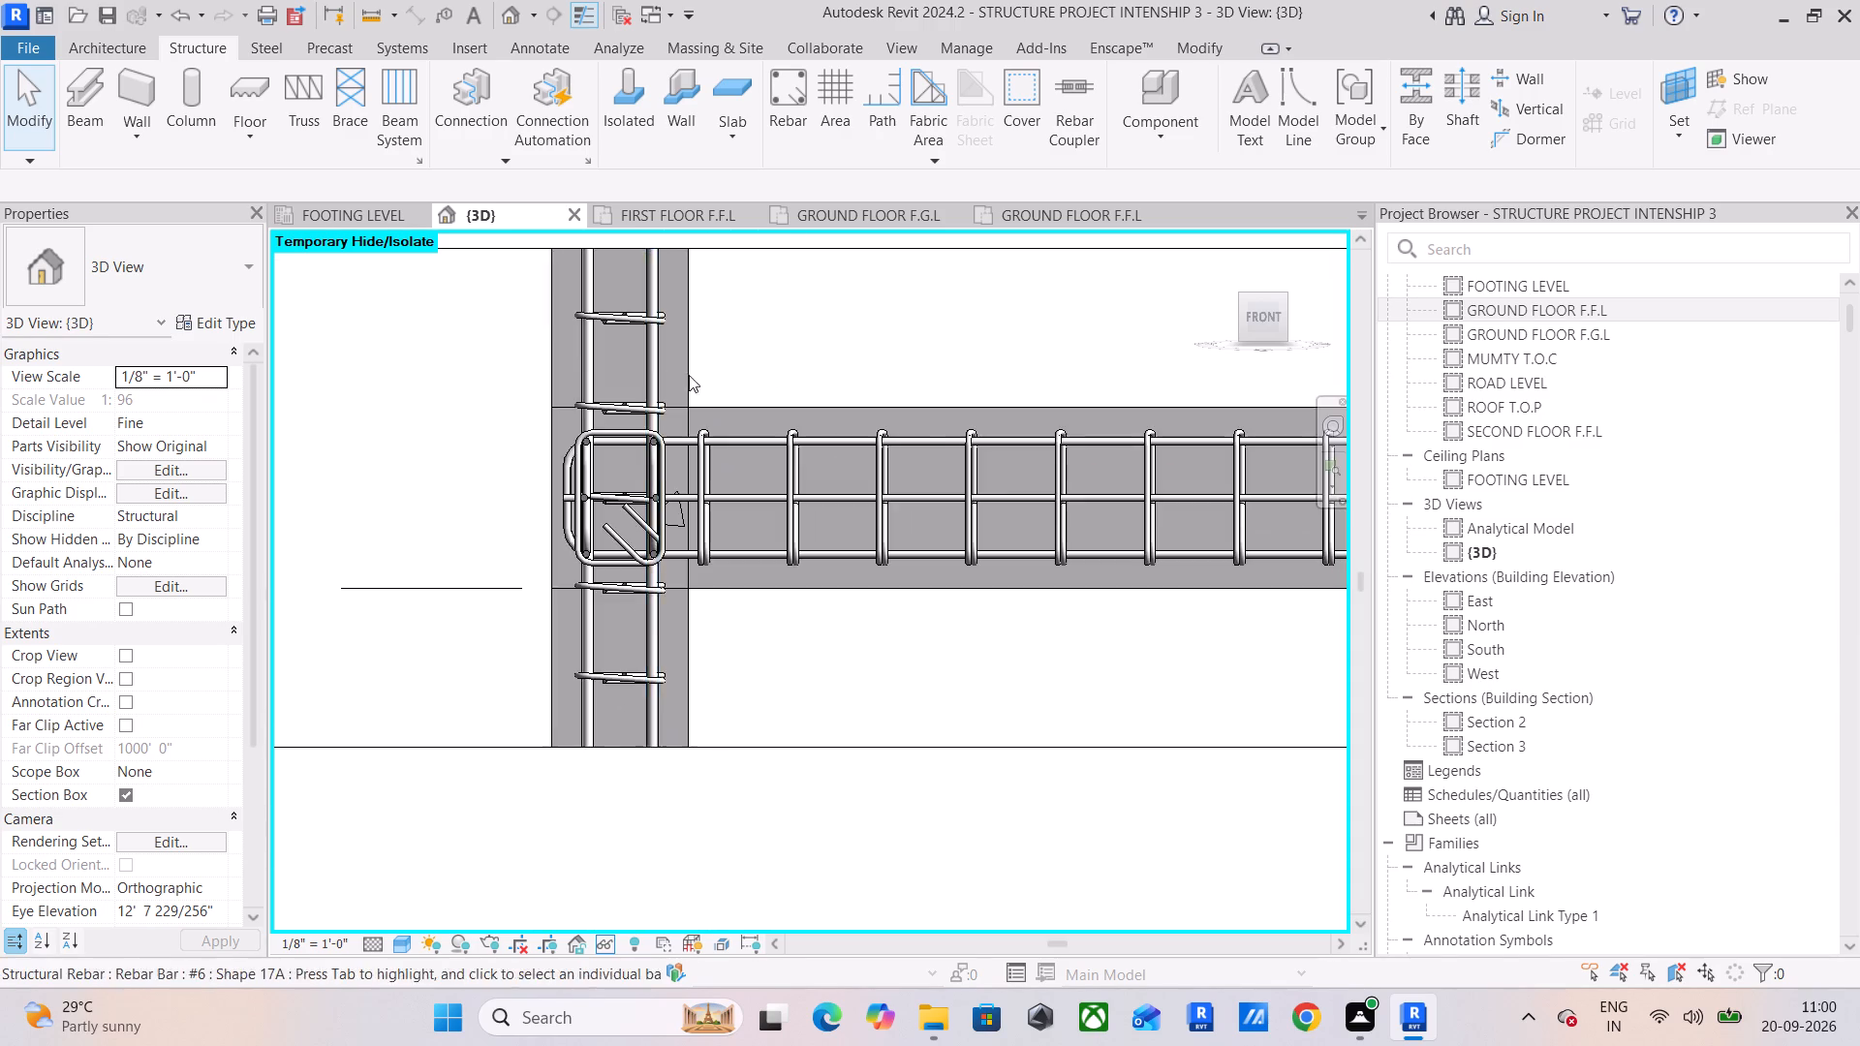
scroll(1052, 369, down, 4)
middle_drag(994, 397, 527, 648)
scroll(642, 526, down, 3)
middle_drag(701, 504, 654, 411)
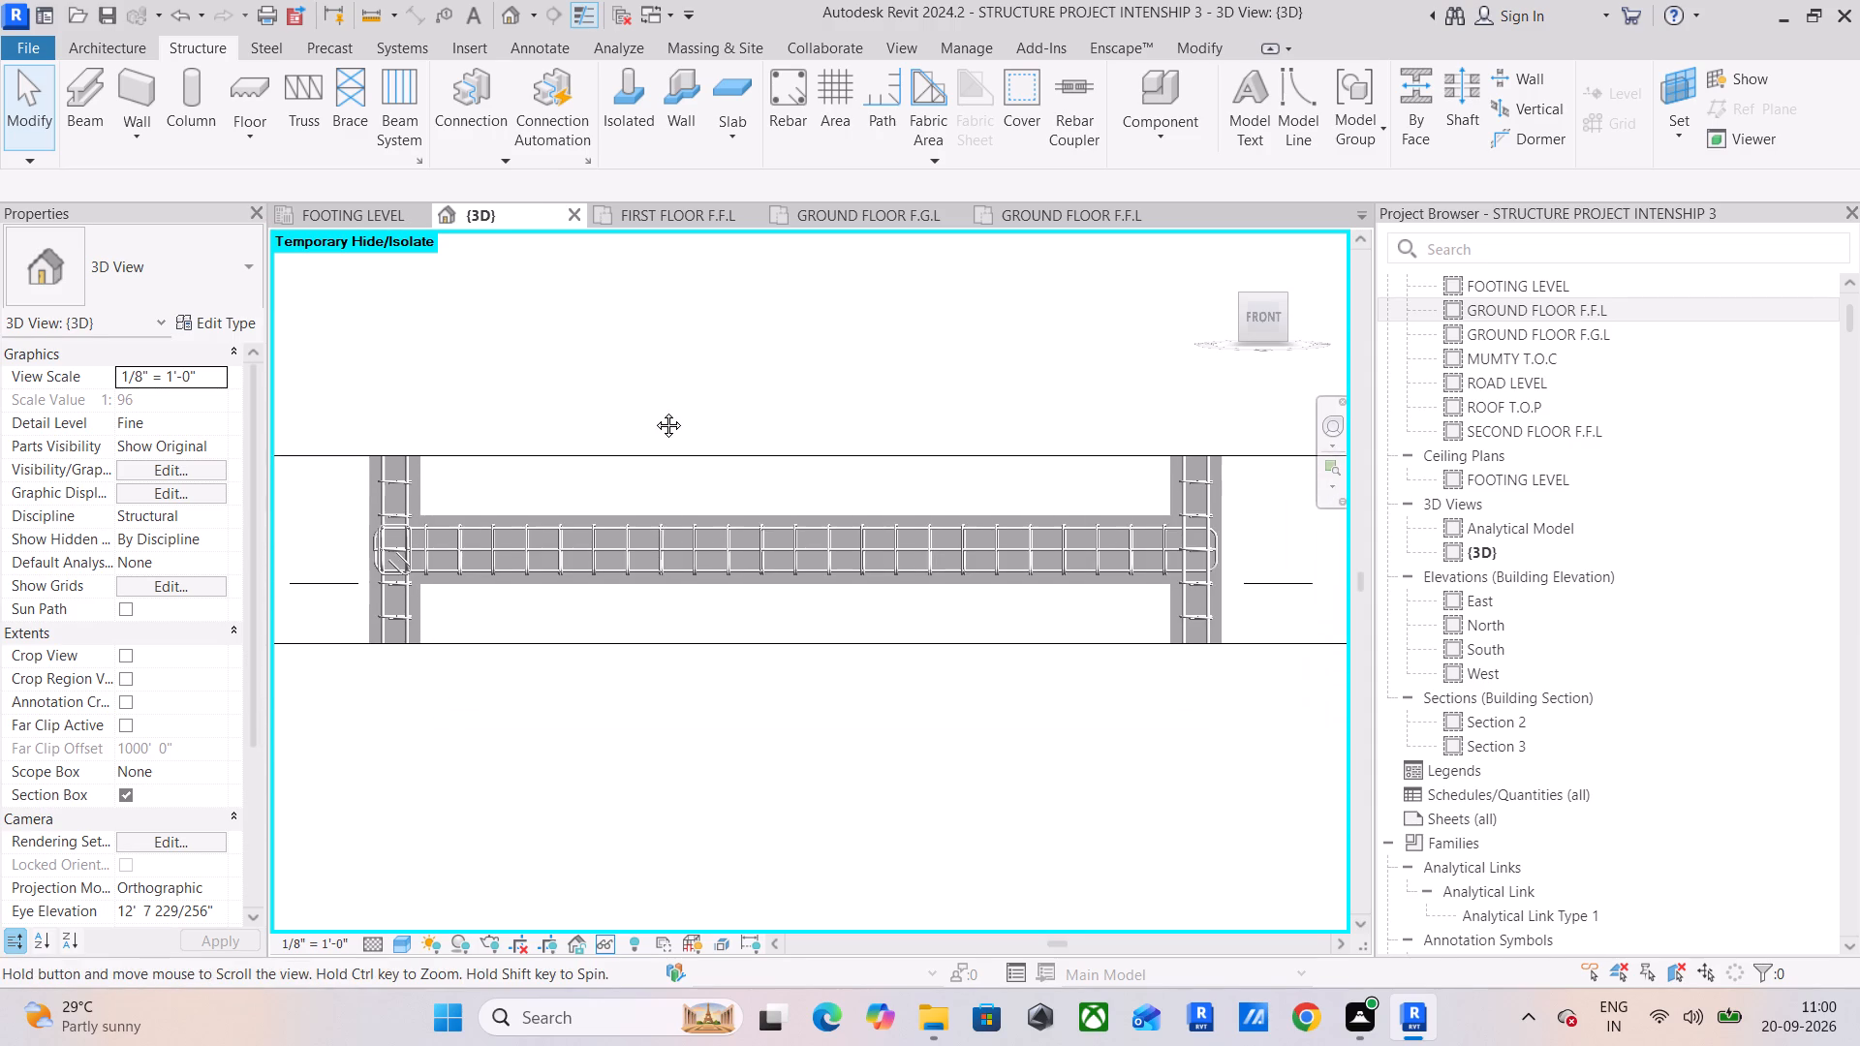
middle_drag(654, 411, 654, 405)
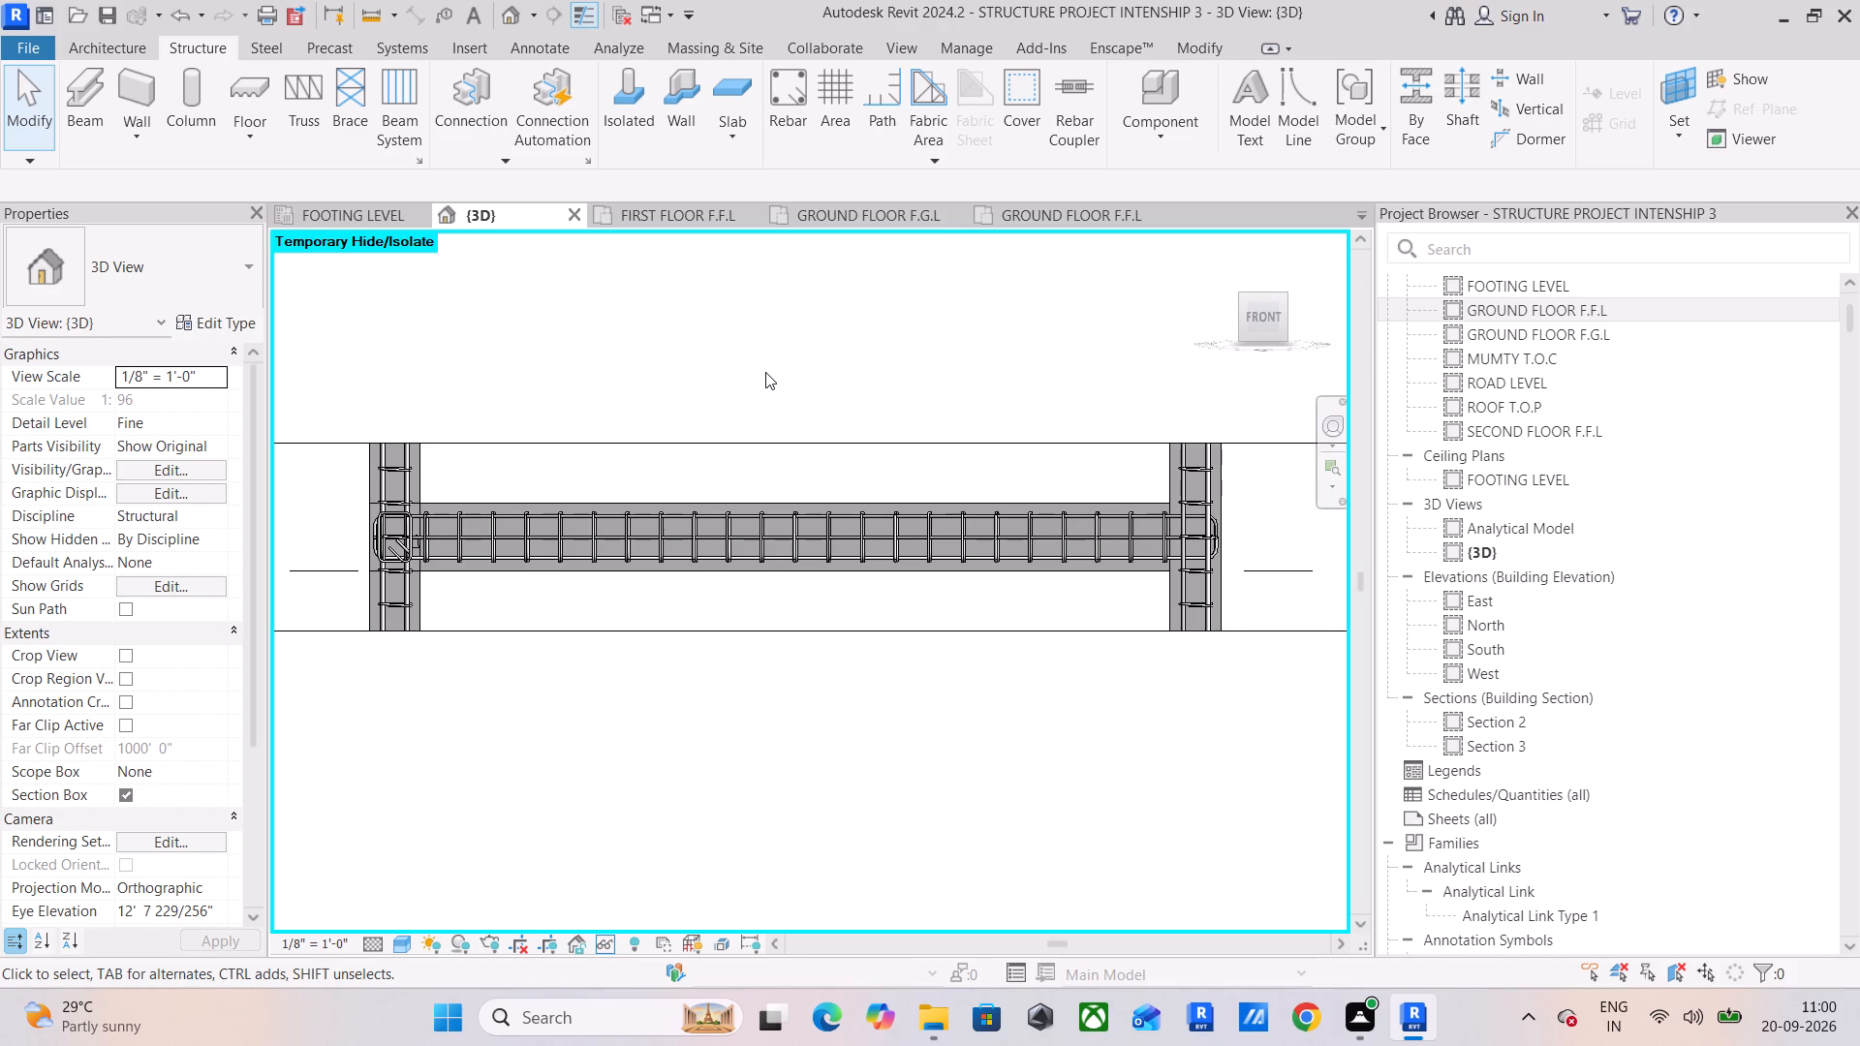
scroll(765, 372, down, 4)
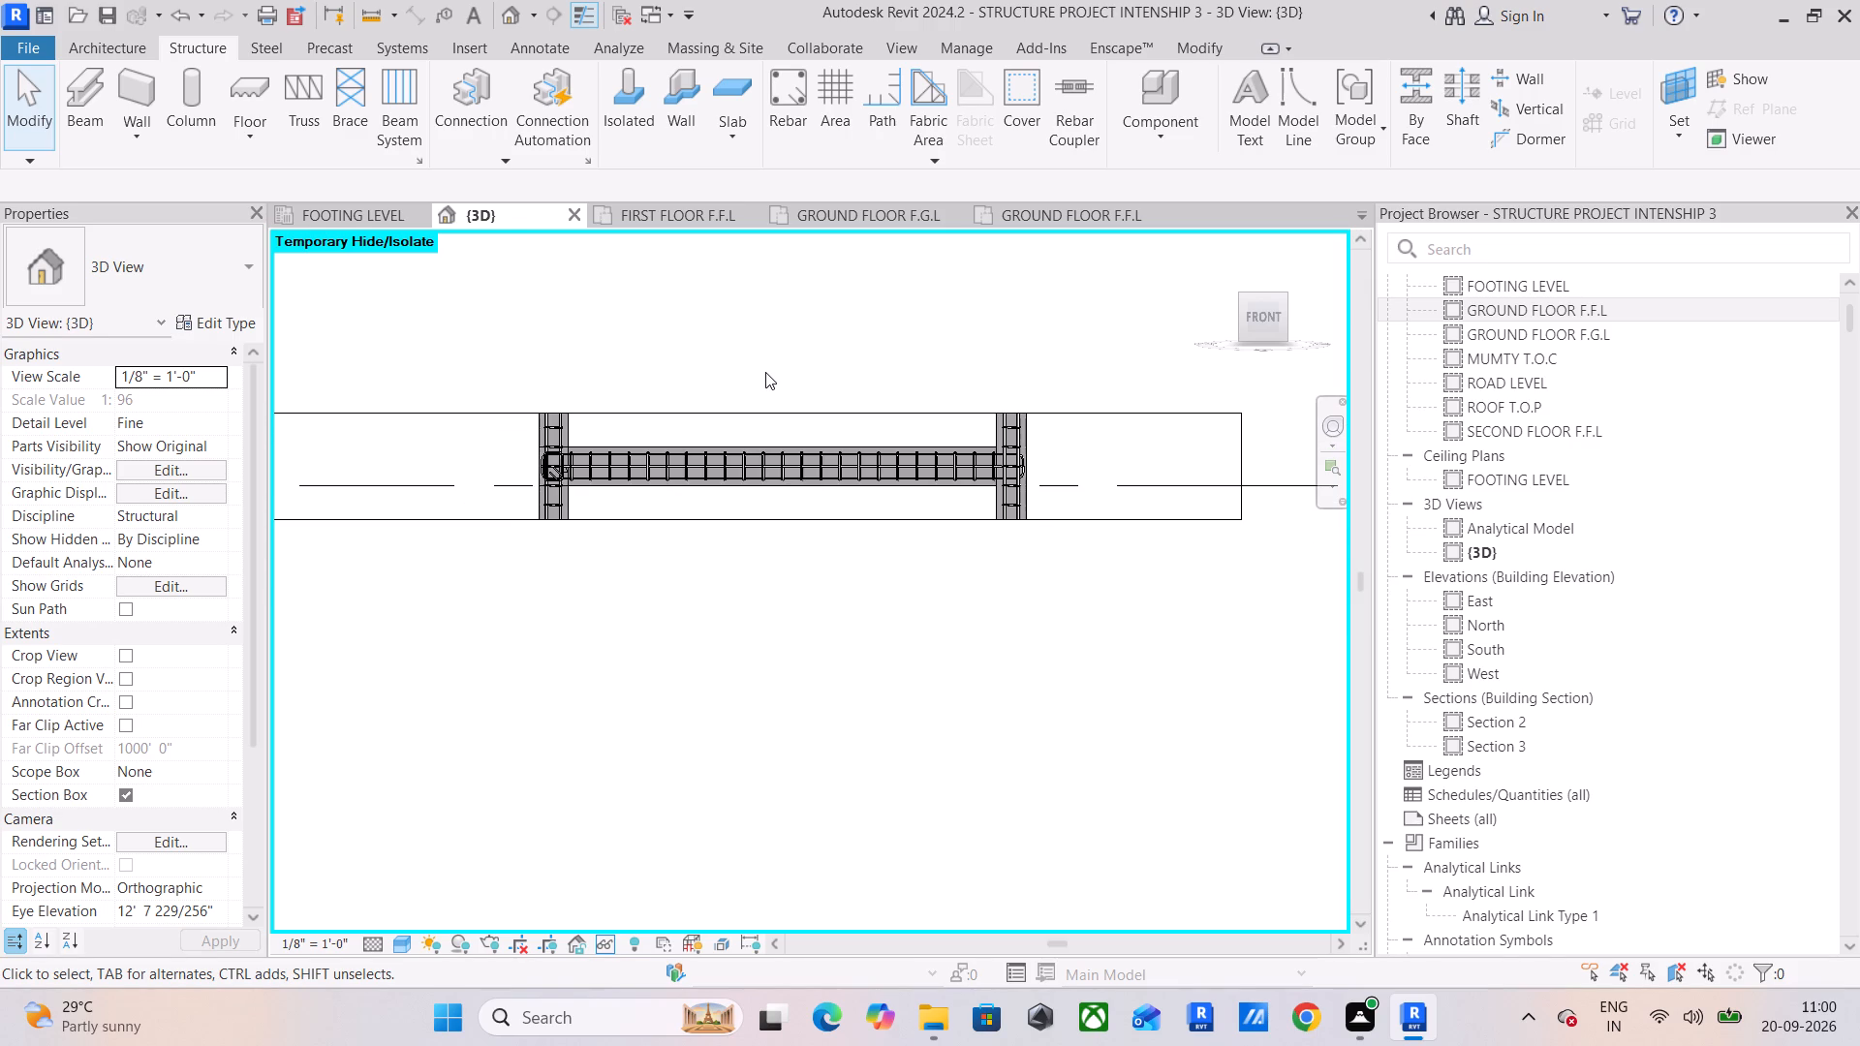
middle_drag(725, 382, 819, 429)
middle_drag(823, 422, 725, 441)
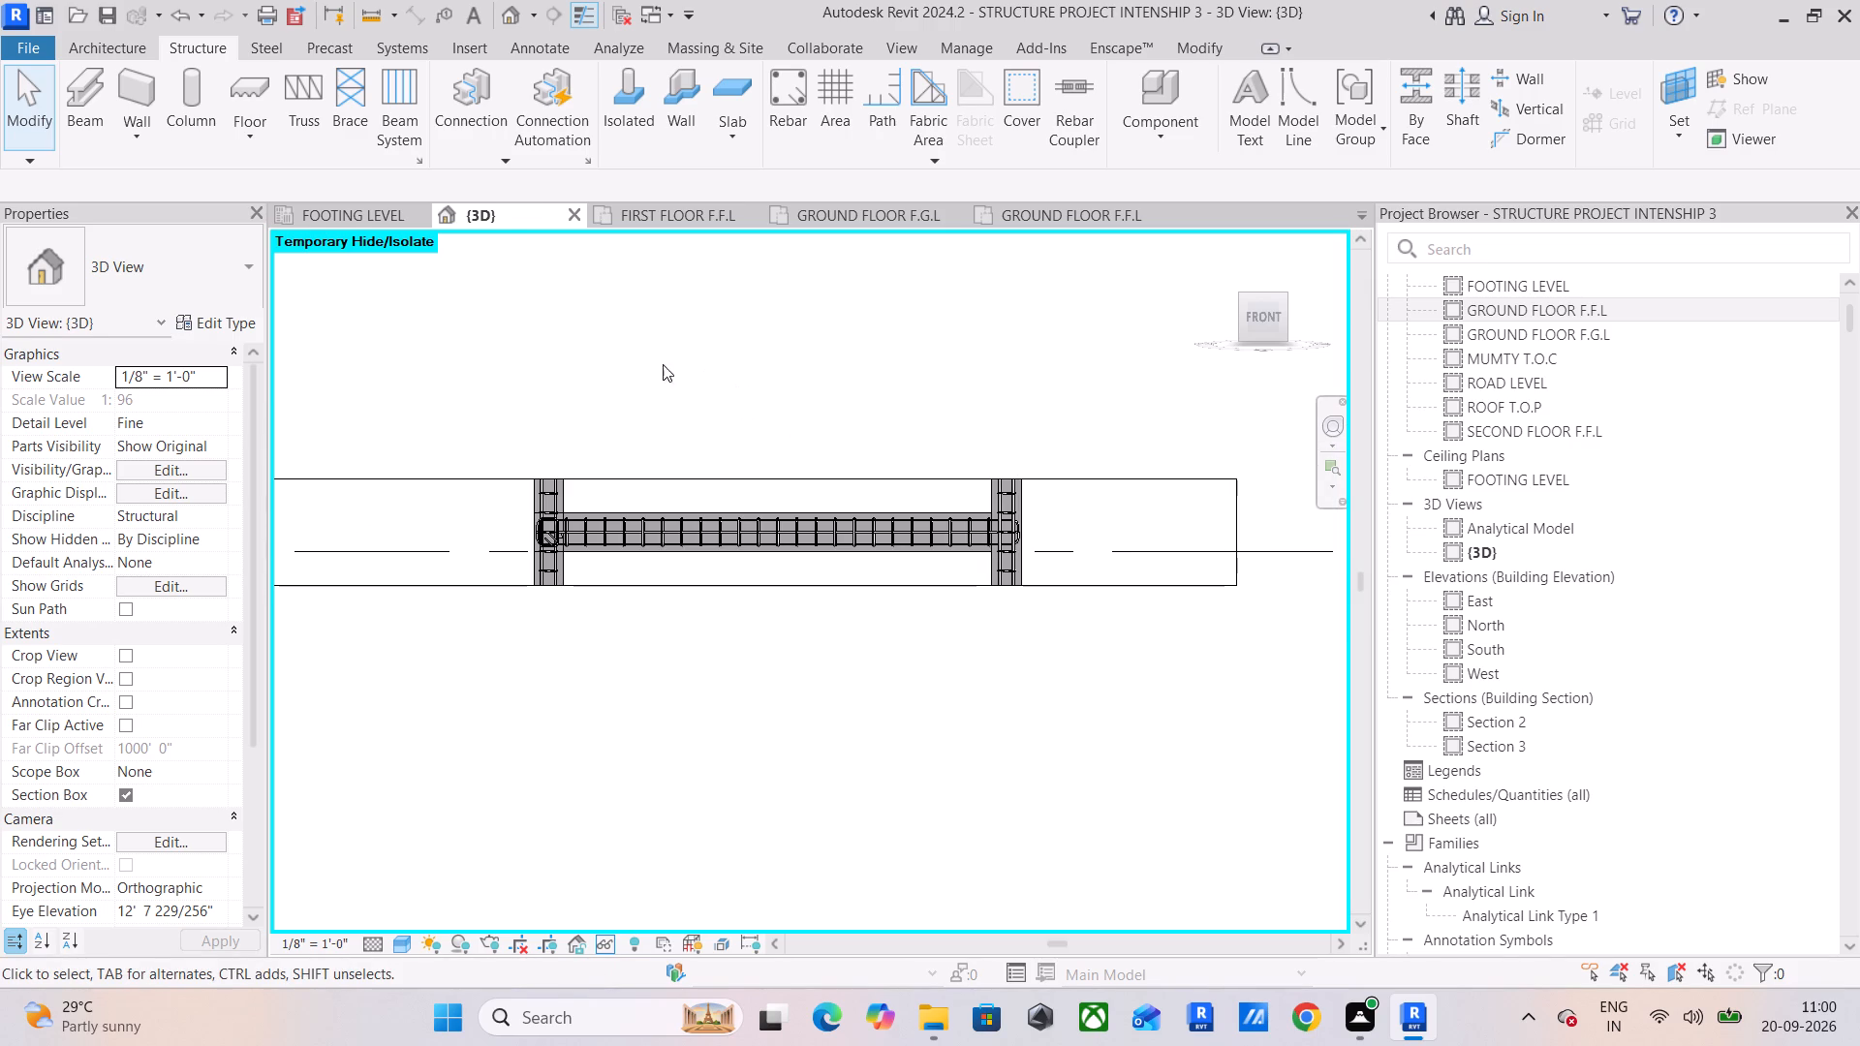
scroll(998, 616, up, 4)
middle_drag(998, 606, 963, 477)
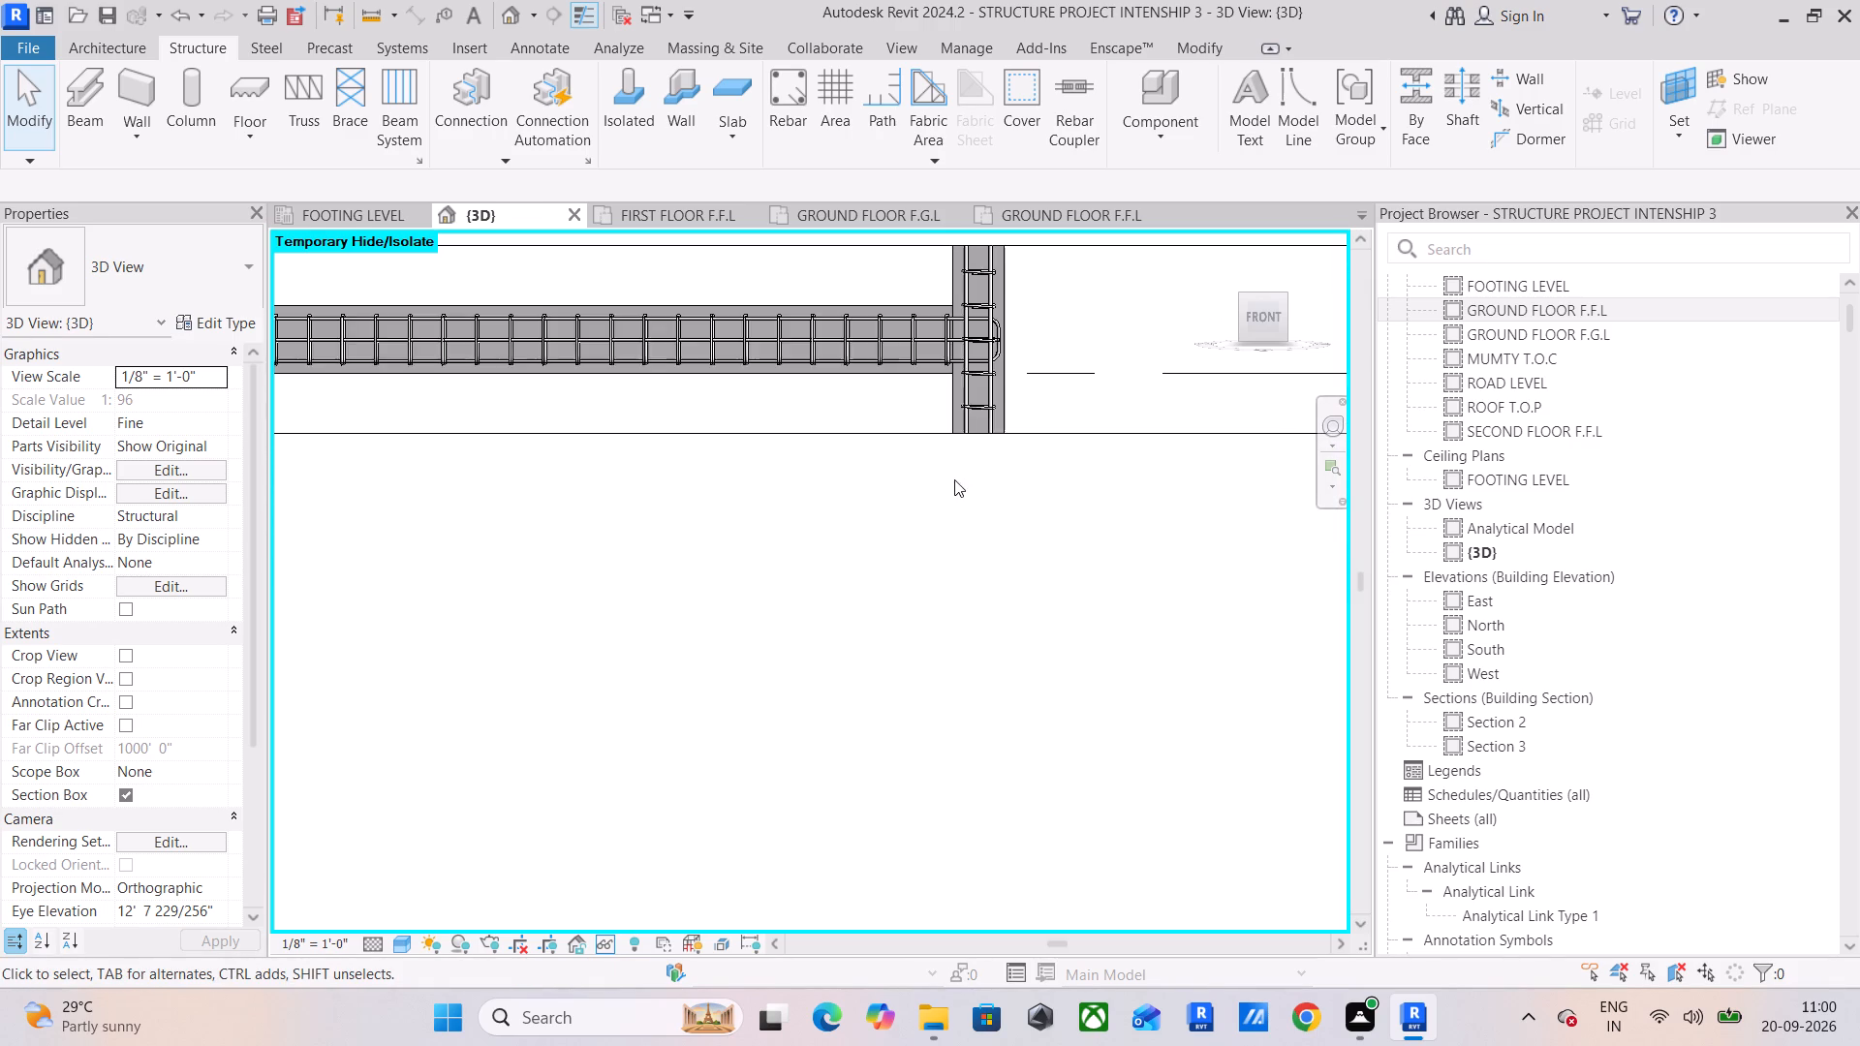
scroll(957, 532, up, 6)
middle_drag(1014, 510, 939, 930)
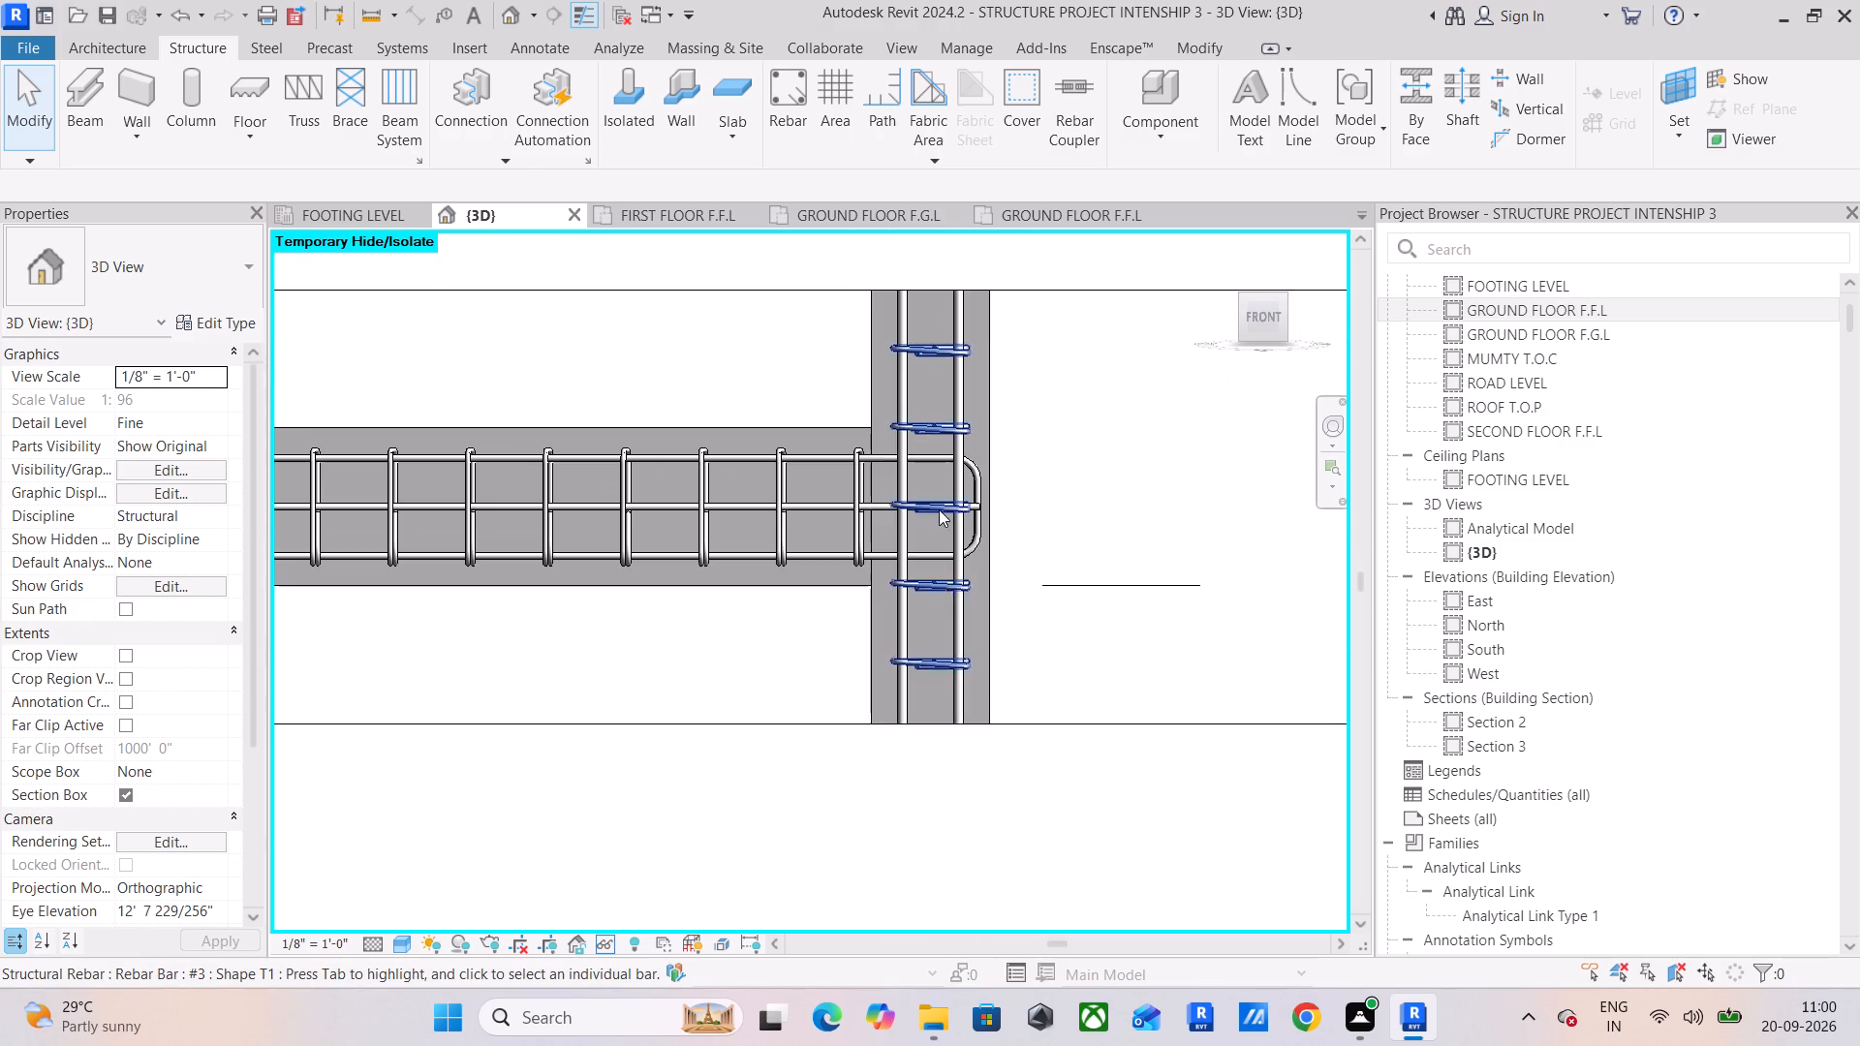
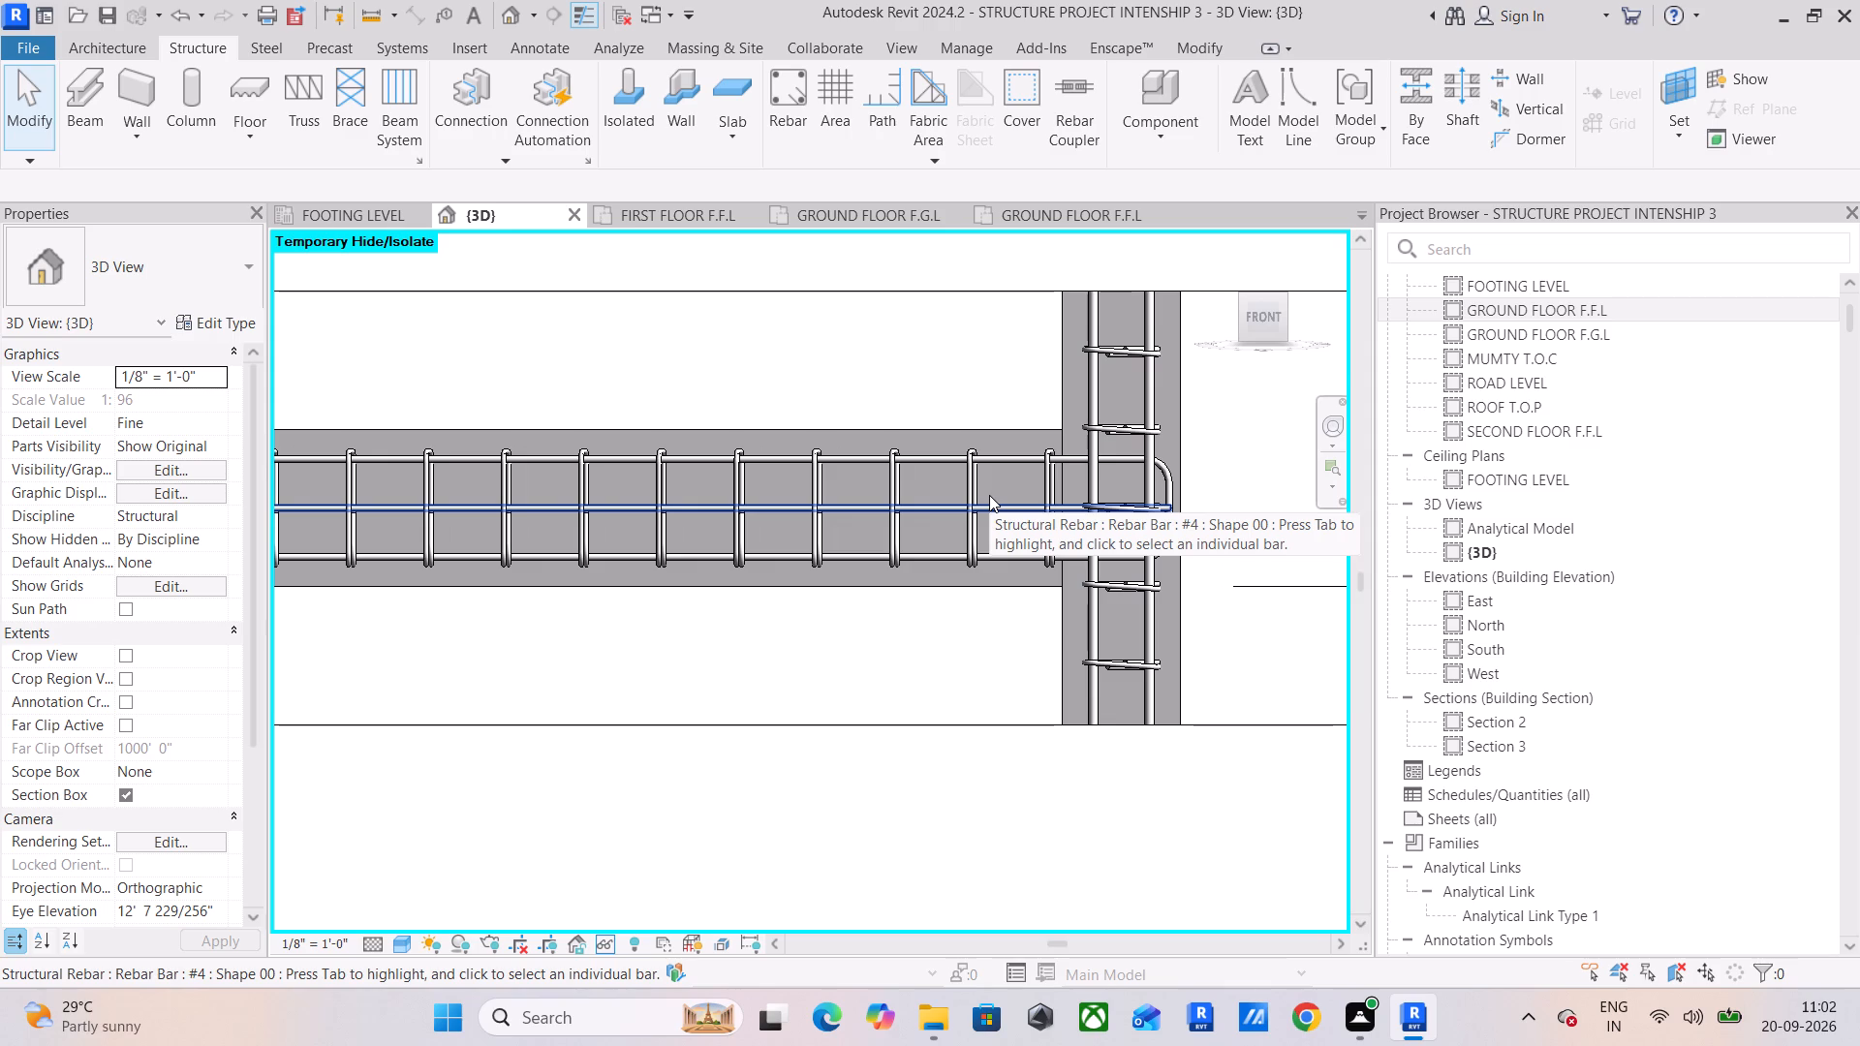
Recheck the first-floor beam's stirrups and the longitudinal bar ends inside both end columns from the front view.
scroll(989, 494, down, 4)
middle_drag(990, 491, 1249, 553)
scroll(858, 498, down, 2)
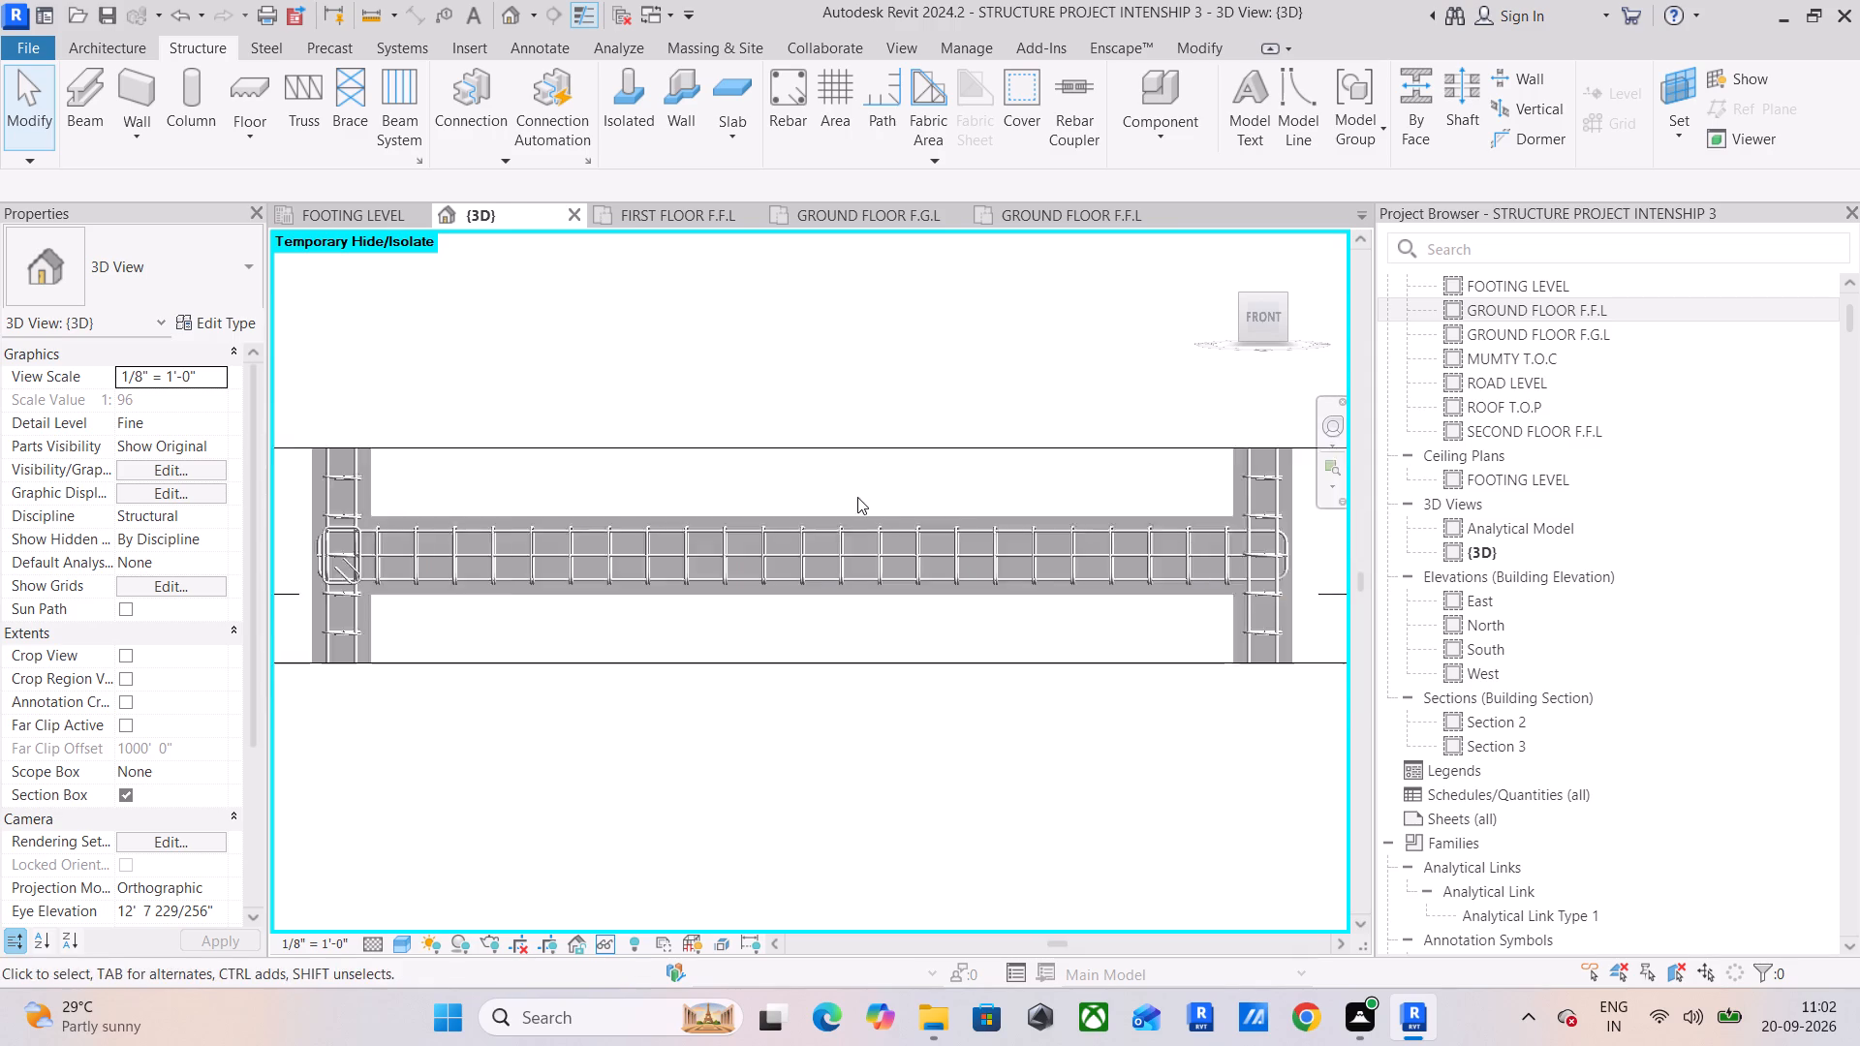
scroll(857, 497, down, 2)
middle_drag(857, 494, 1045, 488)
scroll(675, 482, up, 6)
middle_drag(770, 498, 597, 378)
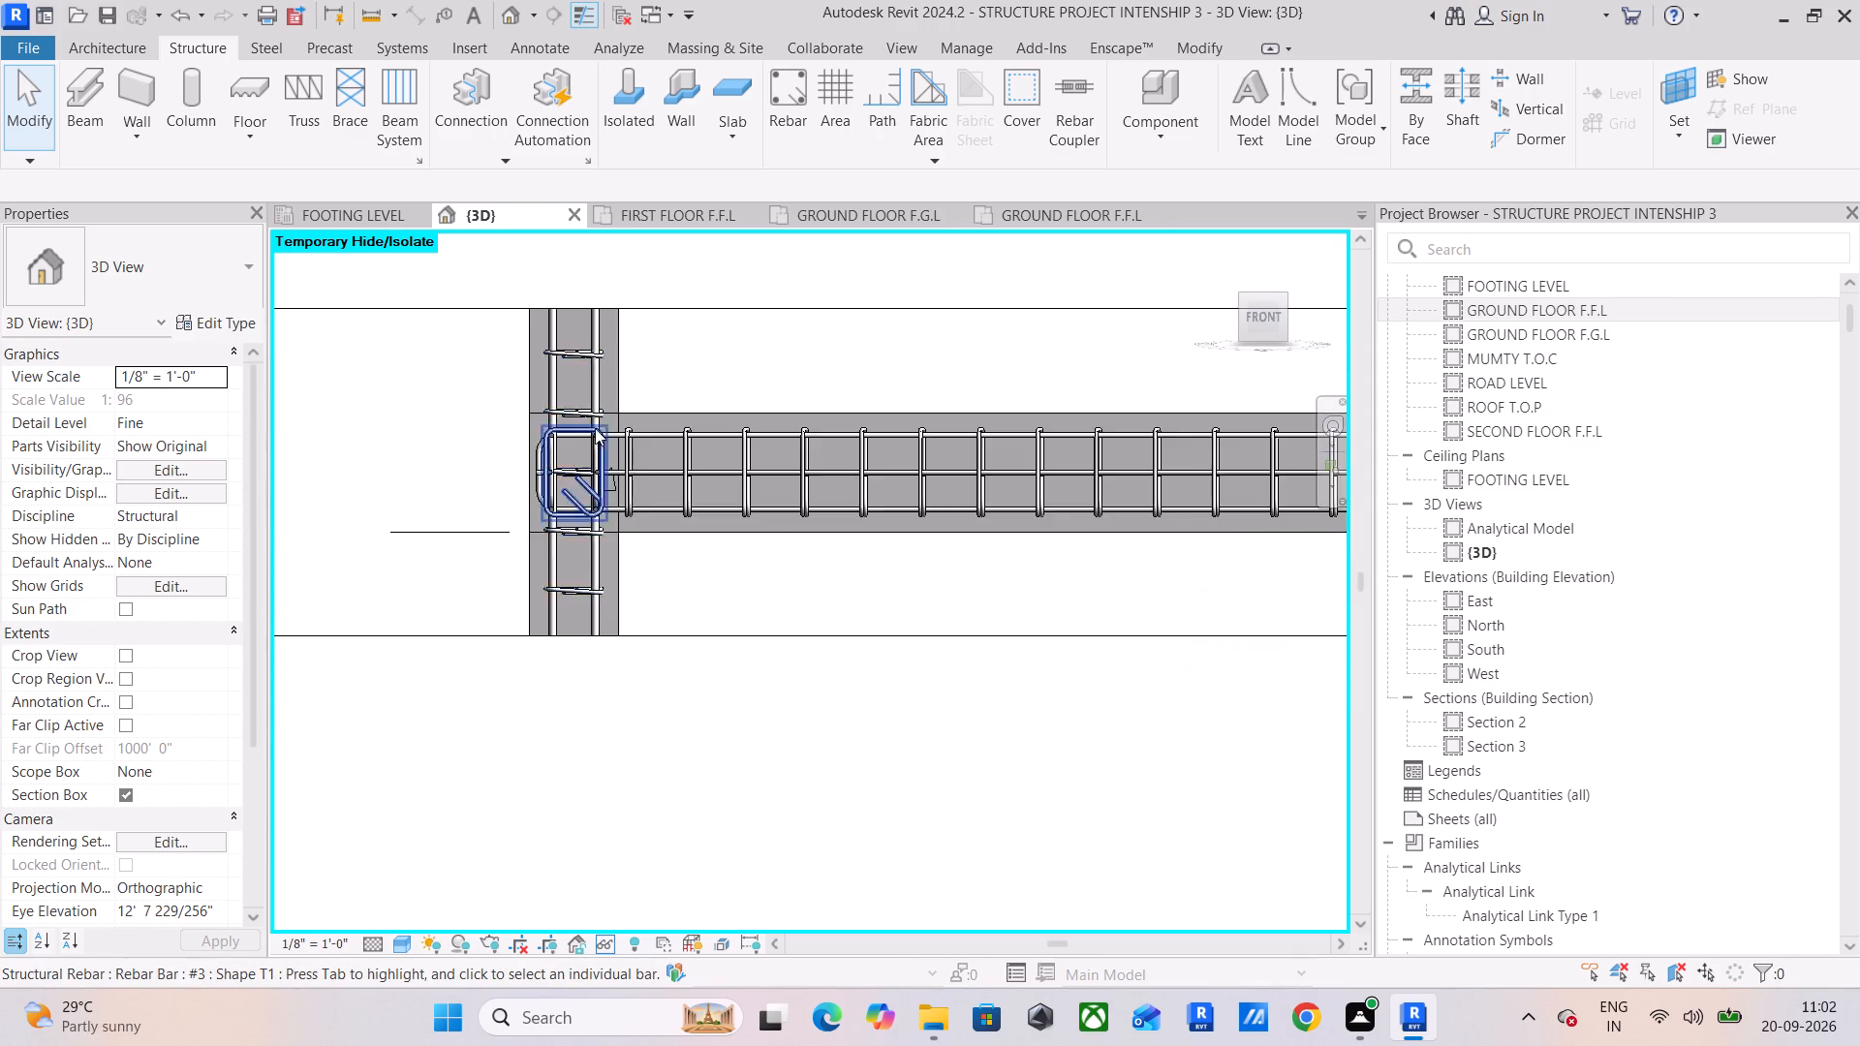
scroll(601, 431, up, 5)
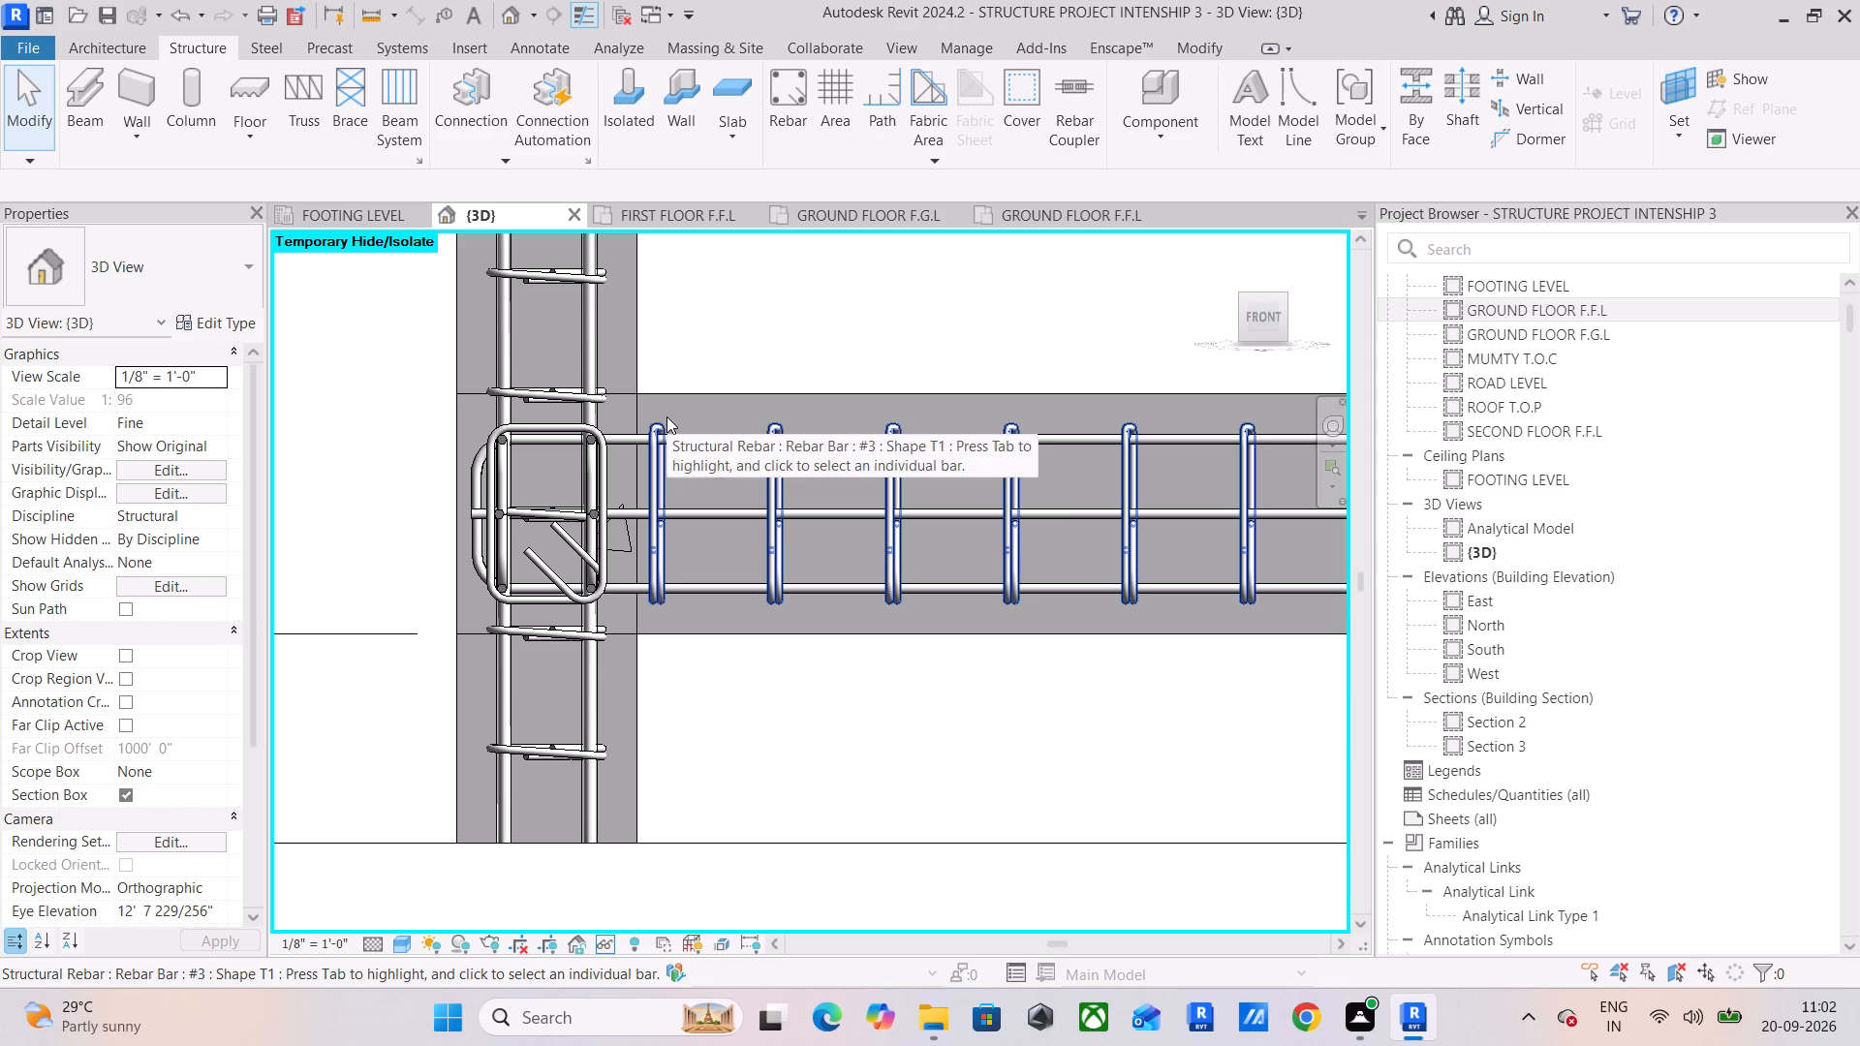
scroll(667, 415, down, 4)
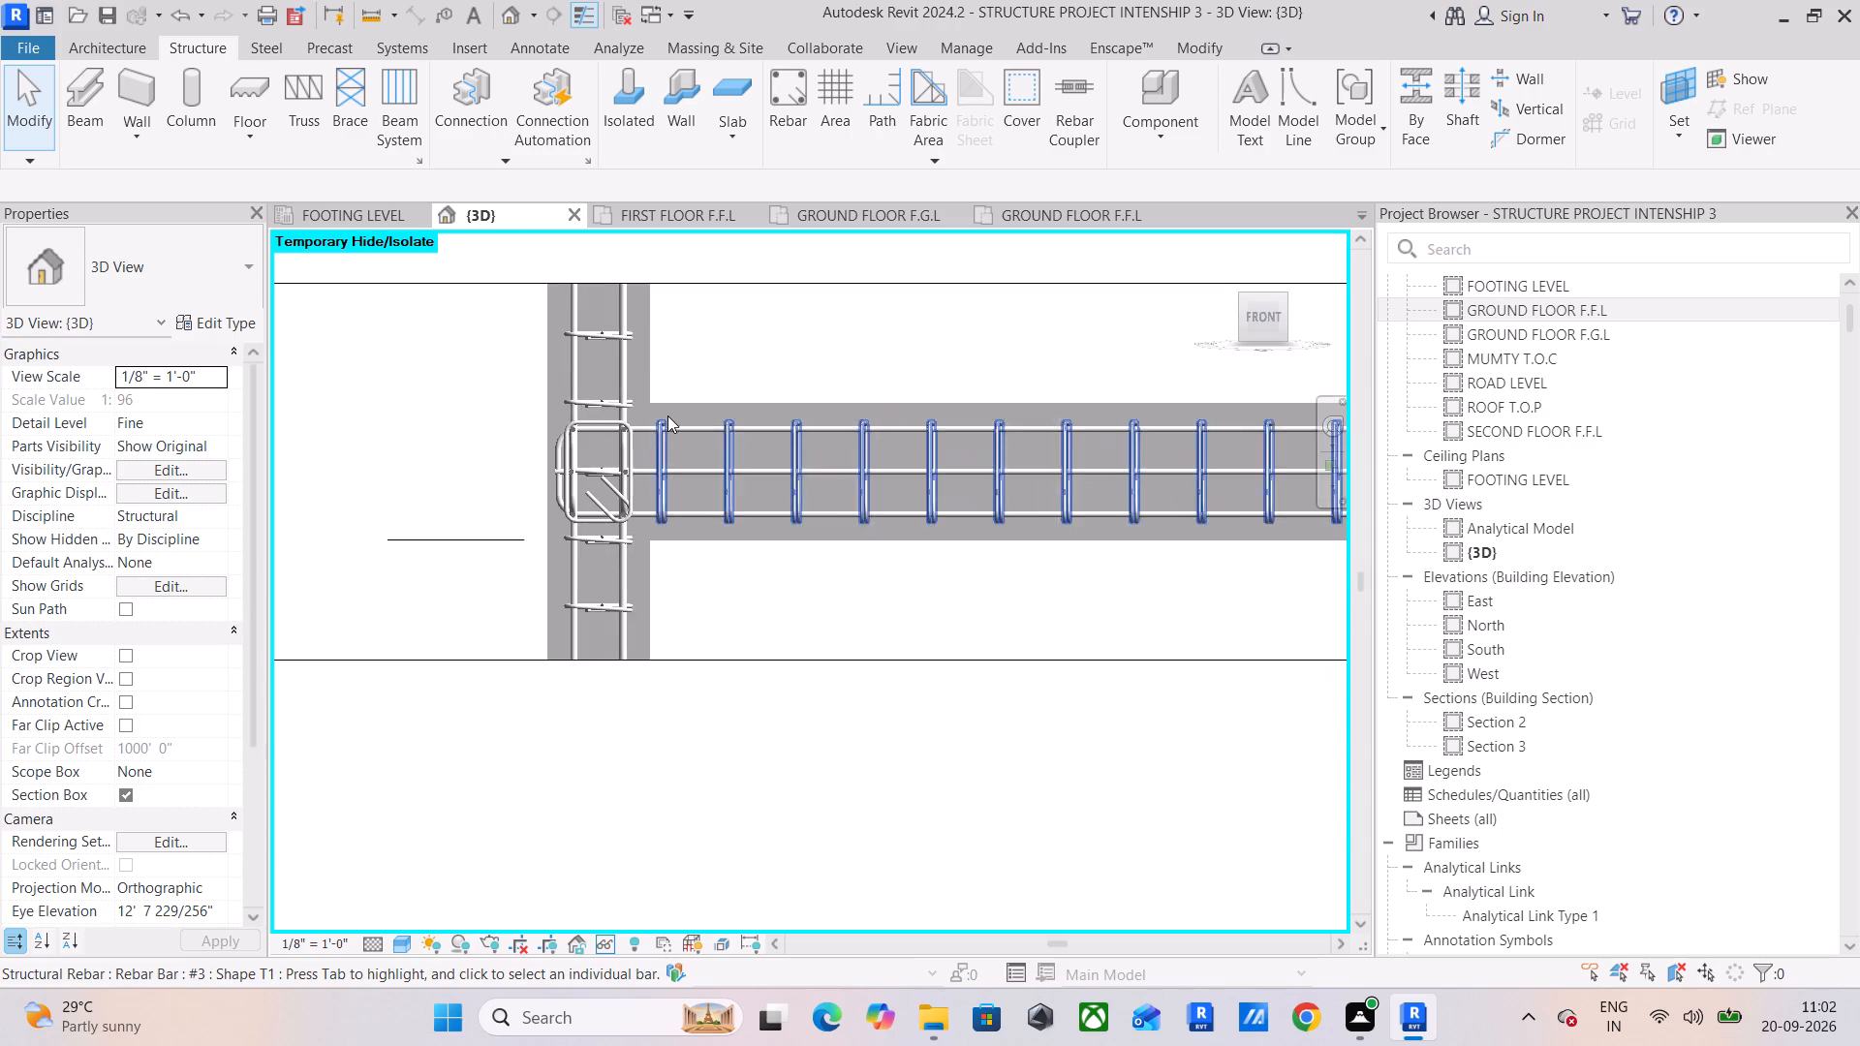
middle_drag(674, 411, 481, 499)
middle_drag(581, 486, 267, 431)
scroll(536, 466, down, 6)
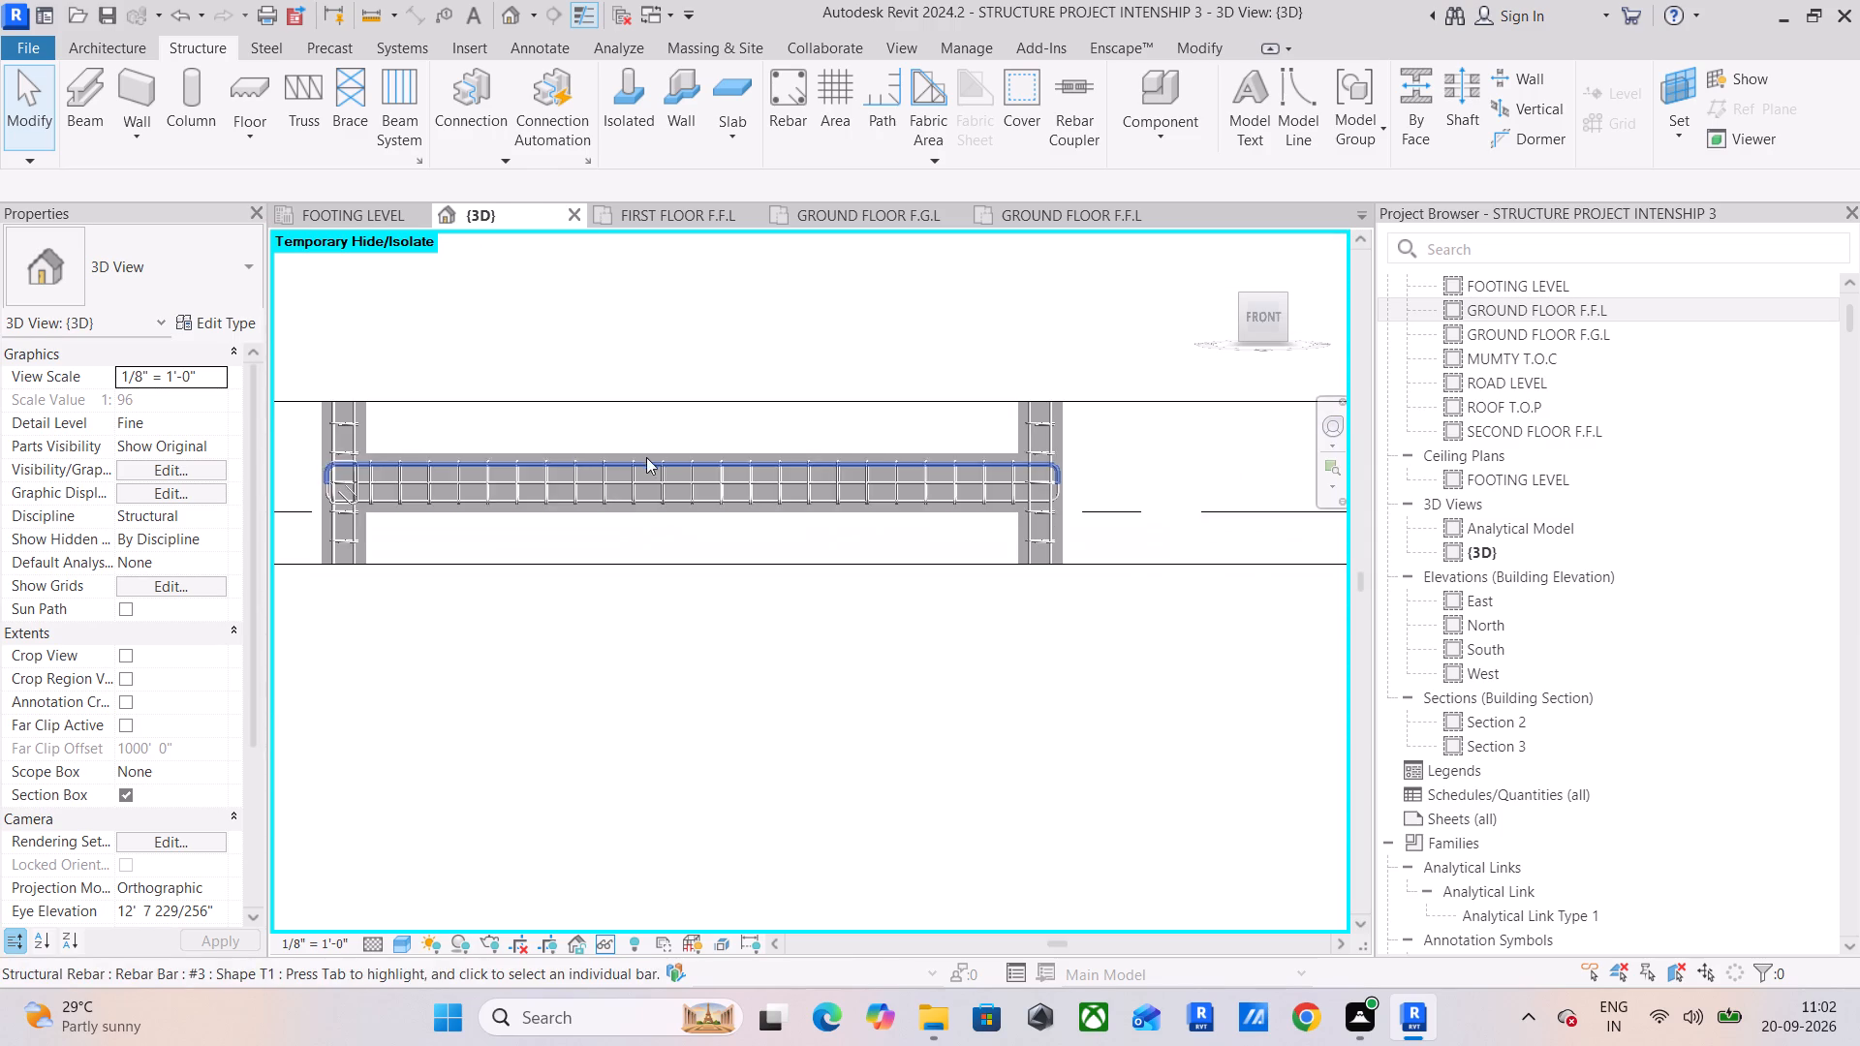
middle_drag(639, 458, 340, 483)
scroll(770, 532, up, 5)
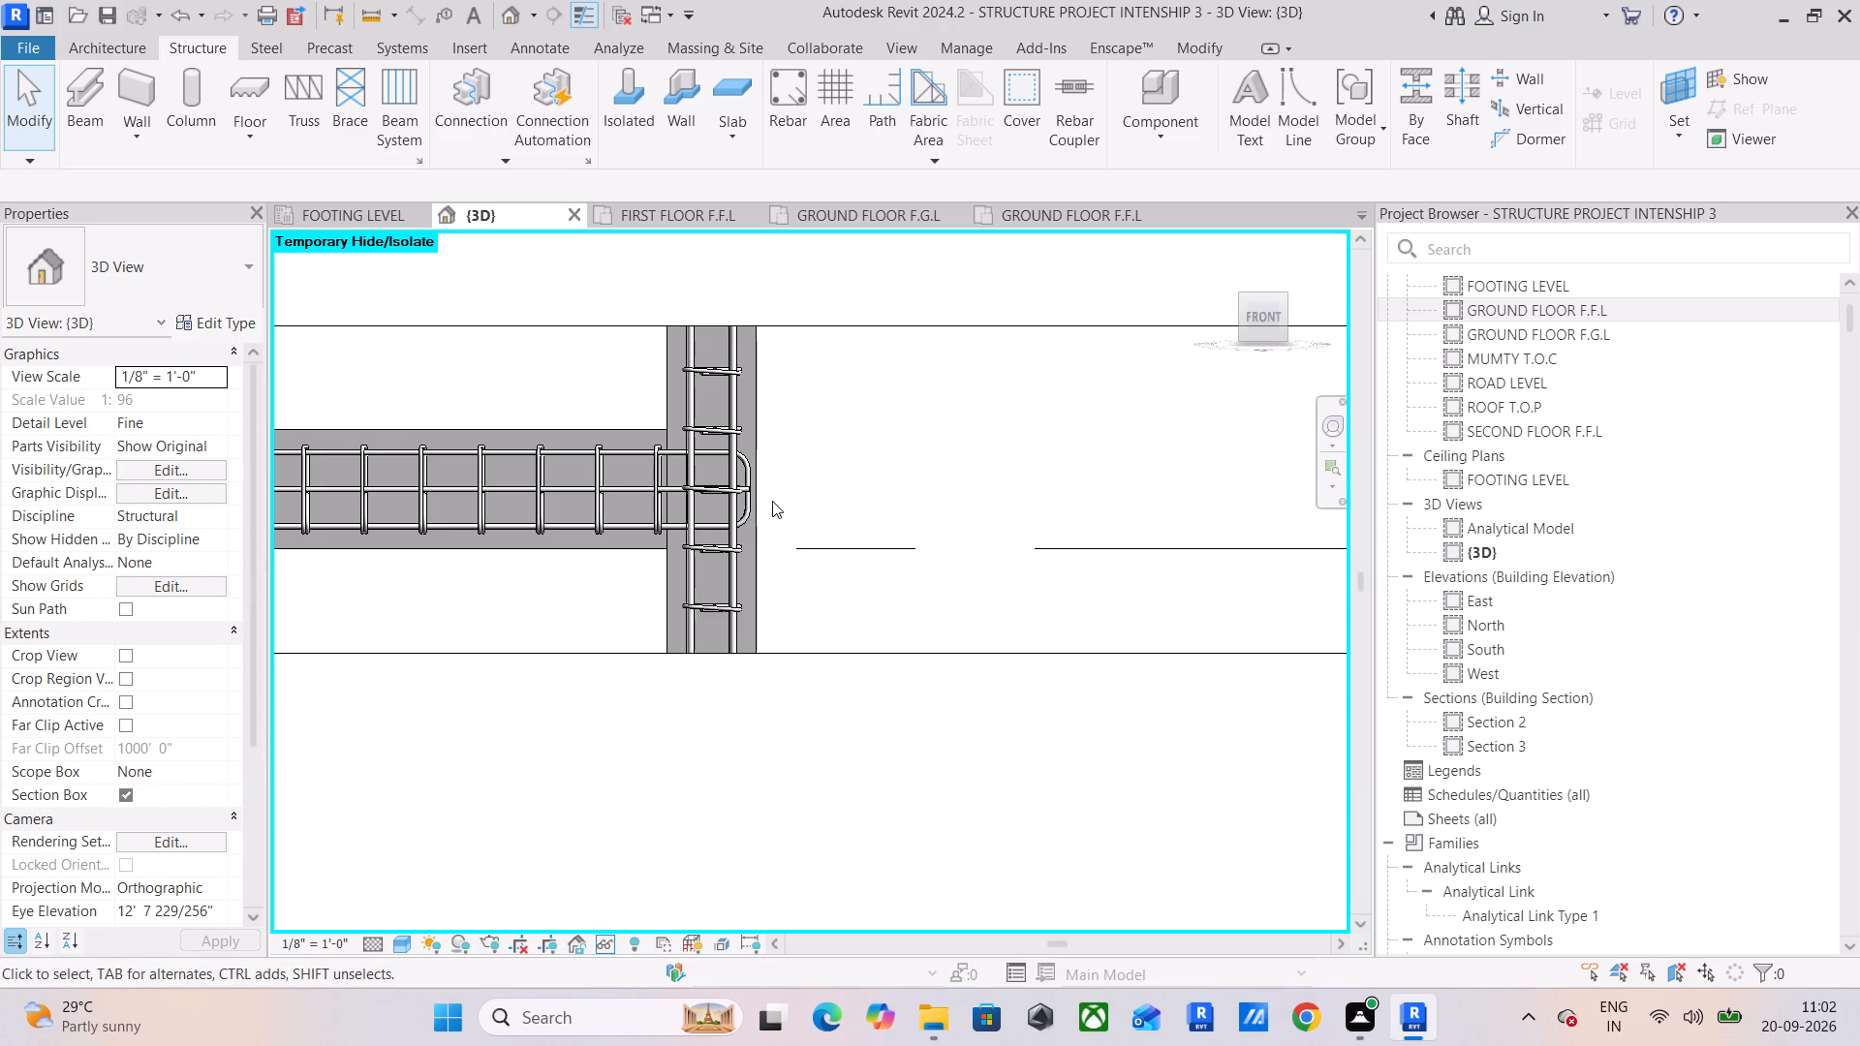
scroll(772, 501, up, 6)
scroll(495, 410, down, 3)
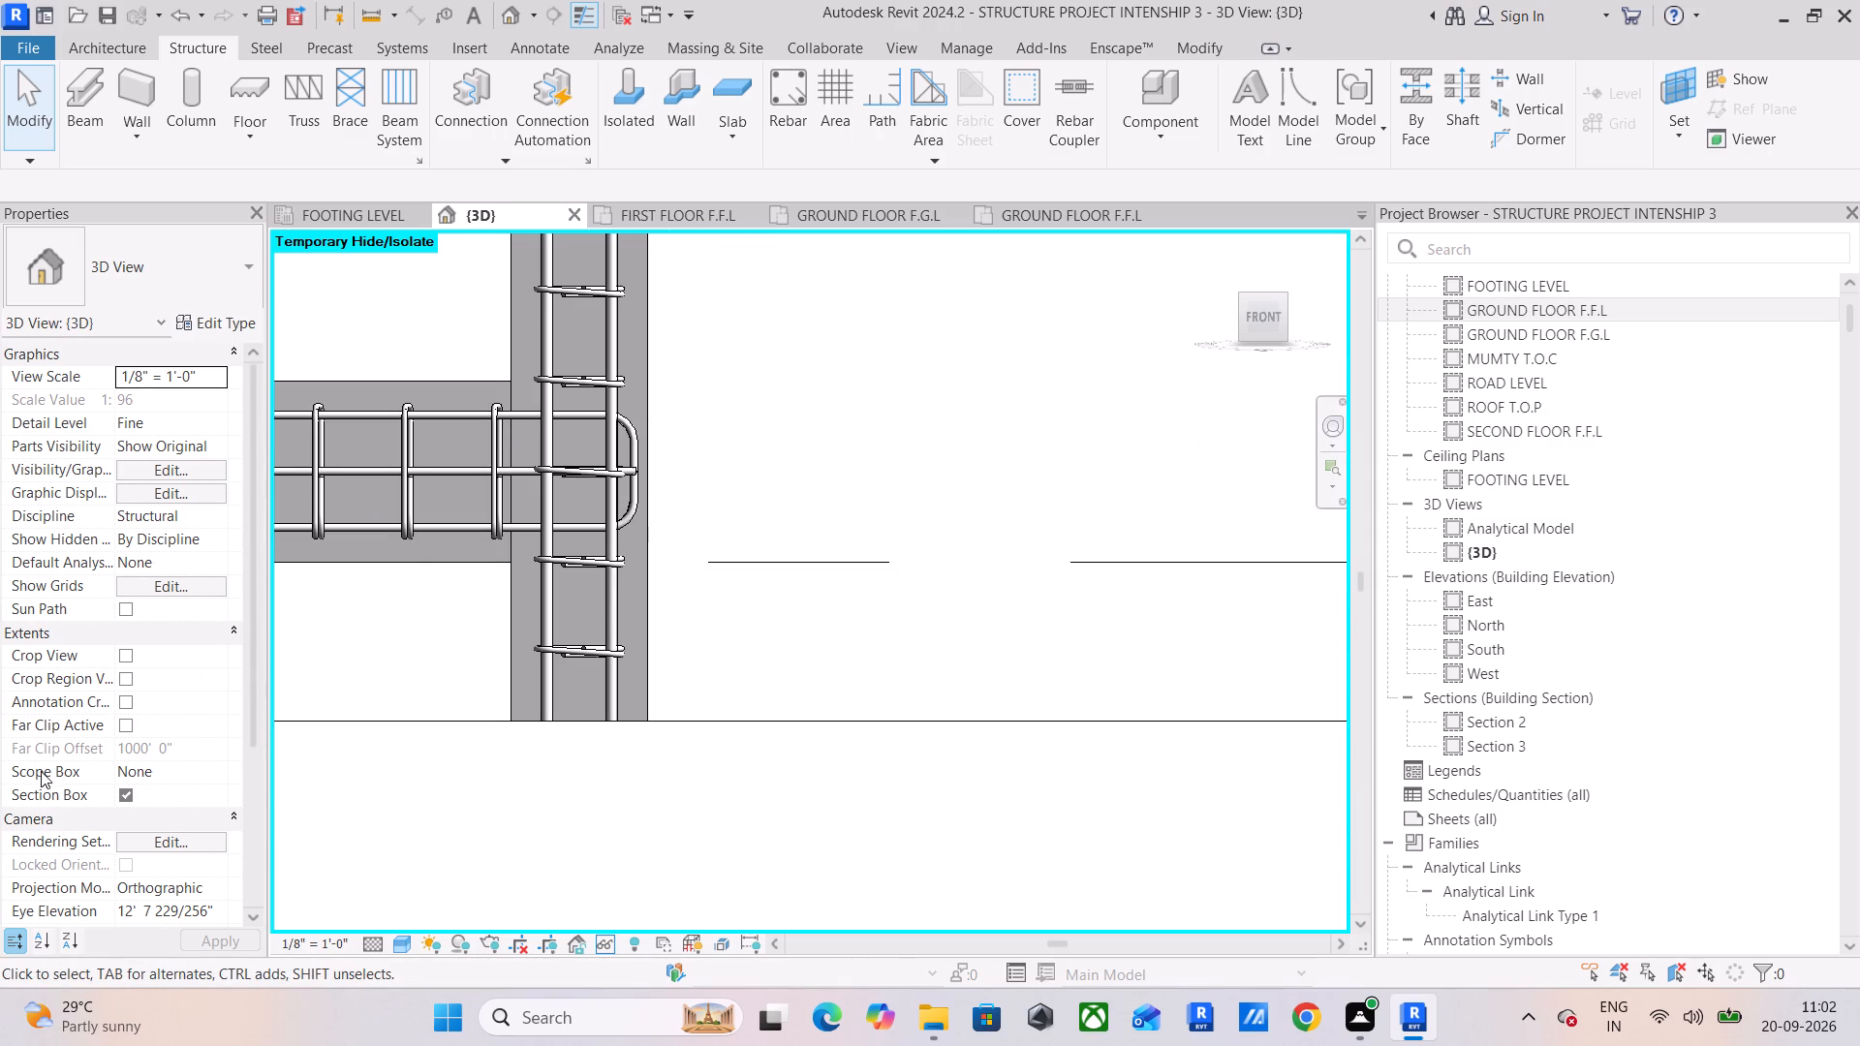
Turn off the current section box and apply a selection box around the #3 T1 ties of the second column from the frame's left end.
click(125, 799)
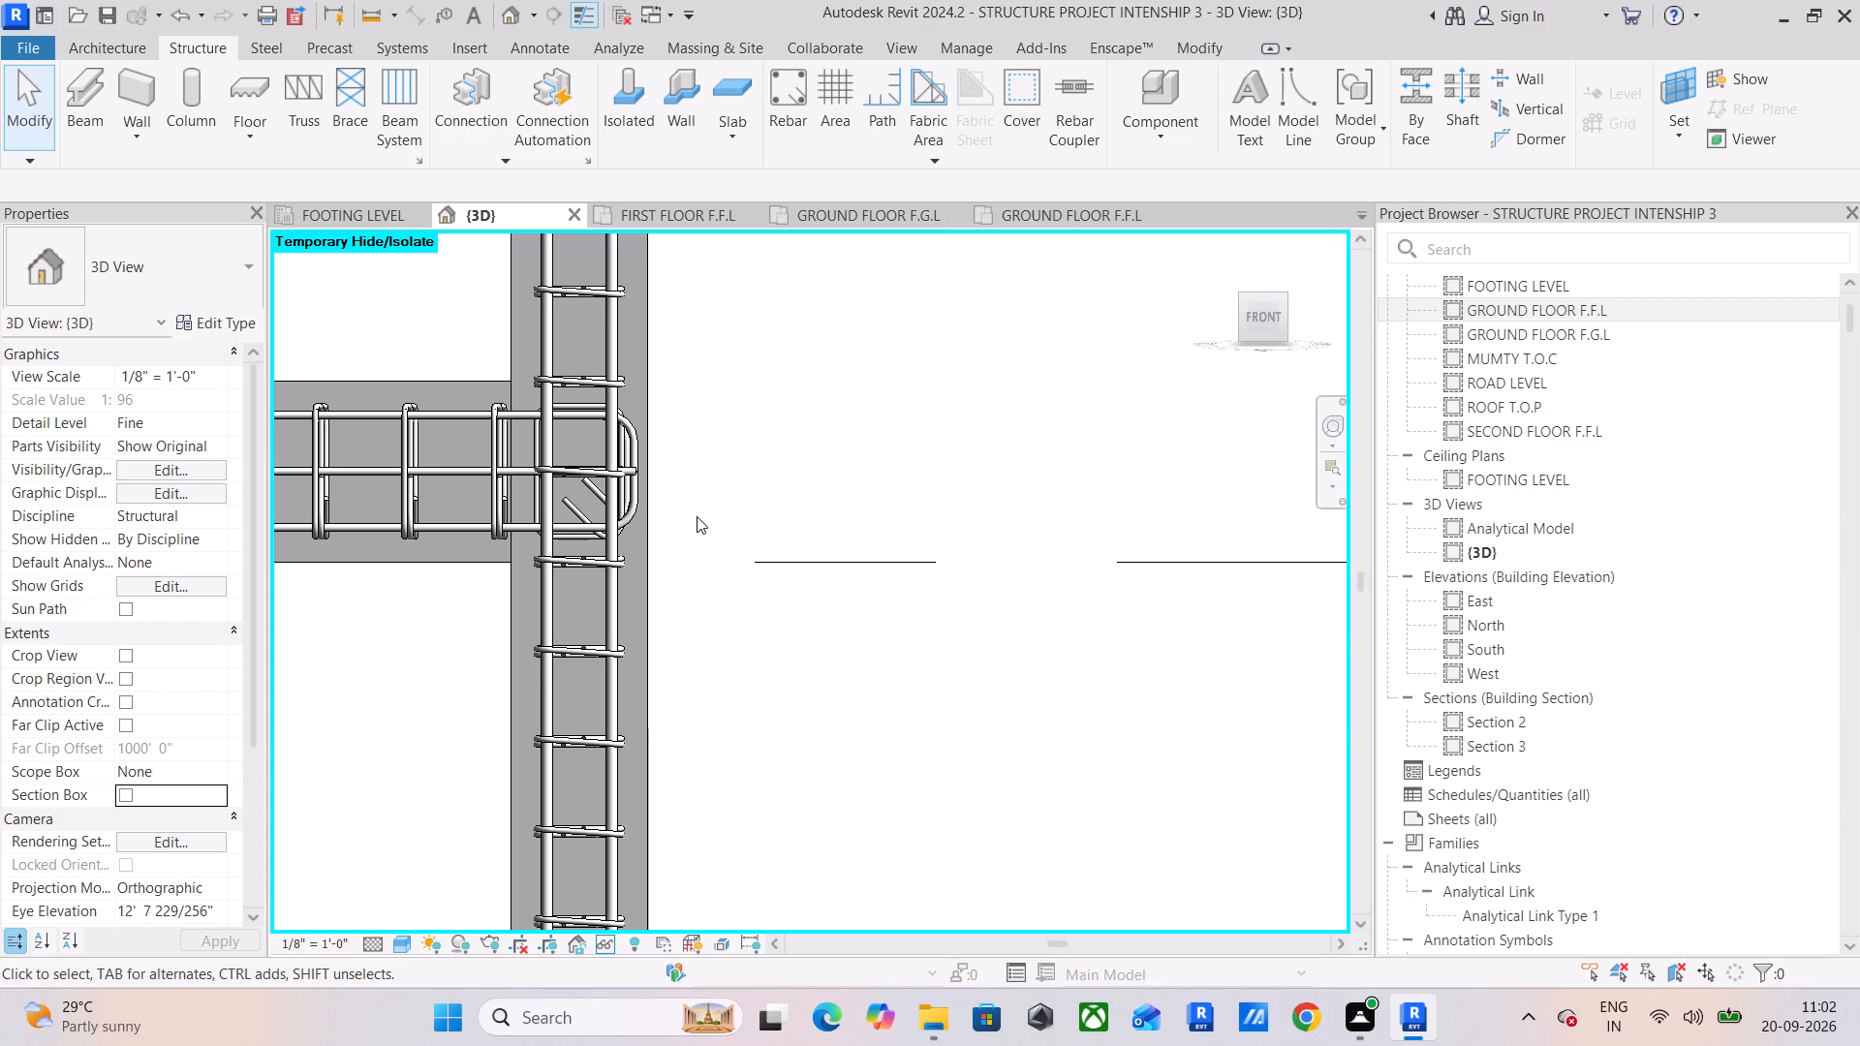
scroll(715, 506, down, 10)
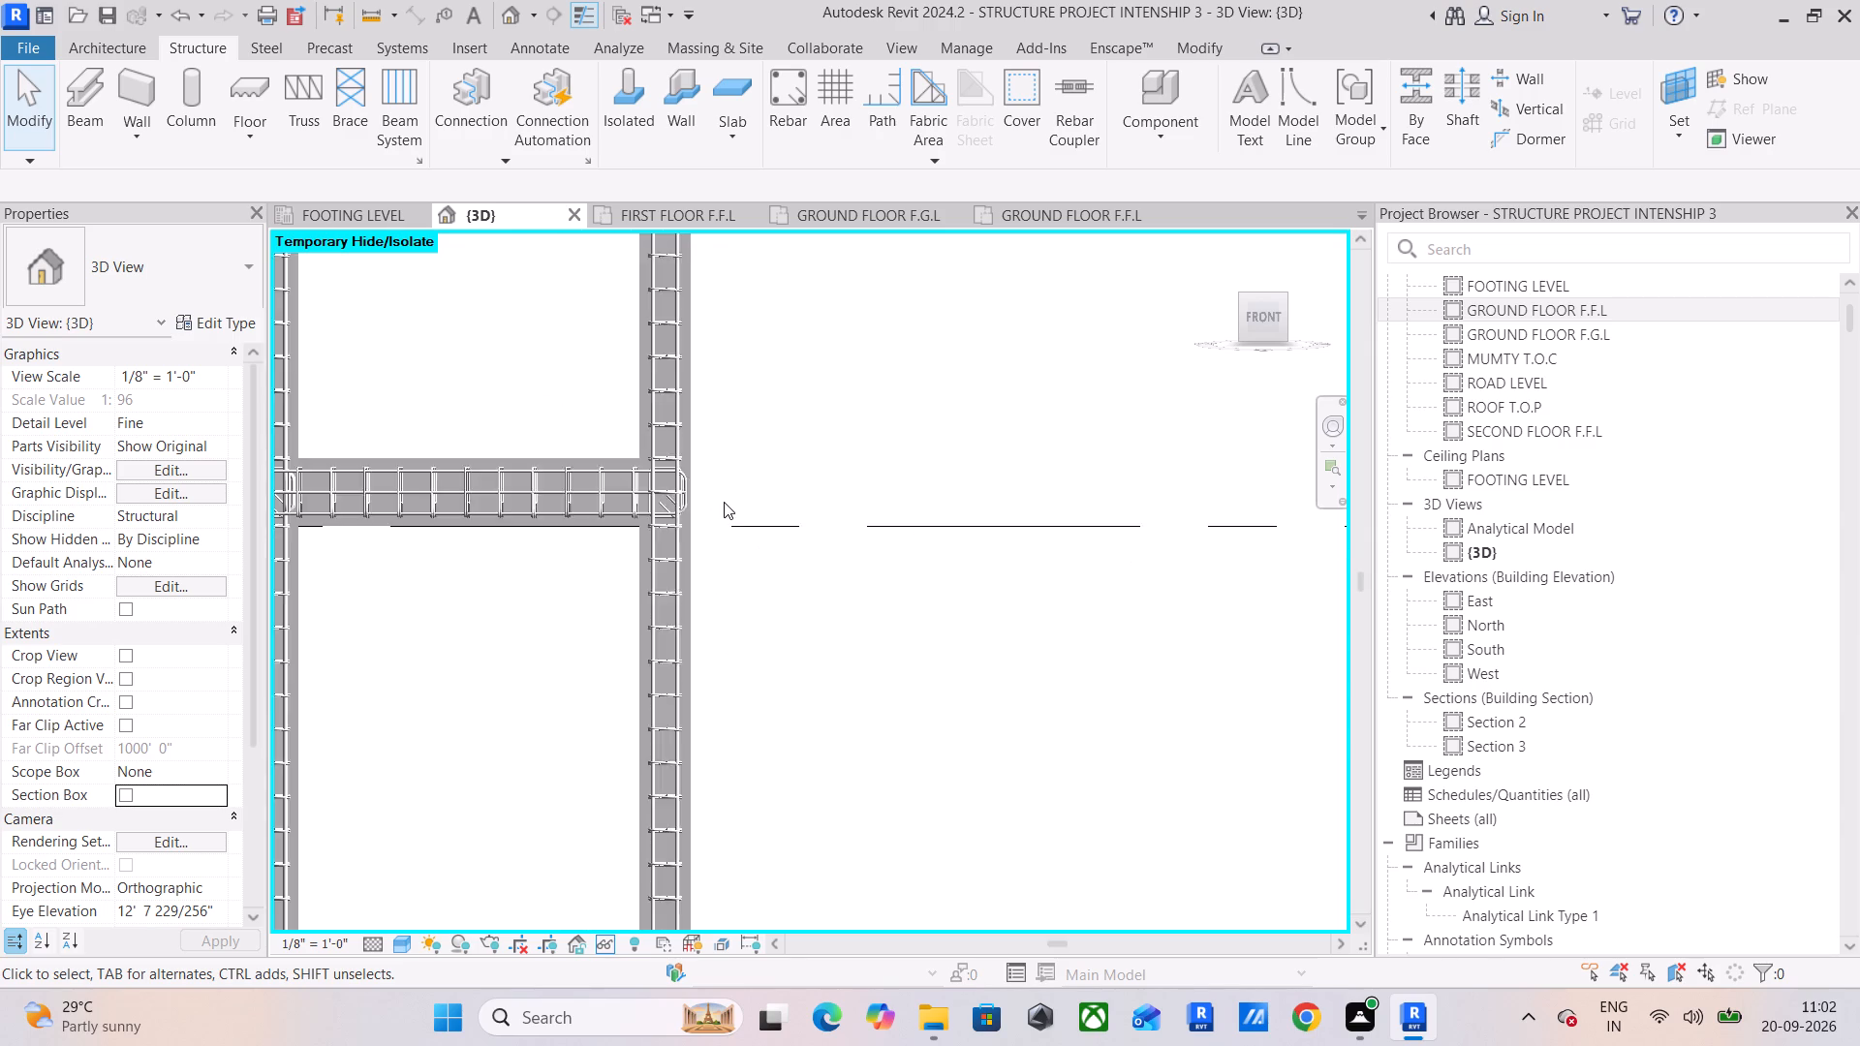
scroll(724, 502, down, 6)
drag(1255, 324, 1209, 359)
middle_drag(798, 467, 762, 480)
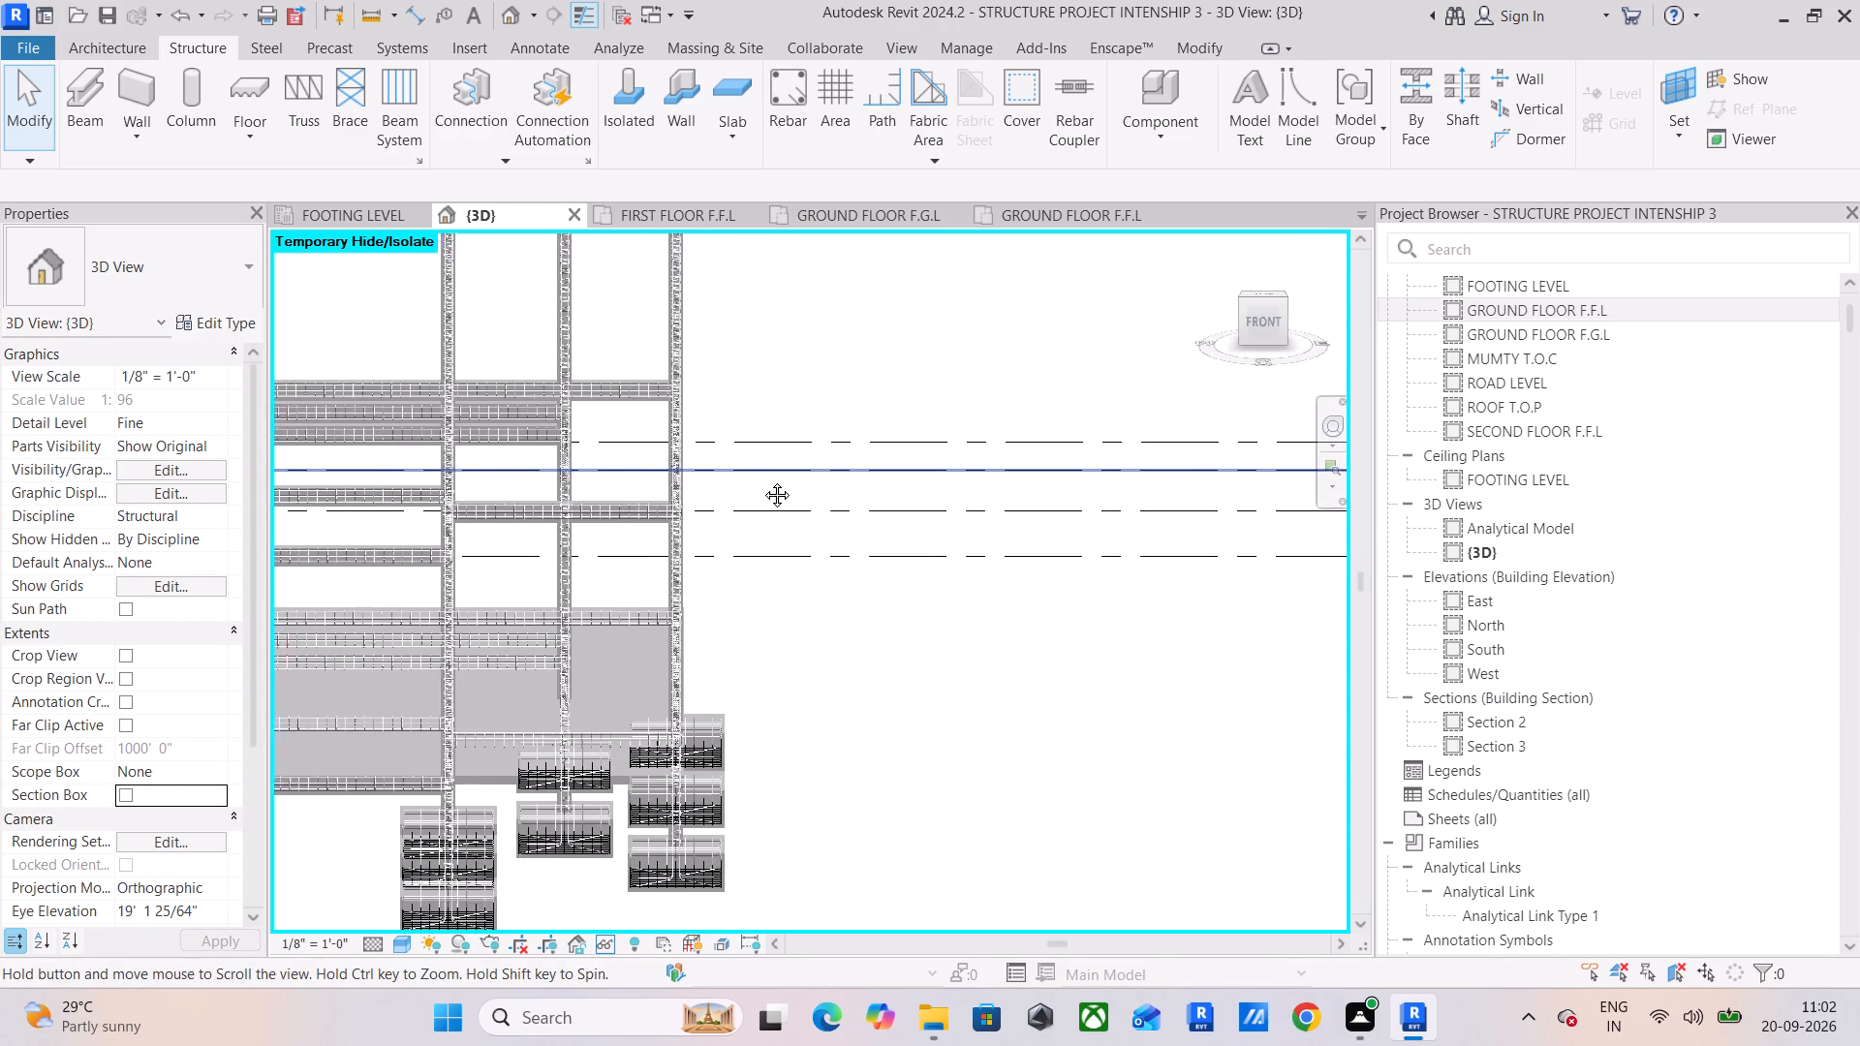
middle_drag(762, 480, 1123, 514)
scroll(539, 481, down, 4)
middle_drag(554, 478, 819, 490)
scroll(734, 402, up, 3)
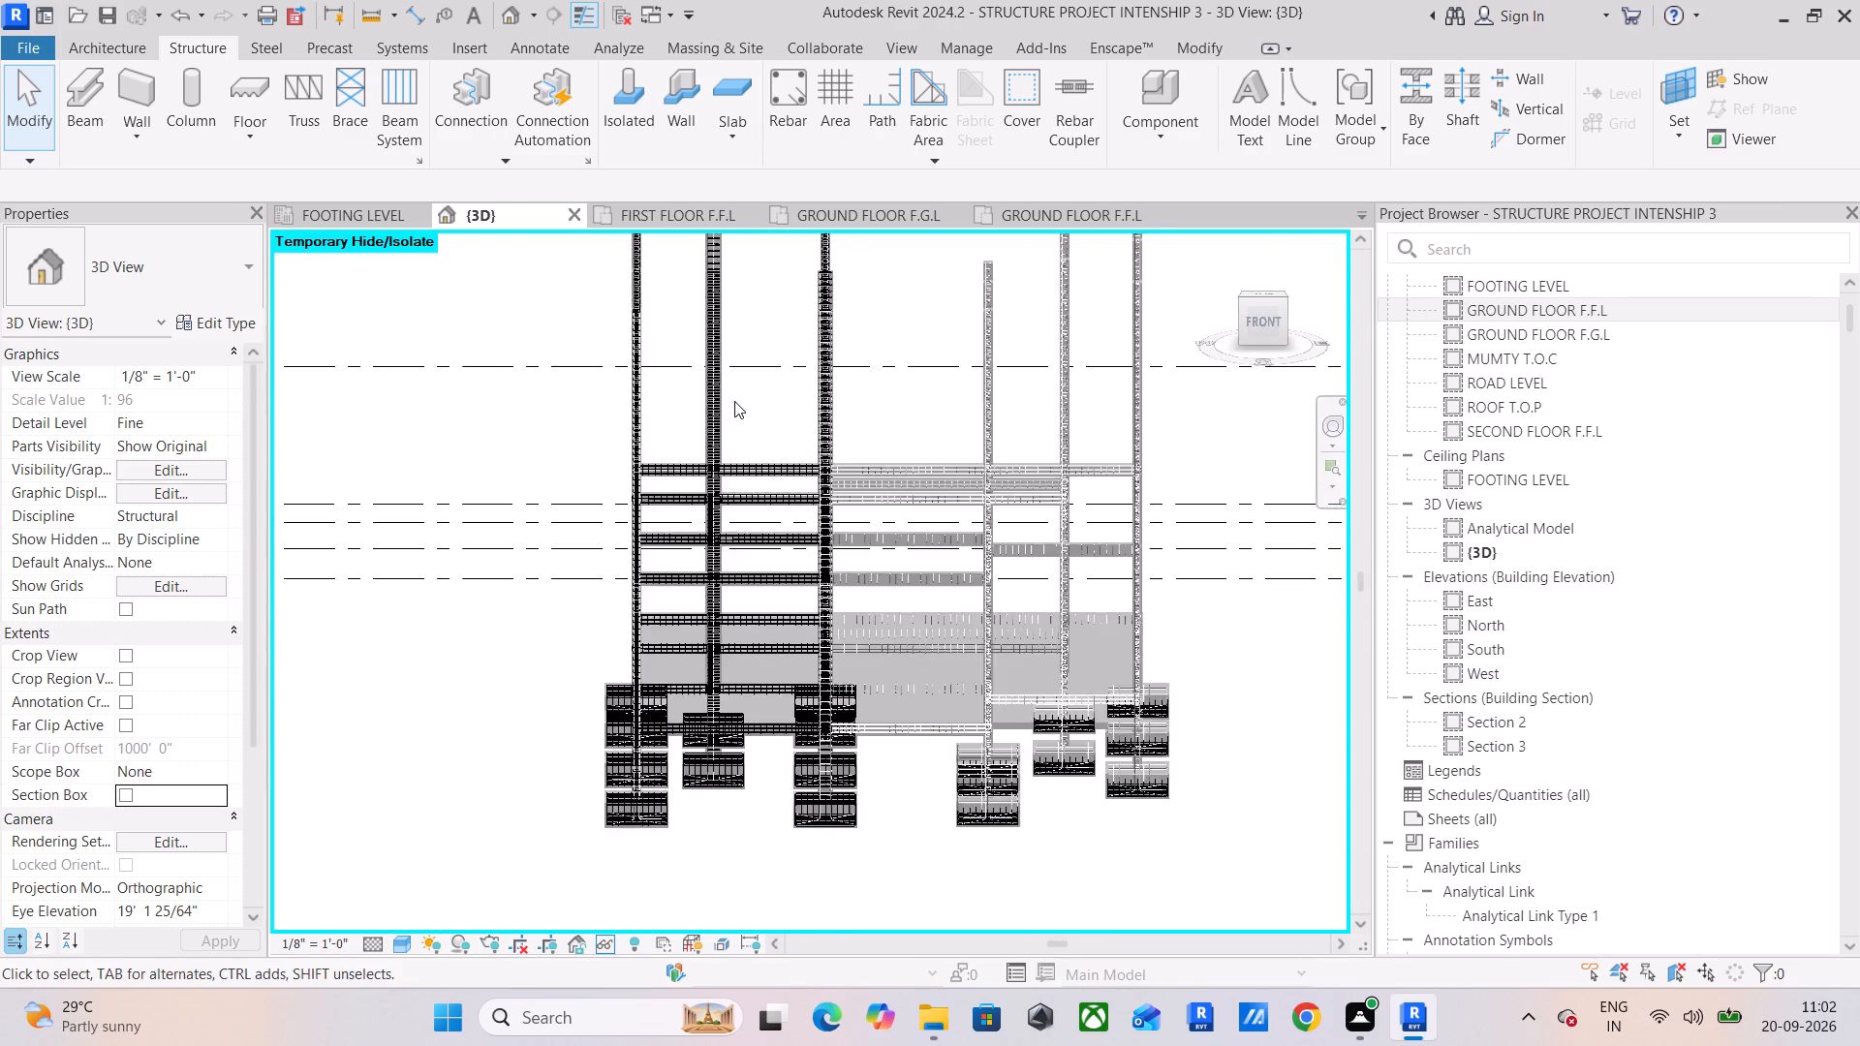
scroll(734, 401, up, 2)
click(707, 349)
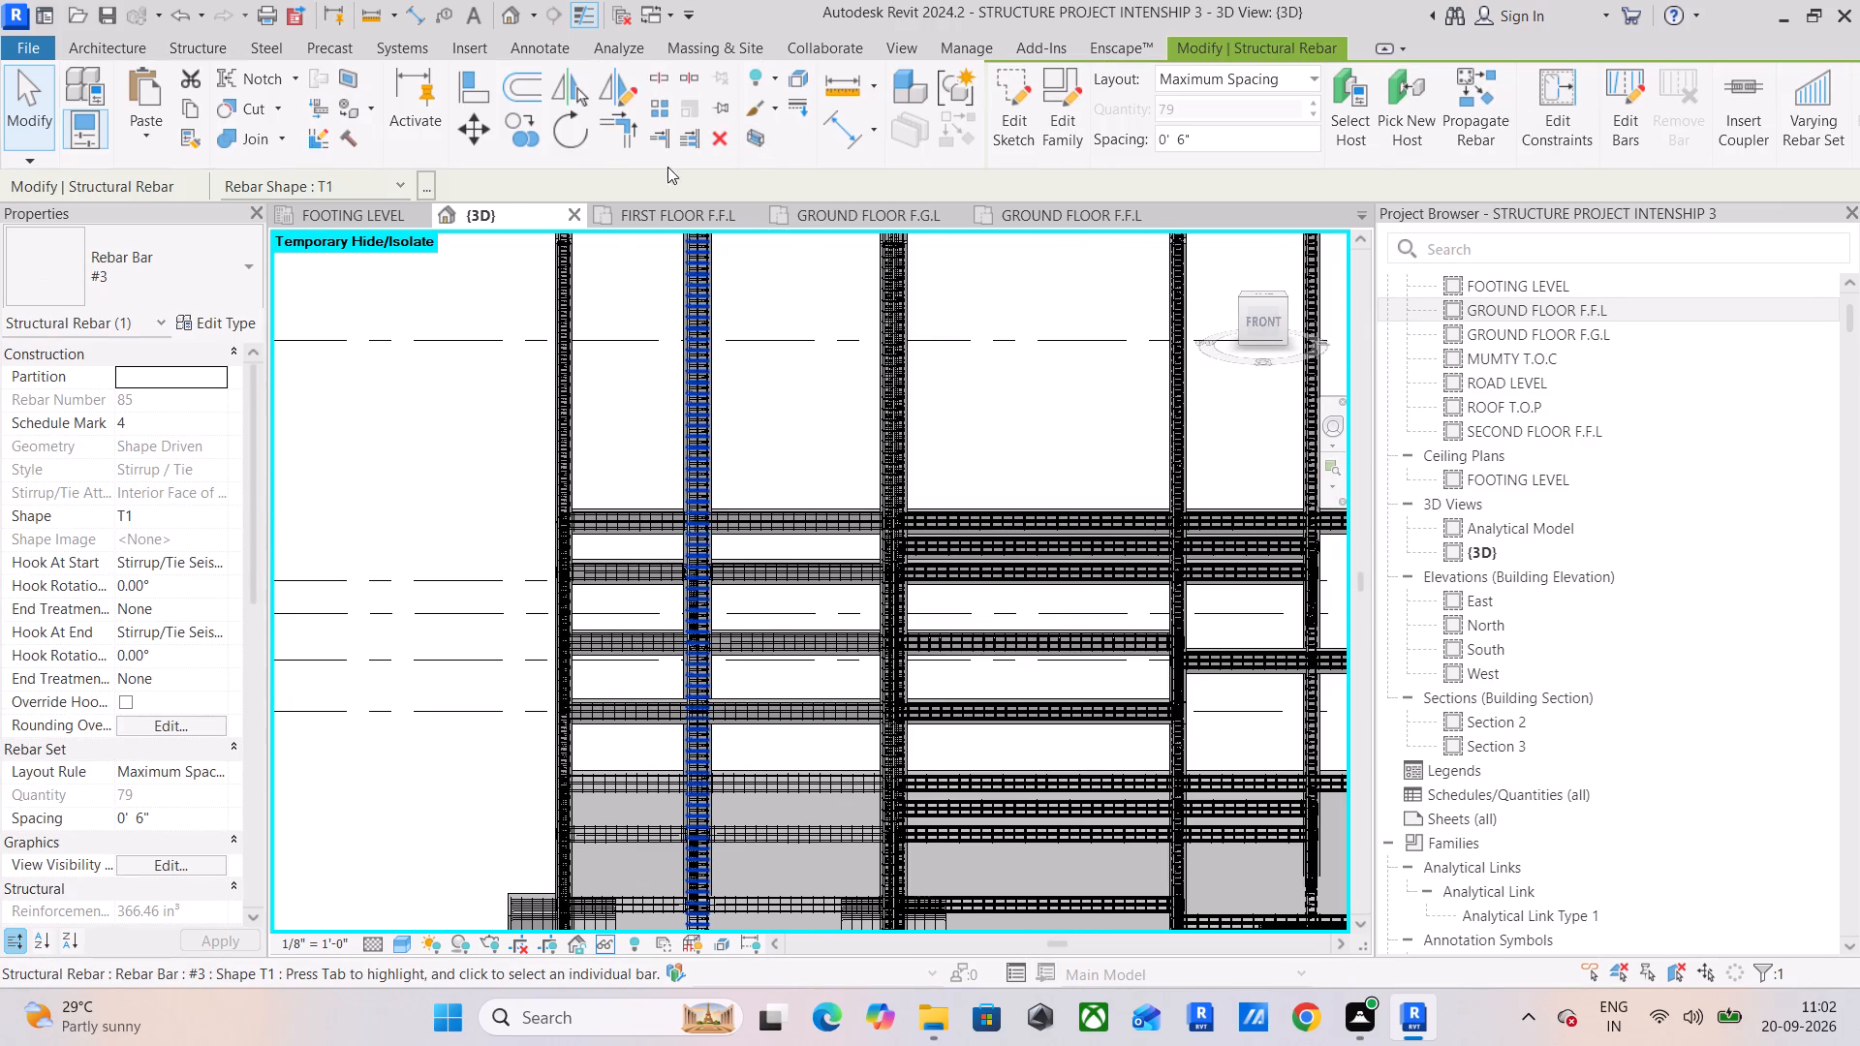
click(758, 142)
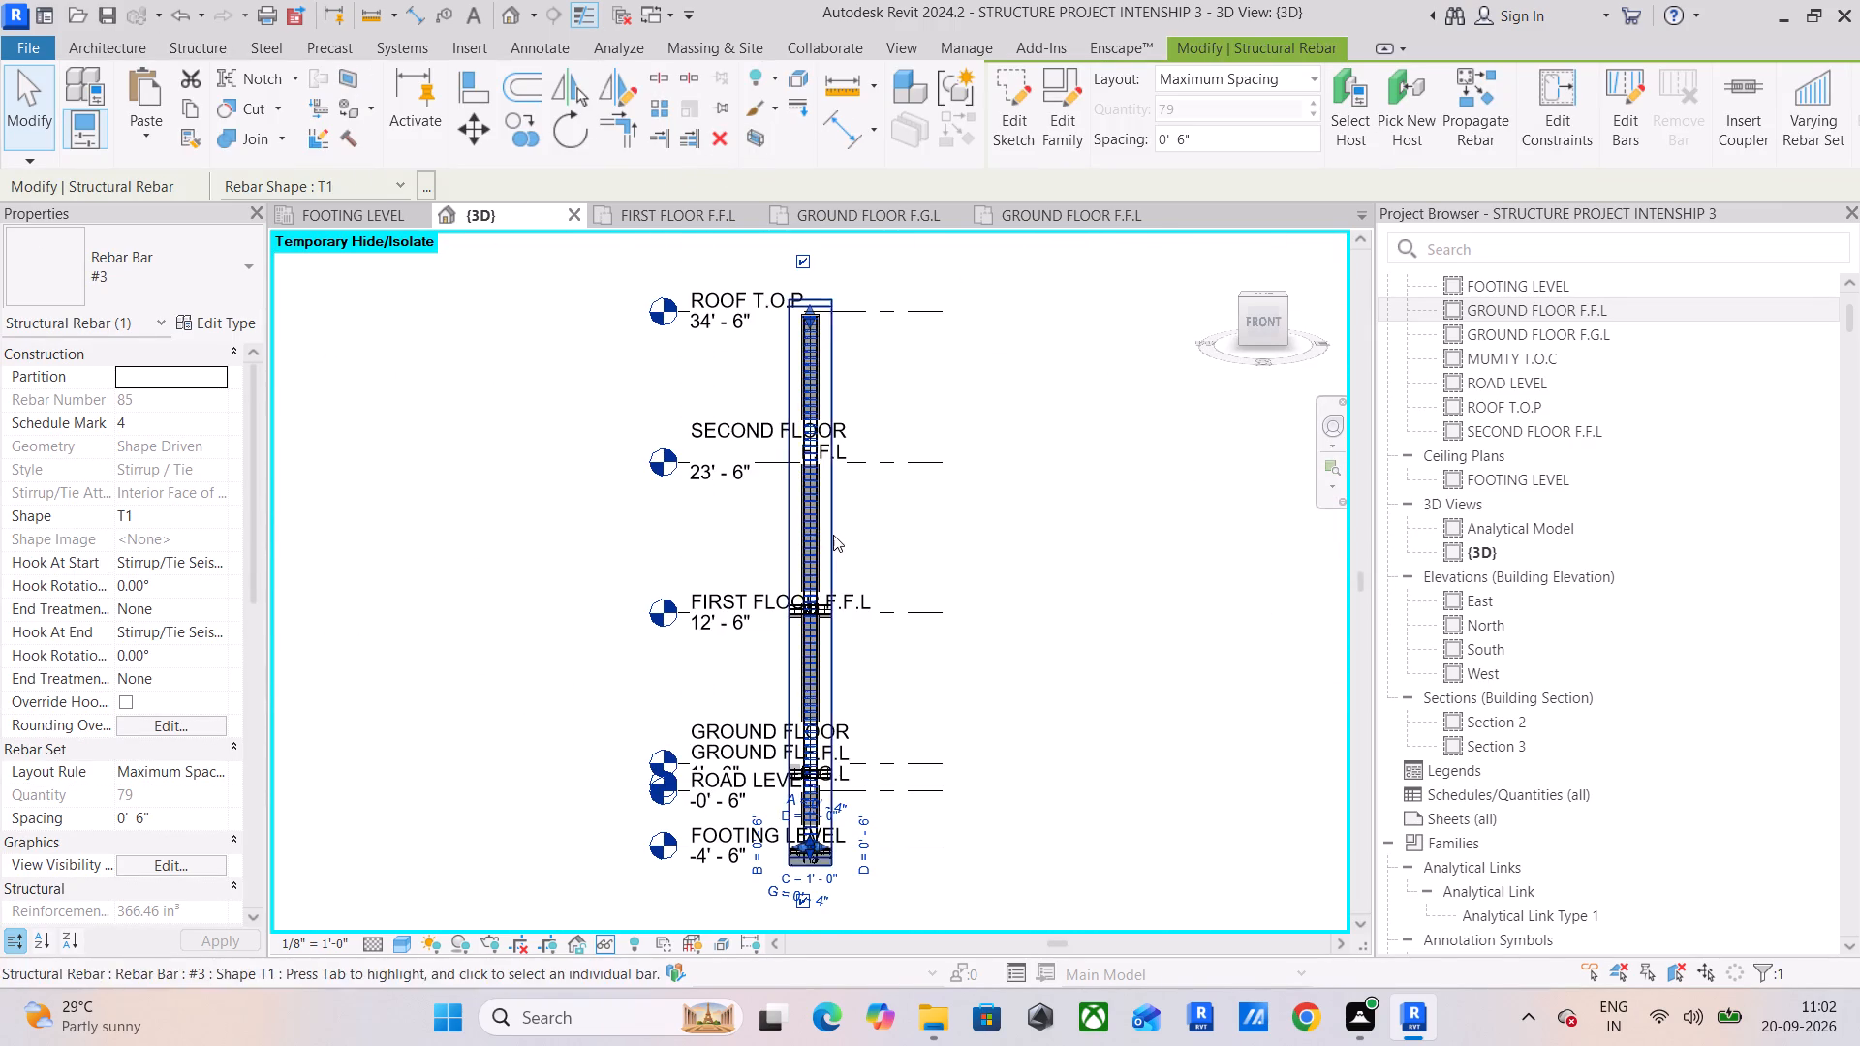
Examine the boxed column's #3 ties between the first and second floor levels.
scroll(837, 527, up, 12)
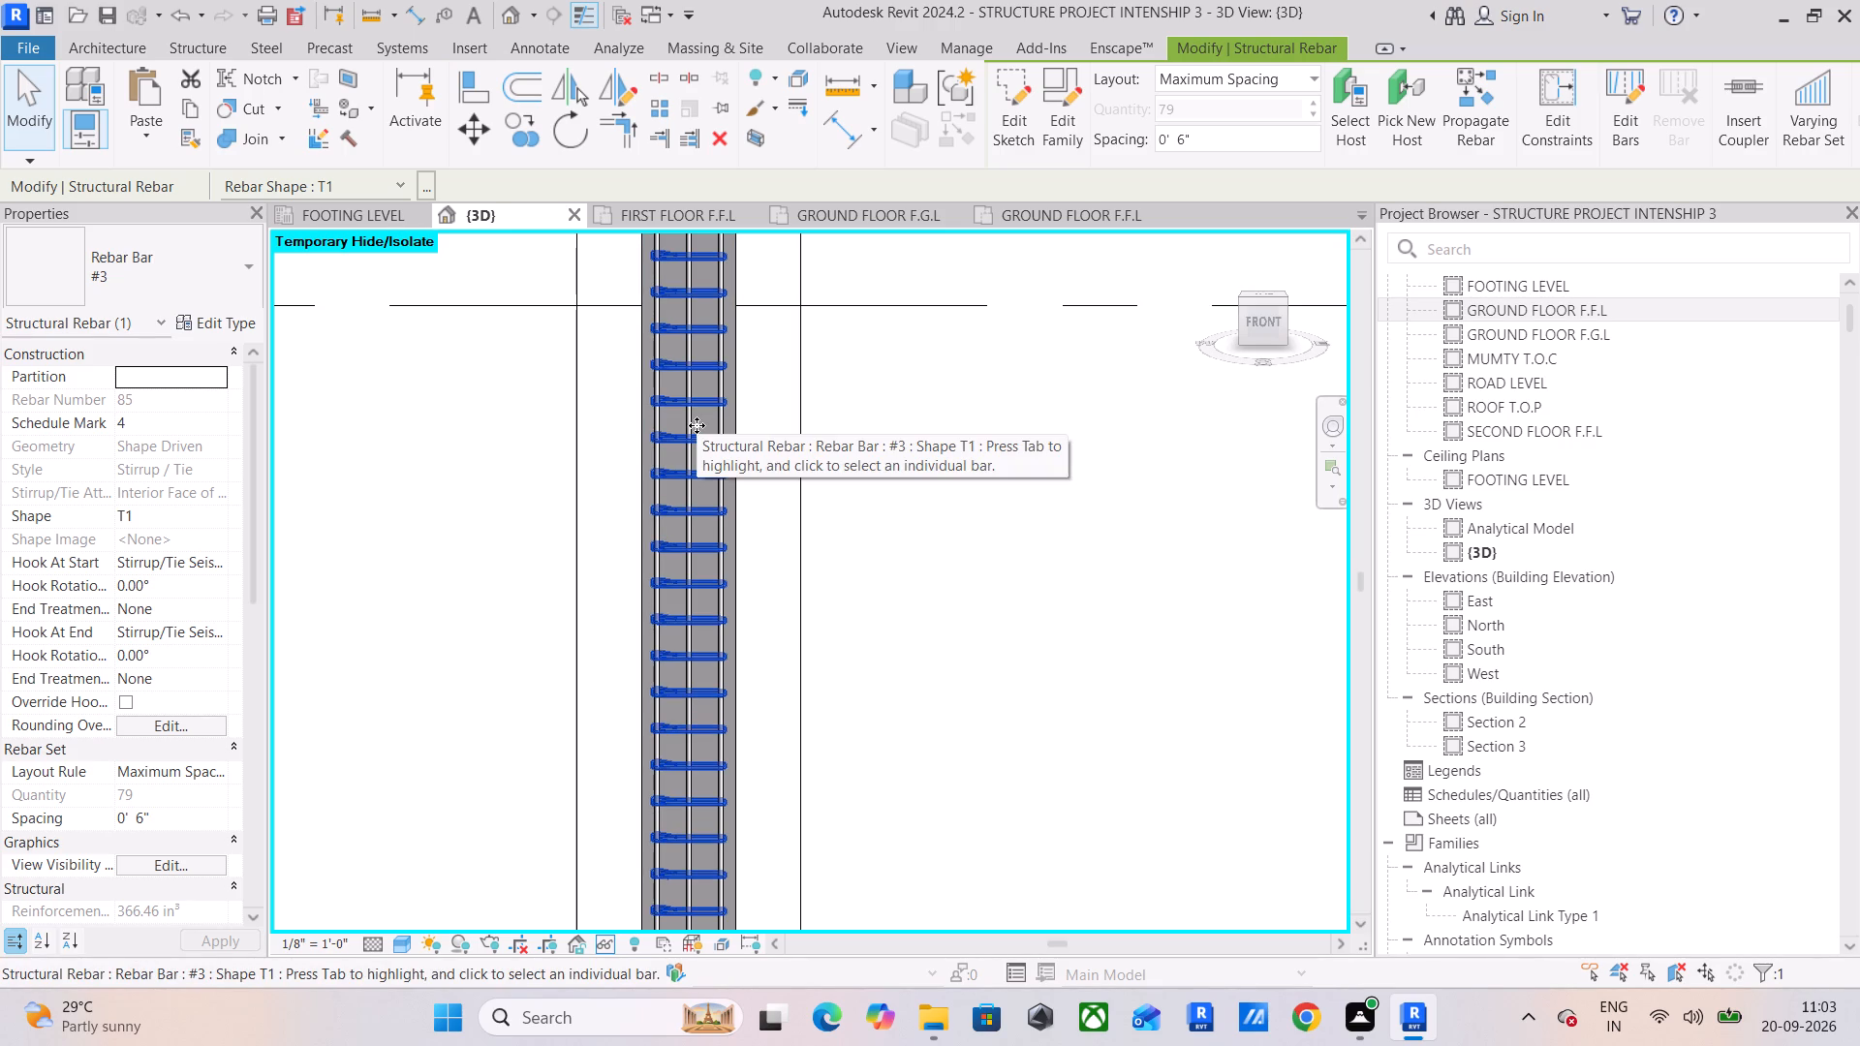
scroll(697, 425, down, 1)
middle_drag(717, 441, 922, 478)
scroll(923, 479, down, 5)
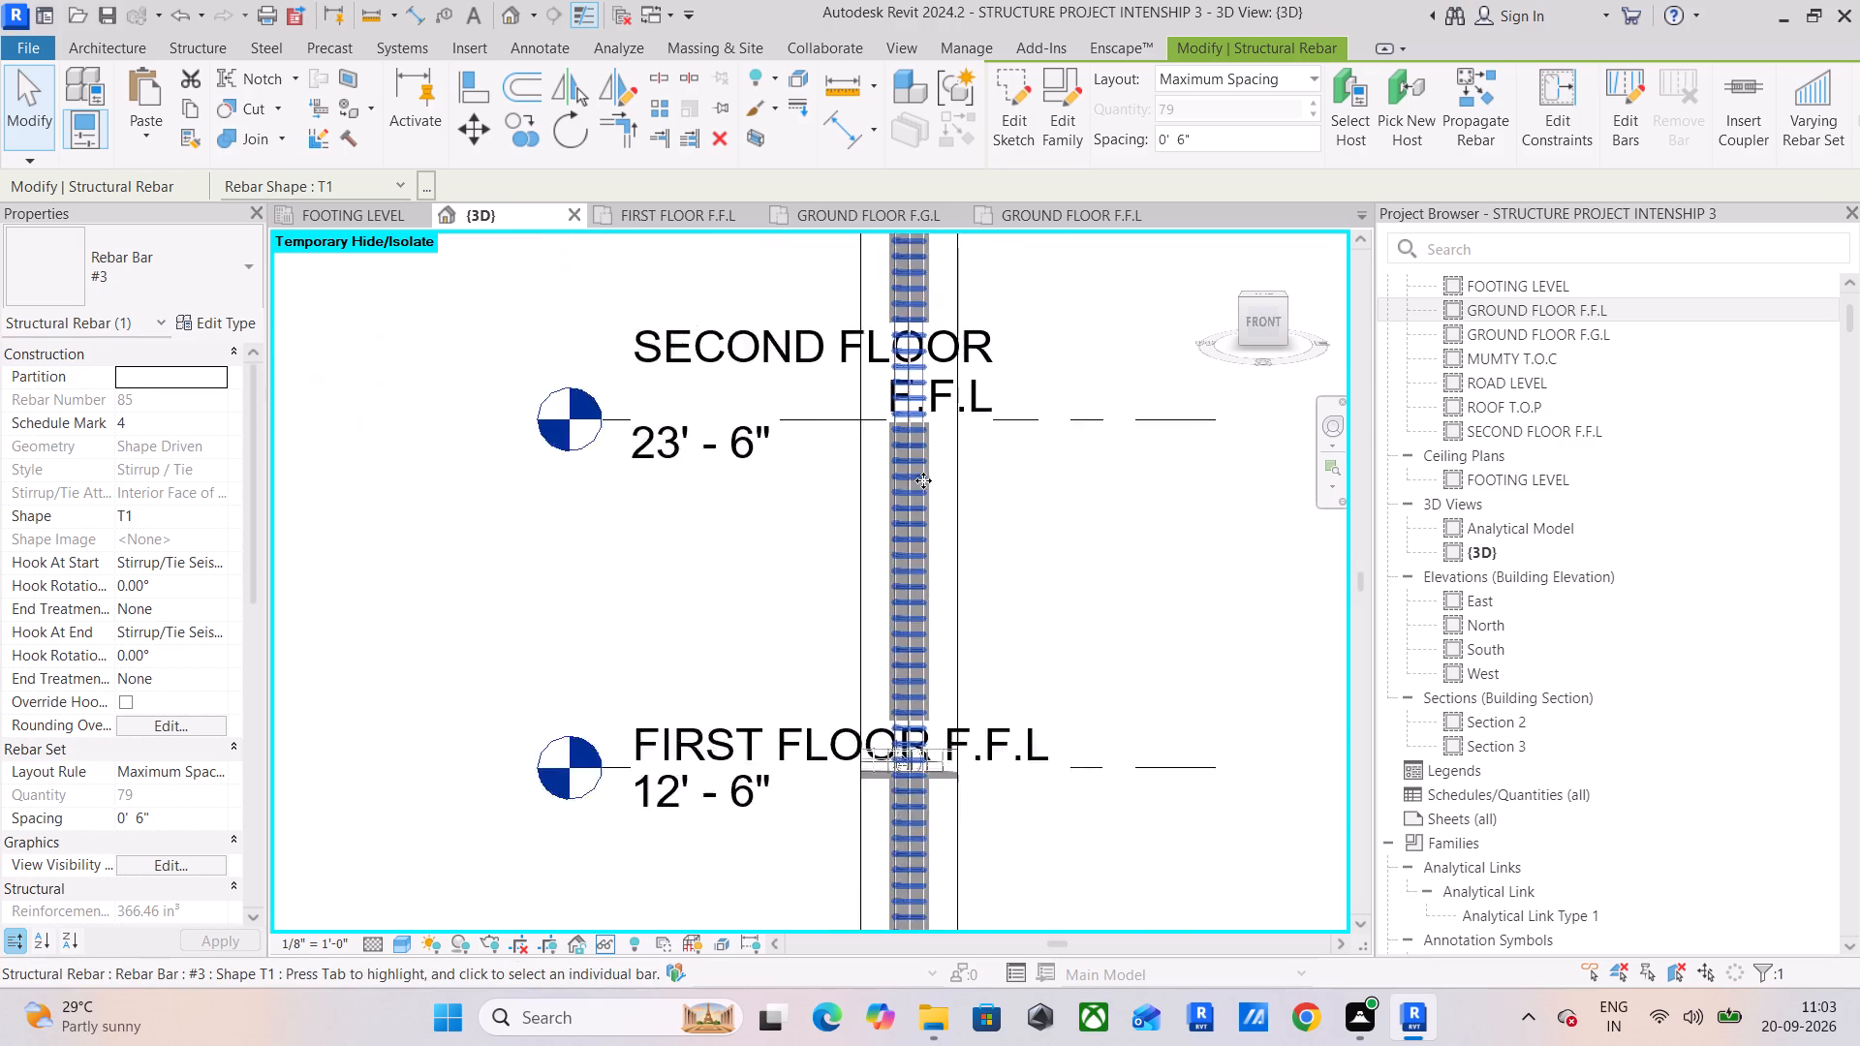
scroll(933, 468, up, 1)
middle_drag(915, 472, 527, 401)
scroll(610, 425, down, 6)
middle_drag(767, 427, 686, 415)
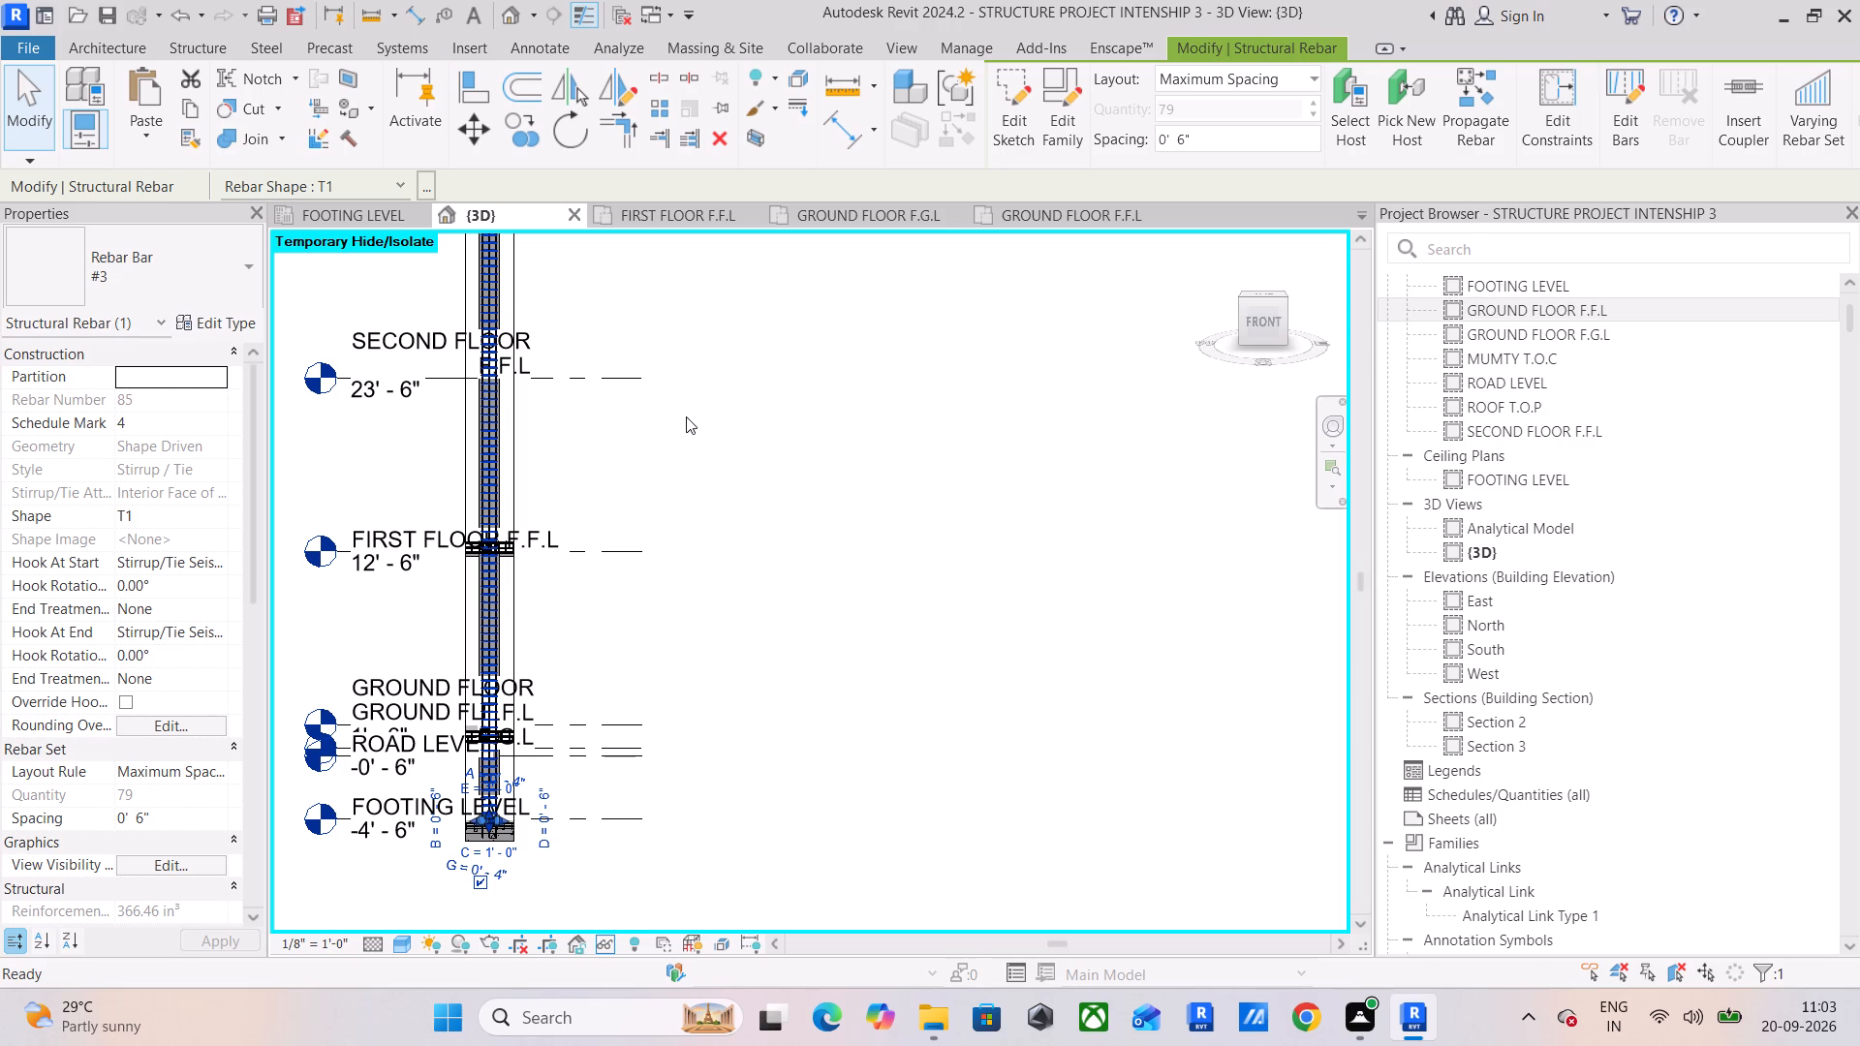
Review the column ties over the full height from footing to roof and where the column meets the first-floor beams.
scroll(686, 416, down, 1)
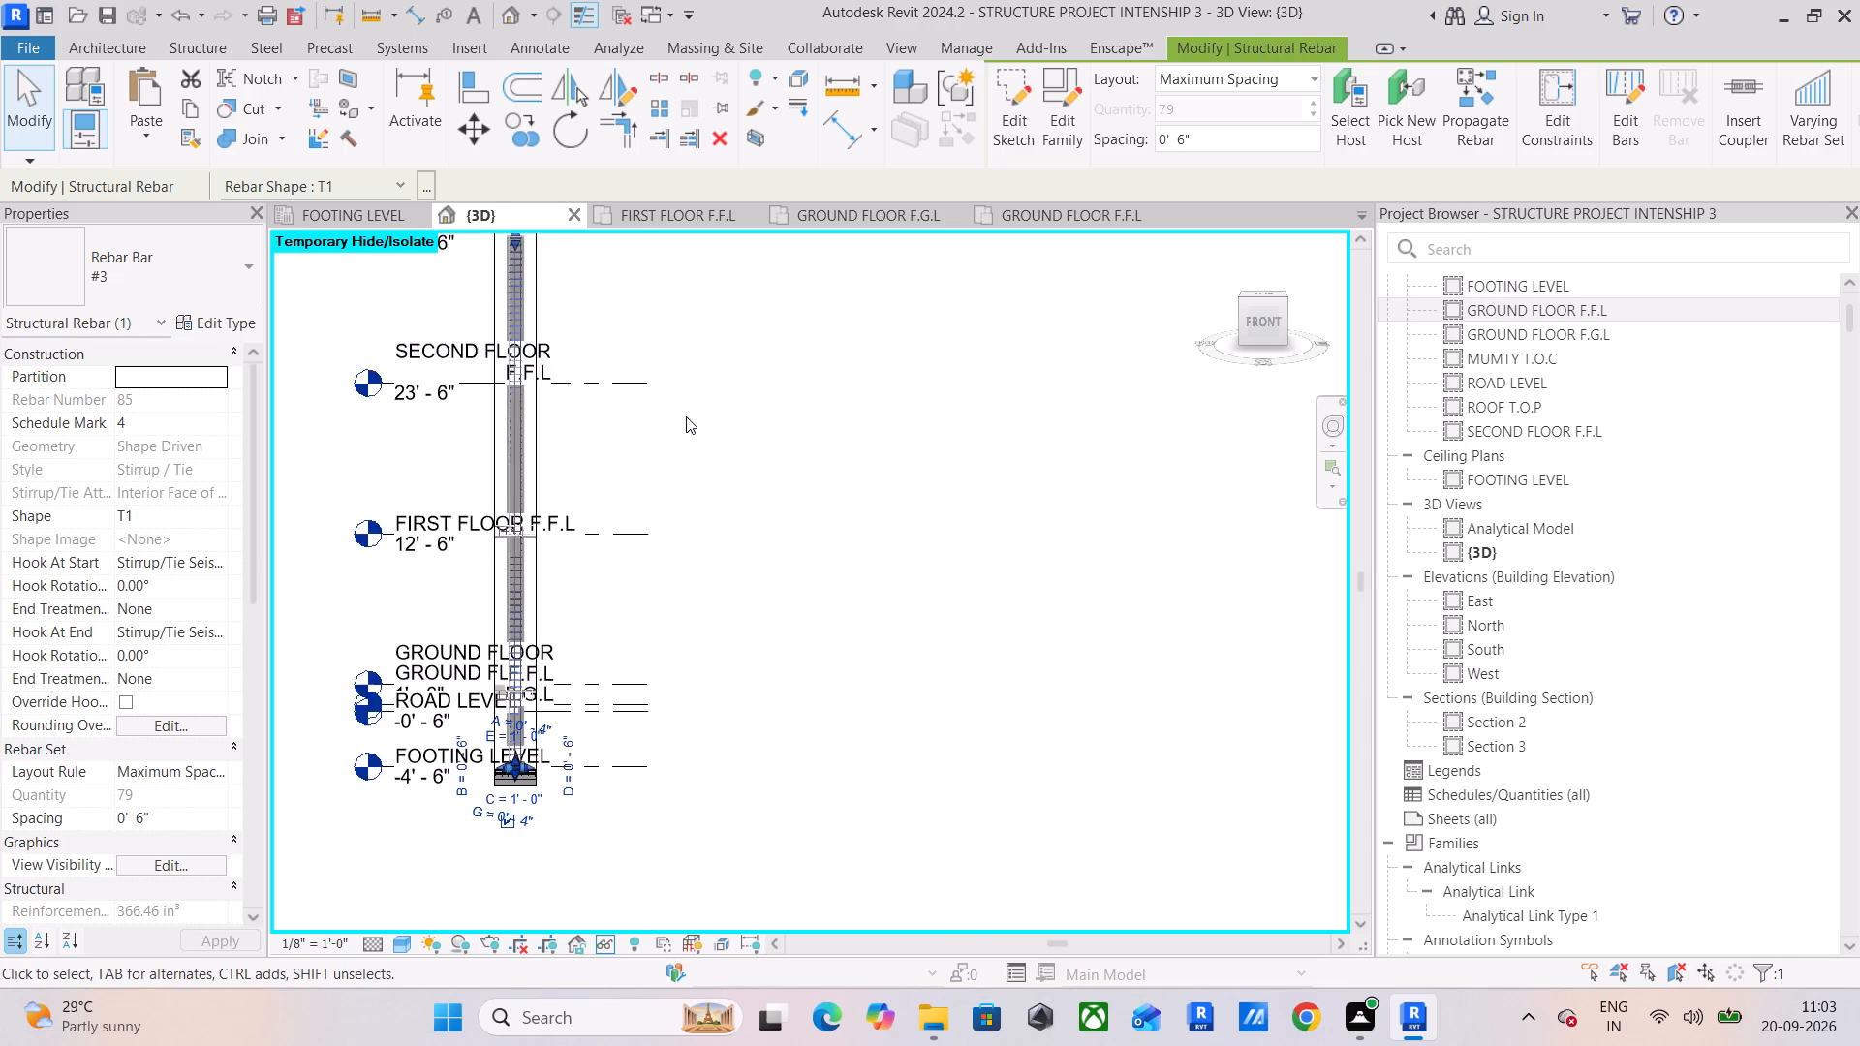
scroll(686, 416, down, 1)
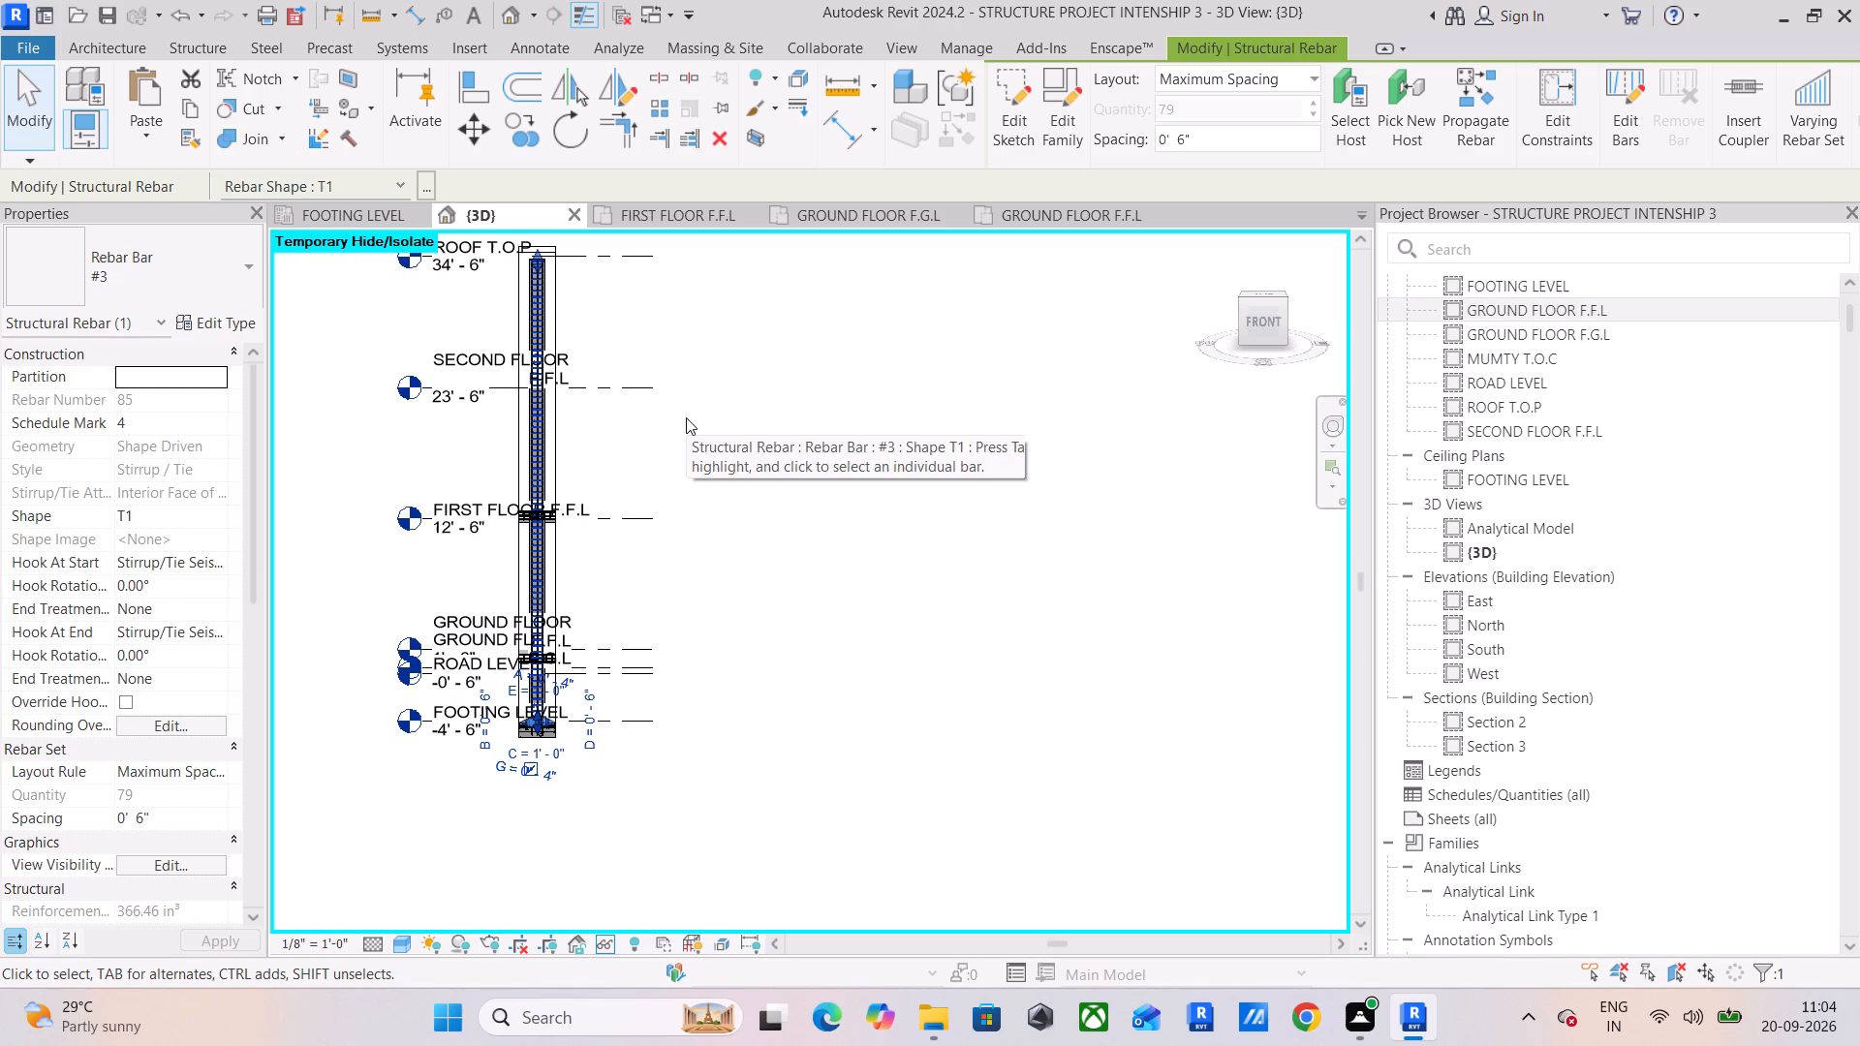
scroll(686, 417, down, 2)
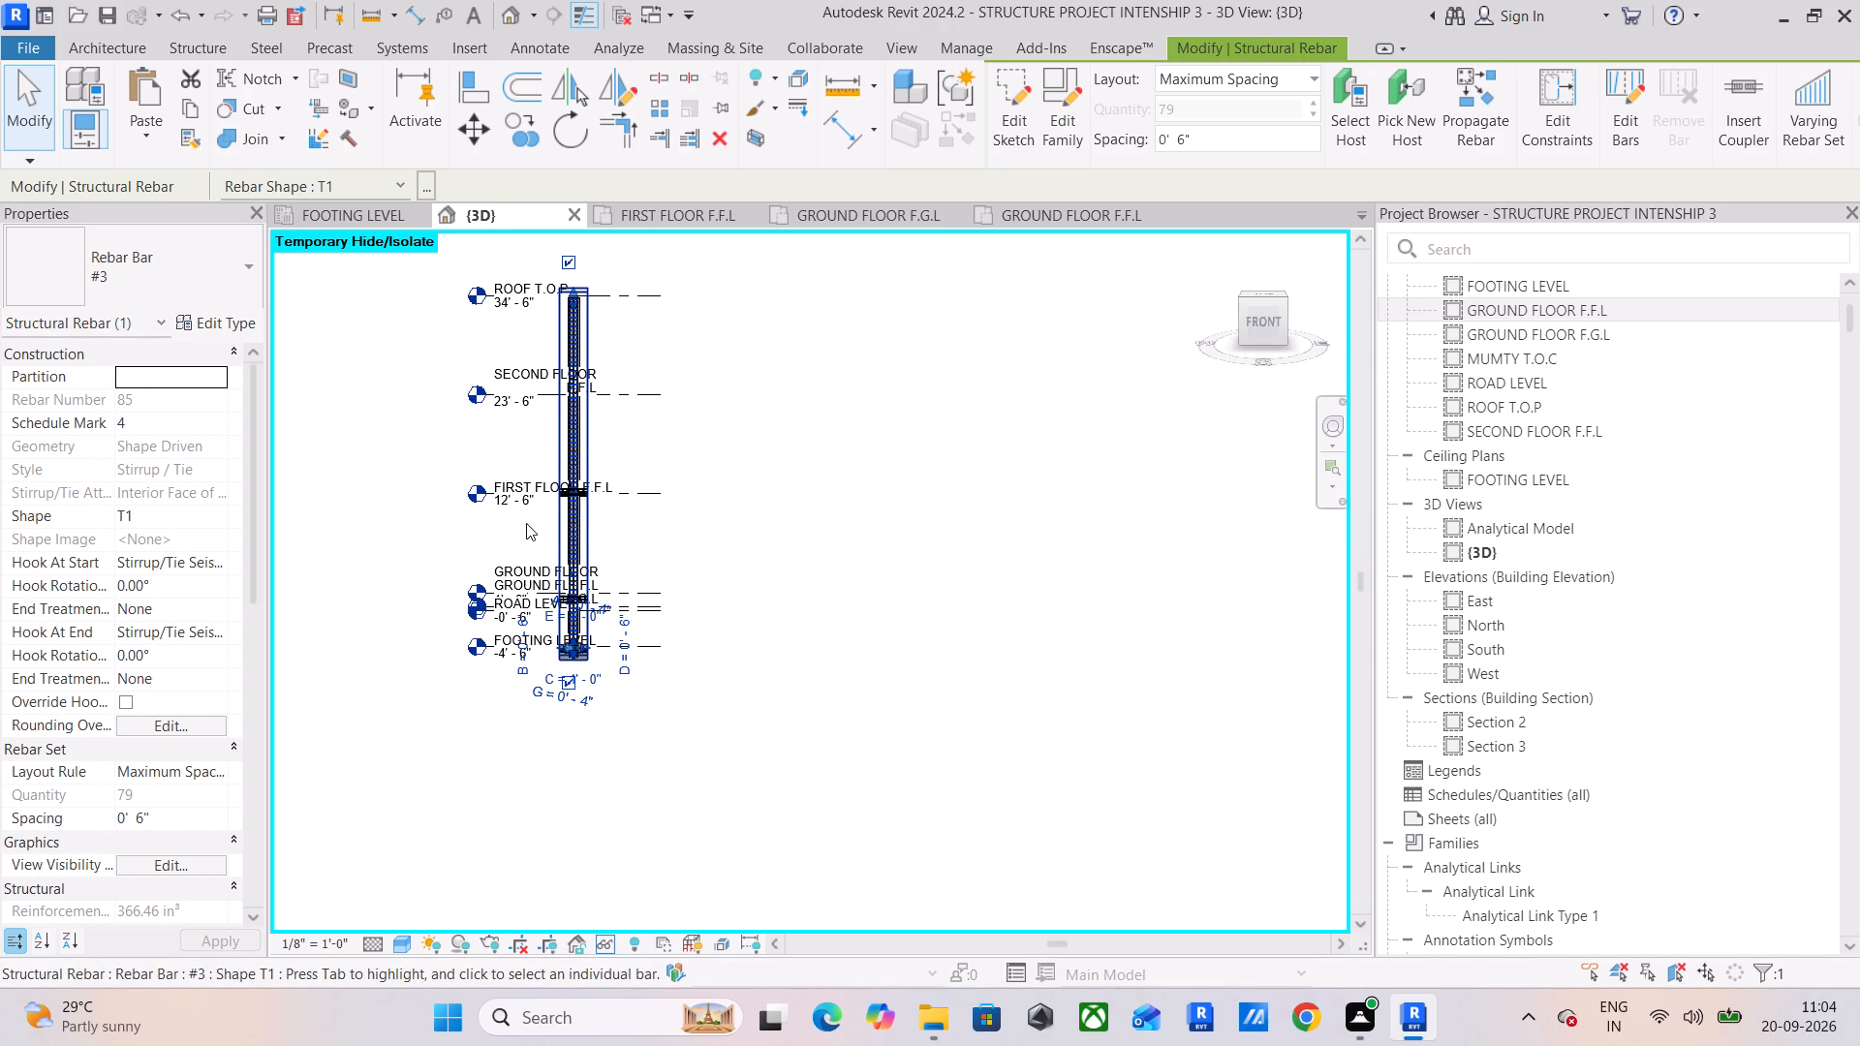
scroll(528, 520, down, 1)
middle_drag(399, 533, 528, 533)
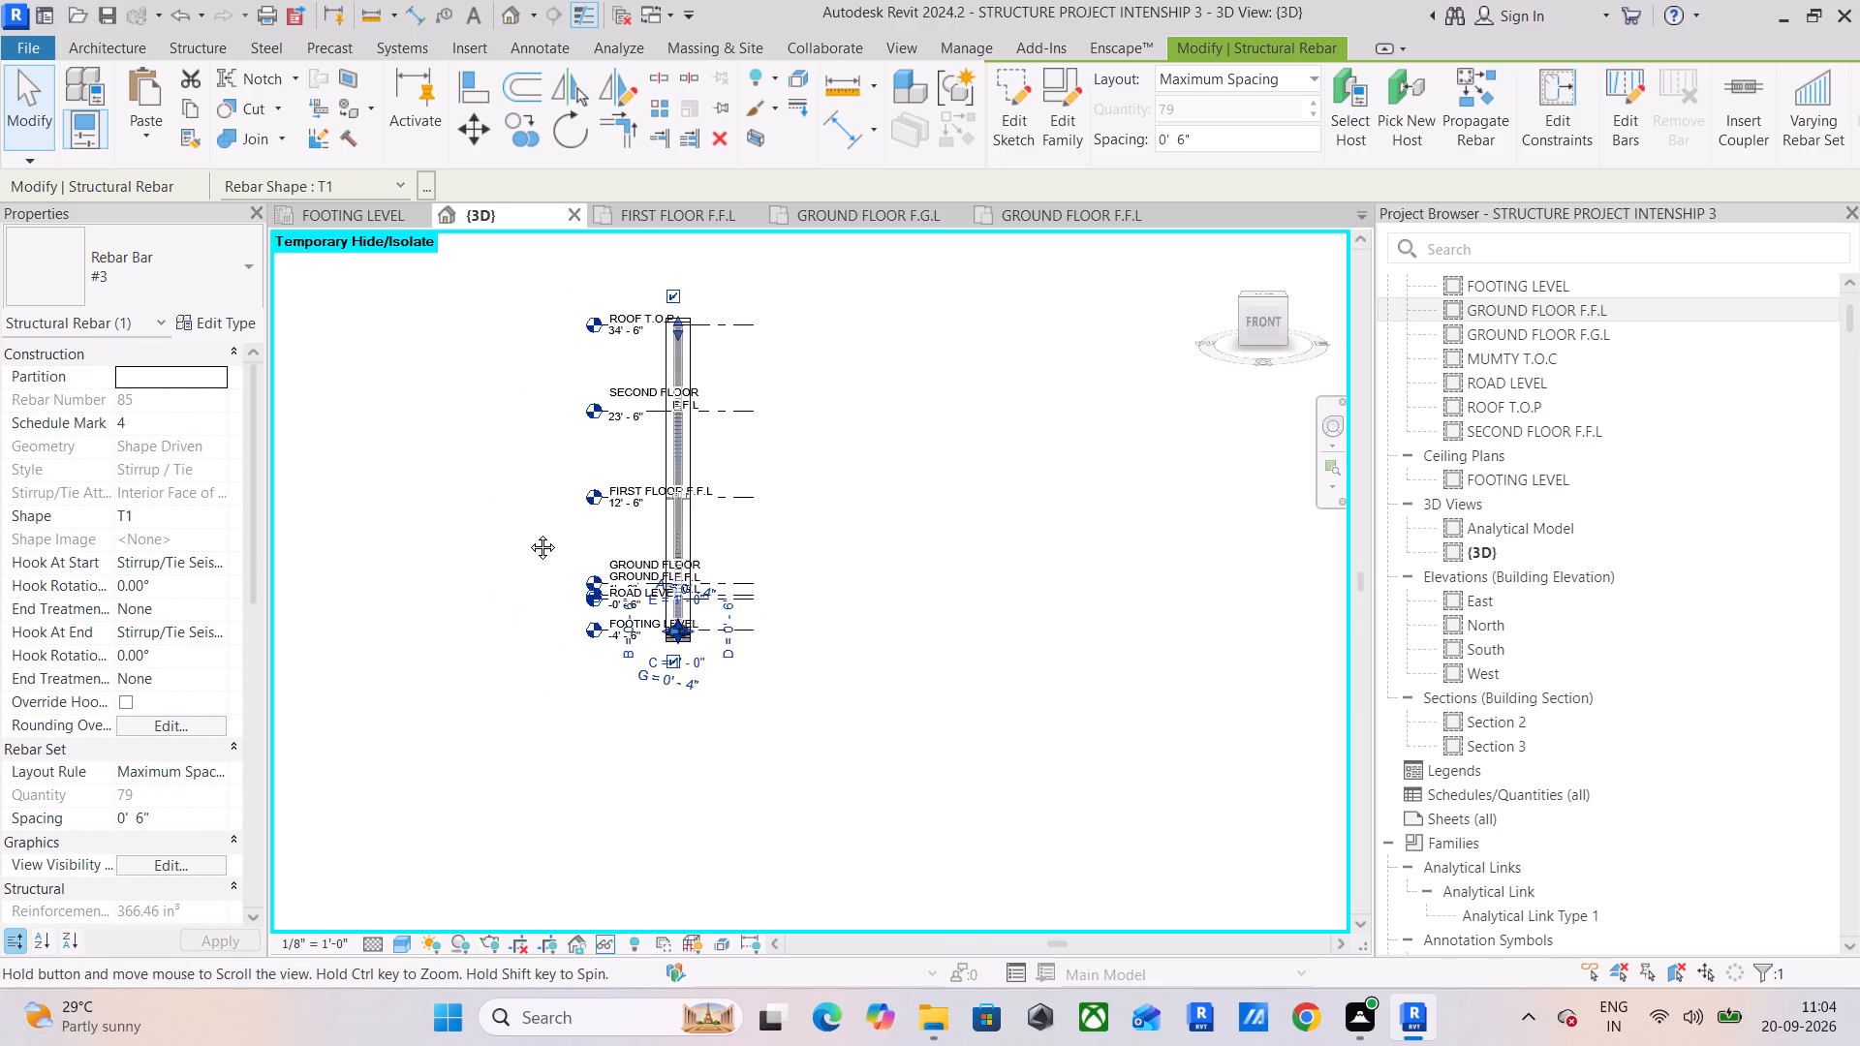
middle_drag(528, 533, 620, 533)
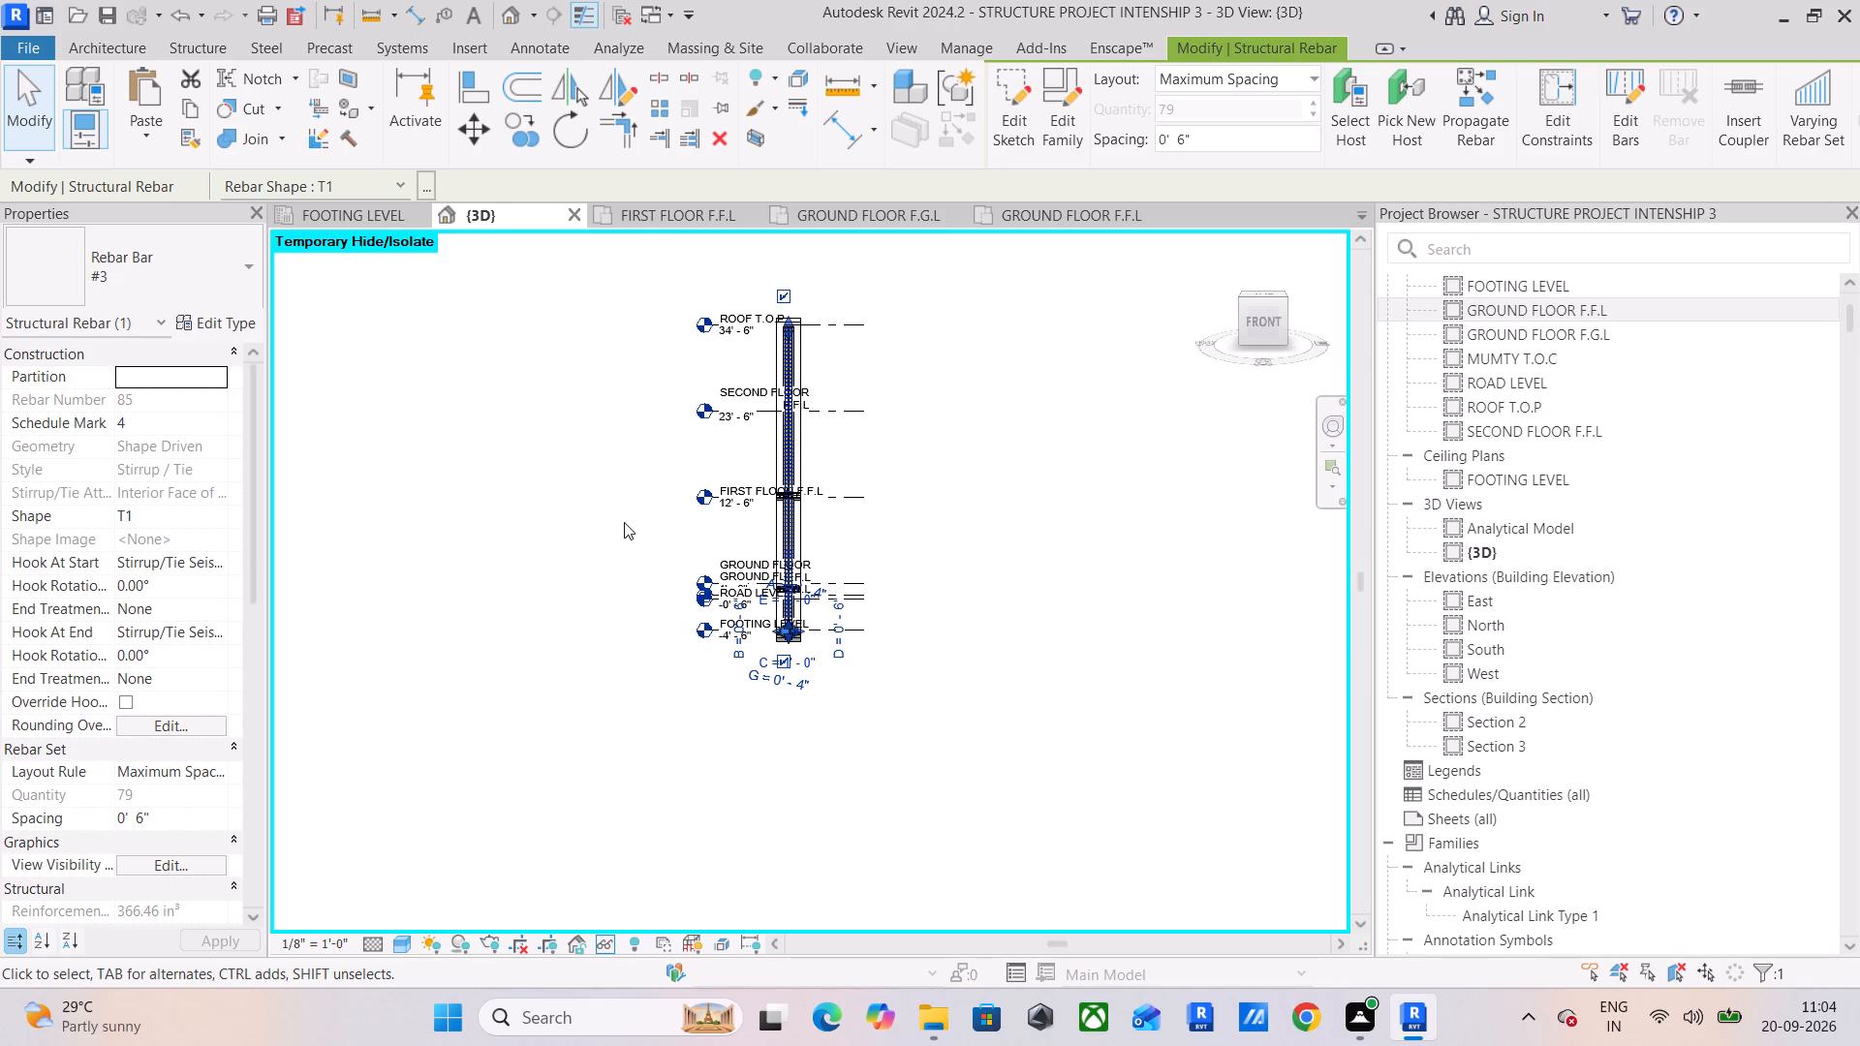
scroll(624, 522, down, 2)
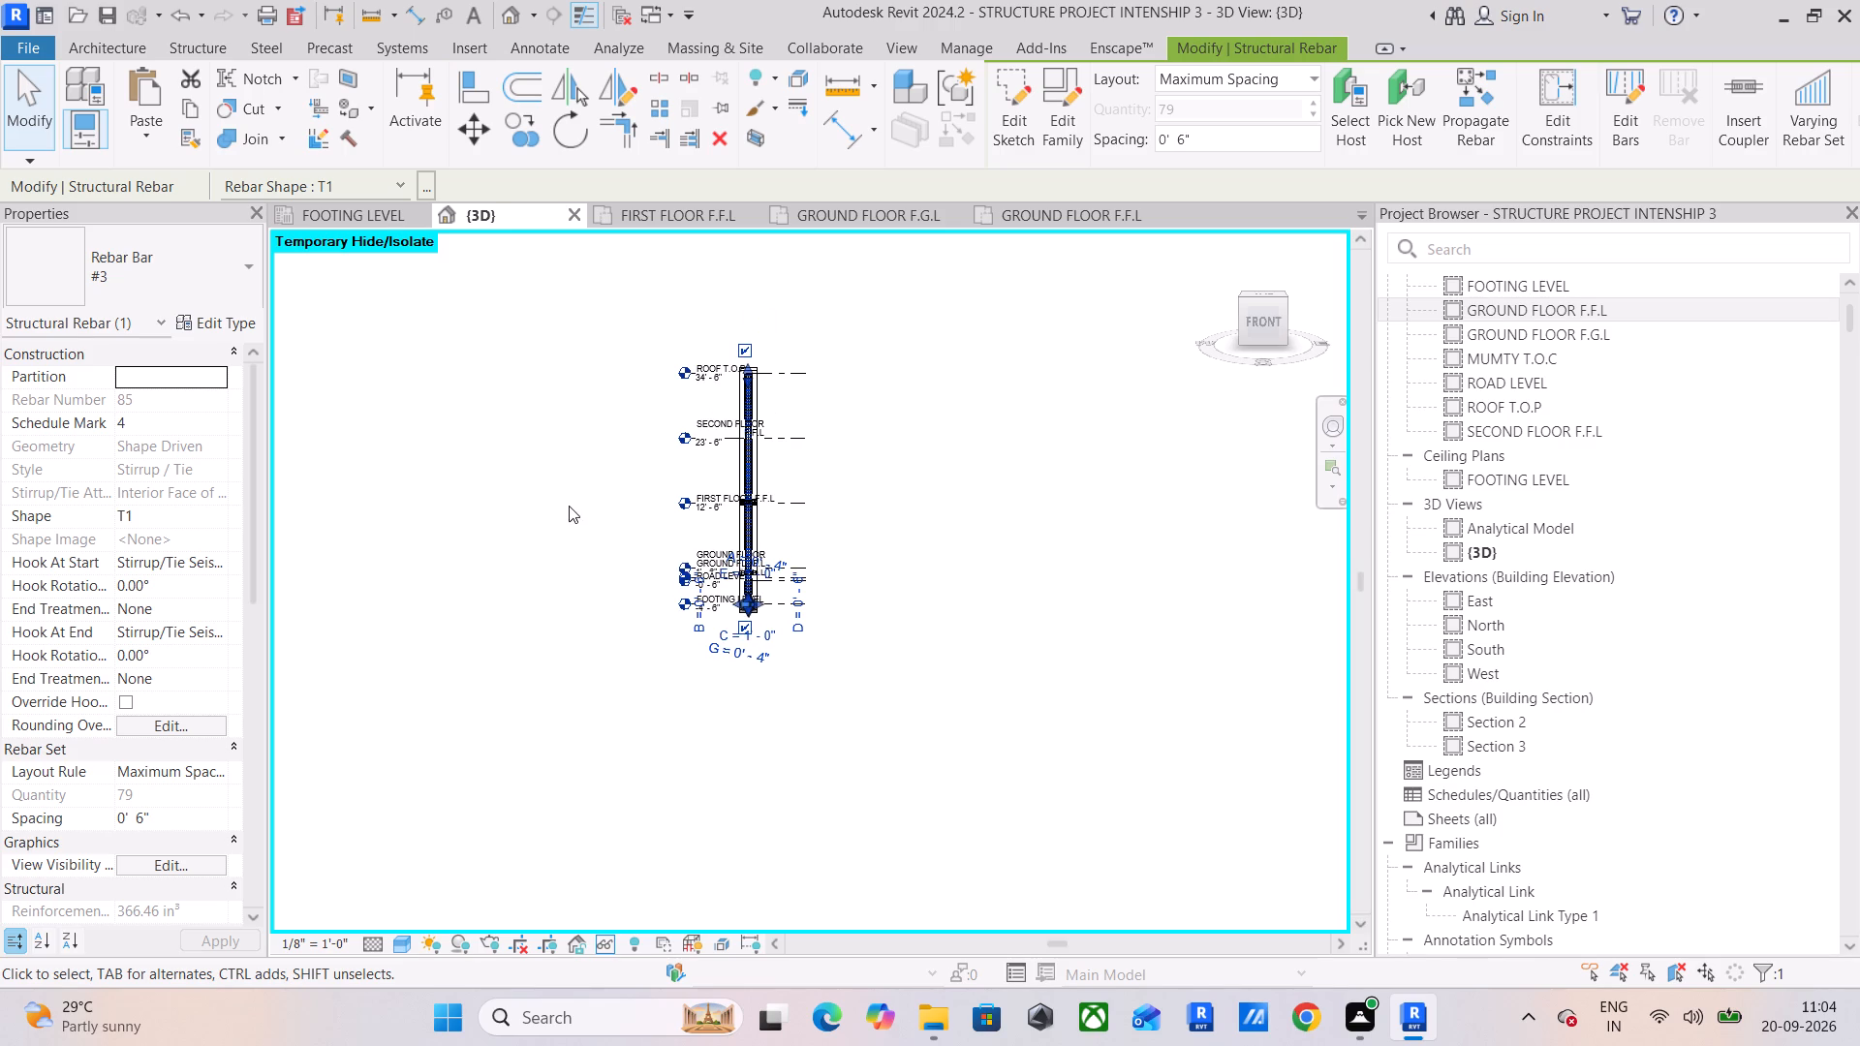
middle_drag(581, 490, 743, 495)
scroll(772, 482, up, 6)
middle_drag(826, 474, 446, 437)
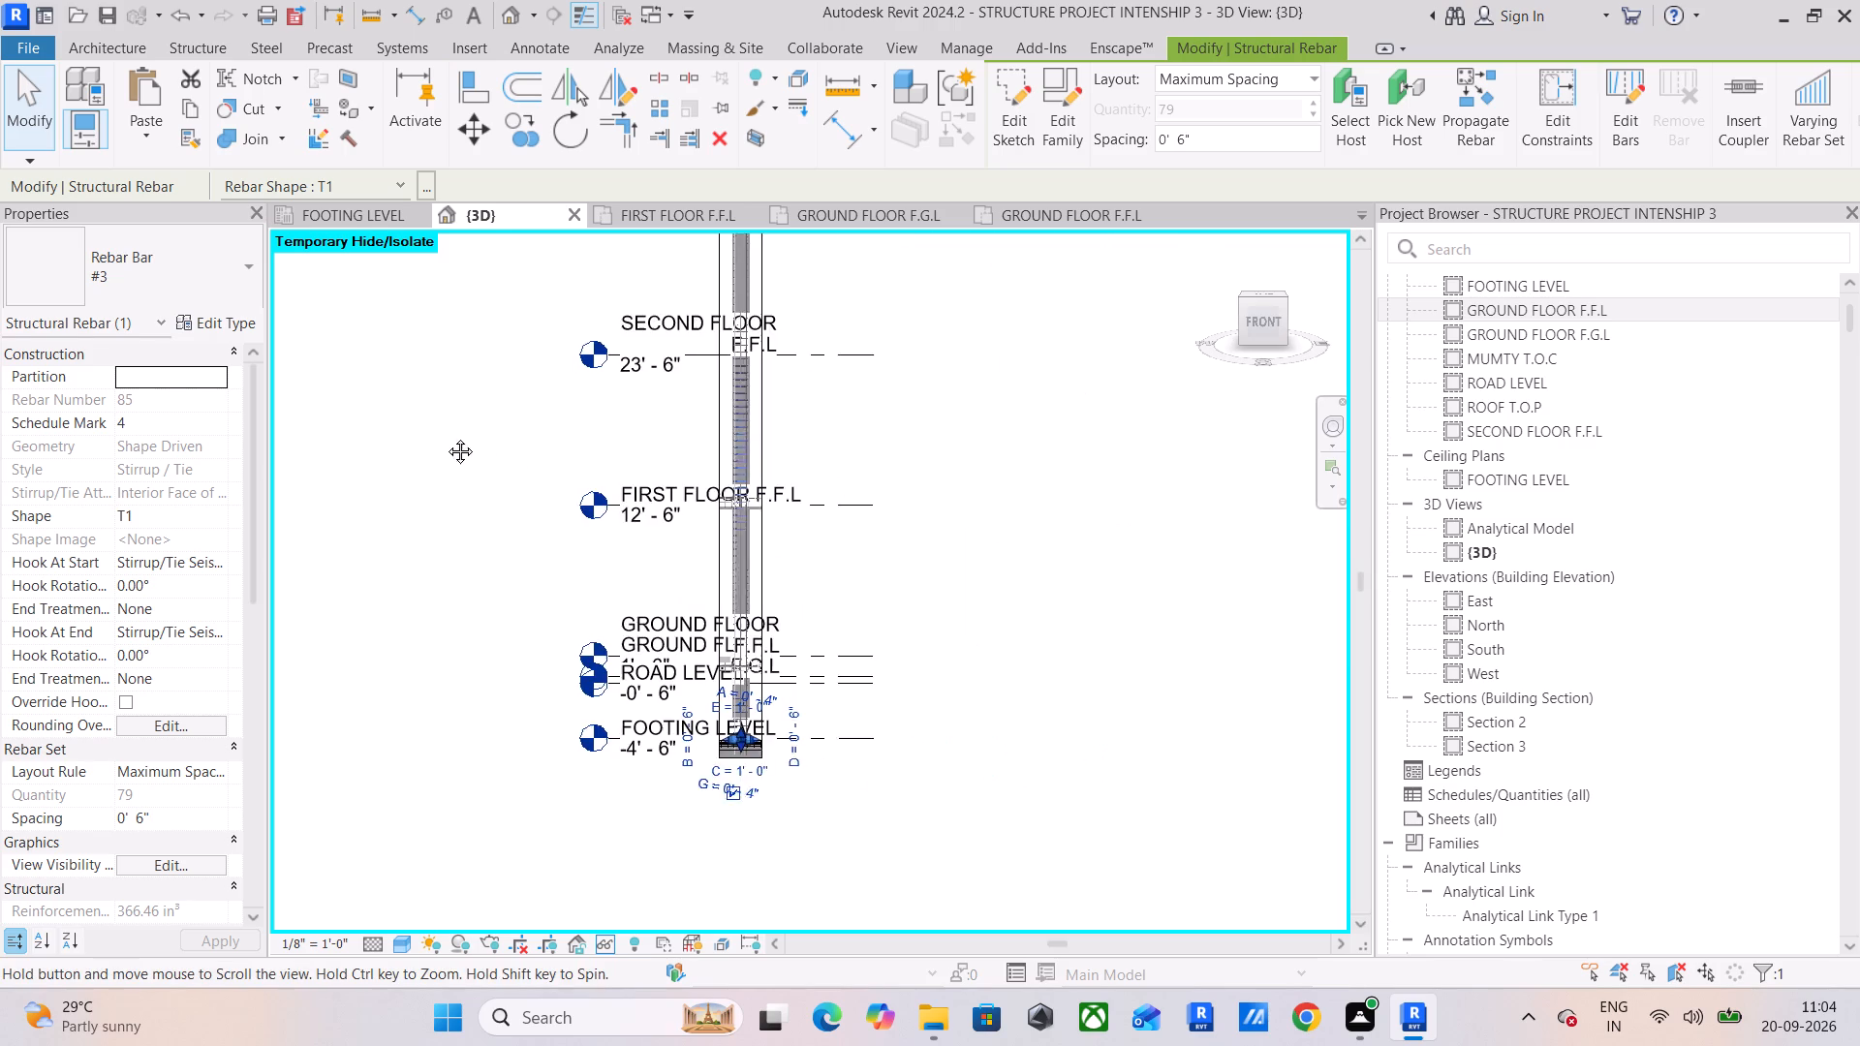
middle_drag(446, 437, 430, 434)
scroll(632, 479, up, 7)
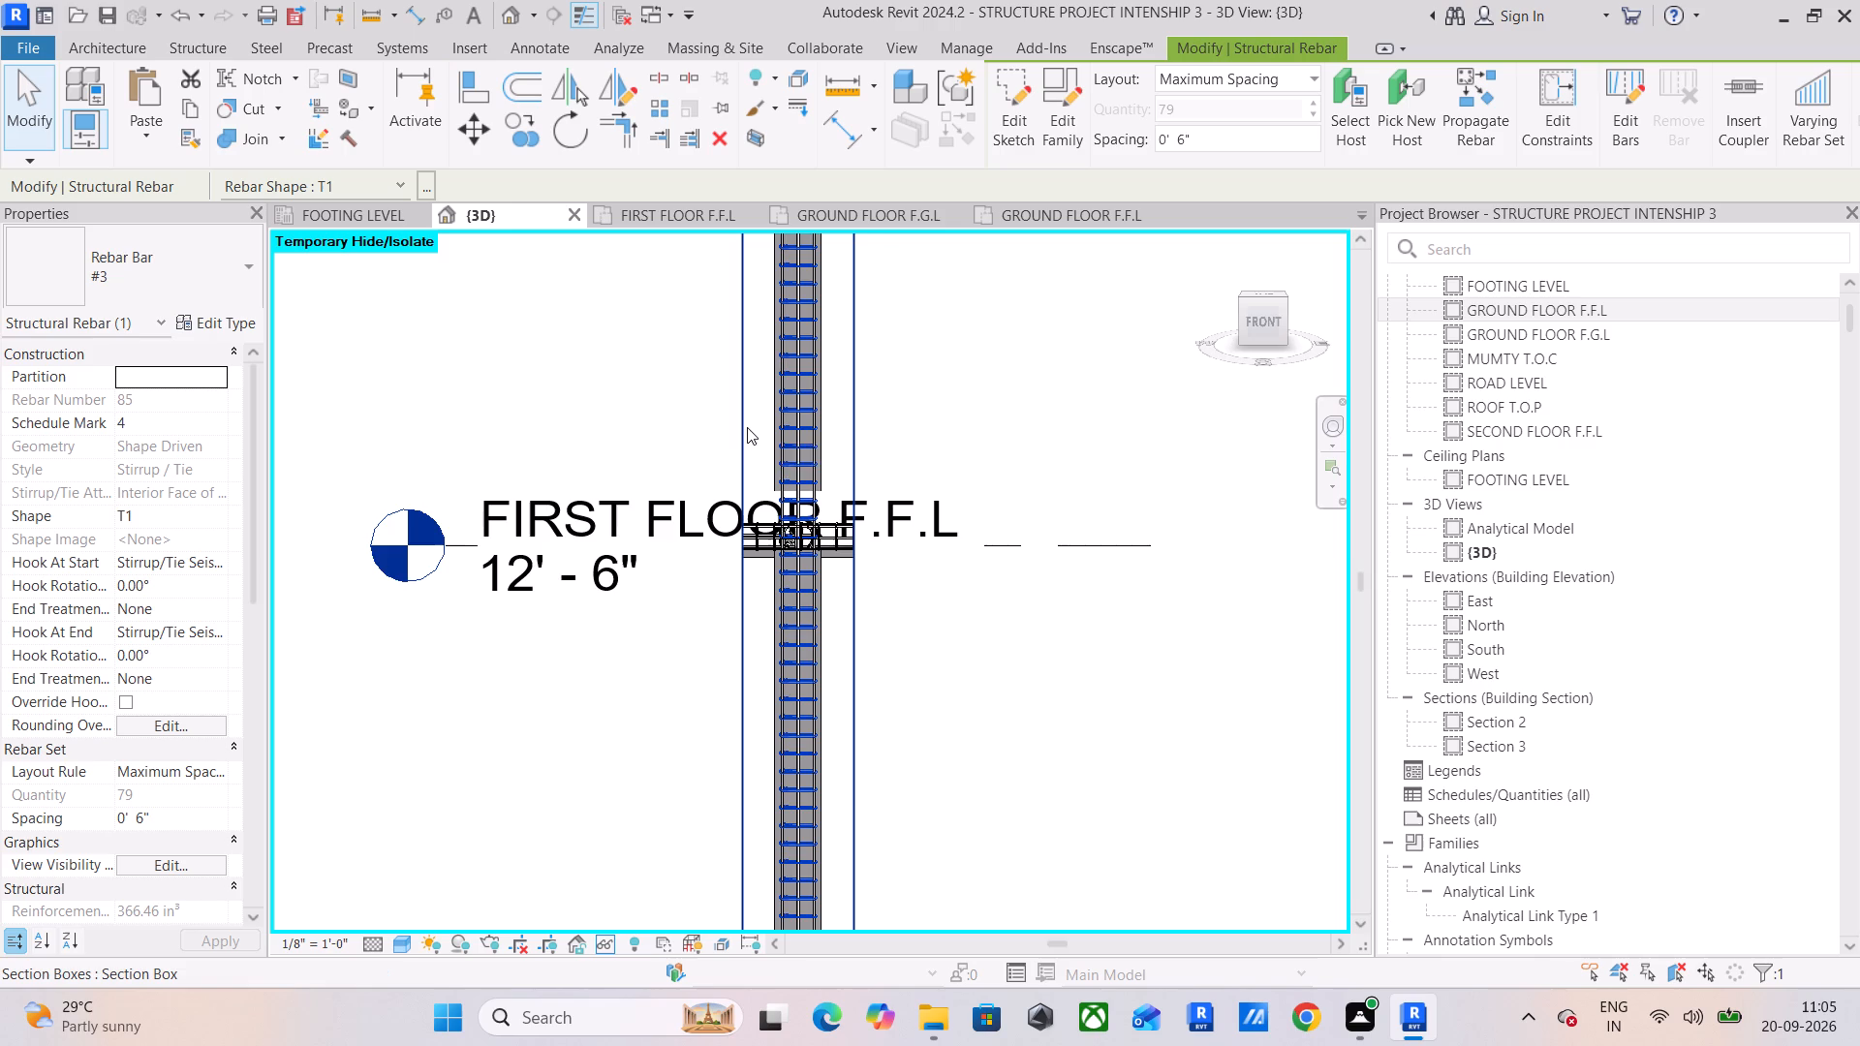
scroll(747, 427, down, 1)
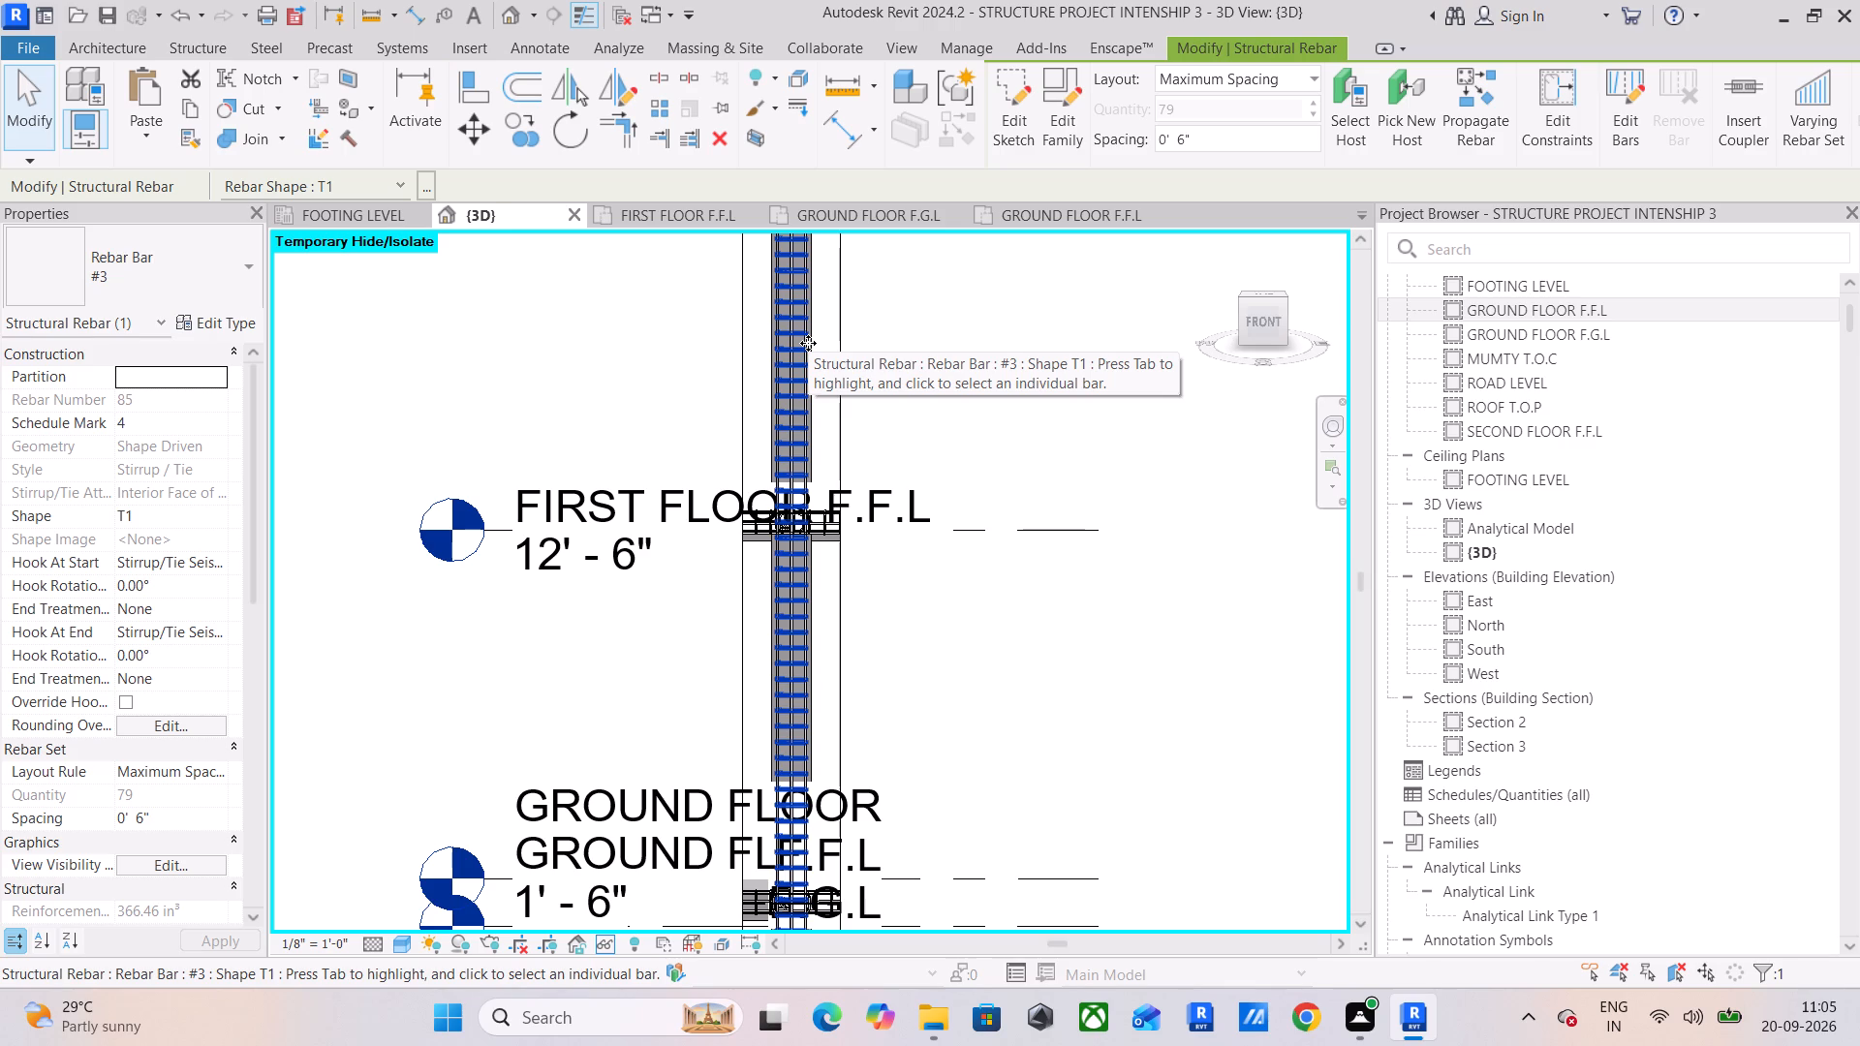
scroll(808, 343, down, 1)
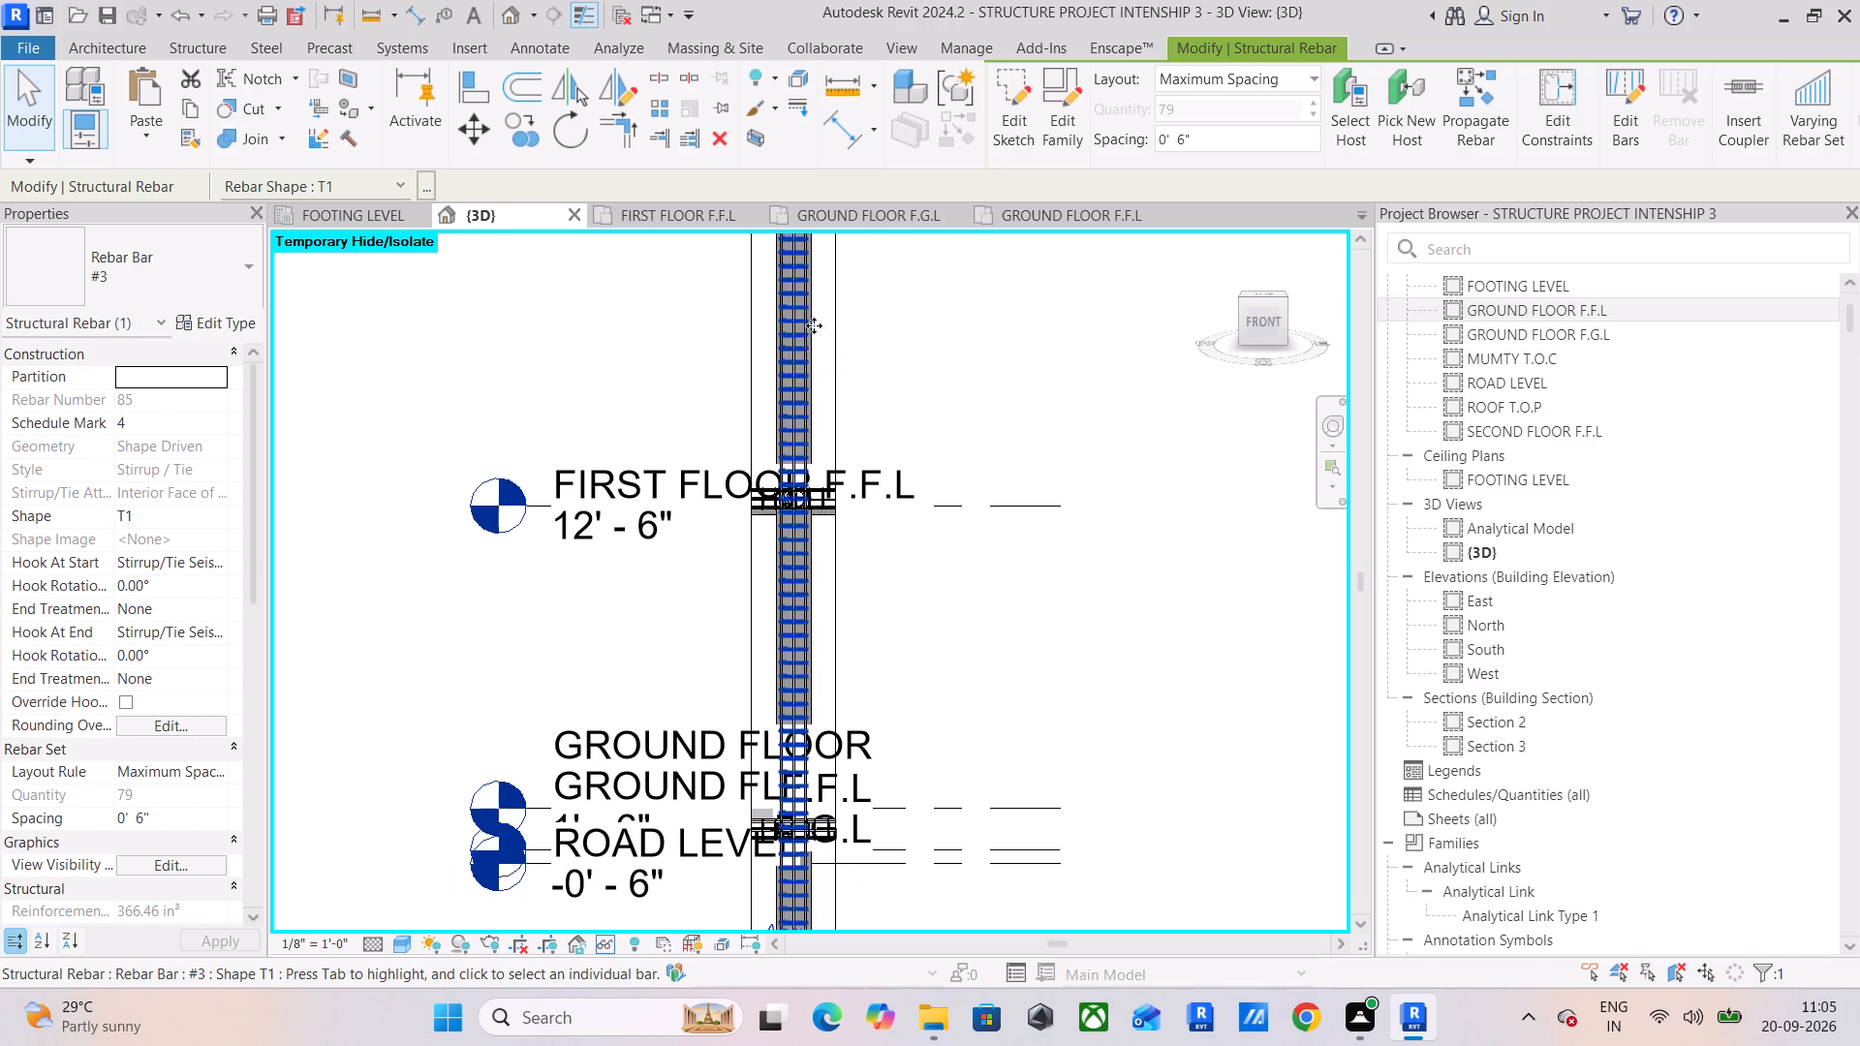
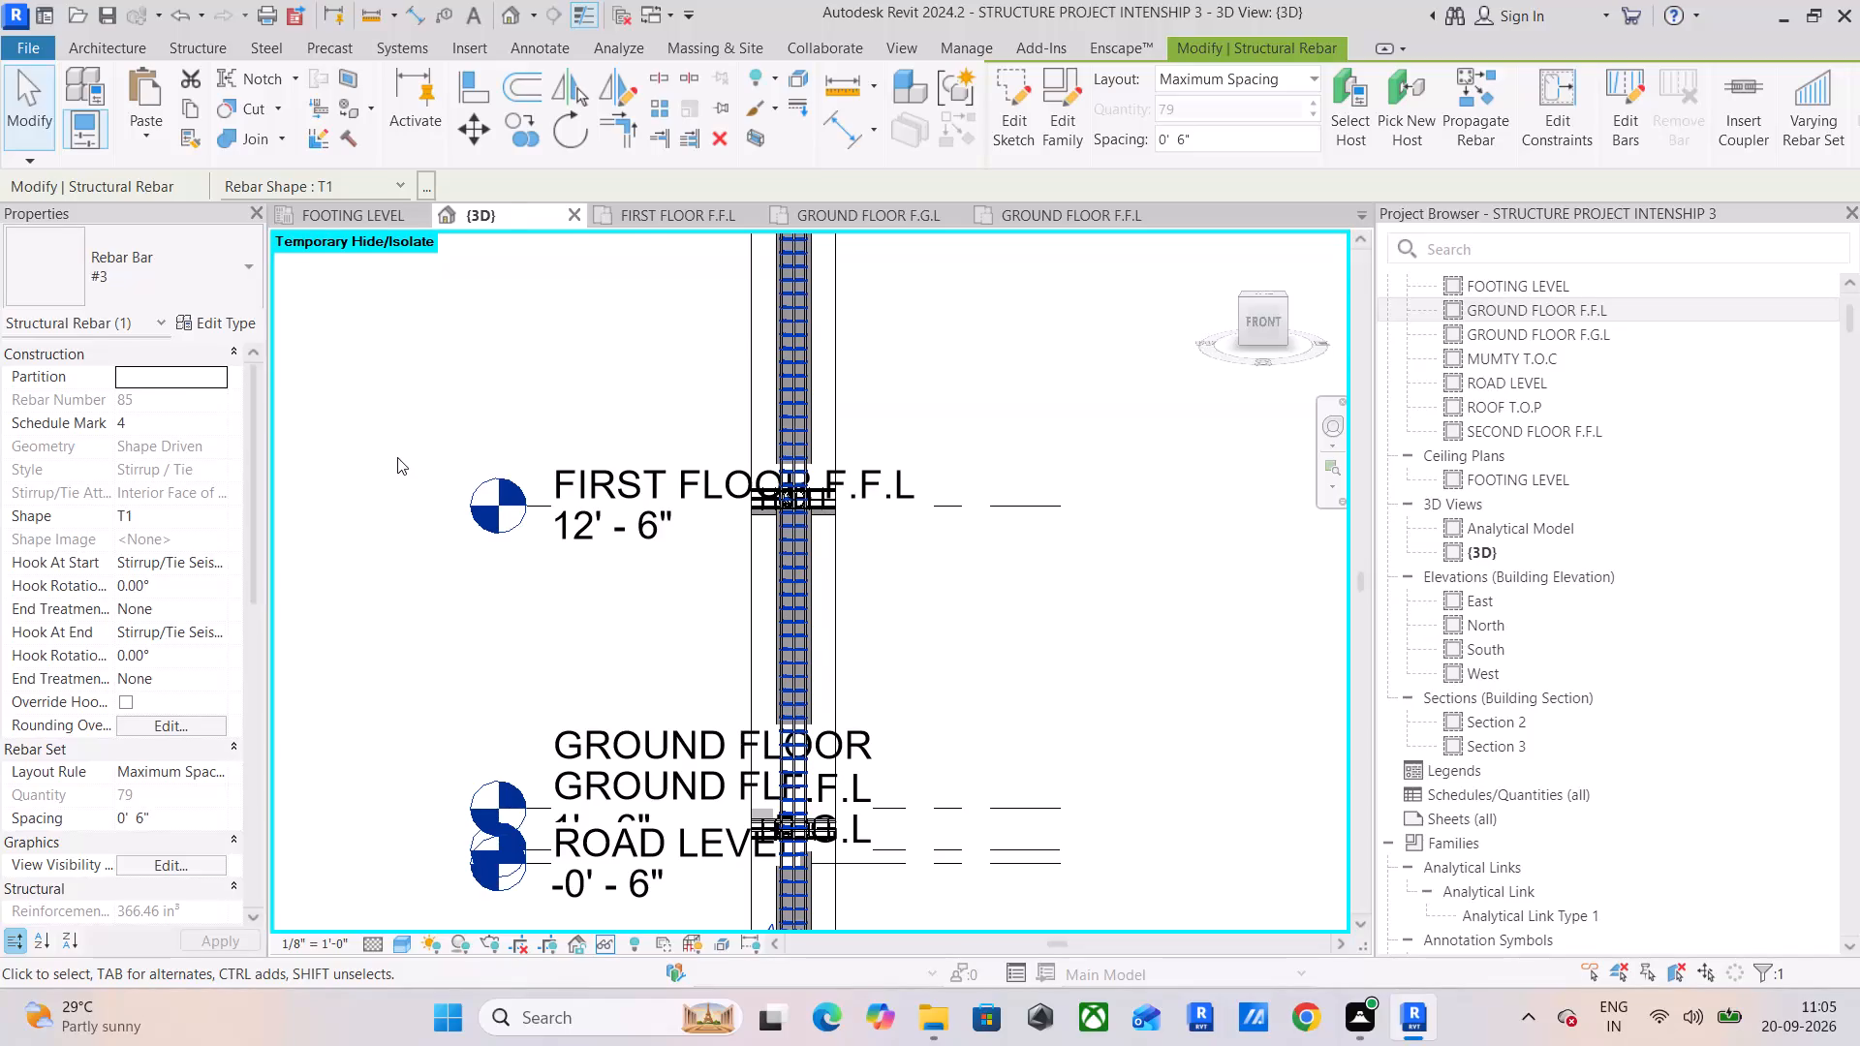
Review the isolated column's #3 ties over its full height from footing level to roof level in the front view.
scroll(397, 457, down, 1)
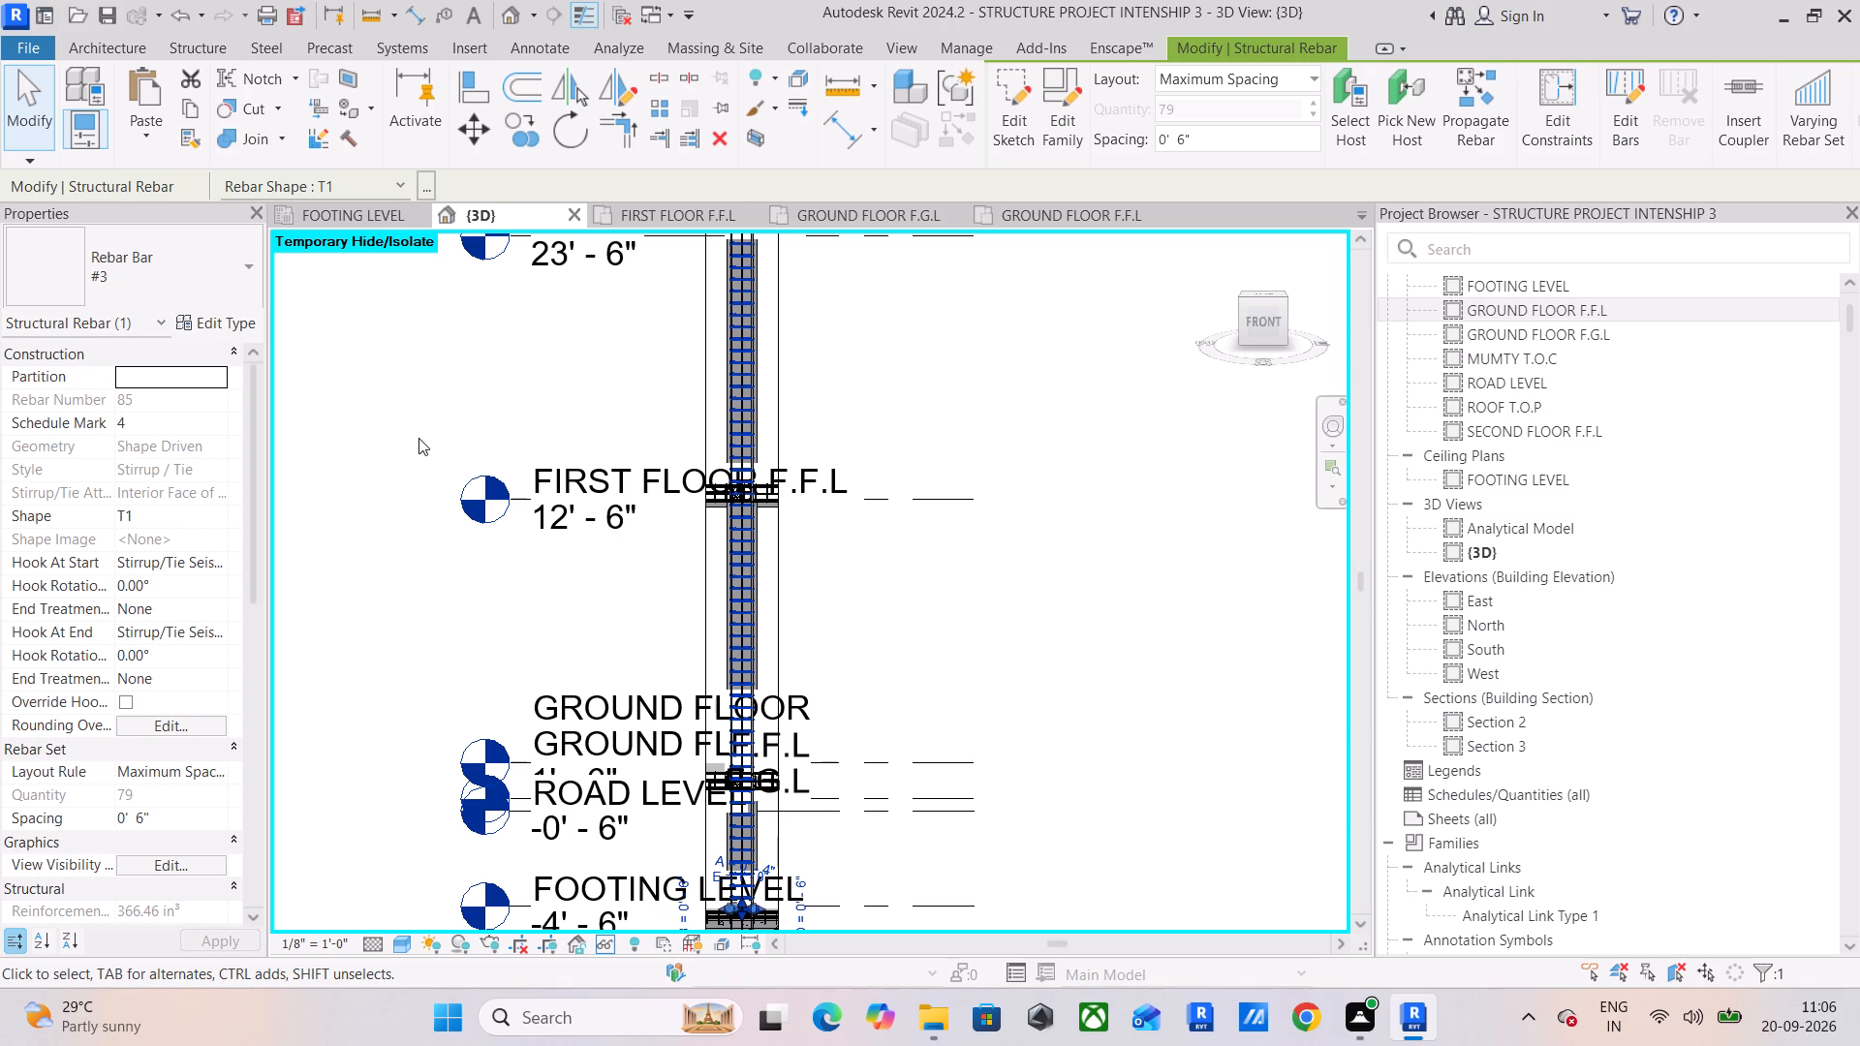
scroll(418, 438, down, 1)
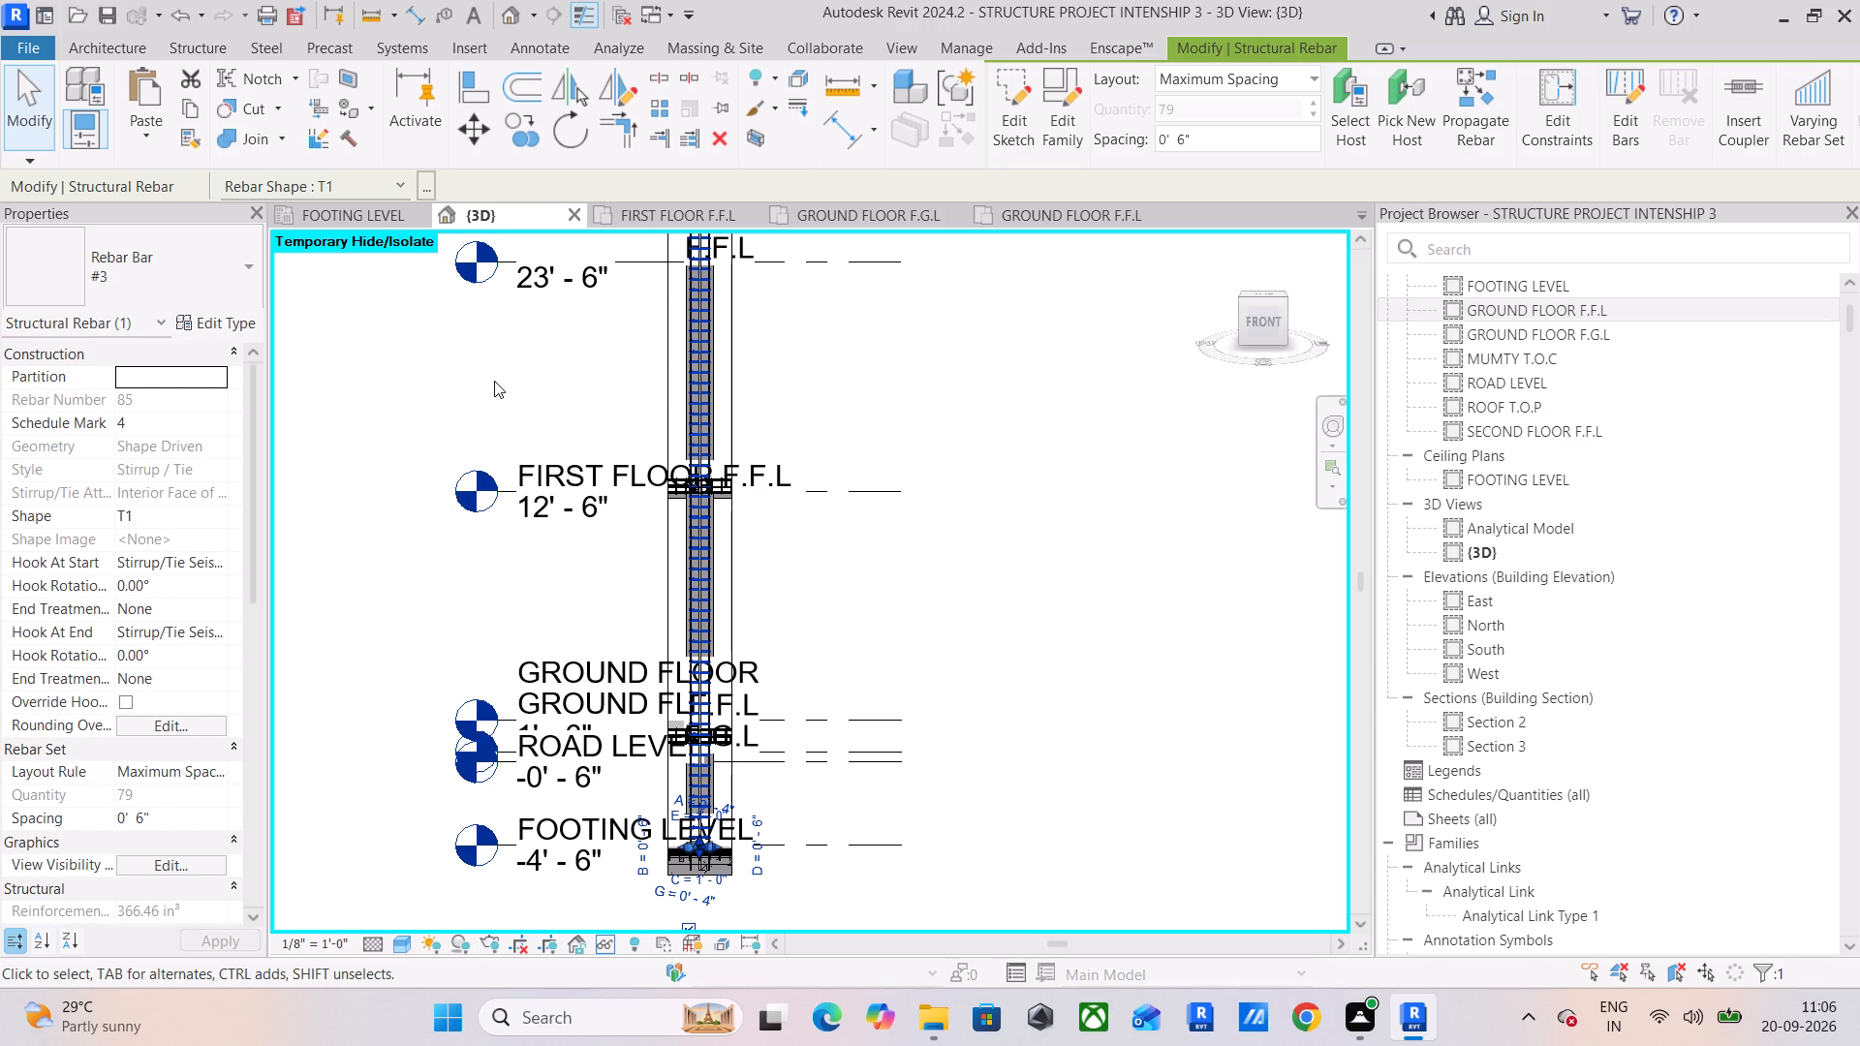
middle_drag(494, 380, 543, 370)
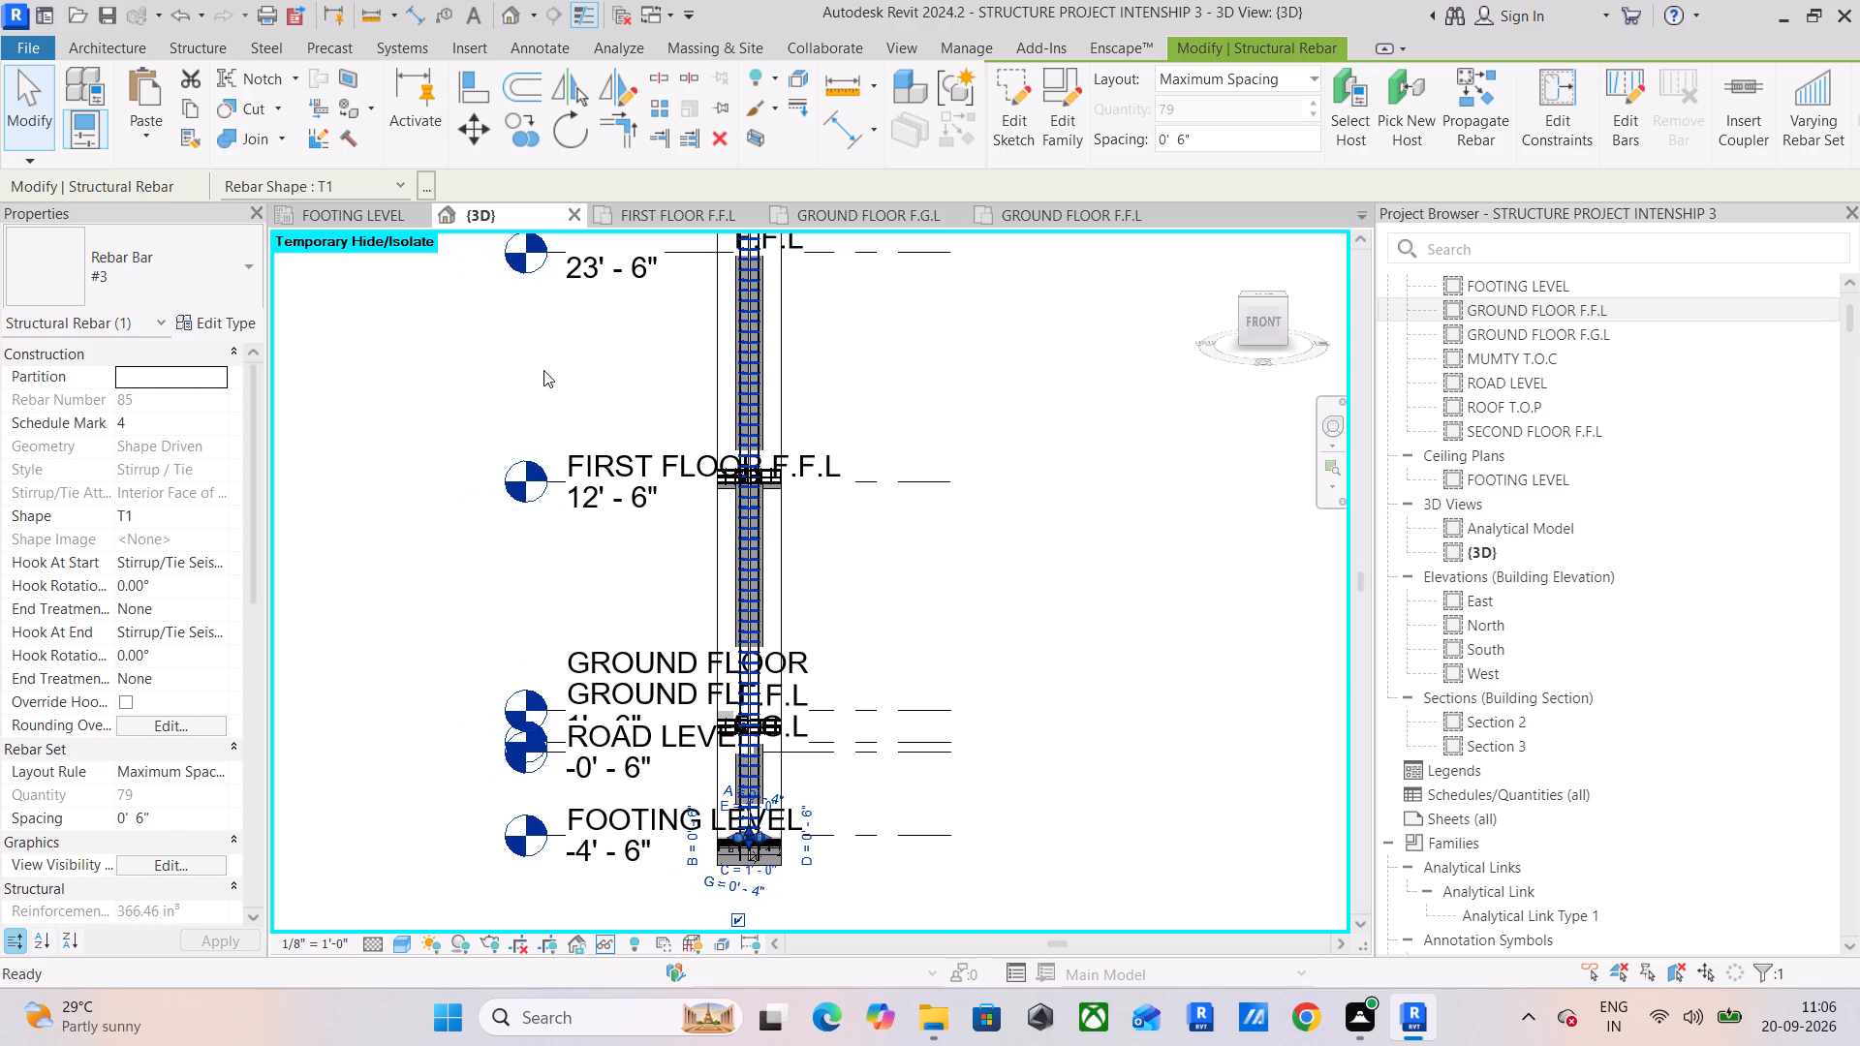
scroll(543, 370, down, 1)
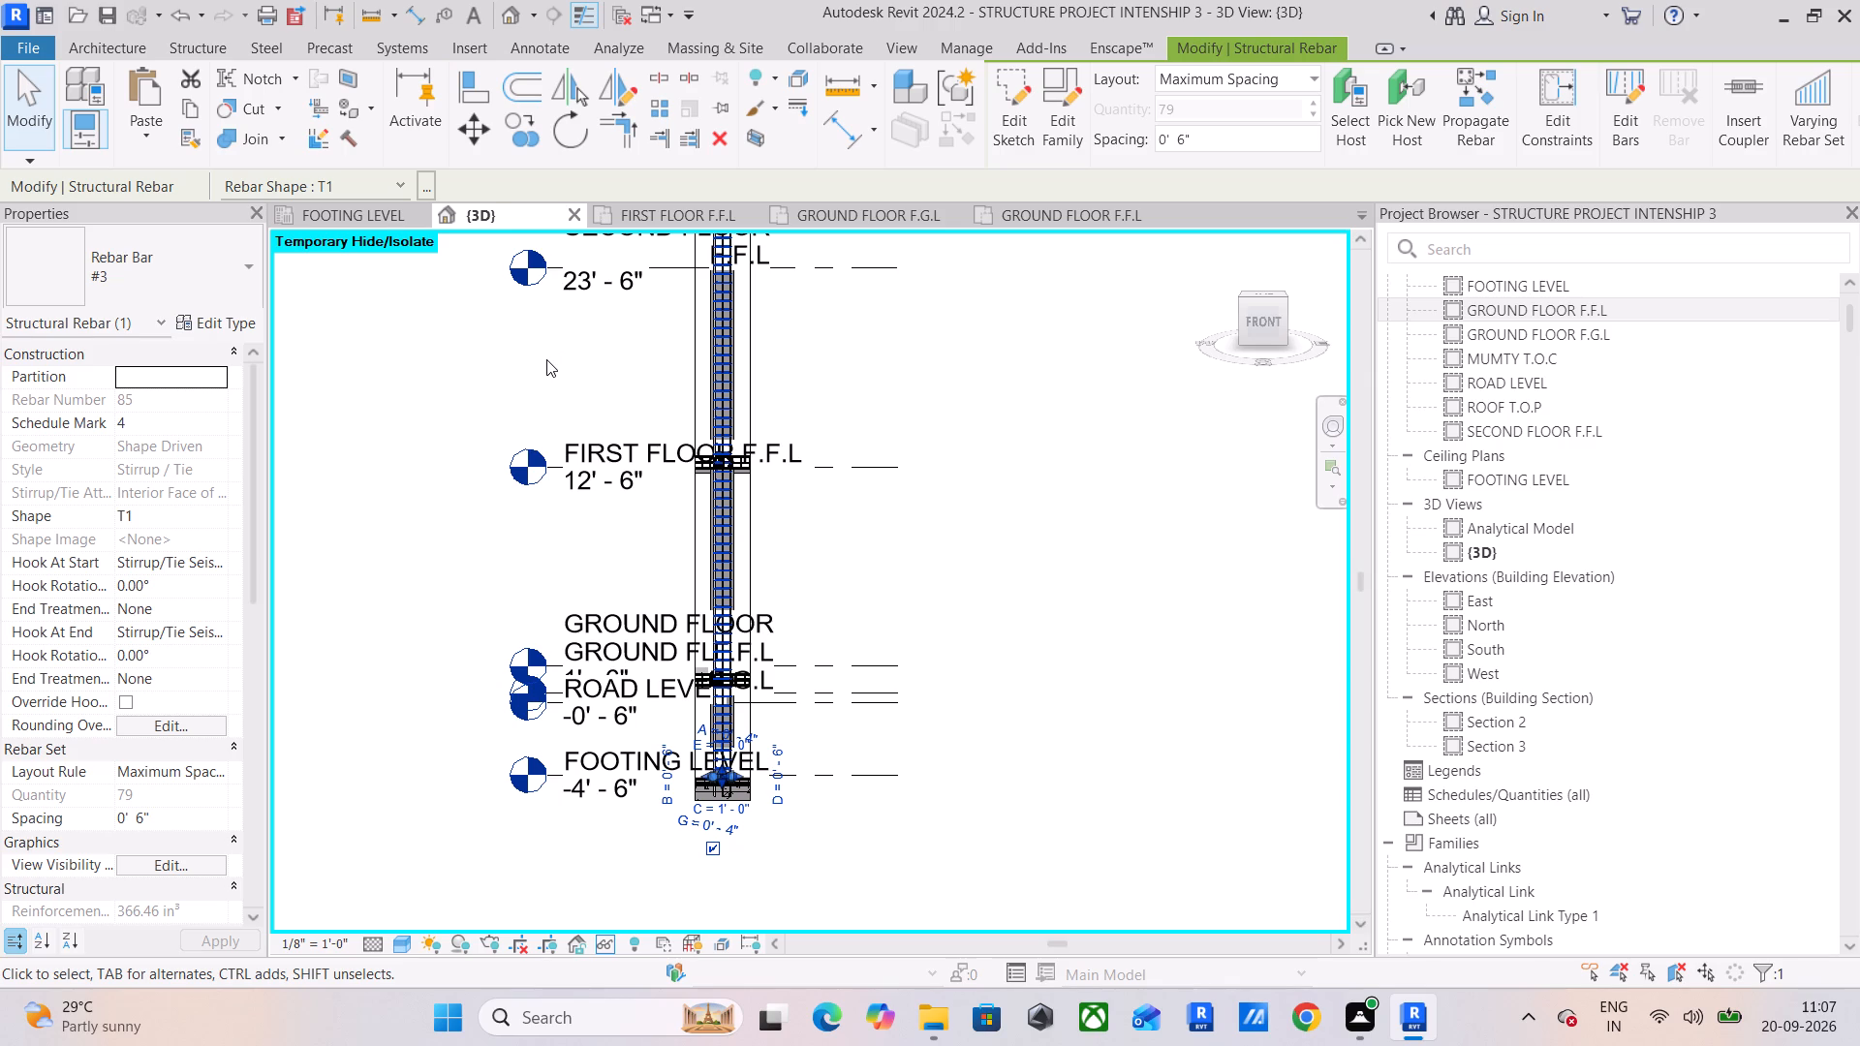
scroll(546, 359, down, 1)
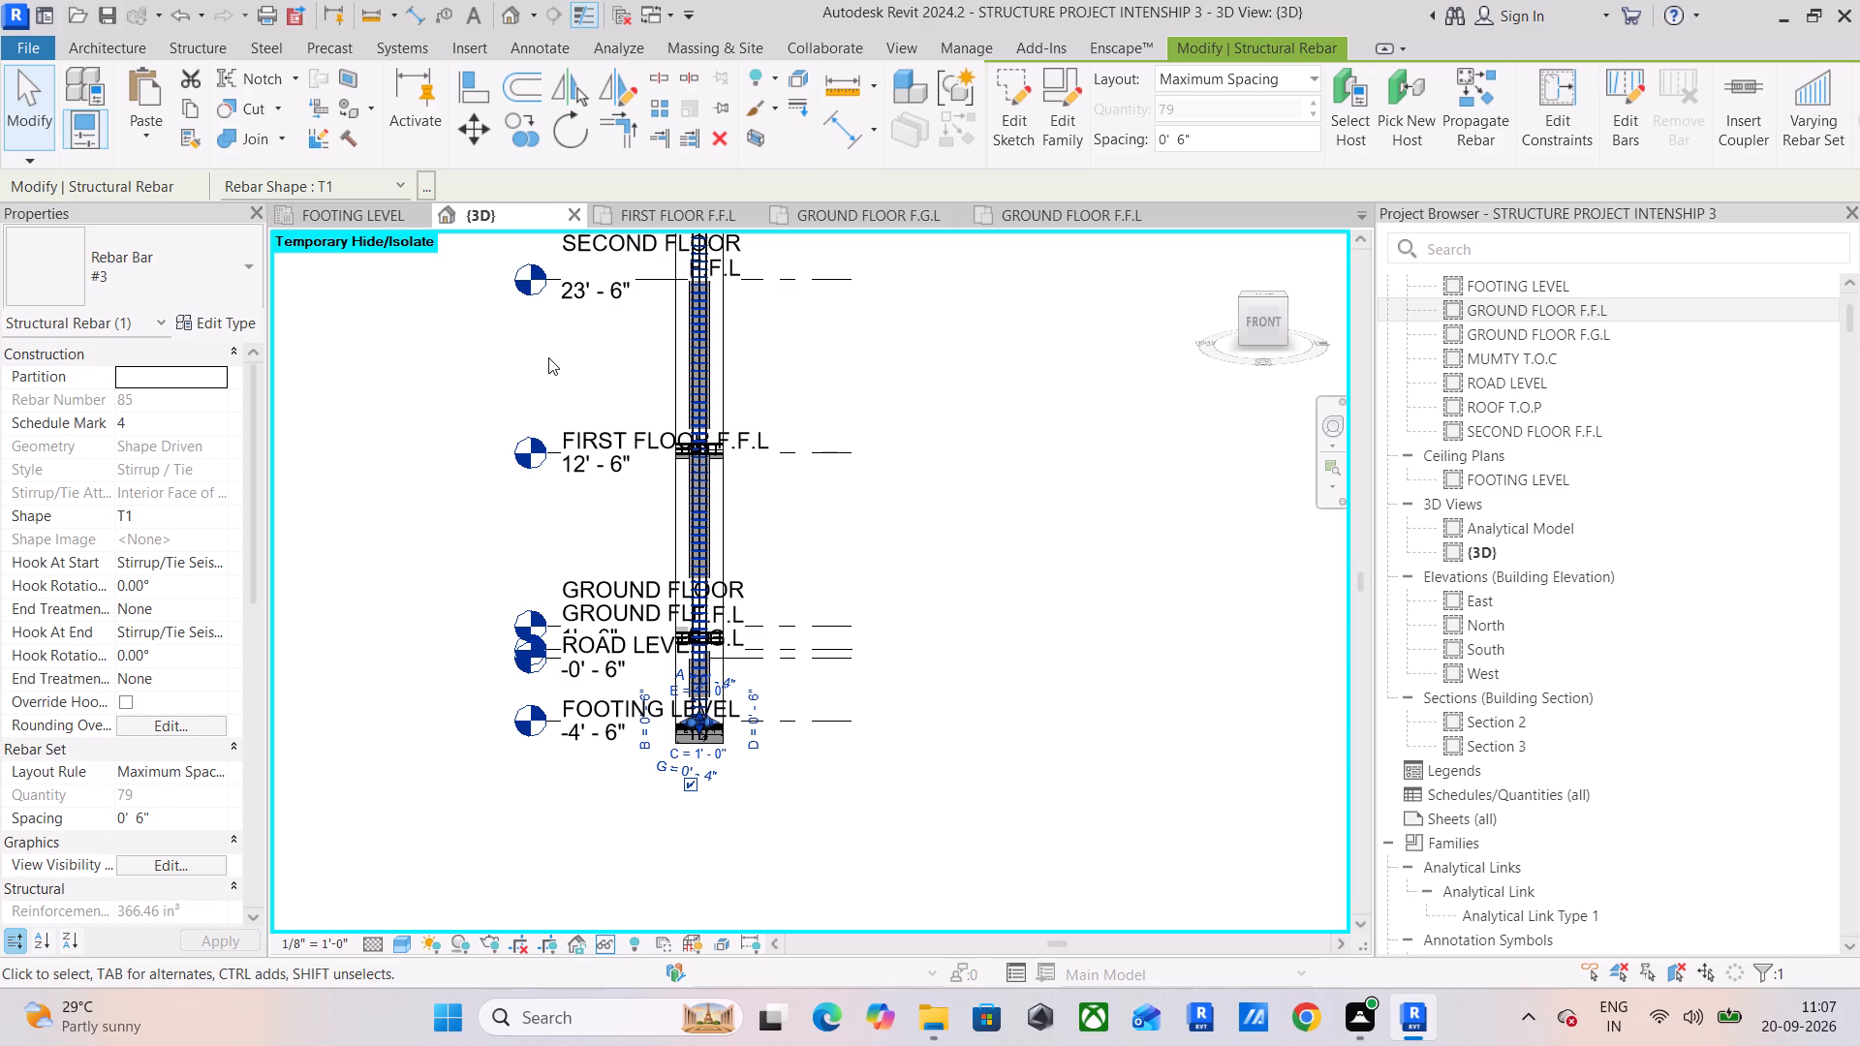
scroll(548, 357, down, 1)
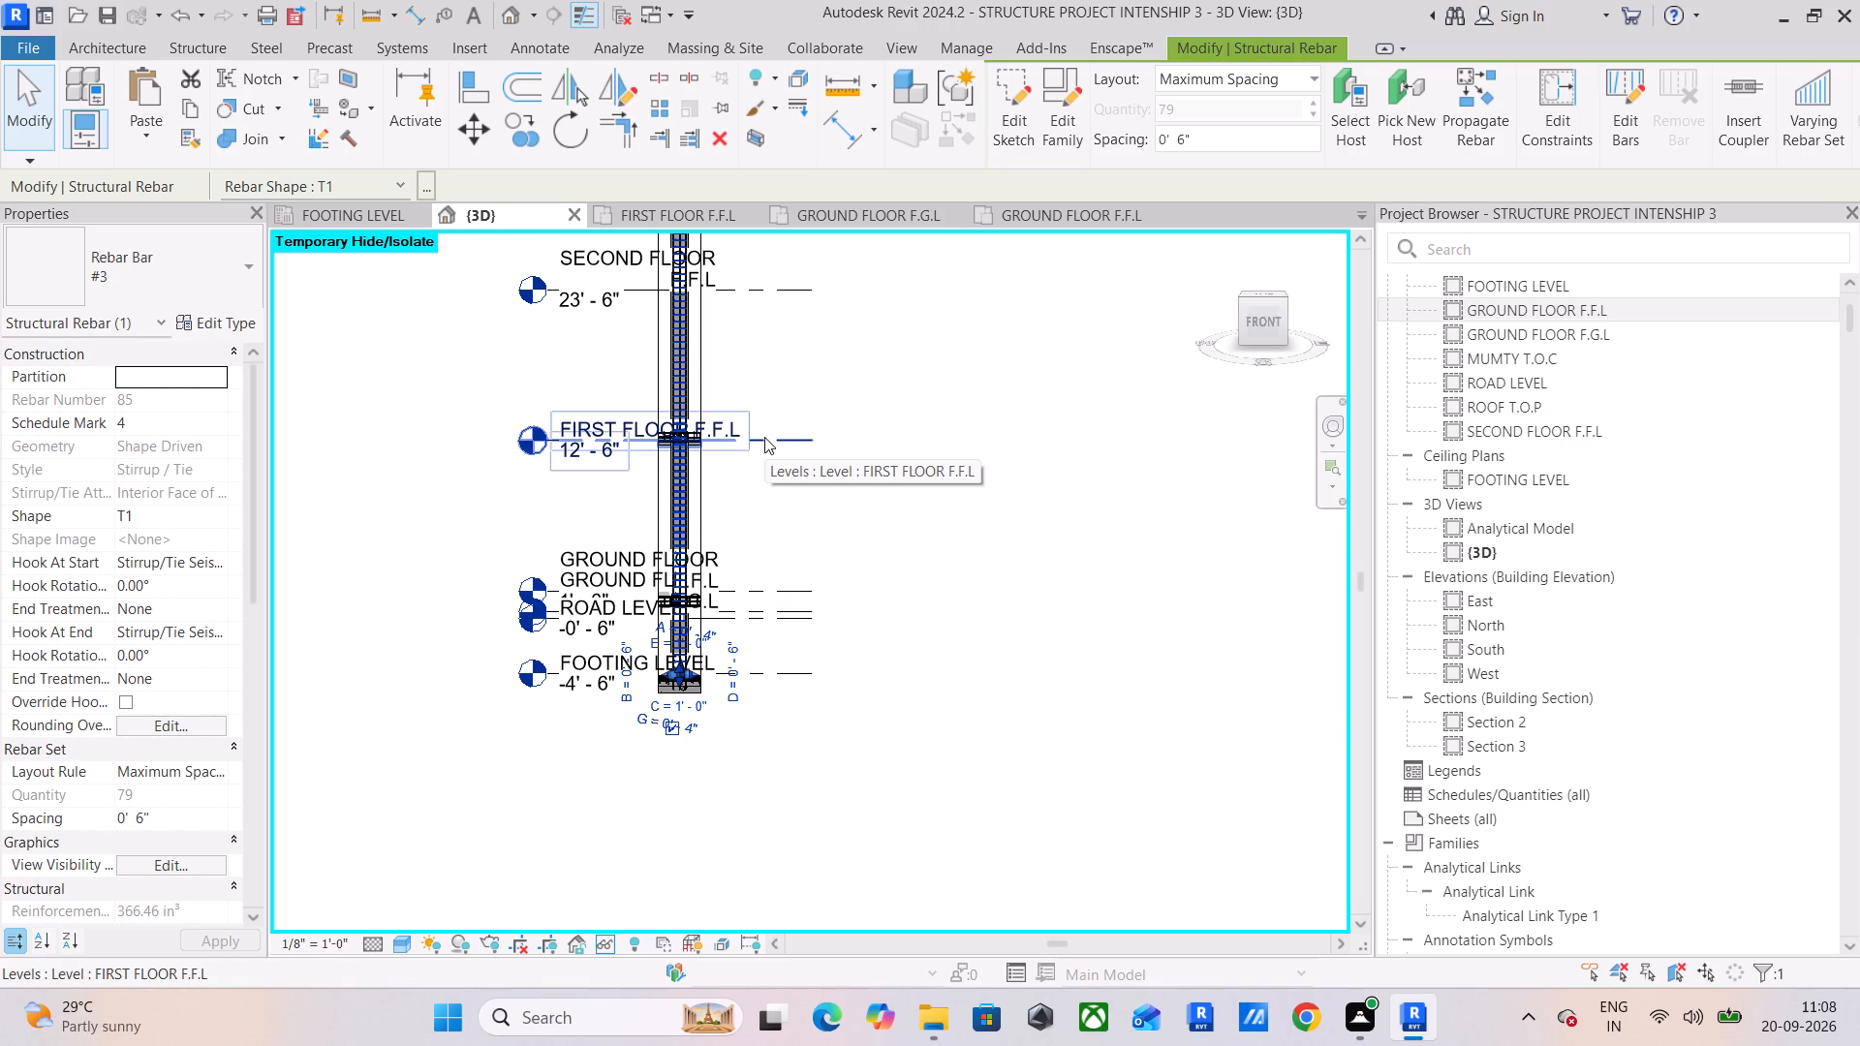
scroll(763, 423, down, 1)
middle_drag(763, 422, 678, 485)
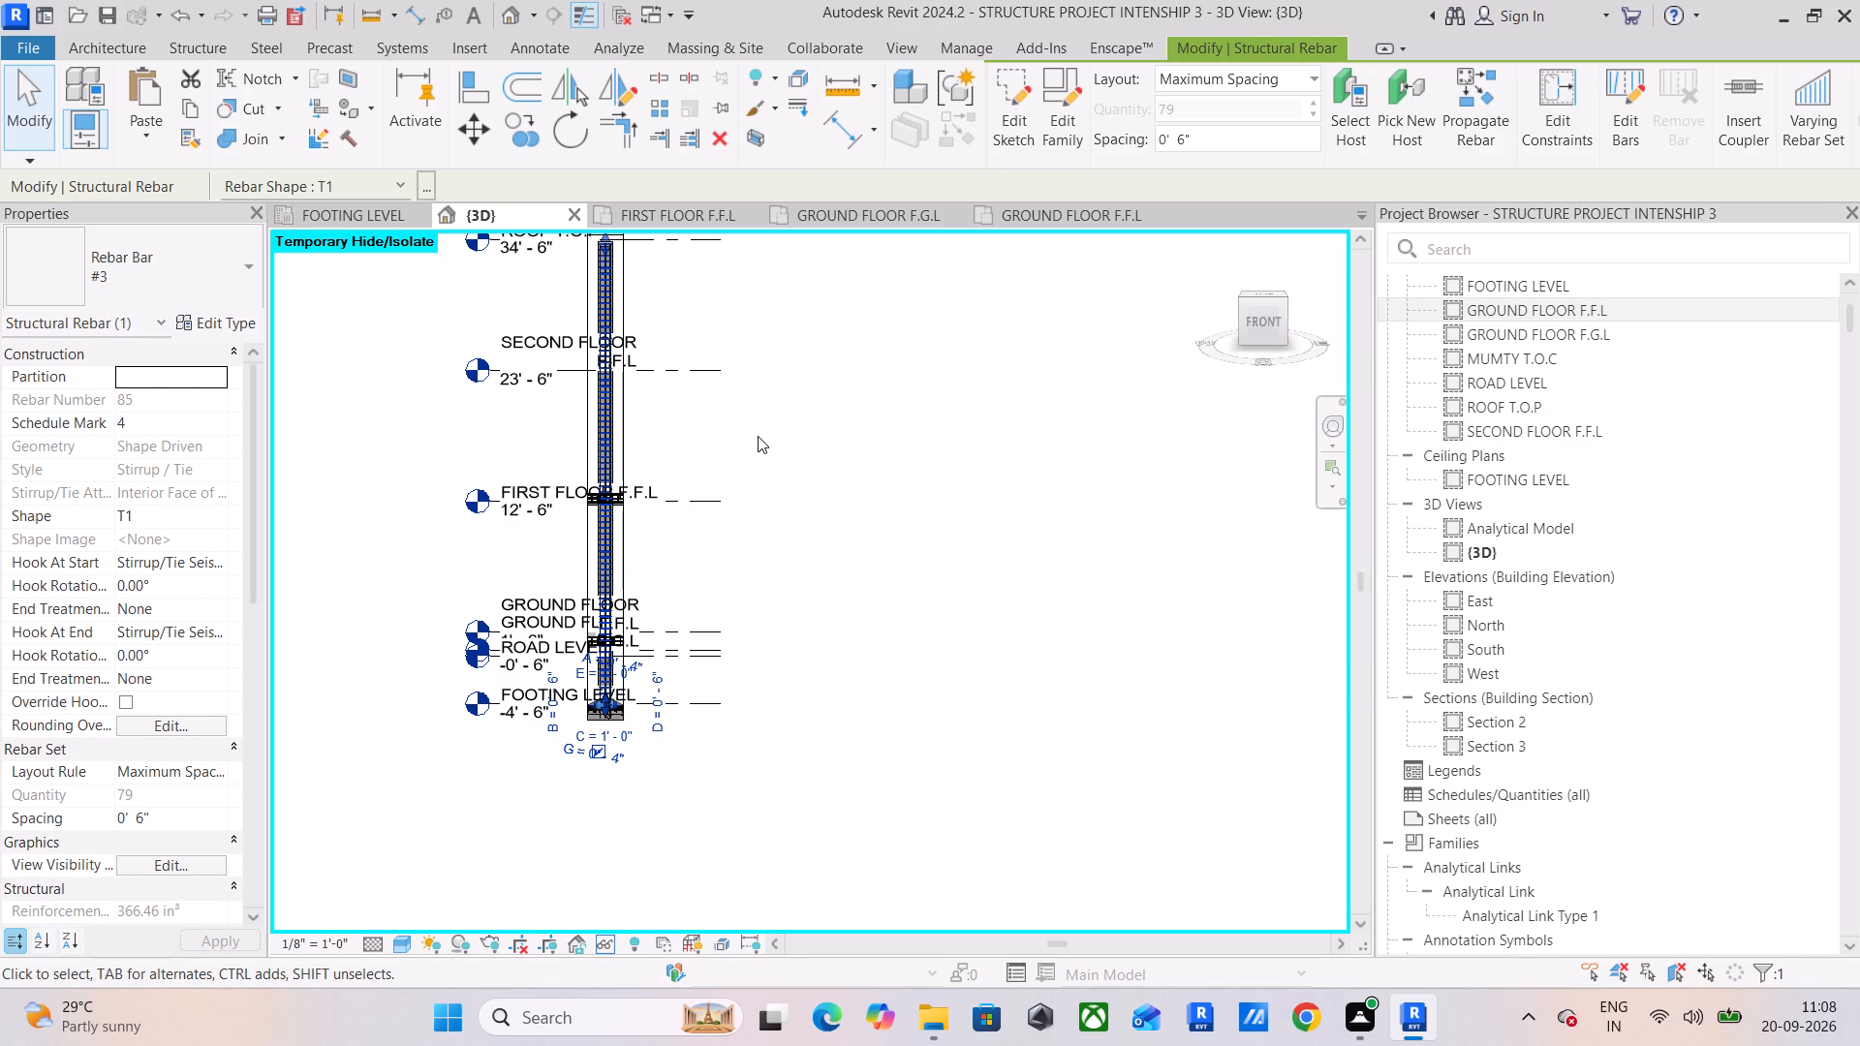
scroll(758, 436, down, 1)
middle_drag(758, 433, 560, 467)
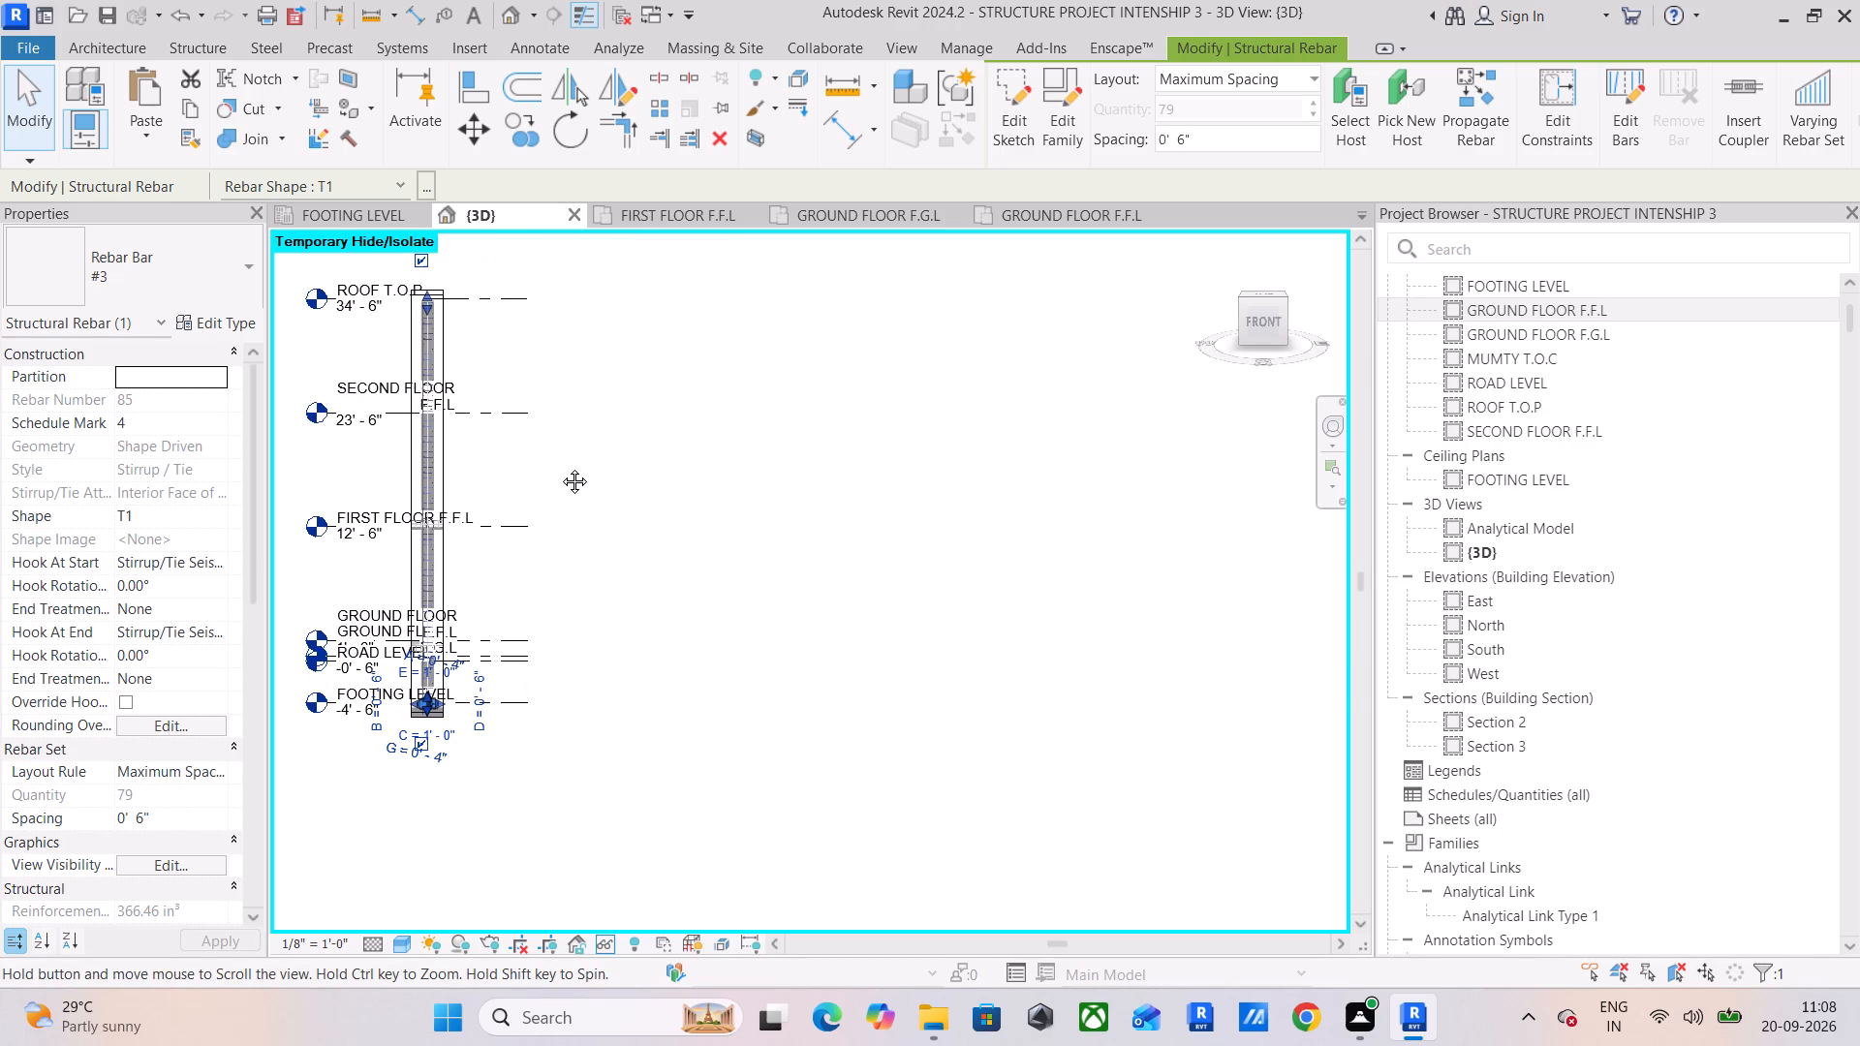
middle_drag(560, 467, 602, 458)
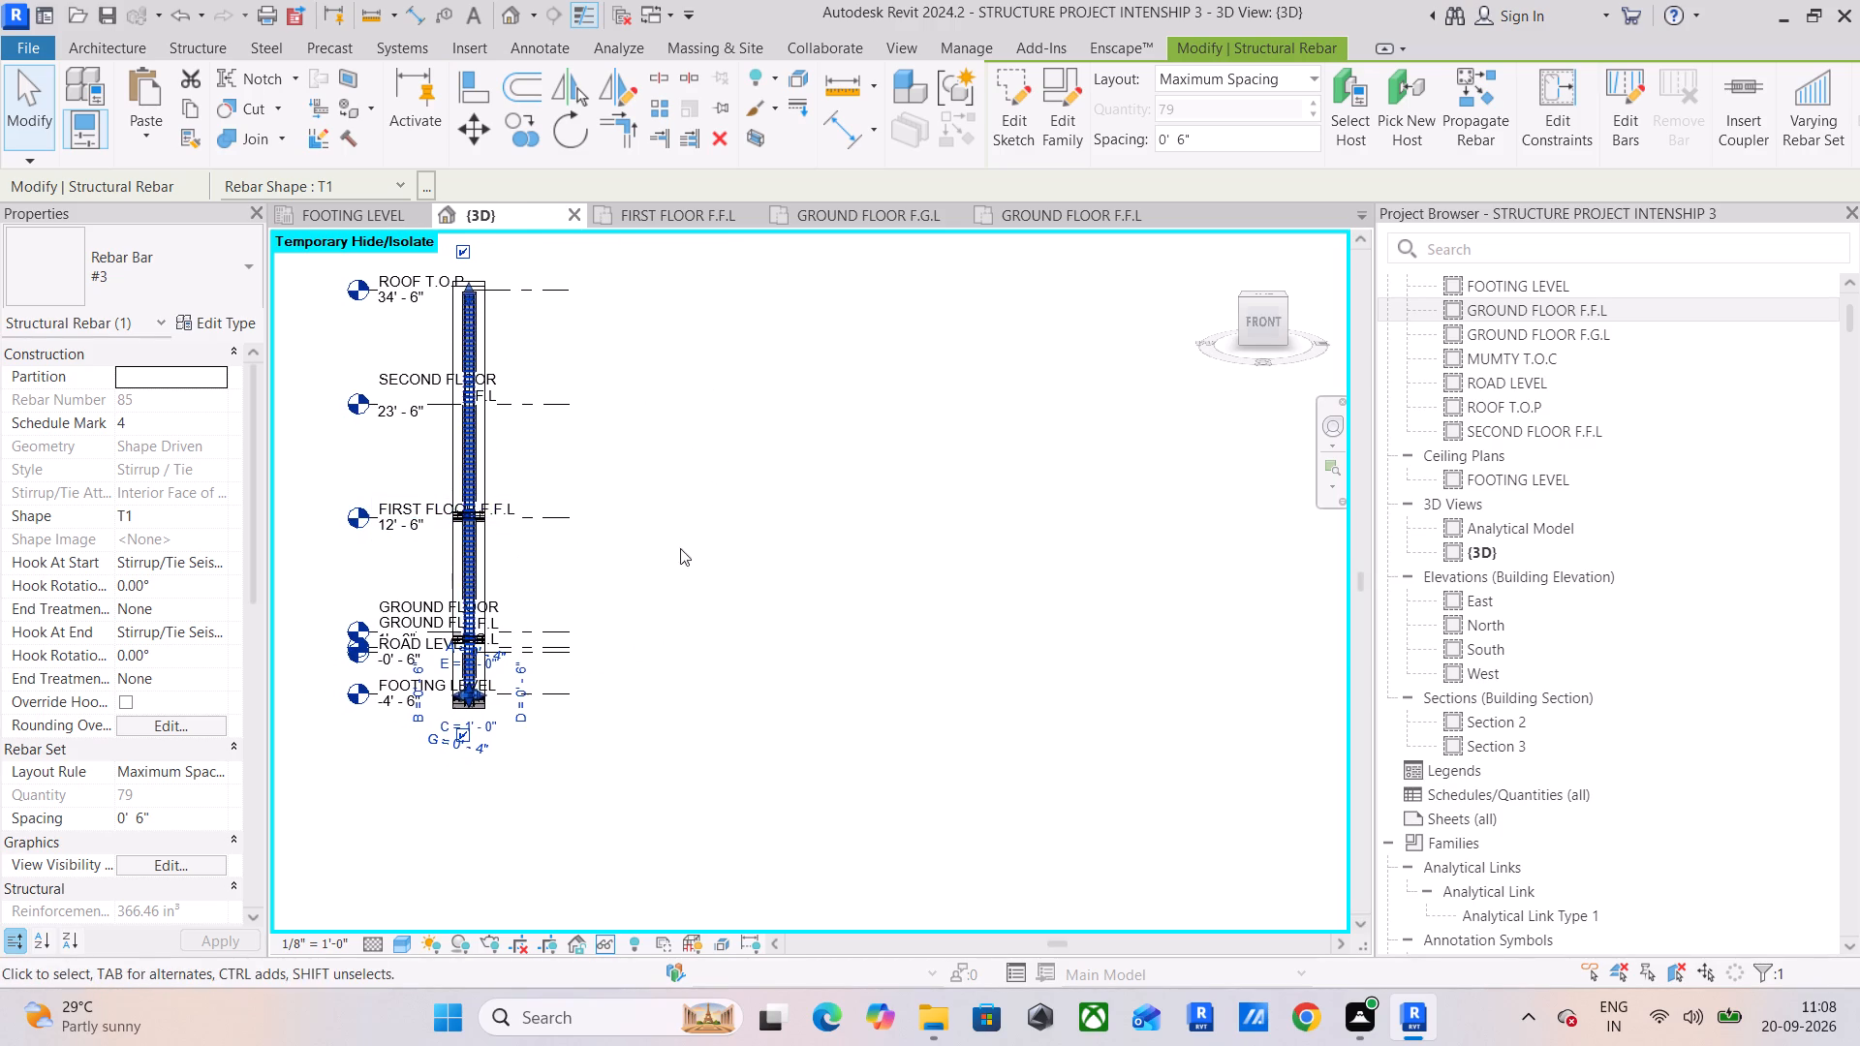
Deselect the column ties and turn off the 3D view's section box.
click(718, 472)
click(121, 798)
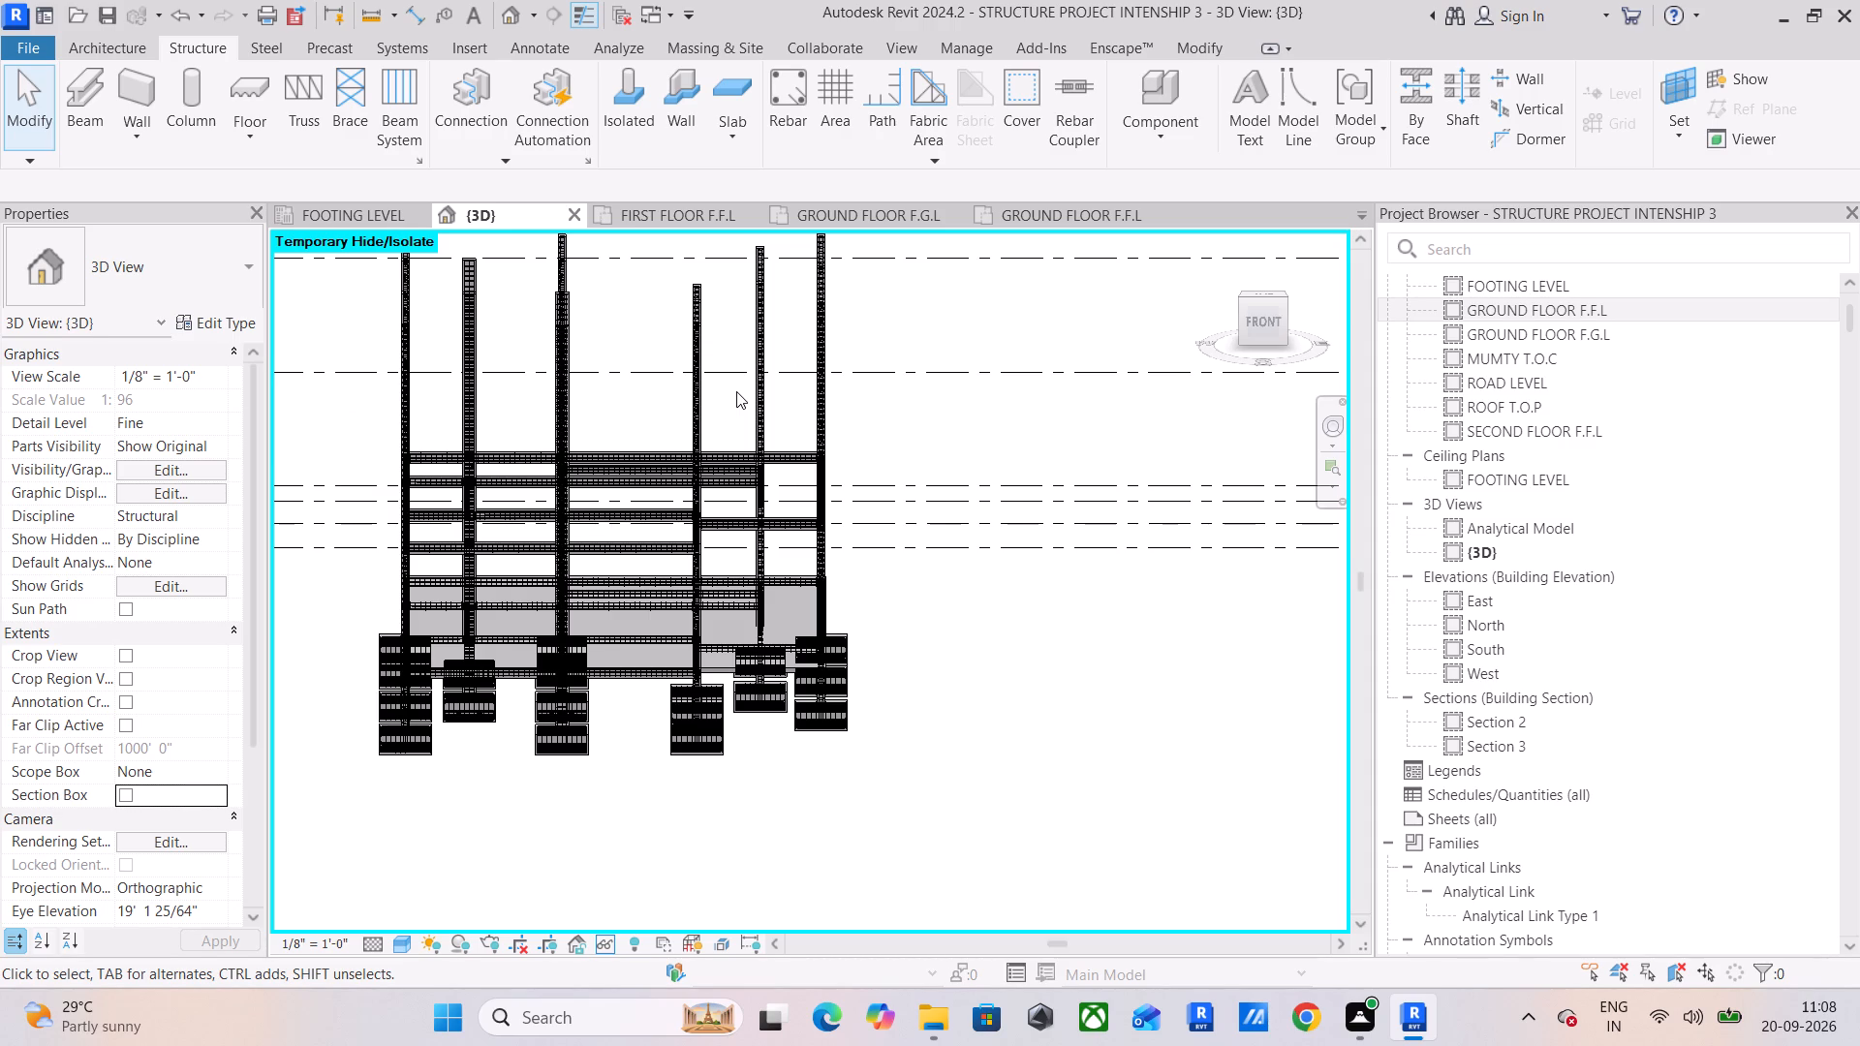
Examine the whole frame's column and beam reinforcement from the front, then closely where the middle and end columns meet the beams.
scroll(734, 386, down, 1)
middle_drag(734, 382, 852, 387)
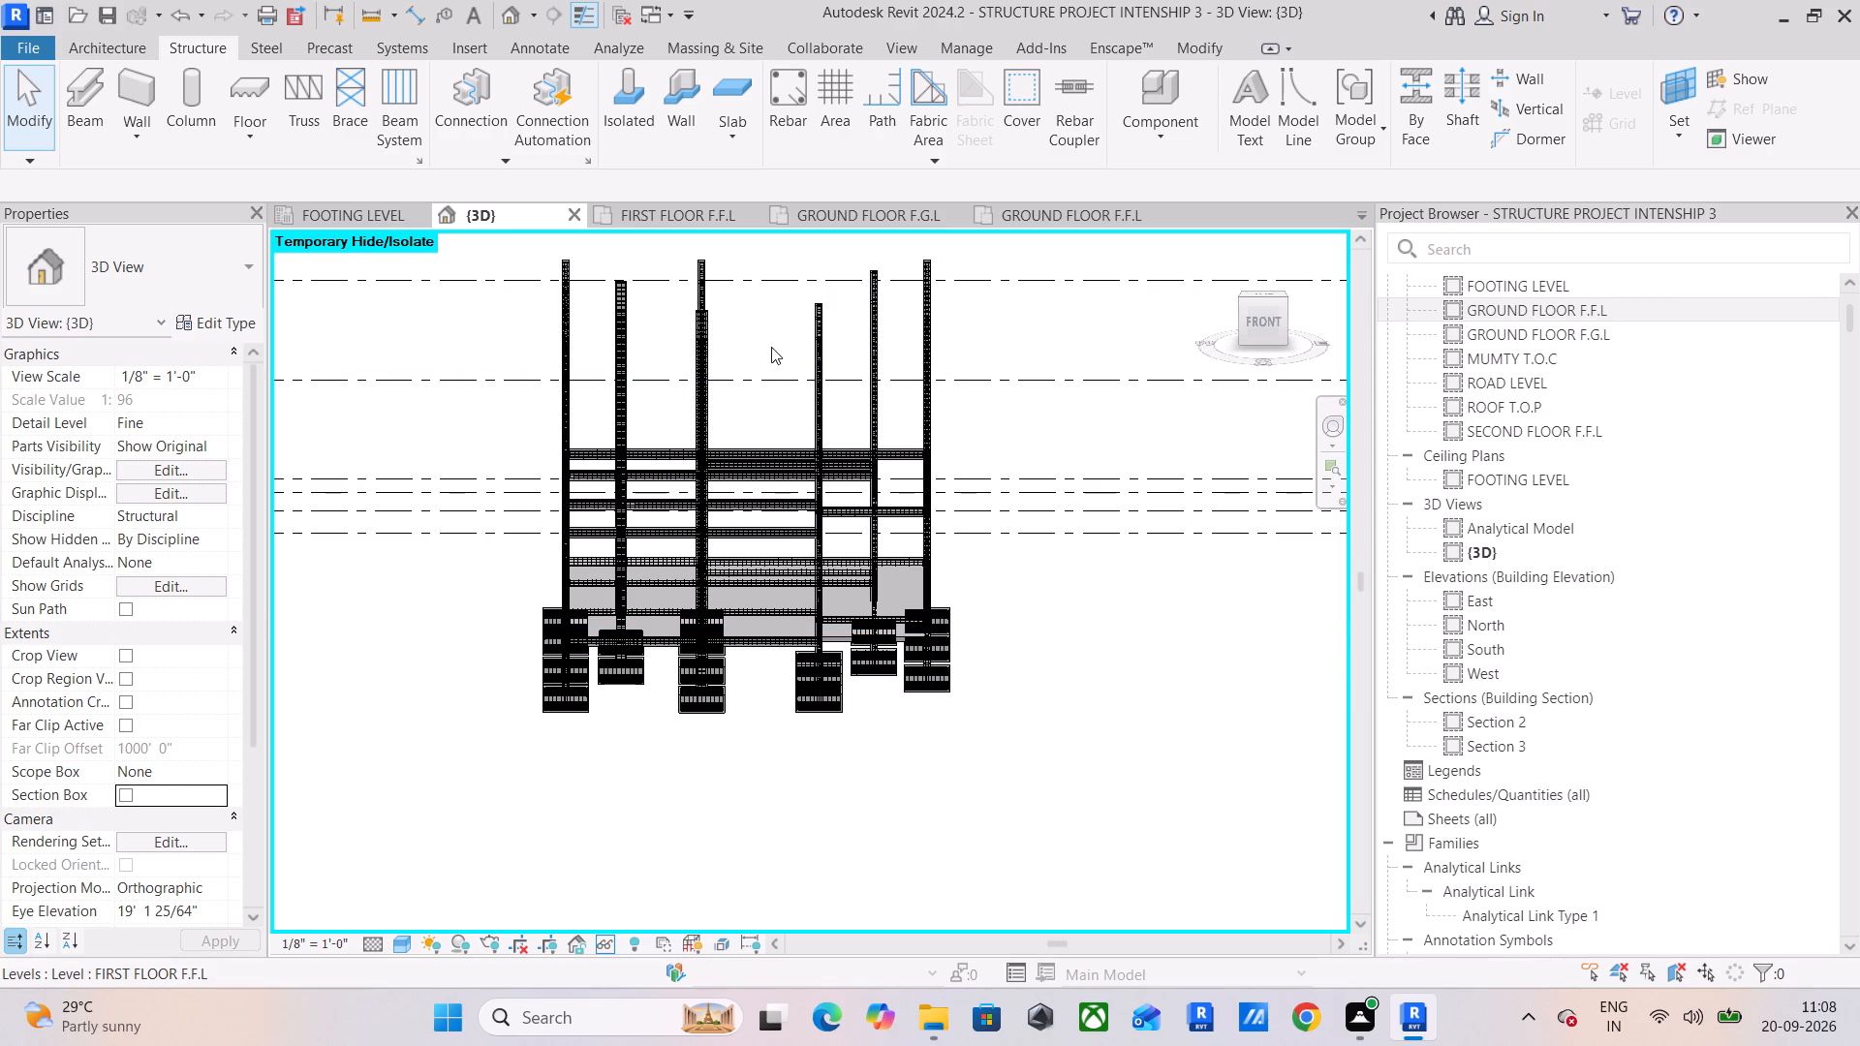
scroll(779, 341, down, 1)
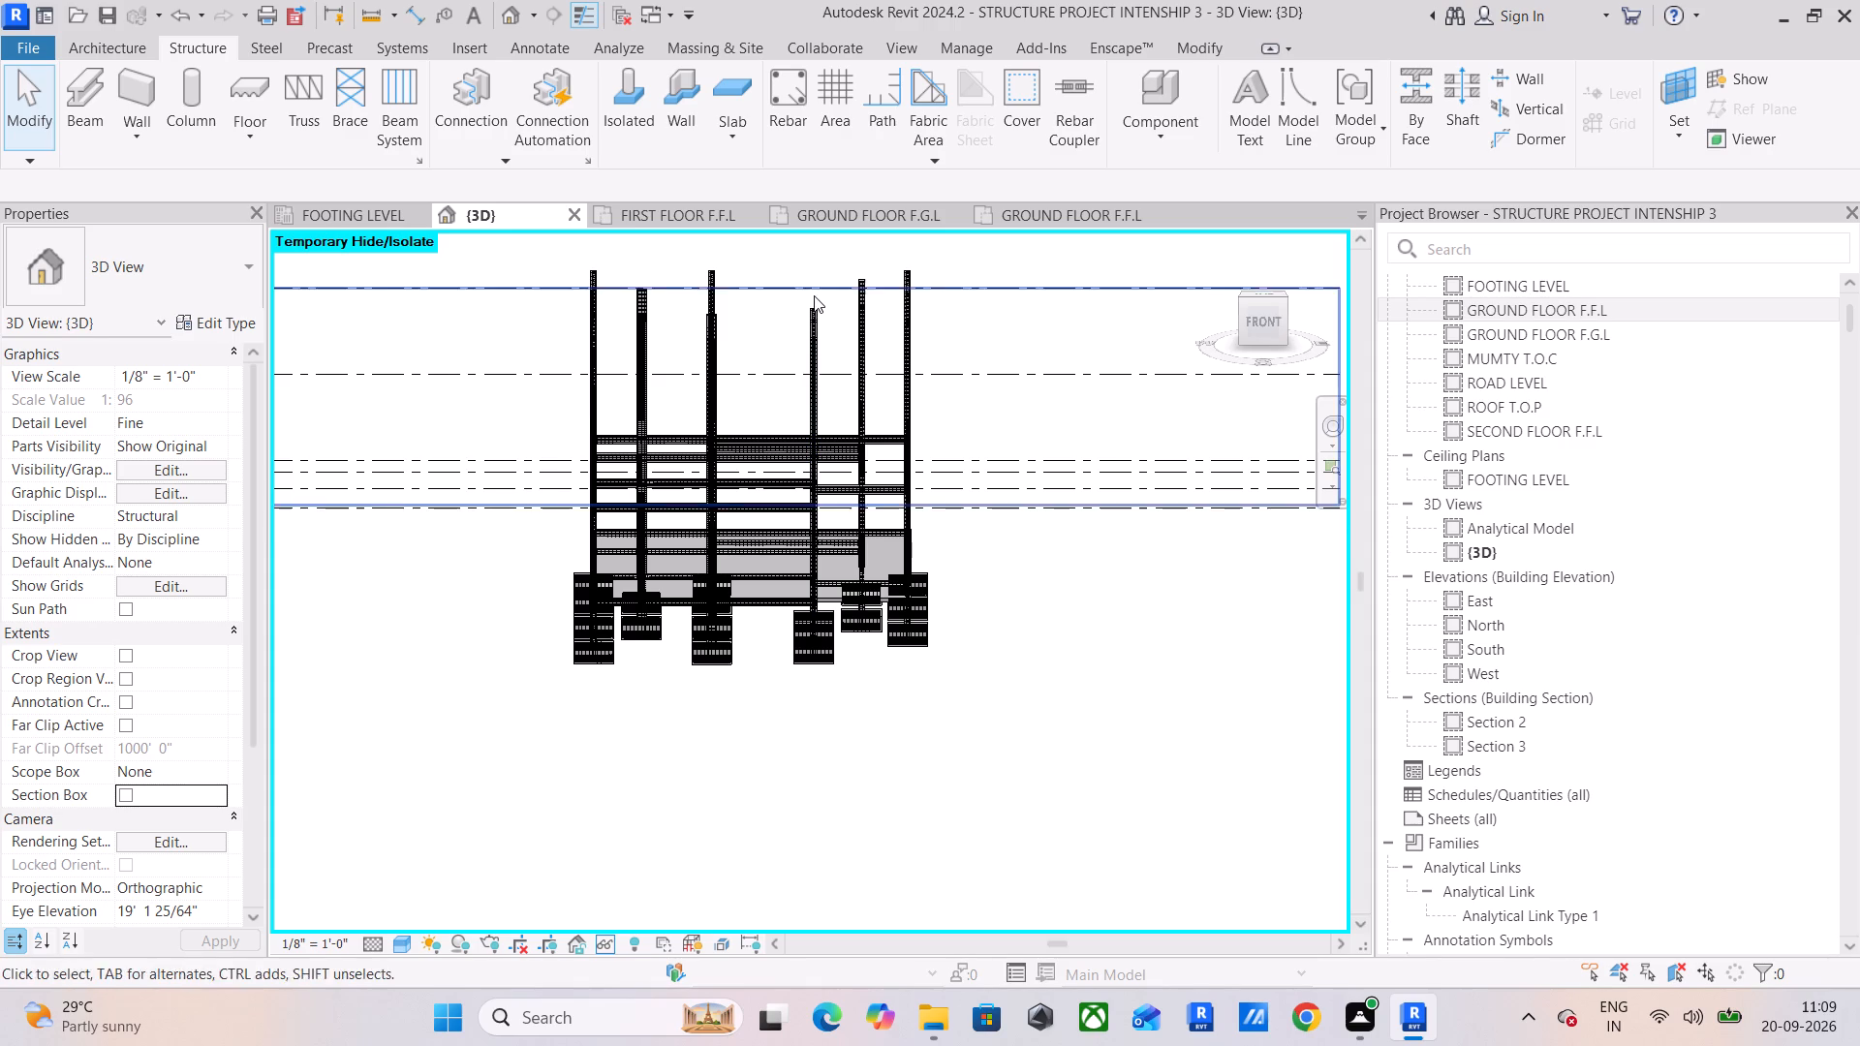
scroll(814, 295, down, 1)
middle_drag(836, 292, 930, 303)
scroll(839, 294, down, 1)
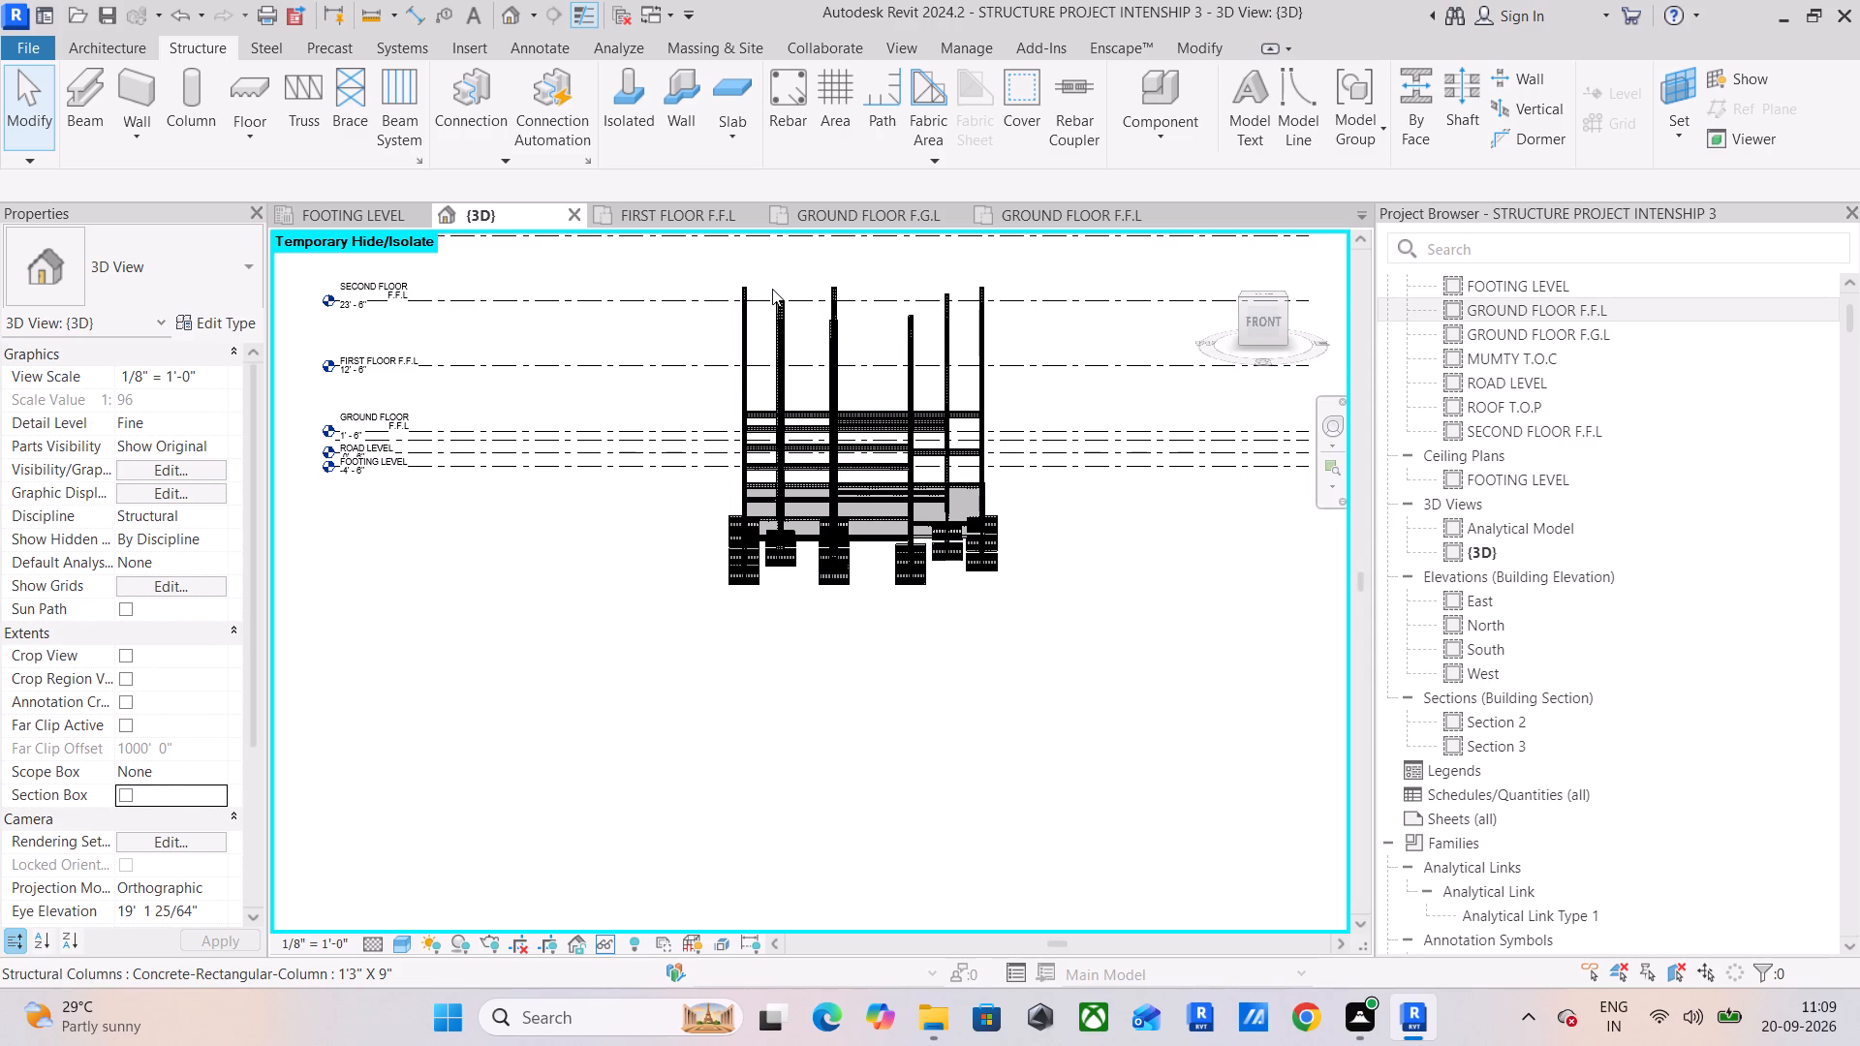
scroll(772, 289, down, 1)
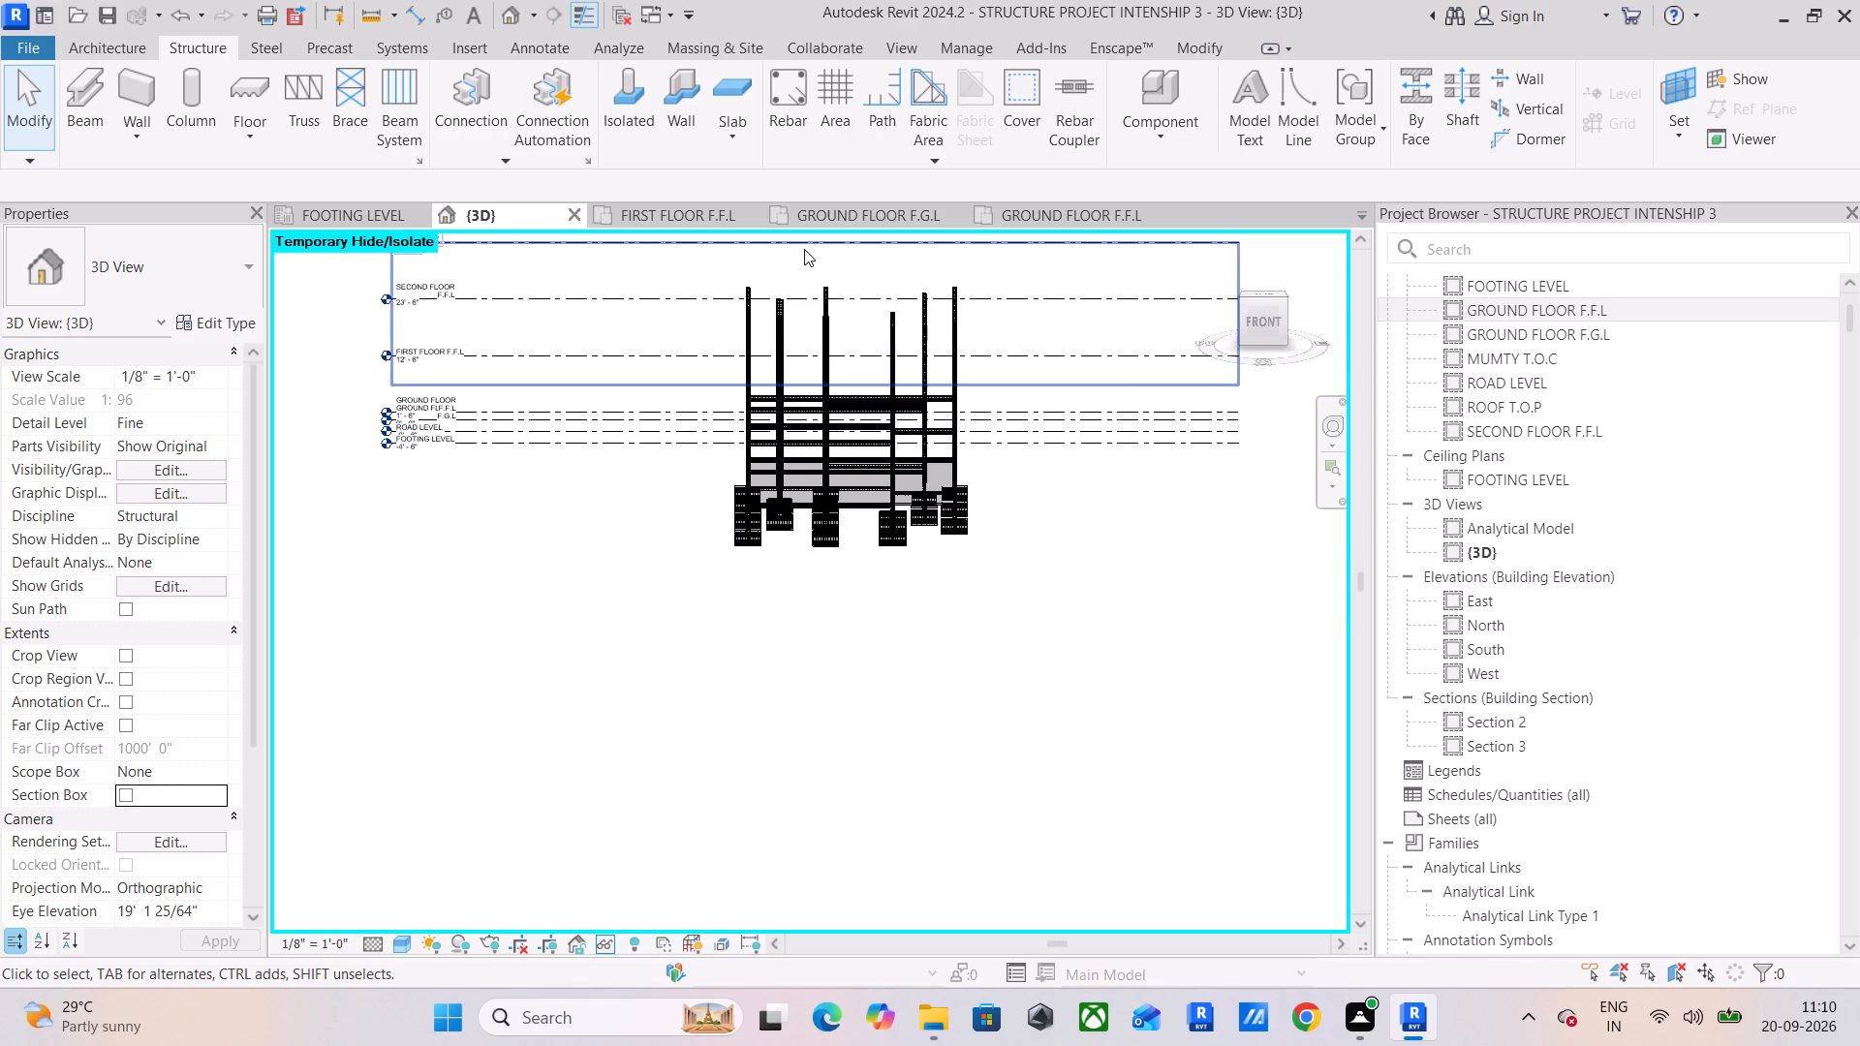
scroll(804, 249, down, 1)
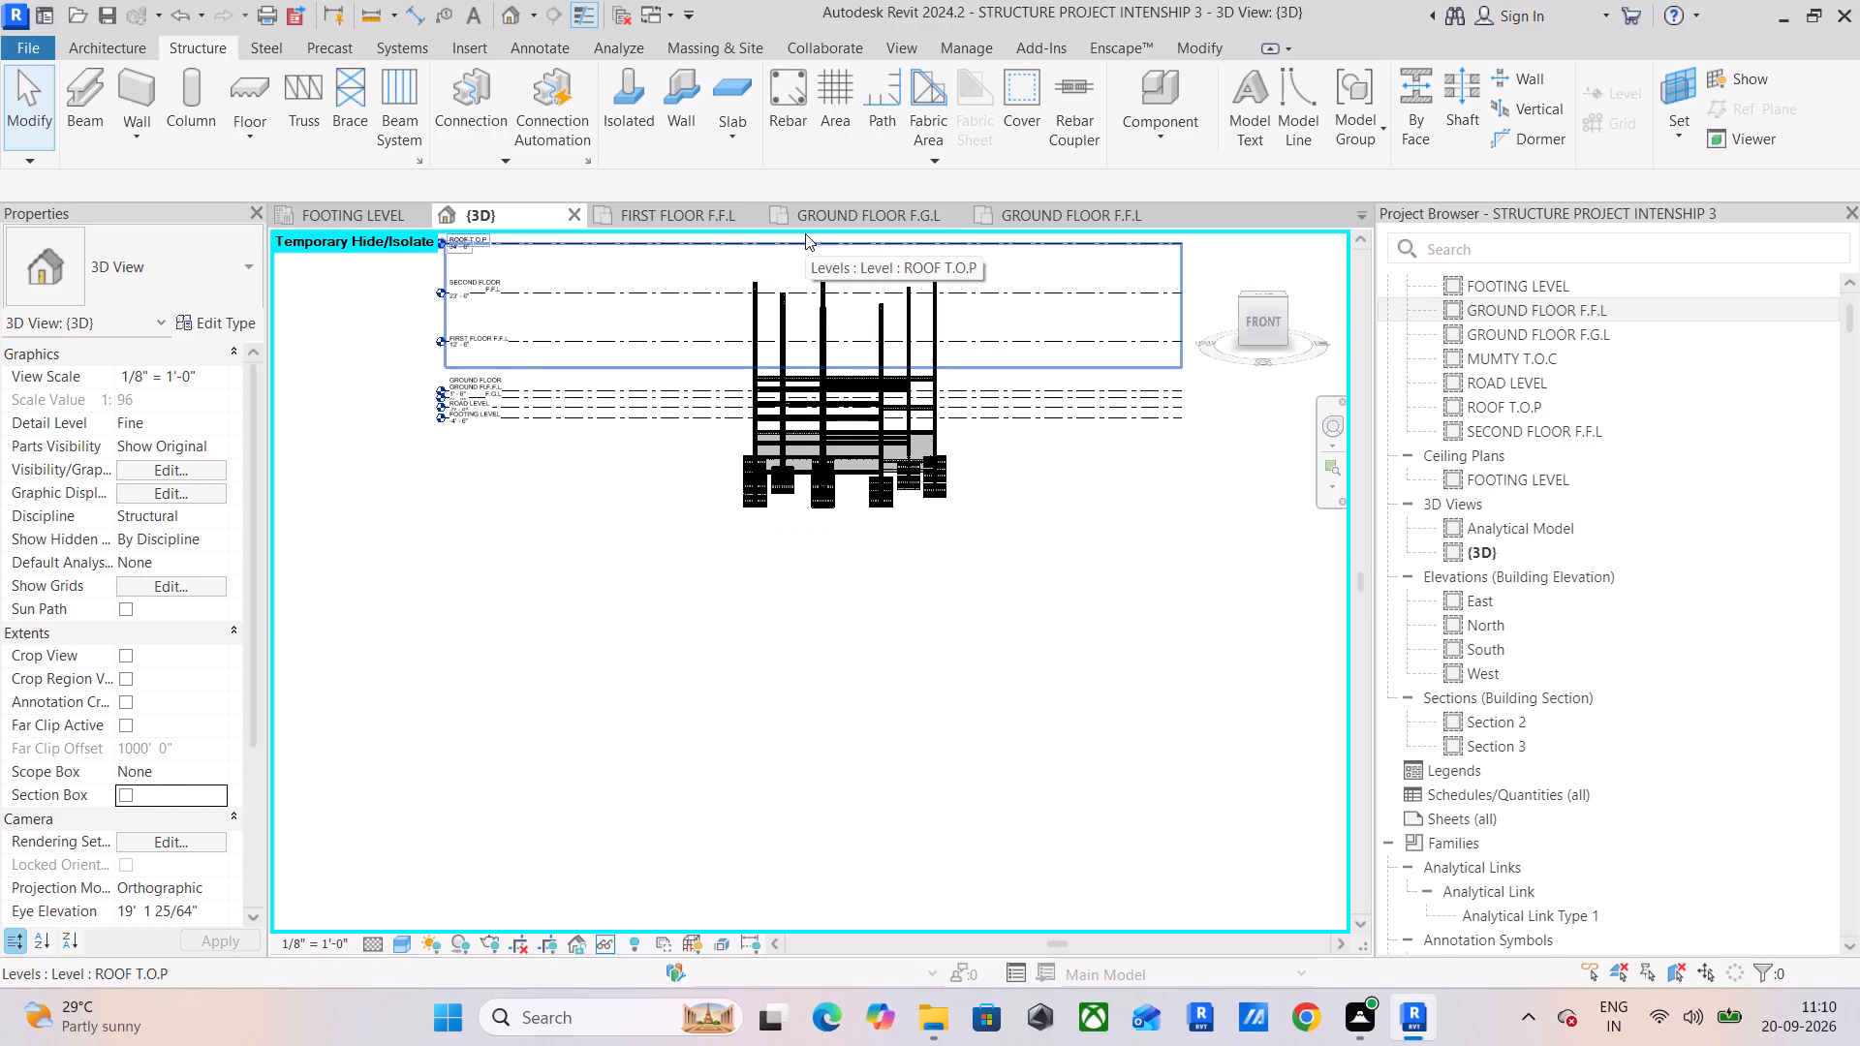
scroll(805, 233, down, 2)
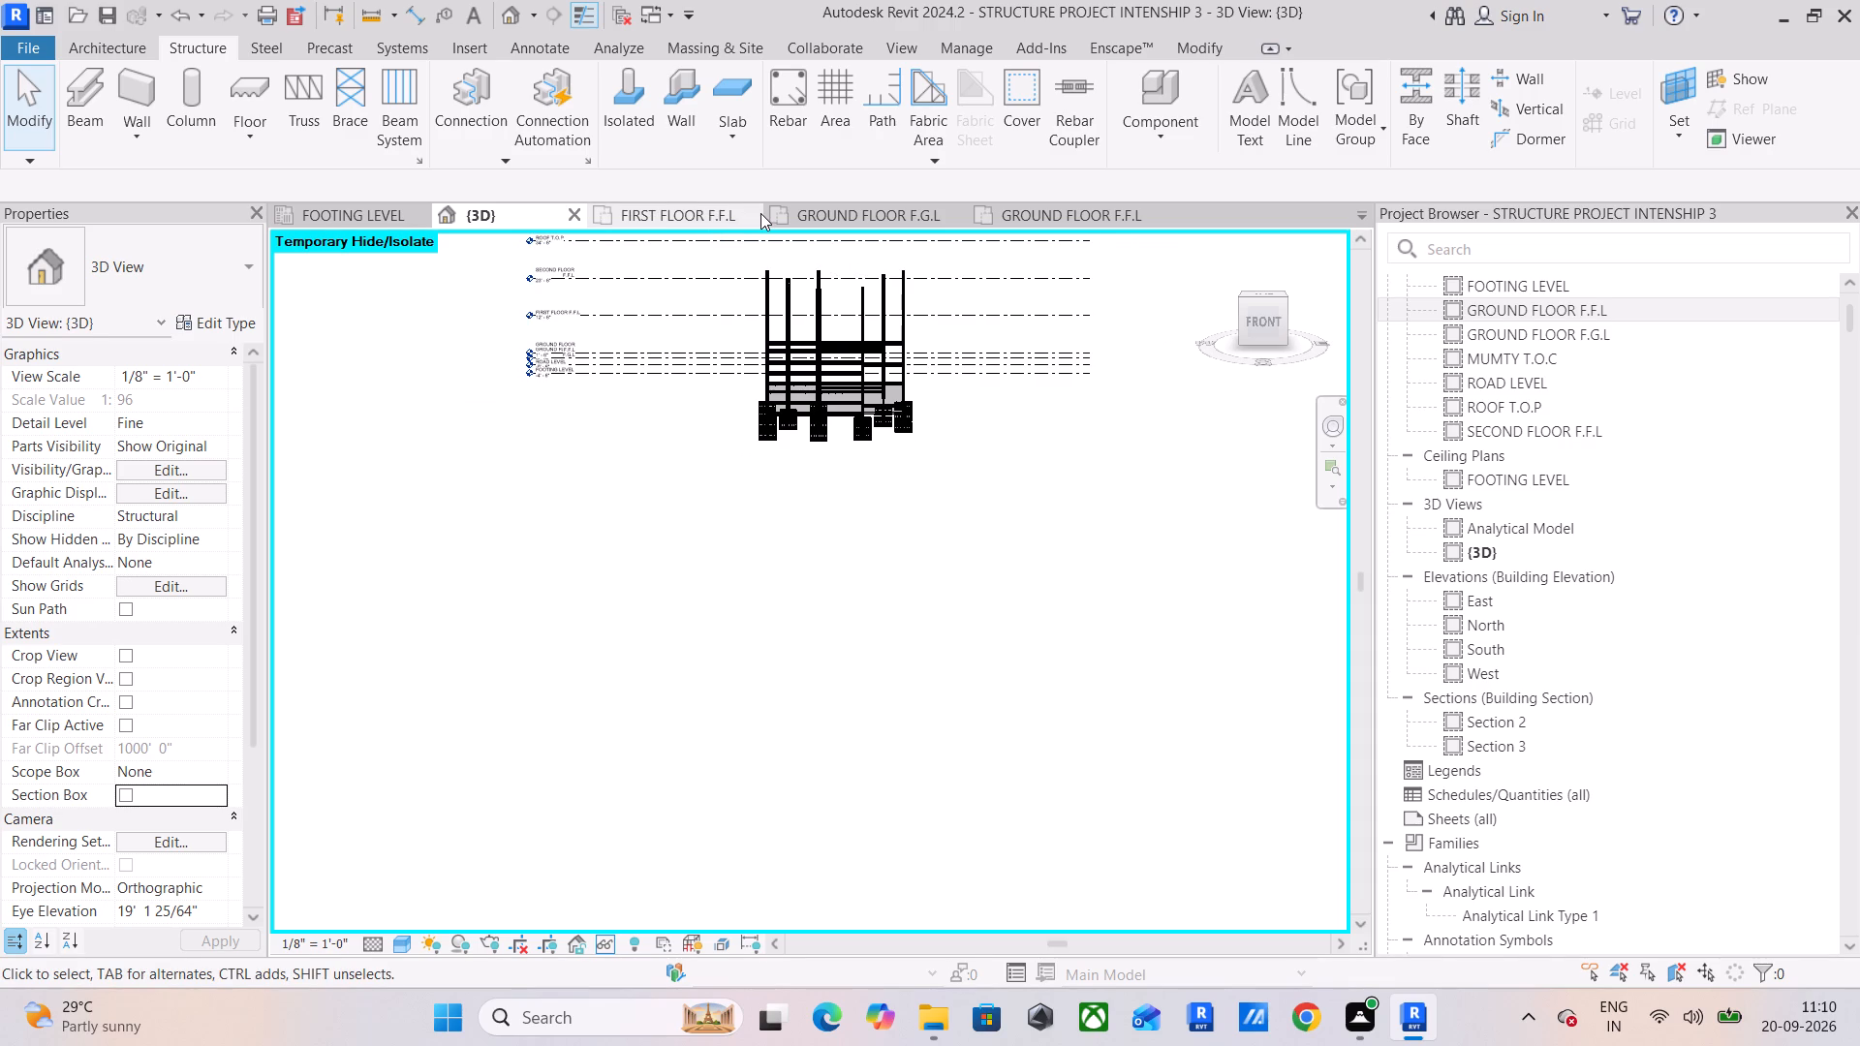
middle_drag(878, 412, 844, 509)
scroll(746, 388, up, 7)
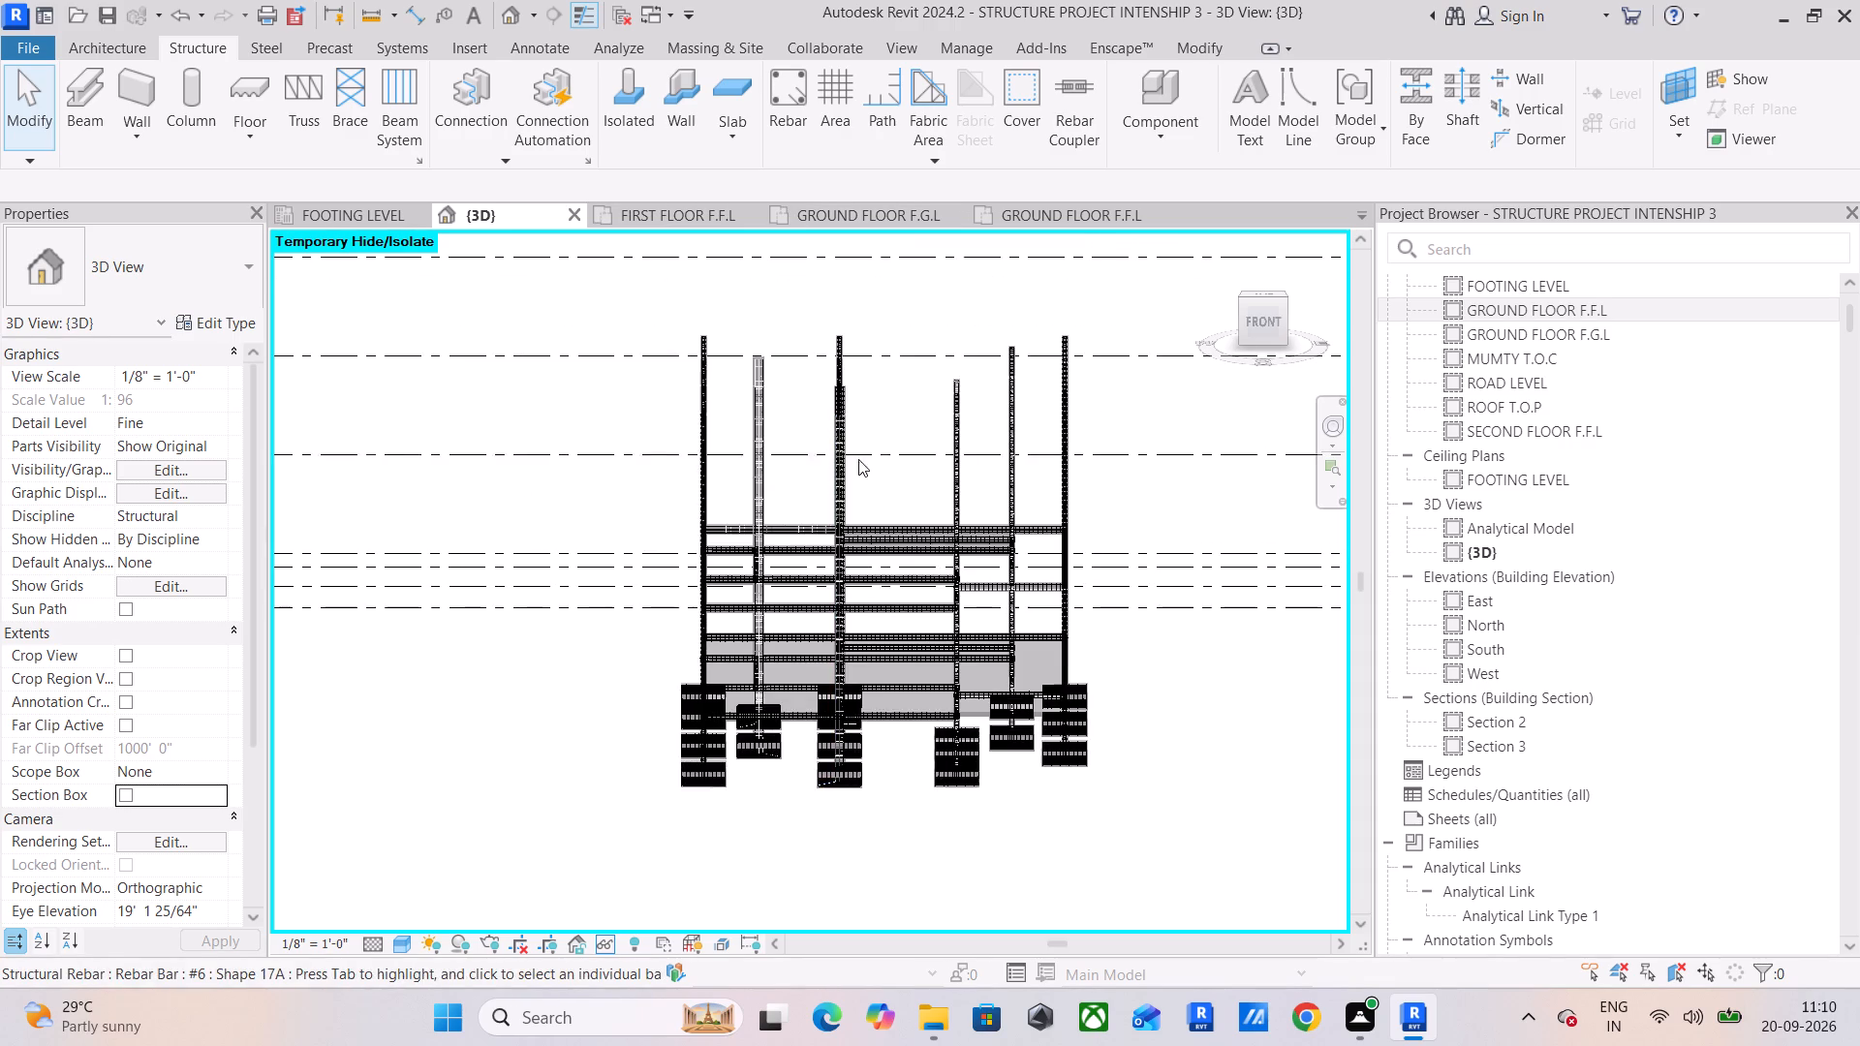
middle_drag(858, 460, 728, 427)
scroll(848, 463, up, 7)
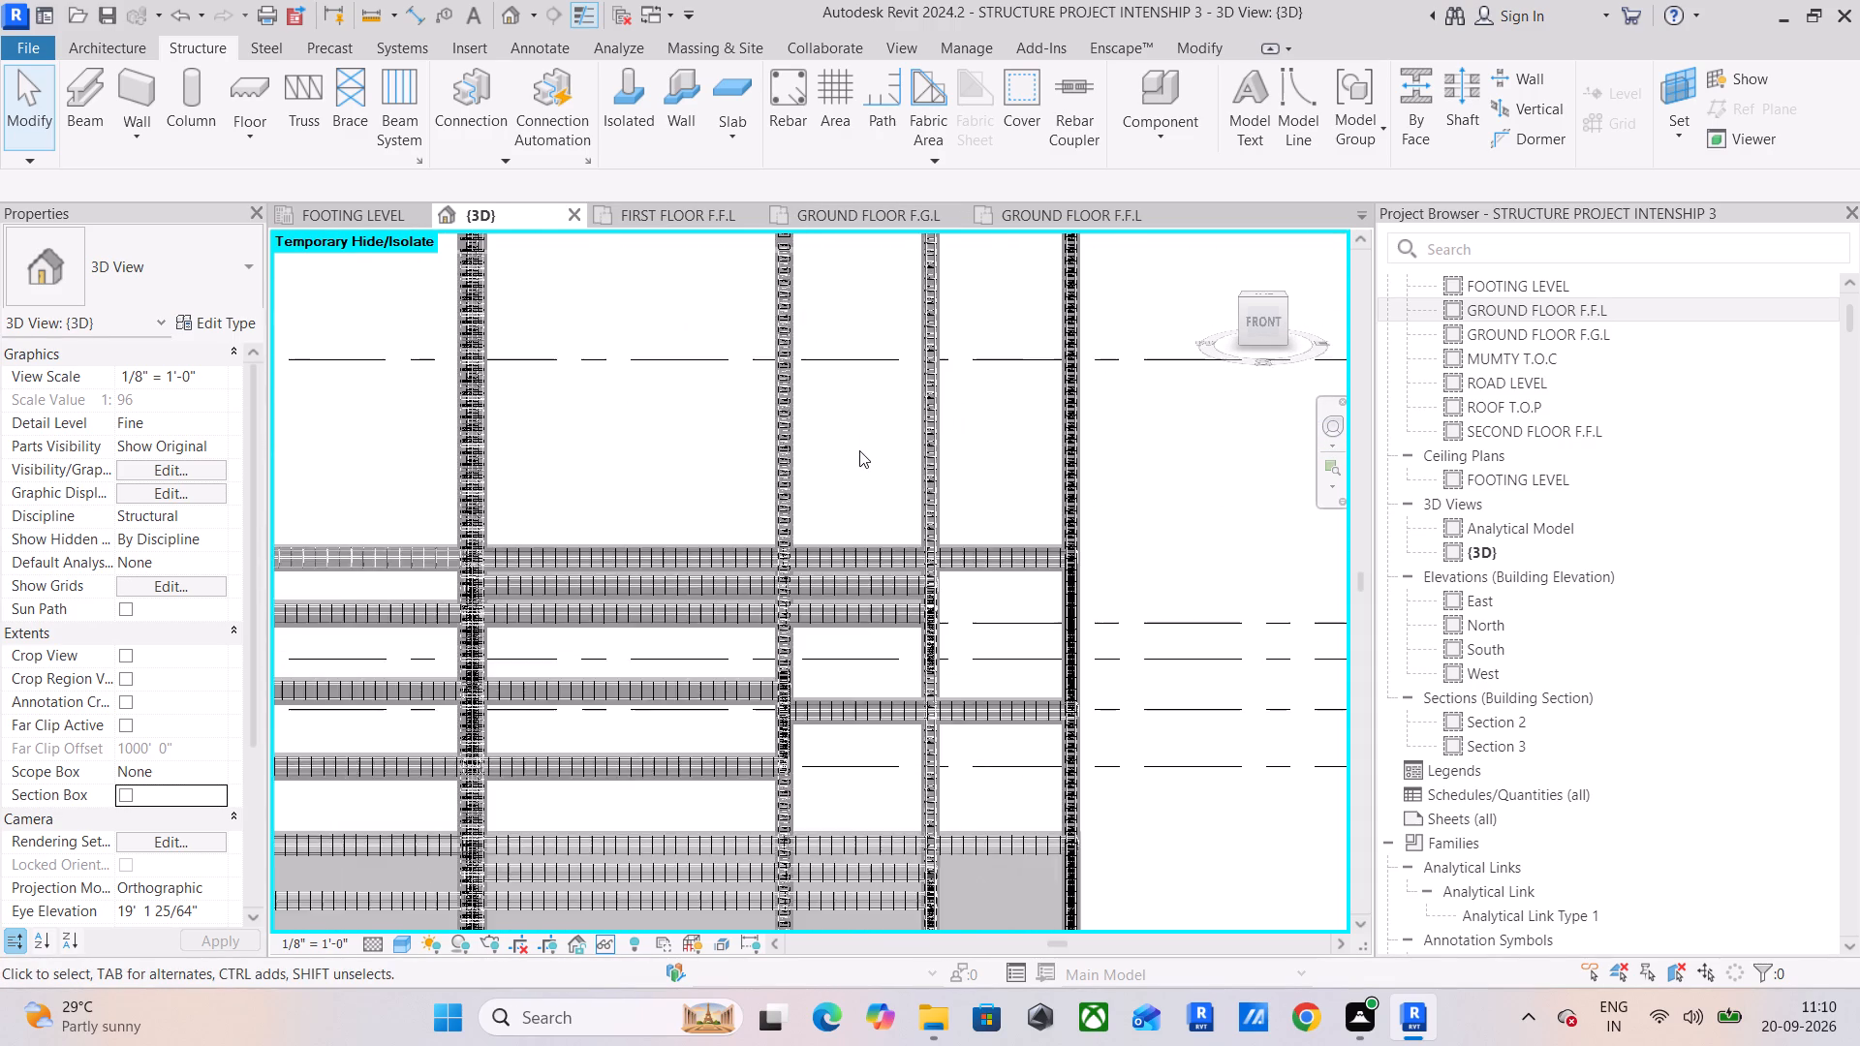
scroll(859, 446, up, 1)
middle_drag(859, 446, 862, 376)
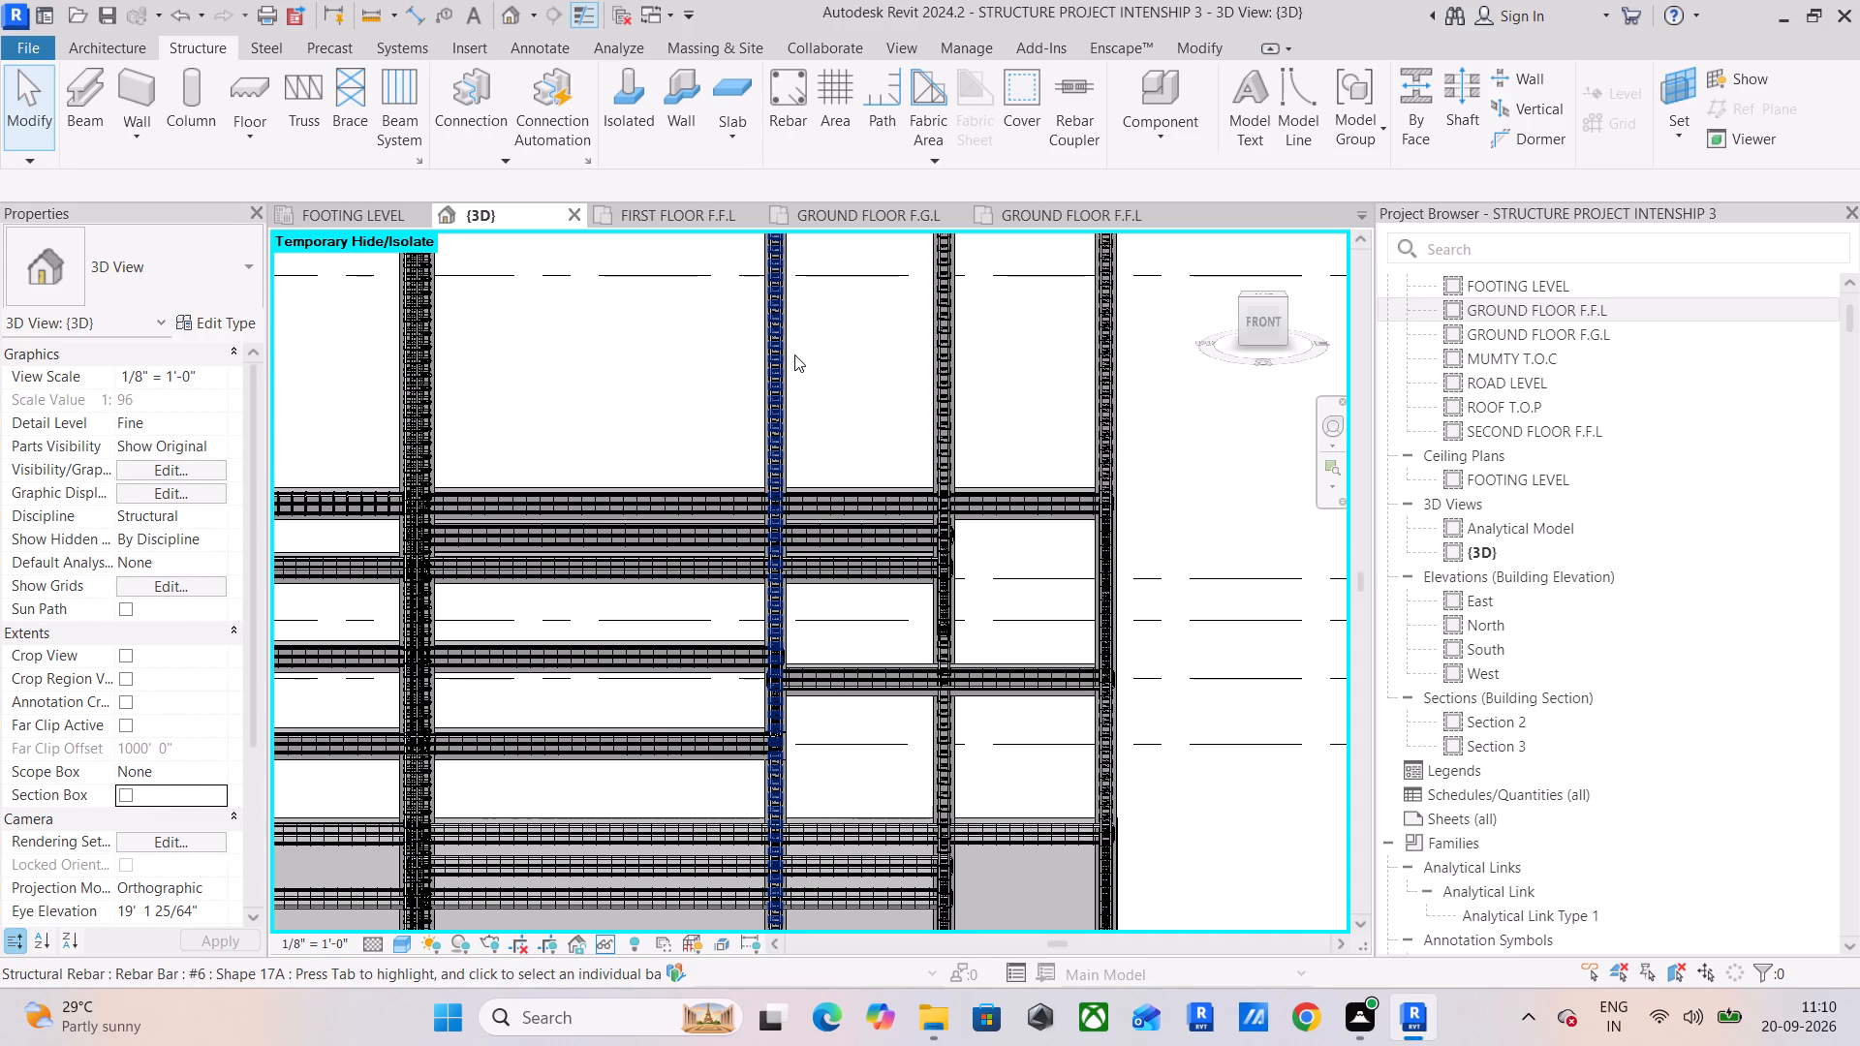
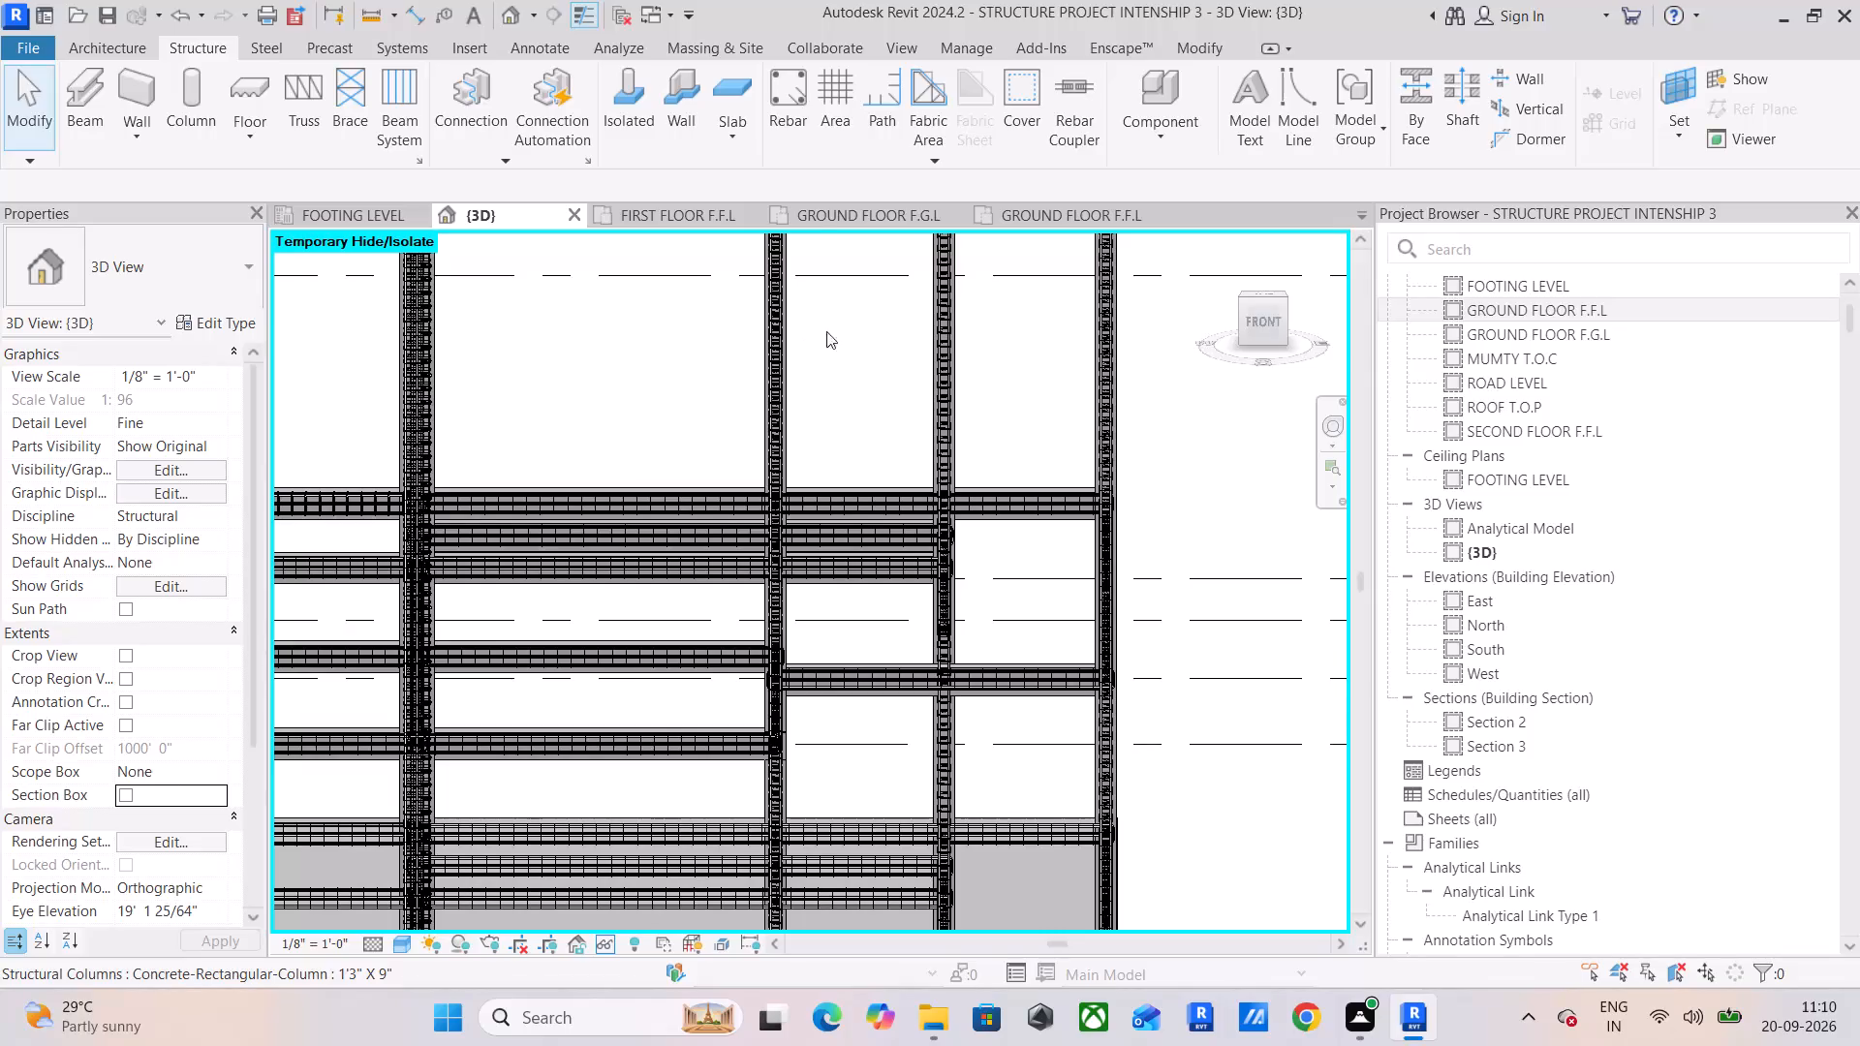
Examine the column and beam reinforcement across the frame from the front, checking the #4 bar in the first-floor beam.
scroll(836, 325, down, 2)
middle_drag(868, 335, 981, 374)
scroll(921, 352, up, 5)
click(909, 338)
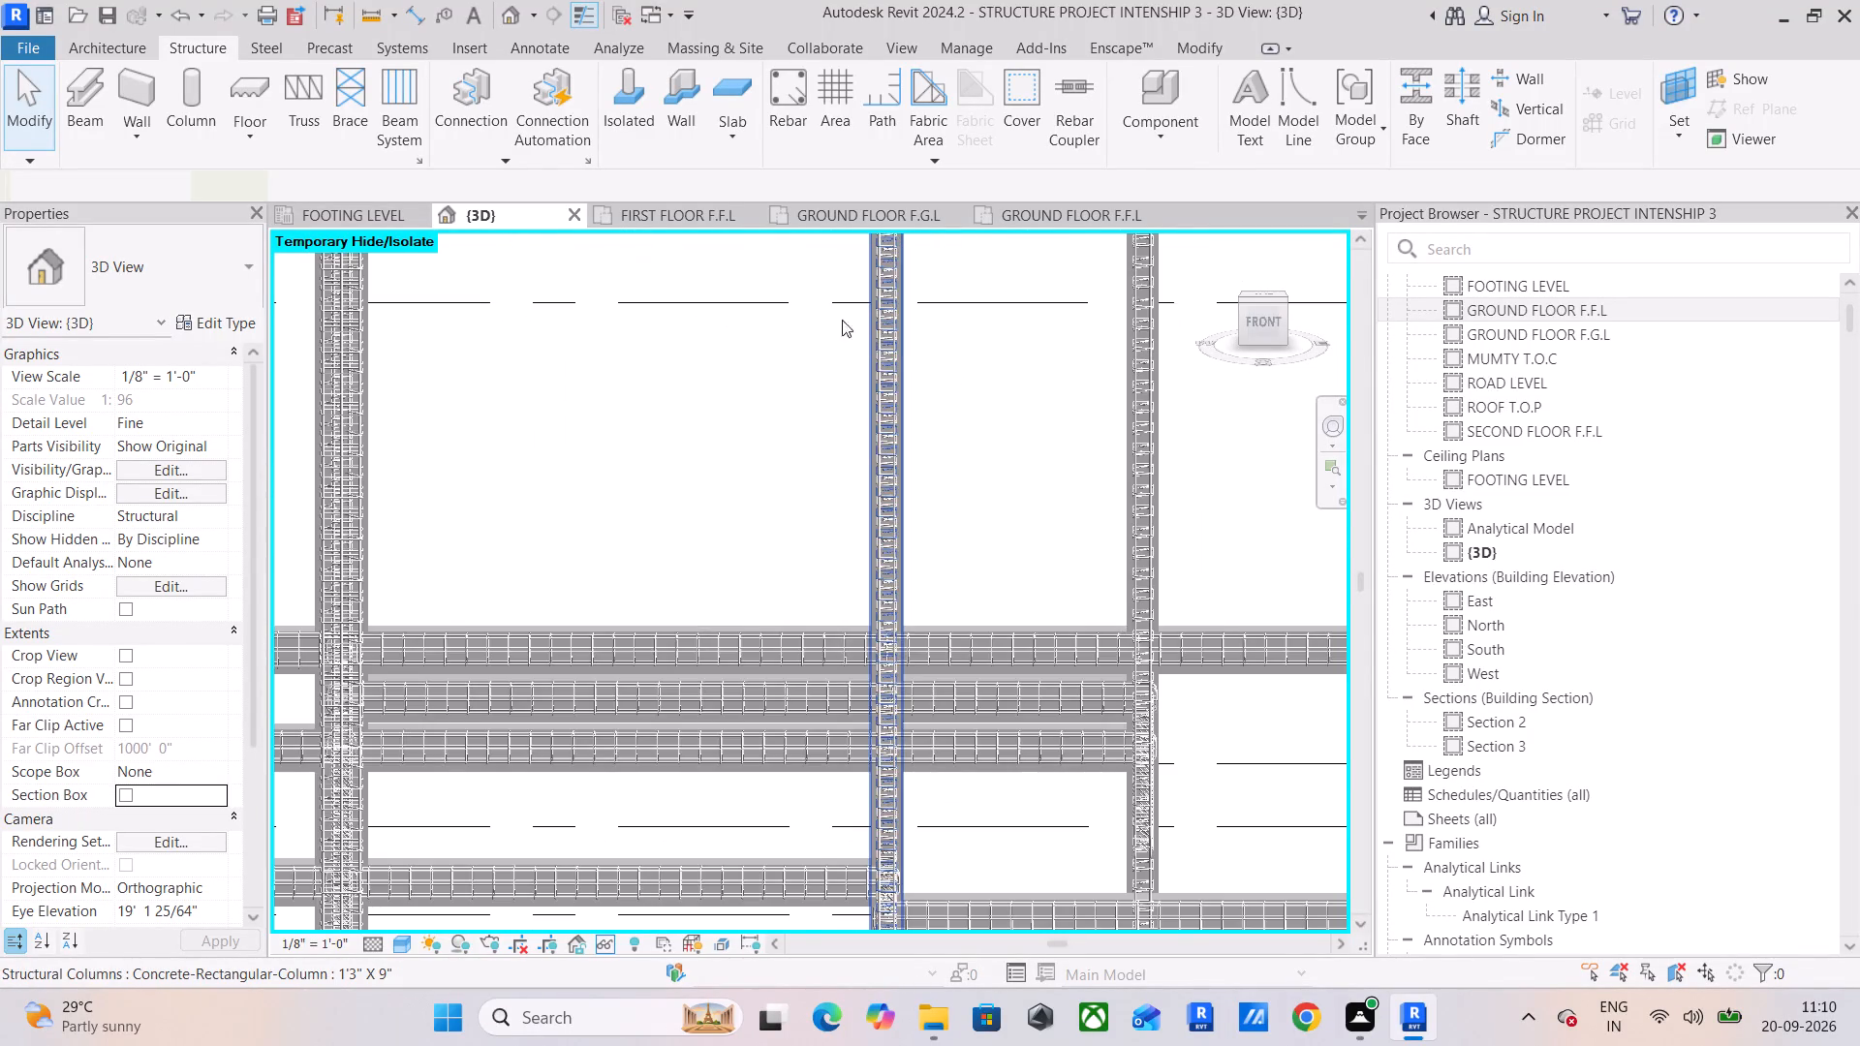
click(769, 649)
click(771, 641)
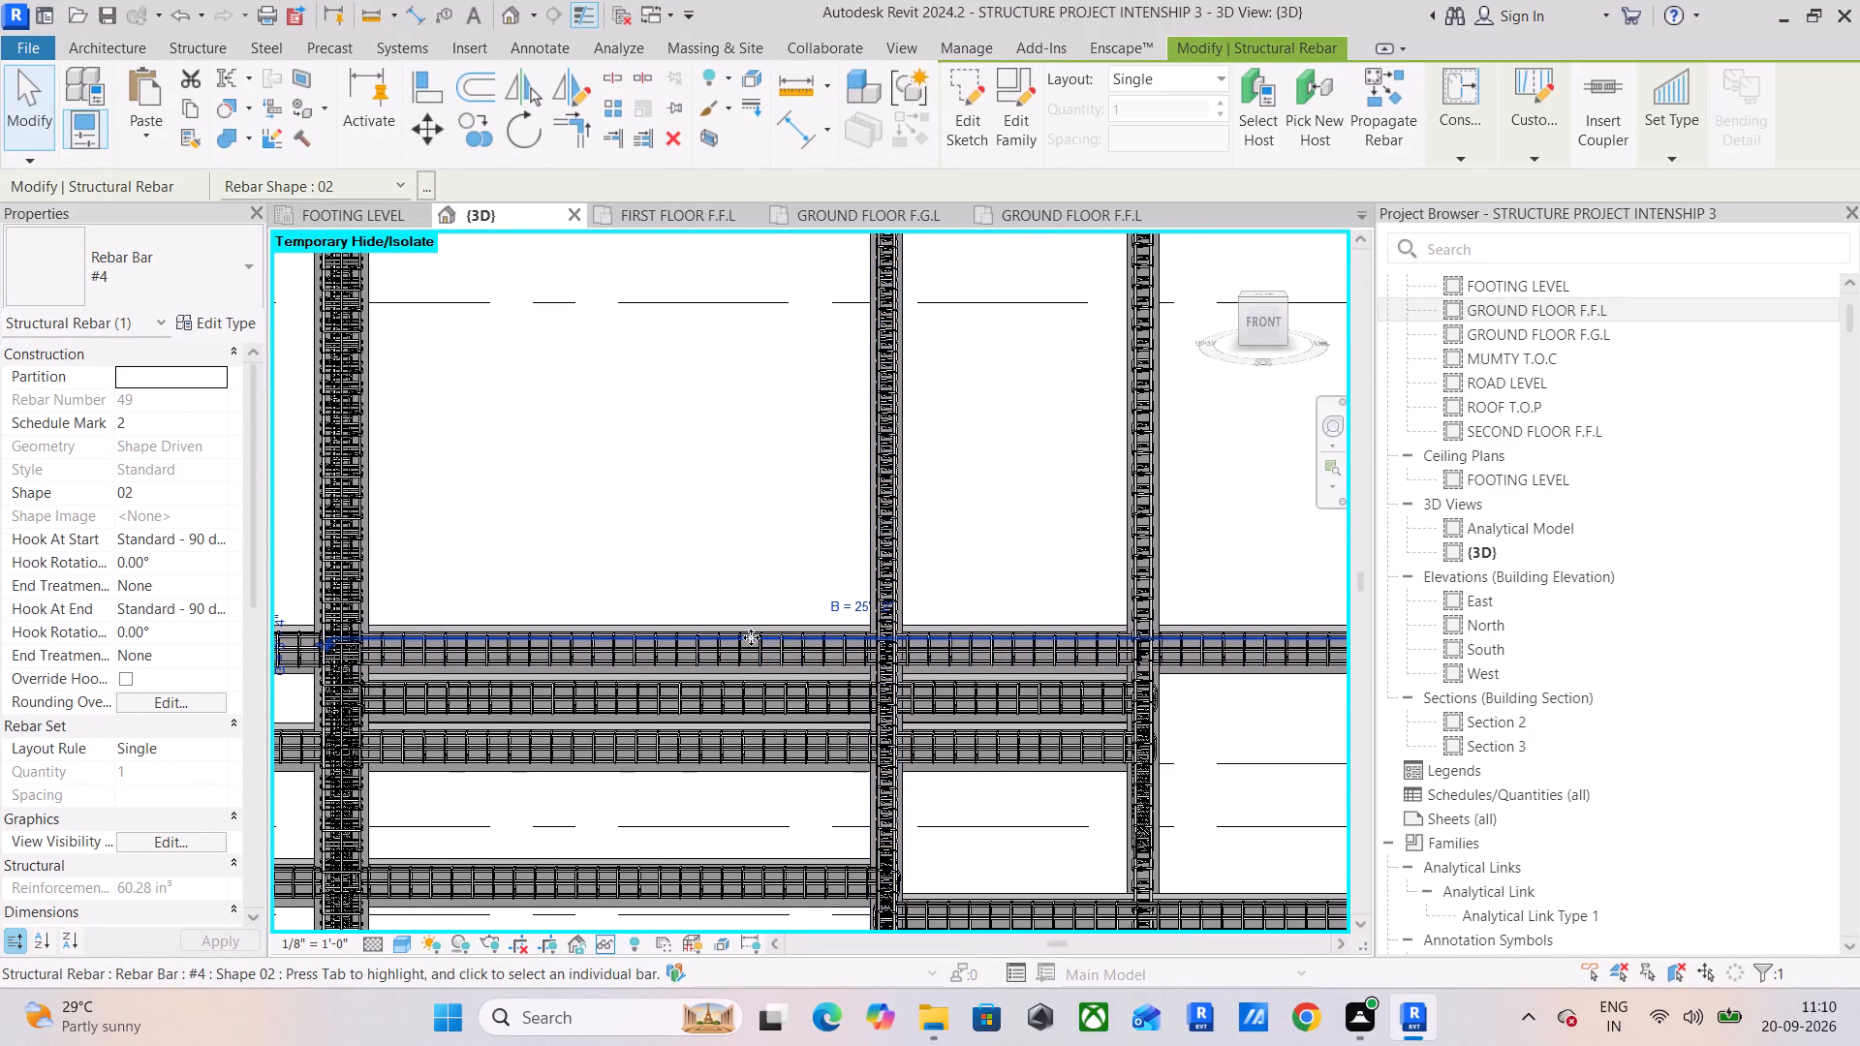
click(589, 507)
scroll(709, 549, down, 1)
middle_drag(701, 580, 851, 525)
scroll(706, 499, down, 3)
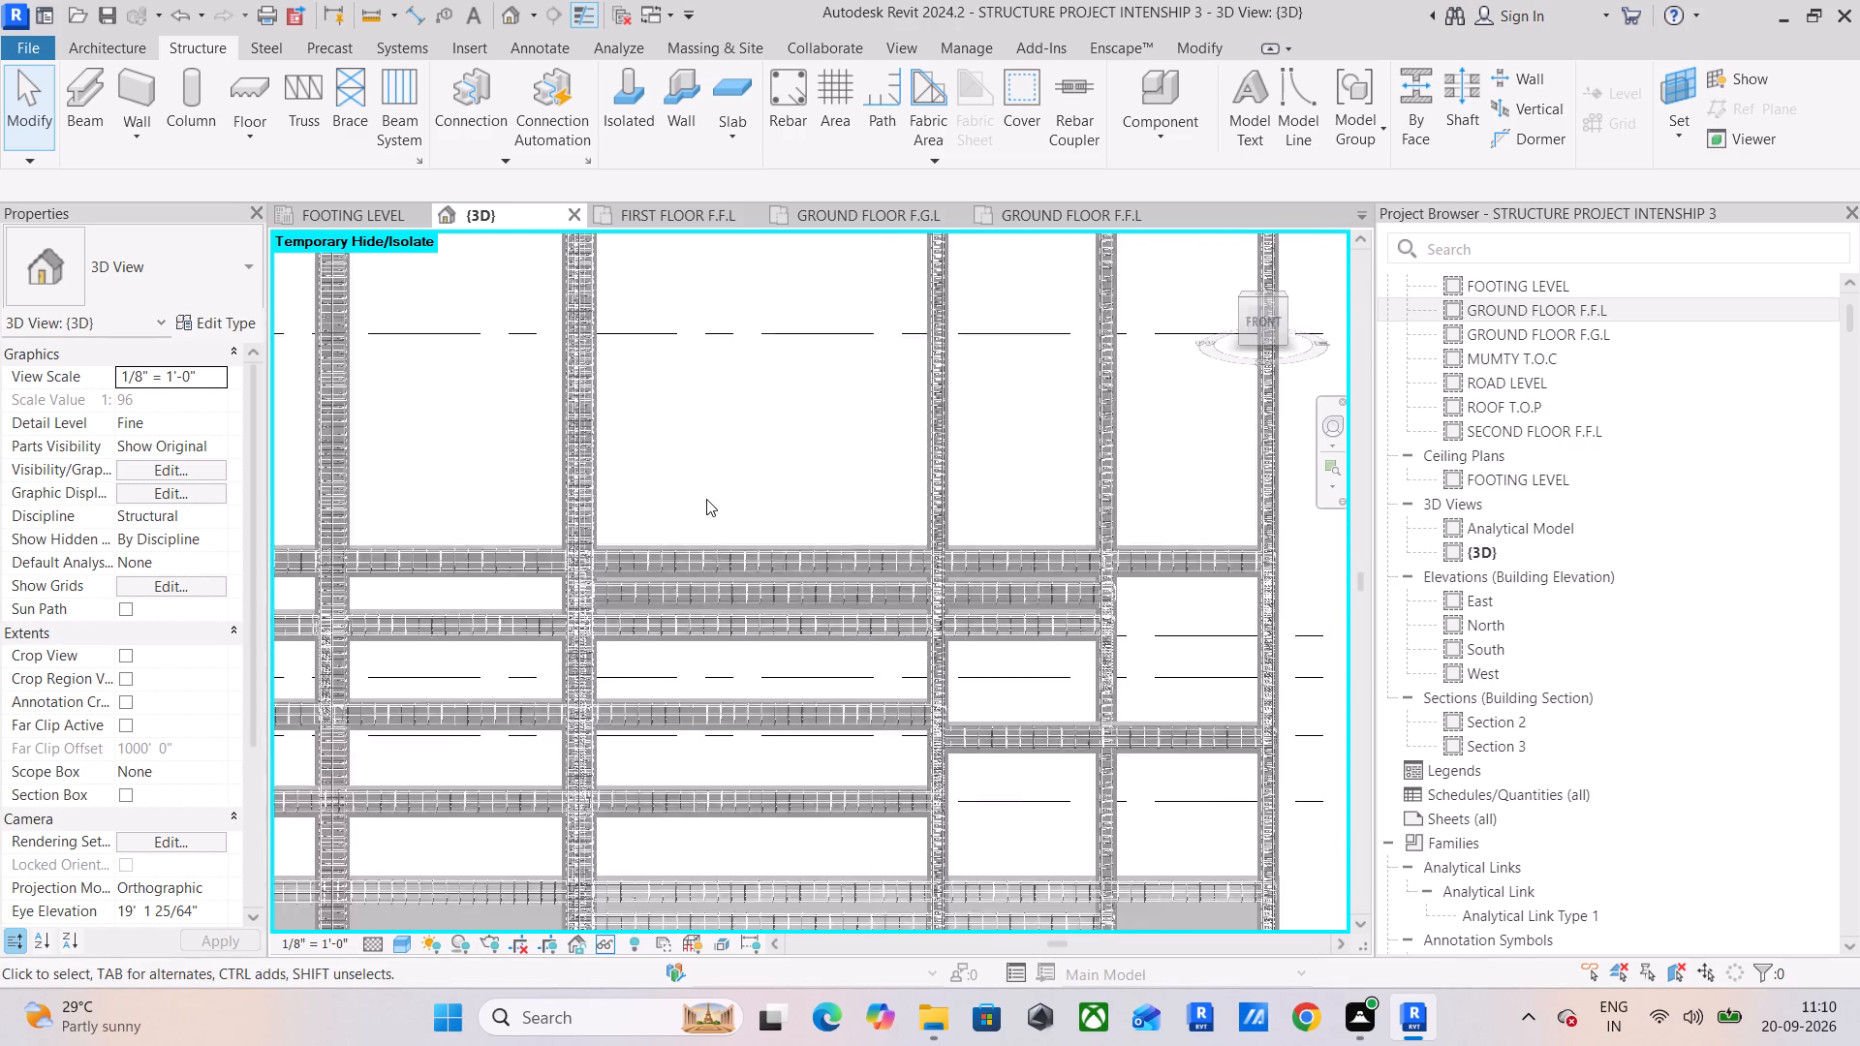
scroll(706, 499, down, 1)
middle_drag(707, 491, 897, 493)
scroll(722, 525, down, 2)
middle_drag(722, 524, 762, 479)
scroll(722, 524, up, 3)
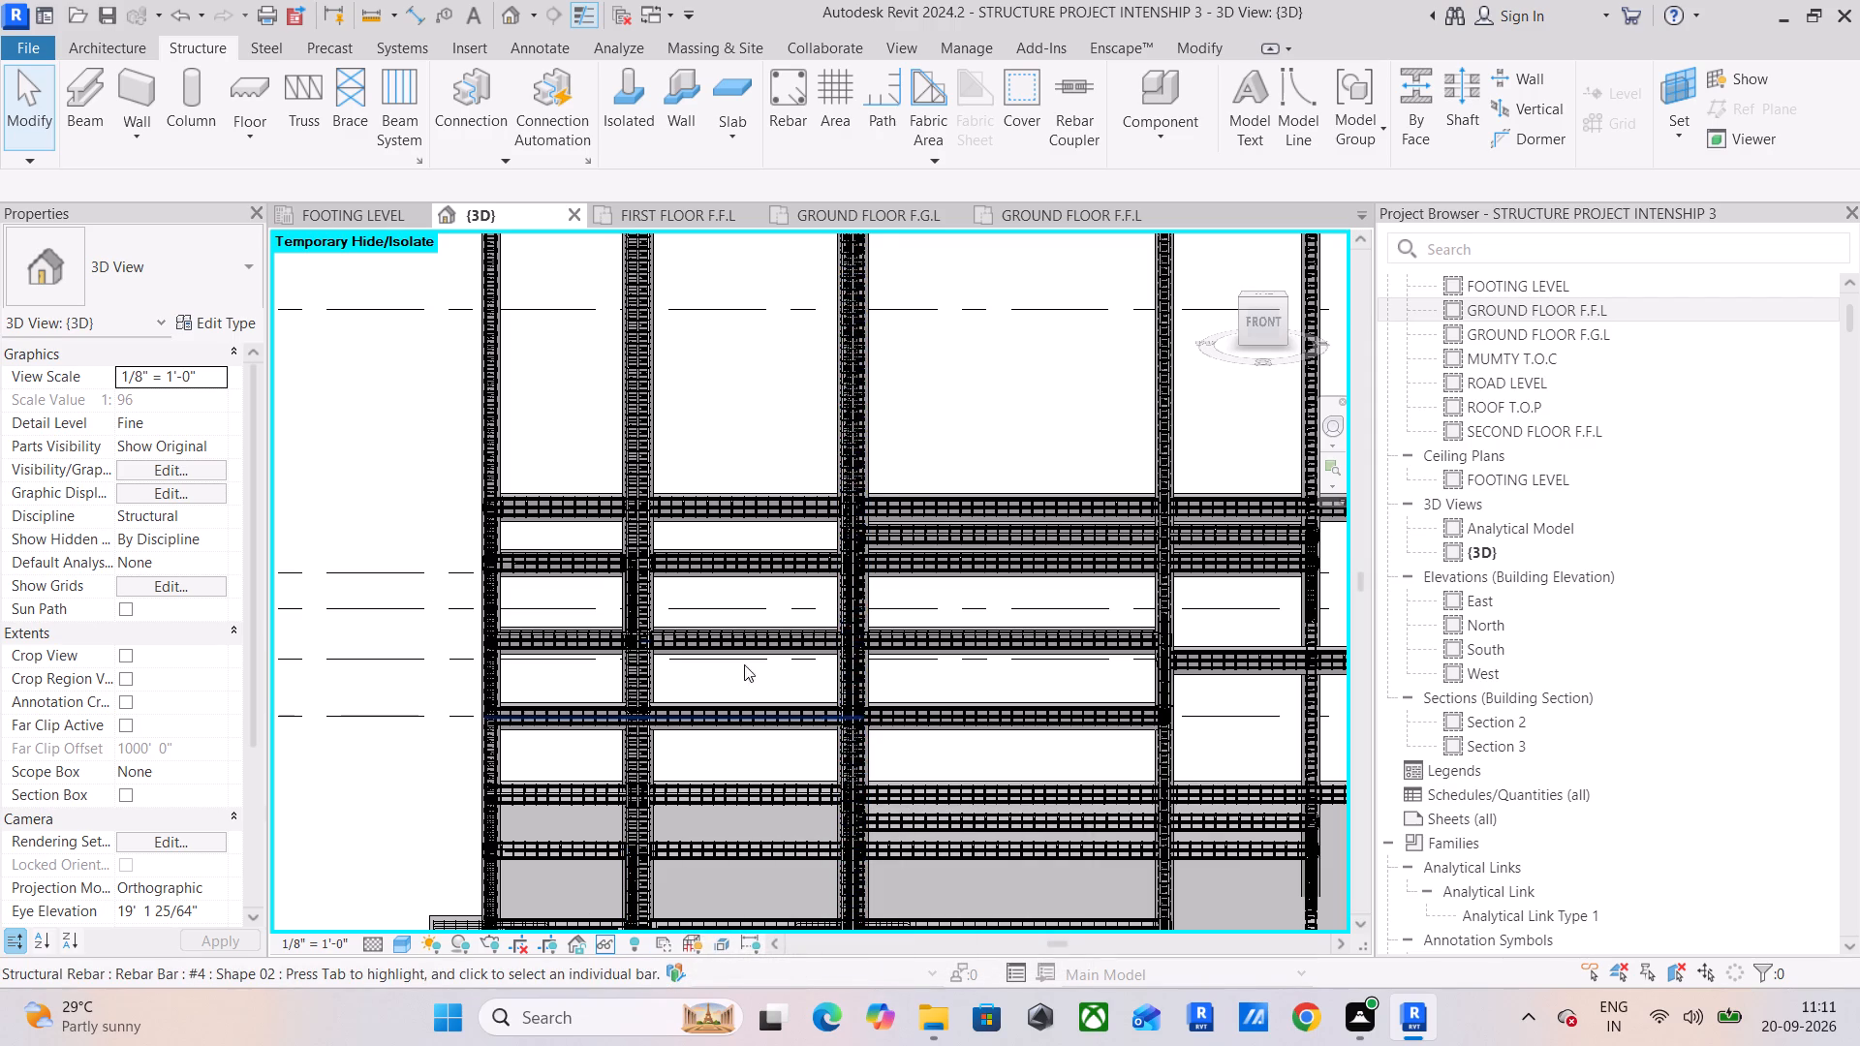
Isolate the first-floor beam's upper #4 bar with a section box around it.
click(707, 500)
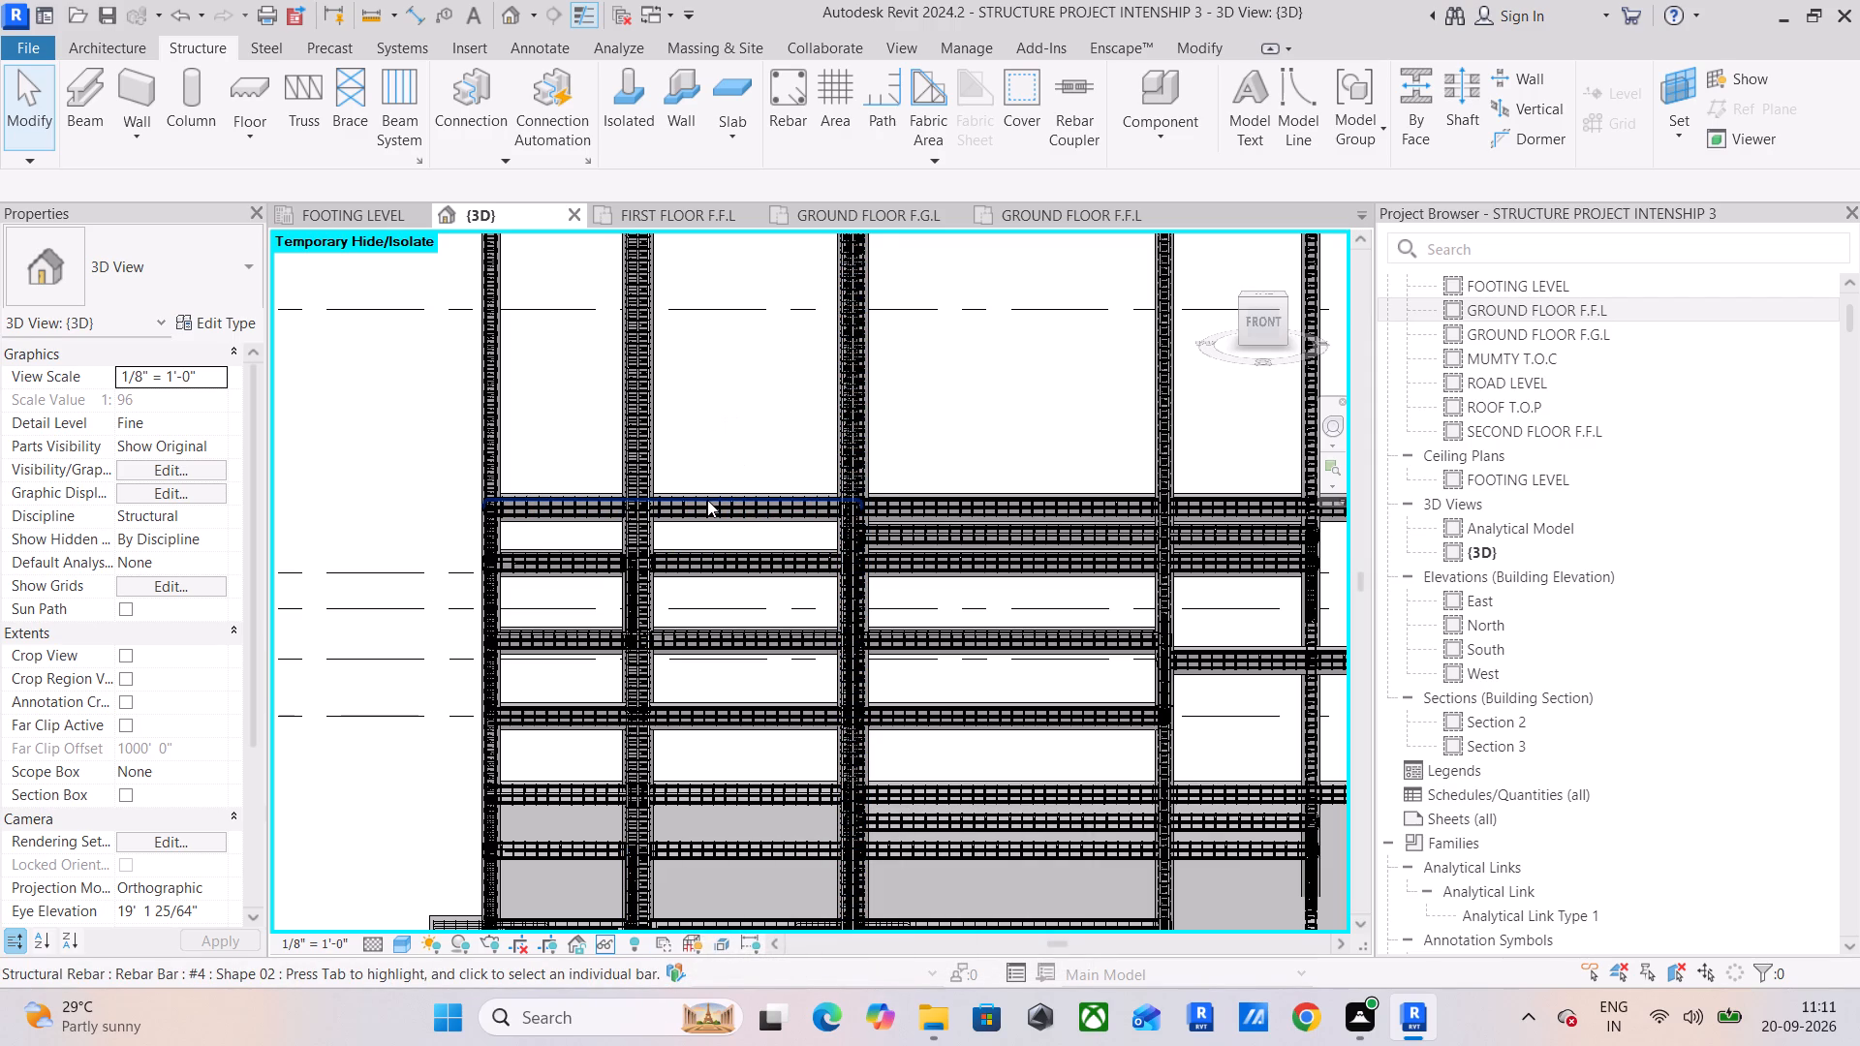
click(707, 140)
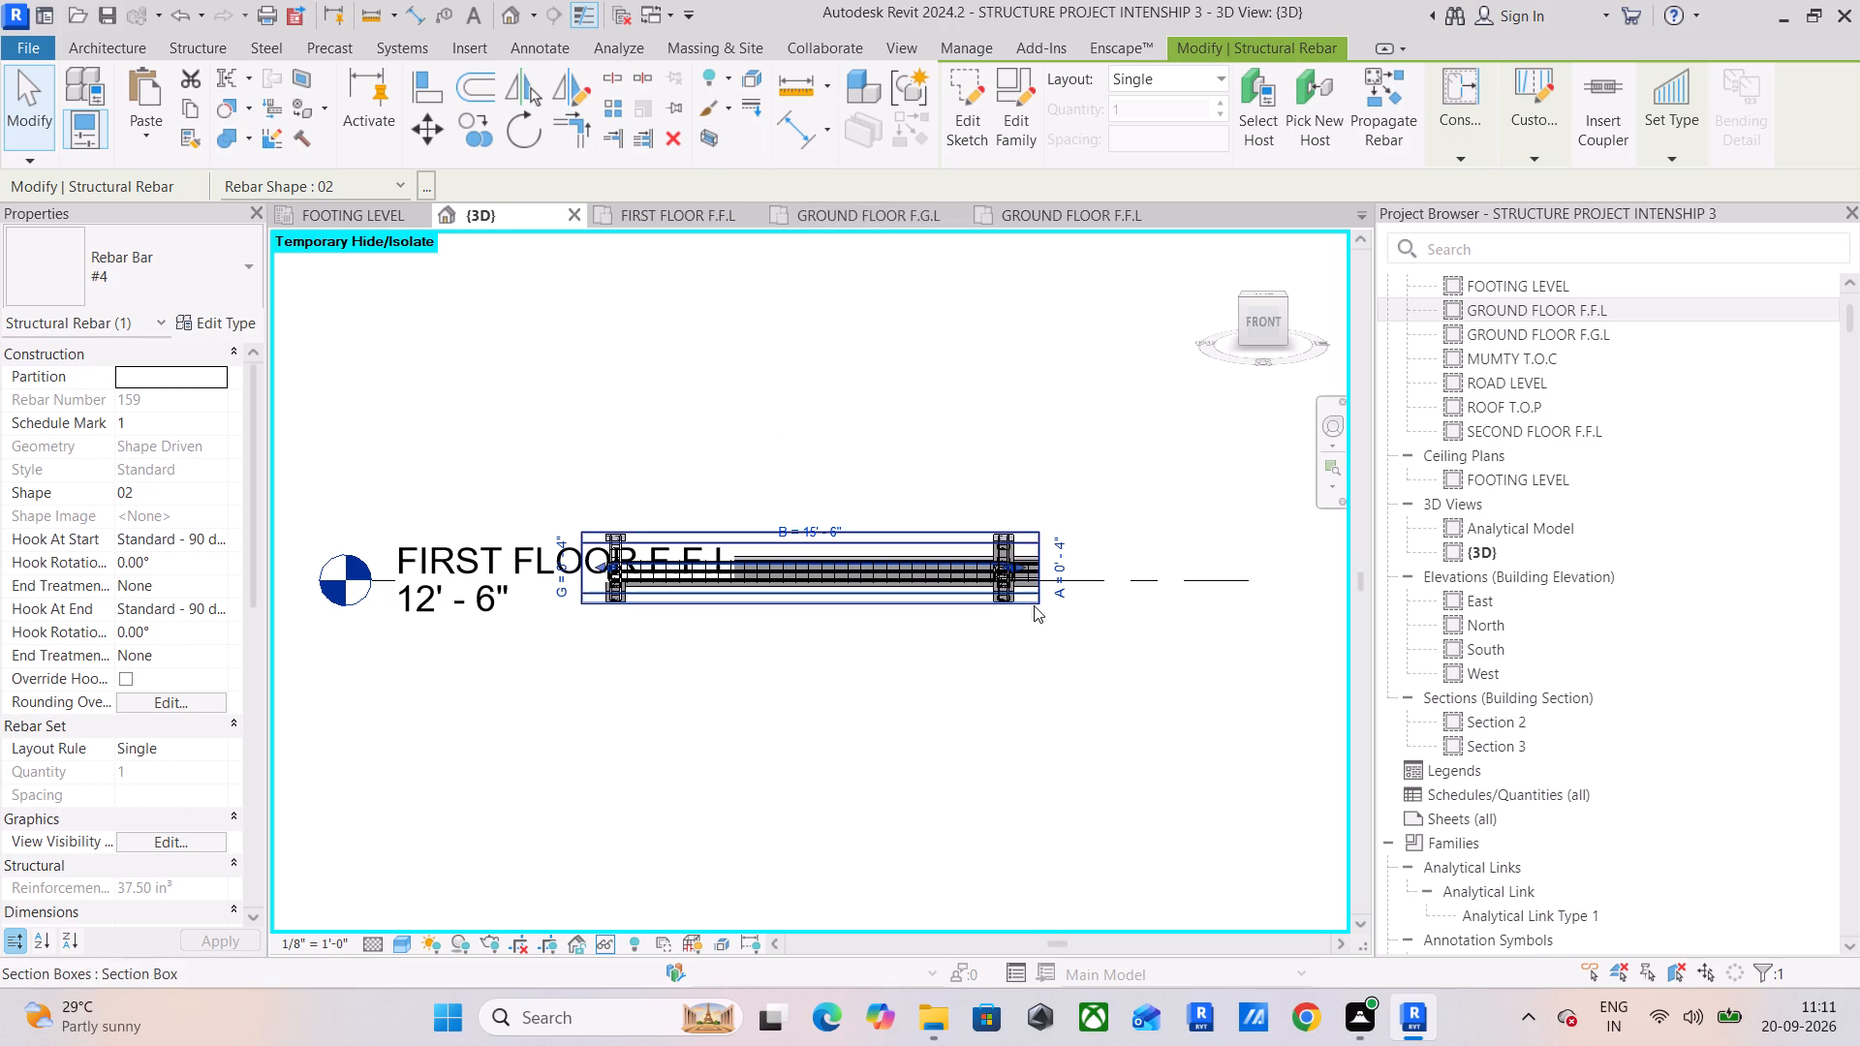
Extend the section box along the first-floor beam line in both directions, past the end columns.
click(1042, 562)
click(939, 536)
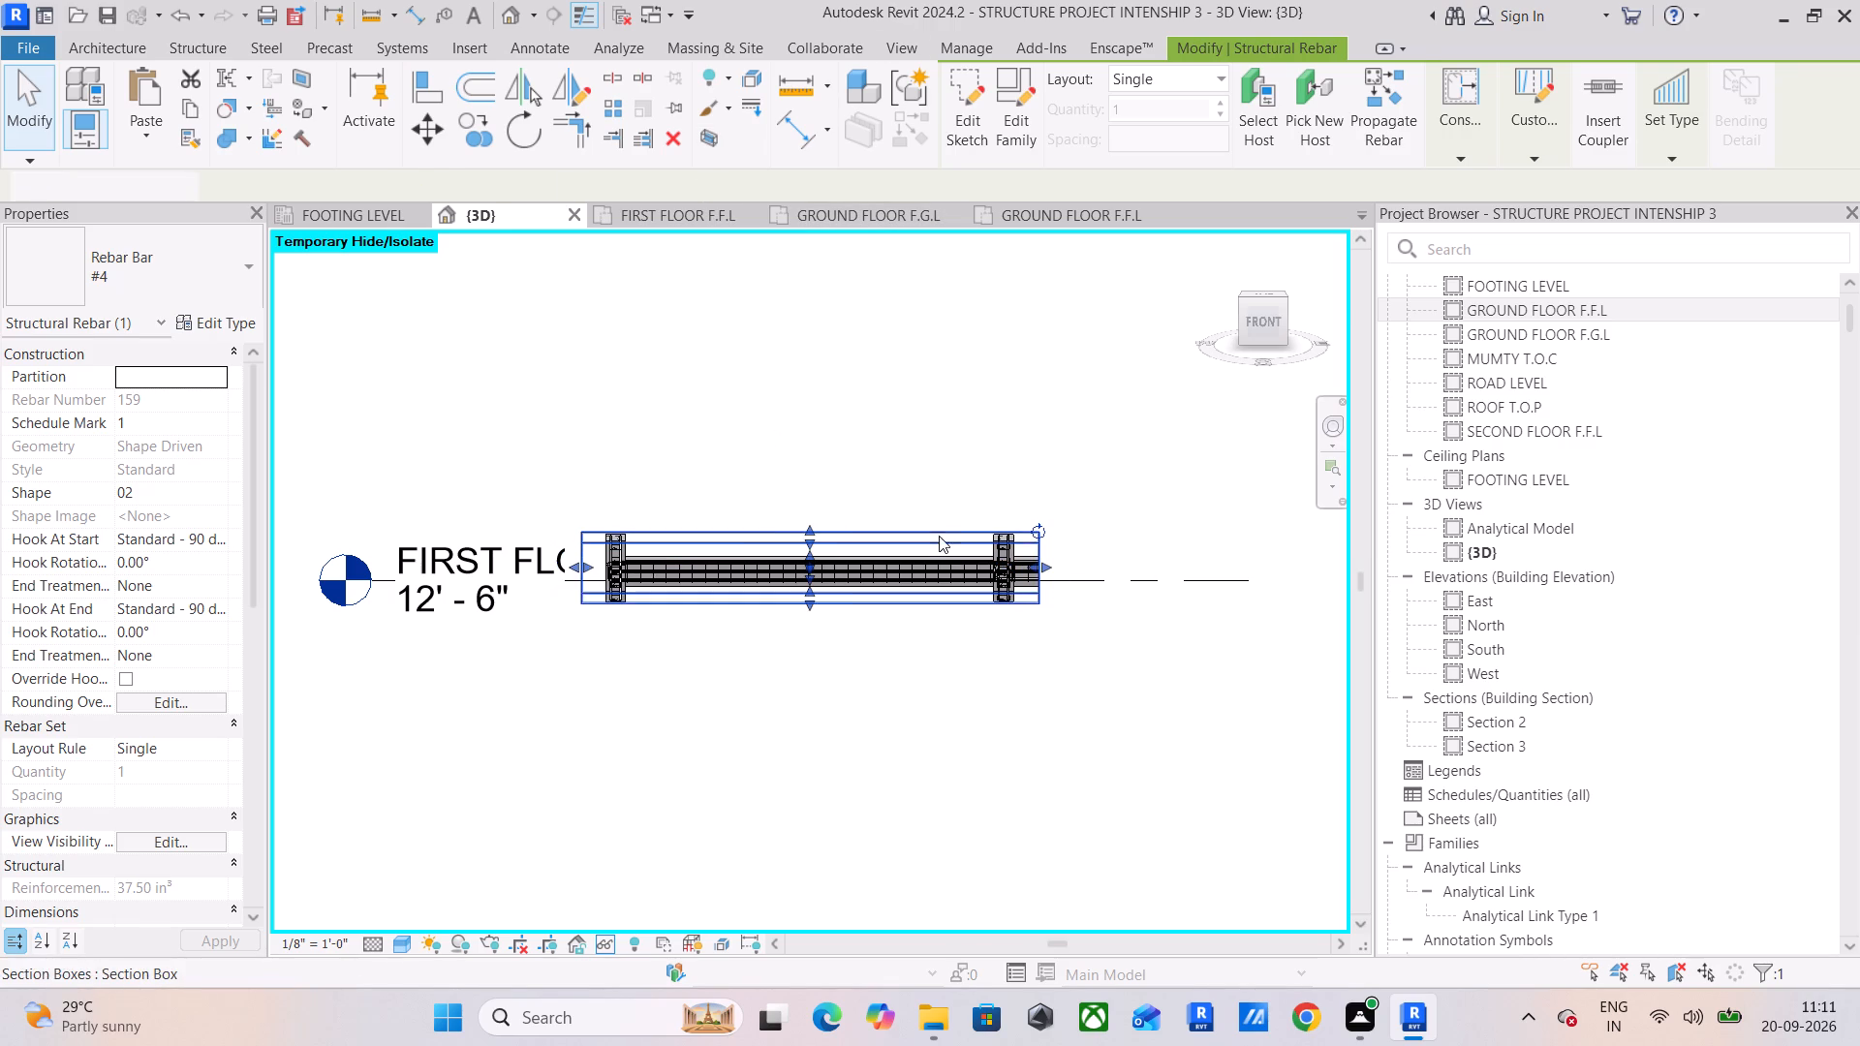
drag(1043, 562, 1203, 561)
middle_drag(1203, 556, 997, 555)
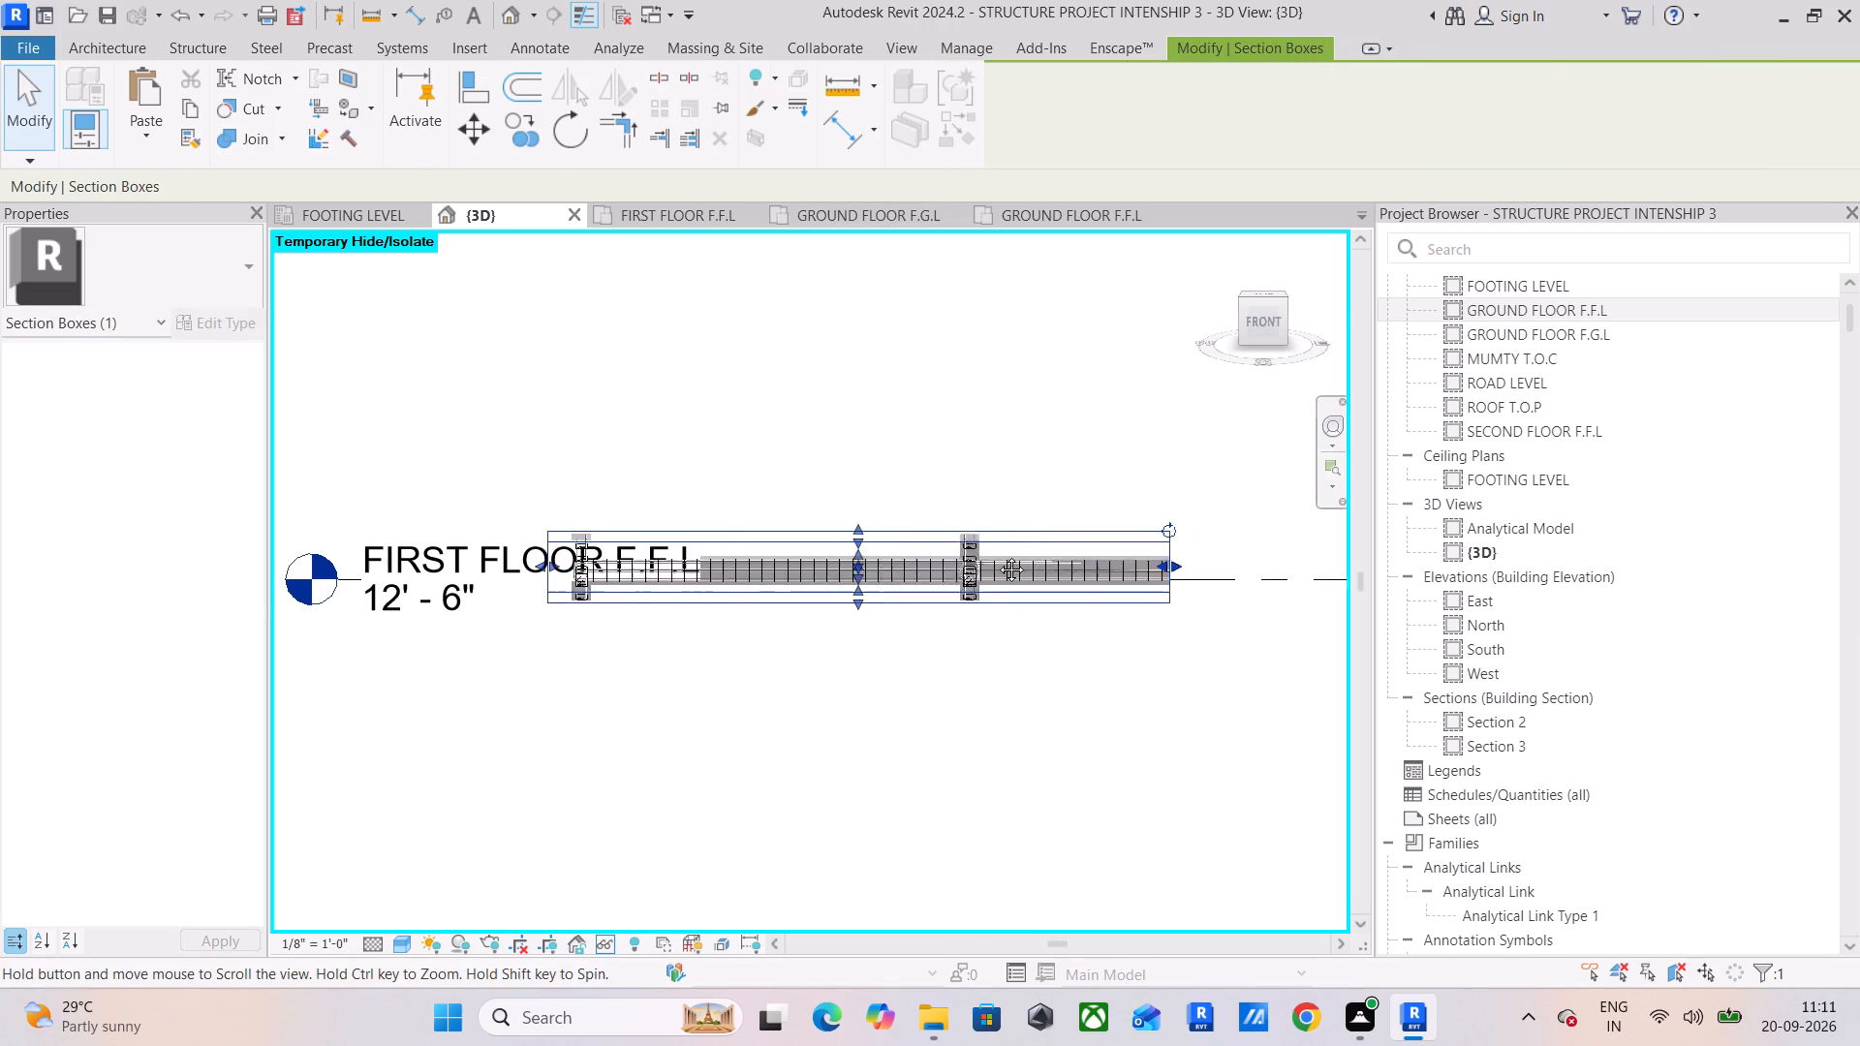
middle_drag(997, 555, 756, 534)
scroll(752, 521, down, 4)
drag(760, 534, 1139, 522)
middle_drag(796, 578, 1201, 513)
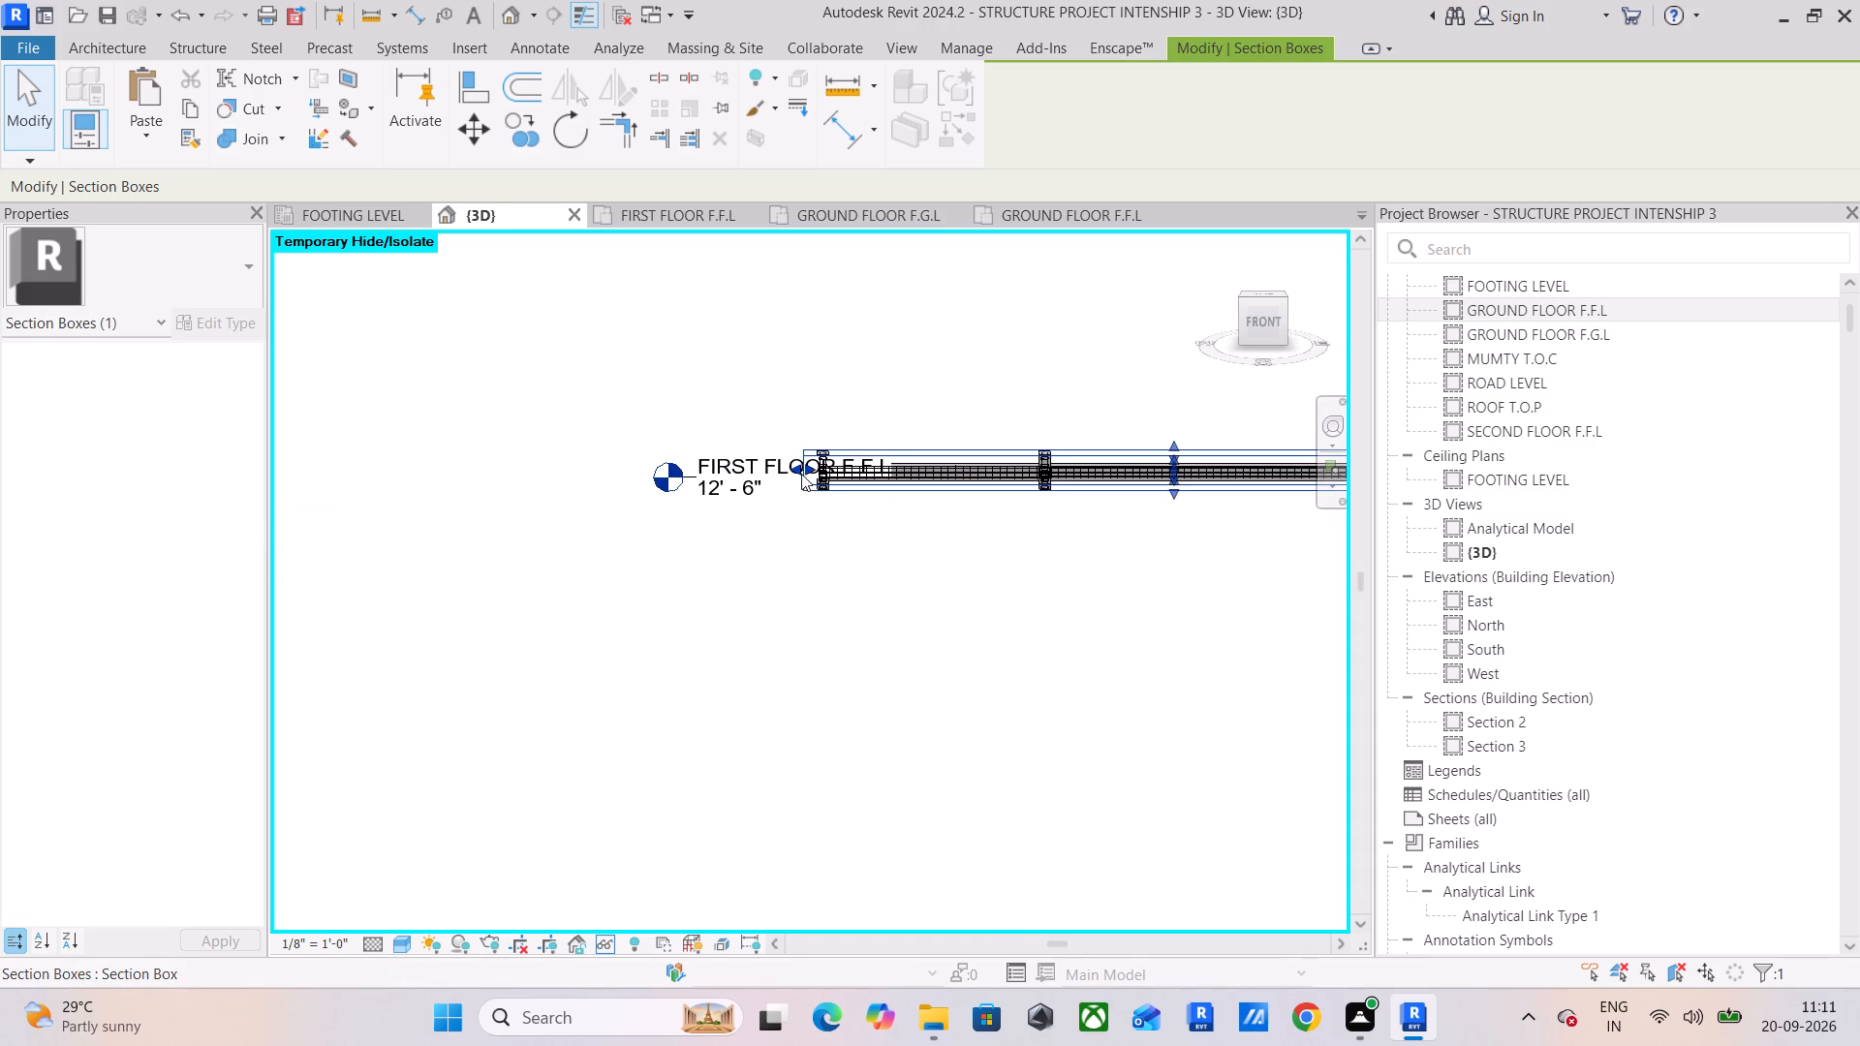
drag(801, 467, 433, 463)
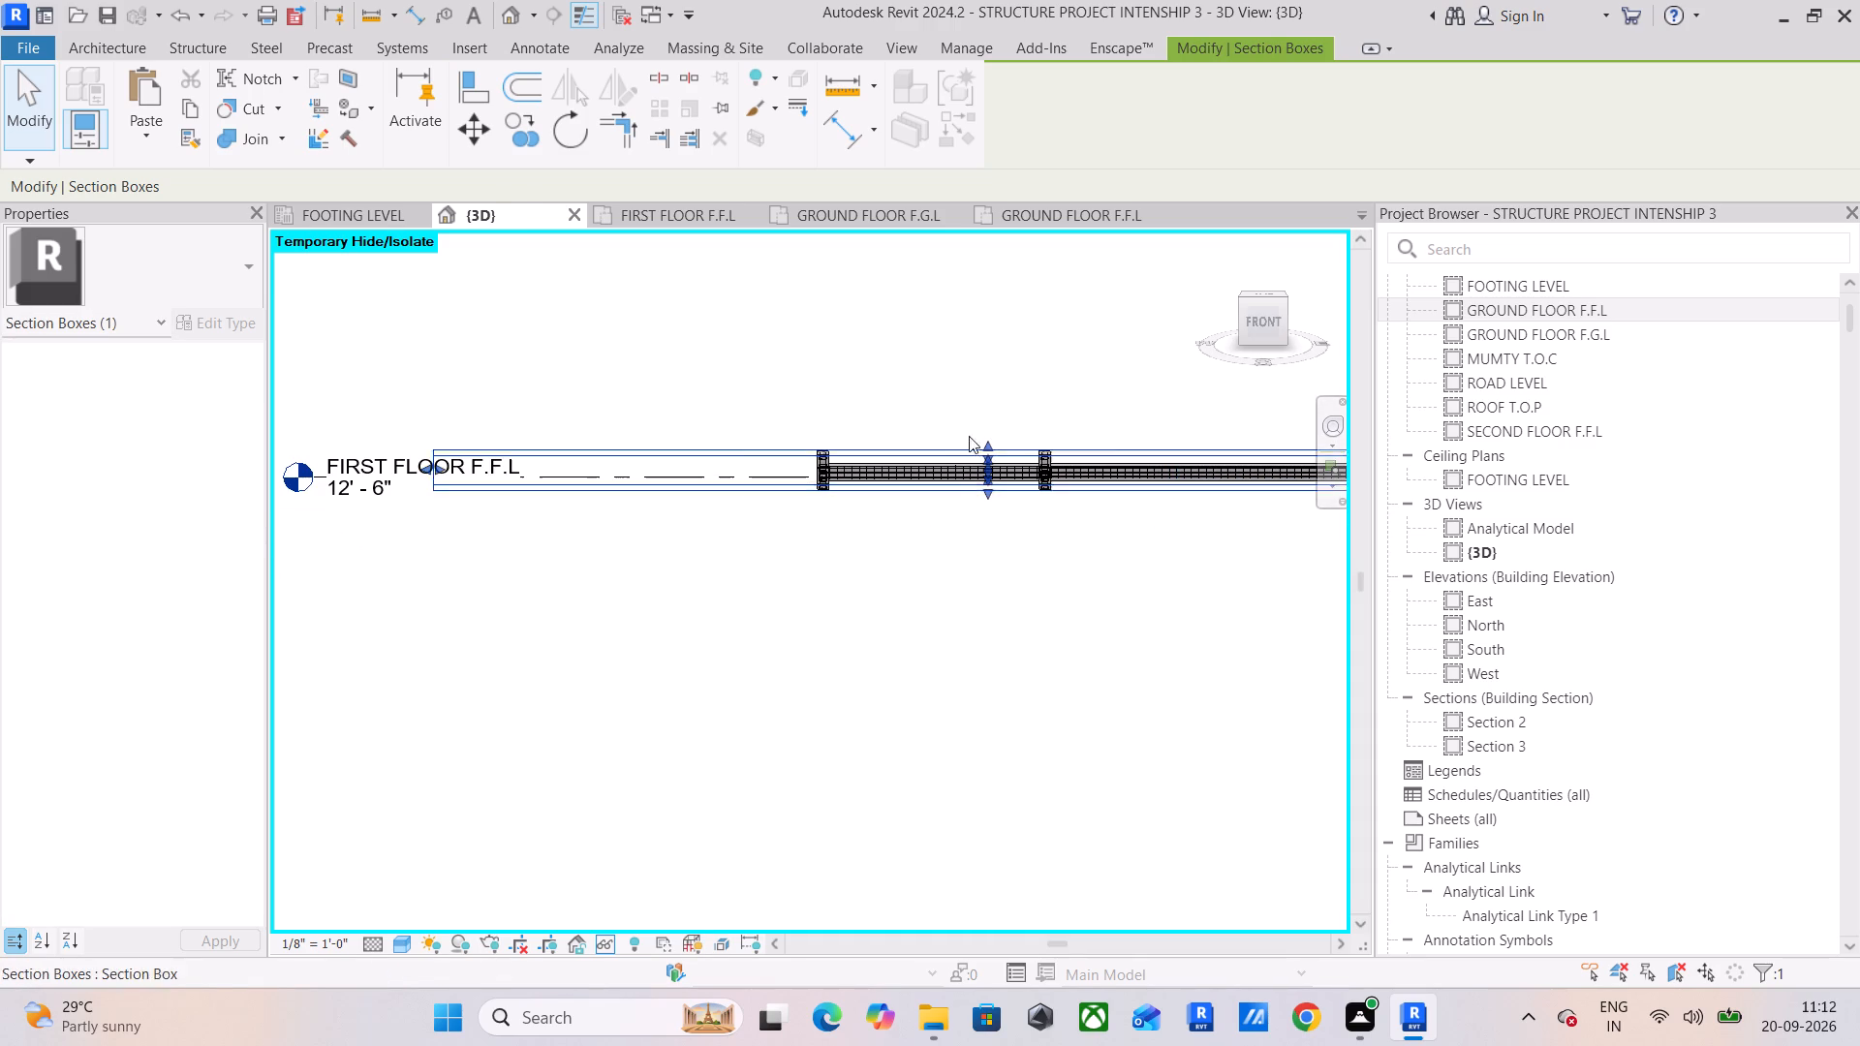
Examine the first-floor beam's bars and stirrups where they meet the intermediate column, squarely from the front.
scroll(970, 434, up, 7)
middle_drag(941, 420, 542, 306)
scroll(812, 414, up, 6)
scroll(728, 440, up, 3)
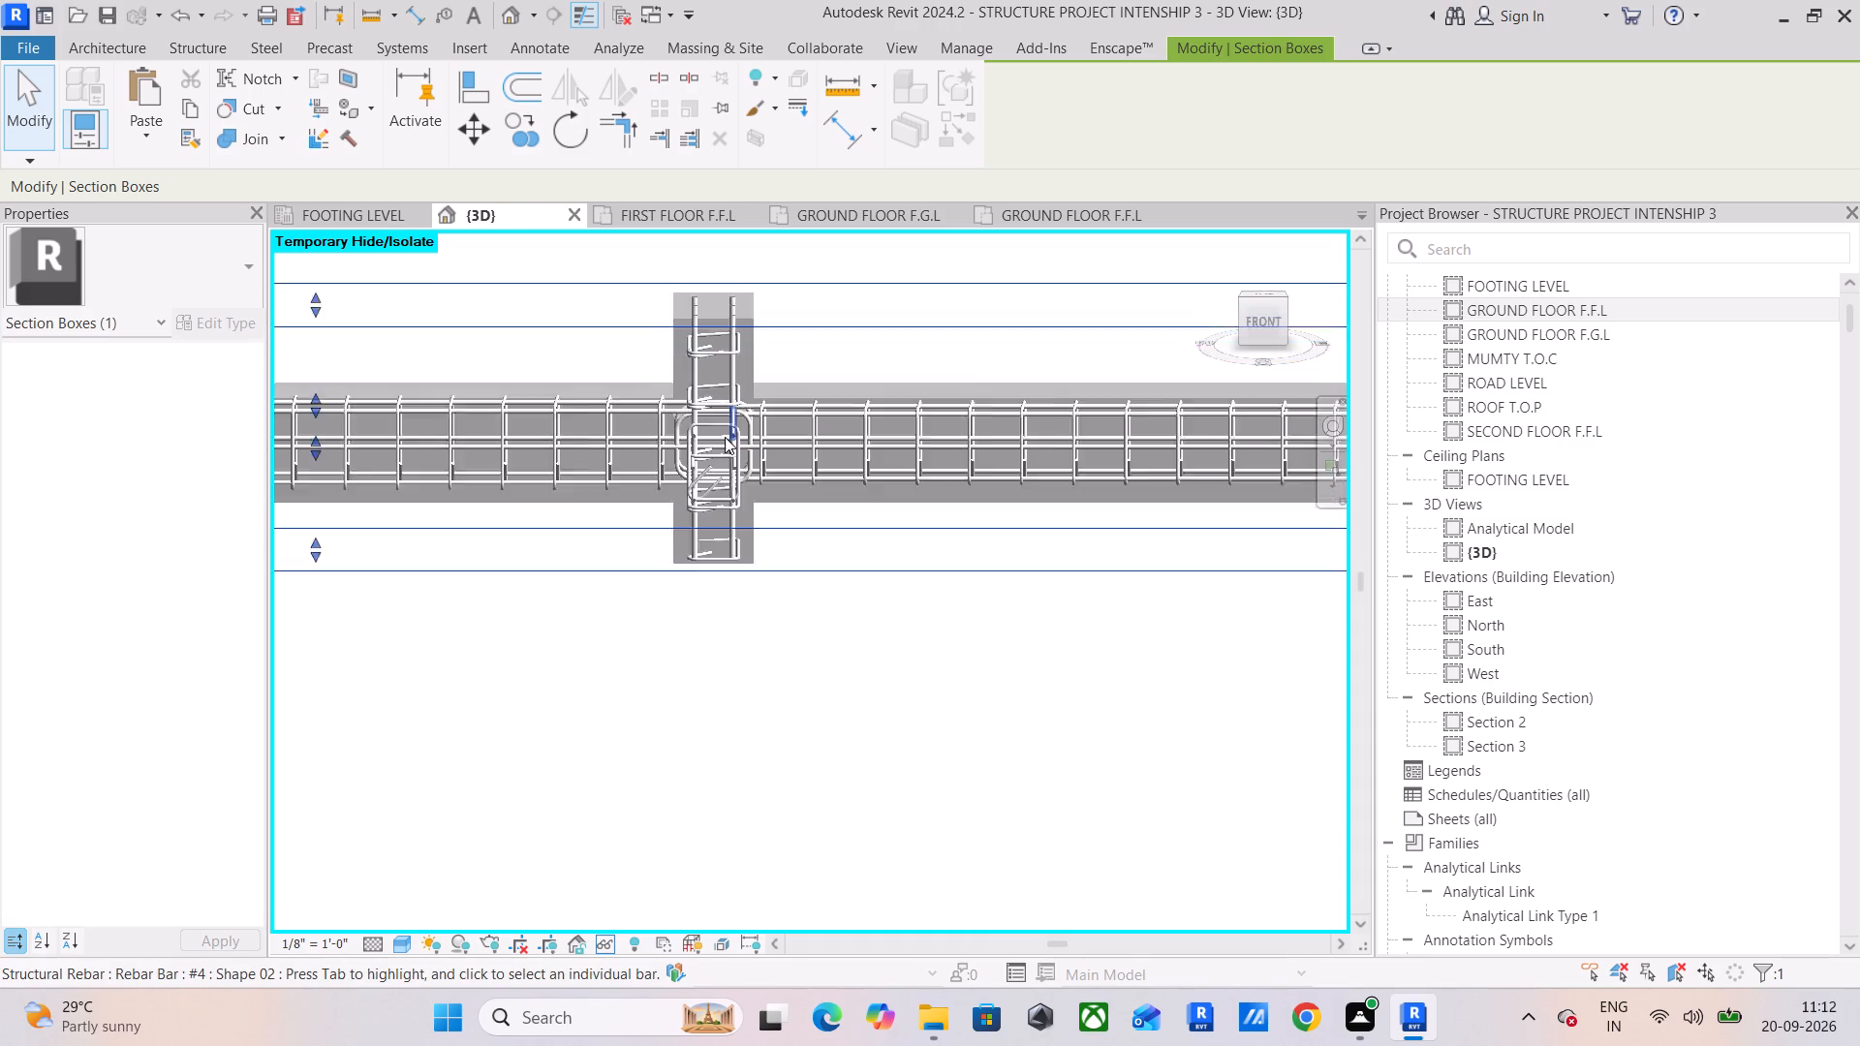
scroll(725, 437, up, 4)
click(1267, 325)
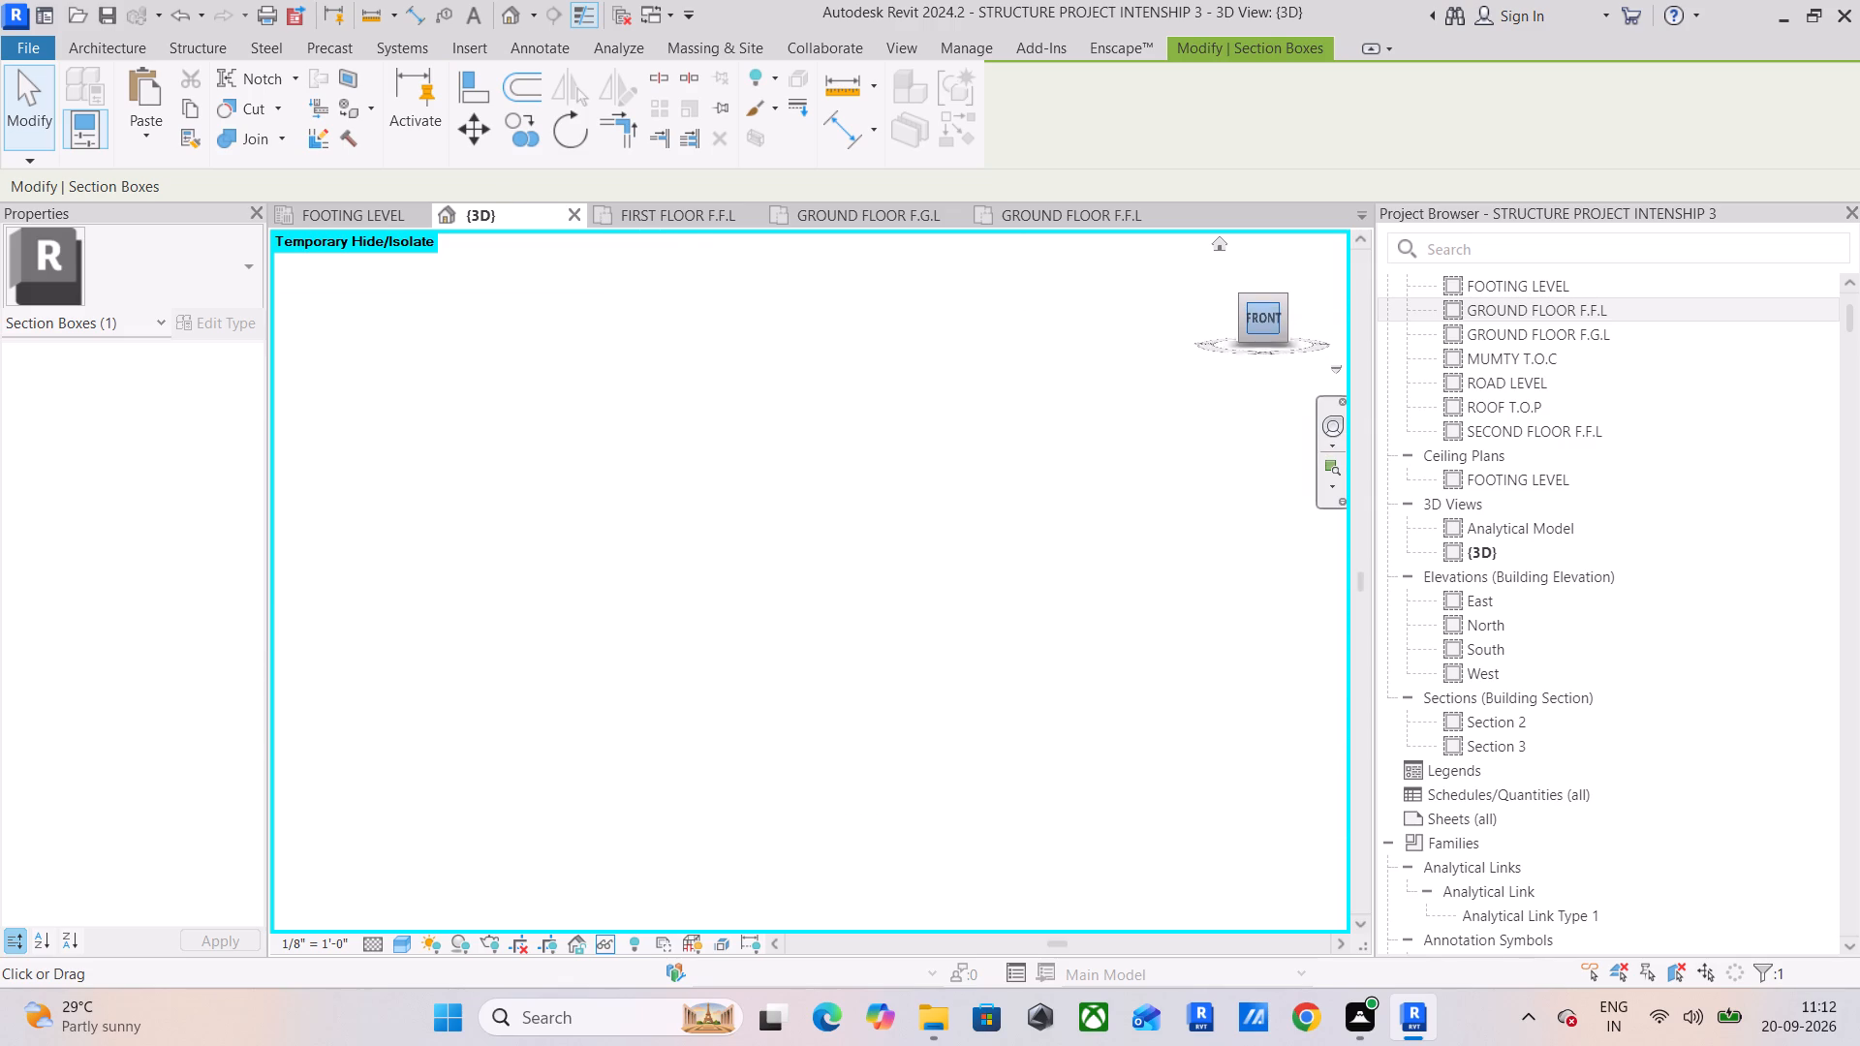
scroll(765, 611, up, 8)
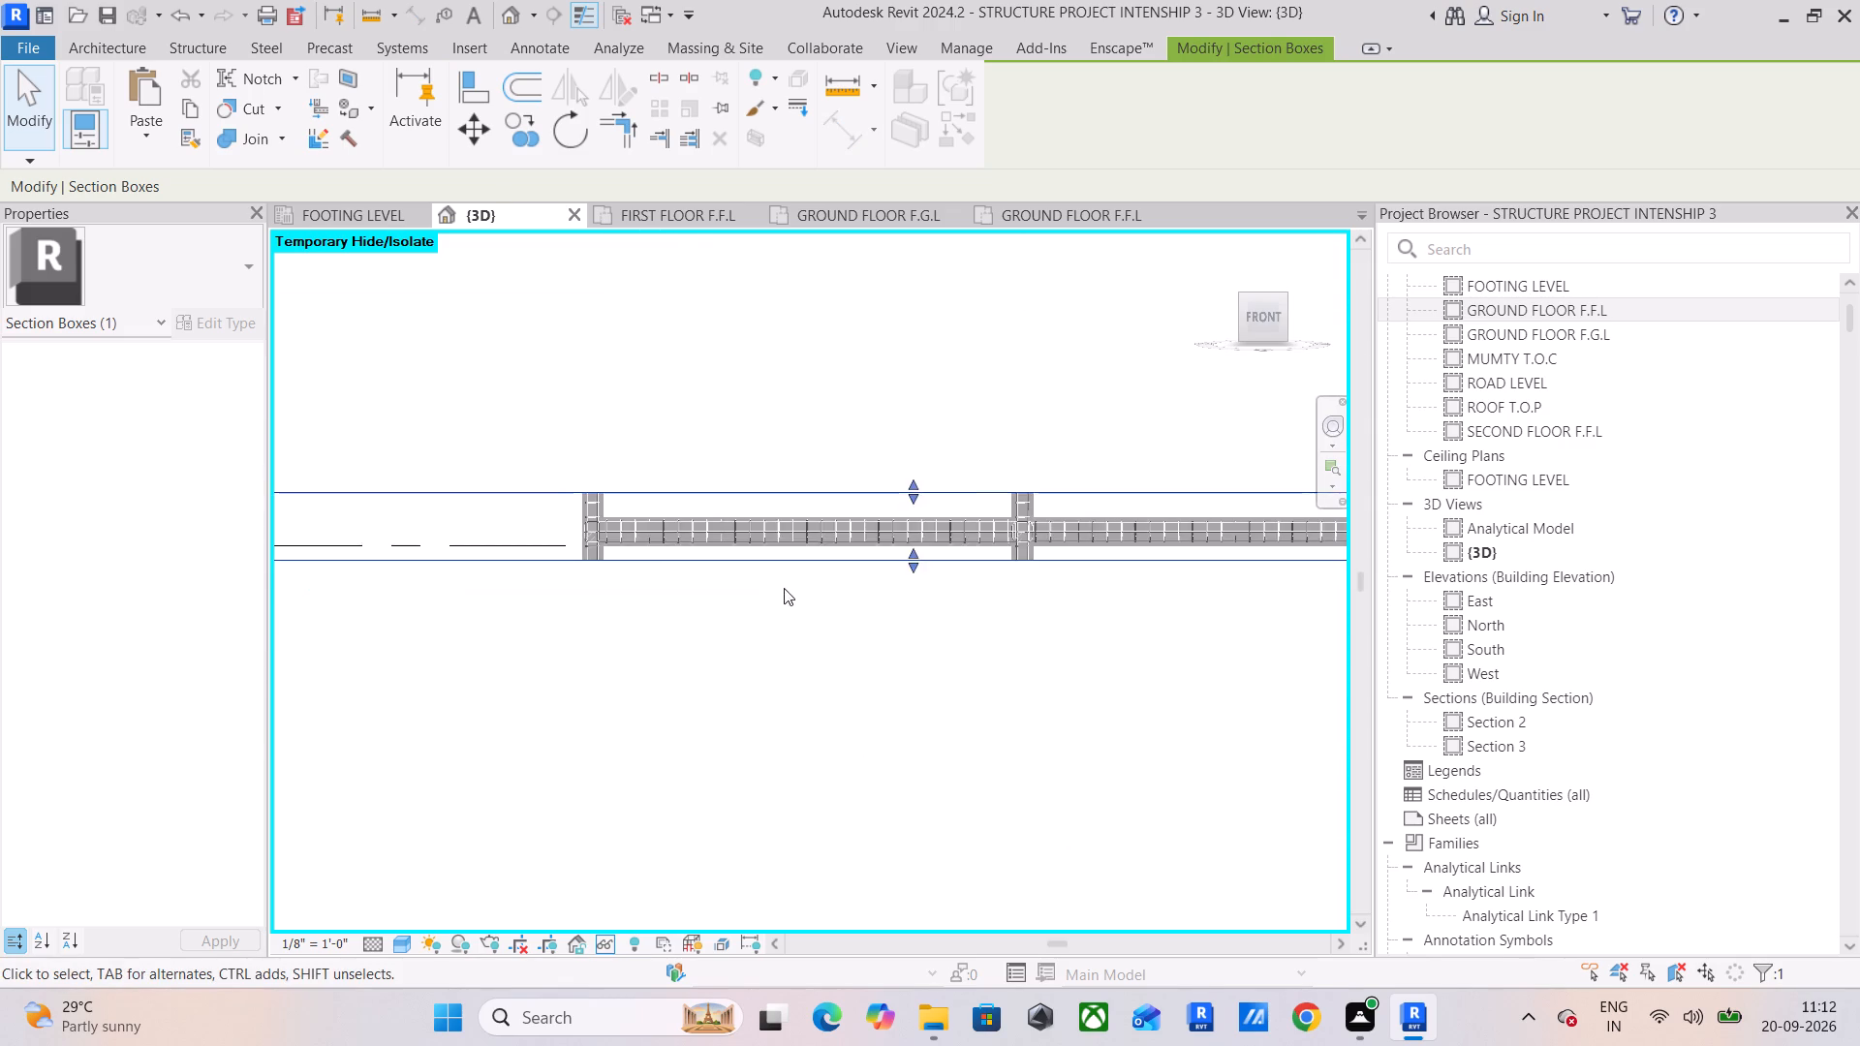
scroll(784, 588, up, 4)
scroll(480, 519, up, 7)
scroll(475, 461, down, 7)
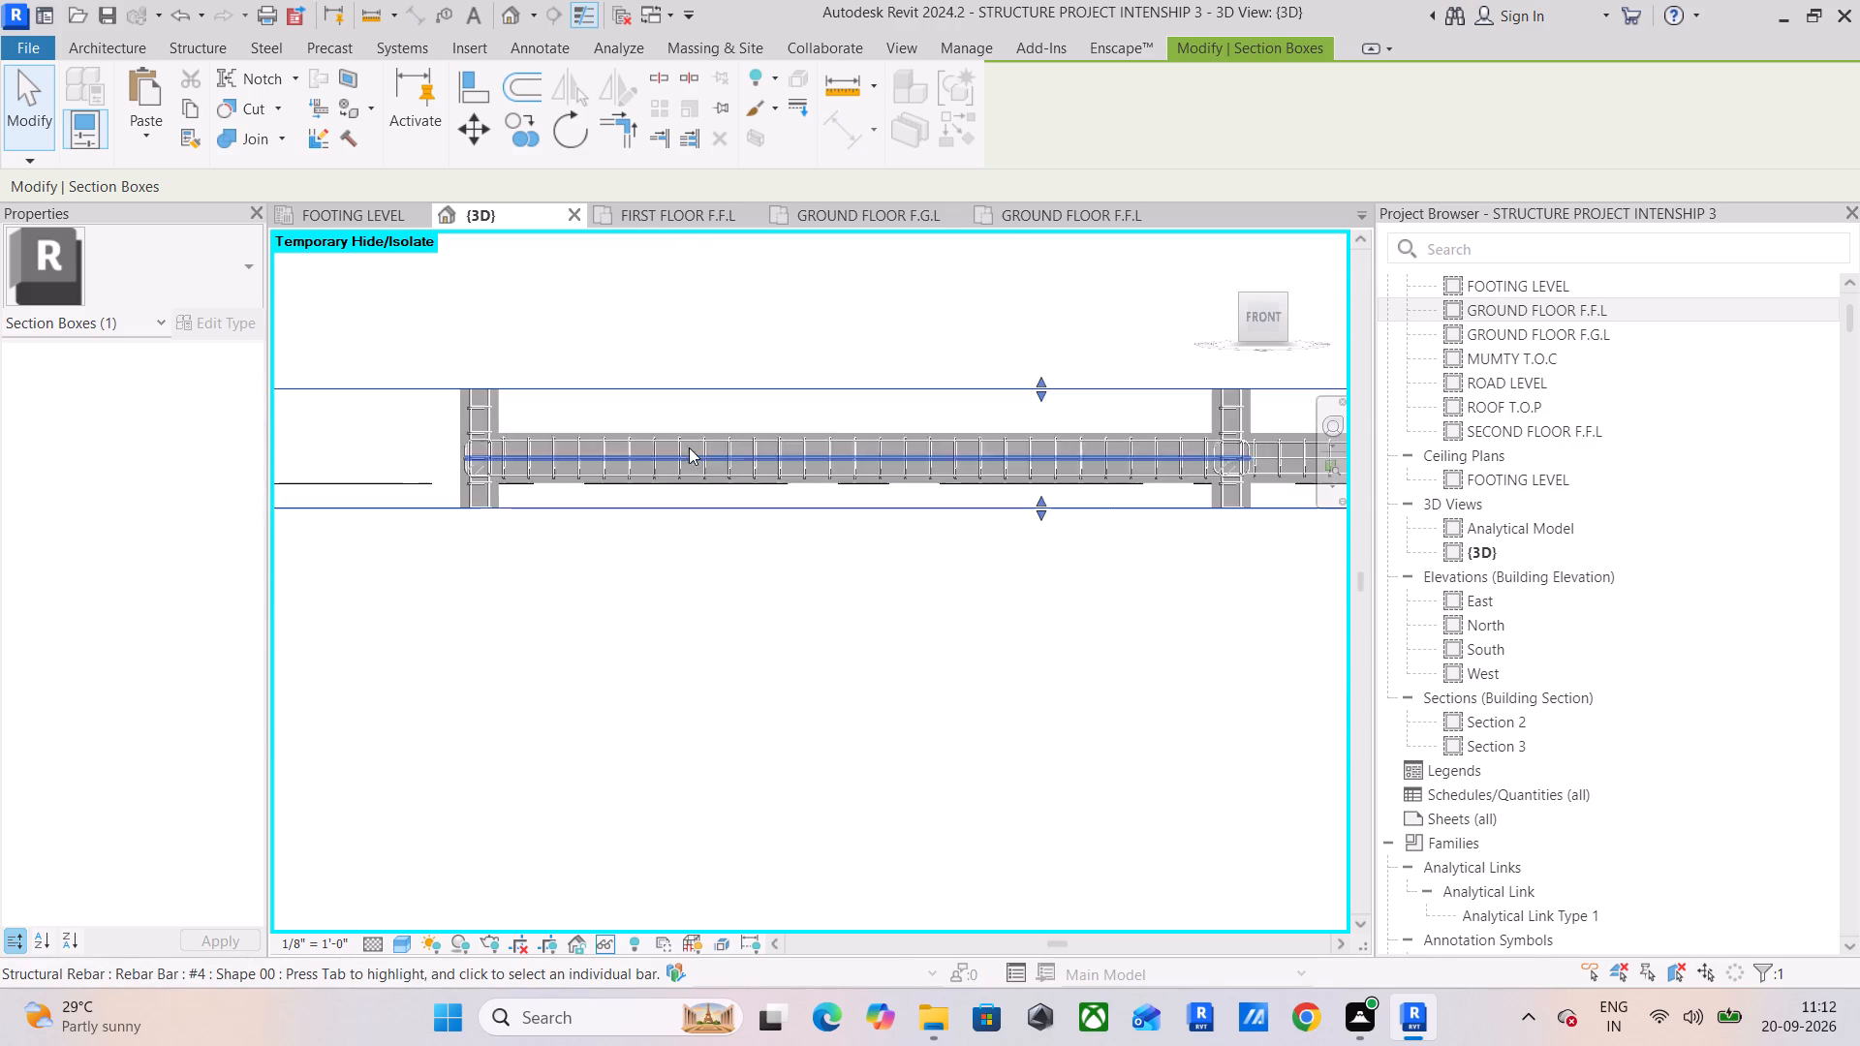
scroll(867, 423, down, 3)
scroll(1171, 446, up, 11)
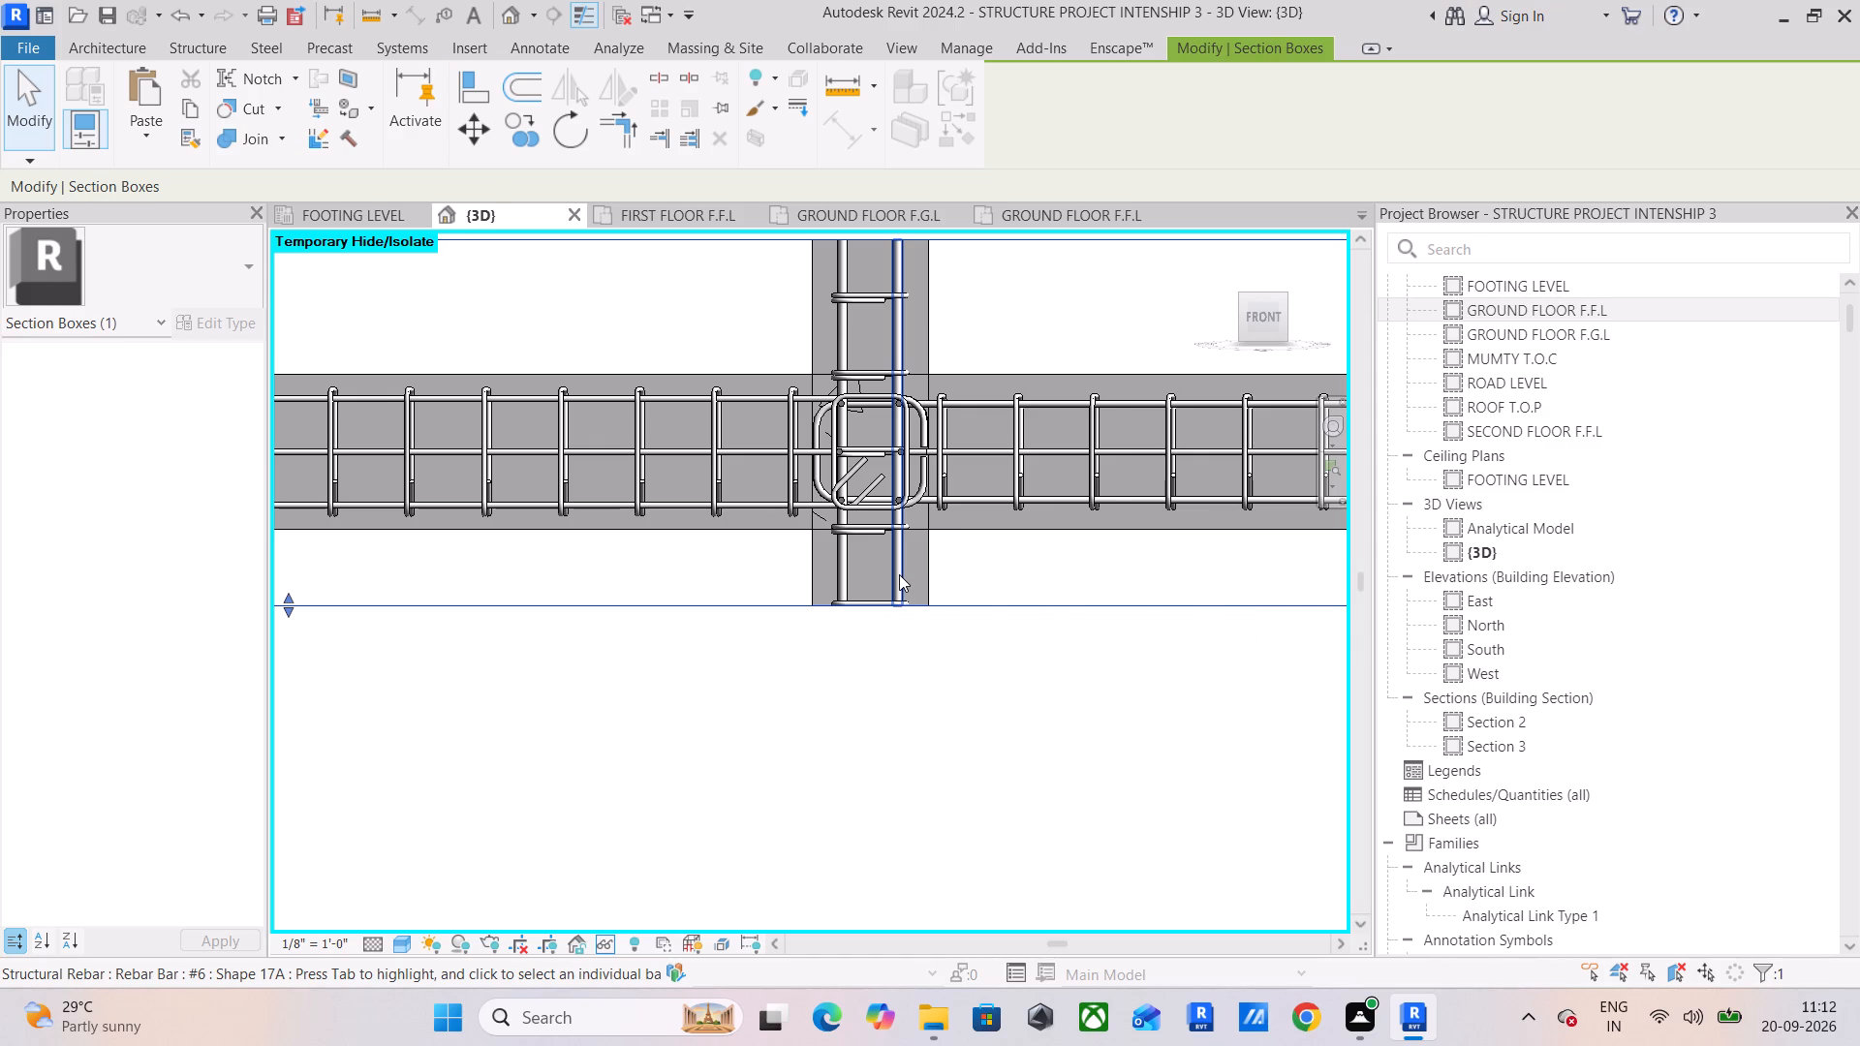
Follow the first-floor beam to its far end column and examine the hooked bars and ties at that joint.
scroll(899, 574, down, 3)
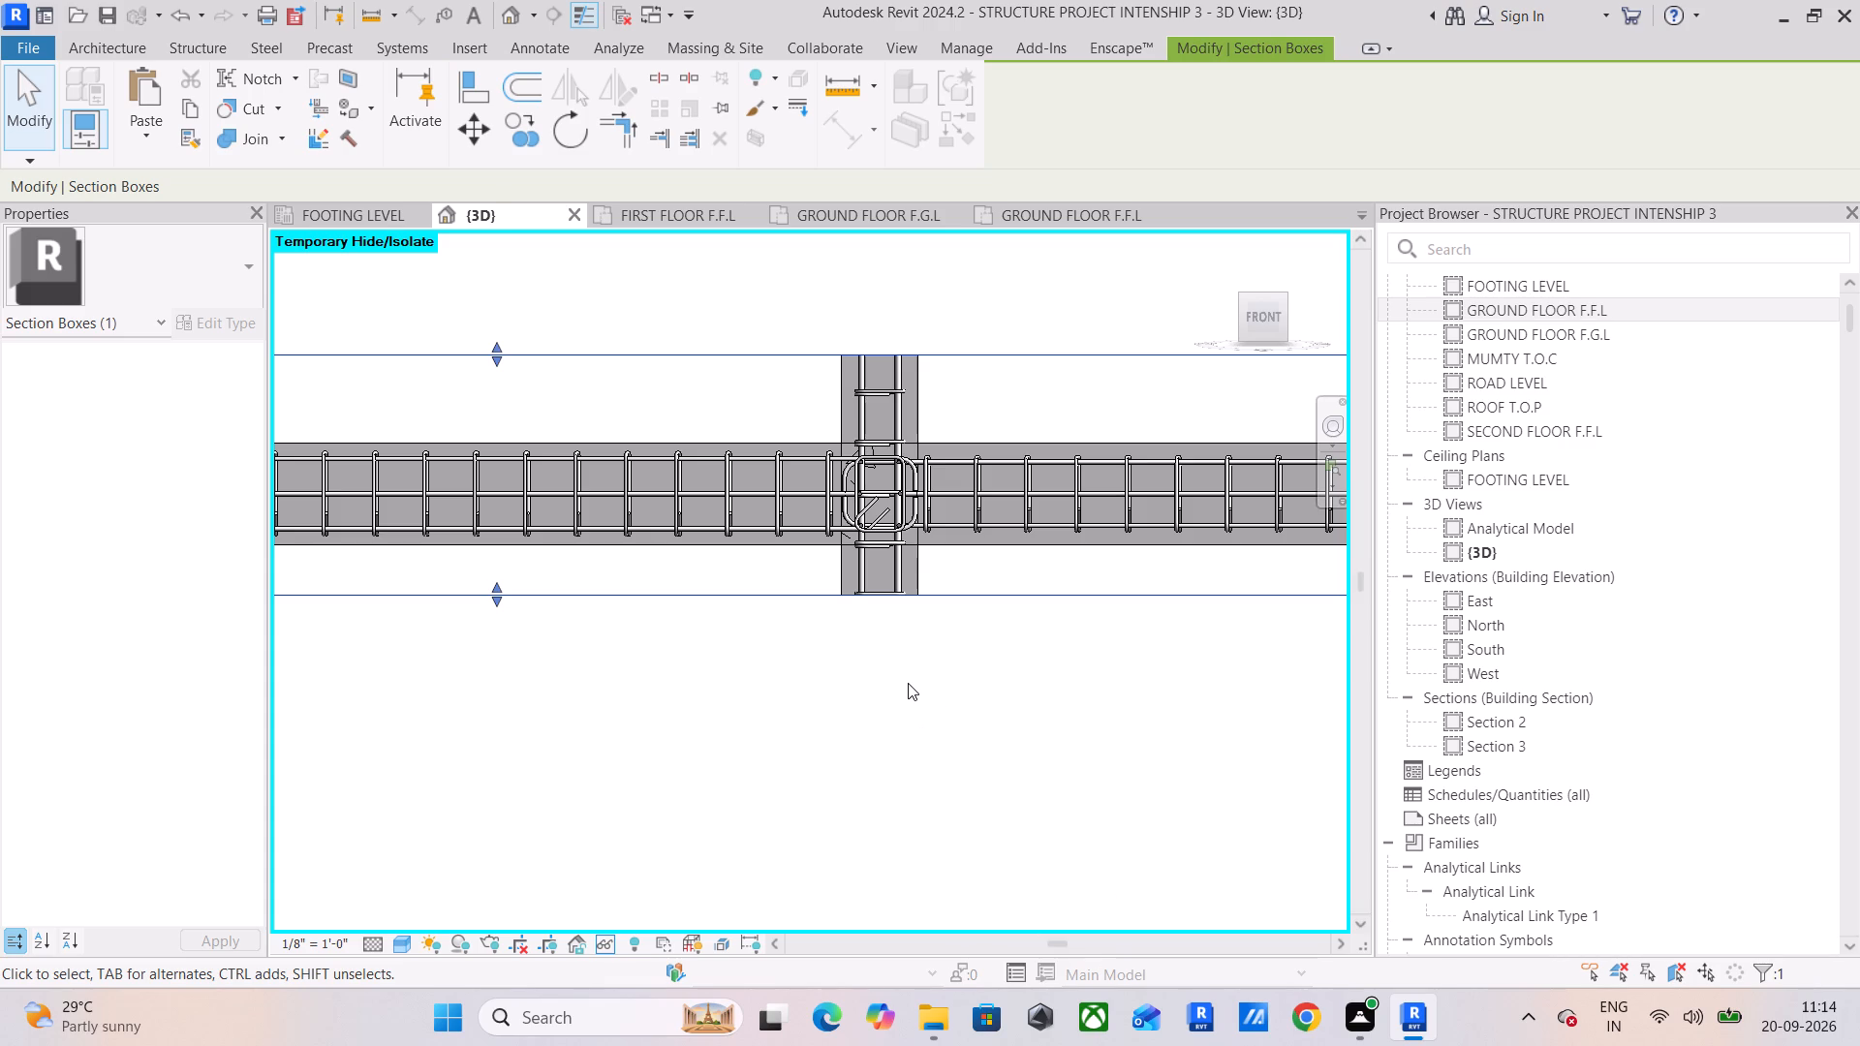
scroll(908, 683, down, 3)
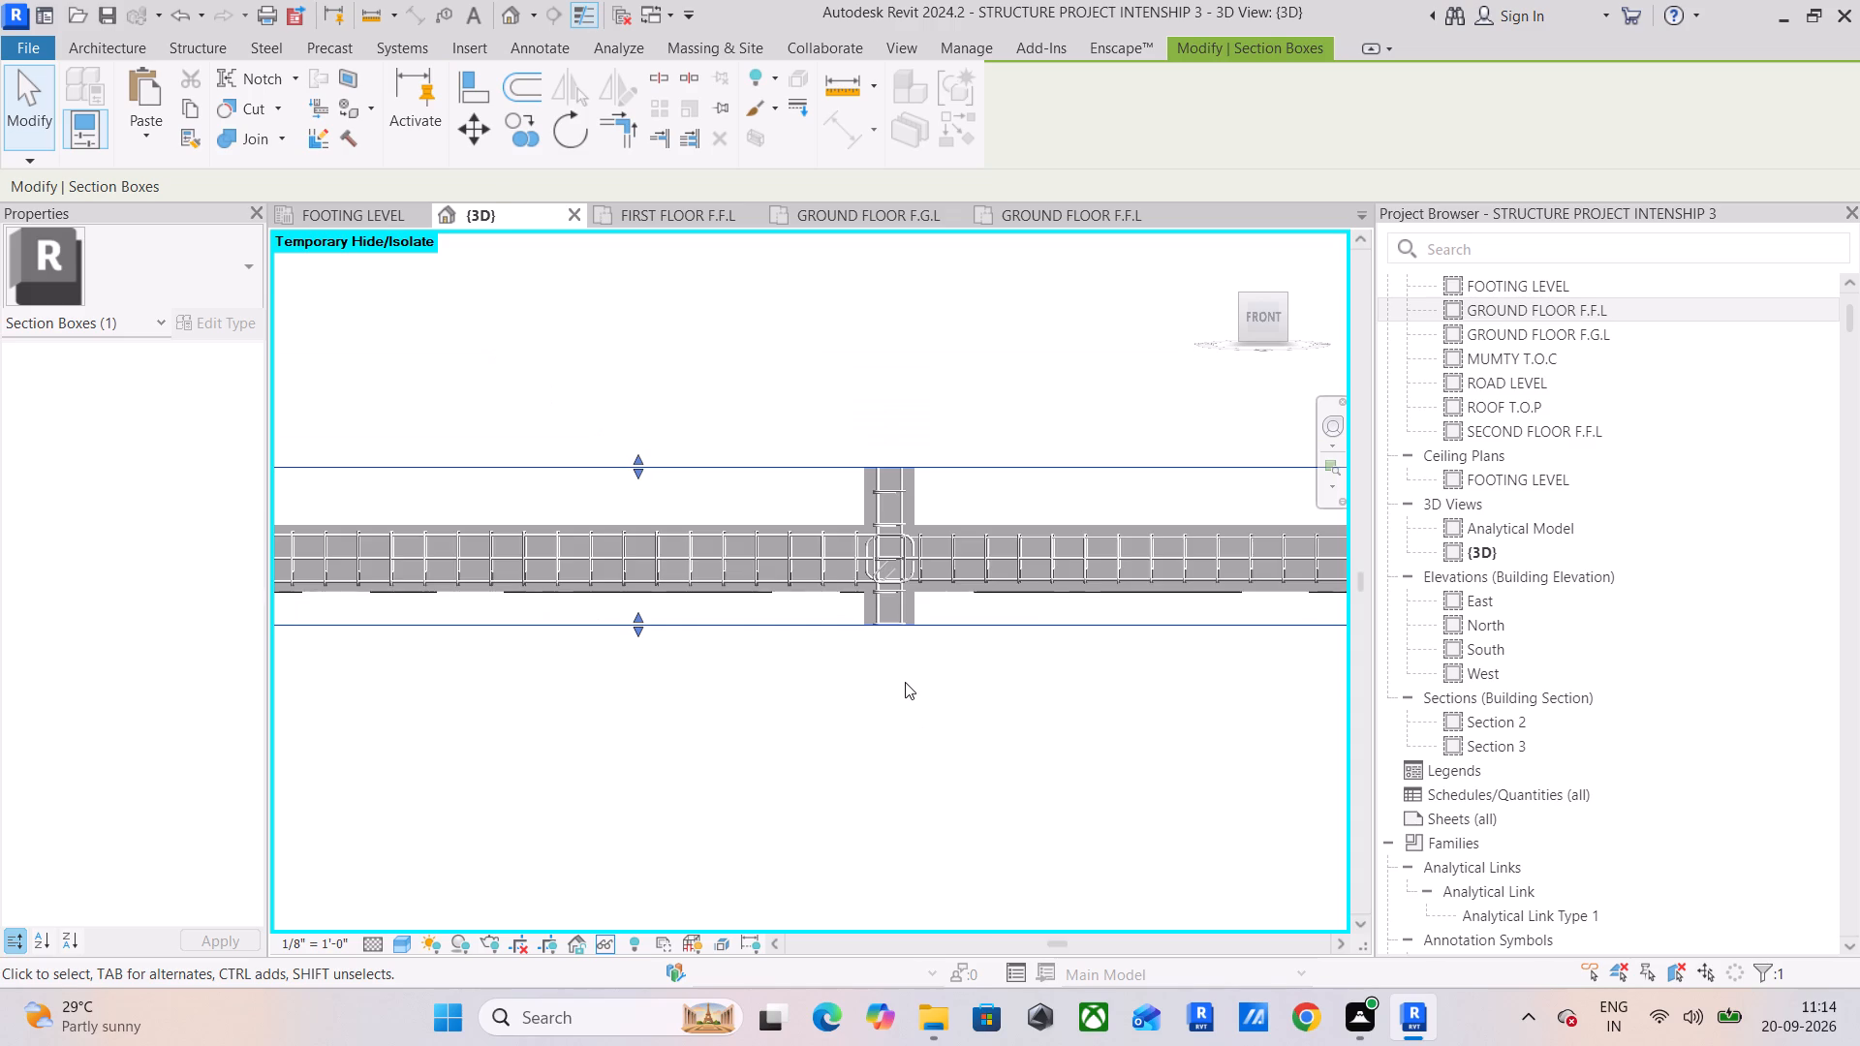
middle_drag(746, 707, 521, 706)
scroll(651, 682, down, 2)
middle_drag(817, 663, 514, 635)
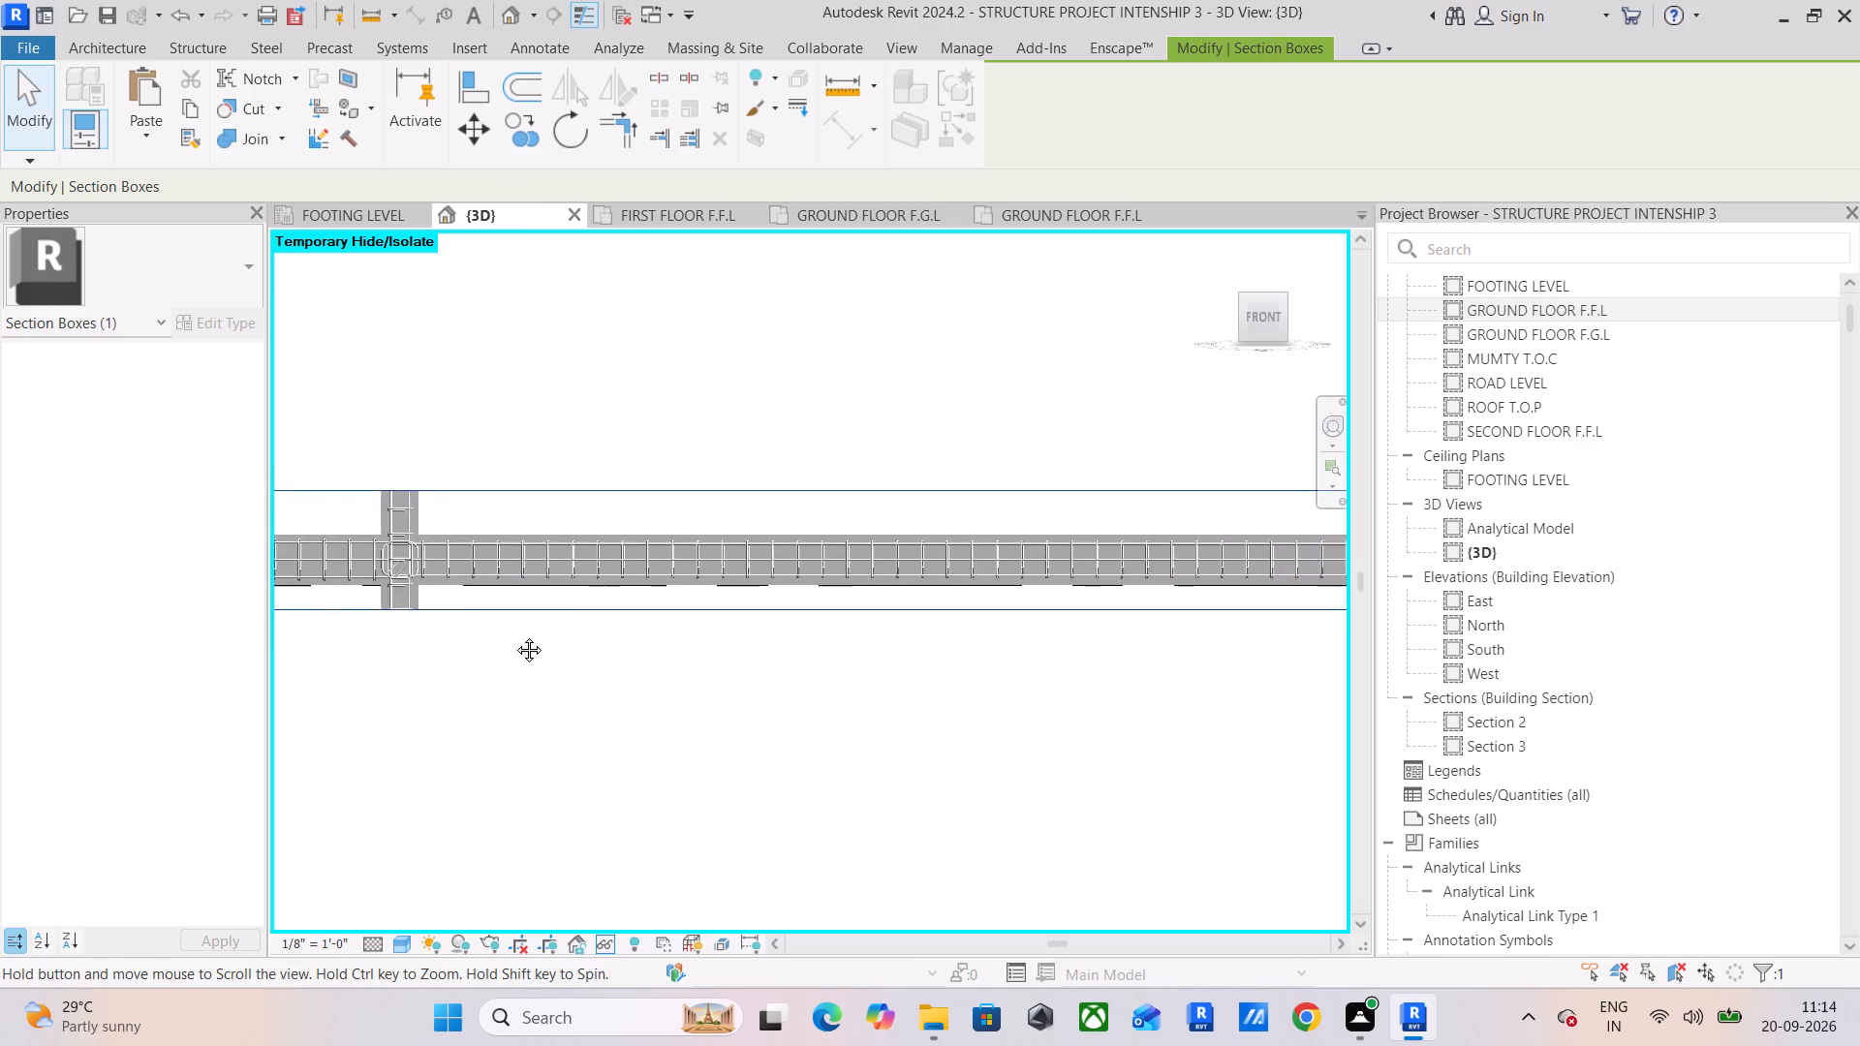
middle_drag(514, 635, 407, 636)
scroll(564, 619, down, 5)
scroll(1079, 582, up, 6)
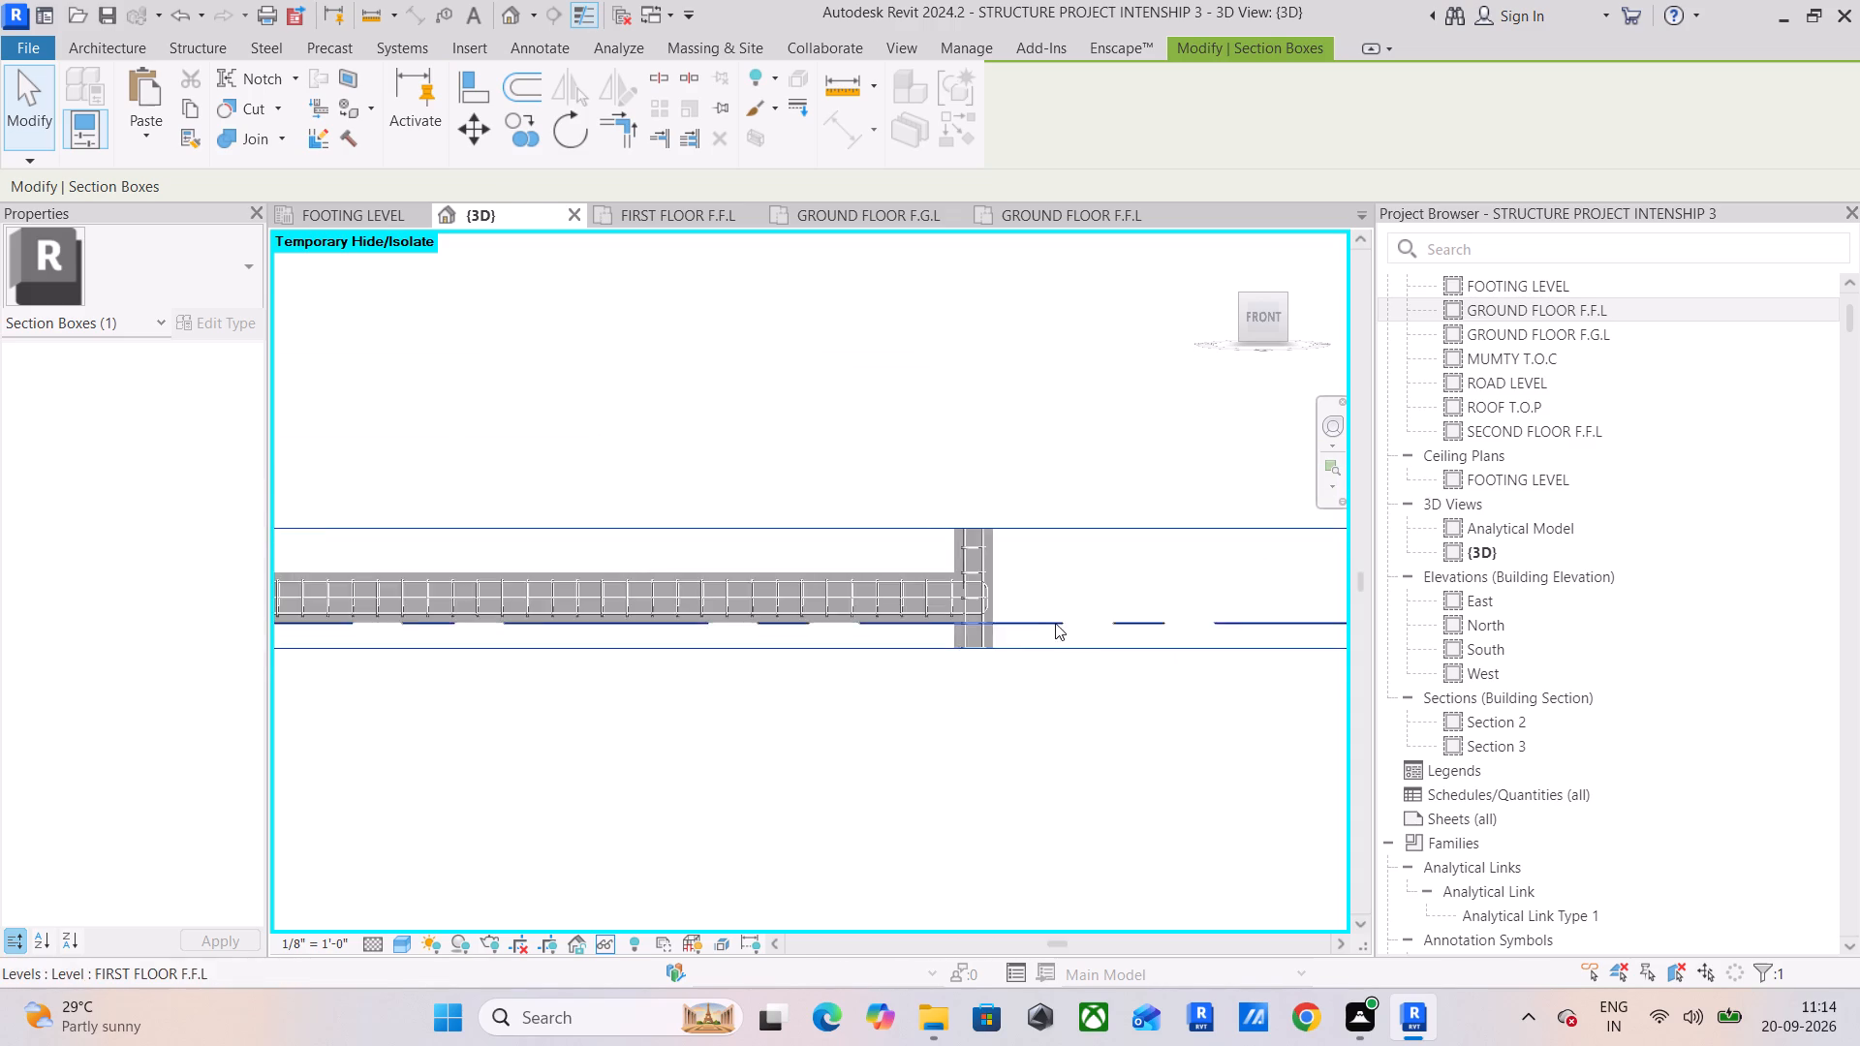
scroll(1055, 623, up, 4)
scroll(841, 578, up, 6)
scroll(1006, 574, up, 2)
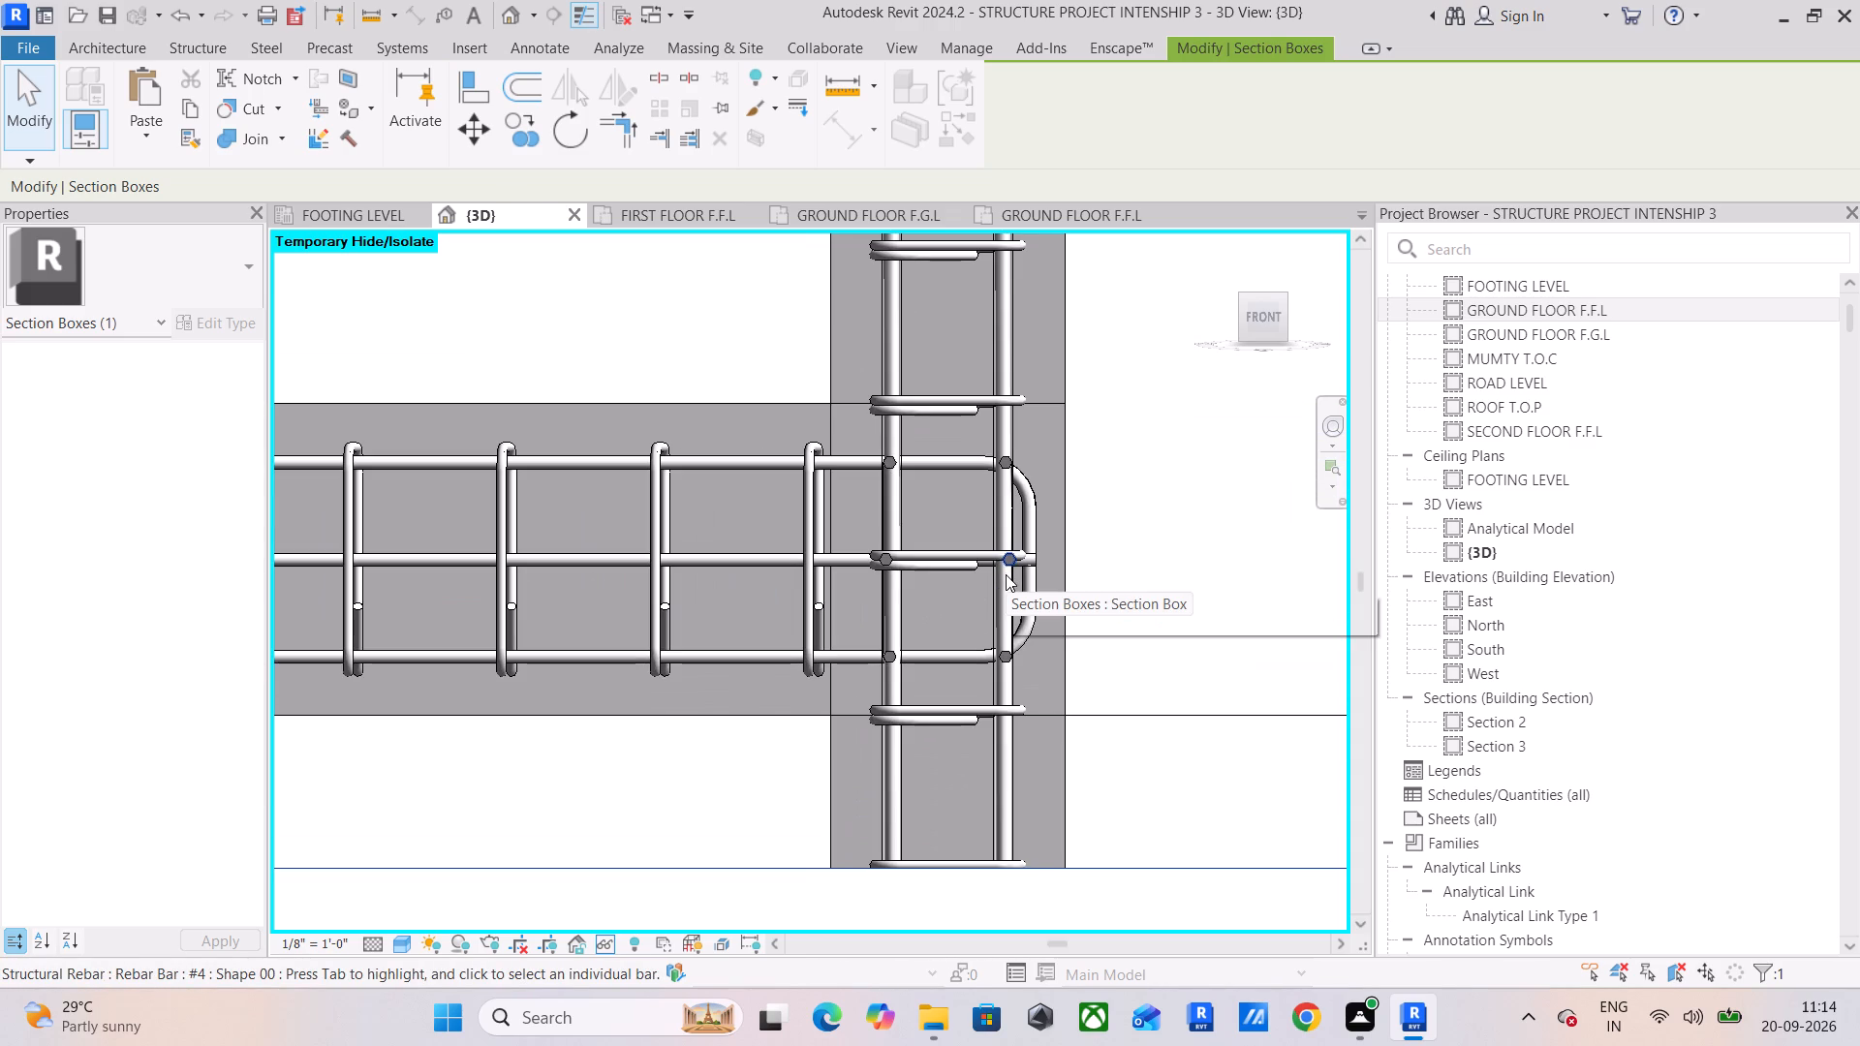
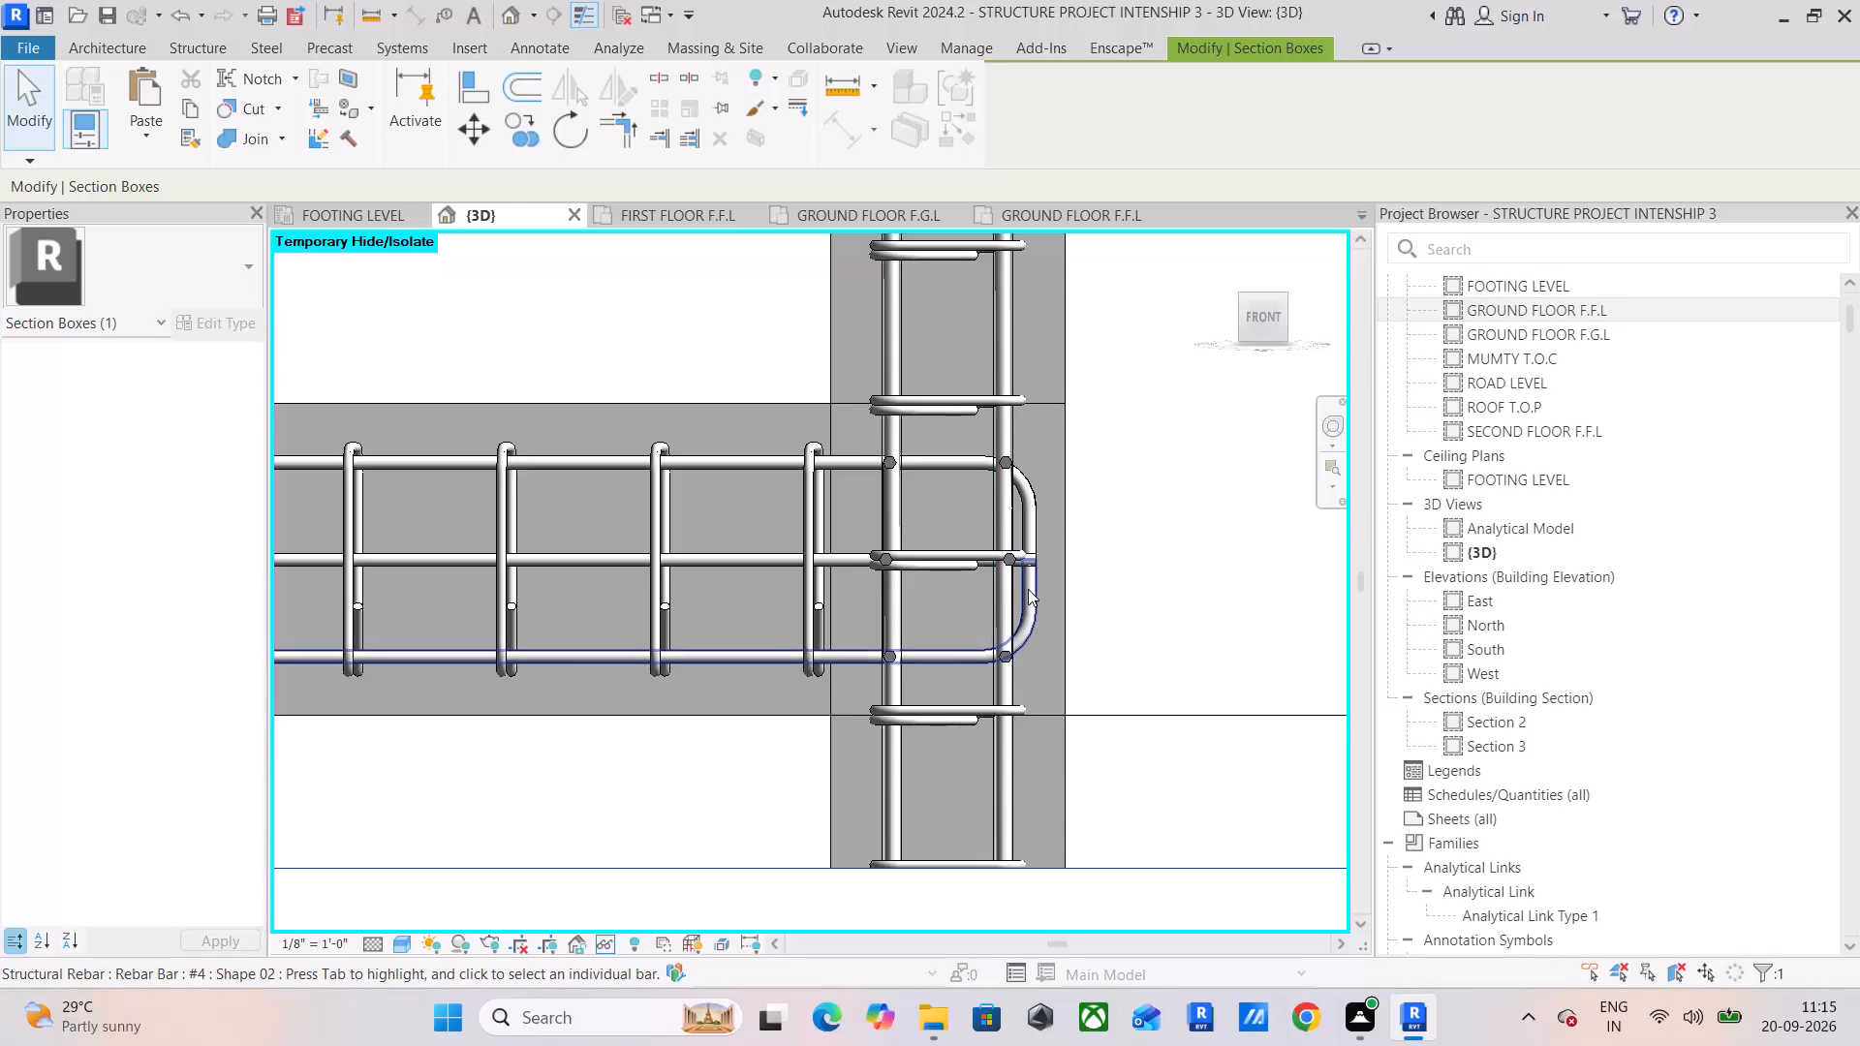
Examine closely how the beam's hooked bar ends sit against the end column's vertical bars and middle tie.
scroll(1028, 589, down, 2)
middle_drag(1017, 602, 909, 593)
scroll(898, 545, up, 4)
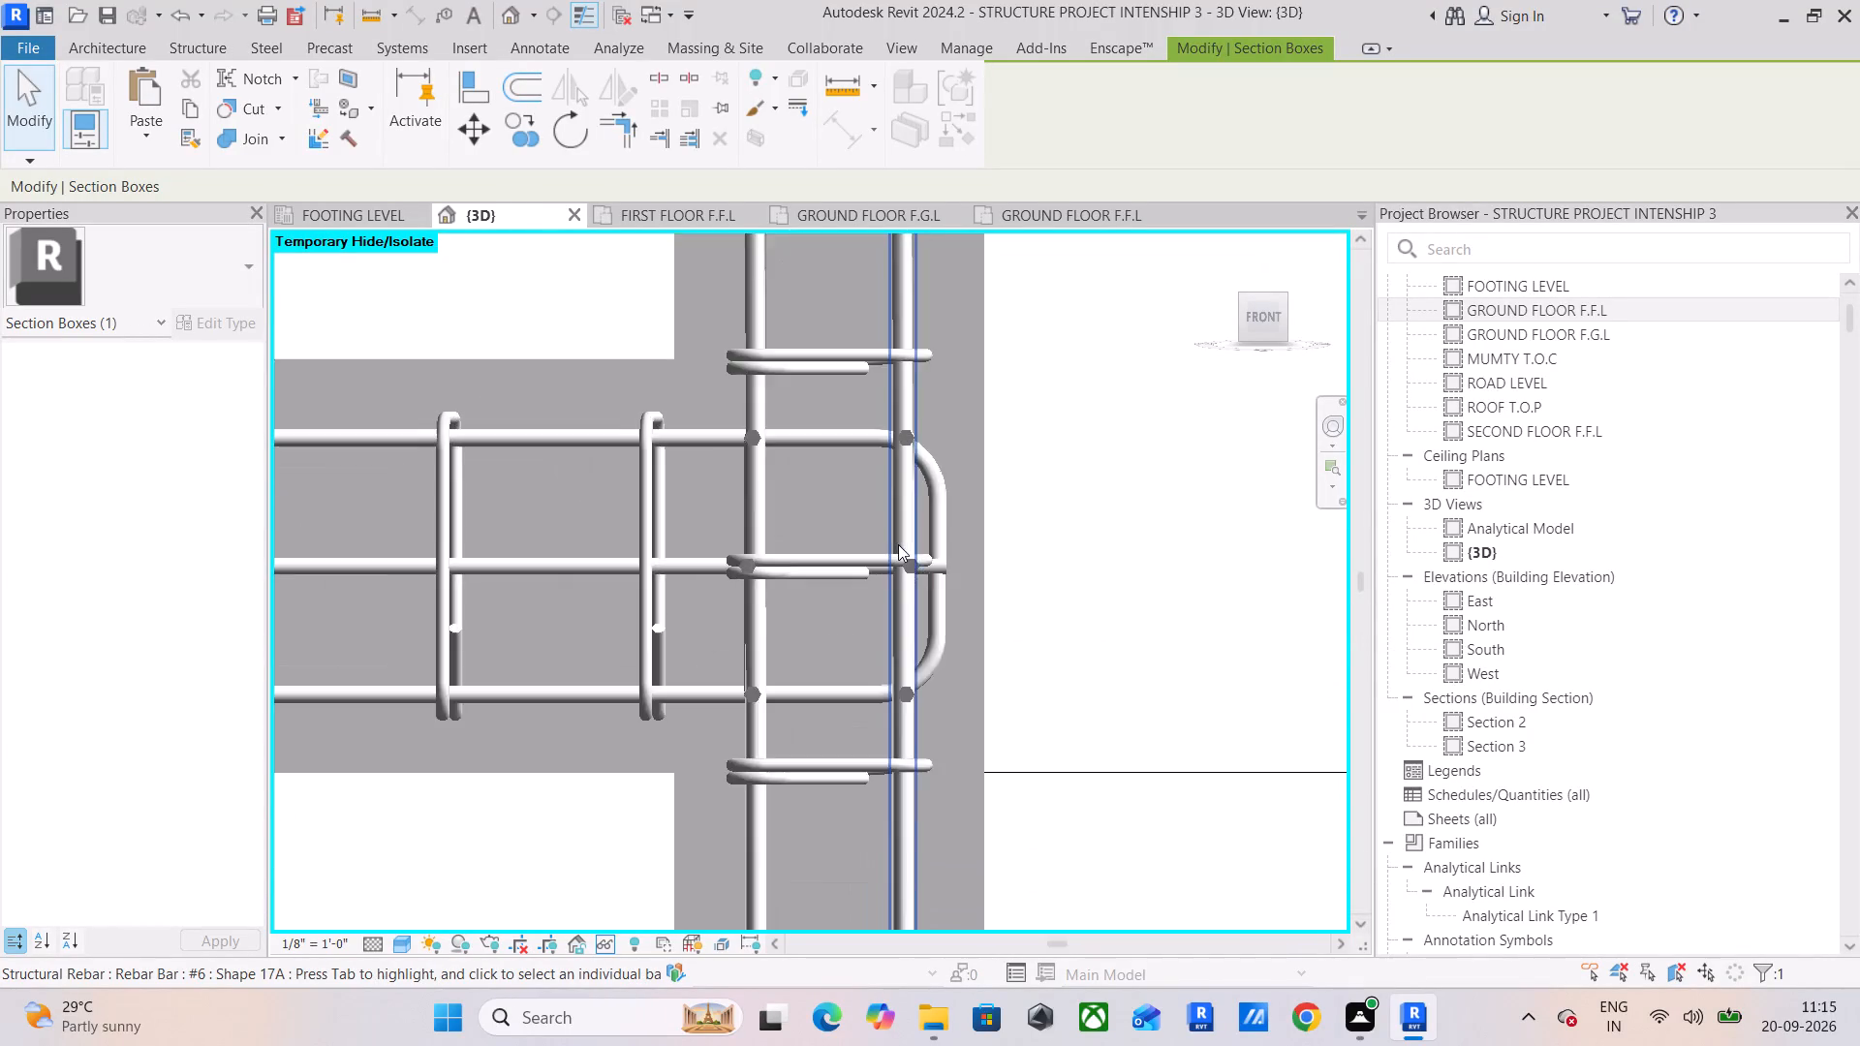
scroll(898, 544, up, 6)
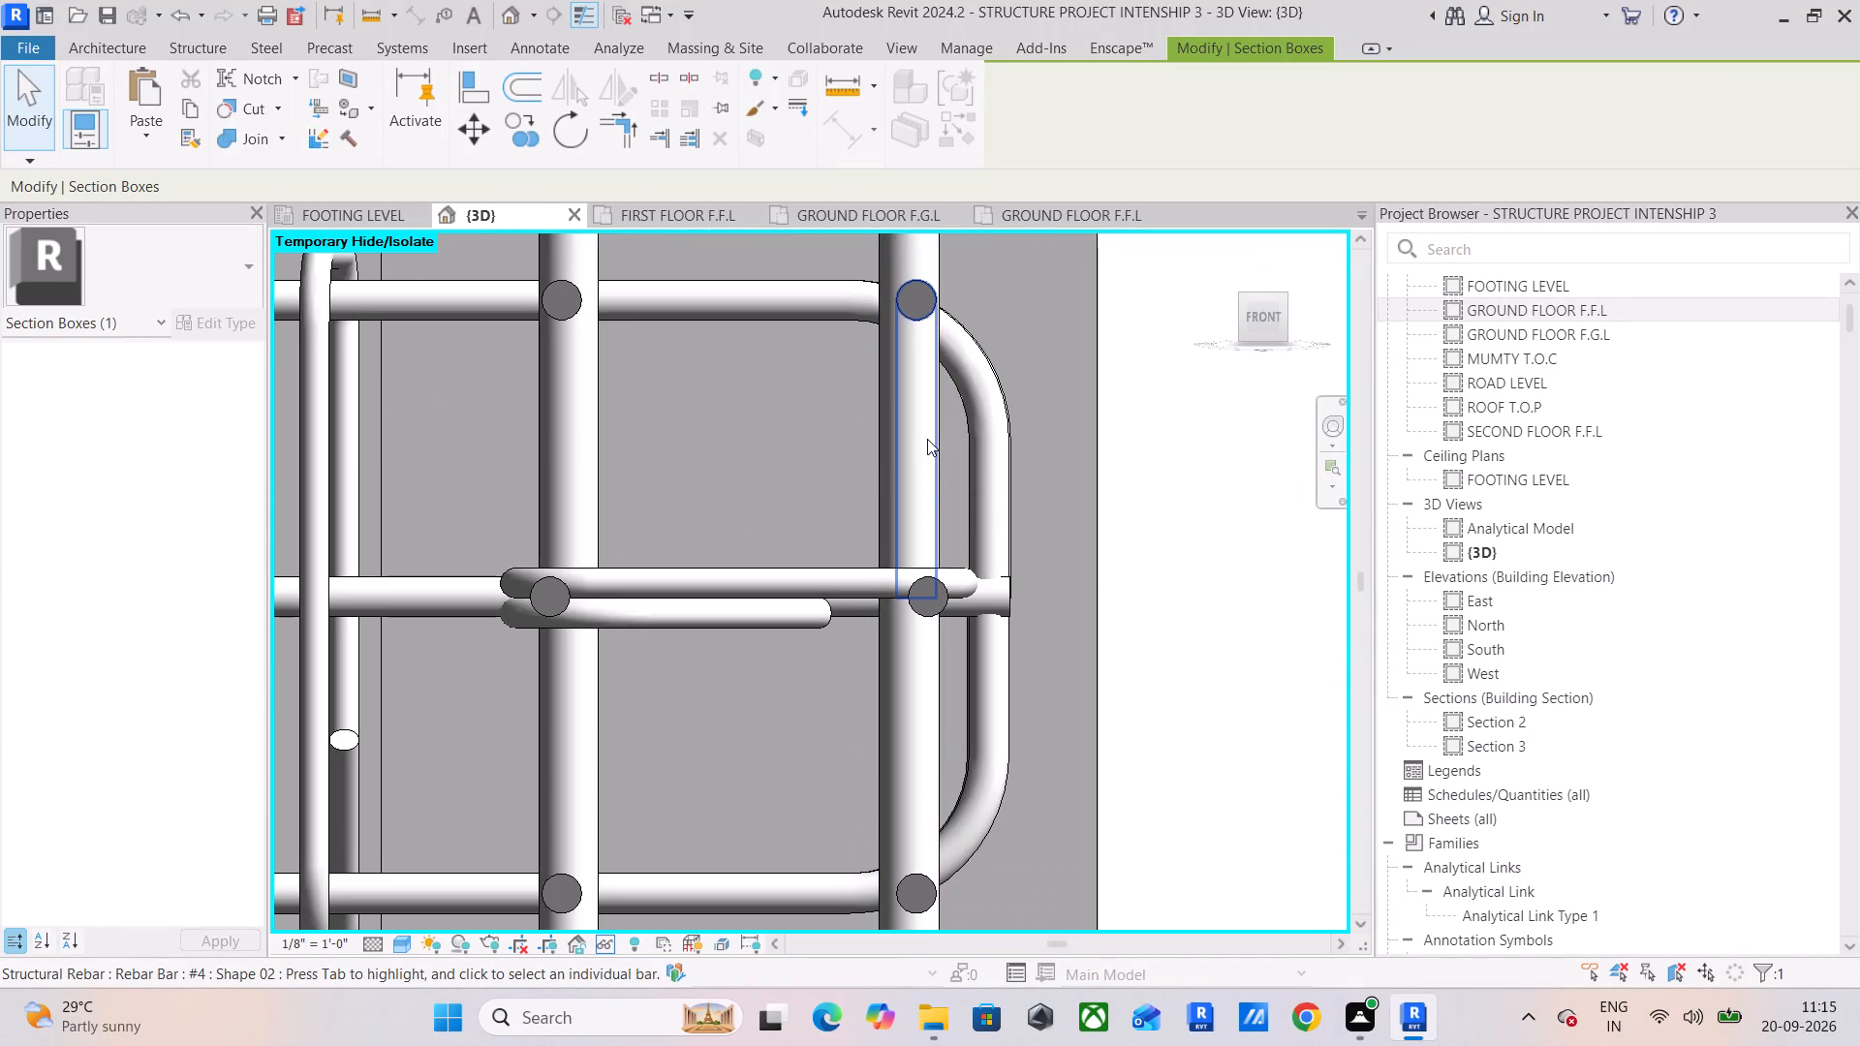
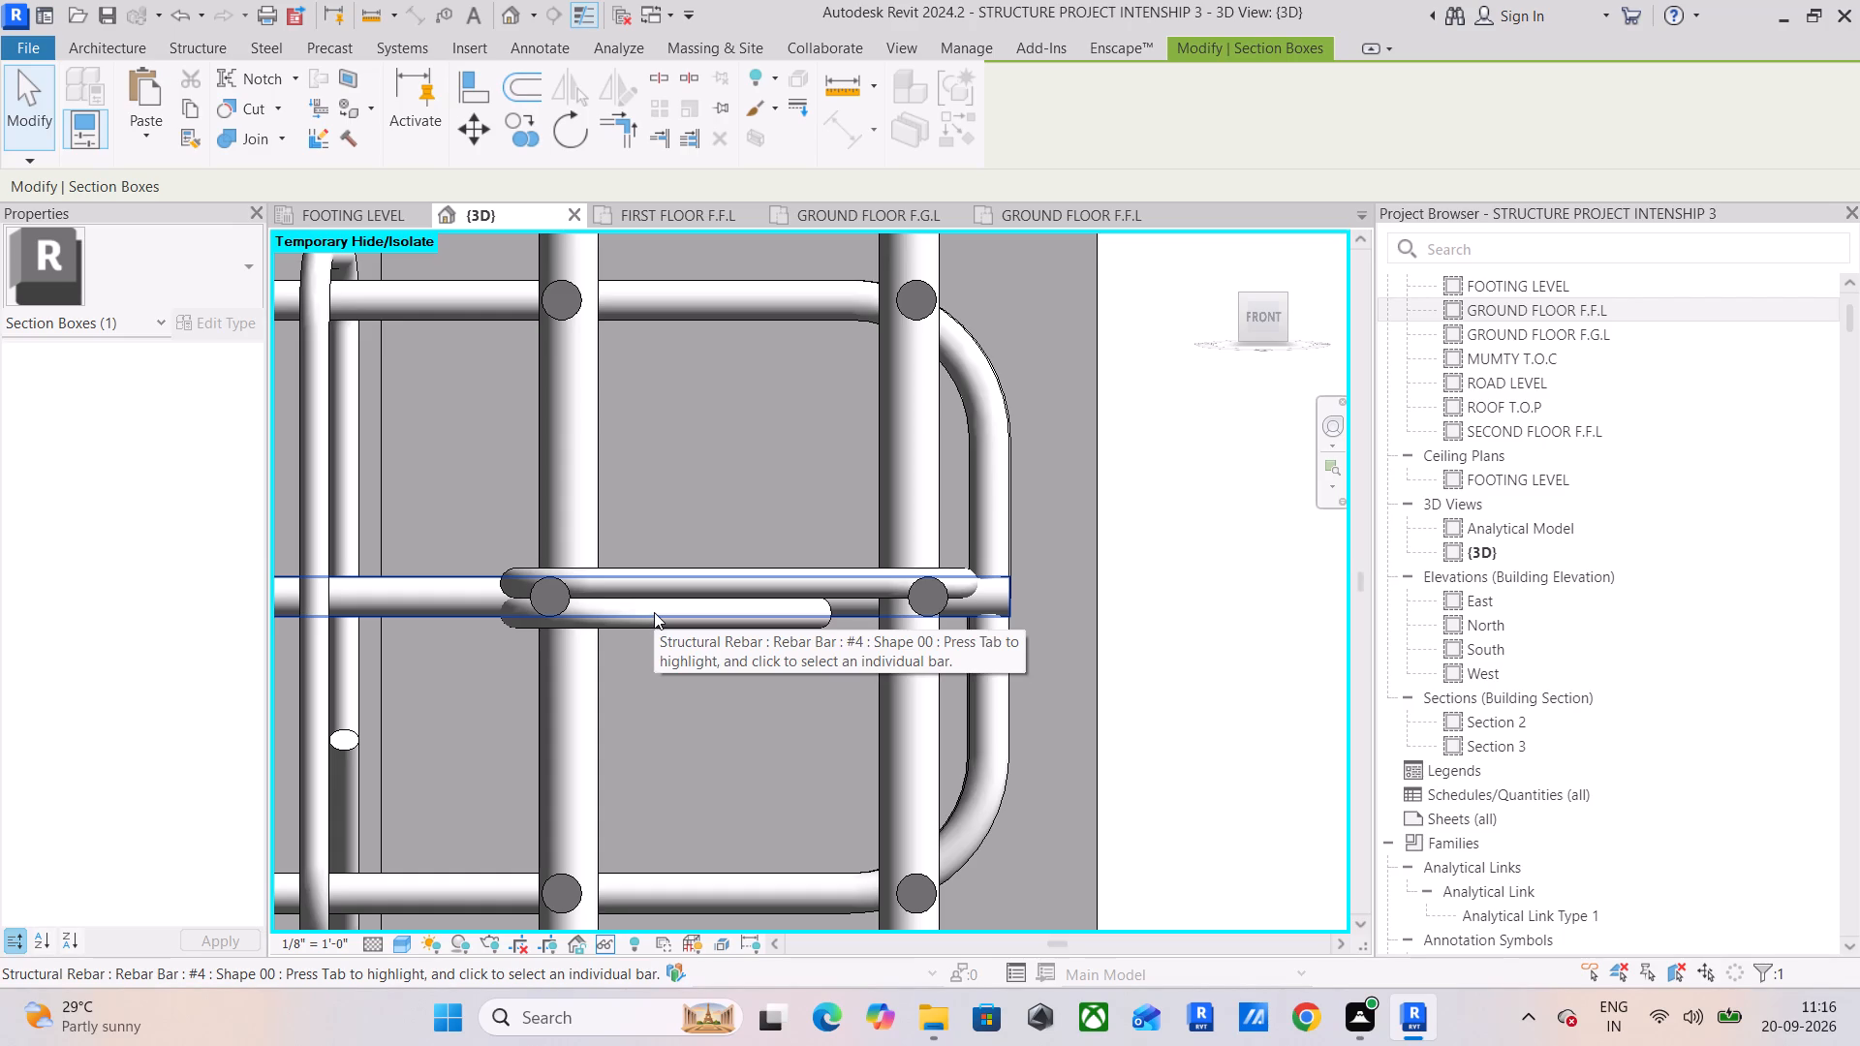
Examine the beam's longitudinal bars and stirrups from the end column along the span to the interior column joint.
scroll(686, 600, down, 5)
middle_drag(687, 599, 735, 600)
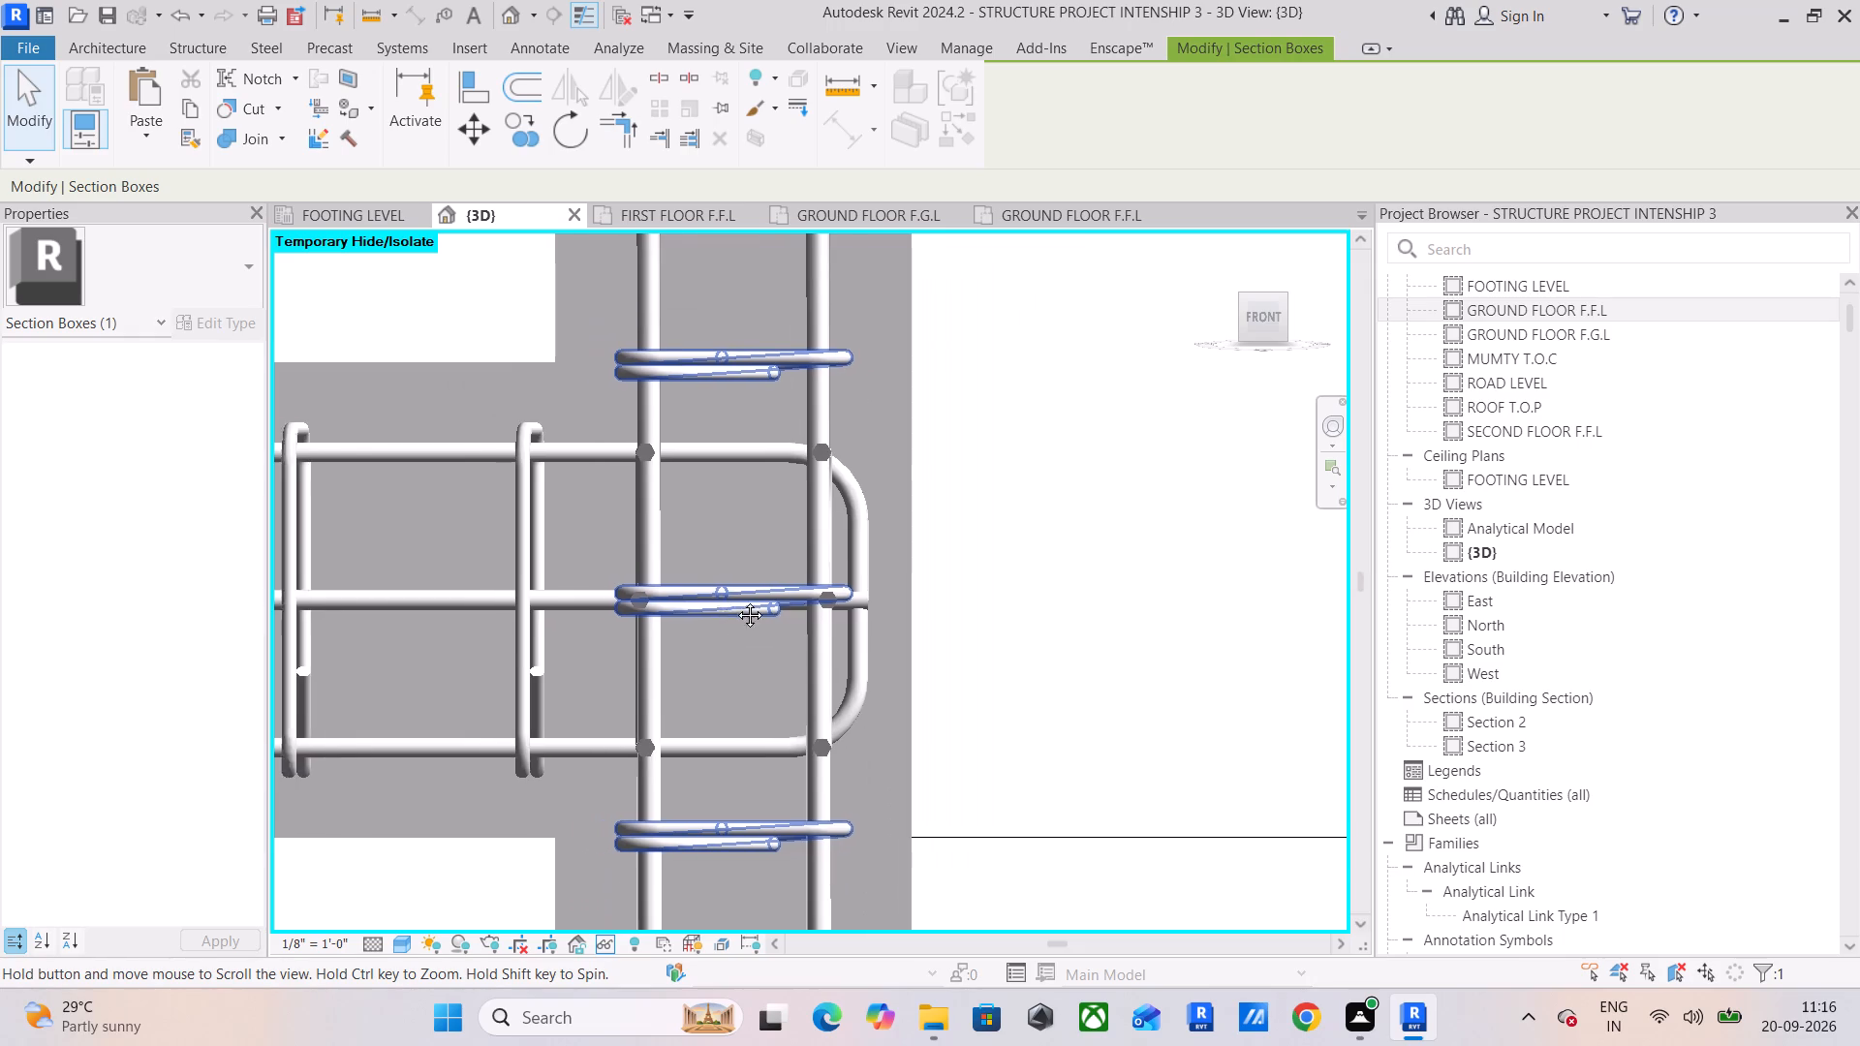
middle_drag(735, 600, 910, 584)
scroll(779, 613, down, 2)
middle_drag(779, 613, 958, 610)
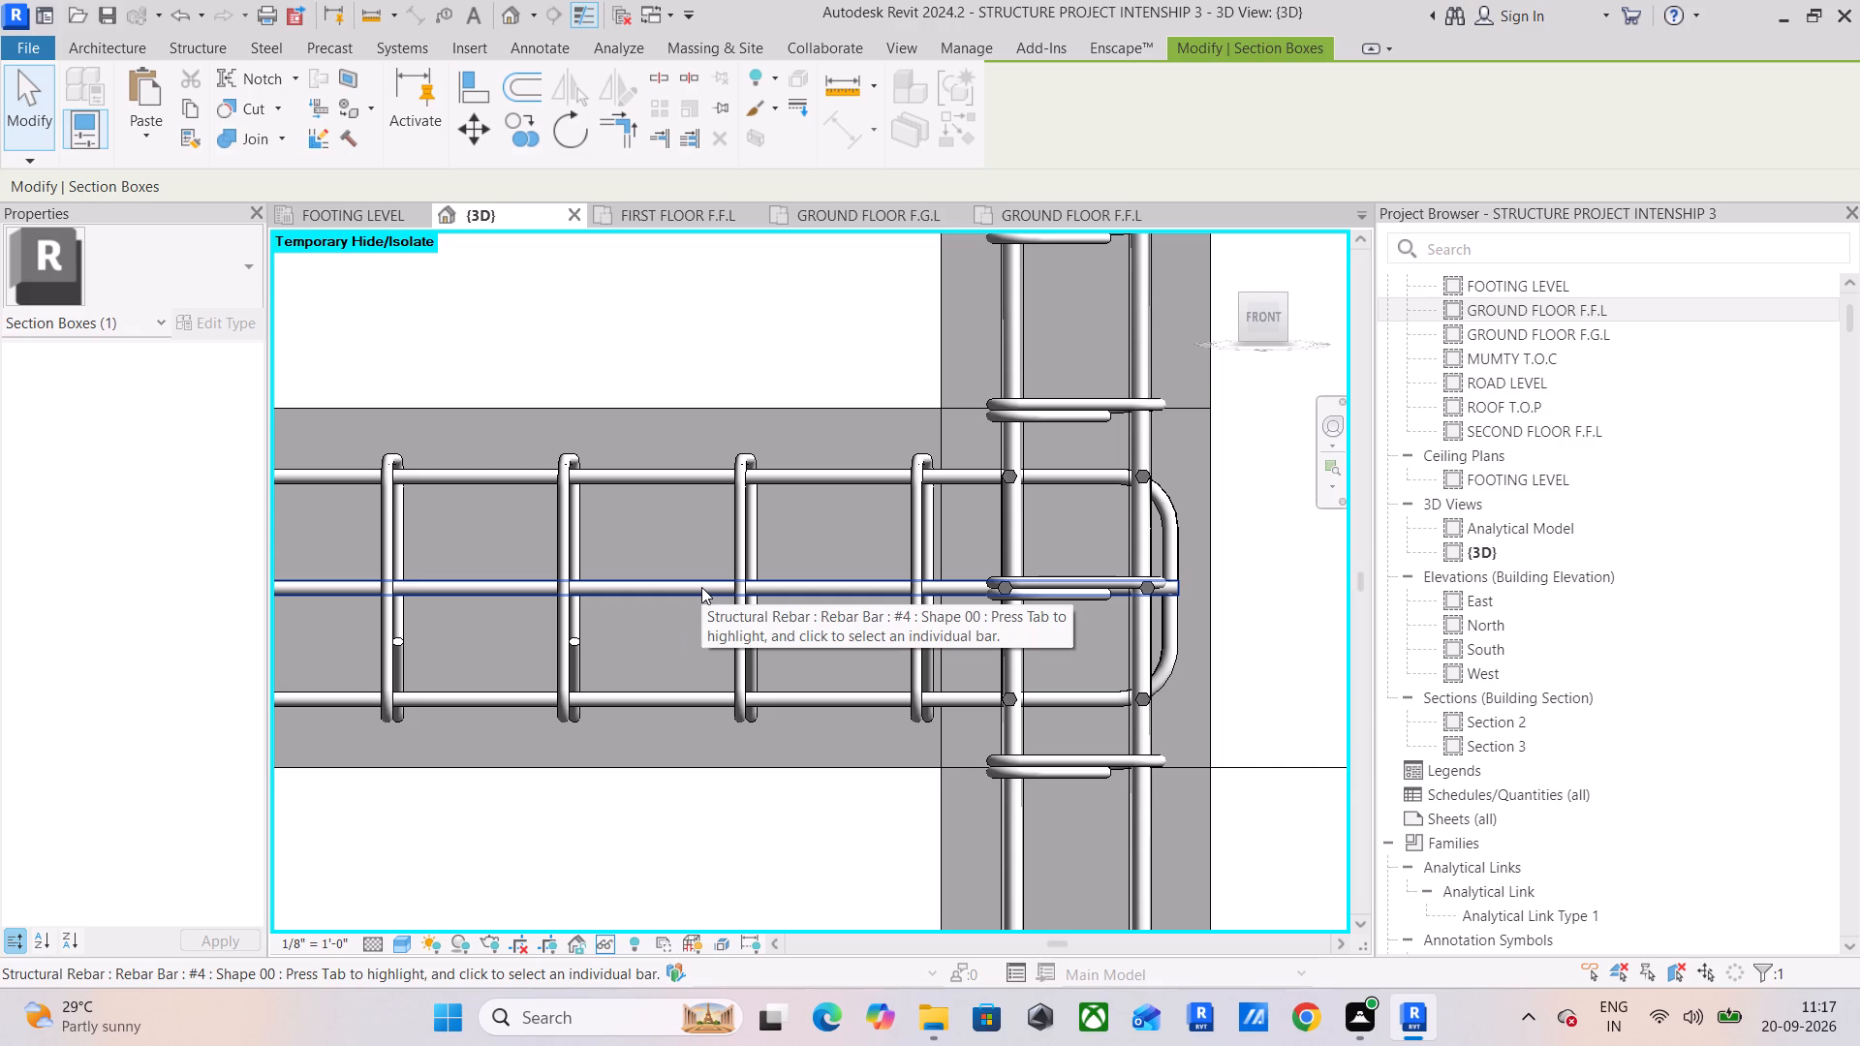
scroll(701, 587, down, 5)
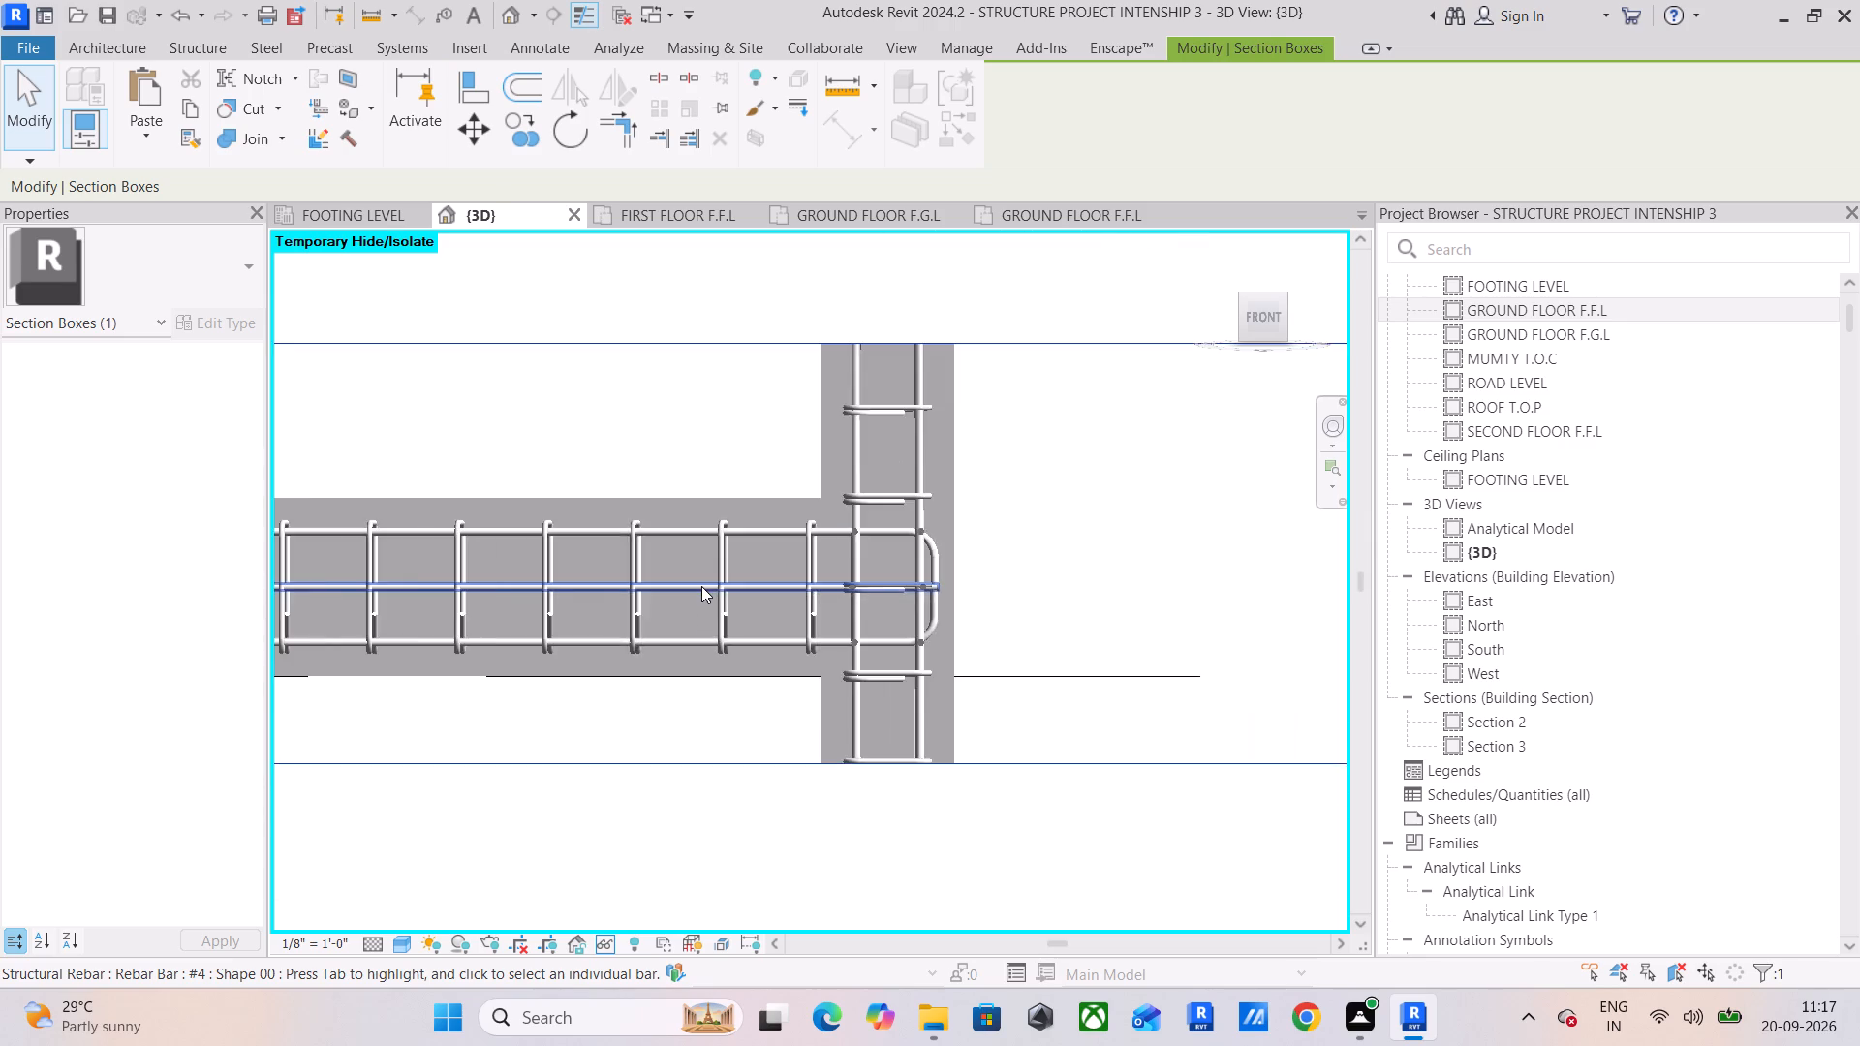
scroll(701, 586, down, 5)
middle_drag(701, 586, 954, 567)
scroll(643, 540, down, 2)
middle_drag(644, 538, 1092, 559)
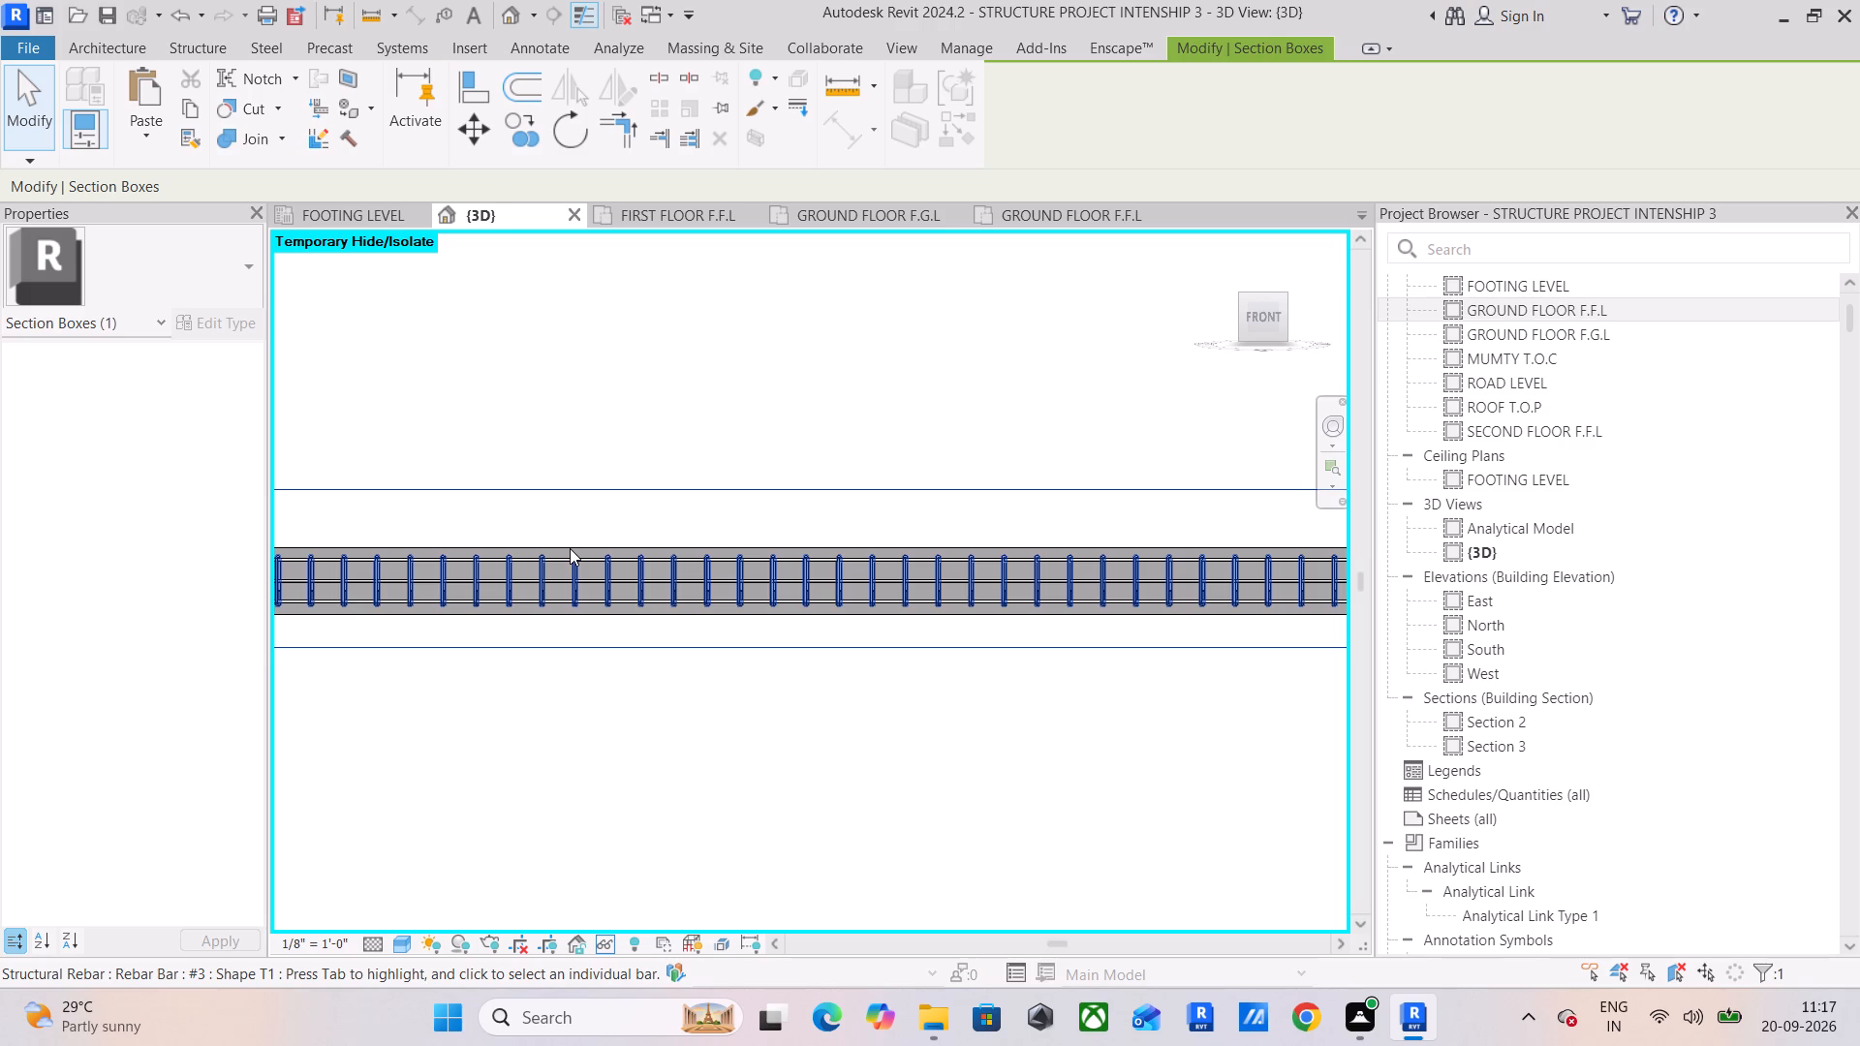
scroll(570, 548, down, 1)
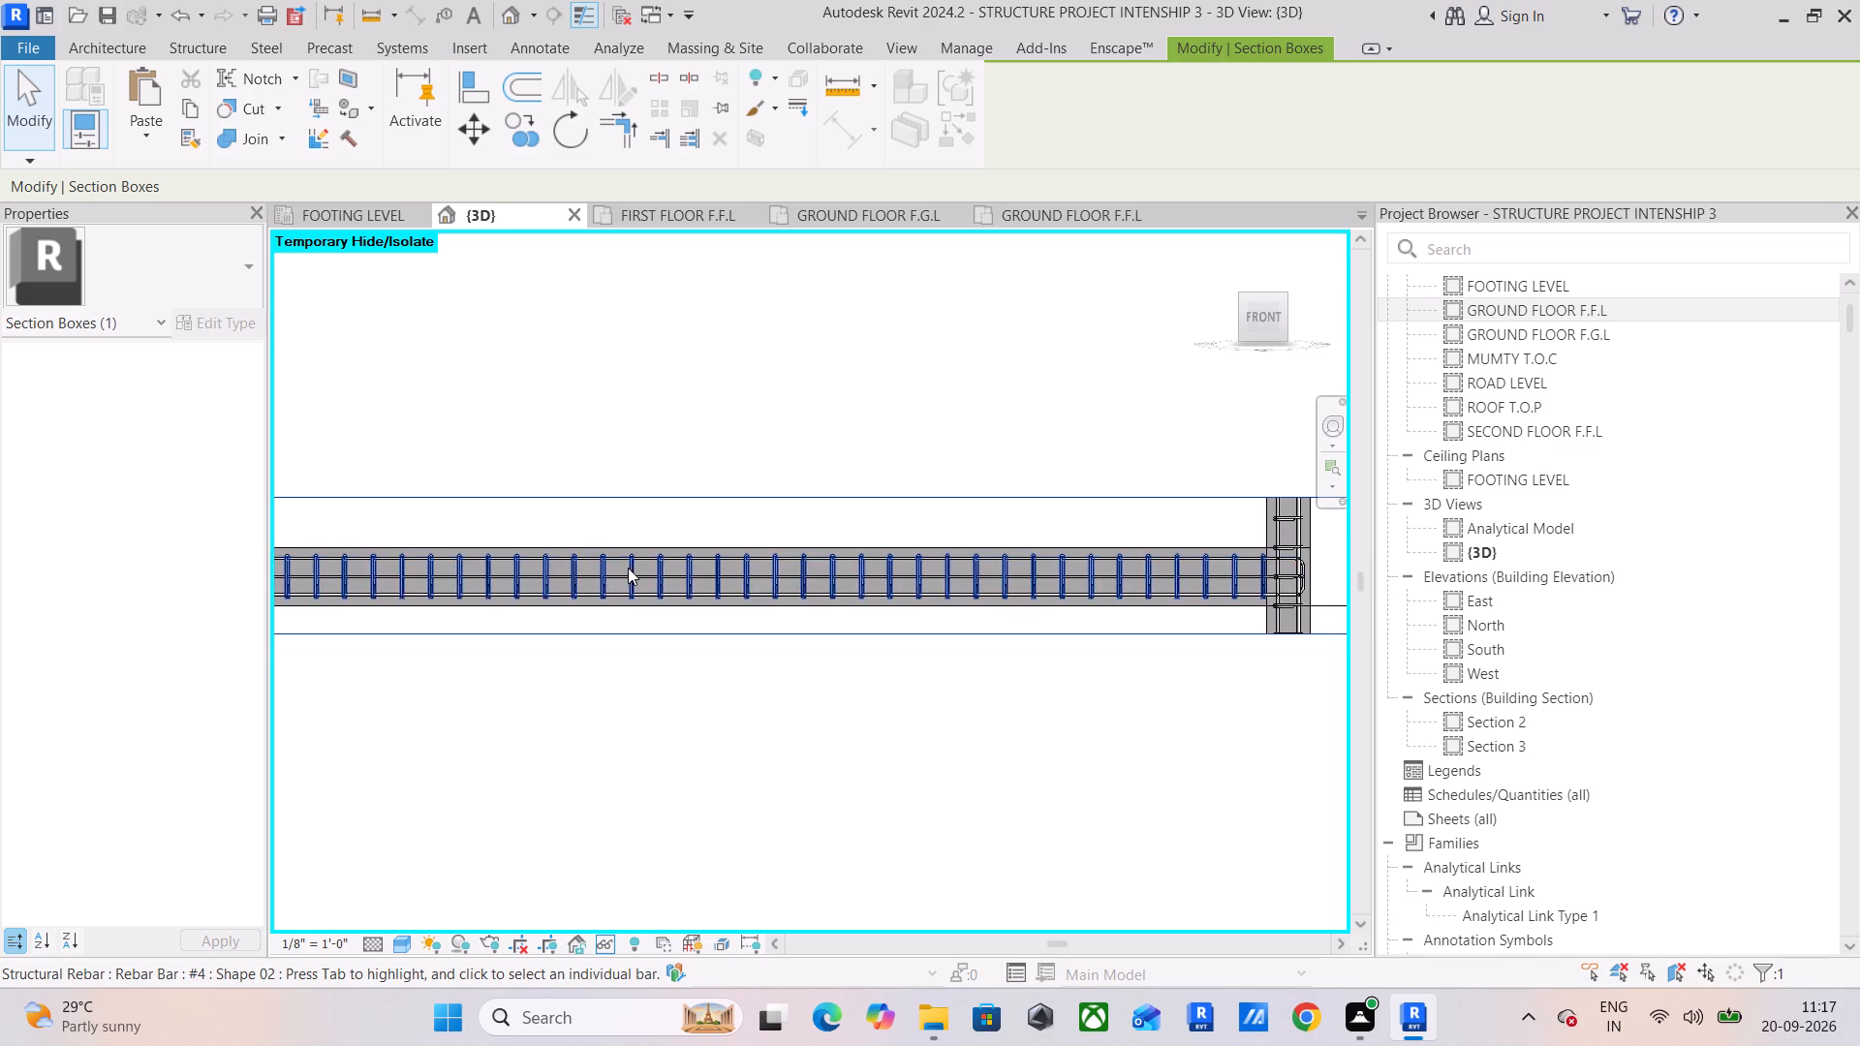
middle_drag(664, 582, 1108, 592)
middle_drag(654, 597, 824, 614)
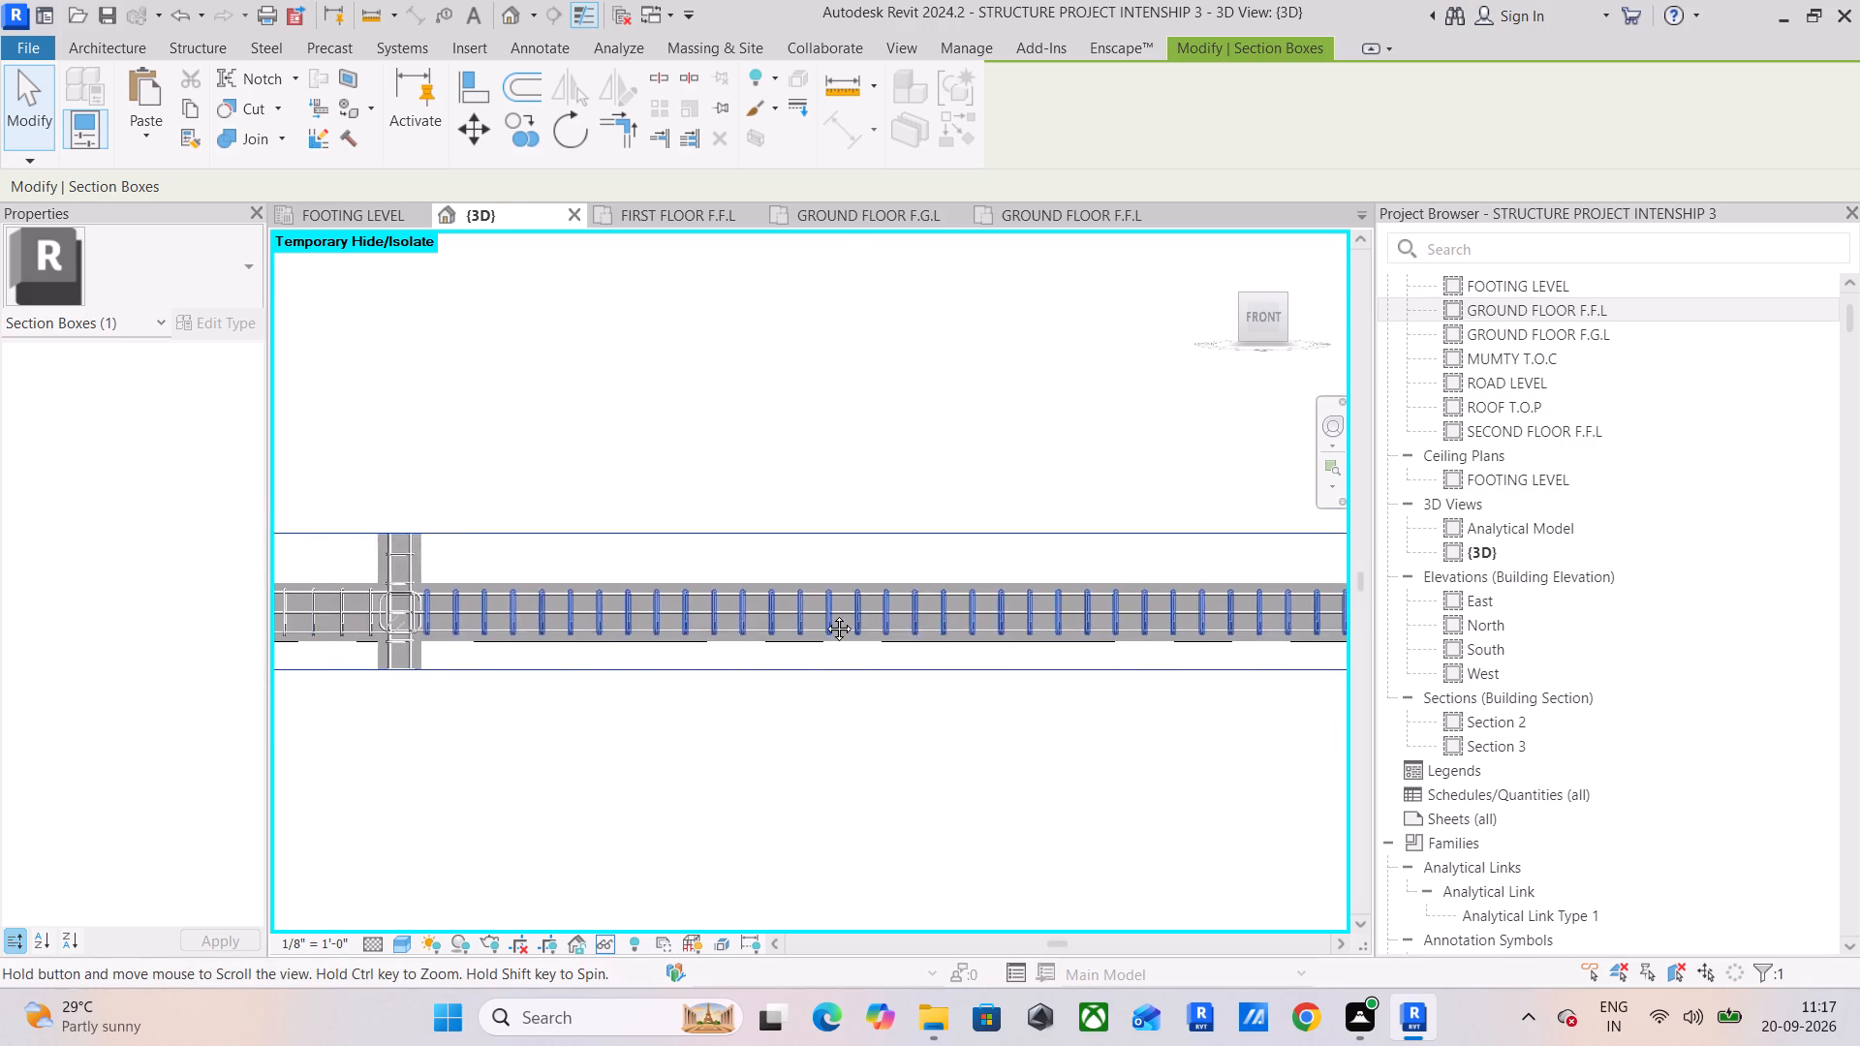
middle_drag(824, 614, 998, 572)
scroll(743, 560, up, 5)
middle_drag(475, 584, 628, 566)
scroll(681, 543, up, 2)
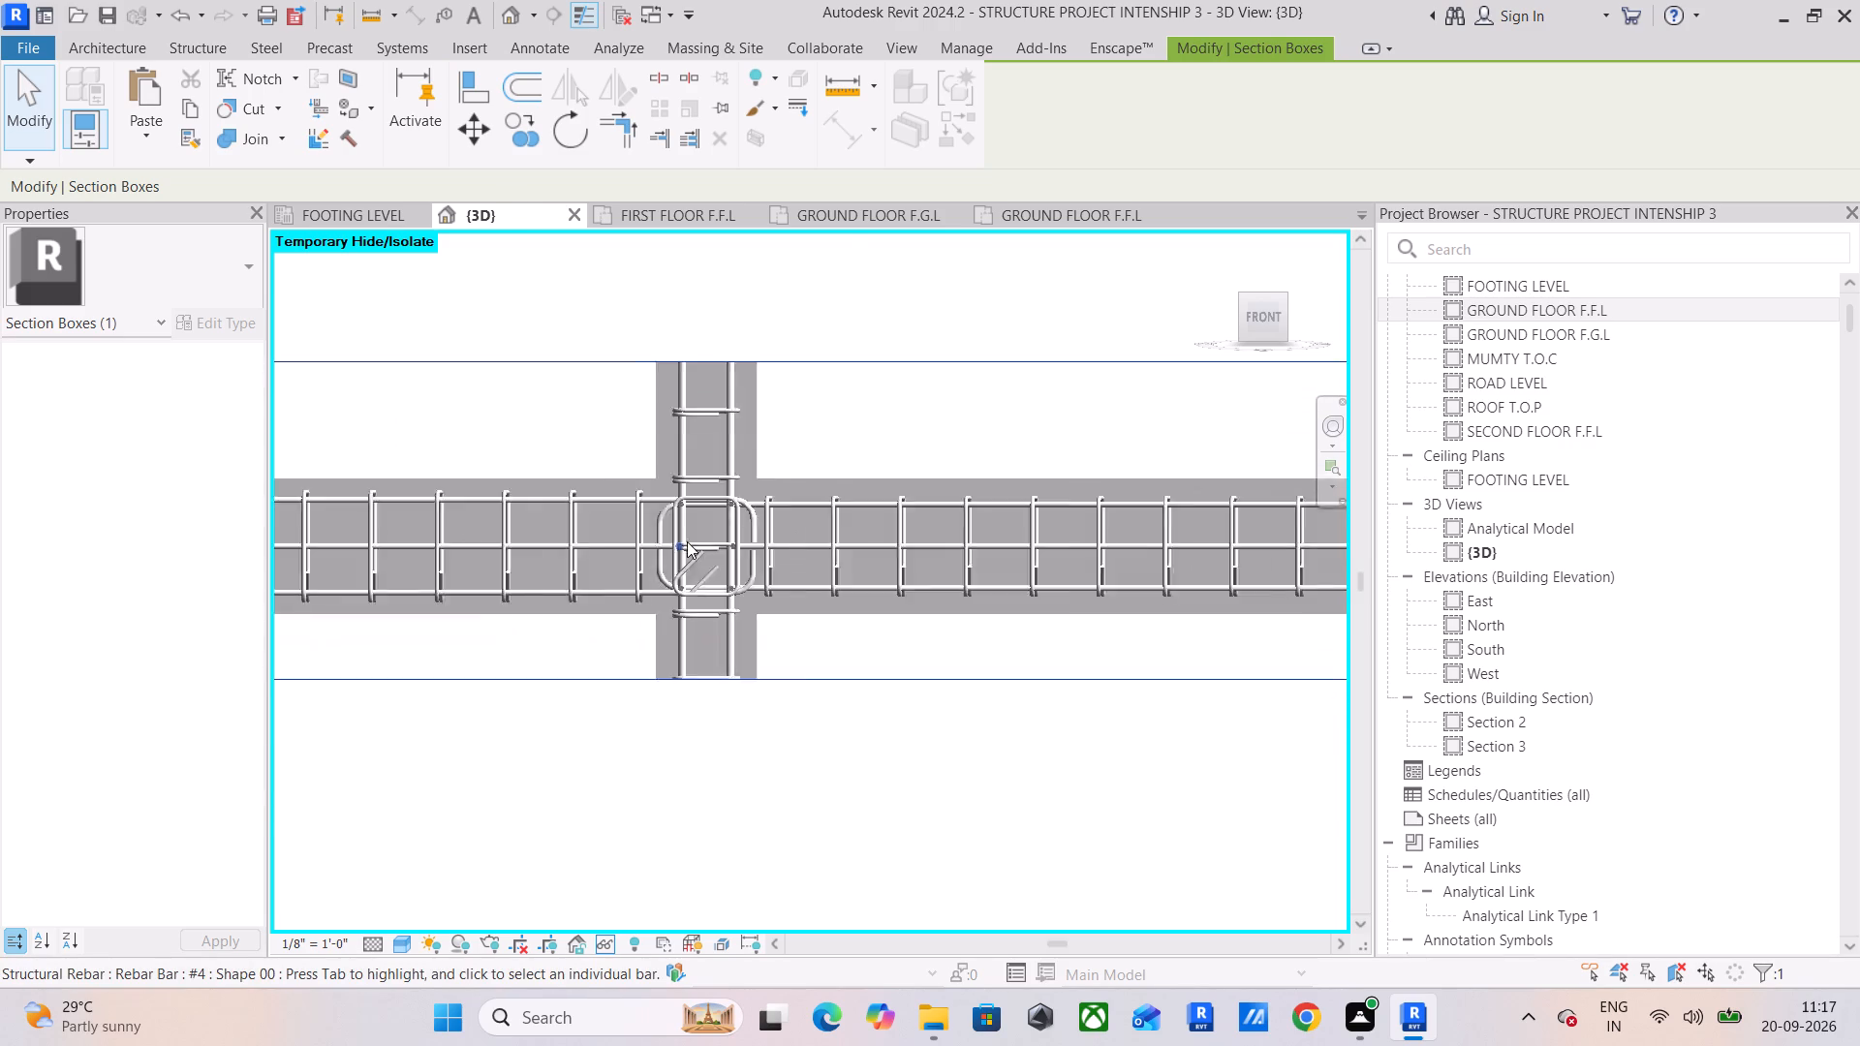
scroll(687, 541, up, 8)
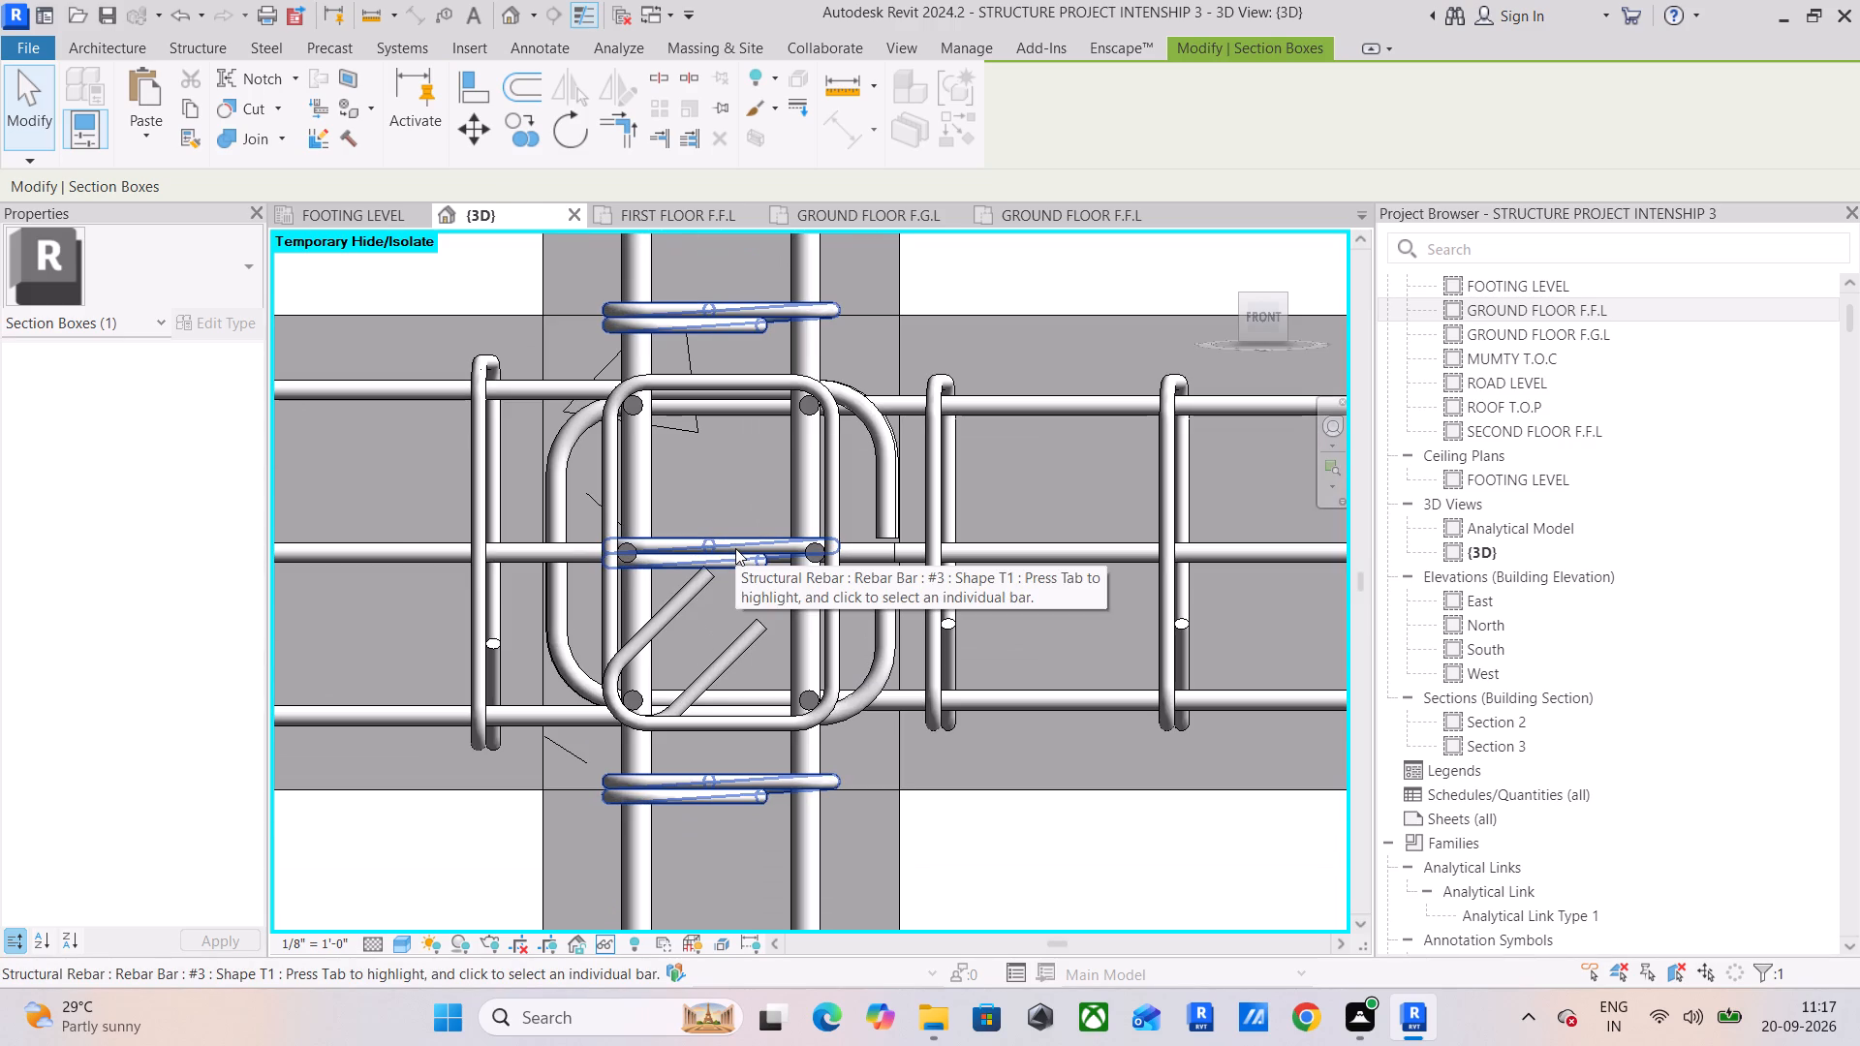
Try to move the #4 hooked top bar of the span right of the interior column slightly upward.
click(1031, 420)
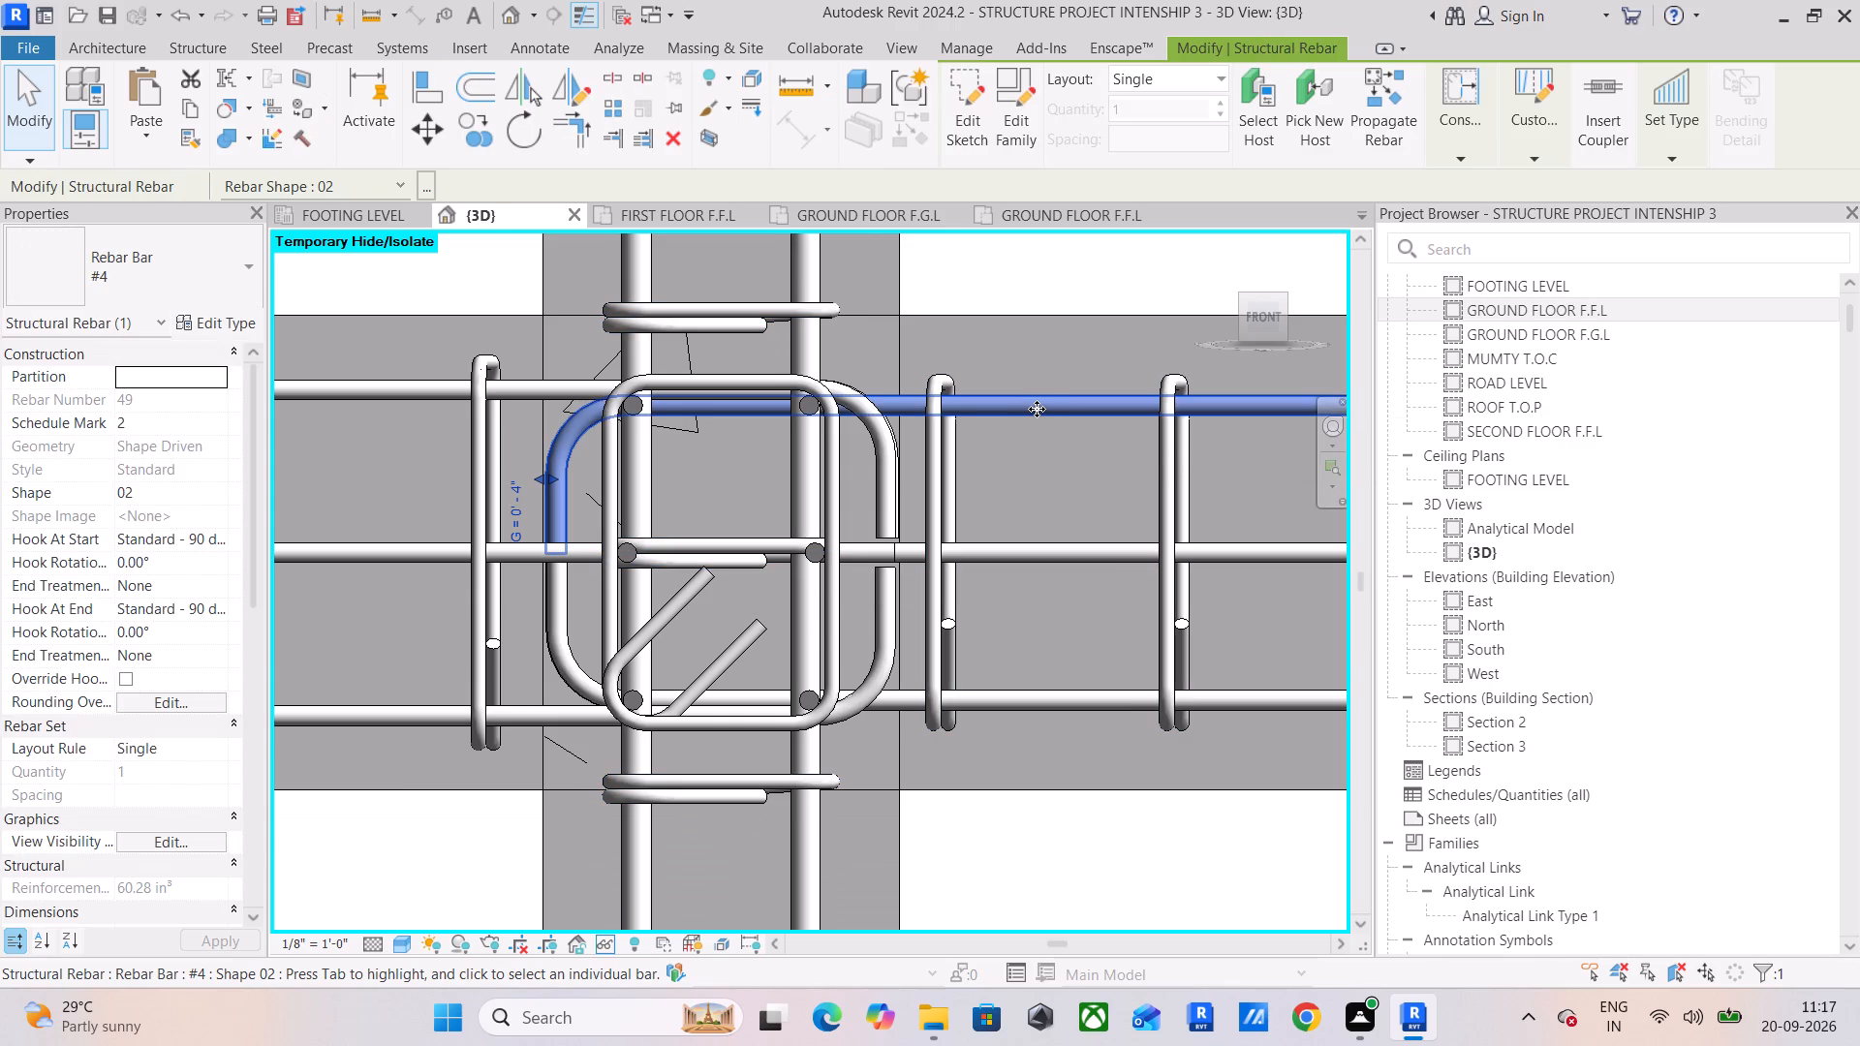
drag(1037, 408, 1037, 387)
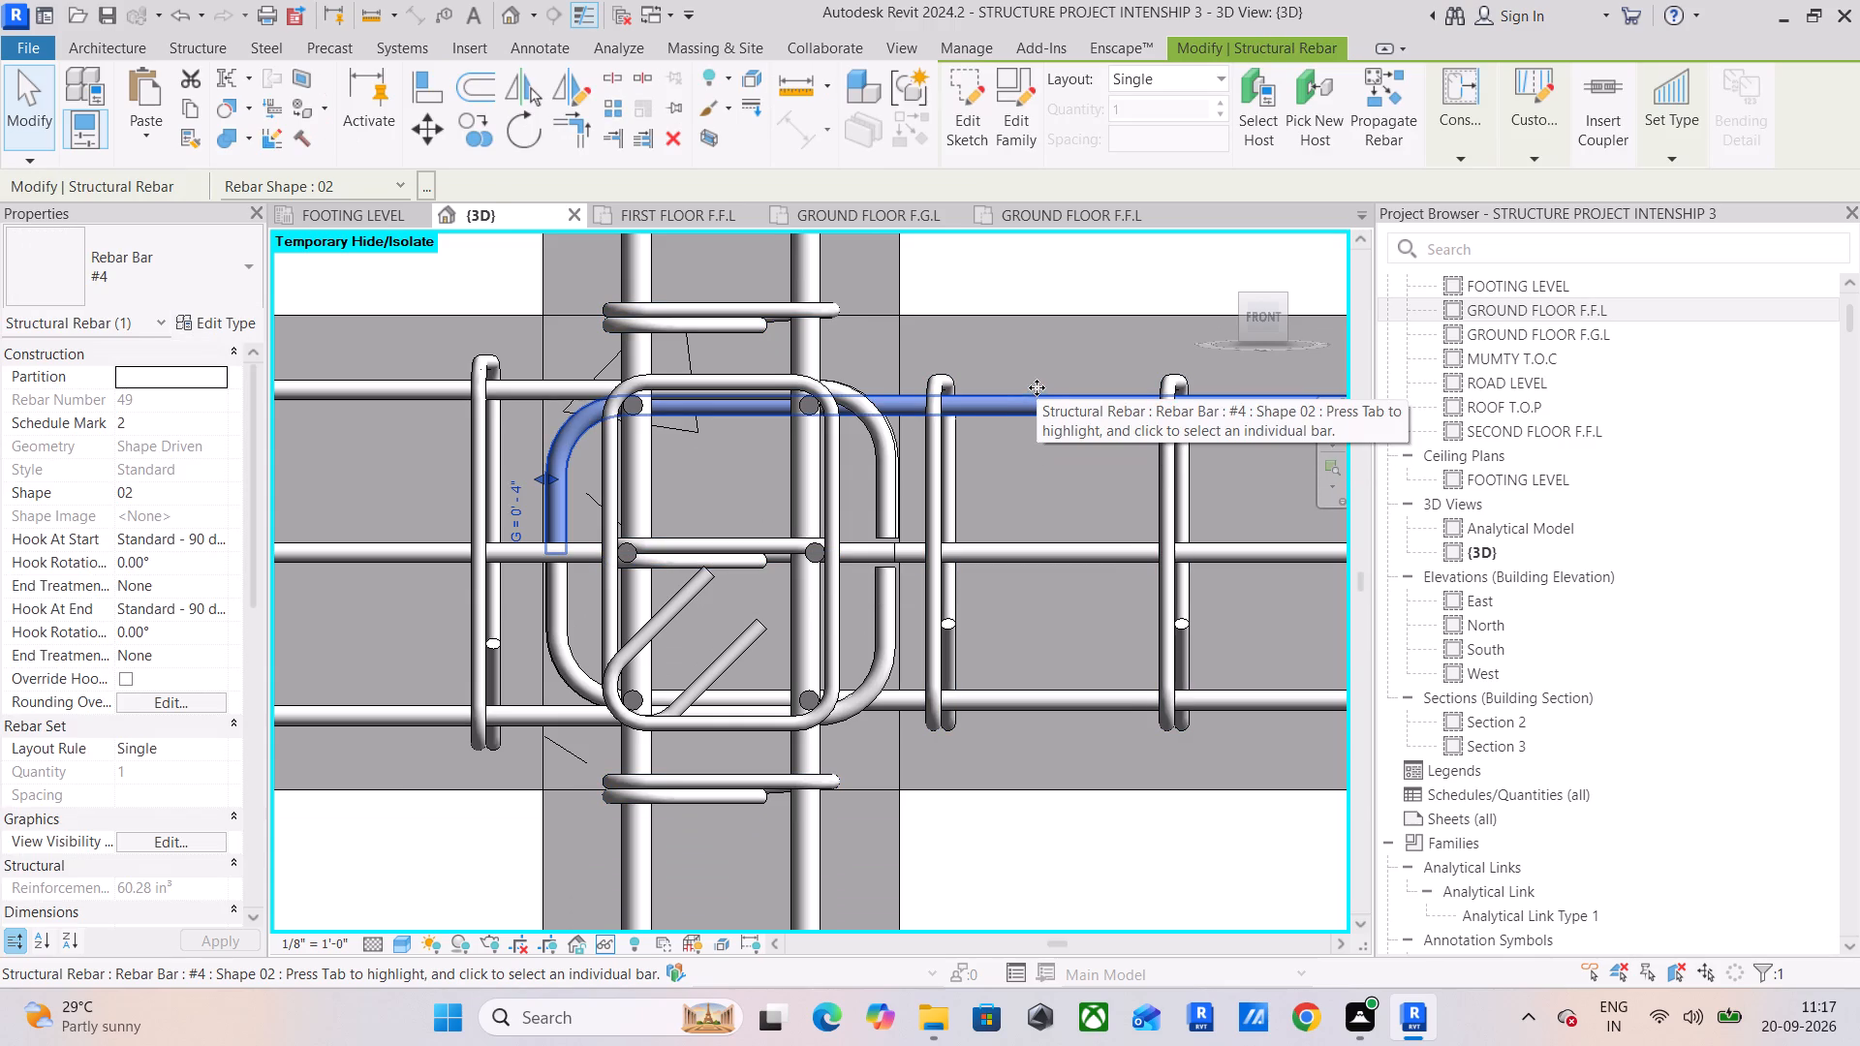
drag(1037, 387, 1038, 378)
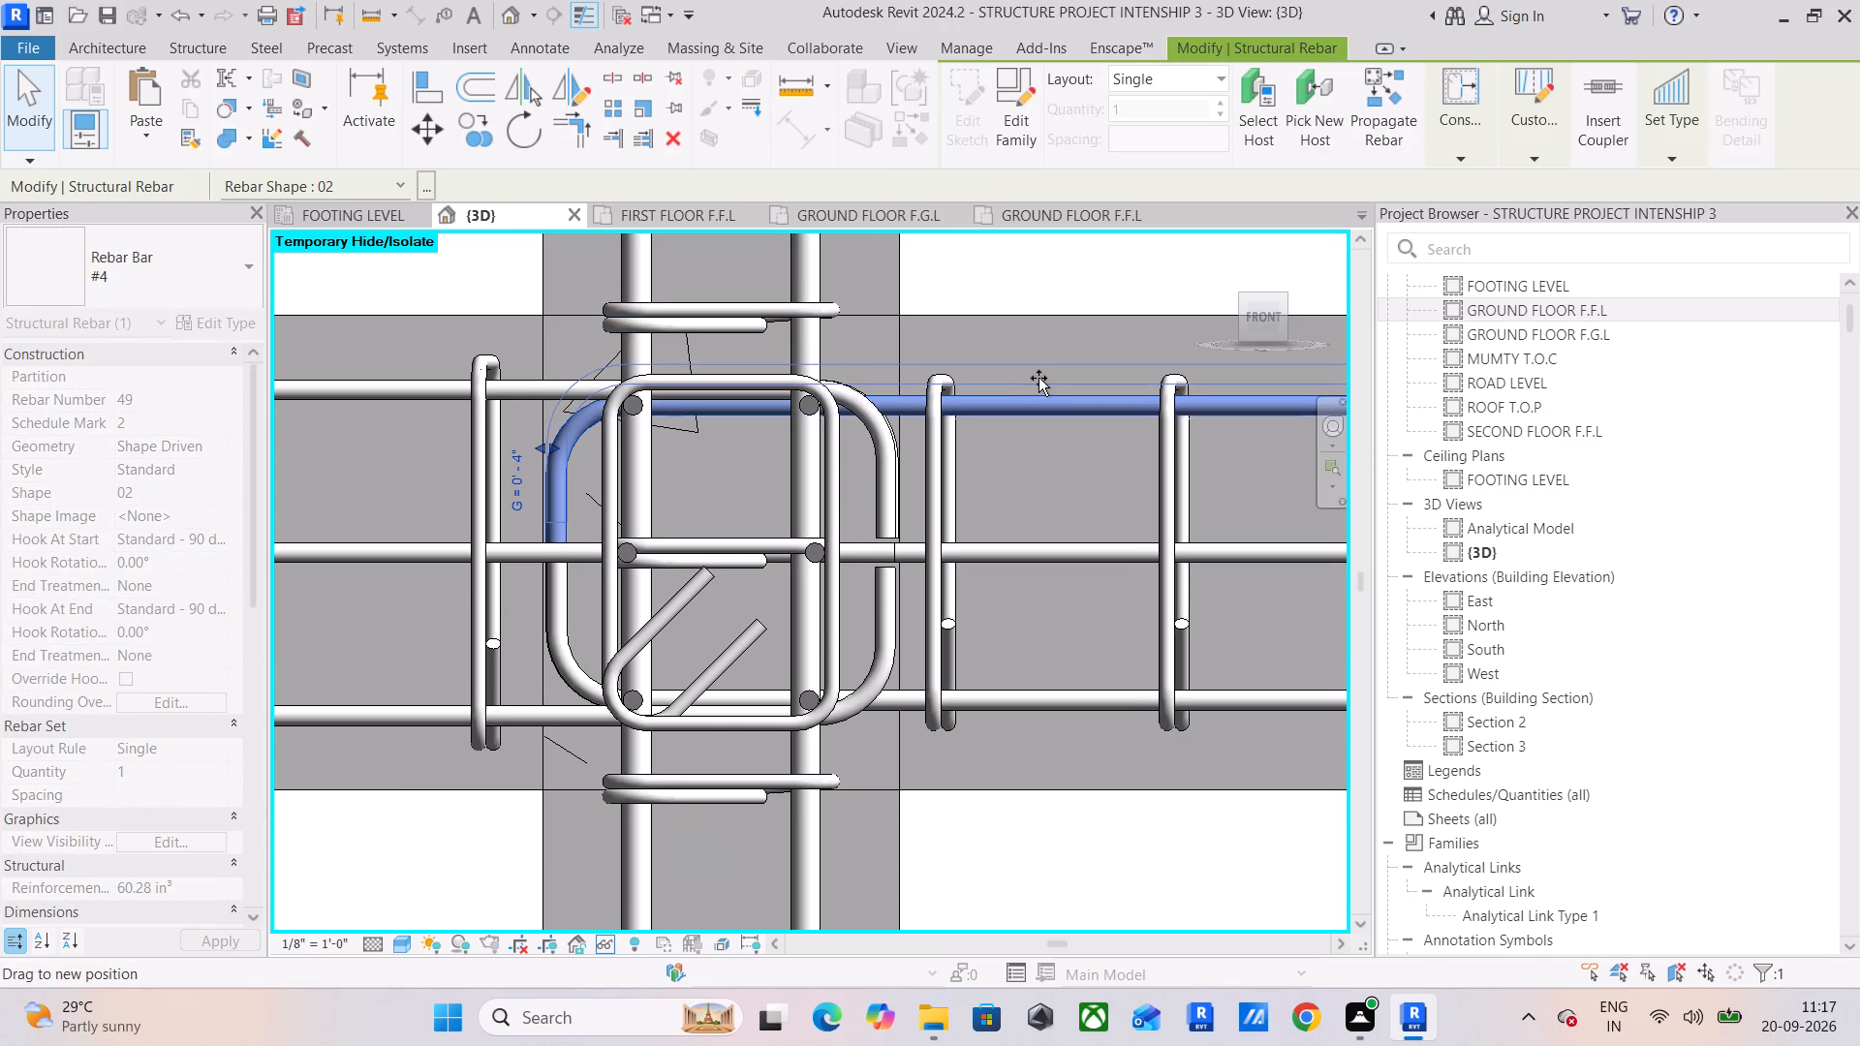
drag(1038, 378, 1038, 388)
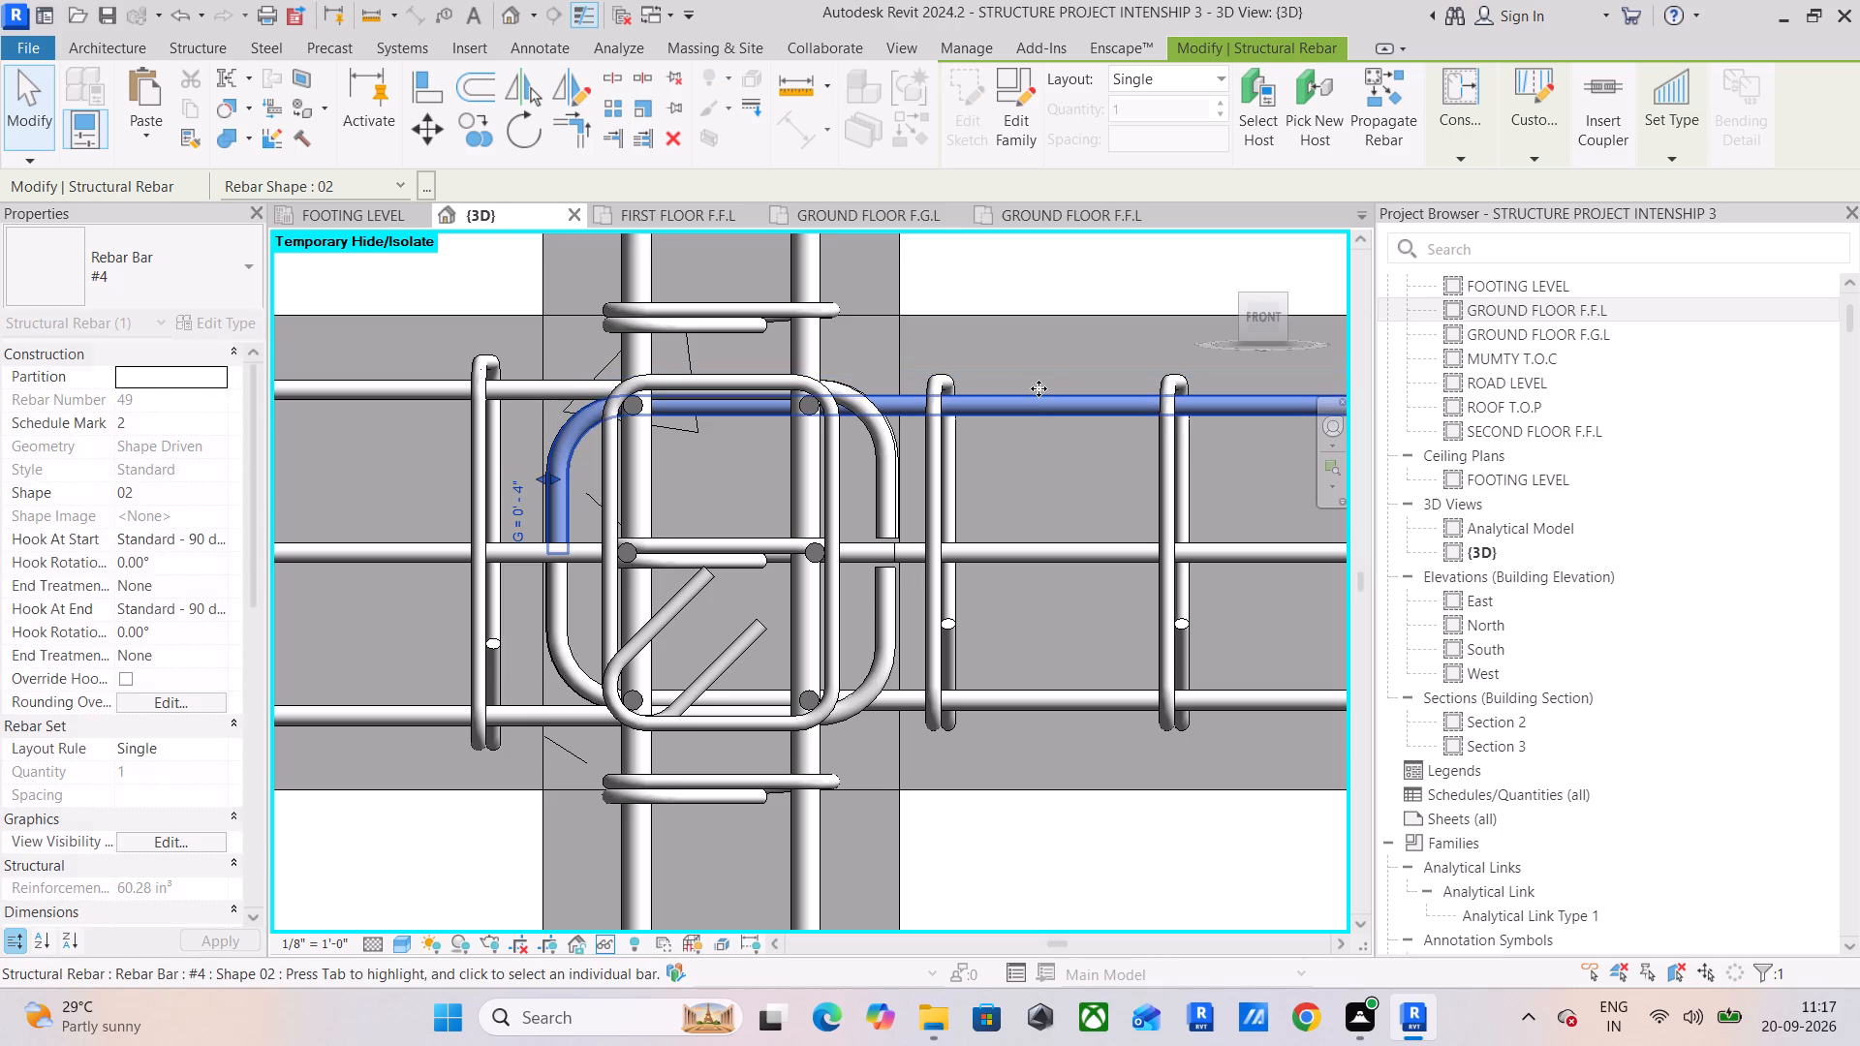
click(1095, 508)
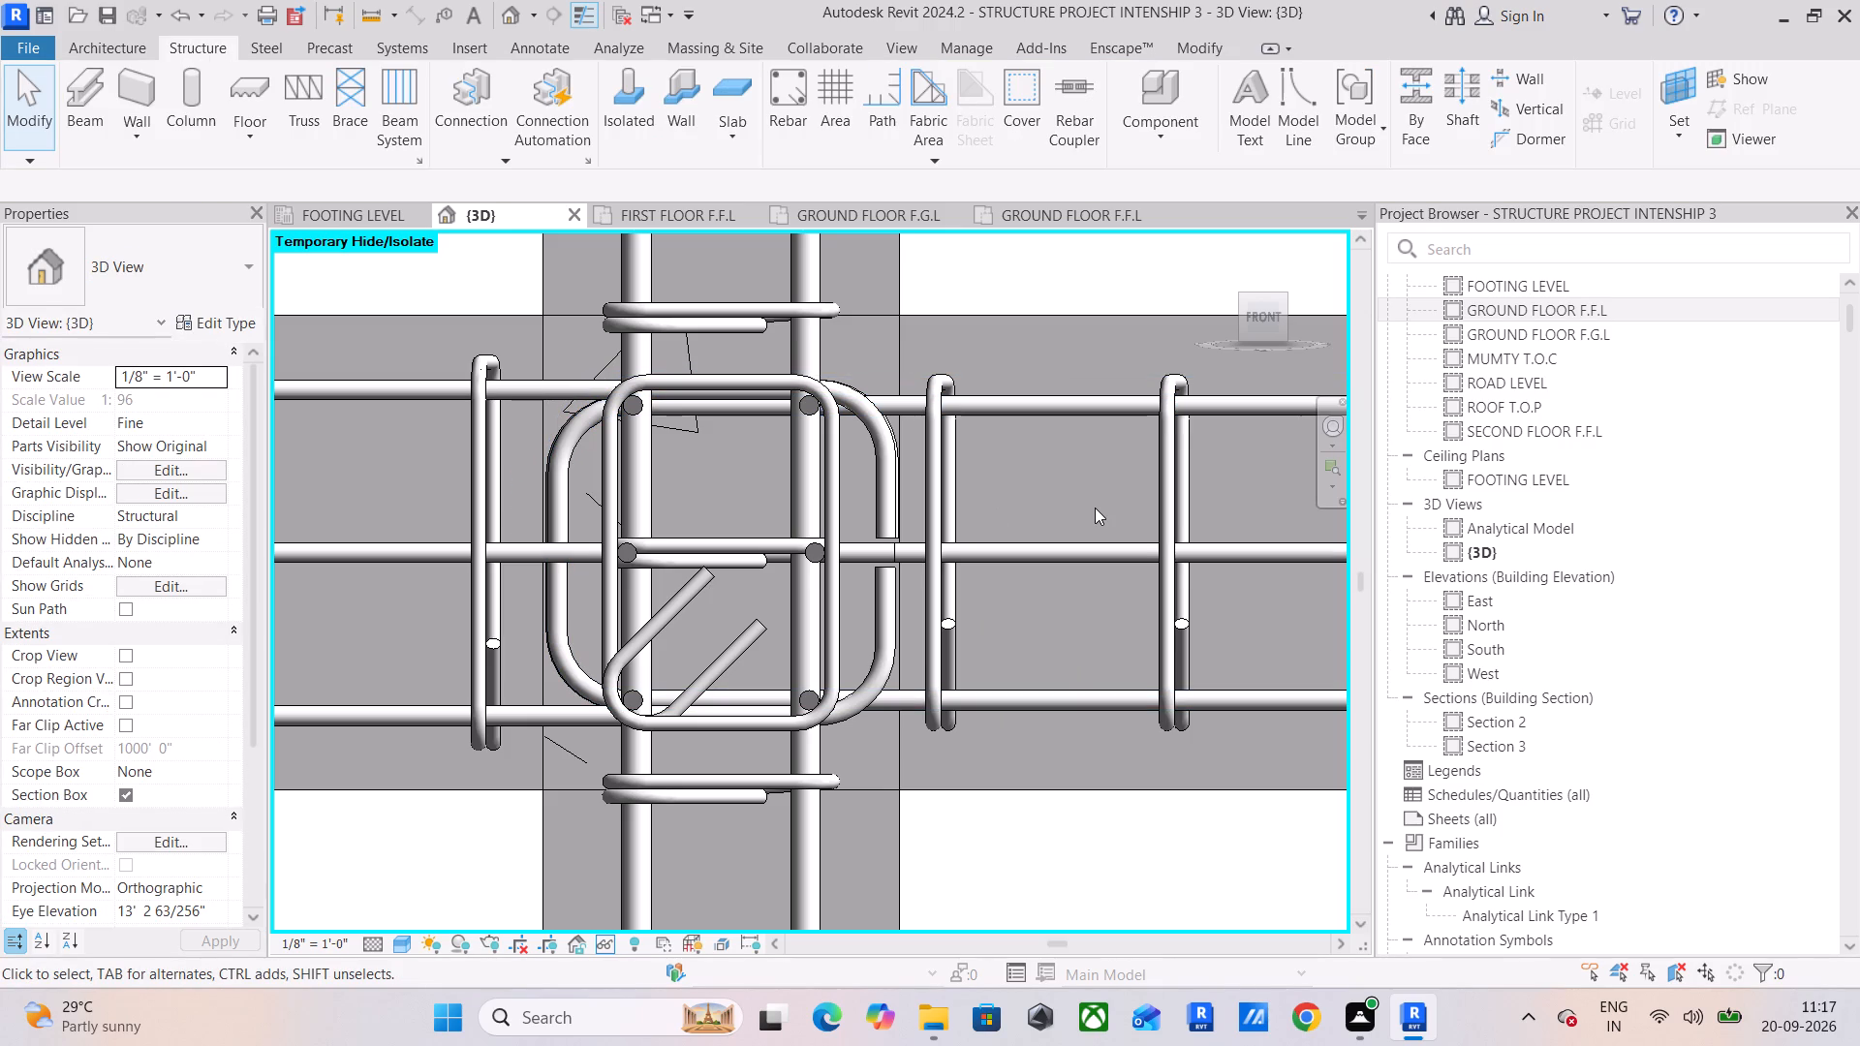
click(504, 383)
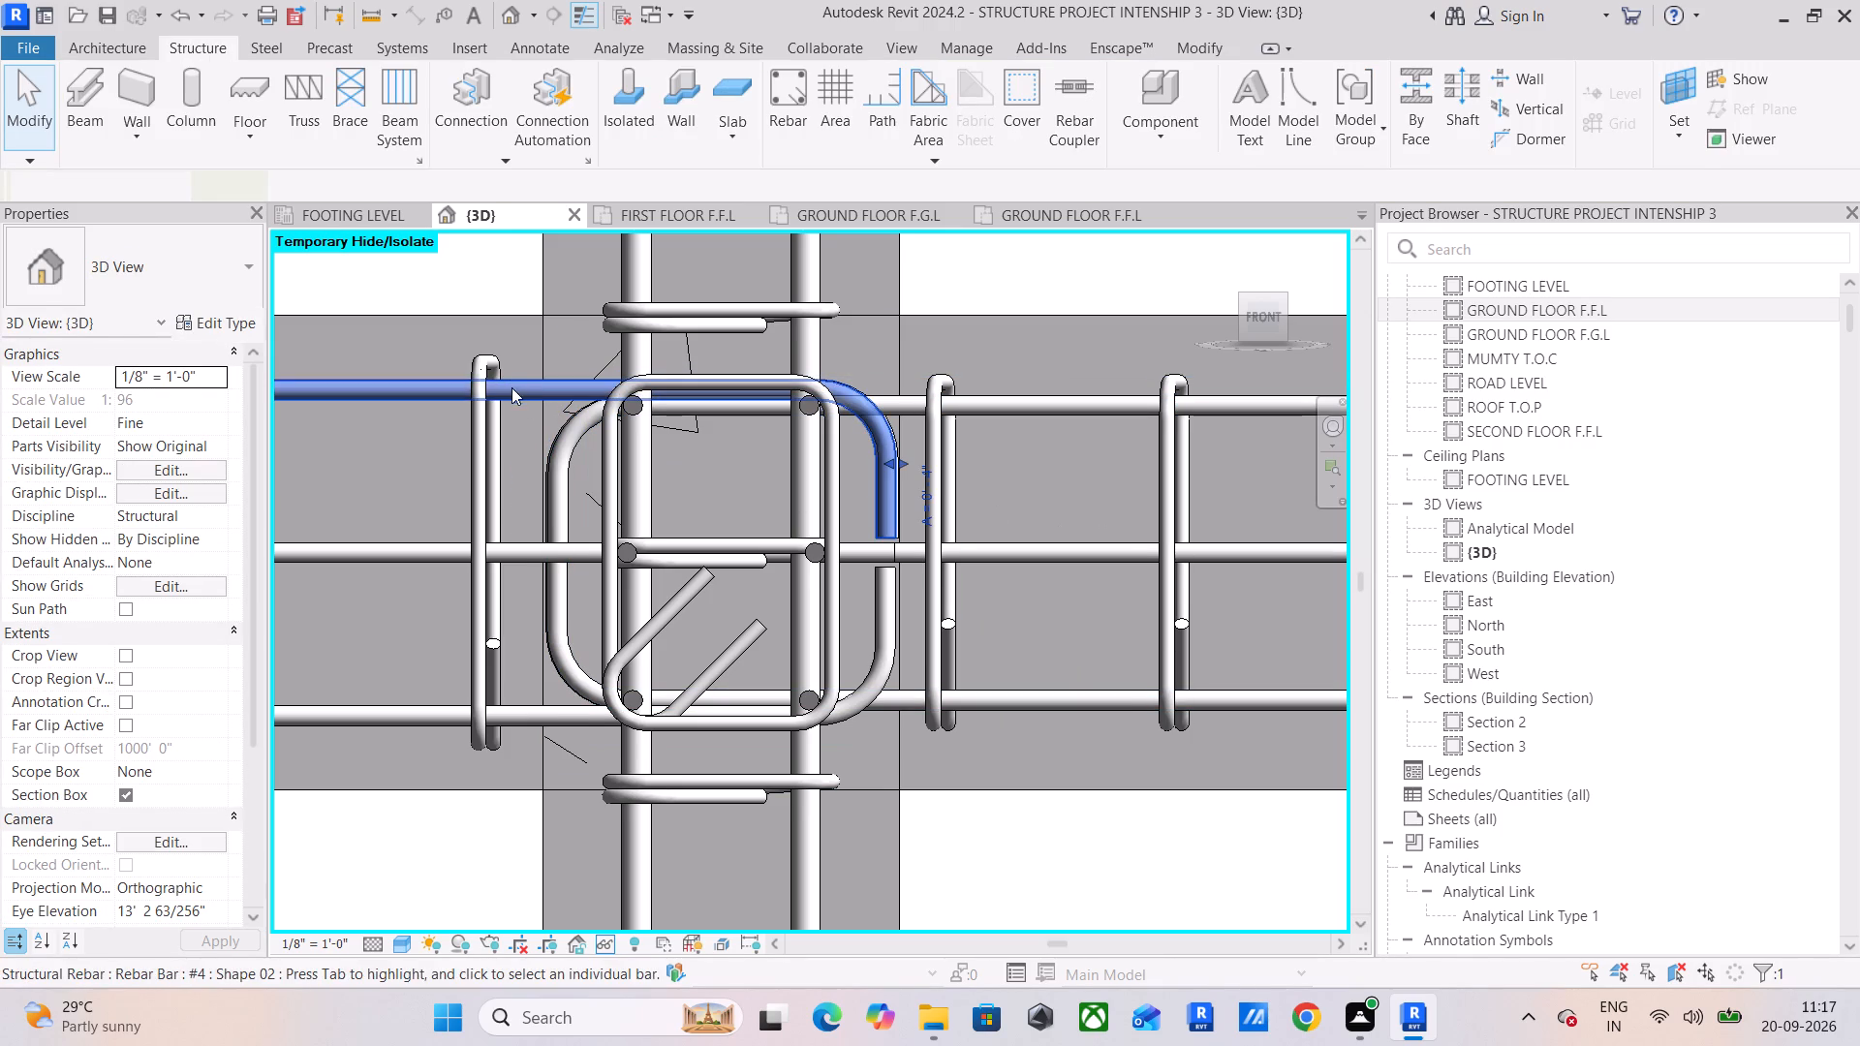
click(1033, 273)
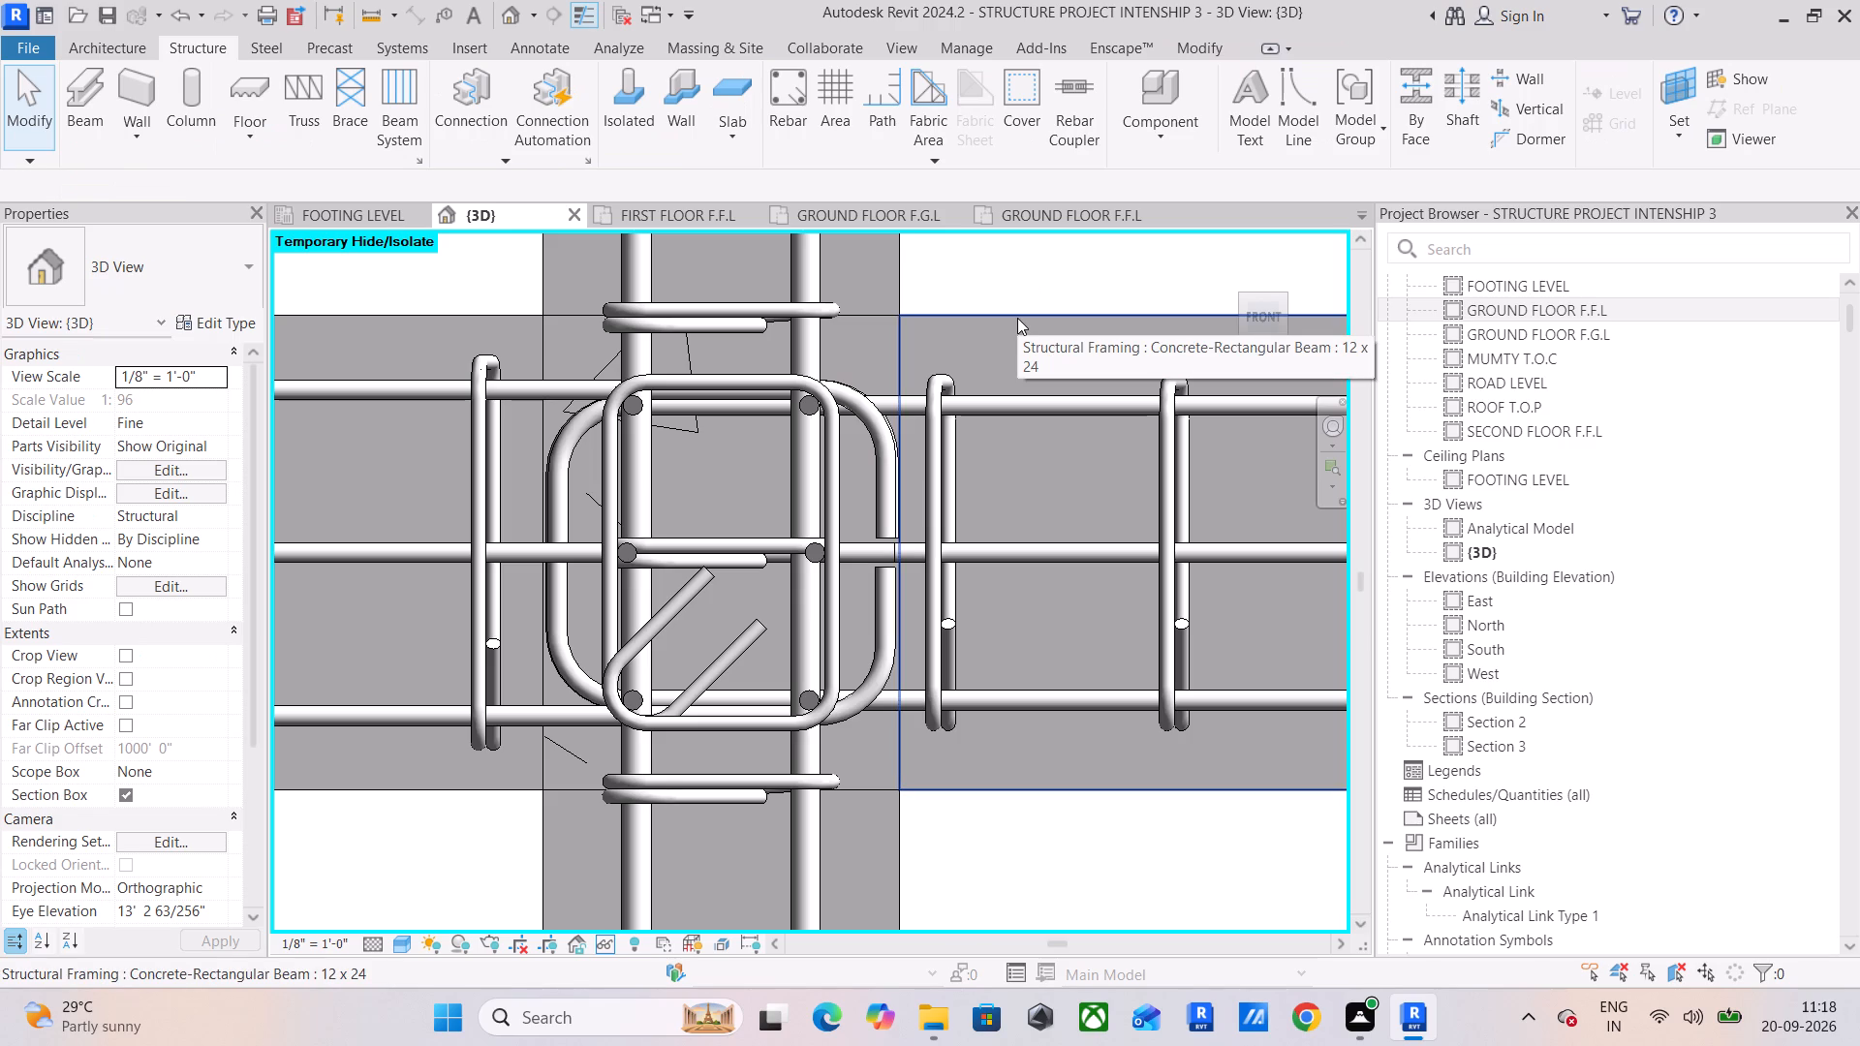
Examine the adjoining span's bars and stirrups from the interior column to the beam line's opposite end column.
scroll(1017, 318, down, 1)
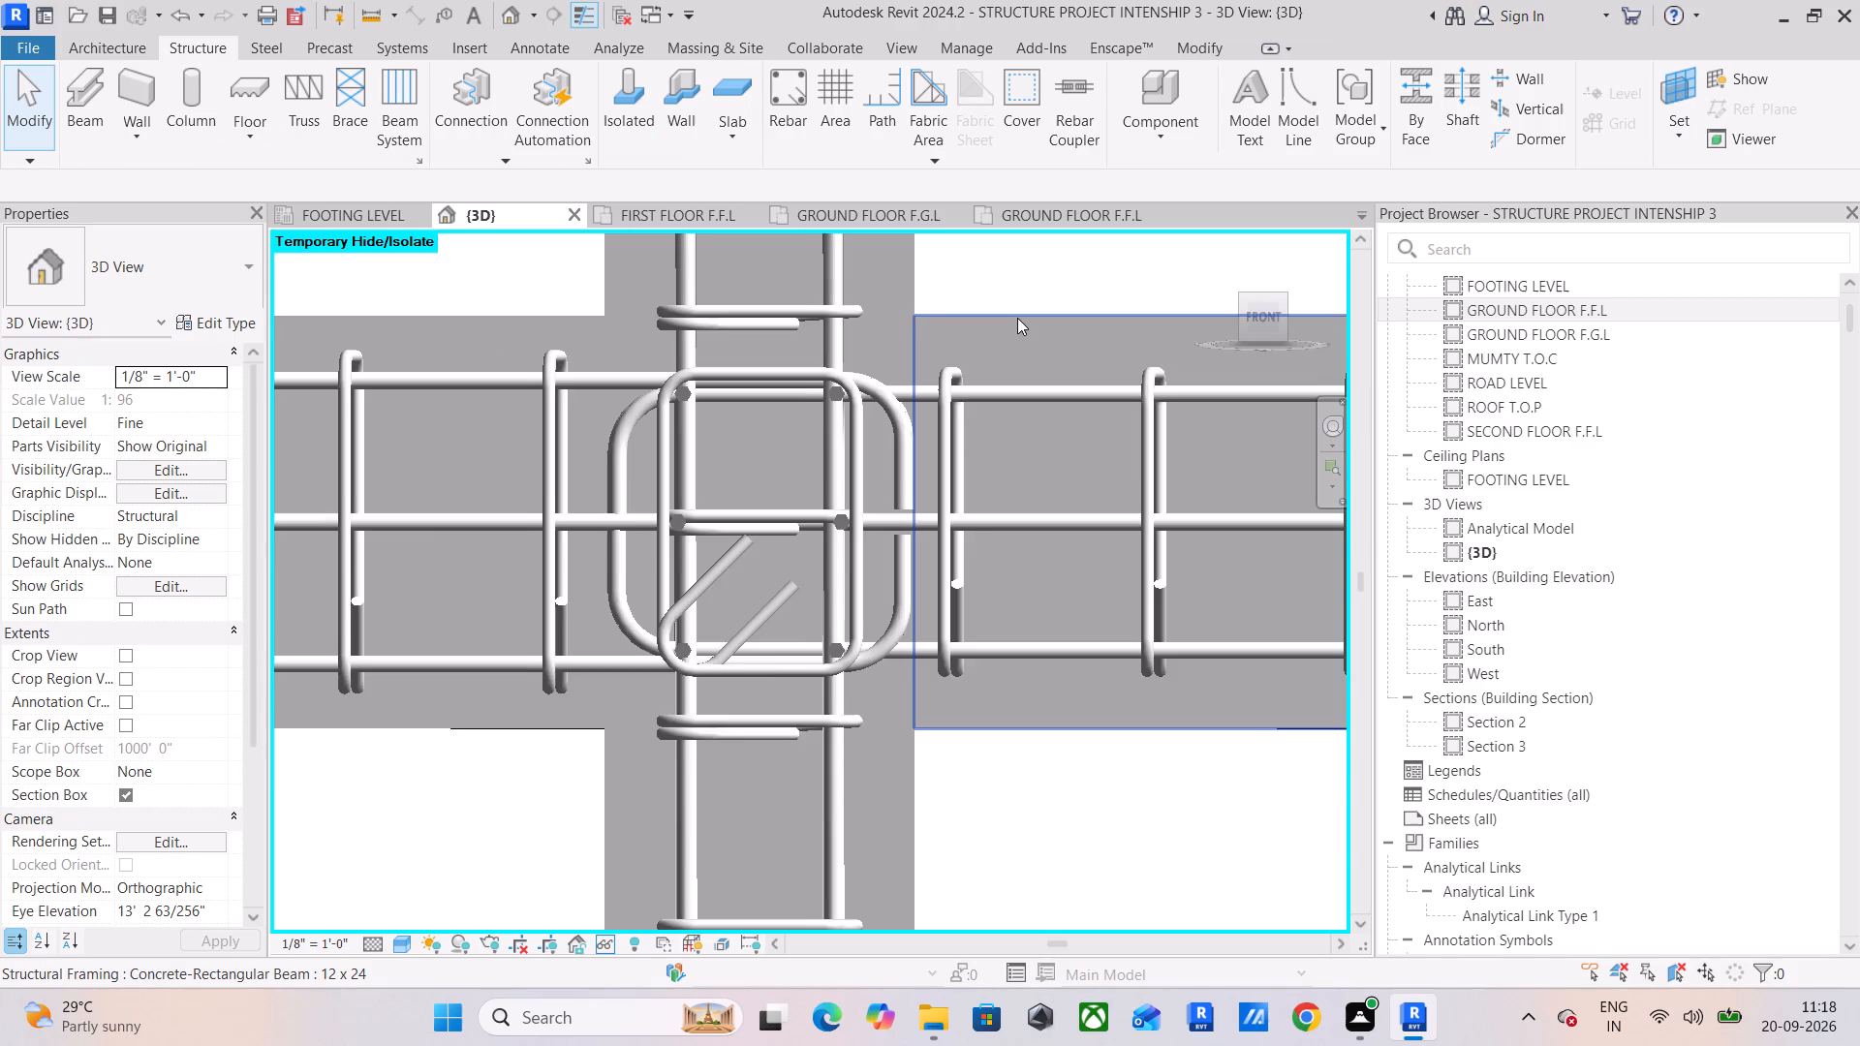
middle_drag(1017, 318, 1118, 359)
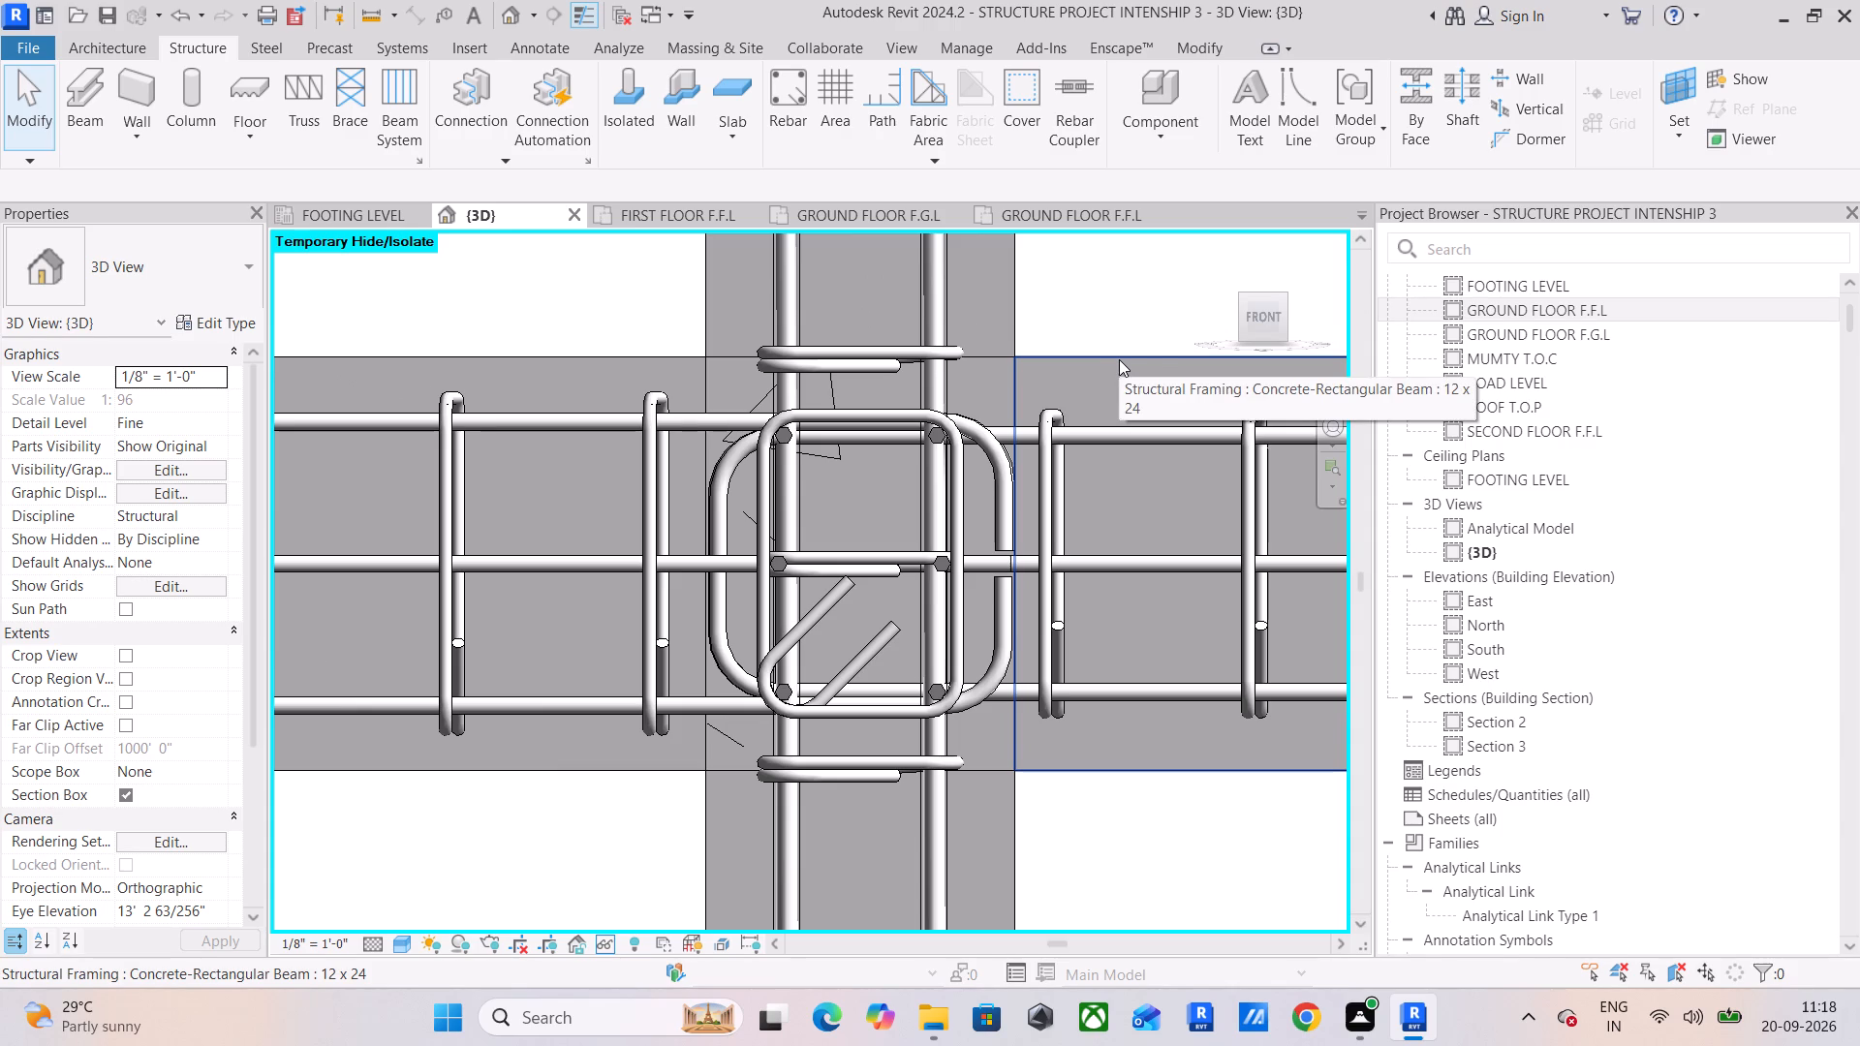
scroll(774, 434, down, 3)
middle_drag(774, 433, 1034, 476)
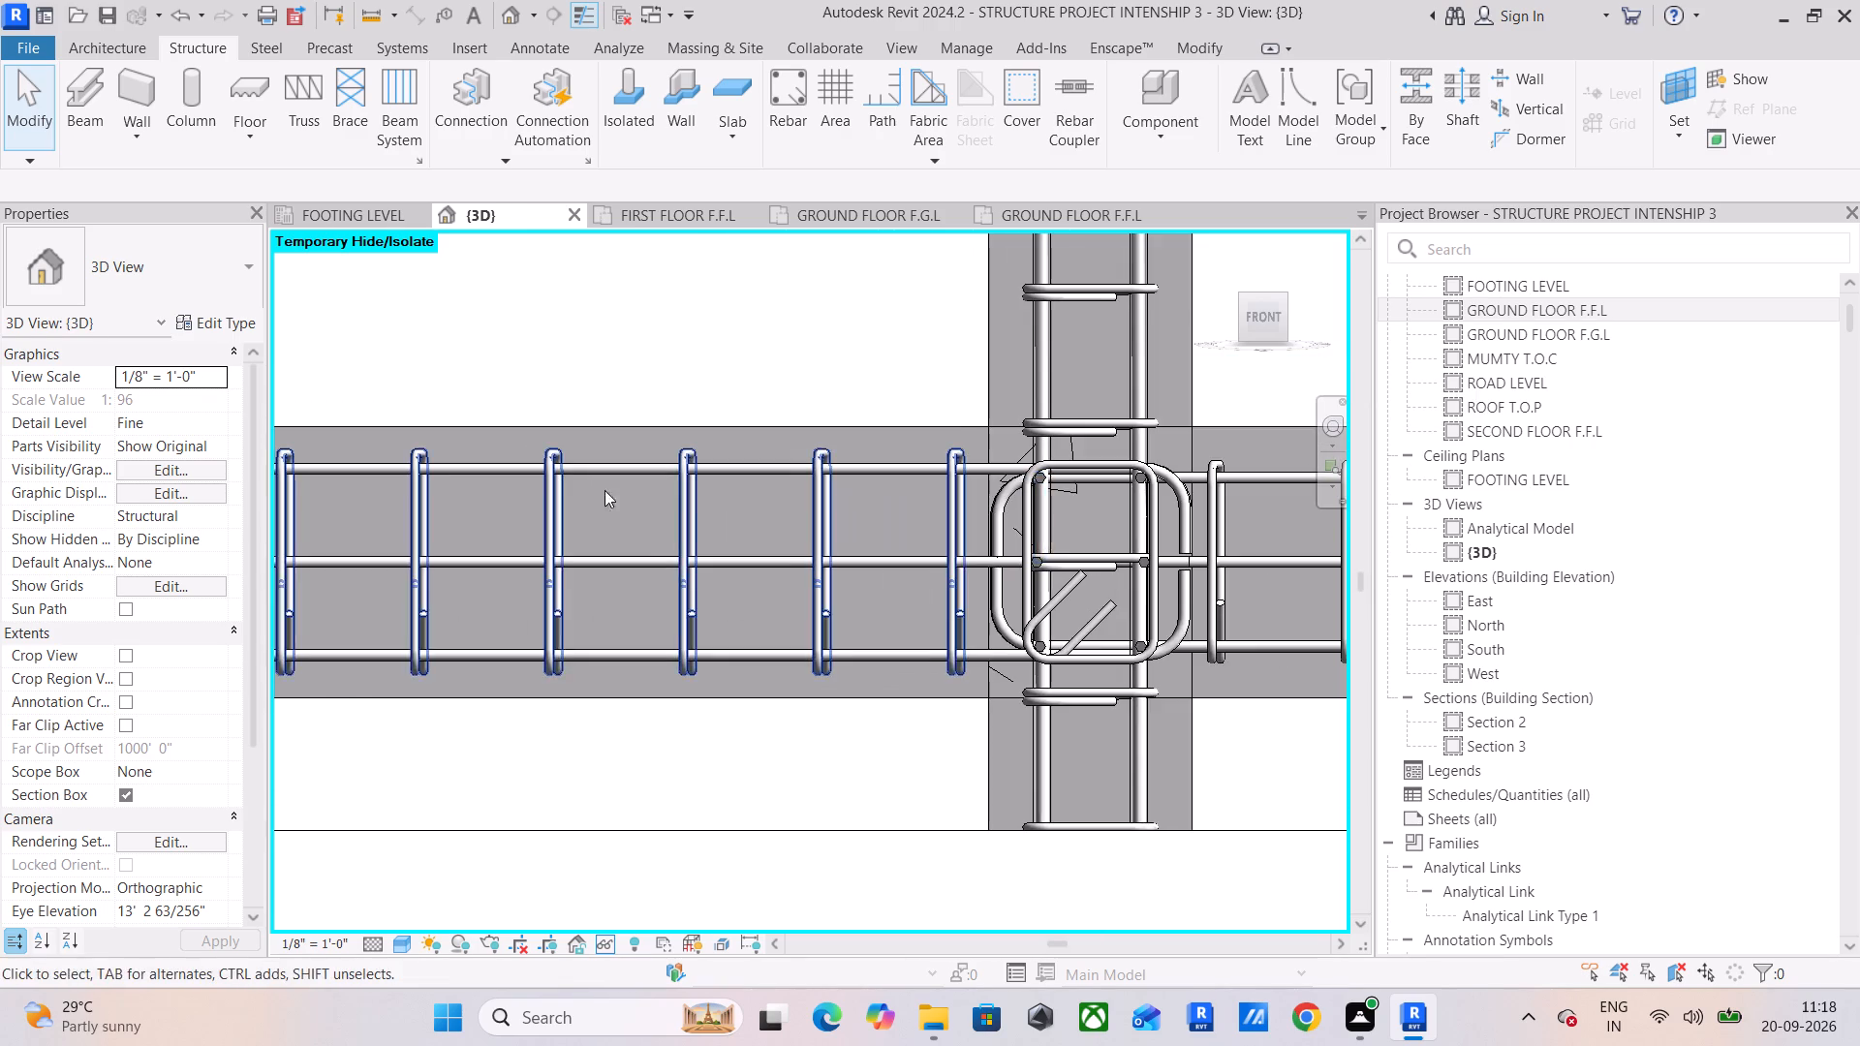
middle_drag(580, 490, 833, 482)
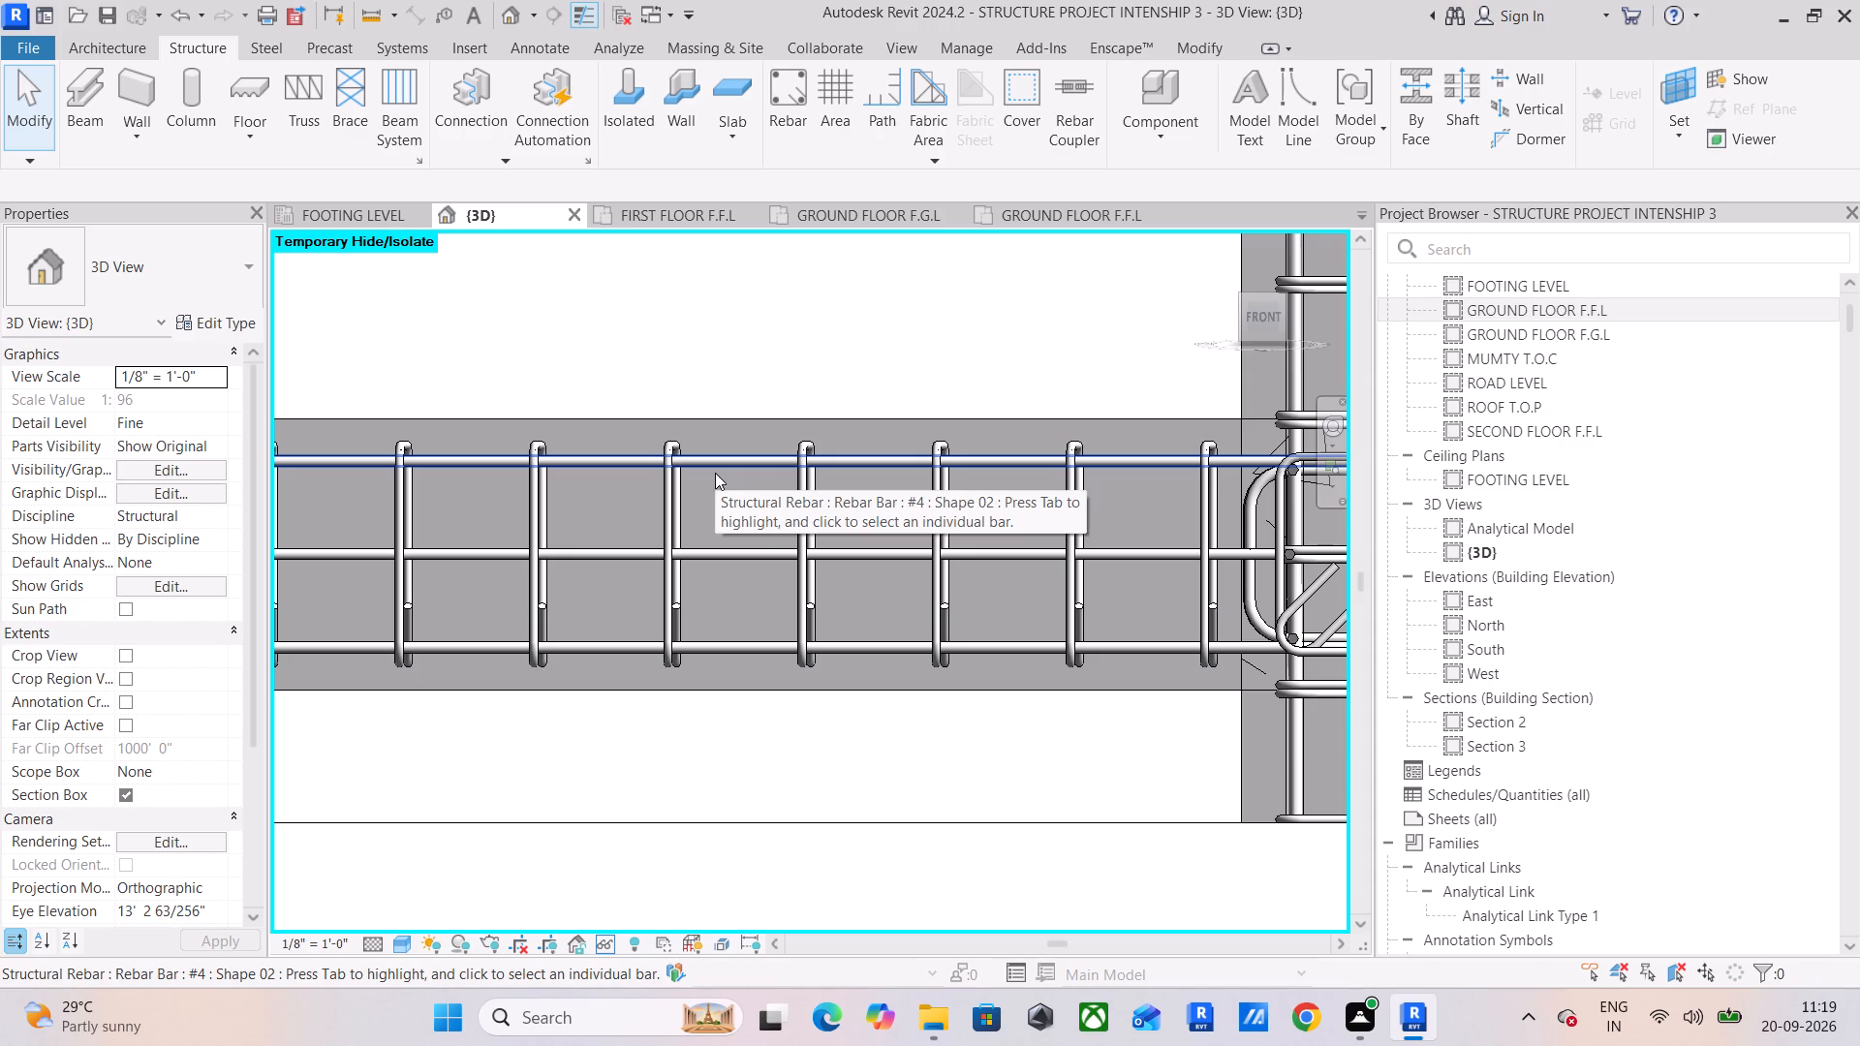
scroll(551, 397, down, 4)
middle_drag(551, 395, 841, 482)
middle_drag(509, 538, 819, 515)
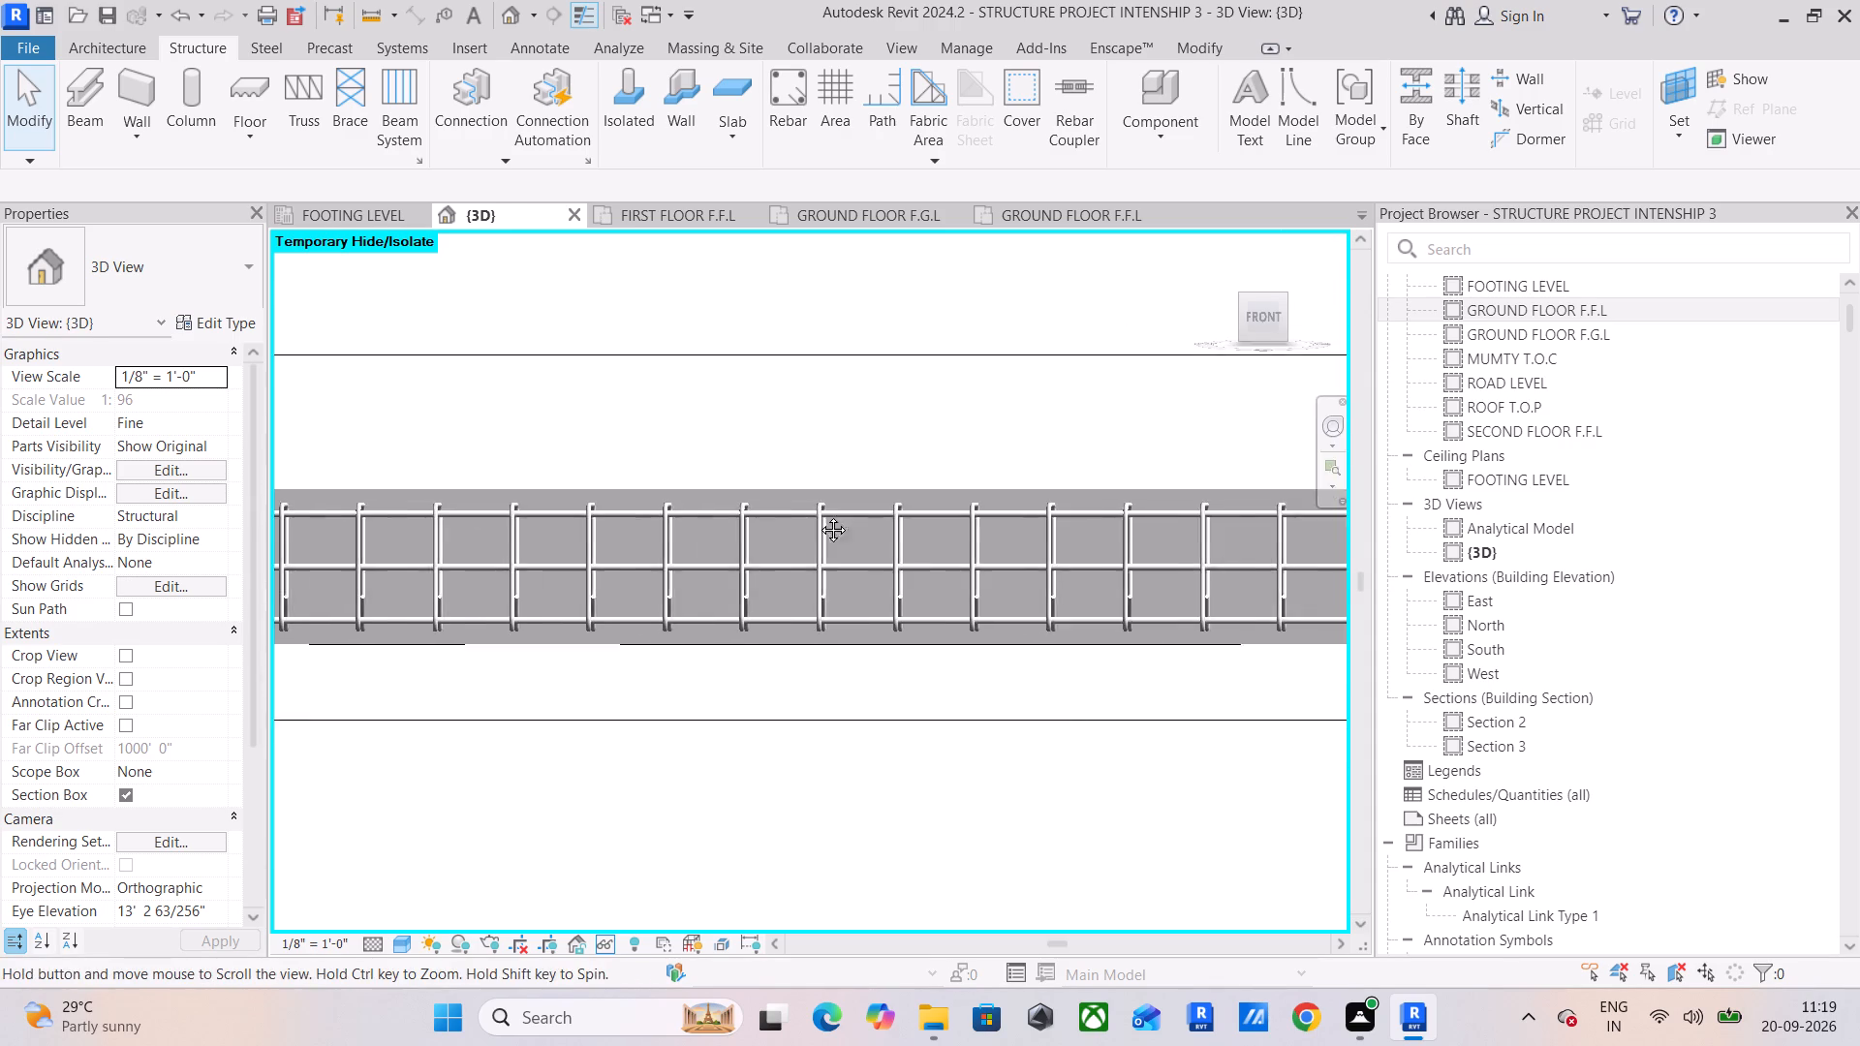
middle_drag(819, 515, 873, 503)
middle_drag(502, 464, 786, 490)
scroll(745, 484, down, 5)
middle_drag(611, 487, 871, 500)
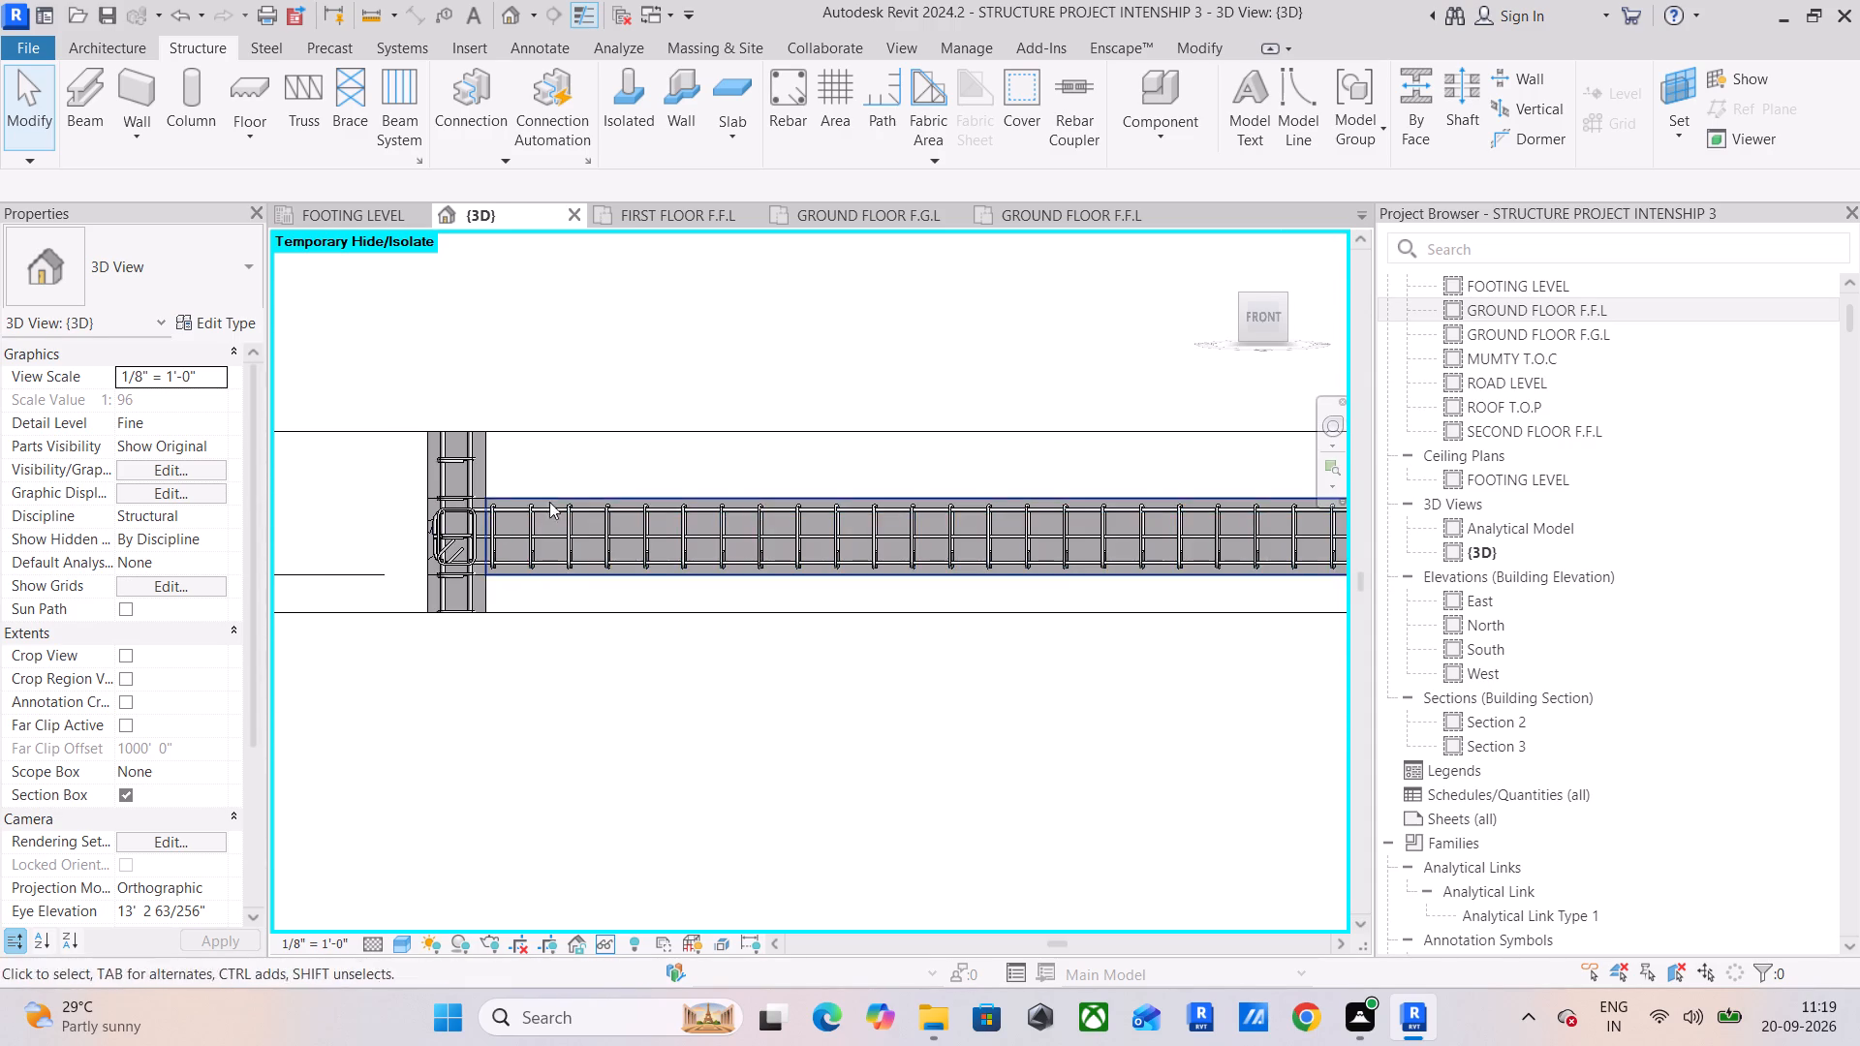
Examine closely how the beam's hooked bar ends and the tie sit within the opposite end column's joint.
scroll(417, 509, up, 17)
scroll(487, 465, down, 1)
middle_drag(487, 463, 711, 489)
middle_drag(687, 455, 570, 383)
scroll(569, 383, down, 4)
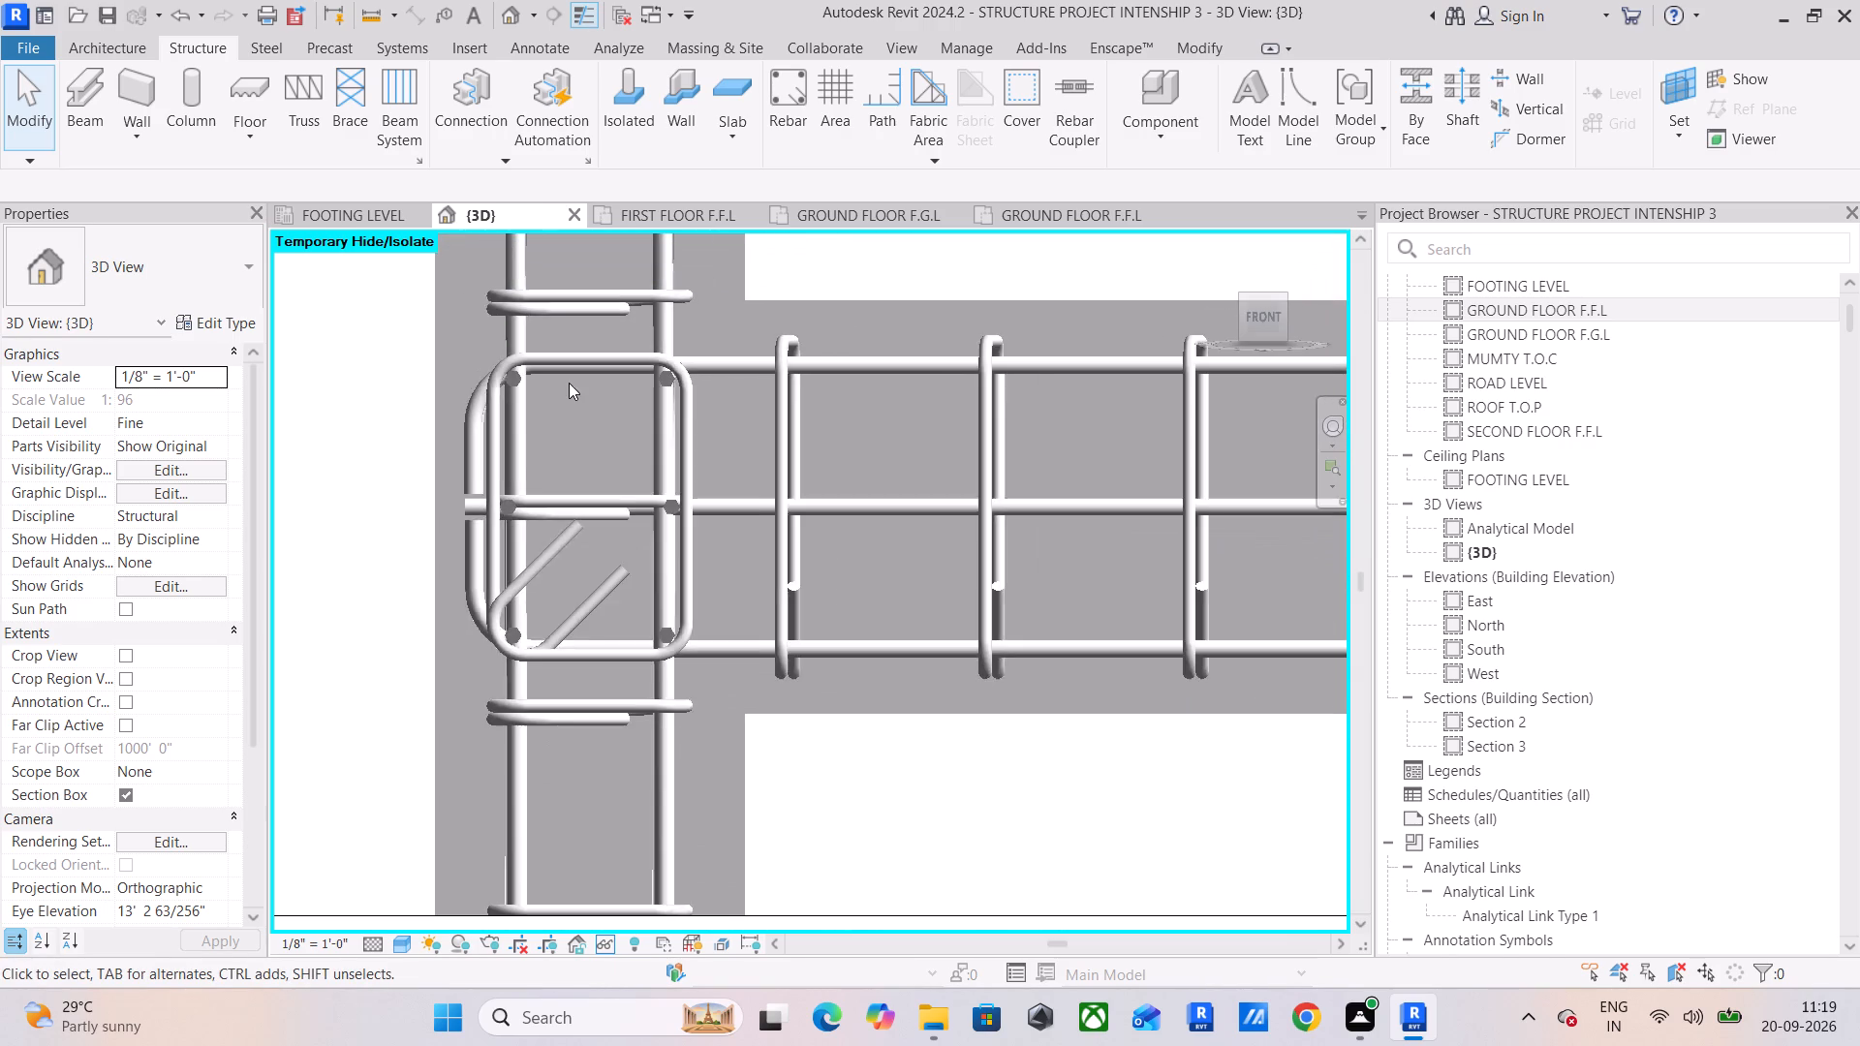
middle_drag(569, 383, 539, 401)
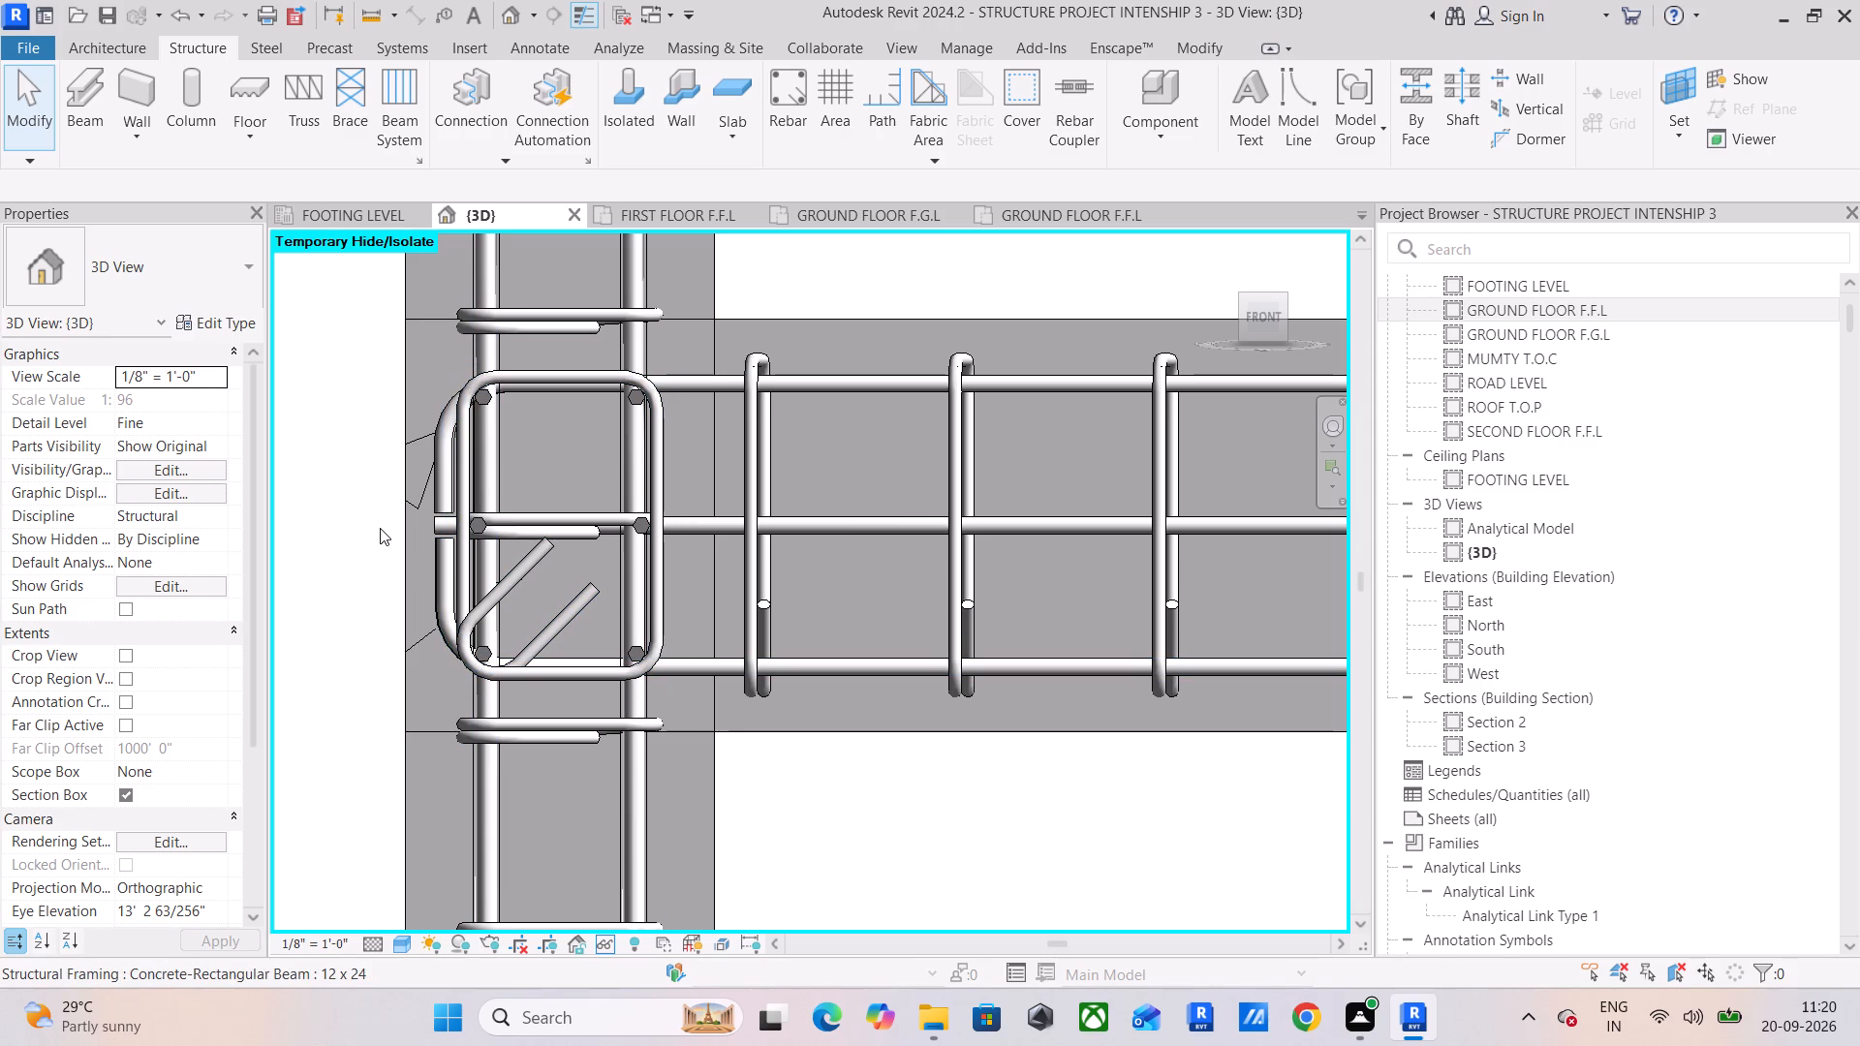
scroll(380, 528, down, 3)
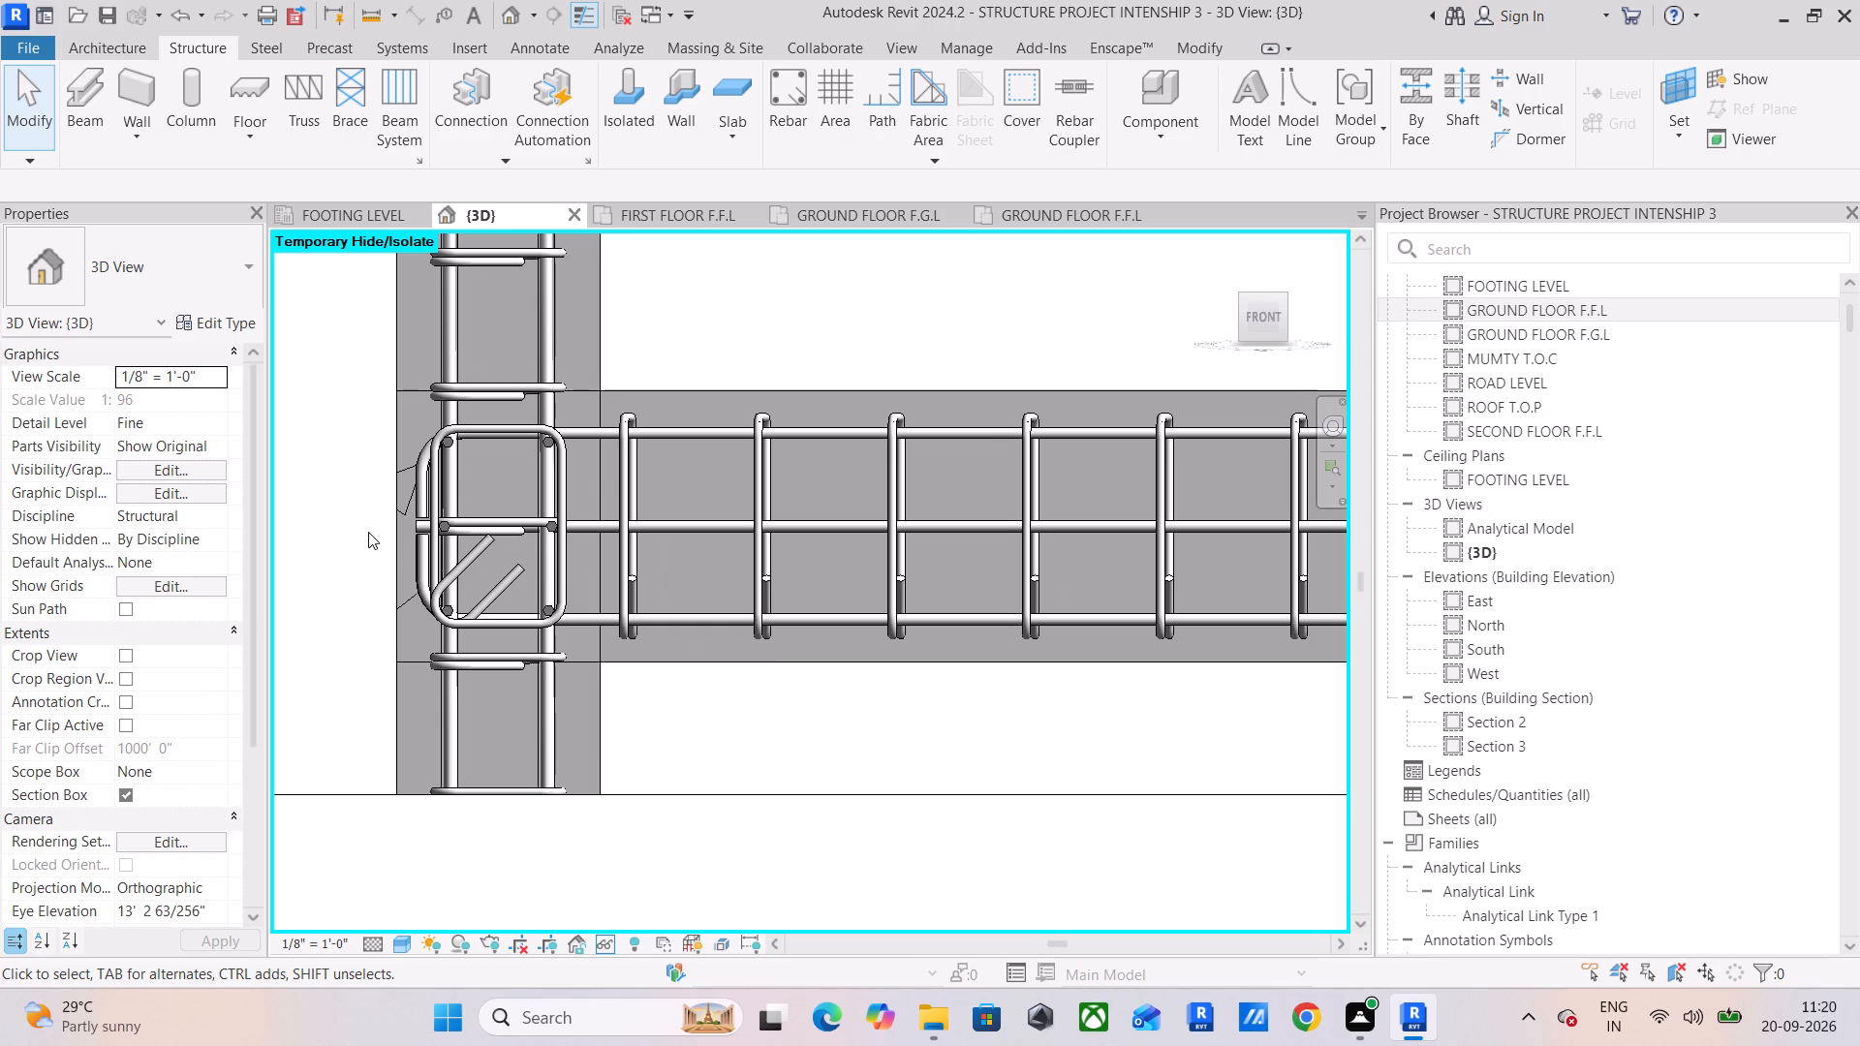
scroll(368, 532, down, 2)
middle_drag(577, 500, 609, 563)
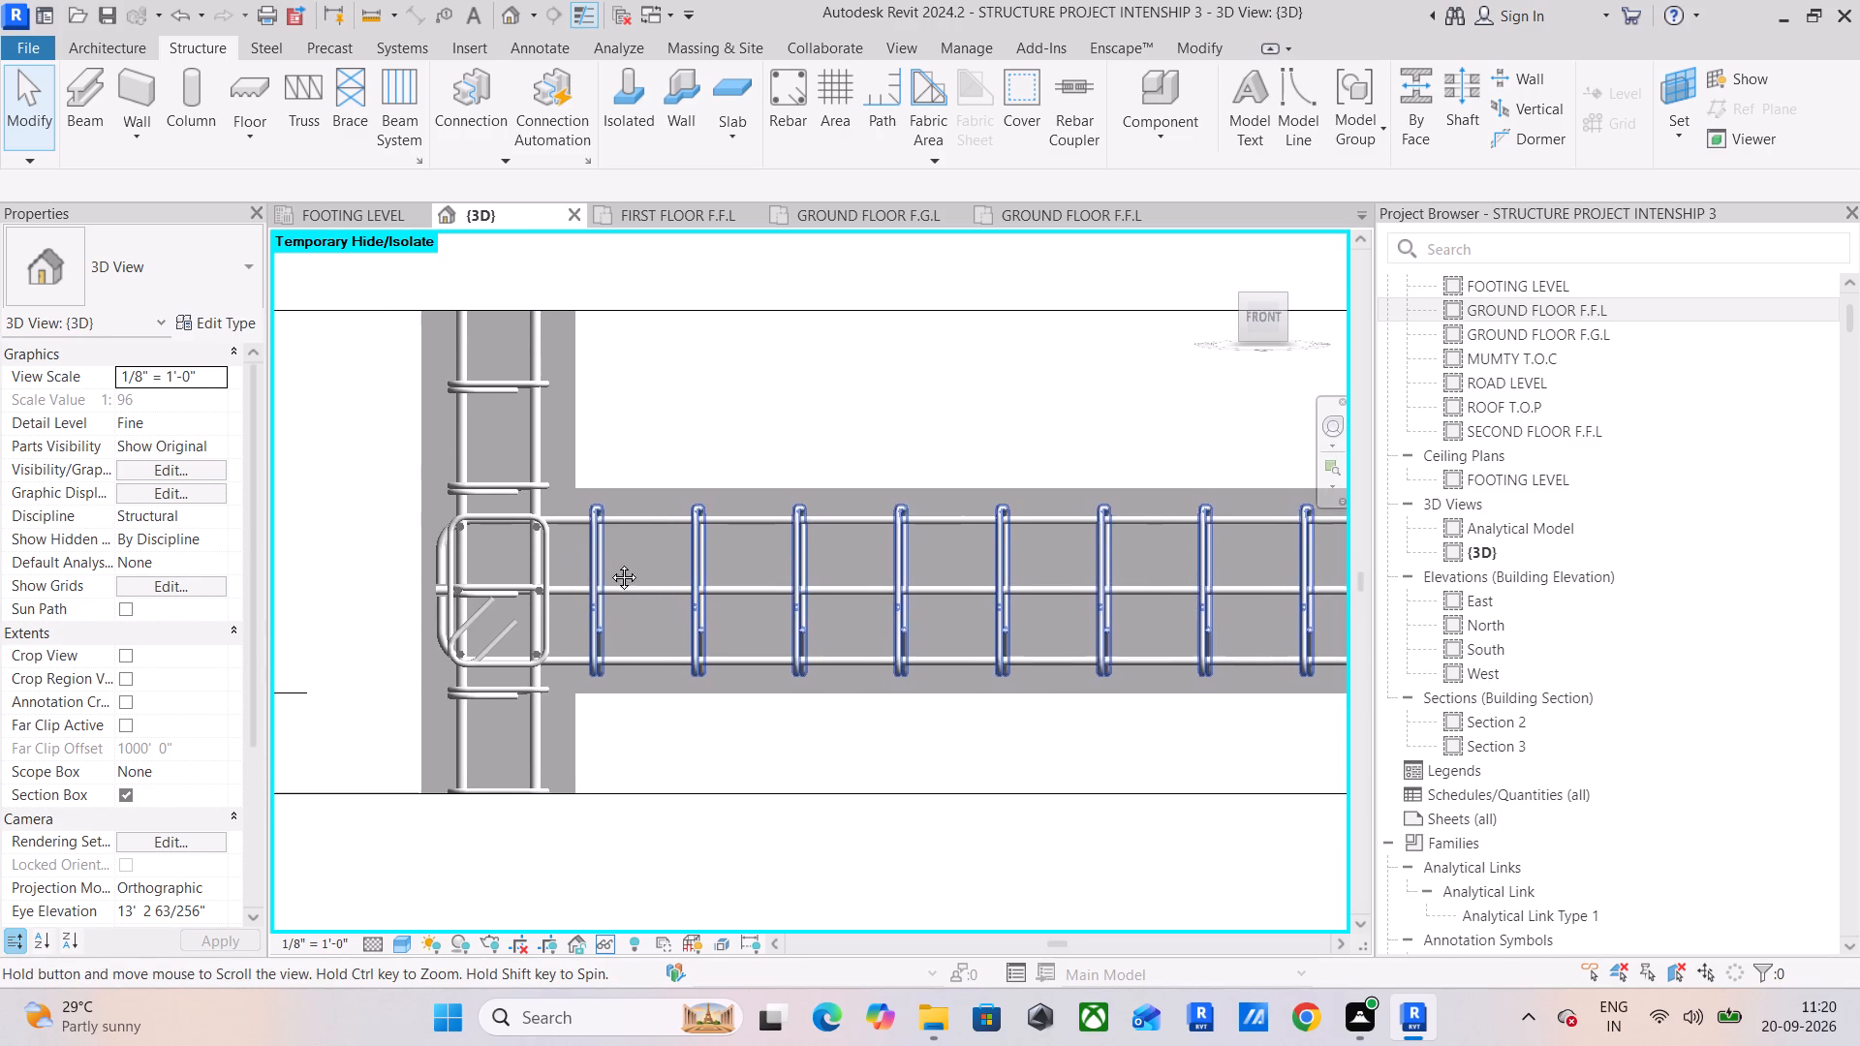
middle_drag(609, 563, 609, 564)
scroll(417, 509, up, 5)
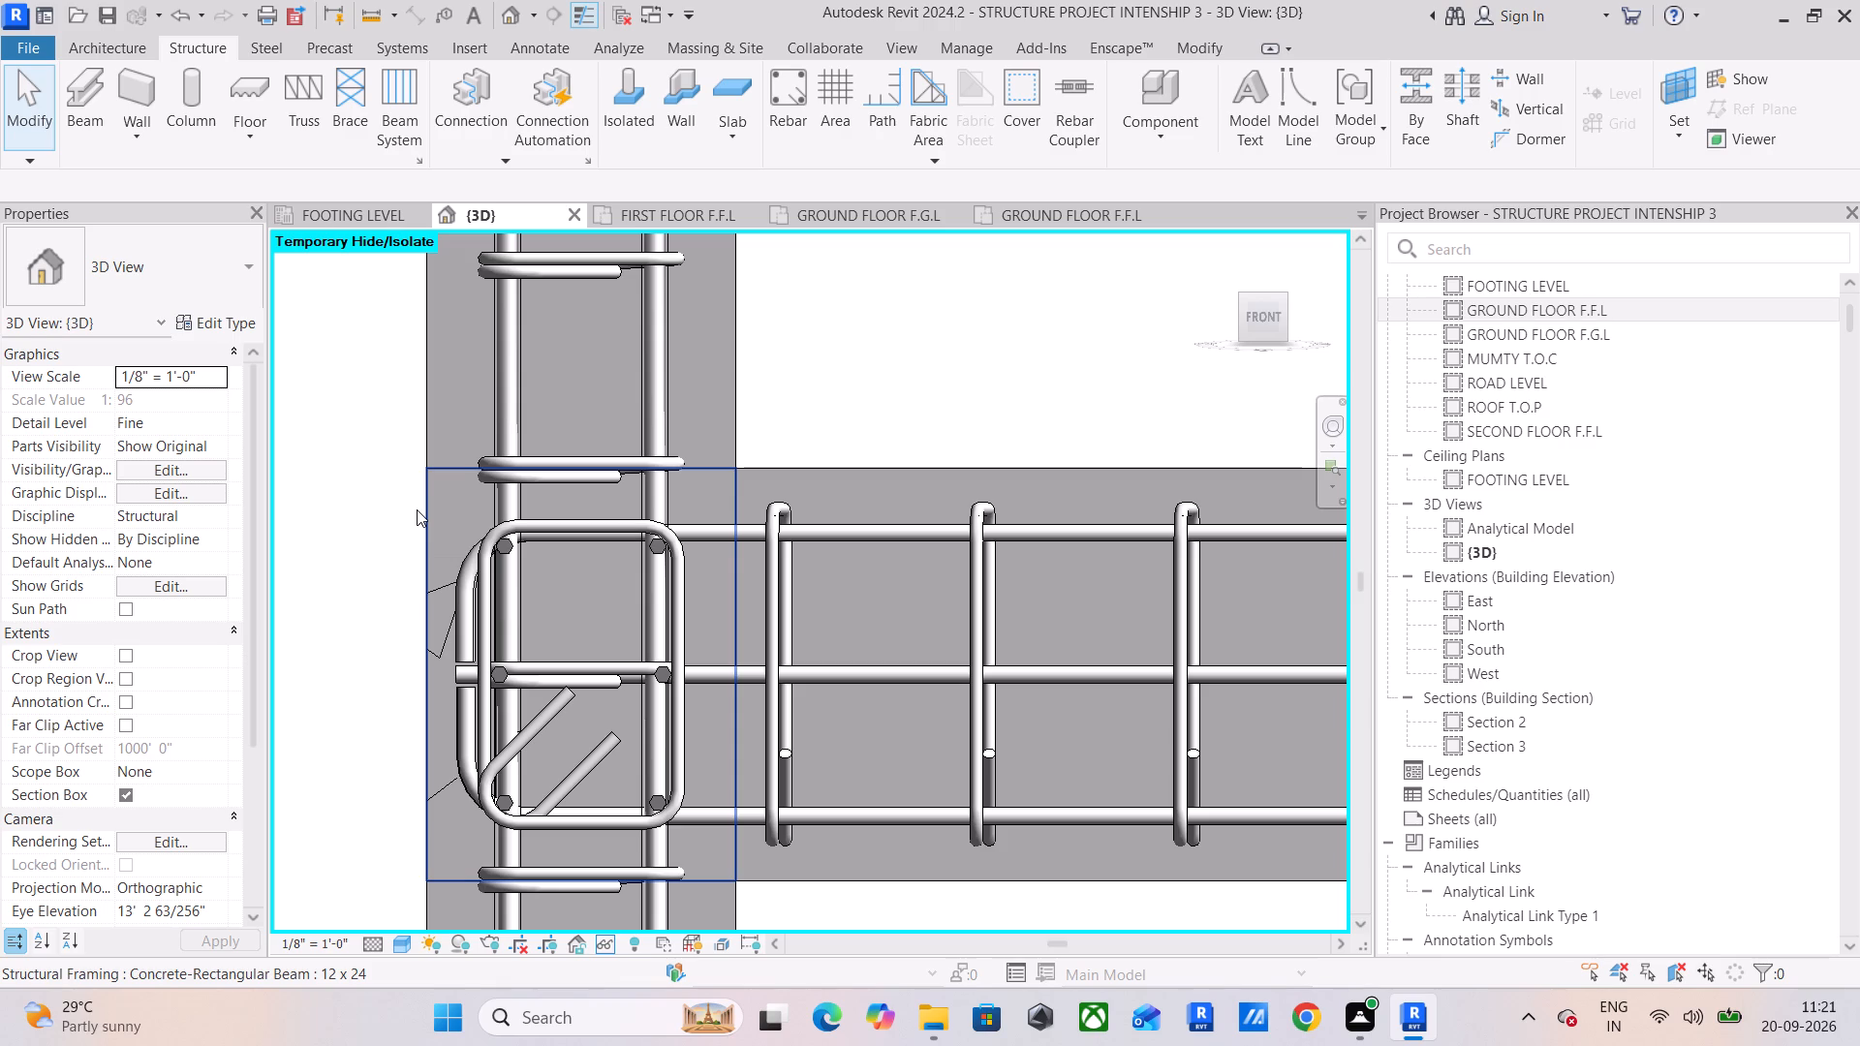
middle_drag(446, 500, 389, 504)
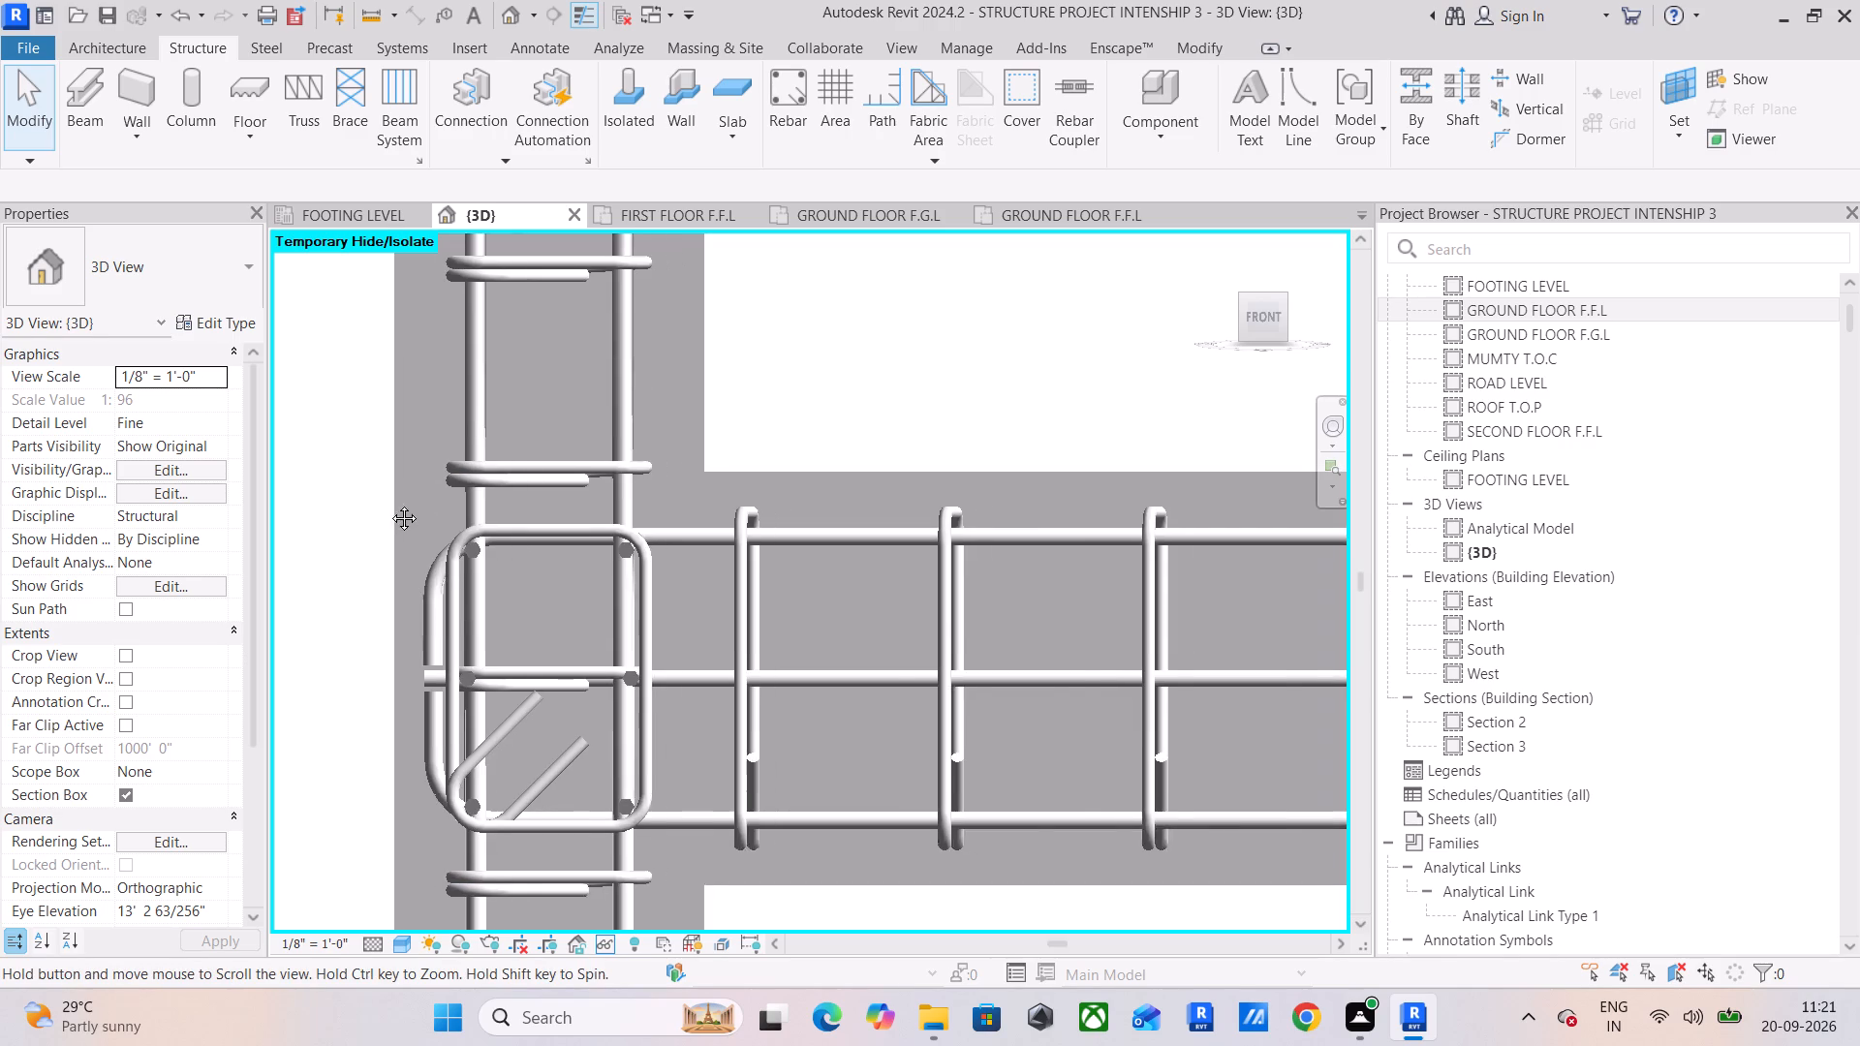
middle_drag(389, 504, 269, 503)
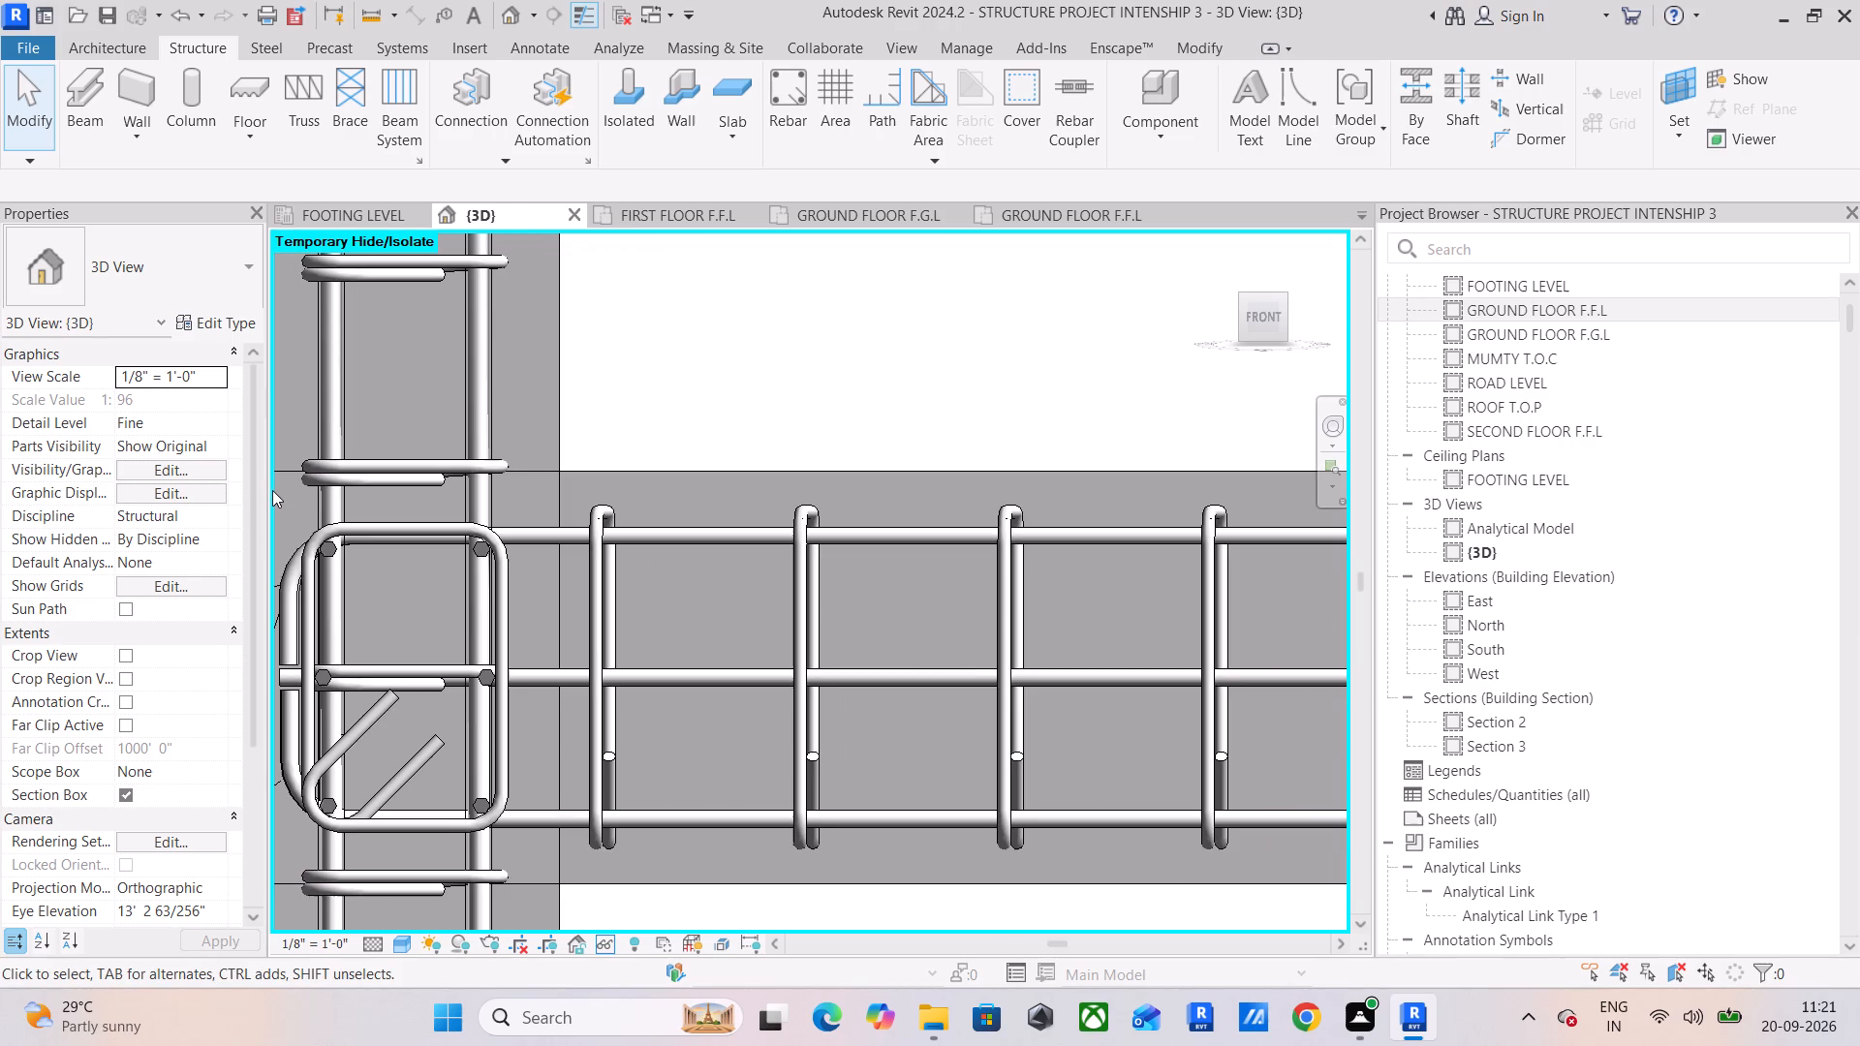
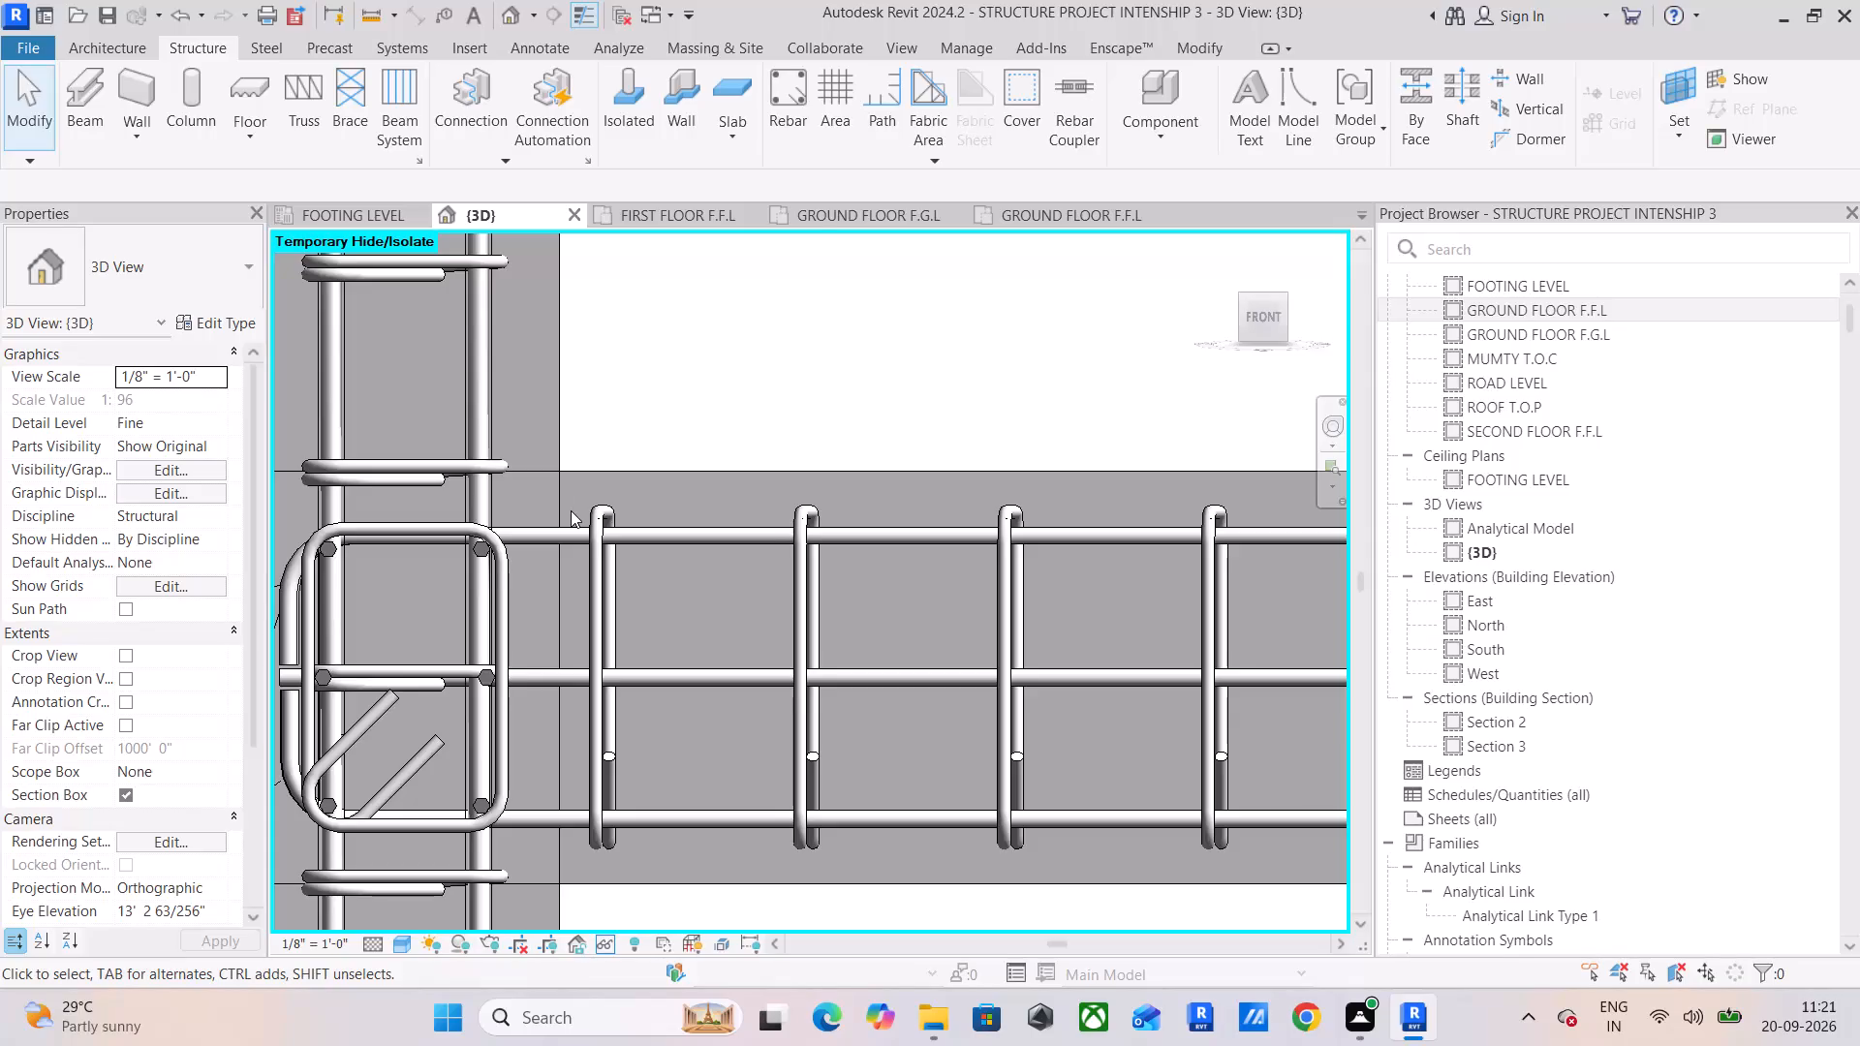
Examine the stirrup spacing and longitudinal bars along the beam span beside the end column.
scroll(531, 511, down, 1)
middle_drag(531, 510, 385, 535)
scroll(418, 519, up, 5)
middle_drag(489, 525, 431, 428)
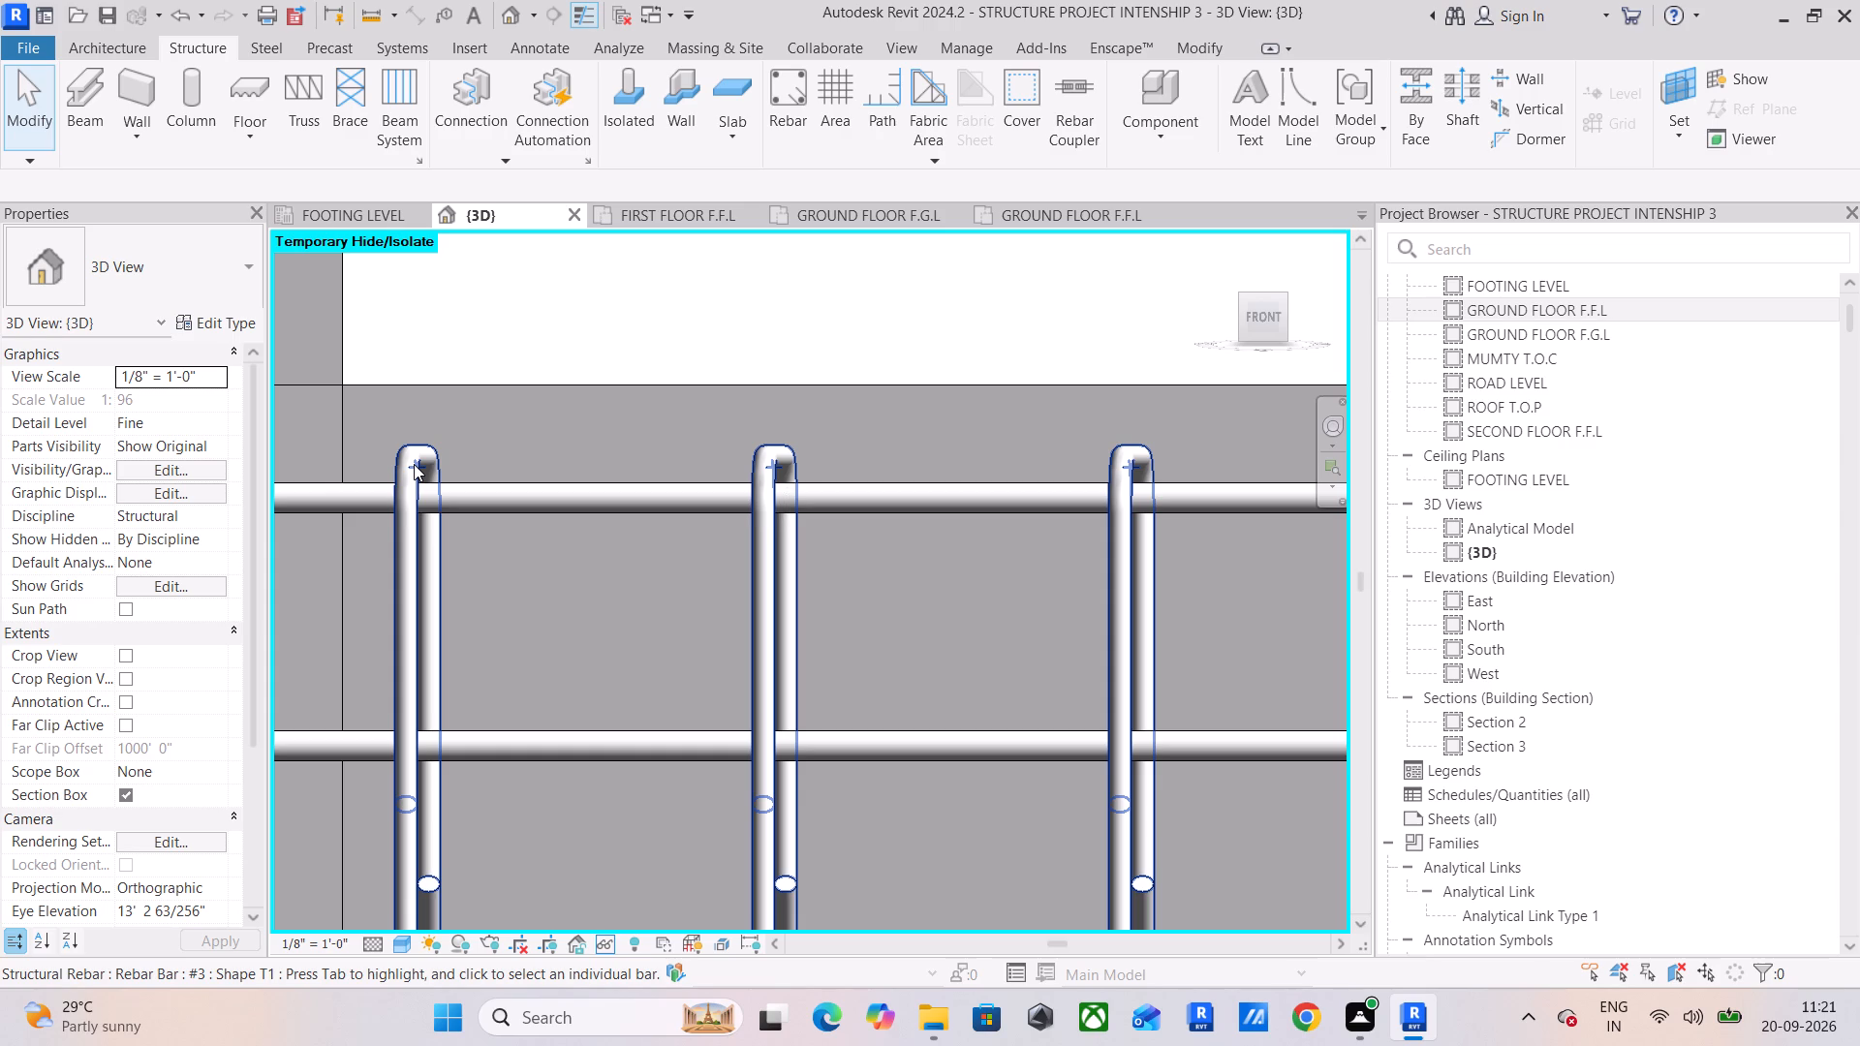
scroll(414, 464, down, 1)
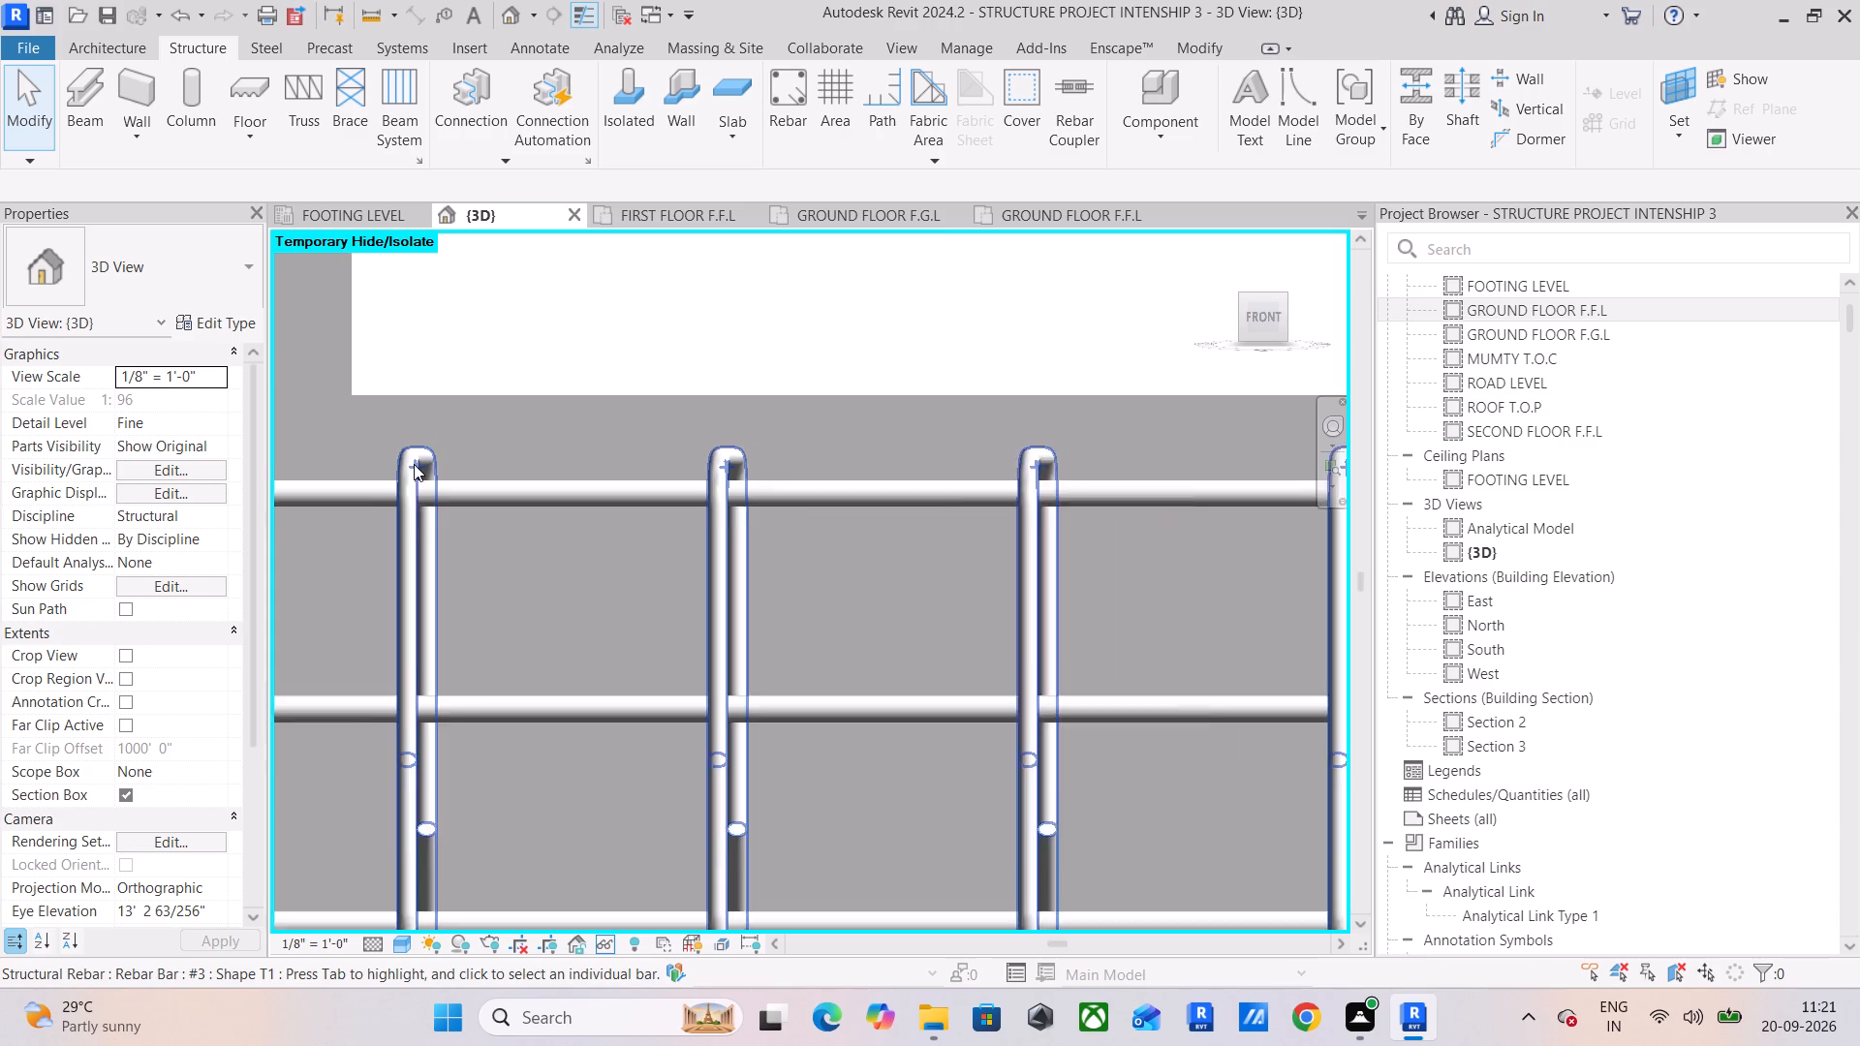
scroll(414, 464, down, 3)
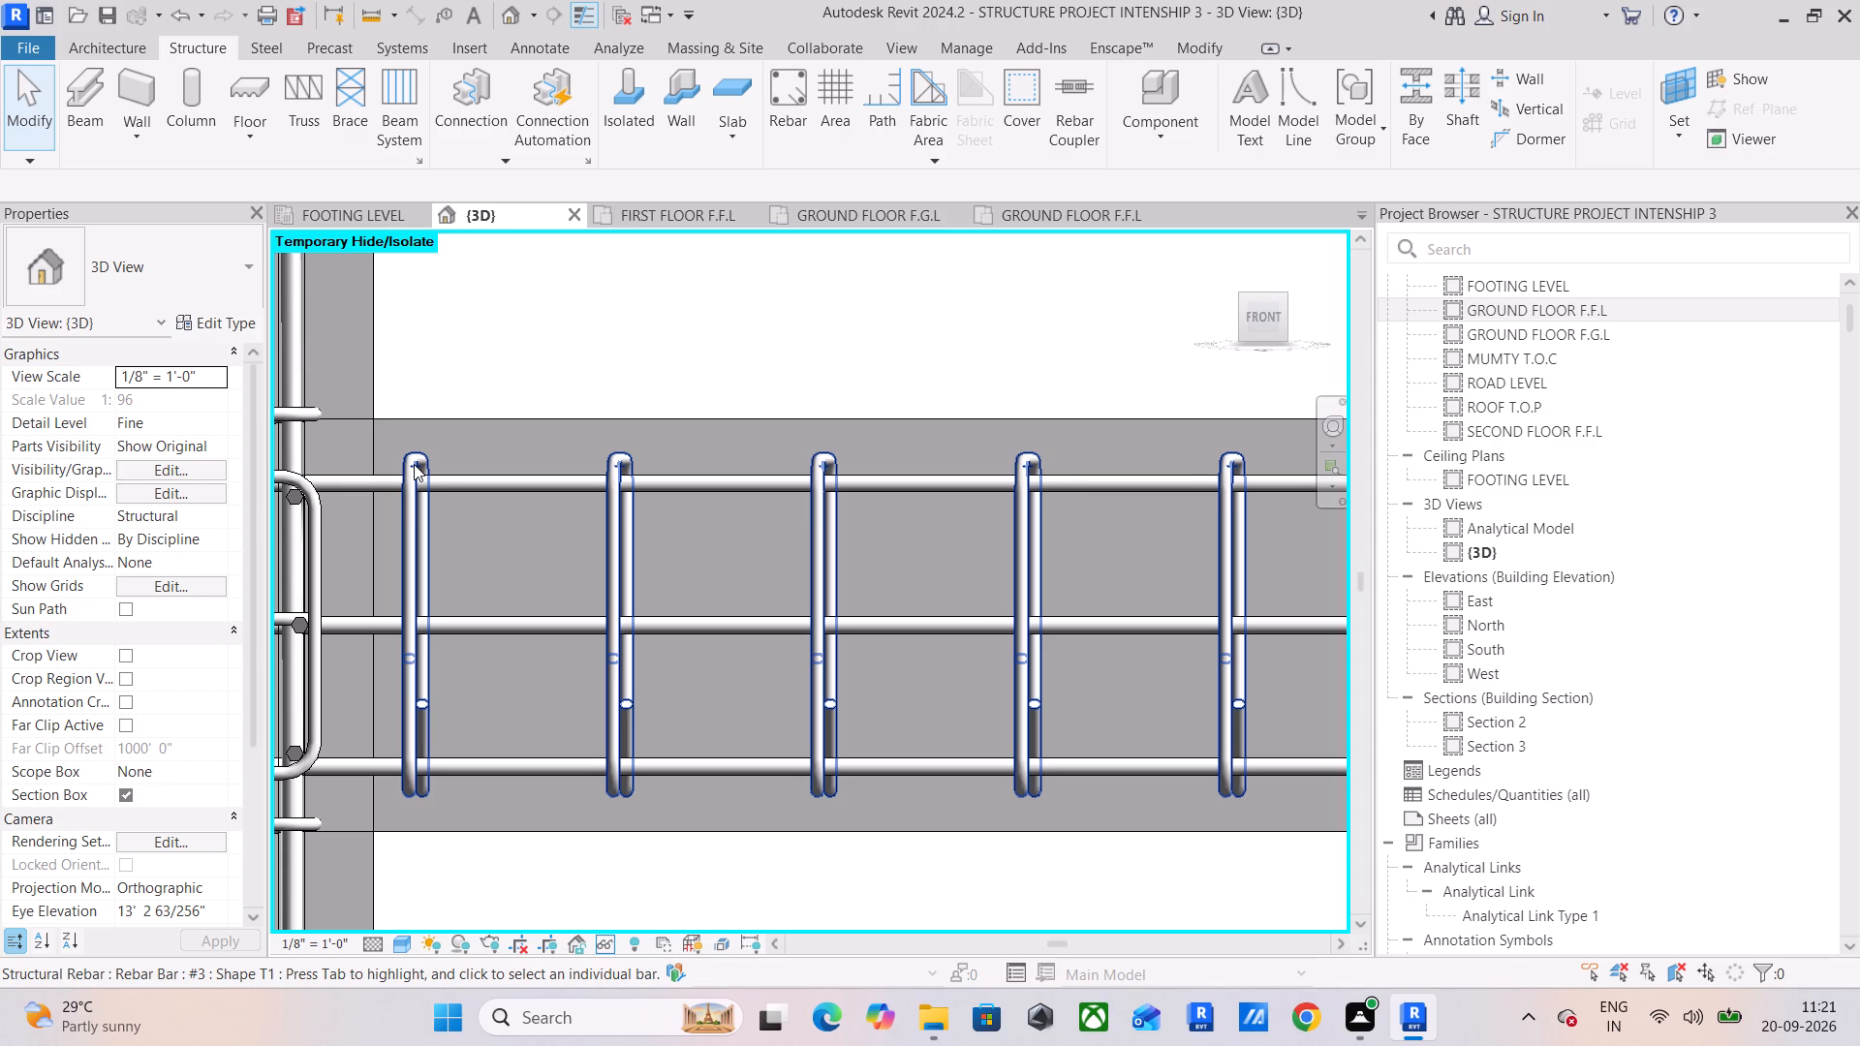
scroll(414, 464, down, 1)
middle_drag(414, 463, 212, 563)
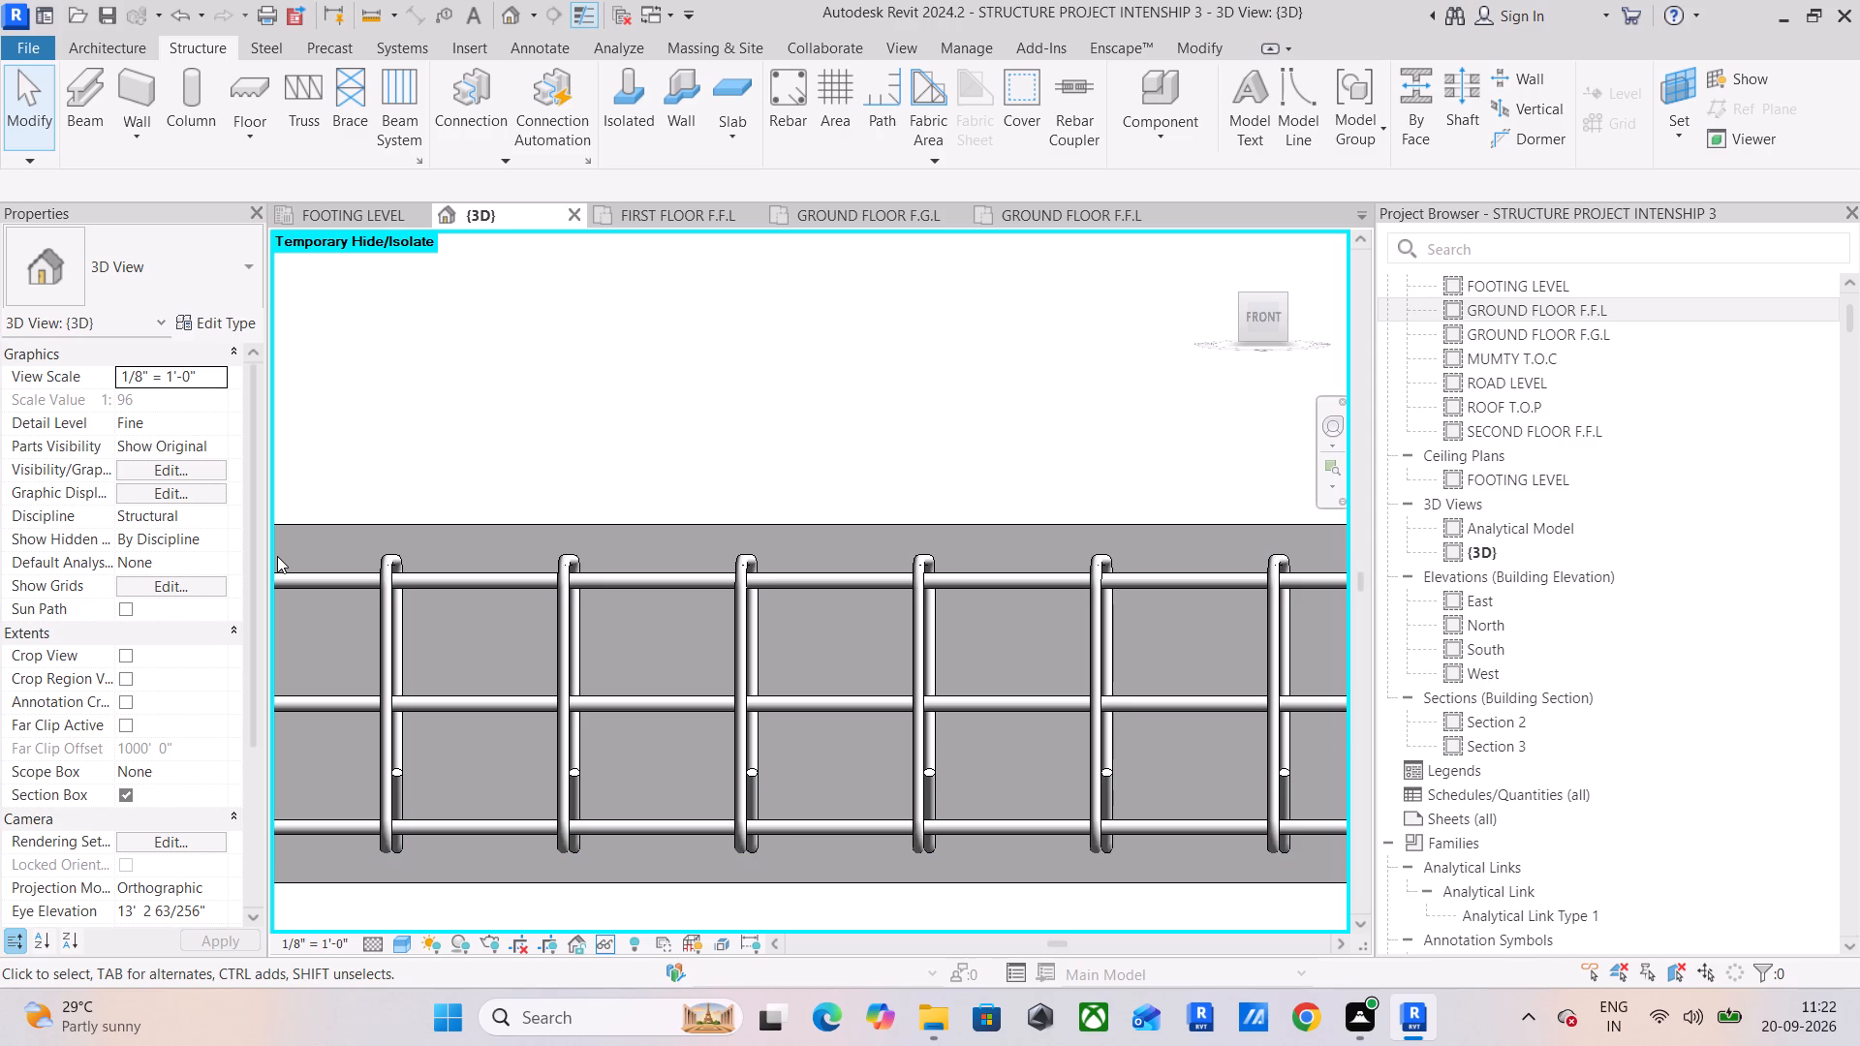
scroll(277, 556, down, 1)
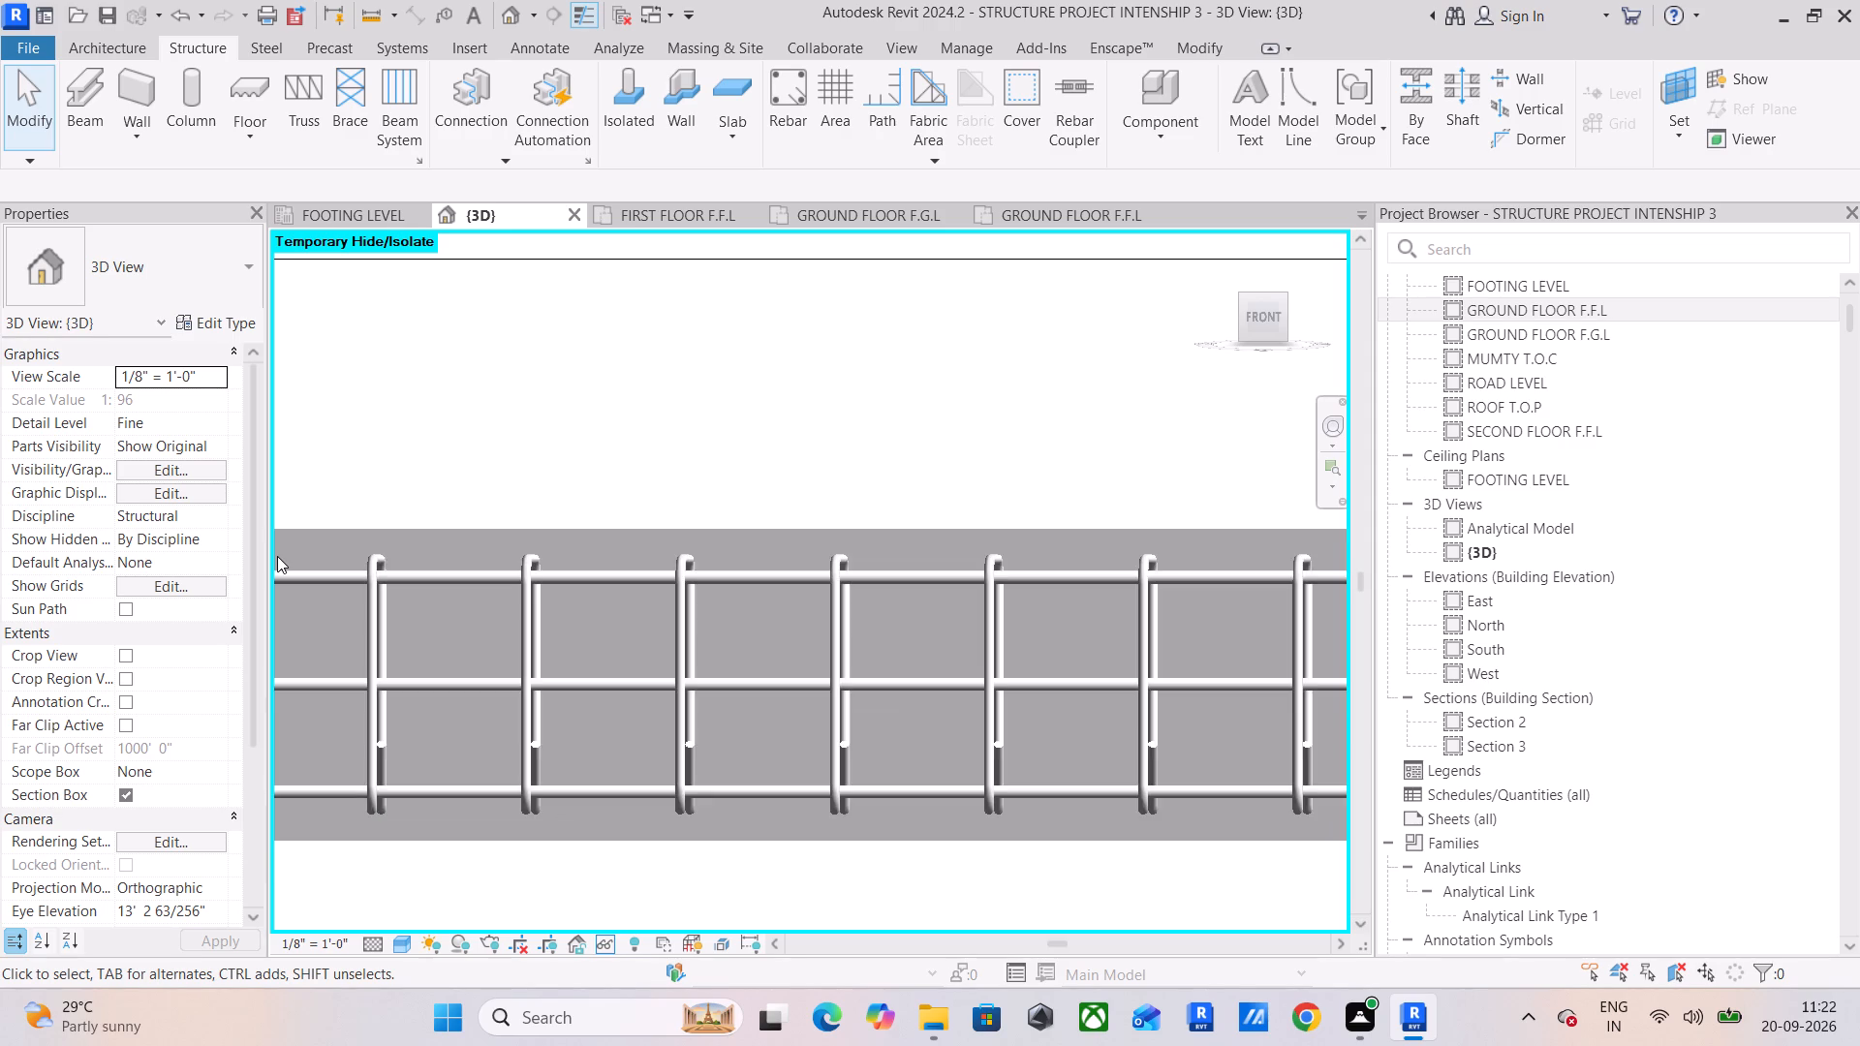
middle_drag(277, 556, 15, 548)
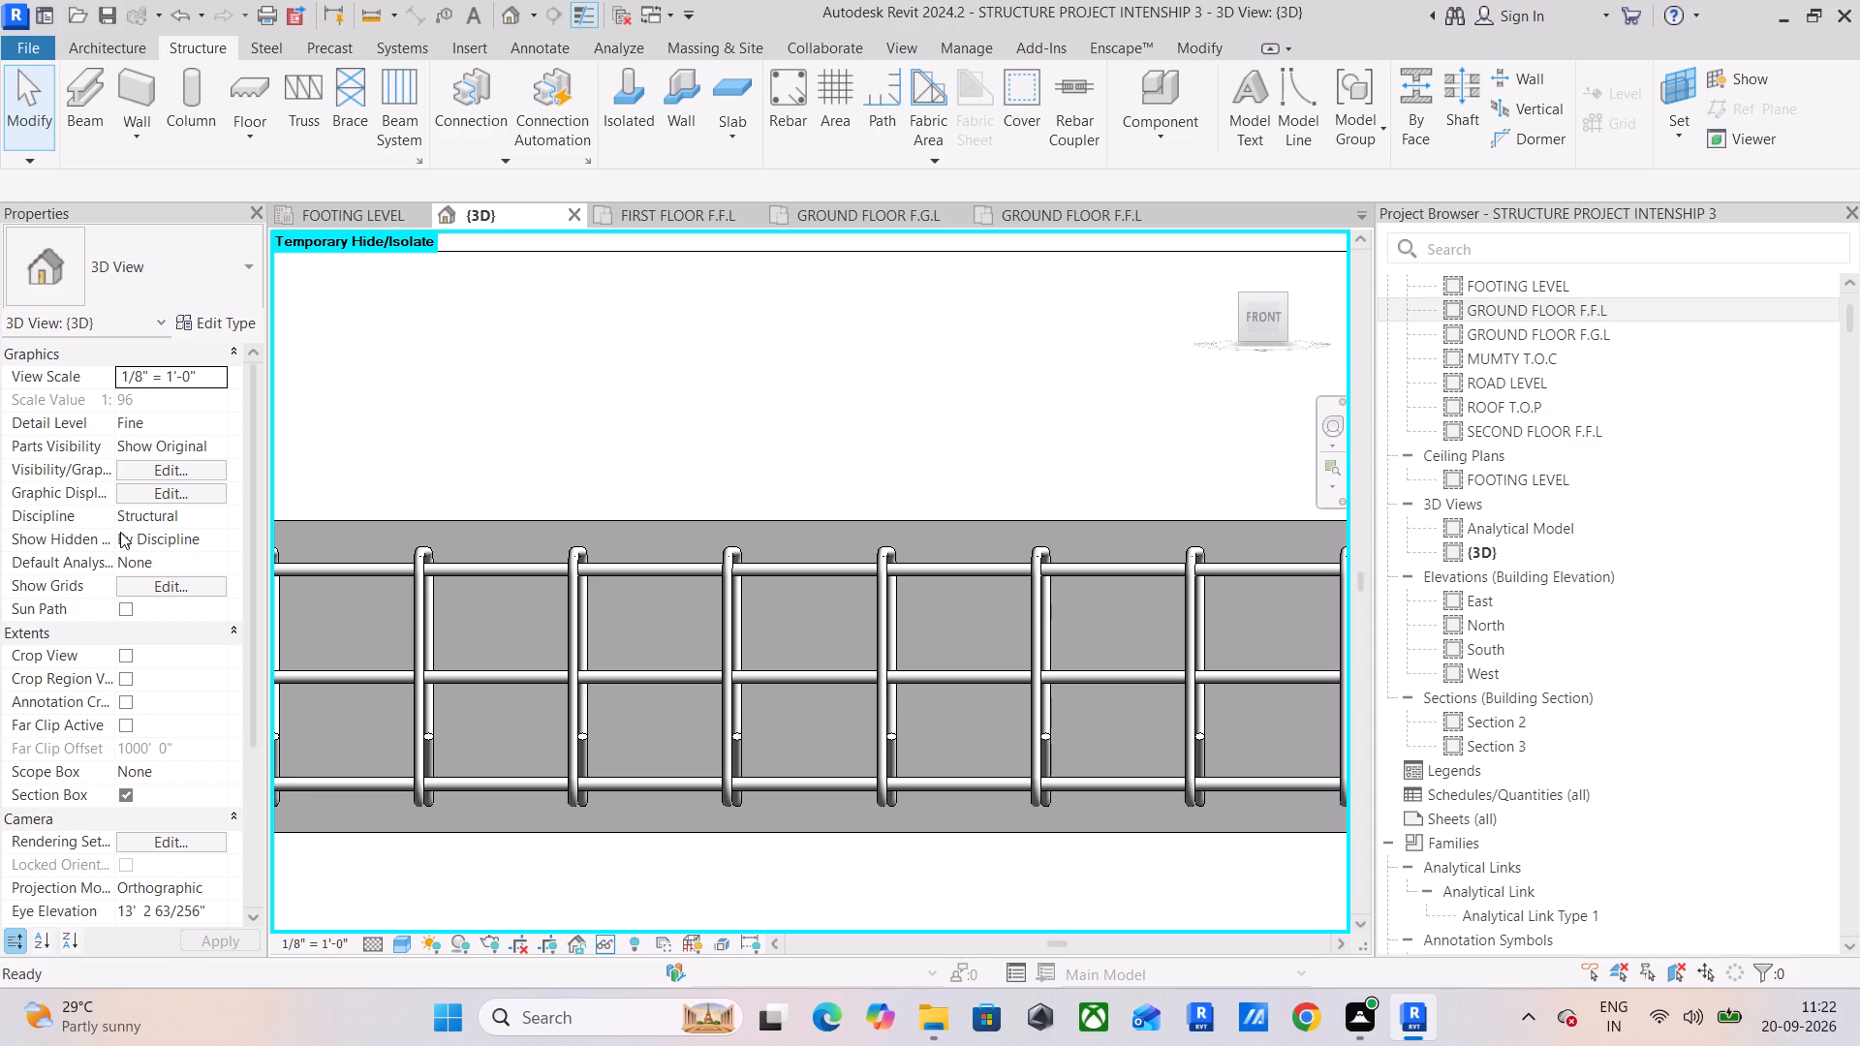
scroll(120, 531, down, 2)
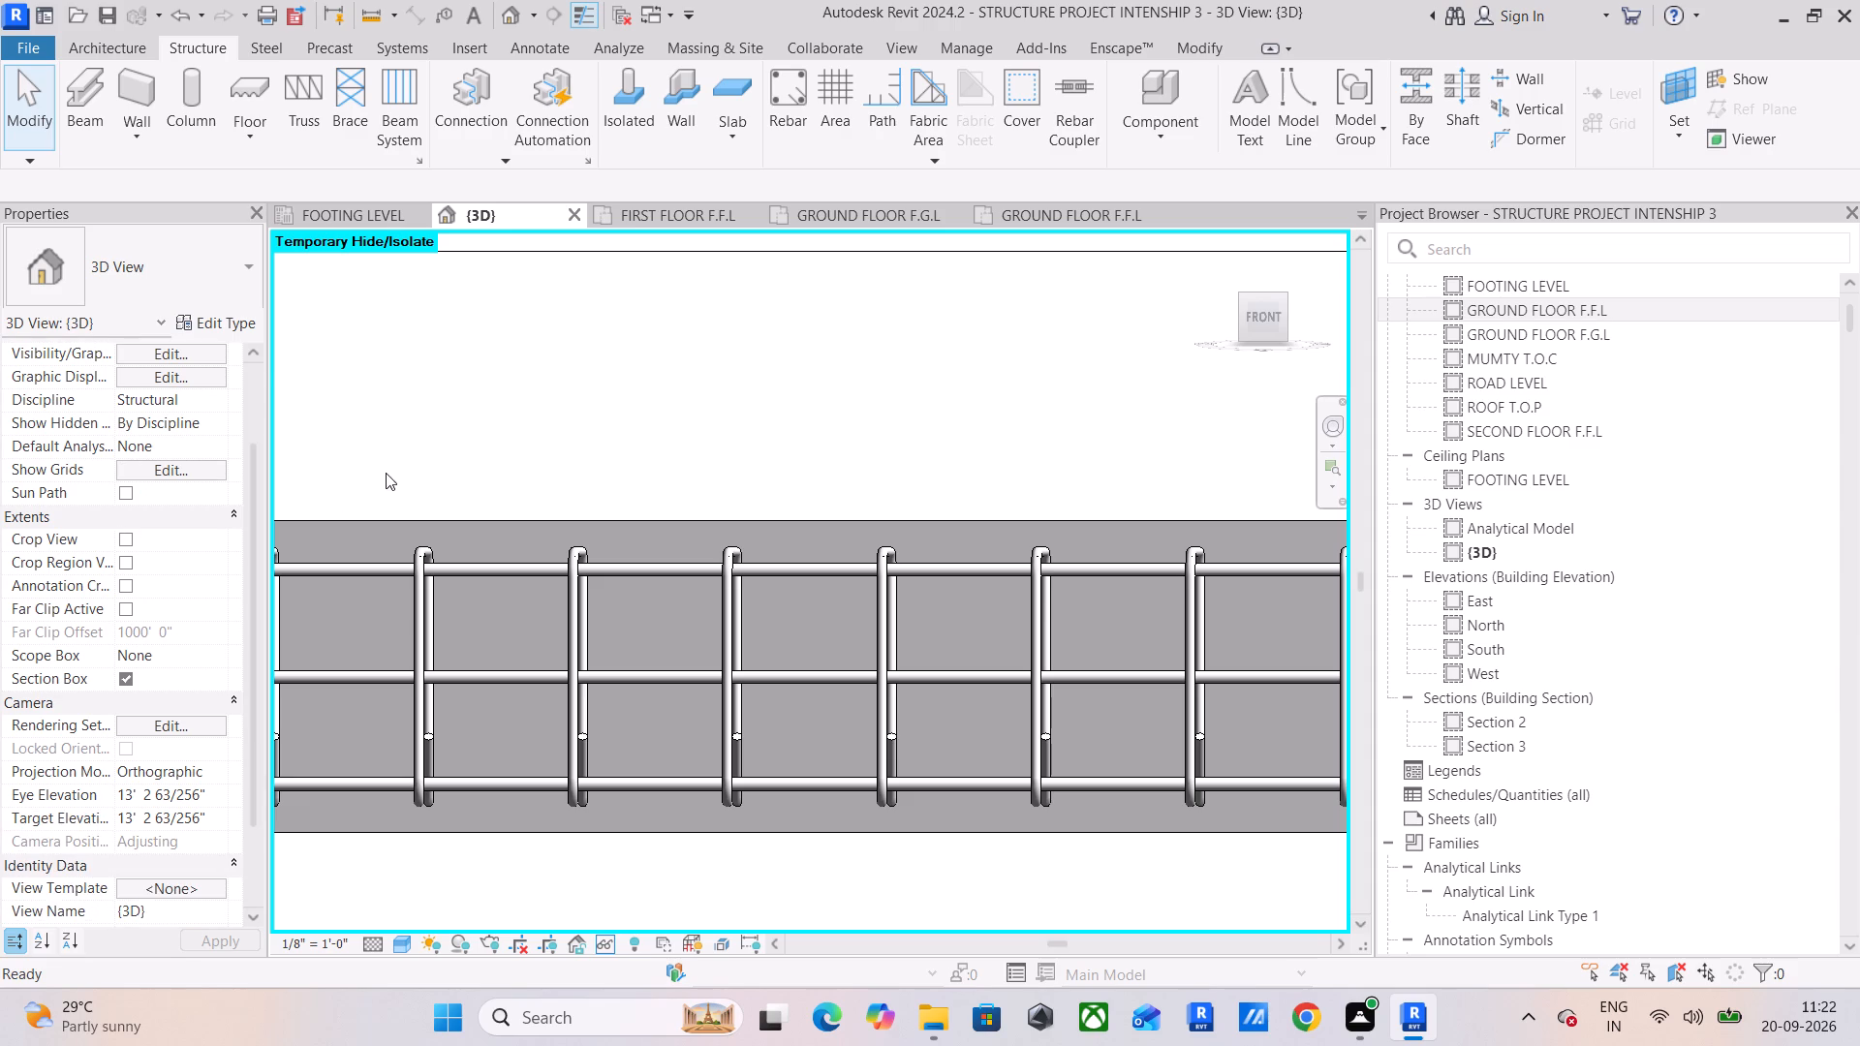
scroll(178, 476, down, 6)
middle_drag(587, 460, 411, 468)
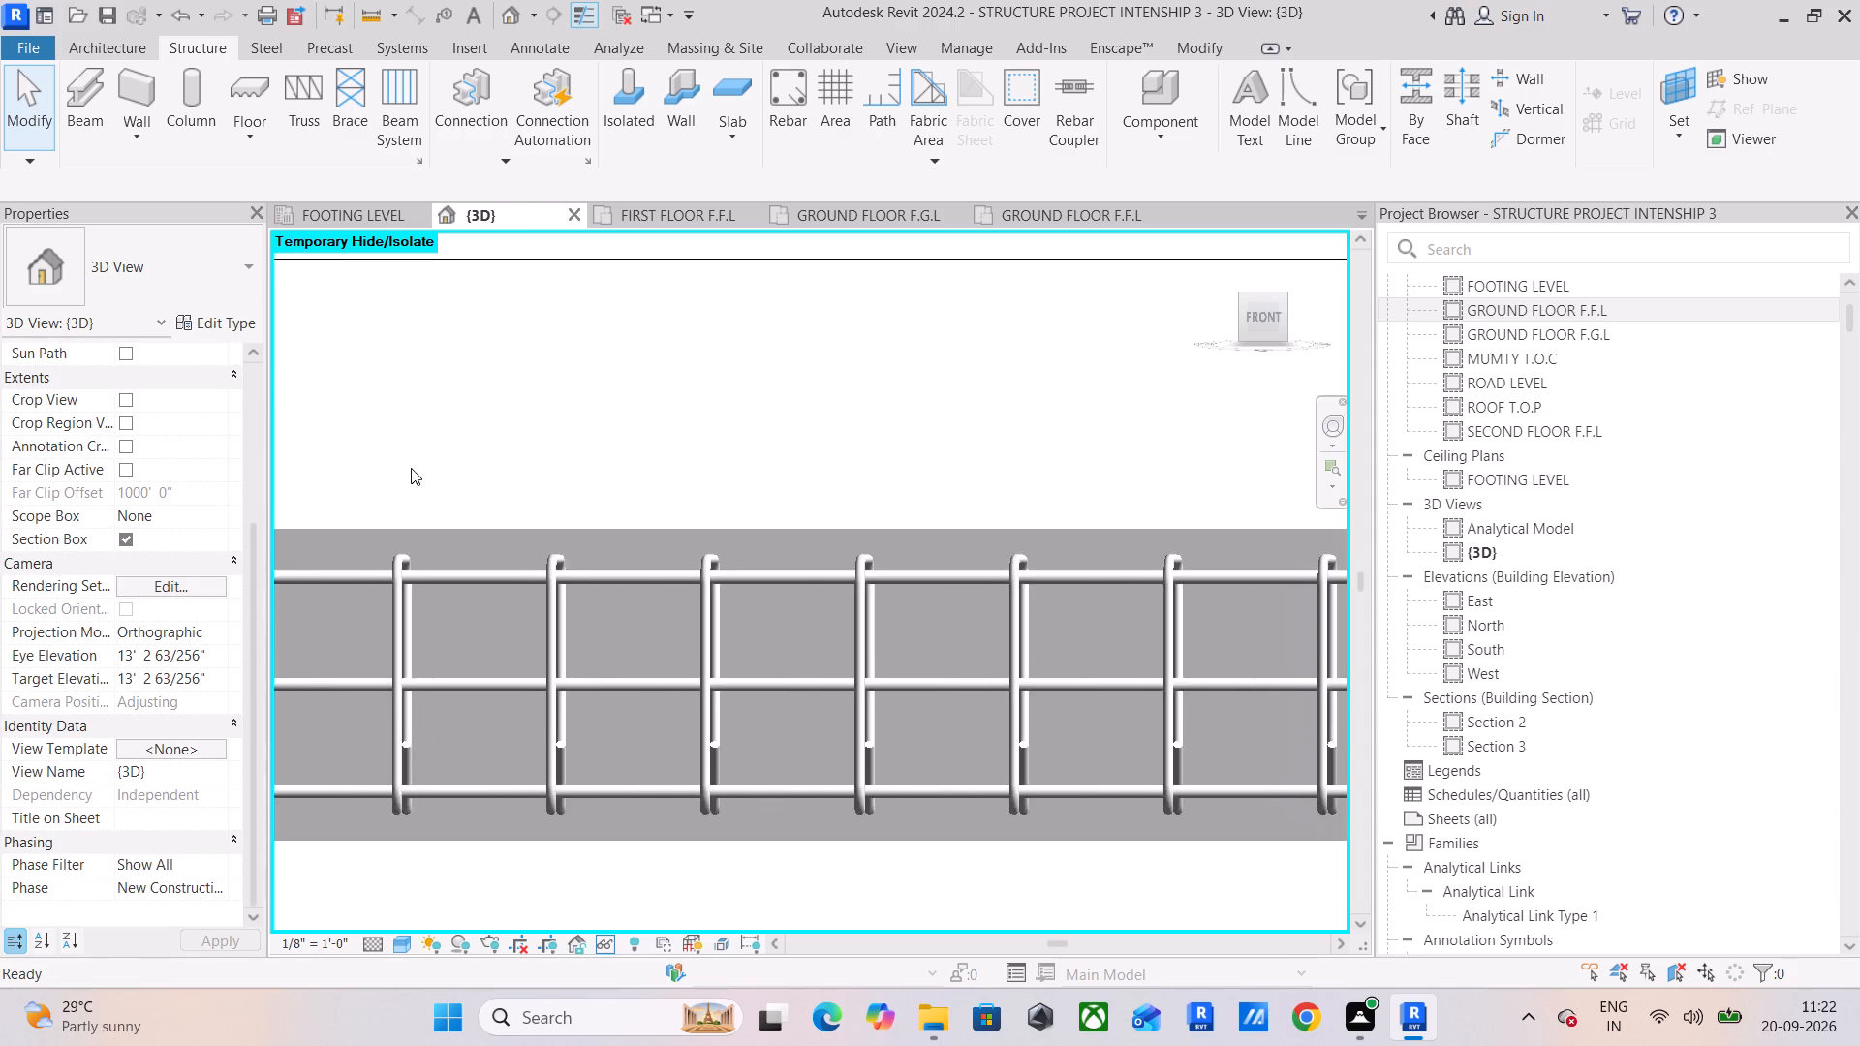
scroll(410, 467, down, 6)
middle_drag(684, 582, 669, 632)
scroll(840, 557, down, 4)
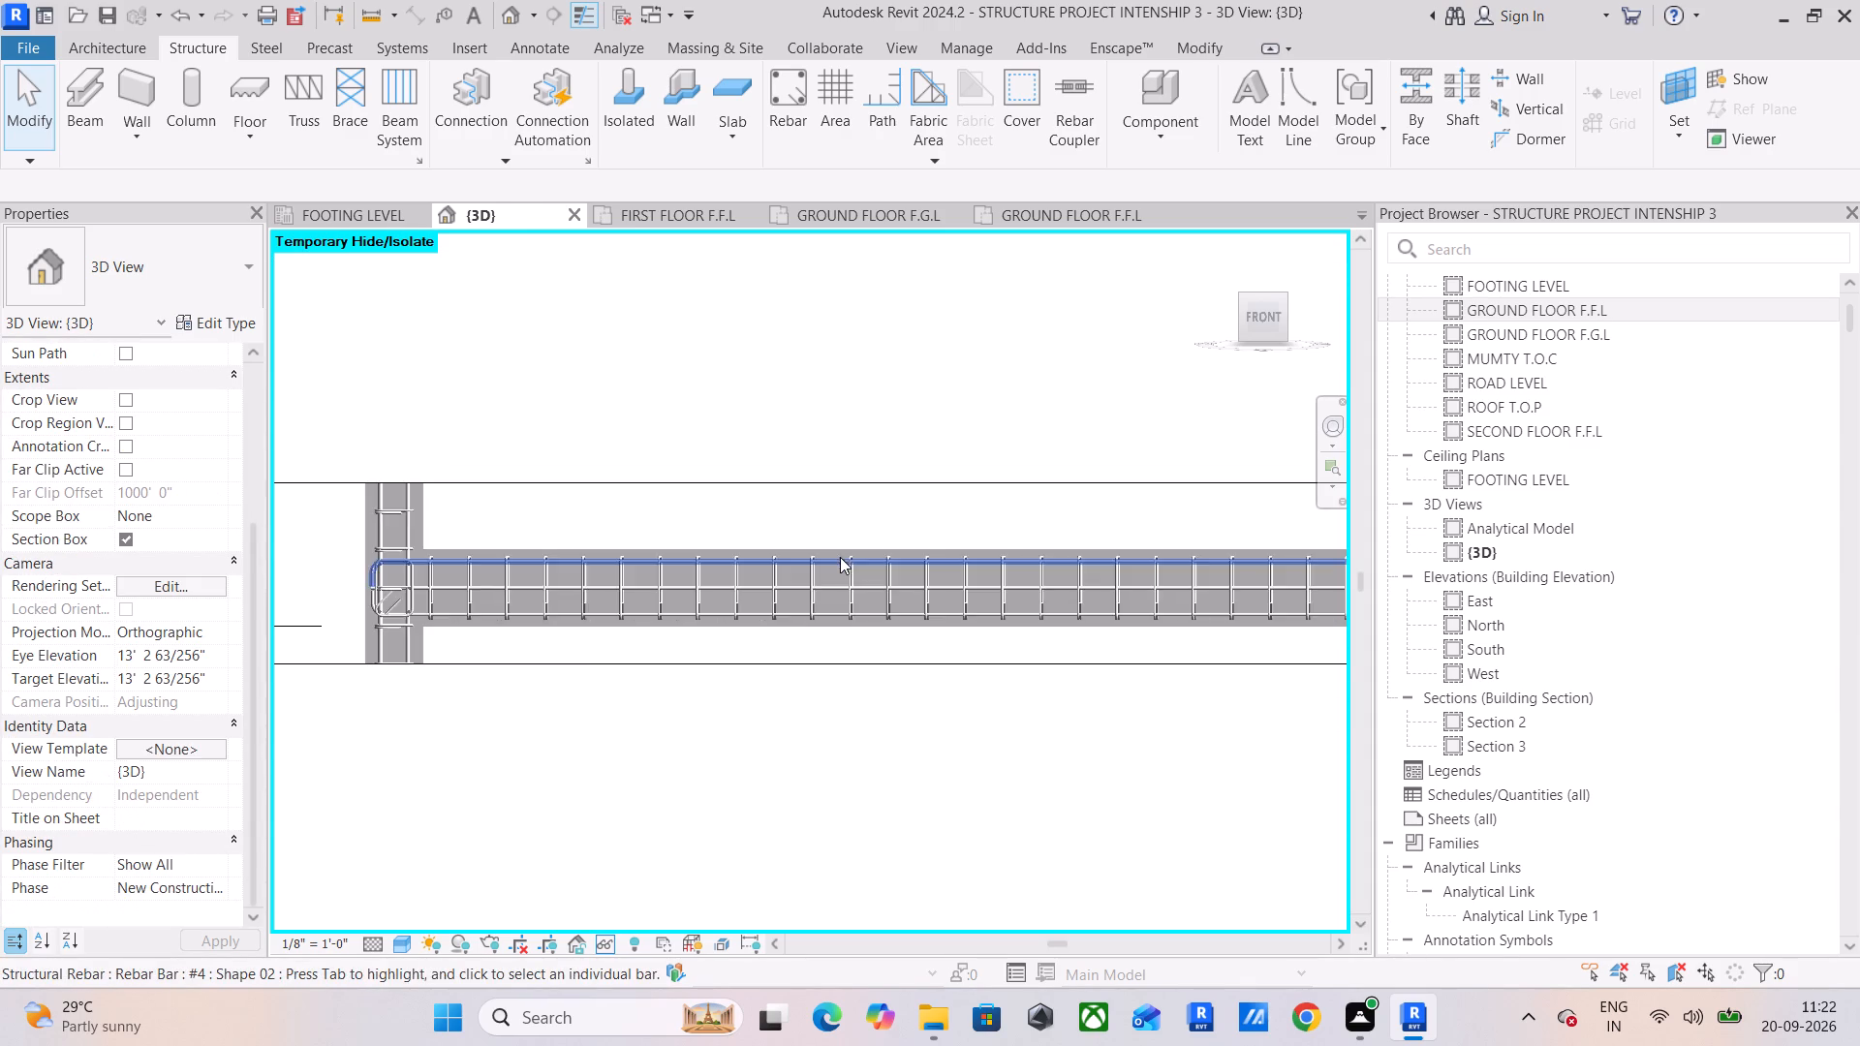
Turn off the 3D view's section box to bring back the full structure.
drag(1254, 320, 1256, 325)
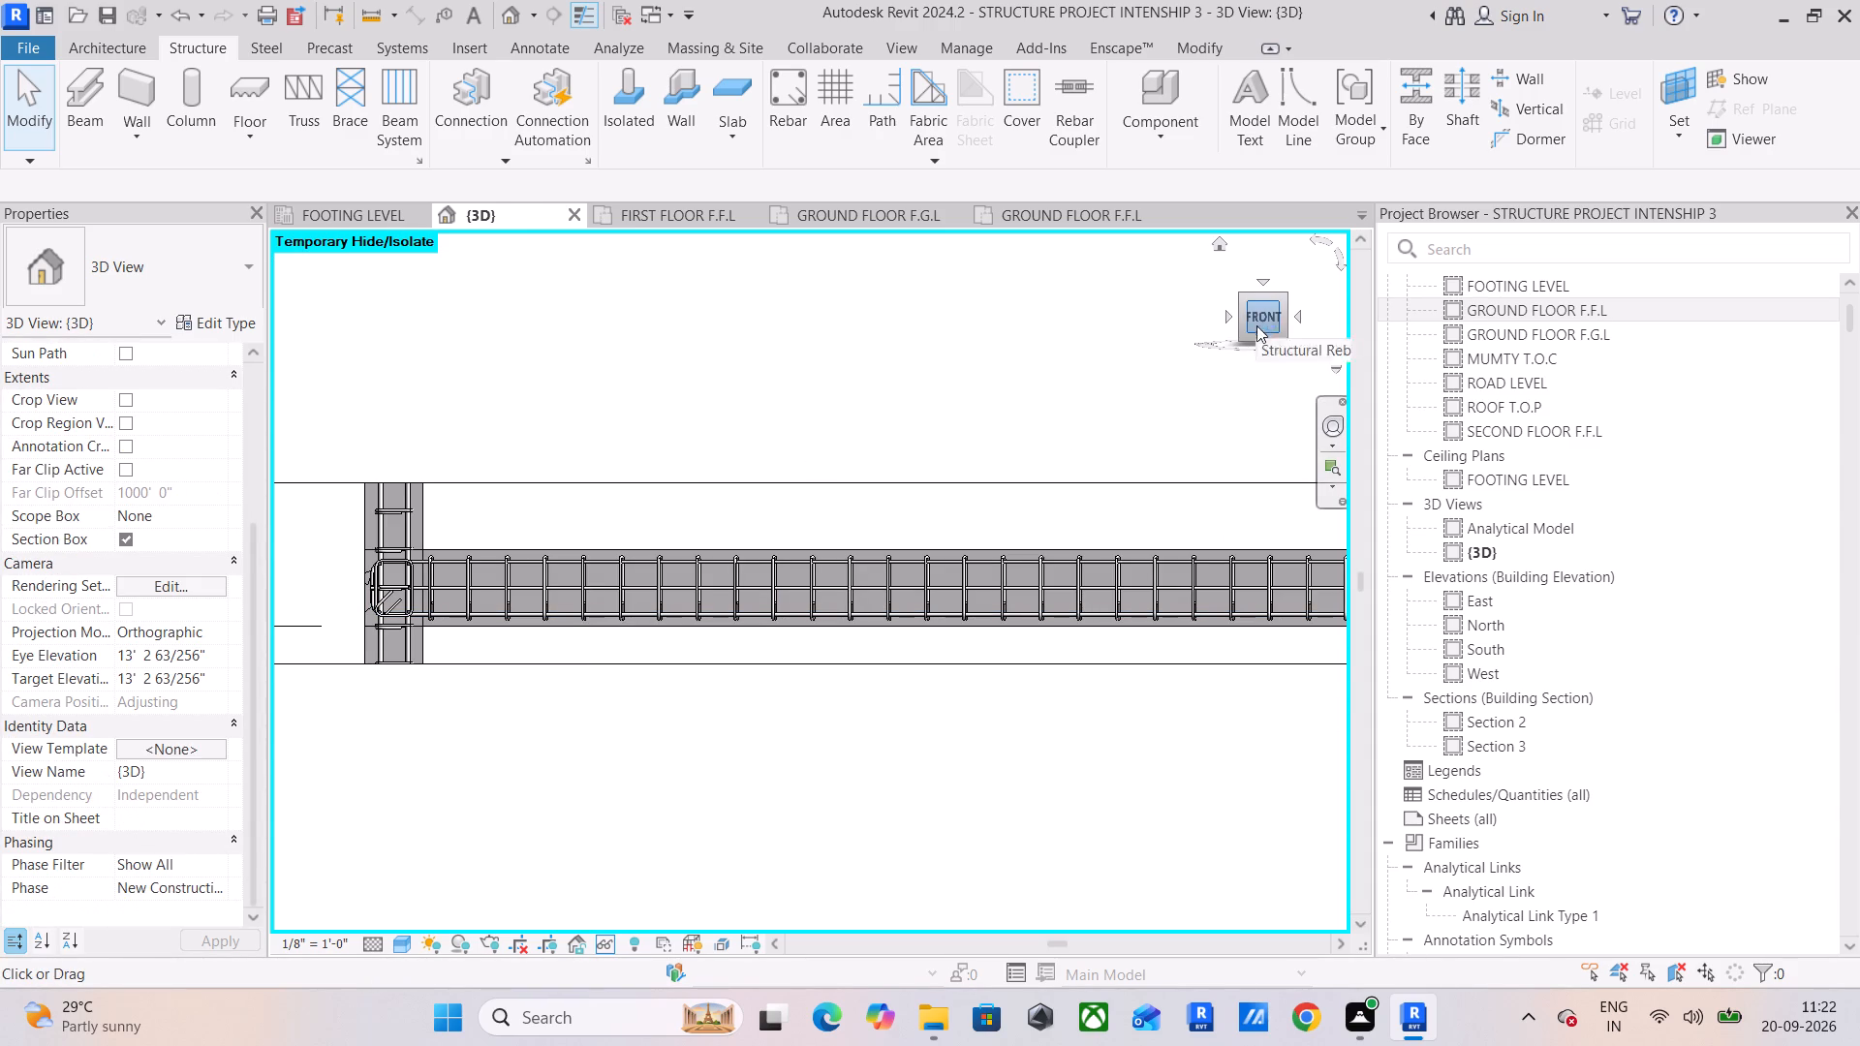
drag(1256, 325, 1239, 374)
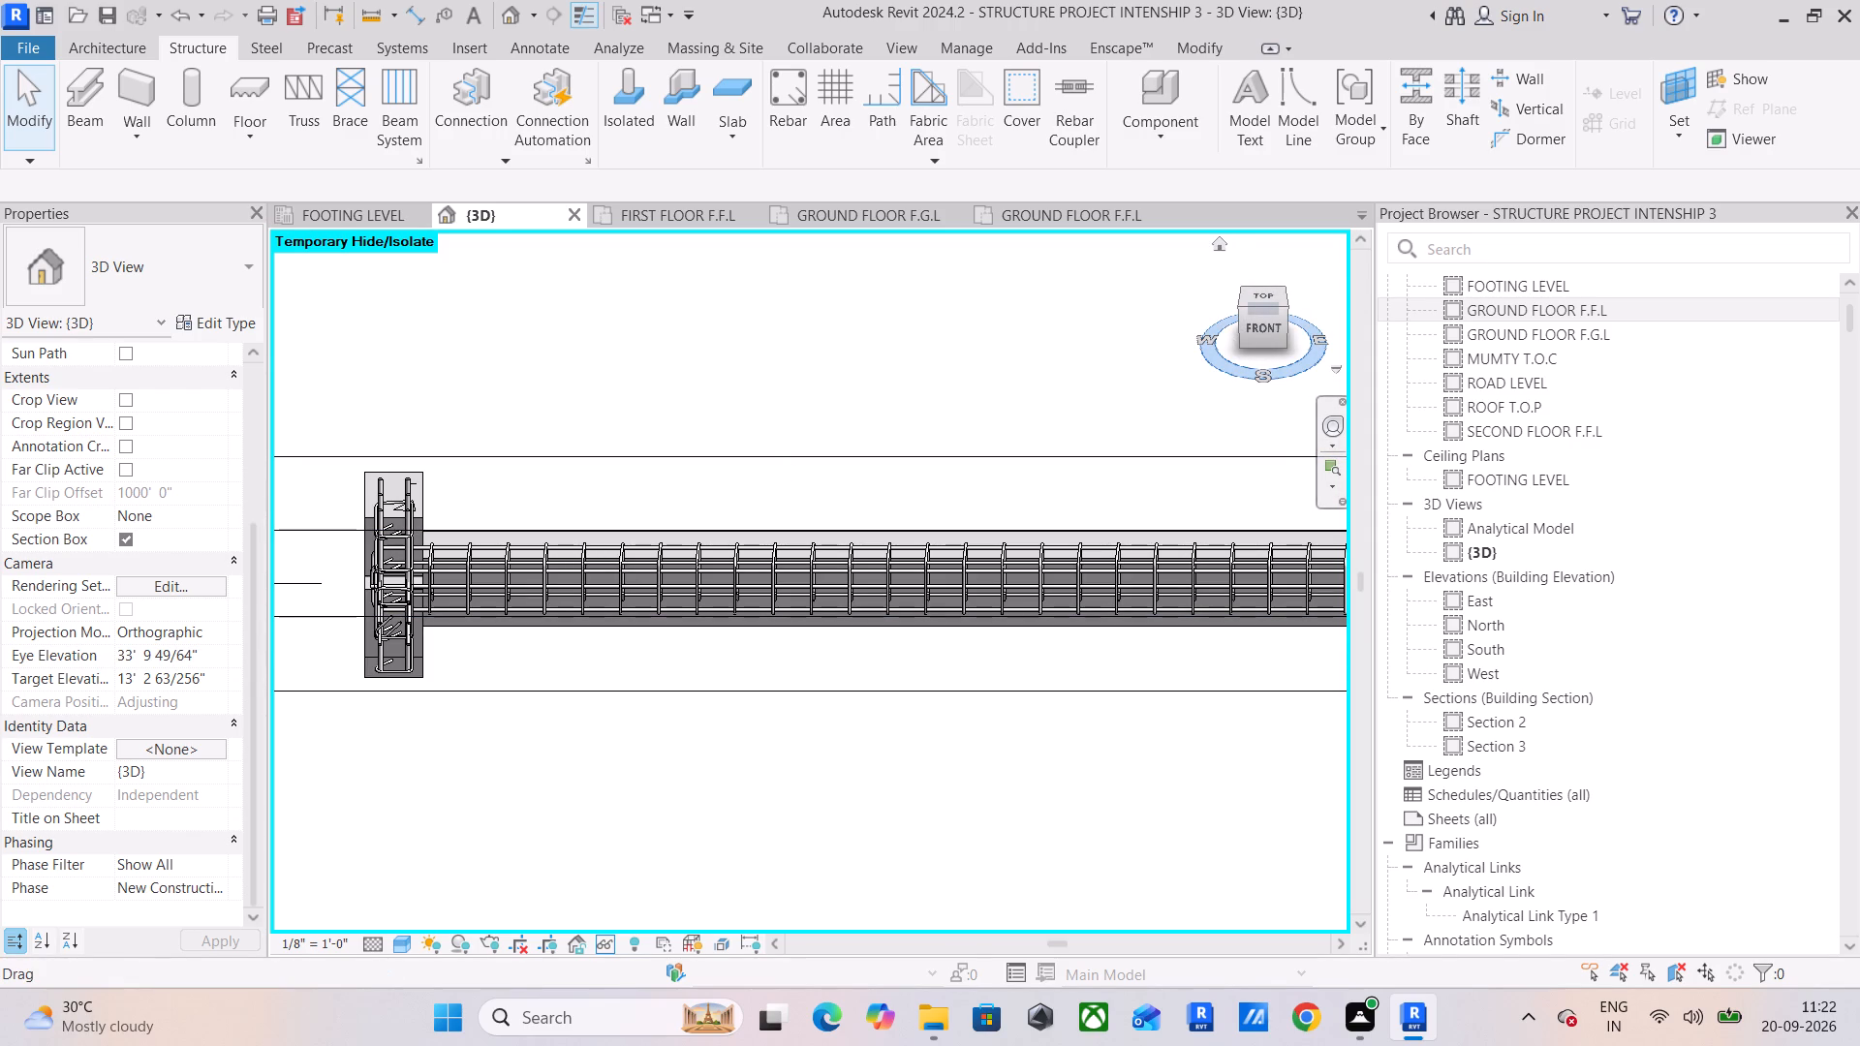
drag(1244, 310, 1275, 313)
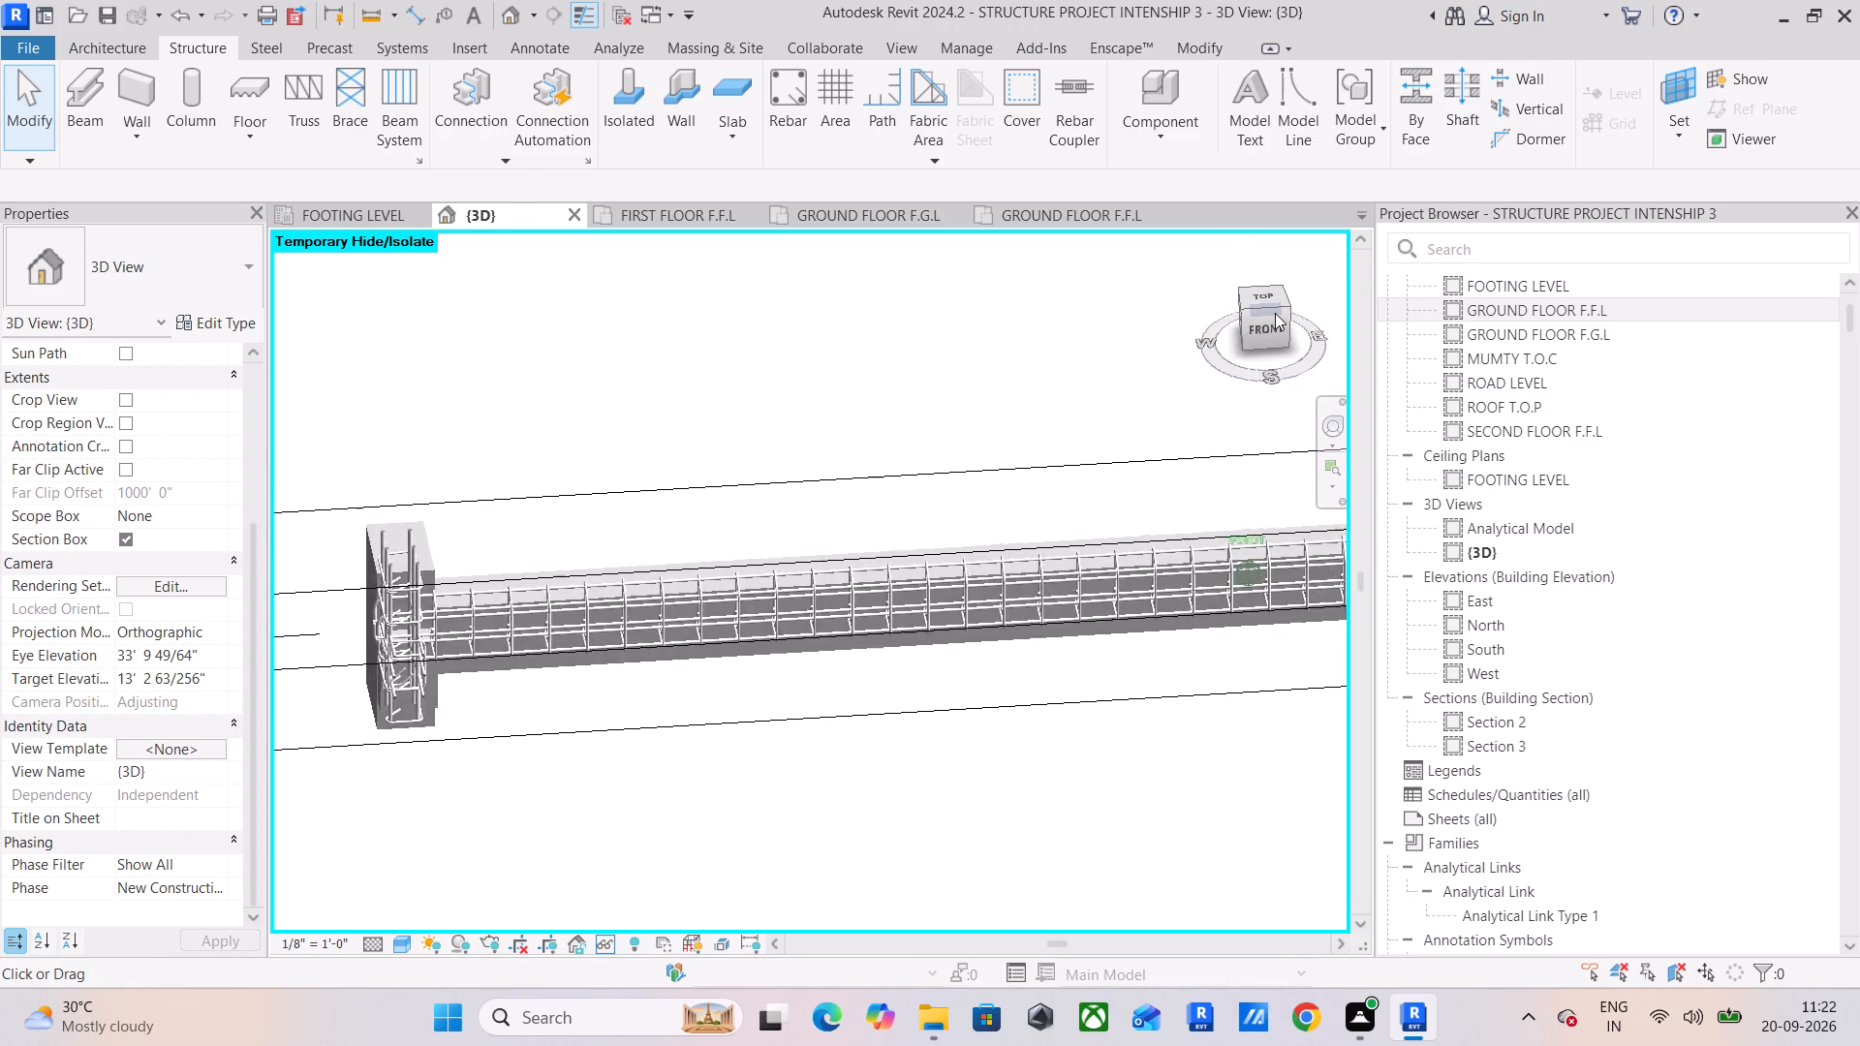
drag(1275, 313, 1289, 298)
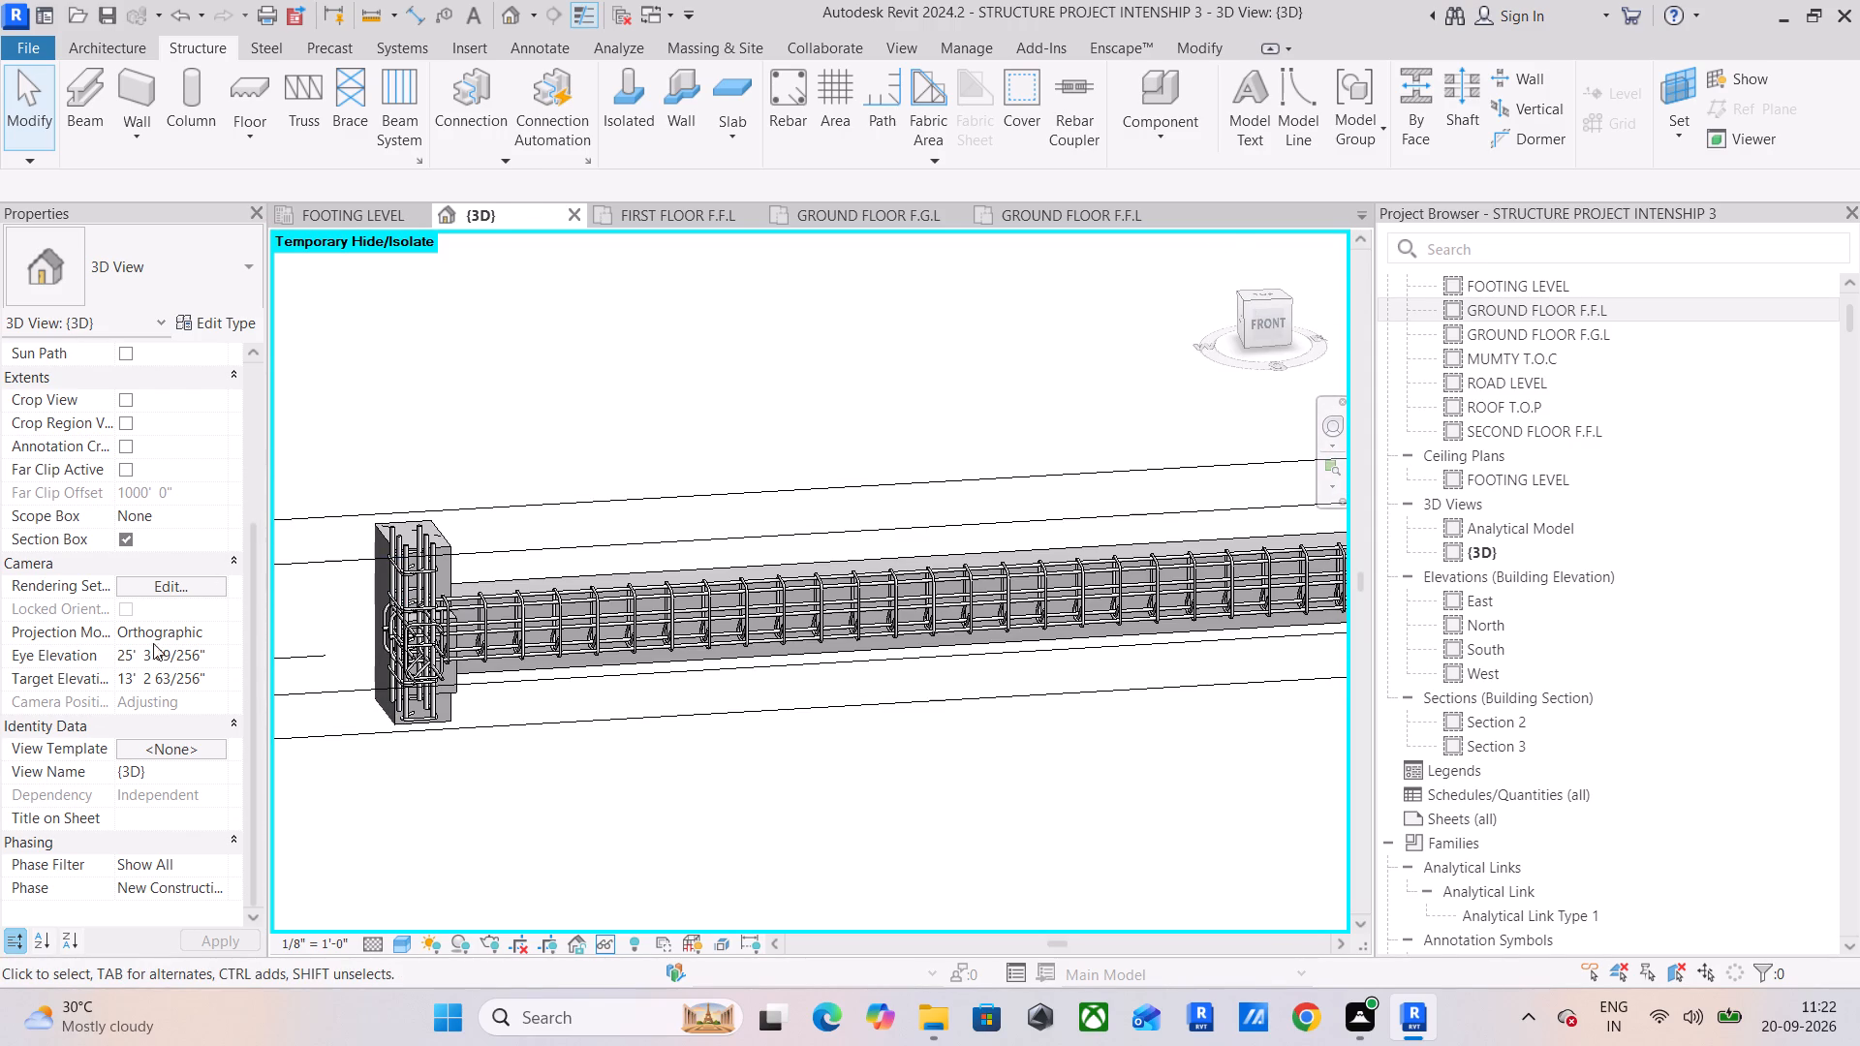
click(421, 798)
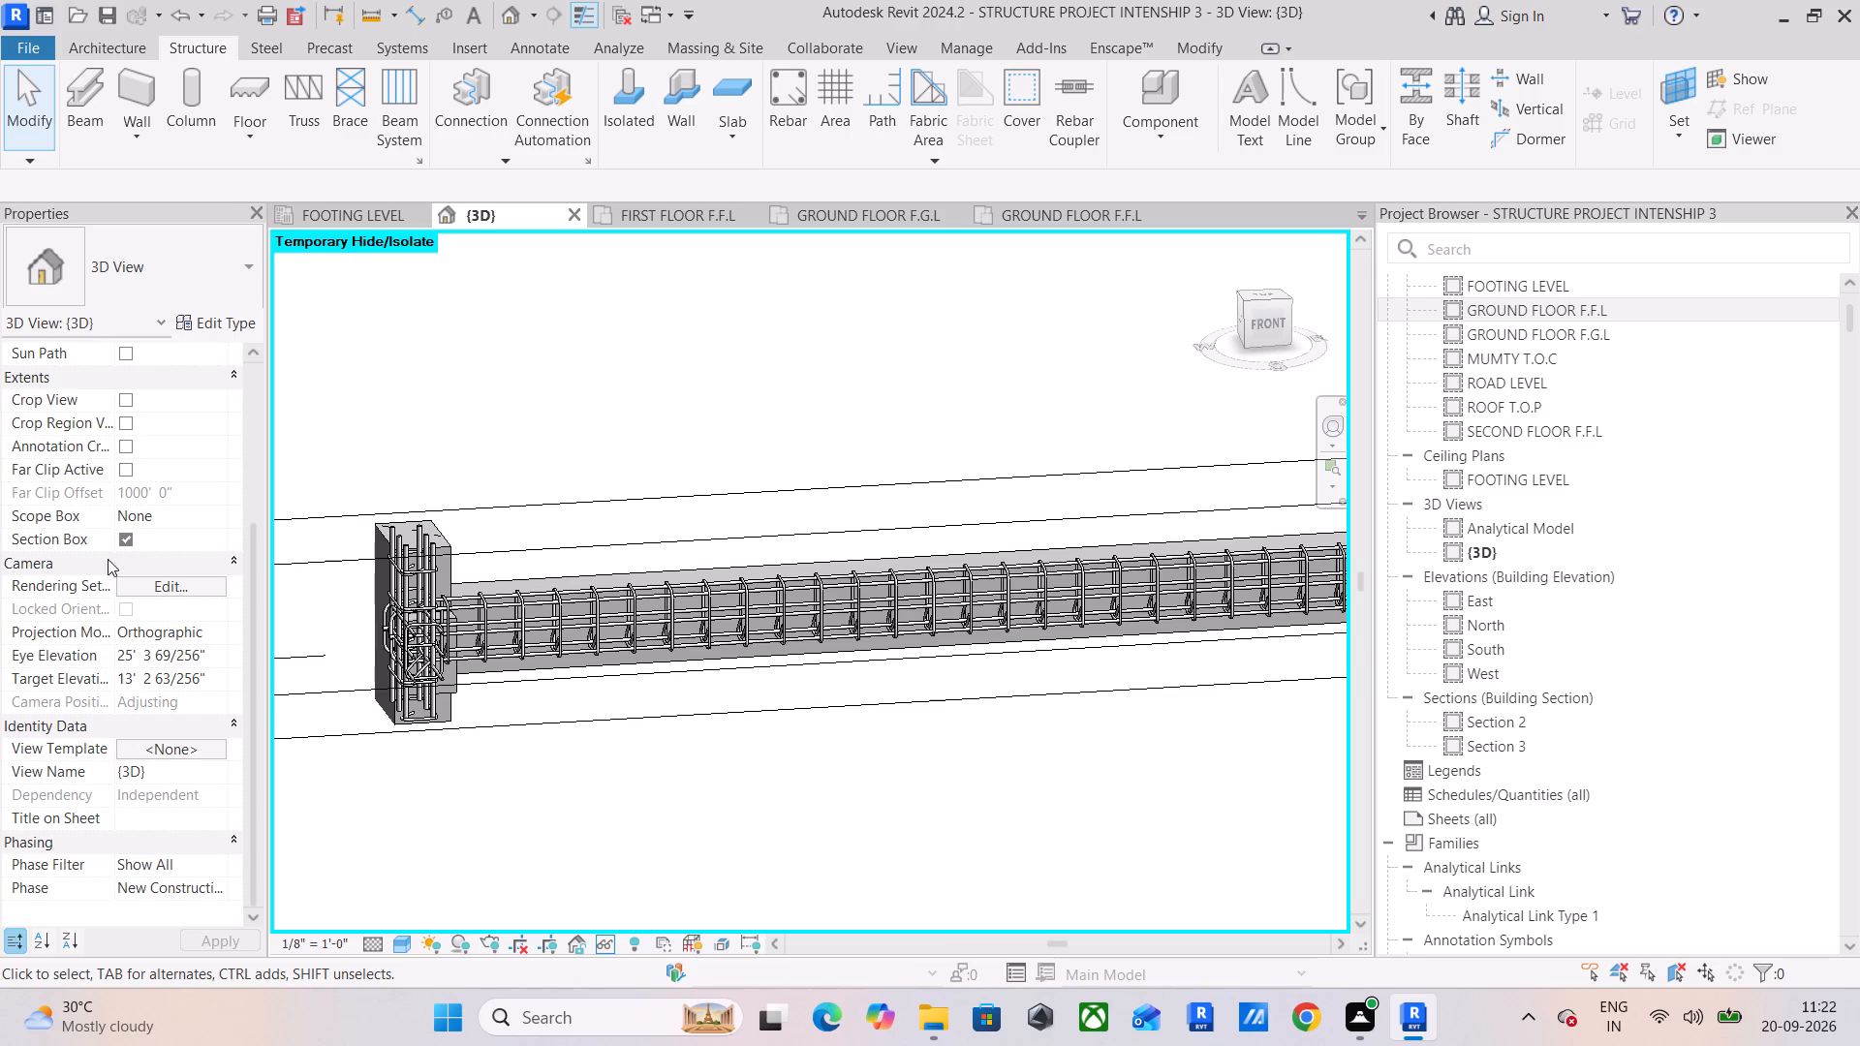
click(119, 538)
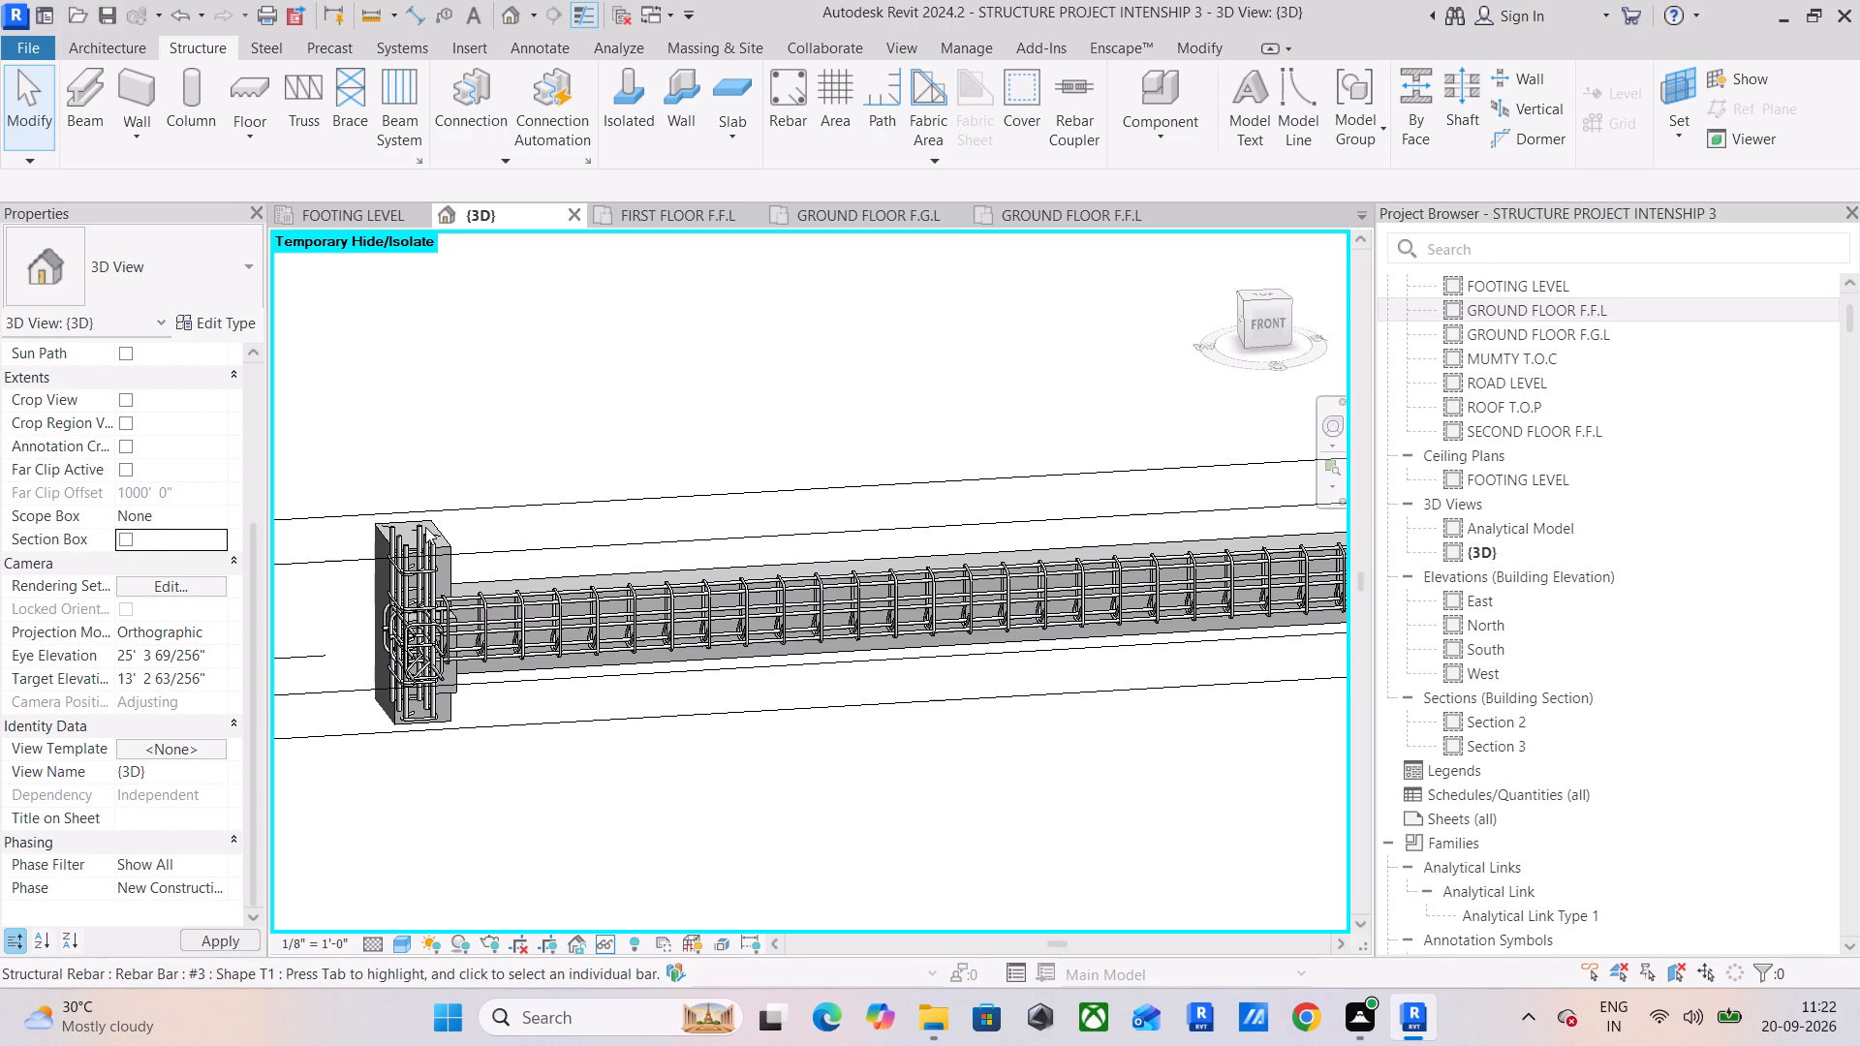
Examine the first-floor framing and select the 12 x 24 cross beam at the column joint.
scroll(639, 561, down, 8)
middle_drag(602, 547, 271, 514)
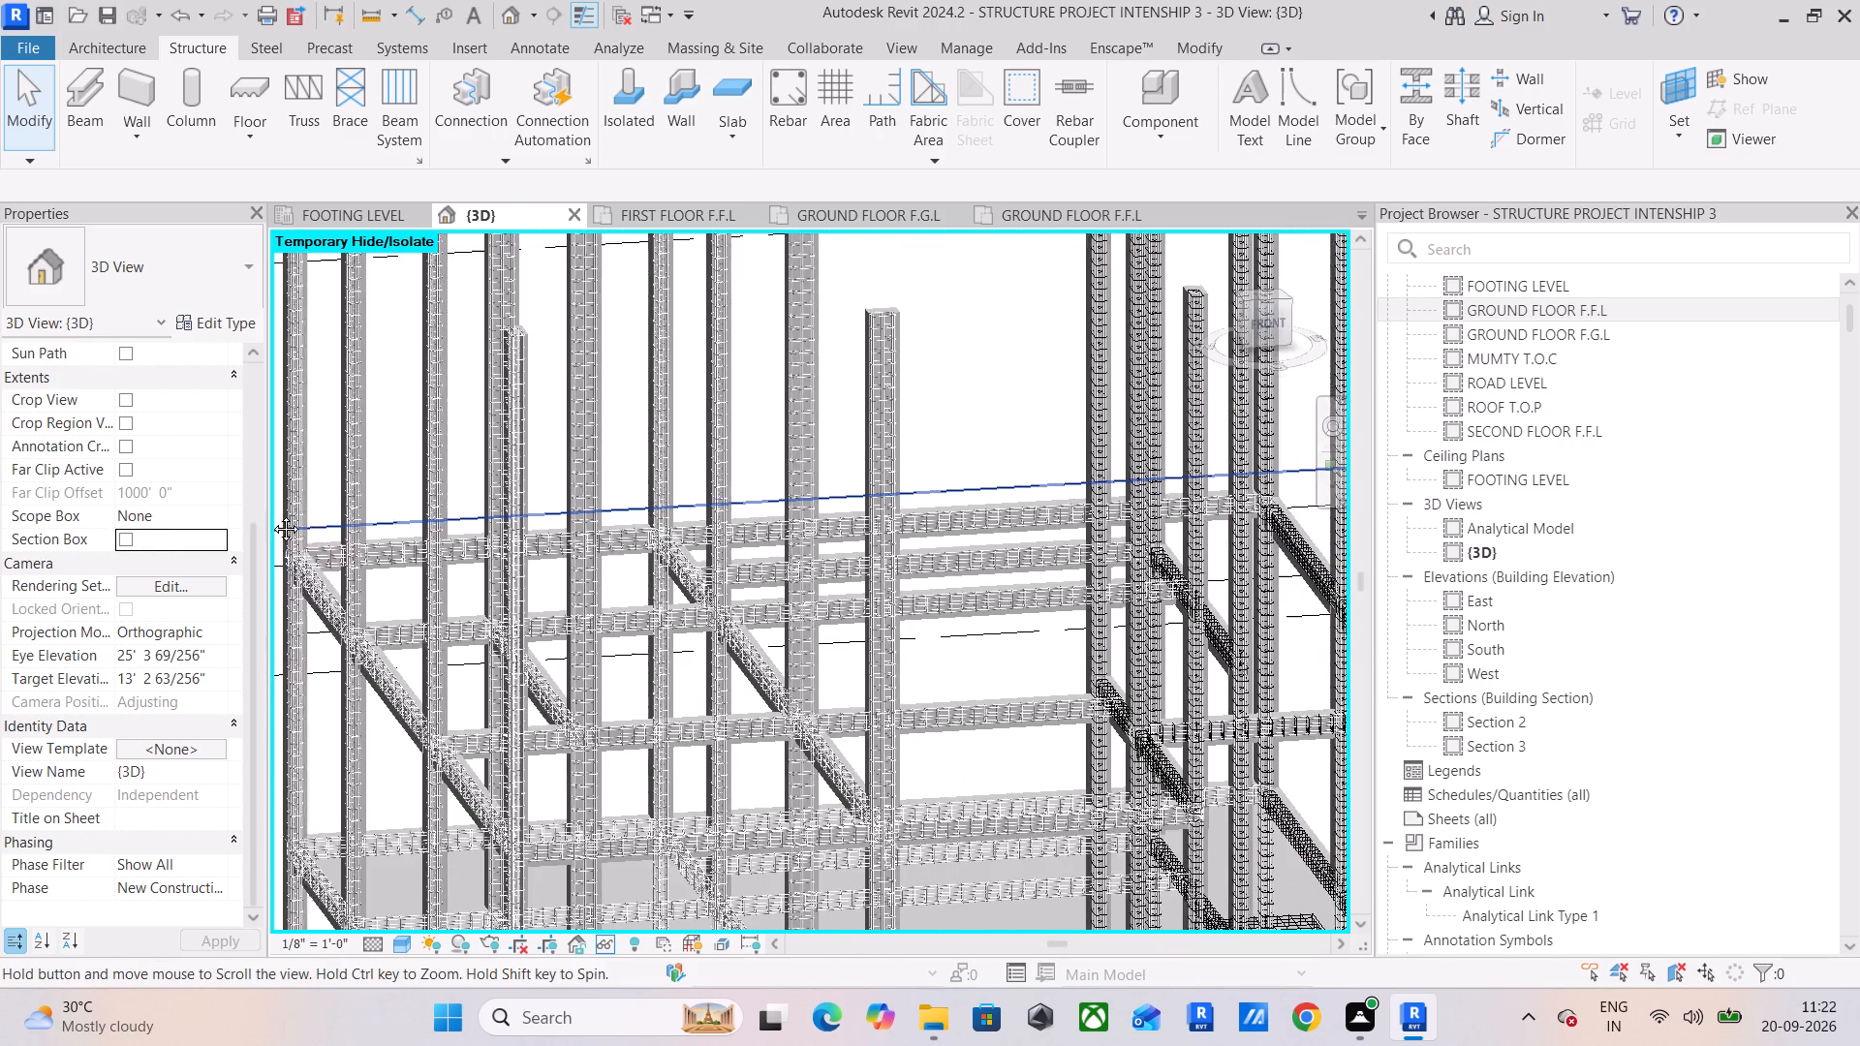
middle_drag(271, 514, 265, 514)
middle_drag(777, 516, 613, 485)
scroll(612, 486, down, 2)
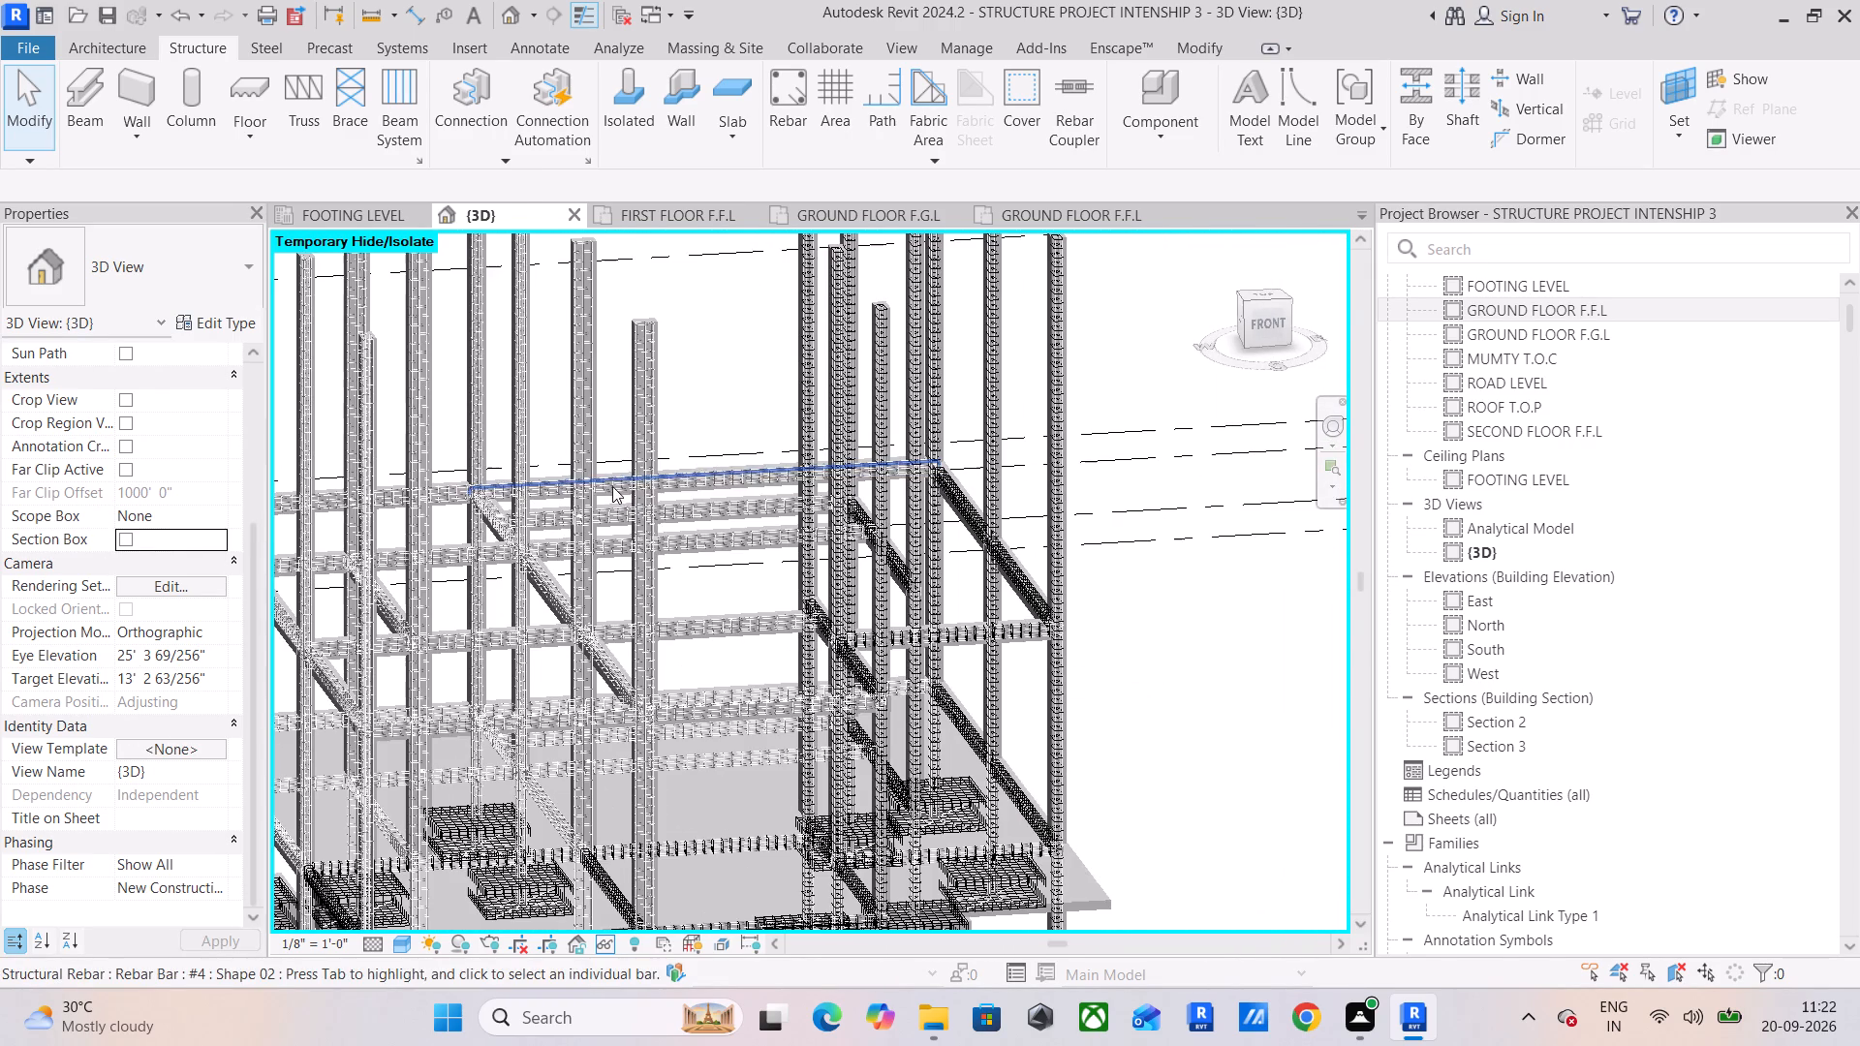
middle_drag(644, 508, 672, 513)
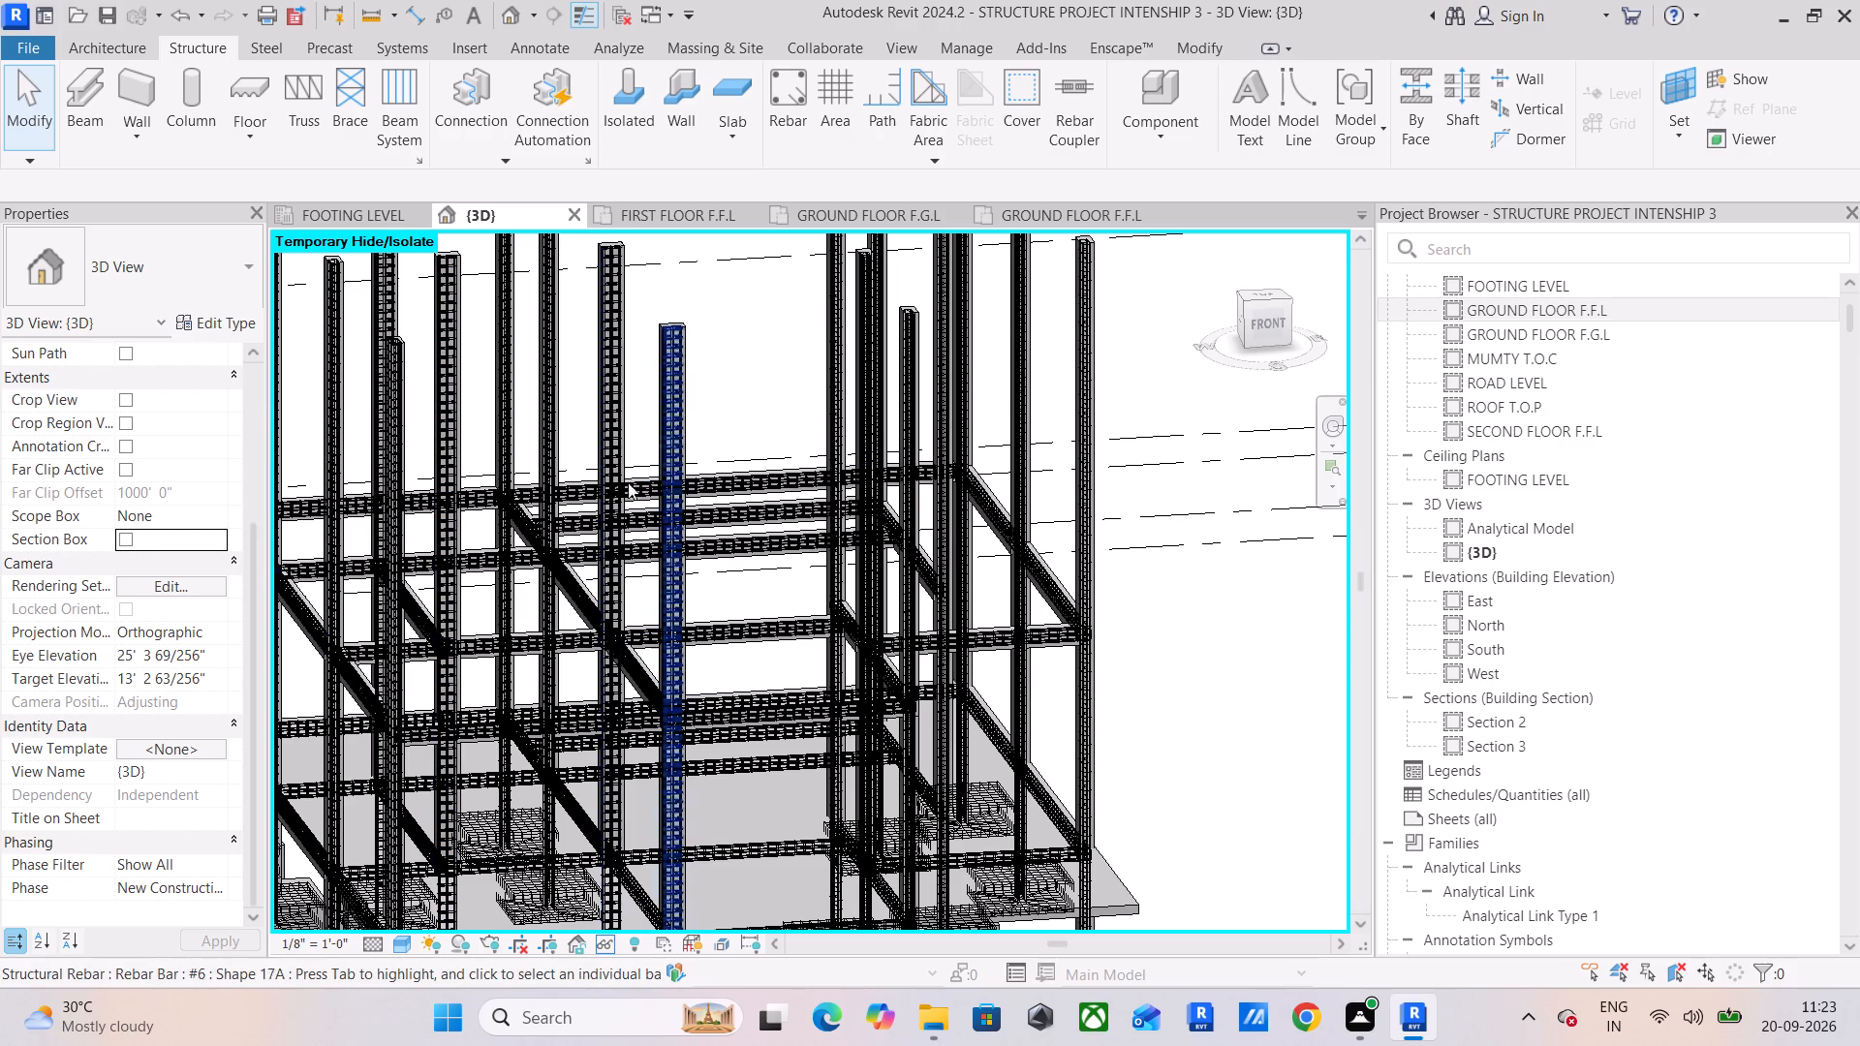
scroll(697, 489, down, 3)
middle_drag(704, 496, 779, 497)
scroll(673, 509, up, 4)
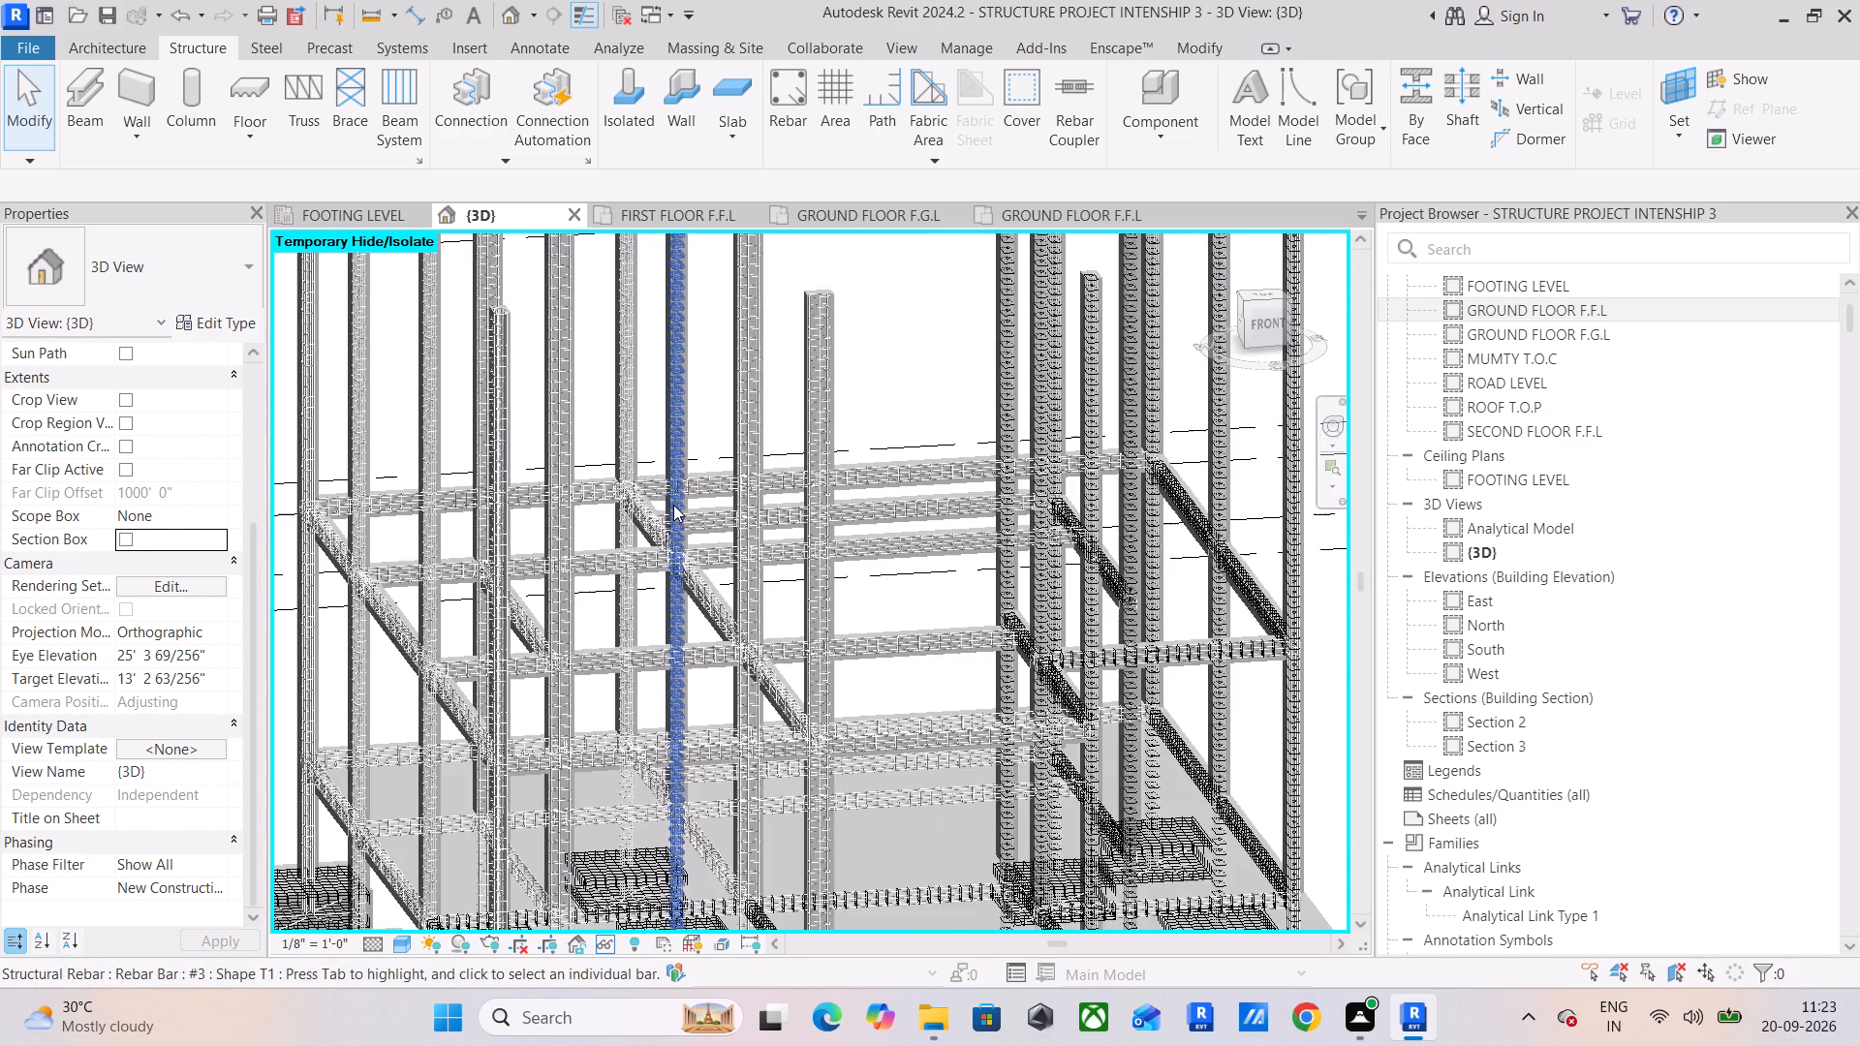
scroll(673, 505, up, 10)
scroll(517, 457, up, 9)
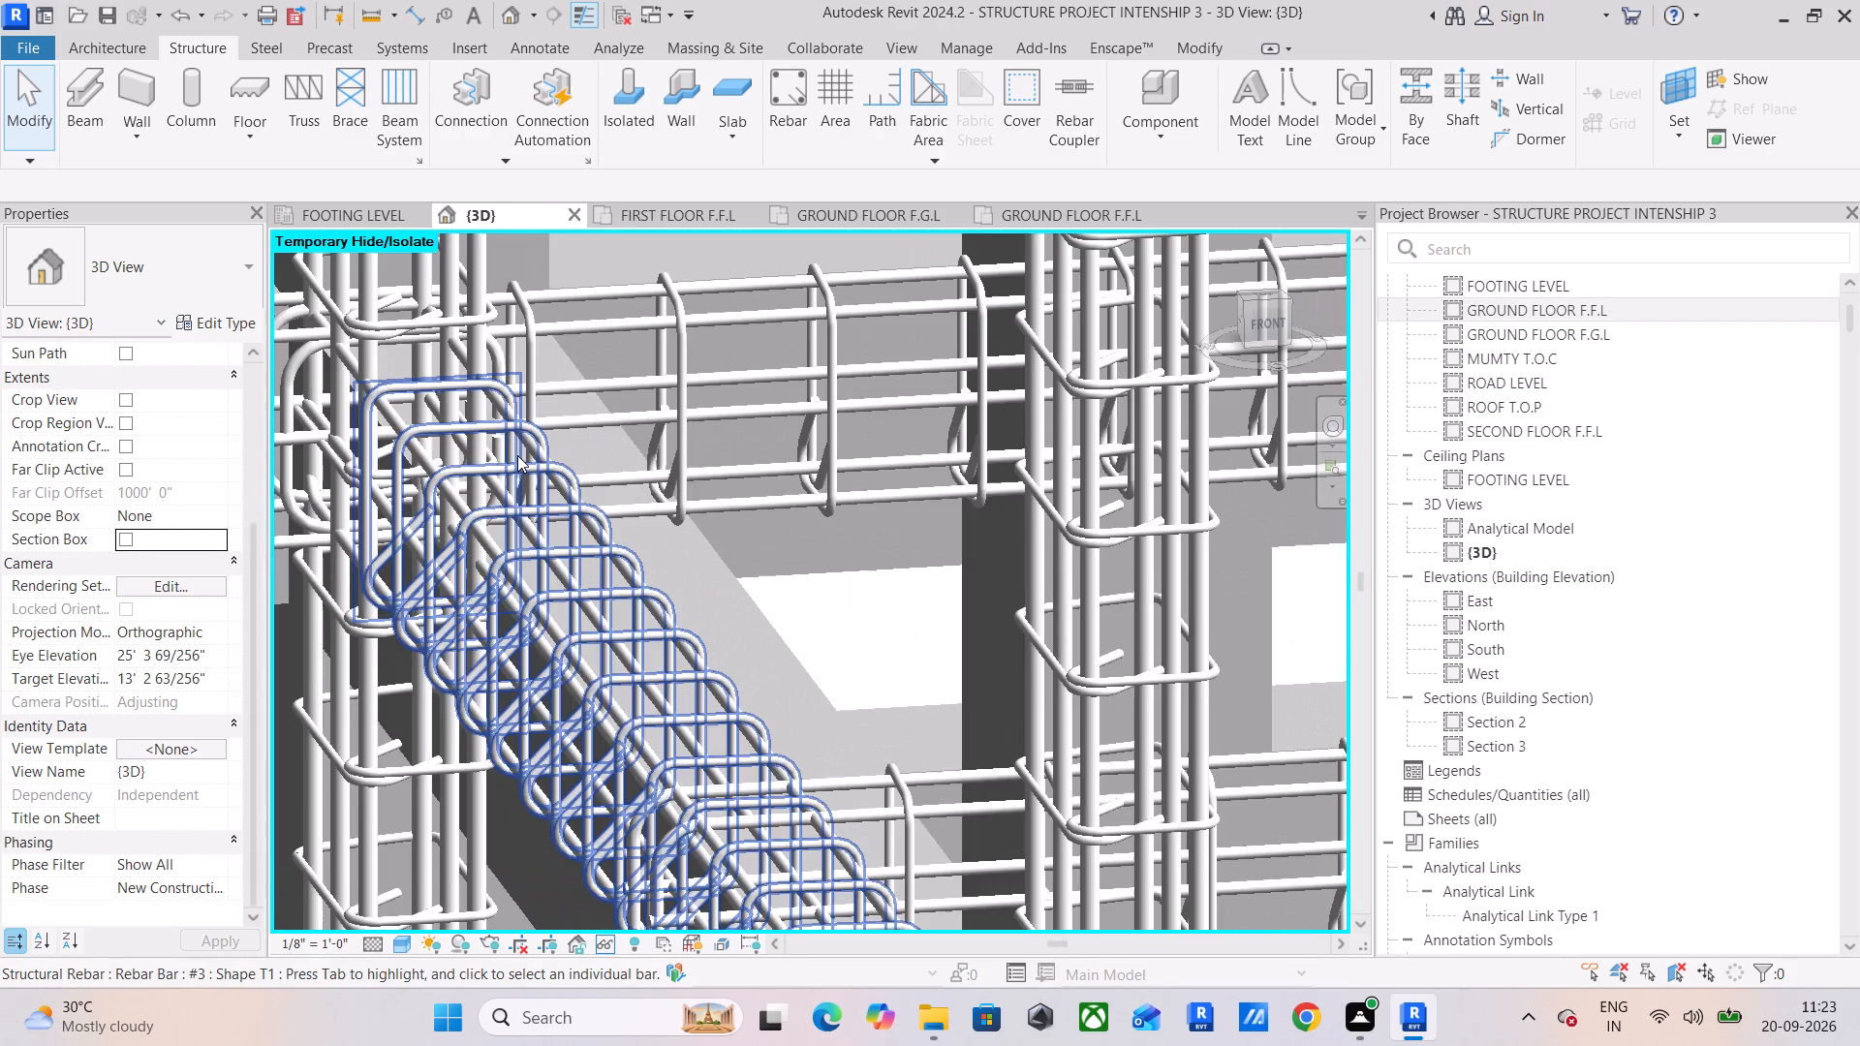
click(735, 588)
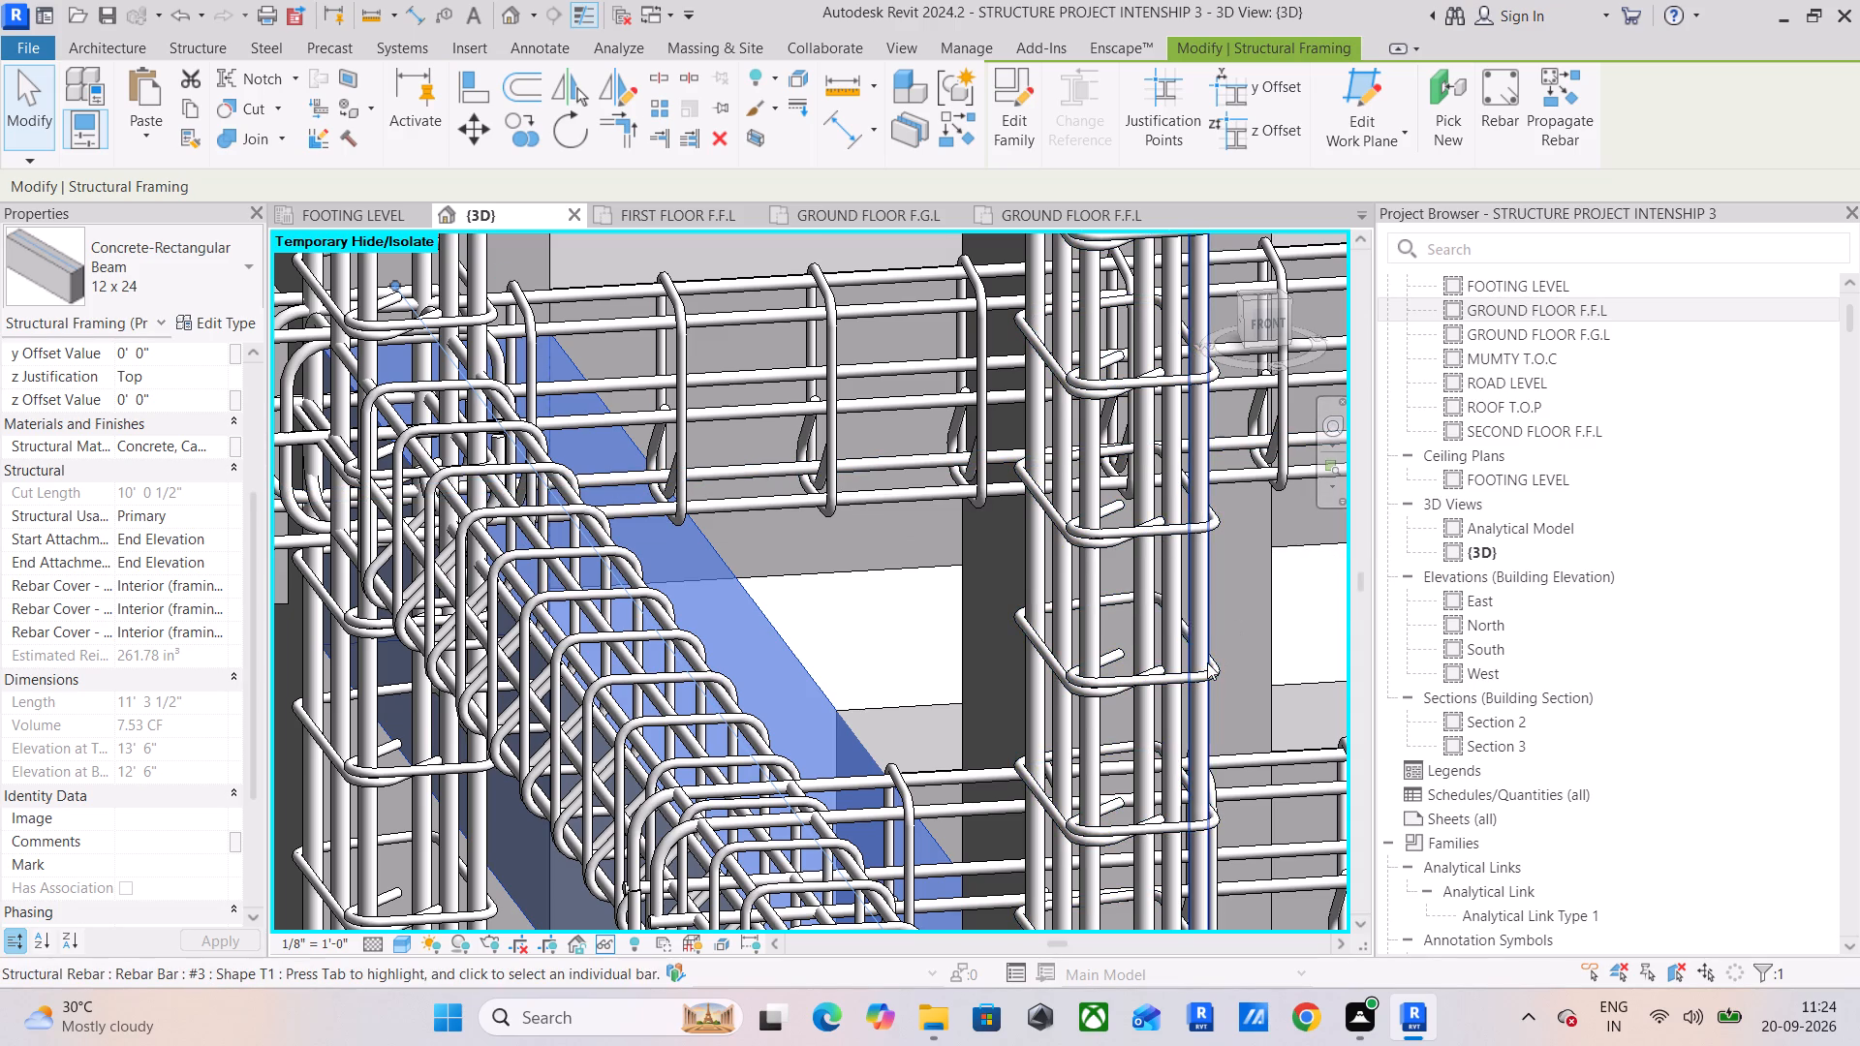
Examine the reinforcement of the first-floor beams and columns around the selected cross beam, and clear the selection.
scroll(1166, 596, down, 1)
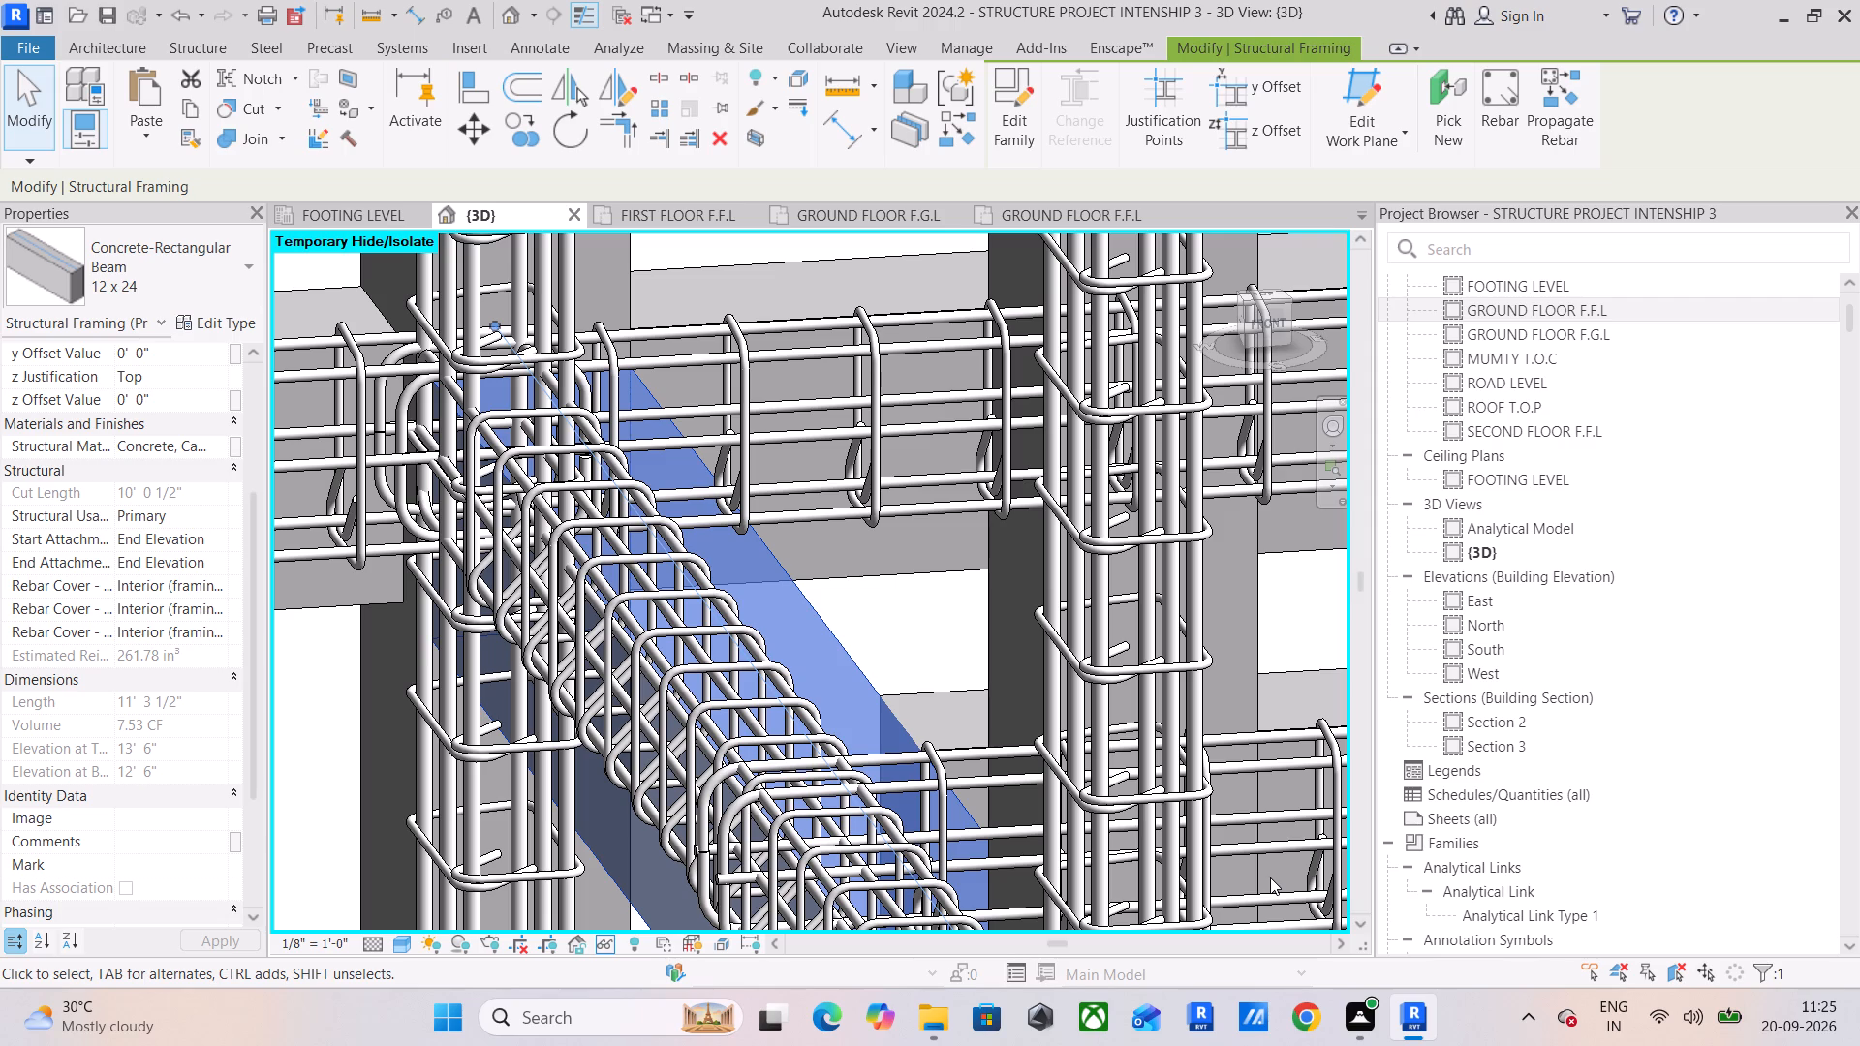
scroll(1270, 877, down, 2)
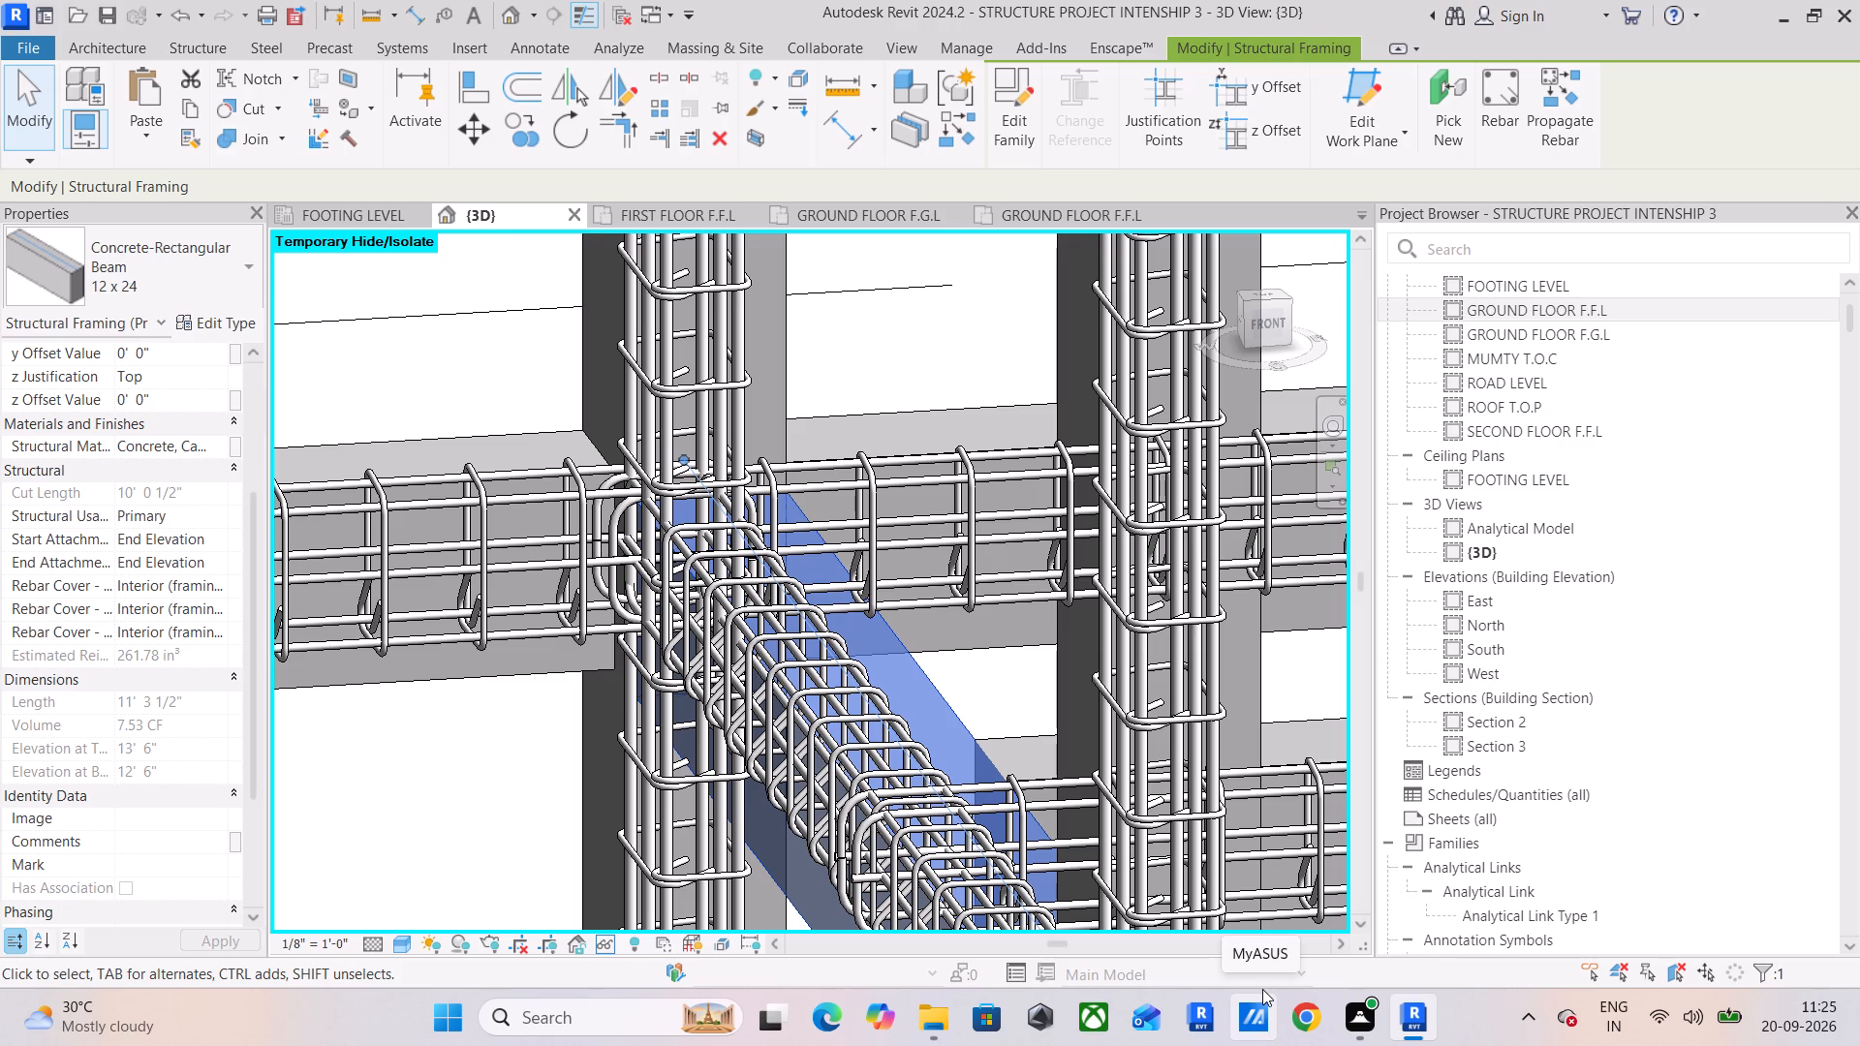
scroll(1262, 989, down, 3)
scroll(424, 938, down, 3)
scroll(665, 673, down, 3)
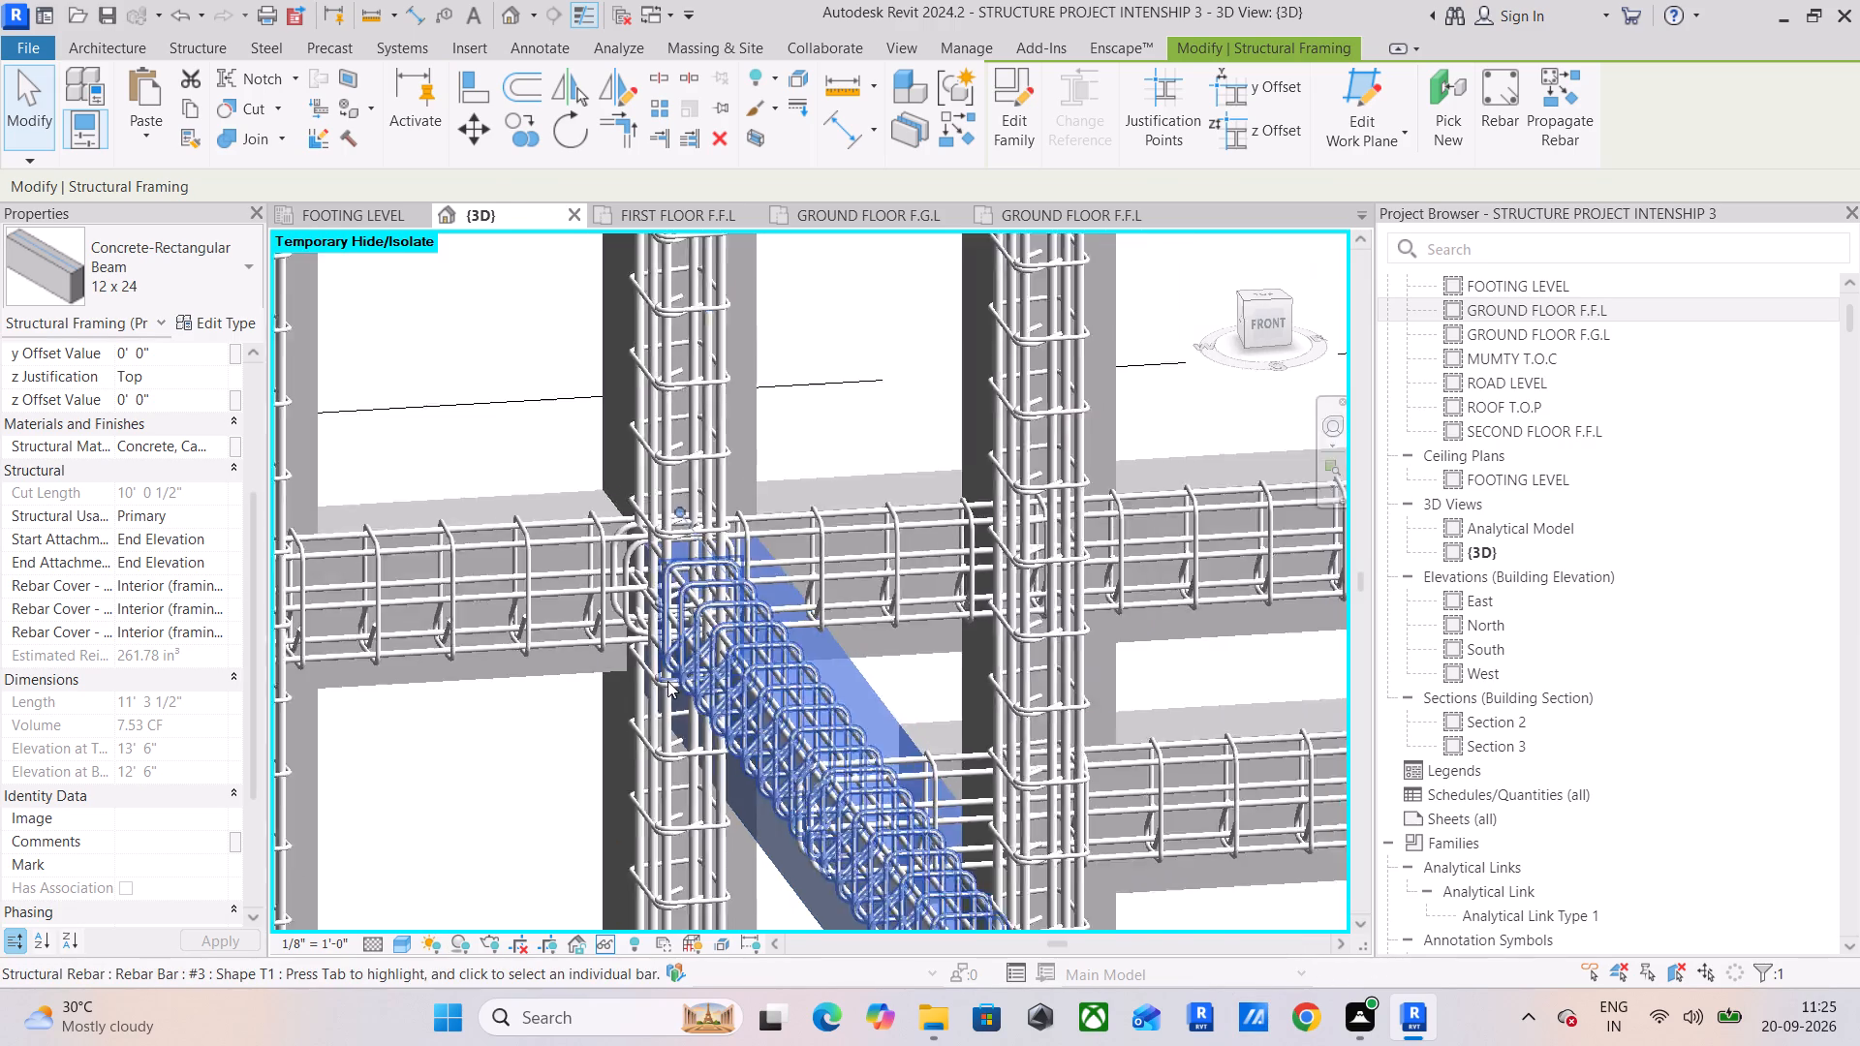
scroll(667, 681, down, 4)
middle_drag(799, 670, 324, 641)
scroll(573, 629, down, 3)
middle_drag(638, 626, 906, 624)
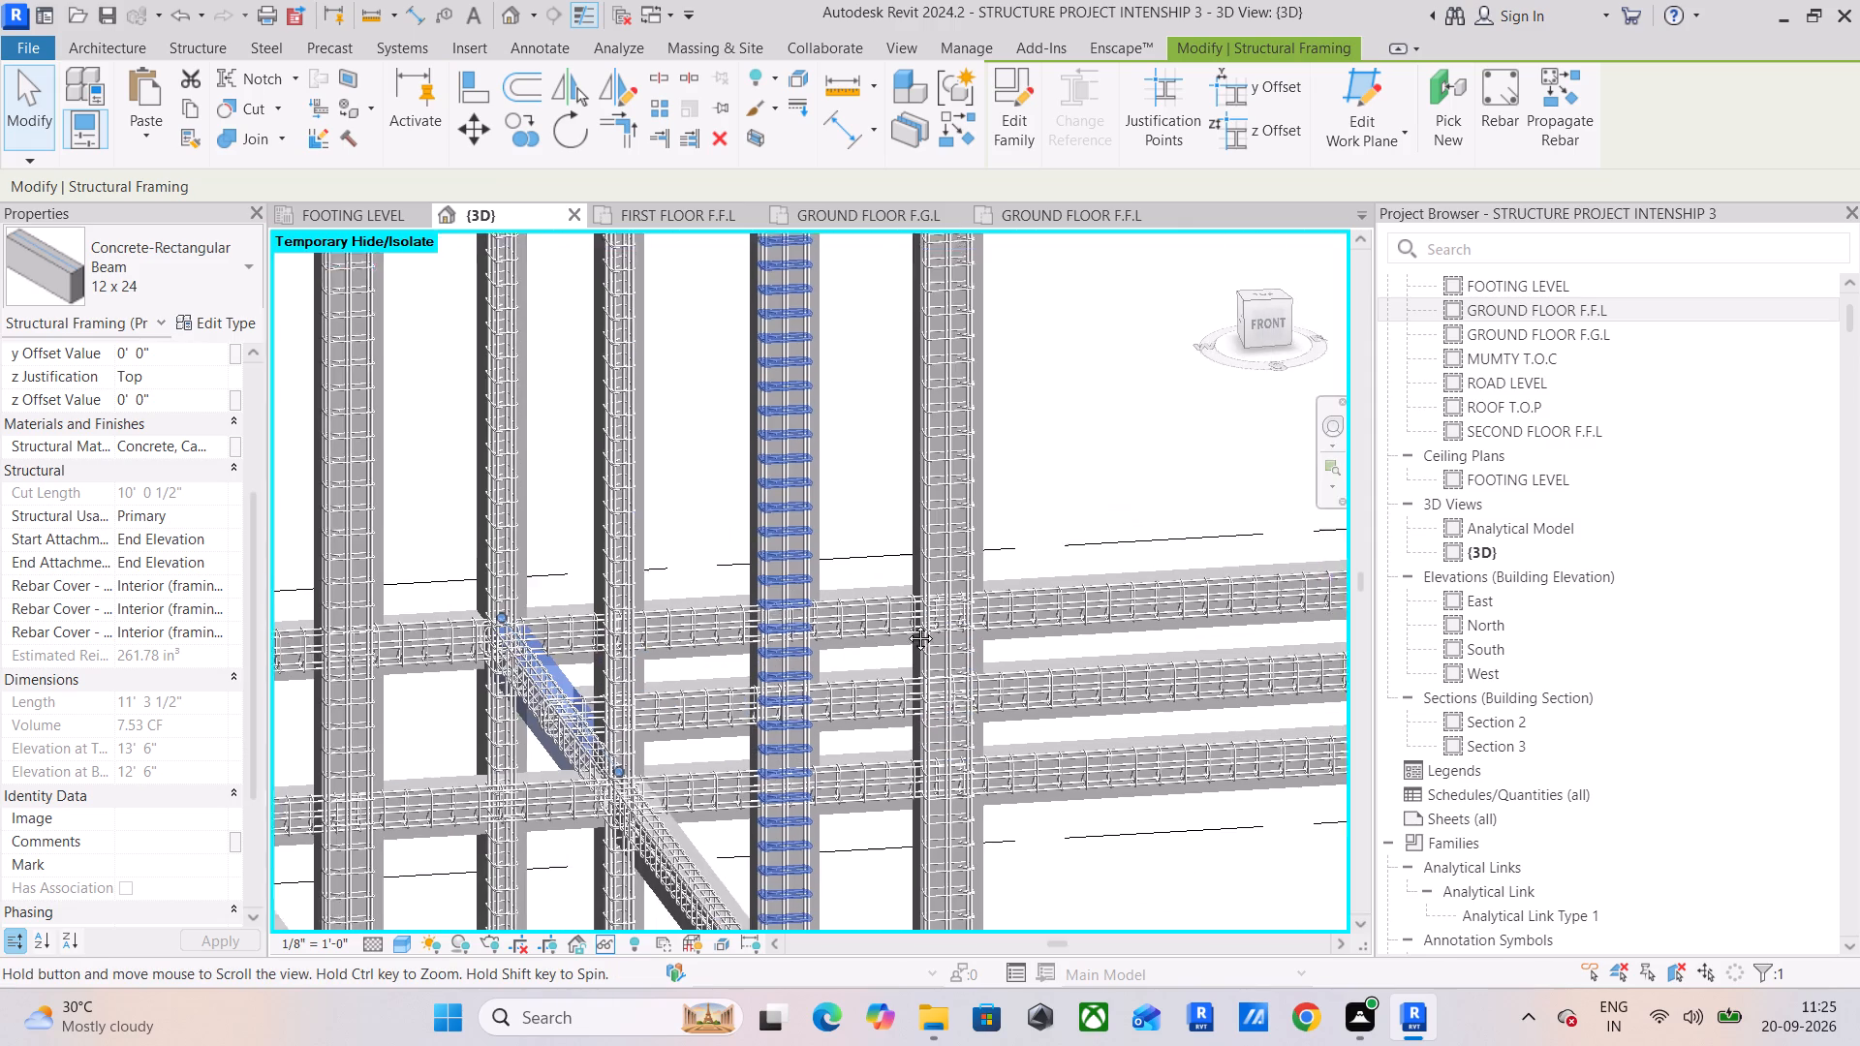
middle_drag(906, 624, 695, 515)
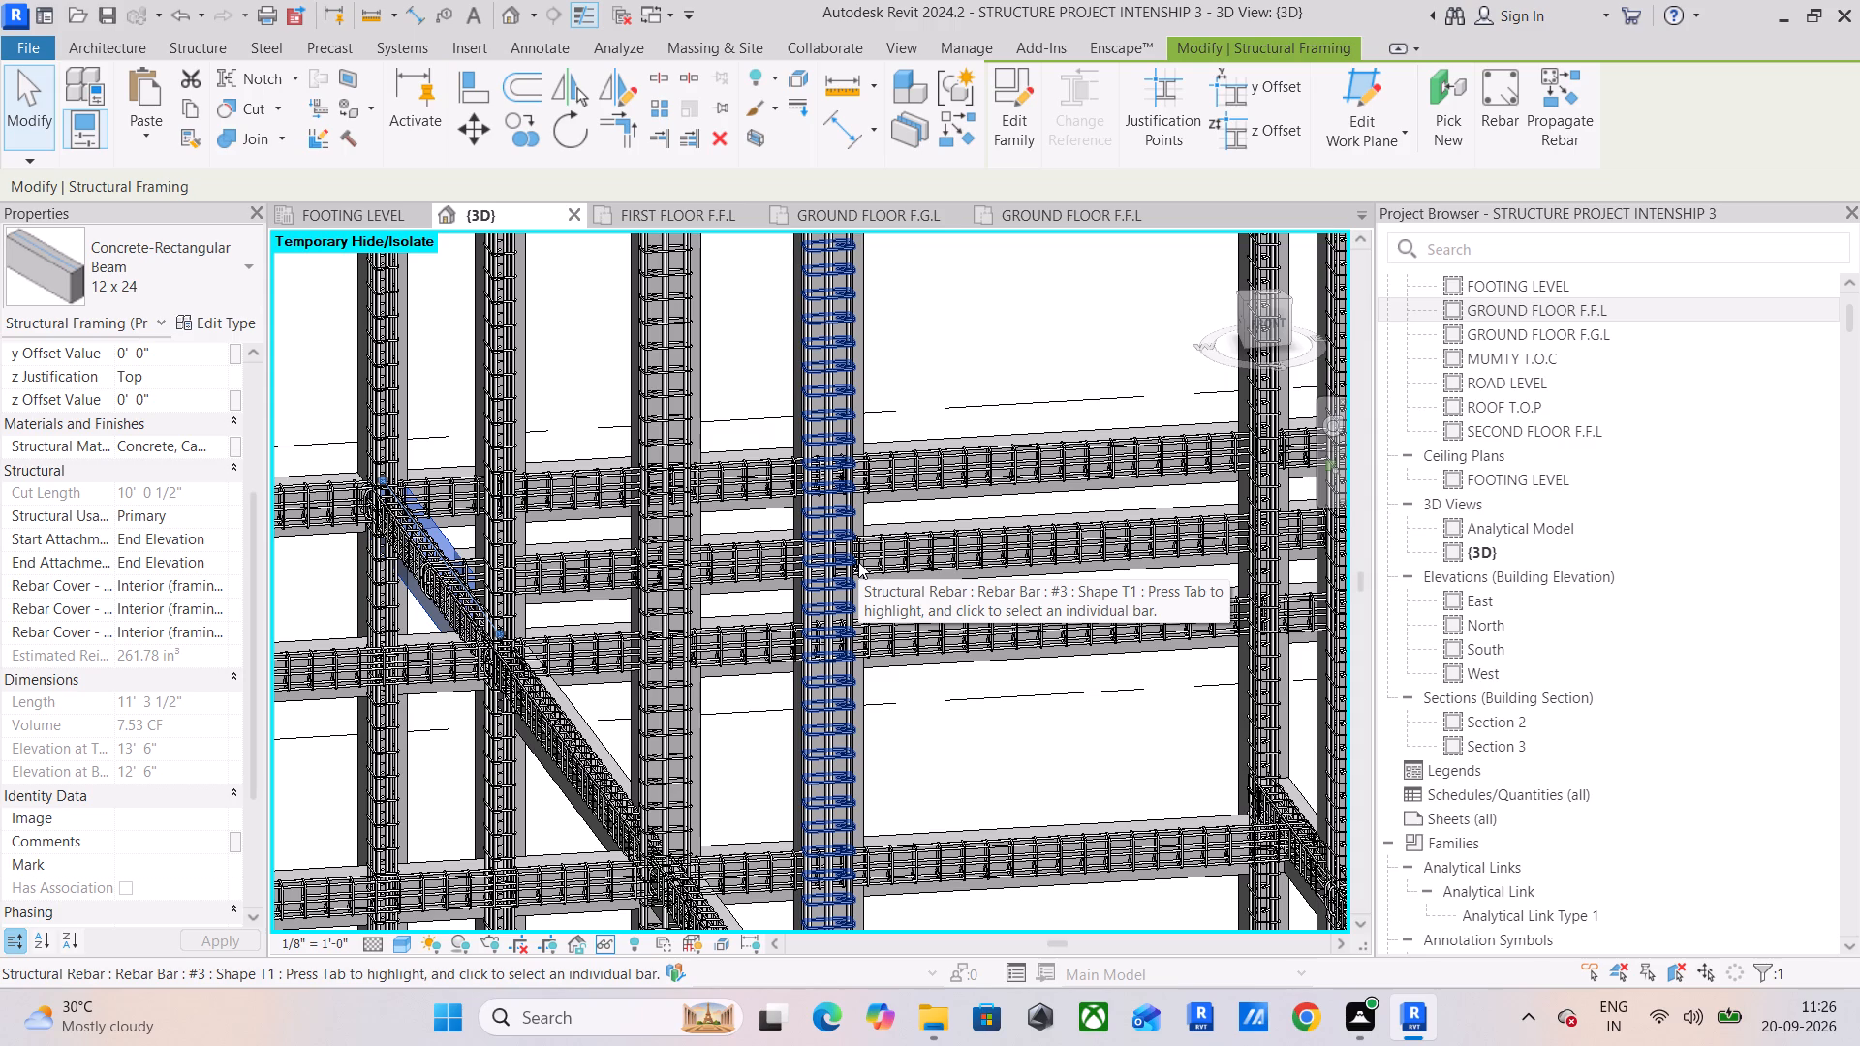
click(976, 751)
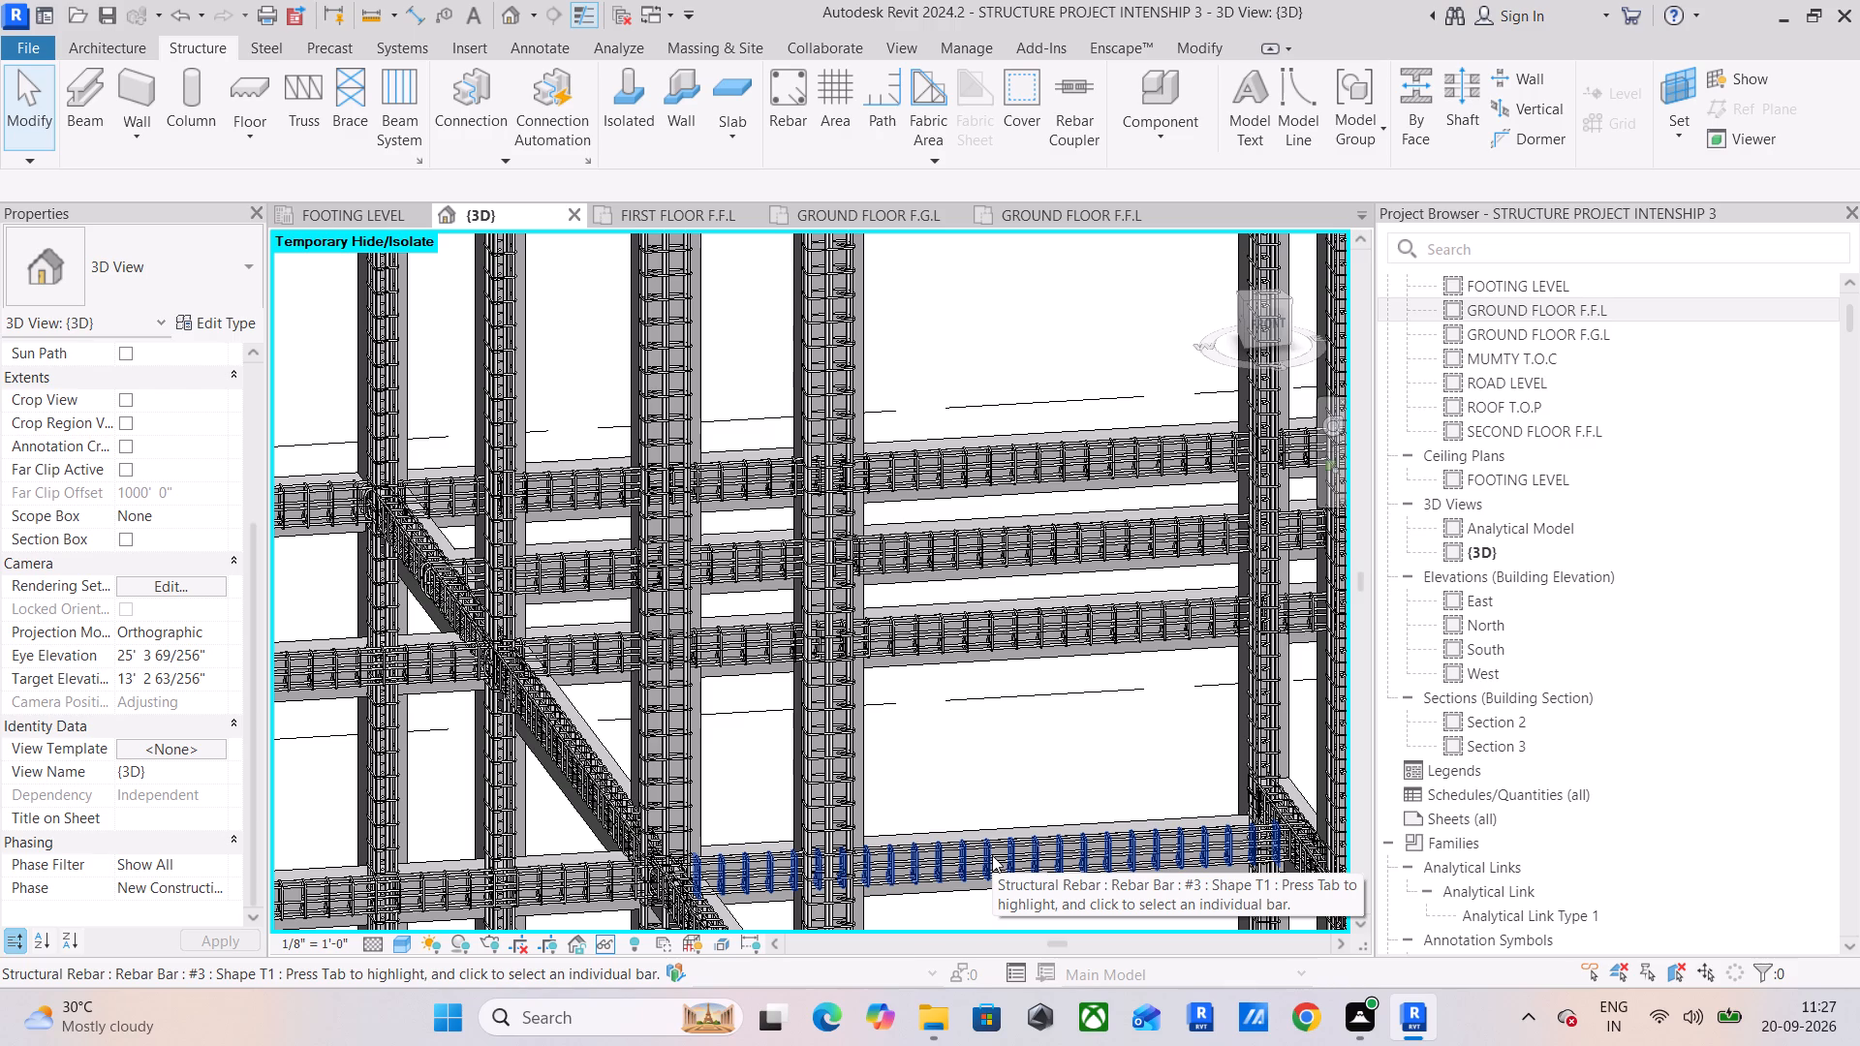
Examine the whole reinforced frame, from the first-floor beams and columns down to the lower beams and footings.
scroll(994, 854, down, 2)
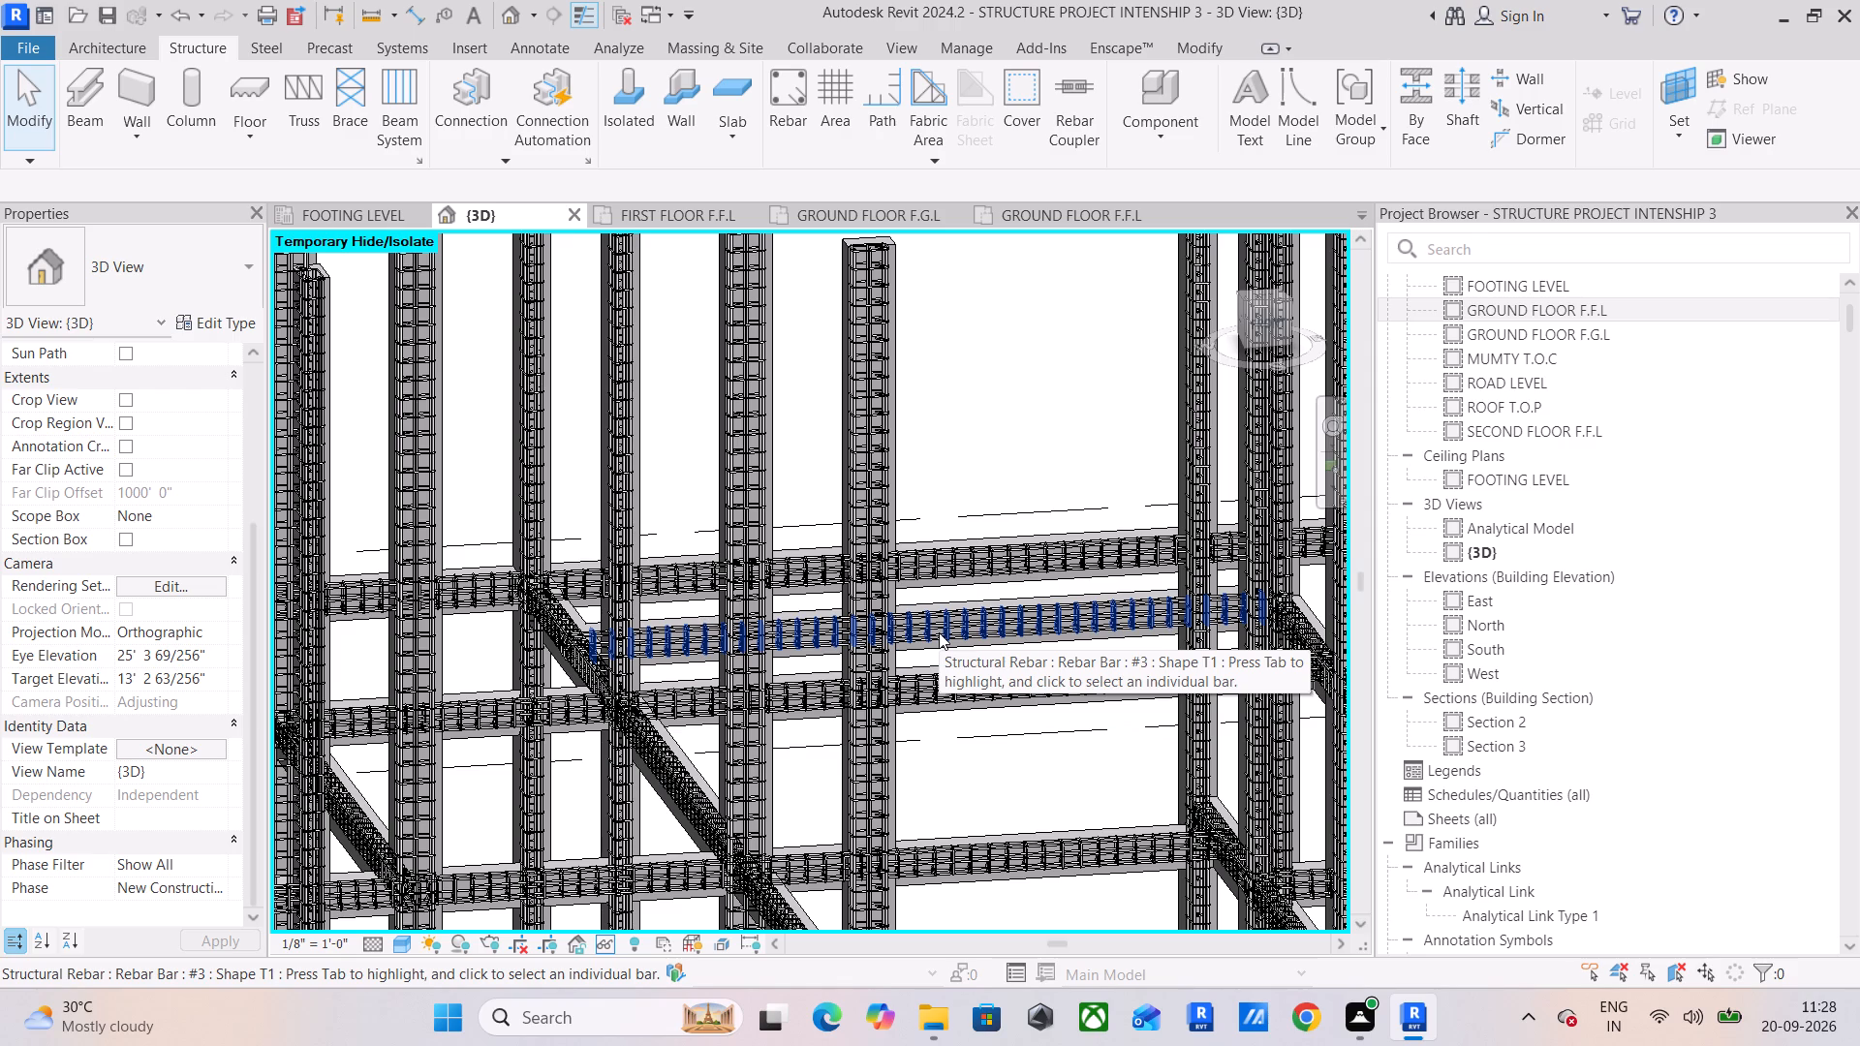
scroll(939, 632, down, 2)
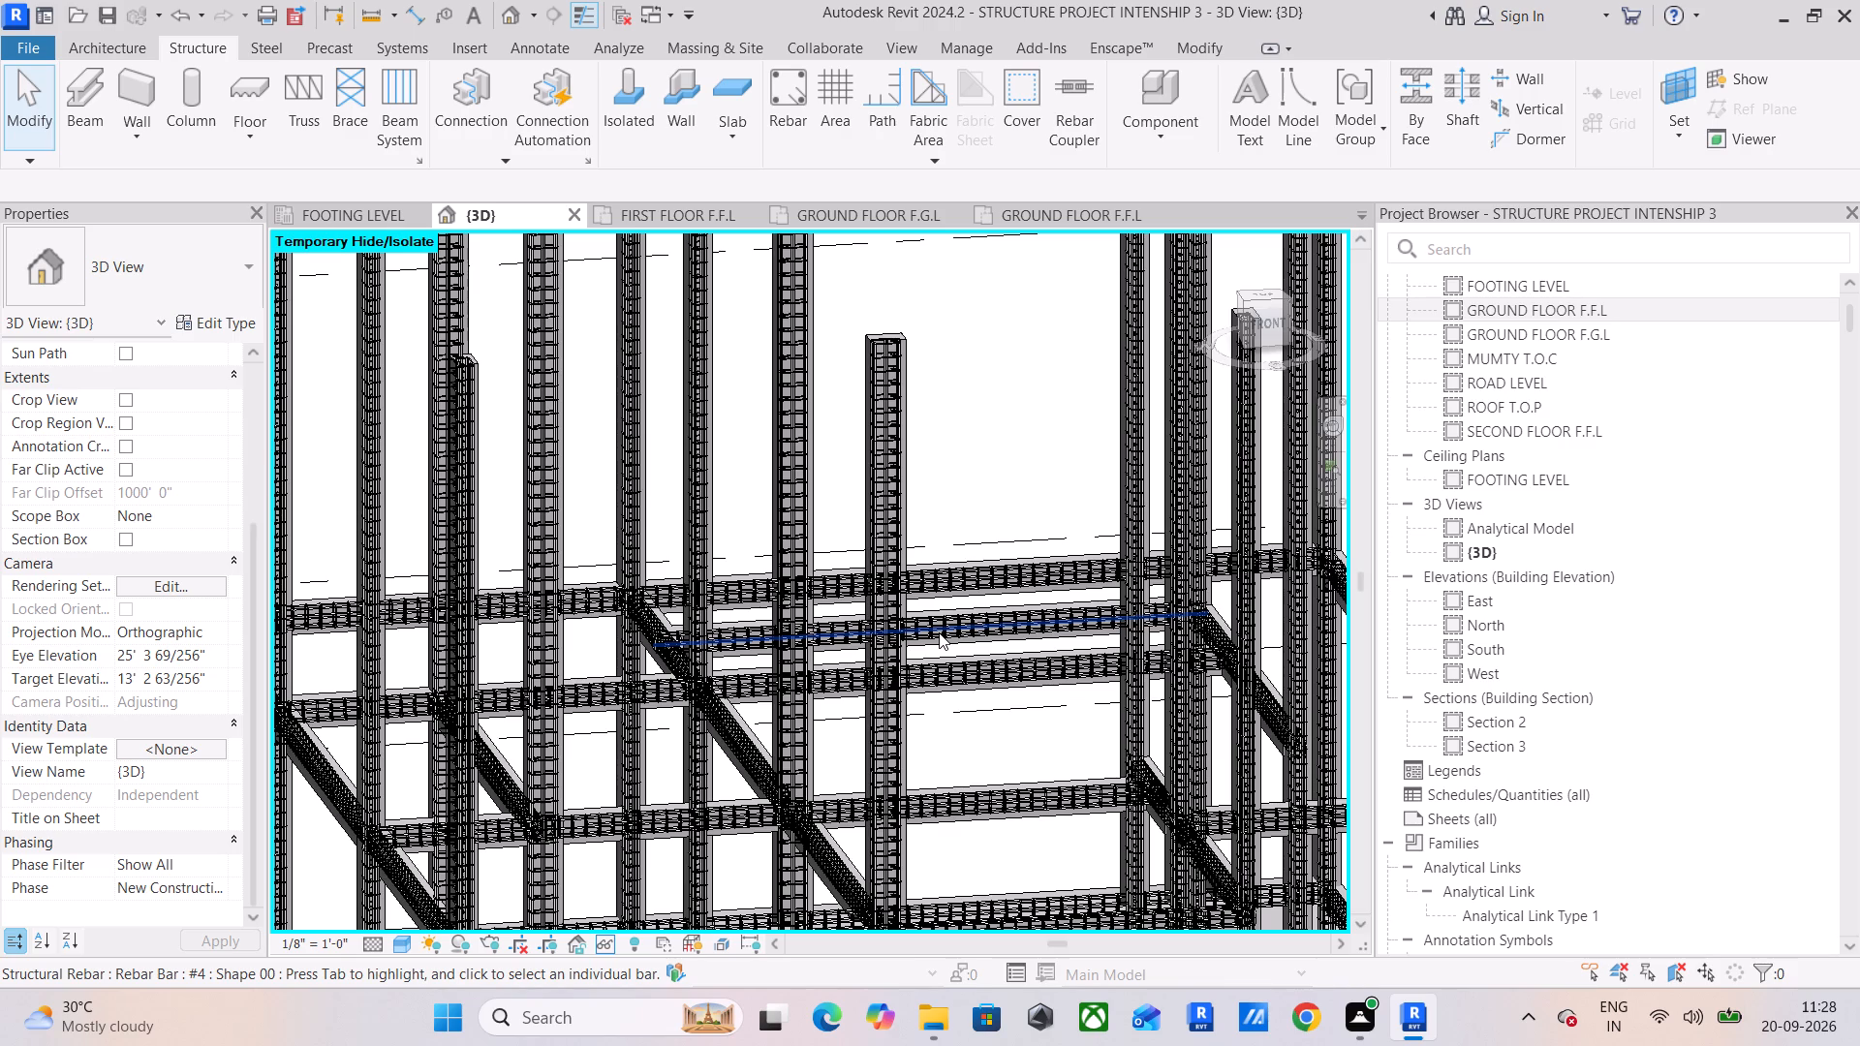
scroll(939, 632, down, 2)
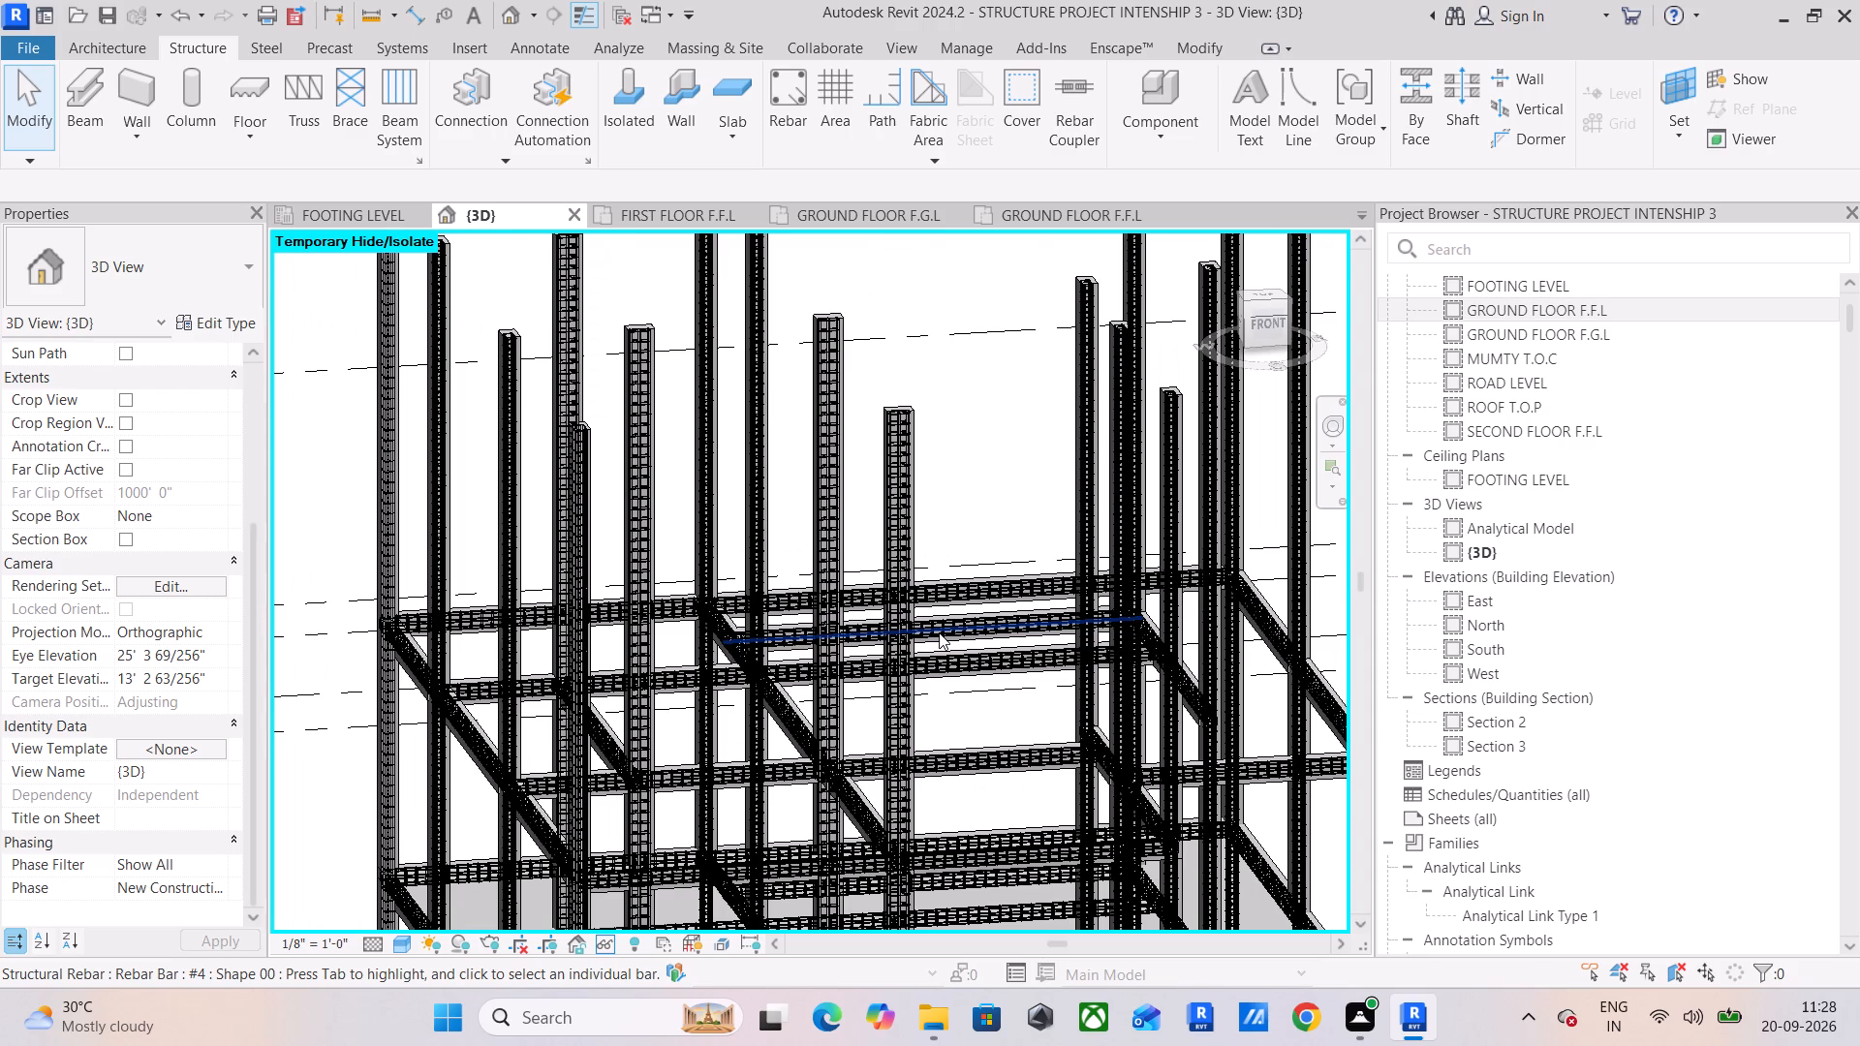
scroll(939, 632, down, 3)
middle_drag(941, 653, 1053, 658)
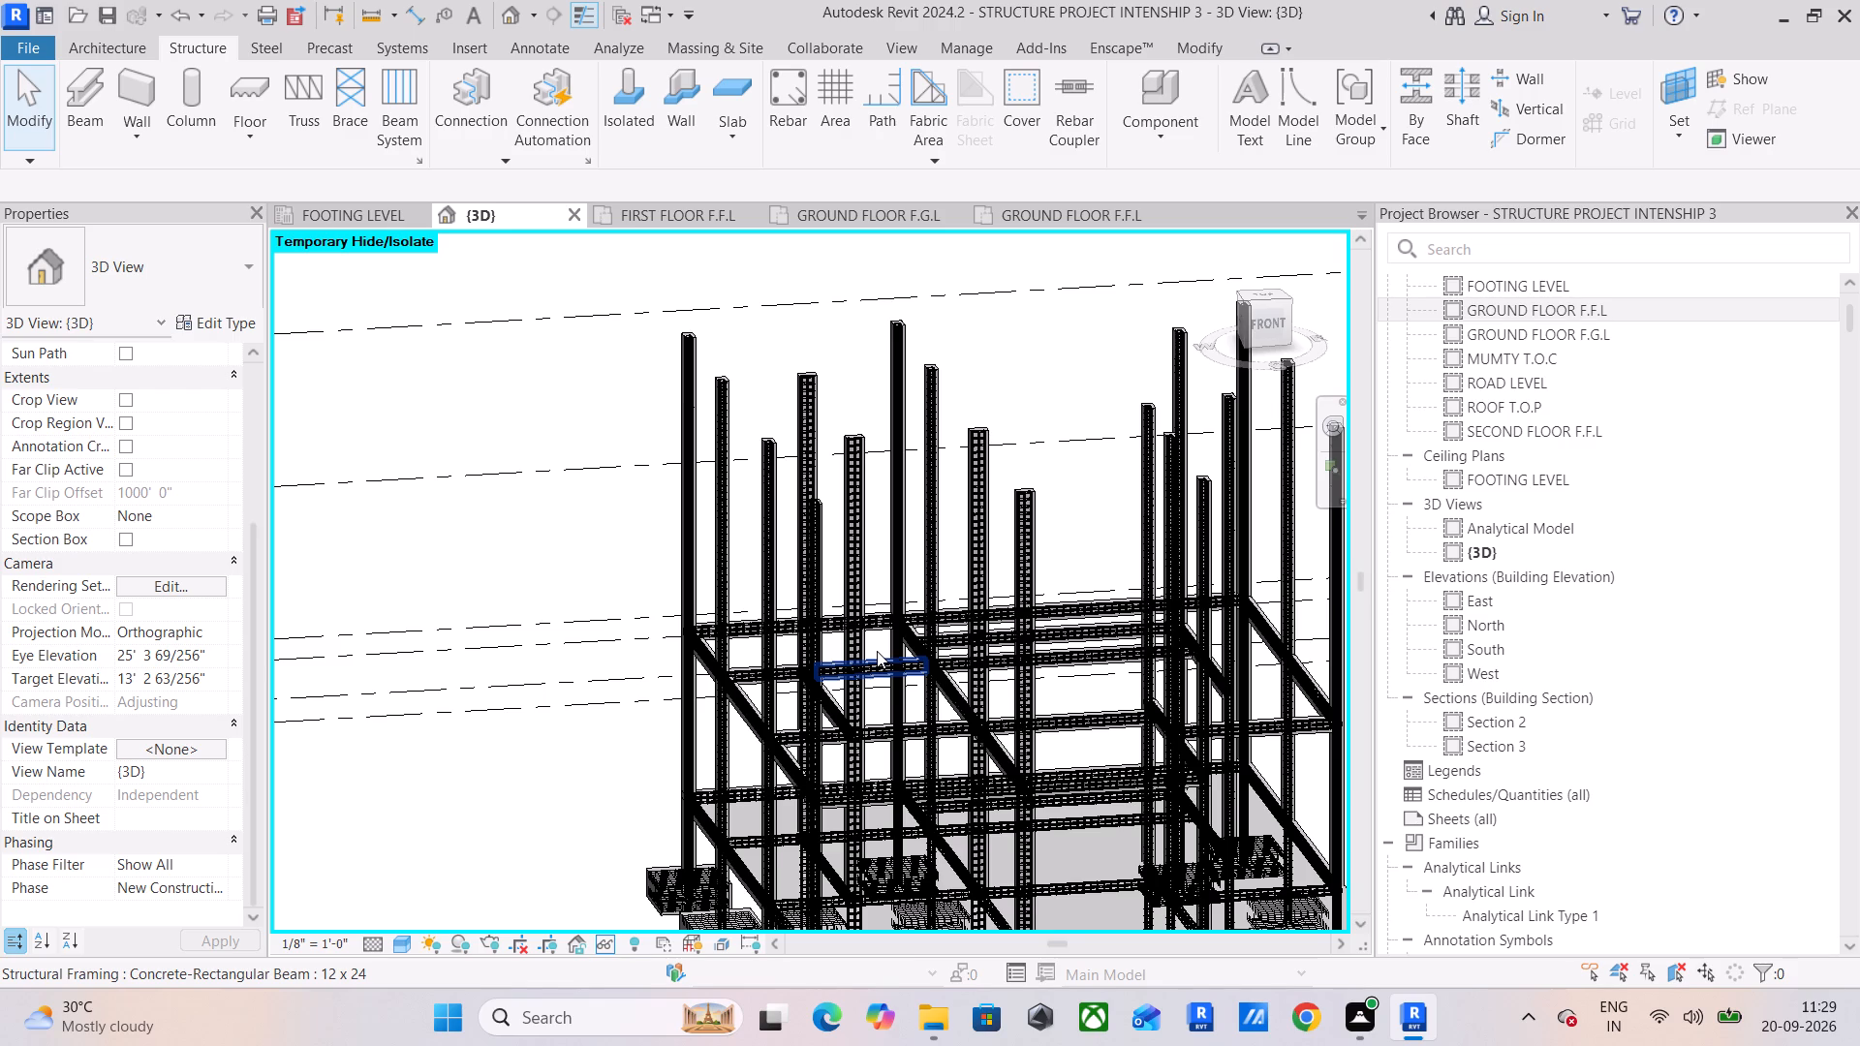
scroll(877, 651, down, 2)
middle_drag(942, 570, 795, 477)
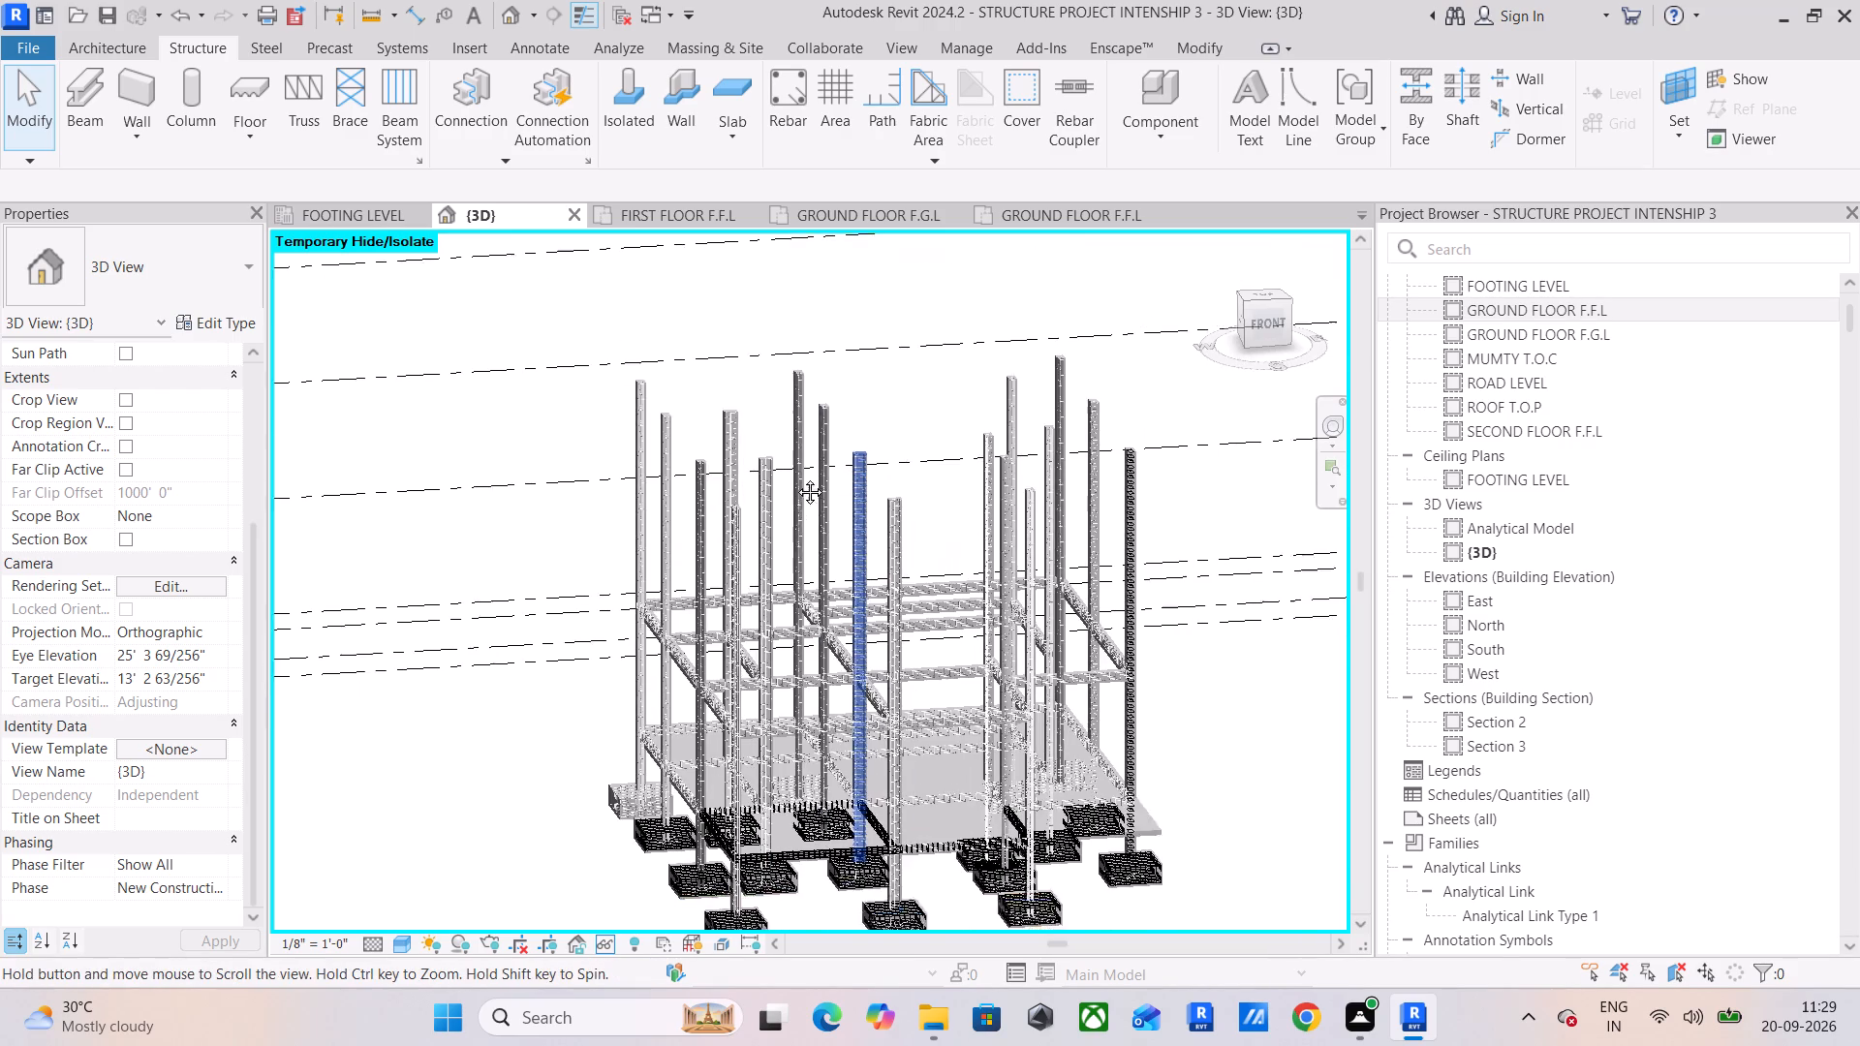
middle_drag(795, 477, 747, 392)
scroll(751, 424, up, 1)
scroll(798, 752, up, 5)
scroll(704, 736, up, 6)
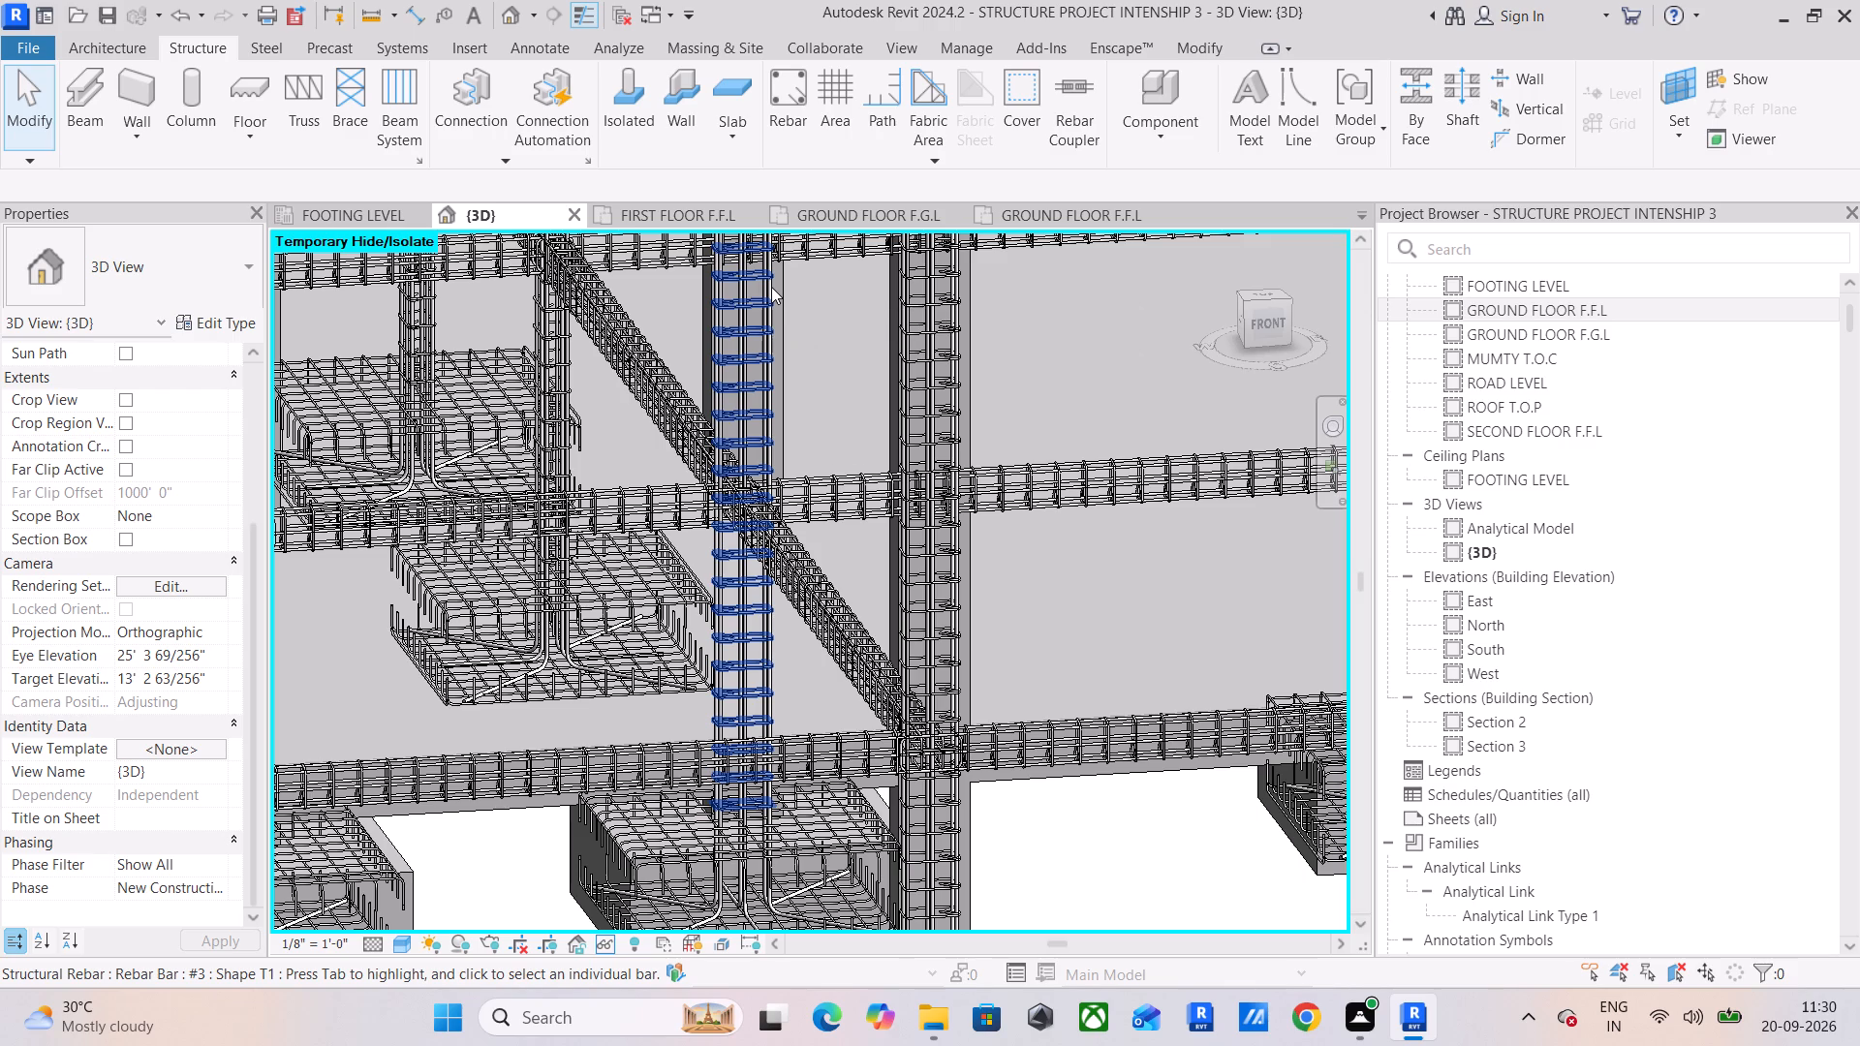
scroll(771, 287, down, 2)
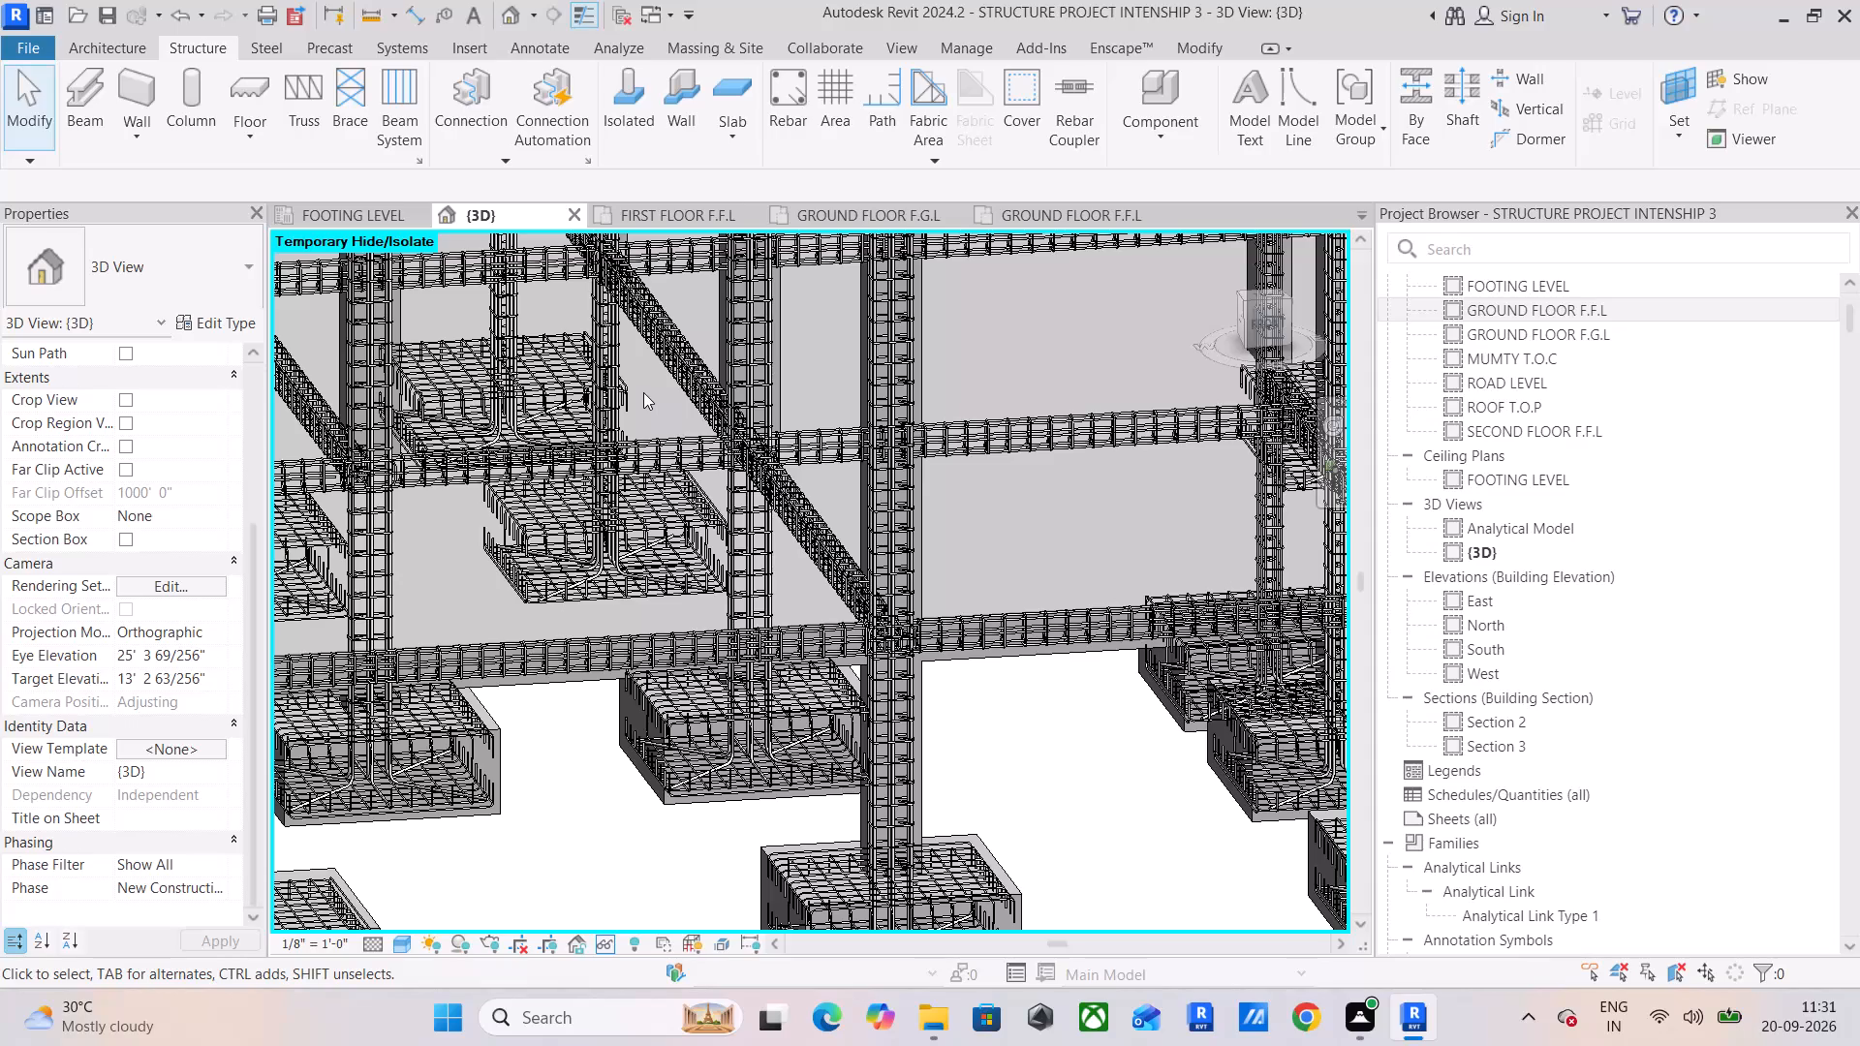
scroll(643, 392, down, 3)
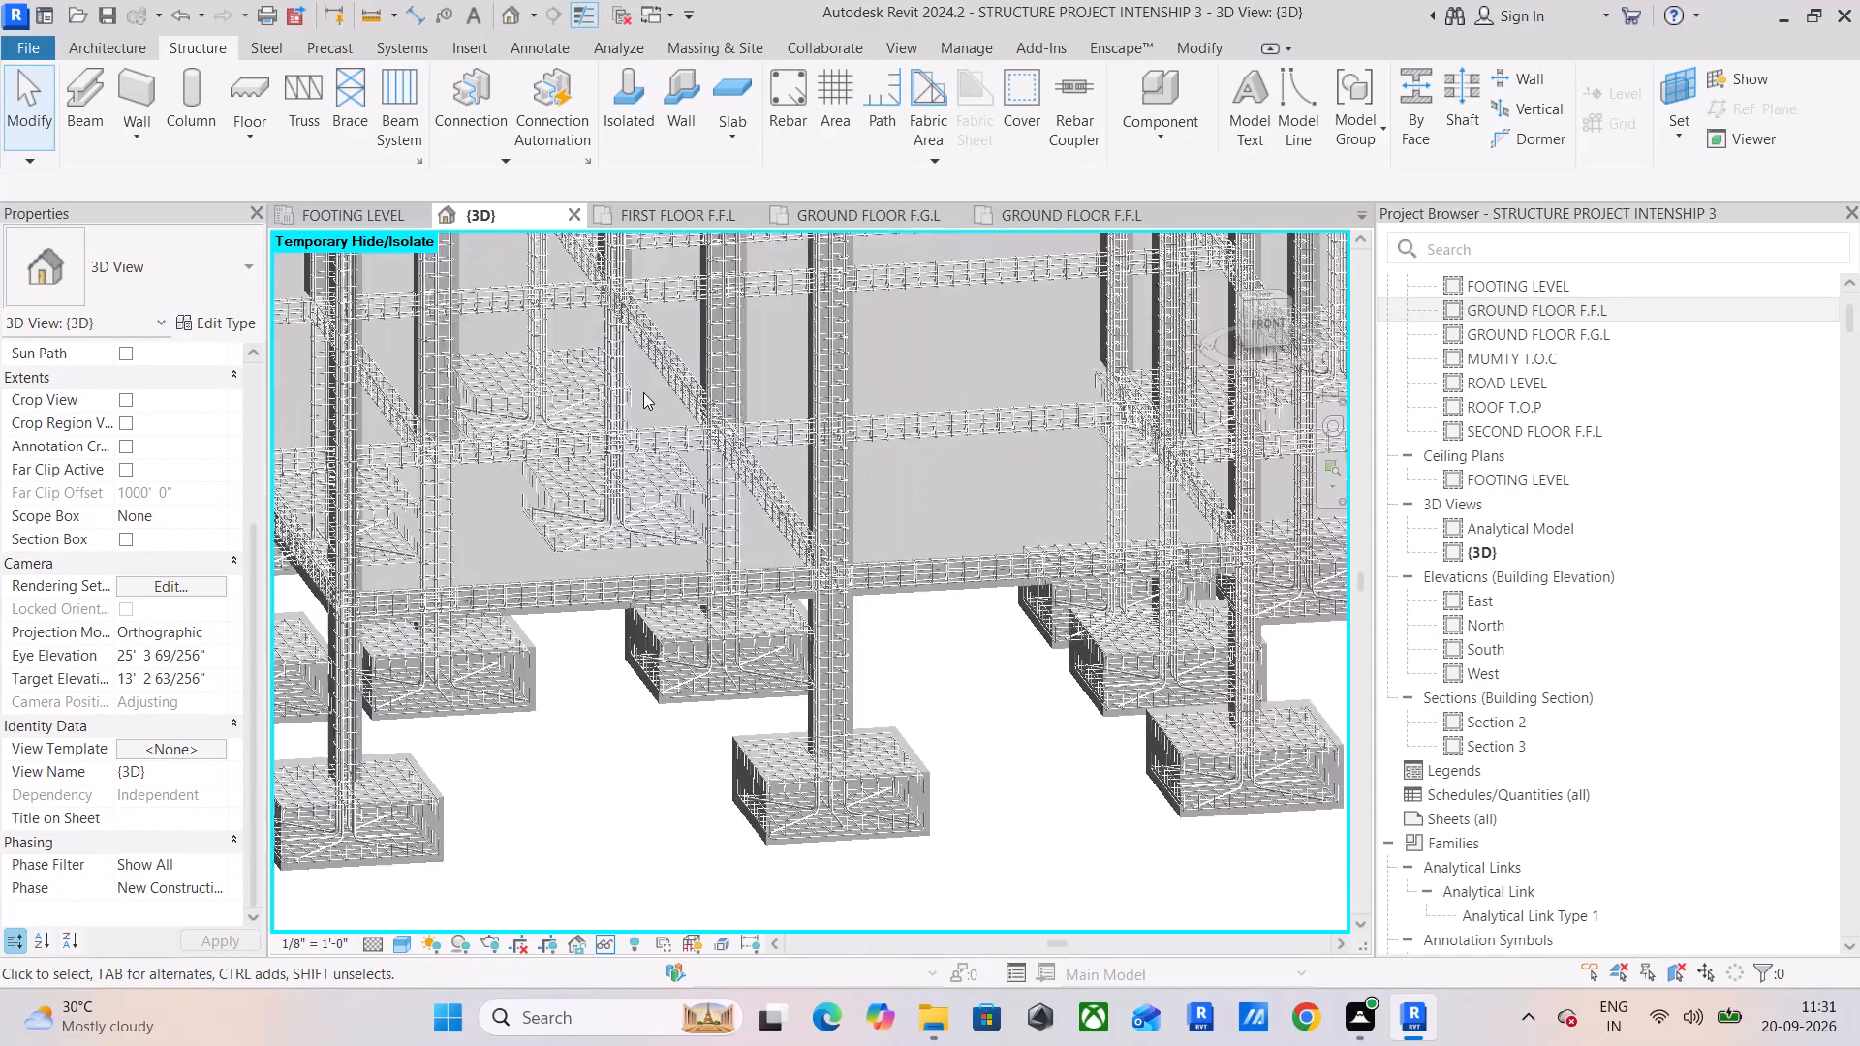
middle_drag(499, 413, 612, 493)
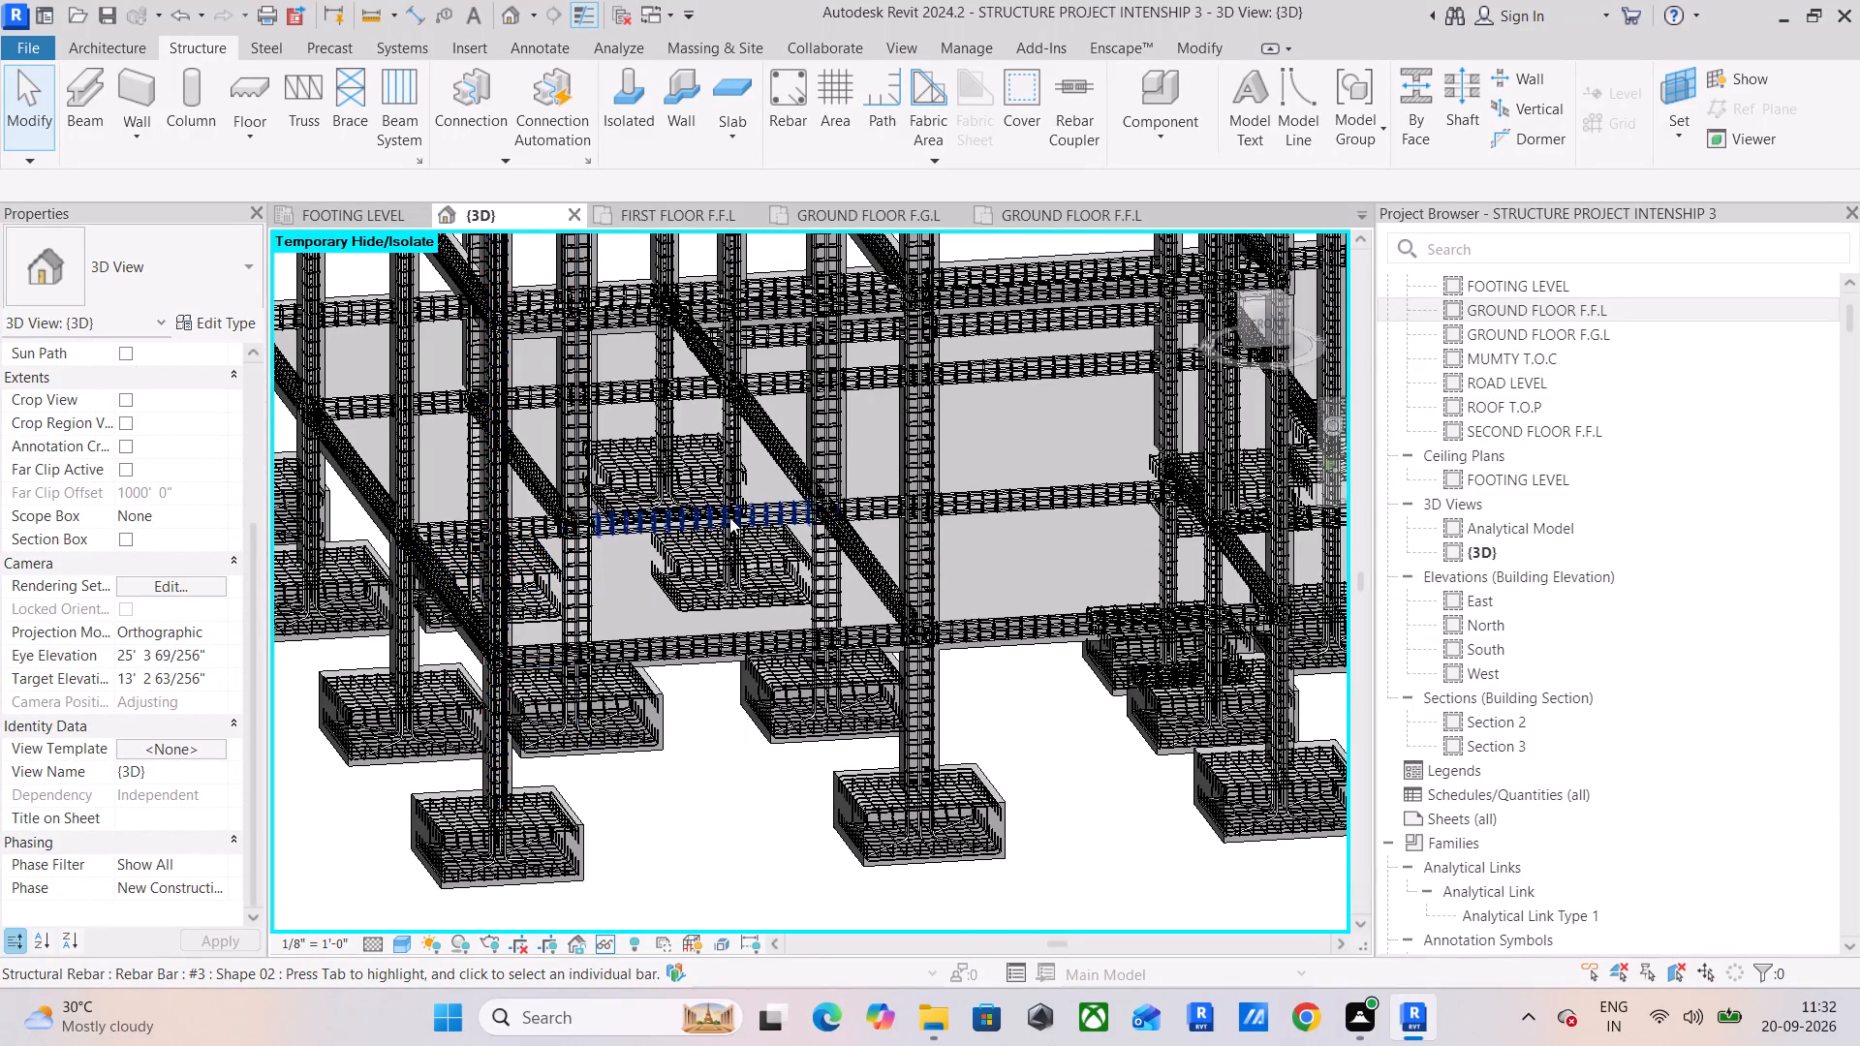
Select the 1'3" X 9" concrete column where the lower-level beams cross above the footings.
scroll(713, 508, up, 5)
middle_drag(755, 508, 454, 479)
scroll(677, 492, up, 2)
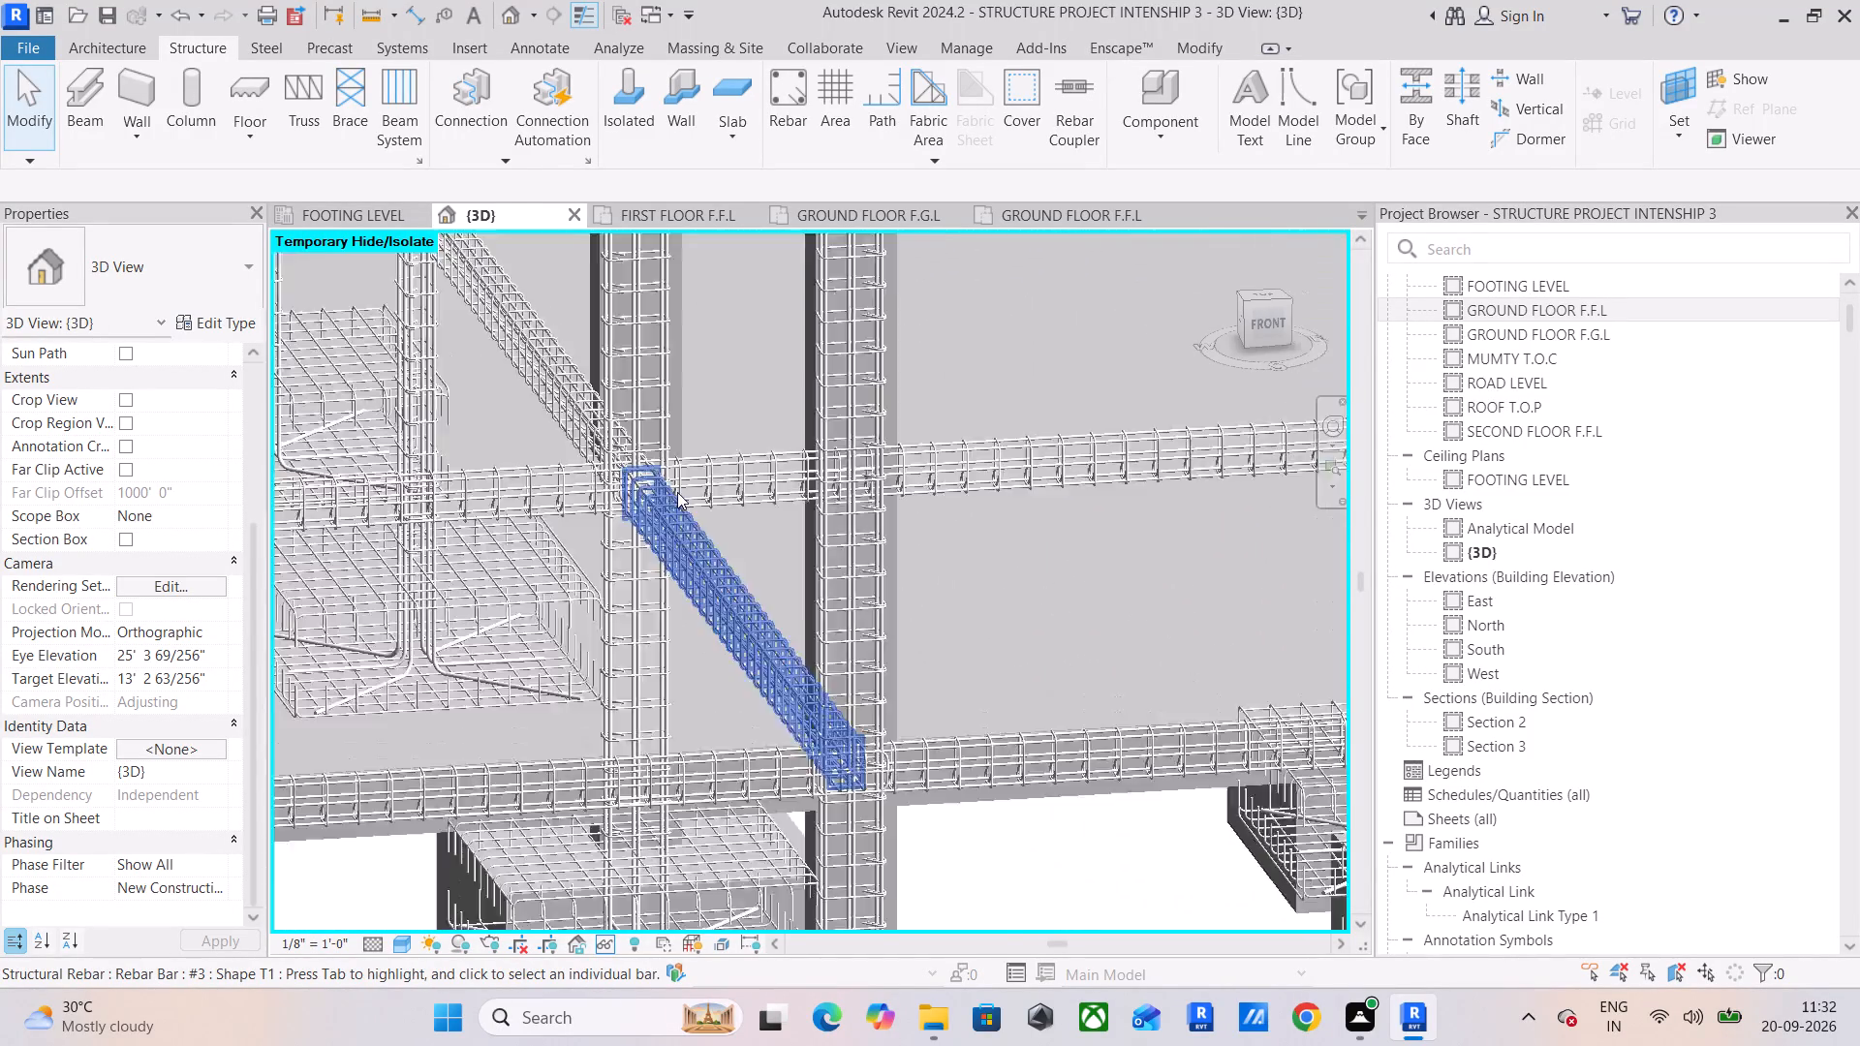
scroll(677, 492, up, 4)
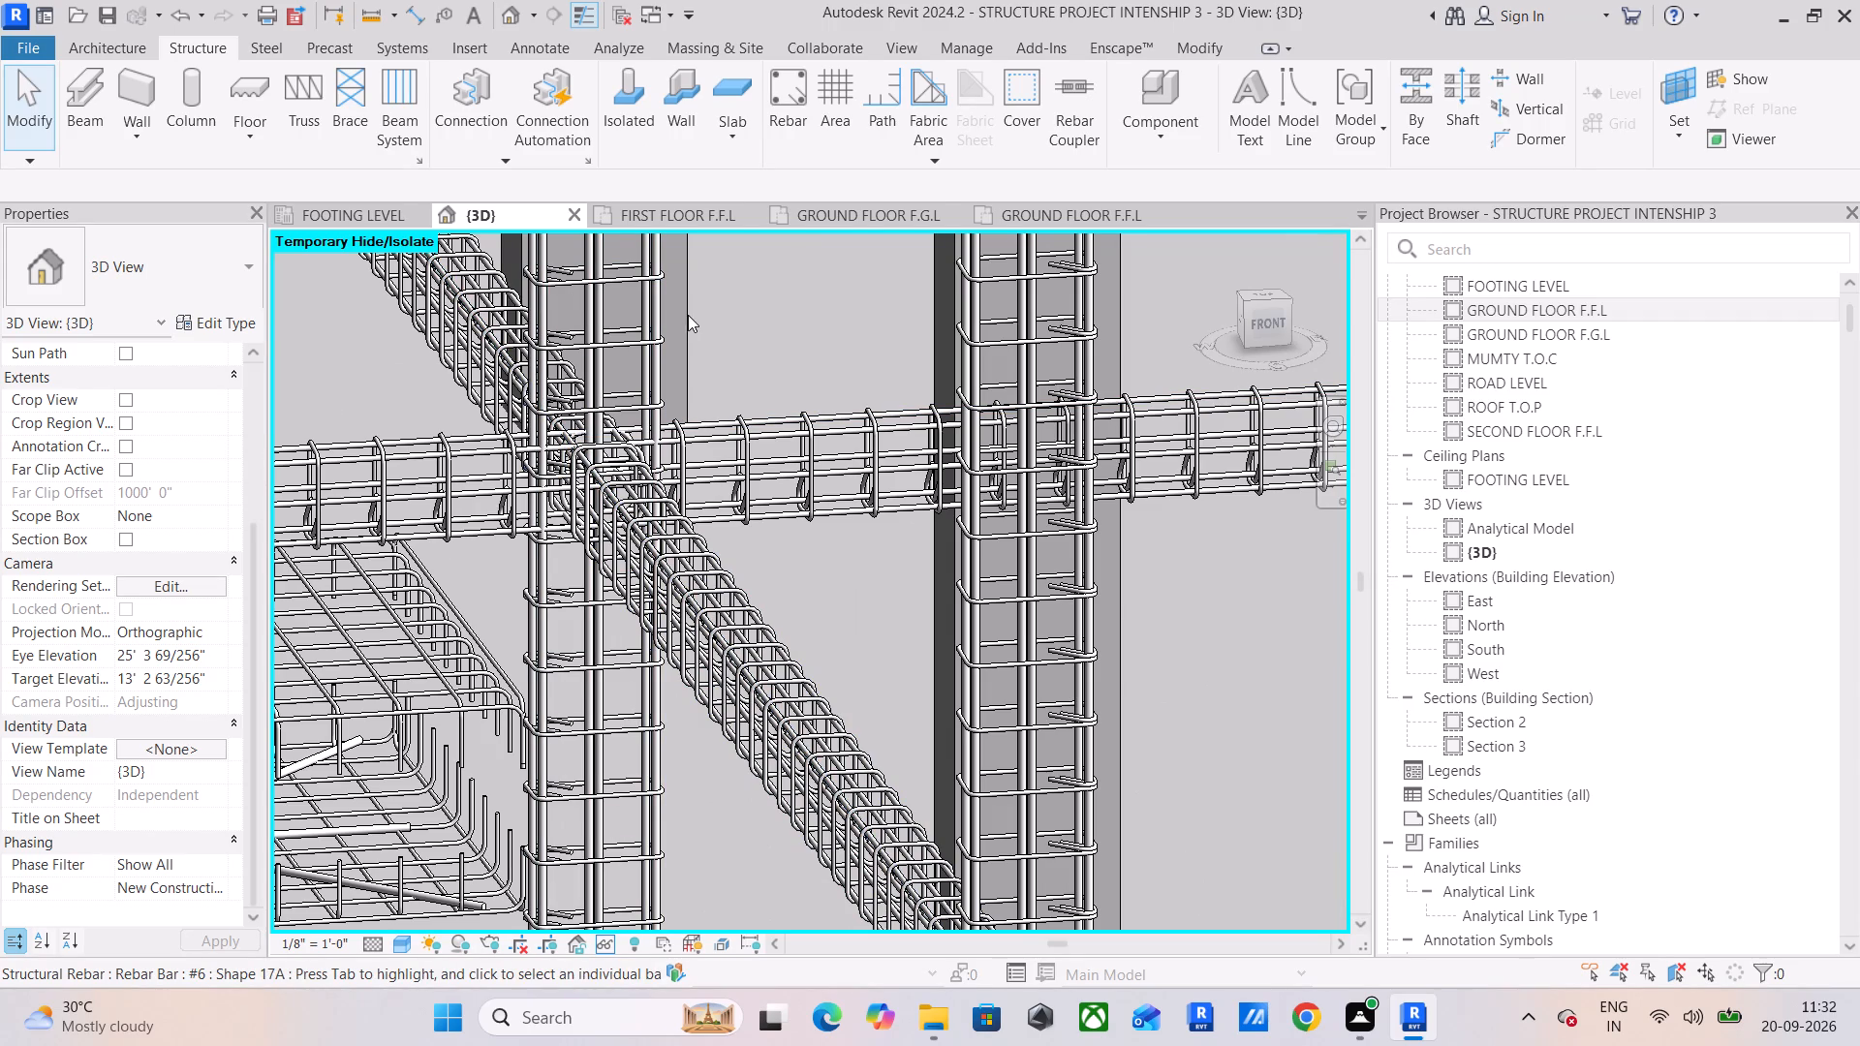
click(689, 315)
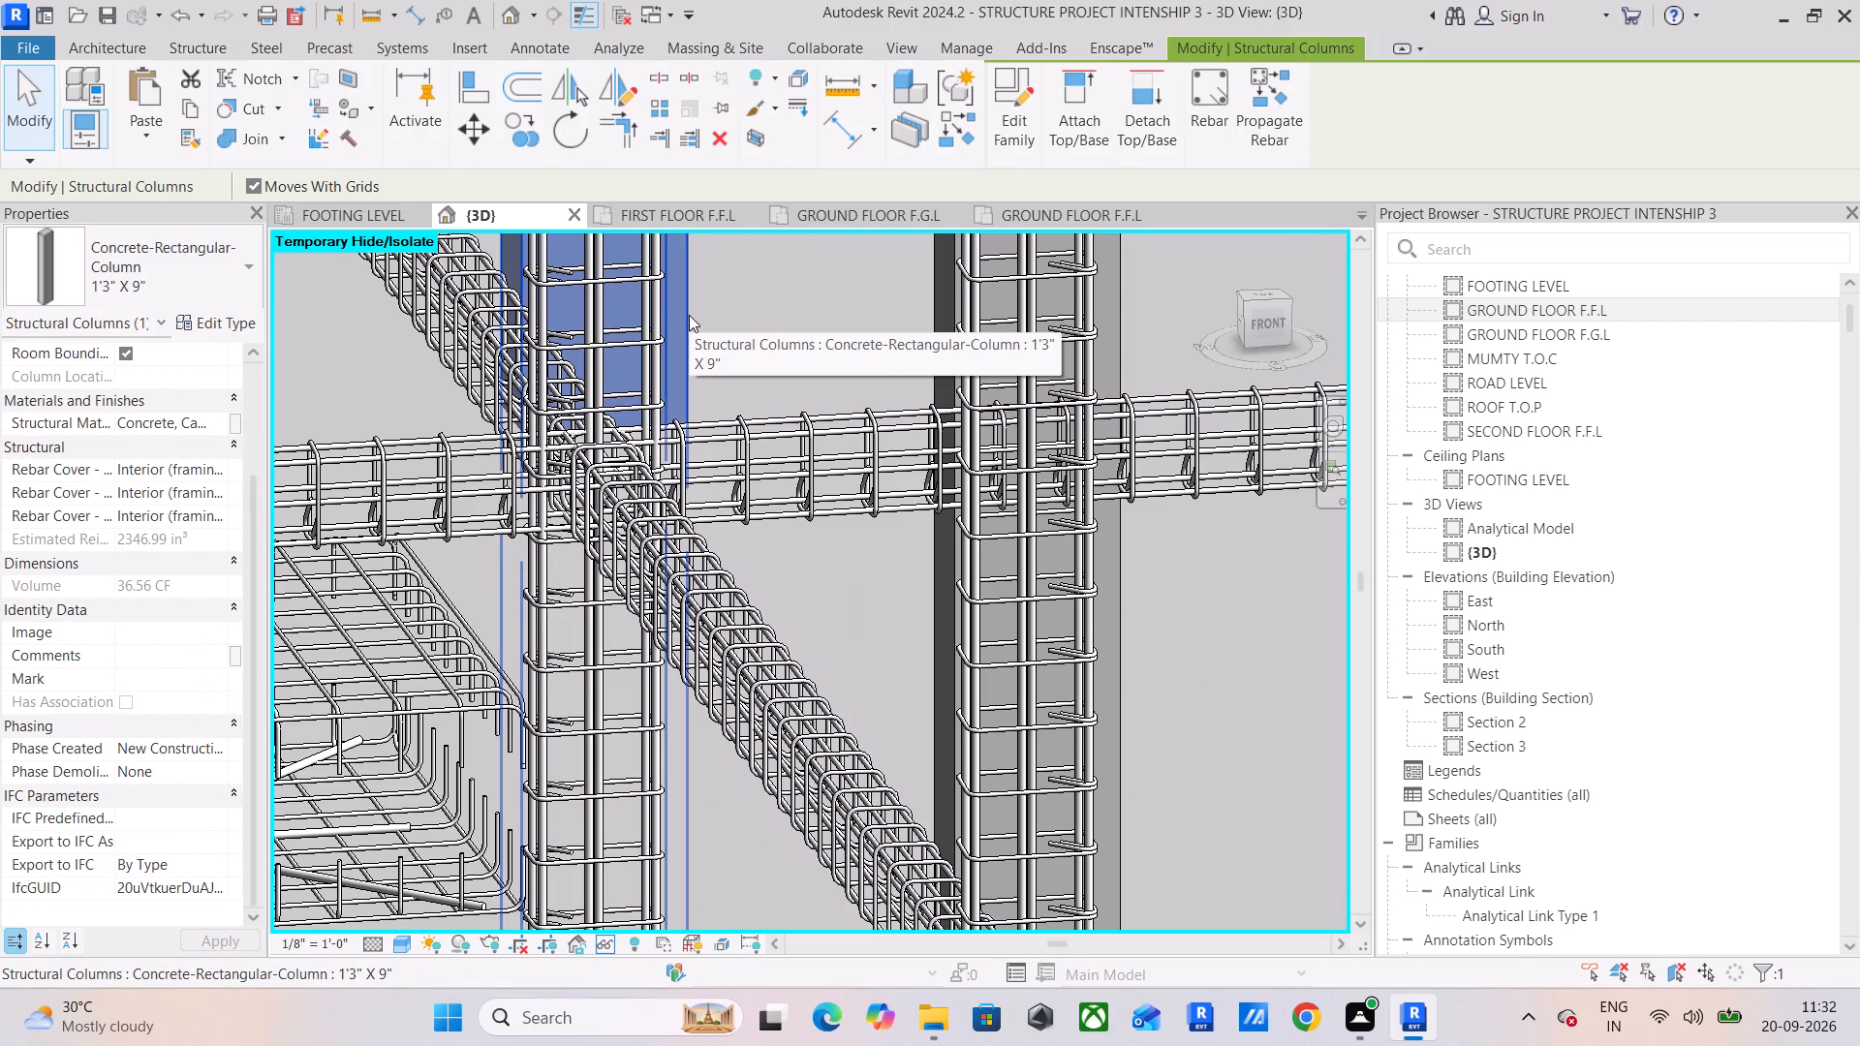
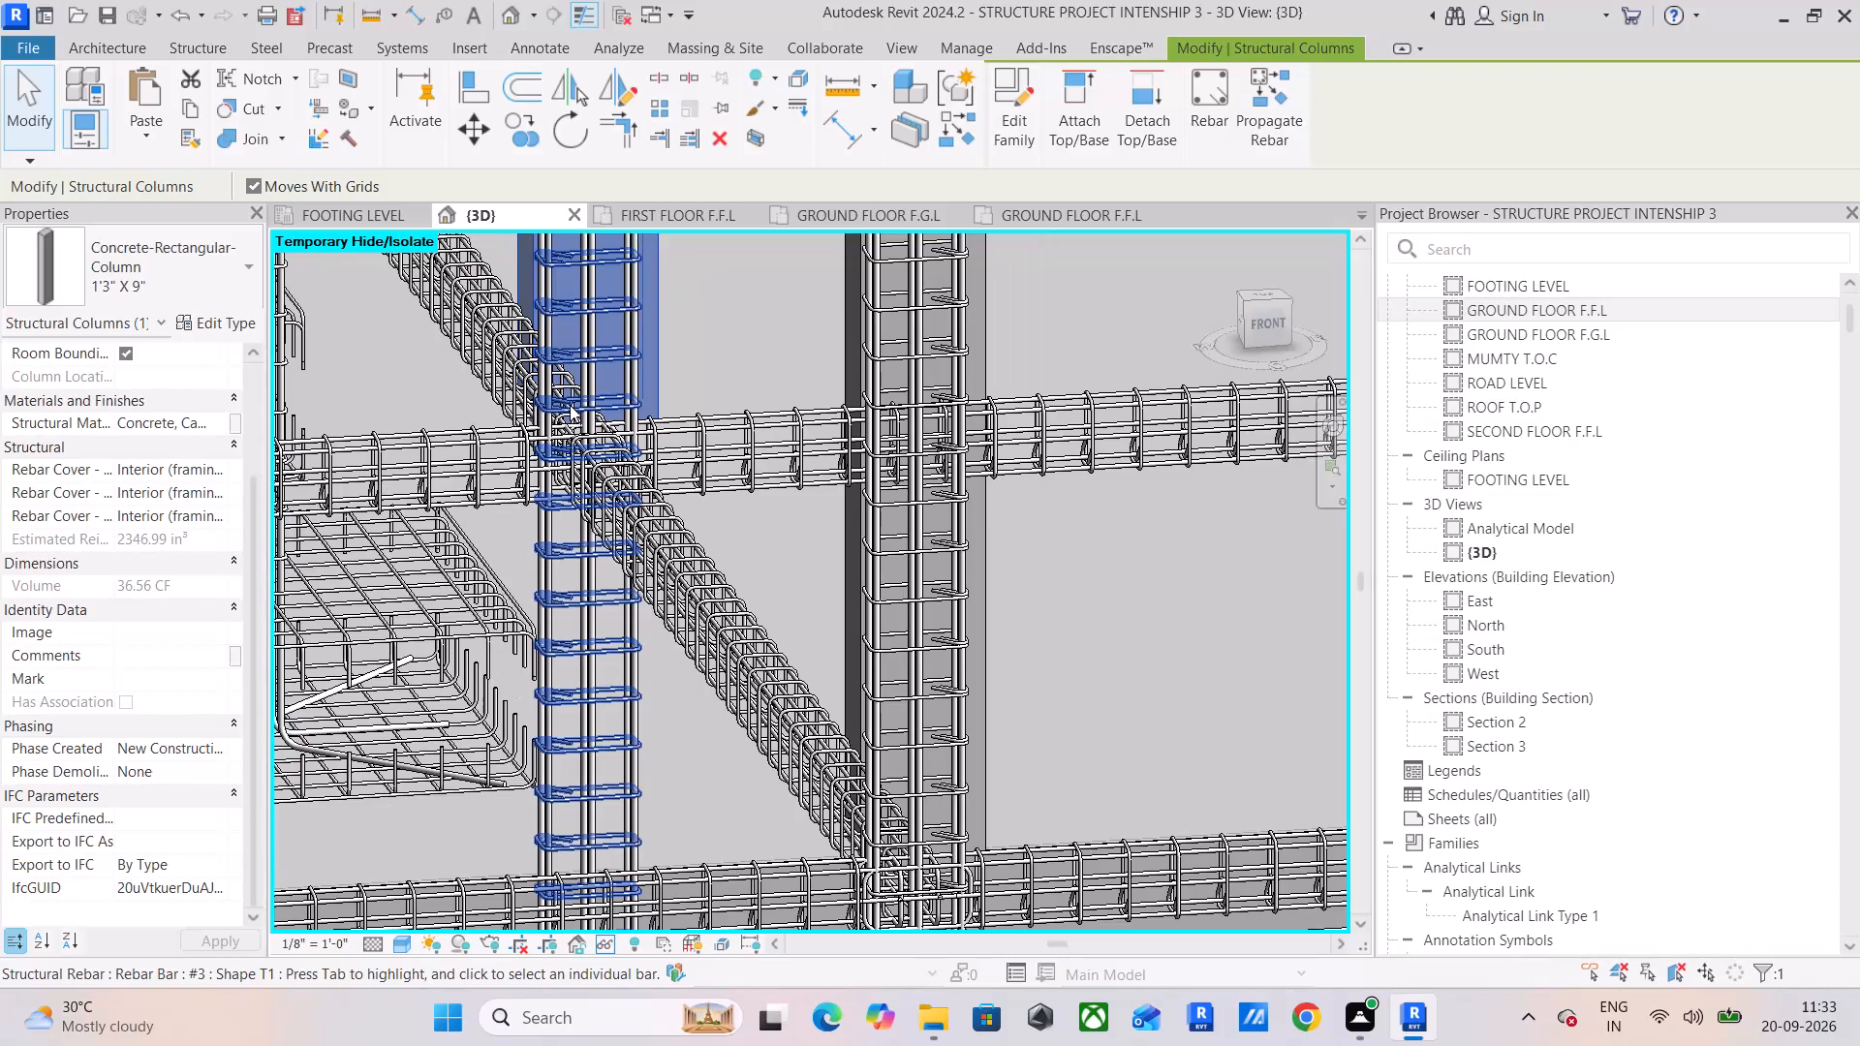
Examine the selected 1'3" X 9" column's reinforcement down to its footing and clear the selection.
scroll(570, 405, down, 2)
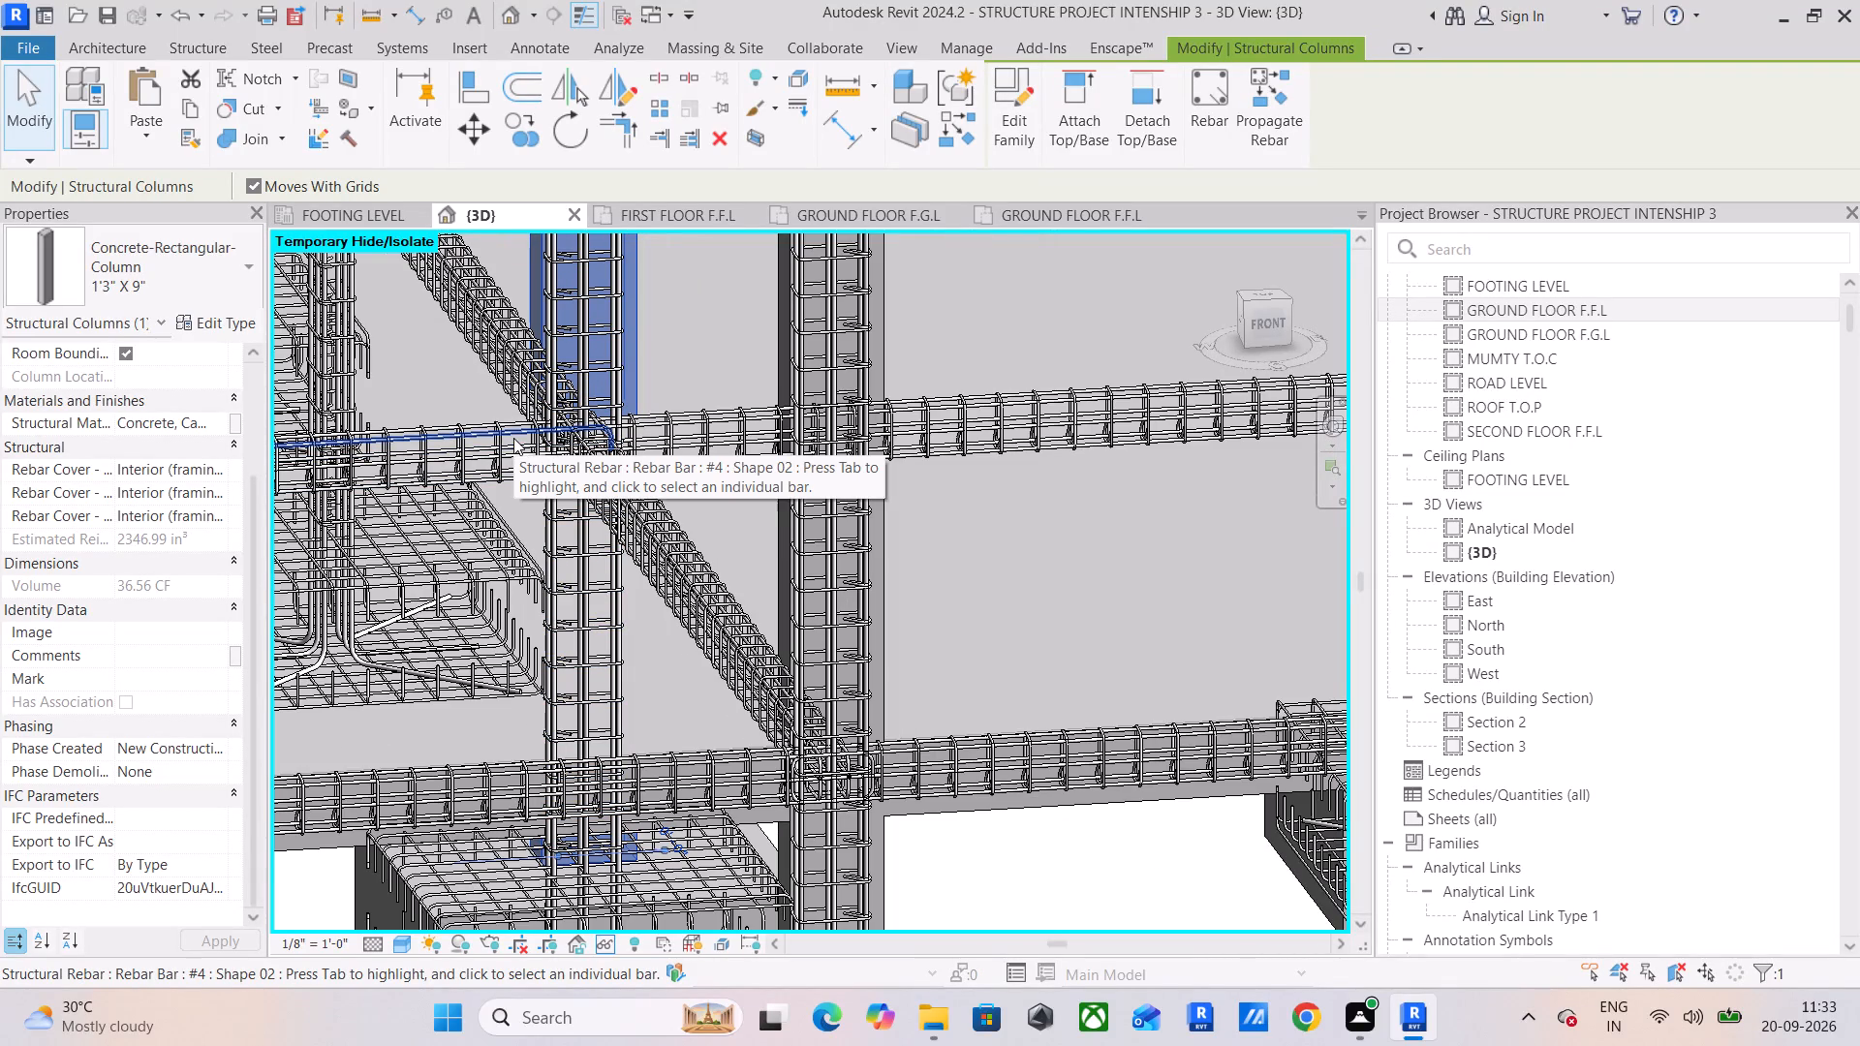
middle_drag(507, 402, 745, 473)
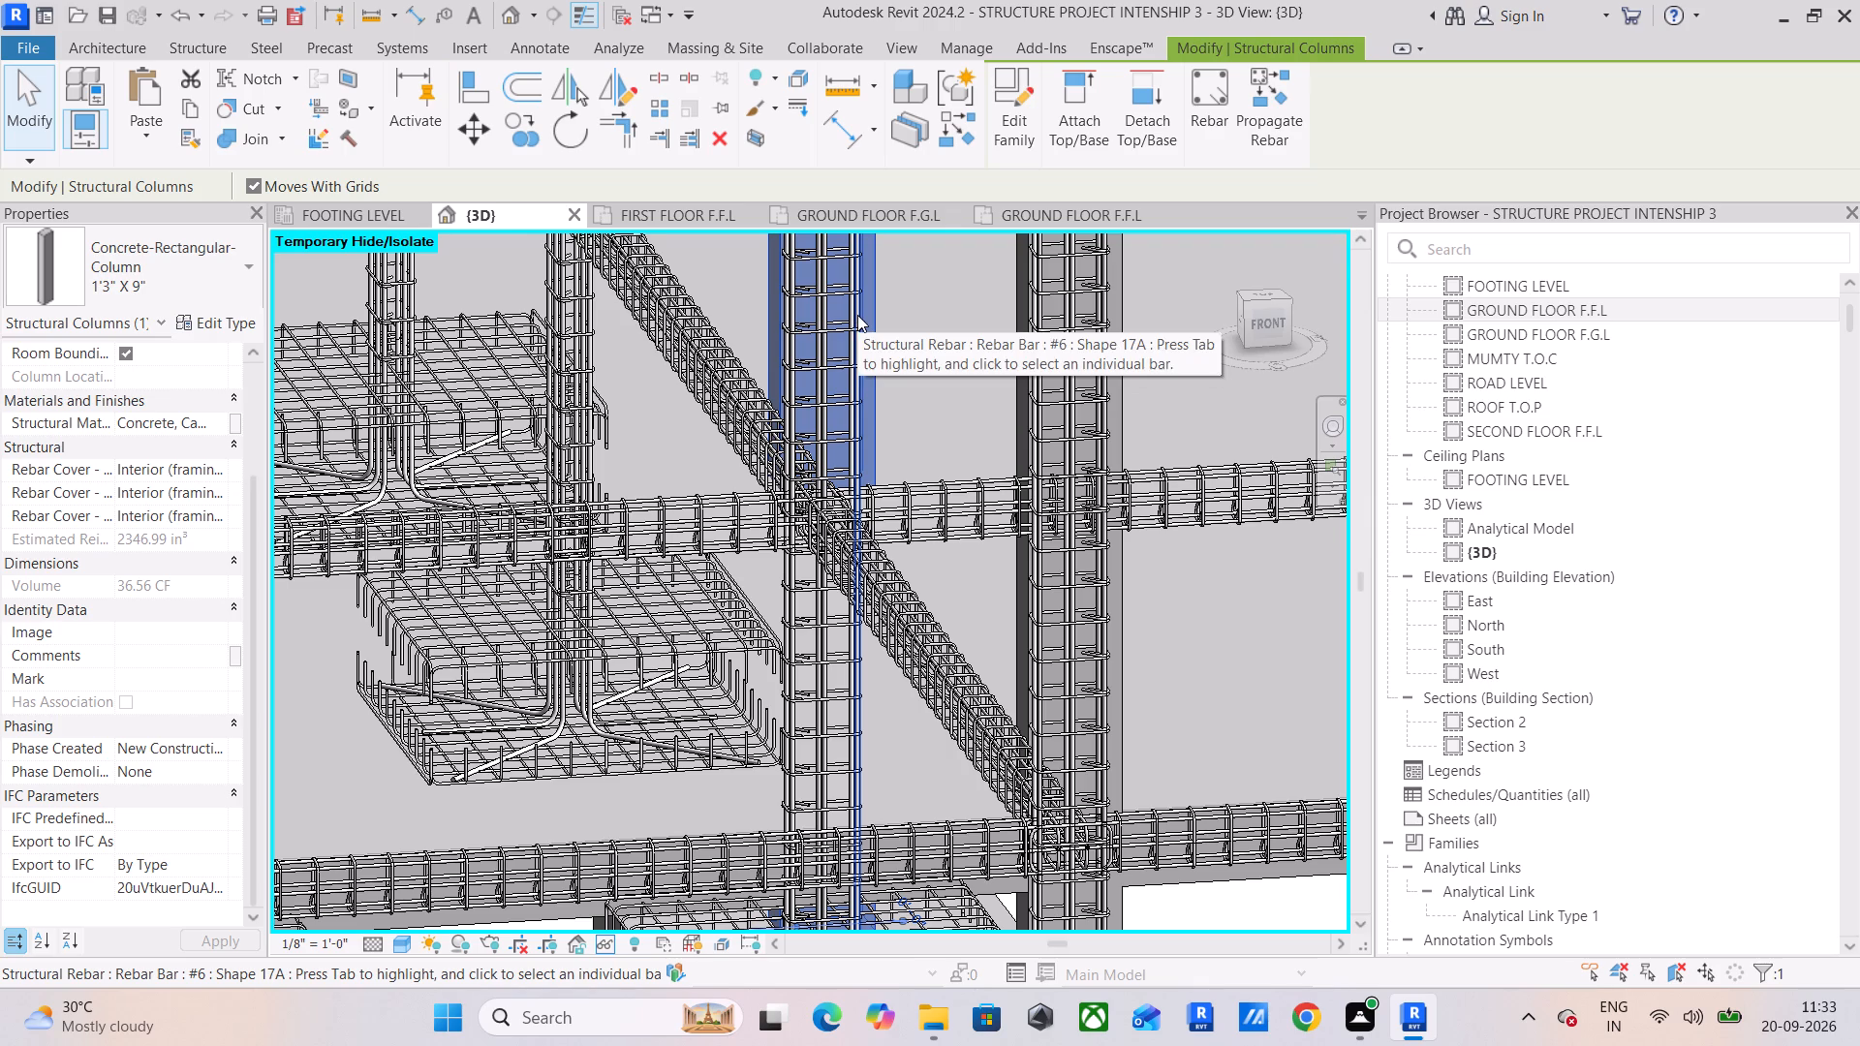
scroll(802, 388, down, 5)
middle_drag(843, 399, 923, 412)
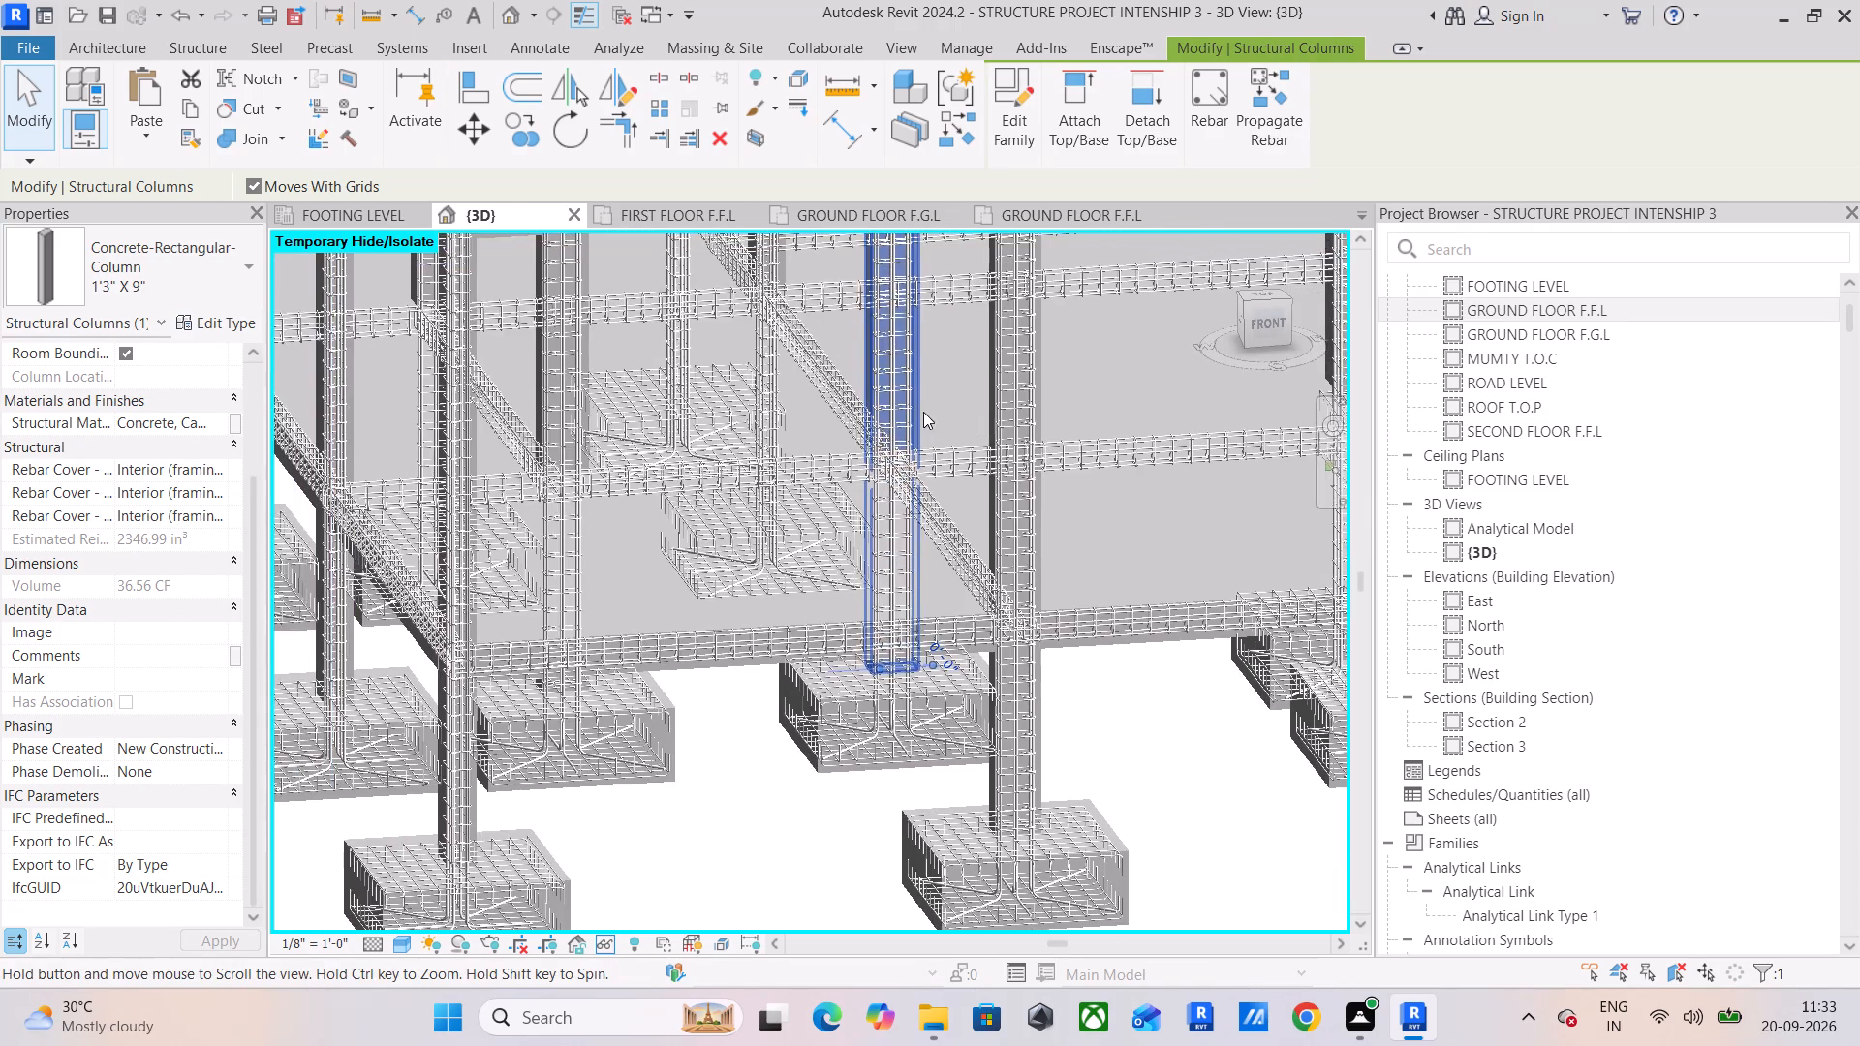
middle_drag(1005, 377, 644, 348)
click(802, 320)
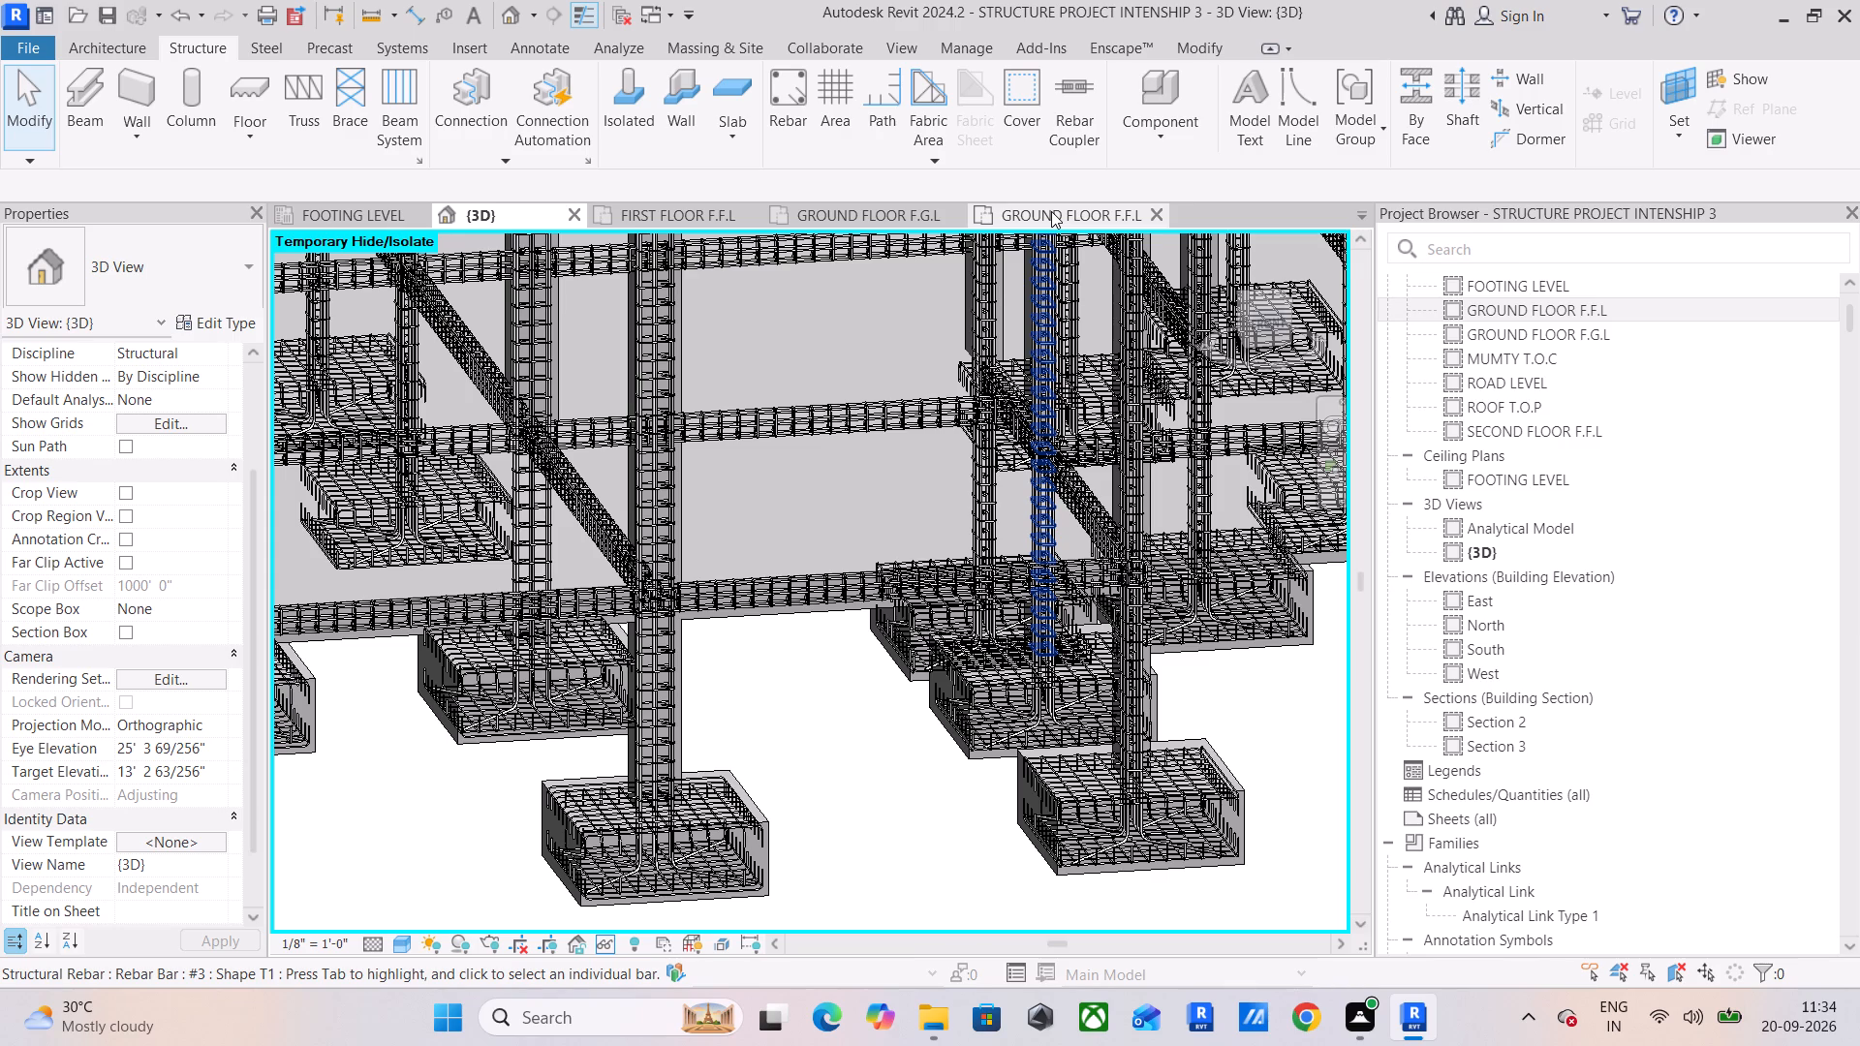
Examine the reinforcement of the lower-level beams, columns and footings across the neighbouring bays, including the beam lines above them.
scroll(1051, 211, down, 1)
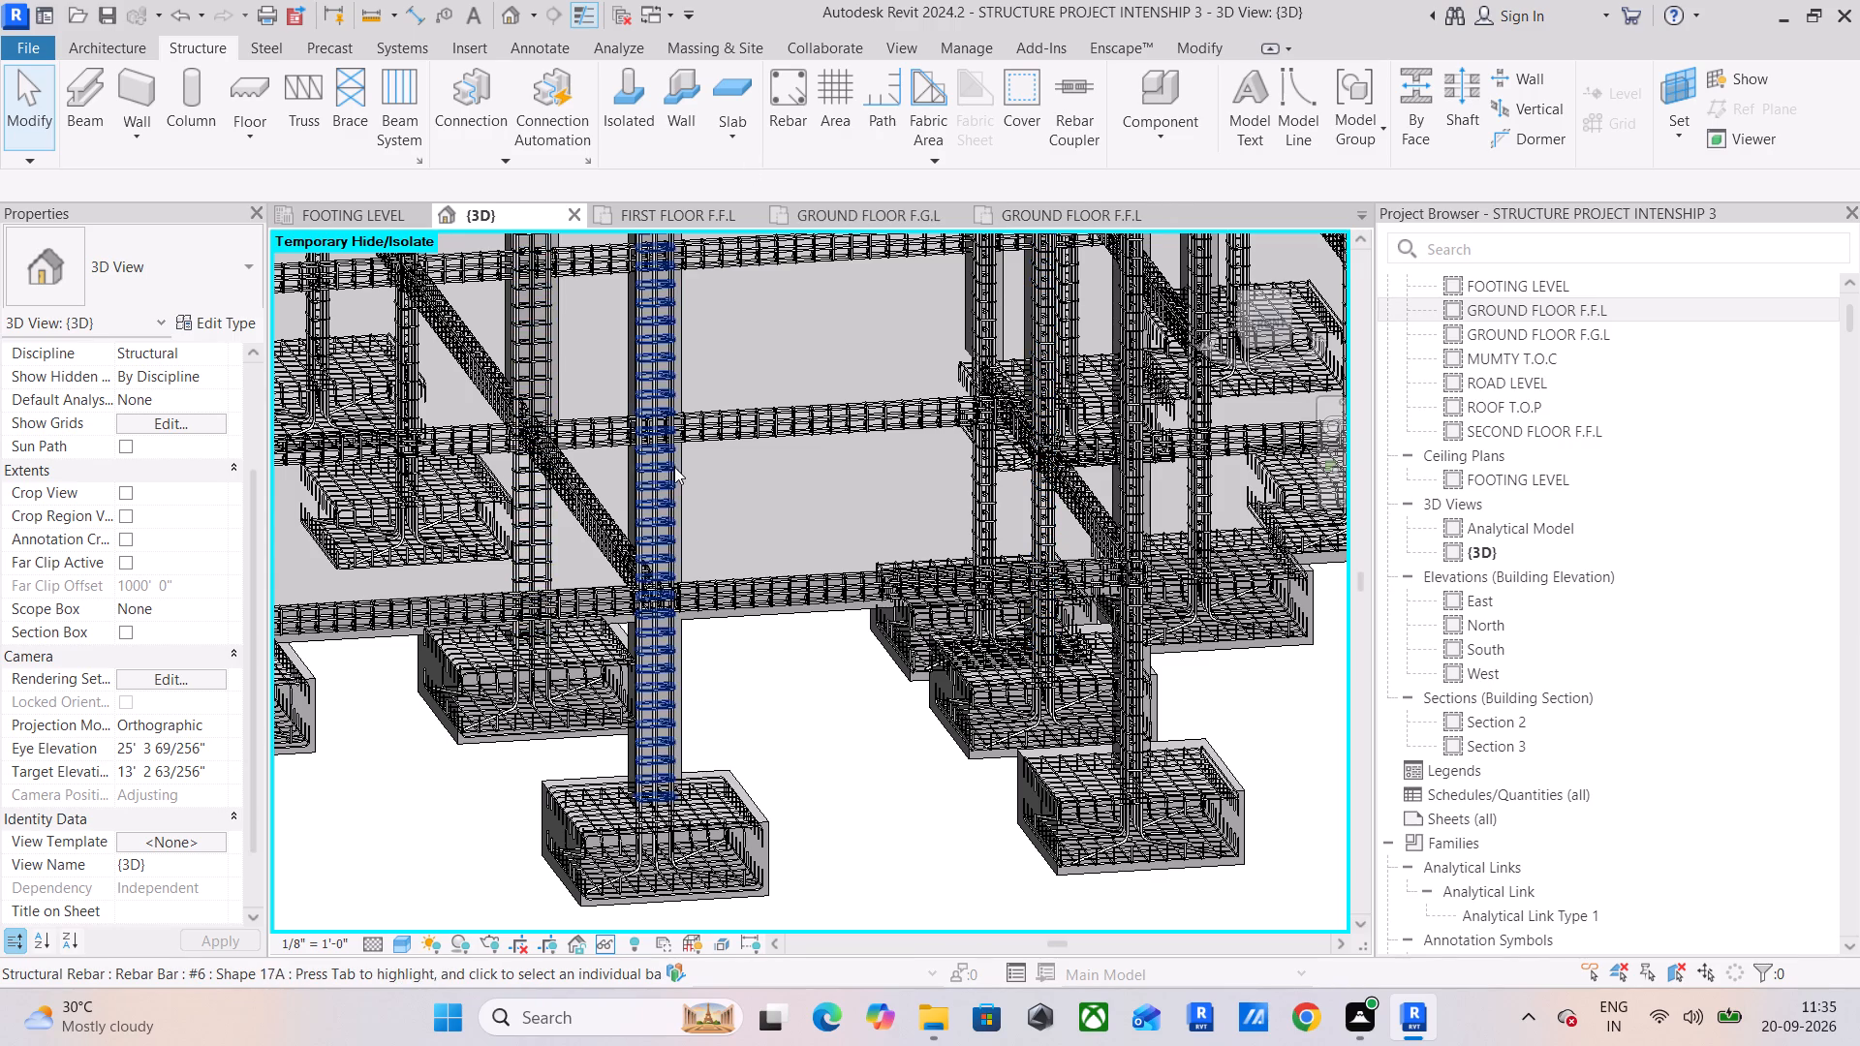
scroll(682, 458, down, 4)
middle_drag(698, 447, 854, 461)
scroll(555, 385, up, 6)
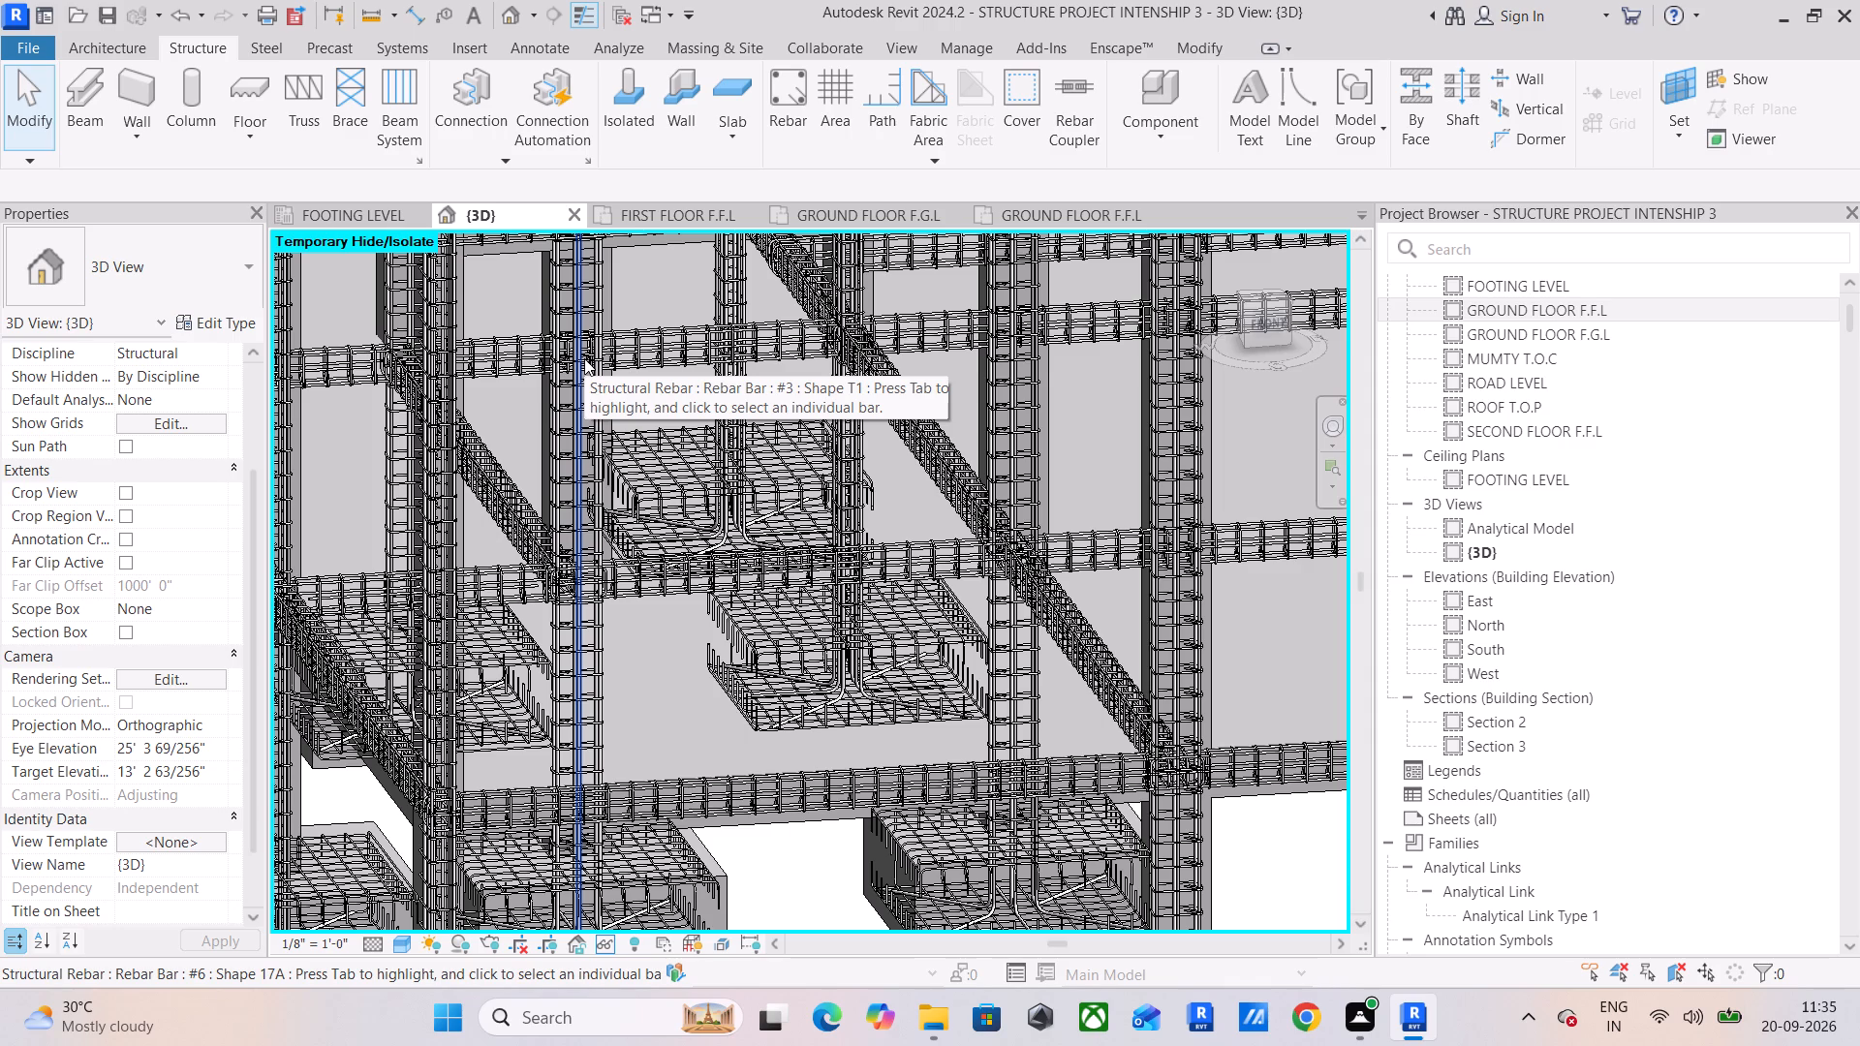
scroll(592, 354, down, 2)
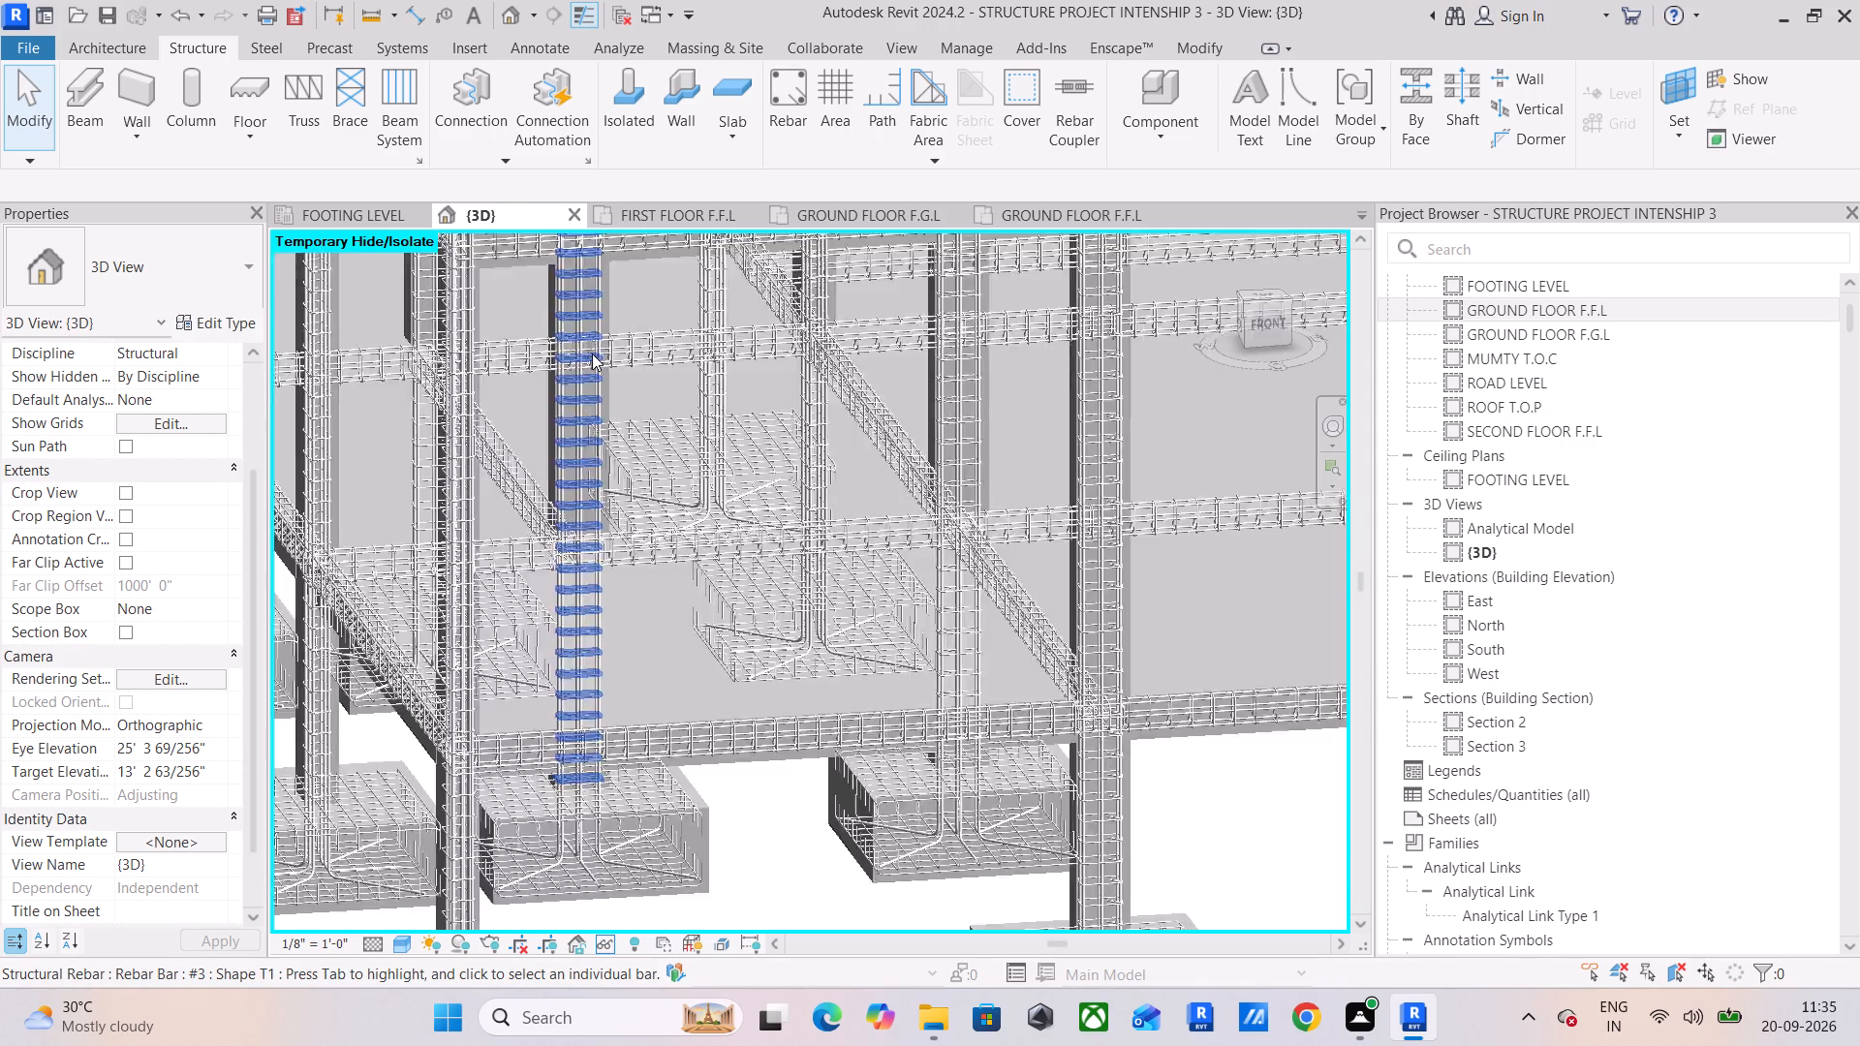
scroll(592, 354, down, 2)
middle_drag(625, 362, 547, 426)
scroll(791, 427, up, 5)
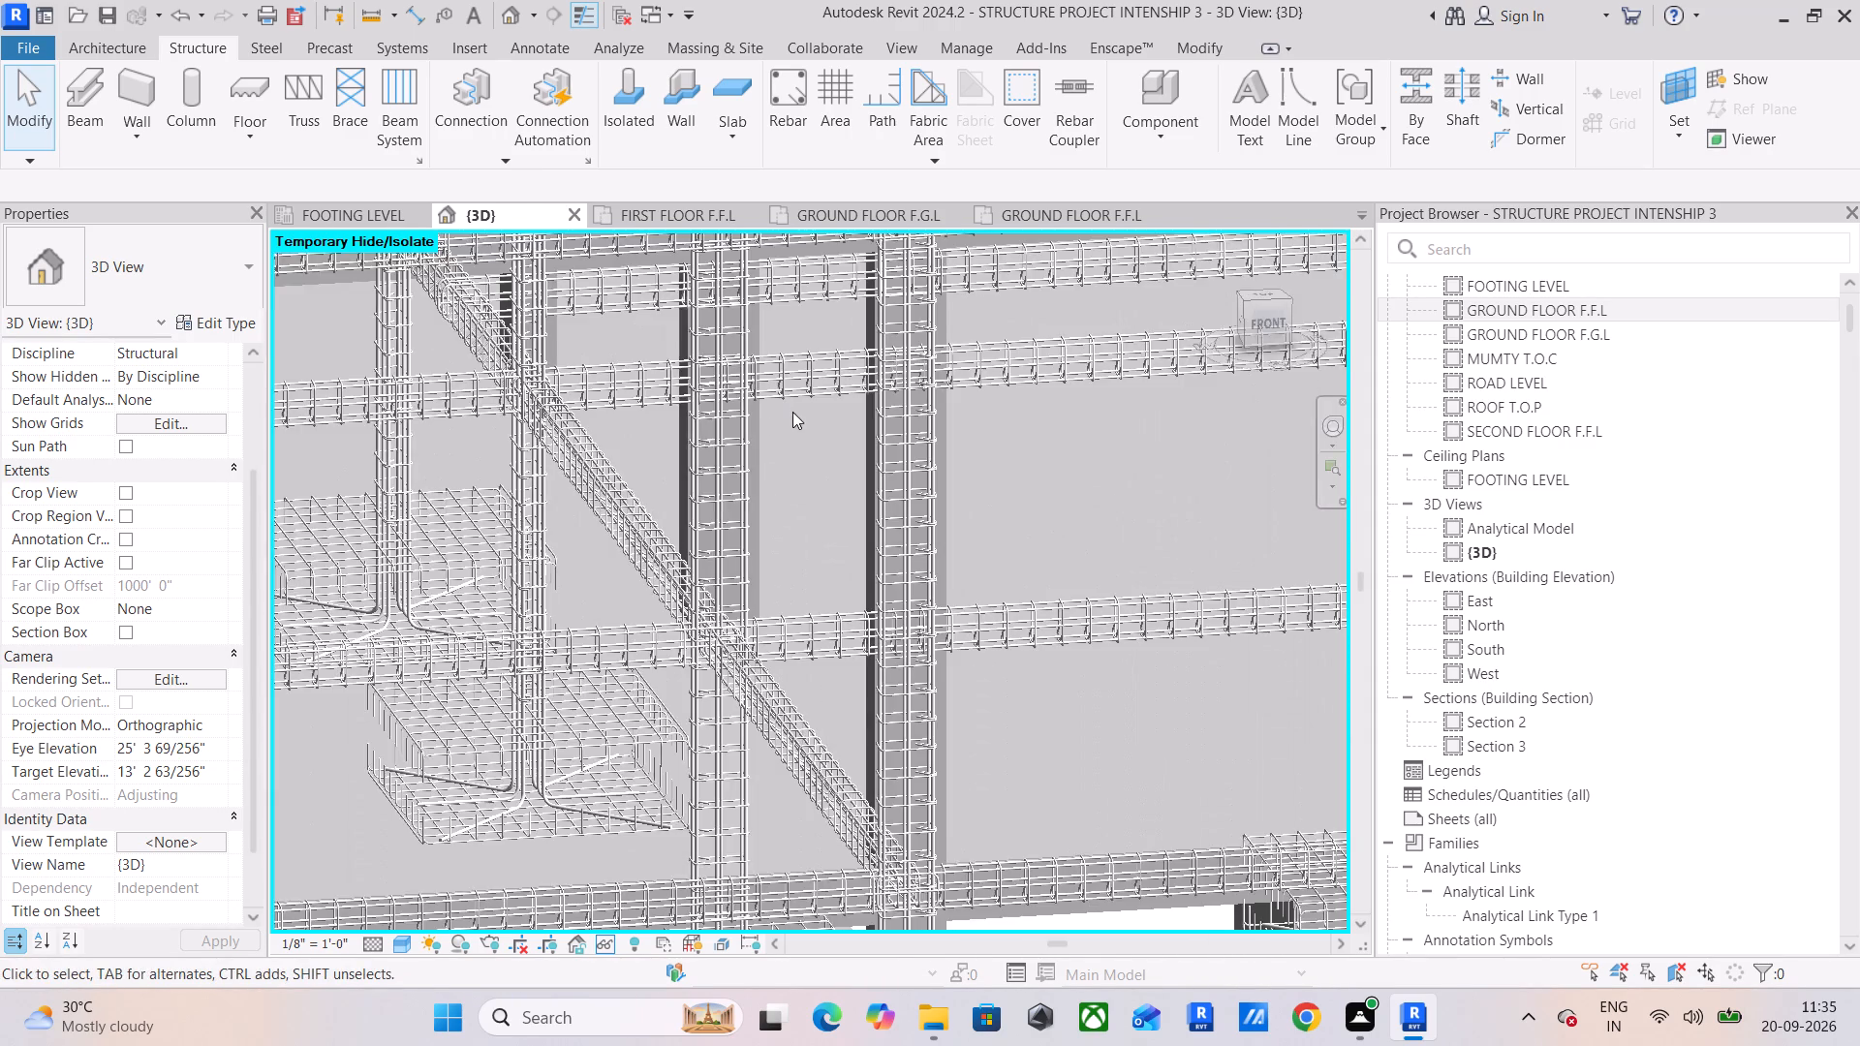
middle_drag(766, 433, 542, 421)
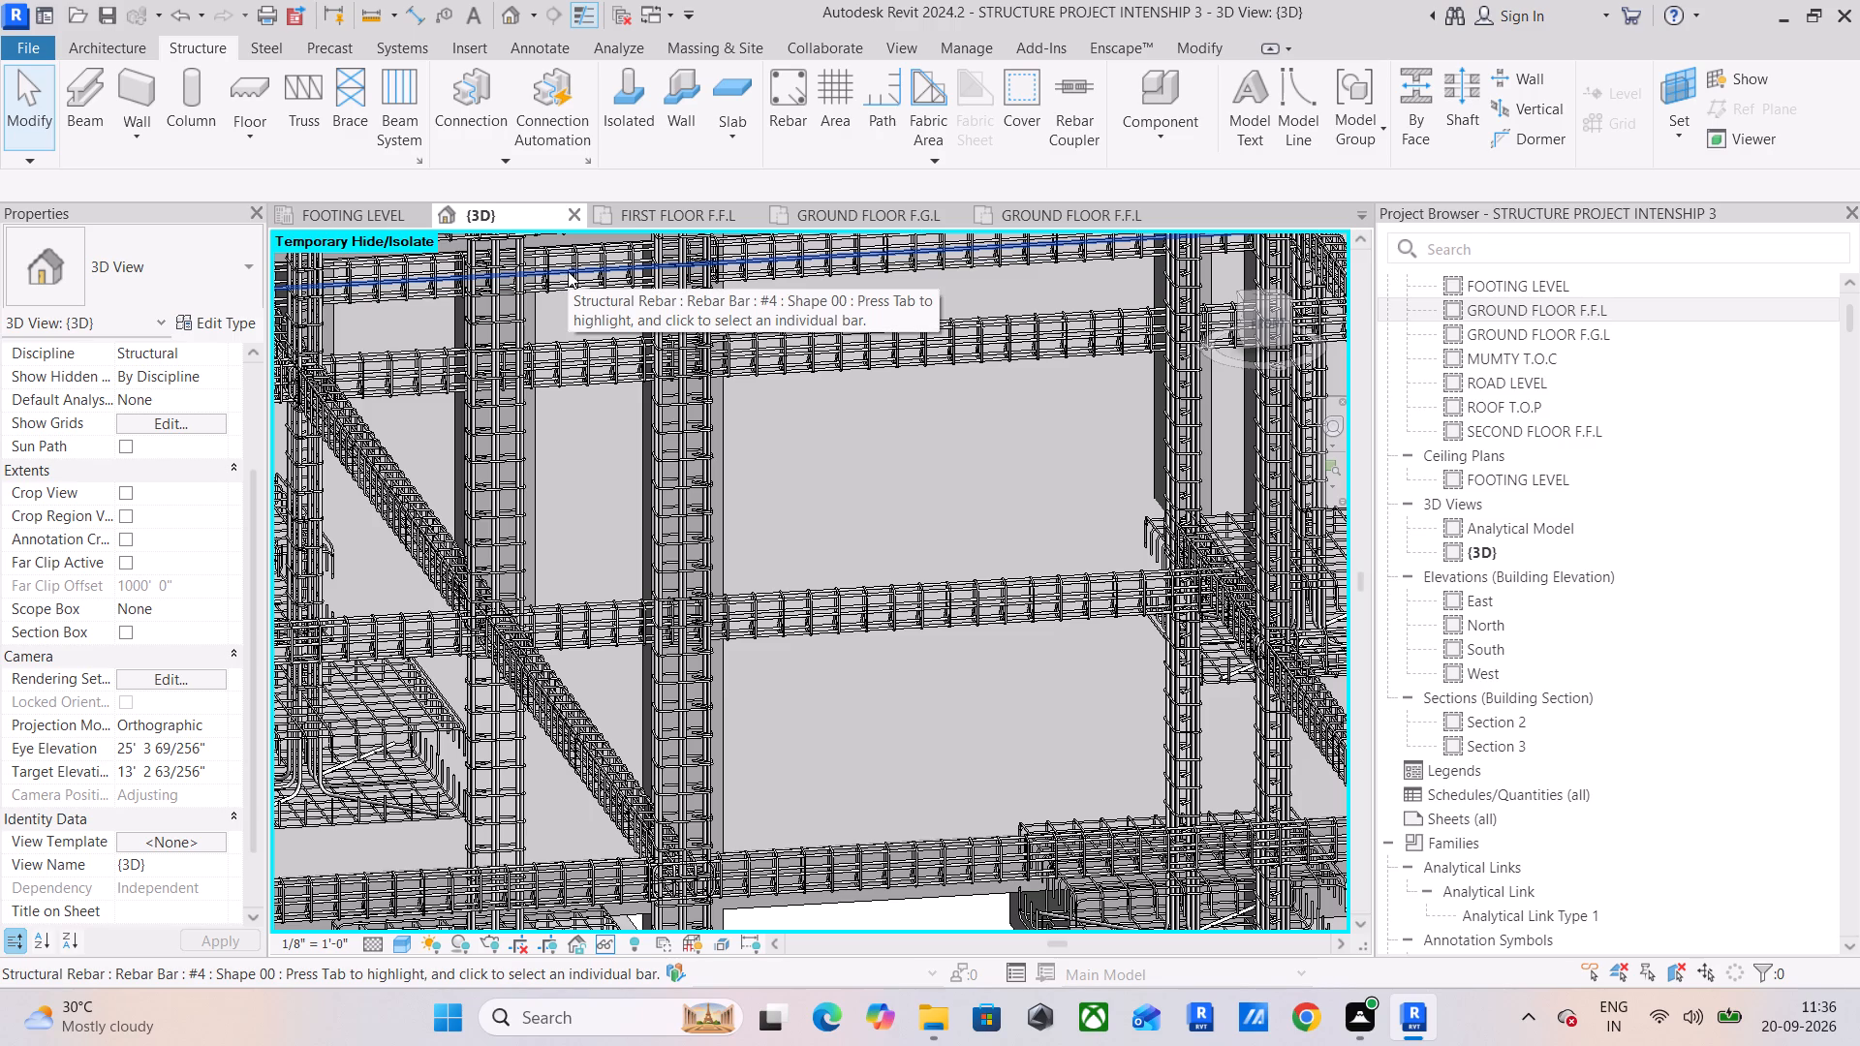
scroll(570, 270, down, 2)
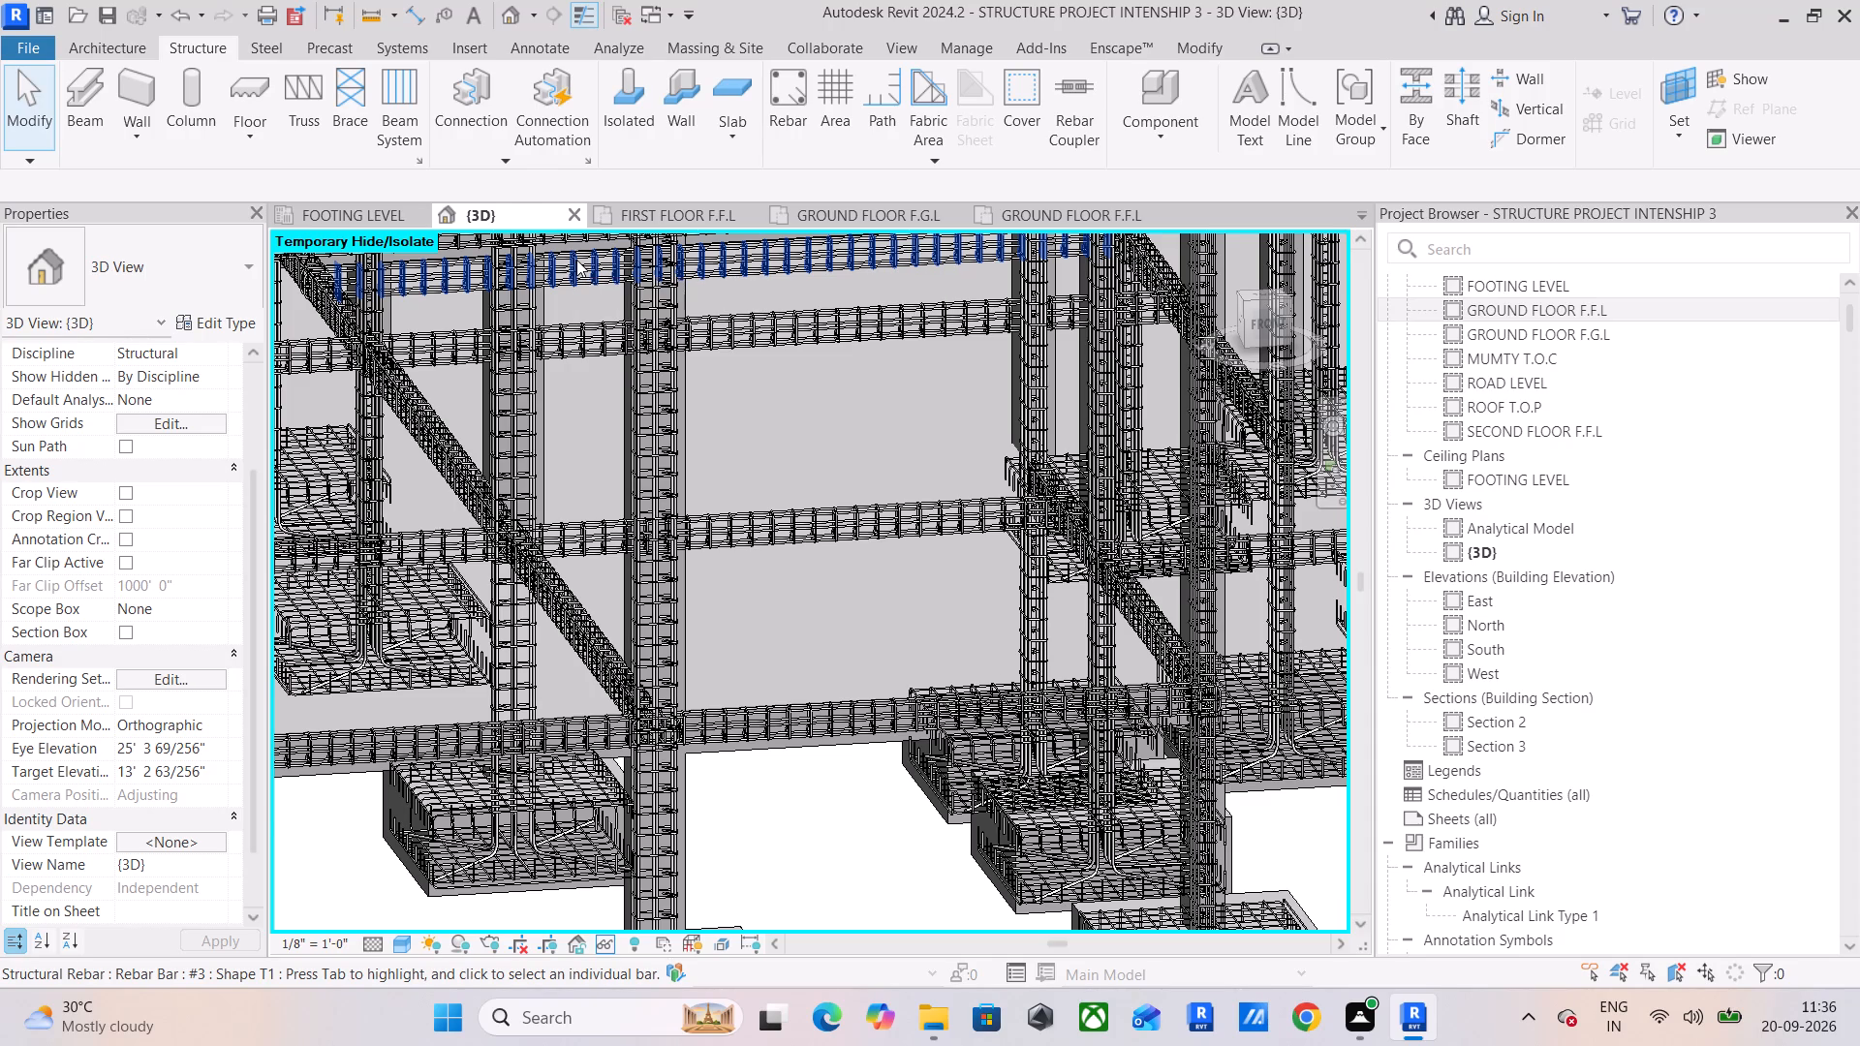
scroll(576, 260, down, 1)
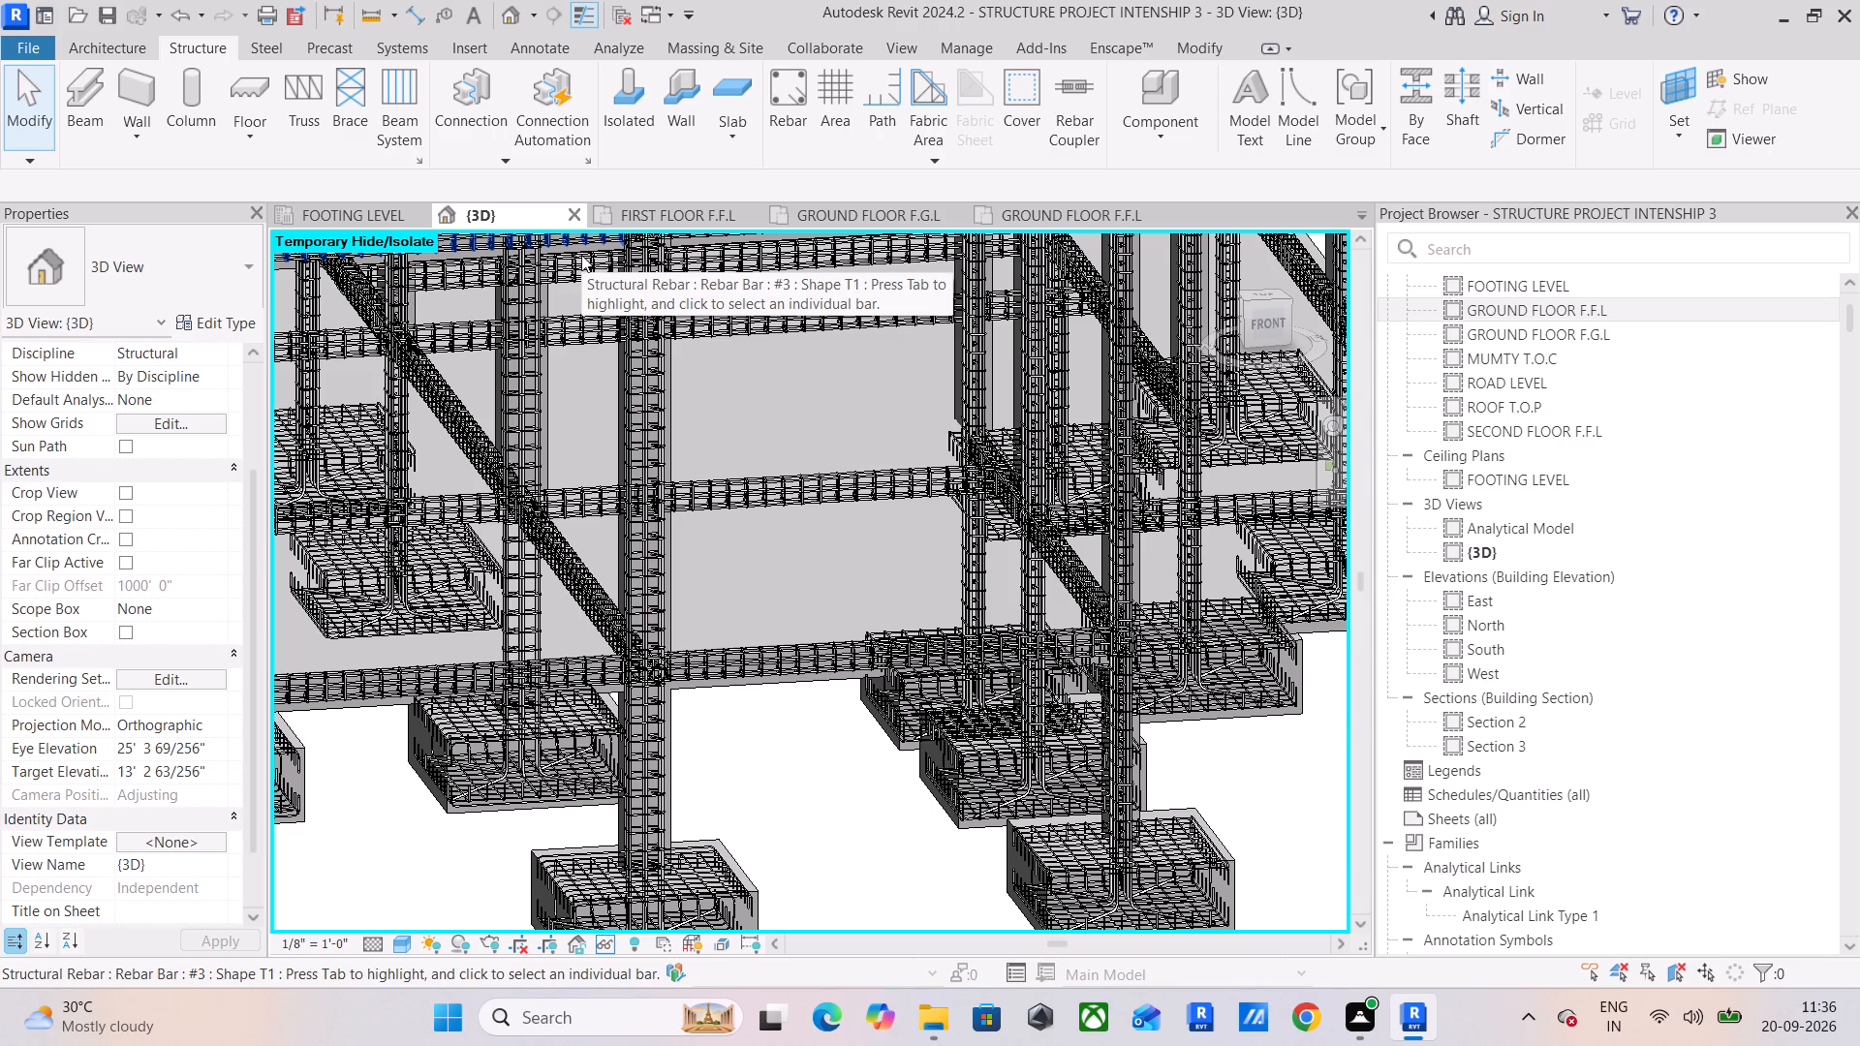
scroll(588, 250, down, 2)
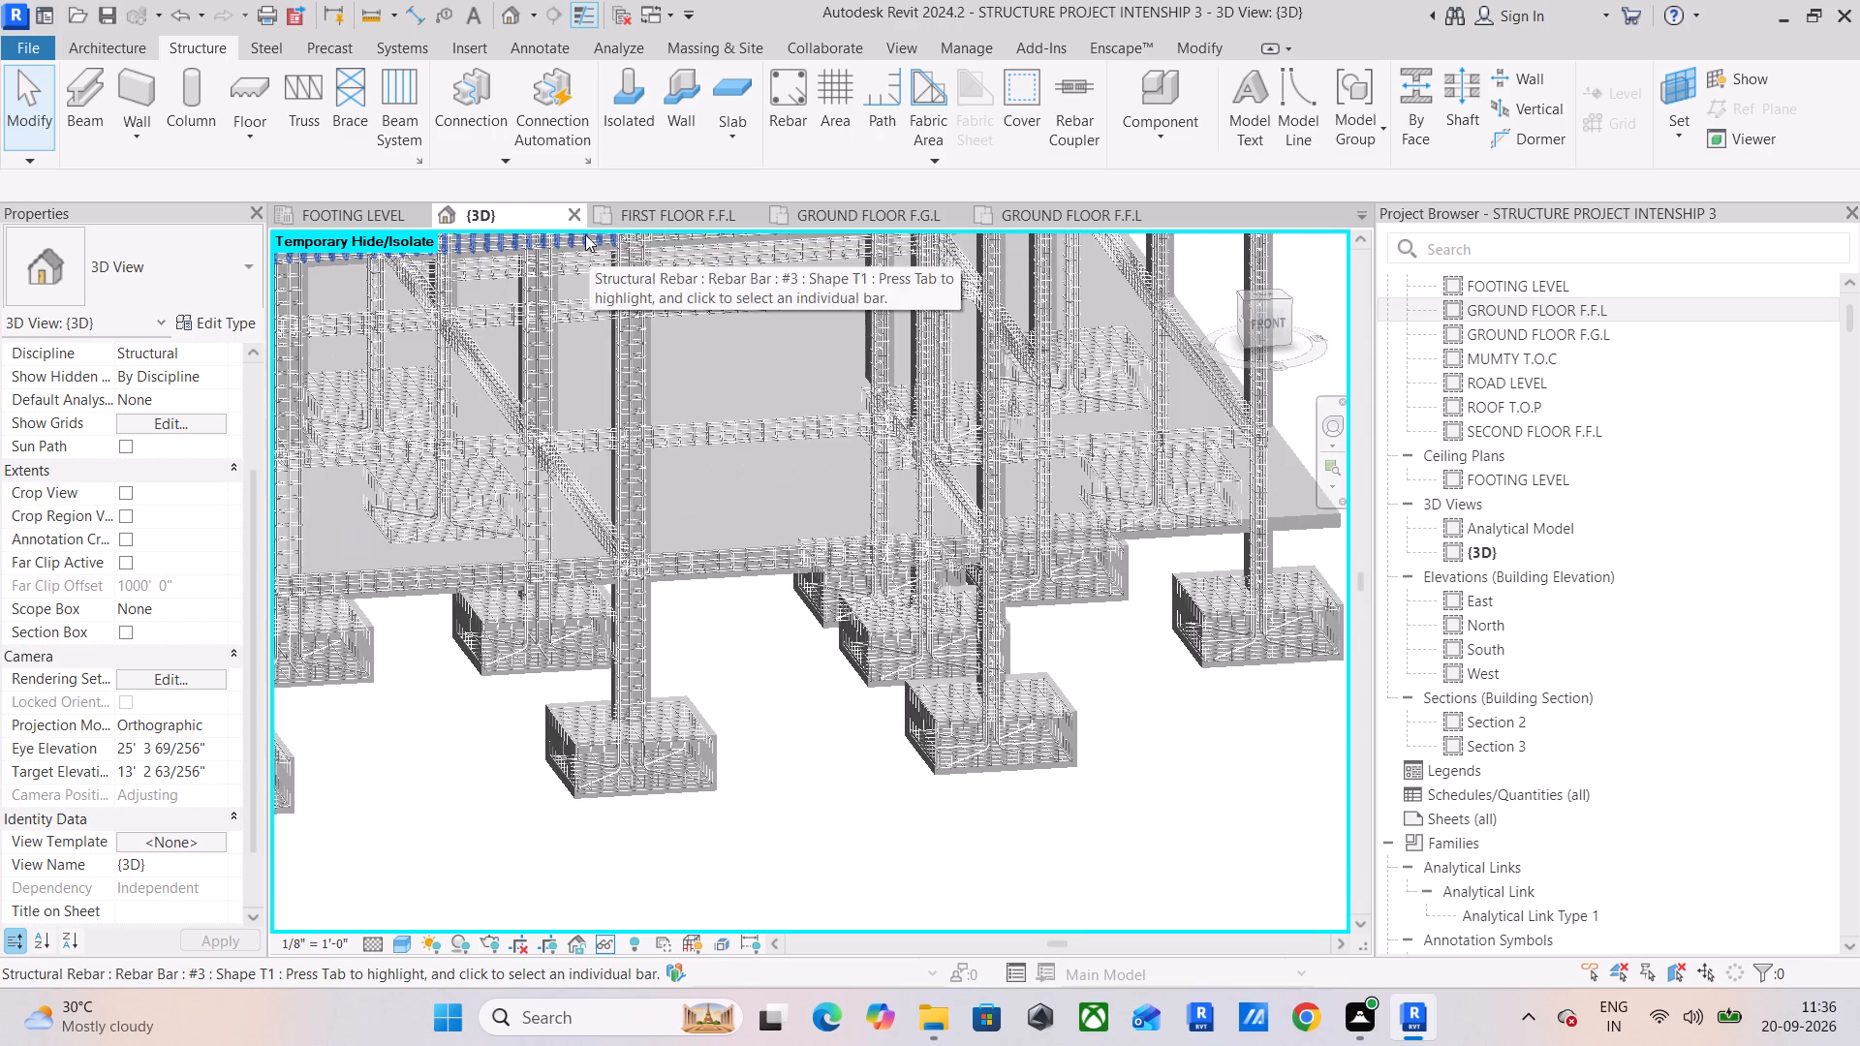
middle_drag(579, 250, 555, 300)
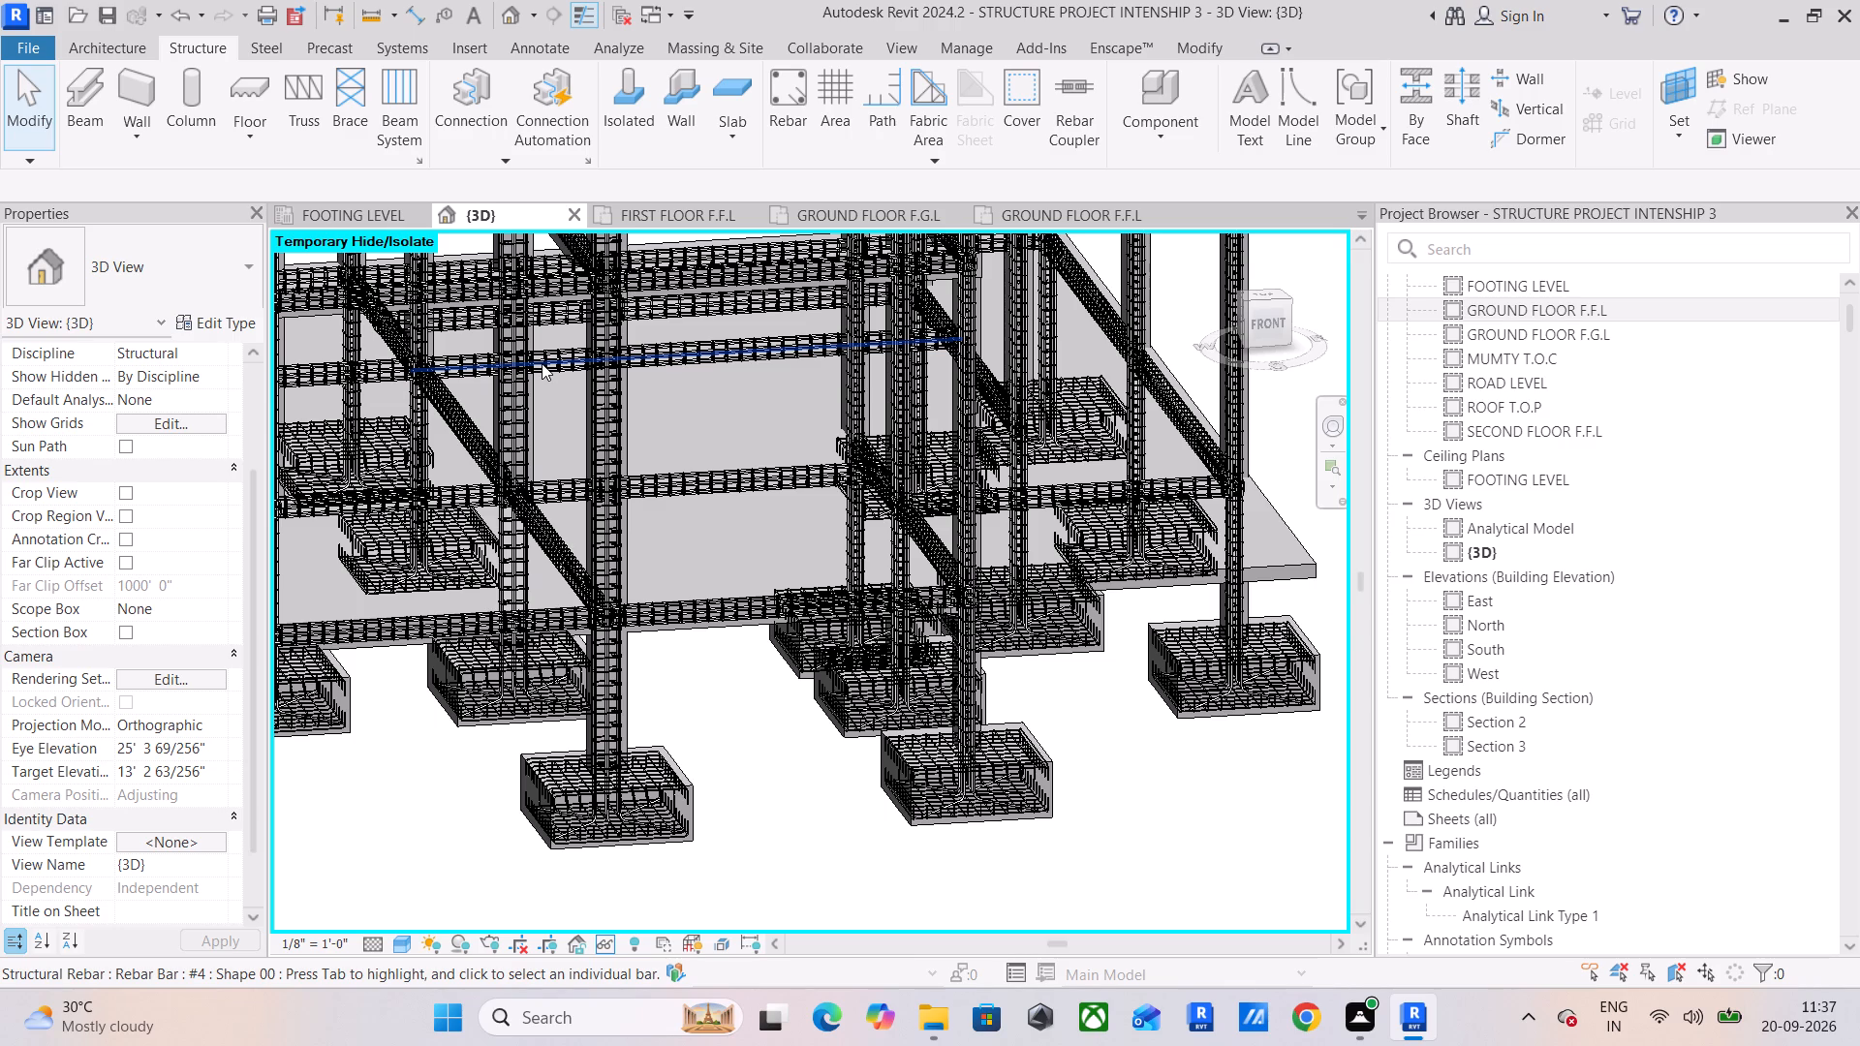
scroll(542, 363, down, 1)
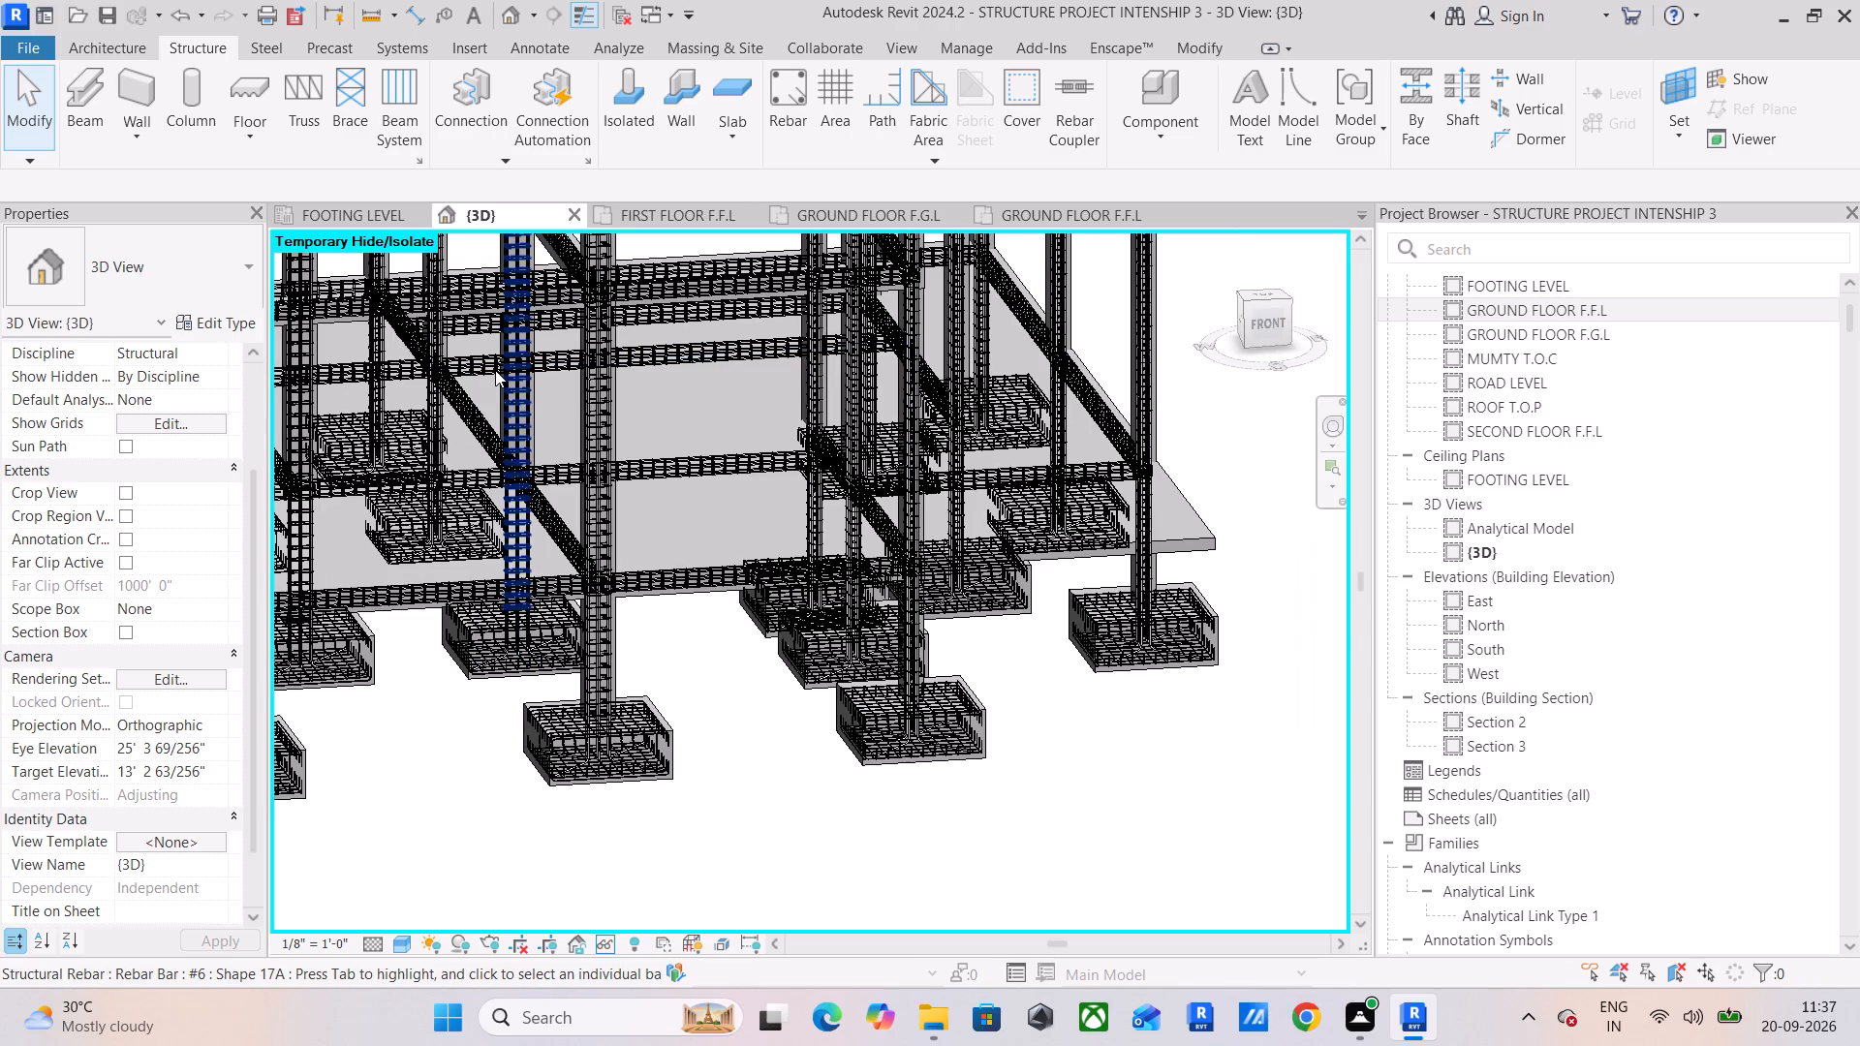
middle_drag(507, 376, 606, 454)
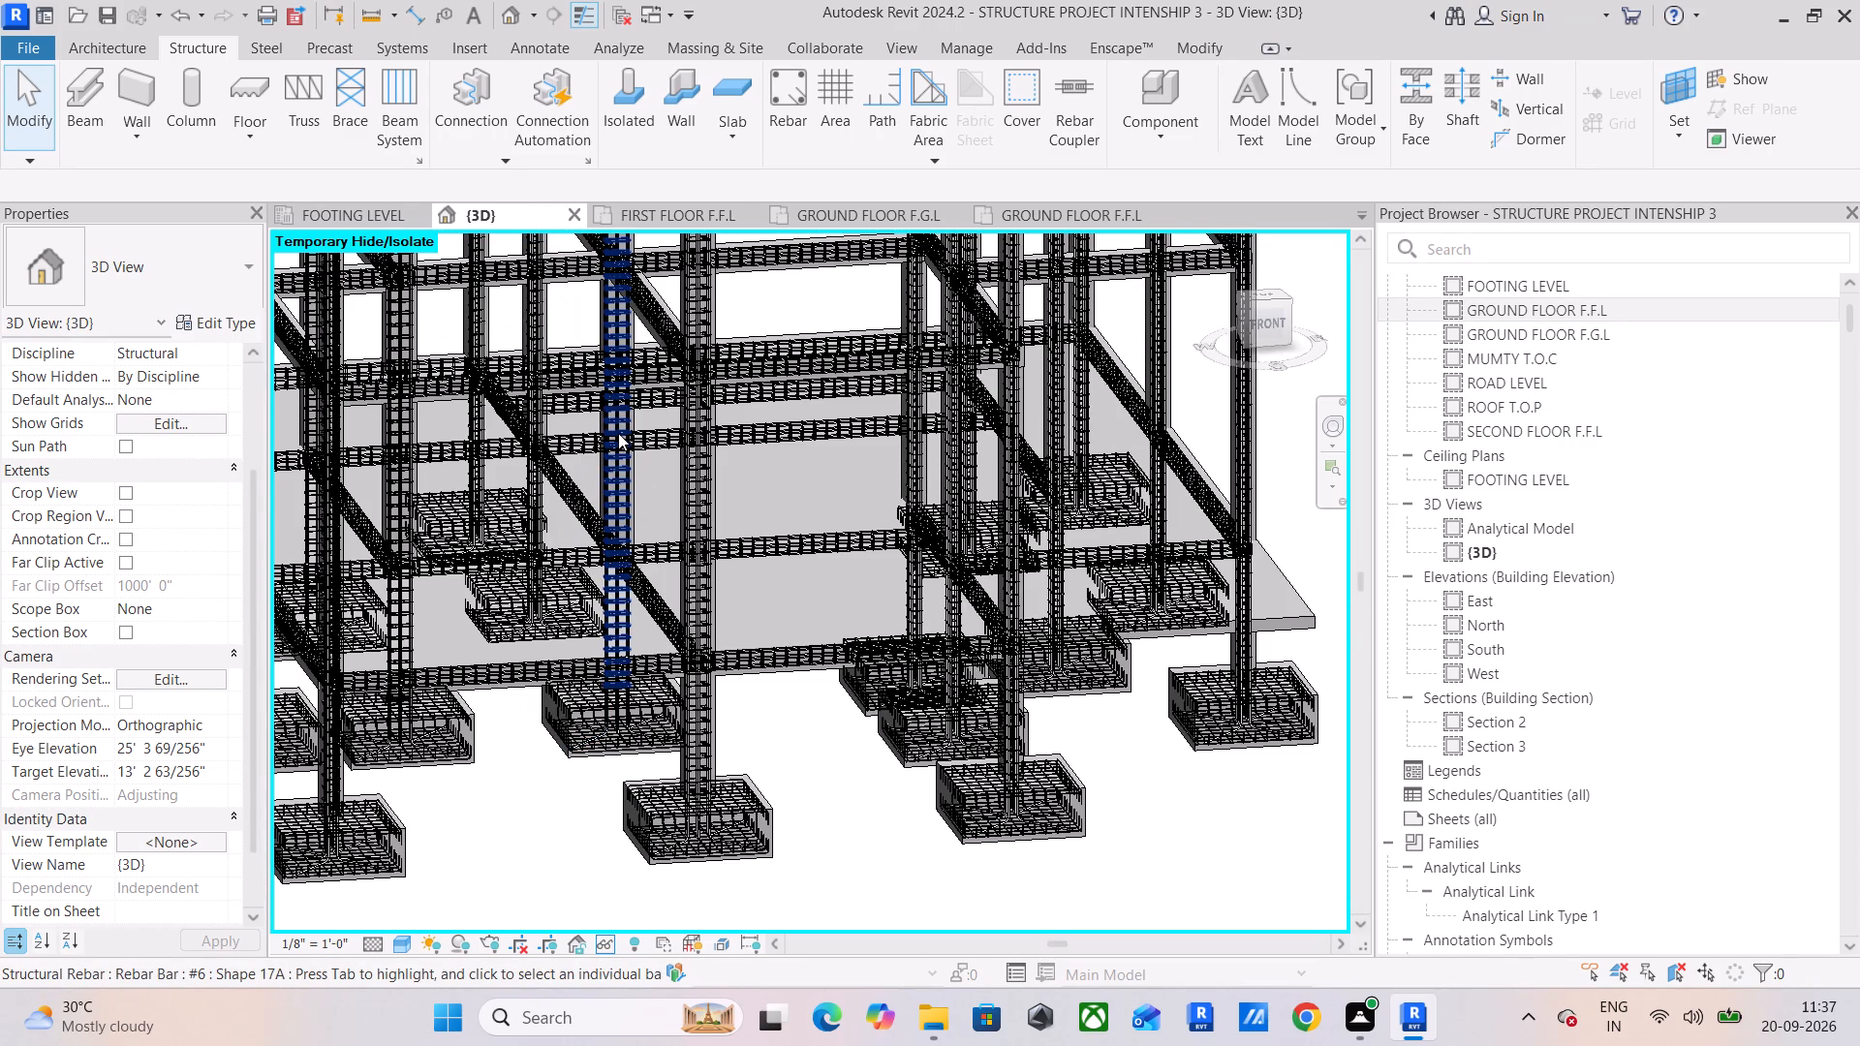
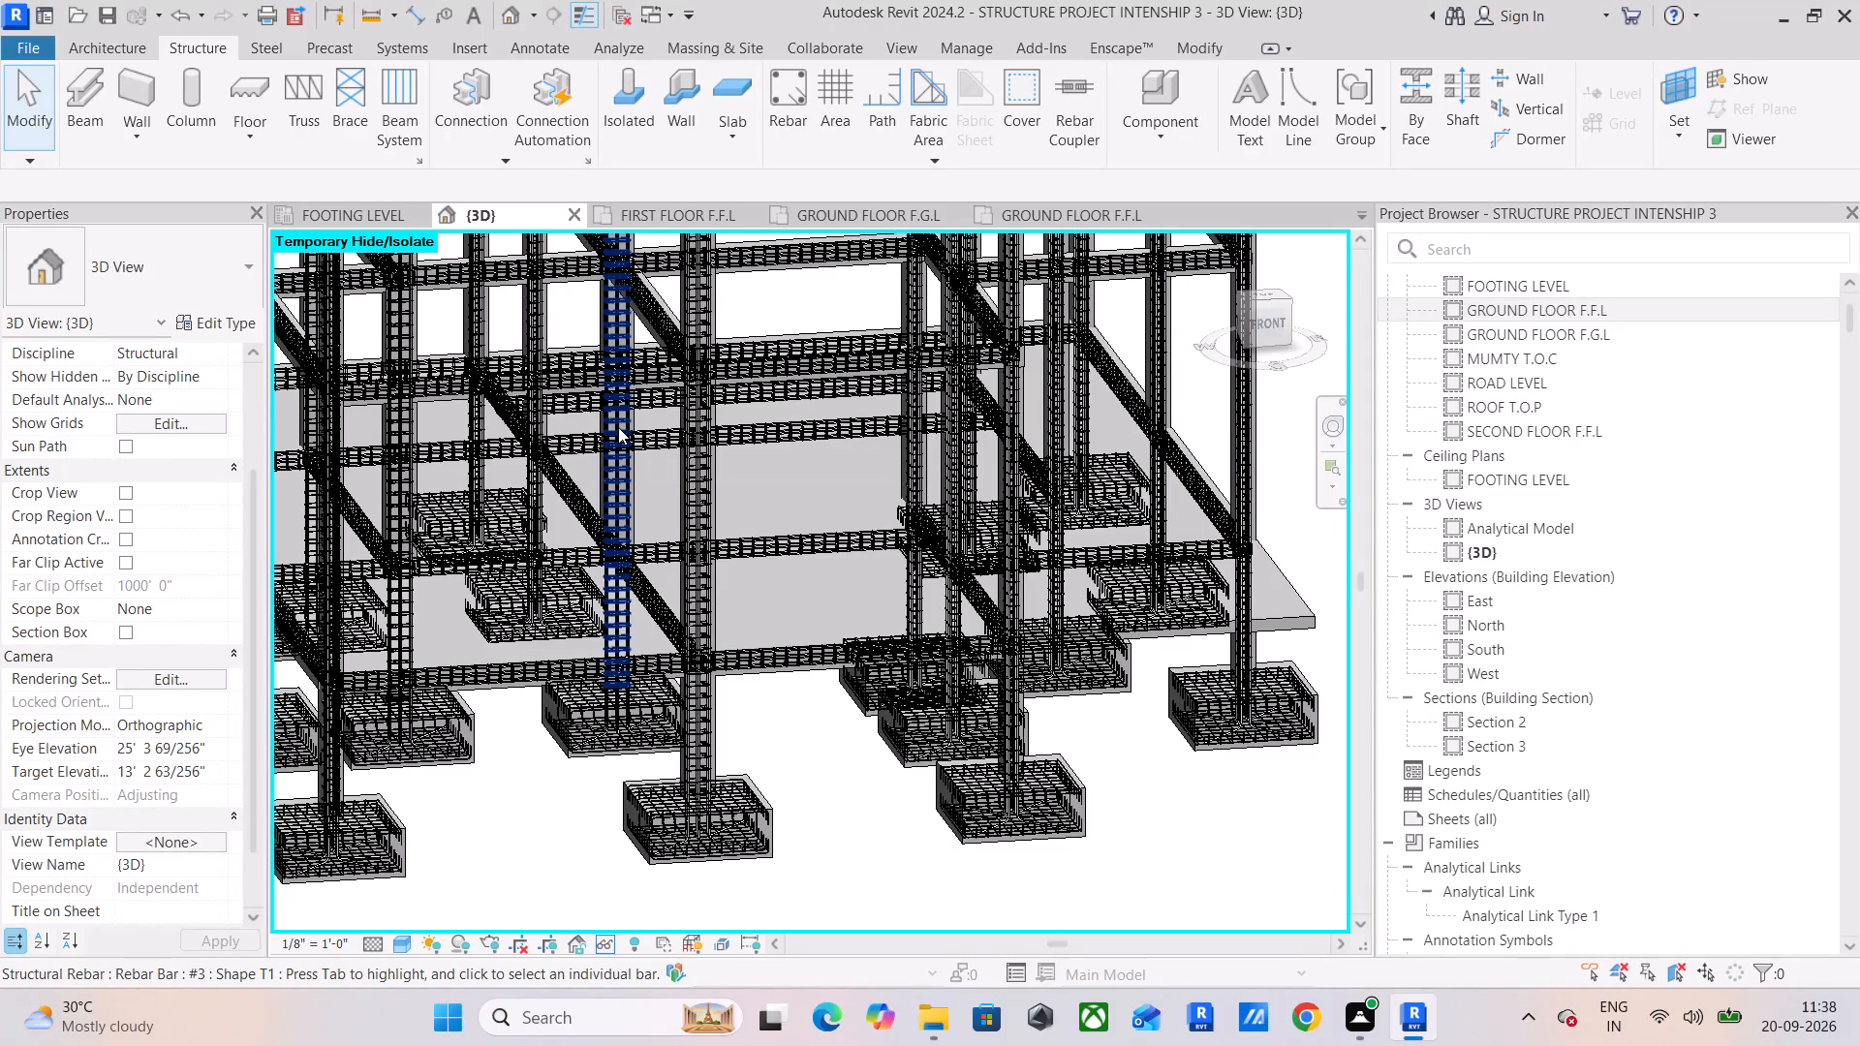
Examine the overall reinforcement frame in the 3D view, from the footings through both beam levels to the columns above.
scroll(618, 427, down, 1)
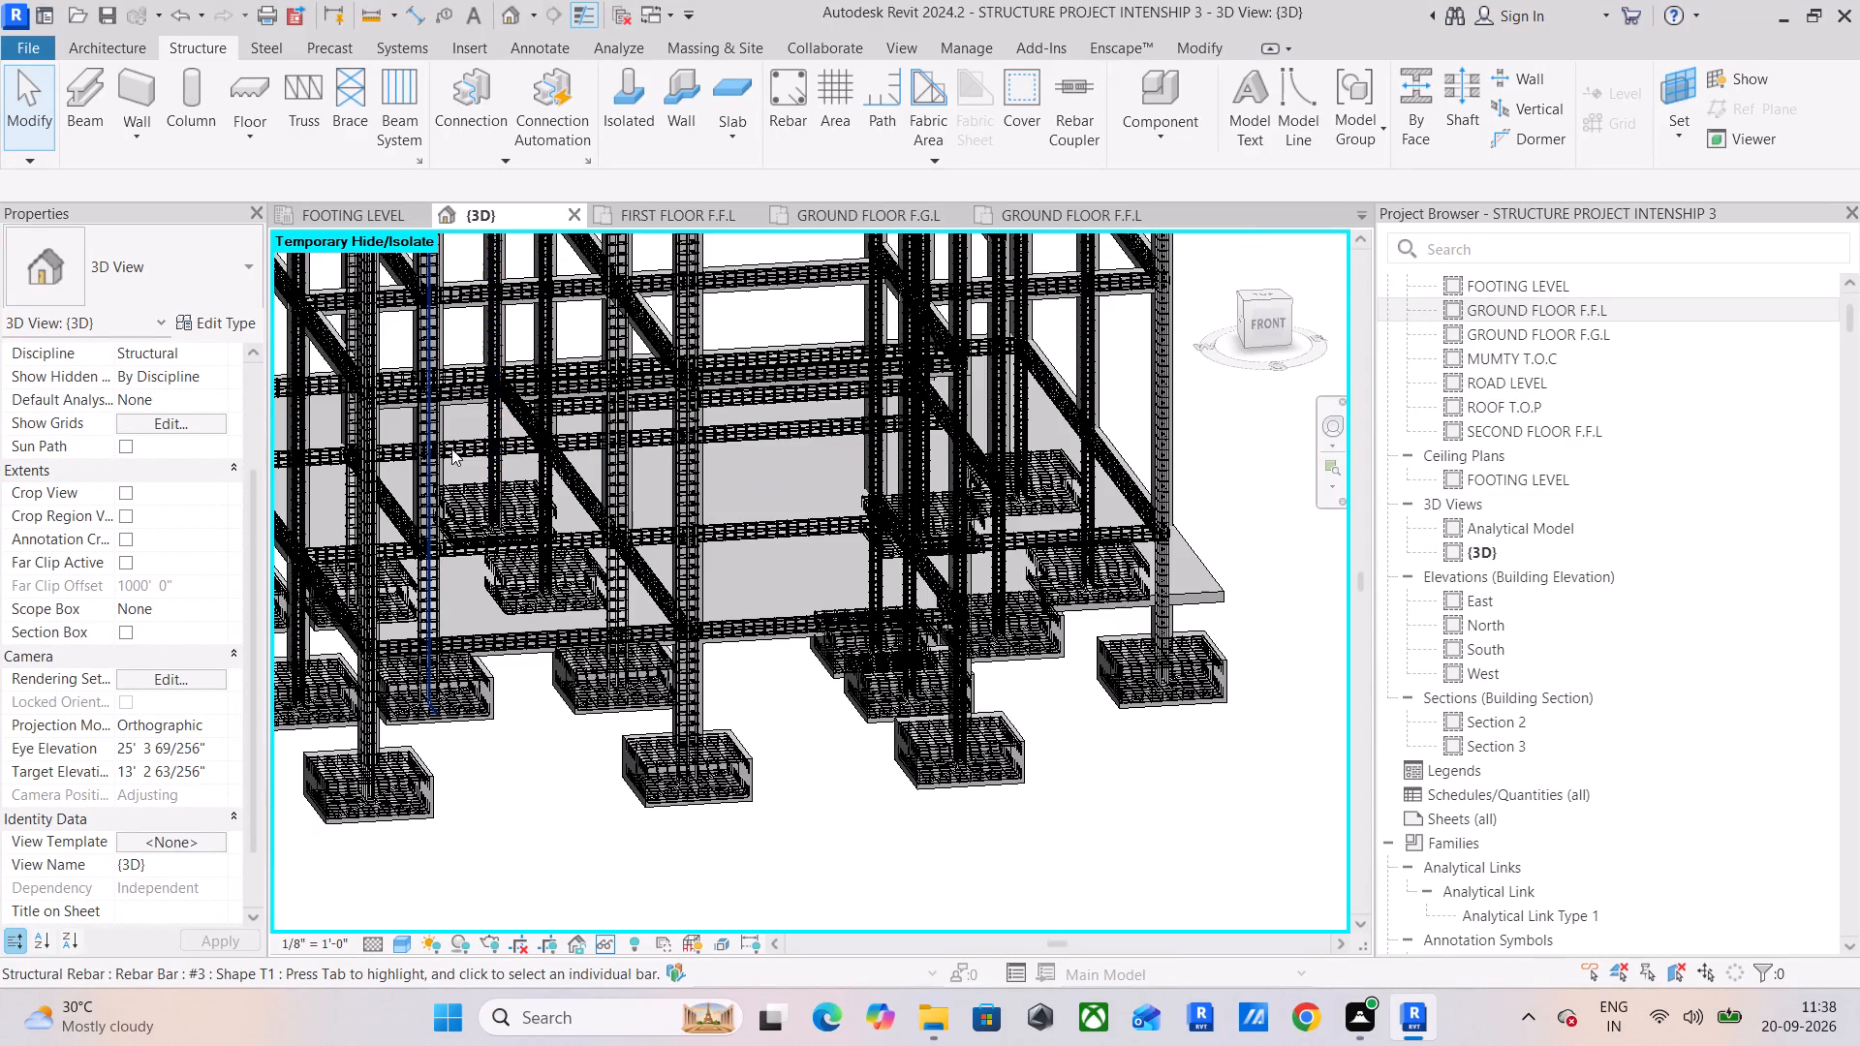
middle_drag(617, 482, 671, 621)
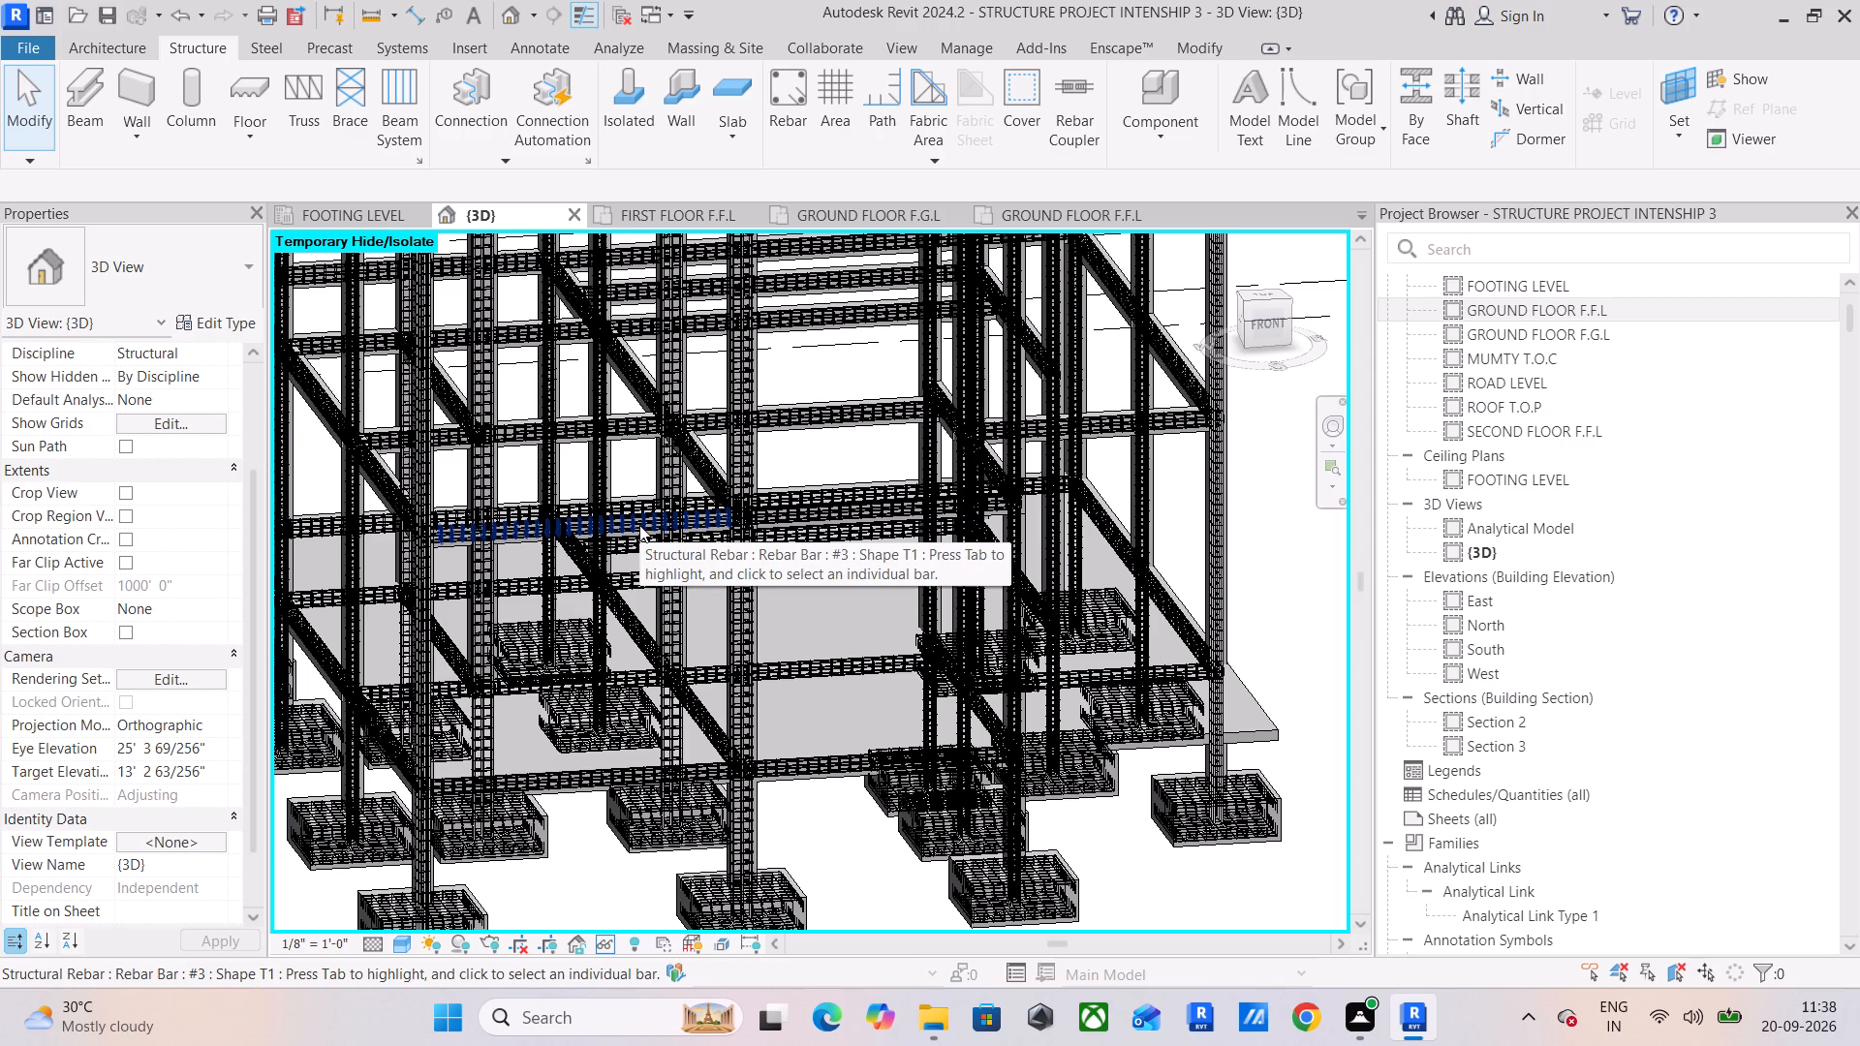
scroll(641, 522, down, 1)
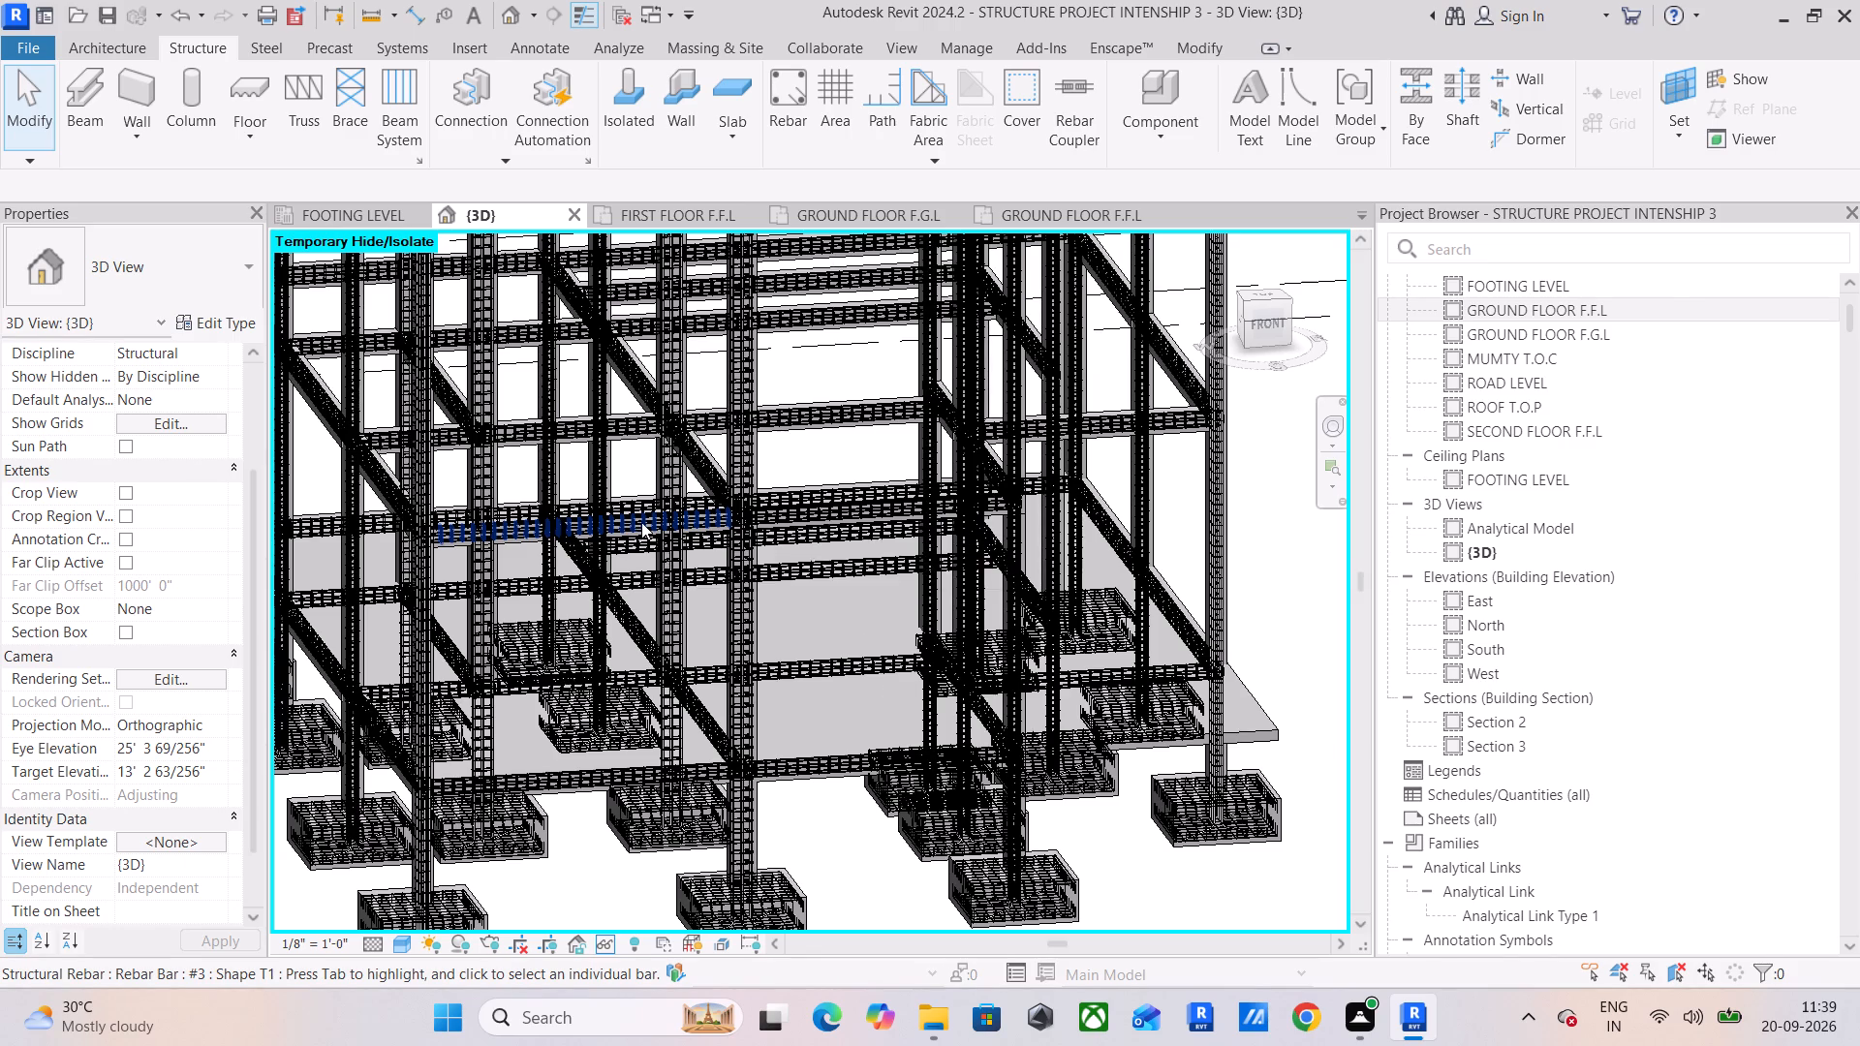
scroll(641, 522, down, 1)
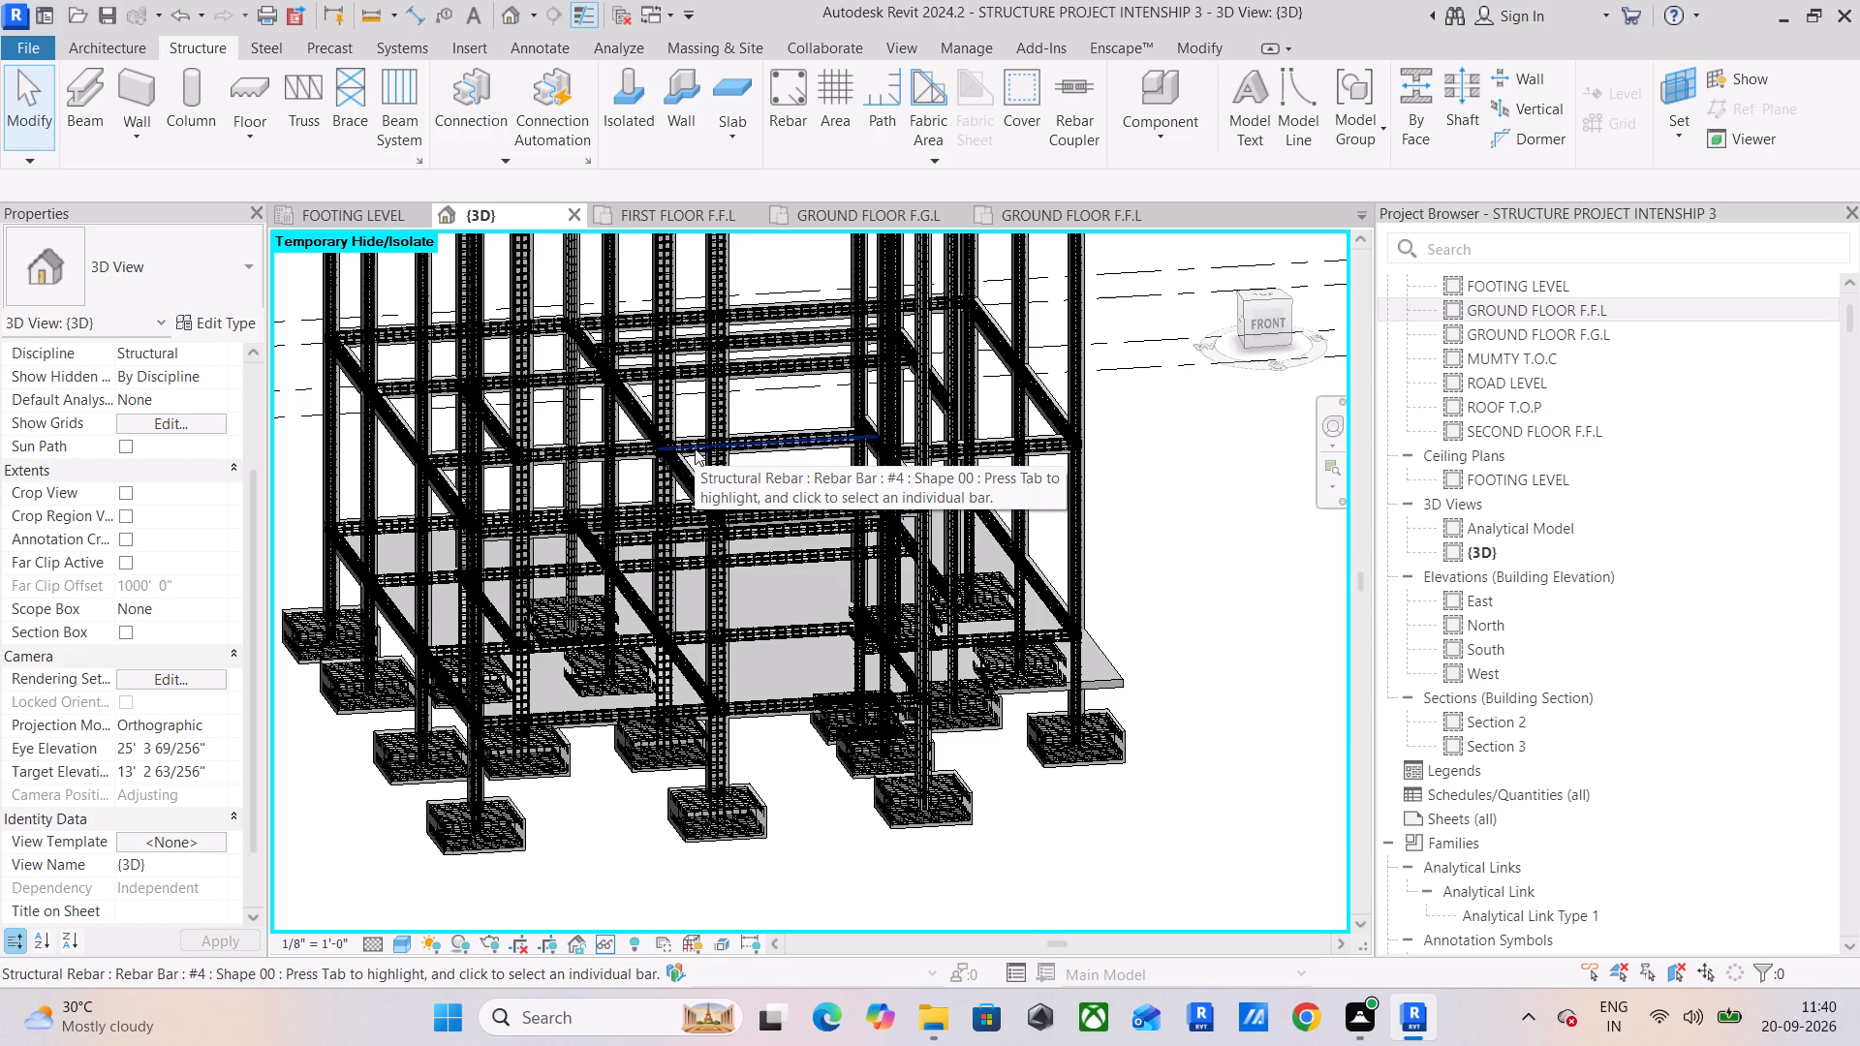
scroll(698, 442, down, 2)
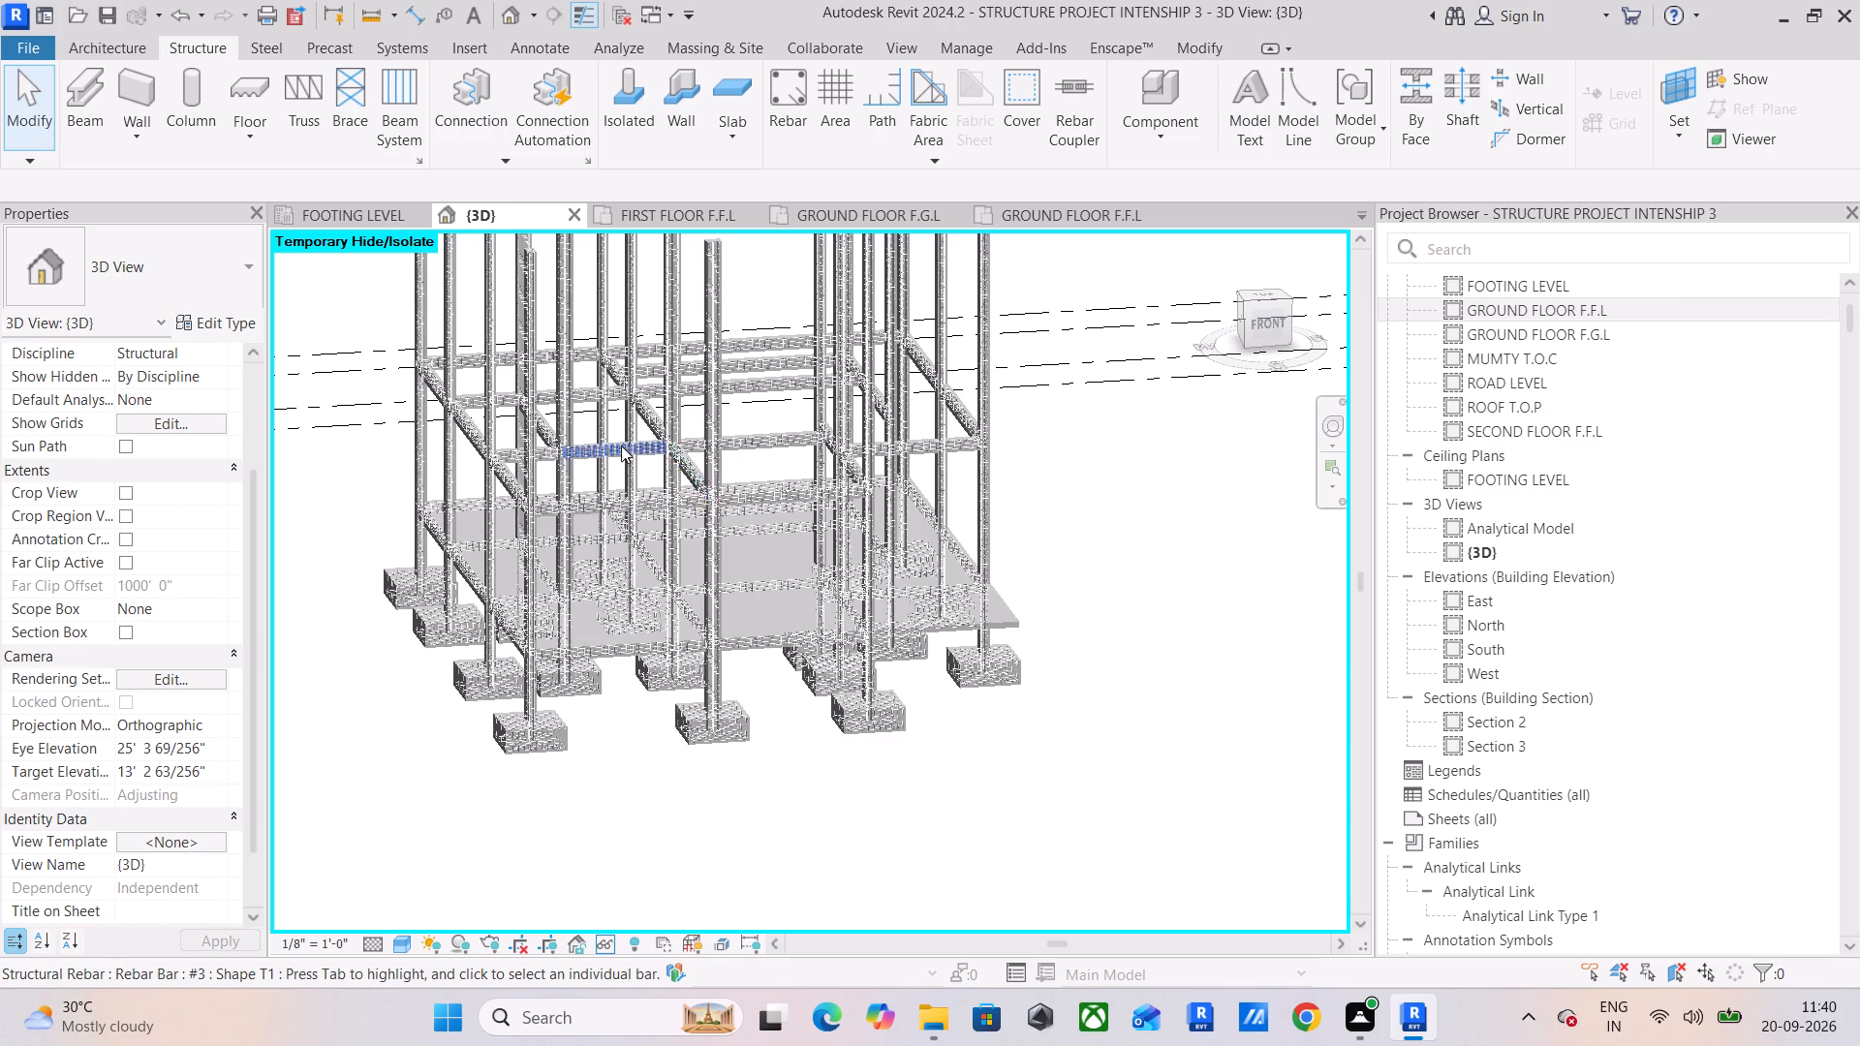
middle_drag(638, 459, 603, 556)
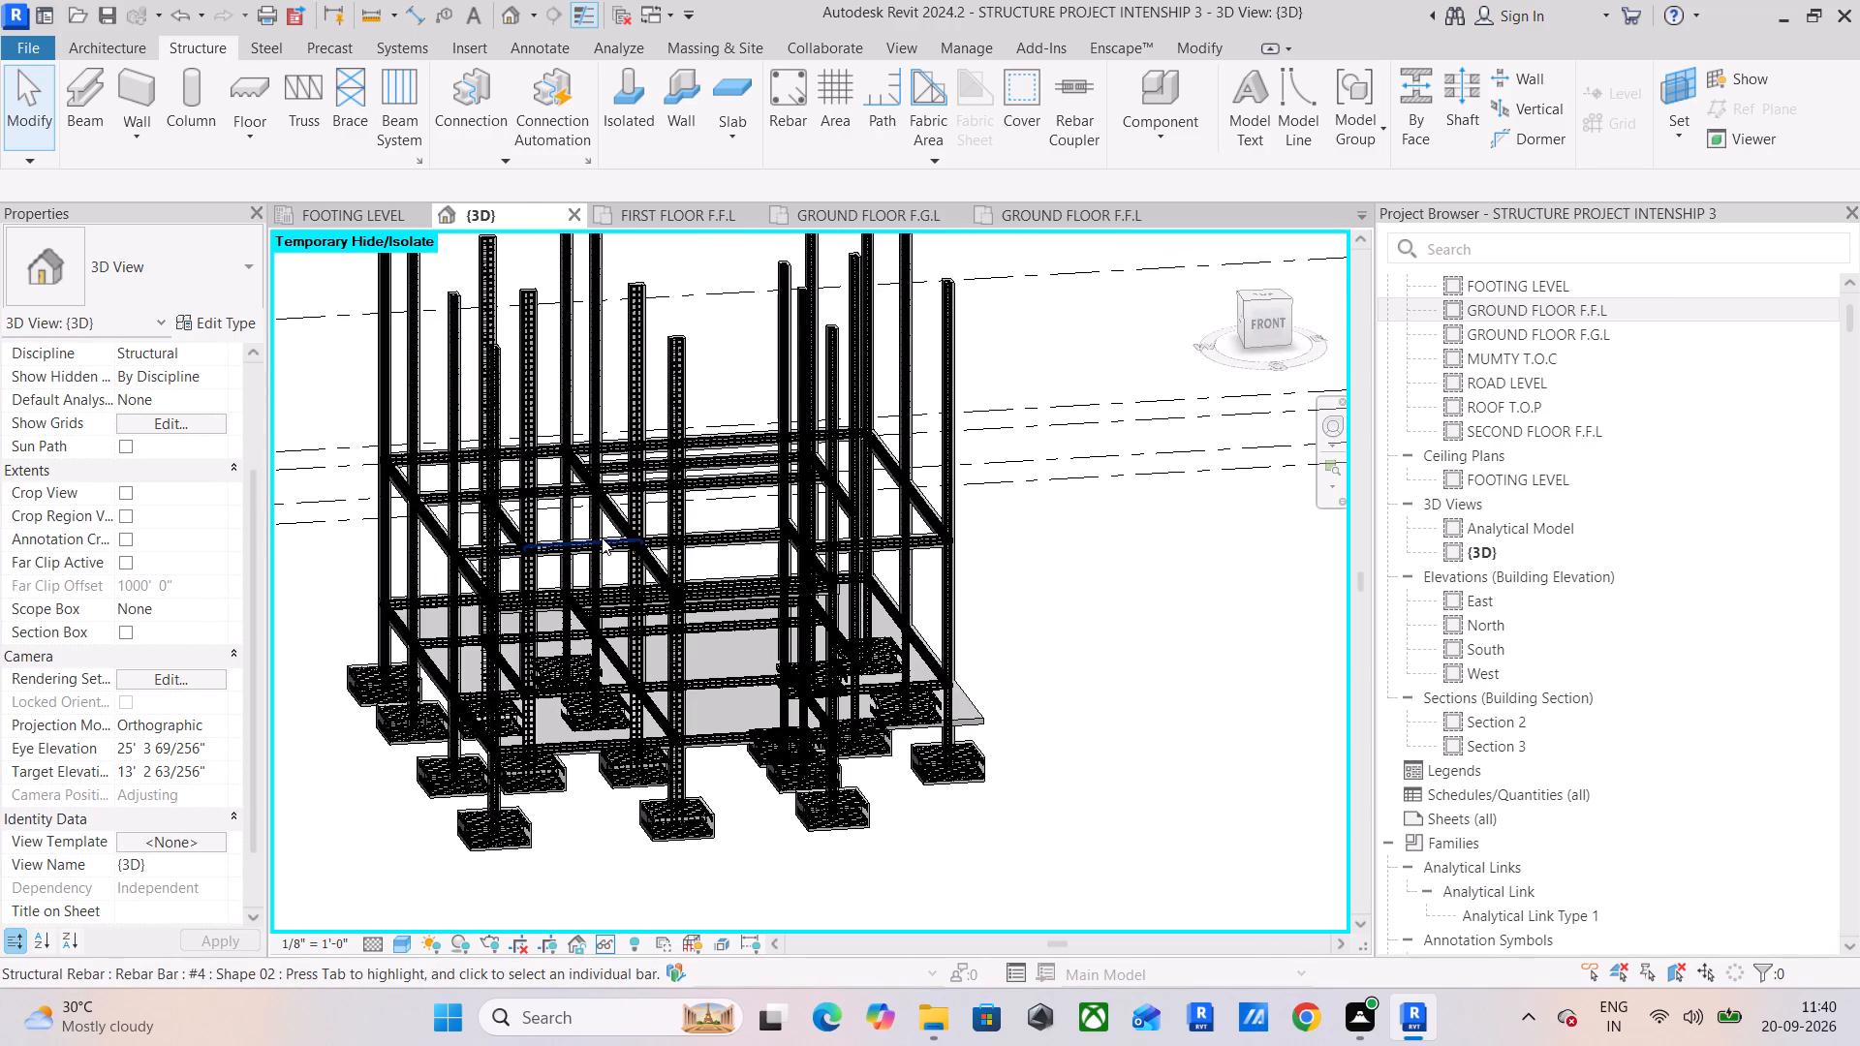
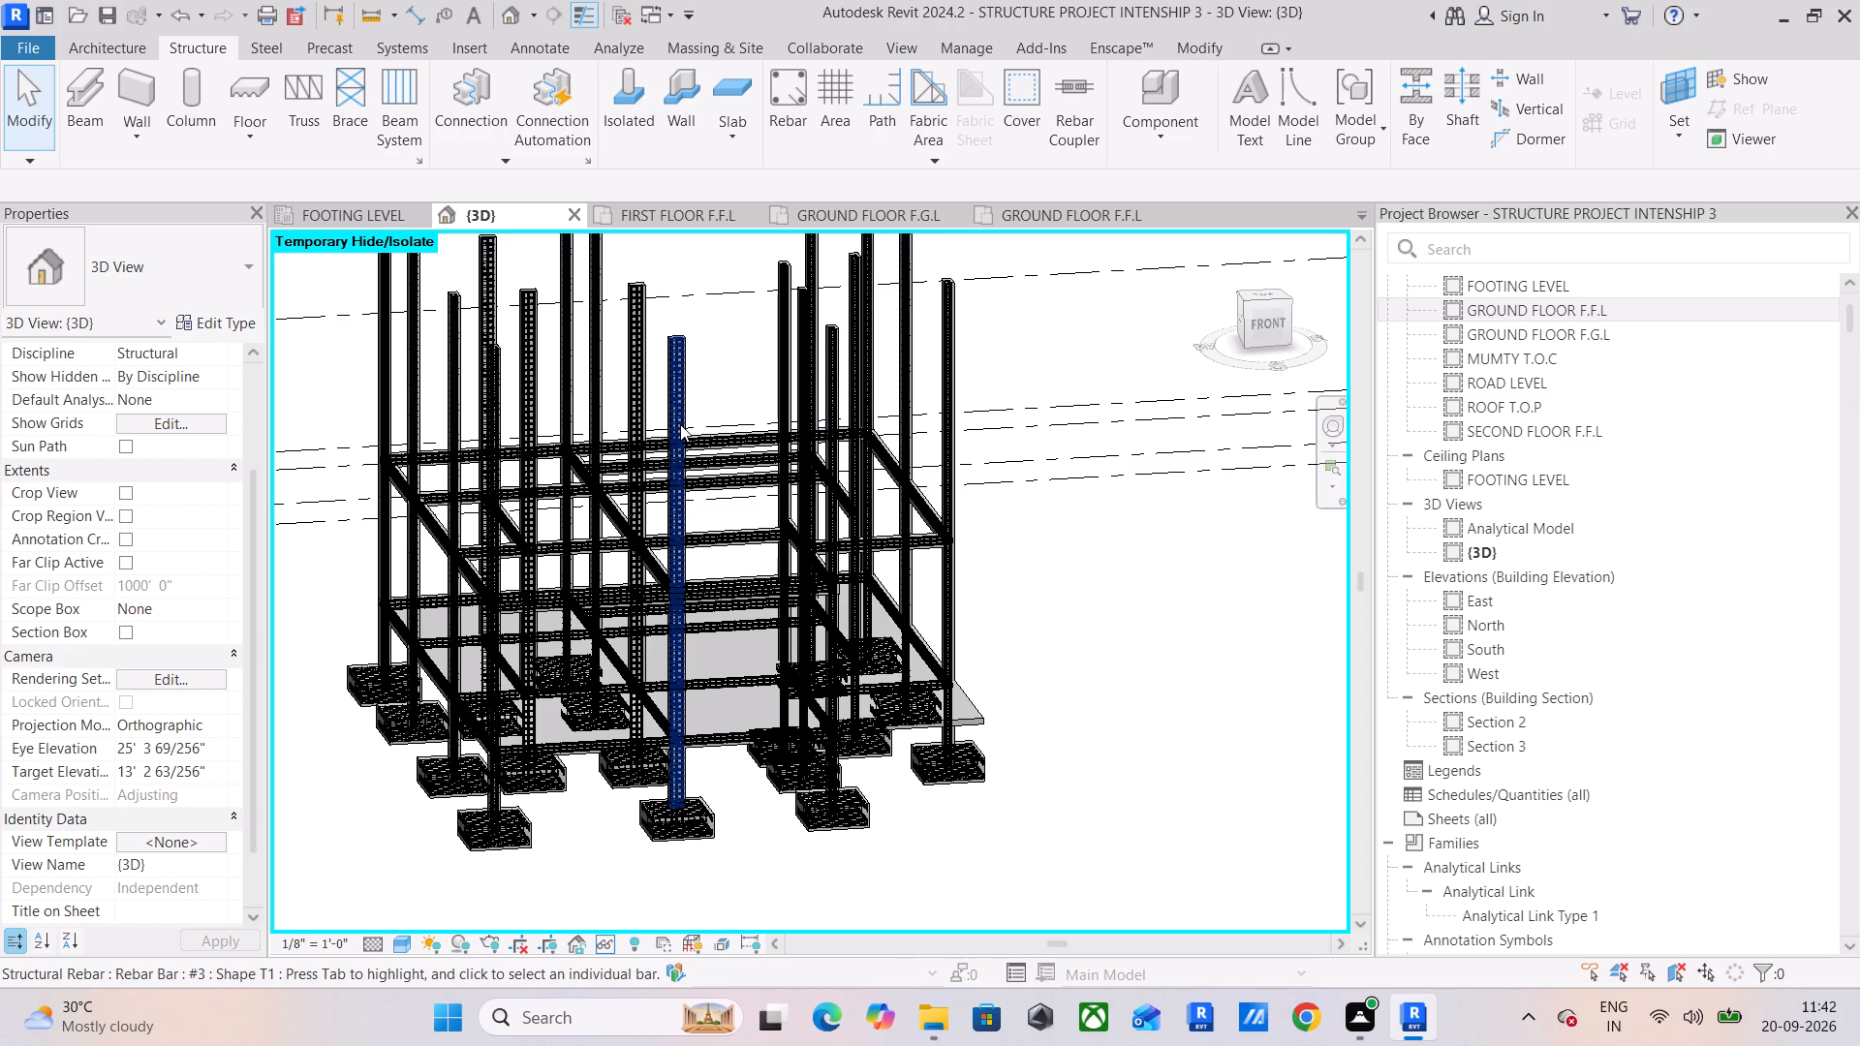
Examine the whole reinforced frame in 3D, then inspect closely the bars and stirrups where the upper-level beams meet the columns.
scroll(680, 424, down, 1)
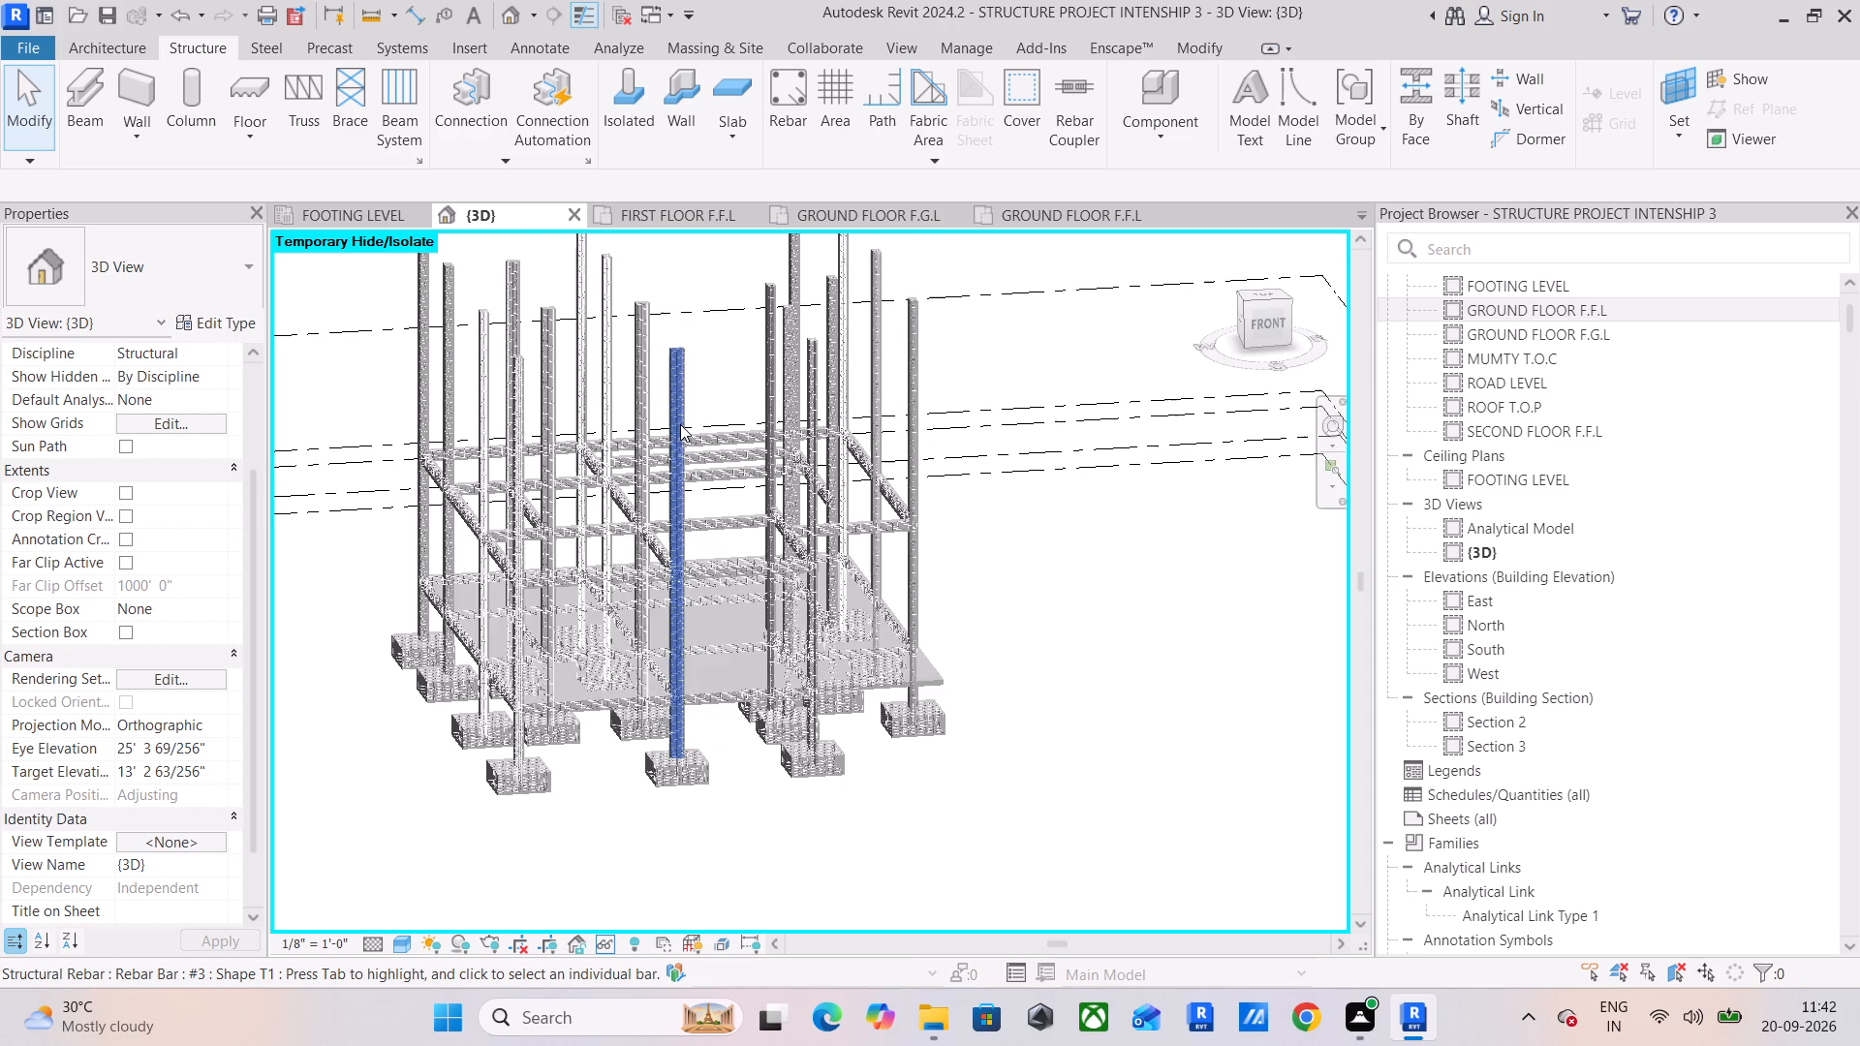
middle_drag(691, 451, 599, 569)
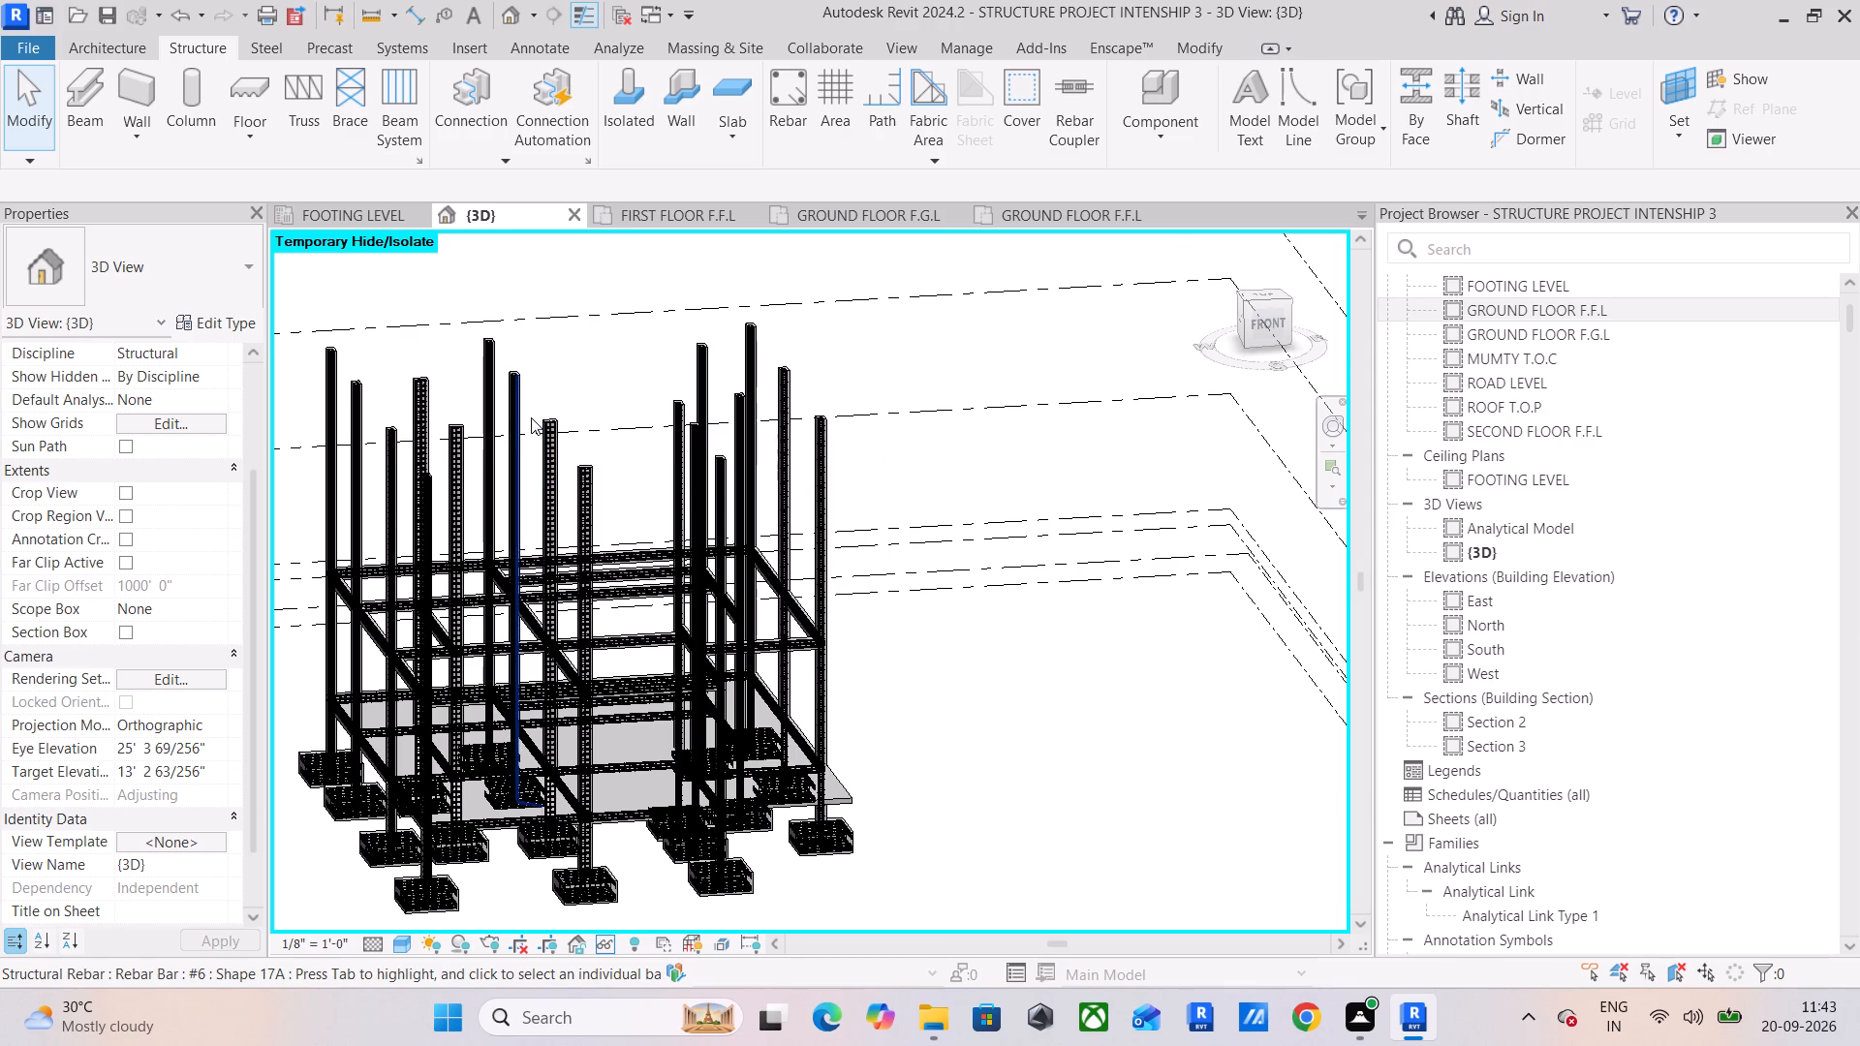
scroll(533, 415, down, 1)
middle_drag(545, 445, 623, 478)
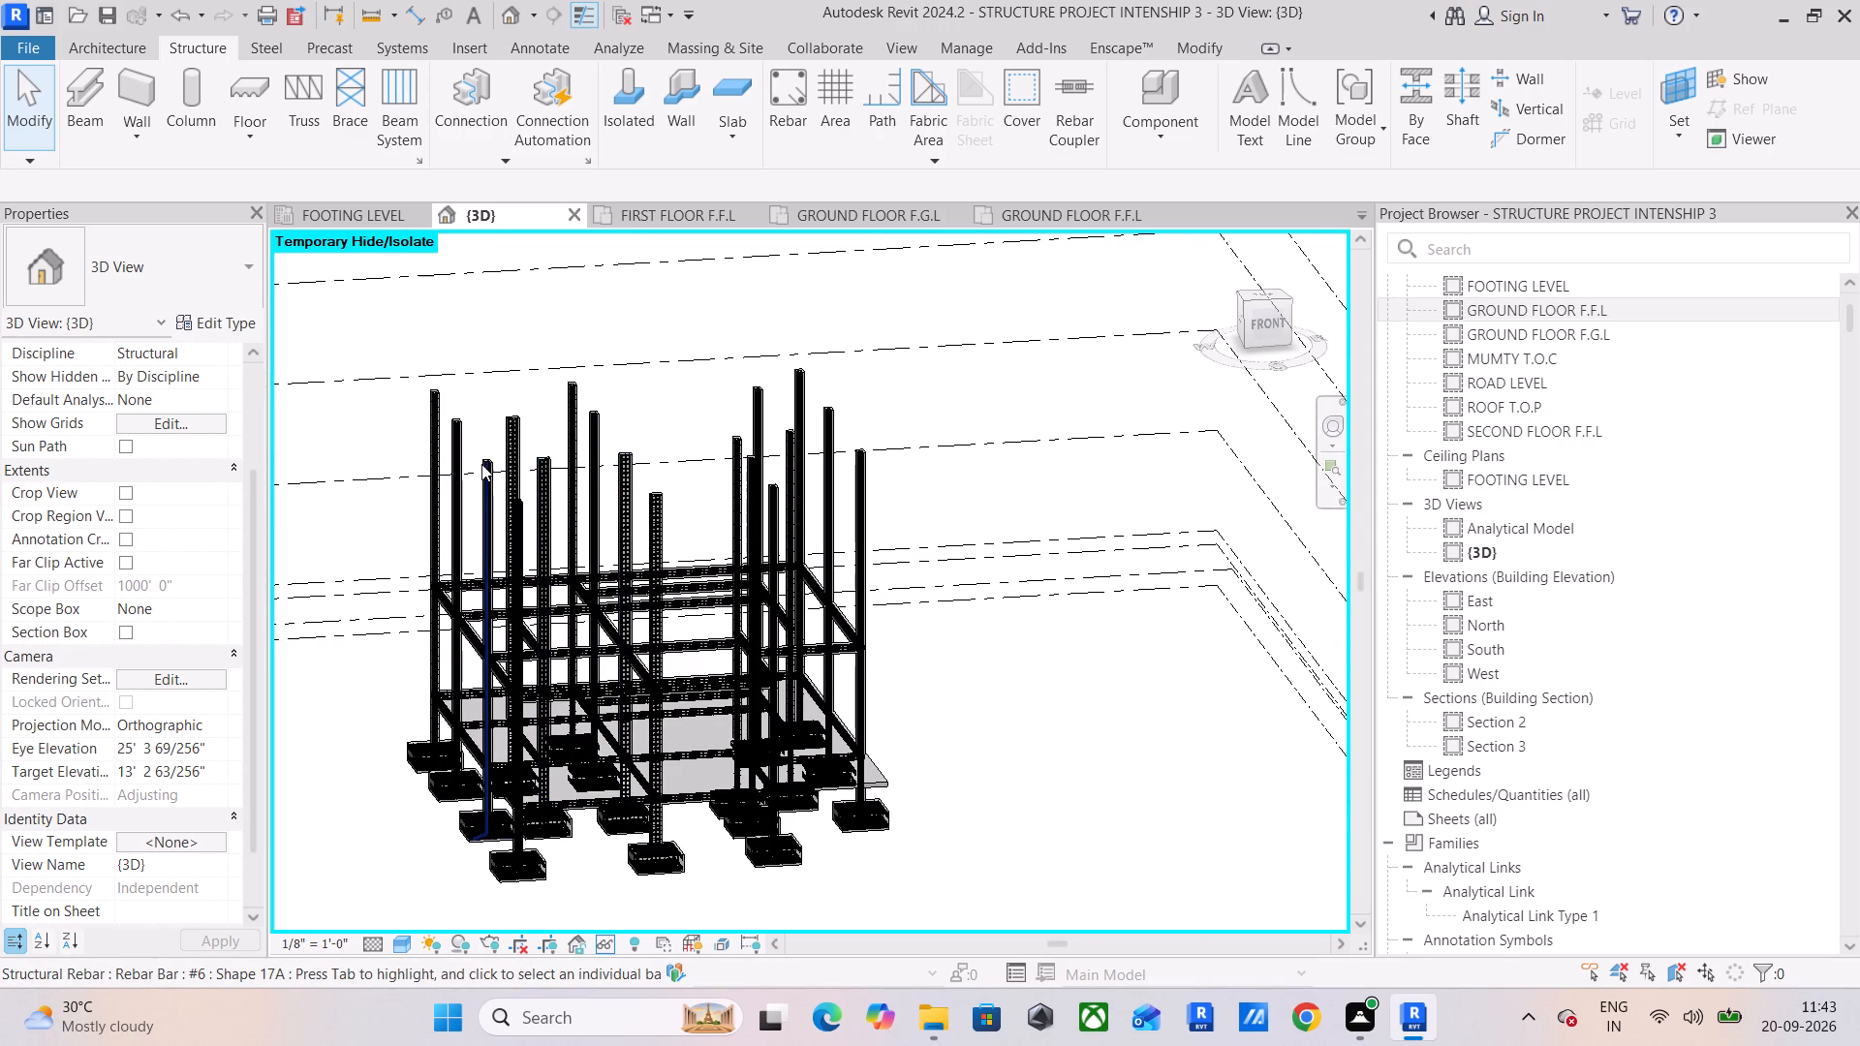
scroll(483, 457, up, 5)
middle_drag(486, 467, 635, 356)
scroll(628, 575, up, 4)
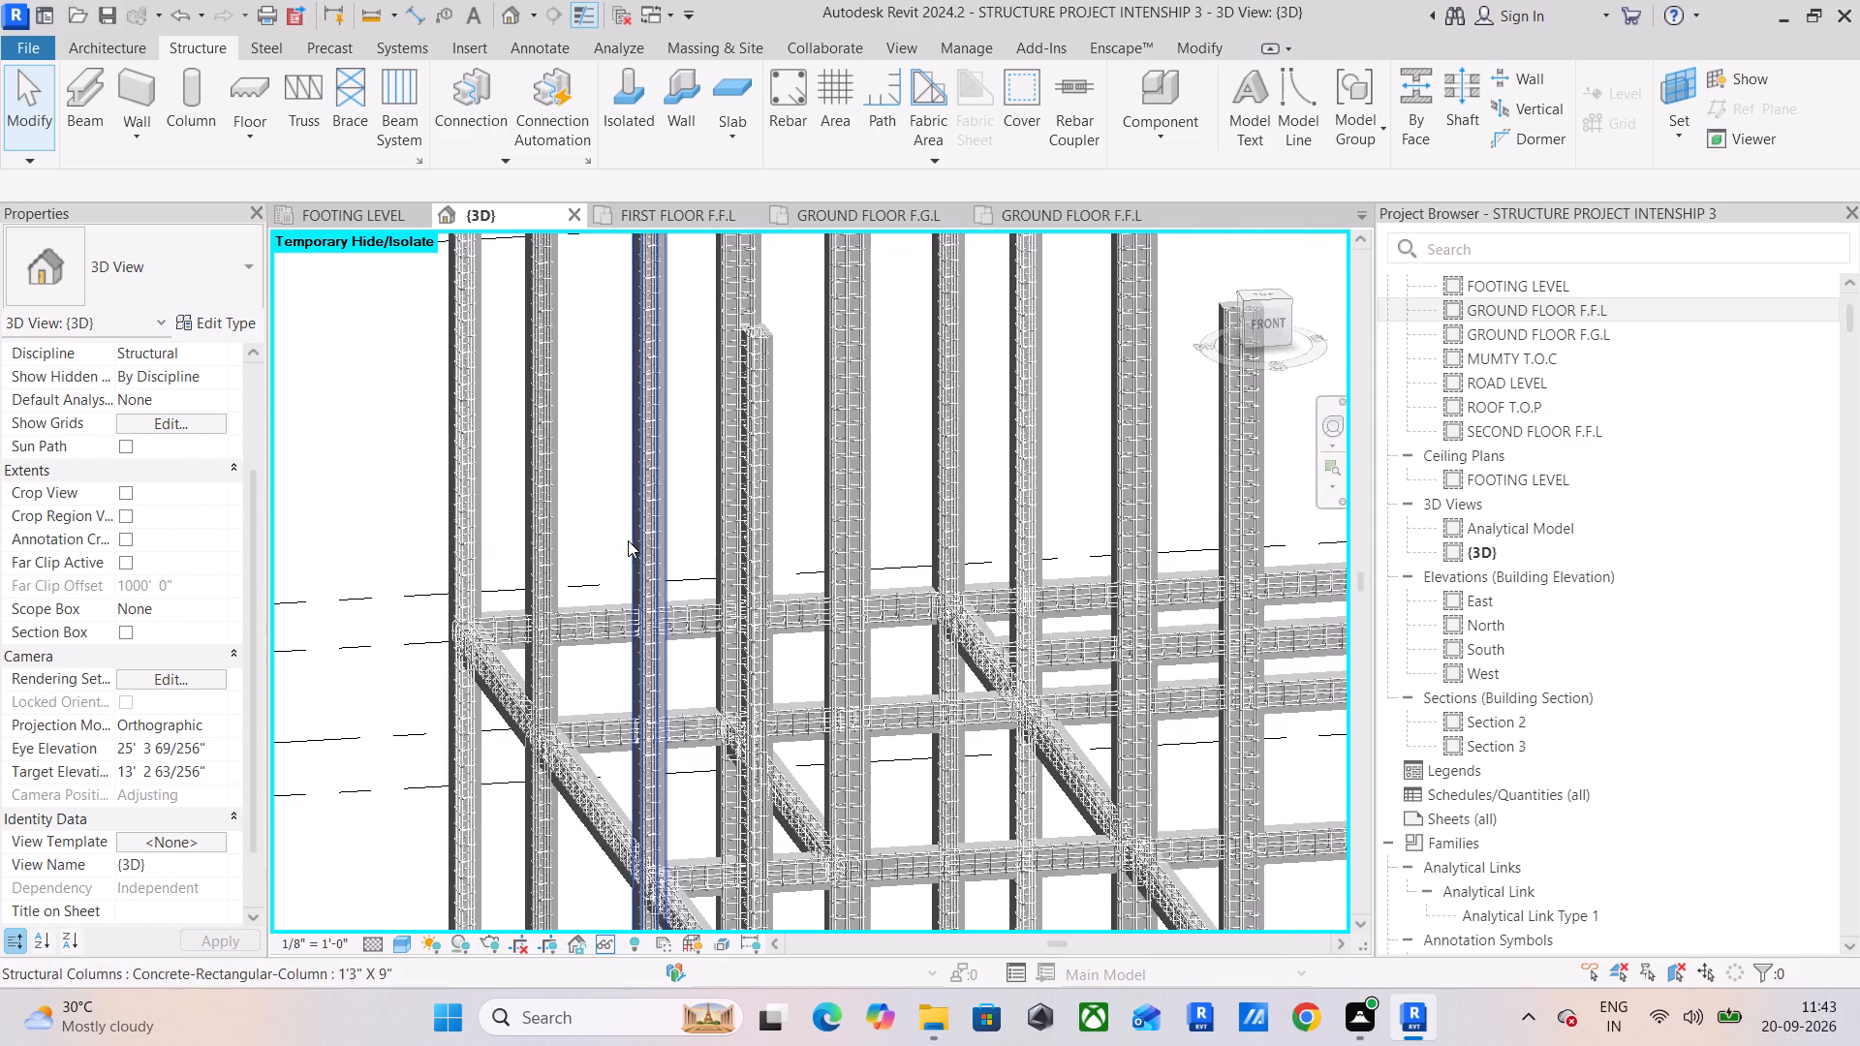
middle_drag(628, 540, 634, 385)
scroll(647, 527, up, 4)
scroll(557, 559, up, 1)
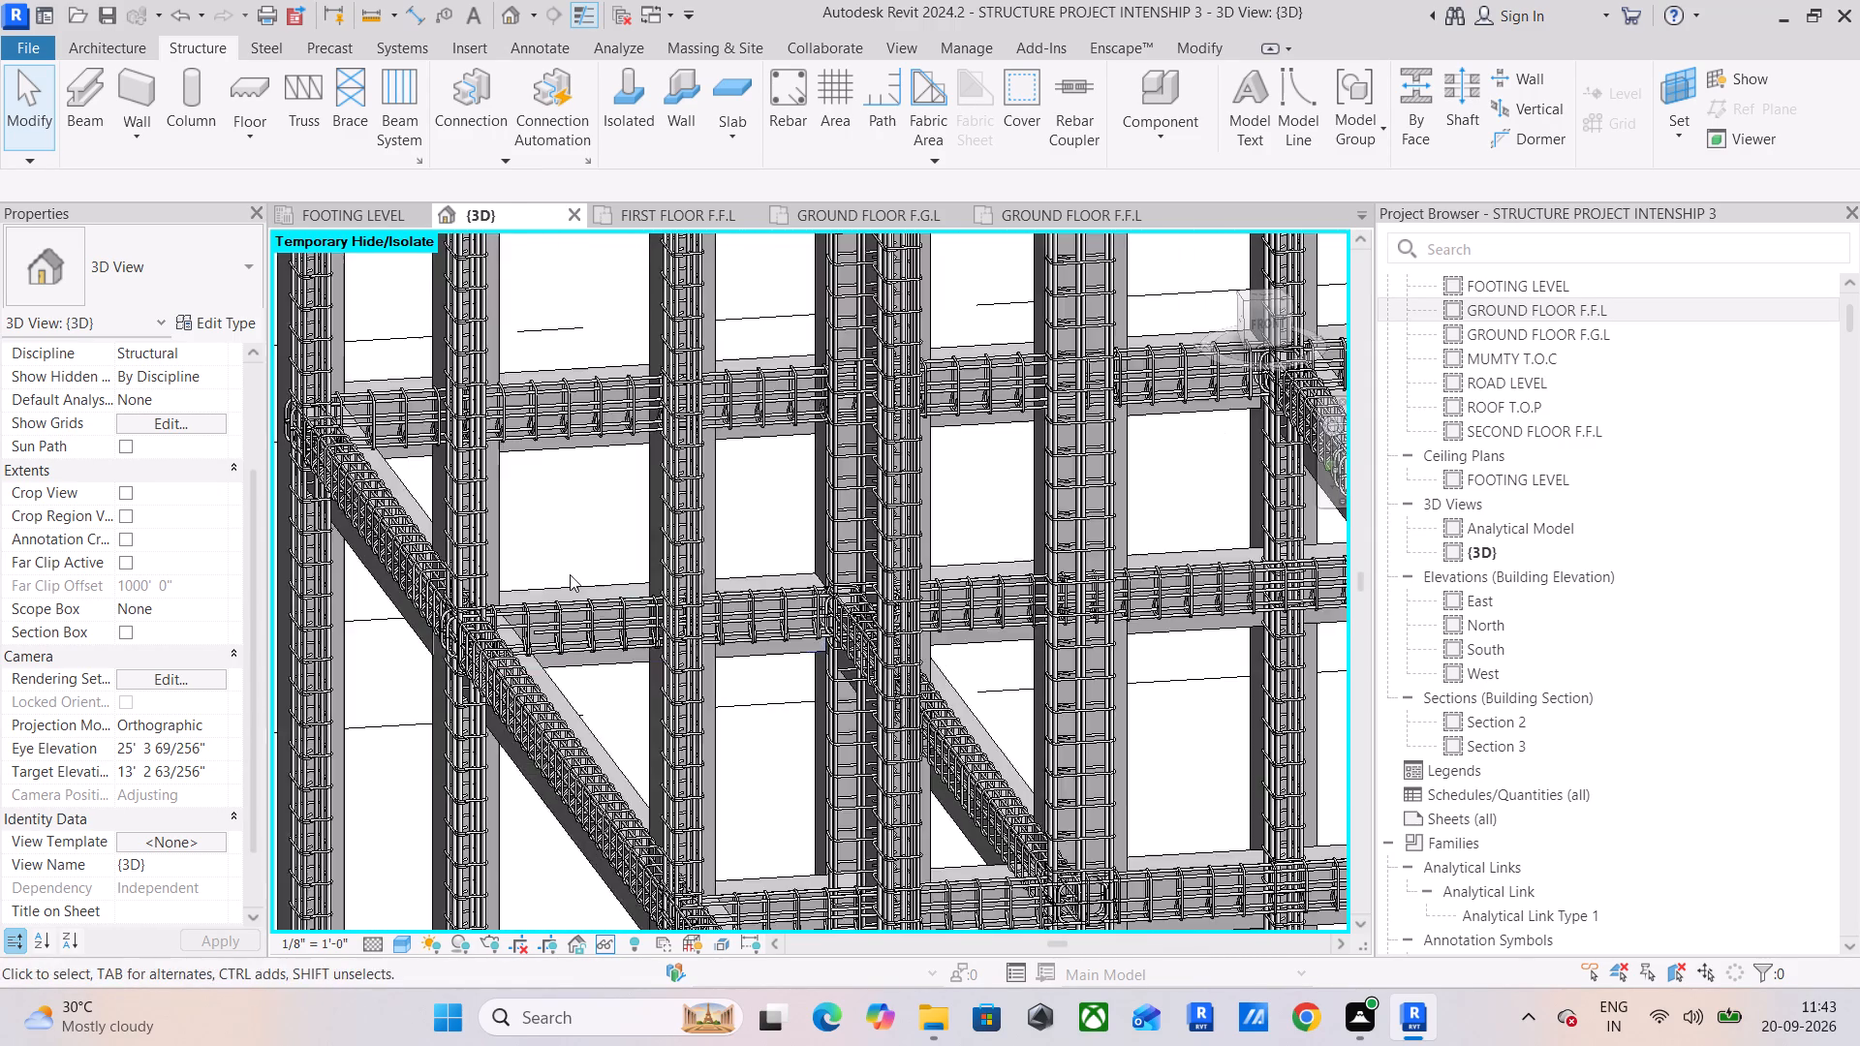
scroll(570, 573, up, 6)
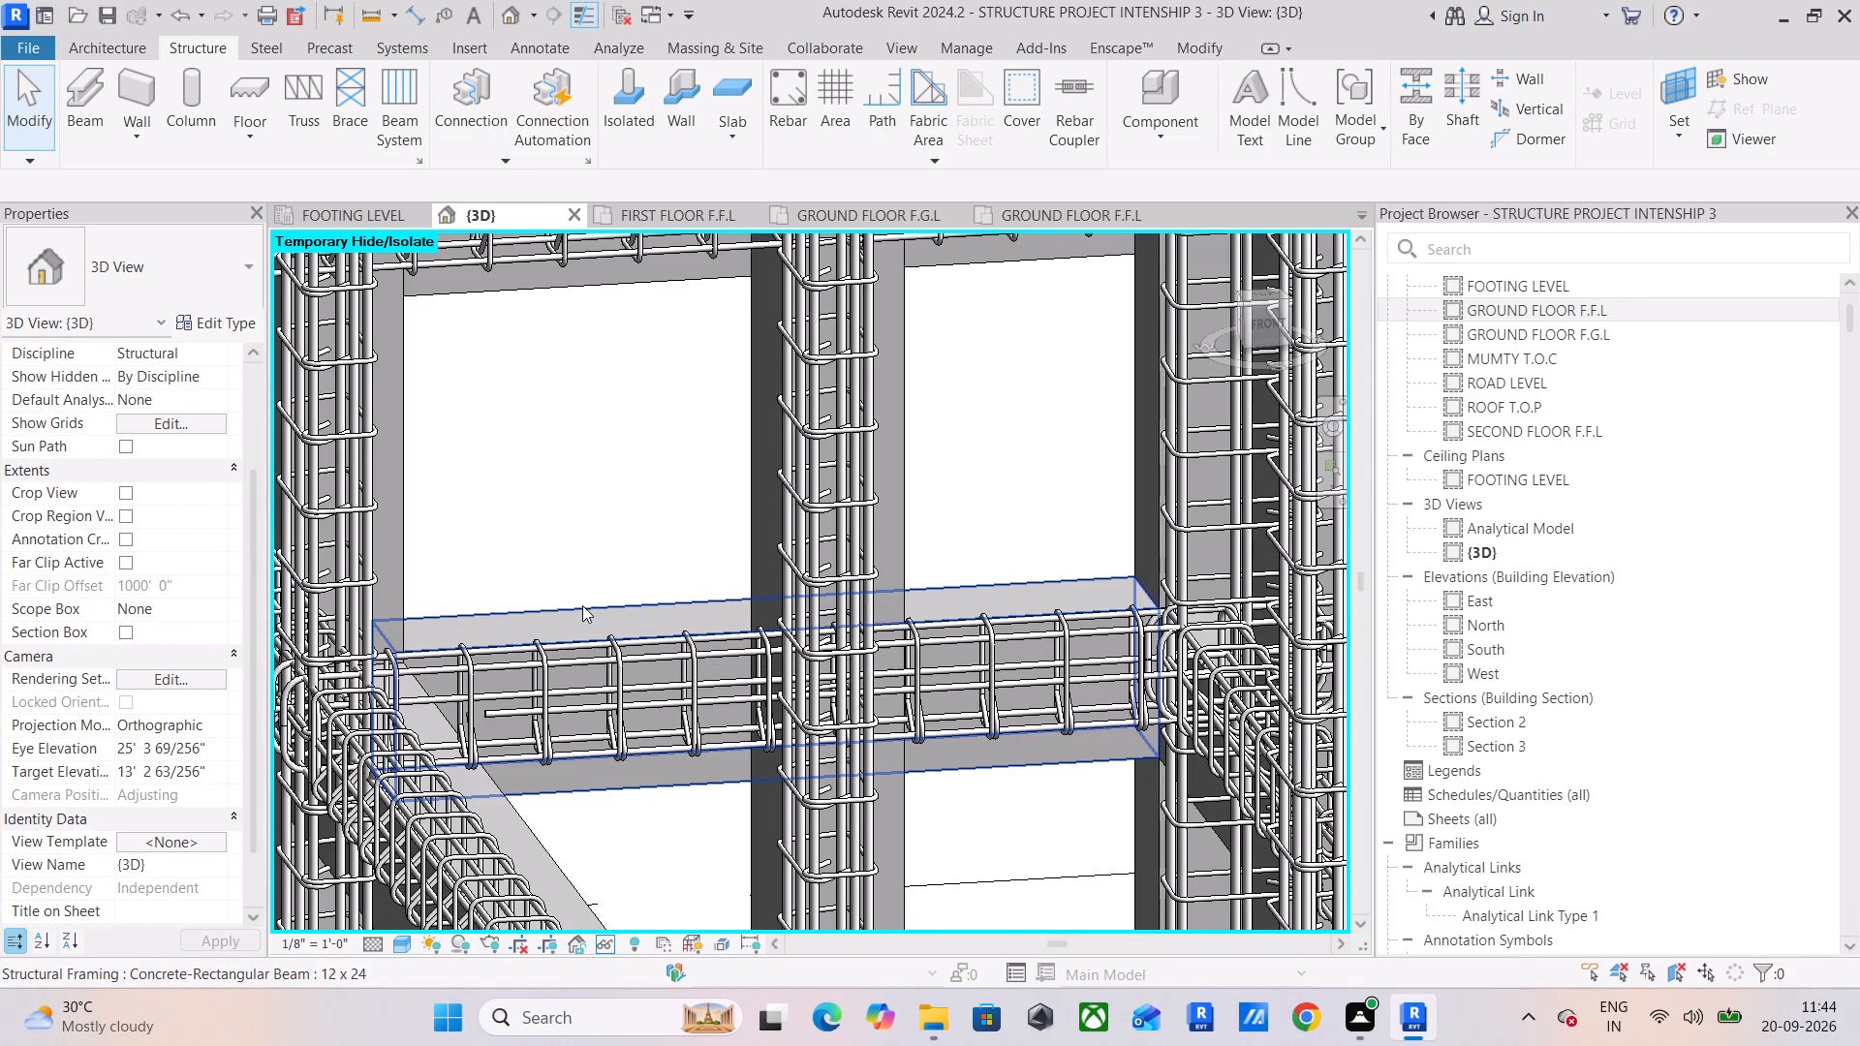
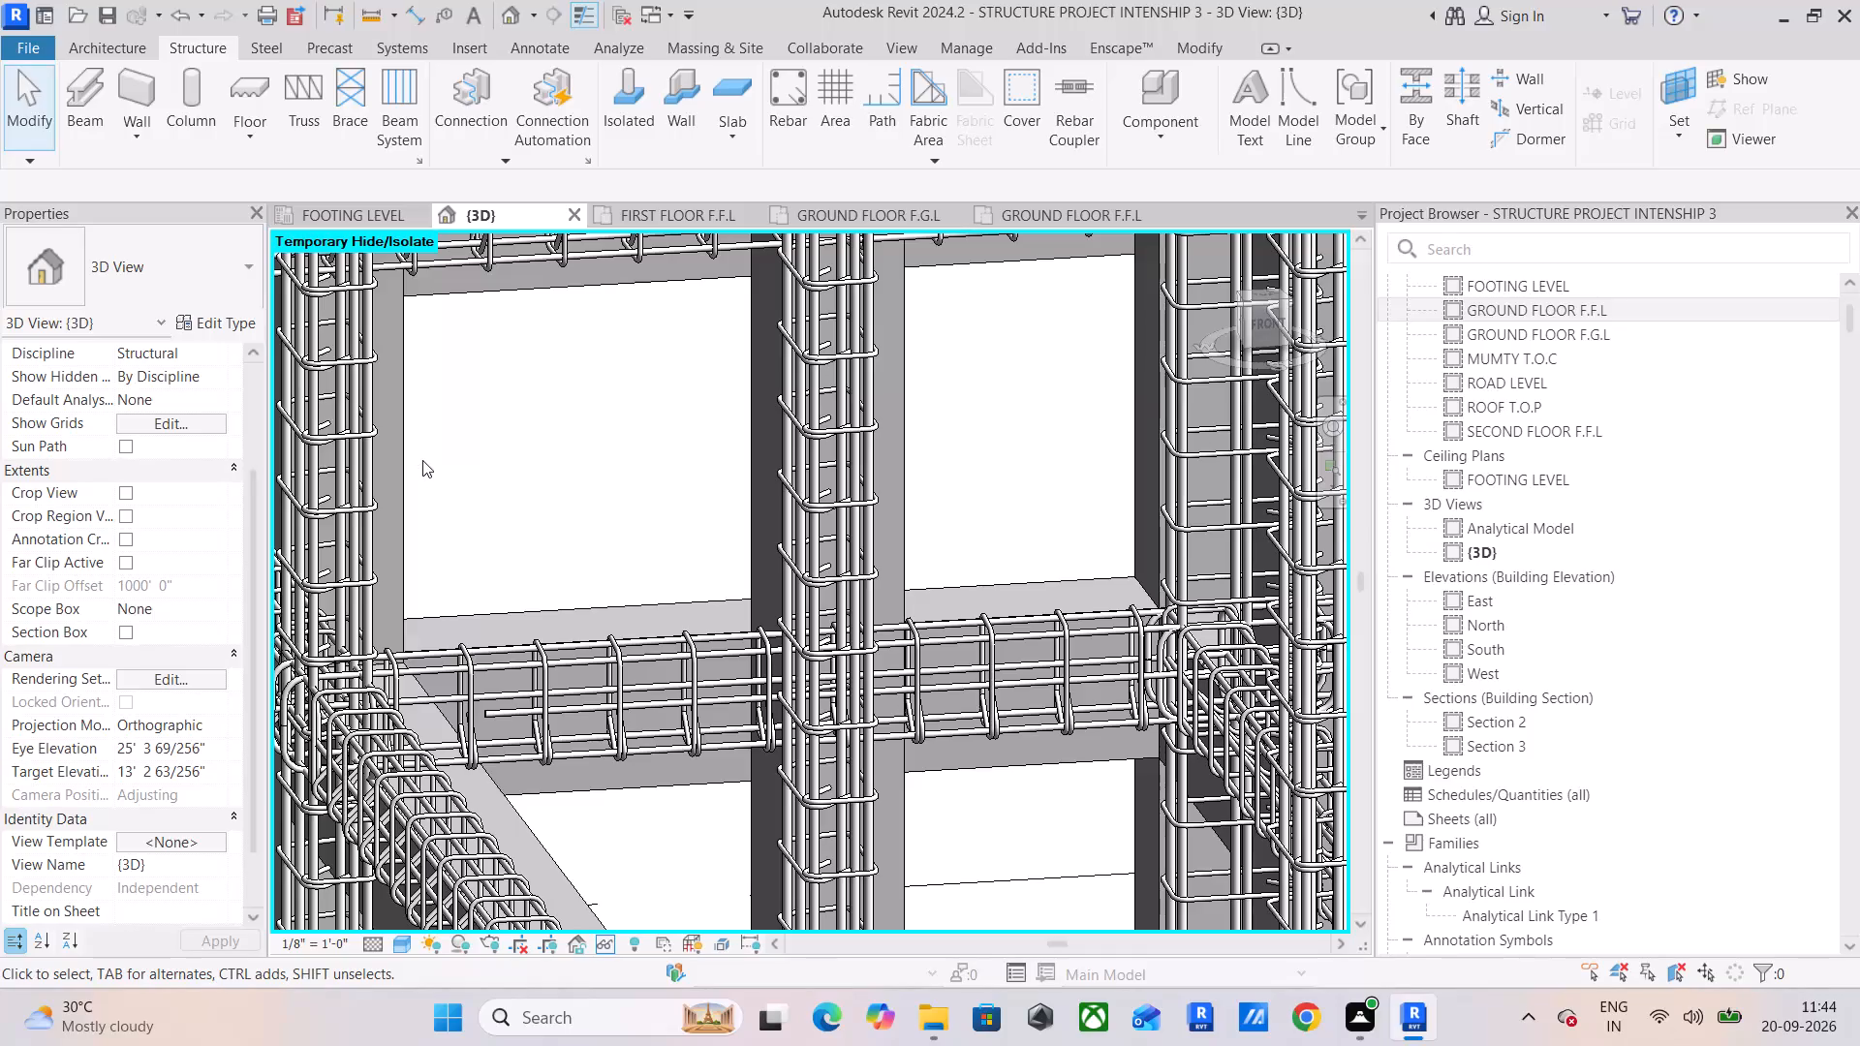
Examine the beam and column reinforcement across the frame's floor levels, including a 12 x 24 beam between the columns.
scroll(422, 459, down, 4)
middle_drag(422, 458, 572, 401)
middle_drag(670, 710, 634, 522)
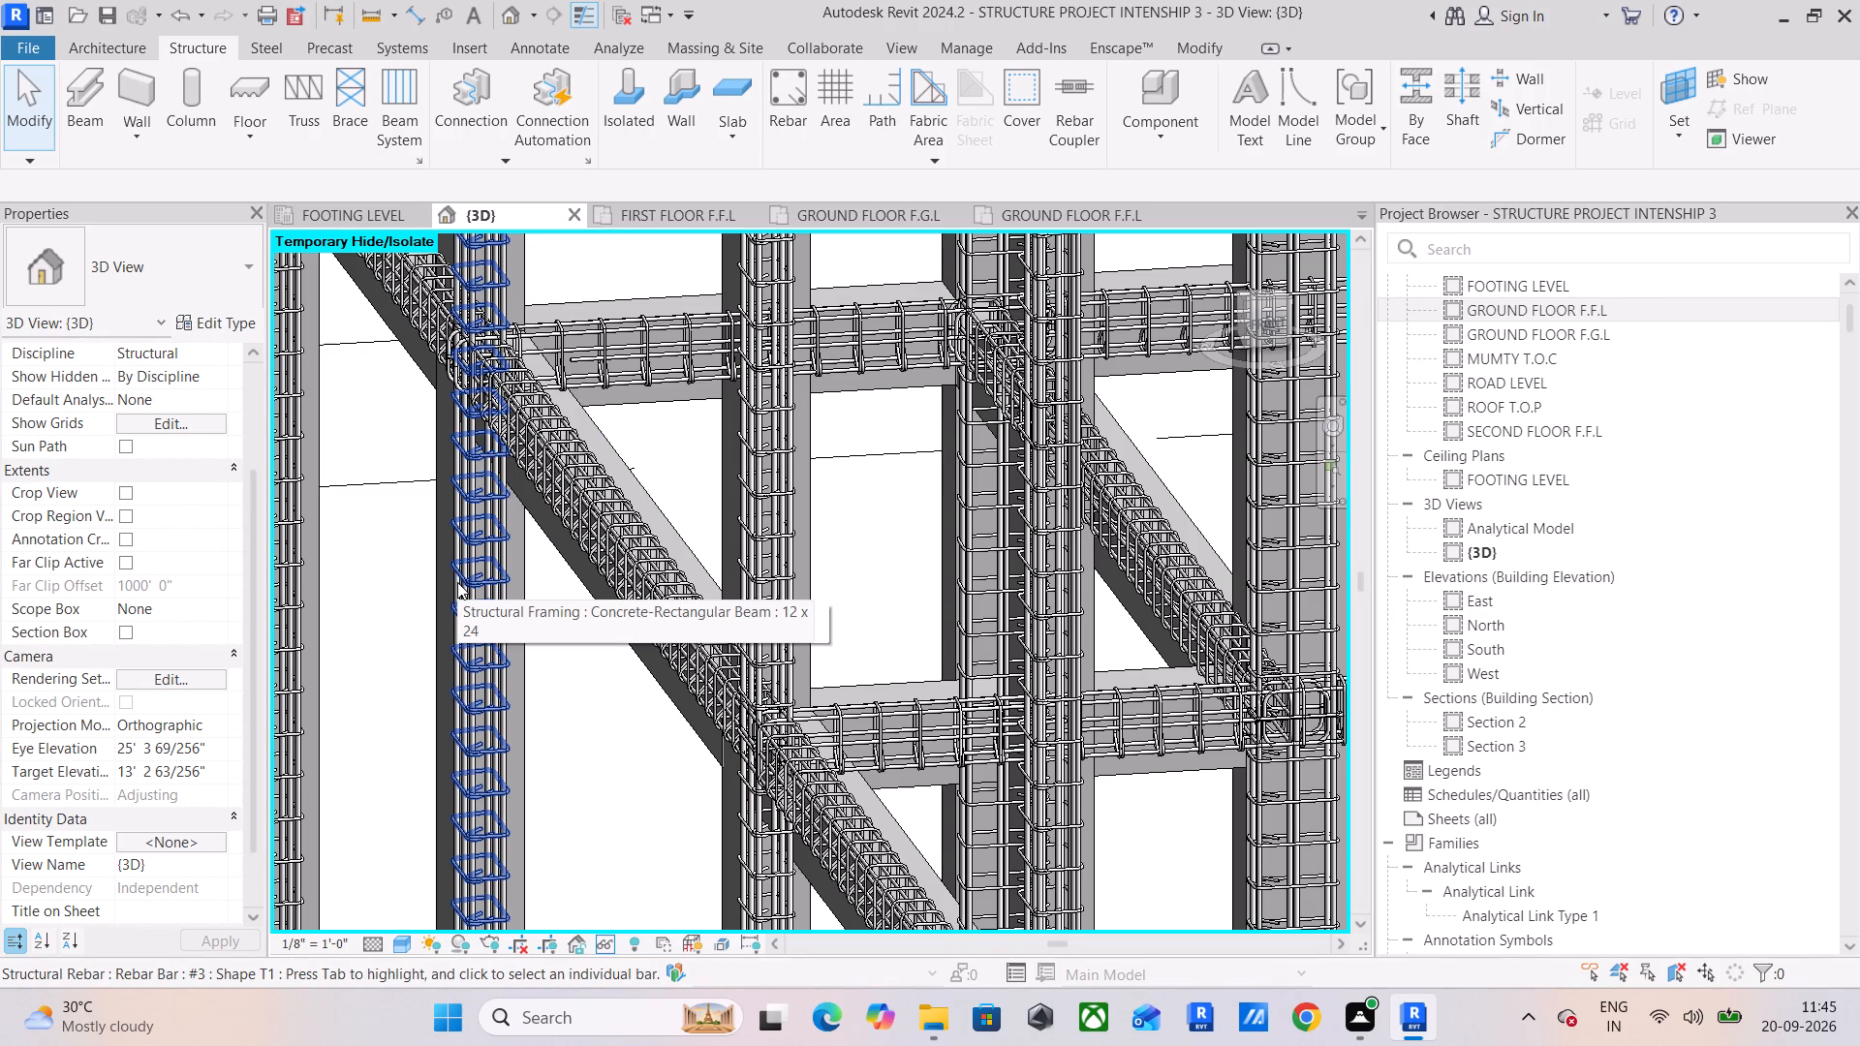
scroll(539, 573, down, 1)
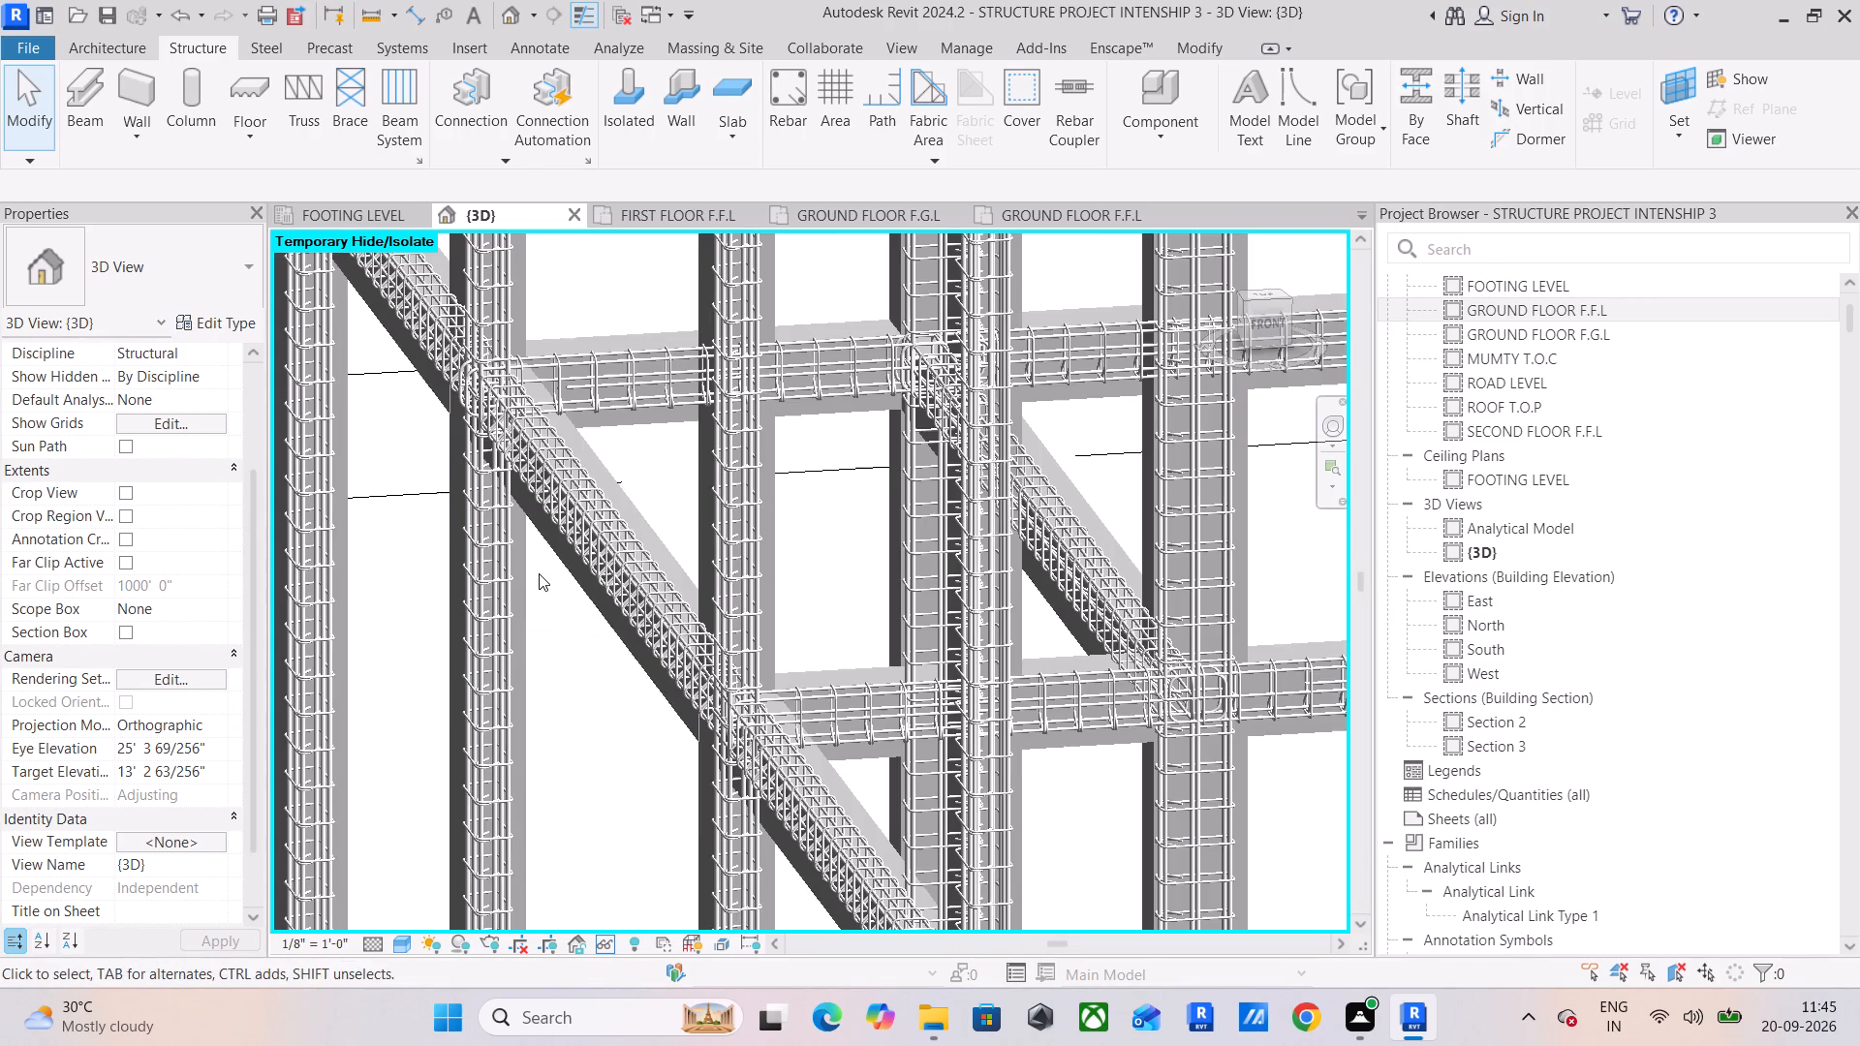
middle_drag(539, 571, 504, 618)
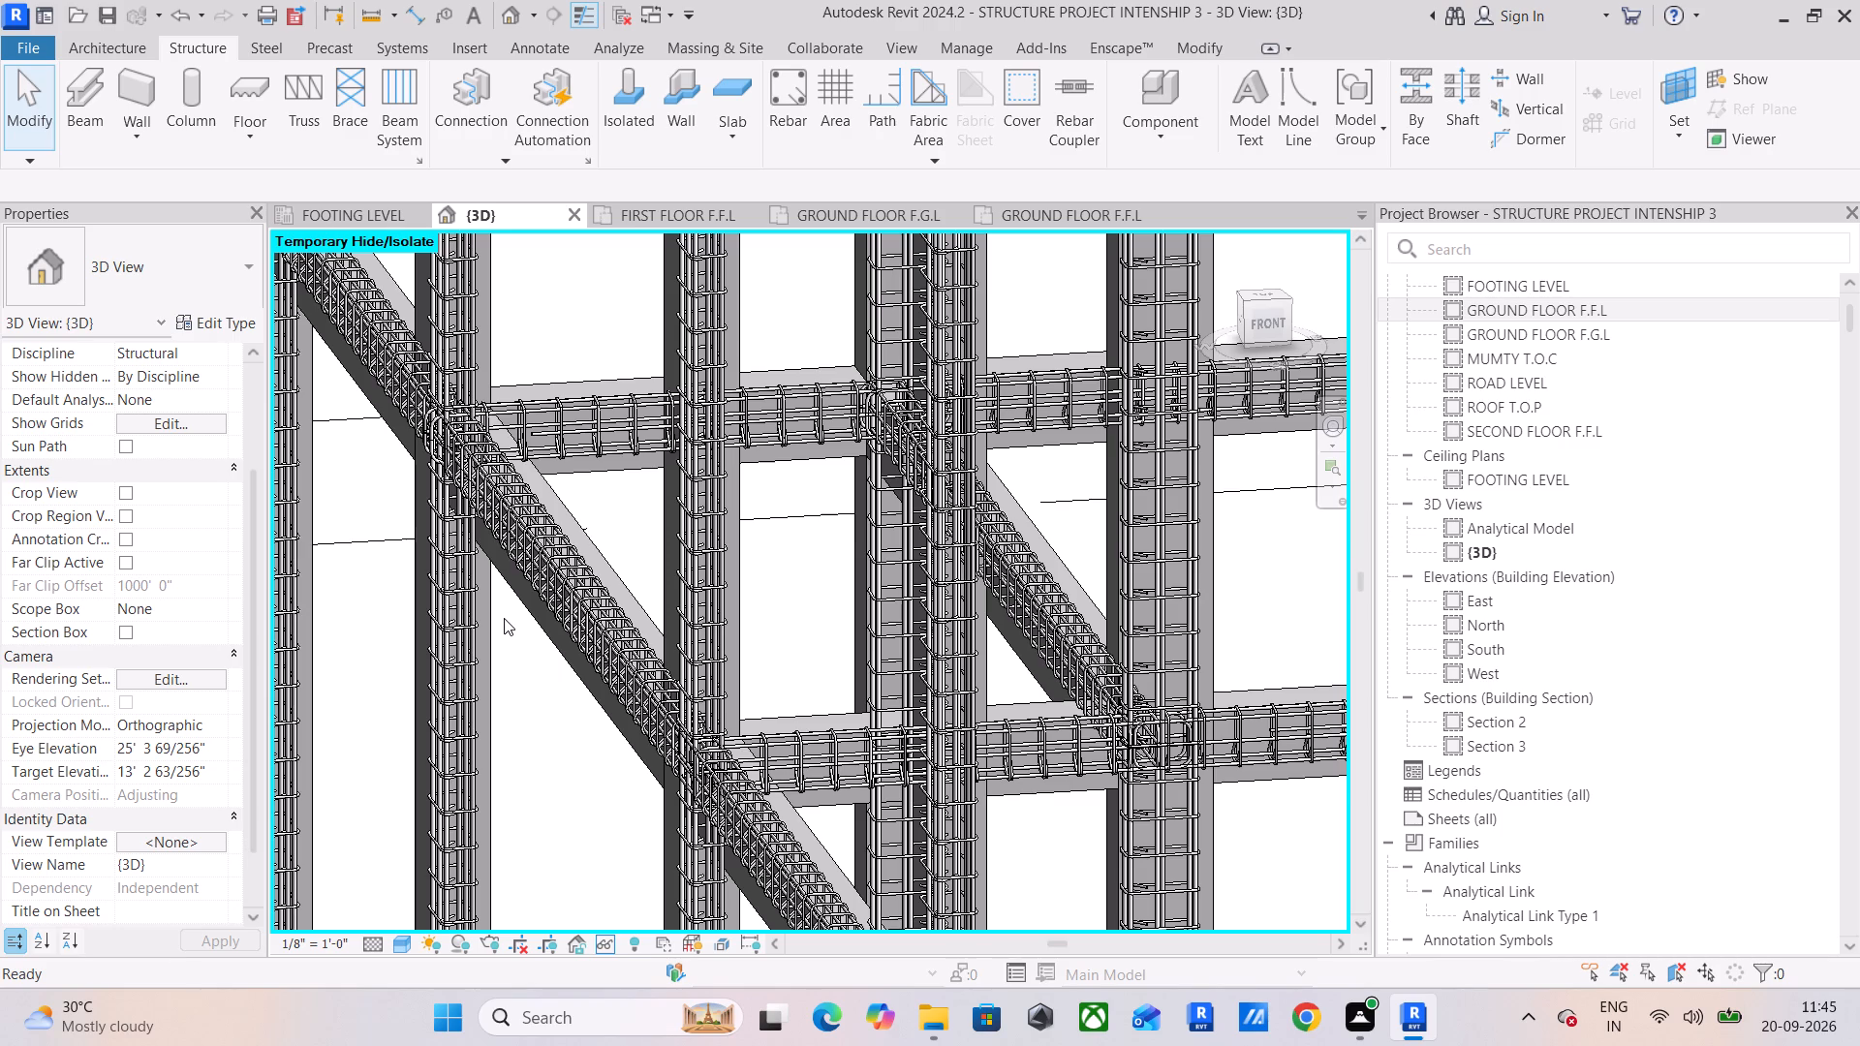
scroll(504, 618, down, 1)
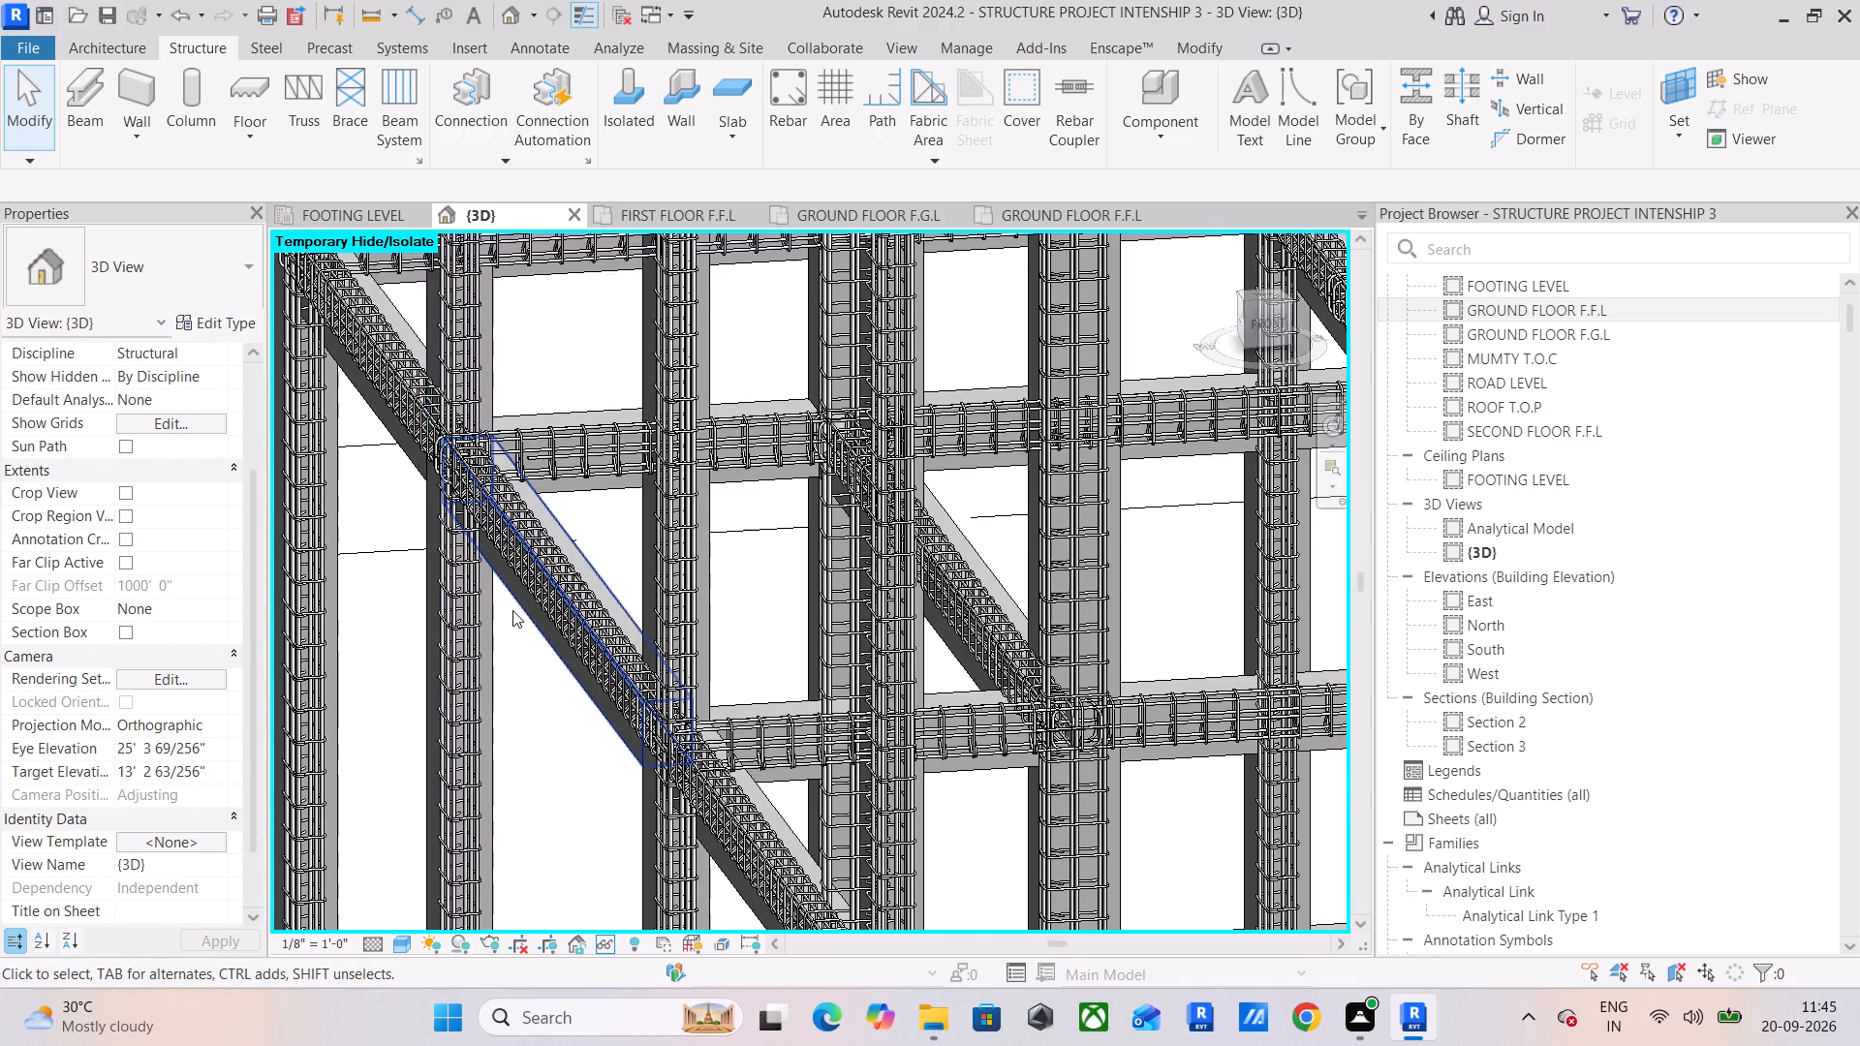
middle_drag(512, 610, 522, 602)
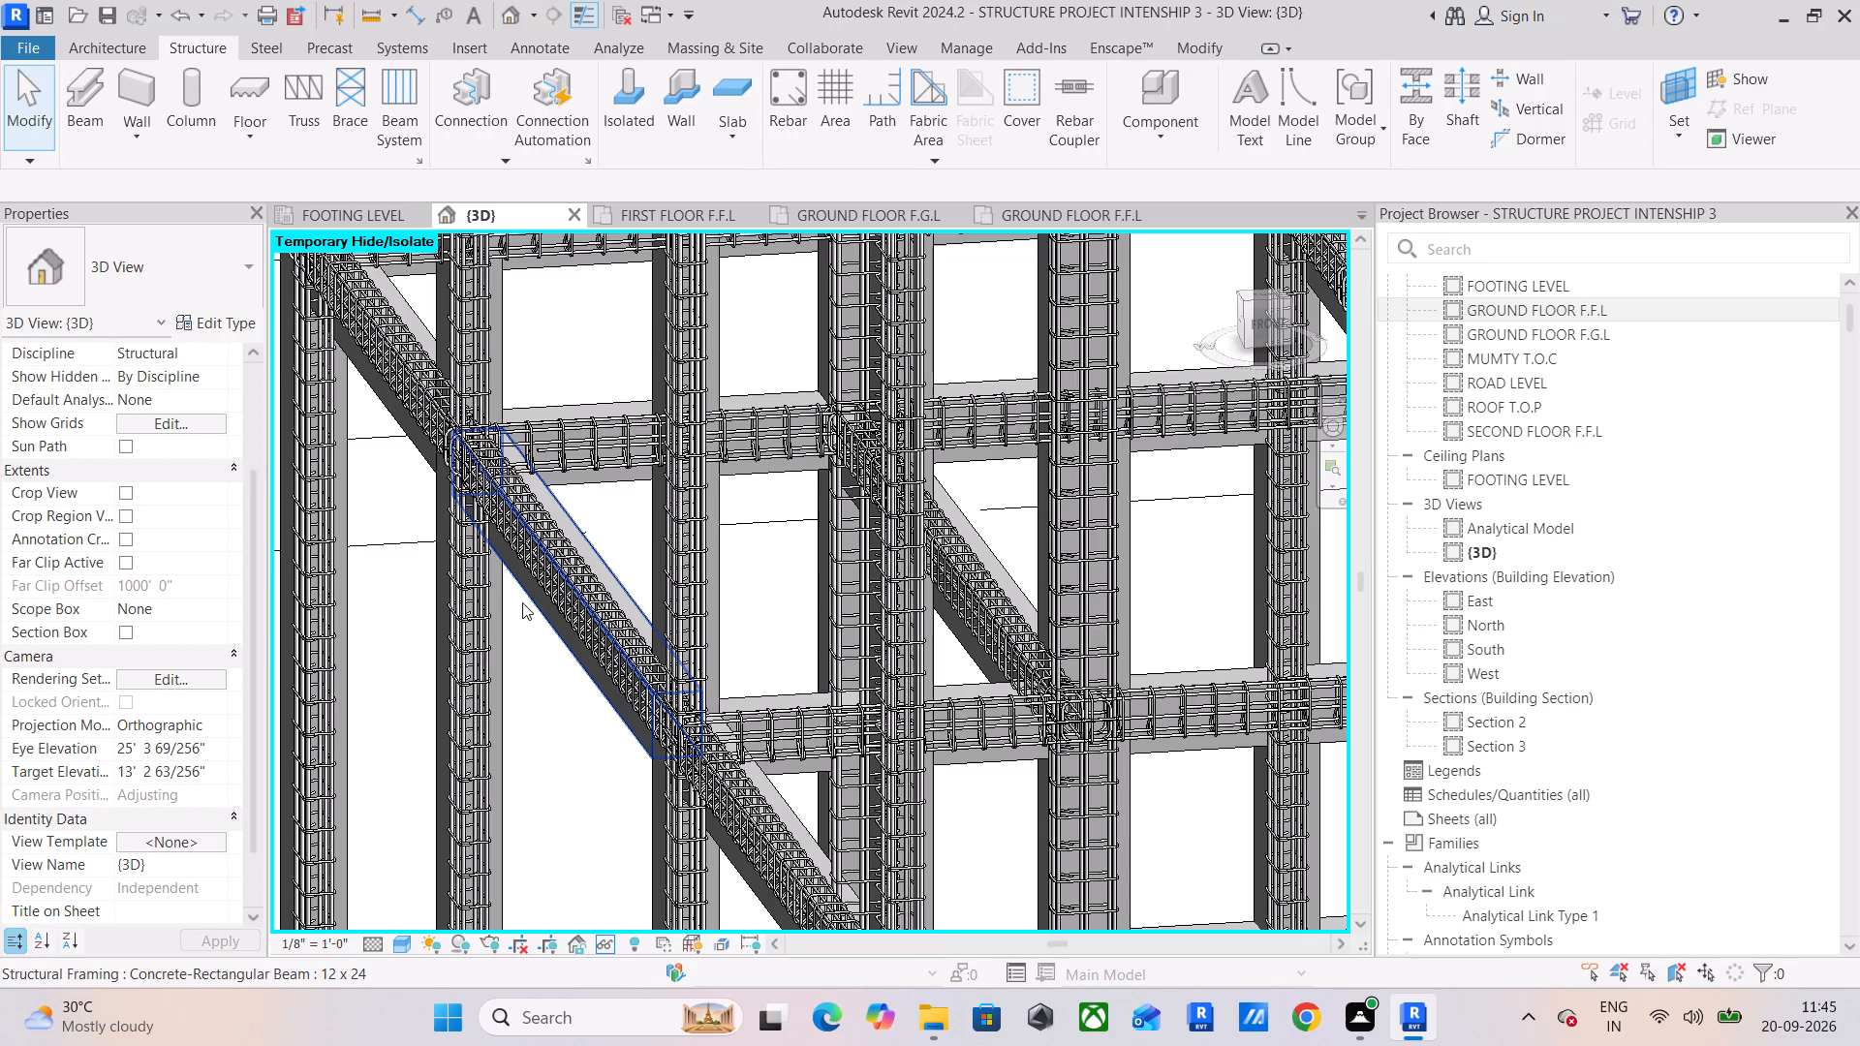
scroll(522, 602, down, 1)
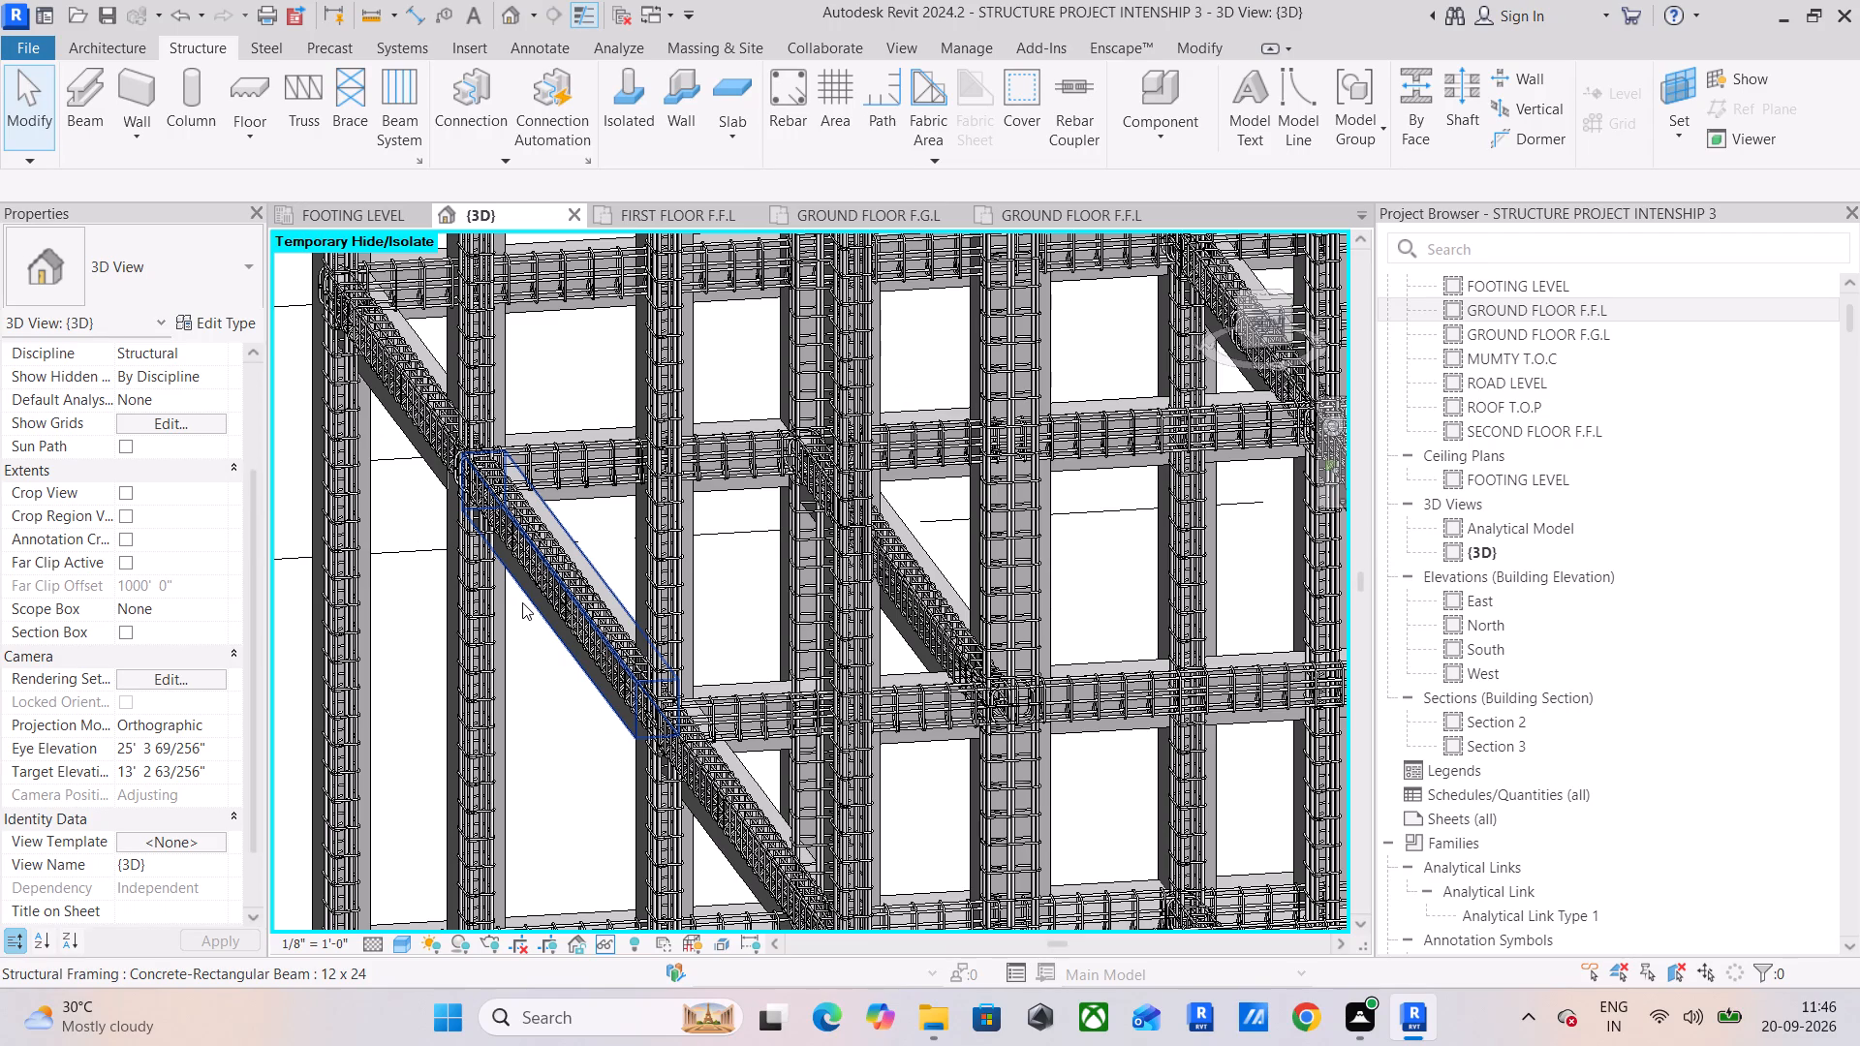
scroll(522, 602, down, 1)
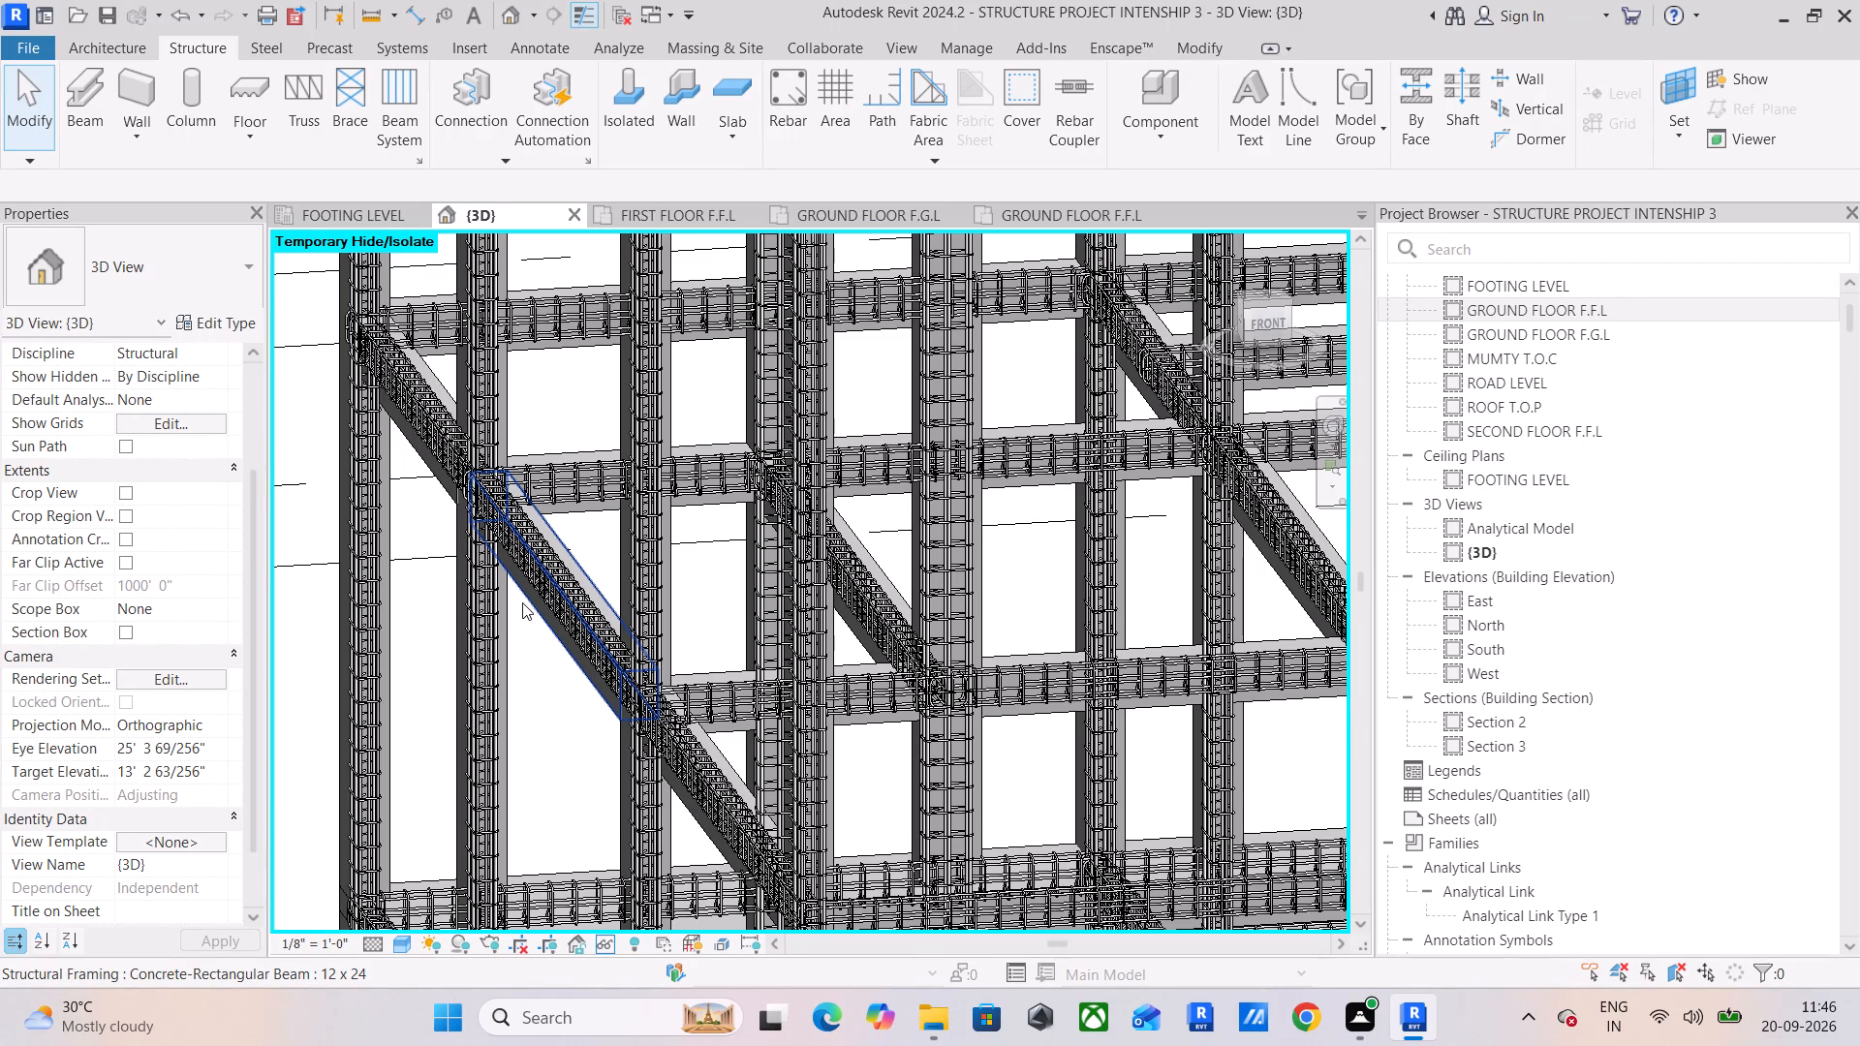
scroll(522, 602, down, 1)
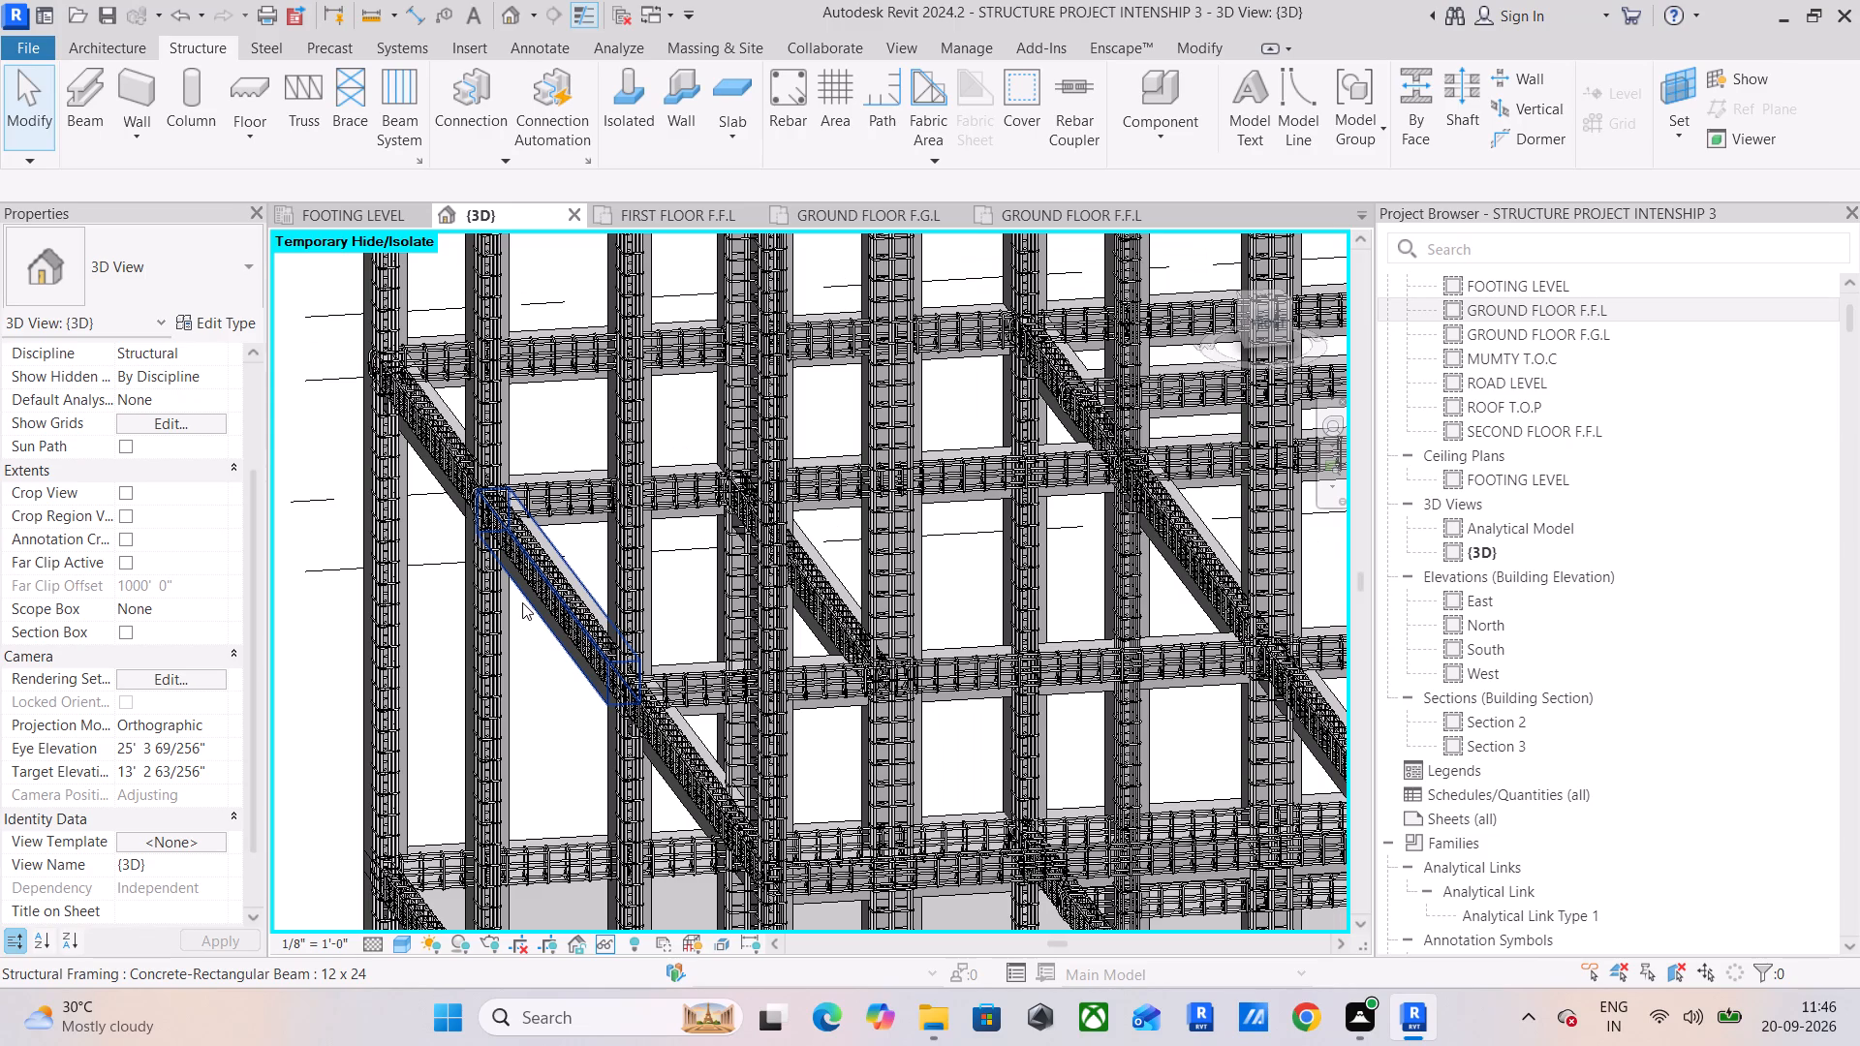
scroll(522, 602, down, 2)
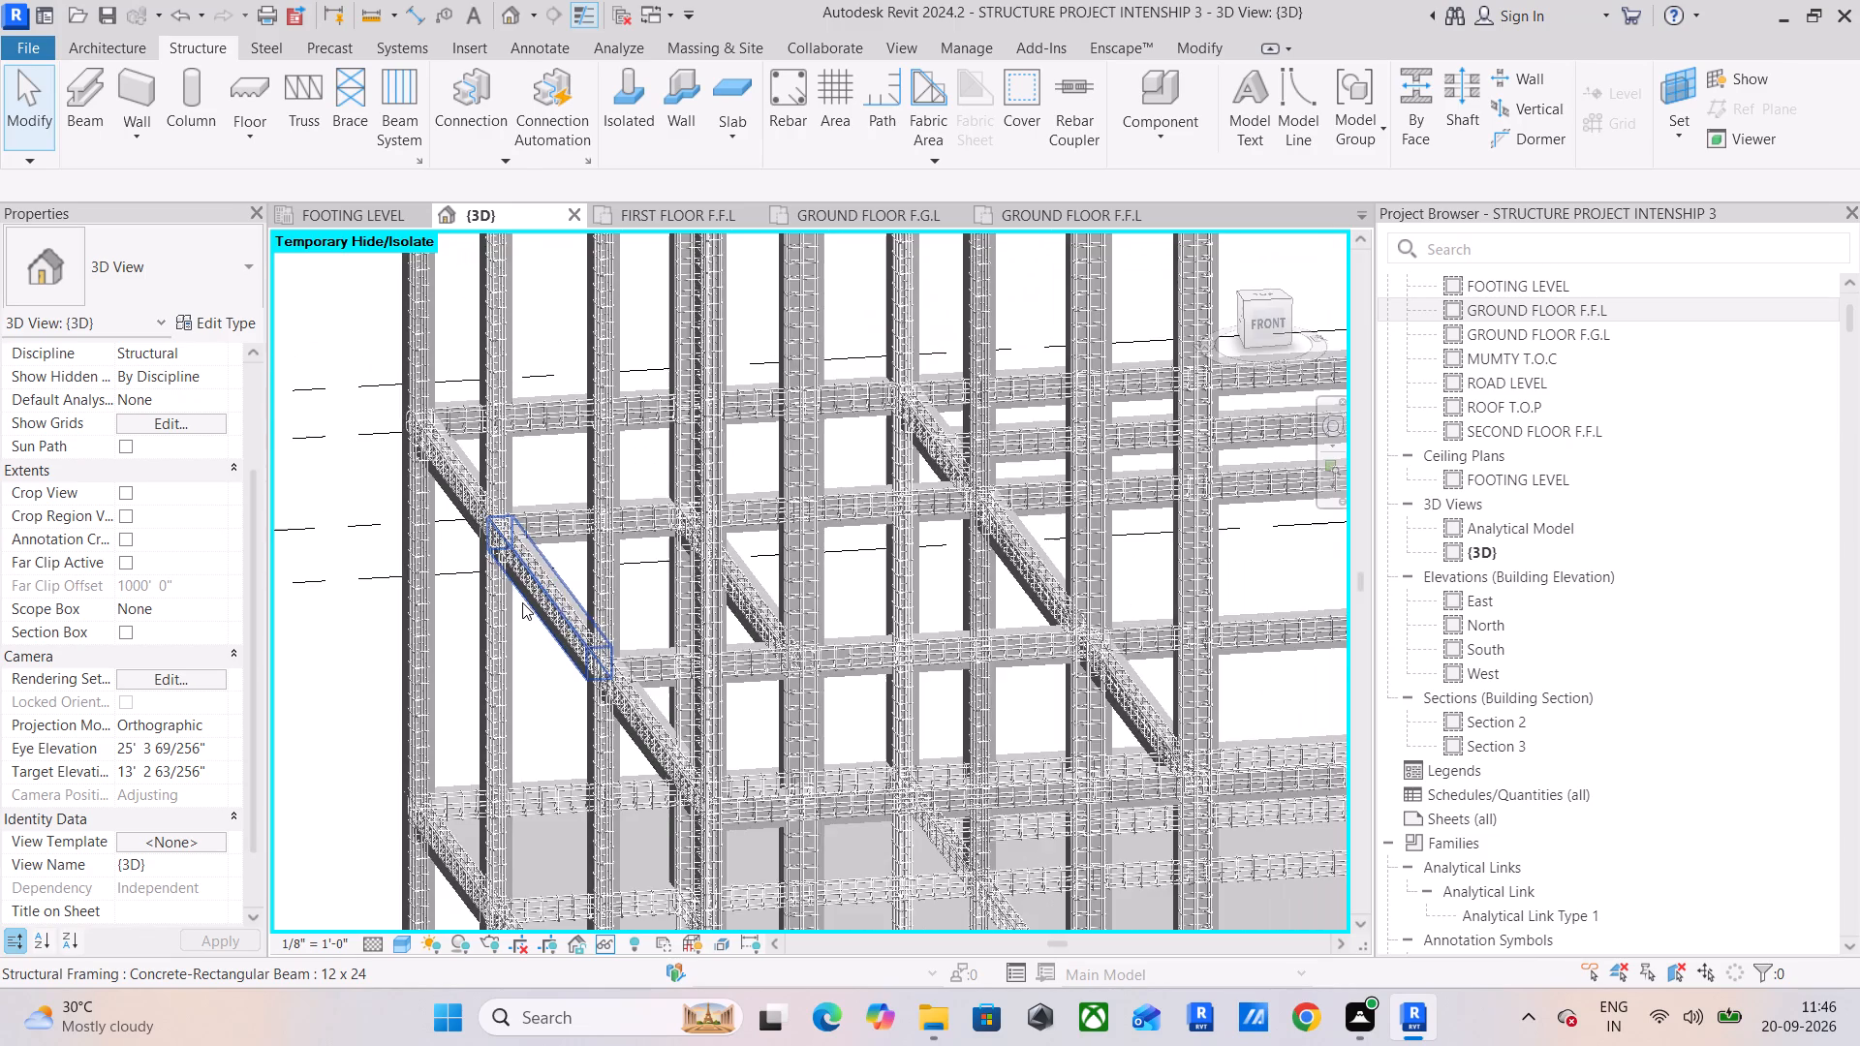
middle_drag(522, 600, 311, 612)
scroll(254, 525, up, 5)
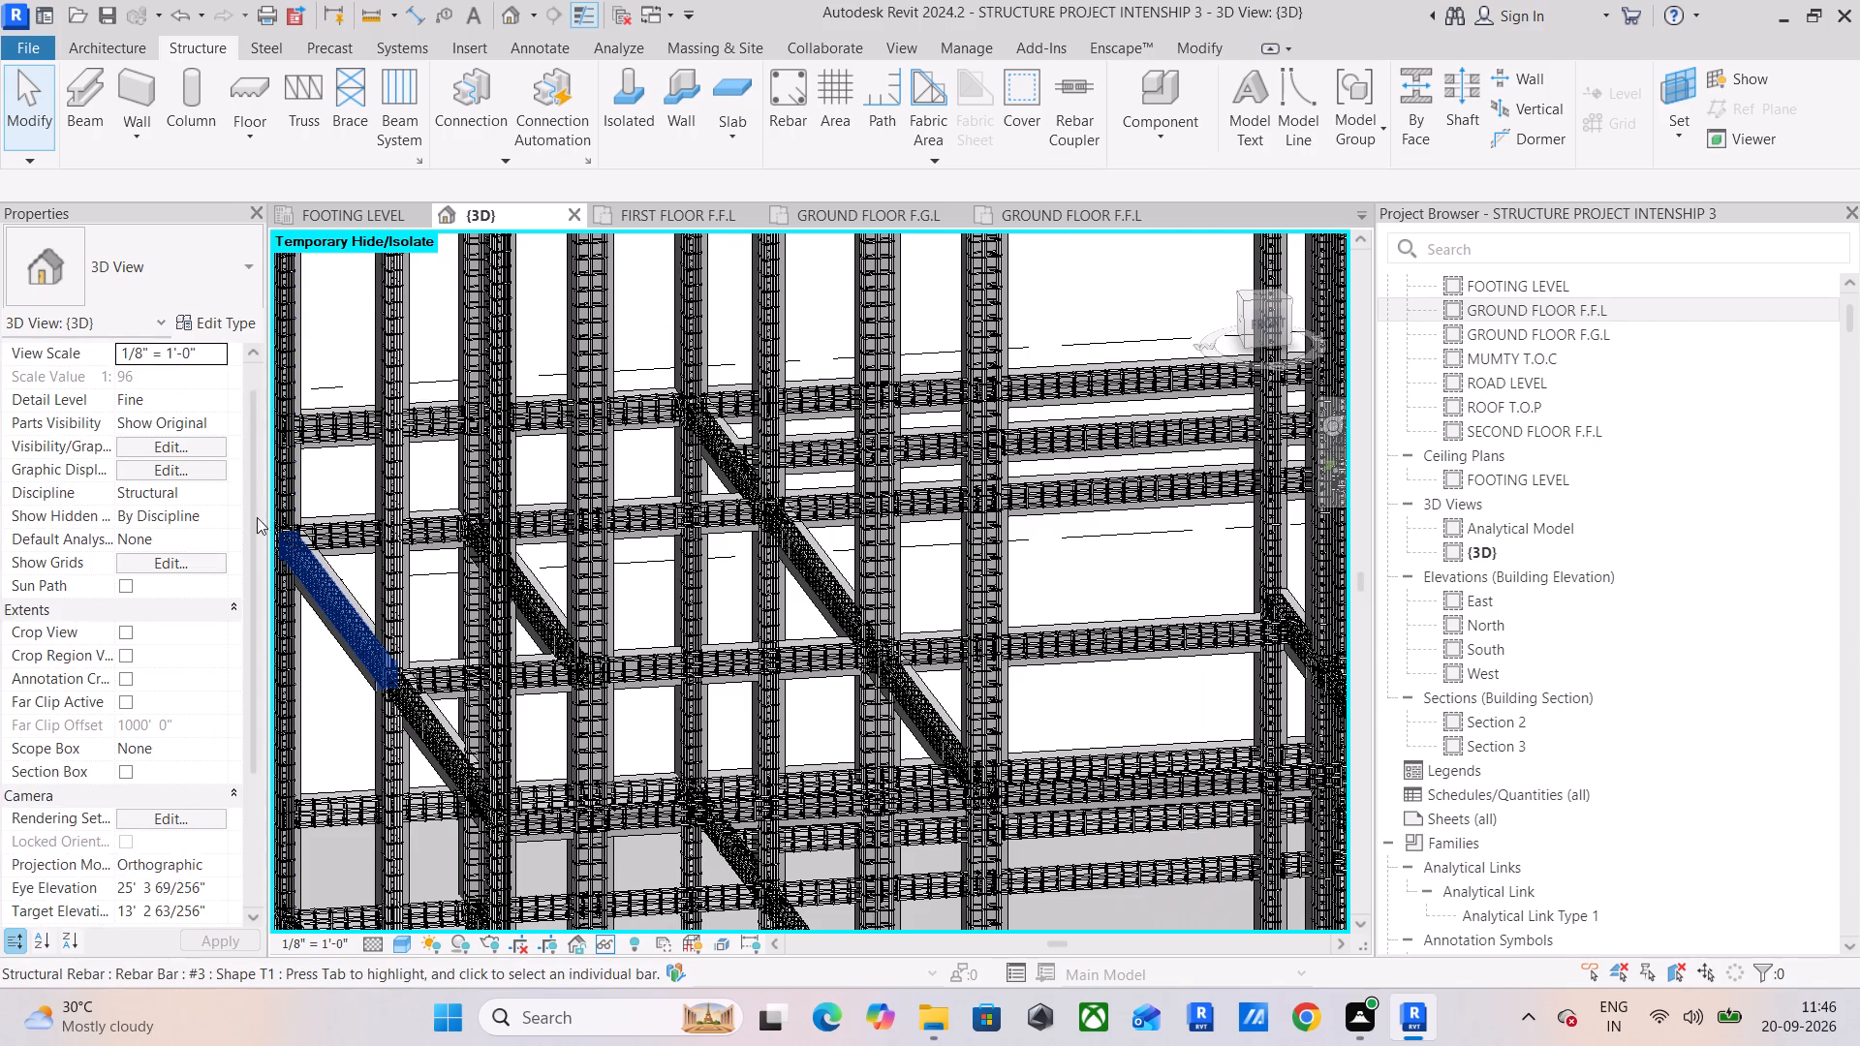
scroll(556, 502, up, 4)
scroll(648, 501, up, 4)
click(759, 488)
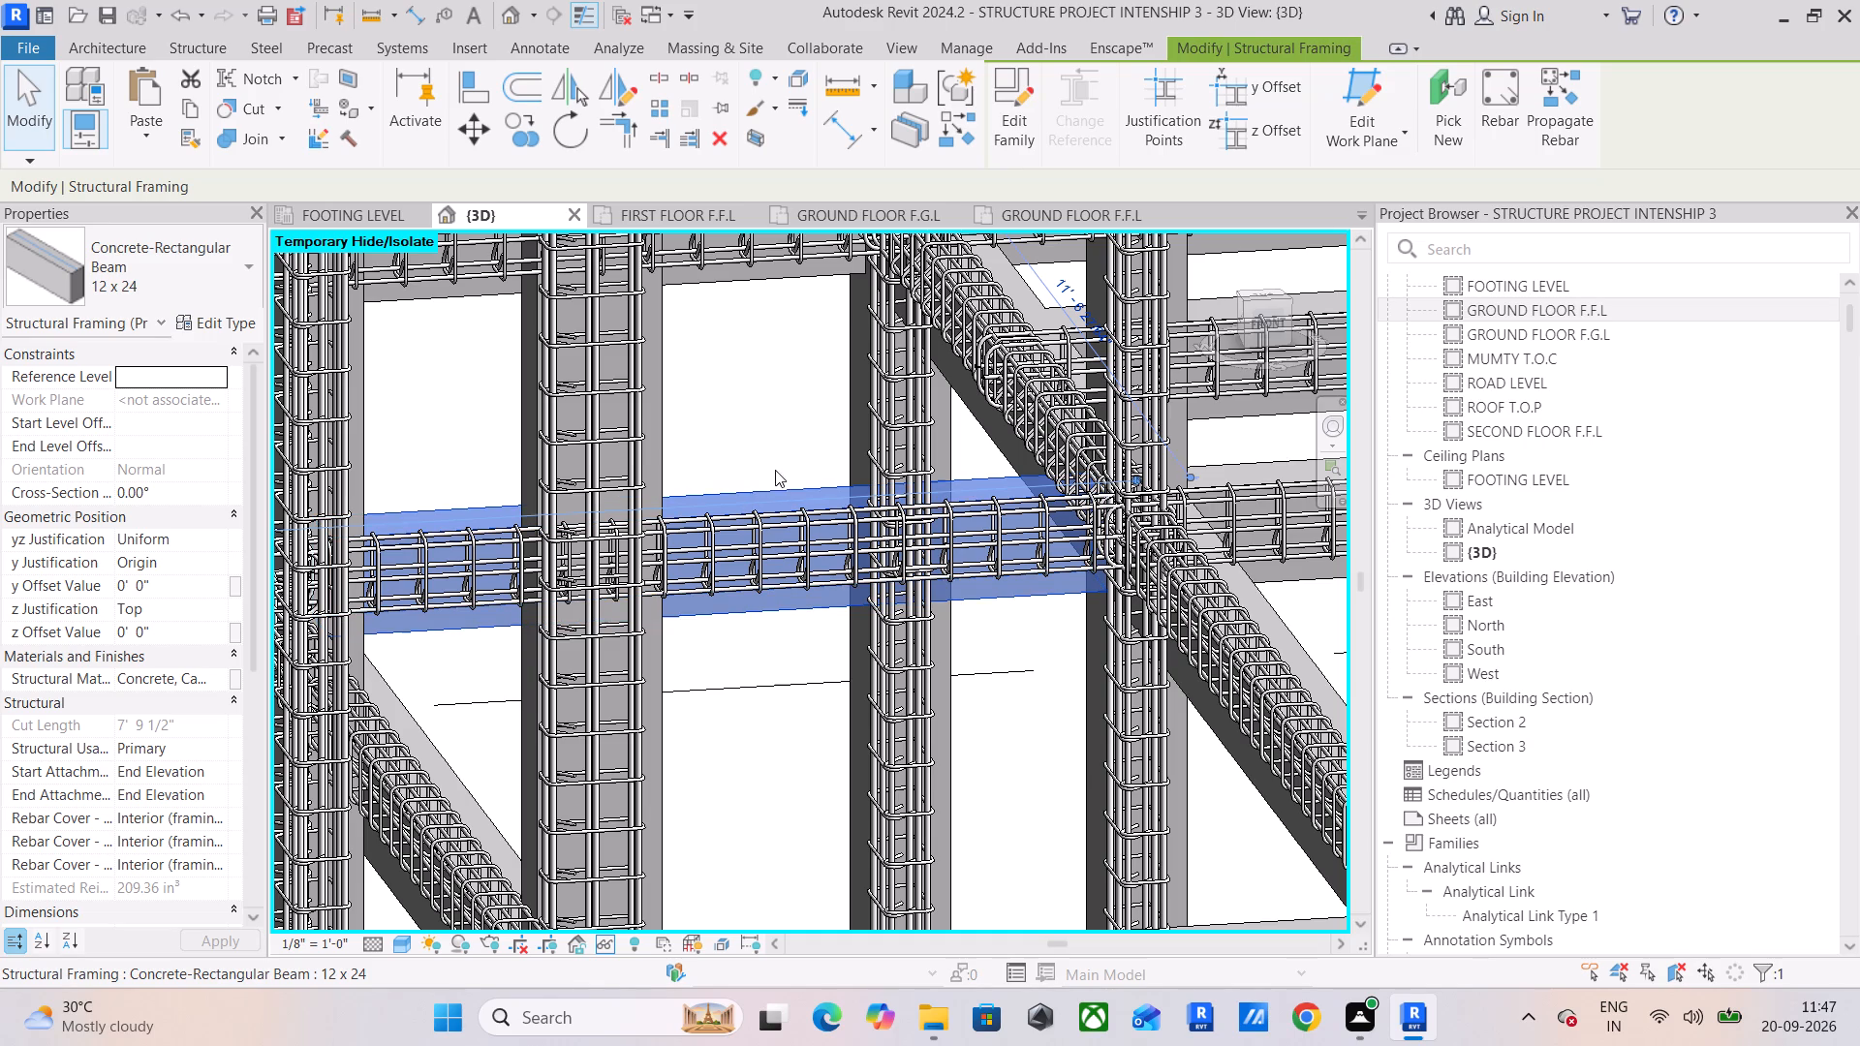
click(741, 396)
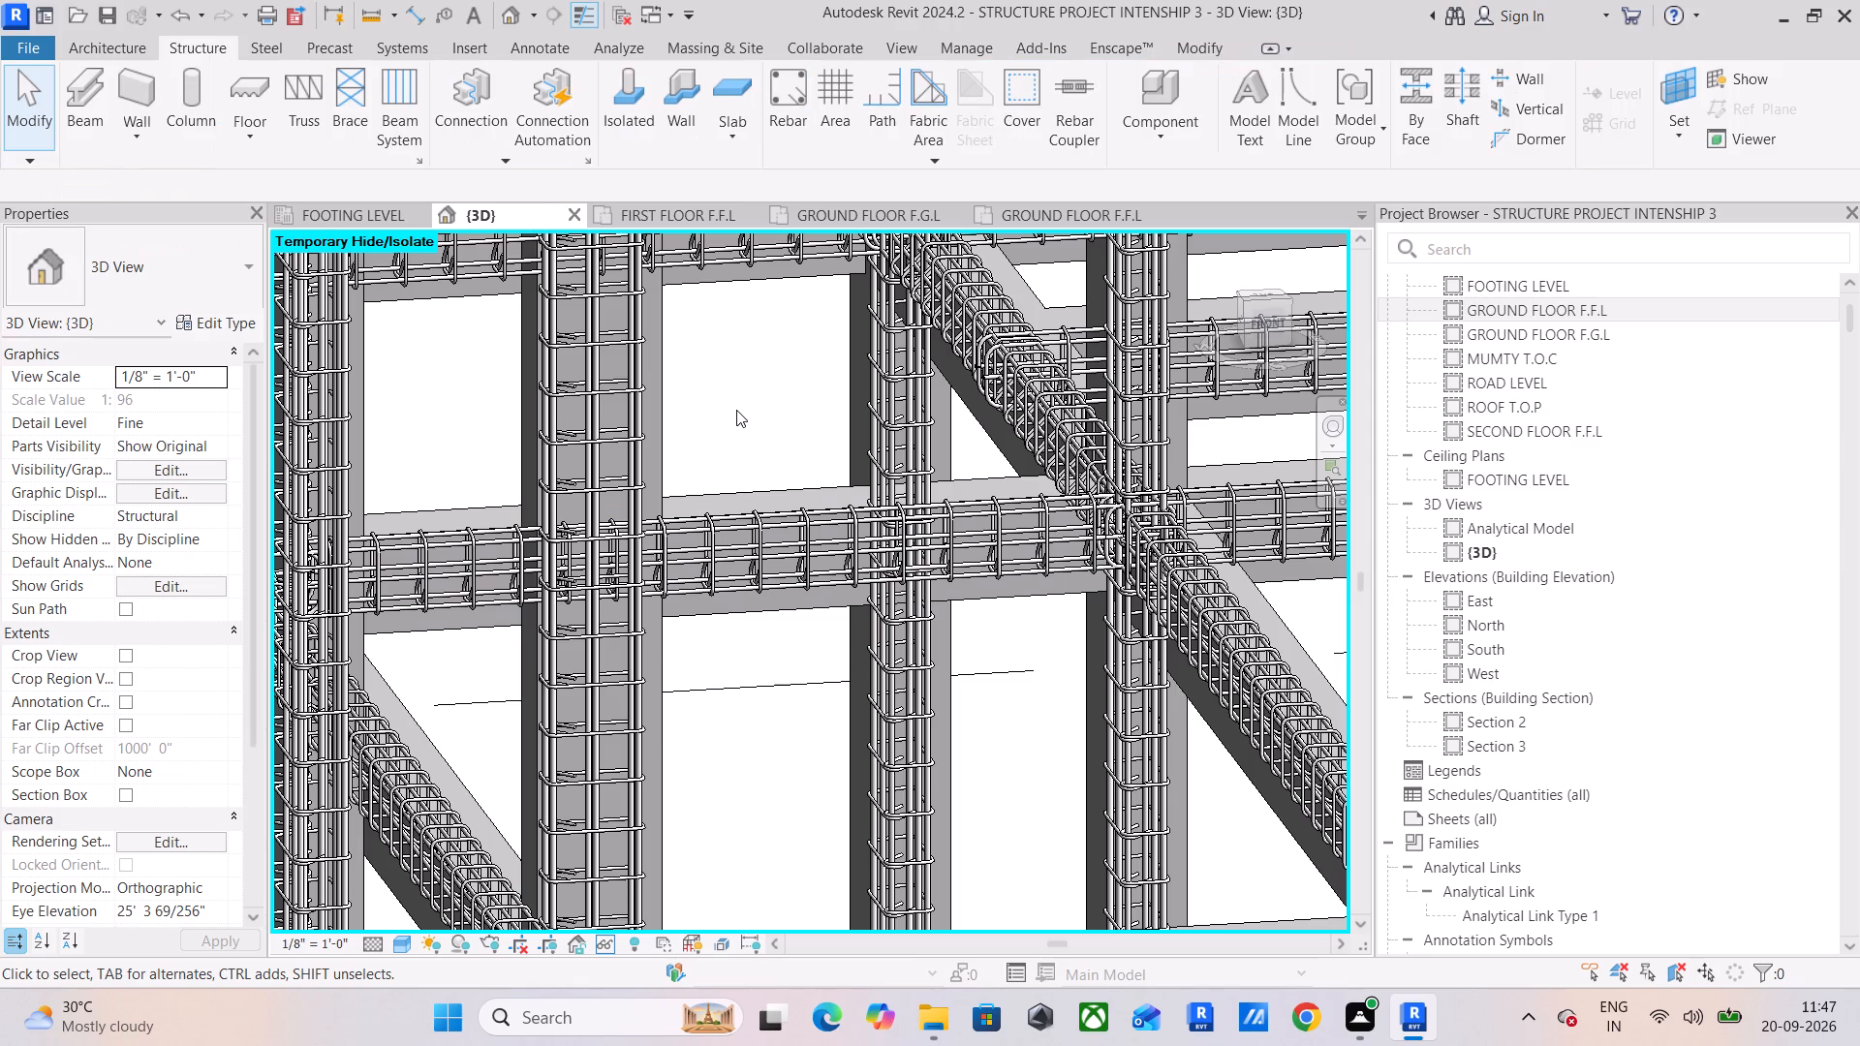
scroll(736, 410, down, 2)
middle_drag(736, 412, 599, 446)
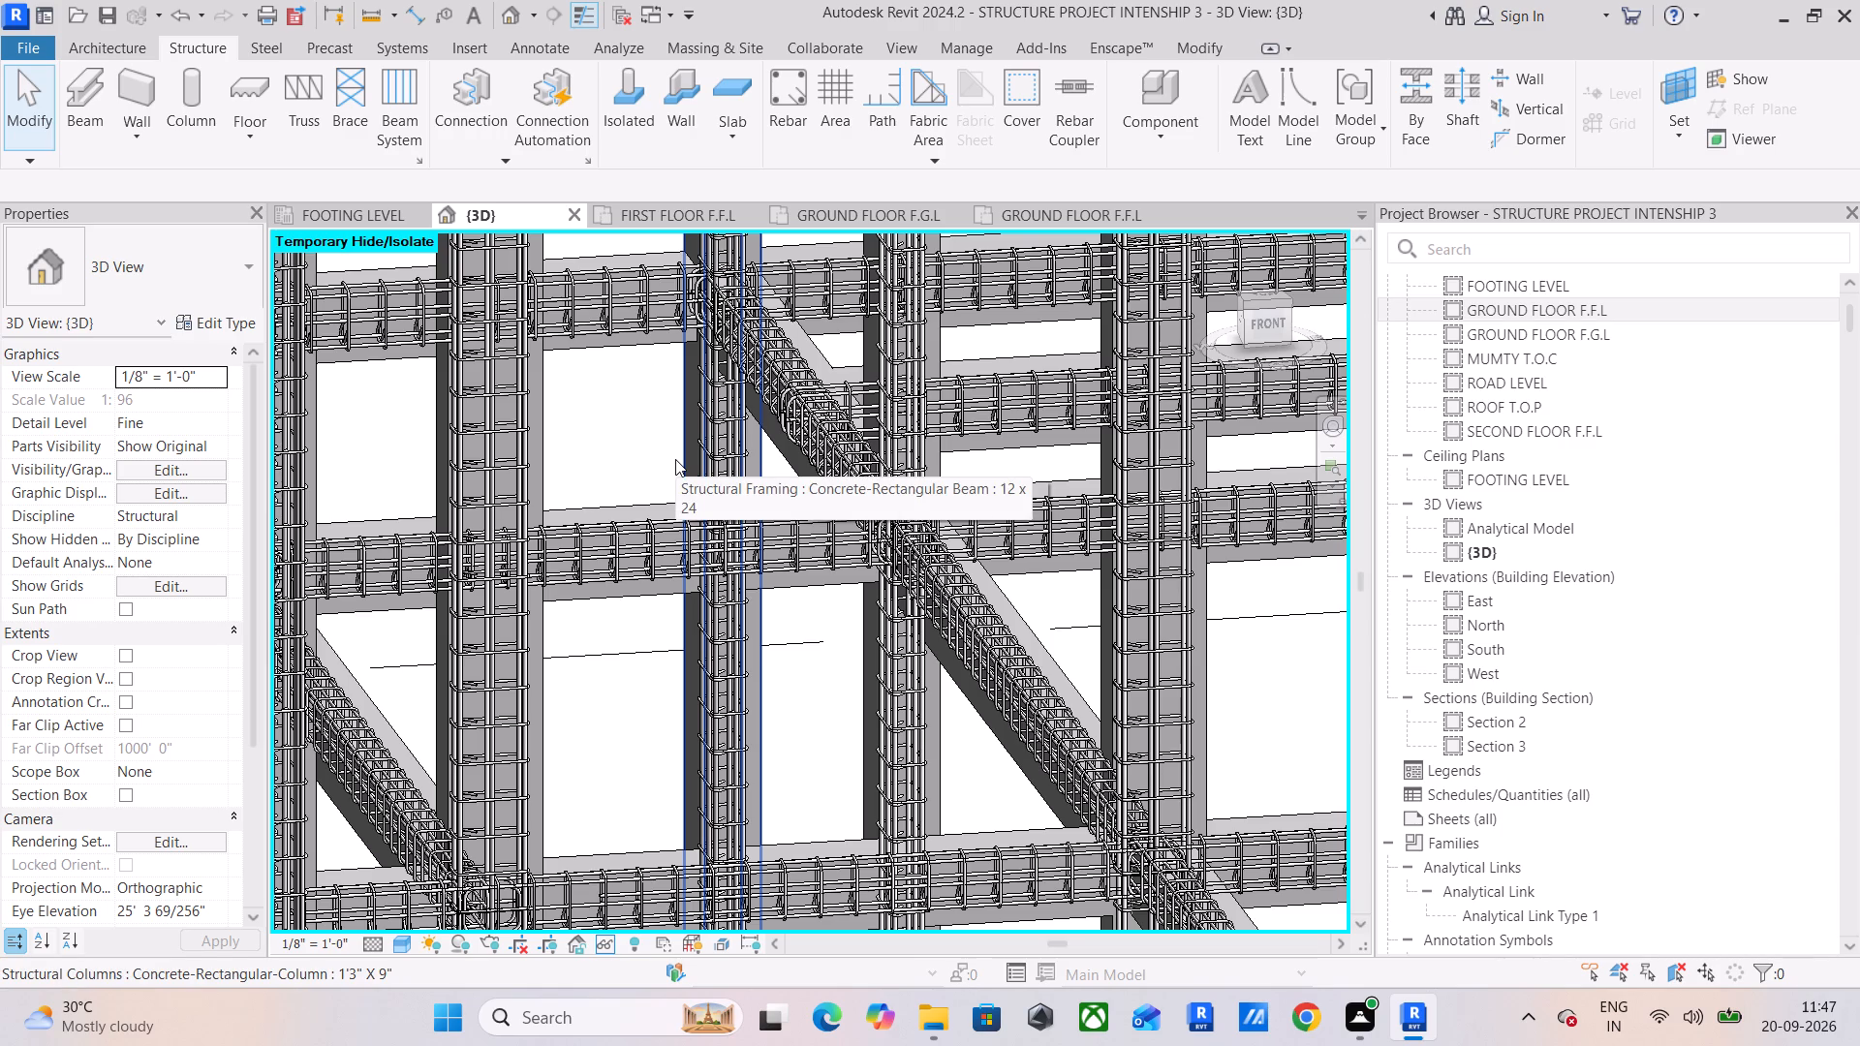
scroll(682, 458, down, 4)
middle_drag(786, 497, 702, 658)
scroll(711, 580, down, 3)
middle_drag(784, 571, 1053, 352)
Copy all visible 12 x 24 concrete beams and paste them aligned to the SECOND FLOOR F.F.L level, dismissing the save reminder.
scroll(639, 477, up, 5)
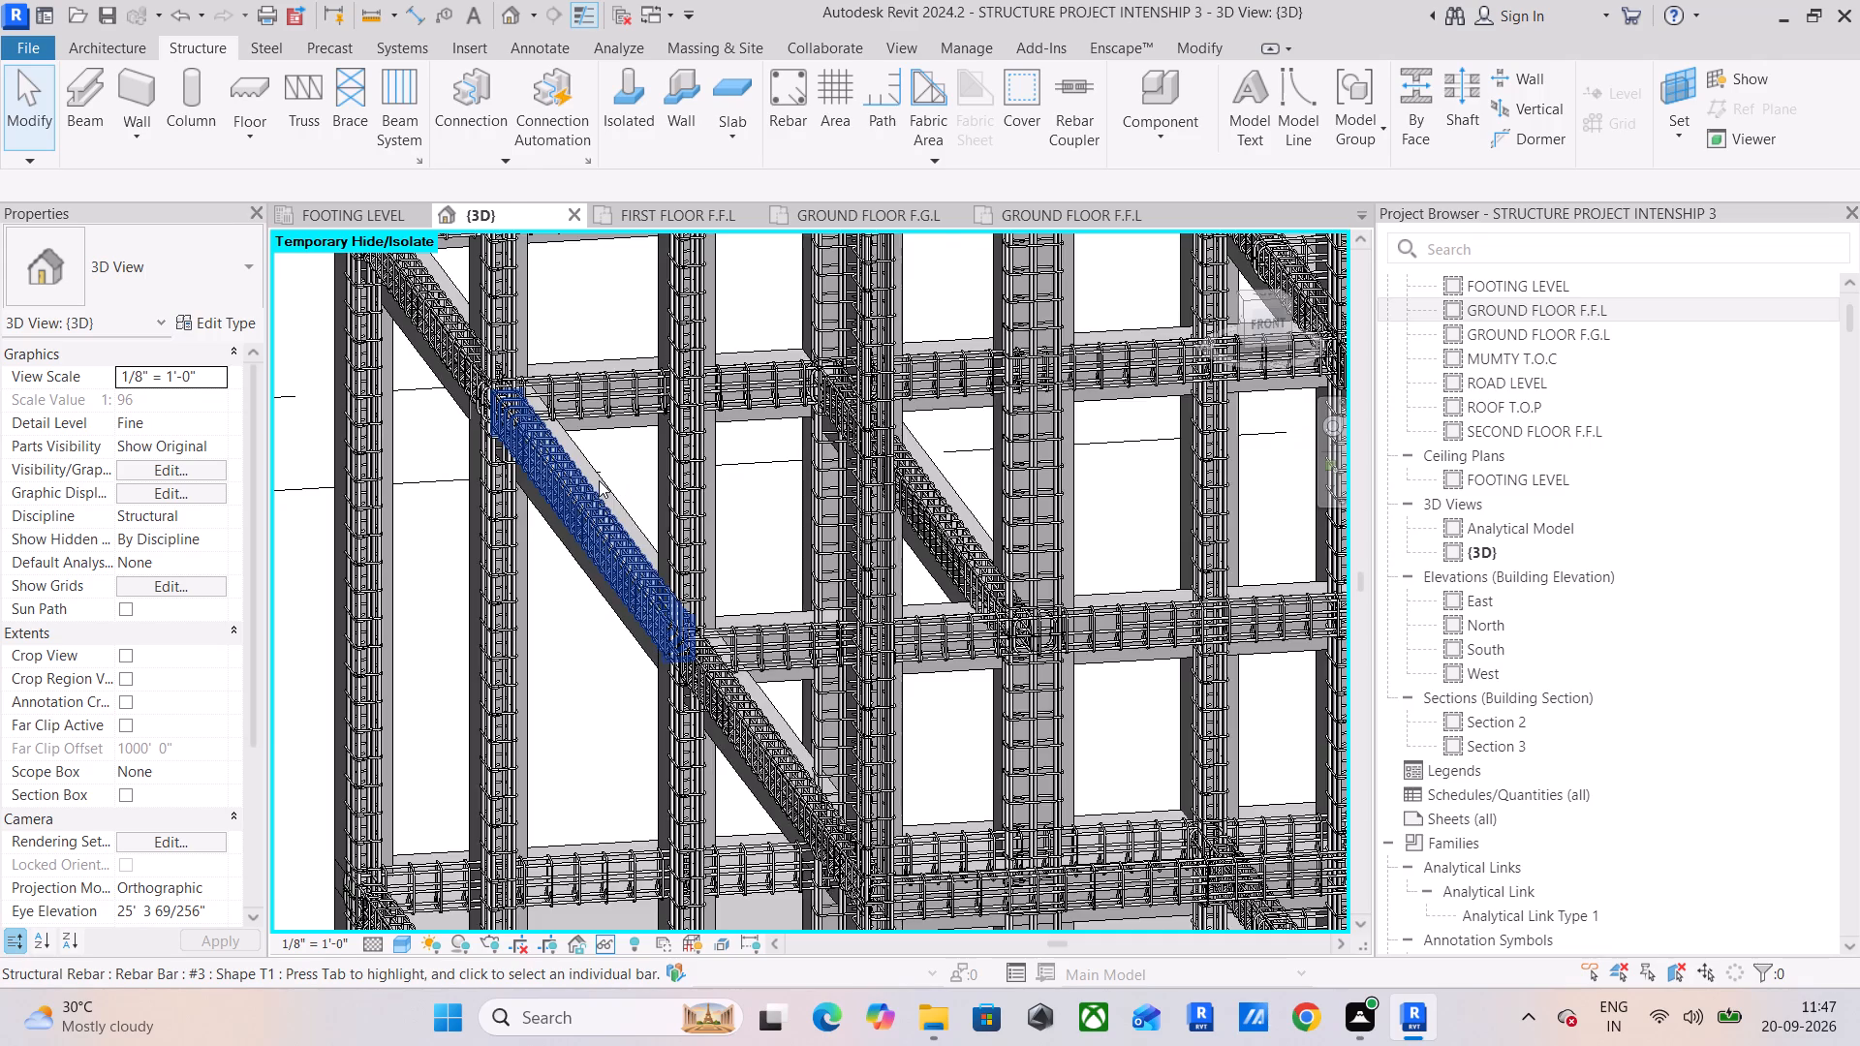
scroll(599, 480, up, 4)
click(604, 469)
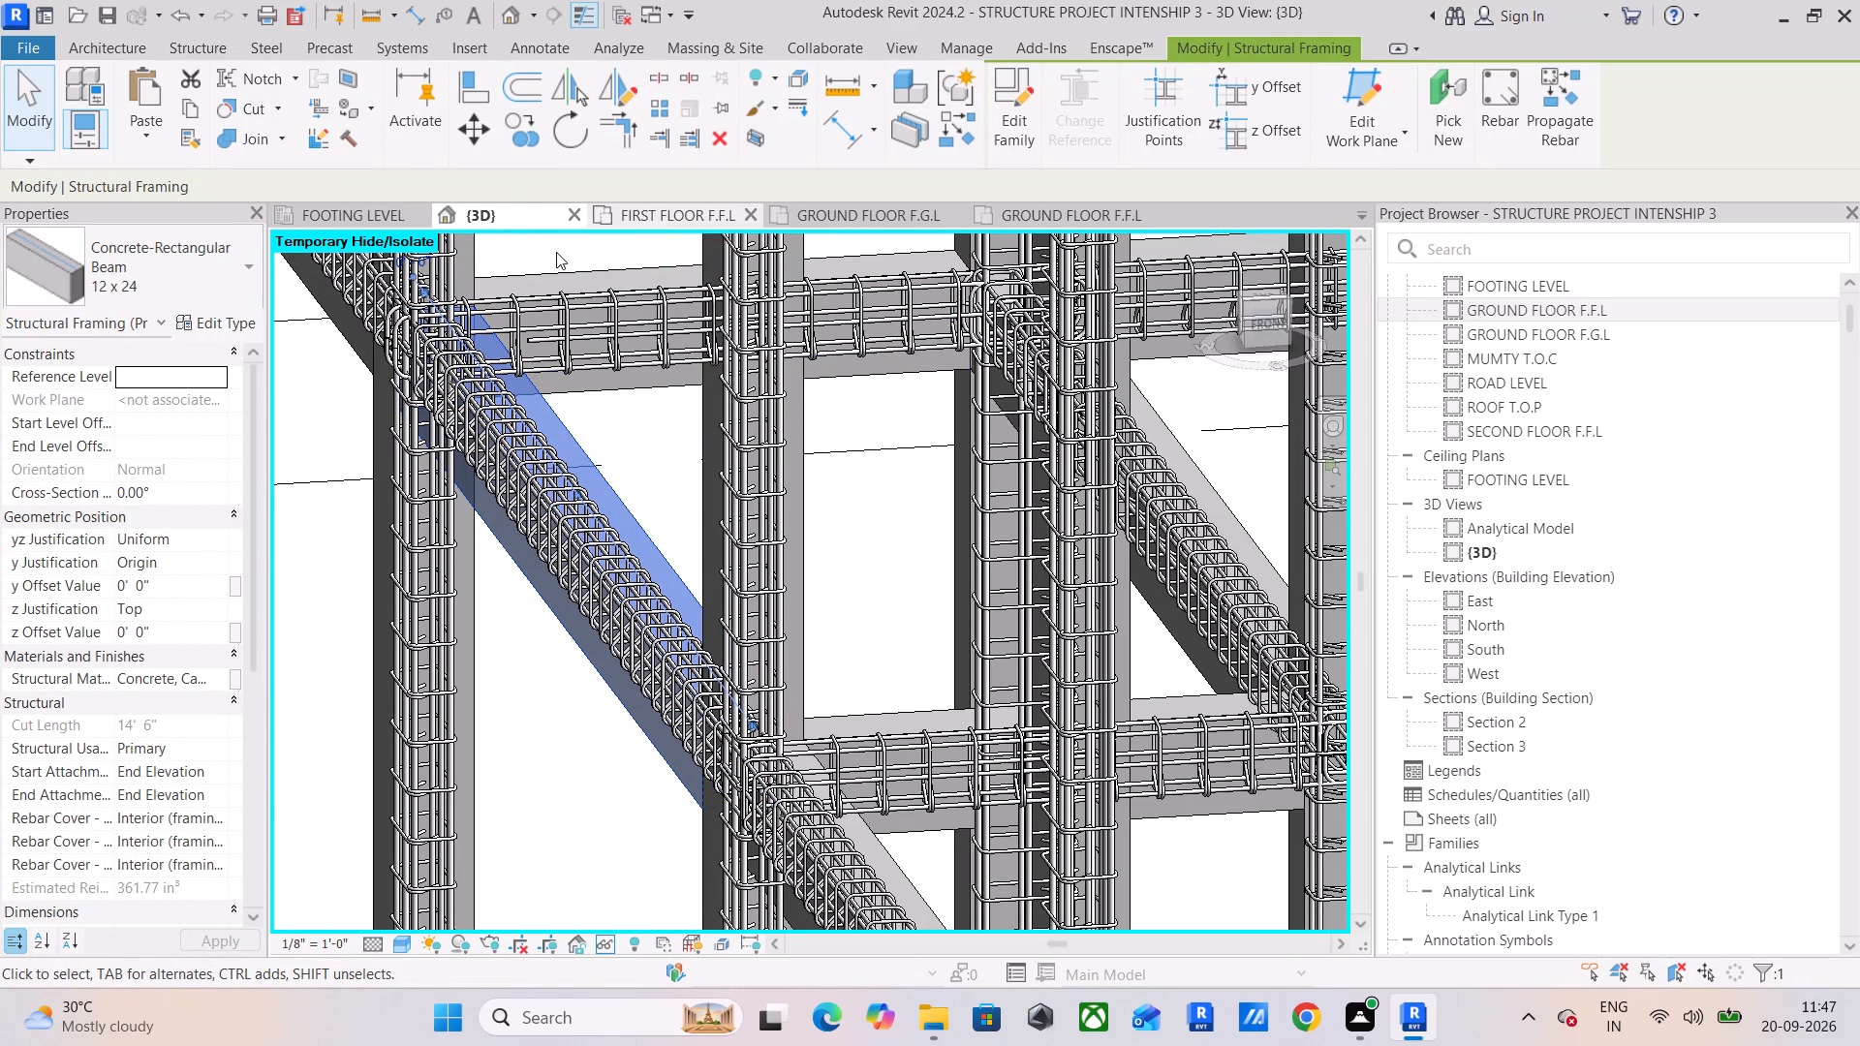
text(SA)
scroll(565, 271, down, 3)
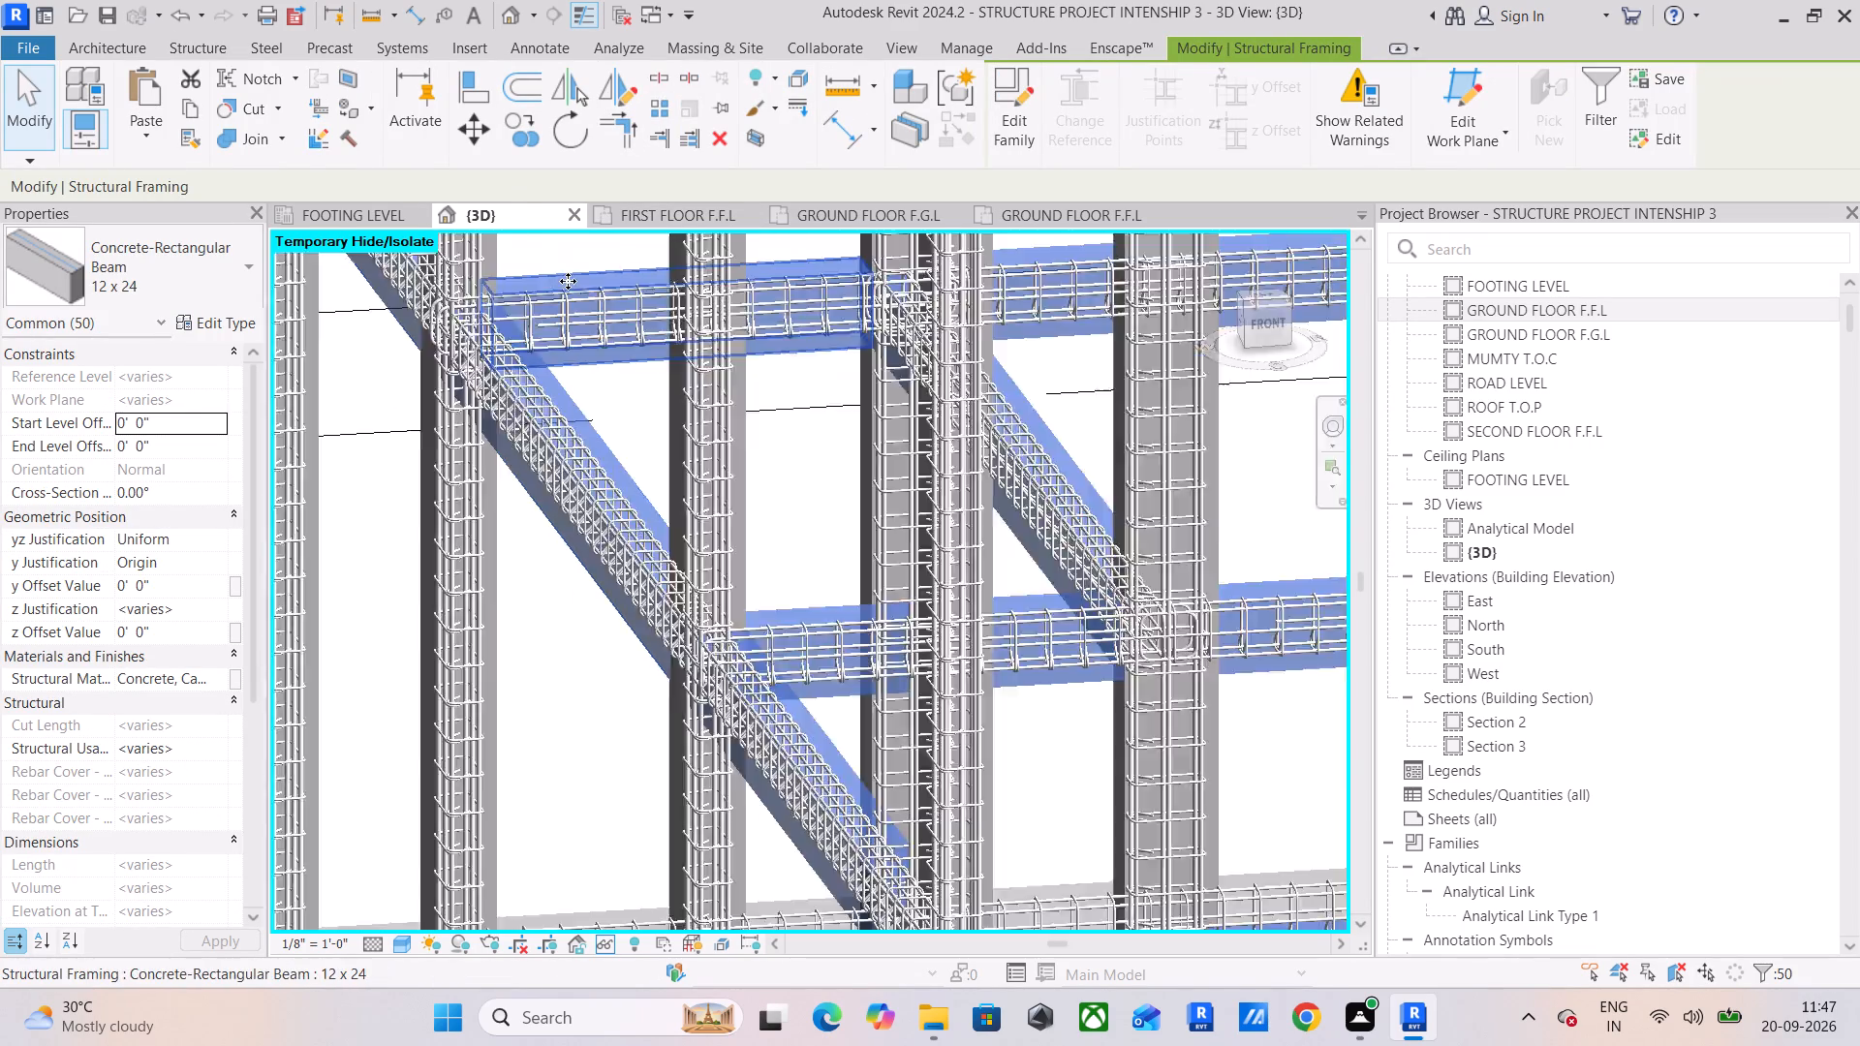
scroll(568, 281, down, 2)
middle_drag(695, 417, 614, 452)
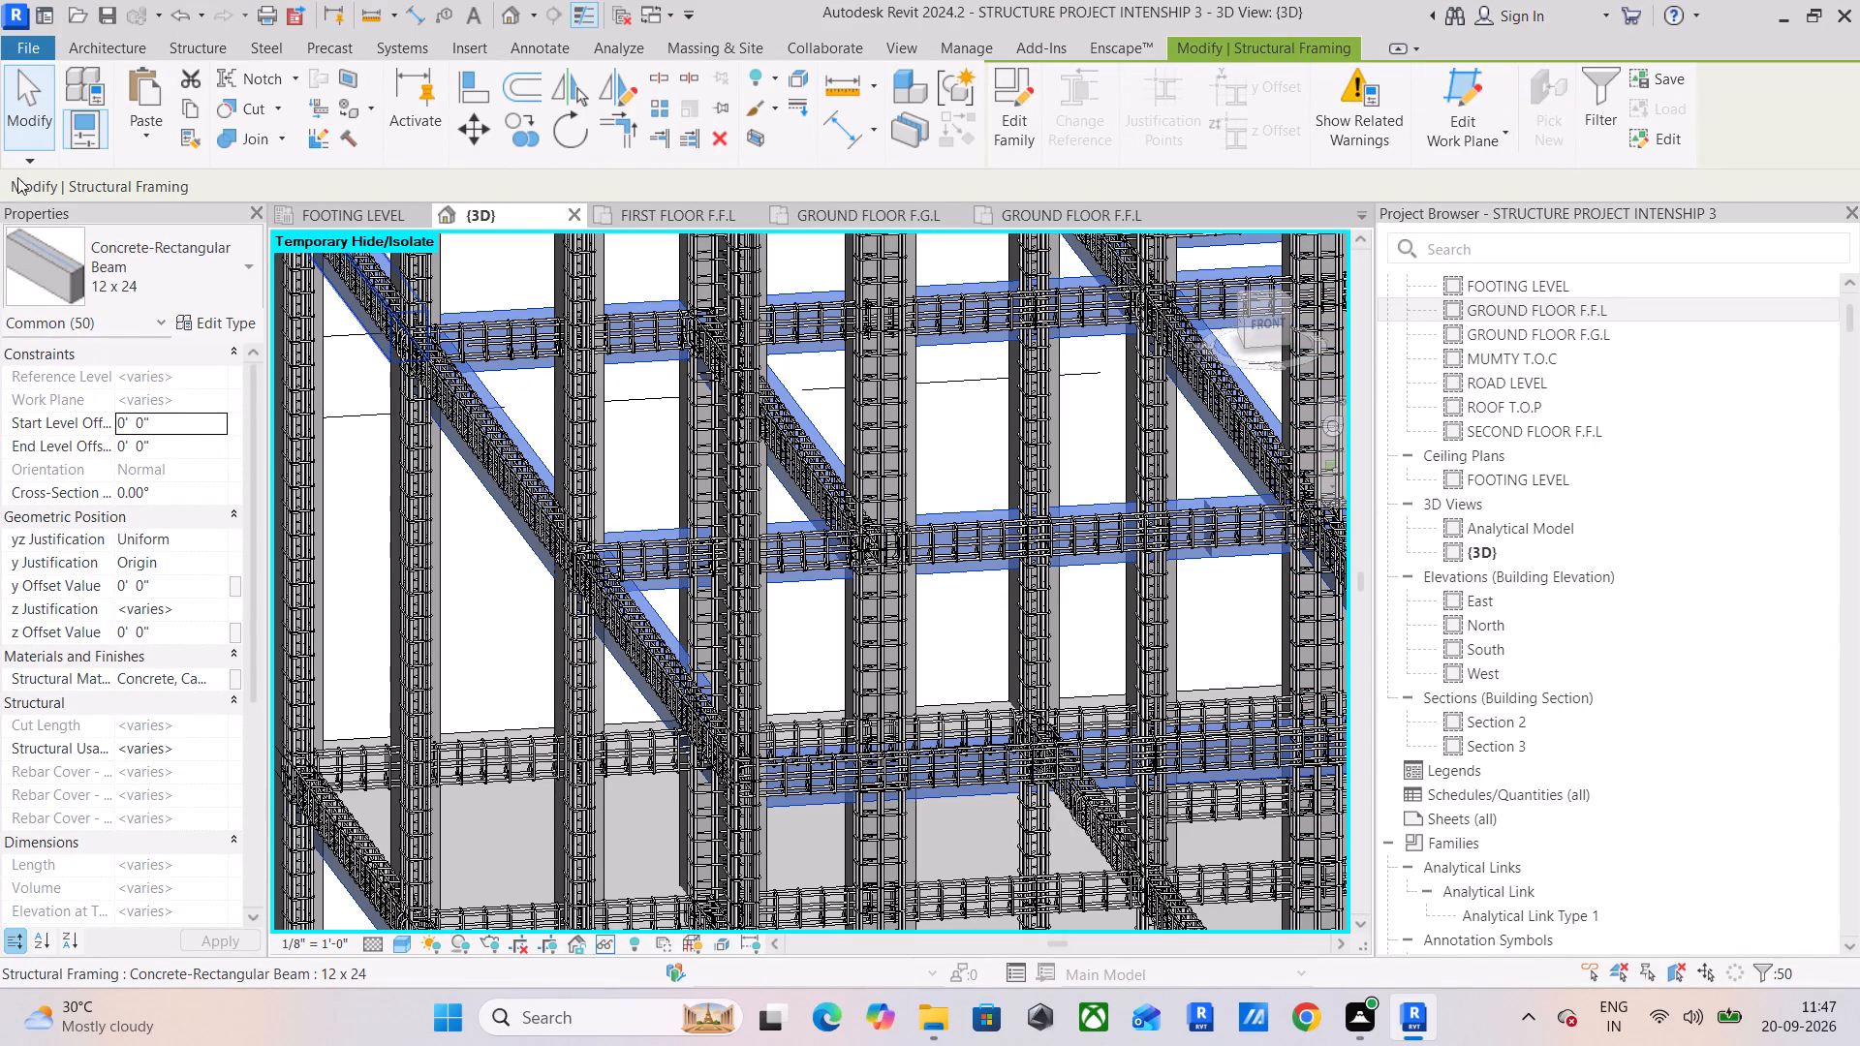
click(162, 129)
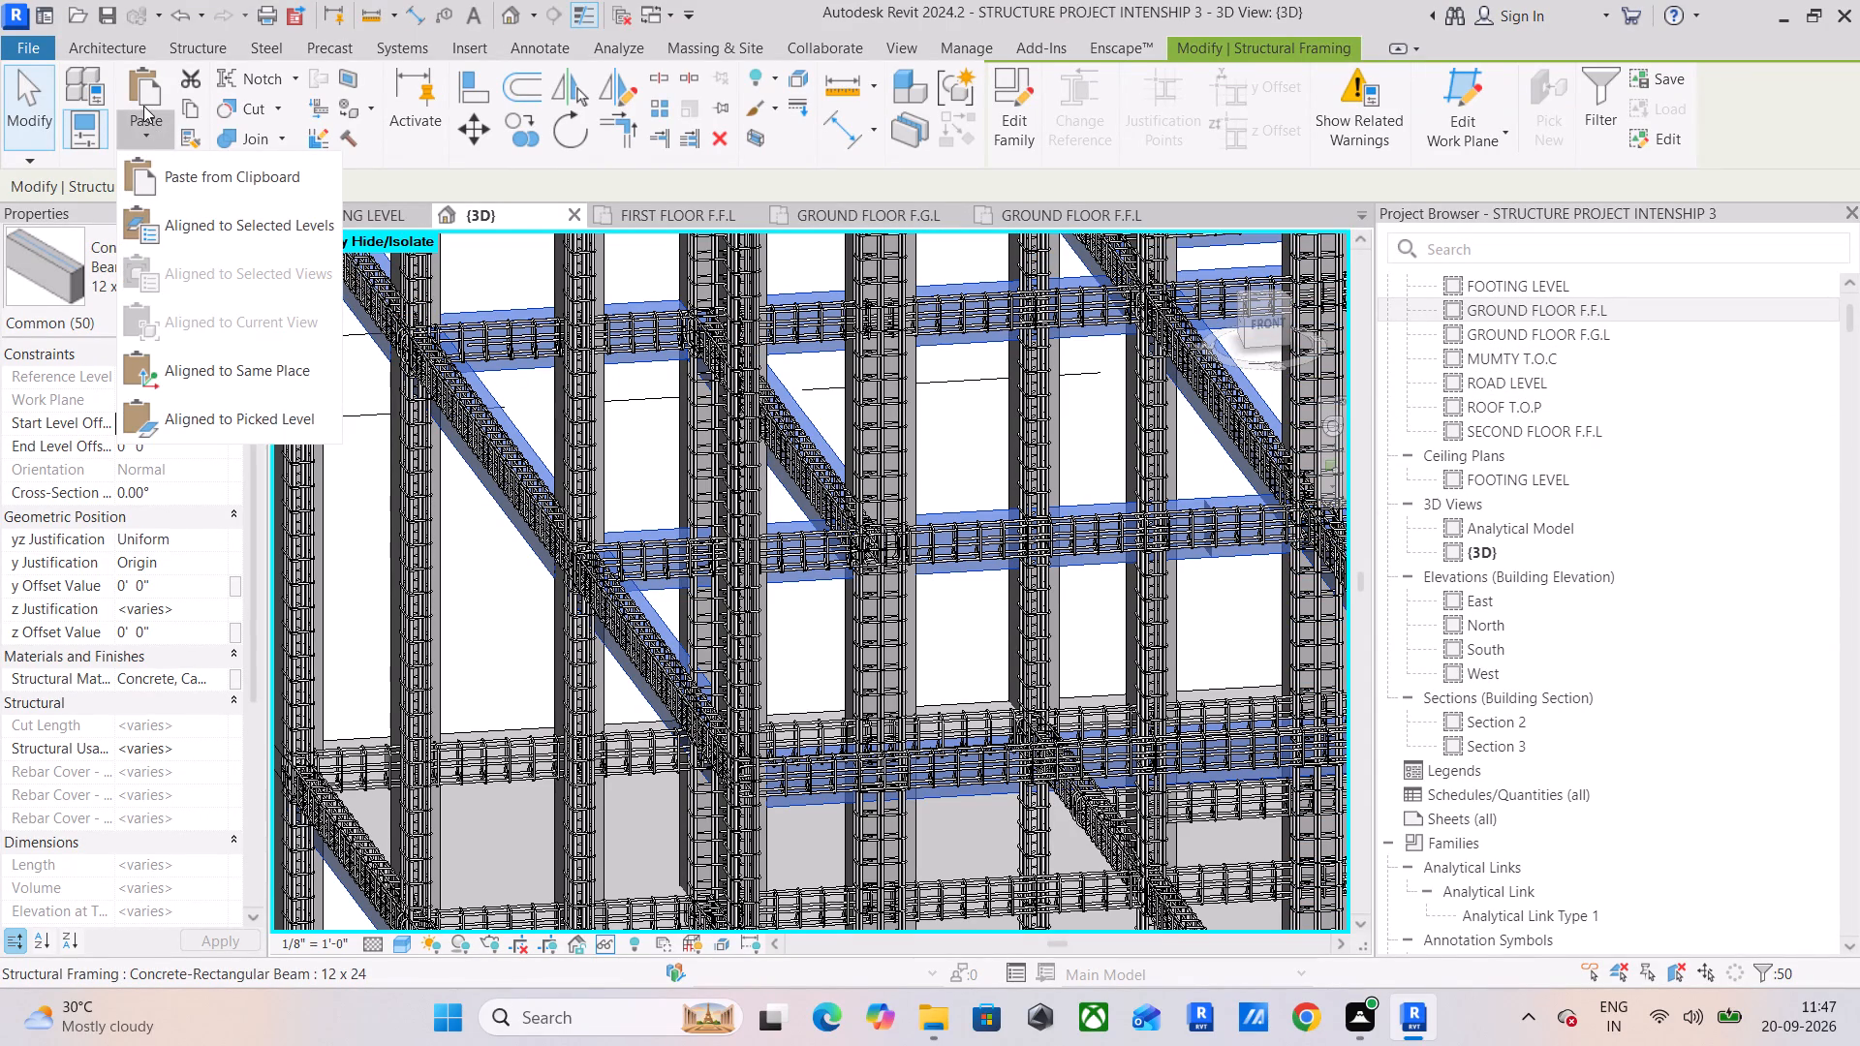
click(188, 101)
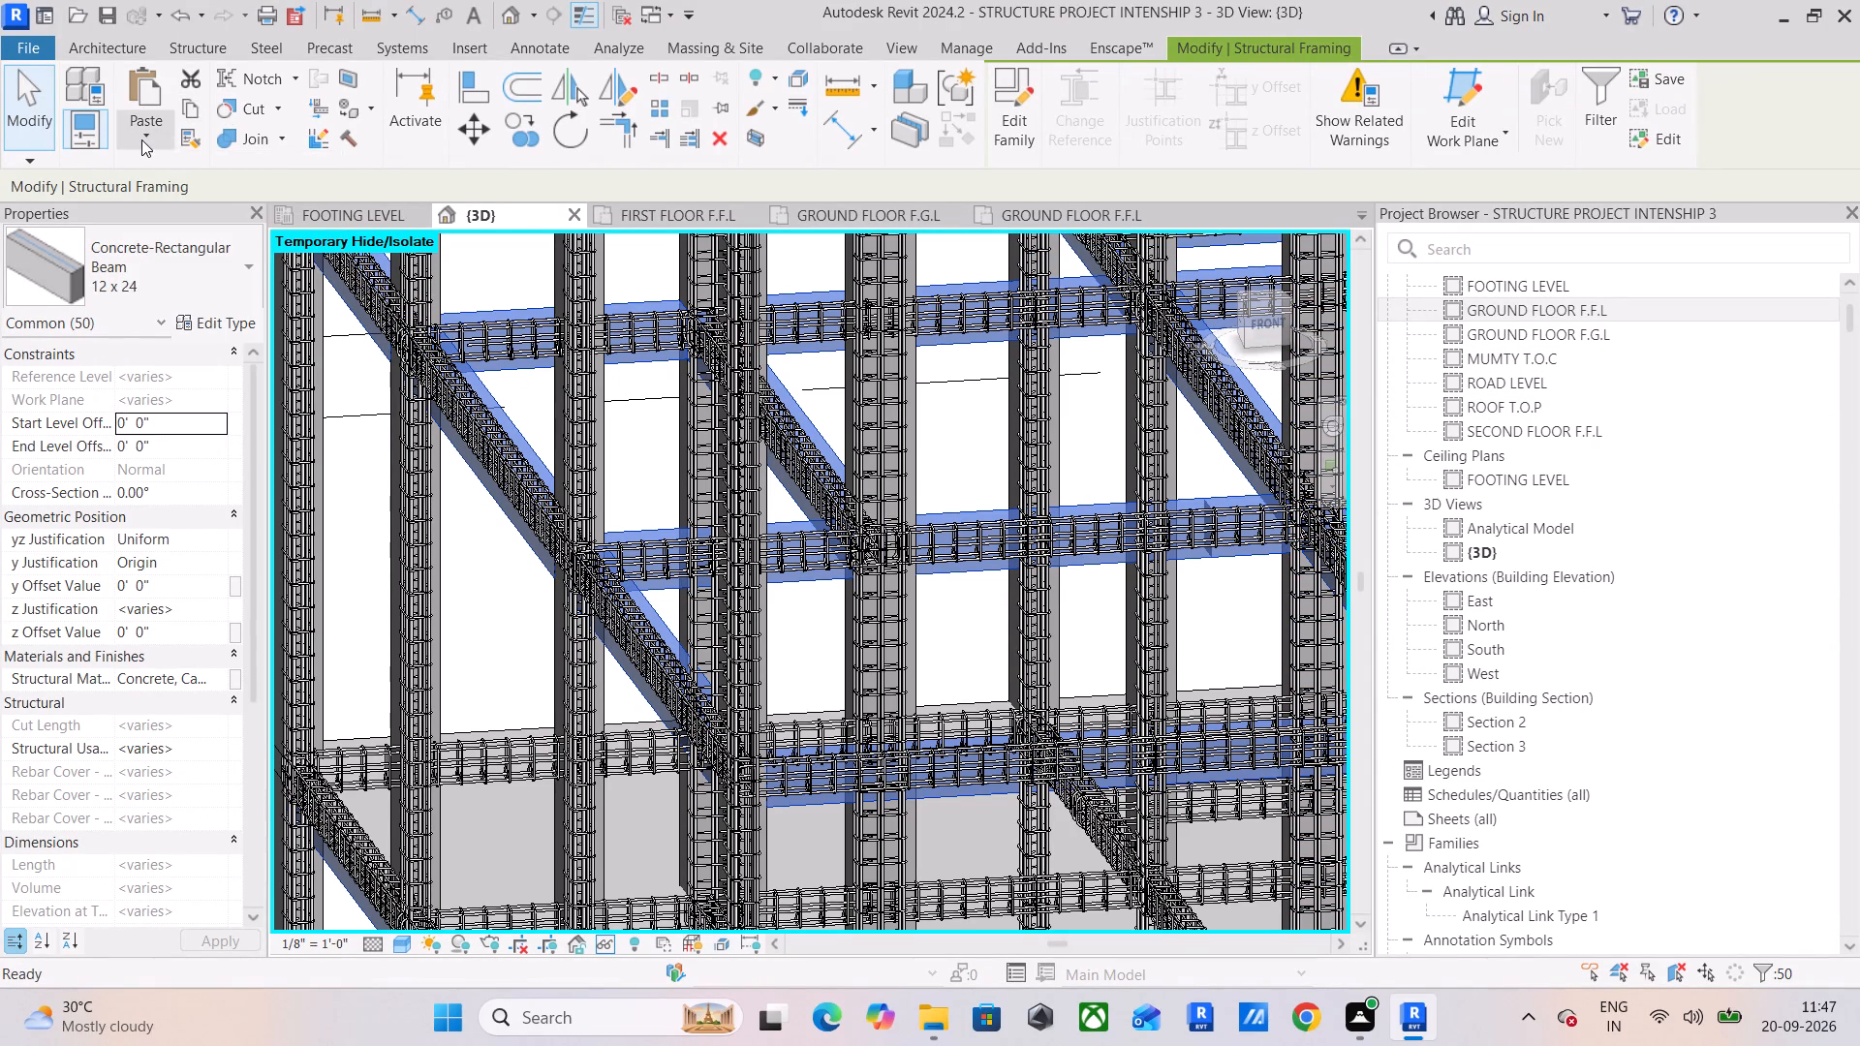
click(141, 139)
click(228, 230)
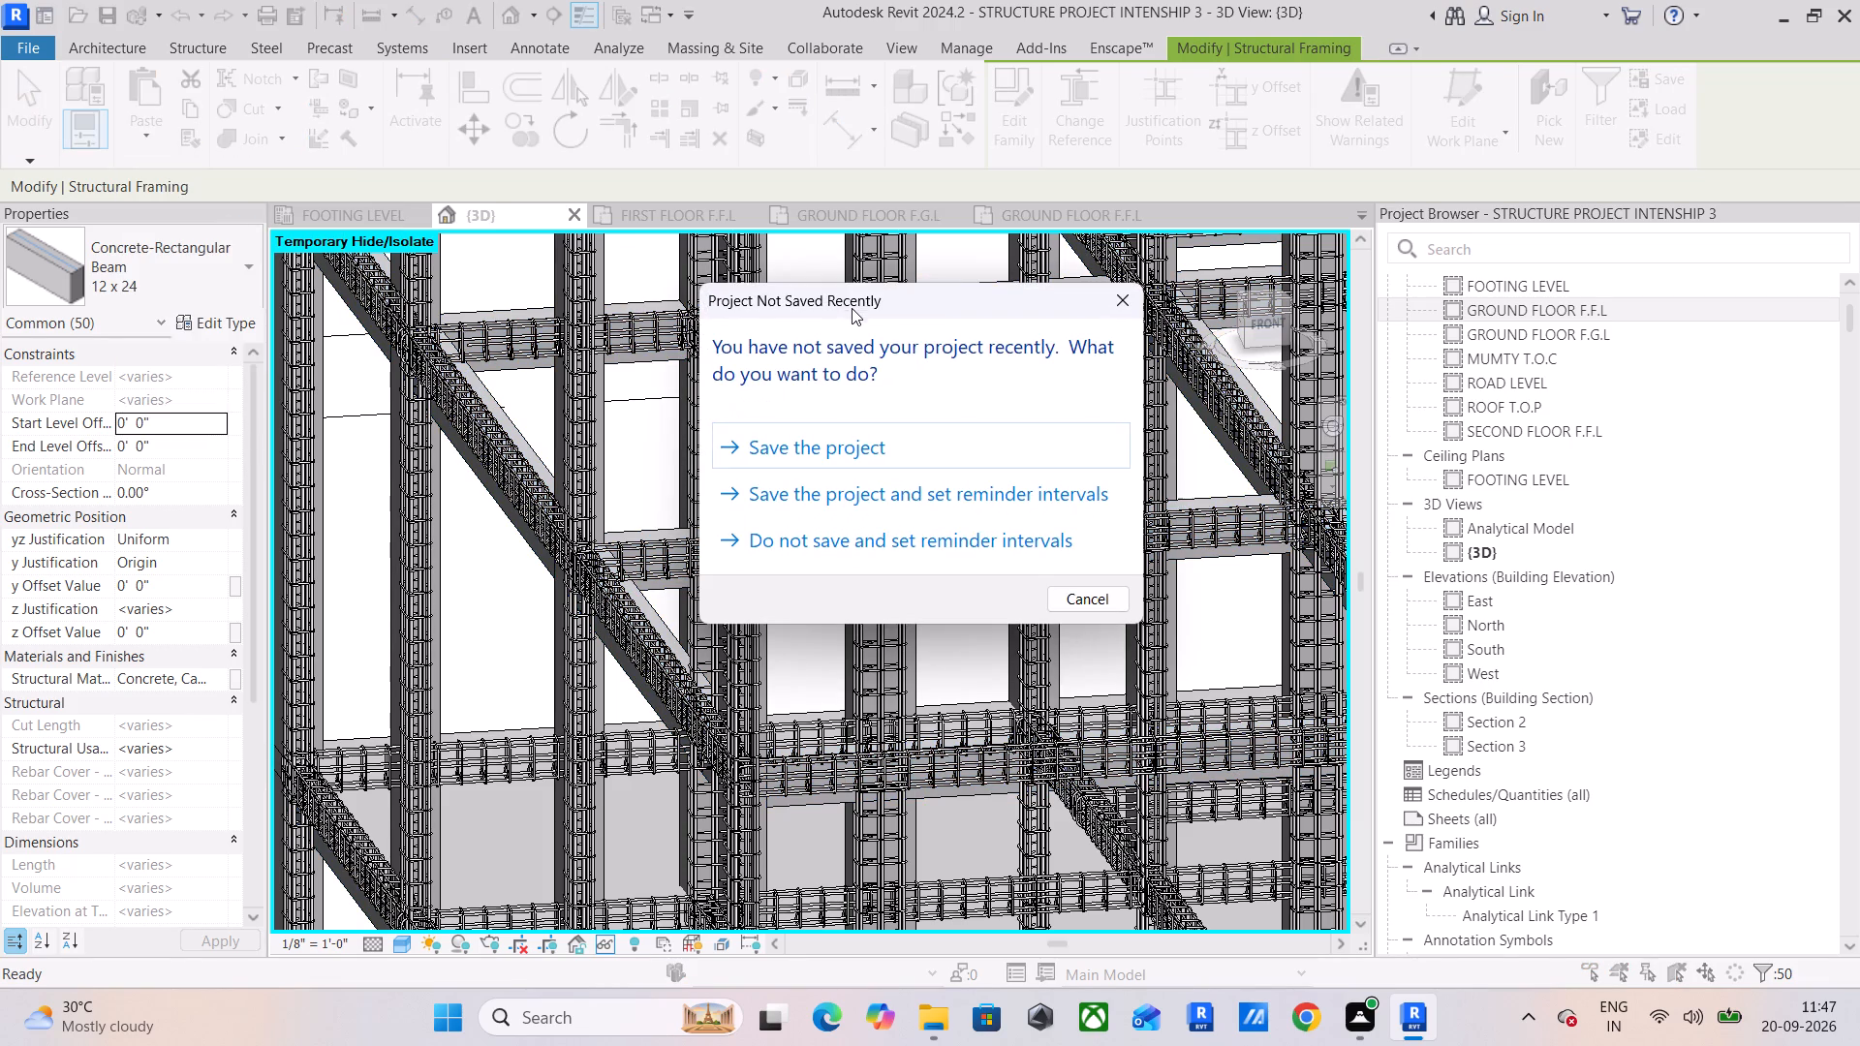
click(1134, 291)
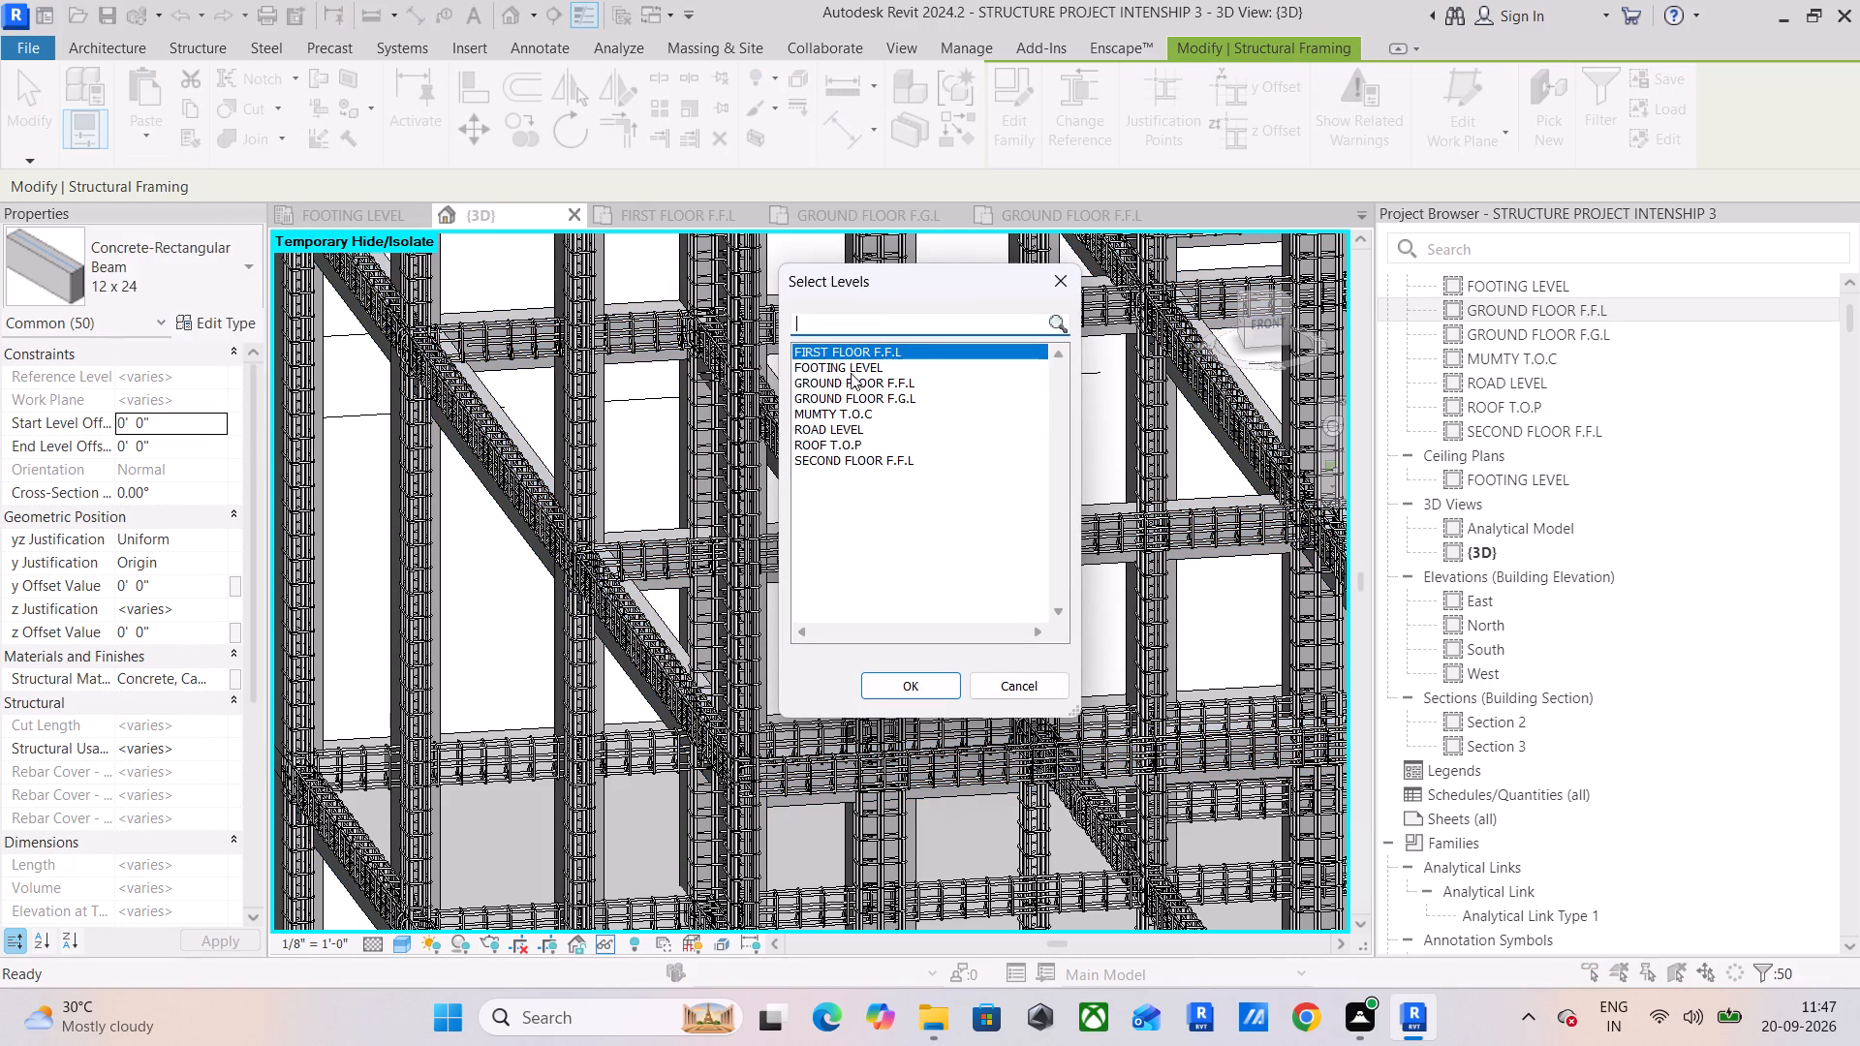
click(834, 460)
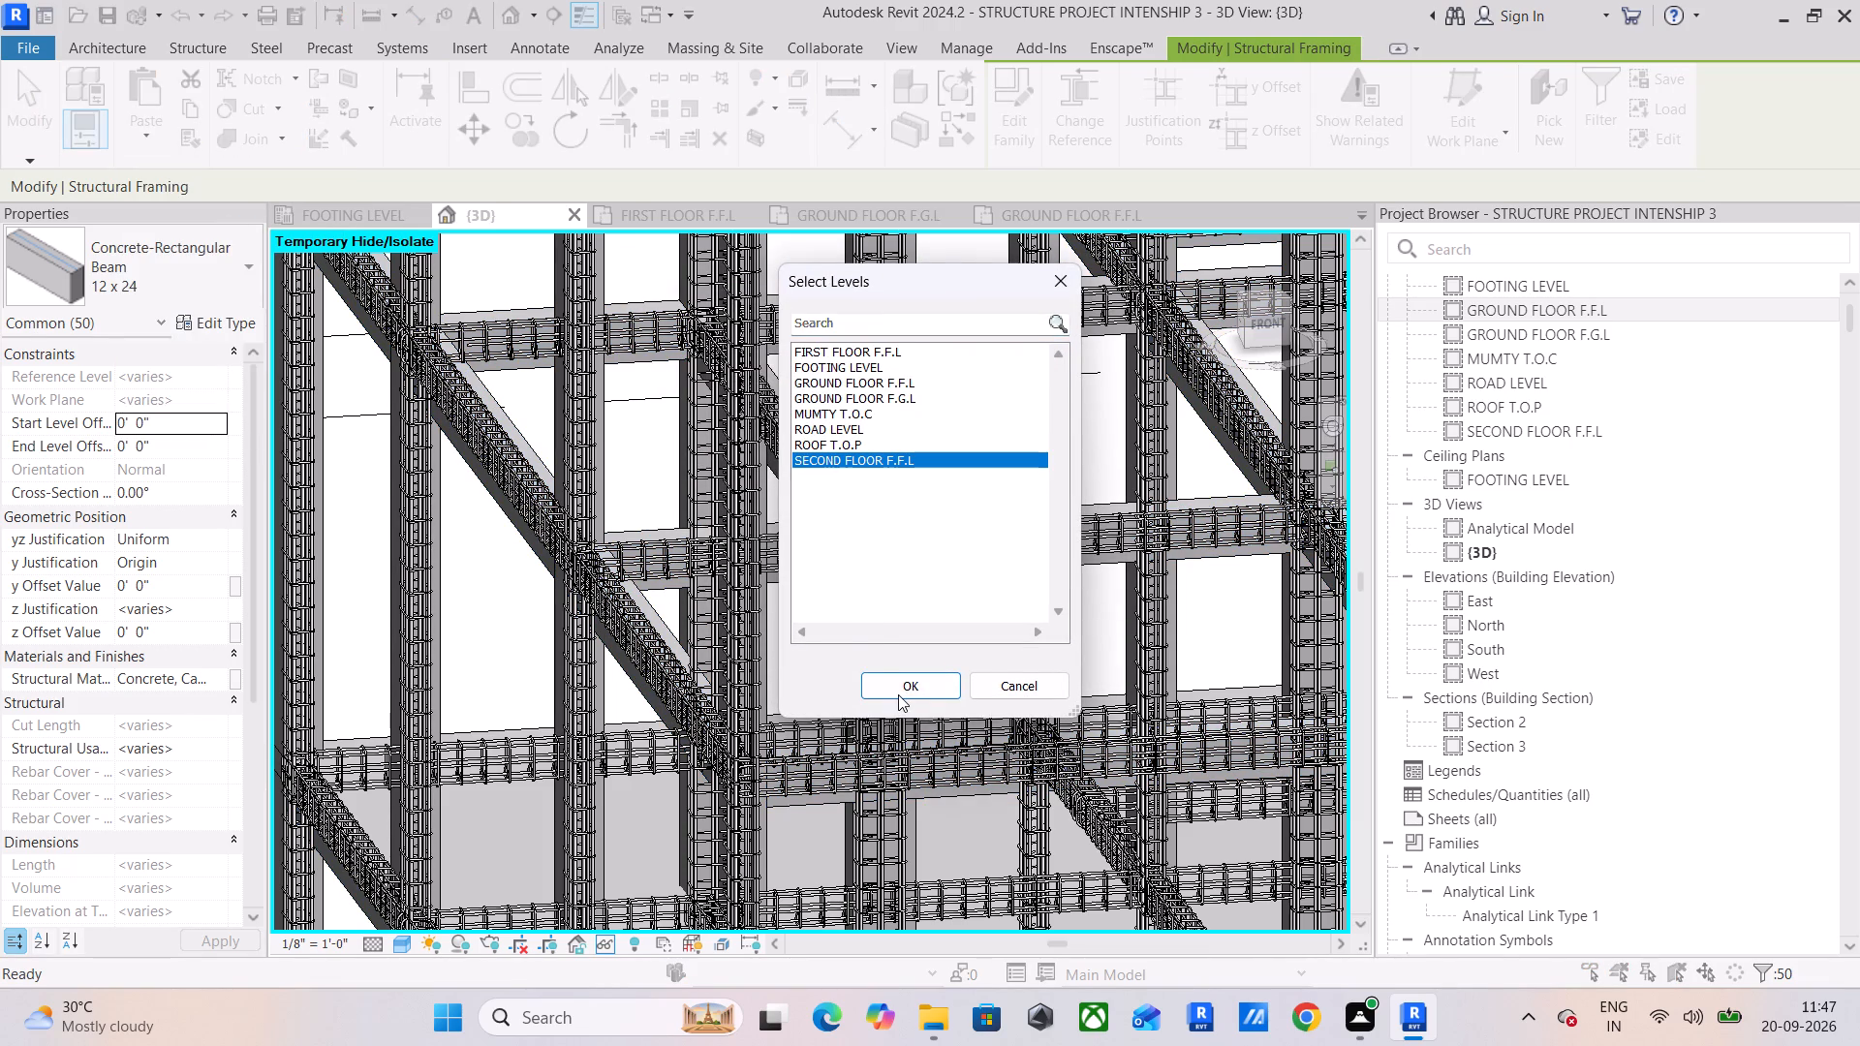
click(898, 694)
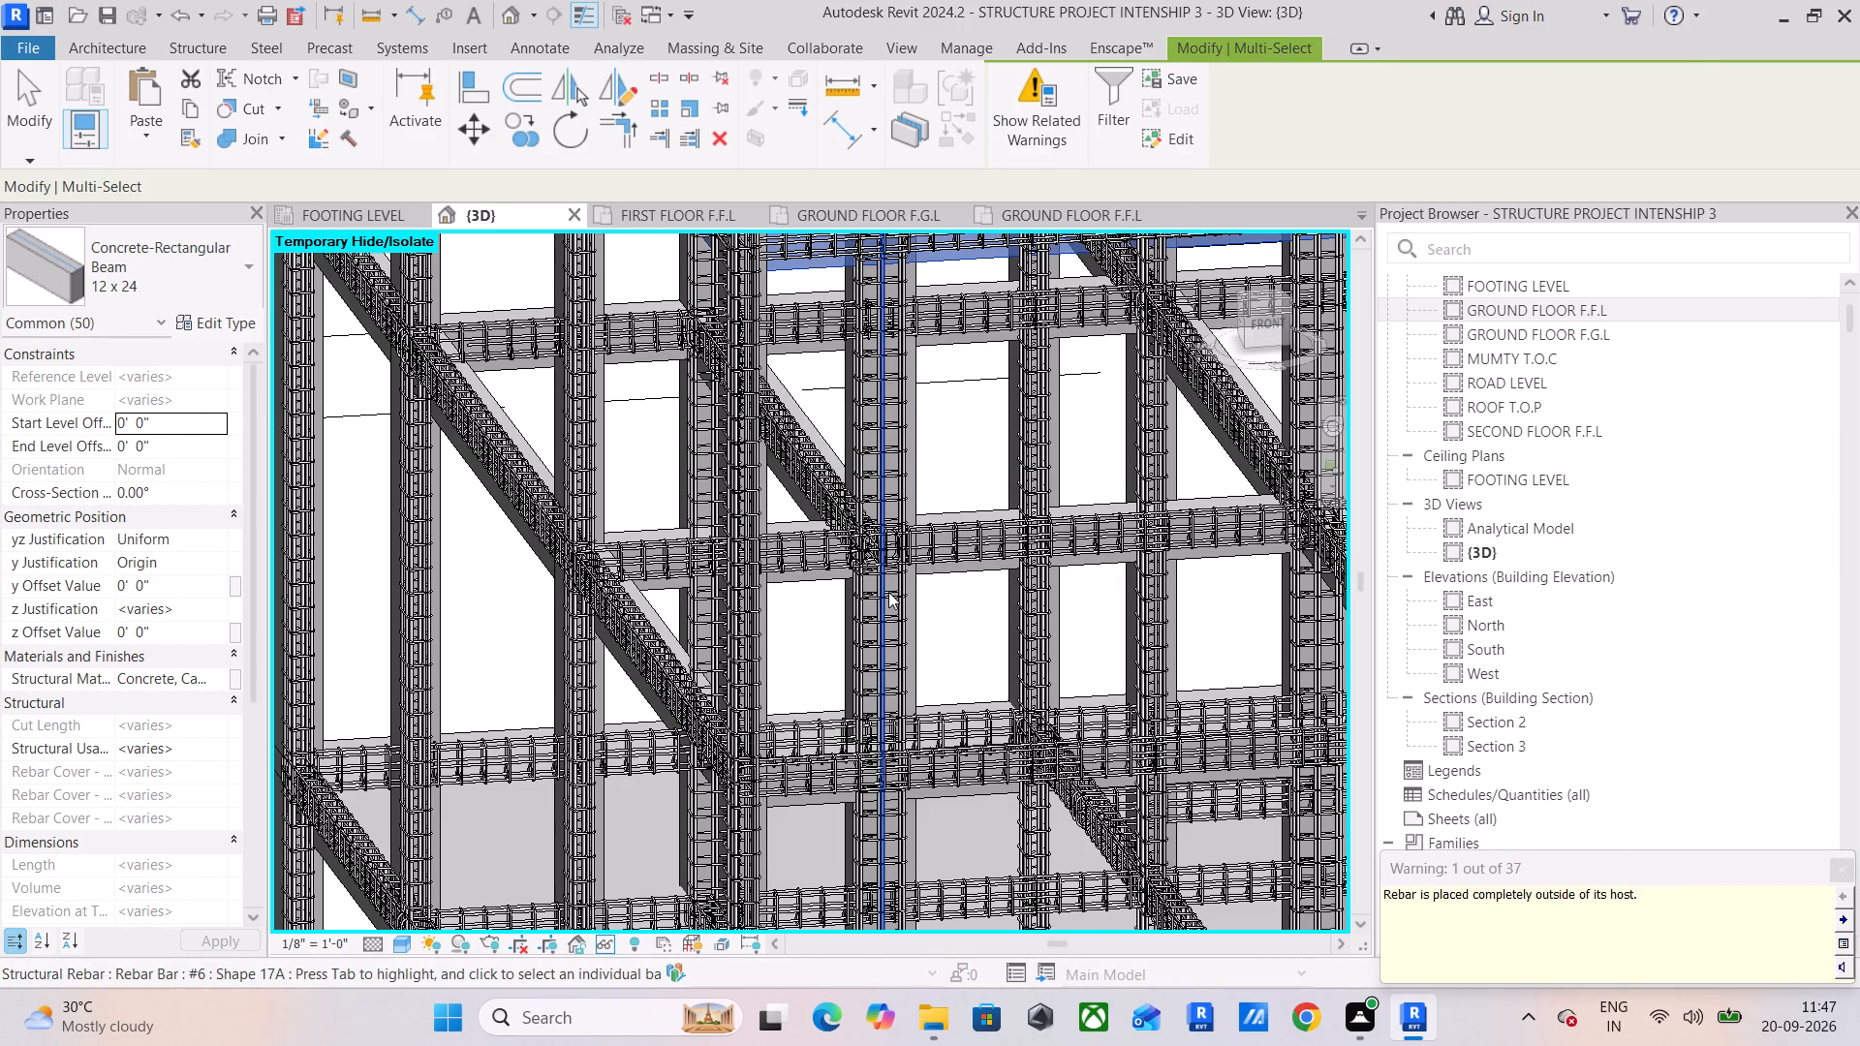
Examine the pasted beams at the upper levels and how the topmost ones sit relative to the column tops.
scroll(888, 592, down, 3)
middle_drag(888, 590, 606, 662)
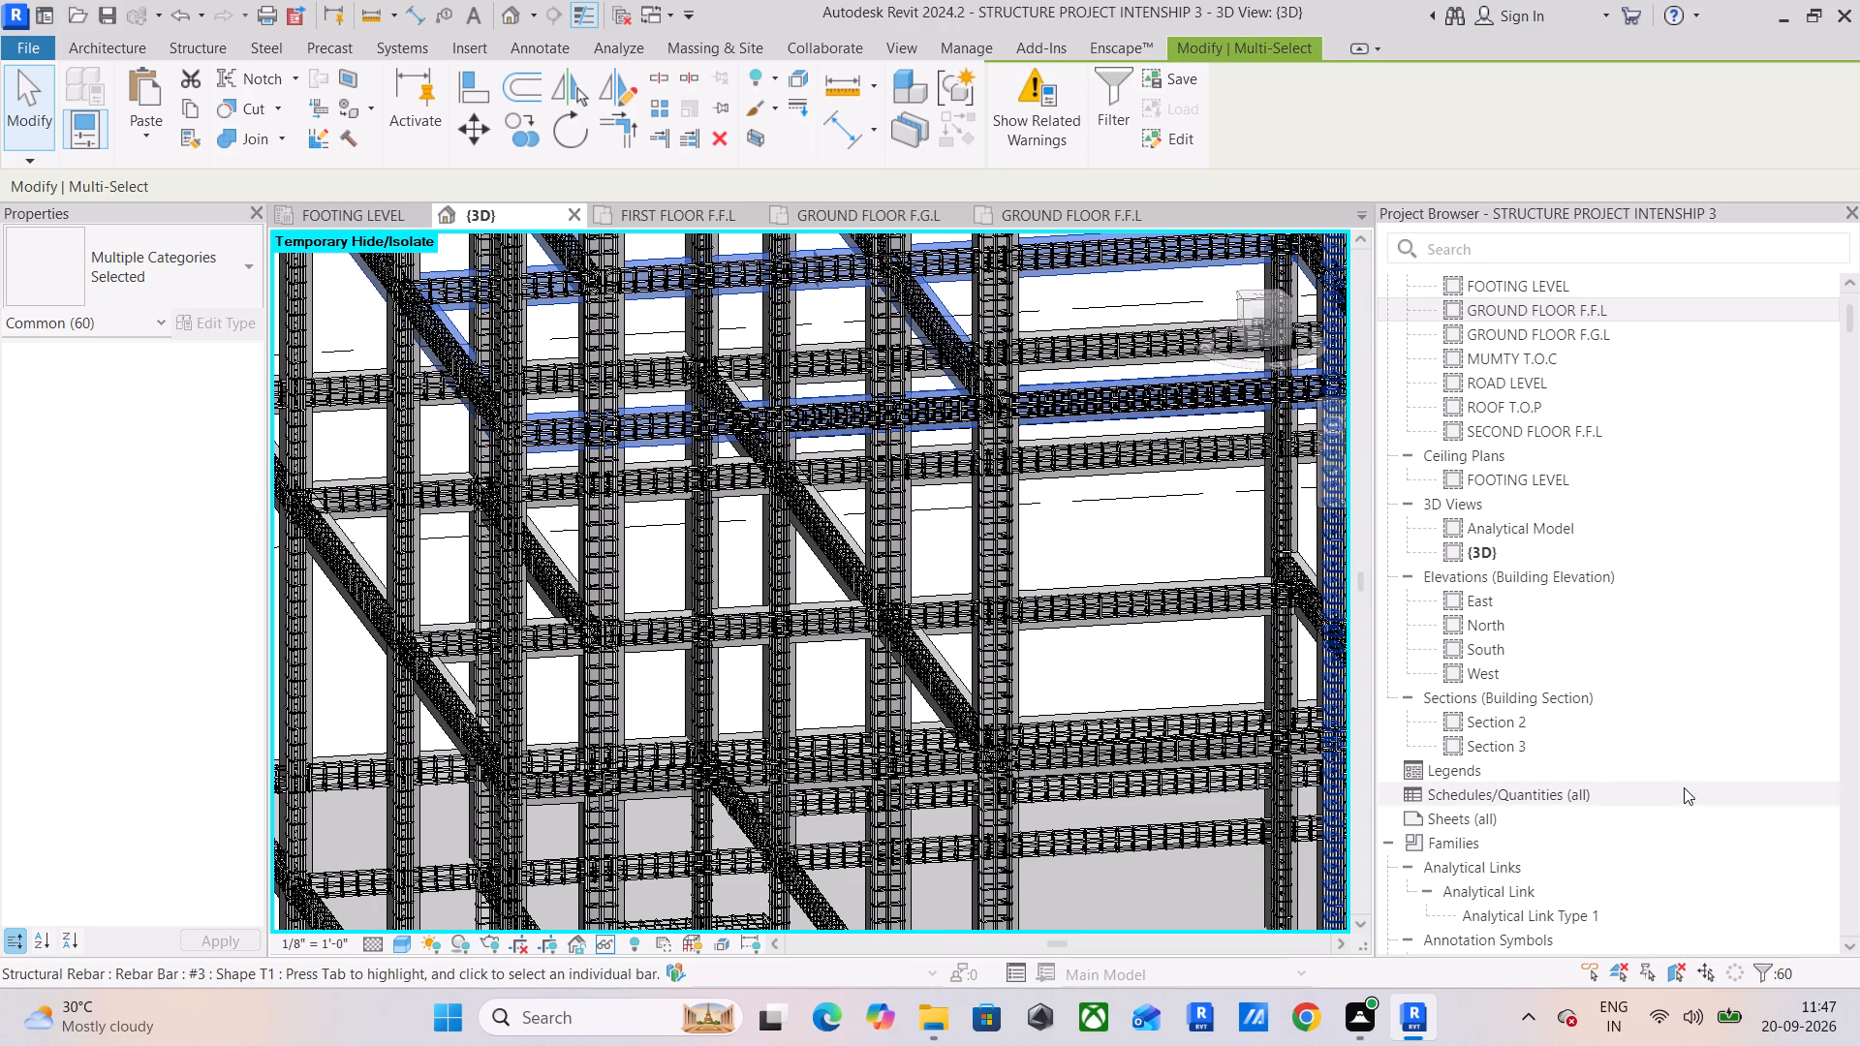
middle_drag(815, 479, 791, 623)
scroll(809, 483, down, 2)
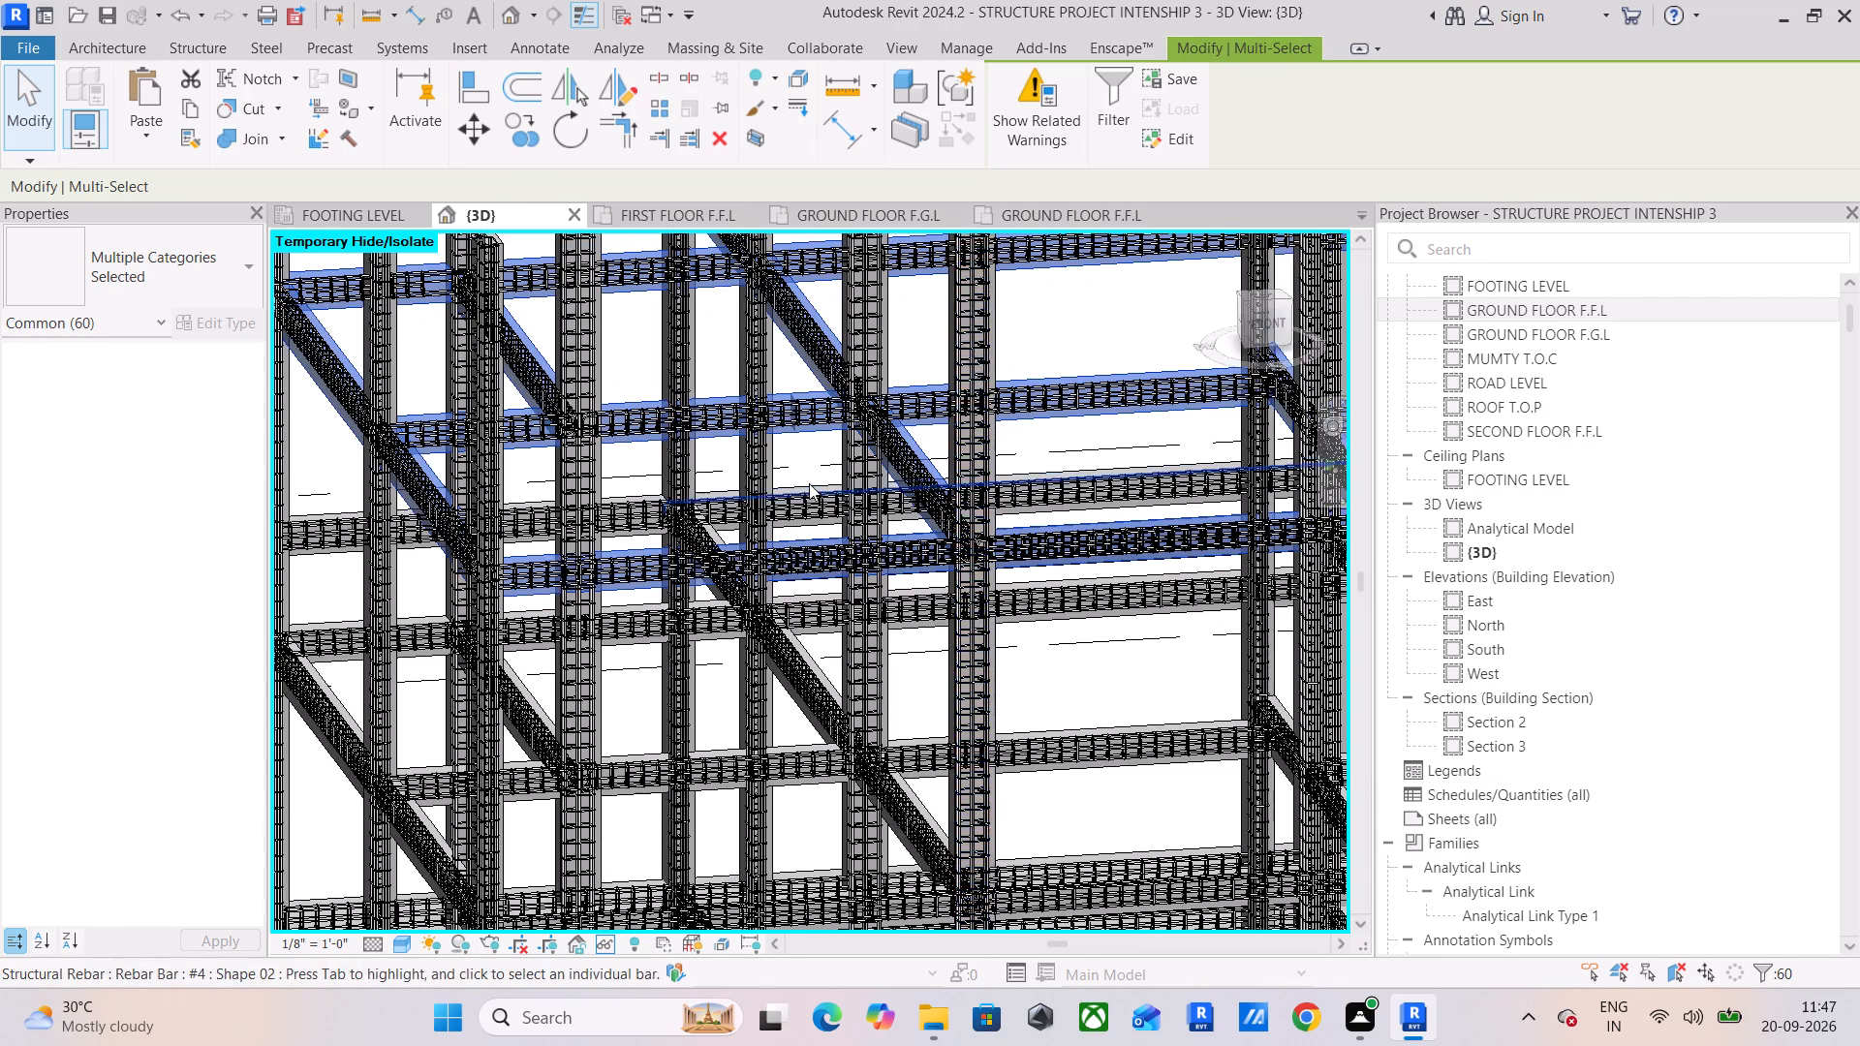
scroll(809, 483, down, 3)
drag(1248, 318, 1293, 304)
middle_drag(846, 466, 813, 725)
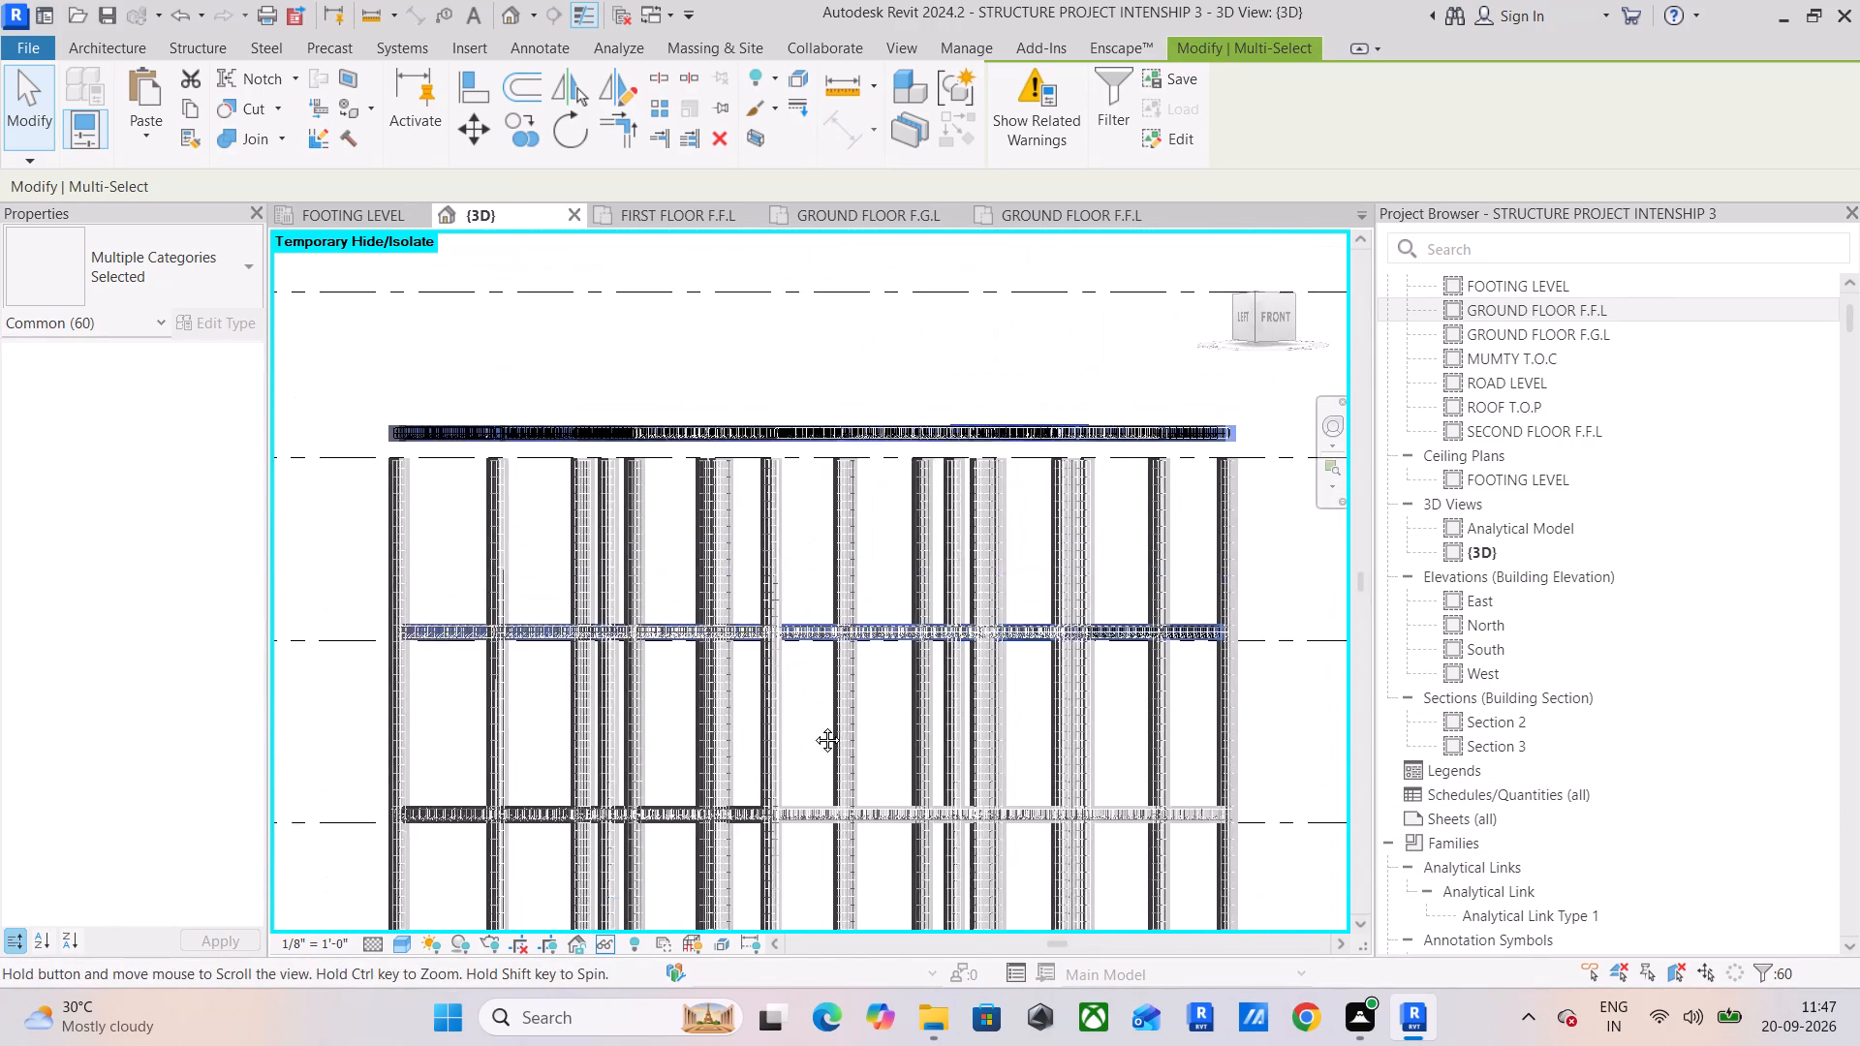
middle_drag(813, 725, 813, 737)
scroll(424, 485, up, 5)
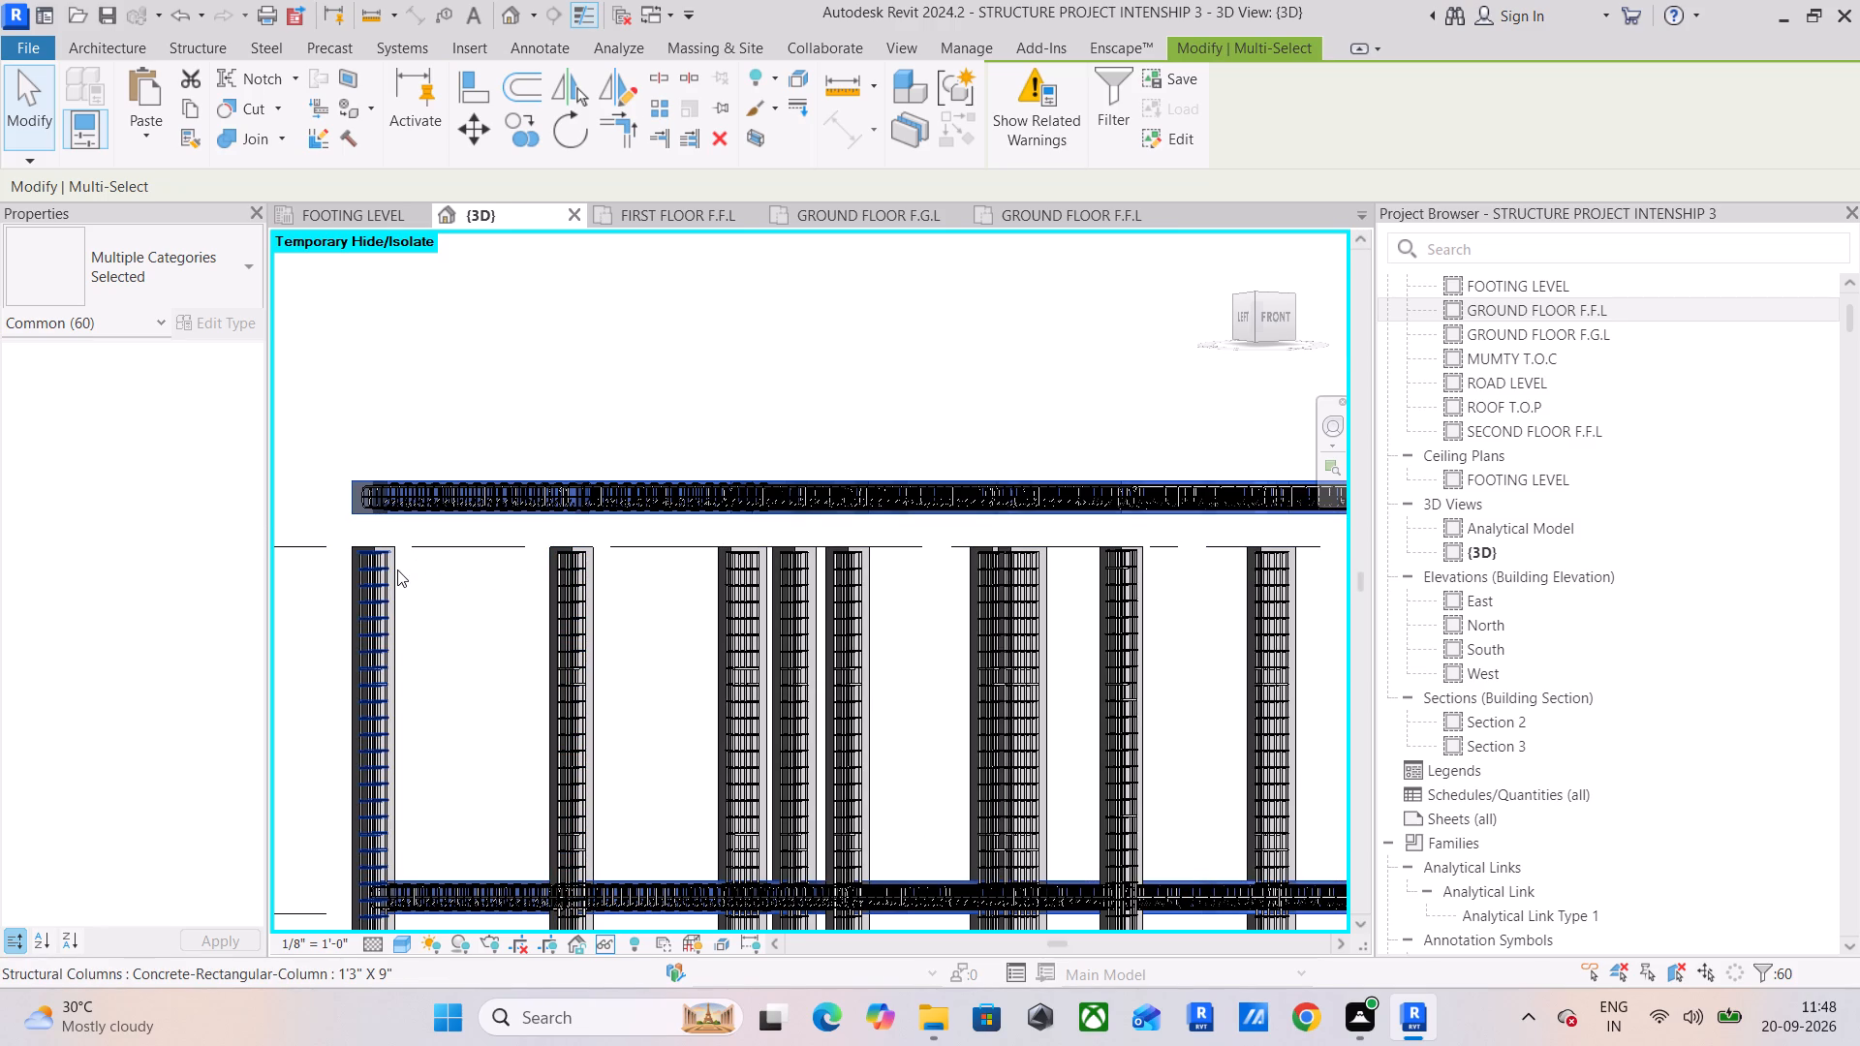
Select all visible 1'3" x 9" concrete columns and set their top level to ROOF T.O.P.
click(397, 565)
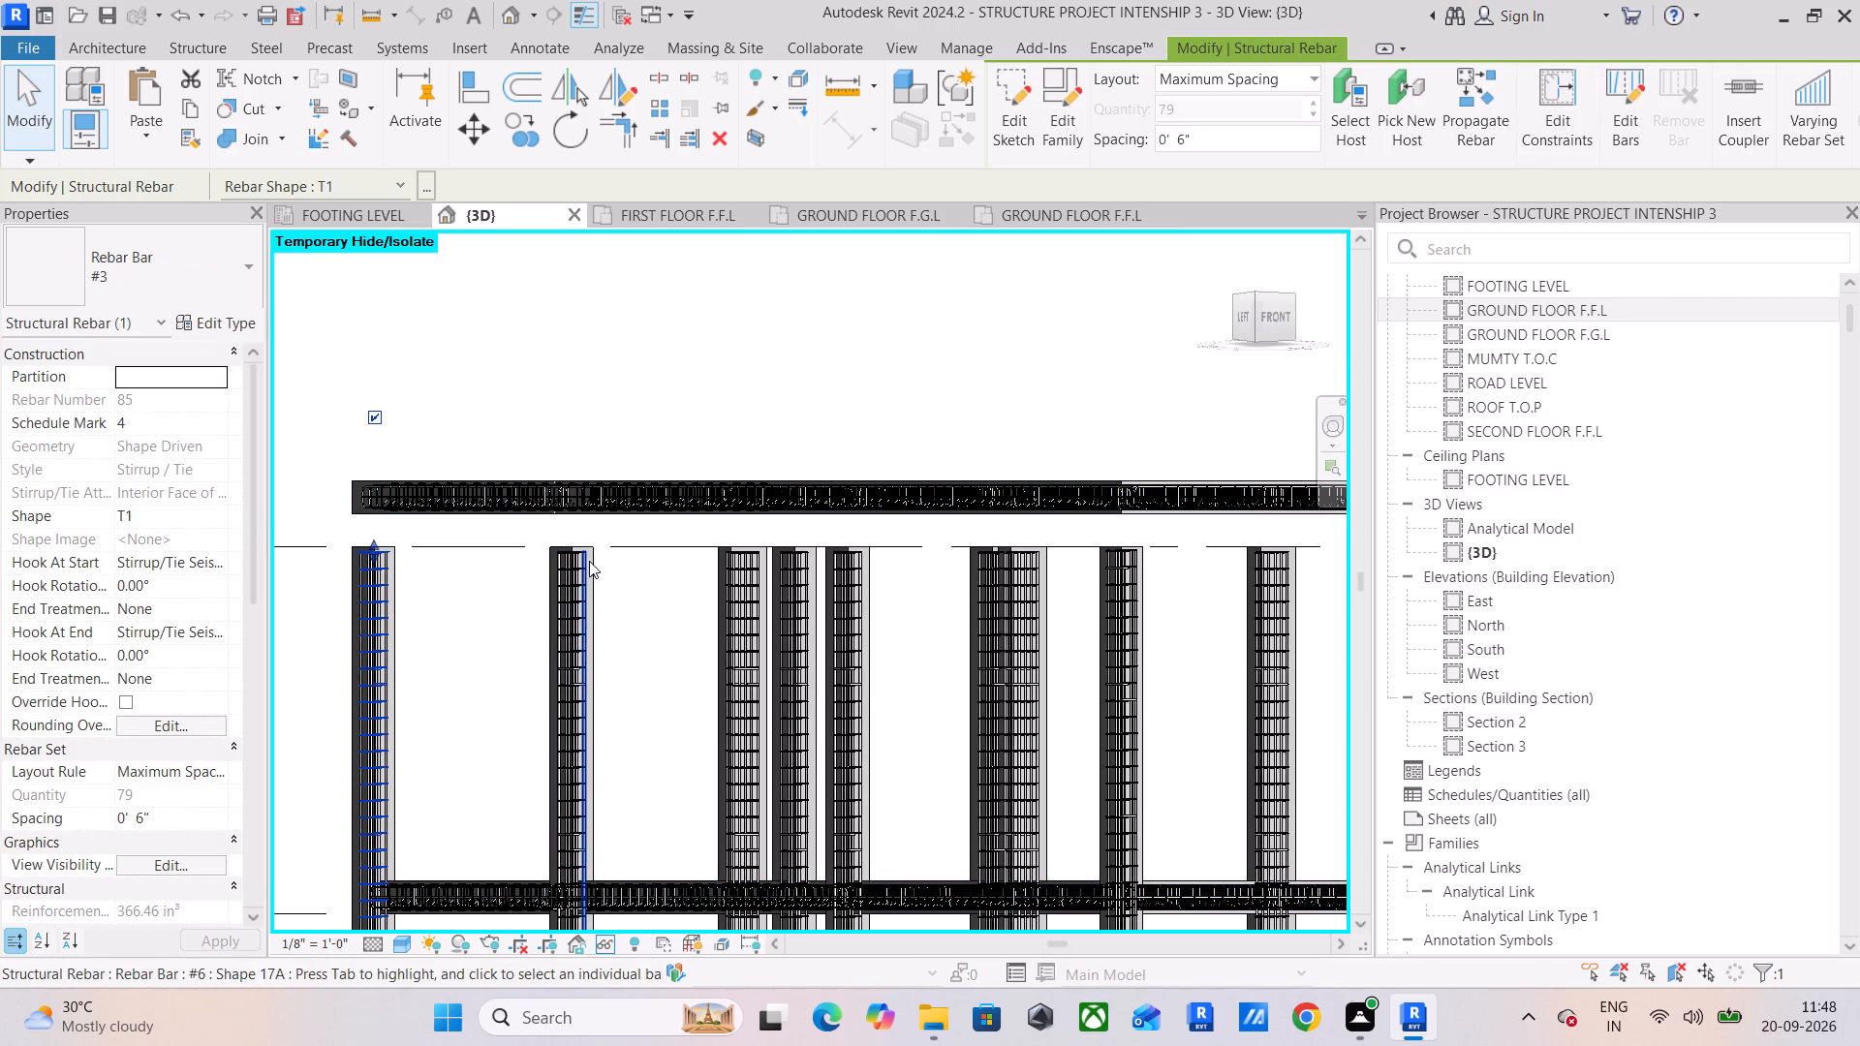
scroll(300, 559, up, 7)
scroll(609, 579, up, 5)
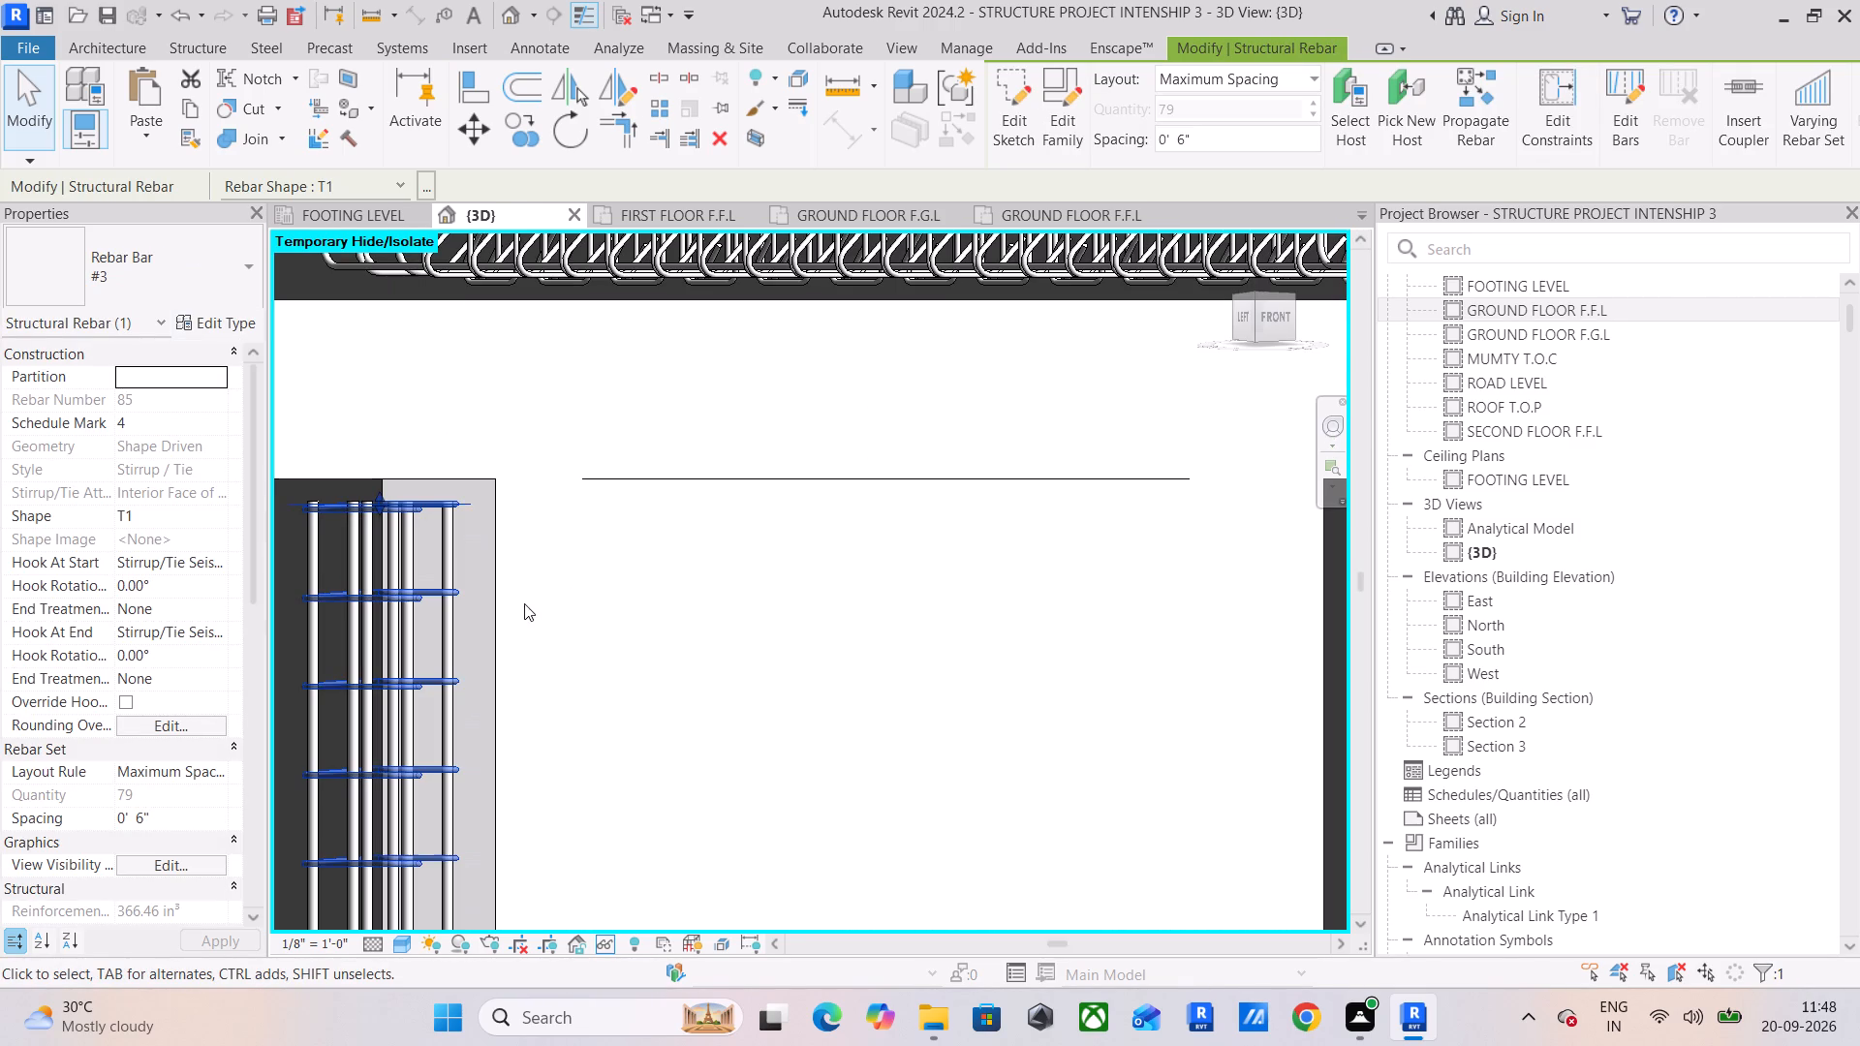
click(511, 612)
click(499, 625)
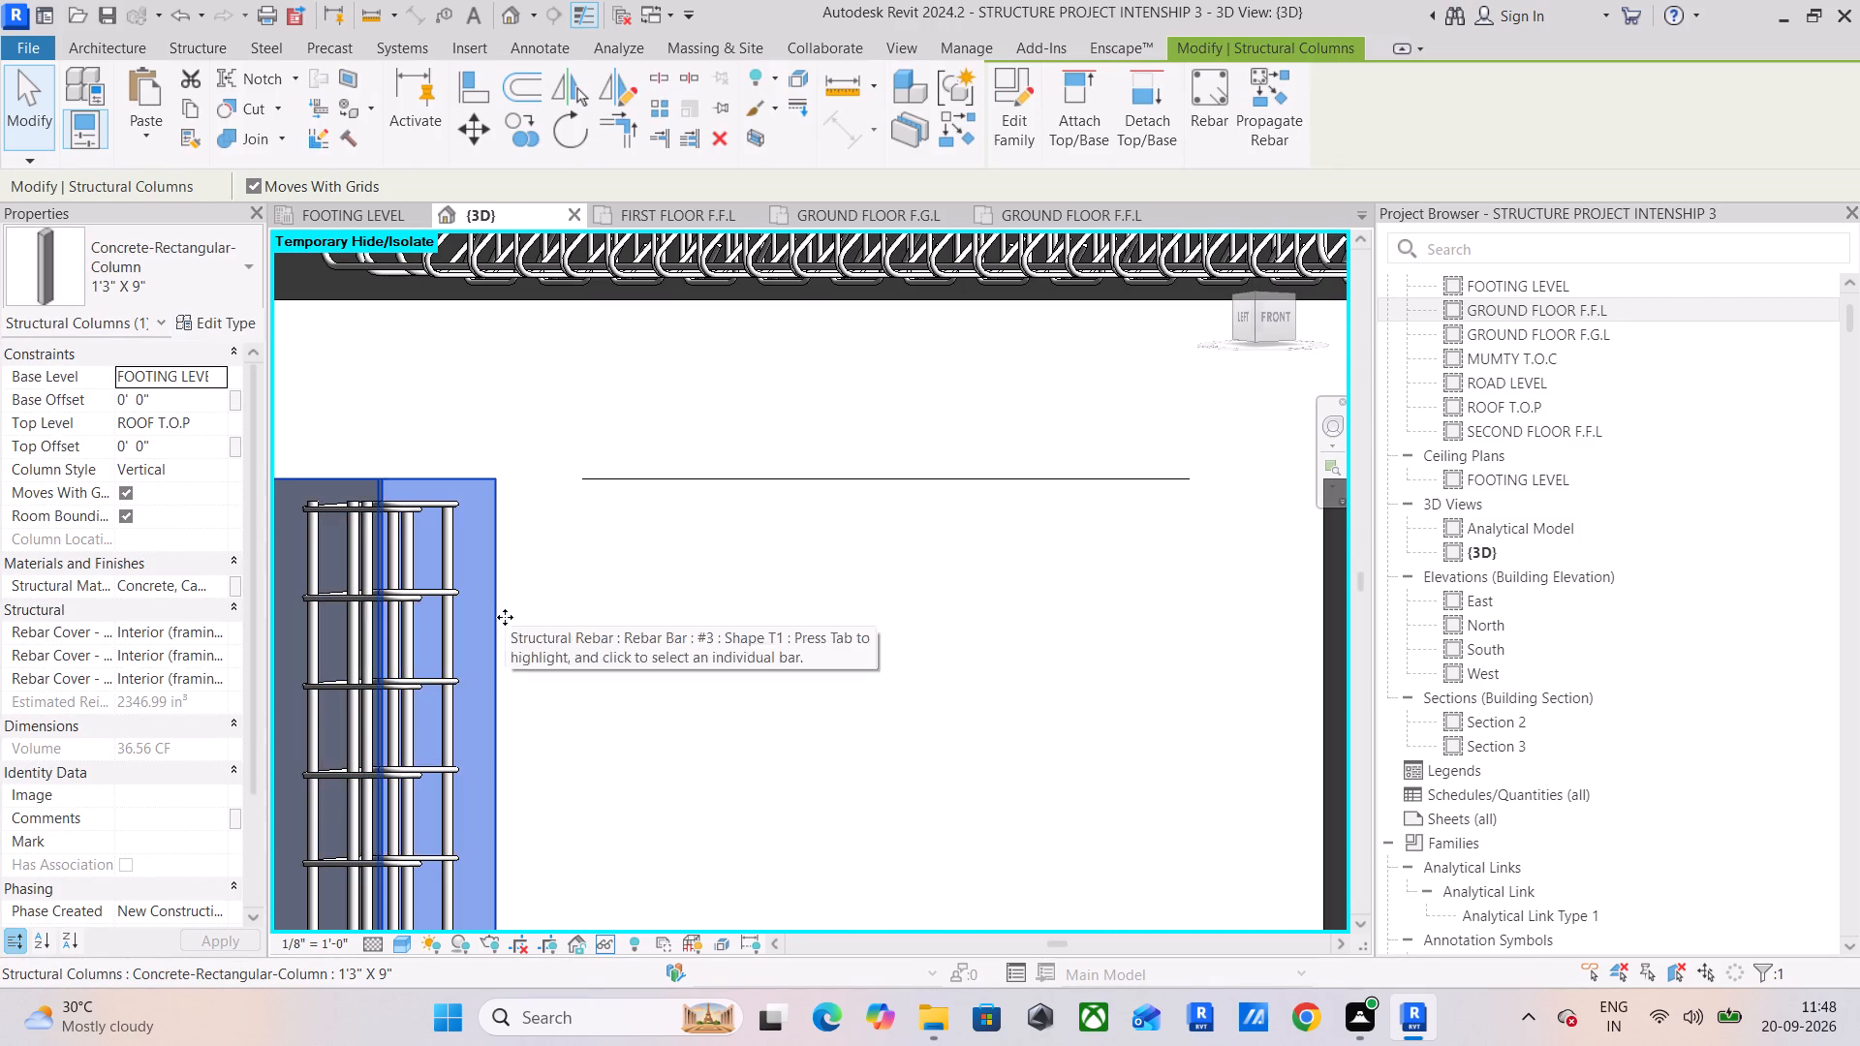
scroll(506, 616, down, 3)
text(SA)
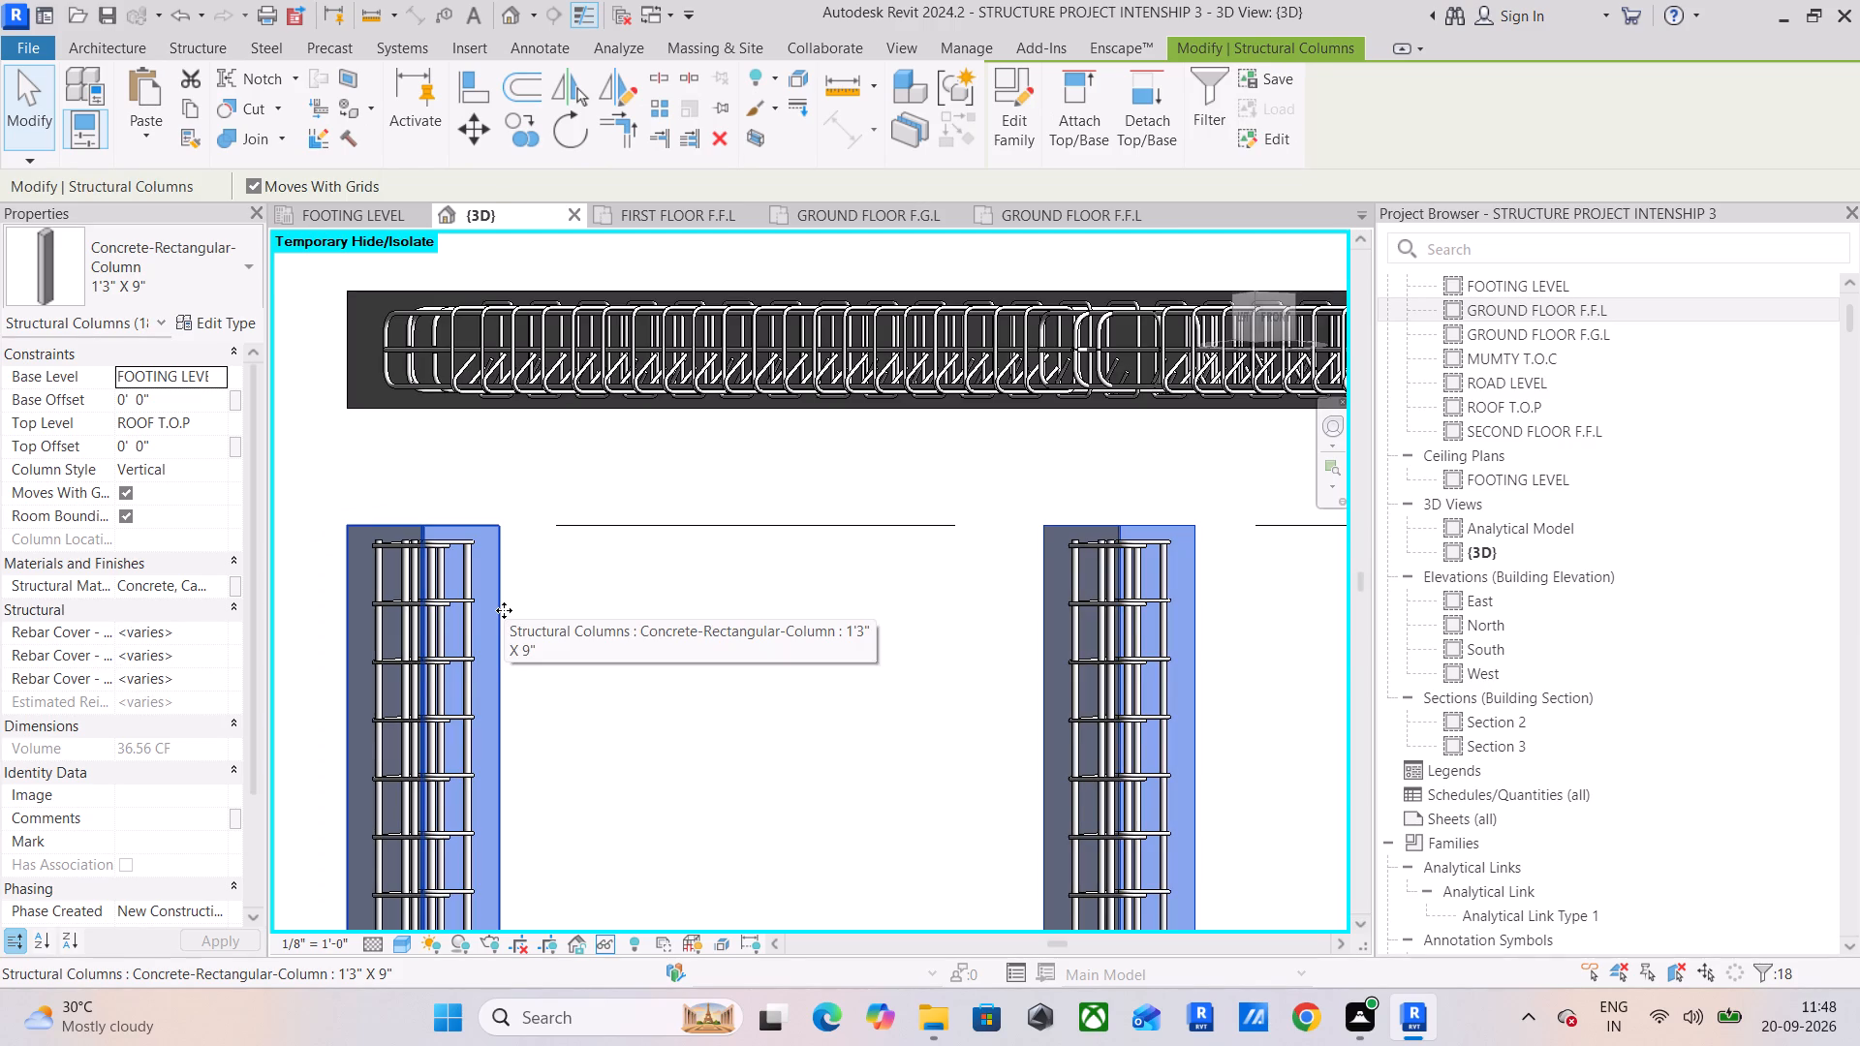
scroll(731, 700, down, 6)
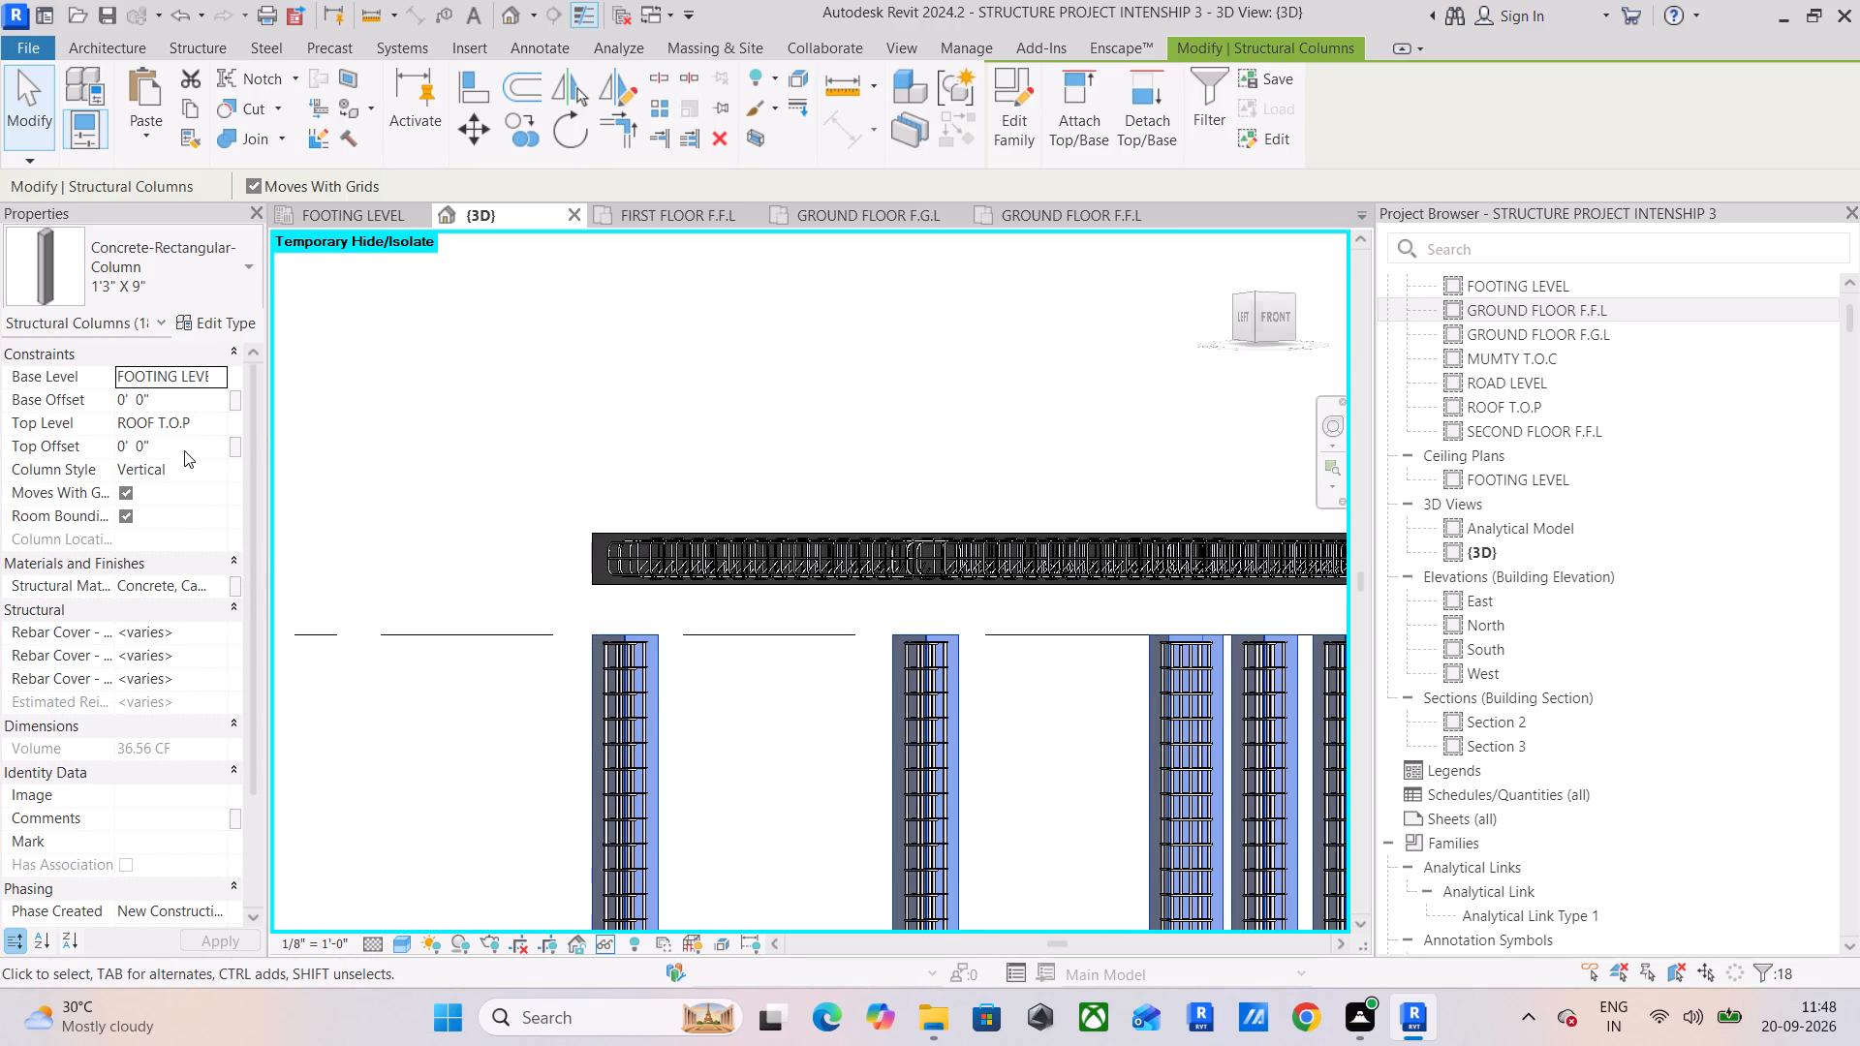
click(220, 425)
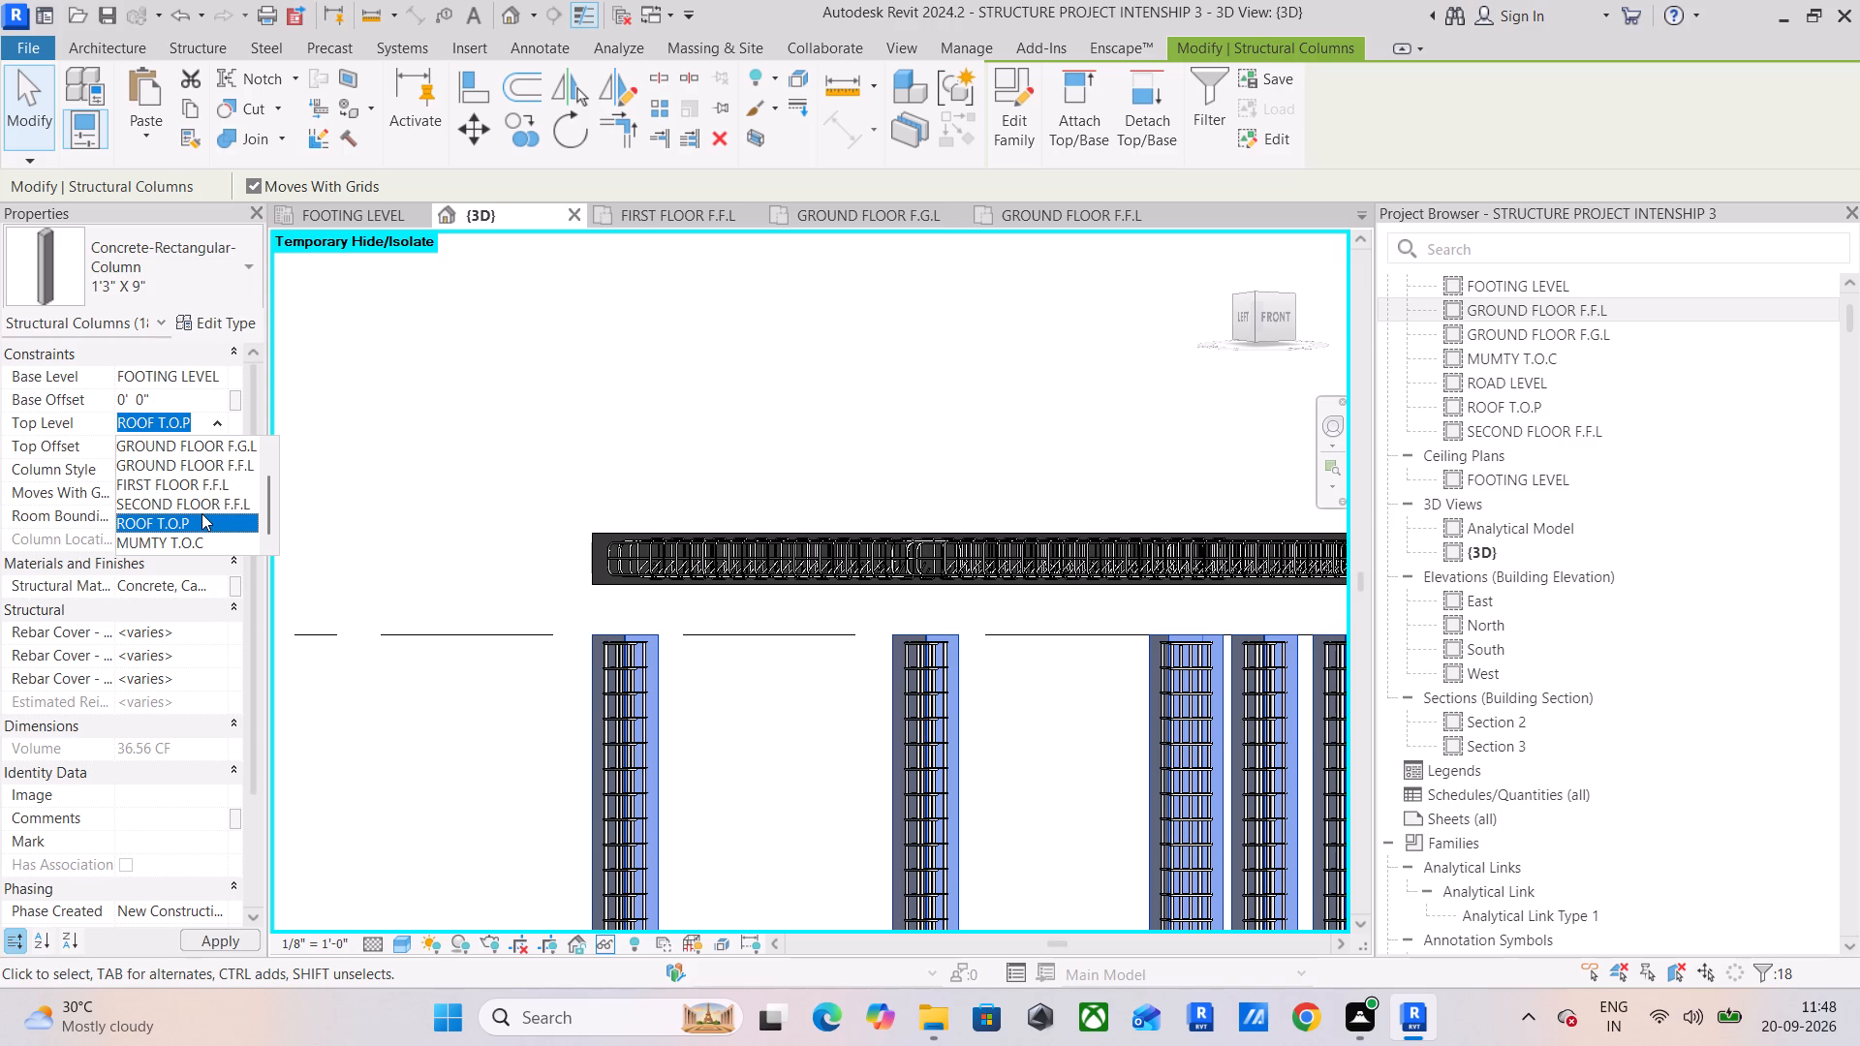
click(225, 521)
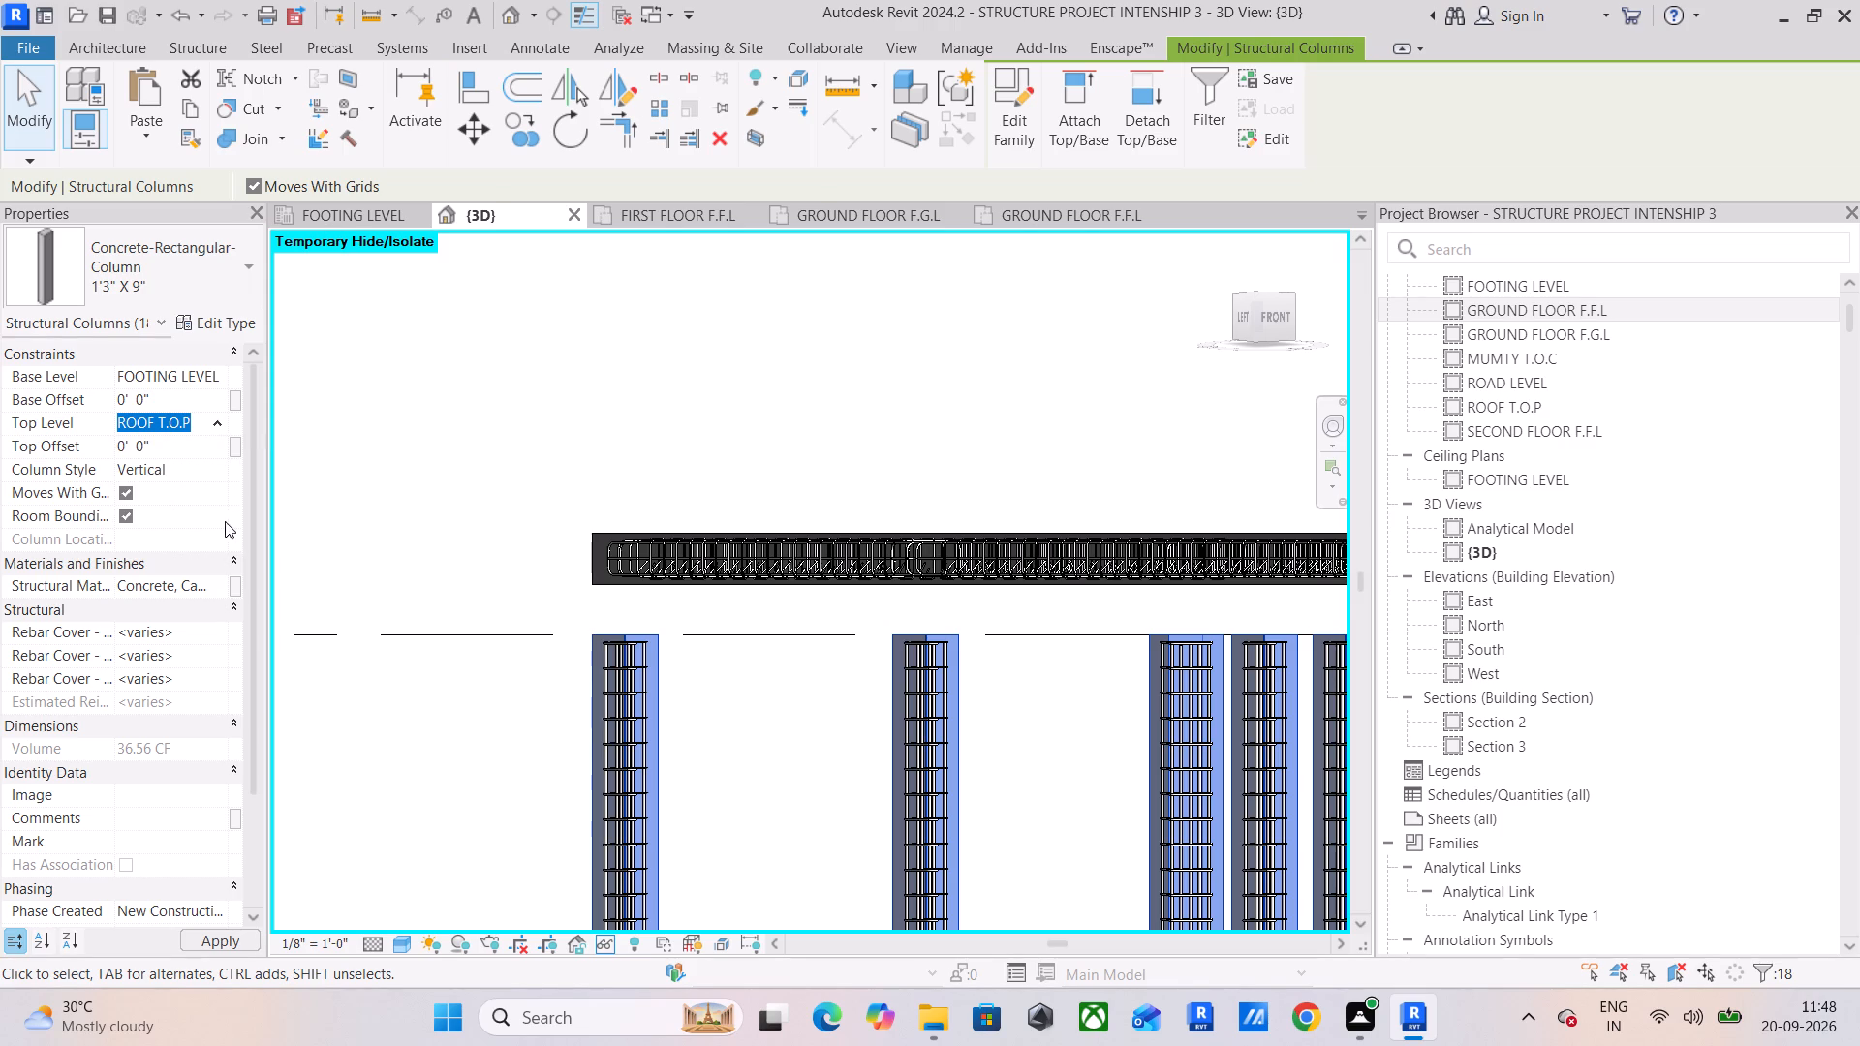
Examine the topmost beams against the column tops from an angled view, highlighting all visible 12 x 24 beams to check each level.
scroll(1018, 516, up, 5)
scroll(1038, 490, down, 3)
drag(1264, 315, 1263, 314)
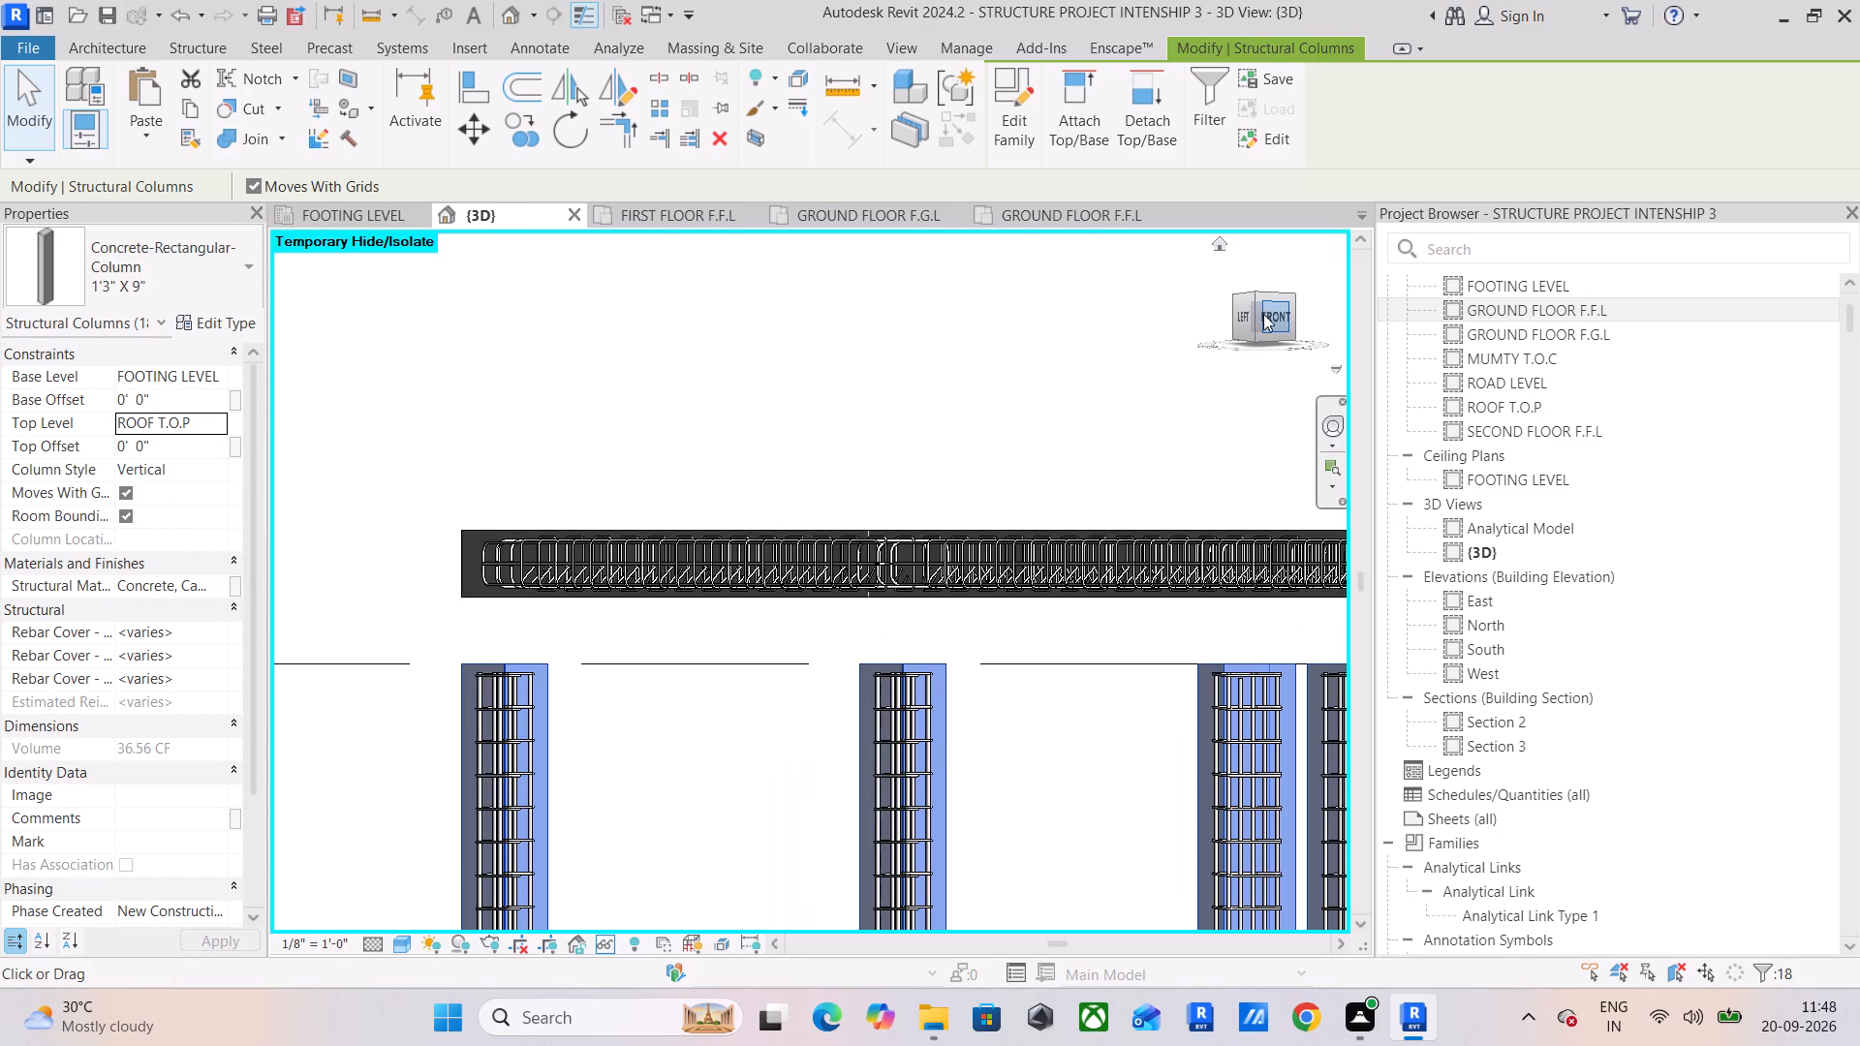
drag(1263, 314, 1221, 372)
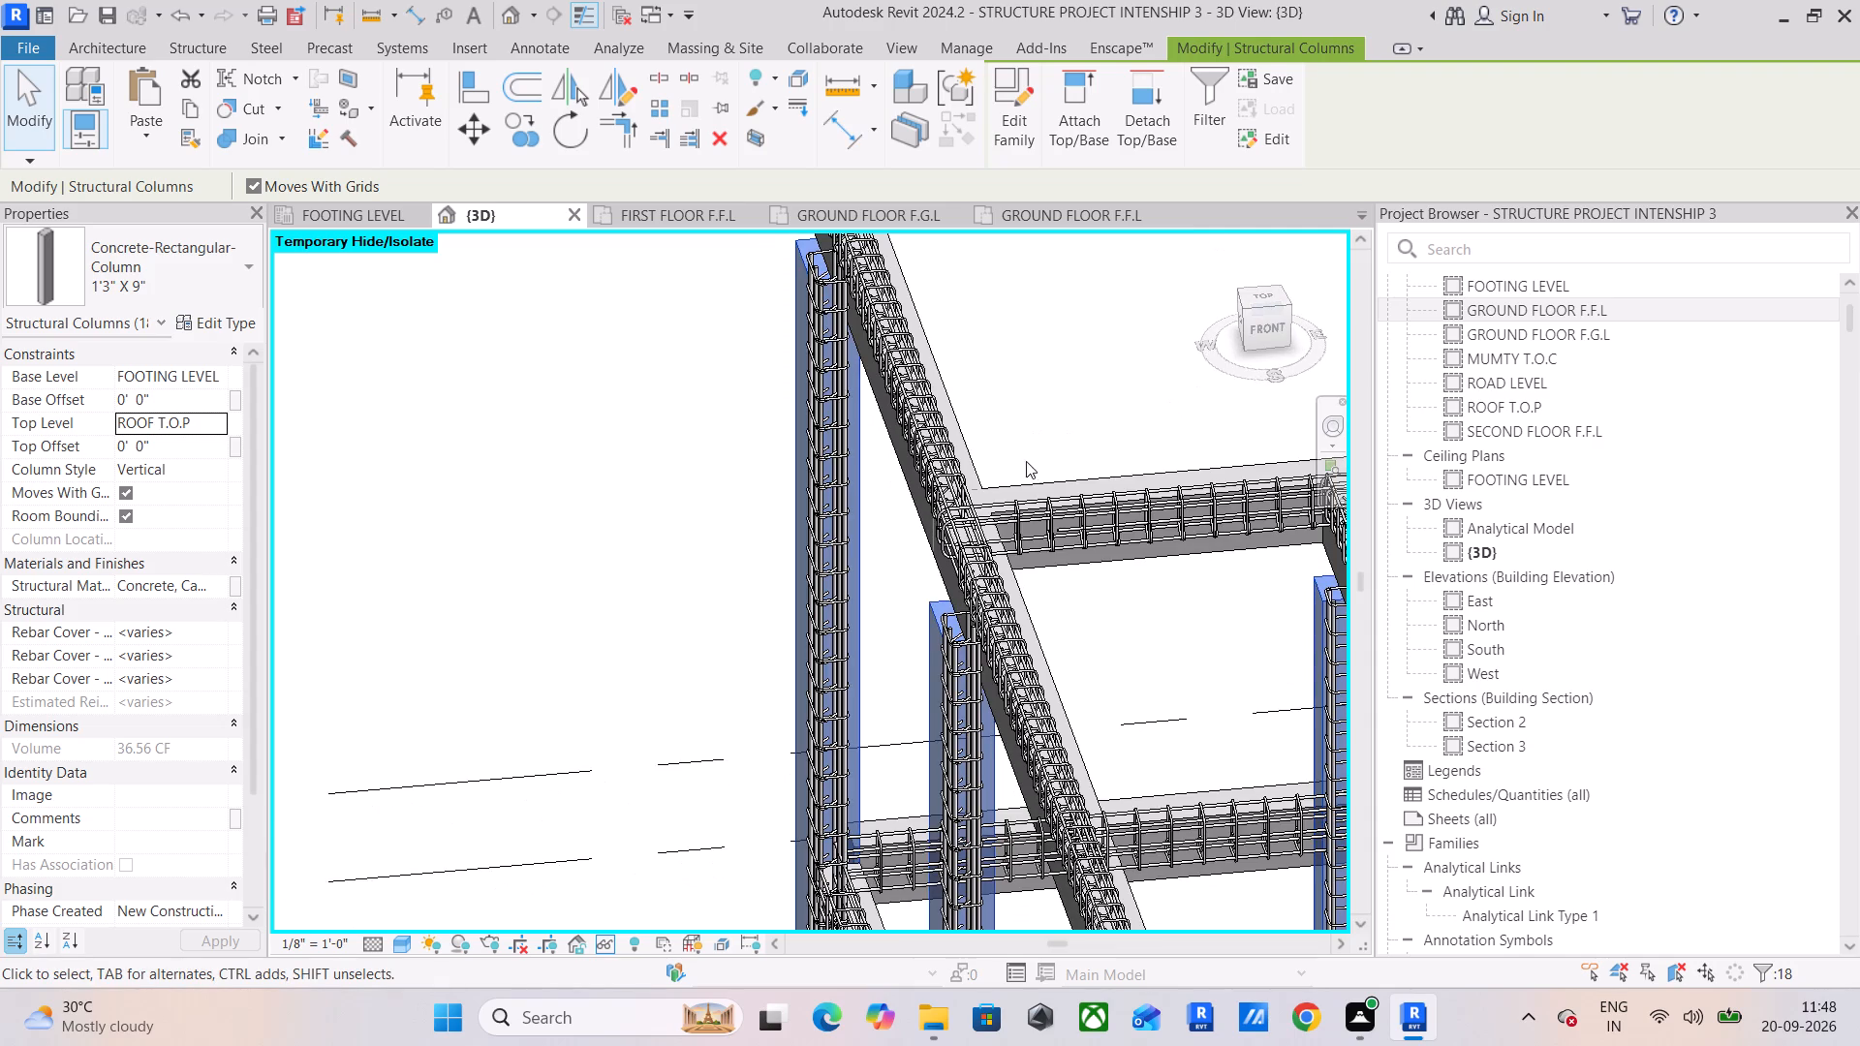
click(1027, 478)
scroll(1027, 478, down, 2)
middle_drag(1027, 478, 887, 478)
text(SA)
scroll(888, 478, down, 4)
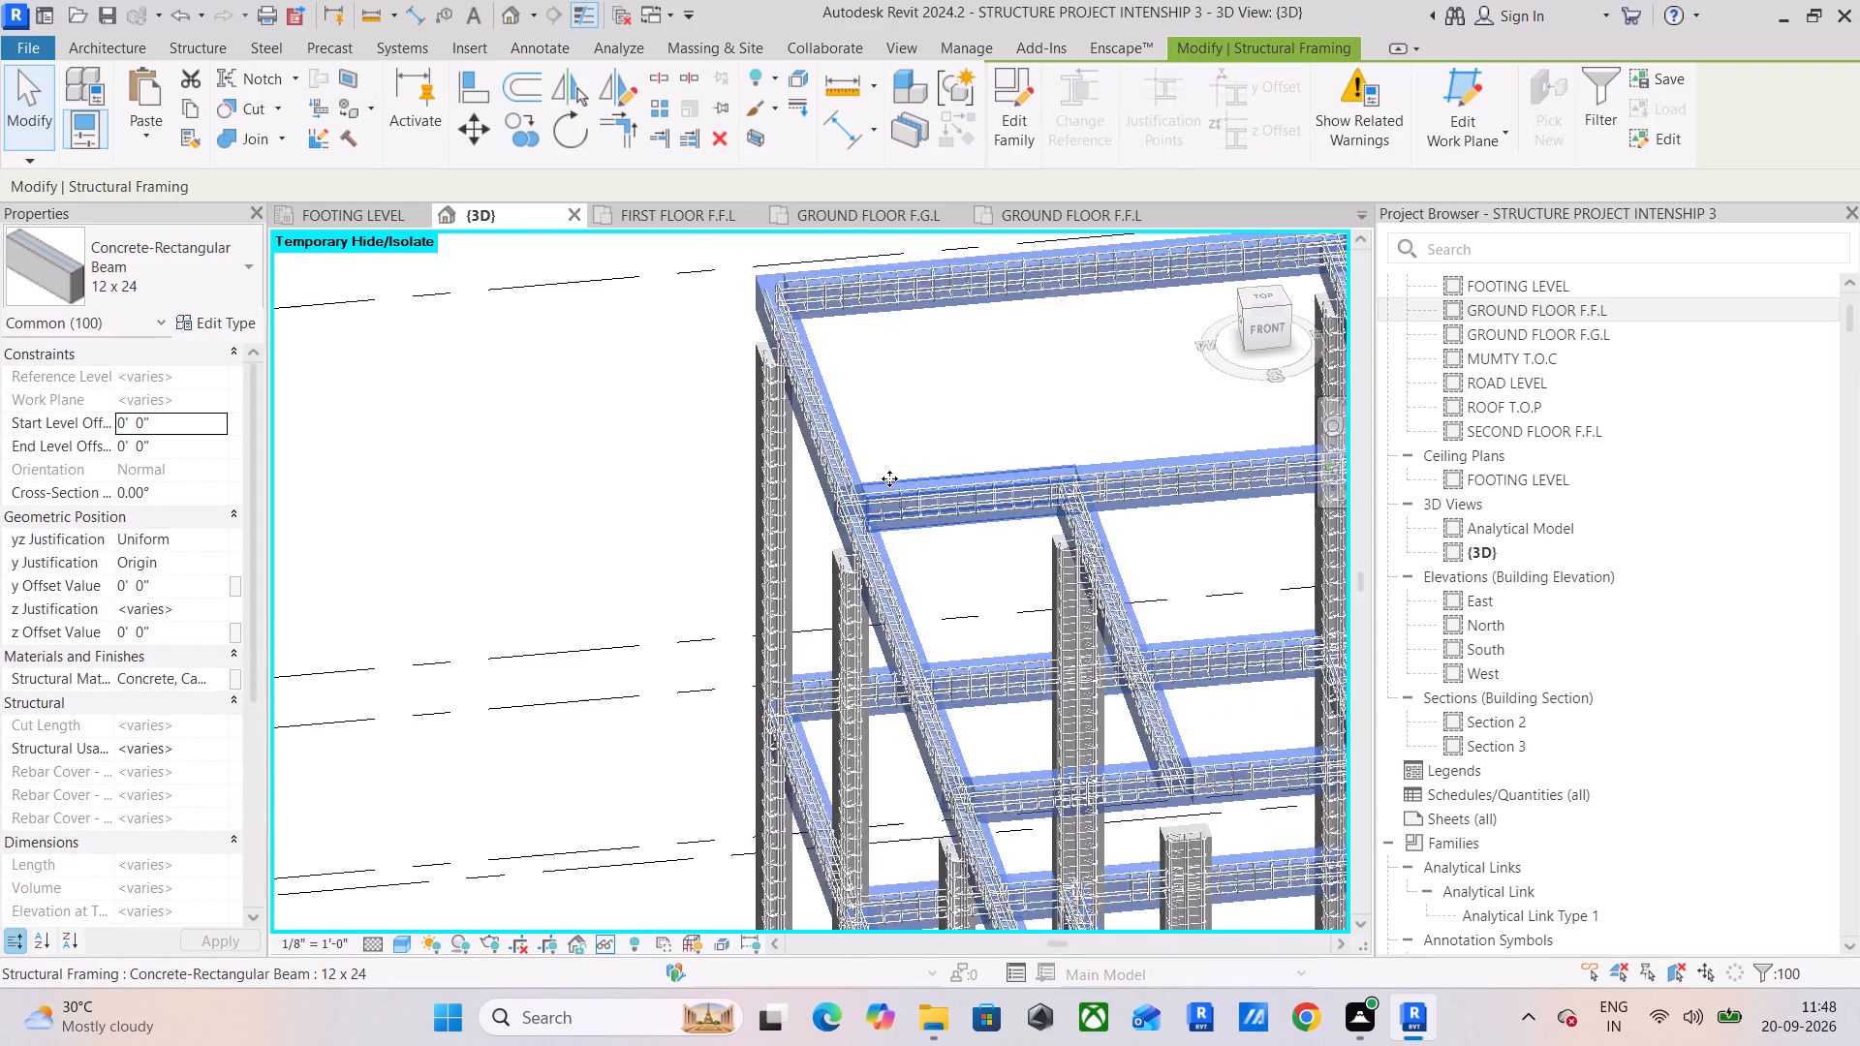
middle_drag(898, 499, 619, 252)
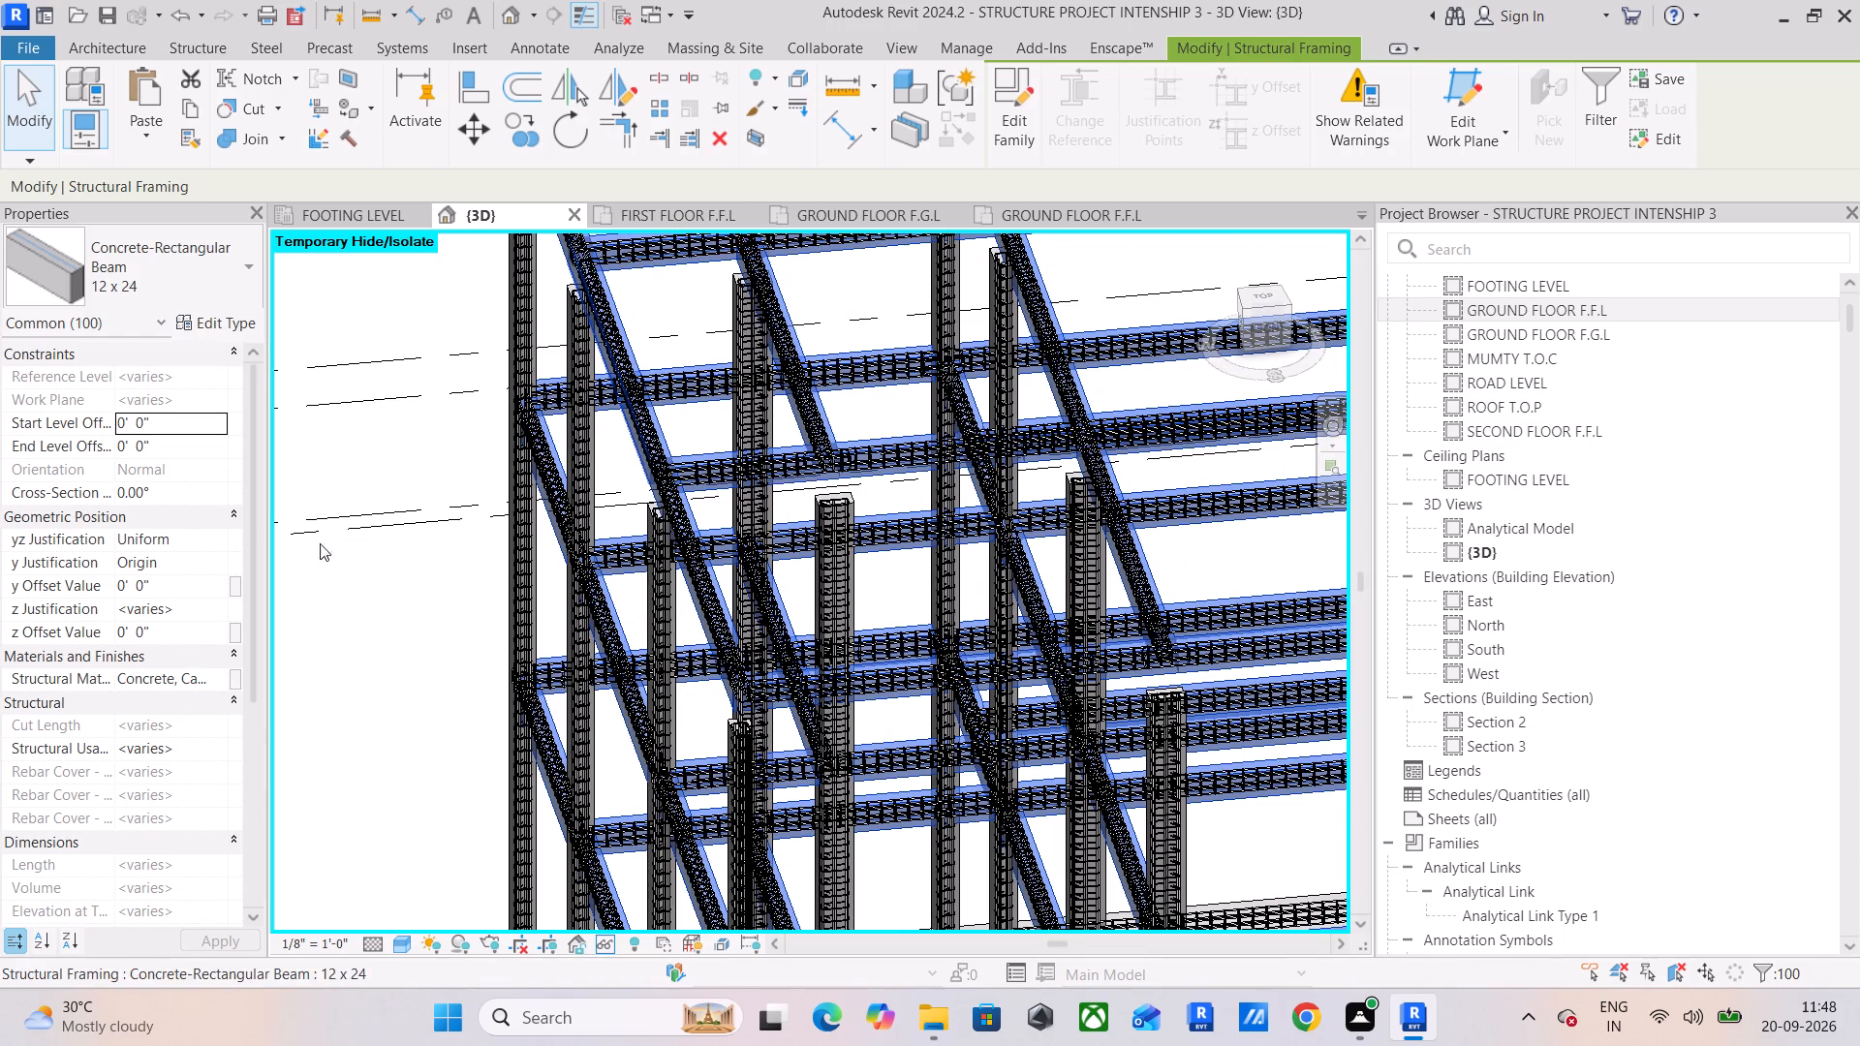
click(395, 618)
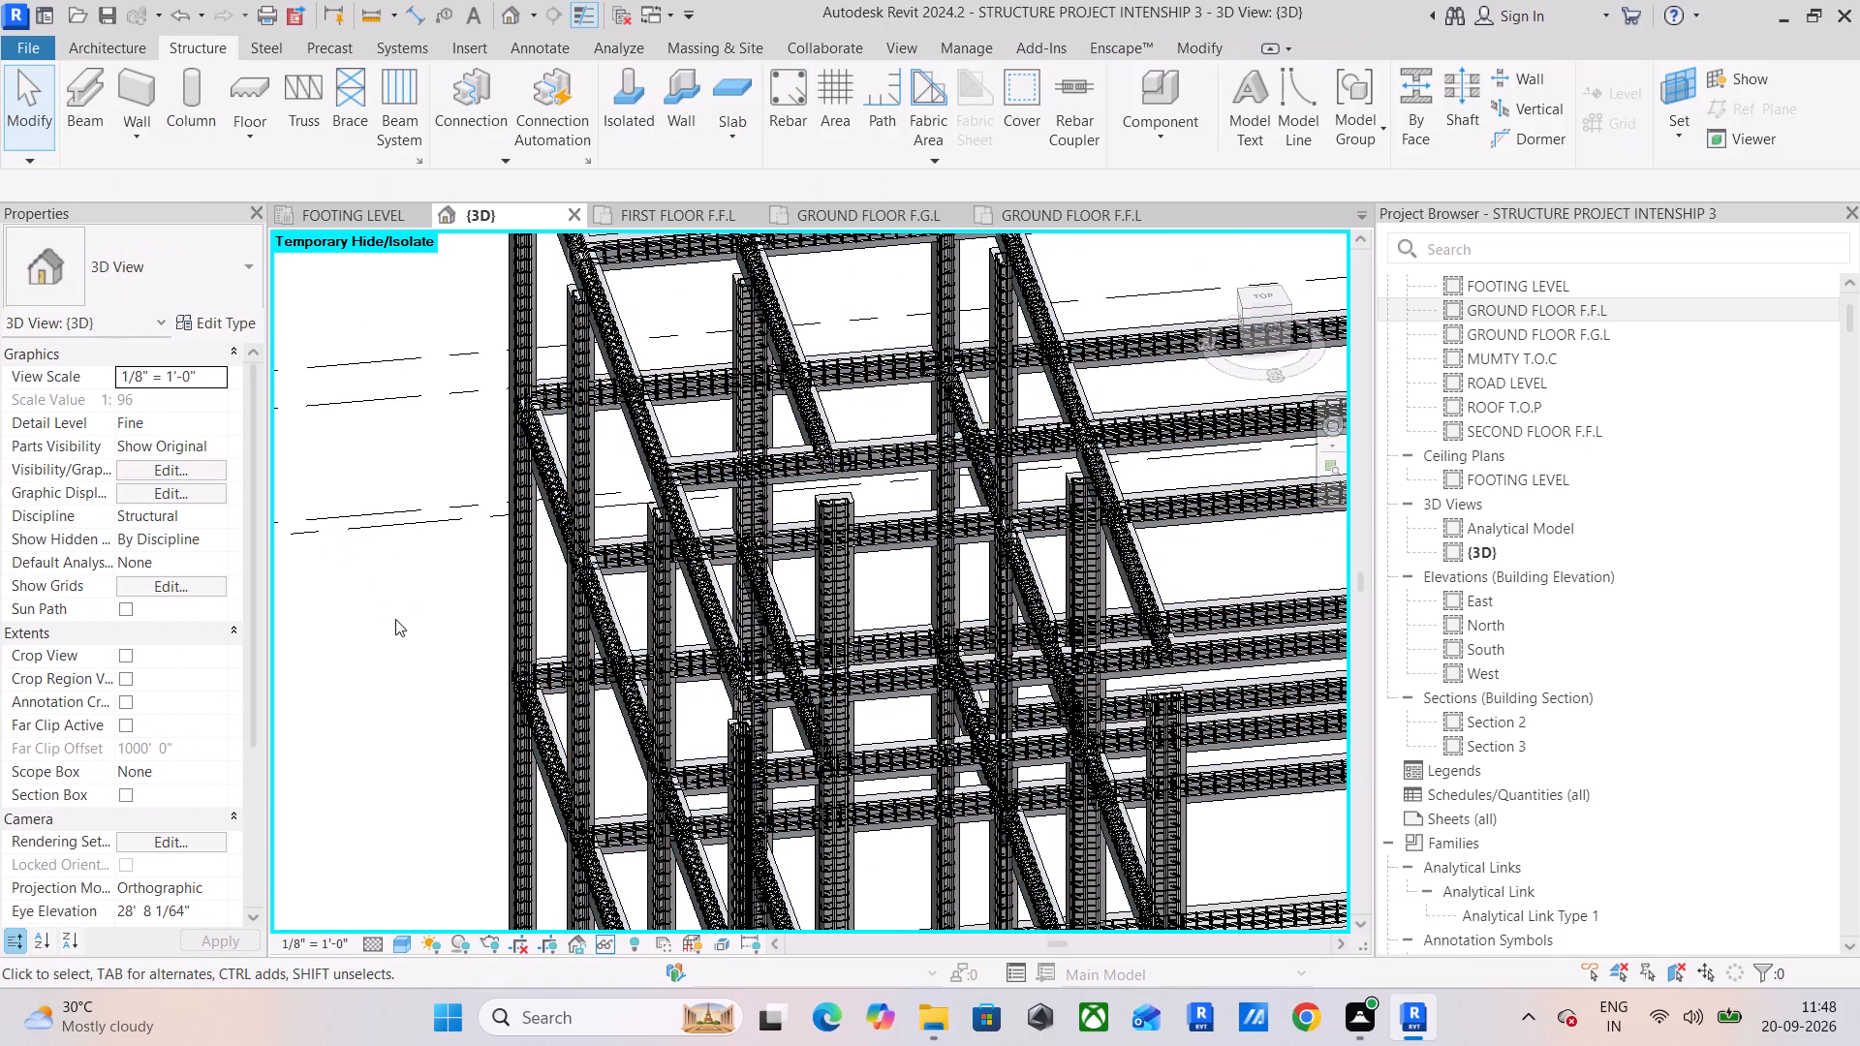
Undo the paste of the 12 x 24 beams to the upper floor and the section box change before it.
key(ctrl+z)
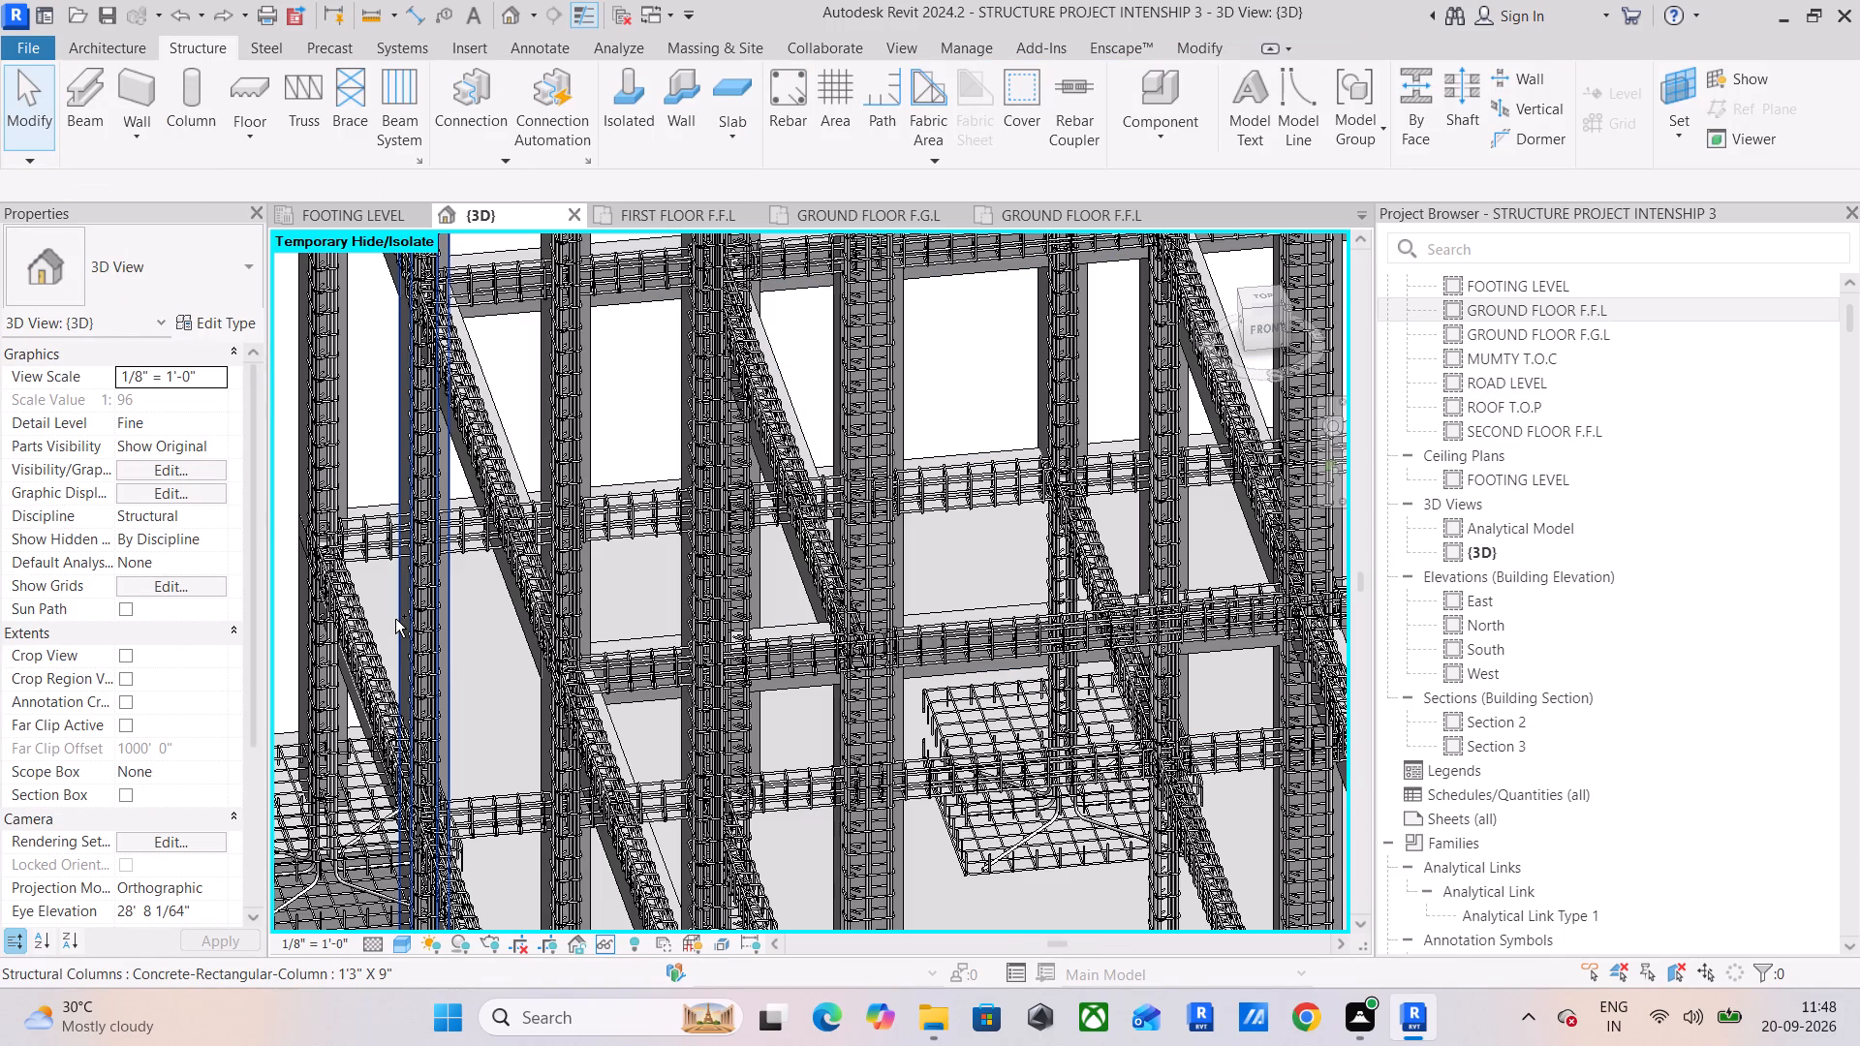
key(ctrl+z)
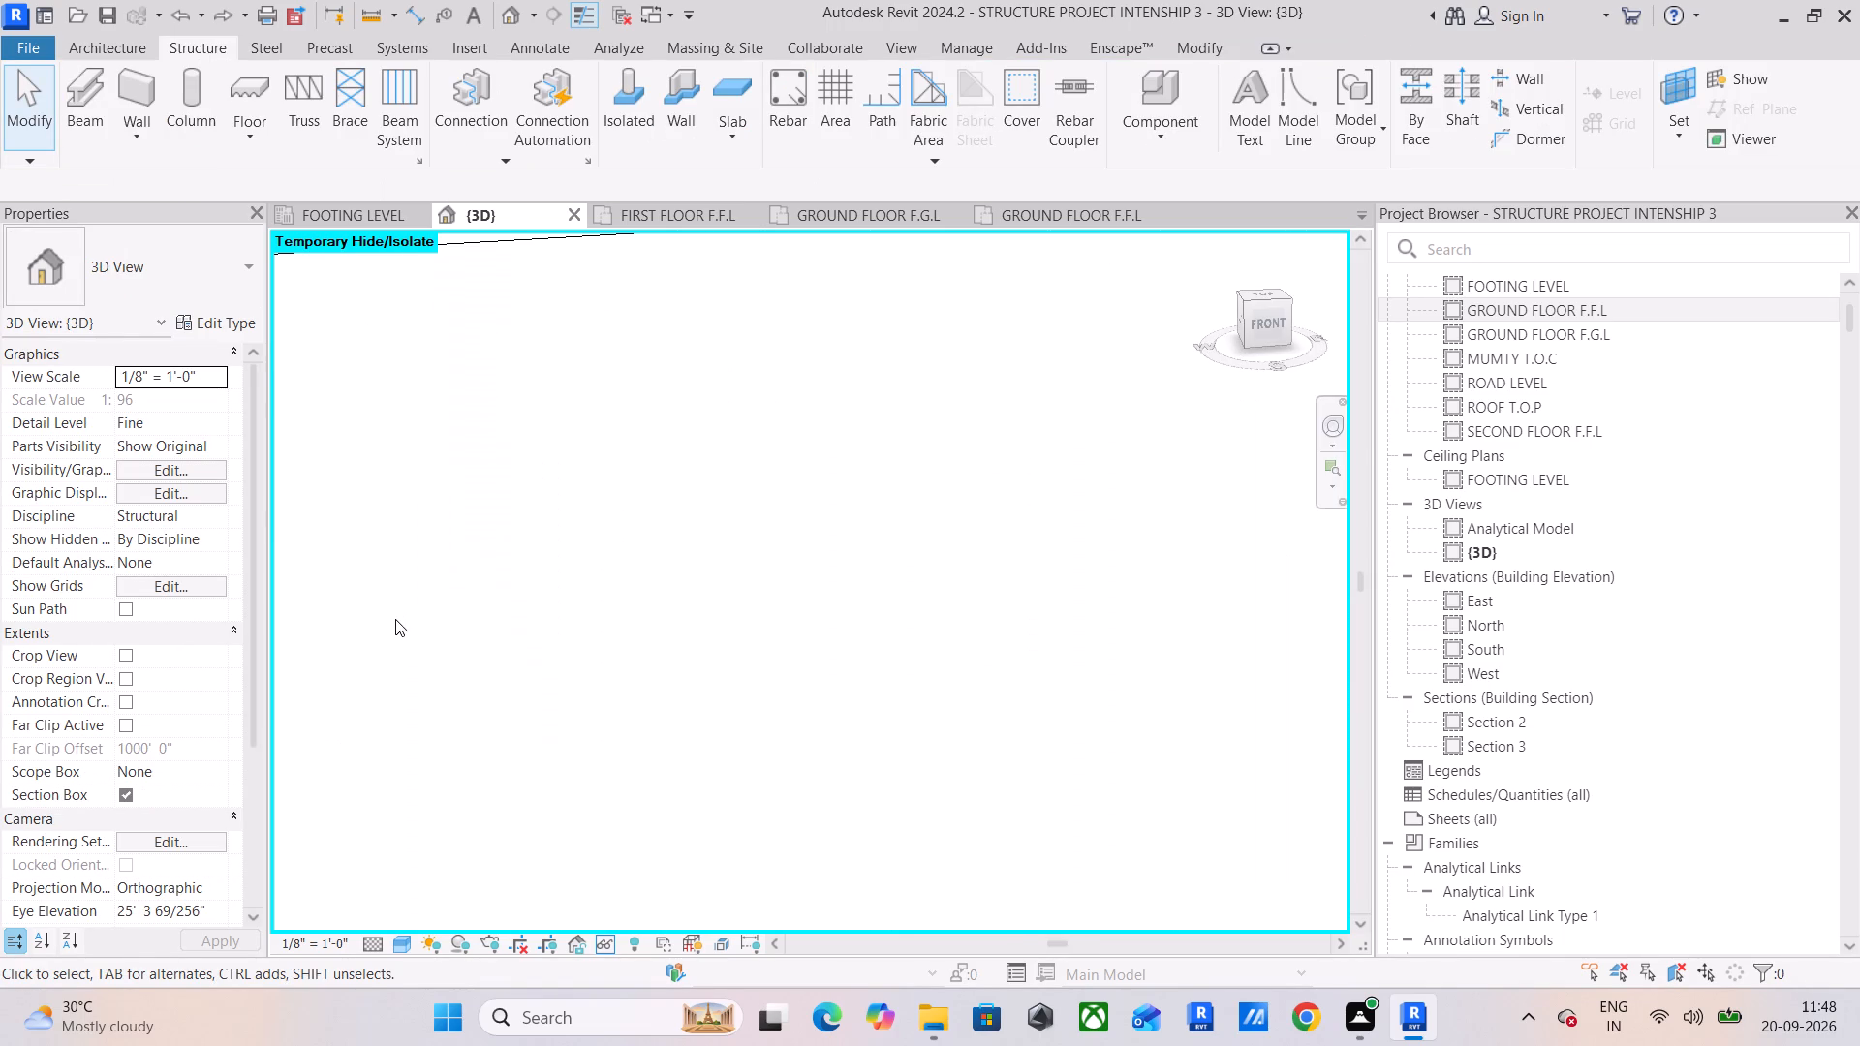
Turn off the 3D view's section box to show the whole frame down to the footings.
scroll(323, 381, down, 8)
scroll(540, 470, down, 2)
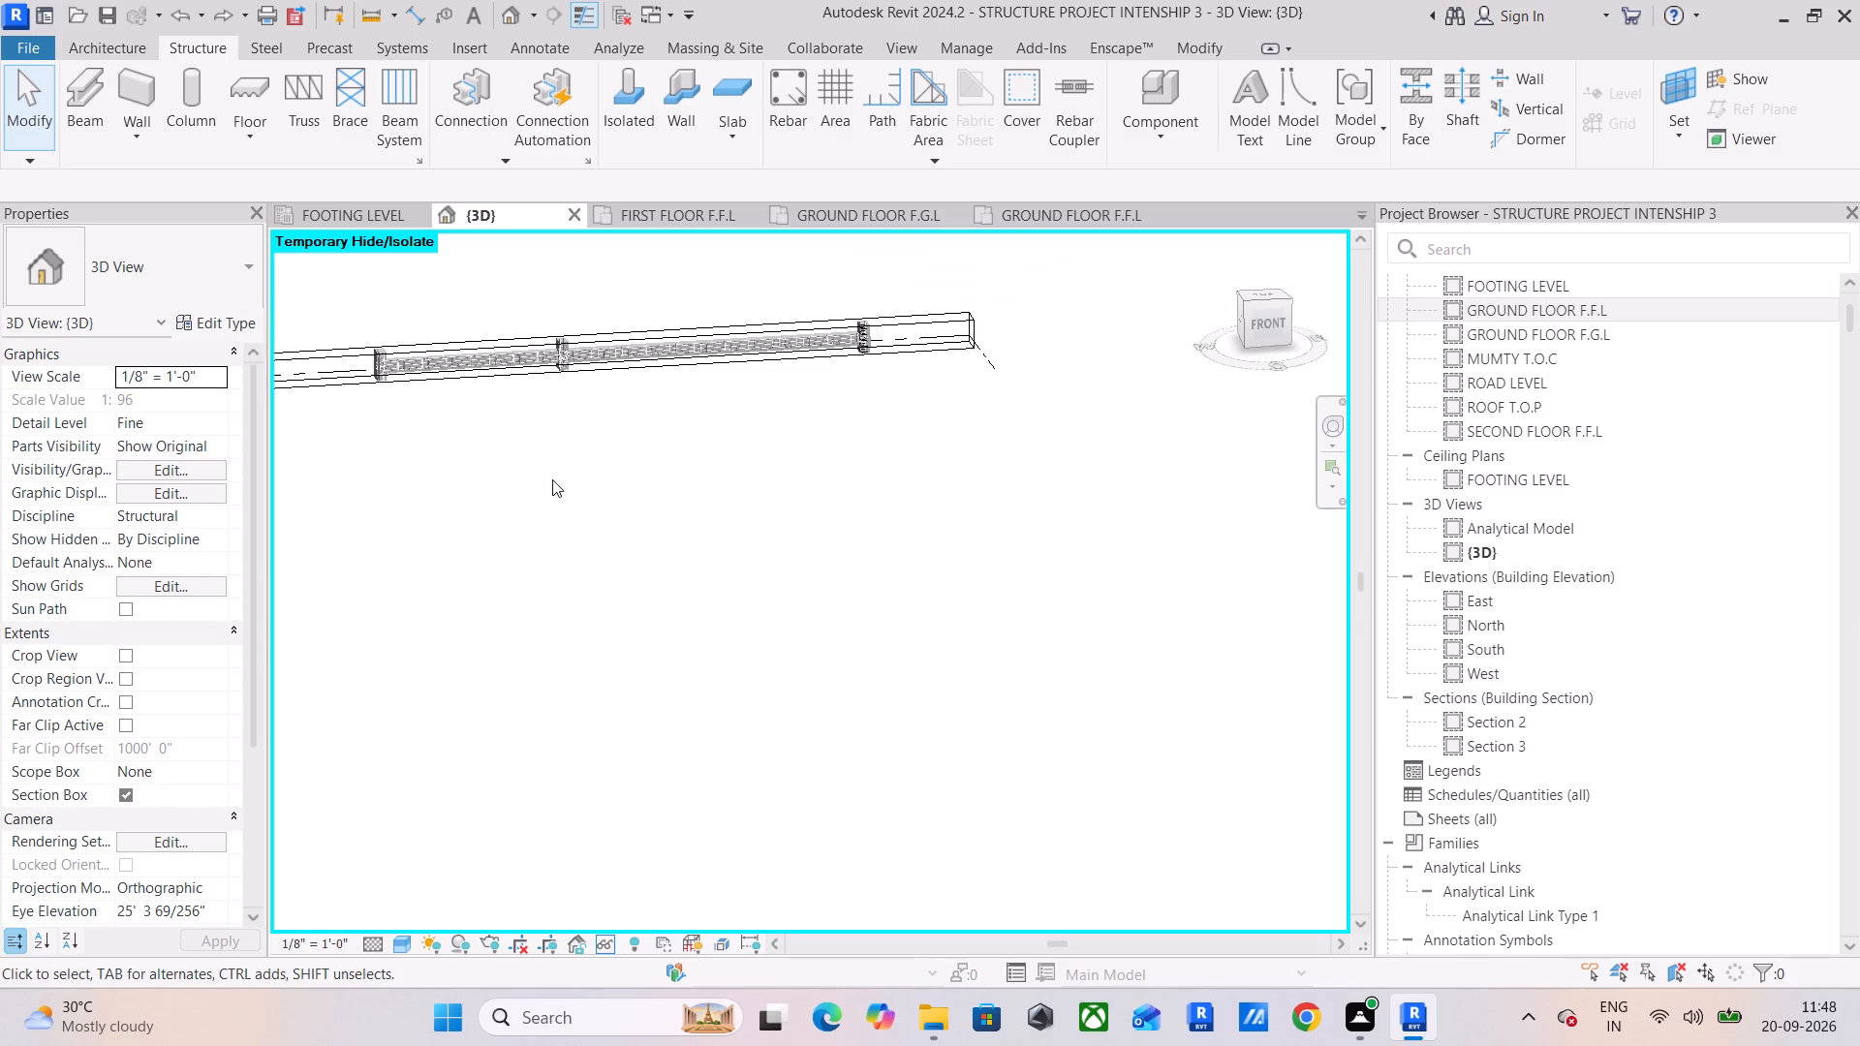
middle_drag(608, 478, 689, 533)
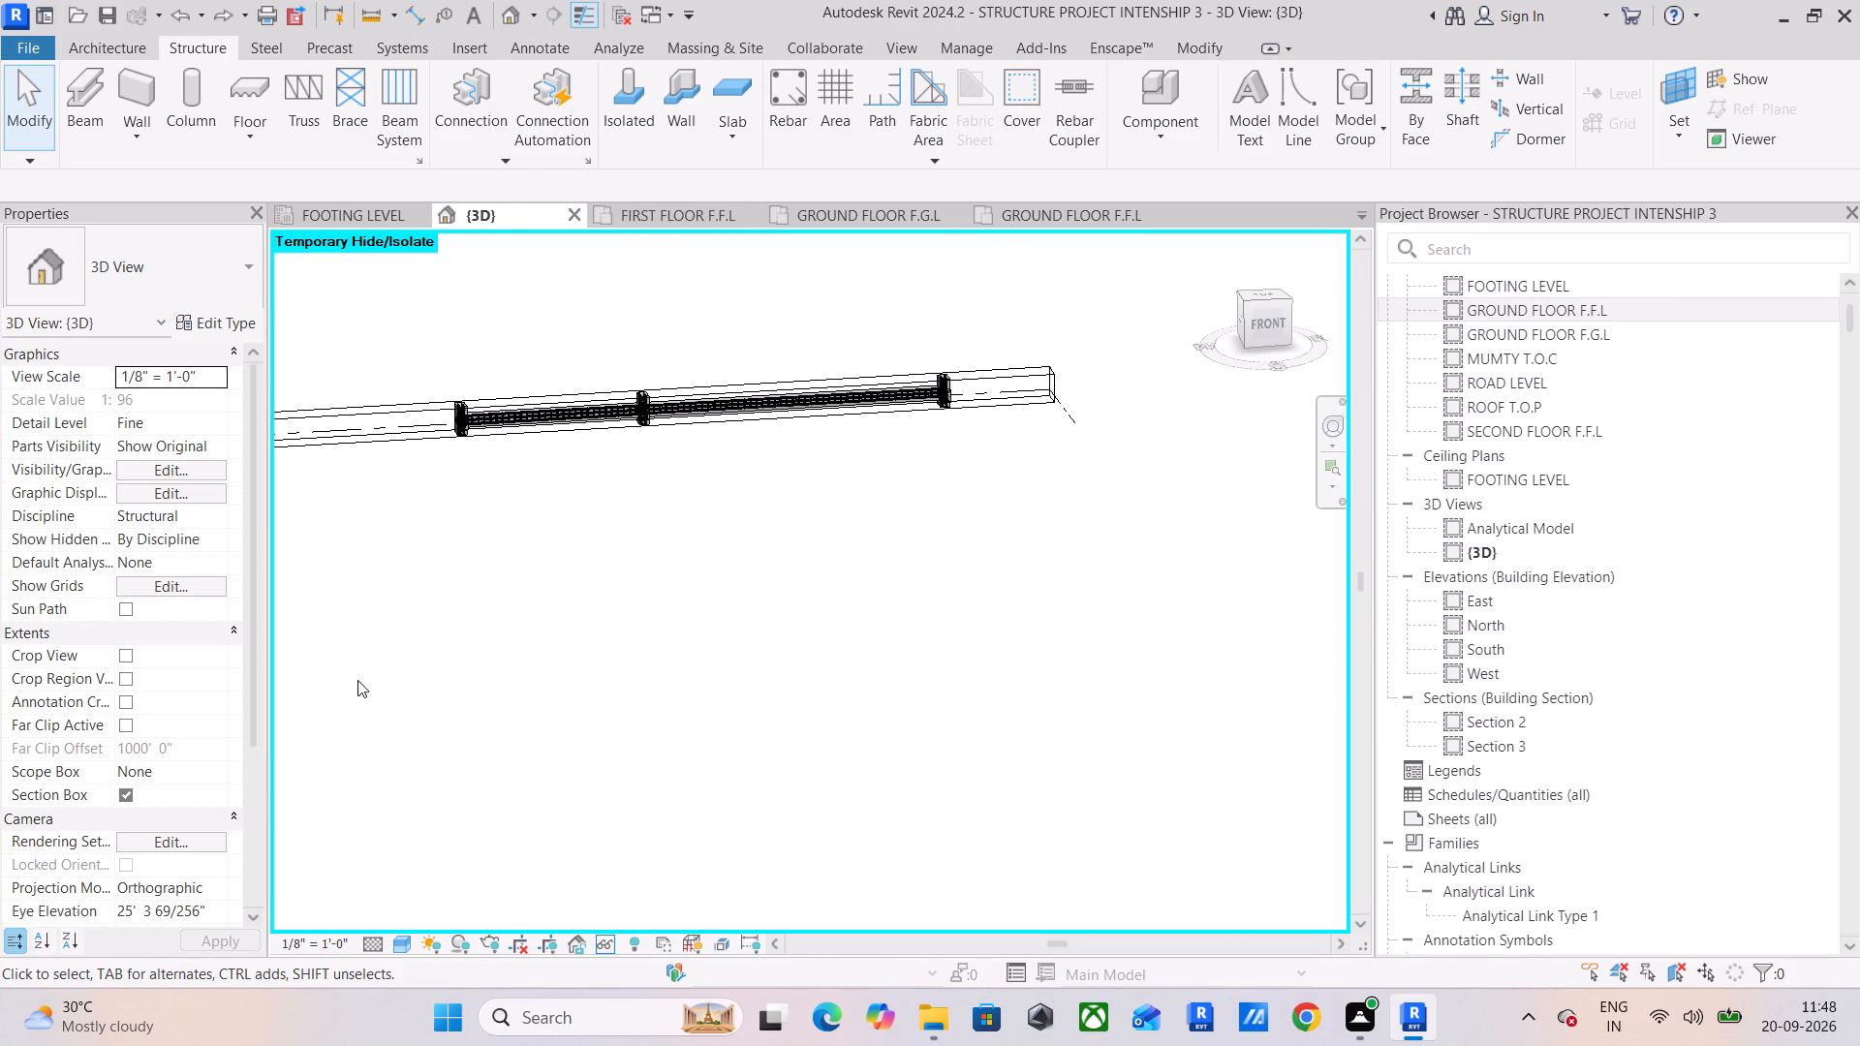
click(128, 797)
scroll(518, 577, up, 3)
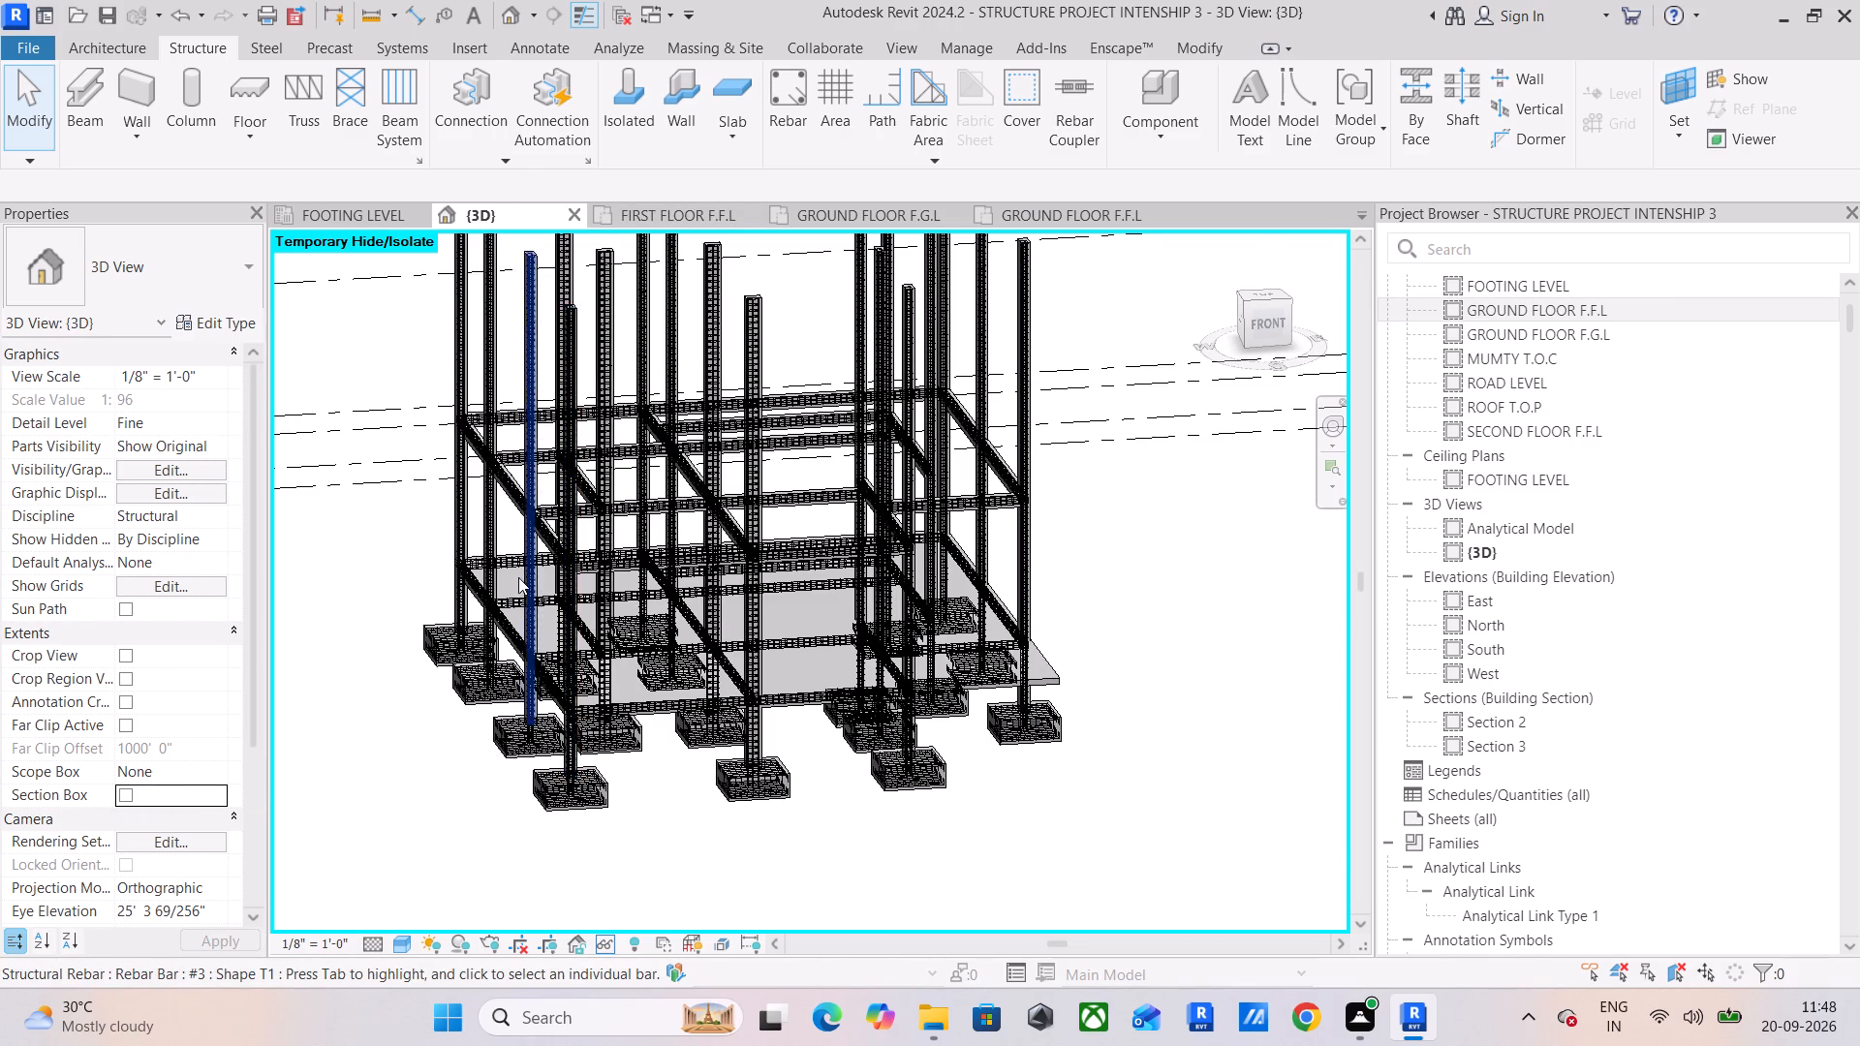
scroll(518, 577, up, 2)
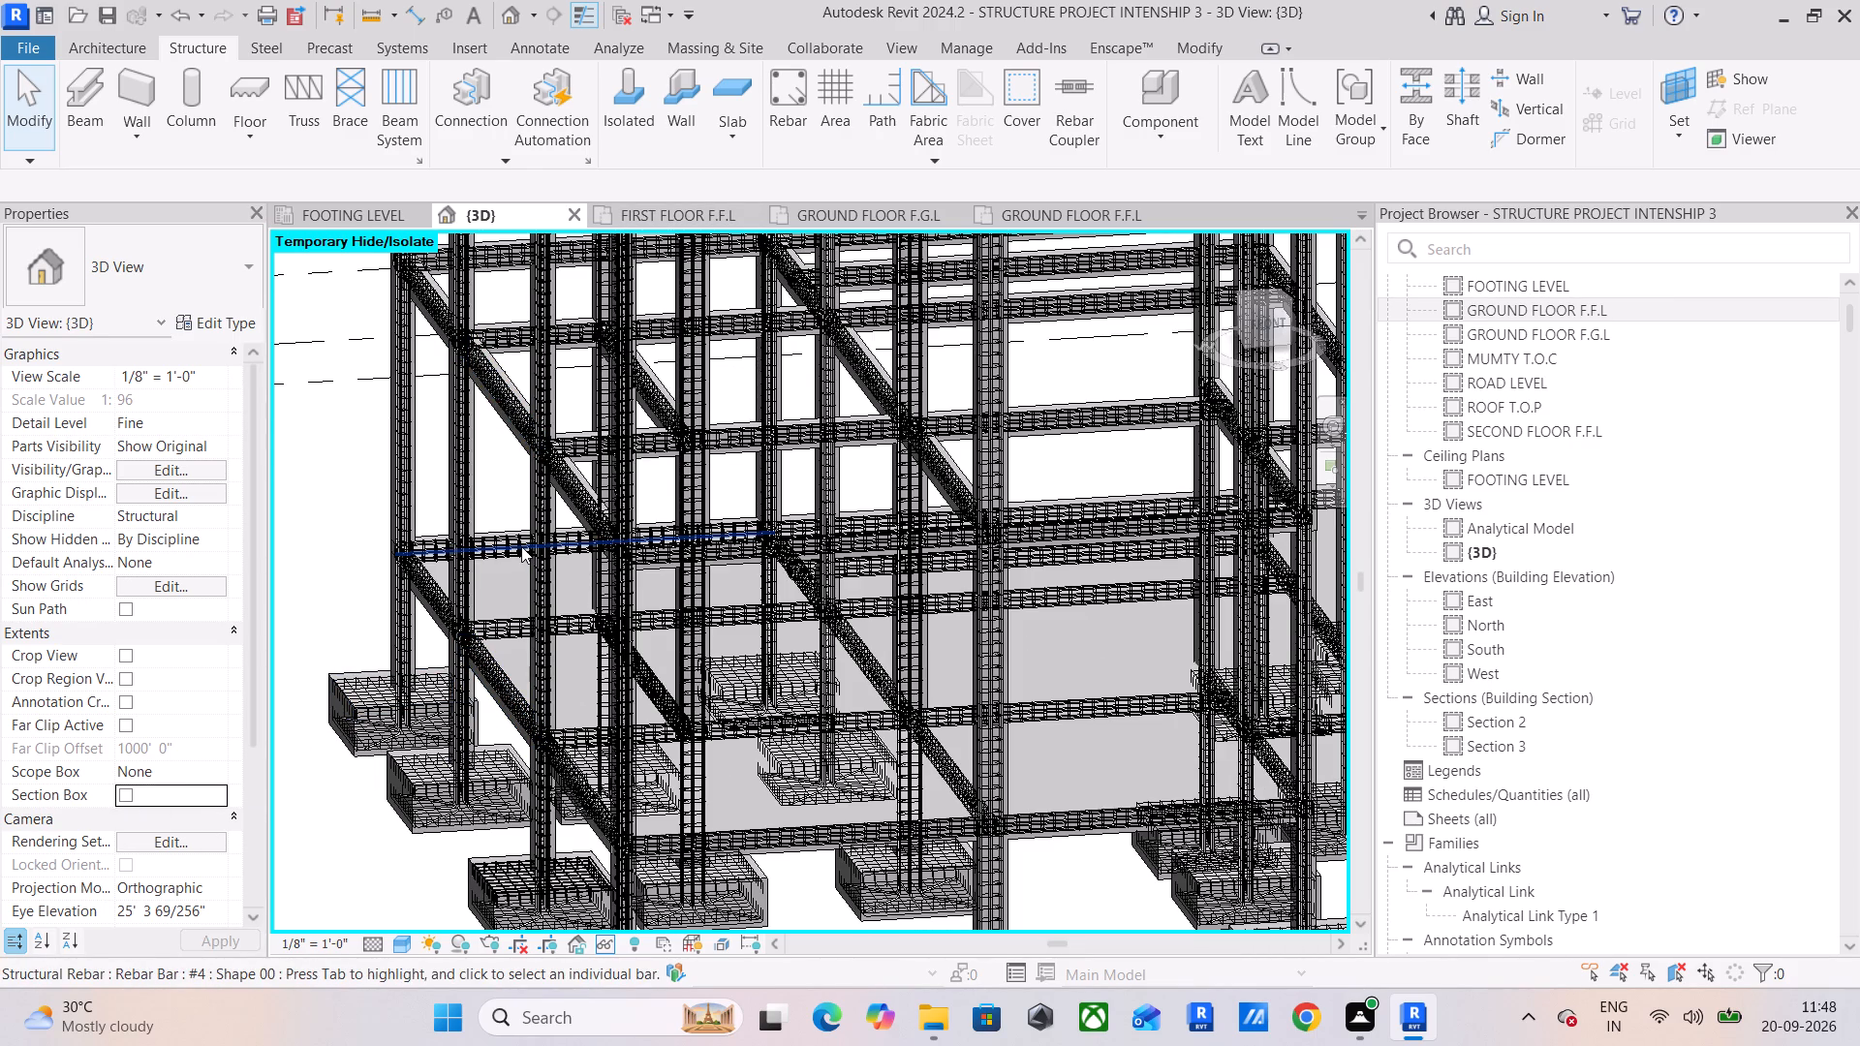
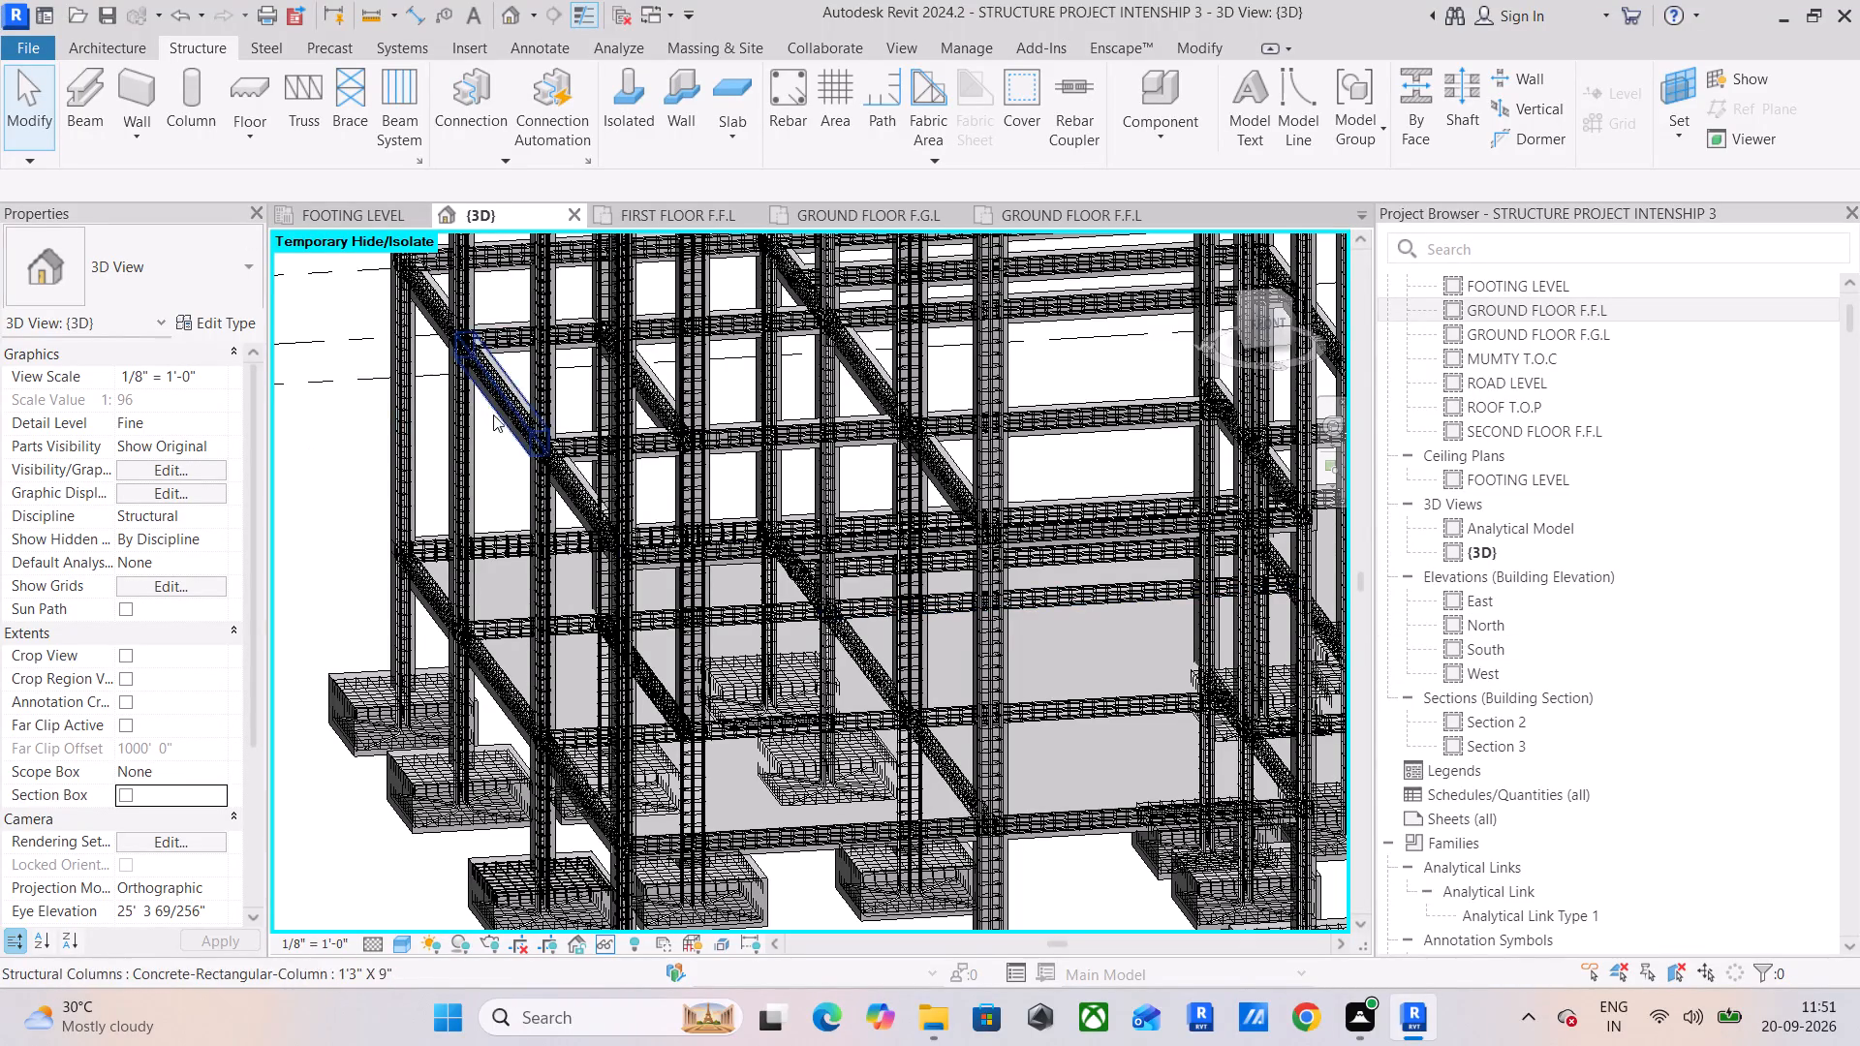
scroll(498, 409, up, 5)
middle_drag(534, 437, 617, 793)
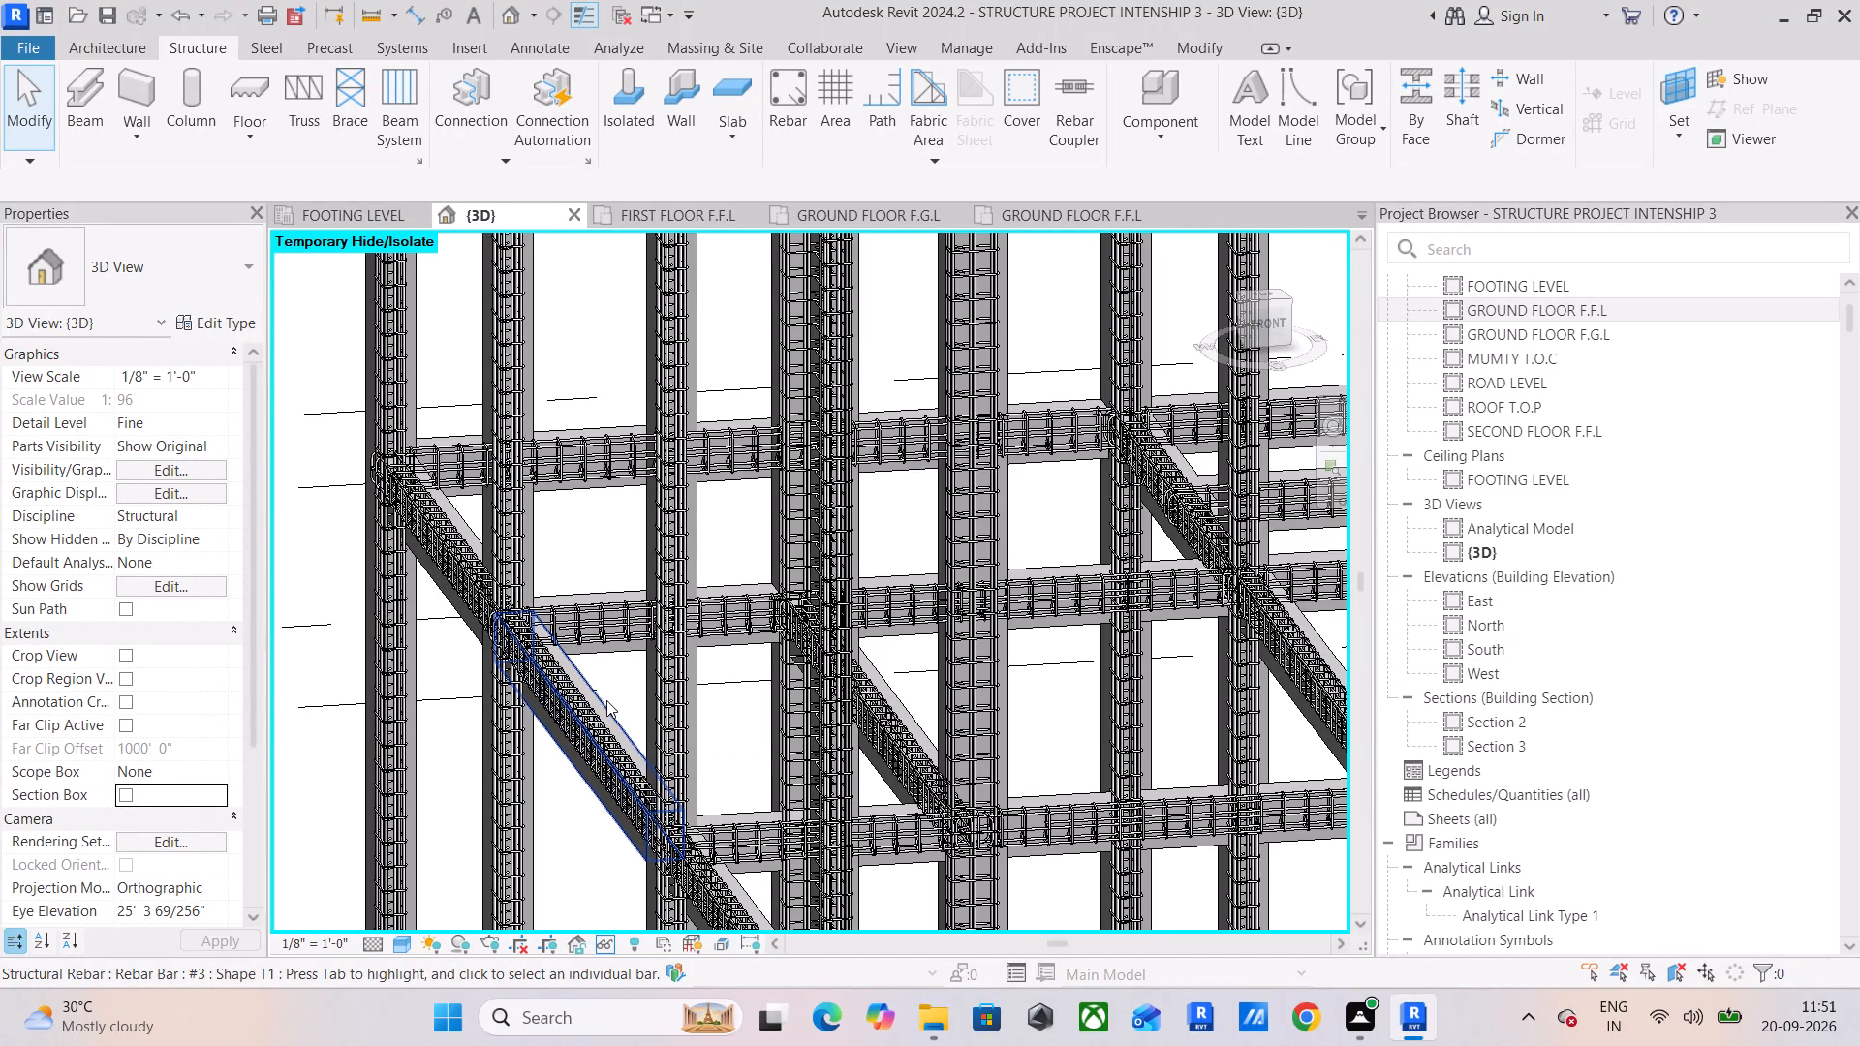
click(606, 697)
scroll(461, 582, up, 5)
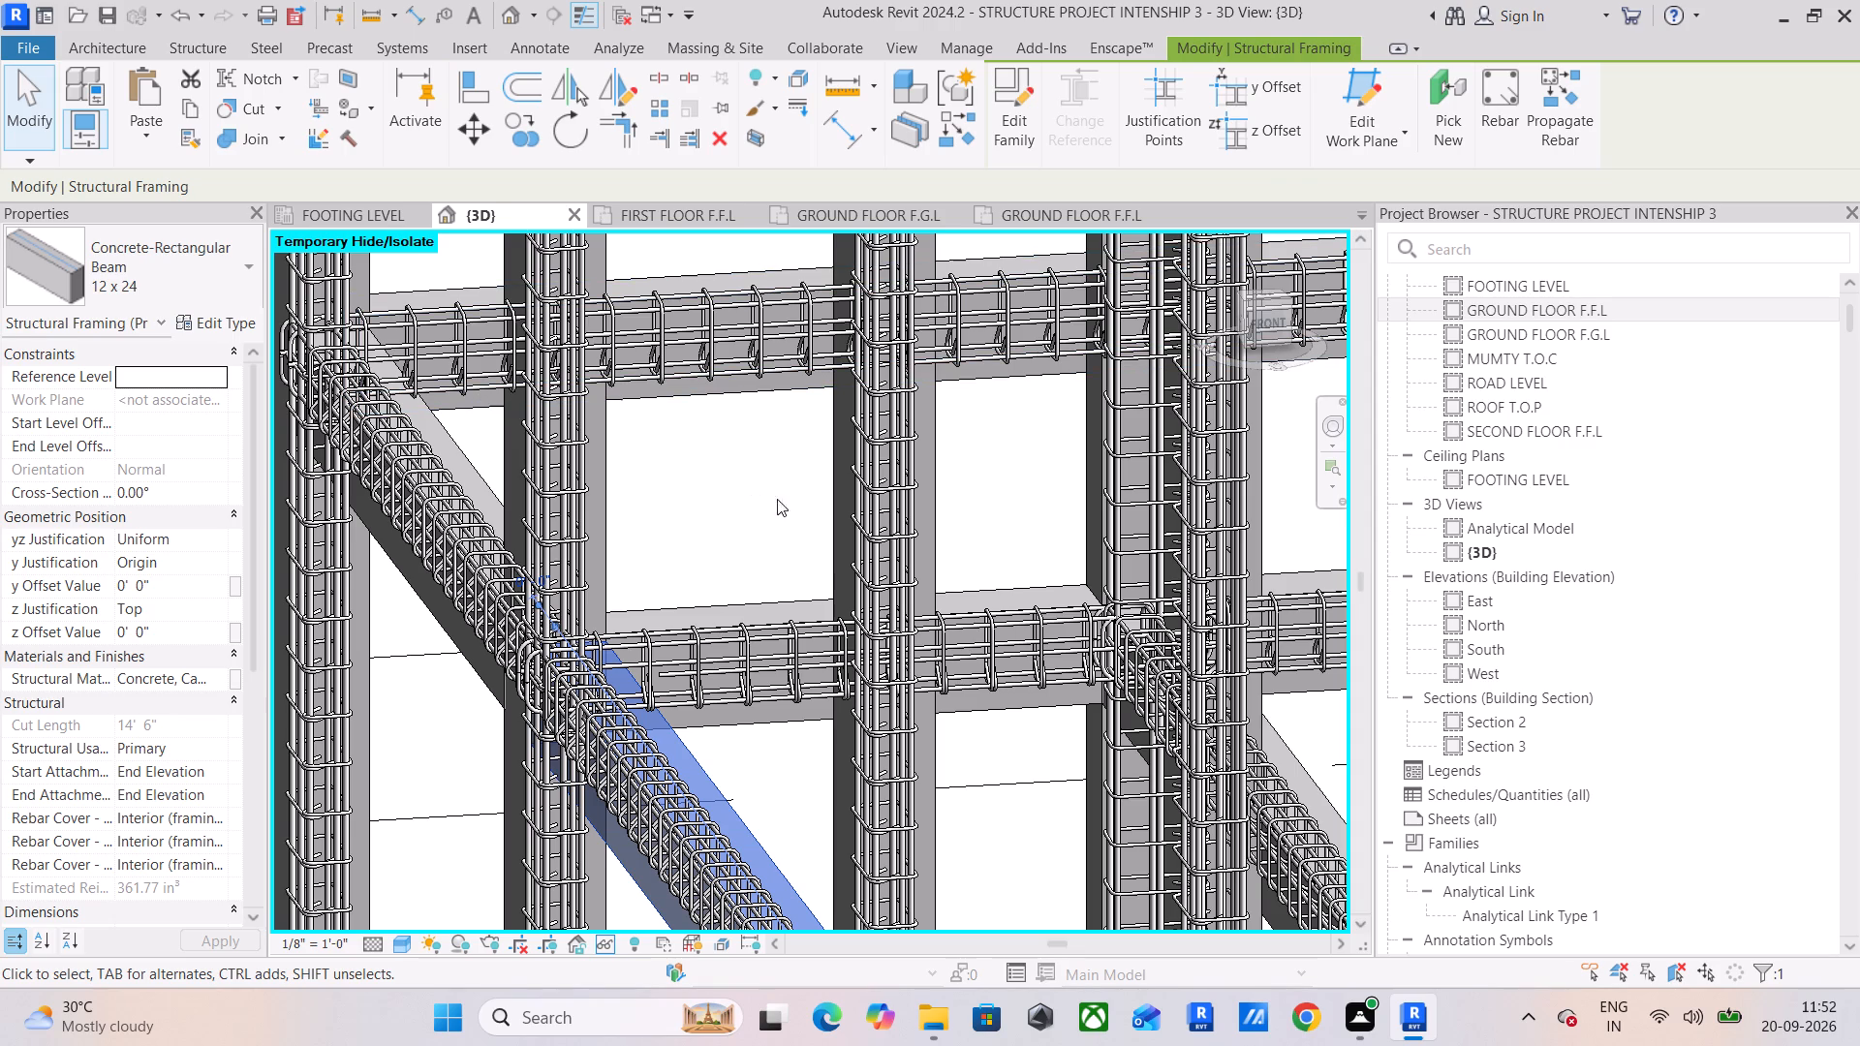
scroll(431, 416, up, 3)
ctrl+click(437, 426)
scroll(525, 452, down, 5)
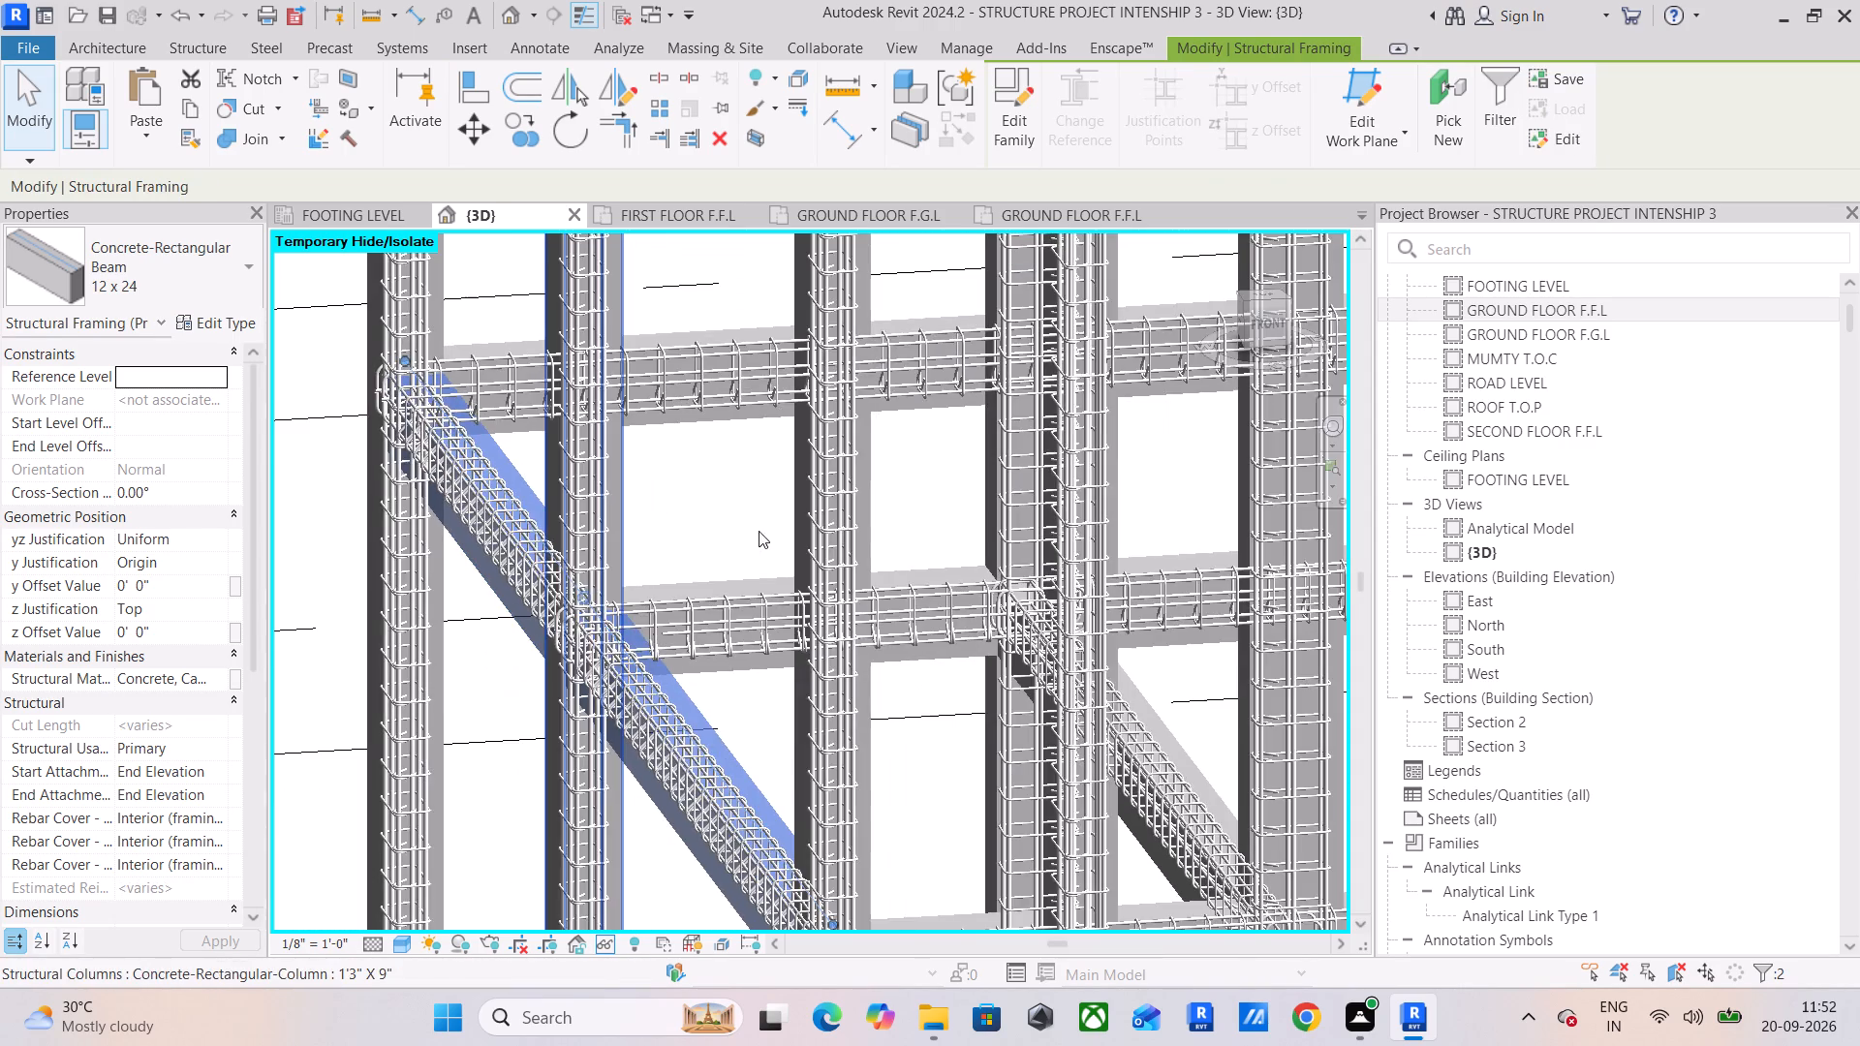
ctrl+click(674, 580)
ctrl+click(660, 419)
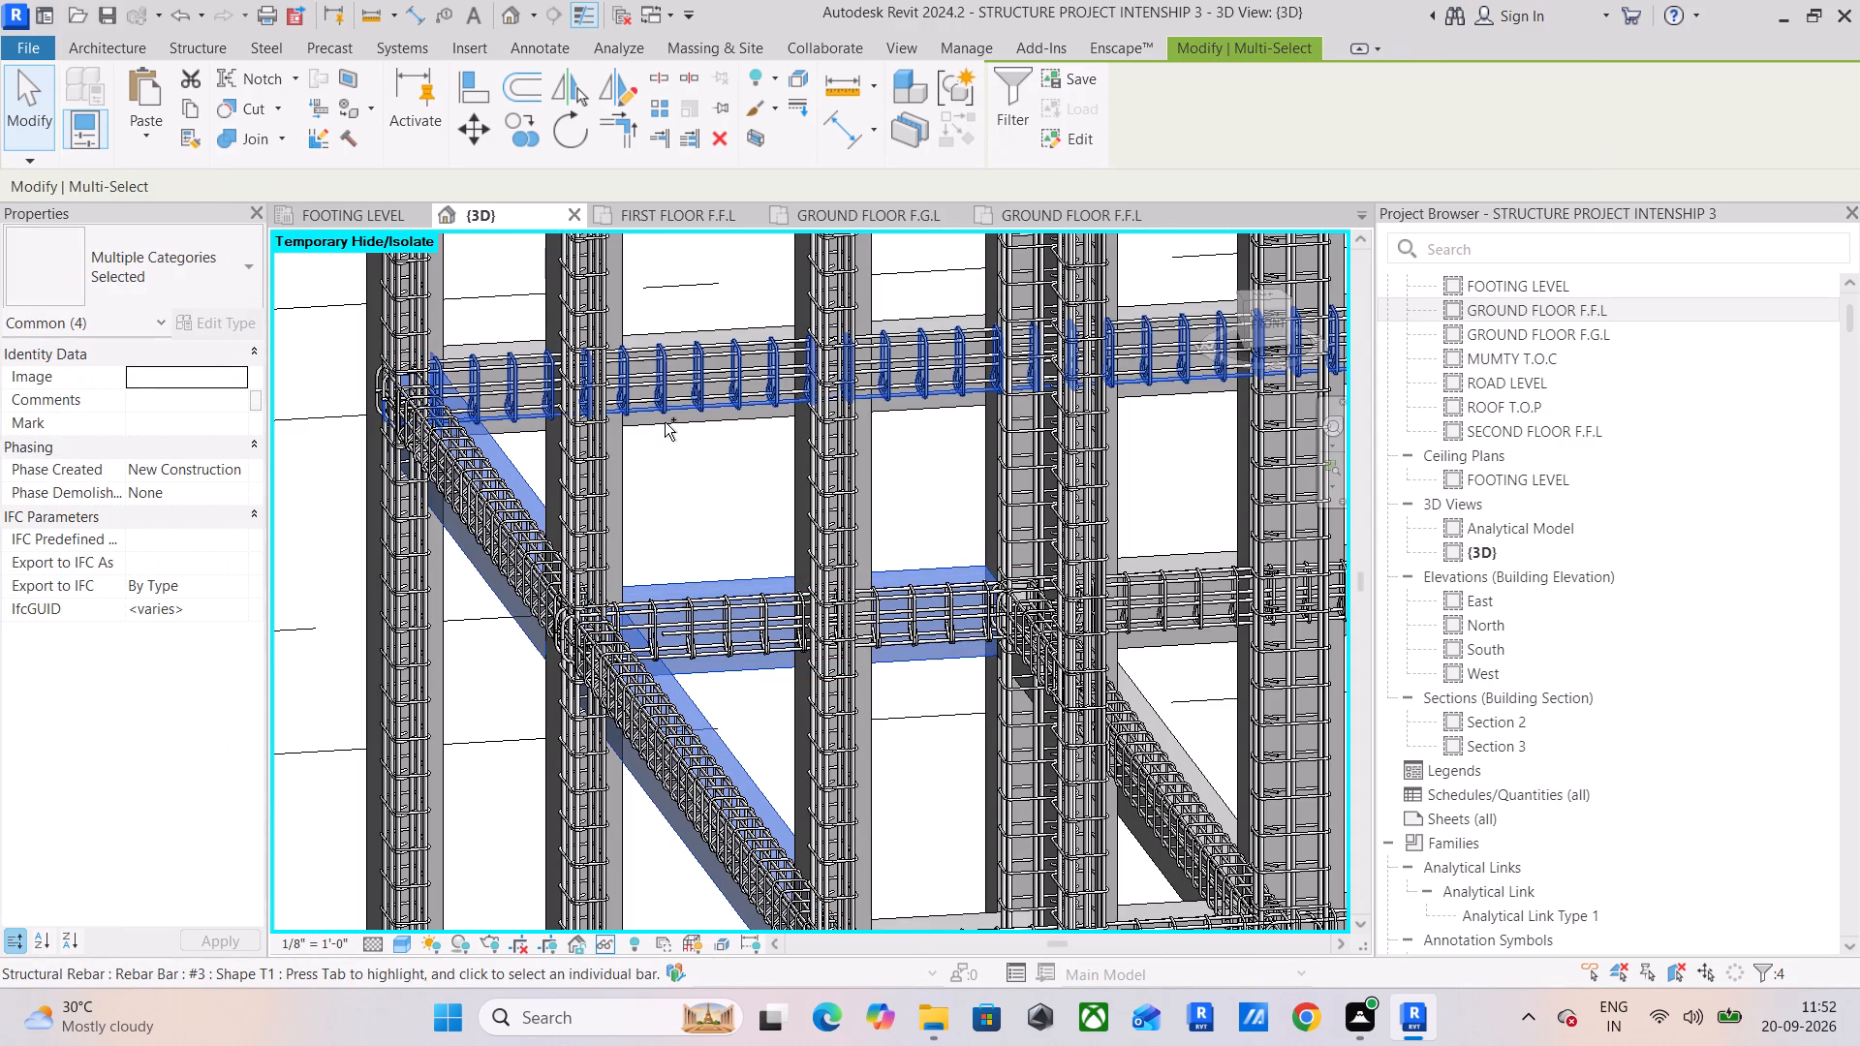
Start a new selection with six 12 x 24 beams in the rear-left bays of the first beam level above the foundation slab.
scroll(668, 418, up, 5)
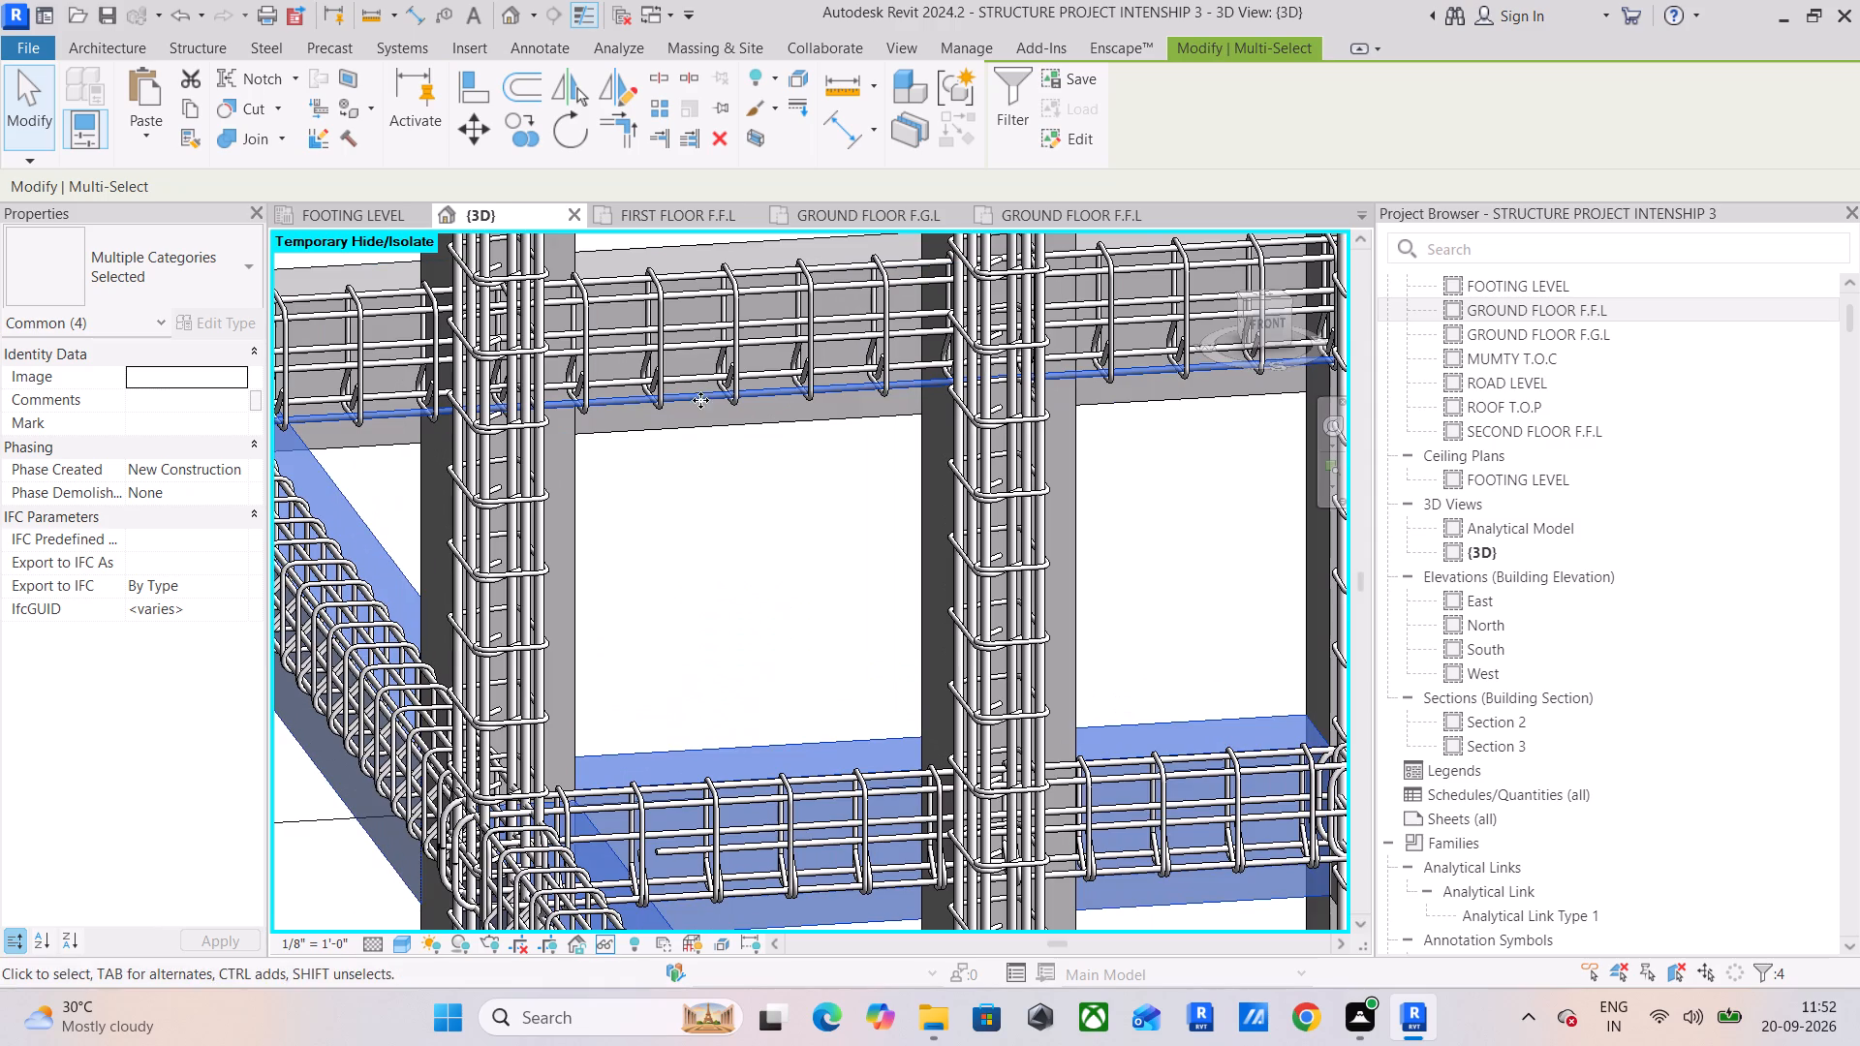
click(705, 421)
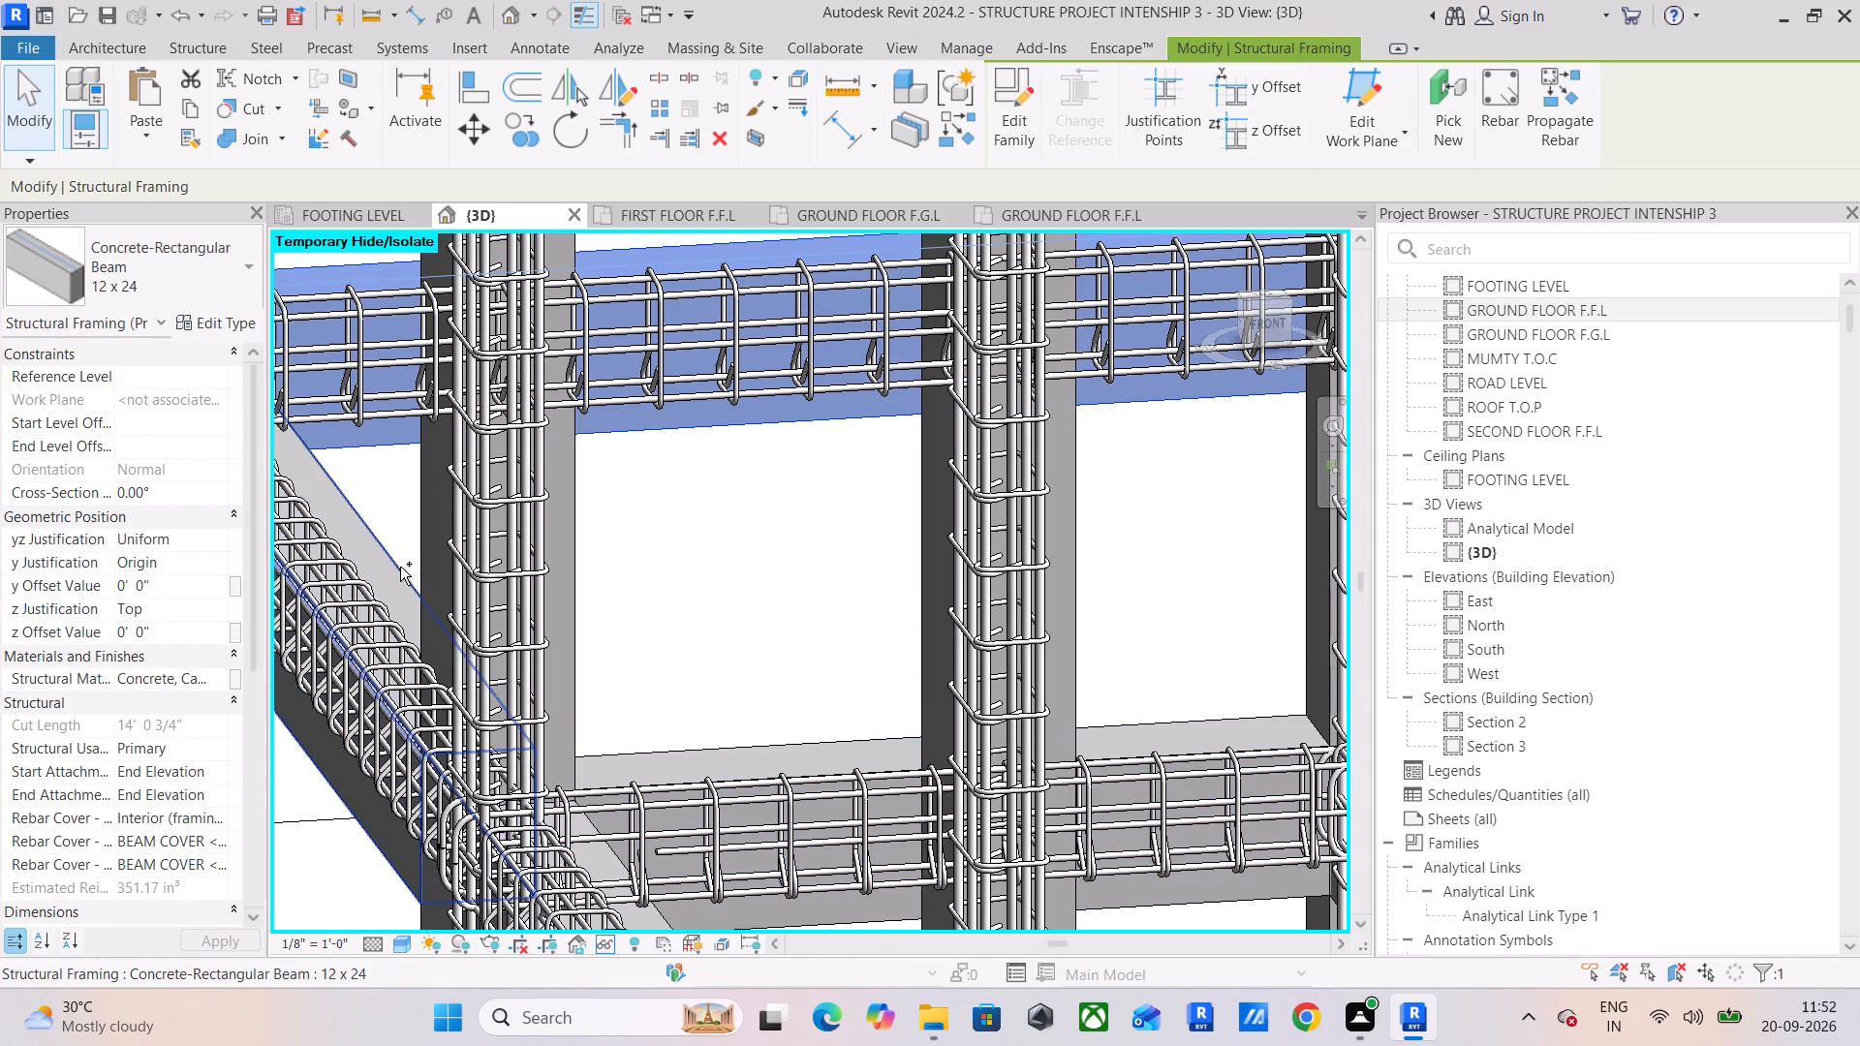
ctrl+click(400, 560)
ctrl+click(754, 736)
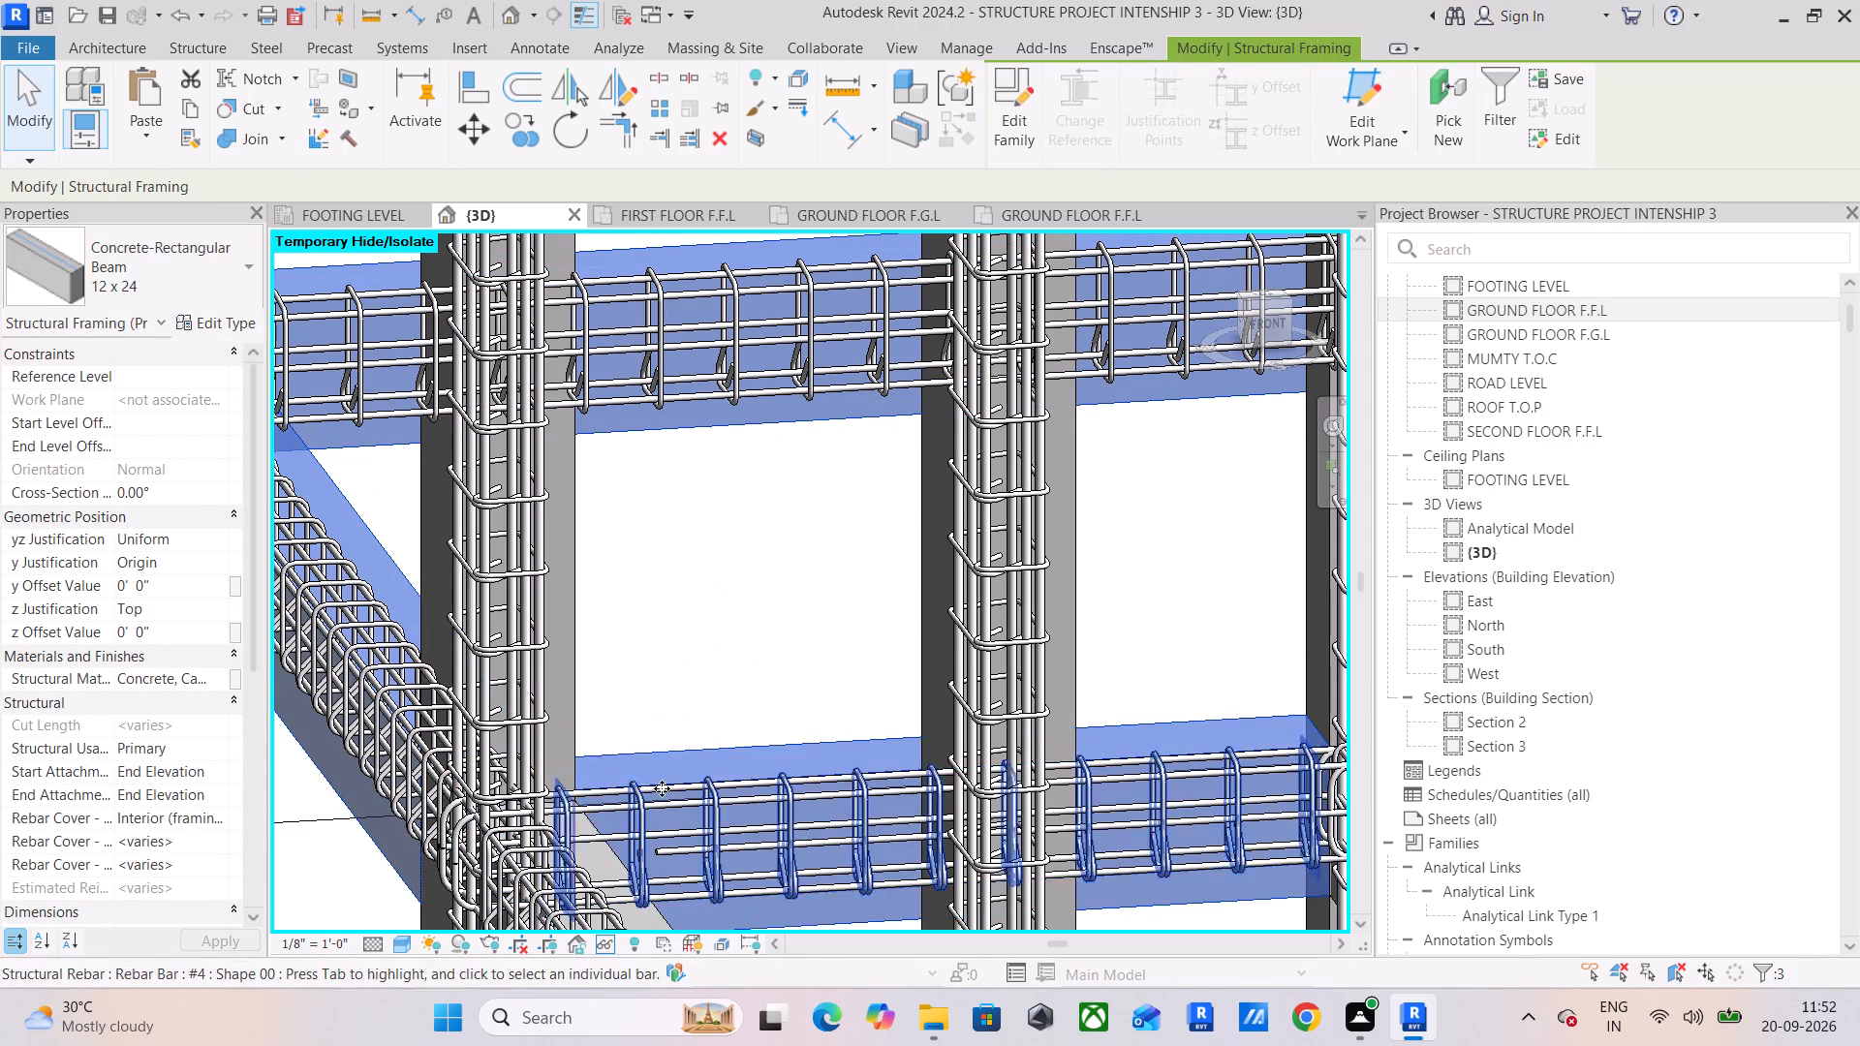
middle_drag(670, 756, 529, 370)
ctrl+click(598, 642)
scroll(655, 616, down, 6)
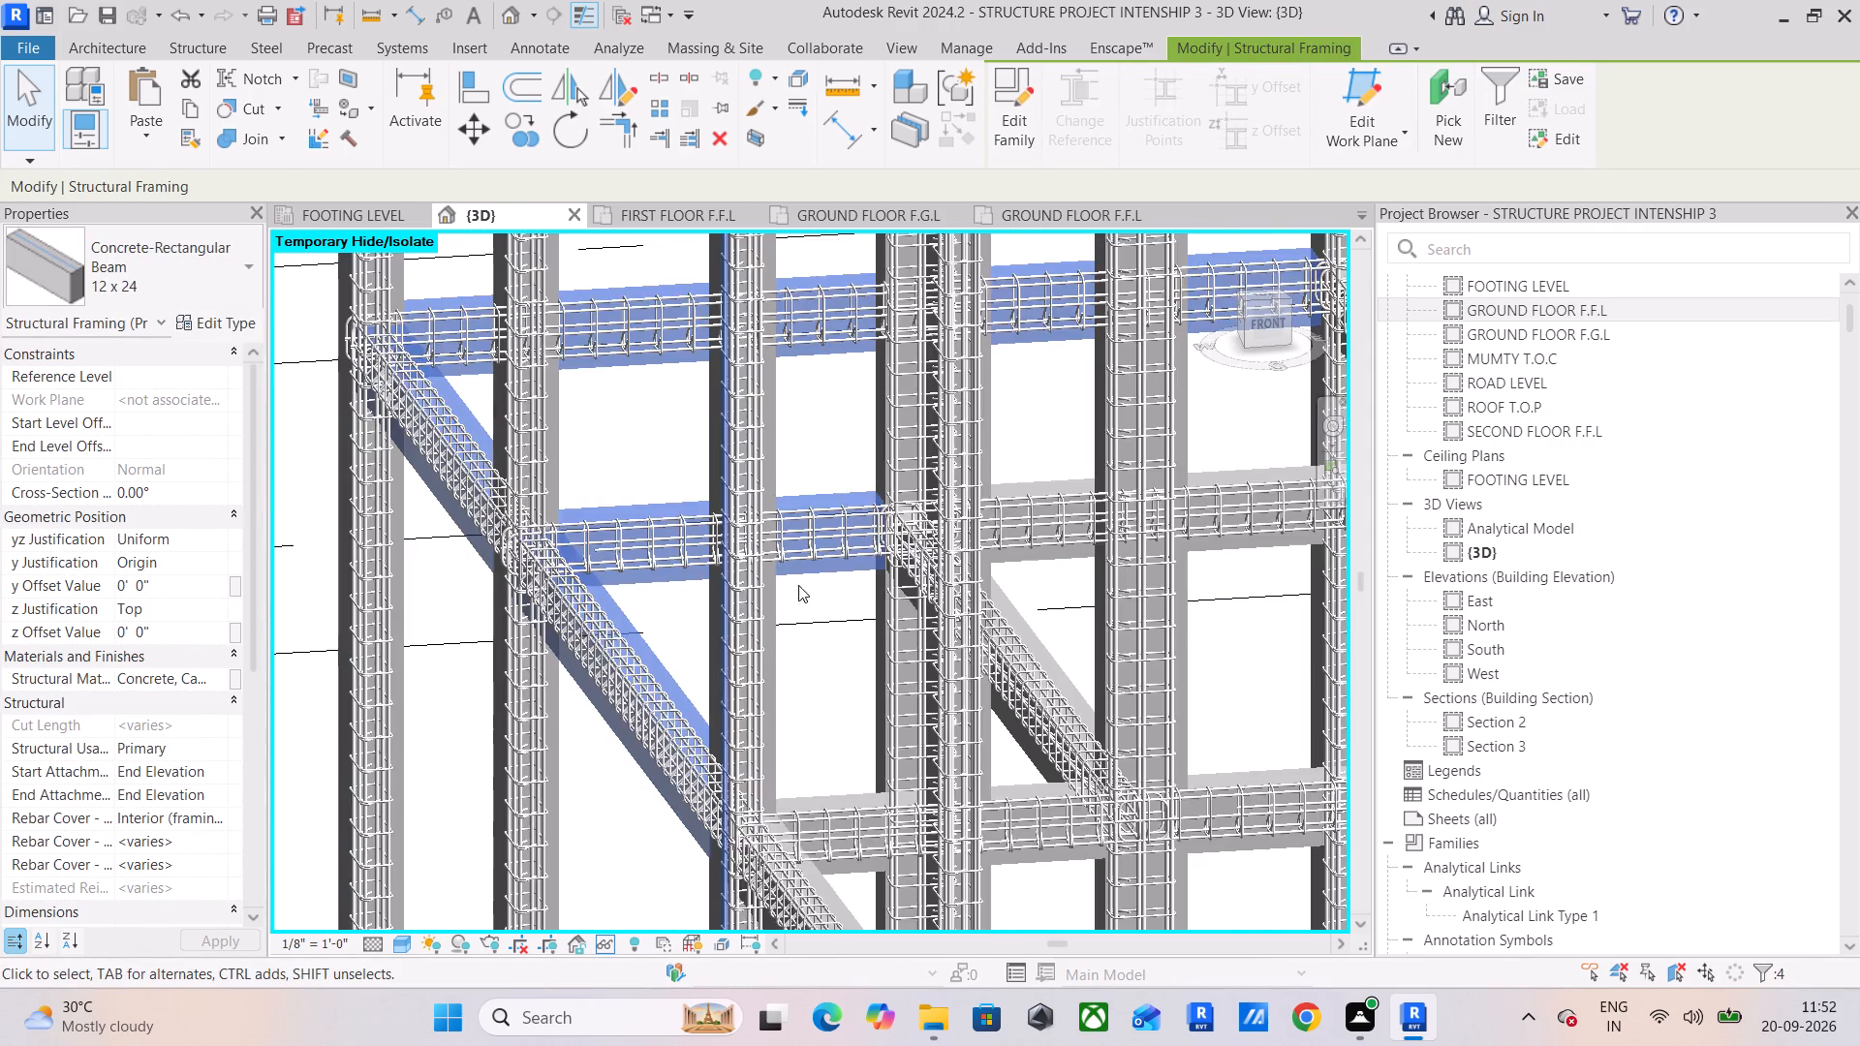
scroll(1048, 470, up, 5)
ctrl+click(1034, 492)
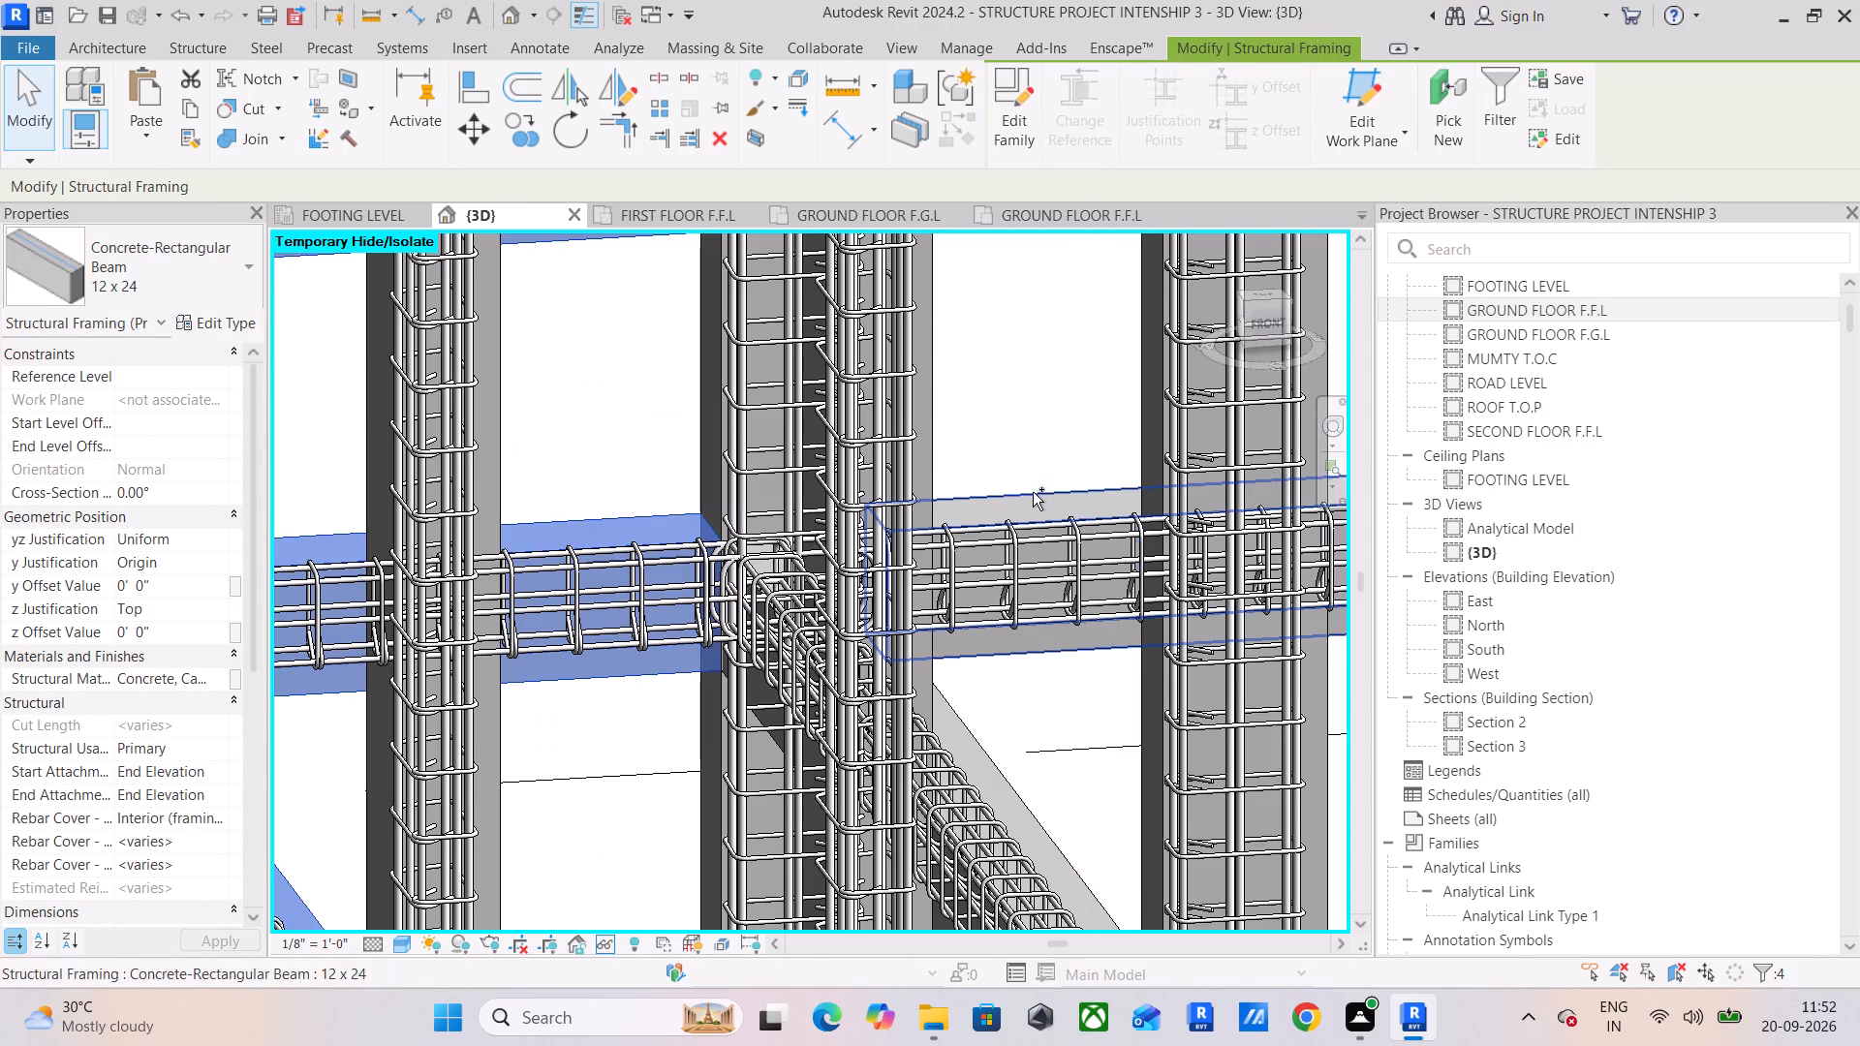
ctrl+click(1011, 774)
Add the adjoining 12 x 24 cross and side beams toward the front of the same level to the selection.
scroll(1042, 707, down, 6)
middle_drag(1047, 690, 1047, 689)
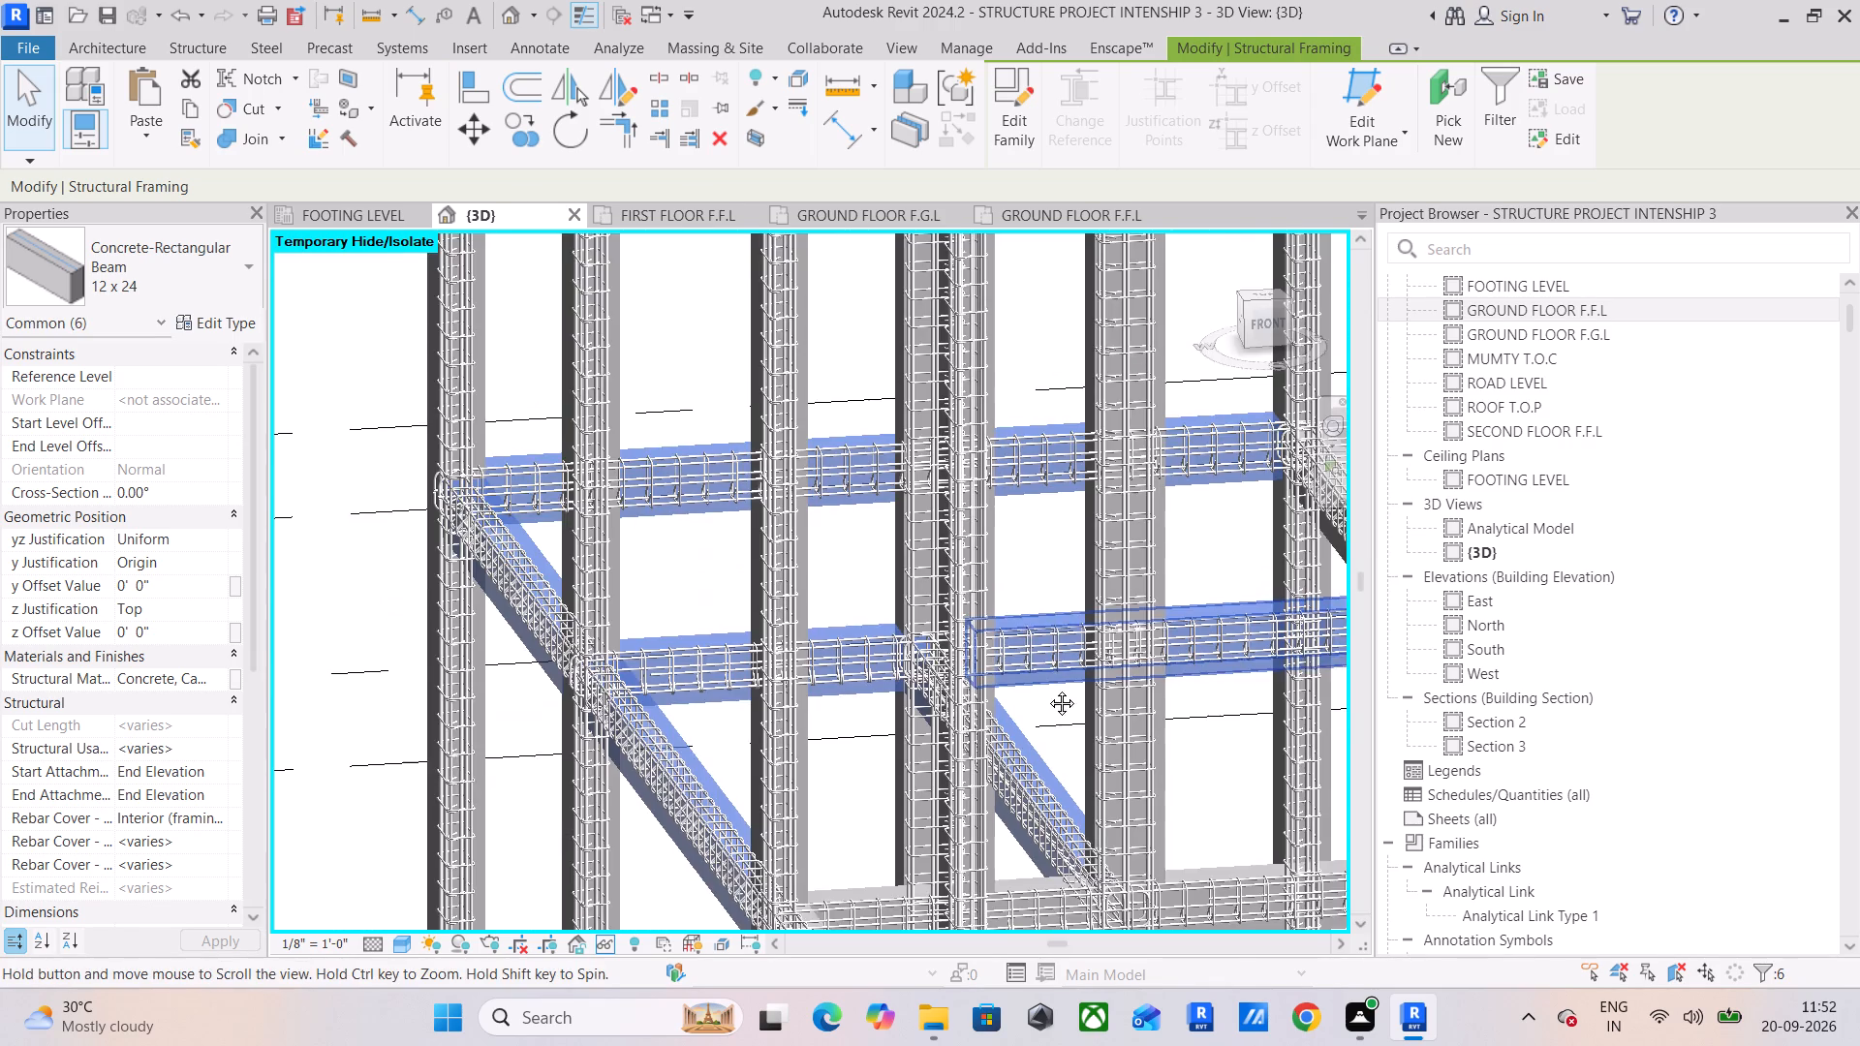
middle_drag(1047, 689, 866, 399)
scroll(649, 561, up, 6)
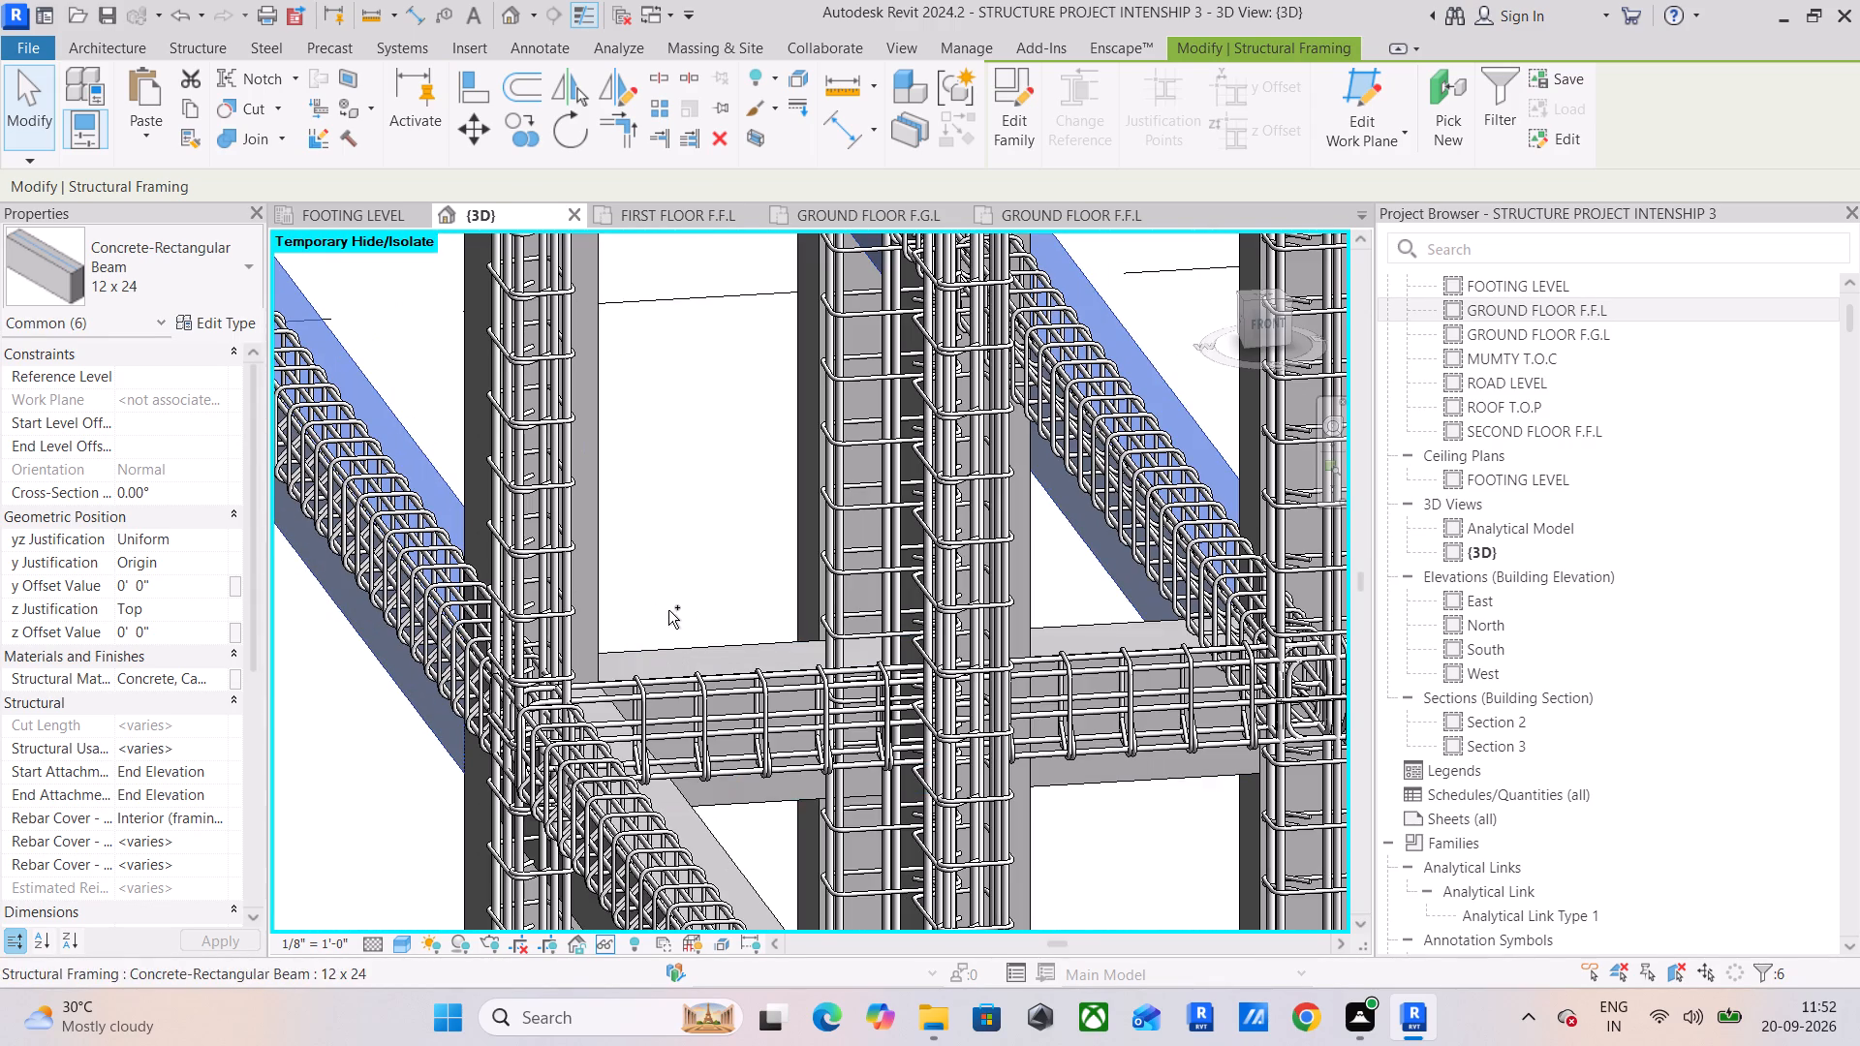
ctrl+click(668, 658)
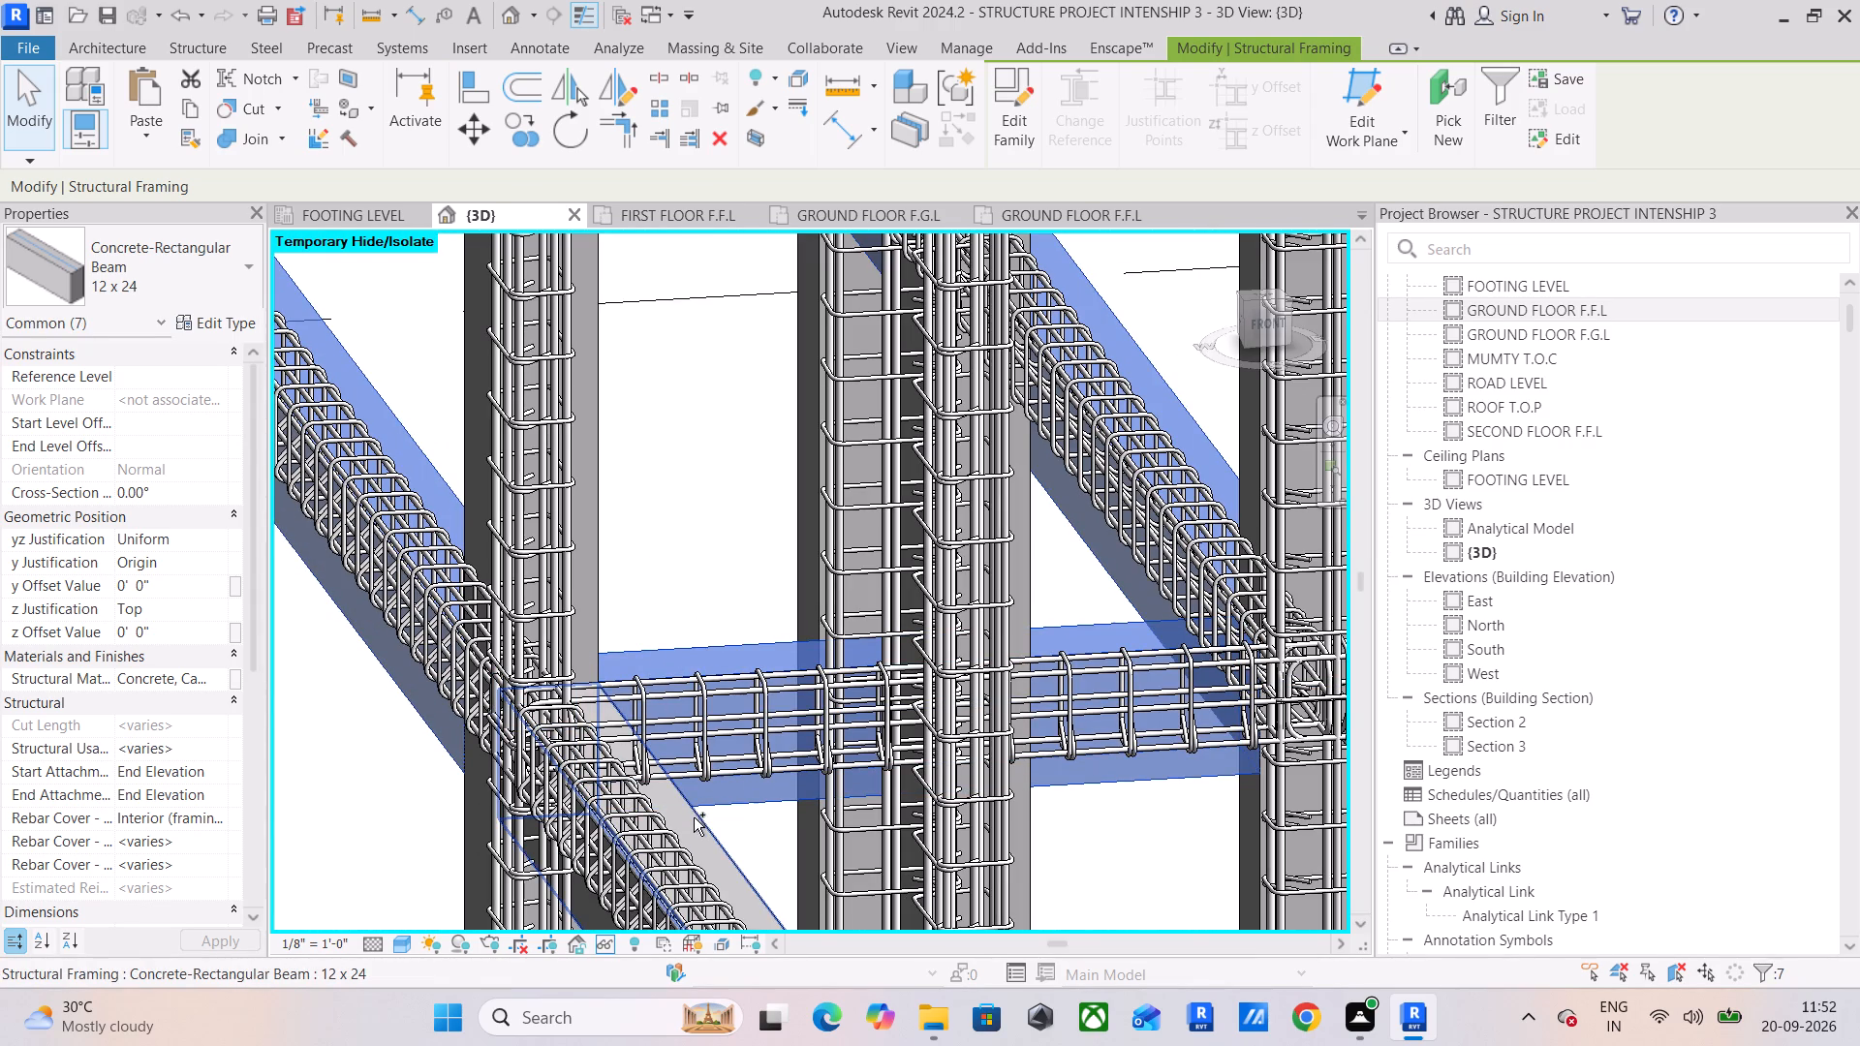
ctrl+click(699, 821)
scroll(717, 767, down, 6)
middle_drag(795, 708, 370, 452)
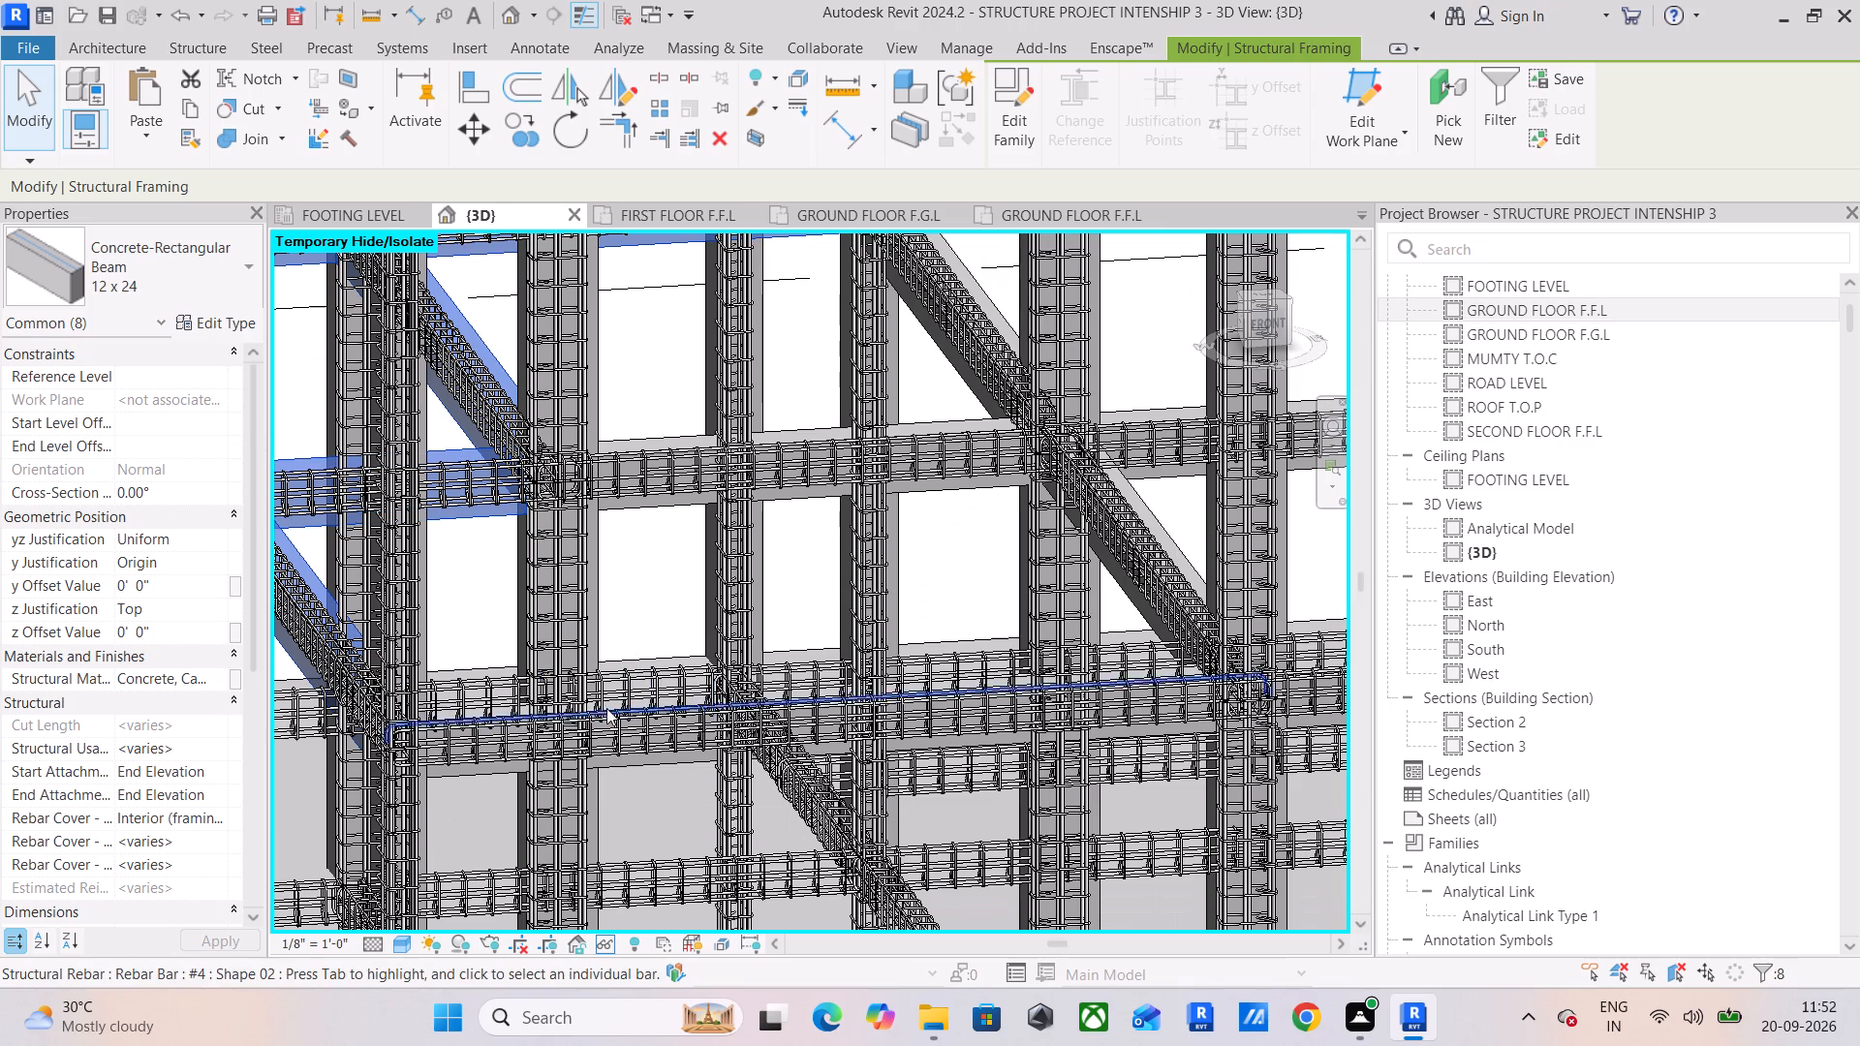
ctrl+middle_drag(651, 700, 616, 675)
shift+middle_drag(615, 653, 729, 692)
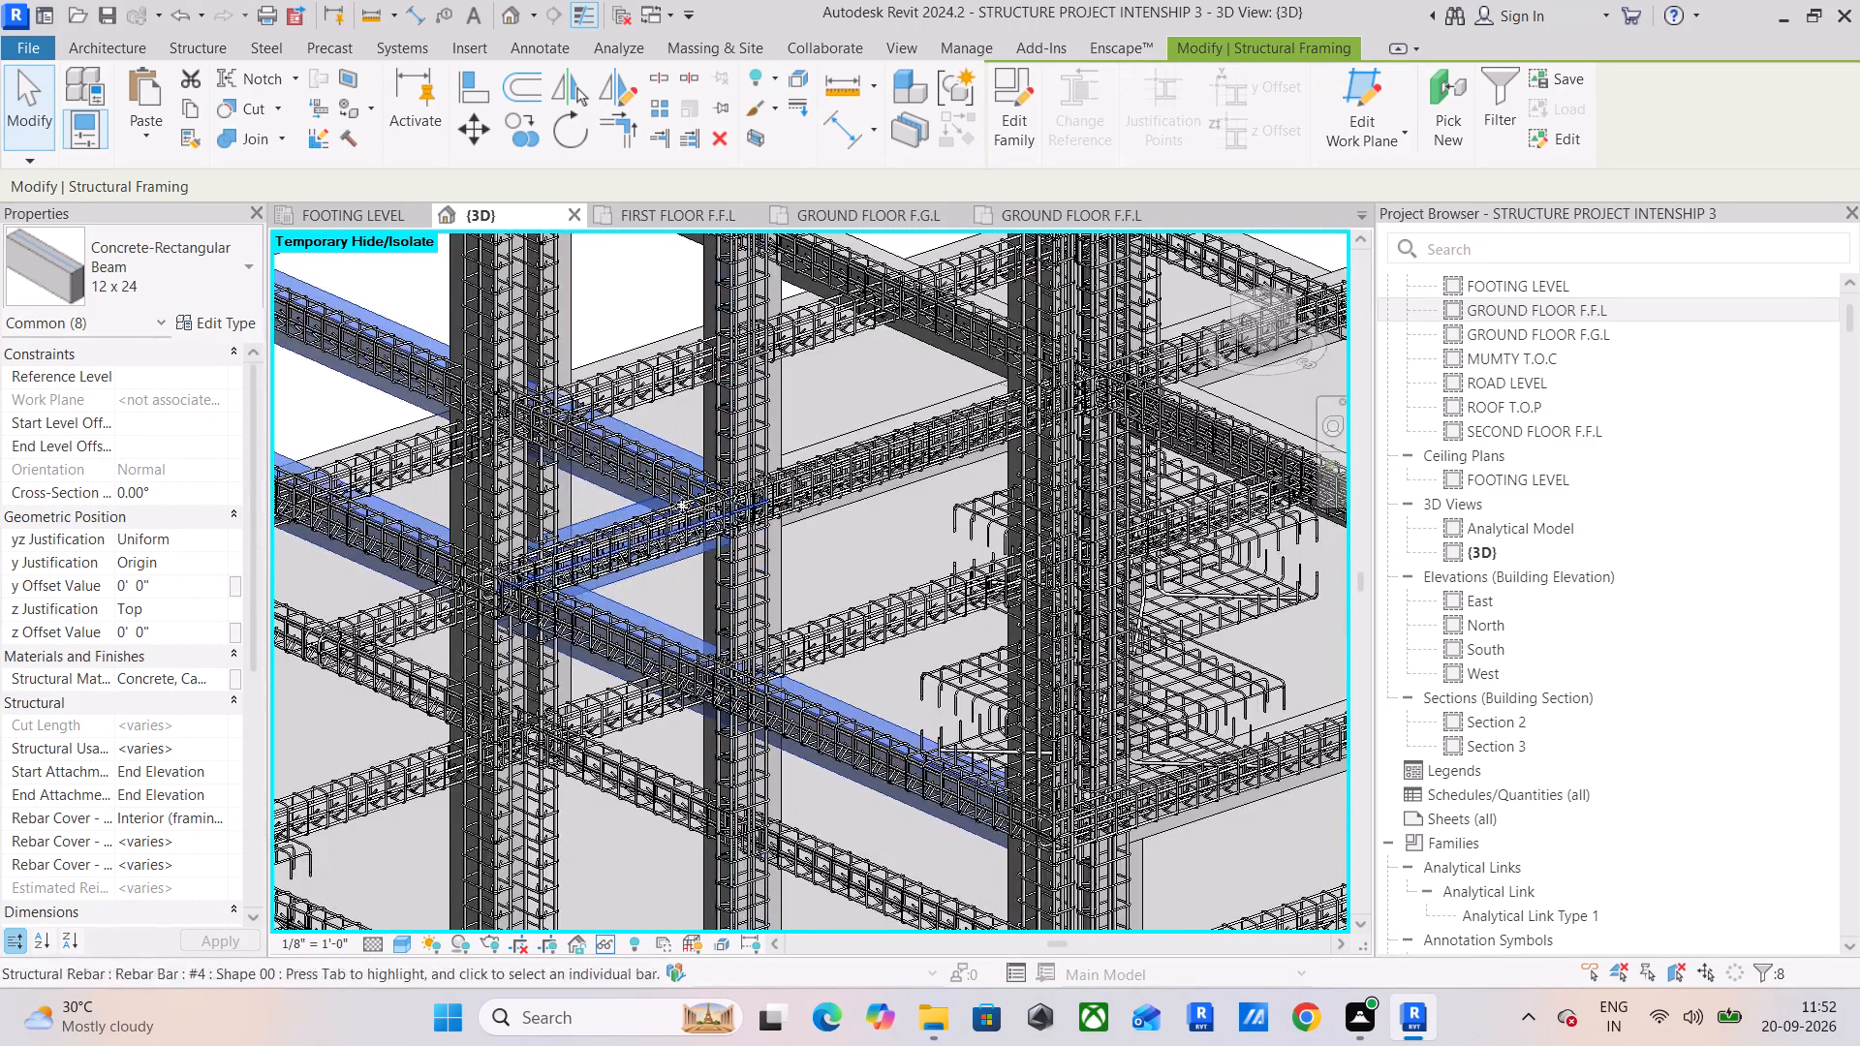
middle_drag(894, 450, 849, 595)
scroll(761, 564, up, 5)
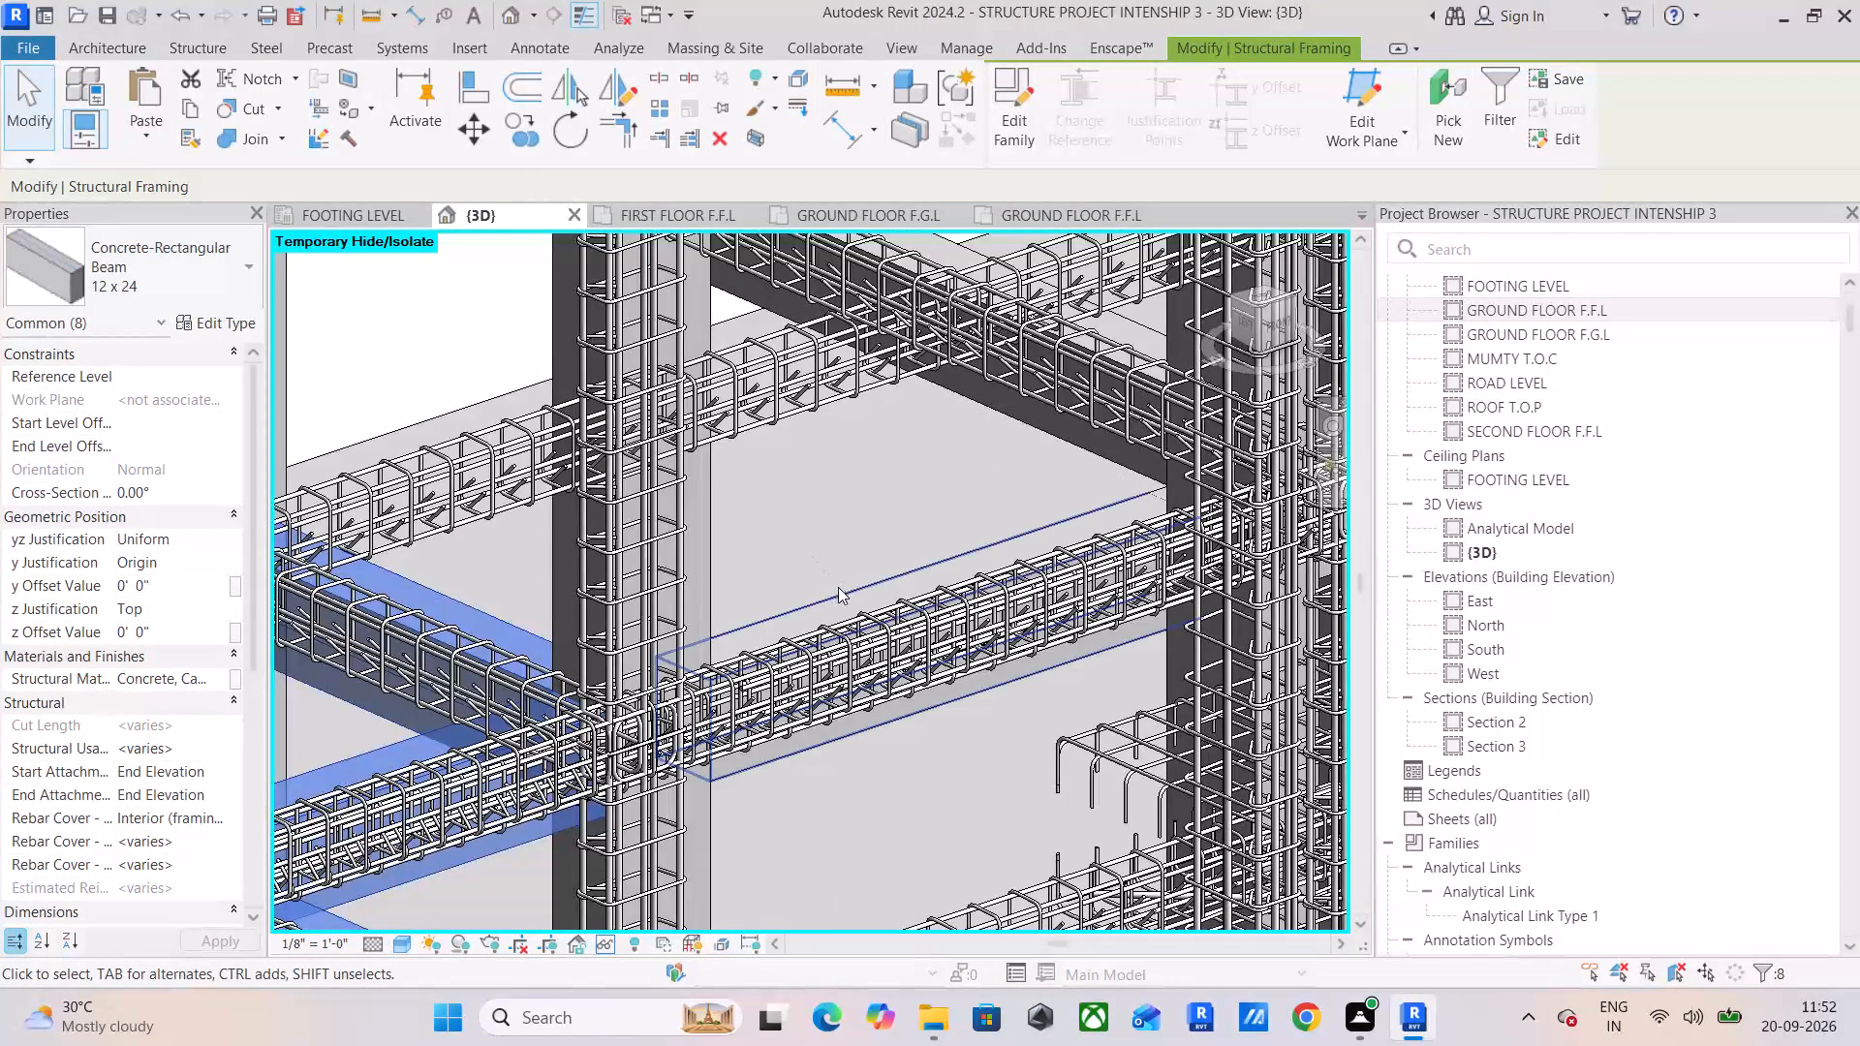
ctrl+click(844, 583)
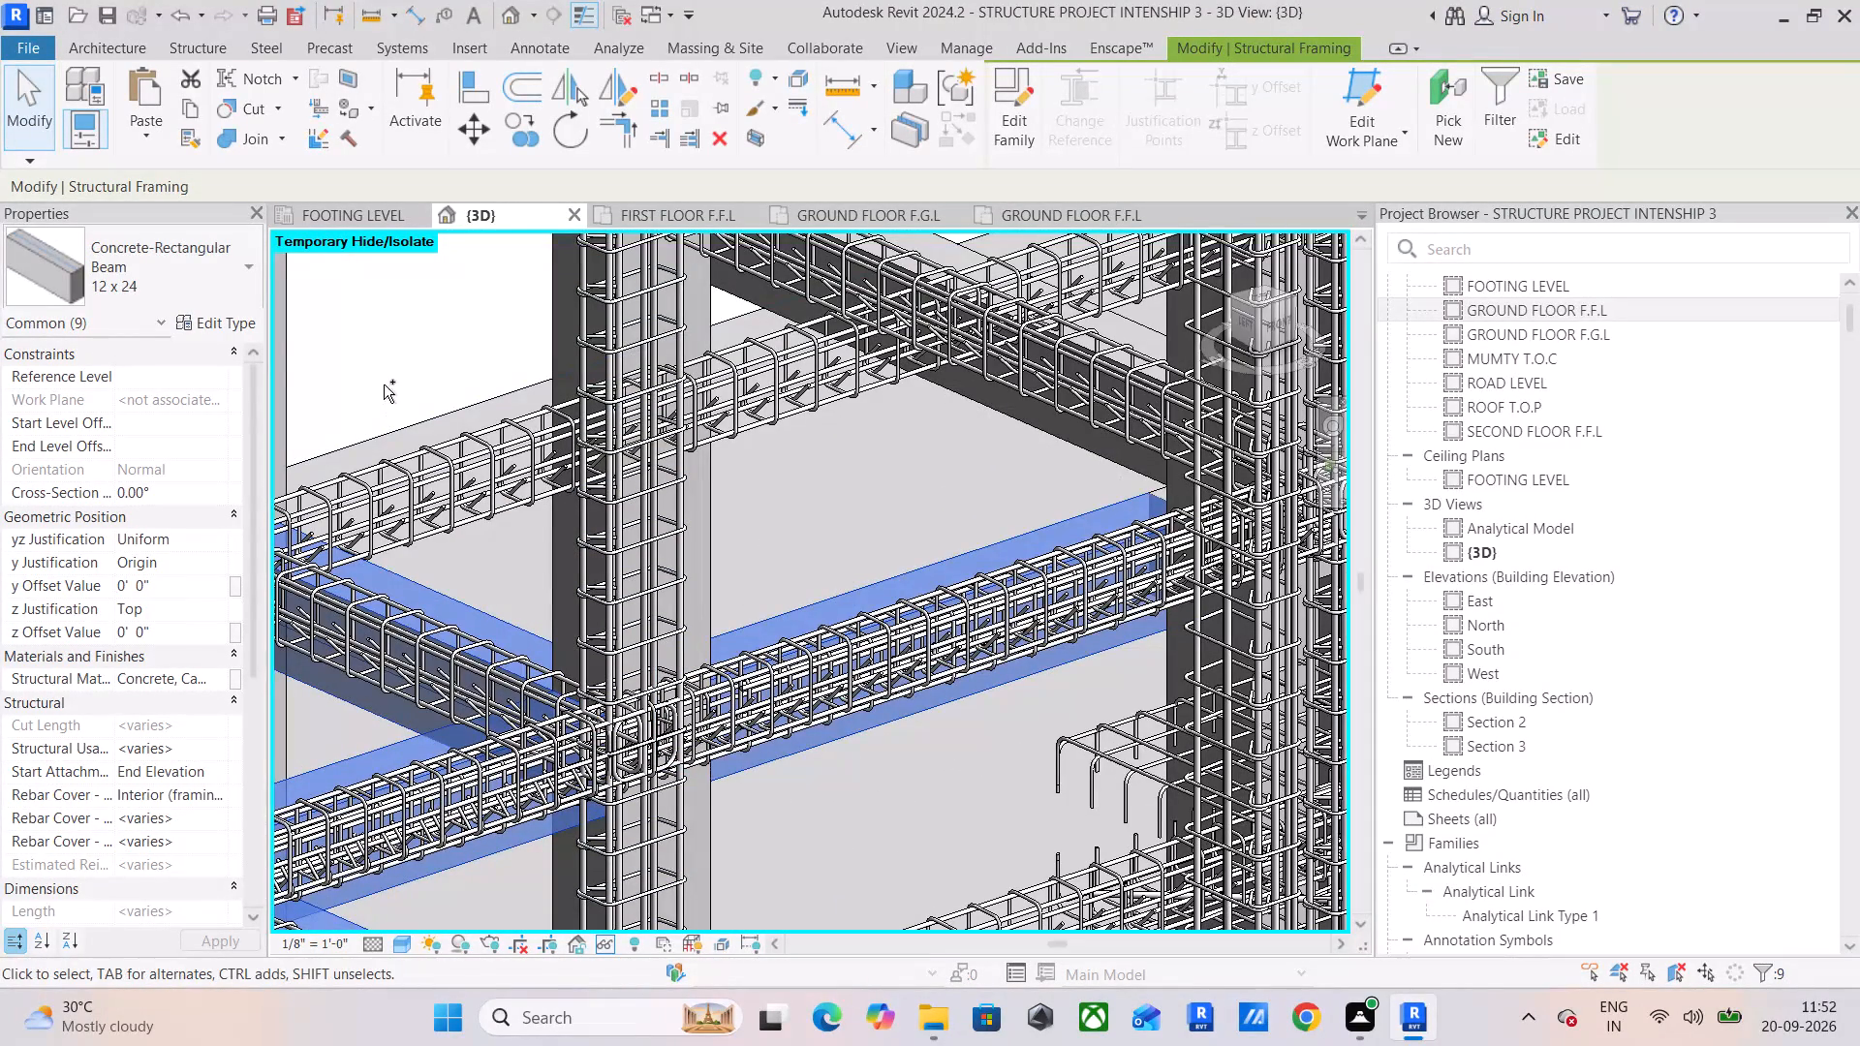
ctrl+click(408, 416)
Add three 12 x 24 beams around the central columns of the same level to the selection.
scroll(624, 457, down, 4)
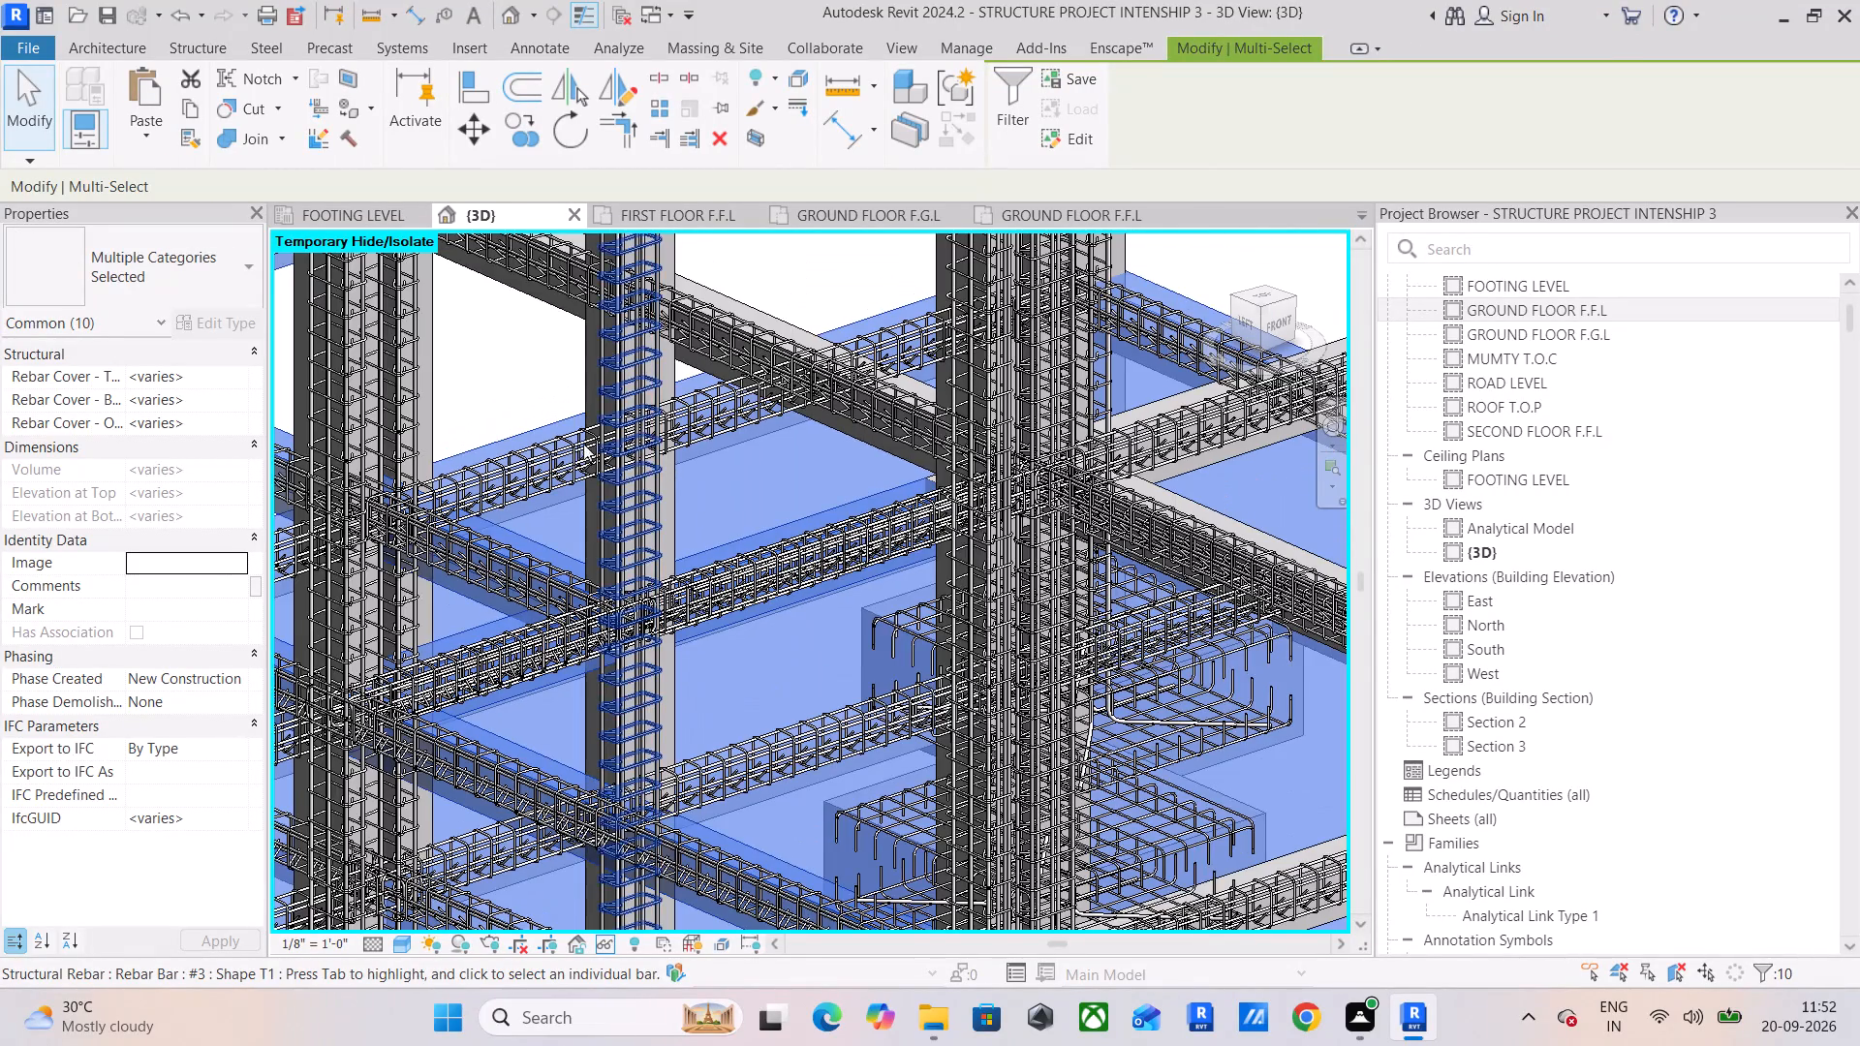
scroll(607, 473, down, 5)
middle_drag(775, 518, 949, 437)
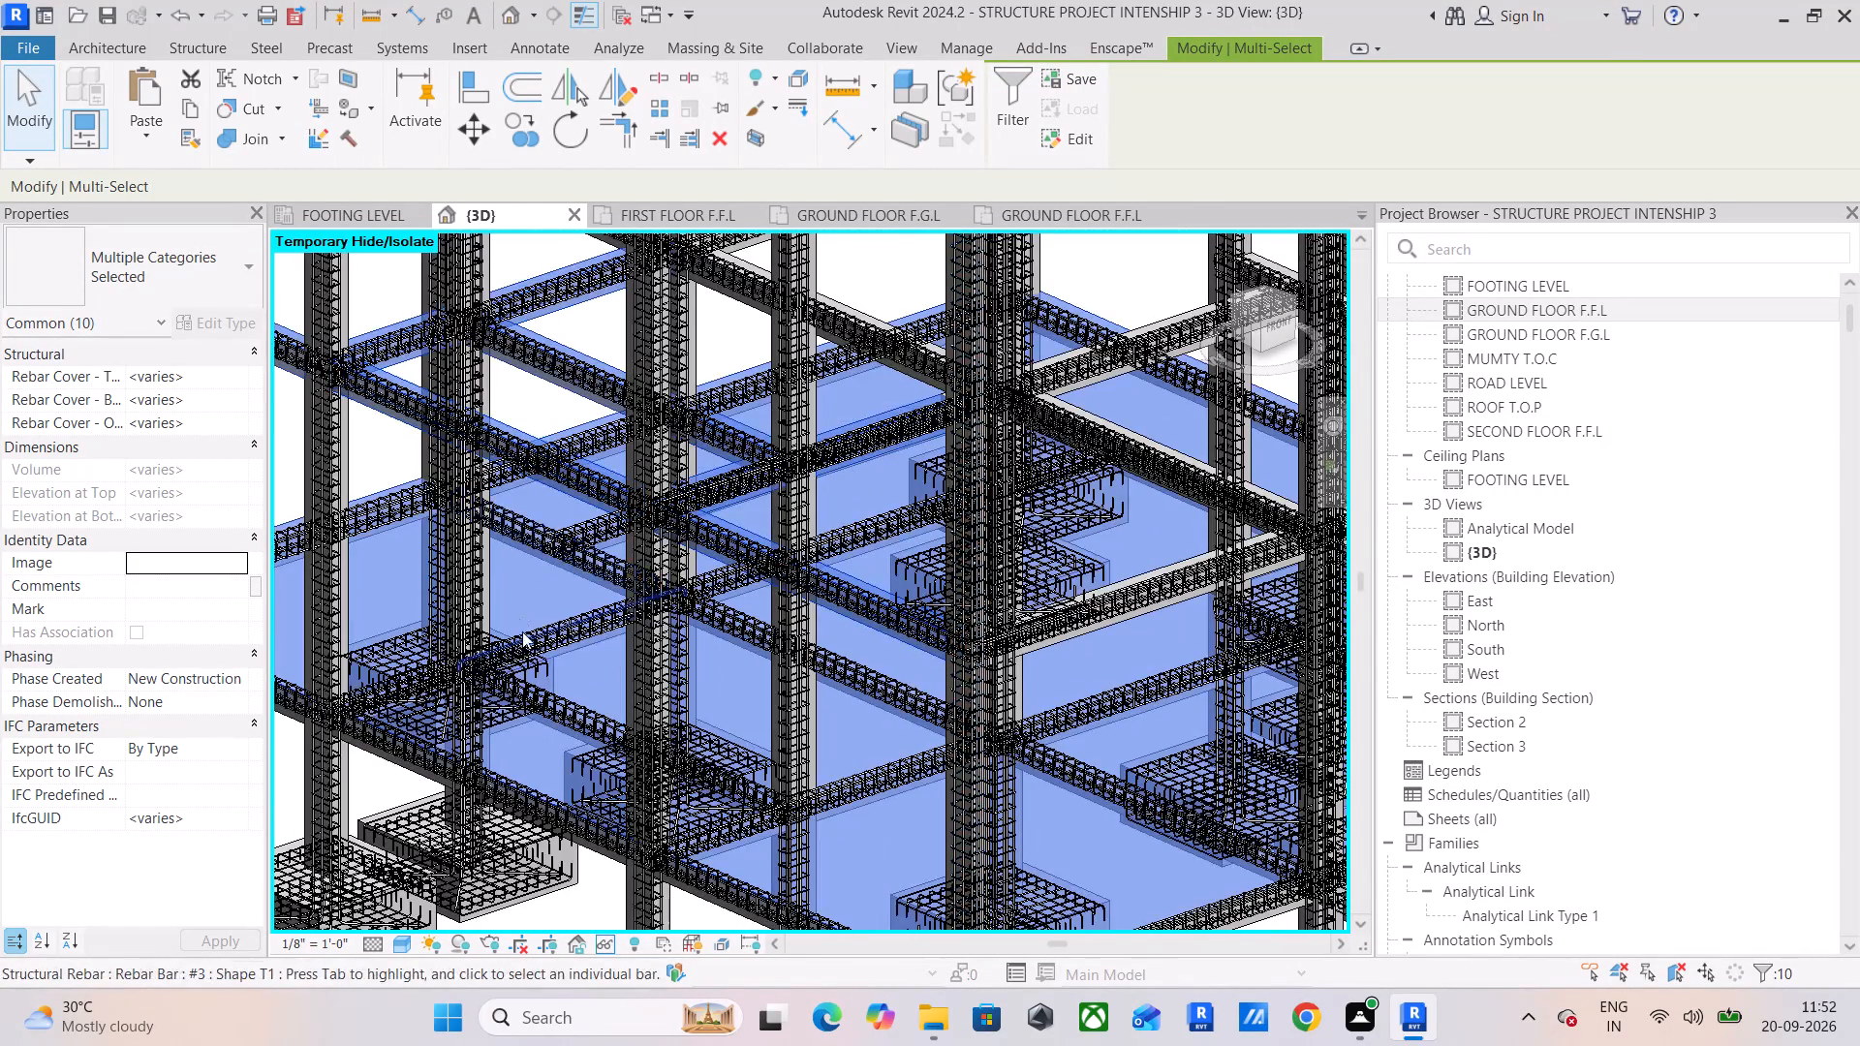
scroll(668, 761, up, 1)
middle_drag(668, 760, 428, 437)
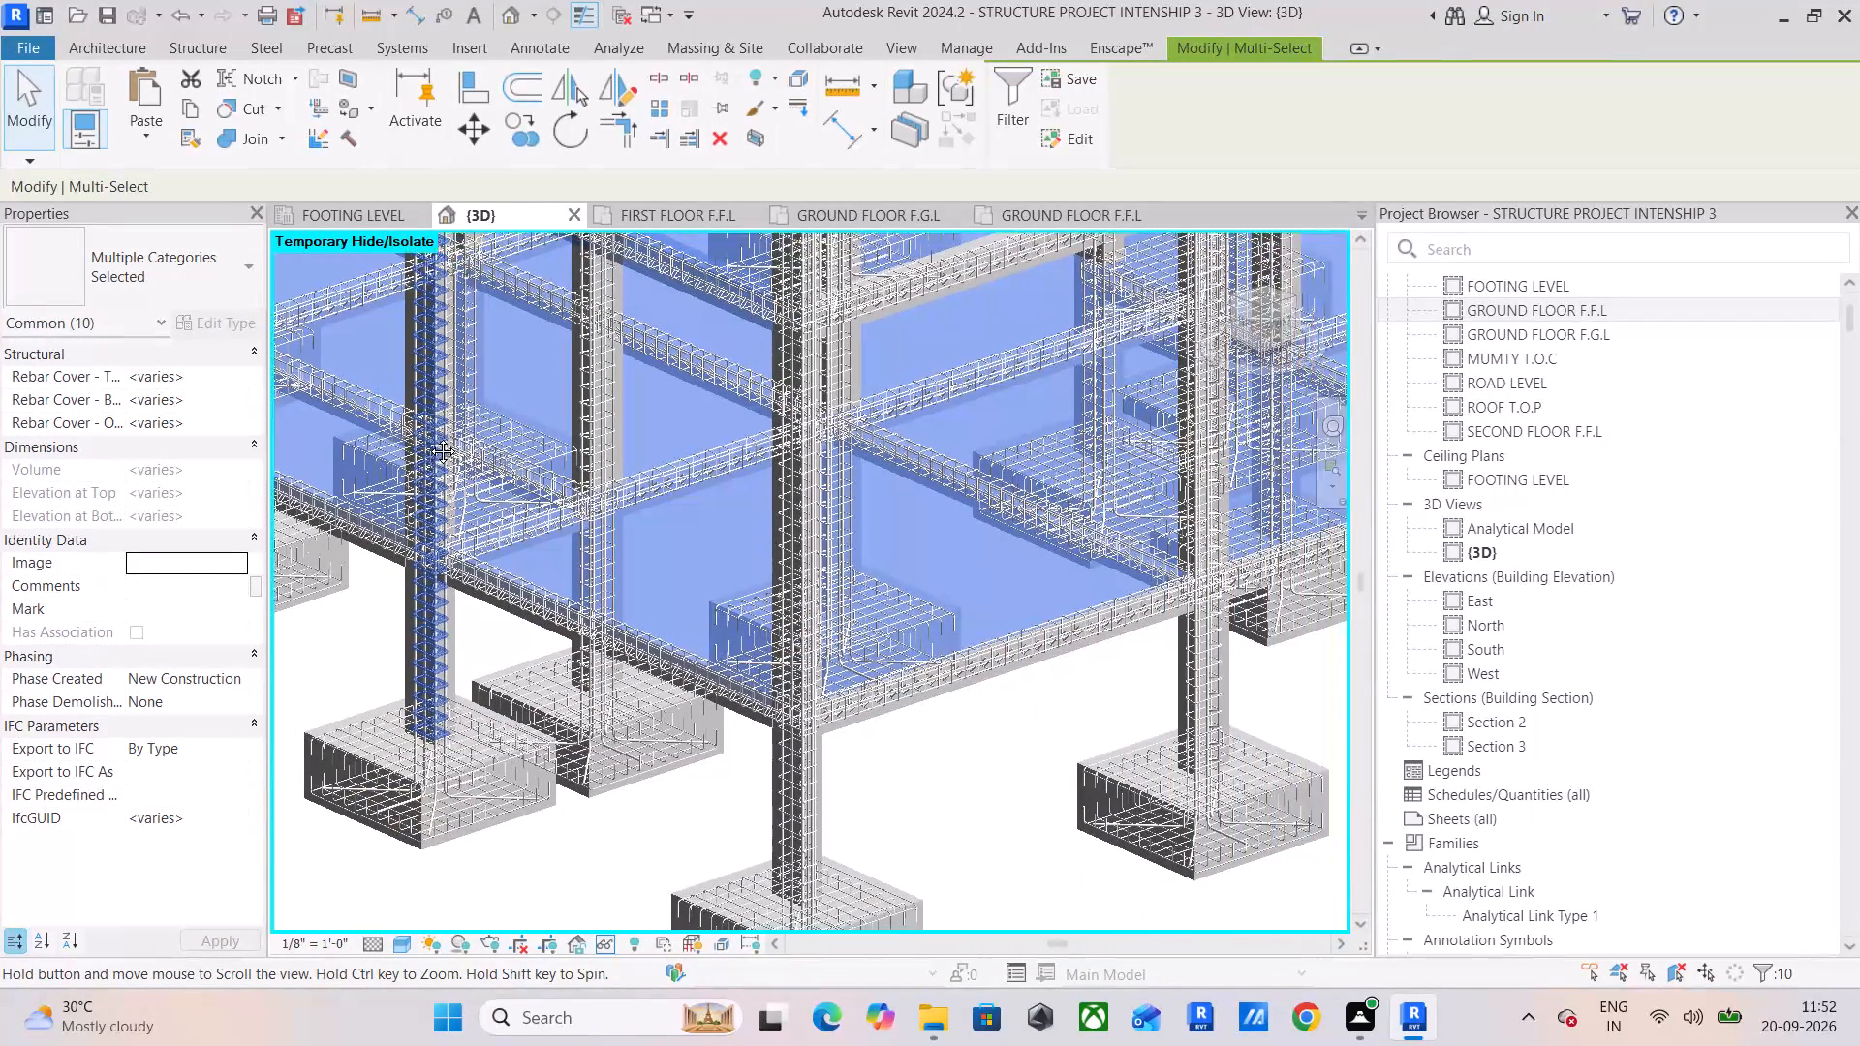
middle_drag(428, 437, 670, 633)
scroll(724, 552, down, 5)
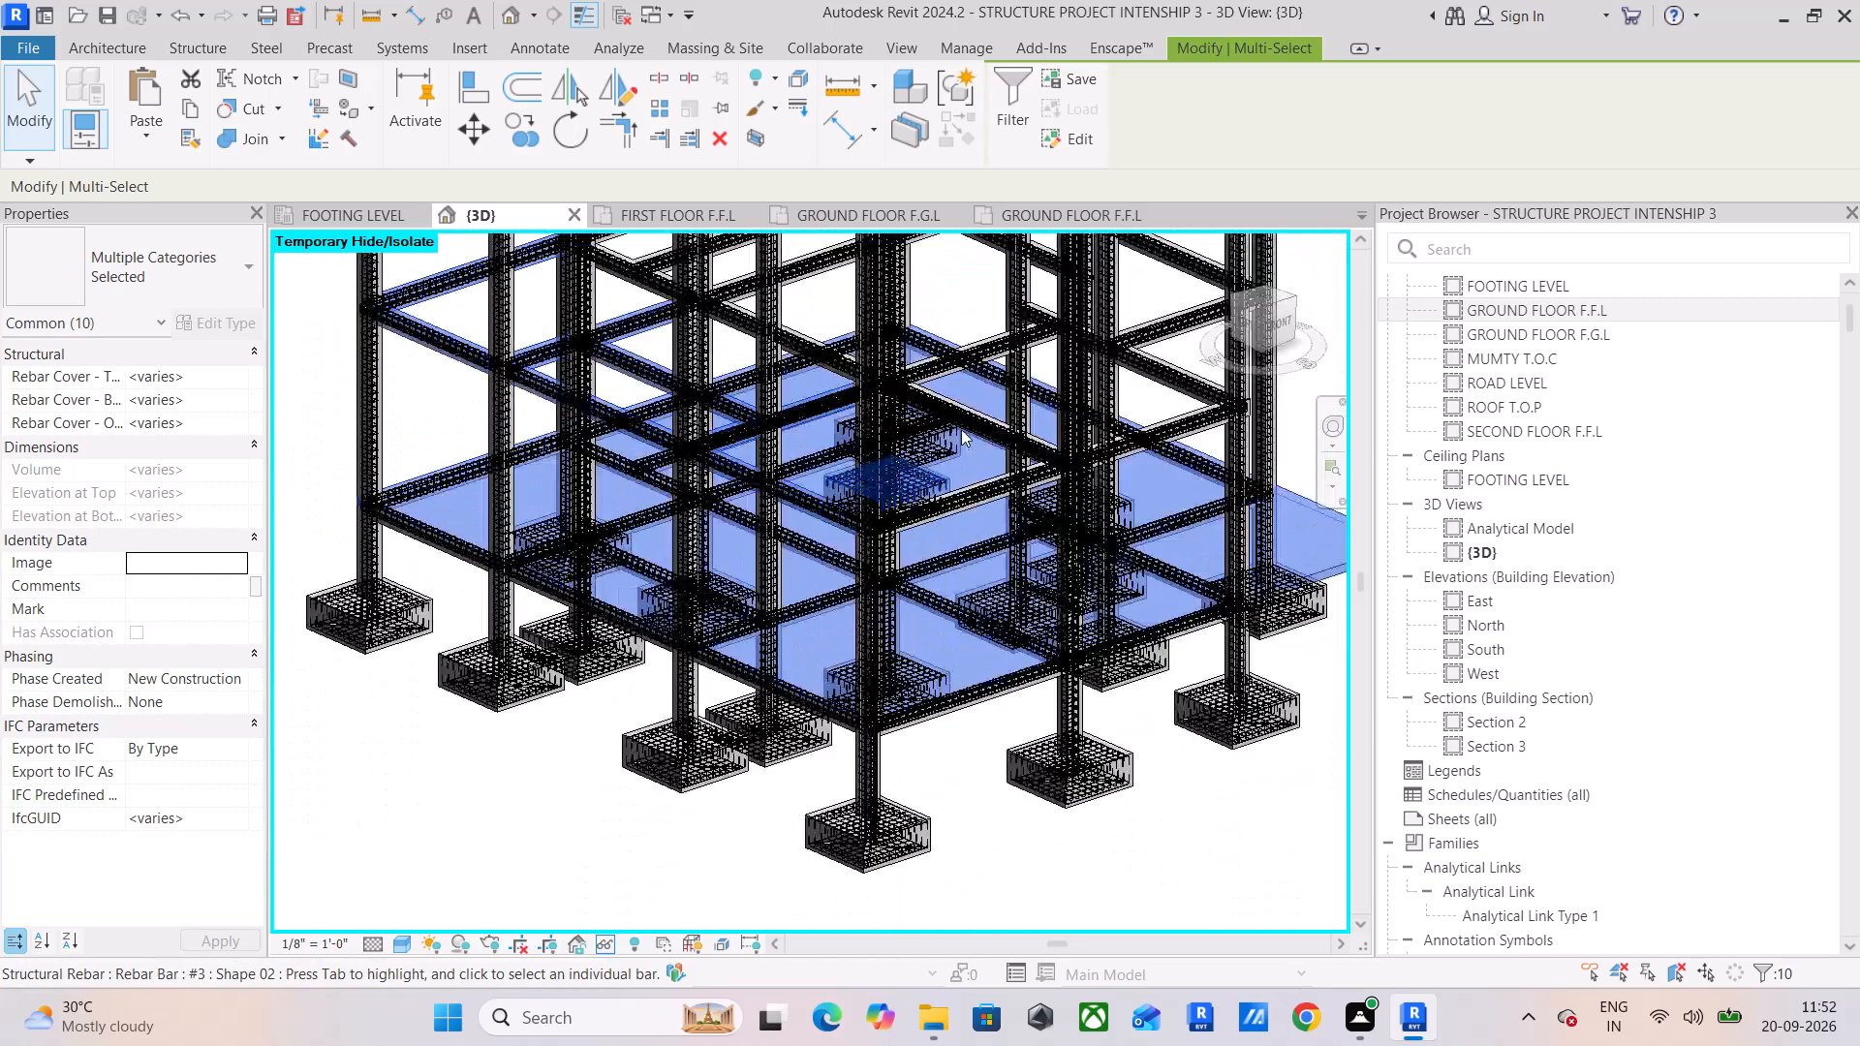
scroll(907, 511, up, 11)
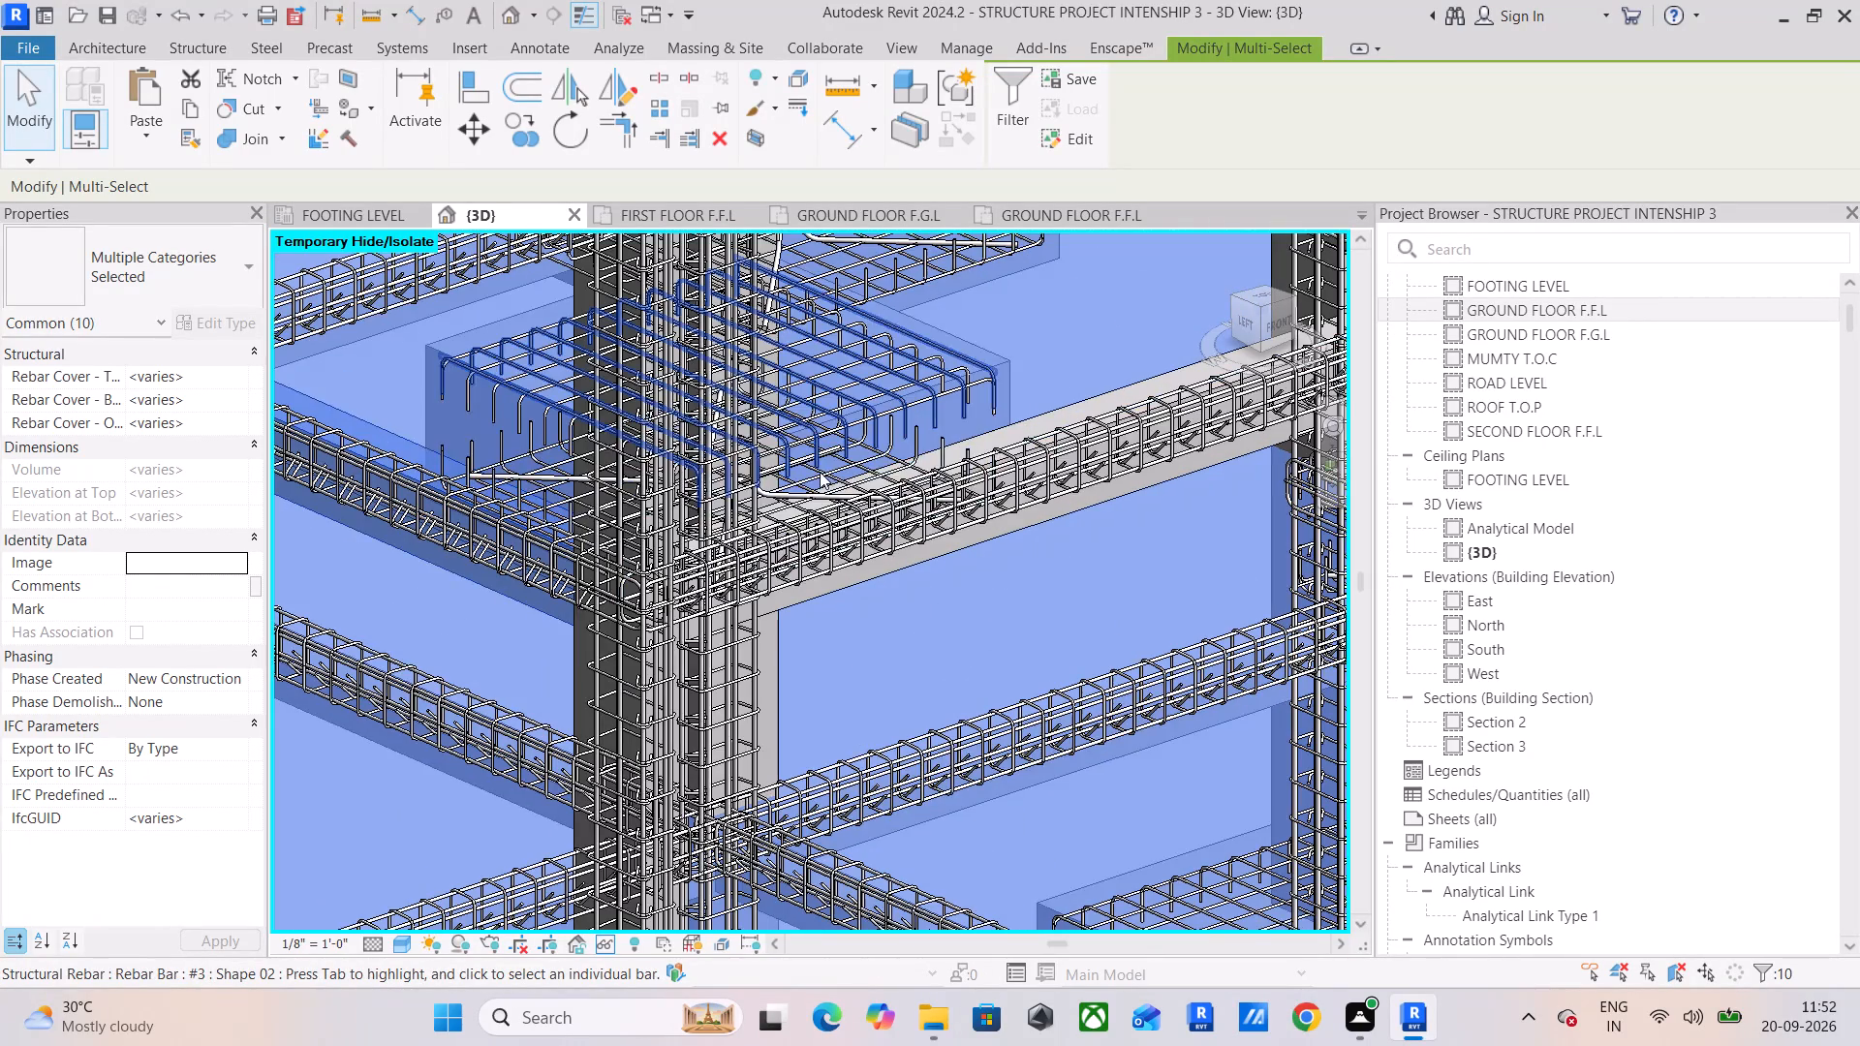
scroll(1023, 435, up, 5)
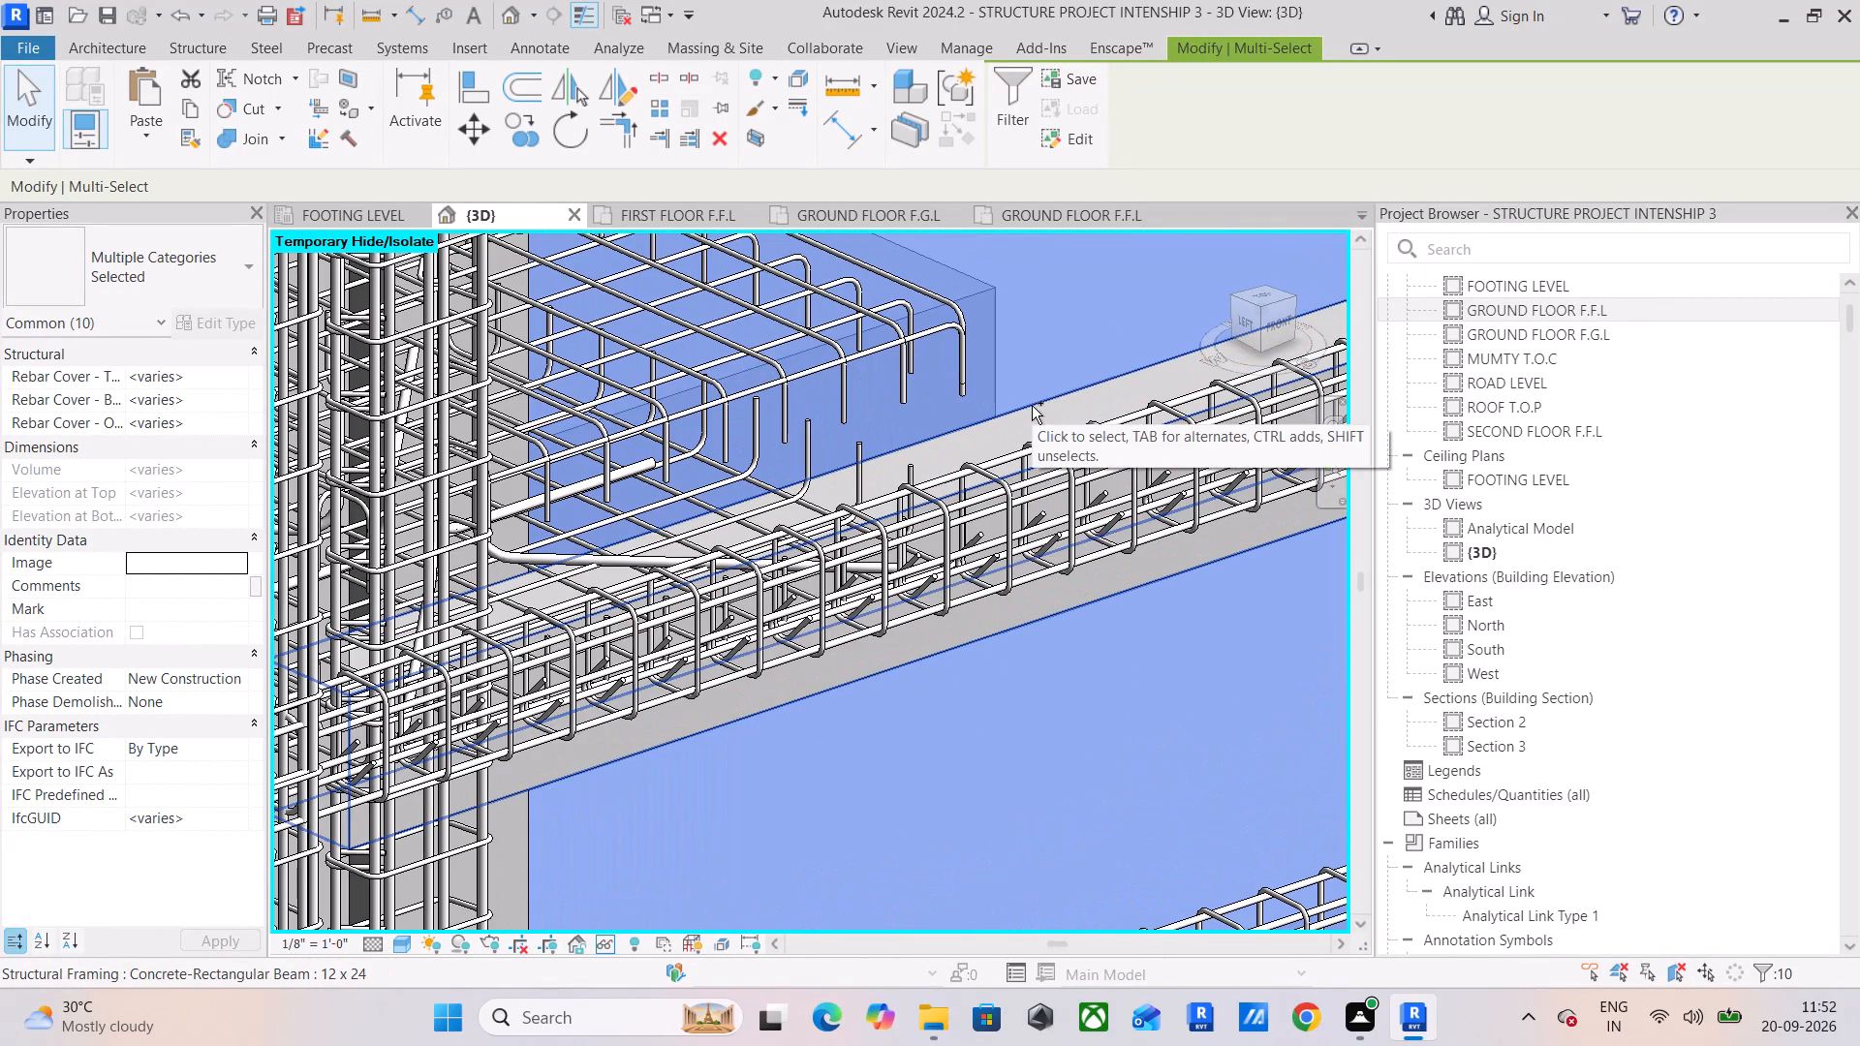
ctrl+click(1032, 406)
scroll(1033, 406, down, 7)
middle_drag(1036, 415, 796, 782)
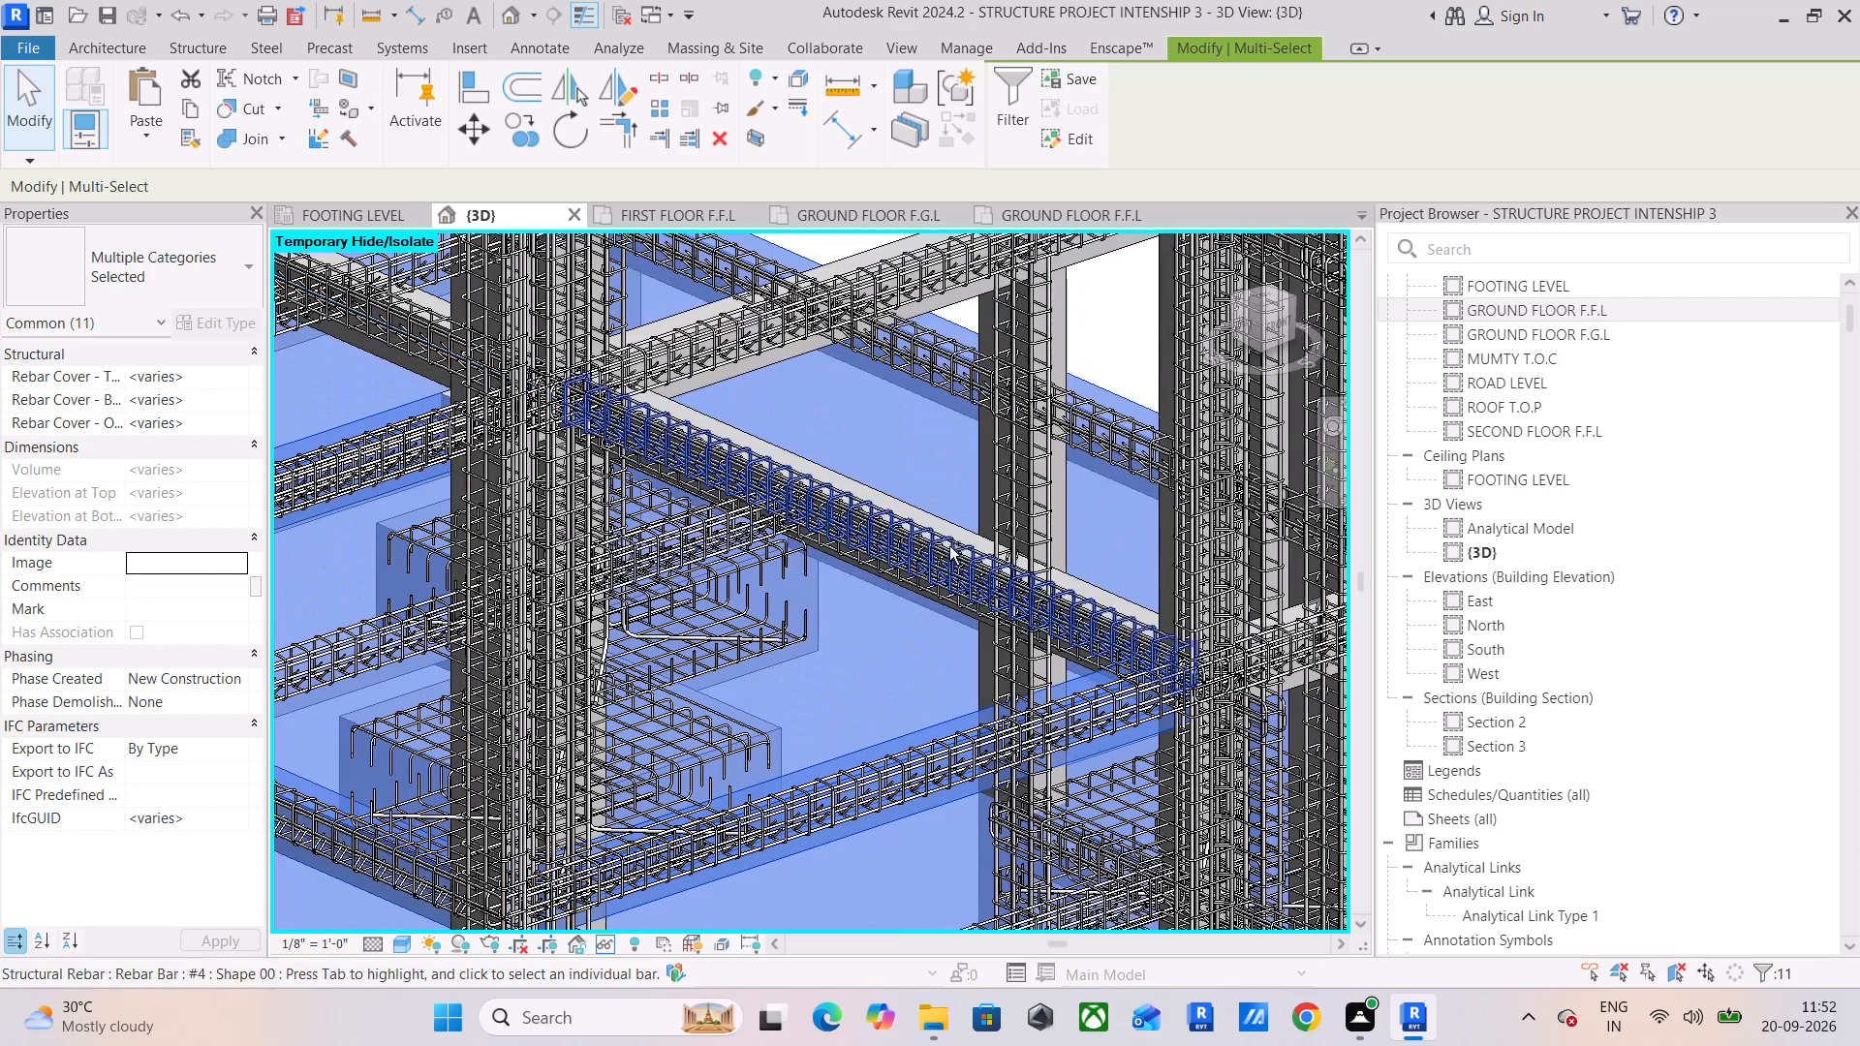
ctrl+click(973, 529)
middle_drag(839, 473, 1054, 699)
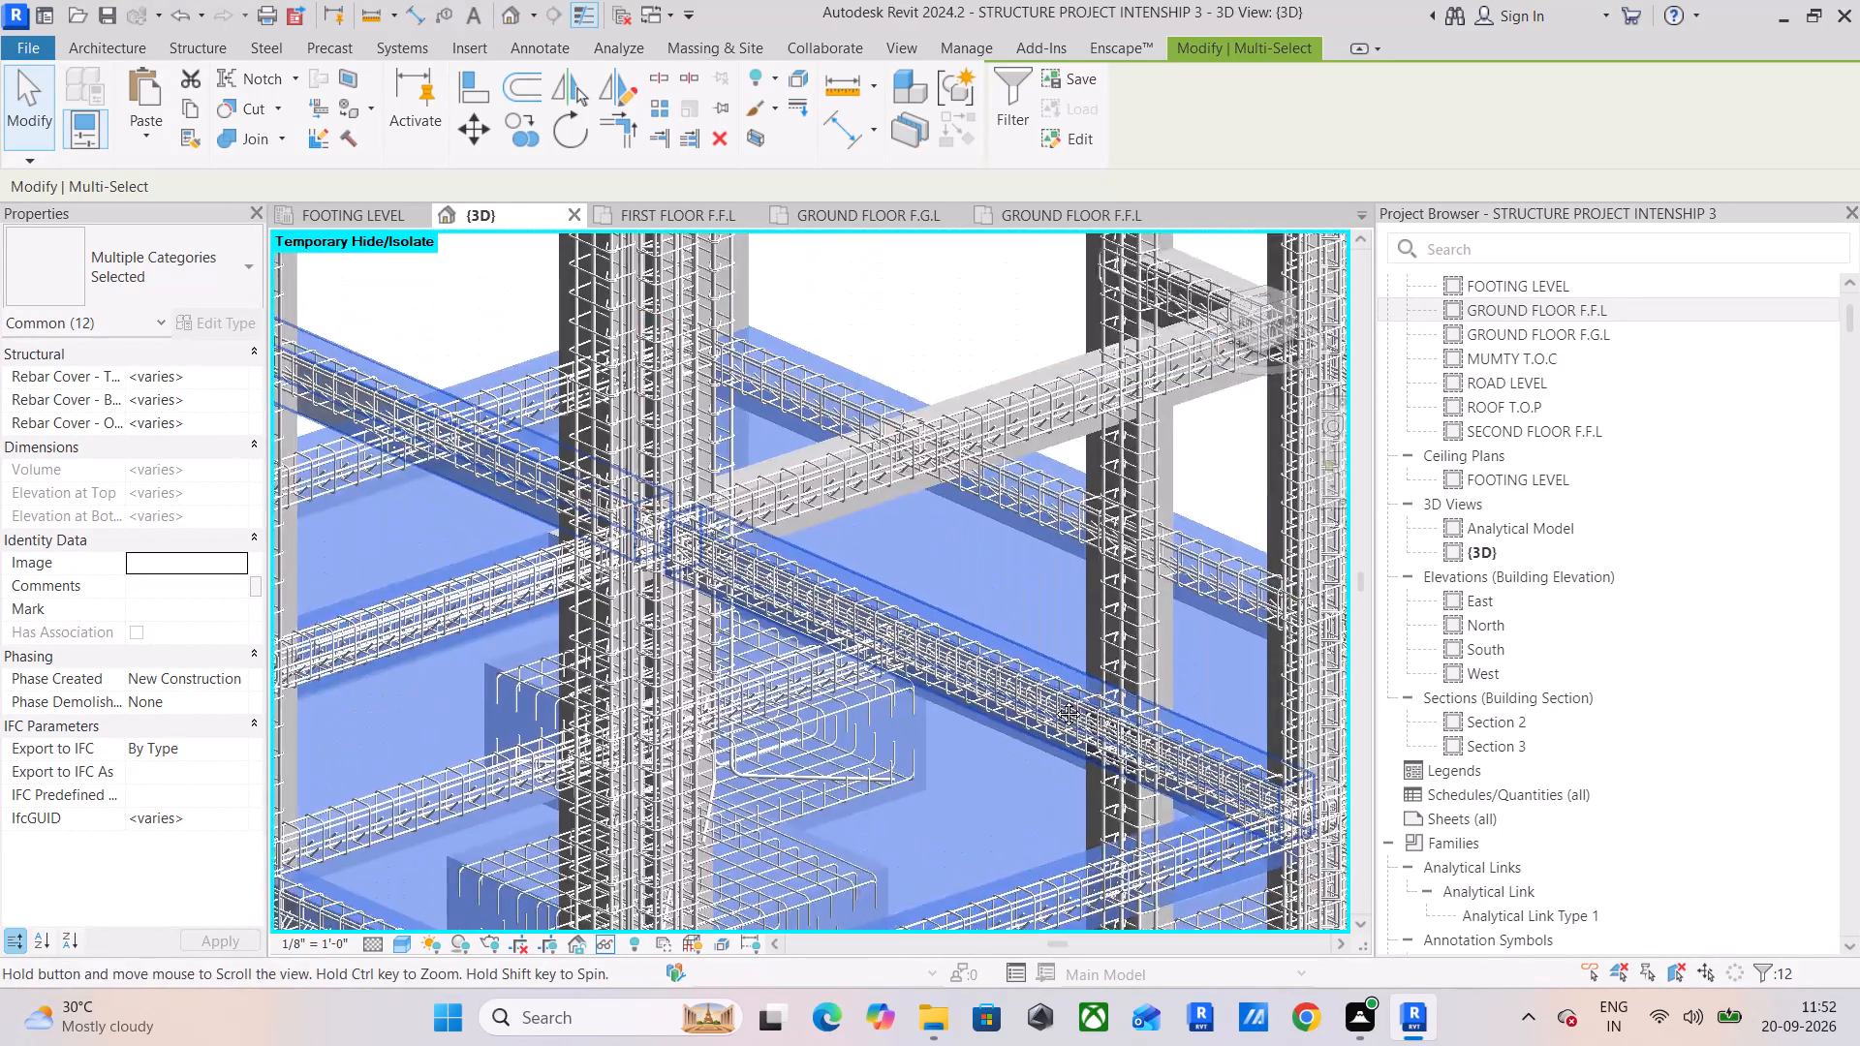
middle_drag(1054, 699, 1097, 735)
scroll(1032, 547, up, 4)
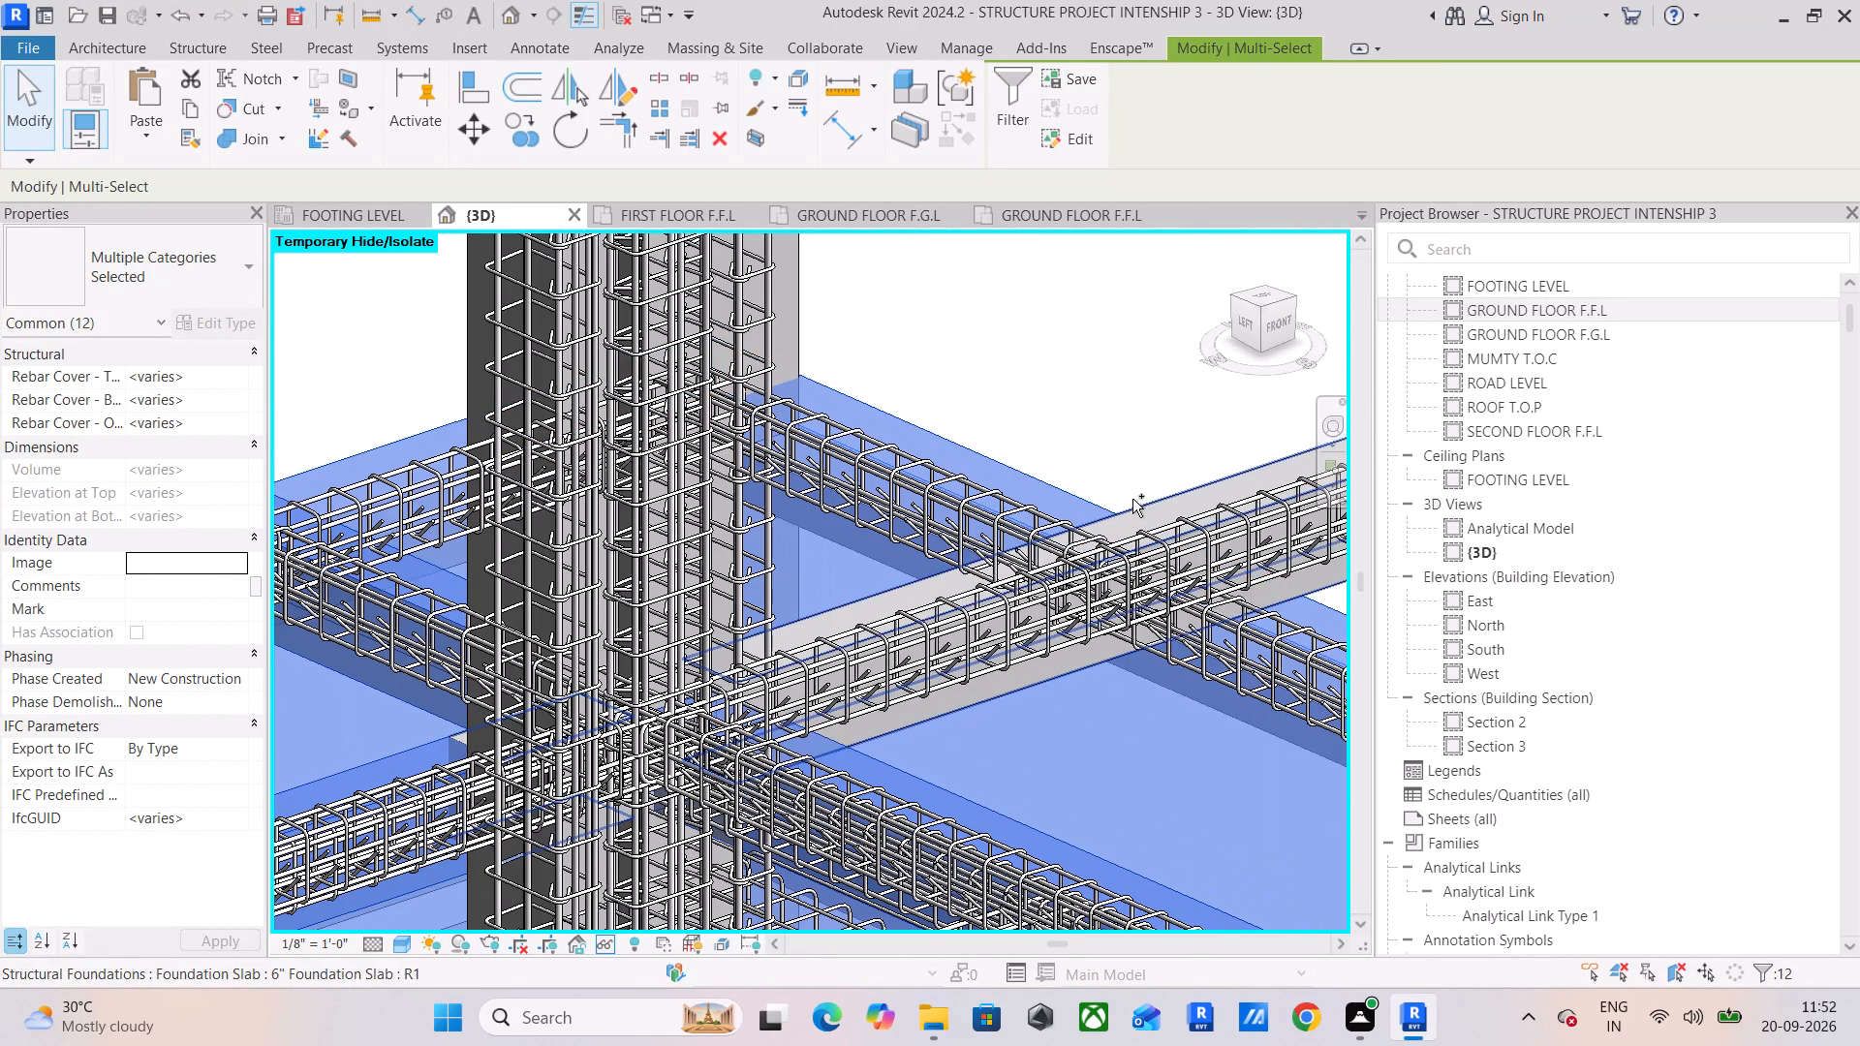
ctrl+click(1139, 507)
Add four more 12 x 24 beams in the rear bays of the same level to the selection.
scroll(1098, 518, down, 5)
middle_drag(1098, 518, 1215, 822)
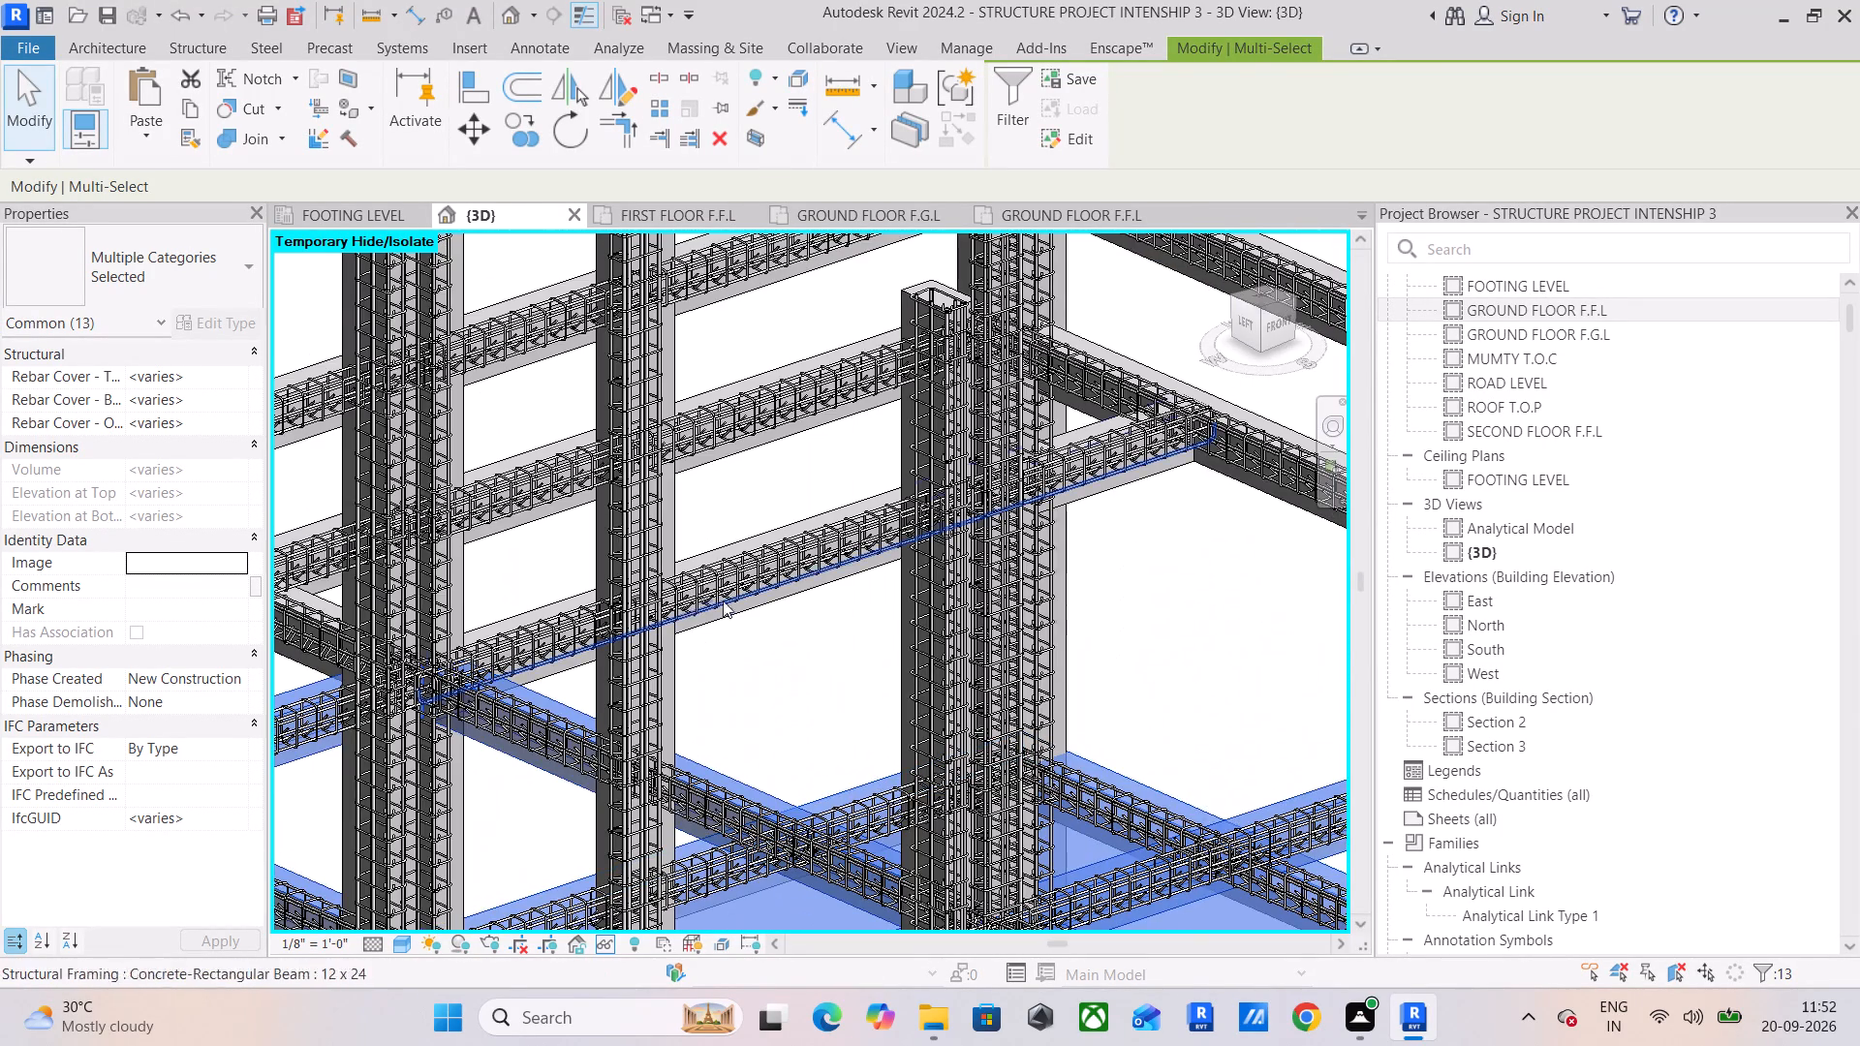
scroll(465, 600, up, 5)
ctrl+click(547, 632)
middle_drag(548, 629, 666, 653)
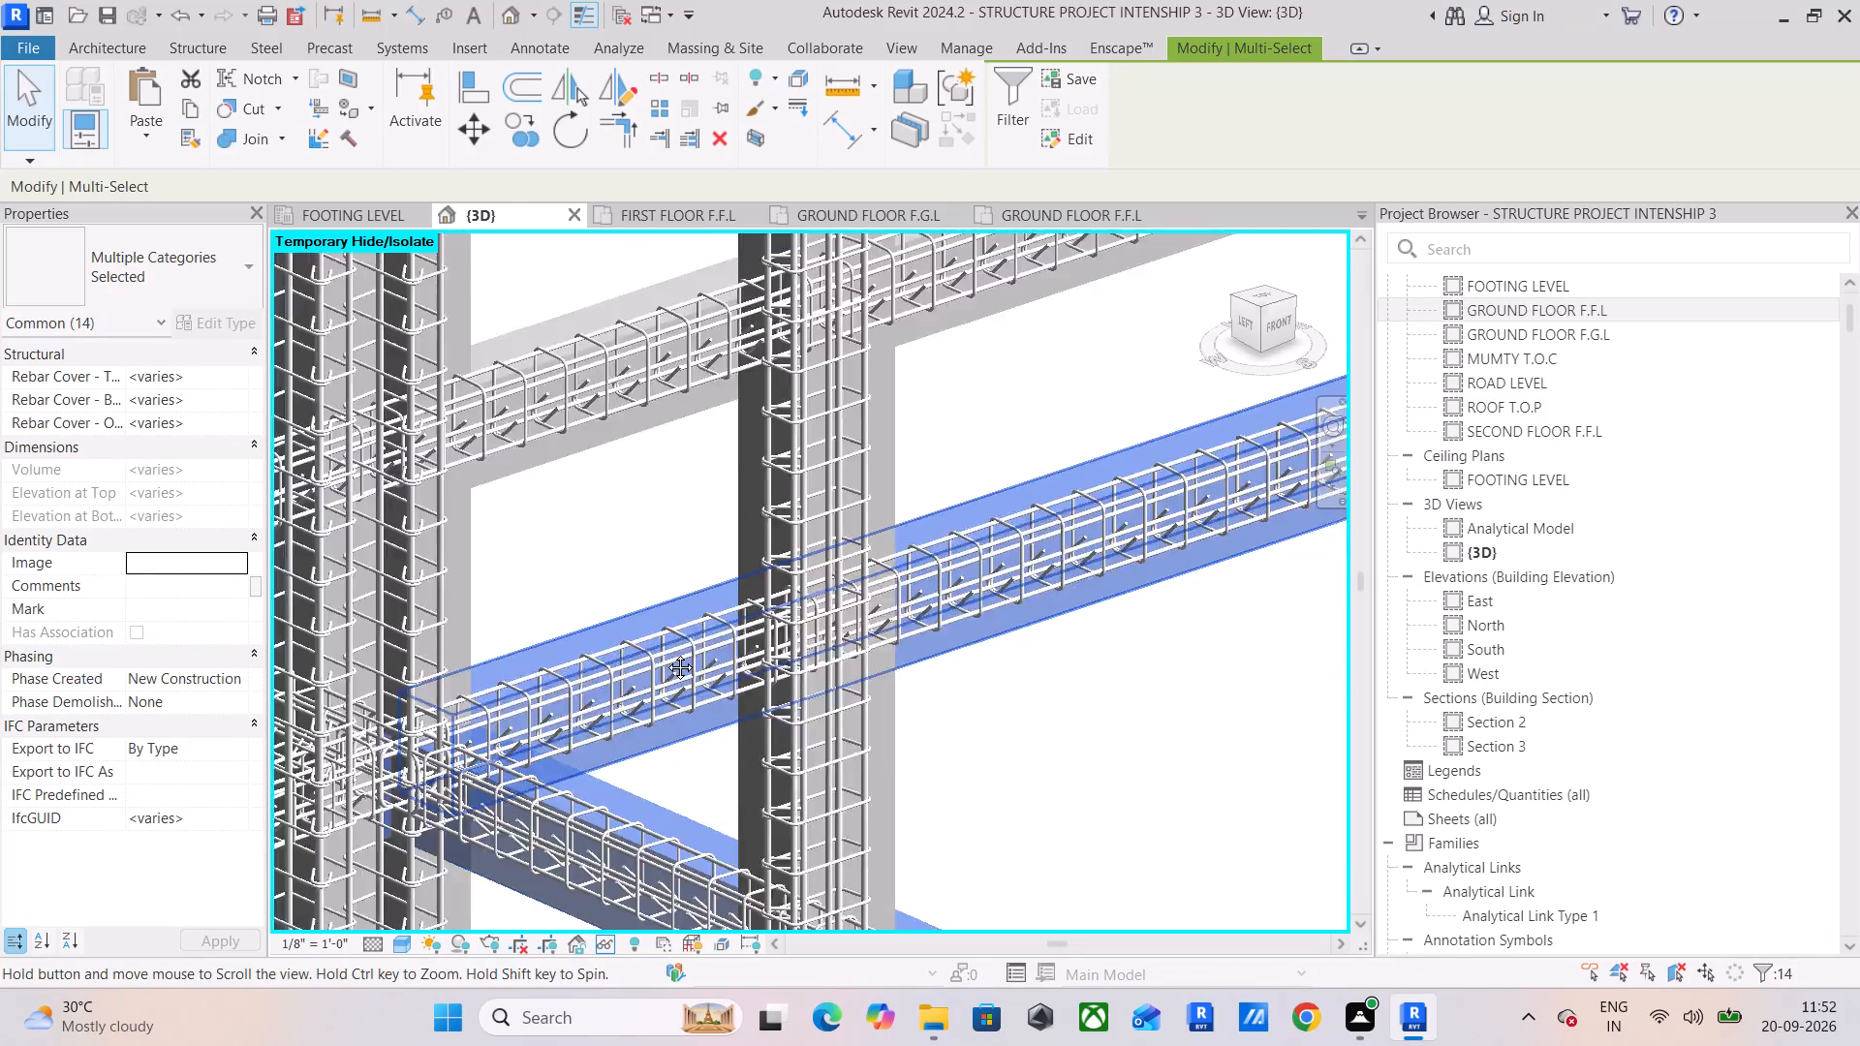
middle_drag(666, 653, 1037, 620)
ctrl+click(670, 583)
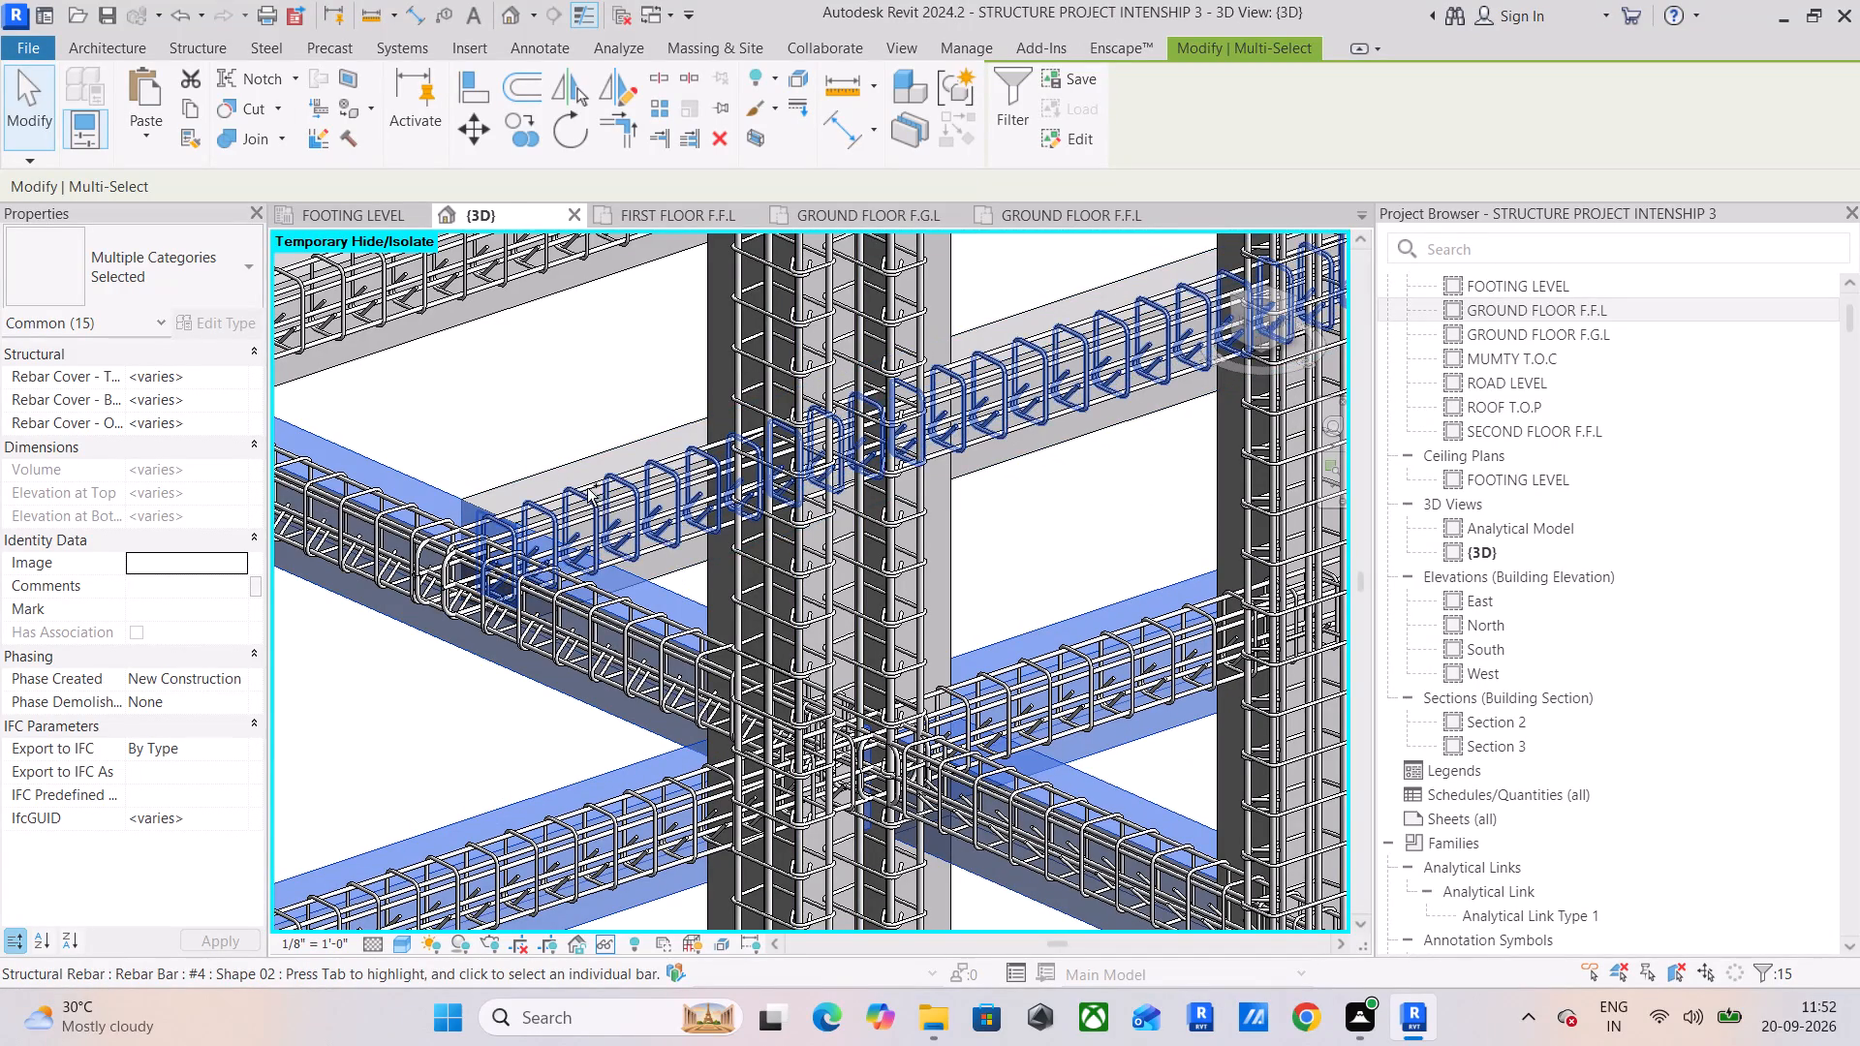
ctrl+click(576, 461)
scroll(576, 461, down, 4)
middle_drag(608, 462, 909, 600)
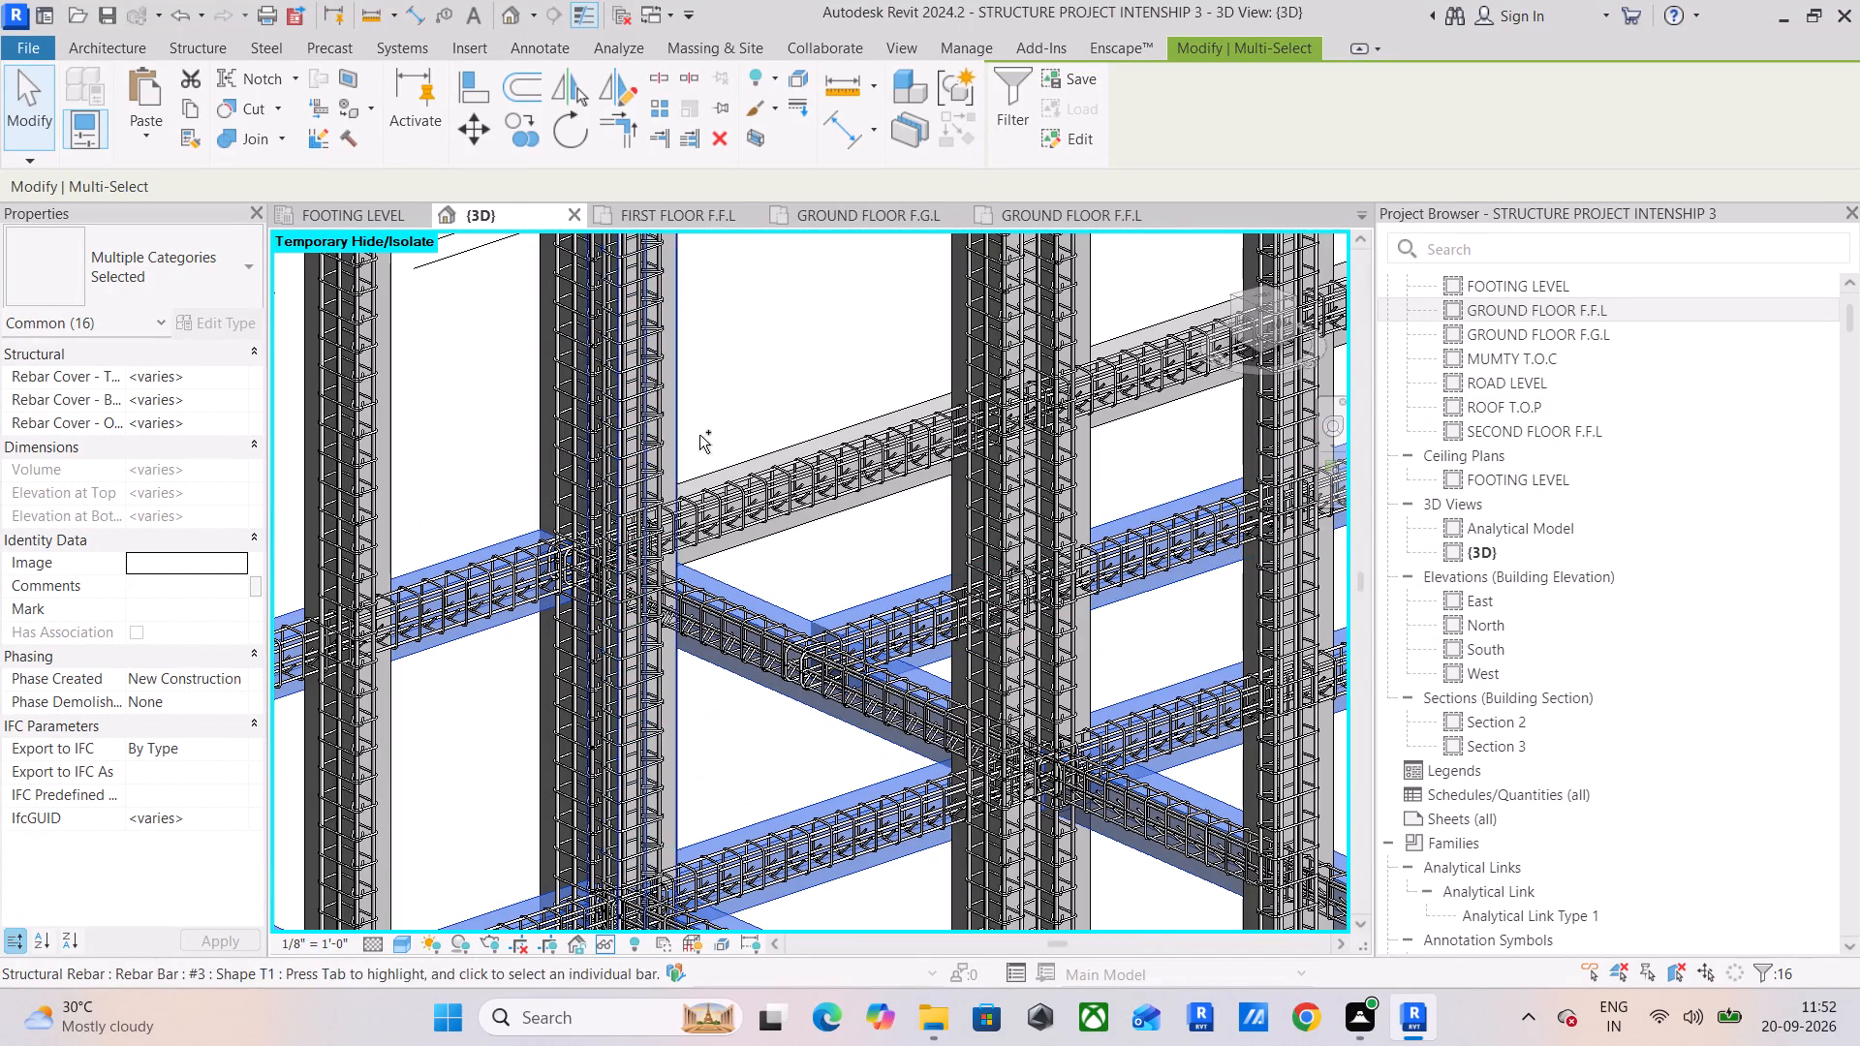
ctrl+click(763, 450)
Add two more 12 x 24 beams running front to back in the adjoining bays of the same level to the selection.
scroll(797, 453, down, 5)
middle_drag(932, 476, 443, 565)
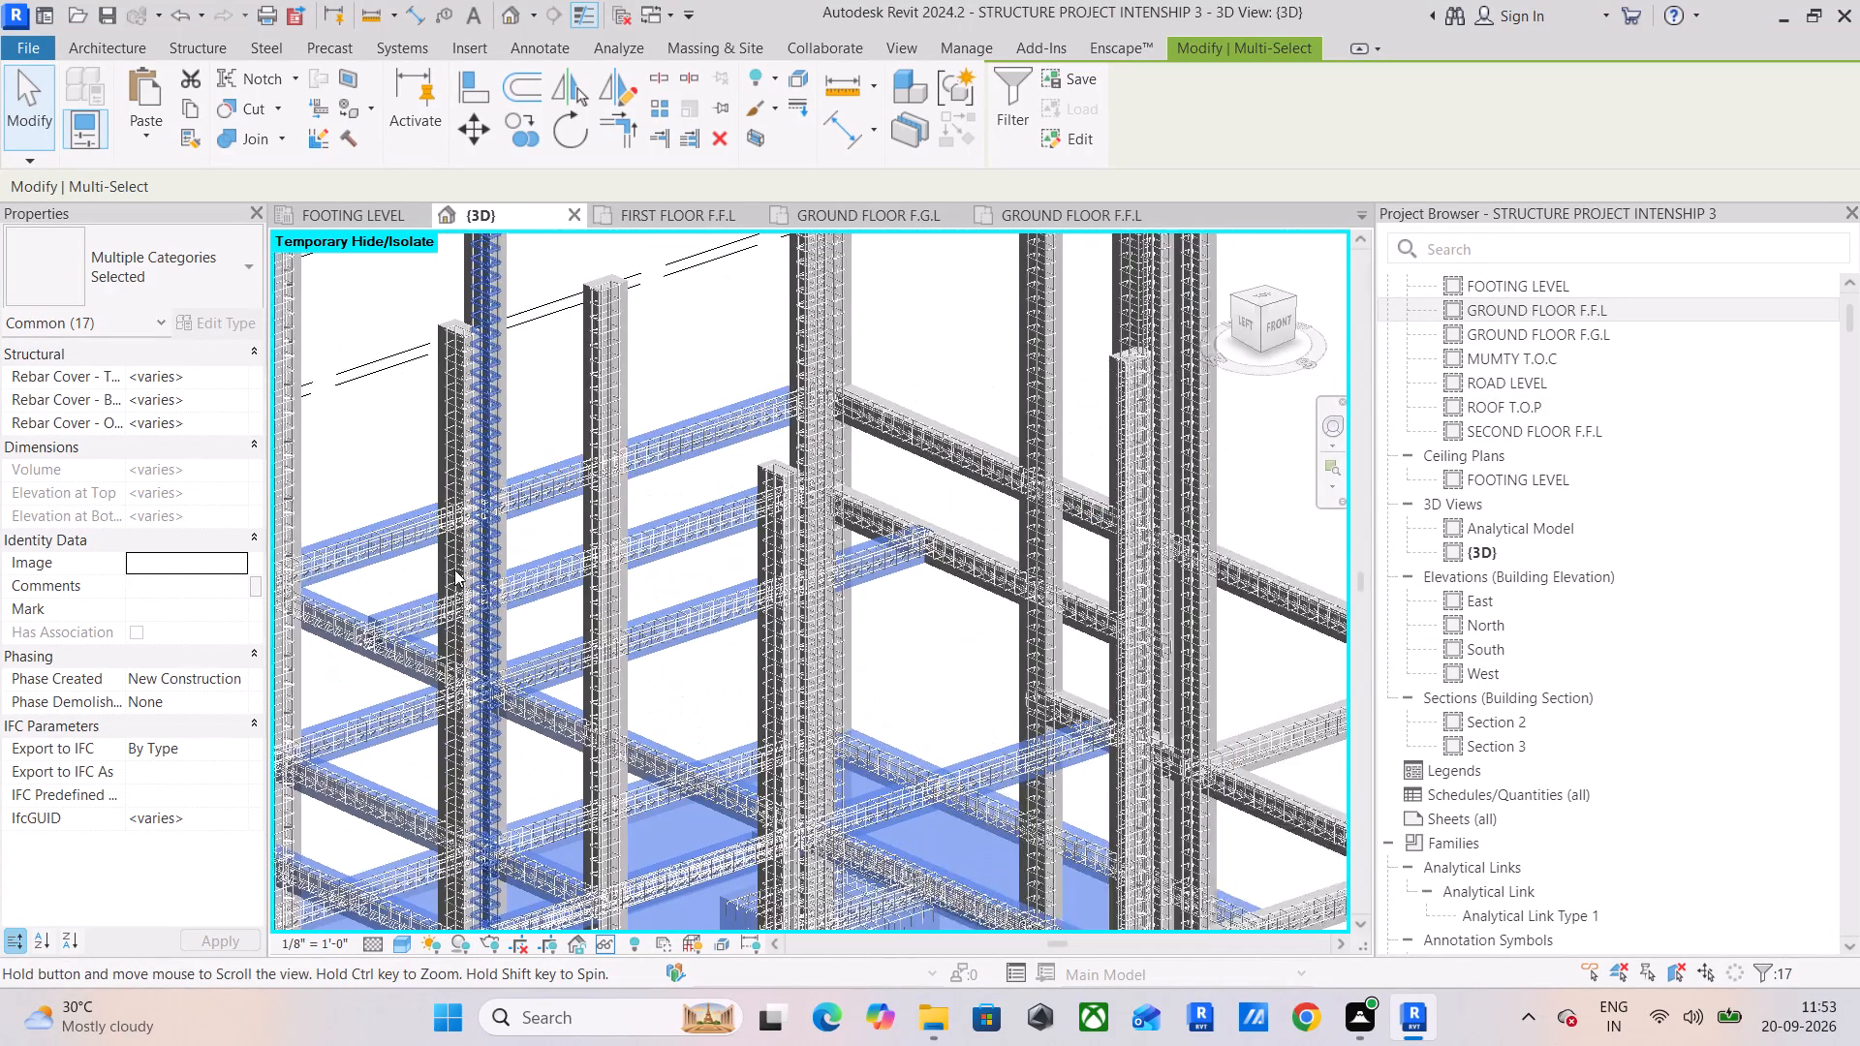
scroll(861, 451, up, 9)
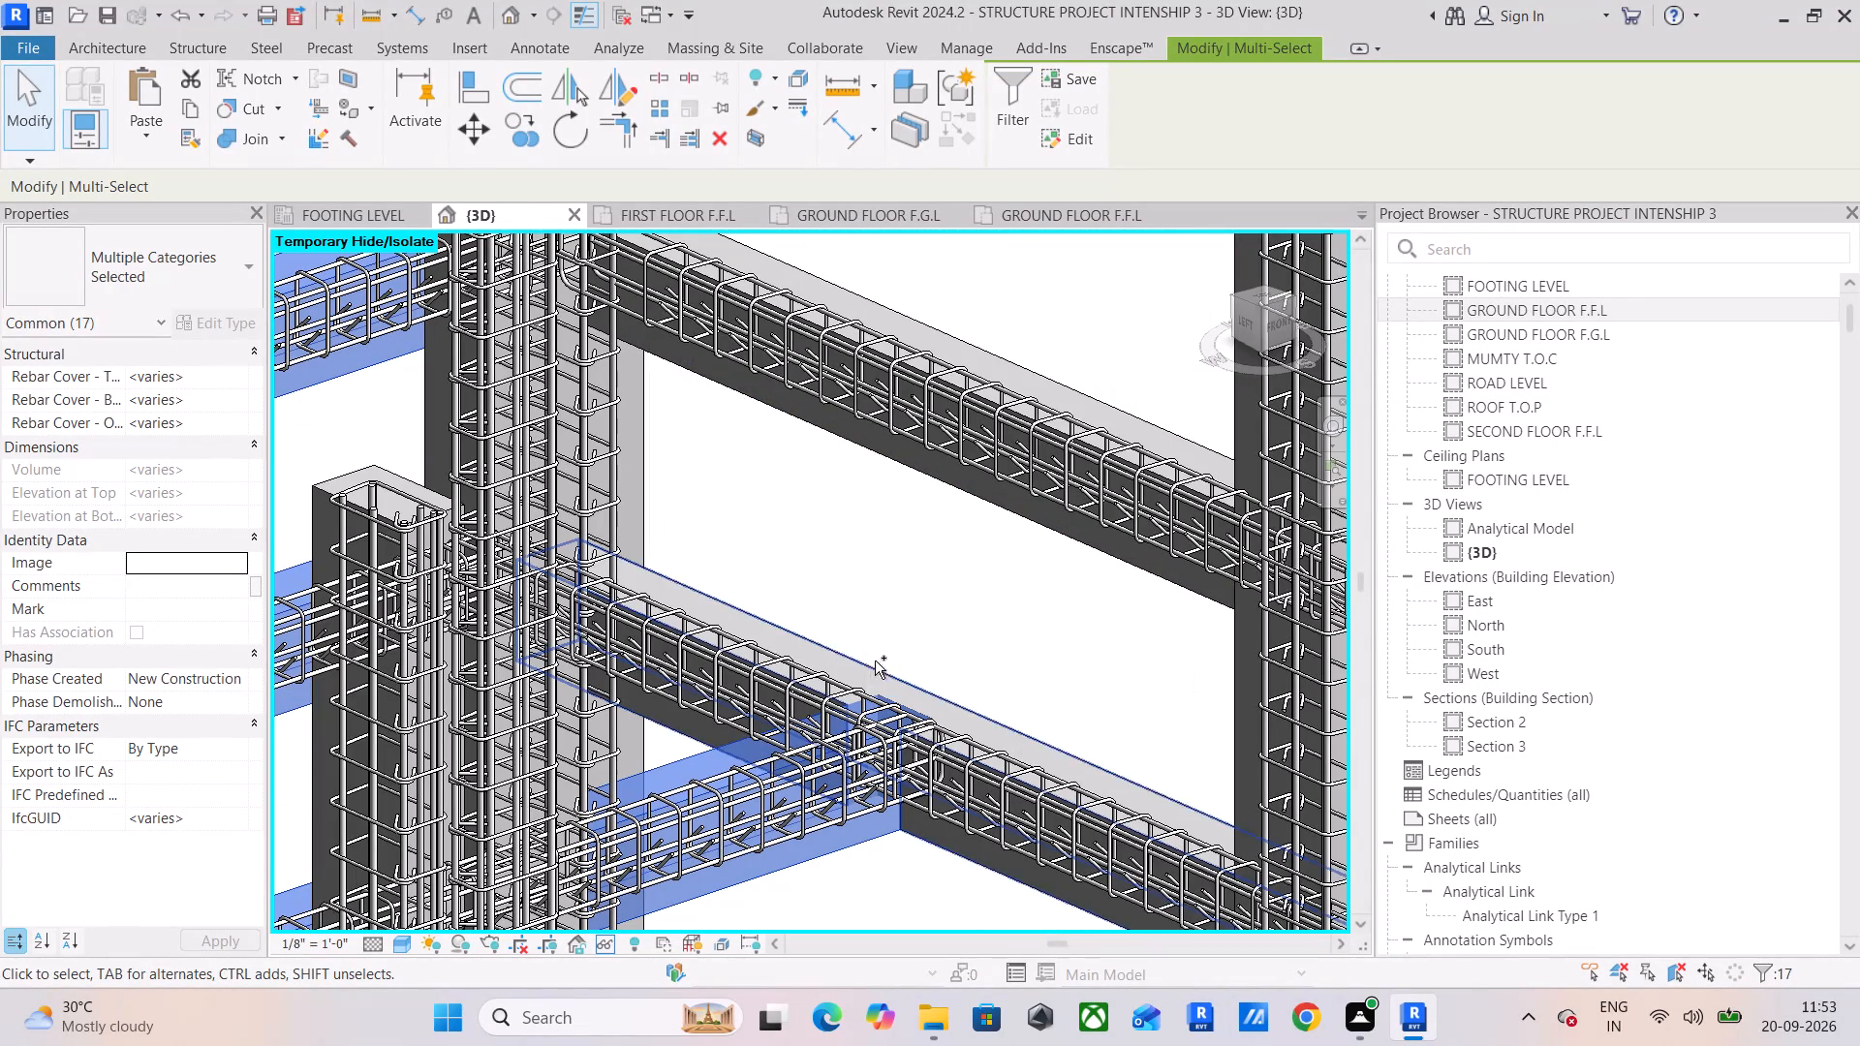
ctrl+click(875, 667)
ctrl+click(991, 345)
scroll(995, 454, down, 3)
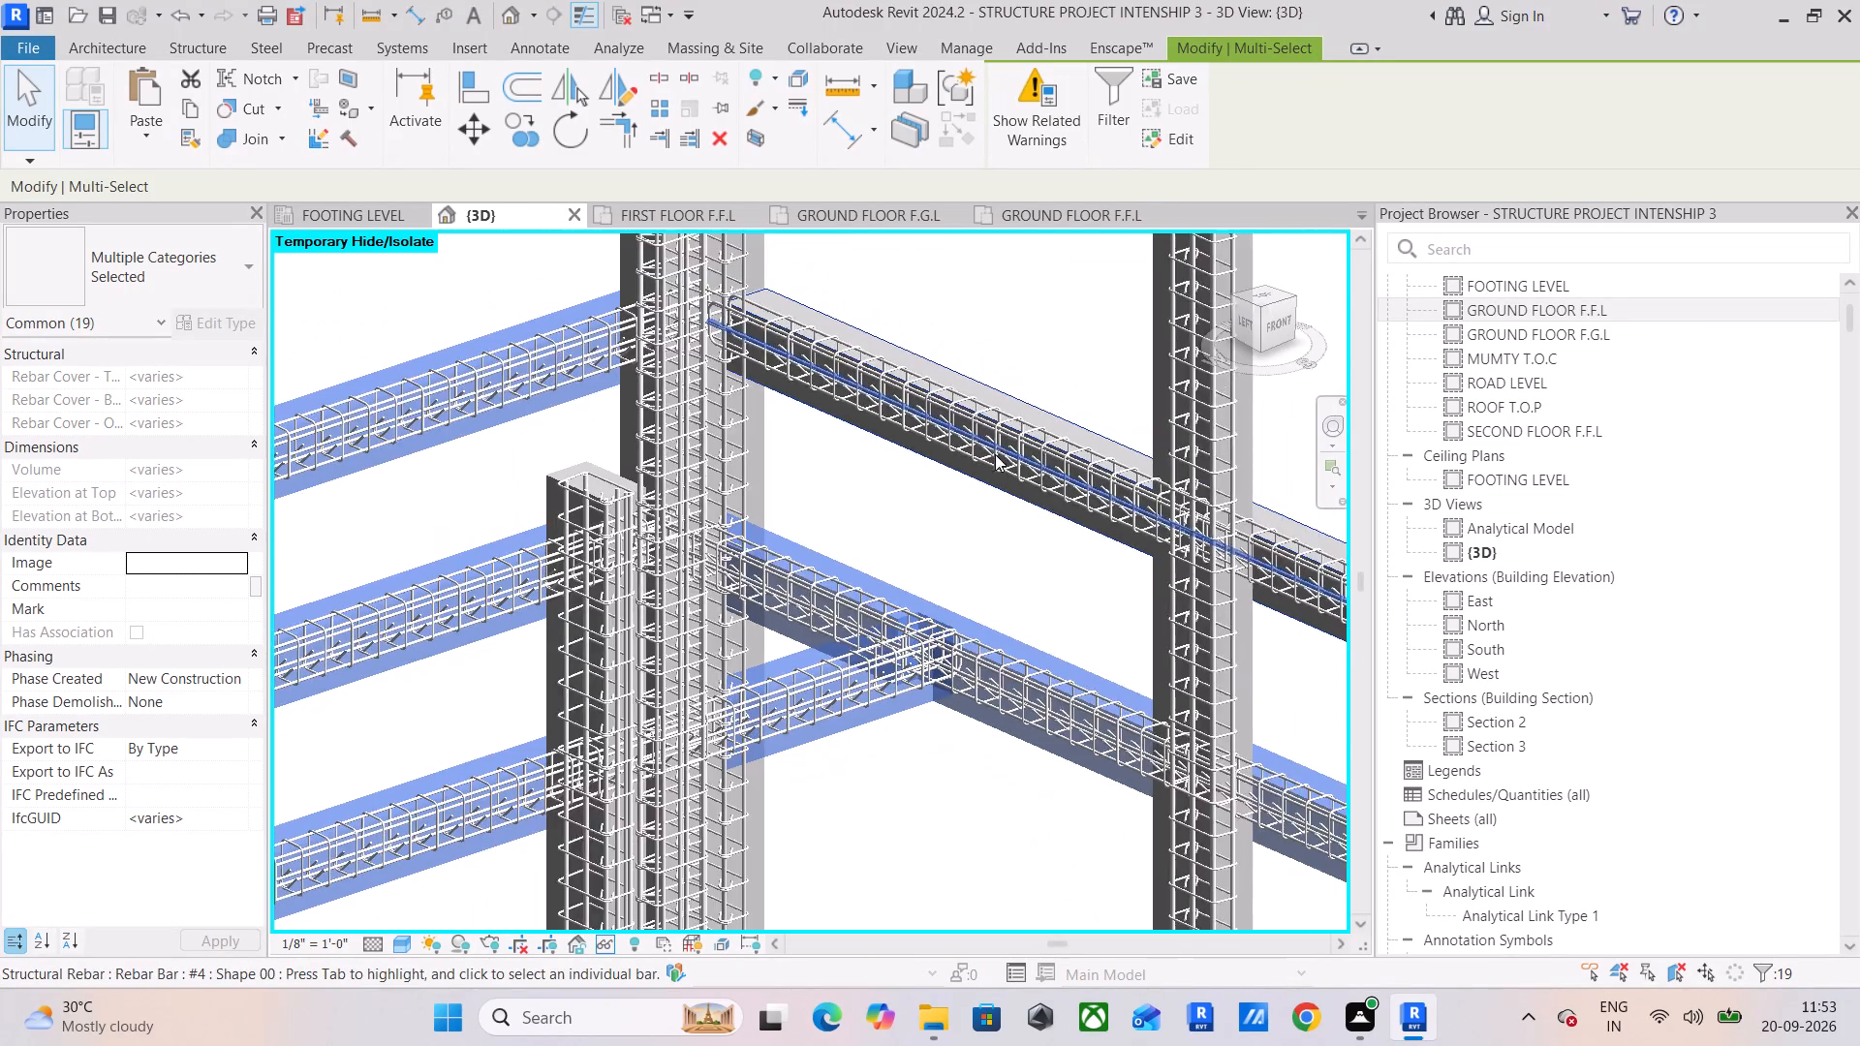
ctrl+click(1021, 402)
scroll(1021, 402, up, 3)
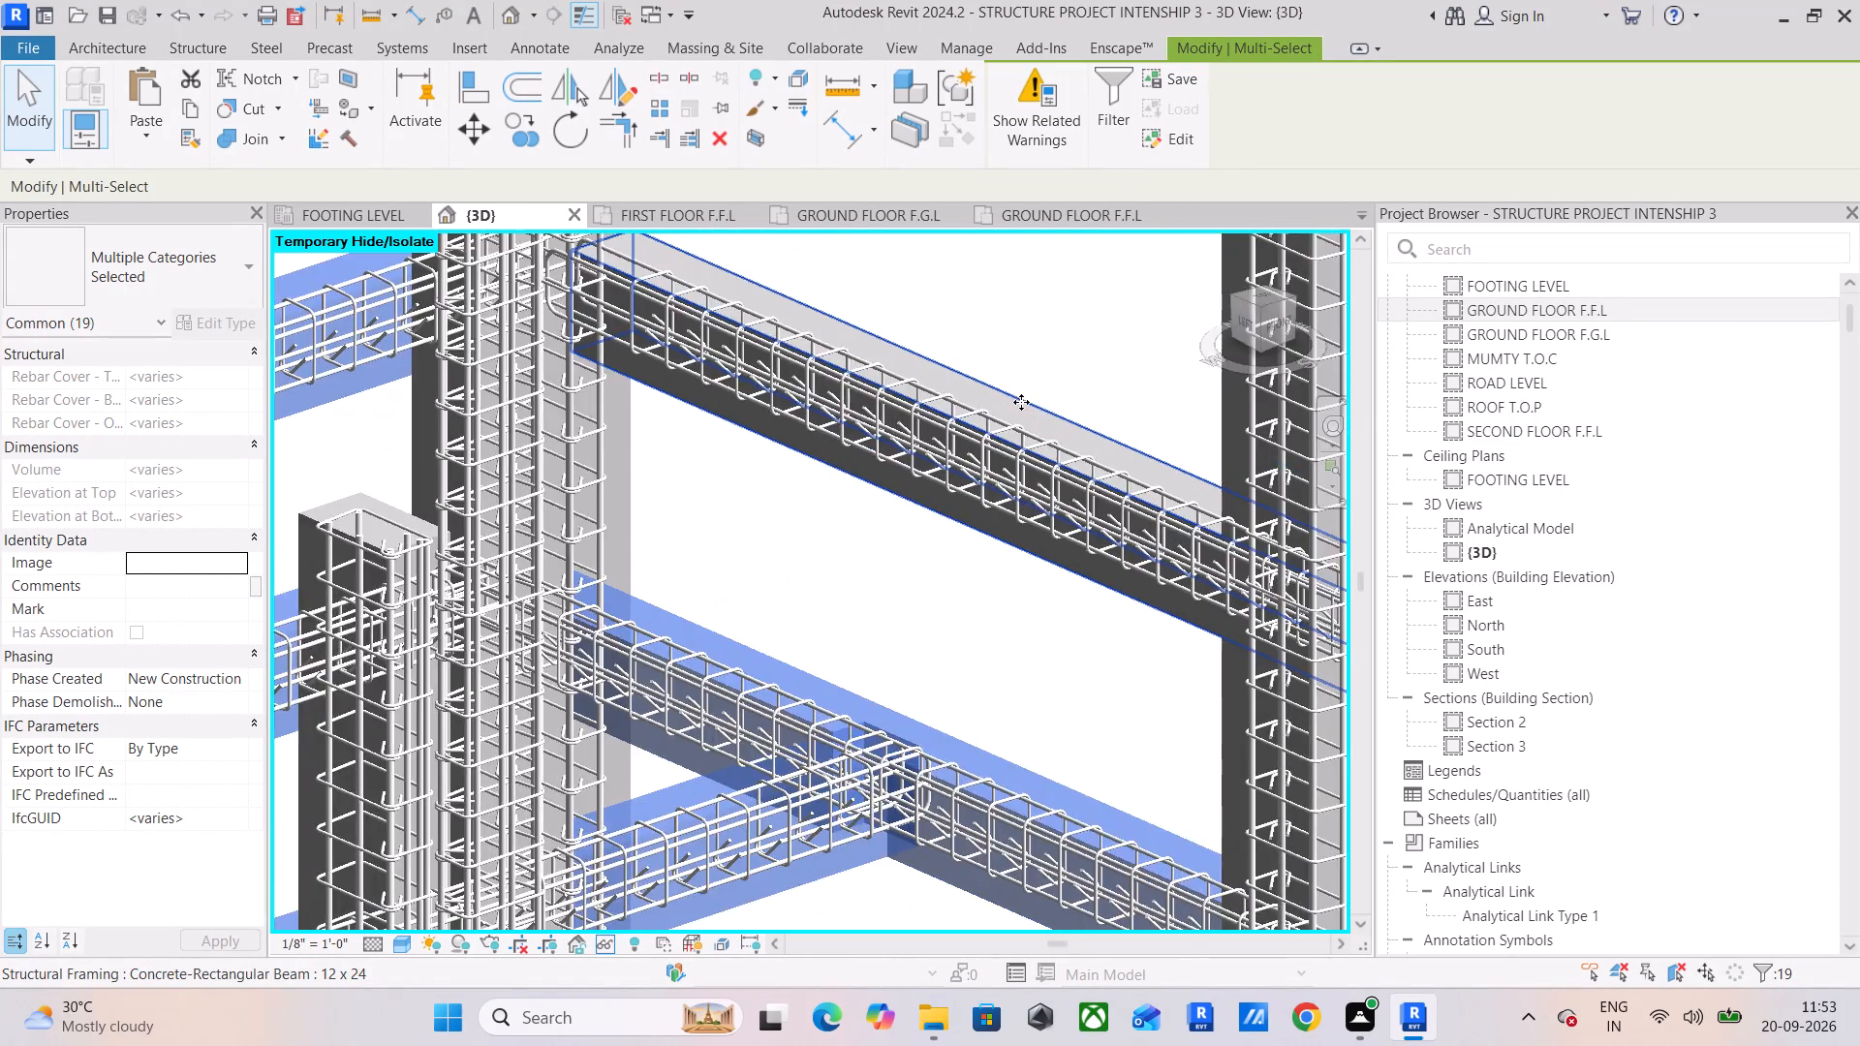
scroll(1032, 414, up, 4)
scroll(1033, 415, down, 5)
scroll(1062, 493, down, 5)
Add four 12 x 24 beams in the front-corner bays of the same level to the selection.
middle_drag(1061, 500, 532, 395)
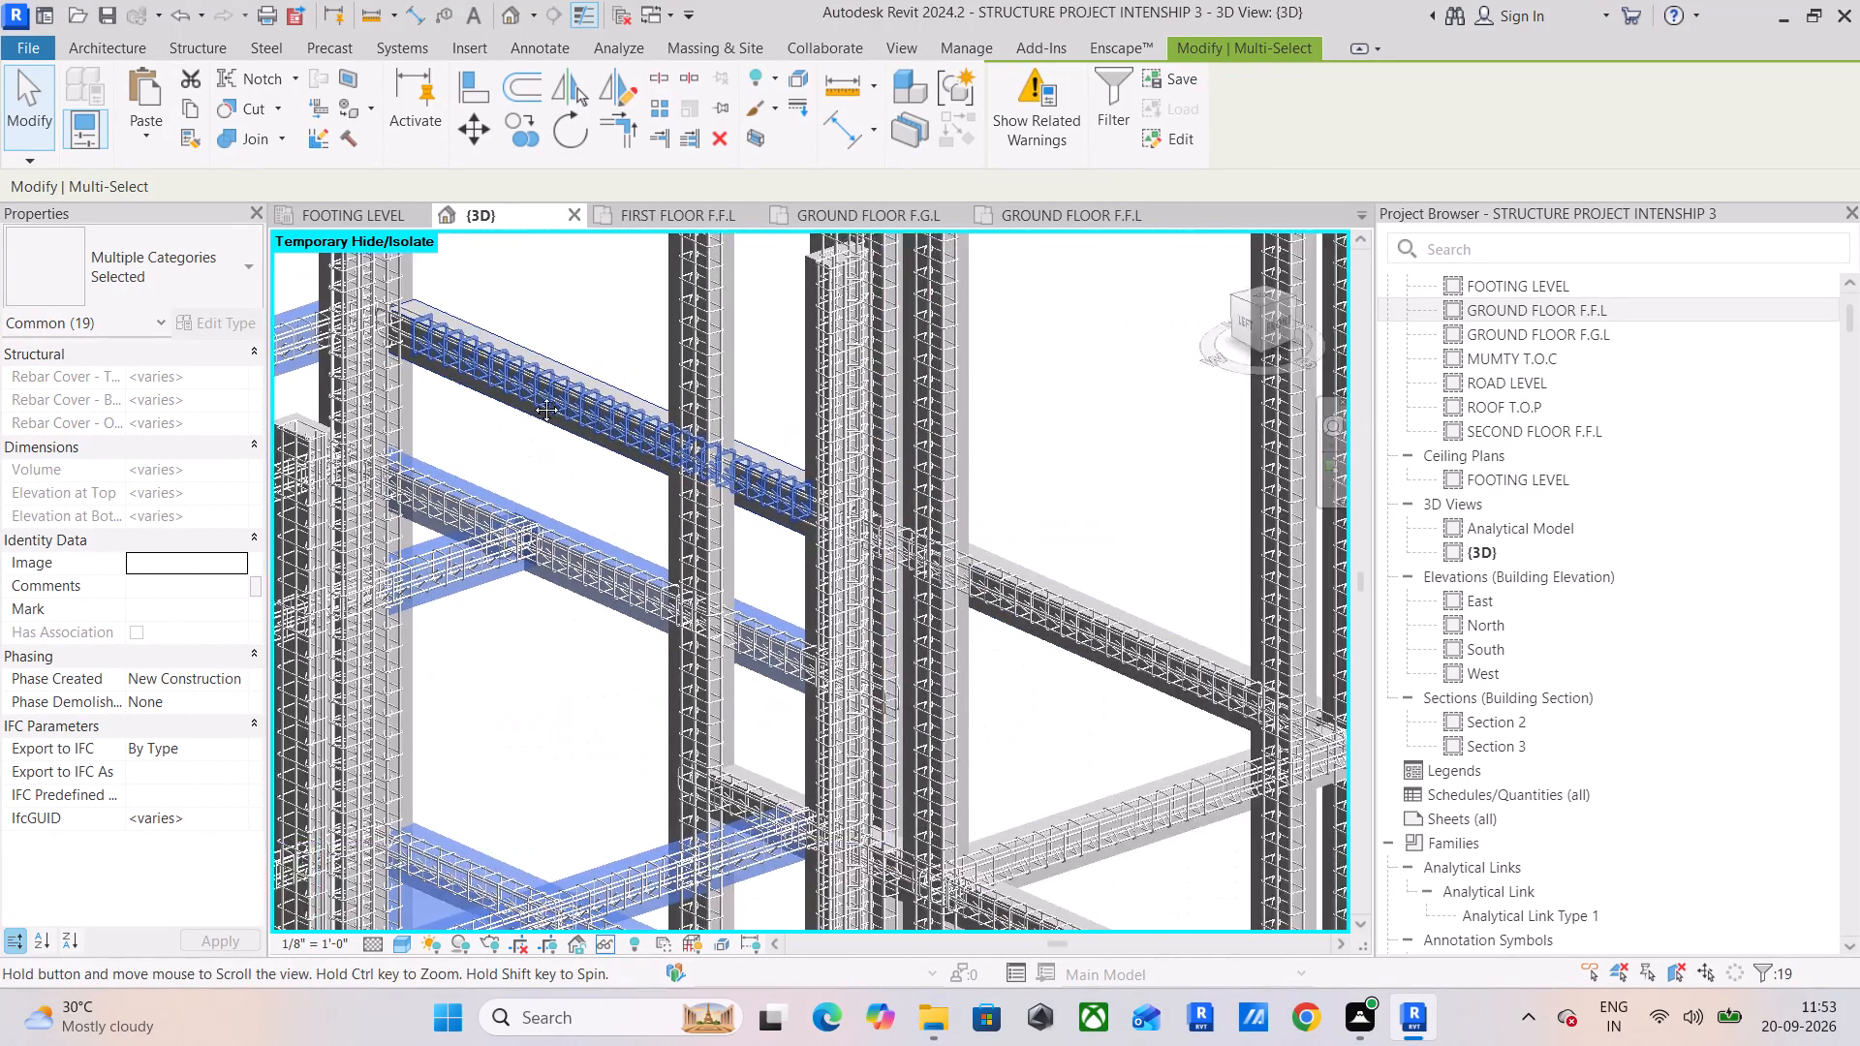
middle_drag(532, 395, 531, 395)
ctrl+click(1010, 563)
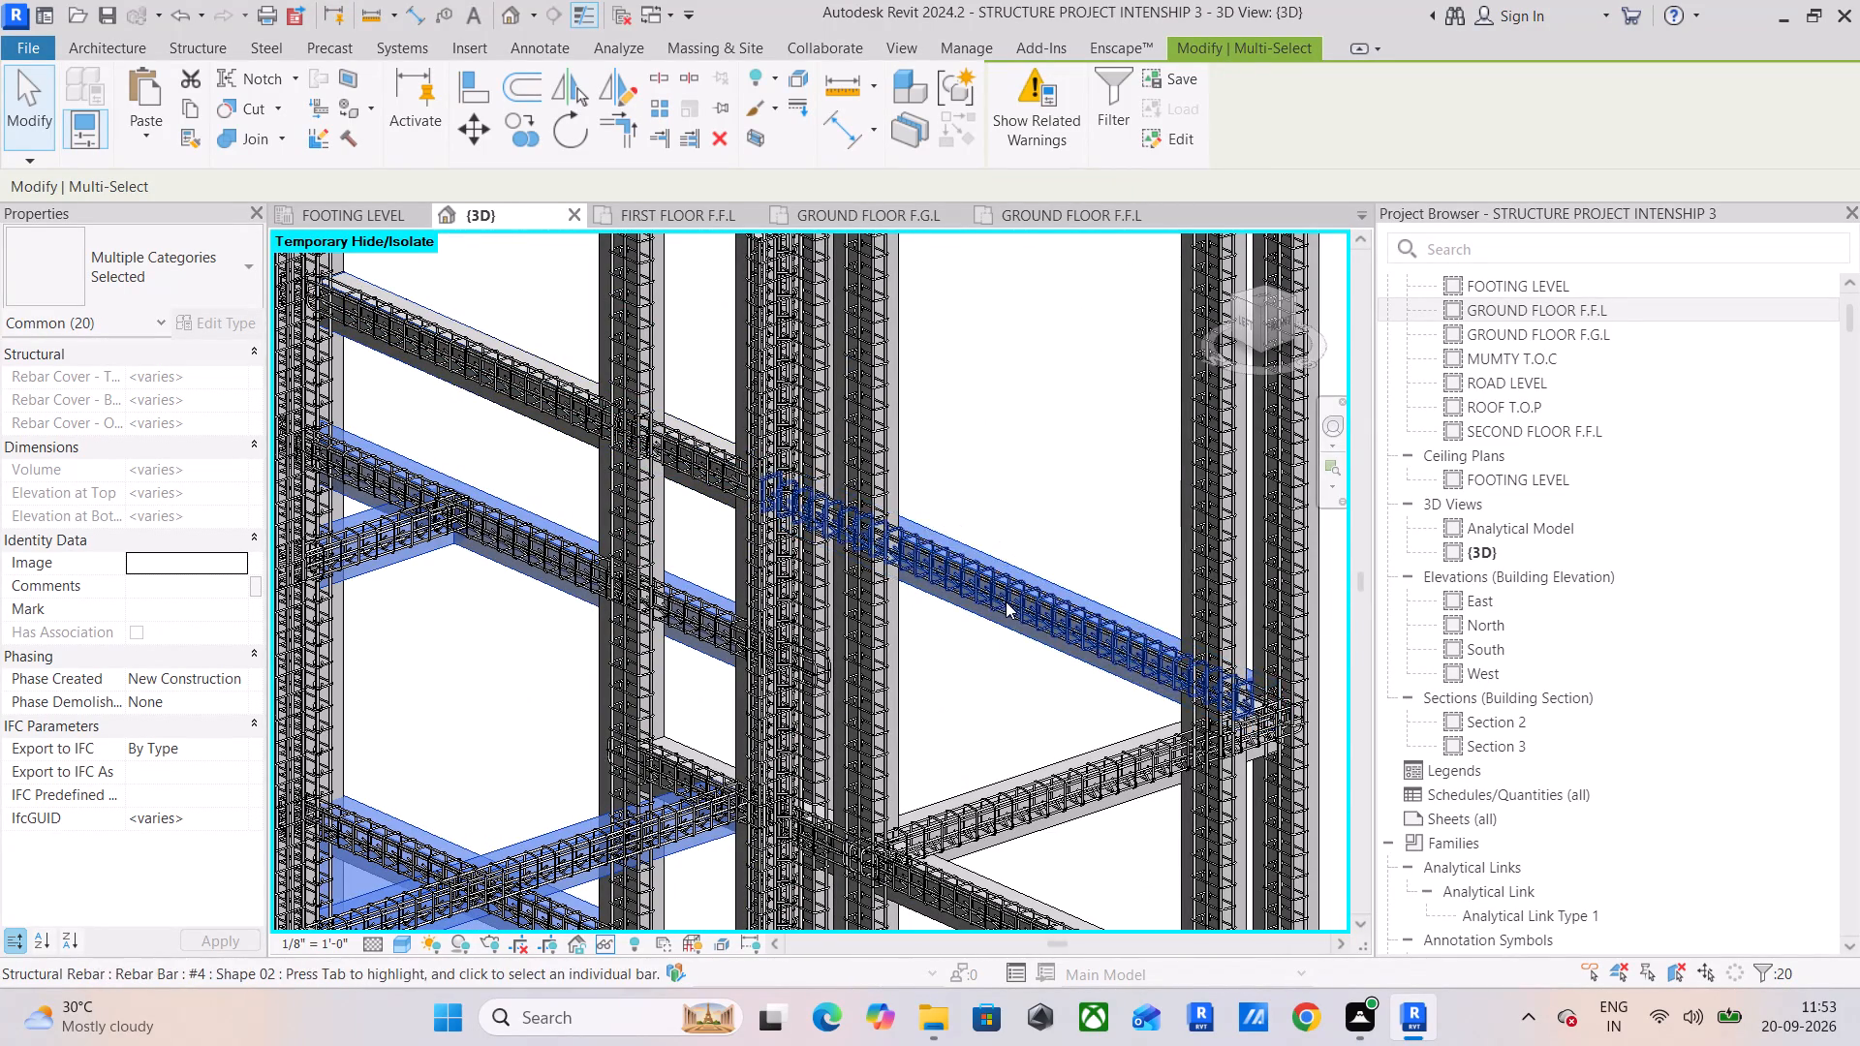
middle_drag(1006, 601, 847, 373)
scroll(894, 510, up, 5)
ctrl+click(947, 535)
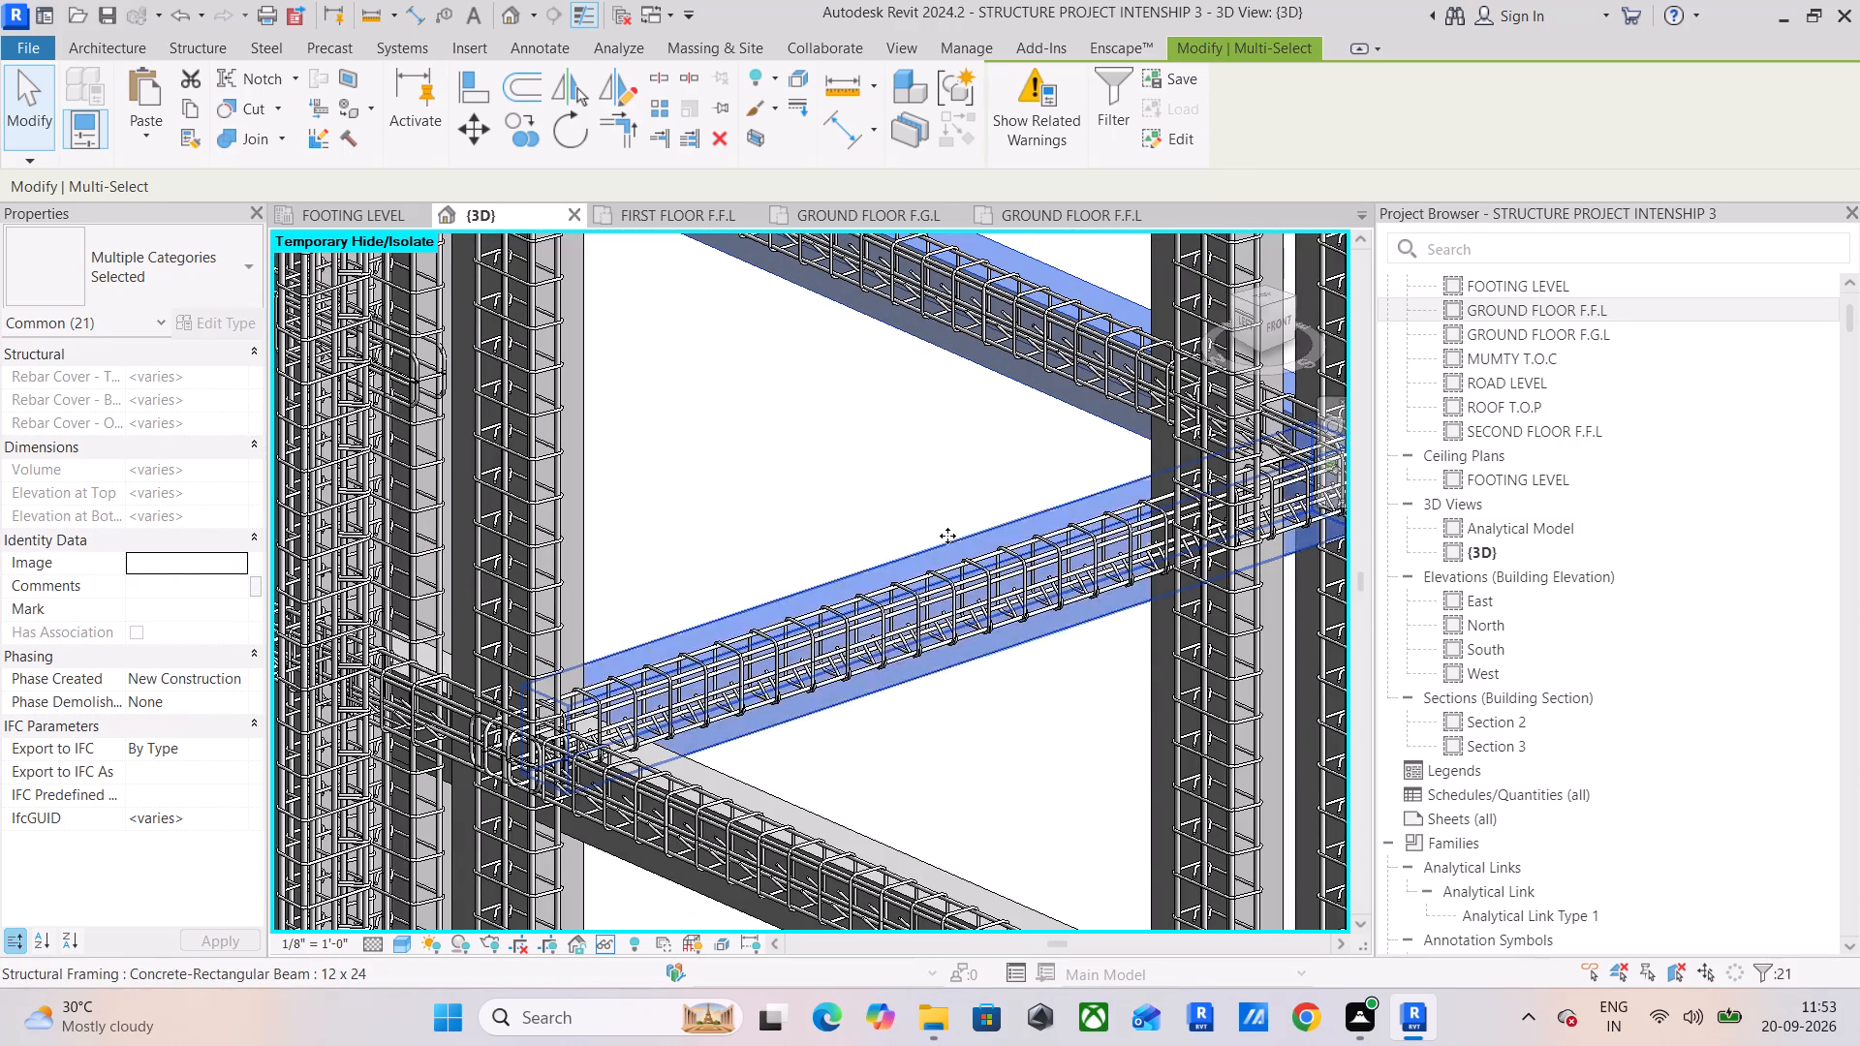
scroll(947, 536, down, 6)
middle_drag(947, 536, 734, 372)
scroll(735, 373, up, 1)
scroll(776, 500, up, 5)
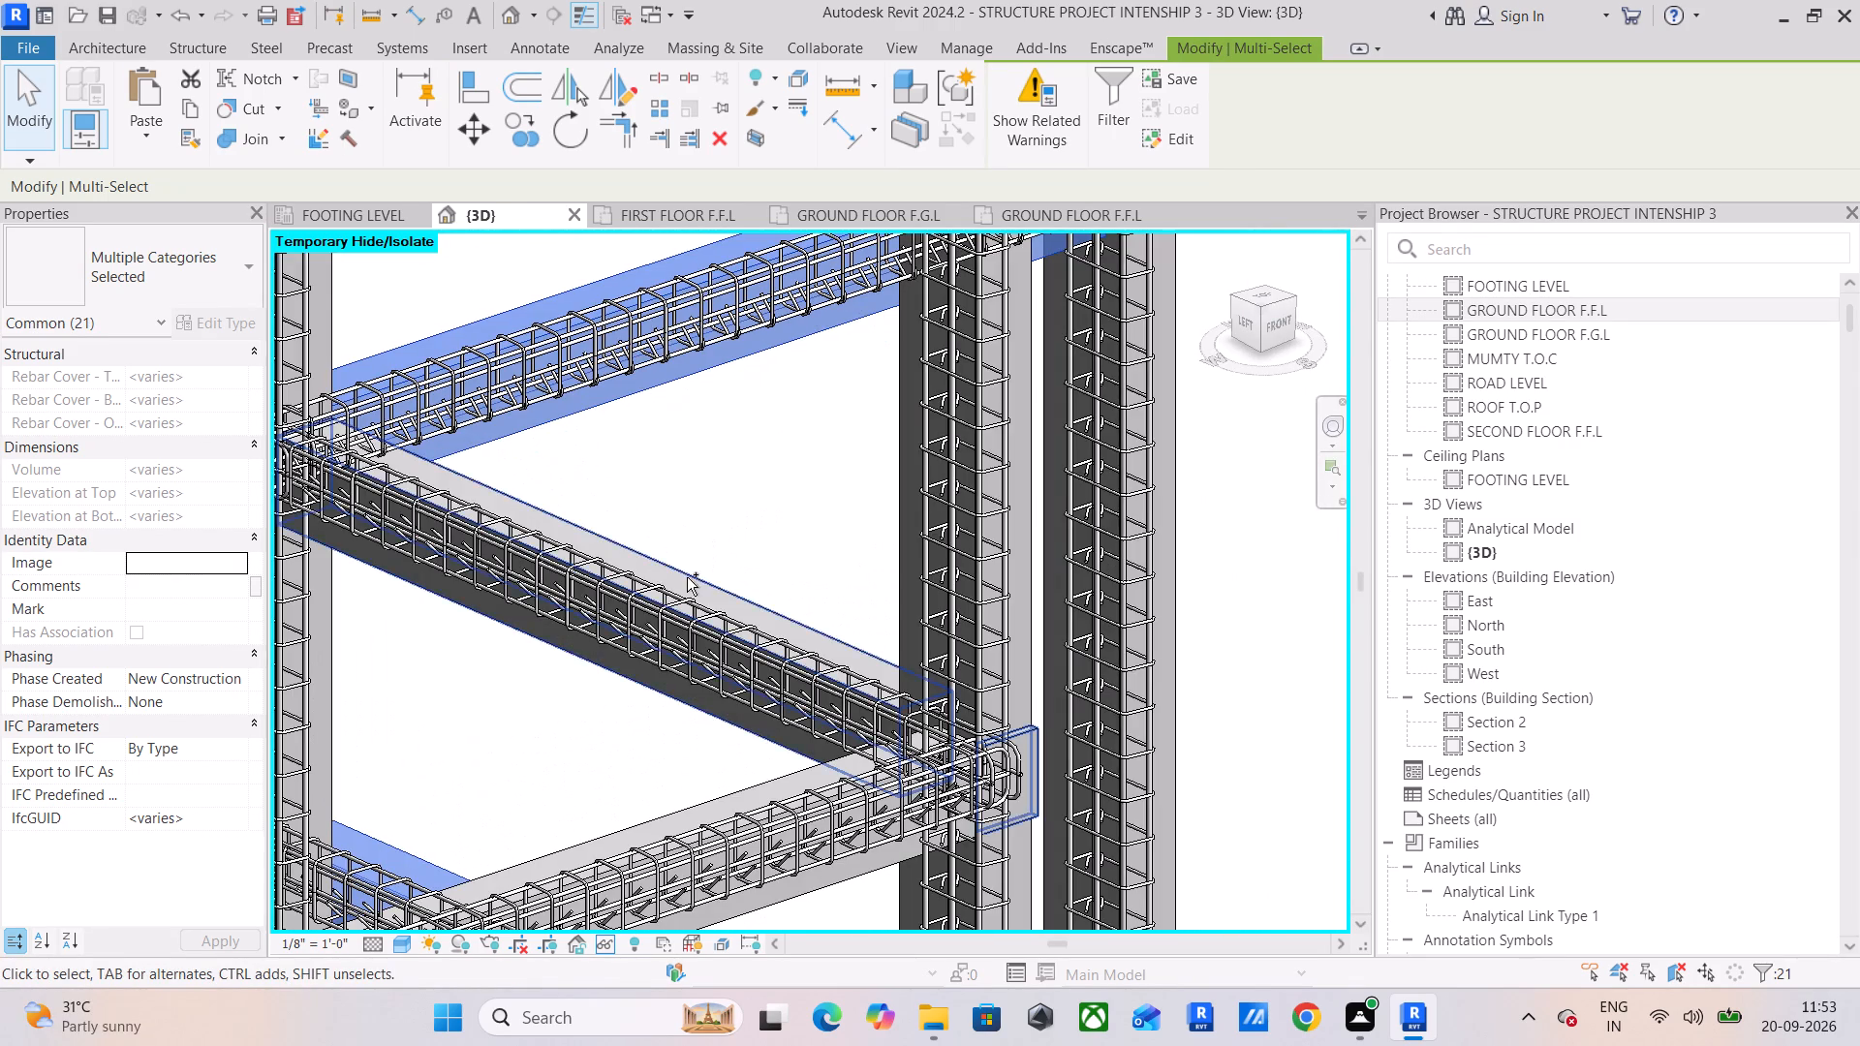
ctrl+click(686, 577)
scroll(687, 575, down, 4)
middle_drag(687, 570, 957, 384)
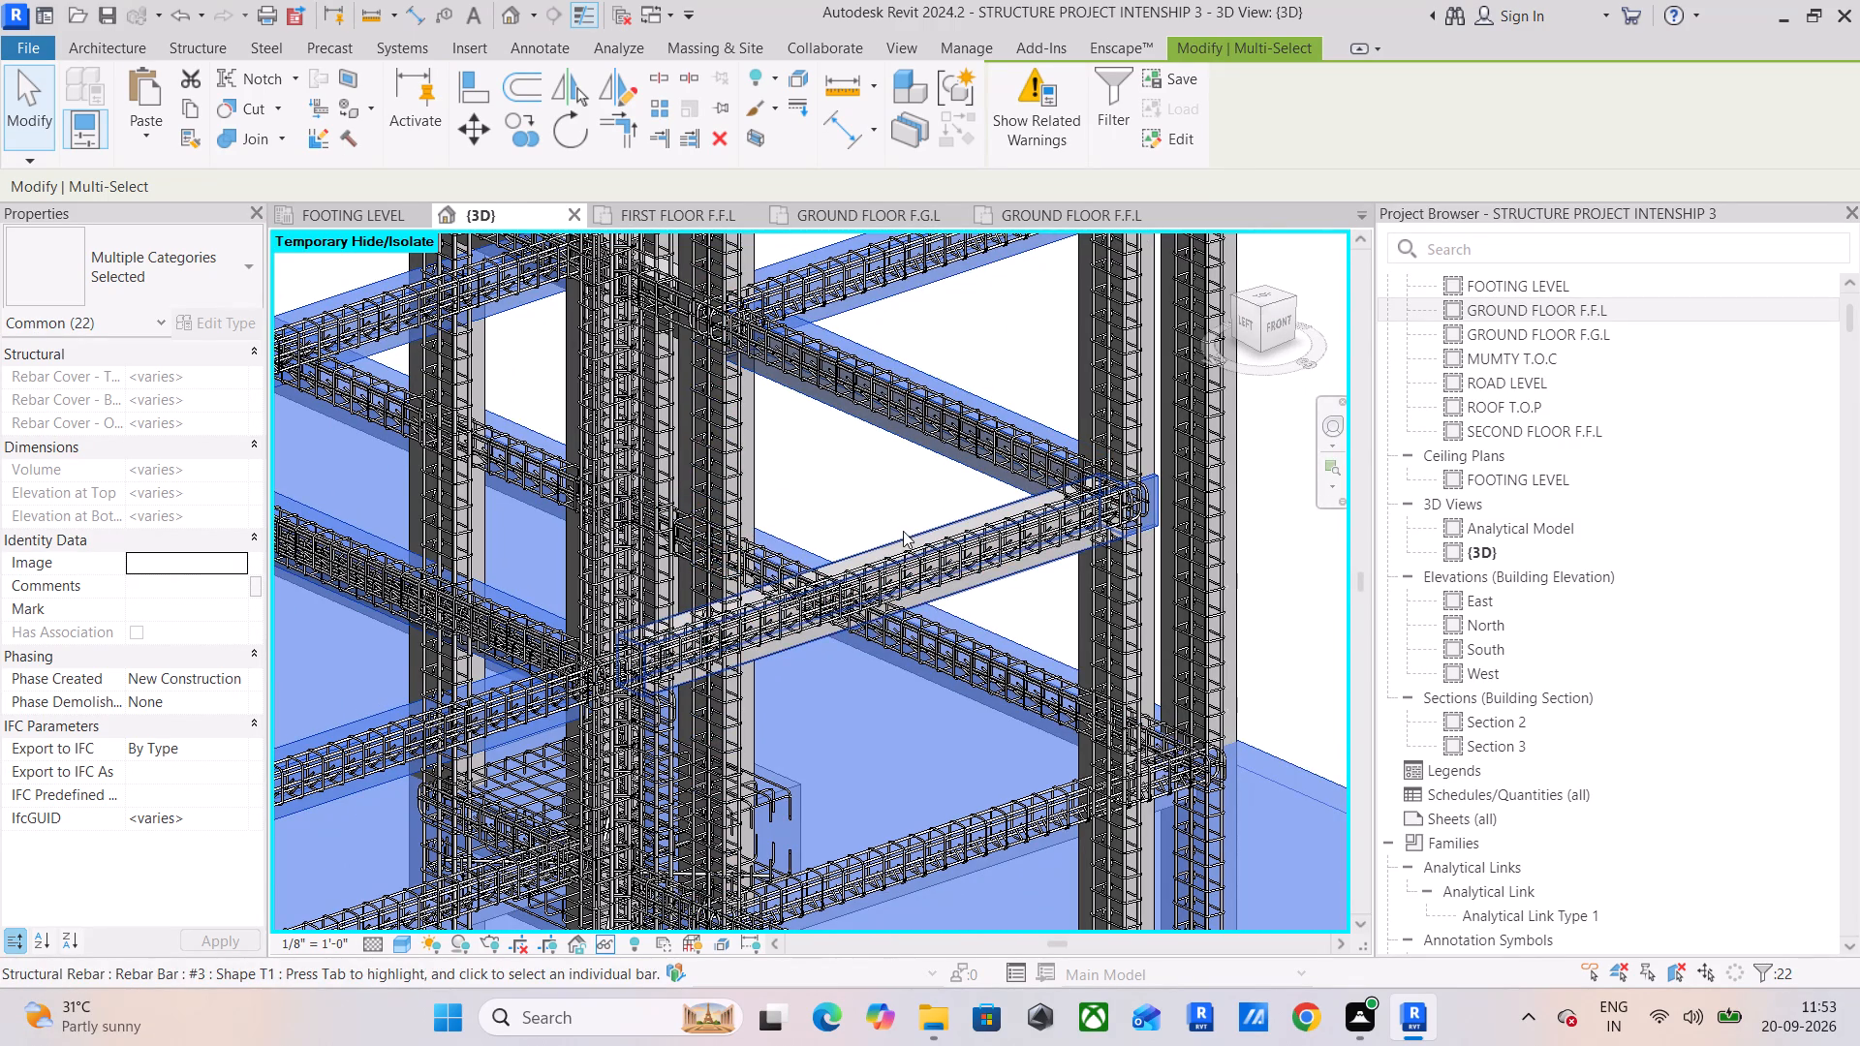
ctrl+click(908, 530)
Remove the 6" foundation slab from the selection so that only the 12 x 24 beams stay selected.
scroll(908, 530, down, 4)
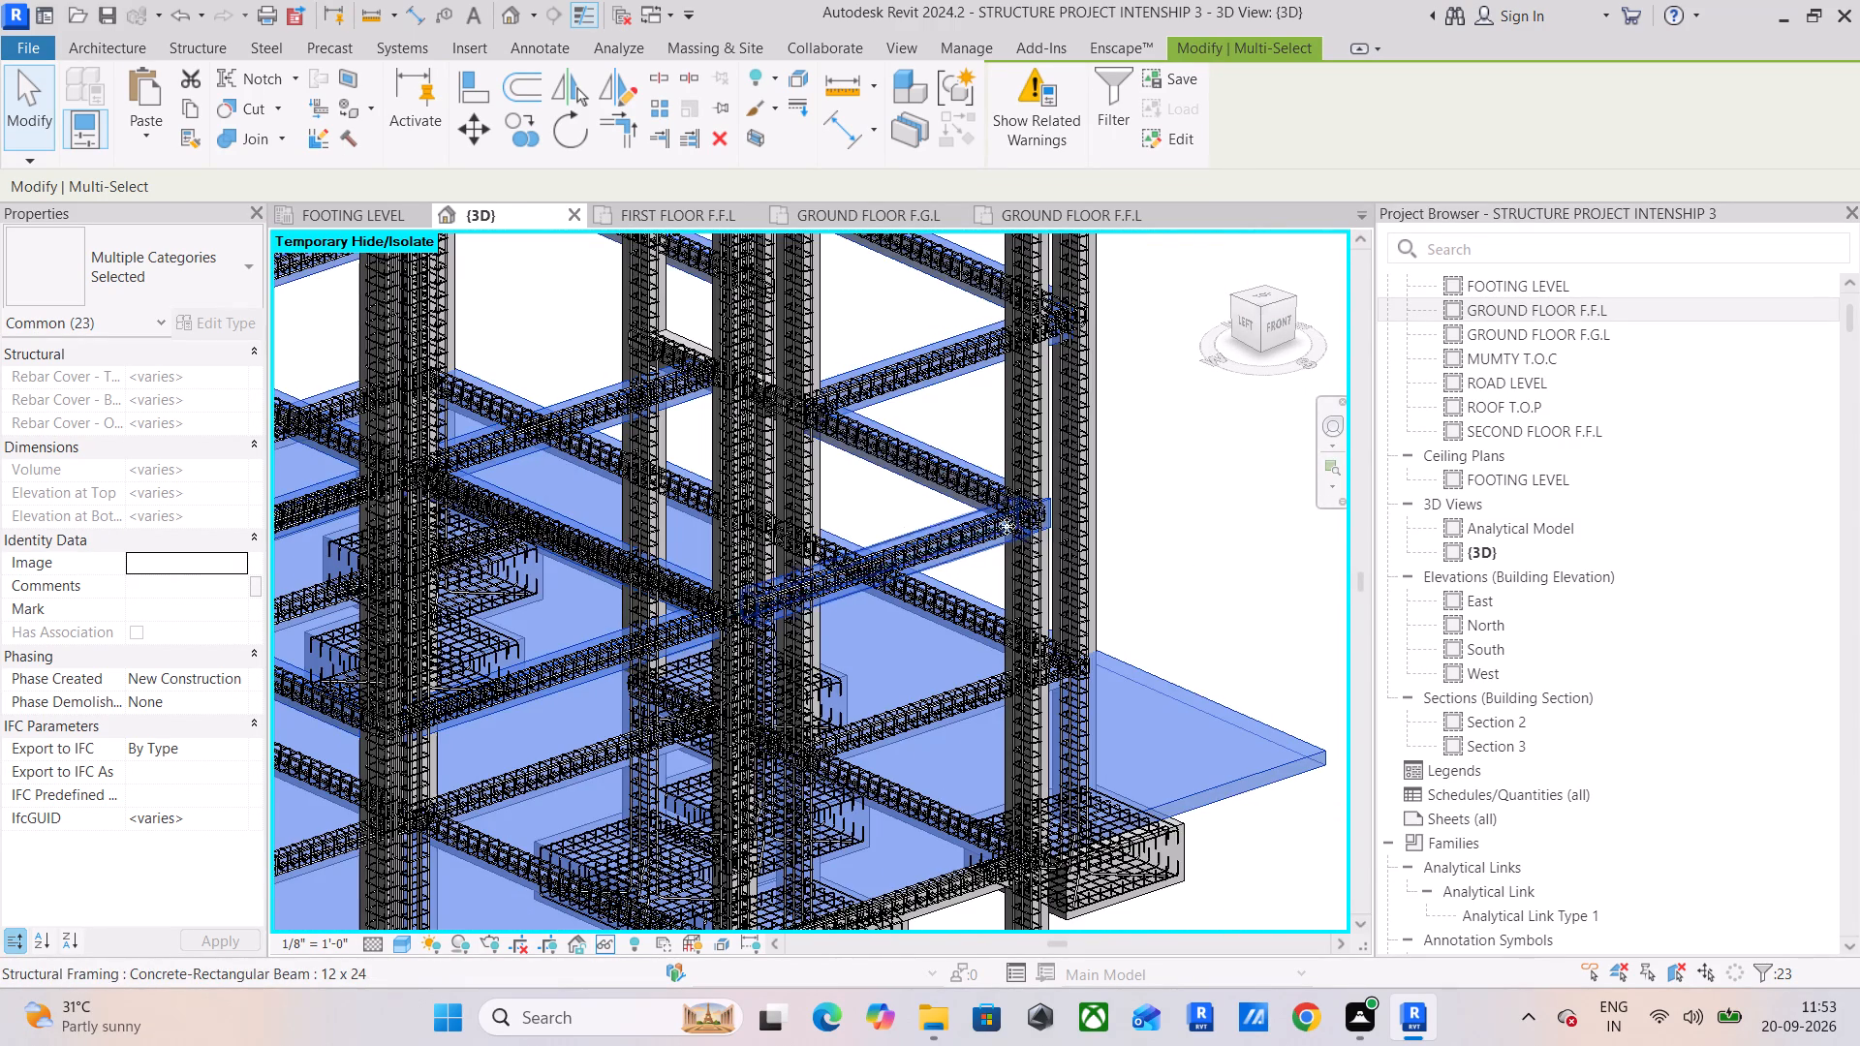
ctrl+middle_drag(1140, 458, 935, 488)
scroll(1018, 454, down, 5)
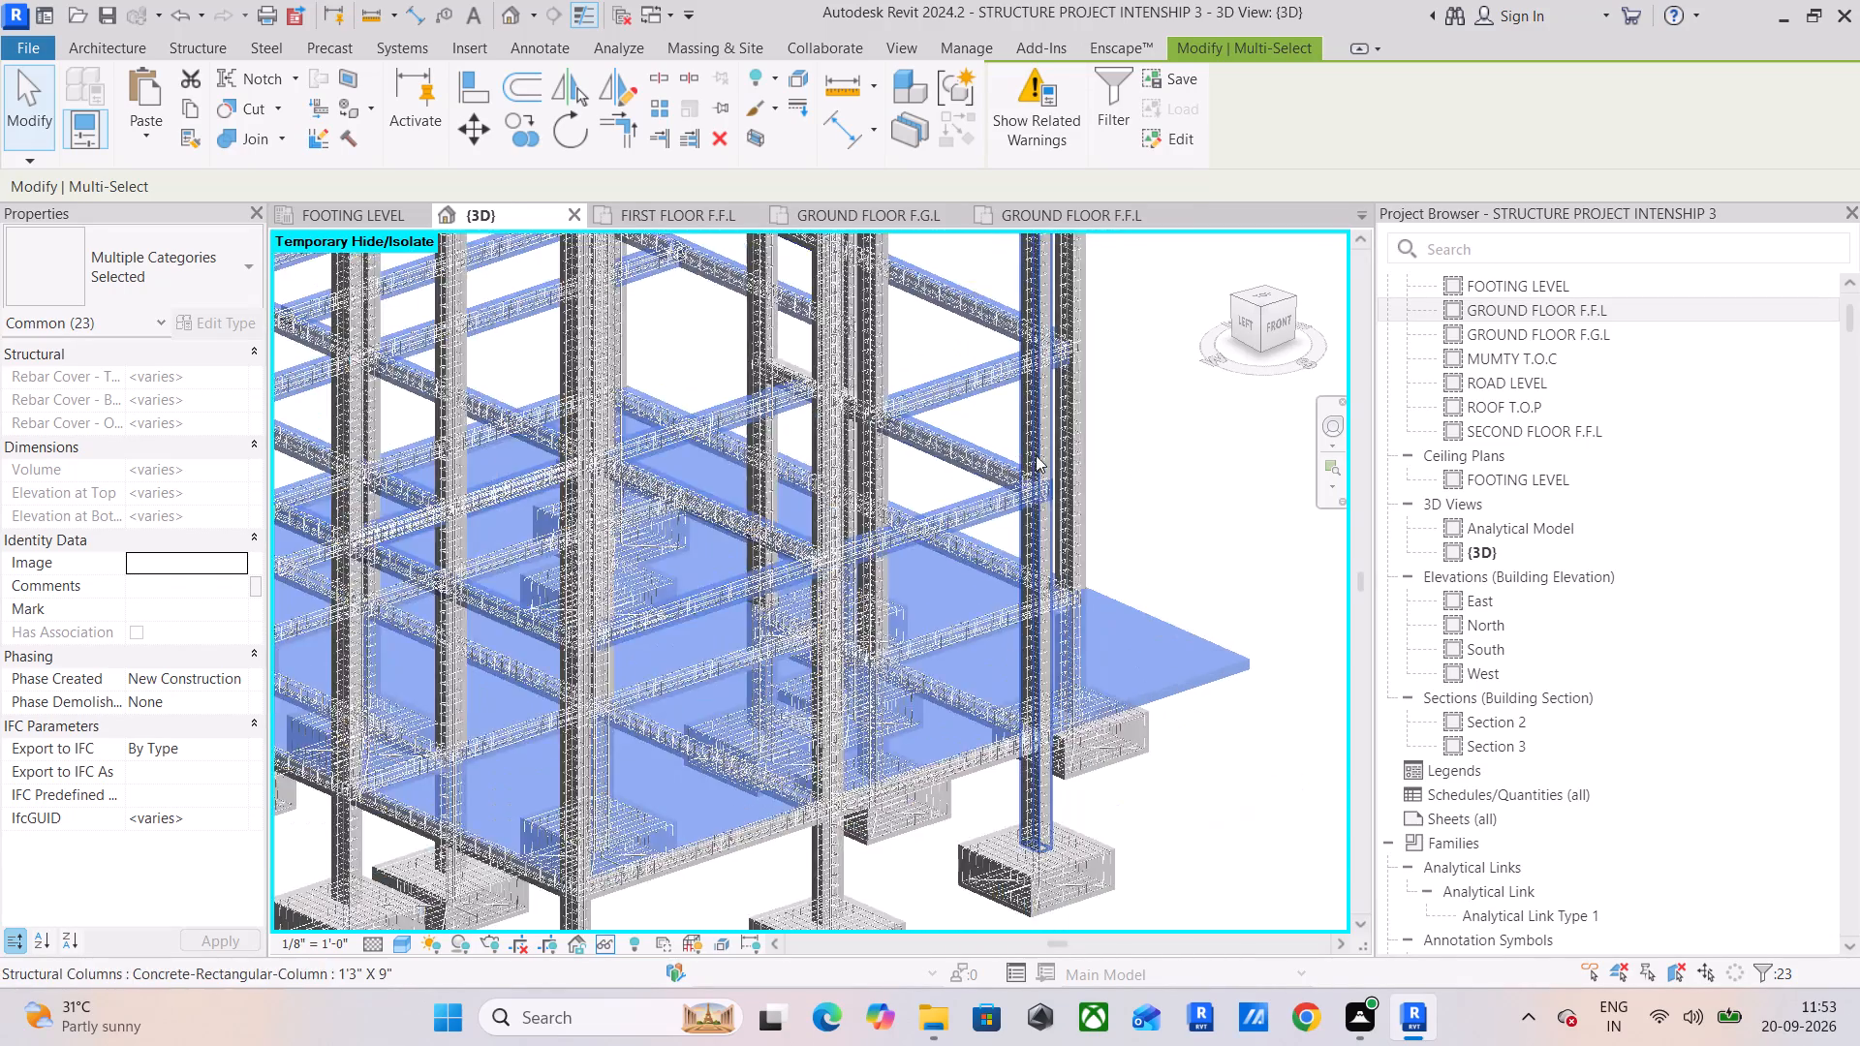
shift+middle_drag(1055, 496, 798, 498)
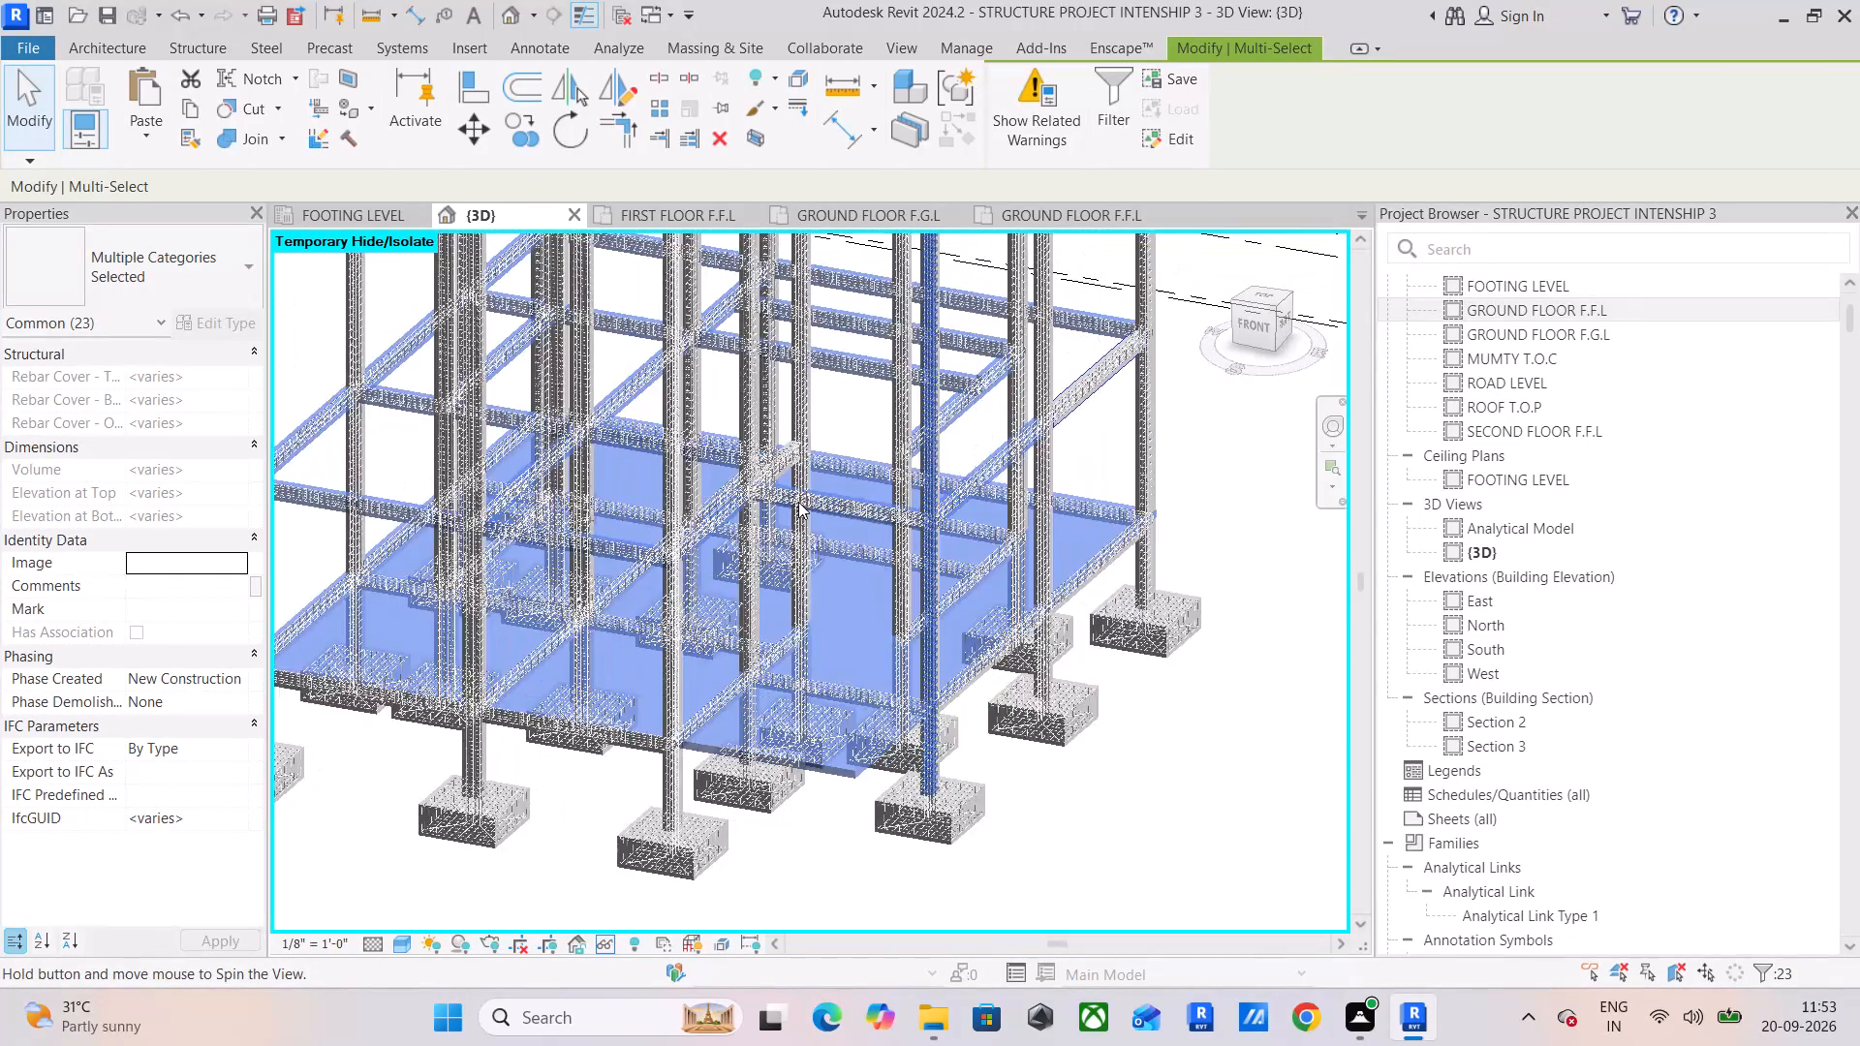
scroll(782, 761, up, 6)
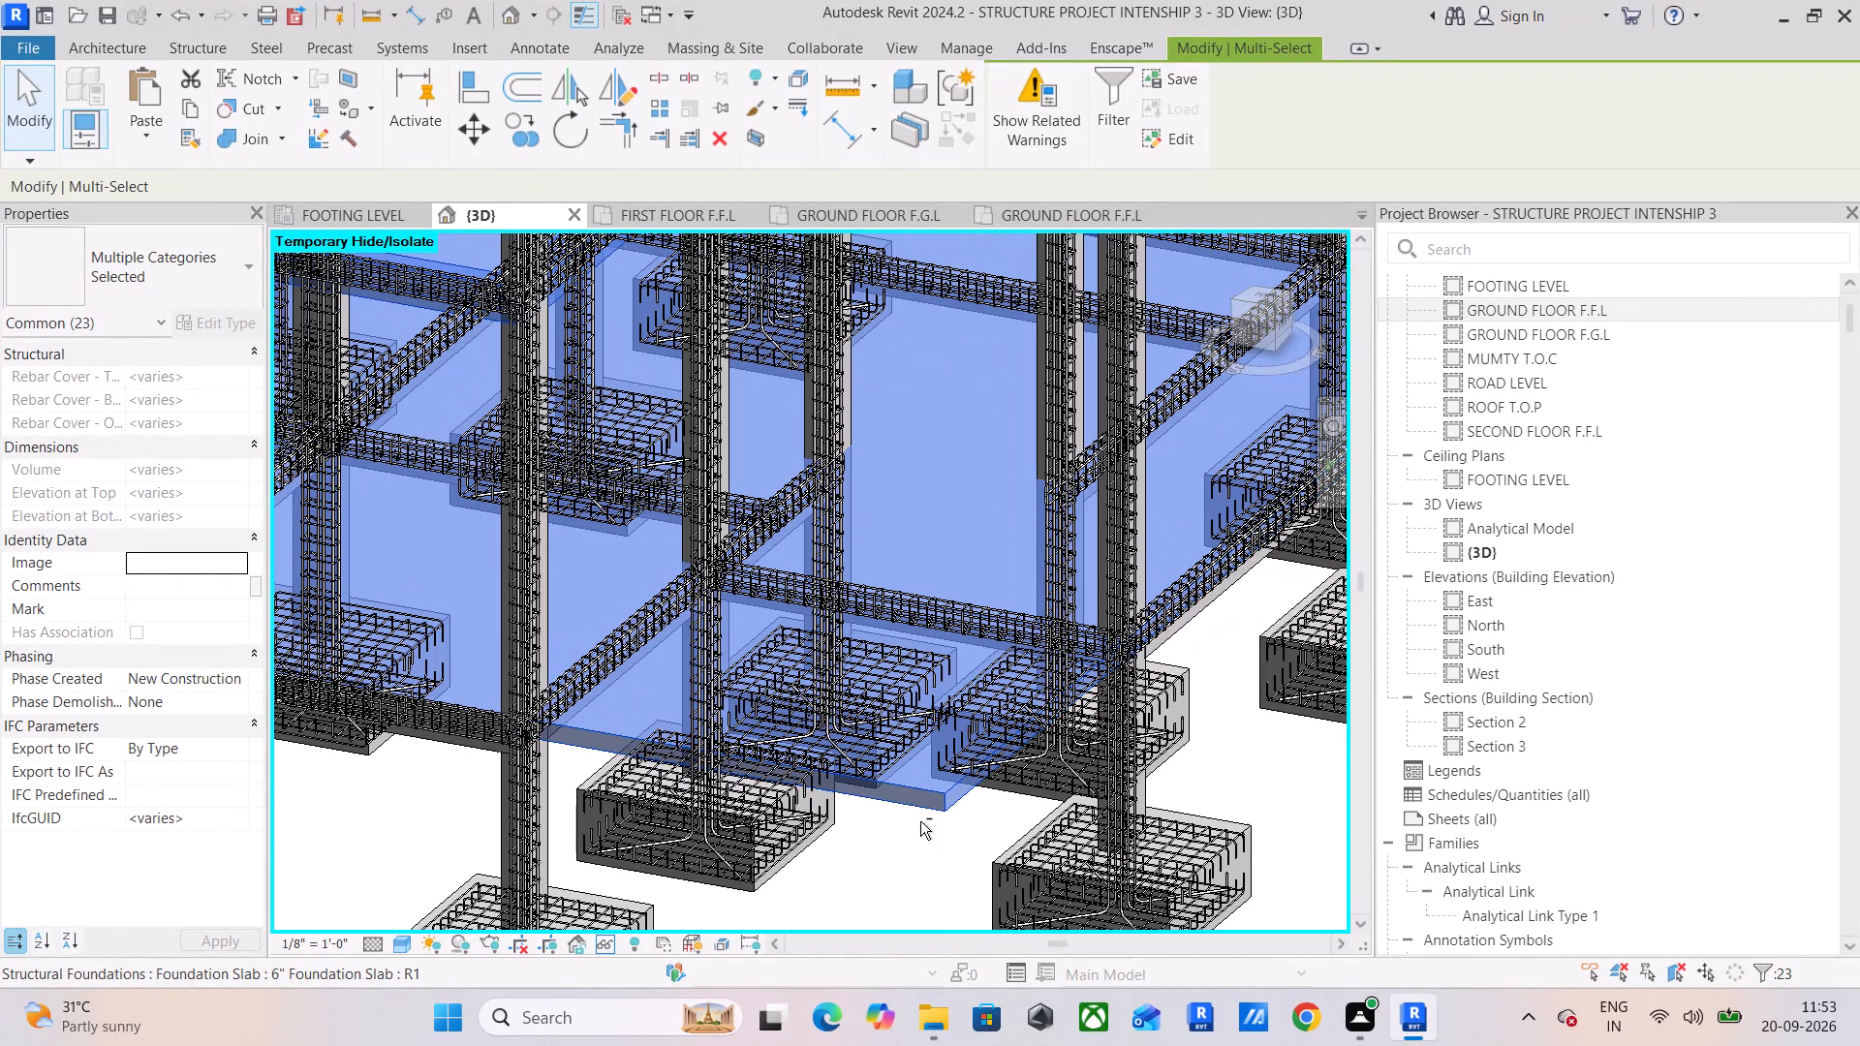
shift+click(932, 790)
scroll(880, 622, down, 4)
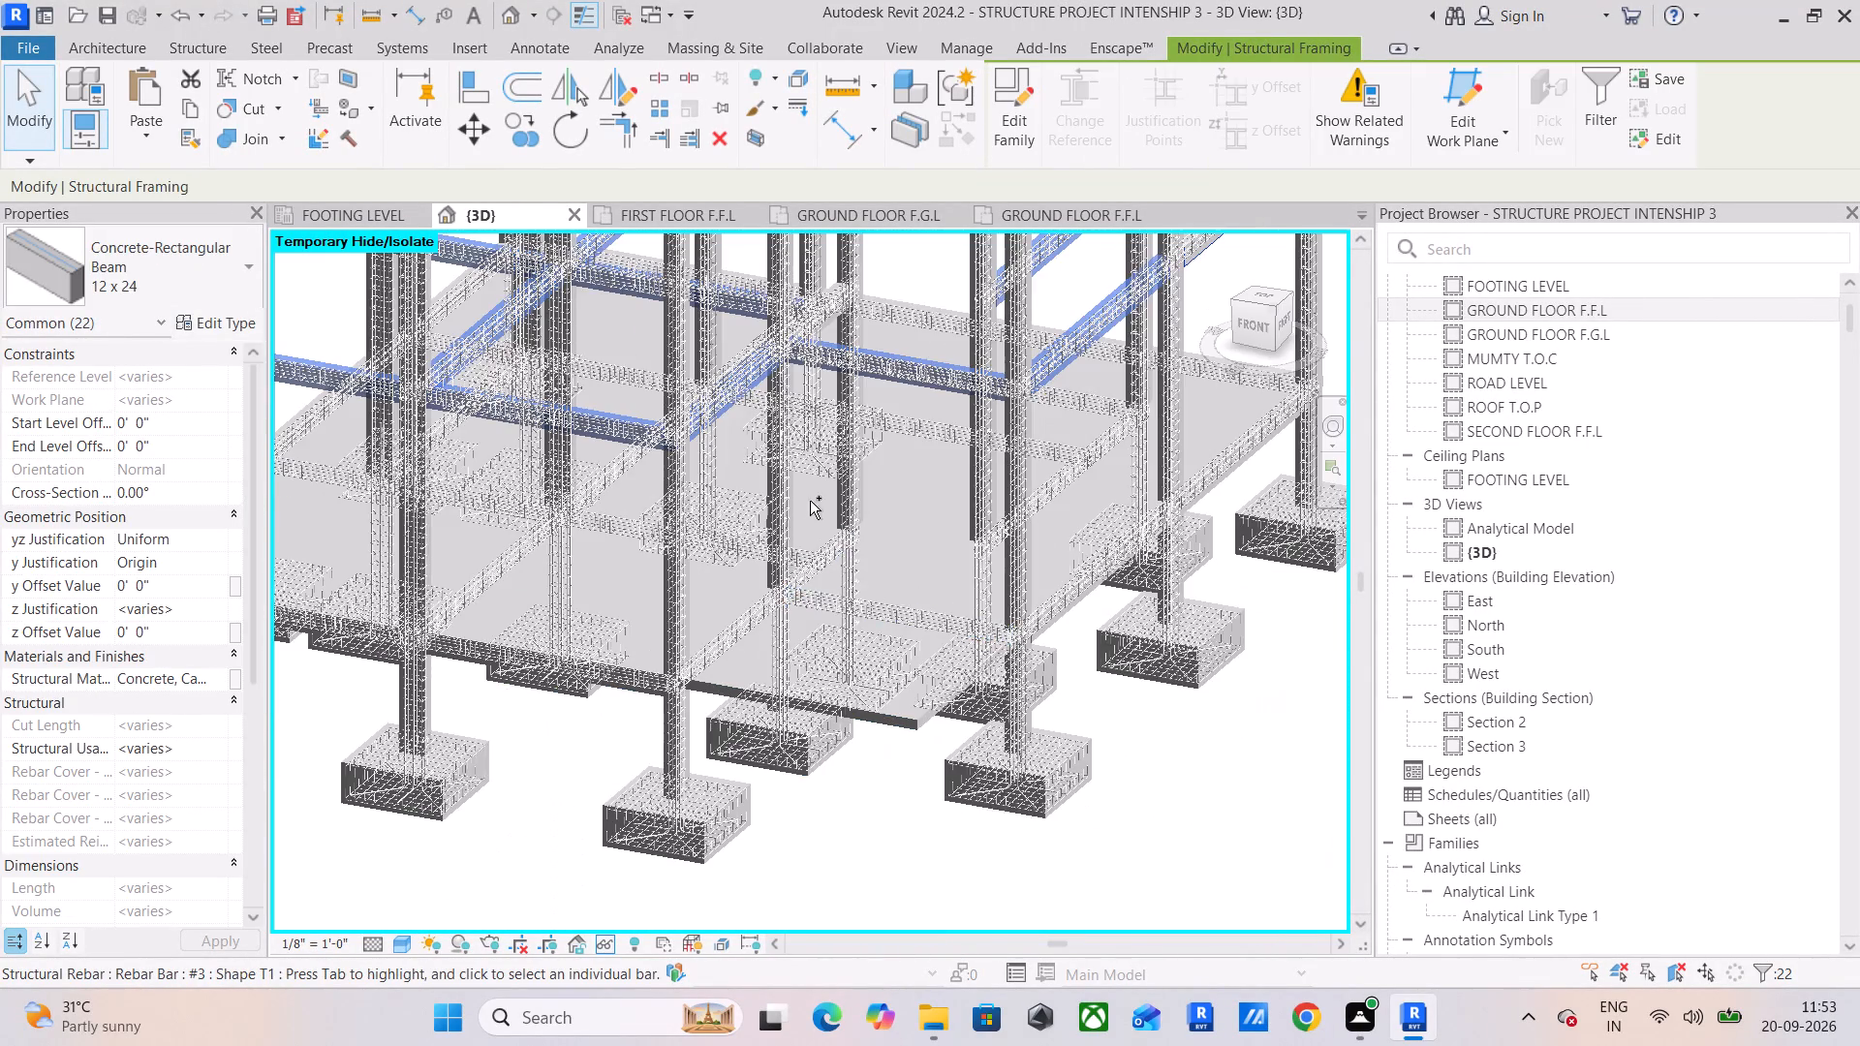
Add the missed short 12 x 24 beam between the inner columns of the same level to the selection.
ctrl+middle_drag(834, 508, 958, 536)
scroll(732, 387, down, 3)
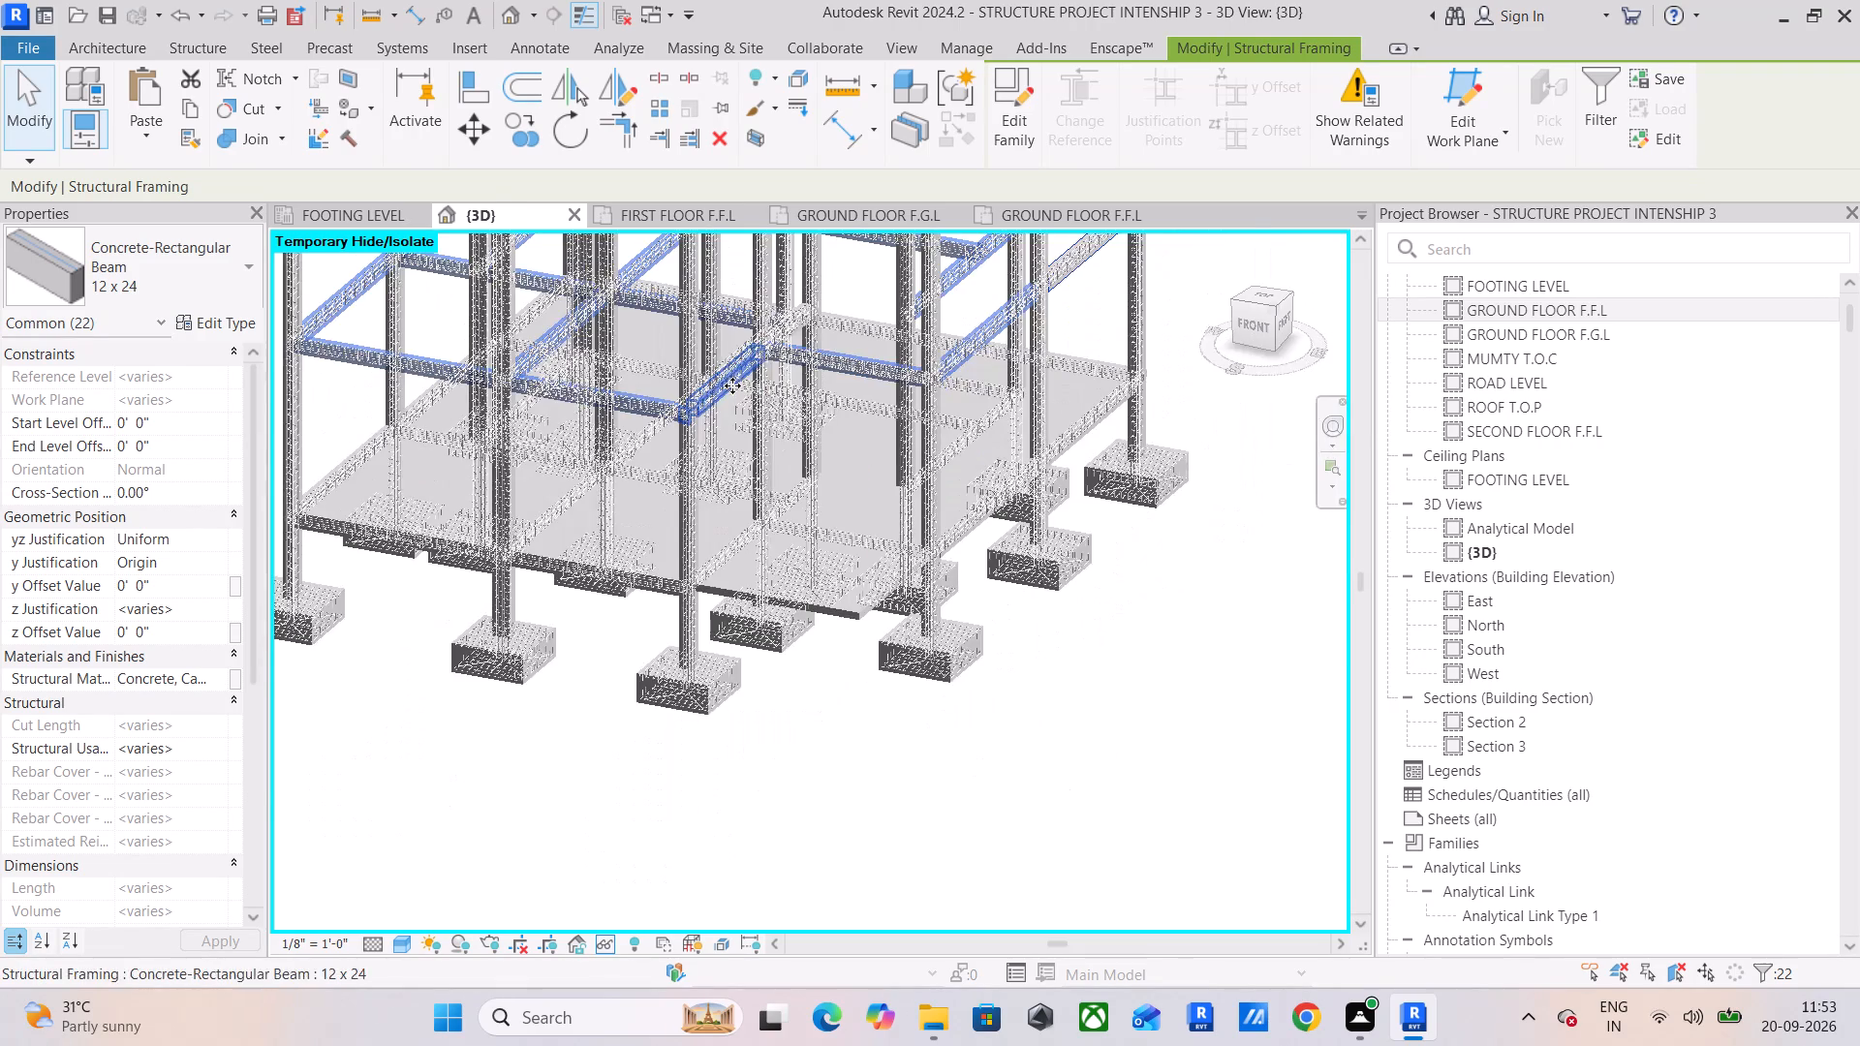
middle_drag(787, 405, 1007, 554)
shift+middle_drag(794, 461, 841, 502)
shift+middle_drag(842, 464, 852, 481)
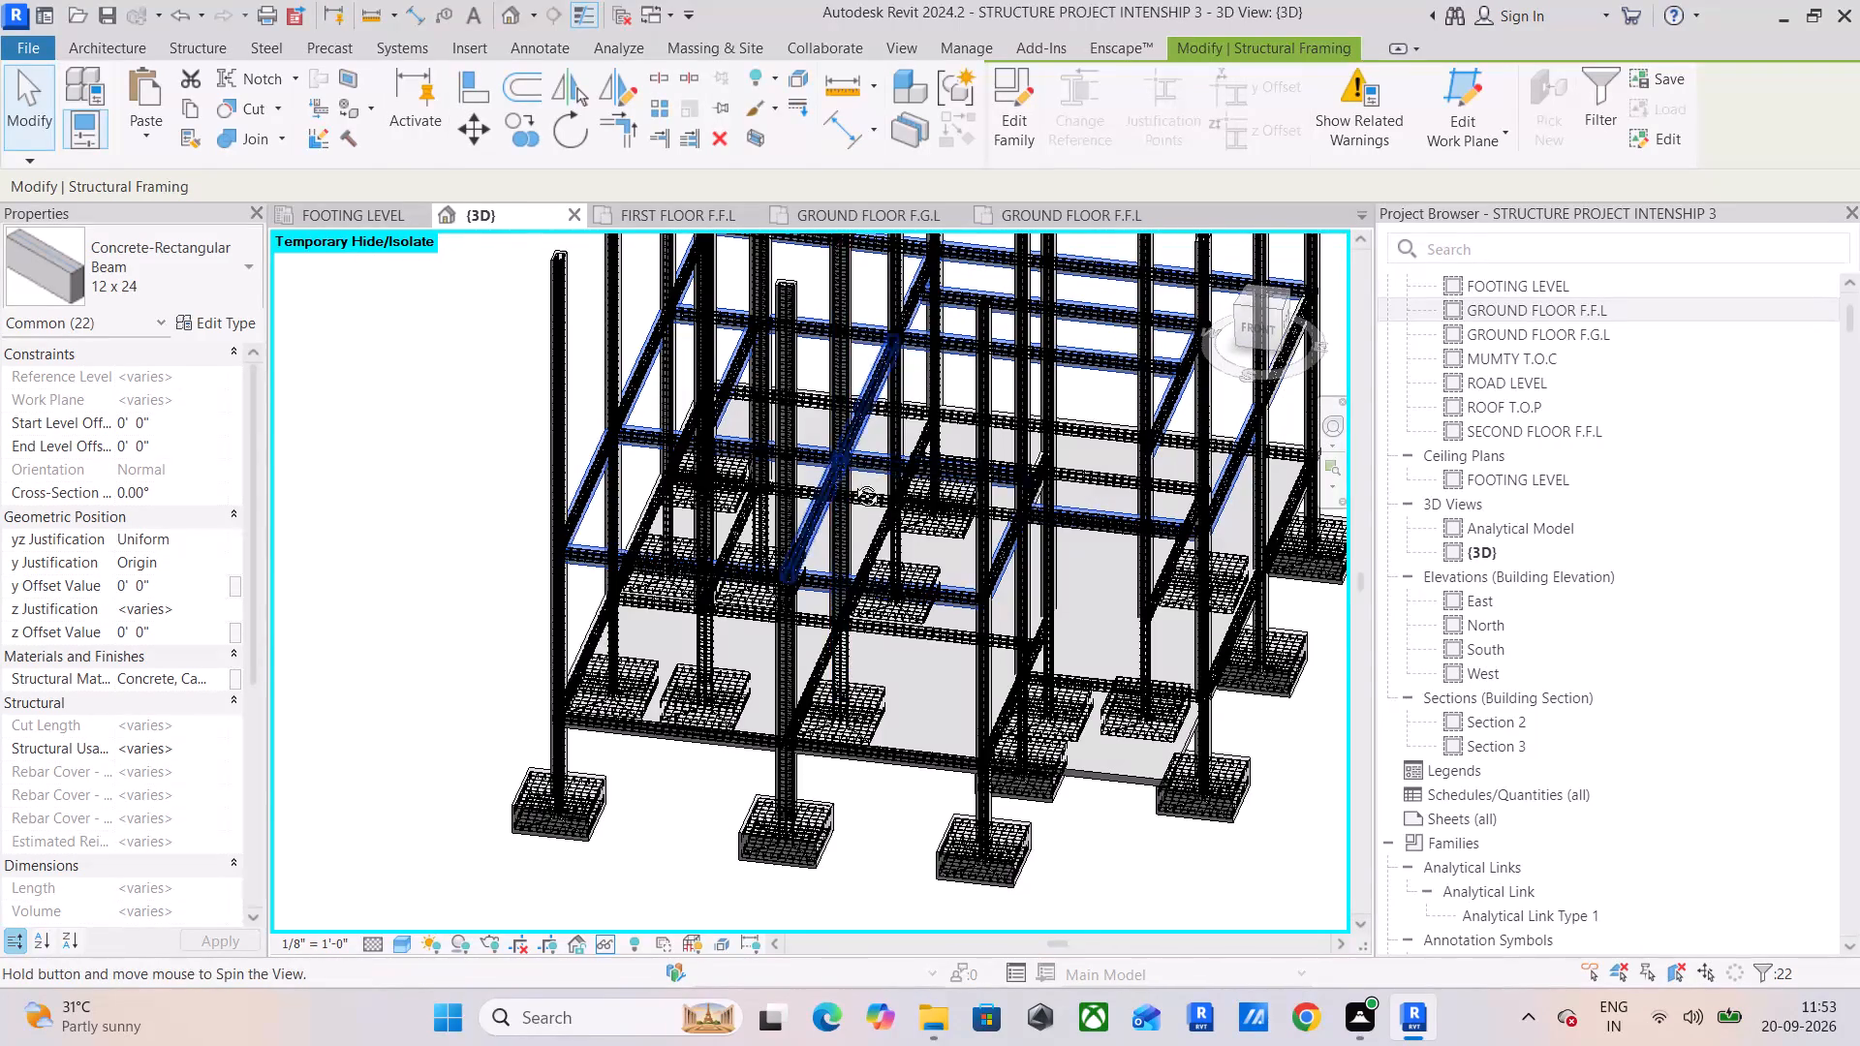
shift+middle_drag(852, 481, 1037, 559)
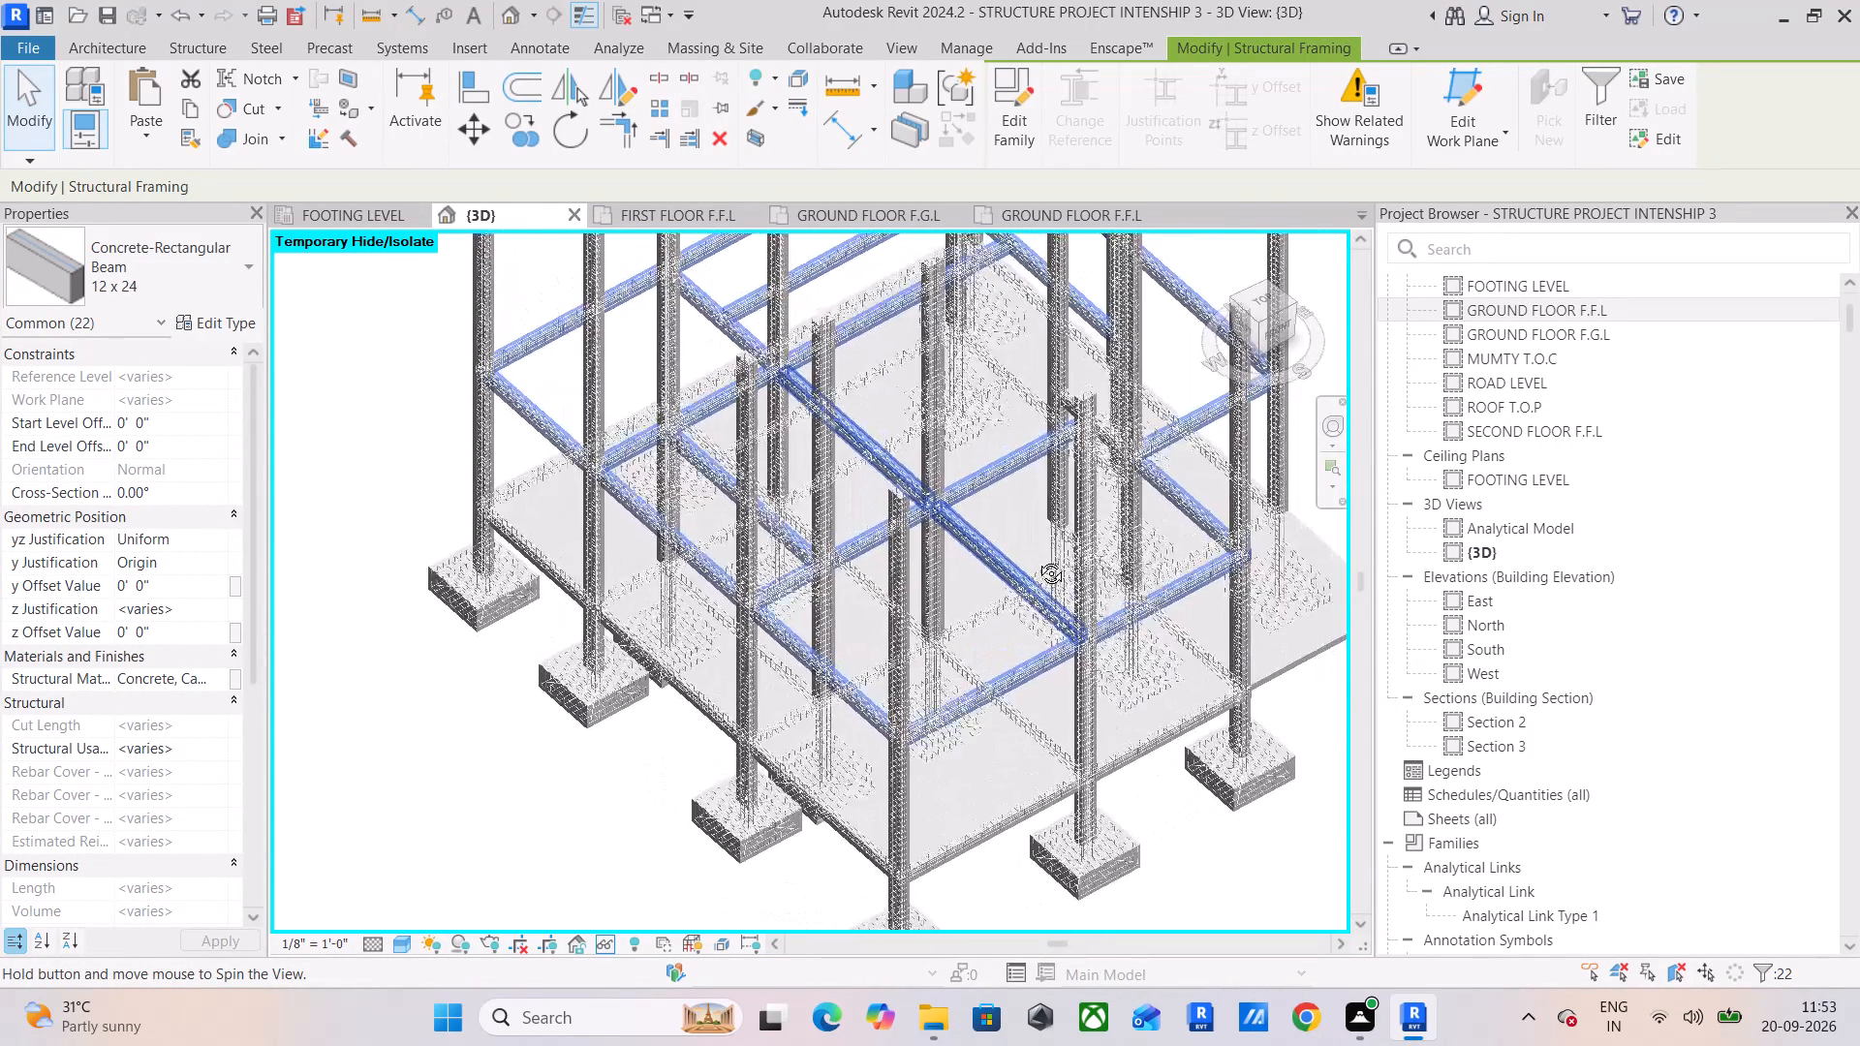
shift+middle_drag(1037, 559, 692, 517)
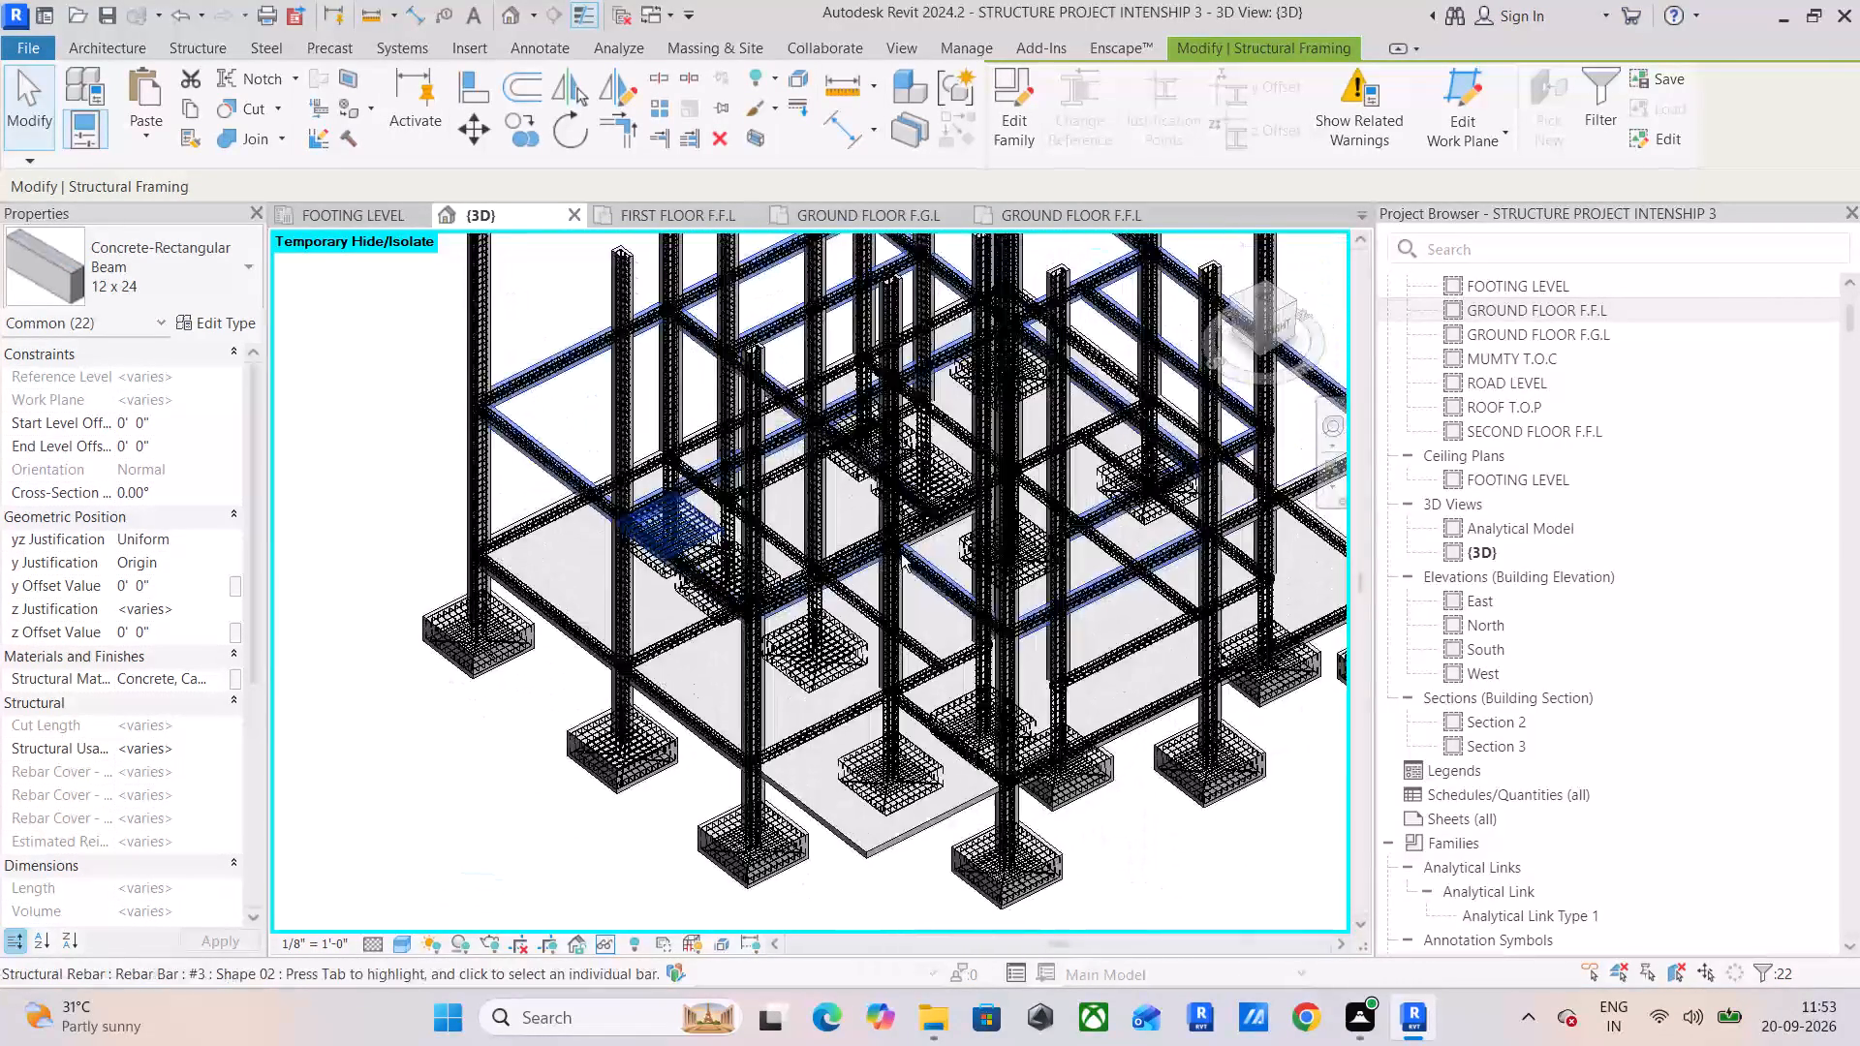
scroll(906, 520, up, 10)
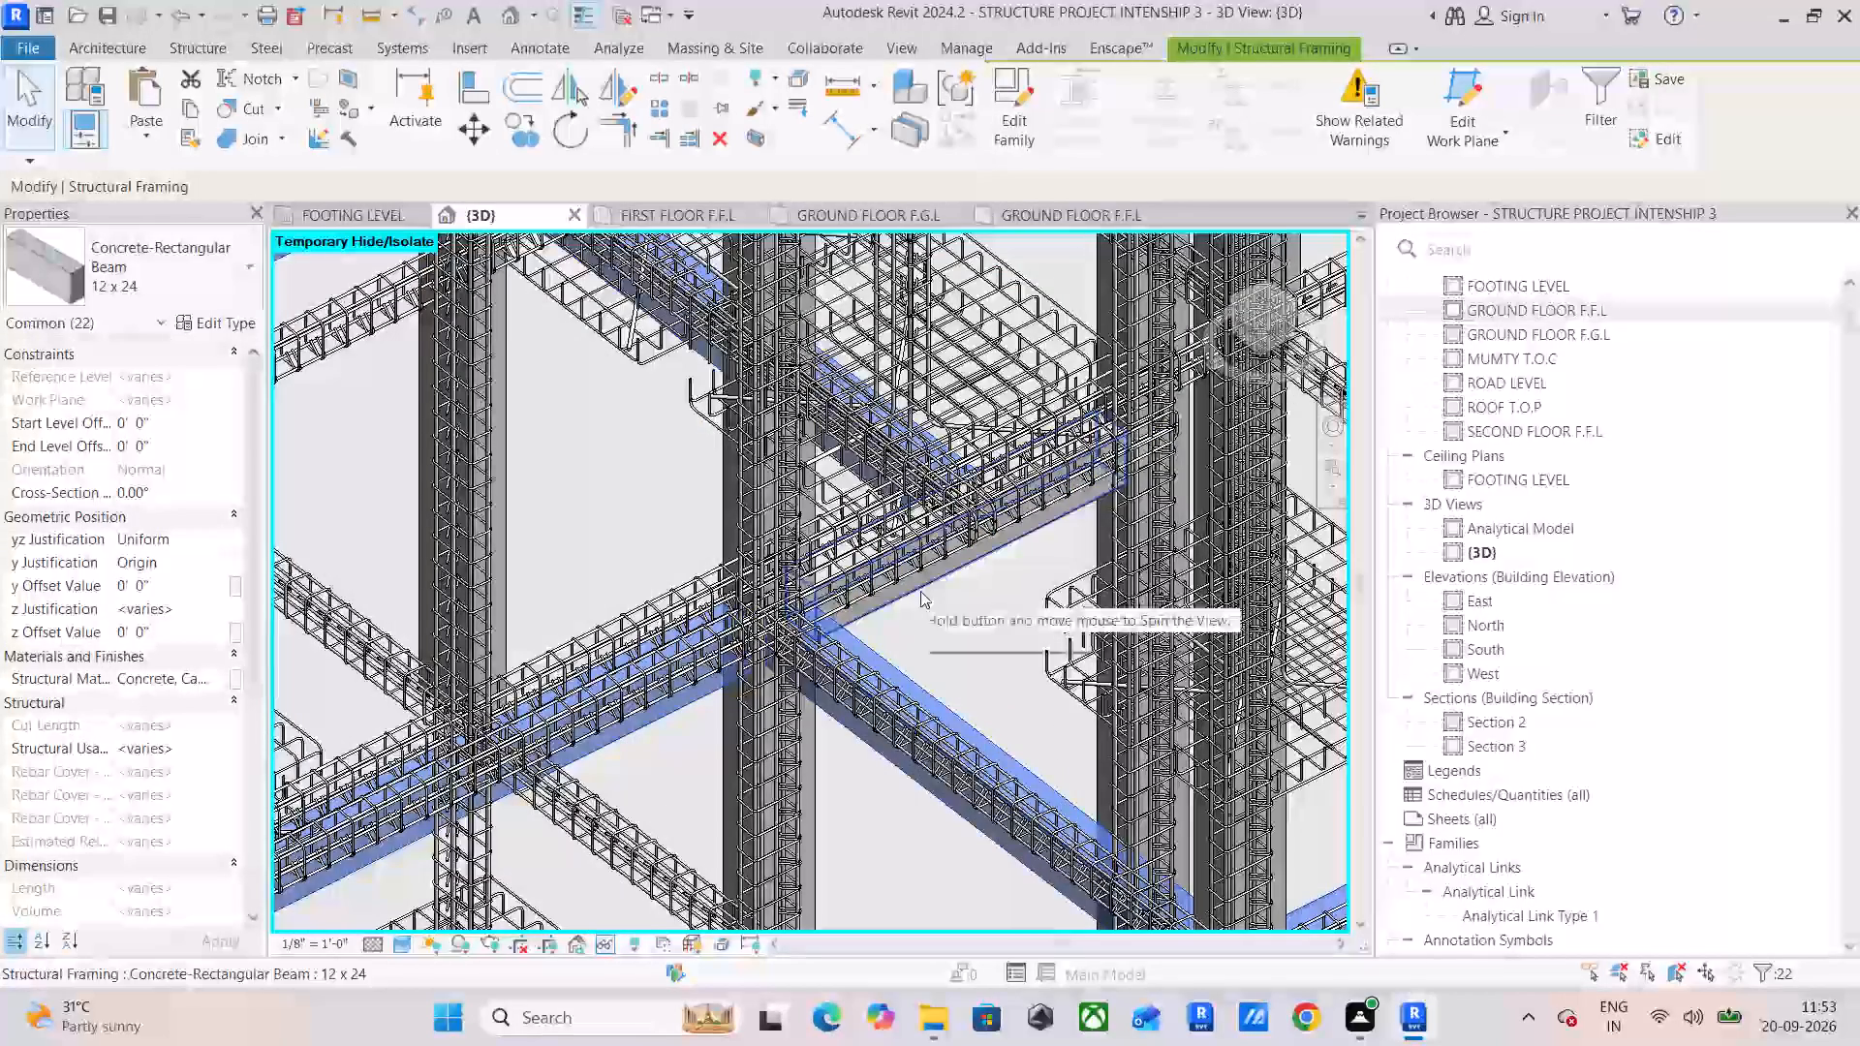
ctrl+click(916, 592)
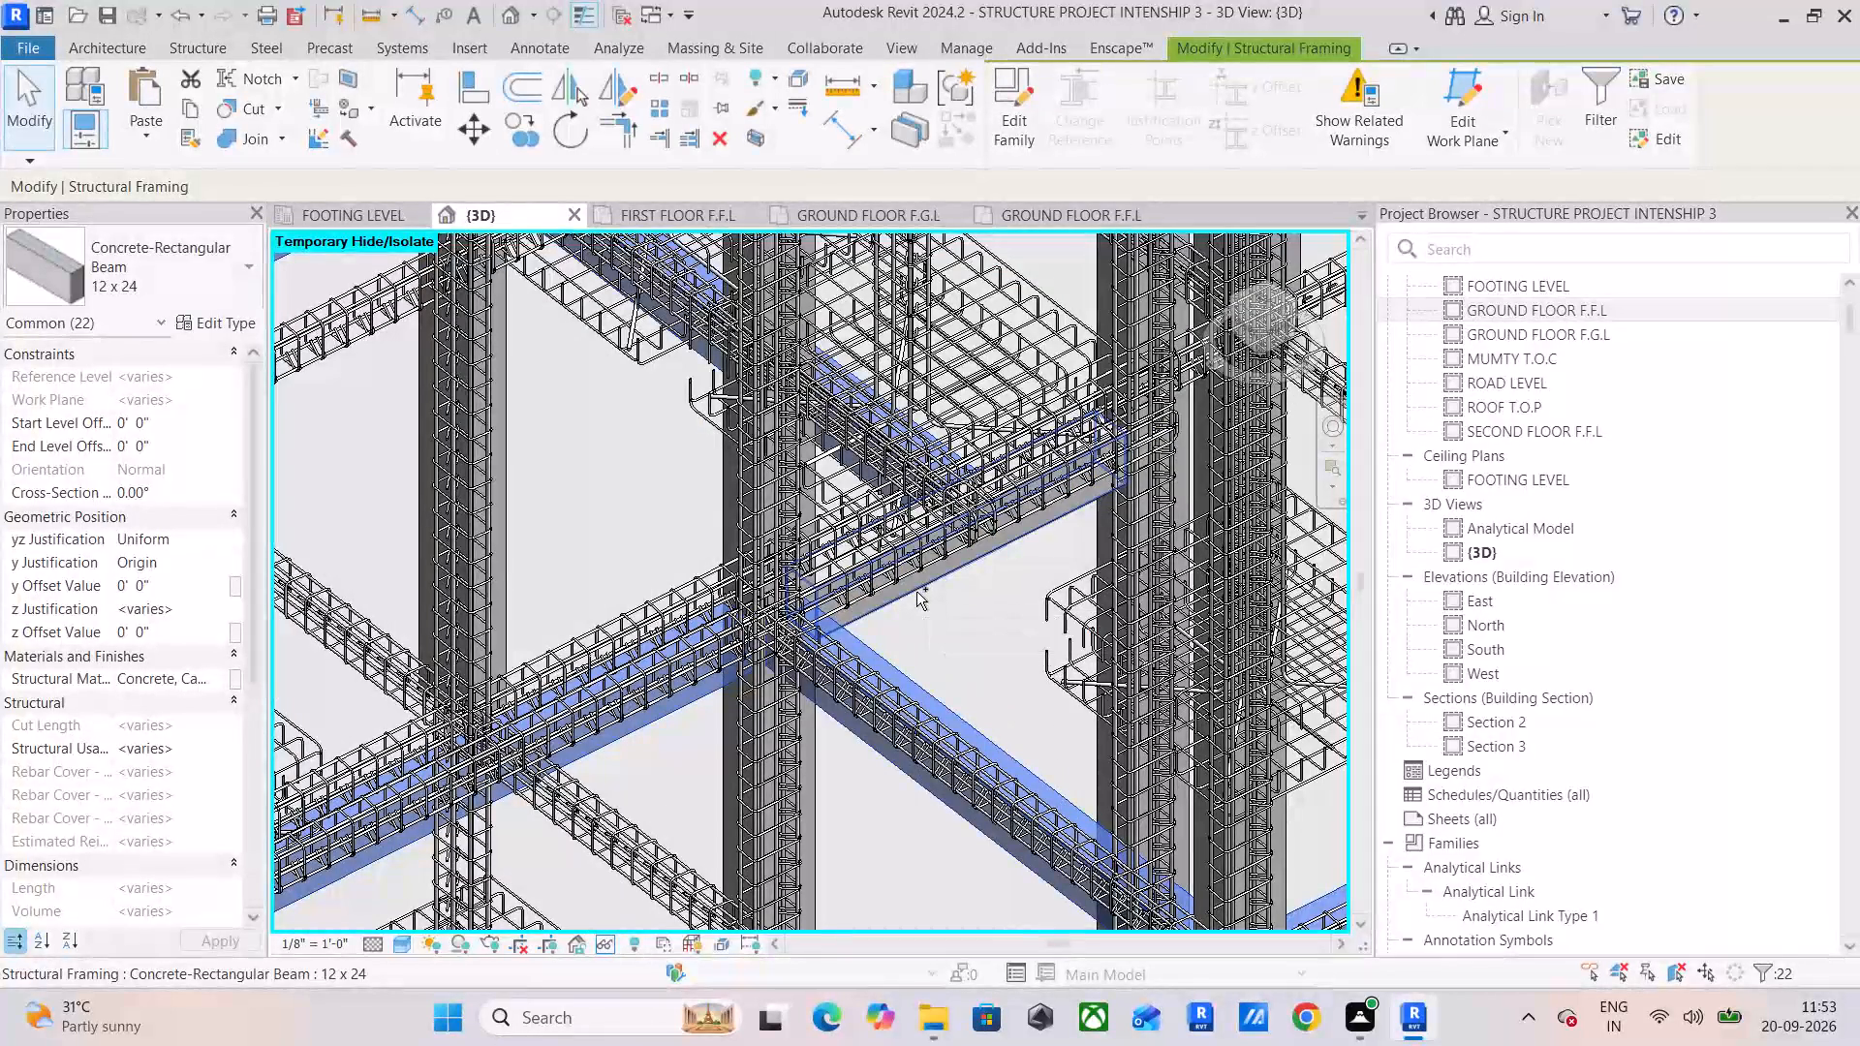
ctrl+click(910, 587)
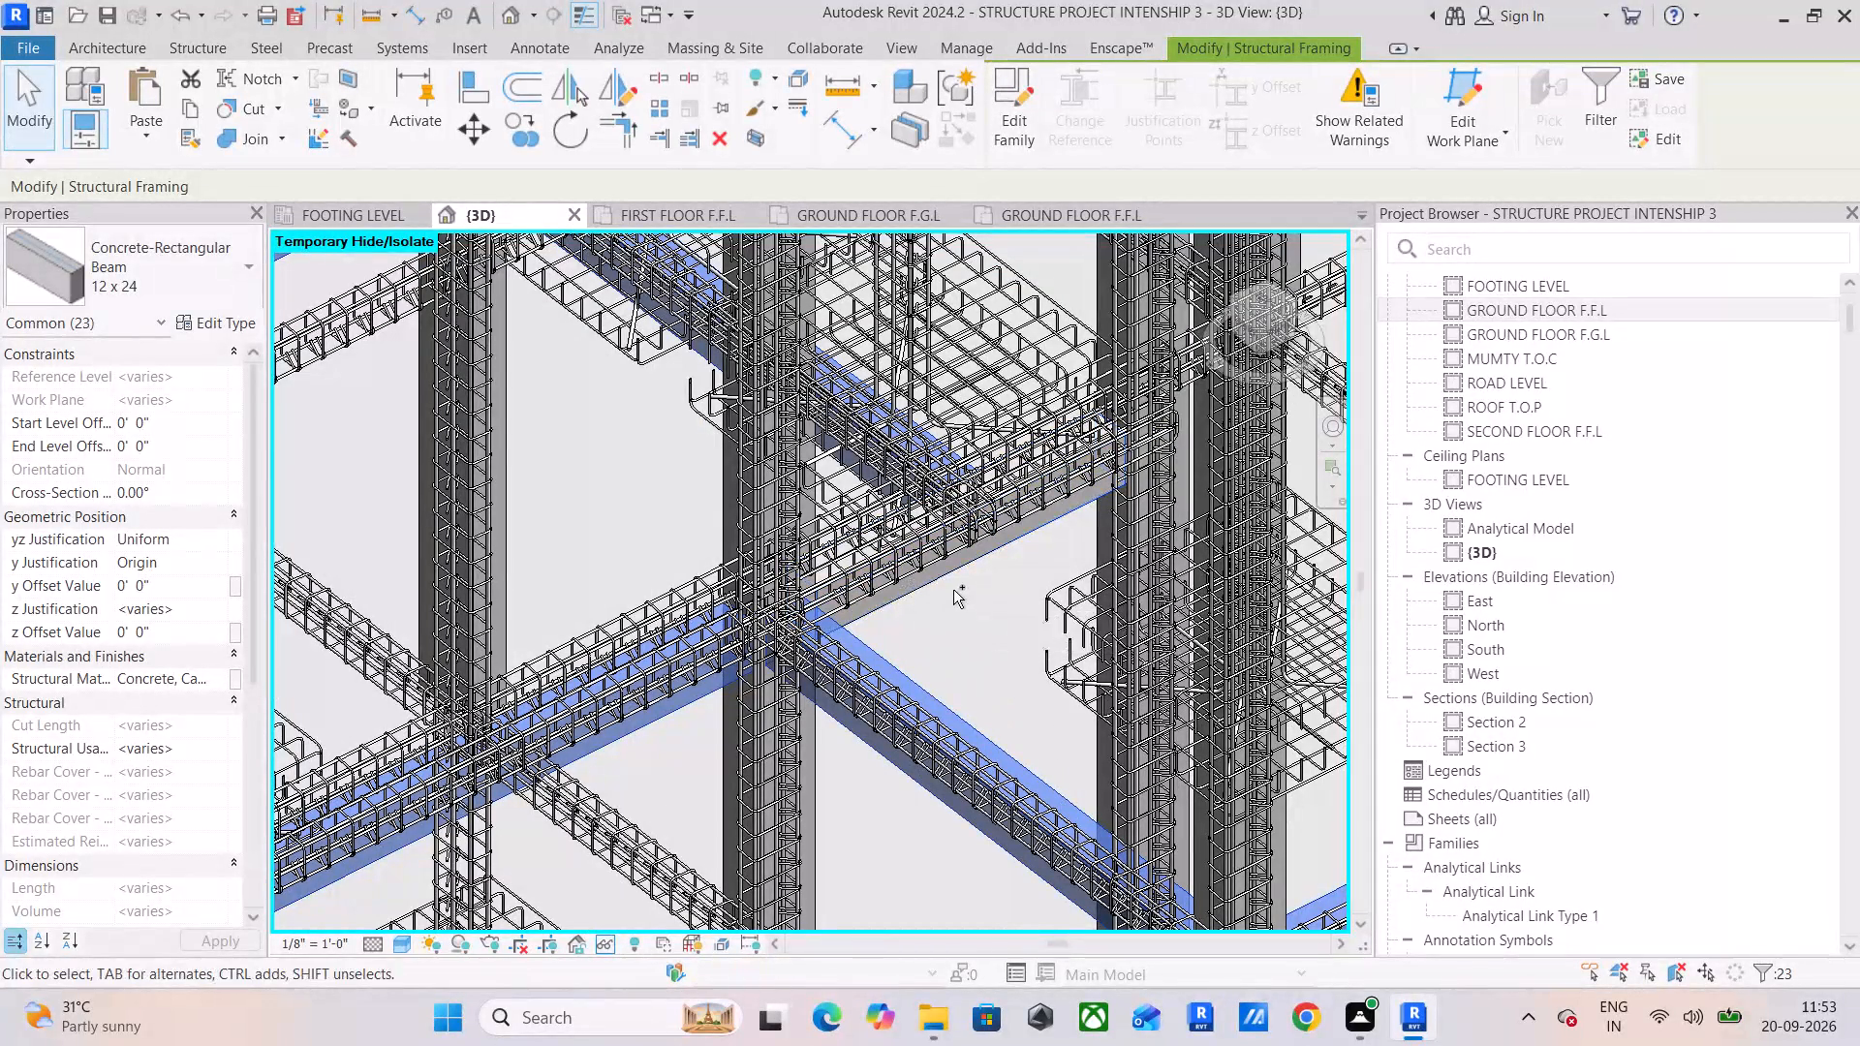
Copy the selected 12 x 24 beams and paste them aligned to the SECOND FLOOR F.F.L level.
scroll(953, 586, down, 5)
scroll(929, 588, up, 10)
scroll(945, 589, down, 6)
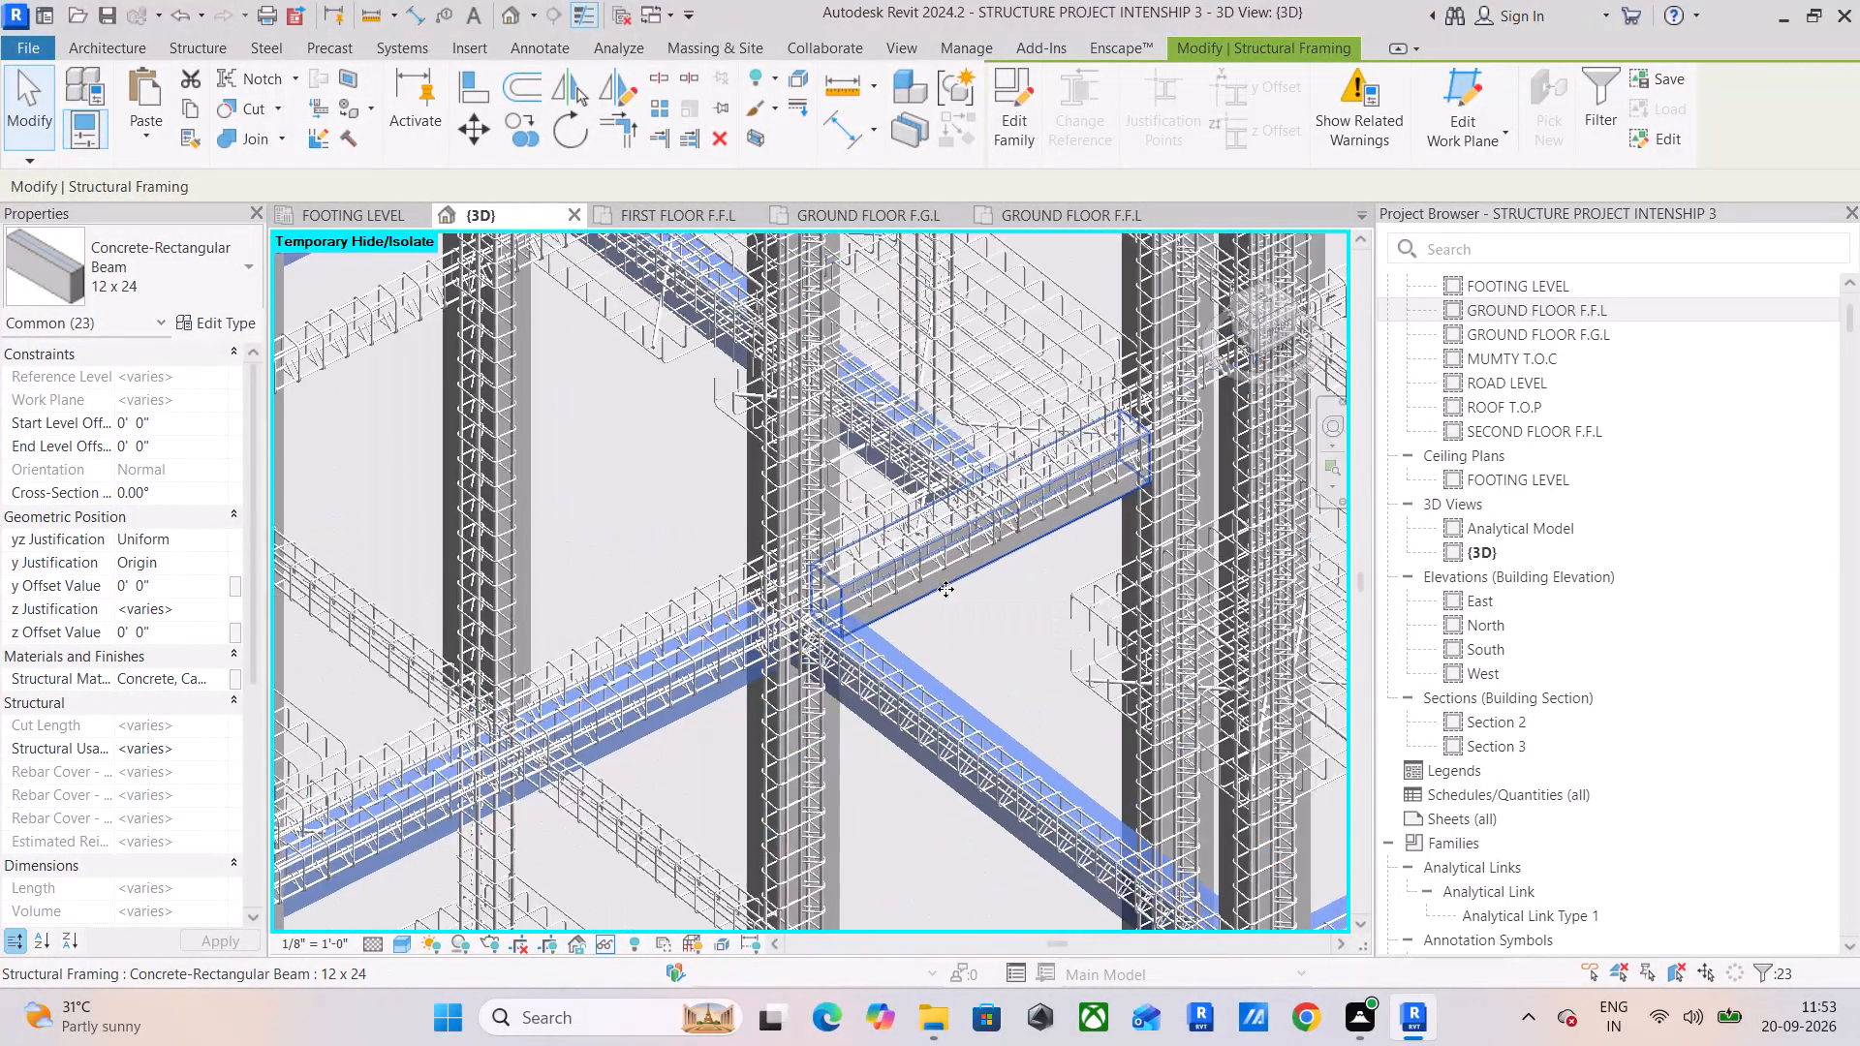
scroll(948, 582, down, 6)
middle_drag(1079, 547, 863, 678)
scroll(817, 643, down, 4)
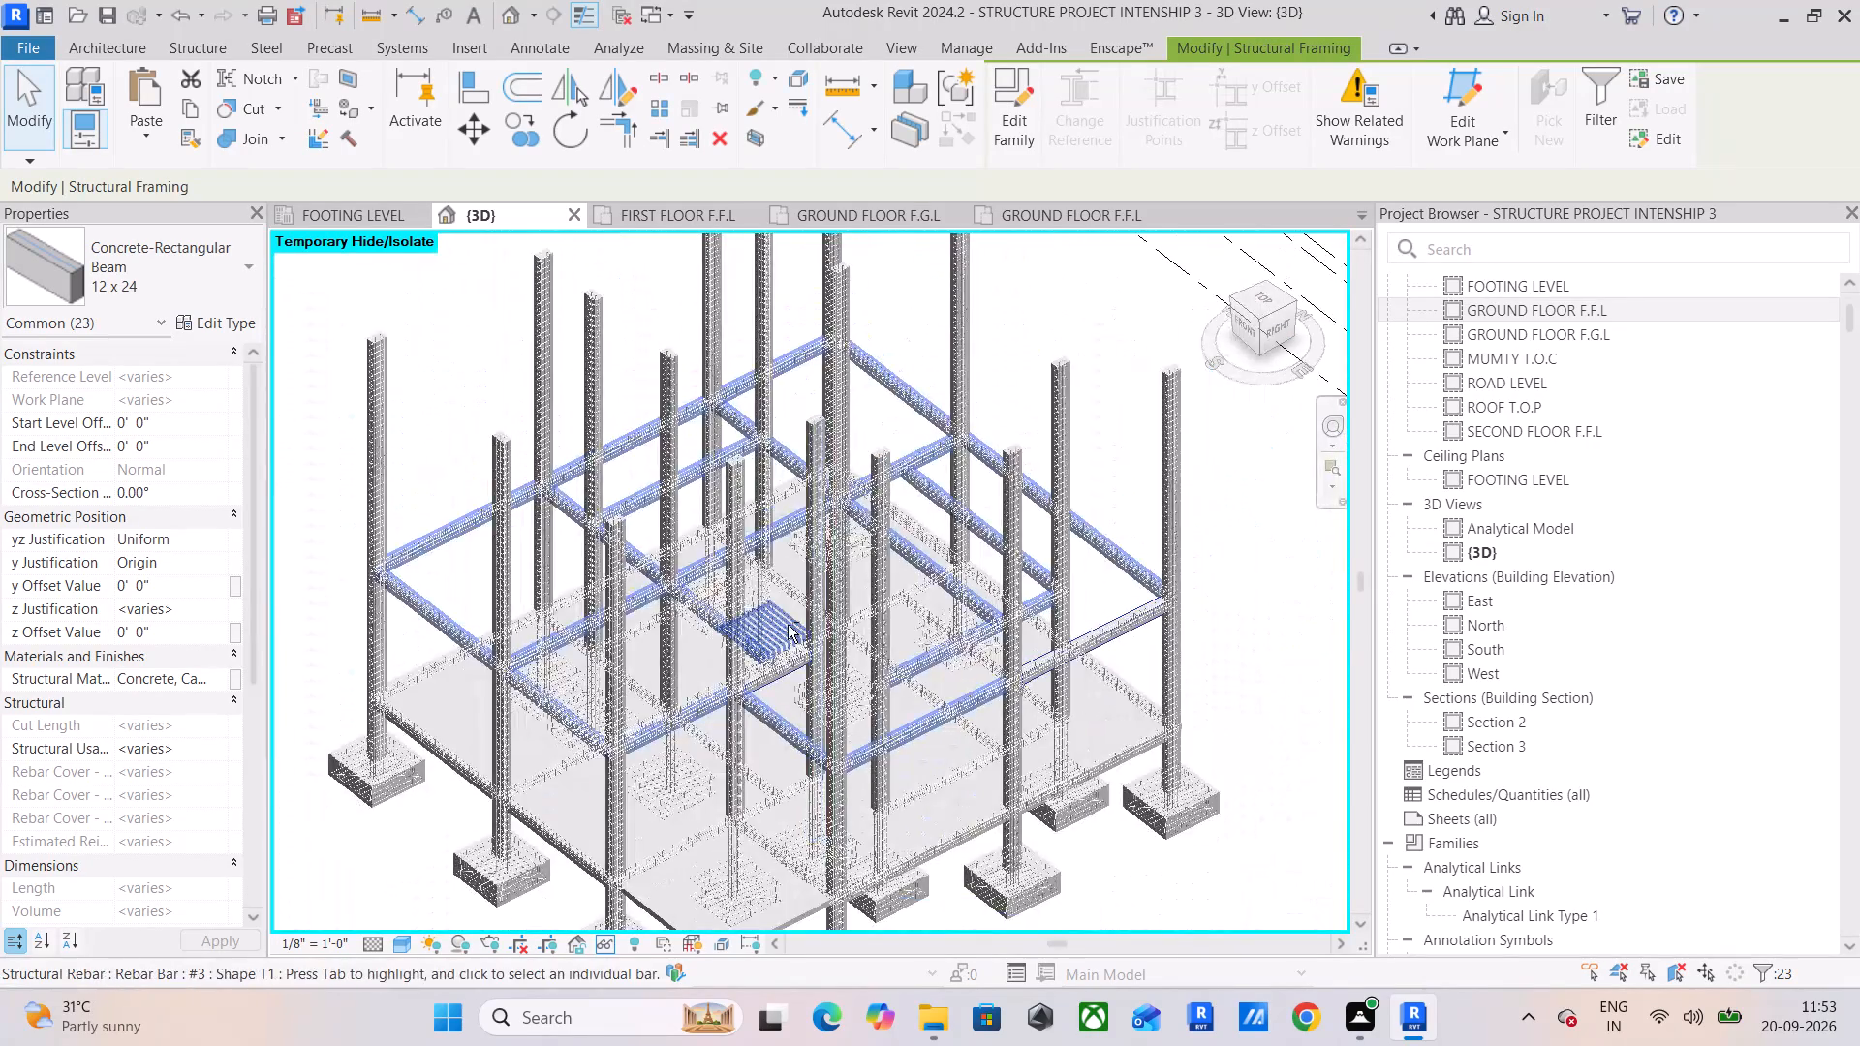
shift+middle_drag(788, 623, 1131, 616)
shift+middle_drag(919, 557, 1063, 538)
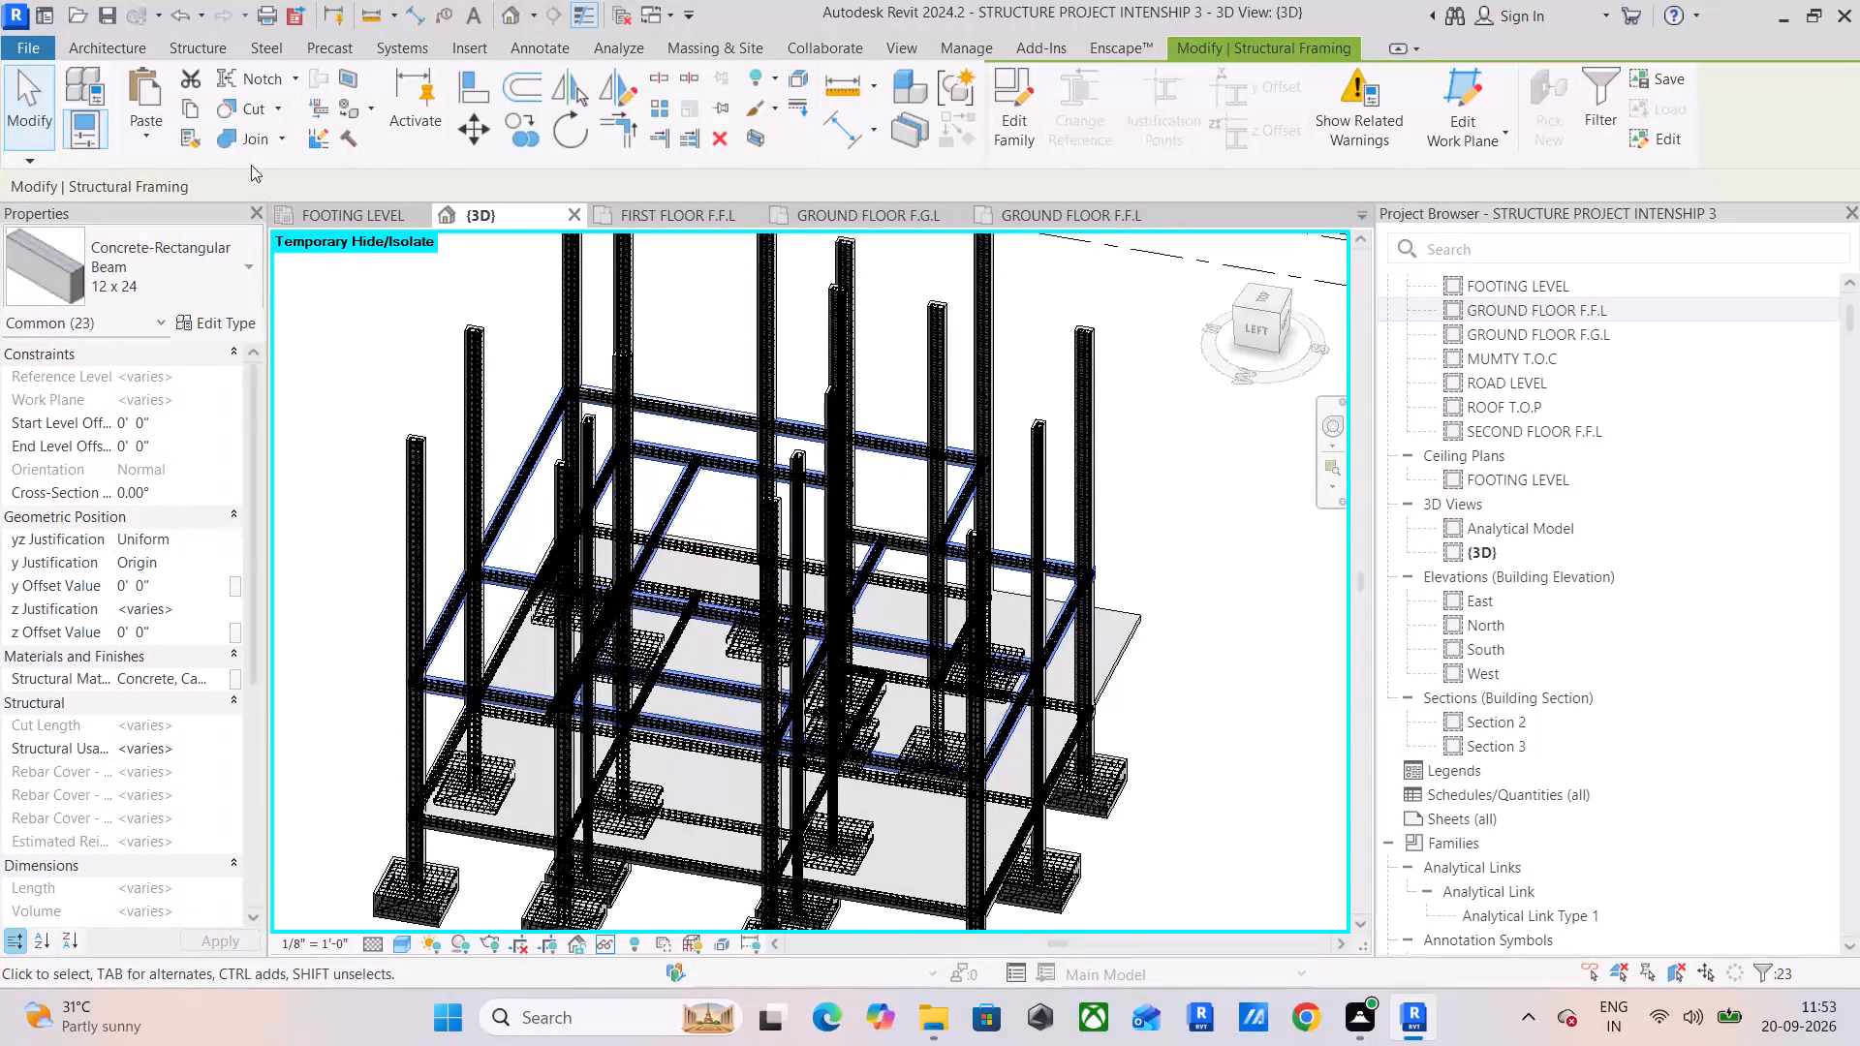
click(188, 108)
click(151, 135)
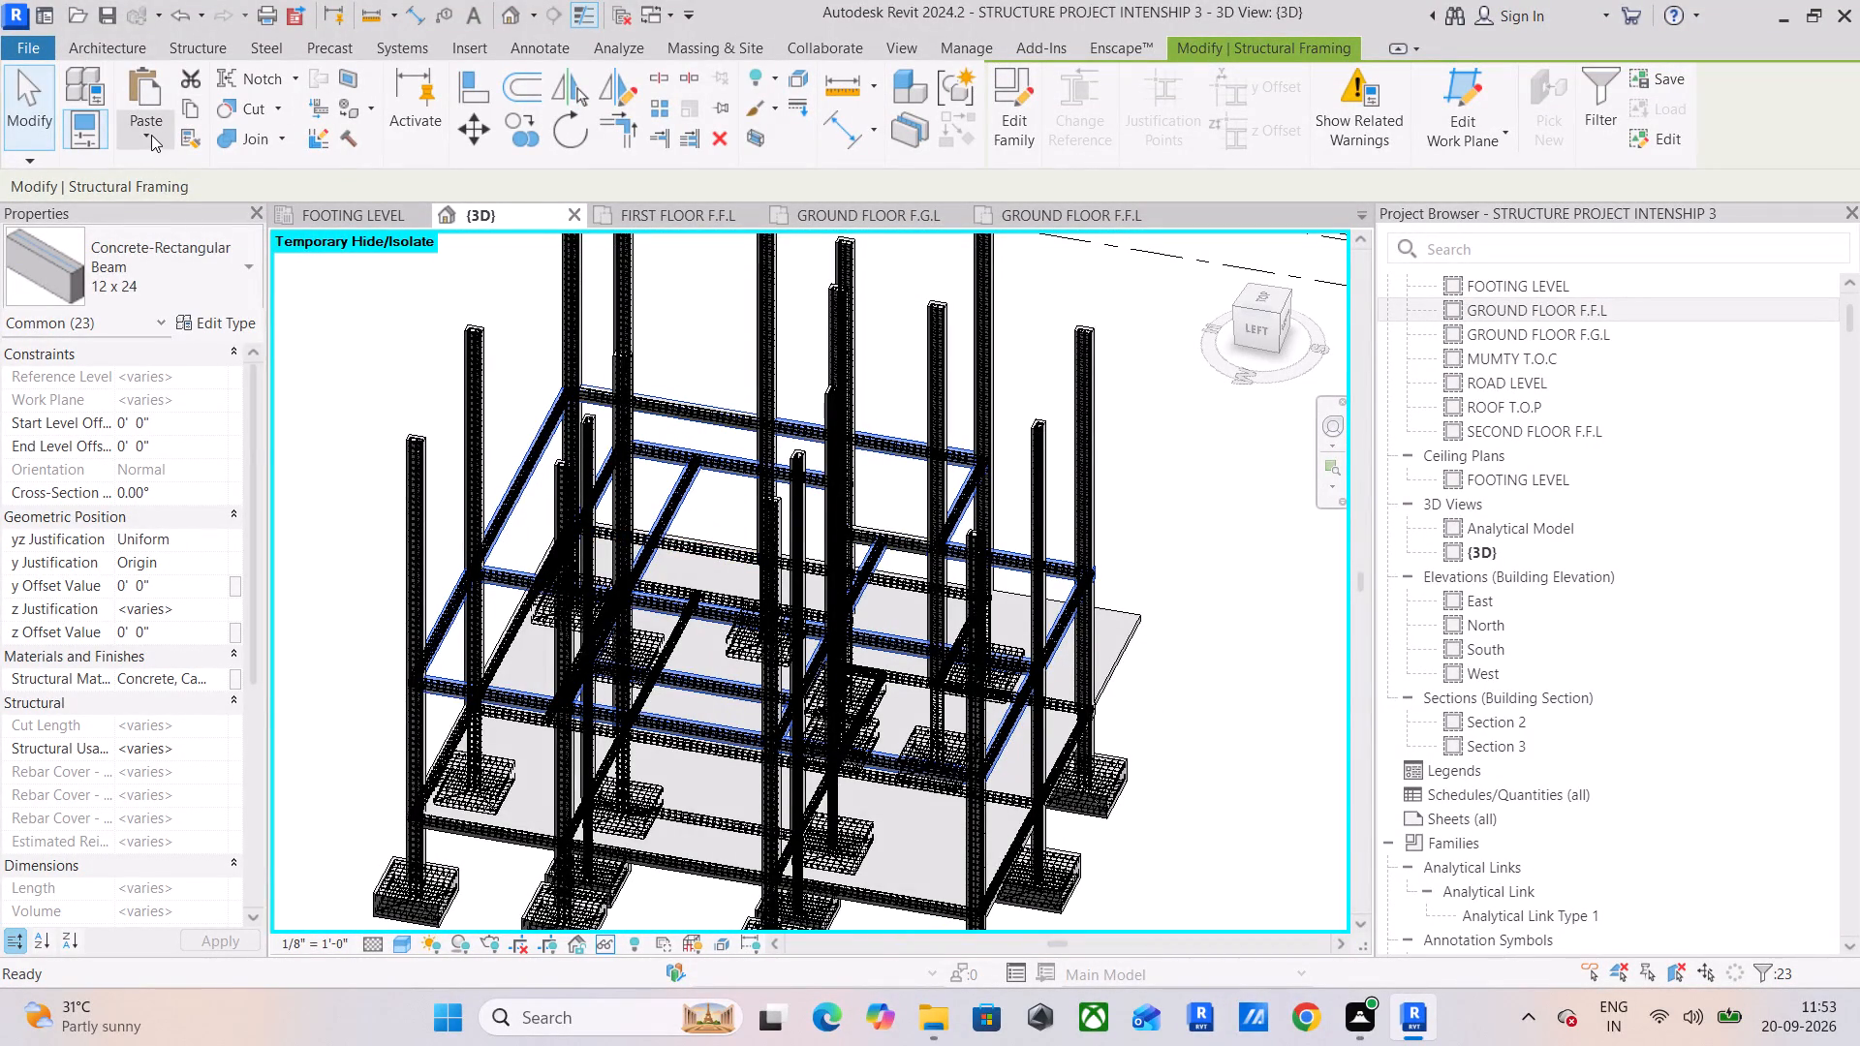
click(197, 243)
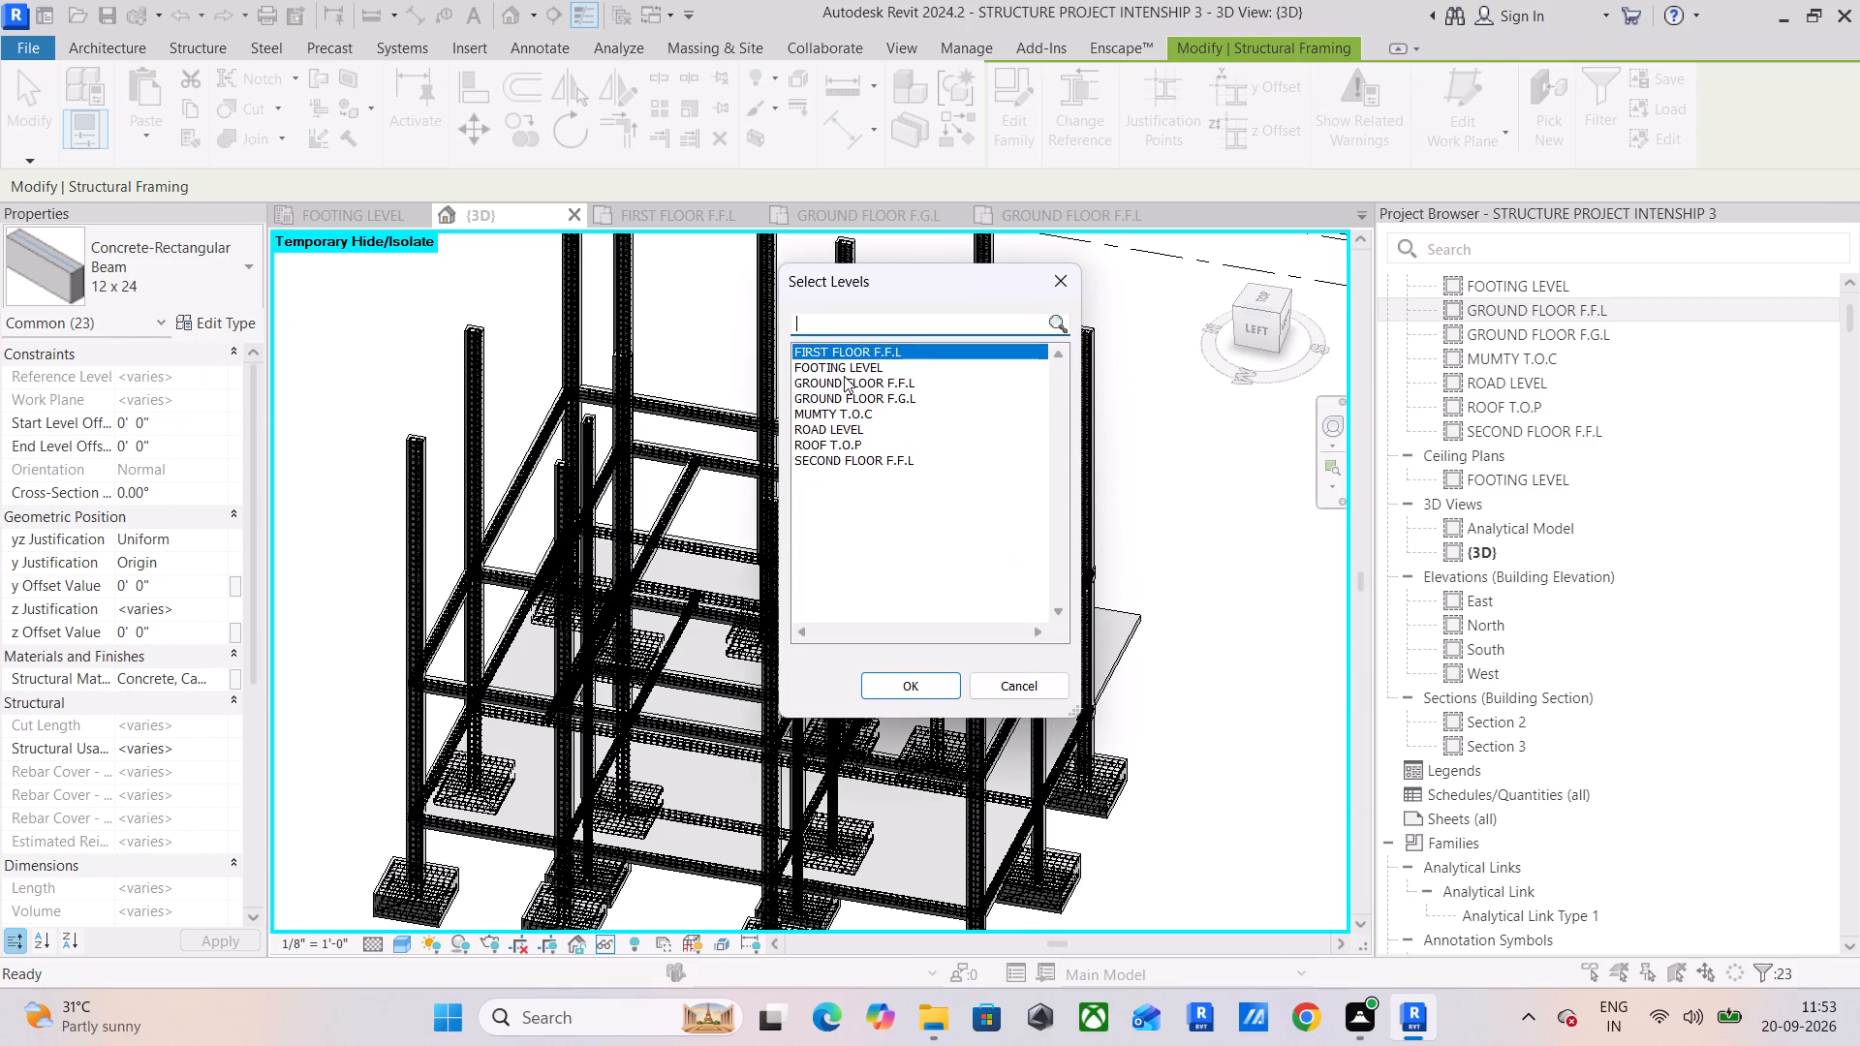
click(846, 459)
click(894, 689)
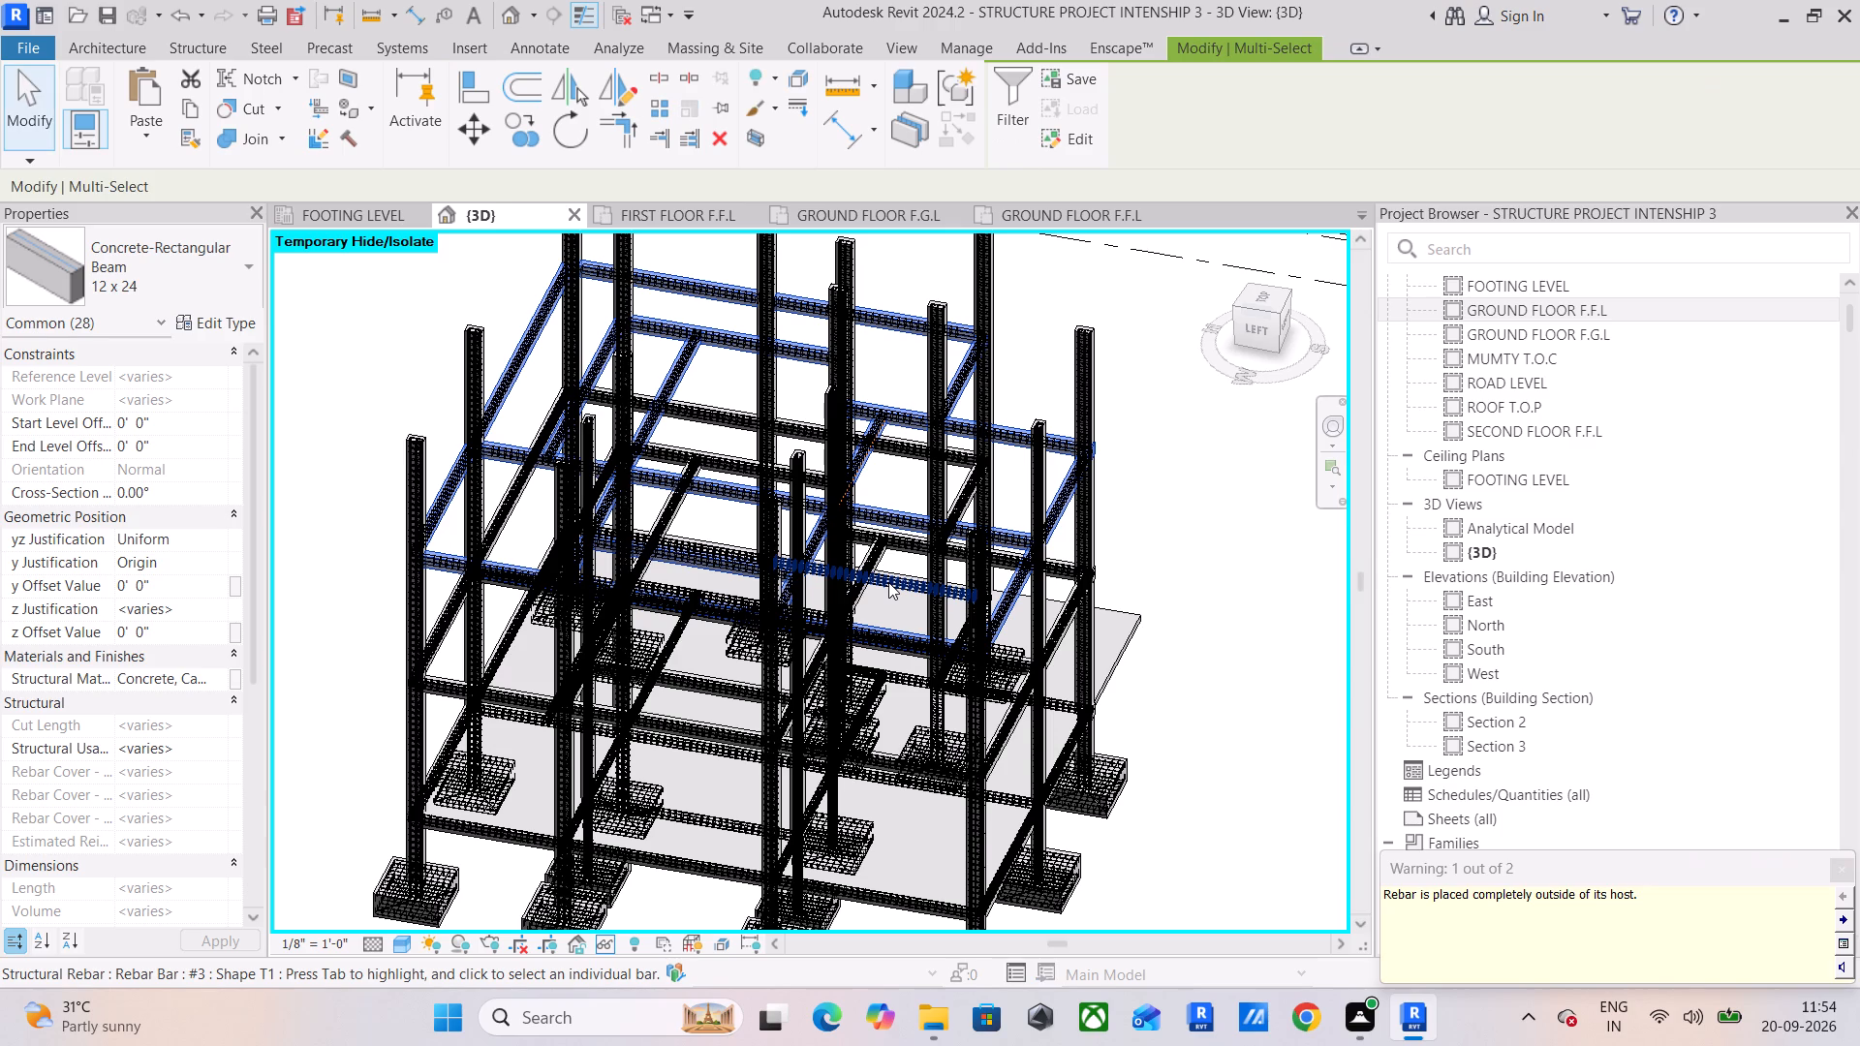
Examine the pasted beam level from the front and corner of the 3D frame, and clear the selection.
shift+middle_drag(888, 582, 972, 419)
shift+middle_drag(1020, 481, 651, 476)
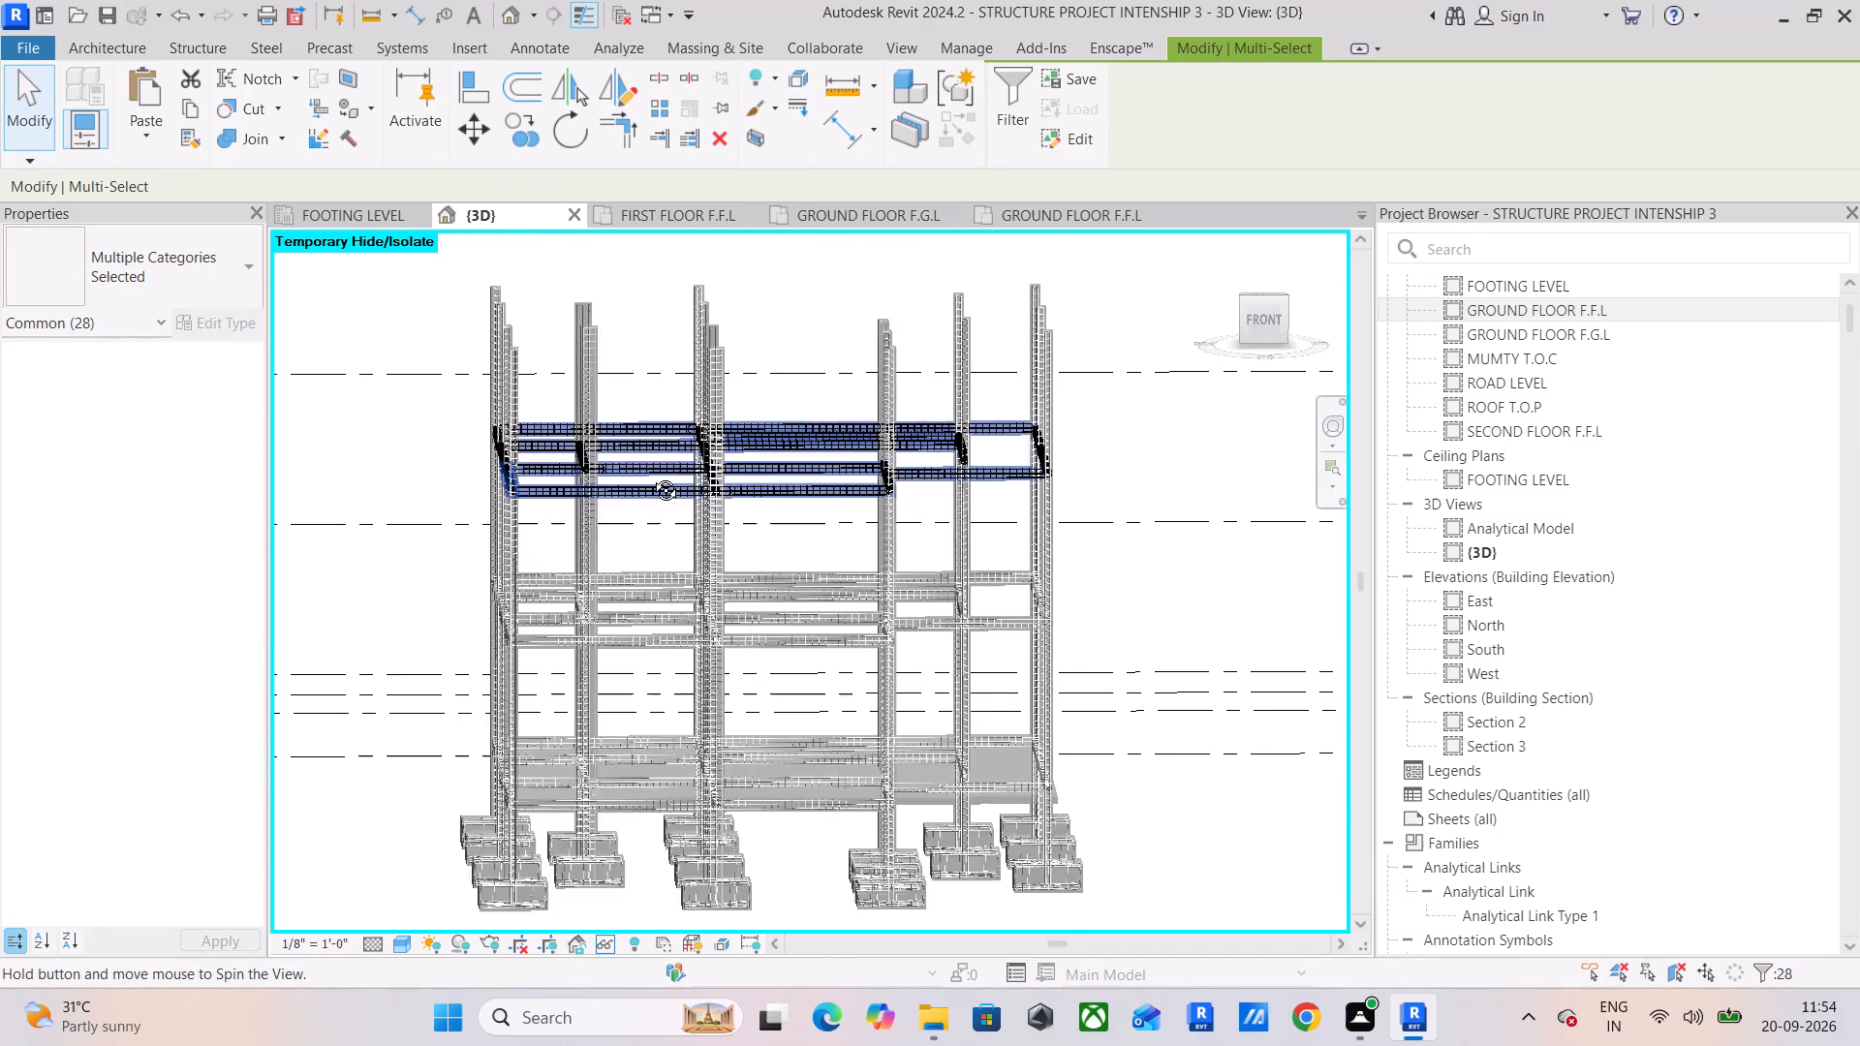
shift+middle_drag(651, 476, 651, 477)
shift+middle_drag(806, 508, 790, 525)
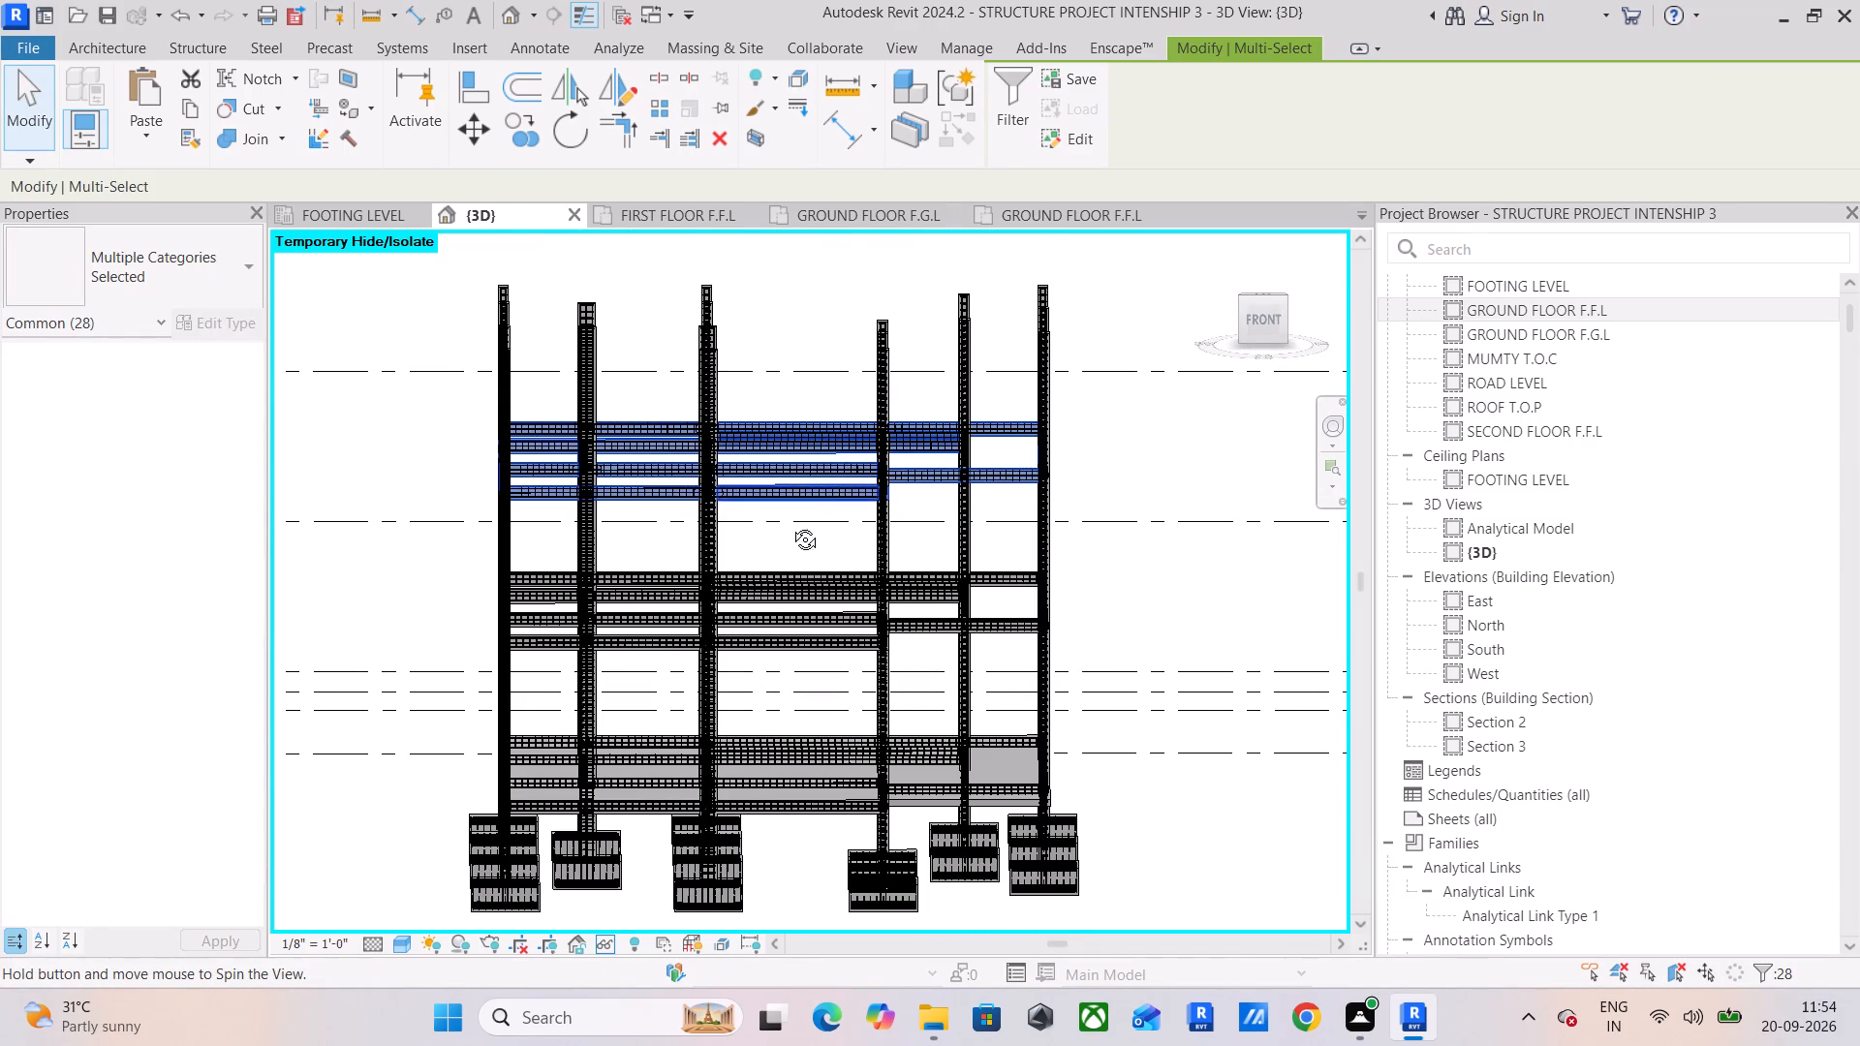
shift+middle_drag(790, 525, 670, 548)
scroll(725, 570, up, 12)
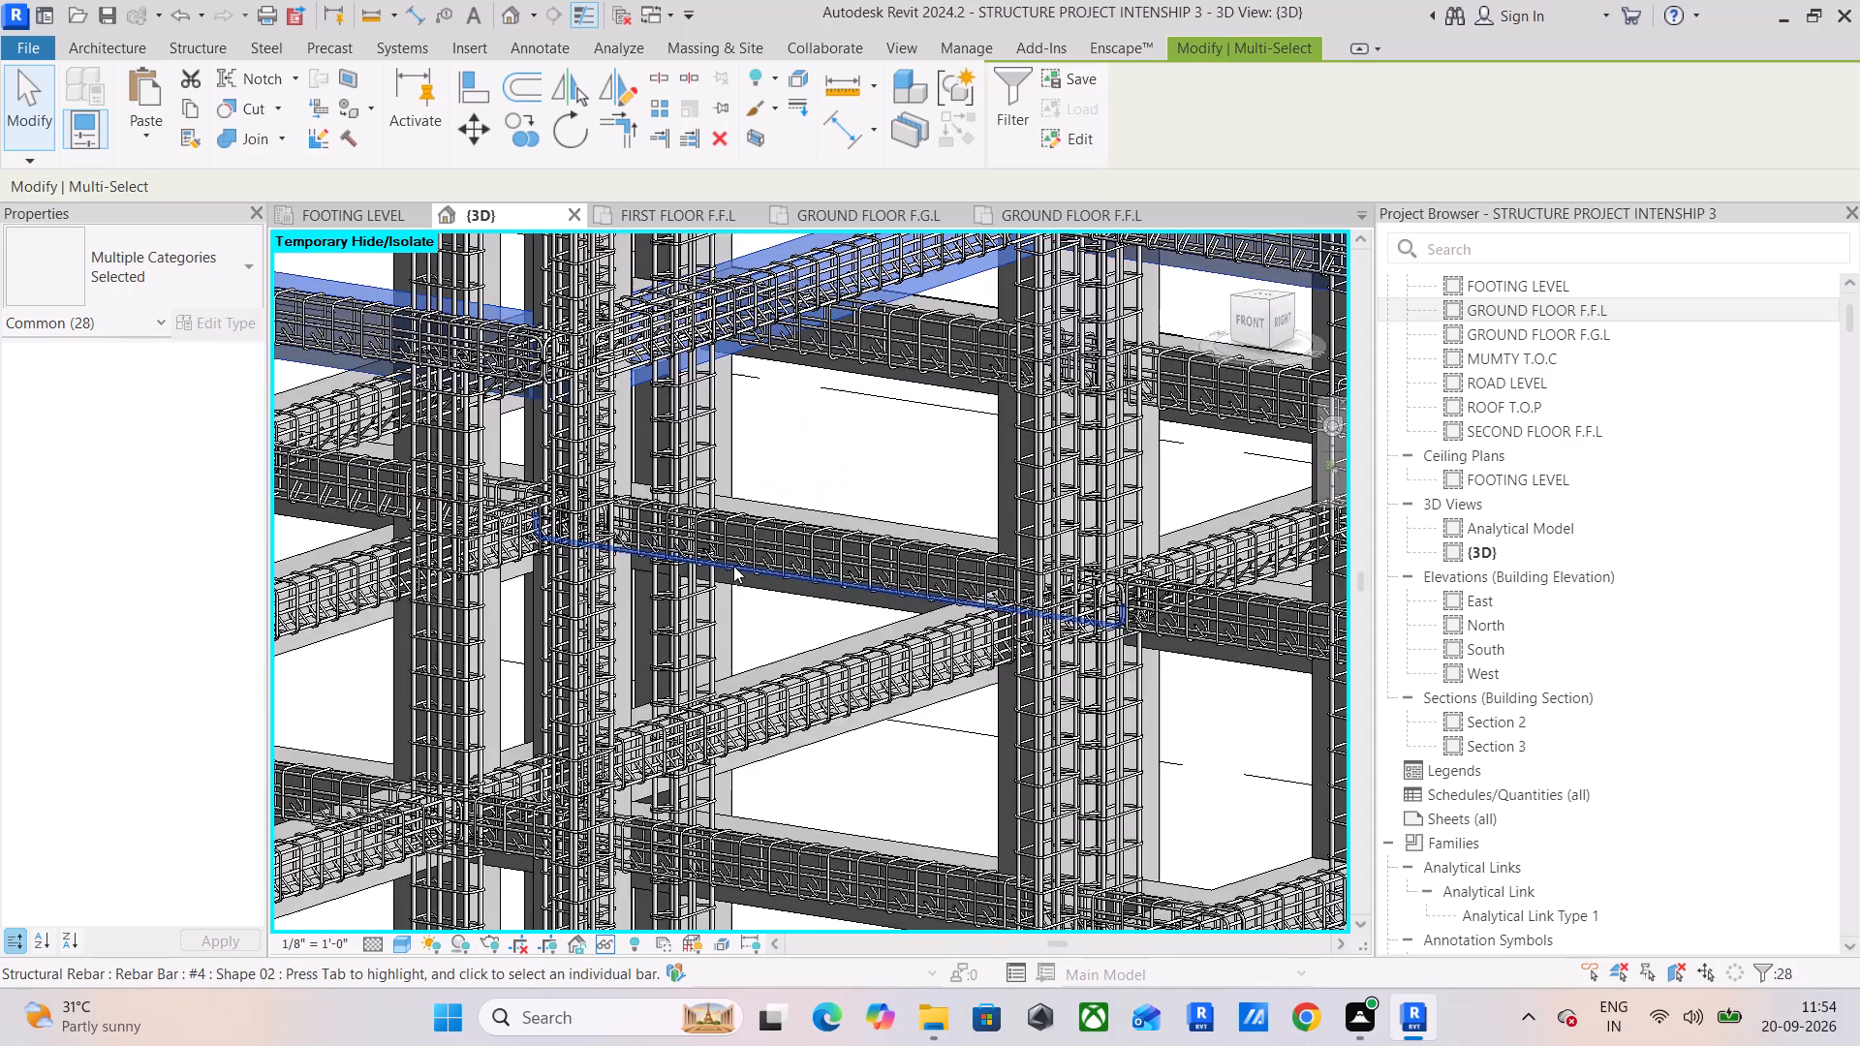
scroll(719, 540, down, 5)
shift+middle_drag(730, 562, 753, 612)
shift+scroll(756, 612, down, 1)
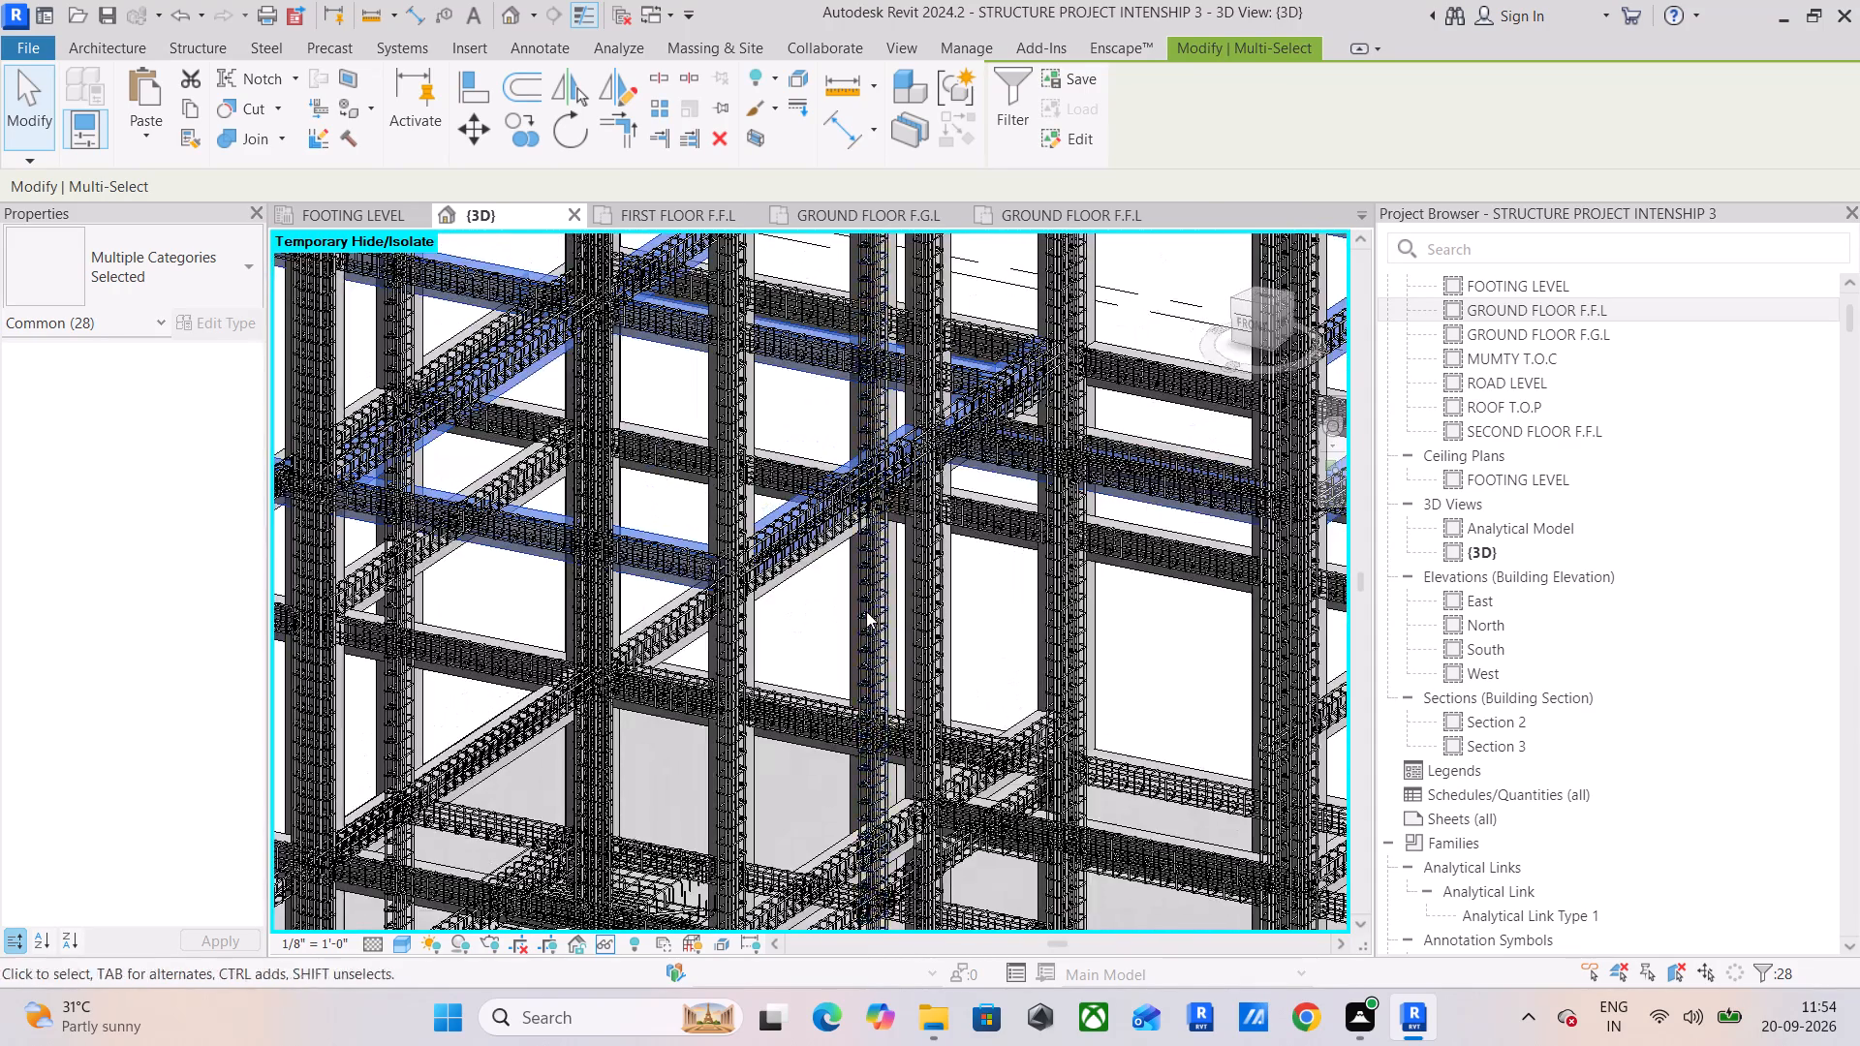
scroll(866, 611, down, 3)
click(1048, 641)
Examine the beam and column reinforcement in the bays of the copied and original beam levels.
scroll(1024, 638, down, 4)
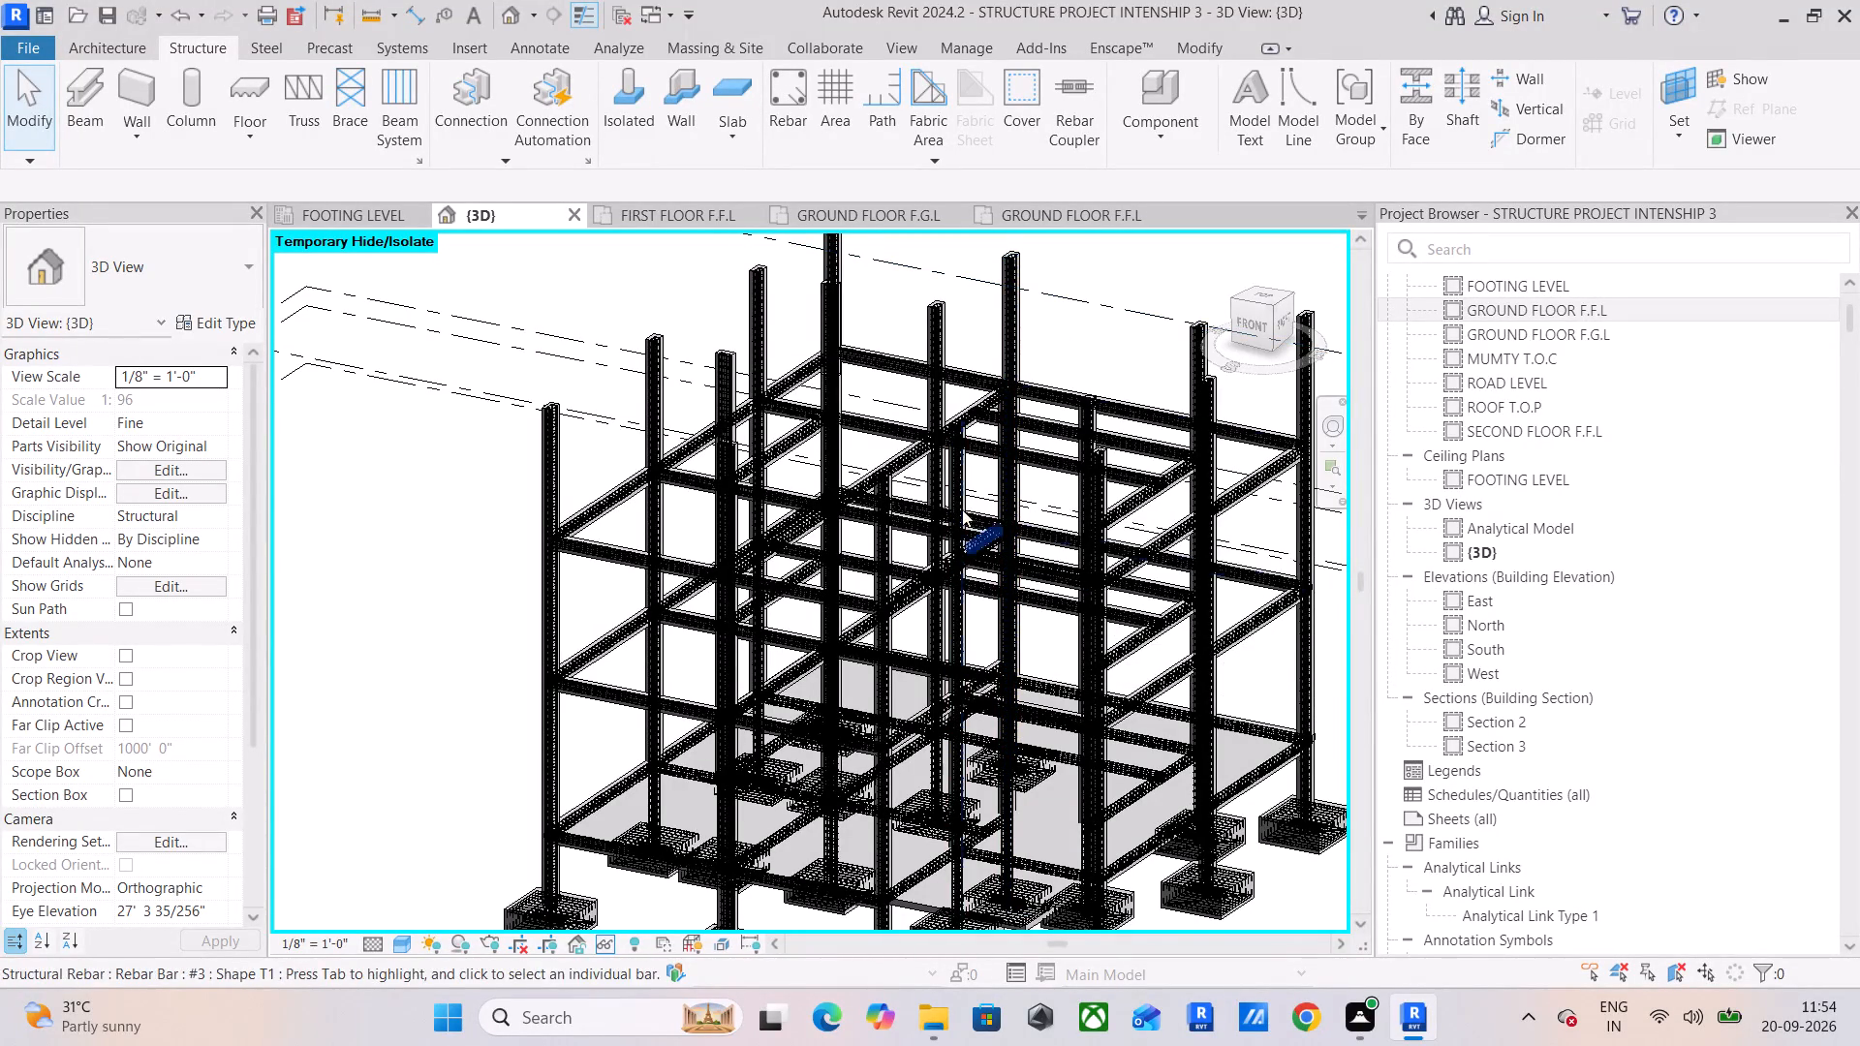
middle_drag(969, 511, 1090, 491)
scroll(1017, 549, up, 7)
middle_drag(1022, 524, 1249, 399)
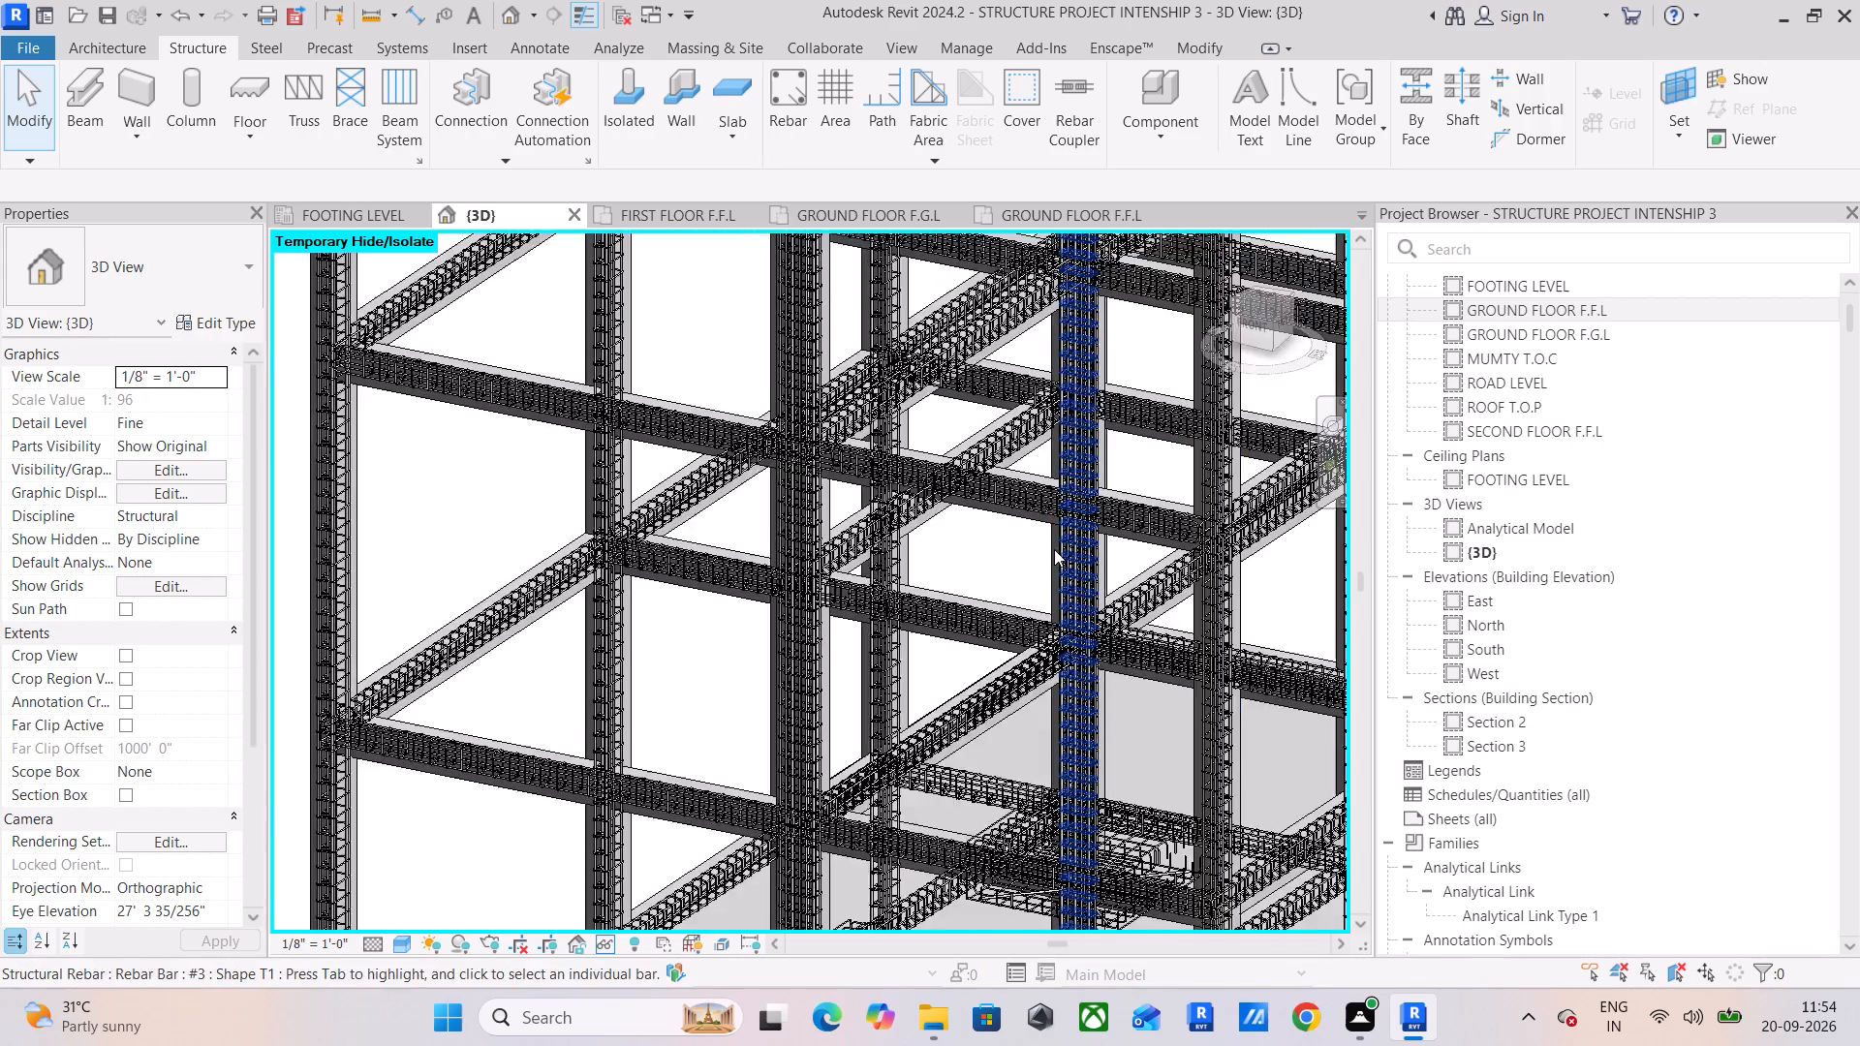
scroll(1050, 538, up, 5)
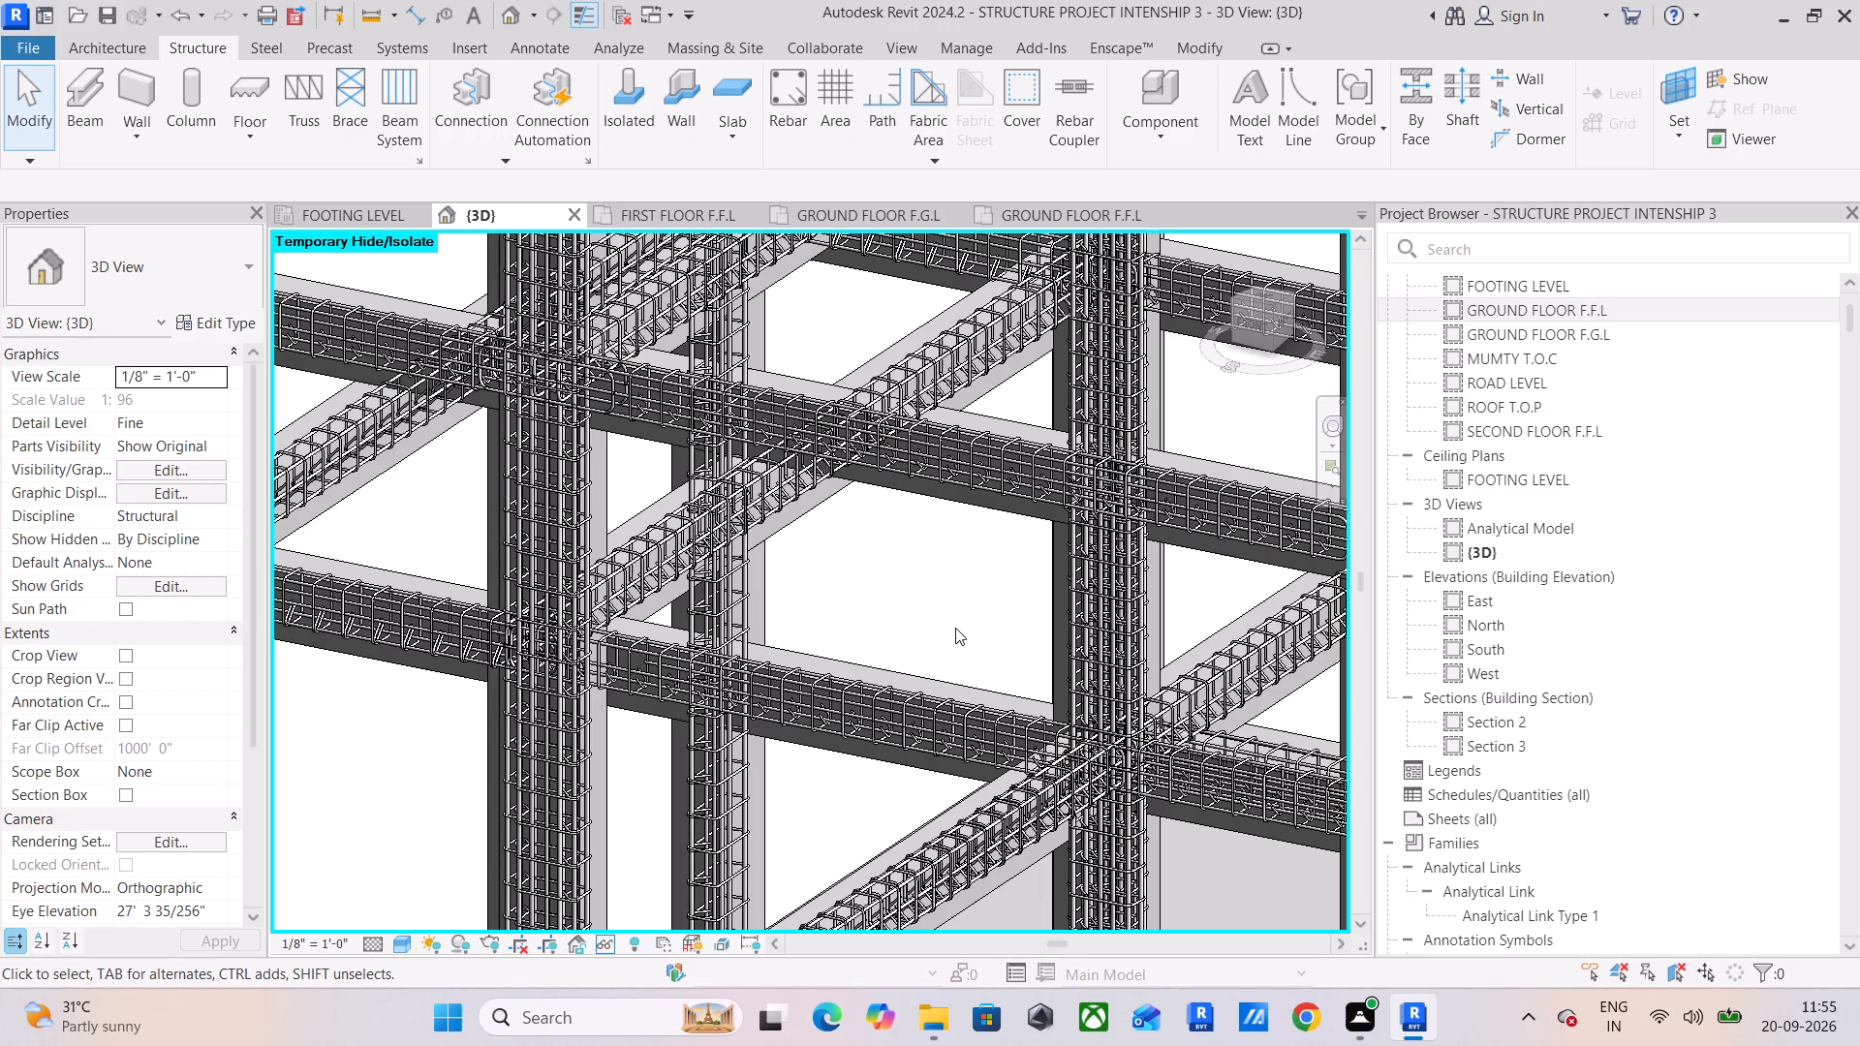
scroll(955, 628, down, 2)
middle_drag(956, 627, 1253, 645)
middle_drag(951, 663, 1309, 582)
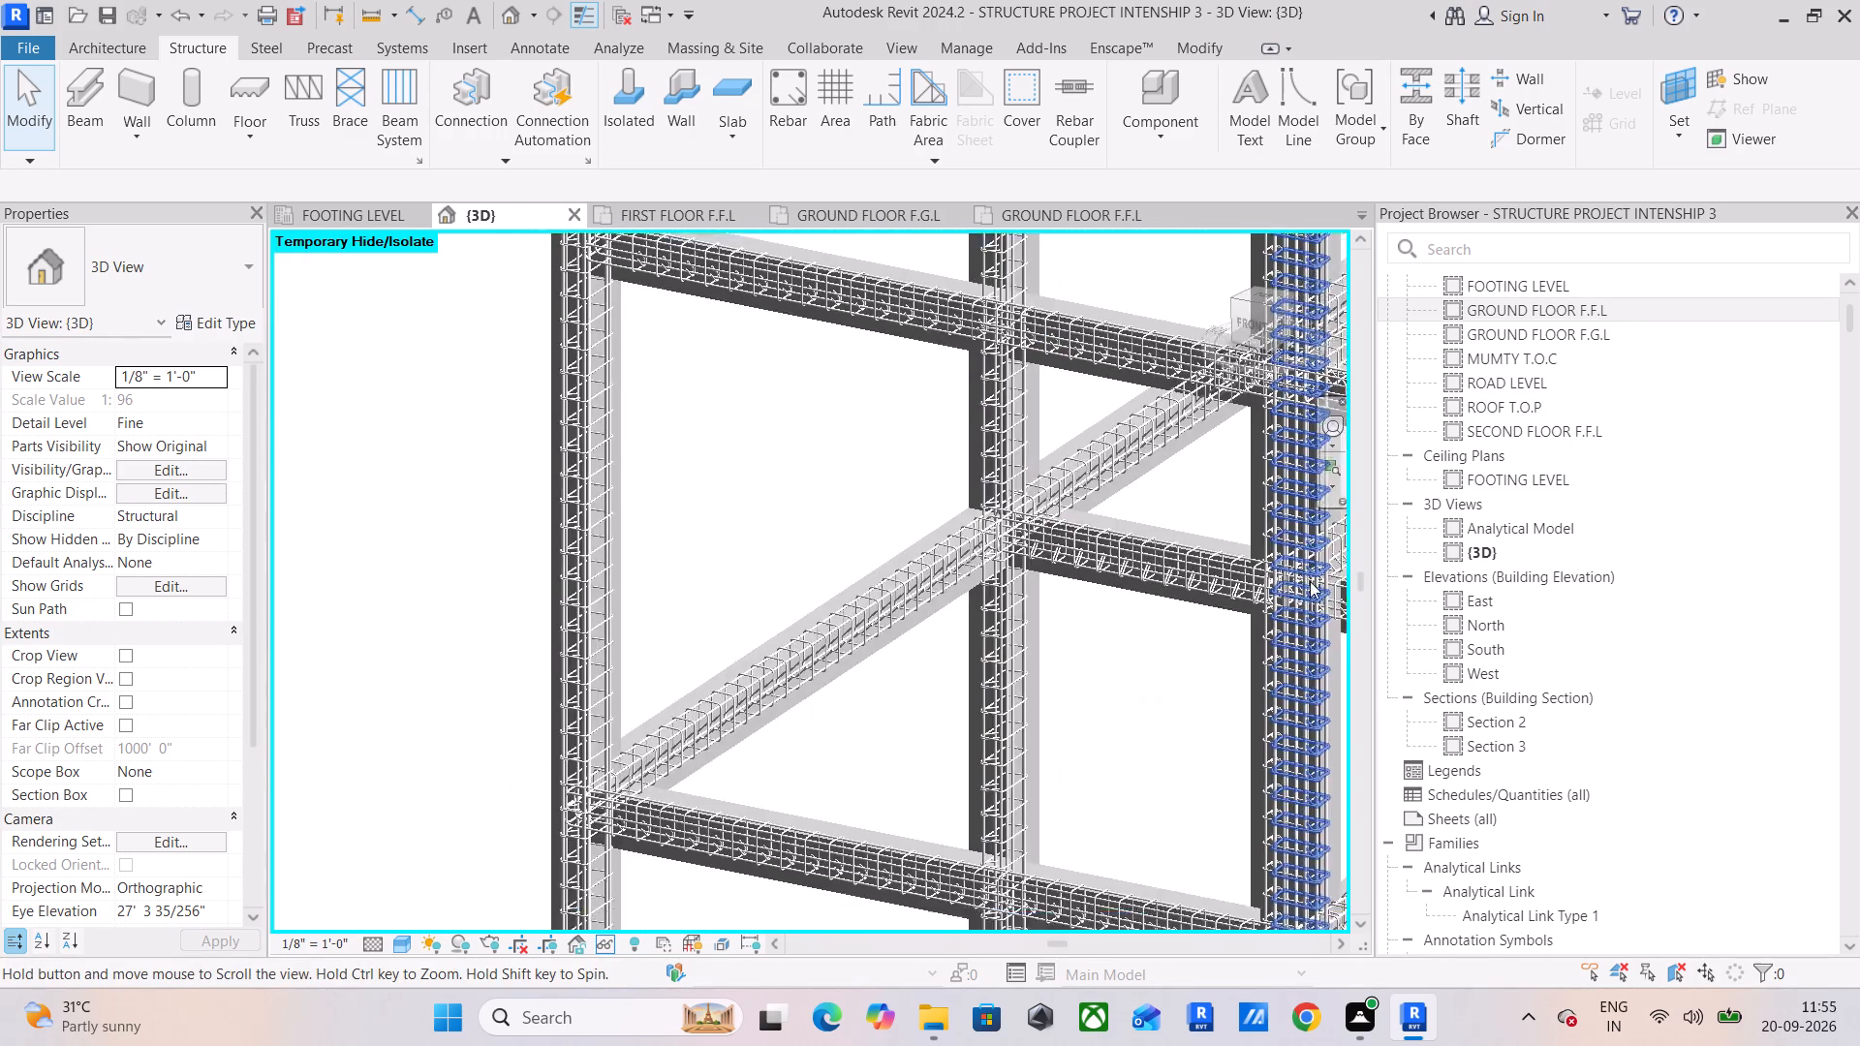
Examine the reinforcement at the beam-column joints across the frame's bays, inspect one long 12 x 24 beam's properties, and clear the selection.
scroll(915, 634, up, 5)
middle_drag(852, 578, 1051, 530)
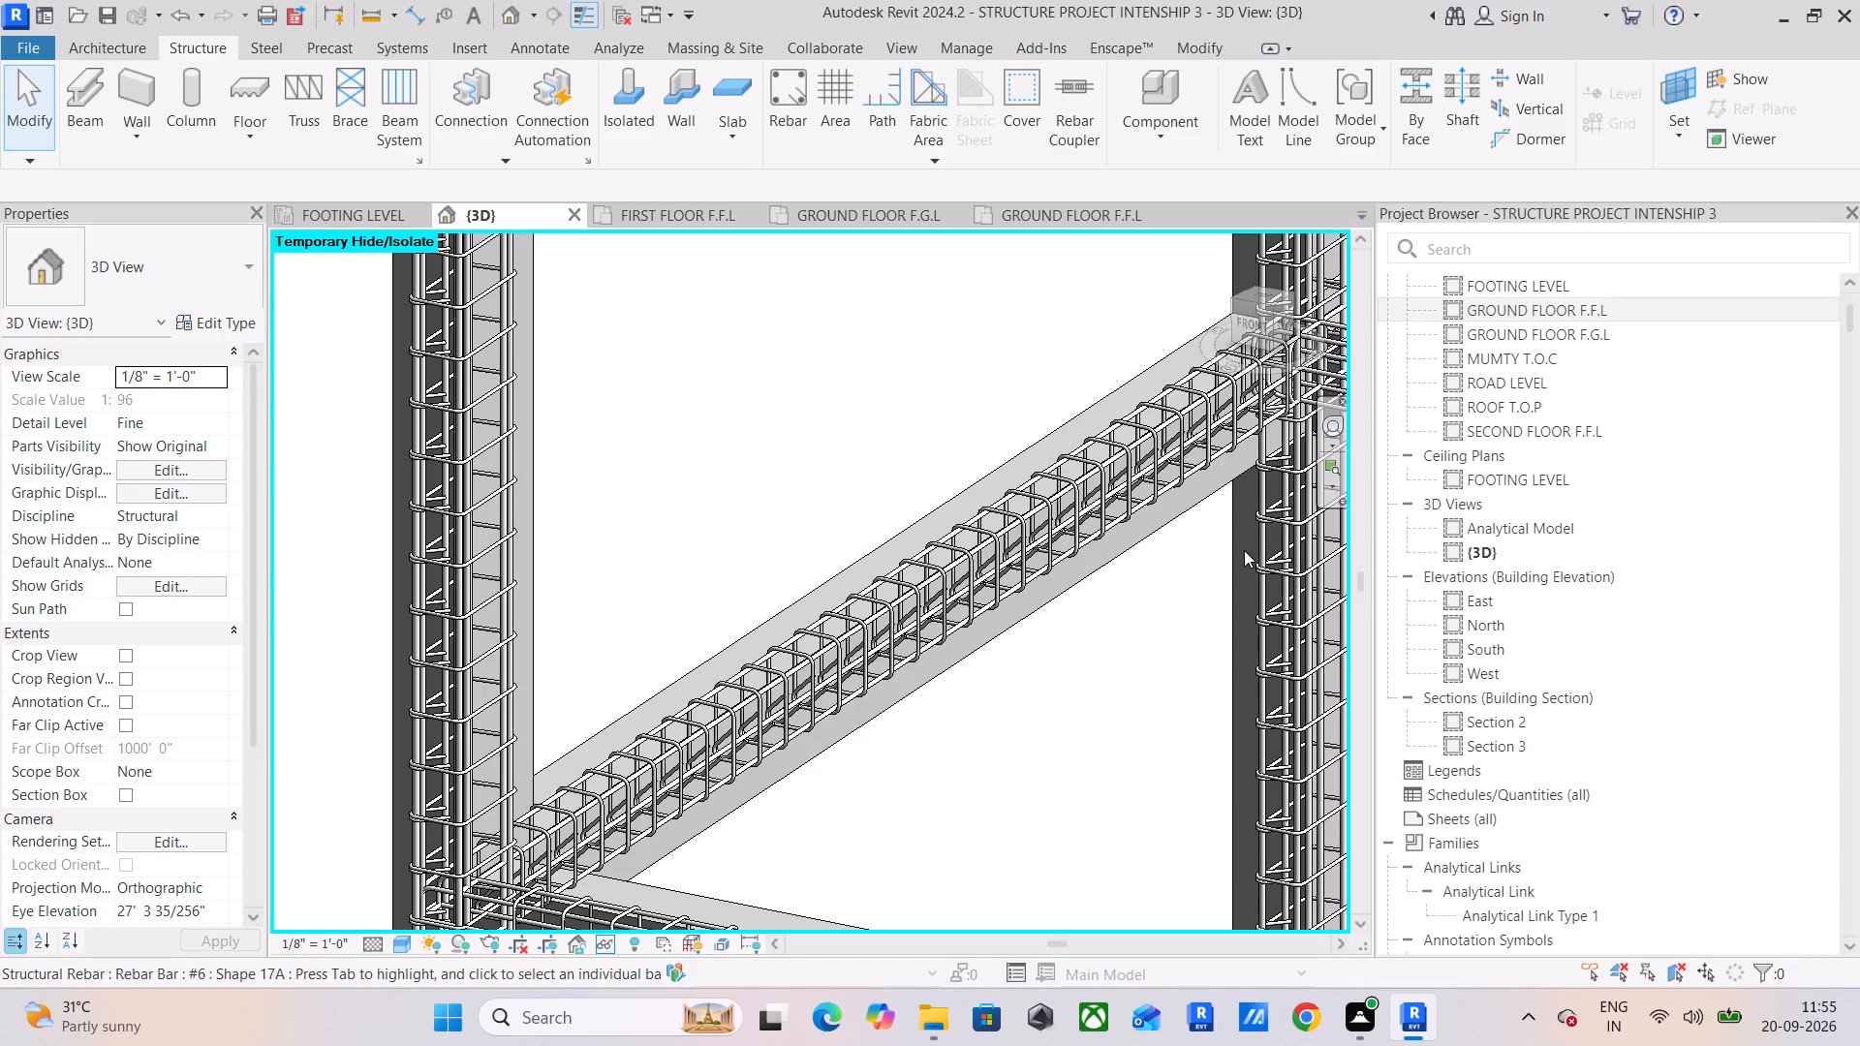
scroll(1244, 550, down, 4)
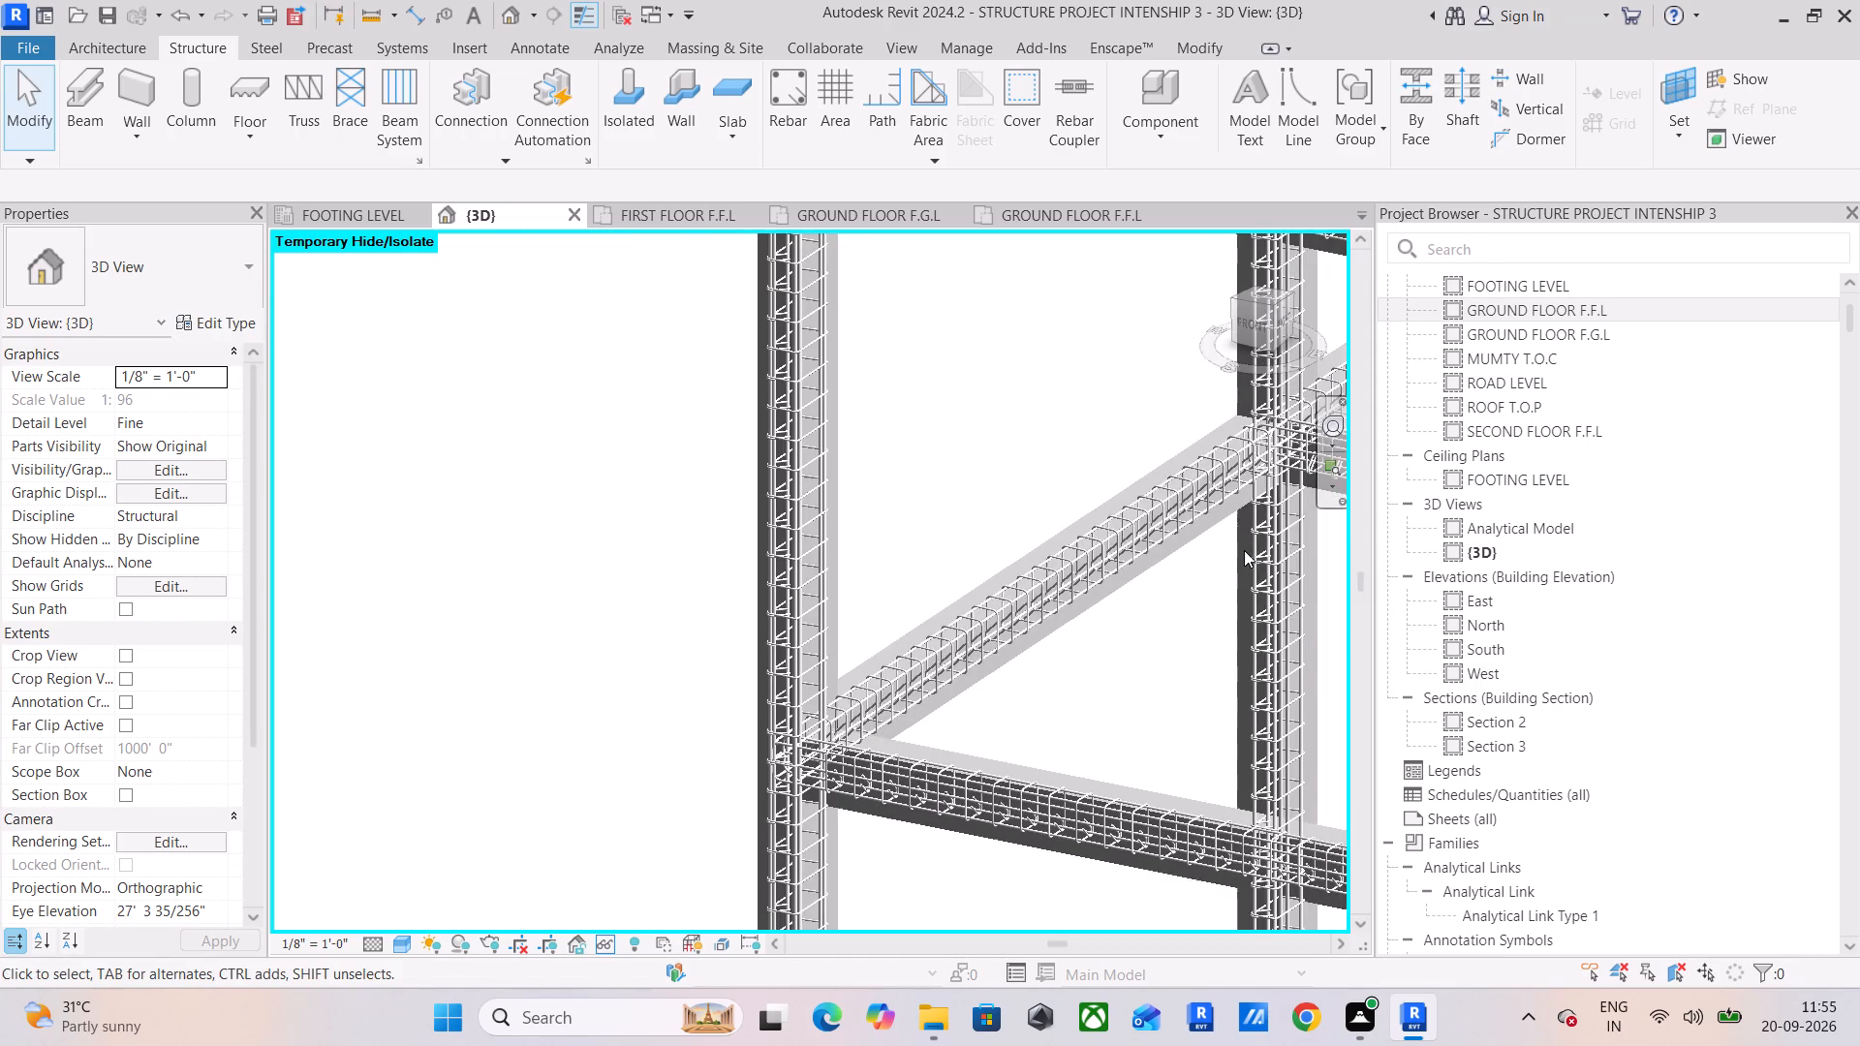
middle_drag(1244, 550, 699, 551)
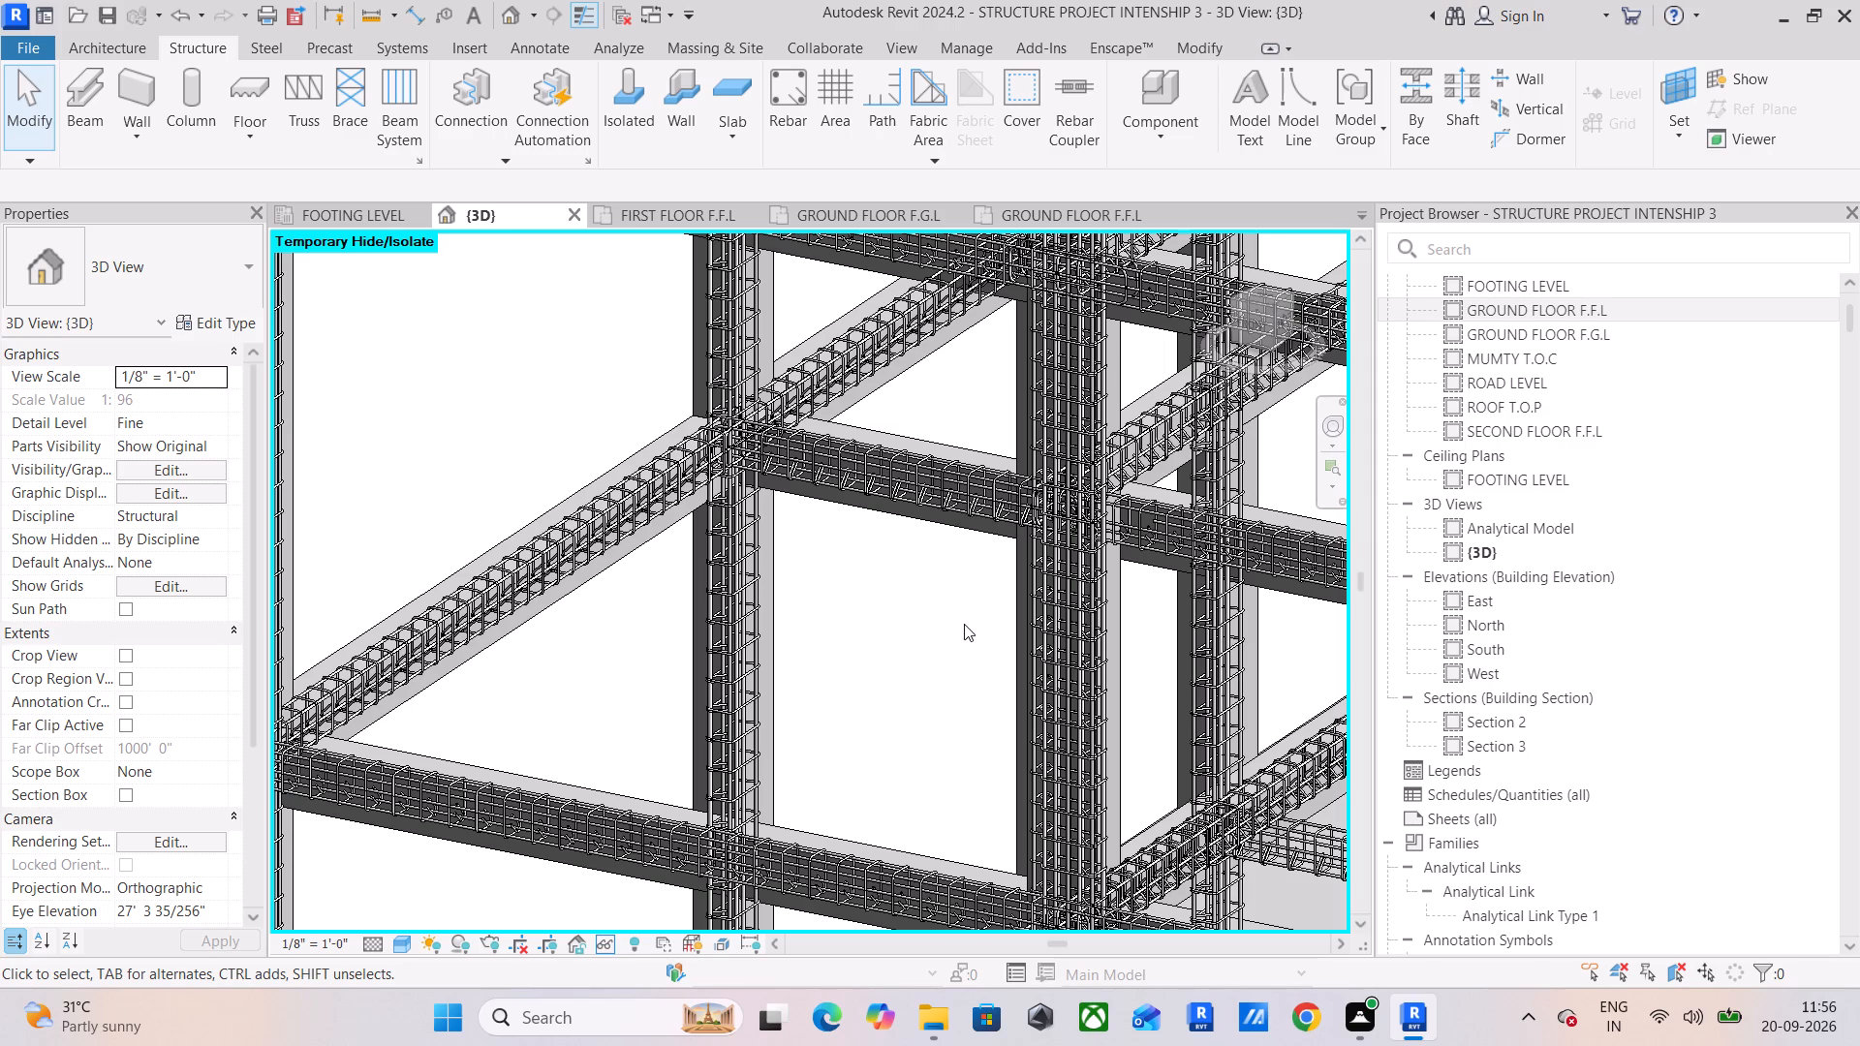
scroll(1009, 632, down, 3)
middle_drag(1021, 639, 606, 518)
scroll(945, 590, up, 4)
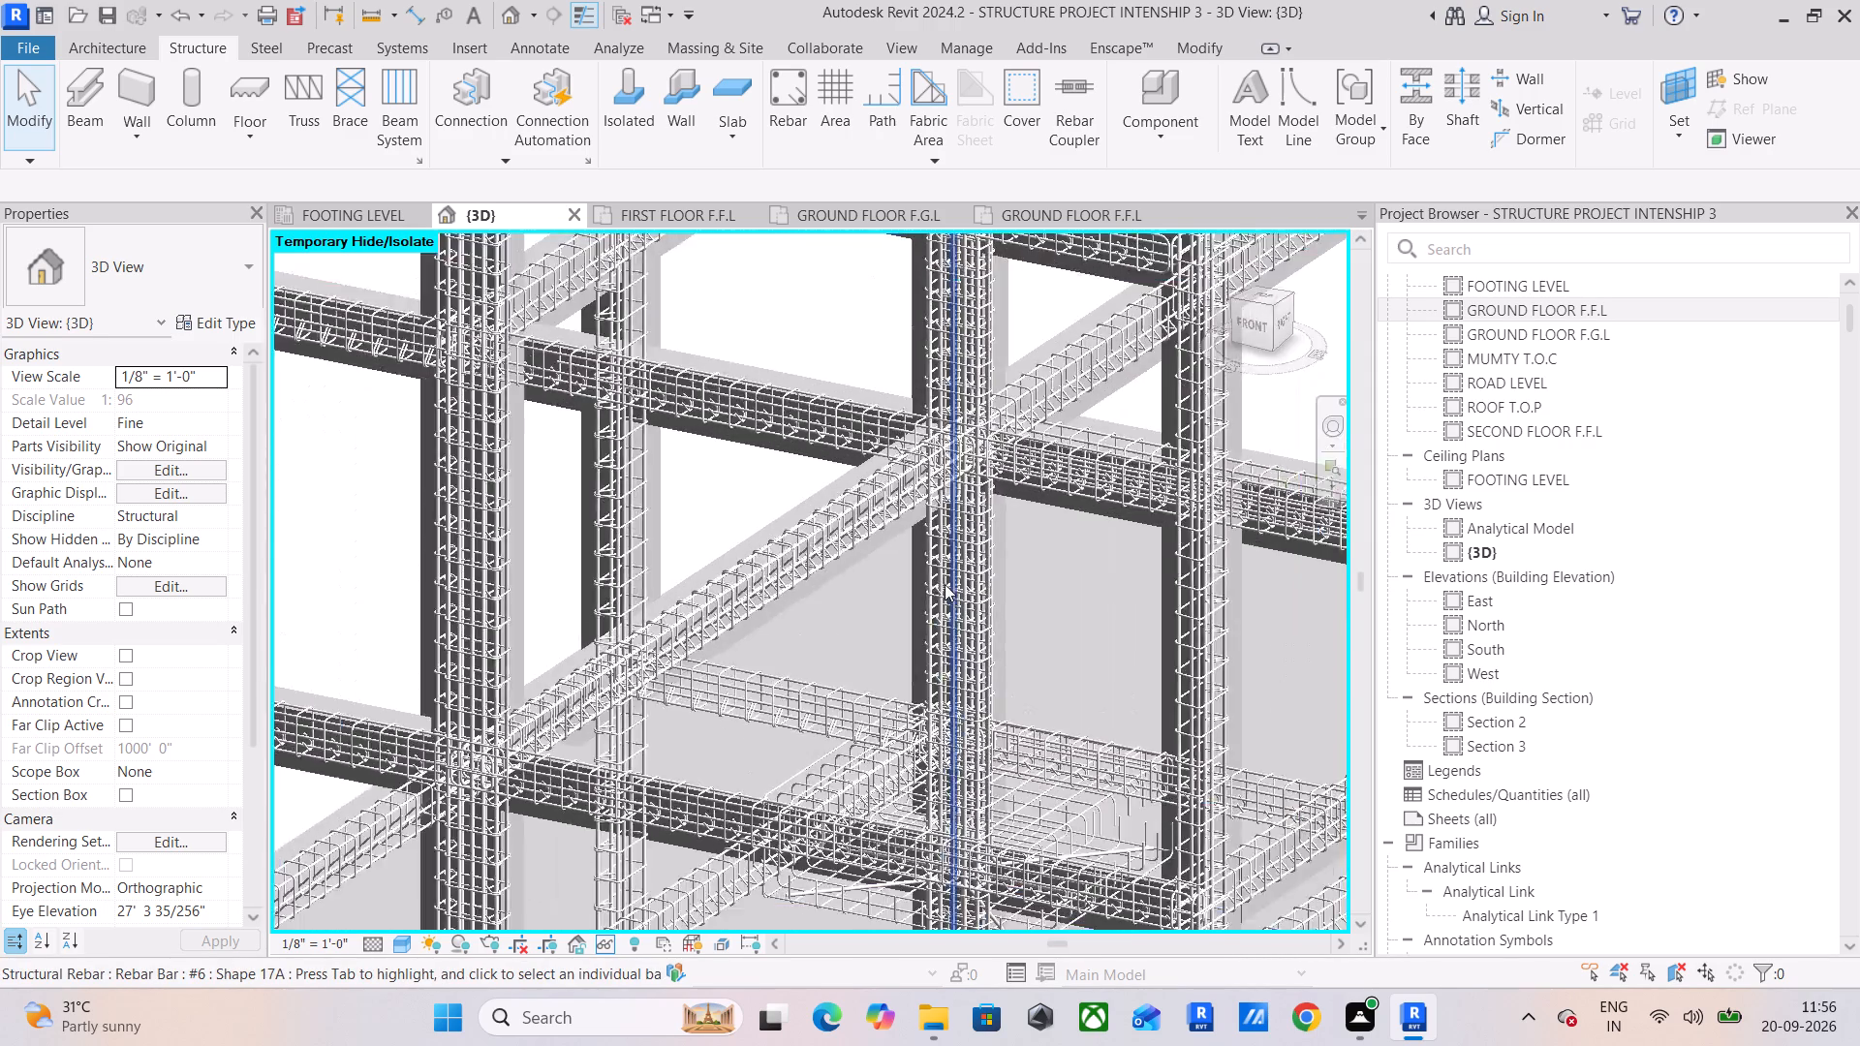
click(852, 562)
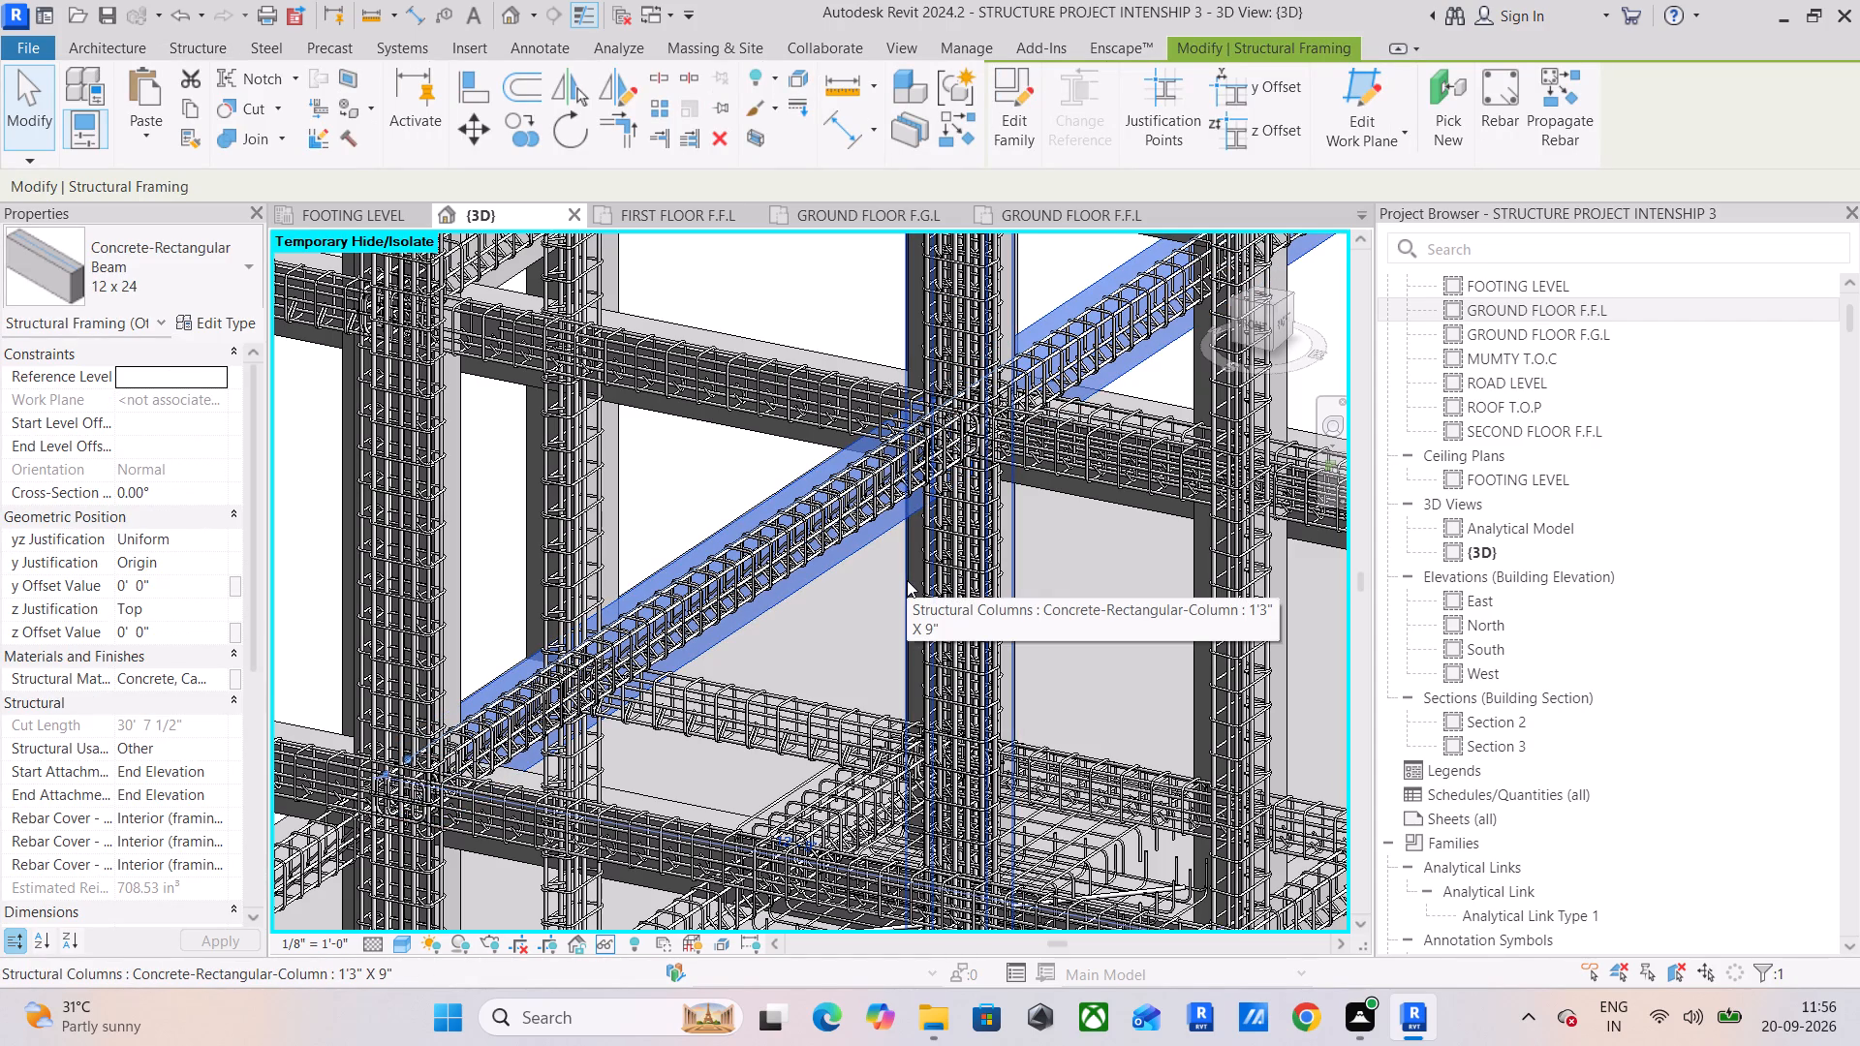
scroll(907, 580, down, 2)
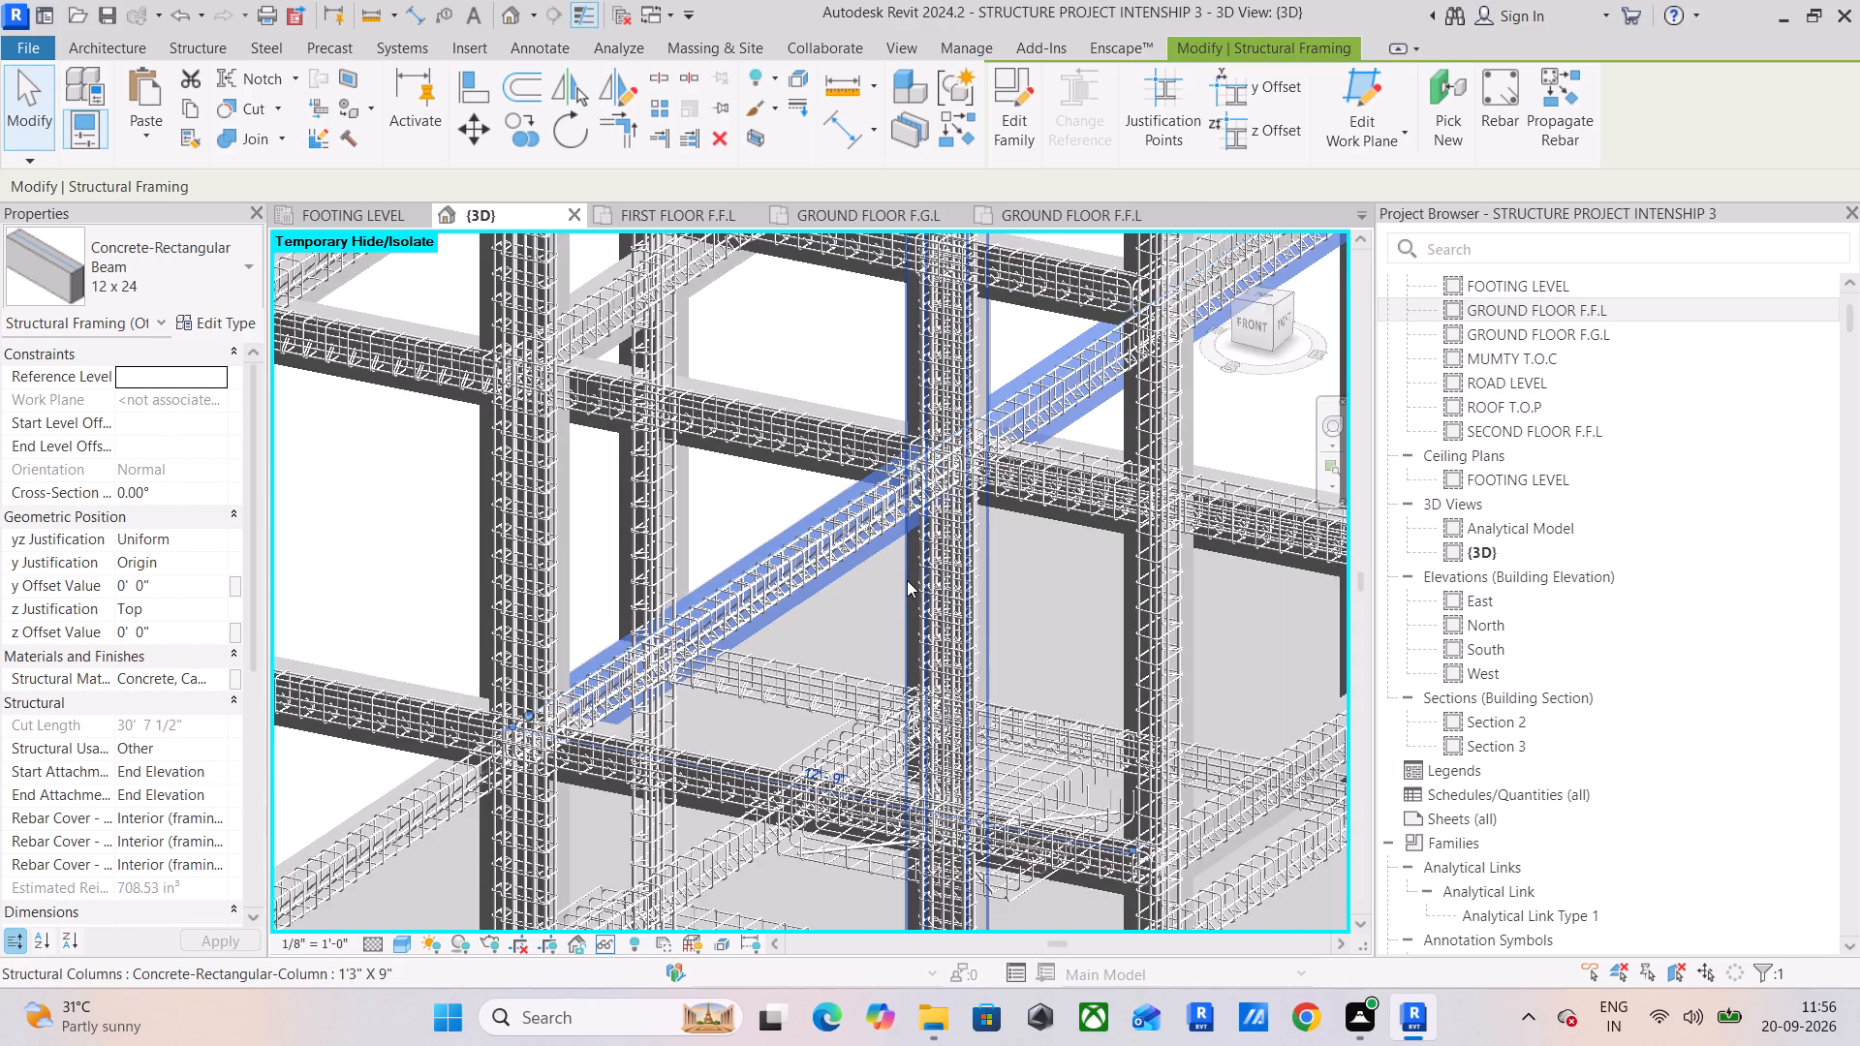
middle_drag(907, 580, 781, 538)
click(941, 534)
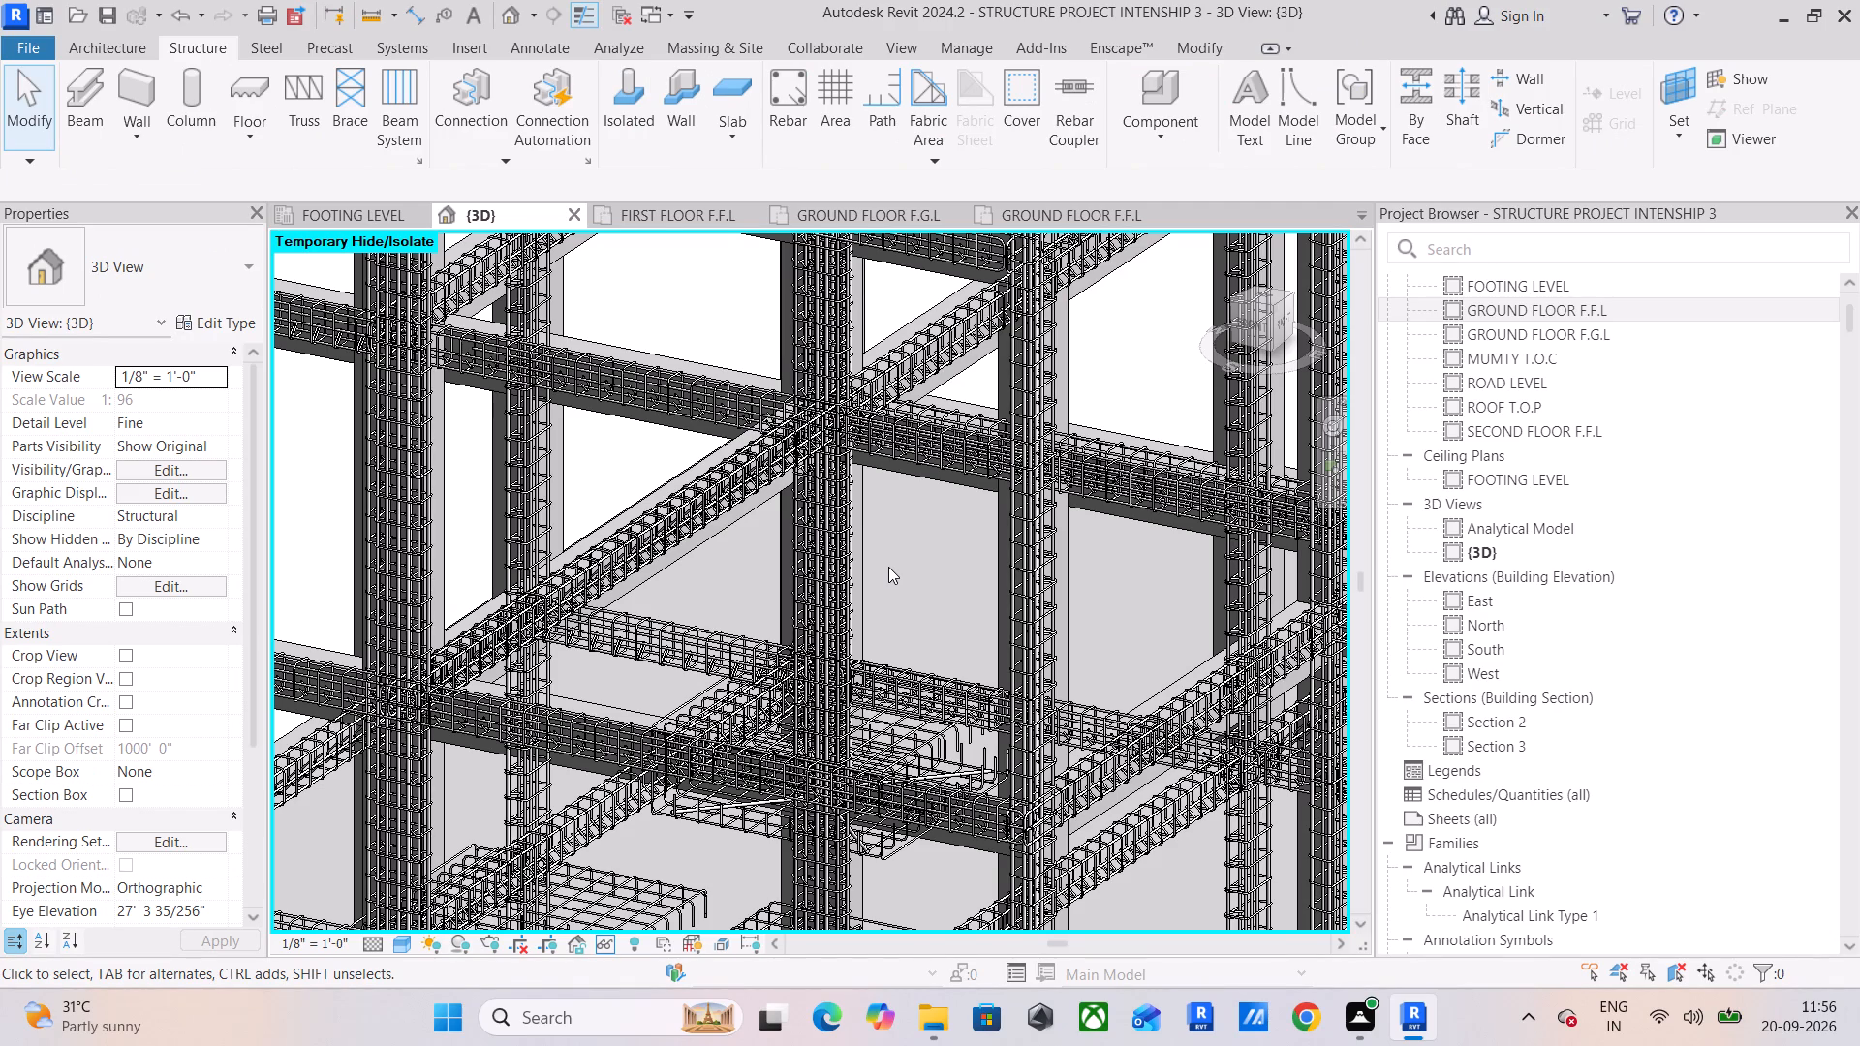
Examine the lower beams, column bases and footing reinforcement at the bottom of the 3D frame.
scroll(1050, 657, down, 3)
middle_drag(1053, 653, 646, 508)
middle_drag(1102, 600, 749, 478)
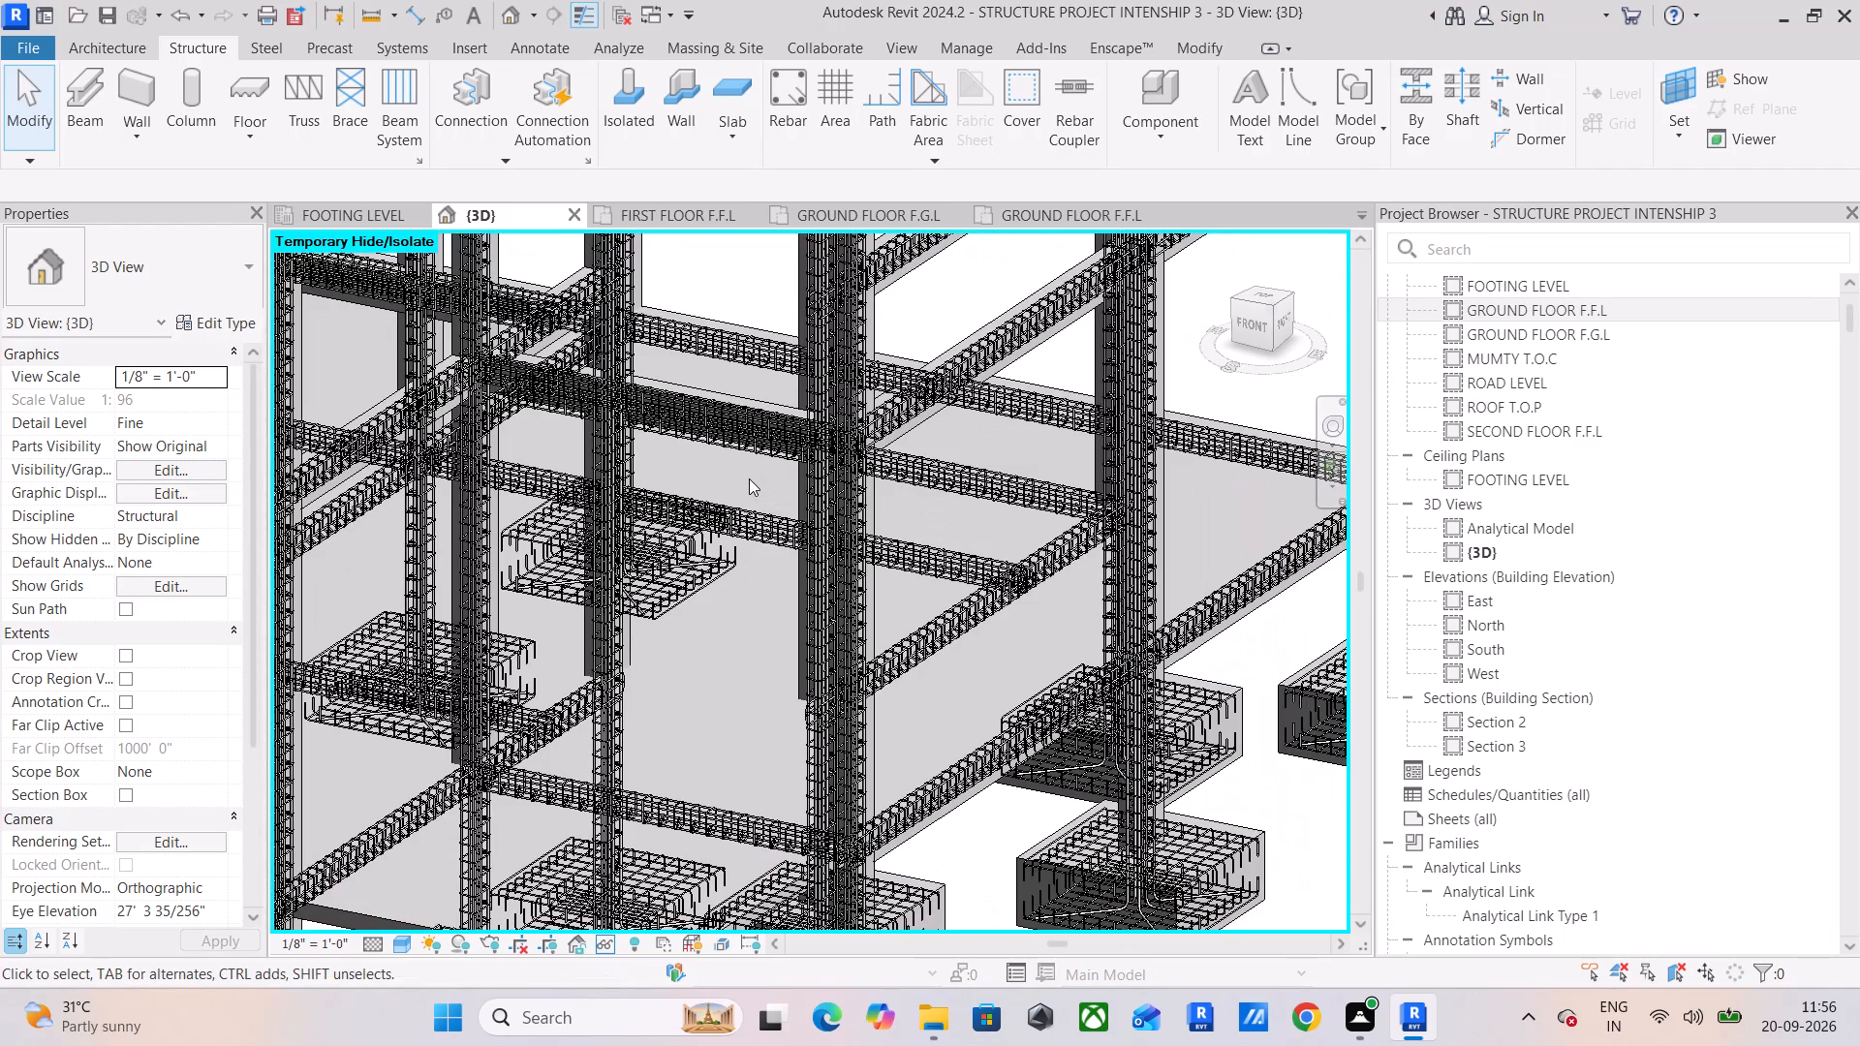
scroll(749, 478, down, 1)
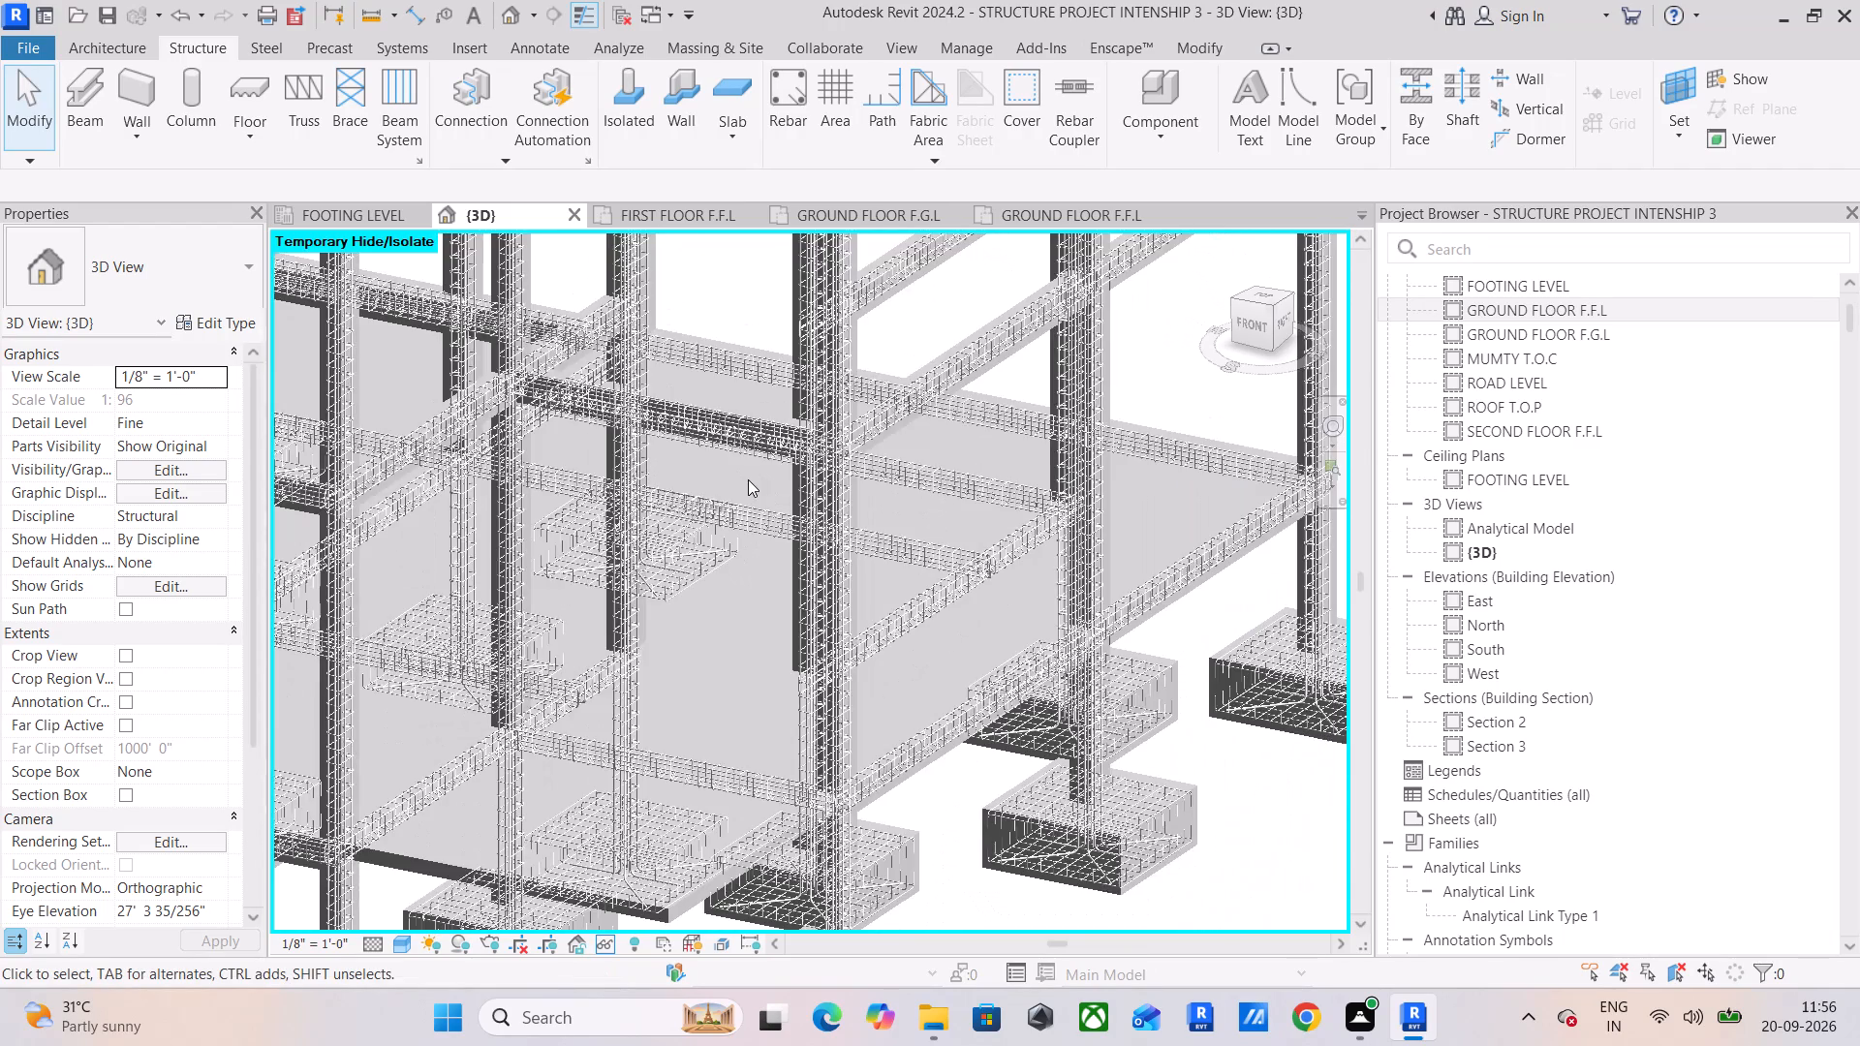
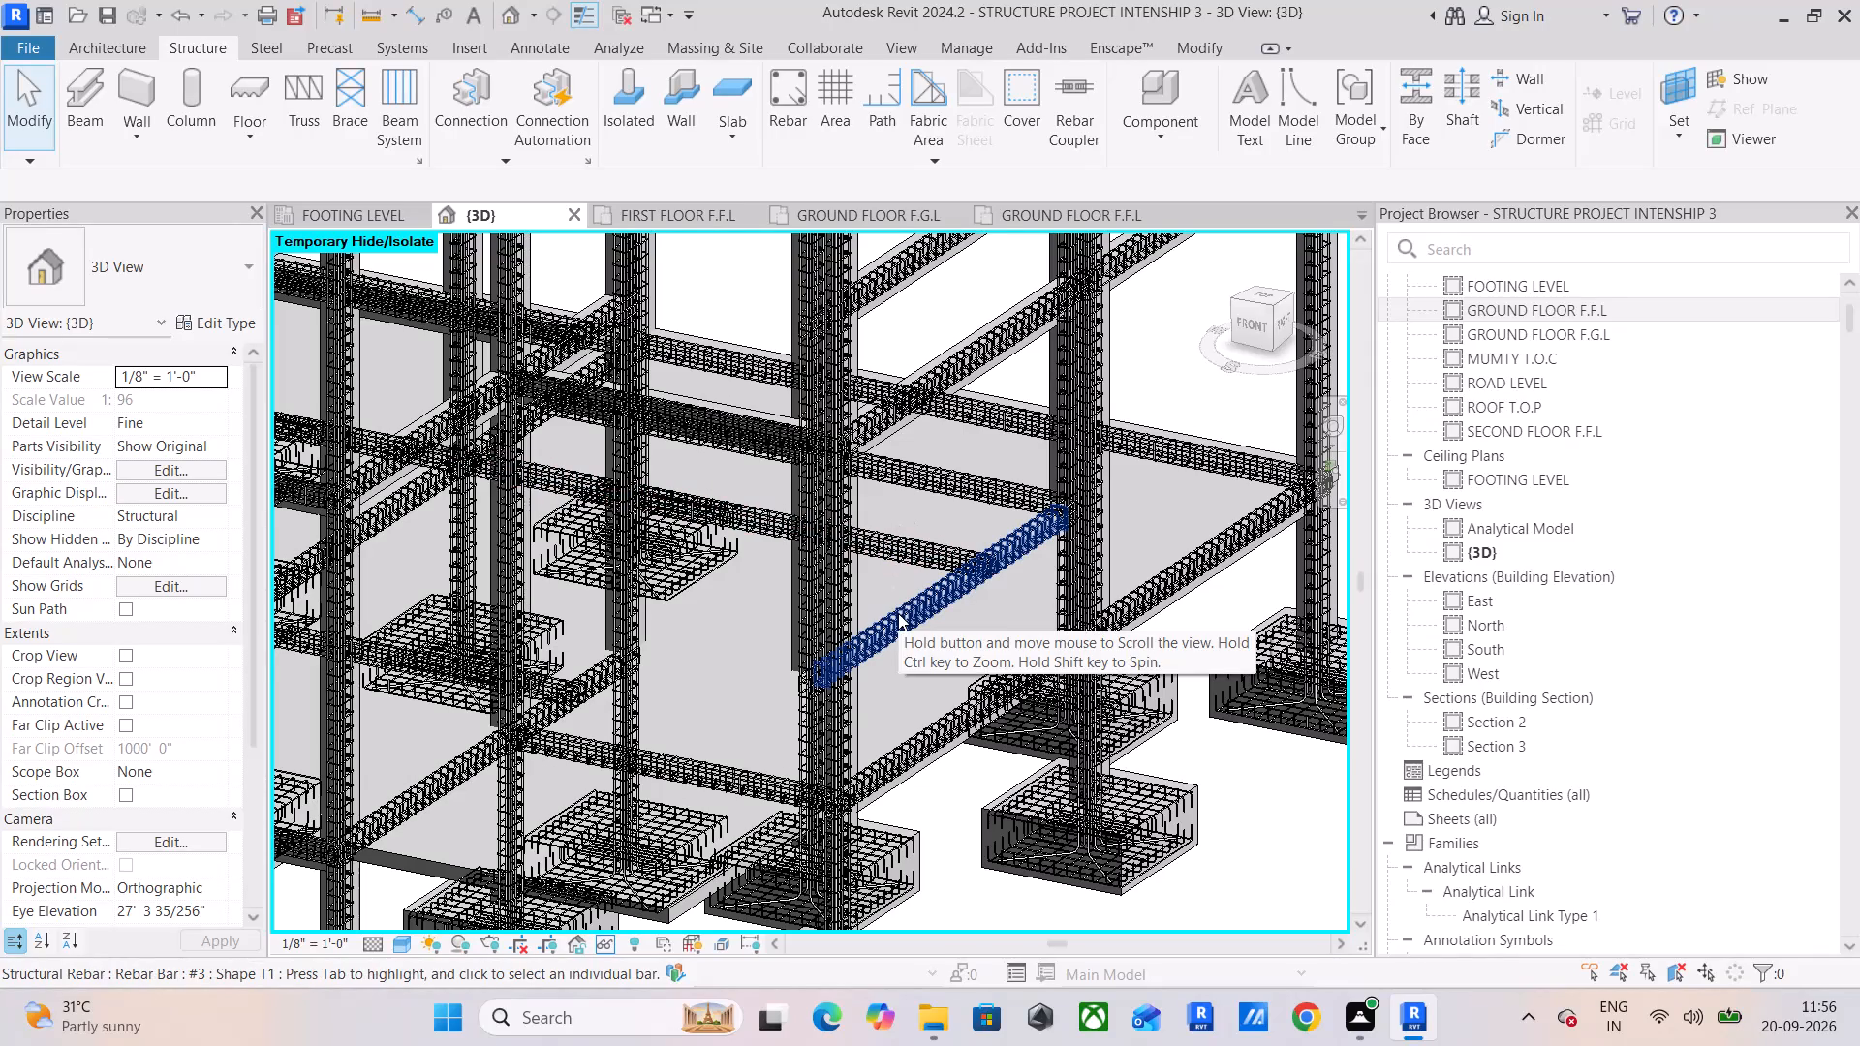
Examine the lowest beam's stirrups and the adjoining column bases and footing reinforcement in the 3D frame.
scroll(898, 613, down, 2)
middle_drag(898, 613, 875, 584)
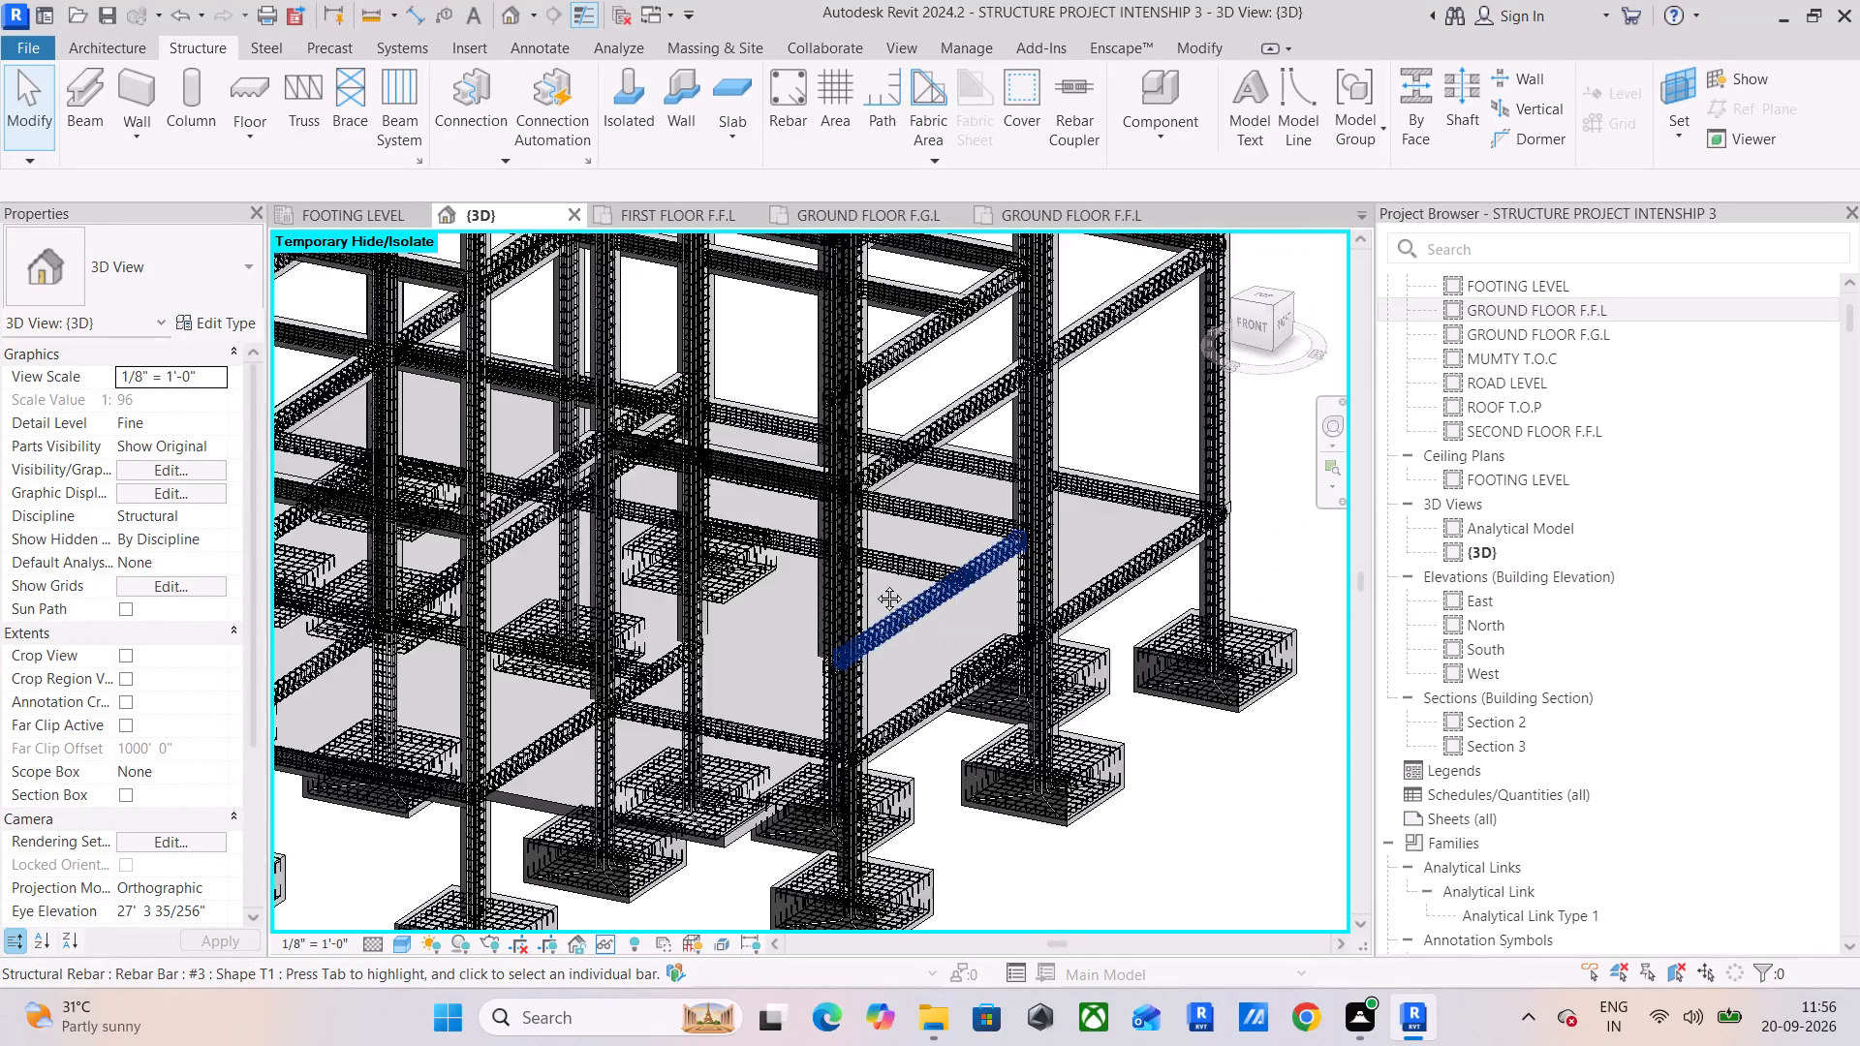
middle_drag(875, 584, 787, 517)
scroll(921, 601, up, 5)
middle_drag(854, 566, 924, 535)
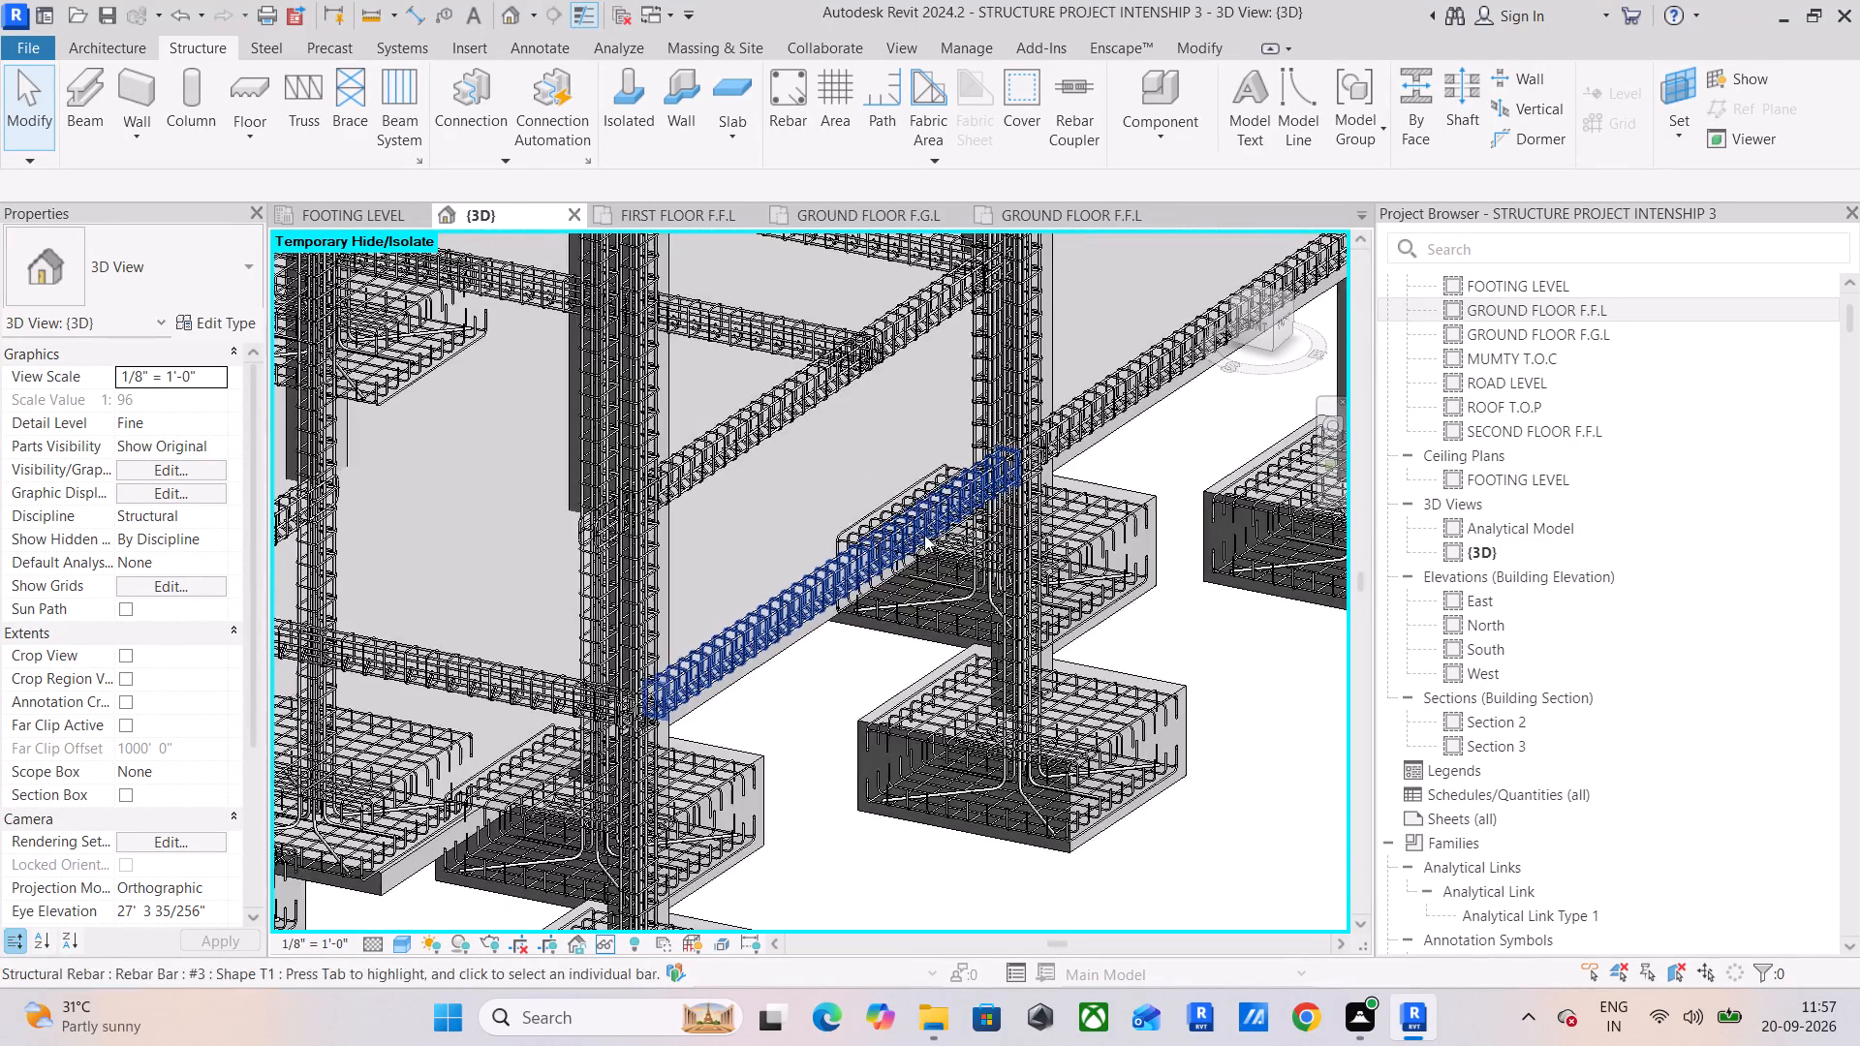
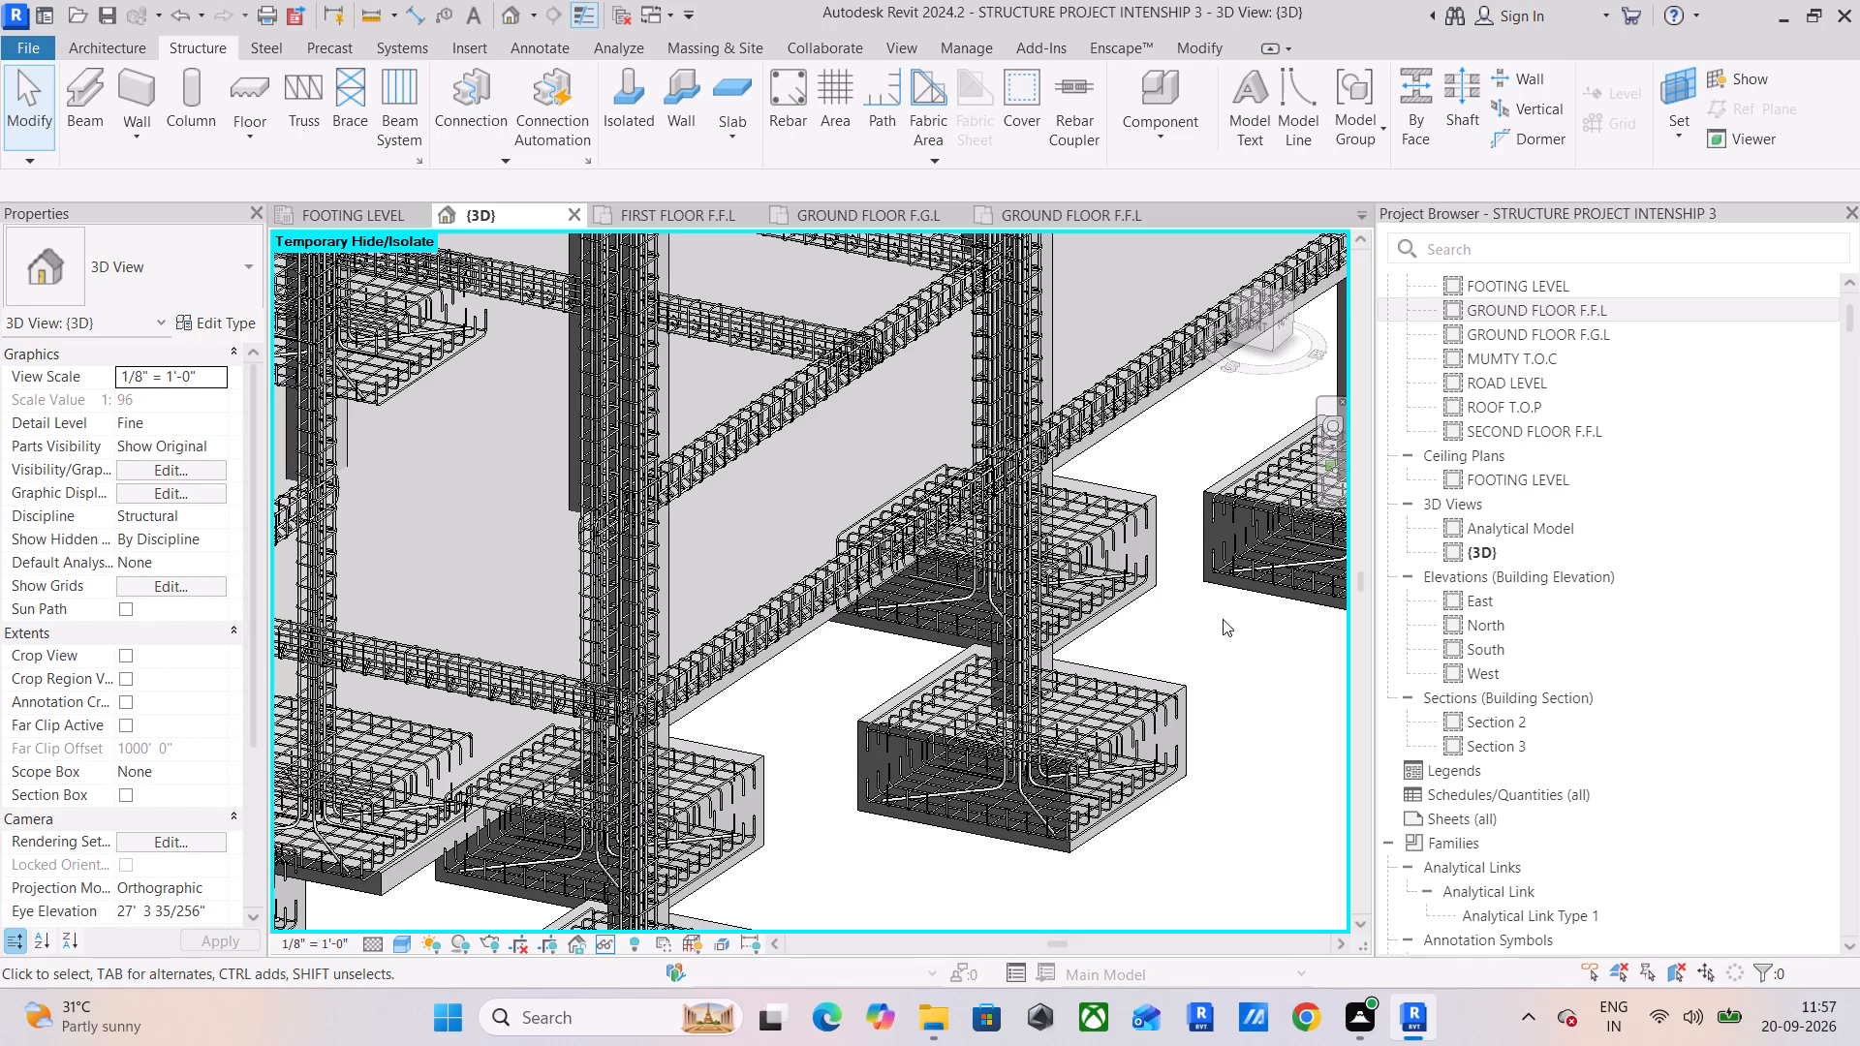
Examine the beam stirrups, column cages and beam-column joints of the lower frame levels in the 3D view.
scroll(1223, 619, down, 2)
middle_drag(1223, 619, 1296, 585)
middle_drag(1025, 387, 1105, 427)
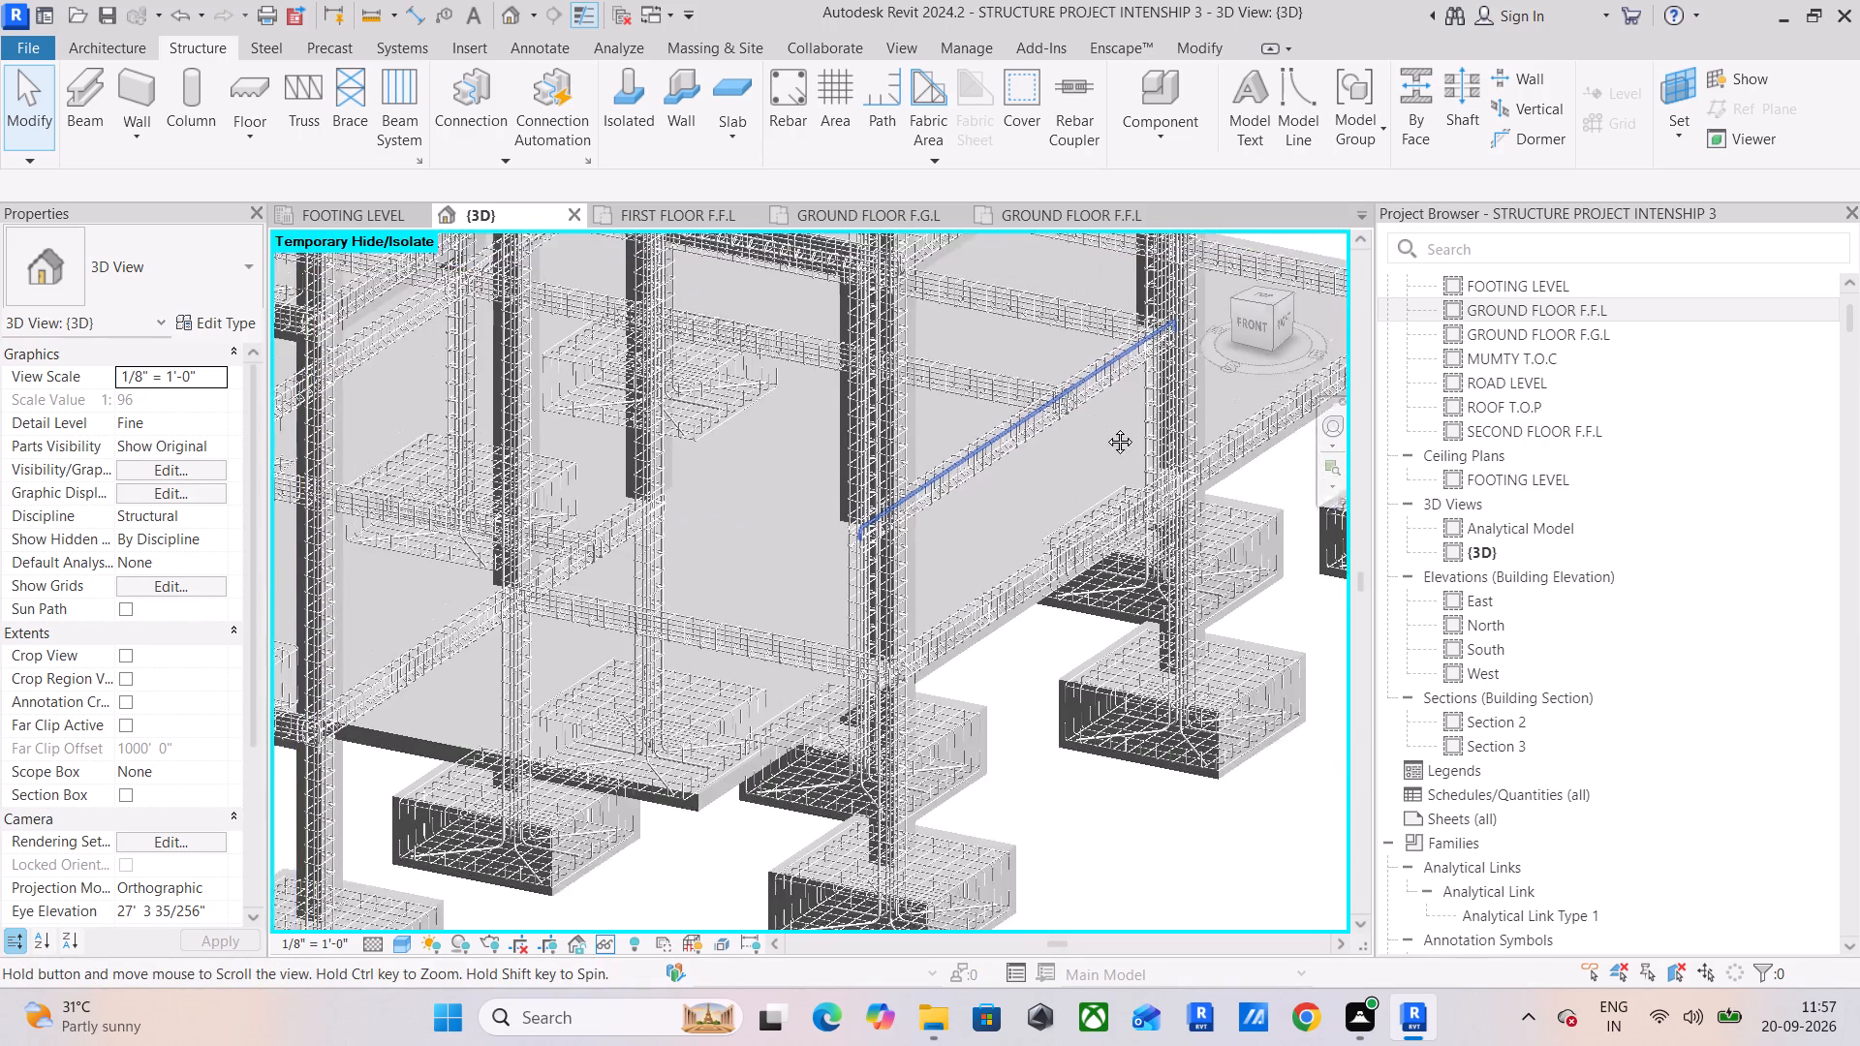
middle_drag(1105, 427, 1117, 433)
scroll(1075, 447, up, 5)
scroll(1004, 491, up, 5)
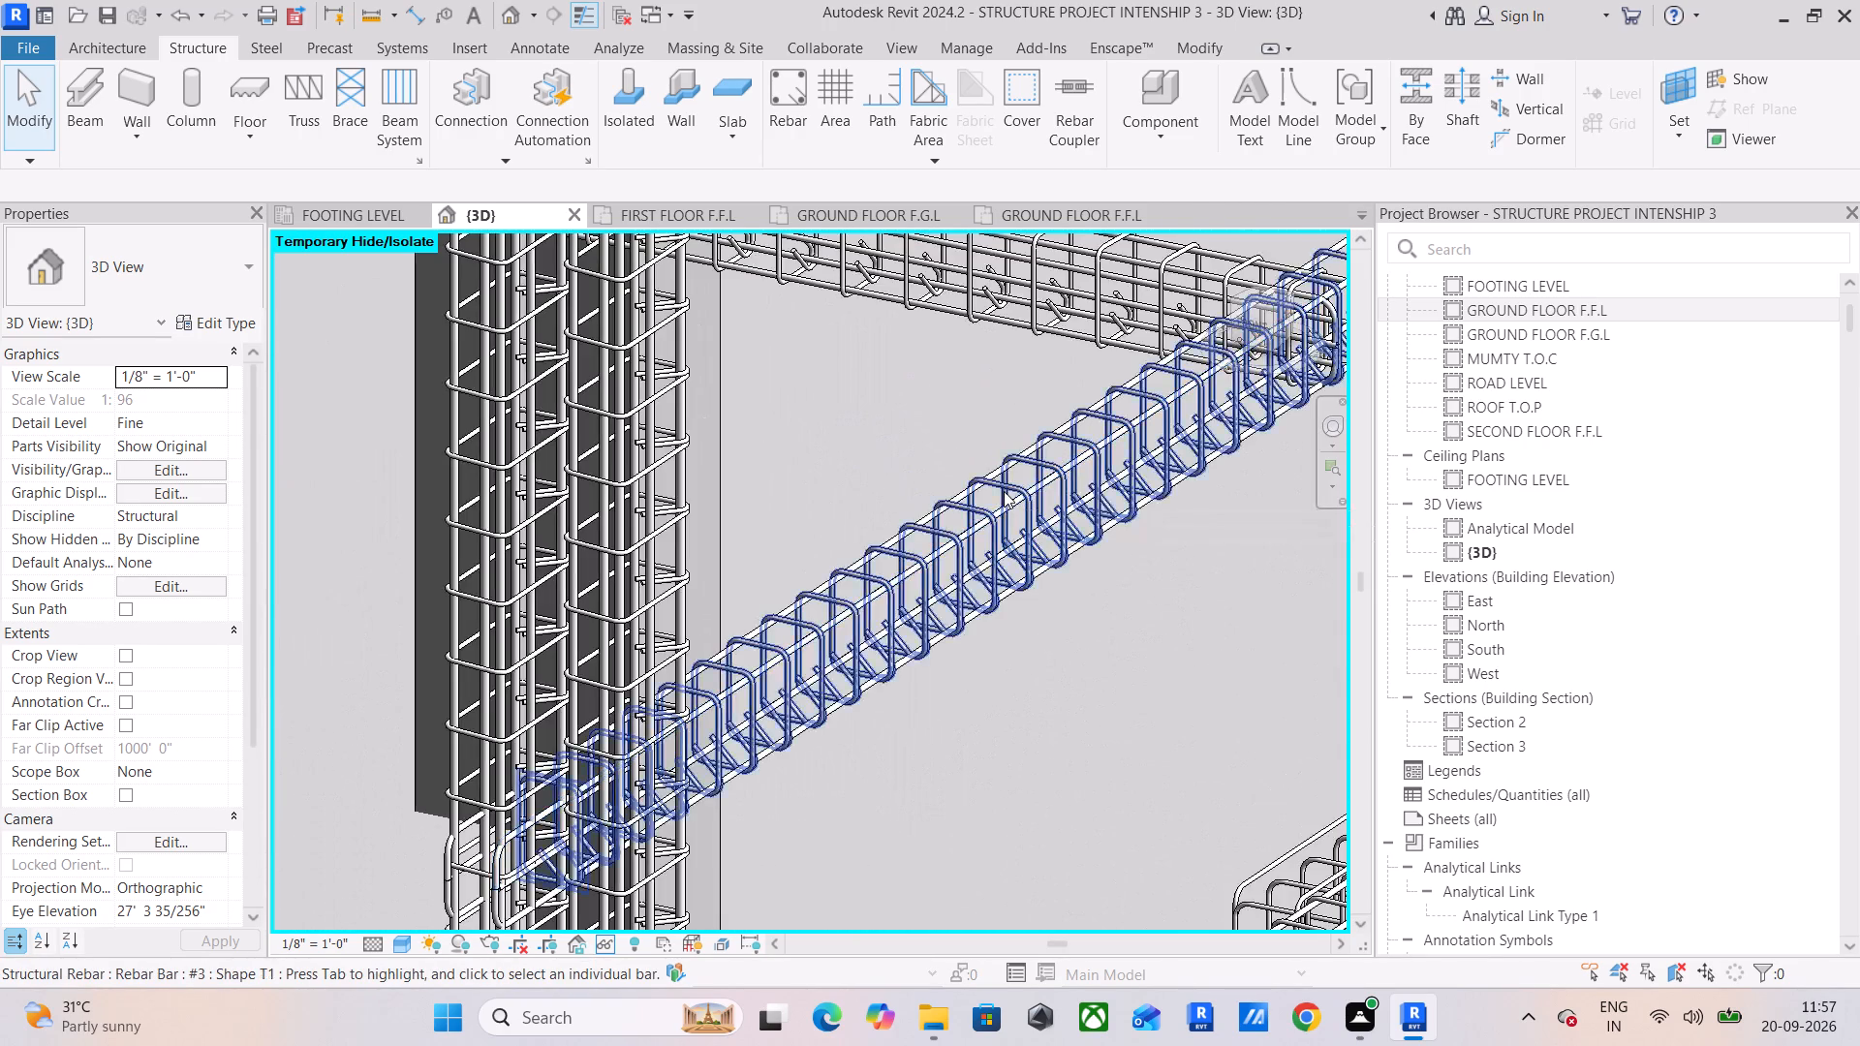
scroll(1071, 607, up, 6)
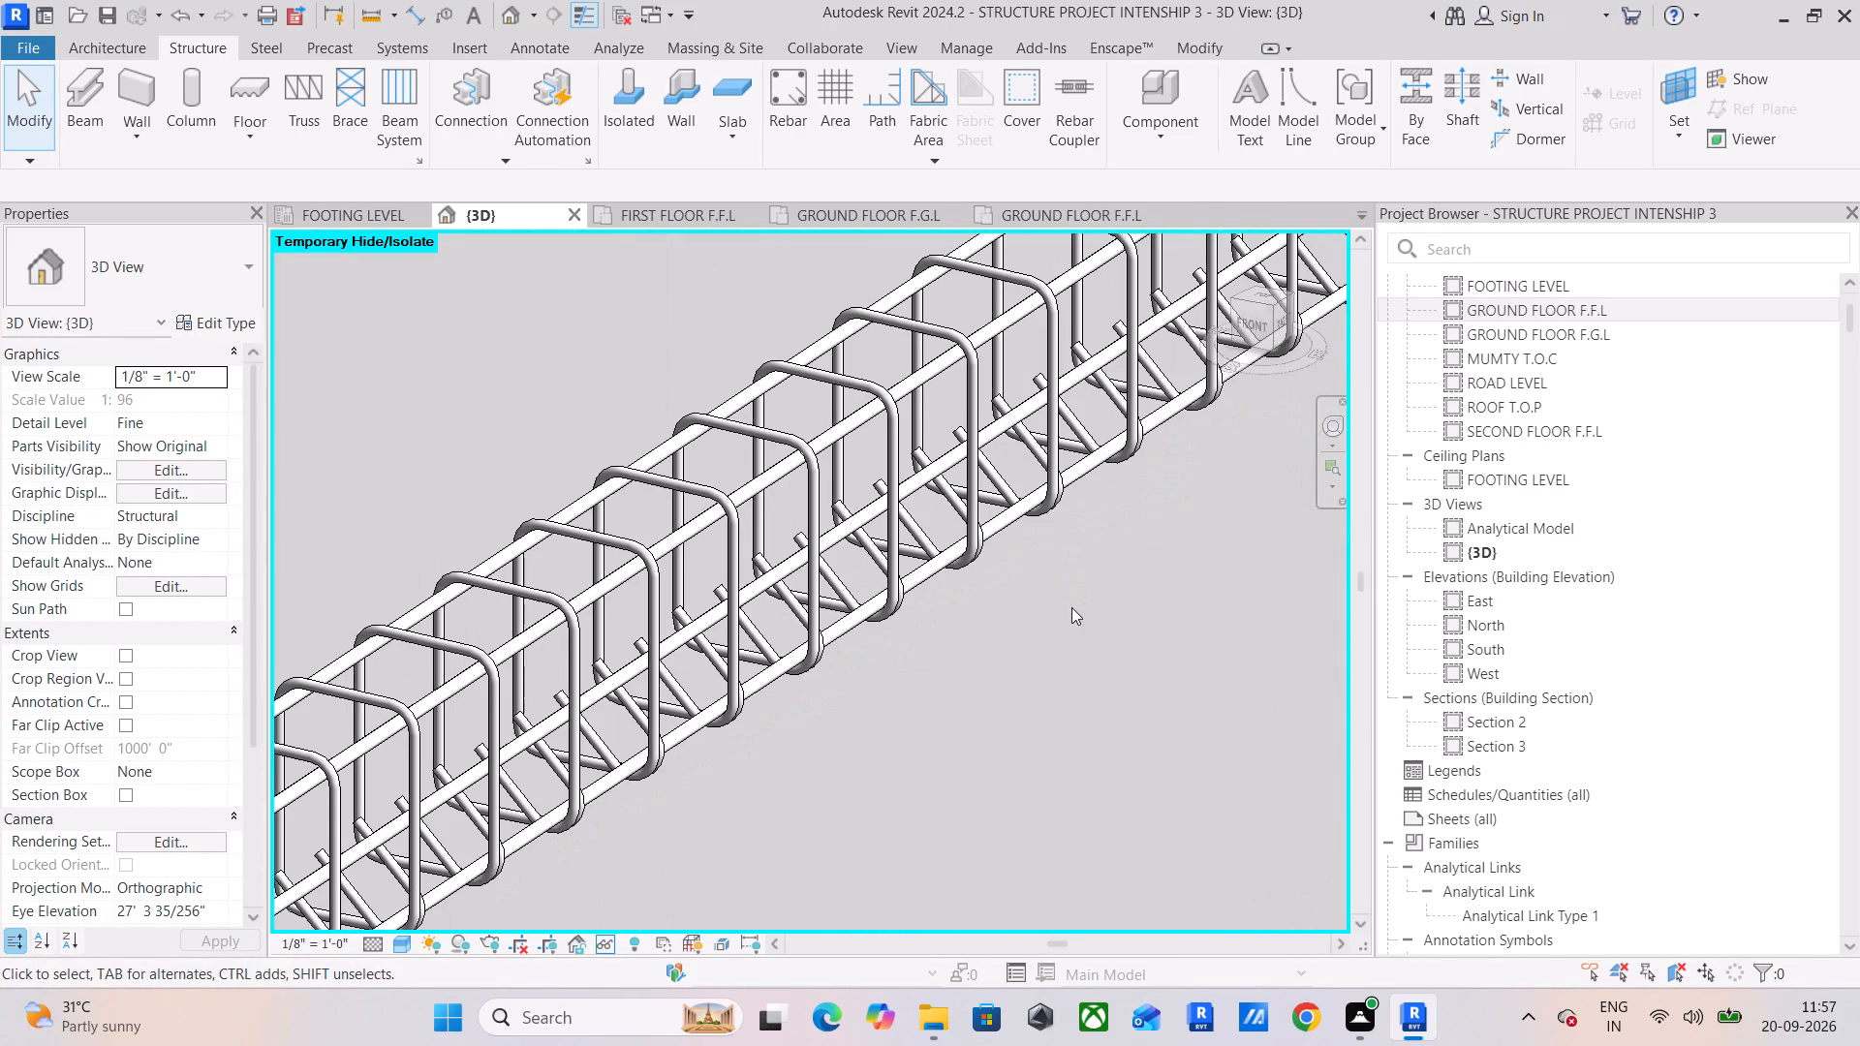
scroll(1071, 607, down, 10)
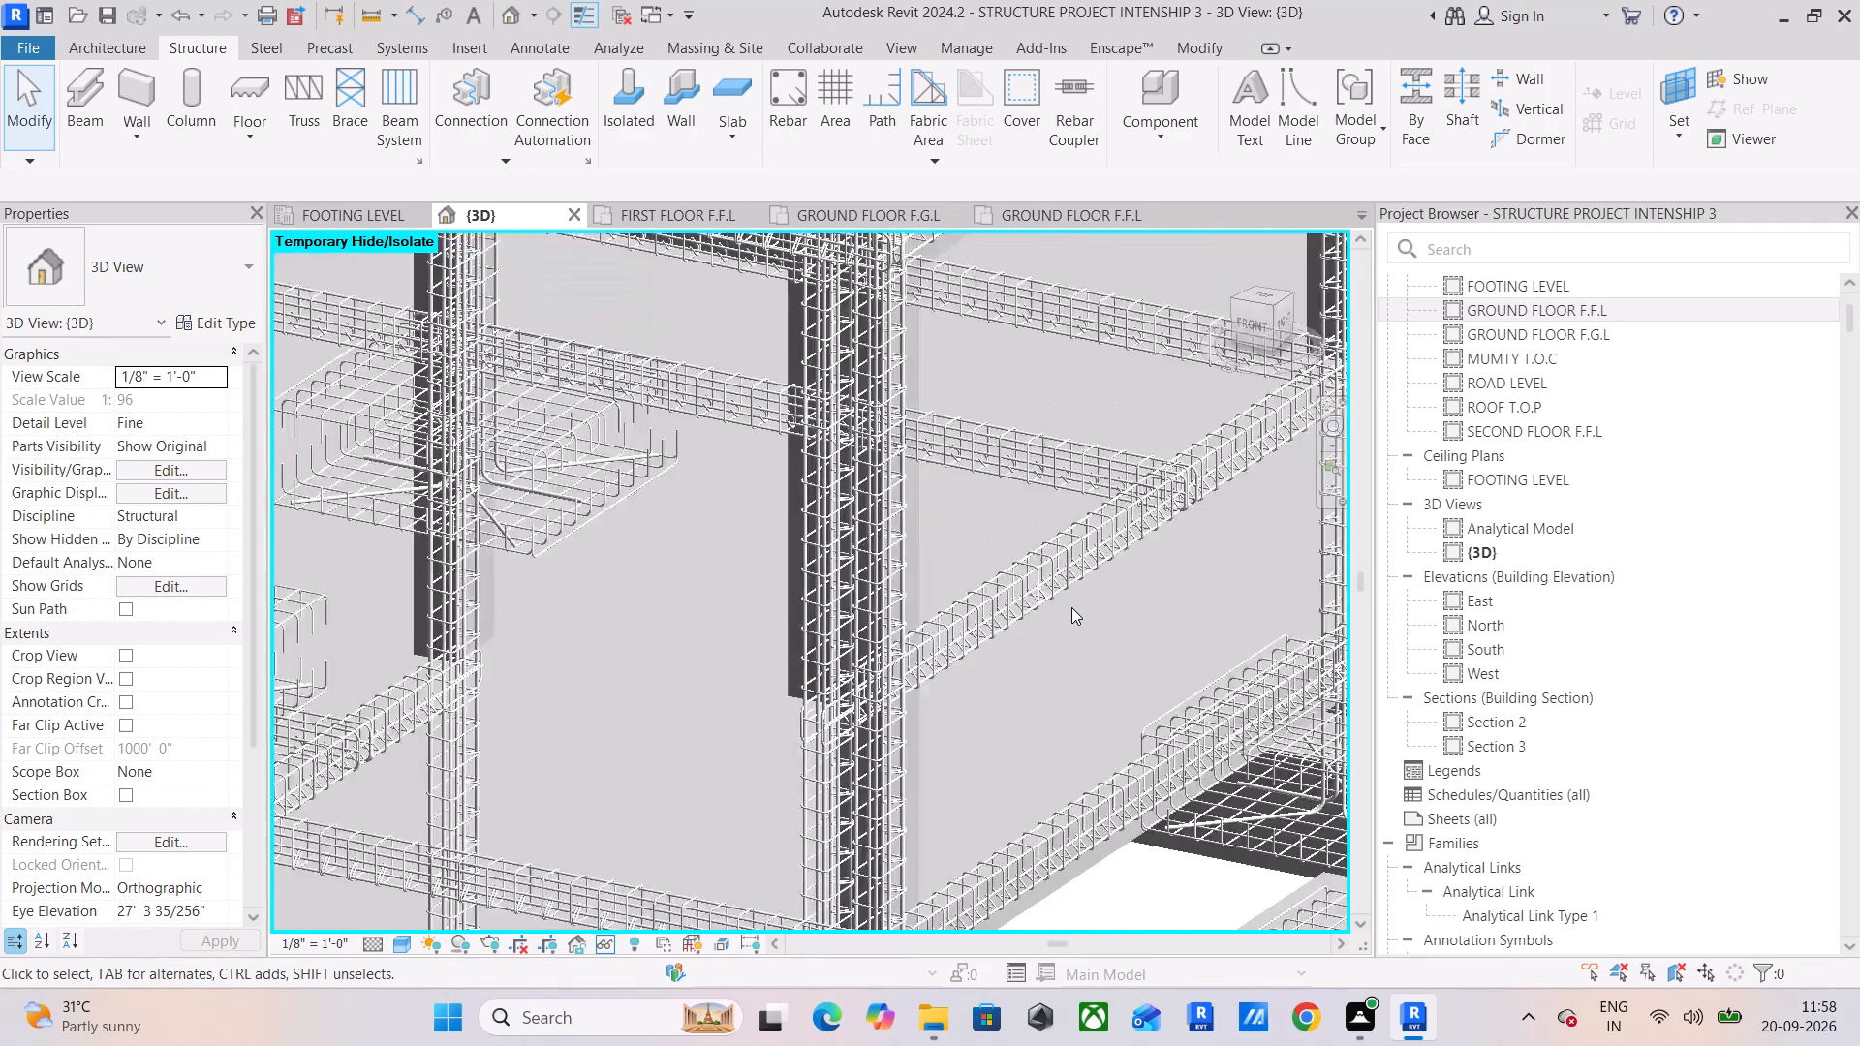
scroll(1071, 607, down, 6)
middle_drag(1071, 607, 1066, 671)
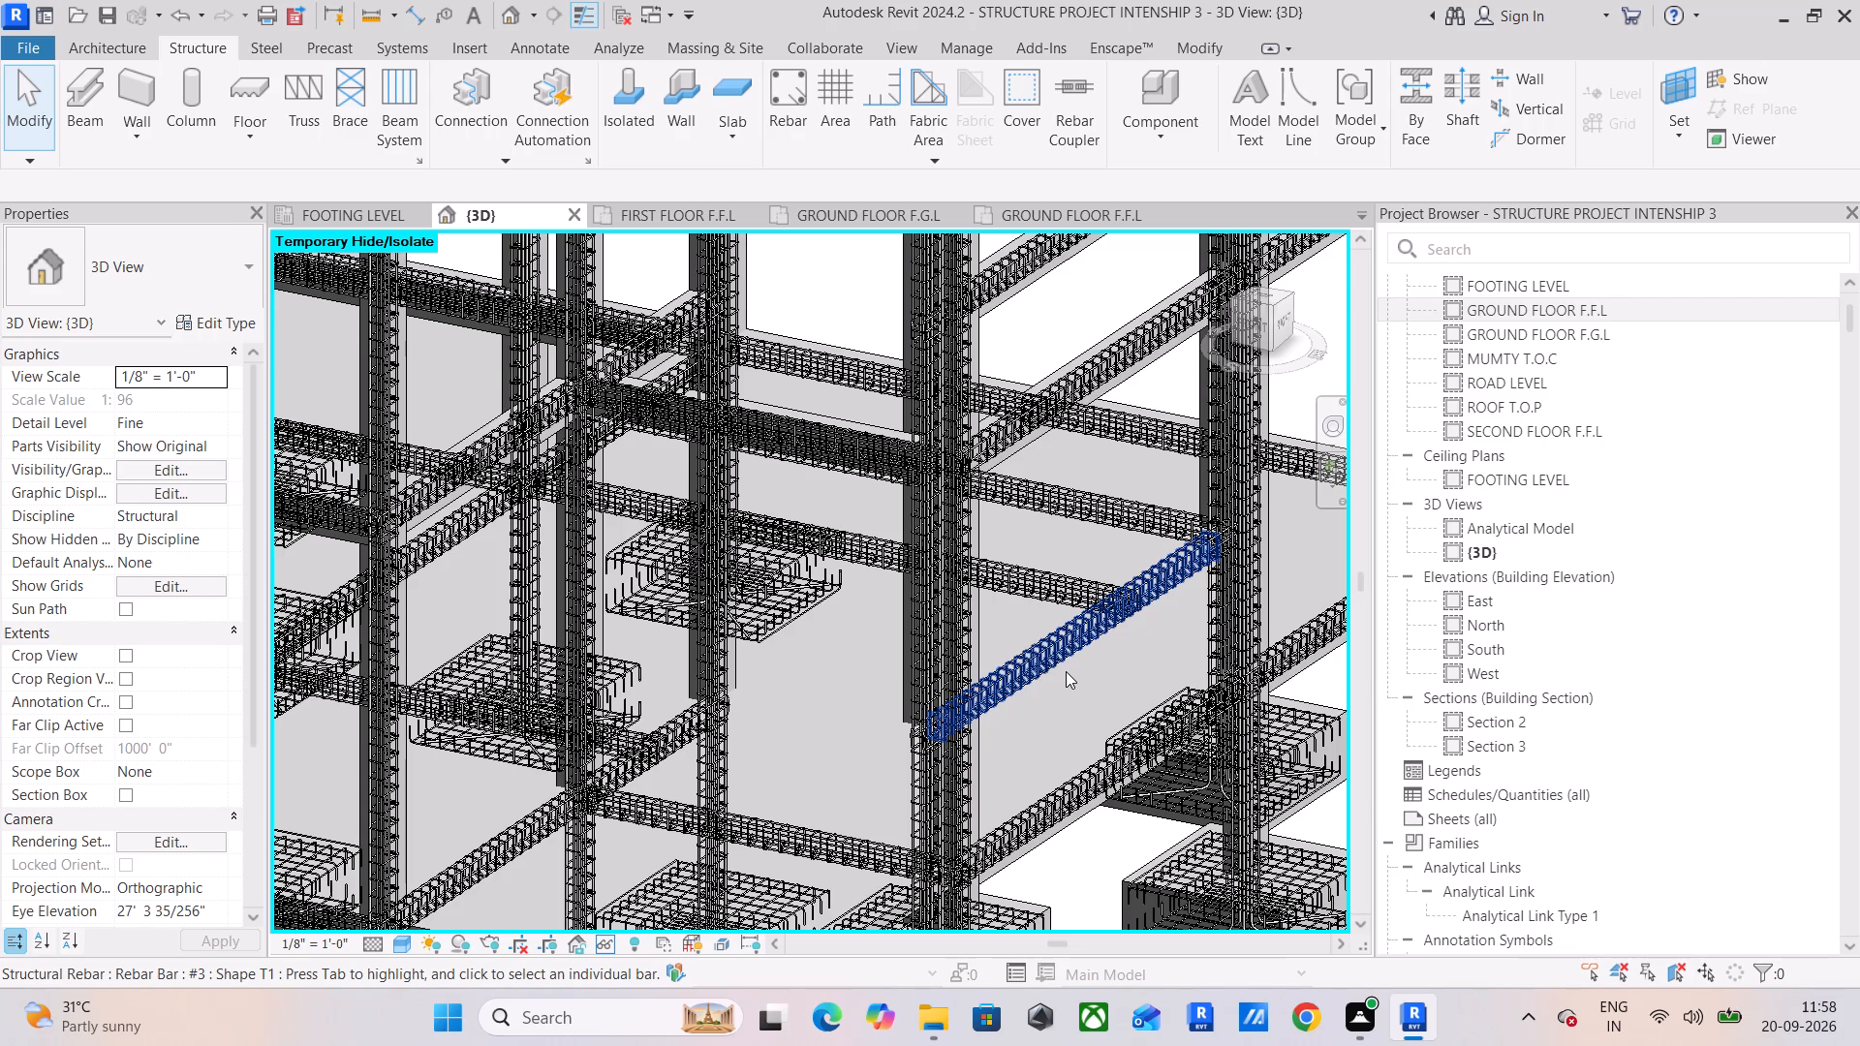
middle_drag(1066, 671, 1108, 728)
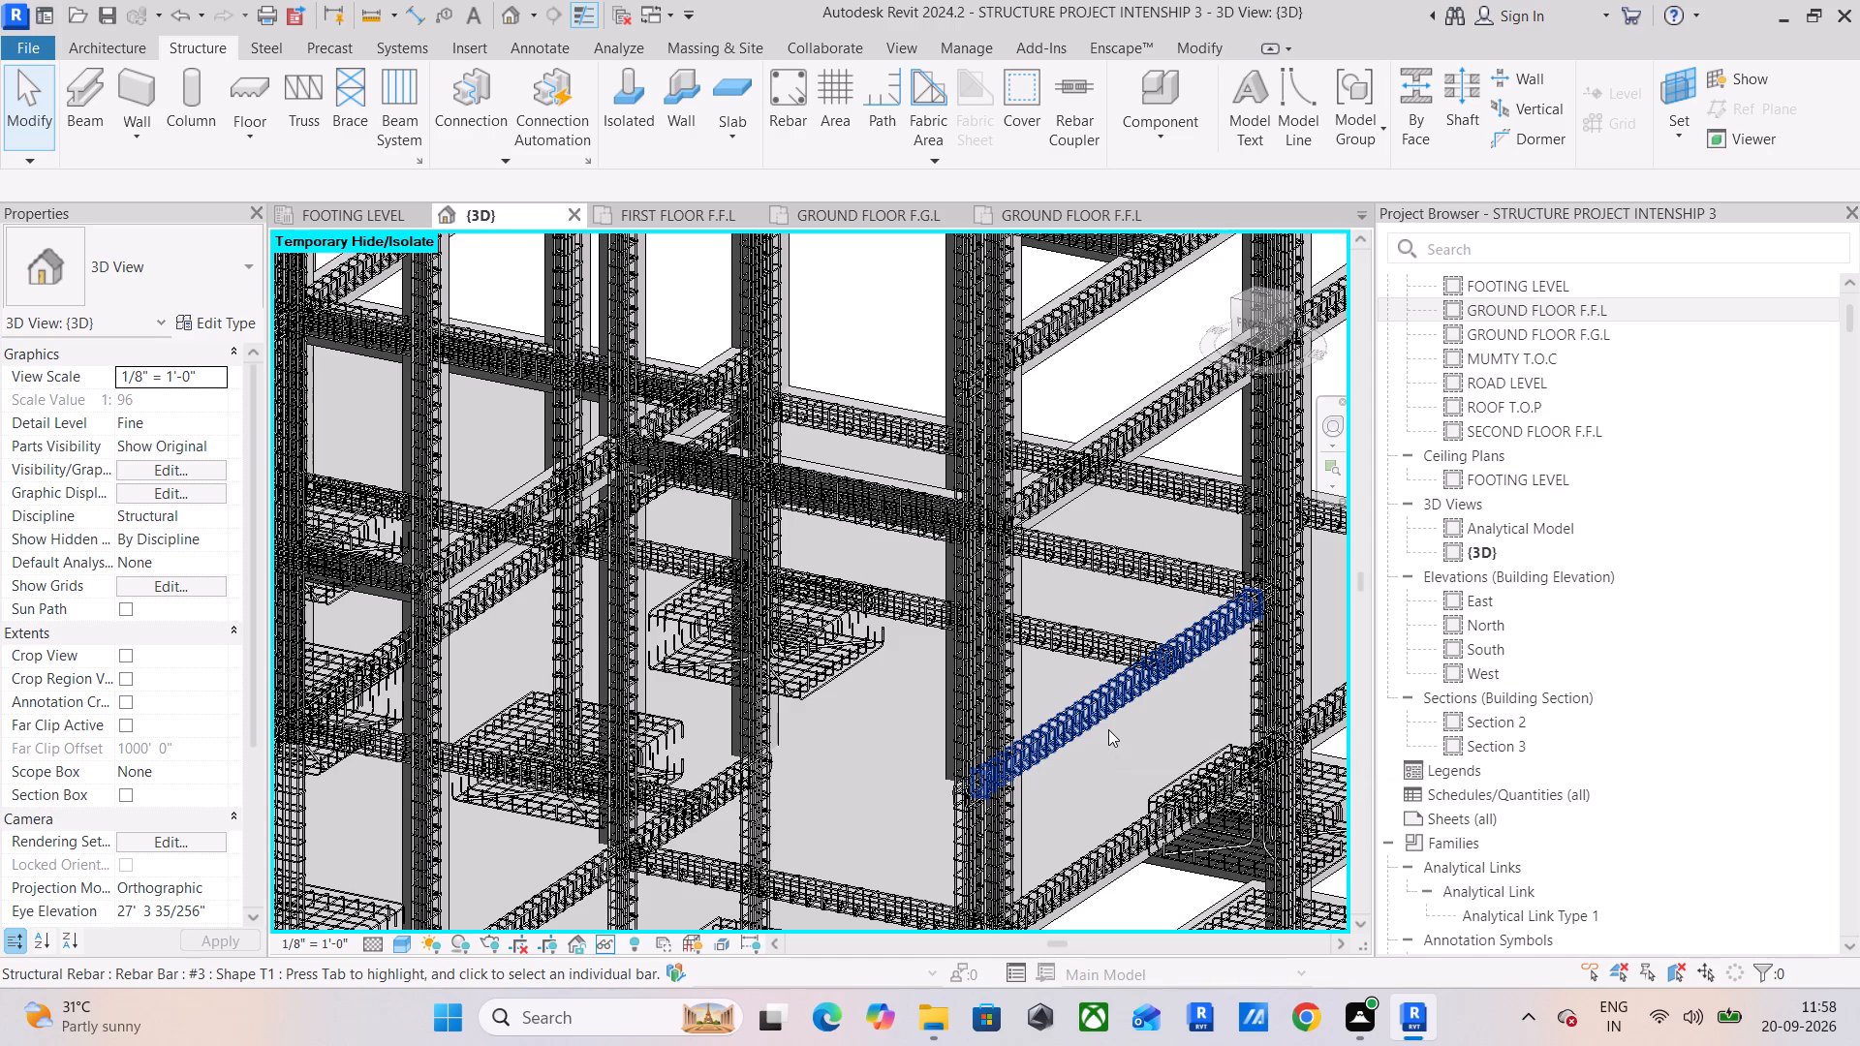
middle_drag(997, 542, 1180, 580)
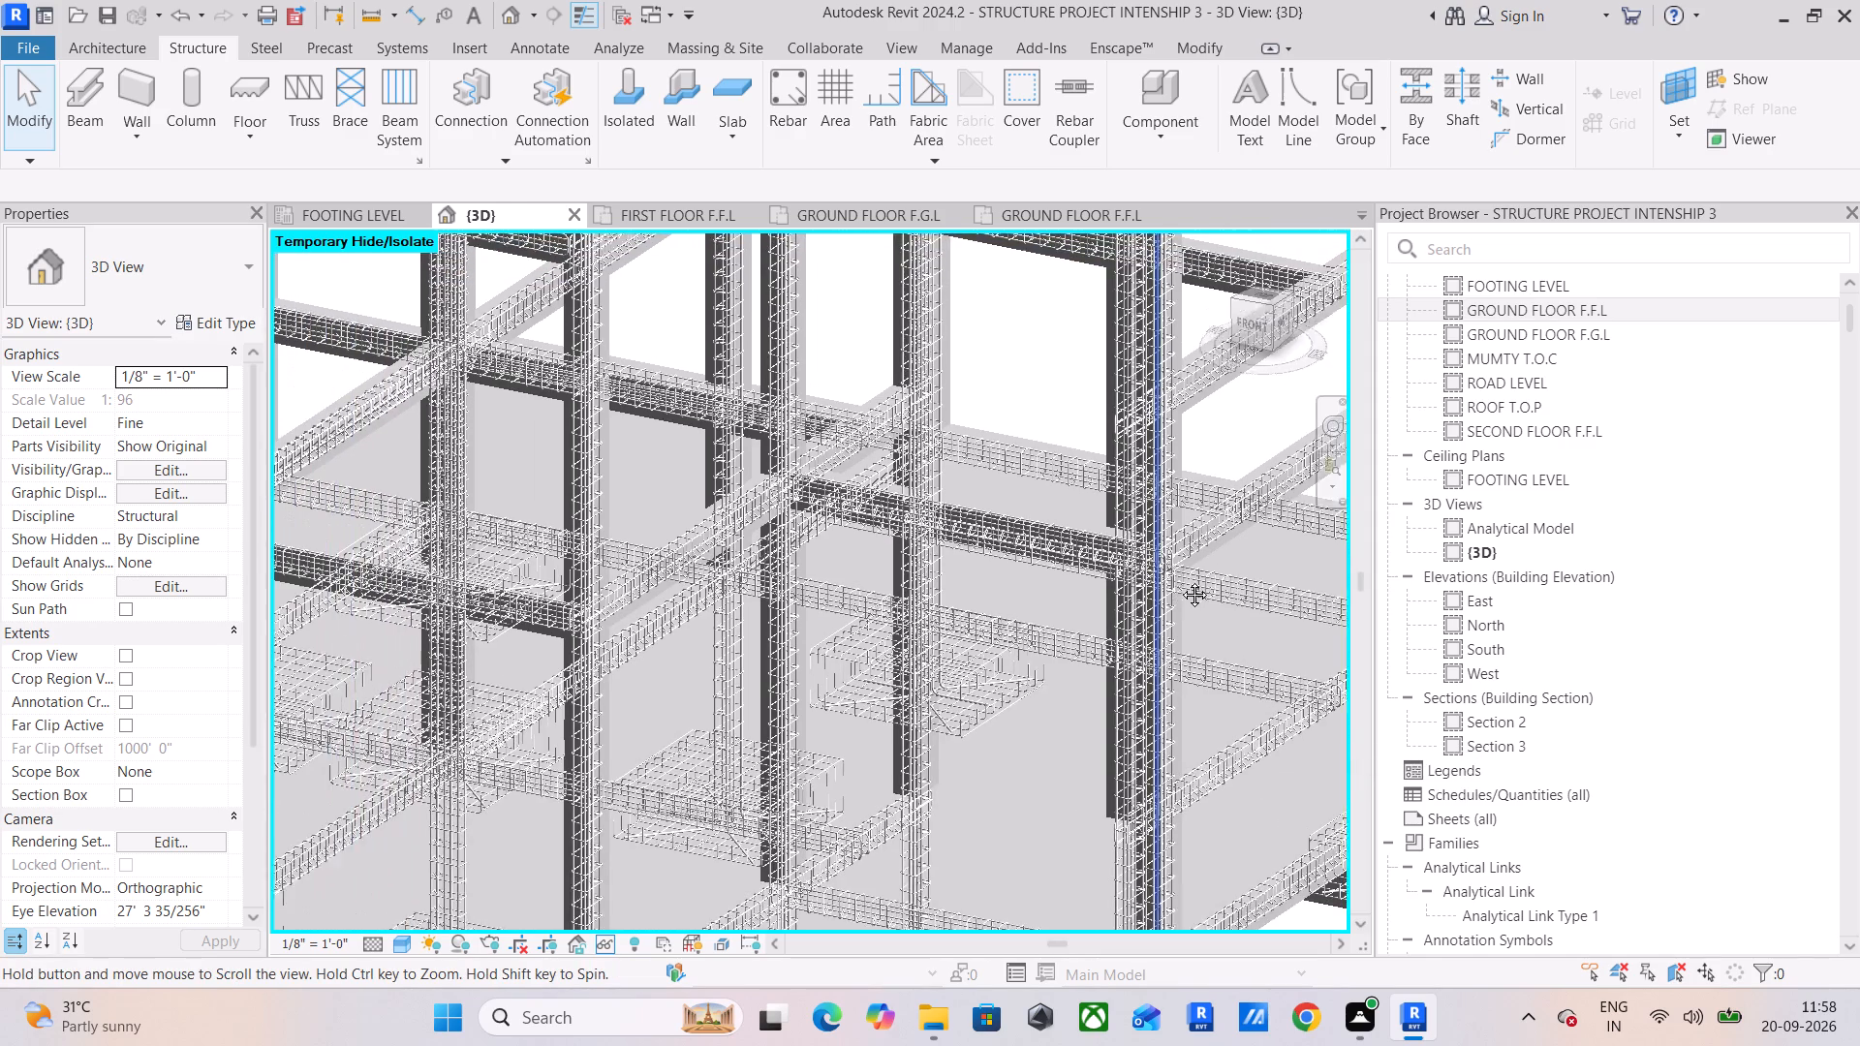
middle_drag(1180, 580, 1213, 565)
Isolate the 12 x 24 concrete beam at FIRST FLOOR F.F.L, between two columns, with a selection box.
scroll(887, 493, up, 5)
middle_drag(657, 474, 867, 486)
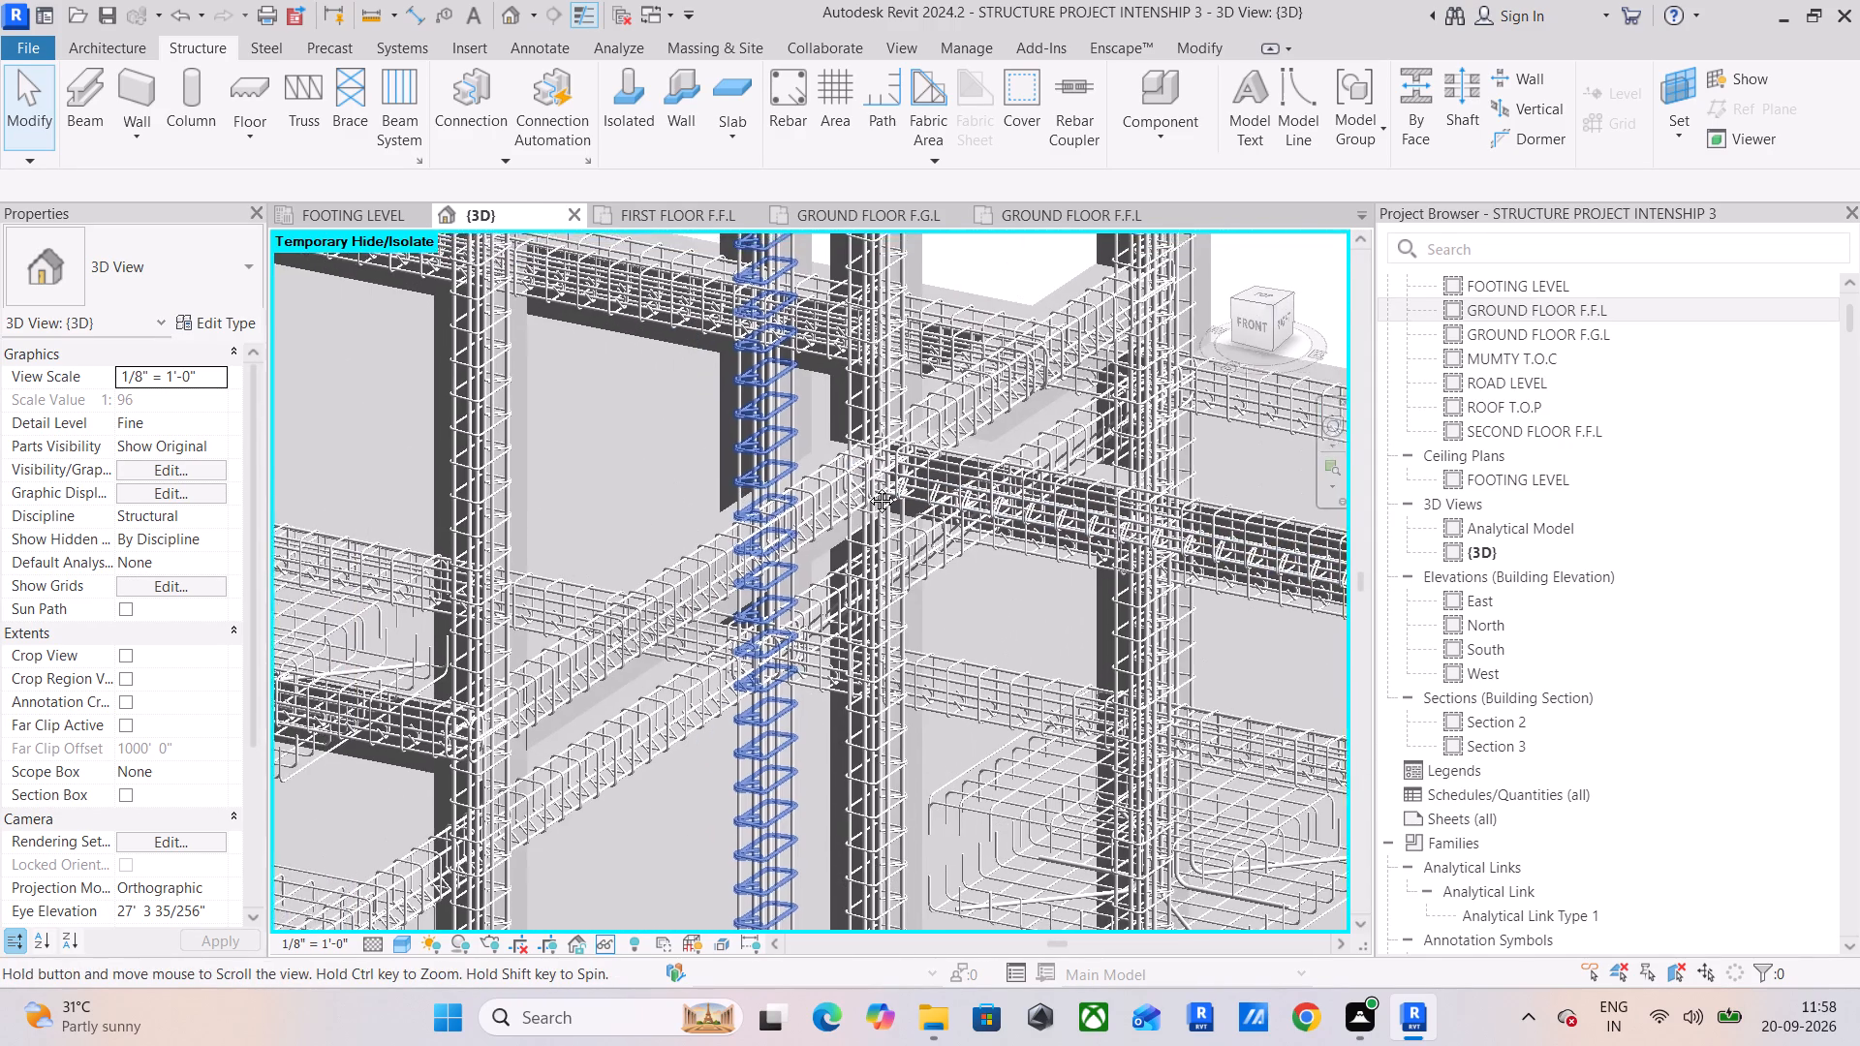
middle_drag(867, 486, 921, 477)
scroll(842, 535, up, 1)
click(842, 535)
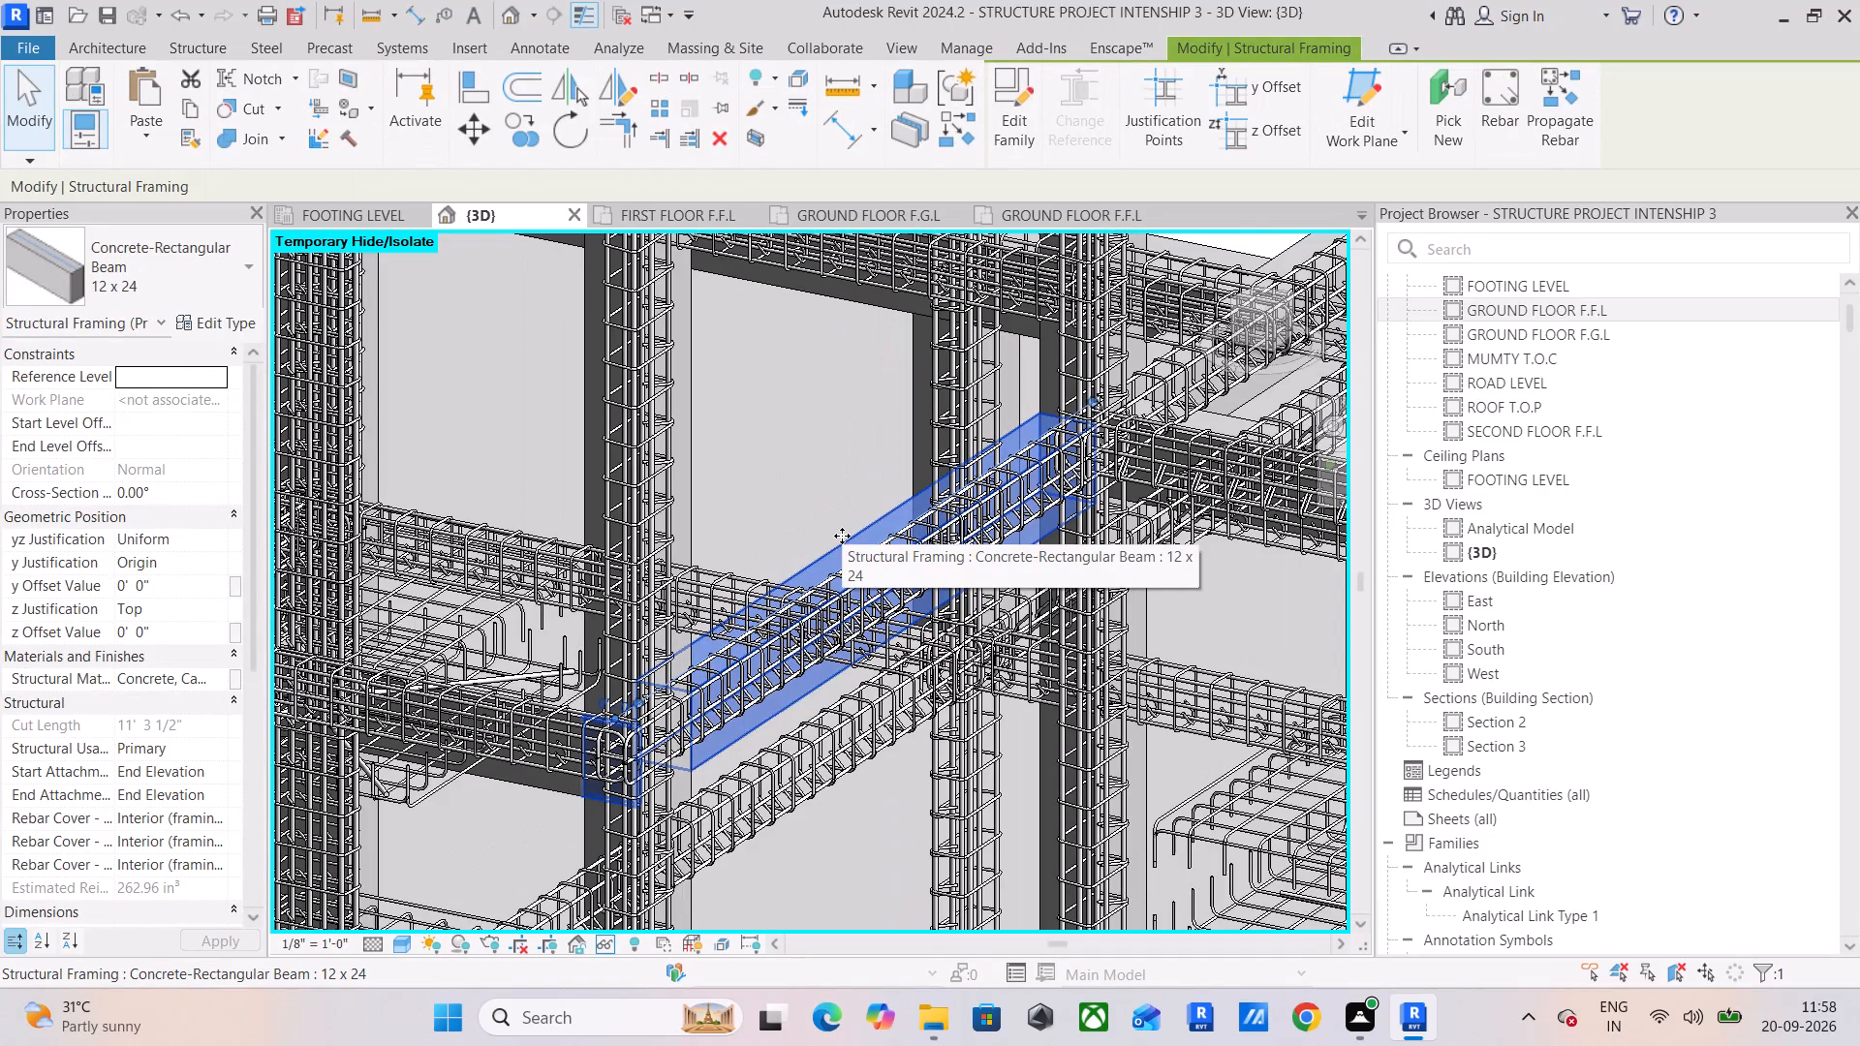
click(748, 143)
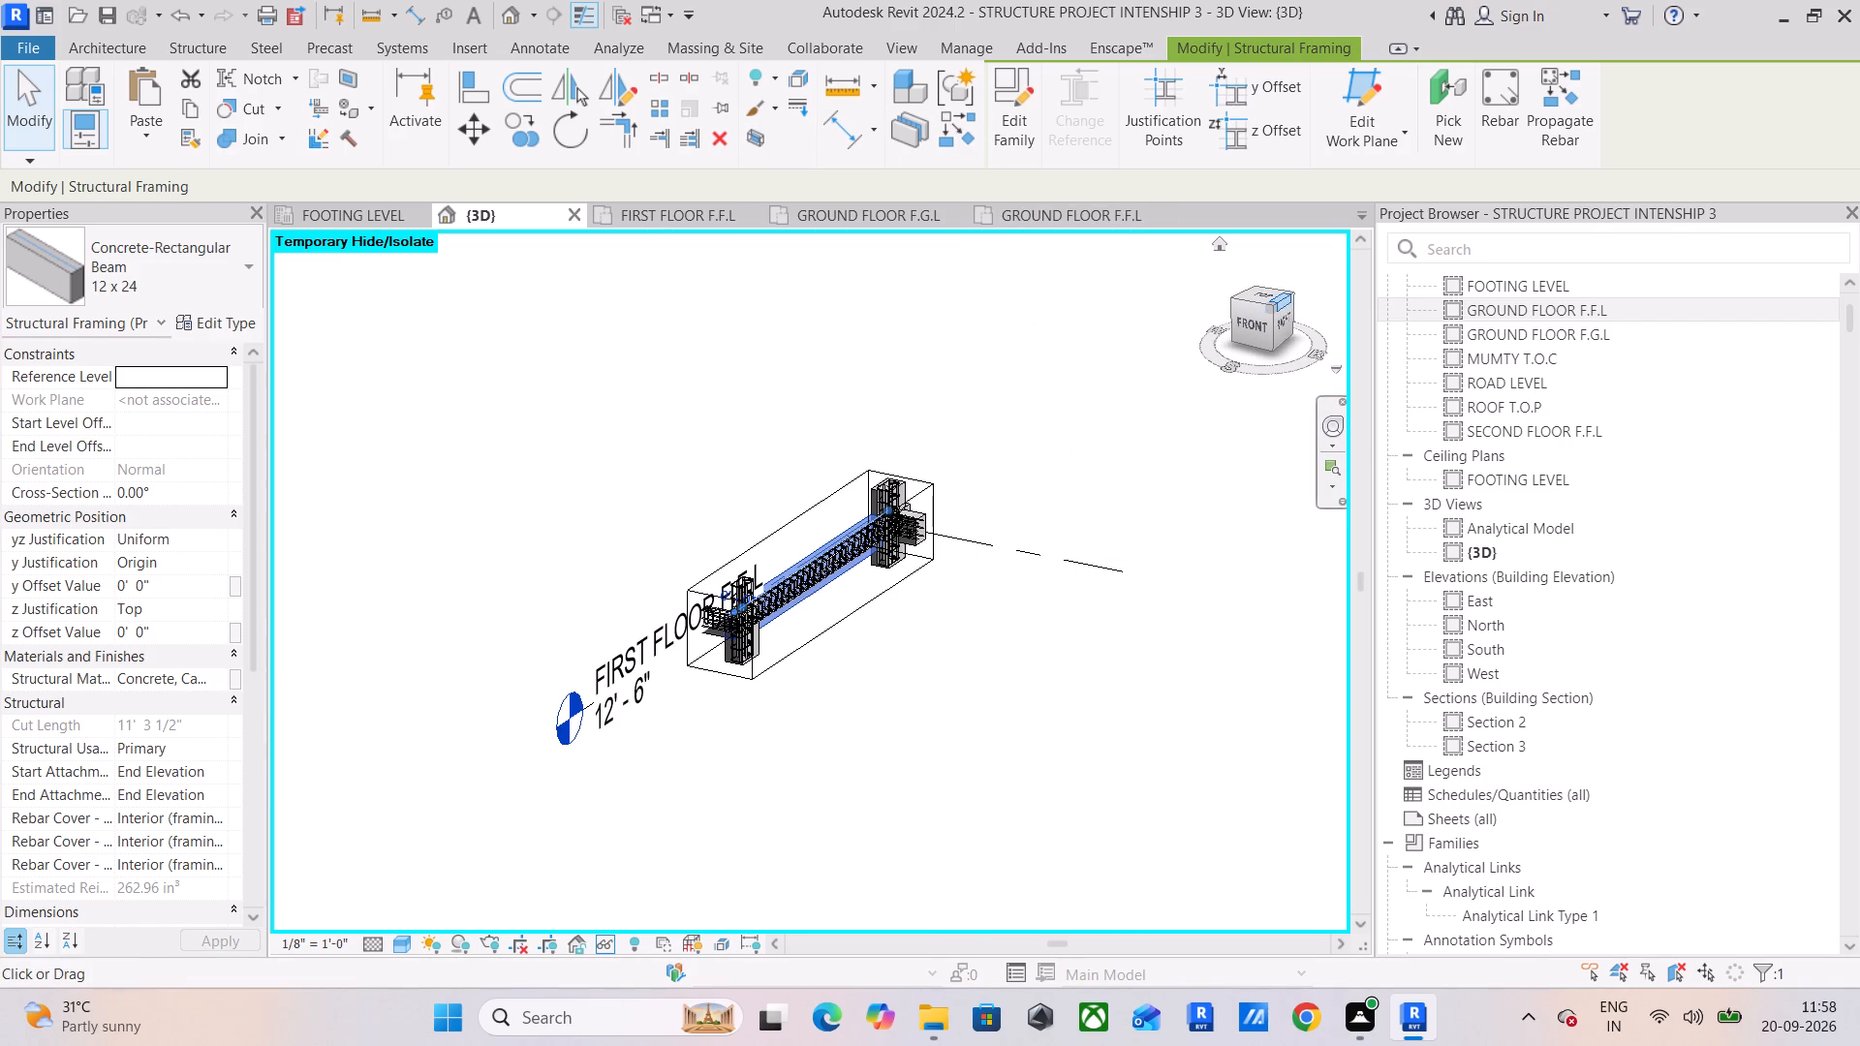
Extend the section box lengthwise at both ends in the Right view, past the outer columns of the beam line.
click(1278, 323)
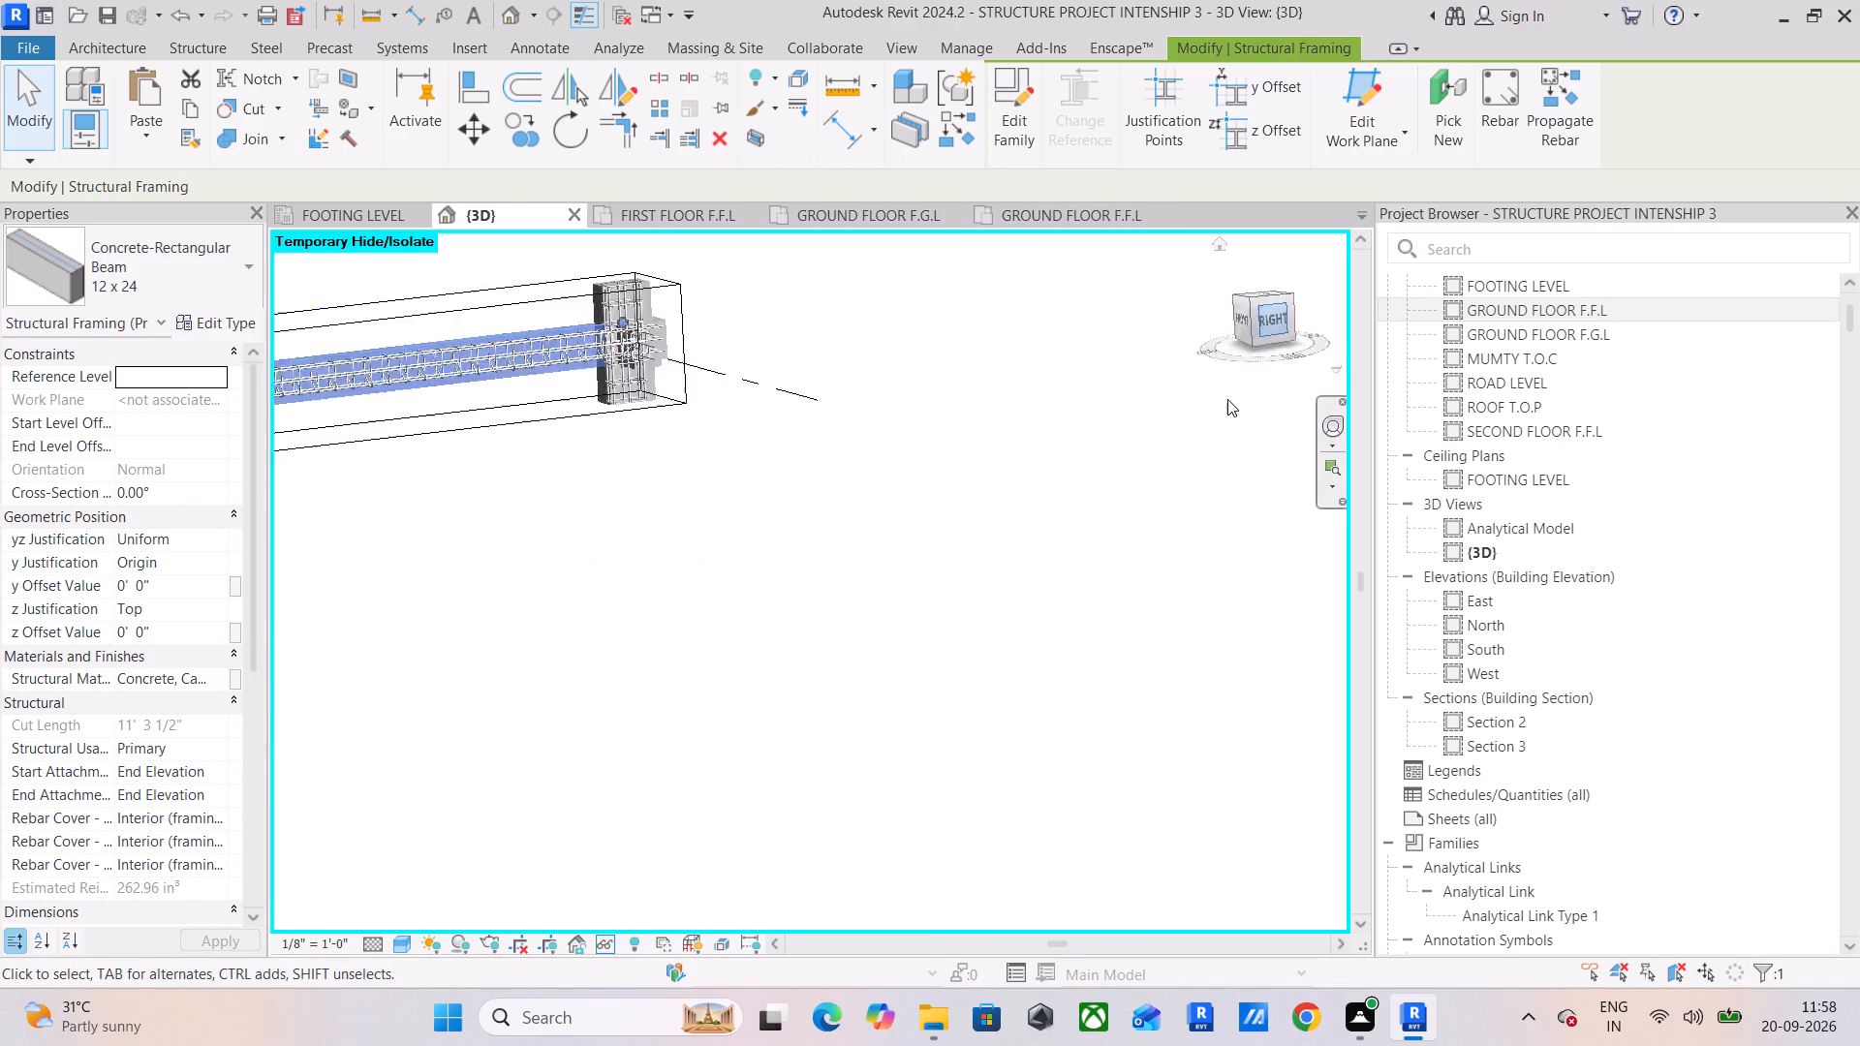
scroll(1184, 547, up, 11)
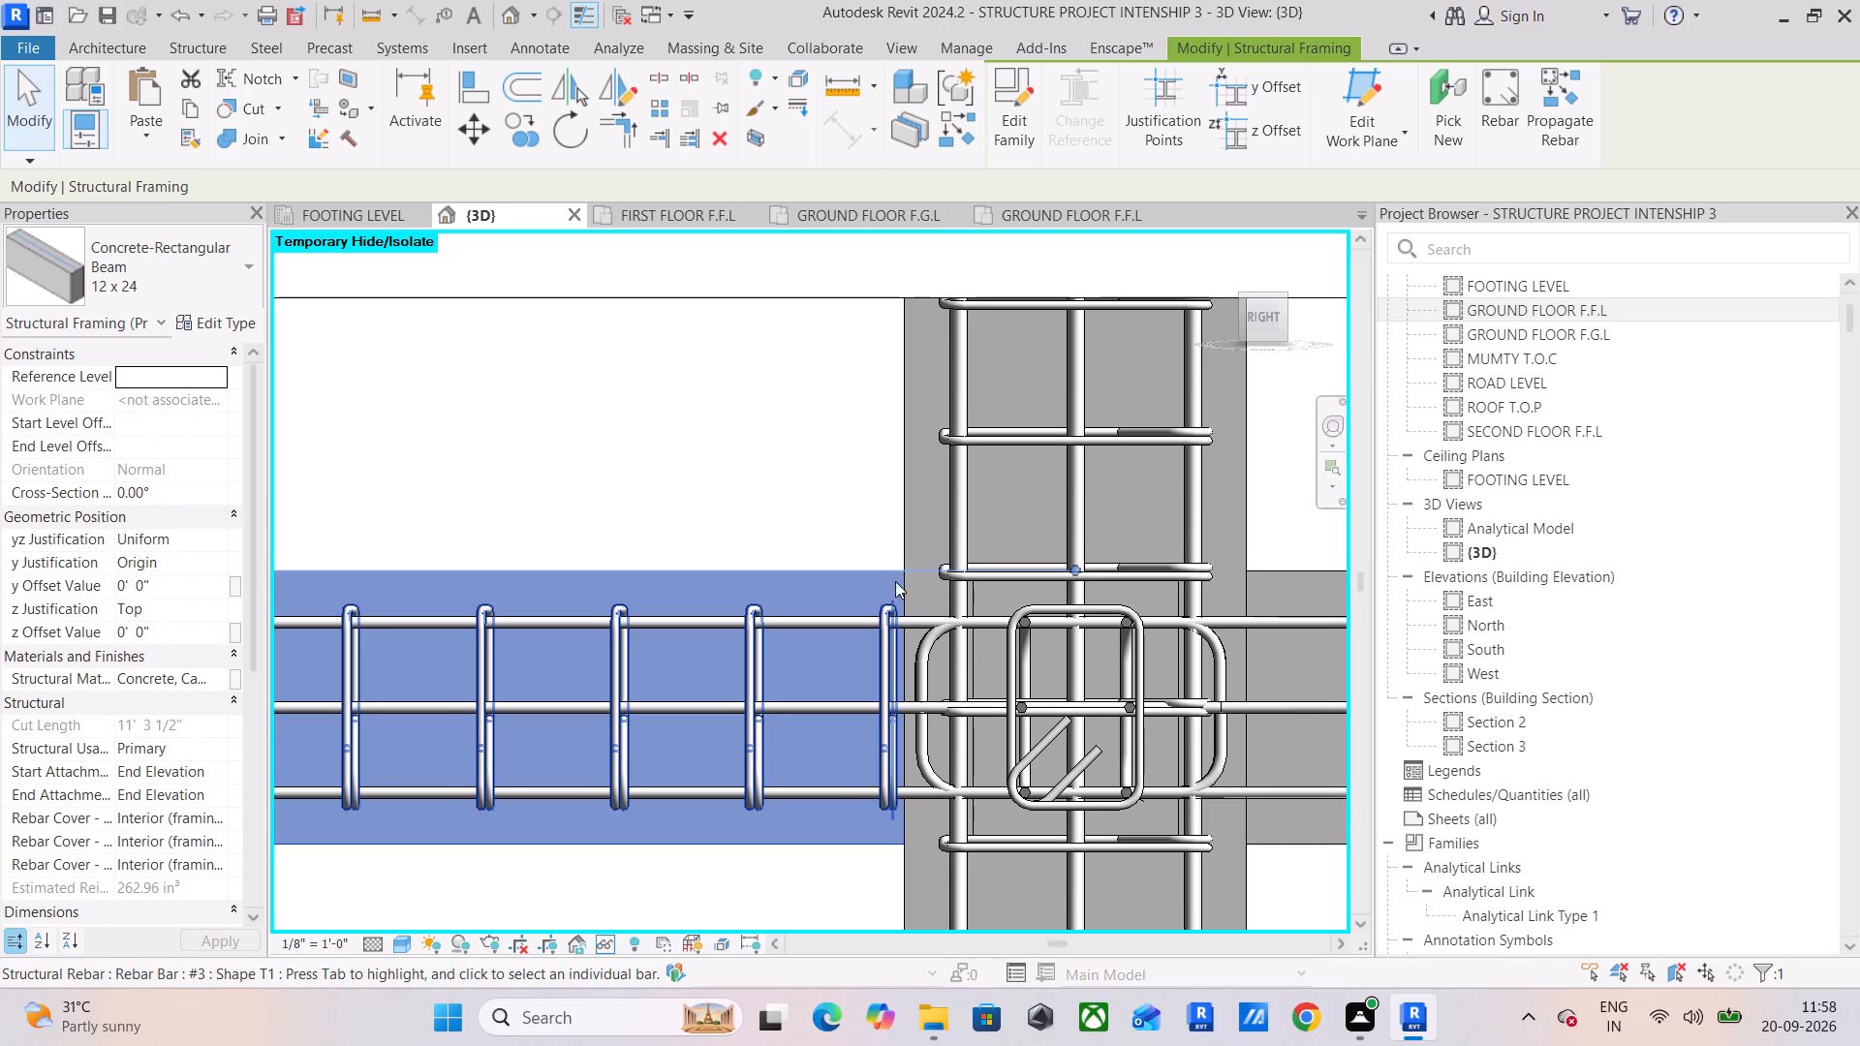
scroll(832, 454, down, 12)
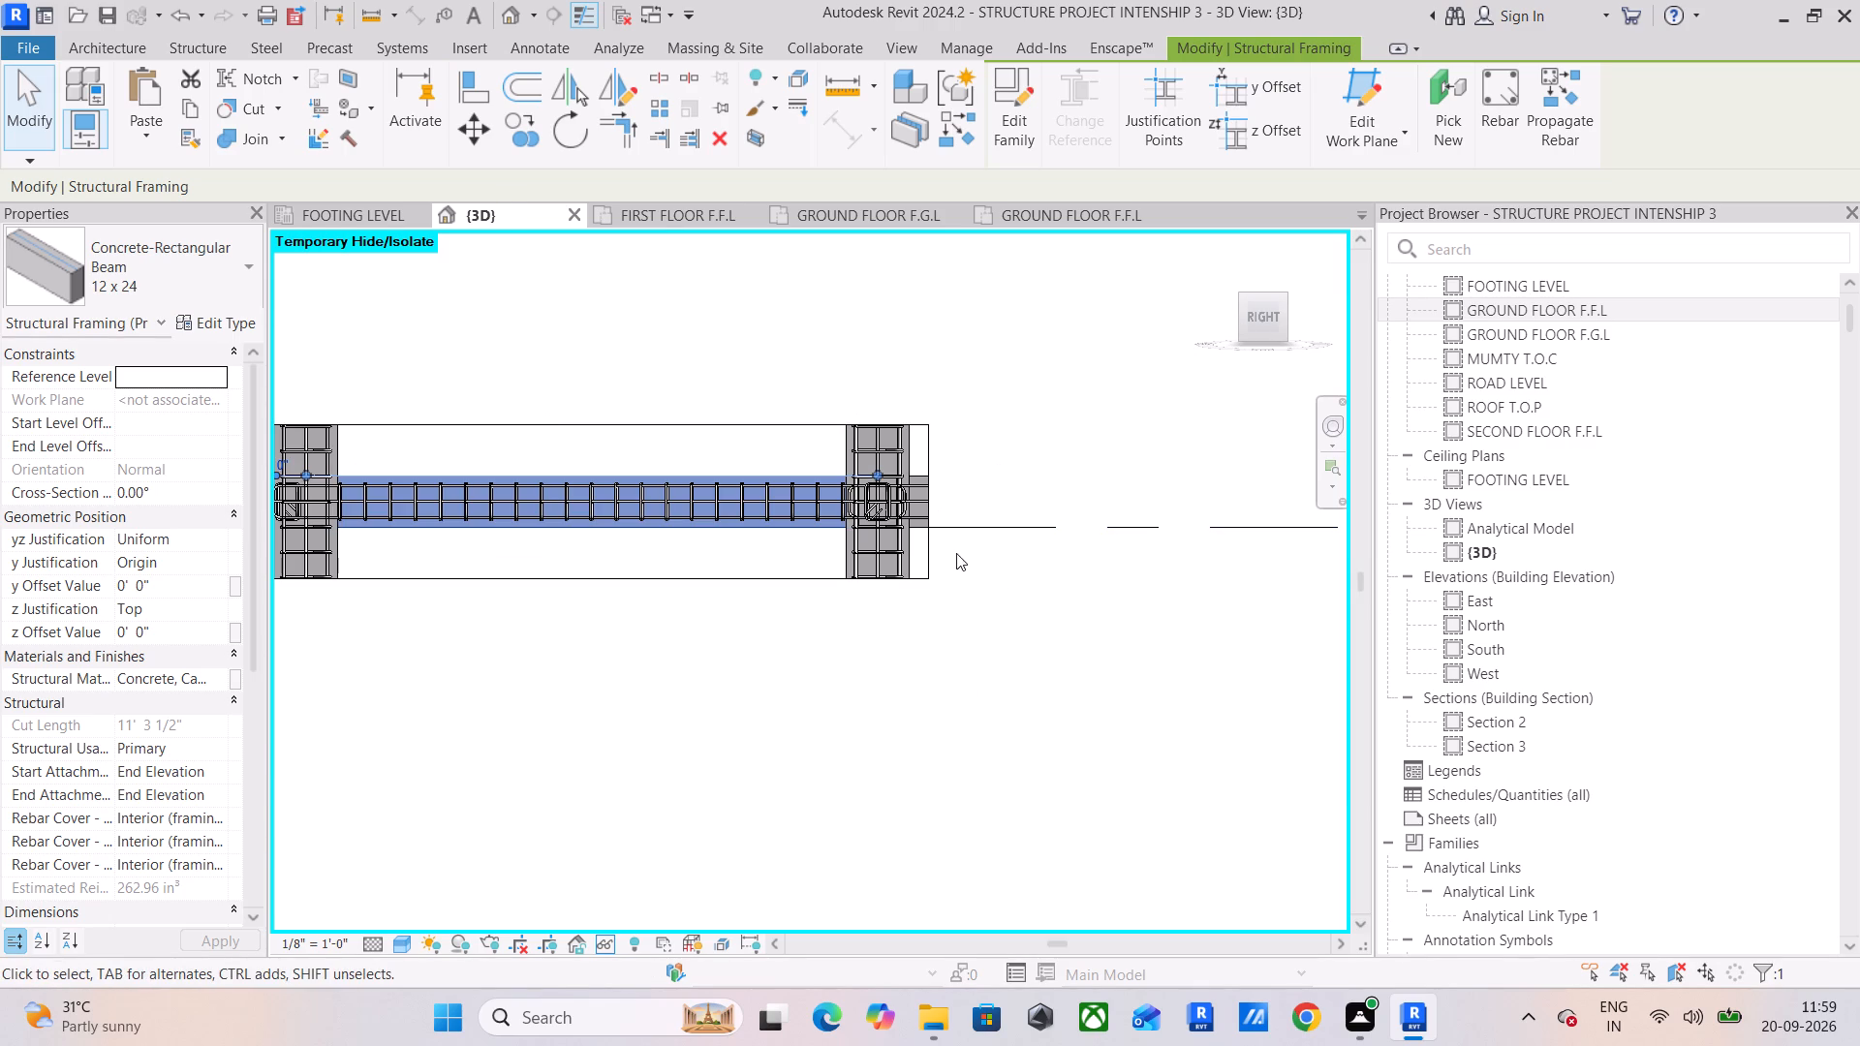
click(929, 562)
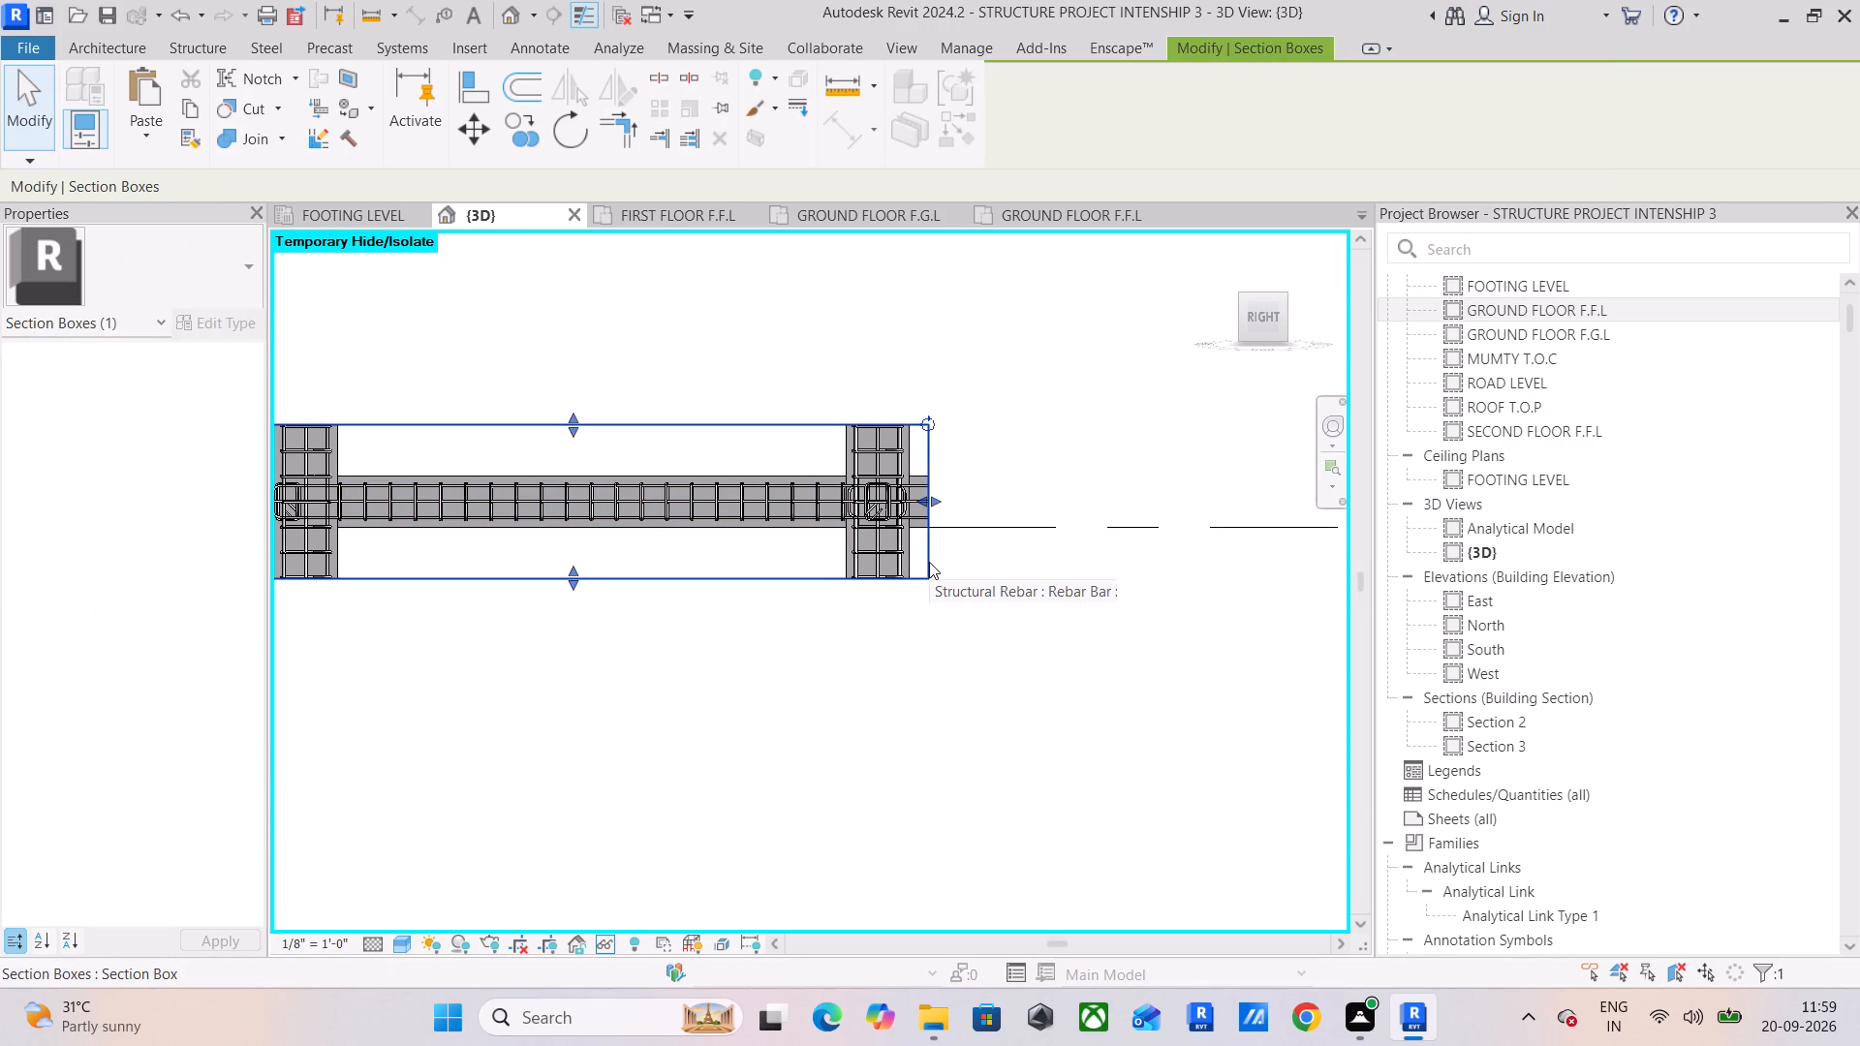
scroll(929, 562, down, 2)
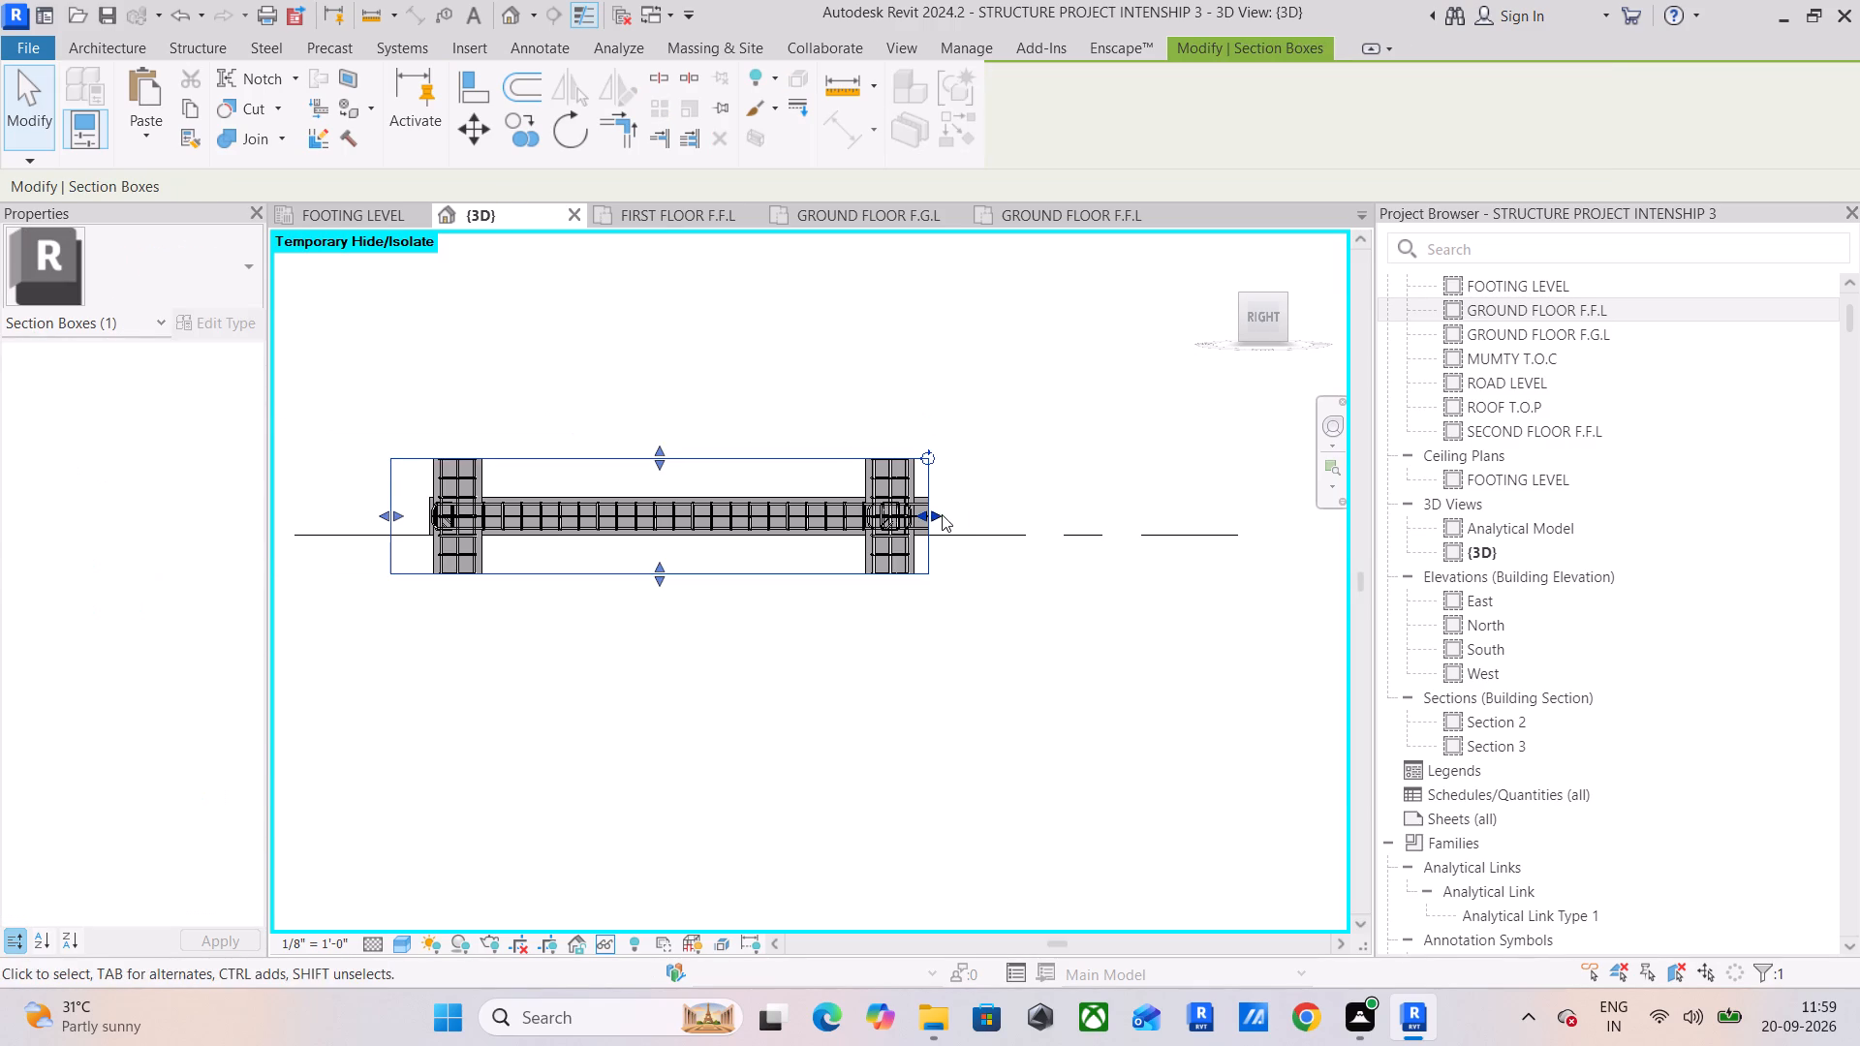
drag(942, 514, 1240, 512)
scroll(1228, 540, down, 5)
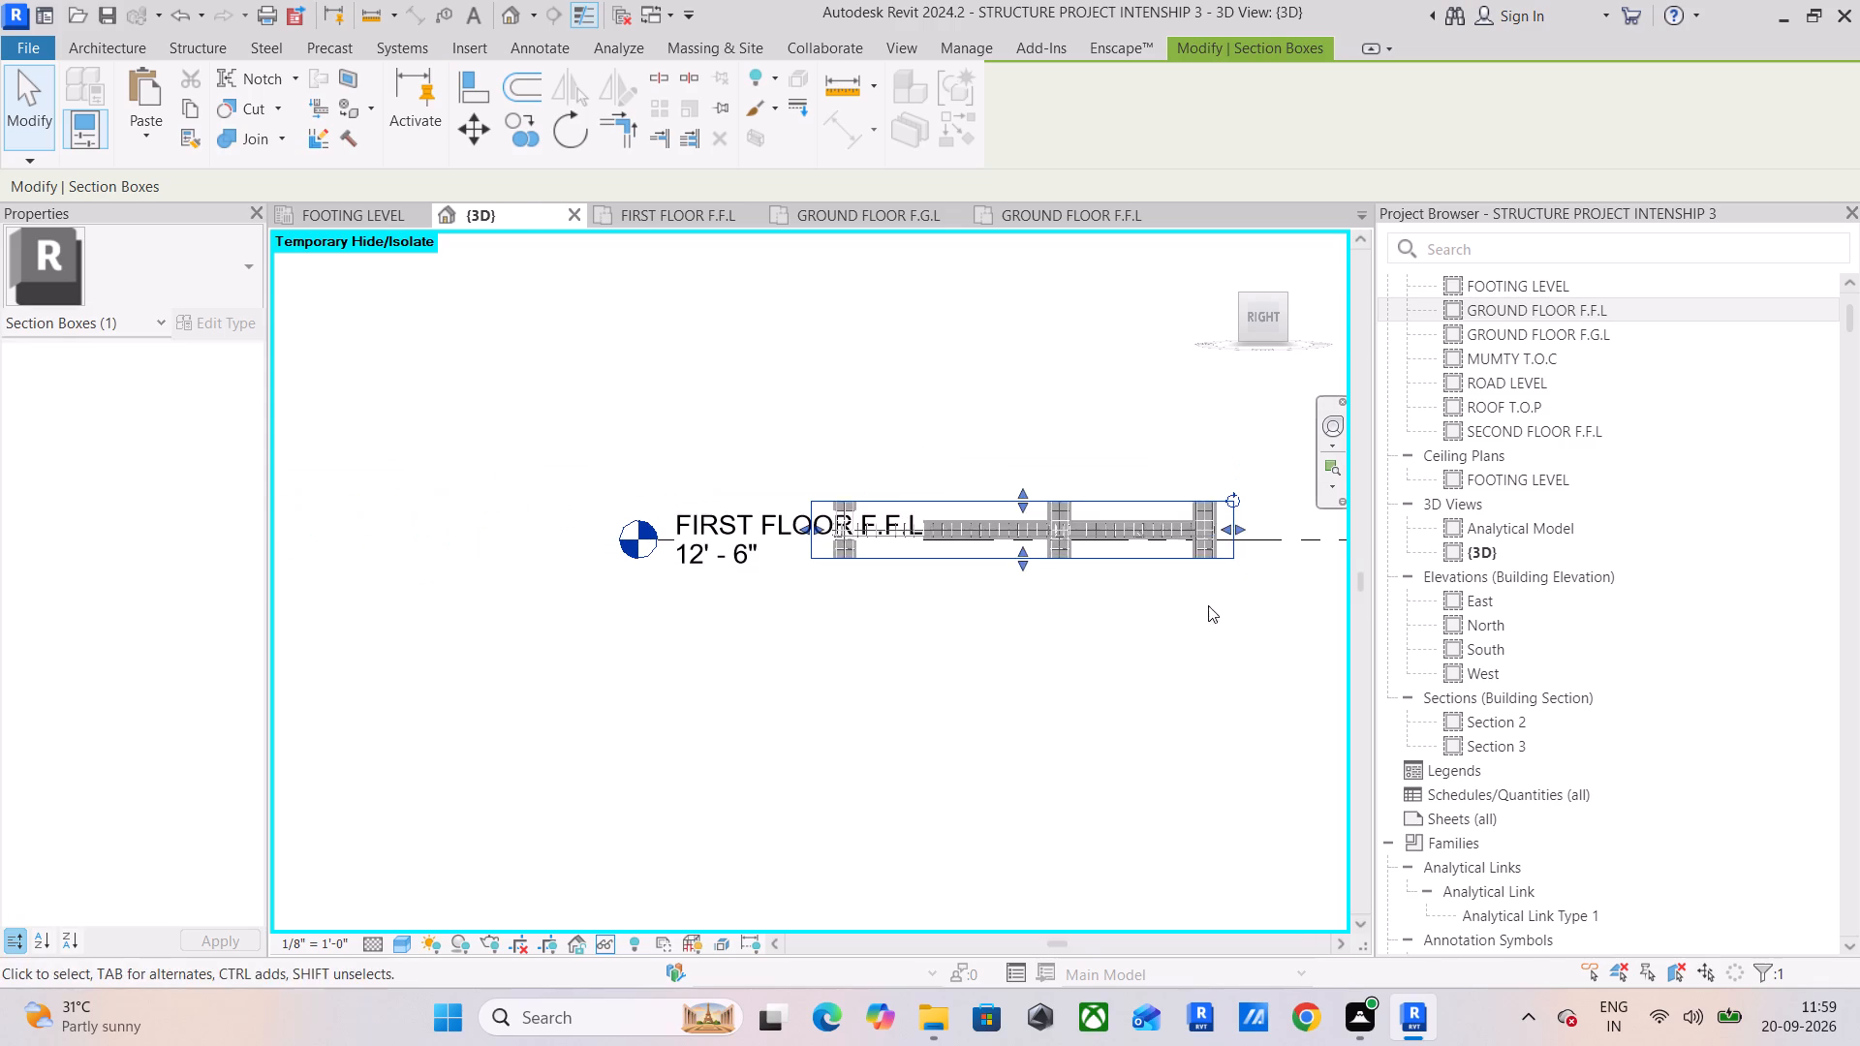
middle_drag(1200, 624, 1136, 652)
drag(1182, 552, 1251, 551)
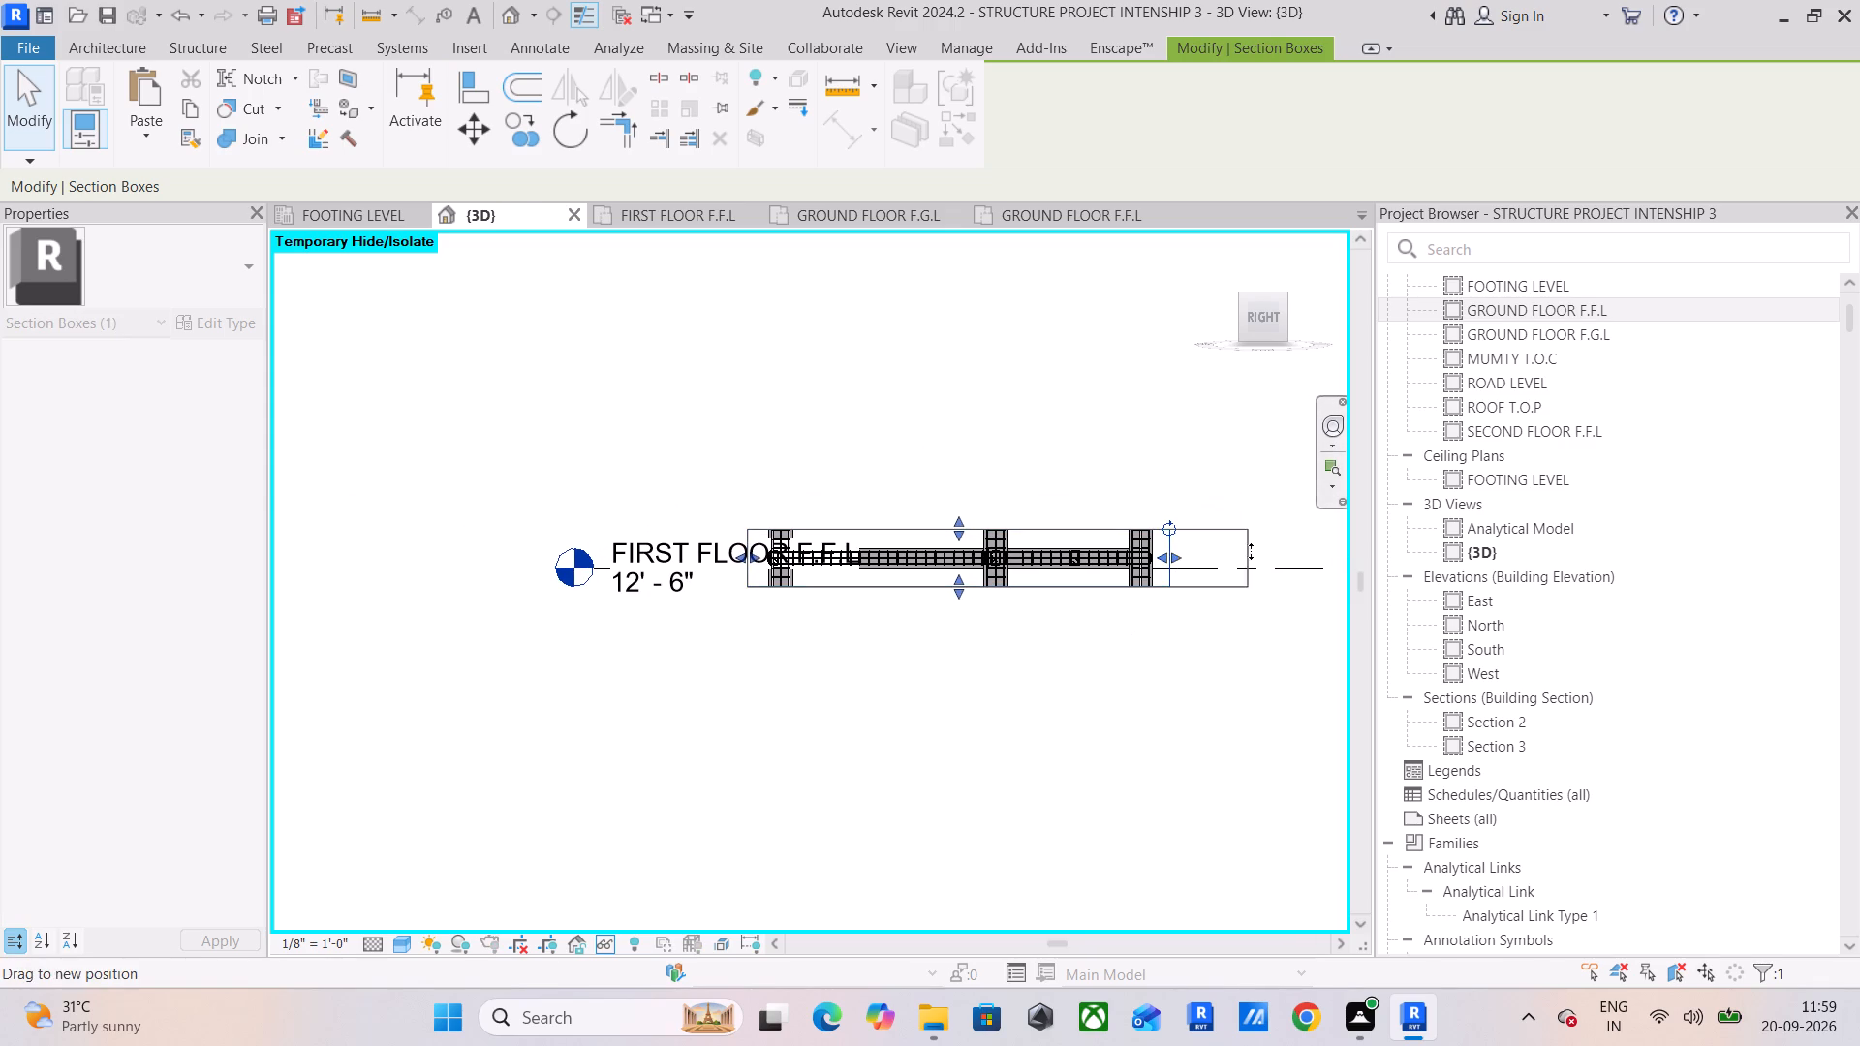
drag(1251, 551, 1256, 551)
middle_drag(1107, 630, 1247, 613)
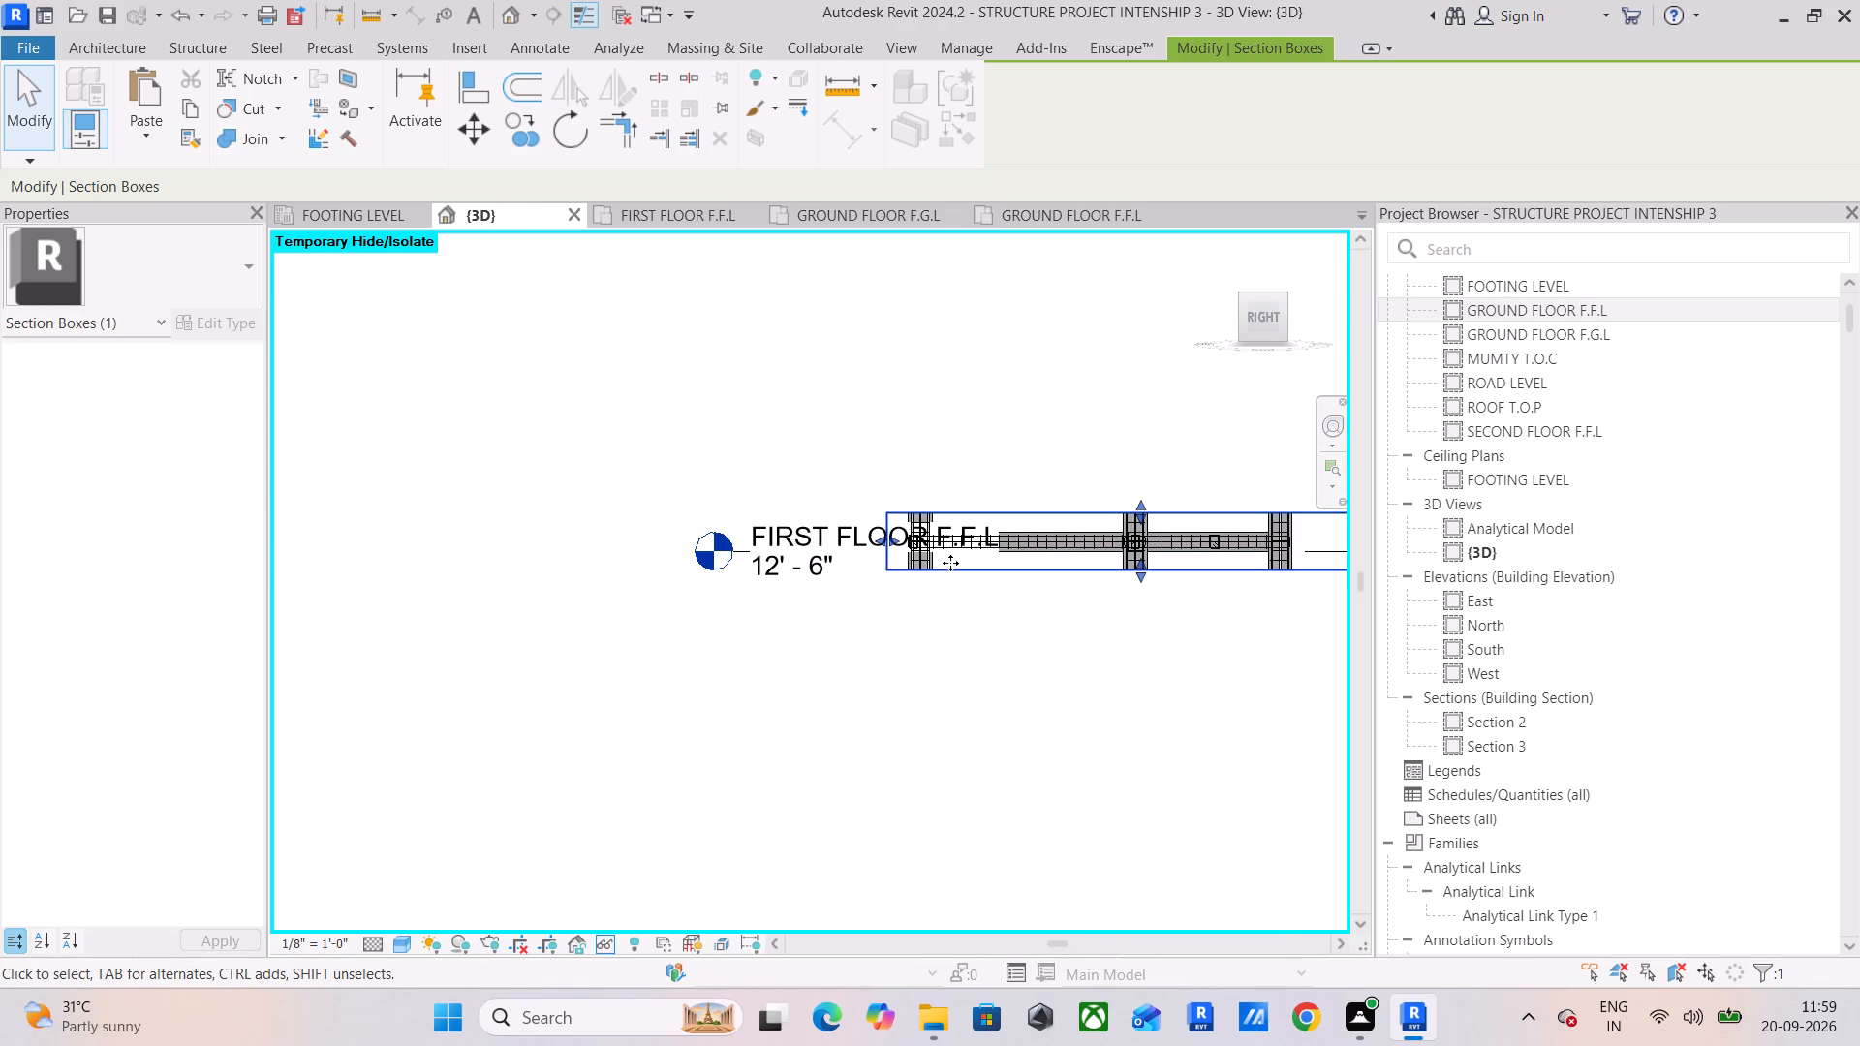
drag(877, 545, 602, 545)
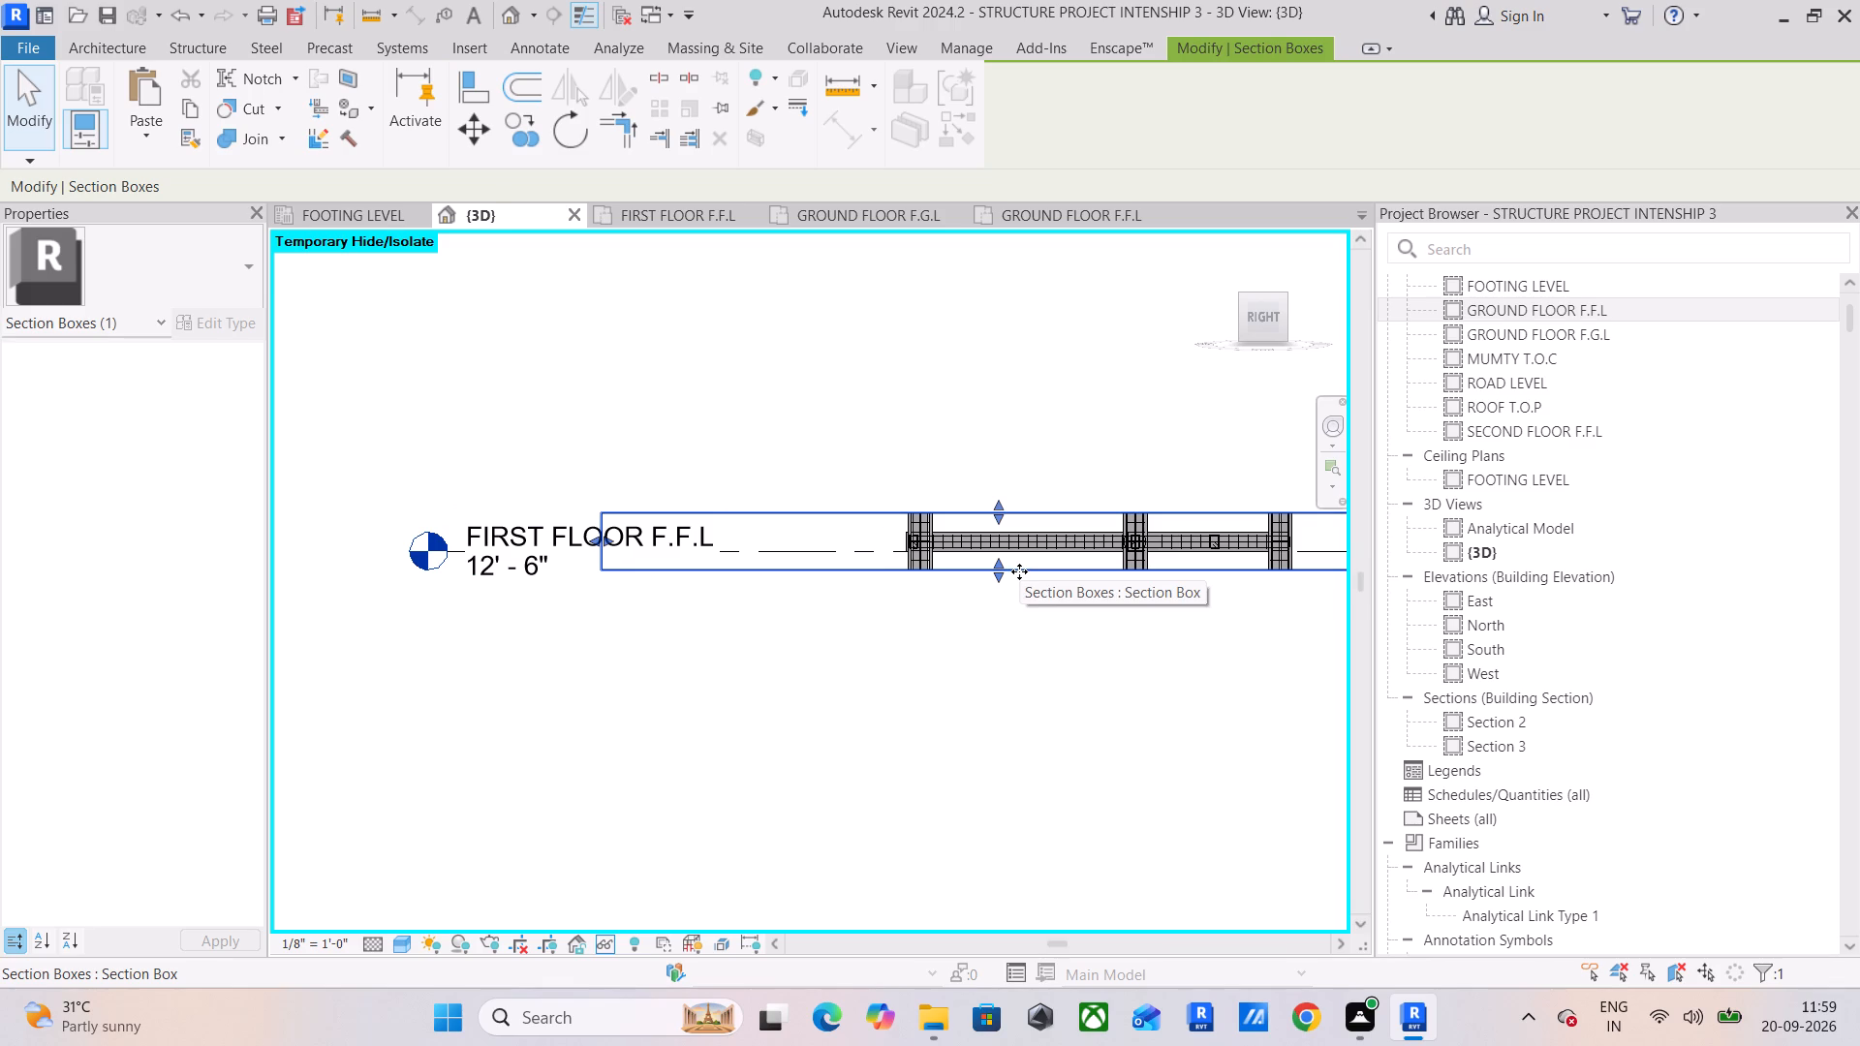
Examine the hooked #4 longitudinal bars and the #3 stirrup at the first-floor beam's end column joint.
scroll(998, 548, up, 11)
middle_drag(997, 547, 1074, 538)
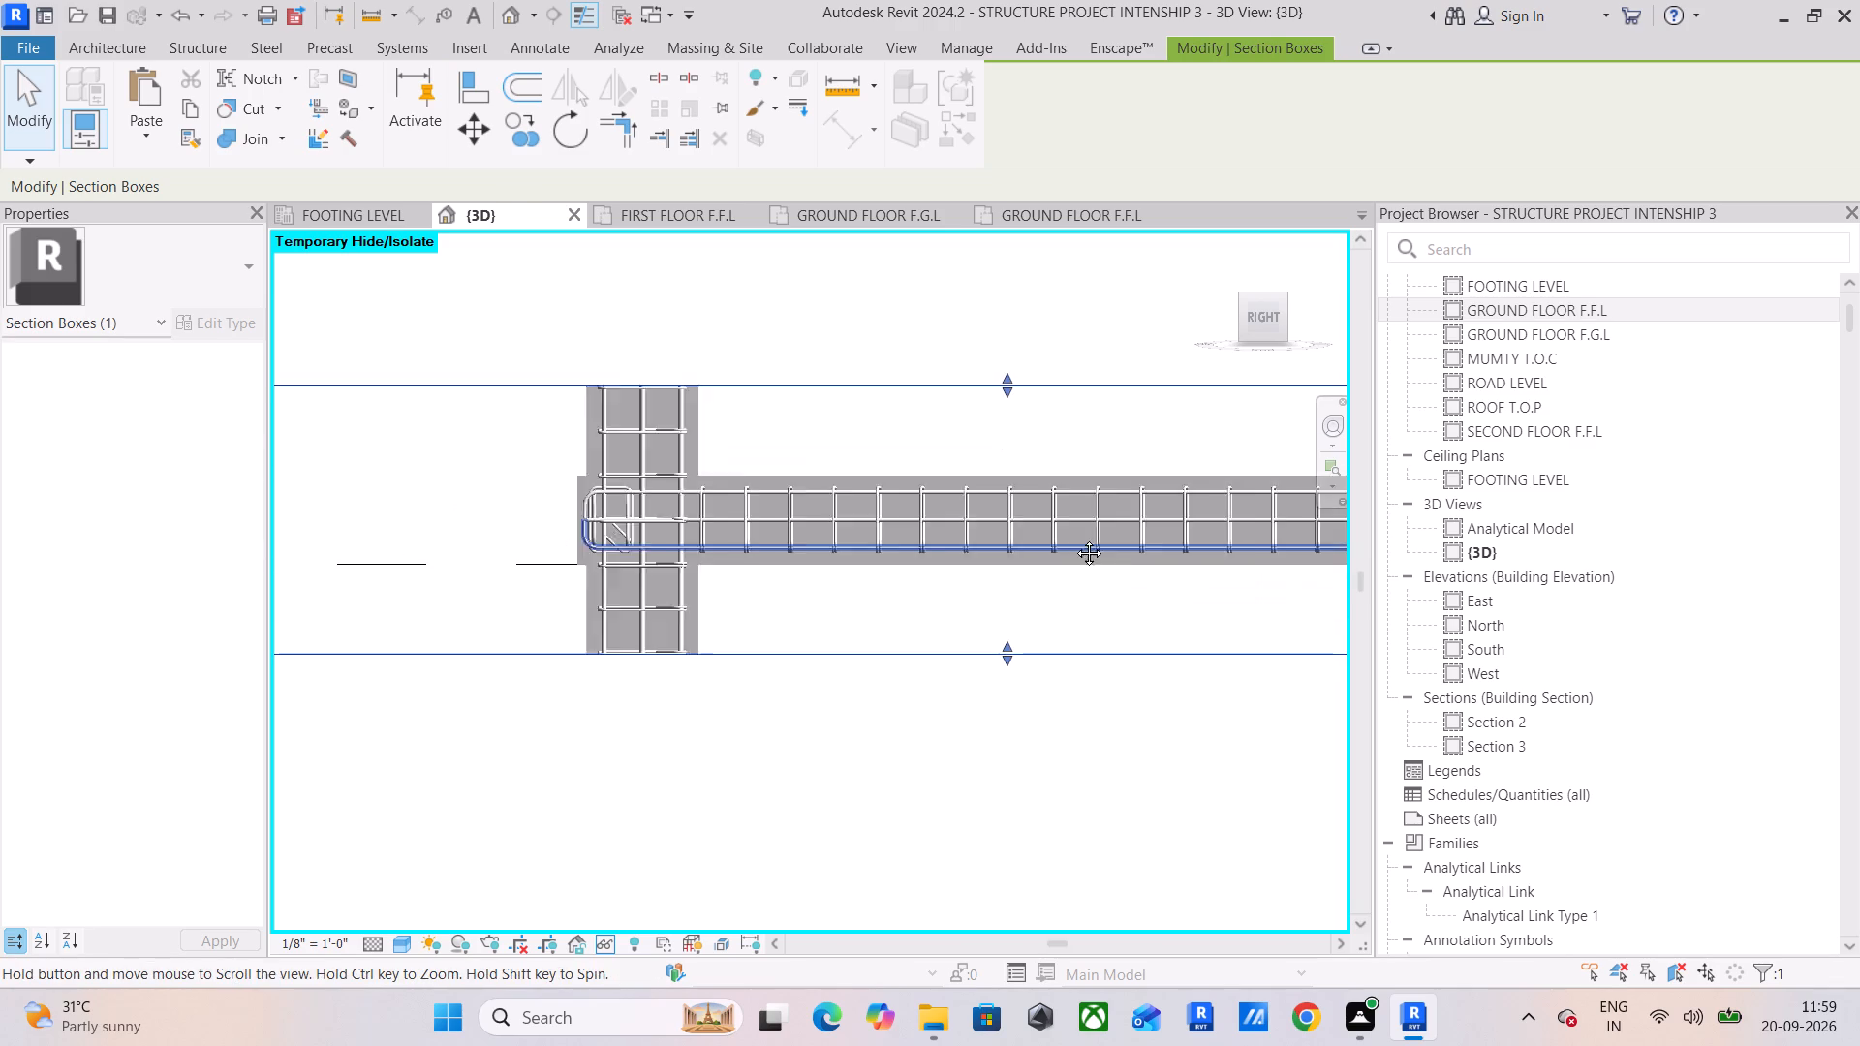
middle_drag(1074, 538, 1113, 538)
scroll(804, 469, up, 5)
middle_drag(692, 478, 832, 471)
scroll(819, 483, up, 6)
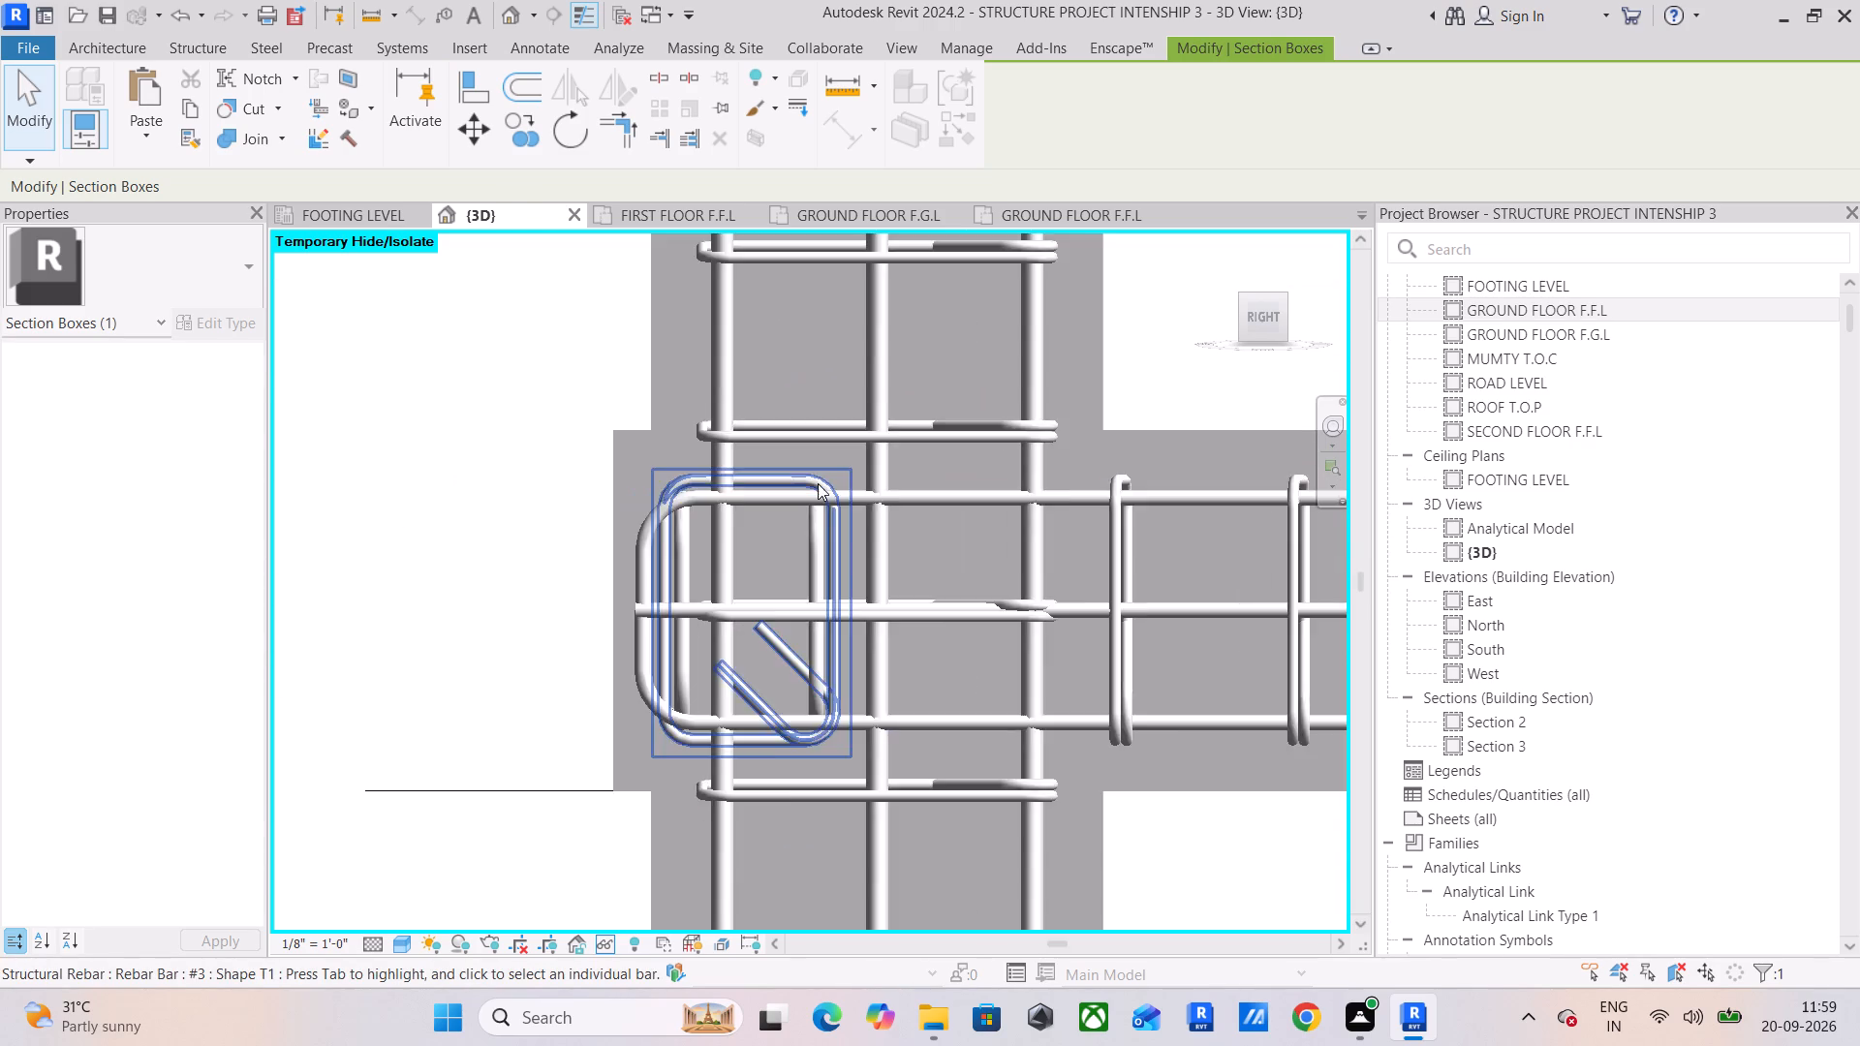
click(911, 510)
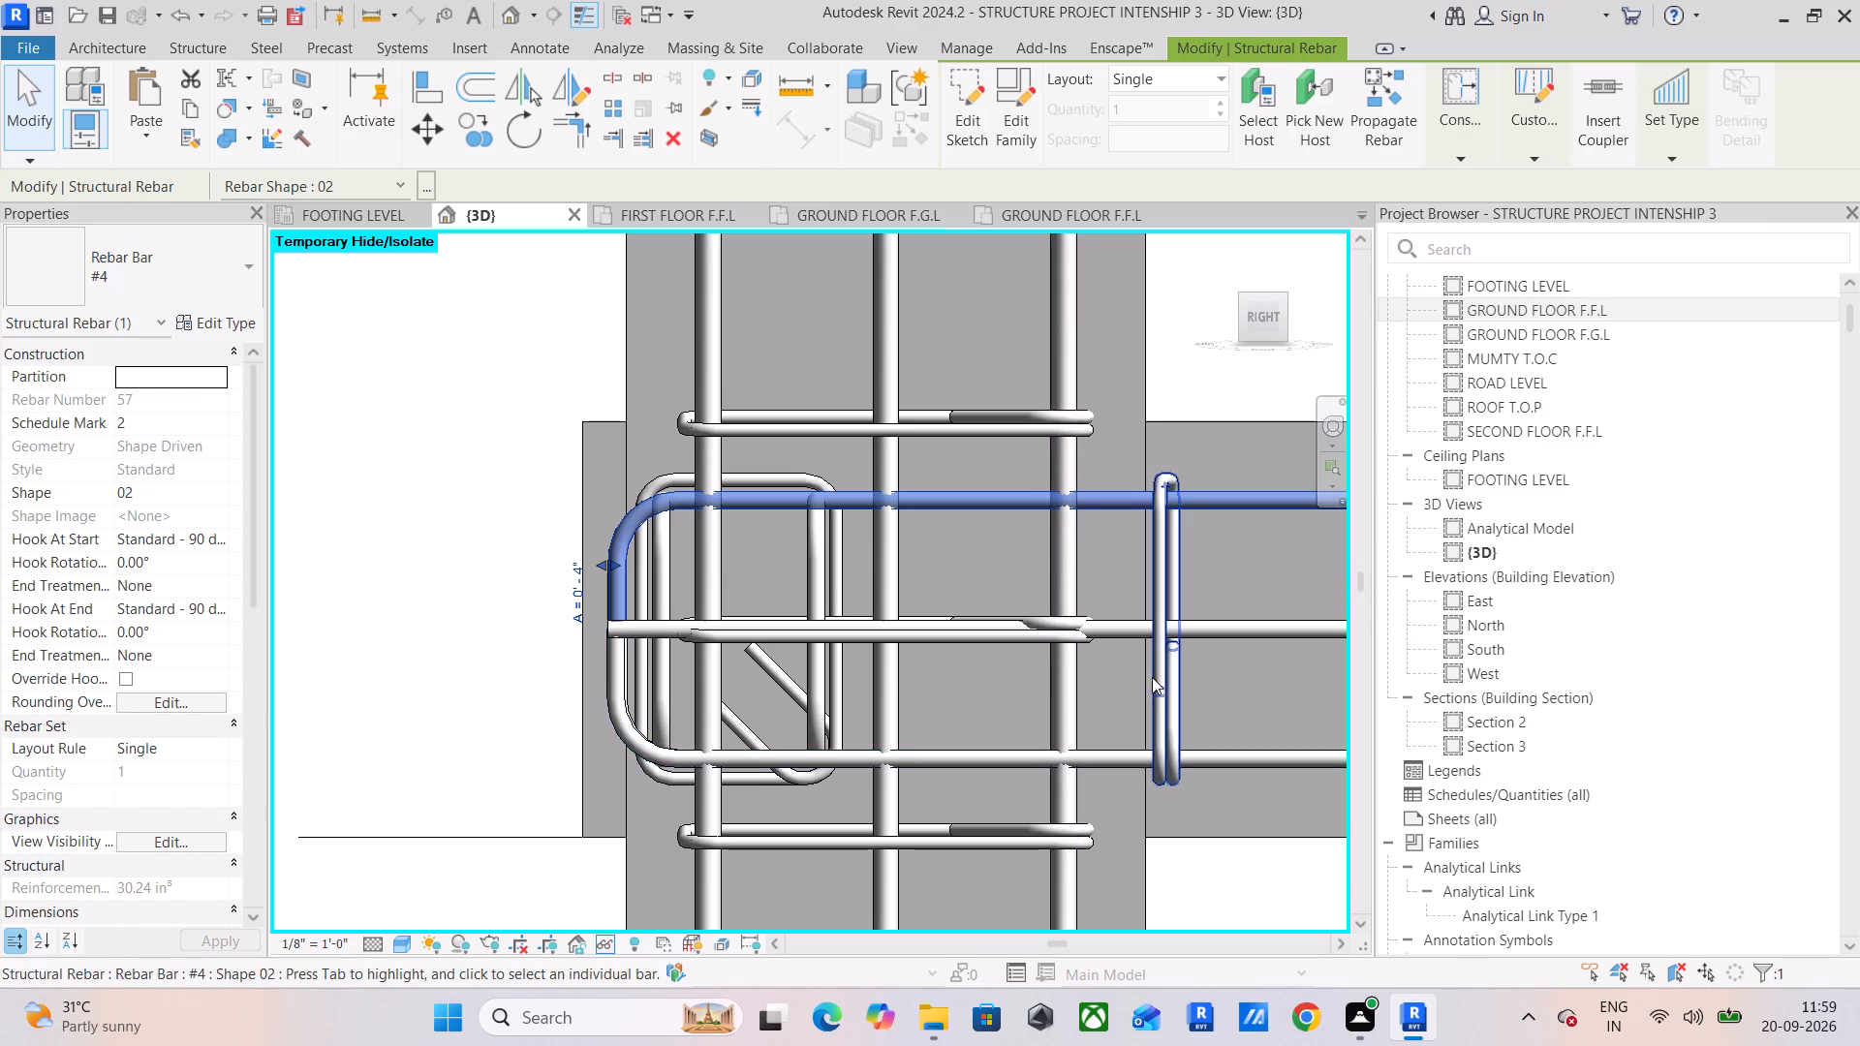
middle_drag(1152, 674, 921, 605)
scroll(920, 605, down, 6)
click(1089, 734)
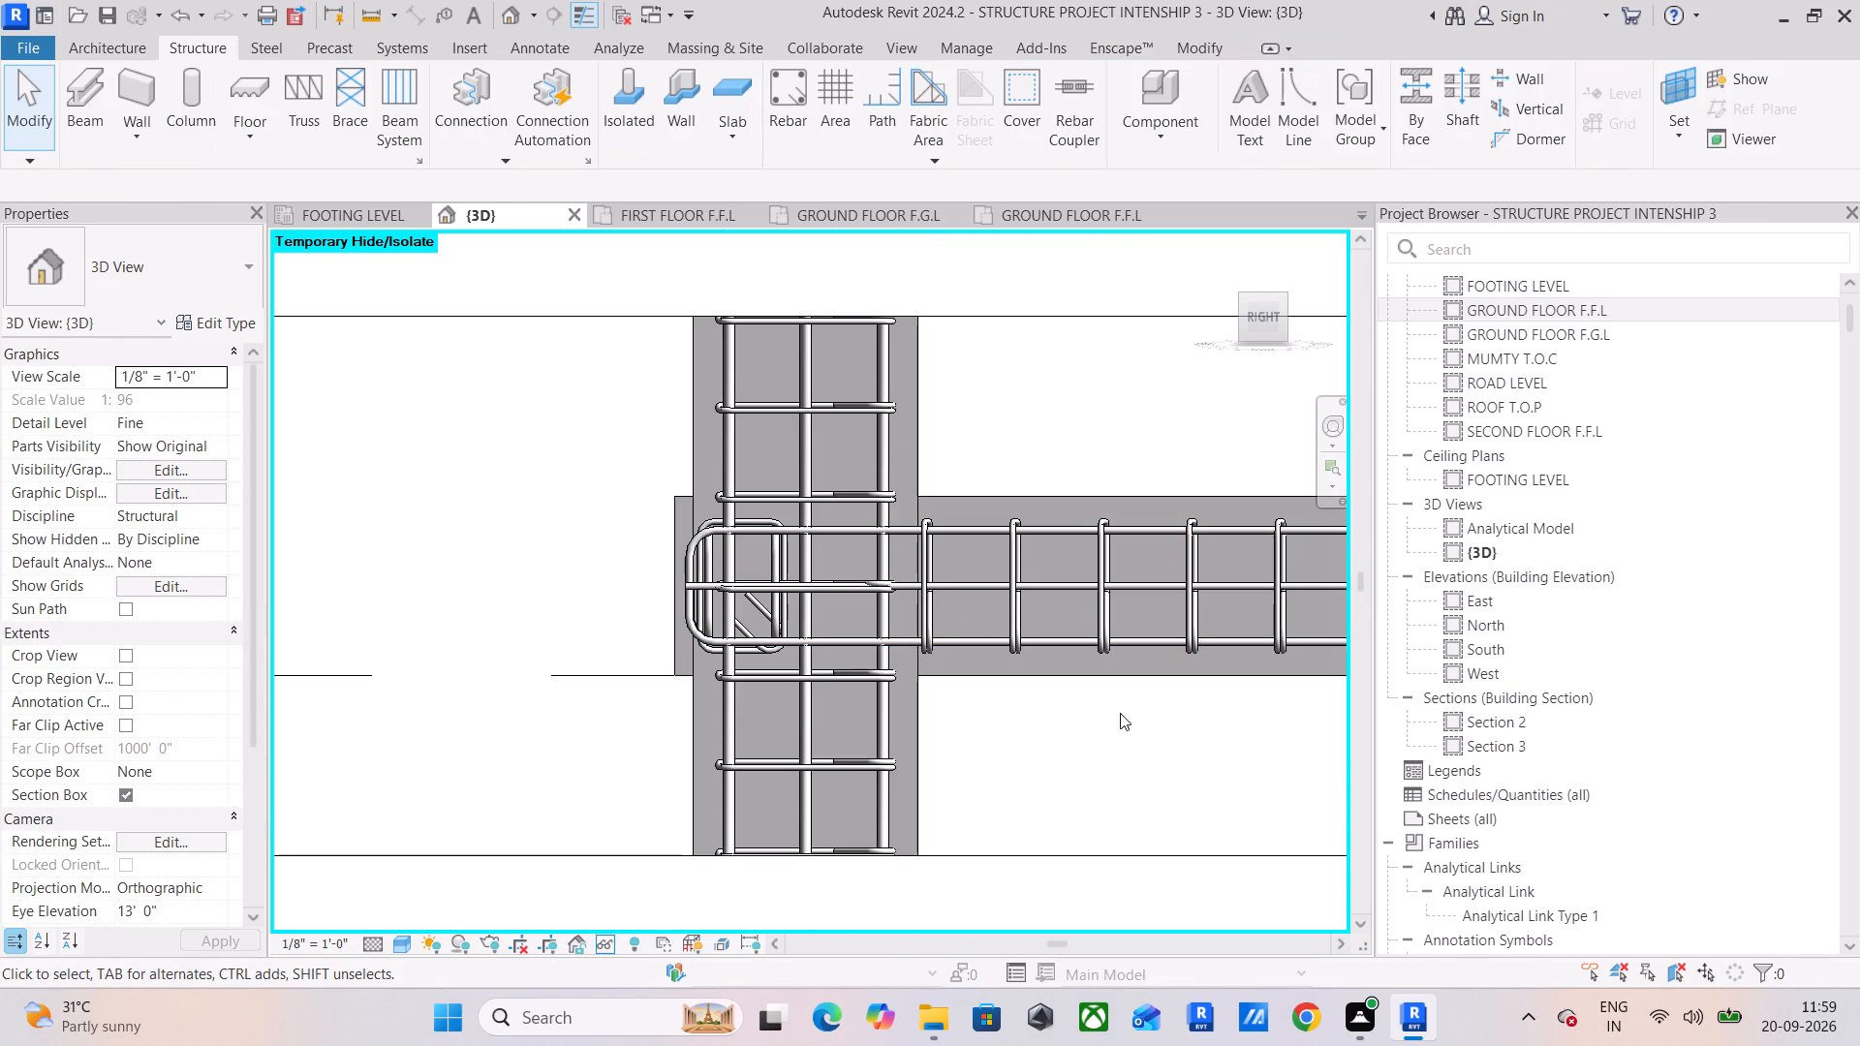
Examine the reinforcement along the first-floor beam line, through the intermediate column joint and the adjoining span.
scroll(1143, 710, down, 3)
middle_drag(1166, 706, 723, 623)
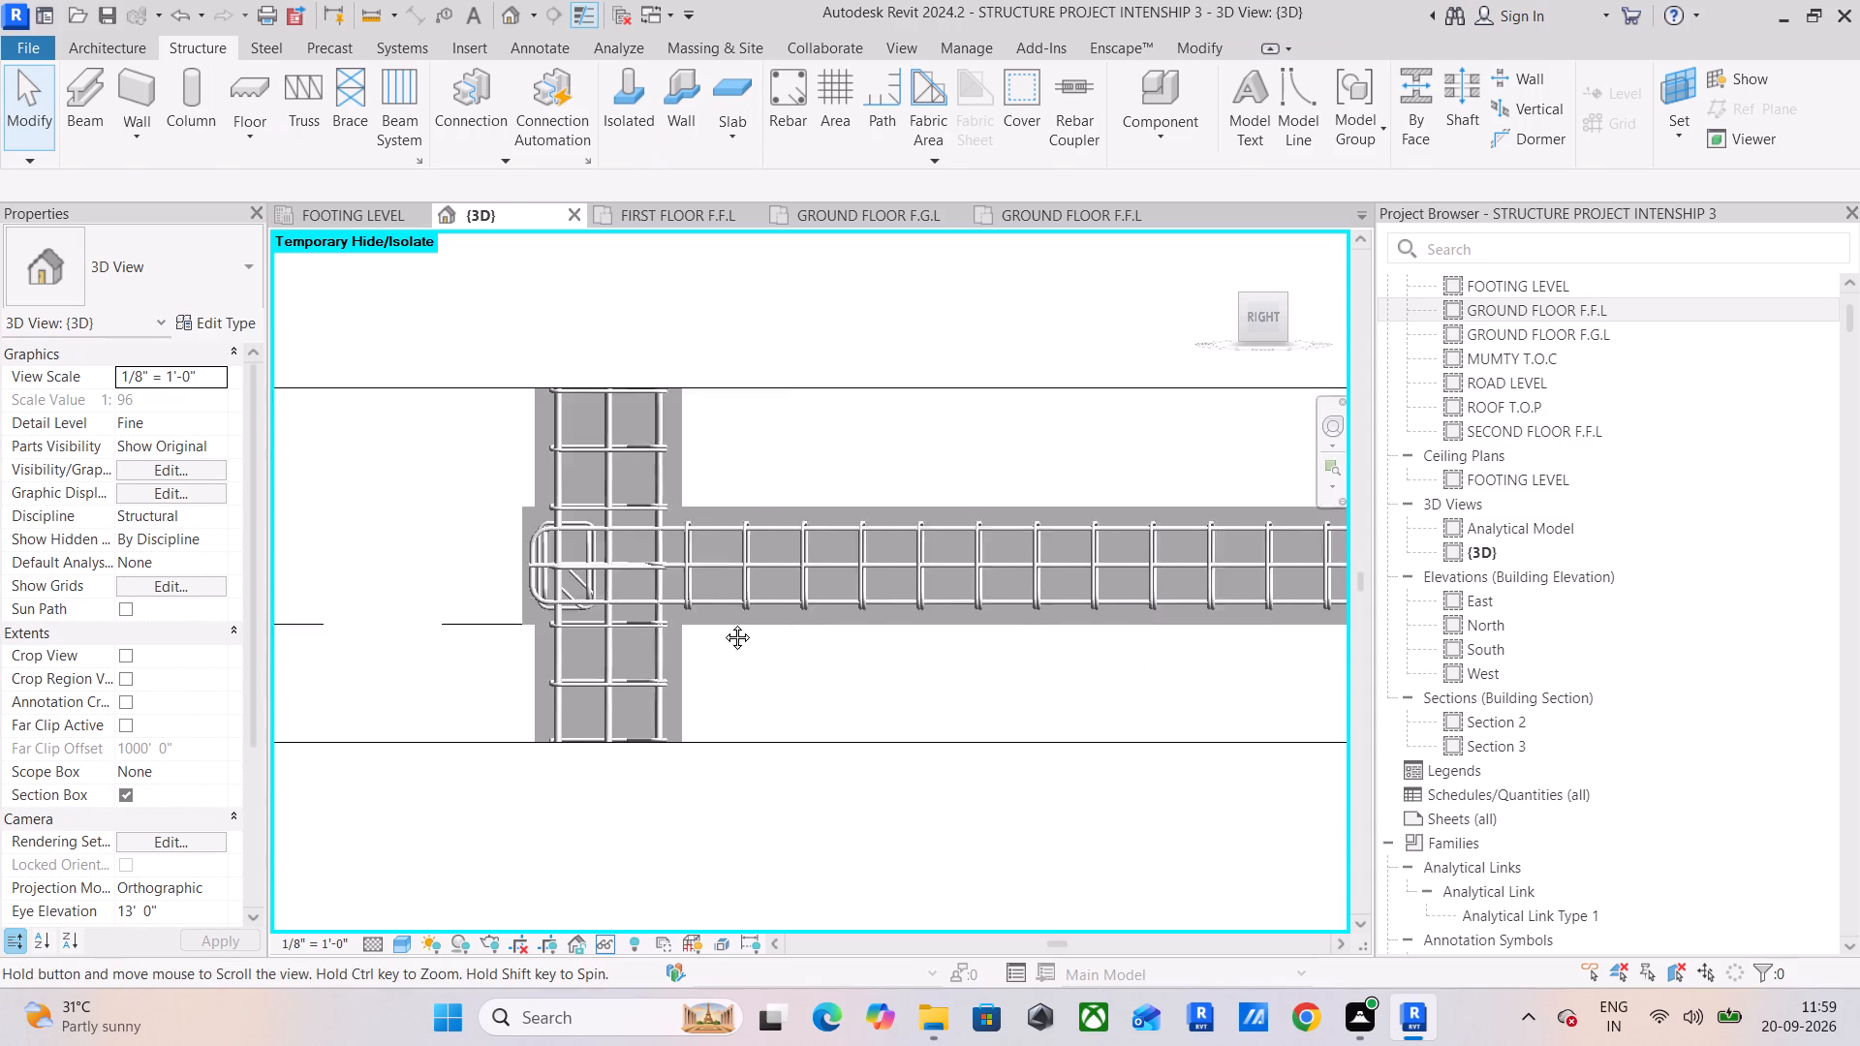
middle_drag(723, 623, 641, 623)
scroll(962, 623, down, 3)
middle_drag(1006, 613, 609, 604)
scroll(1108, 570, up, 14)
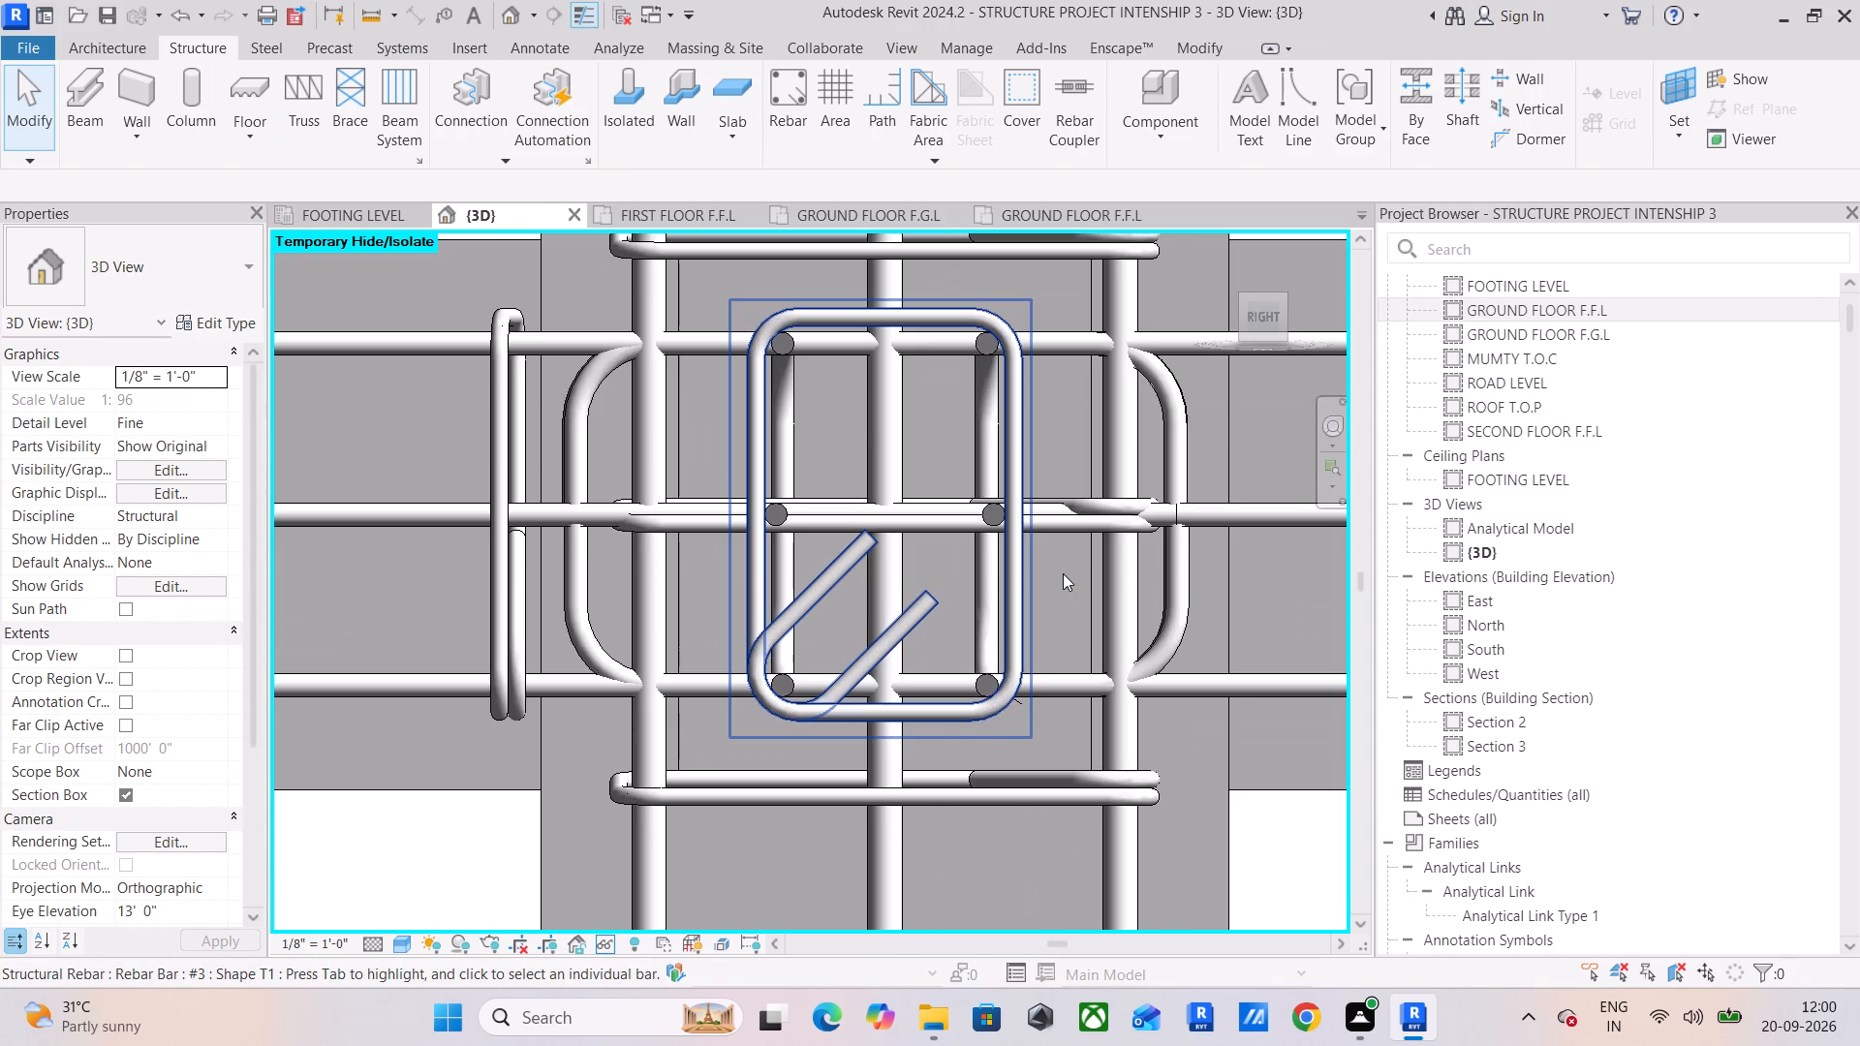
scroll(1036, 589, down, 5)
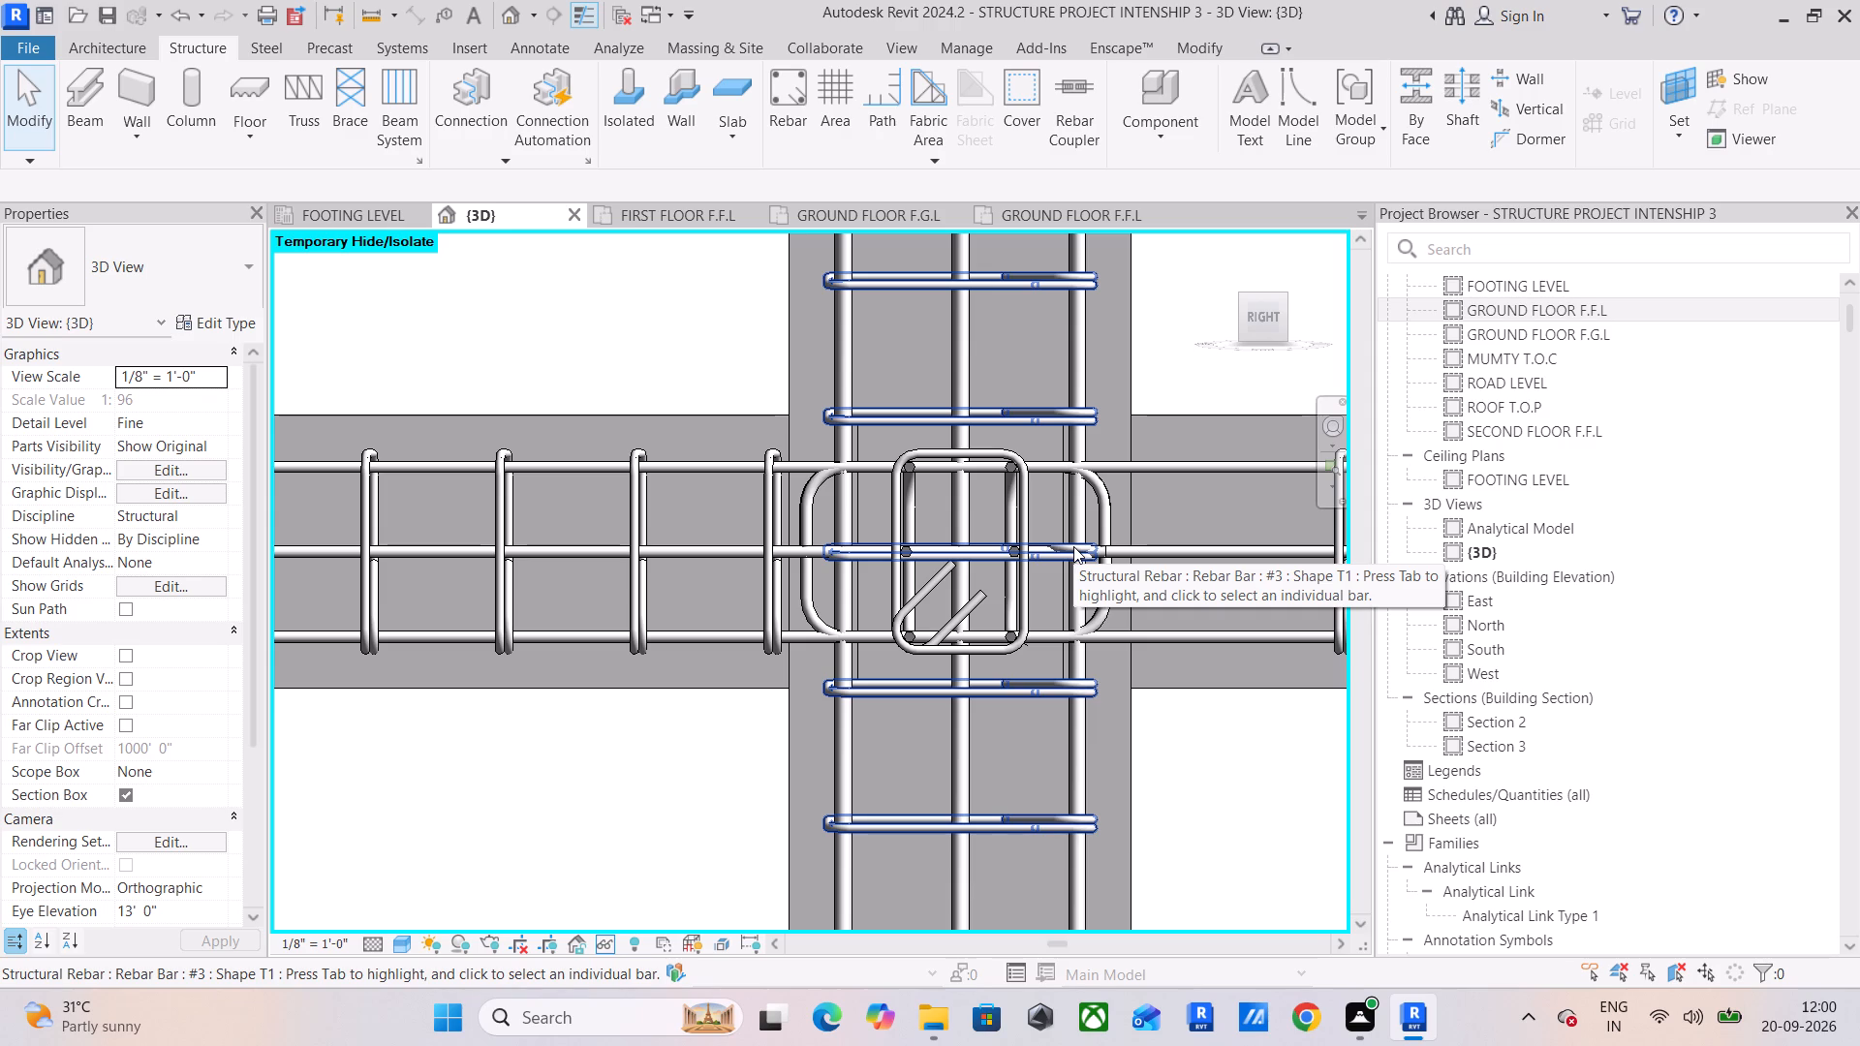
scroll(1073, 546, down, 1)
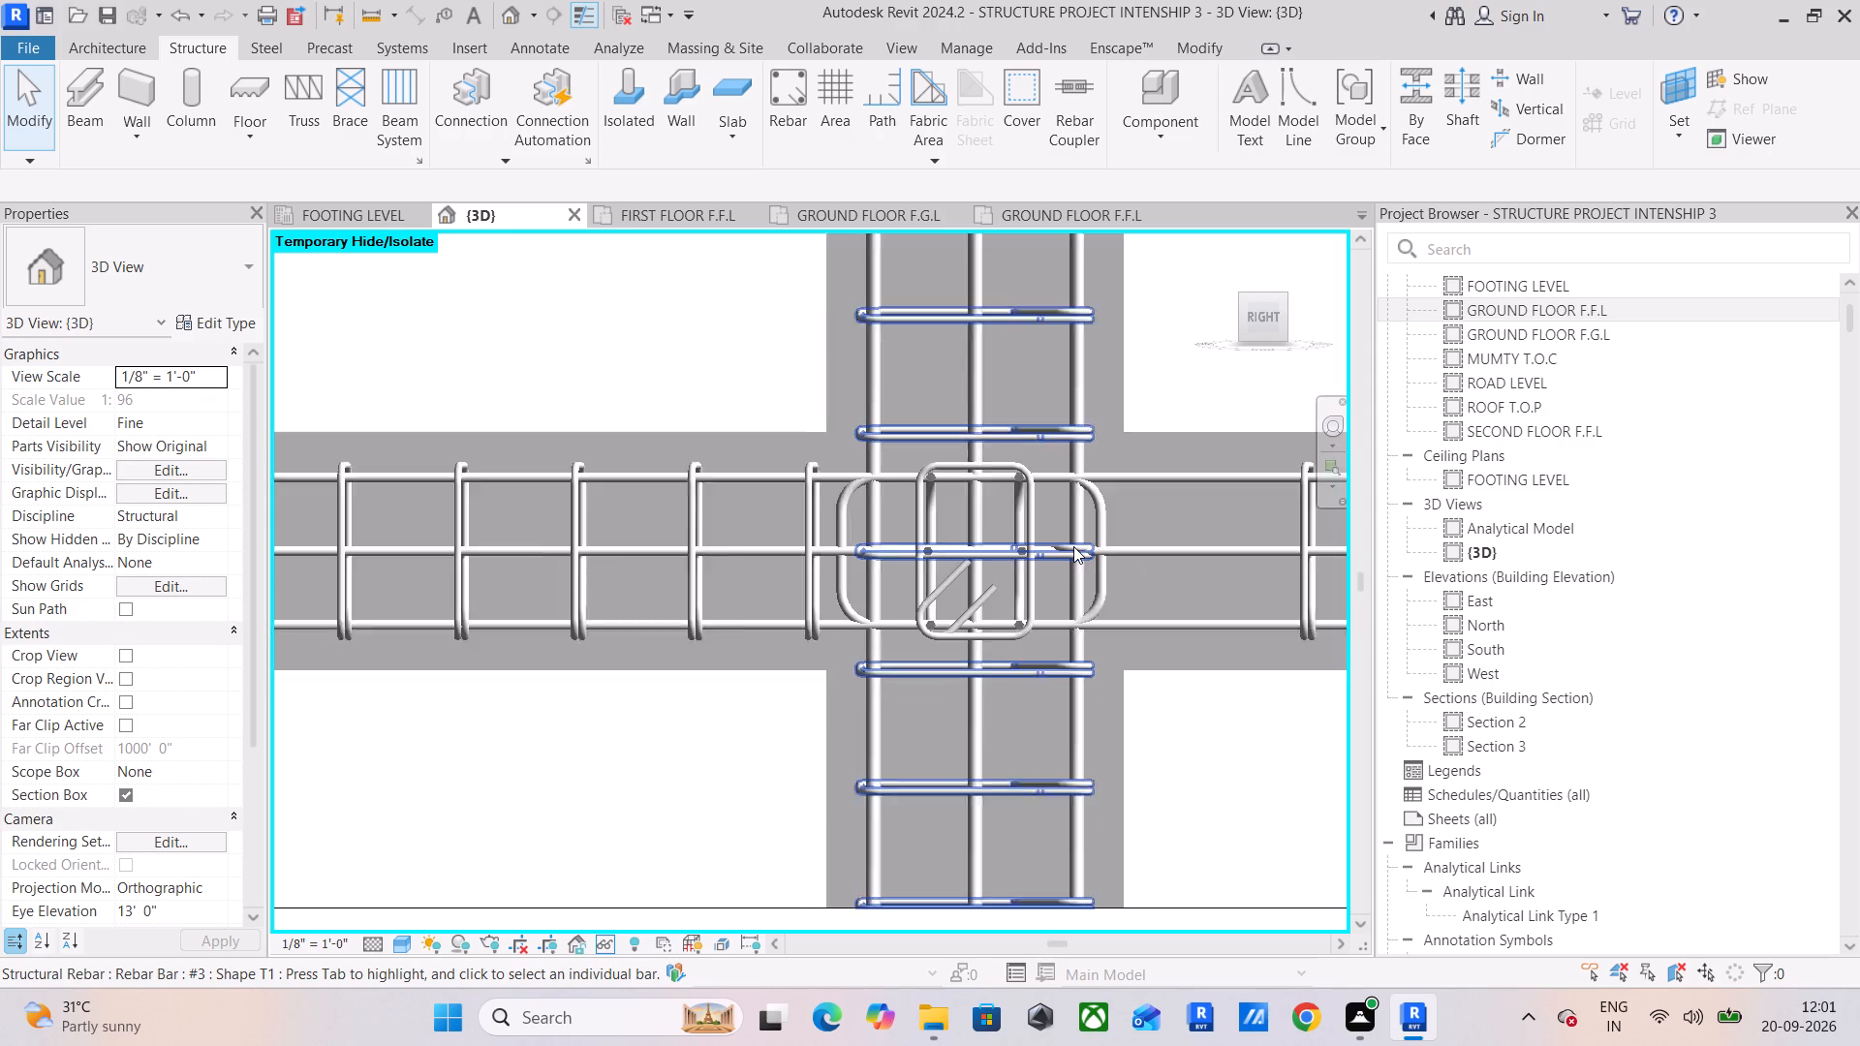
scroll(1073, 546, down, 1)
middle_drag(1073, 546, 917, 569)
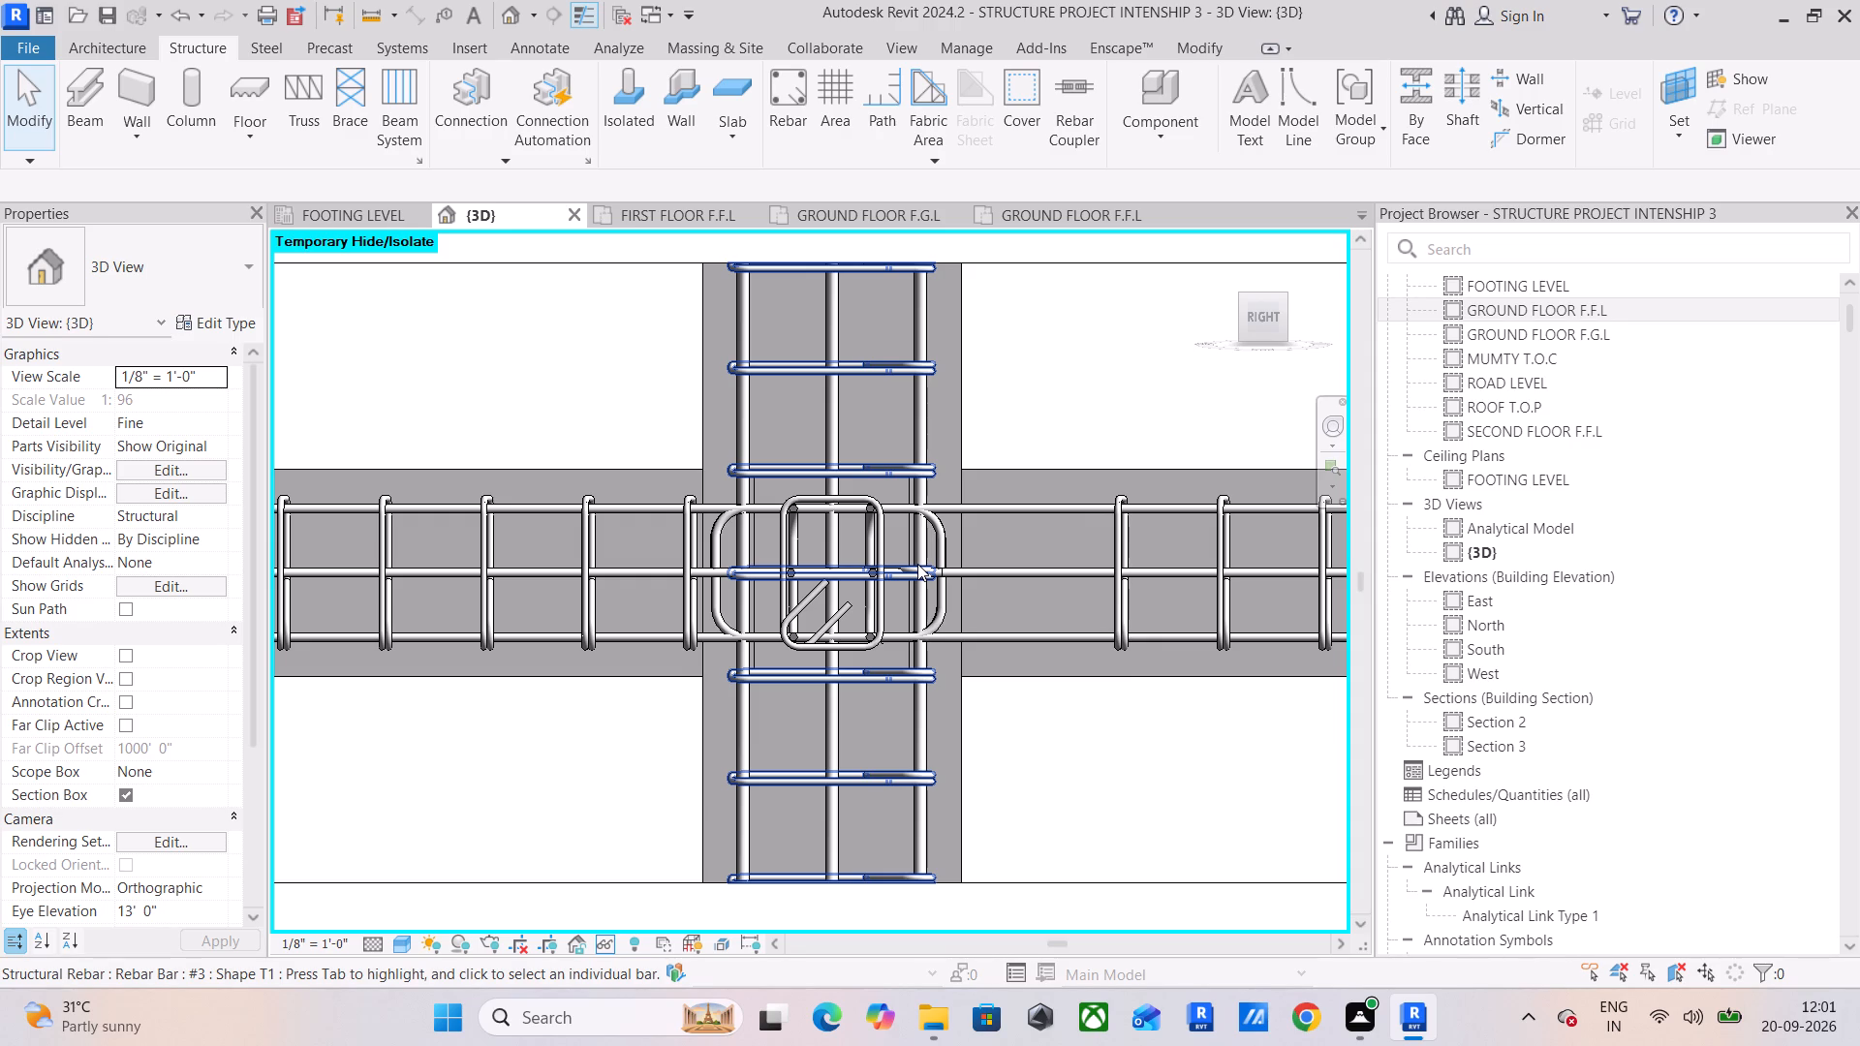
scroll(997, 557, down, 2)
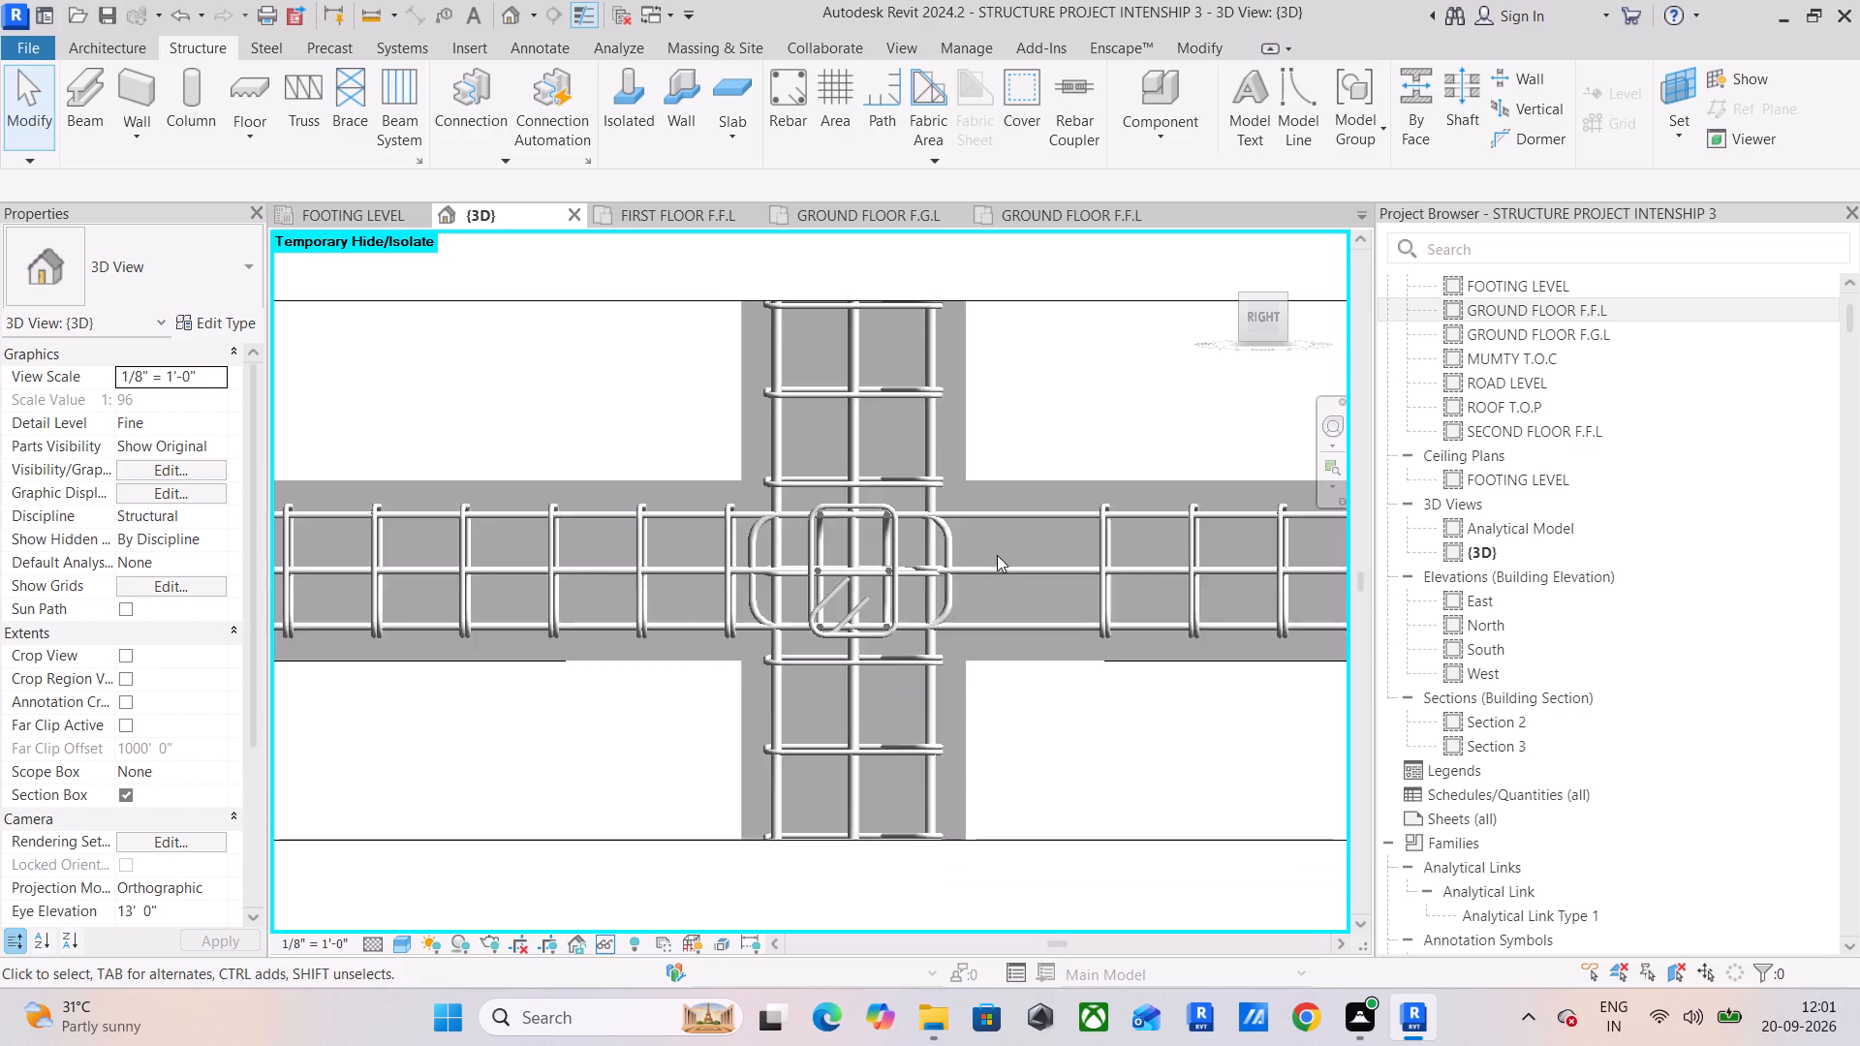
scroll(997, 555, down, 2)
middle_drag(997, 554, 679, 560)
scroll(875, 557, down, 2)
middle_drag(900, 550, 811, 557)
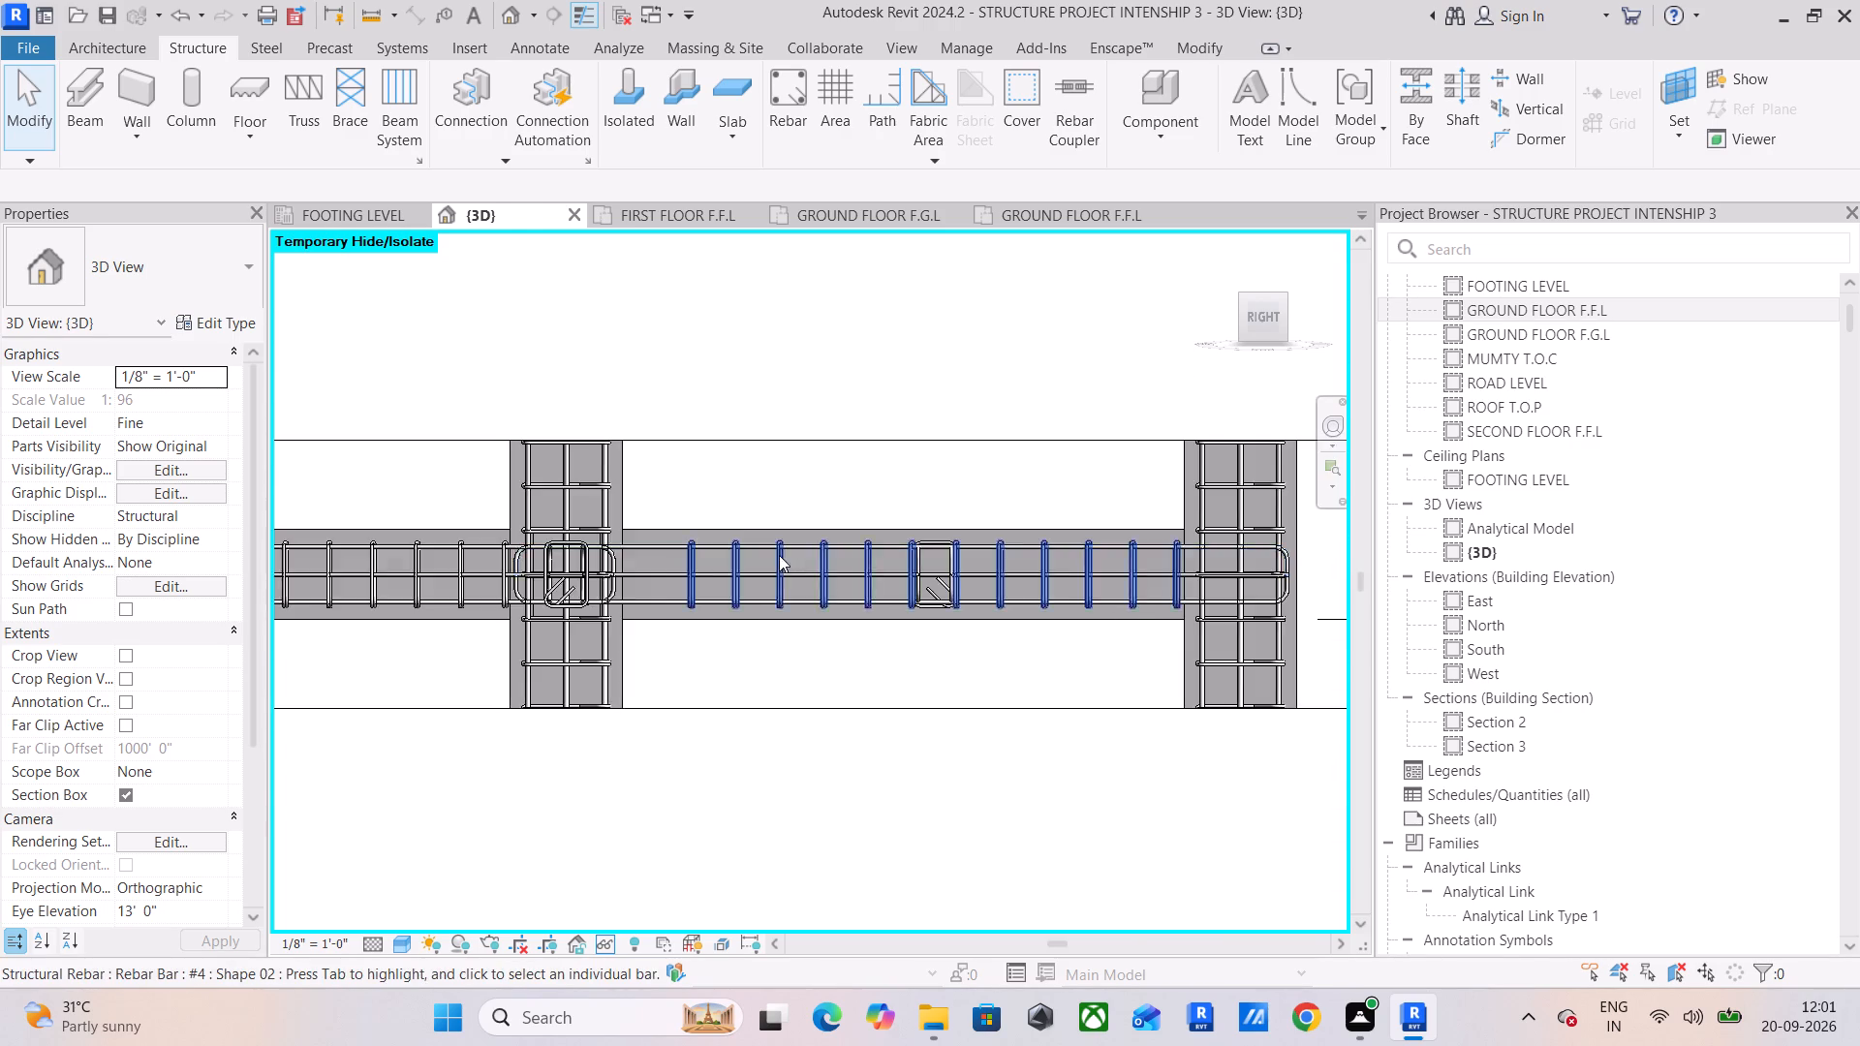
Extend the adjoining span's #3 stirrup set toward the intermediate column so its first stirrup sits near the column face.
scroll(779, 555, up, 3)
middle_drag(779, 555, 1083, 552)
scroll(955, 565, up, 5)
middle_drag(962, 562, 1053, 532)
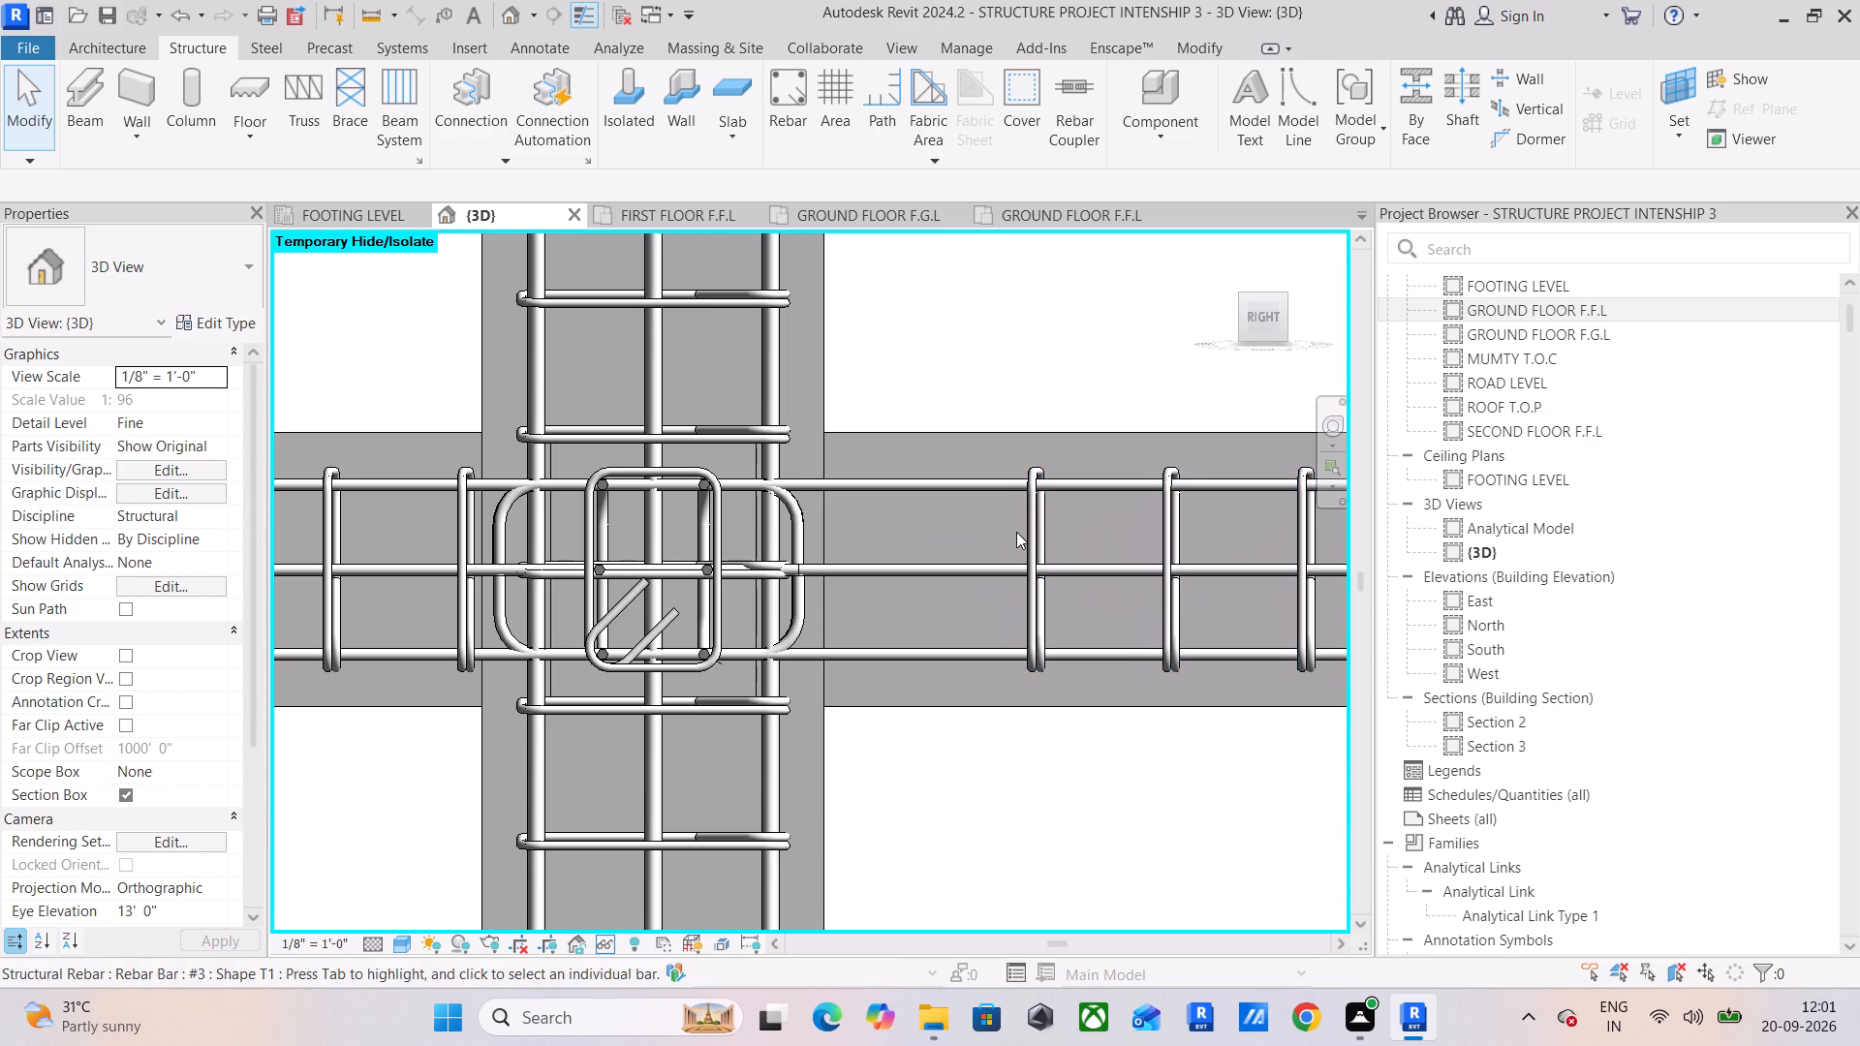
click(1036, 522)
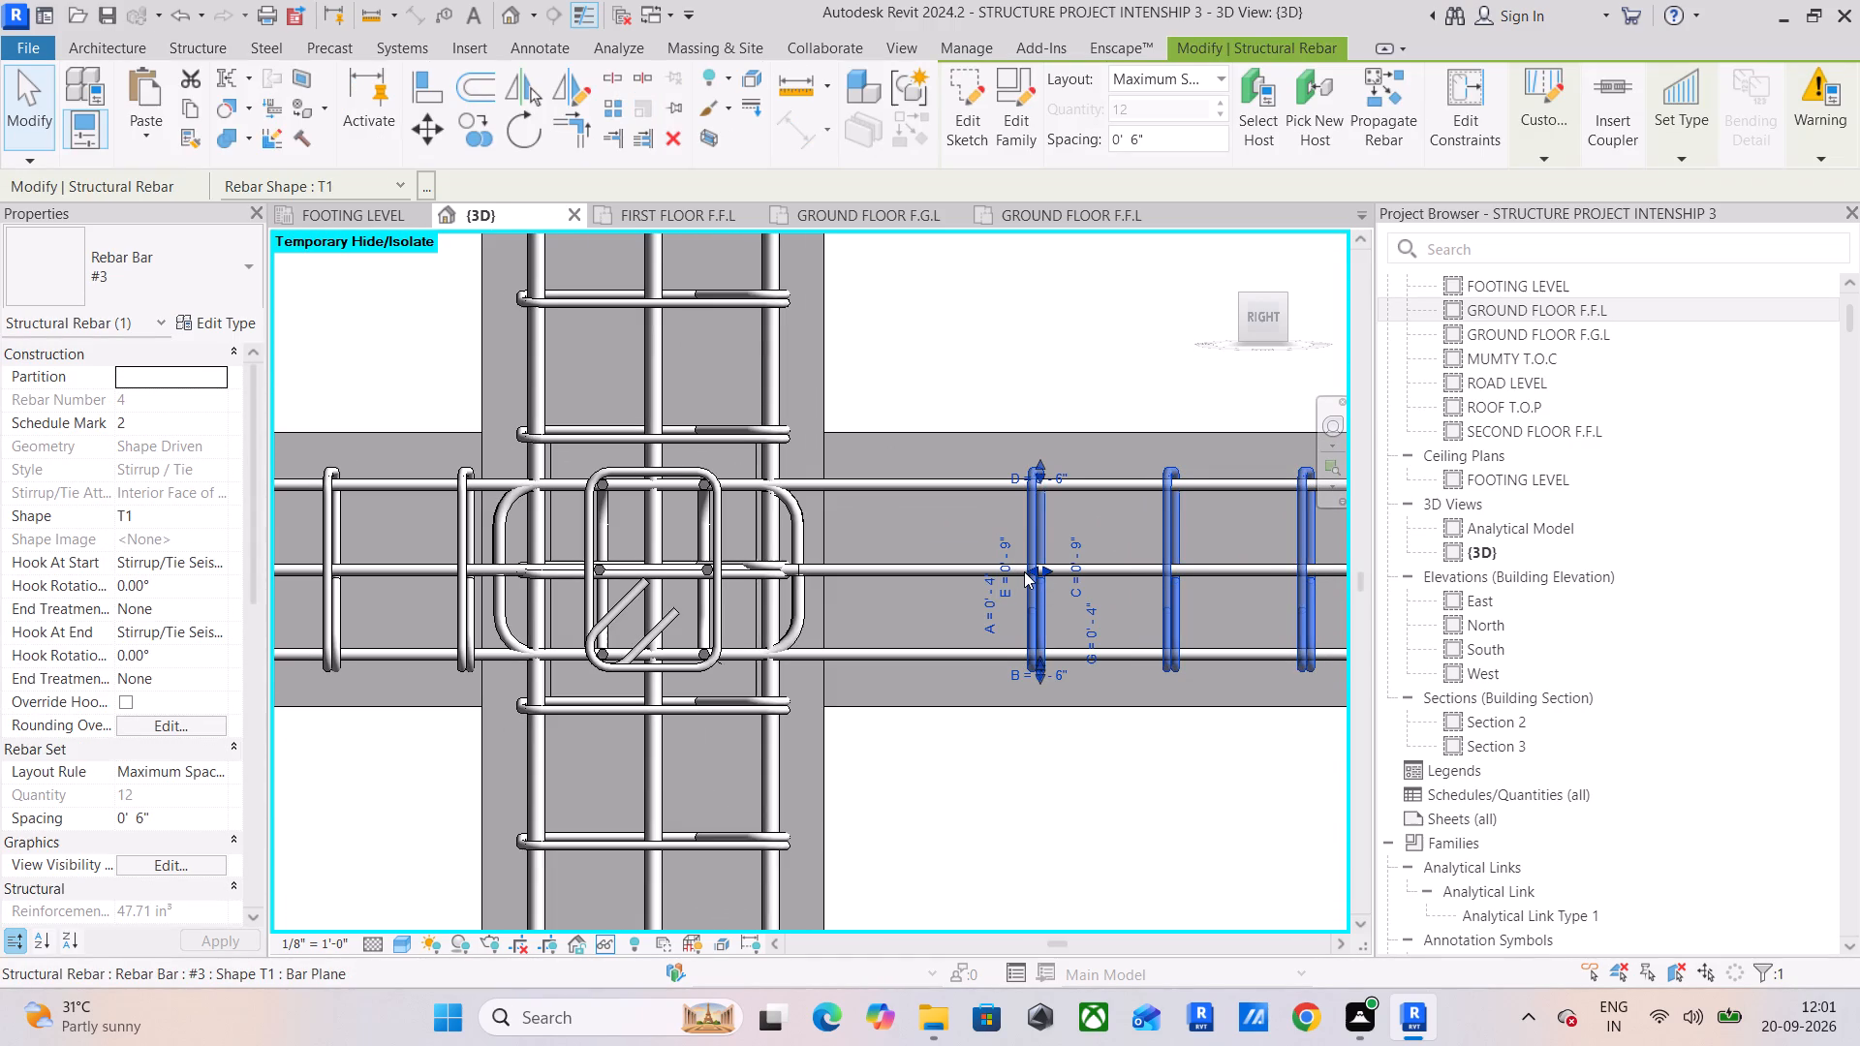
drag(1028, 569, 862, 571)
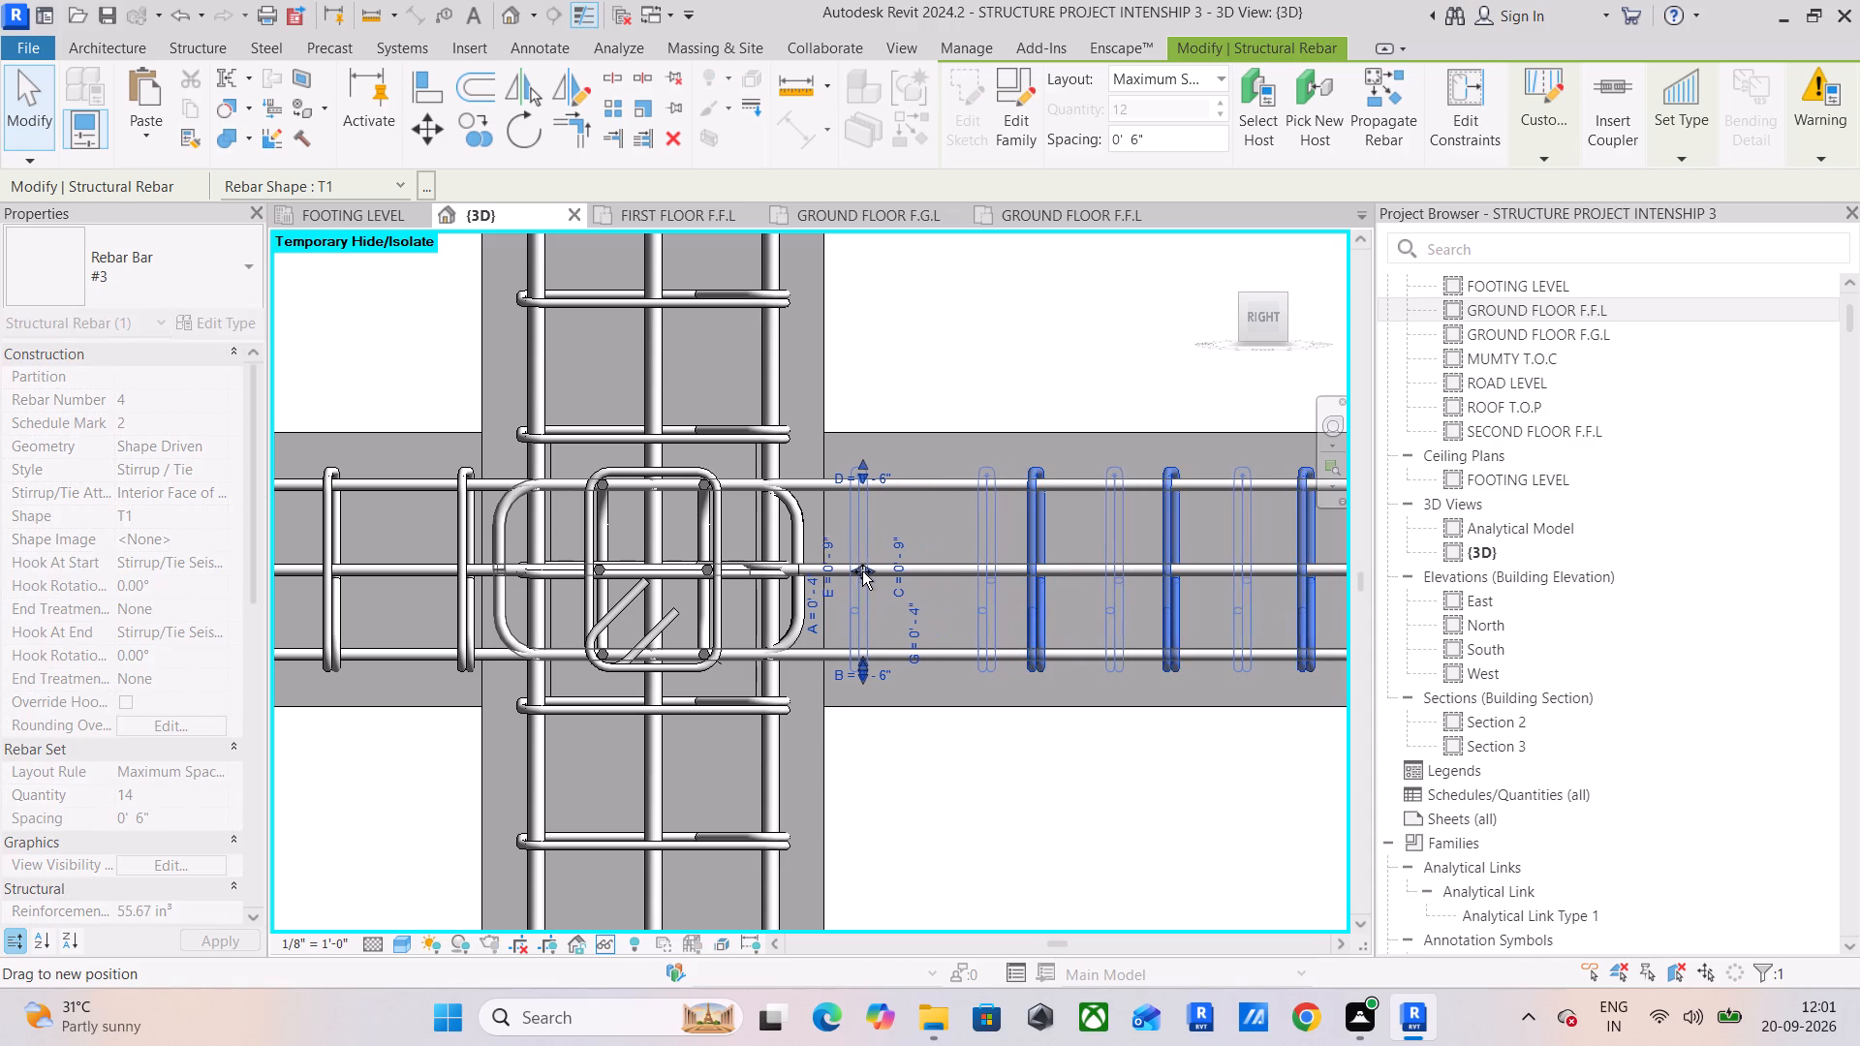
drag(862, 571, 855, 571)
scroll(907, 495, down, 5)
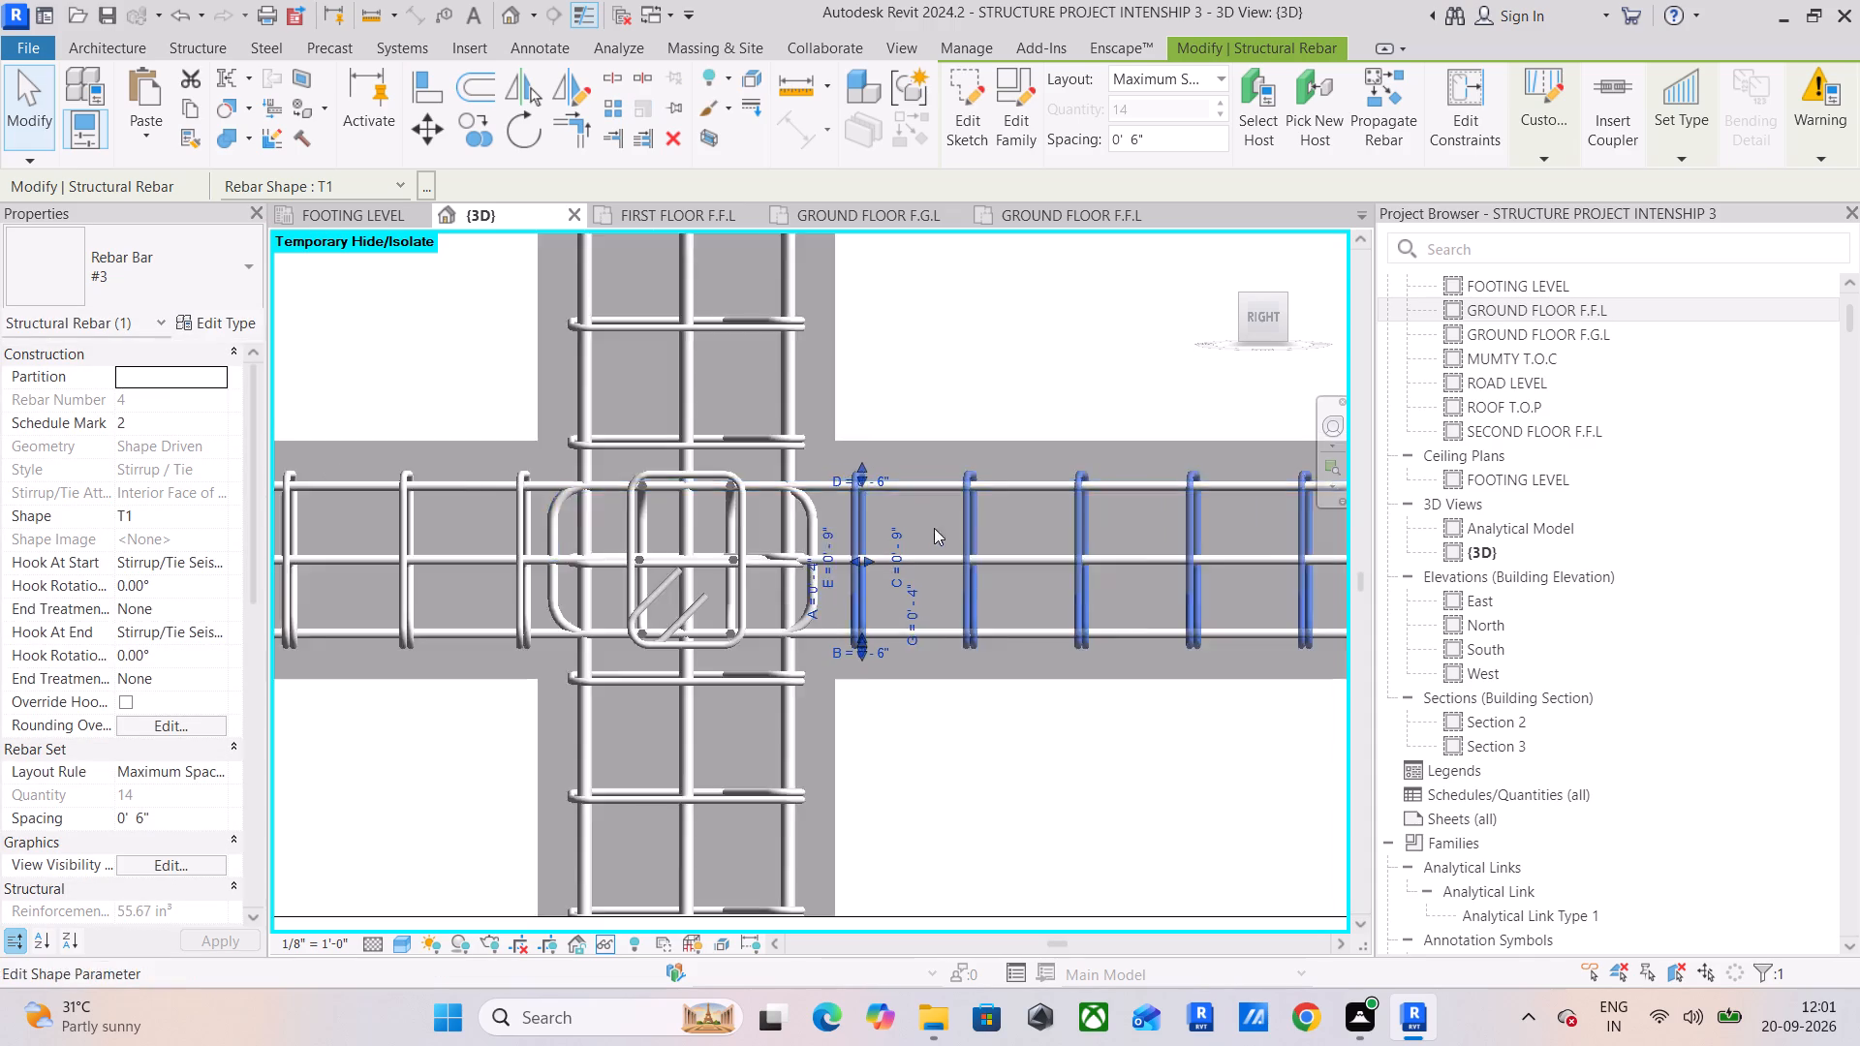
middle_drag(1059, 560, 660, 565)
scroll(780, 560, down, 4)
middle_drag(915, 569, 785, 596)
scroll(809, 576, up, 6)
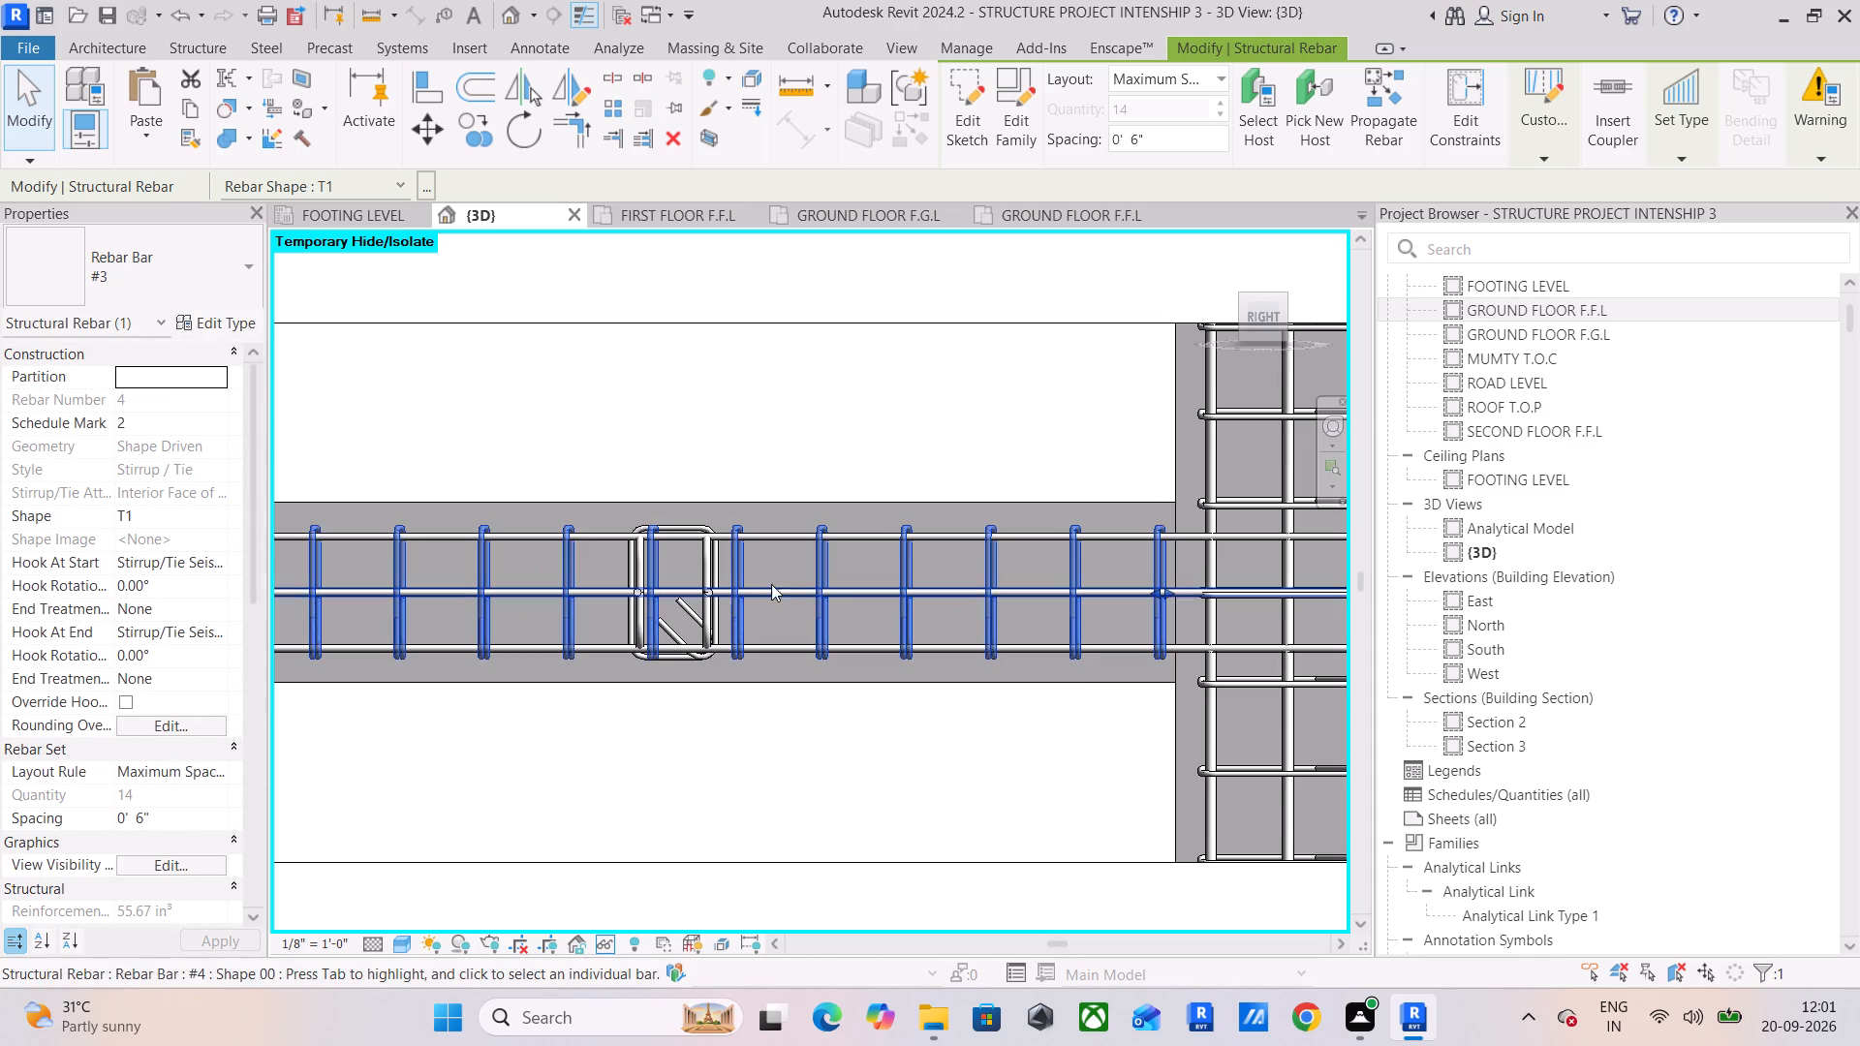
Examine the middle #4 longitudinal bar and the nearby #3 stirrups at the beam line's far end column joint.
middle_drag(1075, 597, 747, 575)
scroll(971, 571, up, 5)
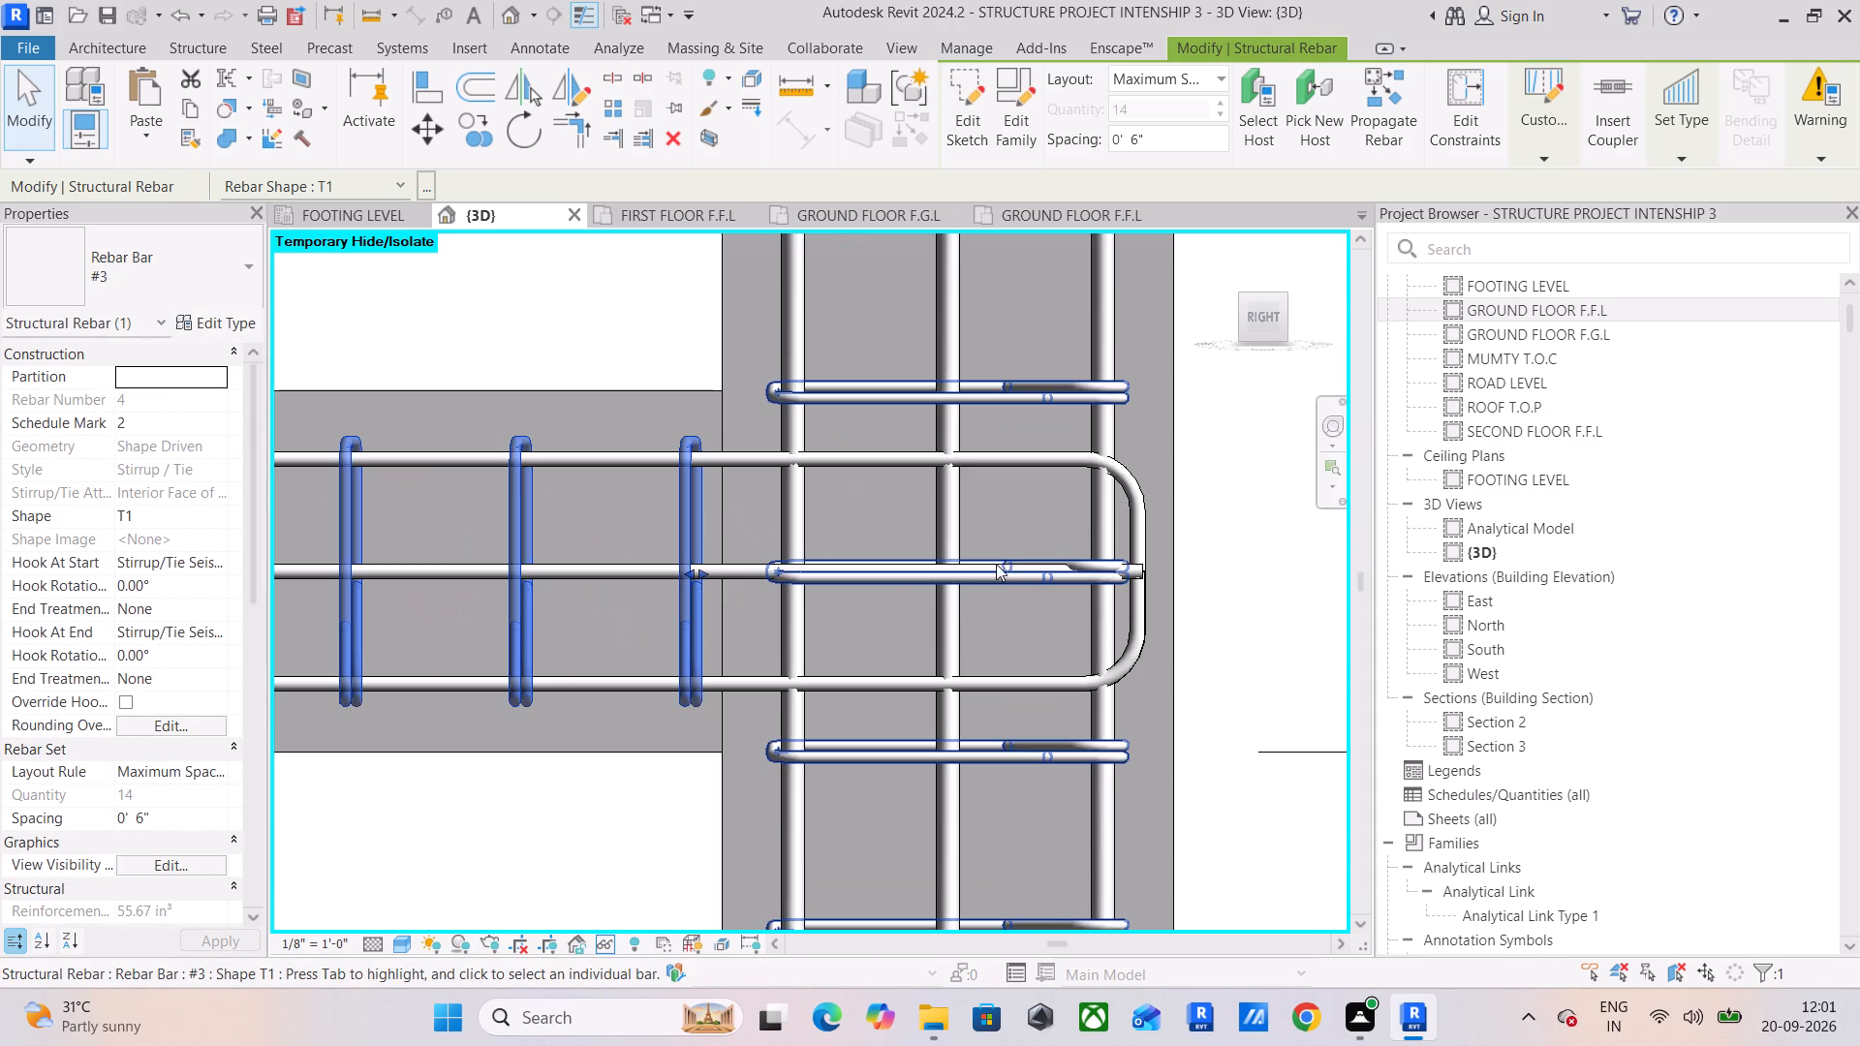
click(616, 573)
scroll(1001, 565, down, 1)
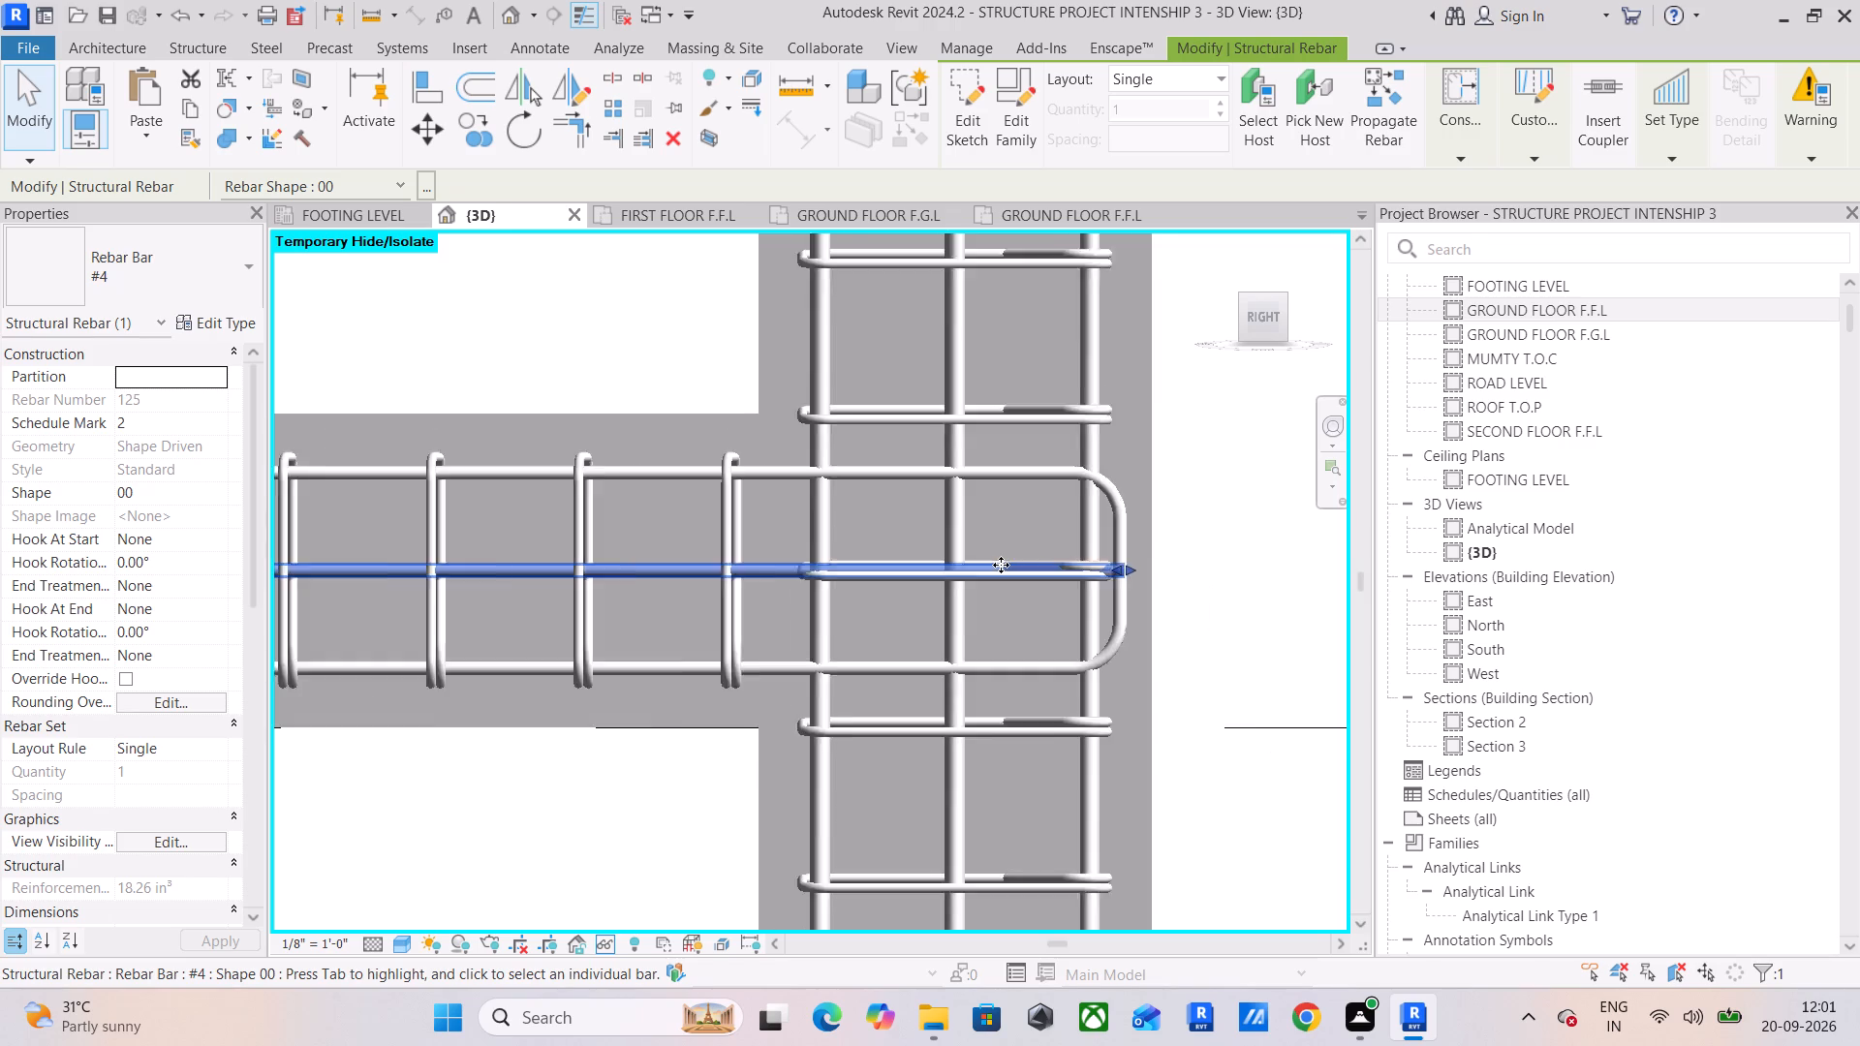
scroll(1001, 565, down, 1)
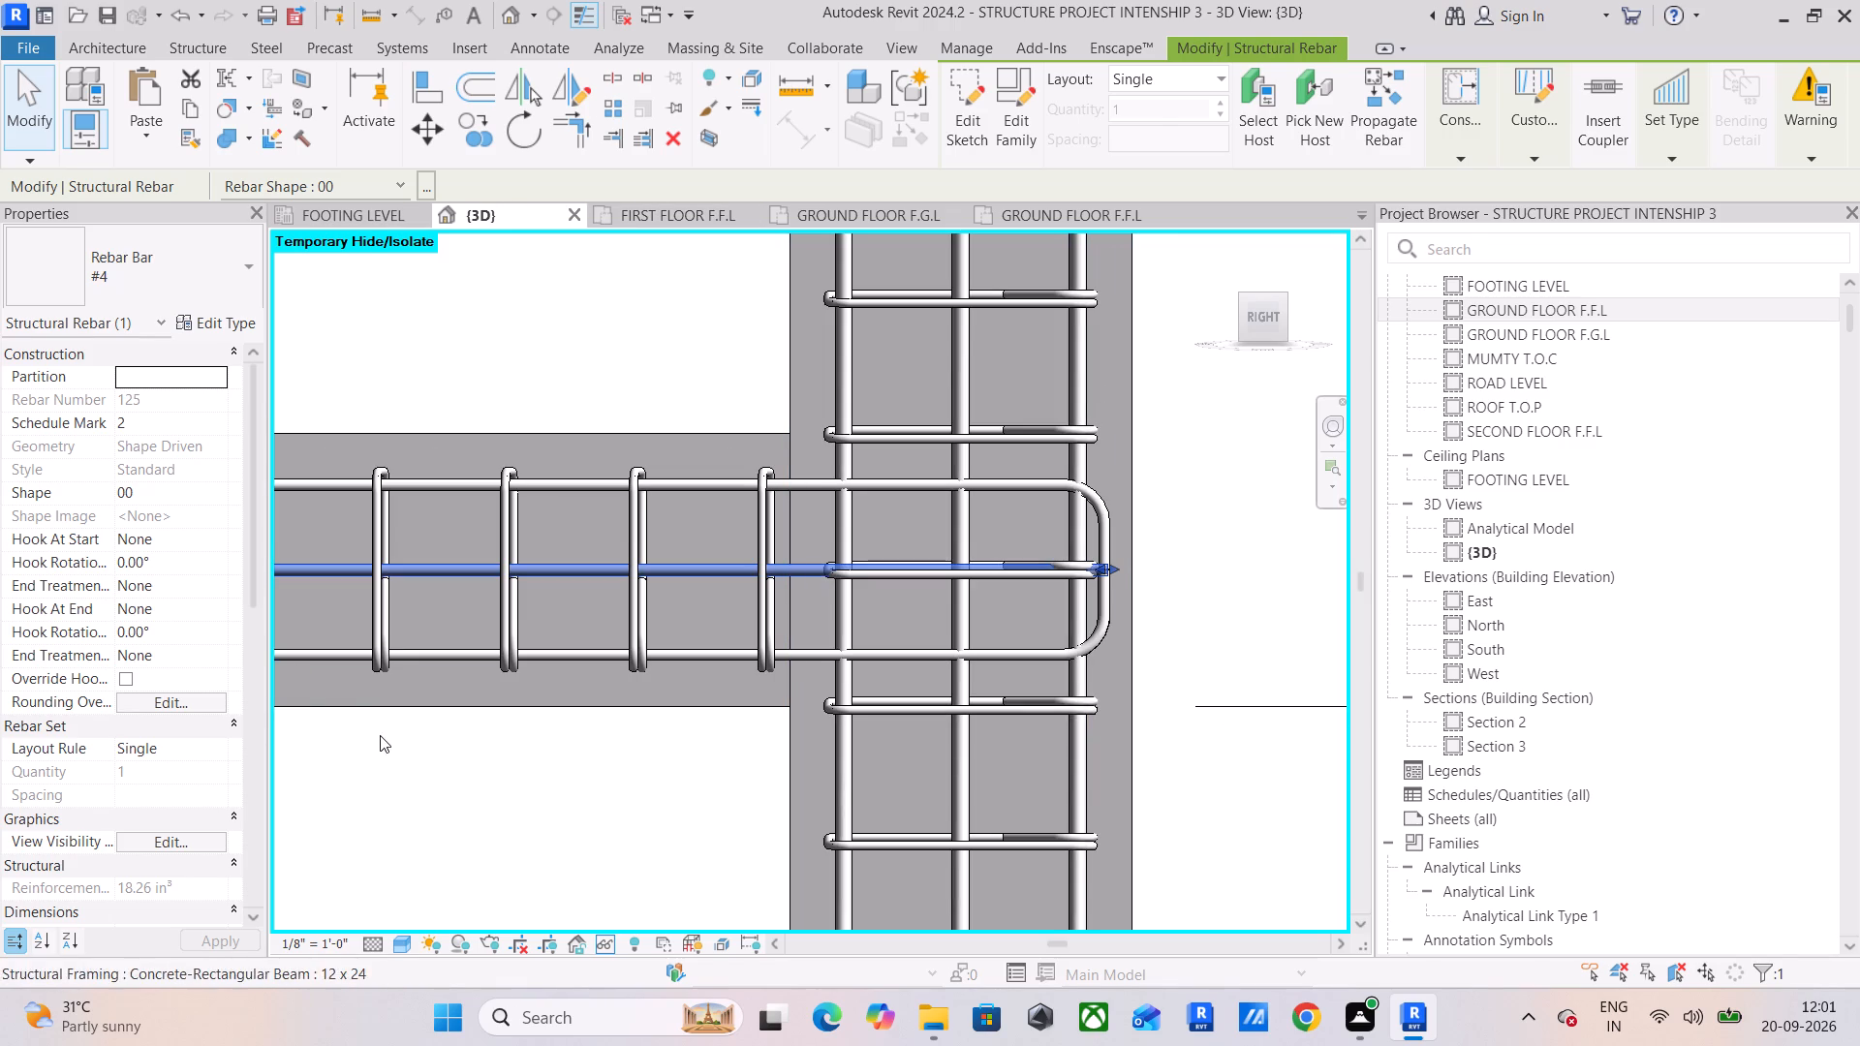
Turn off the section box of the 3D view.
click(380, 735)
middle_drag(399, 736, 761, 457)
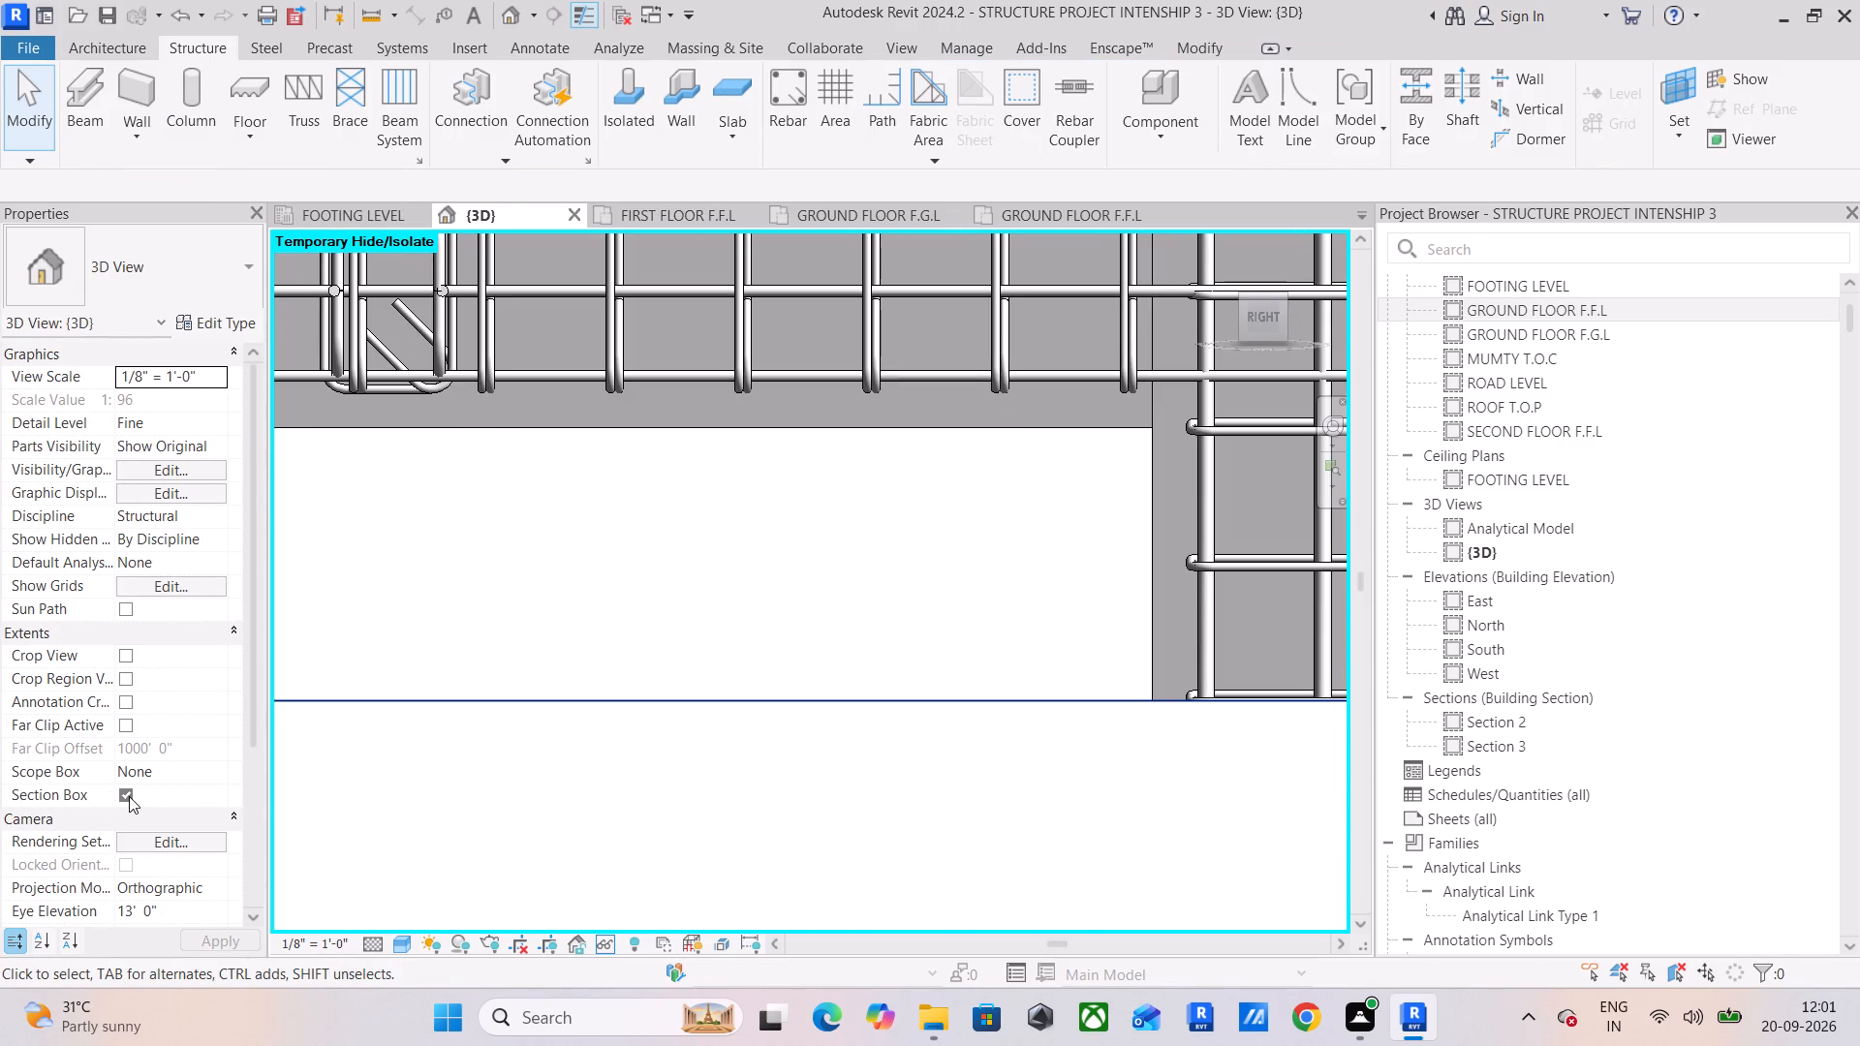
click(129, 795)
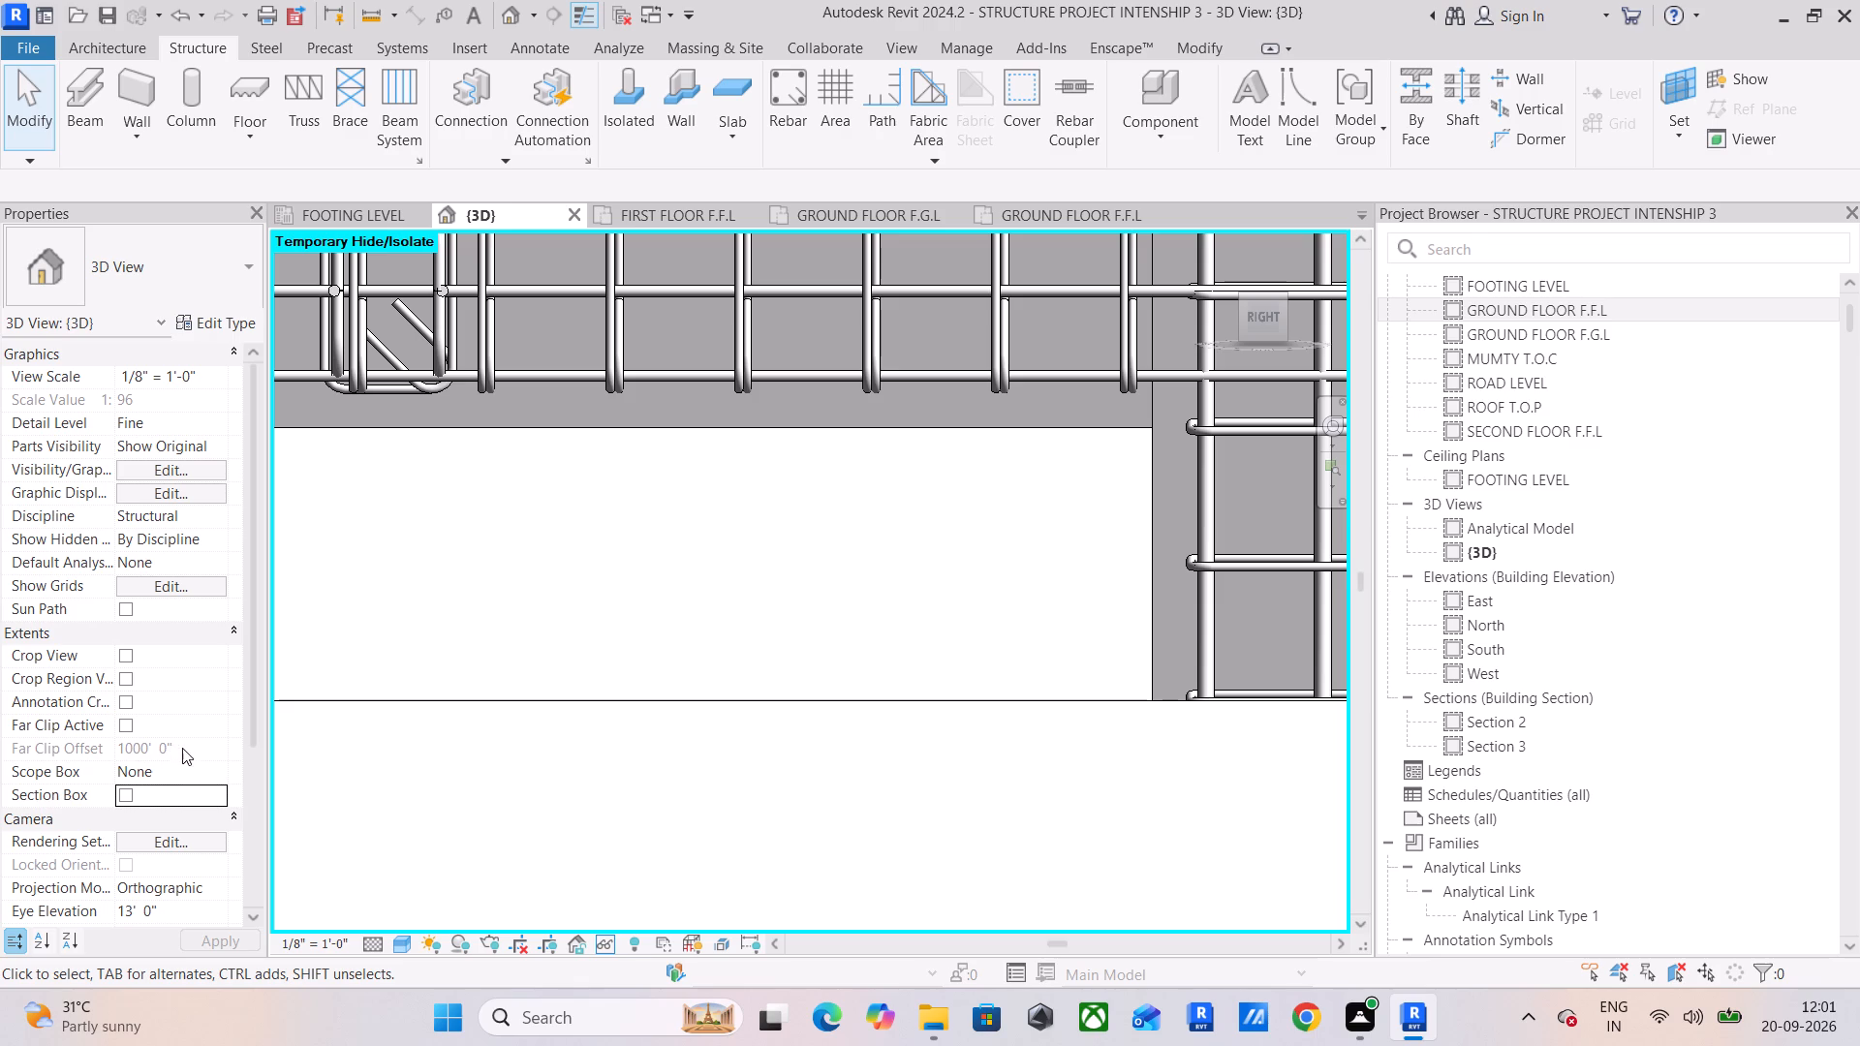
Enclose another first-floor 12 x 24 beam between its two columns in a section box and show it in the Right view.
scroll(162, 612, down, 6)
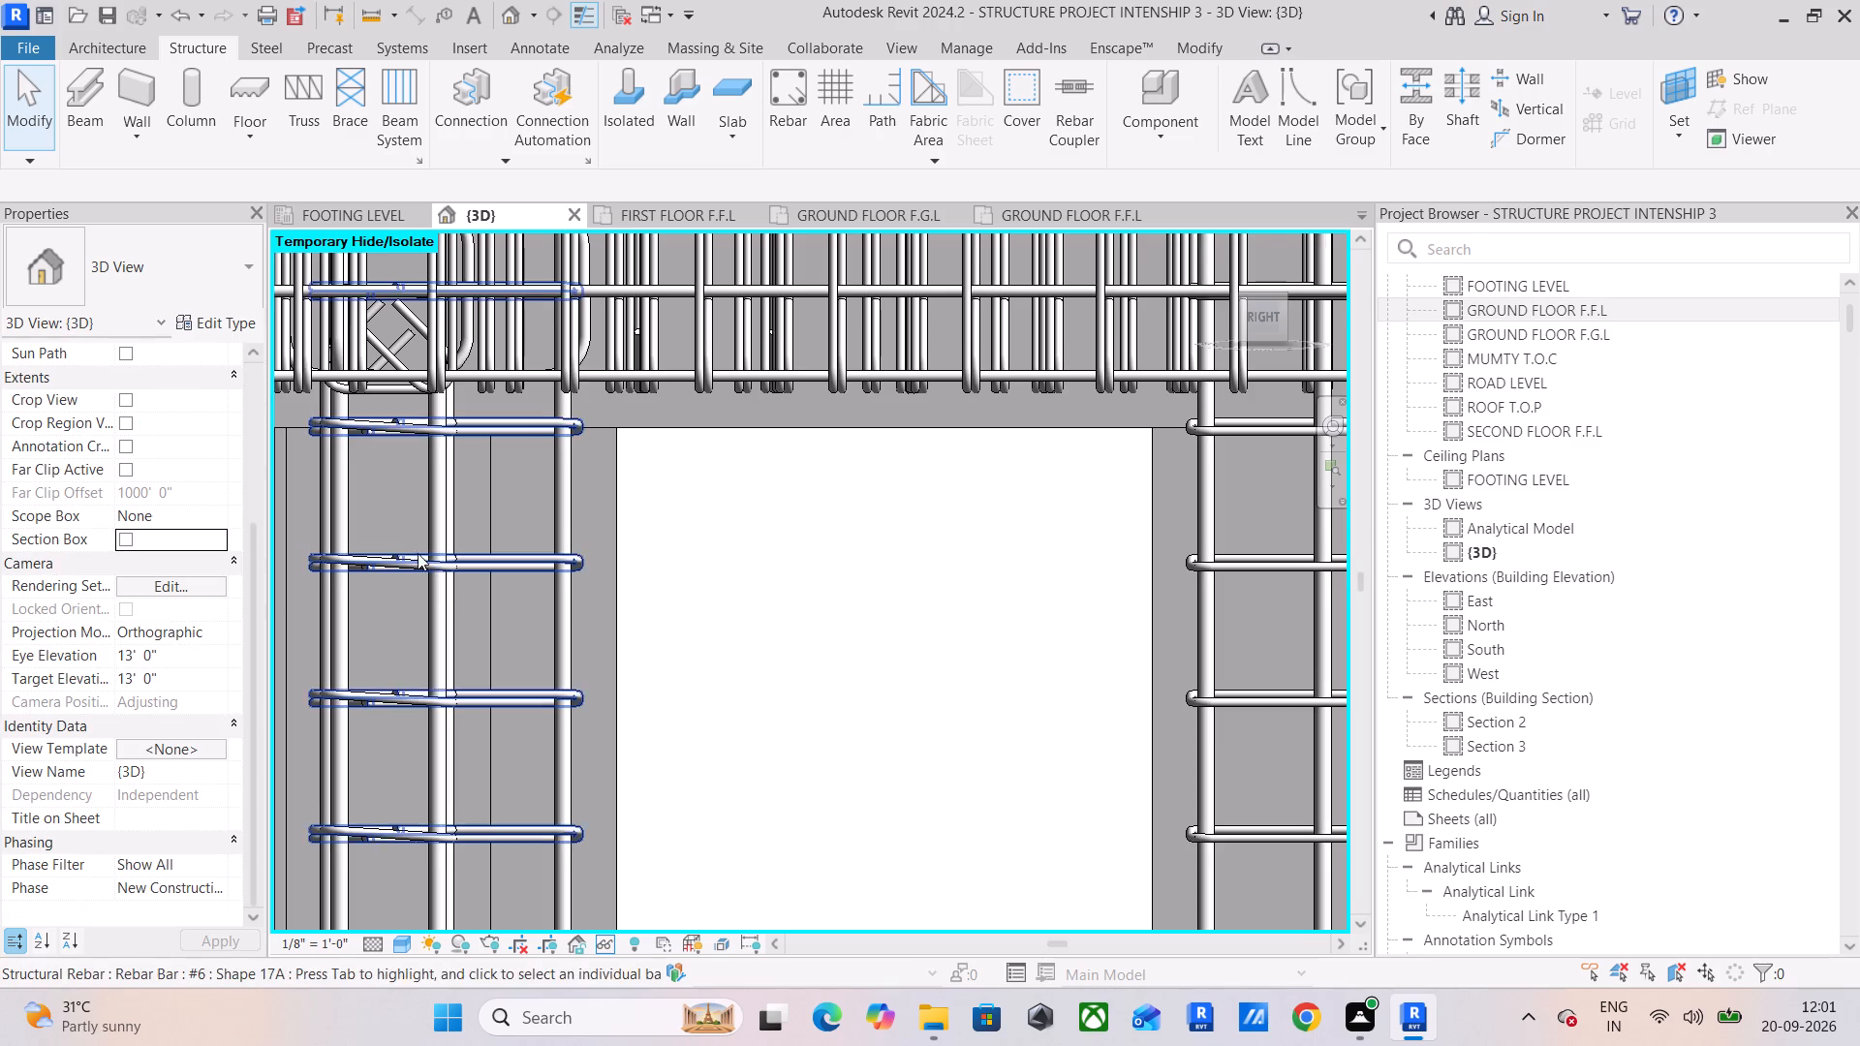
scroll(282, 534, down, 4)
middle_drag(283, 533, 288, 677)
scroll(387, 592, down, 3)
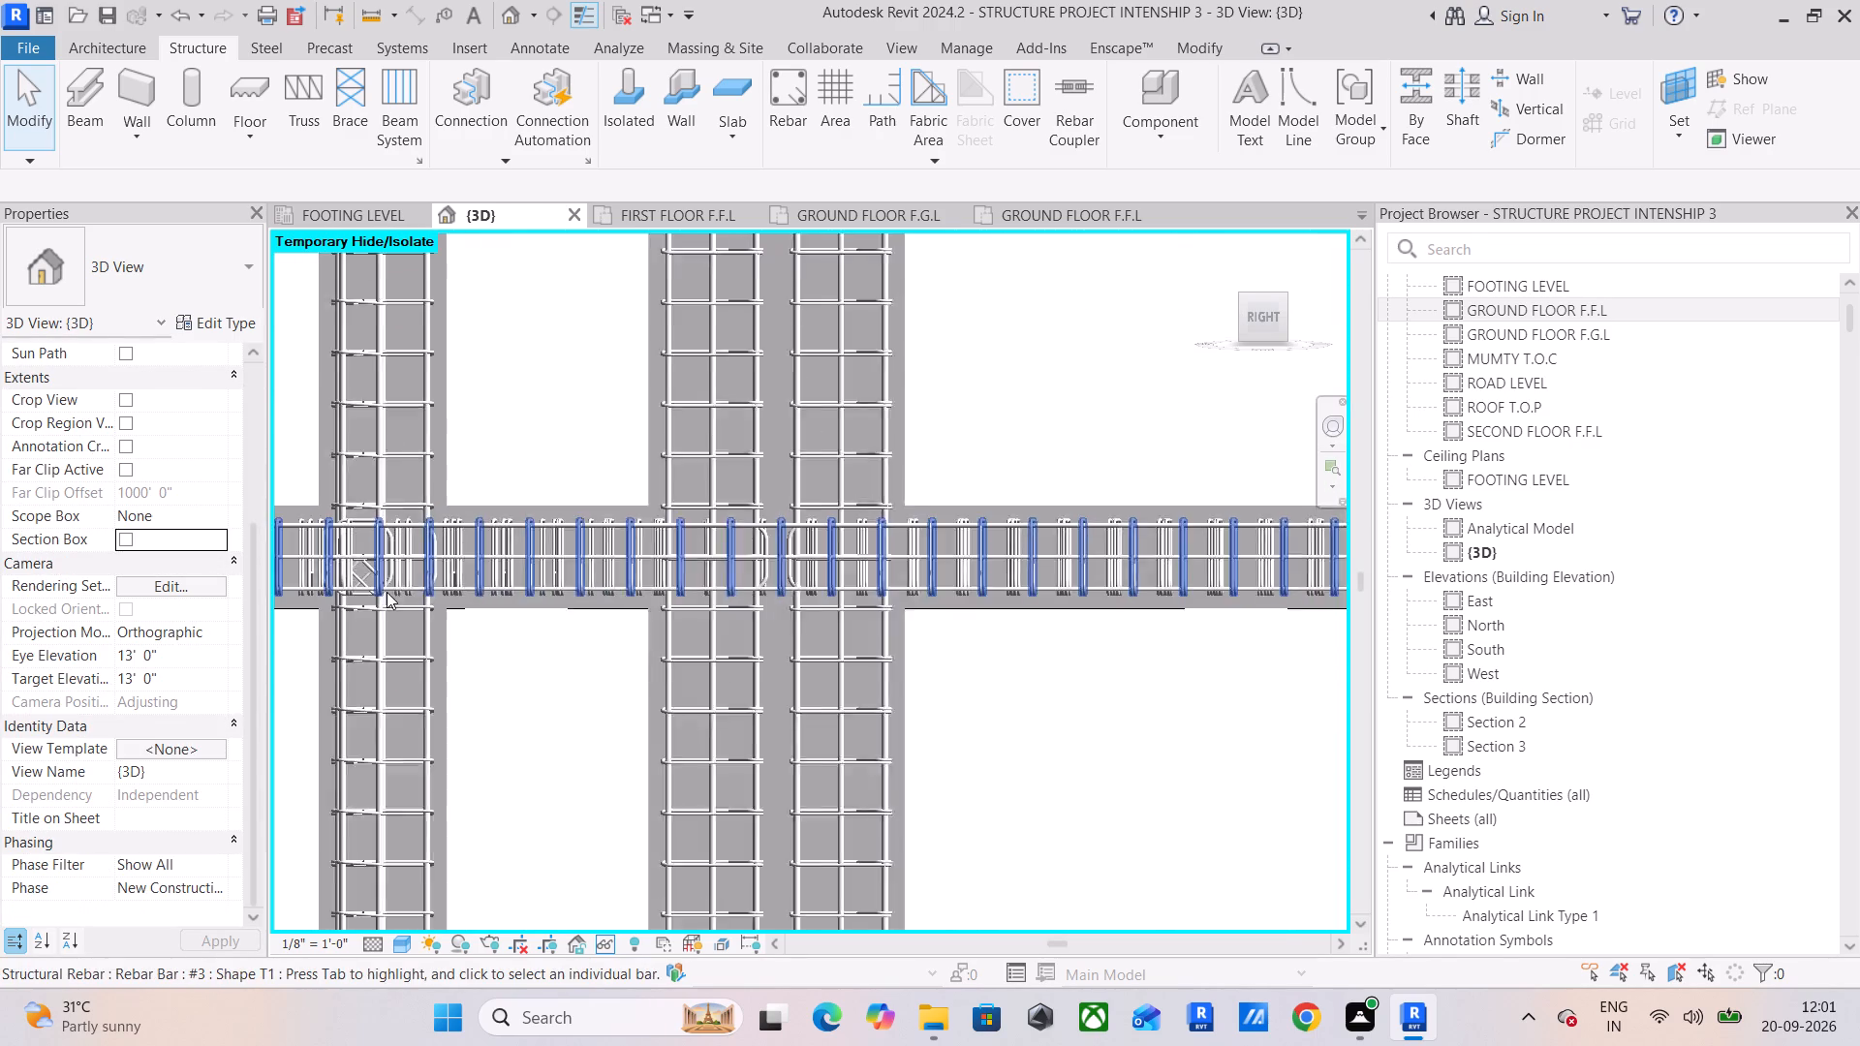
scroll(387, 592, down, 1)
middle_drag(422, 584, 88, 583)
scroll(362, 598, down, 3)
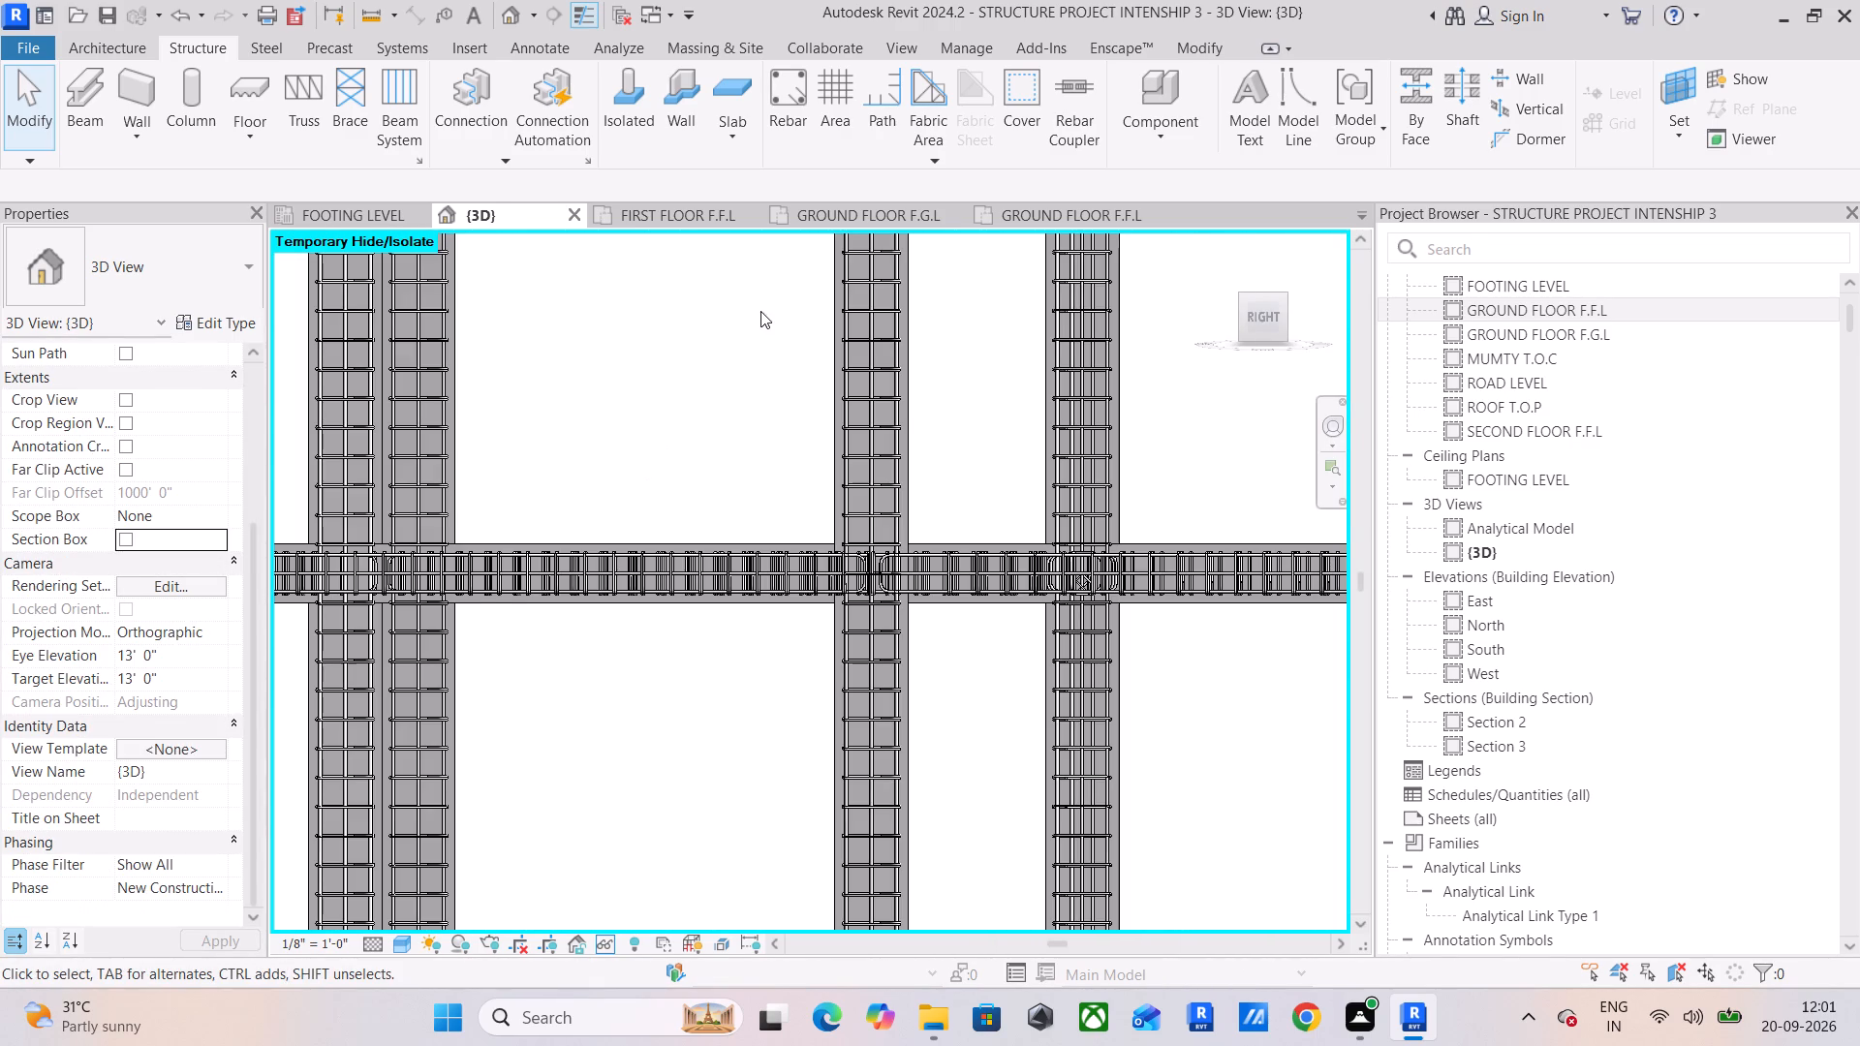
drag(1255, 320, 1255, 321)
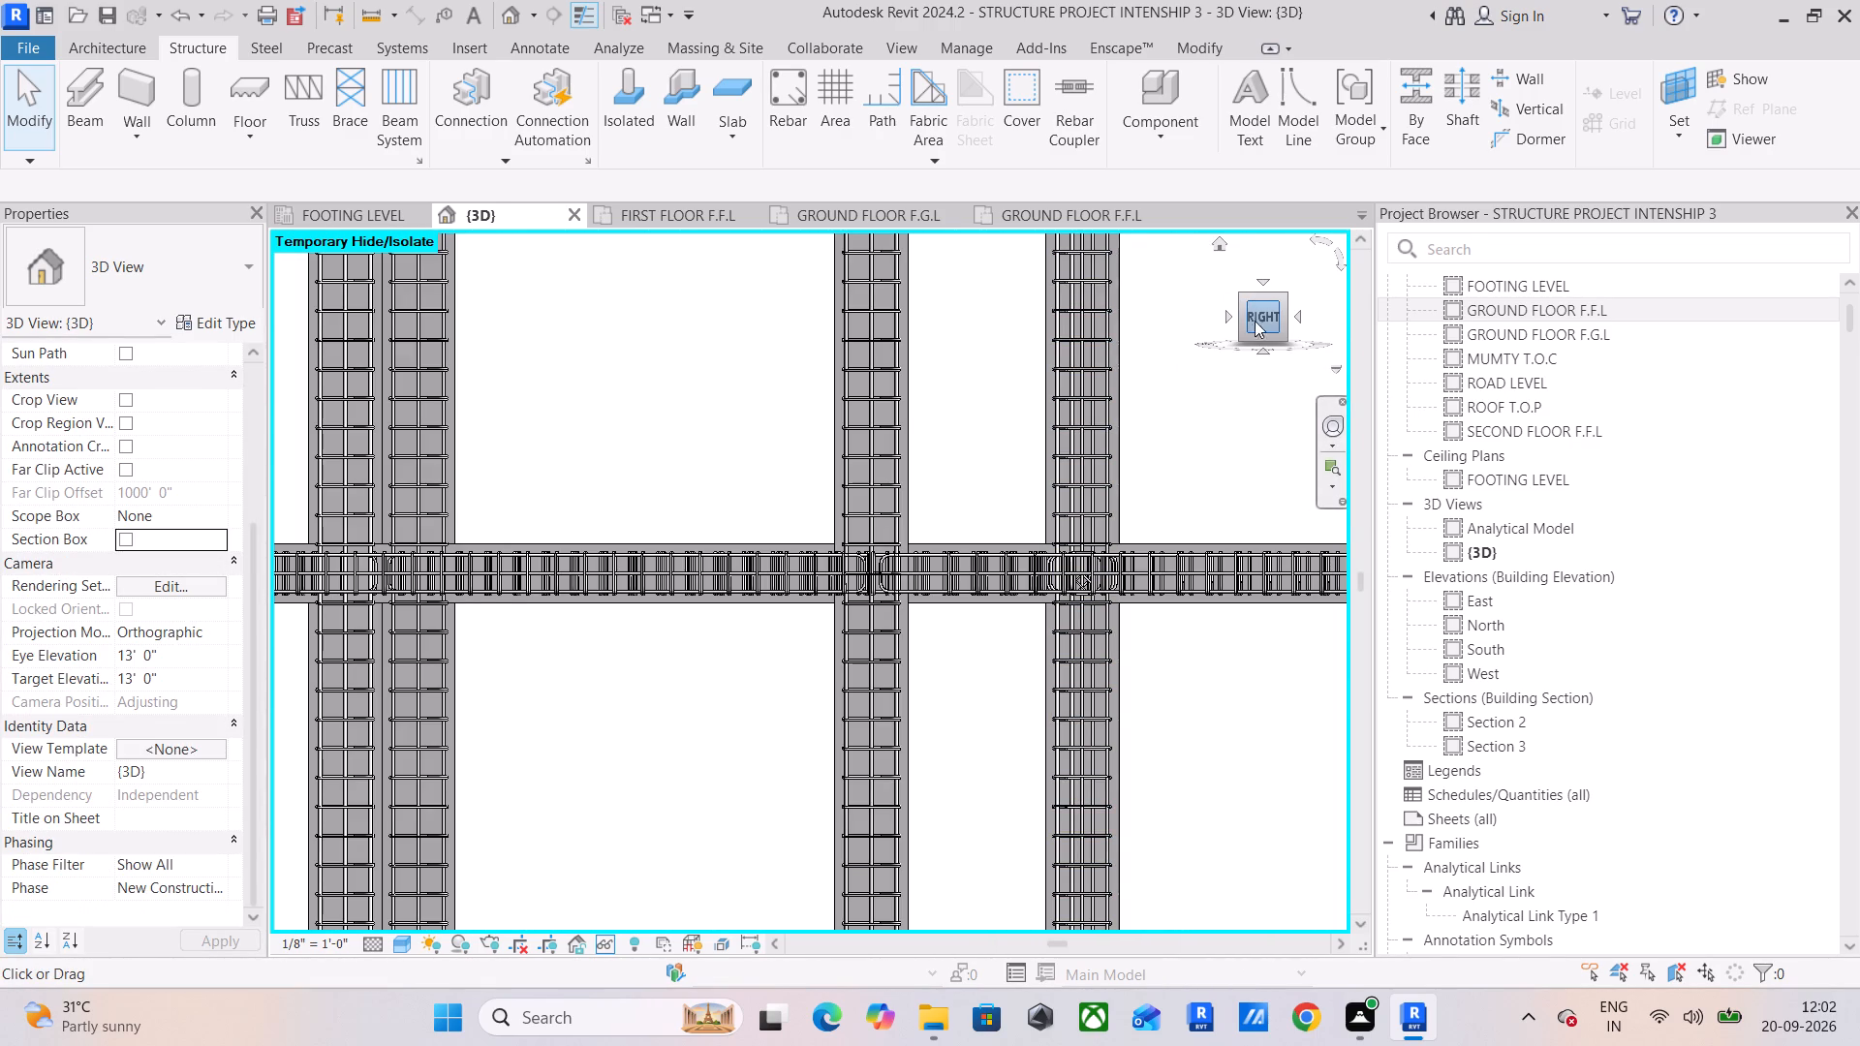
drag(1255, 321, 1254, 339)
scroll(879, 619, down, 3)
middle_drag(862, 624, 478, 627)
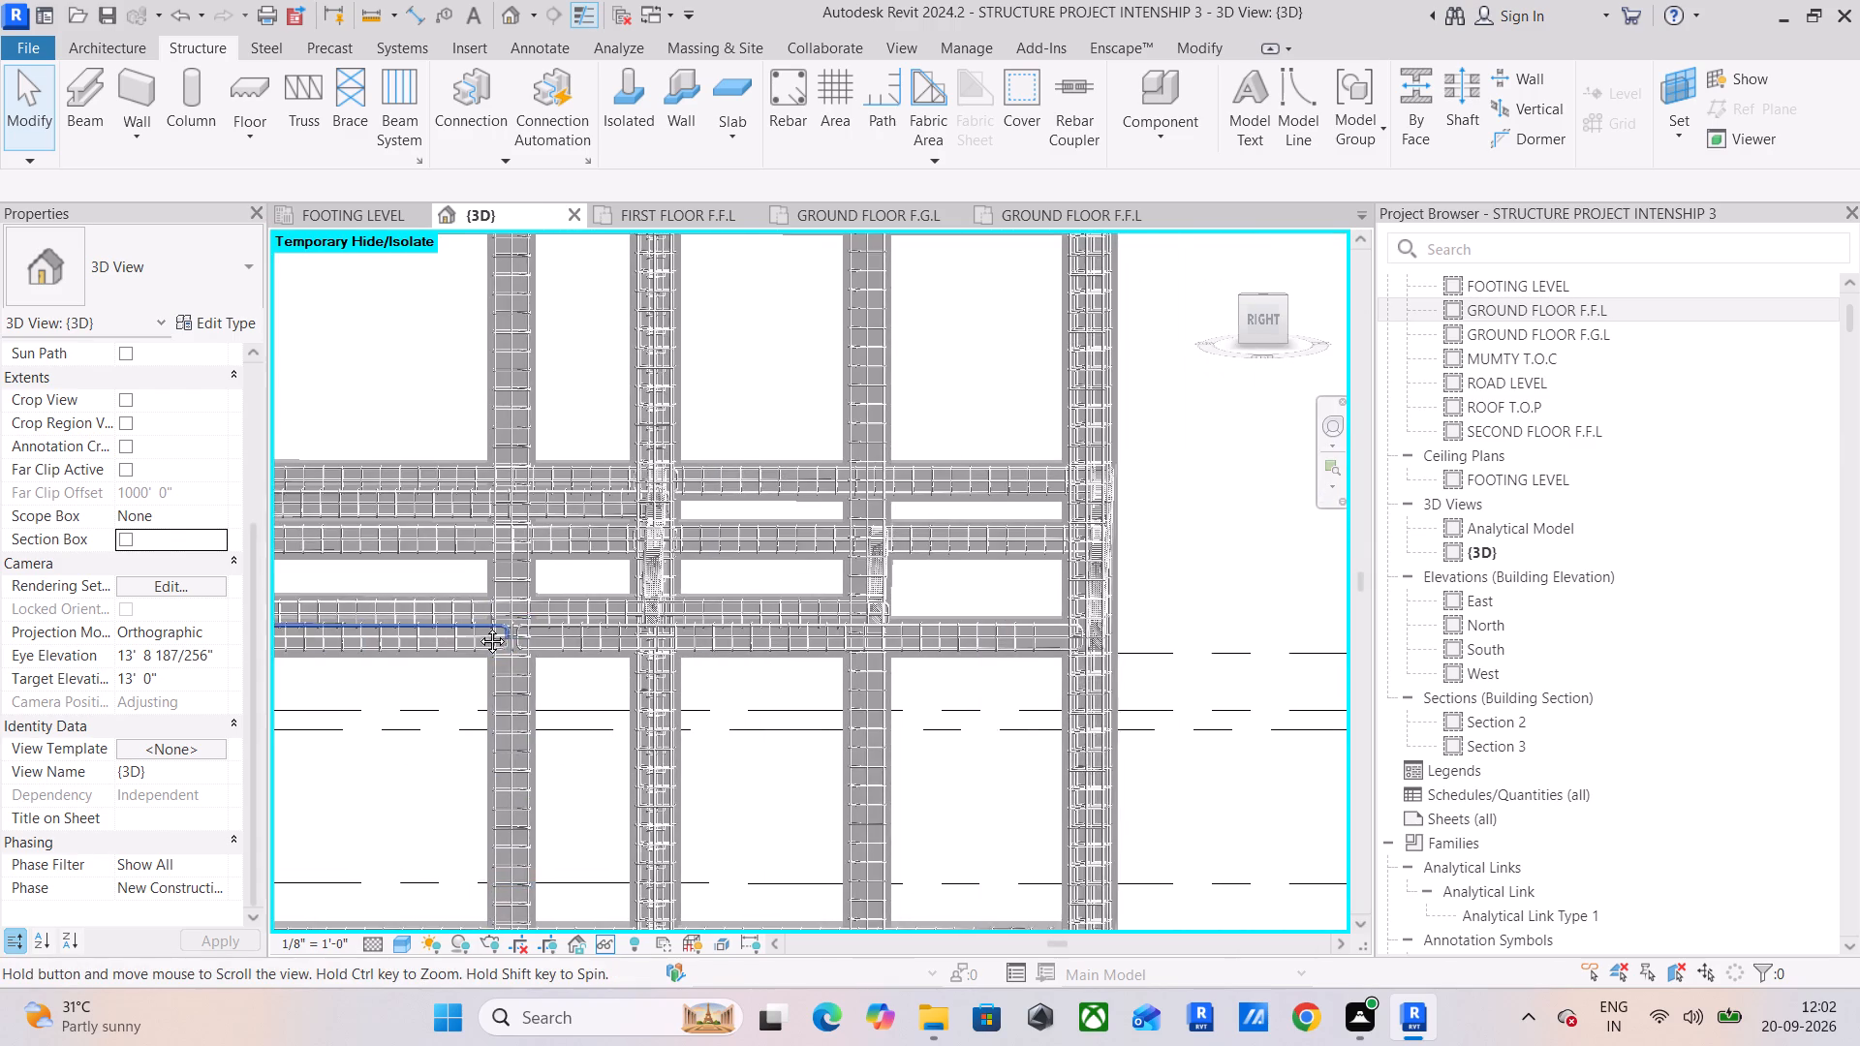
middle_drag(478, 627, 480, 632)
scroll(747, 587, up, 8)
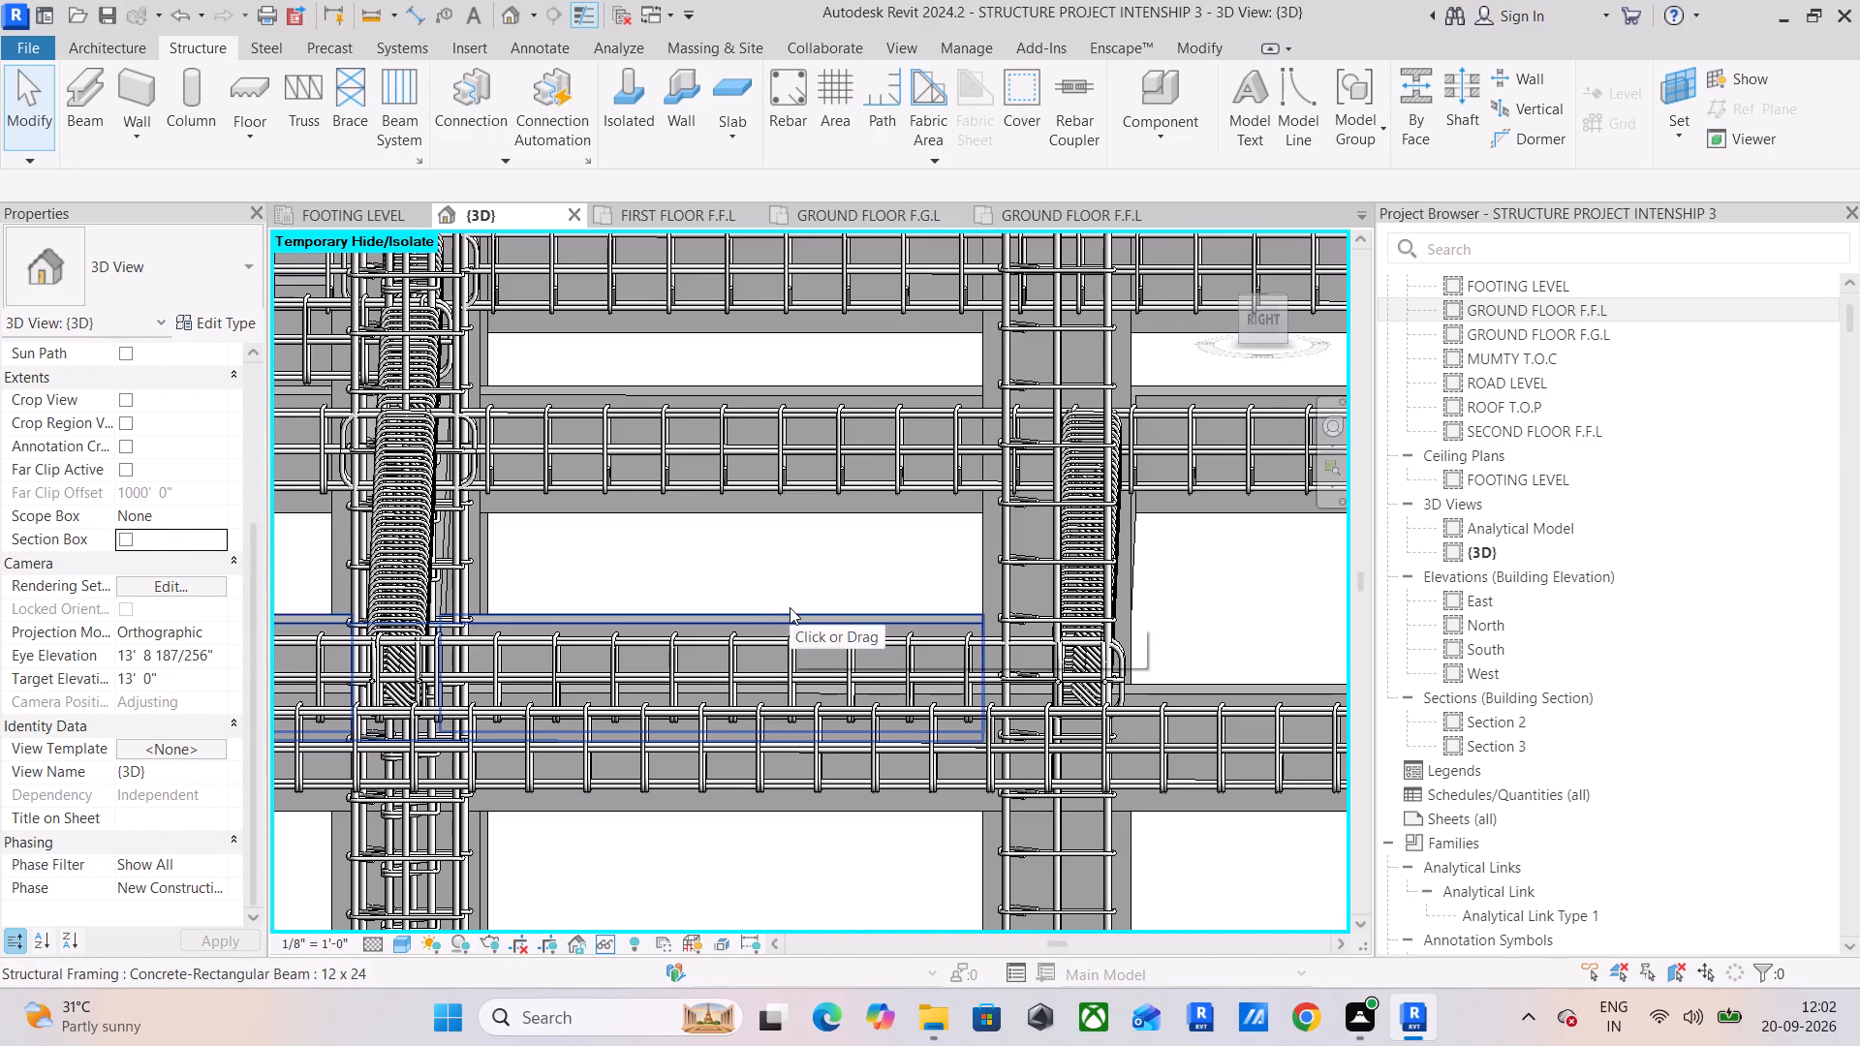
click(790, 612)
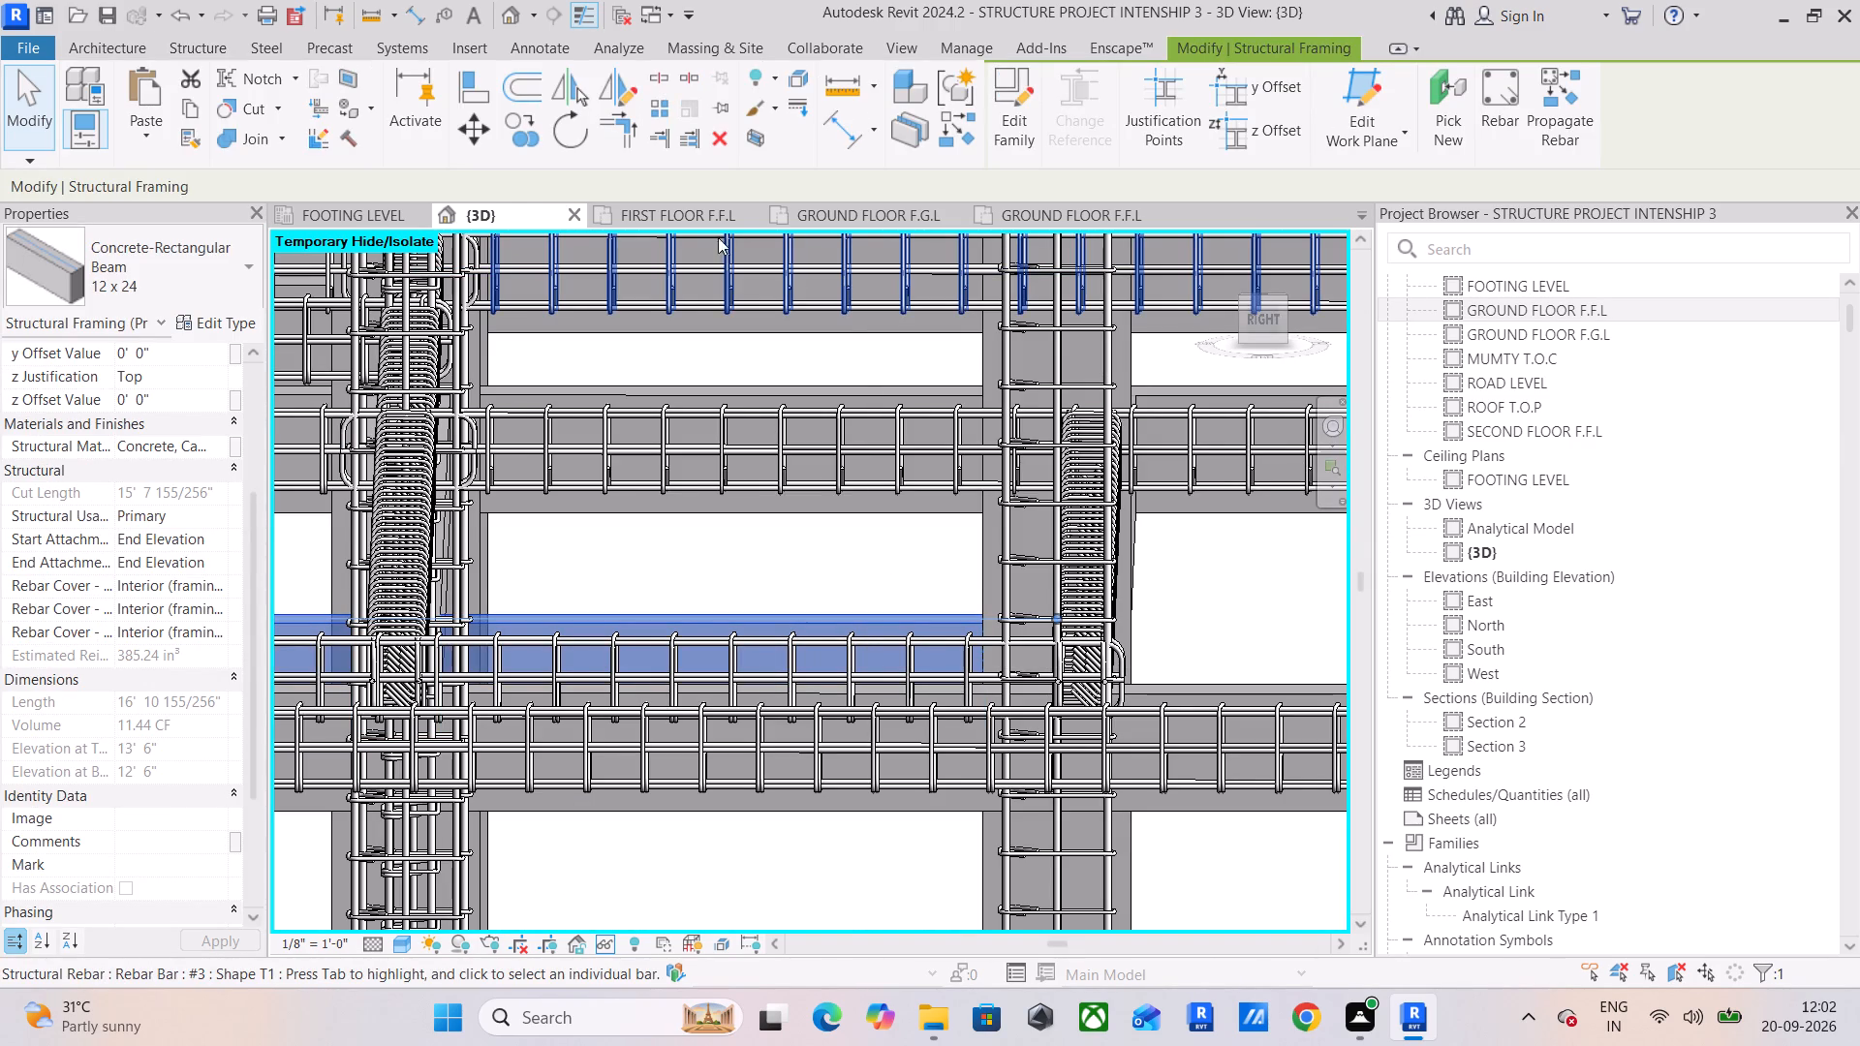
click(751, 147)
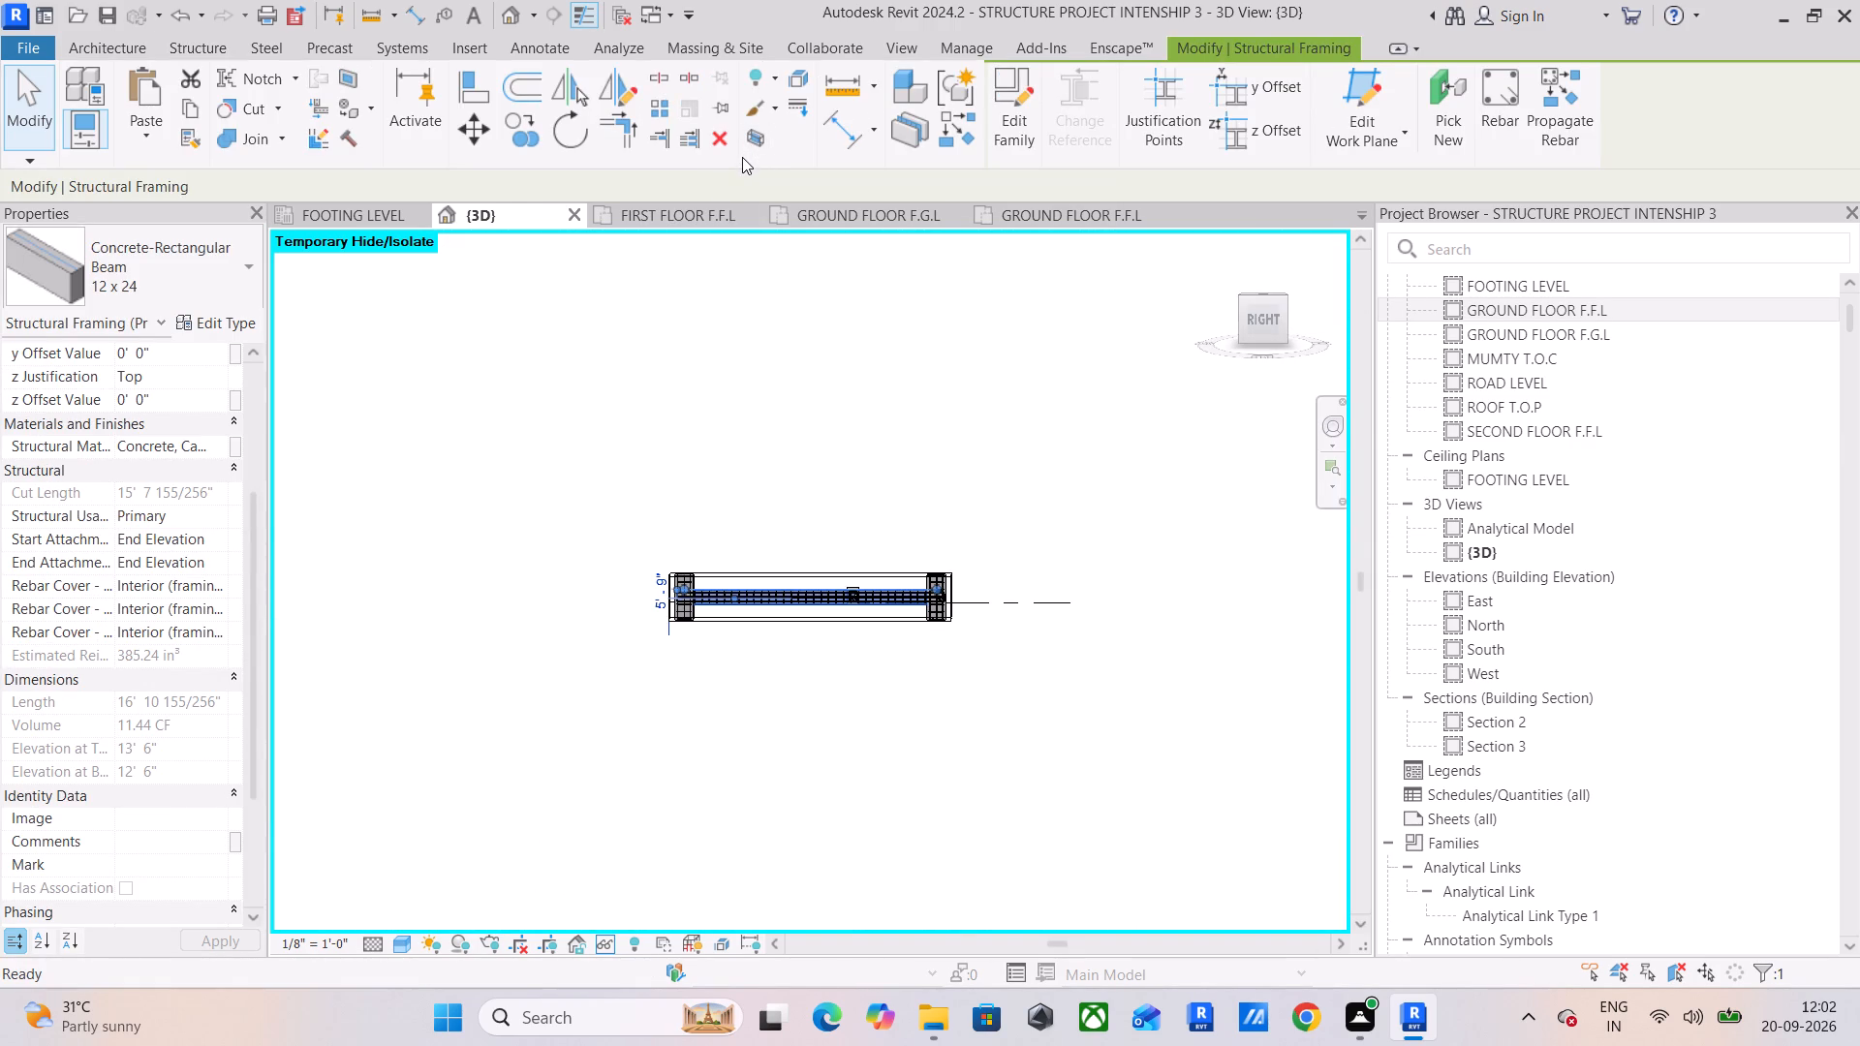
click(1254, 322)
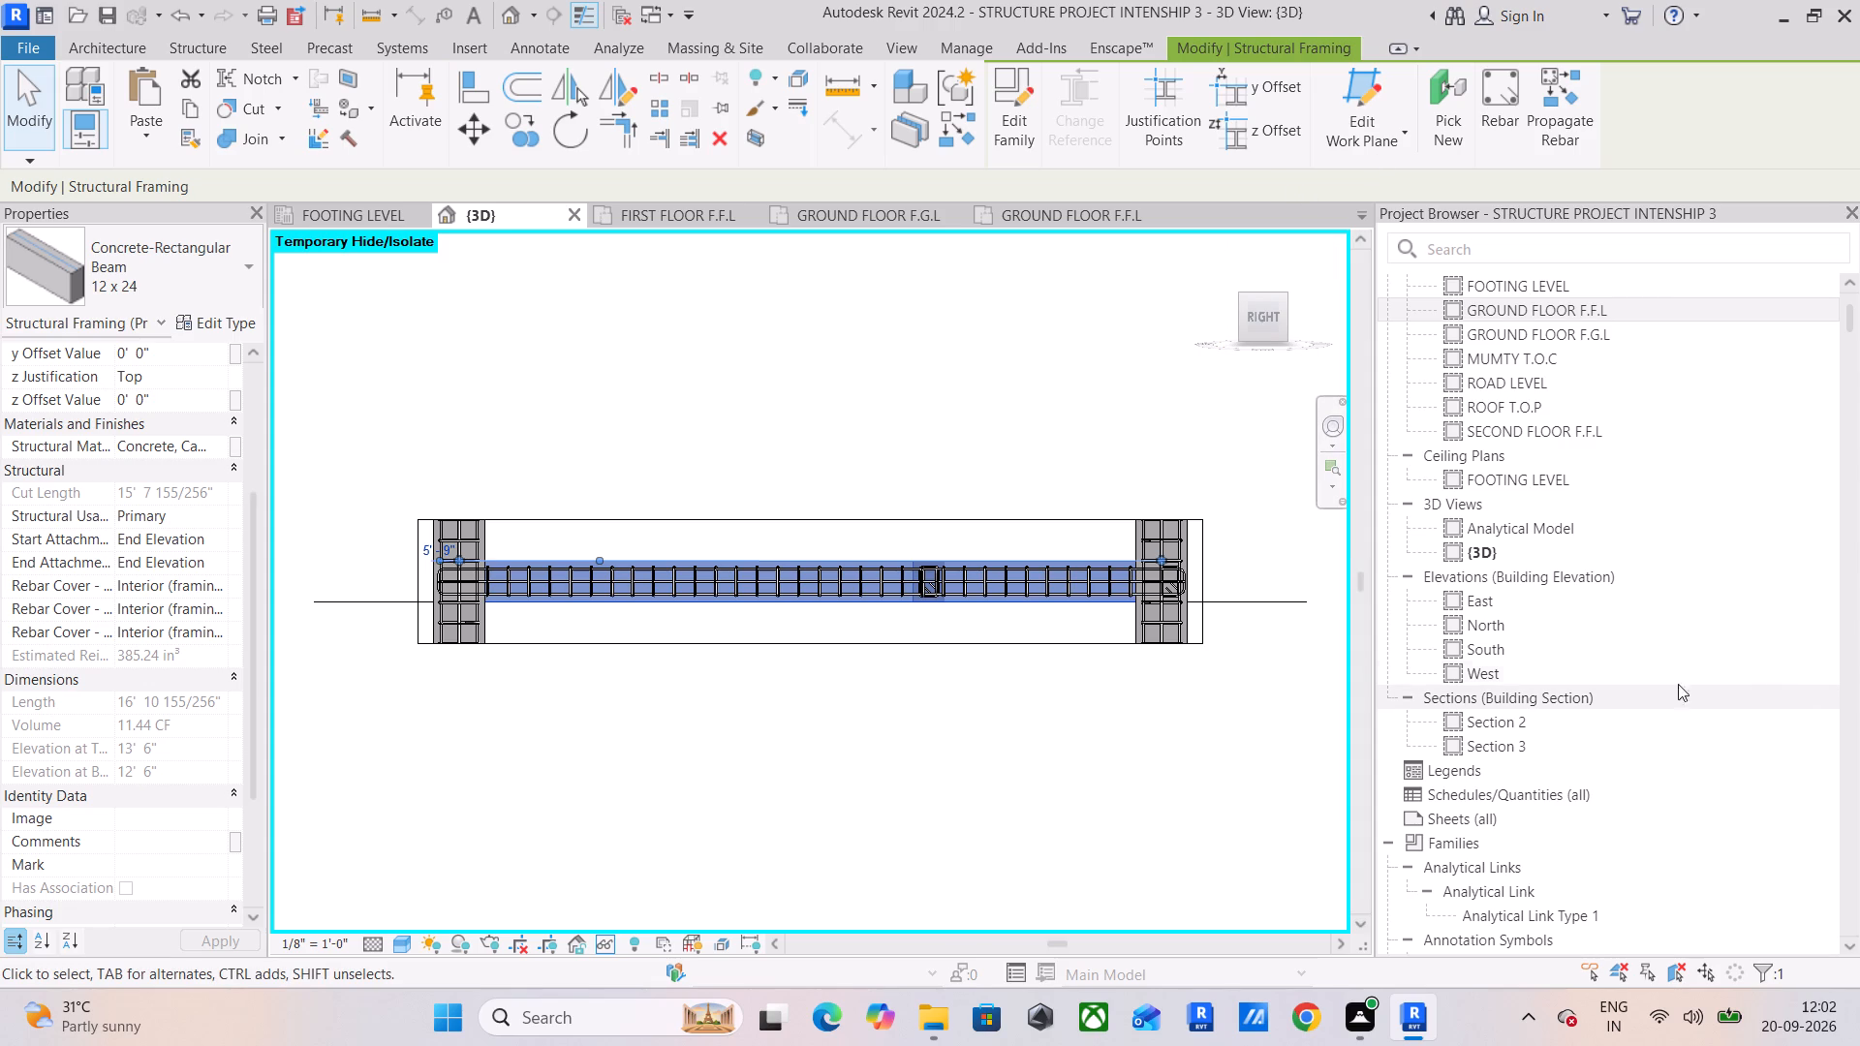
Examine the #3 stirrups and hooked #4 bars at both column joints of the boxed beam.
scroll(1348, 613, up, 6)
middle_drag(903, 541, 1134, 439)
click(796, 784)
scroll(1165, 478, up, 6)
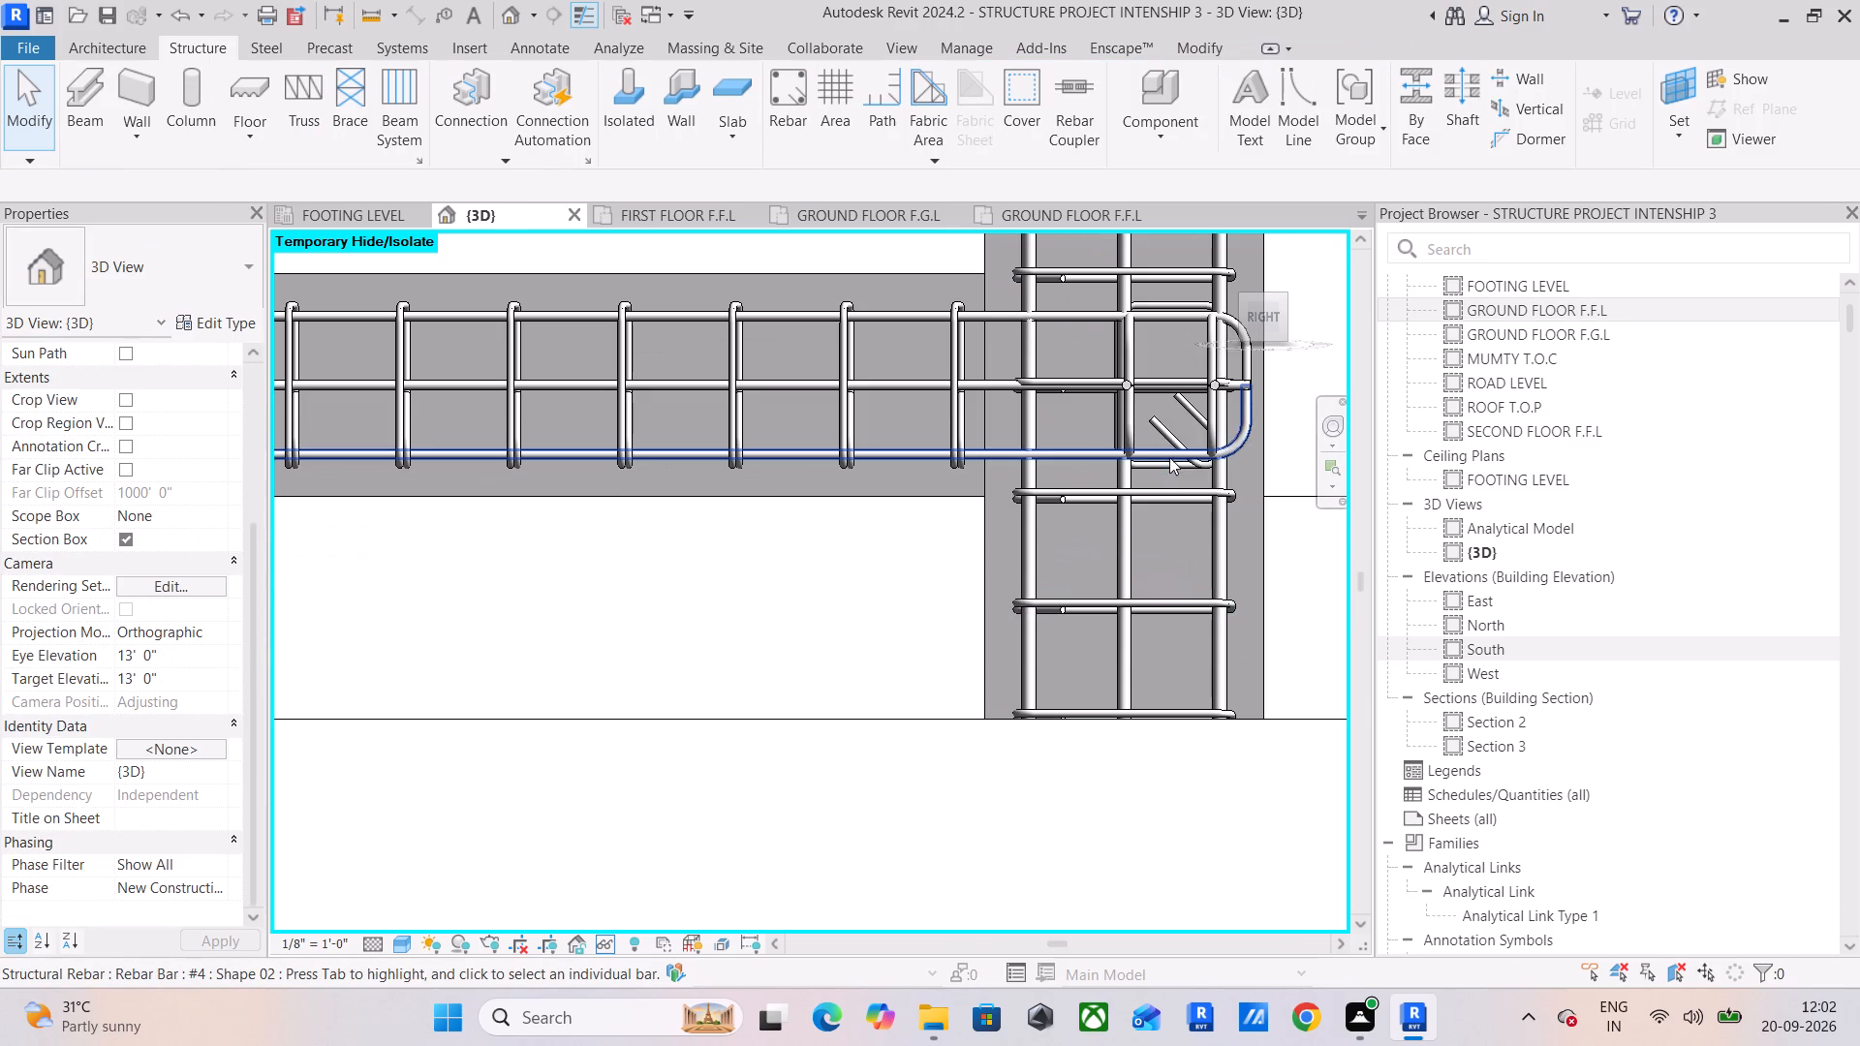
scroll(971, 350, down, 4)
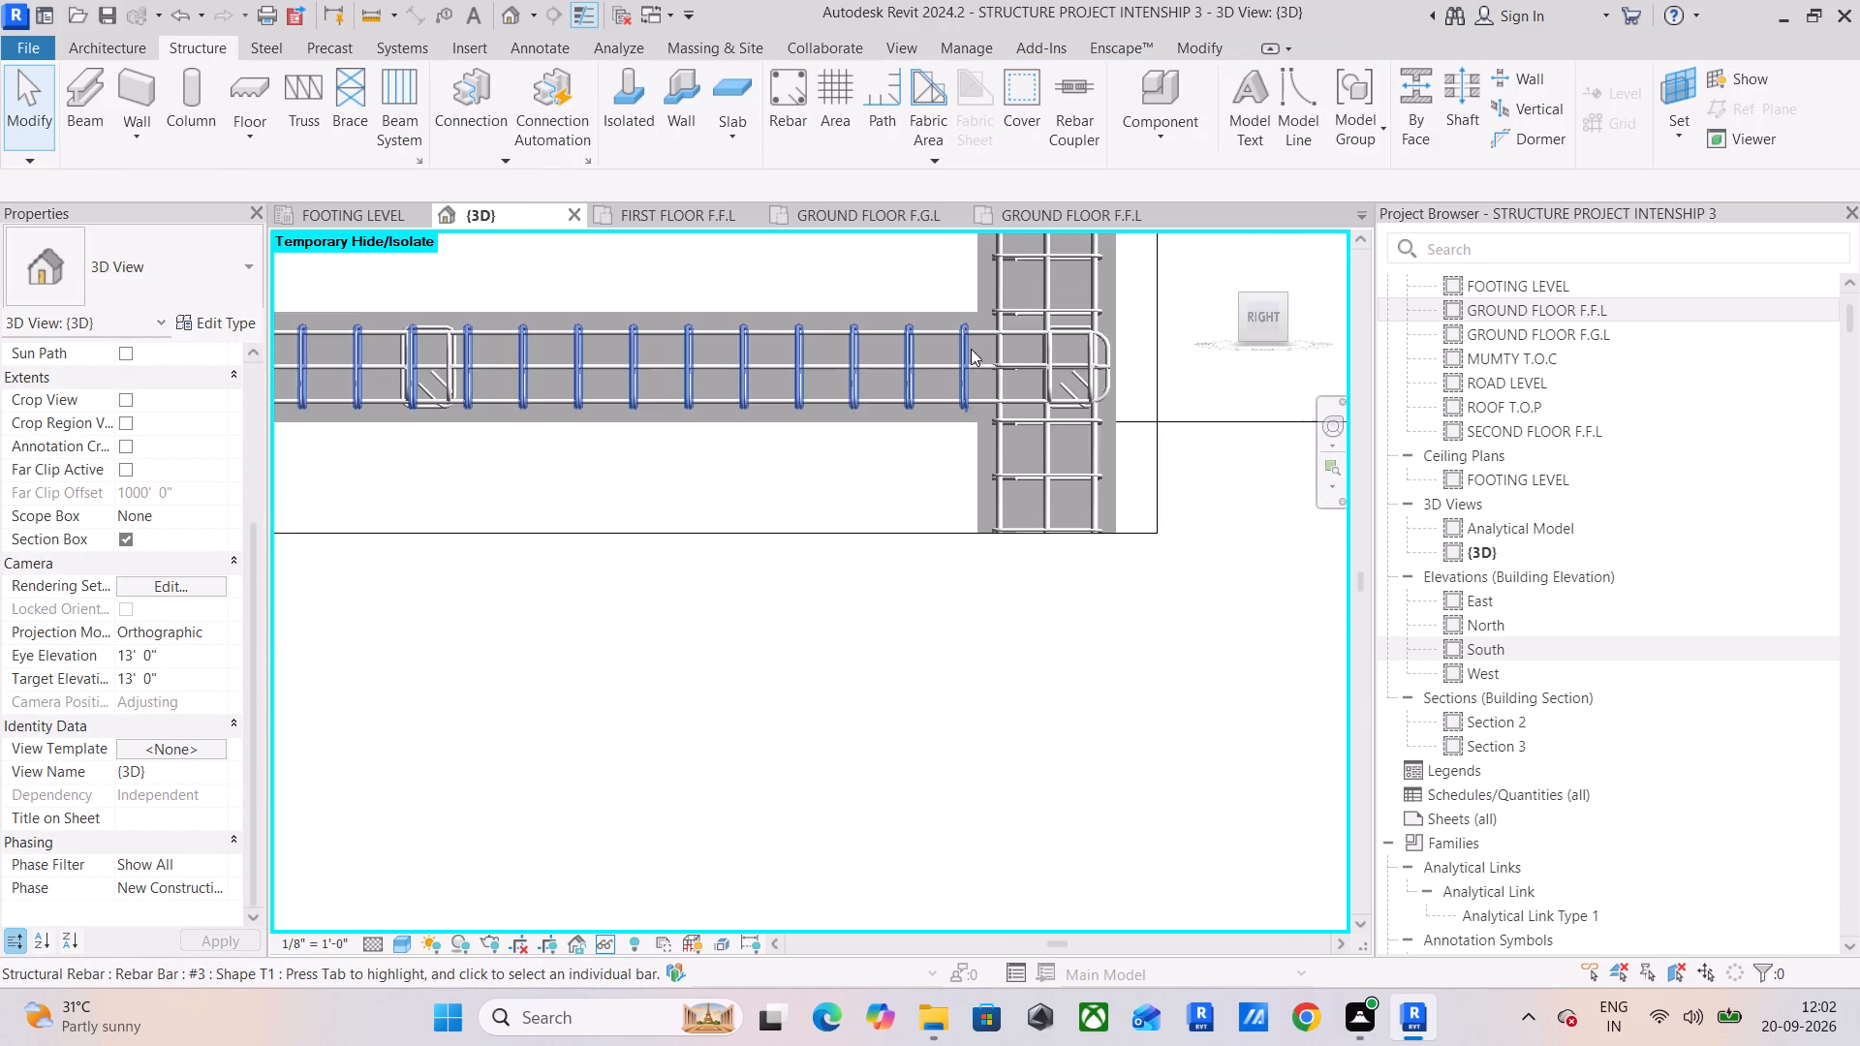
scroll(971, 349, down, 7)
middle_drag(971, 348, 1295, 405)
scroll(494, 427, up, 6)
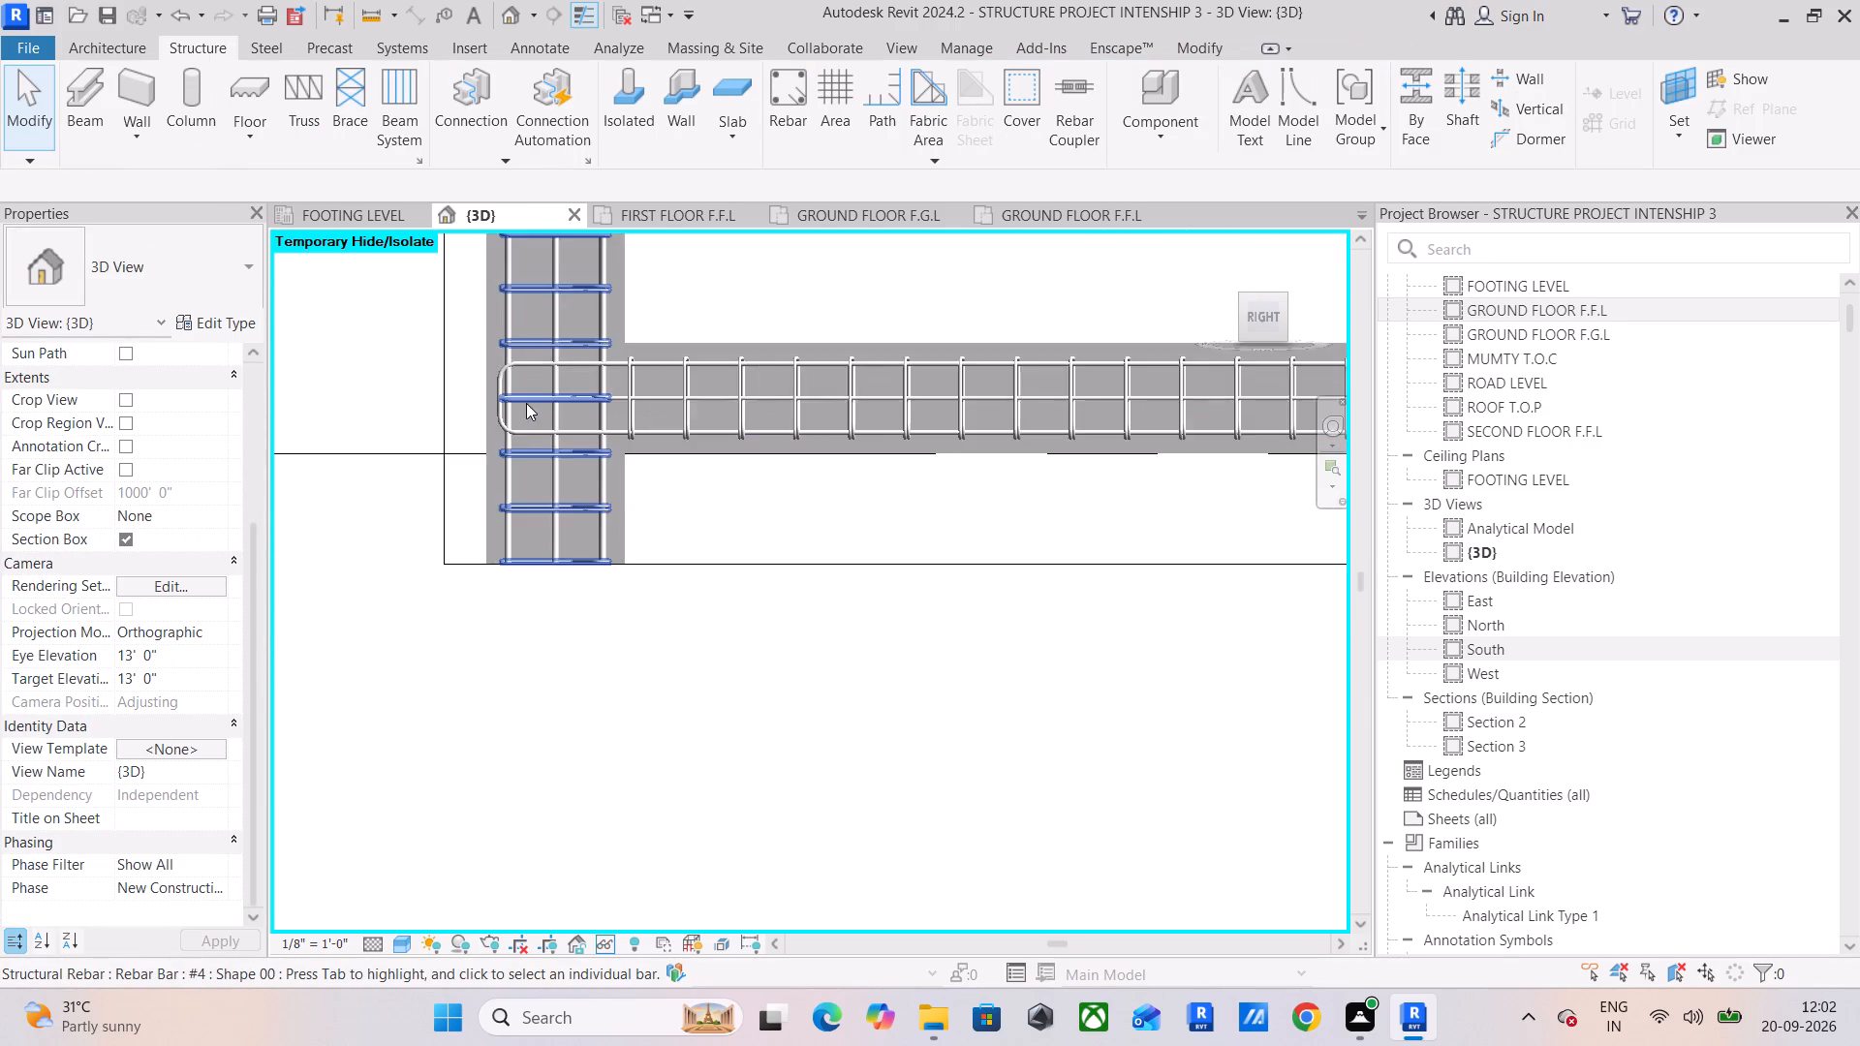
scroll(603, 395, up, 5)
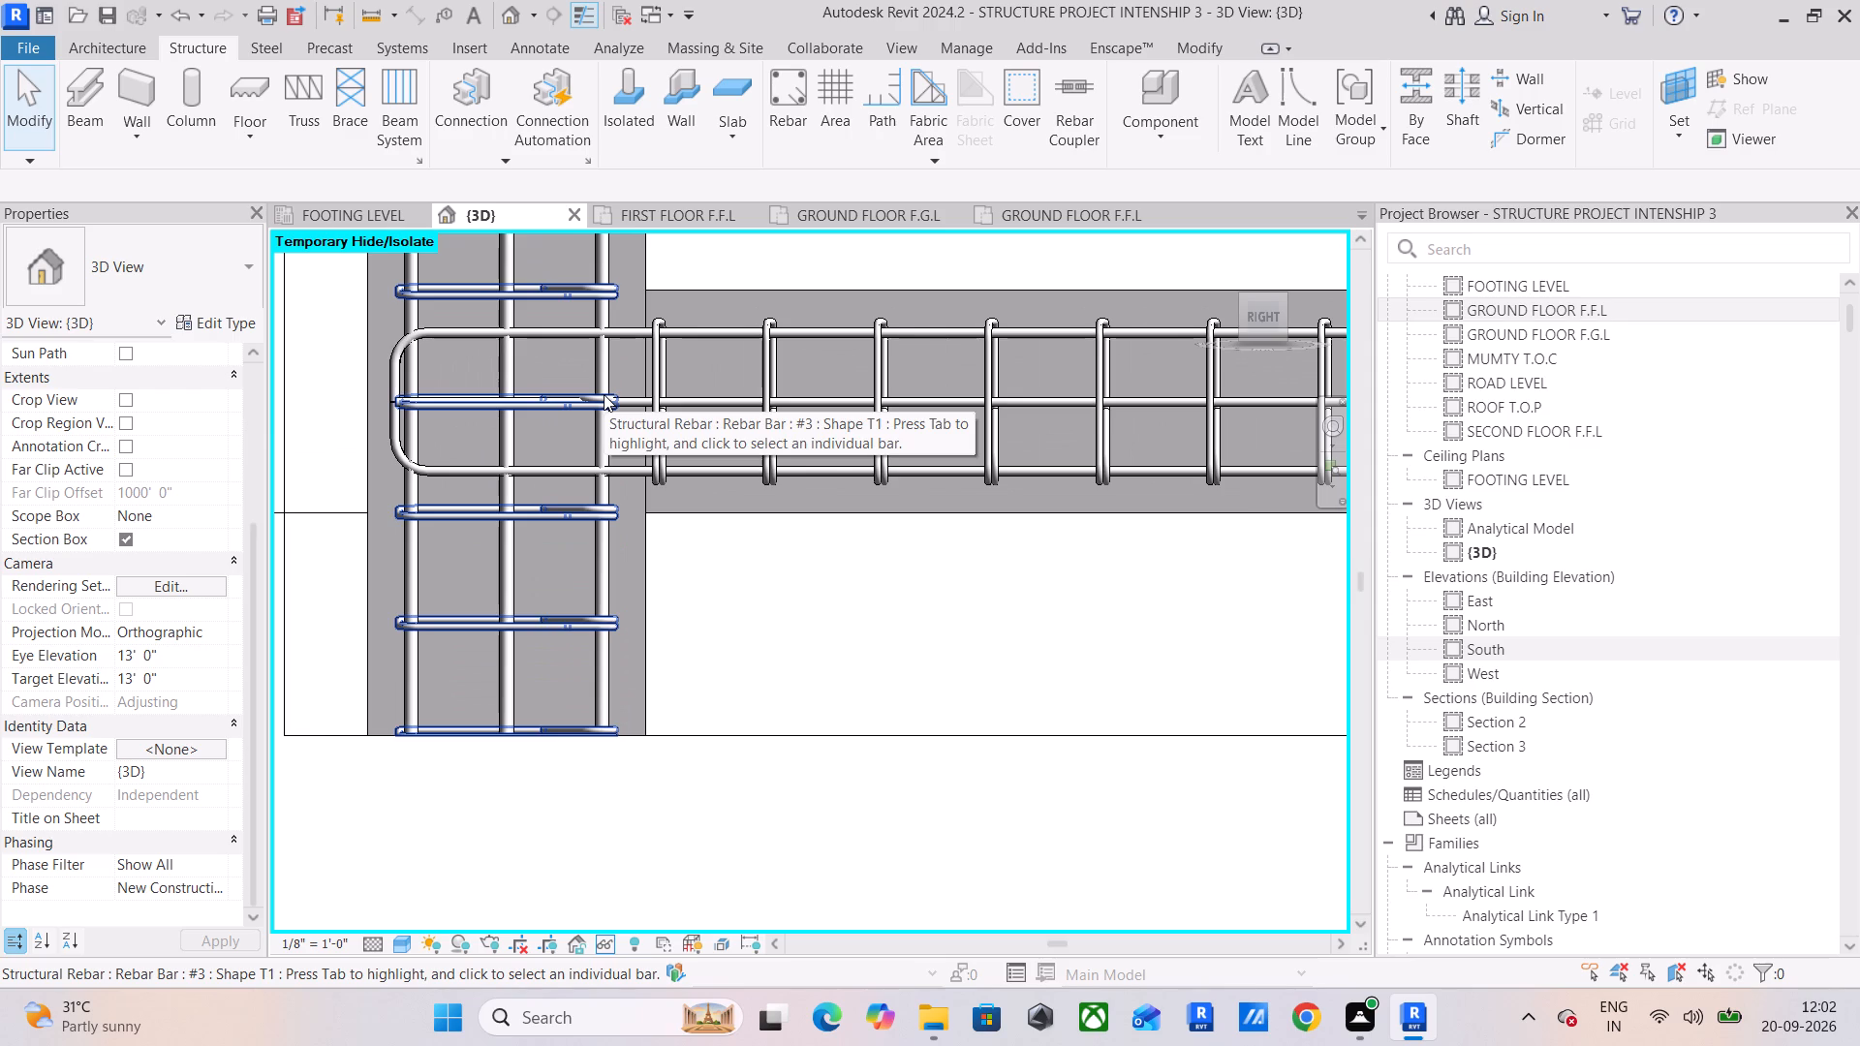
scroll(612, 396, down, 17)
middle_drag(732, 450, 629, 487)
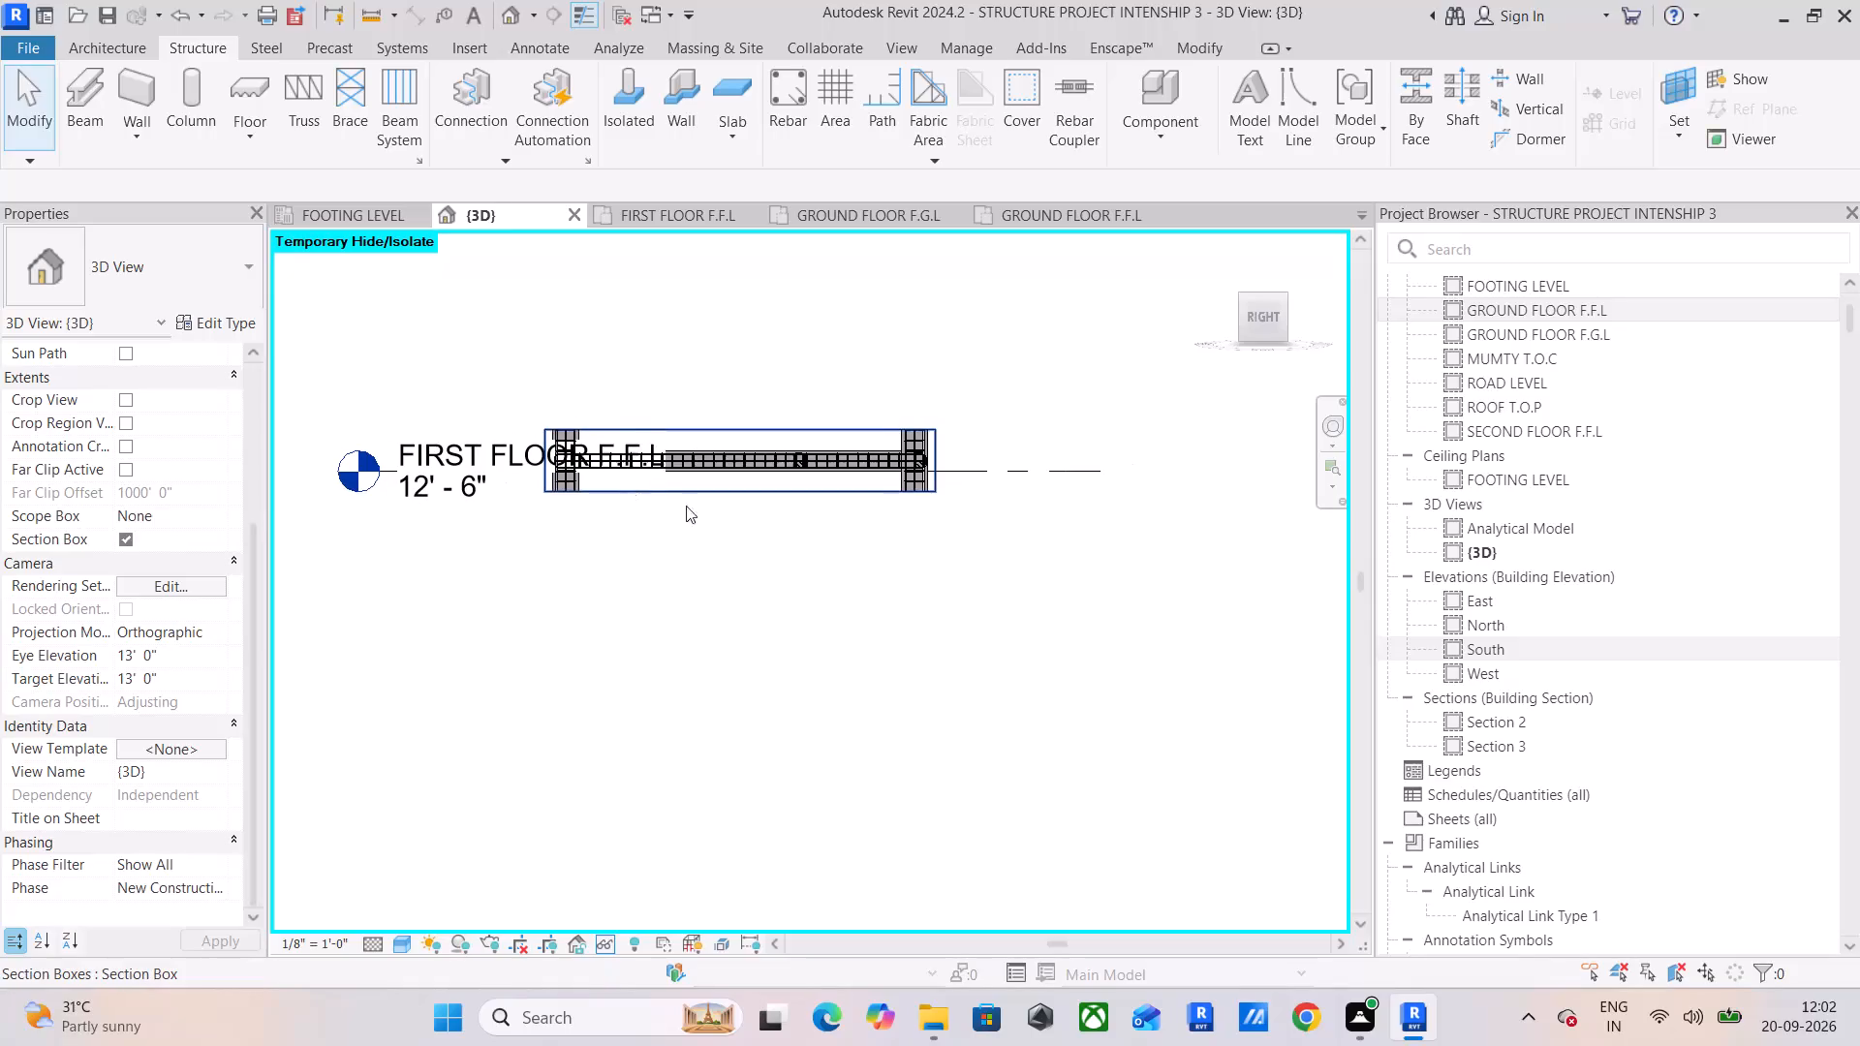
Extend the section box lengthwise at both ends, past the crossing beams beyond the two columns.
click(940, 451)
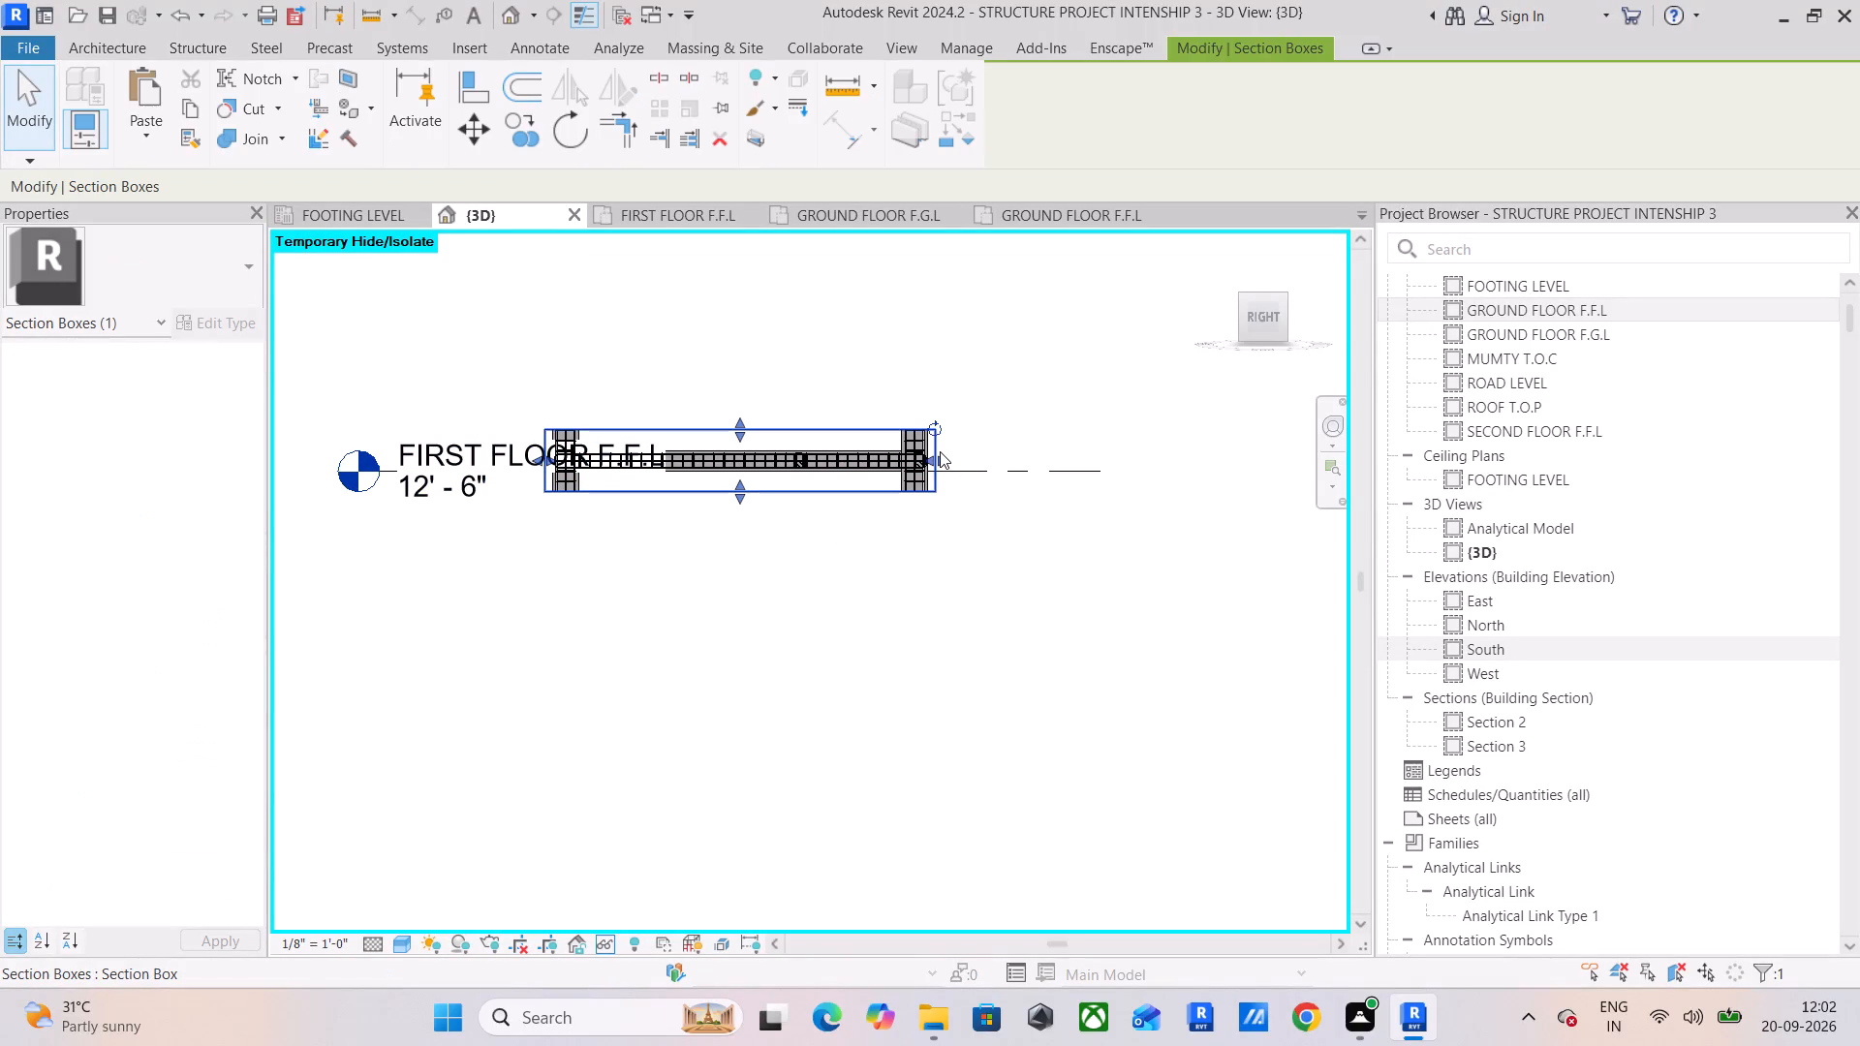
drag(936, 461, 1208, 470)
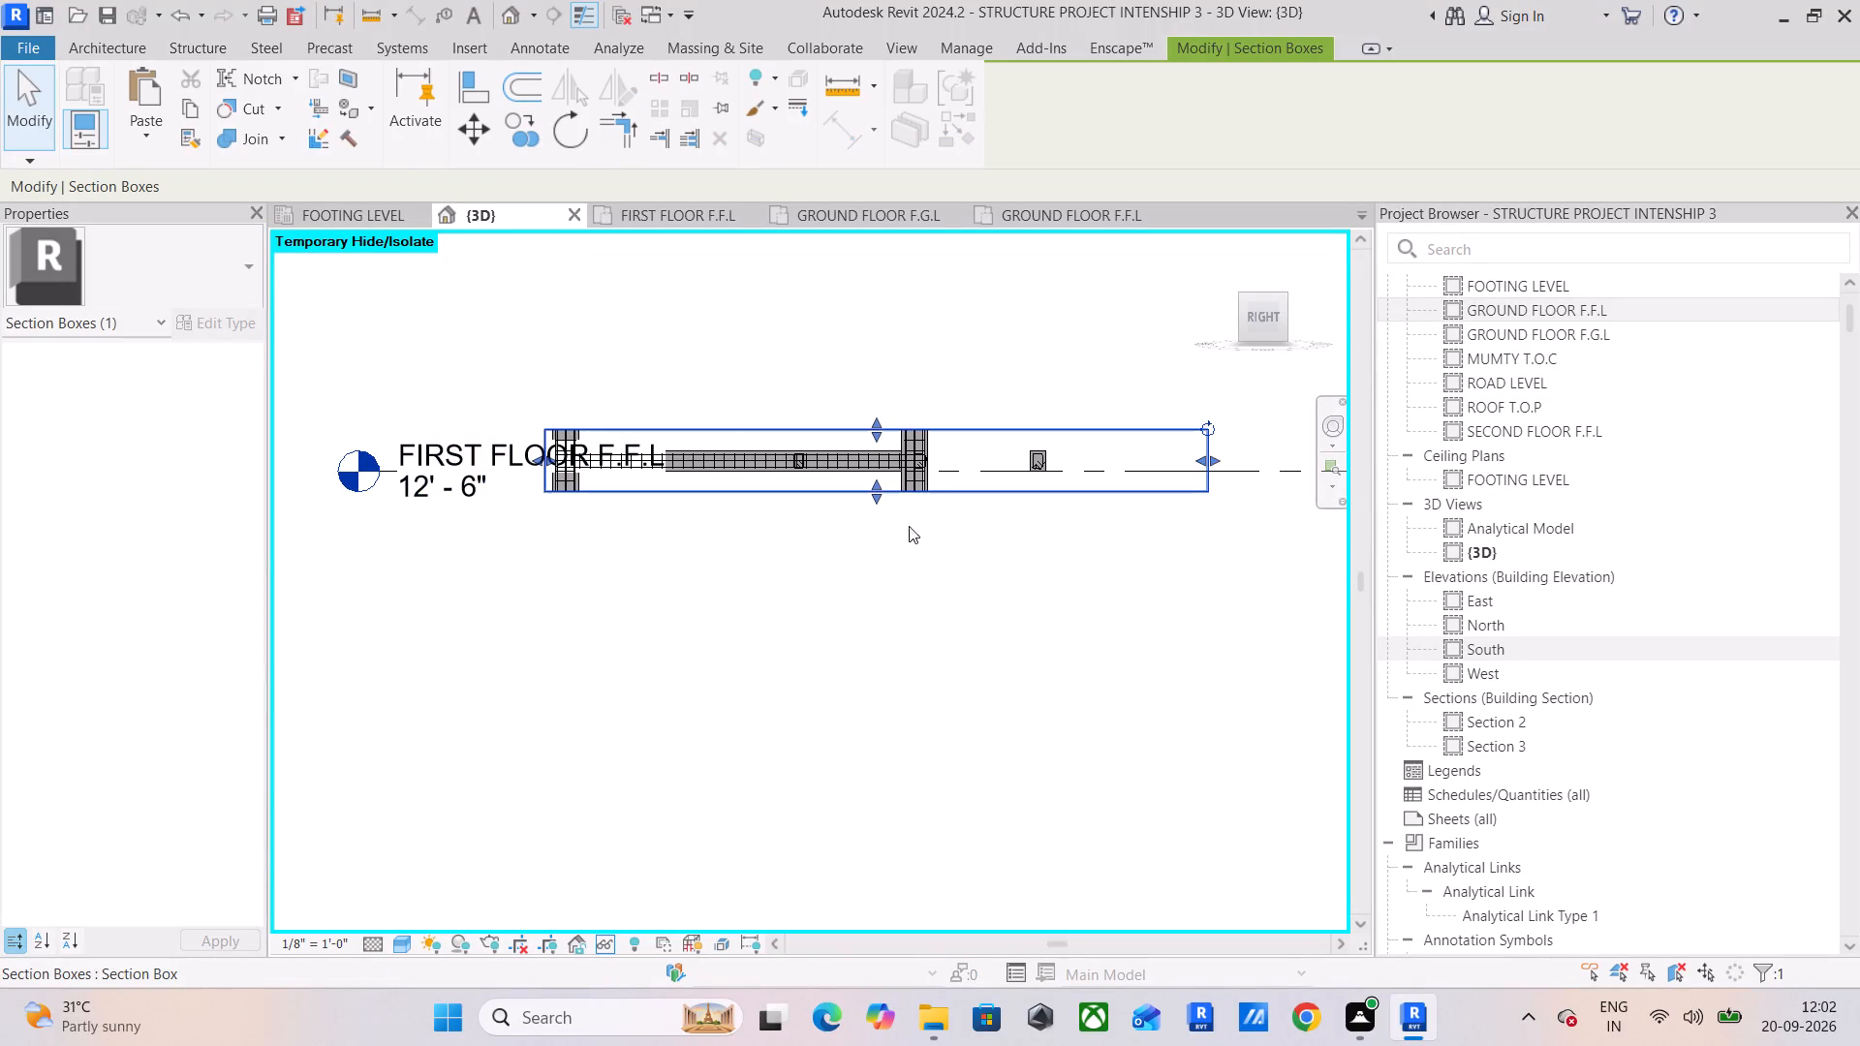
drag(544, 462, 274, 462)
middle_drag(430, 524, 549, 524)
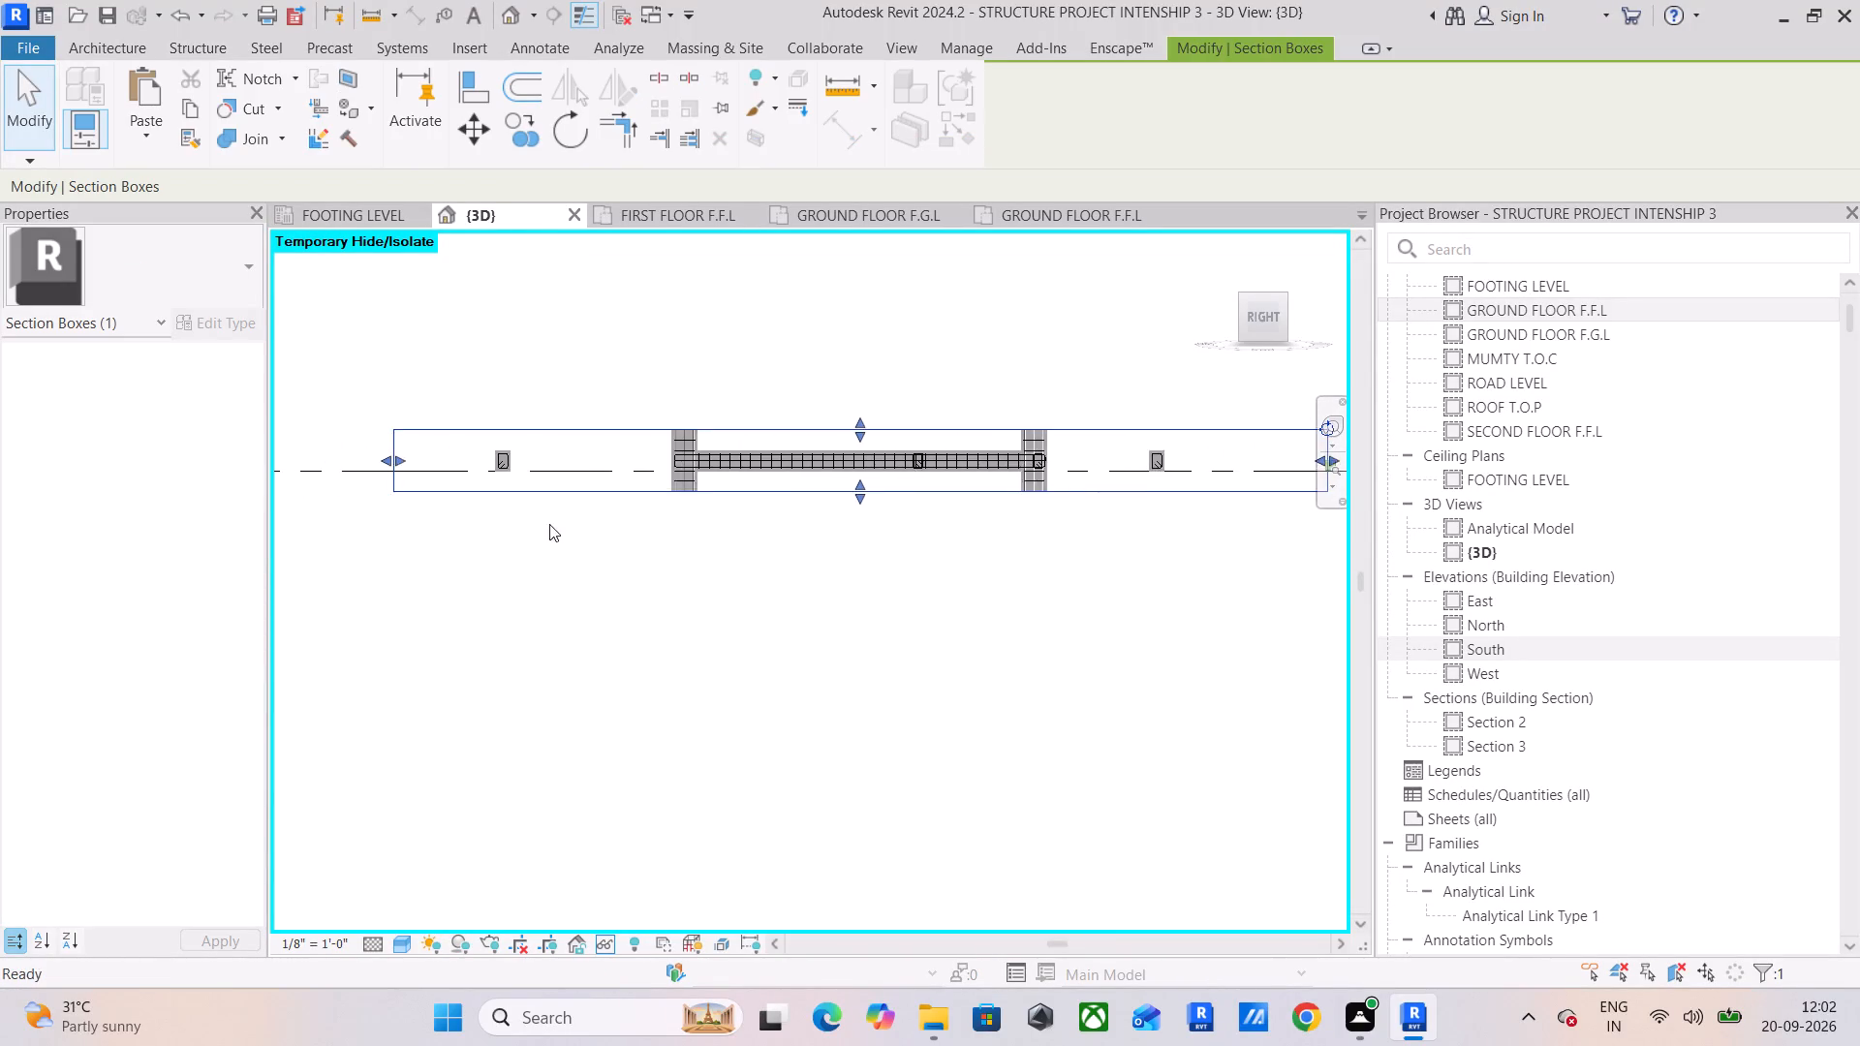
Examine the beam's #3 stirrup spacing at the column faces and the hooked bars inside both column joints.
scroll(626, 494, up, 6)
scroll(770, 457, up, 5)
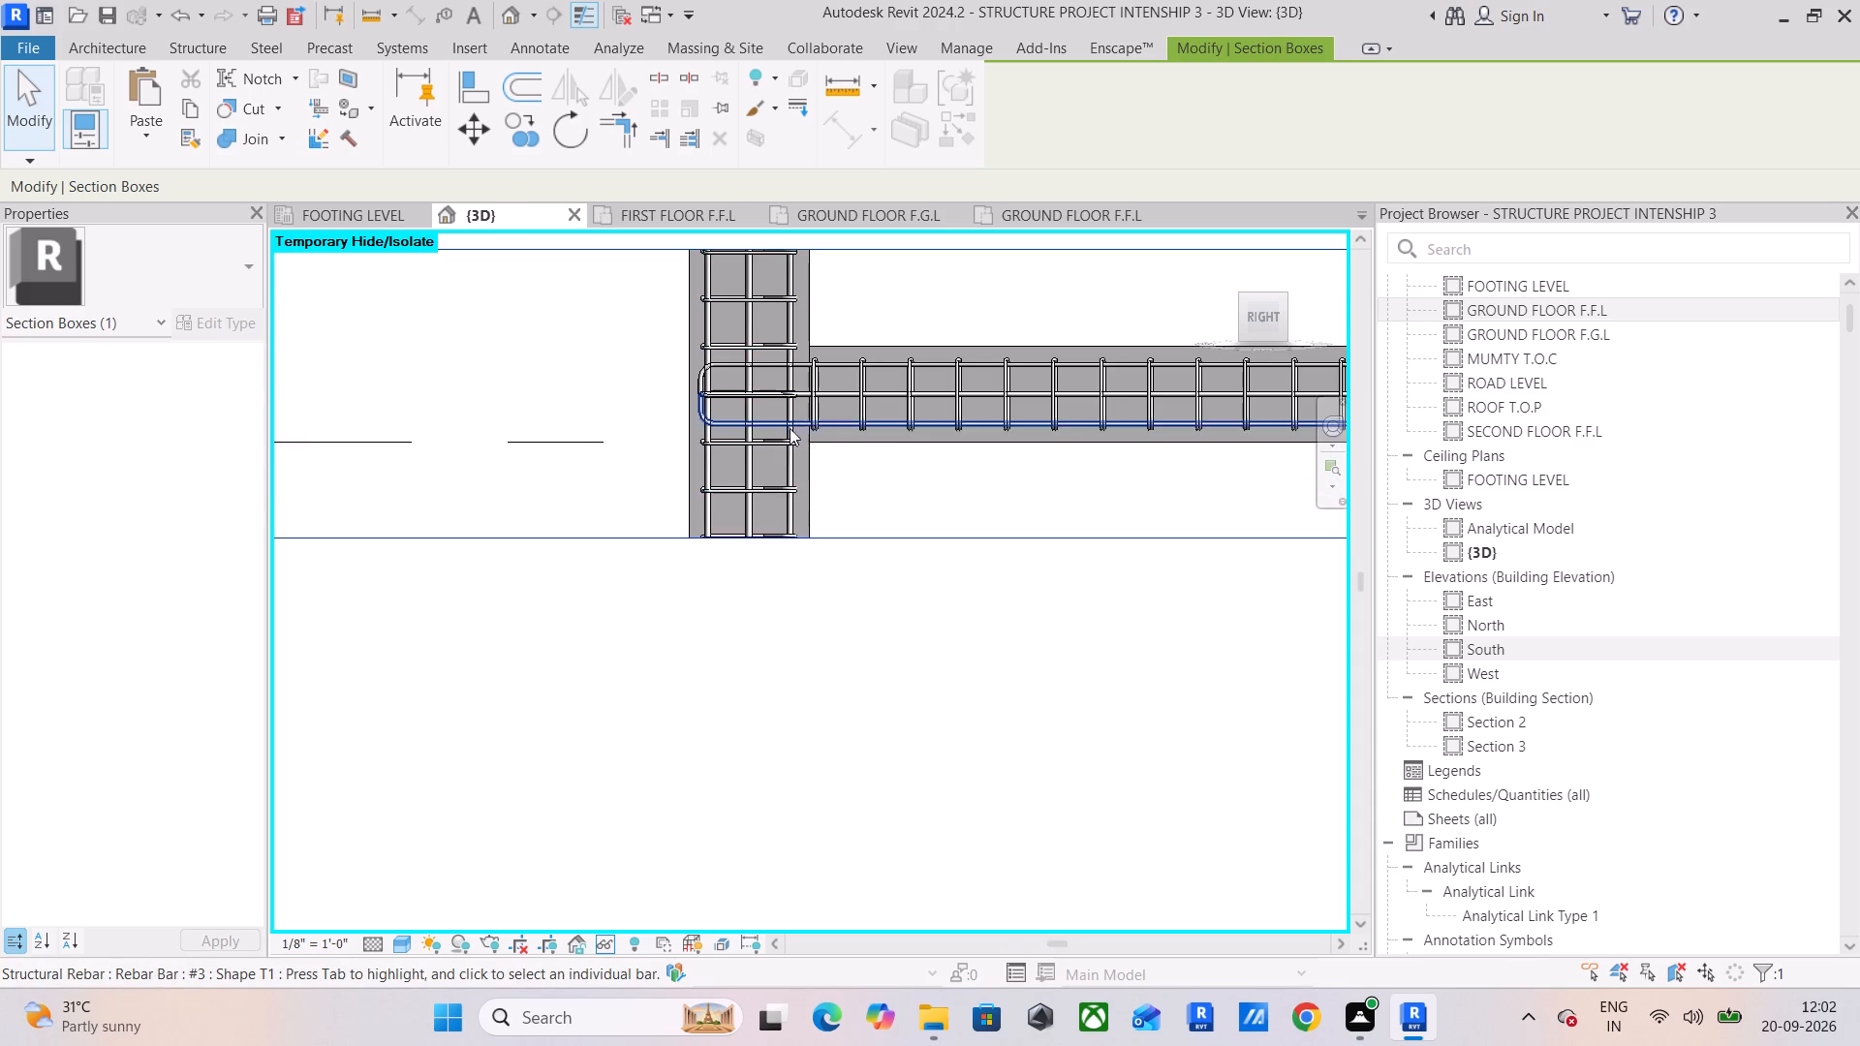
scroll(712, 391, up, 6)
scroll(938, 392, up, 6)
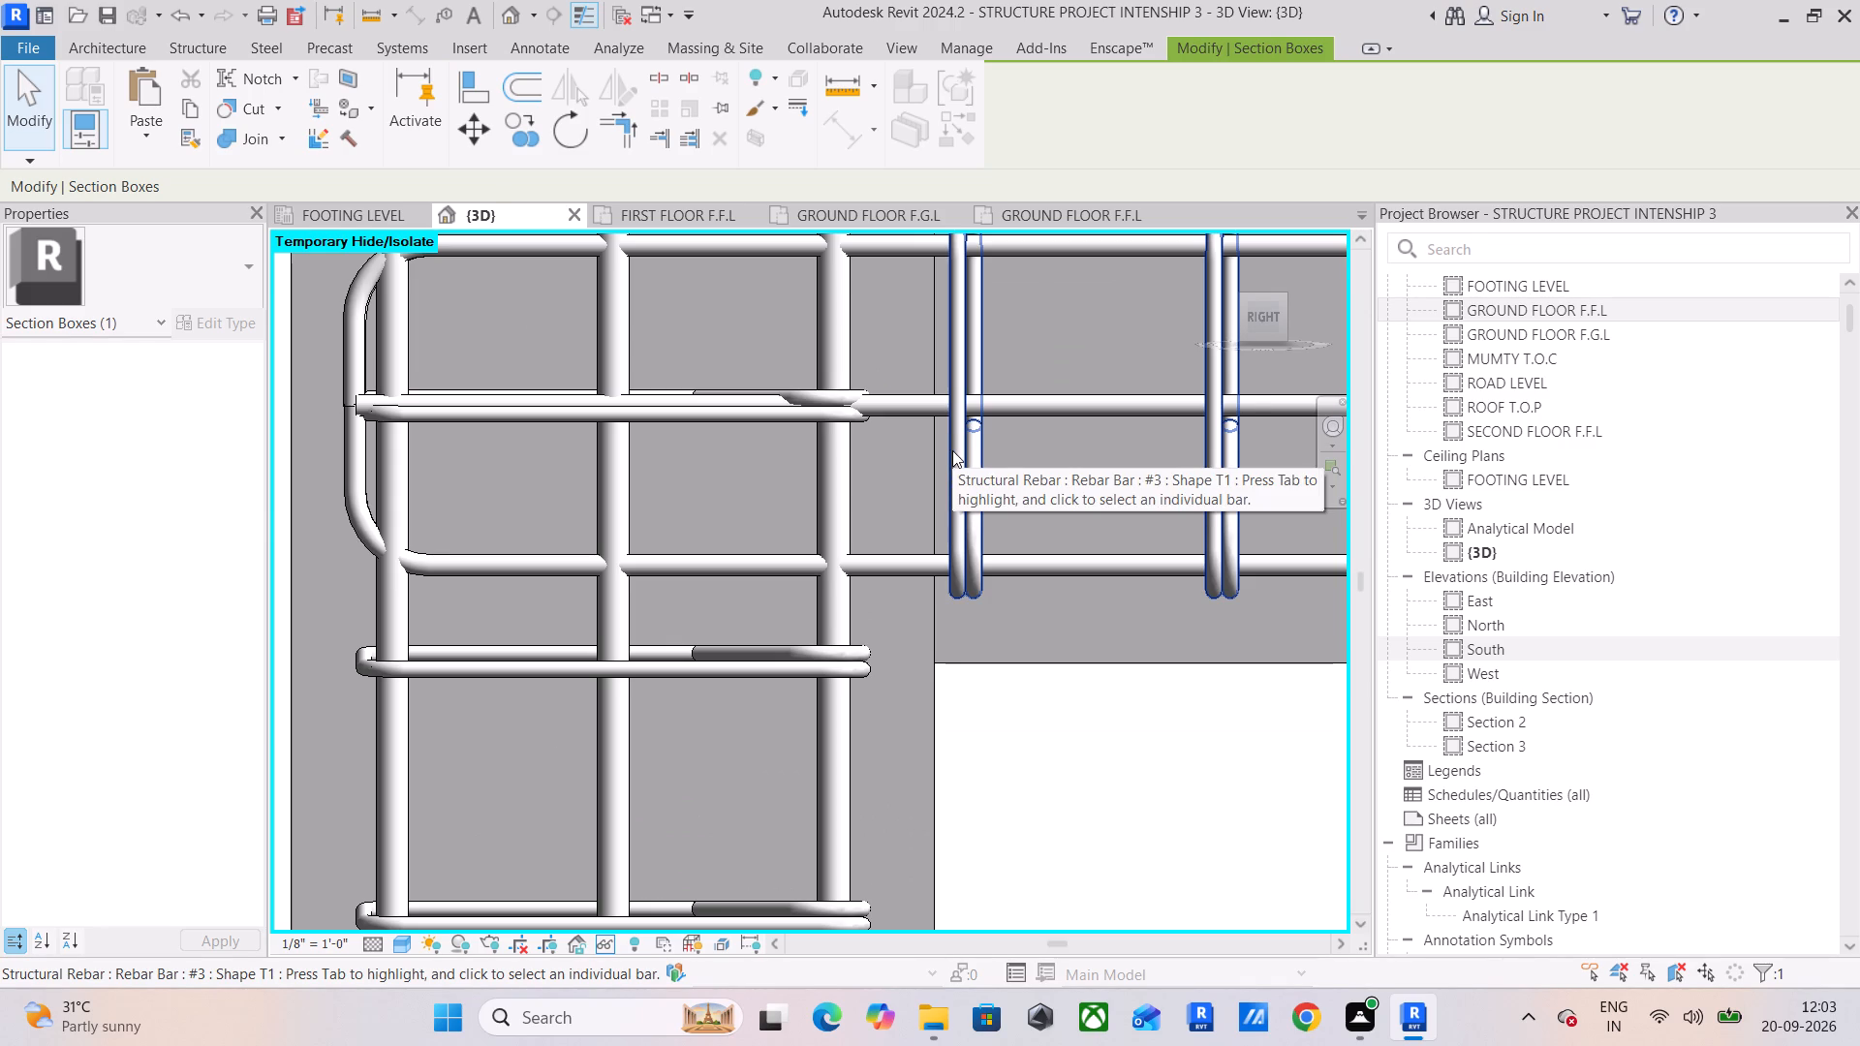
scroll(954, 447, down, 2)
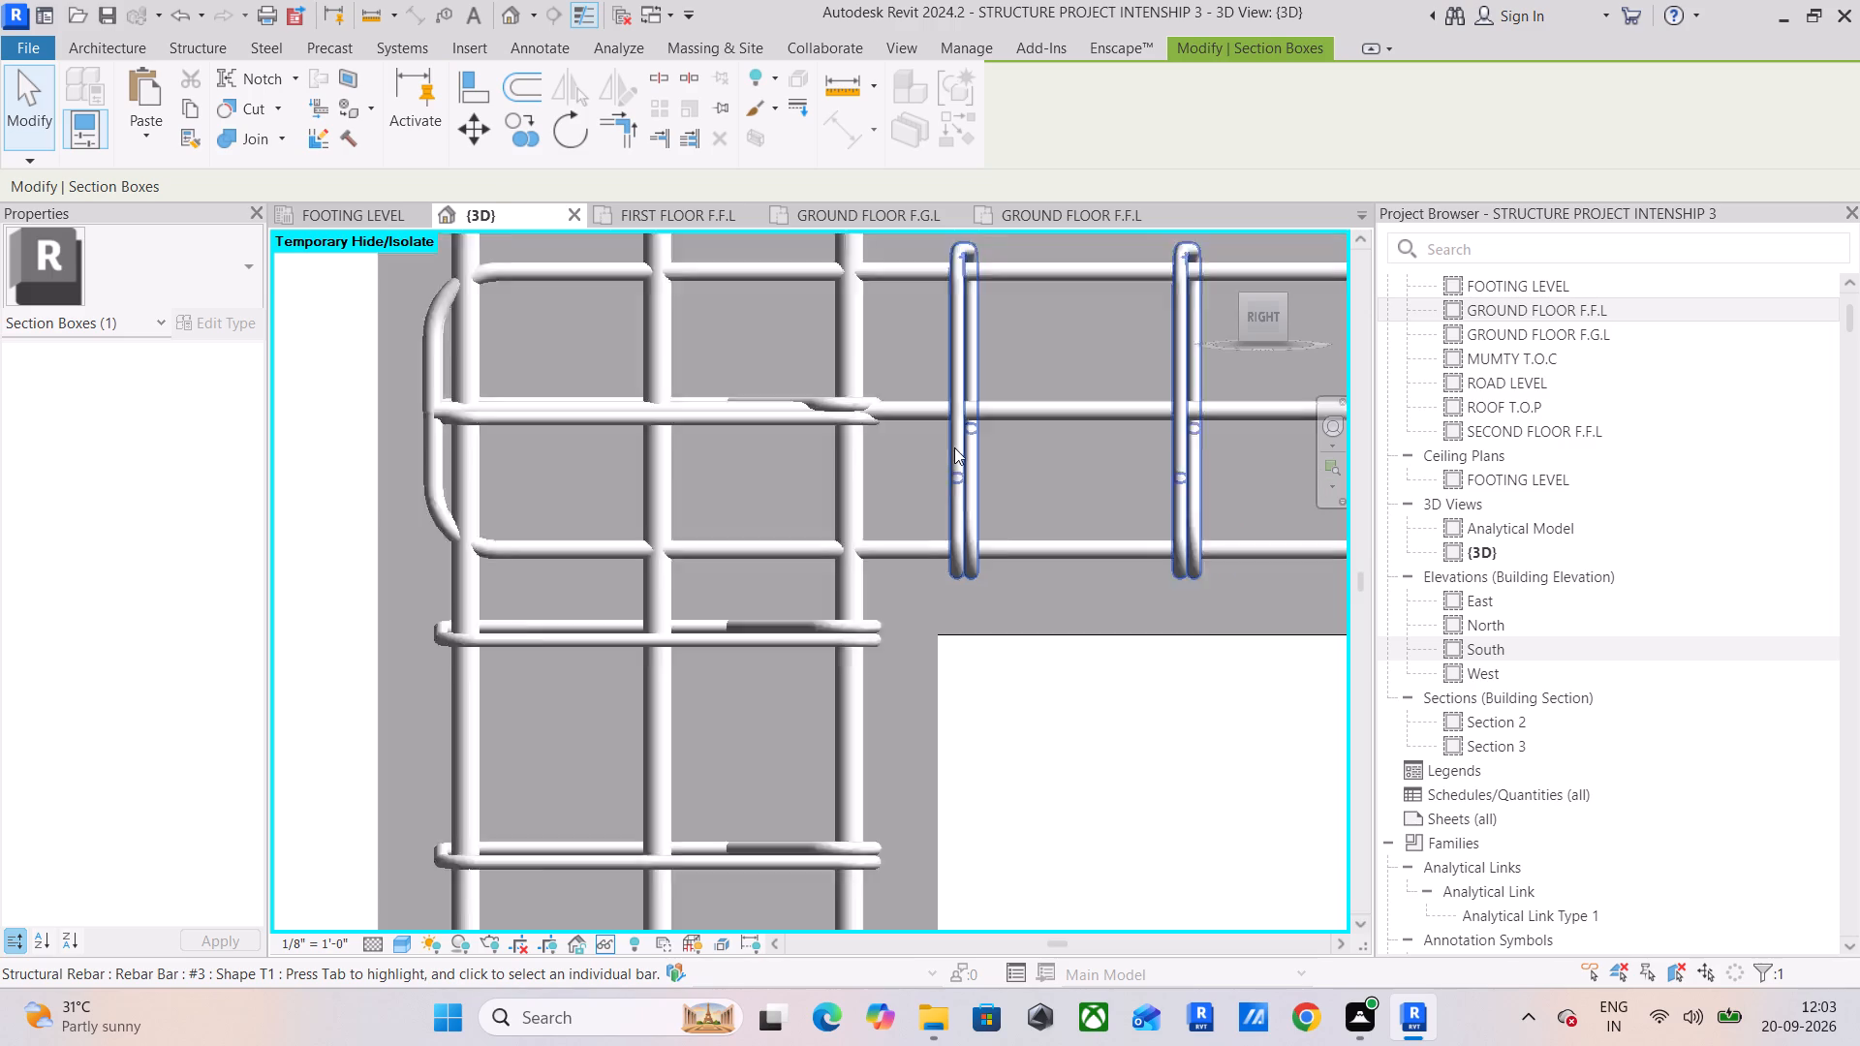
scroll(954, 447, down, 8)
middle_drag(1082, 415, 1082, 415)
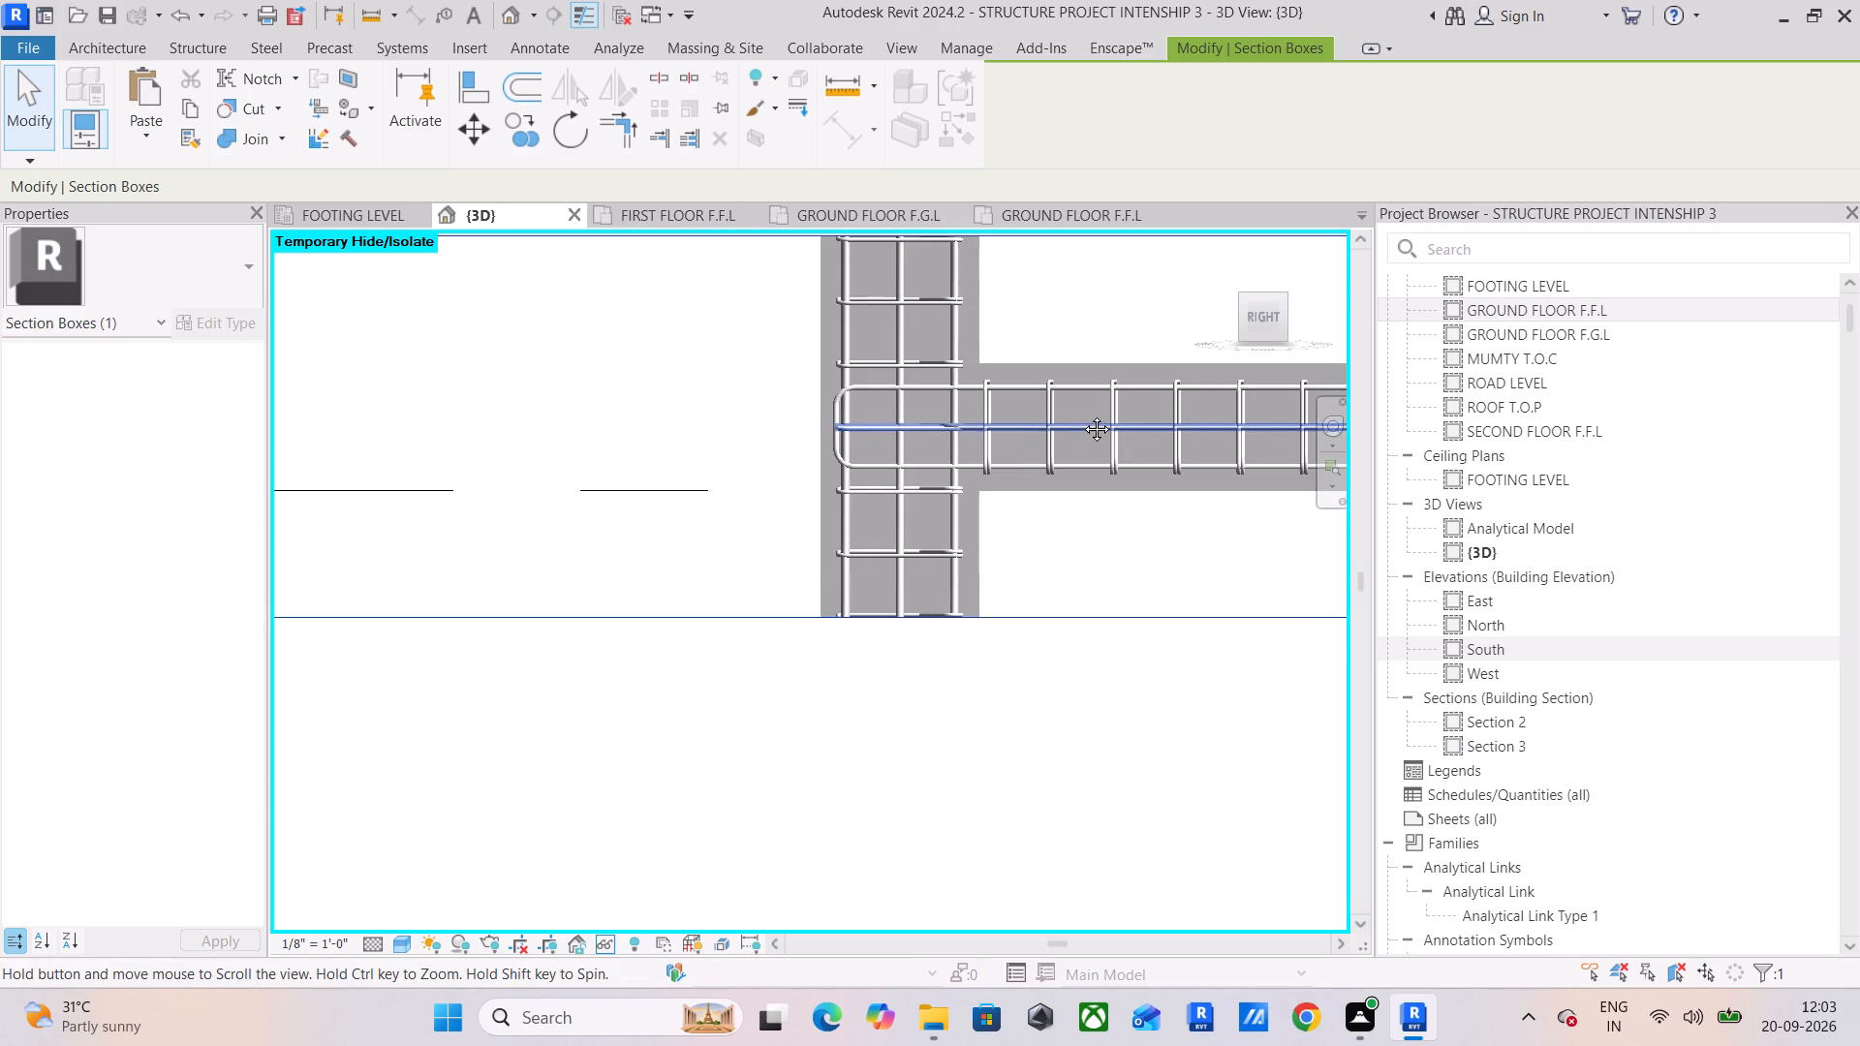
middle_drag(1082, 415, 627, 424)
scroll(808, 495, down, 5)
middle_drag(998, 509, 452, 562)
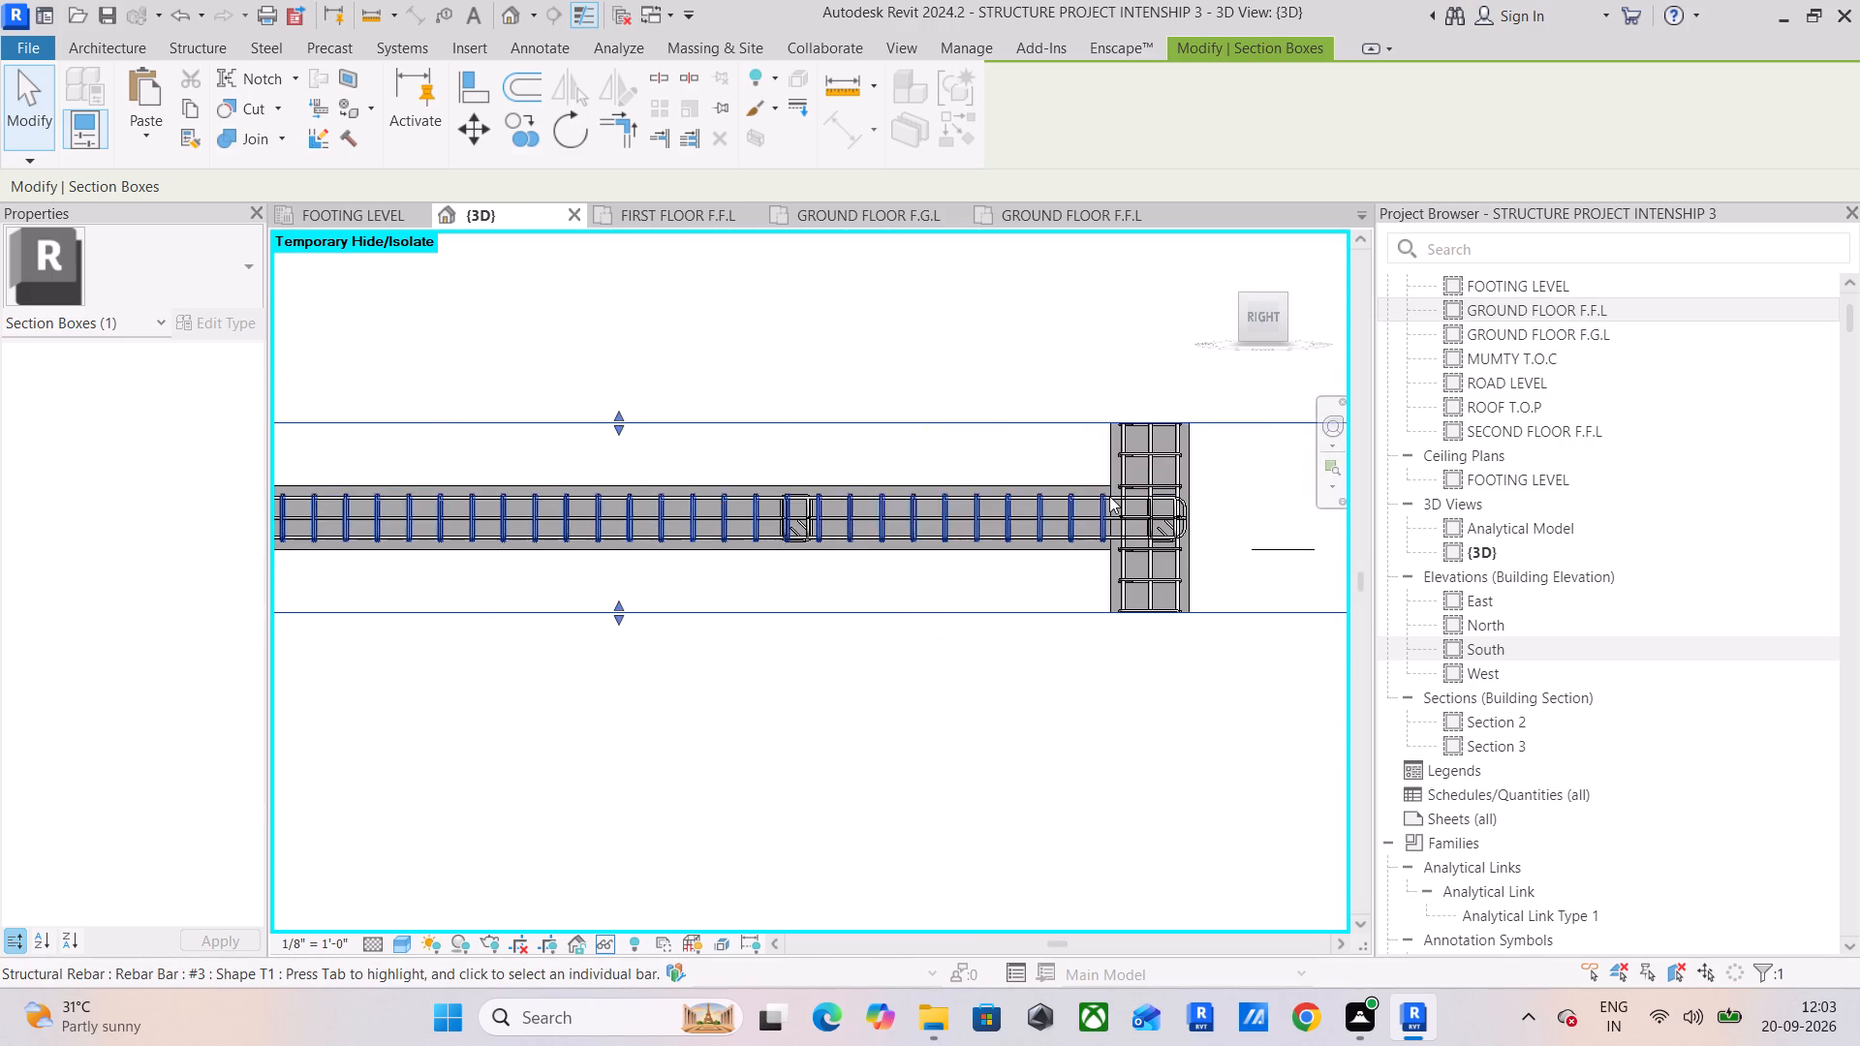
scroll(1112, 494, up, 11)
middle_drag(1180, 506, 1011, 512)
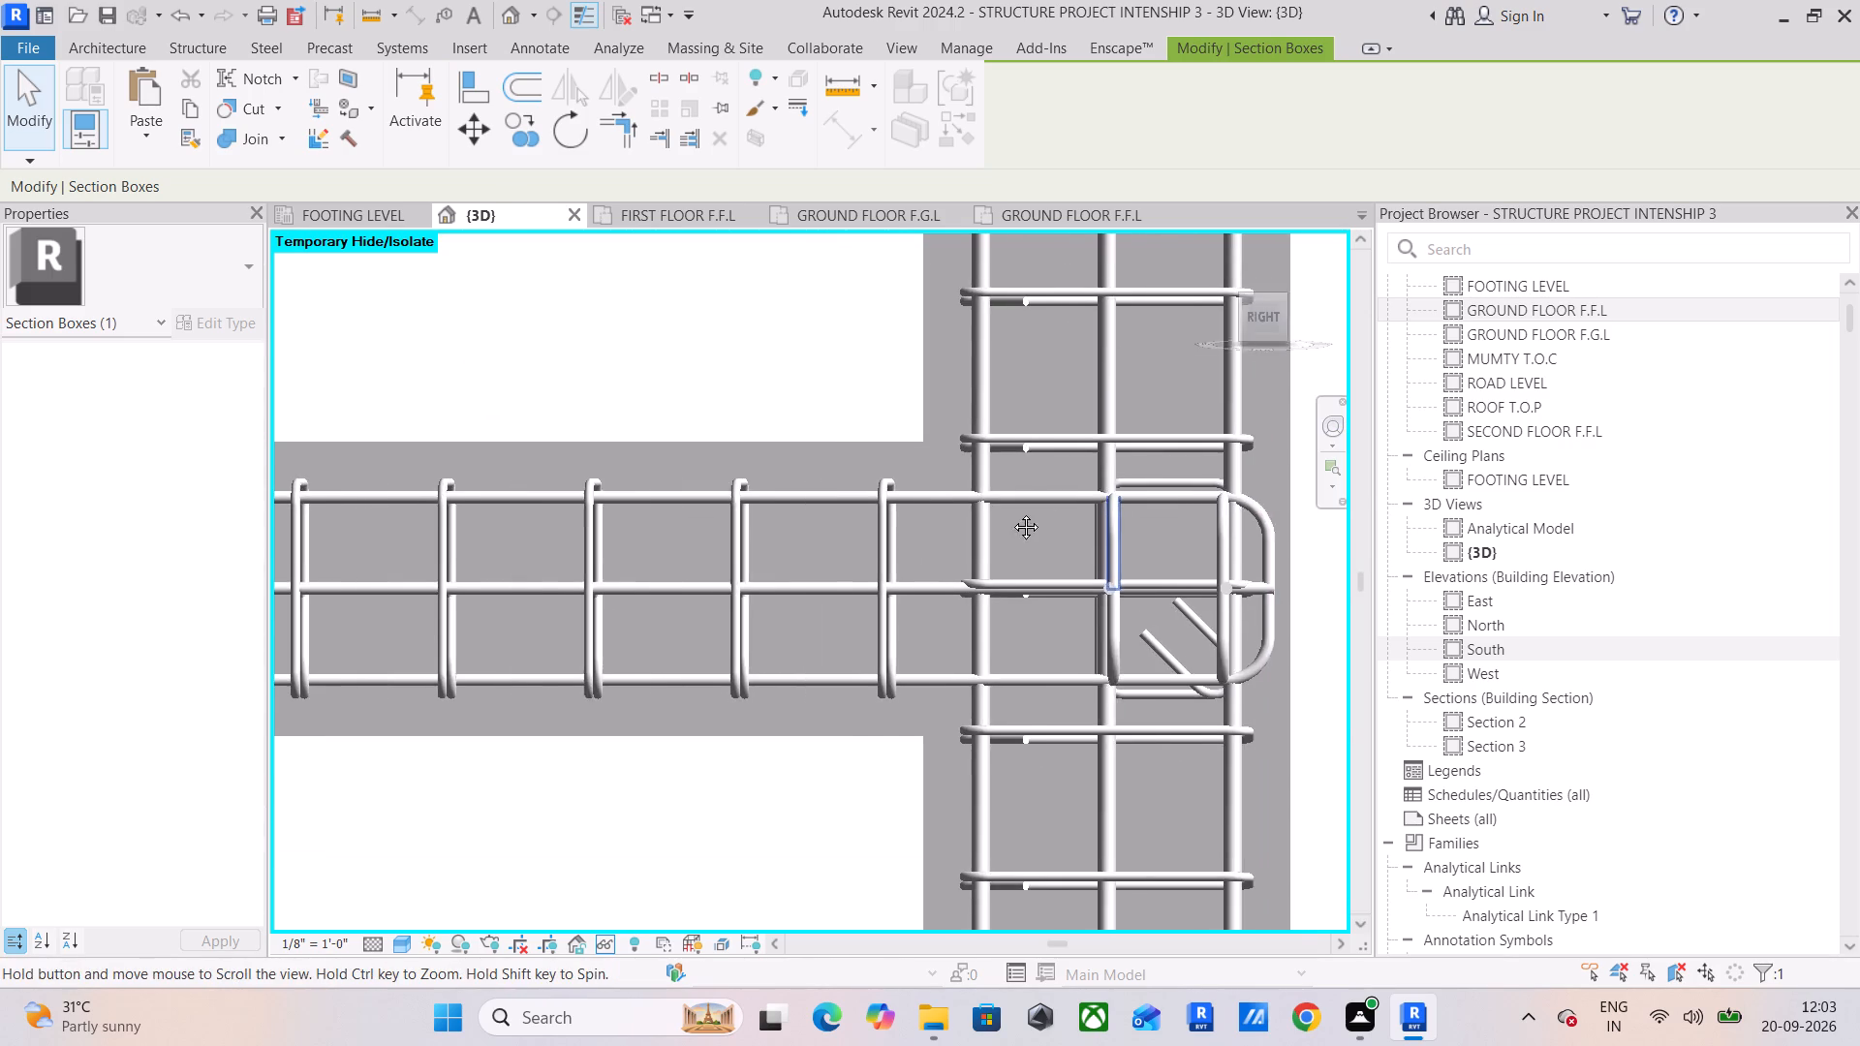
middle_drag(1011, 512, 910, 496)
scroll(852, 477, down, 12)
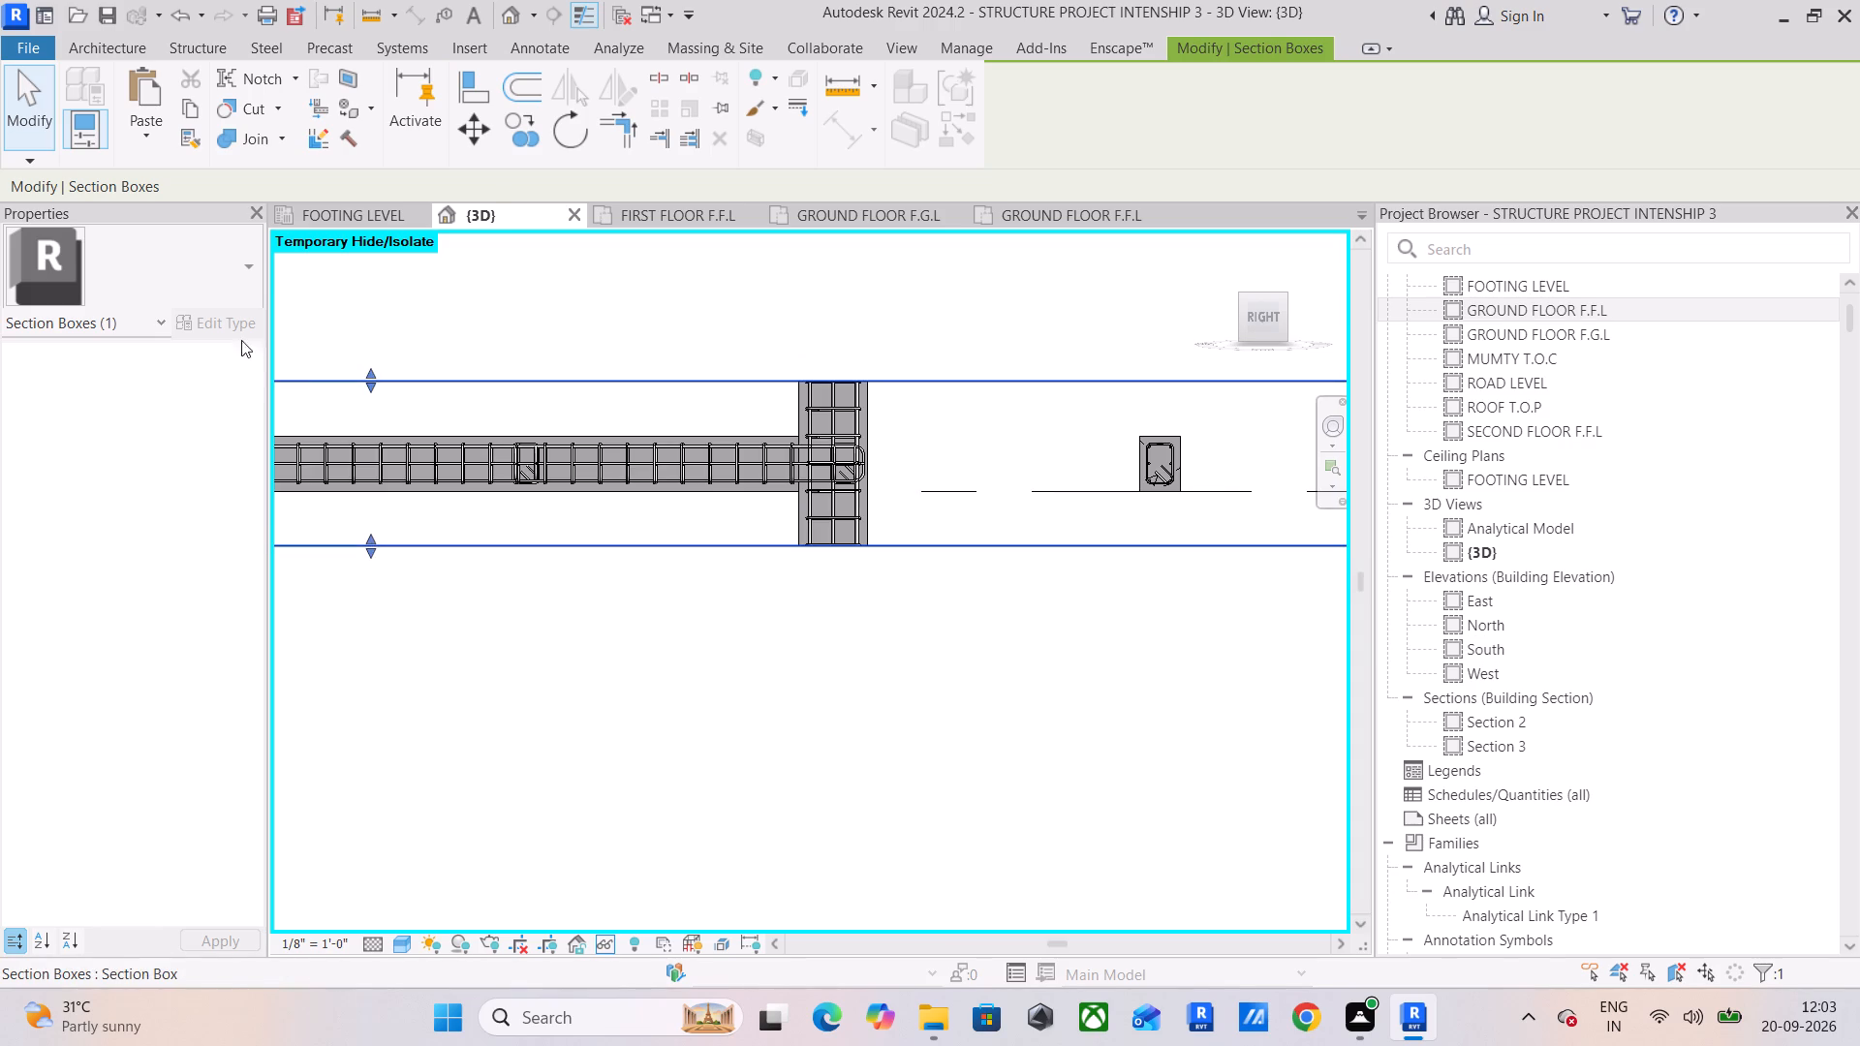
Turn off the section box to bring back the whole frame.
click(515, 697)
middle_drag(320, 617, 606, 567)
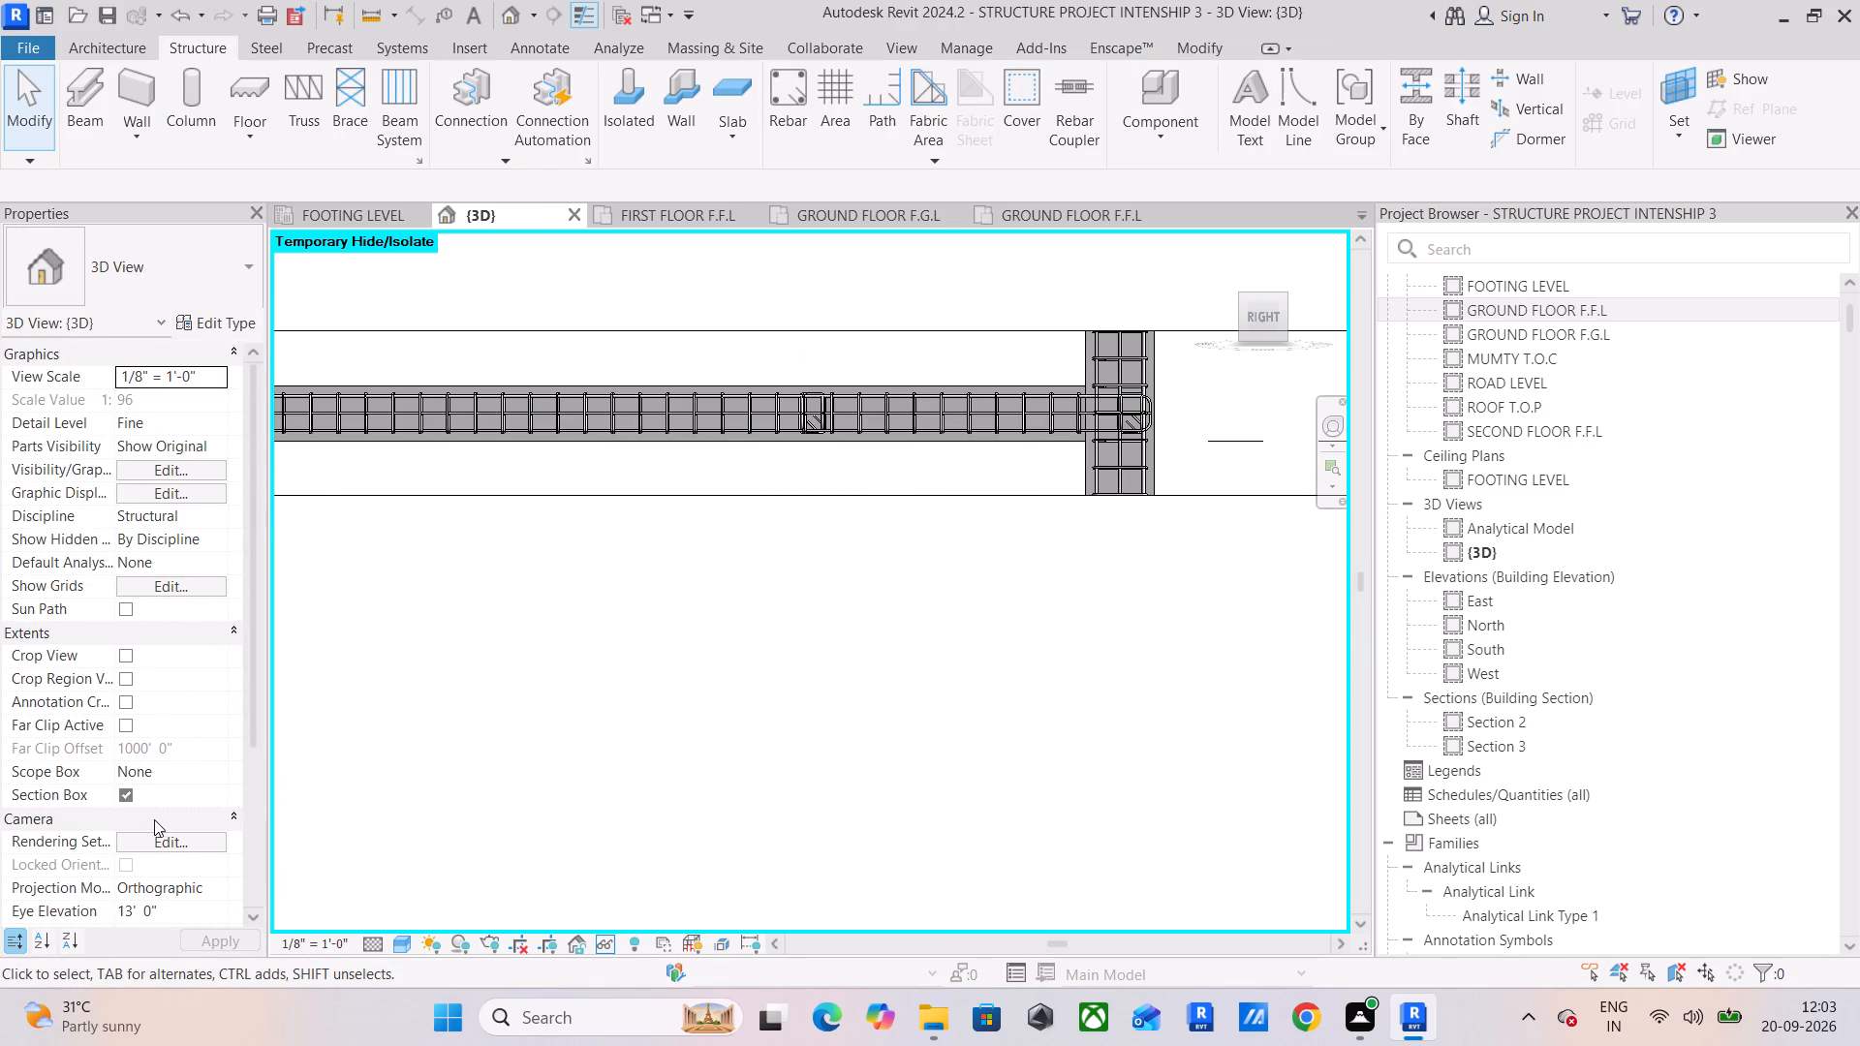
click(123, 793)
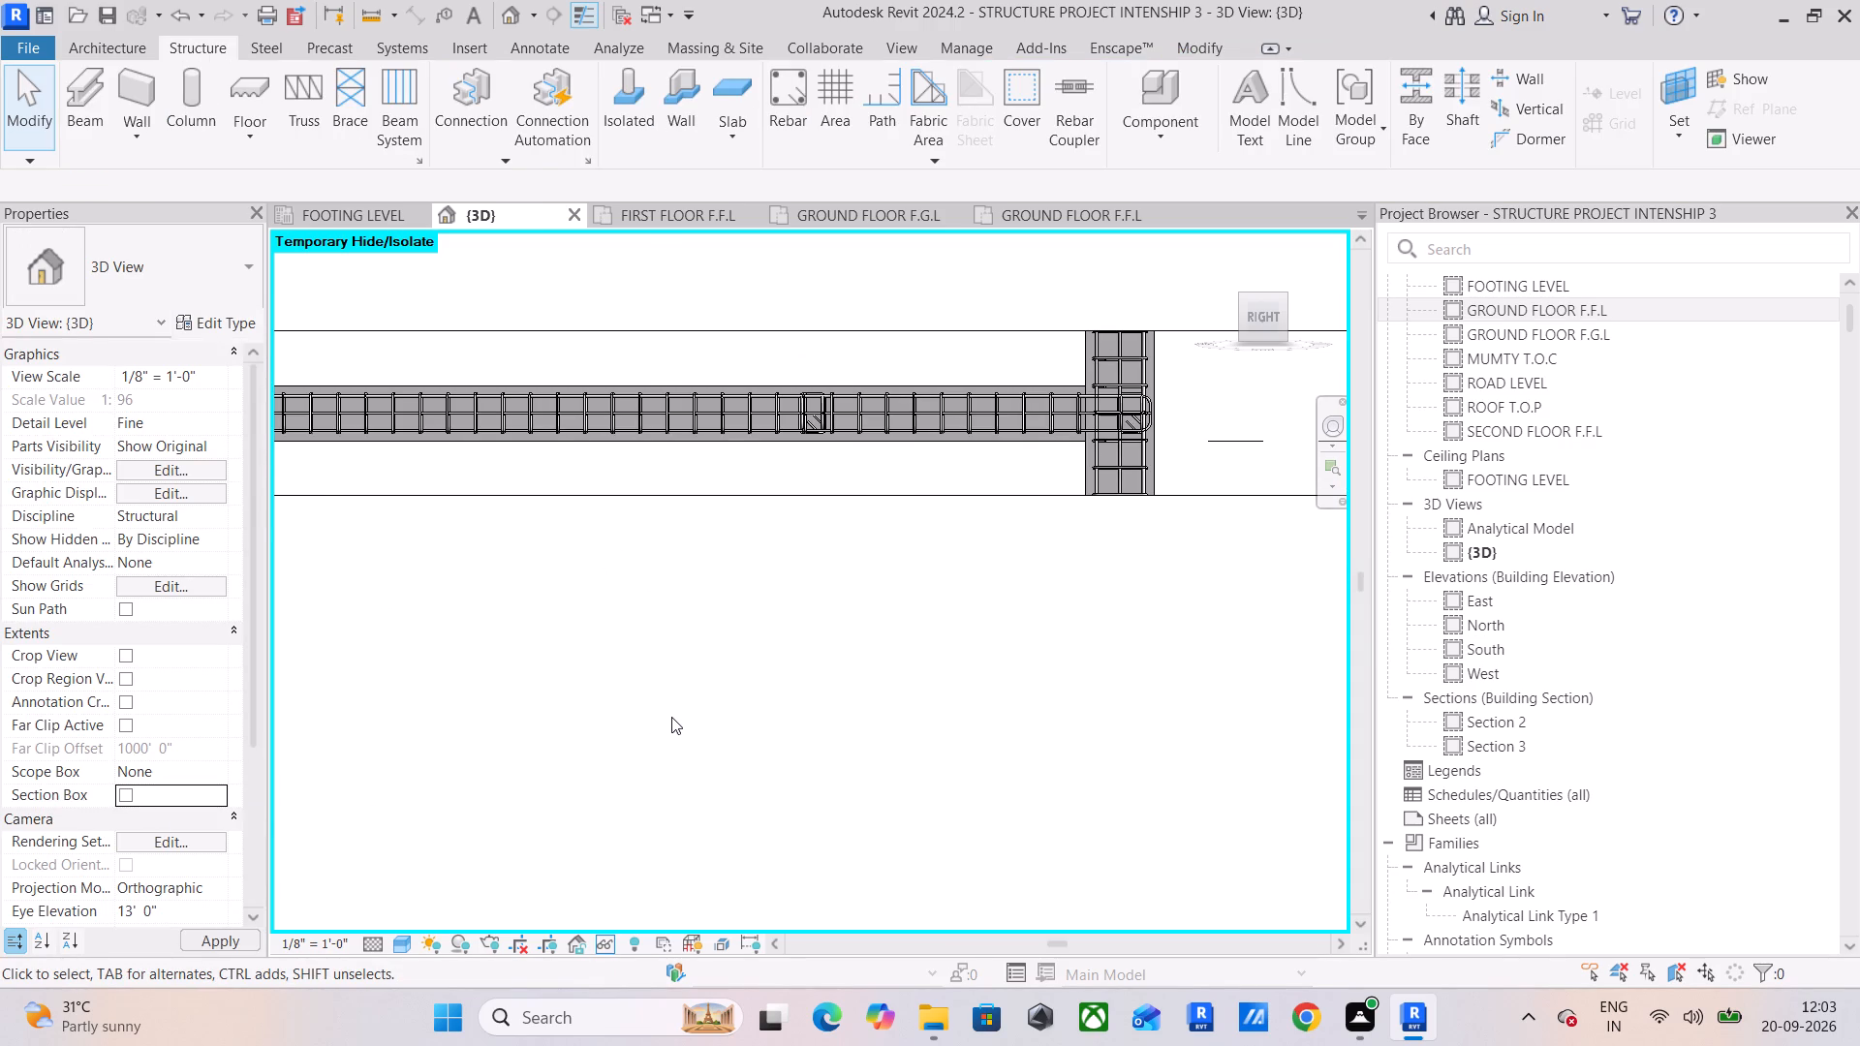
Isolate the 12 x 24 beam with the 11' 3 1/2" cut length in a section box.
scroll(811, 575, down, 4)
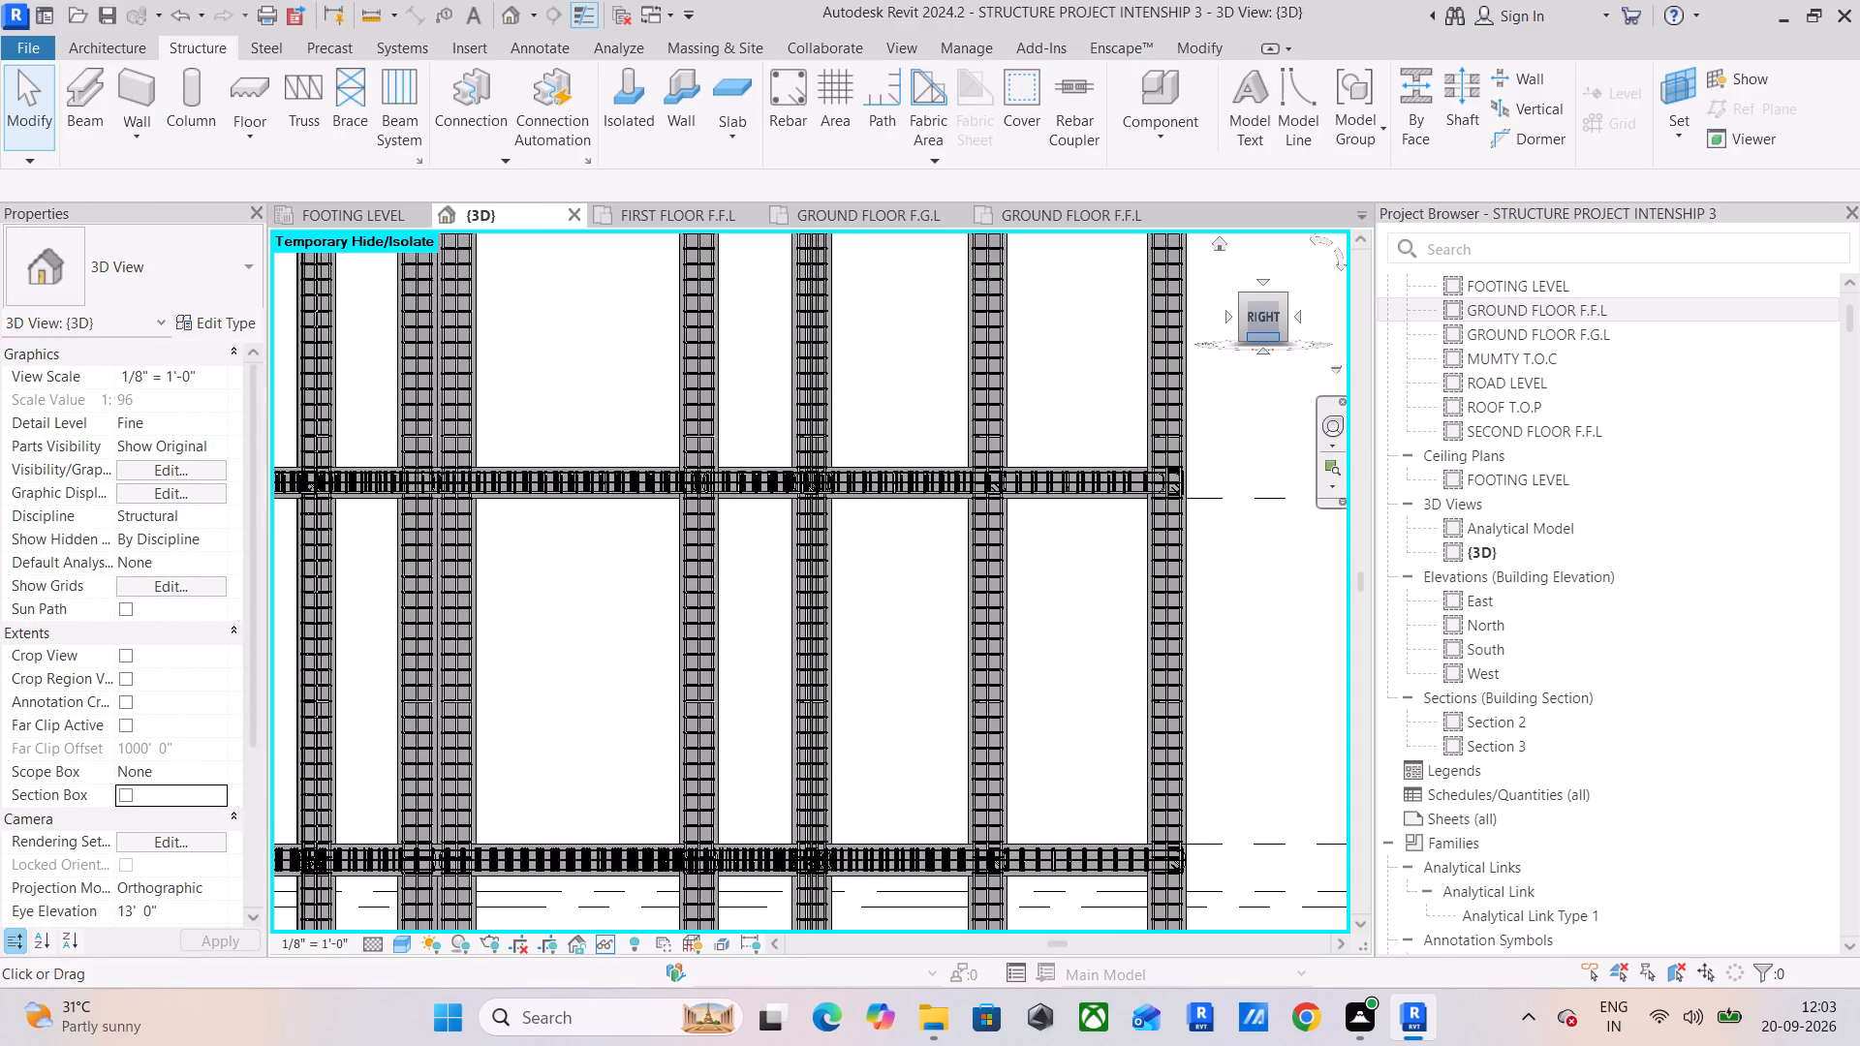
drag(1265, 323, 1264, 360)
middle_drag(999, 460, 1185, 518)
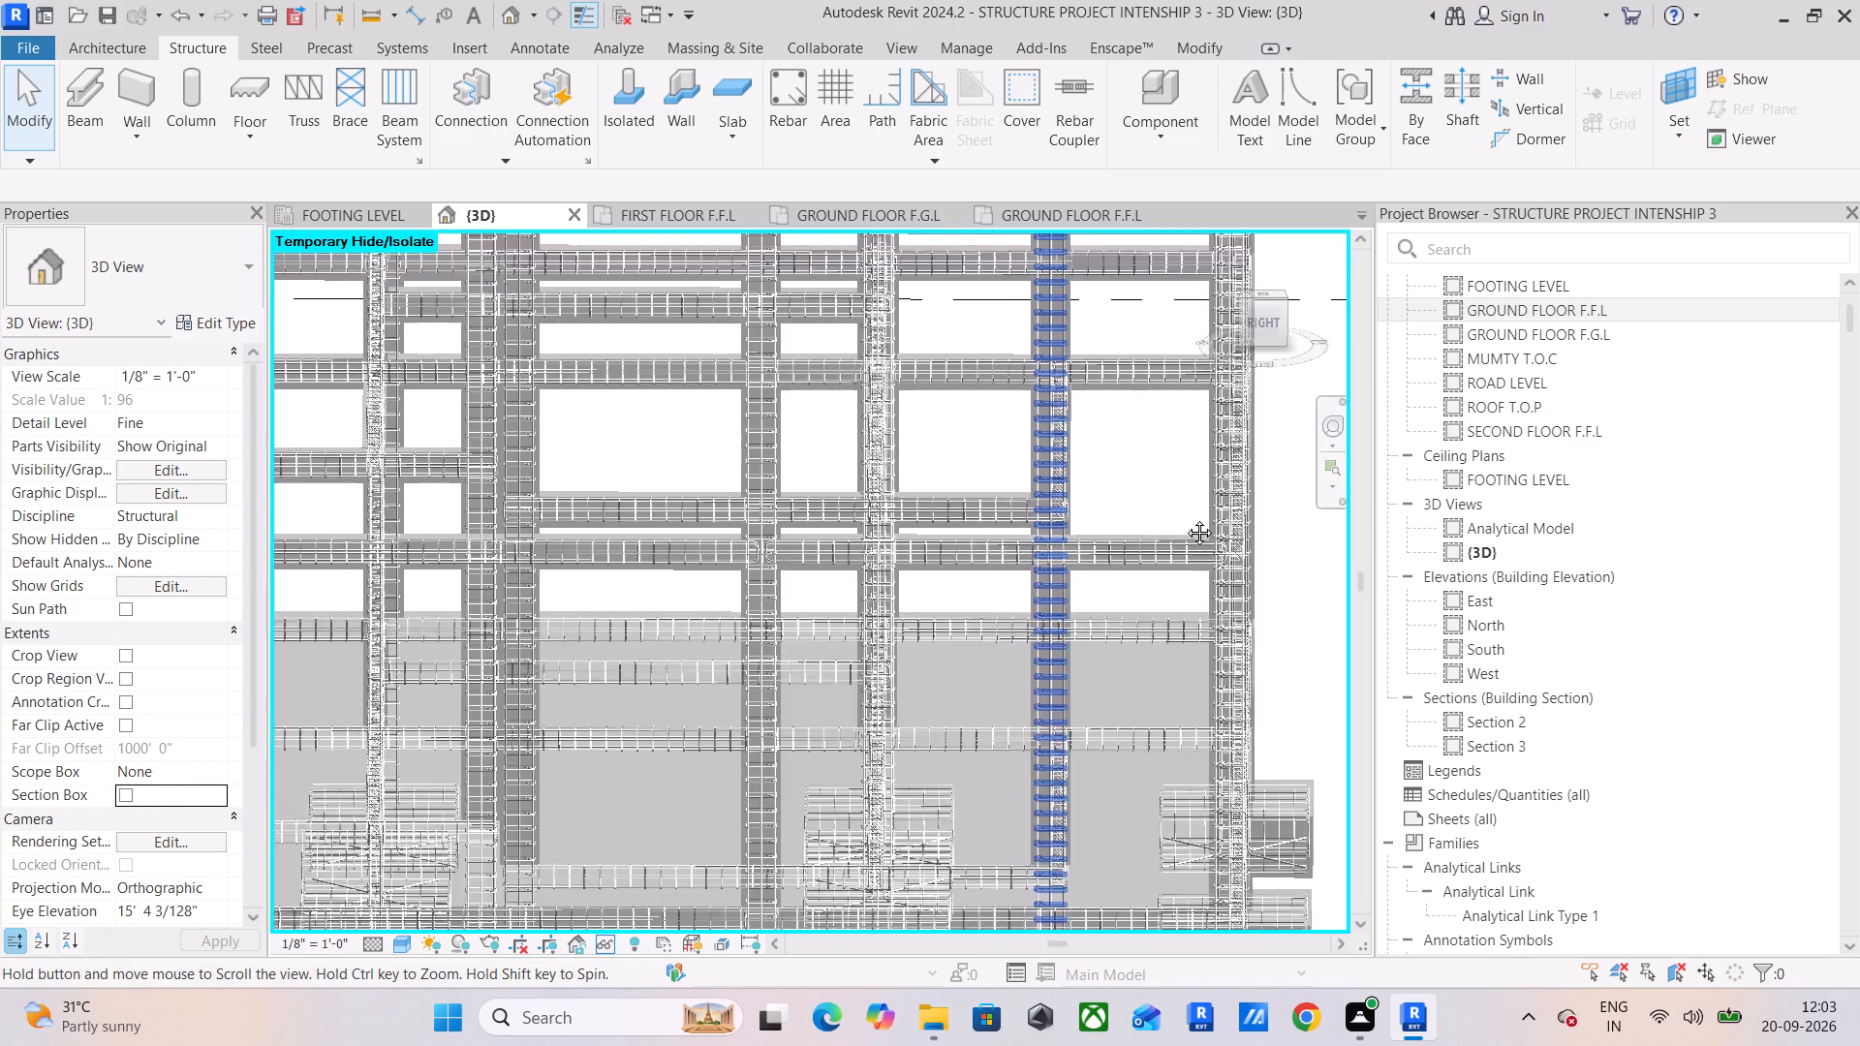
middle_drag(1185, 518, 1226, 513)
middle_drag(514, 556, 841, 538)
scroll(589, 439, up, 6)
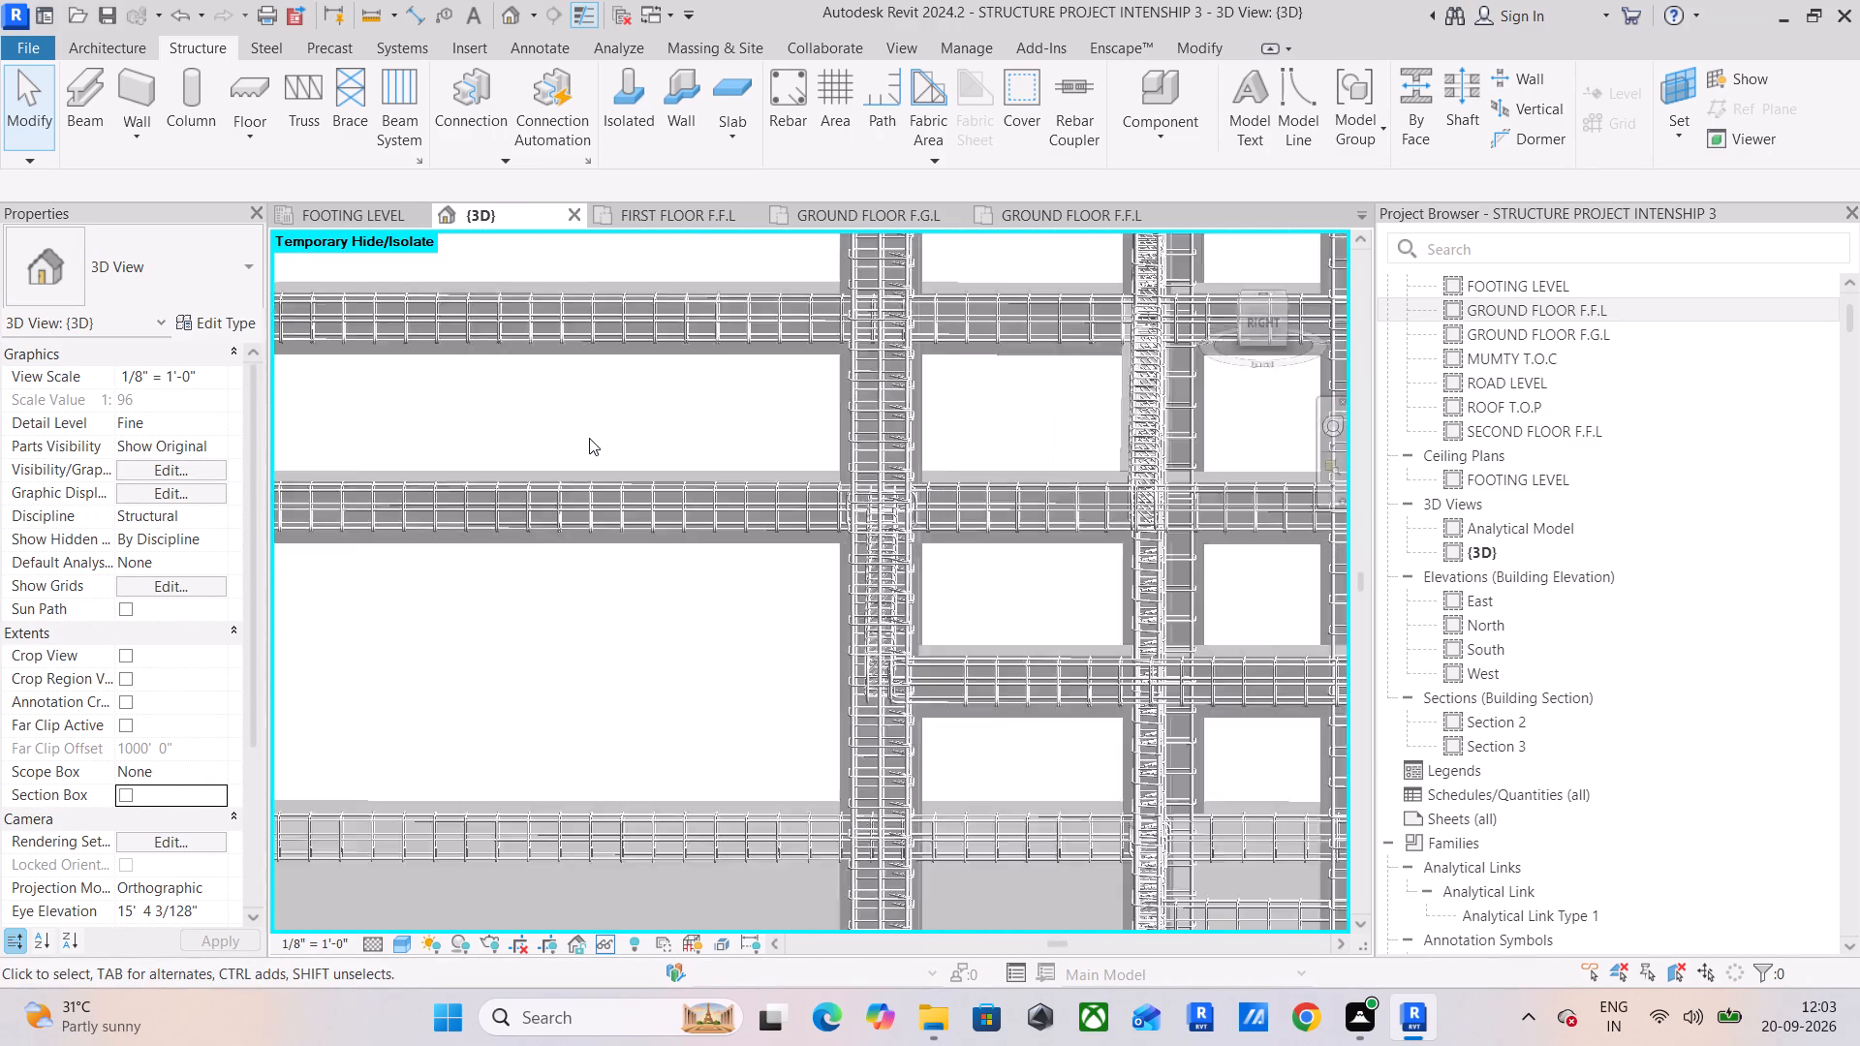
click(629, 470)
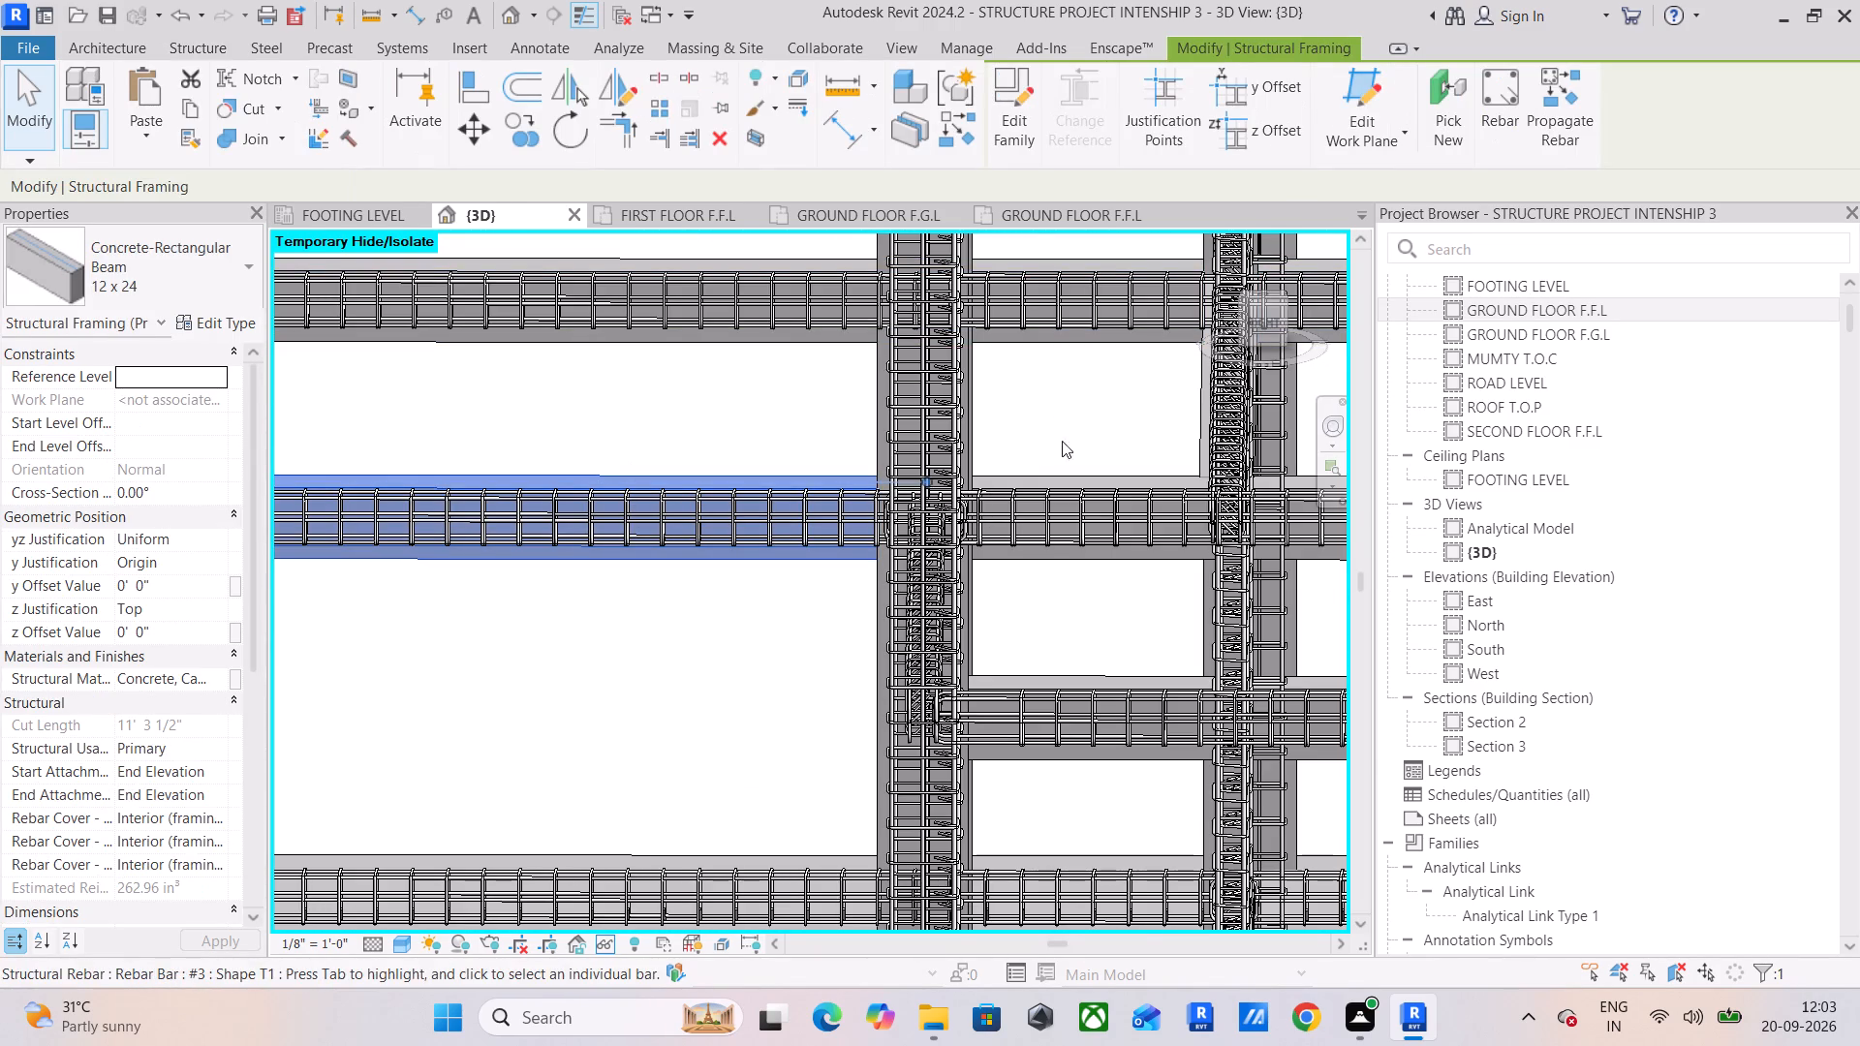
click(747, 135)
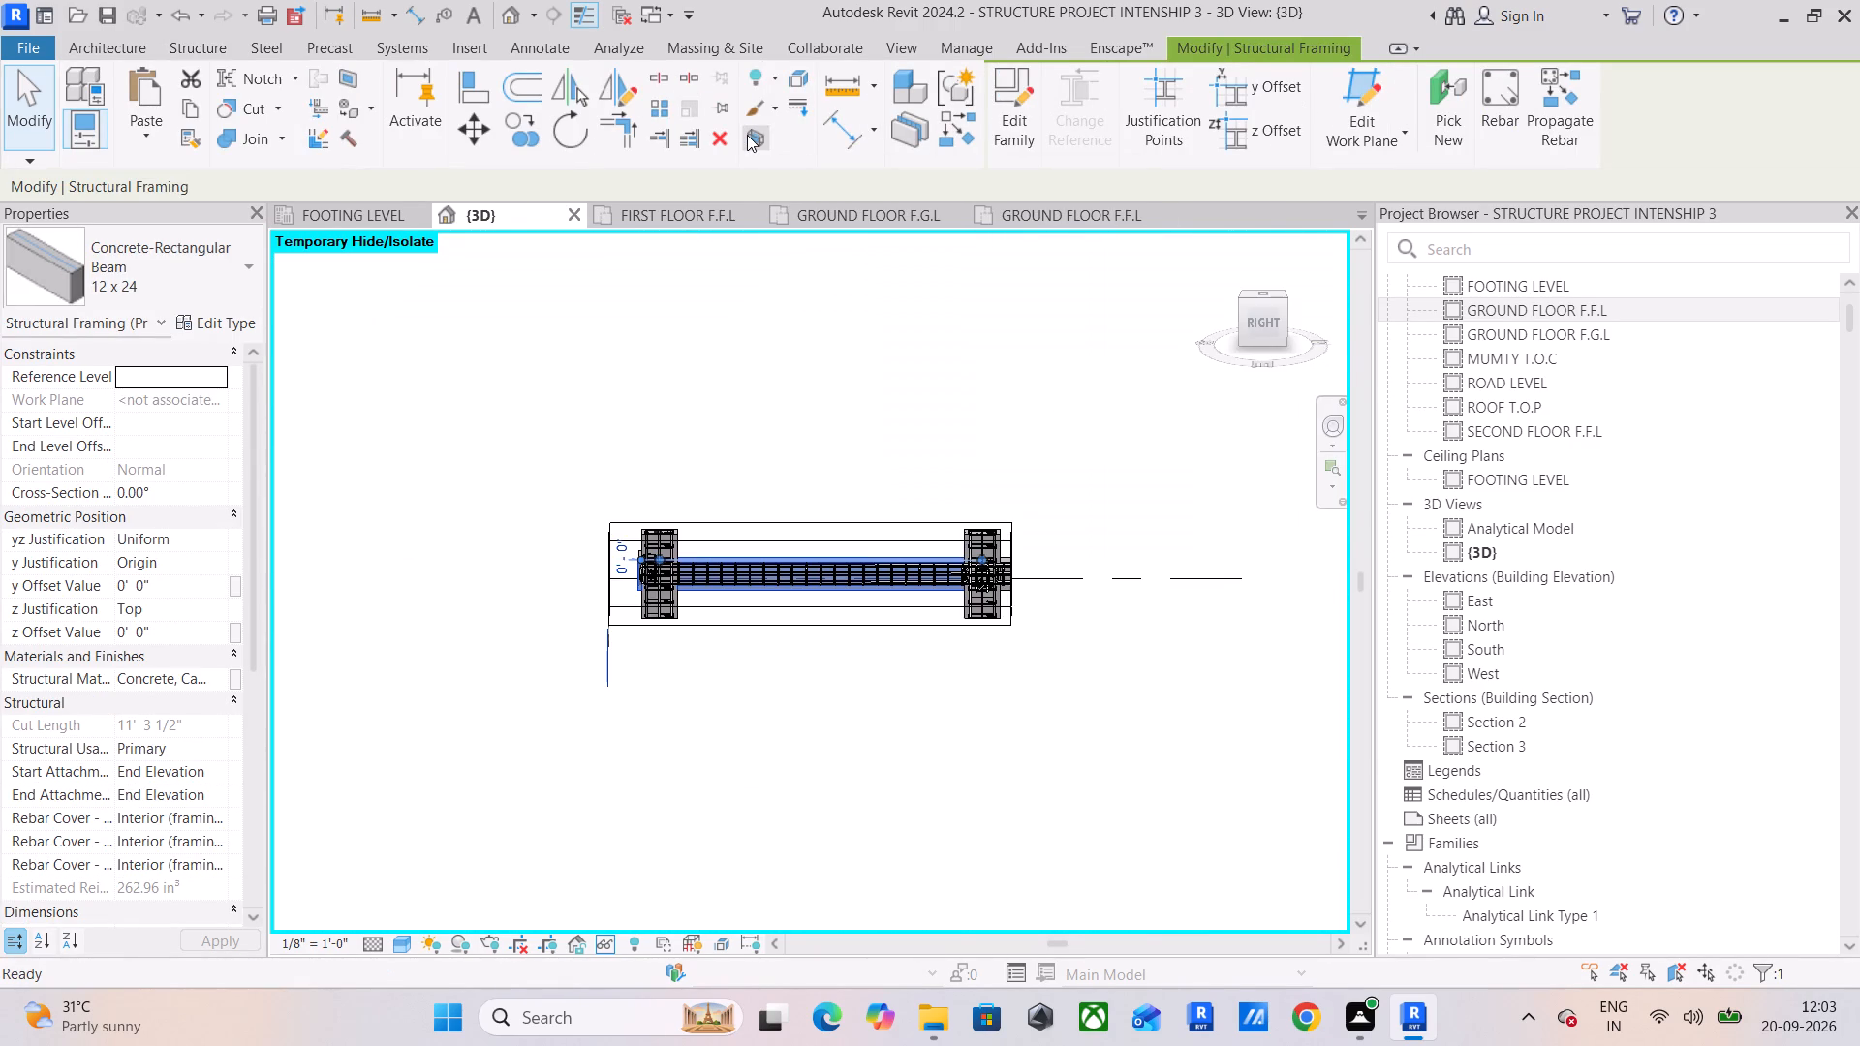
Extend the section box lengthwise at both ends to take in the adjoining bay and the space beyond the end columns.
click(1009, 608)
drag(1011, 588, 1234, 572)
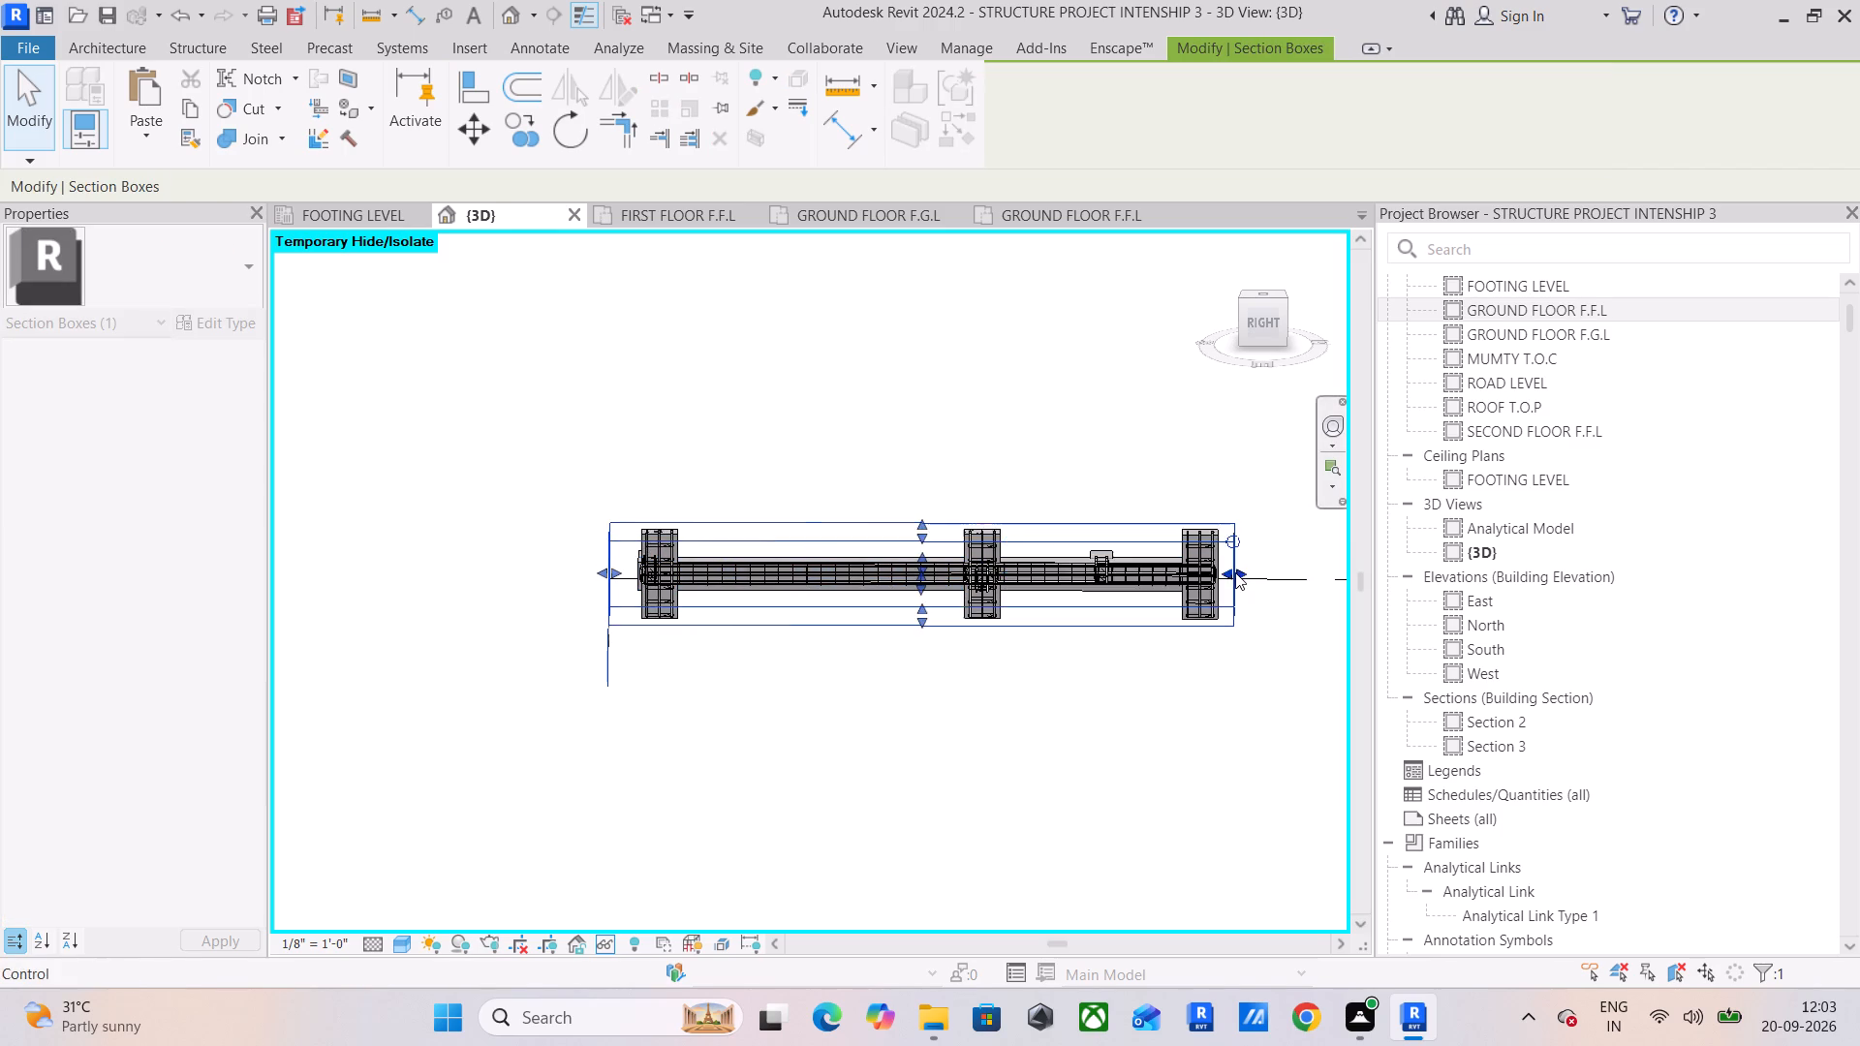
middle_drag(1235, 572, 992, 540)
drag(1003, 528, 1076, 534)
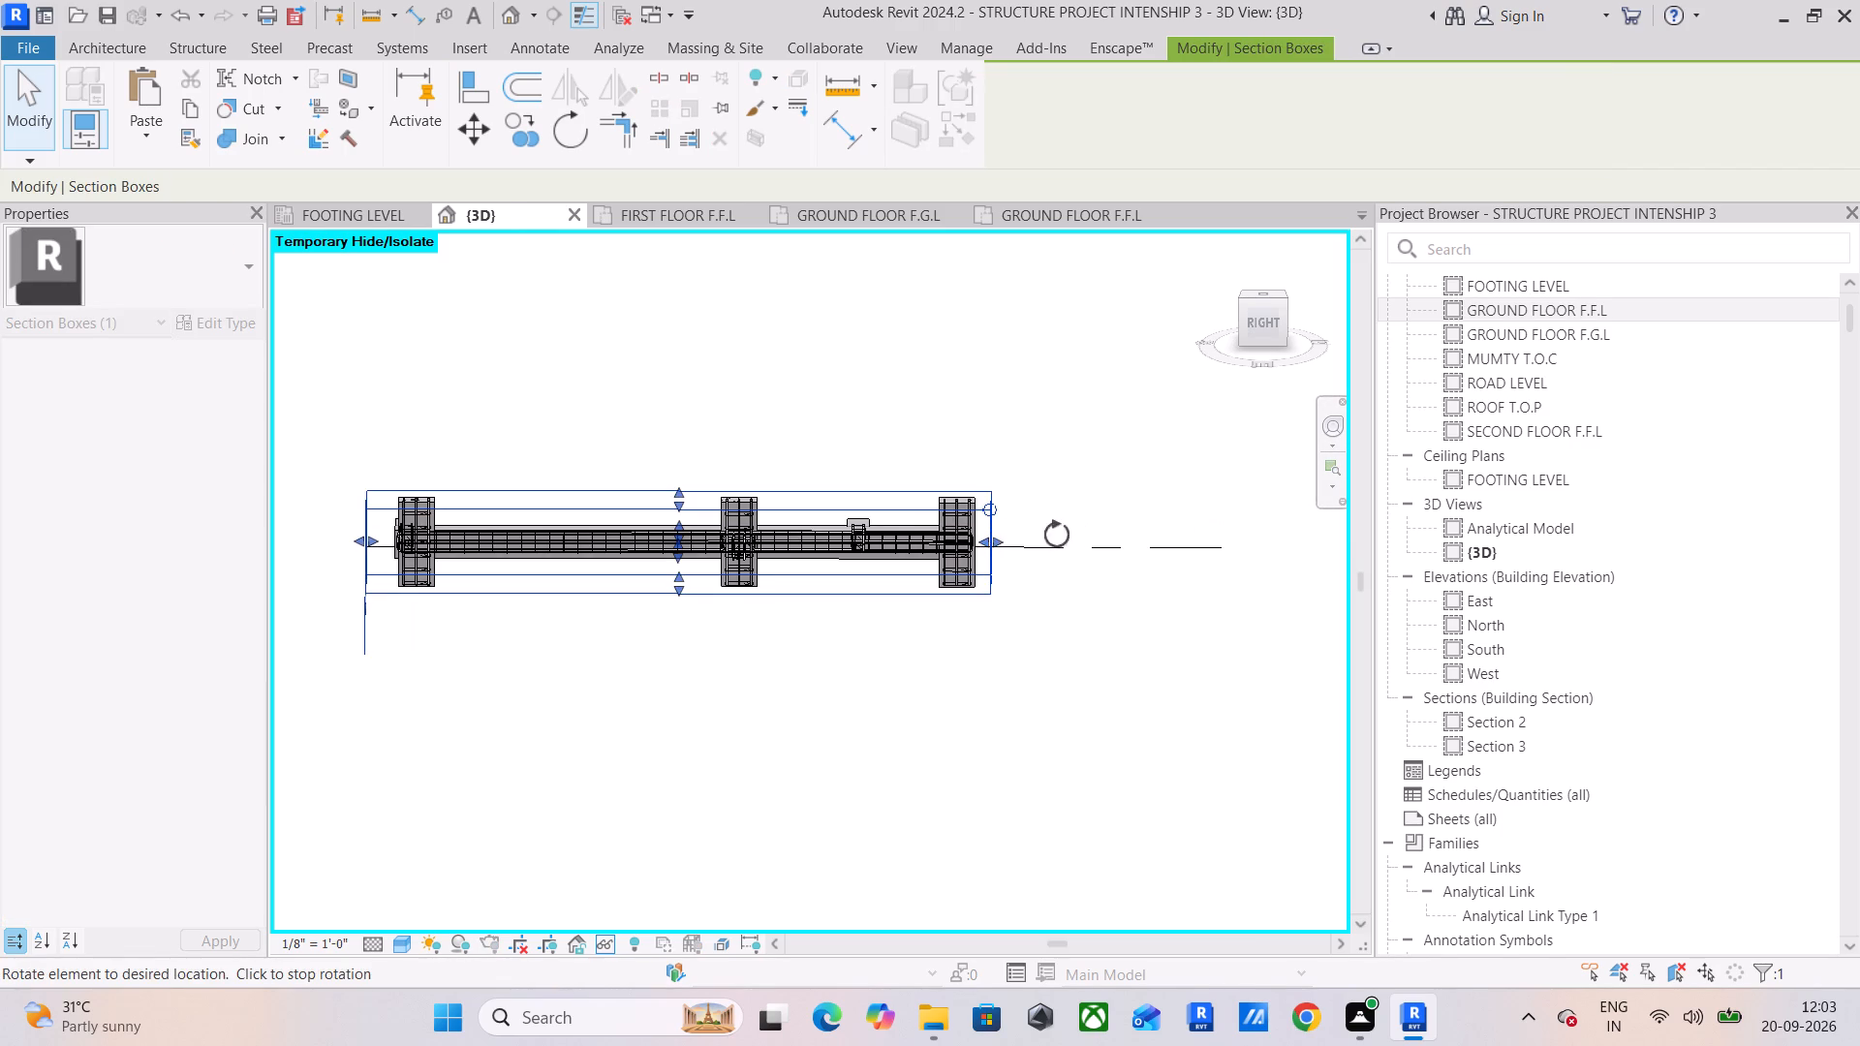
drag(998, 538, 1149, 556)
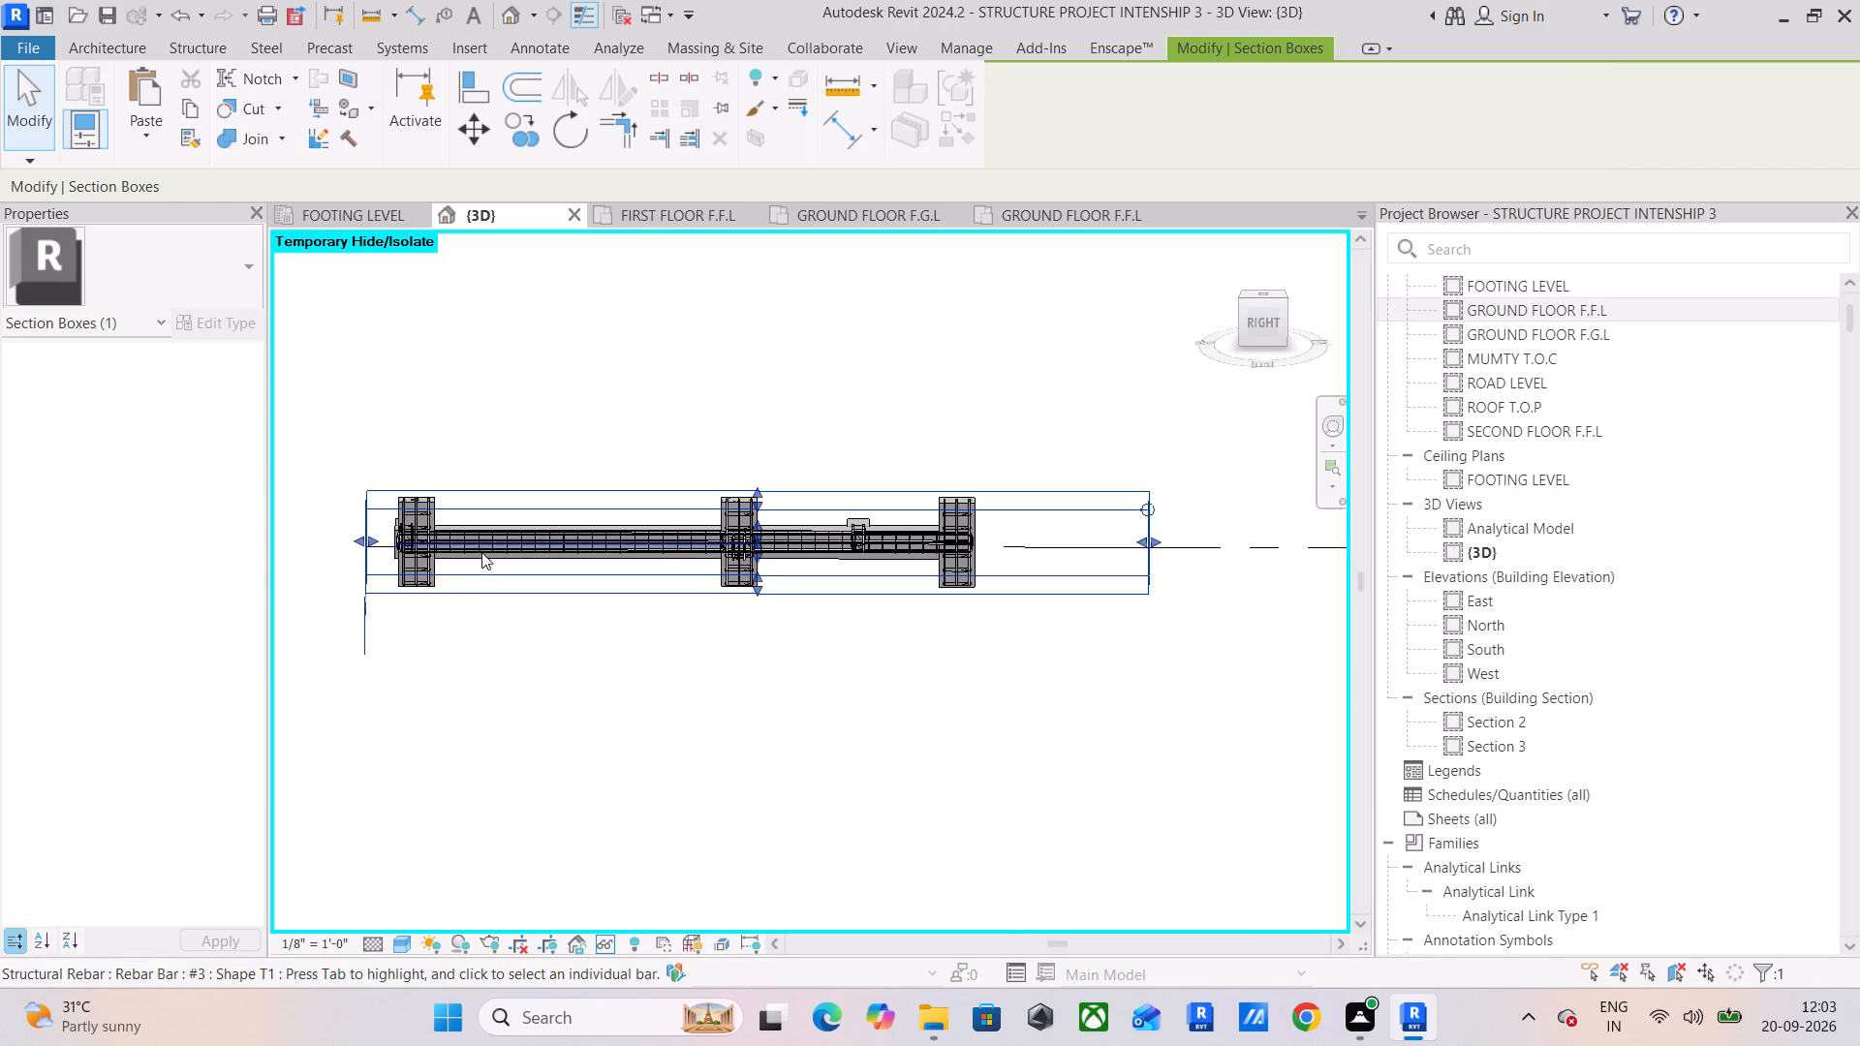
drag(376, 543, 235, 545)
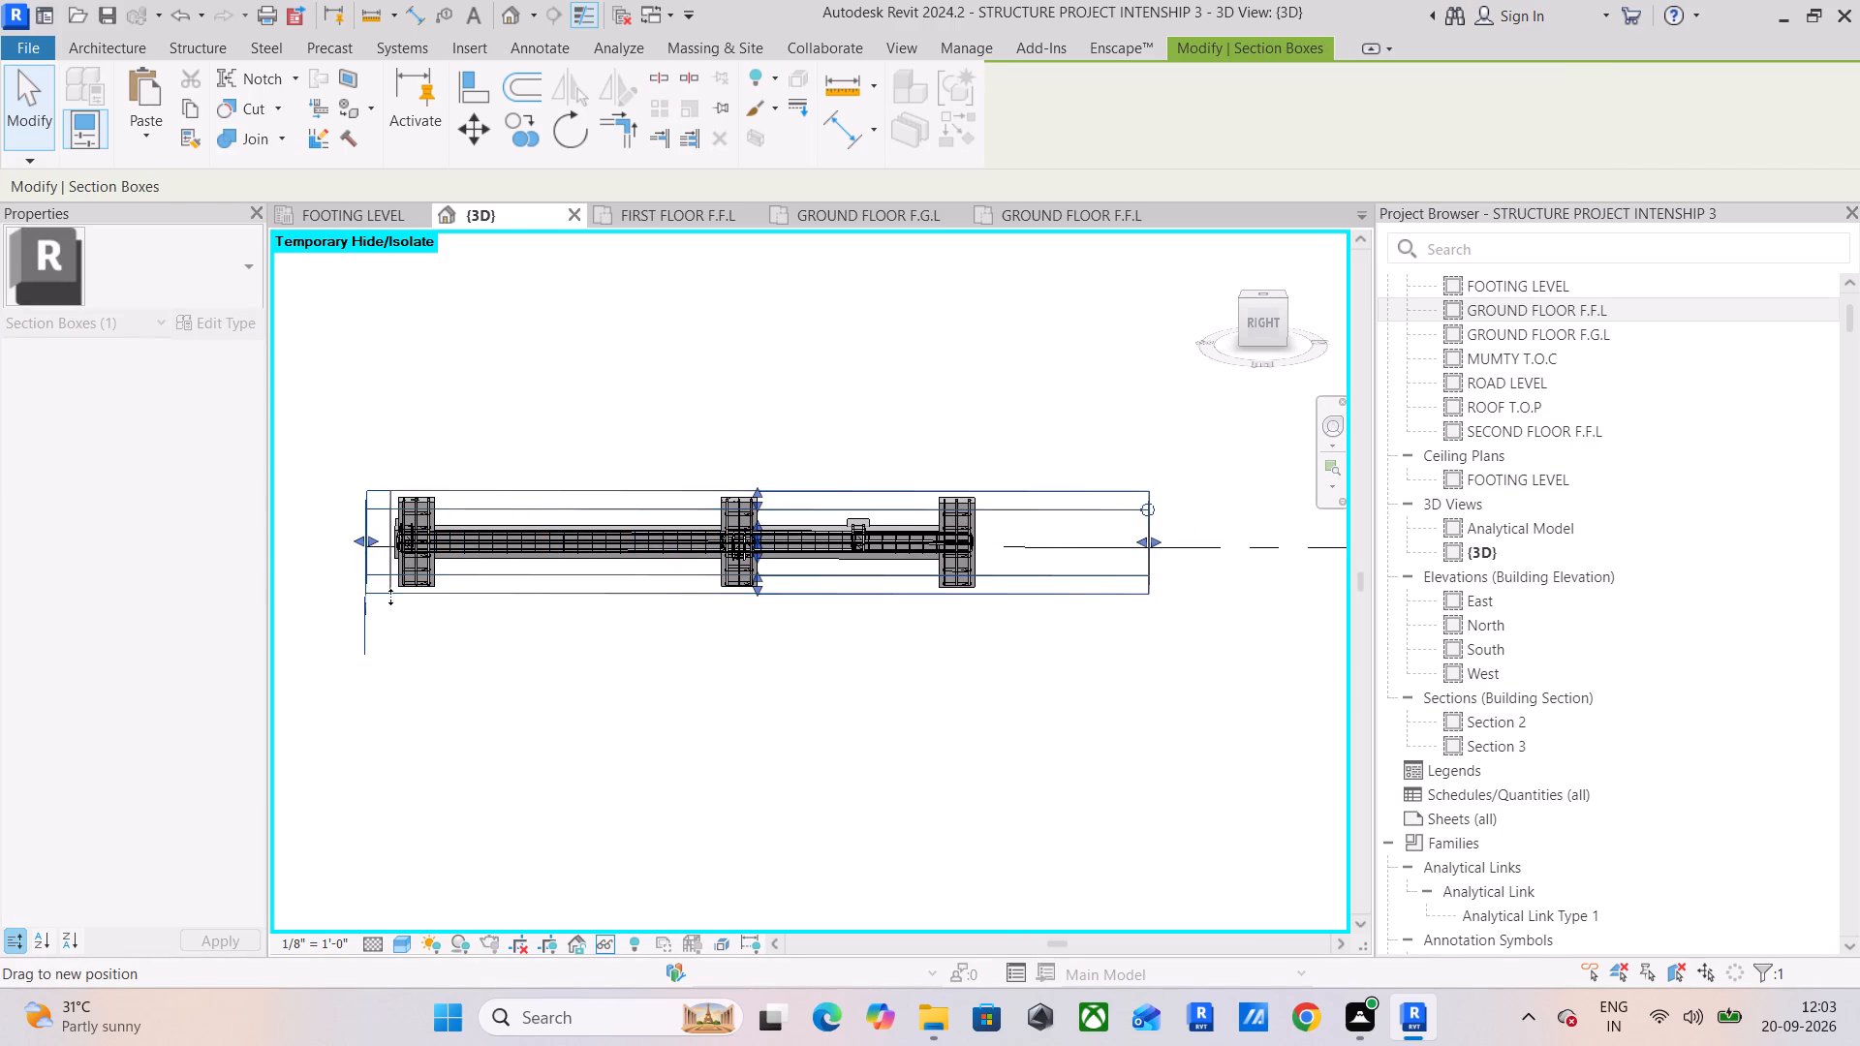
middle_drag(390, 596, 891, 599)
click(654, 599)
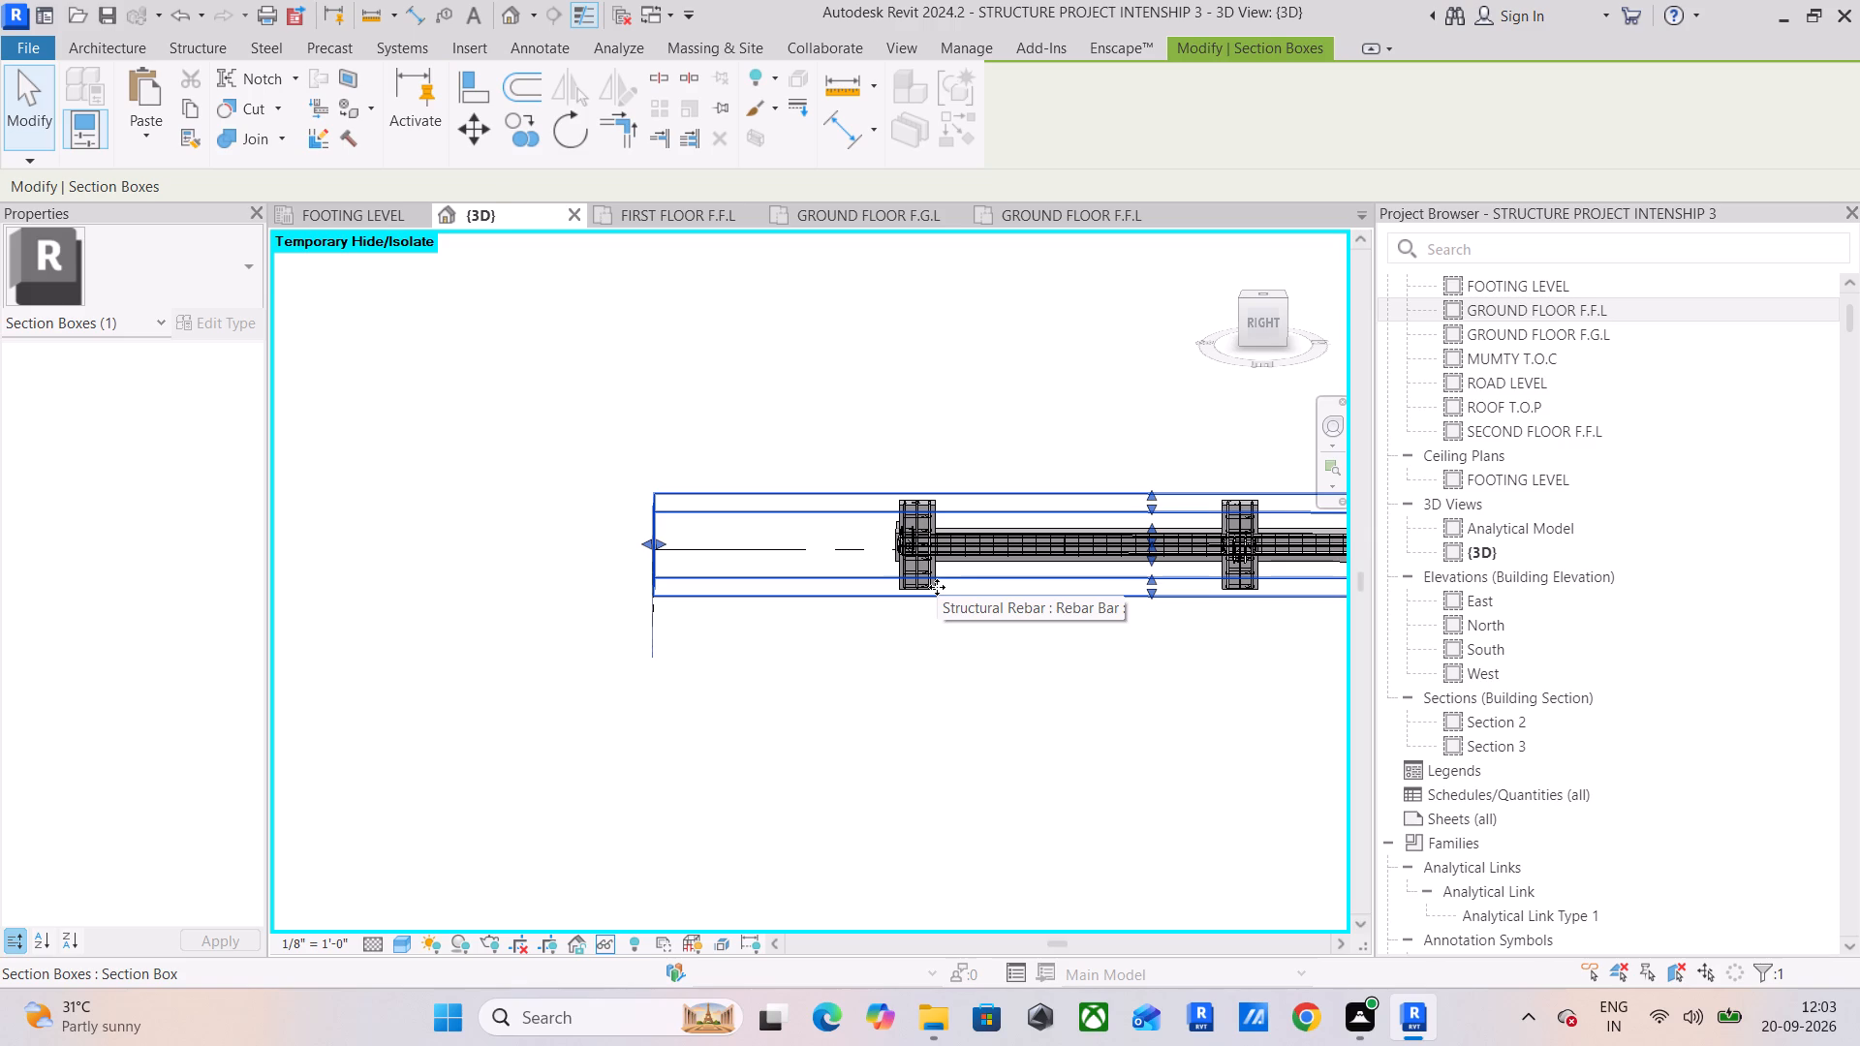
click(990, 702)
Examine the hooked #4 bars and #3 stirrups where the boxed beam meets its end column.
scroll(958, 554, up, 8)
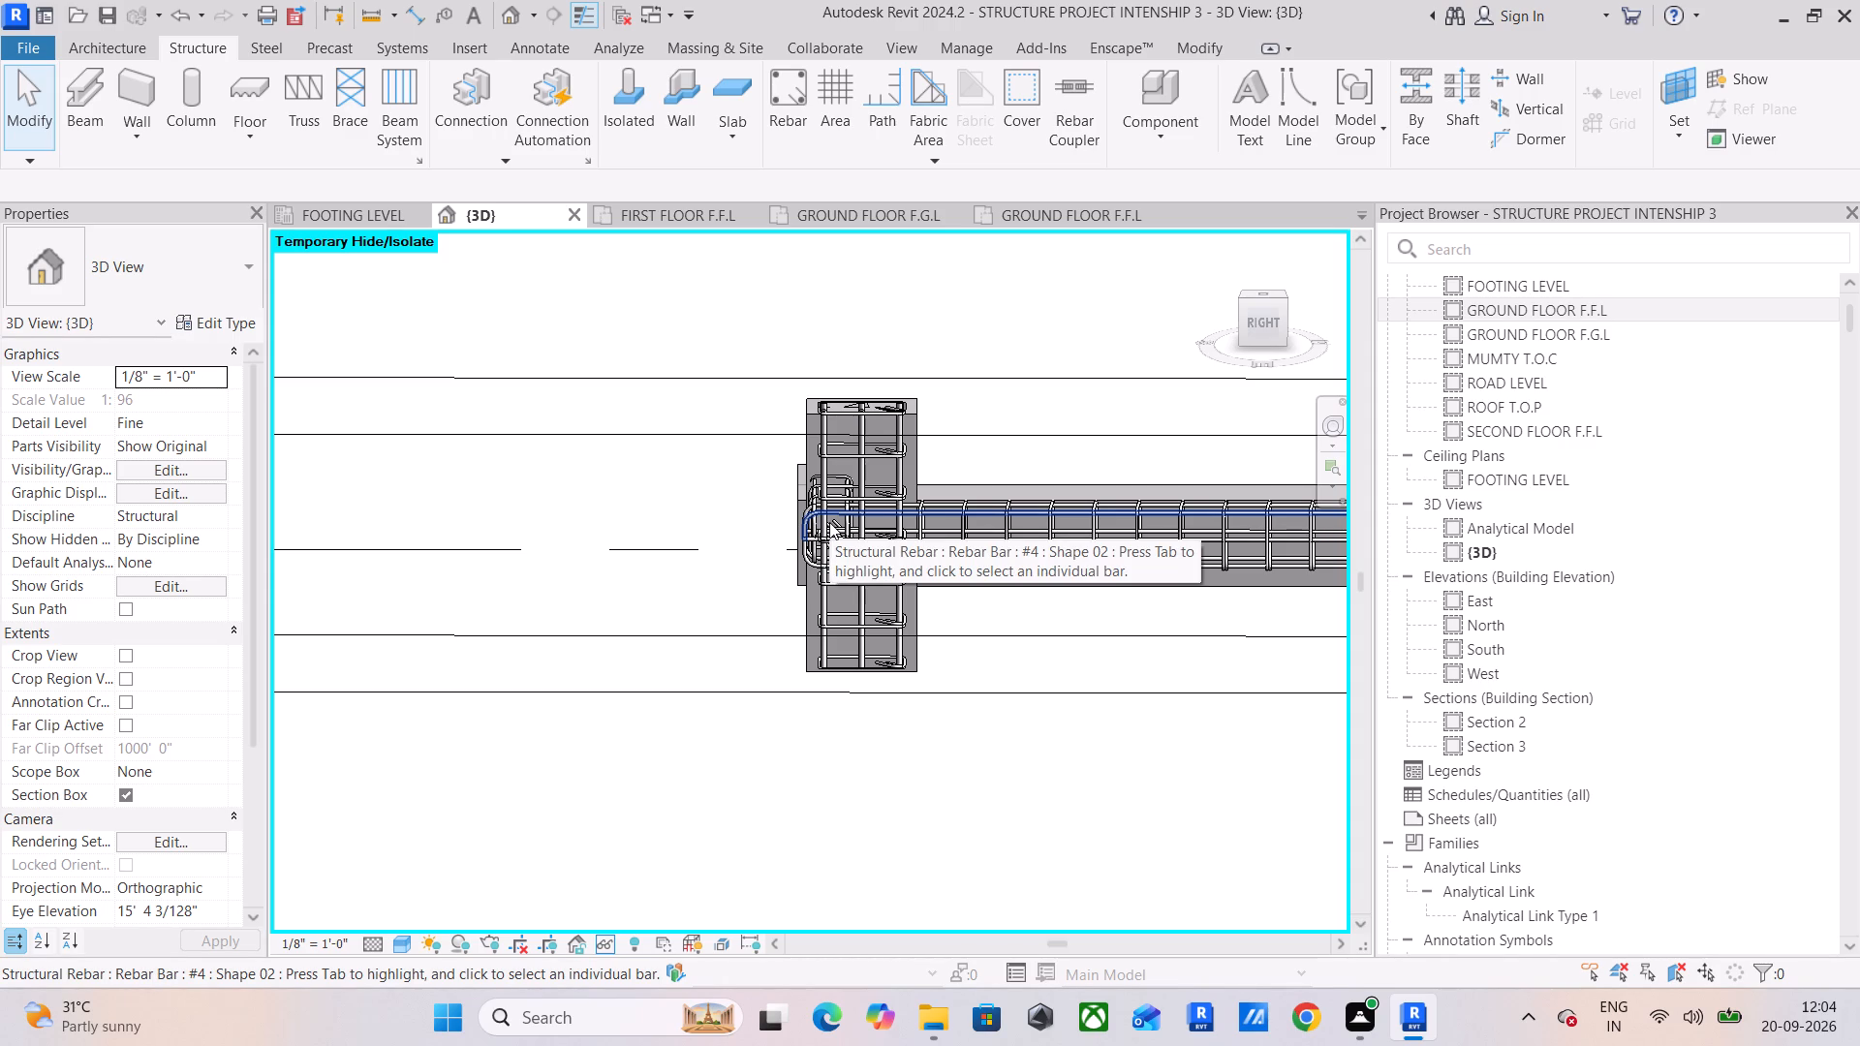
scroll(896, 498, up, 6)
middle_drag(897, 498, 943, 446)
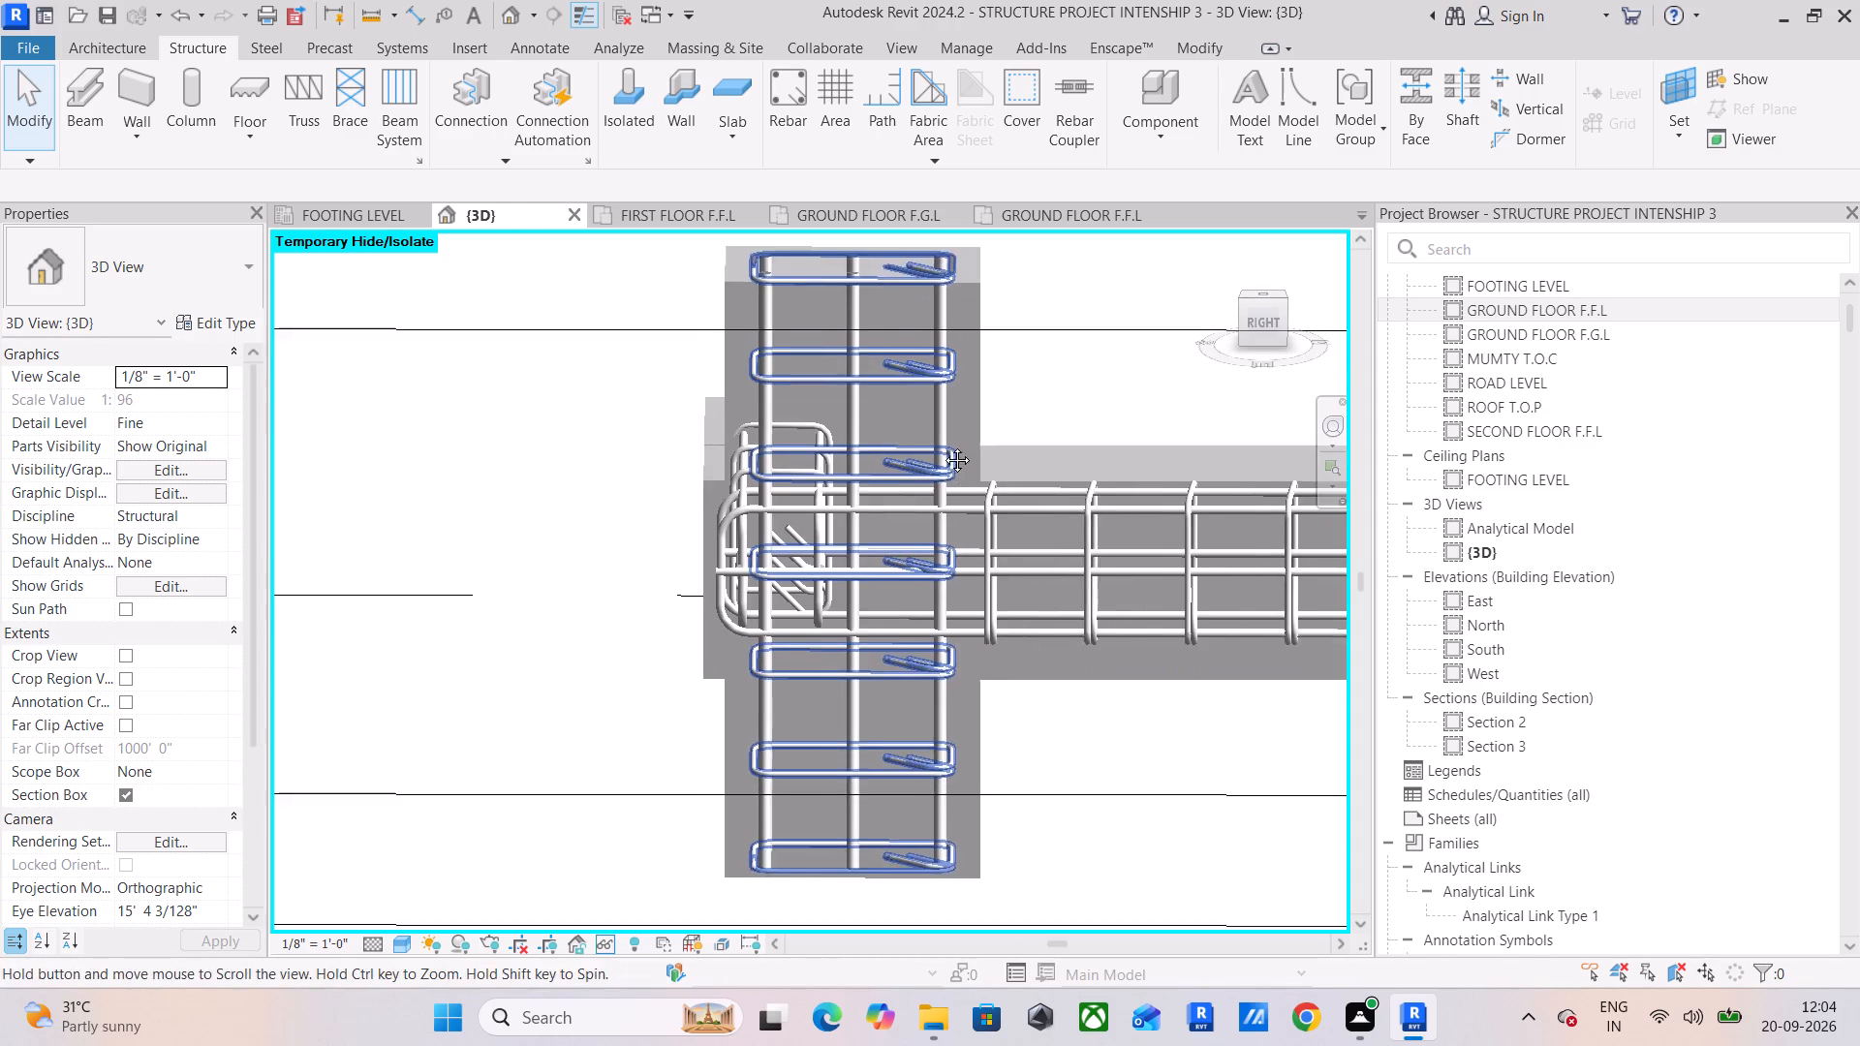
middle_drag(943, 446, 947, 409)
click(1277, 319)
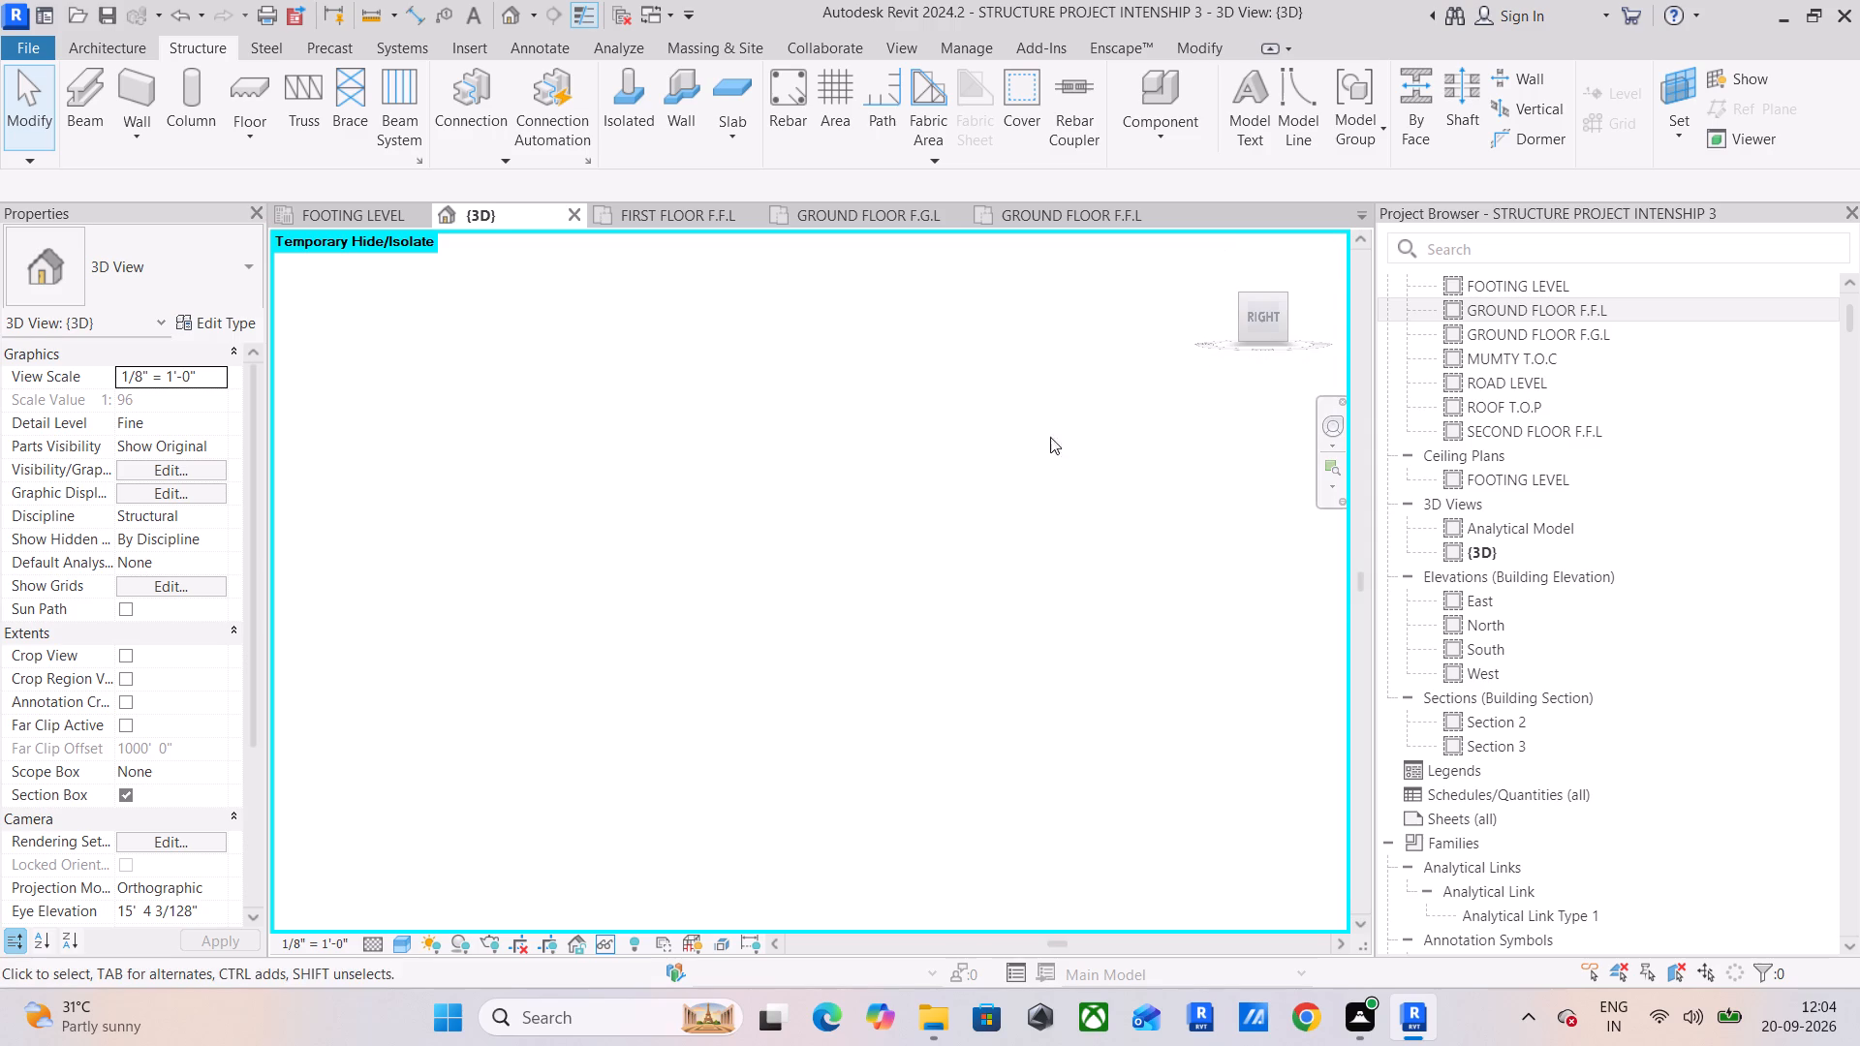
scroll(710, 578, up, 20)
scroll(710, 578, up, 1)
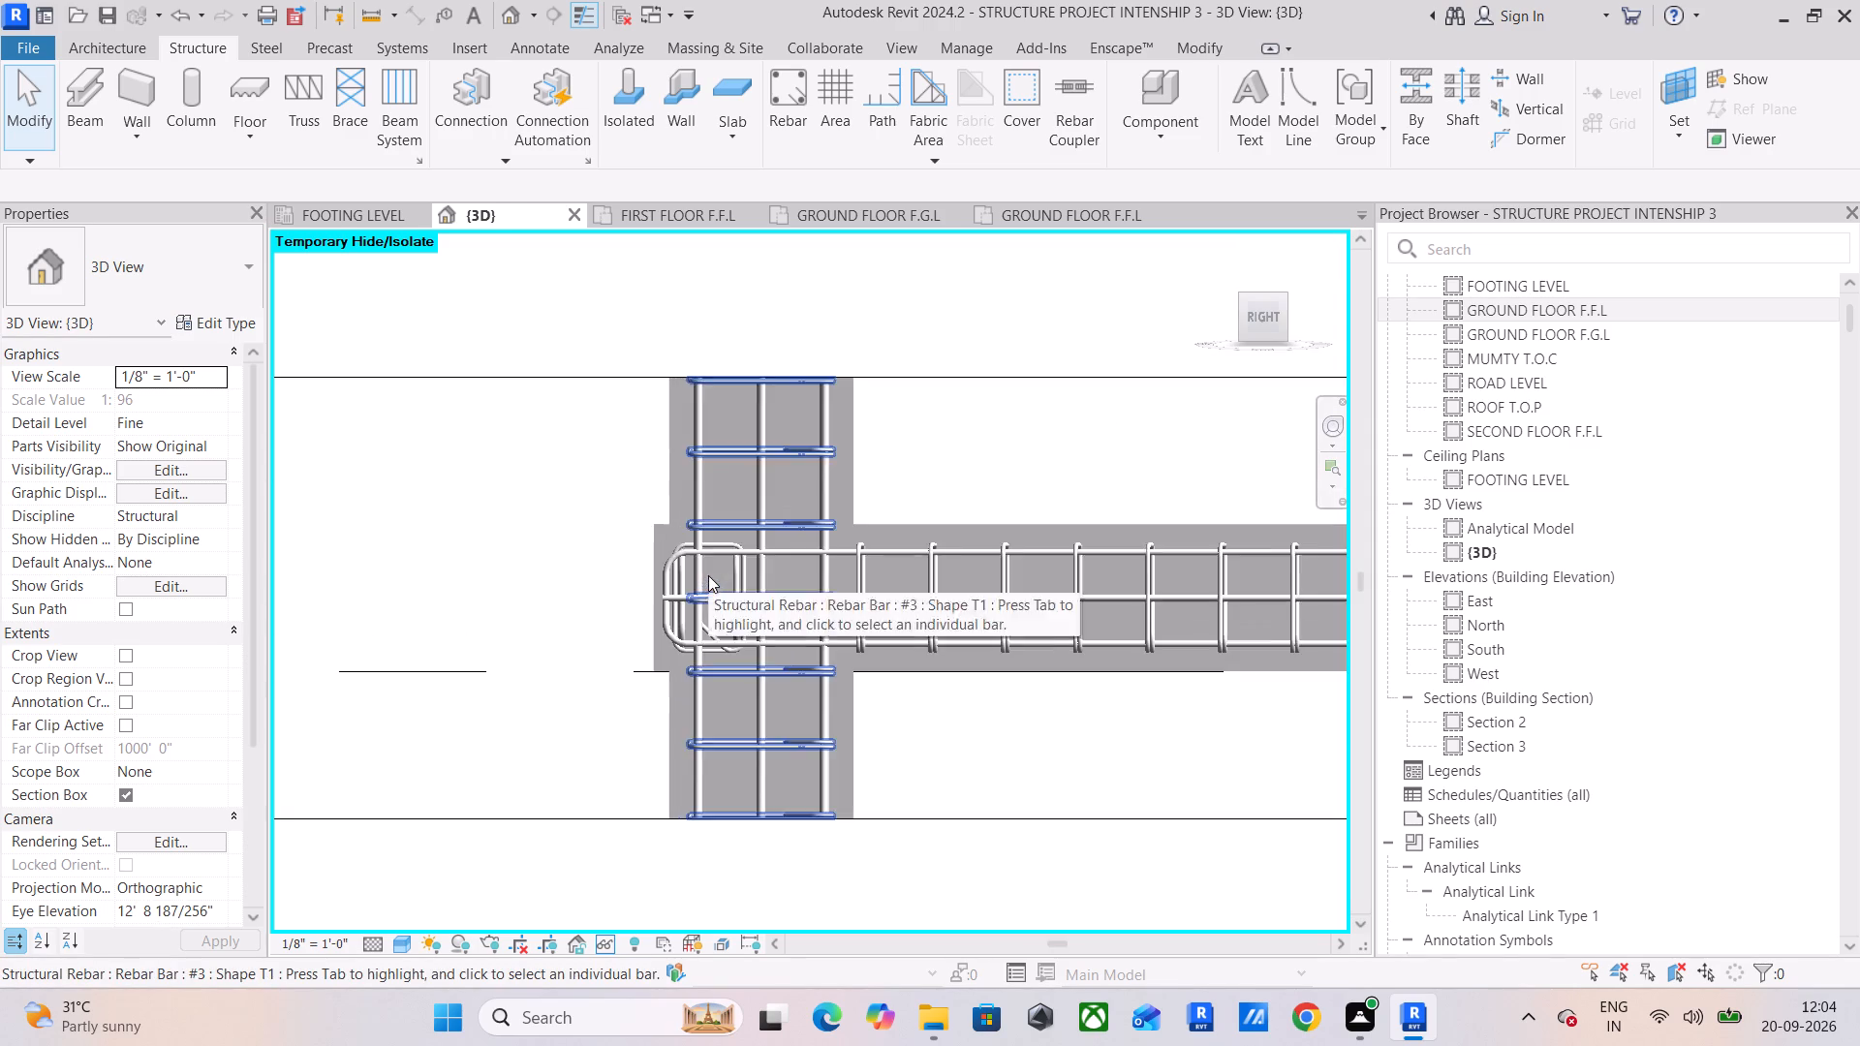
scroll(708, 575, up, 3)
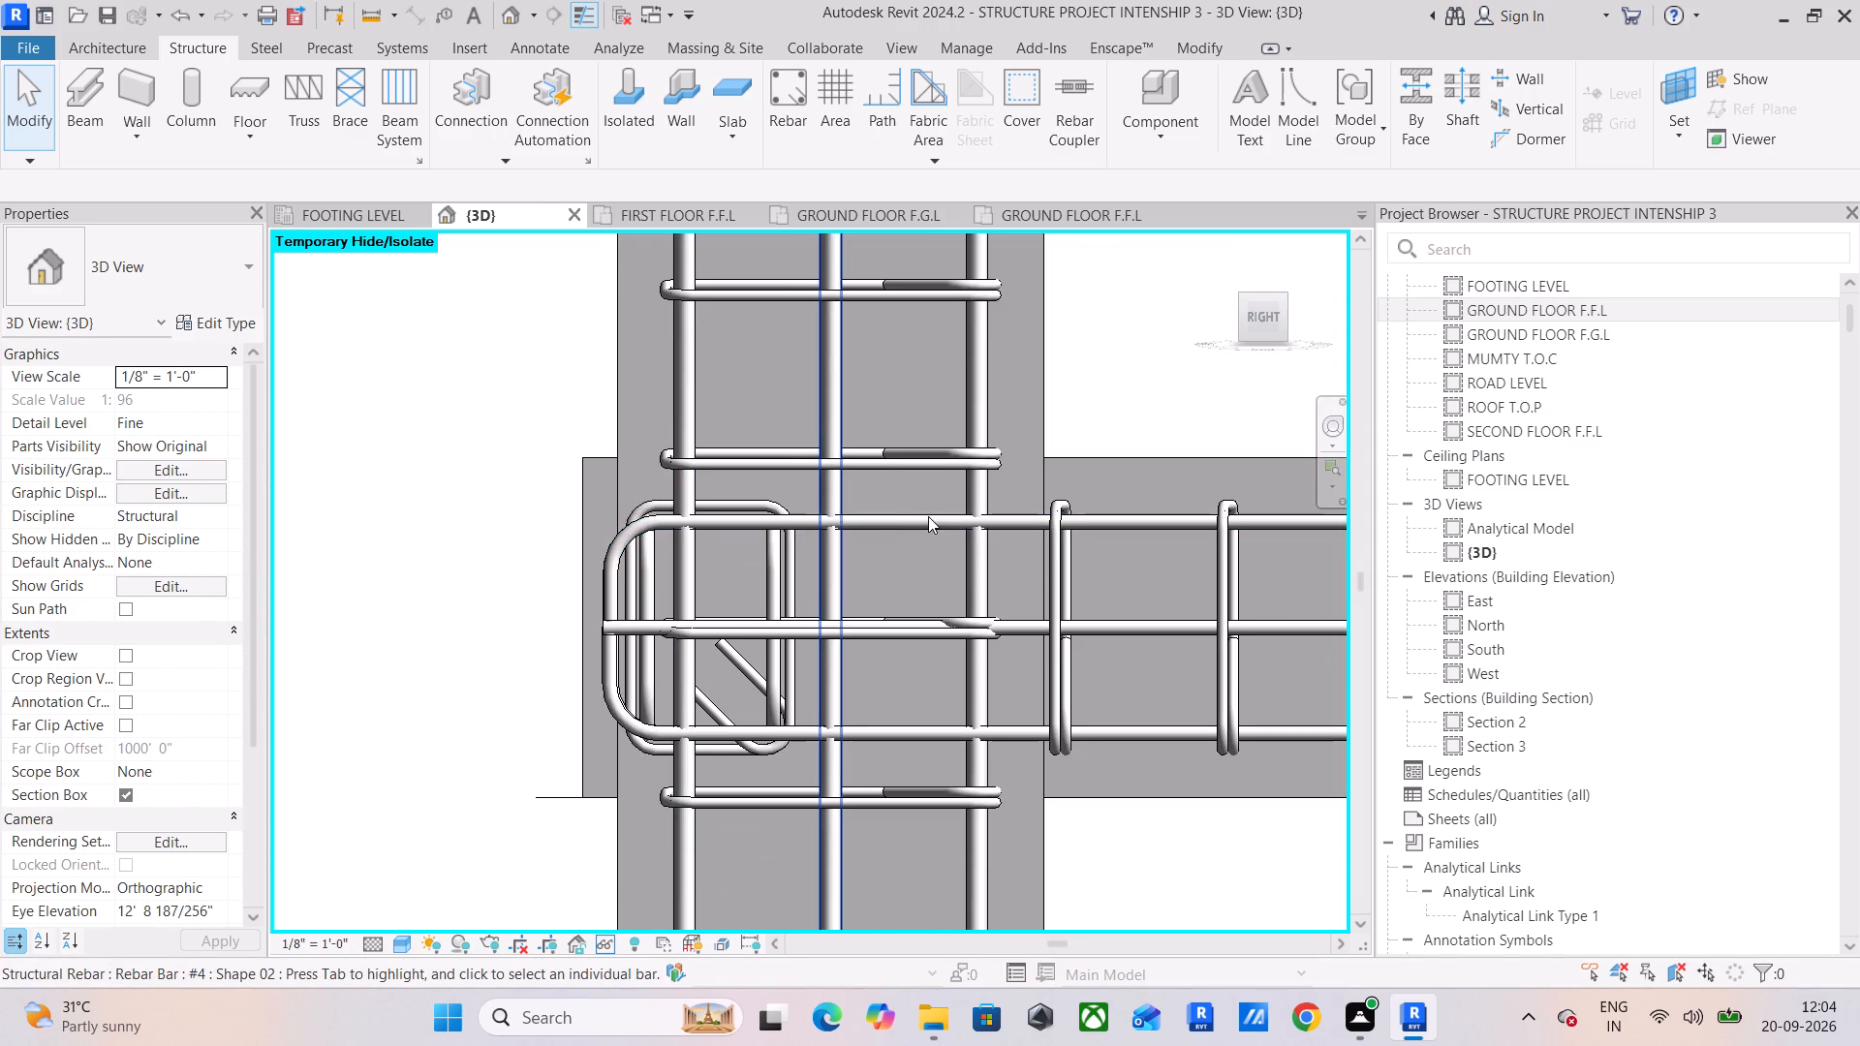
click(928, 515)
Examine the beam stirrups and hooked bars at the intermediate column joint and at the far end column.
scroll(1051, 510, down, 4)
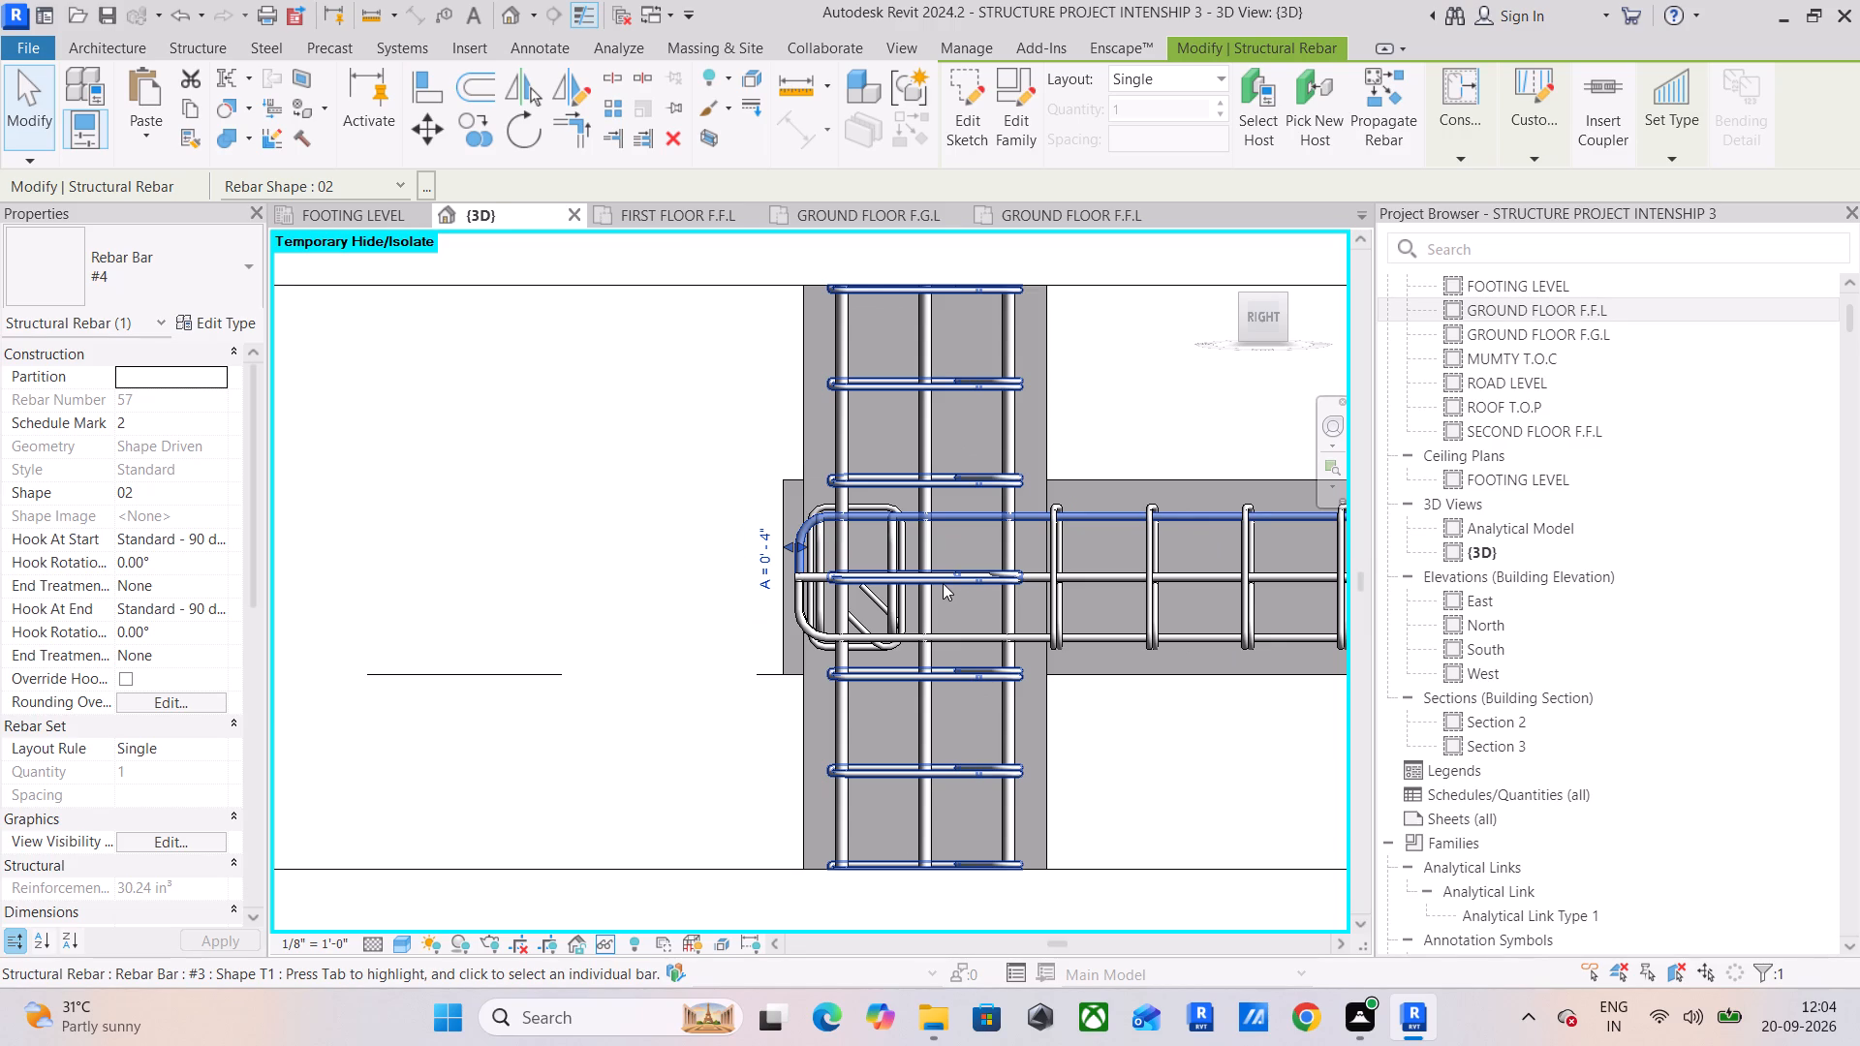
scroll(946, 622, down, 6)
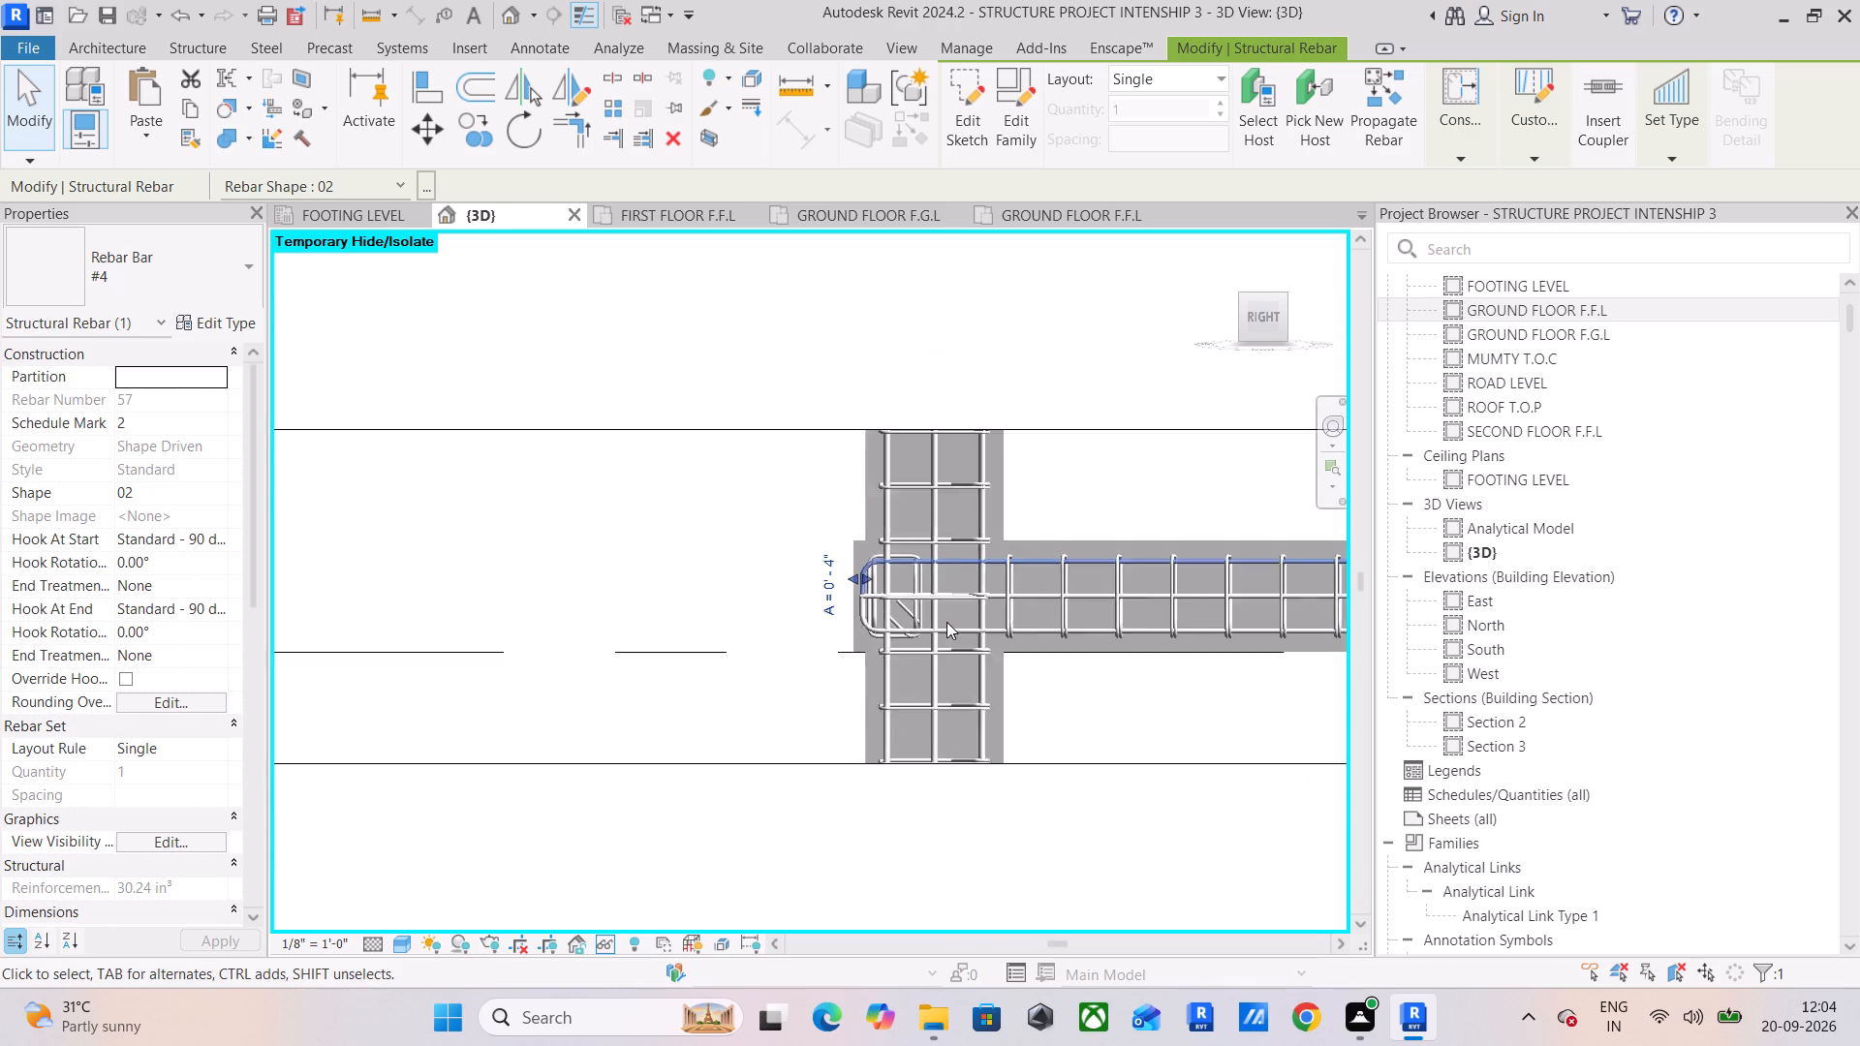
scroll(946, 622, down, 1)
middle_drag(958, 624, 391, 557)
middle_drag(1226, 656, 862, 656)
scroll(809, 558, up, 5)
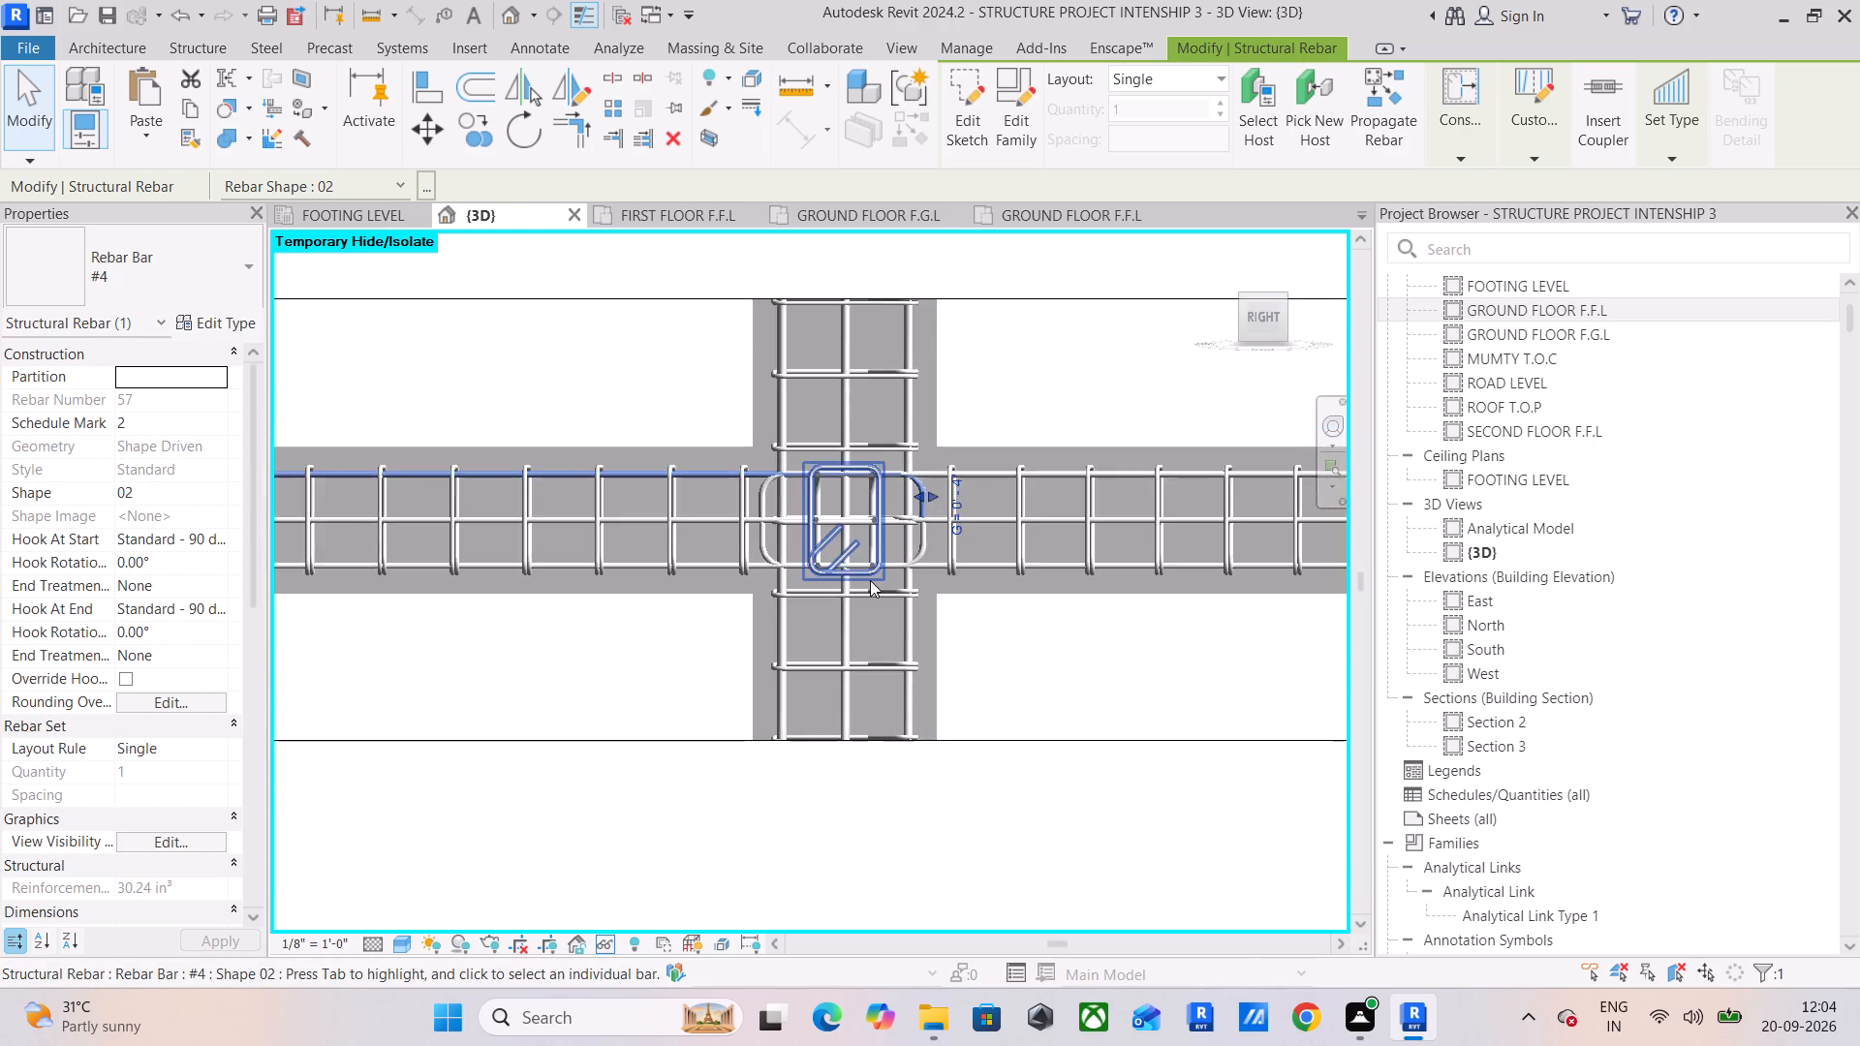
scroll(875, 579, up, 6)
click(1093, 811)
scroll(1114, 732, down, 1)
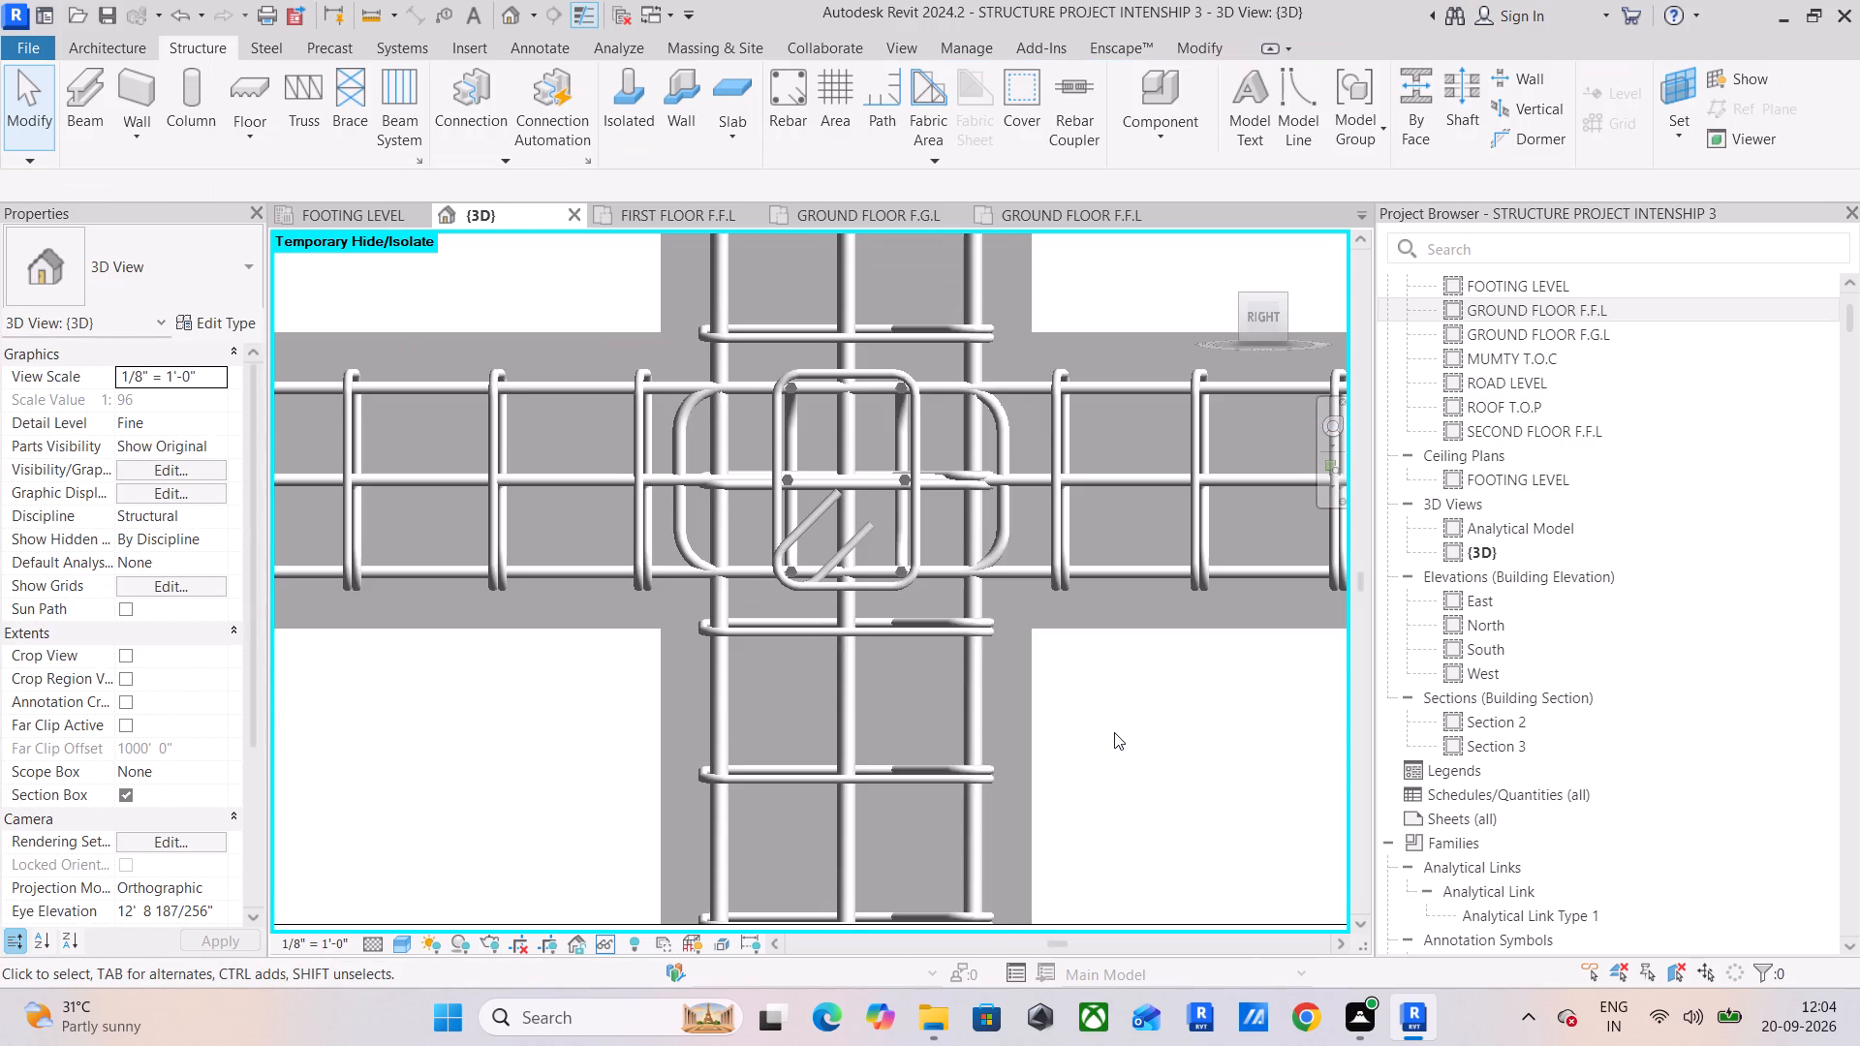
scroll(800, 537, down, 6)
middle_drag(861, 522, 856, 520)
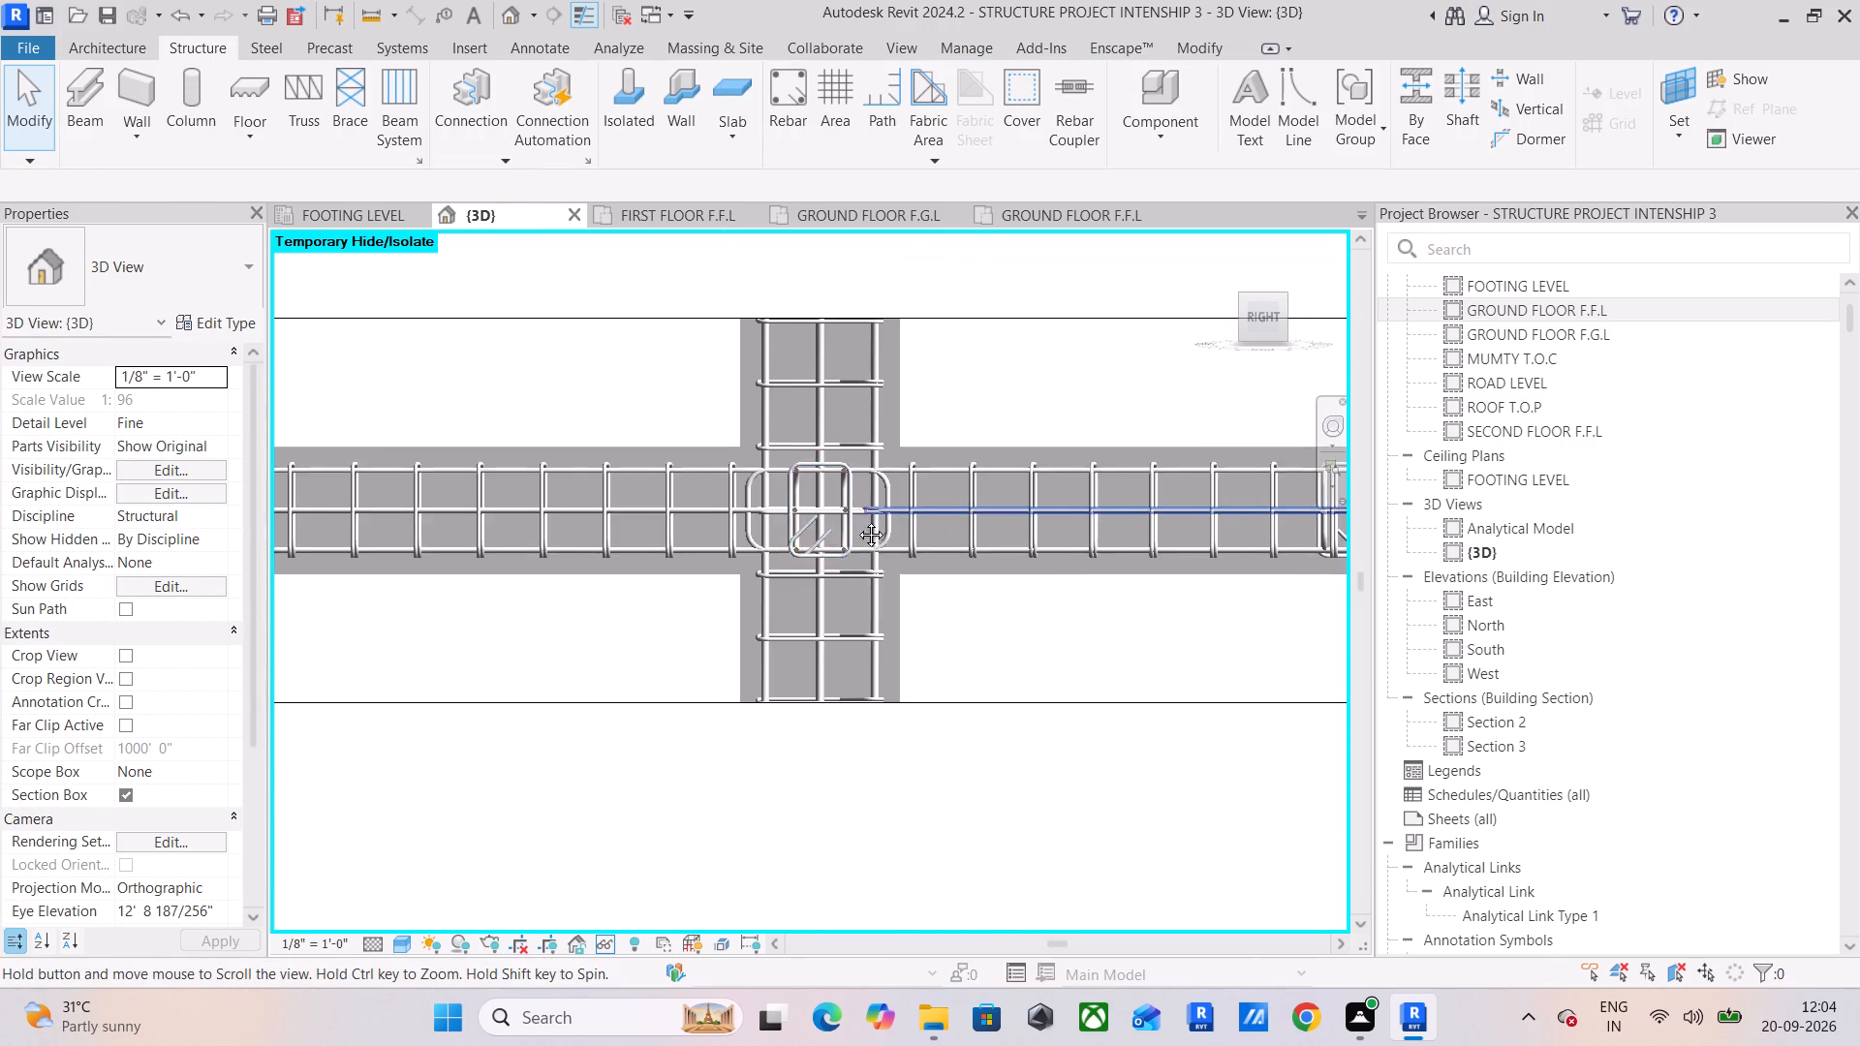
middle_drag(856, 520, 223, 527)
scroll(1120, 522, up, 5)
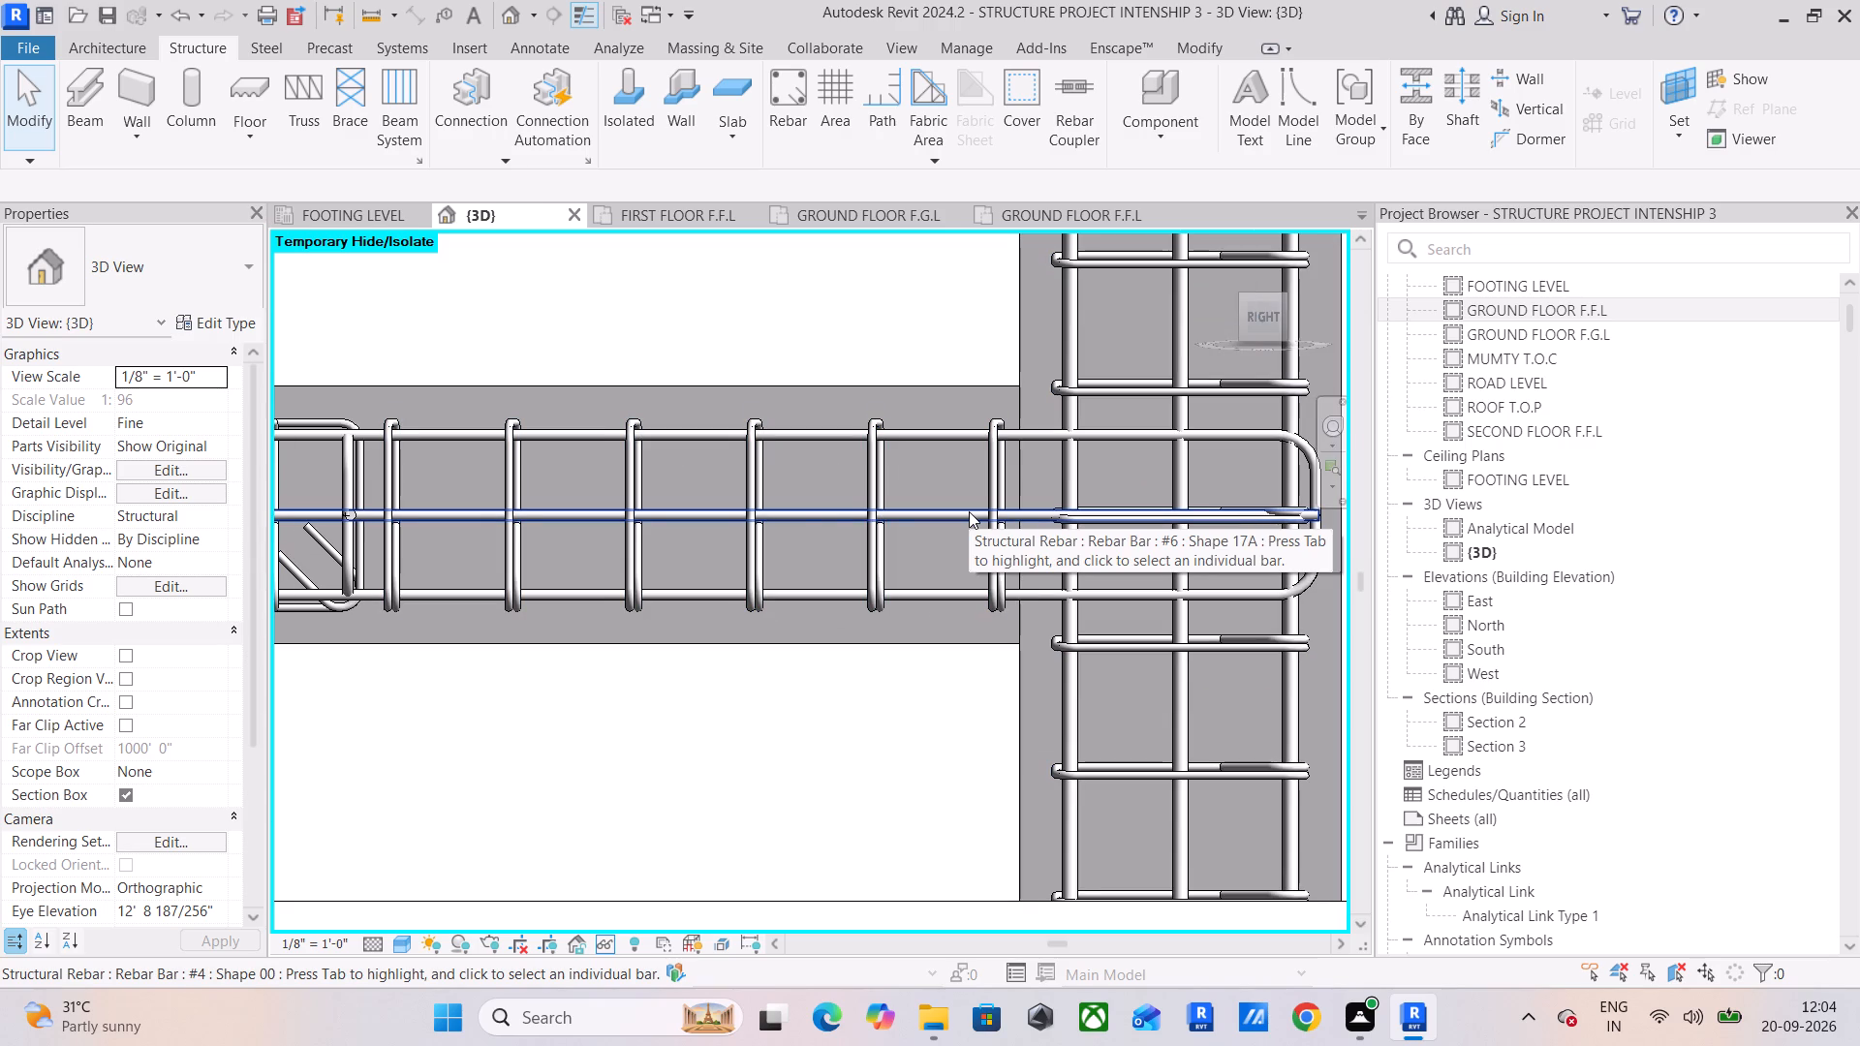
scroll(969, 511, down, 10)
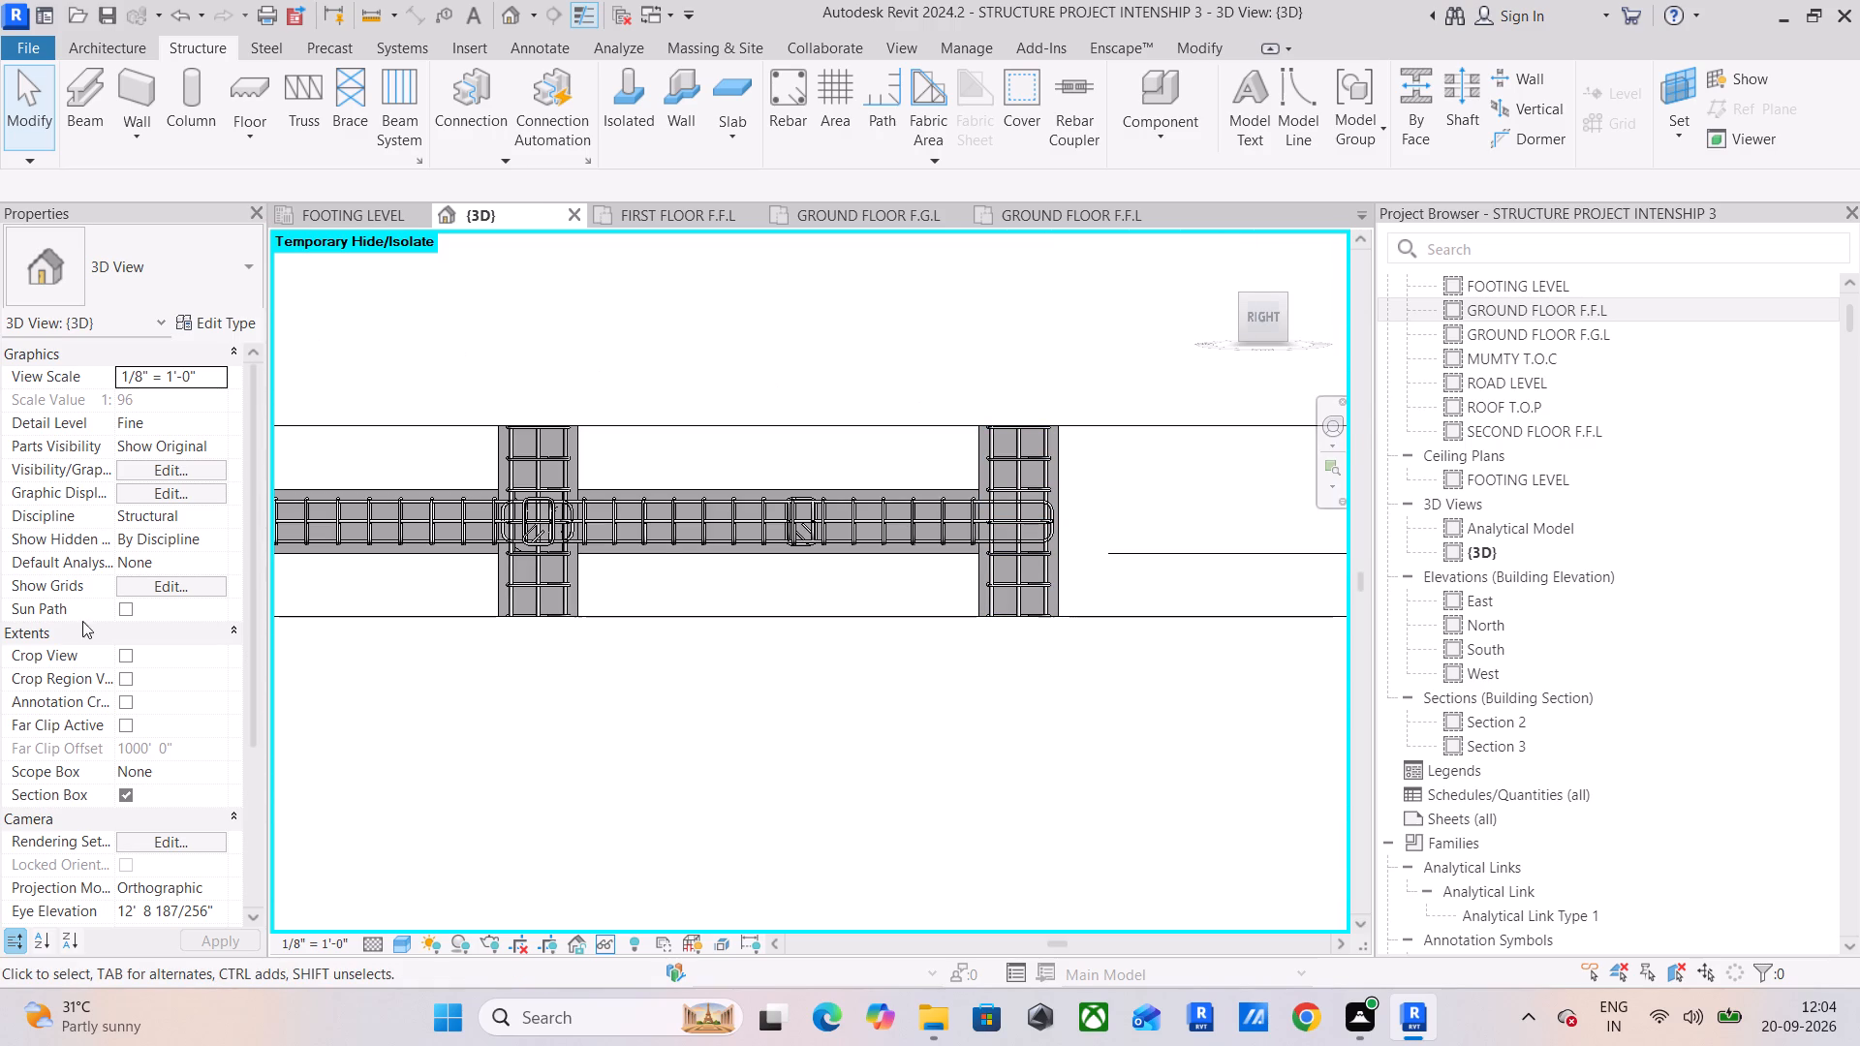
Turn off the section box to bring back the whole frame.
click(123, 796)
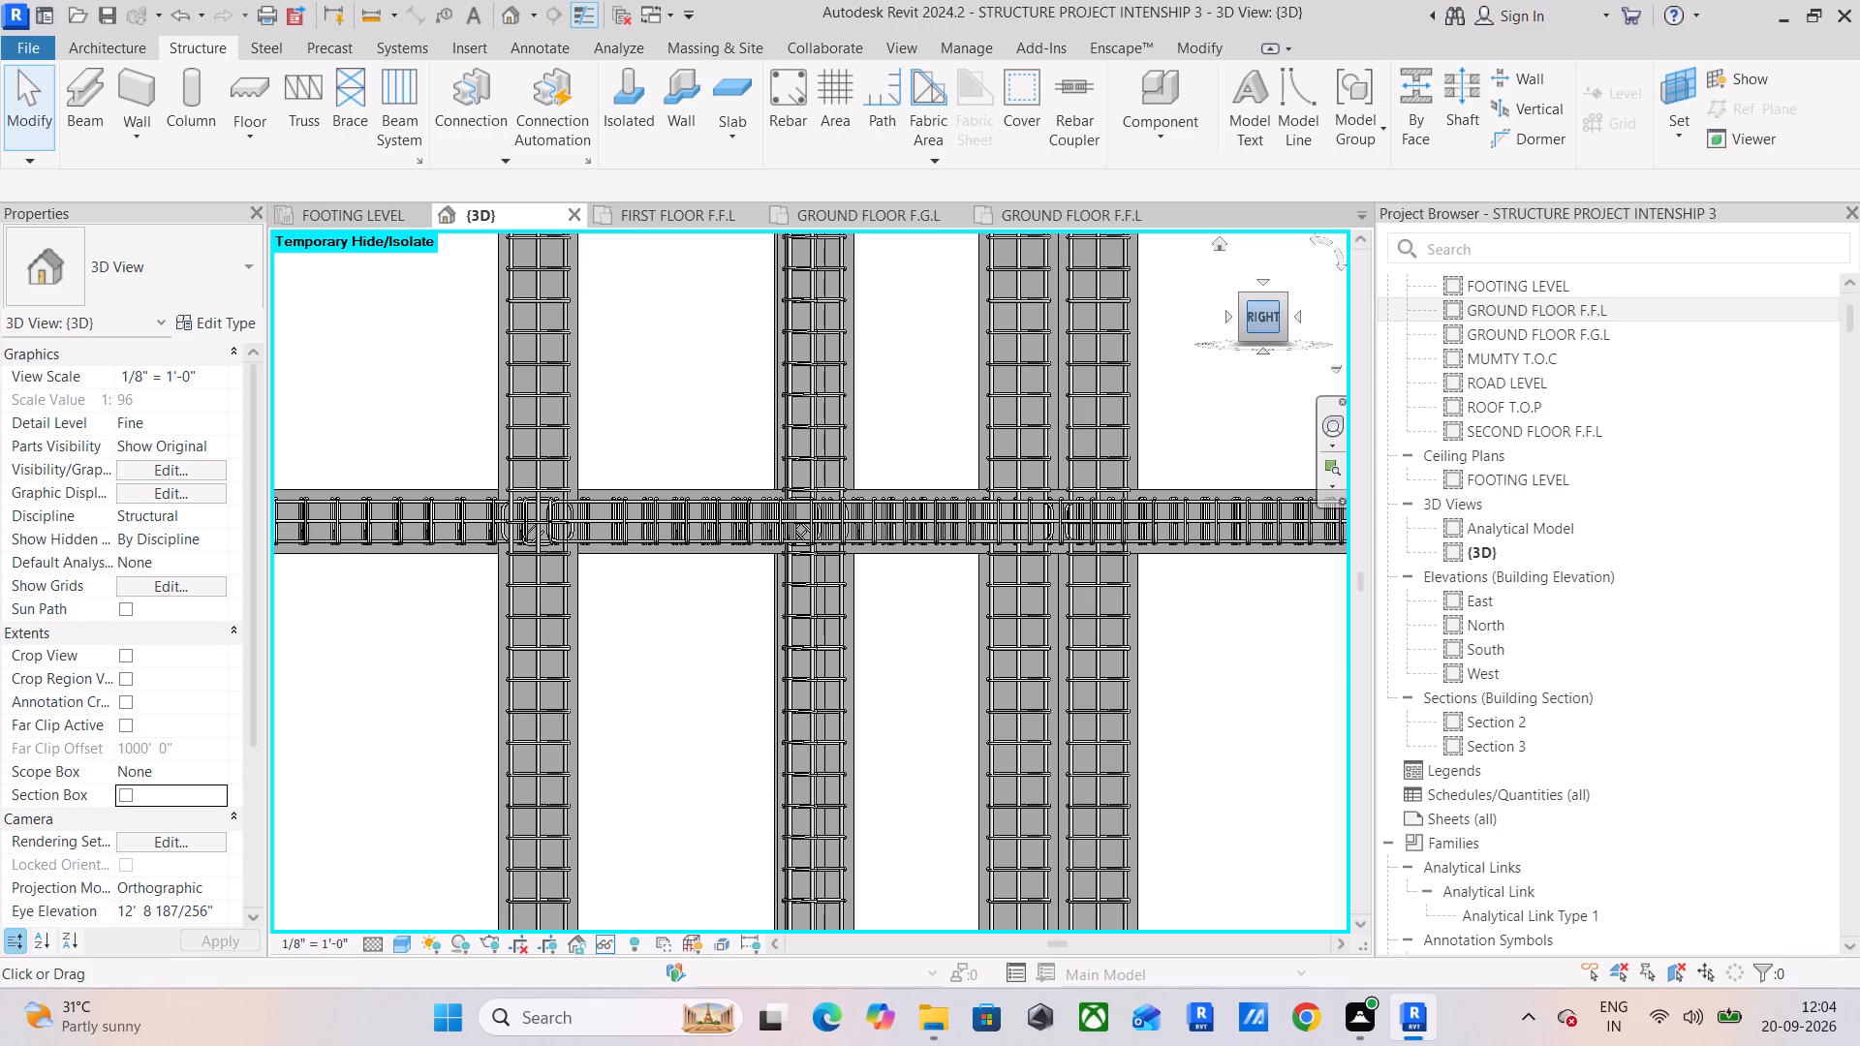
Isolate the long 12 x 24 beam with the 30' 7 1/2" cut length in a section box, viewed from the right side.
drag(1267, 317, 1264, 349)
middle_drag(943, 454, 130, 649)
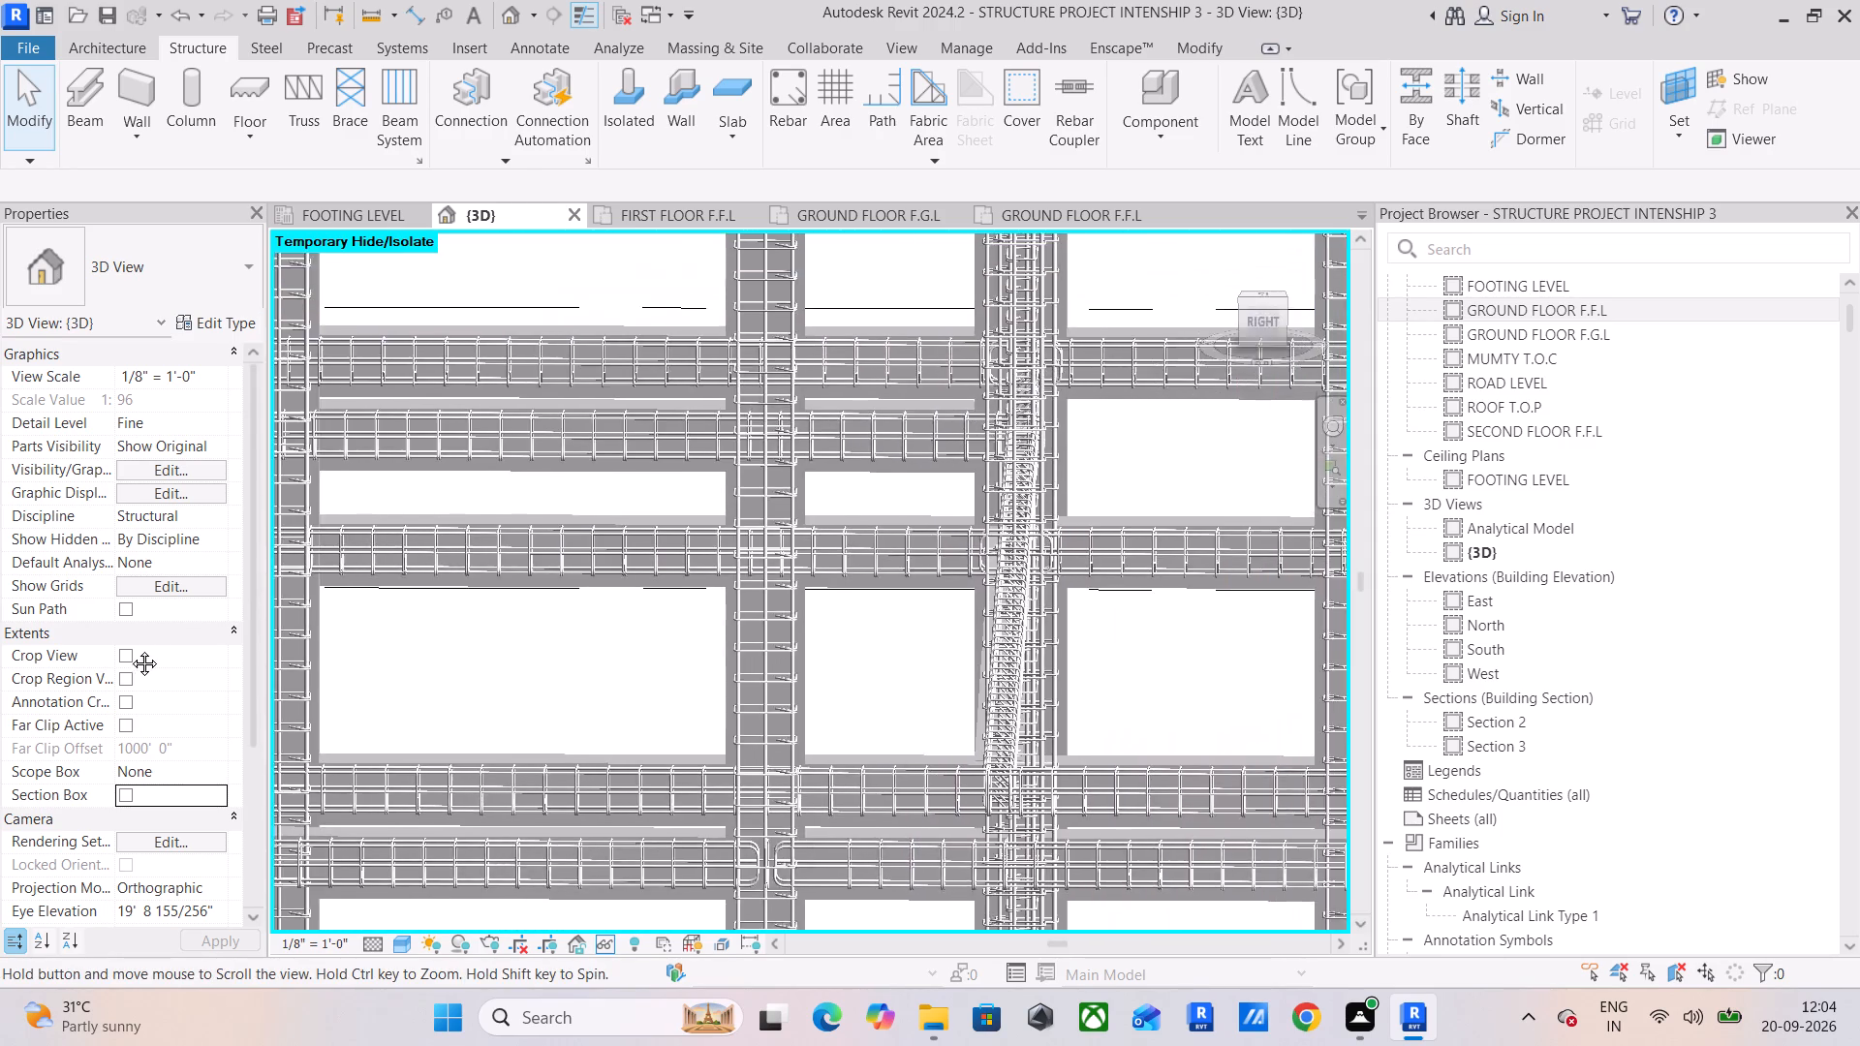
middle_drag(130, 649, 136, 652)
click(893, 523)
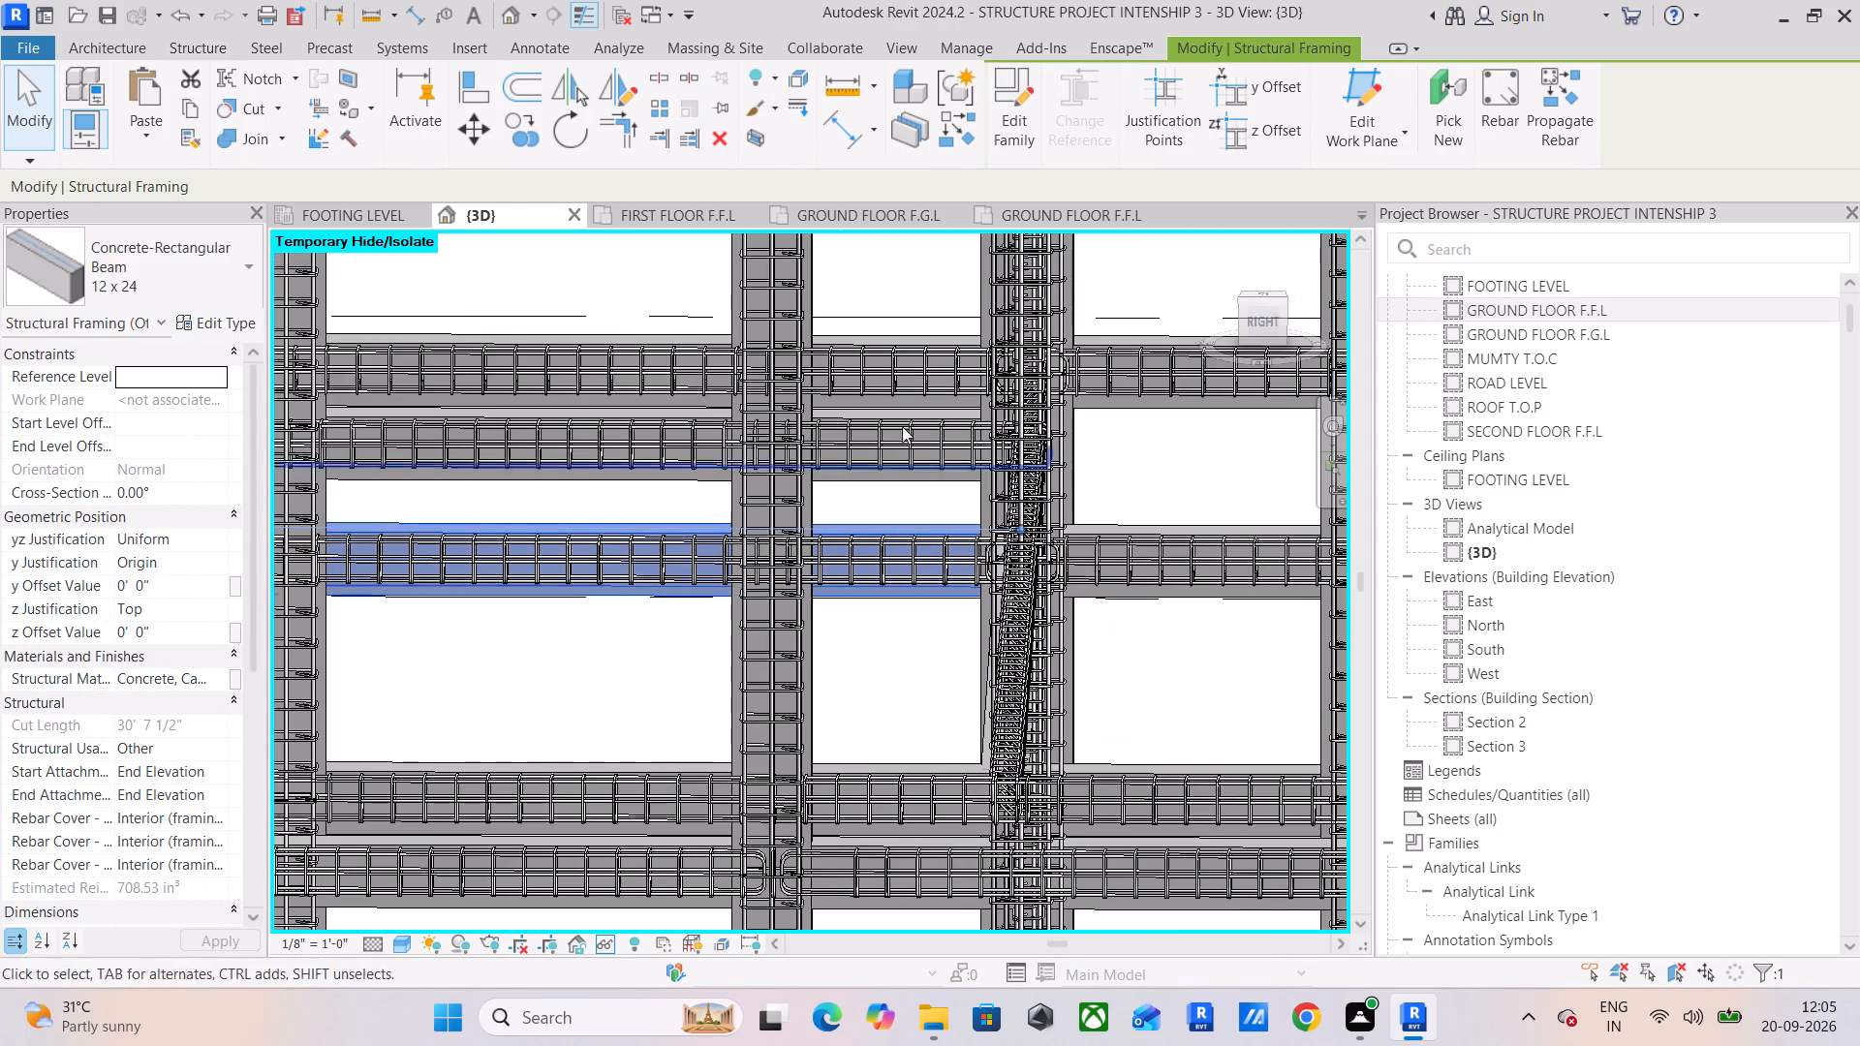
click(754, 139)
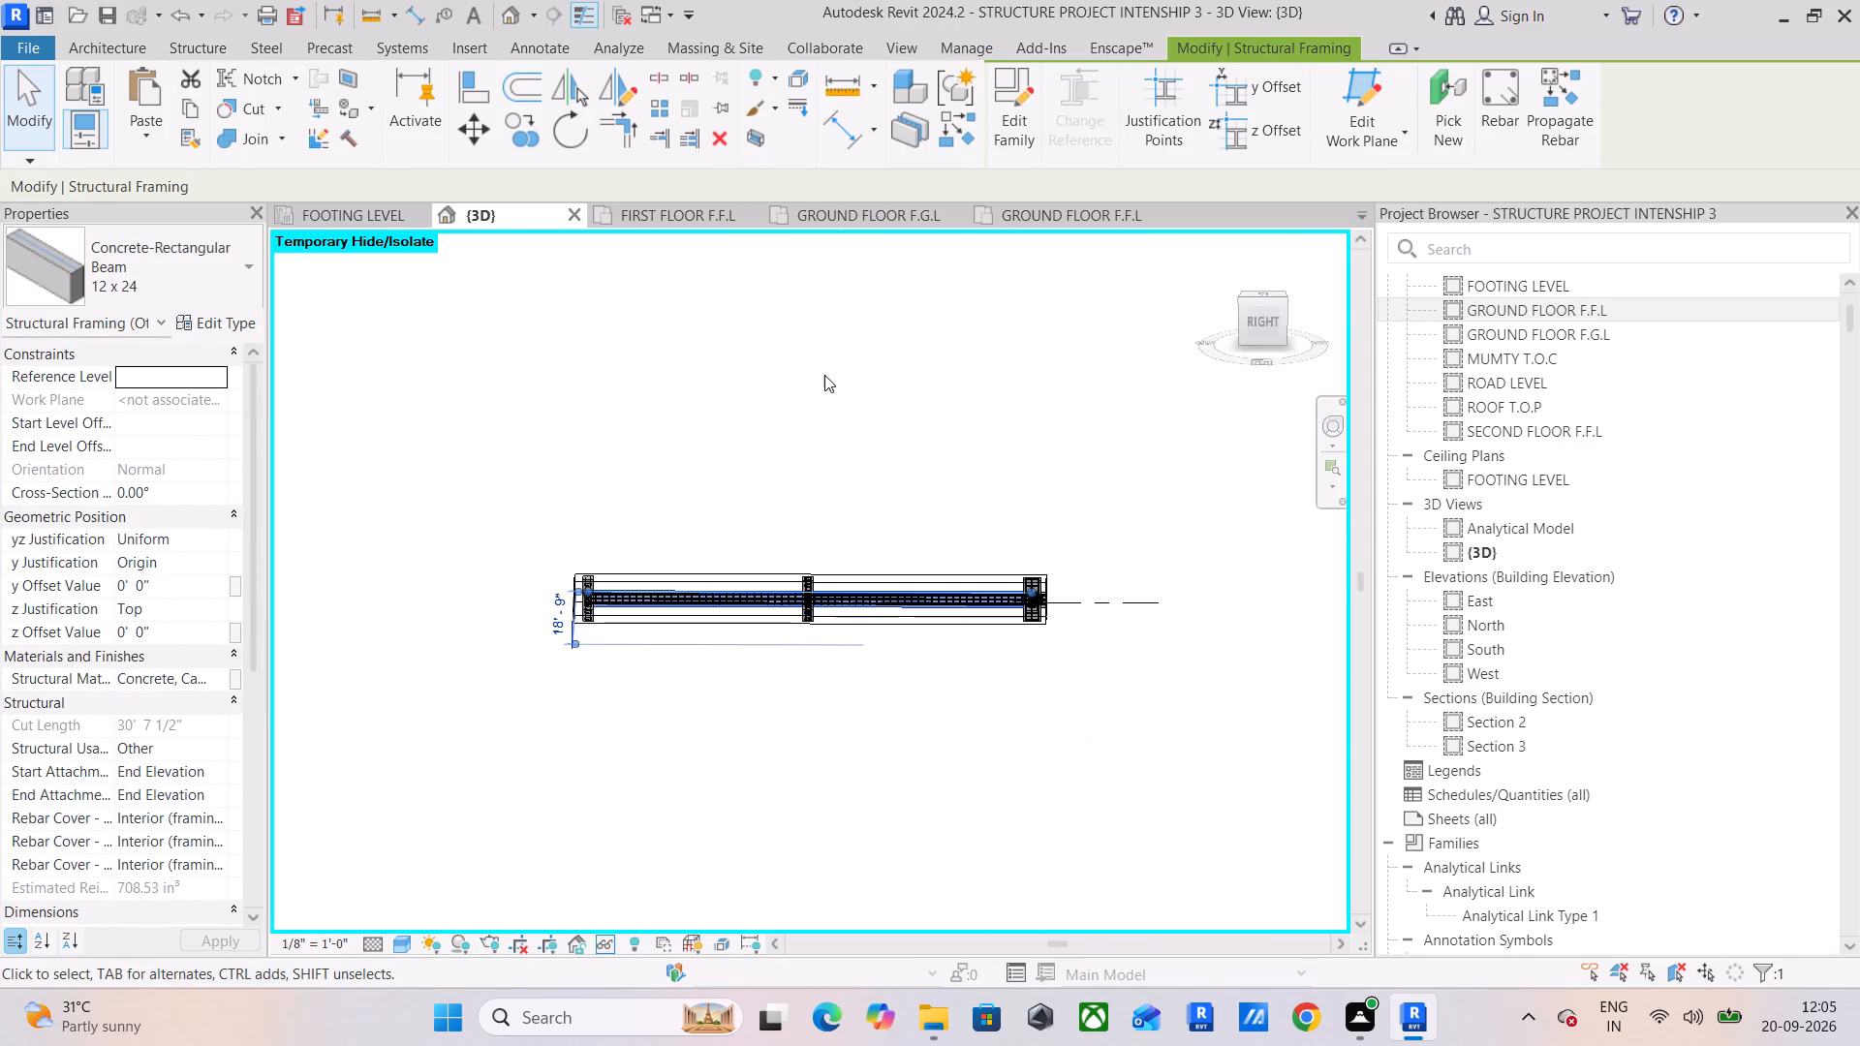
click(1254, 322)
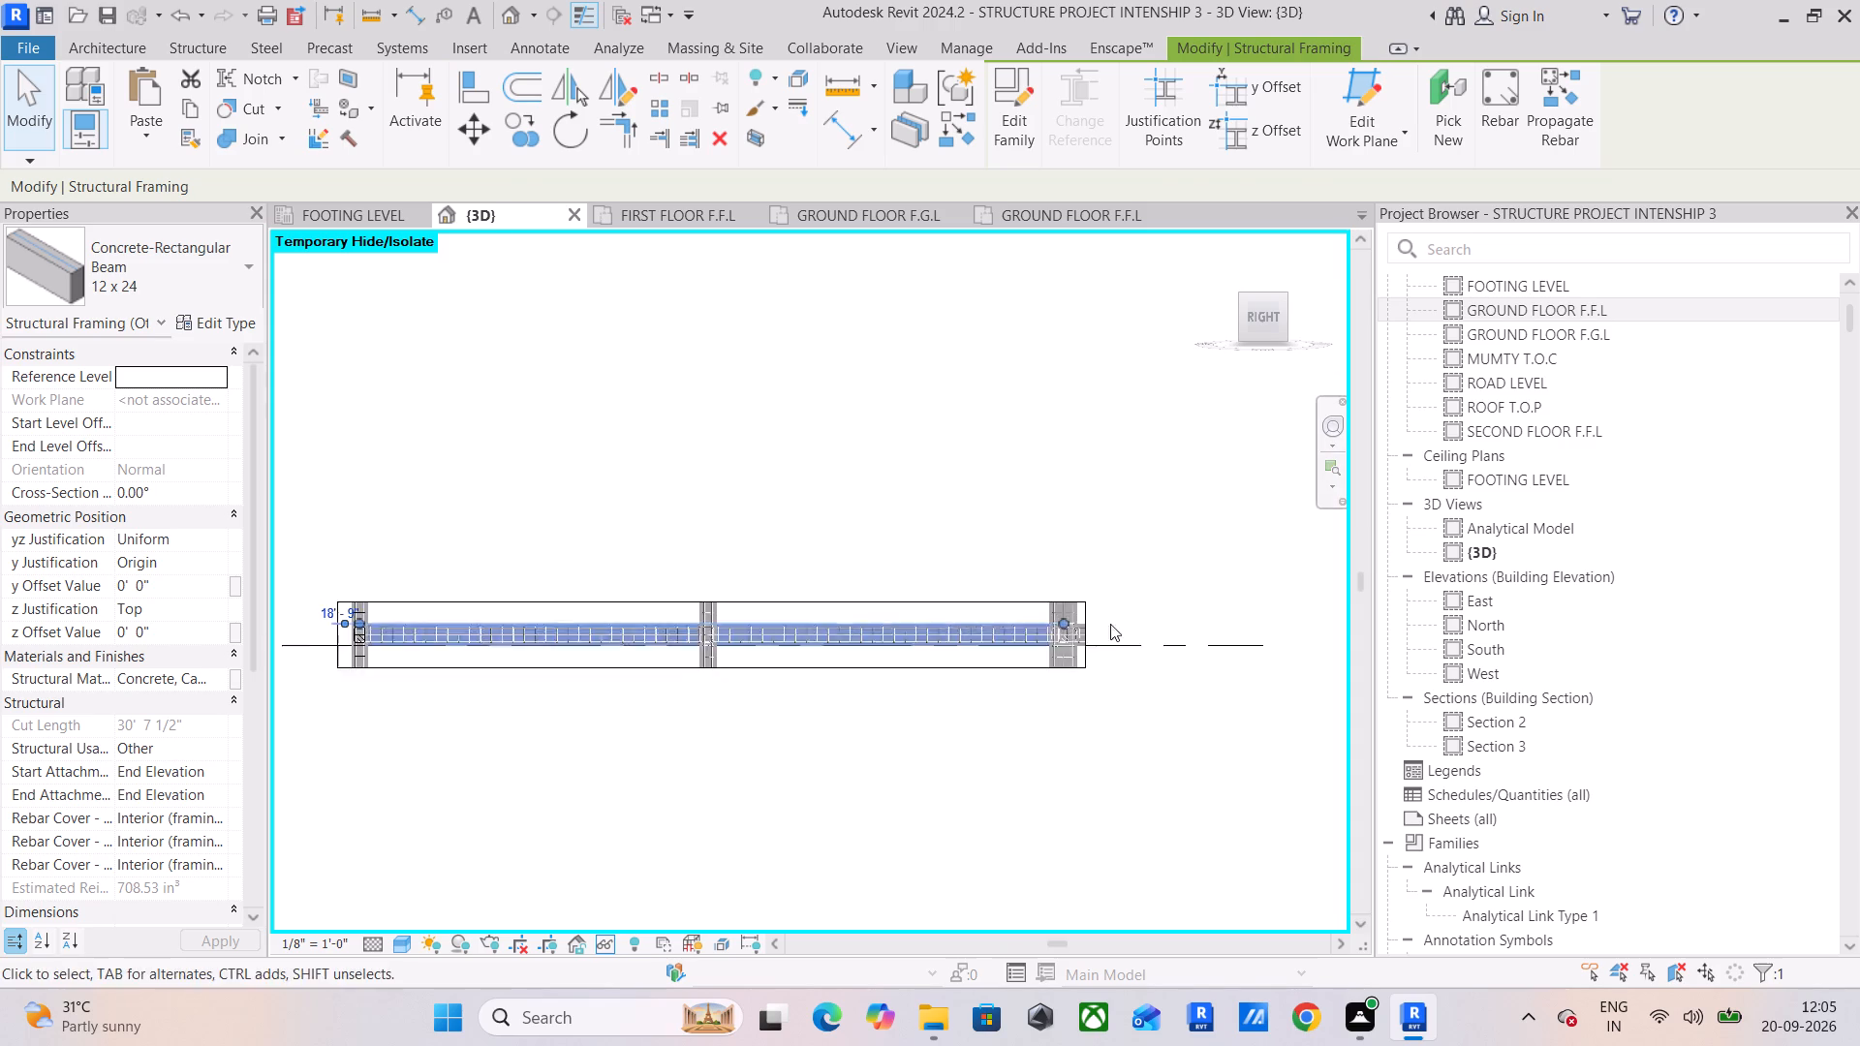
Extend the section box lengthwise at both ends, past the adjoining bay's far column and beyond the opposite end column.
click(1051, 619)
middle_drag(1119, 645, 699, 595)
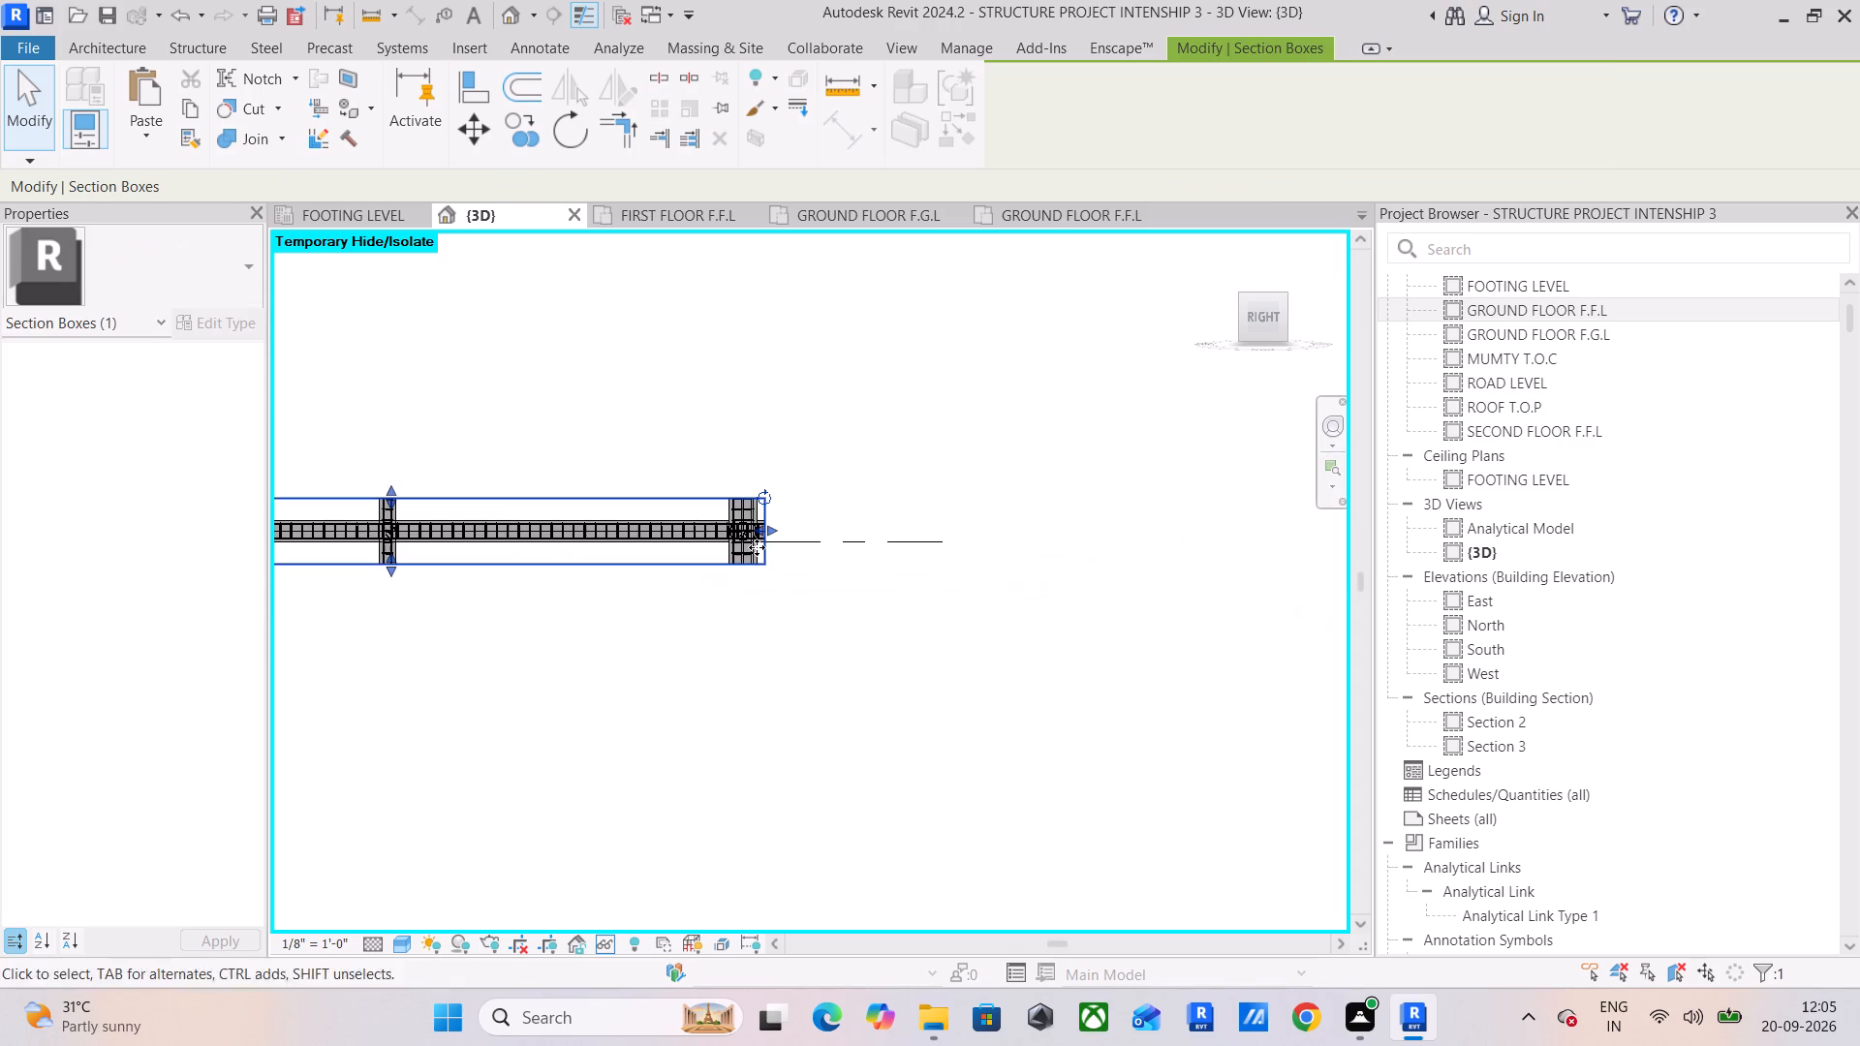
drag(771, 529, 1246, 549)
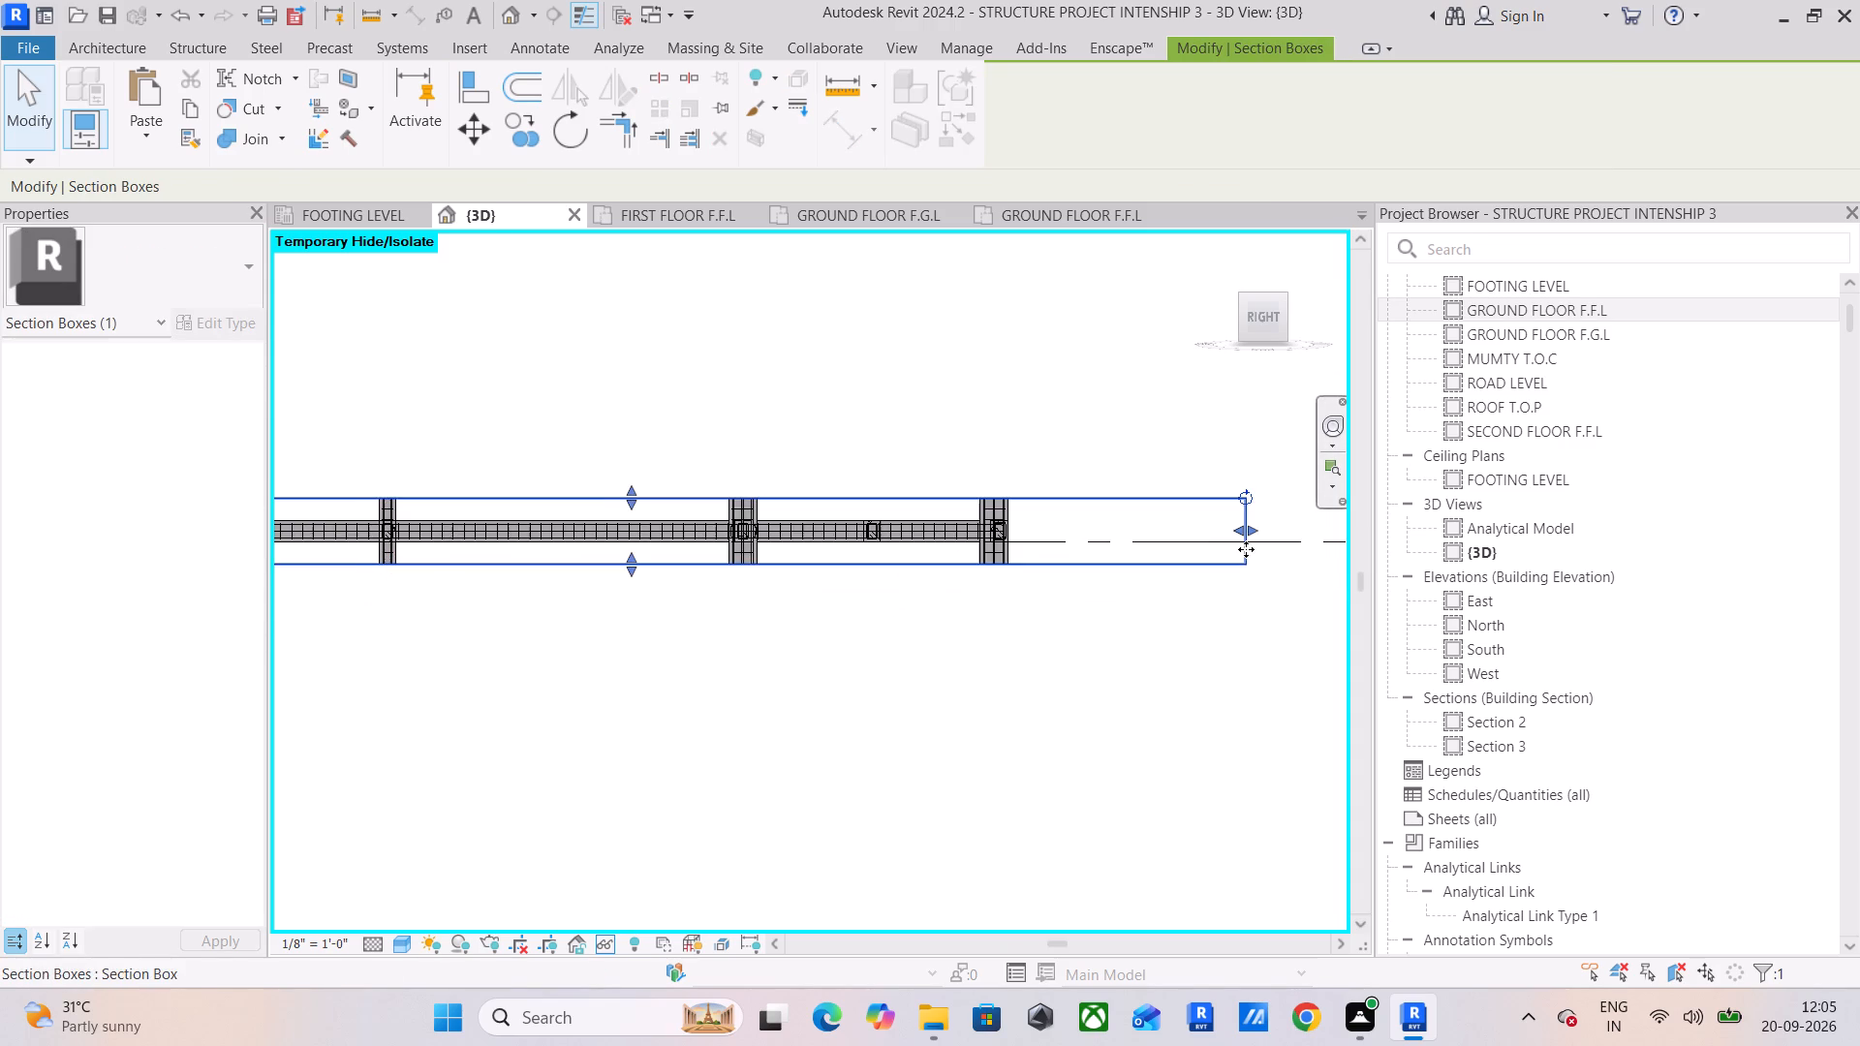
middle_drag(1239, 552, 1206, 561)
middle_drag(690, 704, 1388, 665)
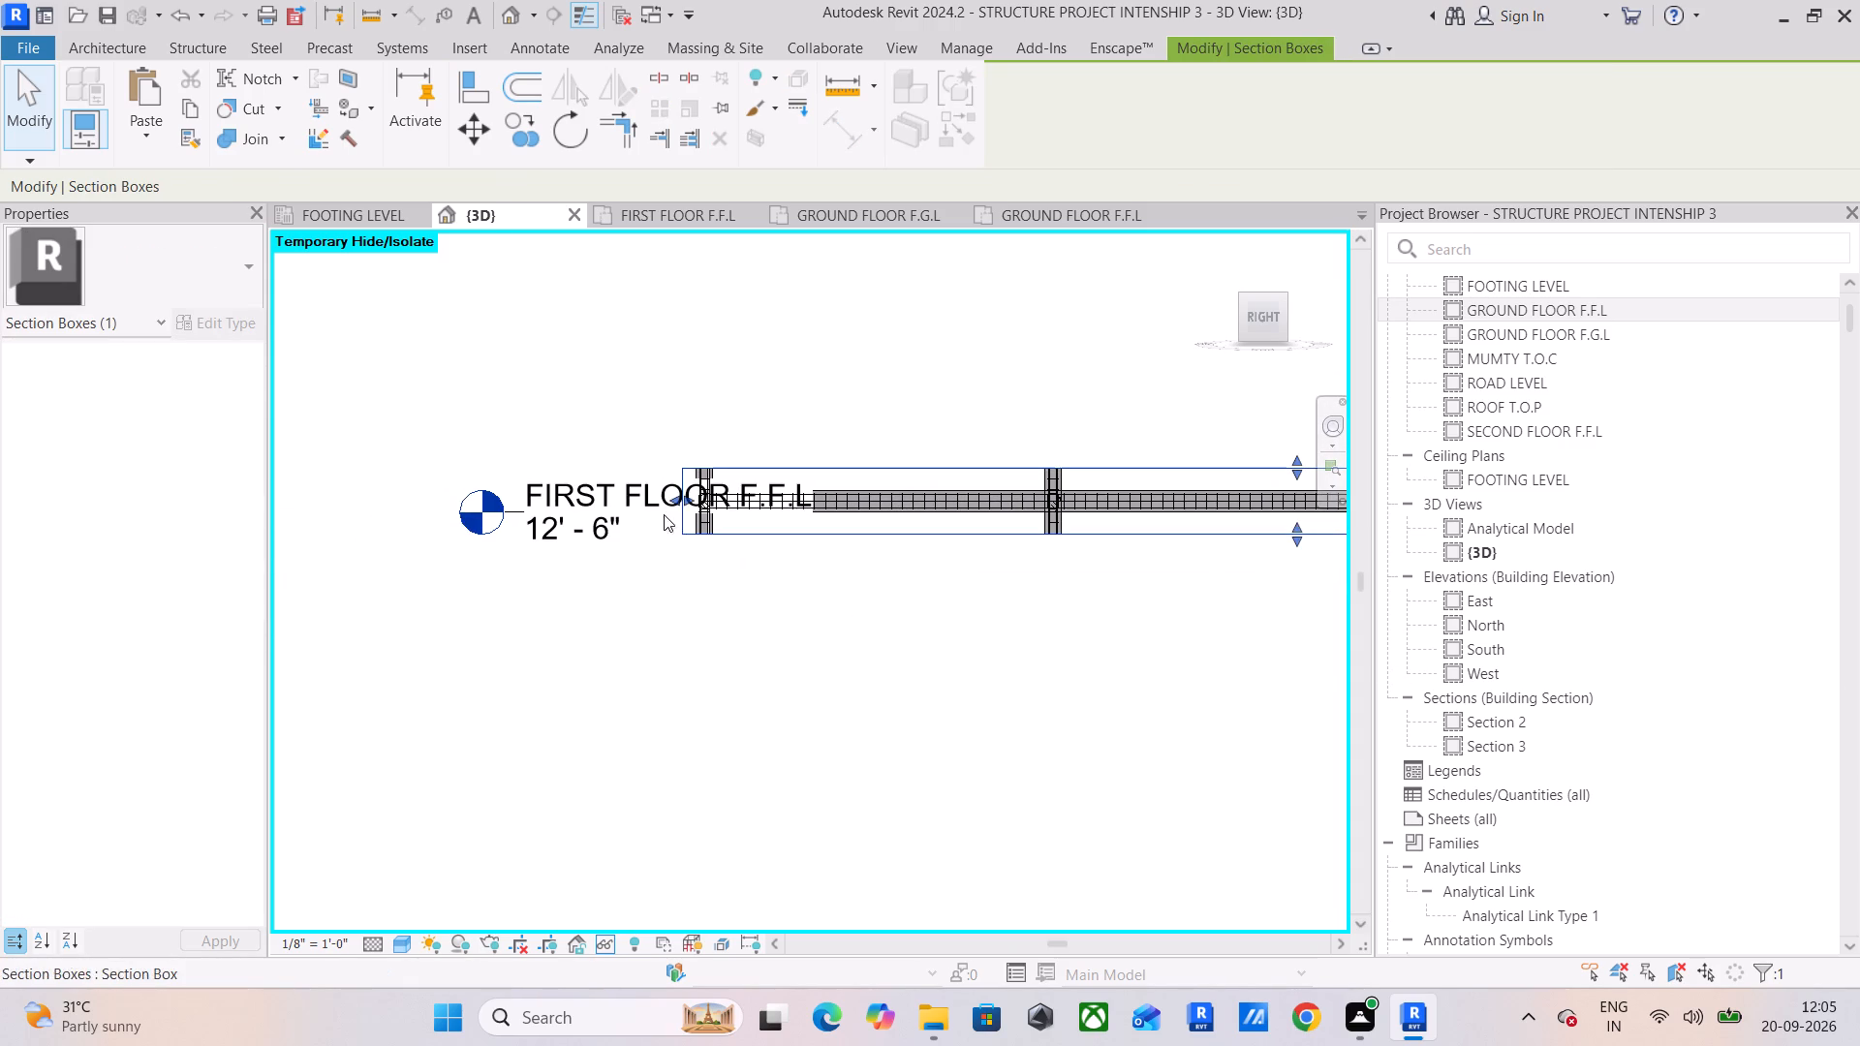
drag(682, 498, 340, 504)
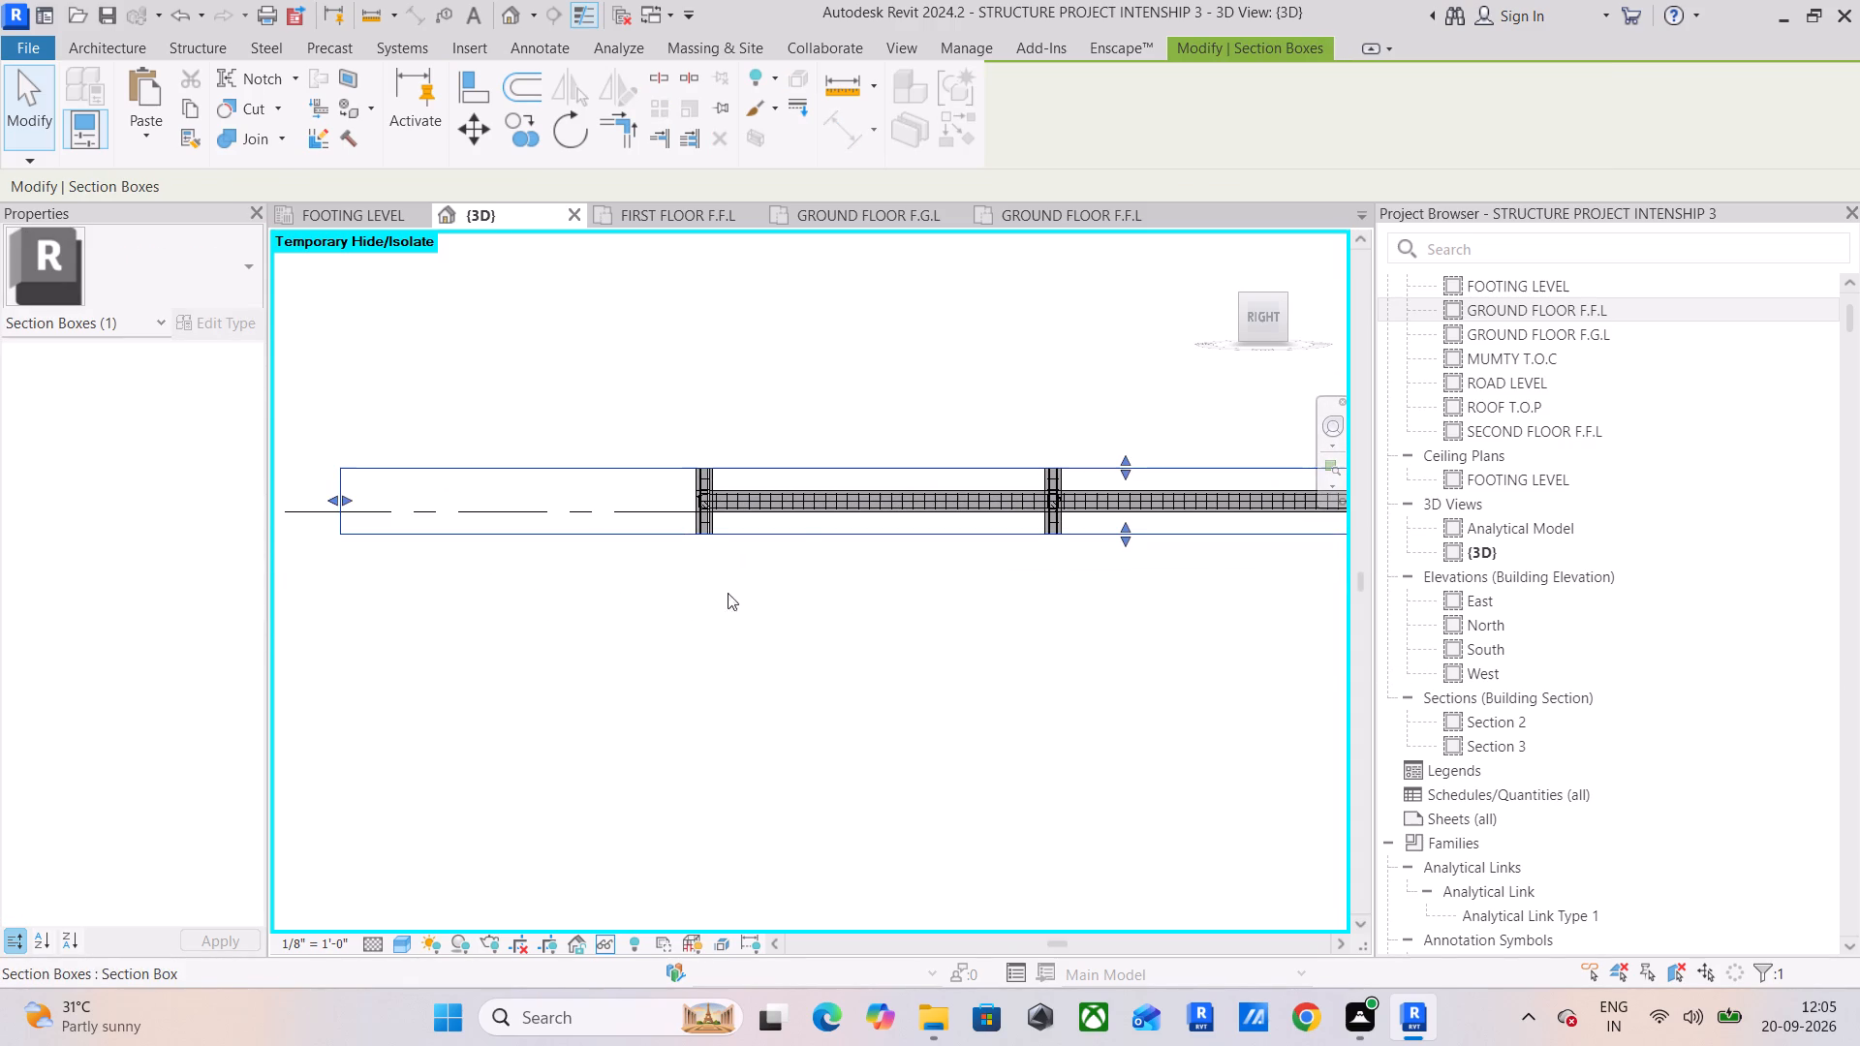
Extend the straight #4 mid-height beam bar through the end column to the column's outer vertical bar.
scroll(812, 542, up, 5)
scroll(693, 517, up, 4)
scroll(511, 435, up, 10)
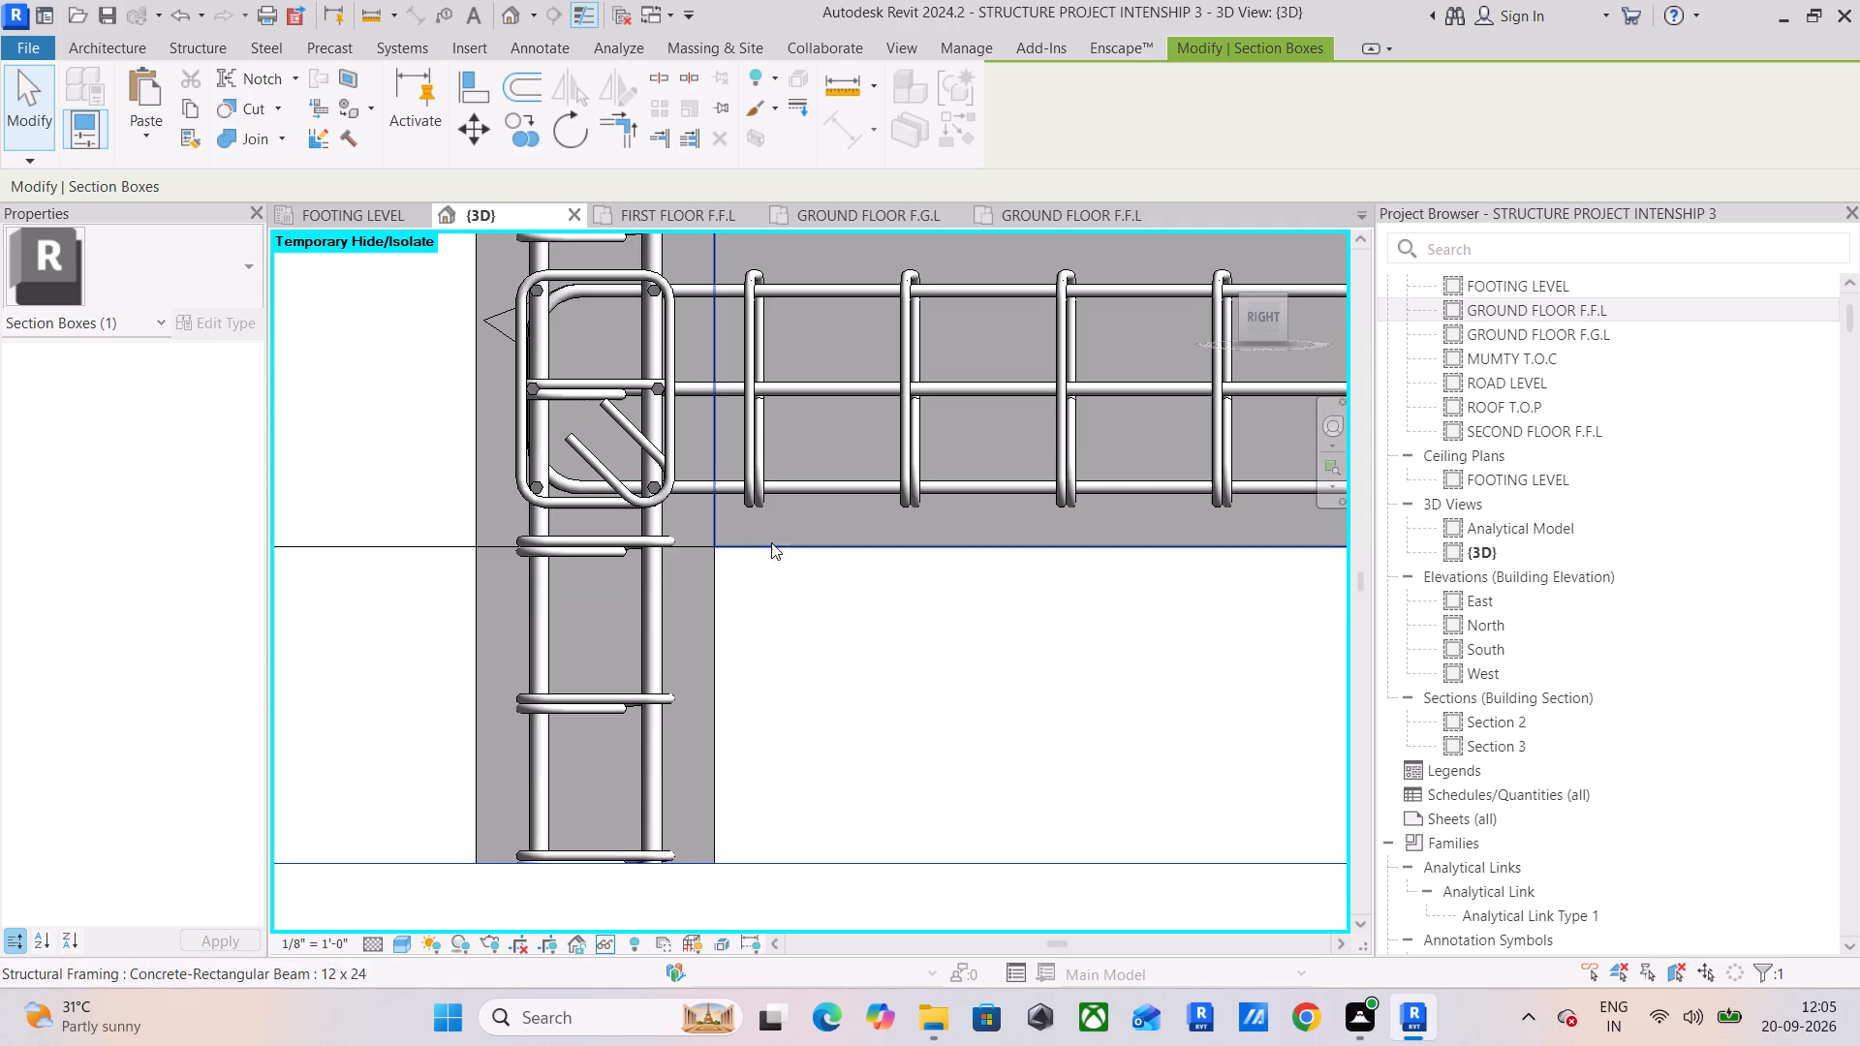
click(707, 489)
scroll(509, 445, up, 9)
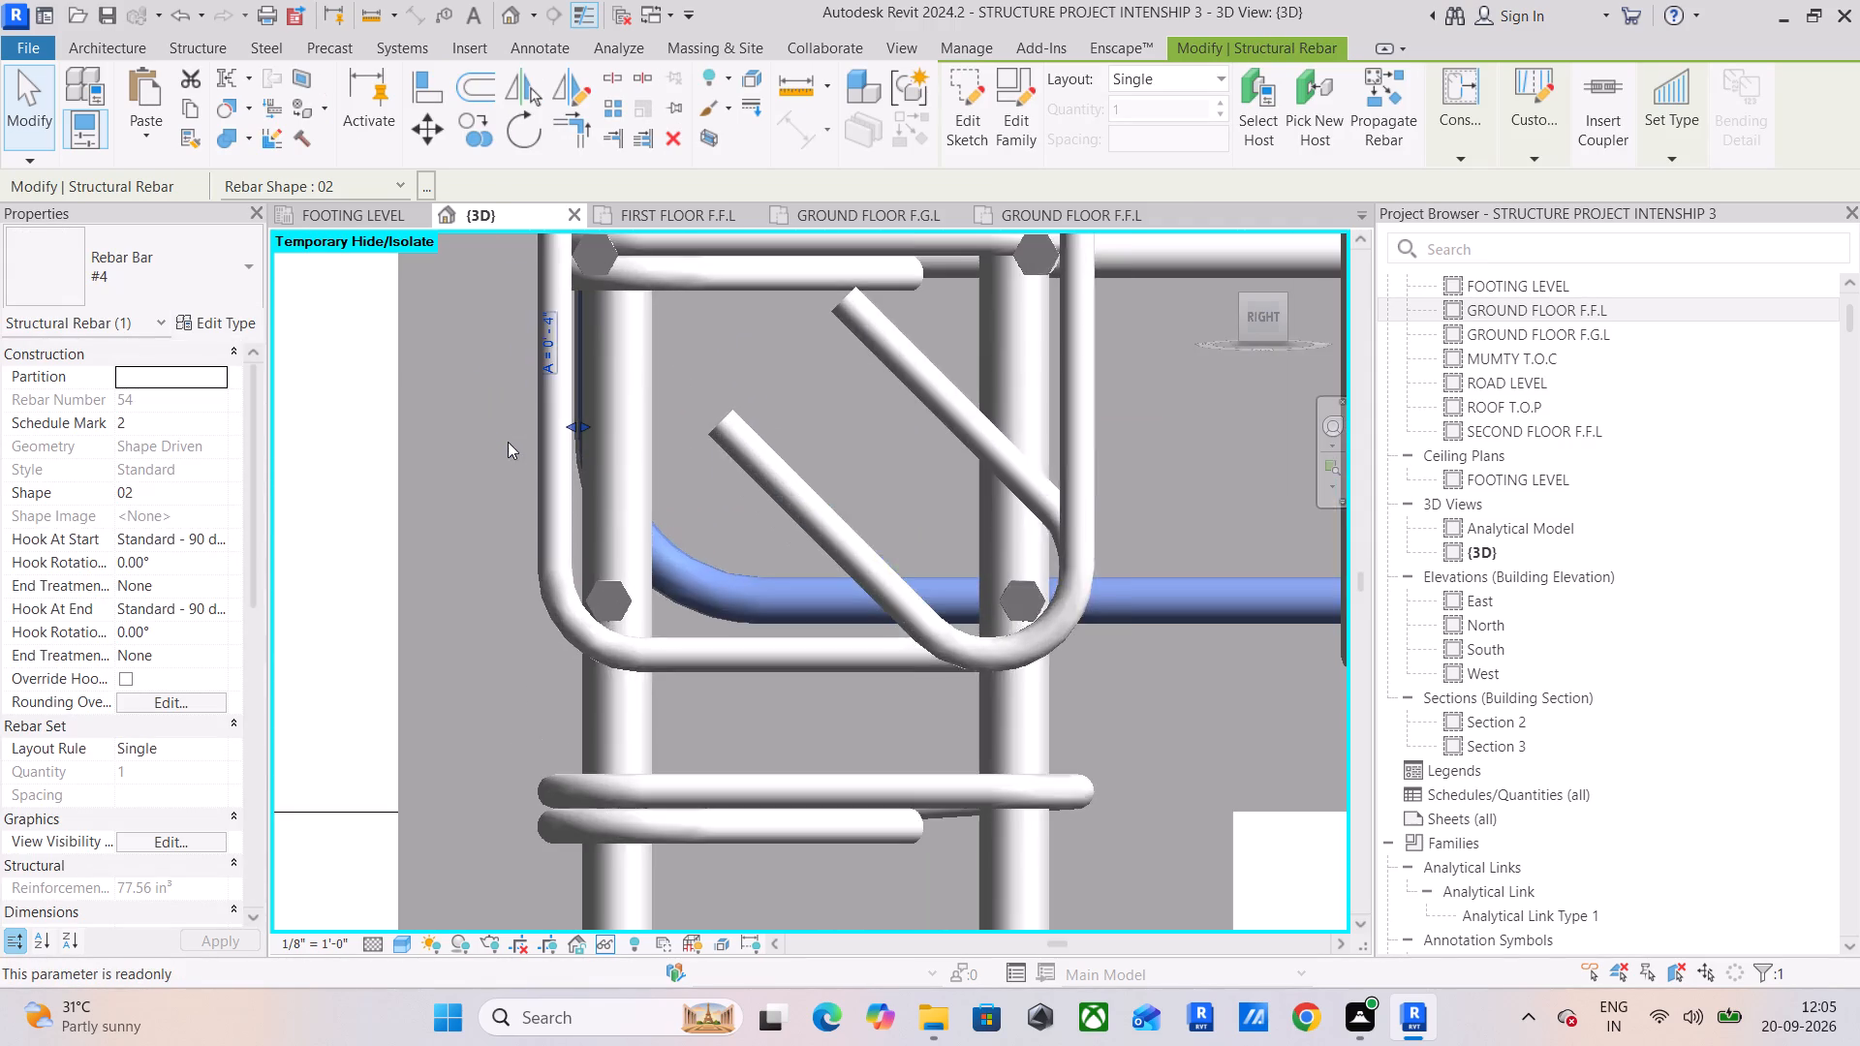
scroll(570, 452, down, 5)
middle_drag(855, 461, 771, 660)
scroll(773, 649, down, 1)
click(821, 565)
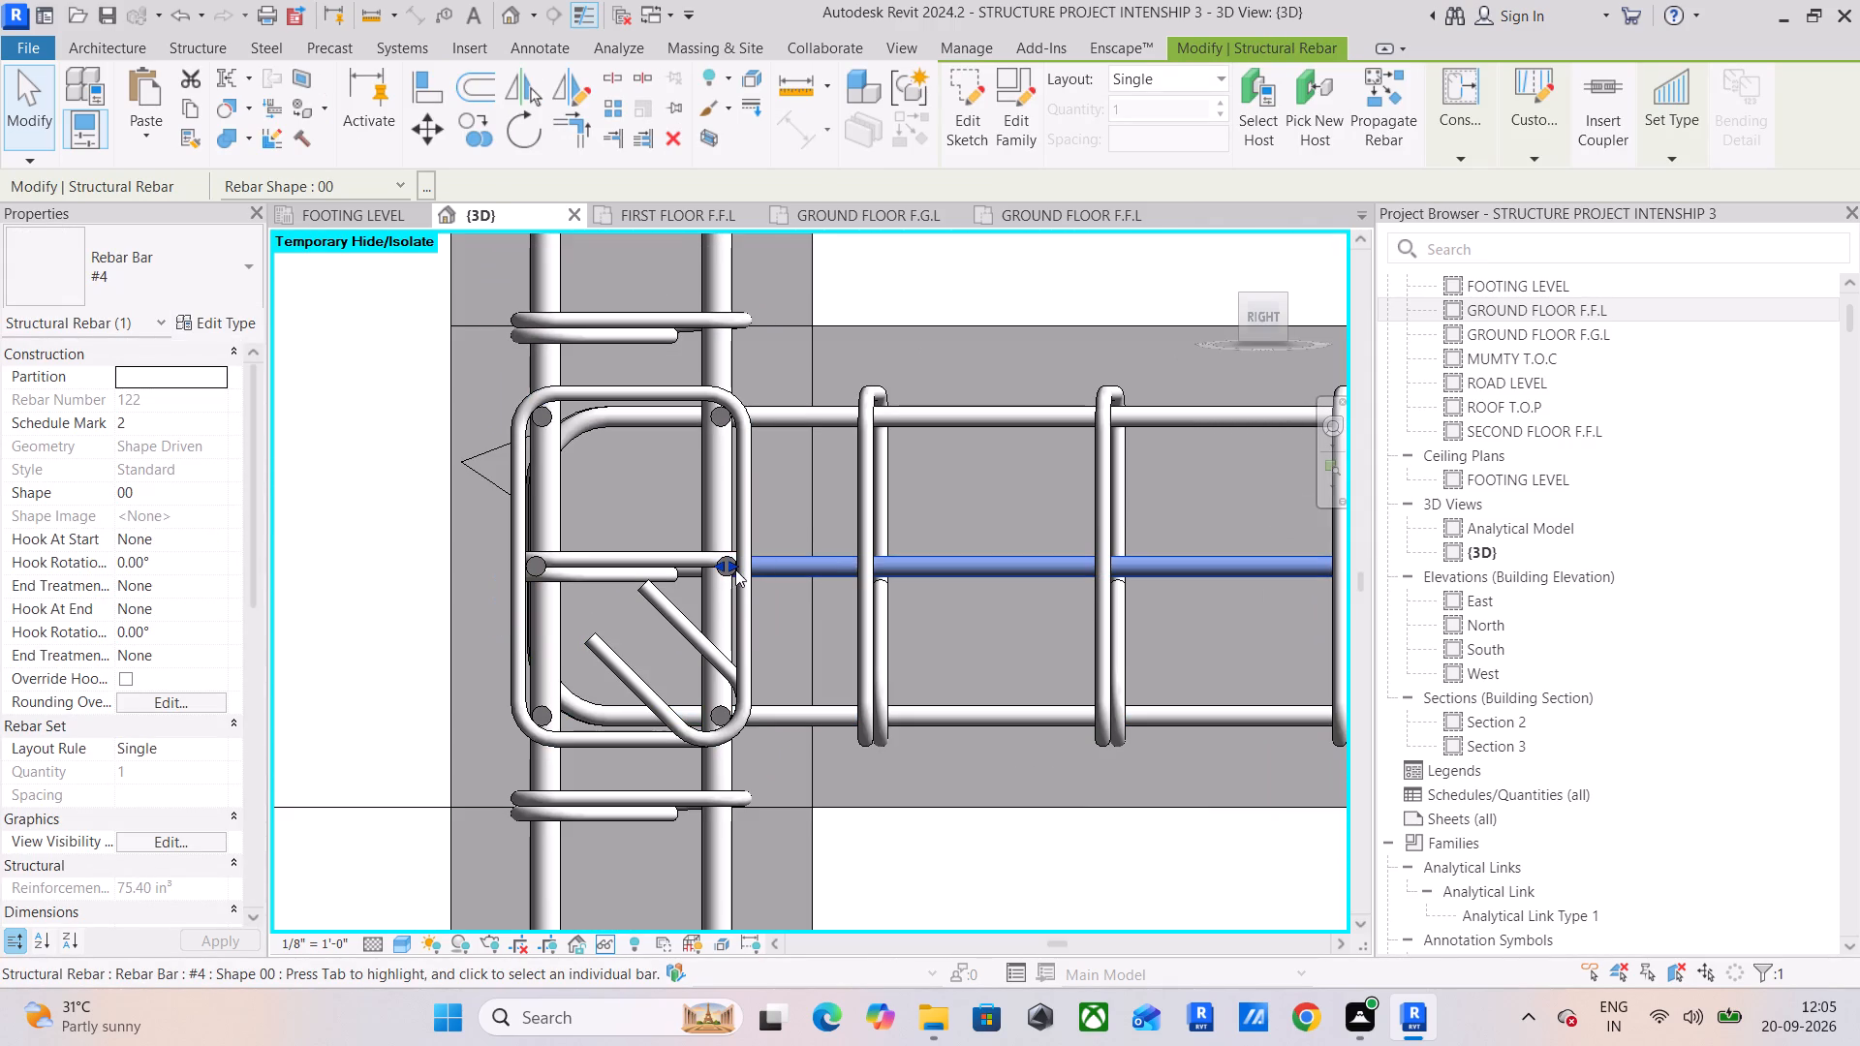
drag(1260, 327, 1260, 334)
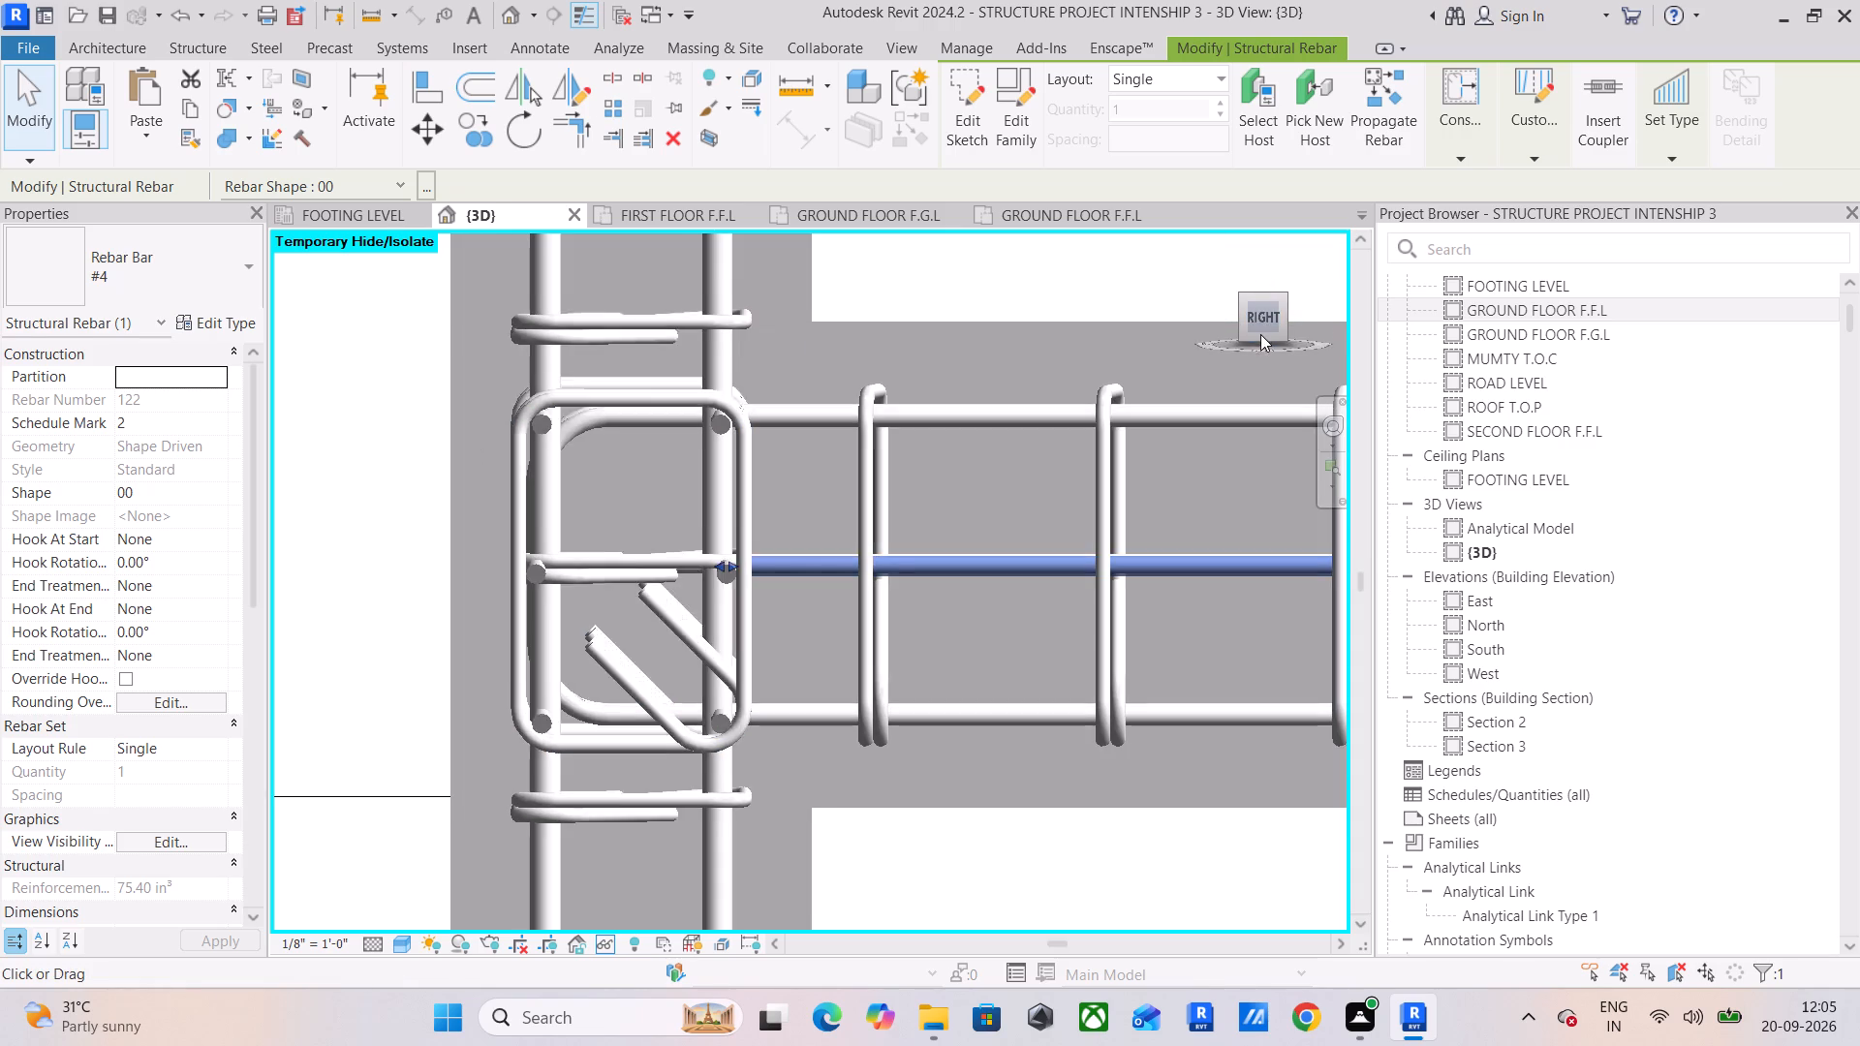
drag(1260, 334, 1260, 344)
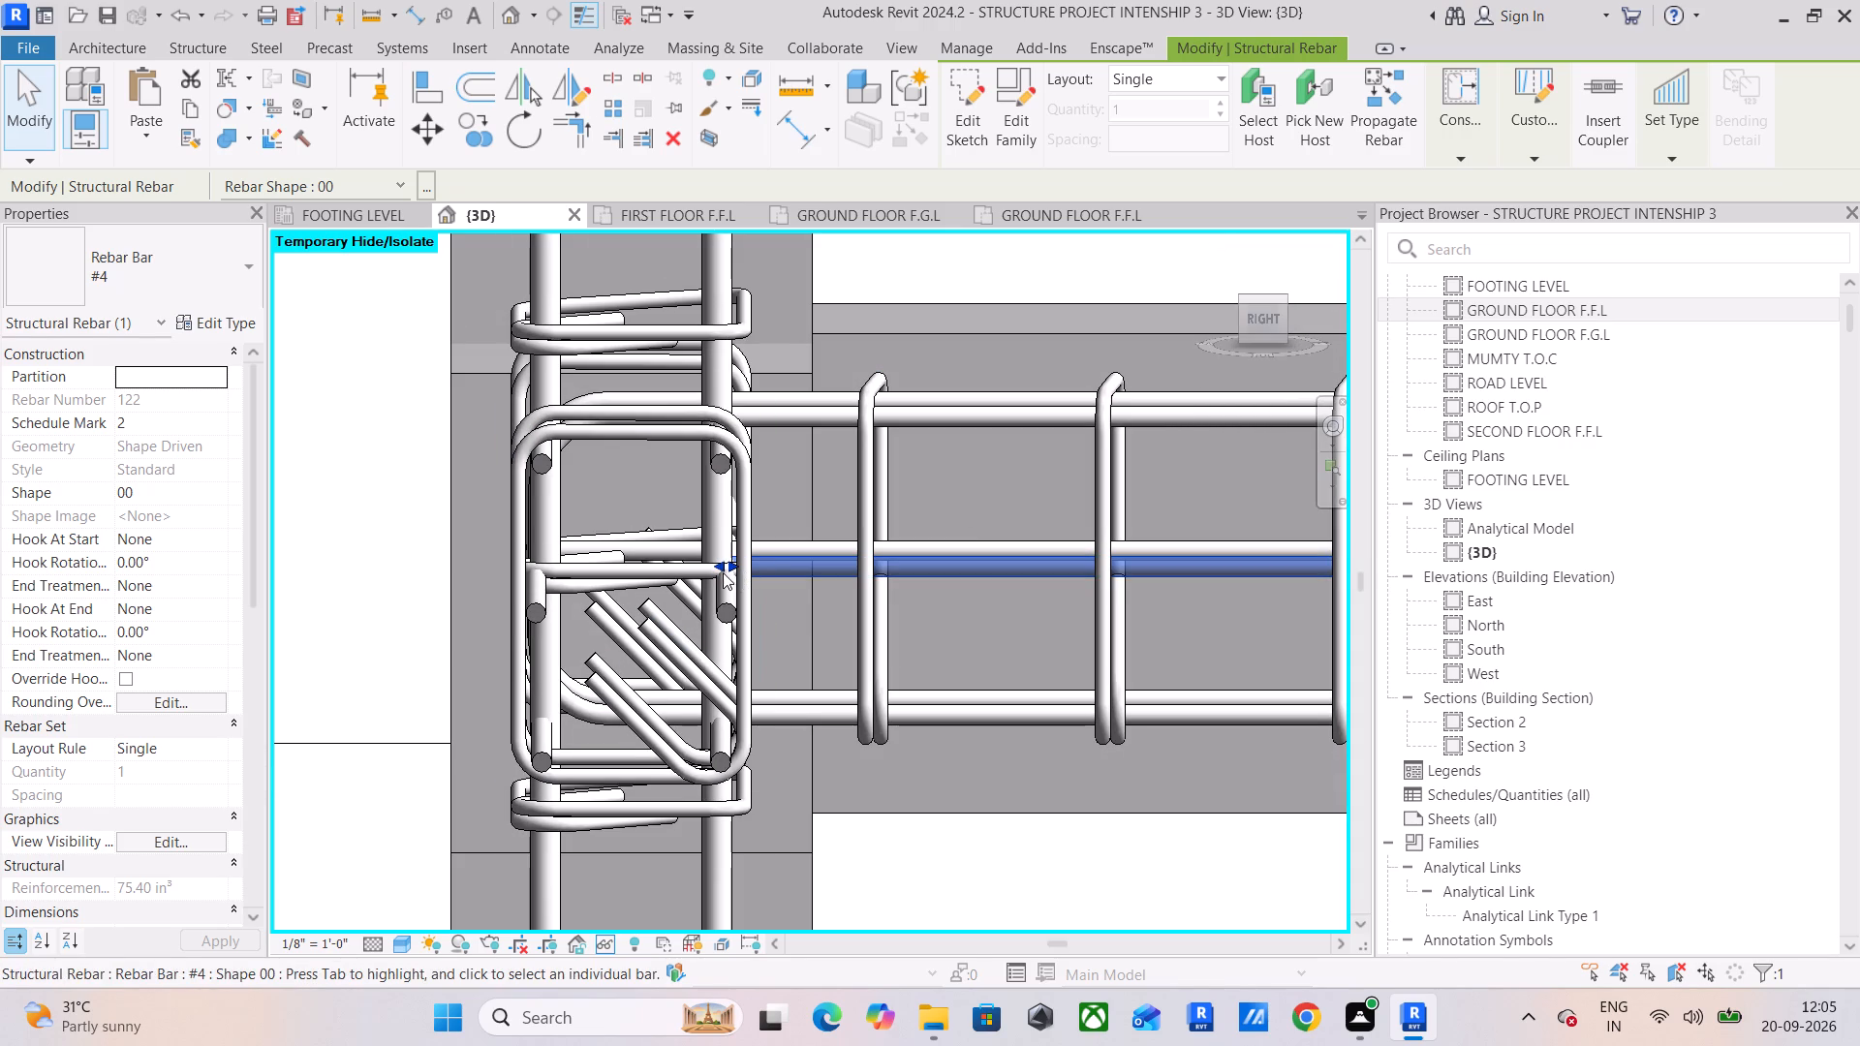
drag(718, 560, 544, 563)
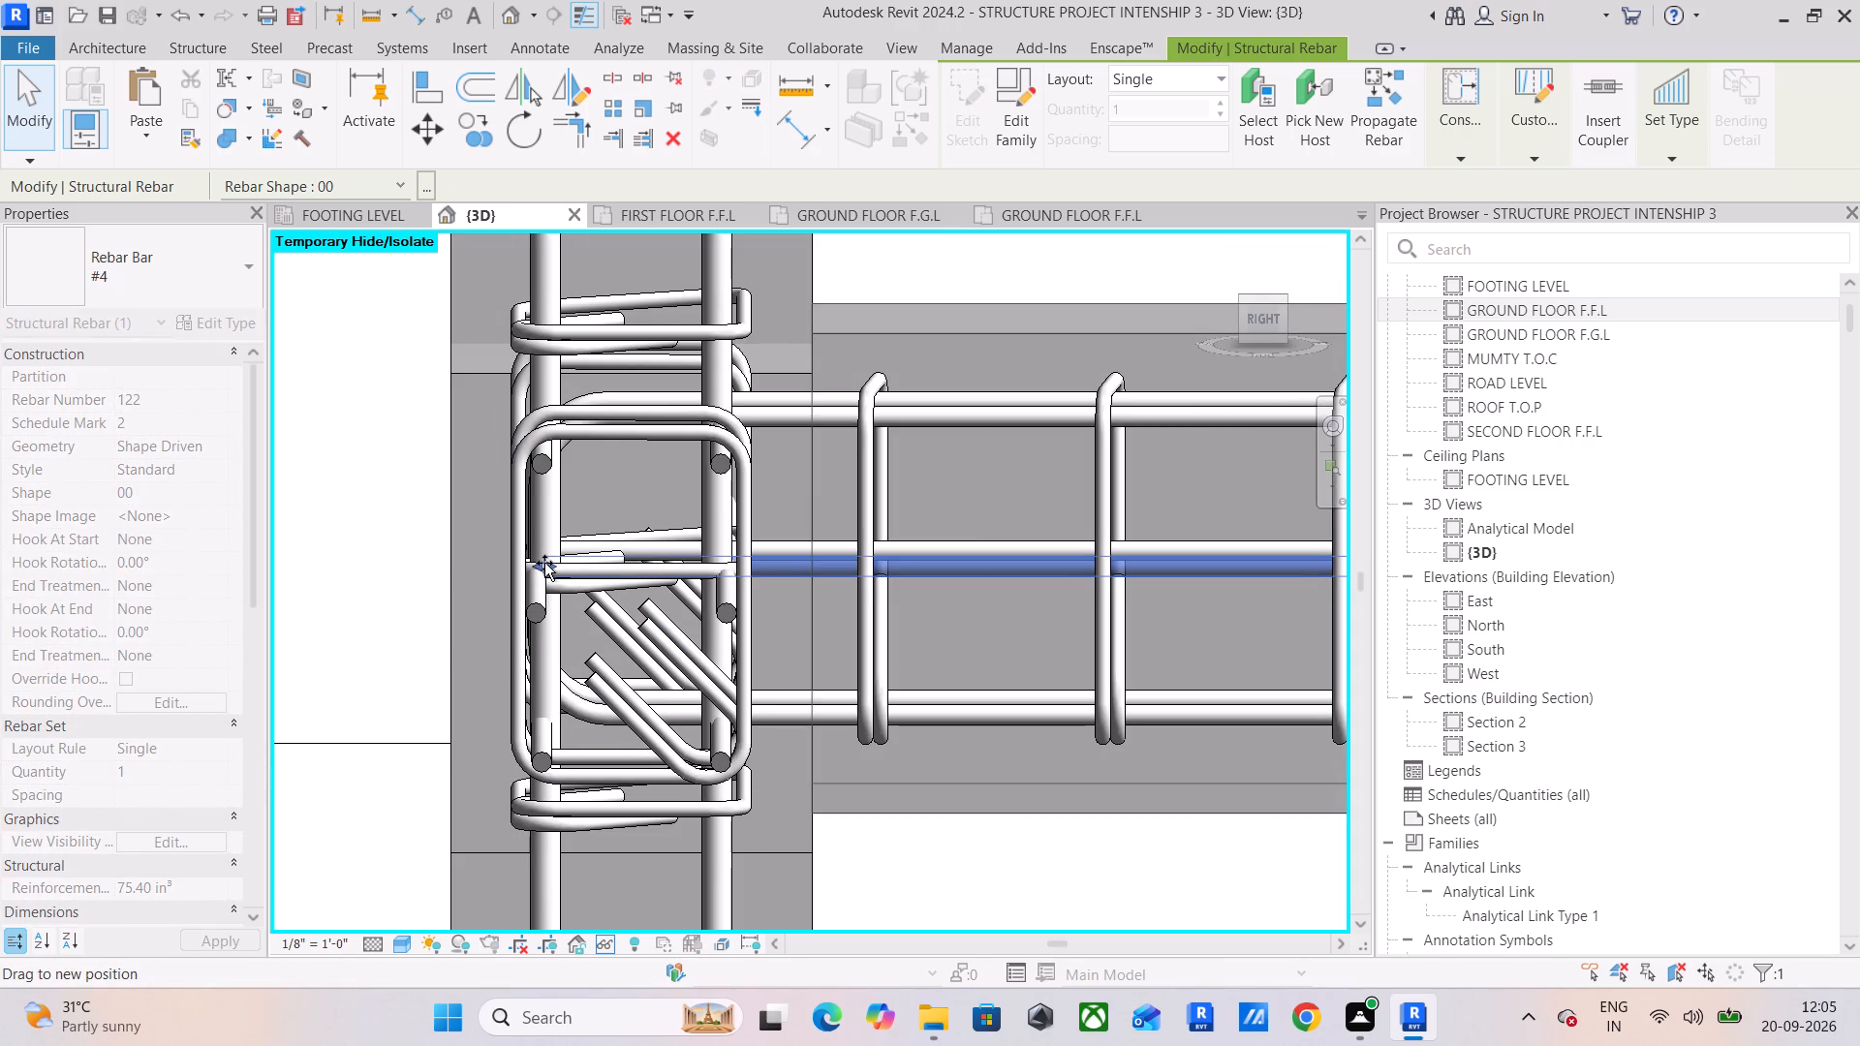
drag(544, 563, 542, 564)
Examine the other mid-height bar and the top hooked bars at the intermediate column and the wide column joints.
click(788, 536)
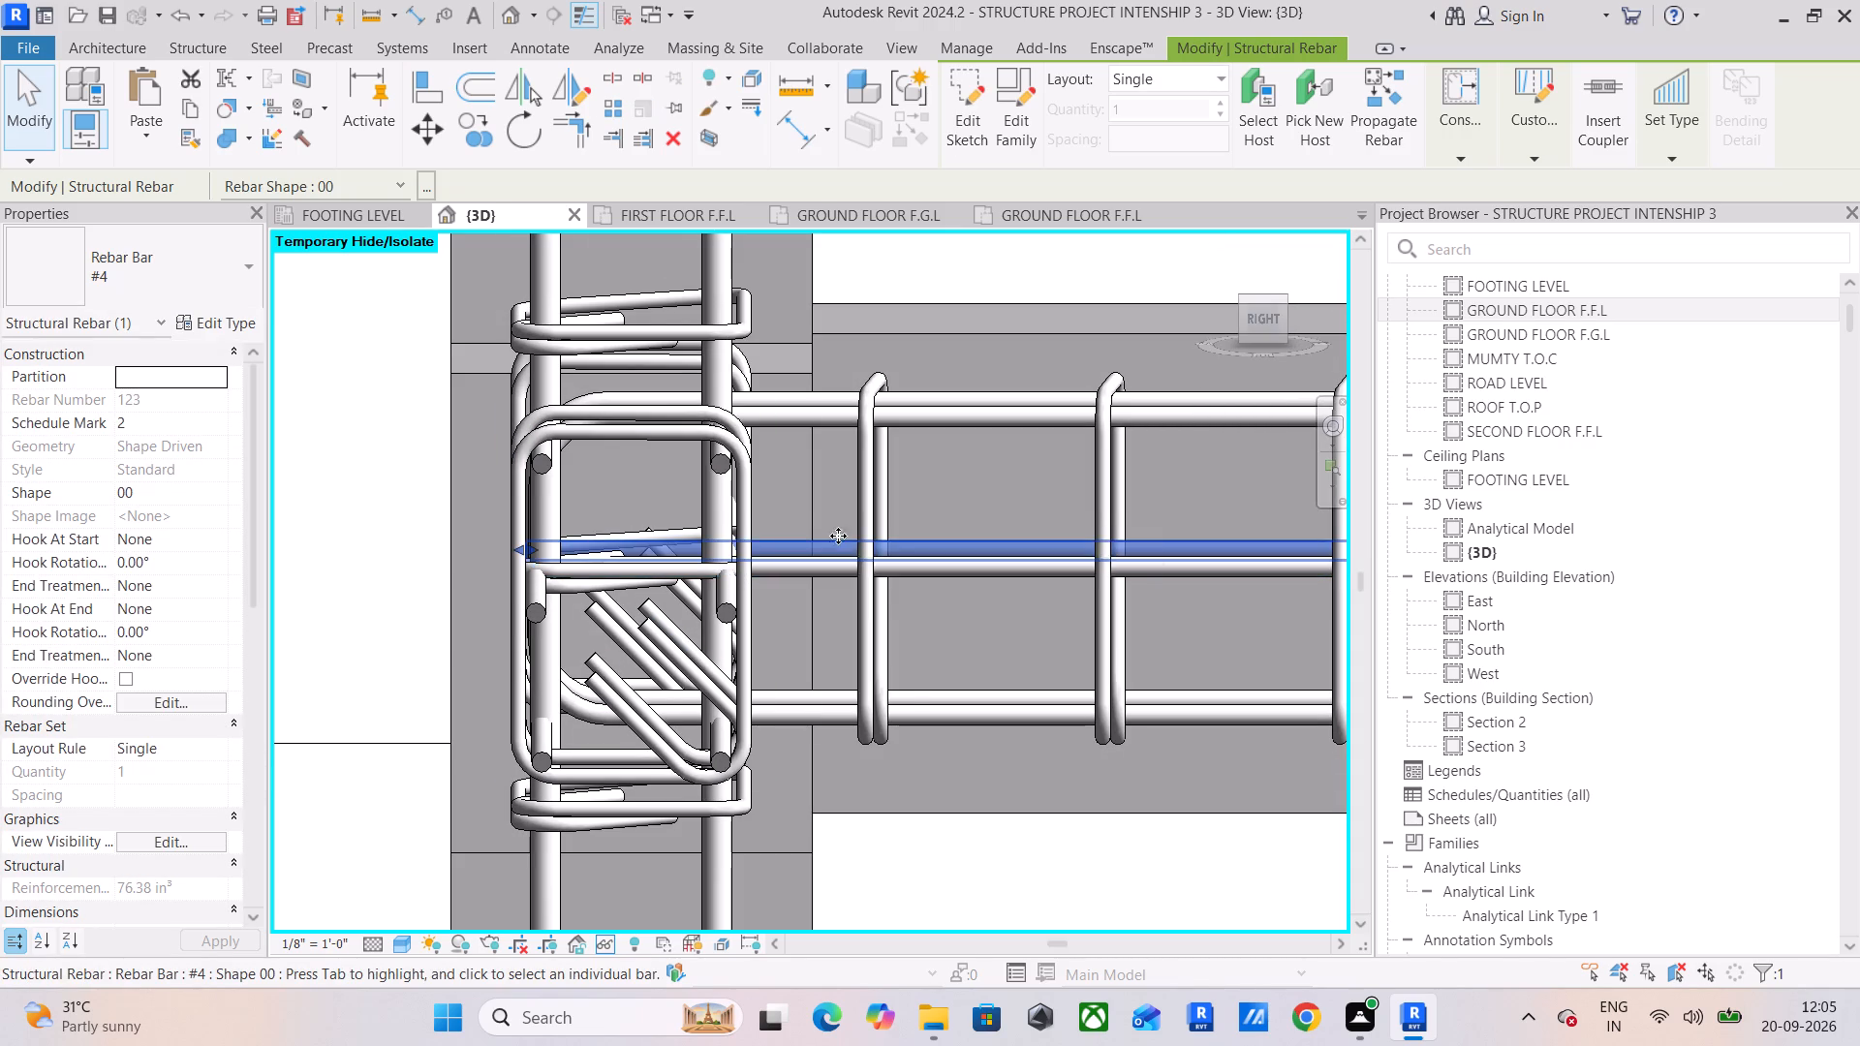
scroll(844, 536, down, 3)
click(1254, 327)
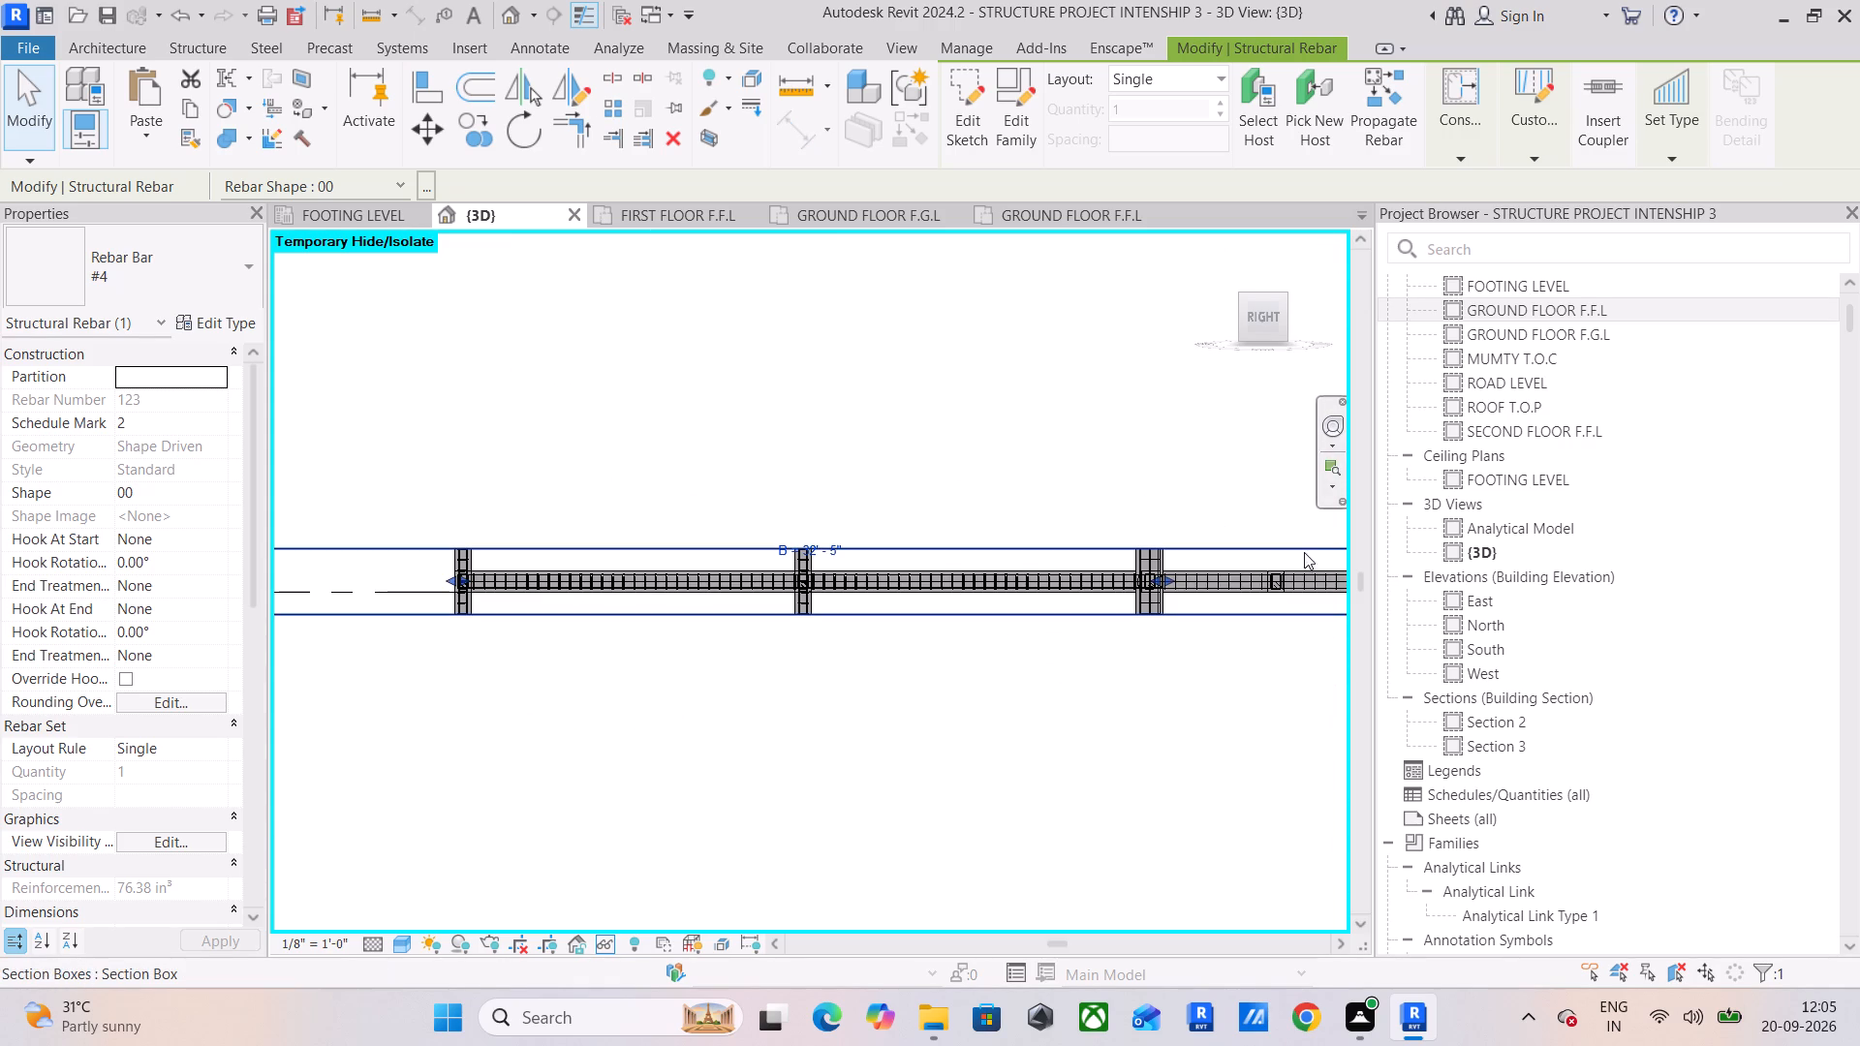
scroll(843, 601, up, 6)
scroll(696, 568, up, 11)
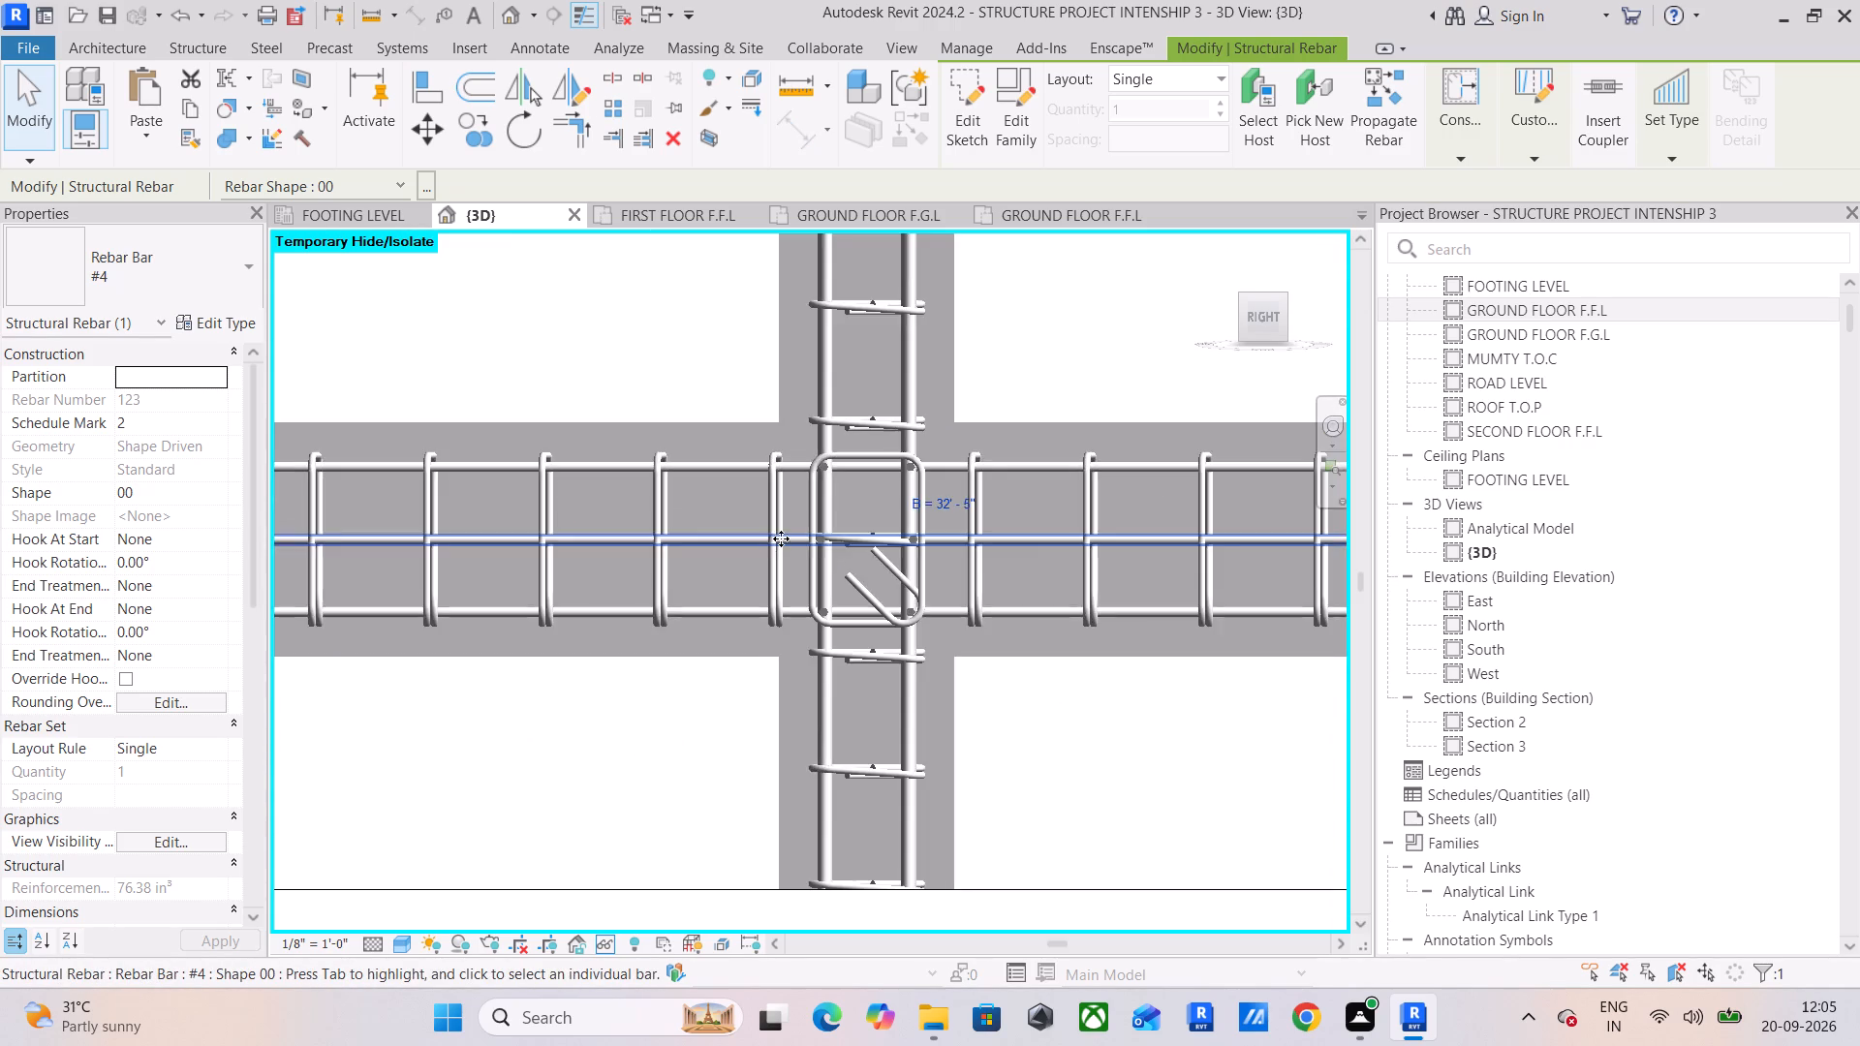
scroll(795, 535, up, 5)
click(682, 395)
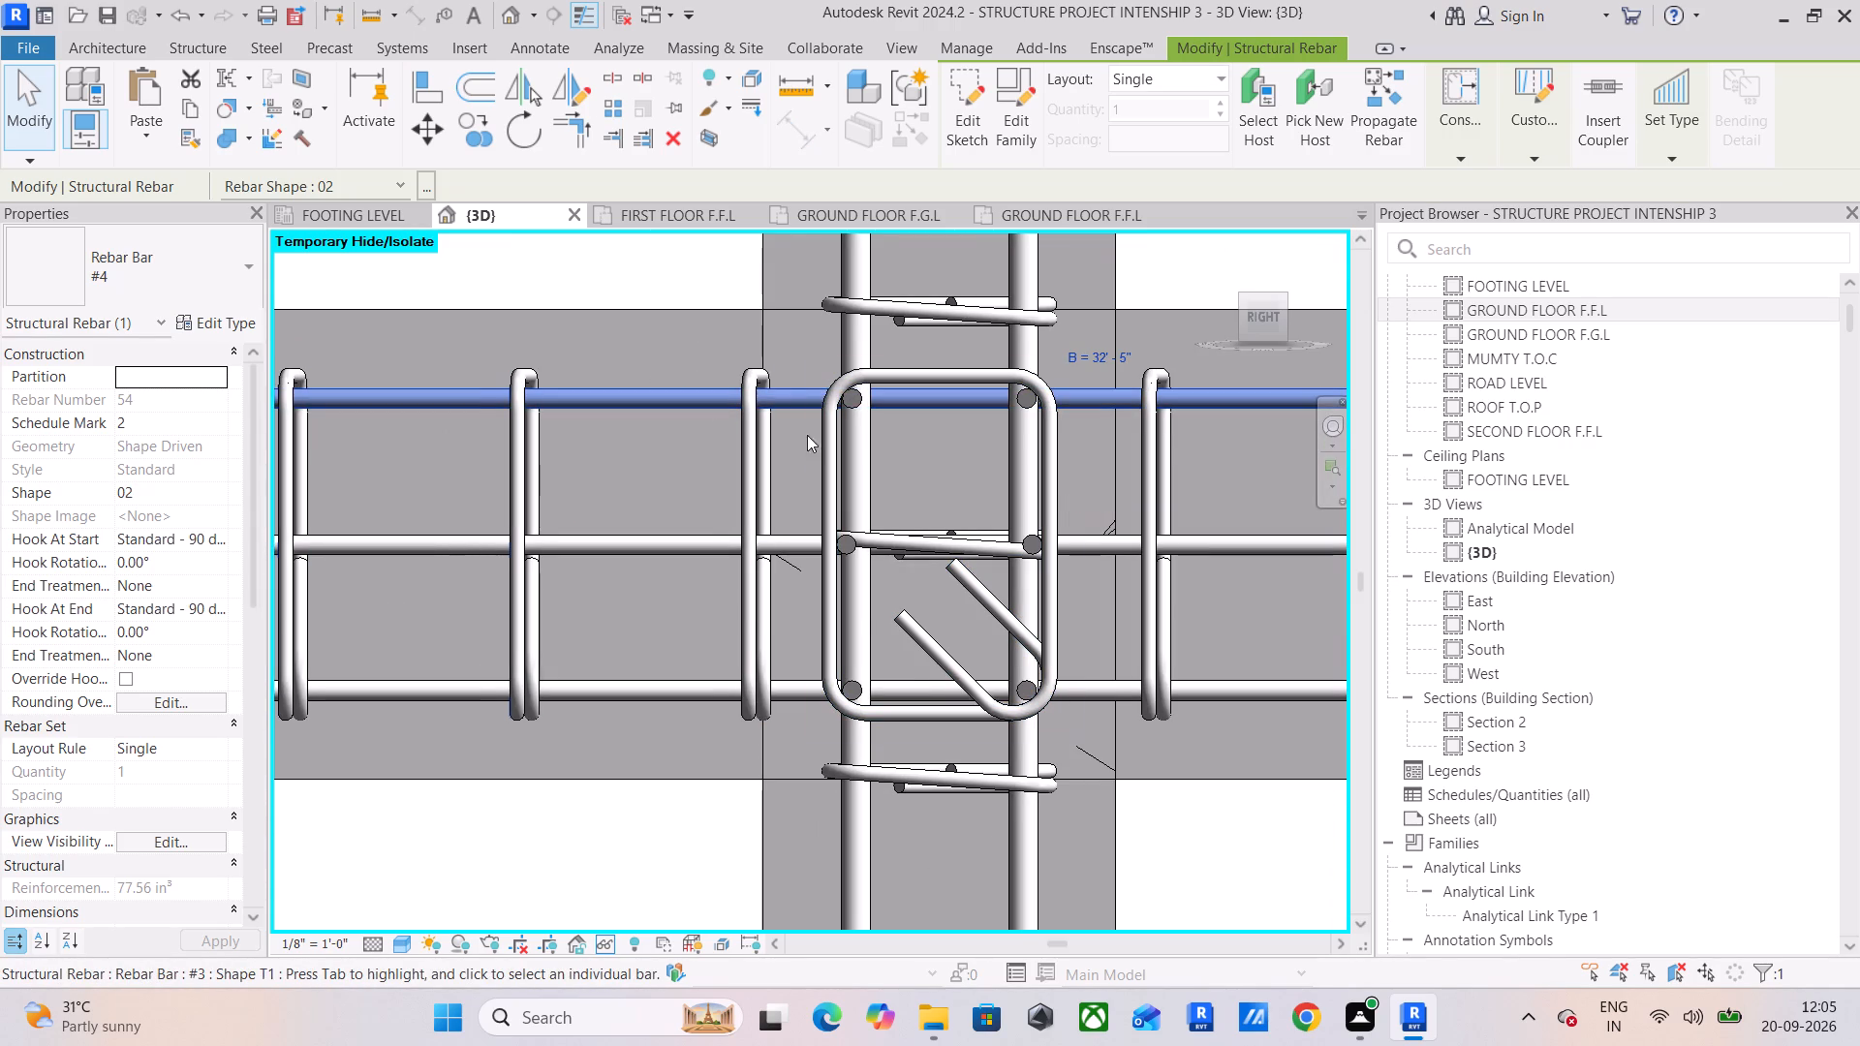
click(667, 534)
scroll(667, 534, down, 5)
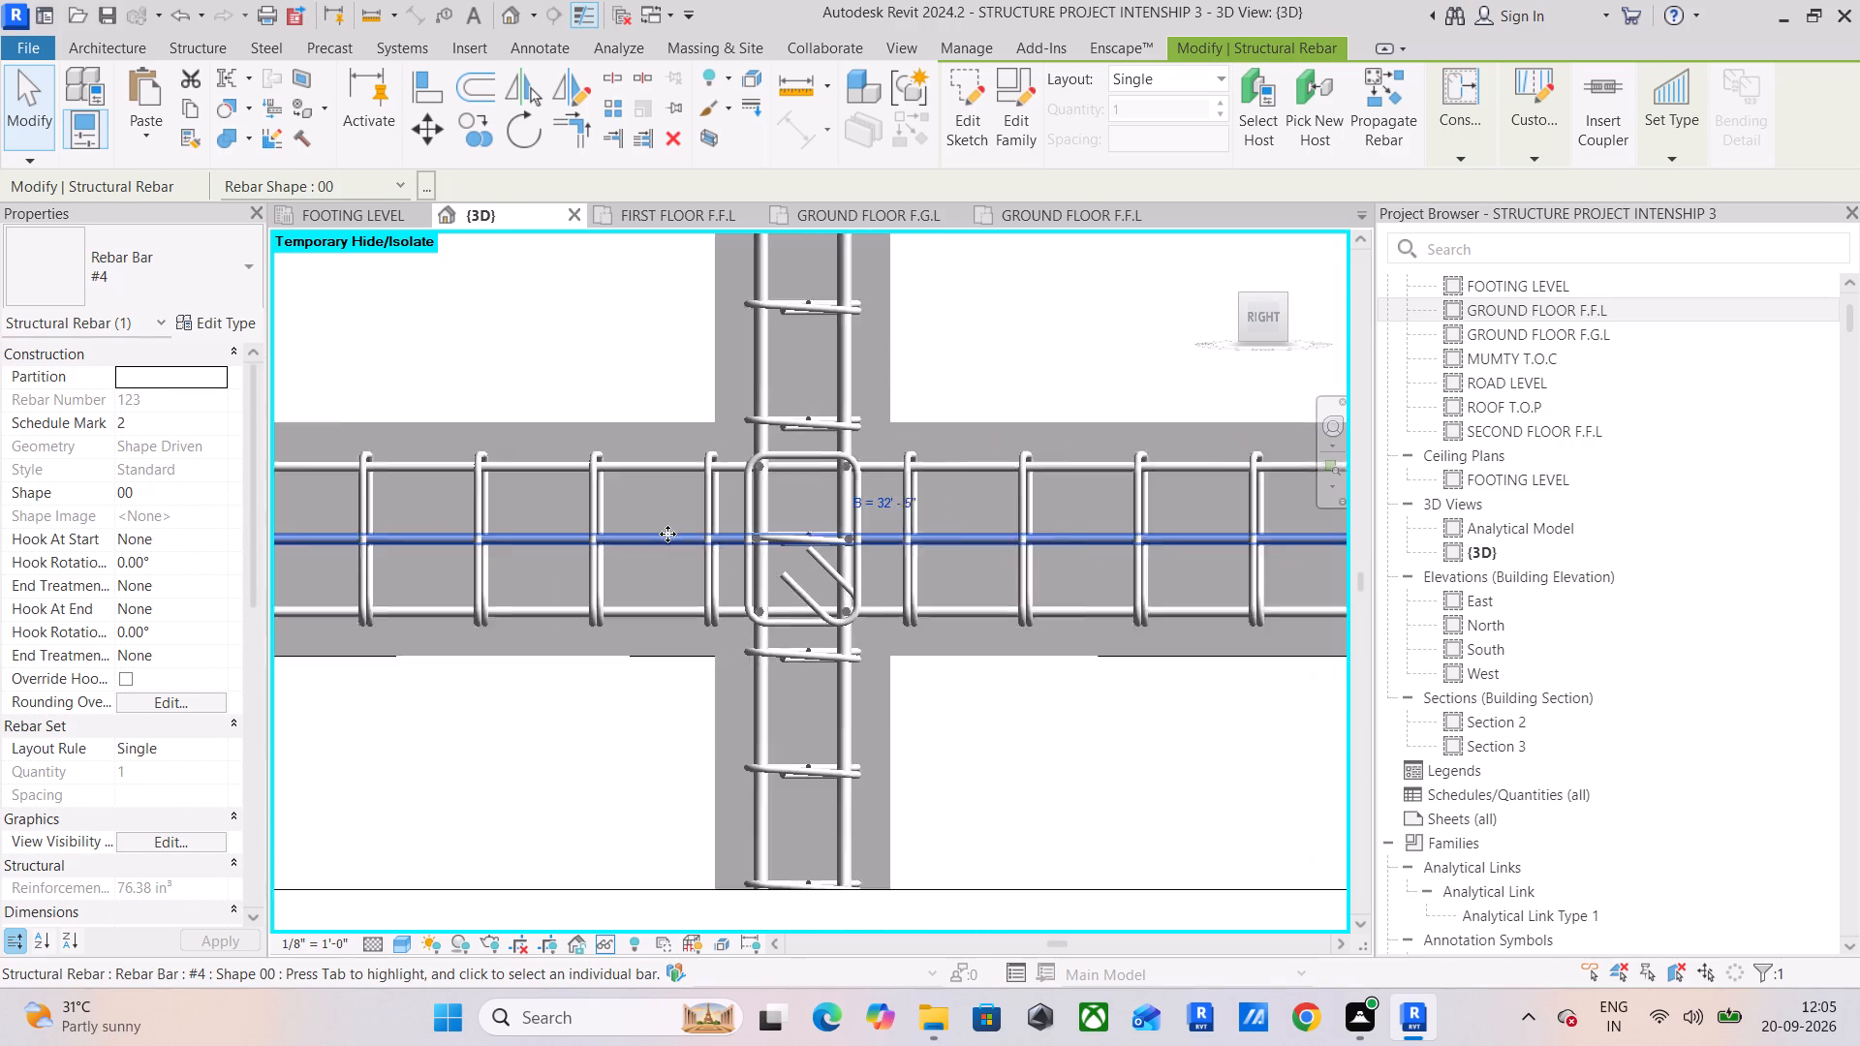
scroll(667, 534, down, 1)
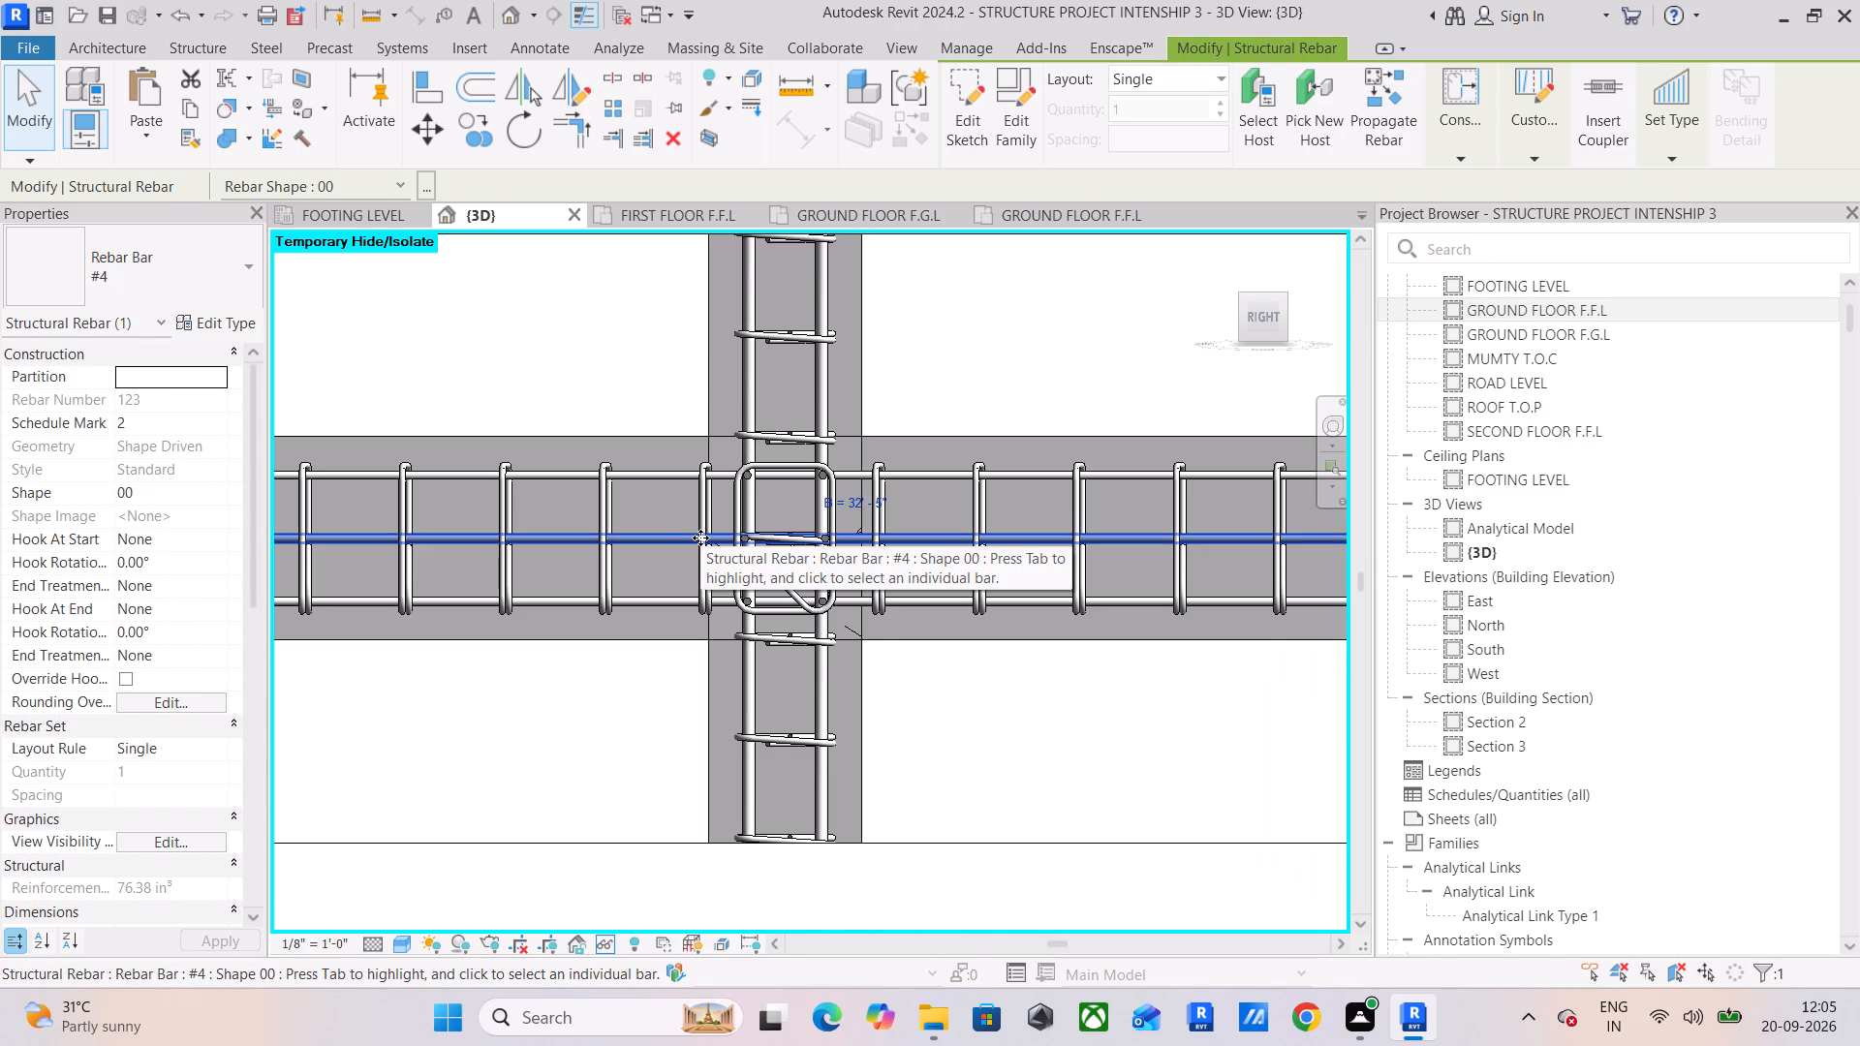
scroll(742, 542, down, 5)
middle_drag(796, 541, 796, 545)
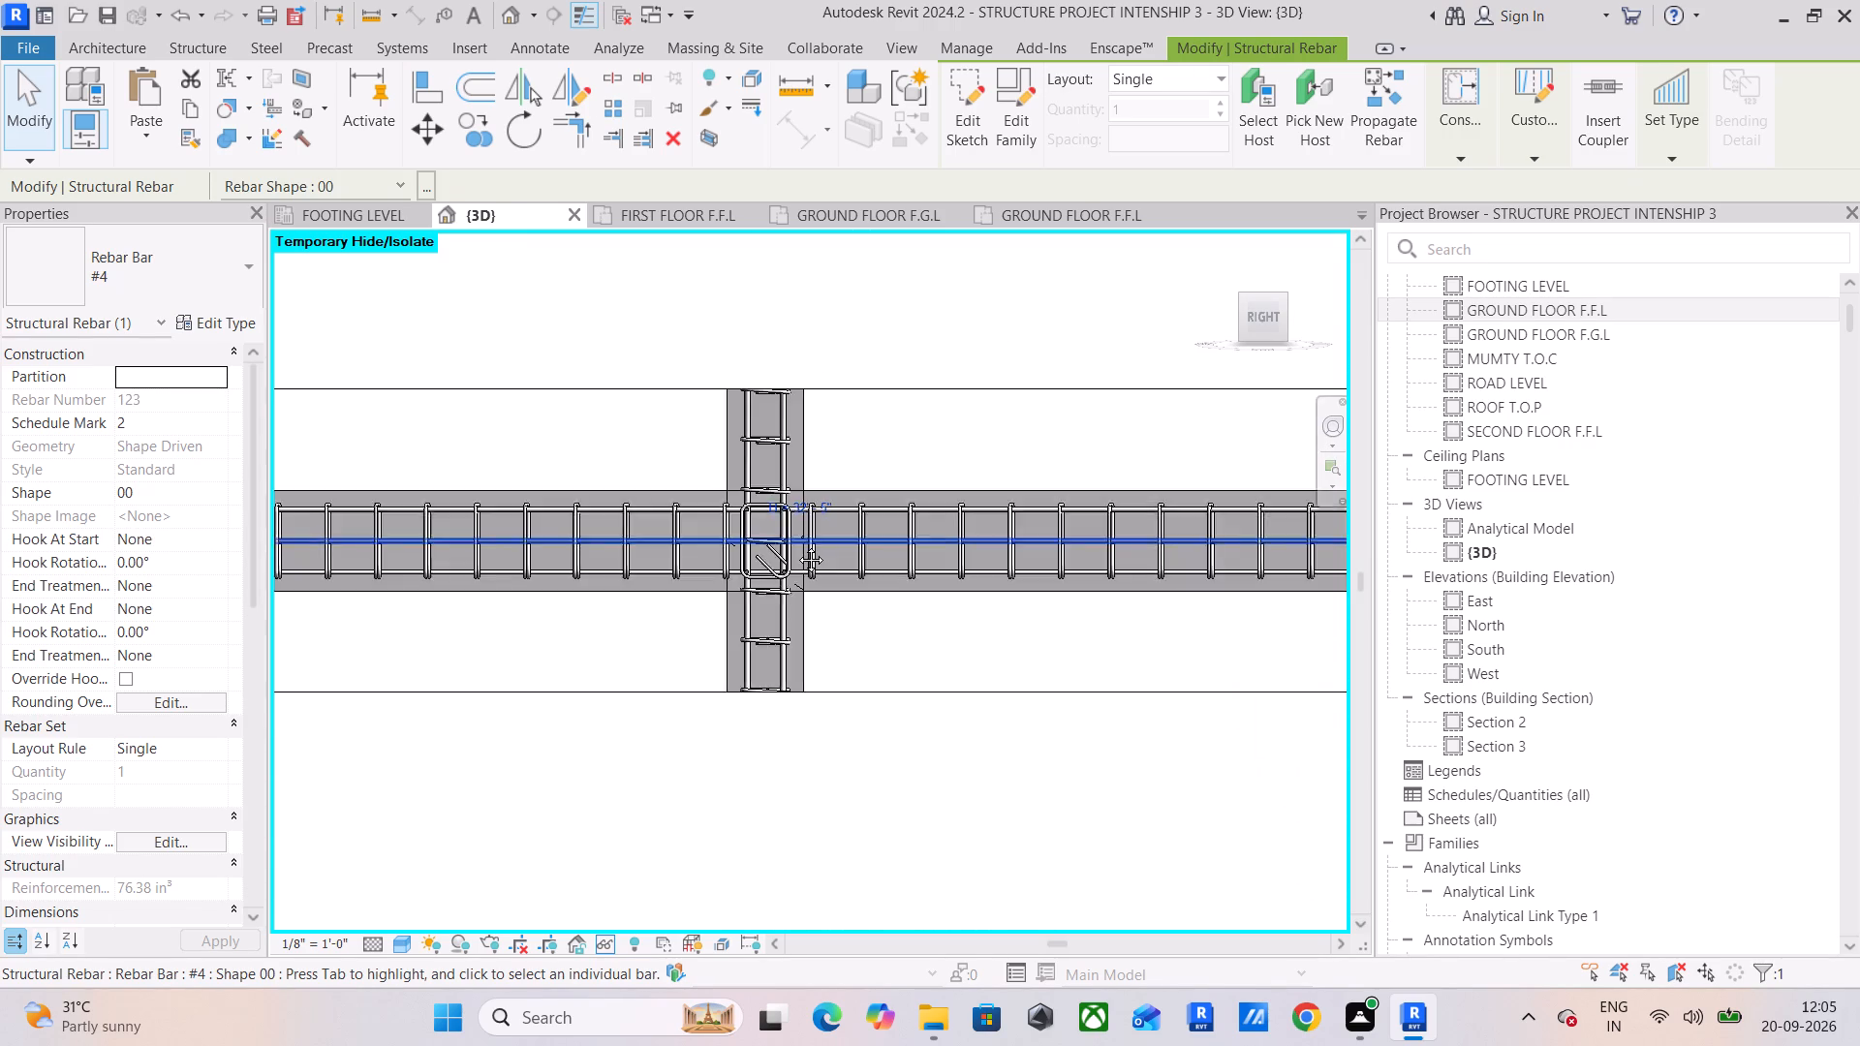
middle_drag(796, 545, 404, 562)
scroll(679, 570, down, 4)
middle_drag(748, 567, 141, 518)
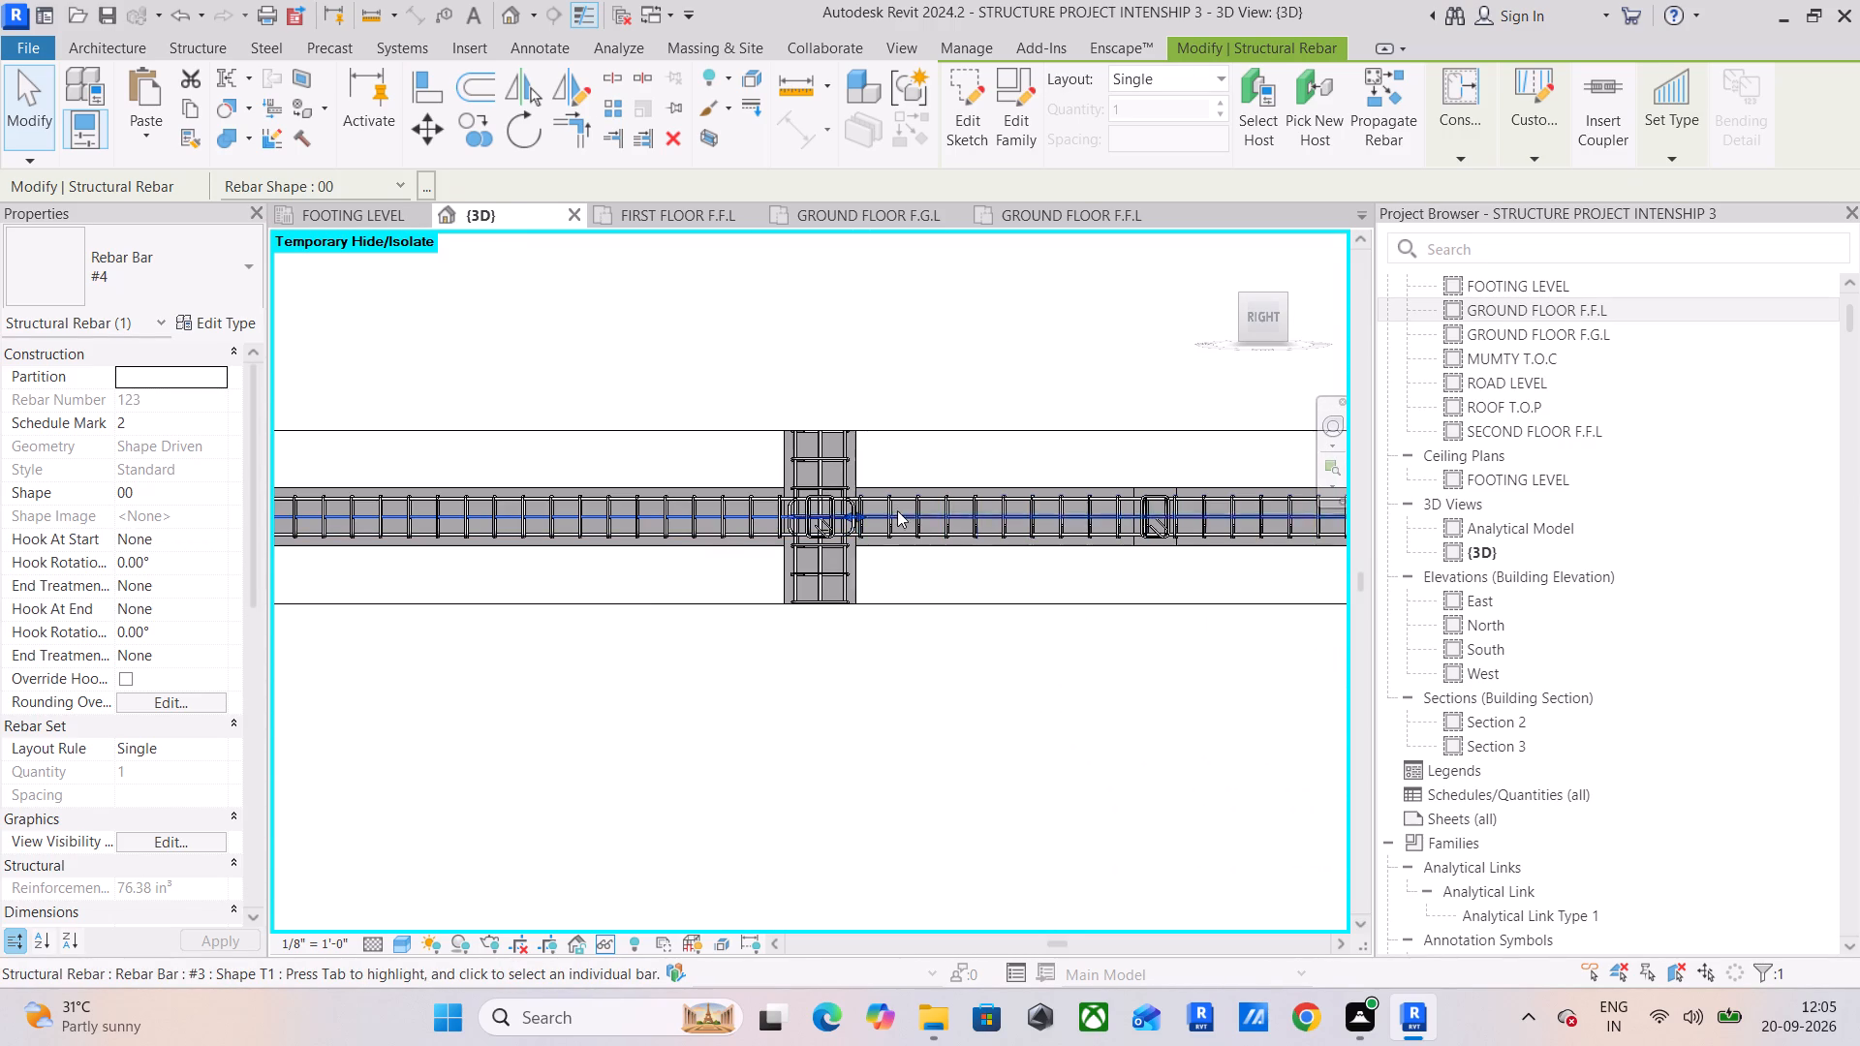
scroll(808, 529, up, 11)
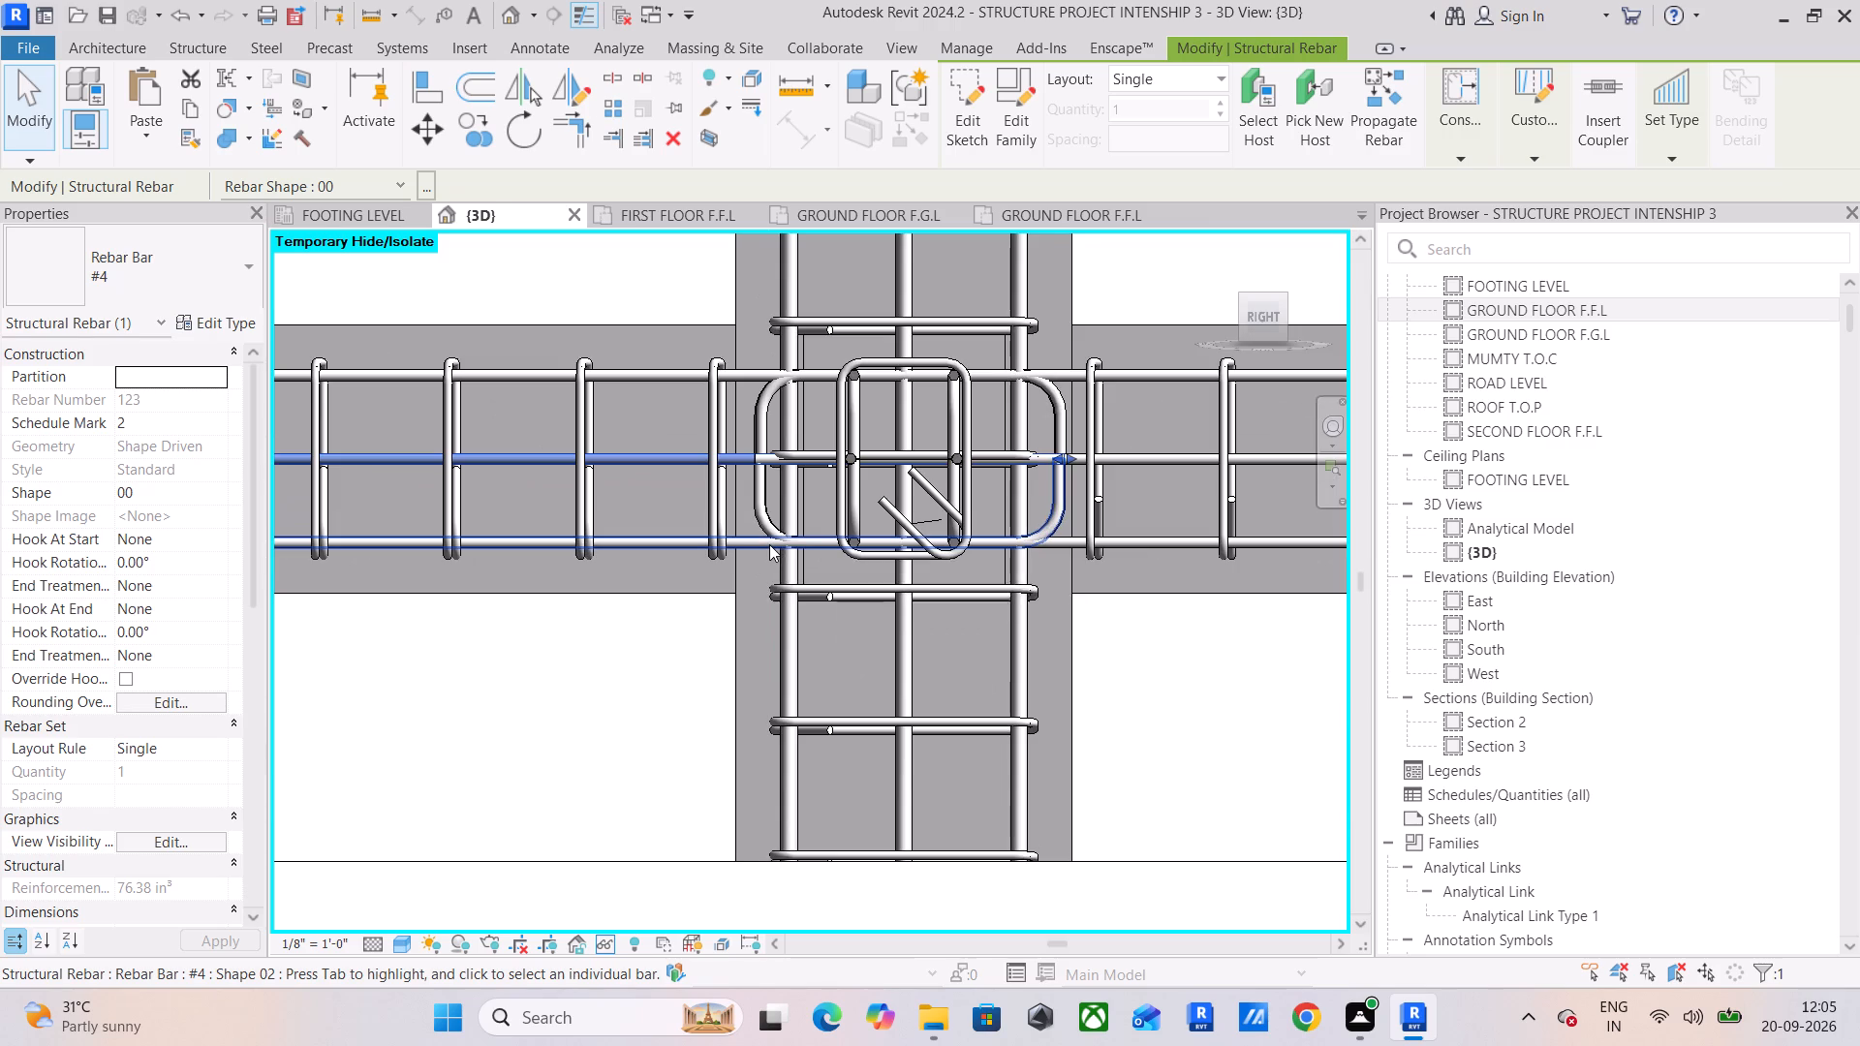
click(753, 370)
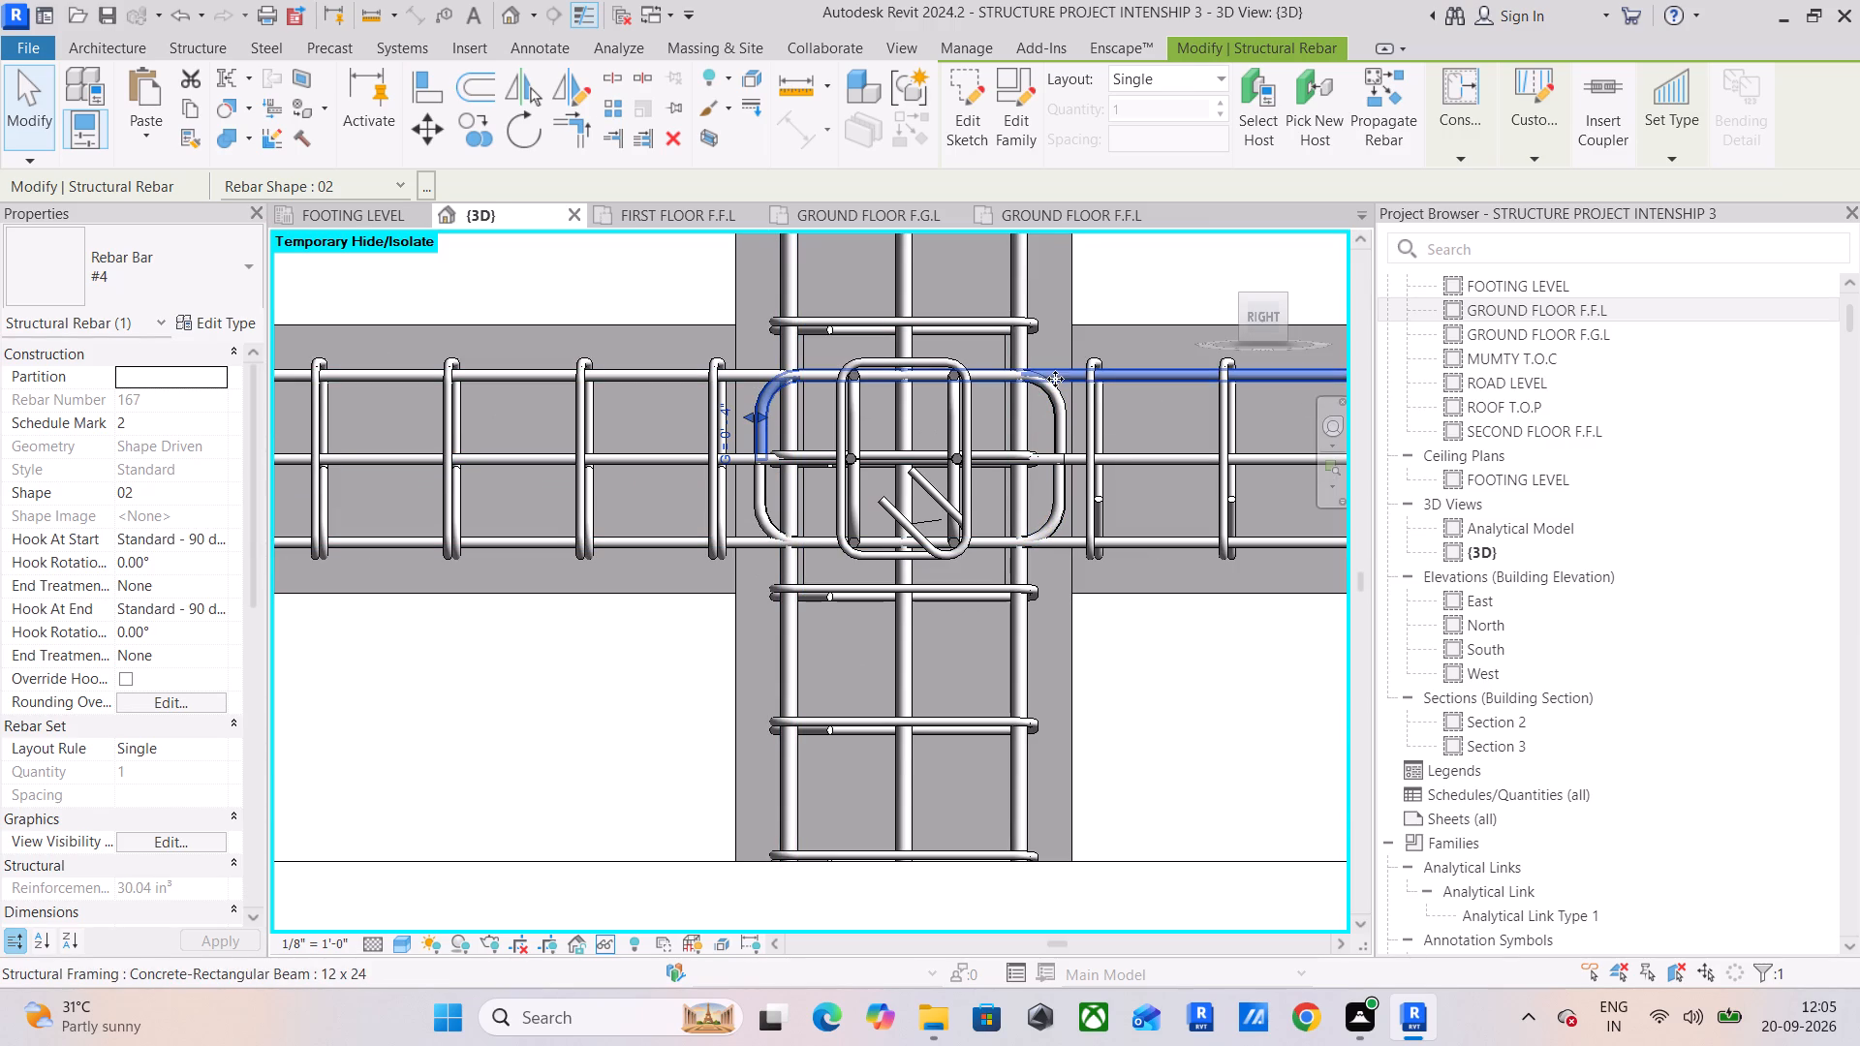
Shorten the top #4 hooked bar by pulling its hook back from the wide column to the intermediate column joint.
click(1068, 409)
scroll(1025, 424, down, 3)
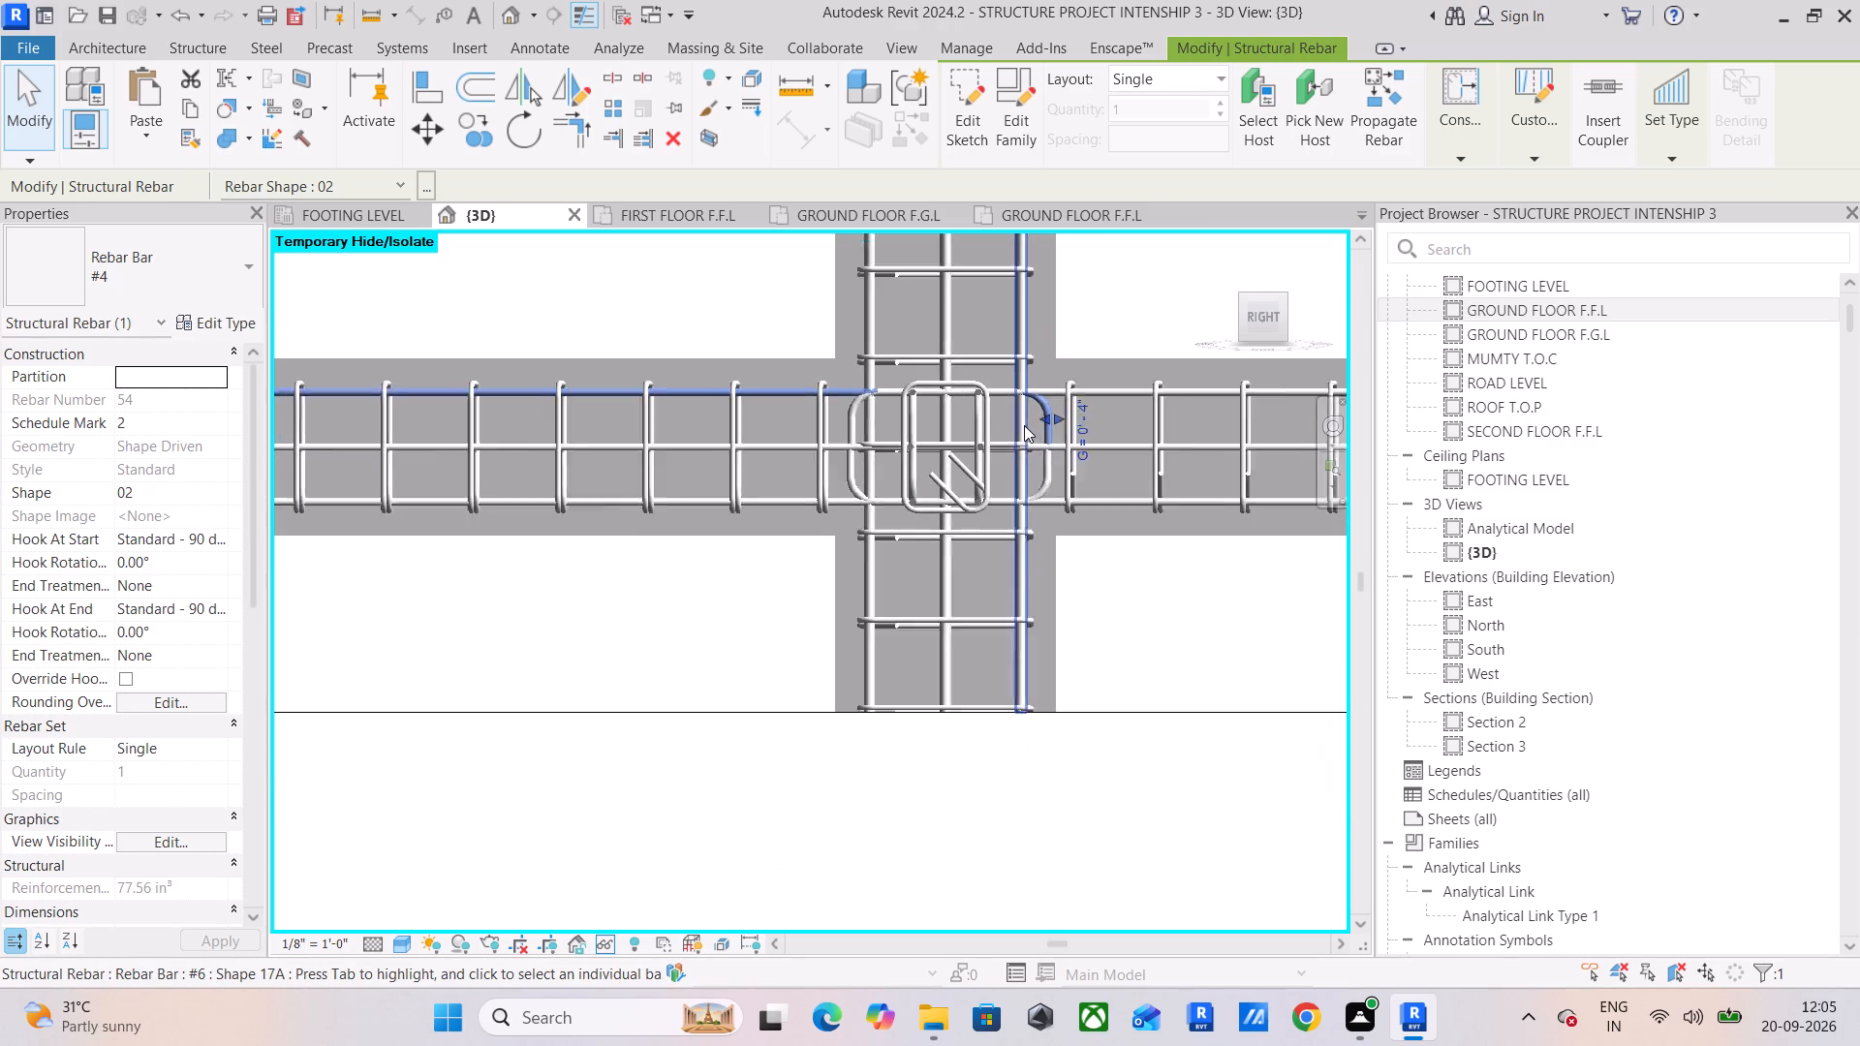
scroll(1024, 425, down, 1)
drag(1040, 419, 462, 427)
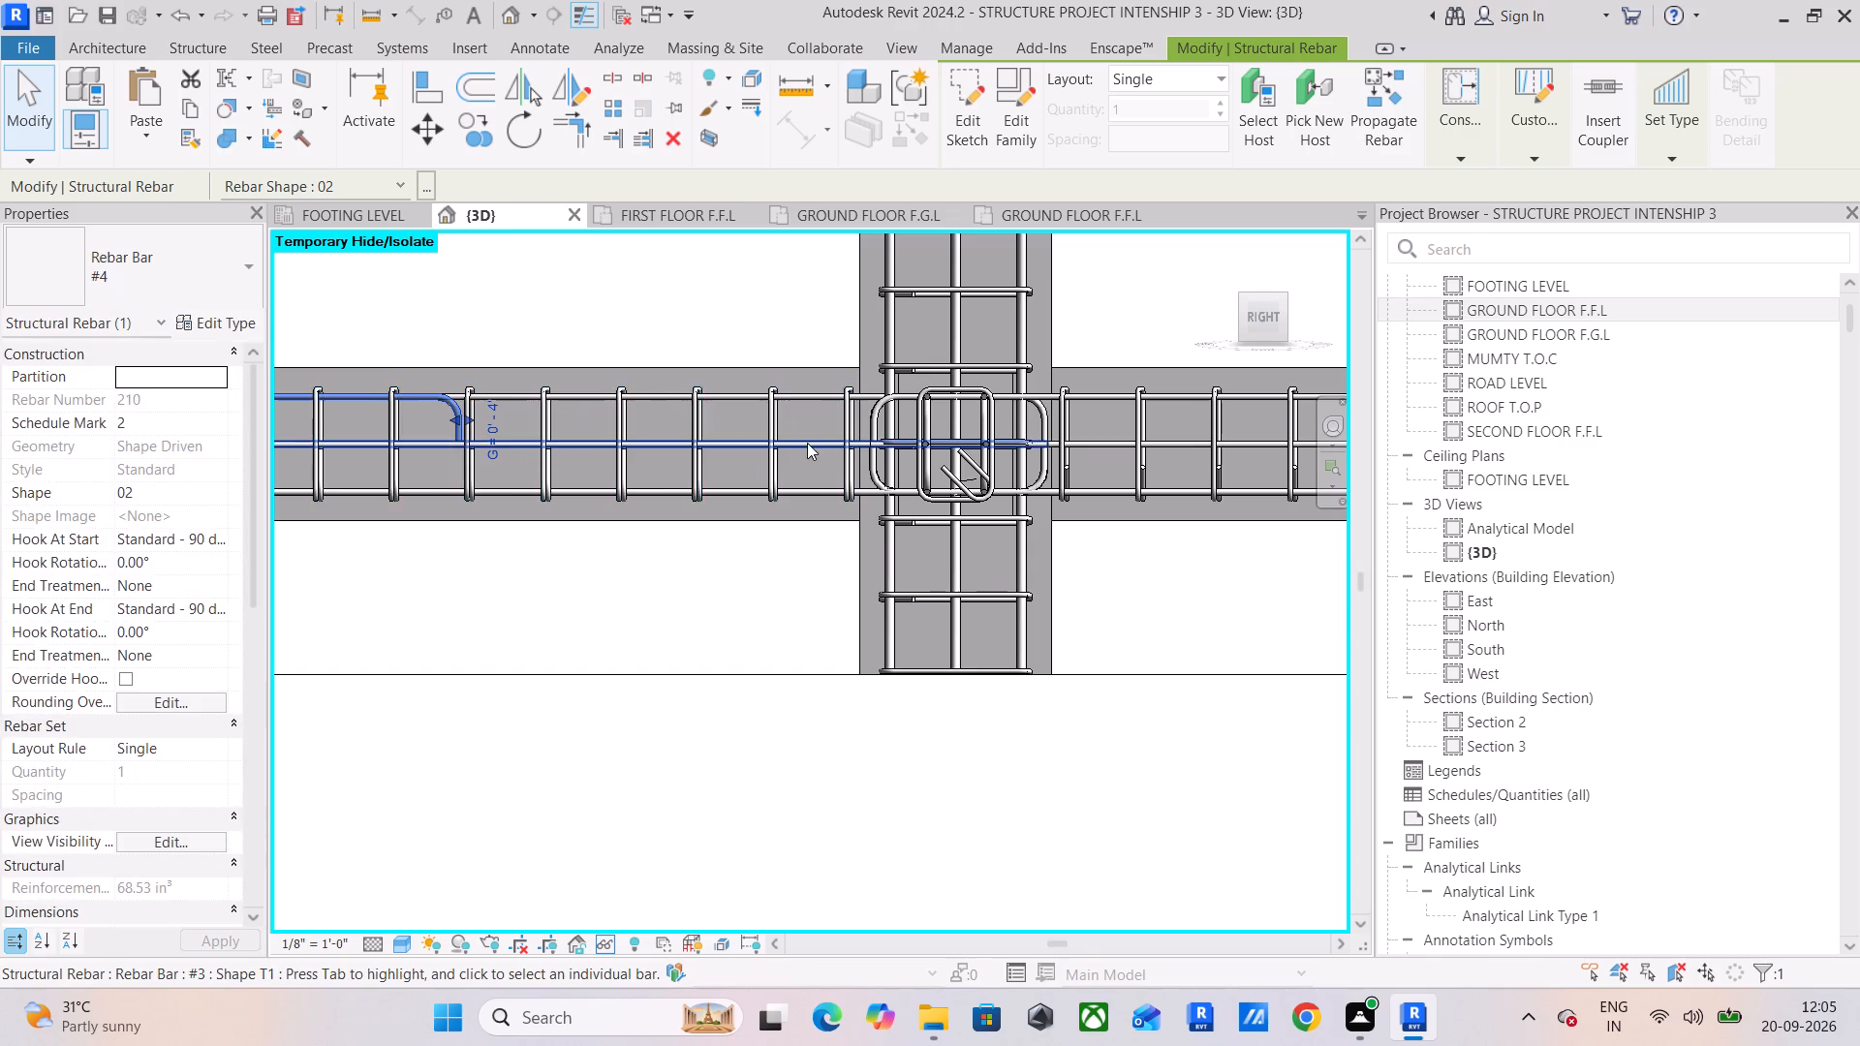
middle_drag(807, 443, 1274, 448)
scroll(772, 452, down, 3)
middle_drag(799, 469, 912, 485)
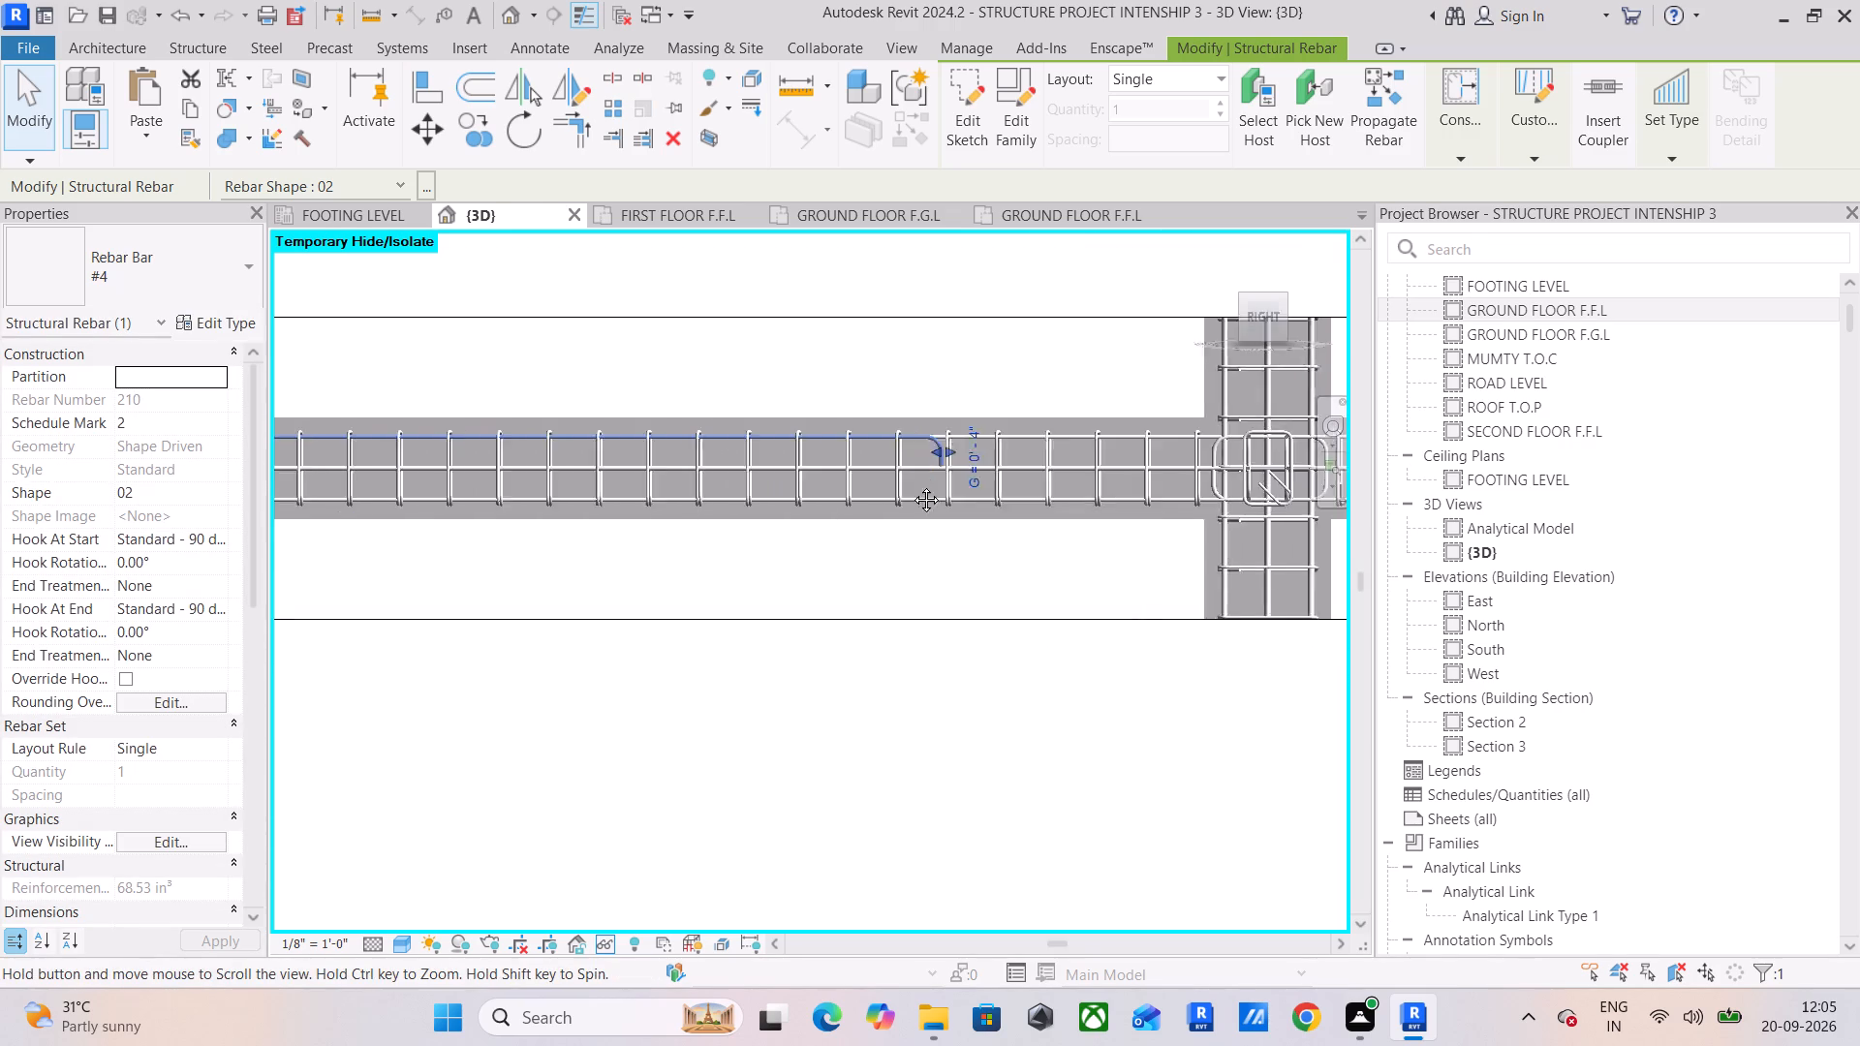
middle_drag(912, 485, 1162, 478)
drag(1227, 447, 703, 442)
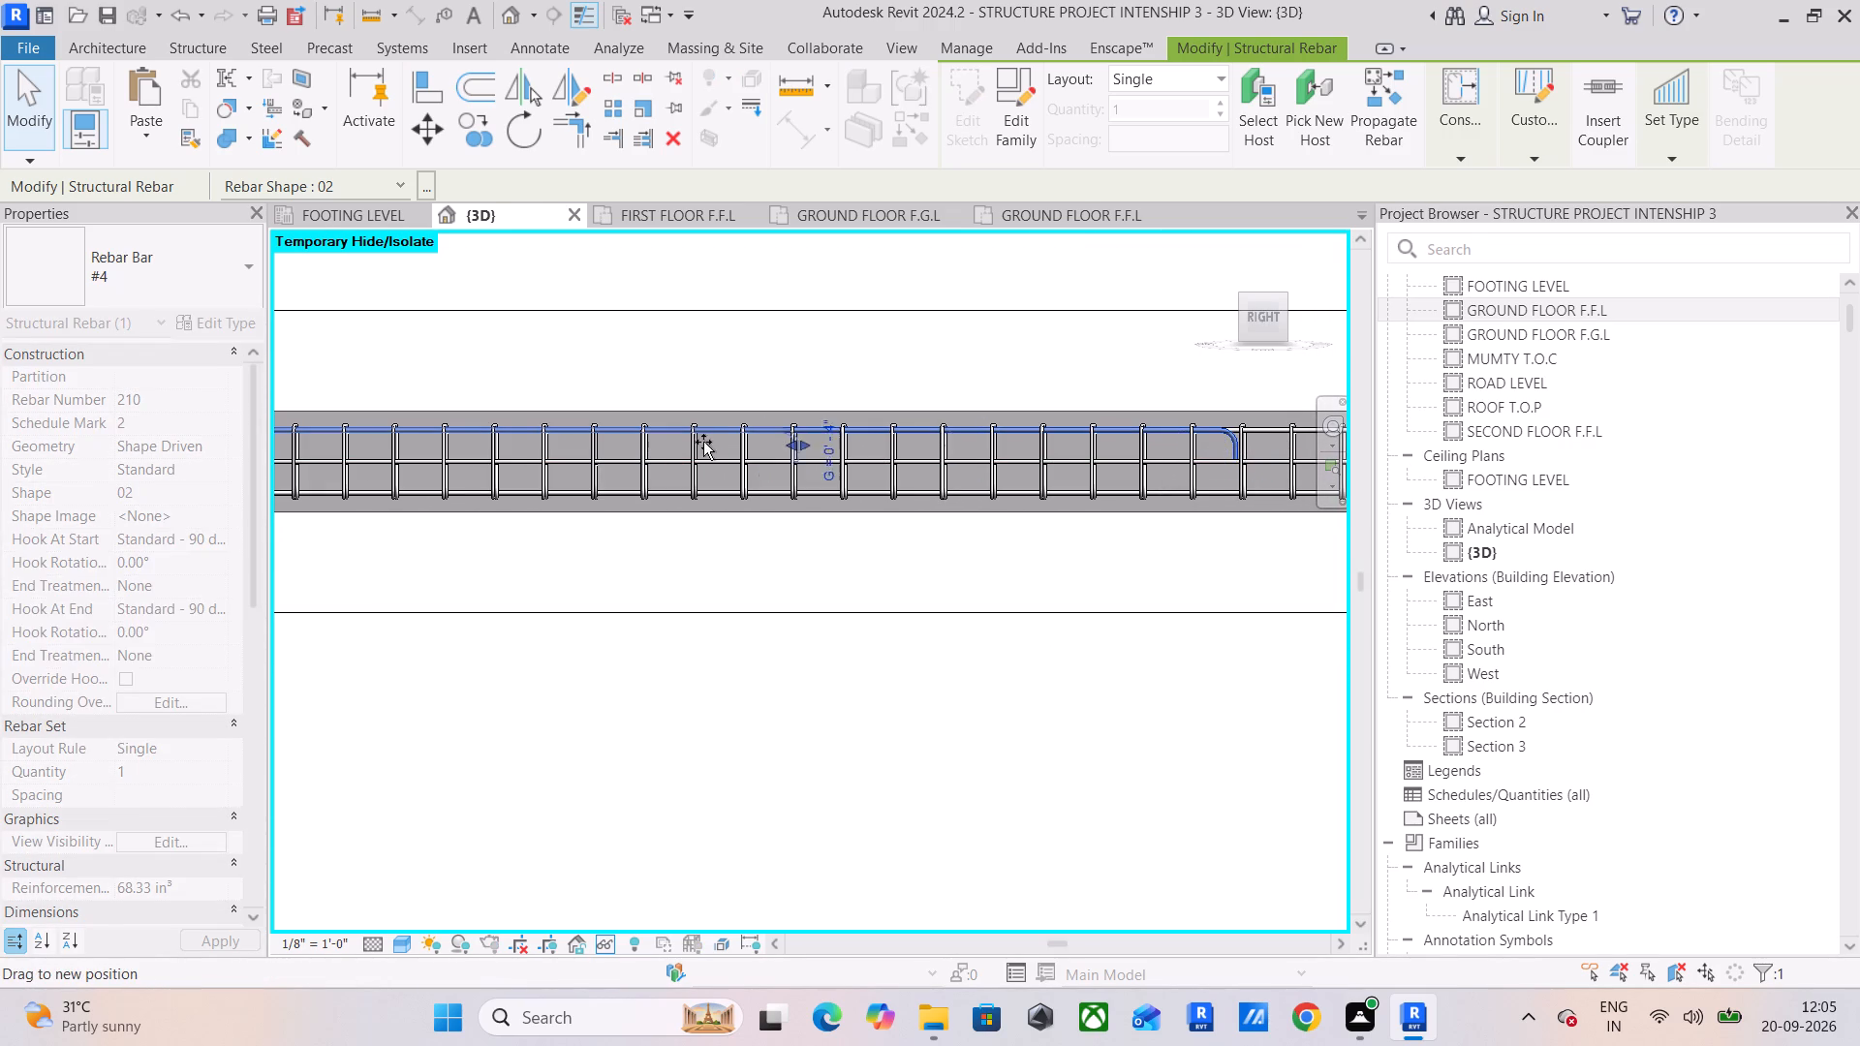
drag(703, 442, 408, 442)
middle_drag(435, 457, 1296, 460)
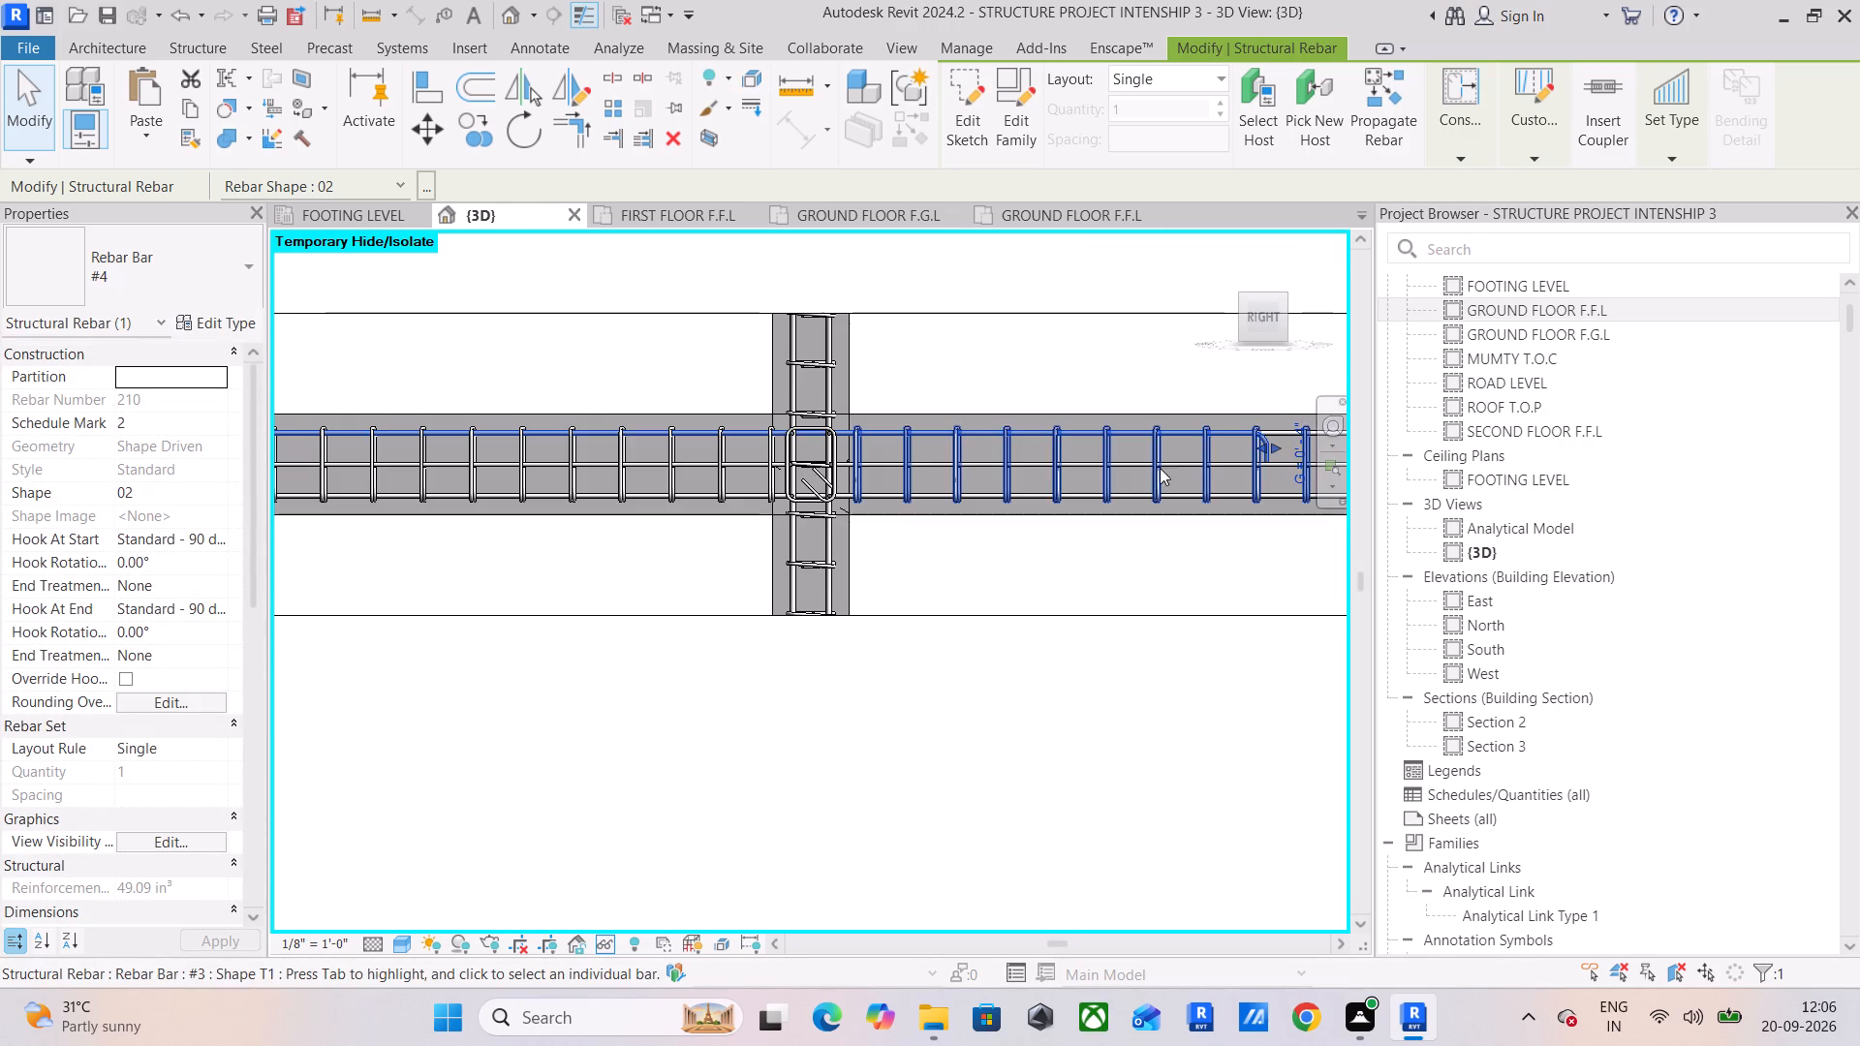
scroll(1256, 452, up, 5)
drag(1272, 446, 1270, 446)
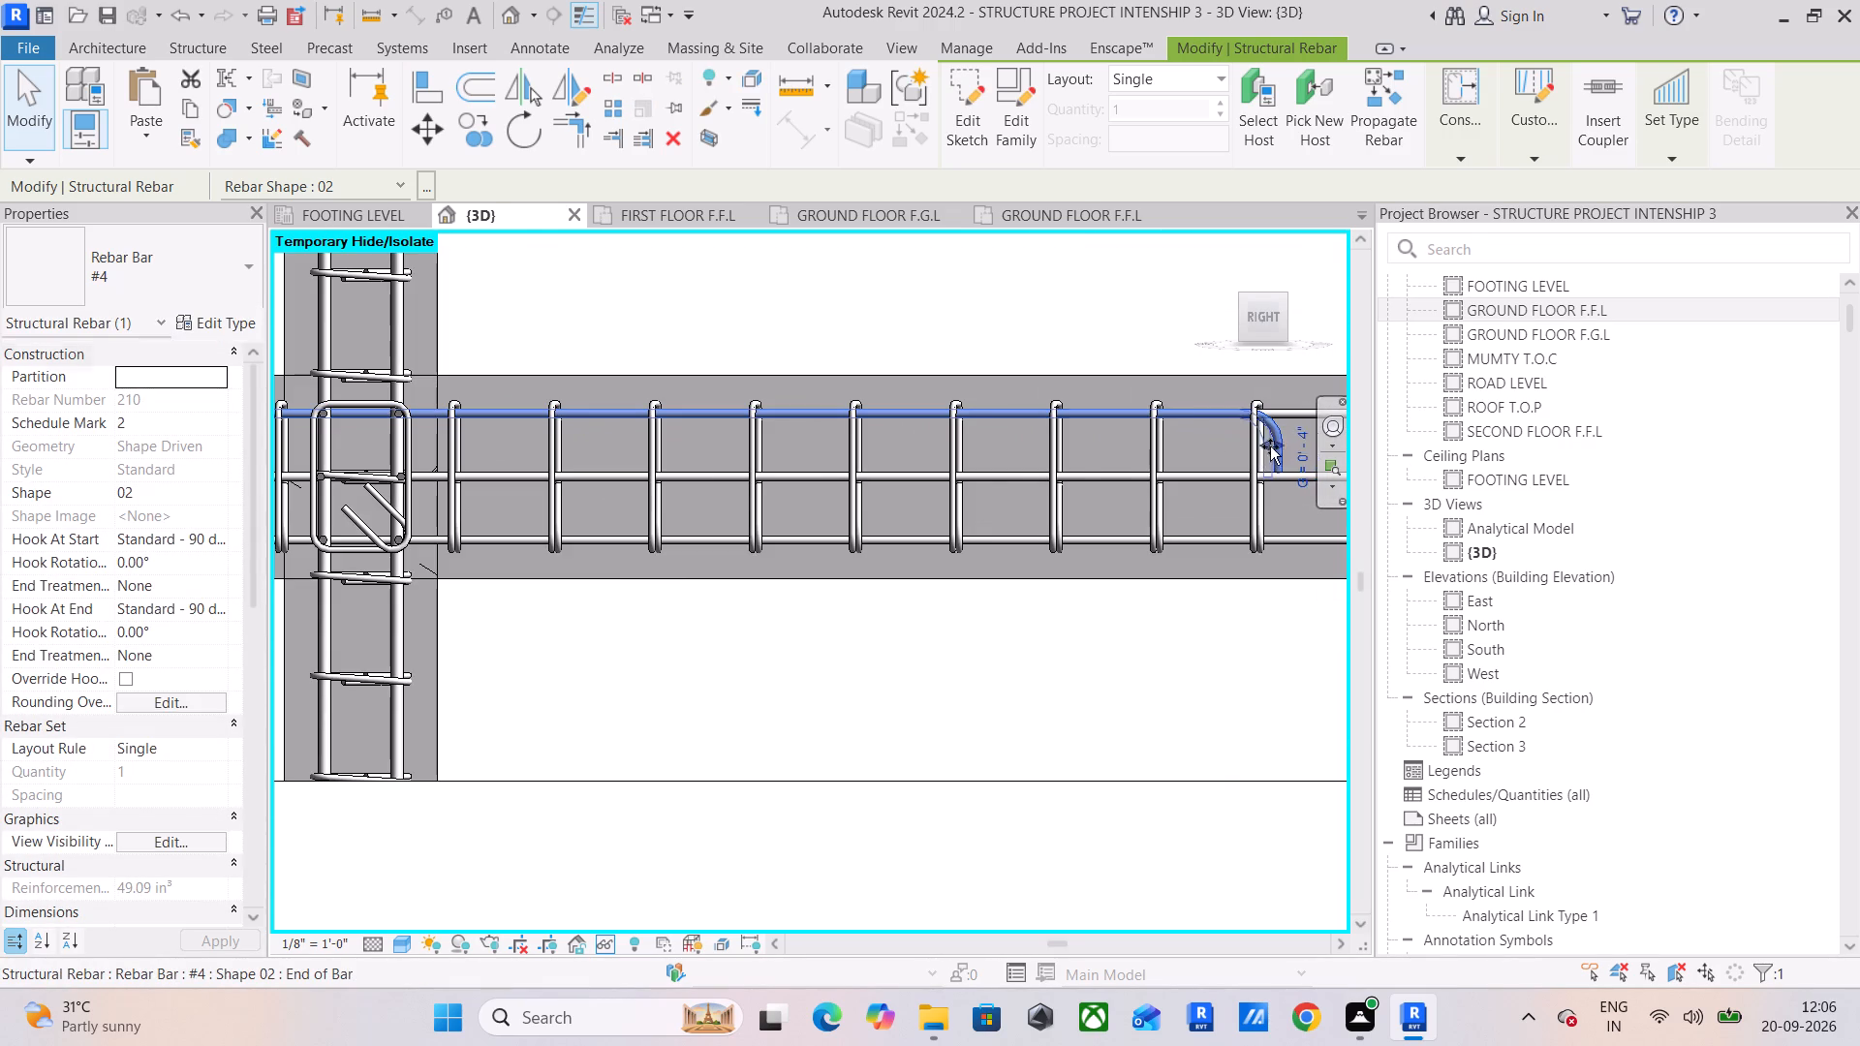
drag(1270, 446, 407, 458)
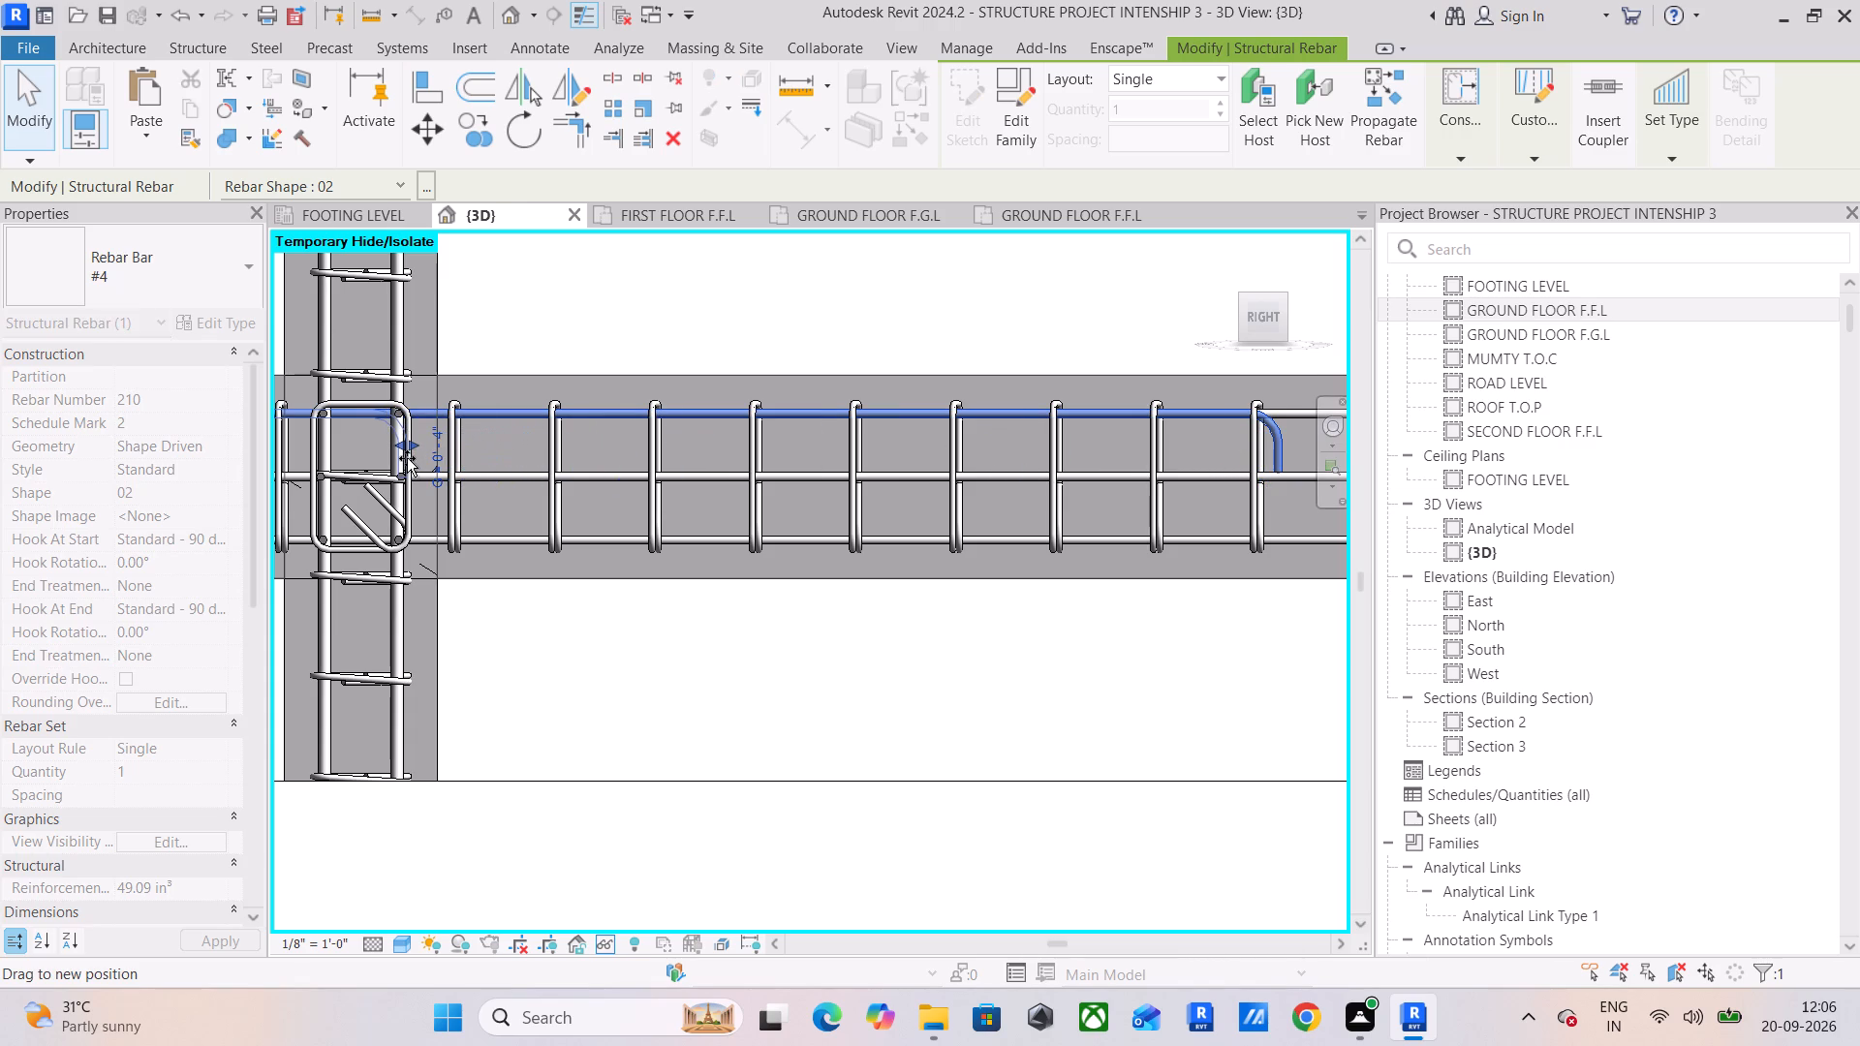
drag(407, 458, 410, 456)
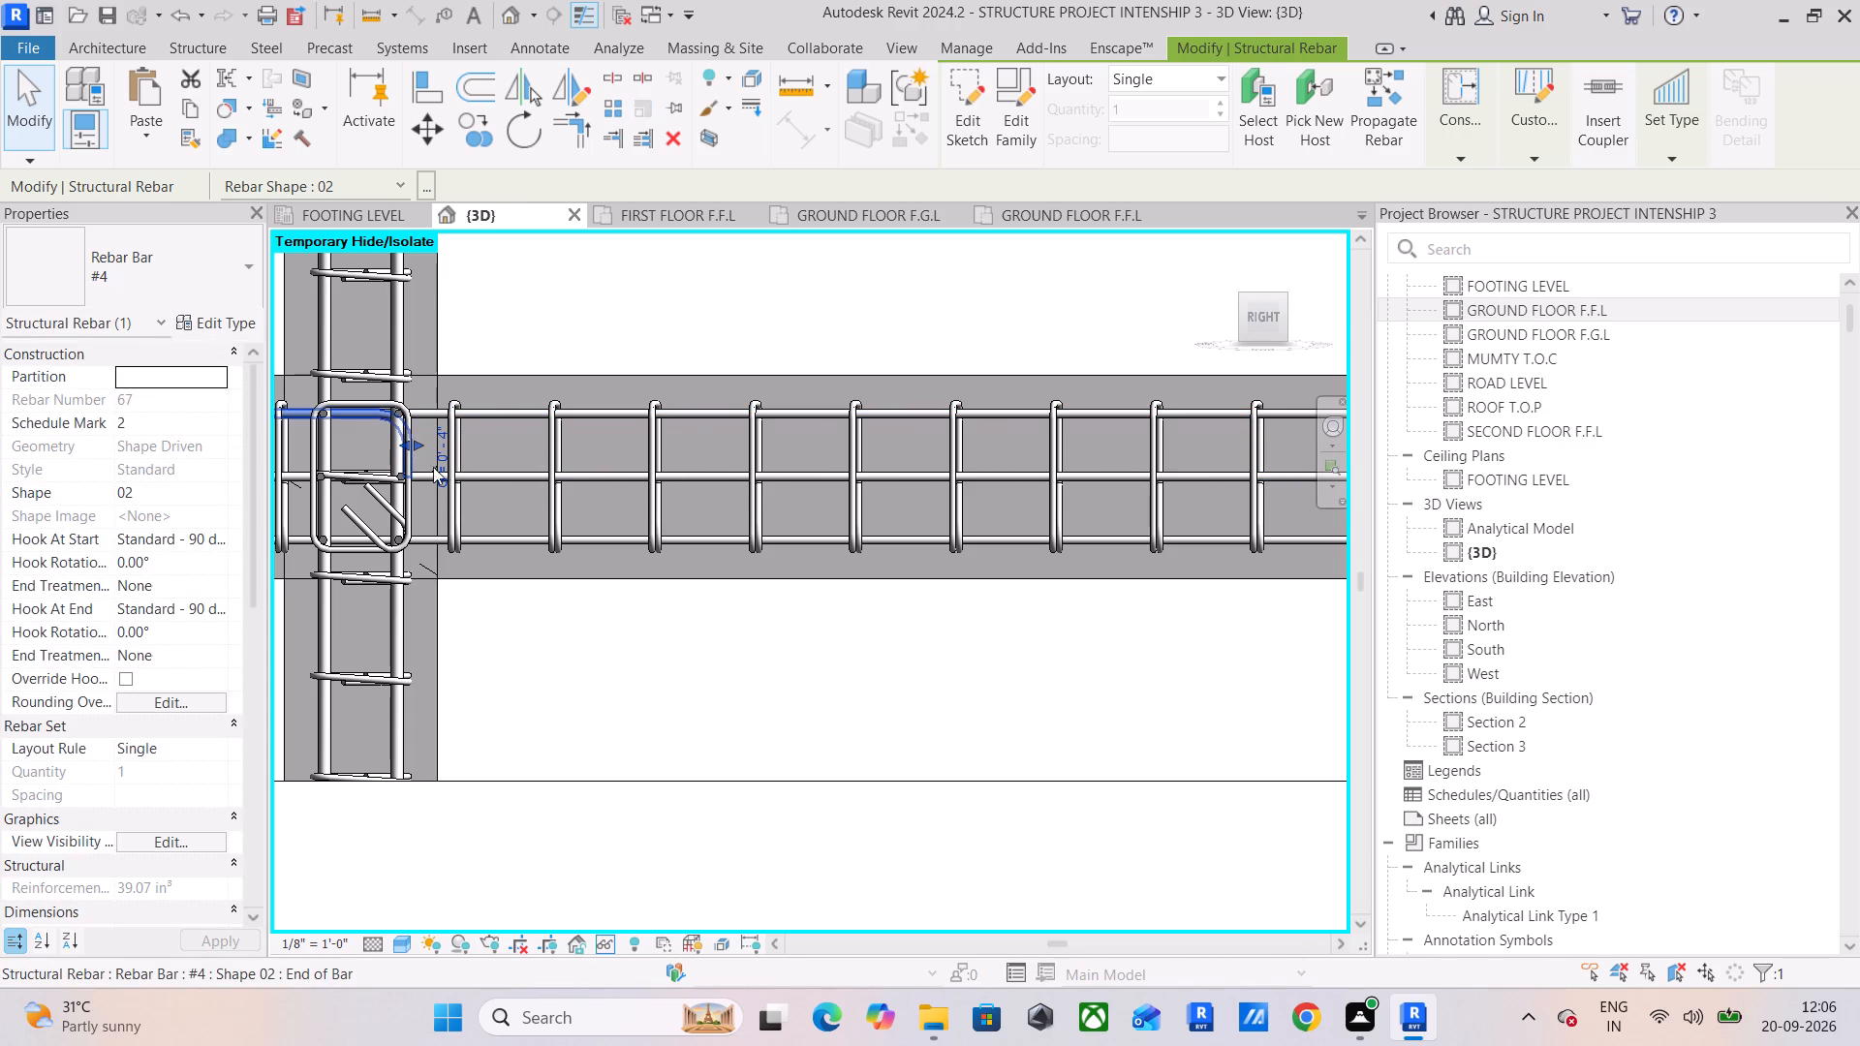
Move the shortened top bar's hook outward to just inside the intermediate column's far face, making the bar about 16' 3" long.
scroll(399, 448, up, 6)
middle_drag(400, 445, 627, 461)
scroll(672, 477, up, 6)
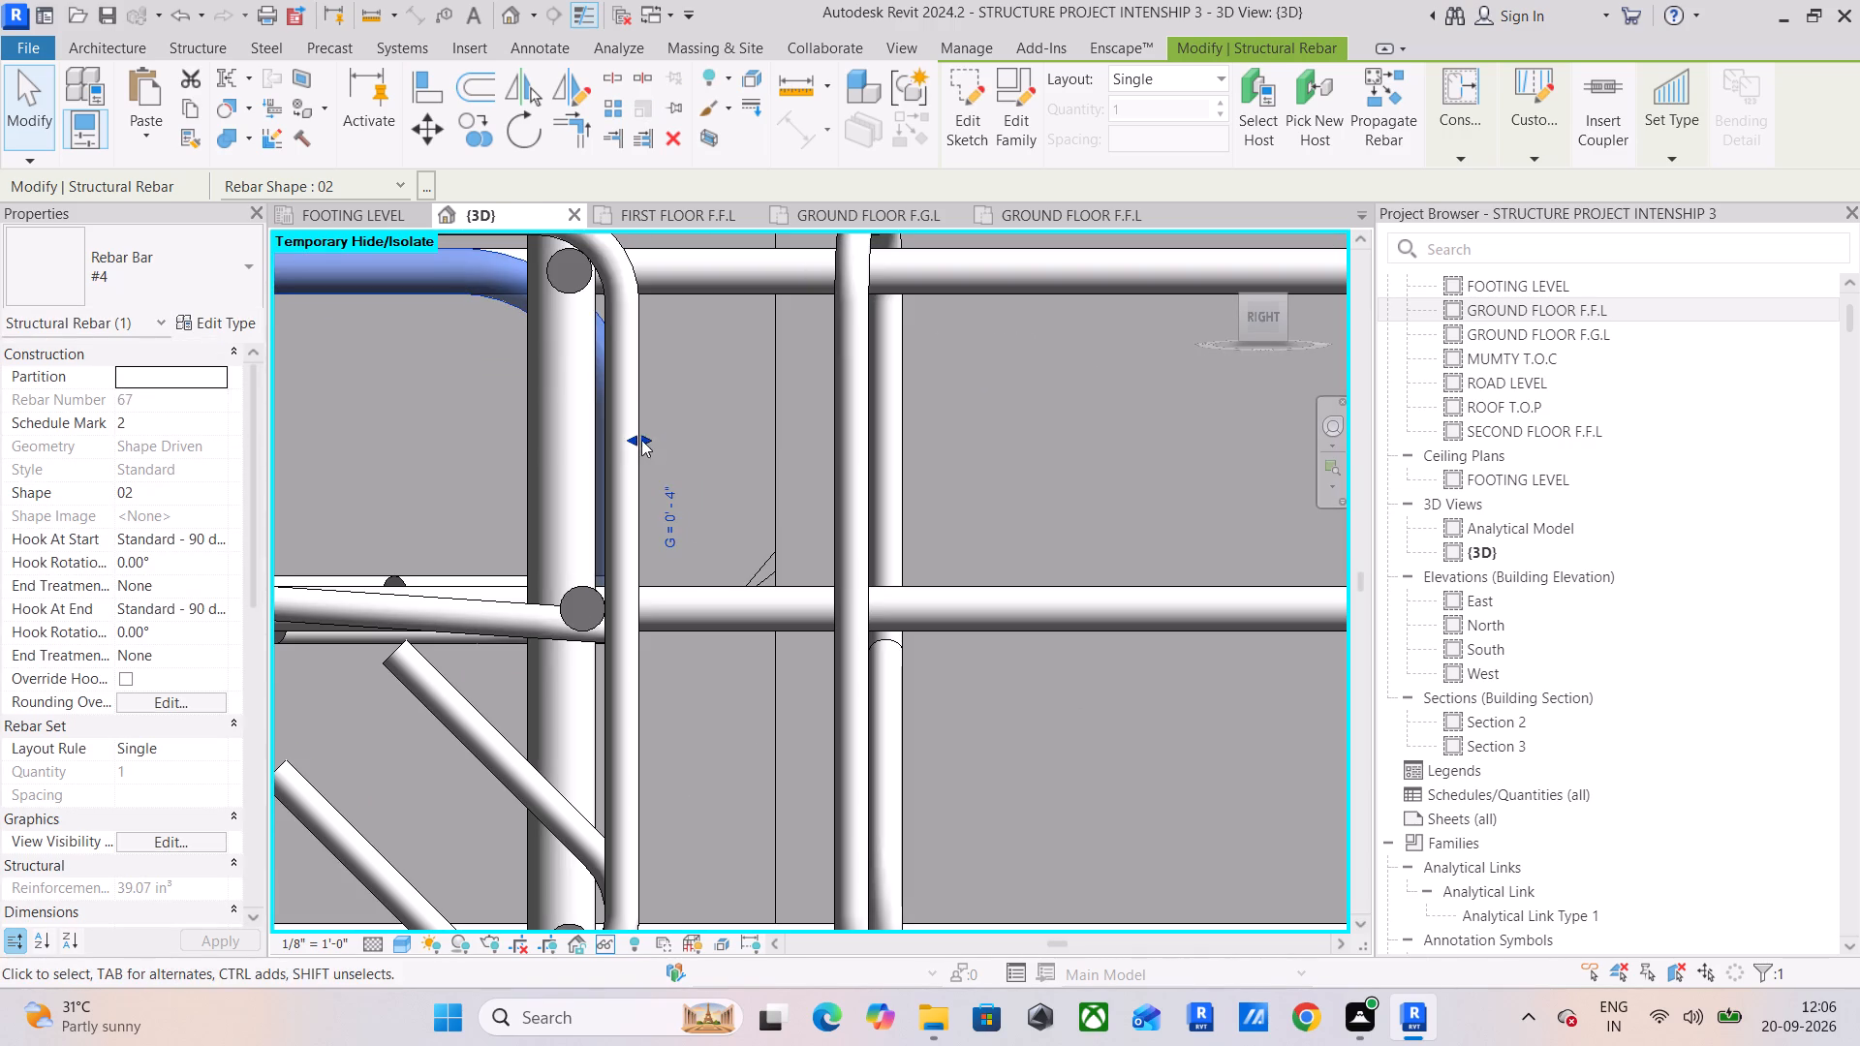
drag(641, 440, 757, 461)
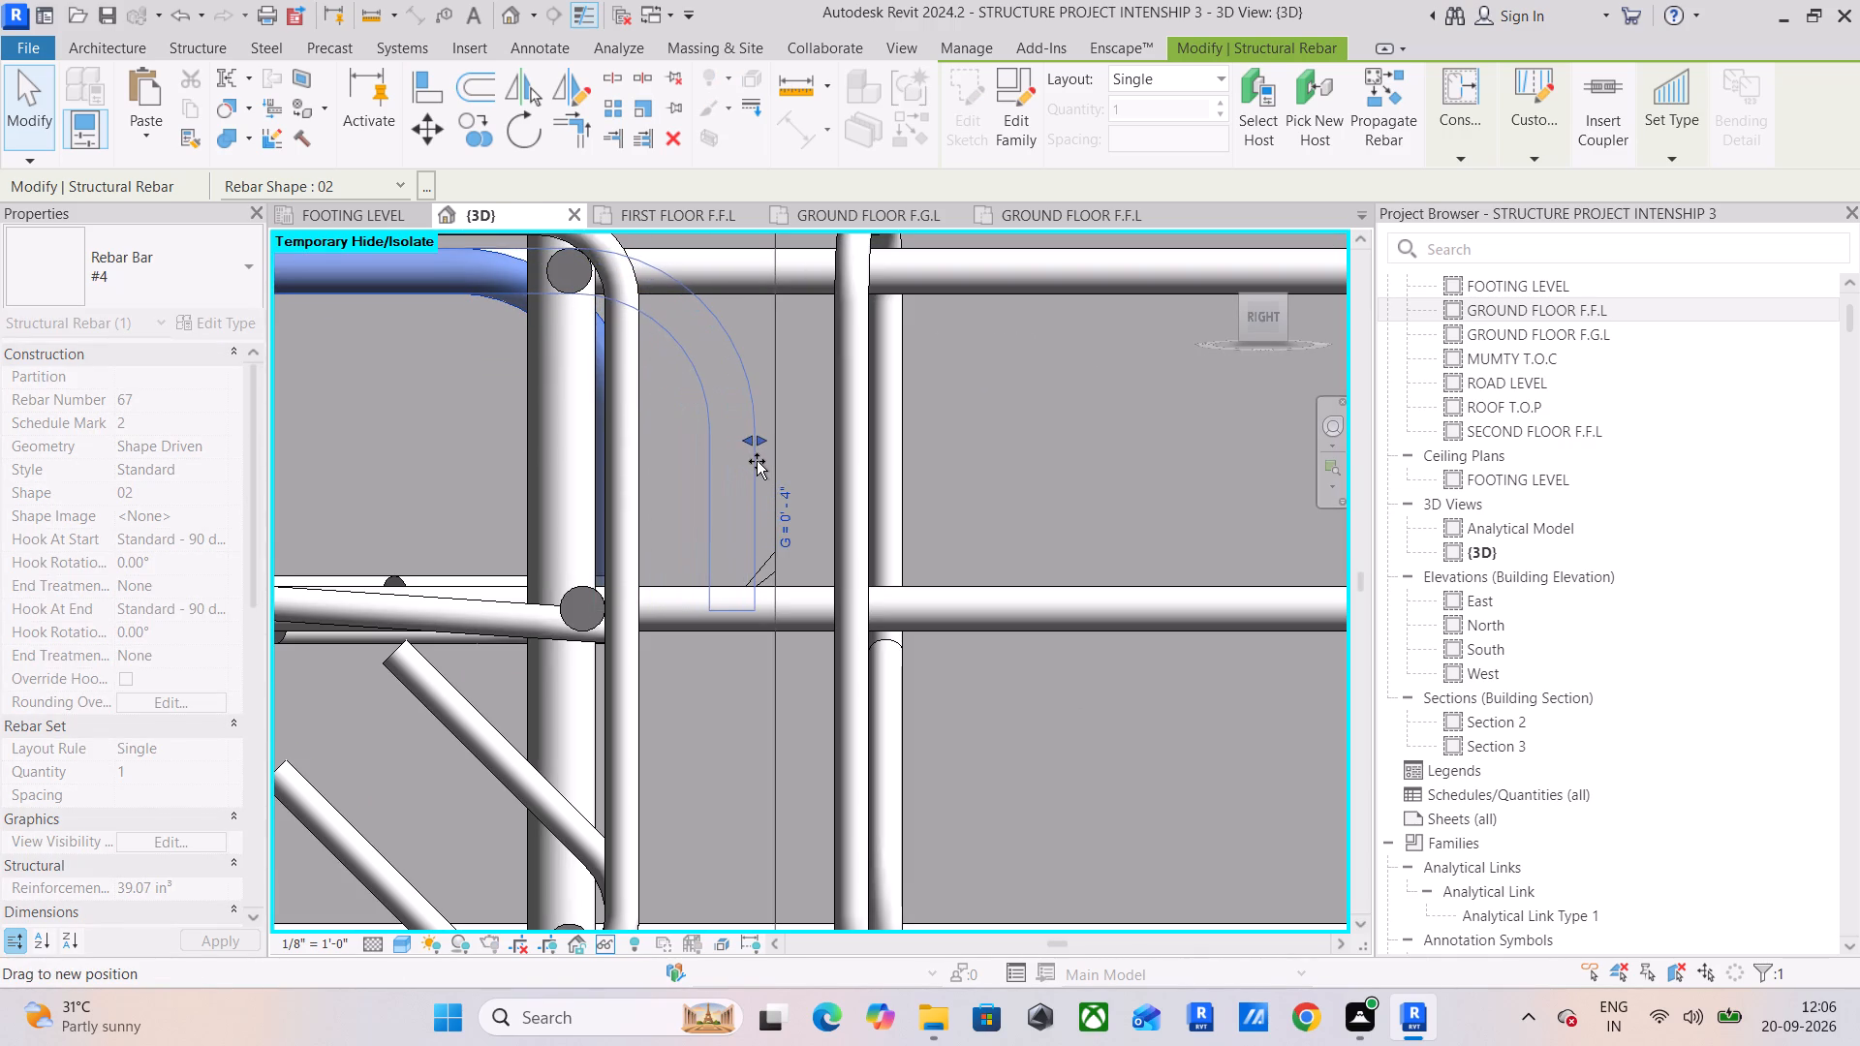
drag(757, 461, 759, 463)
scroll(760, 464, down, 14)
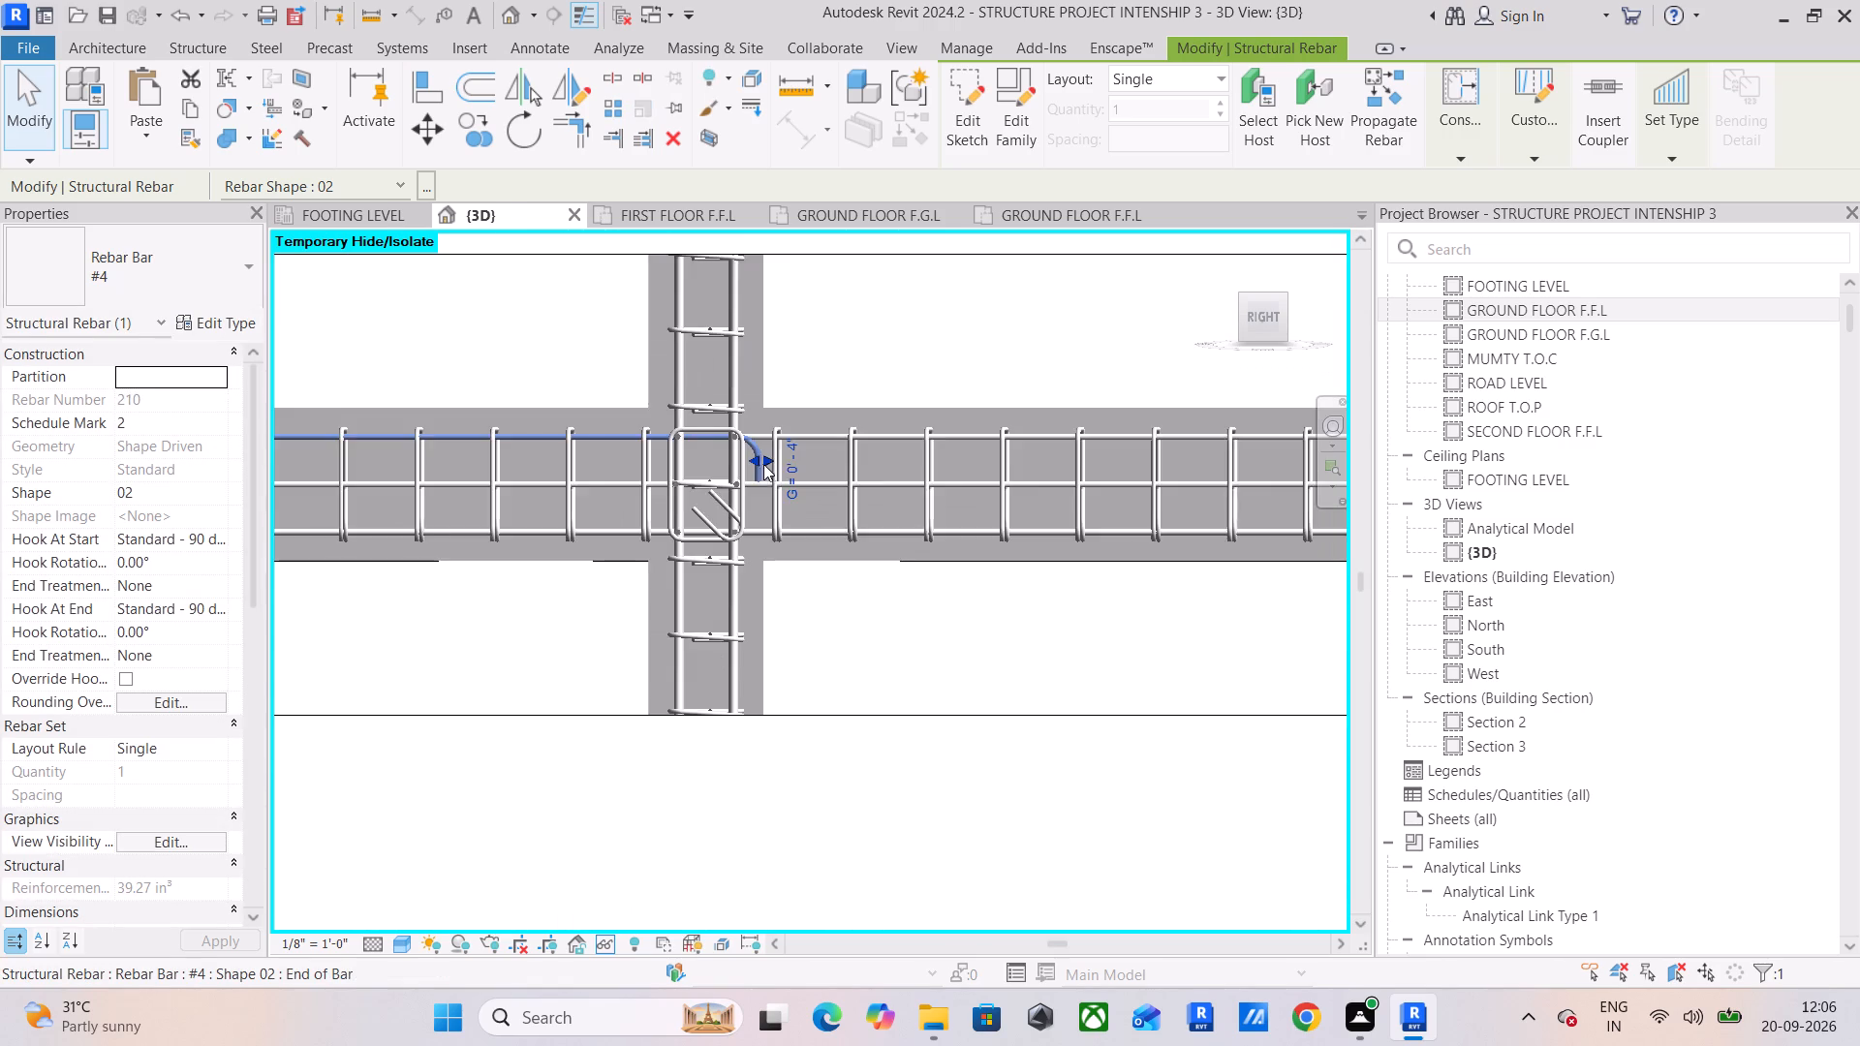
scroll(851, 502, down, 5)
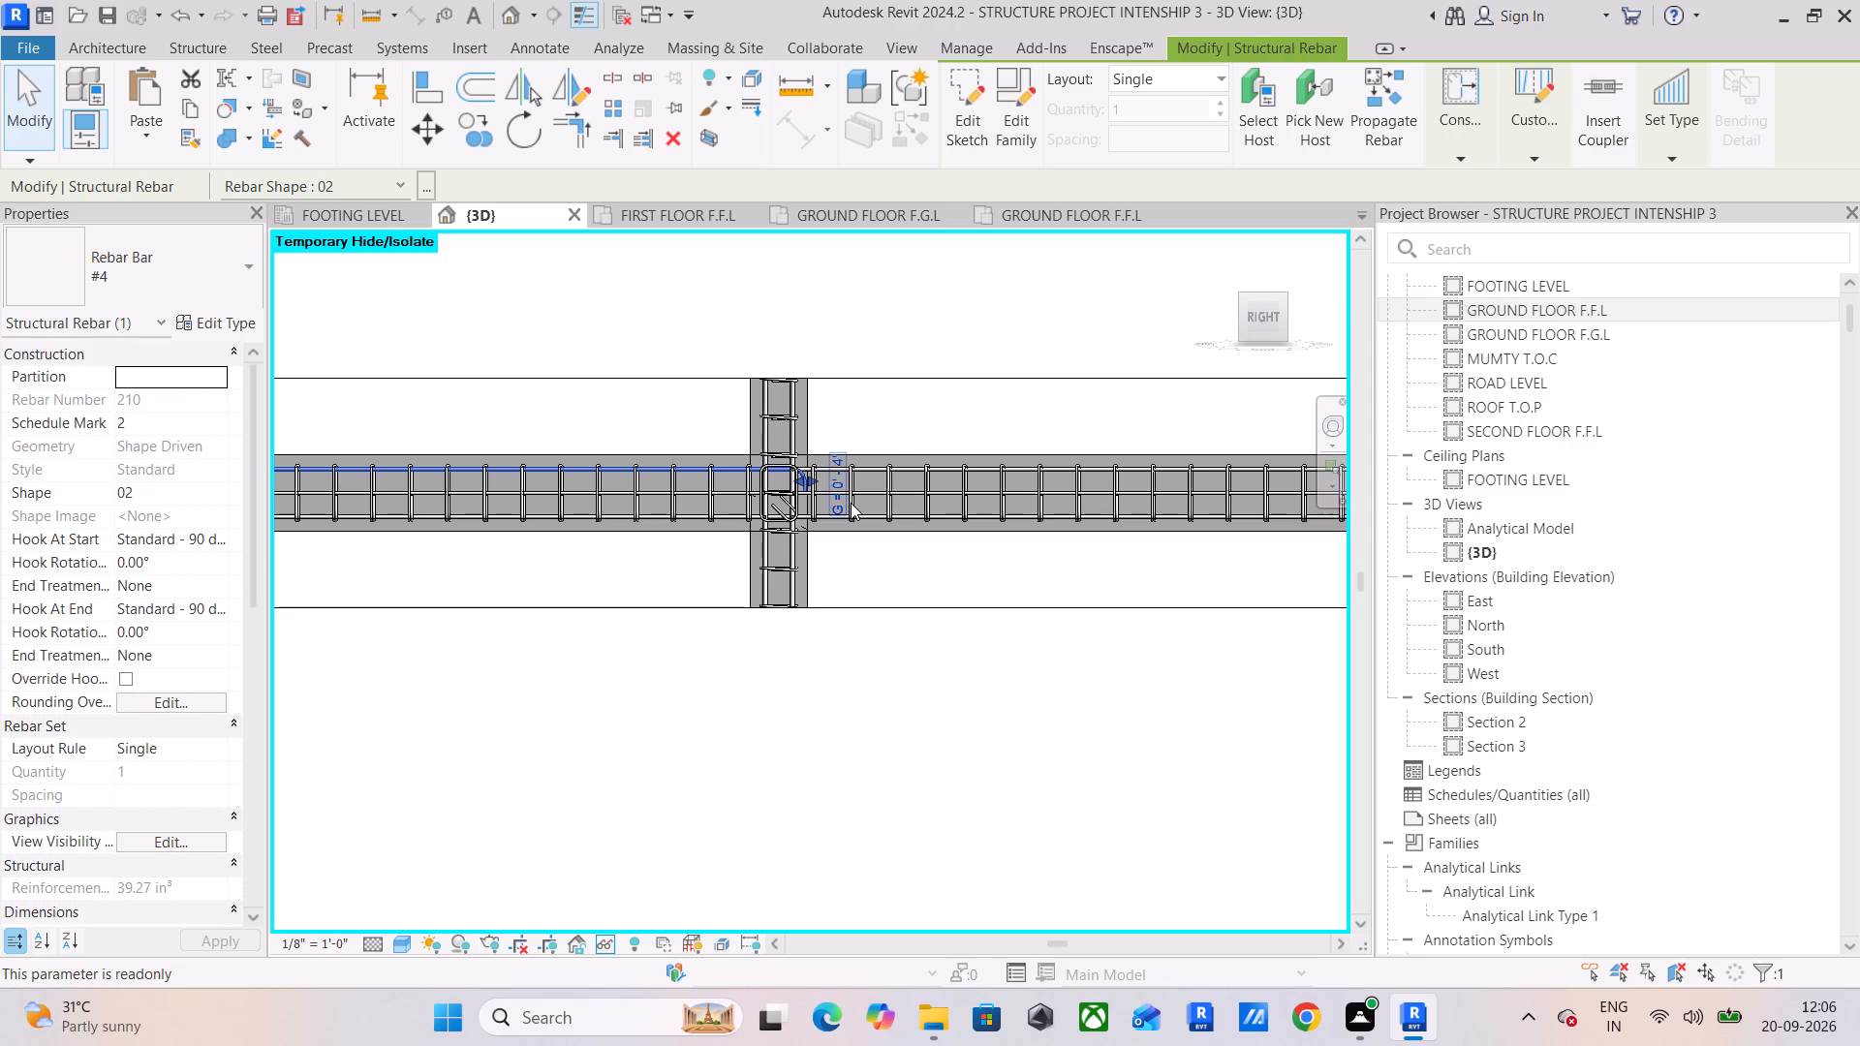
scroll(851, 503, down, 6)
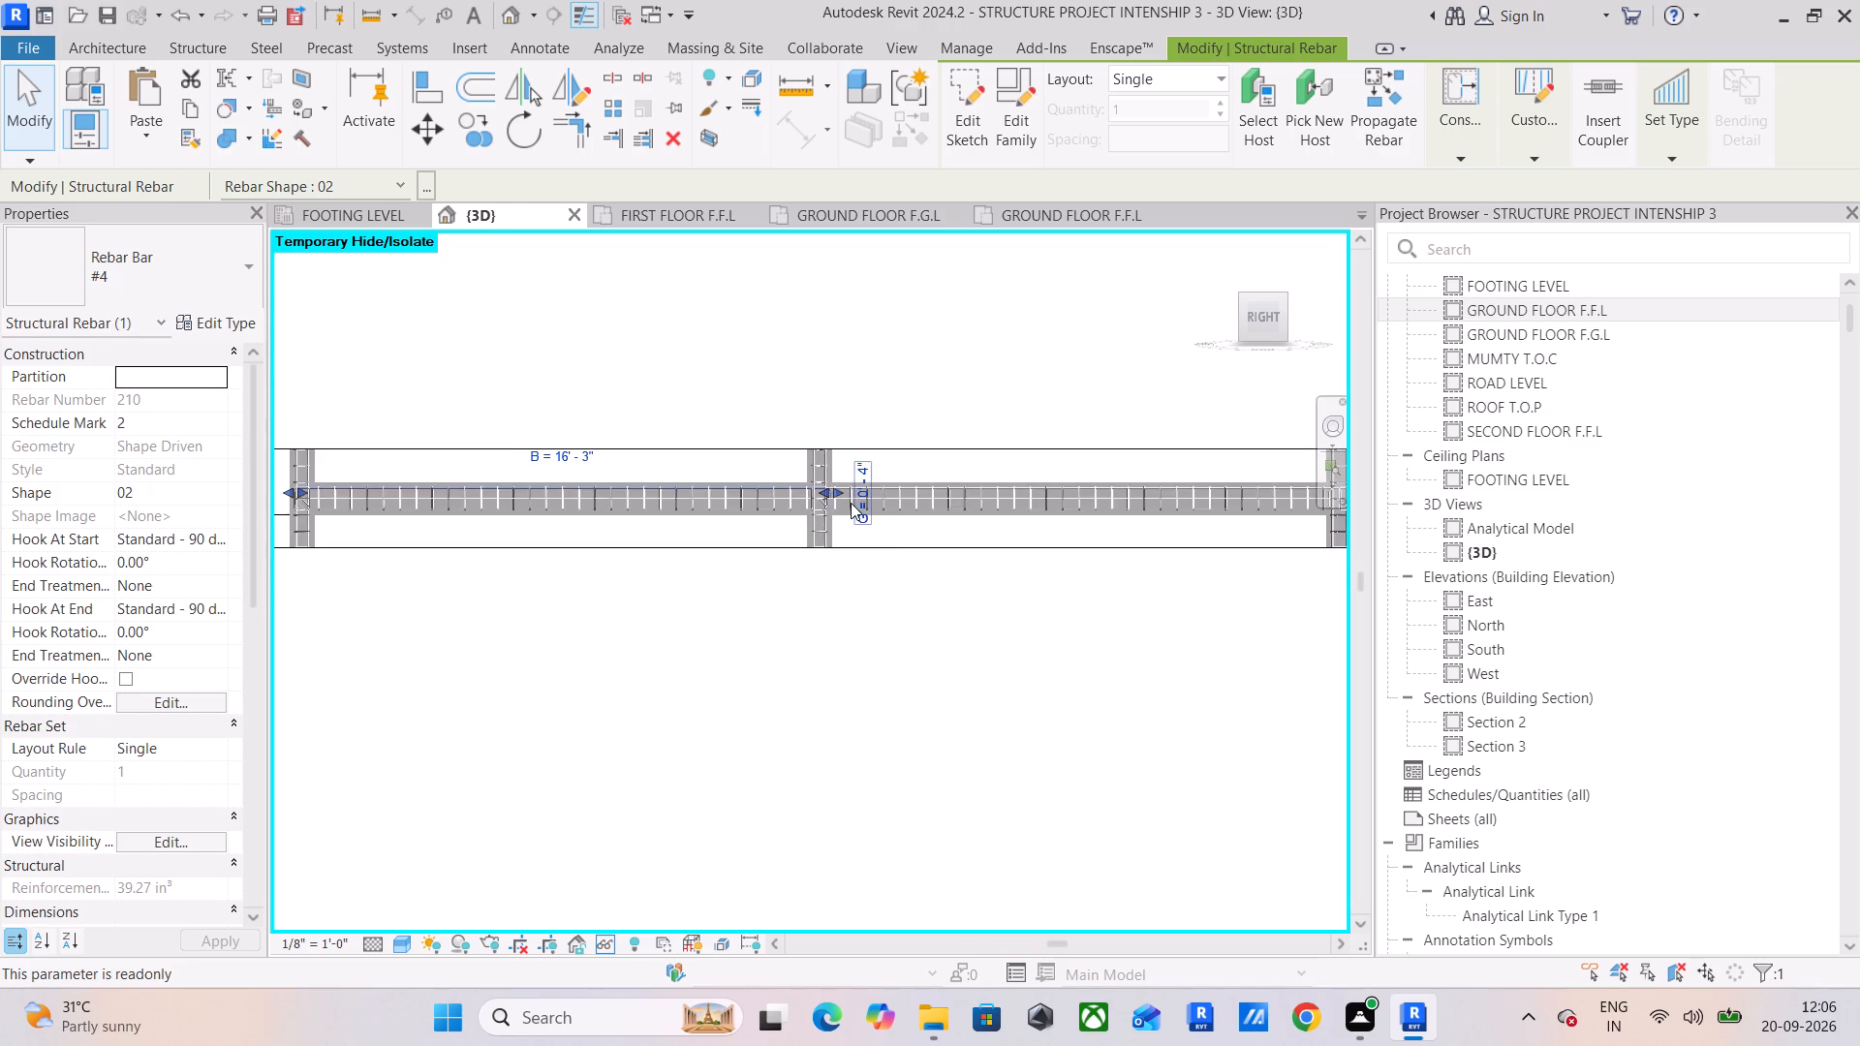
Shorten the second top #4 hooked bar by pulling its hook back from the wide column to the intermediate column, about 15' 9" long.
middle_drag(888, 509, 476, 537)
scroll(945, 526, up, 15)
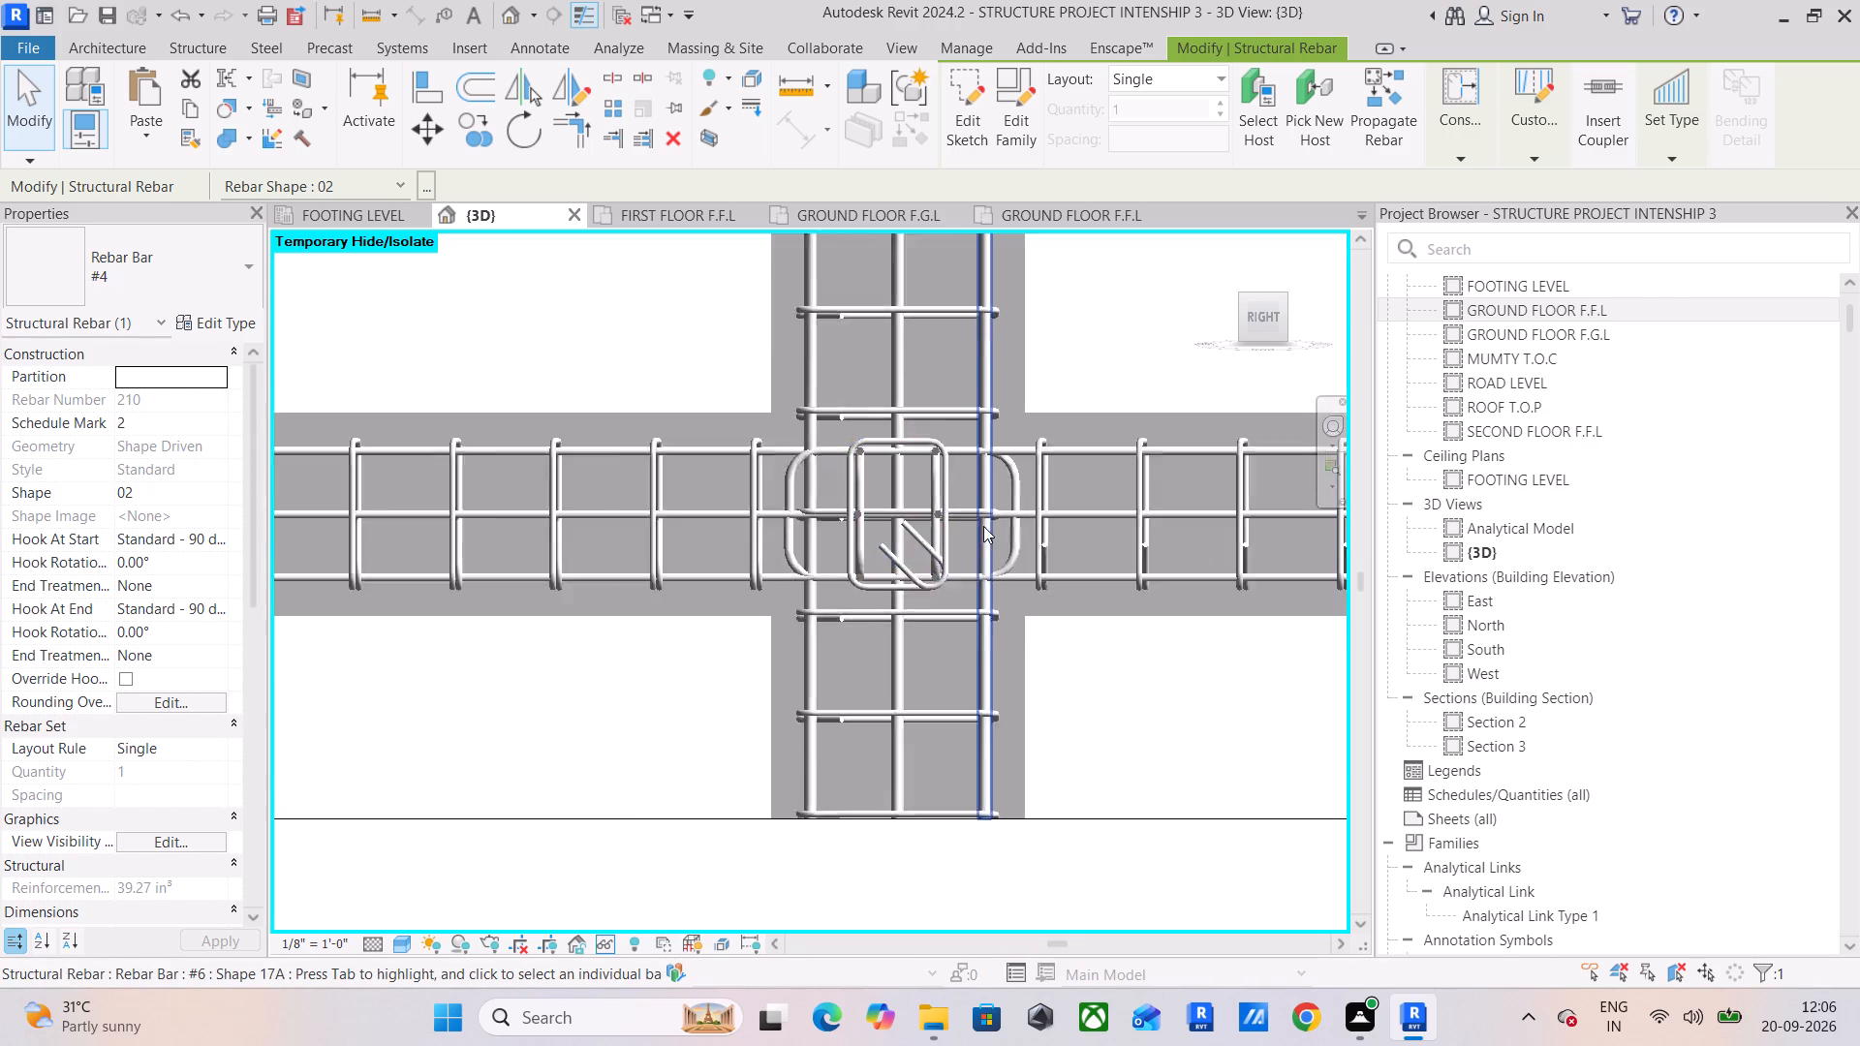
scroll(983, 526, up, 2)
click(1041, 469)
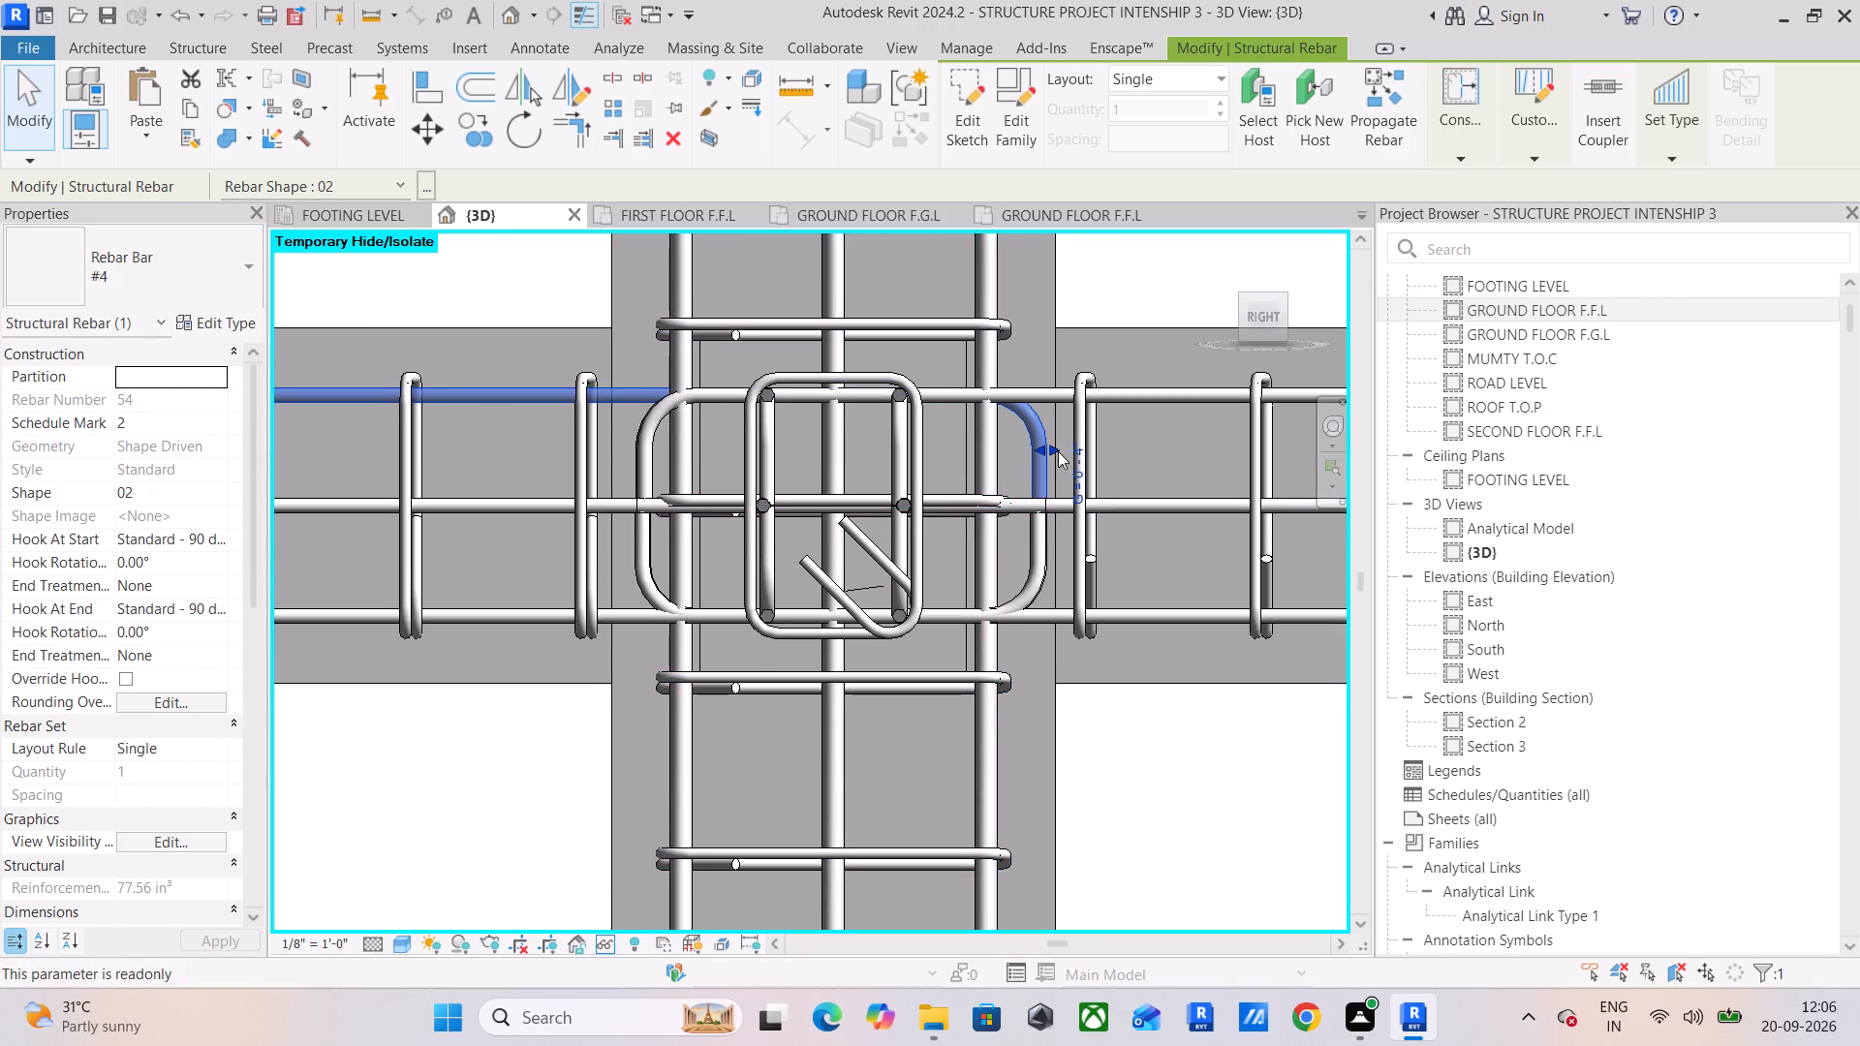
drag(1045, 449, 429, 455)
scroll(439, 467, down, 16)
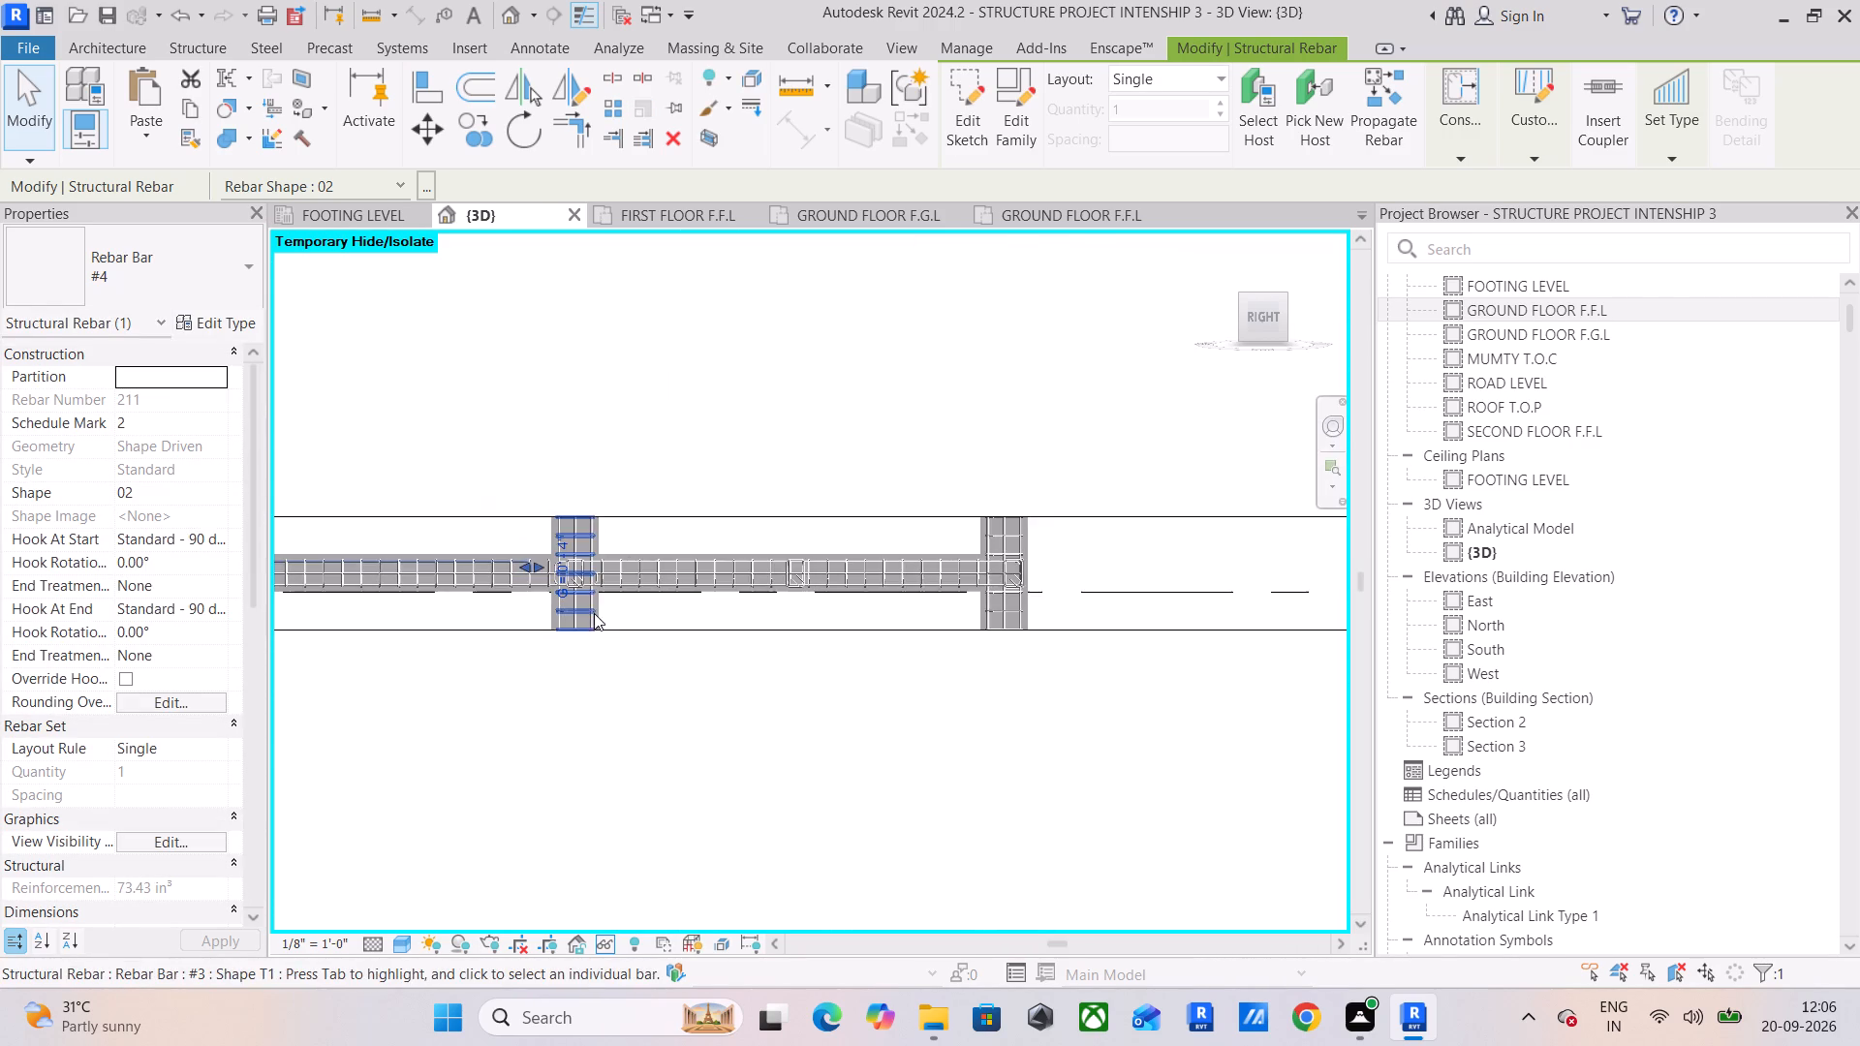
middle_drag(594, 613, 1211, 617)
drag(1137, 570, 580, 578)
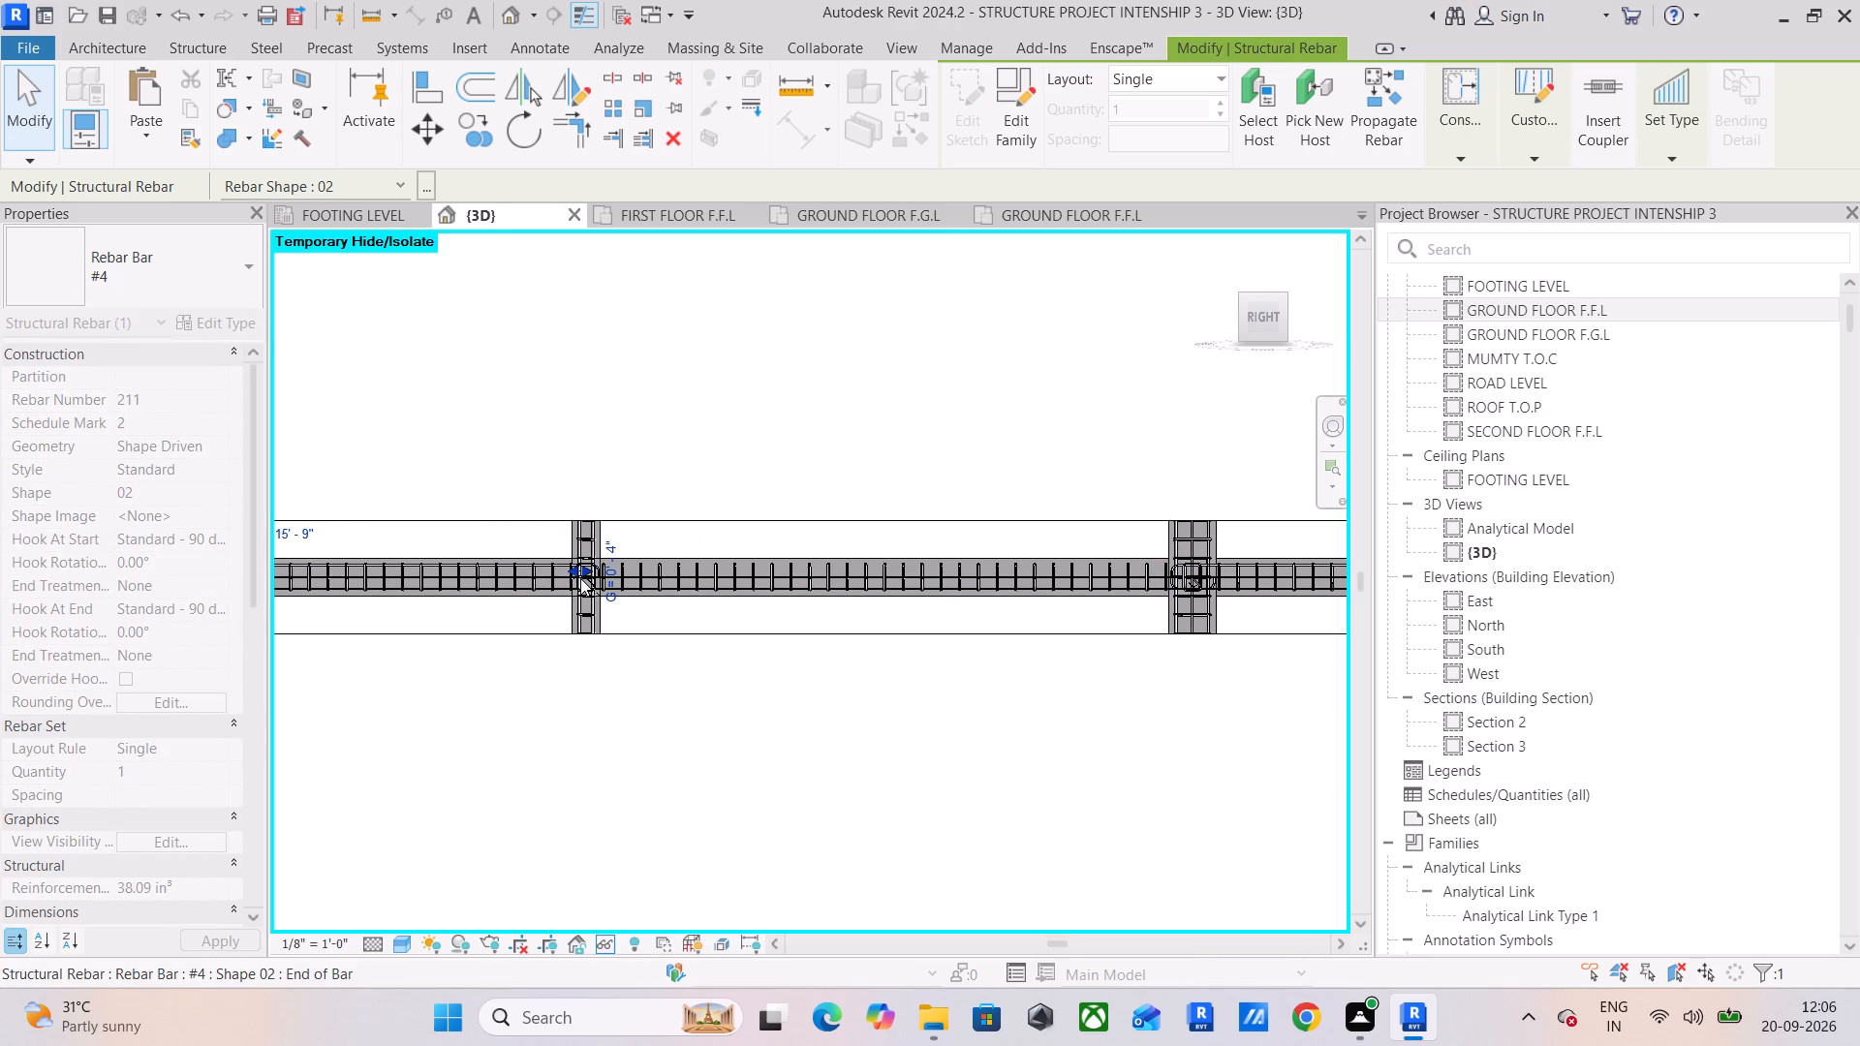
Move the second top bar's hook outward to just inside the intermediate column's far face, in line with the first top bar's hook.
scroll(708, 614, up, 7)
scroll(438, 479, up, 5)
middle_drag(558, 537, 993, 580)
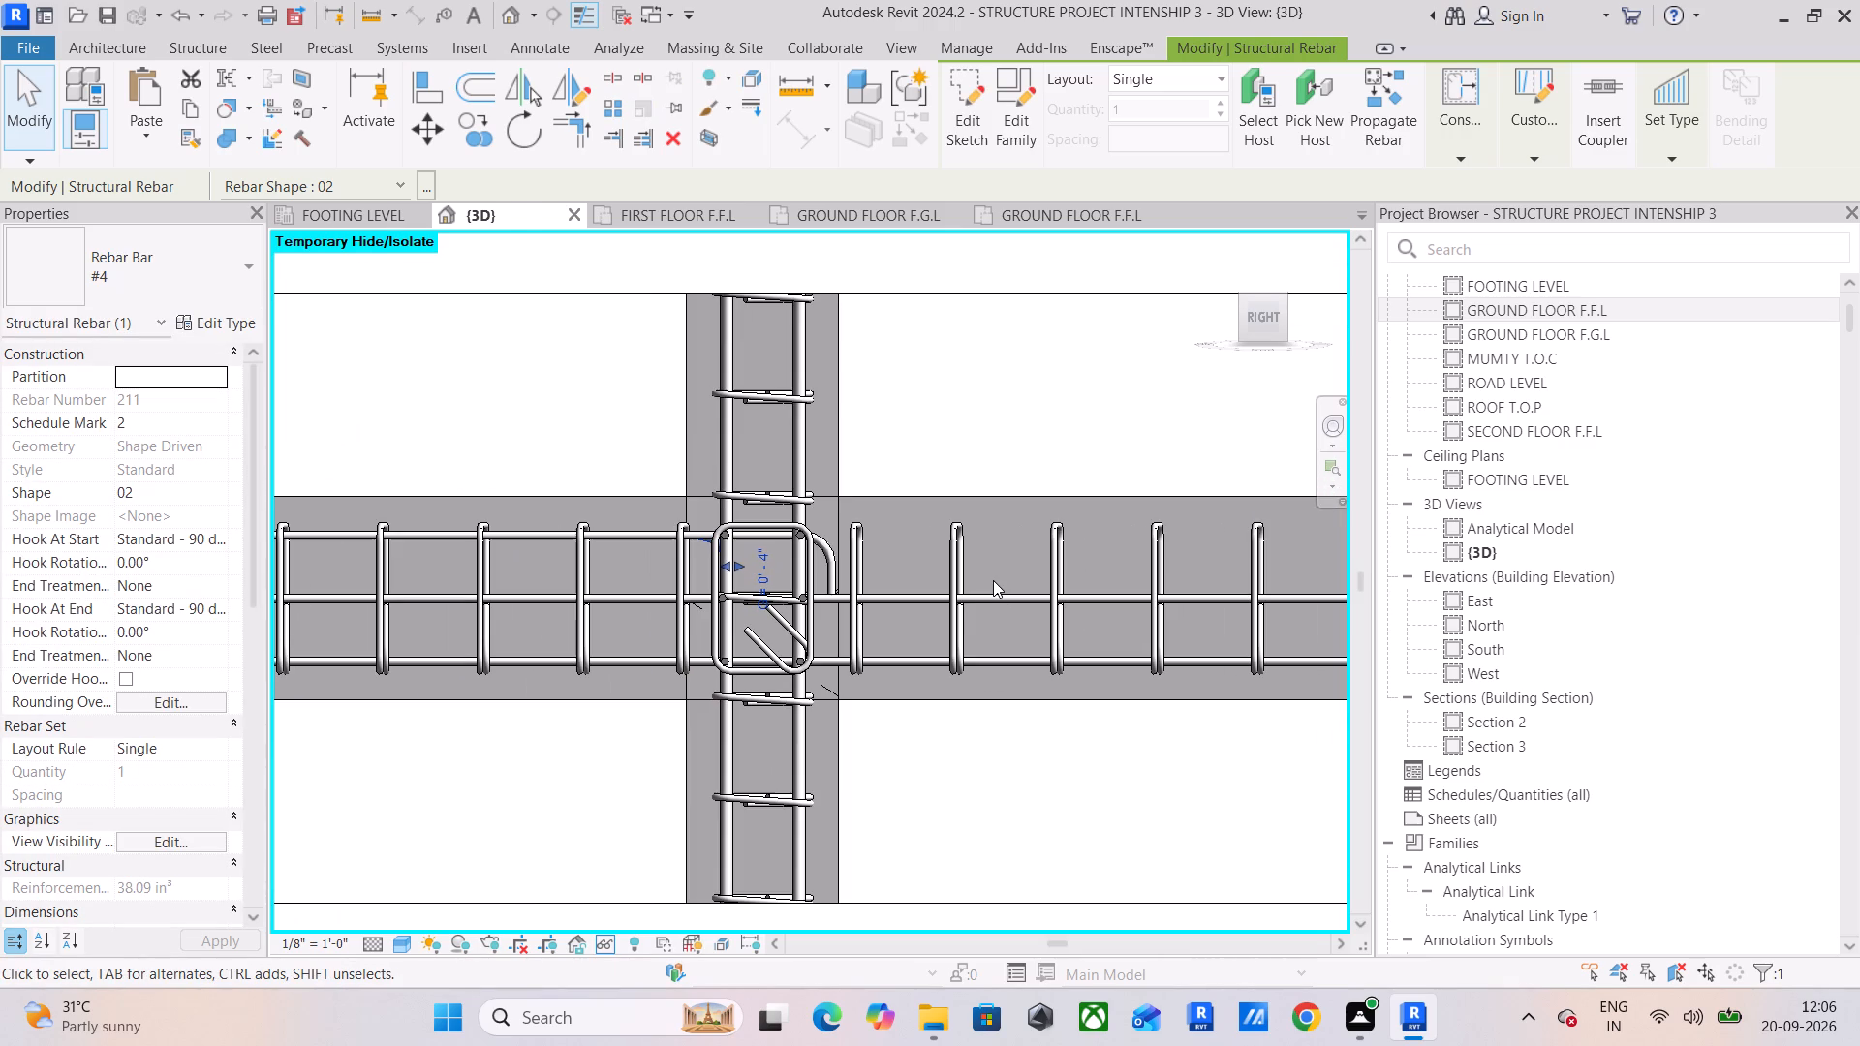
scroll(852, 577, up, 1)
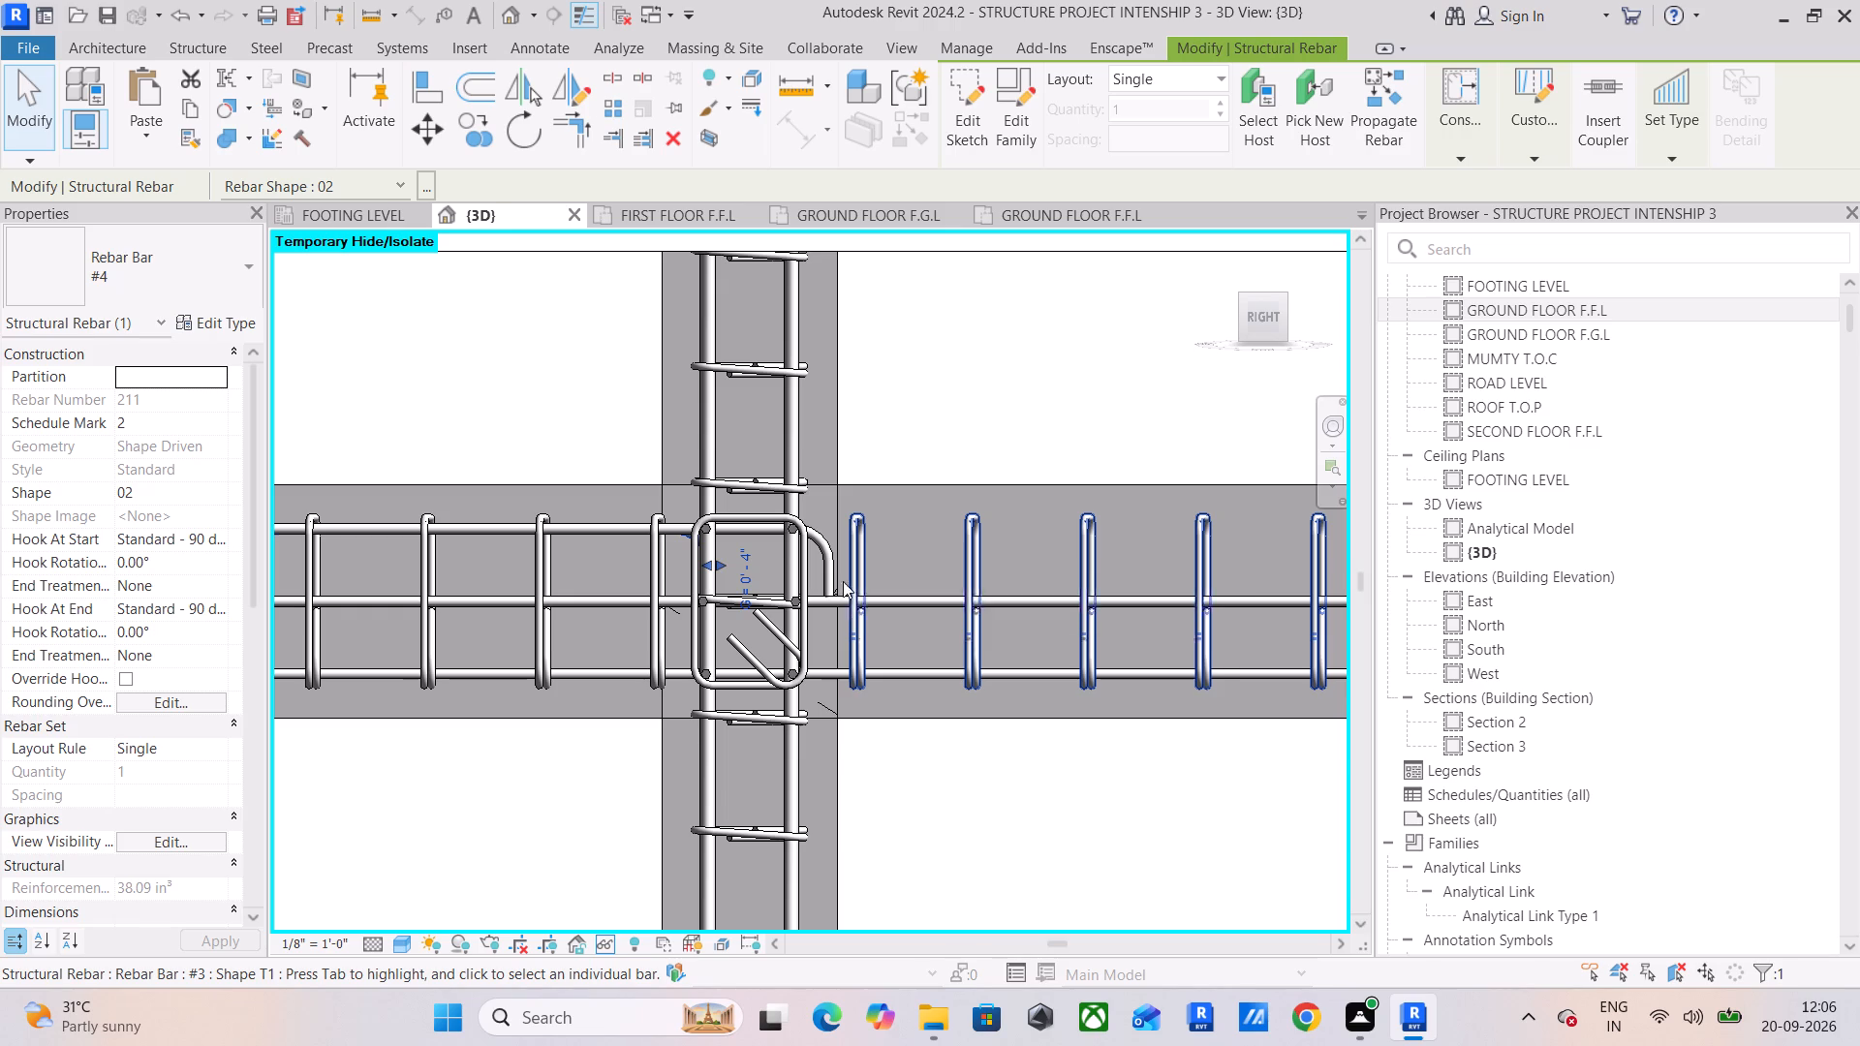
scroll(723, 567, up, 5)
drag(714, 565, 938, 582)
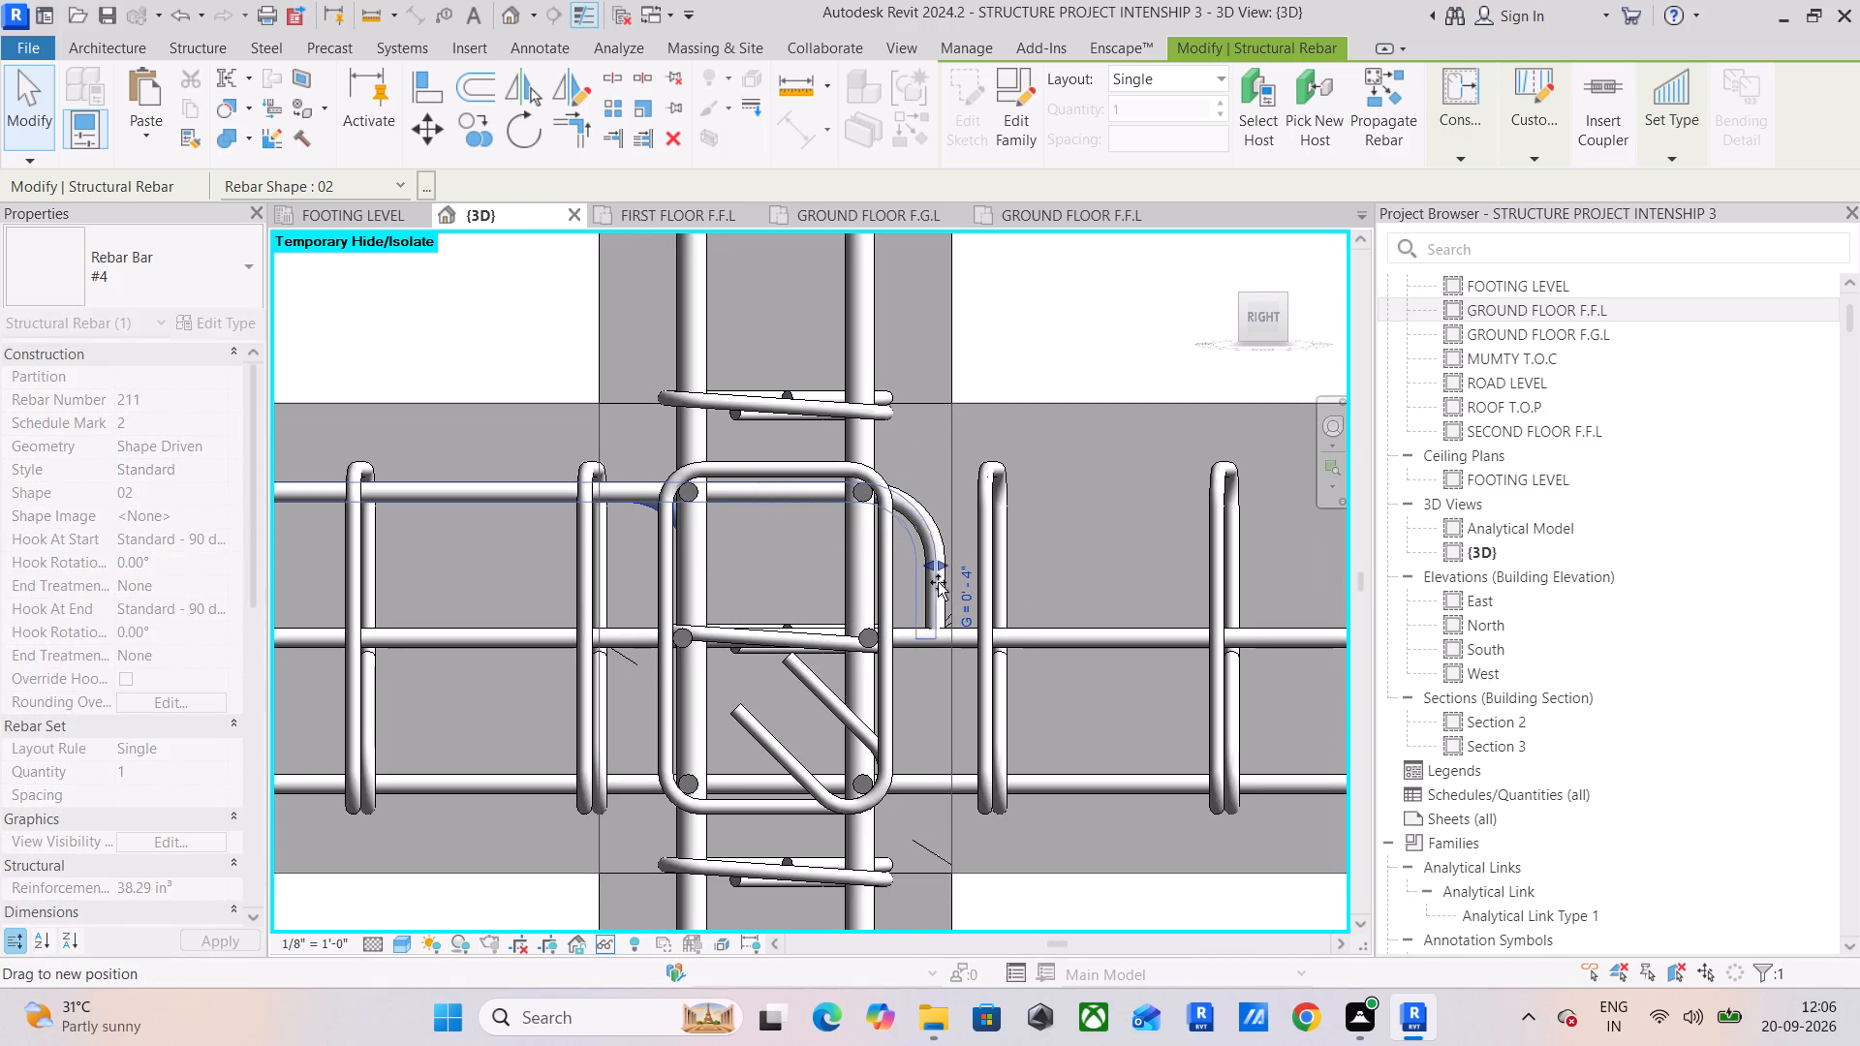
drag(938, 582, 944, 582)
scroll(944, 585, up, 6)
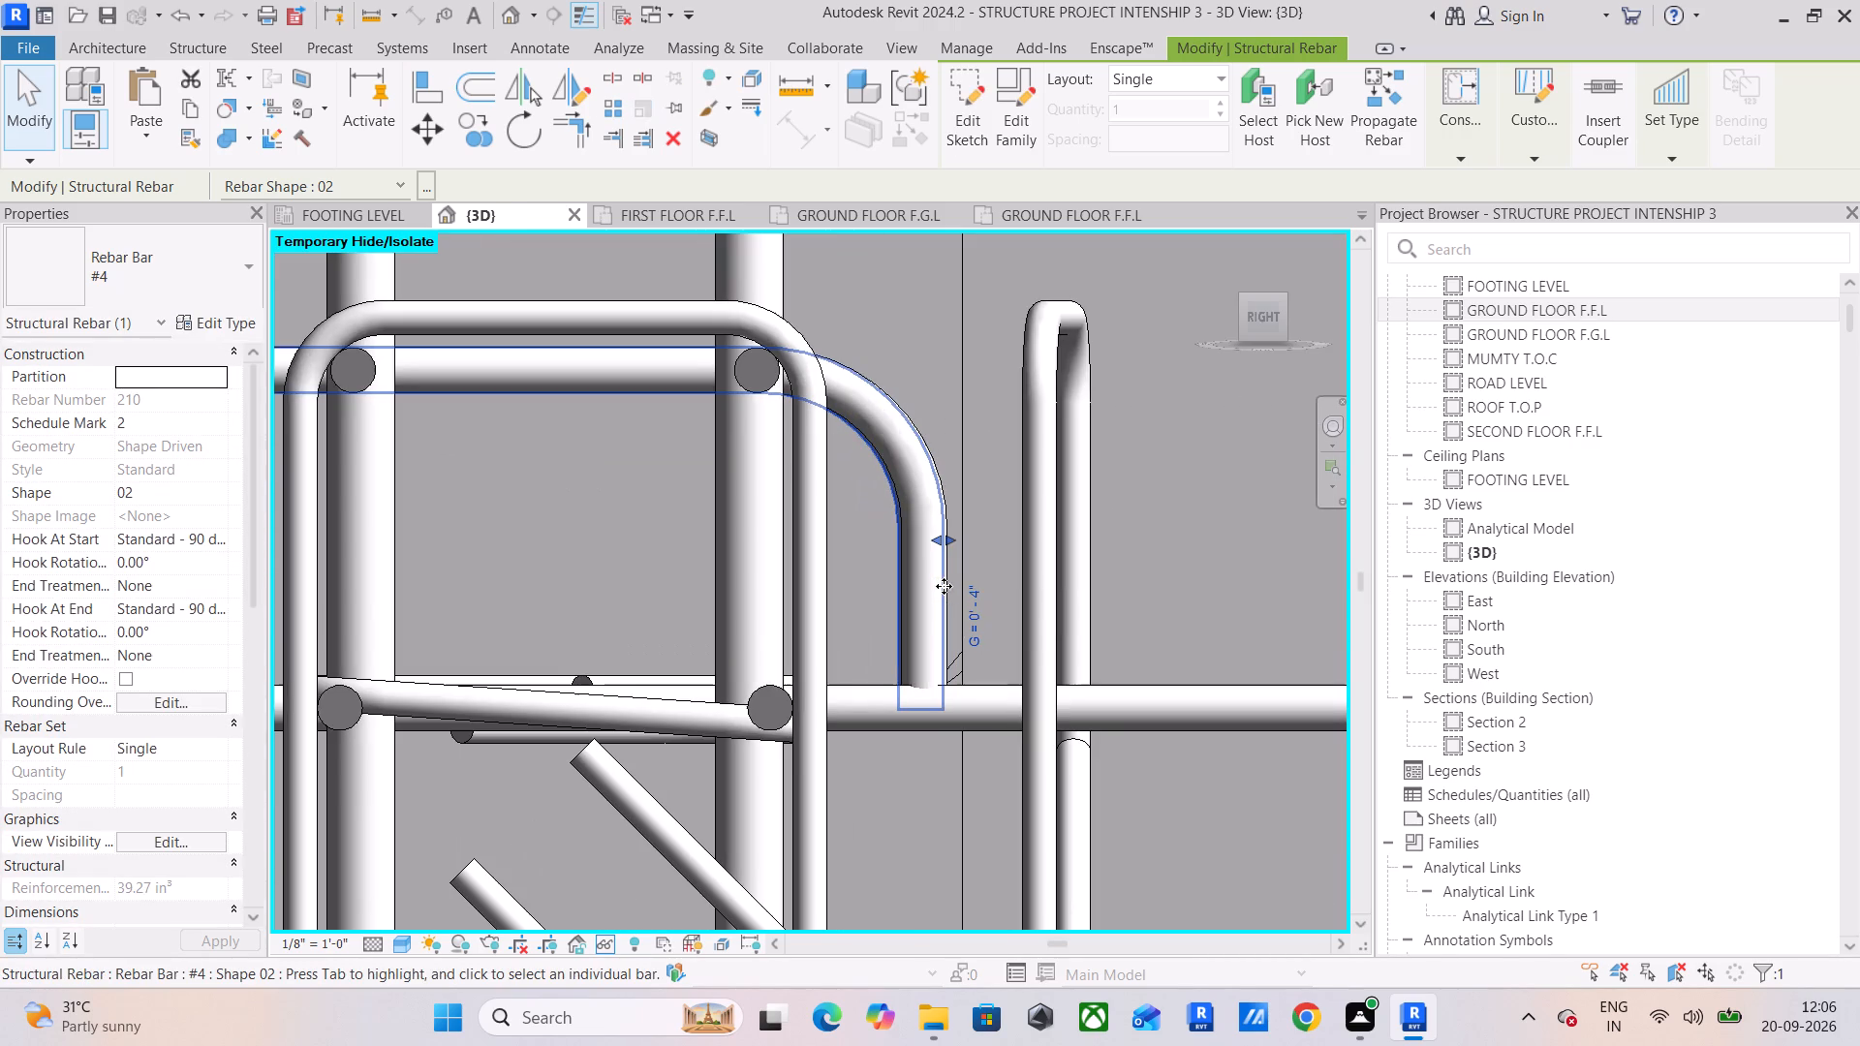
click(953, 542)
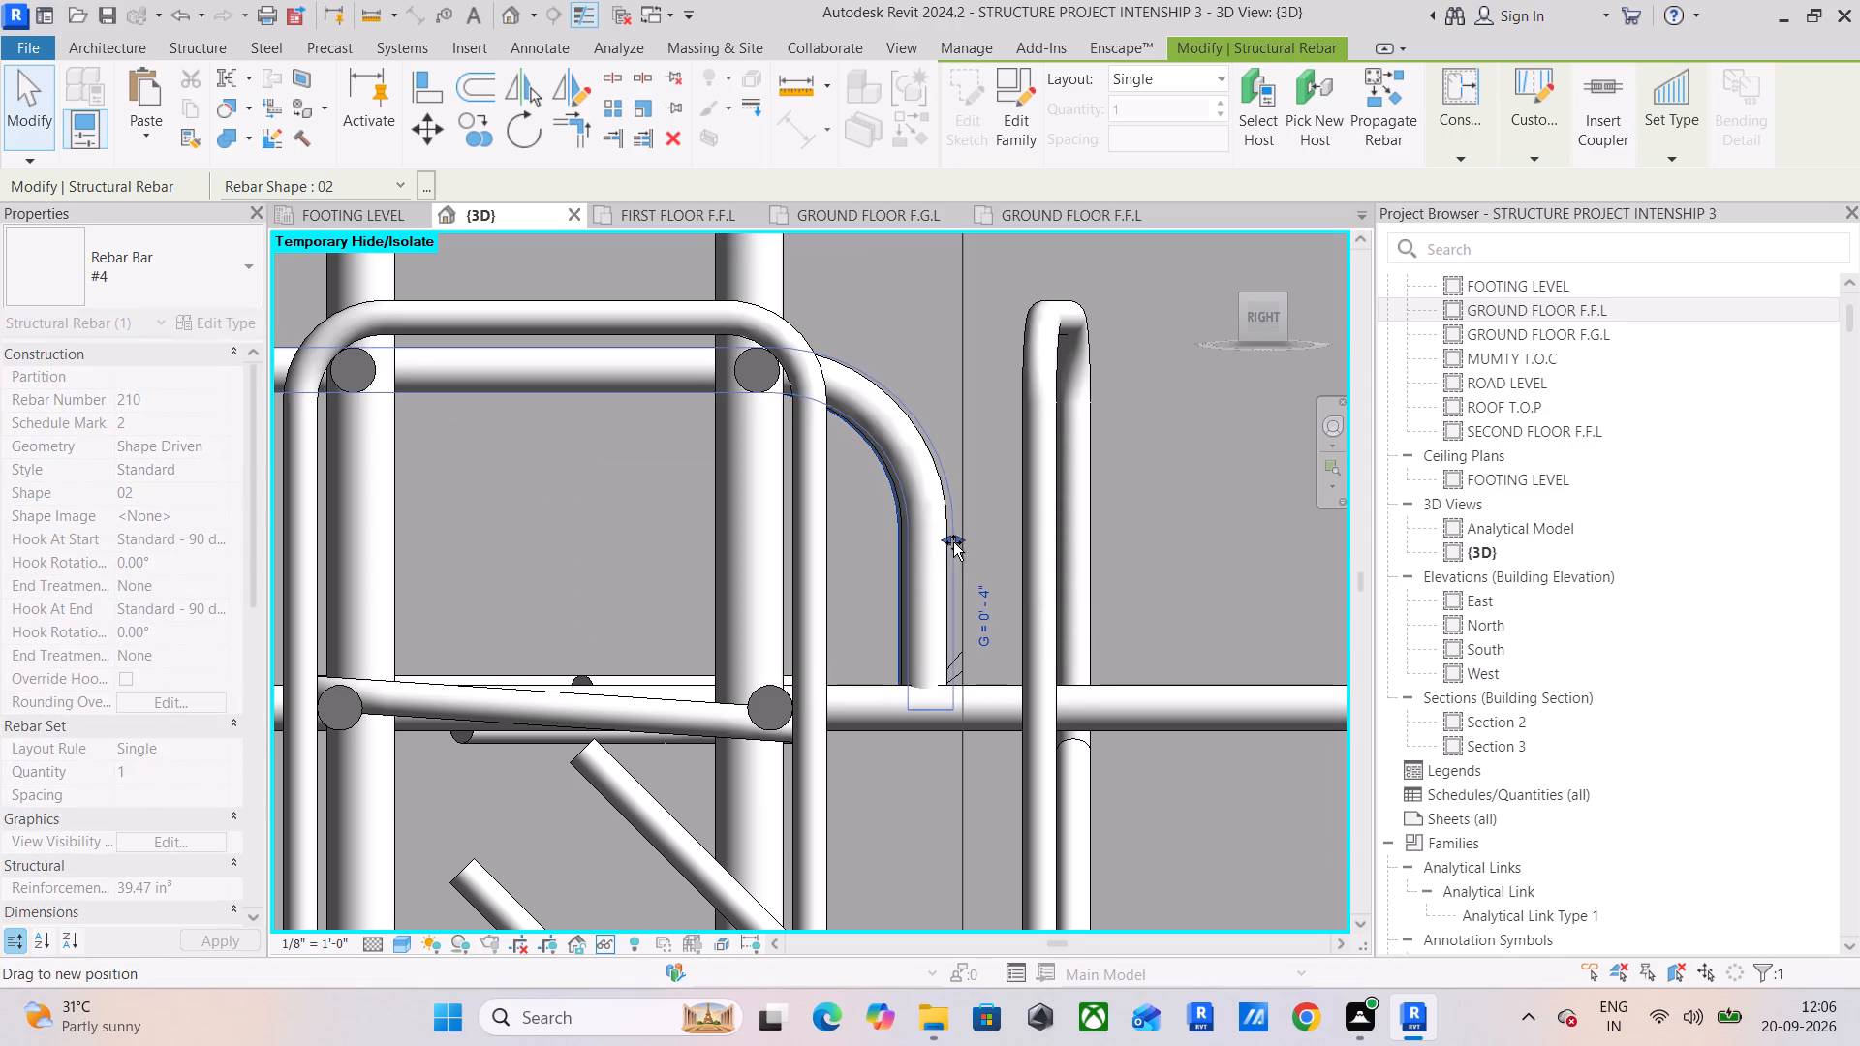
scroll(946, 590, down, 9)
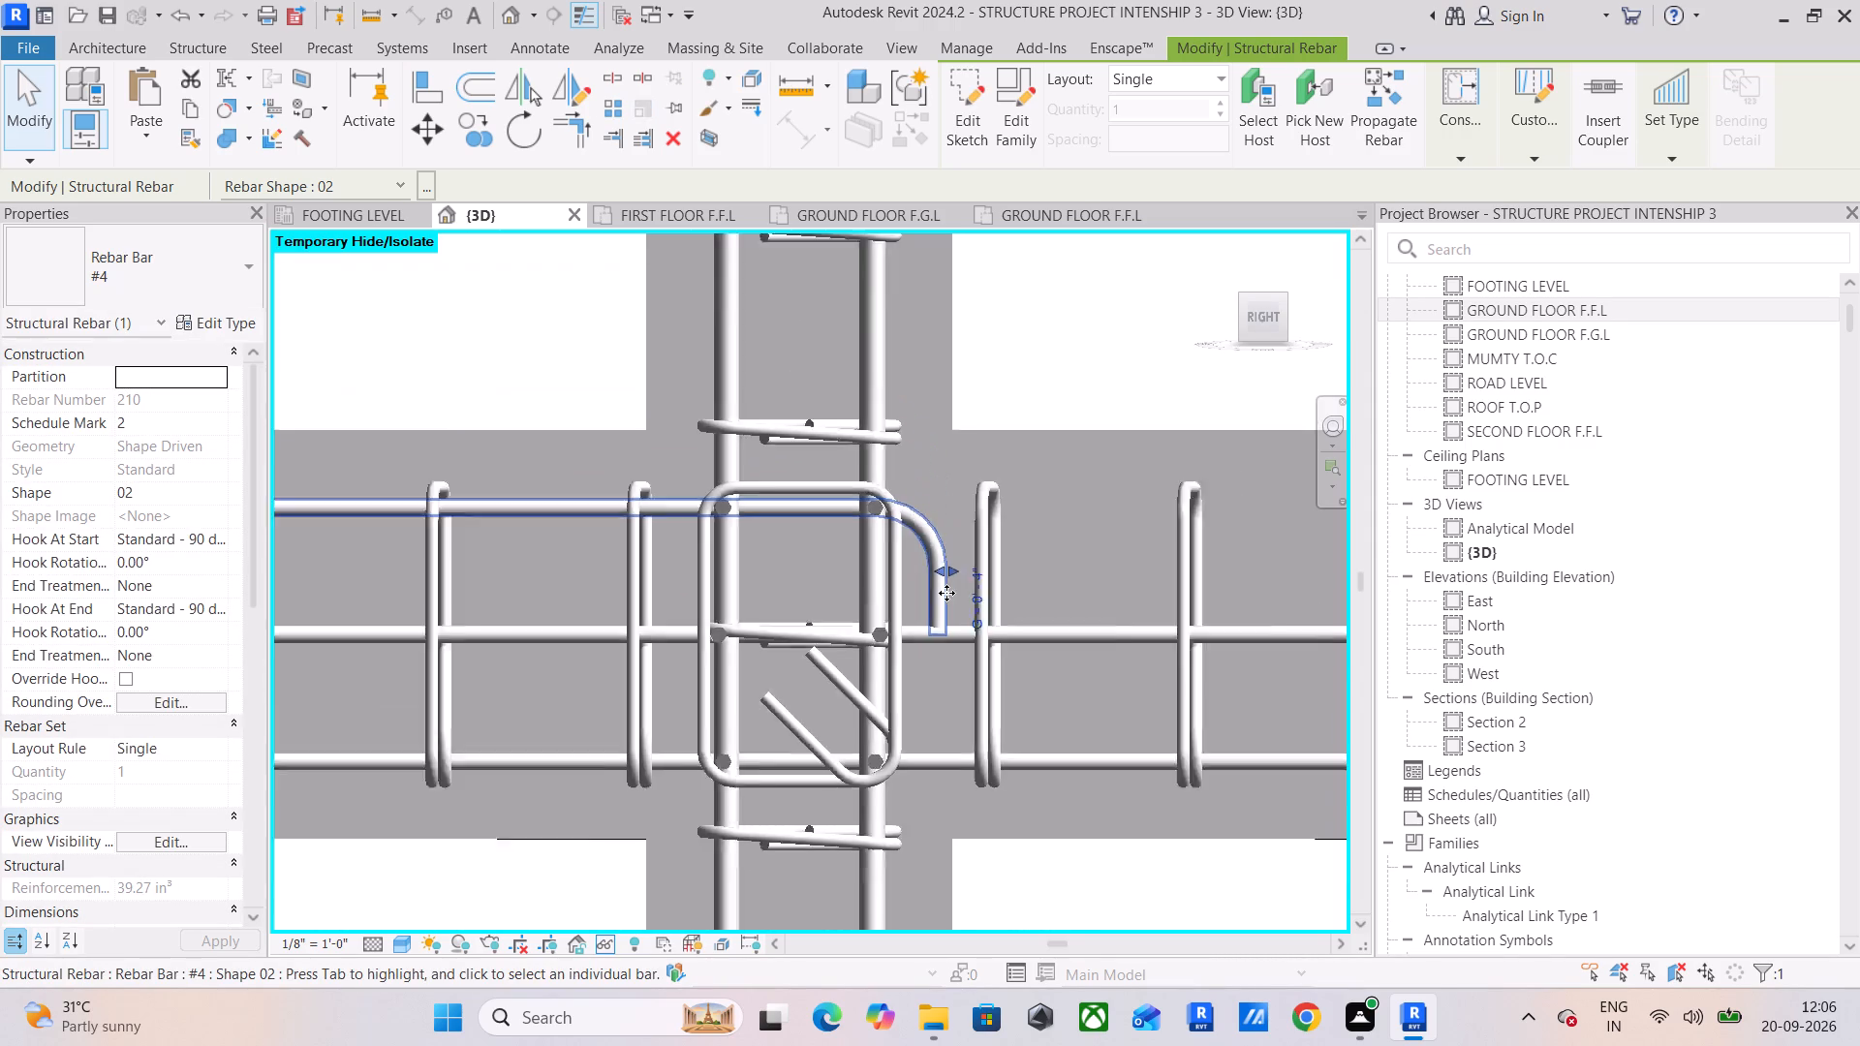
scroll(946, 593, down, 4)
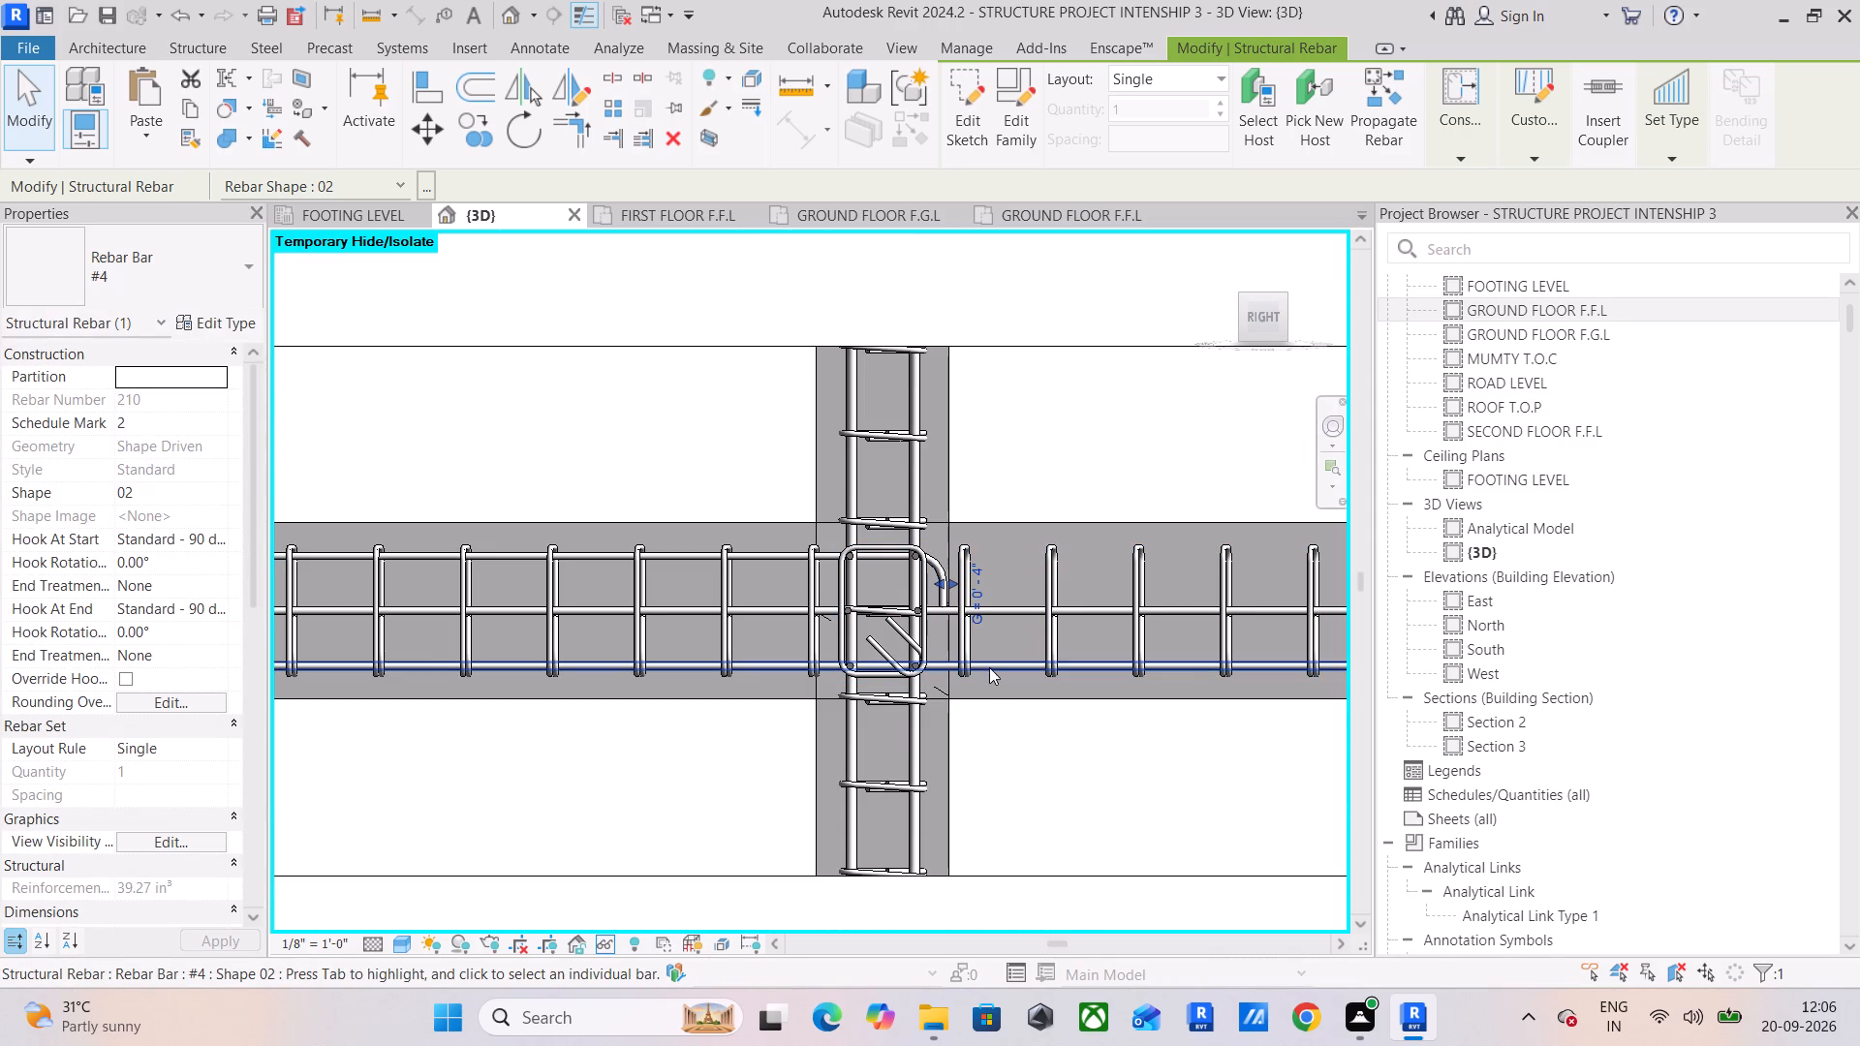
Shorten the first bottom #4 hooked bar by pulling its hook back from the wide column to the intermediate column joint.
click(989, 667)
scroll(1001, 669, down, 11)
middle_drag(1029, 655, 646, 611)
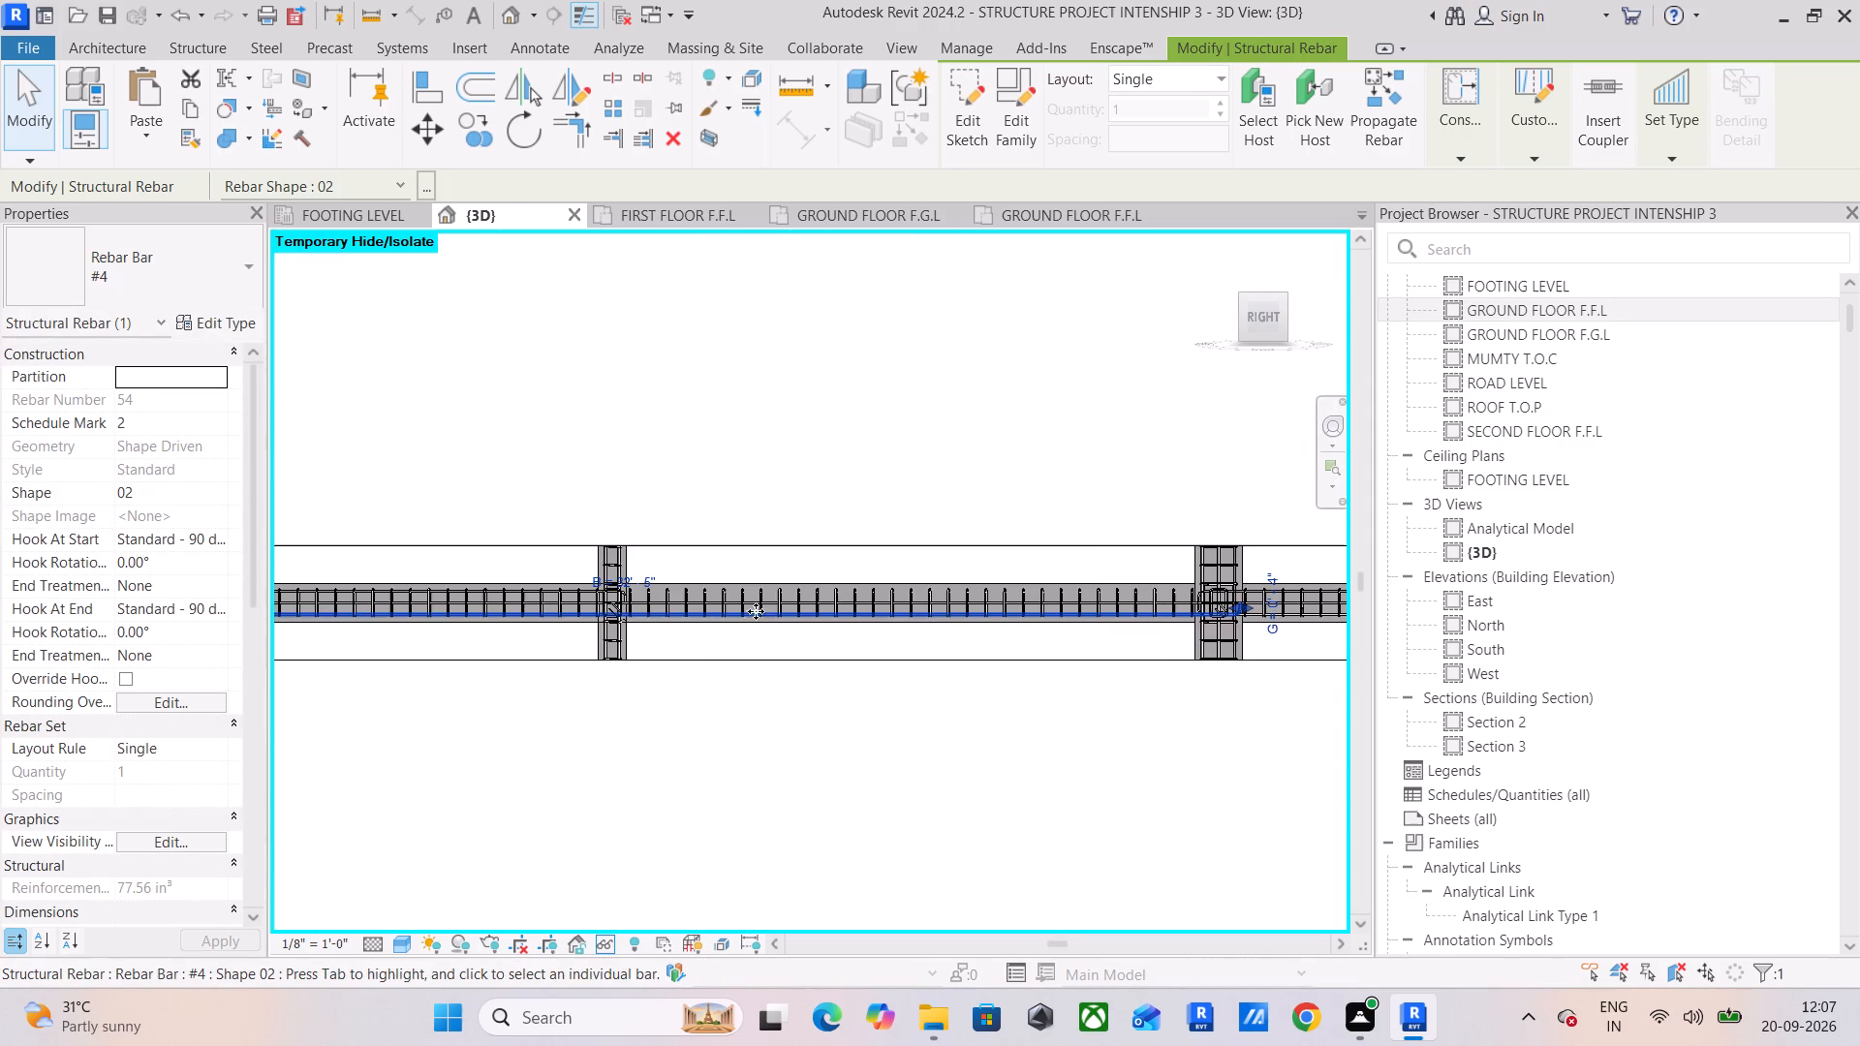
drag(1235, 611, 630, 604)
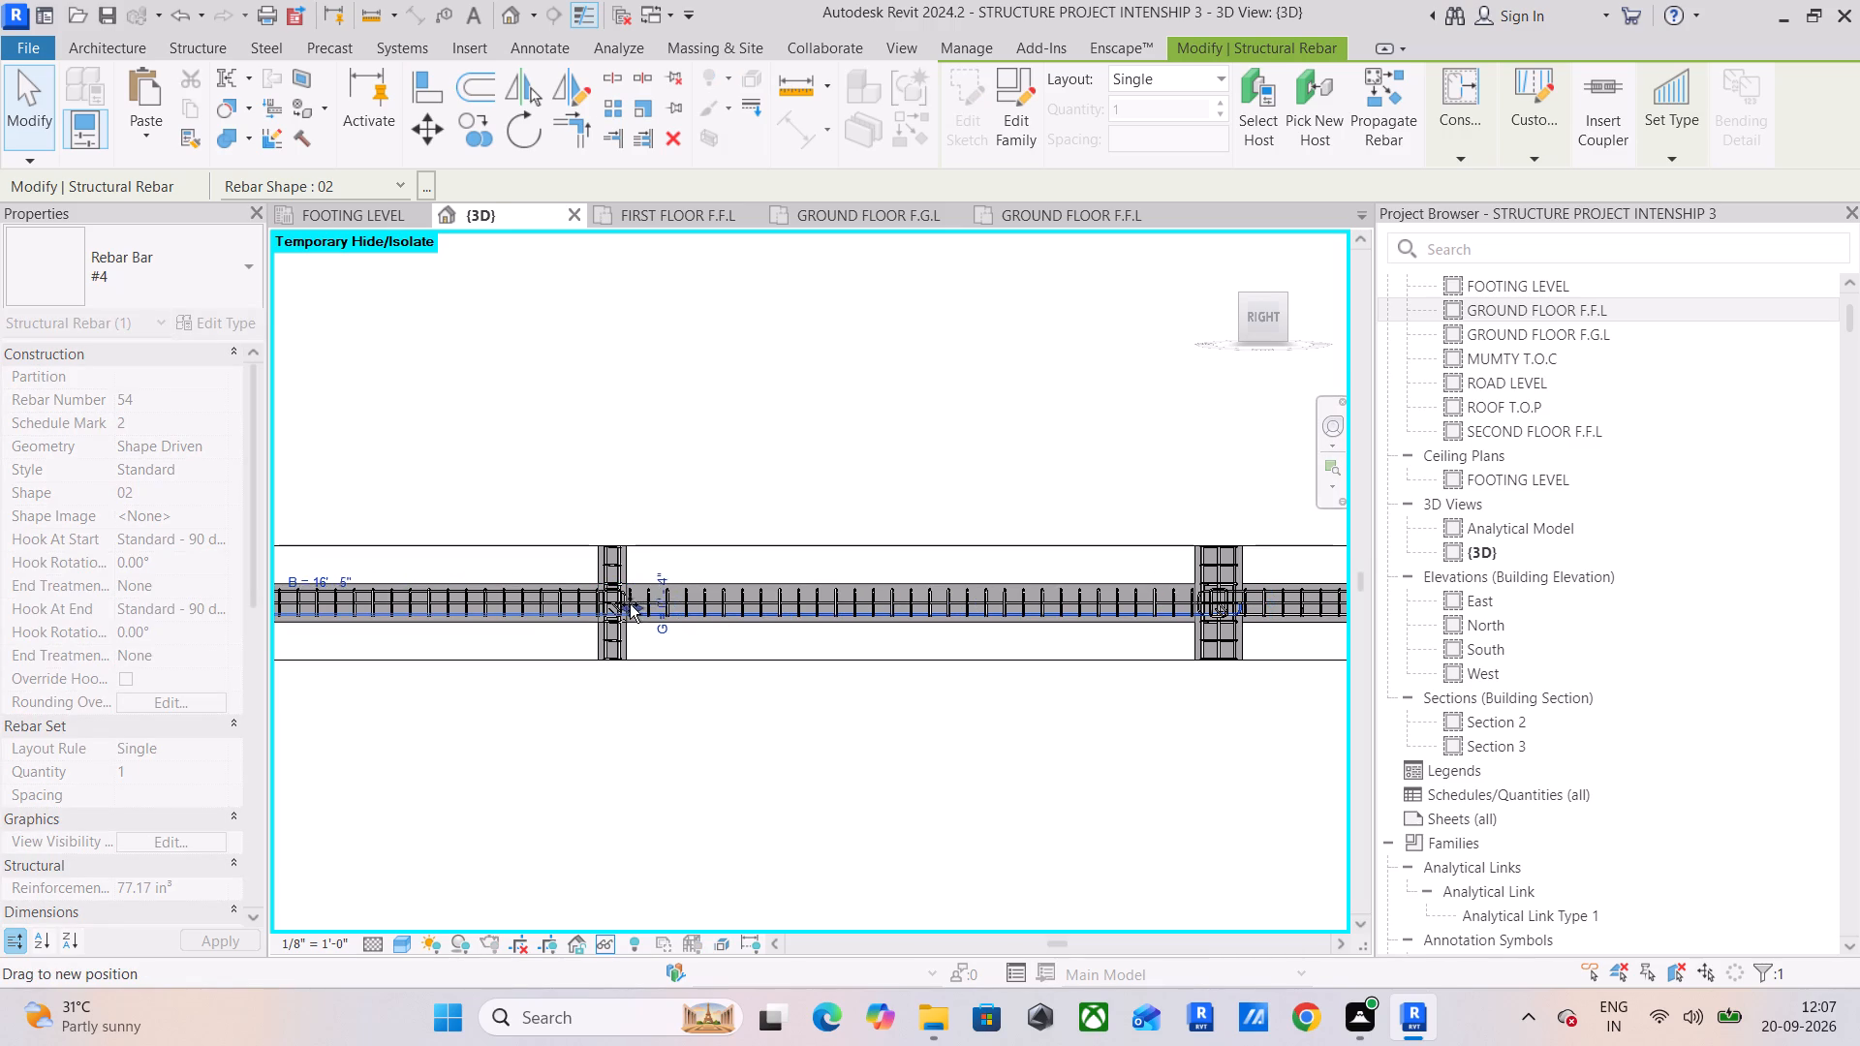
drag(630, 604, 615, 601)
scroll(605, 608, up, 6)
scroll(882, 631, up, 4)
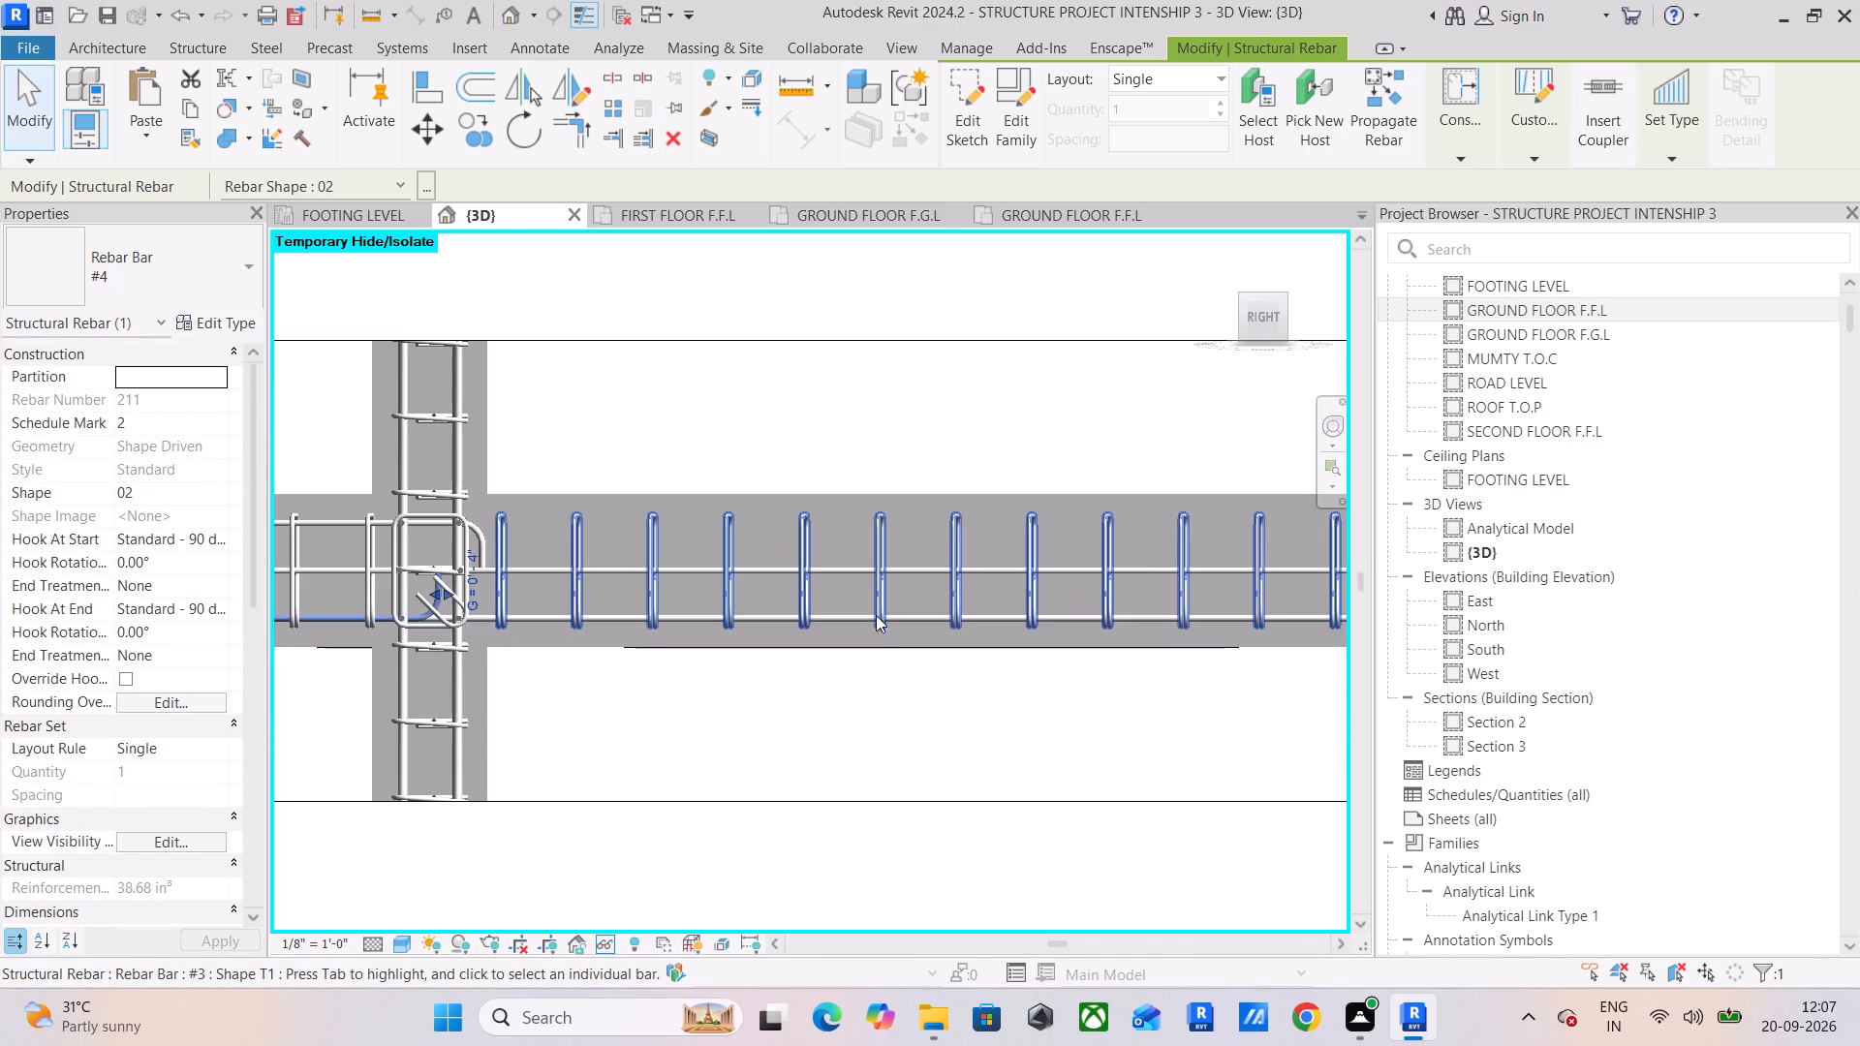
Shorten the second bottom #4 hooked bar by pulling its hook back from the wide column to just beyond the intermediate column.
click(859, 616)
scroll(880, 623, down, 12)
scroll(966, 630, down, 5)
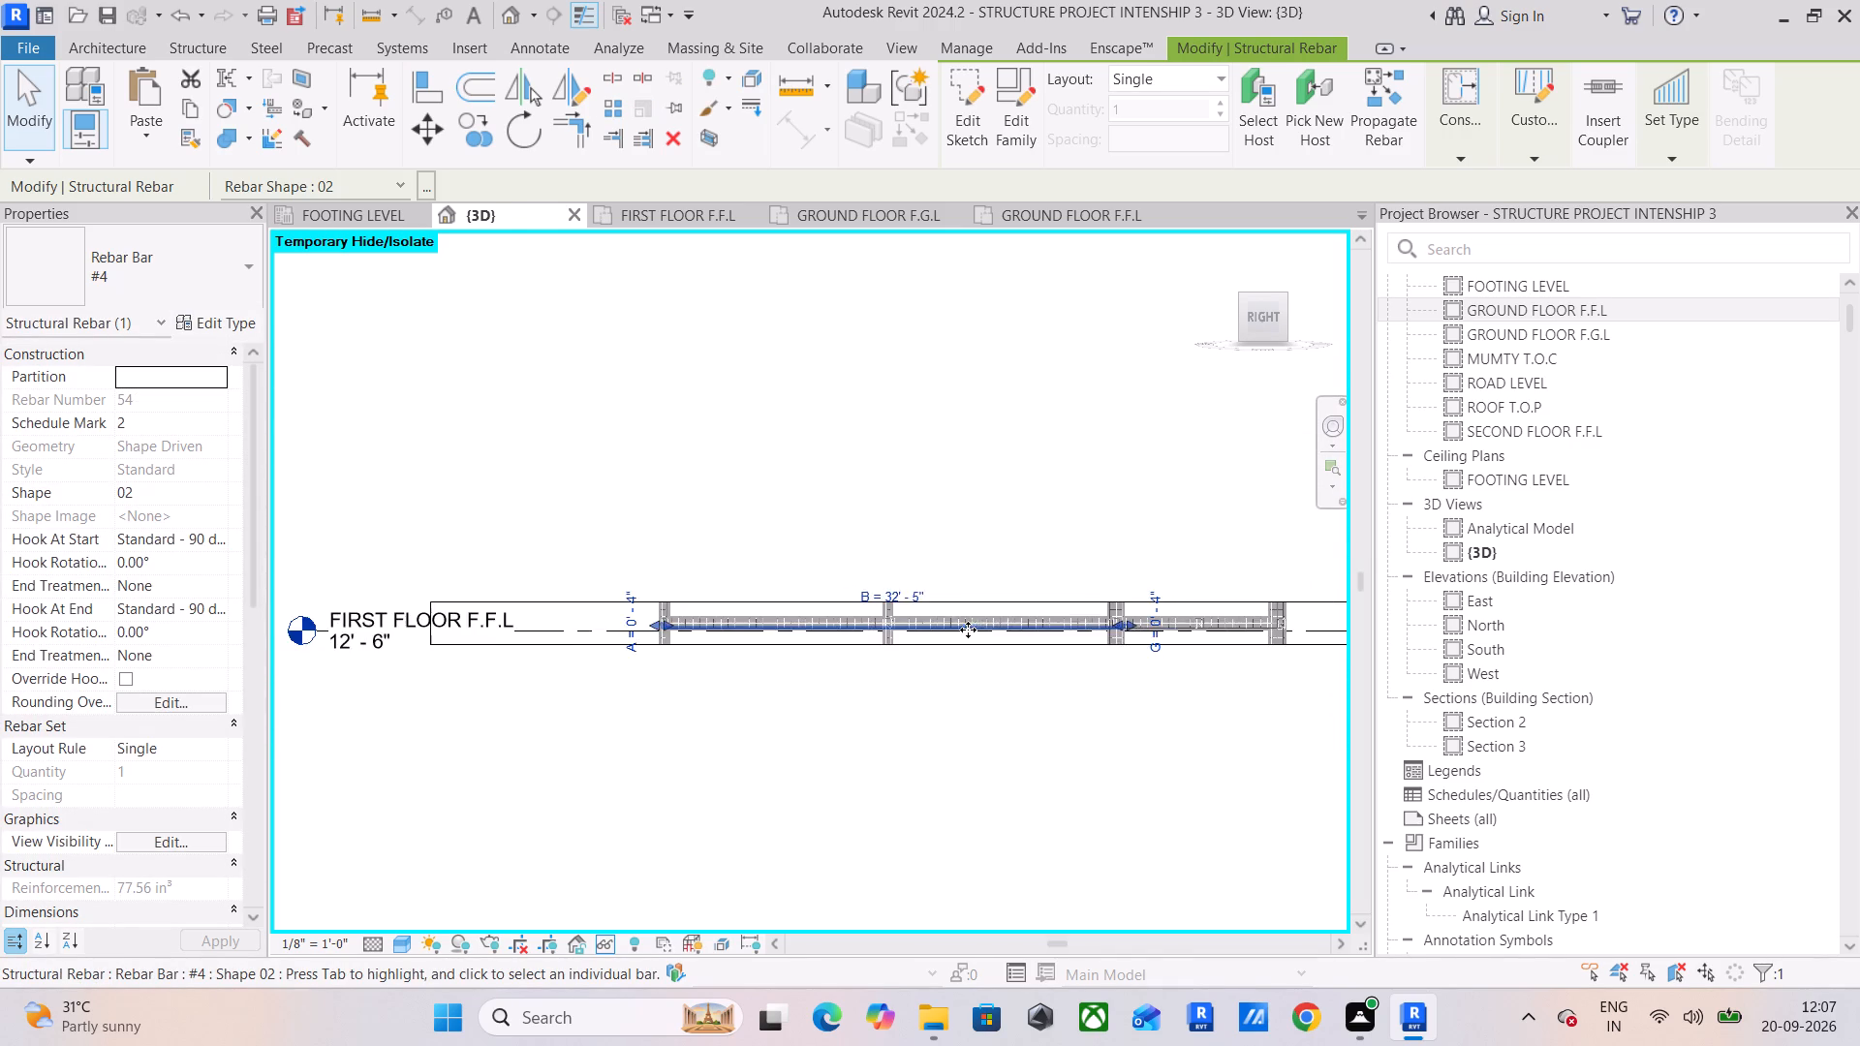
middle_drag(966, 631, 790, 630)
scroll(941, 641, up, 6)
middle_drag(942, 632, 1045, 636)
drag(1060, 618, 556, 618)
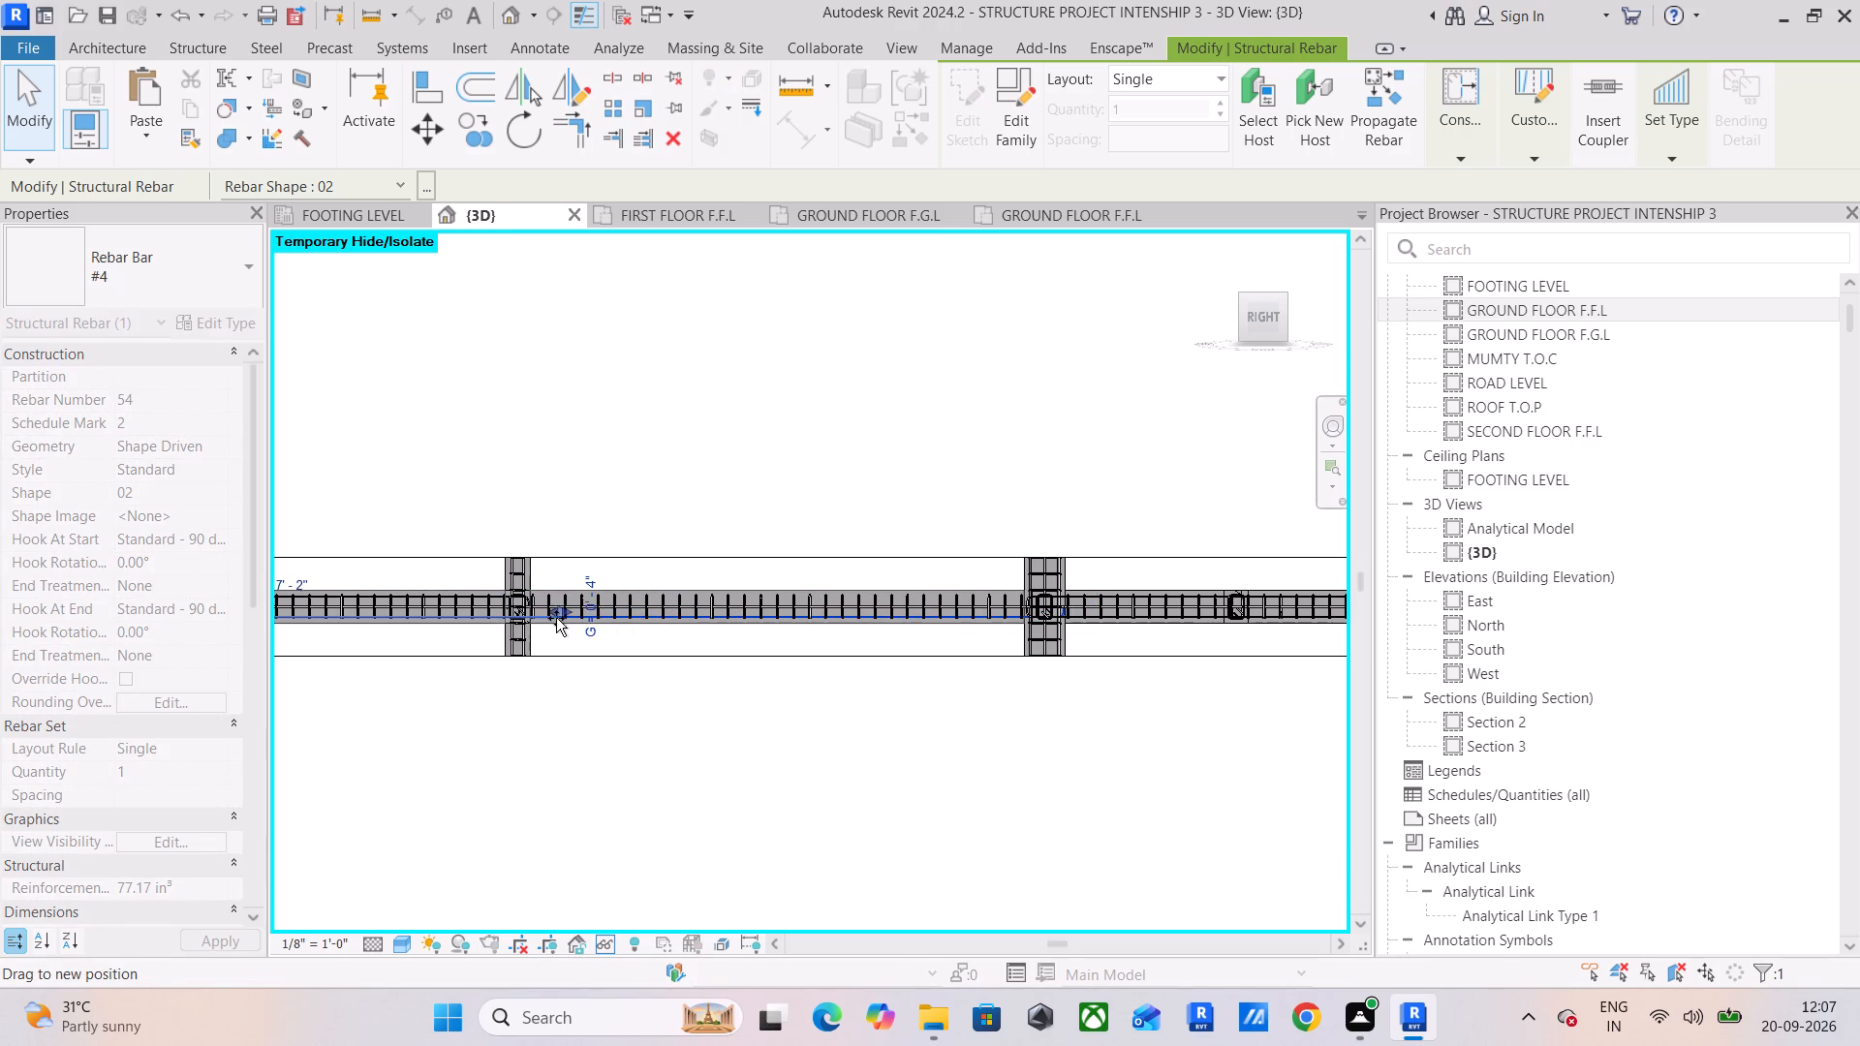
drag(556, 618, 548, 618)
scroll(531, 619, up, 15)
Move the first bottom bar's hook outward from inside the intermediate column's stirrup to align with the top hooks at the far face.
middle_drag(582, 601, 706, 622)
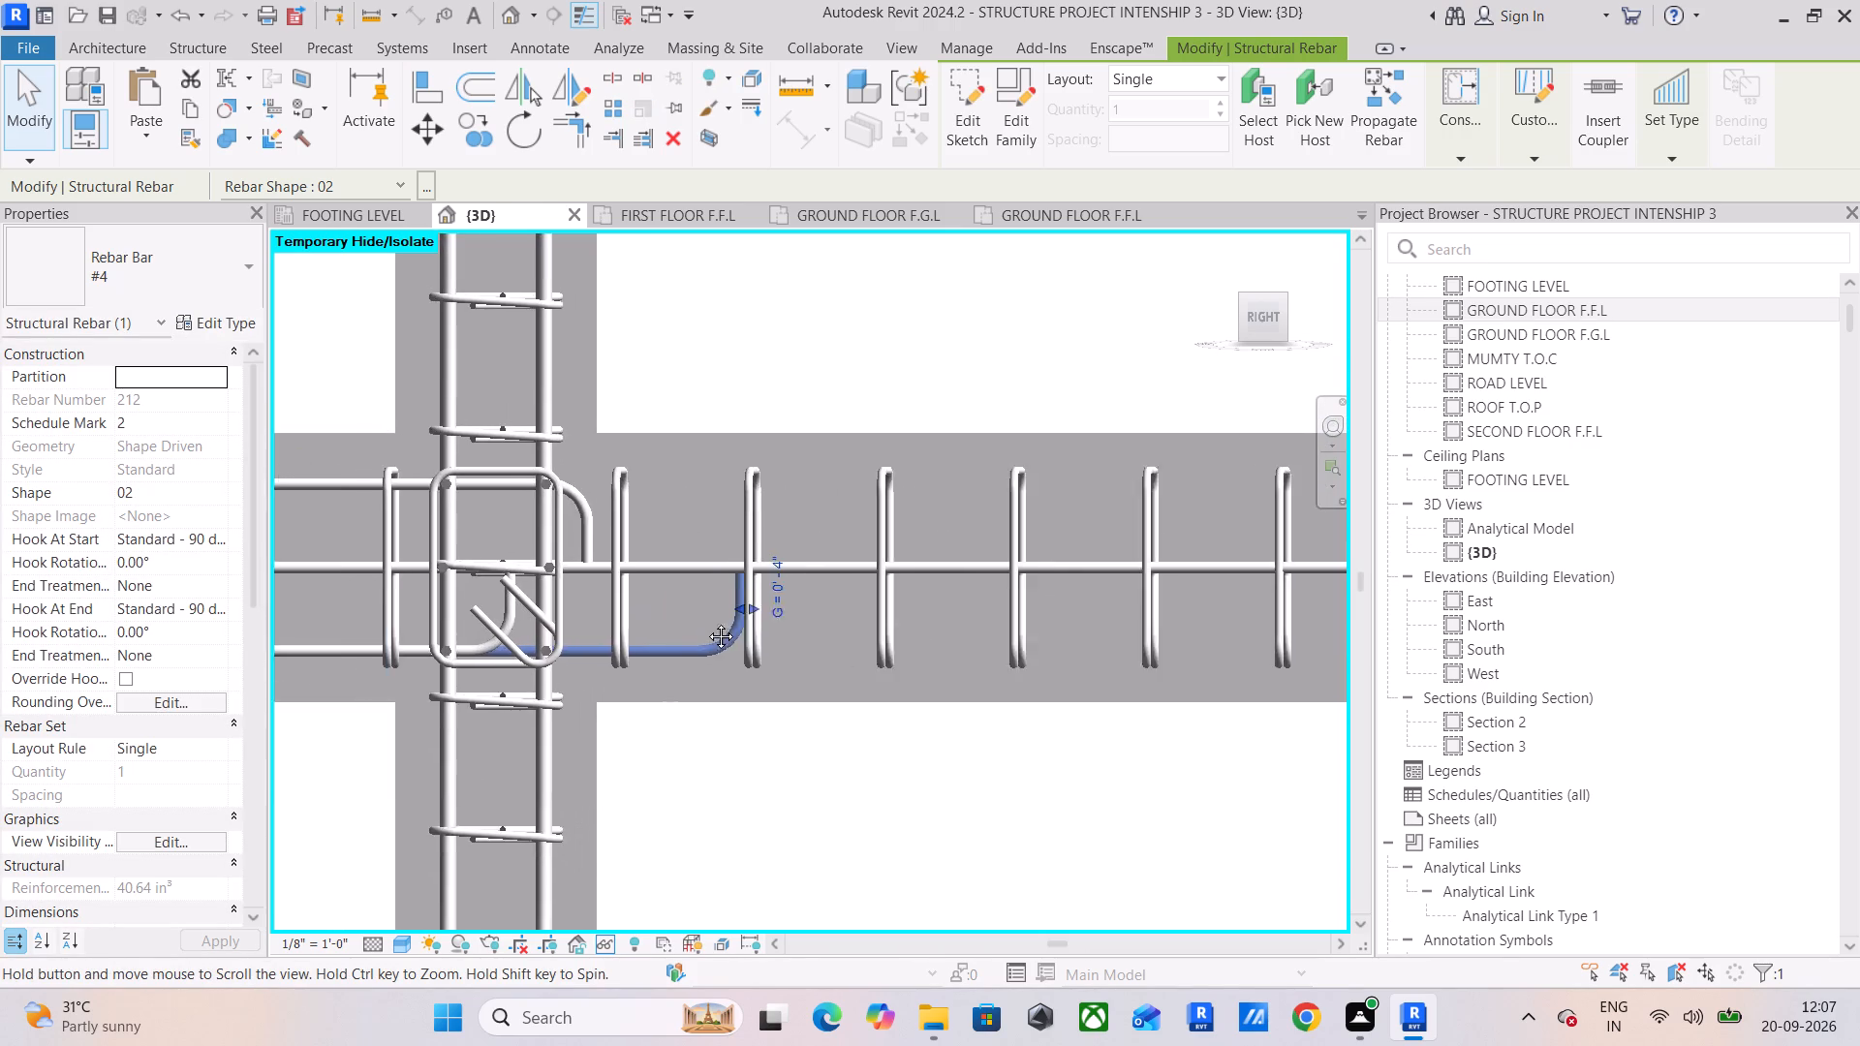
middle_drag(706, 622, 751, 608)
scroll(736, 613, up, 1)
middle_drag(632, 645, 745, 656)
scroll(634, 603, up, 5)
click(648, 621)
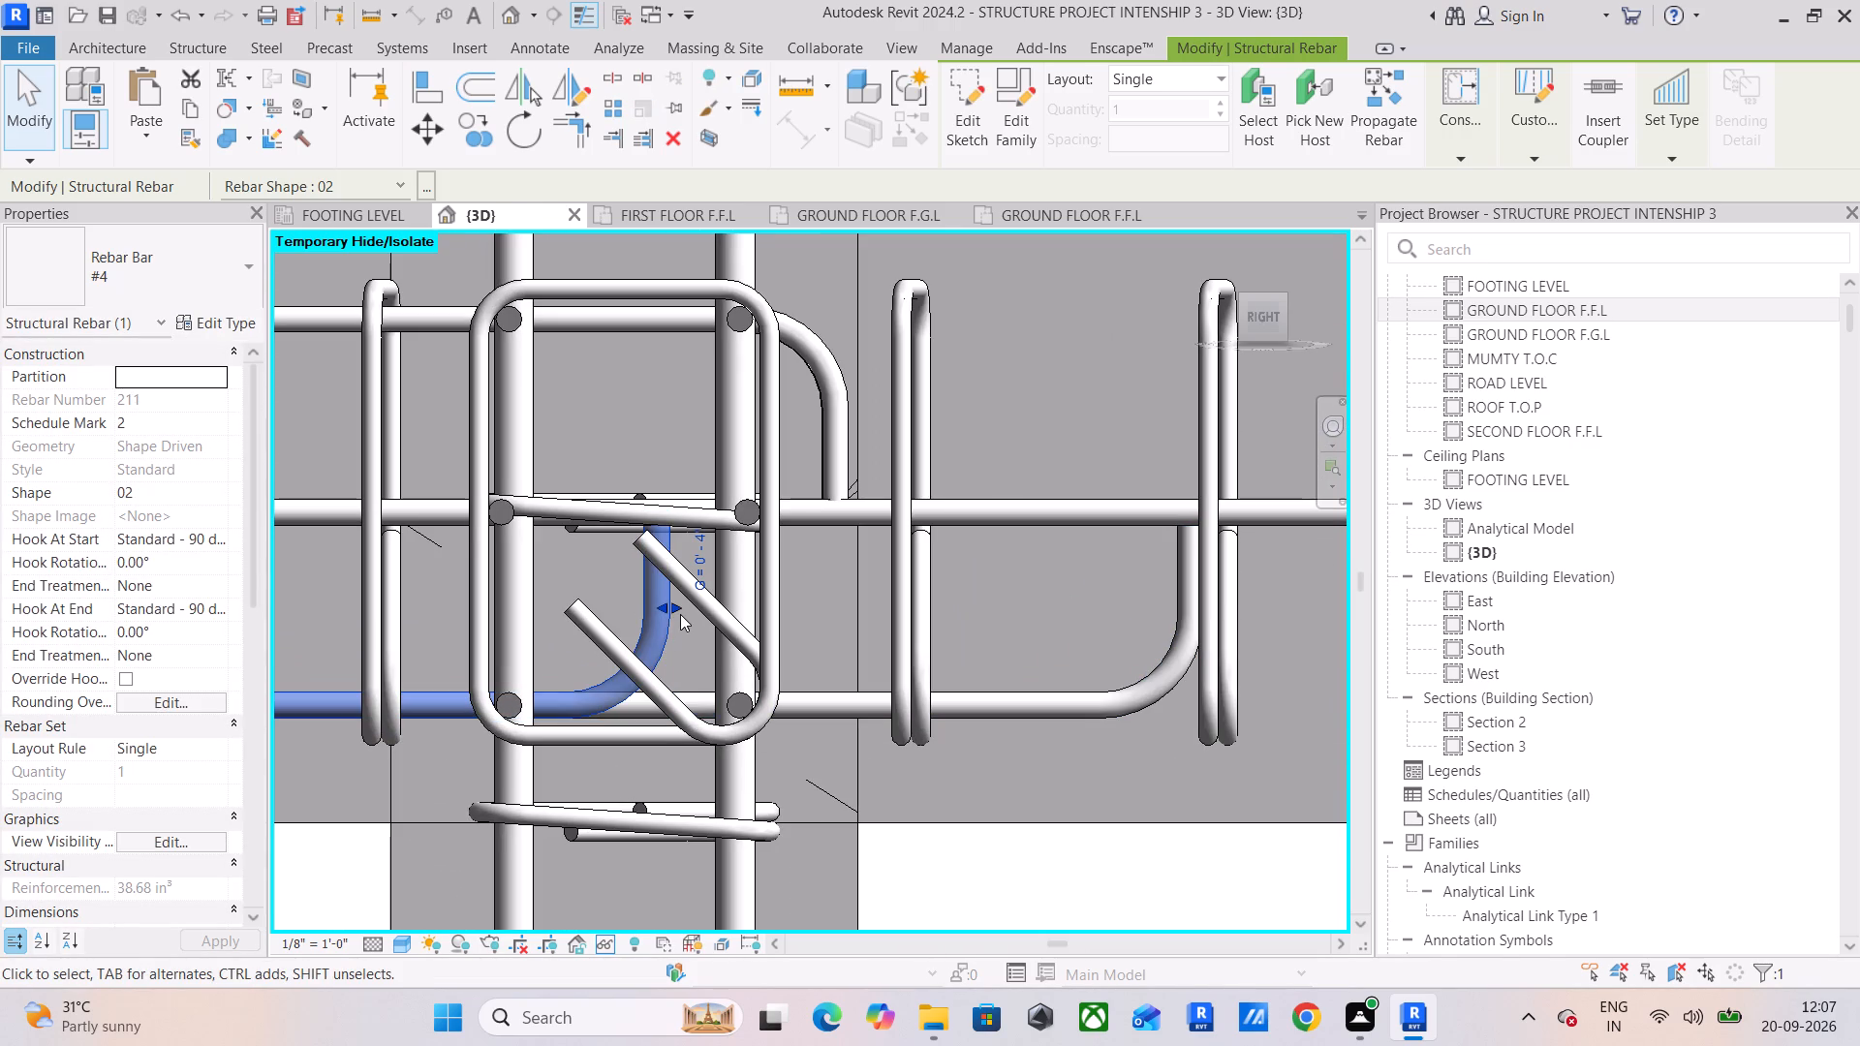
drag(677, 611, 821, 631)
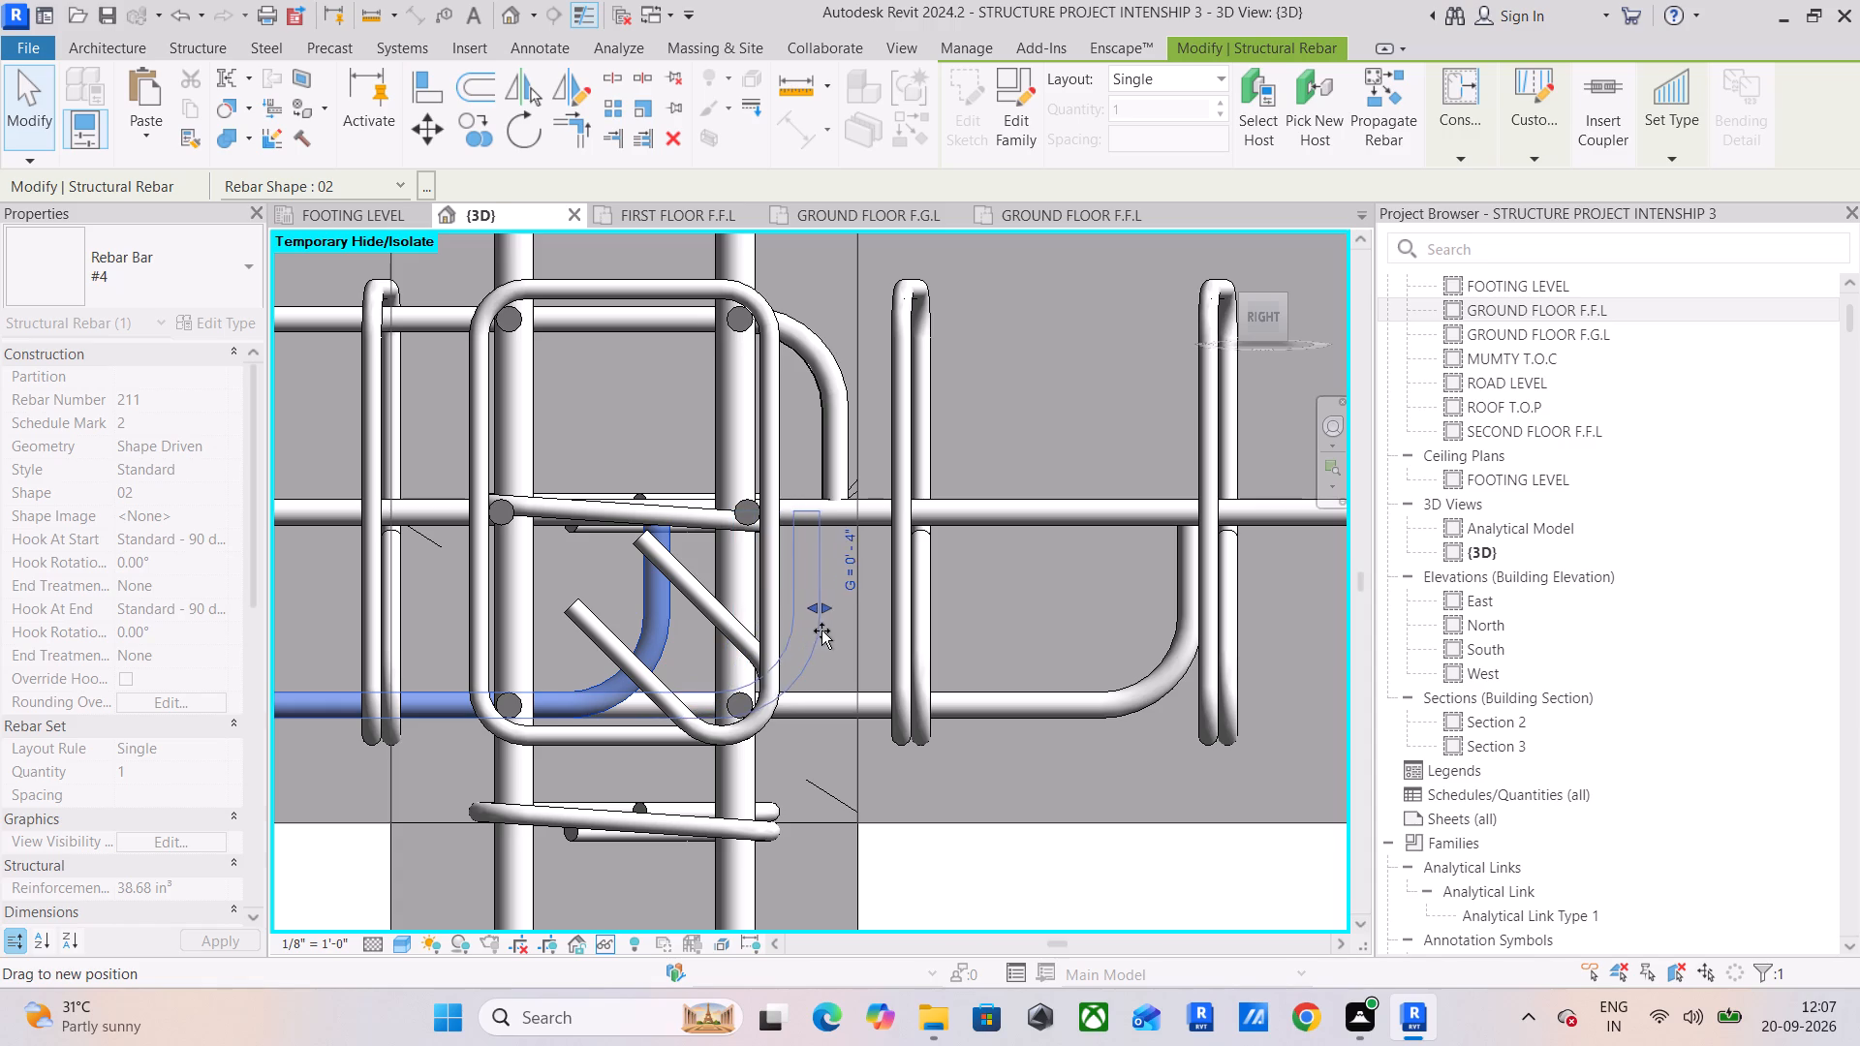
drag(821, 631, 847, 636)
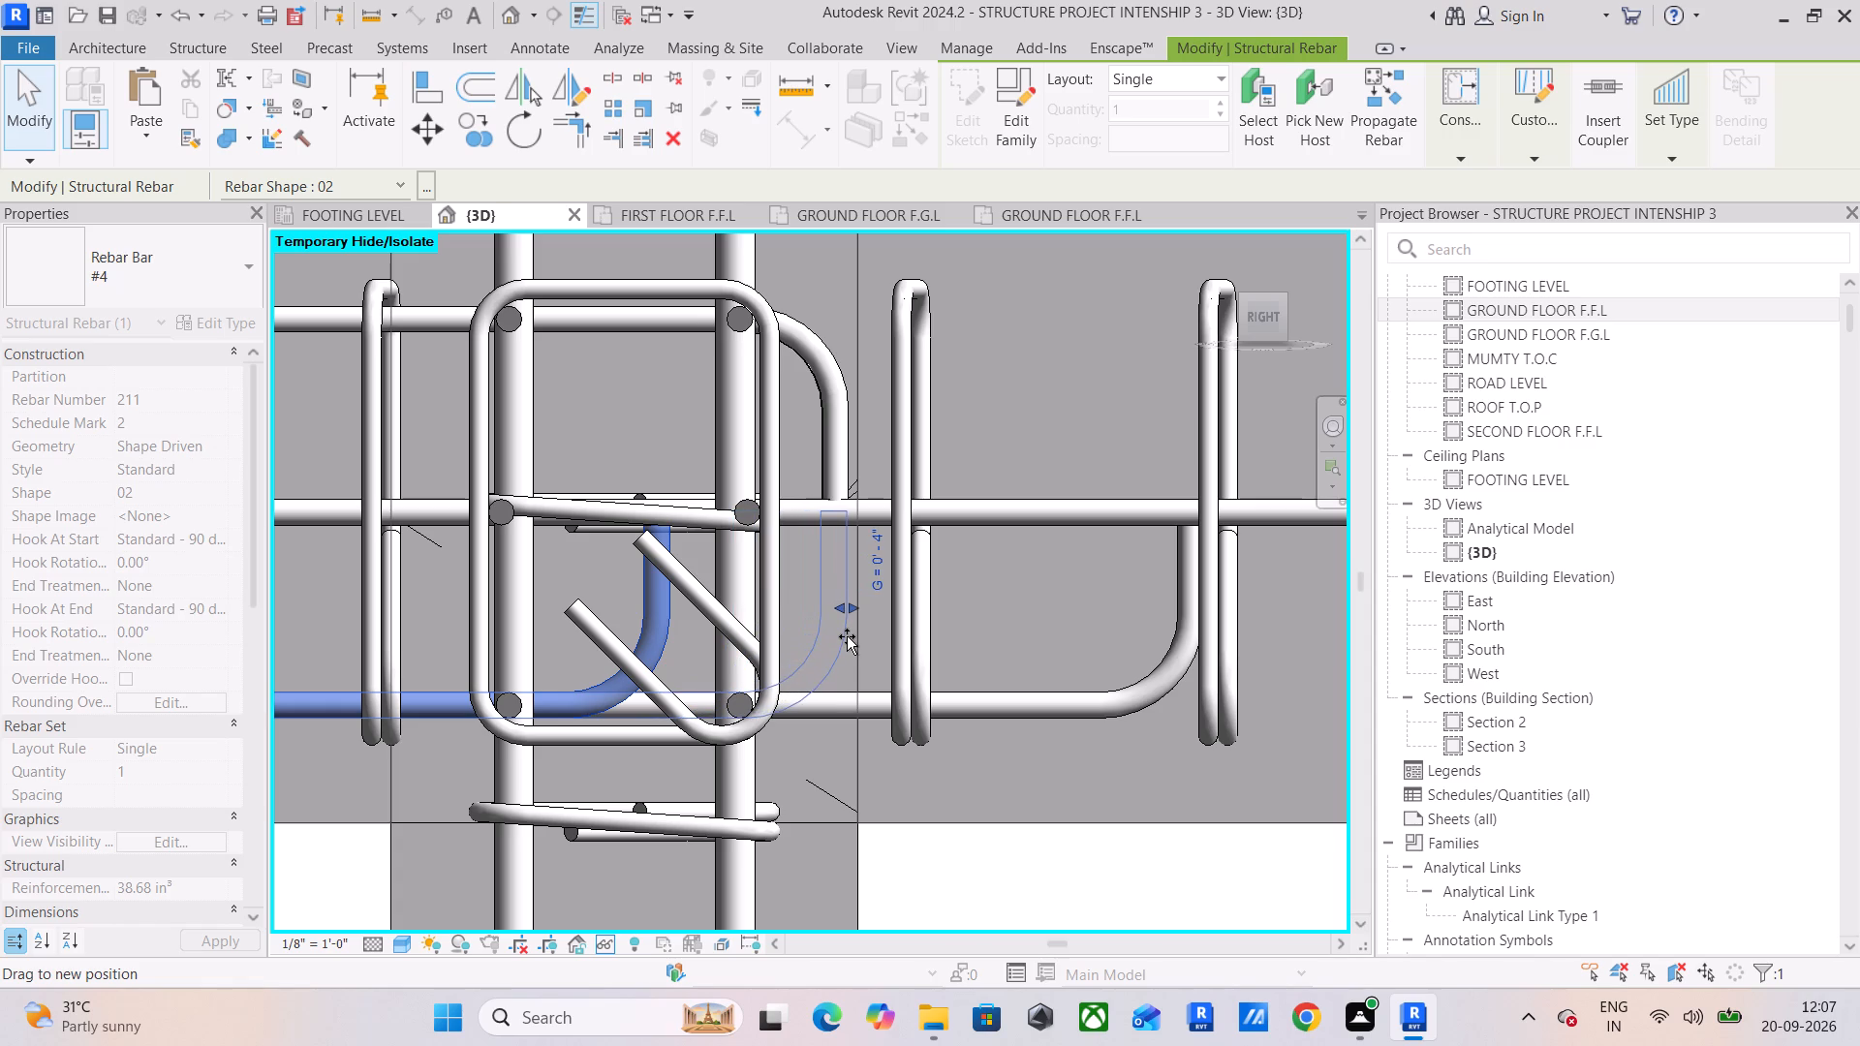
drag(847, 636, 848, 636)
Pull the second bottom bar's hook back to just inside the intermediate column's far face, in line with the other hooks.
click(988, 700)
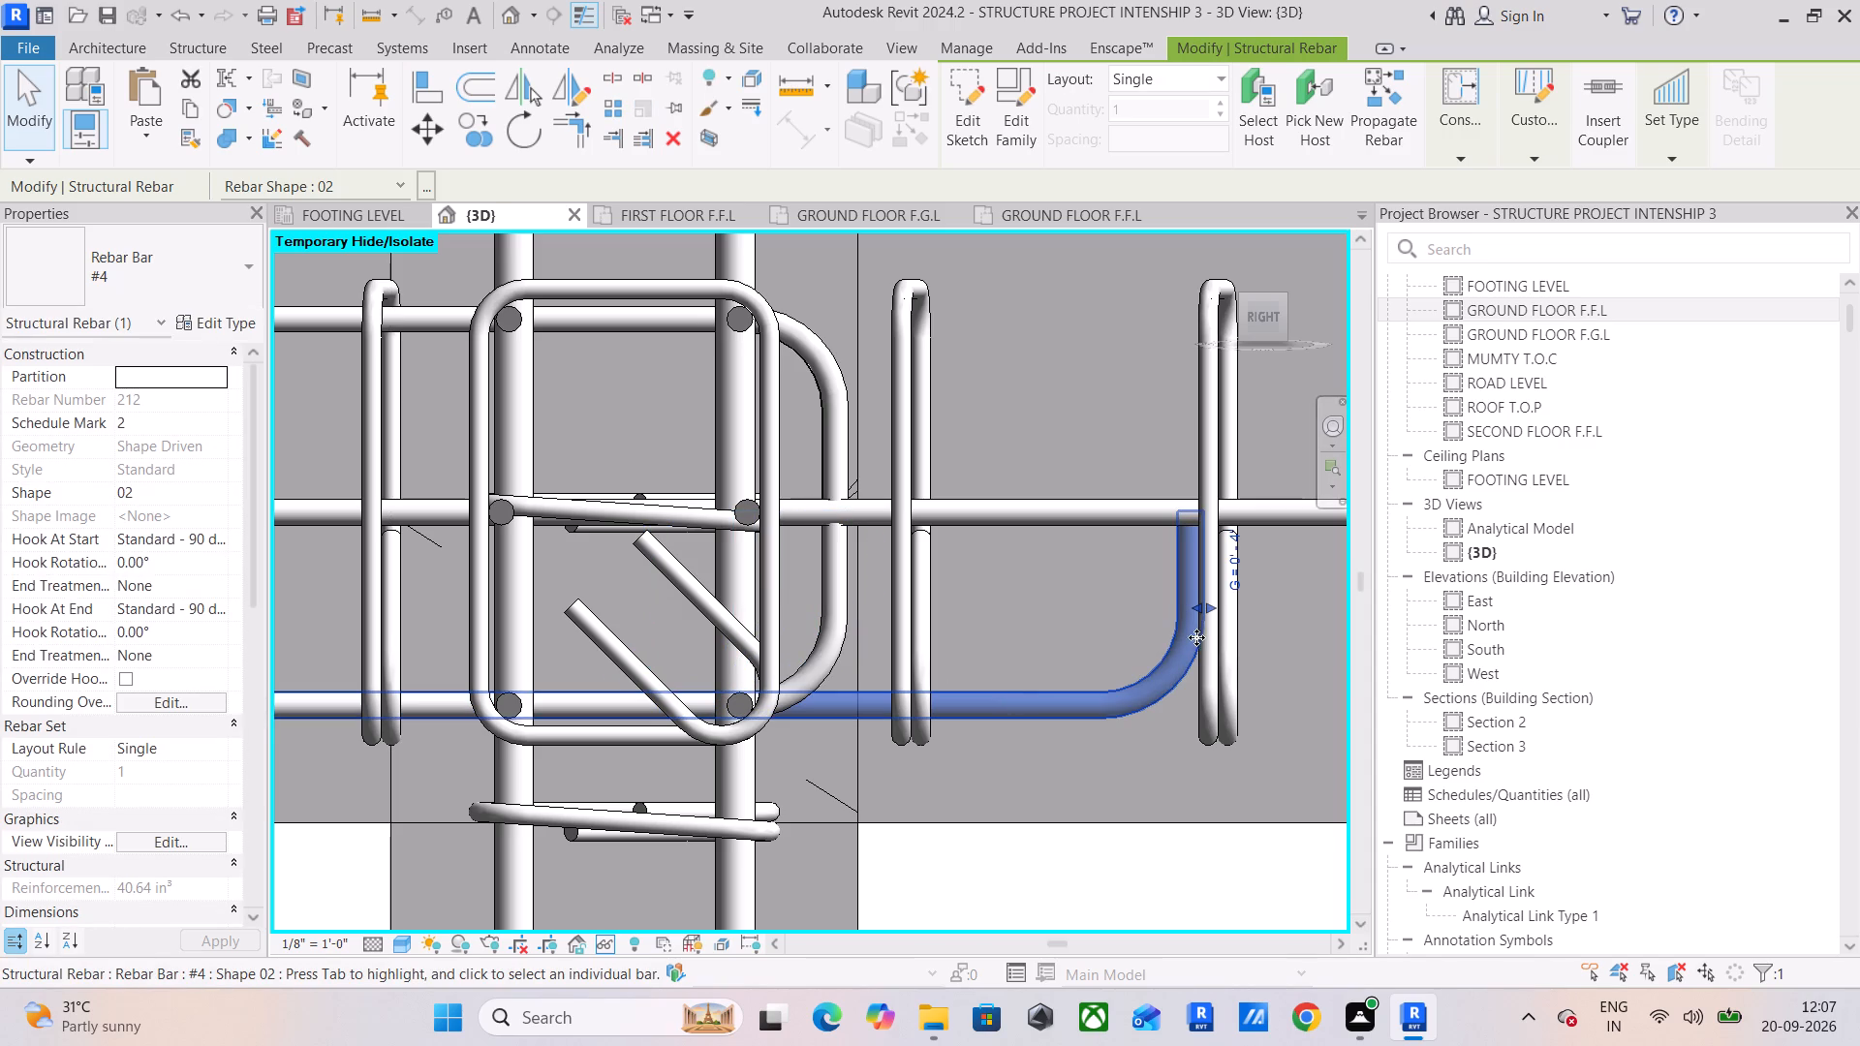
drag(1206, 618, 853, 644)
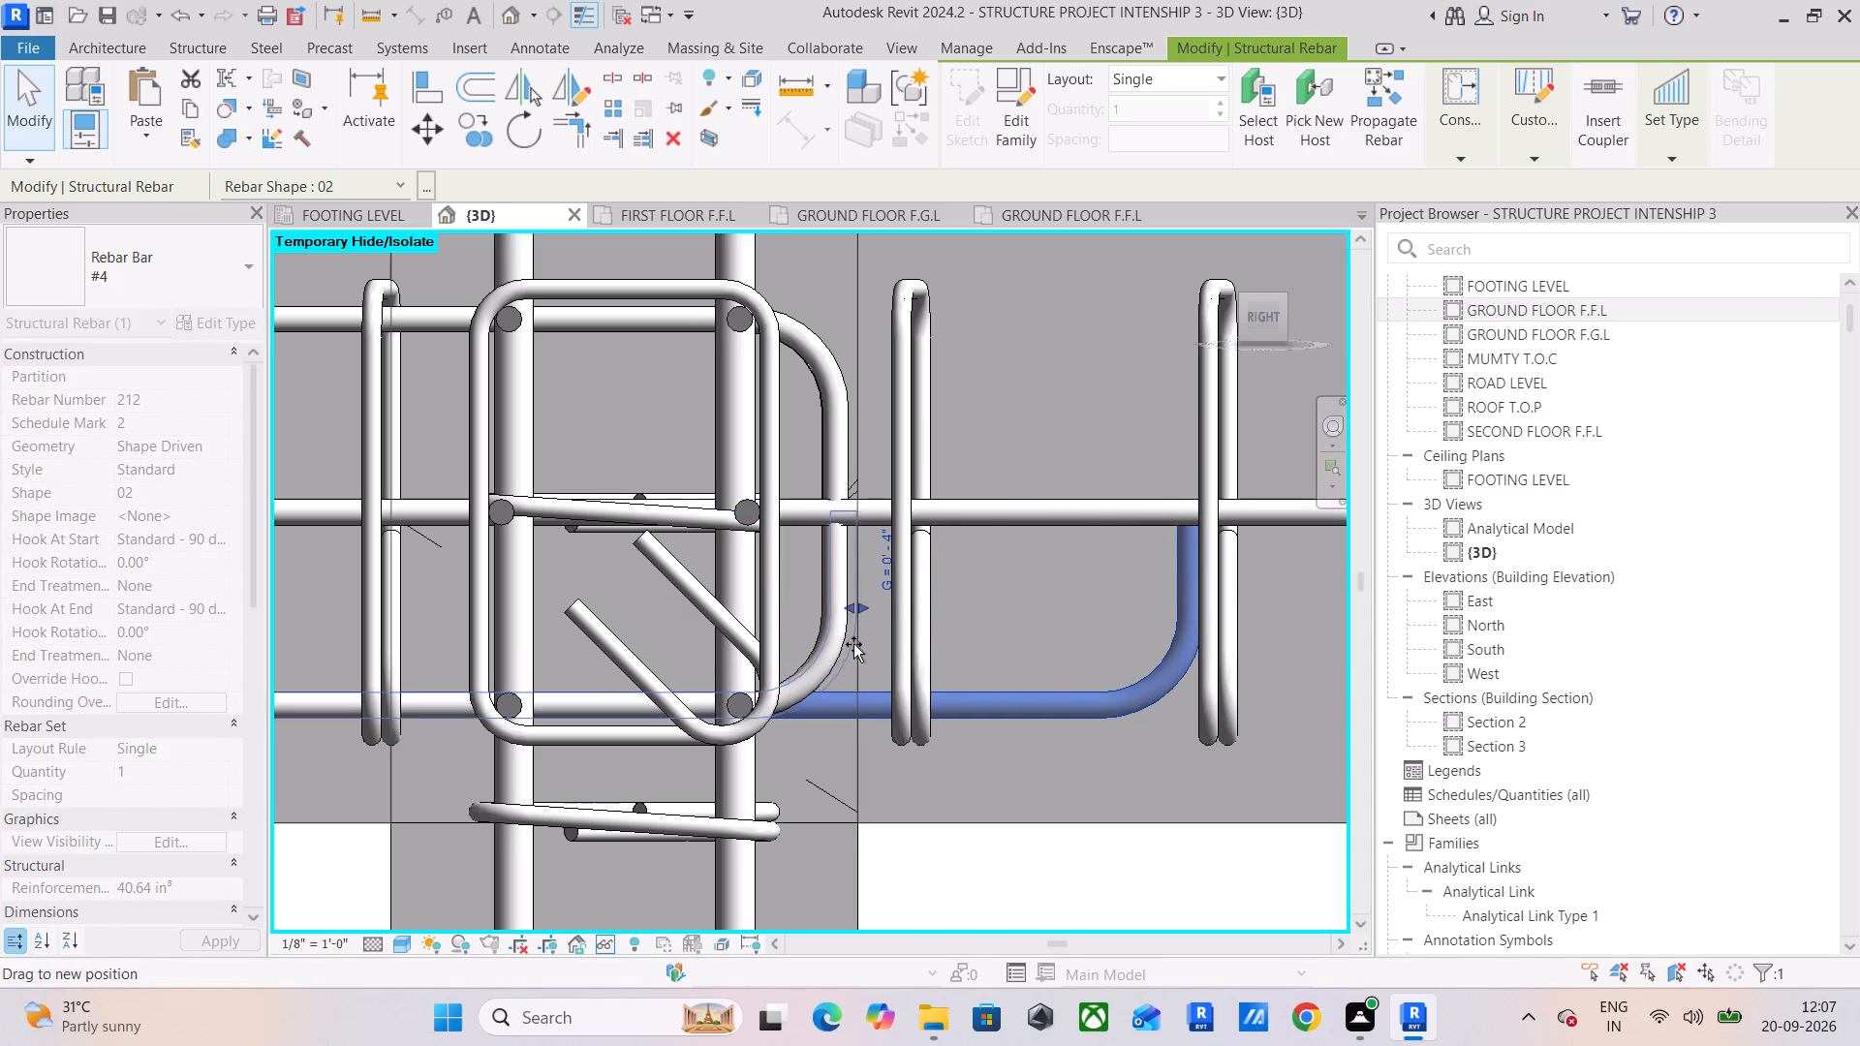
drag(853, 644, 851, 645)
scroll(821, 596, up, 5)
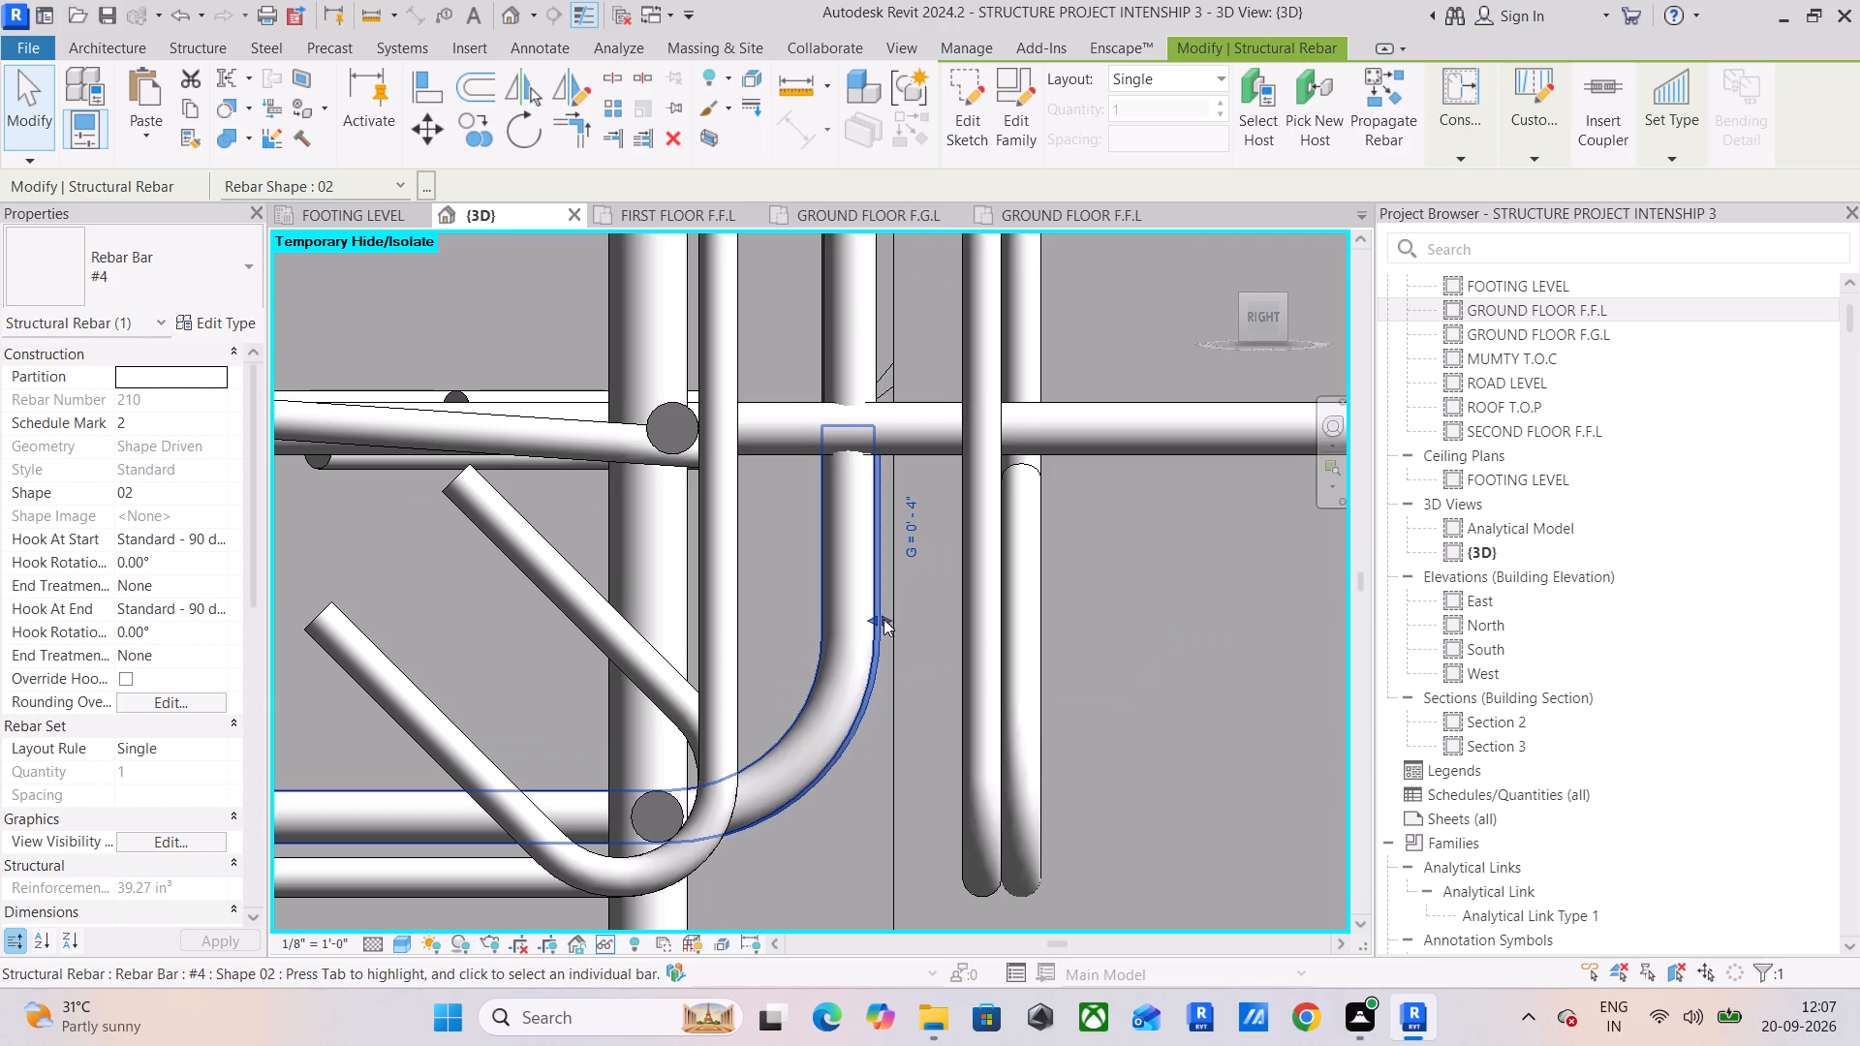
drag(866, 620, 874, 629)
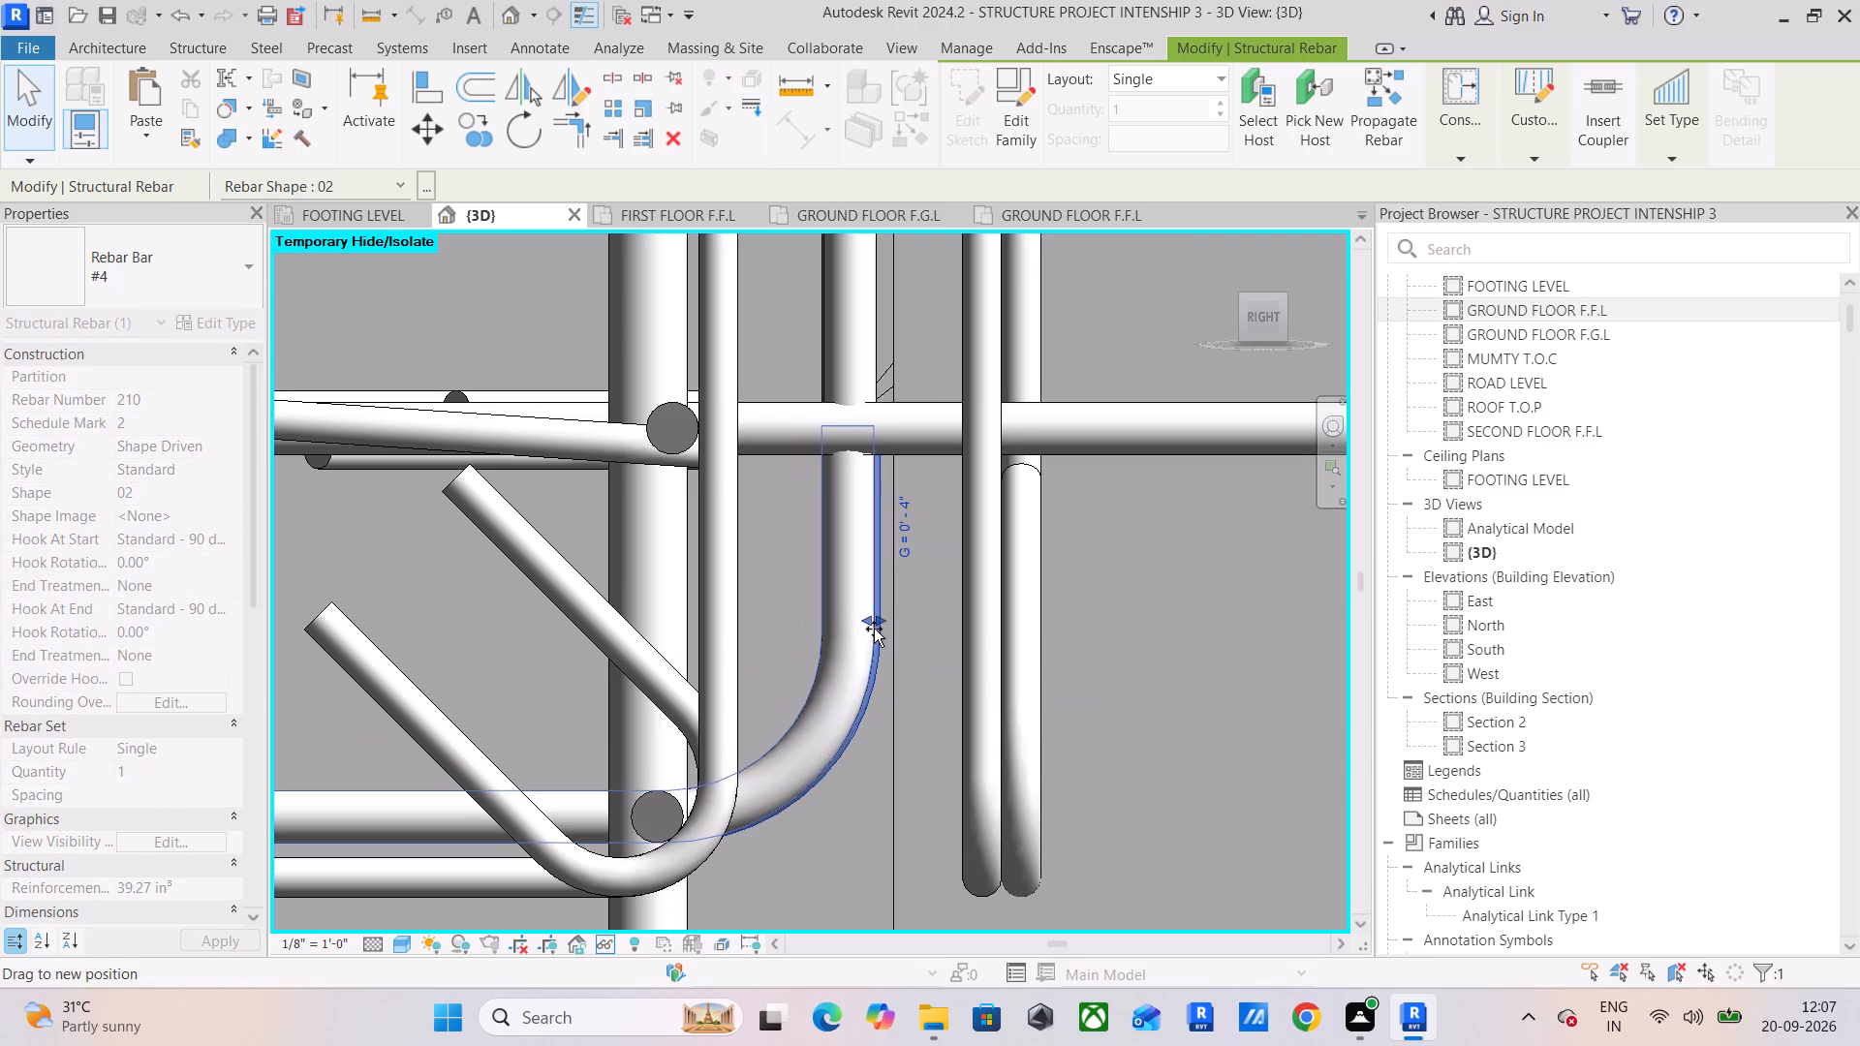
drag(874, 629, 874, 630)
Shorten the first straight mid-height #4 bar from the wide column to a short distance beyond the intermediate column.
click(1136, 433)
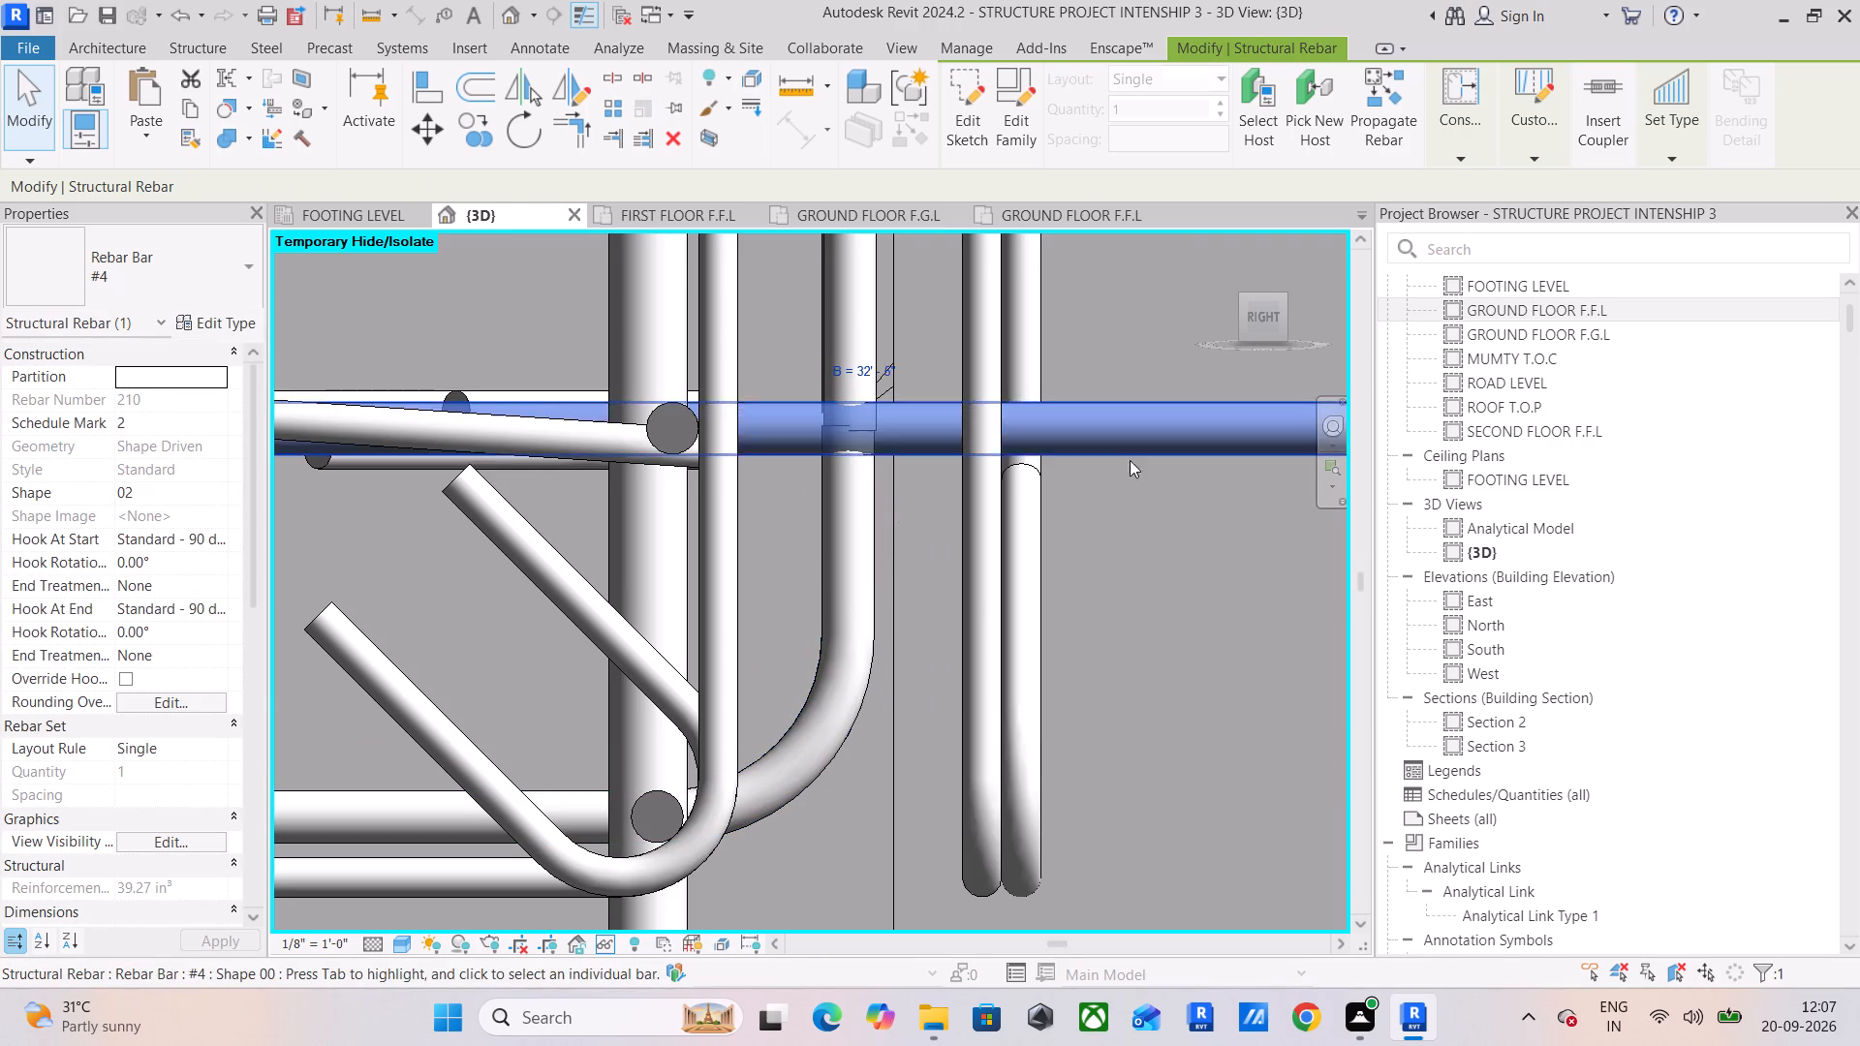
scroll(1127, 511, down, 18)
middle_drag(1052, 596, 734, 558)
scroll(735, 555, down, 6)
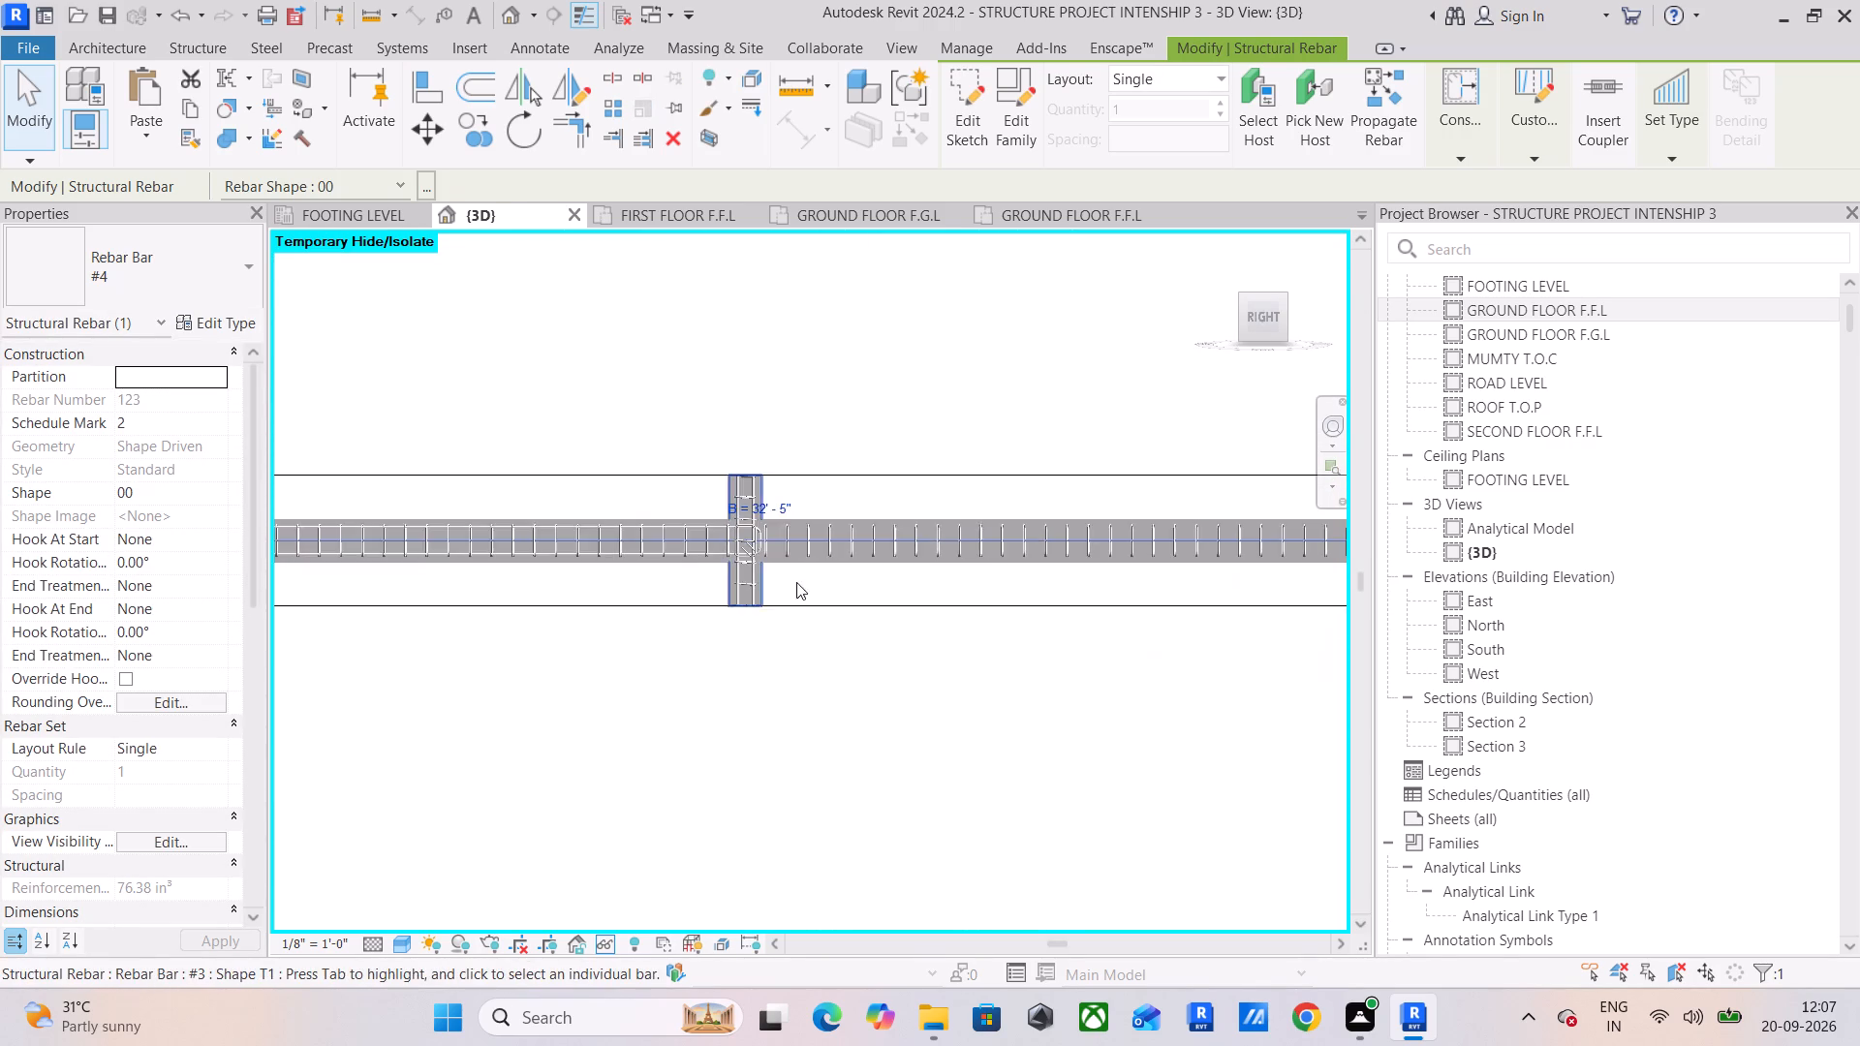
middle_drag(985, 602, 781, 600)
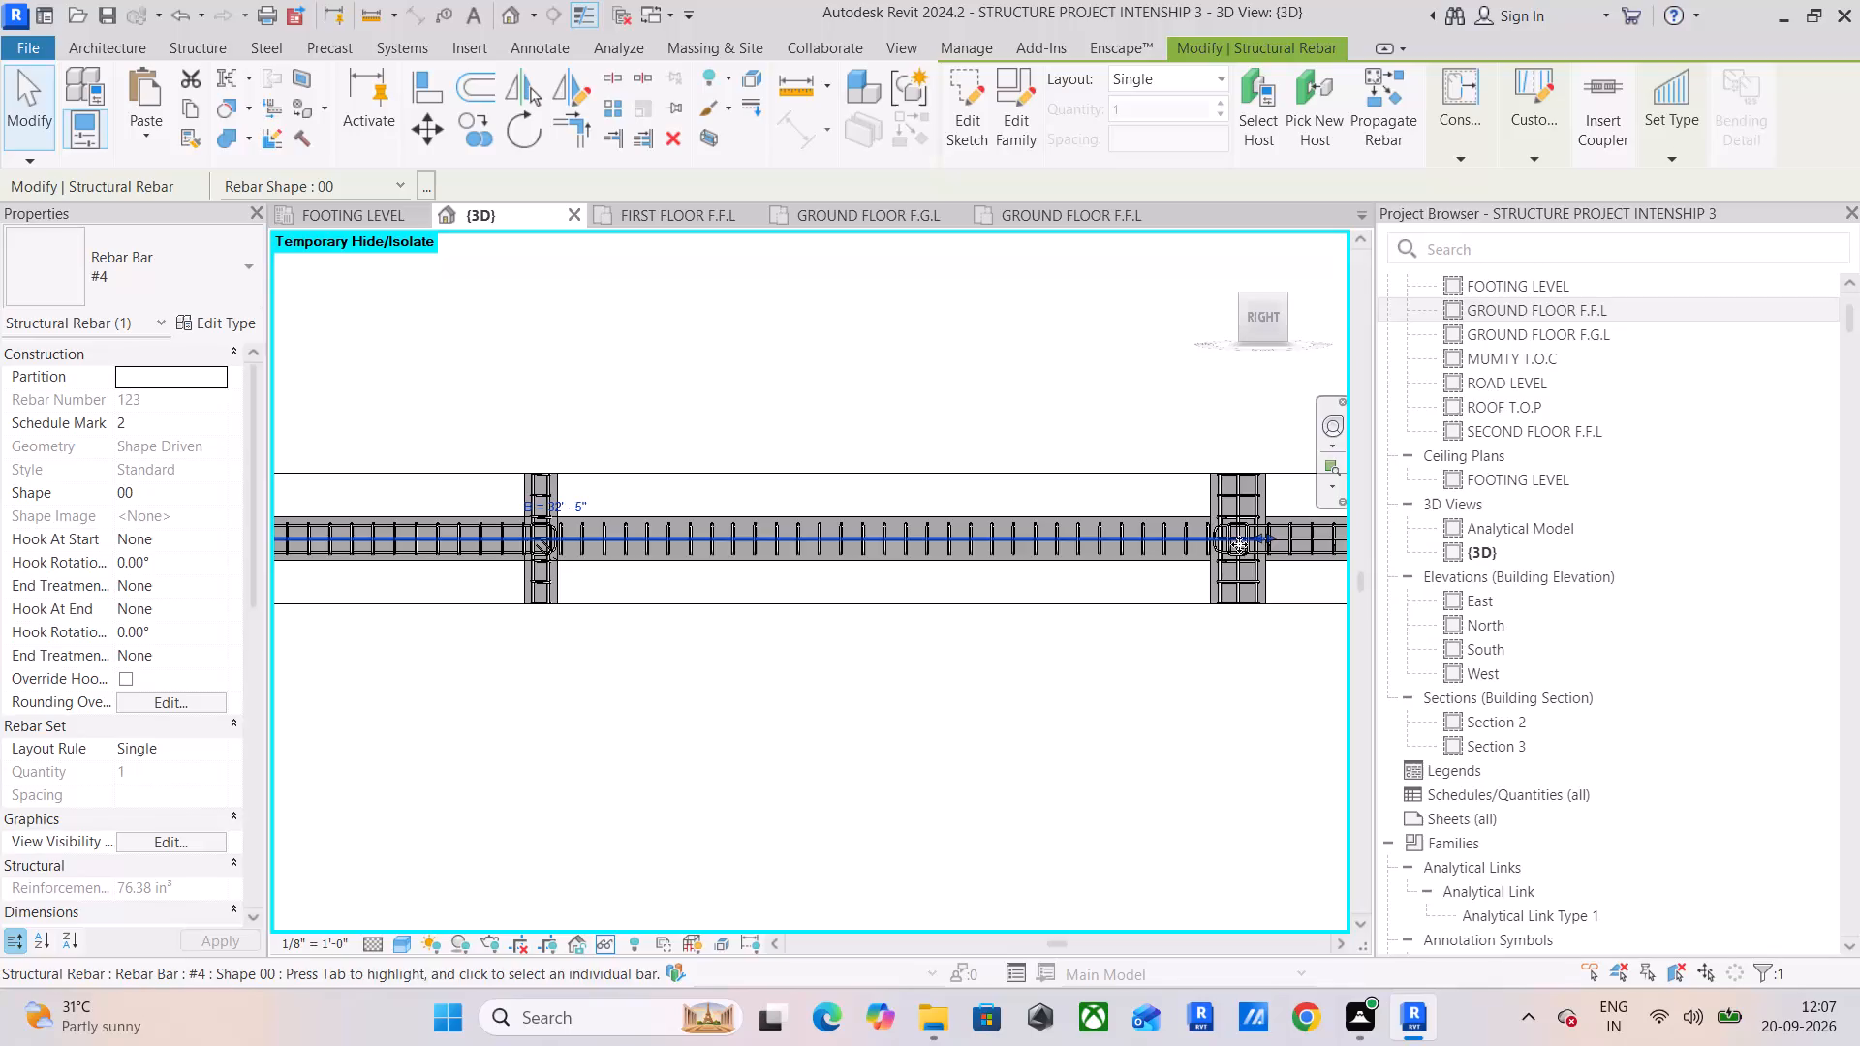
drag(1260, 541, 712, 533)
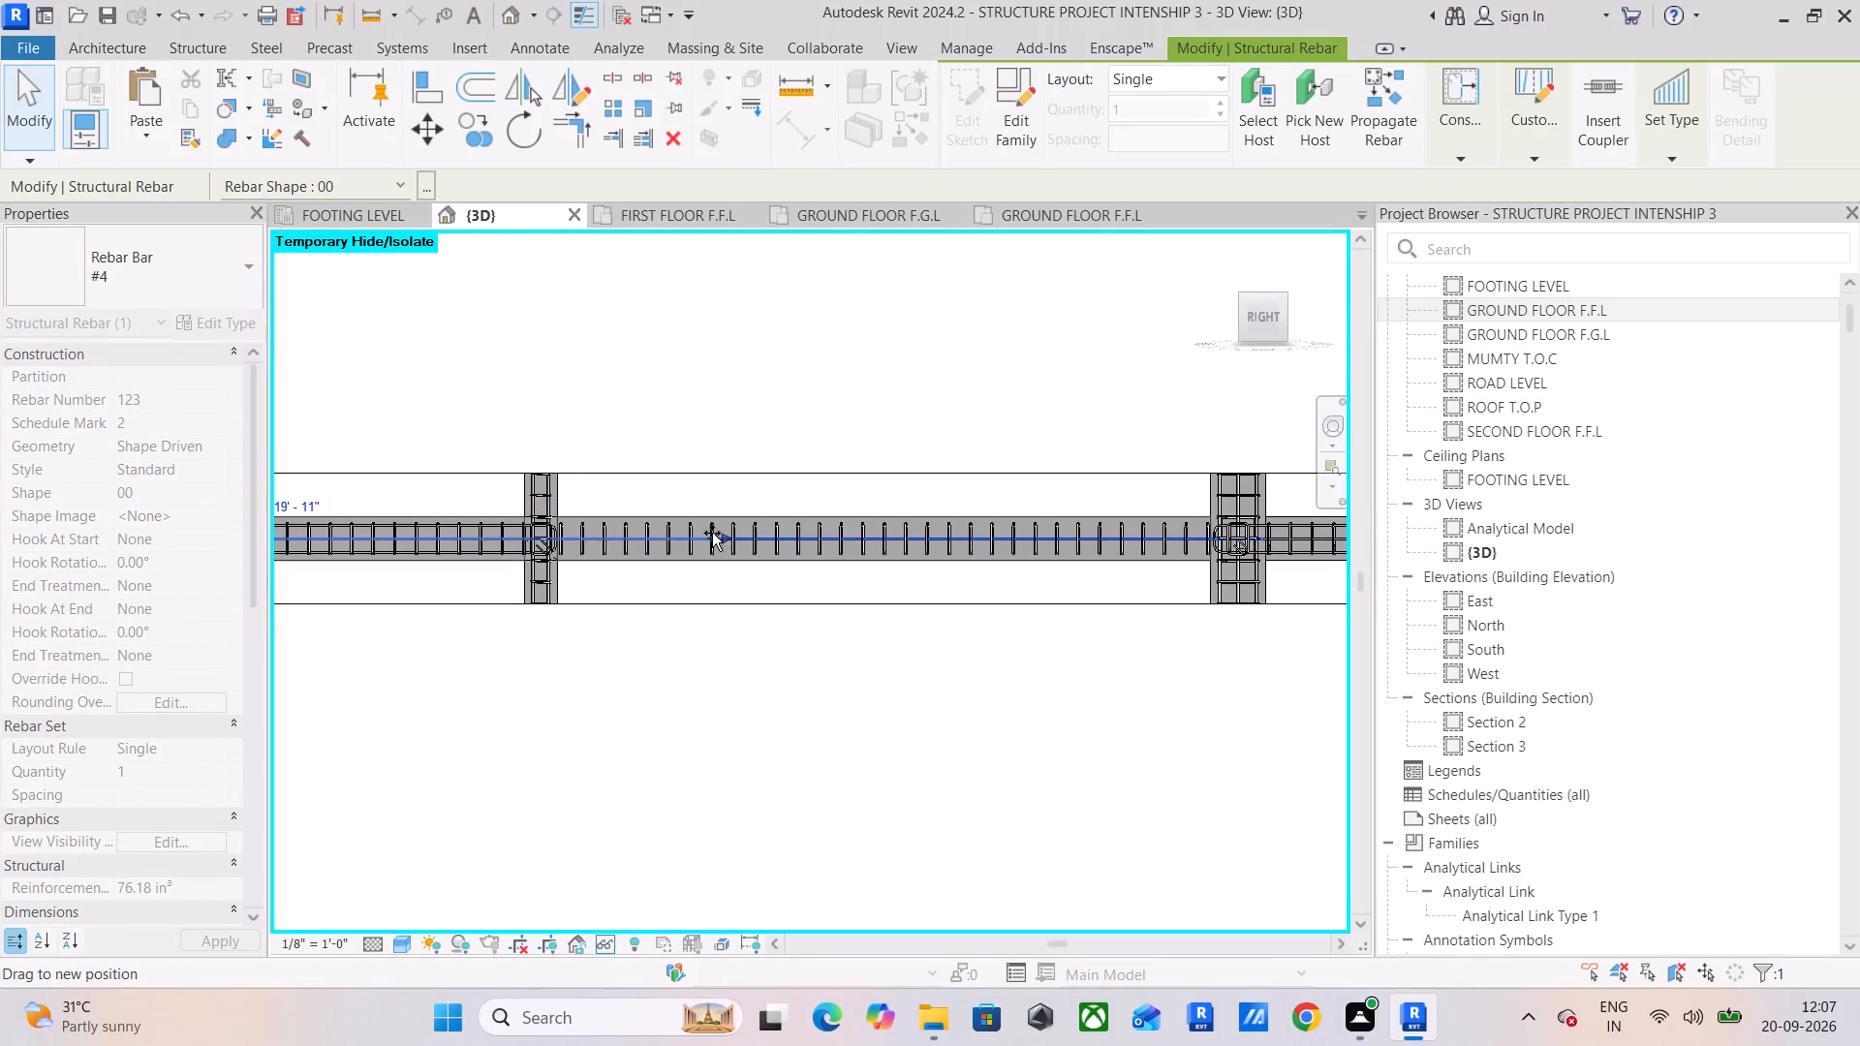
drag(712, 533, 675, 532)
scroll(988, 569, up, 4)
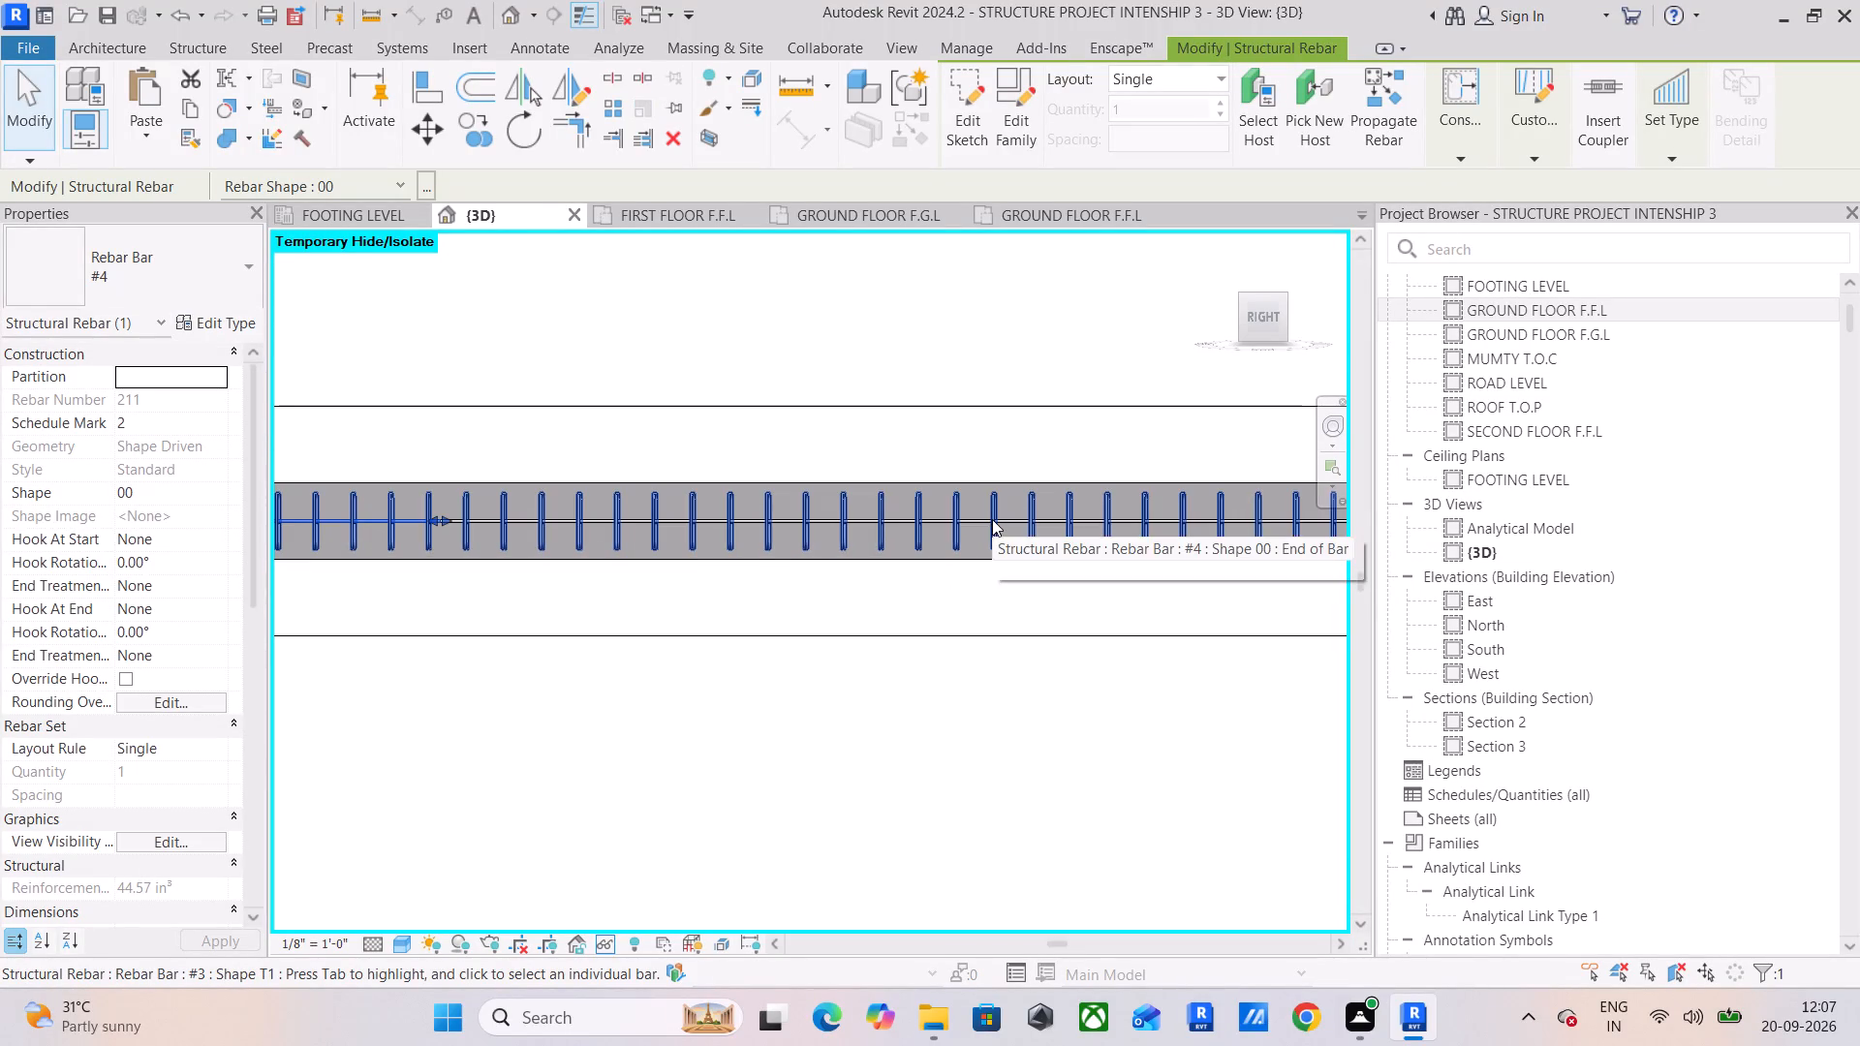
Shorten the second straight mid-height #4 bar from the wide column to just inside the intermediate column's far face.
click(978, 524)
scroll(1029, 569, down, 5)
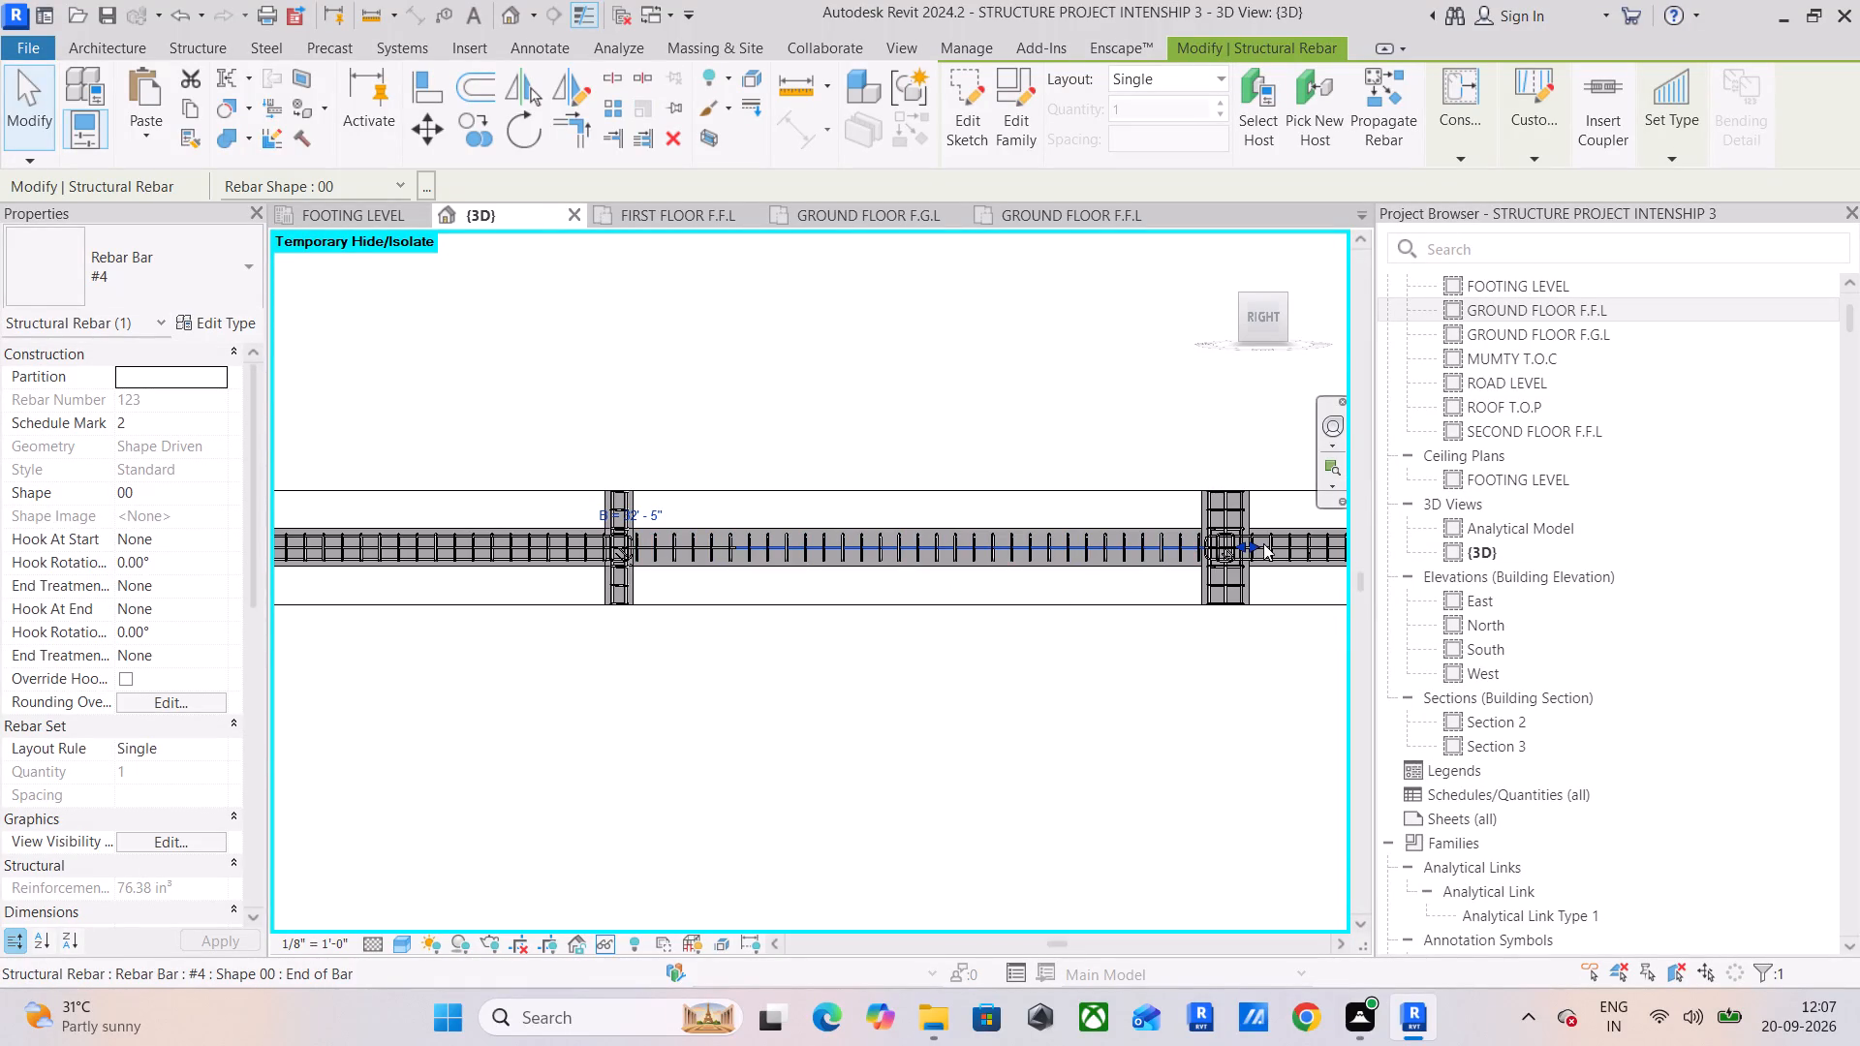
drag(1239, 546, 778, 534)
scroll(663, 544, up, 16)
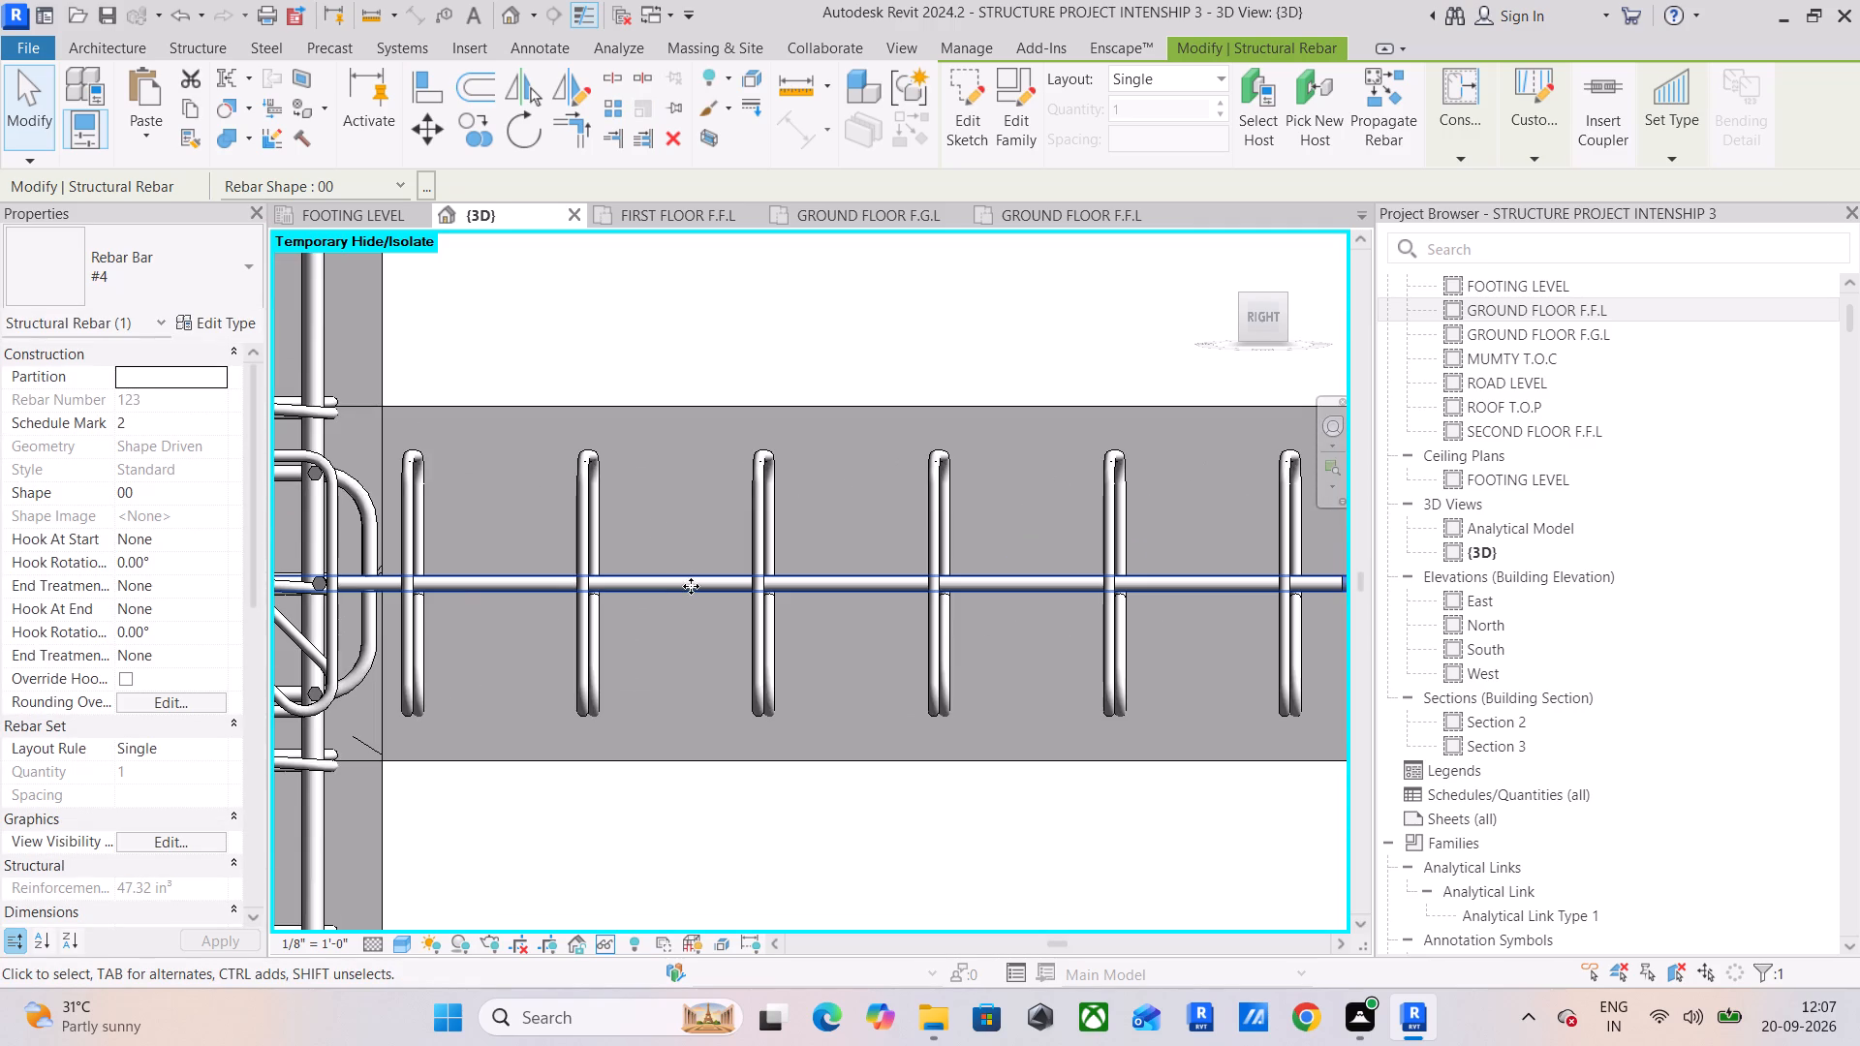
click(691, 586)
scroll(753, 600, down, 4)
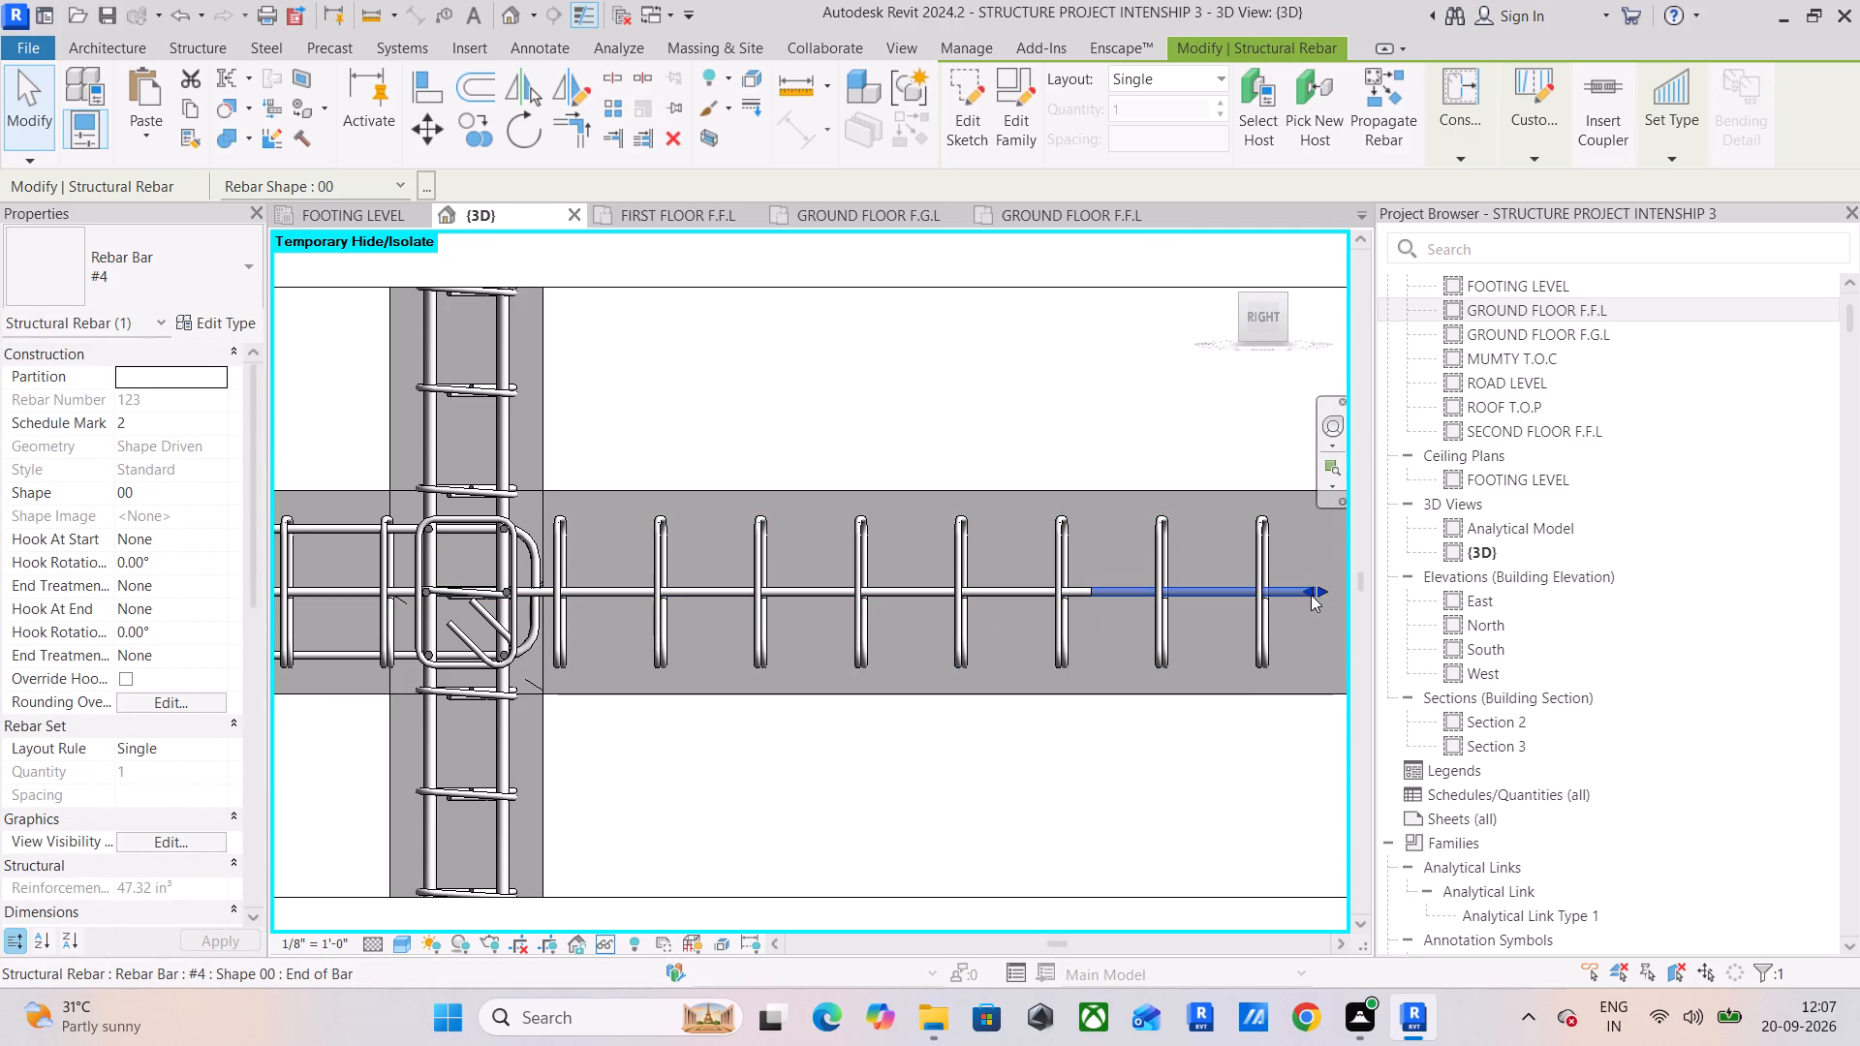
drag(1311, 594, 545, 584)
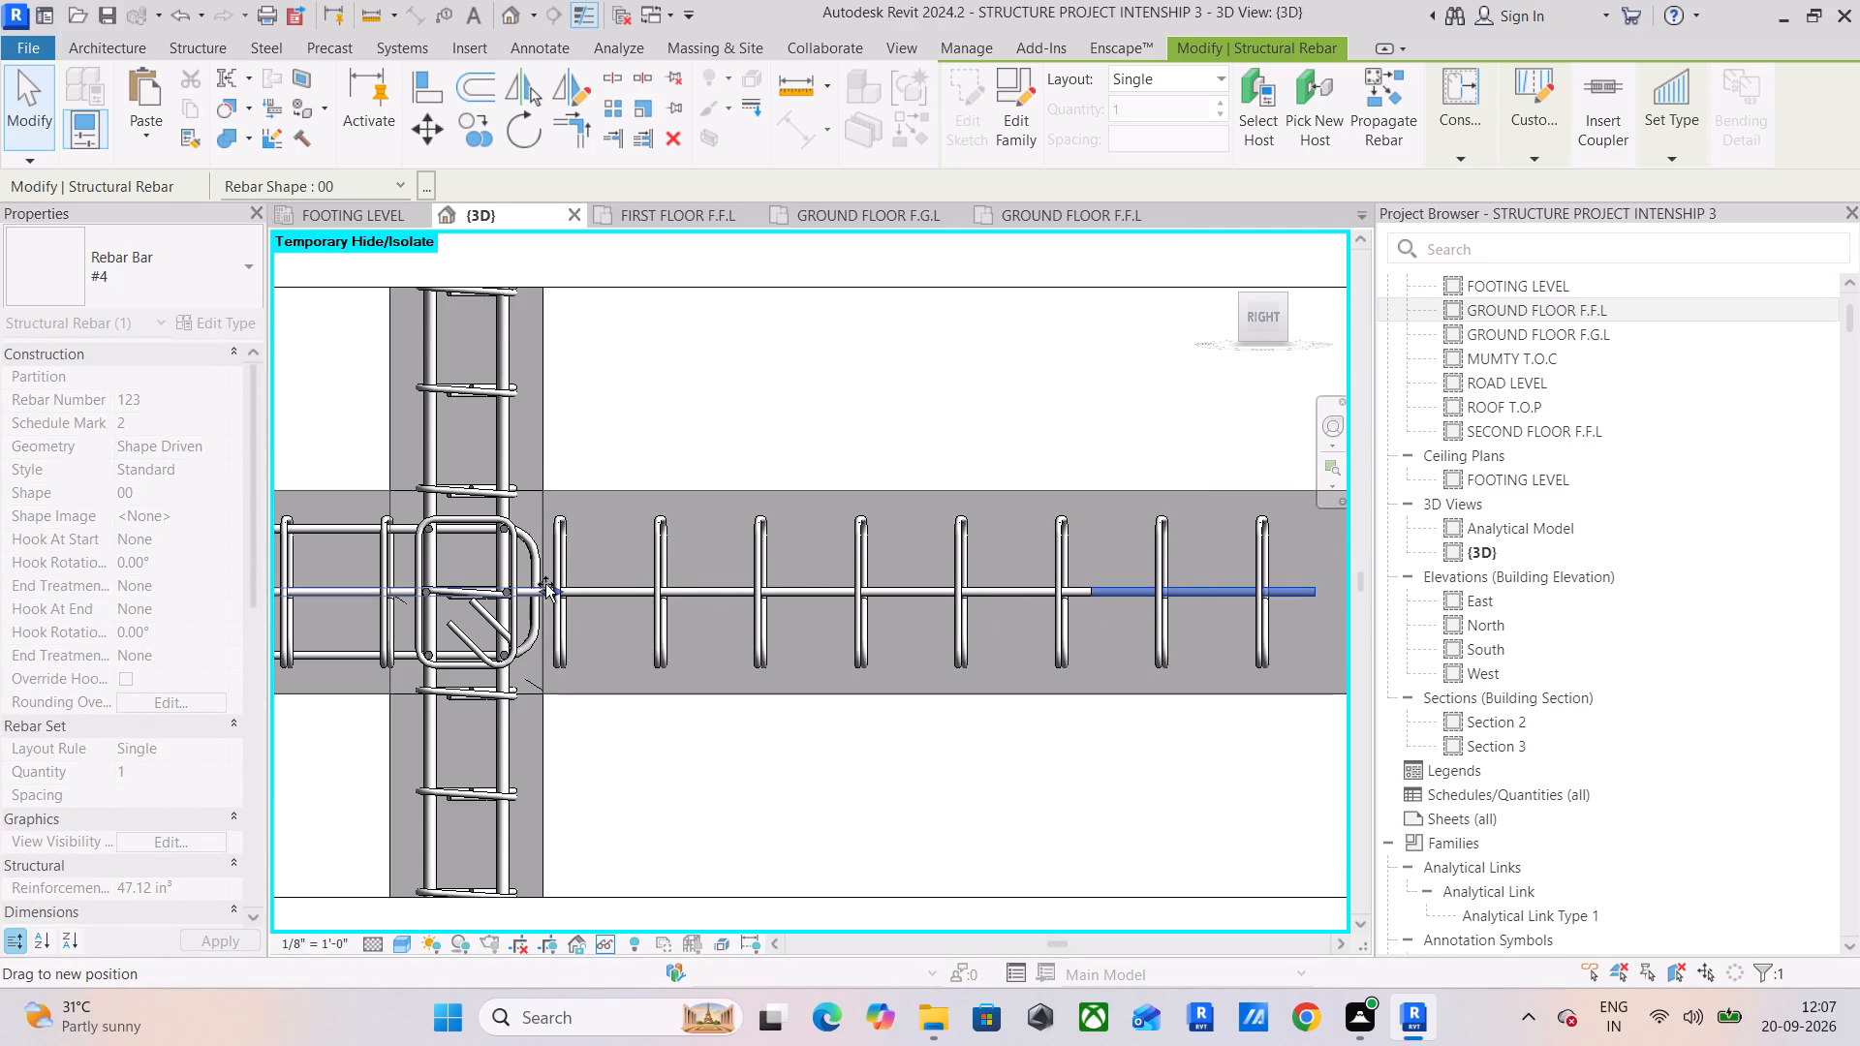
drag(545, 584, 535, 586)
scroll(540, 588, up, 5)
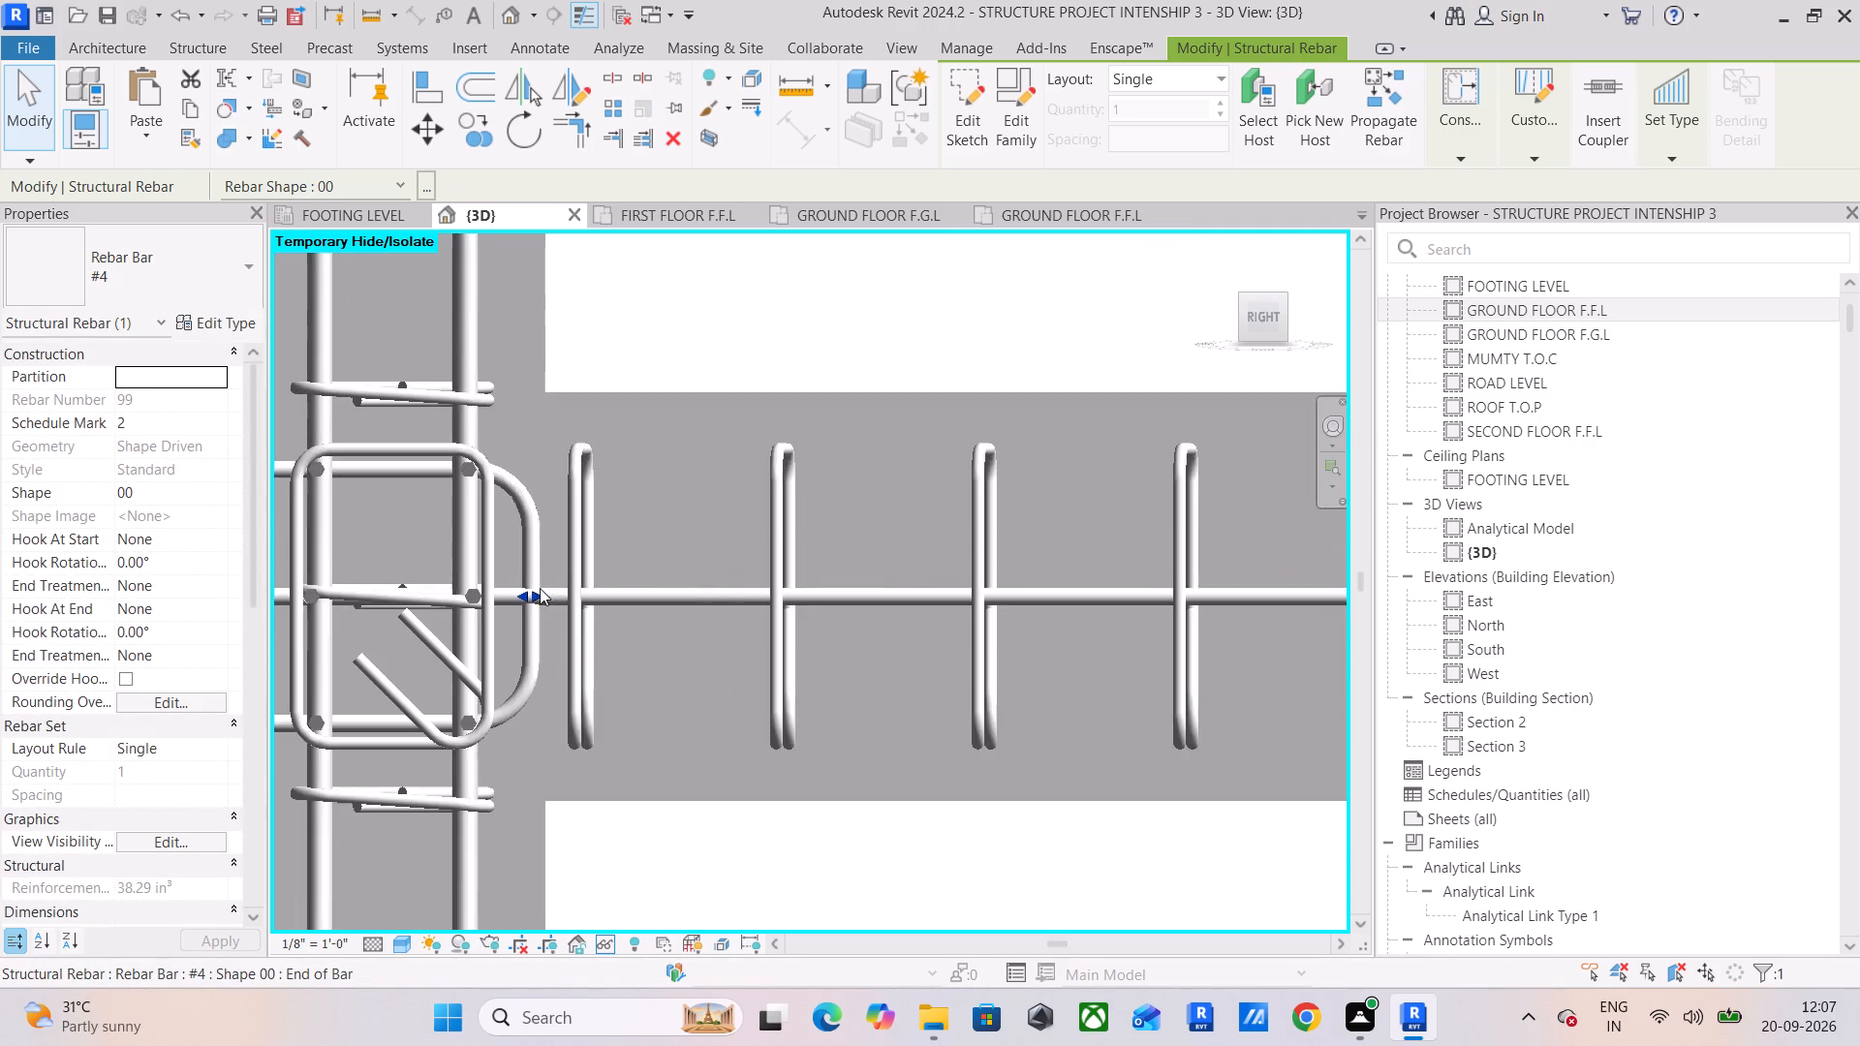
scroll(540, 588, up, 6)
Shorten the remaining overlong straight mid-height #4 bar to just inside the intermediate column's far face, level with the hooks' outer edge.
click(840, 618)
scroll(884, 639, down, 13)
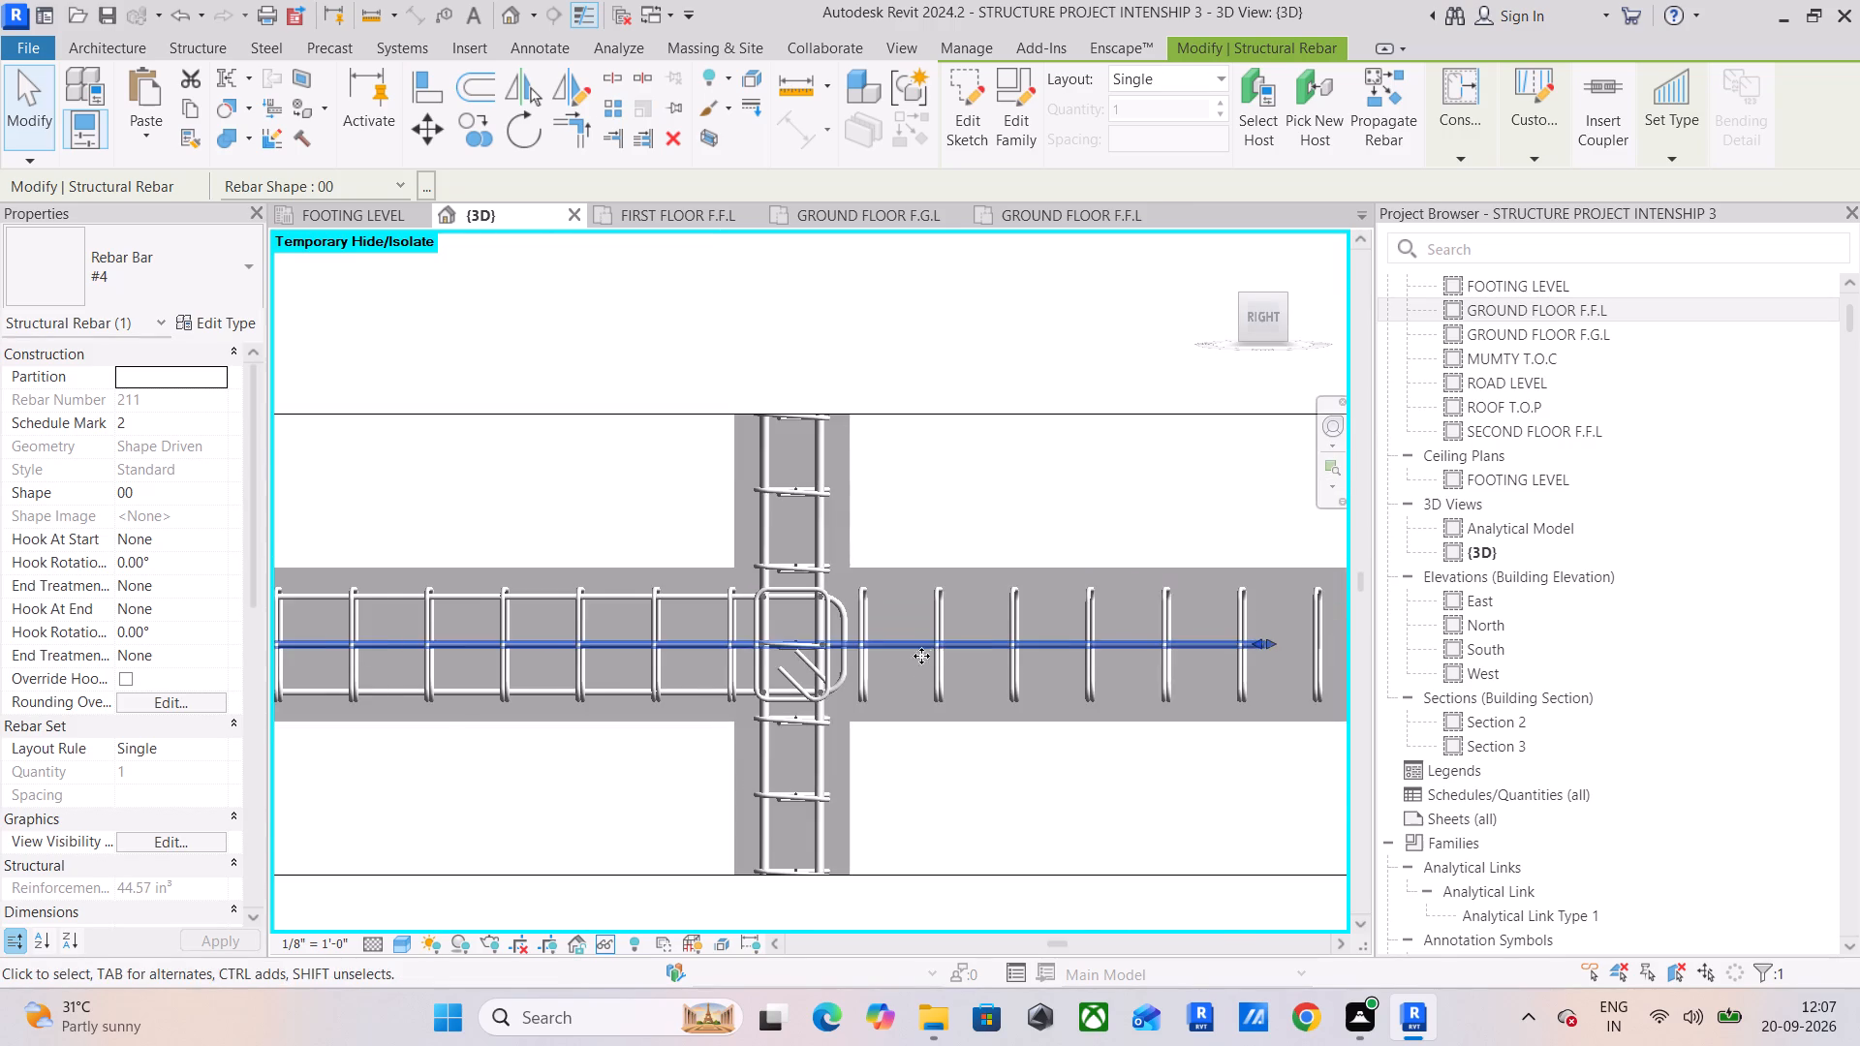
middle_drag(939, 656, 640, 603)
drag(960, 582, 916, 593)
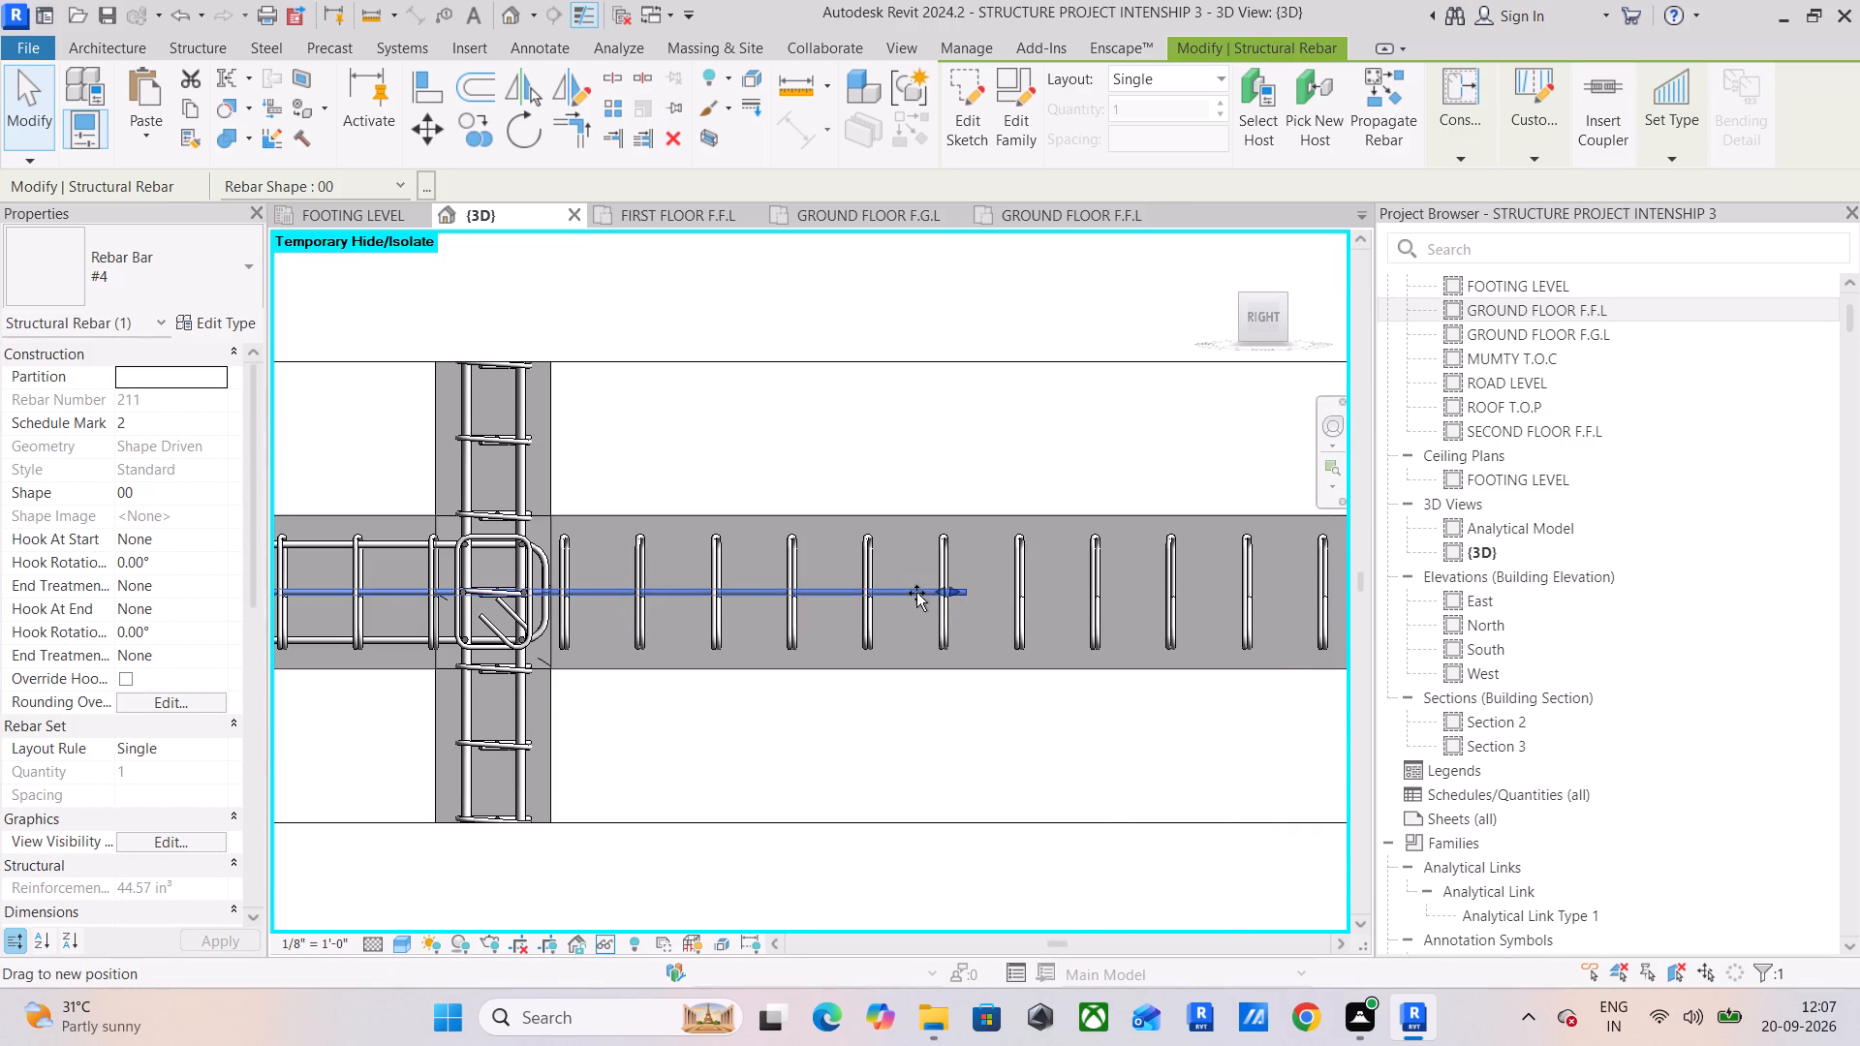
drag(916, 593, 542, 595)
scroll(542, 596, up, 14)
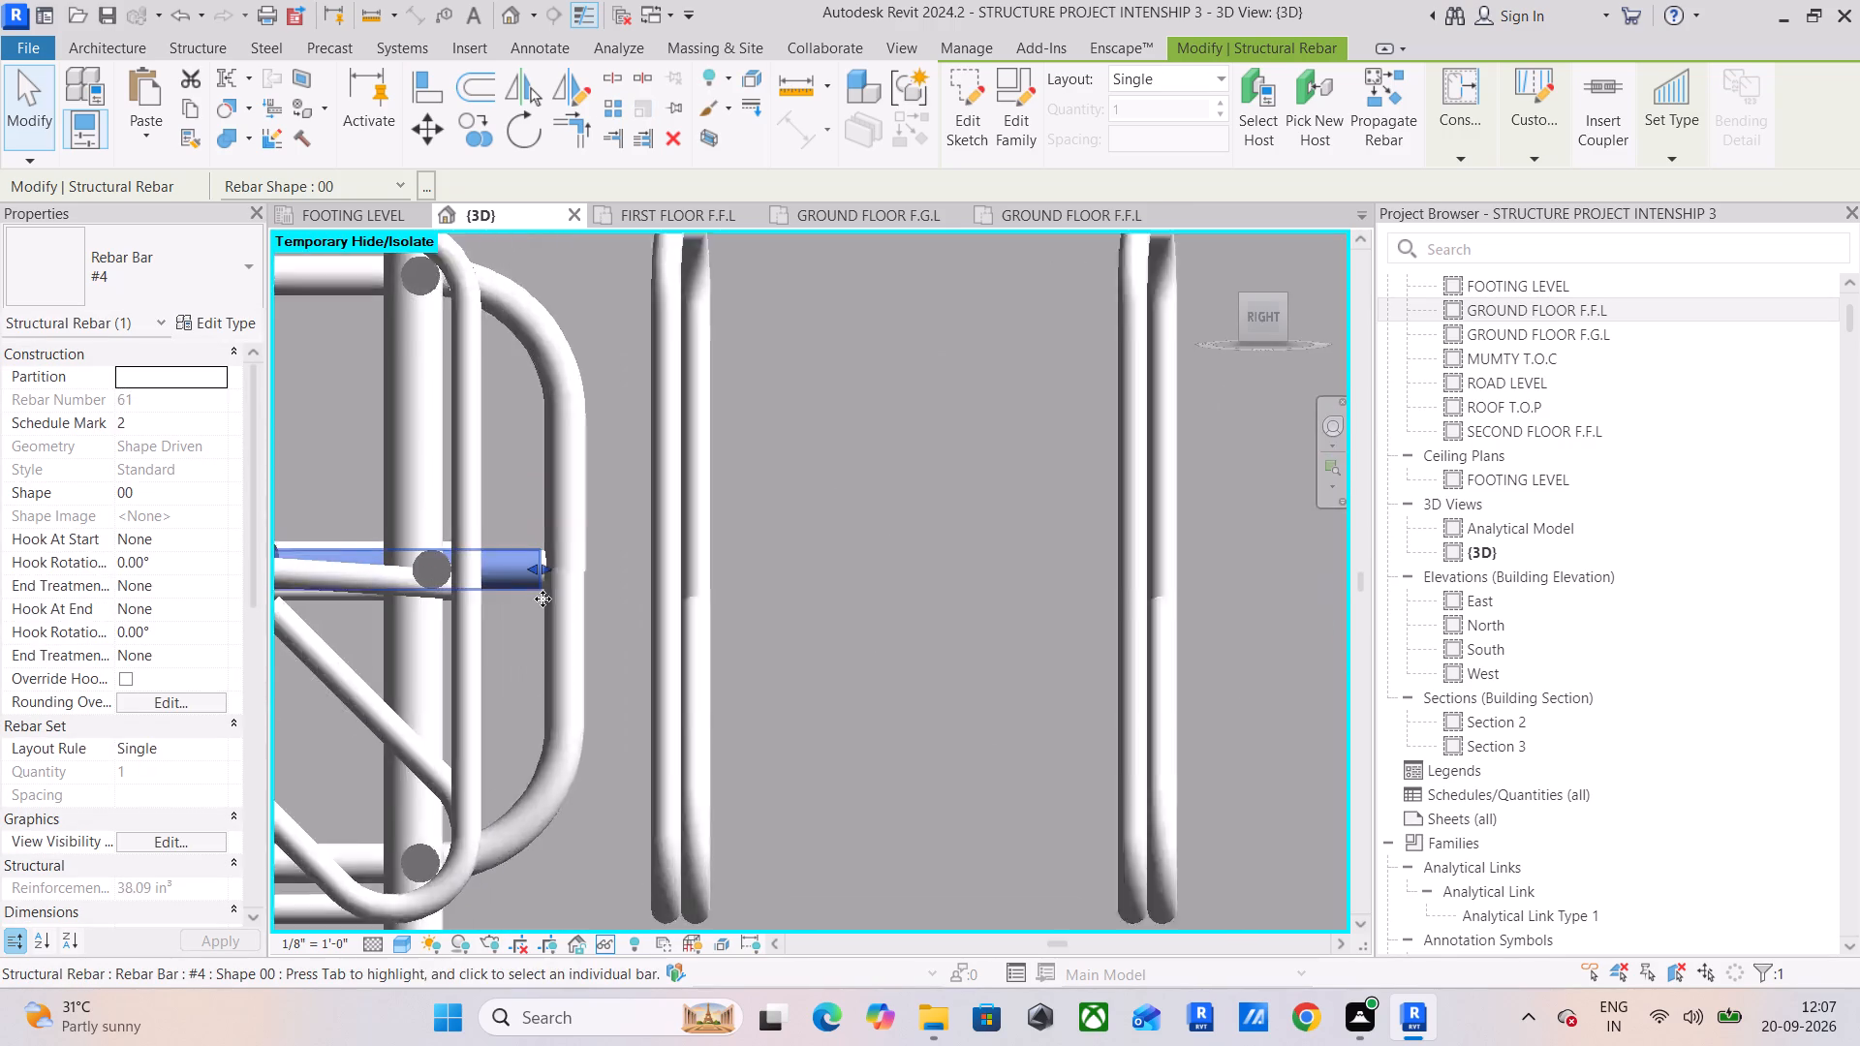
scroll(542, 599, up, 2)
drag(542, 550, 604, 553)
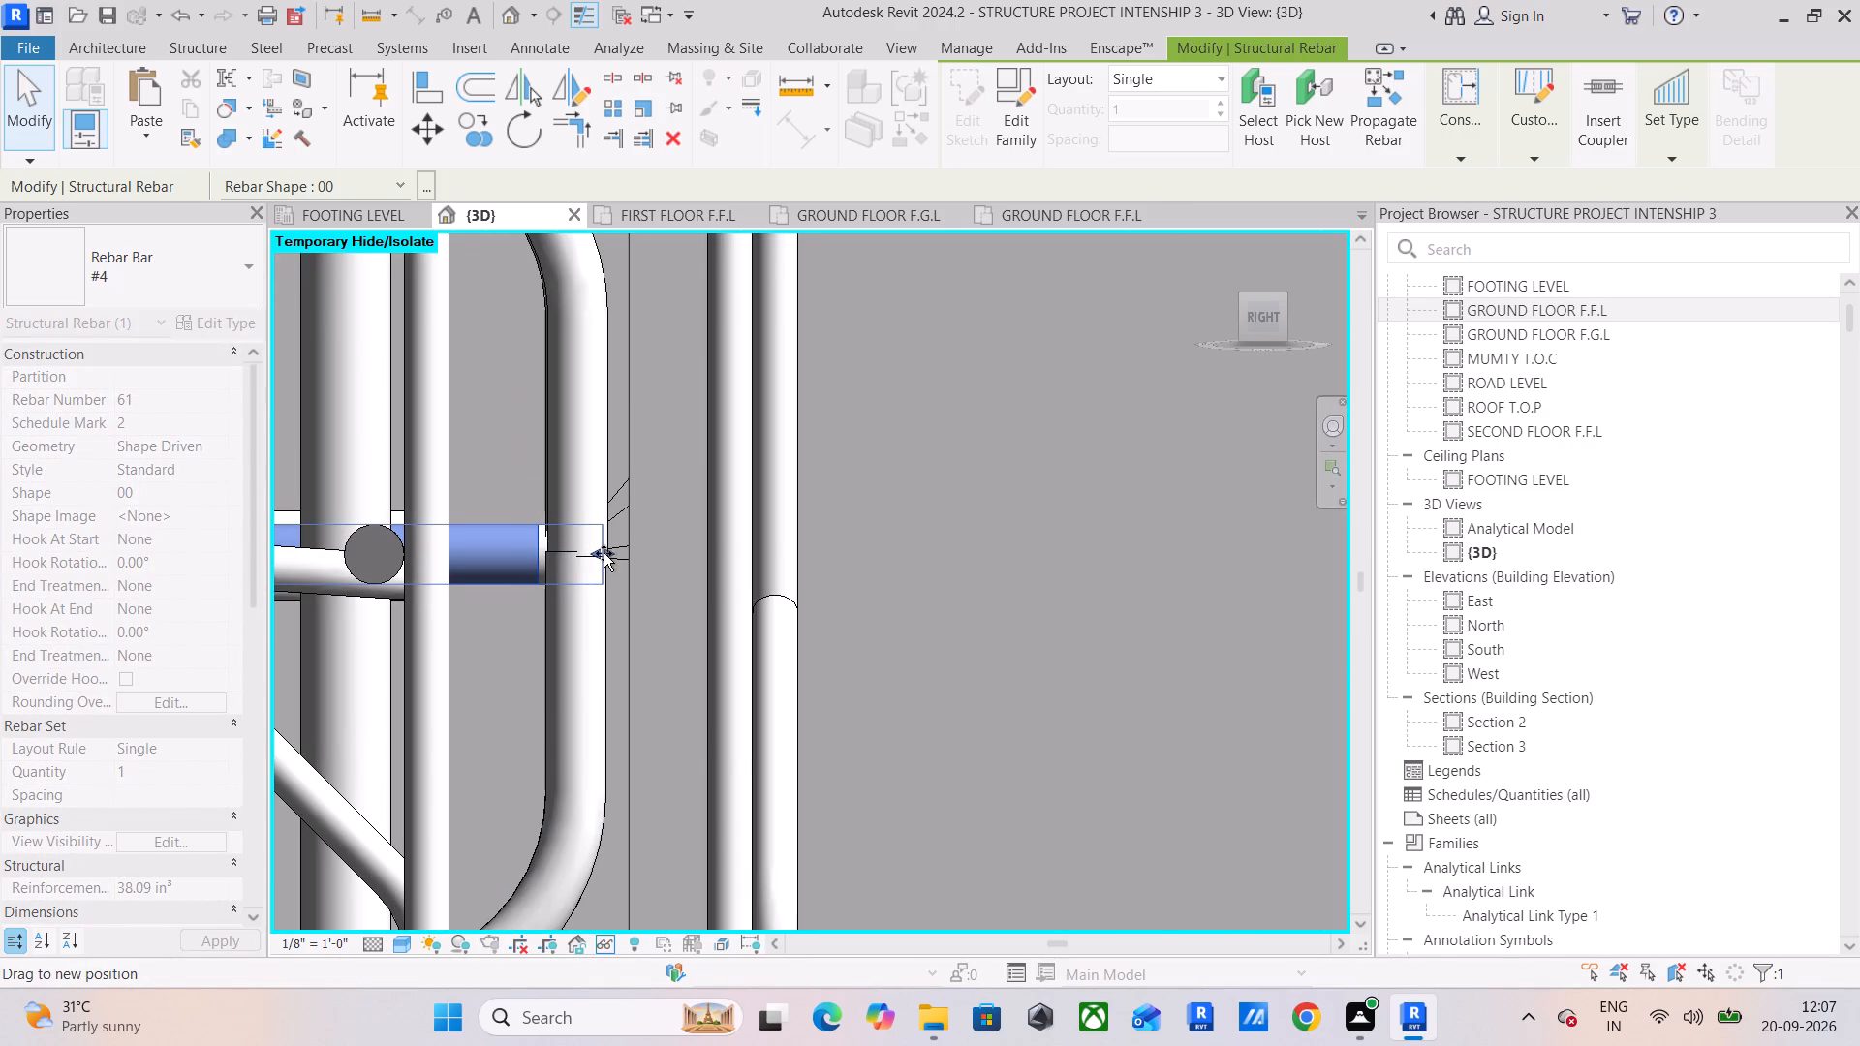
drag(604, 553, 604, 554)
click(940, 570)
scroll(940, 574, down, 10)
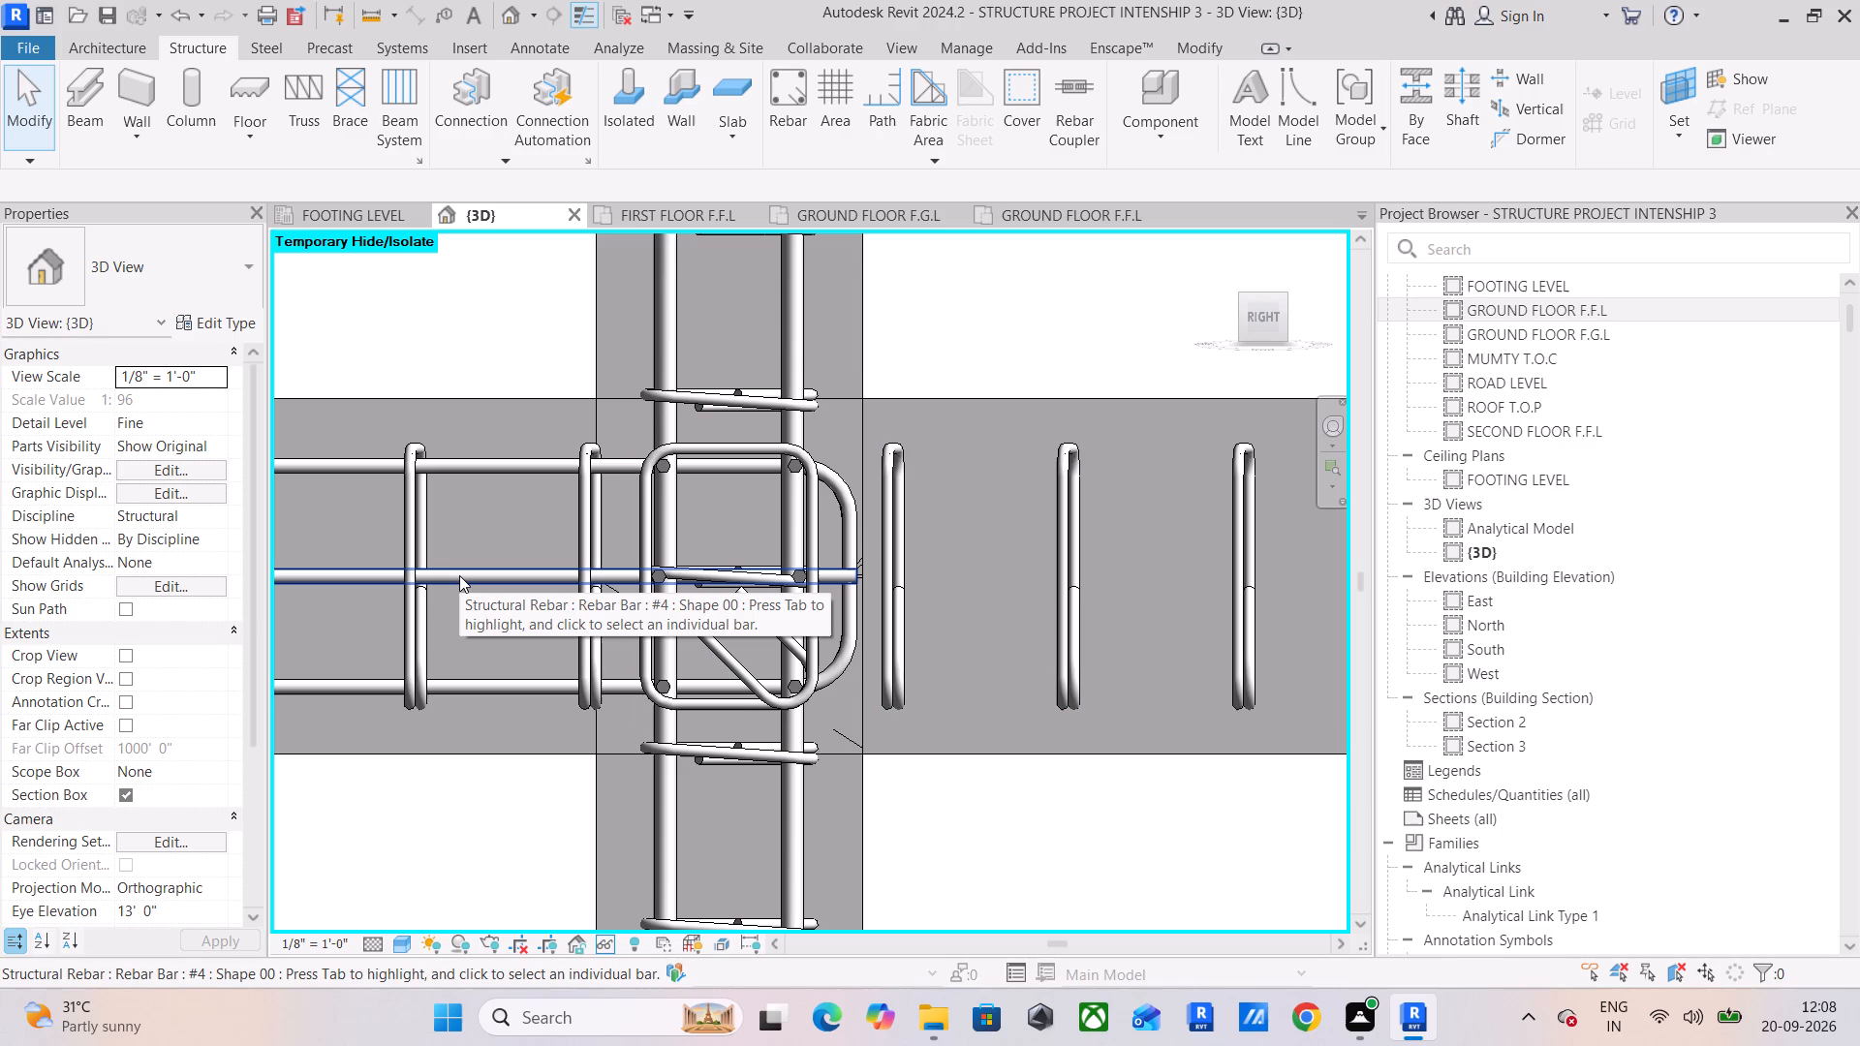
Copy the first span's six #4 longitudinal bars into the second span, from the end column's outer top corner to the intermediate column's matching corner.
scroll(459, 575, down, 1)
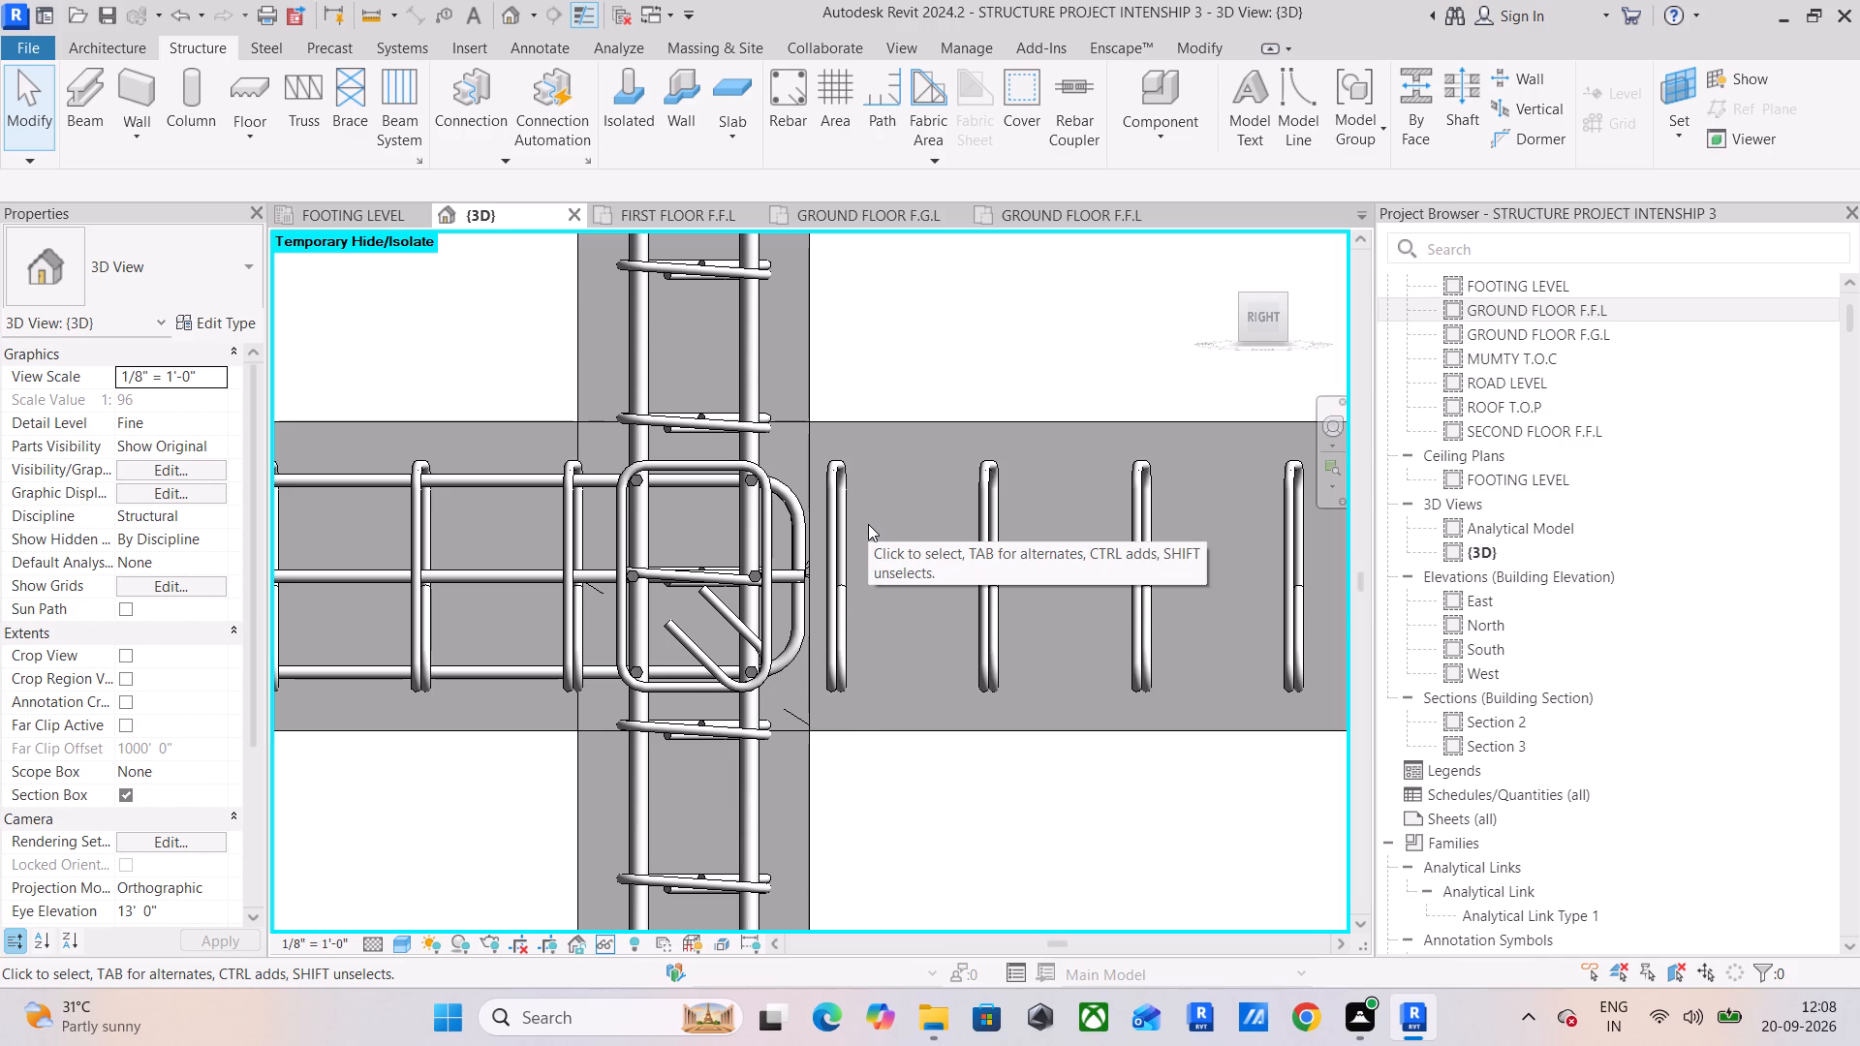
scroll(868, 523, down, 1)
middle_drag(868, 521, 1003, 446)
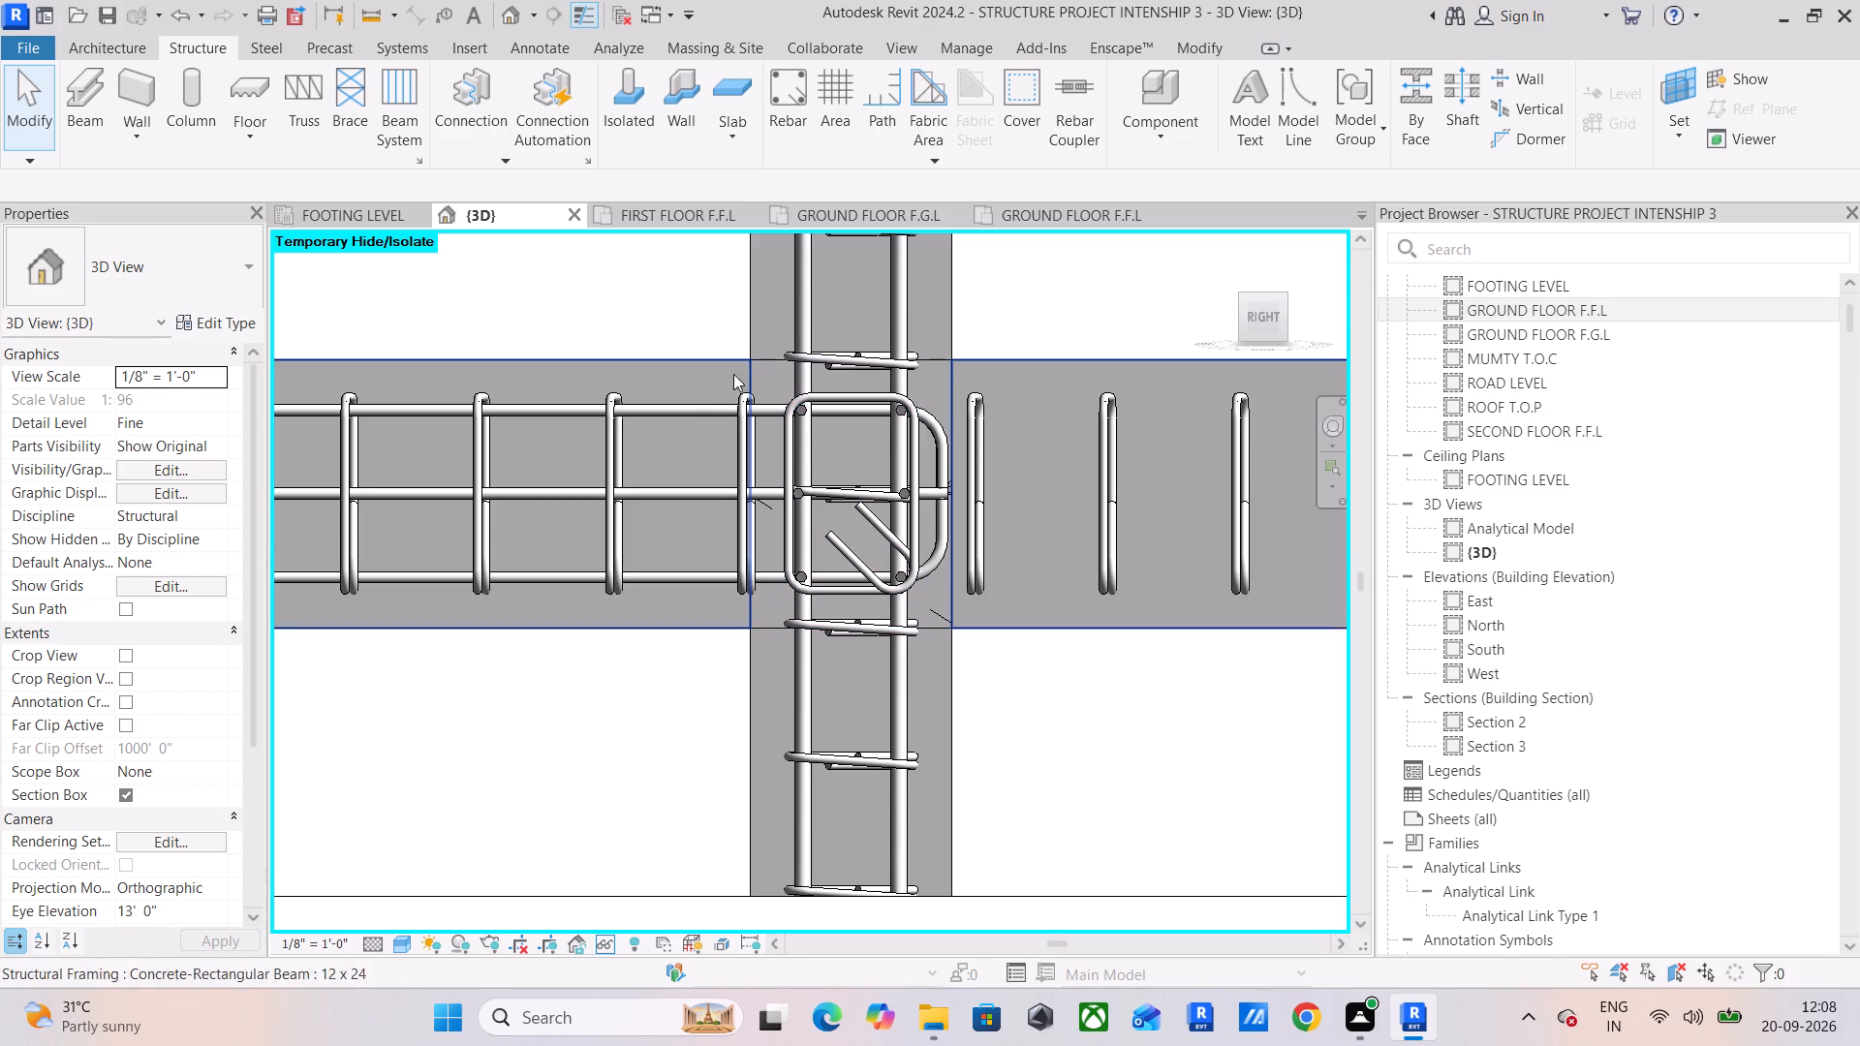
click(679, 402)
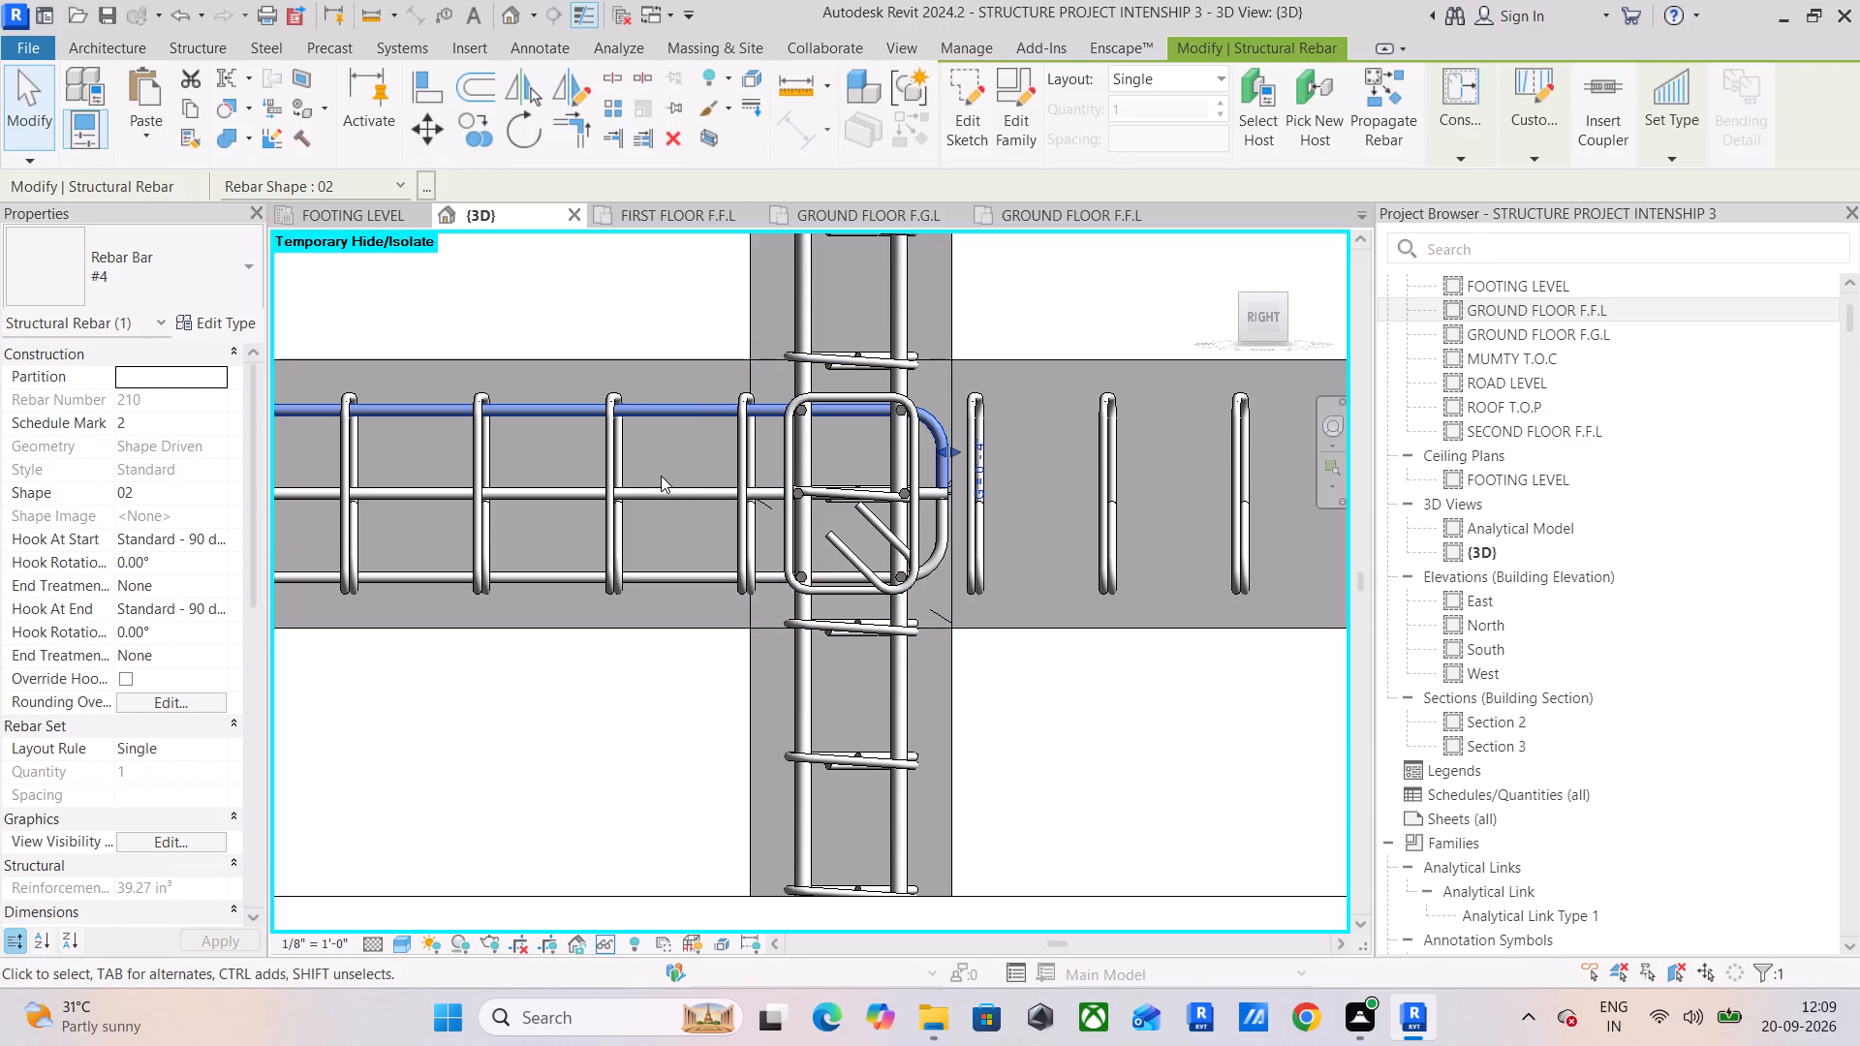
drag(693, 376, 693, 425)
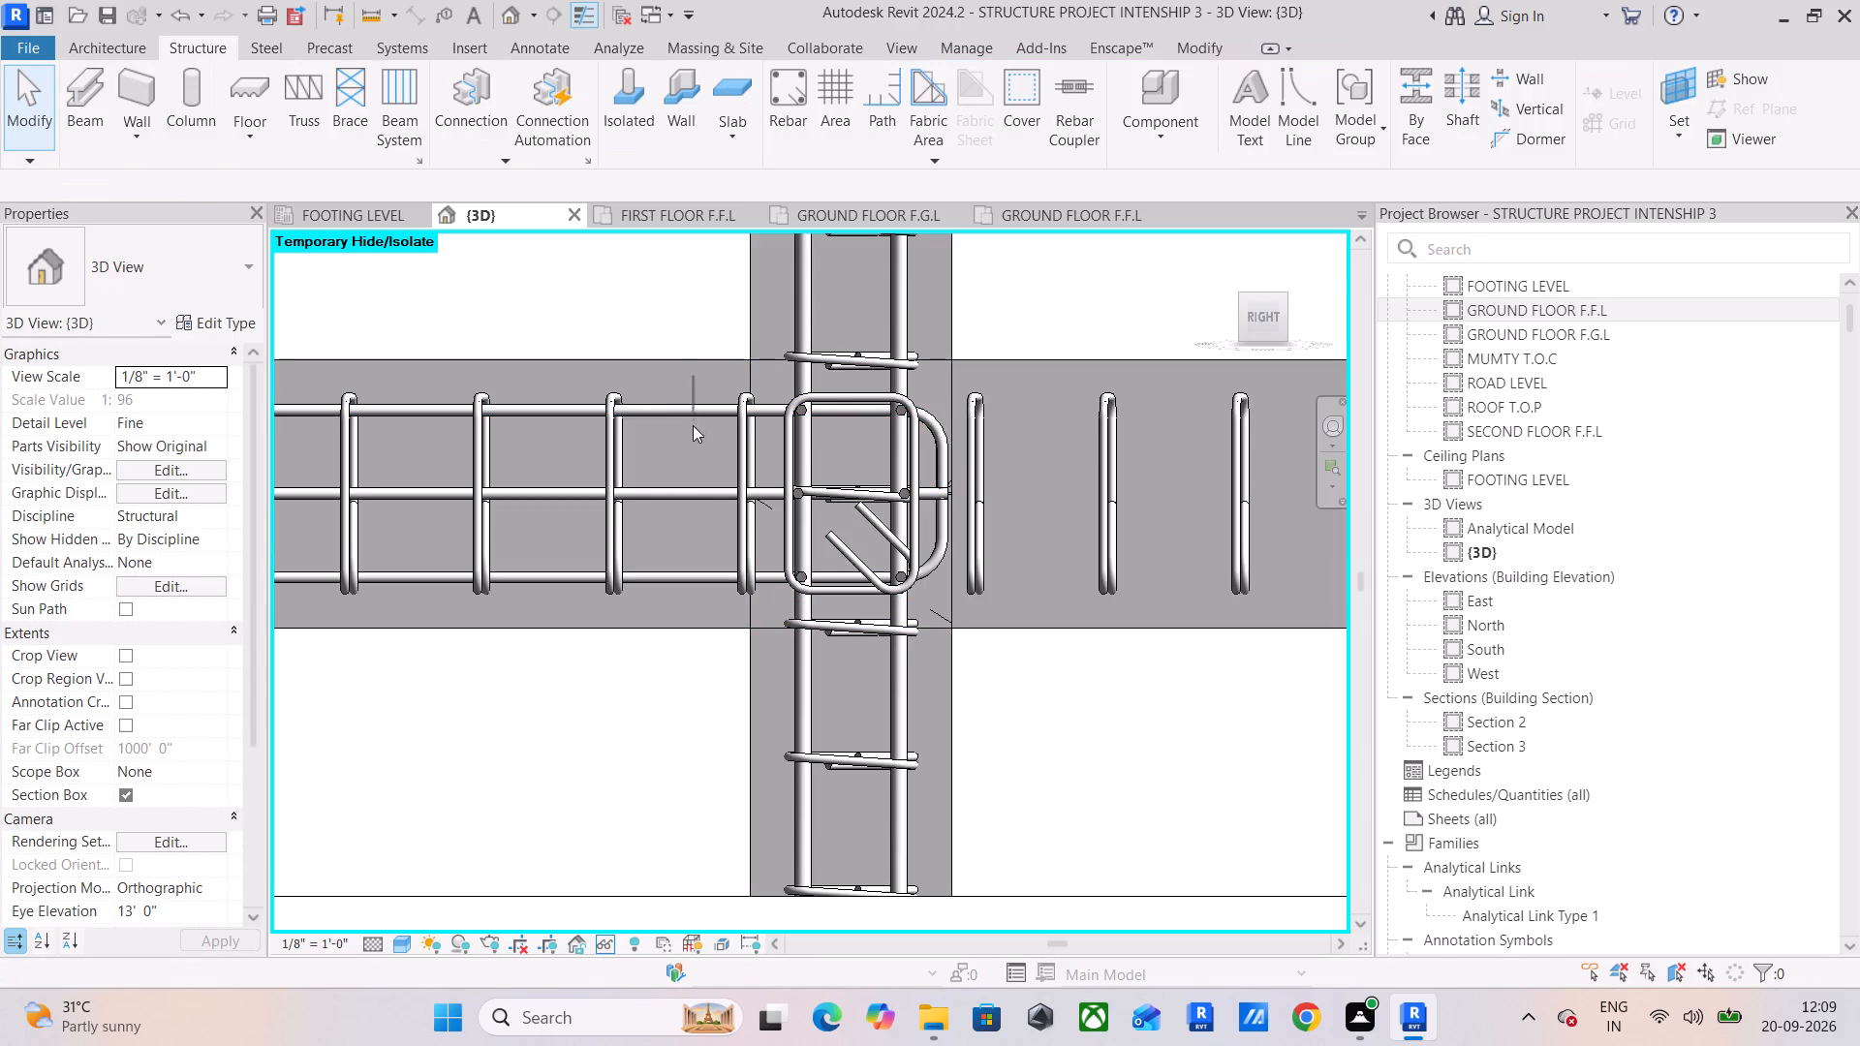
drag(693, 425, 666, 585)
drag(1263, 313, 1257, 336)
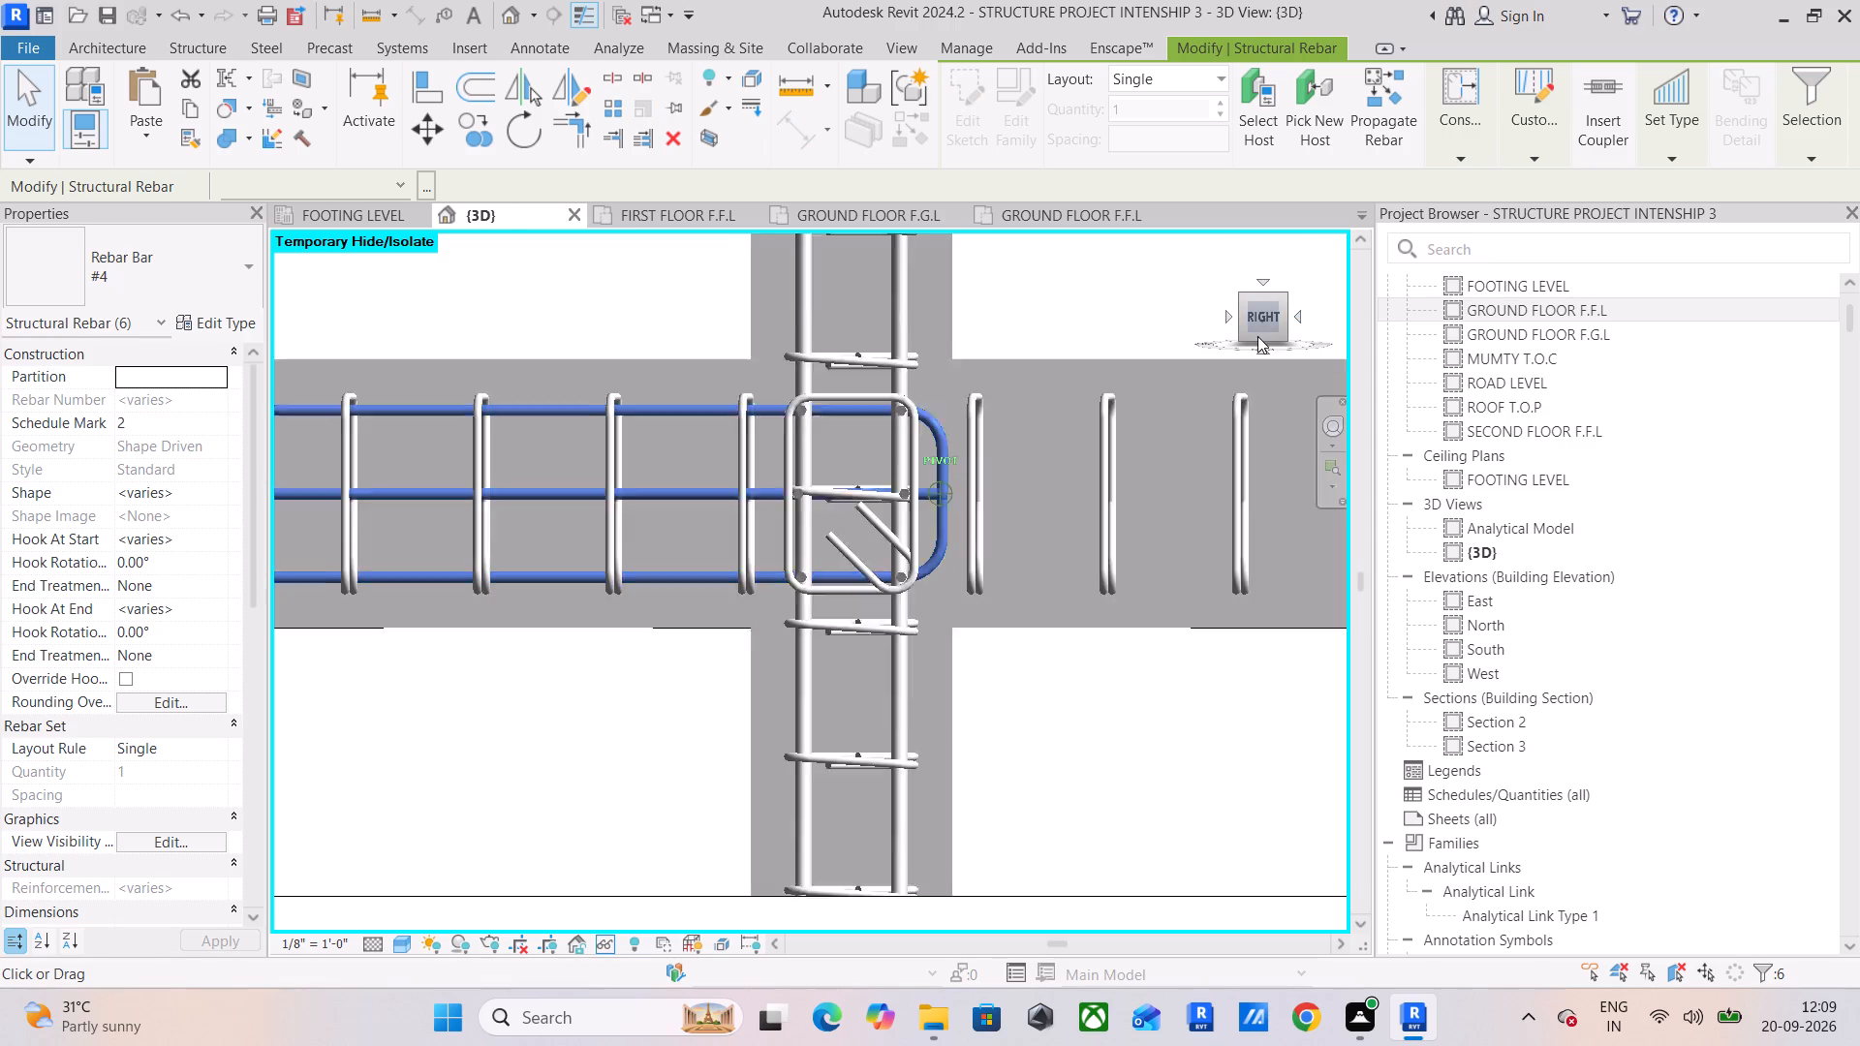
drag(1257, 336, 1290, 333)
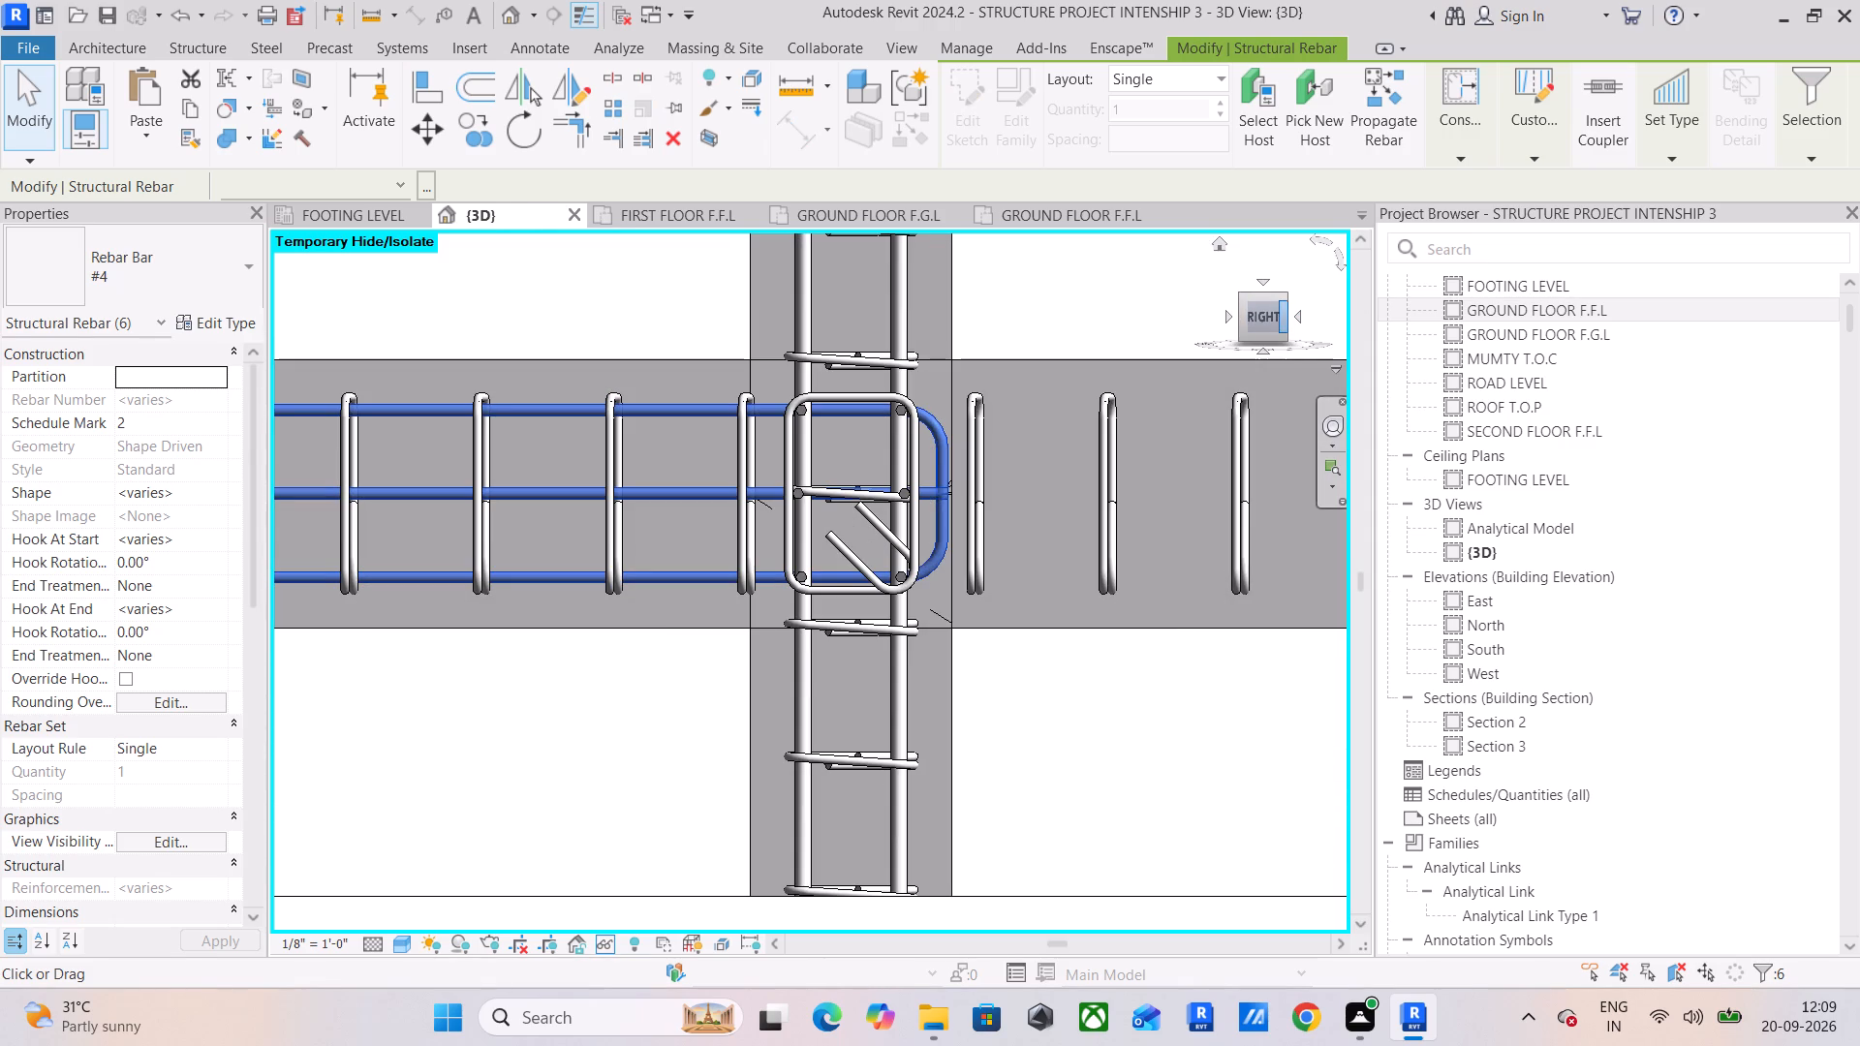
click(1272, 317)
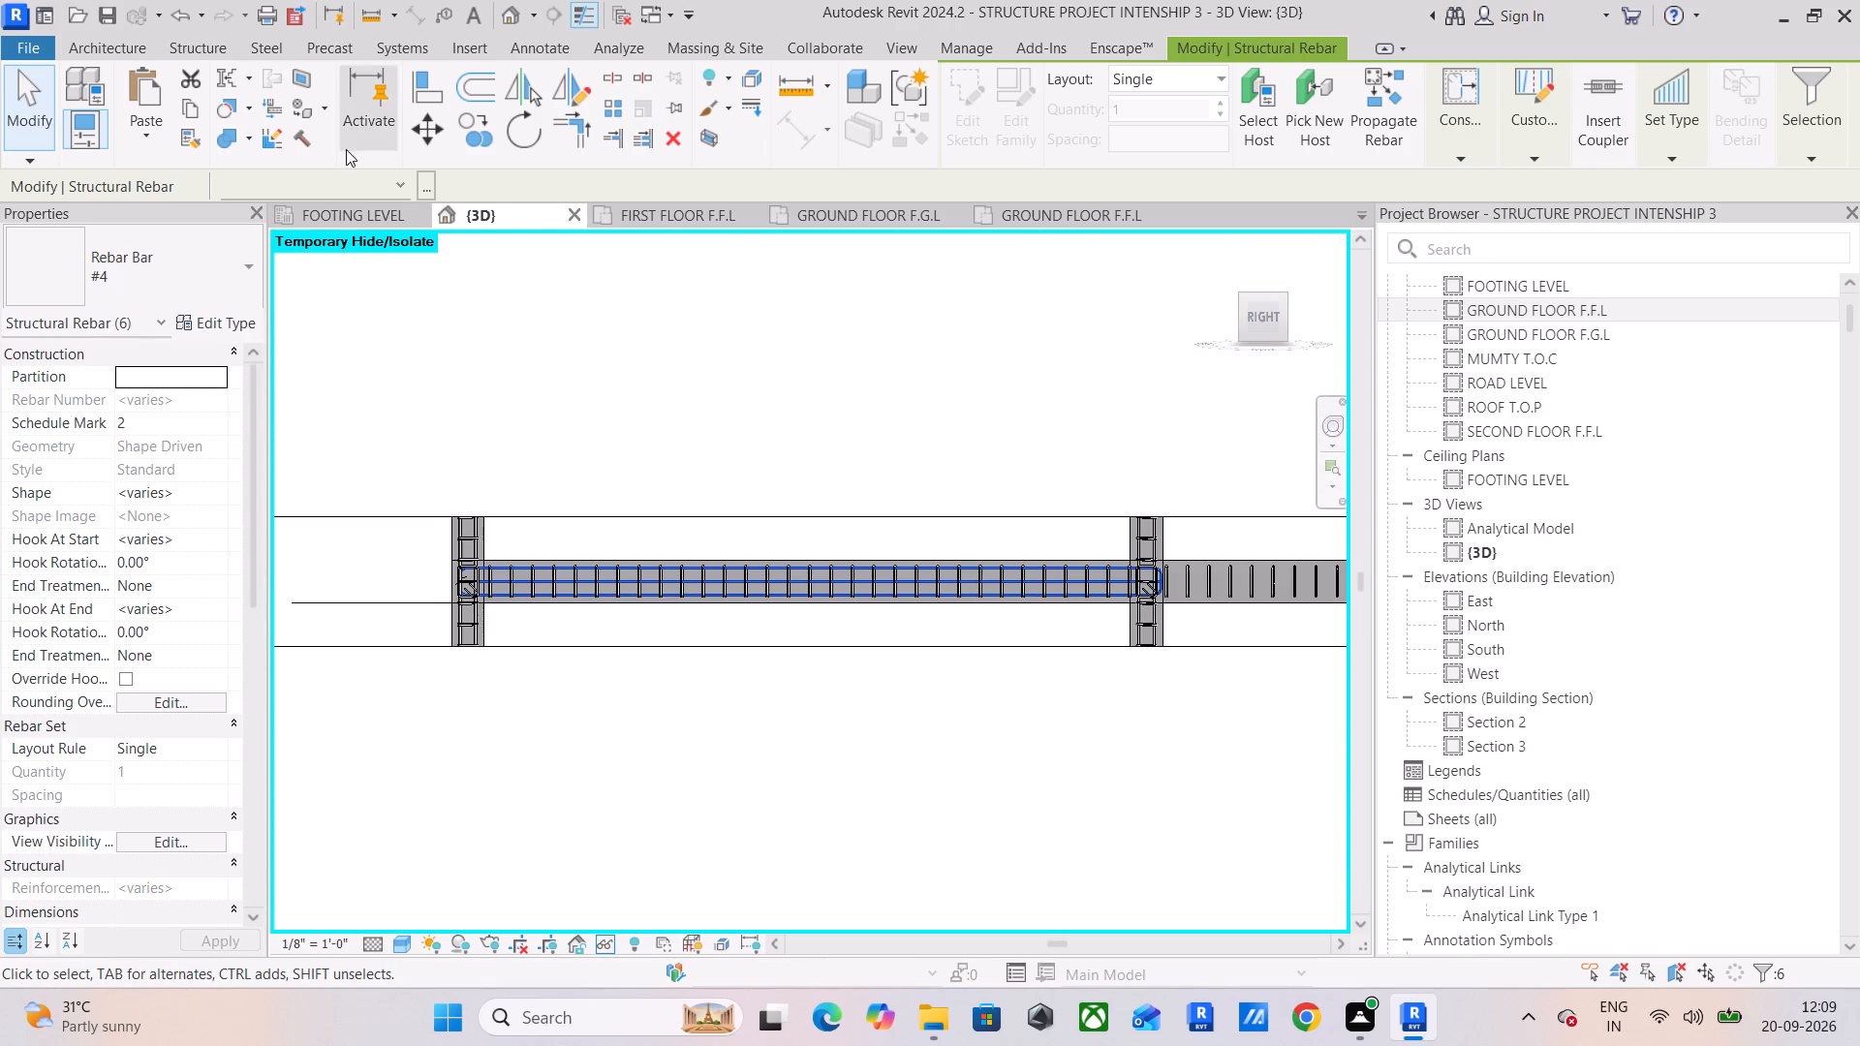
click(468, 134)
scroll(449, 486, up, 4)
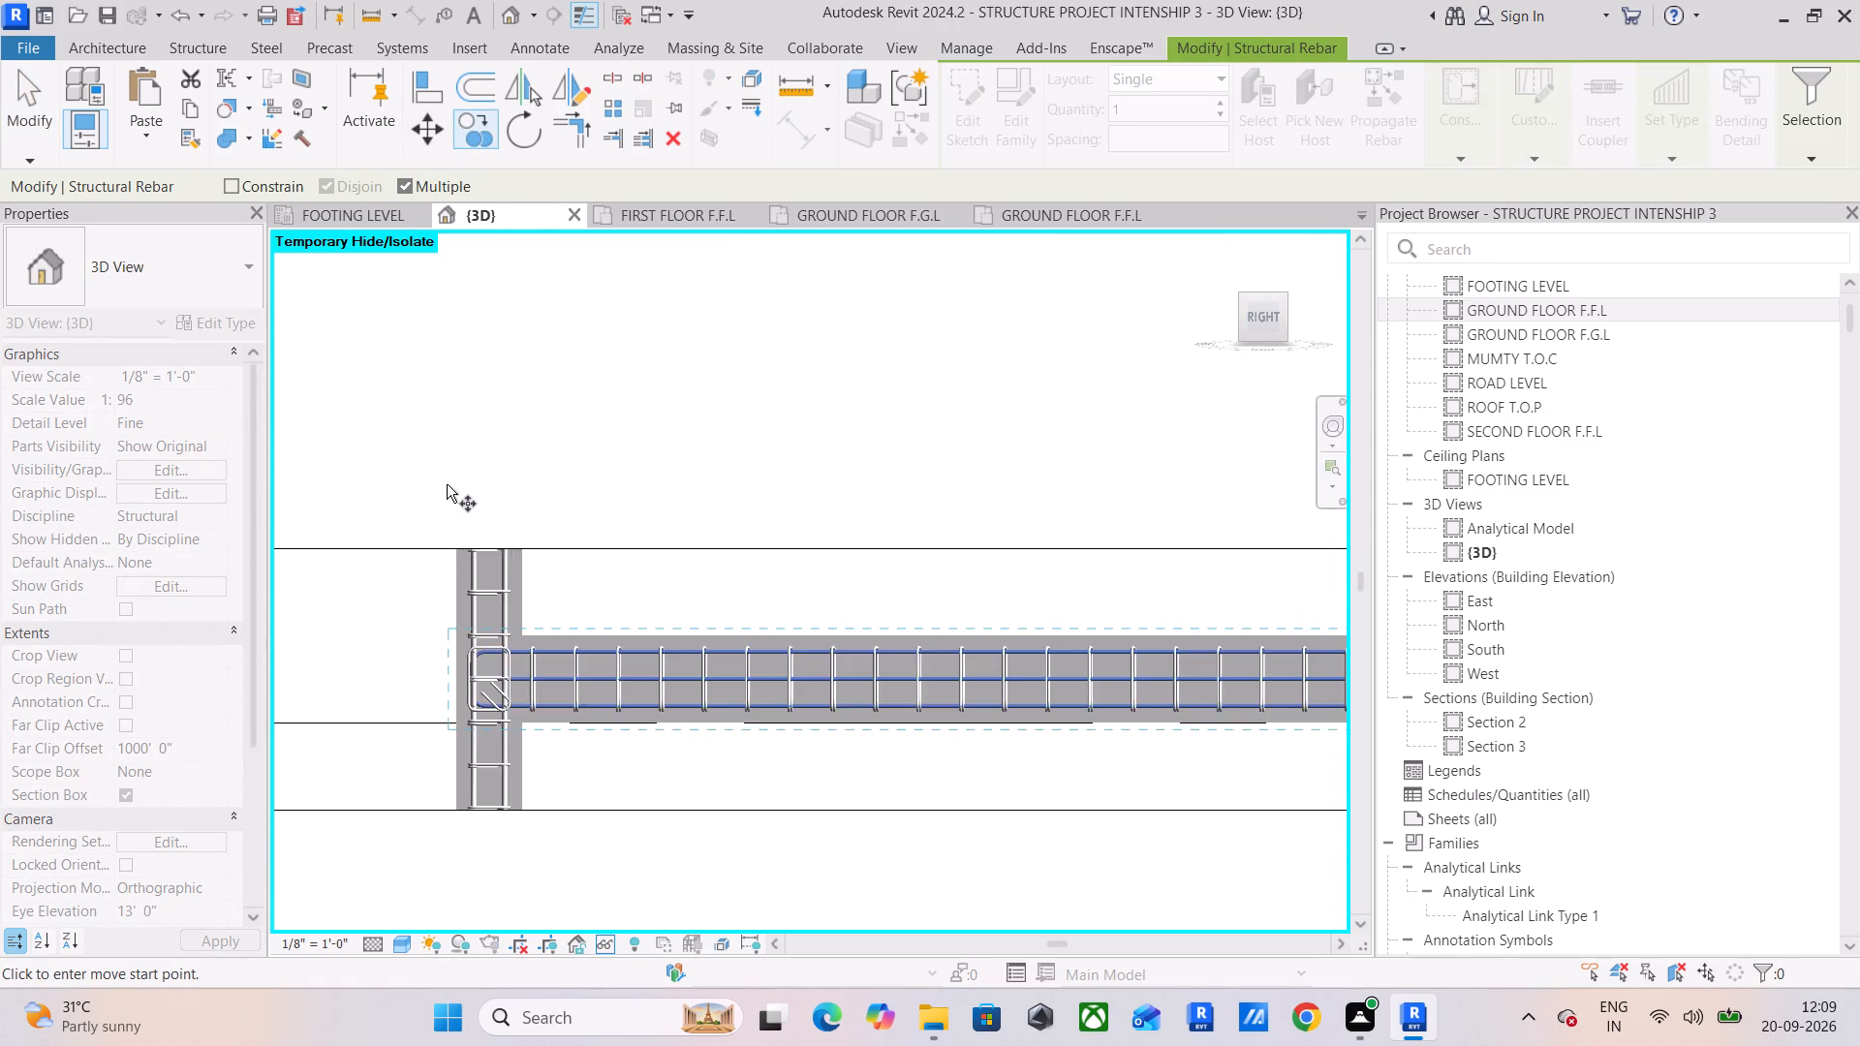
scroll(447, 484, up, 7)
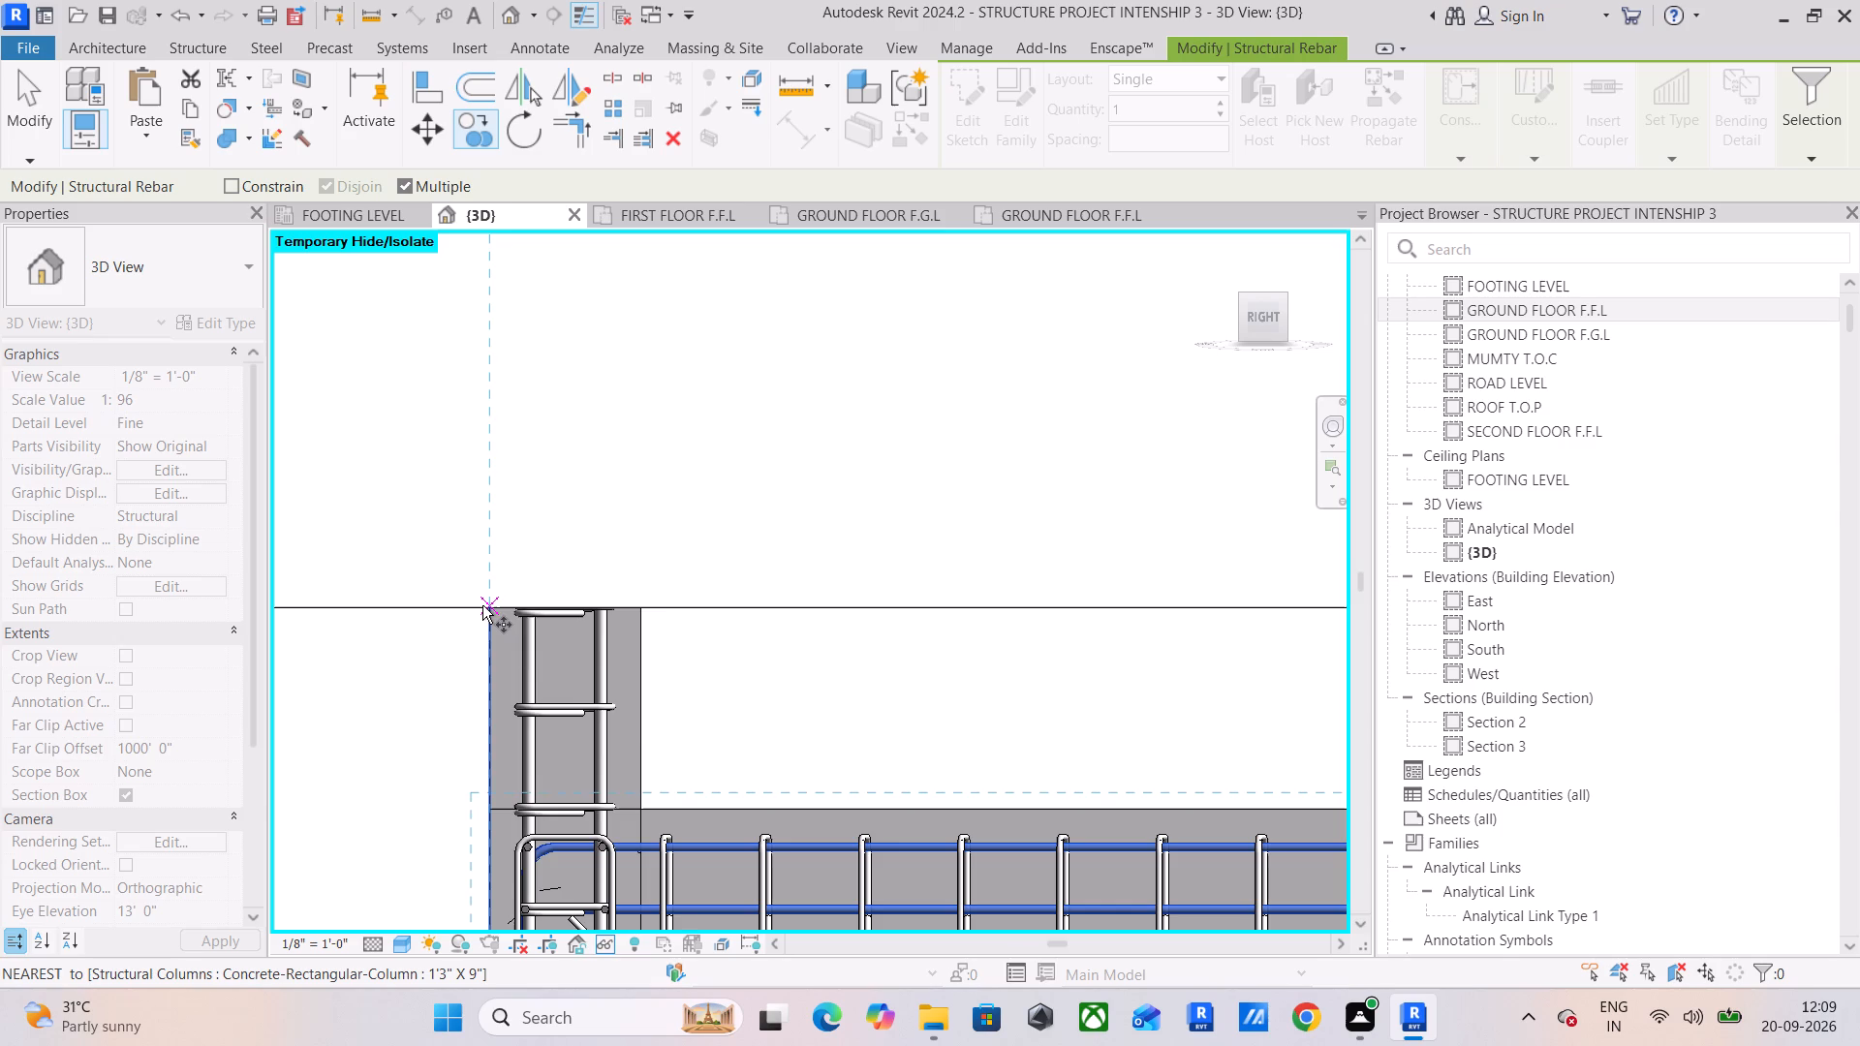
scroll(482, 604, up, 6)
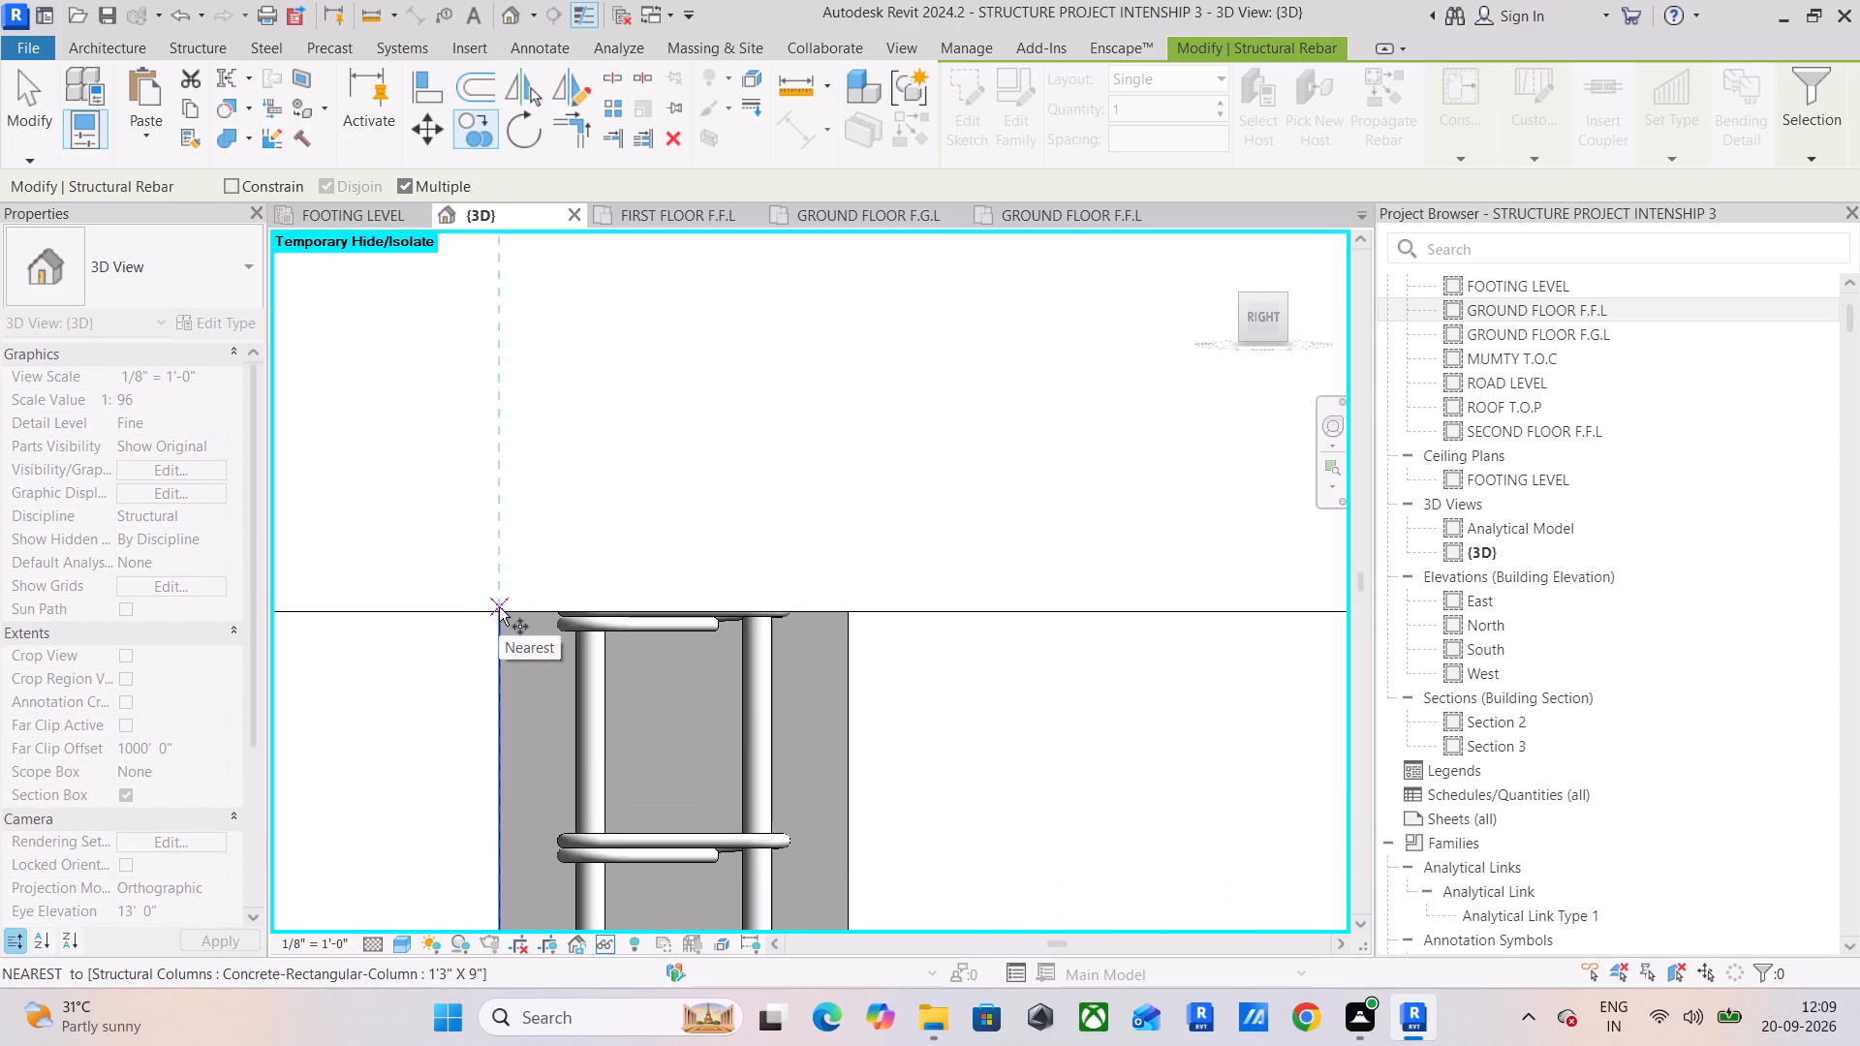
scroll(447, 600, up, 6)
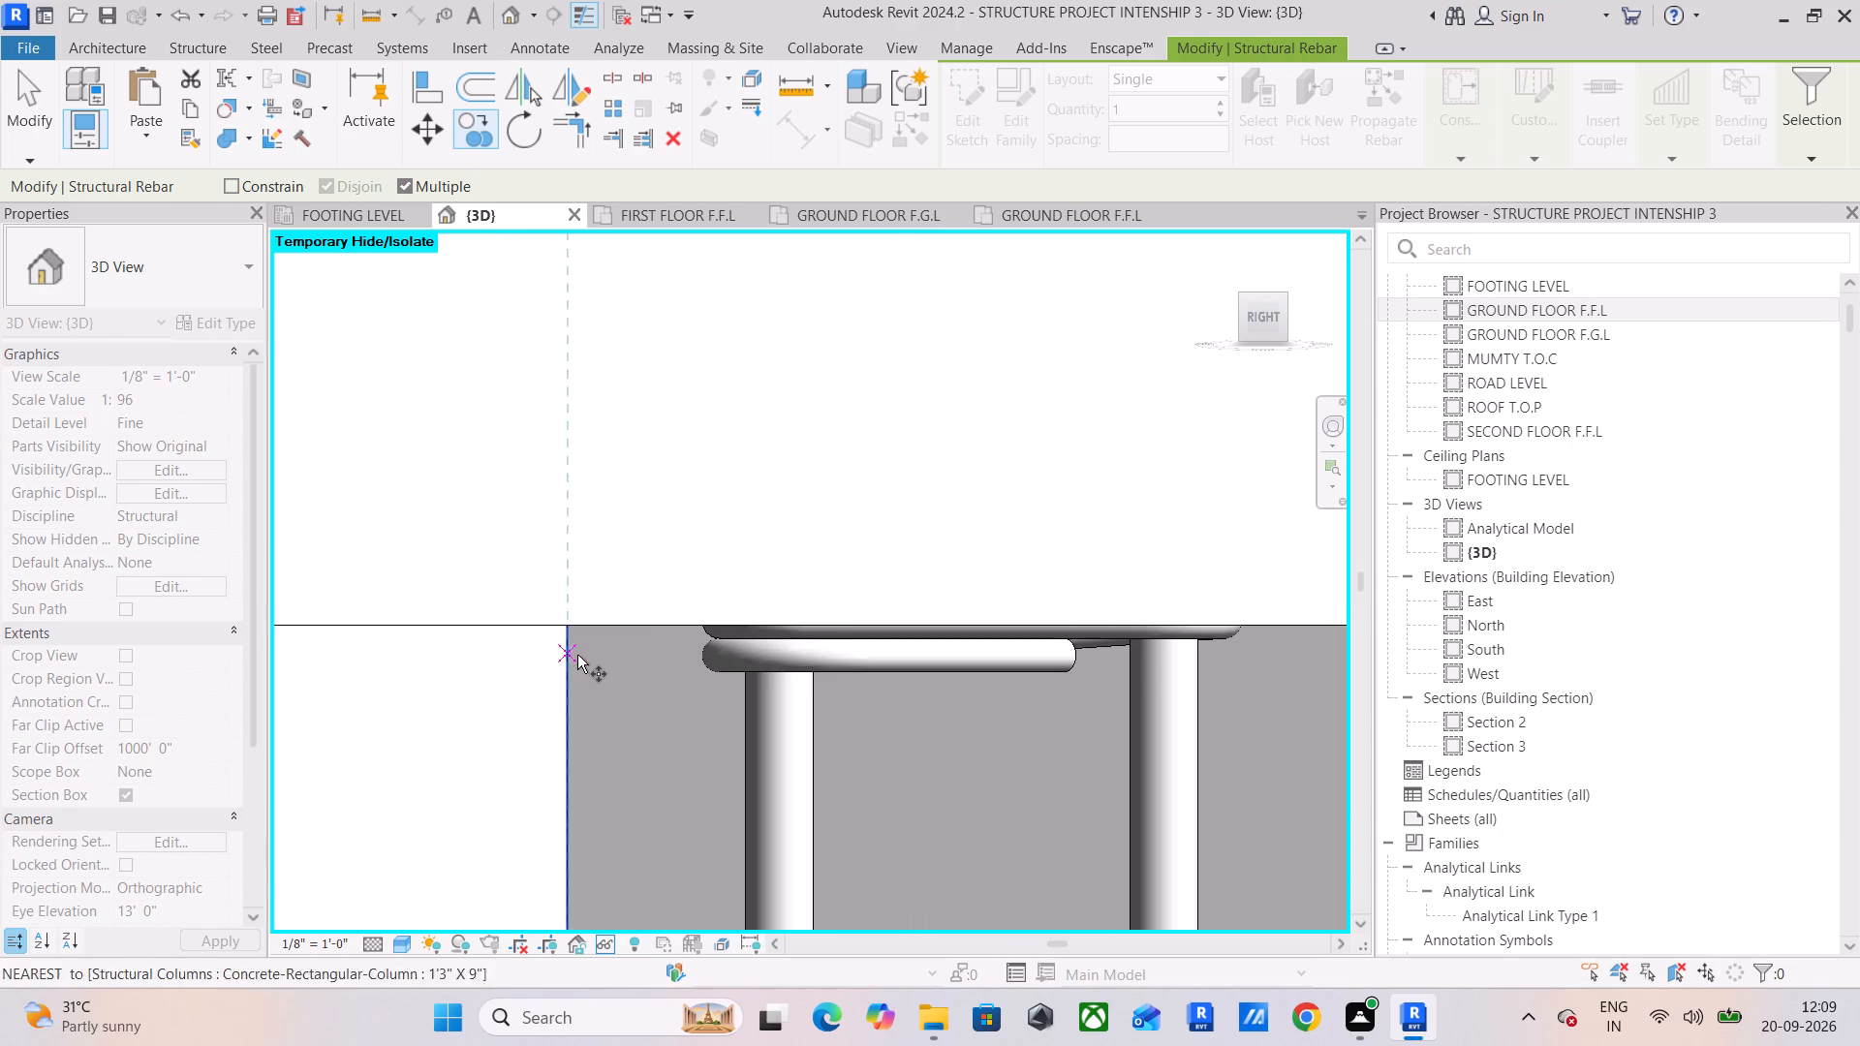
click(576, 628)
scroll(634, 616, down, 11)
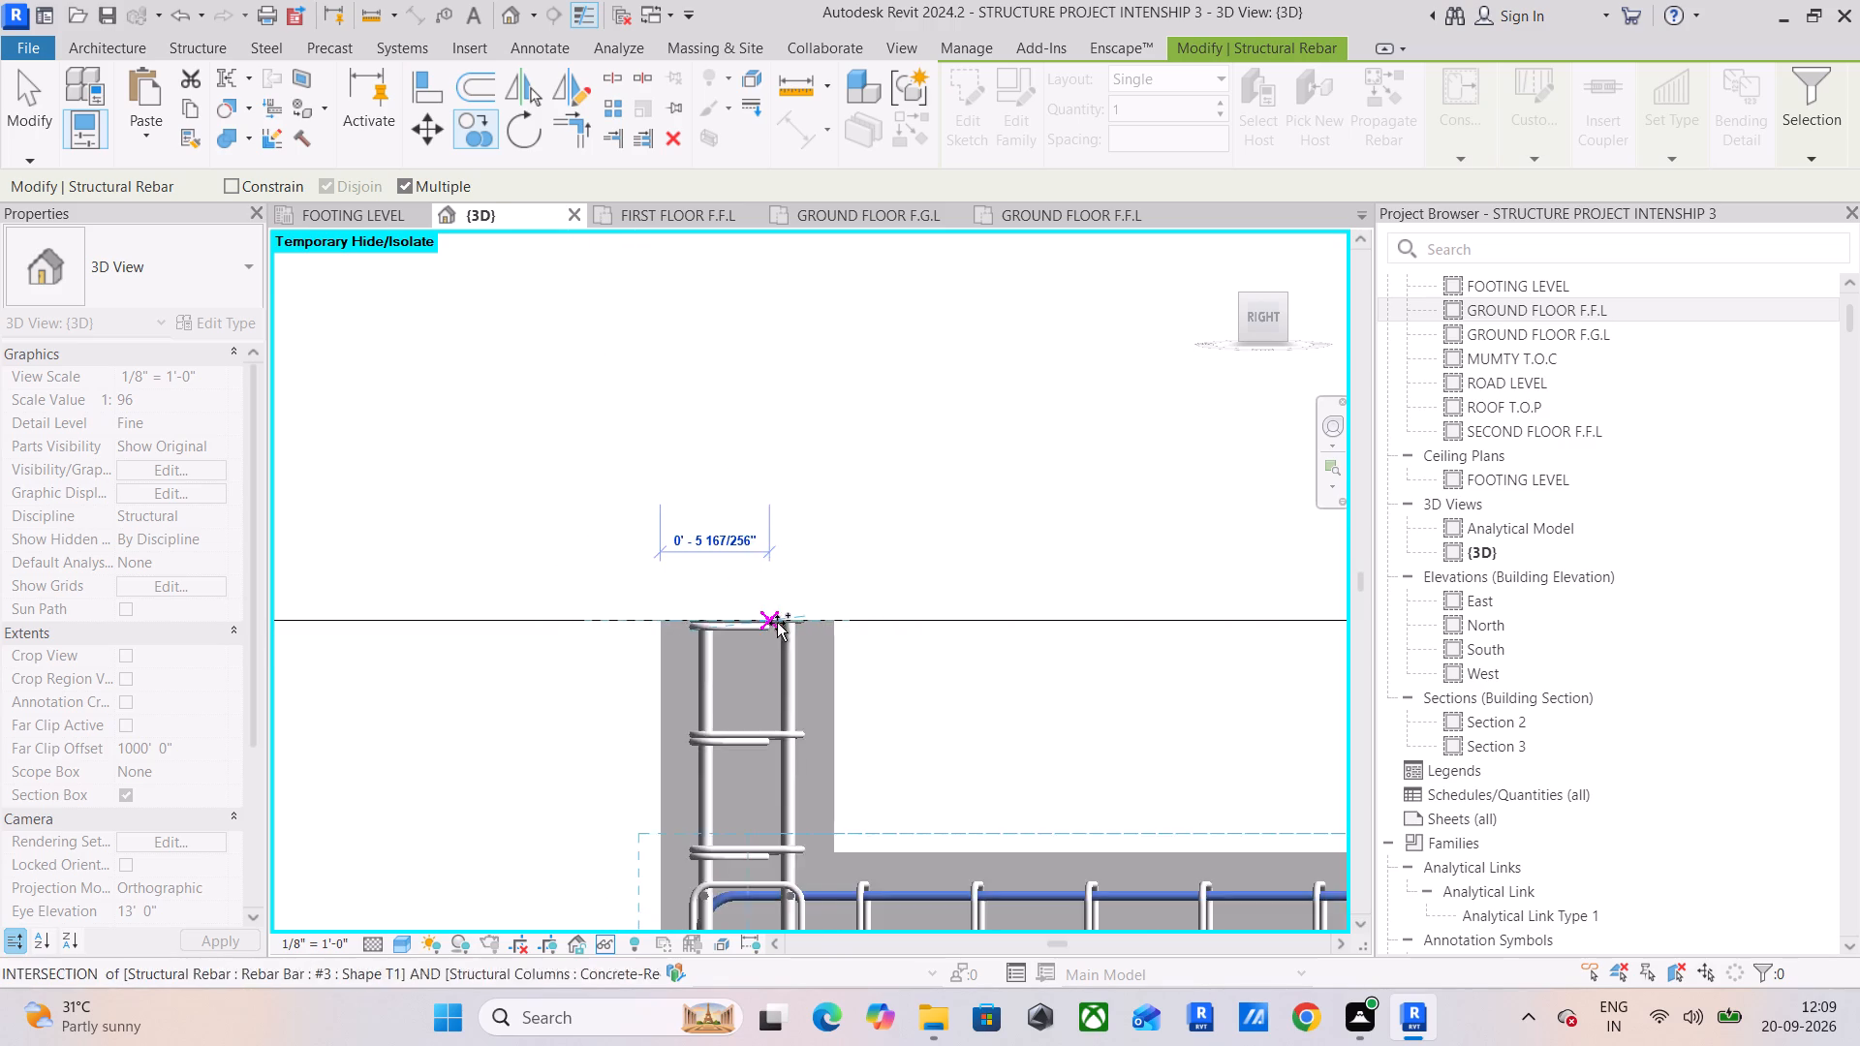
scroll(777, 623, down, 9)
scroll(795, 628, up, 1)
middle_drag(790, 632, 459, 611)
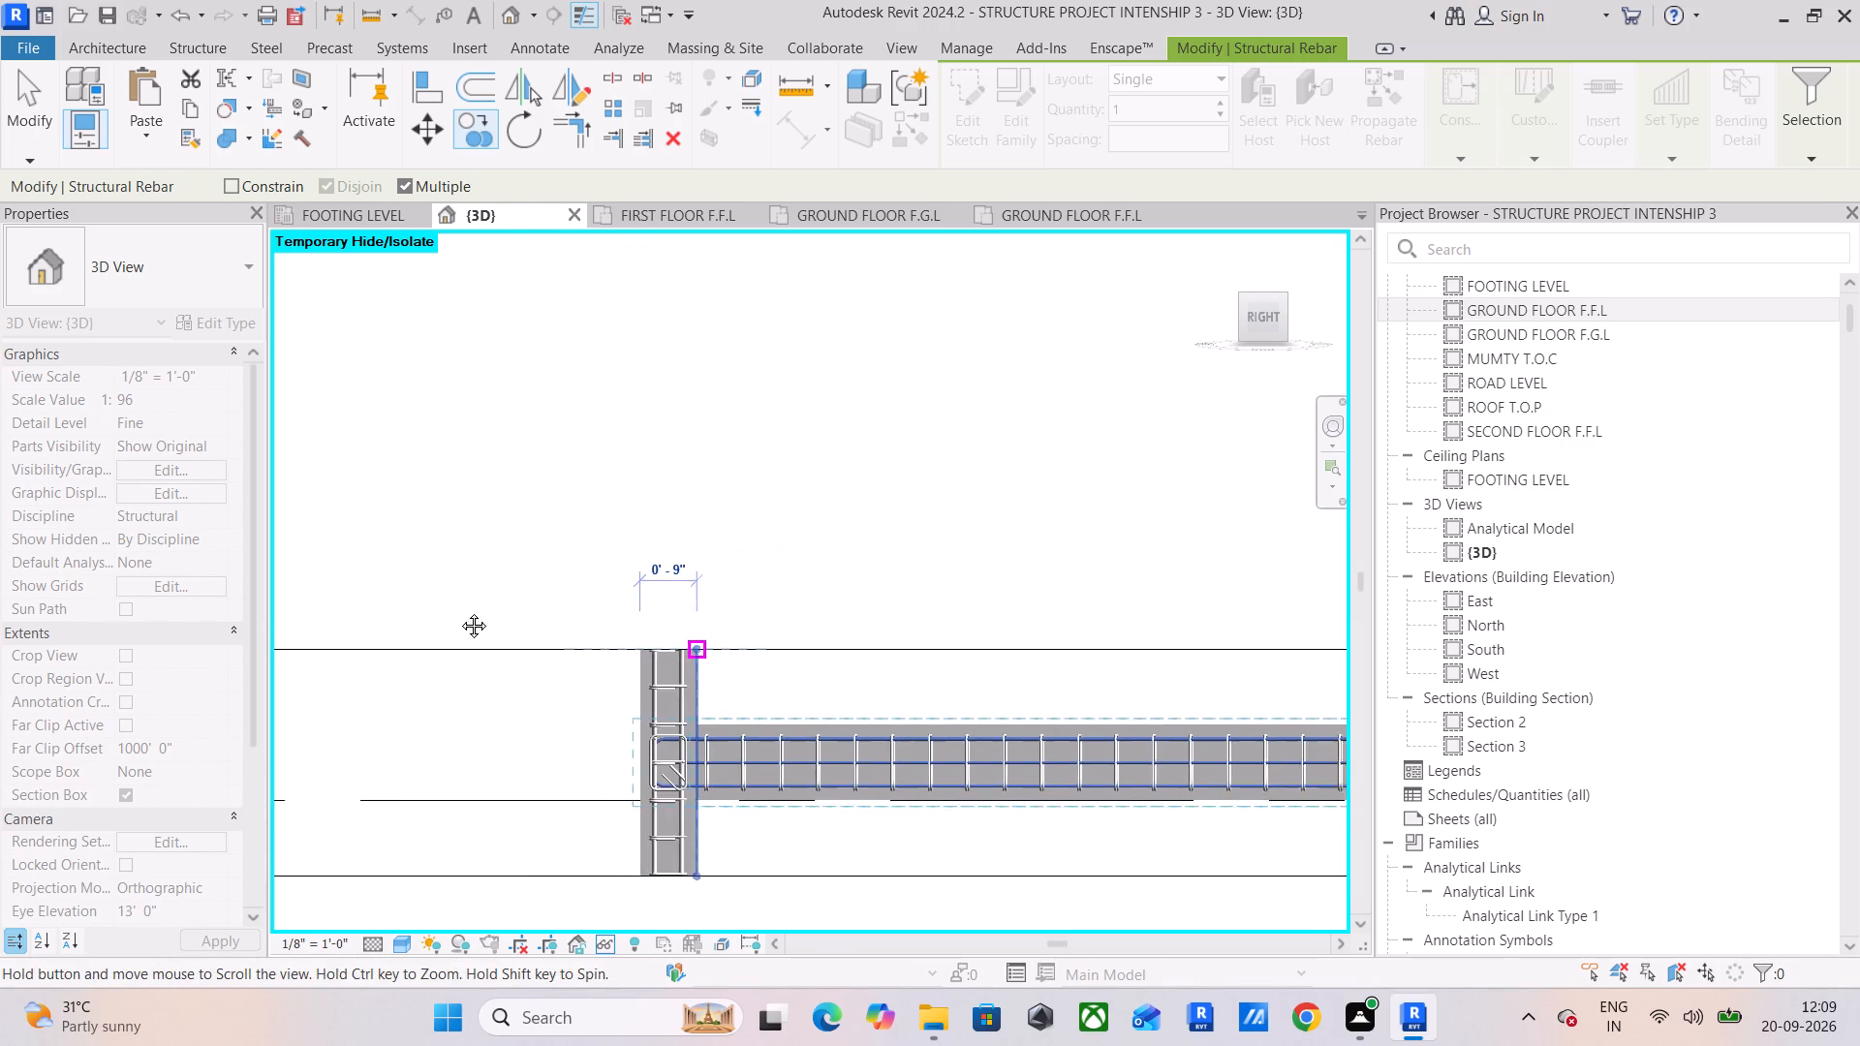
middle_drag(459, 611, 222, 562)
scroll(737, 559, down, 5)
middle_drag(872, 561, 478, 522)
scroll(654, 482, up, 6)
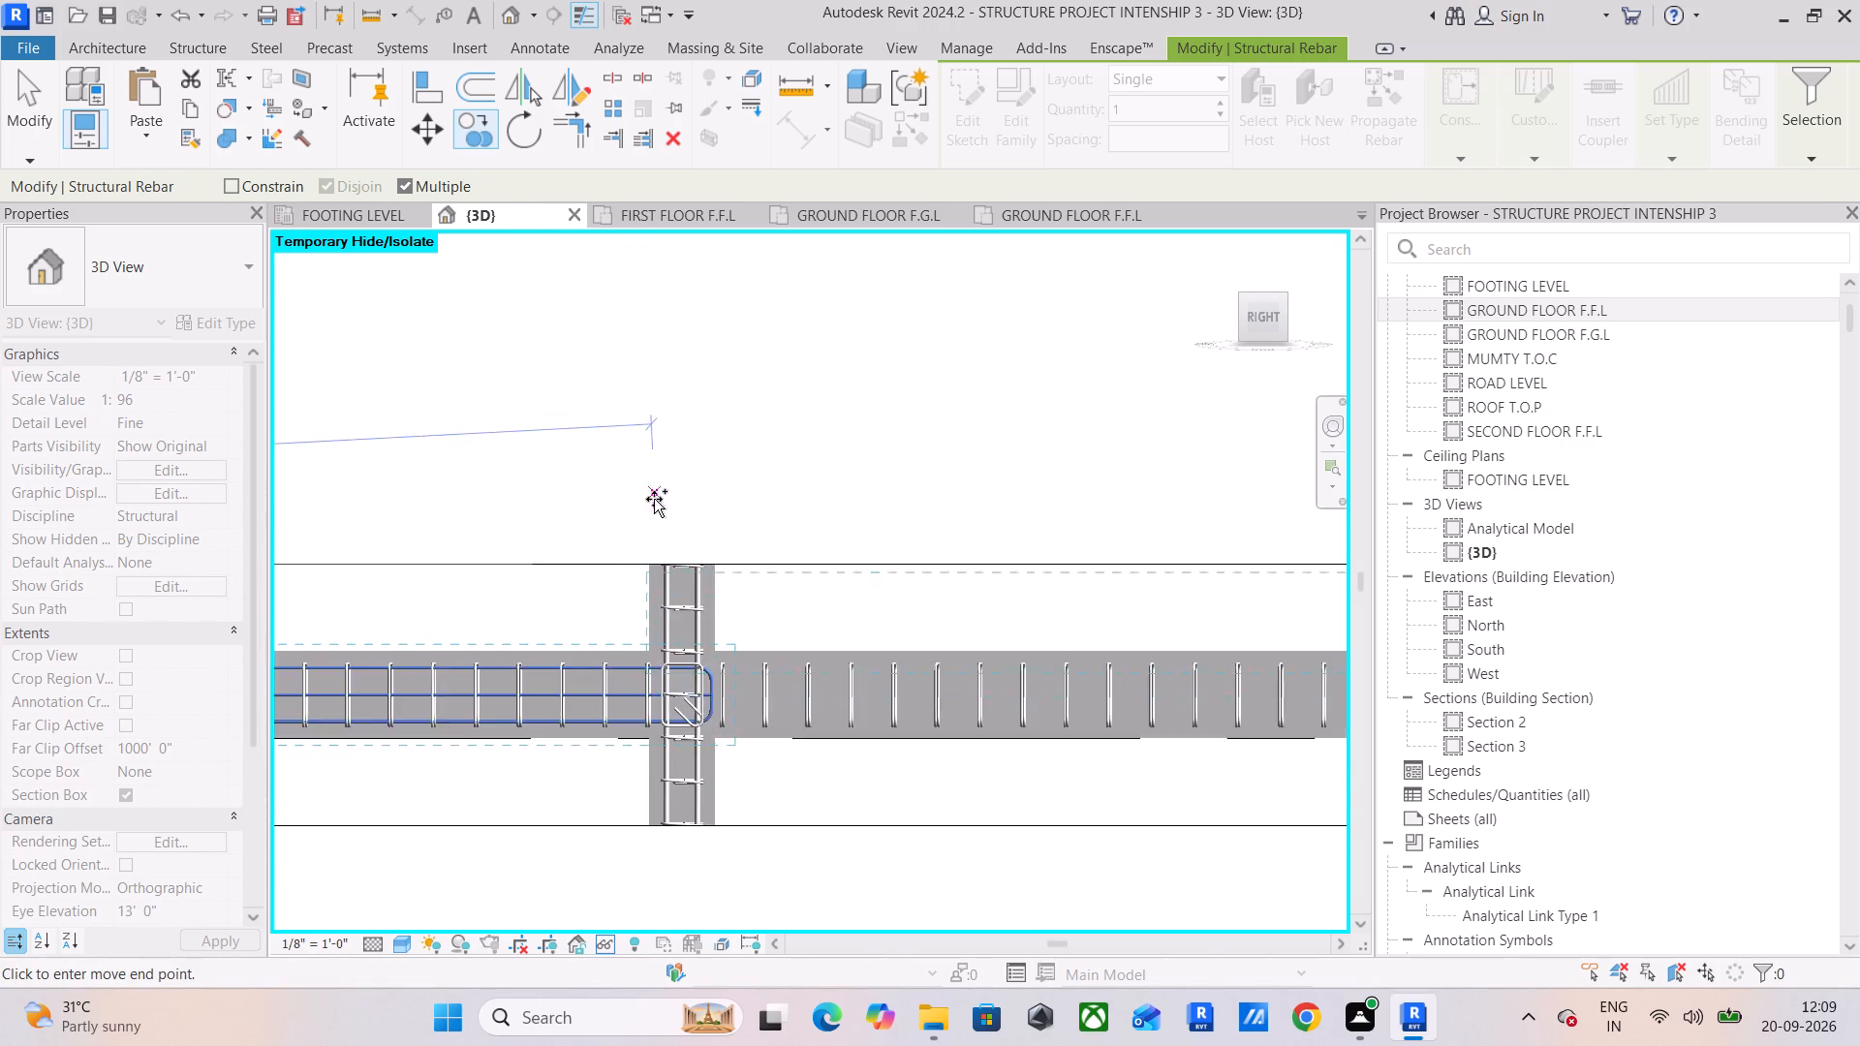
scroll(669, 538, up, 12)
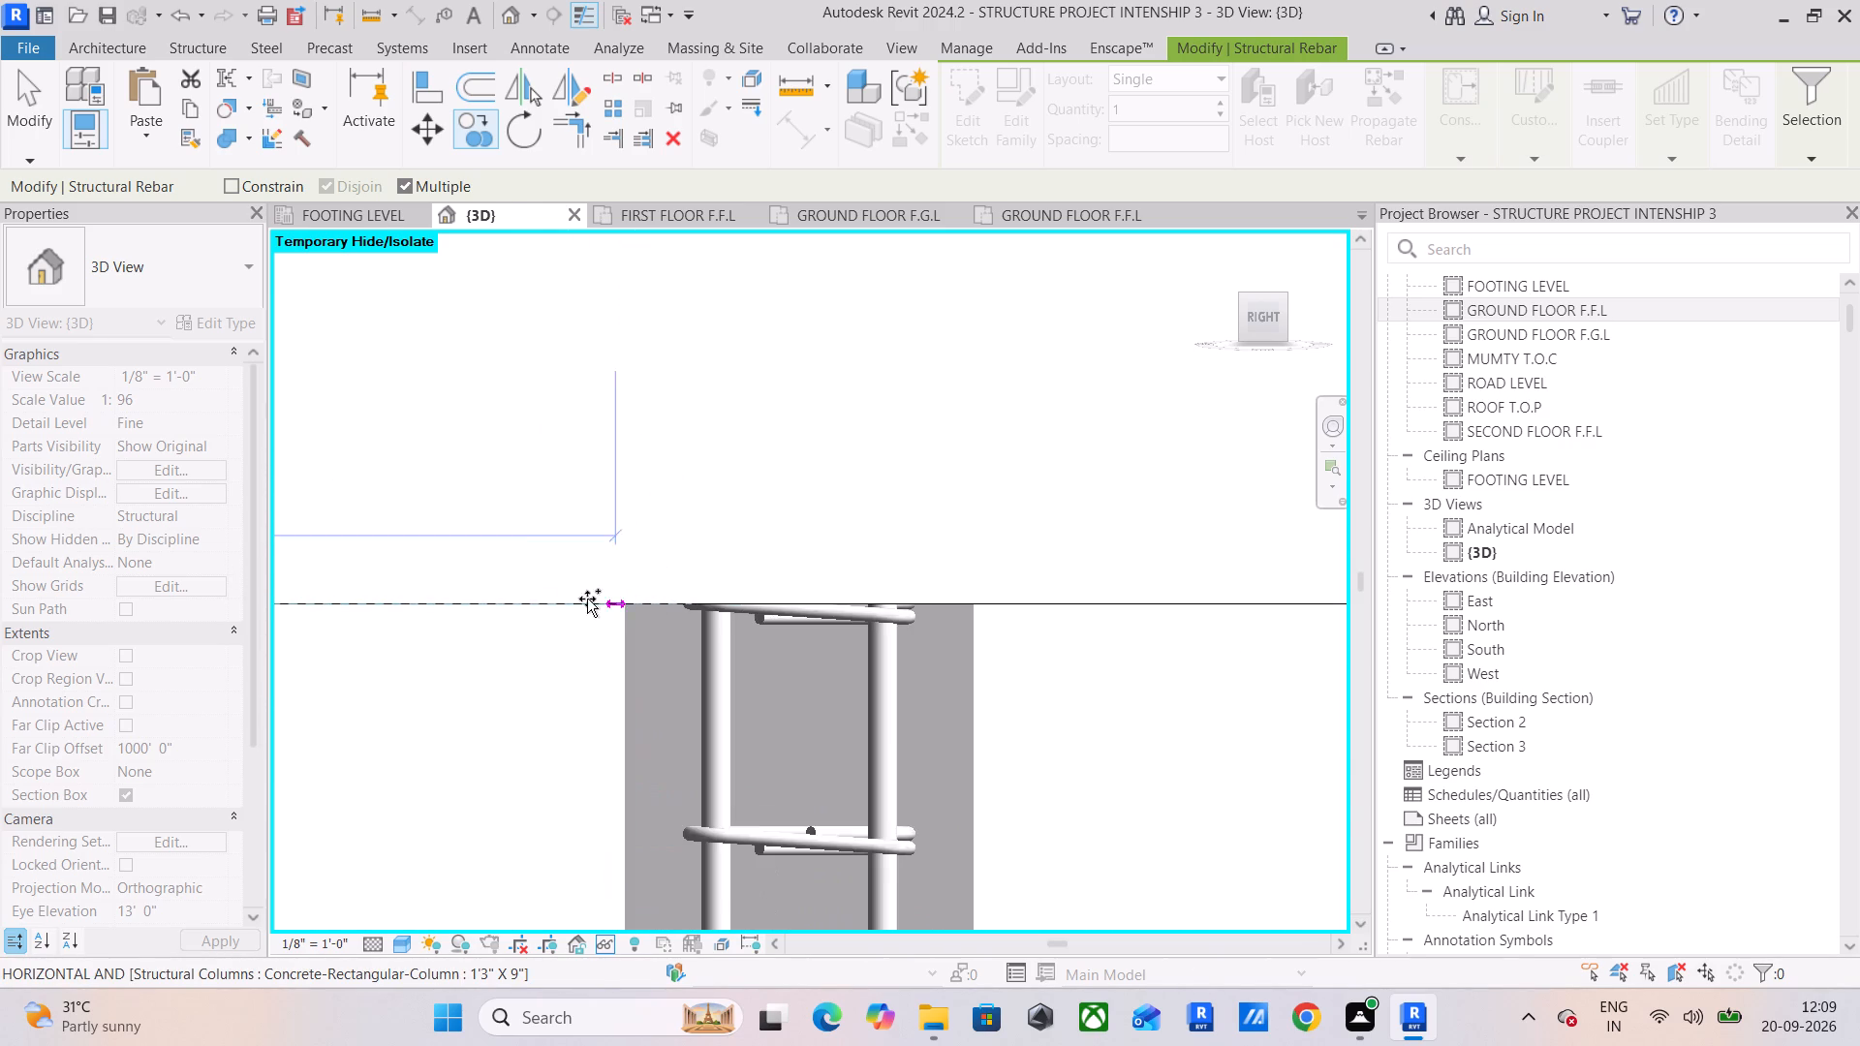
click(624, 604)
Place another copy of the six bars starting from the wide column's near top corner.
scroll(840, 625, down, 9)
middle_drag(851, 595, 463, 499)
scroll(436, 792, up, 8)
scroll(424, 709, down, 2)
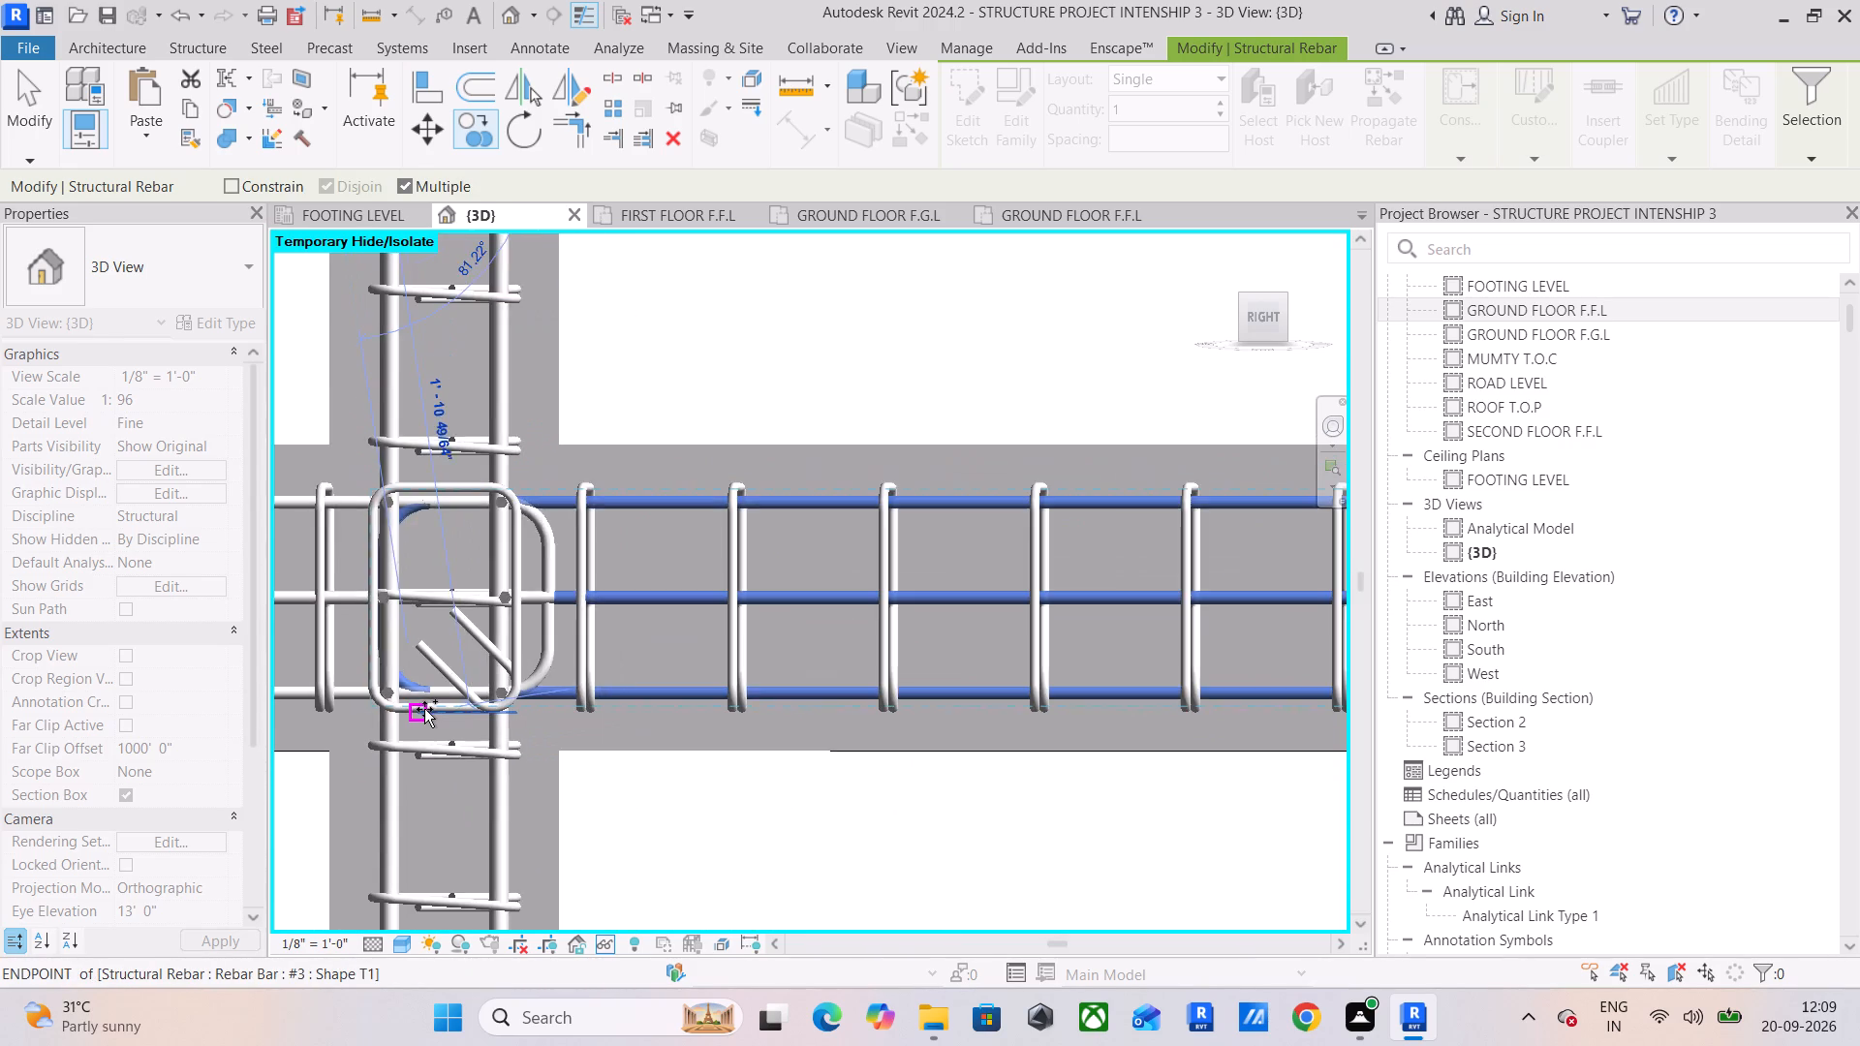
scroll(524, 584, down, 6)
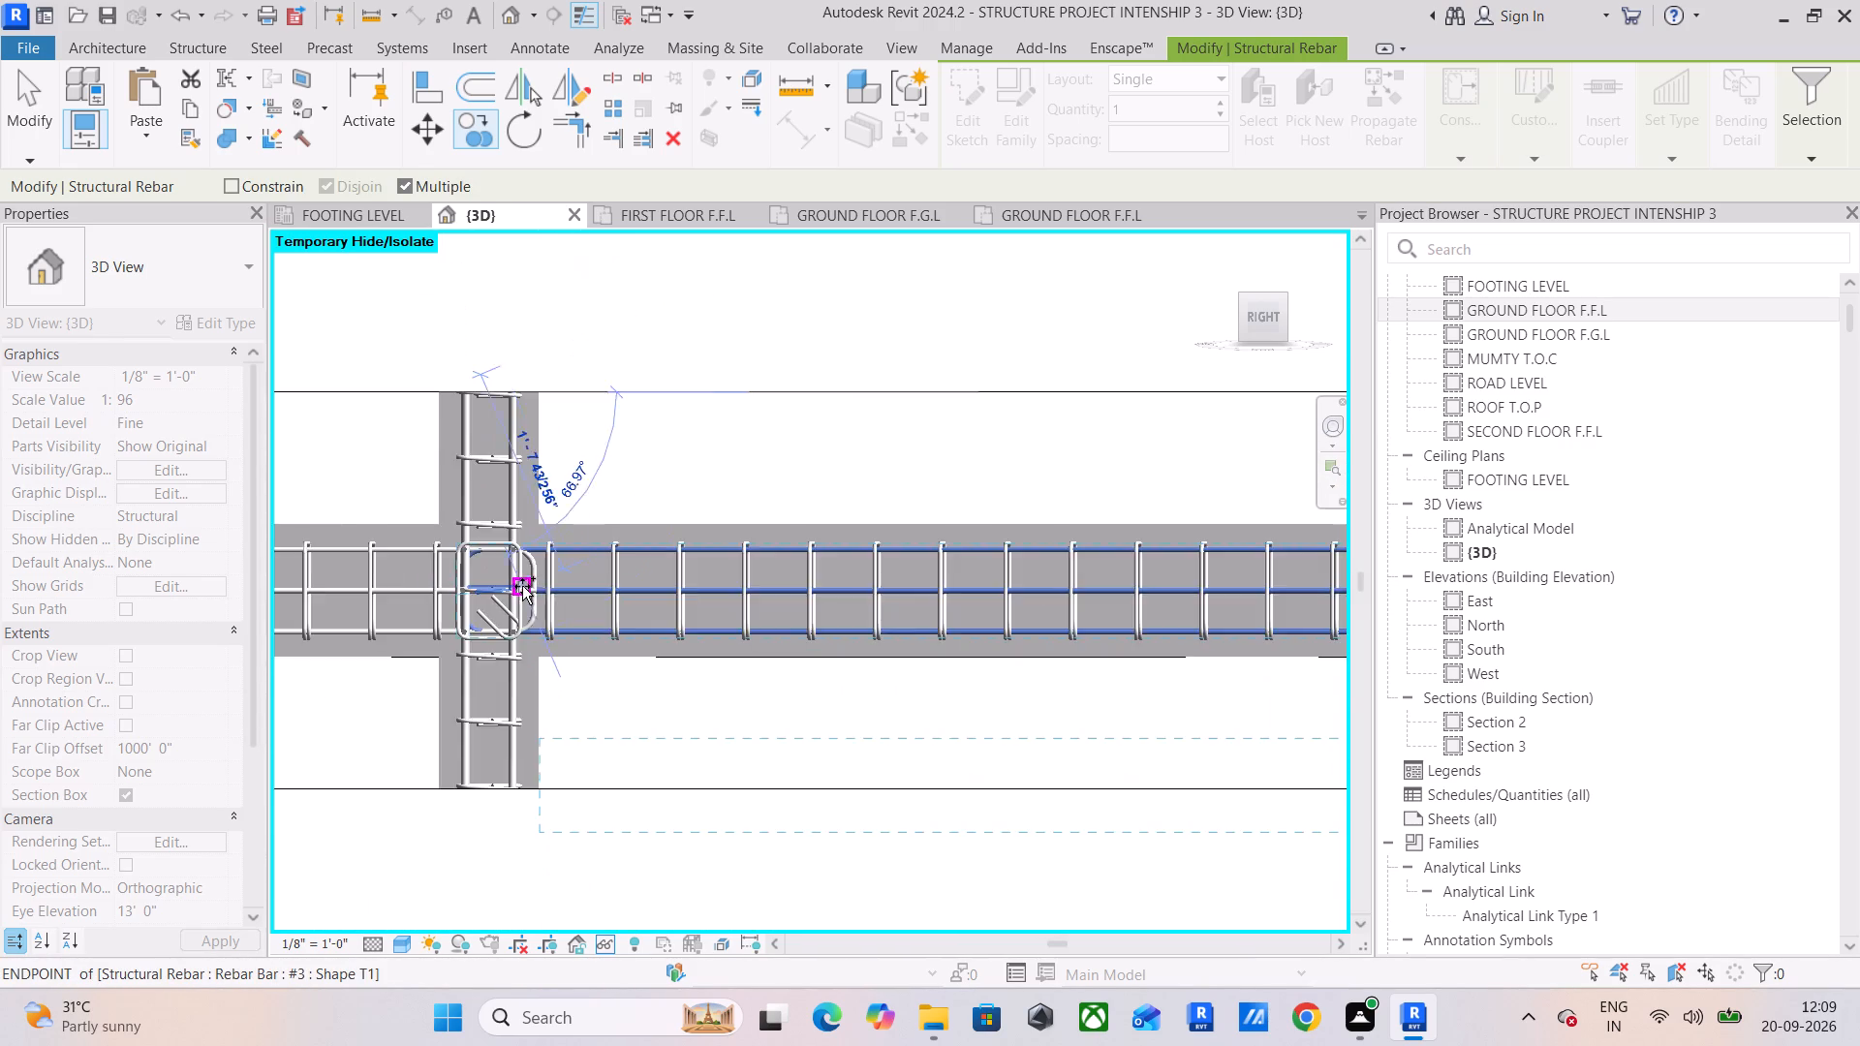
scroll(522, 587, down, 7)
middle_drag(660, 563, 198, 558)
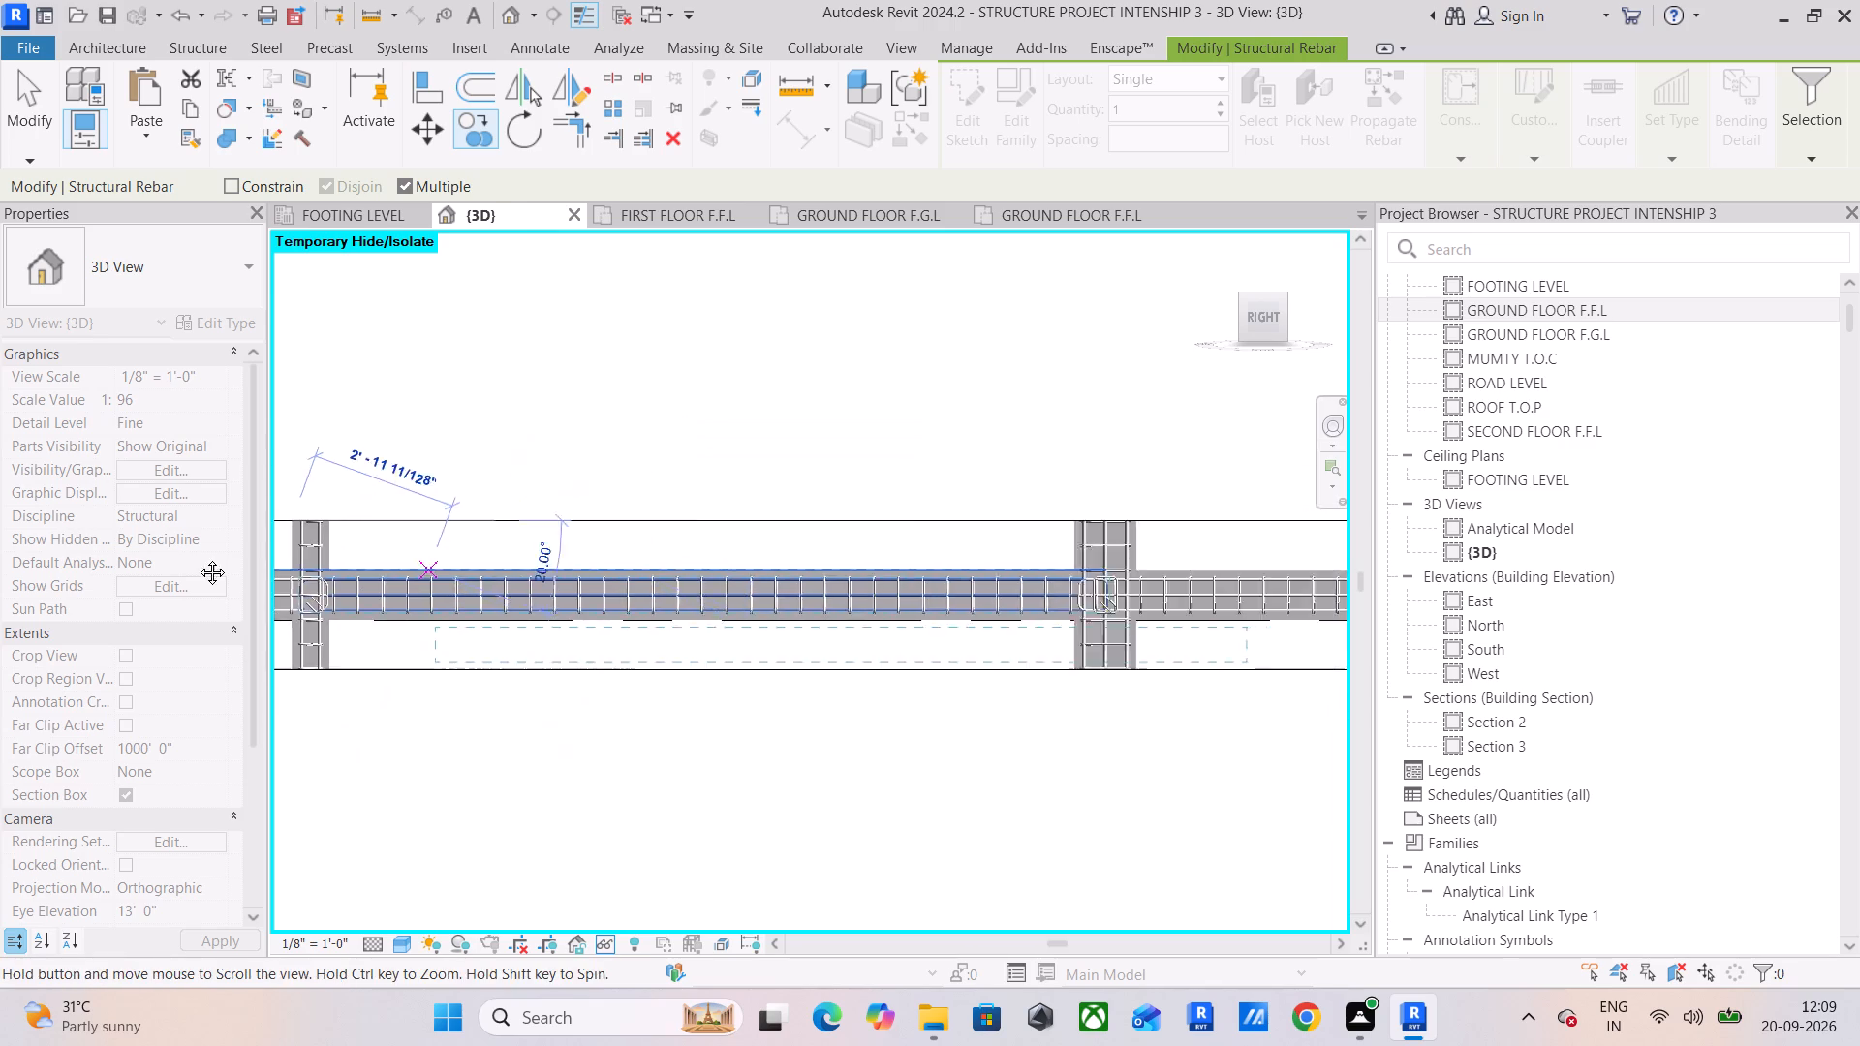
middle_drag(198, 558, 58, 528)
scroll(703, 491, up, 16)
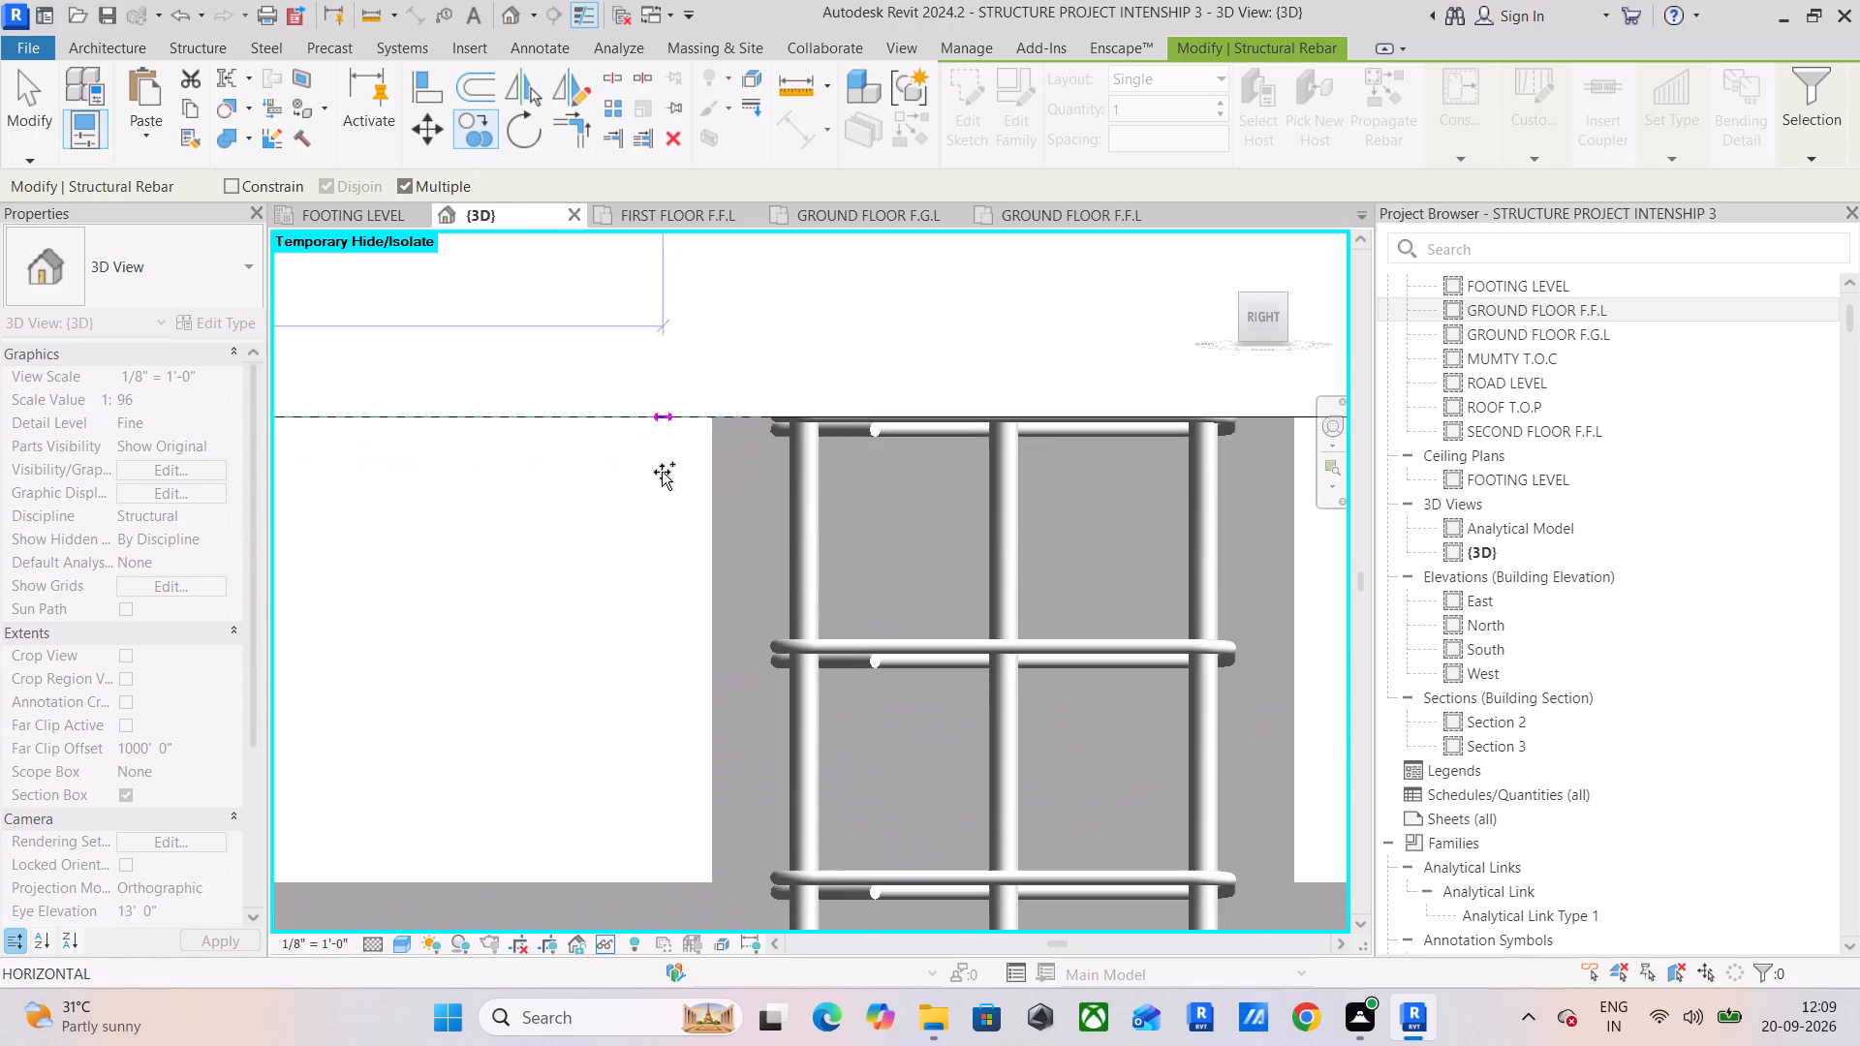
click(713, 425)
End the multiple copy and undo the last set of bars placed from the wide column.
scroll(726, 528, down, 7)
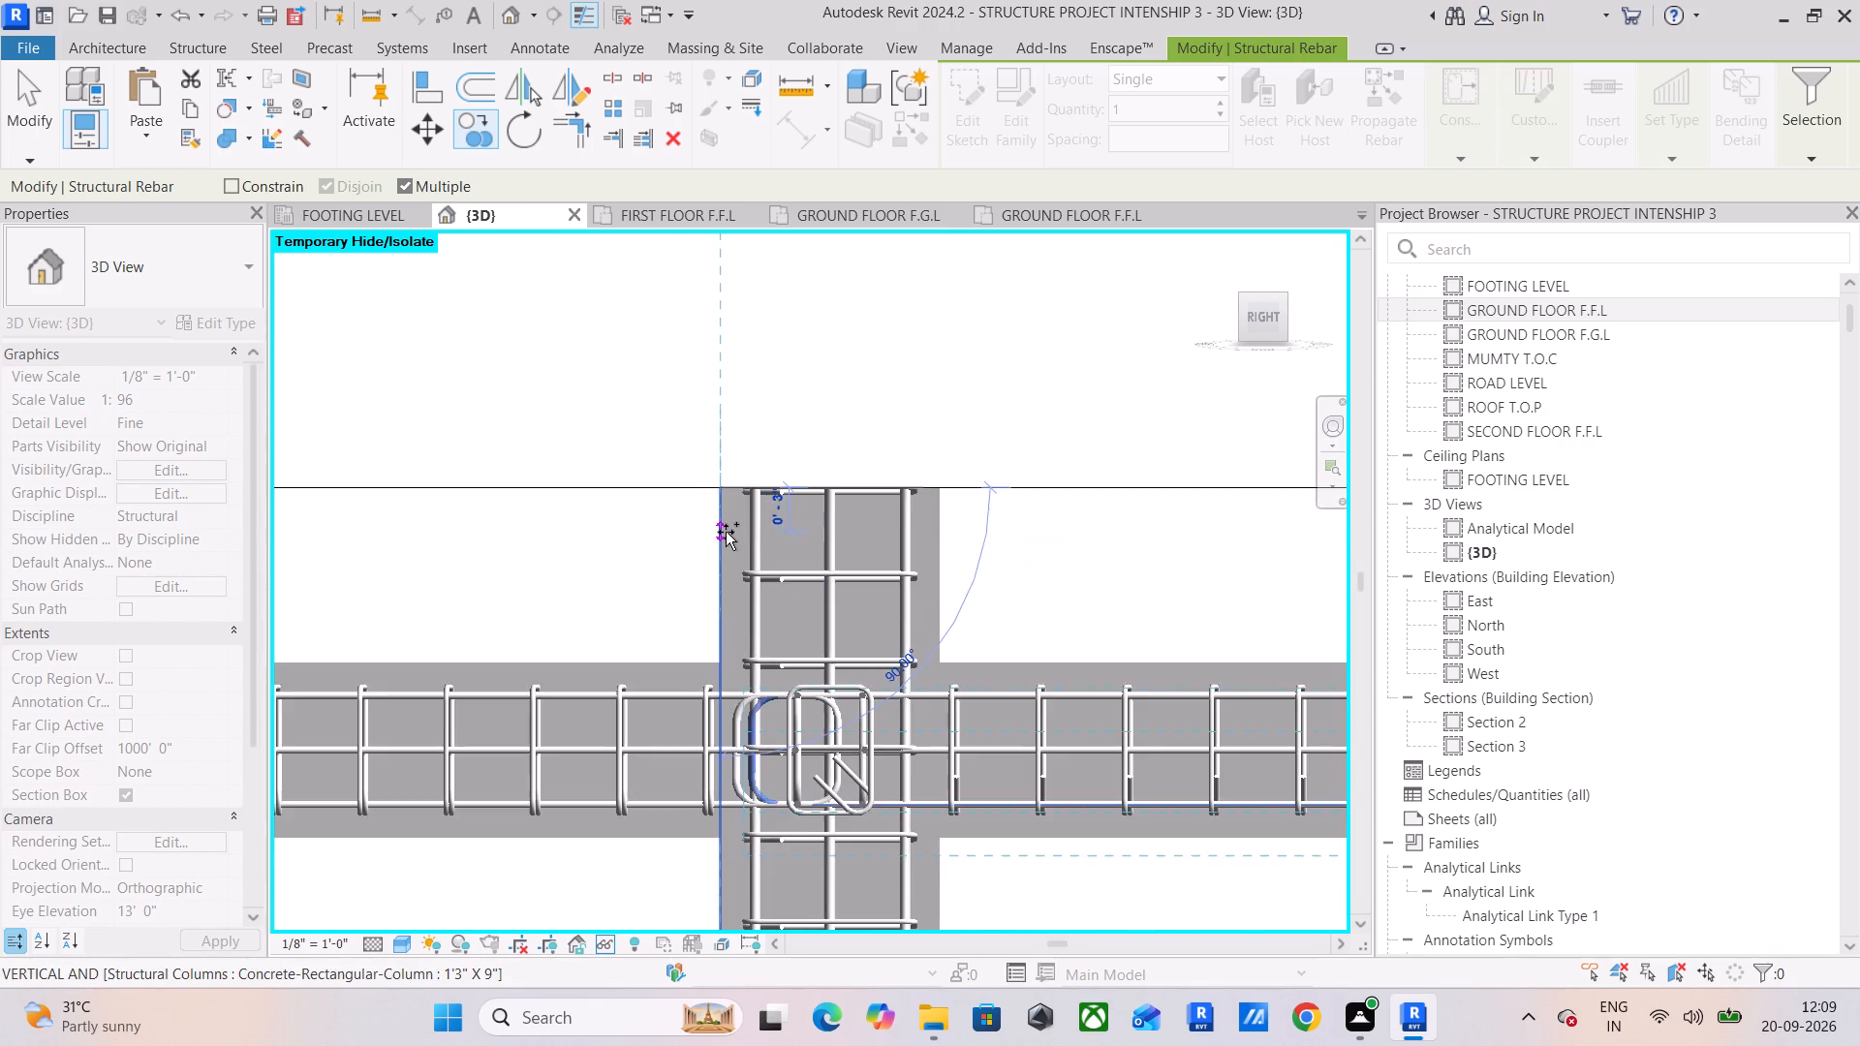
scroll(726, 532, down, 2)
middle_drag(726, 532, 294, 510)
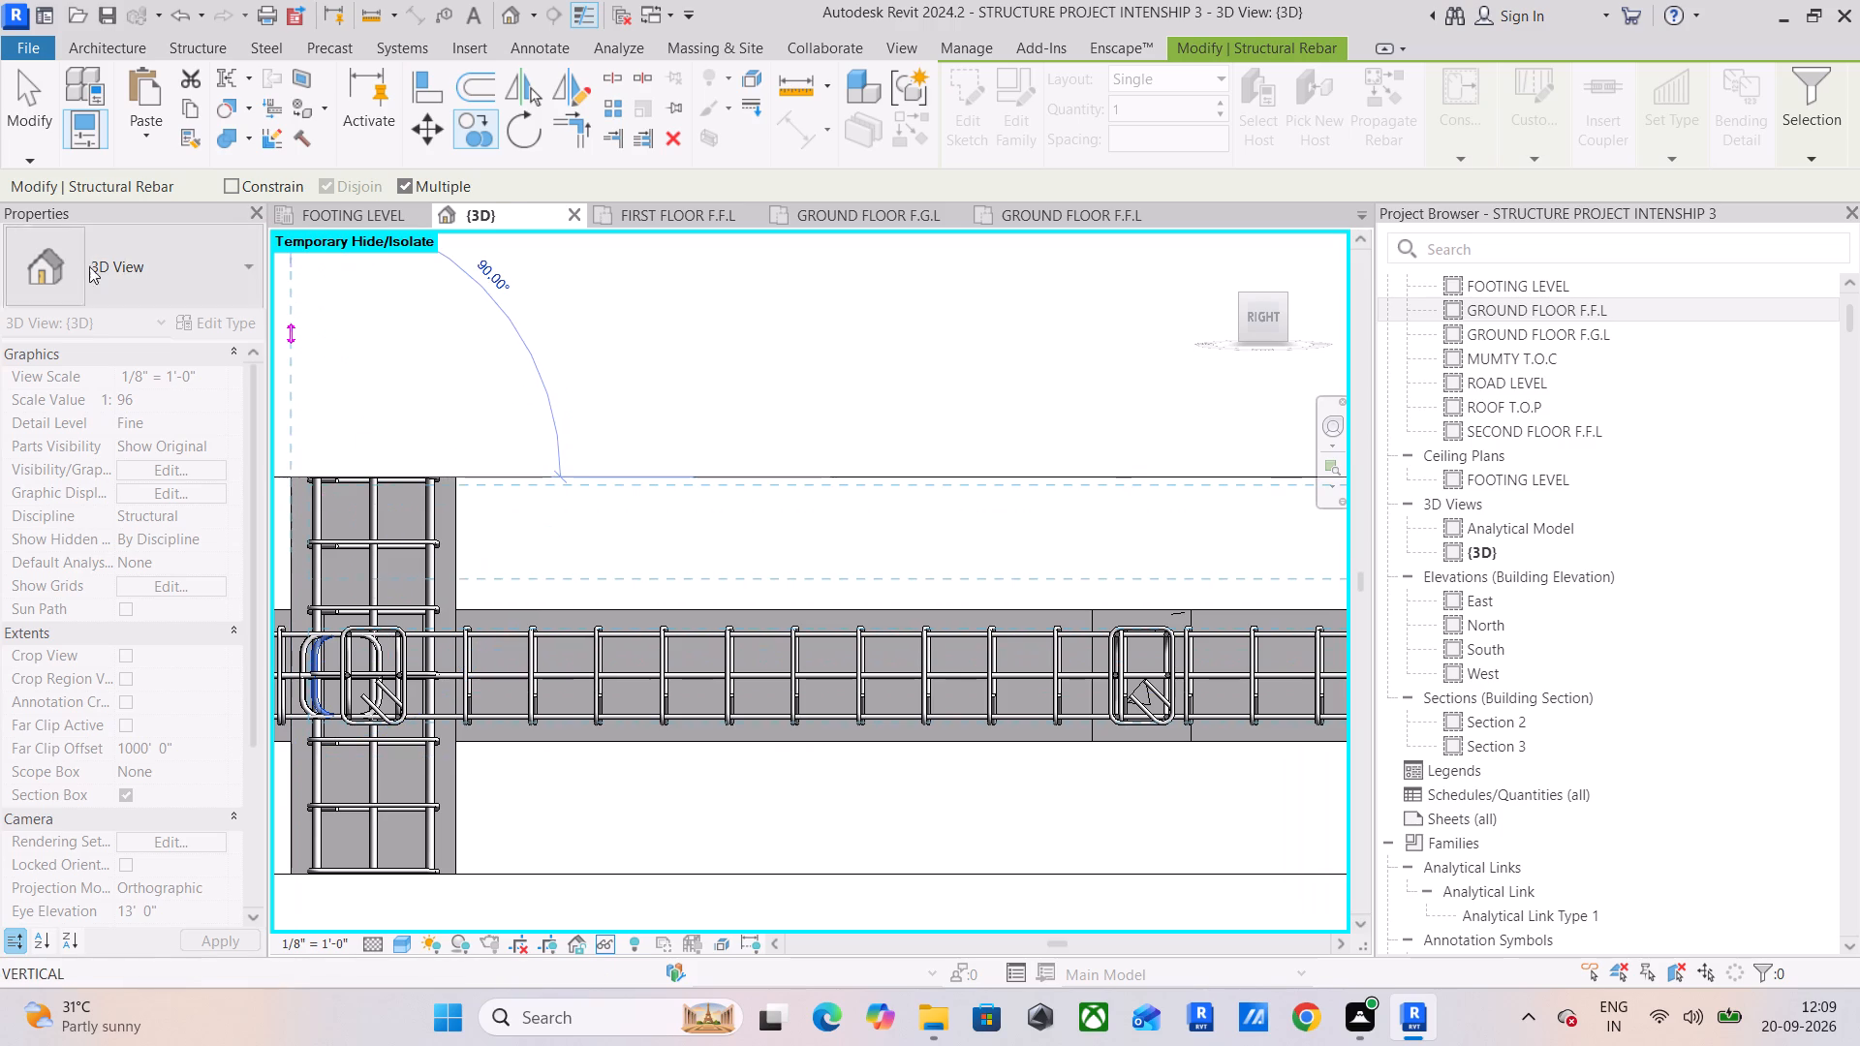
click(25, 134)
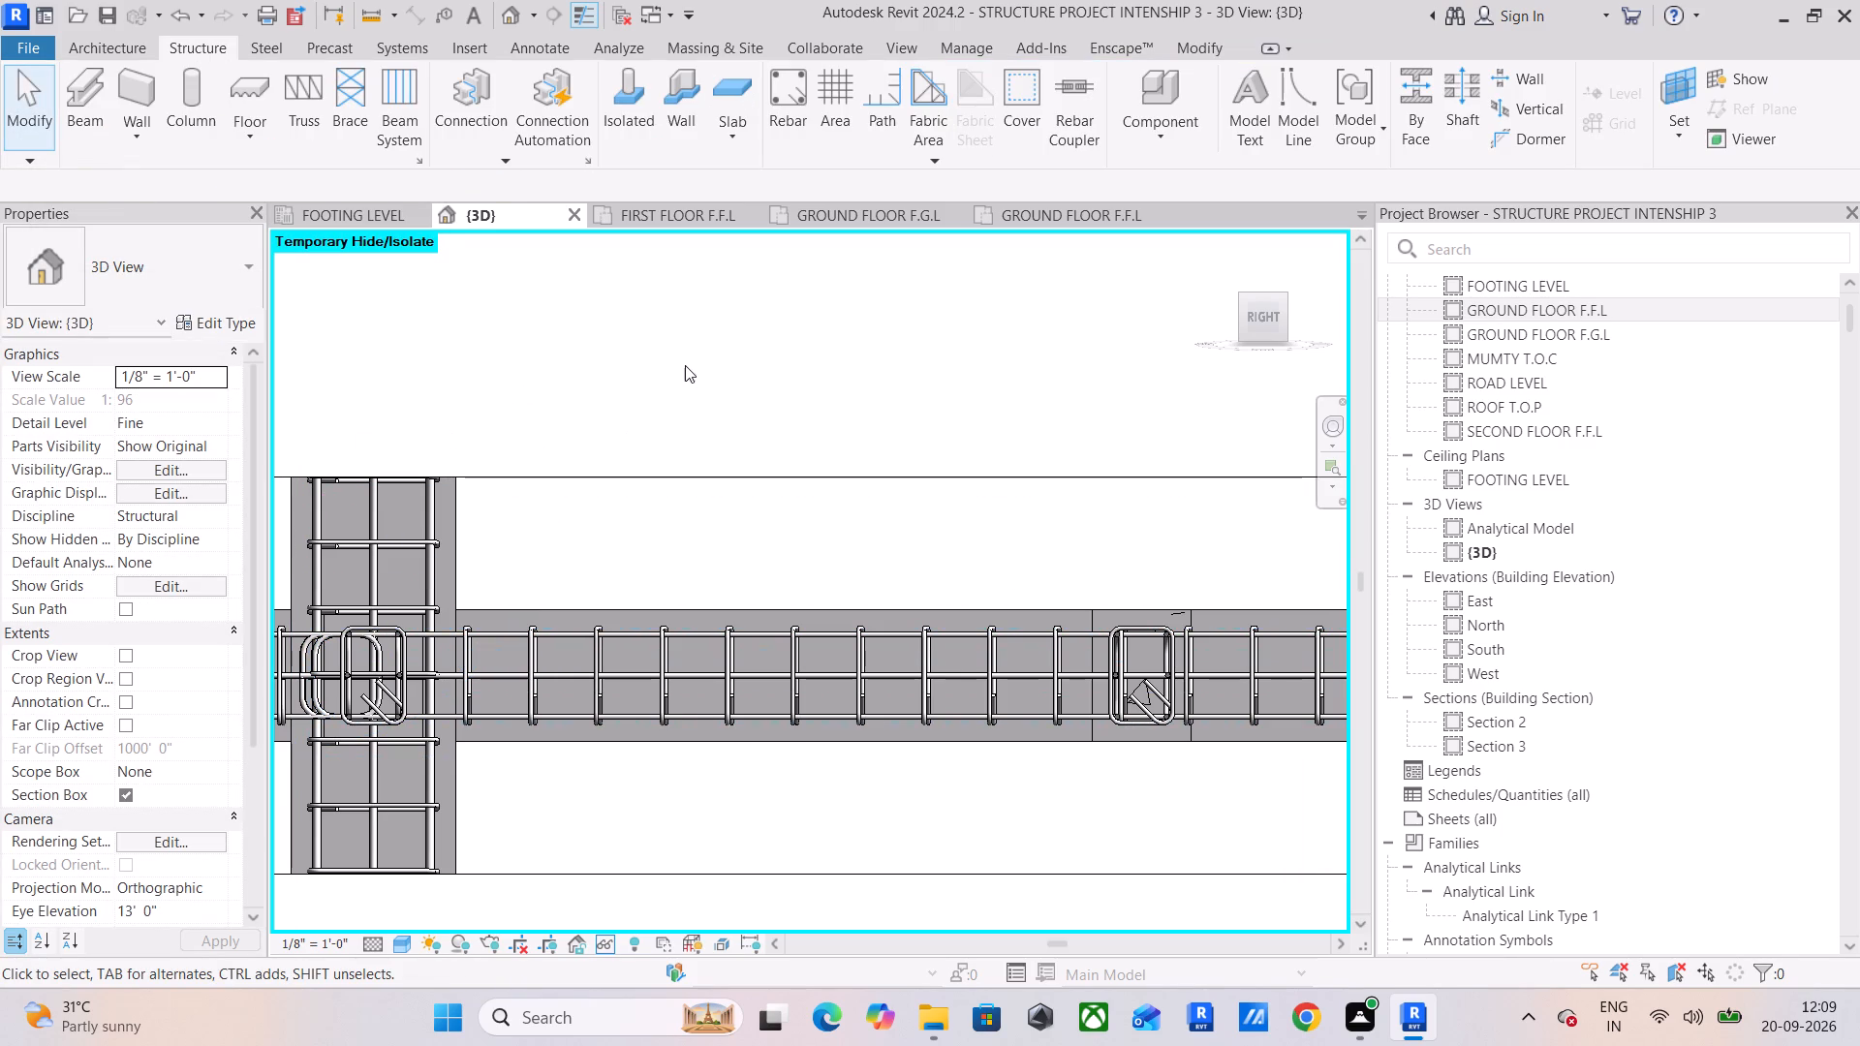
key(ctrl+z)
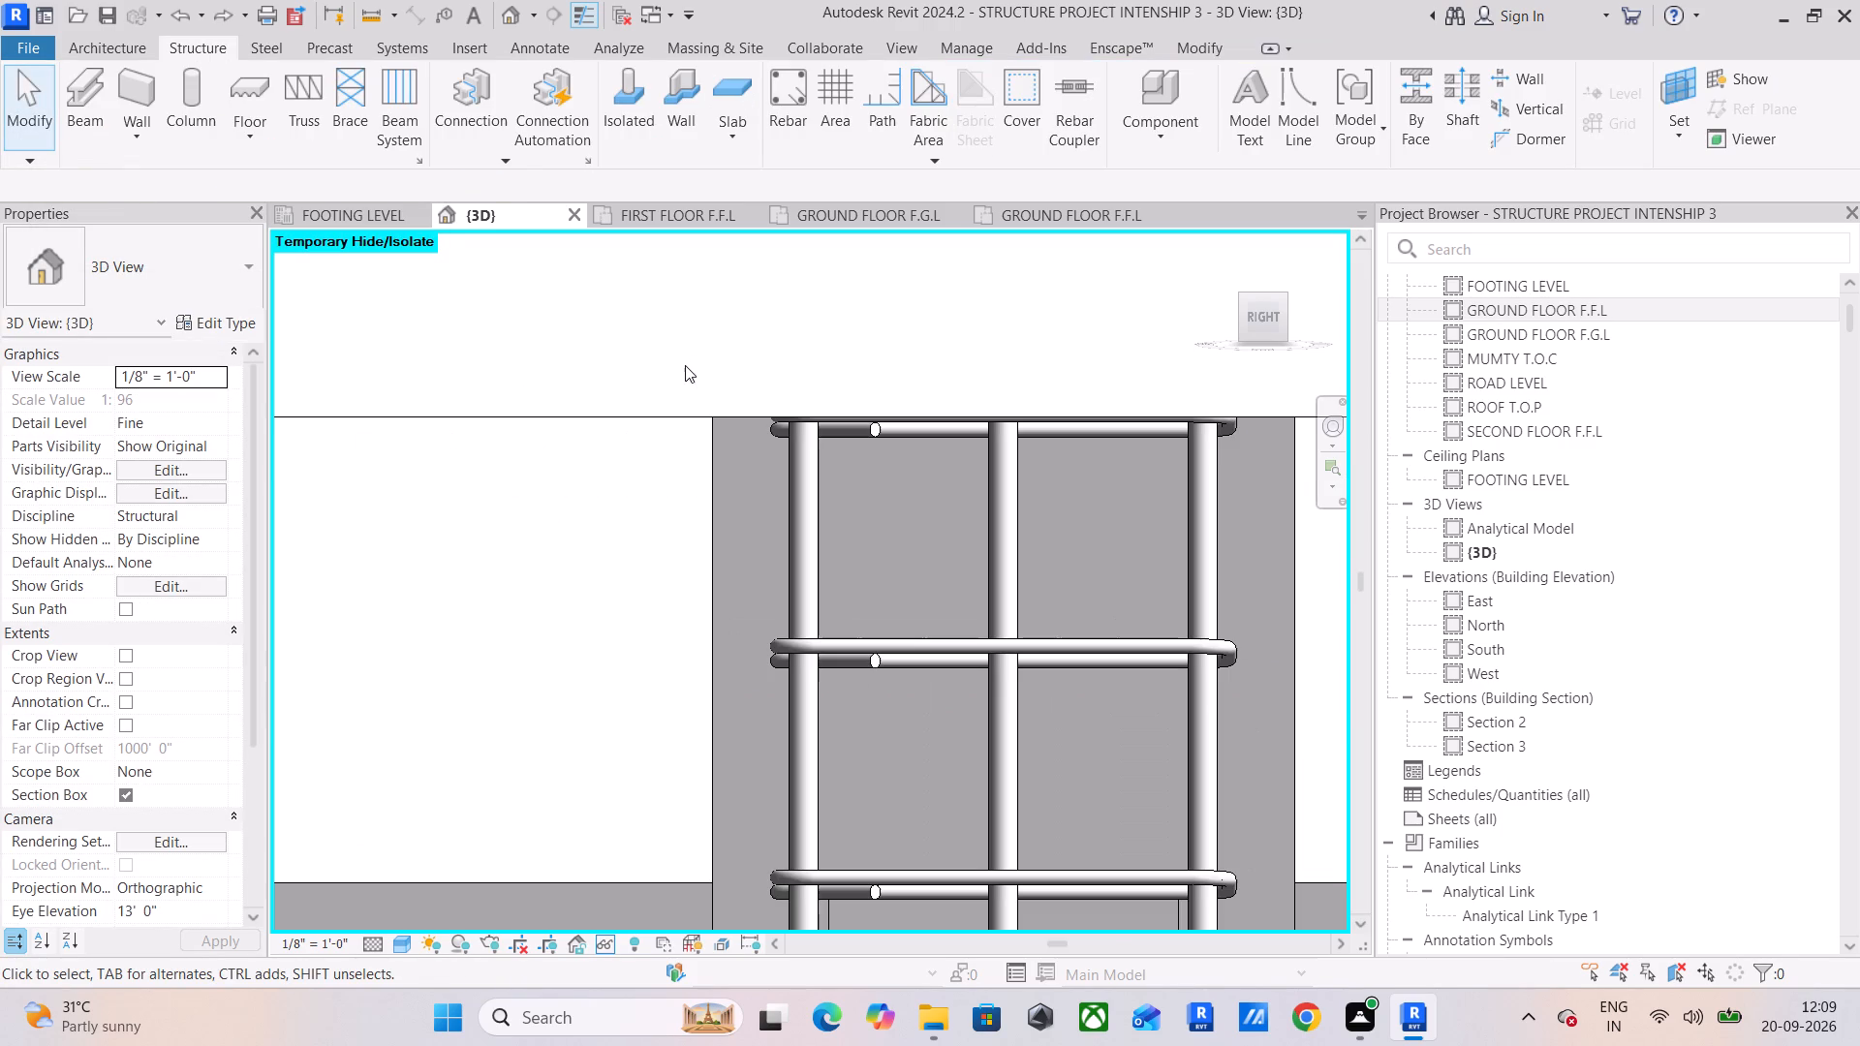
Examine the copied longitudinal bars along the second span and their hooks at the wide column joint.
scroll(791, 368, down, 1)
scroll(634, 785, down, 3)
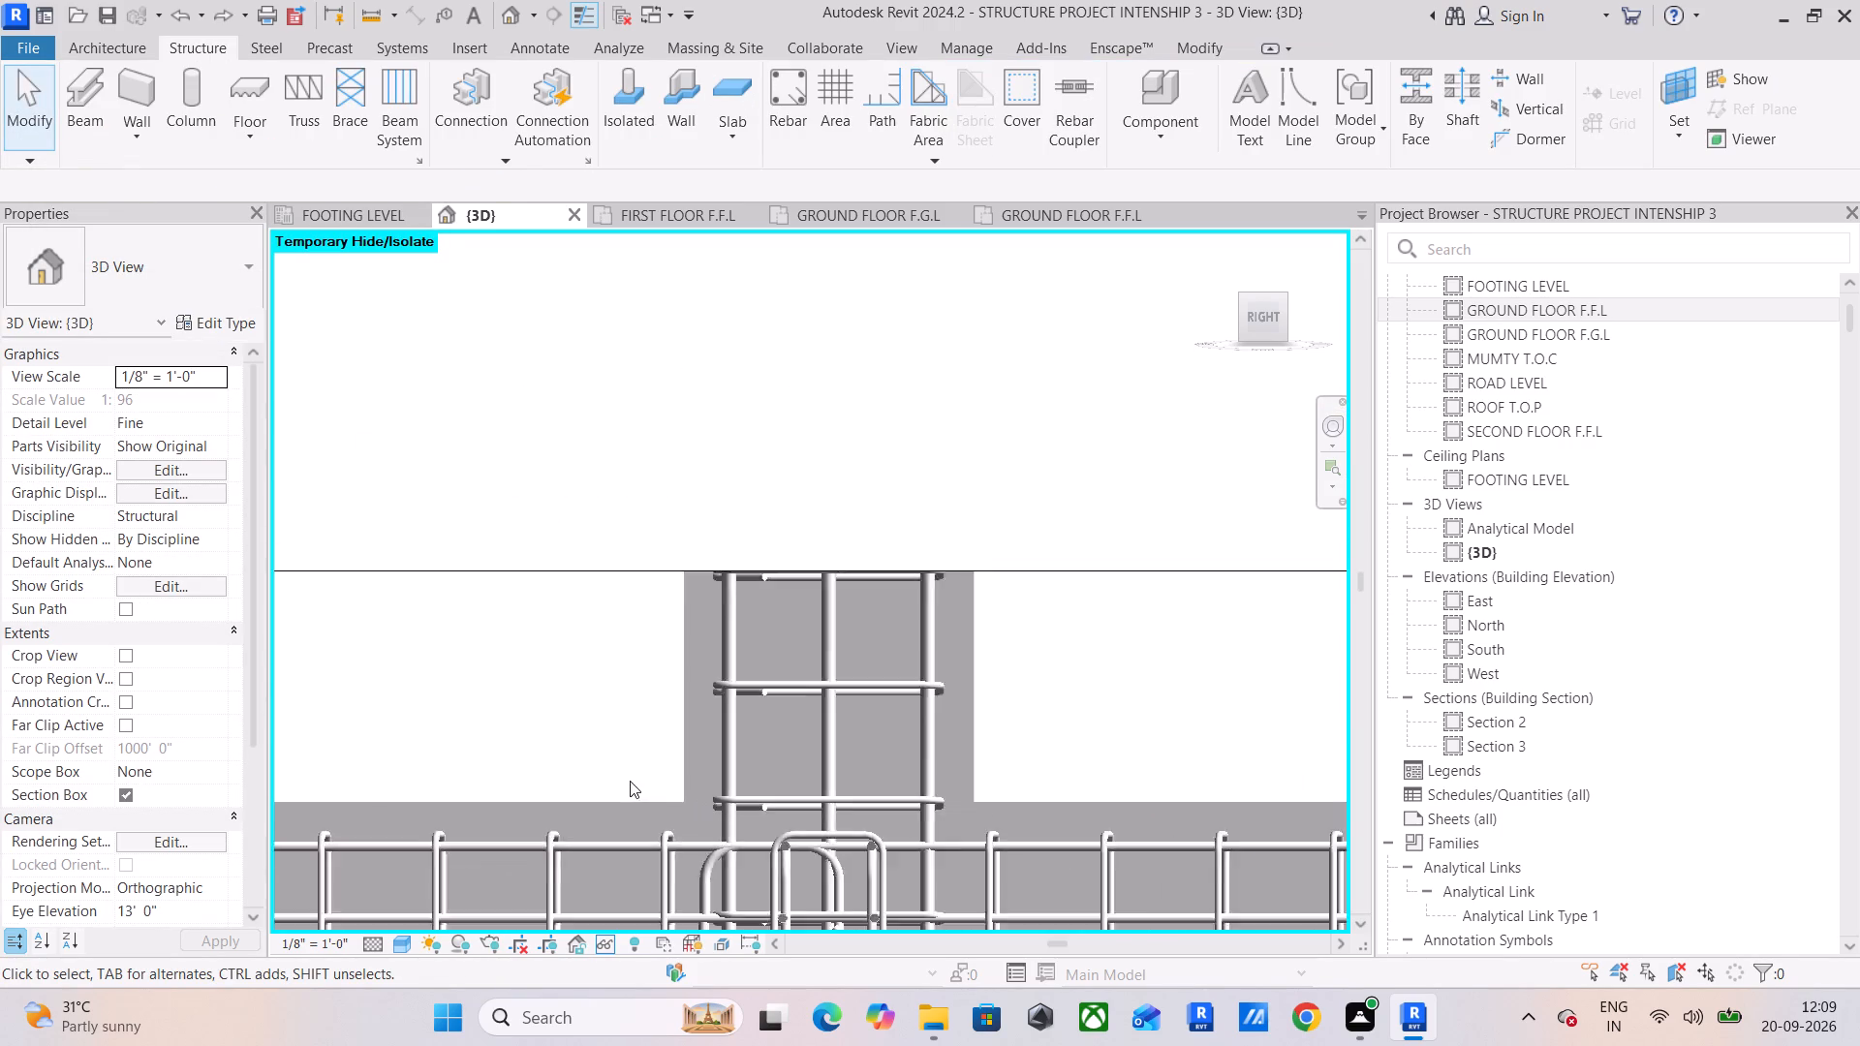
scroll(630, 781, down, 2)
middle_drag(605, 736, 618, 311)
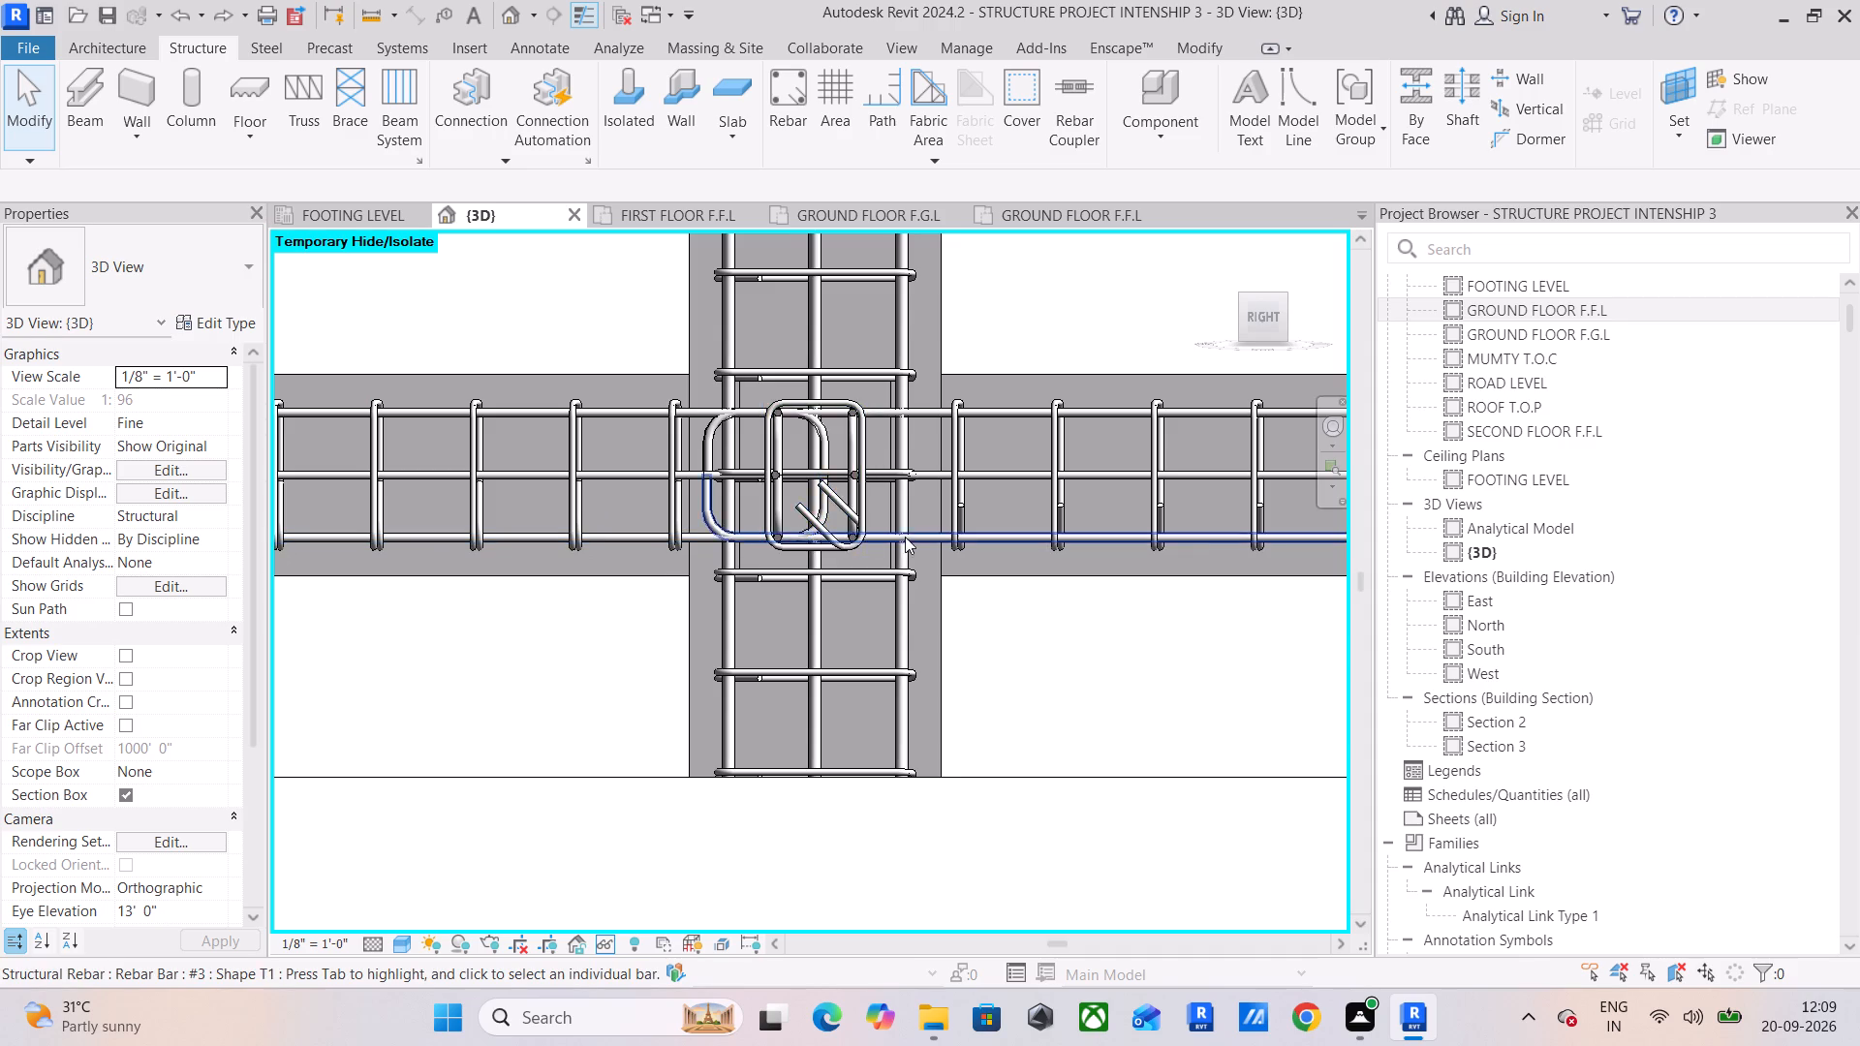
middle_drag(905, 536, 463, 403)
scroll(491, 417, down, 11)
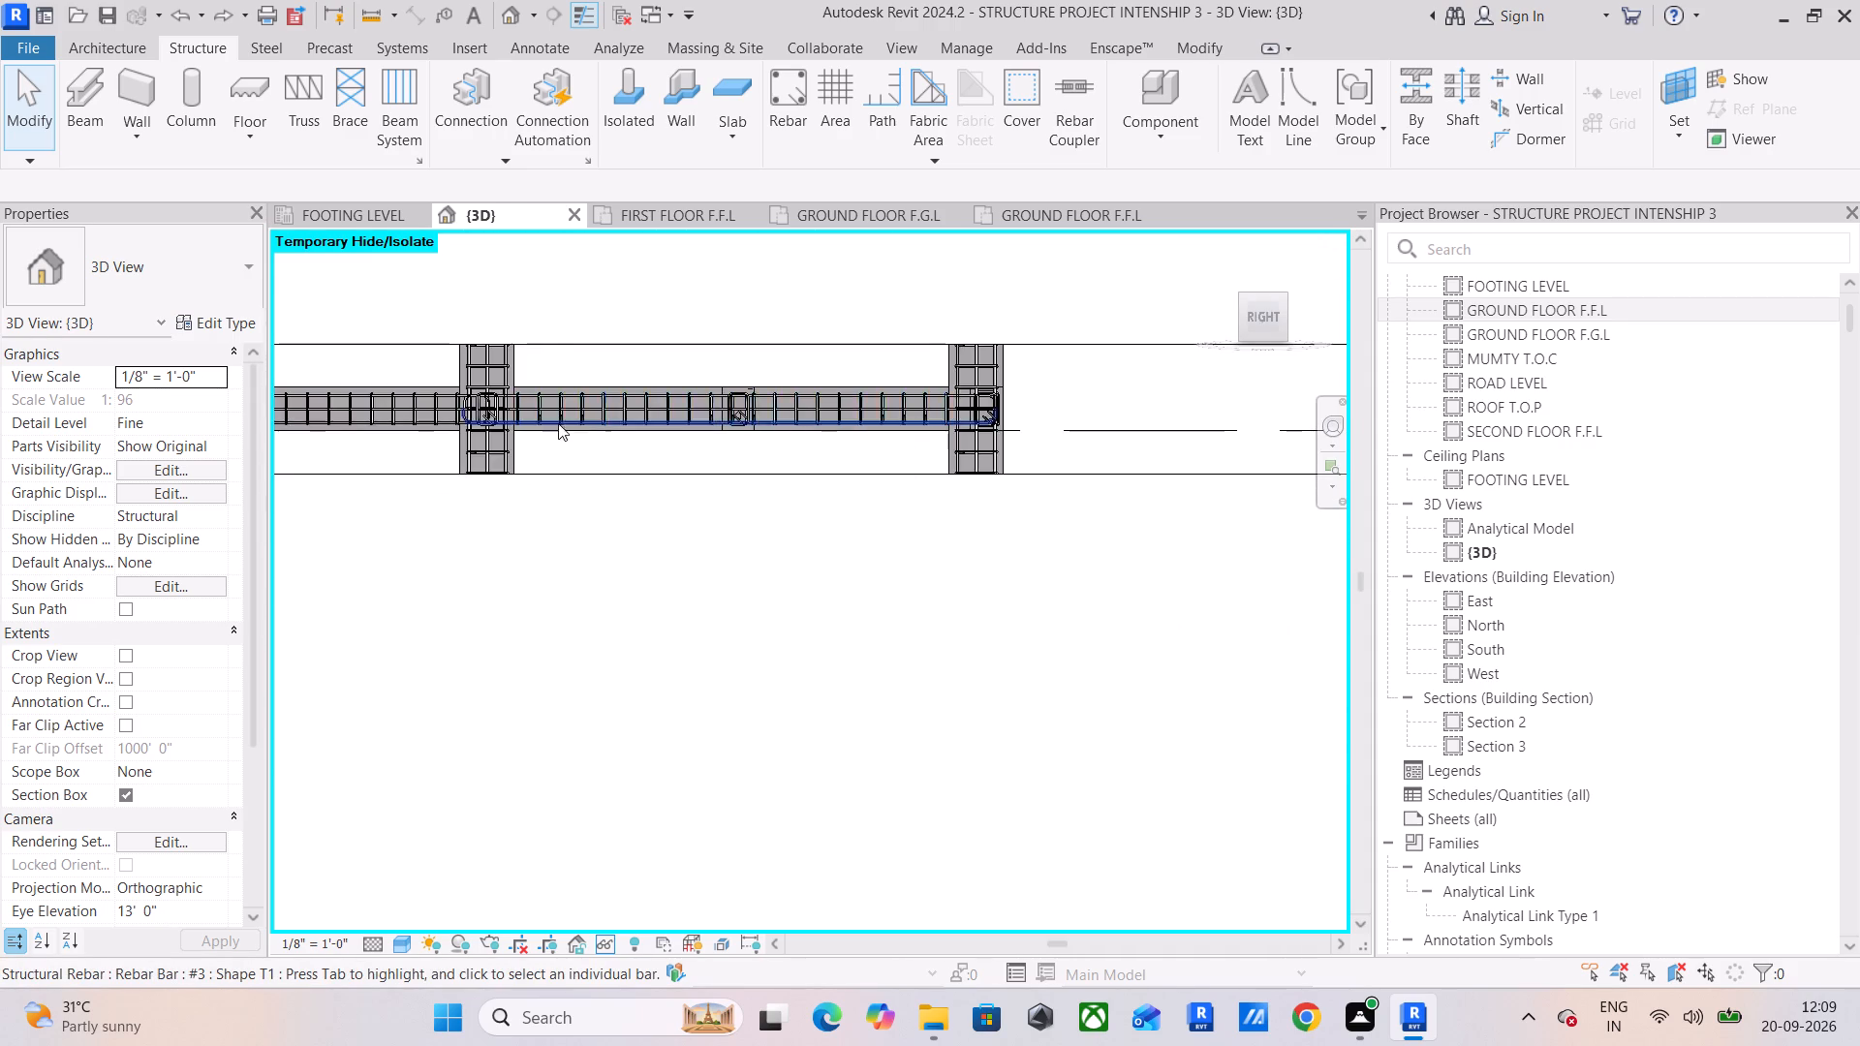
middle_drag(563, 422, 627, 415)
middle_drag(417, 439, 653, 439)
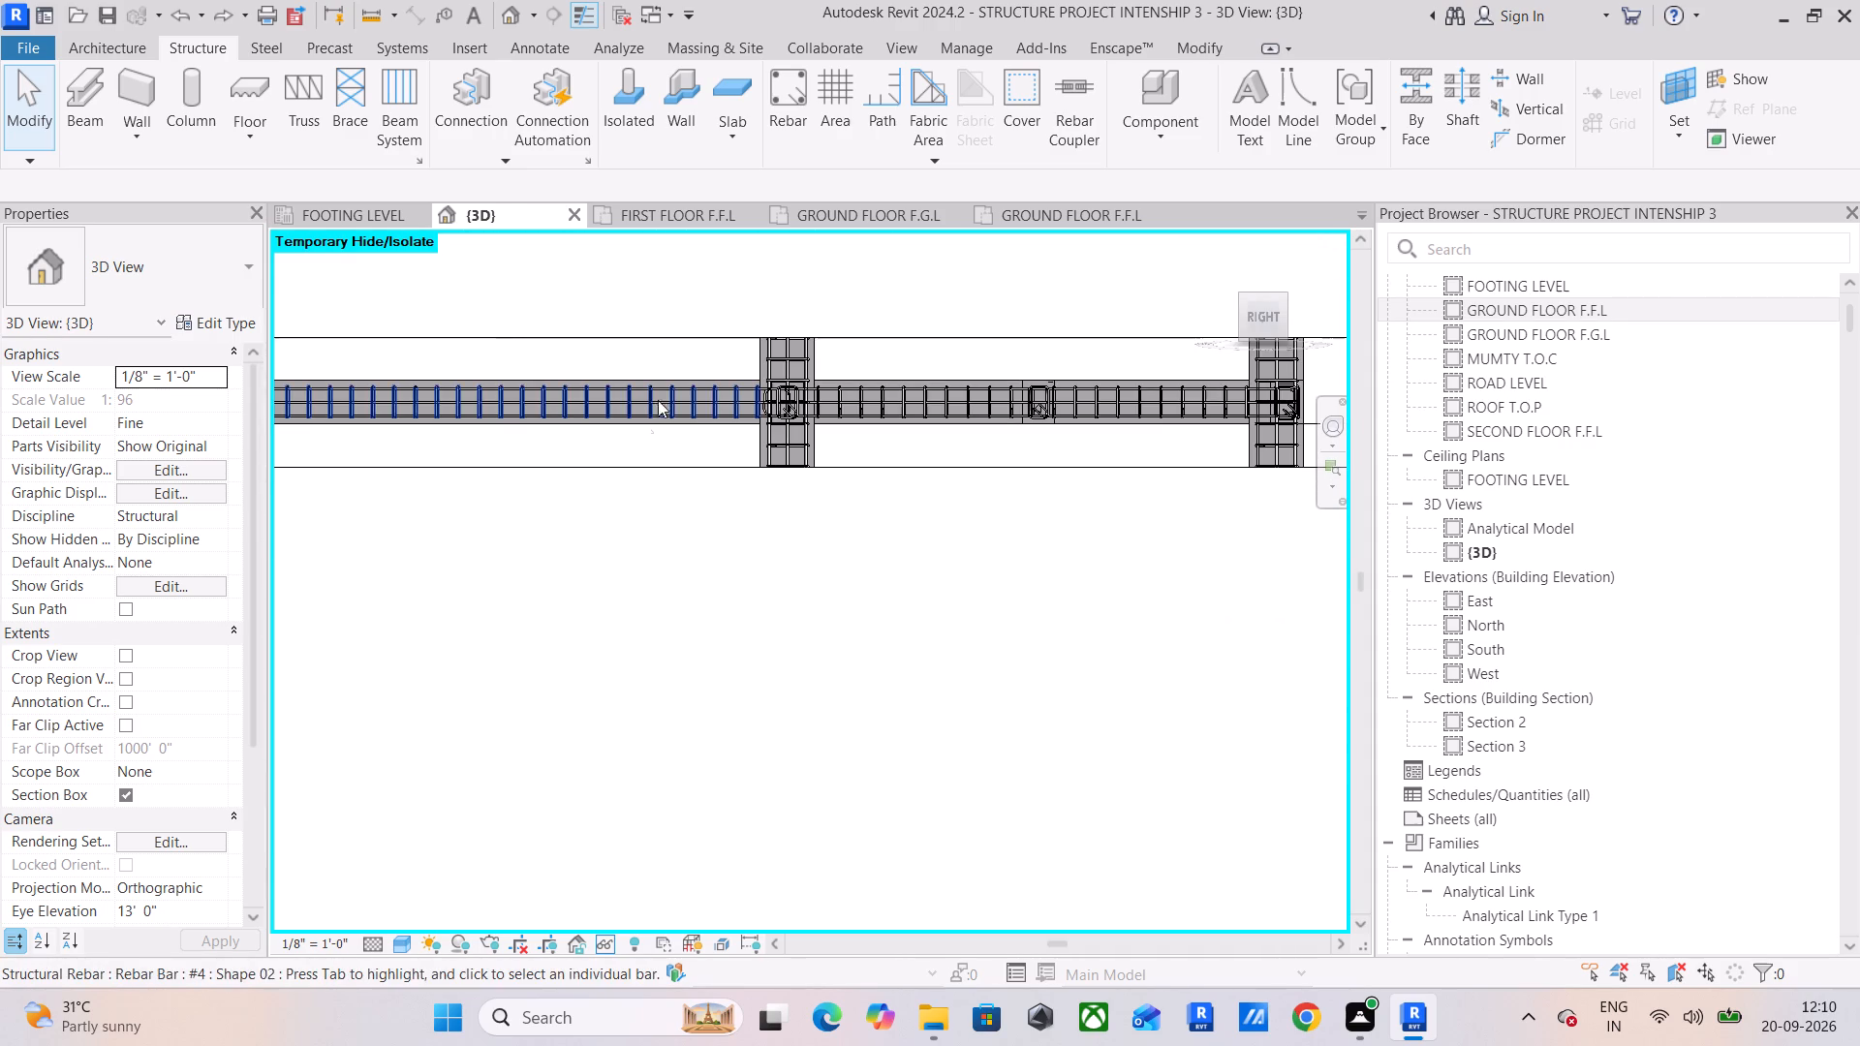
scroll(745, 77, up, 3)
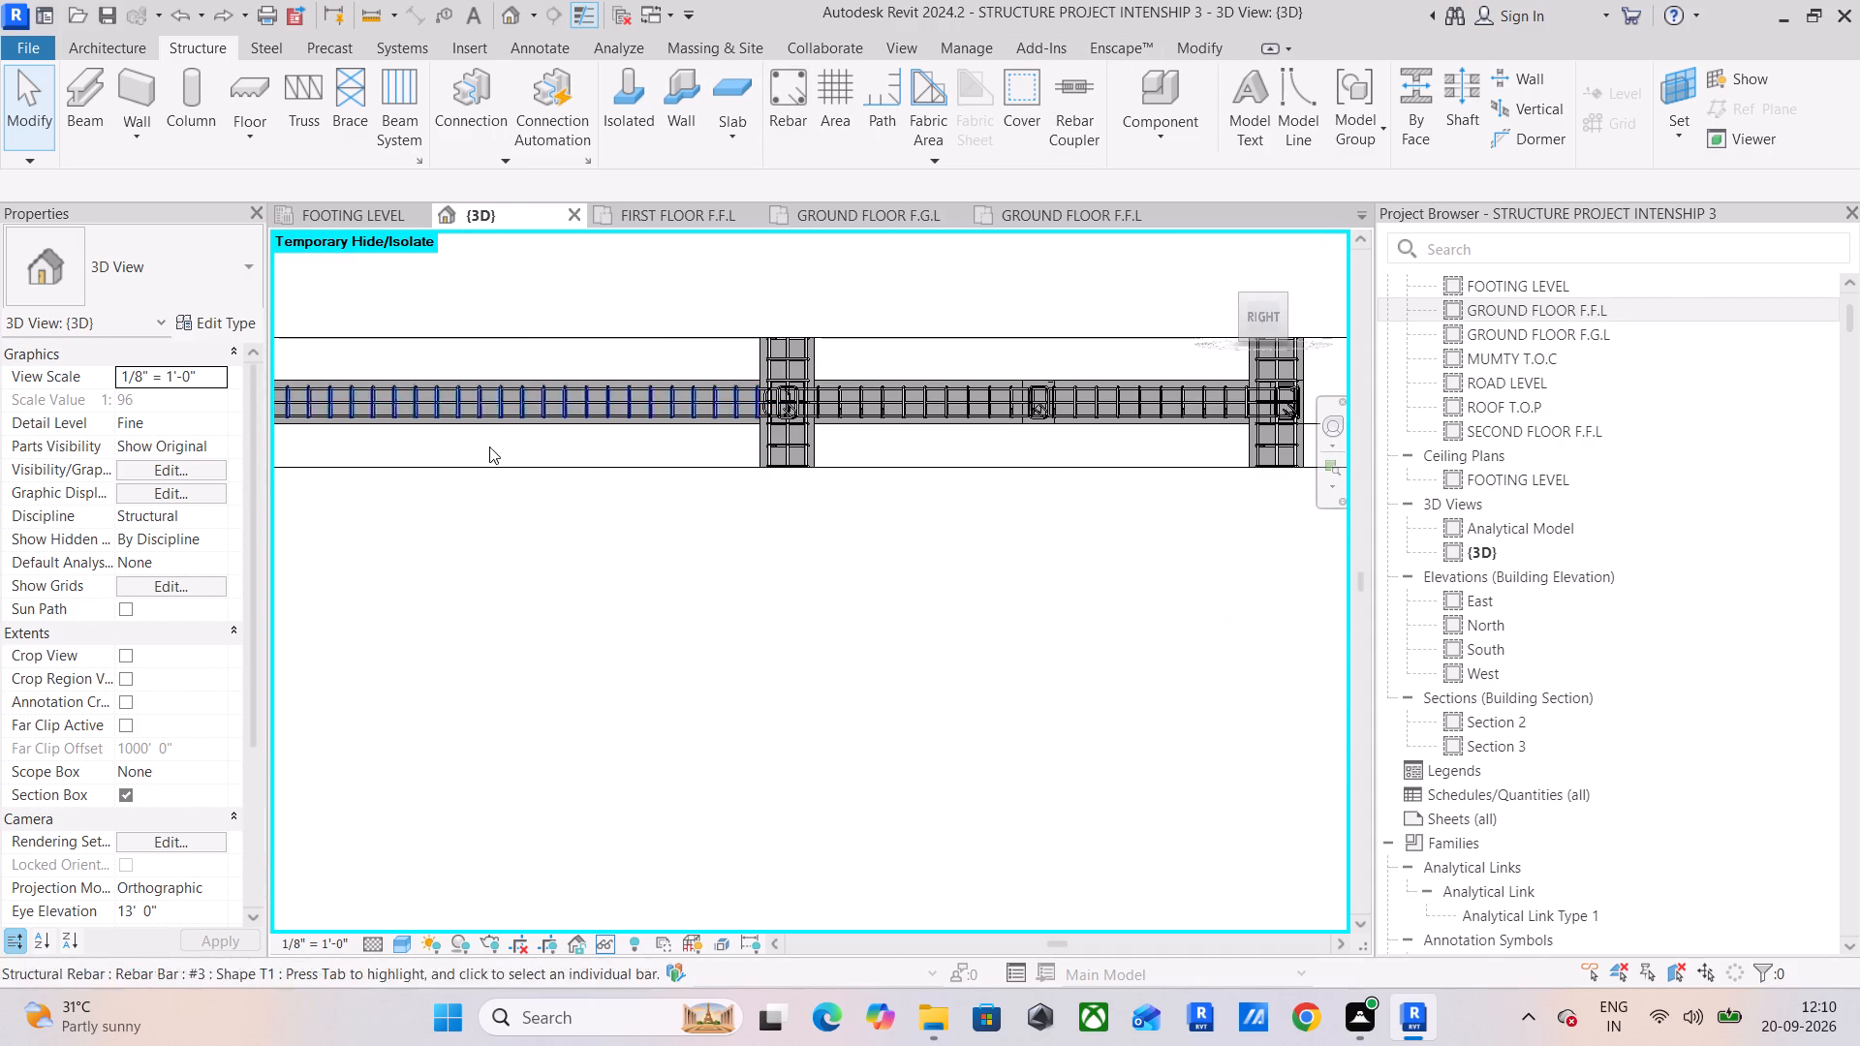
scroll(519, 374, up, 5)
scroll(779, 369, up, 5)
middle_drag(946, 415, 619, 351)
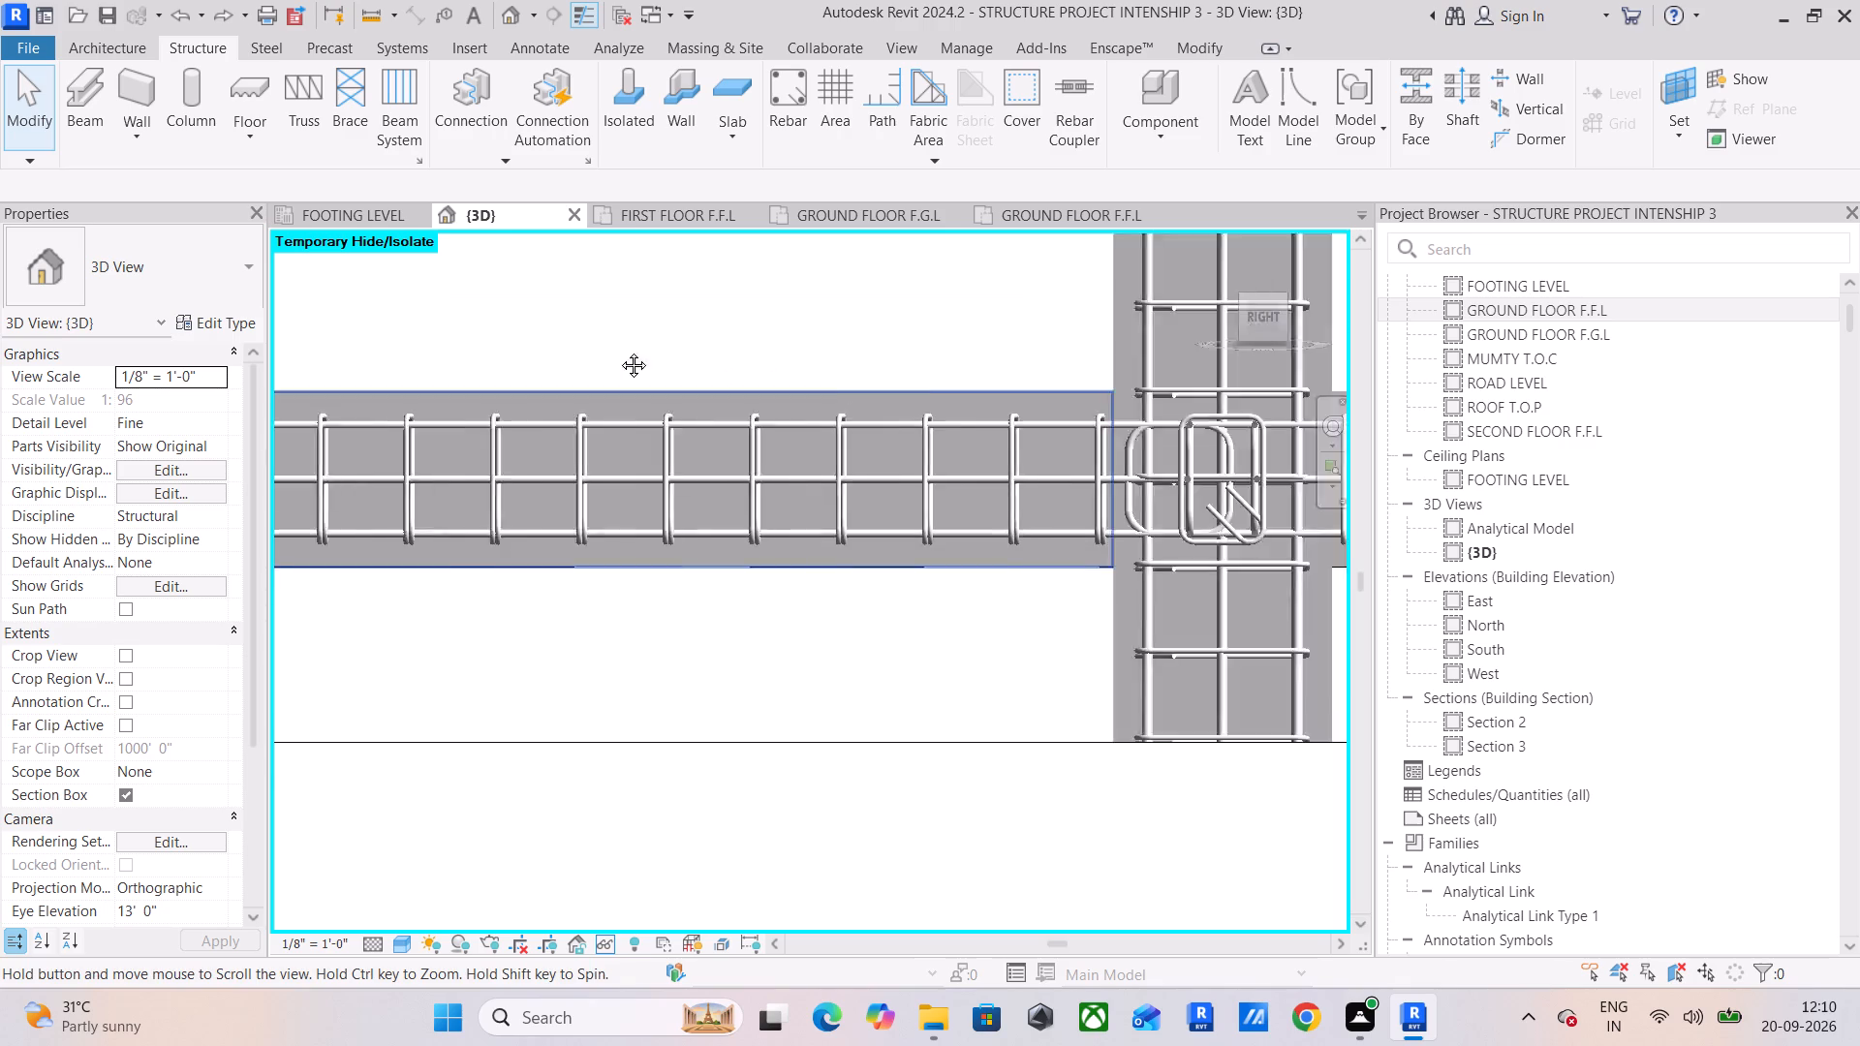
middle_drag(619, 351, 287, 296)
scroll(626, 314, up, 4)
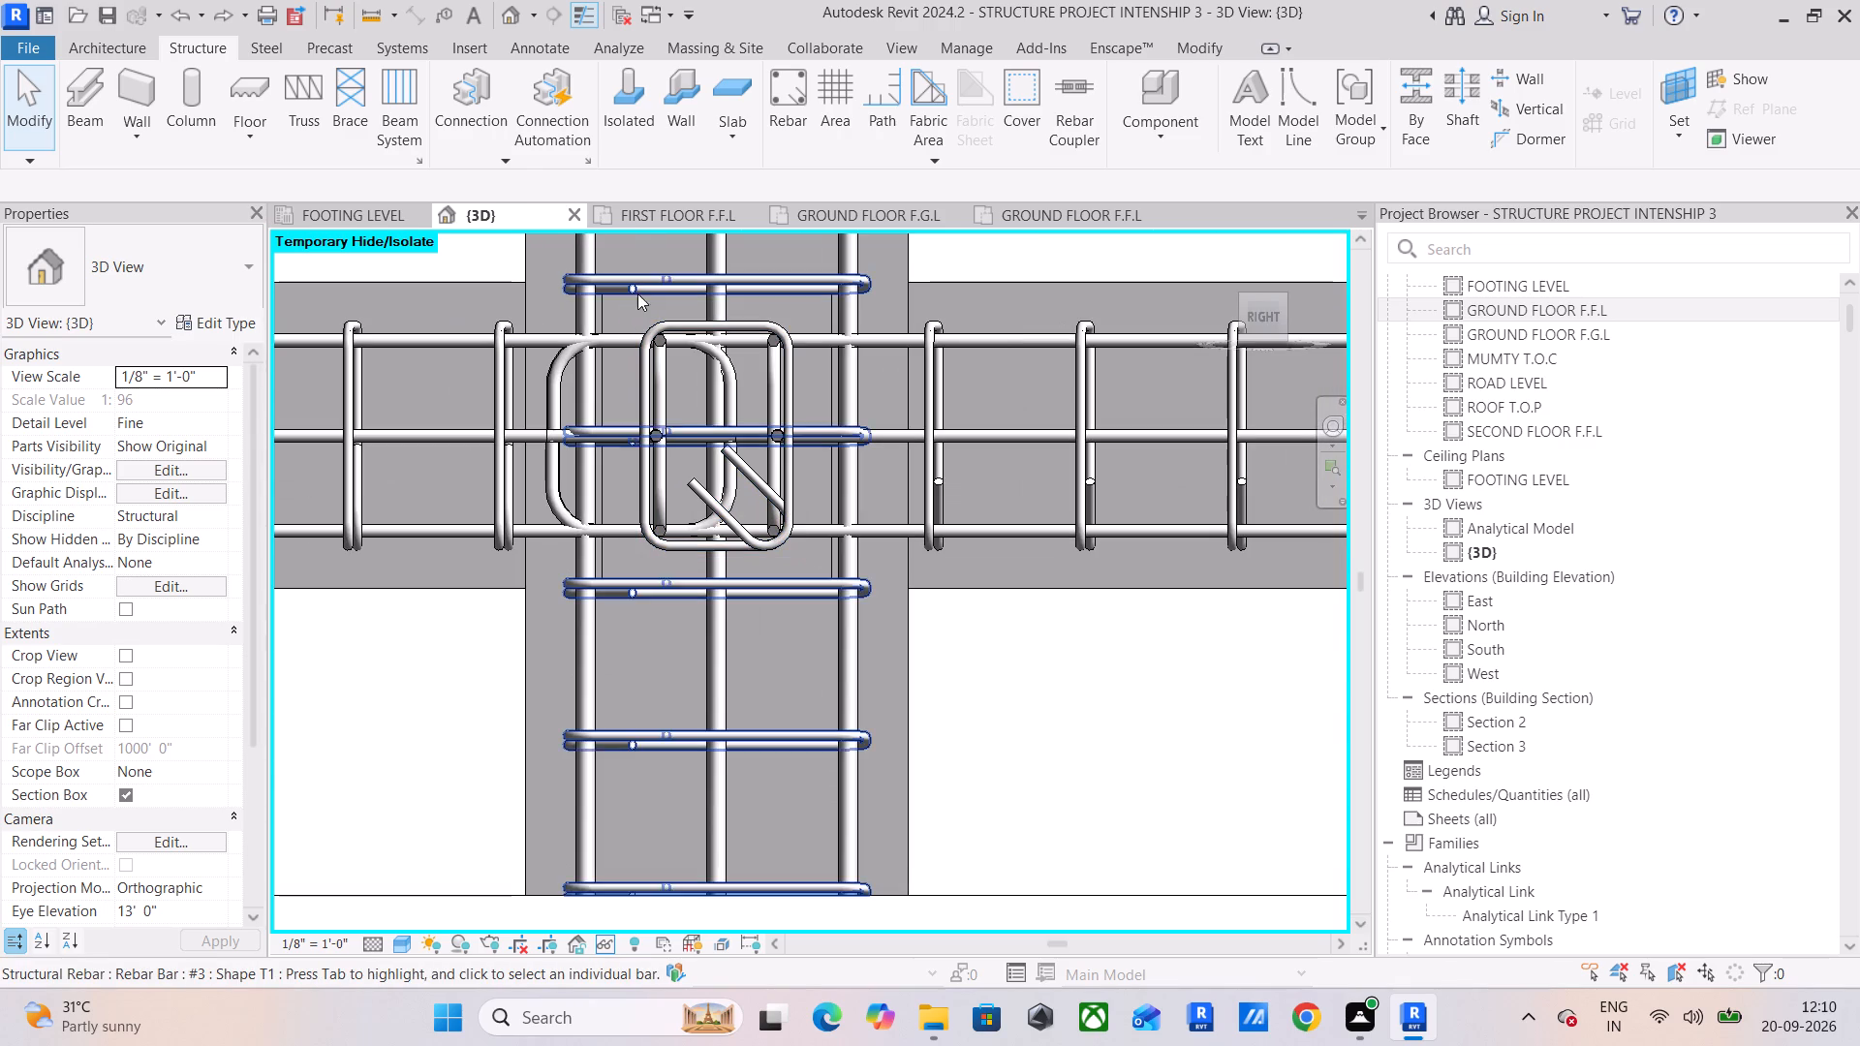
Extend the hooked ends of the second span's two top #4 bars through the wide column, close to its far face.
click(432, 341)
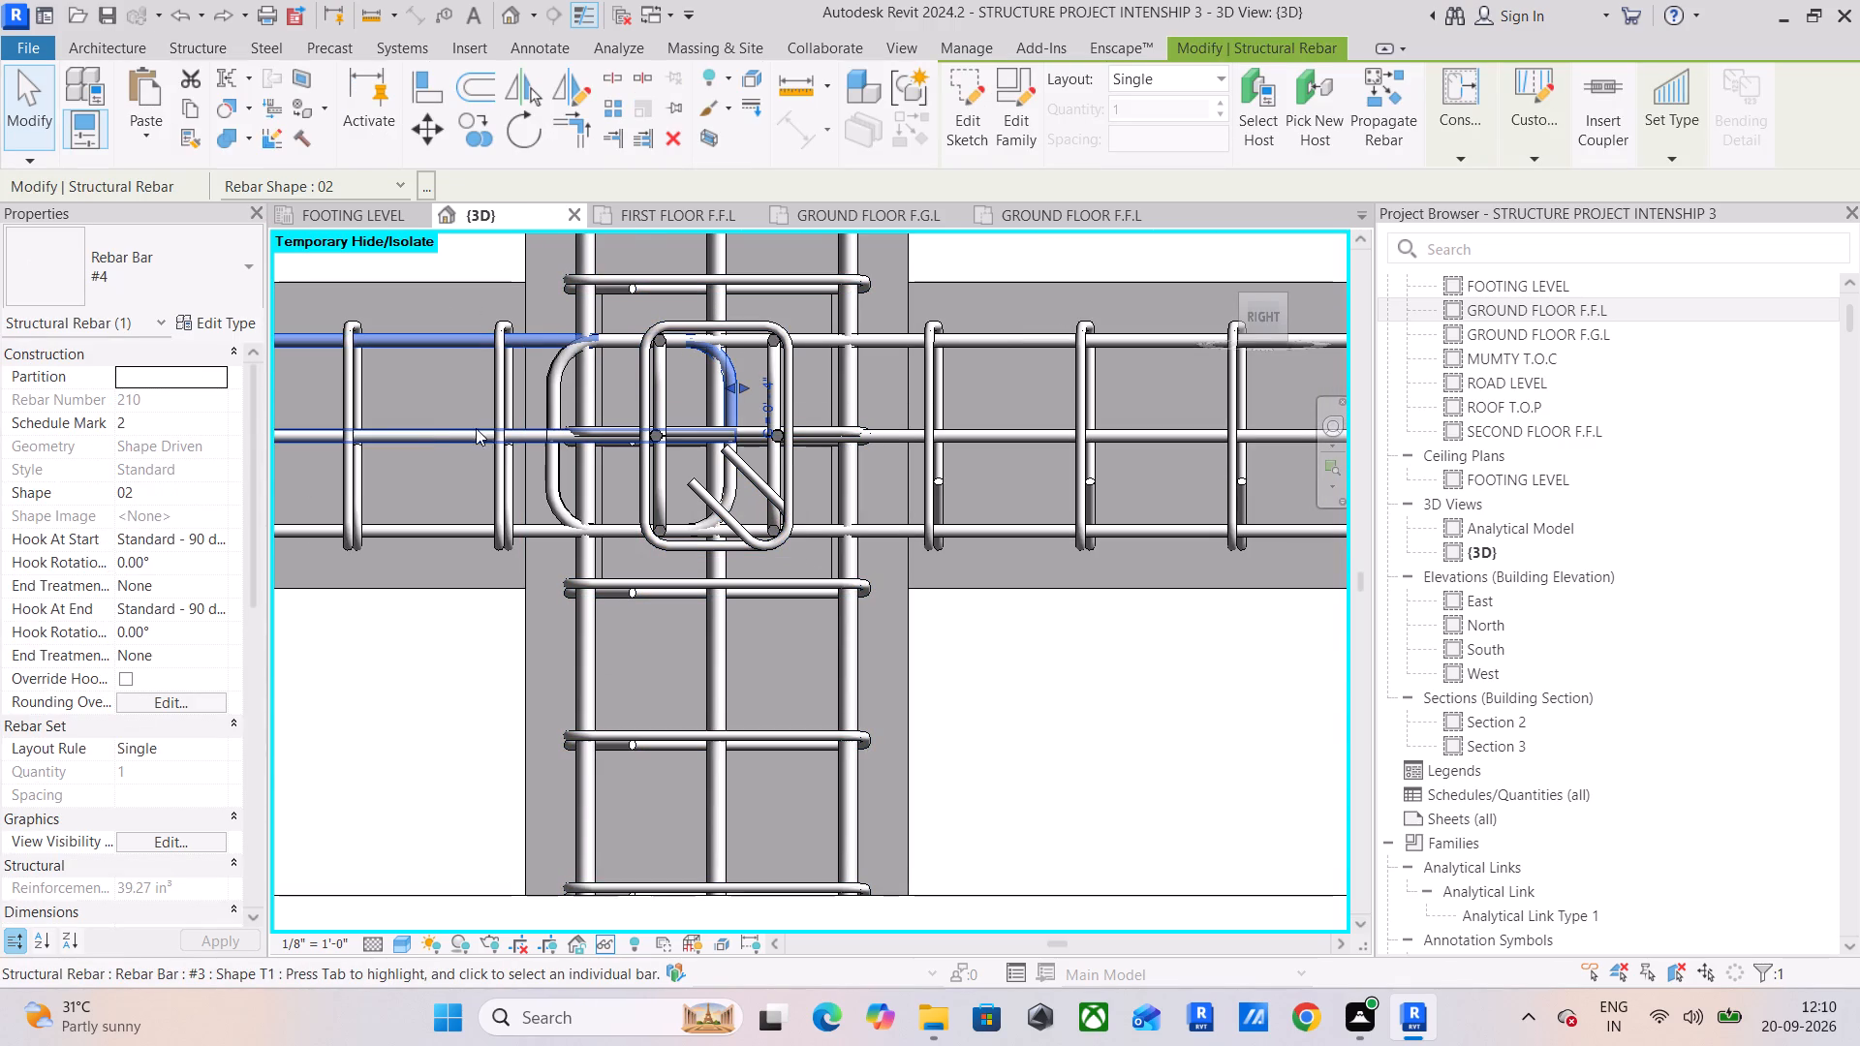
click(443, 427)
click(411, 535)
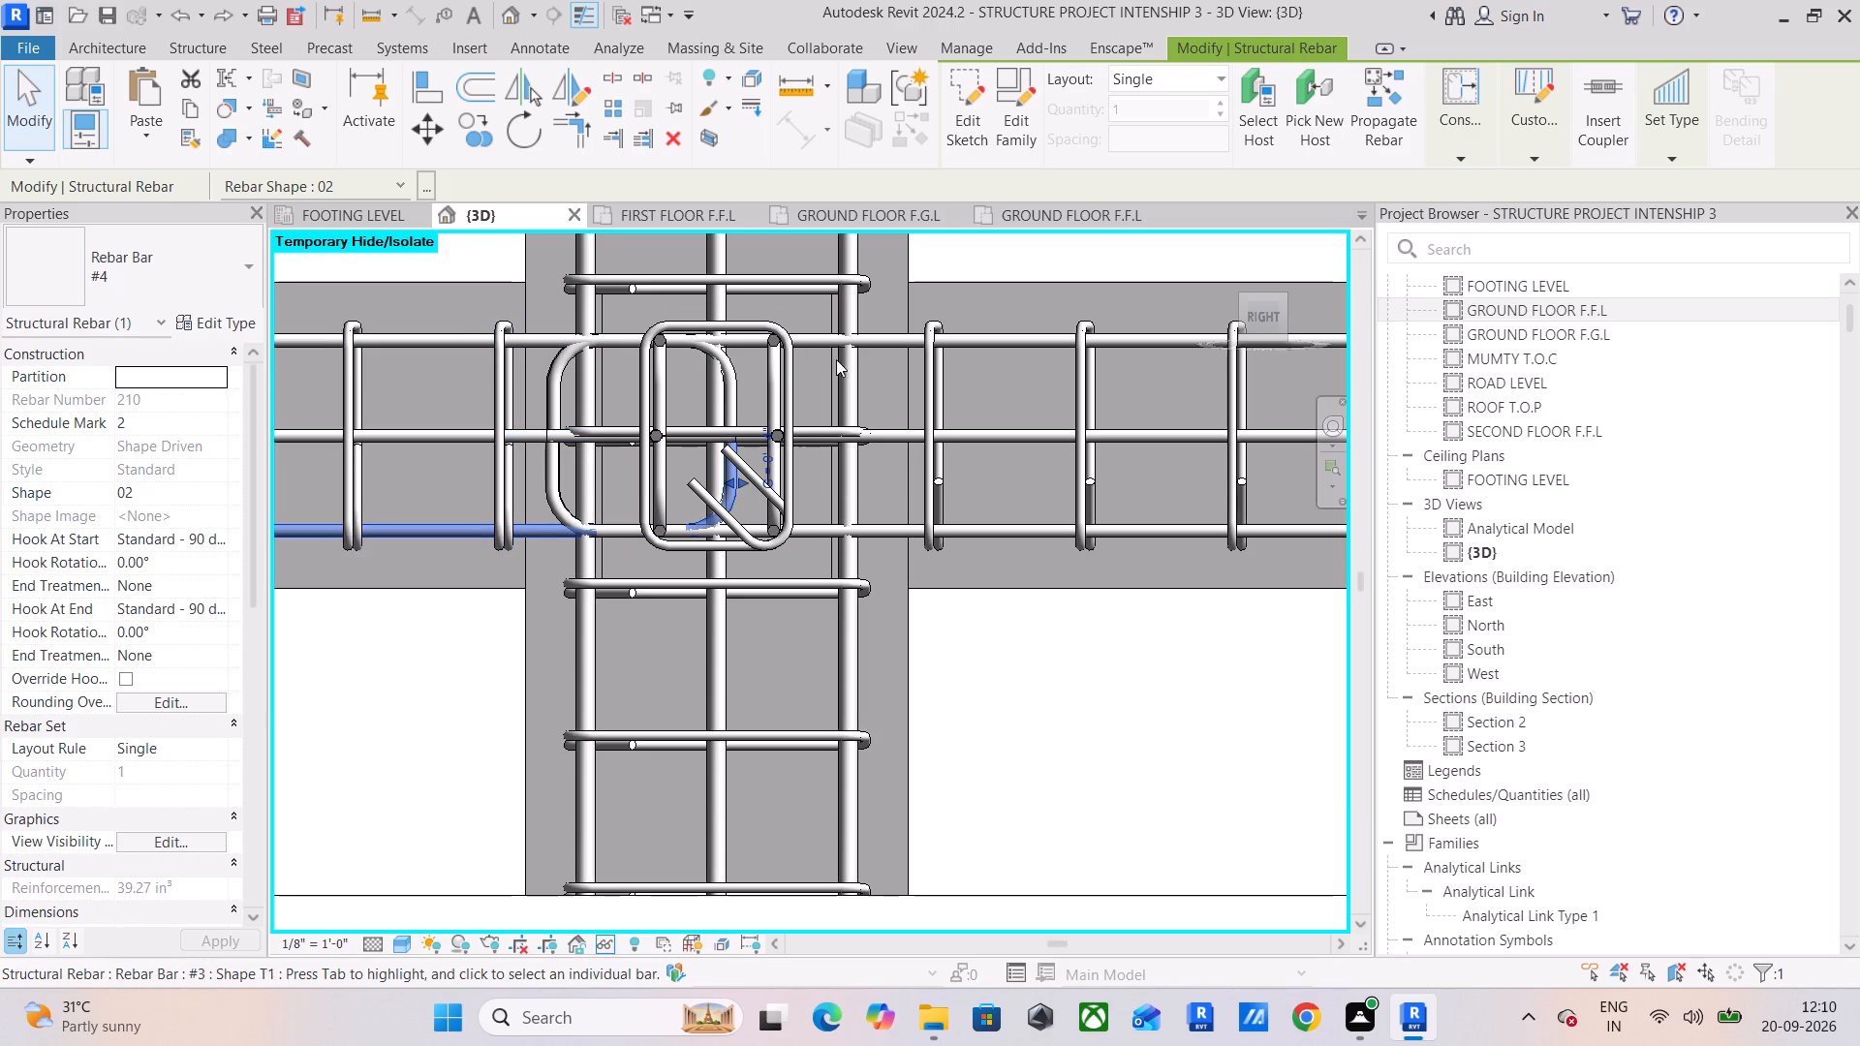
click(888, 336)
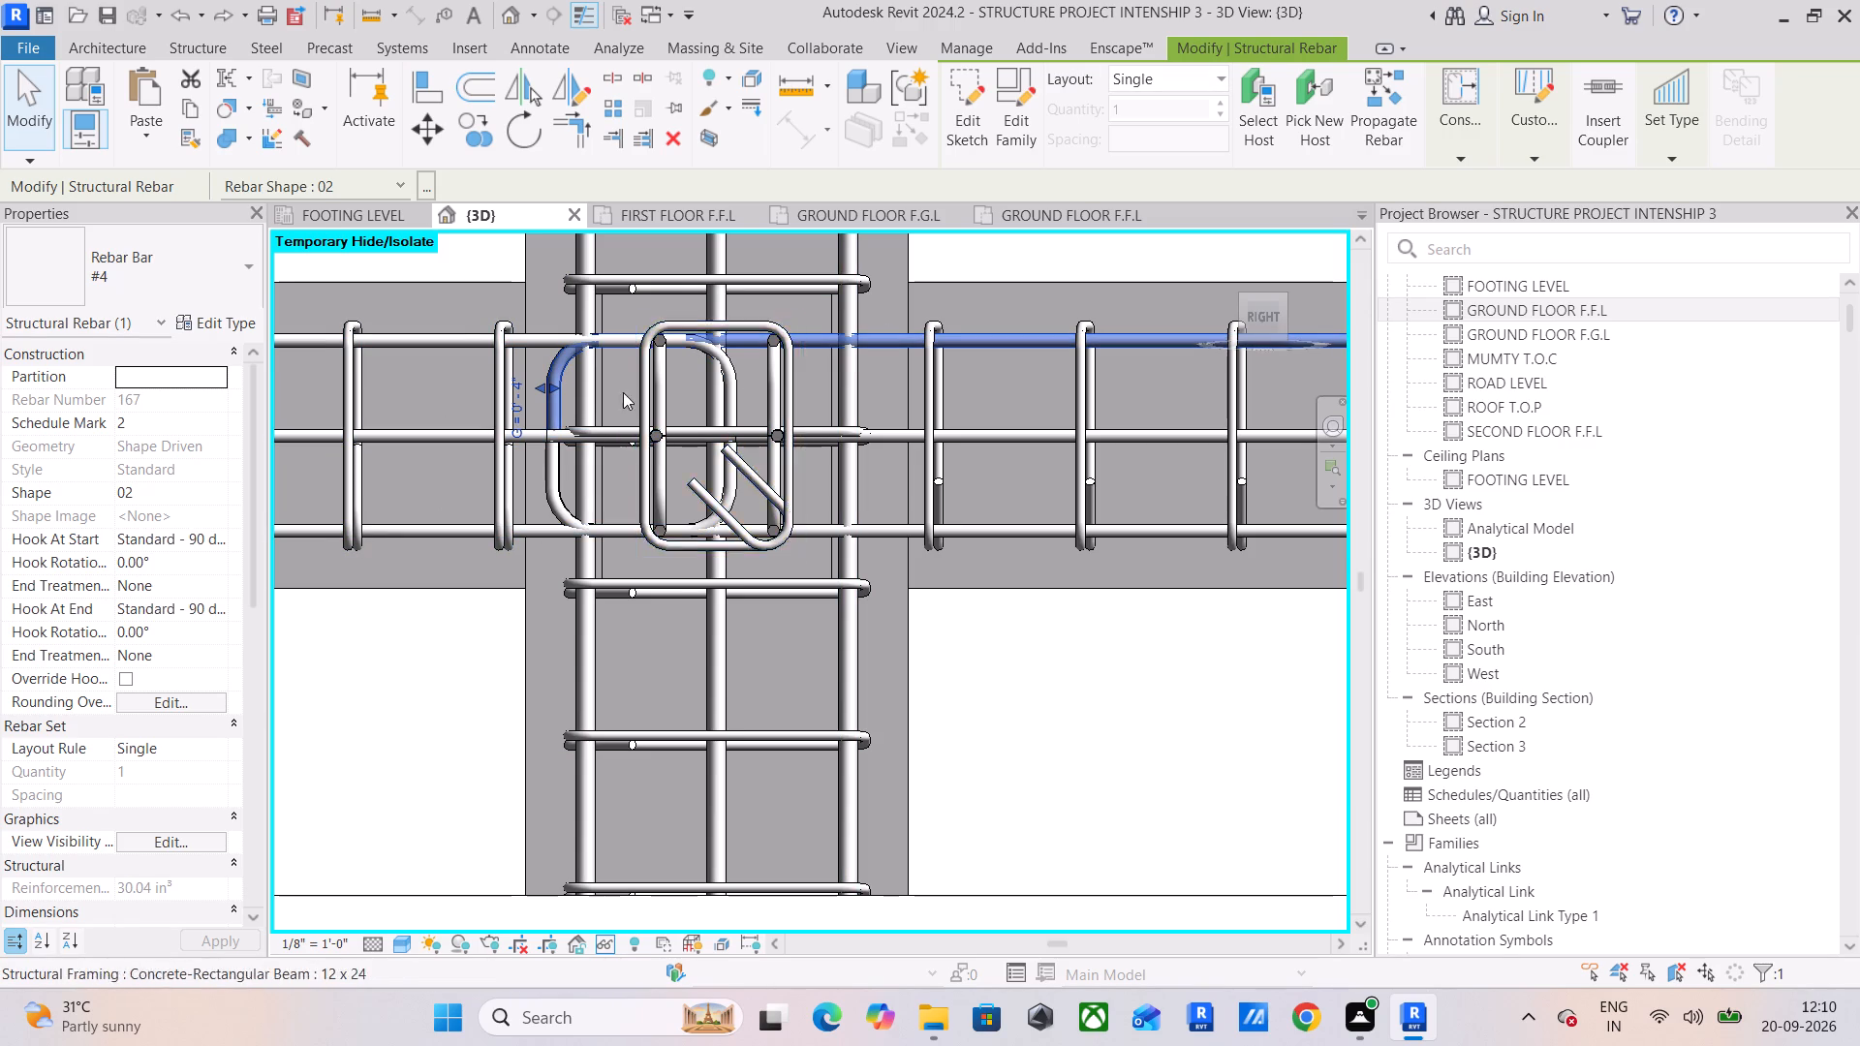
click(732, 383)
scroll(737, 382, up, 6)
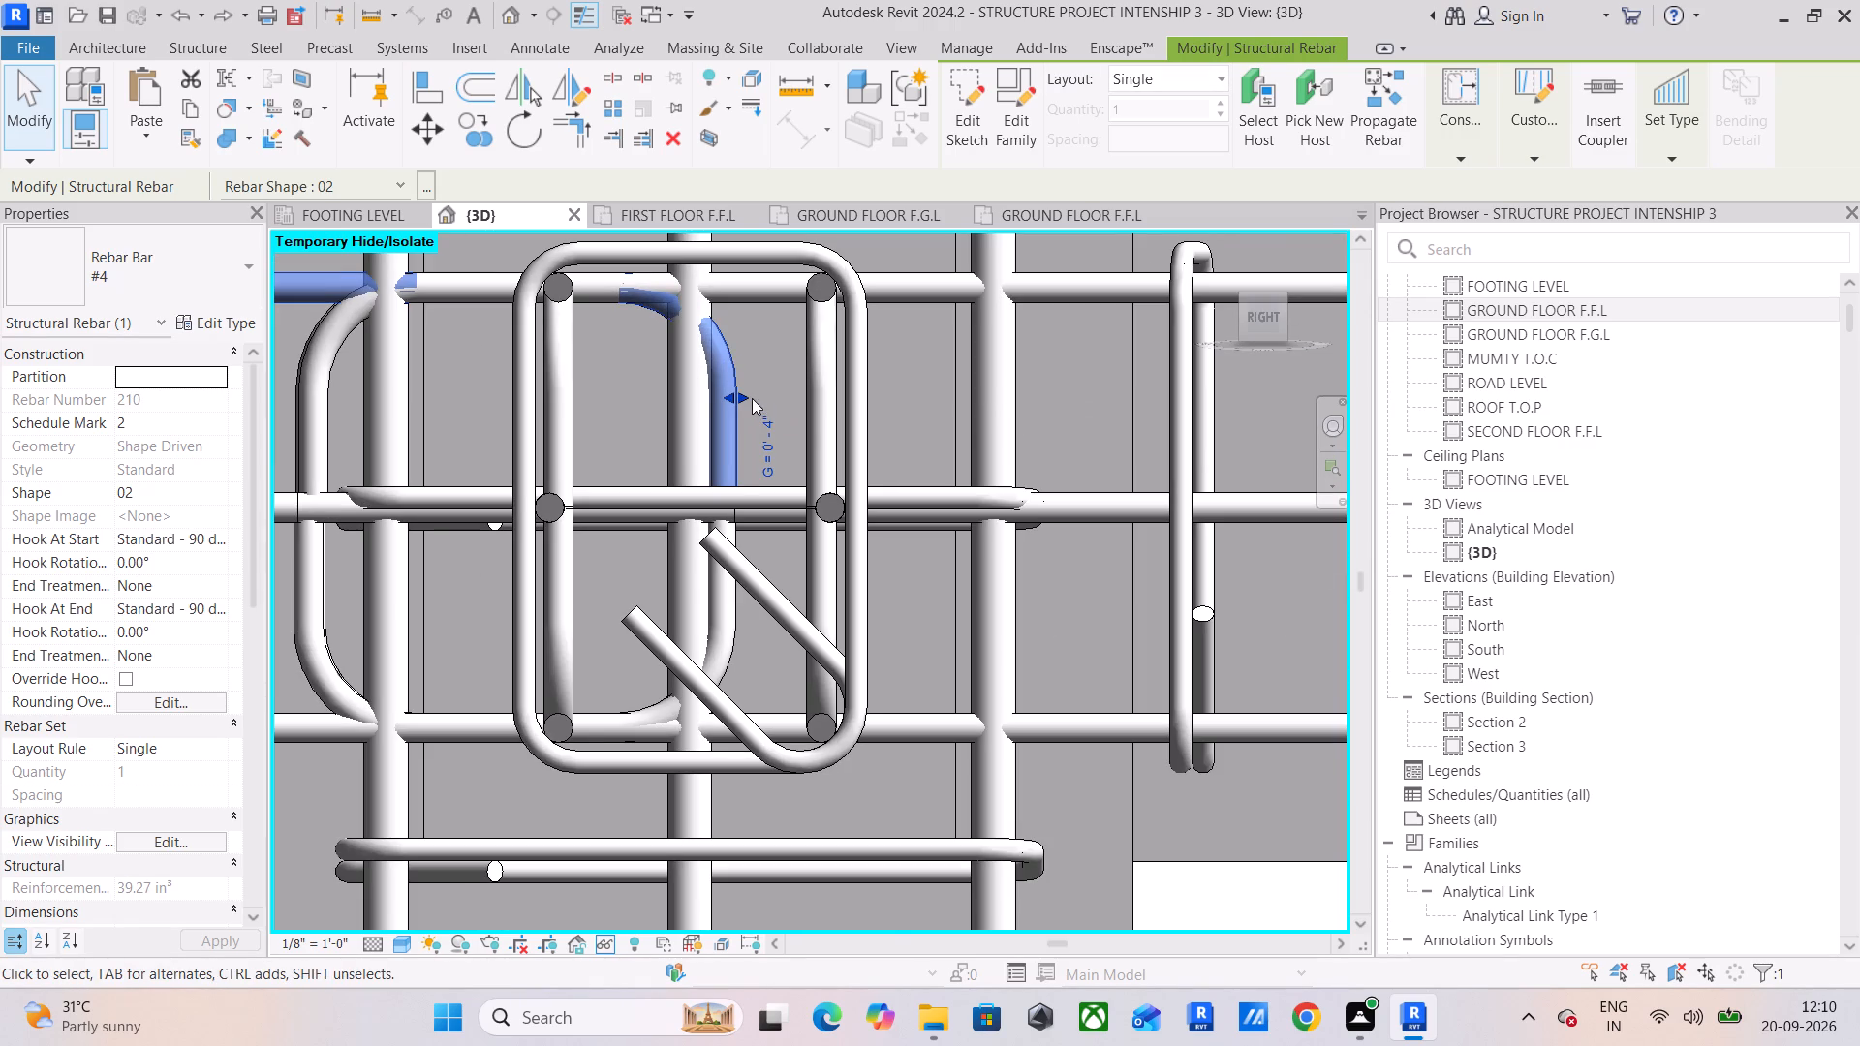
drag(743, 390, 945, 390)
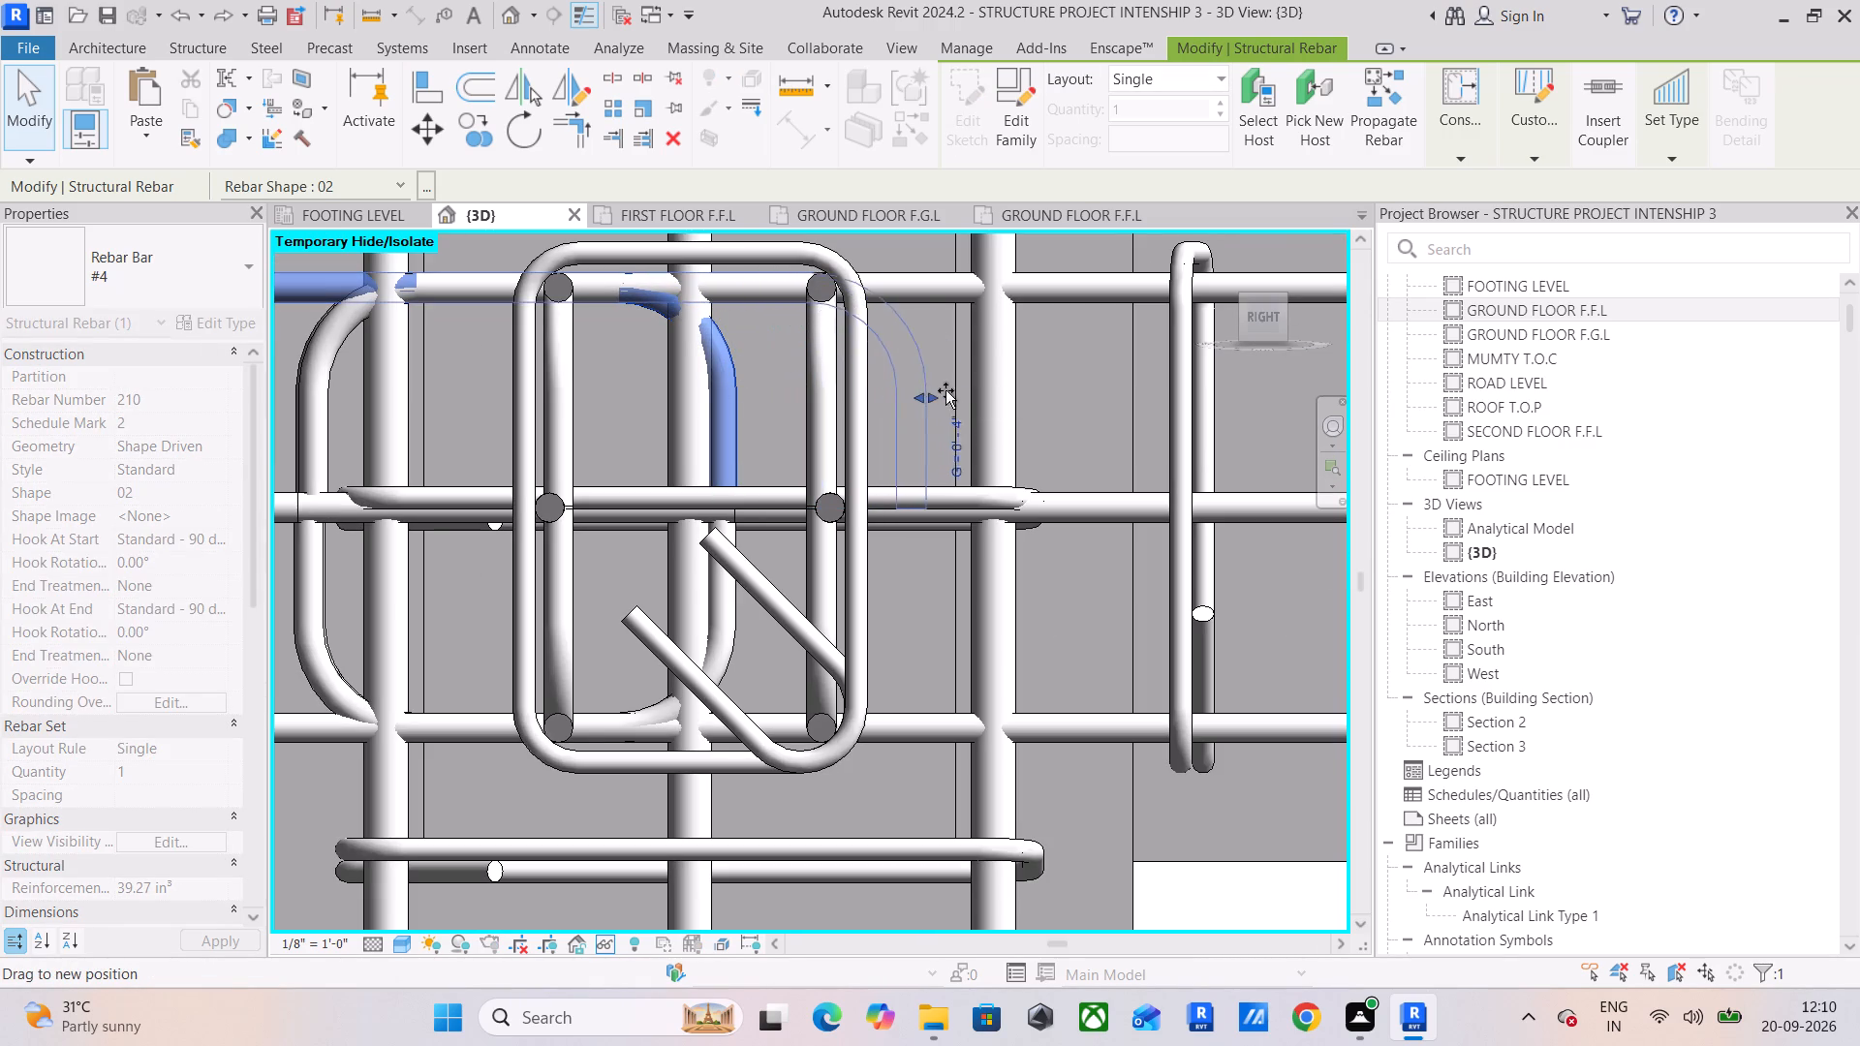
drag(945, 390, 1101, 388)
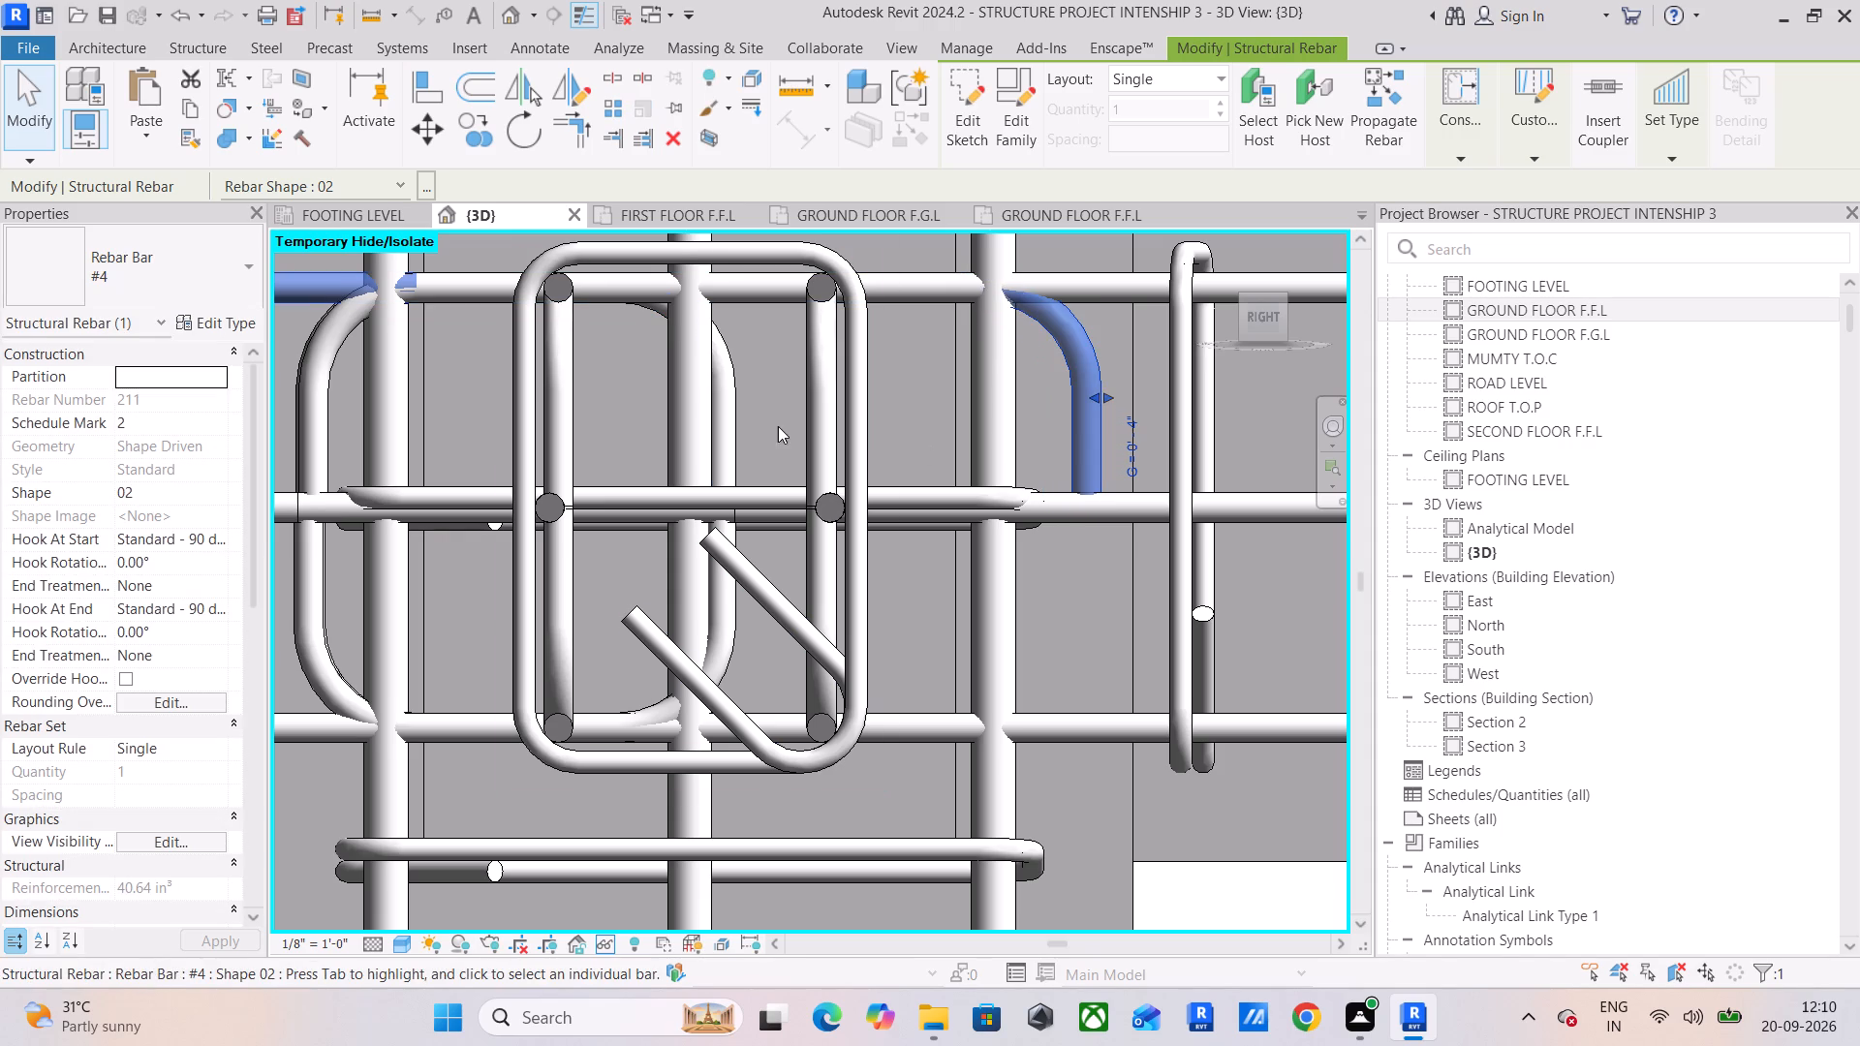
click(744, 418)
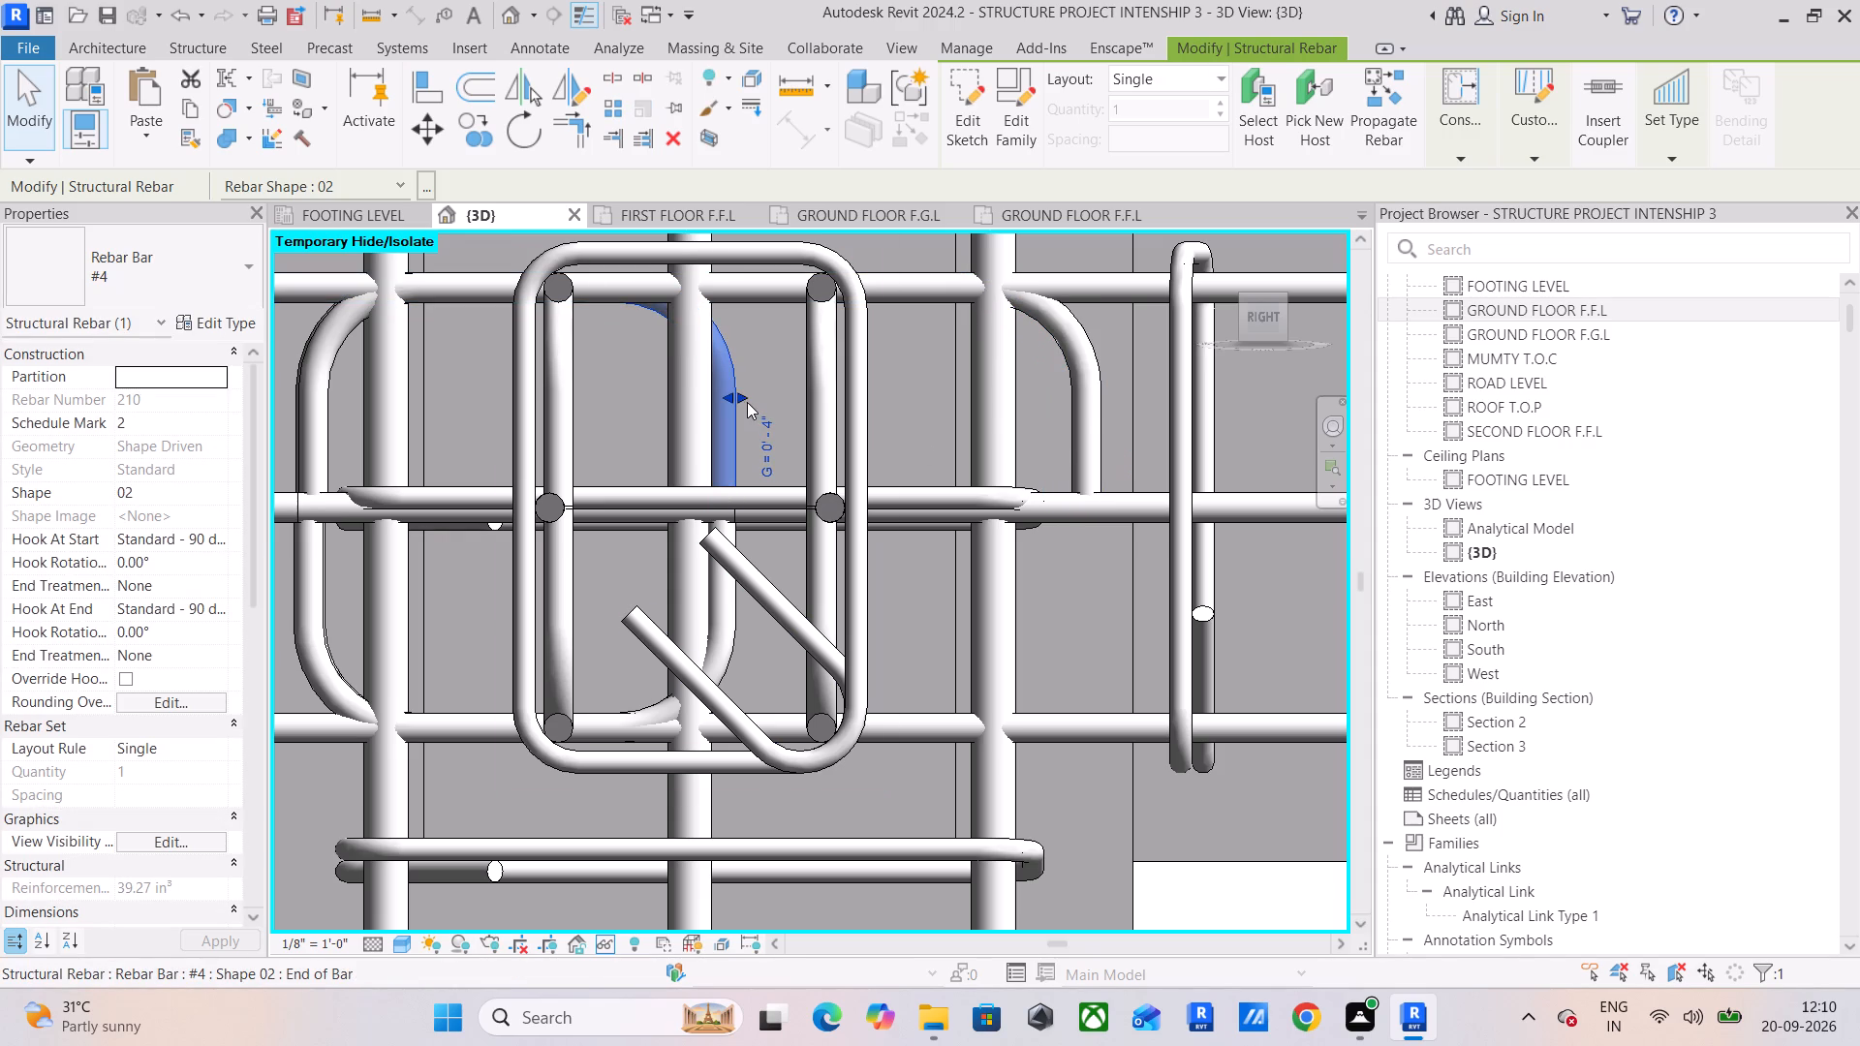
drag(741, 397, 1044, 401)
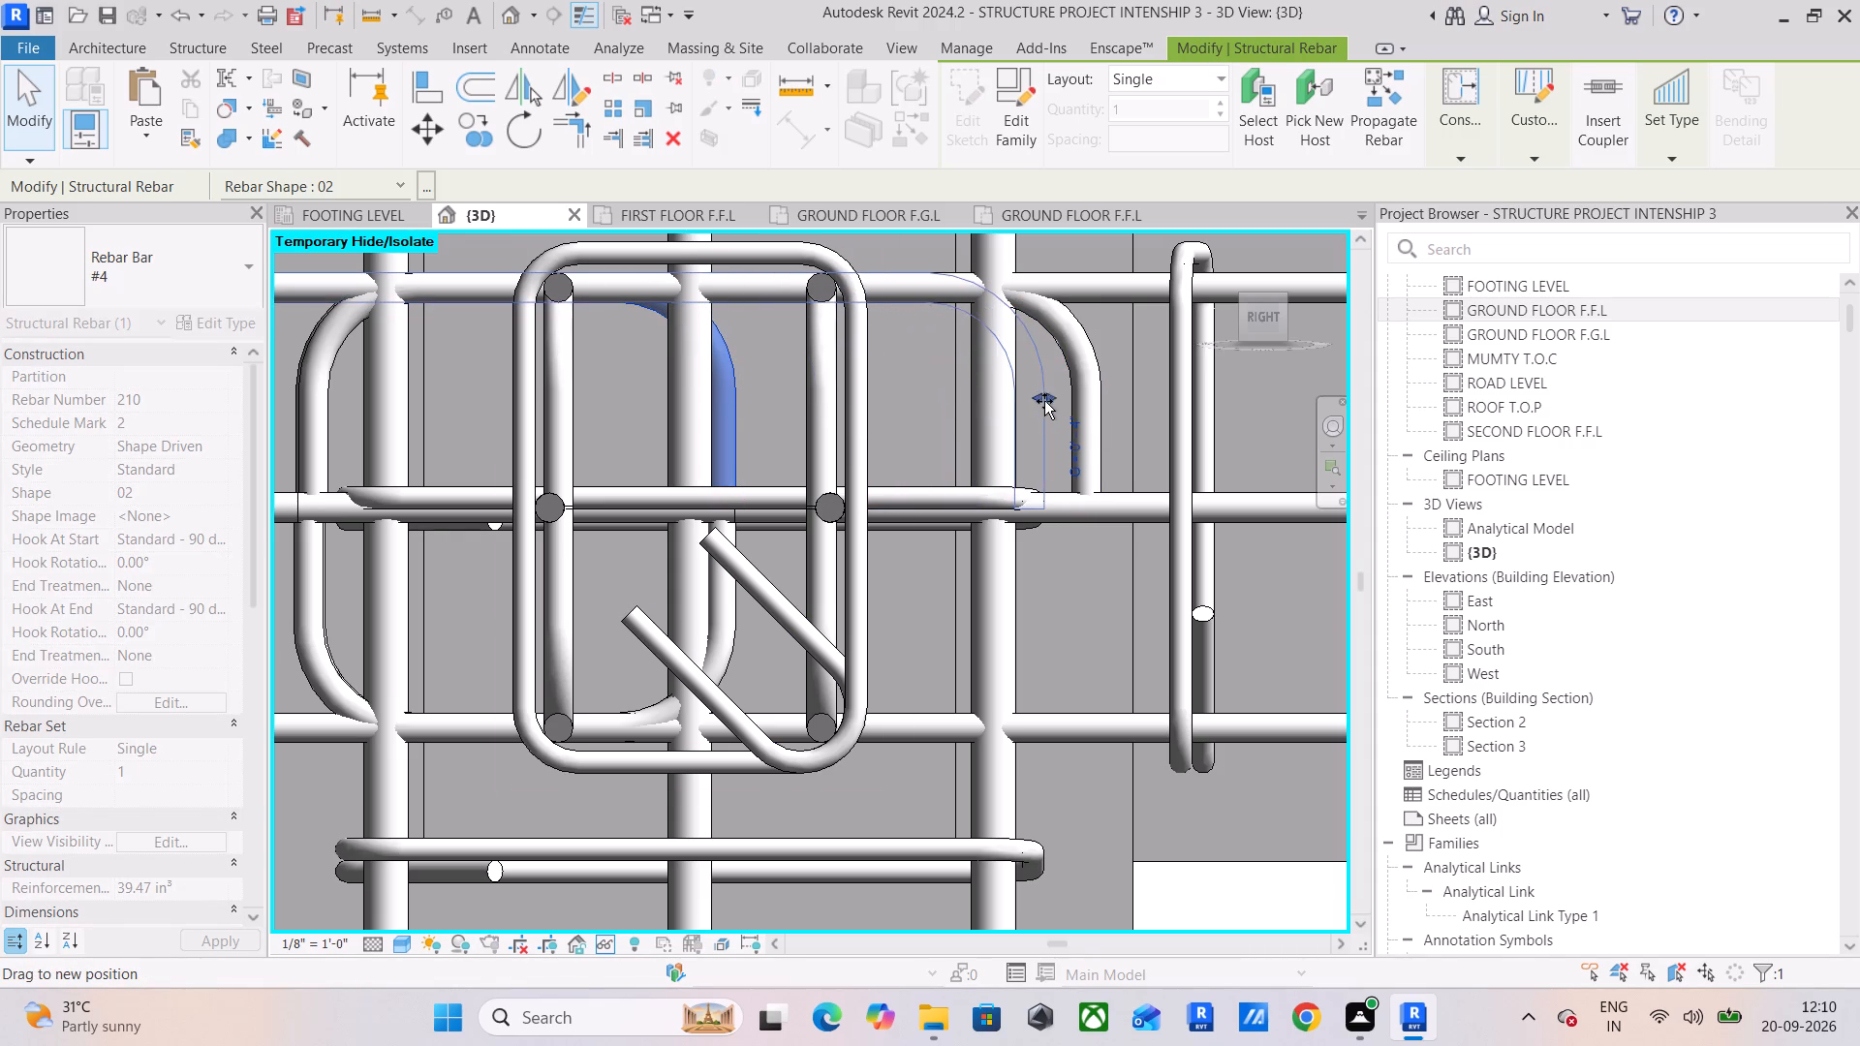
drag(1044, 401, 1100, 408)
Extend the hooked ends of the second span's two bottom #4 bars through the wide column, in line with the top hooks.
click(738, 628)
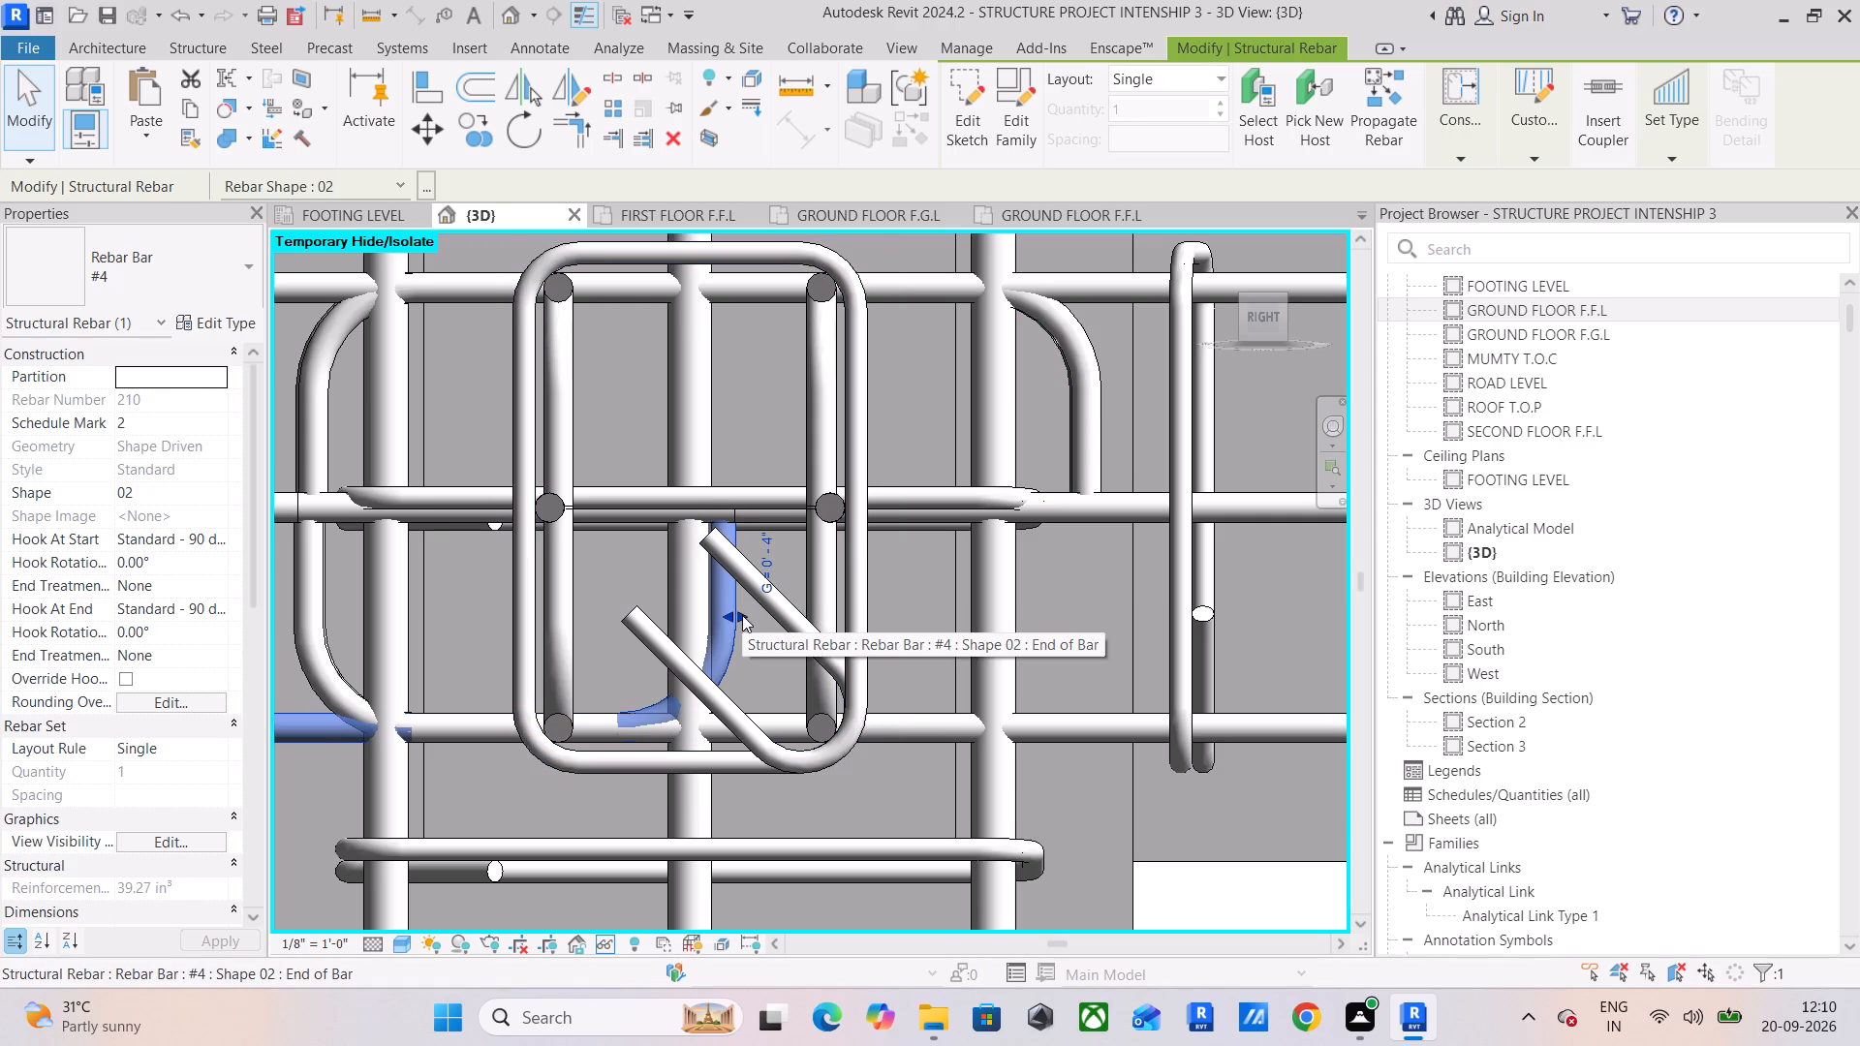
drag(742, 615, 1076, 631)
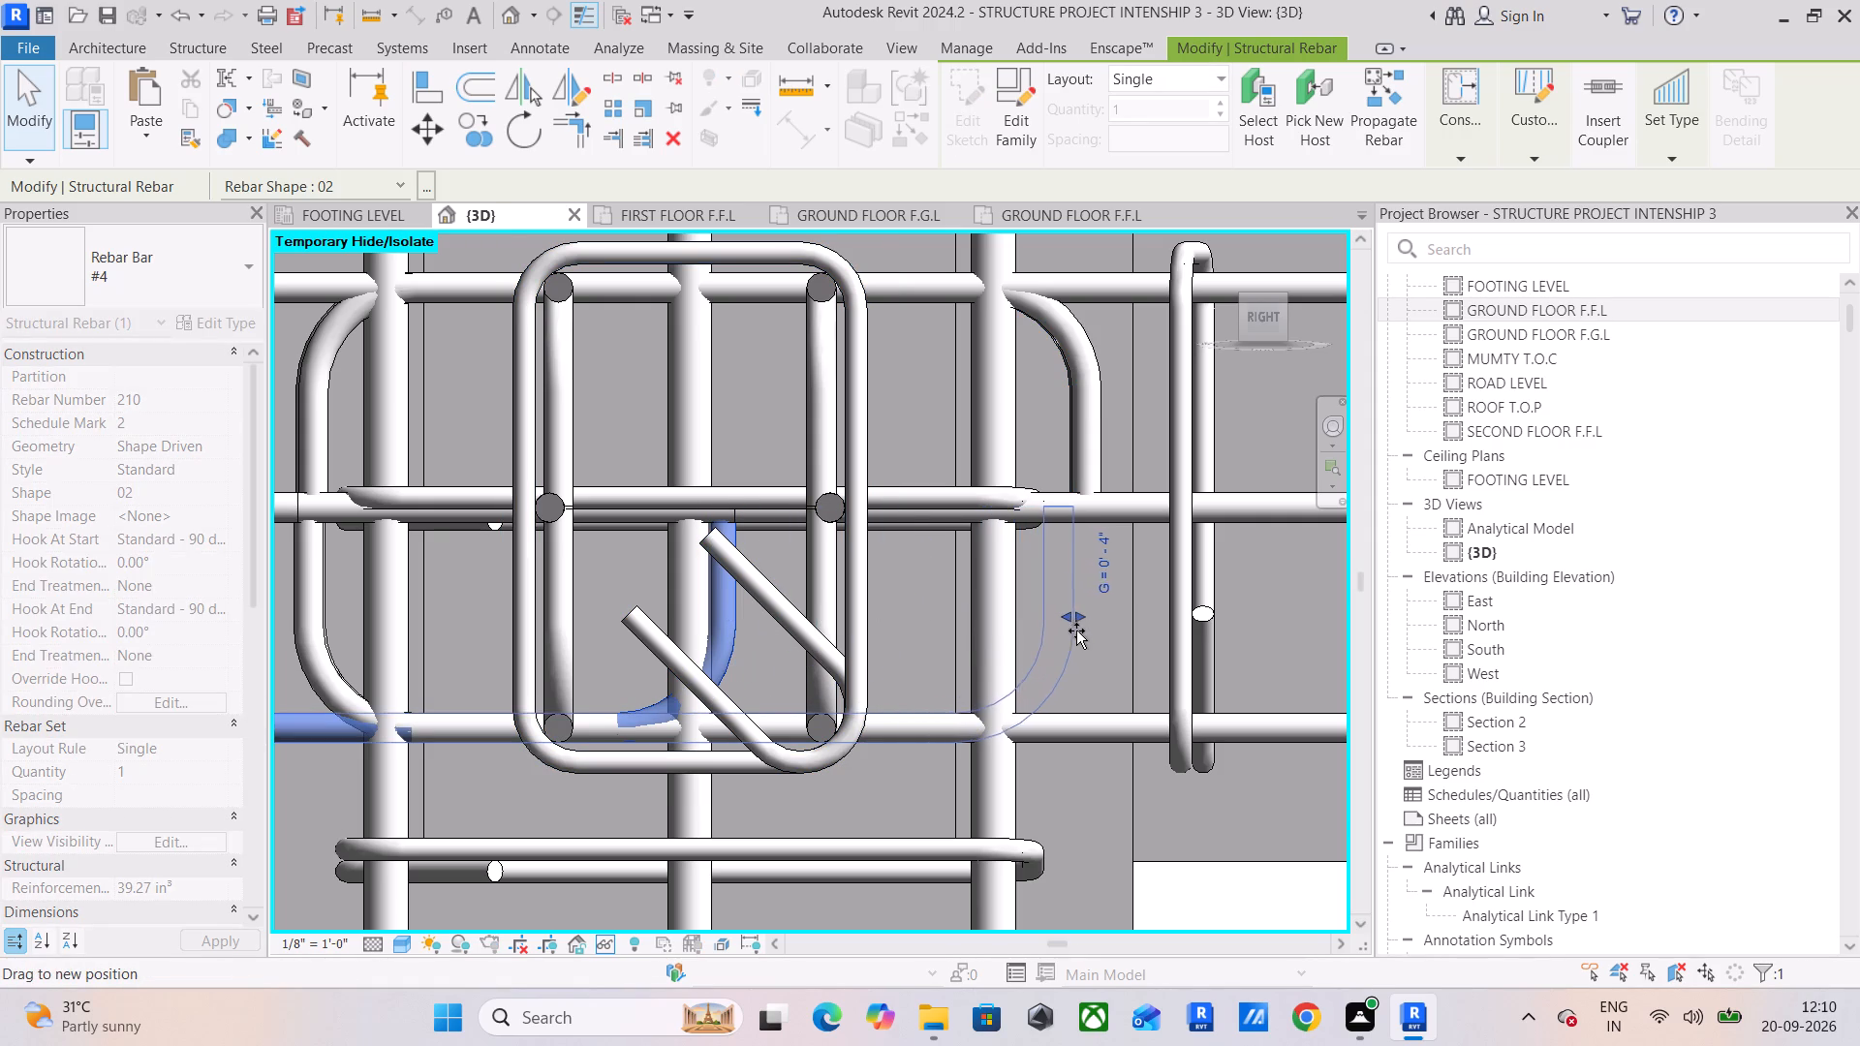
drag(1076, 631, 1101, 644)
click(746, 627)
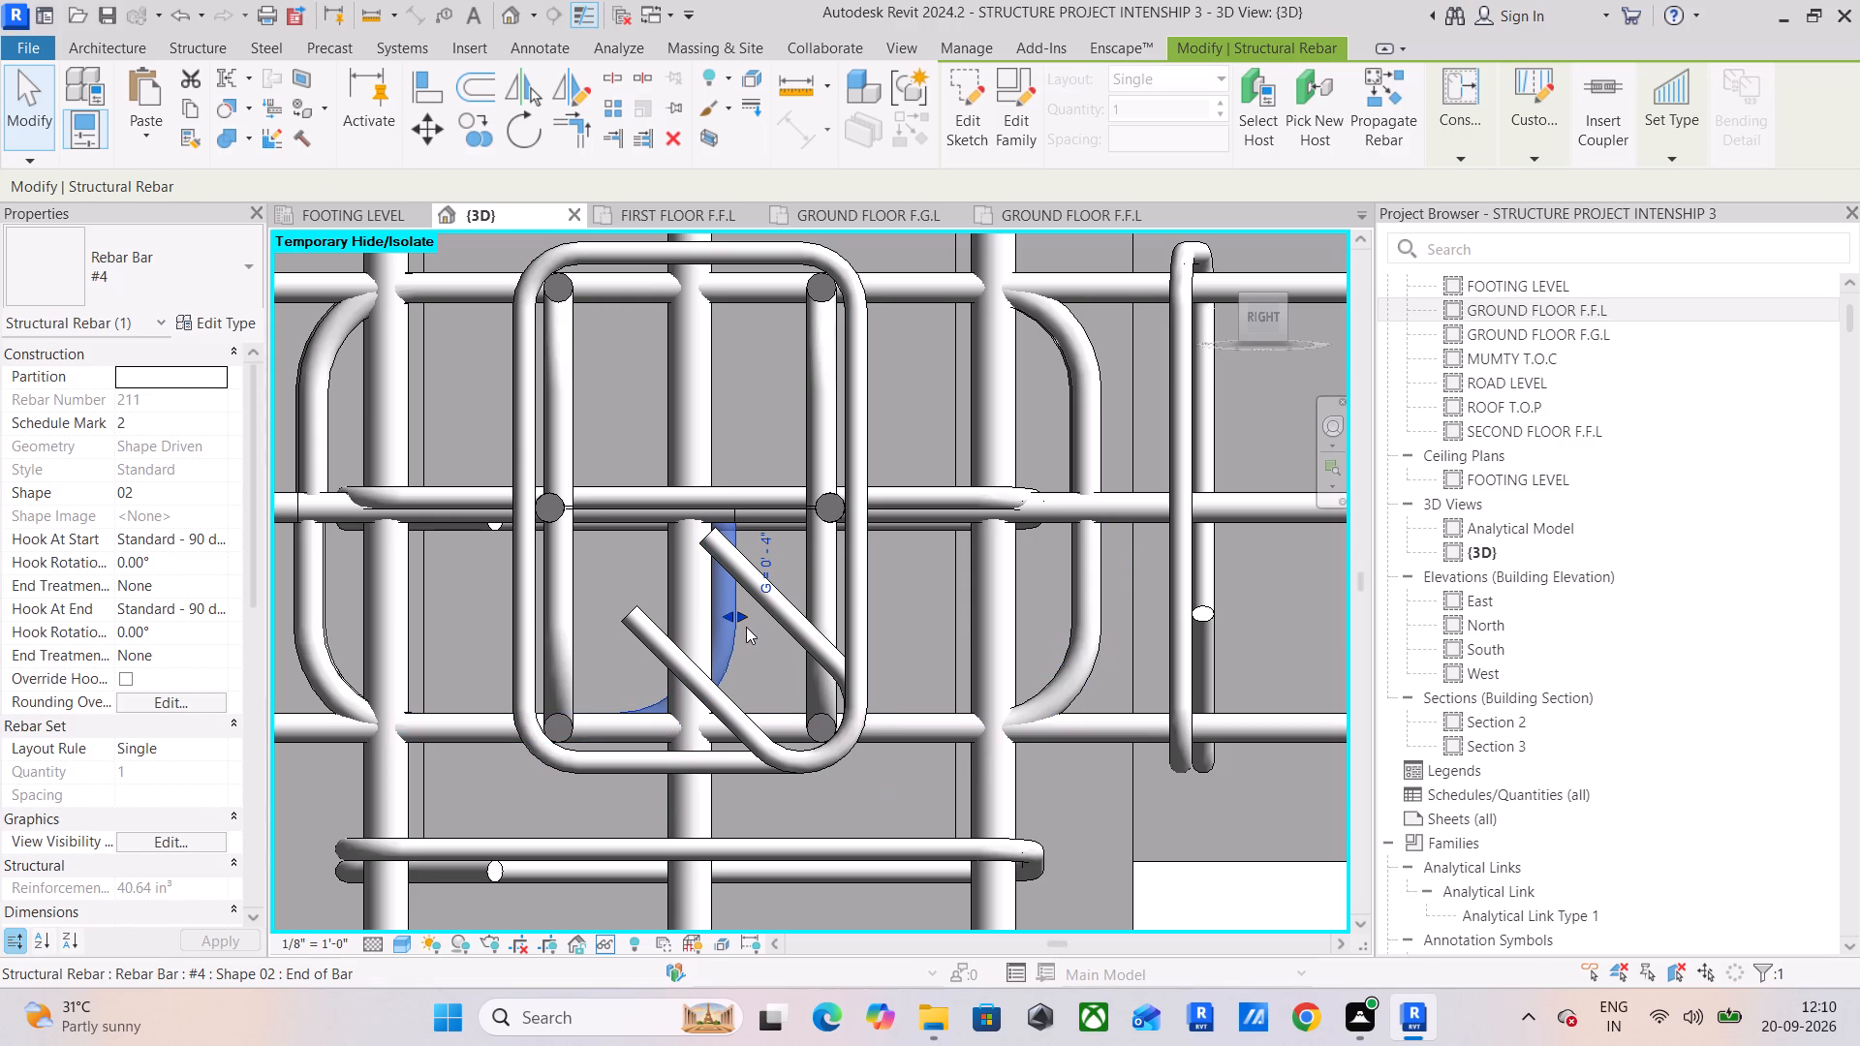
drag(743, 619, 1061, 628)
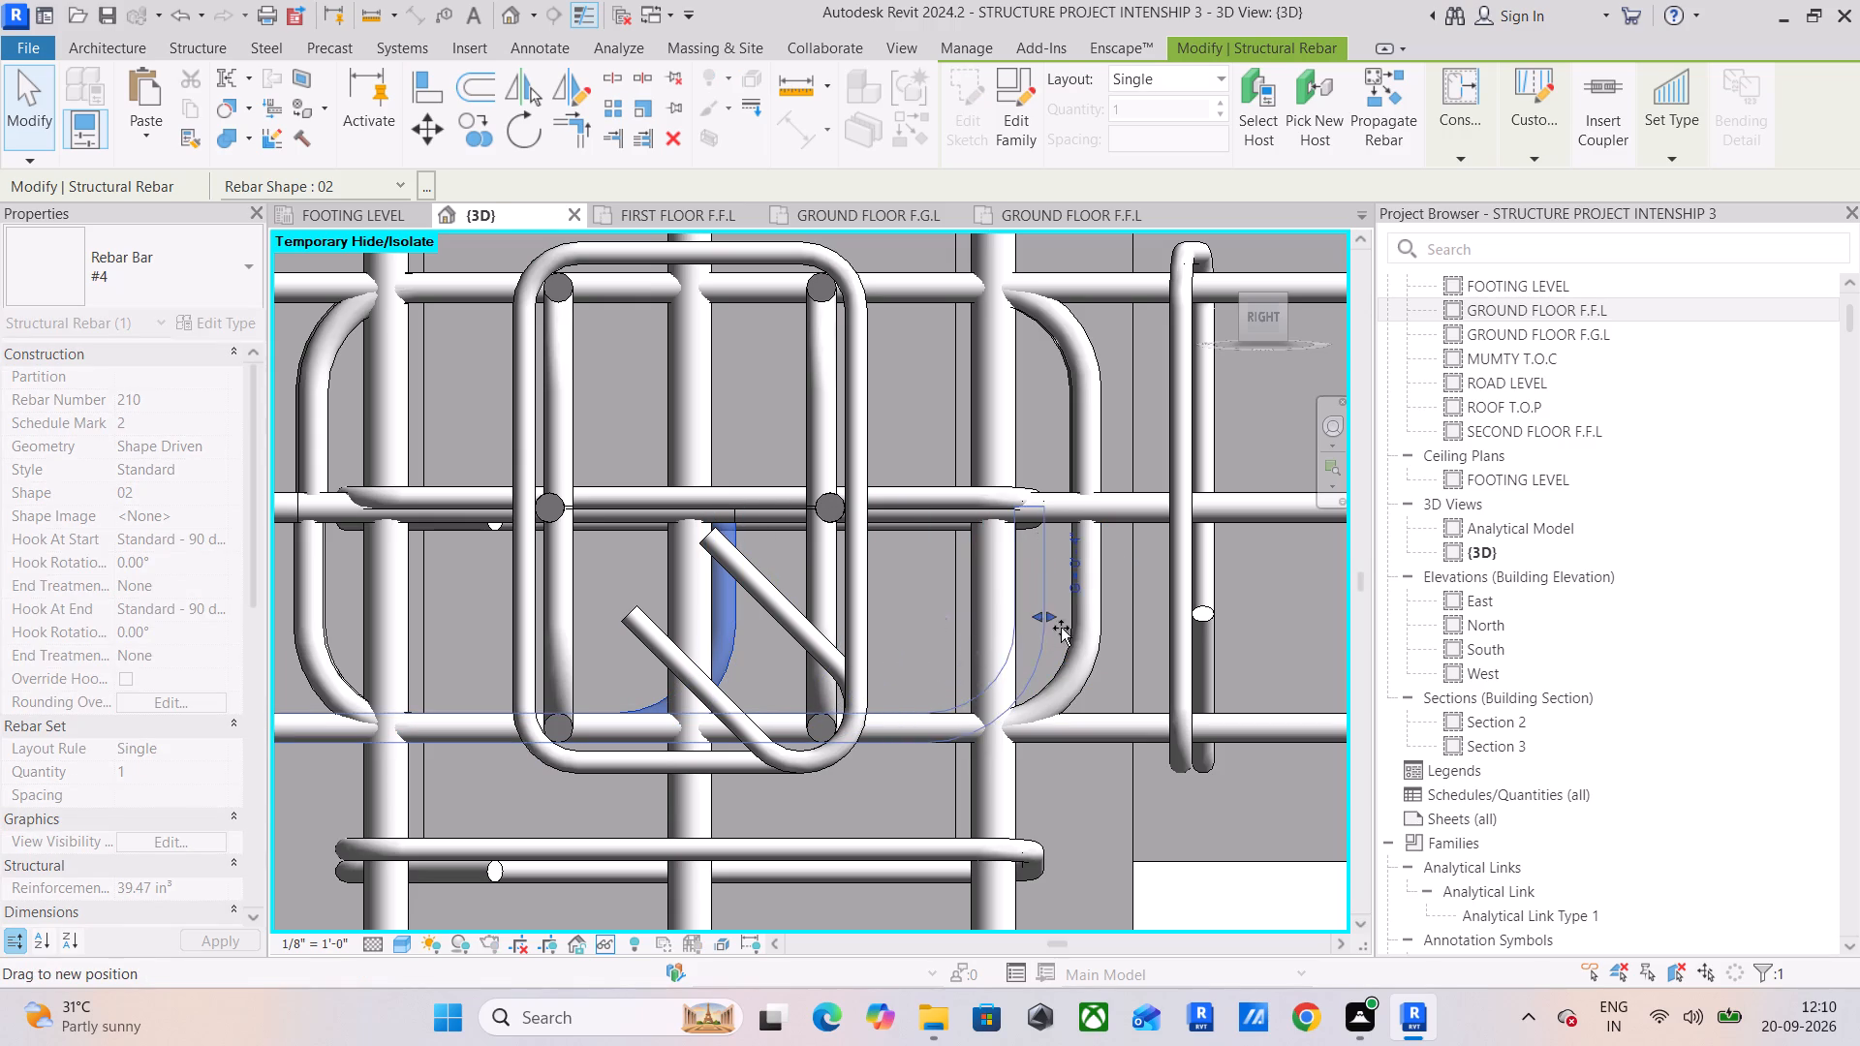
drag(1061, 628, 1099, 631)
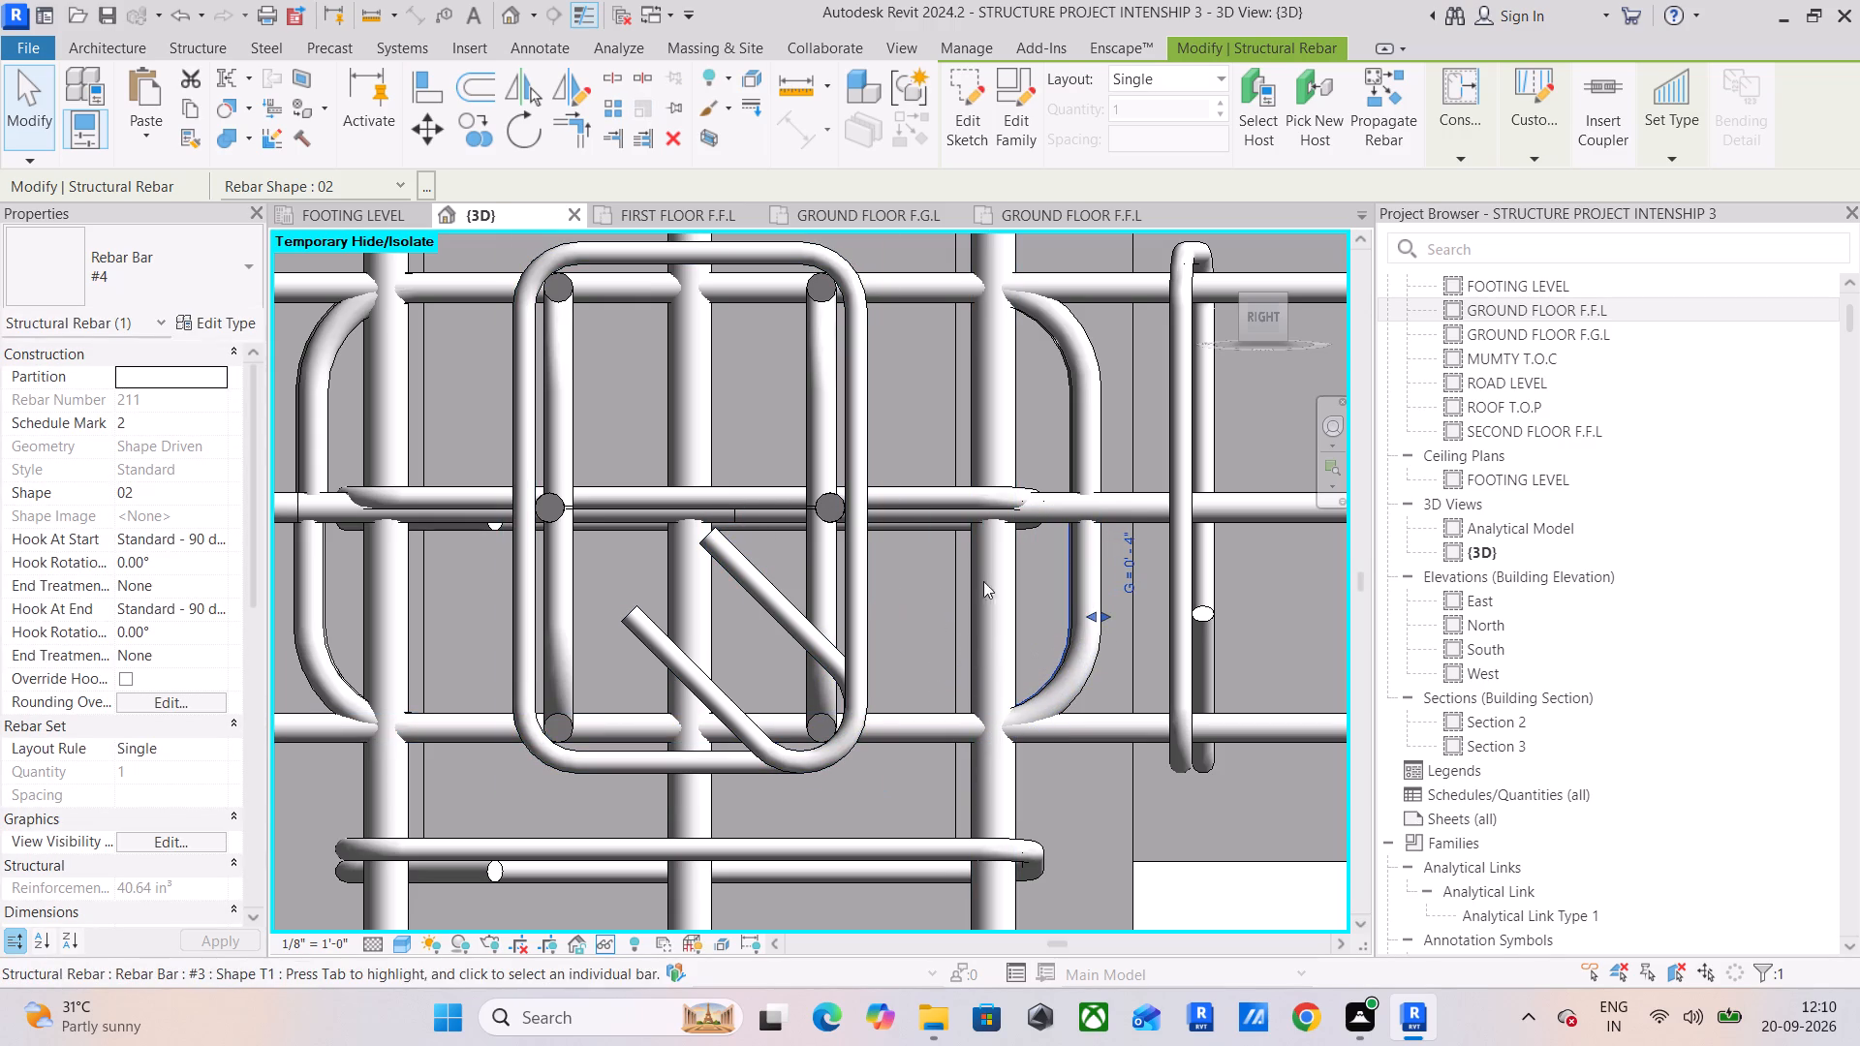
Lengthen the second span's straight middle #4 bar through the wide column to line up with the hooks, about 16'-8" long.
click(1139, 505)
scroll(970, 566, down, 3)
middle_drag(966, 564, 1002, 539)
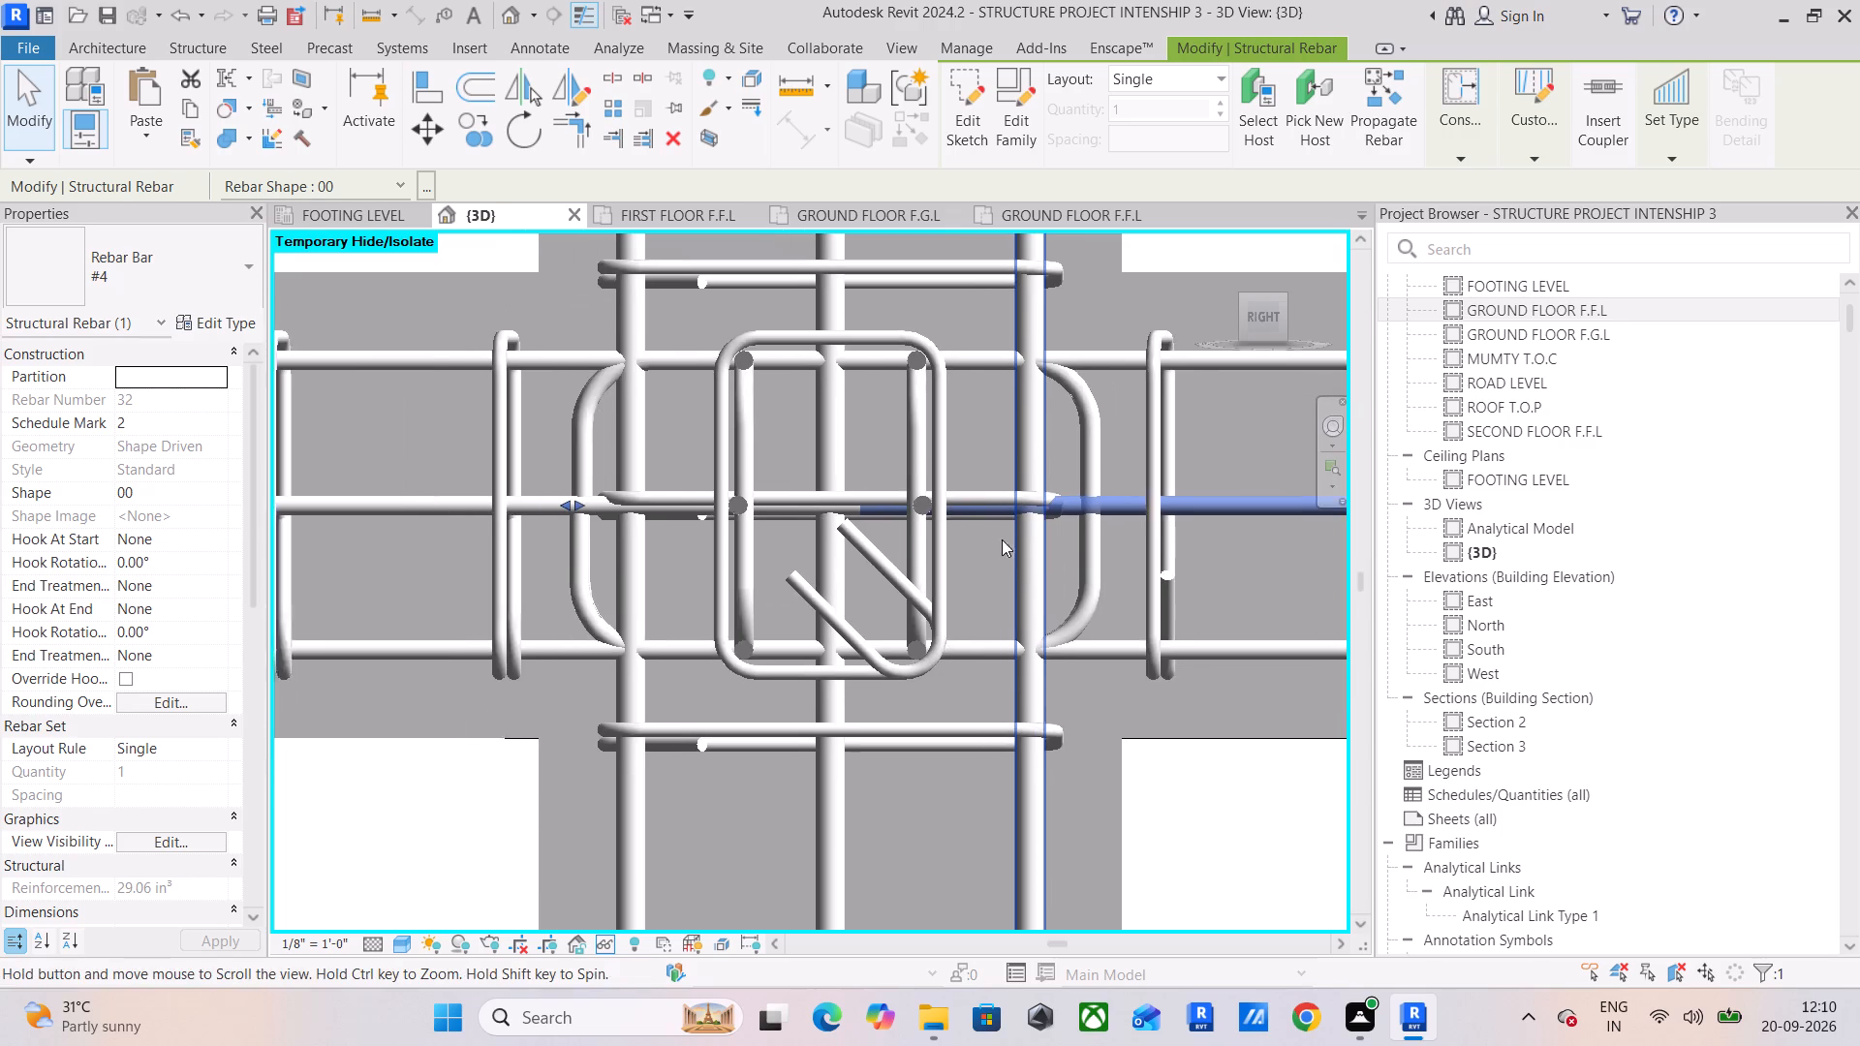
middle_drag(1002, 539, 1012, 541)
click(380, 507)
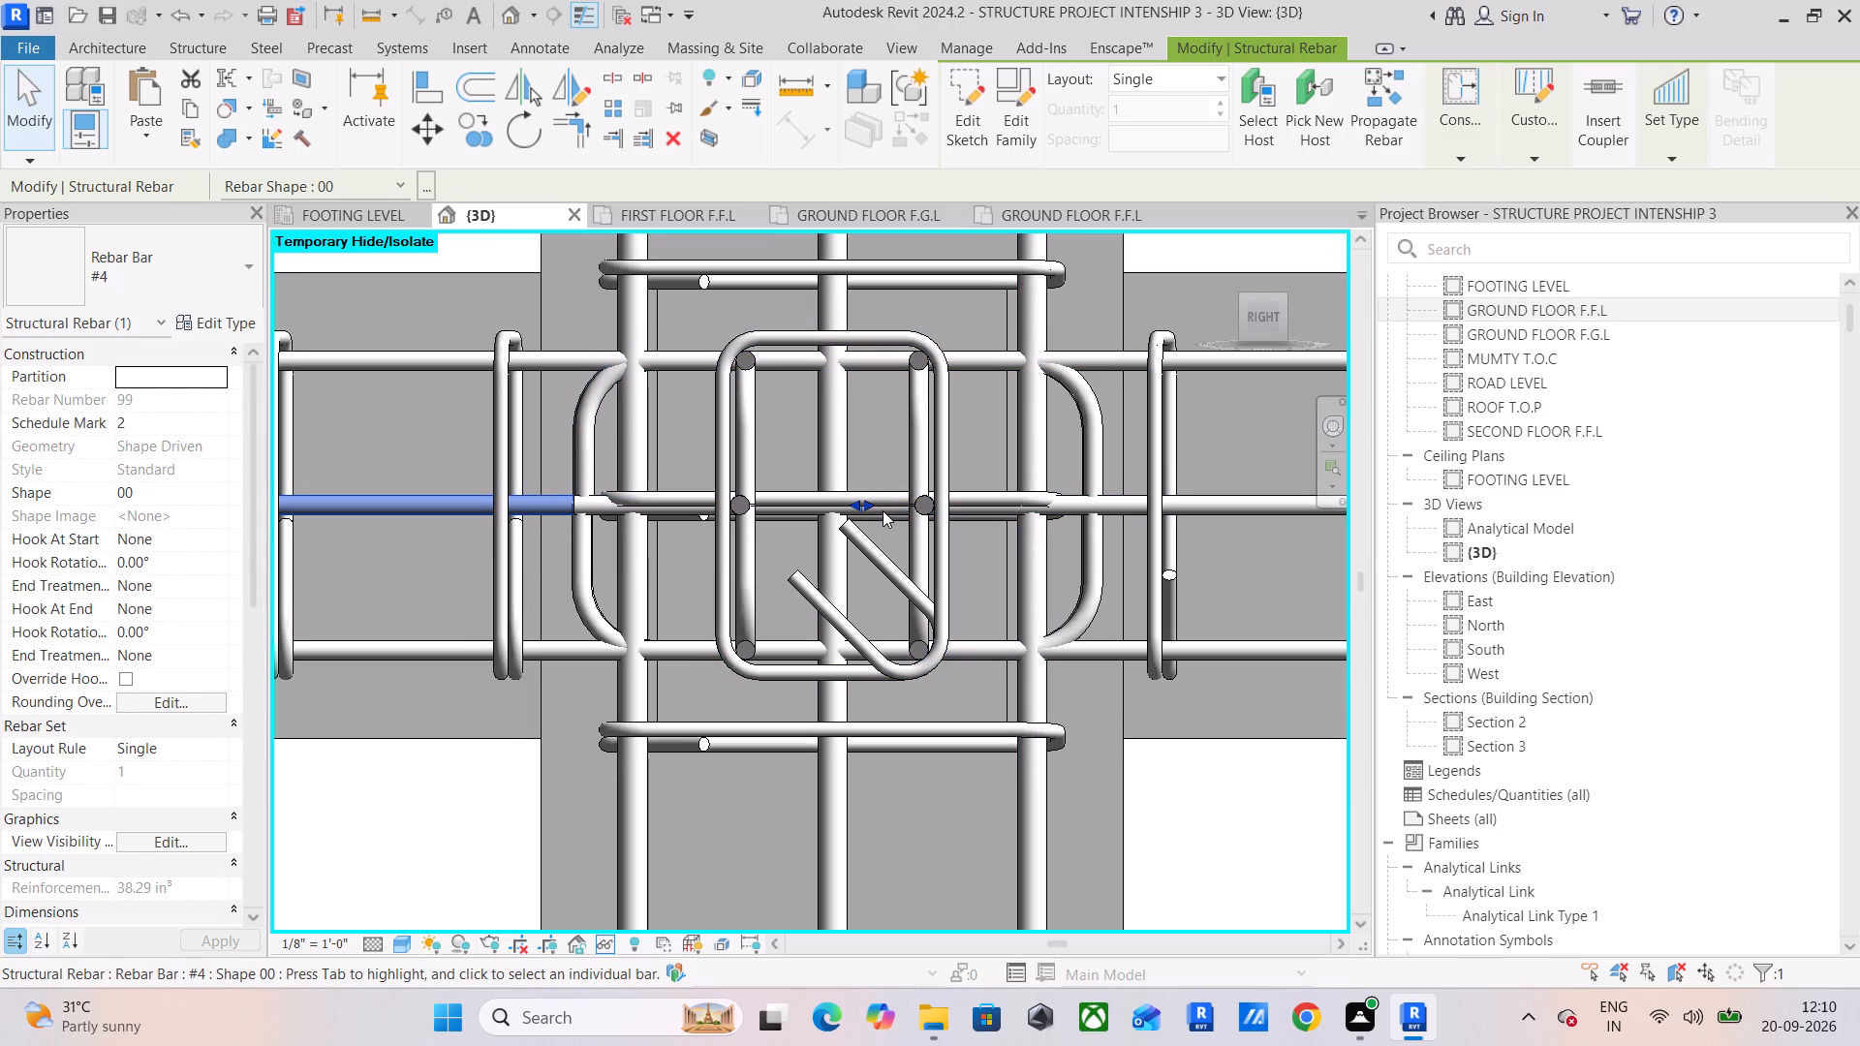
drag(865, 504, 1103, 529)
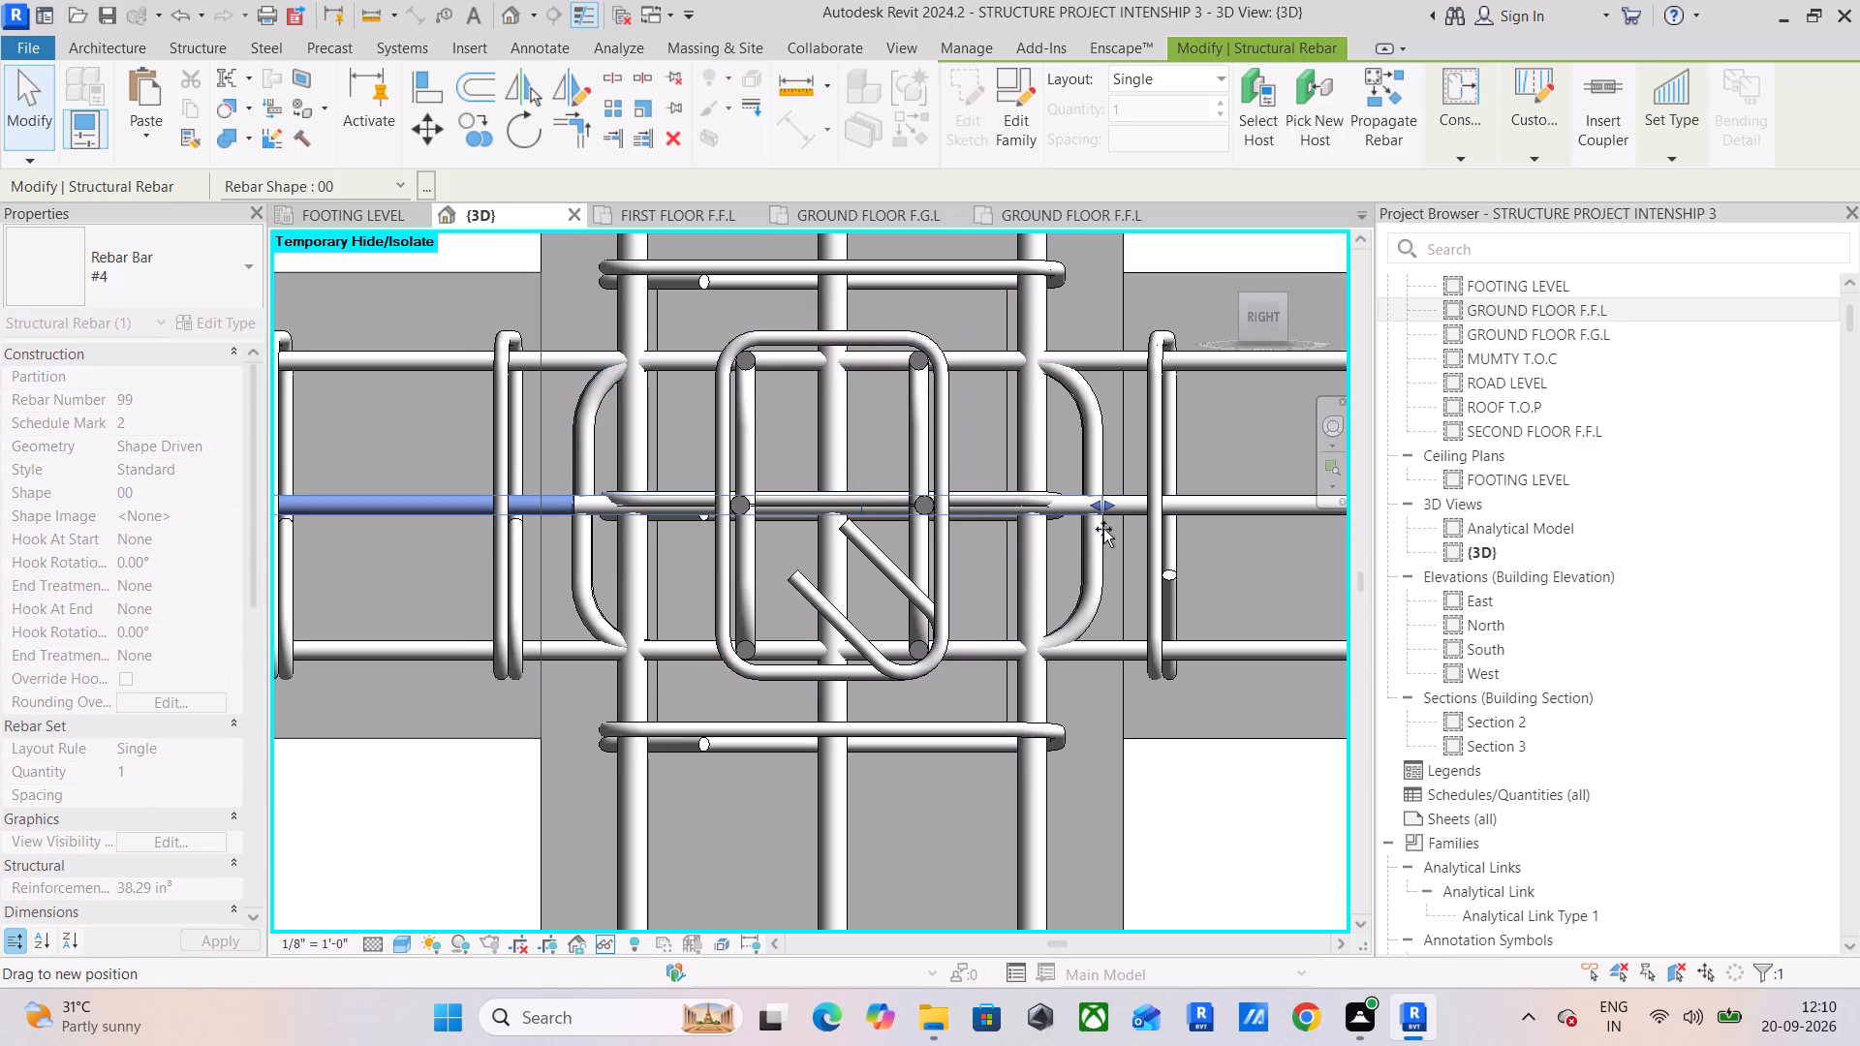
drag(1103, 529, 1094, 534)
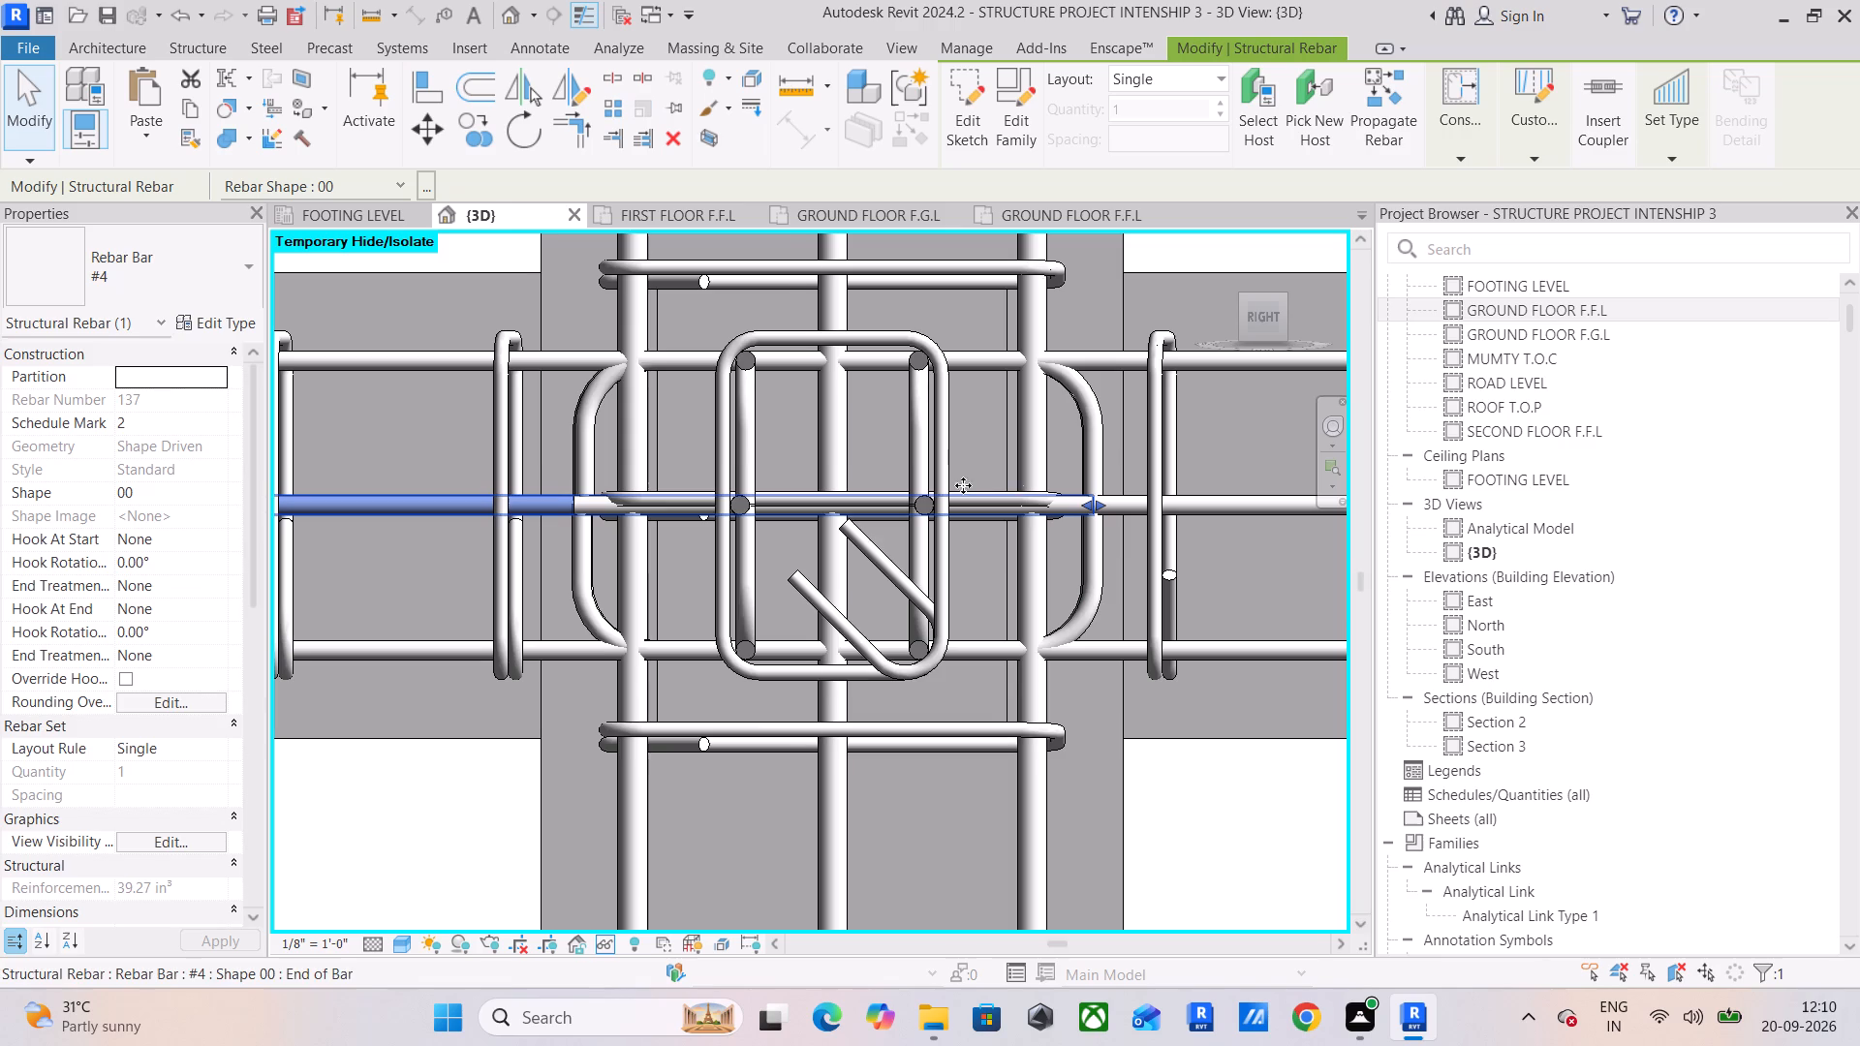
At the intermediate column, extend the hooked starts of the second span's two top #4 bars close to the column's far face.
scroll(543, 415, down, 6)
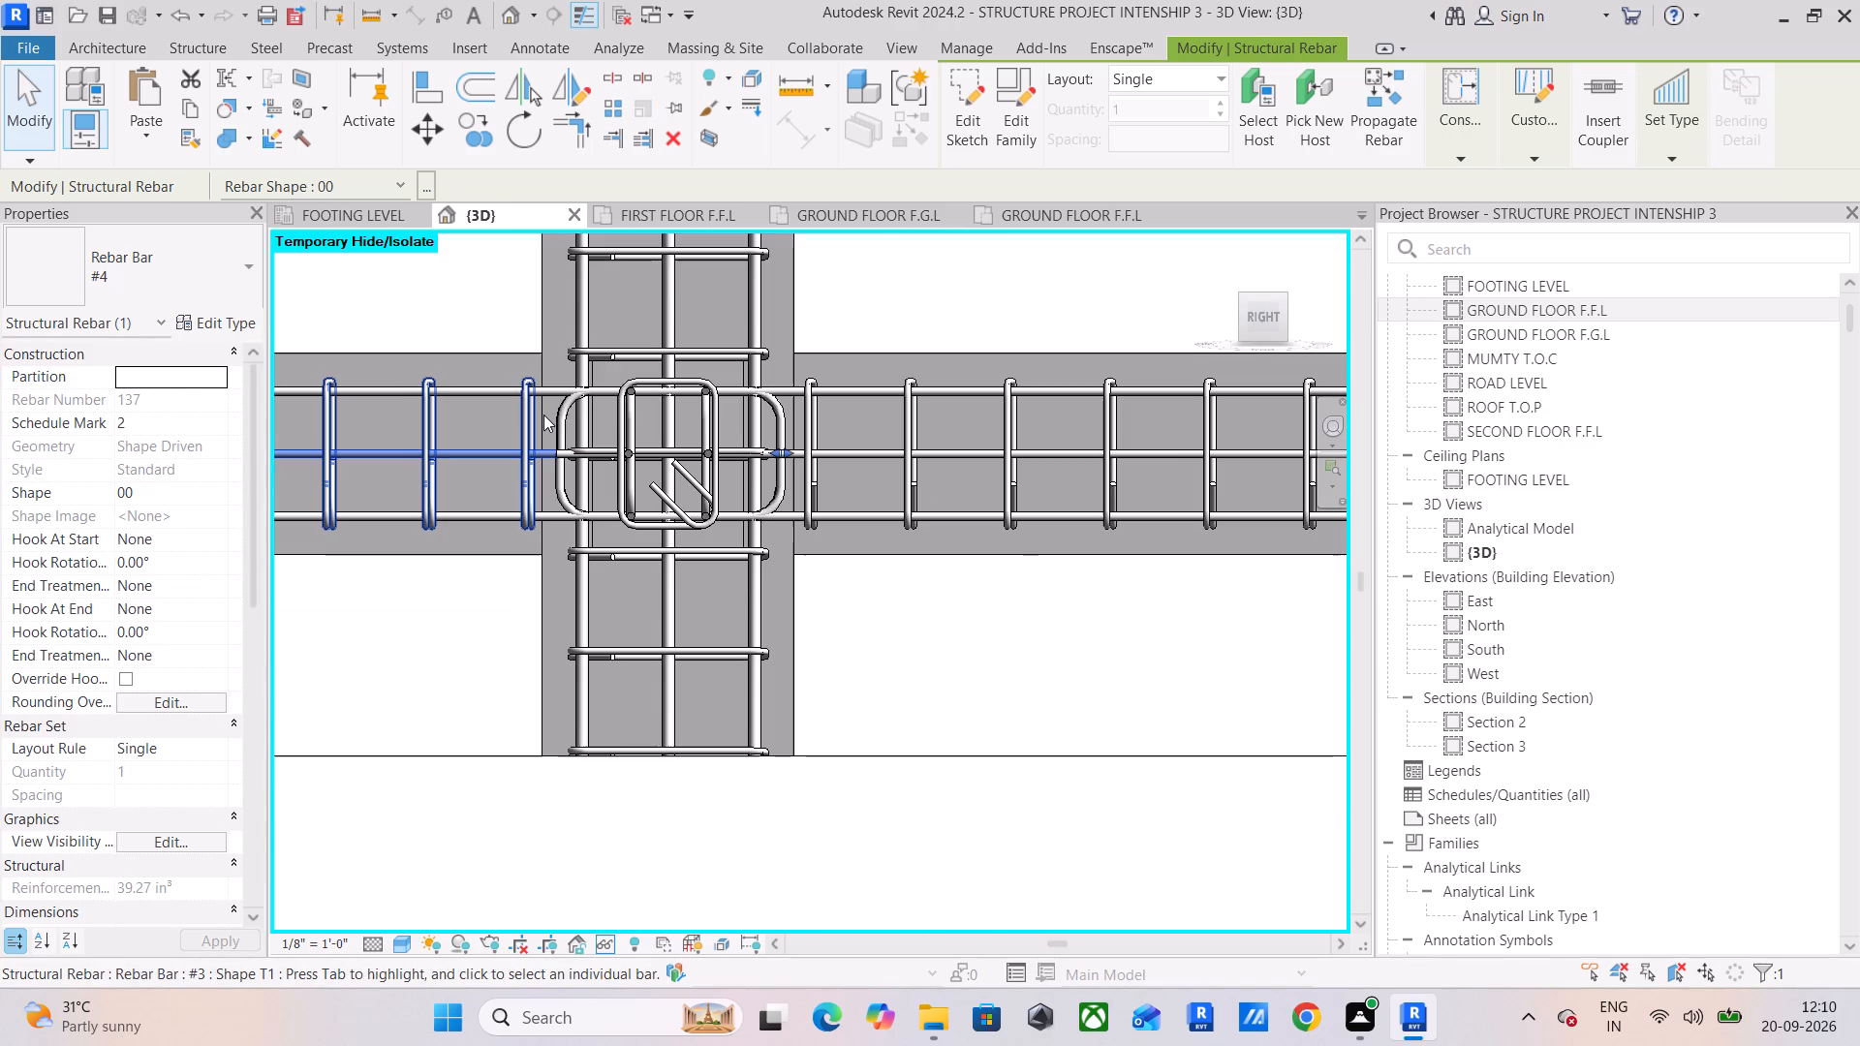
scroll(553, 417, down, 9)
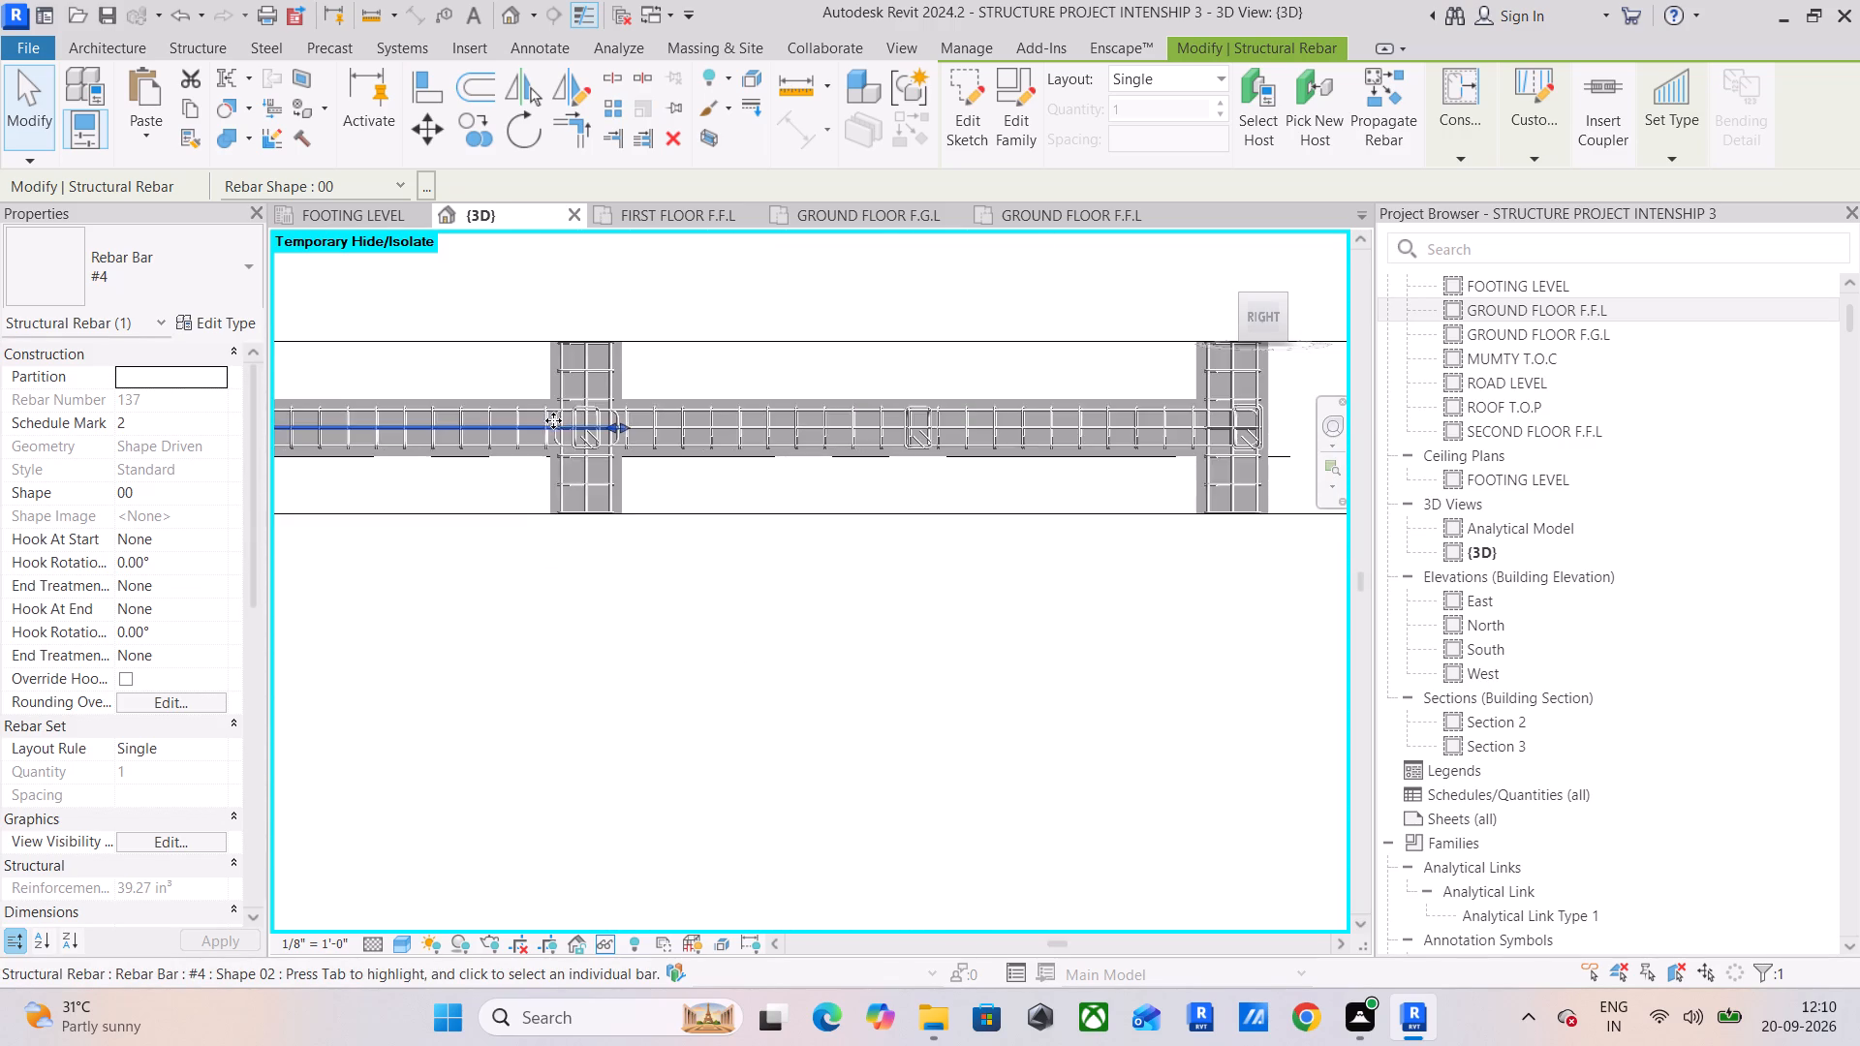
middle_drag(548, 423, 981, 444)
scroll(704, 457, down, 3)
middle_drag(645, 456, 1001, 472)
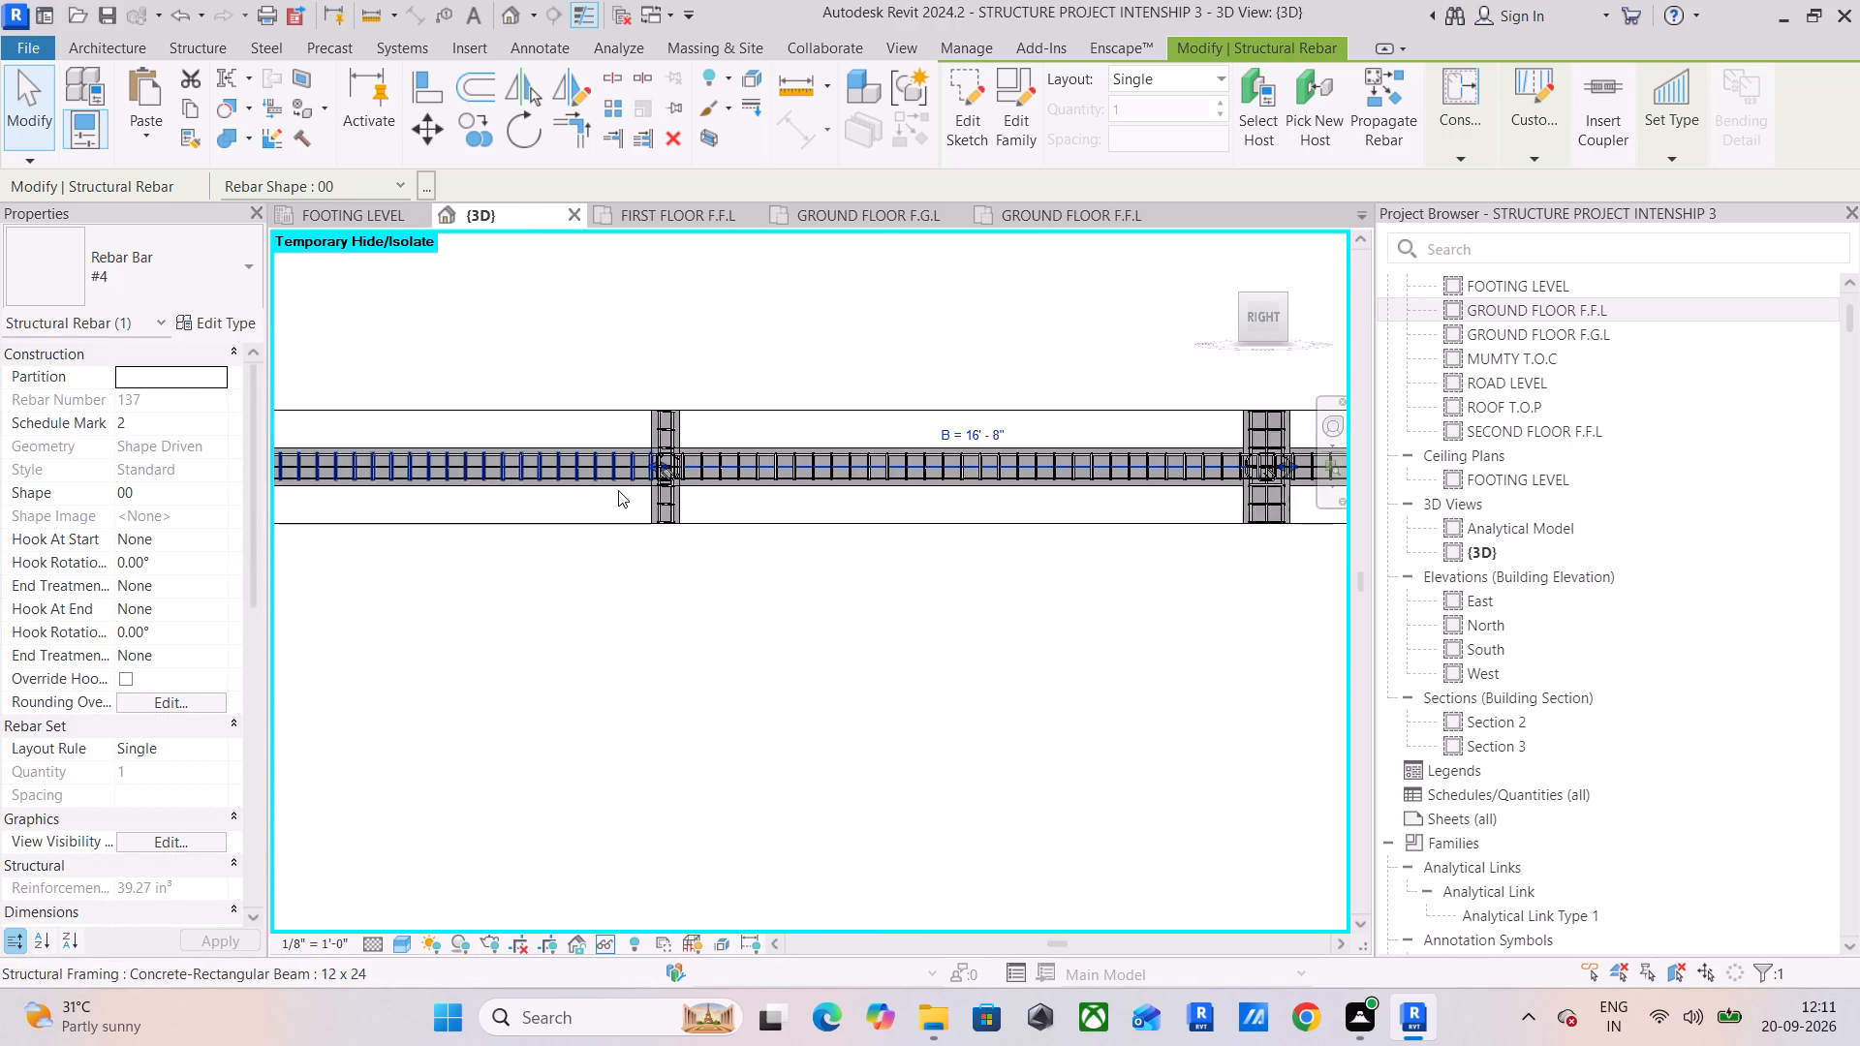
scroll(618, 490, up, 7)
scroll(718, 413, up, 12)
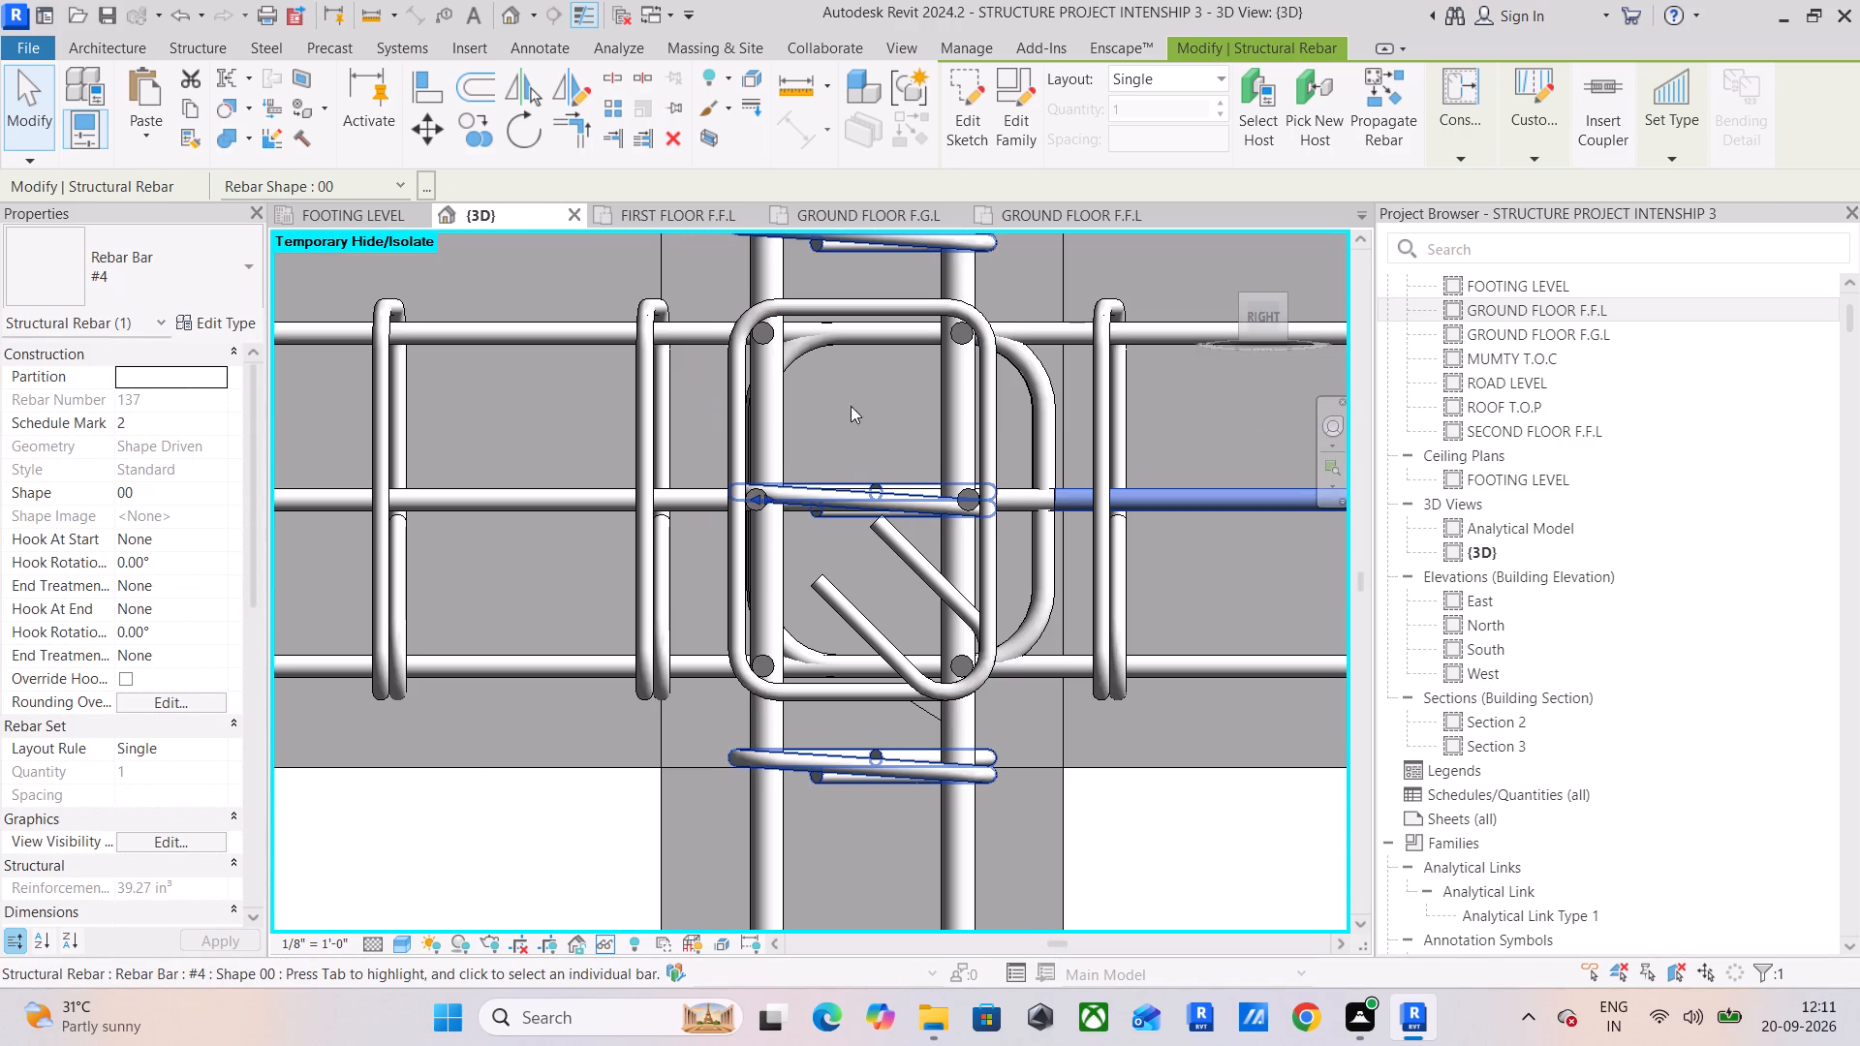
click(1068, 339)
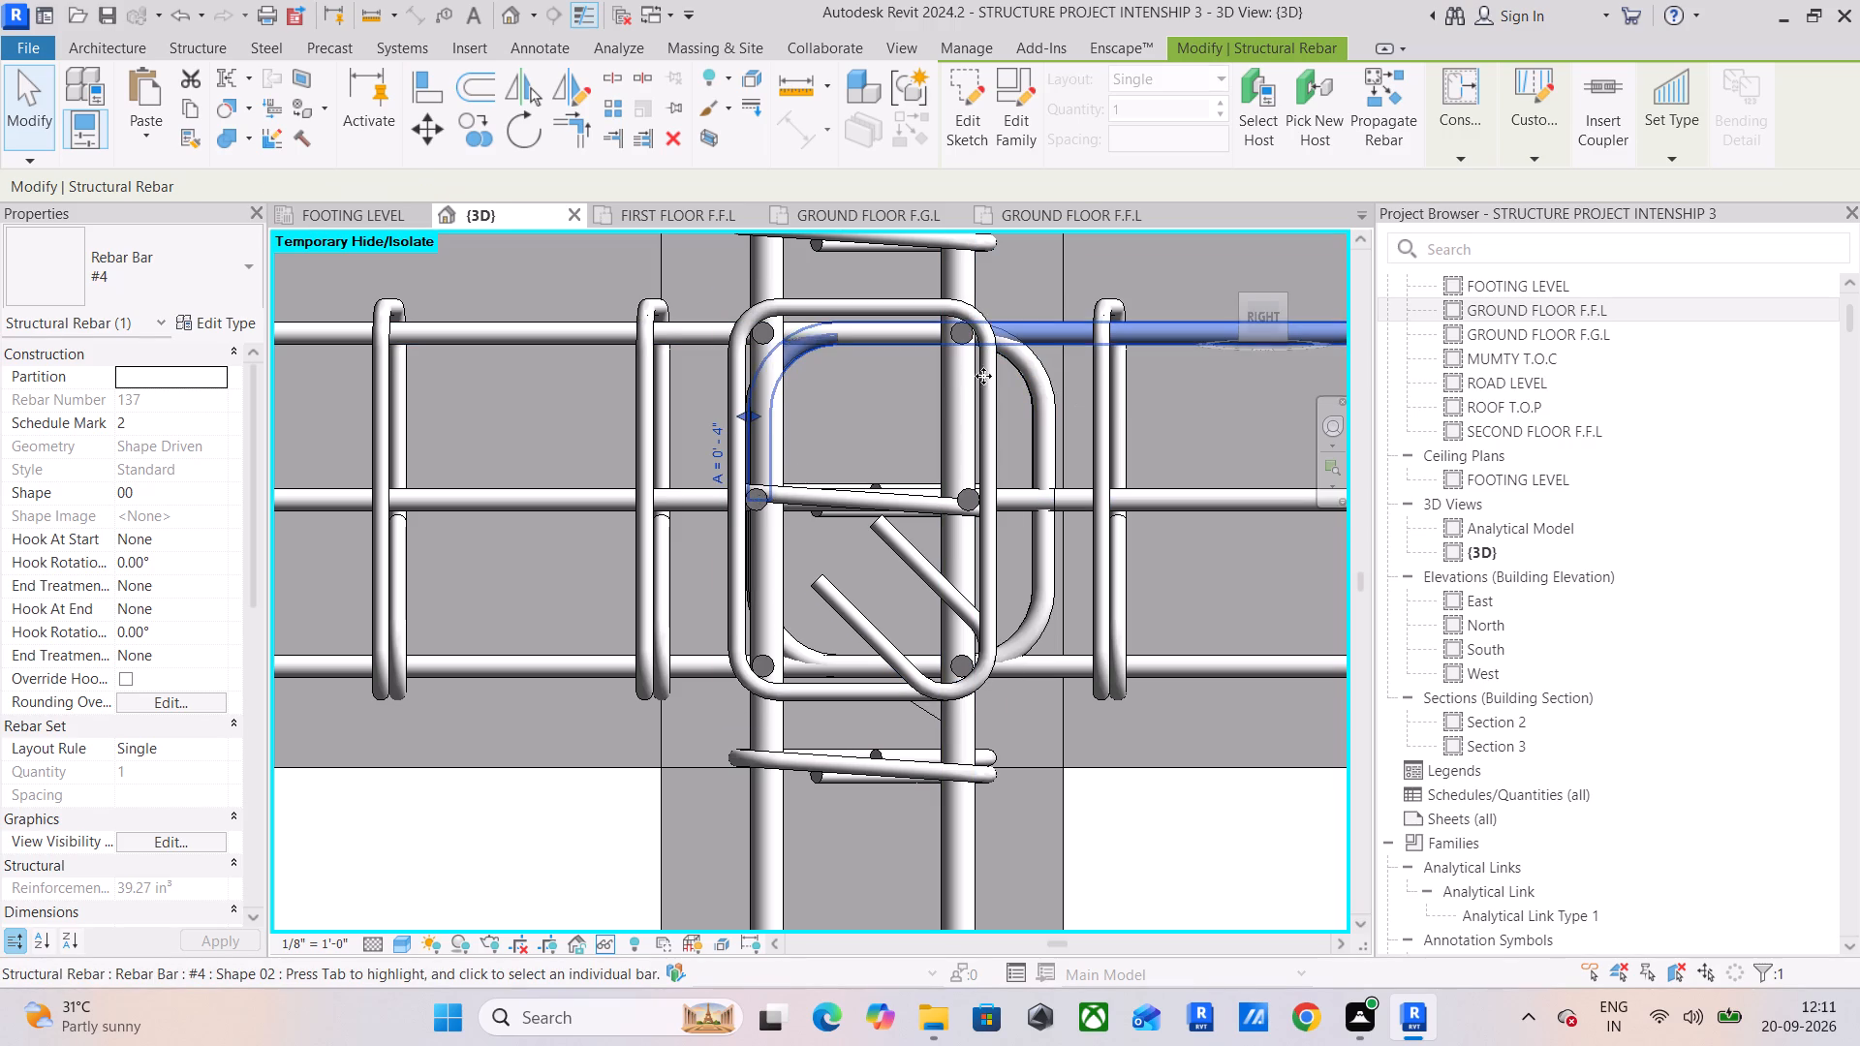
middle_drag(714, 426, 740, 548)
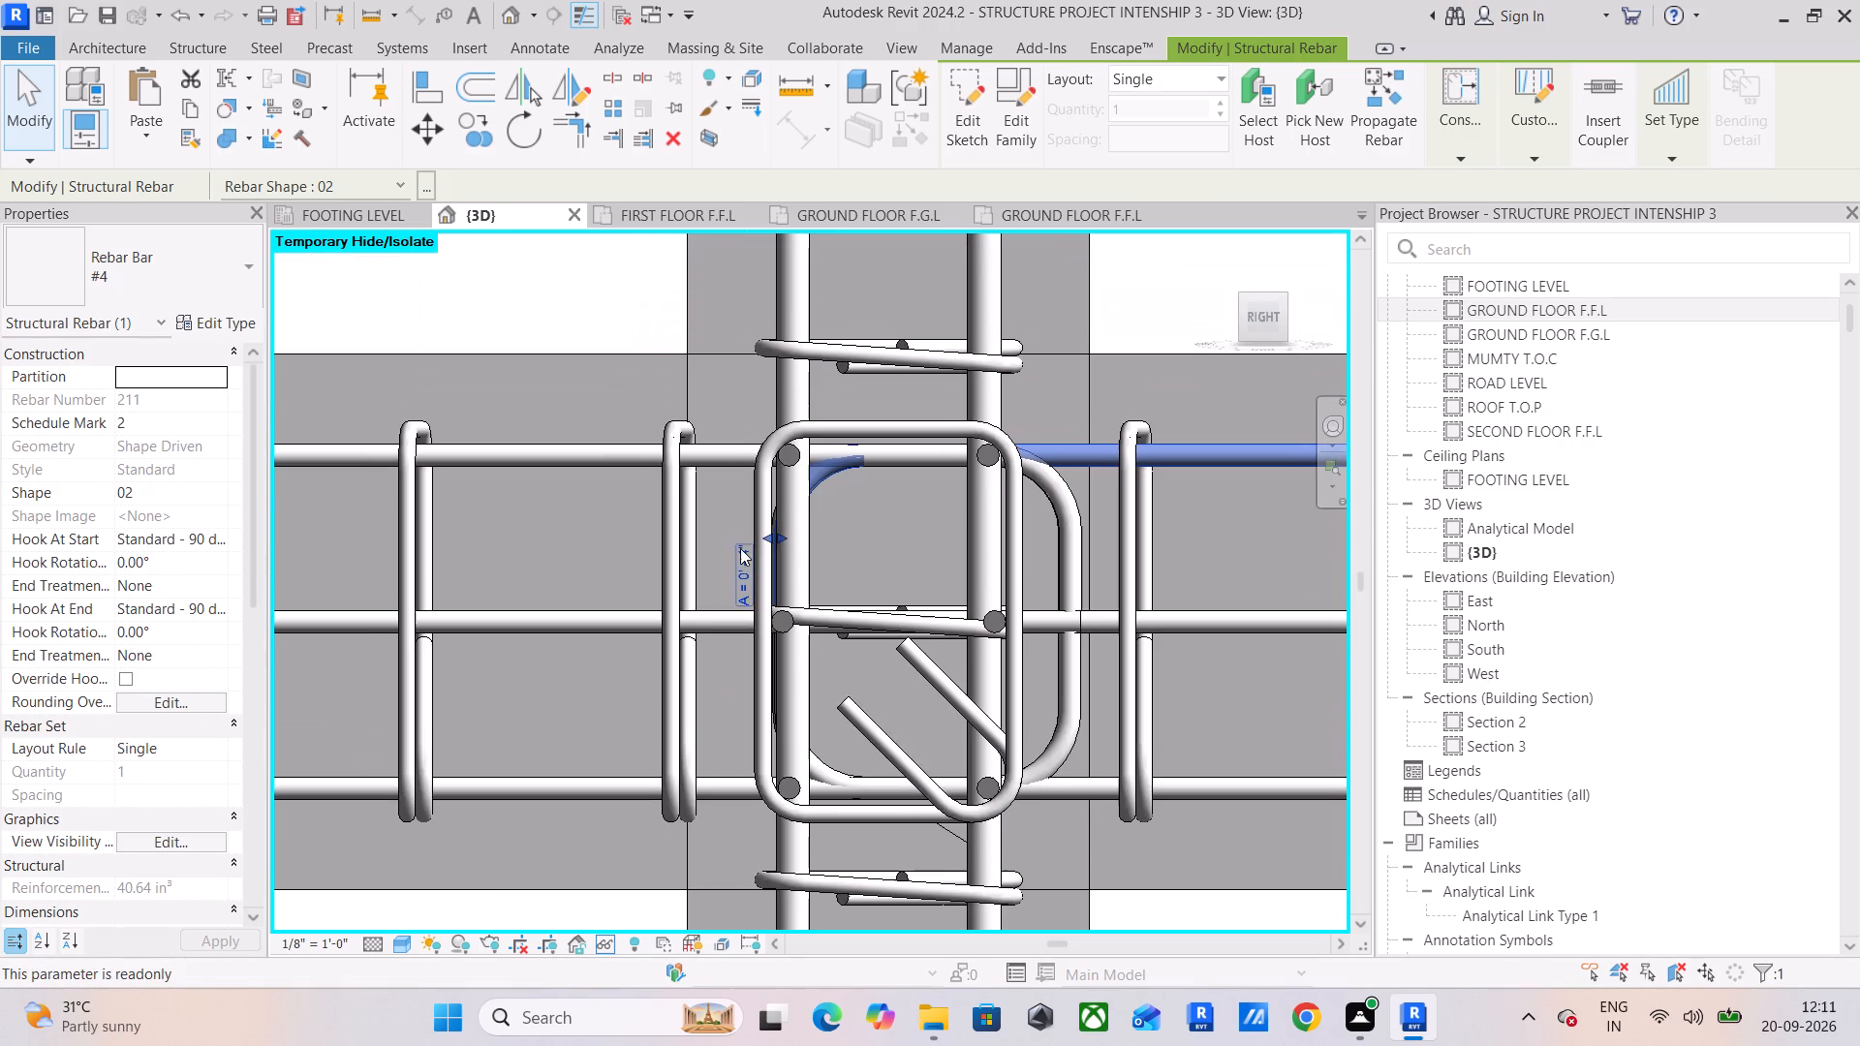
drag(767, 533, 718, 537)
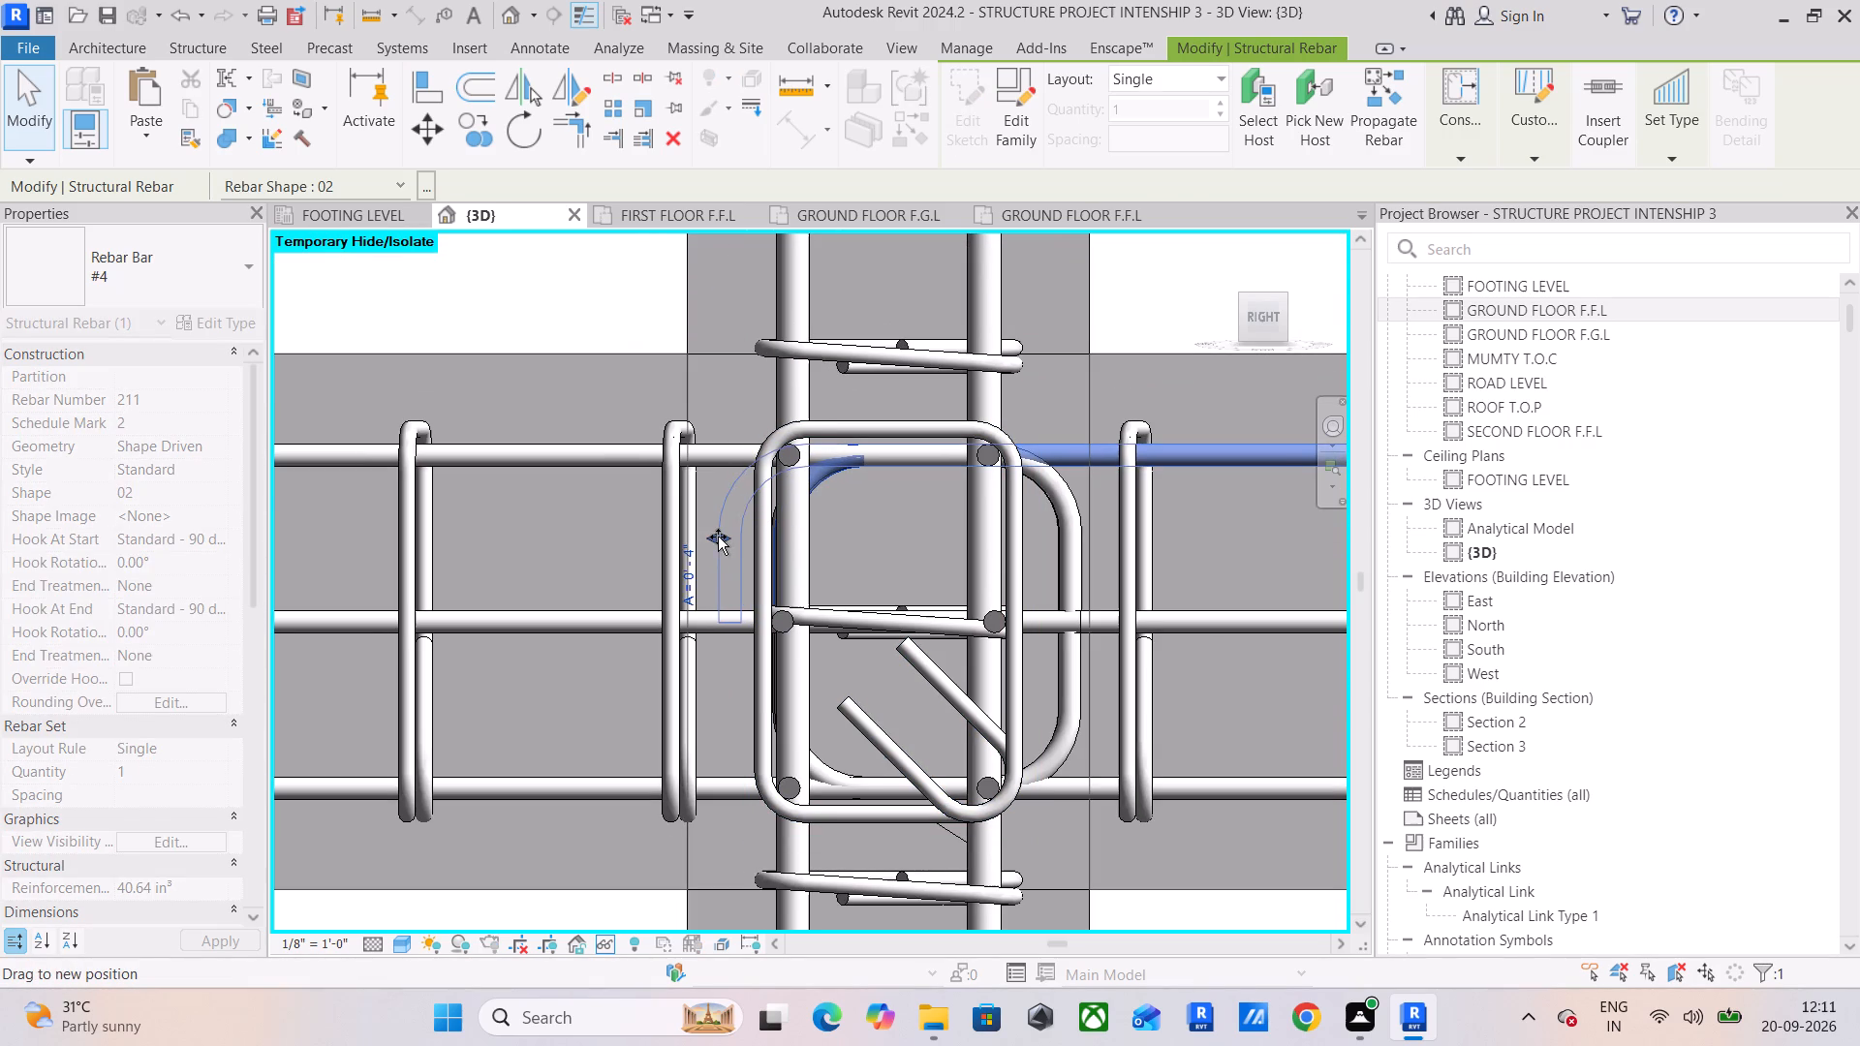
drag(718, 537, 712, 537)
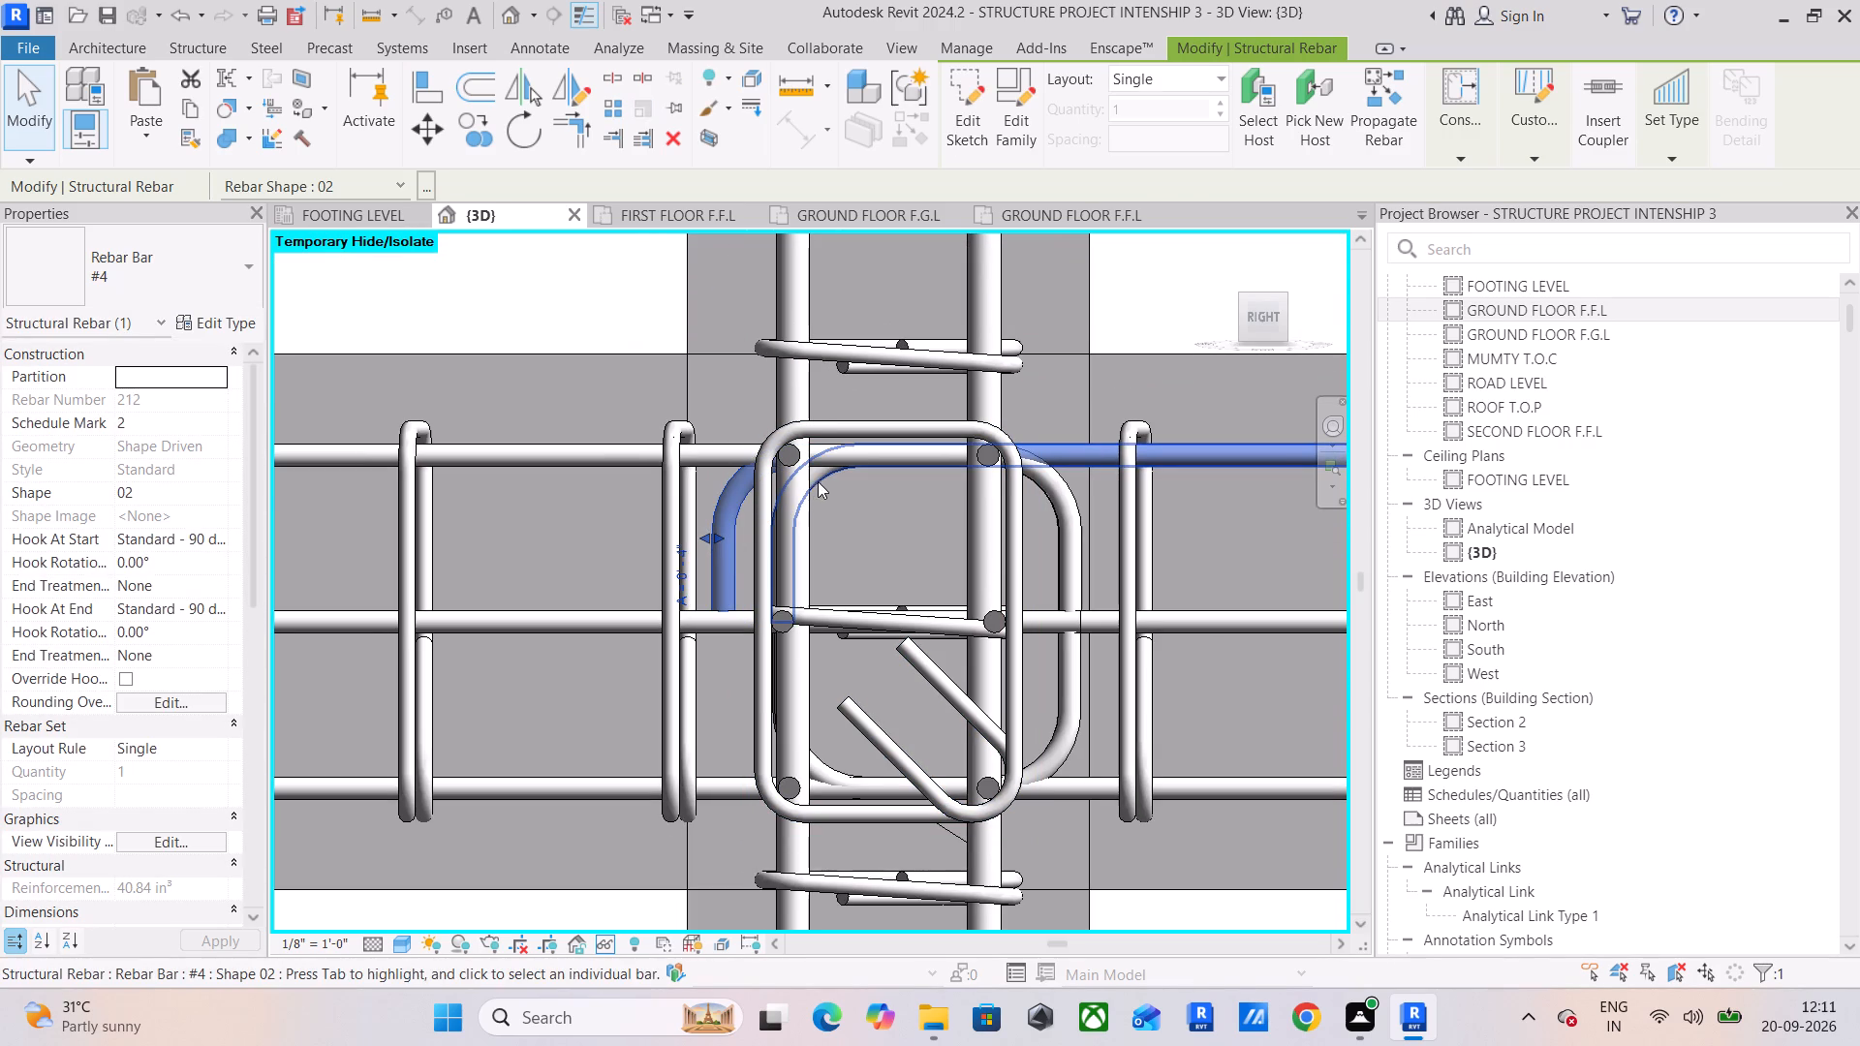
click(822, 478)
drag(764, 538, 758, 538)
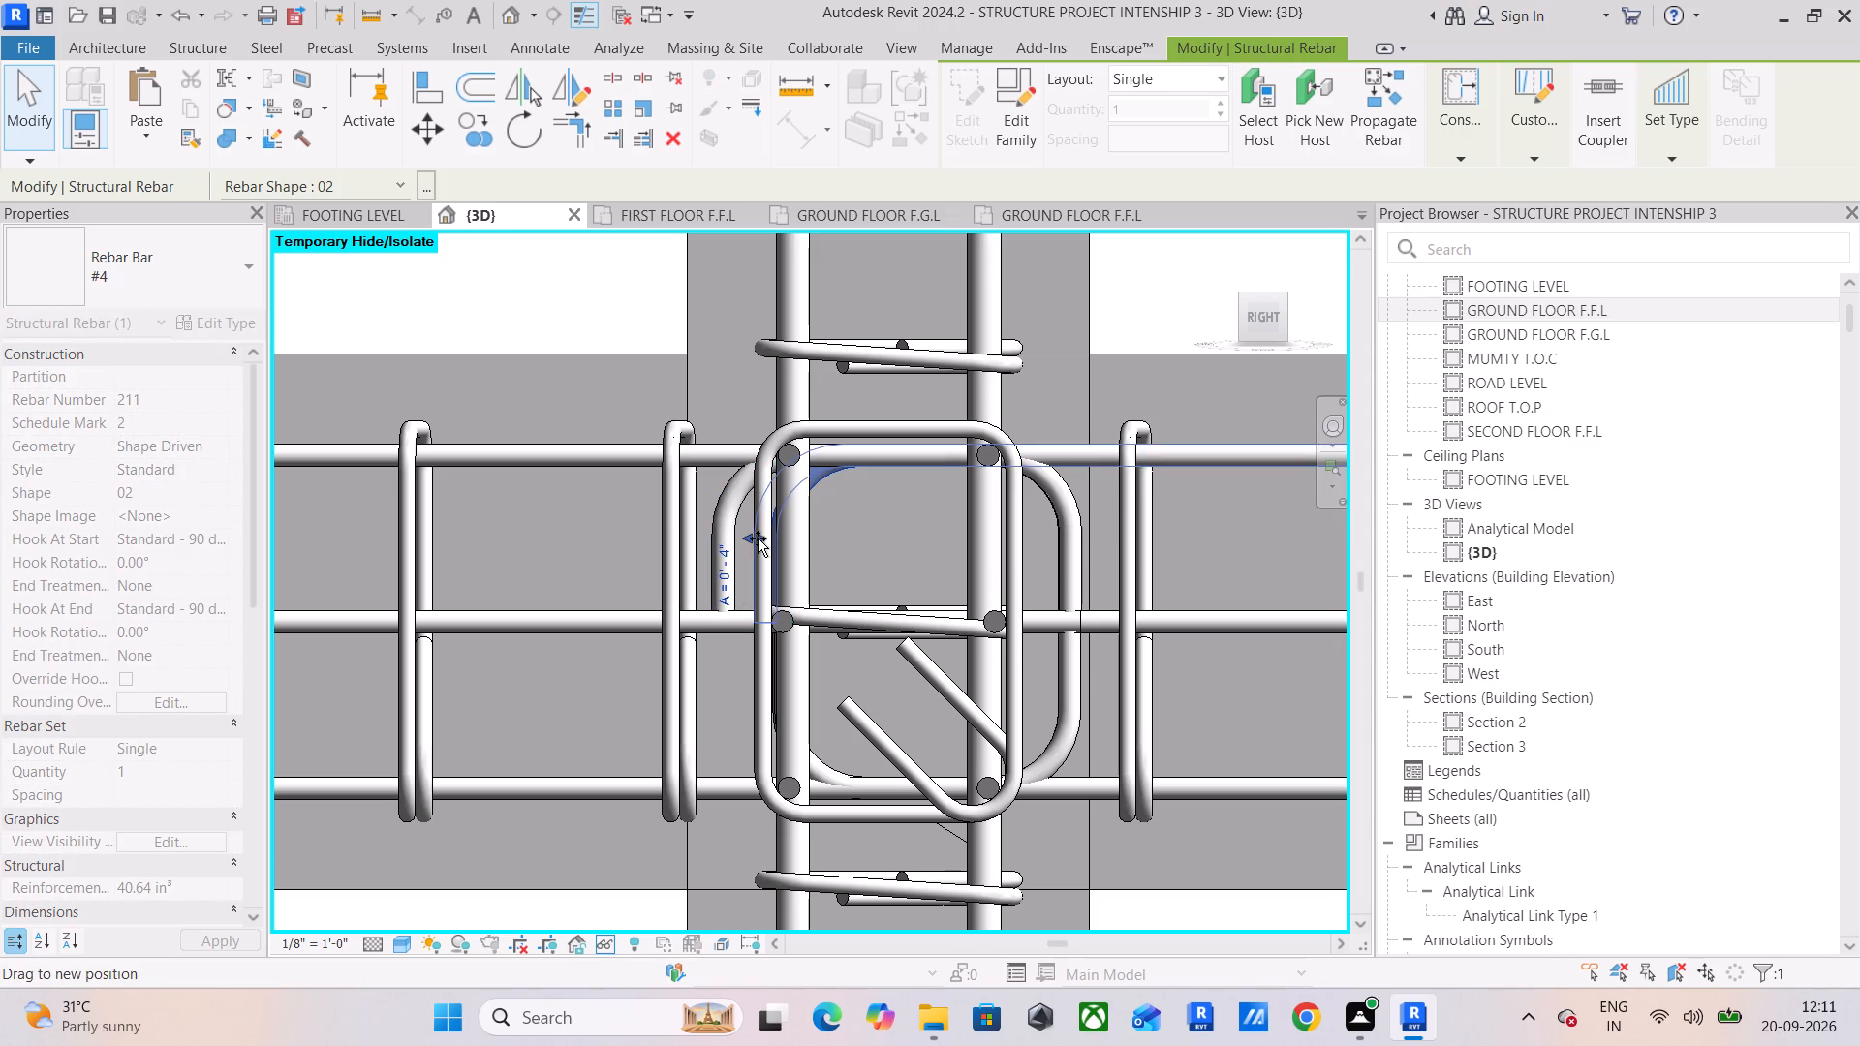
drag(758, 538, 722, 540)
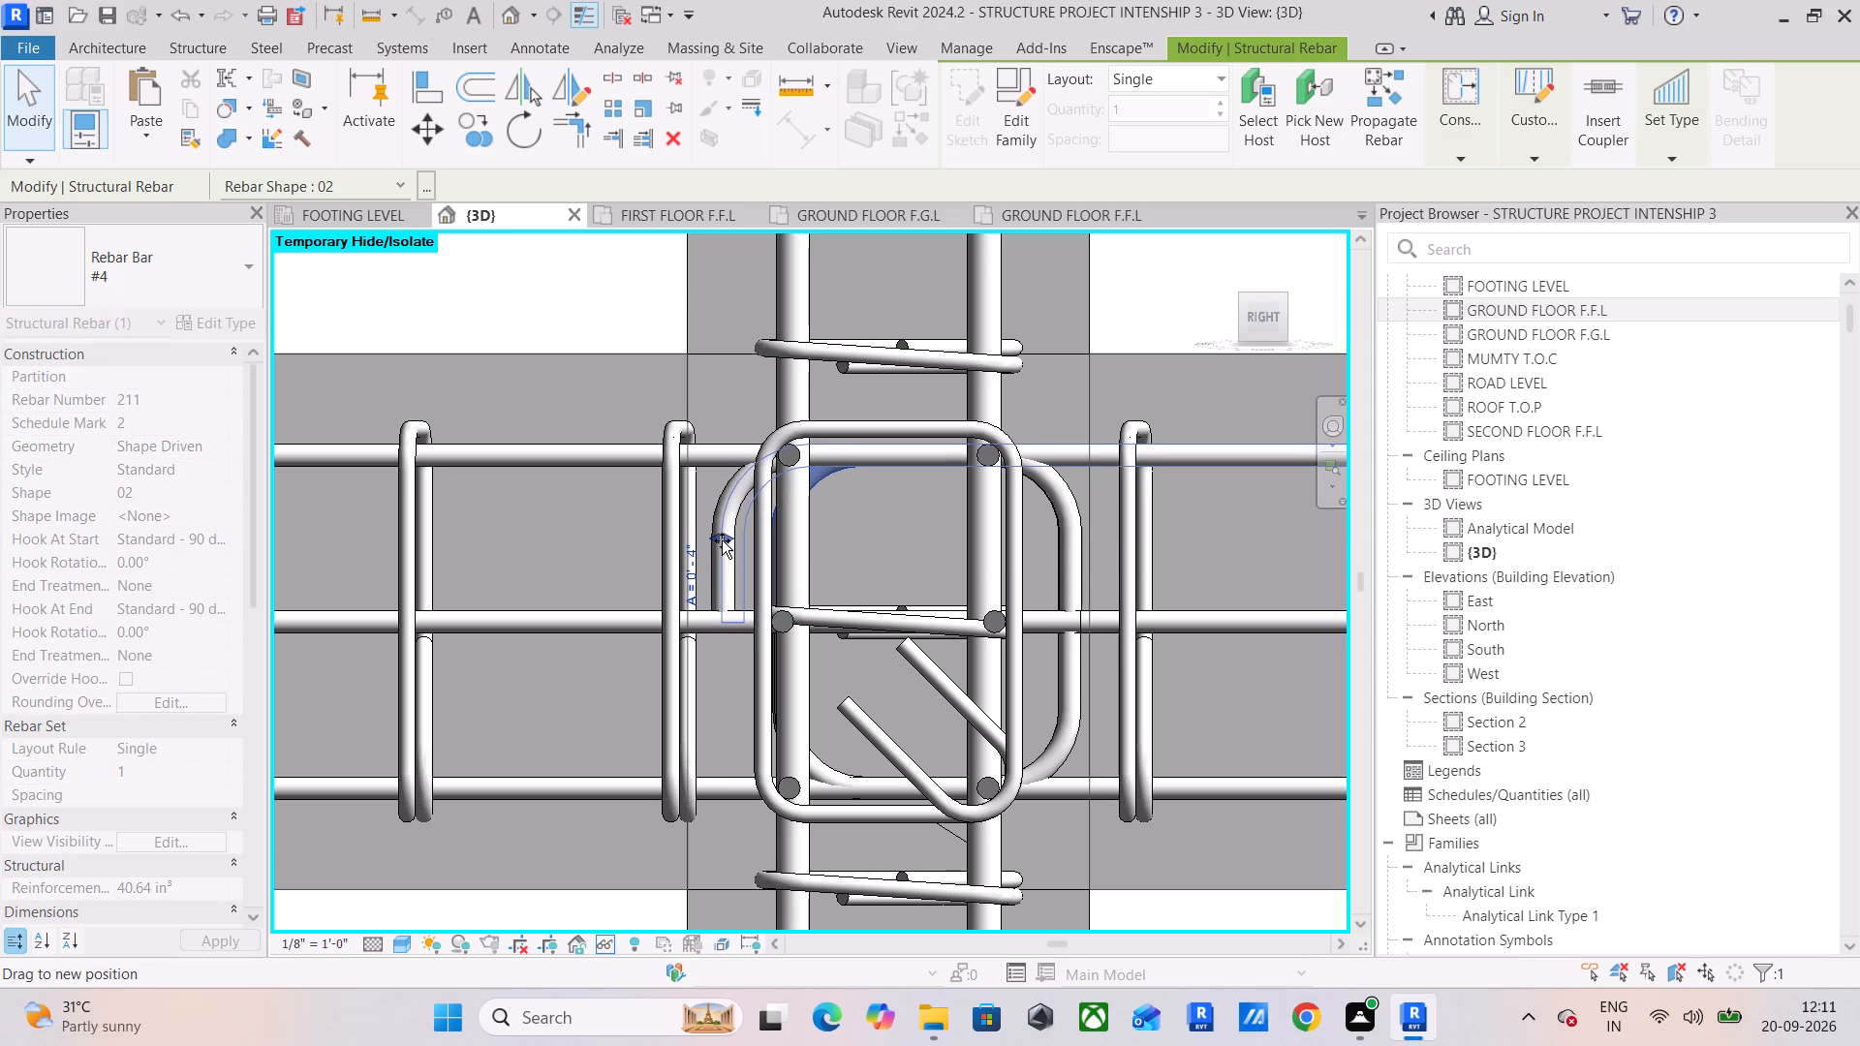
drag(722, 540, 712, 539)
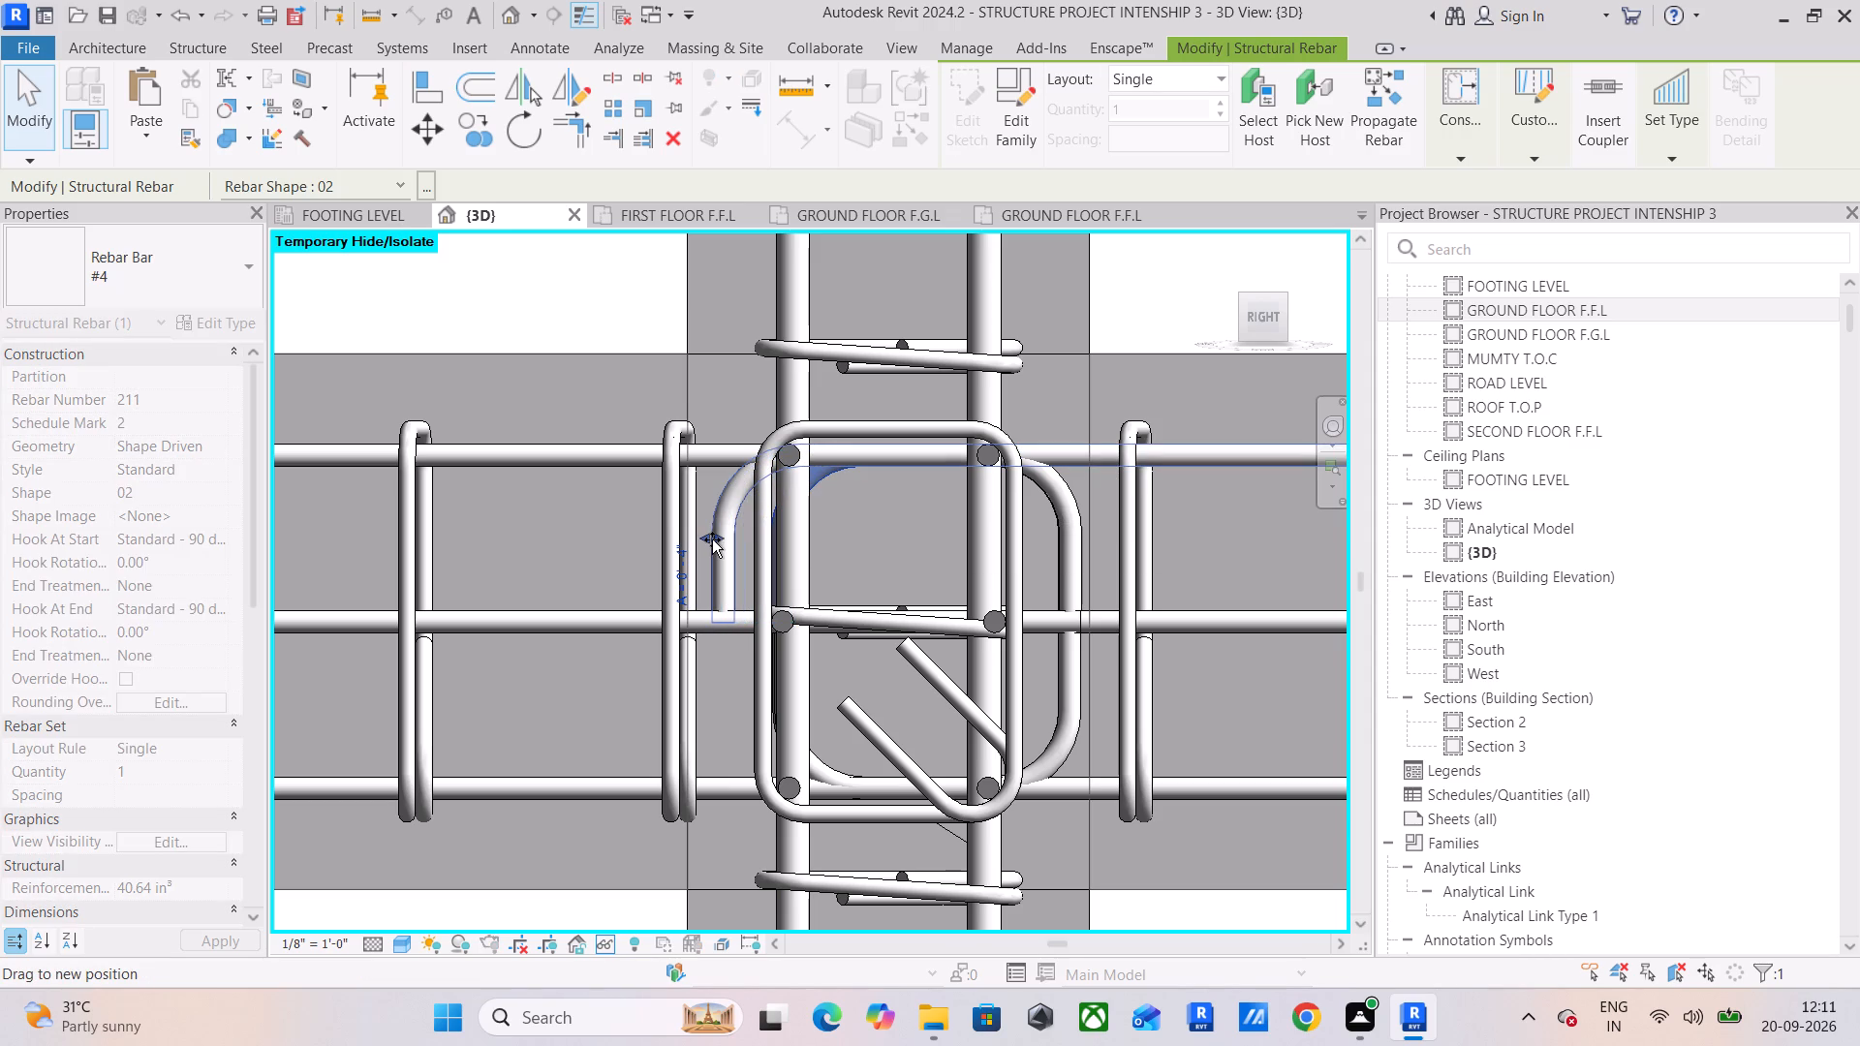
drag(712, 539, 713, 539)
At the intermediate column, extend the hooked starts of the second span's two bottom #4 bars, in line with the top hooks.
scroll(713, 539, up, 5)
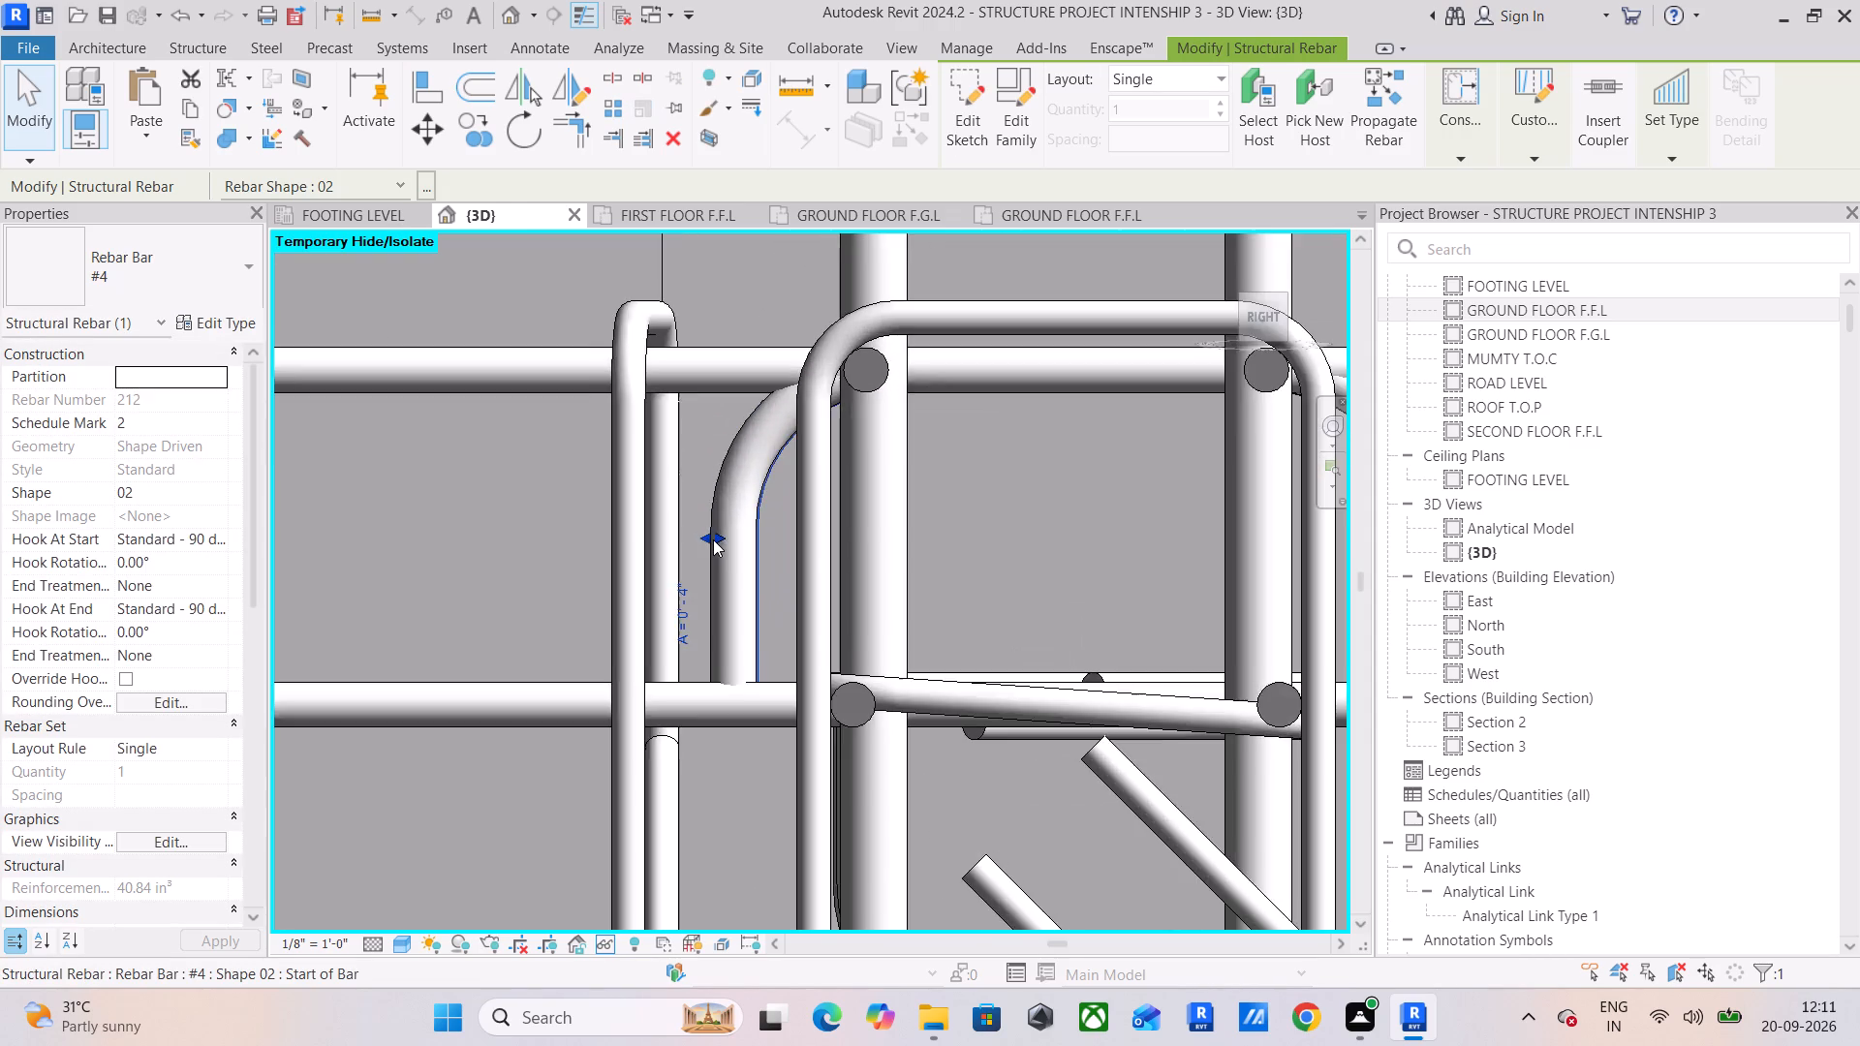
scroll(714, 538, up, 1)
middle_drag(714, 538, 705, 201)
scroll(734, 390, down, 3)
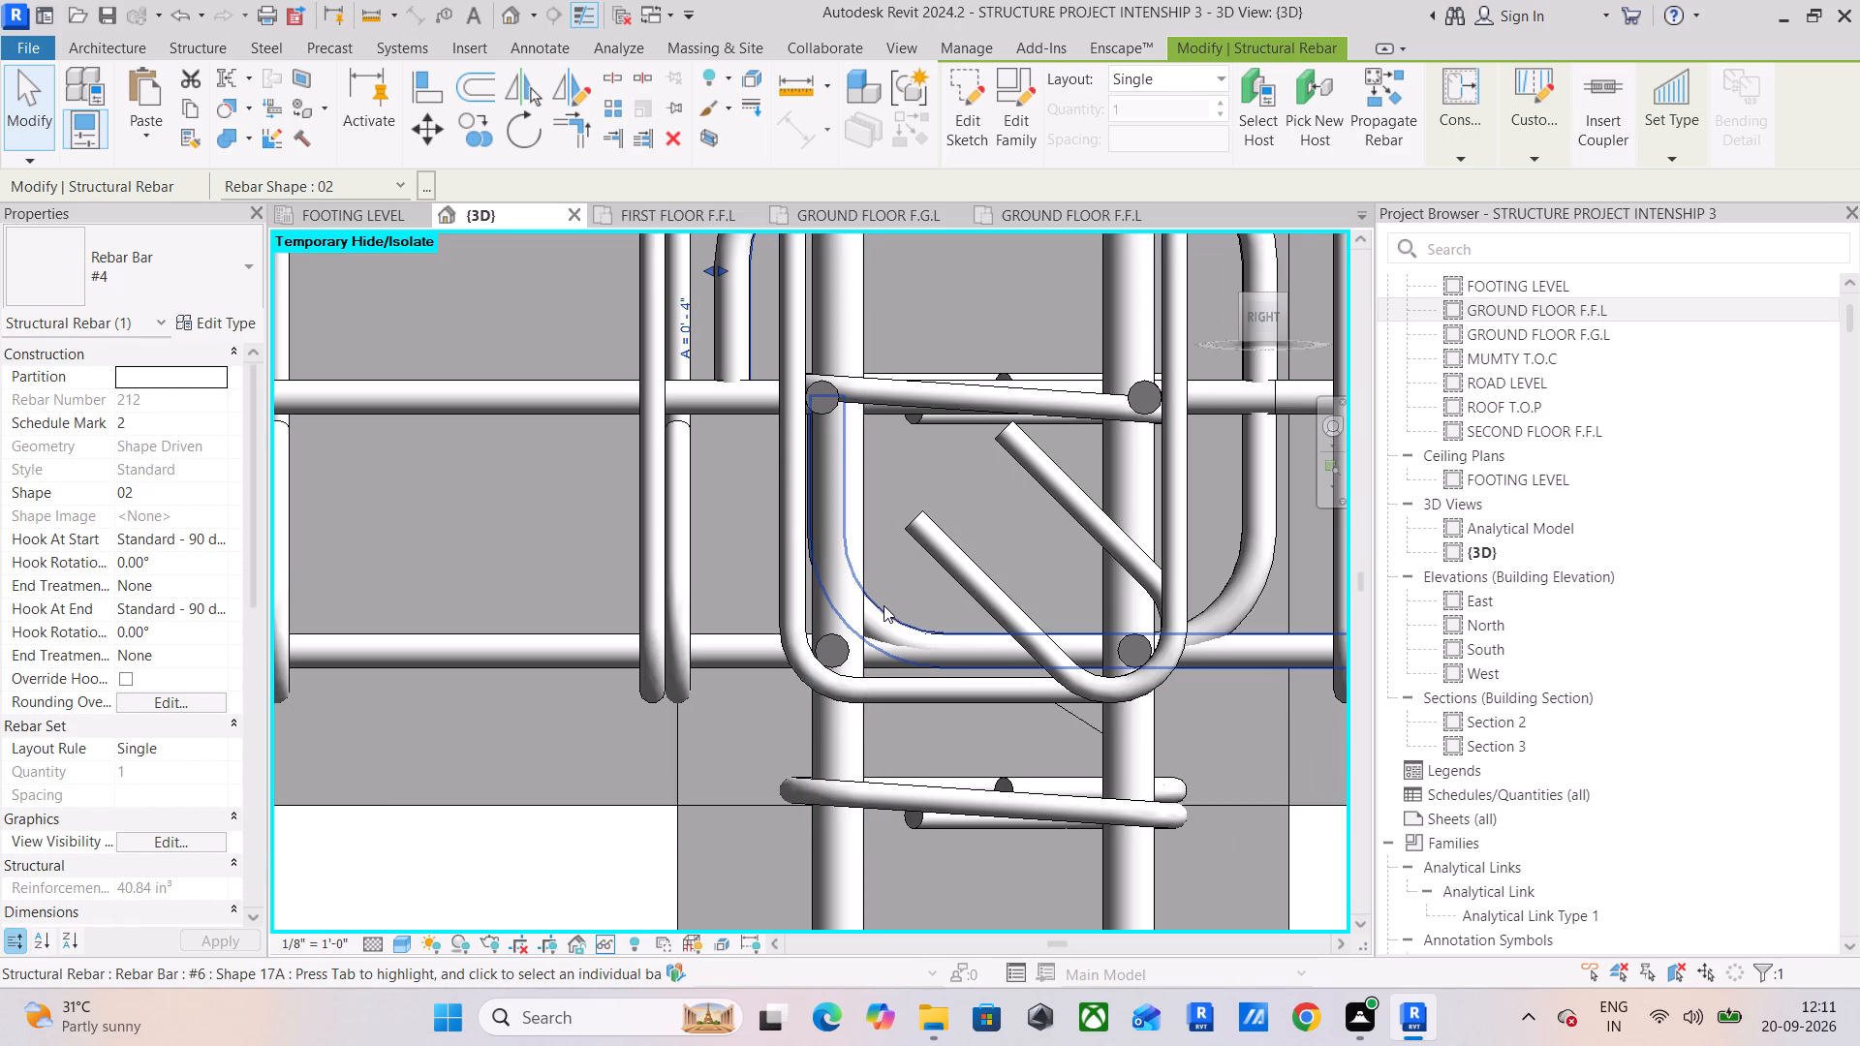
click(883, 605)
drag(806, 535, 735, 537)
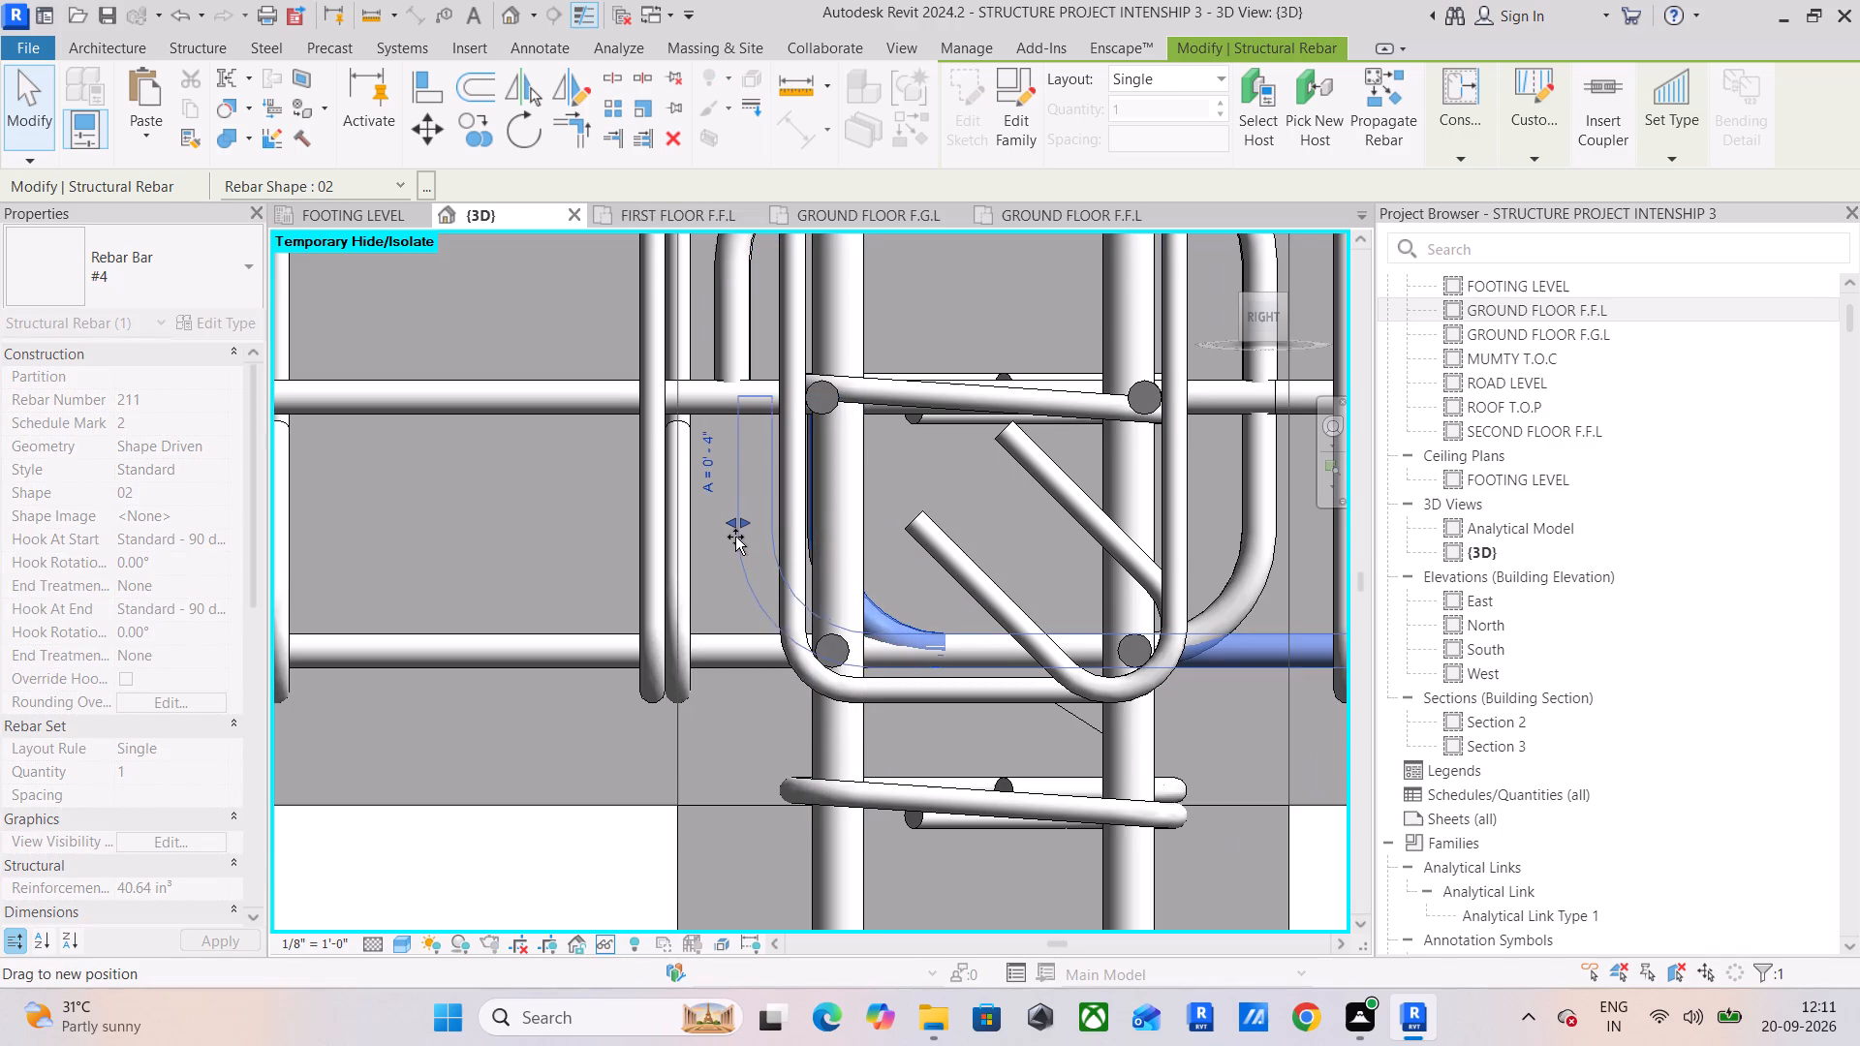
drag(735, 537, 717, 537)
click(888, 614)
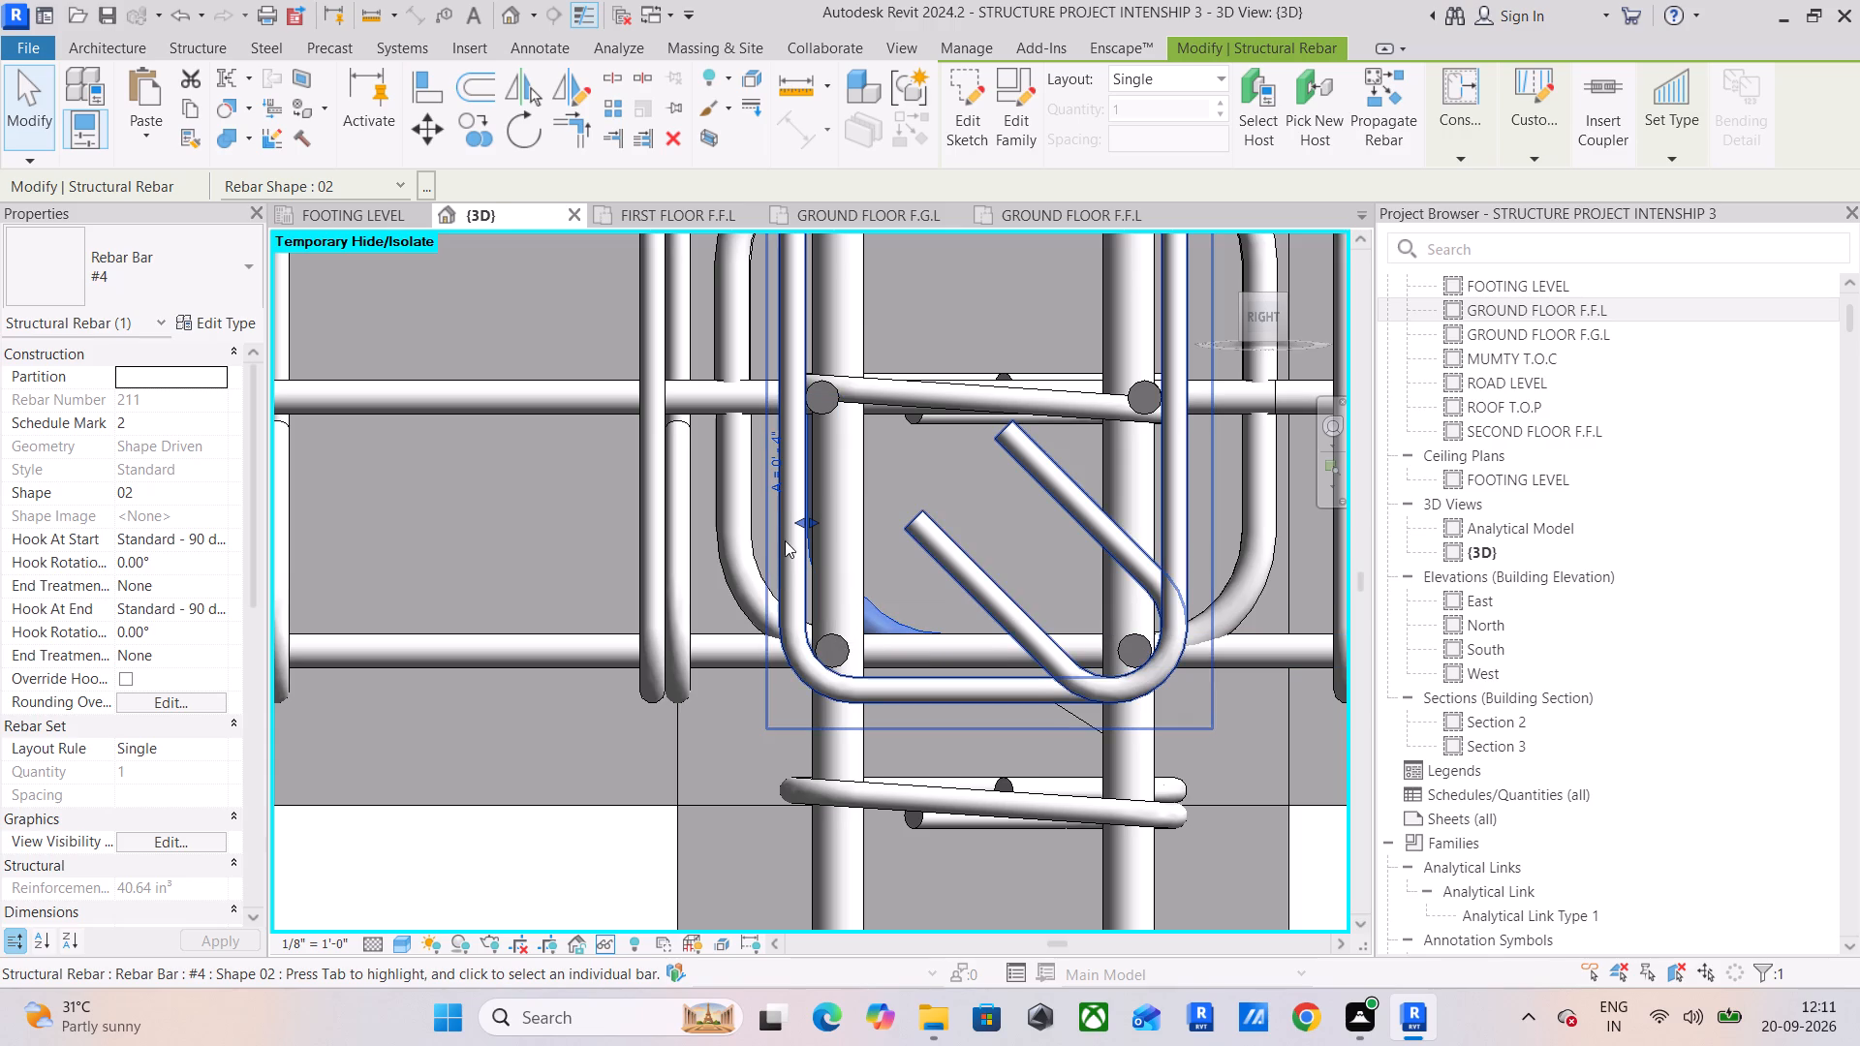
drag(800, 527, 740, 528)
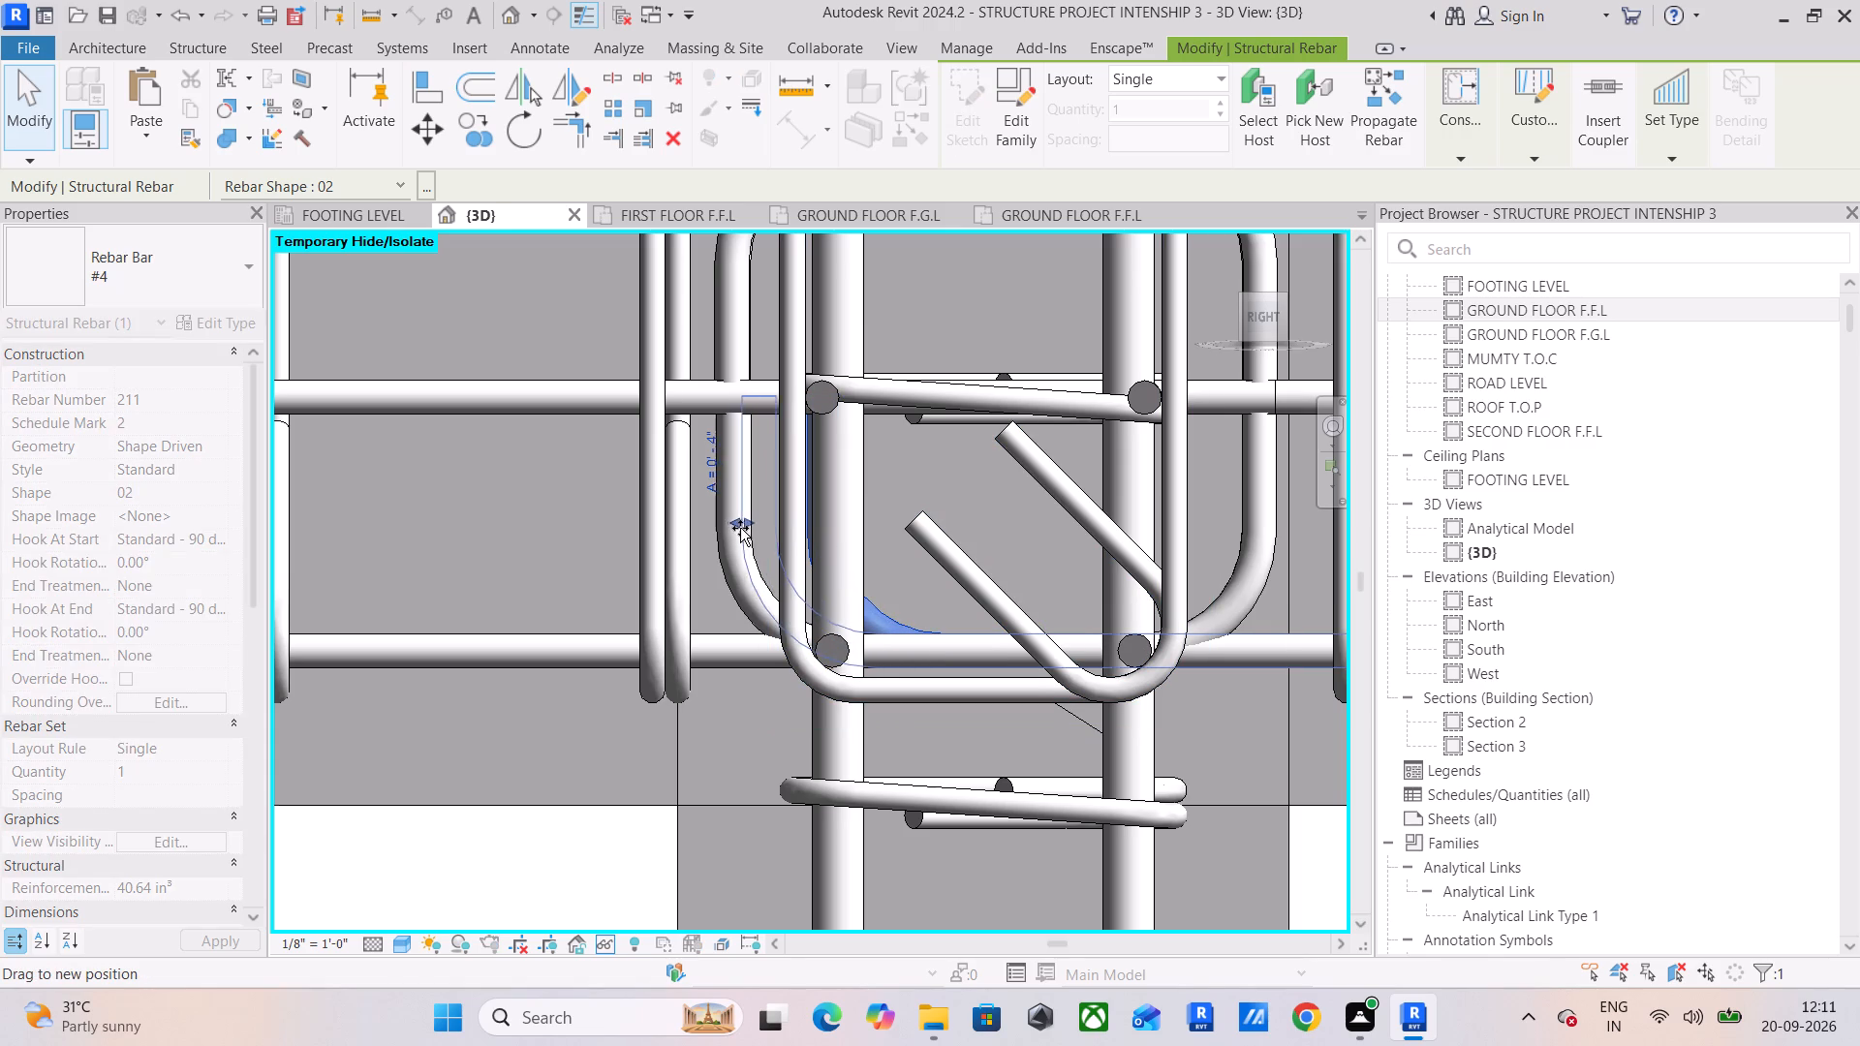
drag(740, 528, 721, 528)
scroll(677, 492, up, 5)
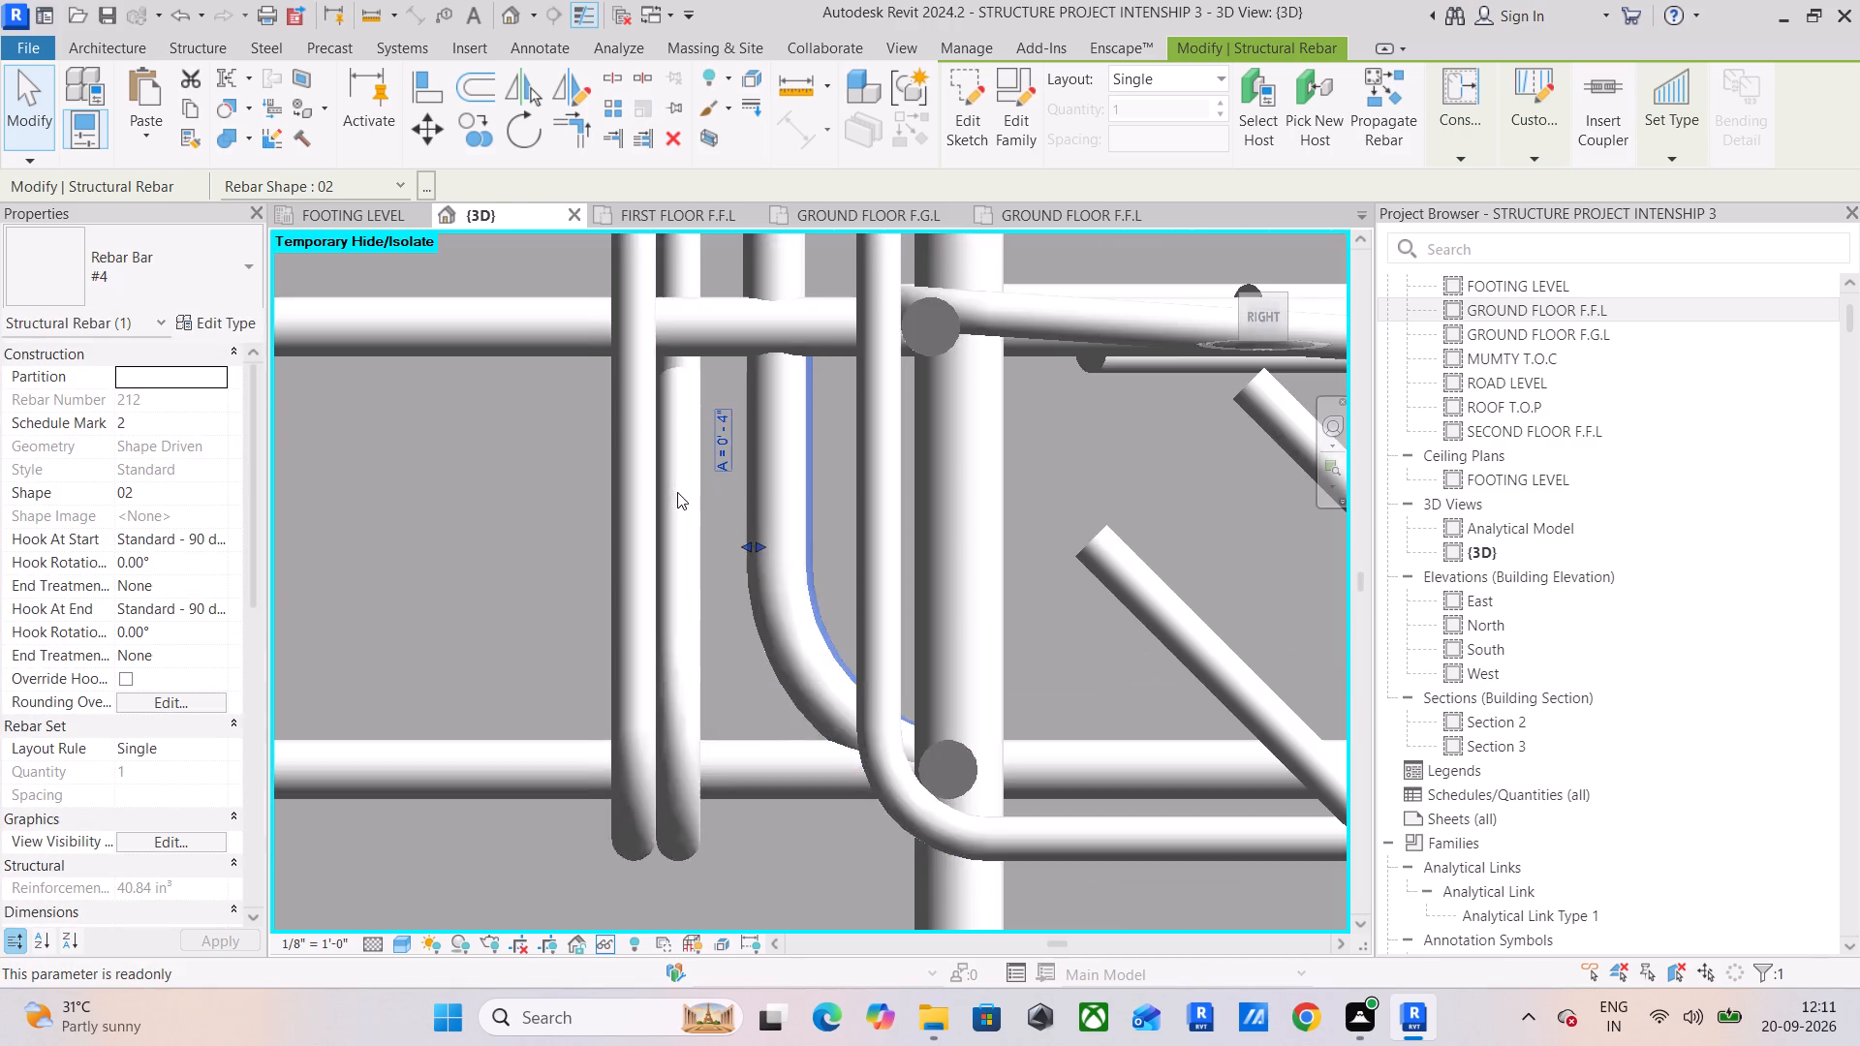
click(761, 554)
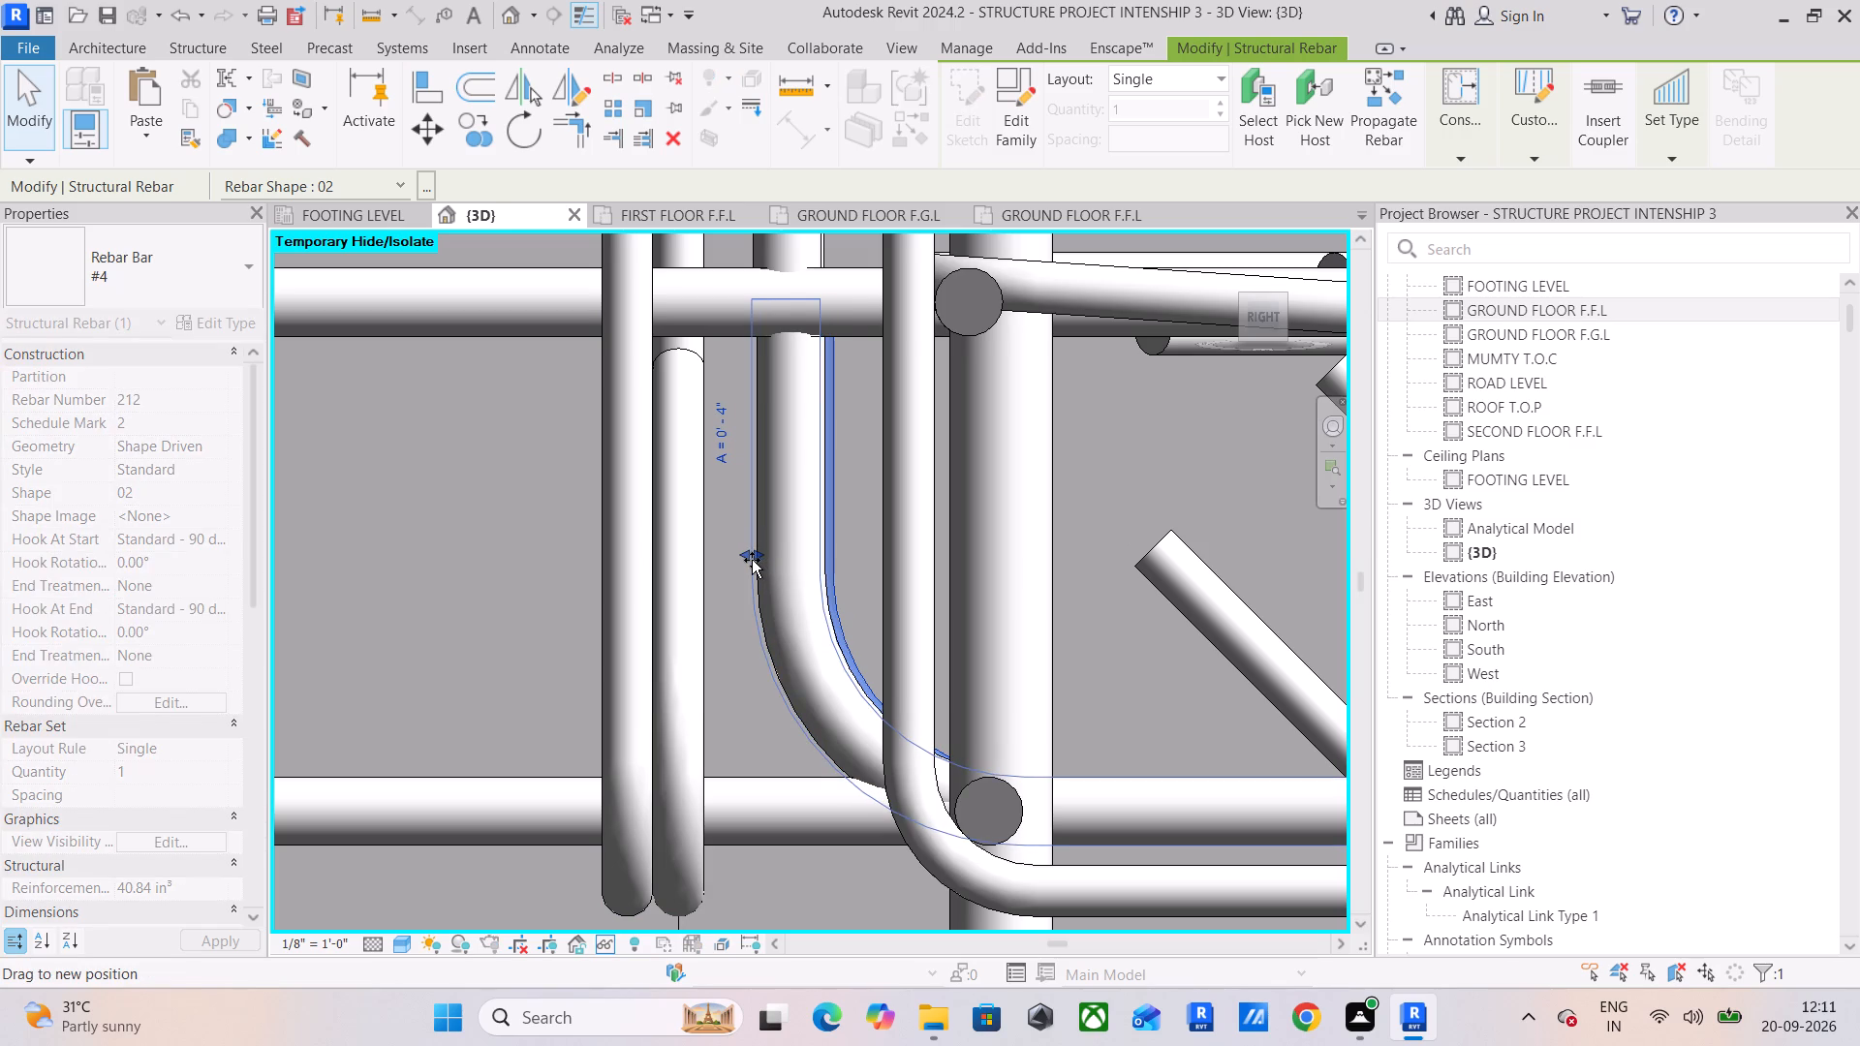
scroll(768, 539, down, 7)
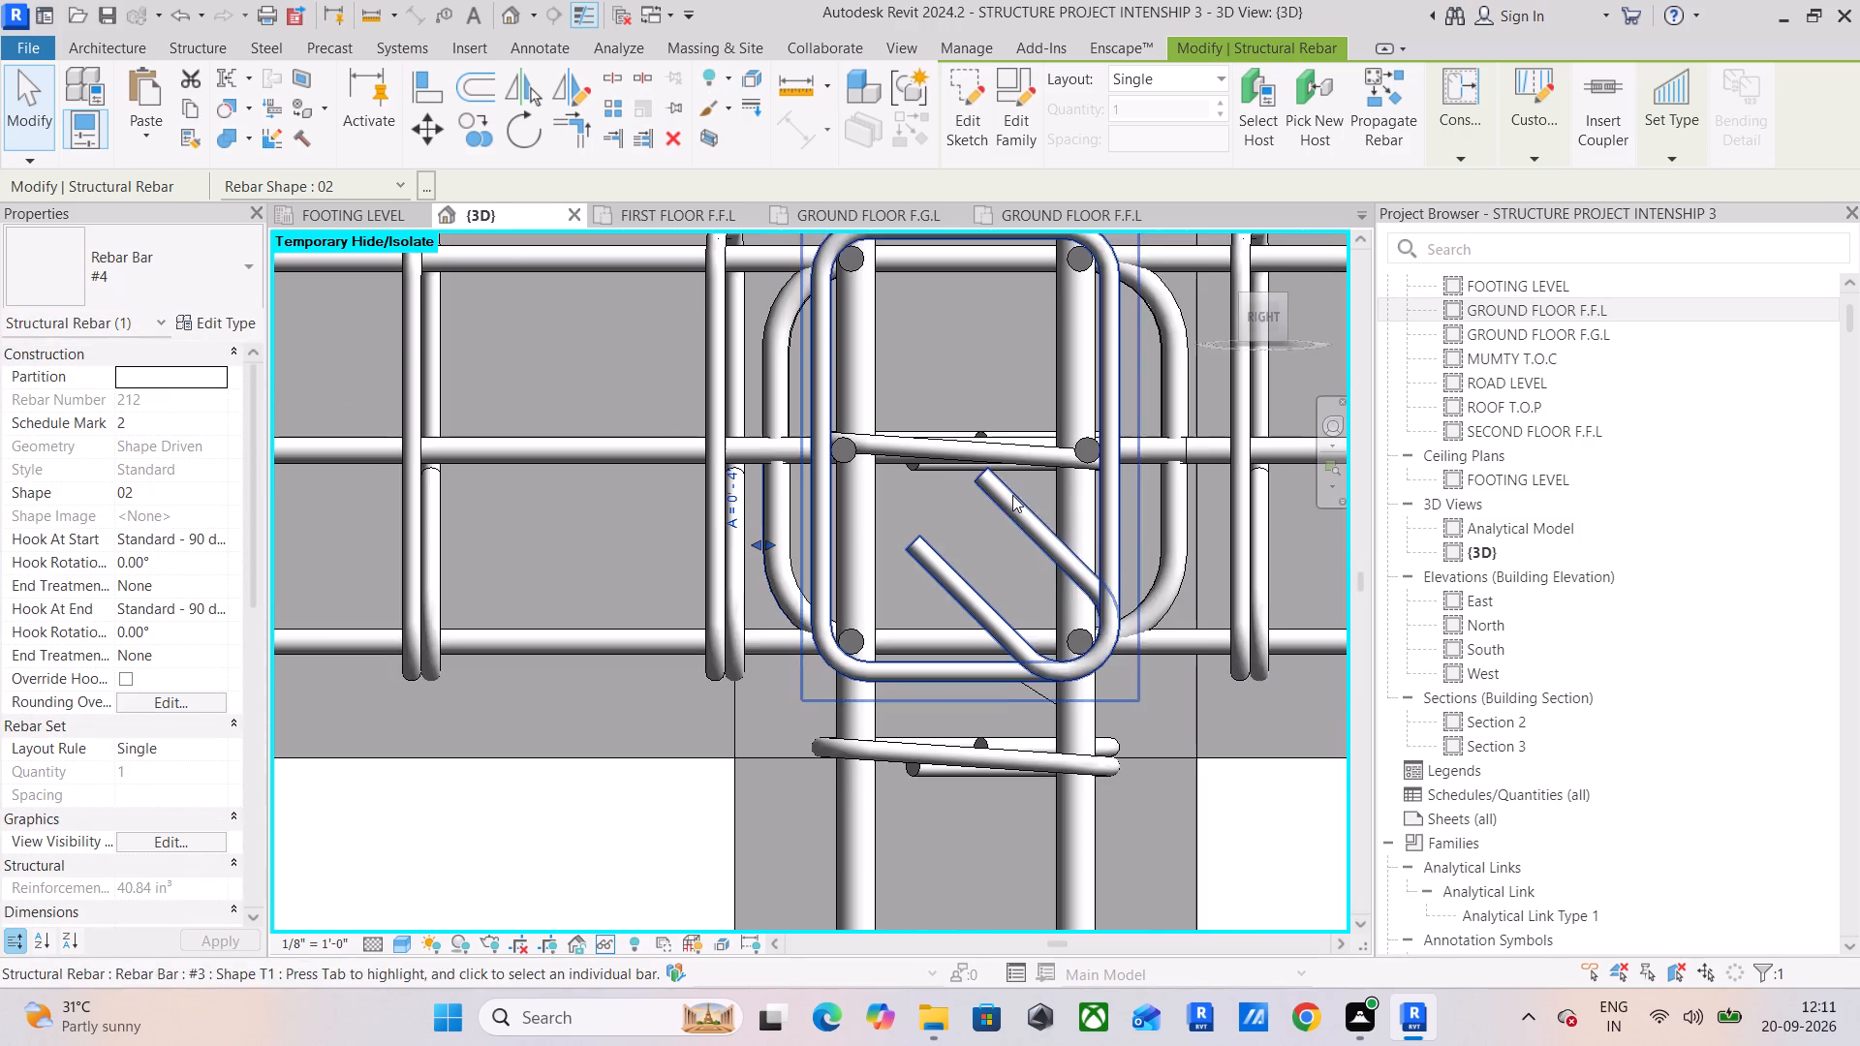
Lengthen the second span's first straight middle #4 bar through the intermediate column, in line with the hooked starts.
scroll(1169, 436, down, 2)
middle_drag(1083, 447, 881, 447)
click(1114, 446)
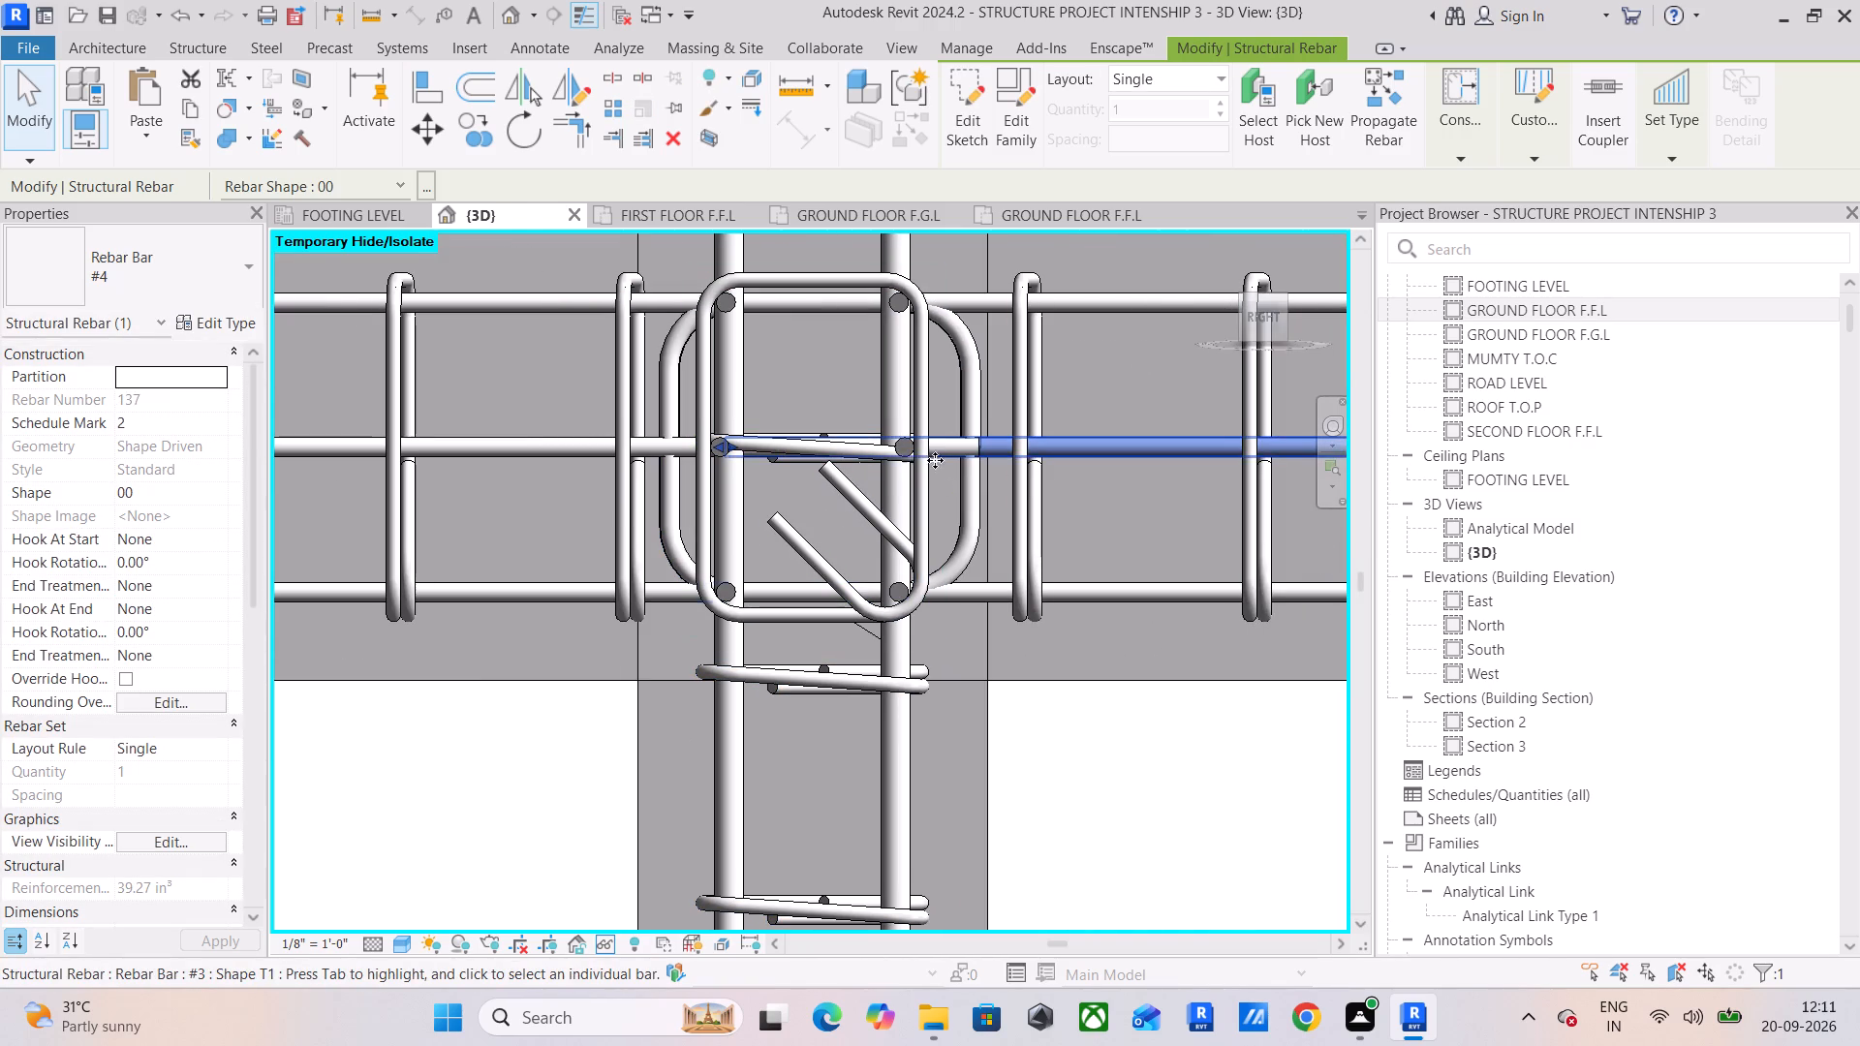
scroll(671, 431, up, 6)
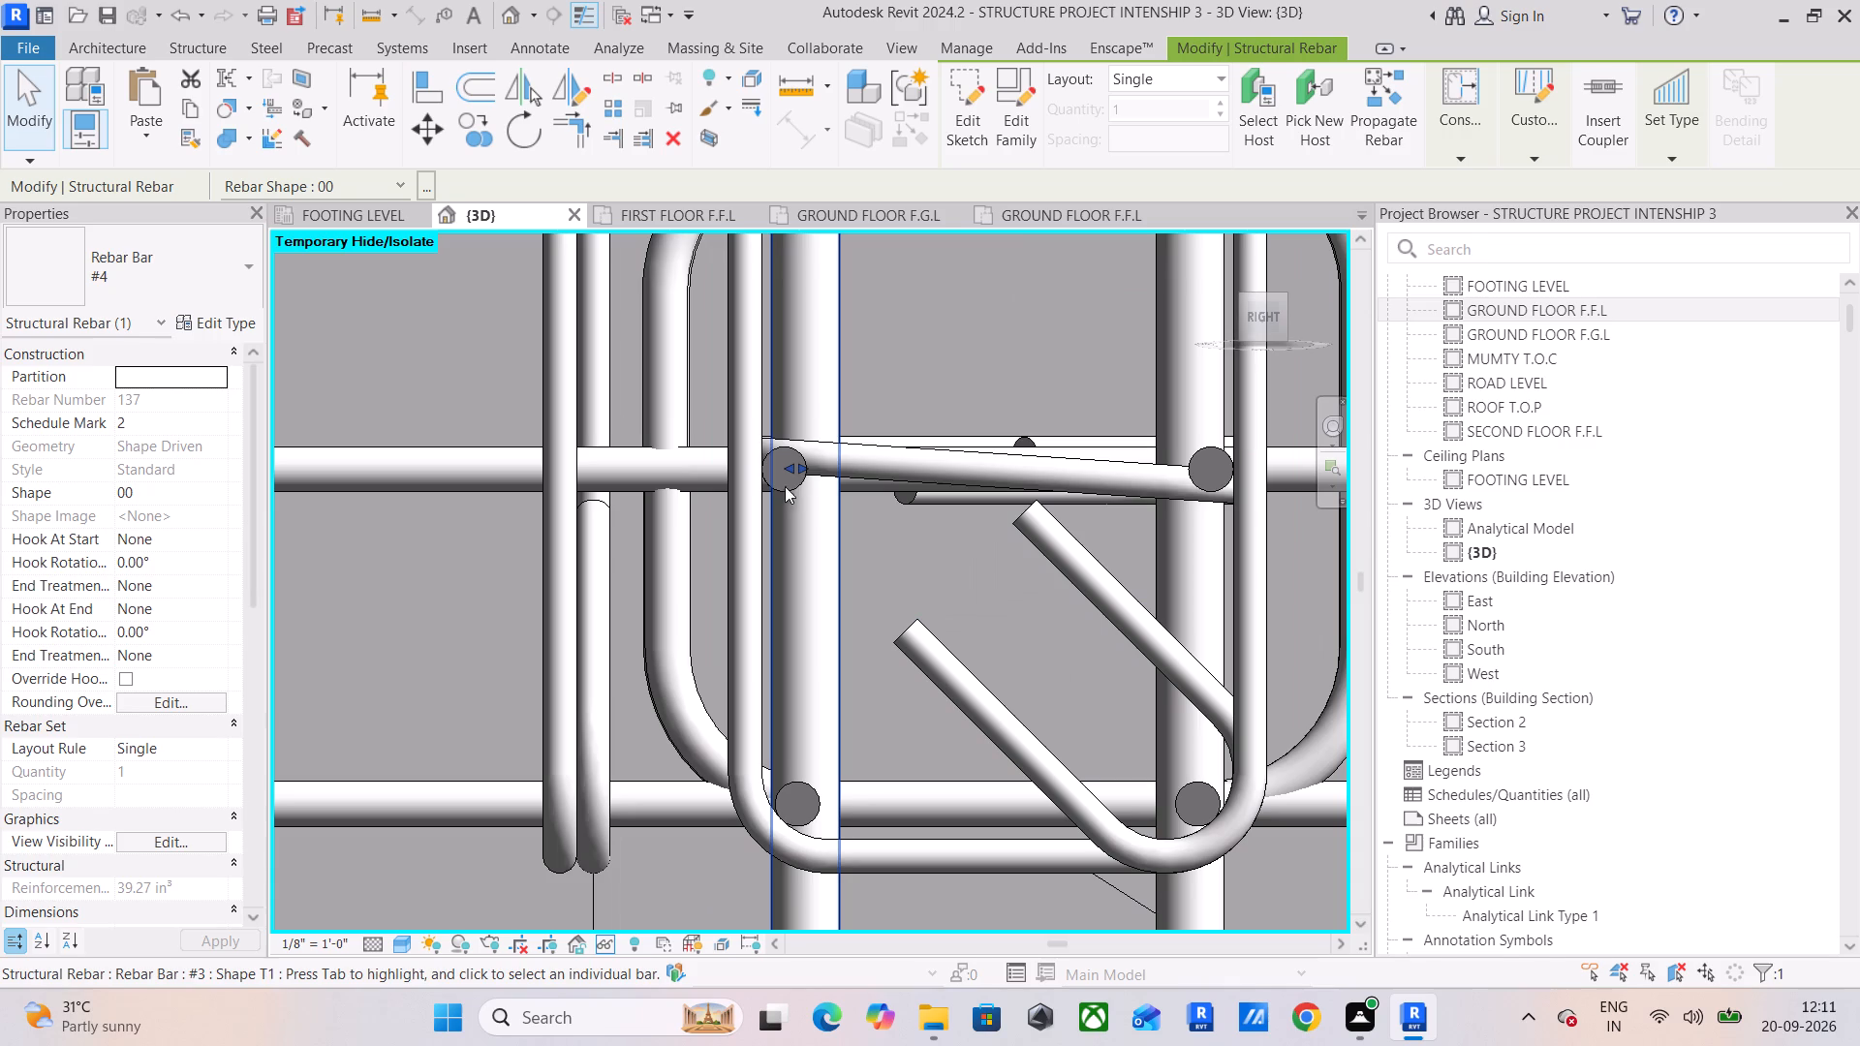
drag(793, 467, 657, 478)
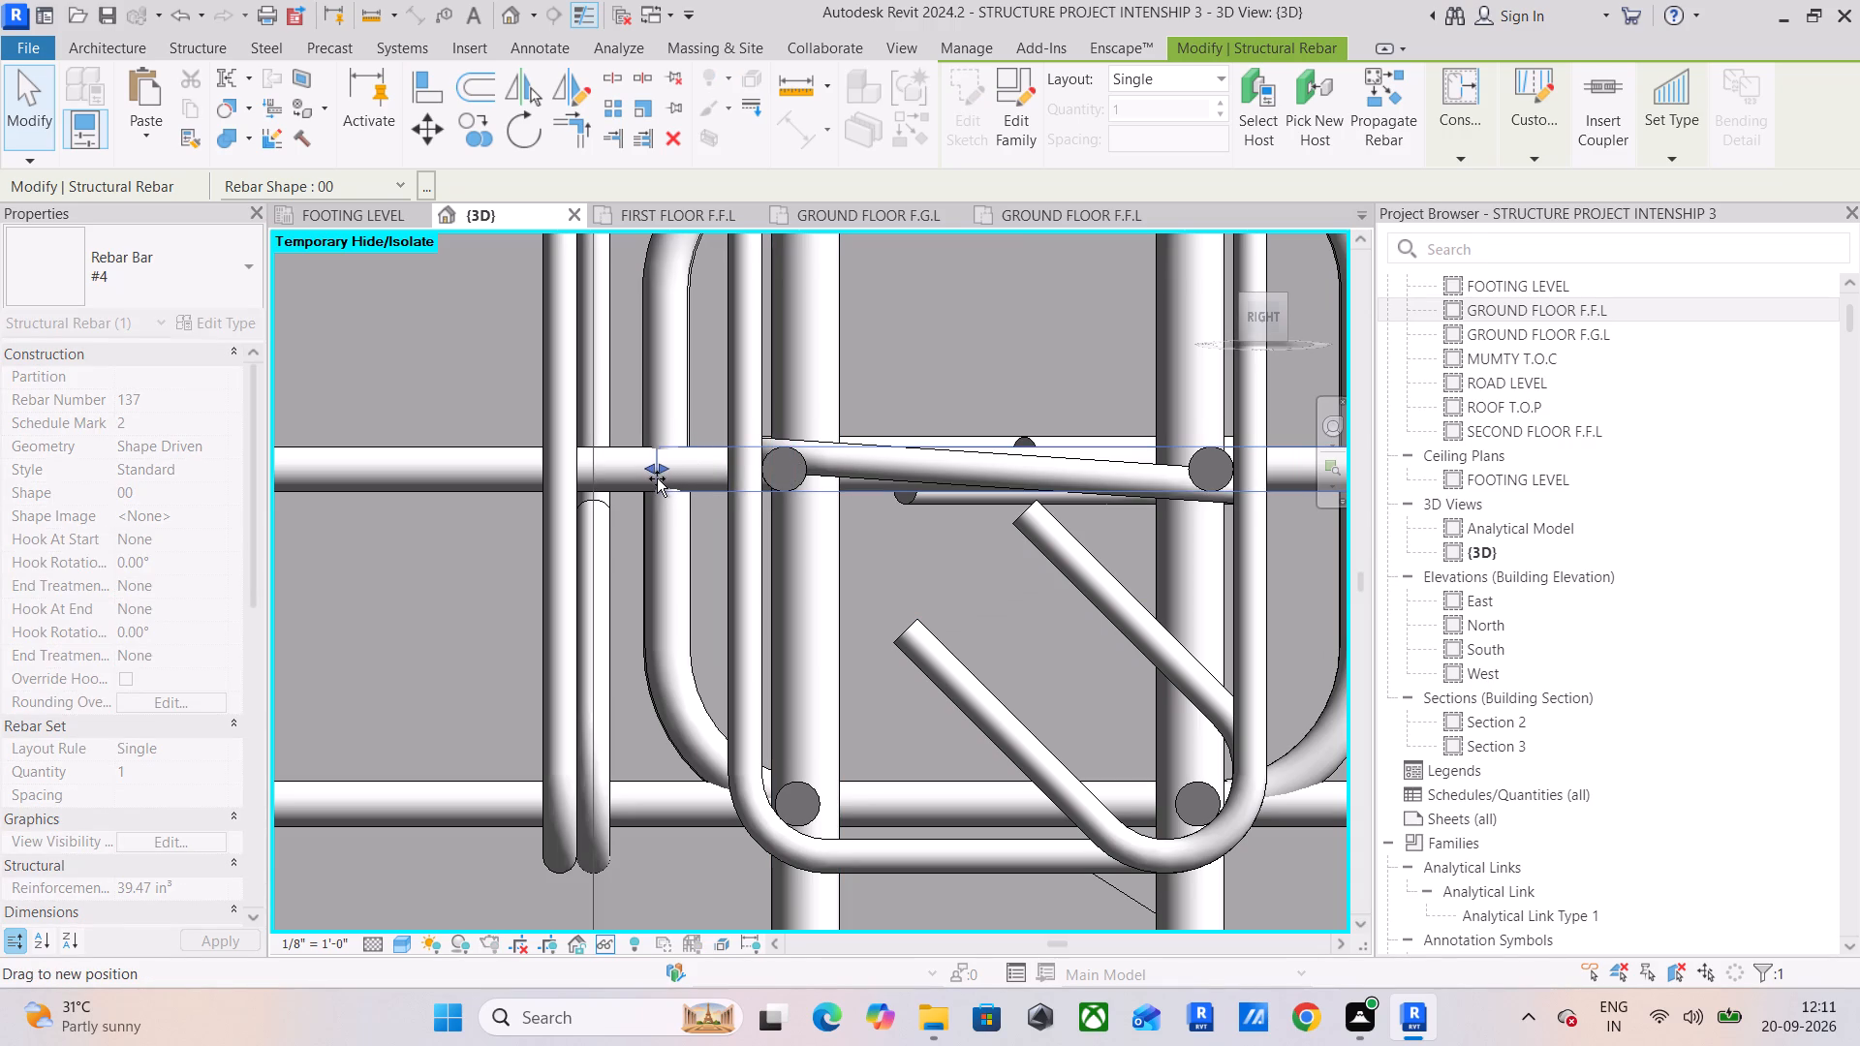
drag(657, 478, 653, 480)
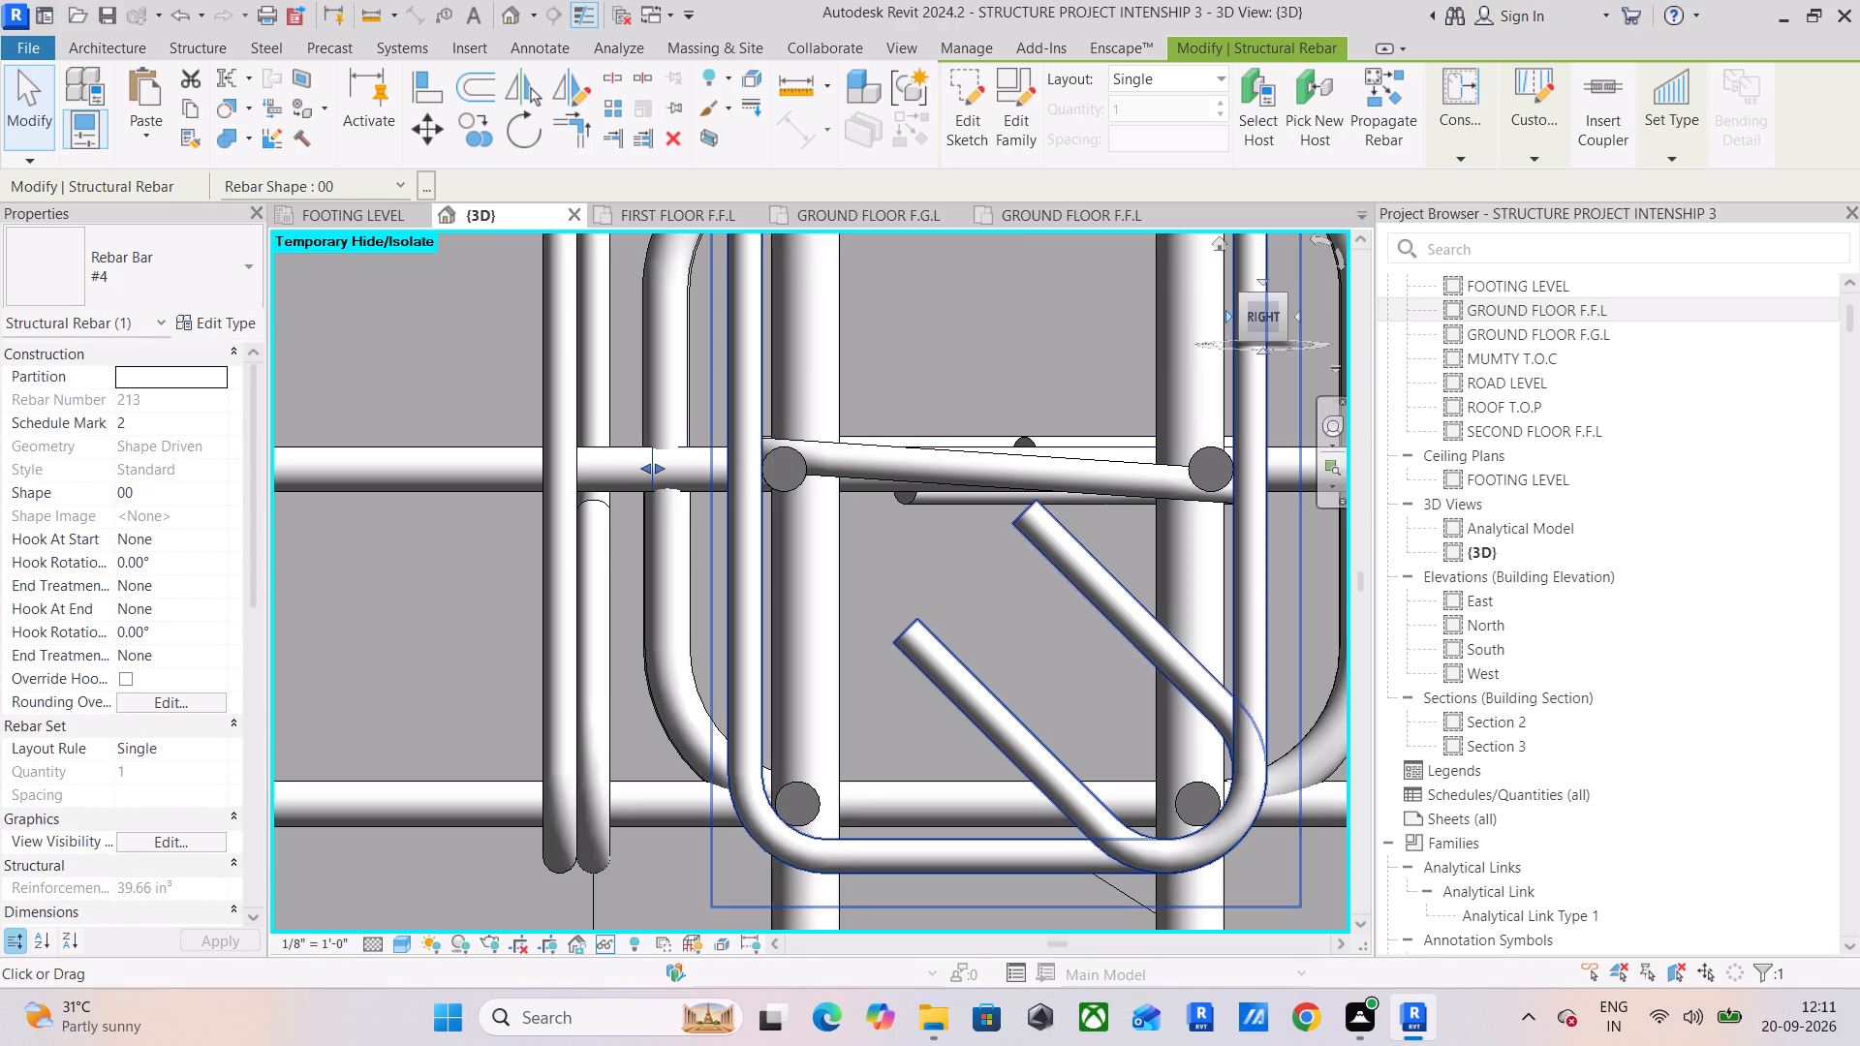
Lengthen the second span's other straight middle #4 bar through the intermediate column, in line with the hooked starts.
drag(1271, 326, 1271, 350)
middle_drag(1087, 478, 666, 428)
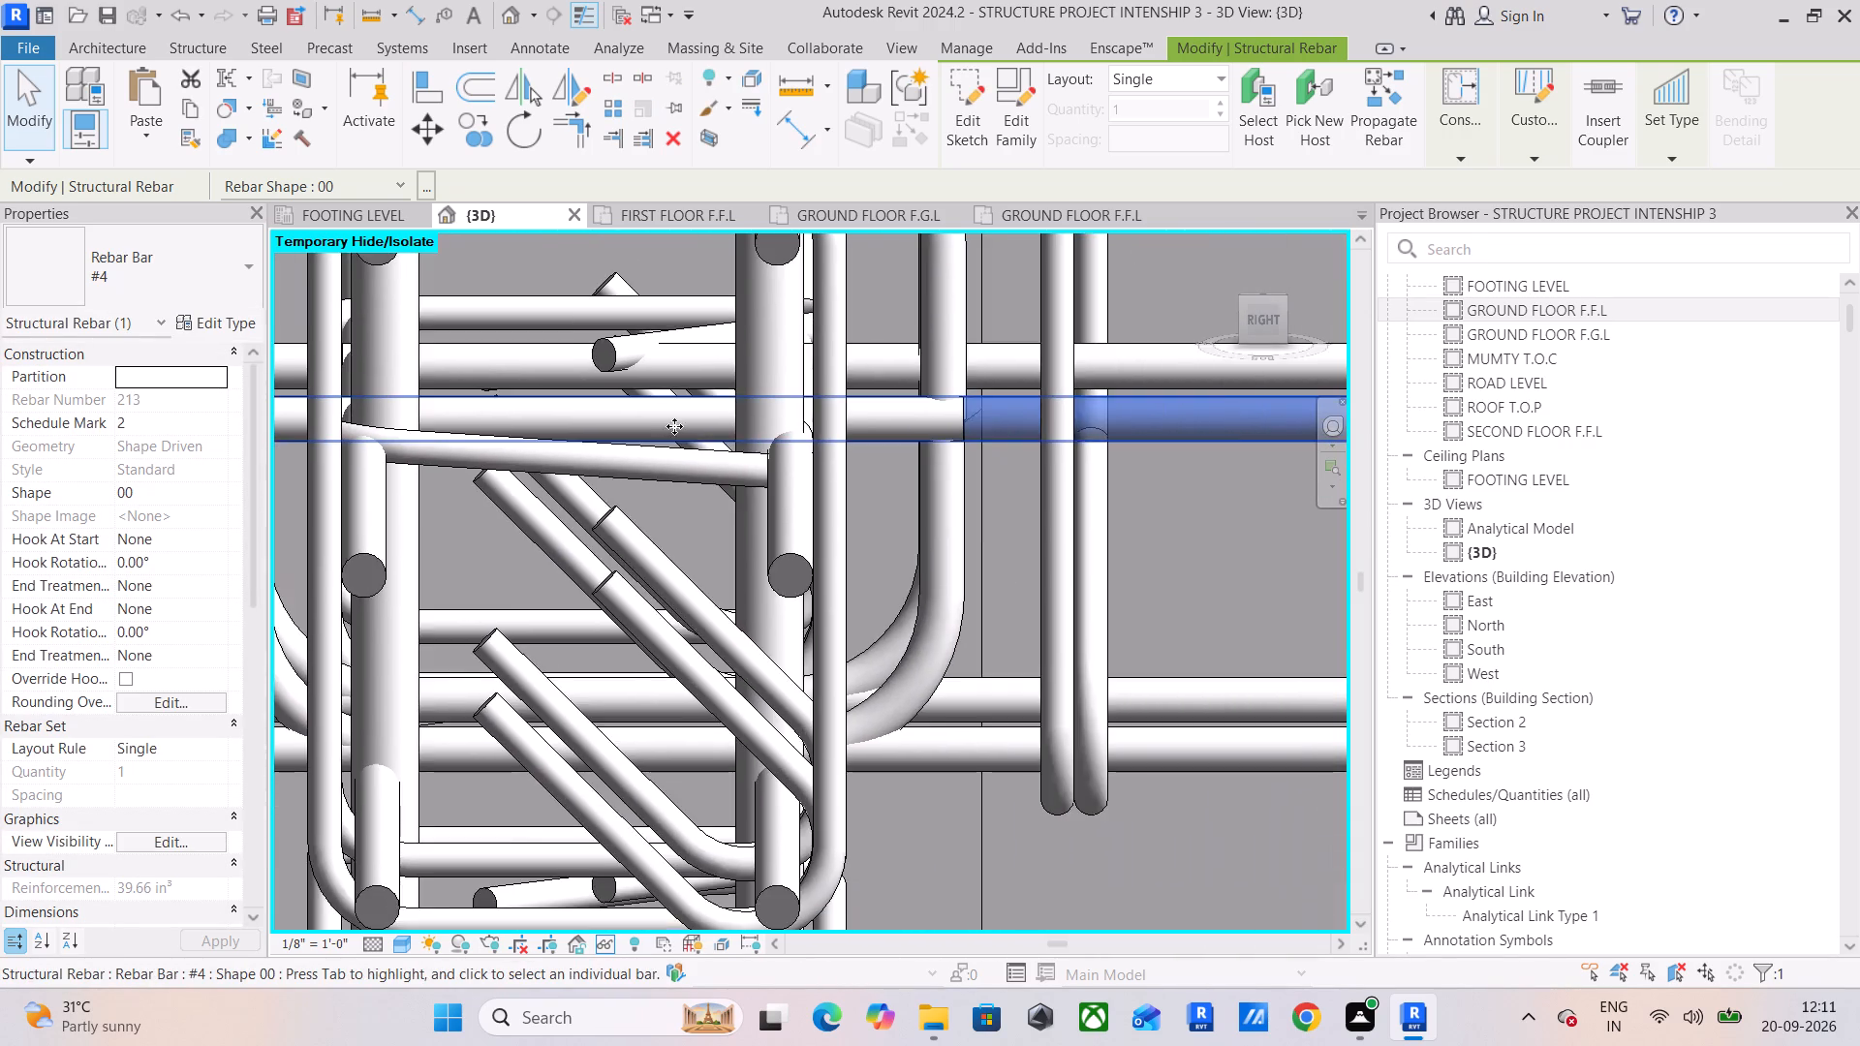
scroll(731, 415, down, 2)
click(1064, 377)
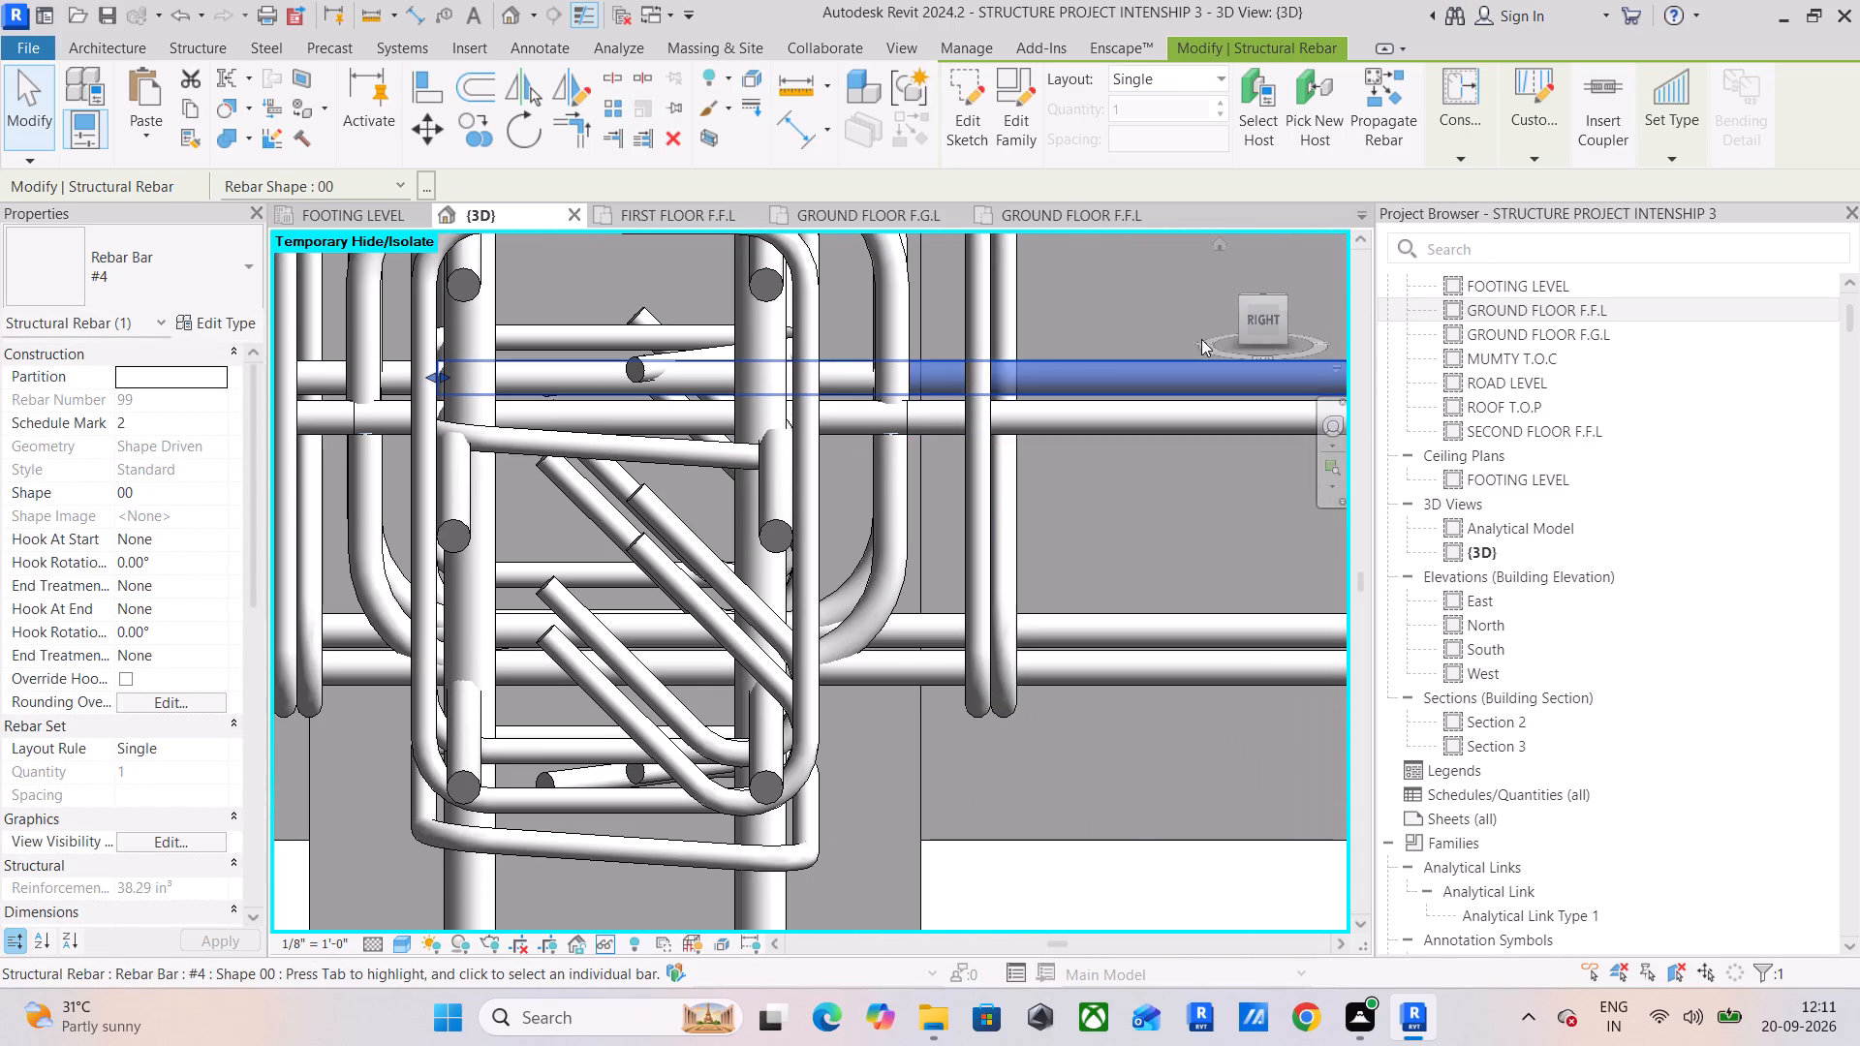
click(1255, 316)
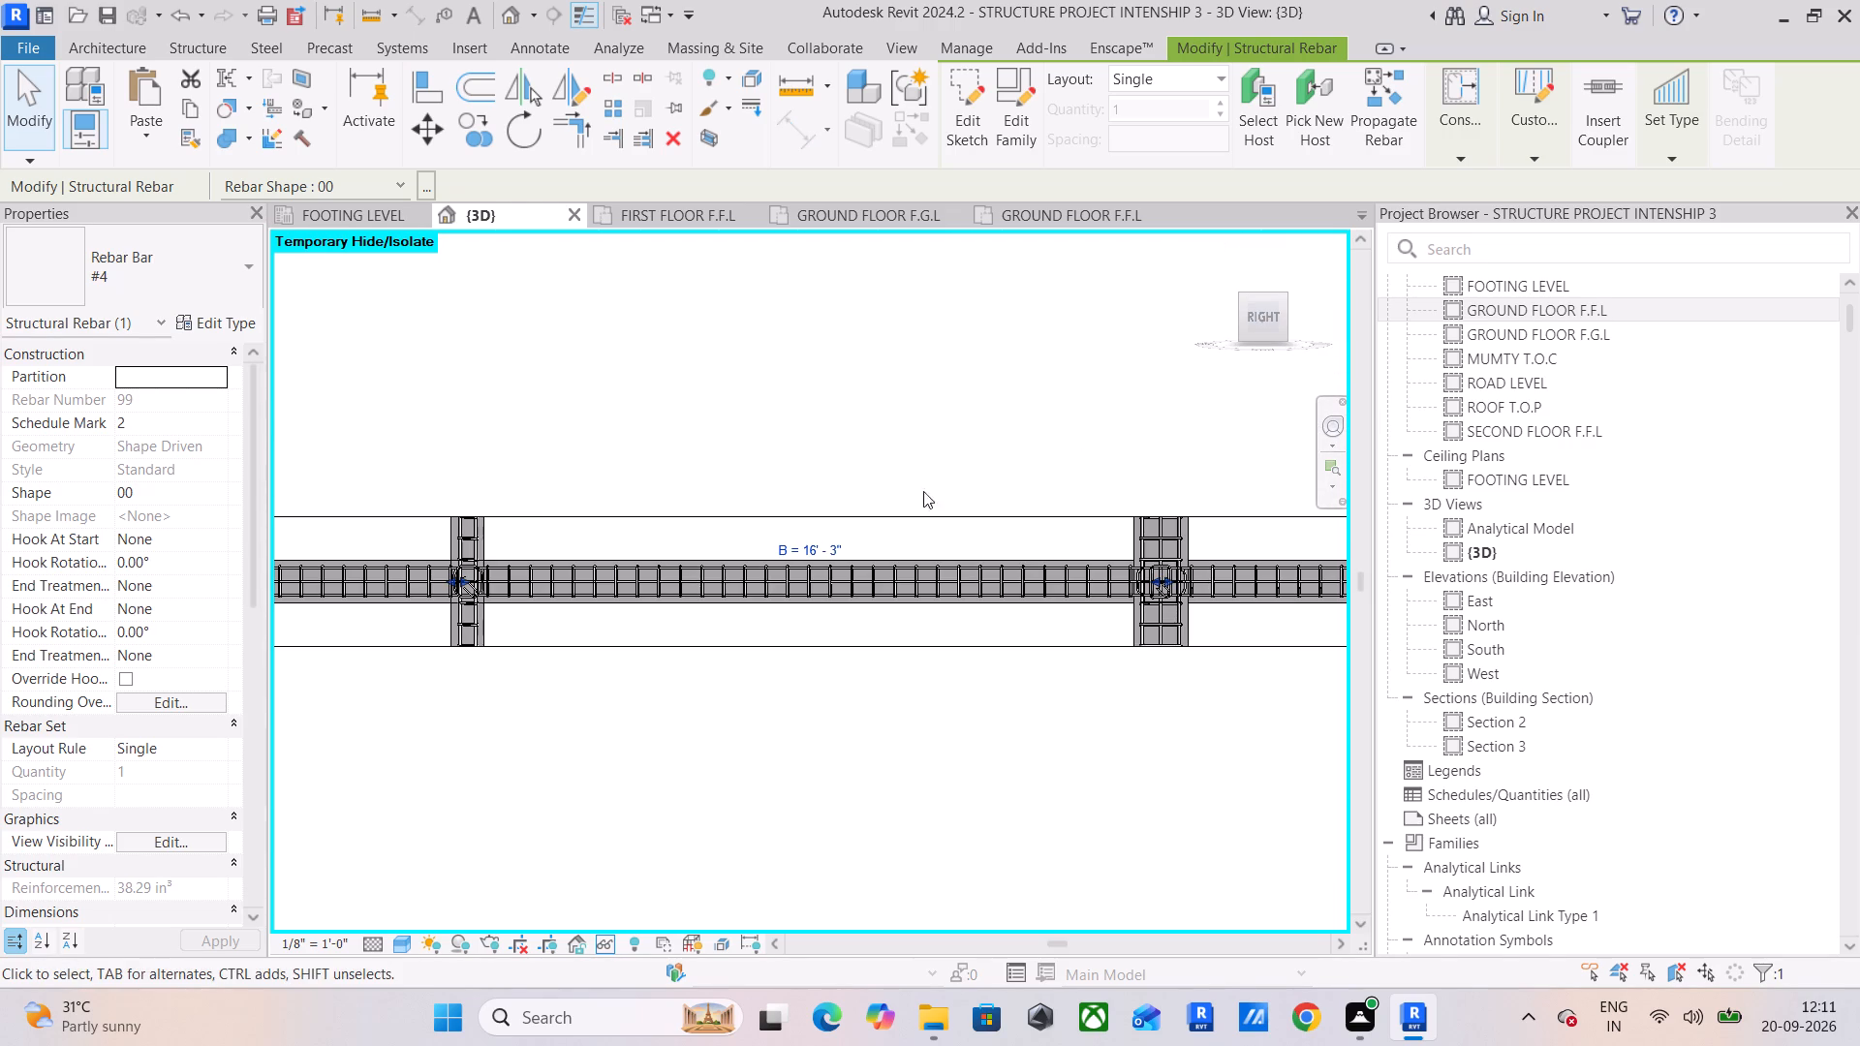
scroll(446, 578, up, 20)
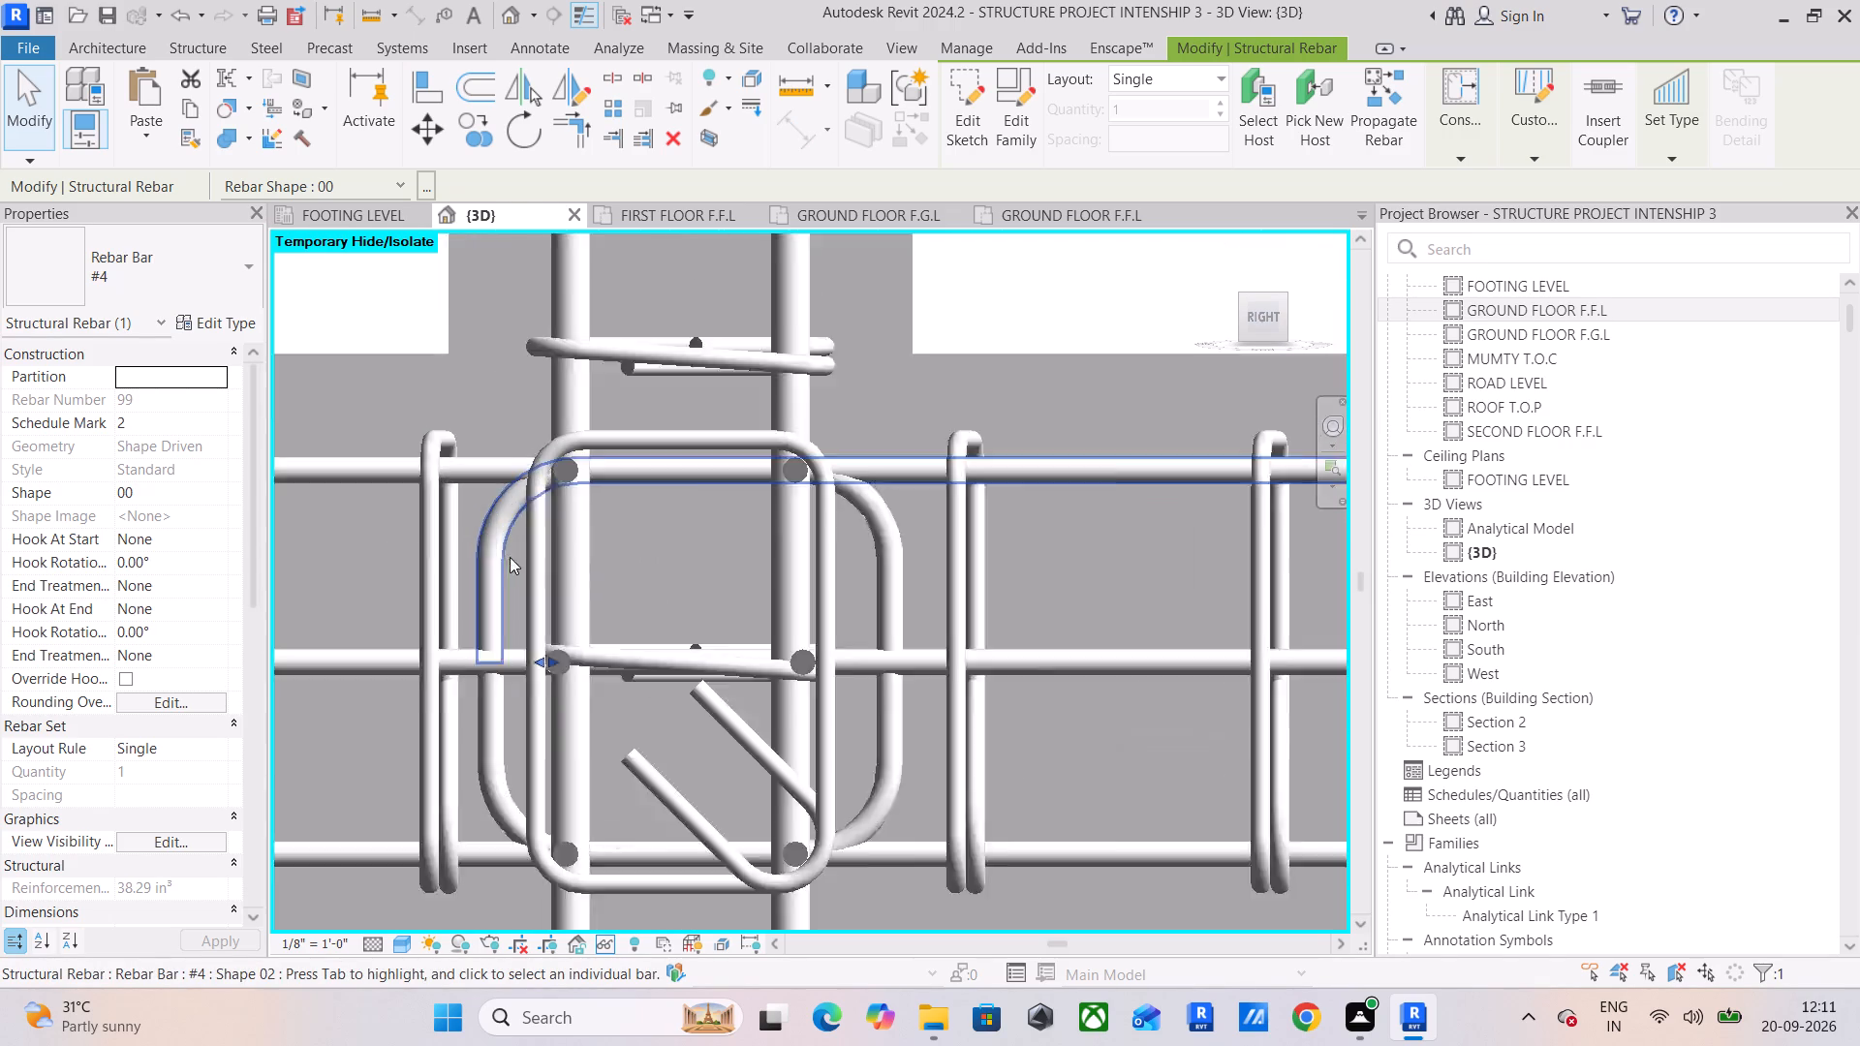
scroll(510, 557, up, 2)
middle_drag(706, 578, 589, 331)
scroll(653, 417, down, 11)
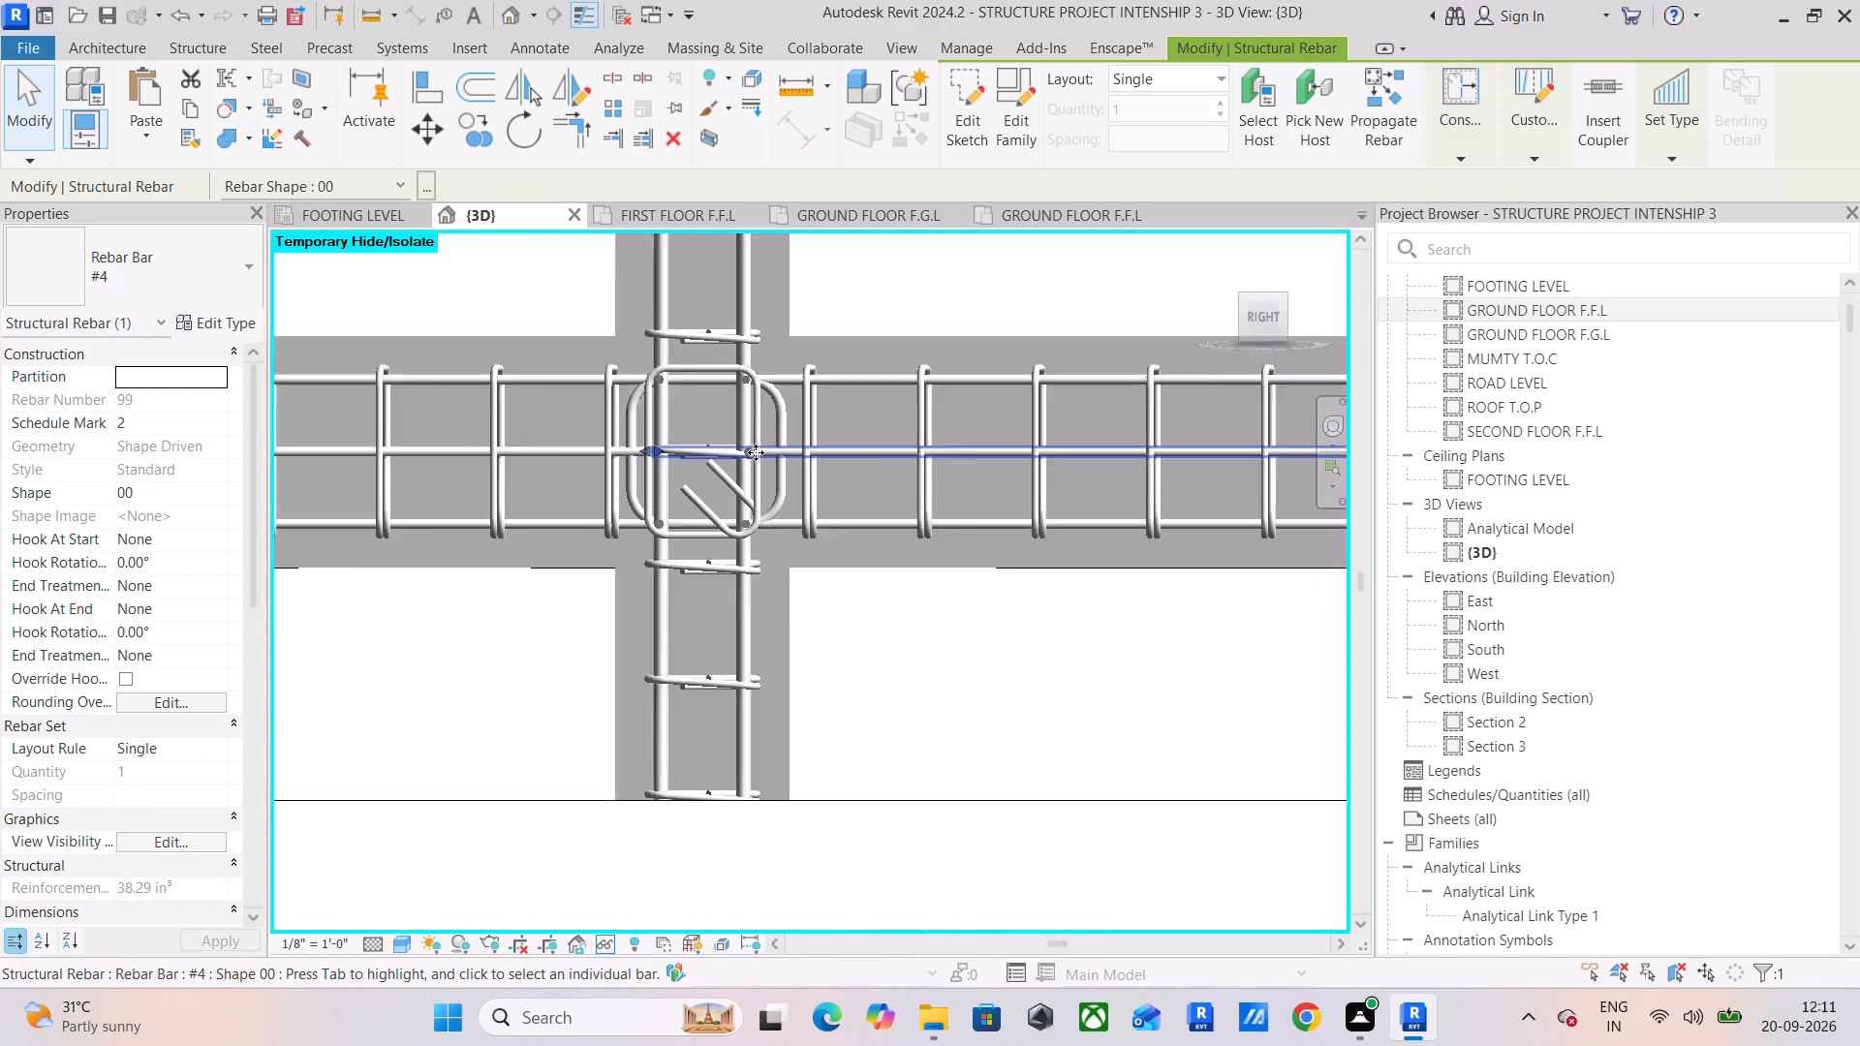
scroll(756, 452, down, 1)
scroll(681, 467, up, 12)
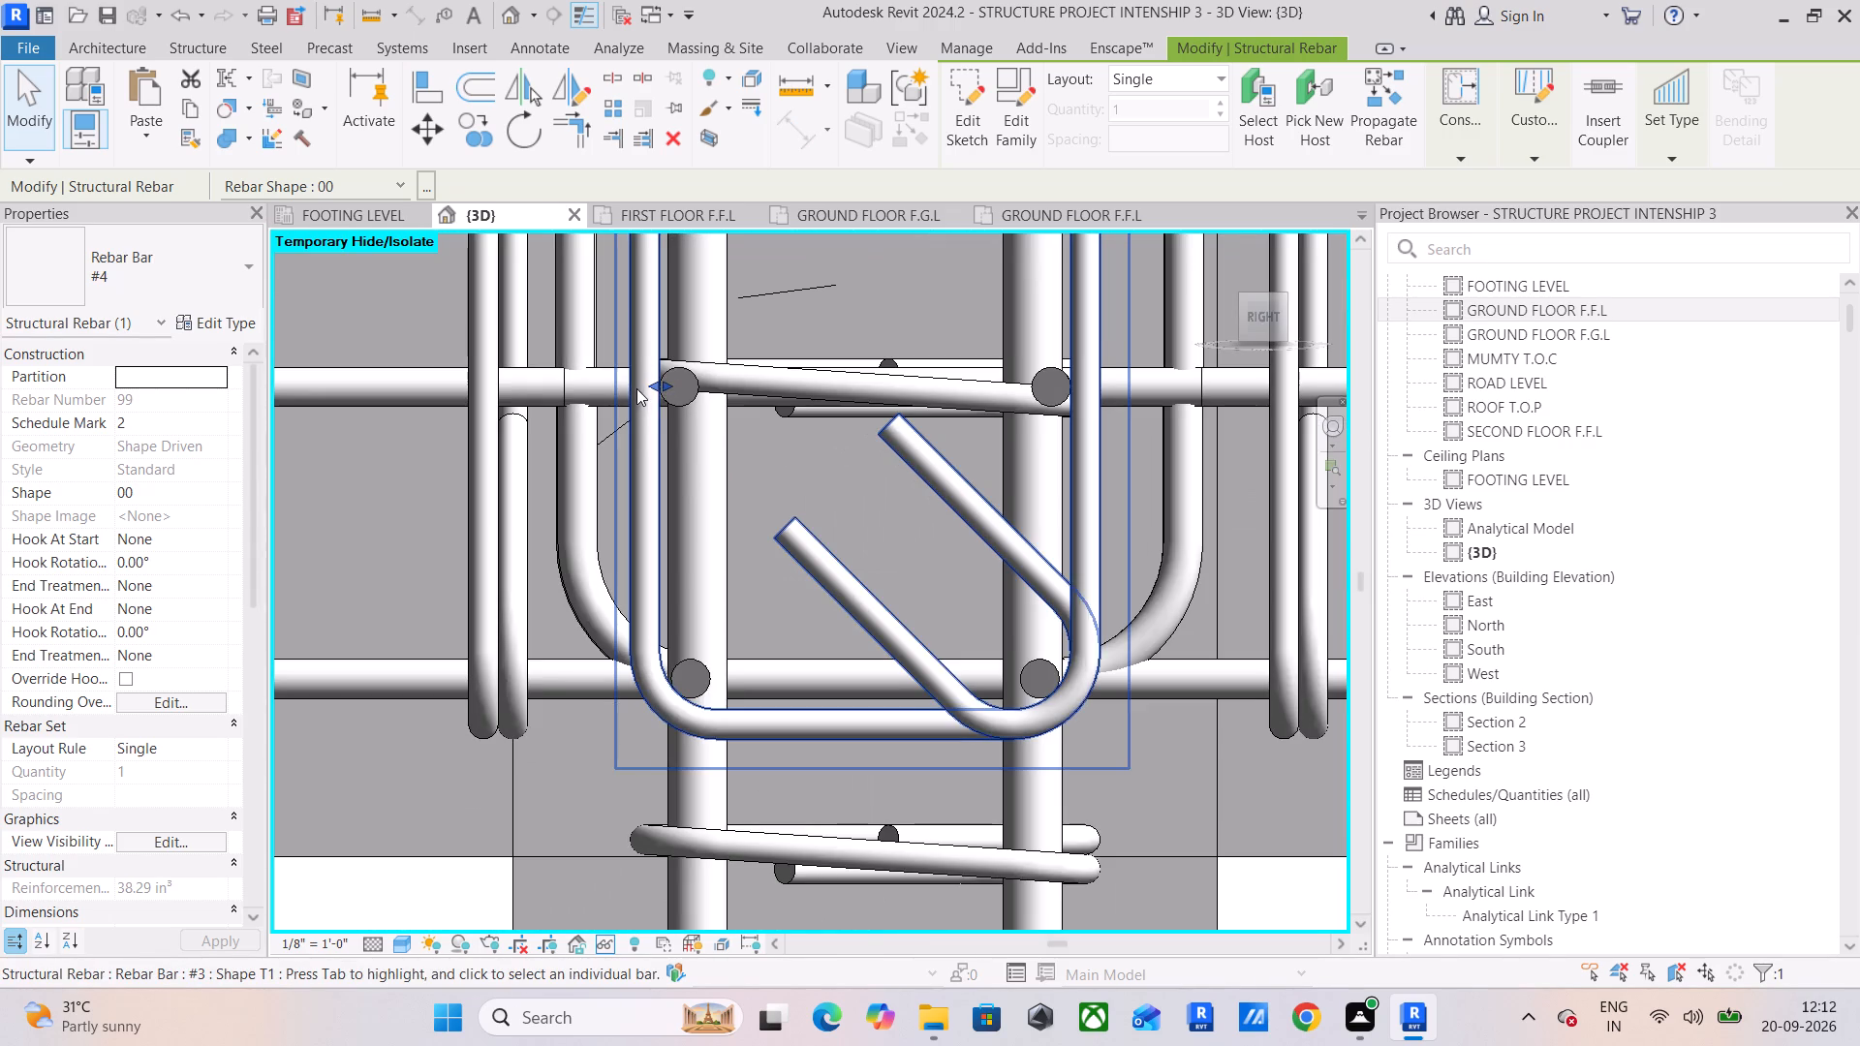
middle_drag(656, 394, 890, 547)
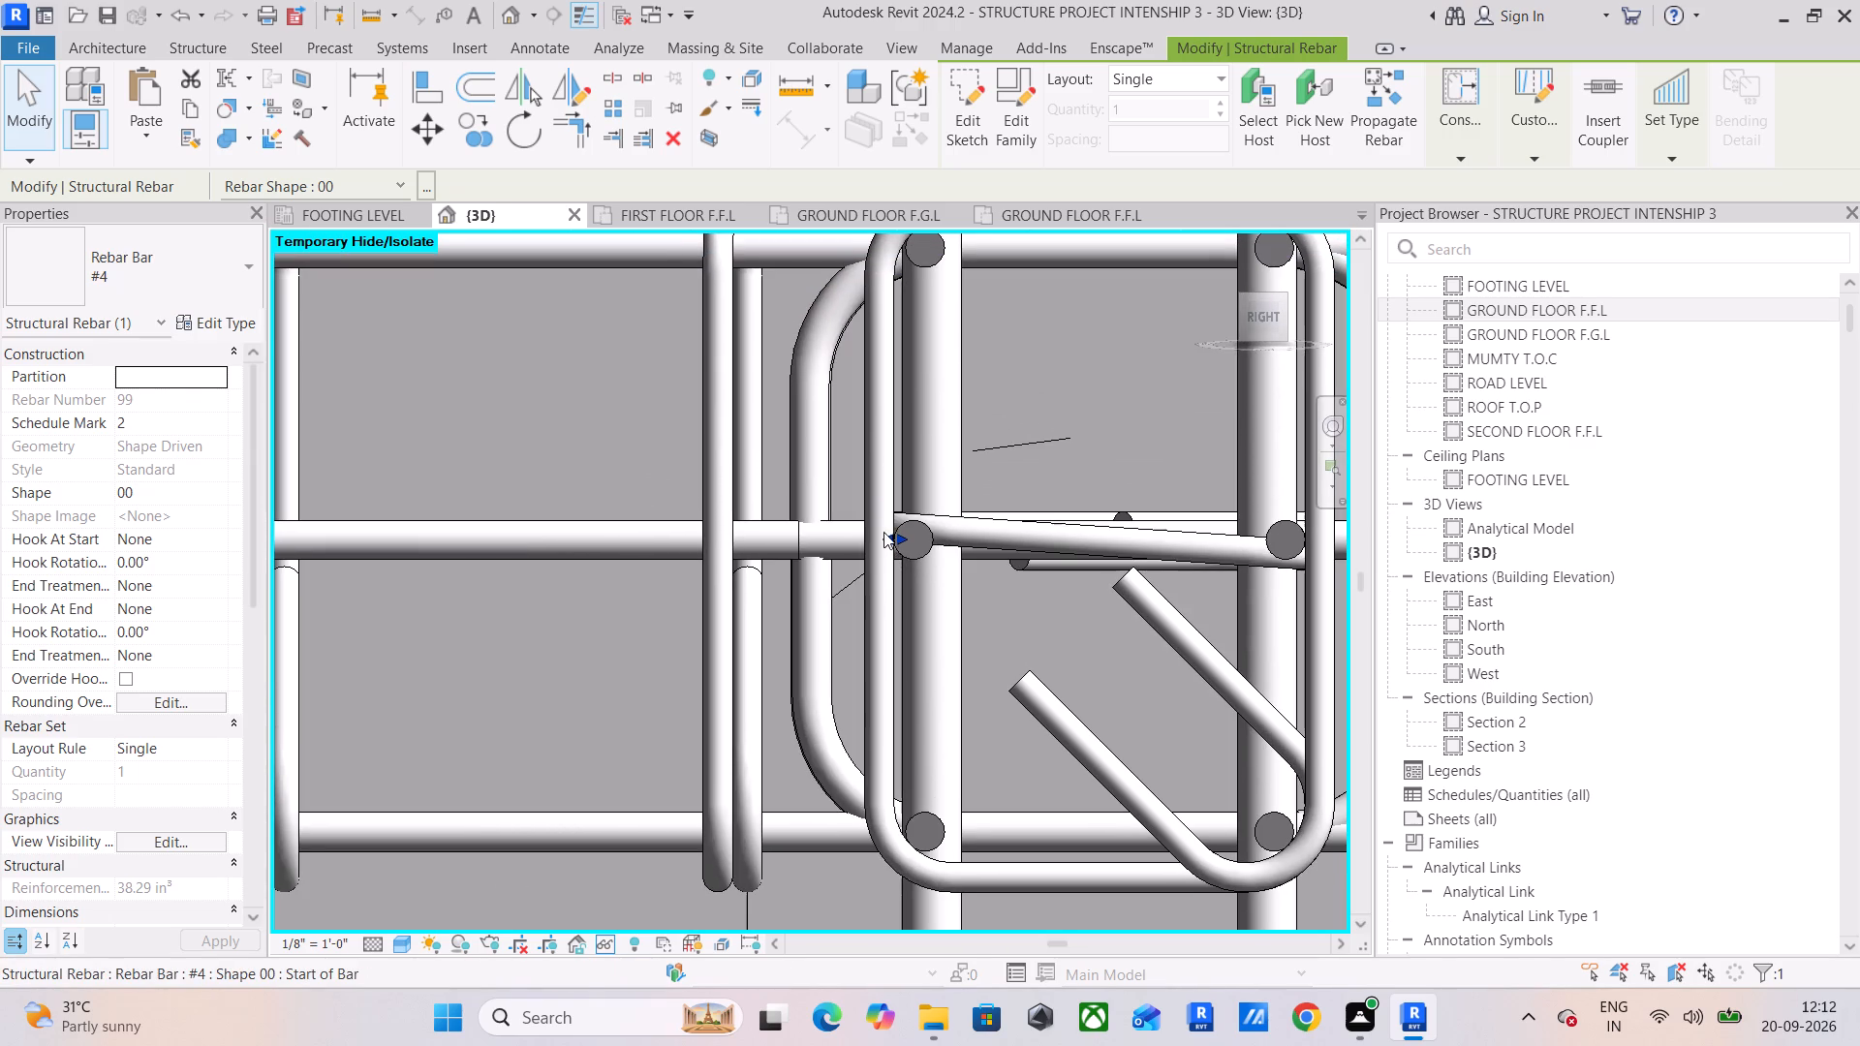
drag(883, 532, 796, 543)
scroll(941, 479, down, 3)
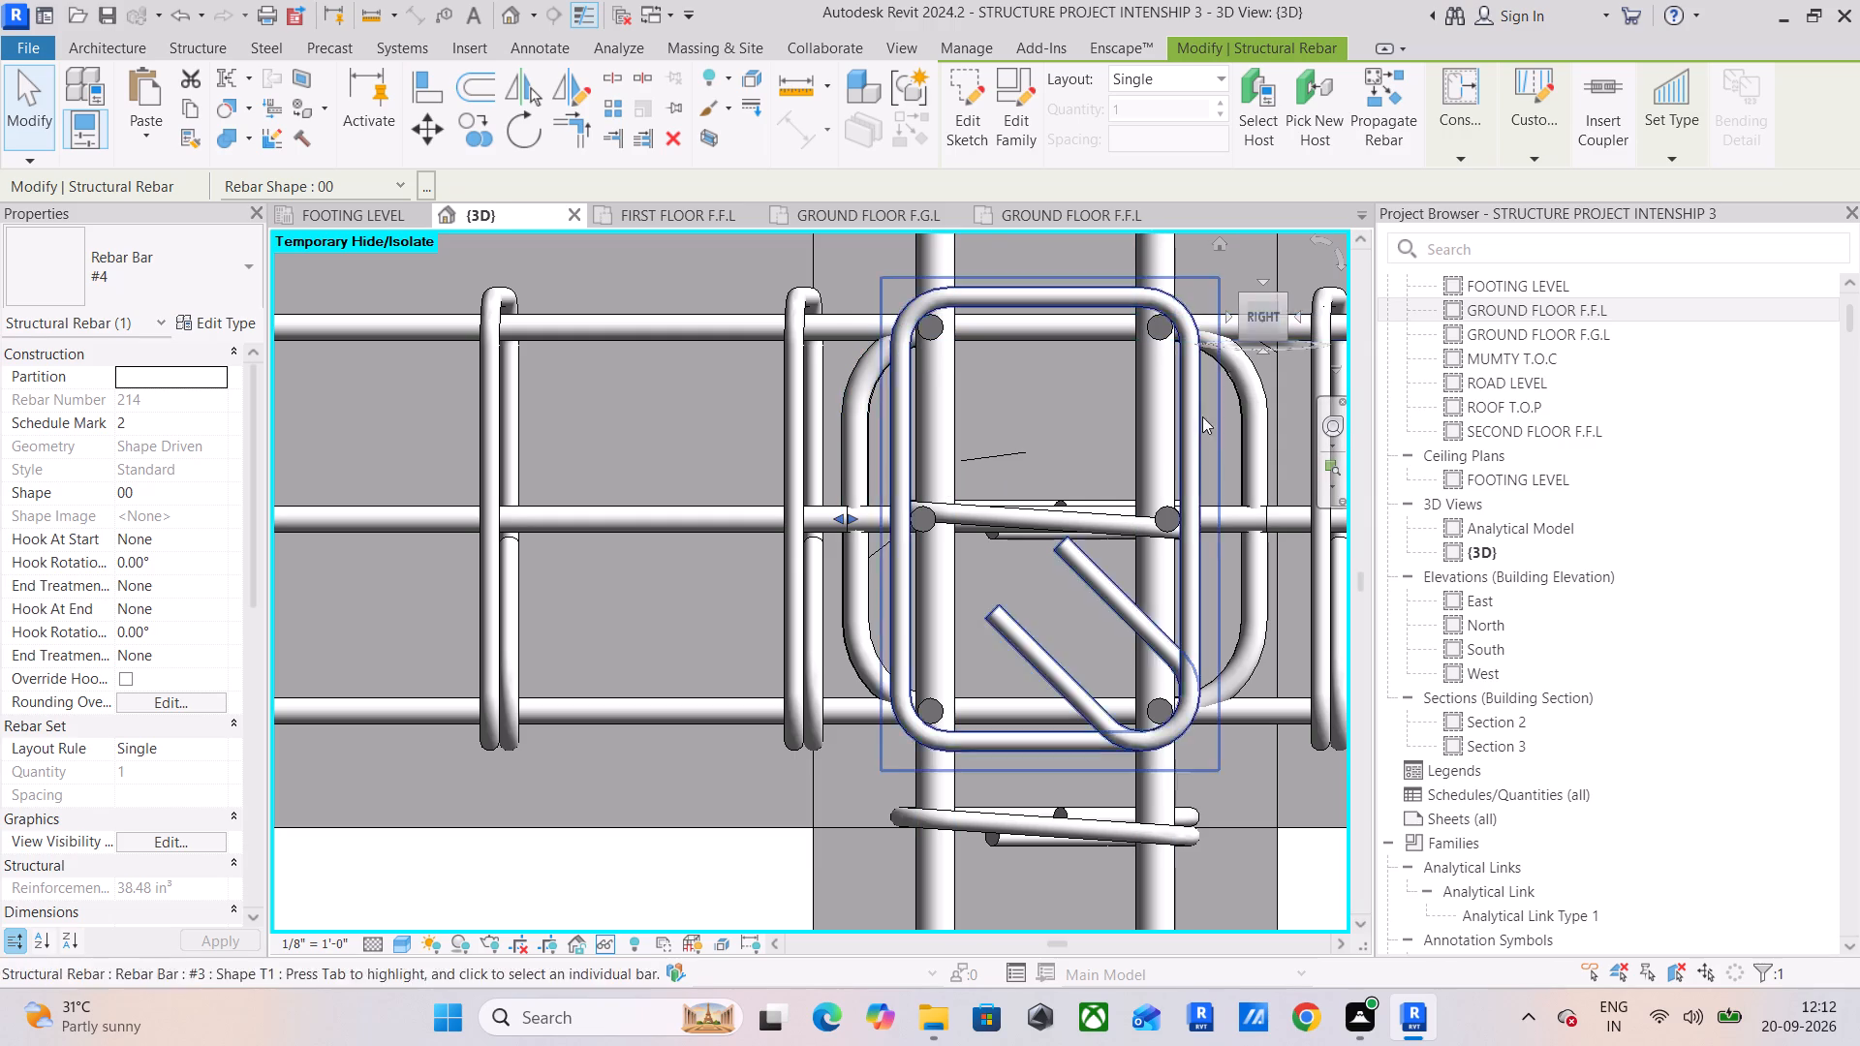
Examine the #4 bar ends overlapping at the intermediate column and the wide column, checking the middle, top and bottom bars.
click(665, 514)
middle_drag(1182, 570, 852, 582)
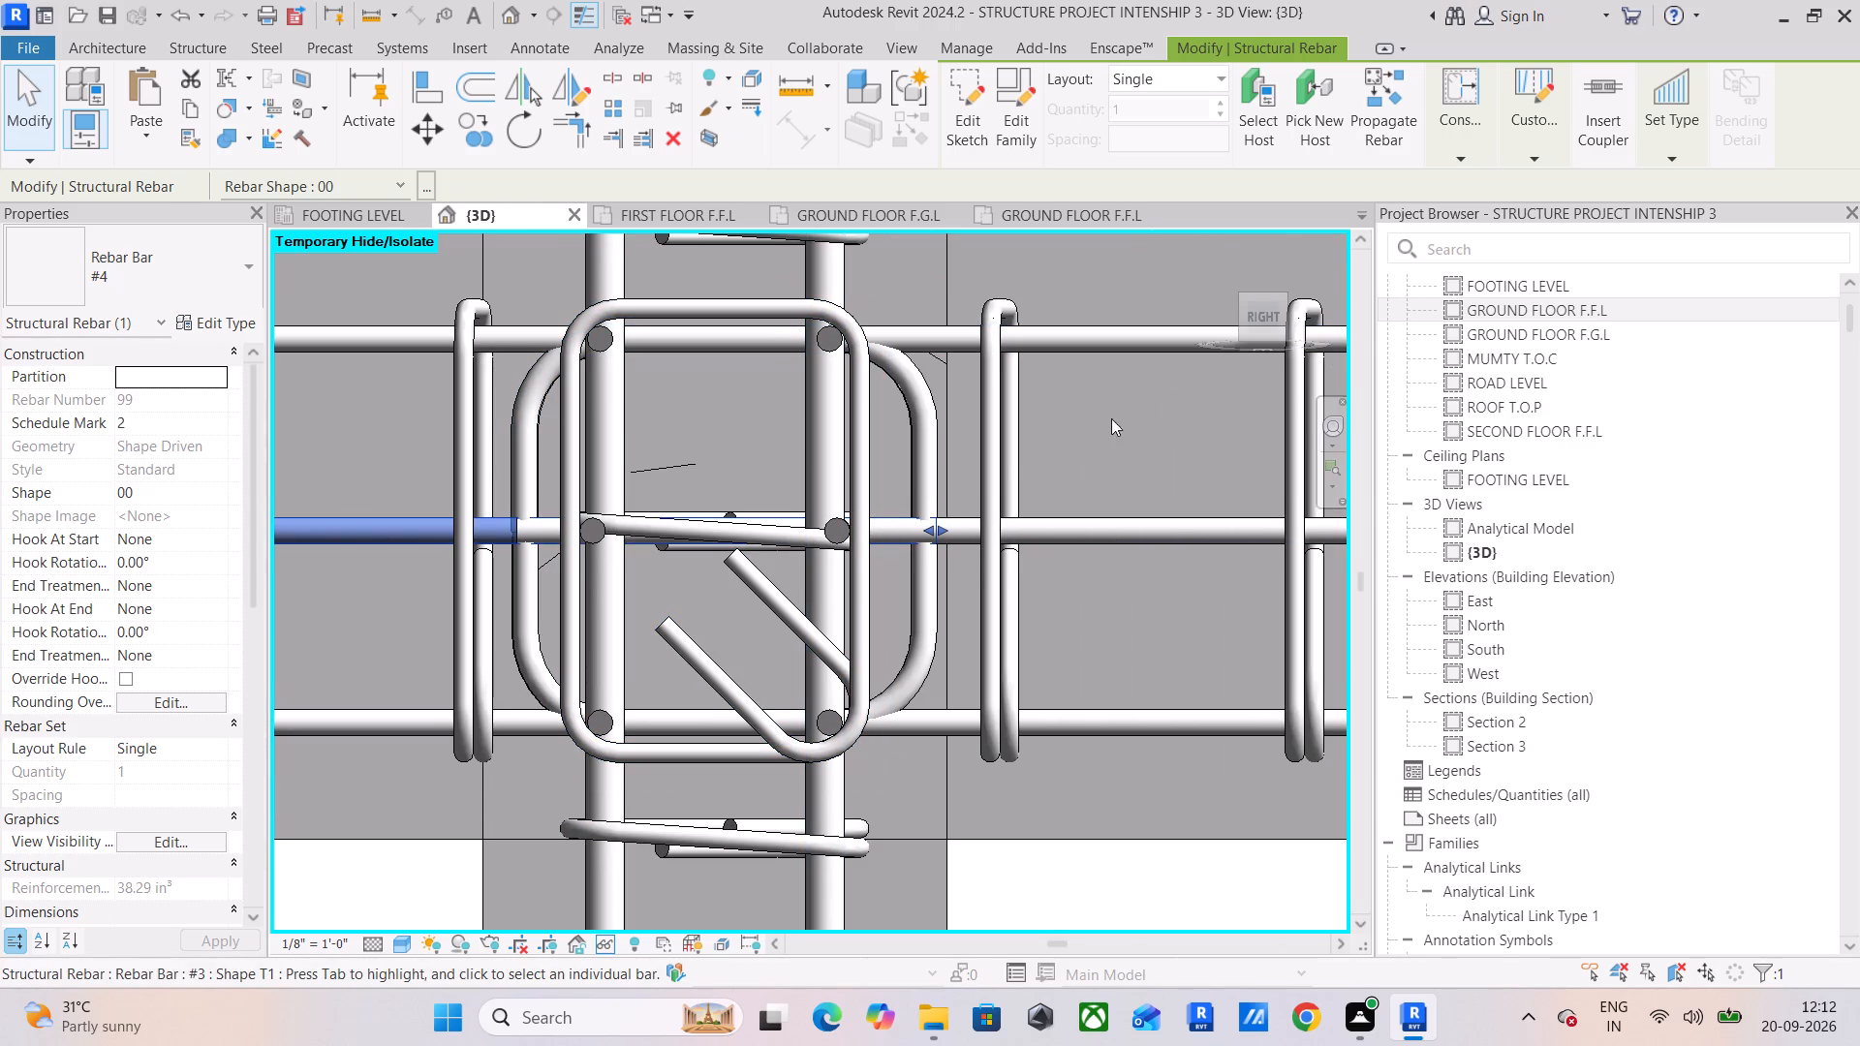
drag(1268, 321, 1270, 342)
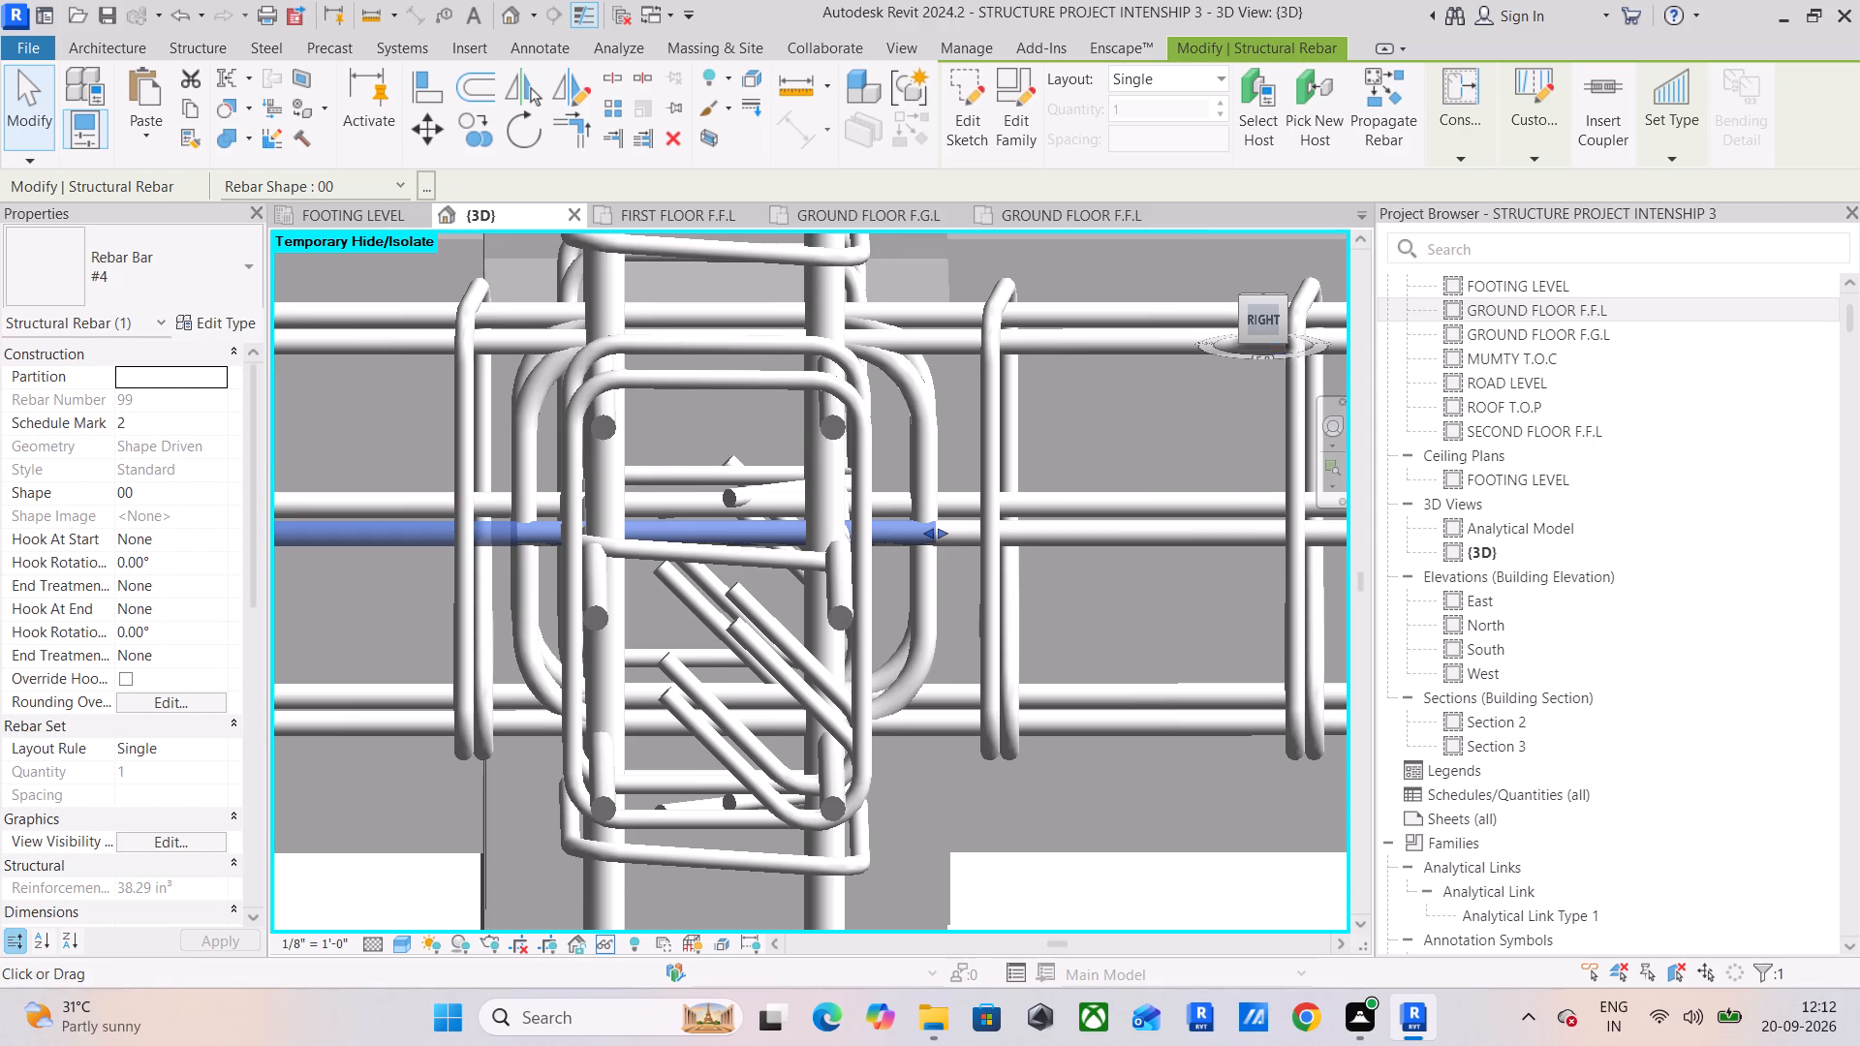
click(377, 502)
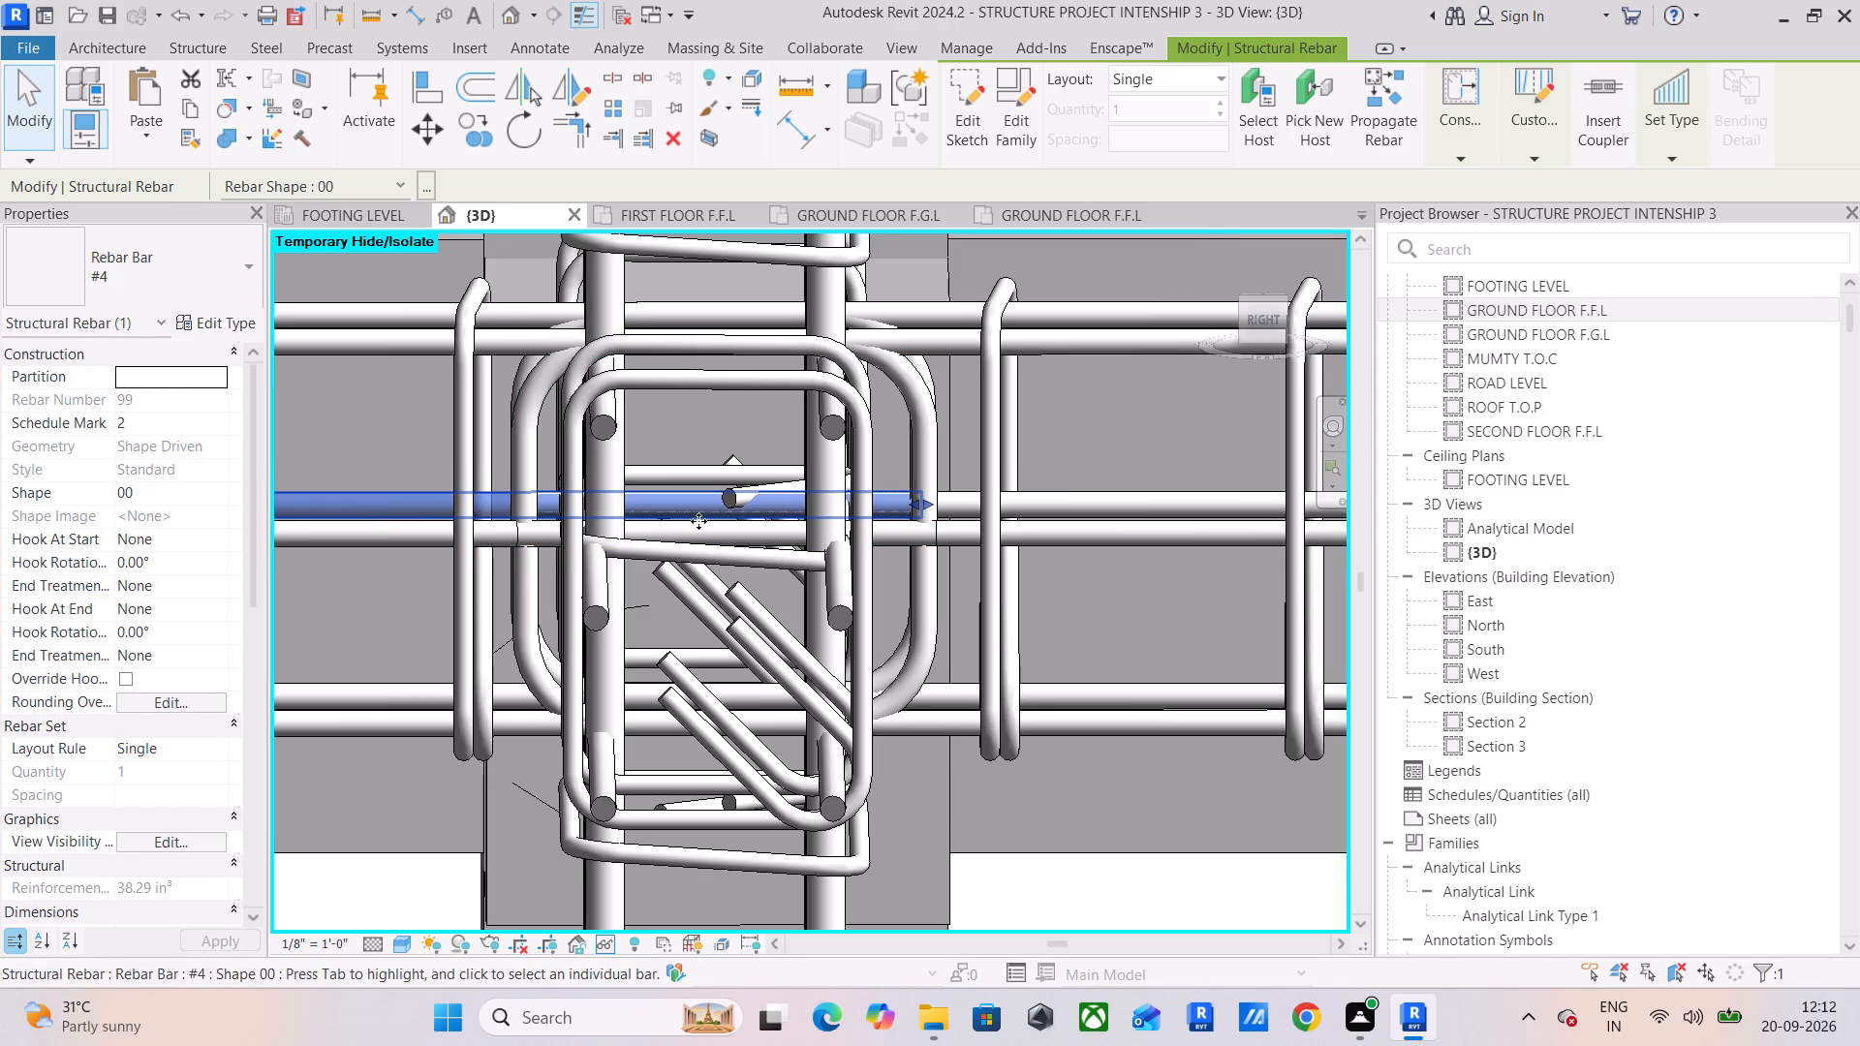
scroll(1031, 429, down, 6)
middle_drag(1031, 429, 593, 437)
scroll(1031, 429, down, 1)
scroll(629, 451, down, 2)
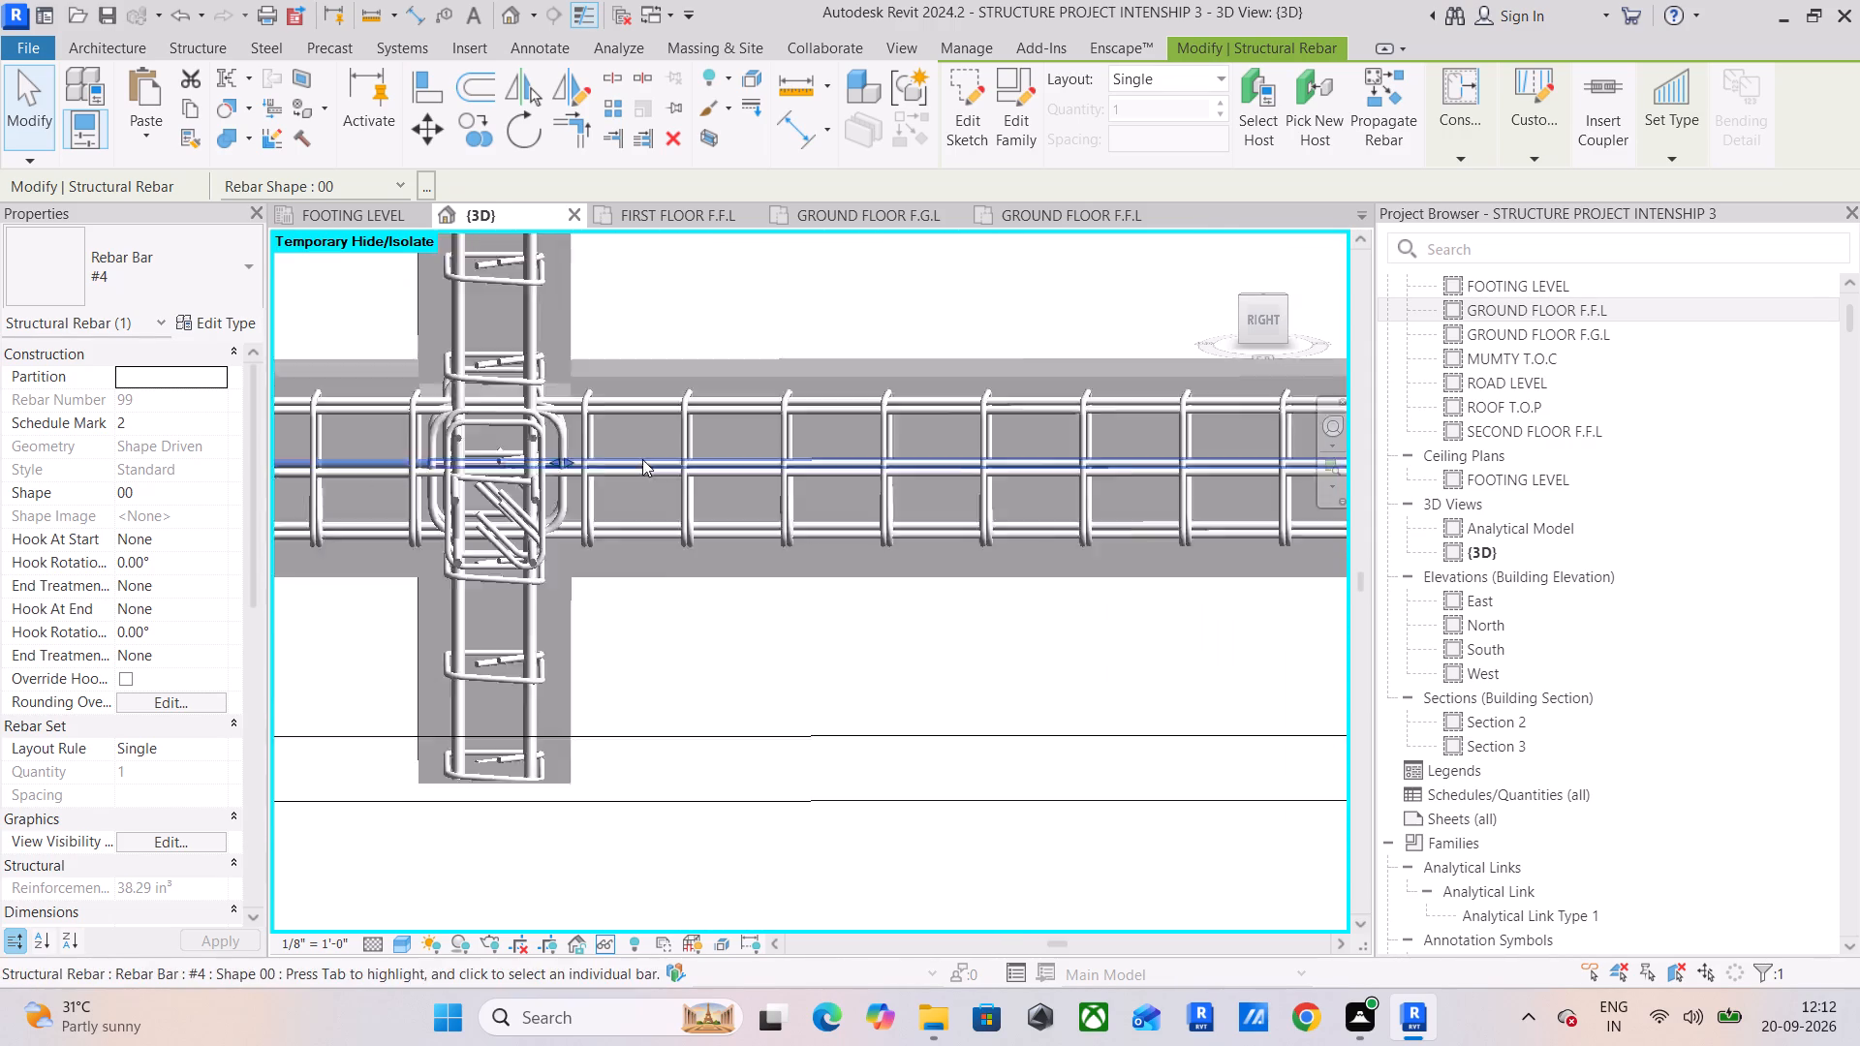
scroll(642, 459, down, 2)
middle_drag(898, 480, 467, 520)
scroll(775, 540, down, 3)
middle_drag(903, 534, 184, 537)
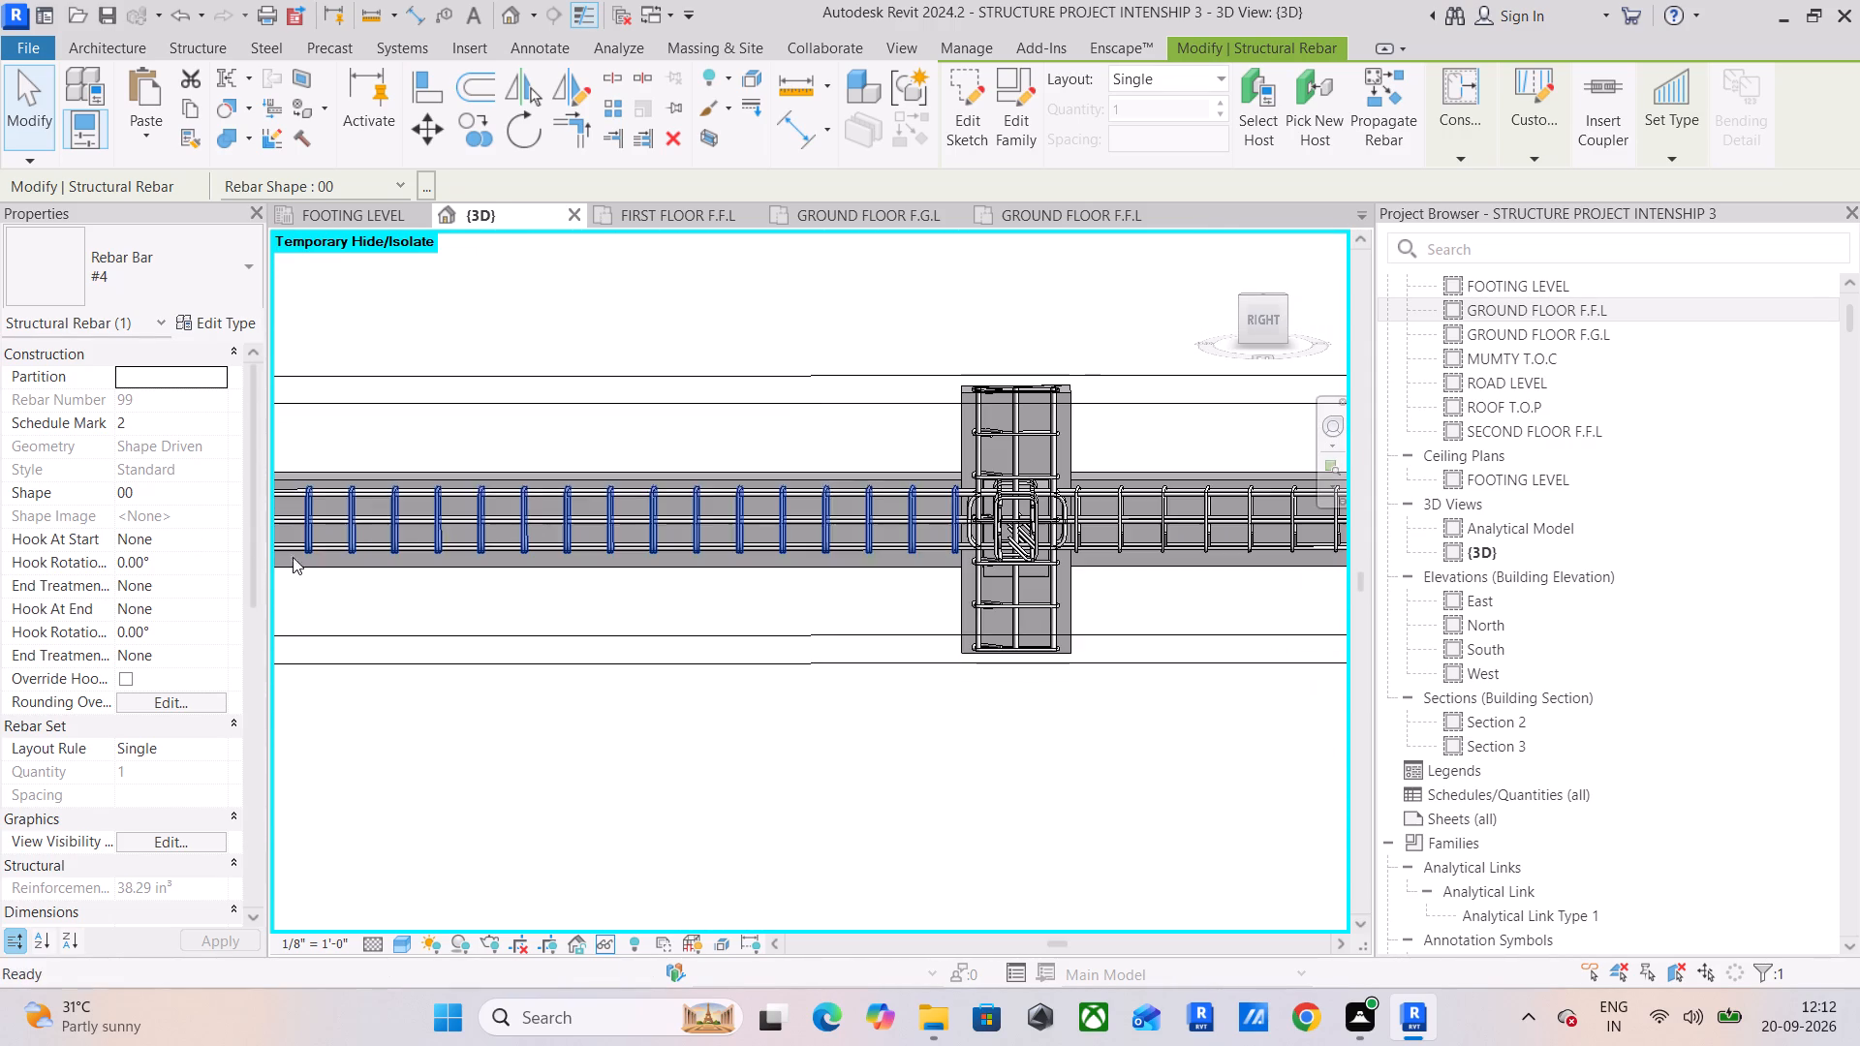
middle_drag(1048, 573, 817, 550)
click(1271, 328)
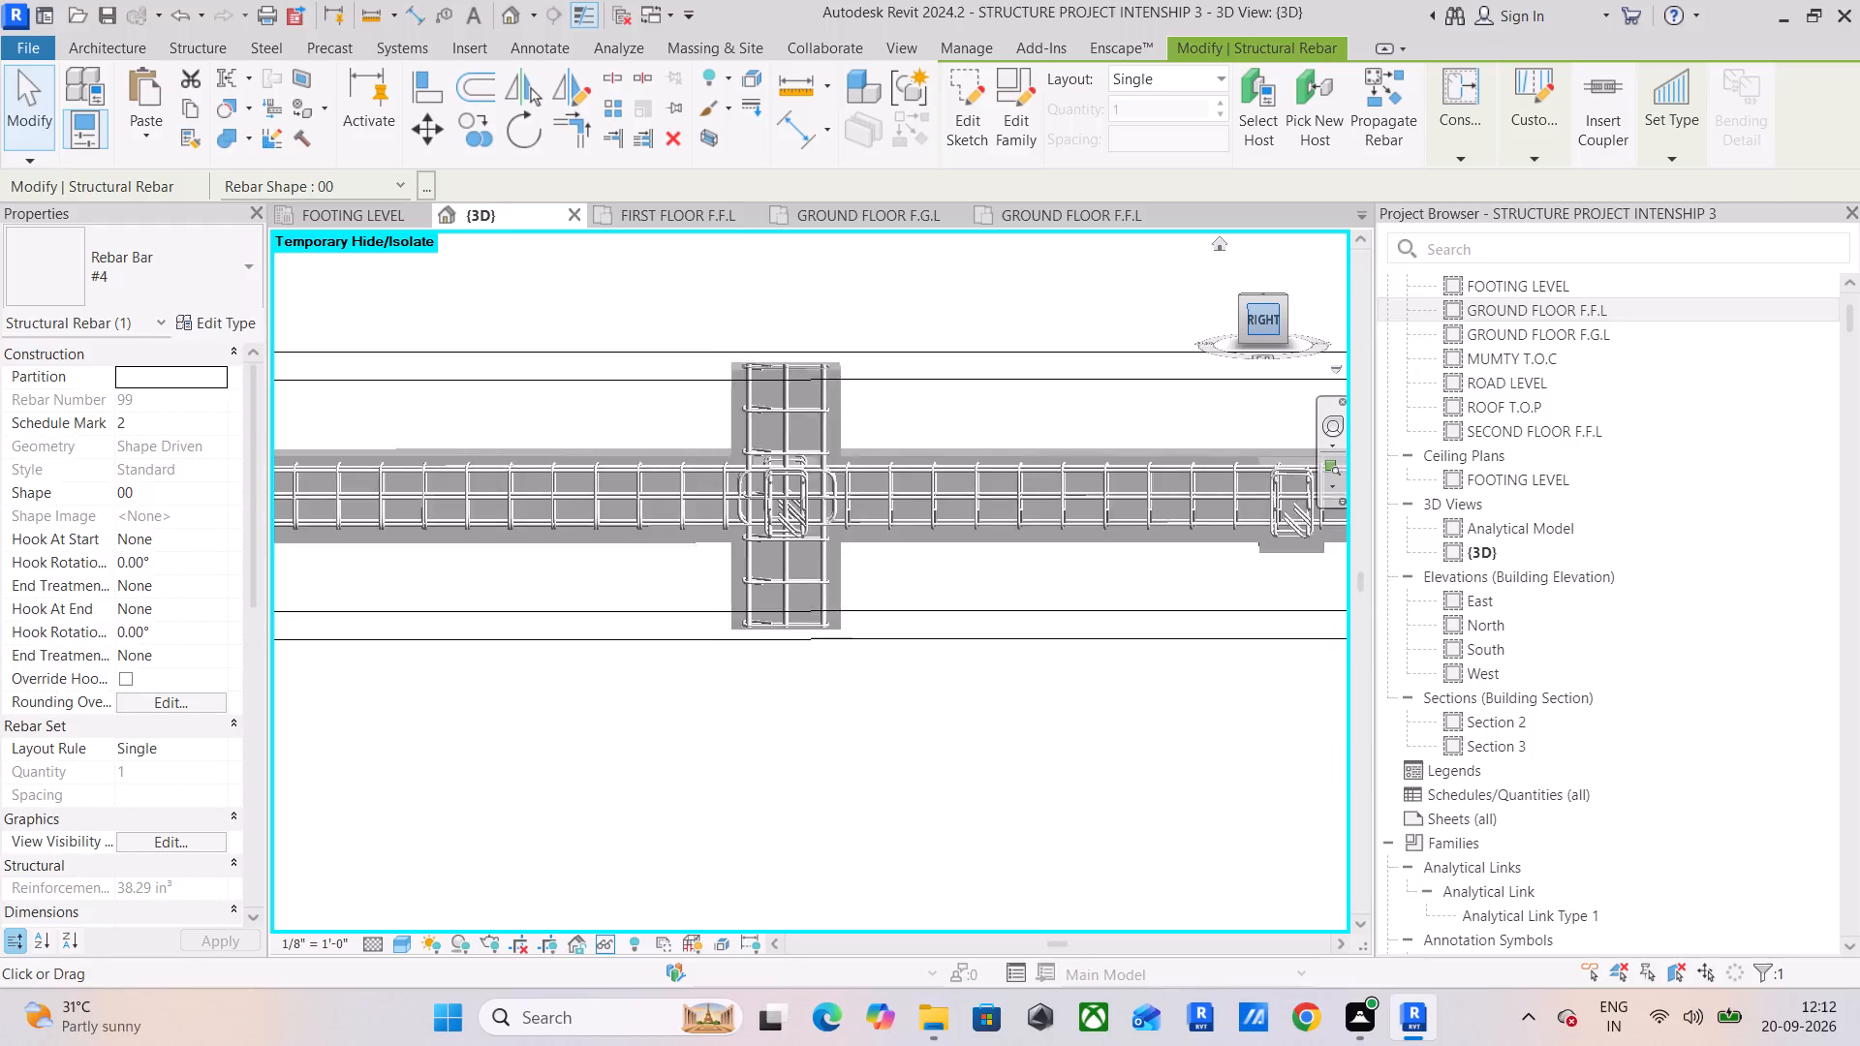
middle_drag(1175, 511, 171, 510)
scroll(921, 618, up, 2)
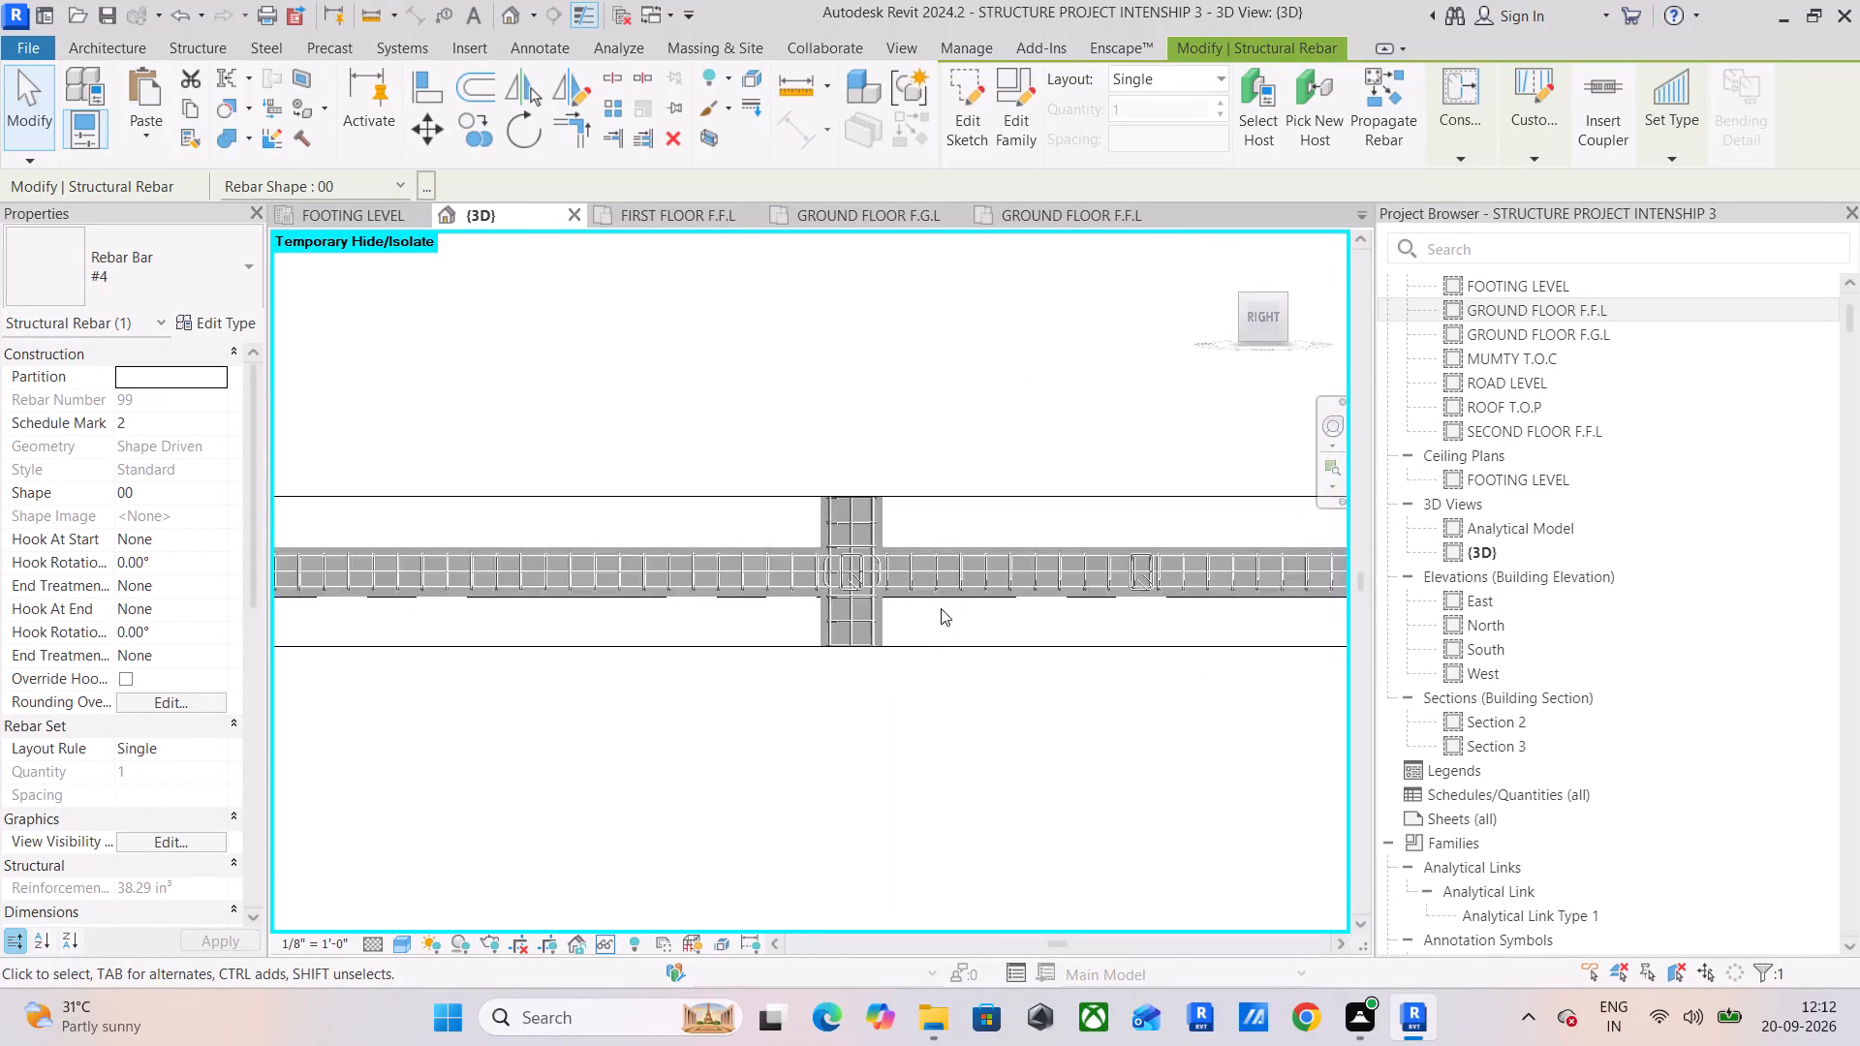
scroll(941, 608, up, 10)
middle_drag(649, 520, 708, 543)
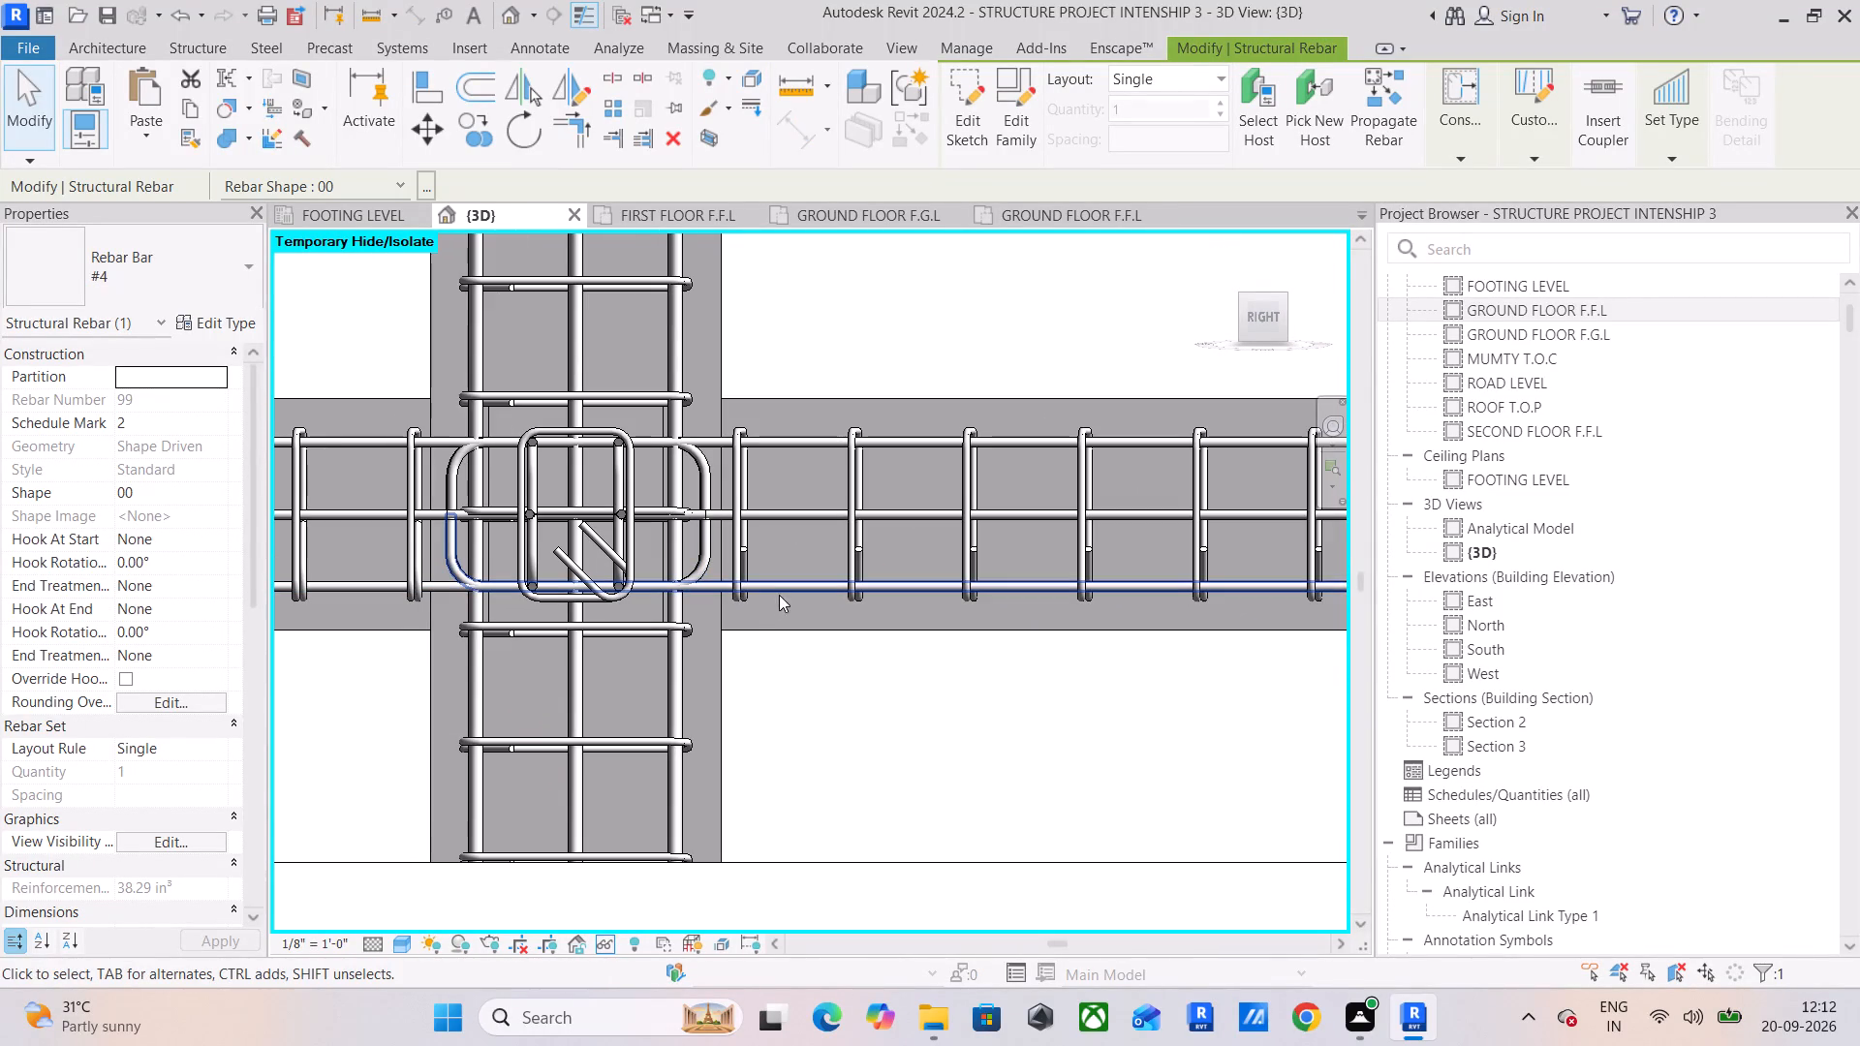
click(780, 593)
scroll(433, 563, up, 5)
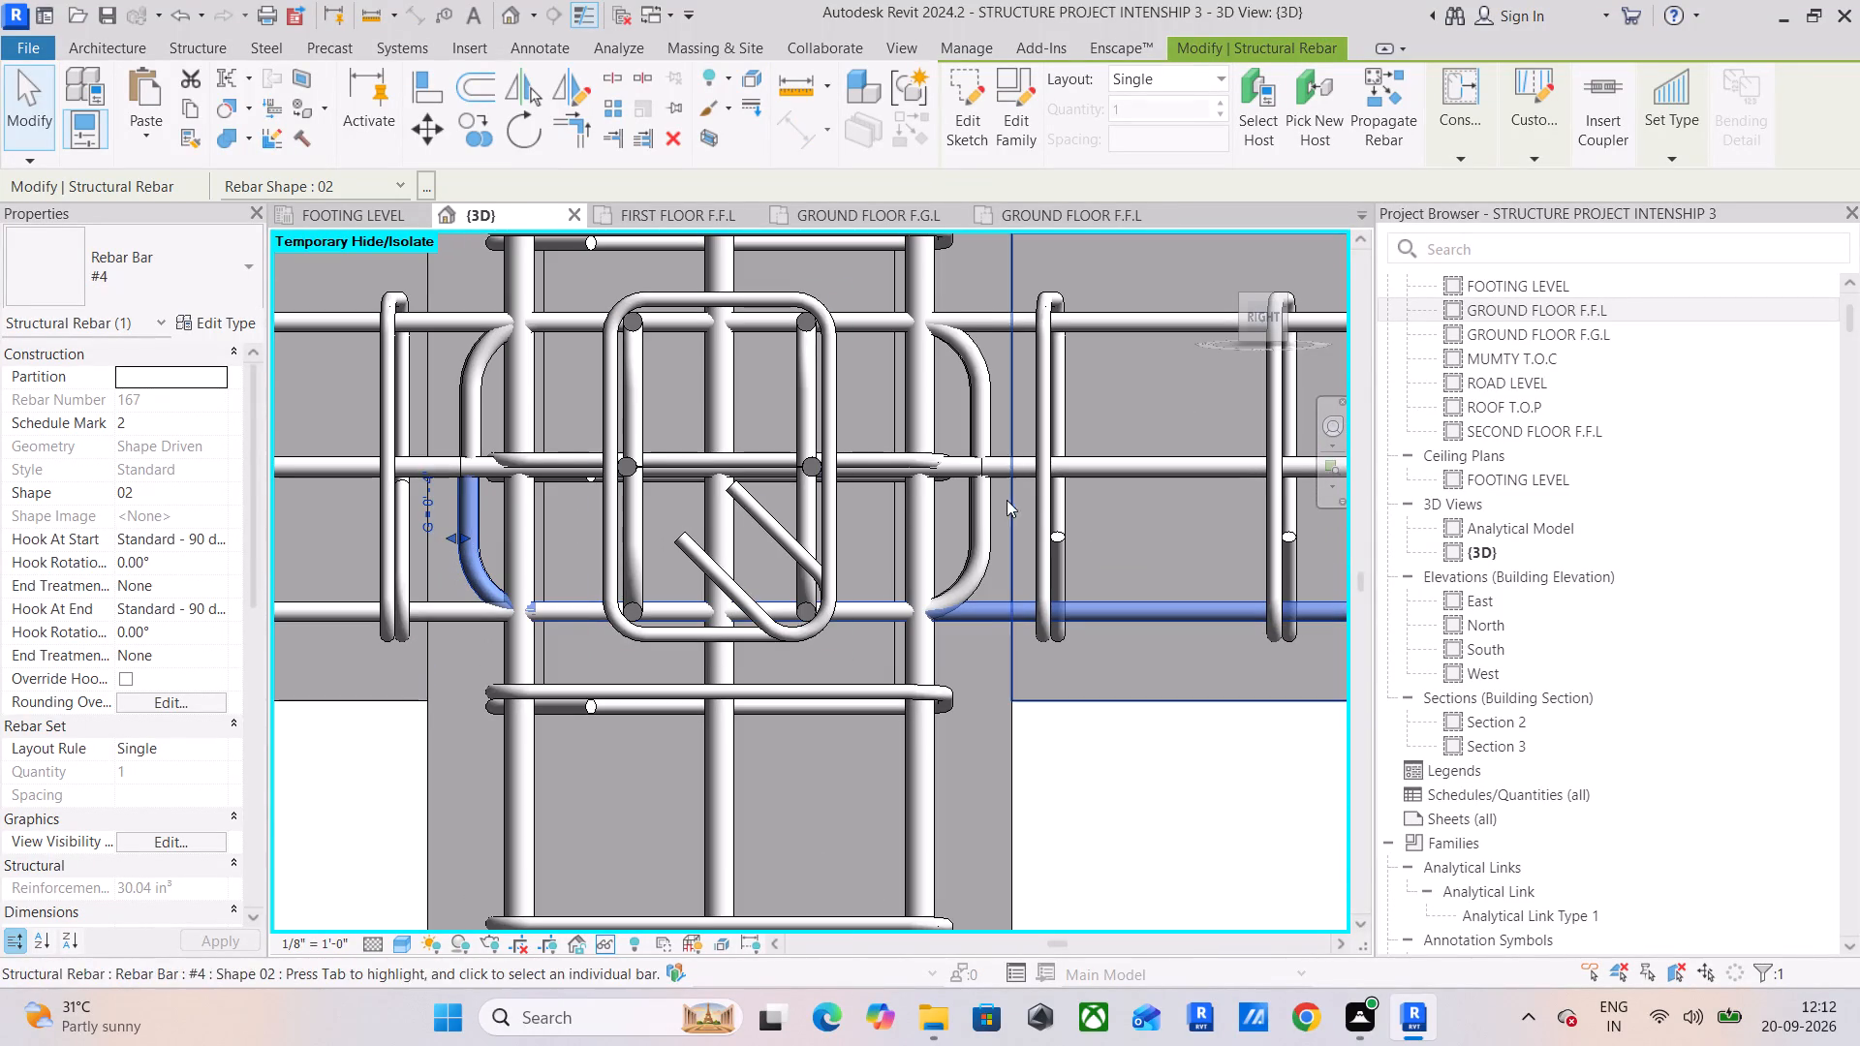
click(1127, 463)
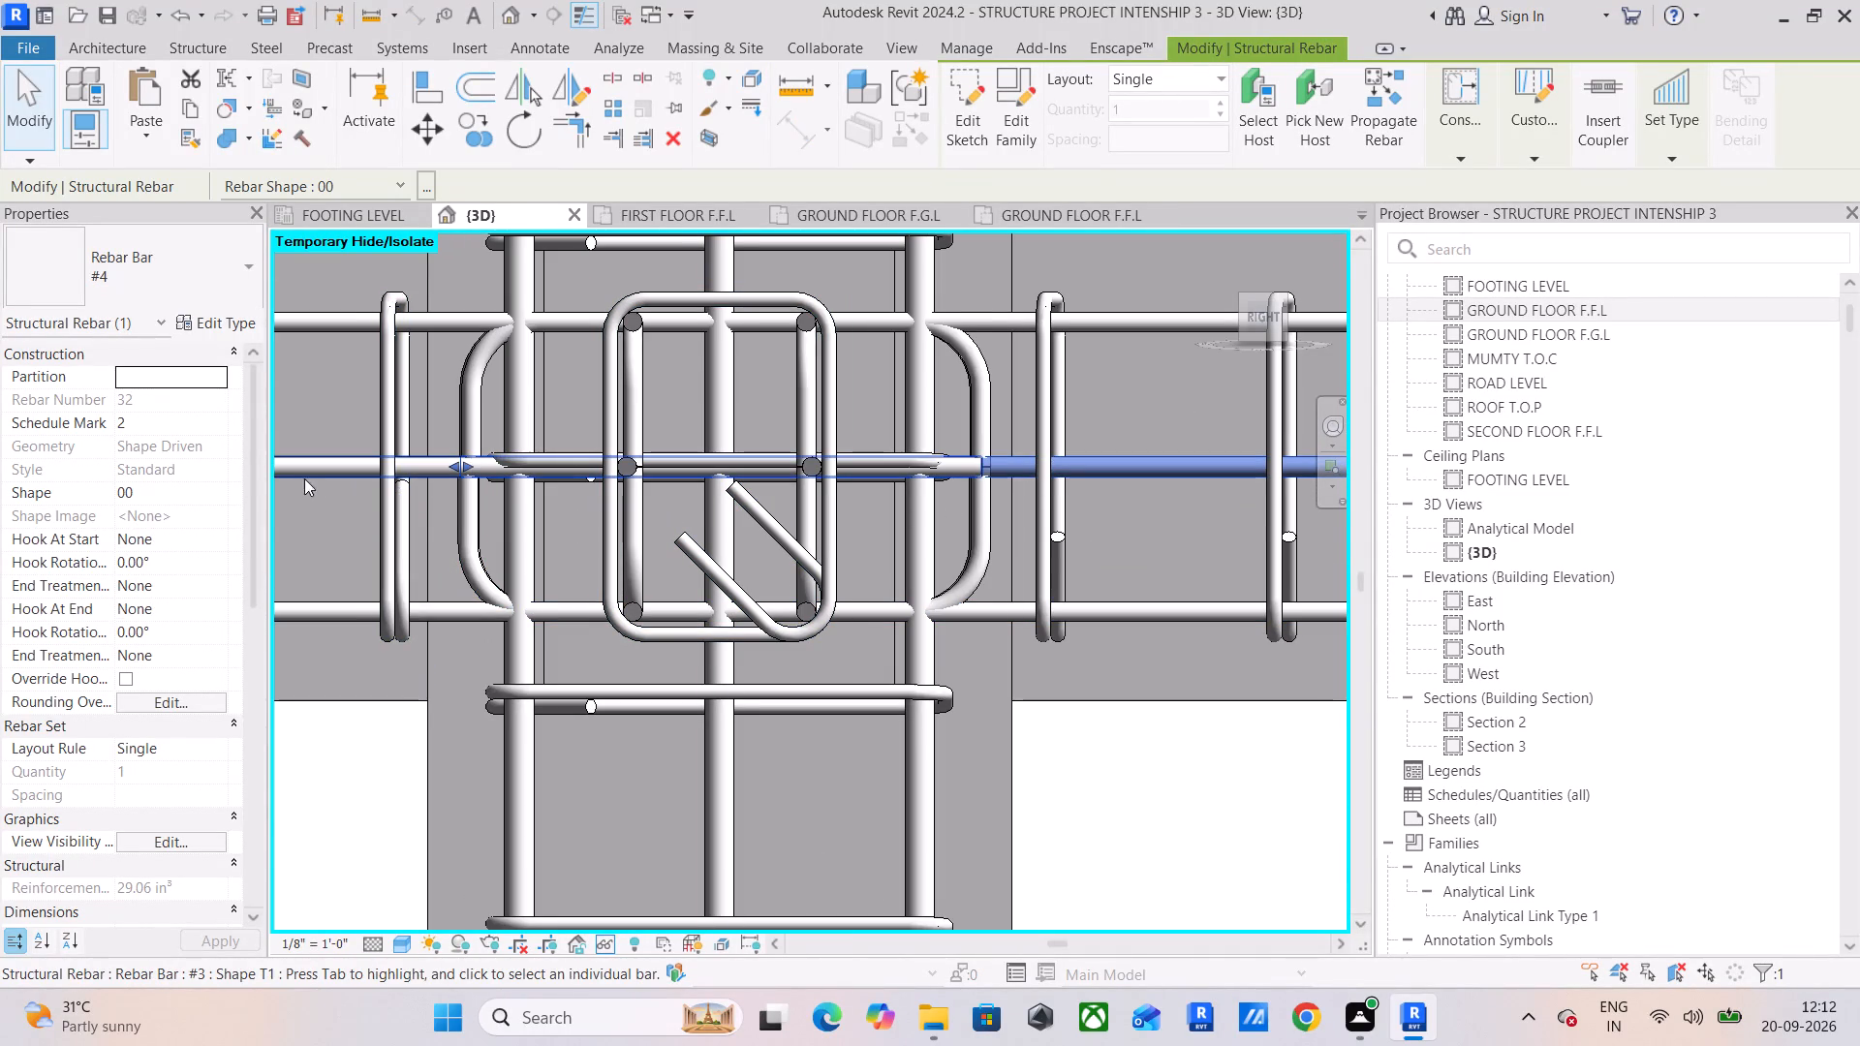
click(309, 468)
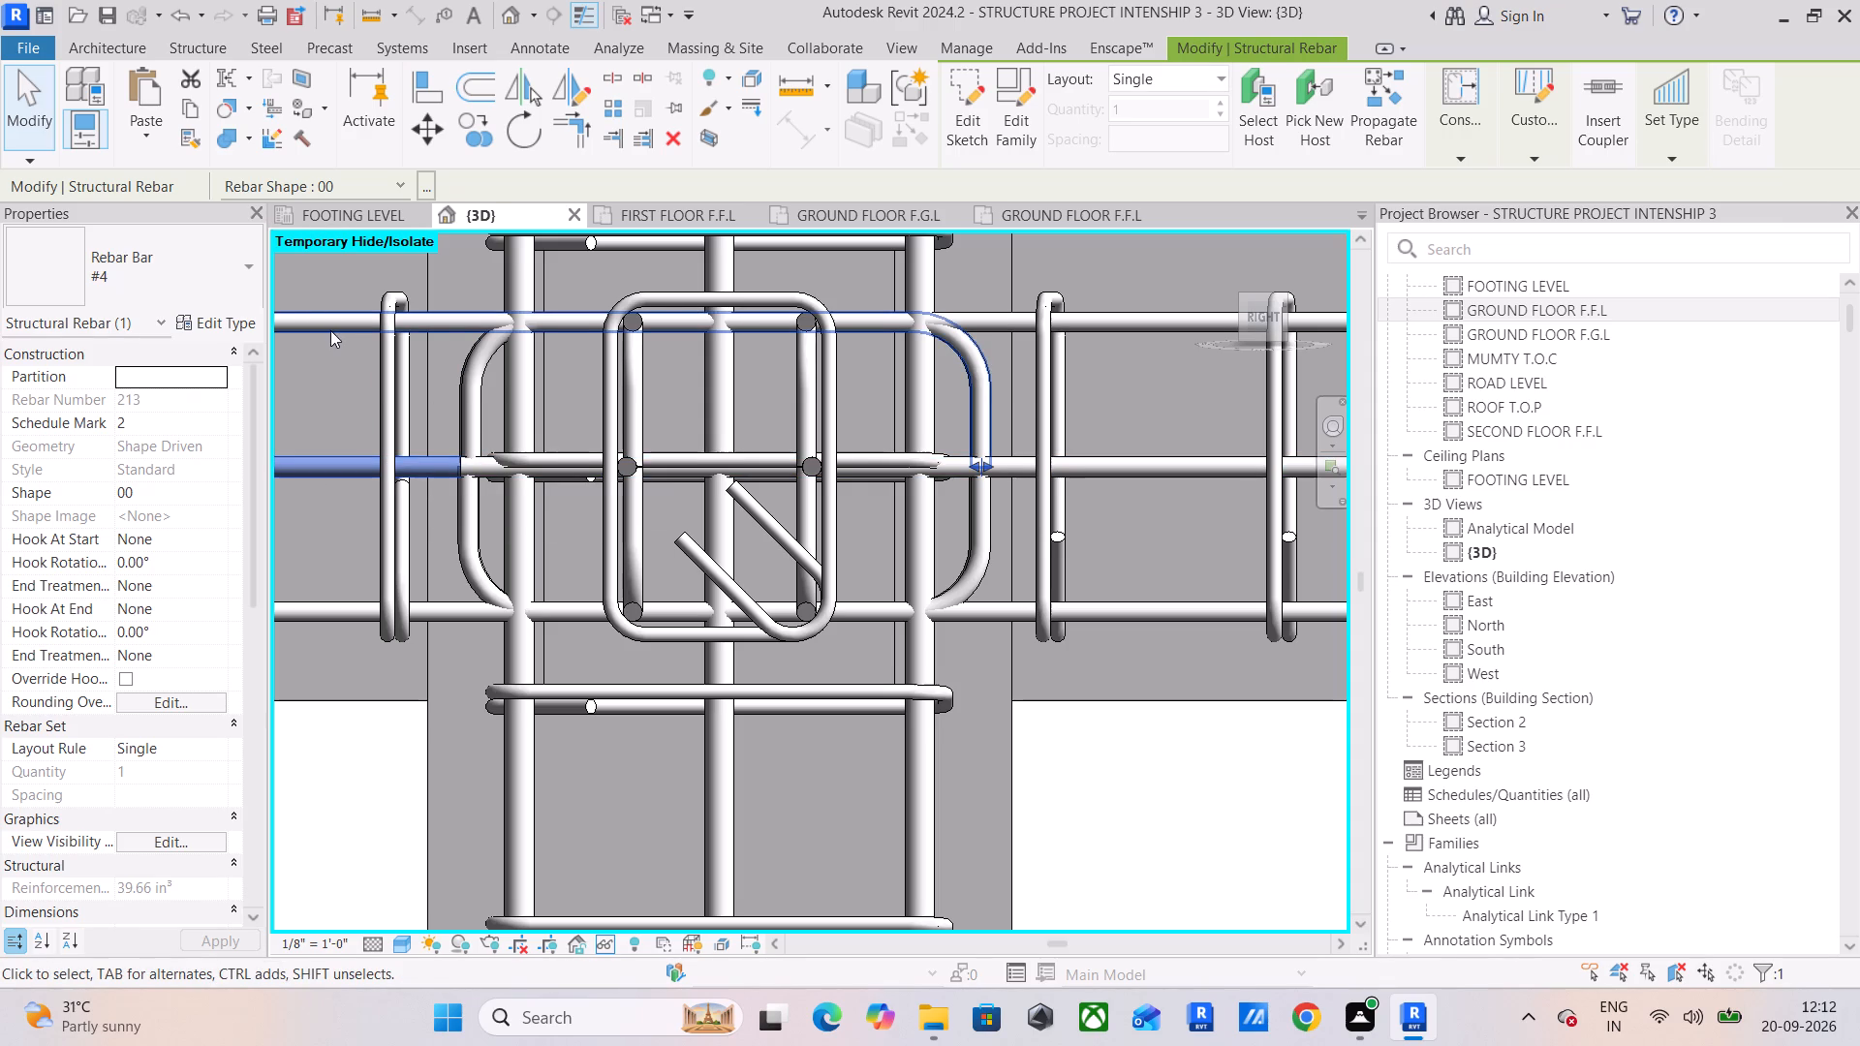
click(329, 318)
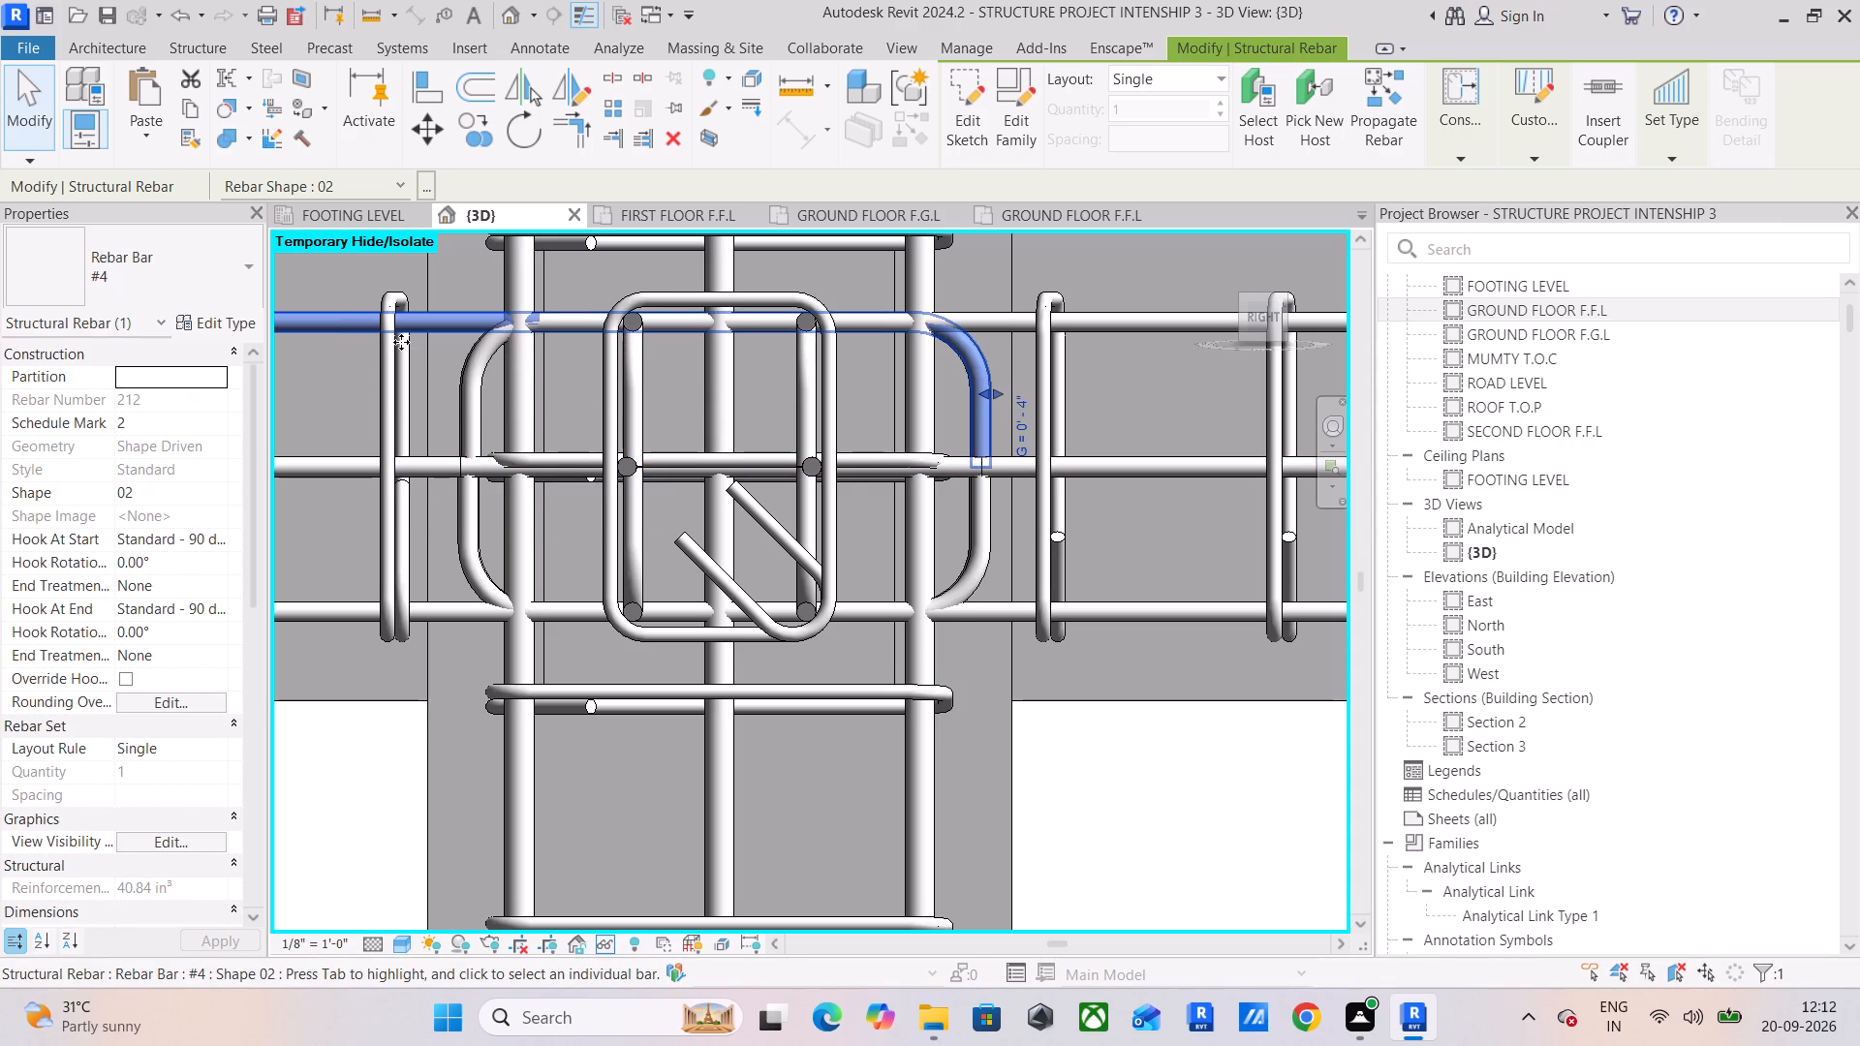
click(322, 615)
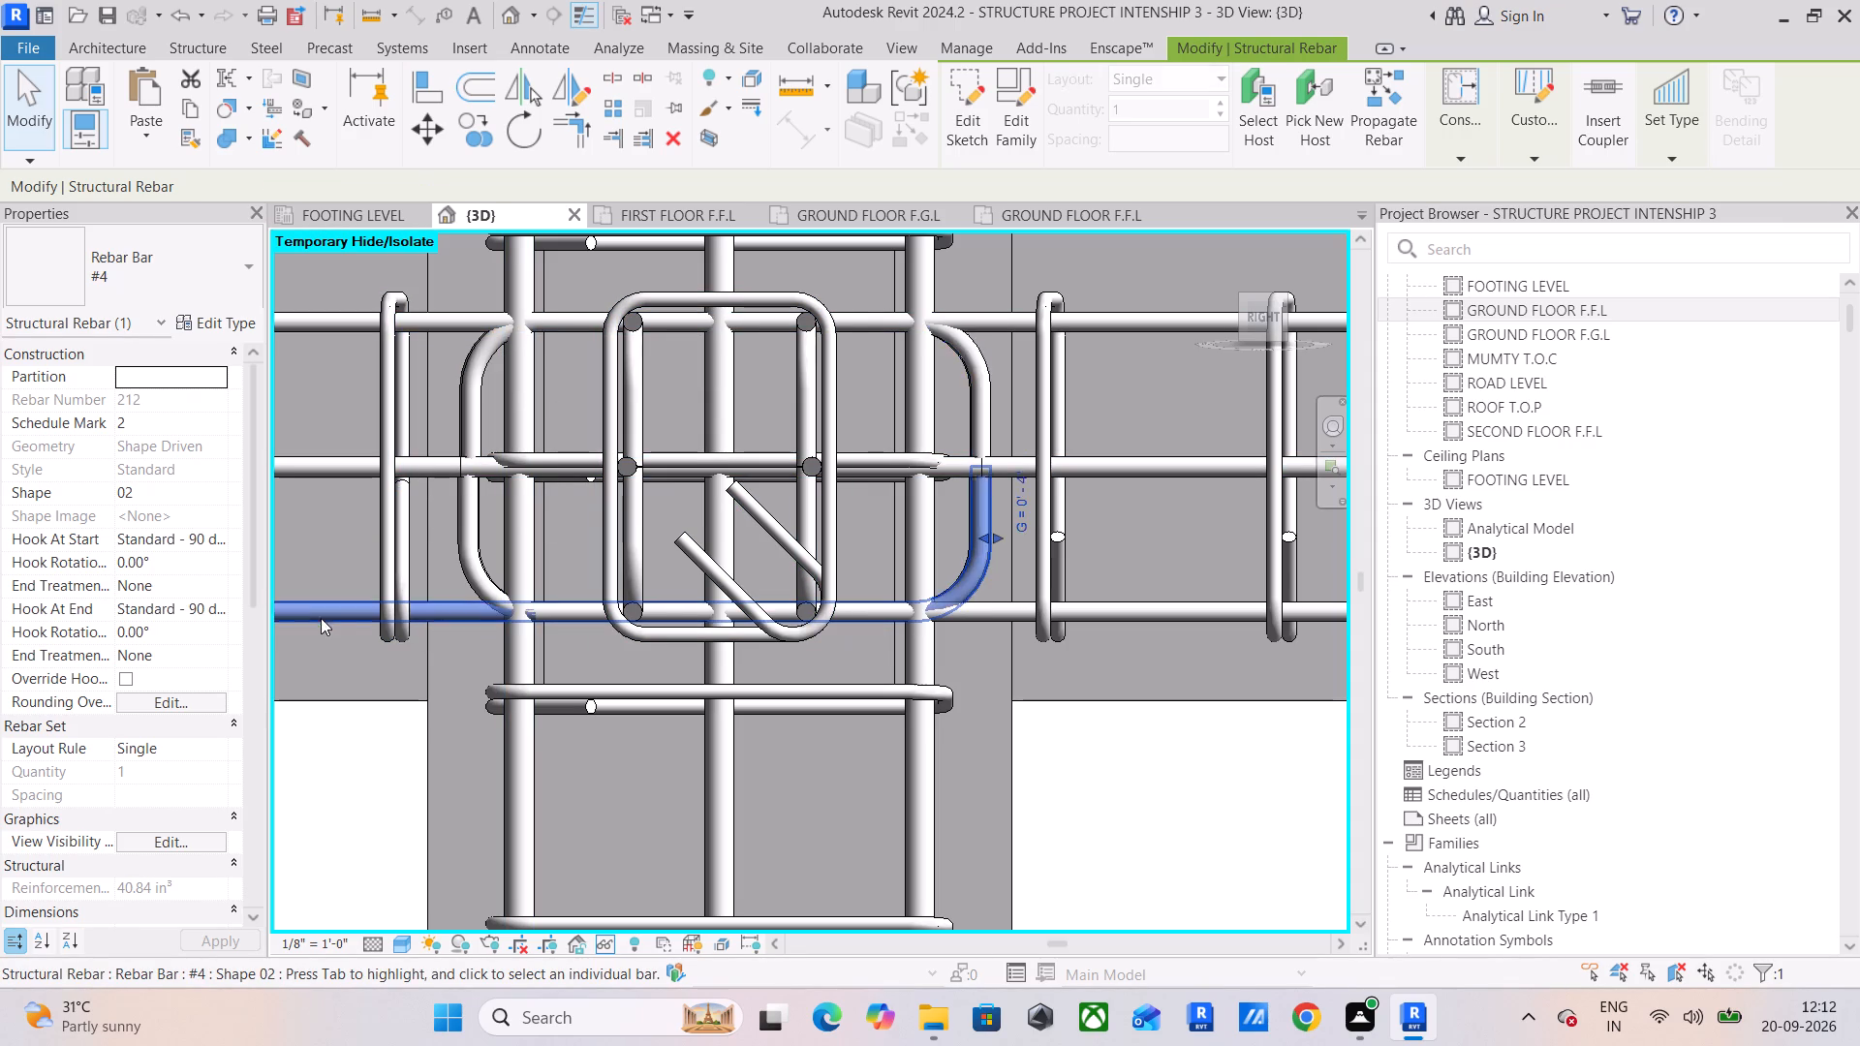
Examine the bars and stirrups of the span beyond the wide column, up to the hooks at the end column.
scroll(758, 569, down, 4)
middle_drag(930, 671, 678, 605)
click(796, 668)
scroll(905, 587, down, 3)
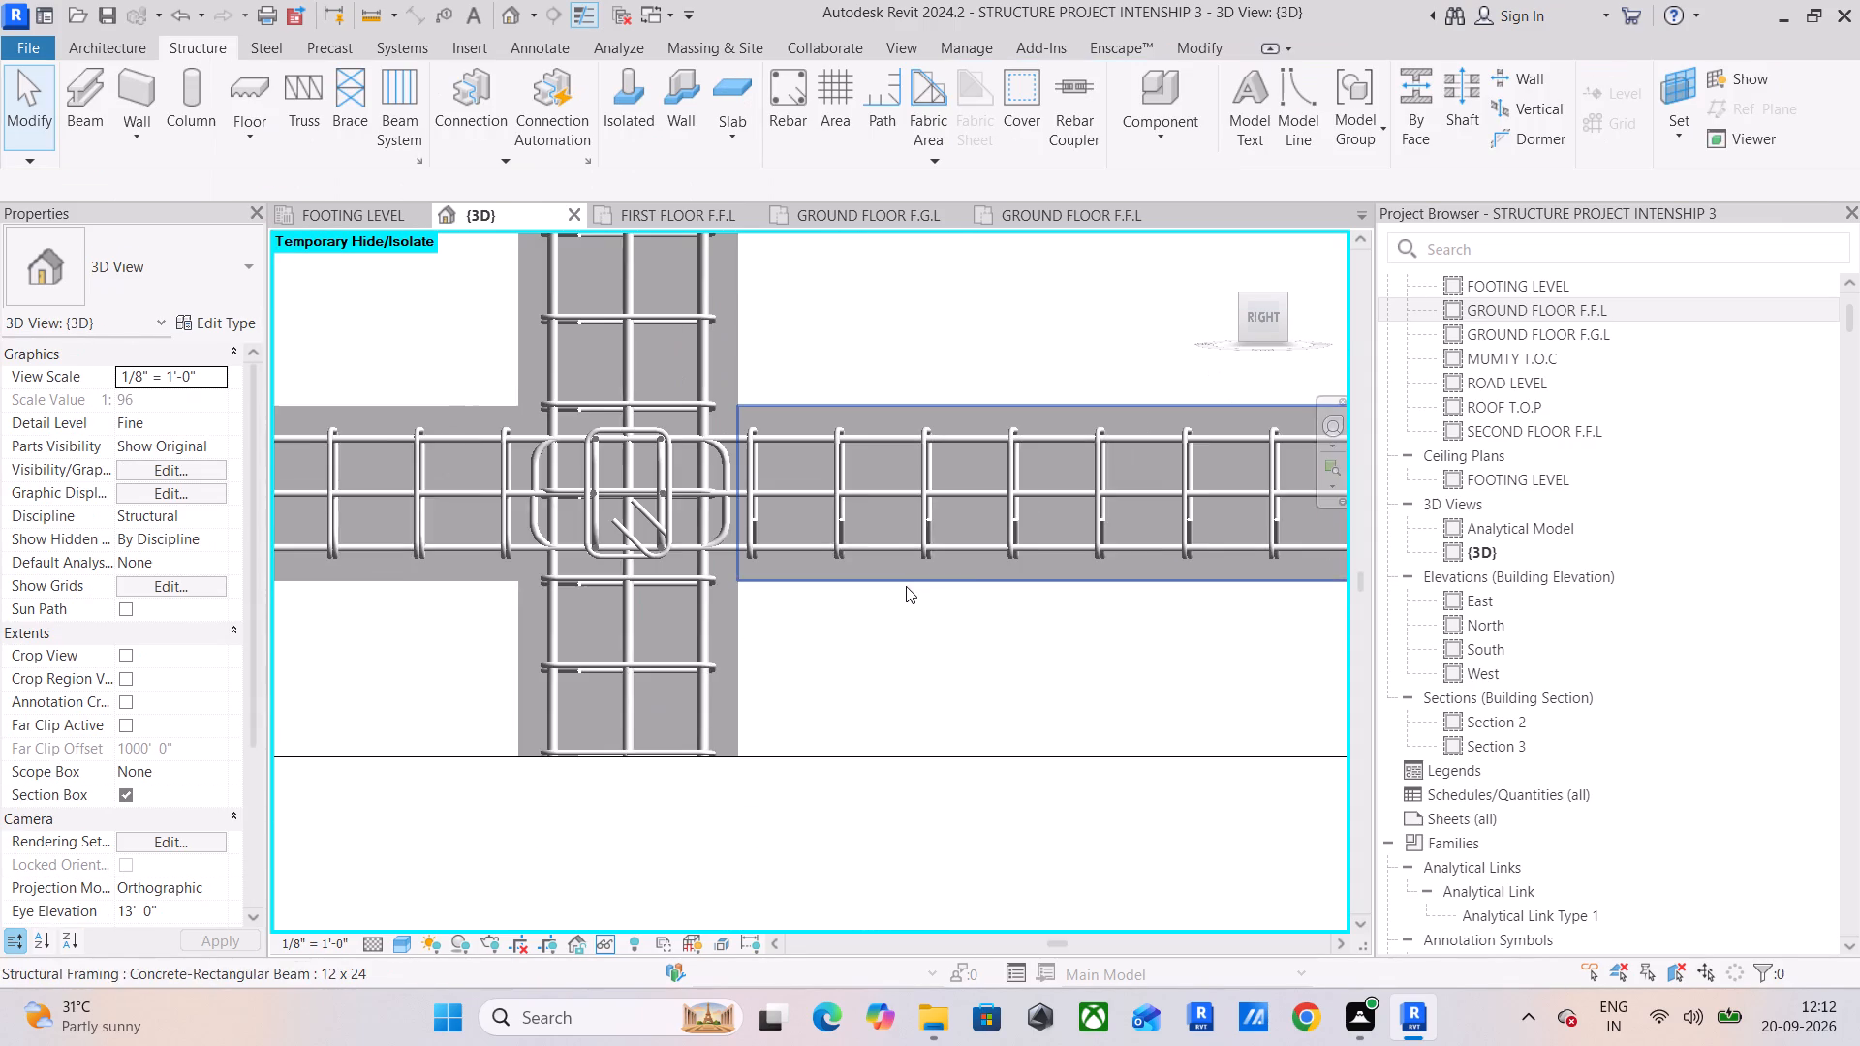
middle_drag(961, 581, 509, 583)
scroll(710, 560, down, 4)
middle_drag(790, 551, 428, 540)
scroll(731, 511, up, 6)
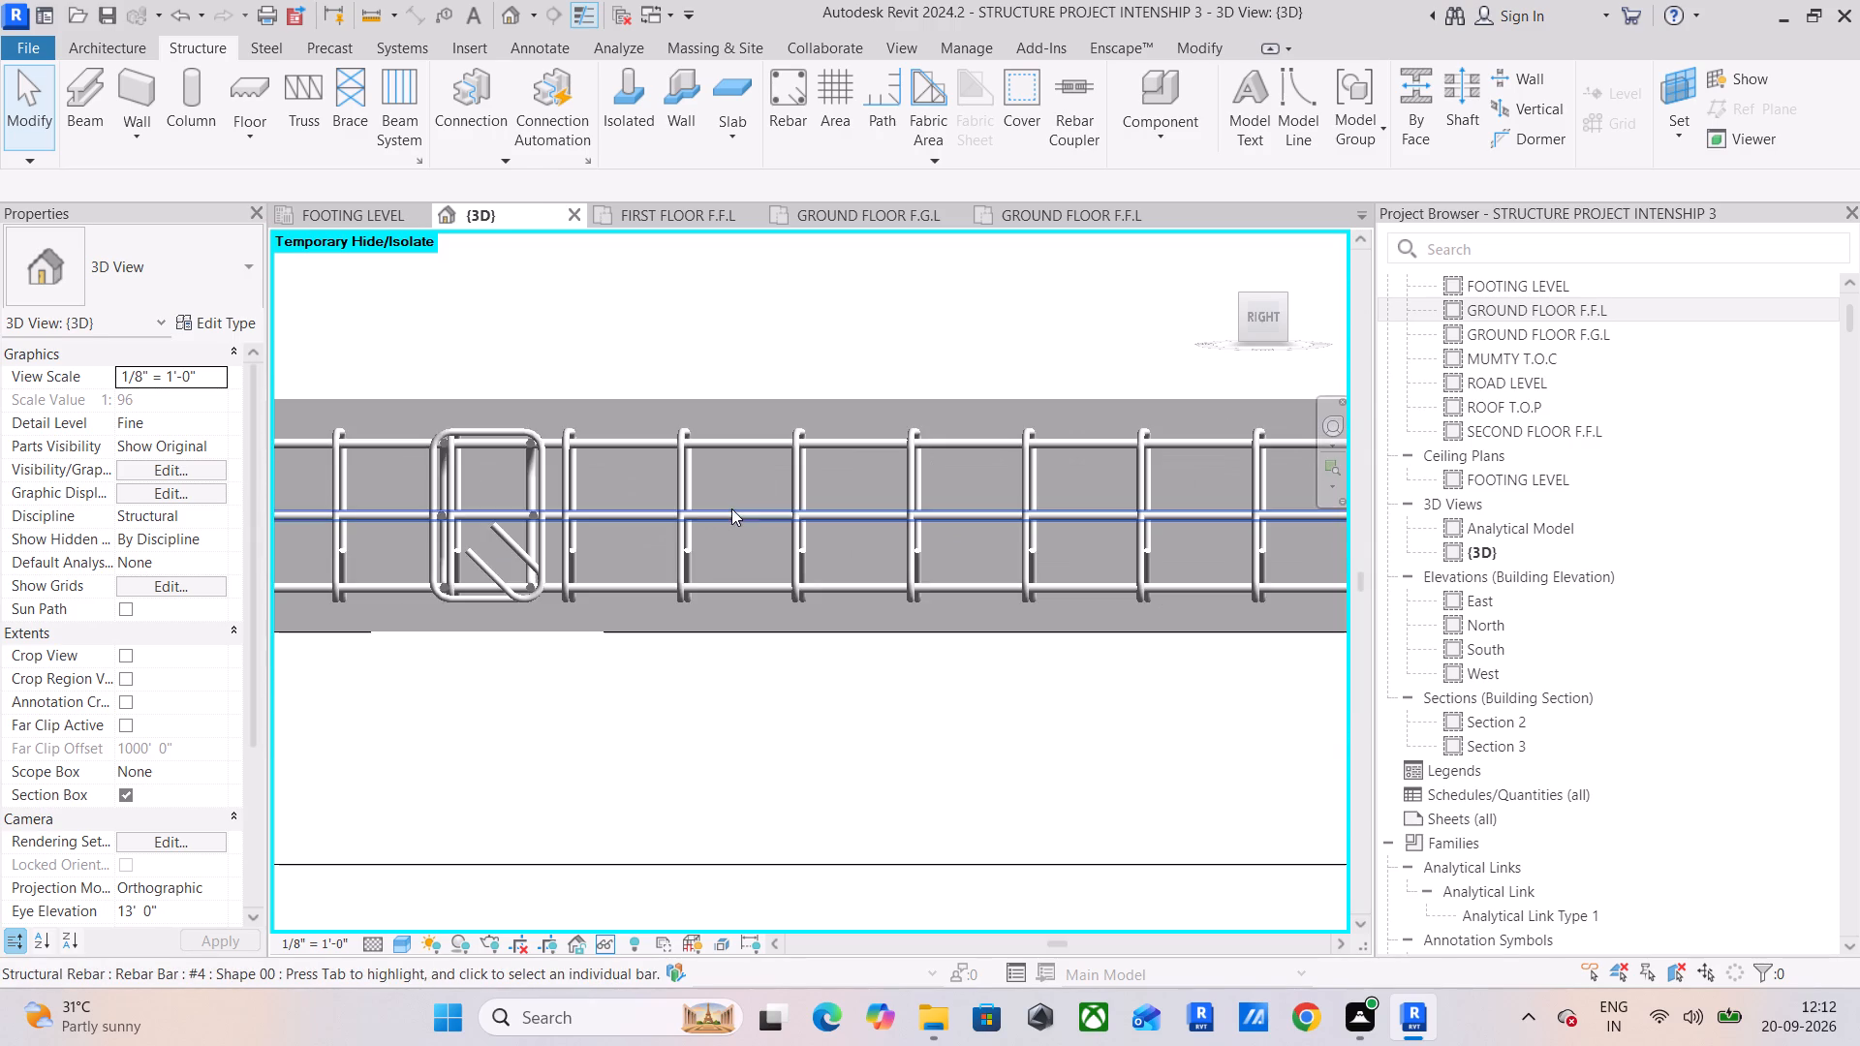
scroll(734, 555, down, 3)
middle_drag(759, 563, 357, 588)
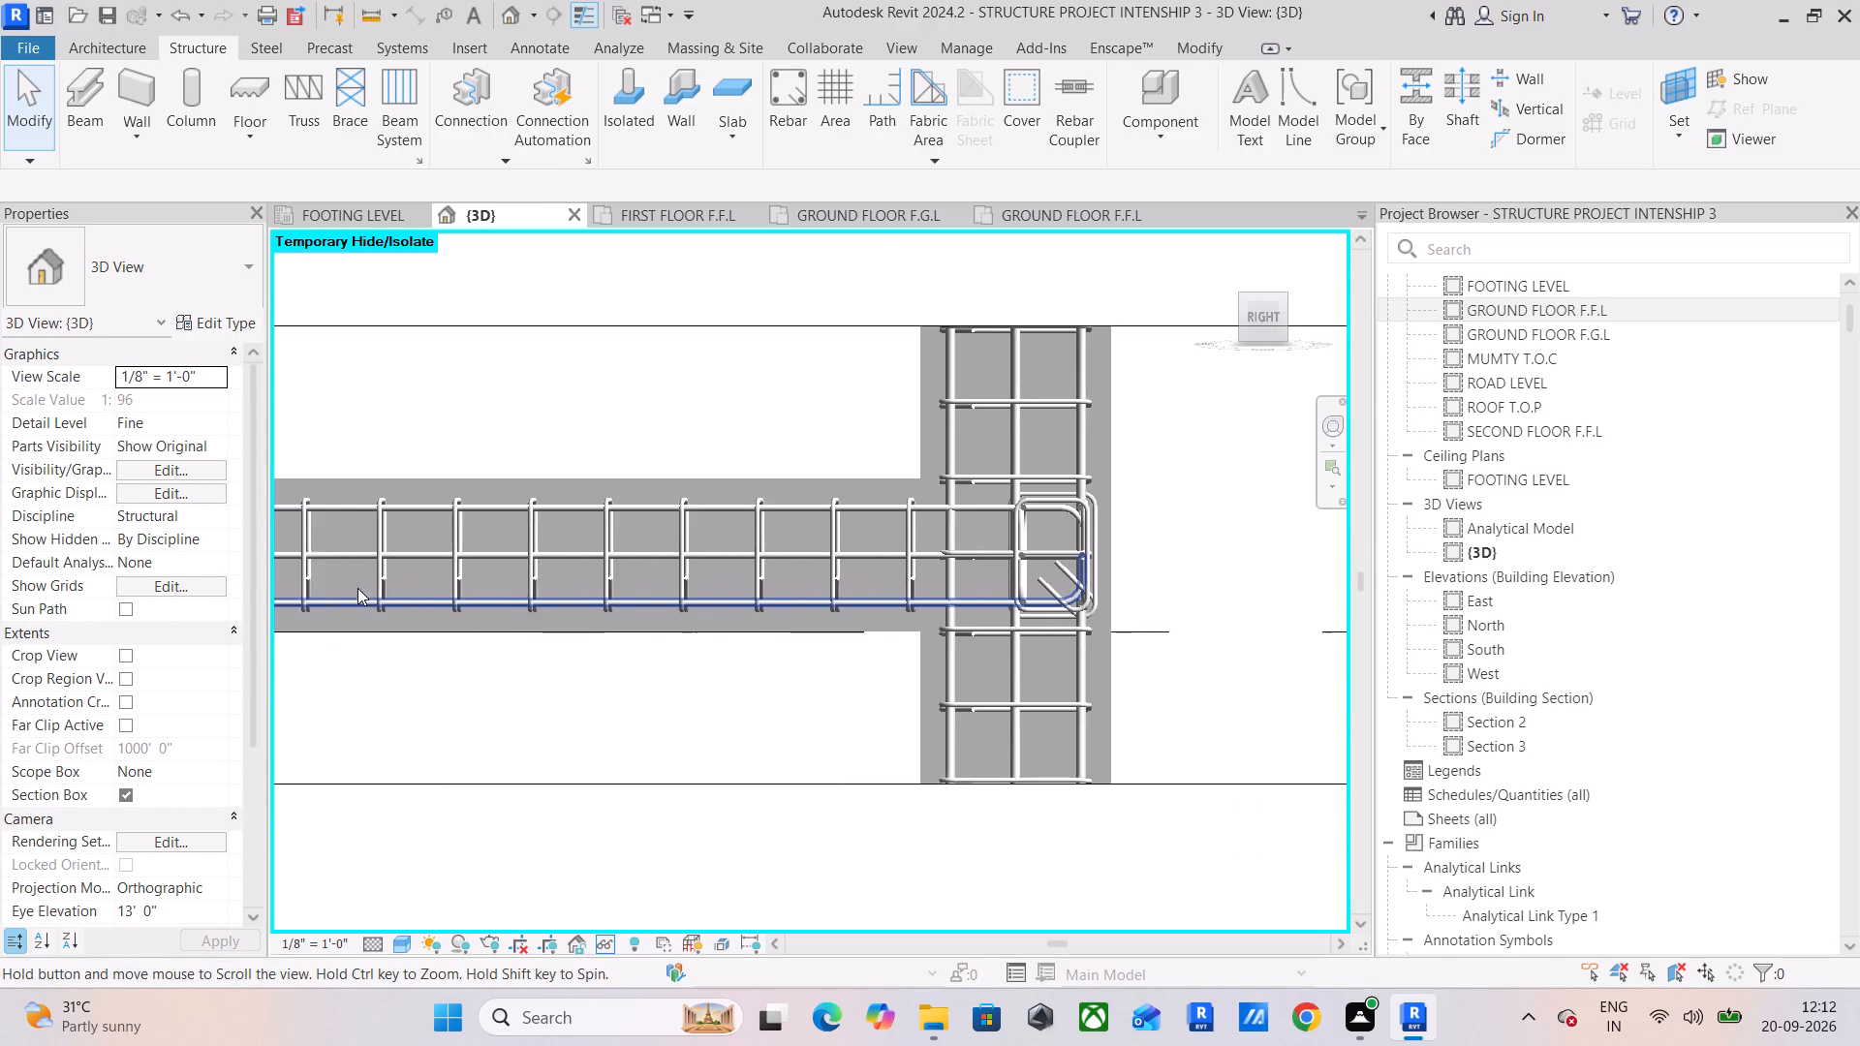
middle_drag(357, 588, 359, 588)
scroll(1001, 589, up, 5)
middle_drag(1049, 561, 887, 564)
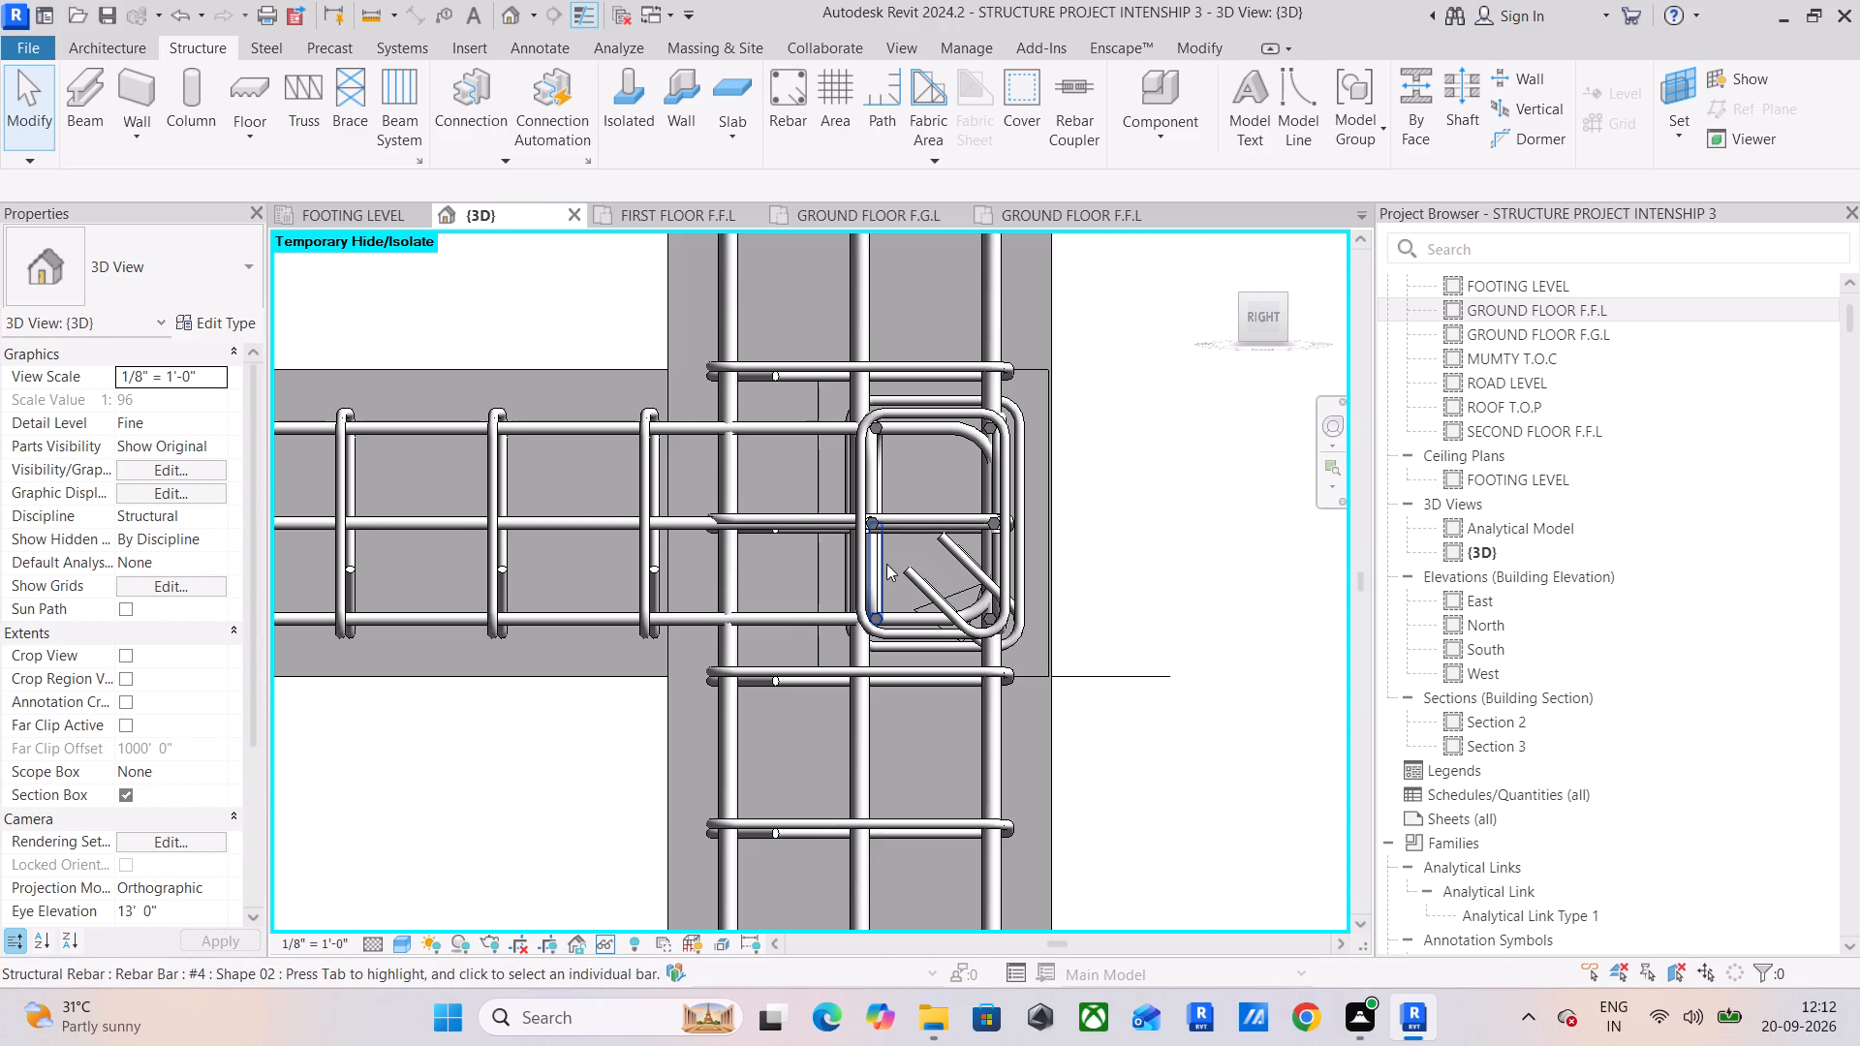
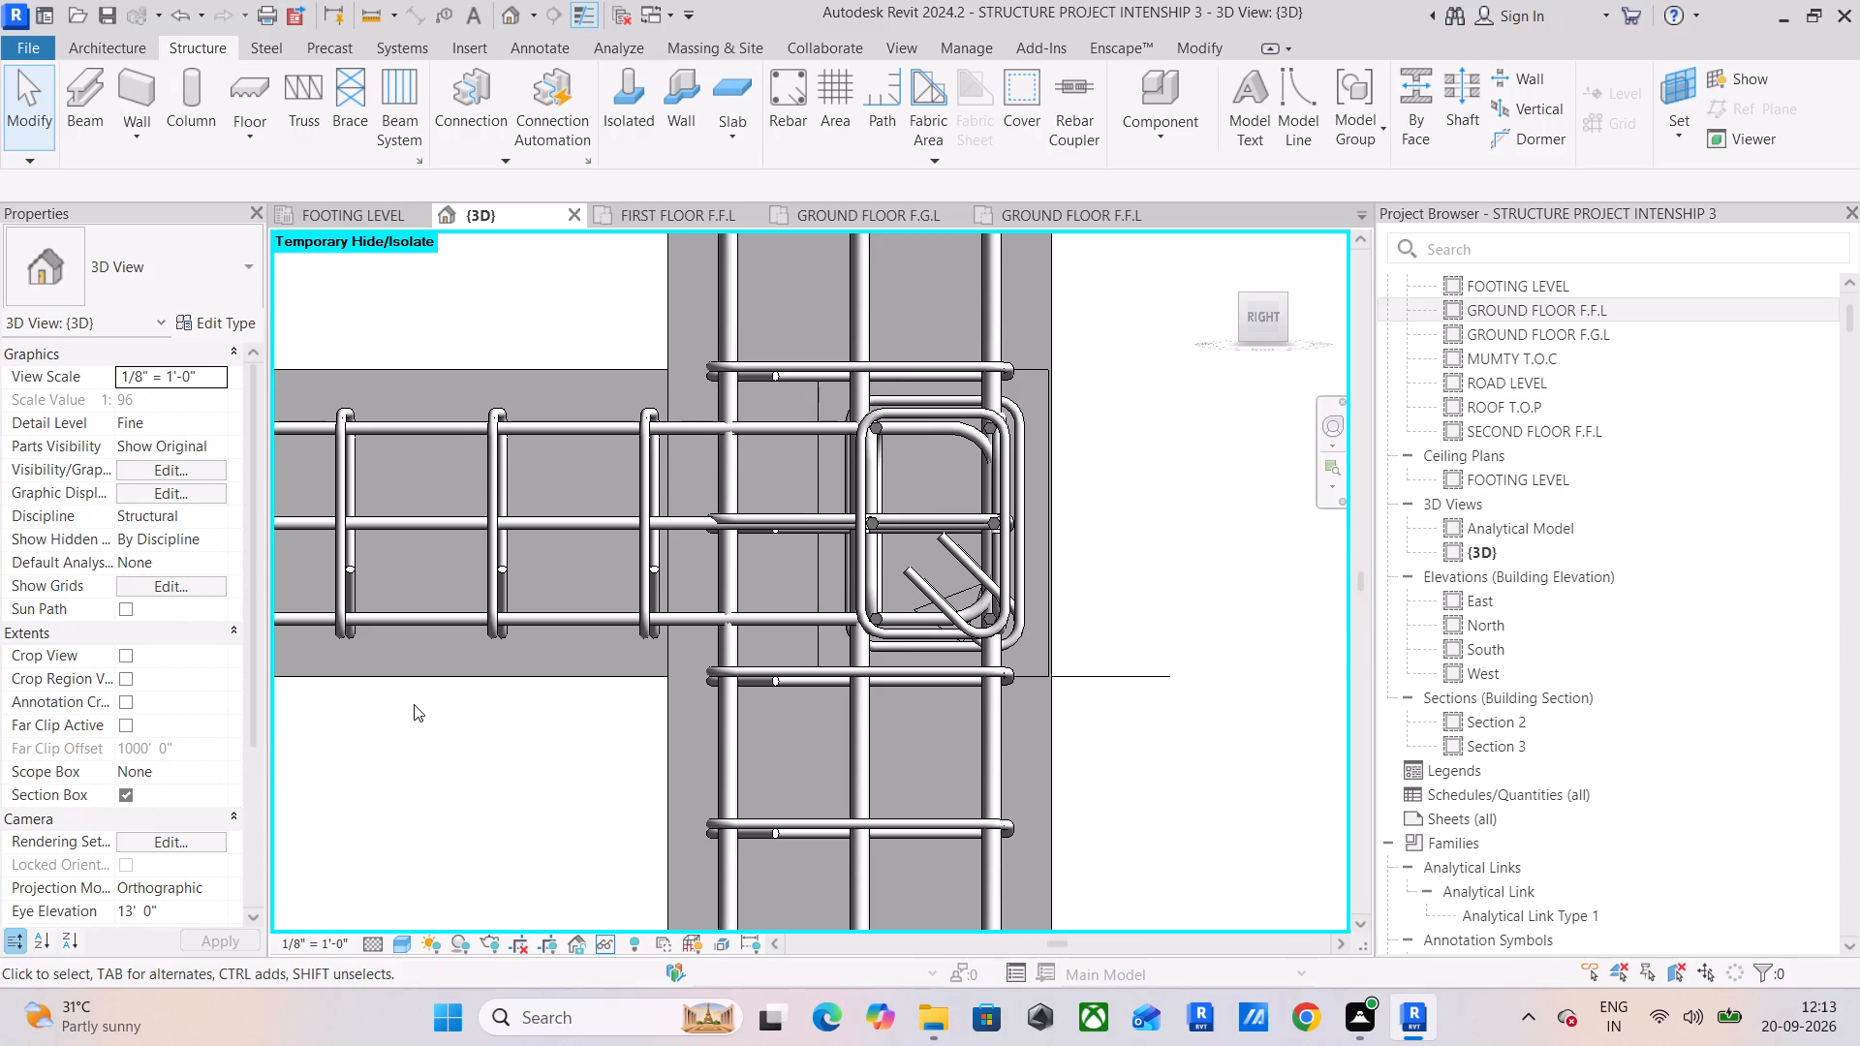
Replace the current section box with one isolating a 12 x 24 beam at FIRST FLOOR F.F.L, viewed from the RIGHT side.
scroll(409, 661, down, 5)
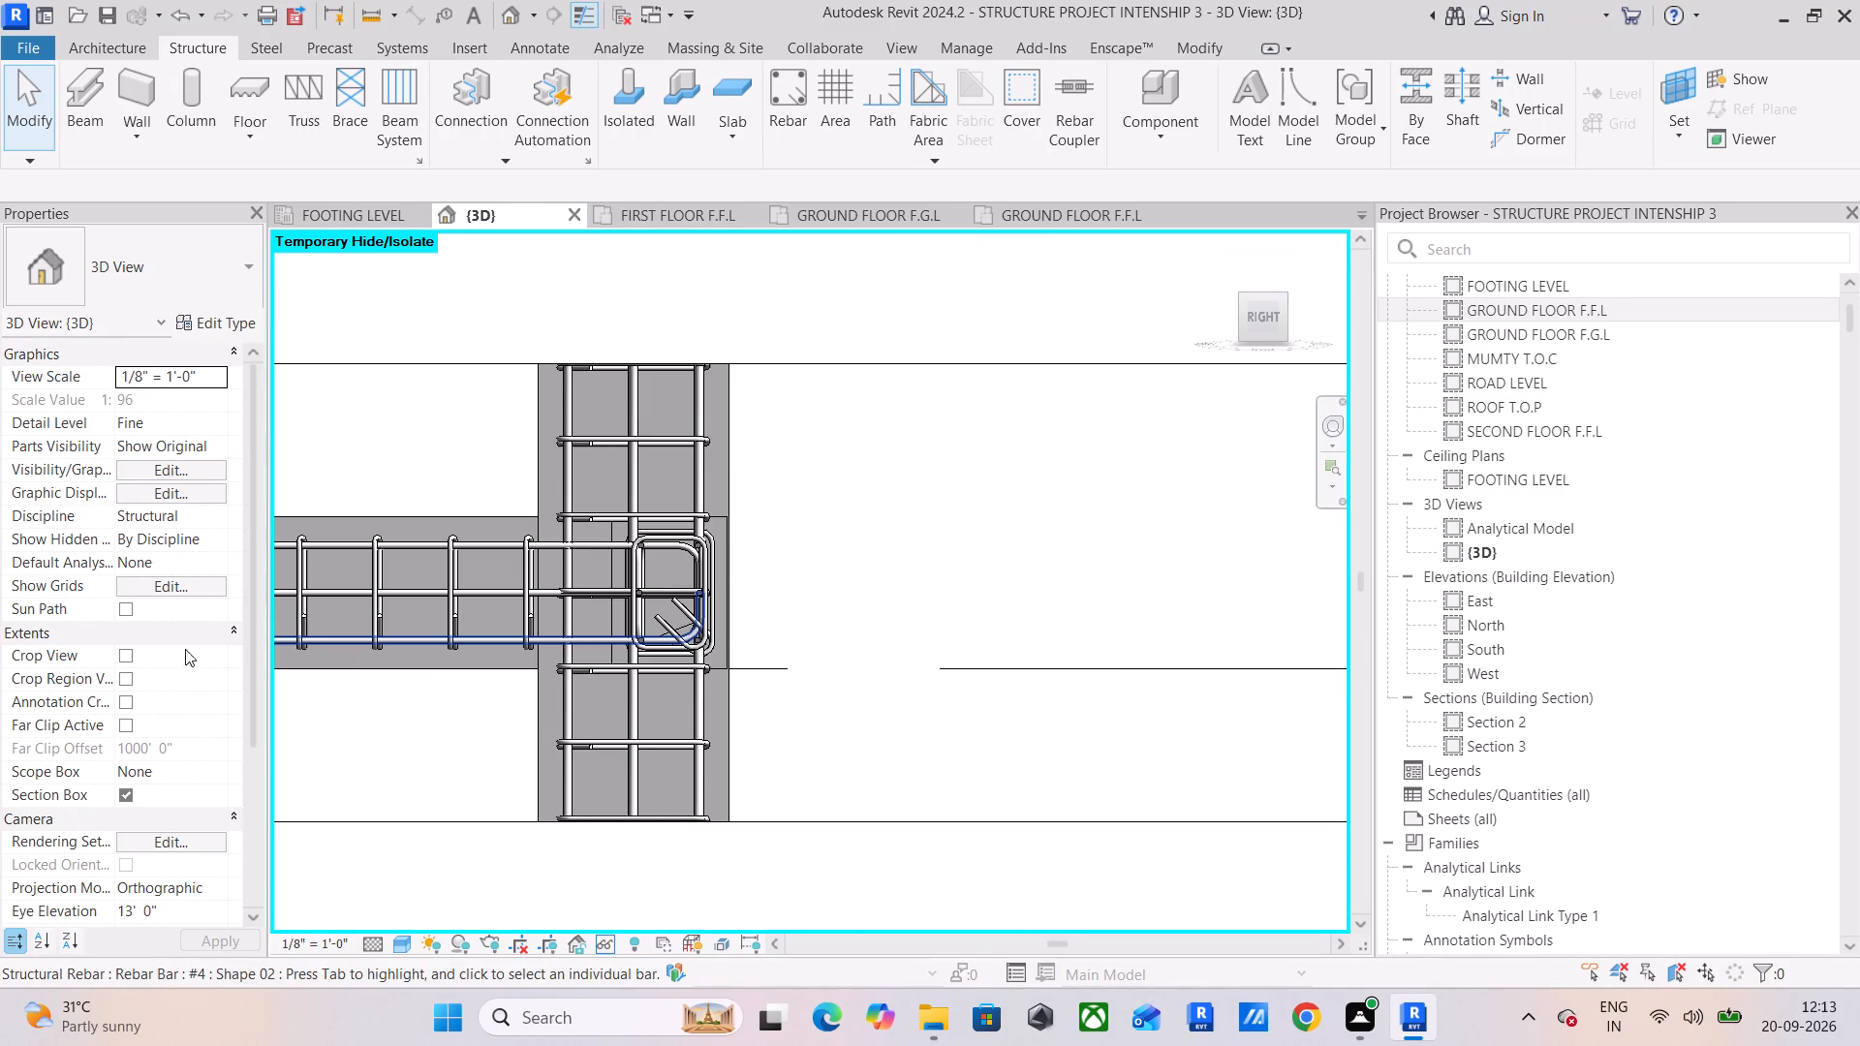
middle_drag(185, 649, 918, 738)
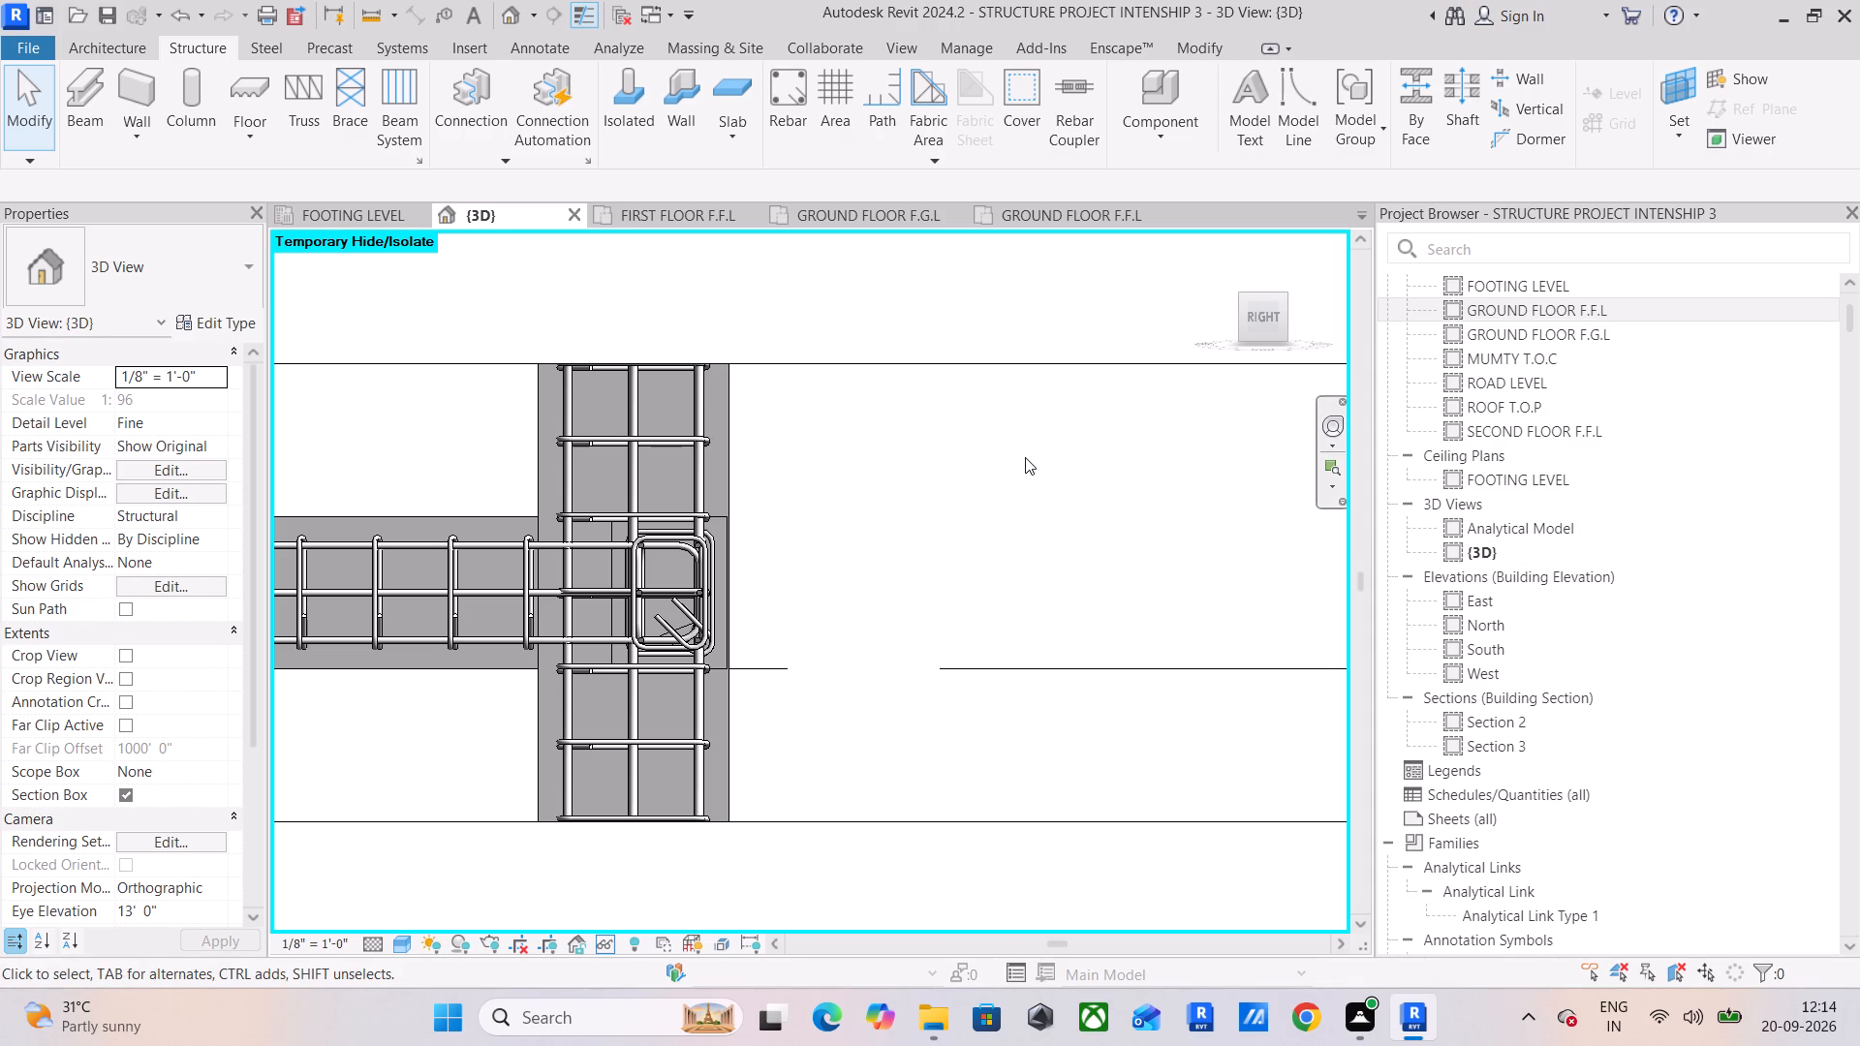
scroll(975, 469, down, 4)
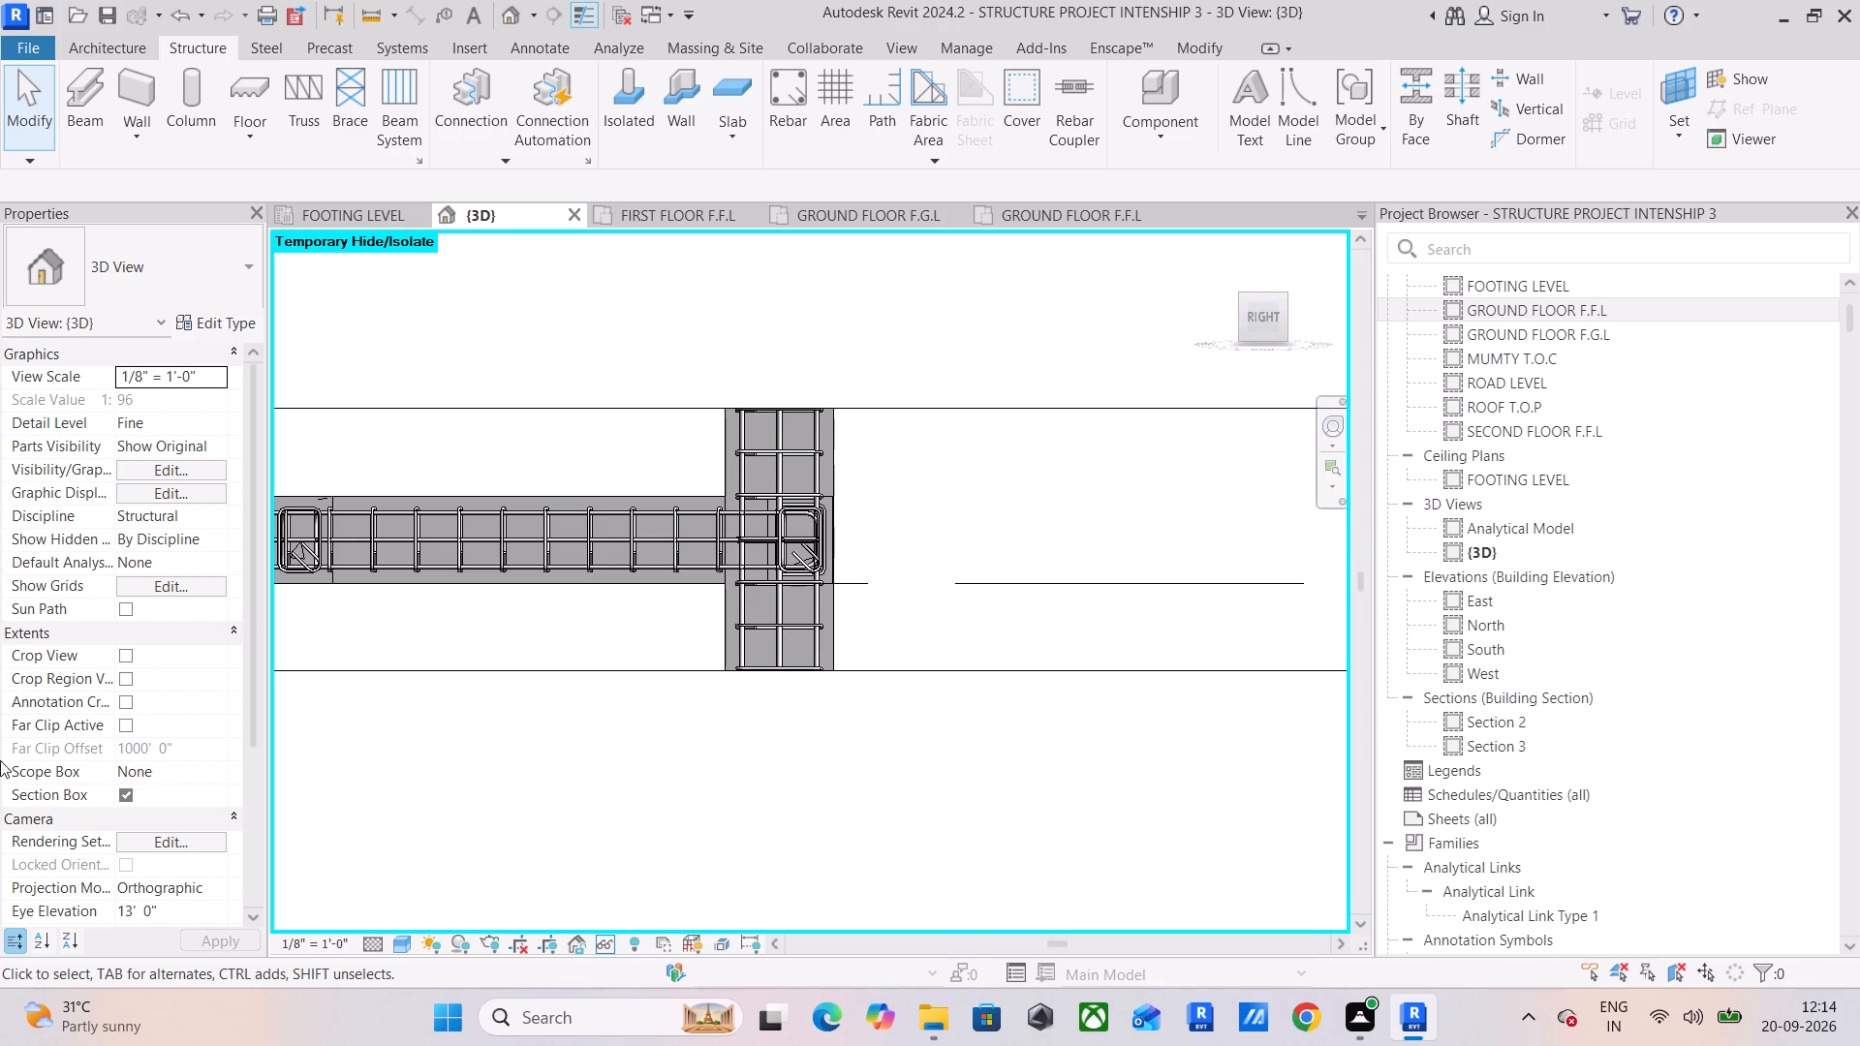
click(123, 794)
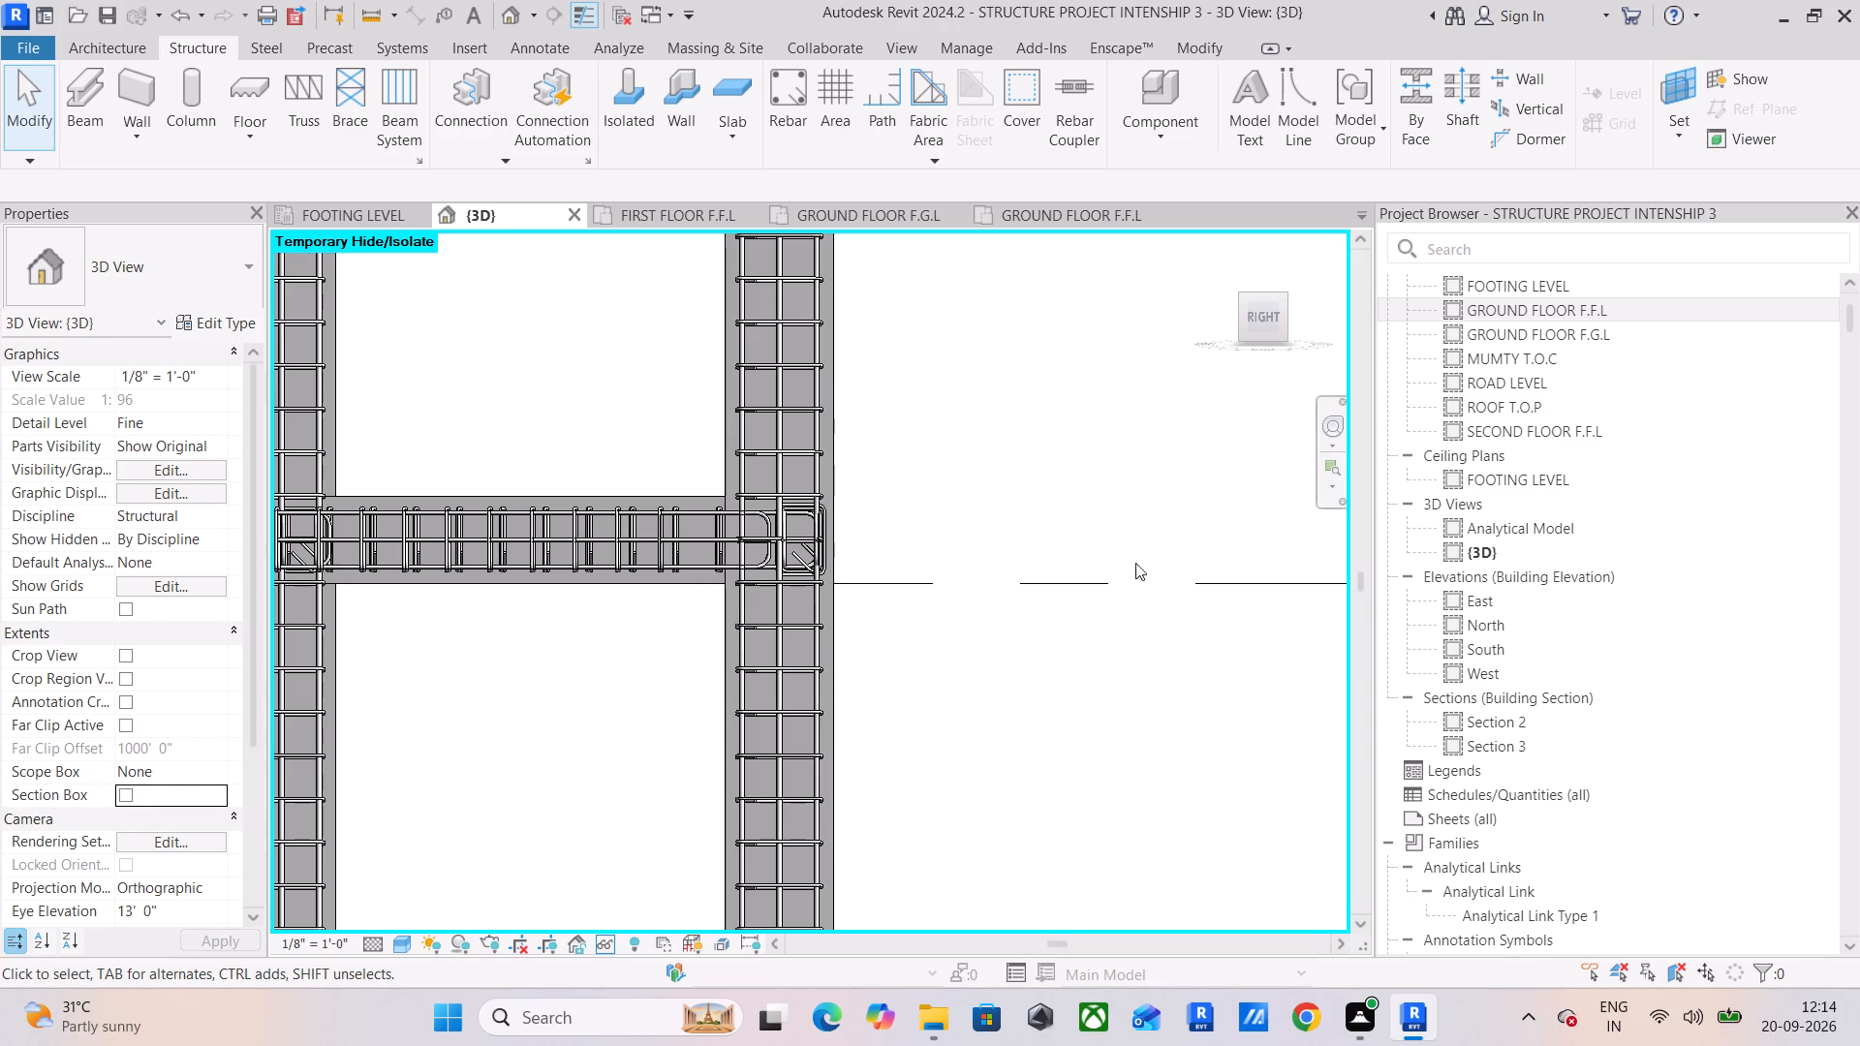
scroll(1003, 564, down, 5)
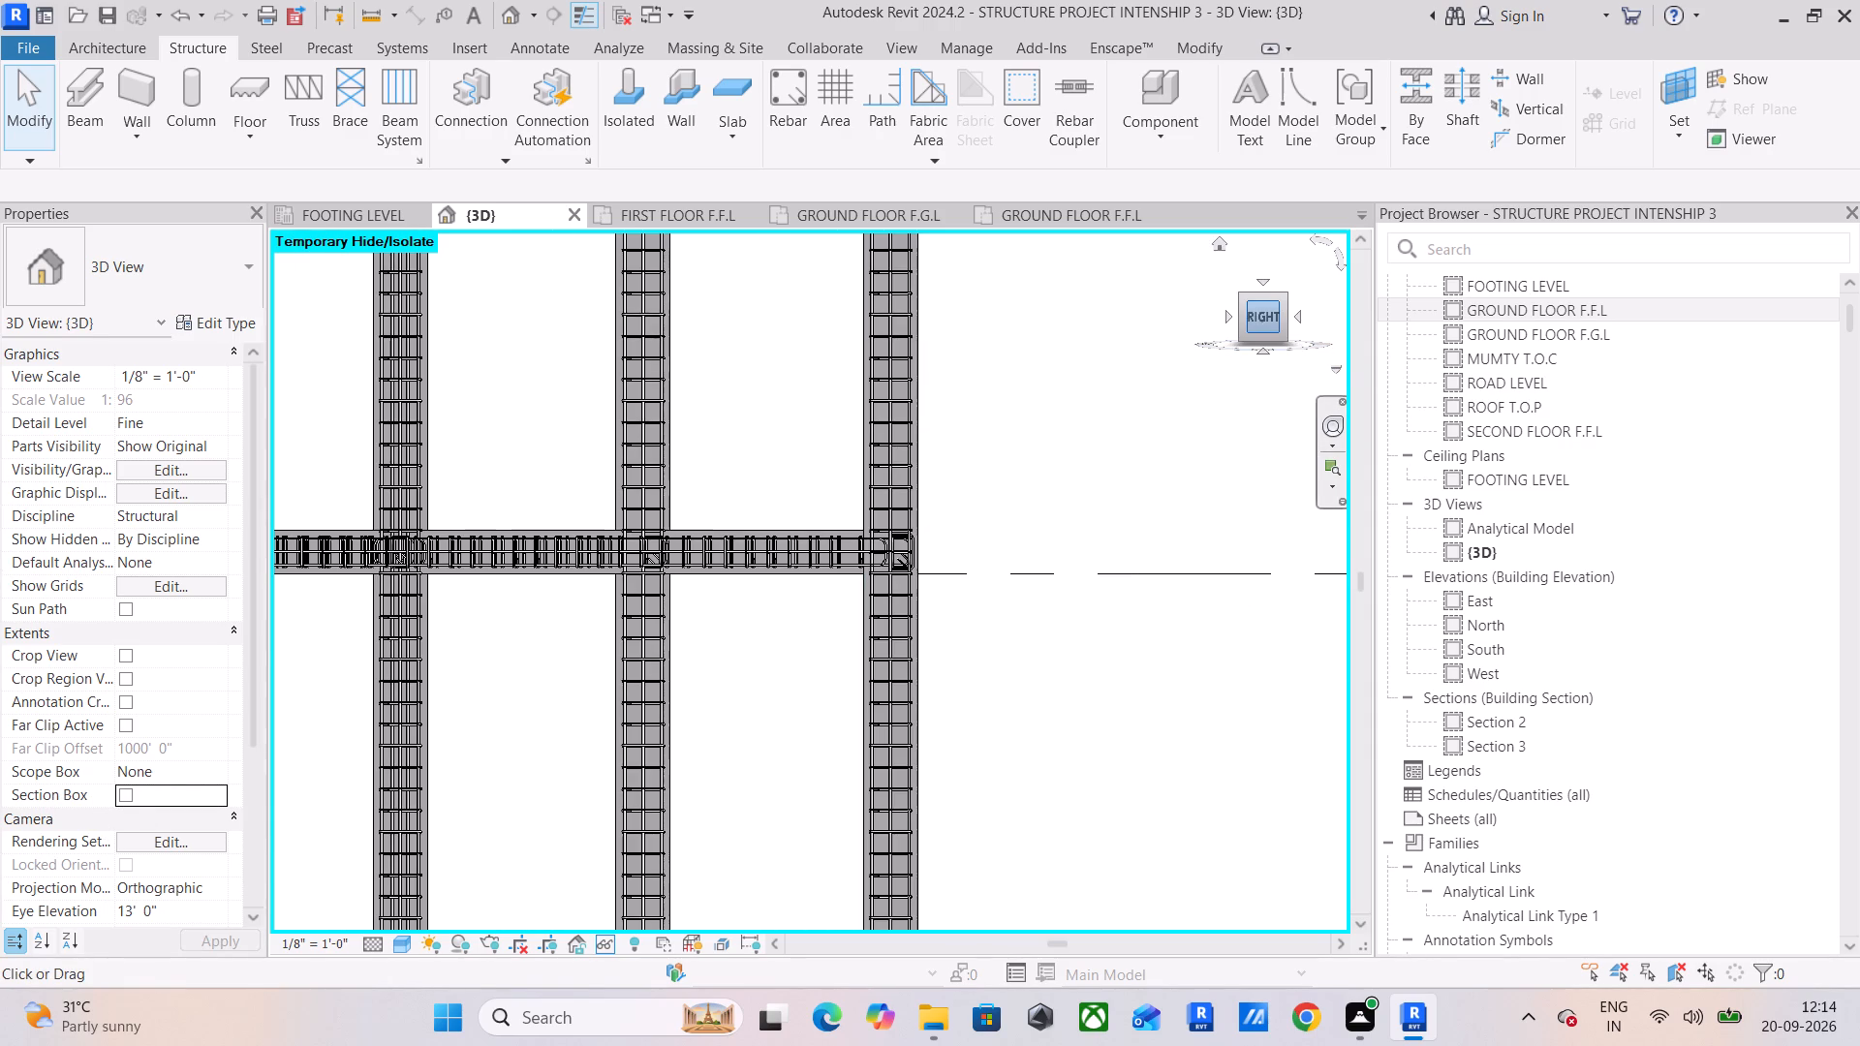
drag(1270, 323, 1260, 349)
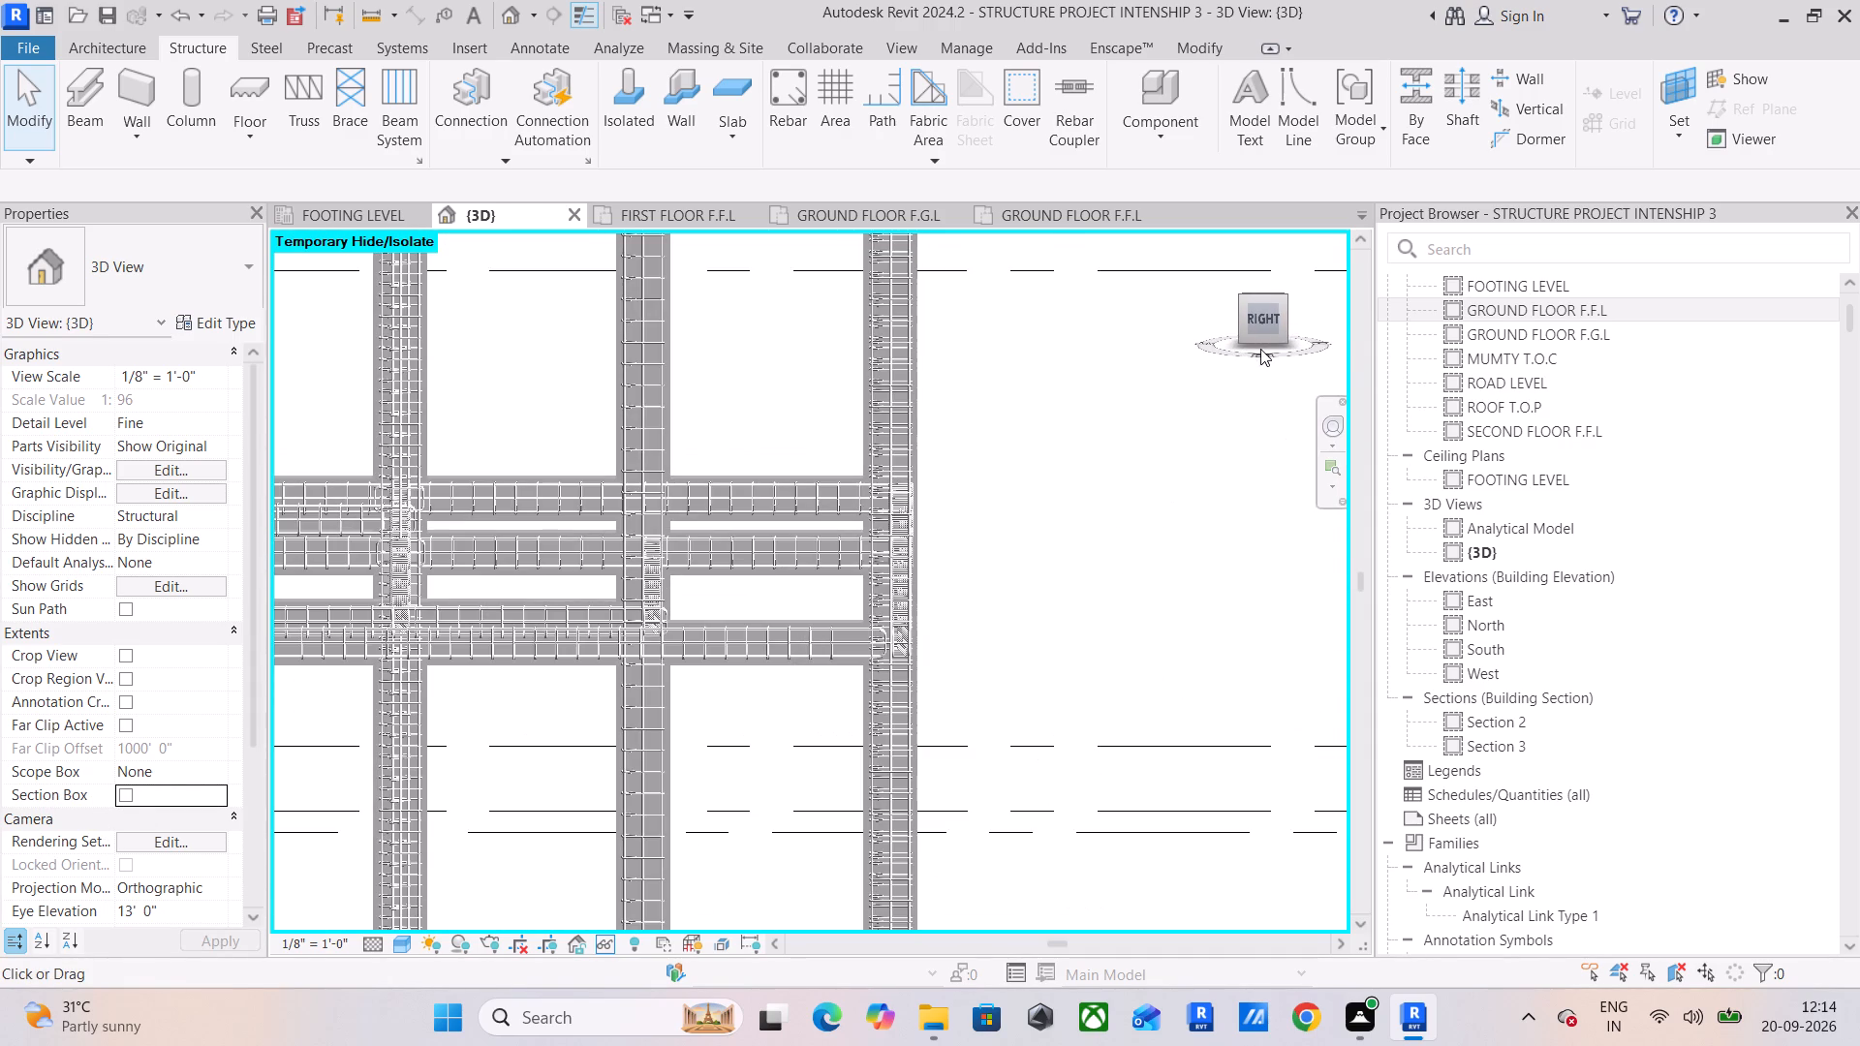
drag(1260, 349, 1257, 360)
middle_drag(627, 705, 951, 666)
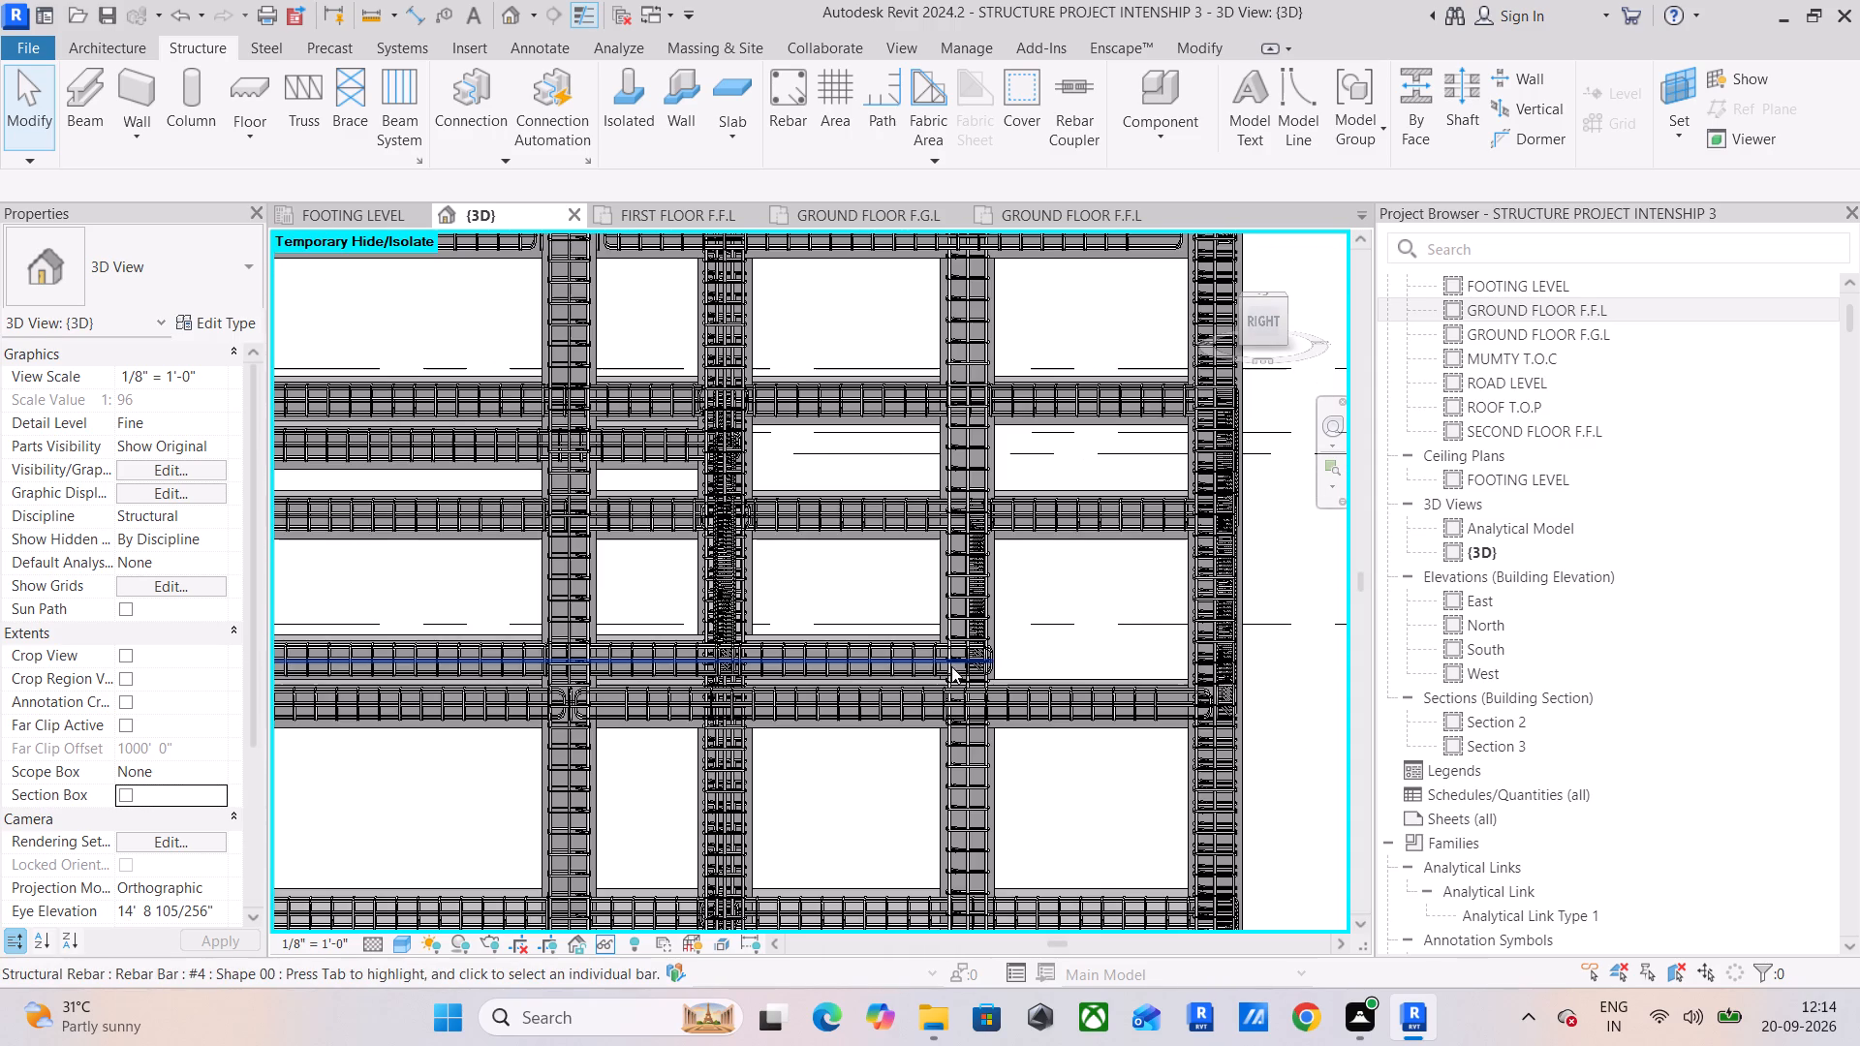
scroll(841, 635, up, 6)
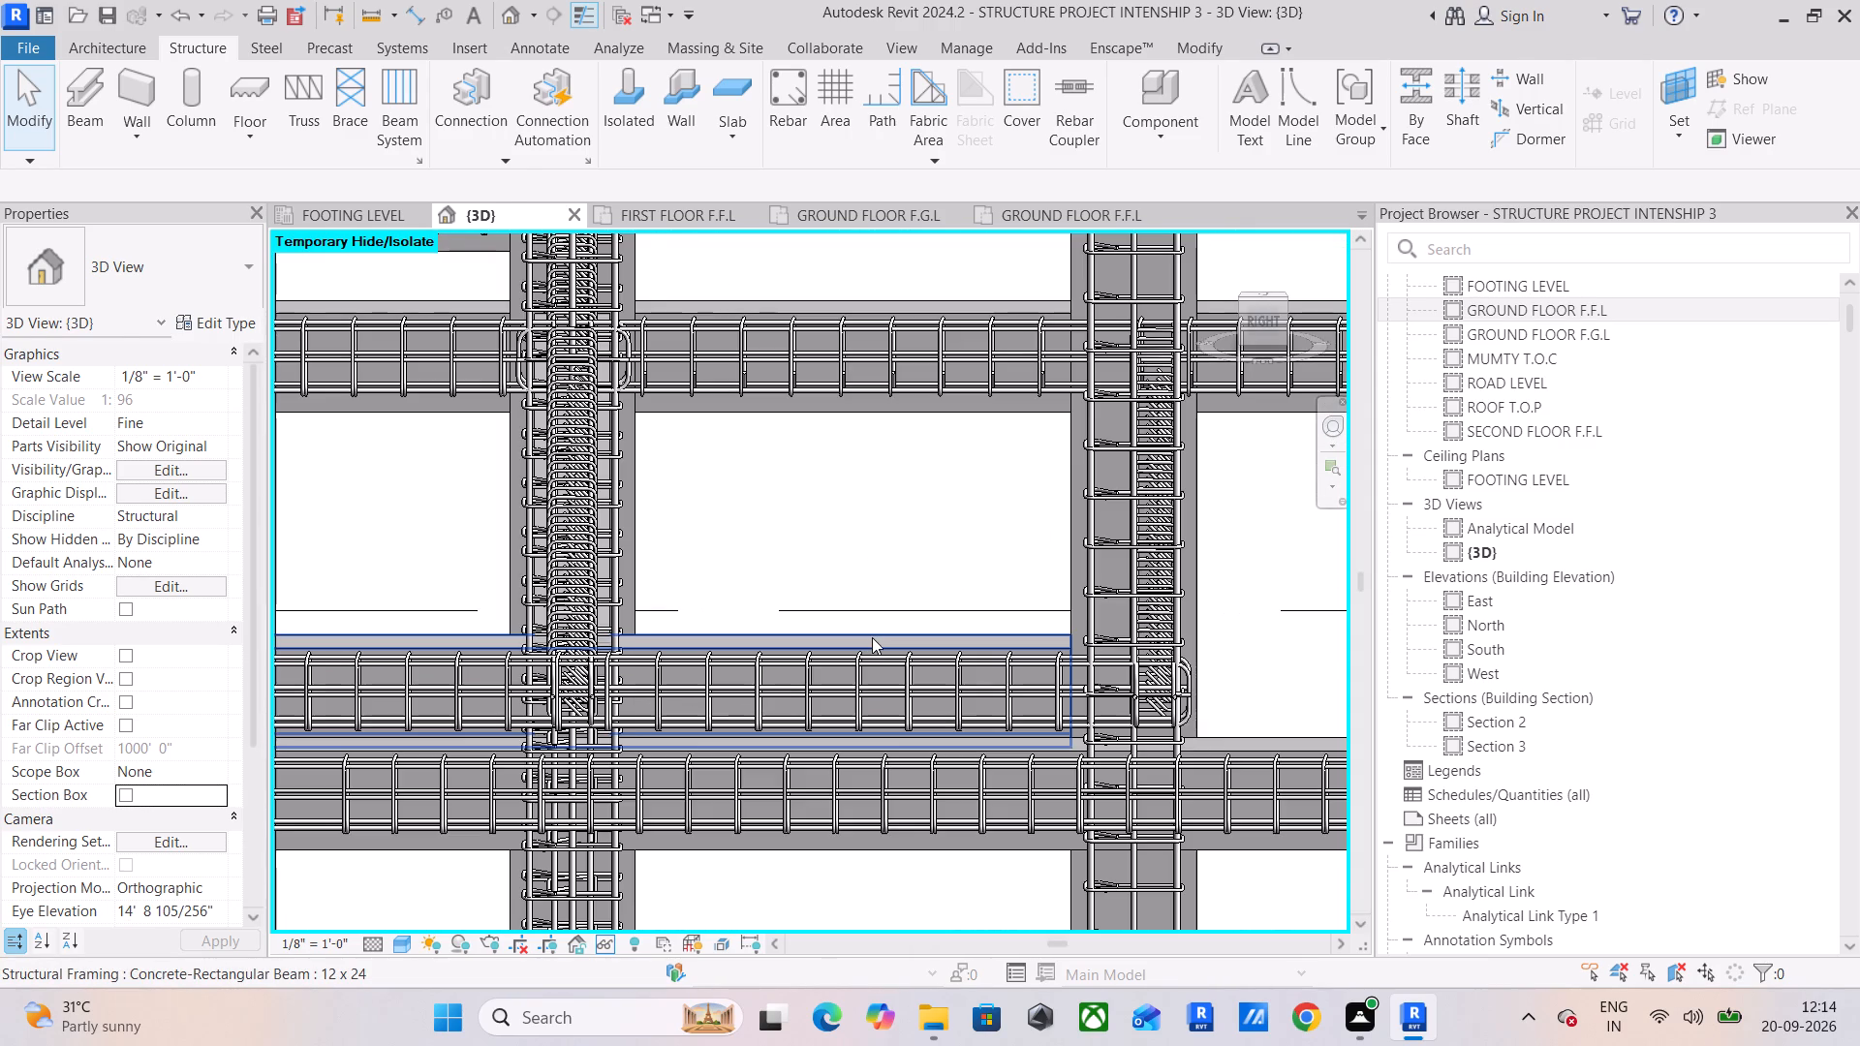
click(874, 637)
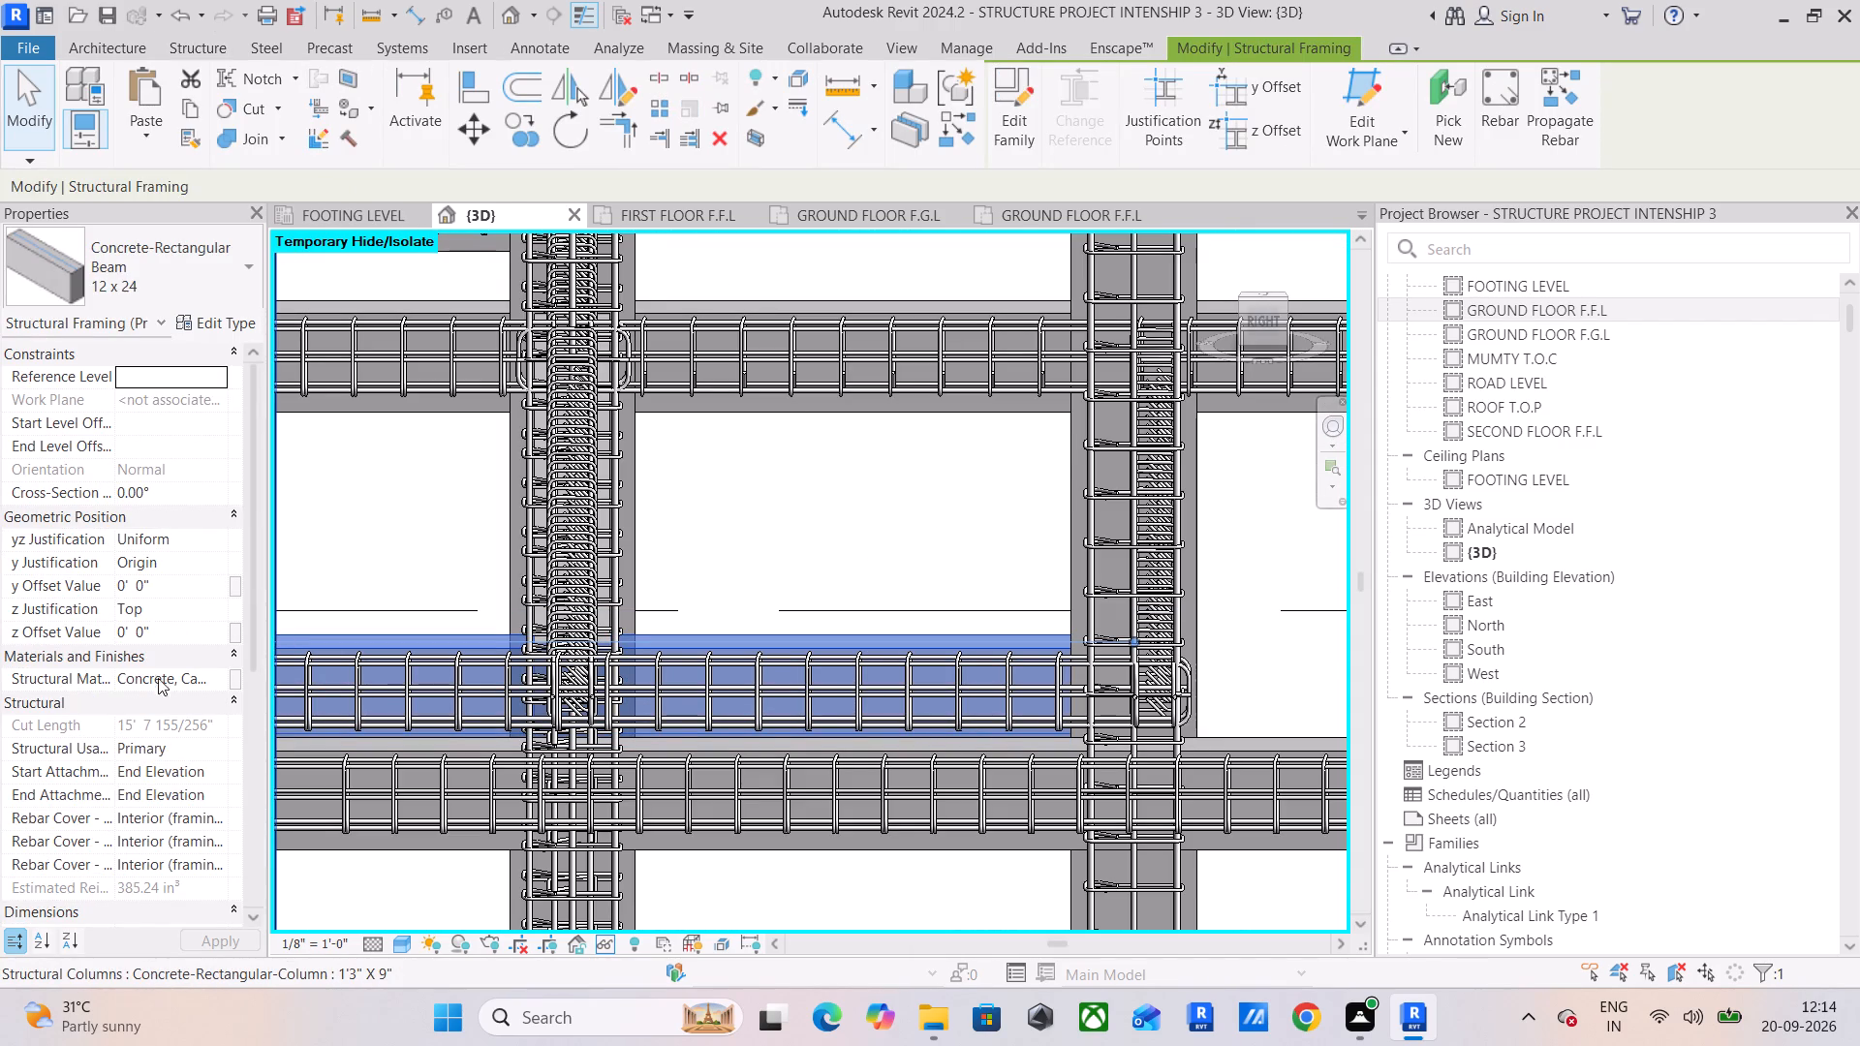
click(757, 144)
click(1271, 328)
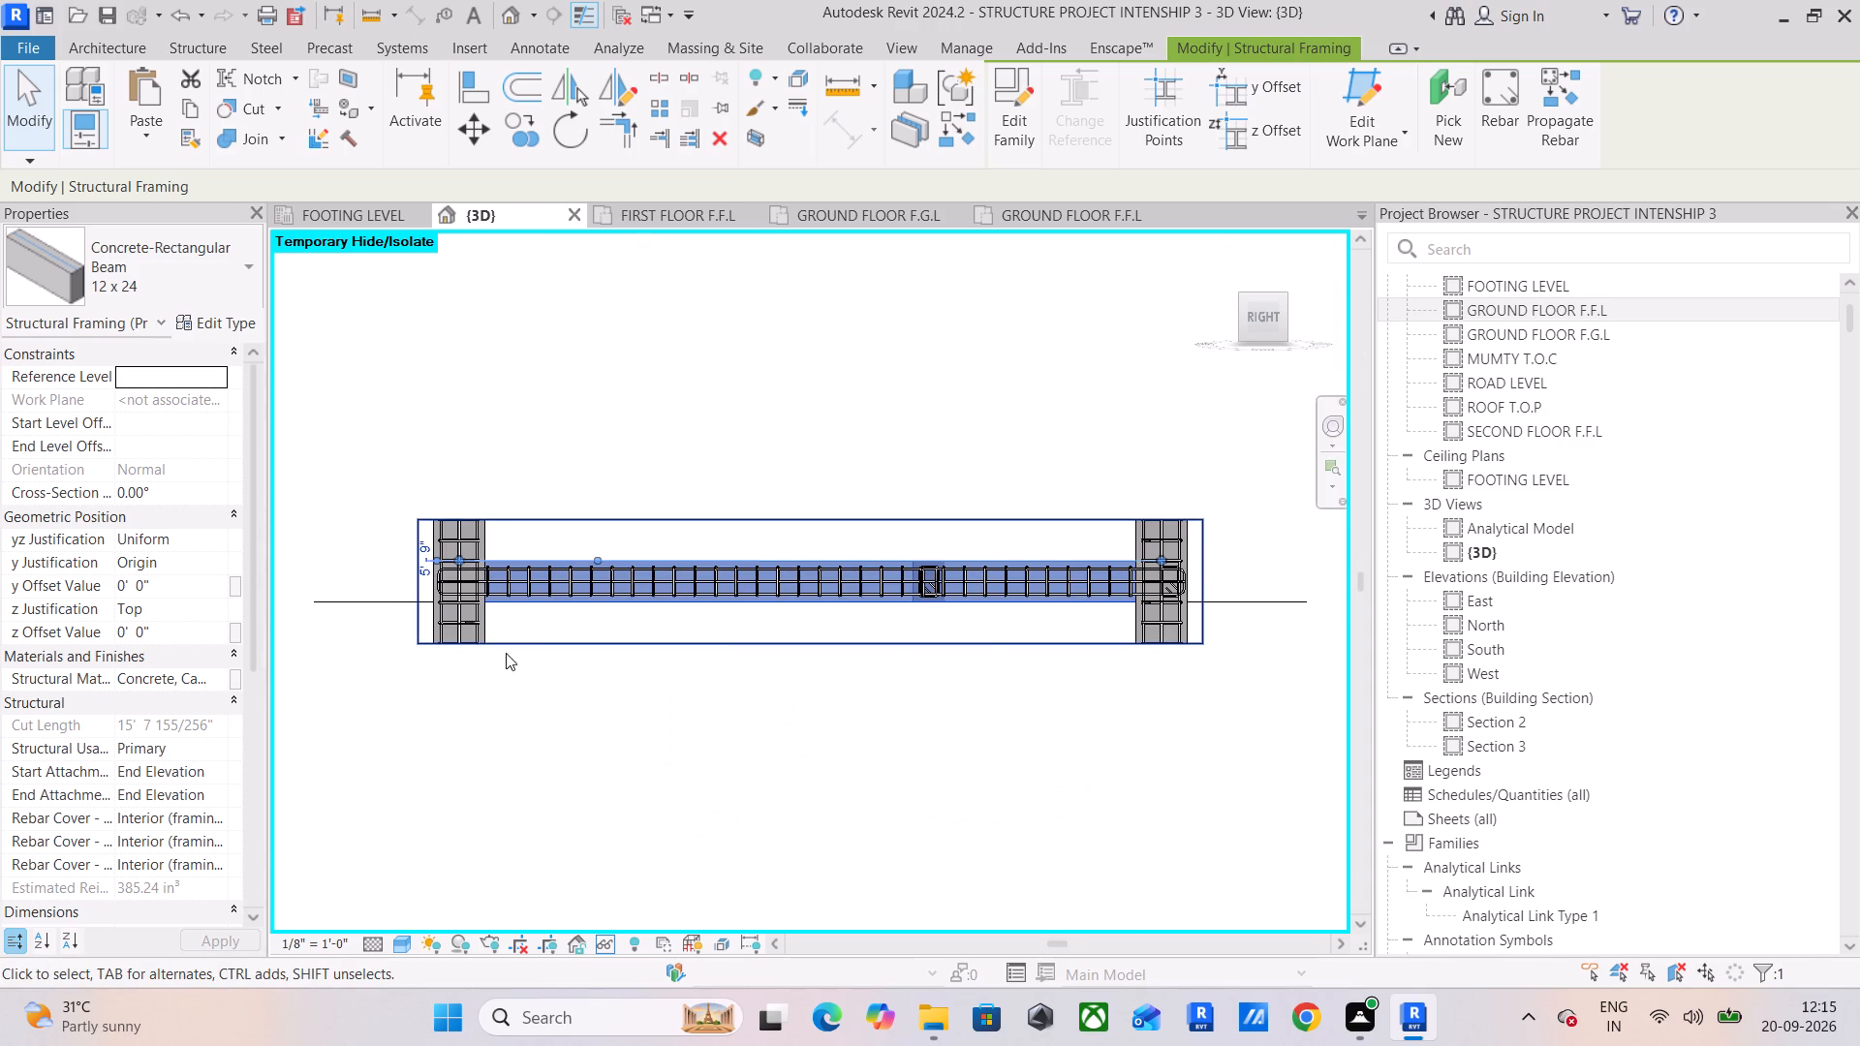
scroll(1282, 582, up, 7)
scroll(938, 555, up, 7)
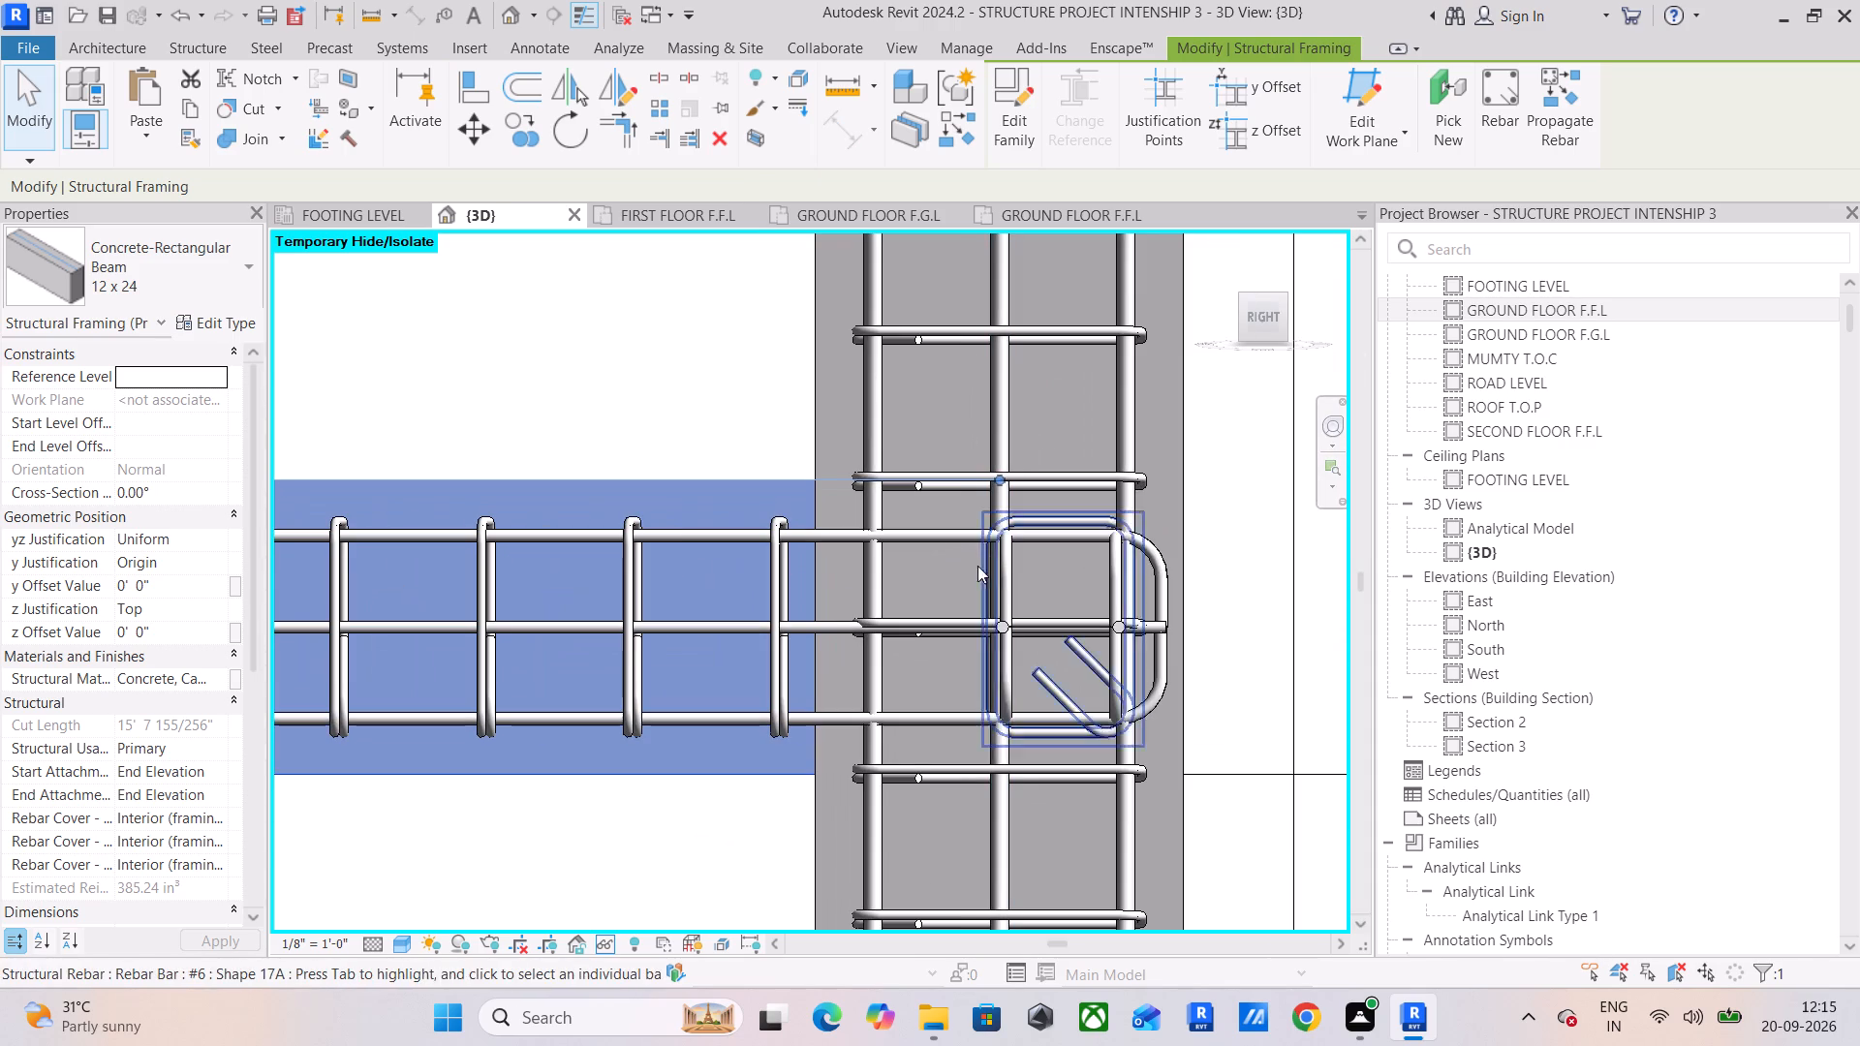
scroll(952, 562, down, 12)
middle_drag(960, 554, 982, 548)
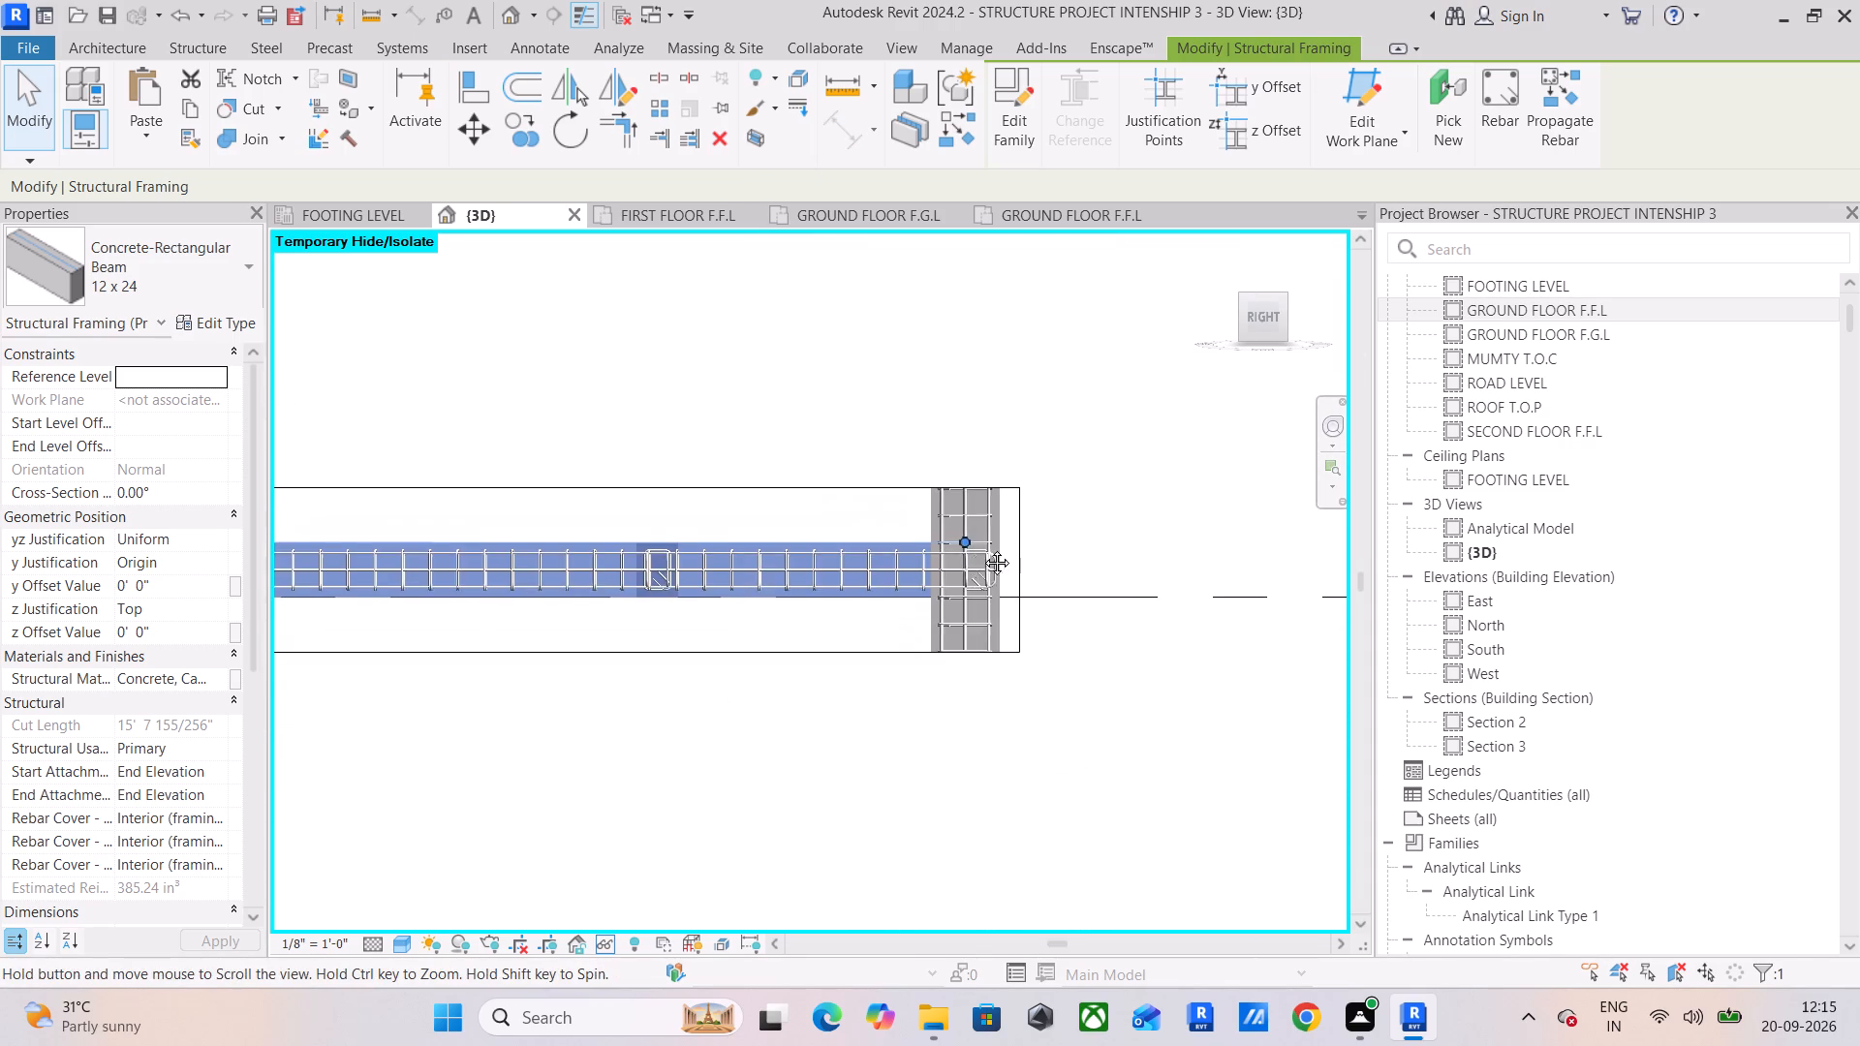
middle_drag(982, 548, 1206, 507)
scroll(854, 548, down, 3)
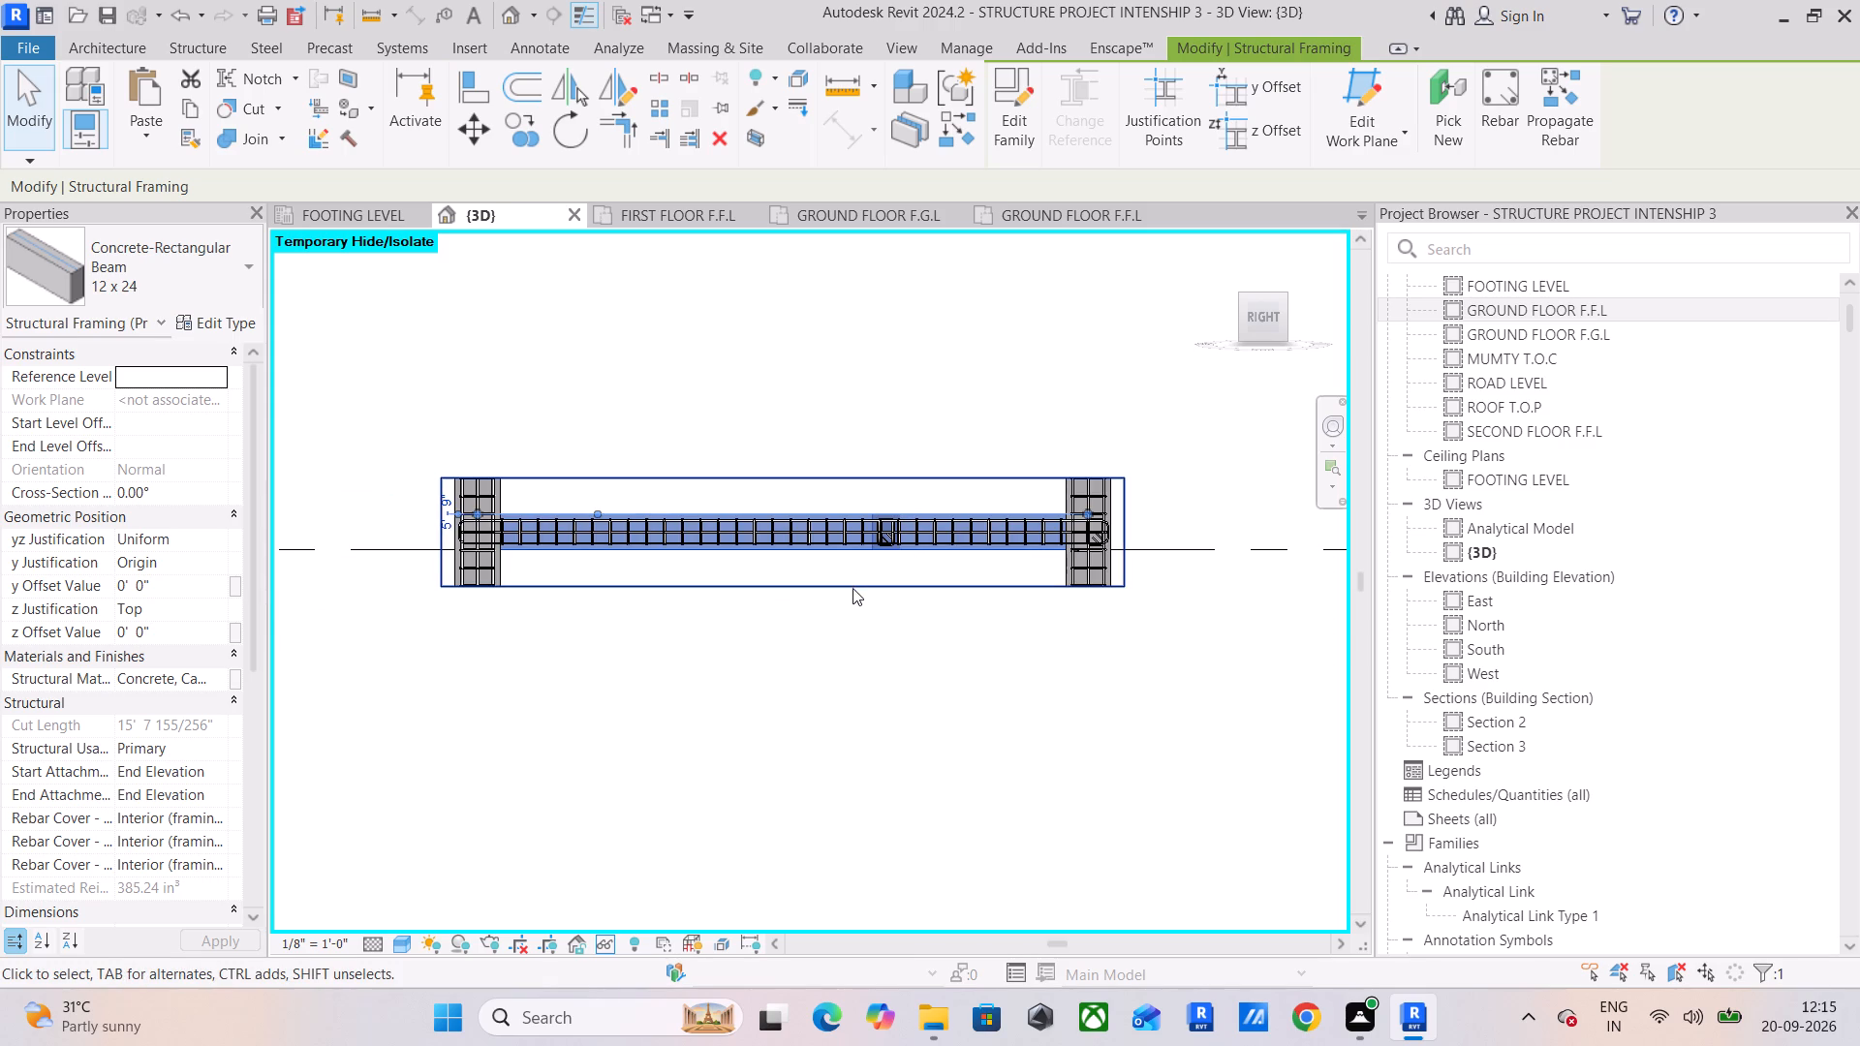
Extend the first-floor section box beyond both end columns and examine the beam's hooked bars and stirrups at the end column.
click(853, 589)
drag(1130, 534, 1266, 533)
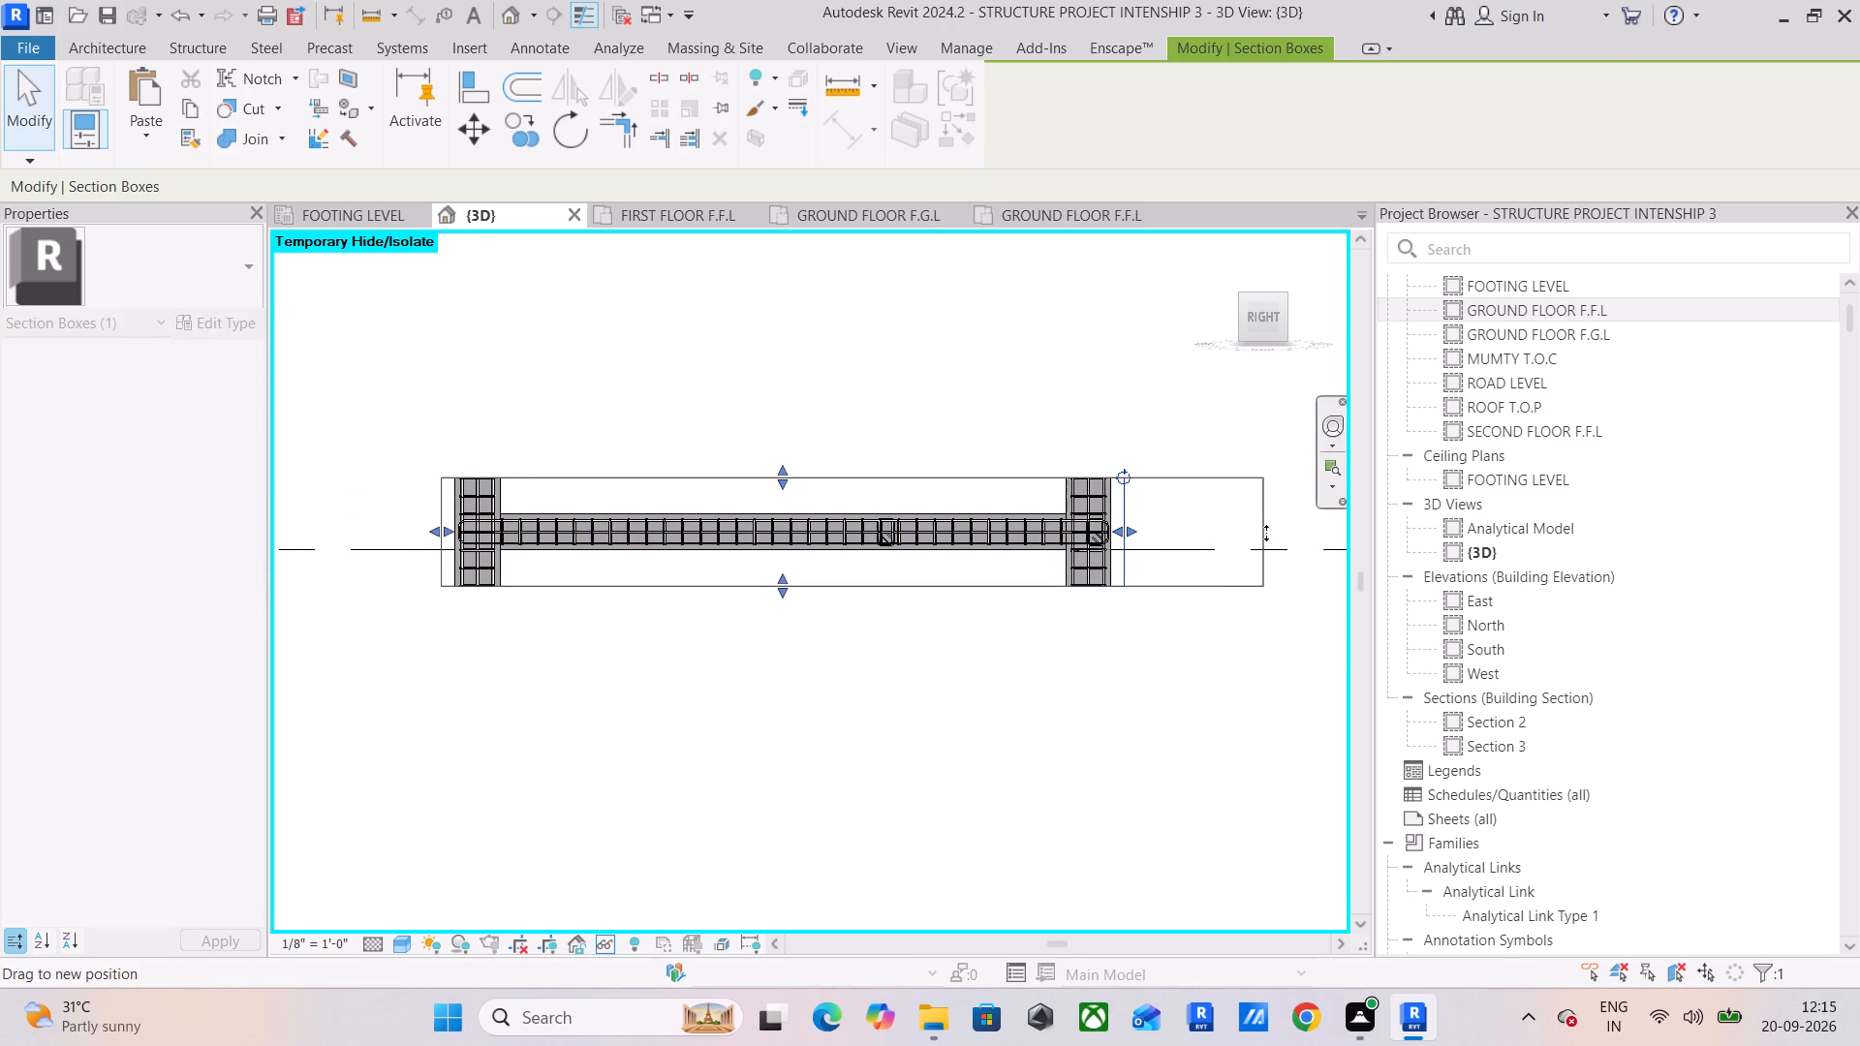
drag(1266, 533, 1273, 531)
middle_drag(767, 569, 1042, 581)
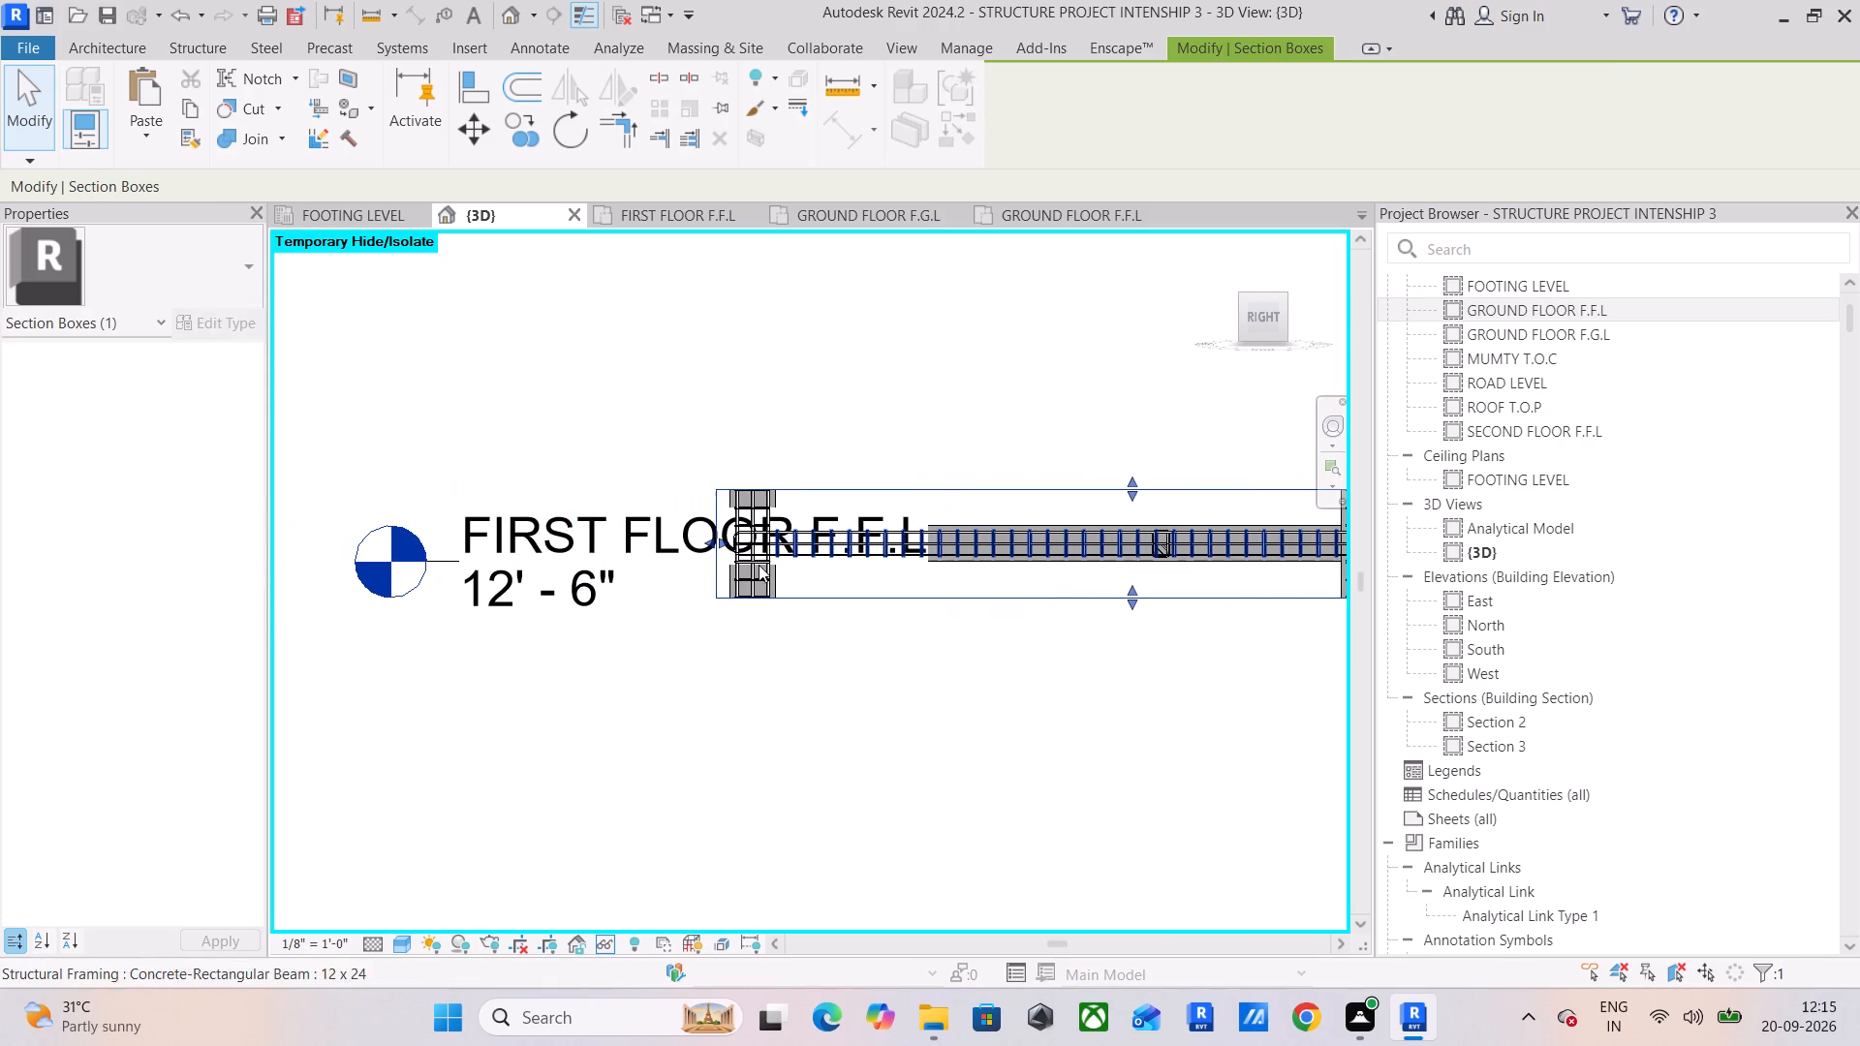
drag(722, 544, 233, 543)
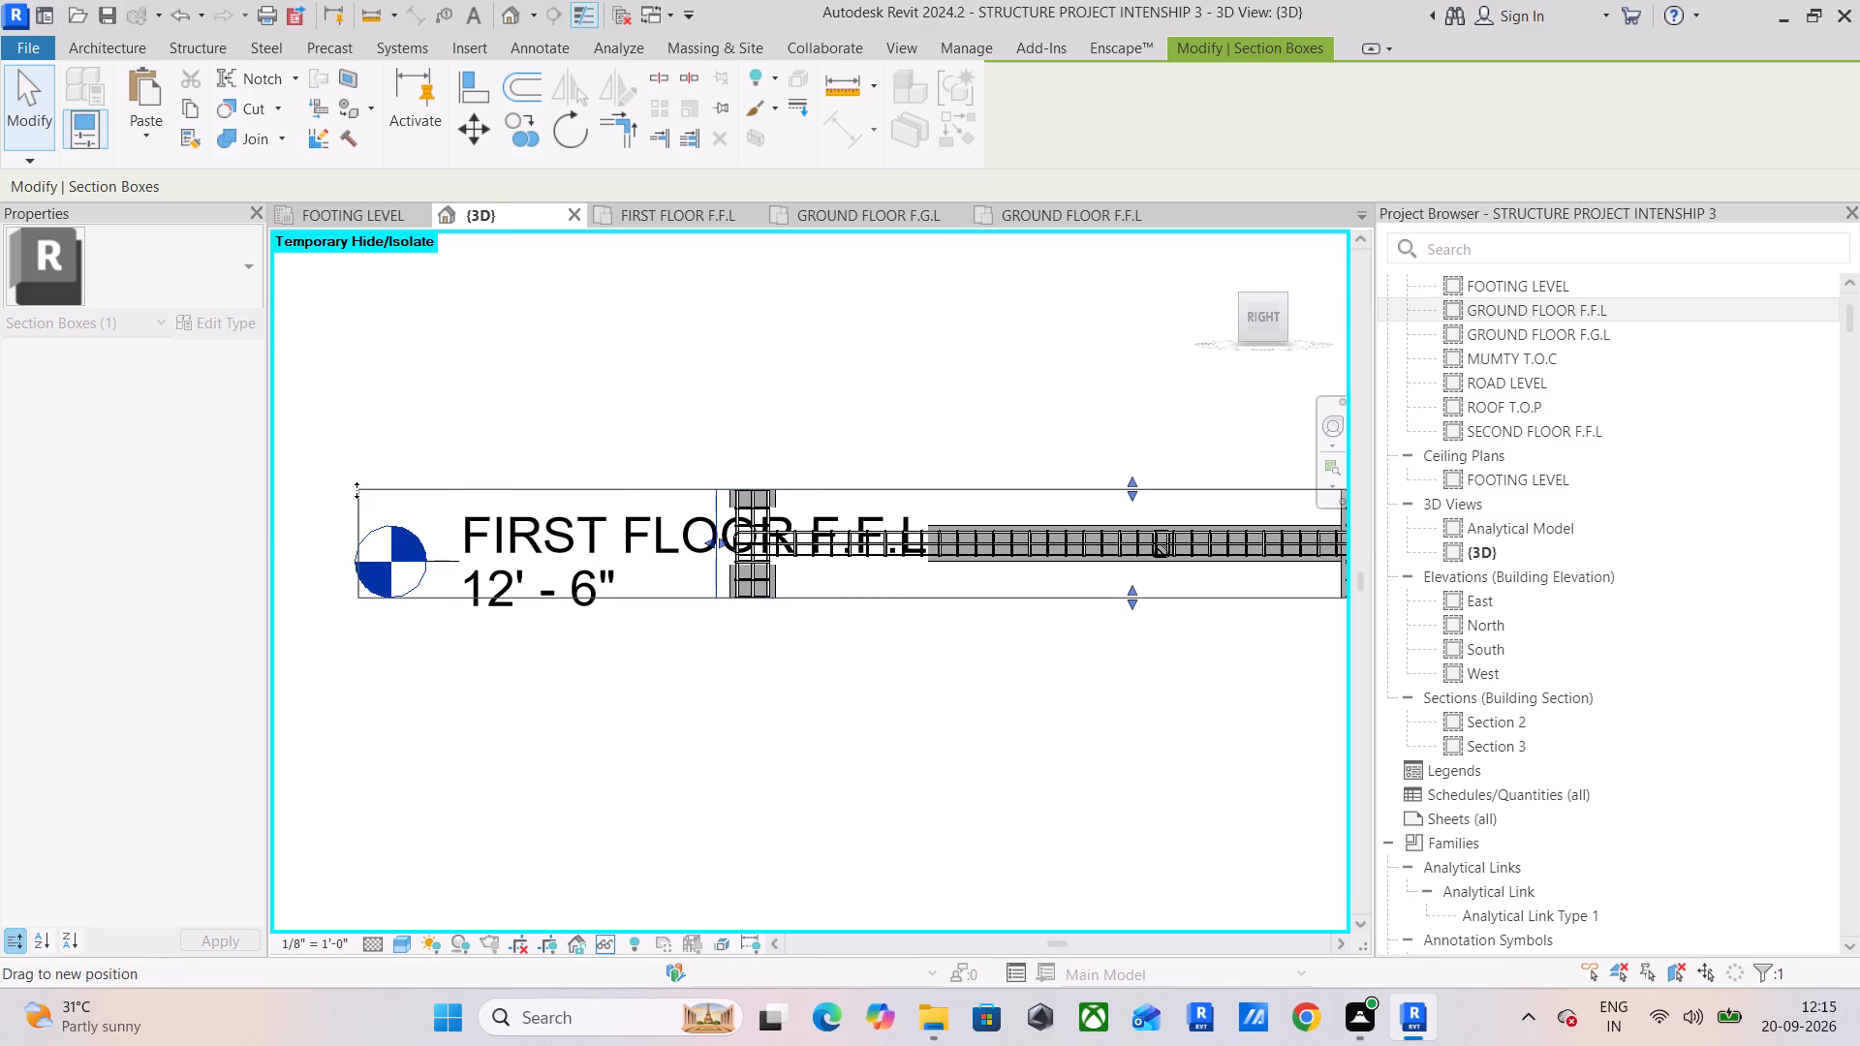
click(356, 488)
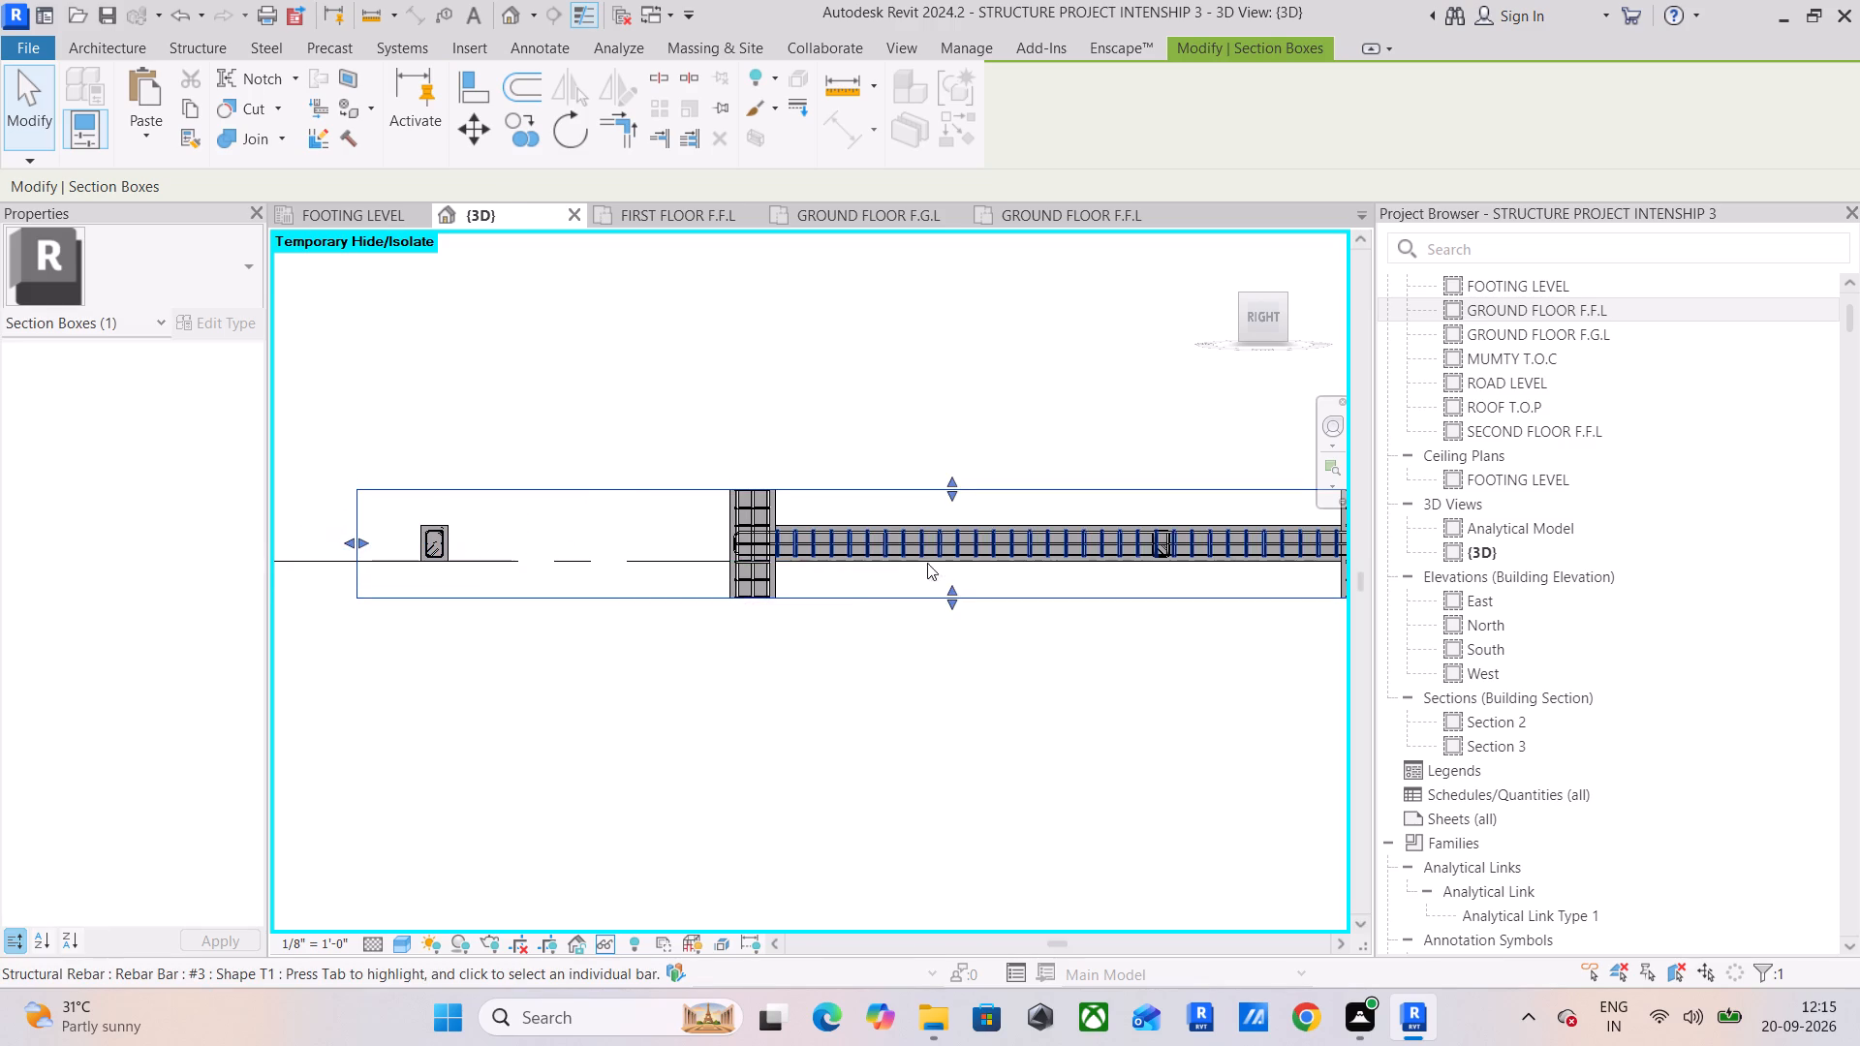
scroll(800, 540, up, 7)
scroll(660, 511, up, 6)
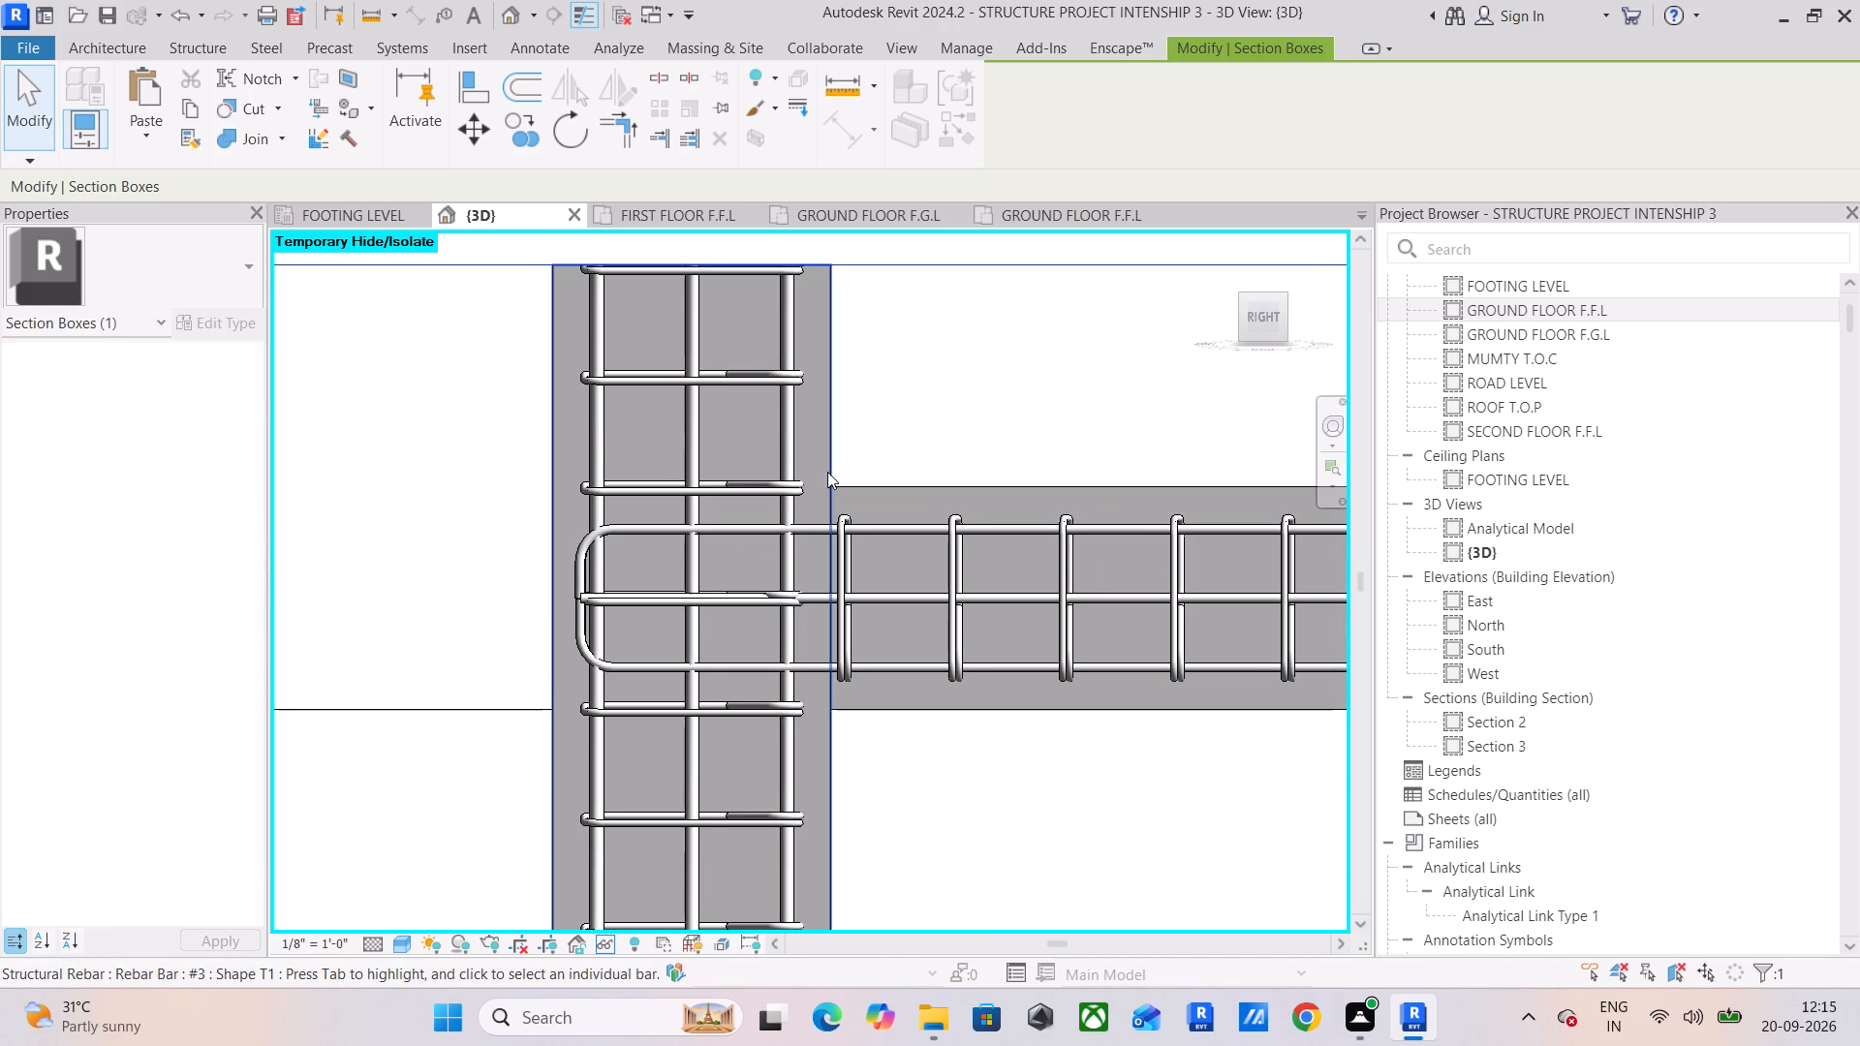
scroll(993, 351, down, 5)
middle_drag(989, 366, 858, 569)
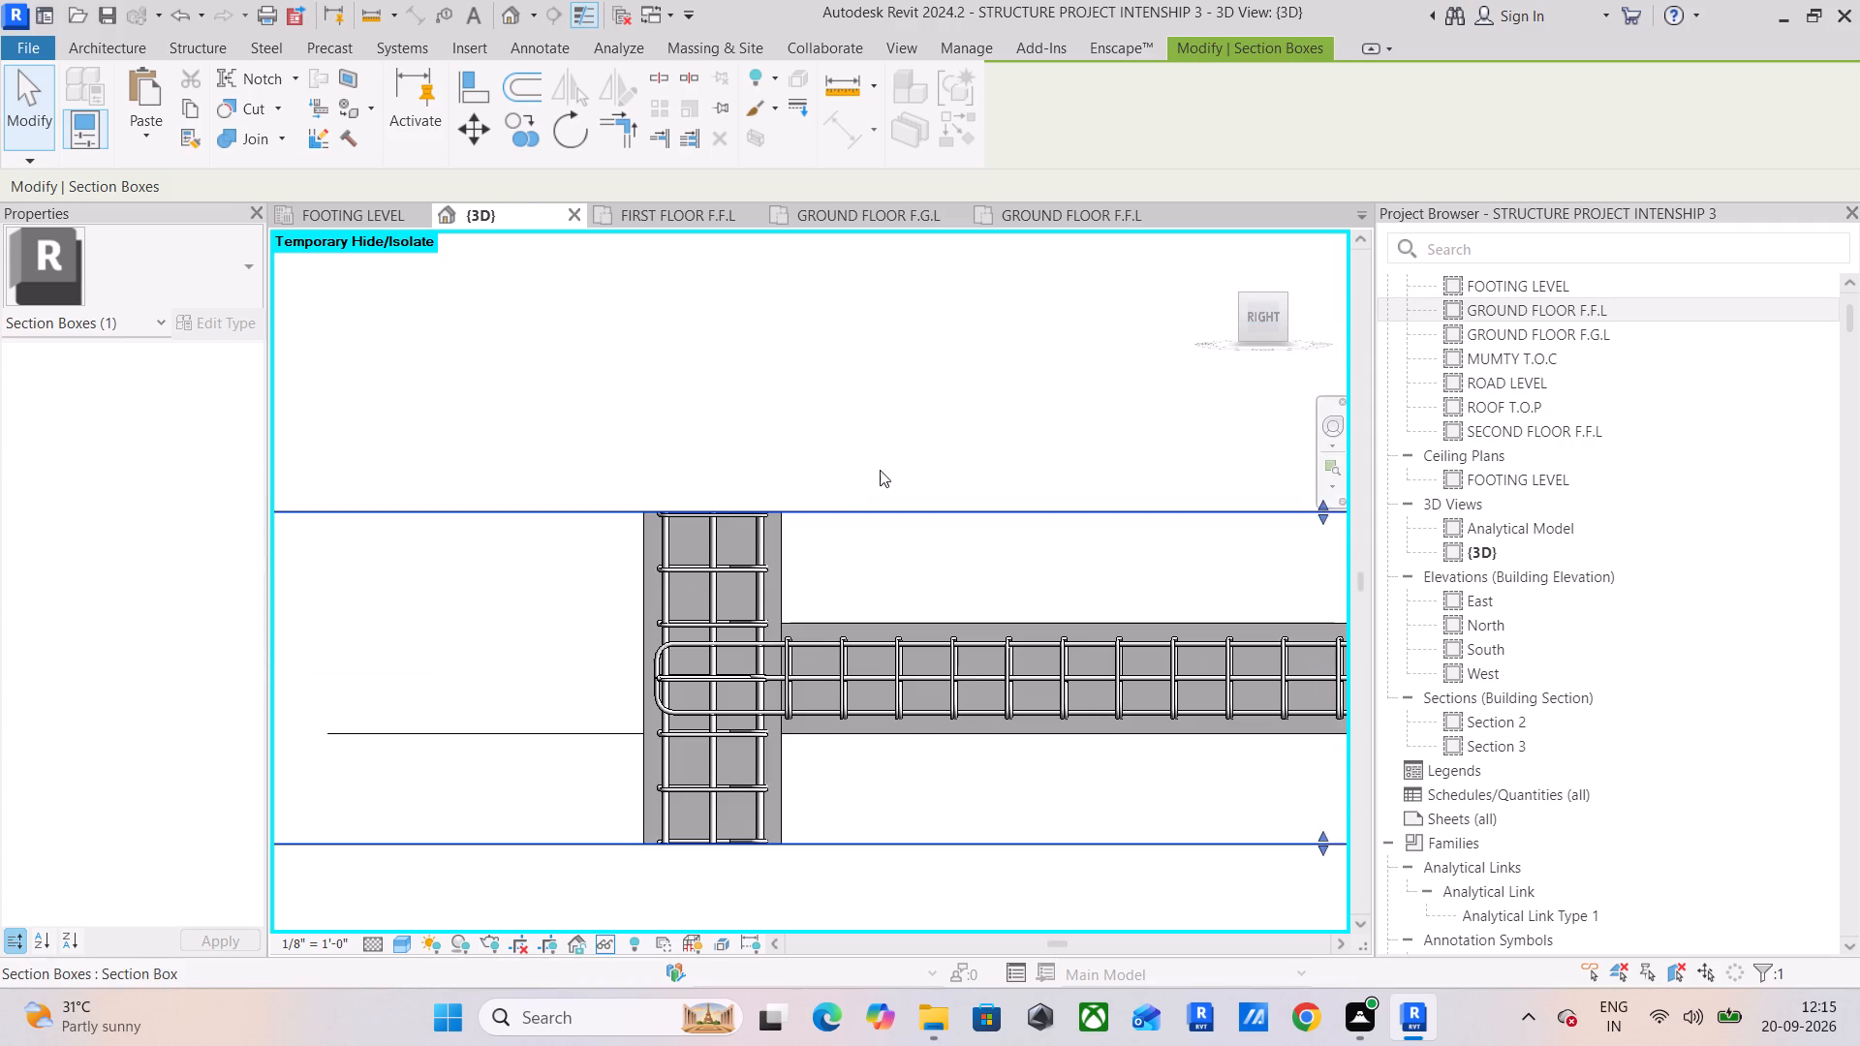
click(887, 438)
scroll(887, 437, down, 5)
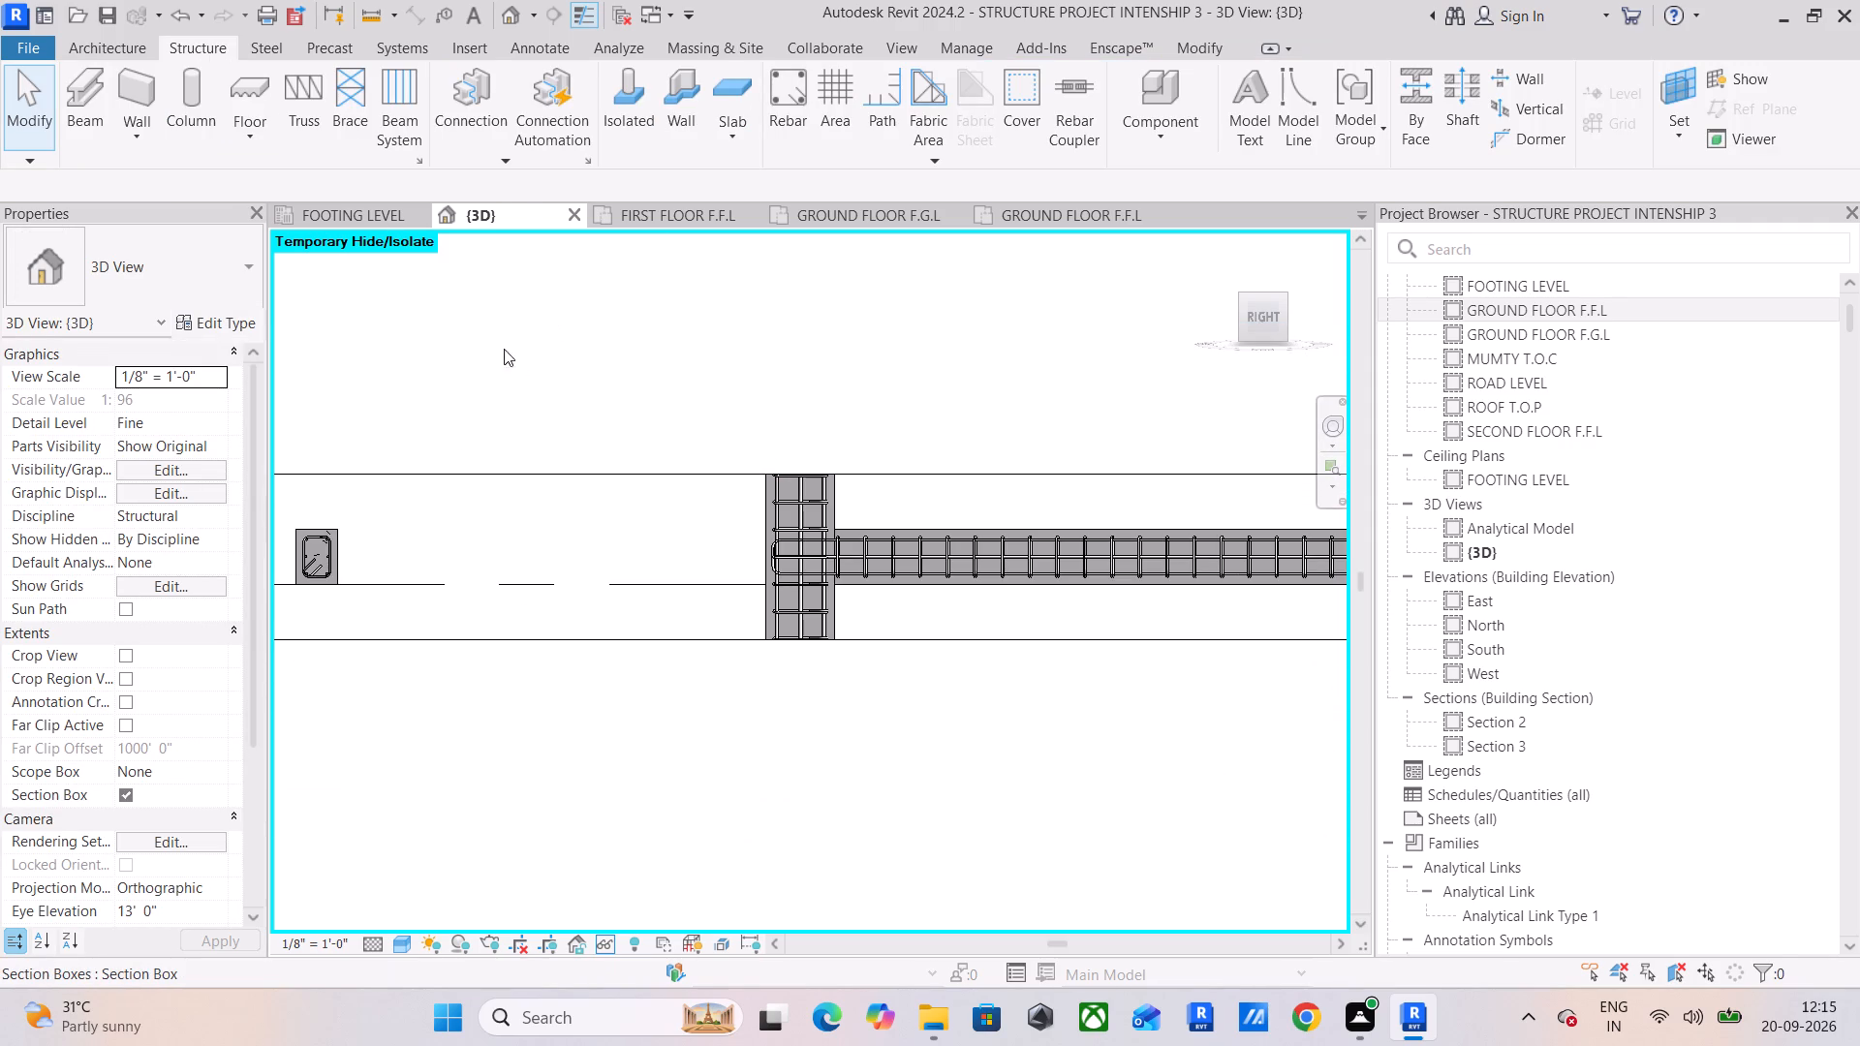
Remove the first-floor section box and isolate a 12 x 24 beam at SECOND FLOOR F.F.L in a new one.
click(124, 792)
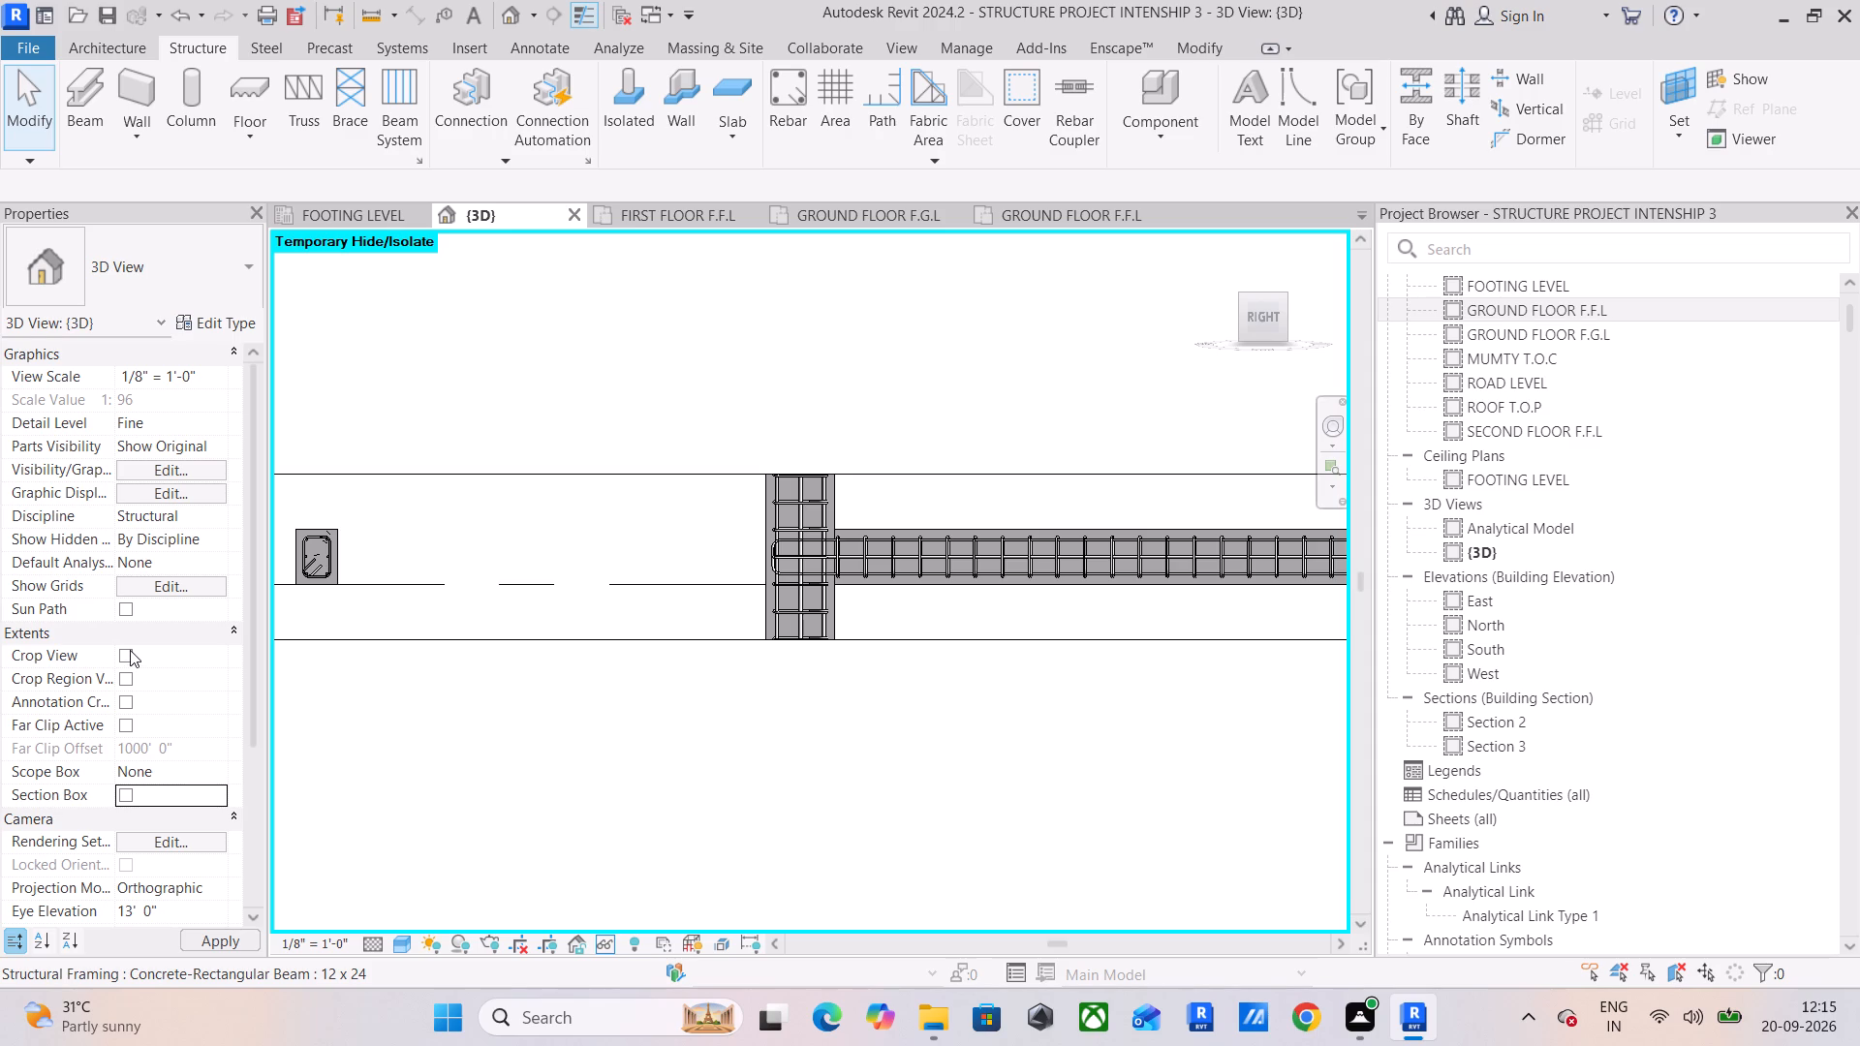
scroll(789, 387, down, 4)
middle_drag(824, 386, 620, 454)
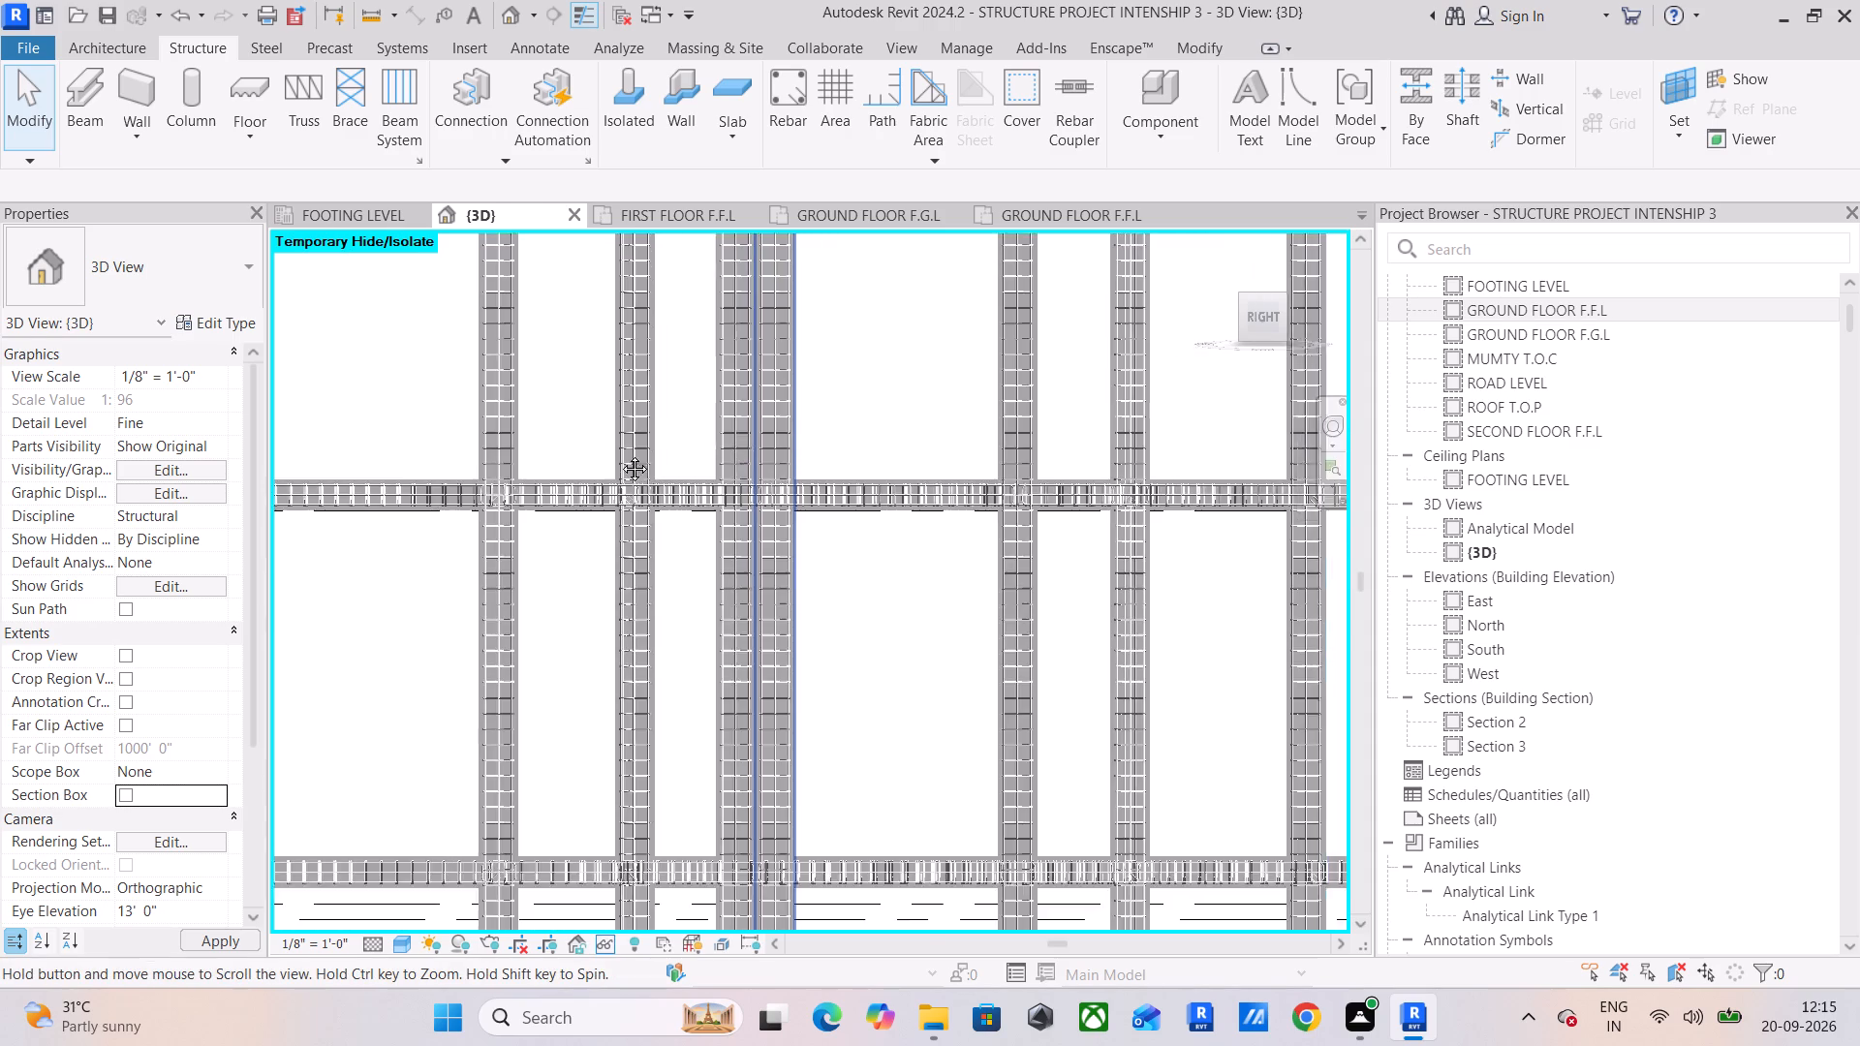
middle_drag(620, 454, 478, 455)
scroll(644, 450, down, 2)
middle_drag(653, 450, 902, 371)
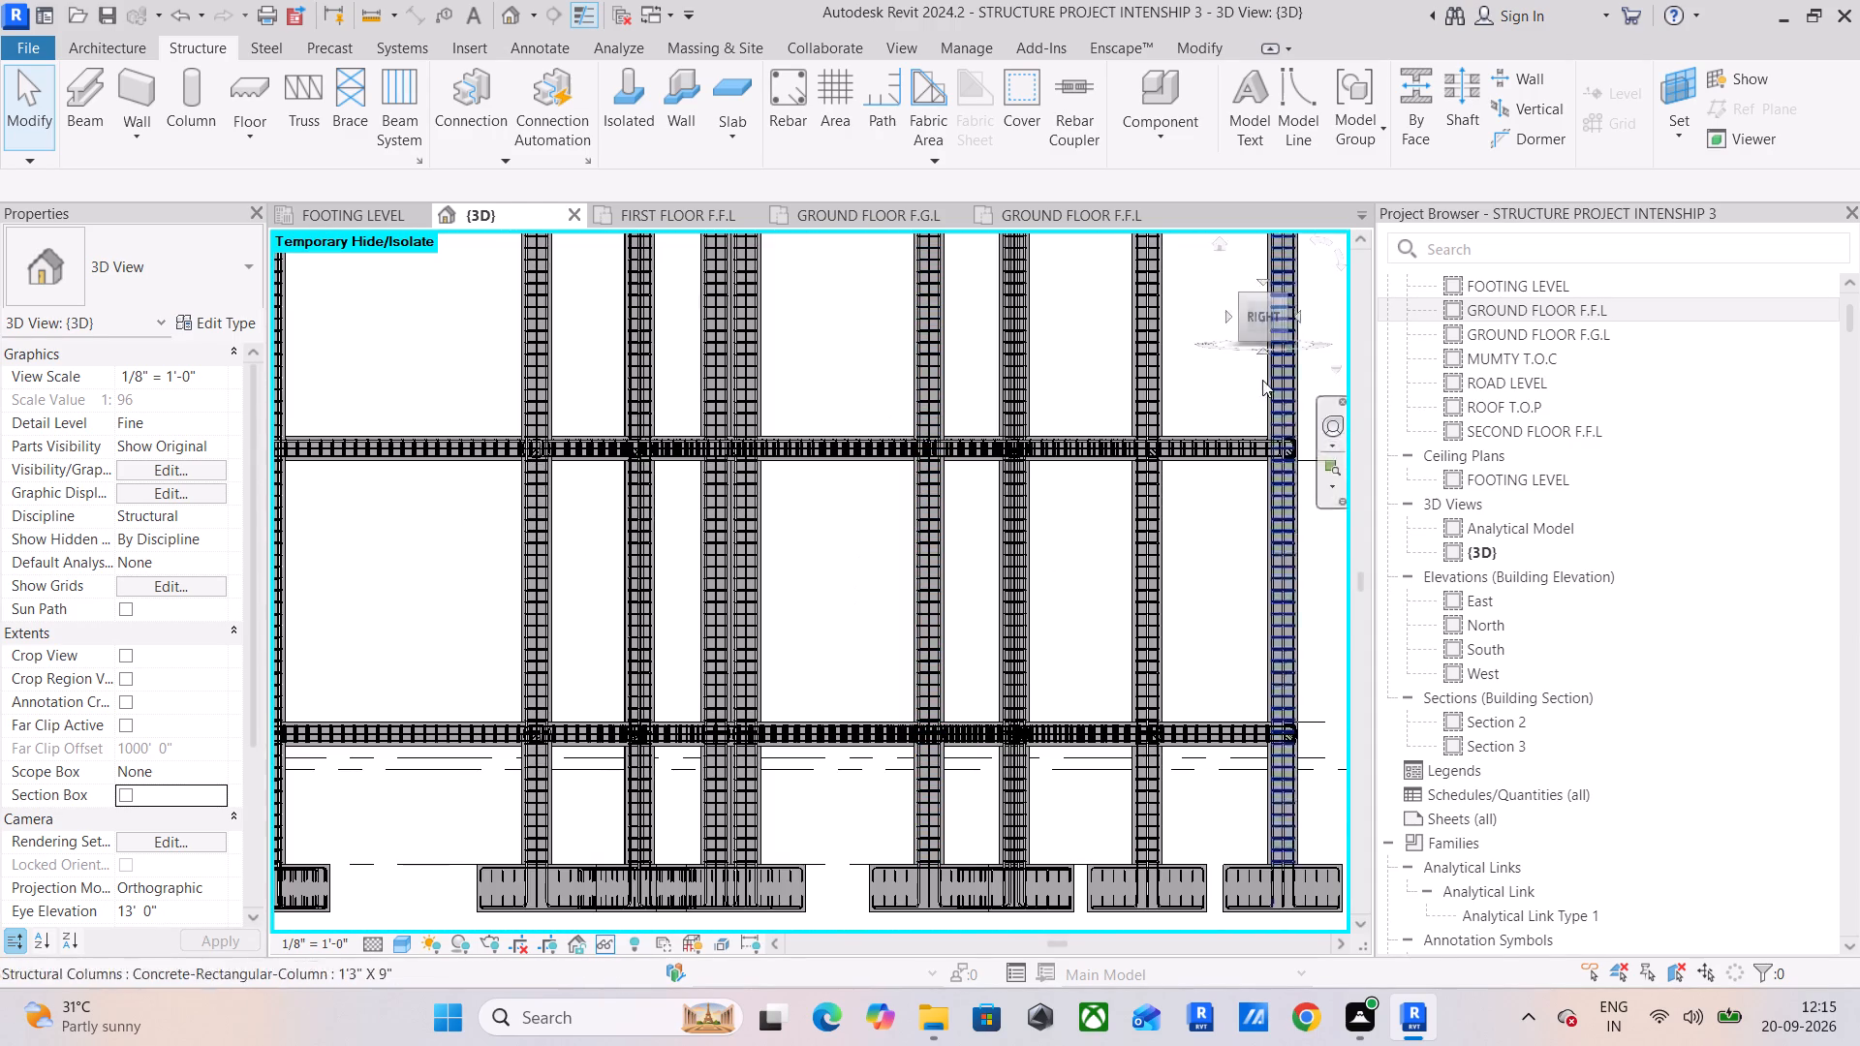
drag(1263, 318, 1262, 341)
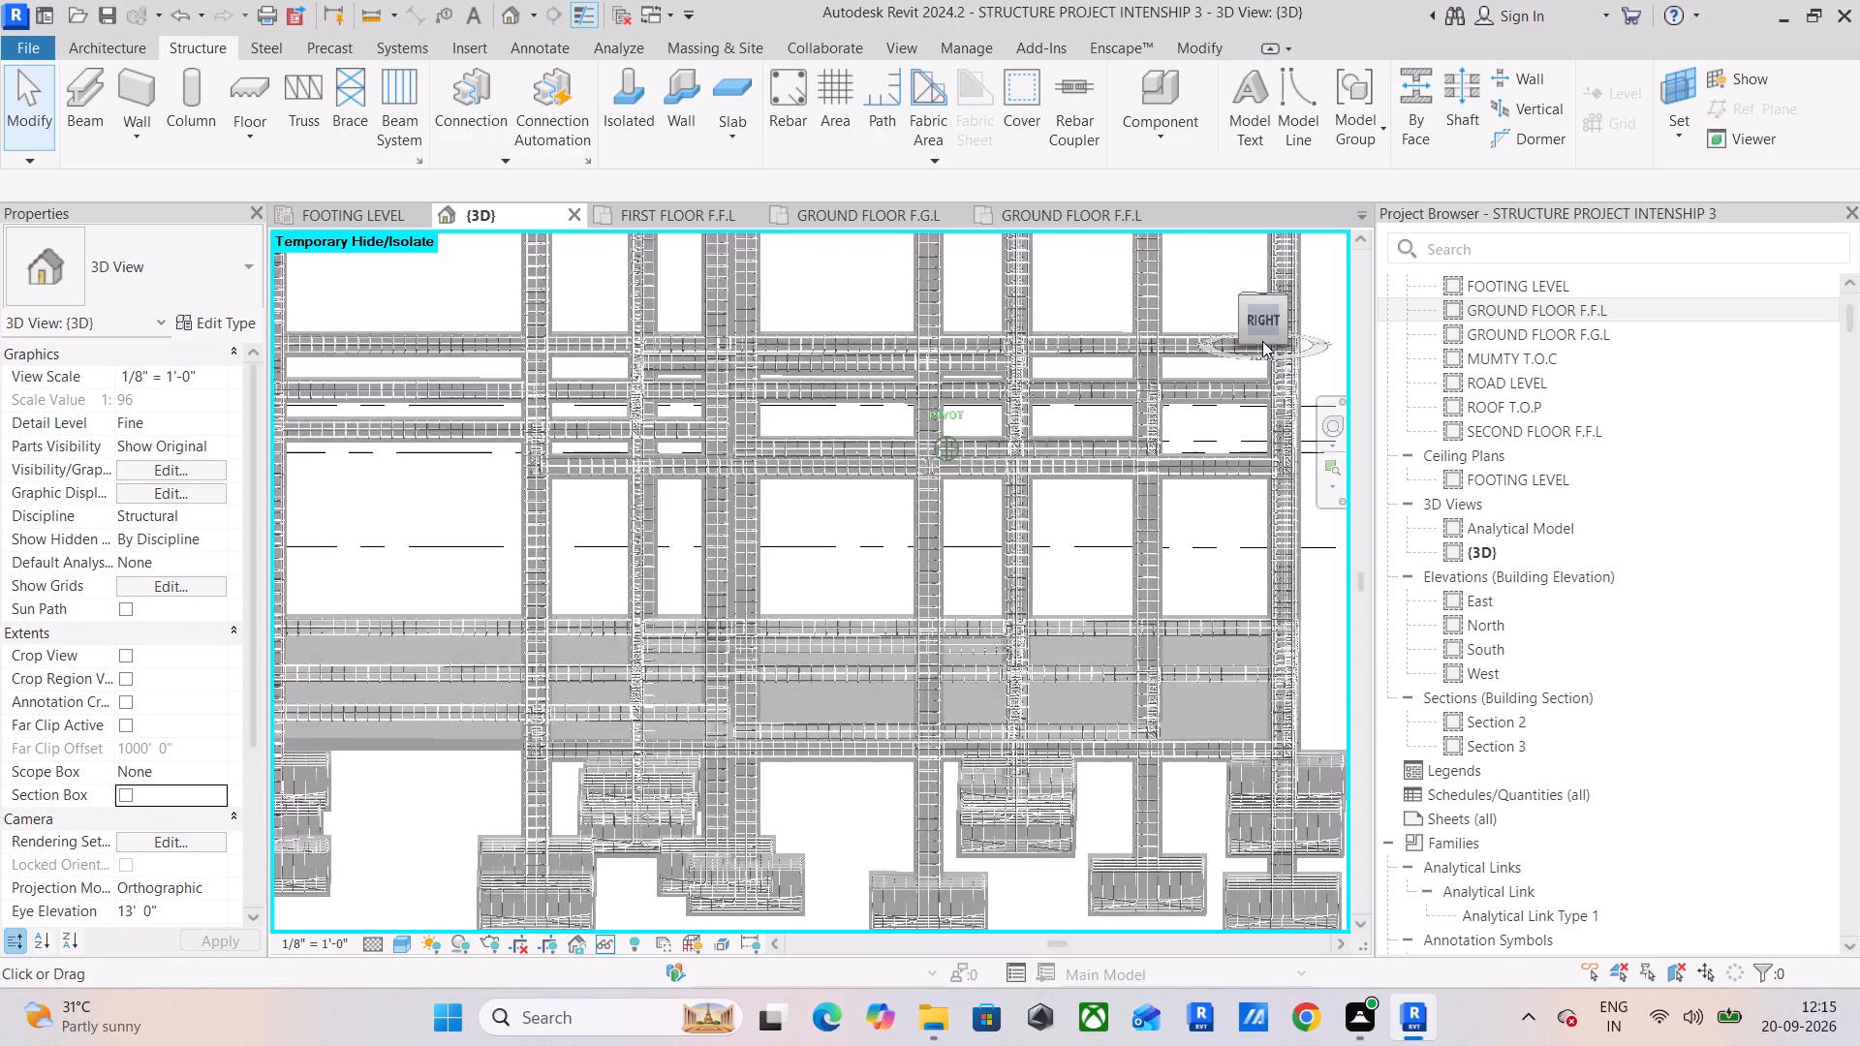
middle_drag(853, 446, 842, 685)
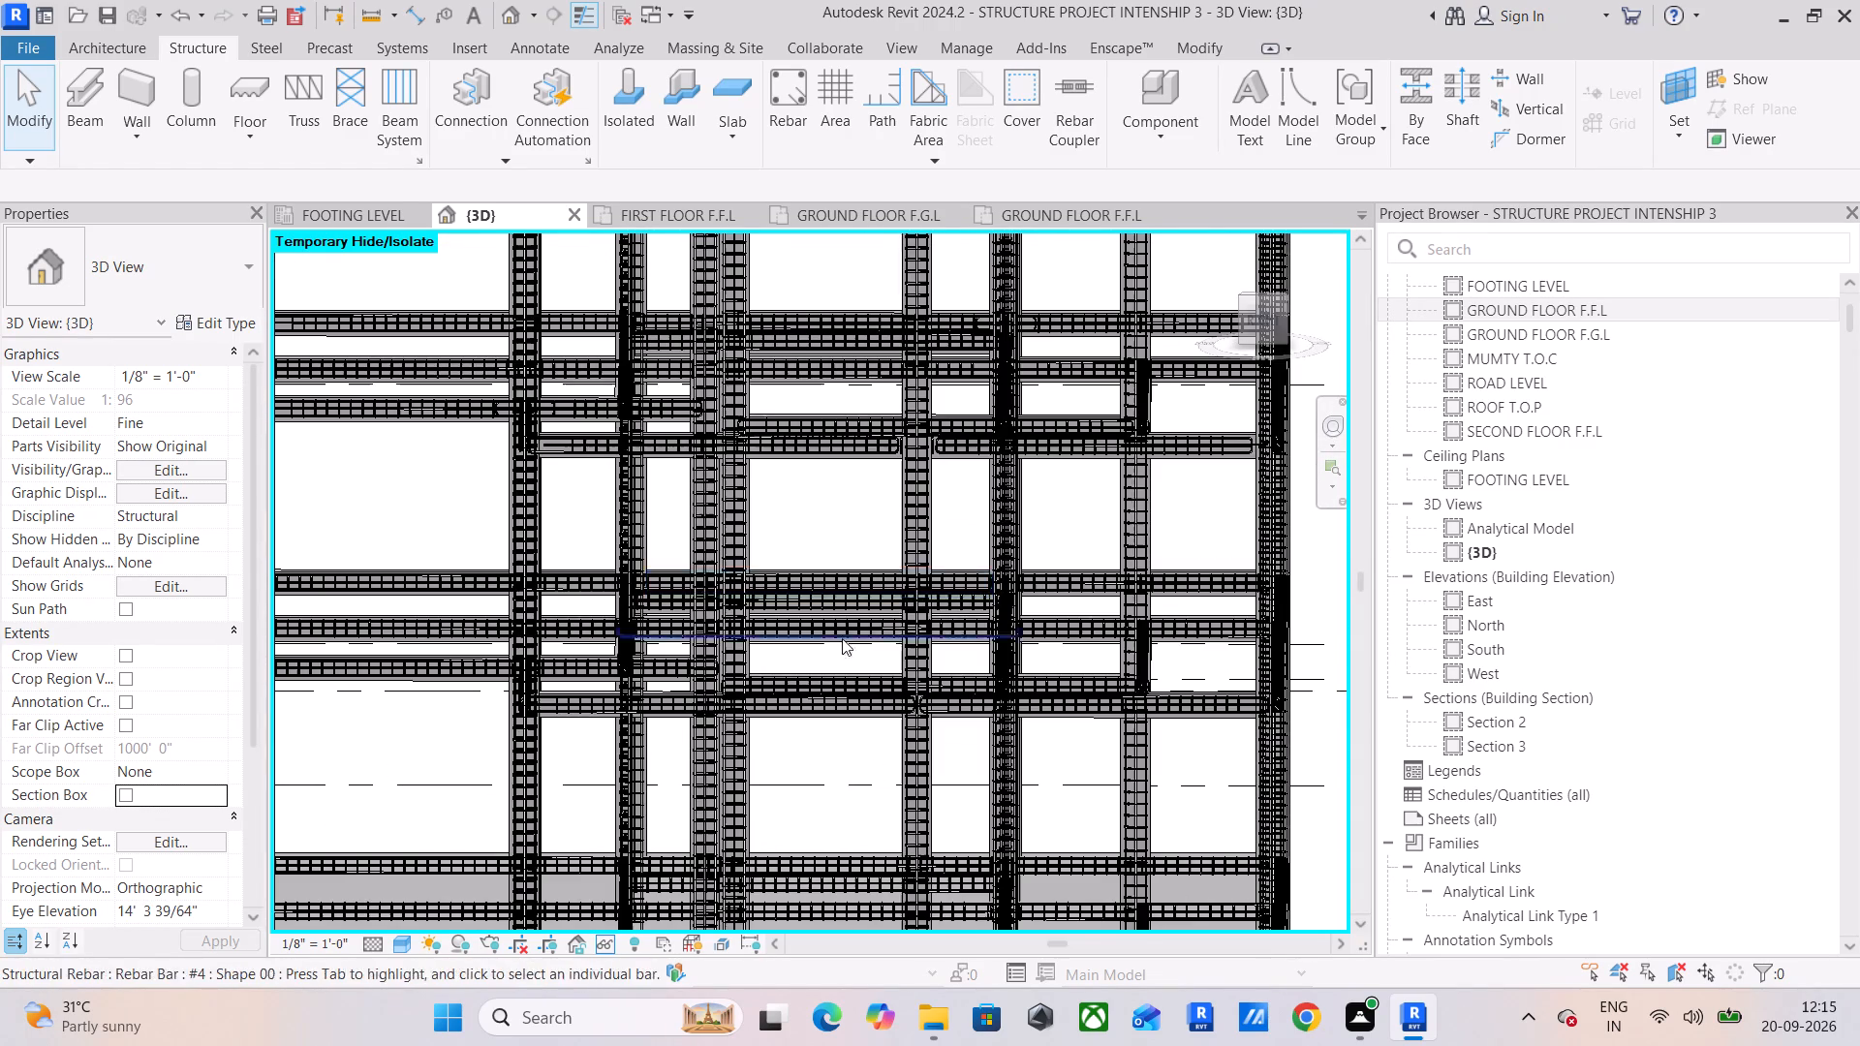
middle_drag(354, 386, 551, 485)
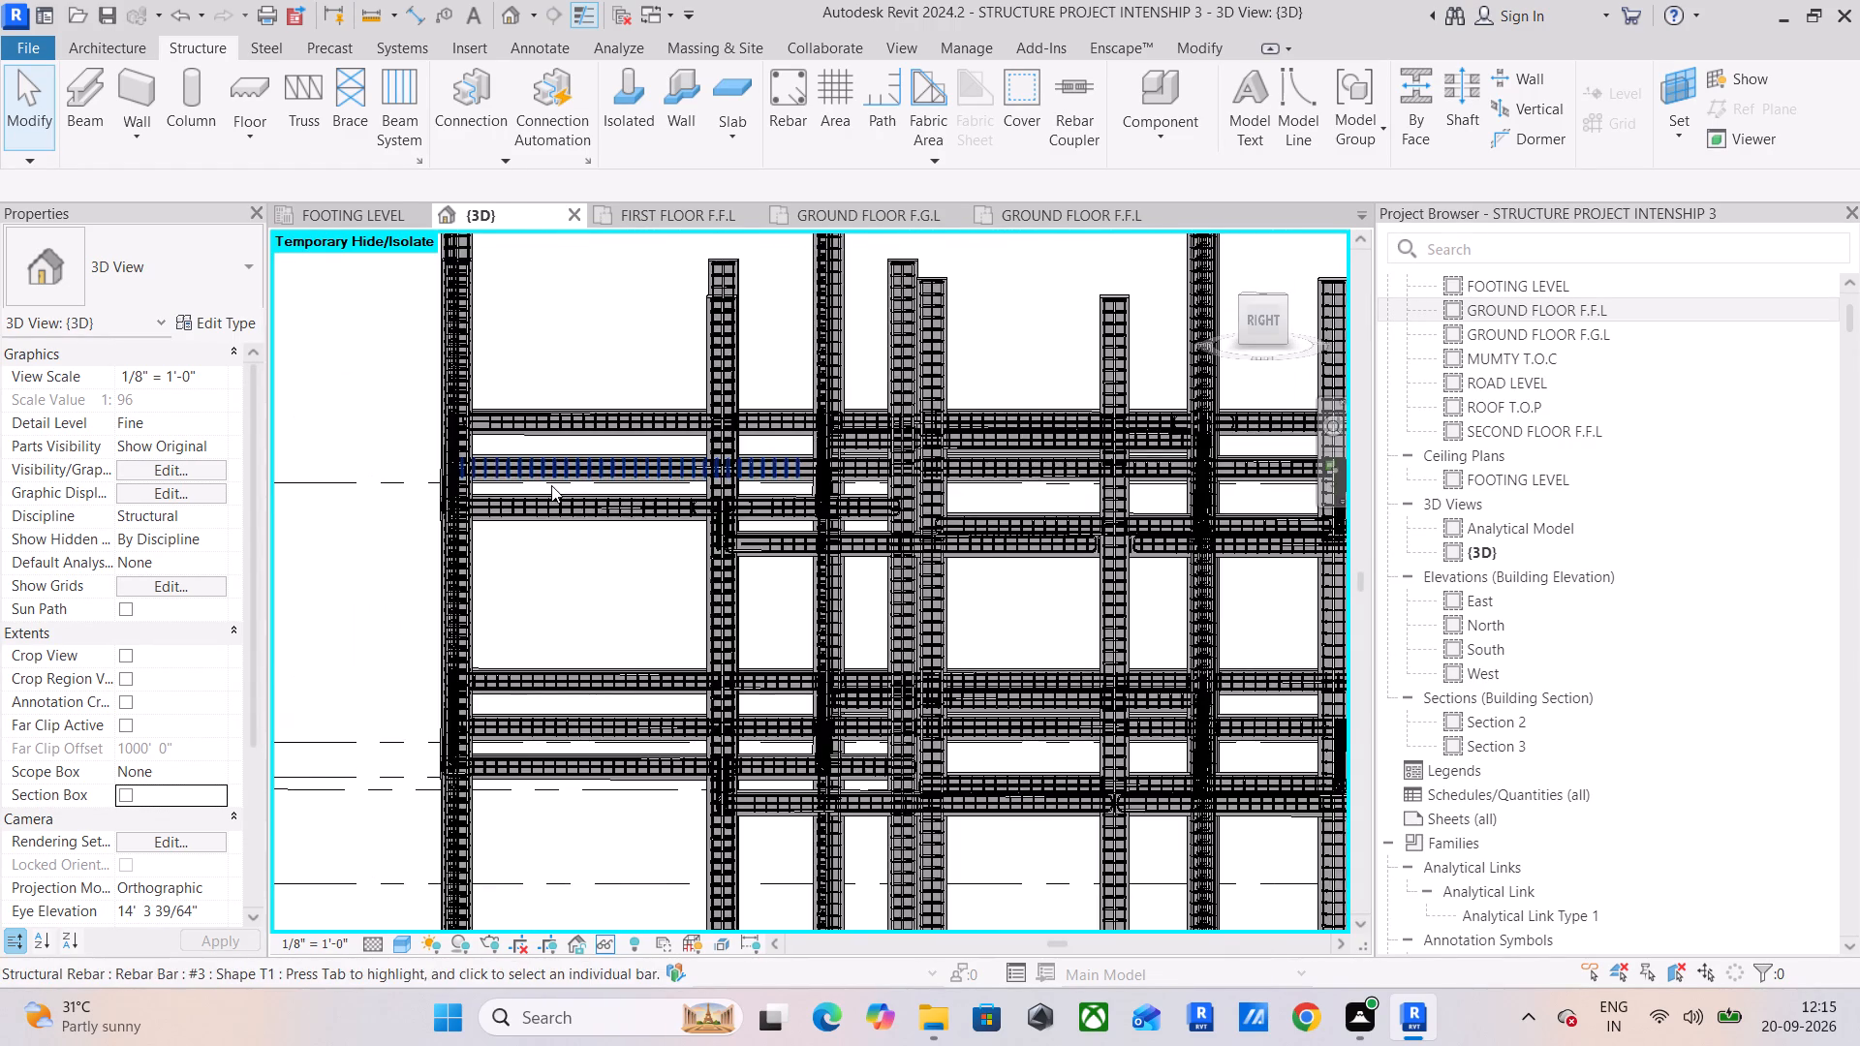
scroll(551, 485, up, 7)
scroll(618, 535, up, 5)
click(636, 492)
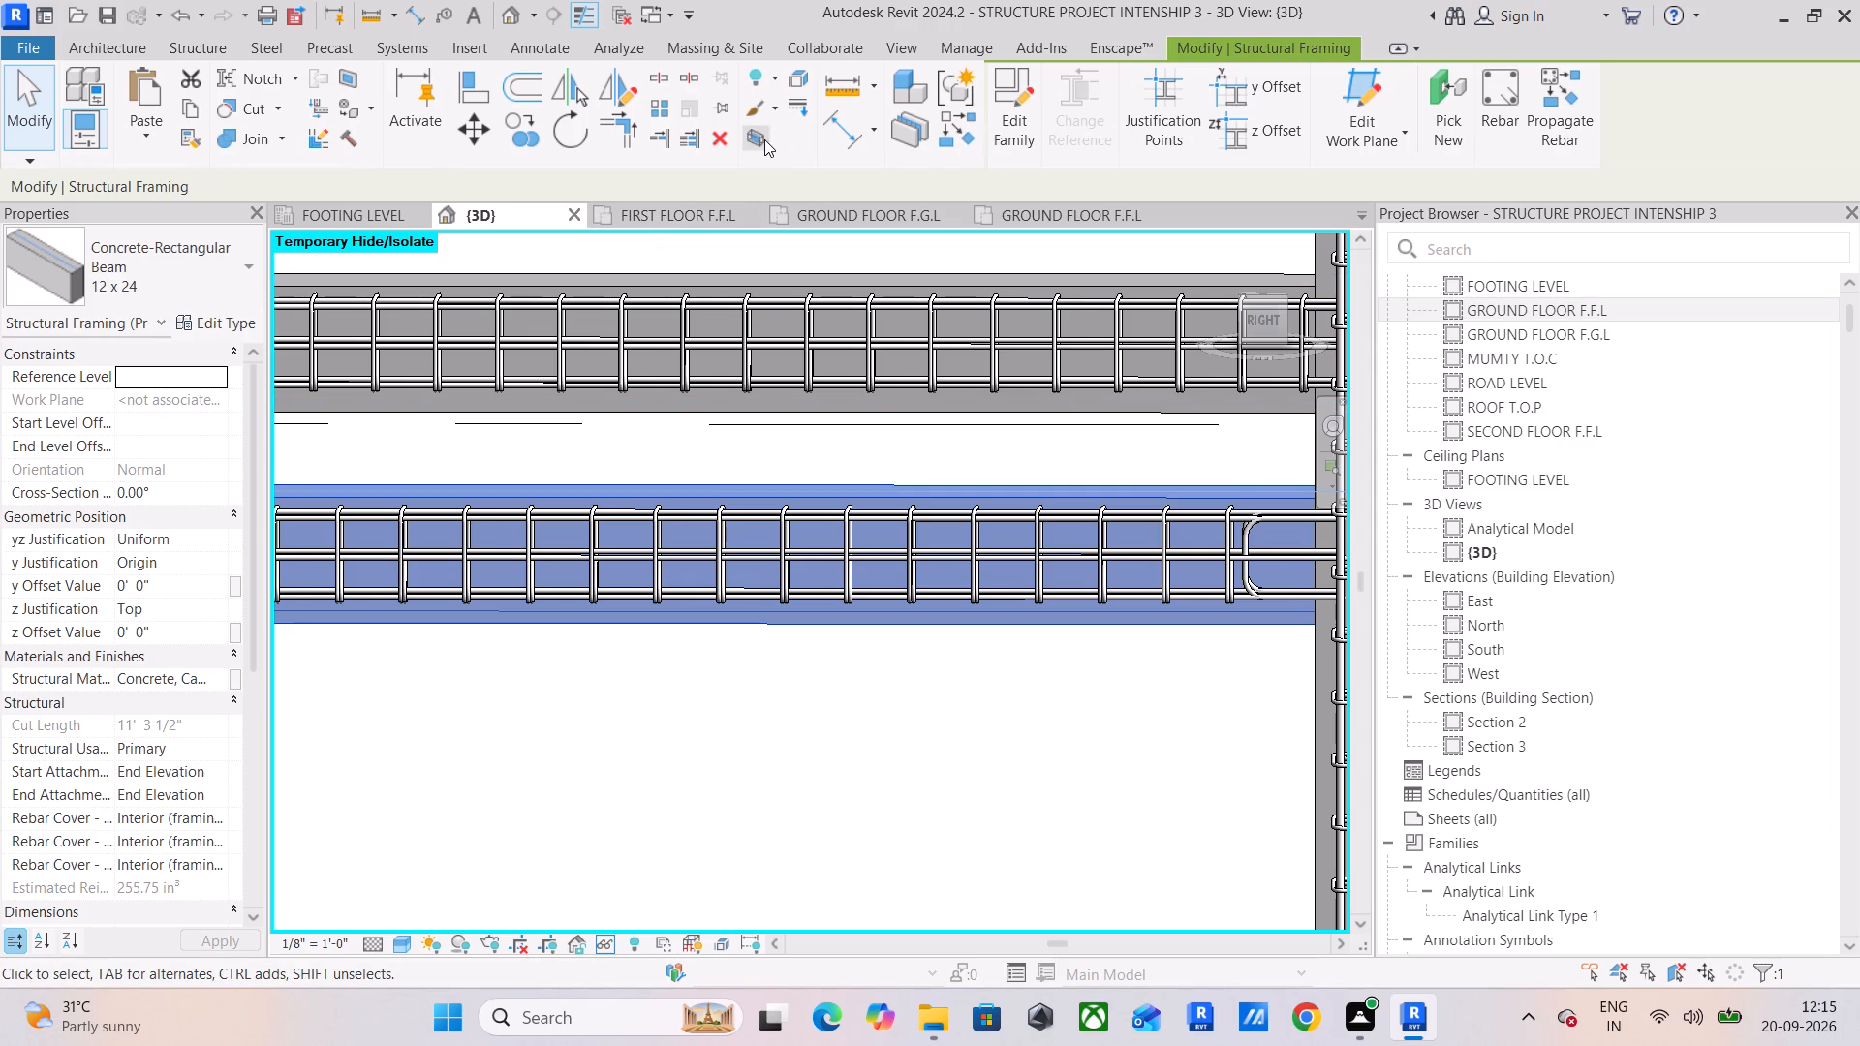
click(765, 138)
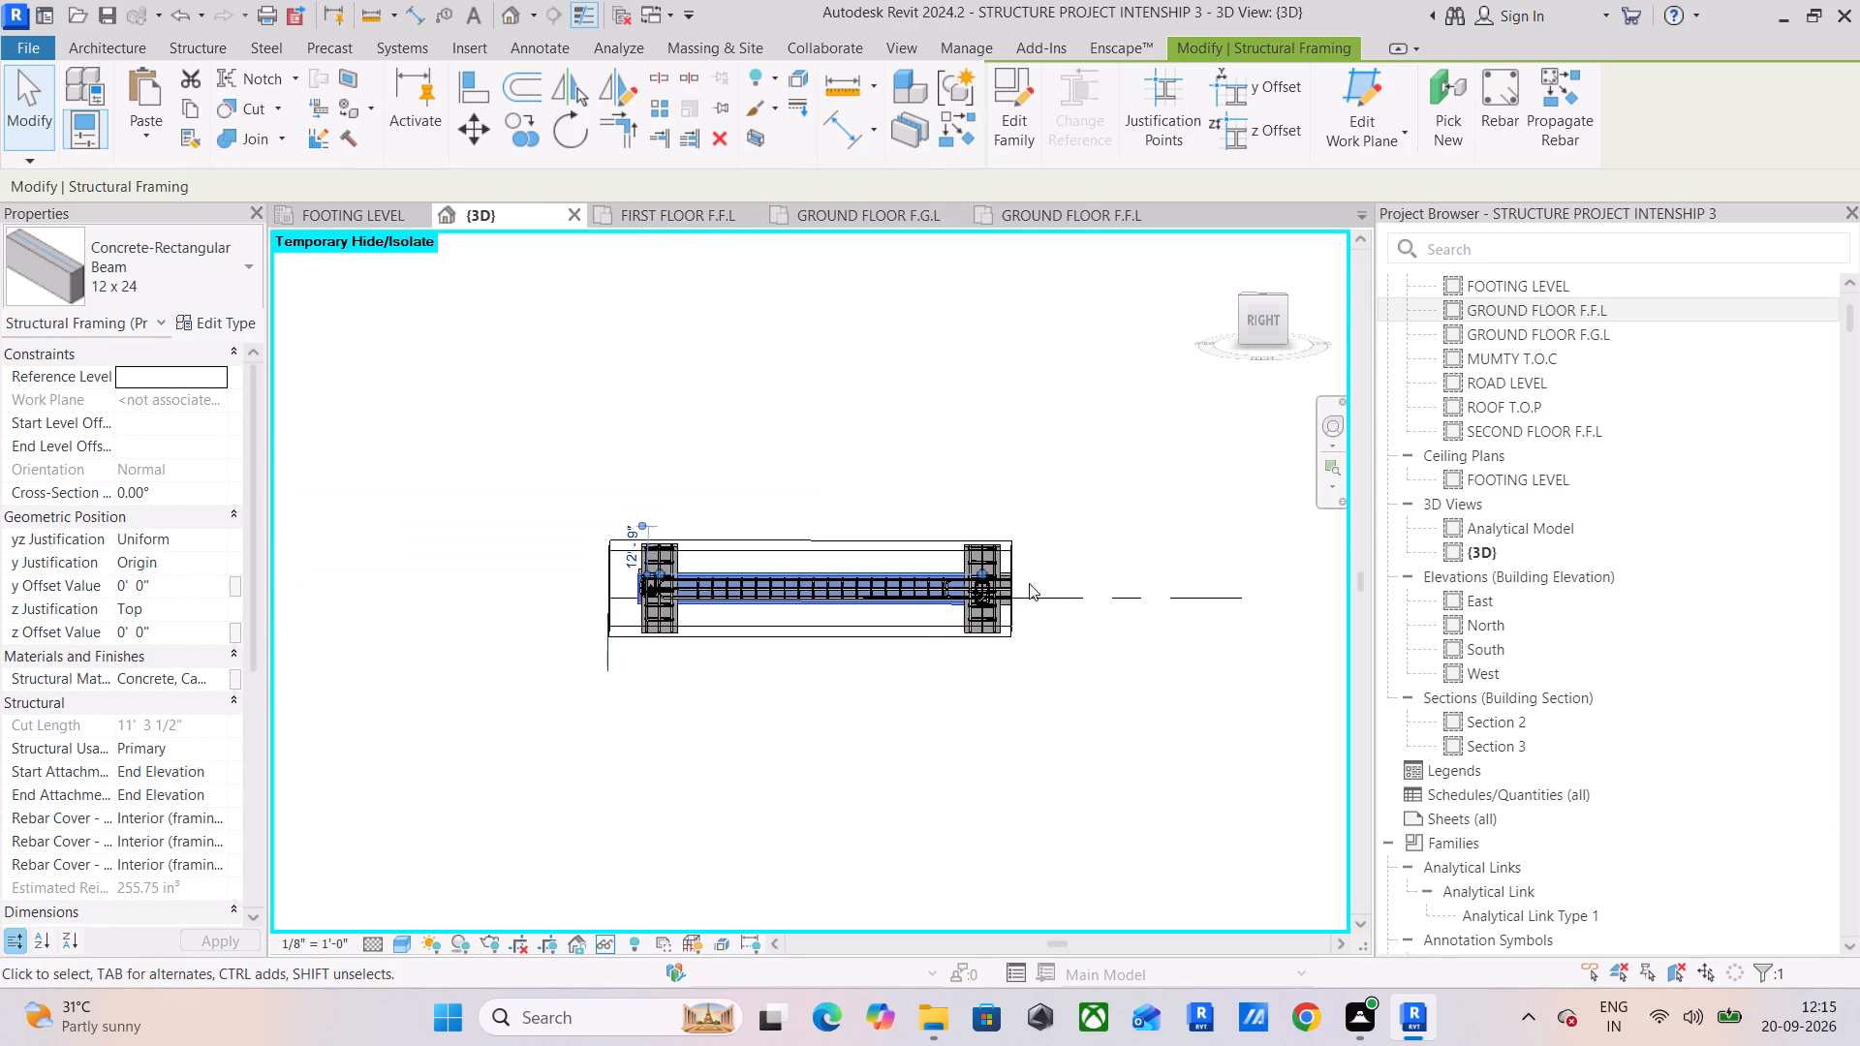
Extend the second-floor section box lengthwise beyond both beam ends, taking in the adjoining span and its far column.
click(884, 629)
drag(1019, 589, 1220, 587)
middle_drag(939, 587, 718, 548)
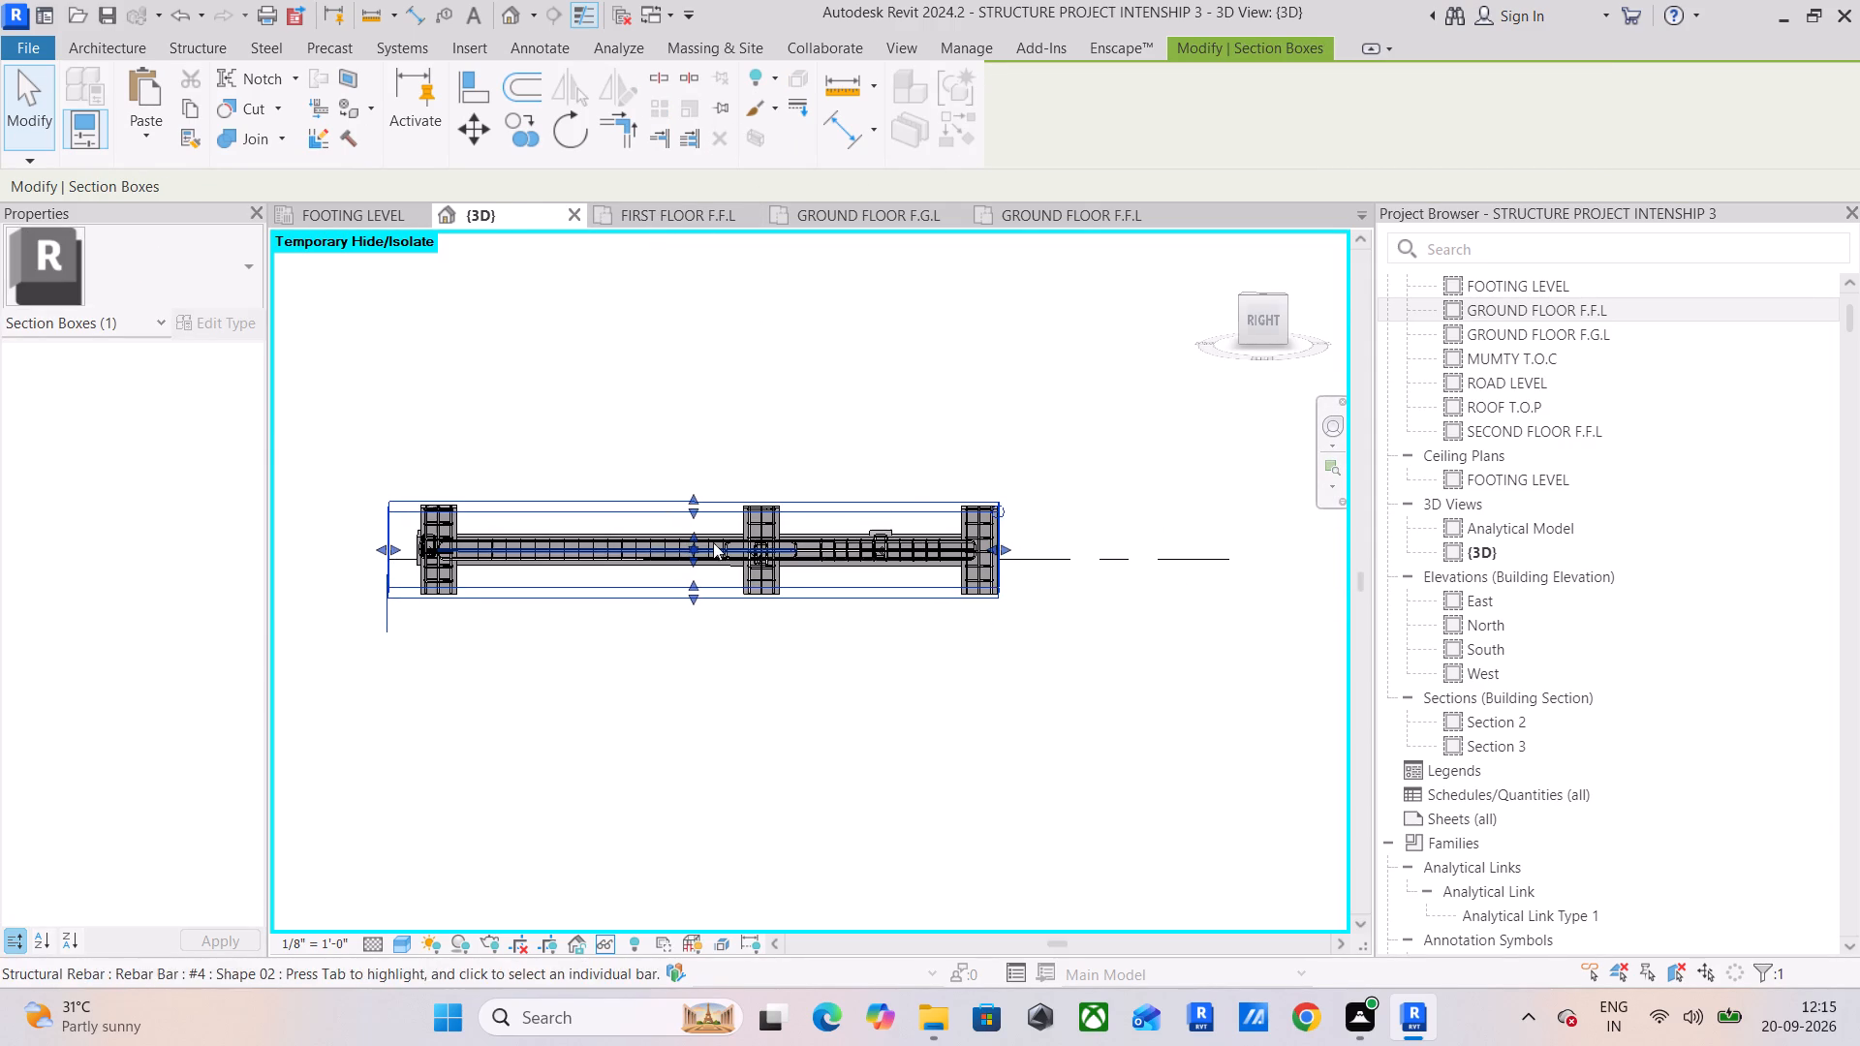
drag(1006, 549, 1222, 546)
middle_drag(557, 579, 888, 598)
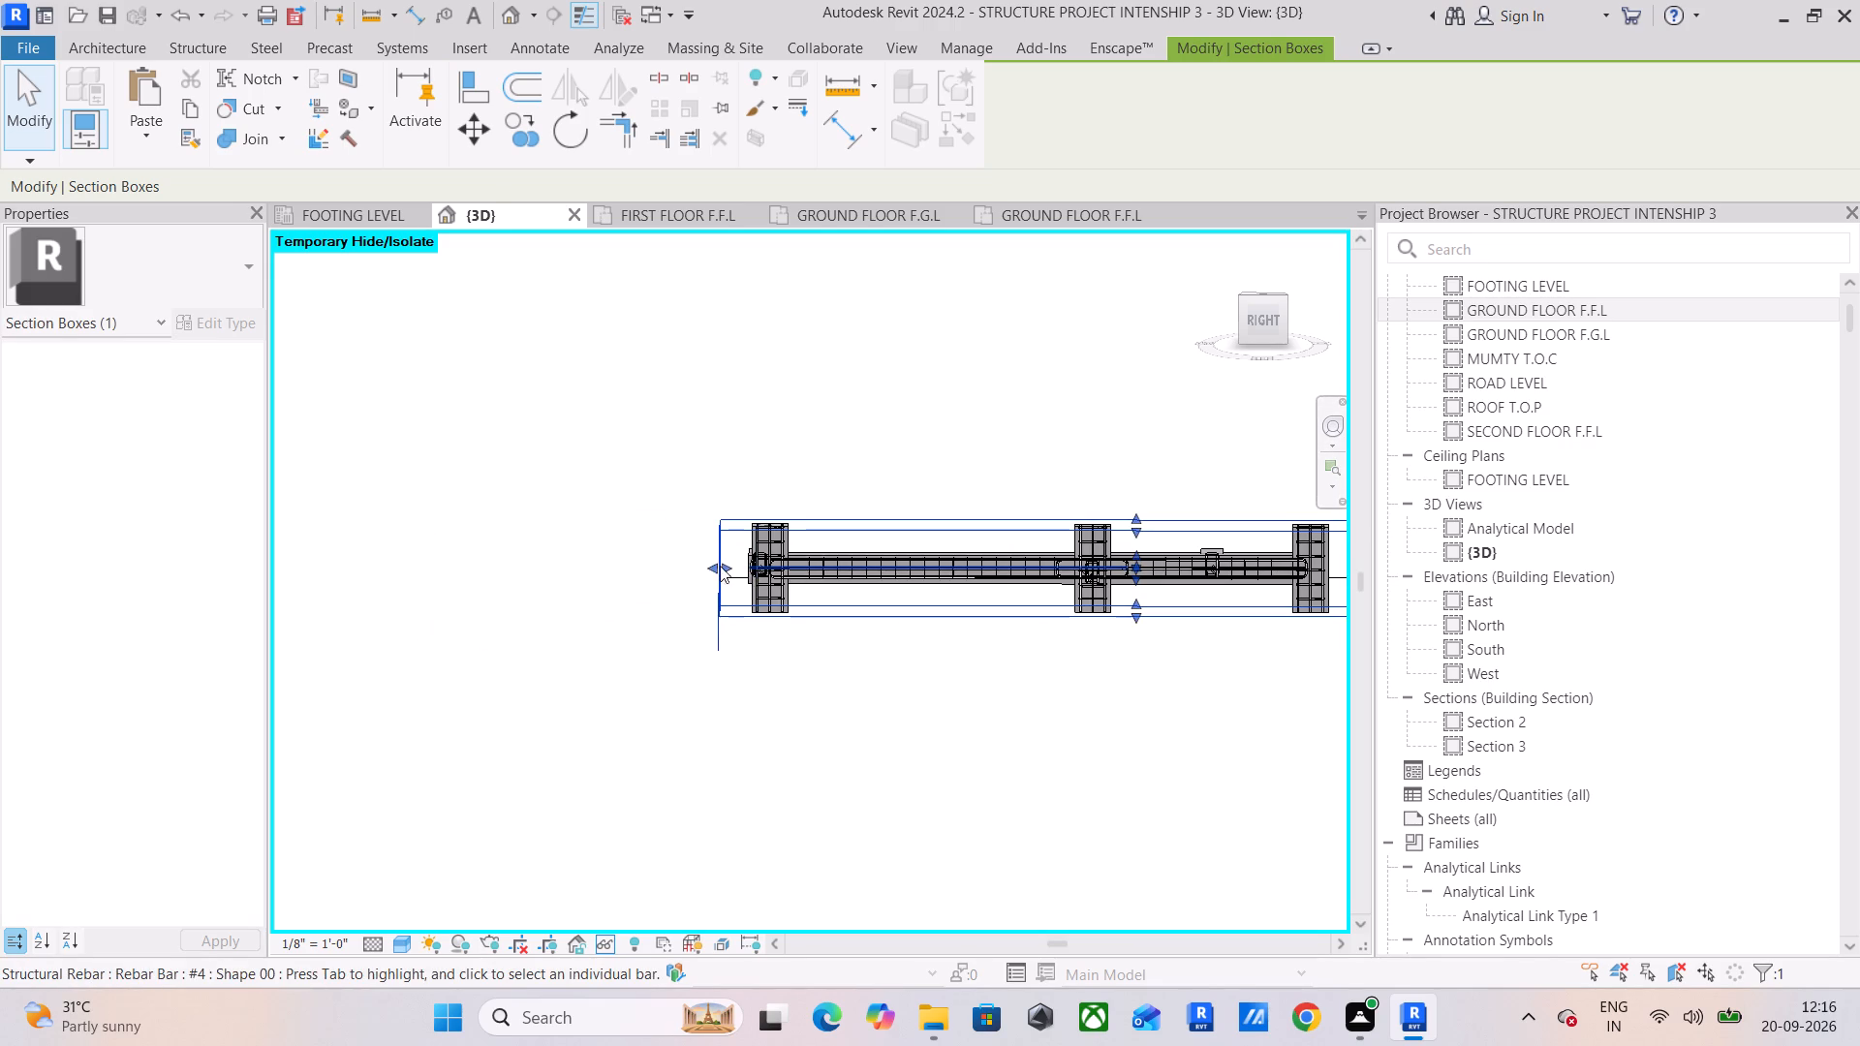
drag(711, 565, 379, 569)
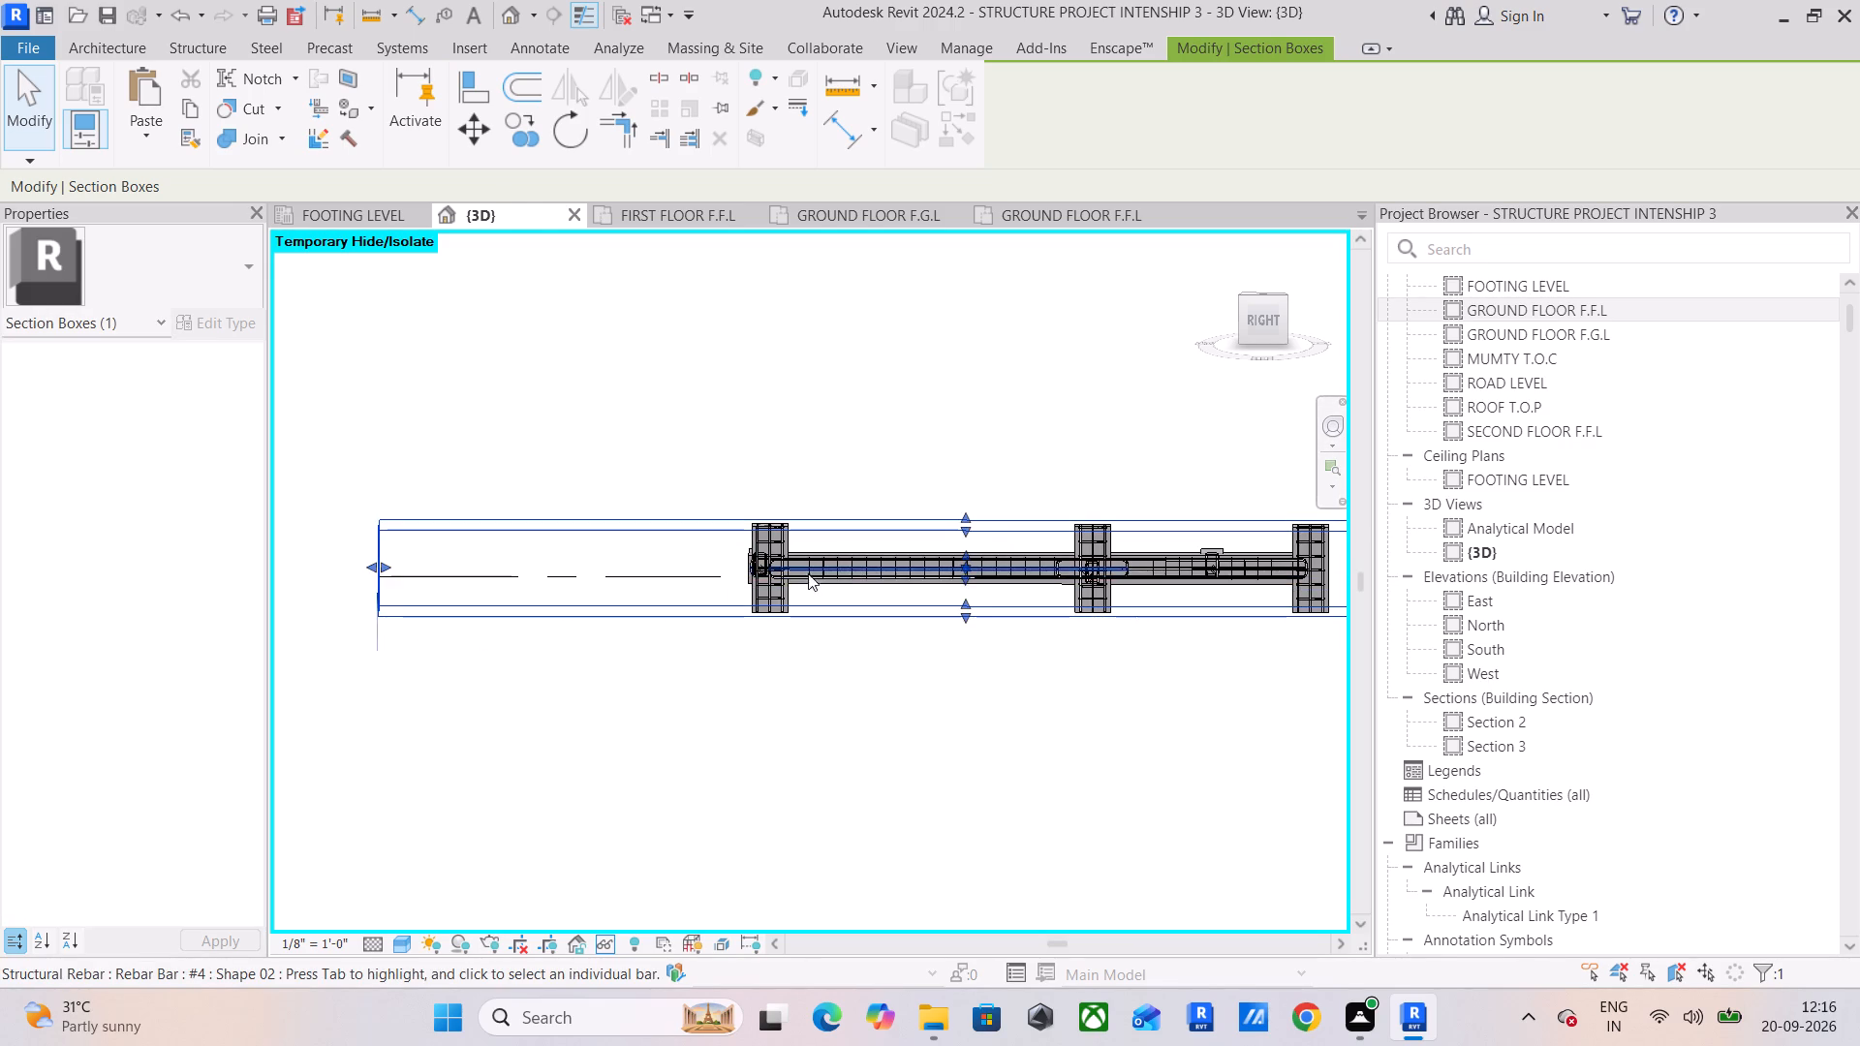
Examine the second-floor beam's bar hooks and stirrups at the end column from the RIGHT side.
scroll(807, 564, up, 13)
middle_drag(692, 577, 721, 476)
scroll(692, 577, up, 1)
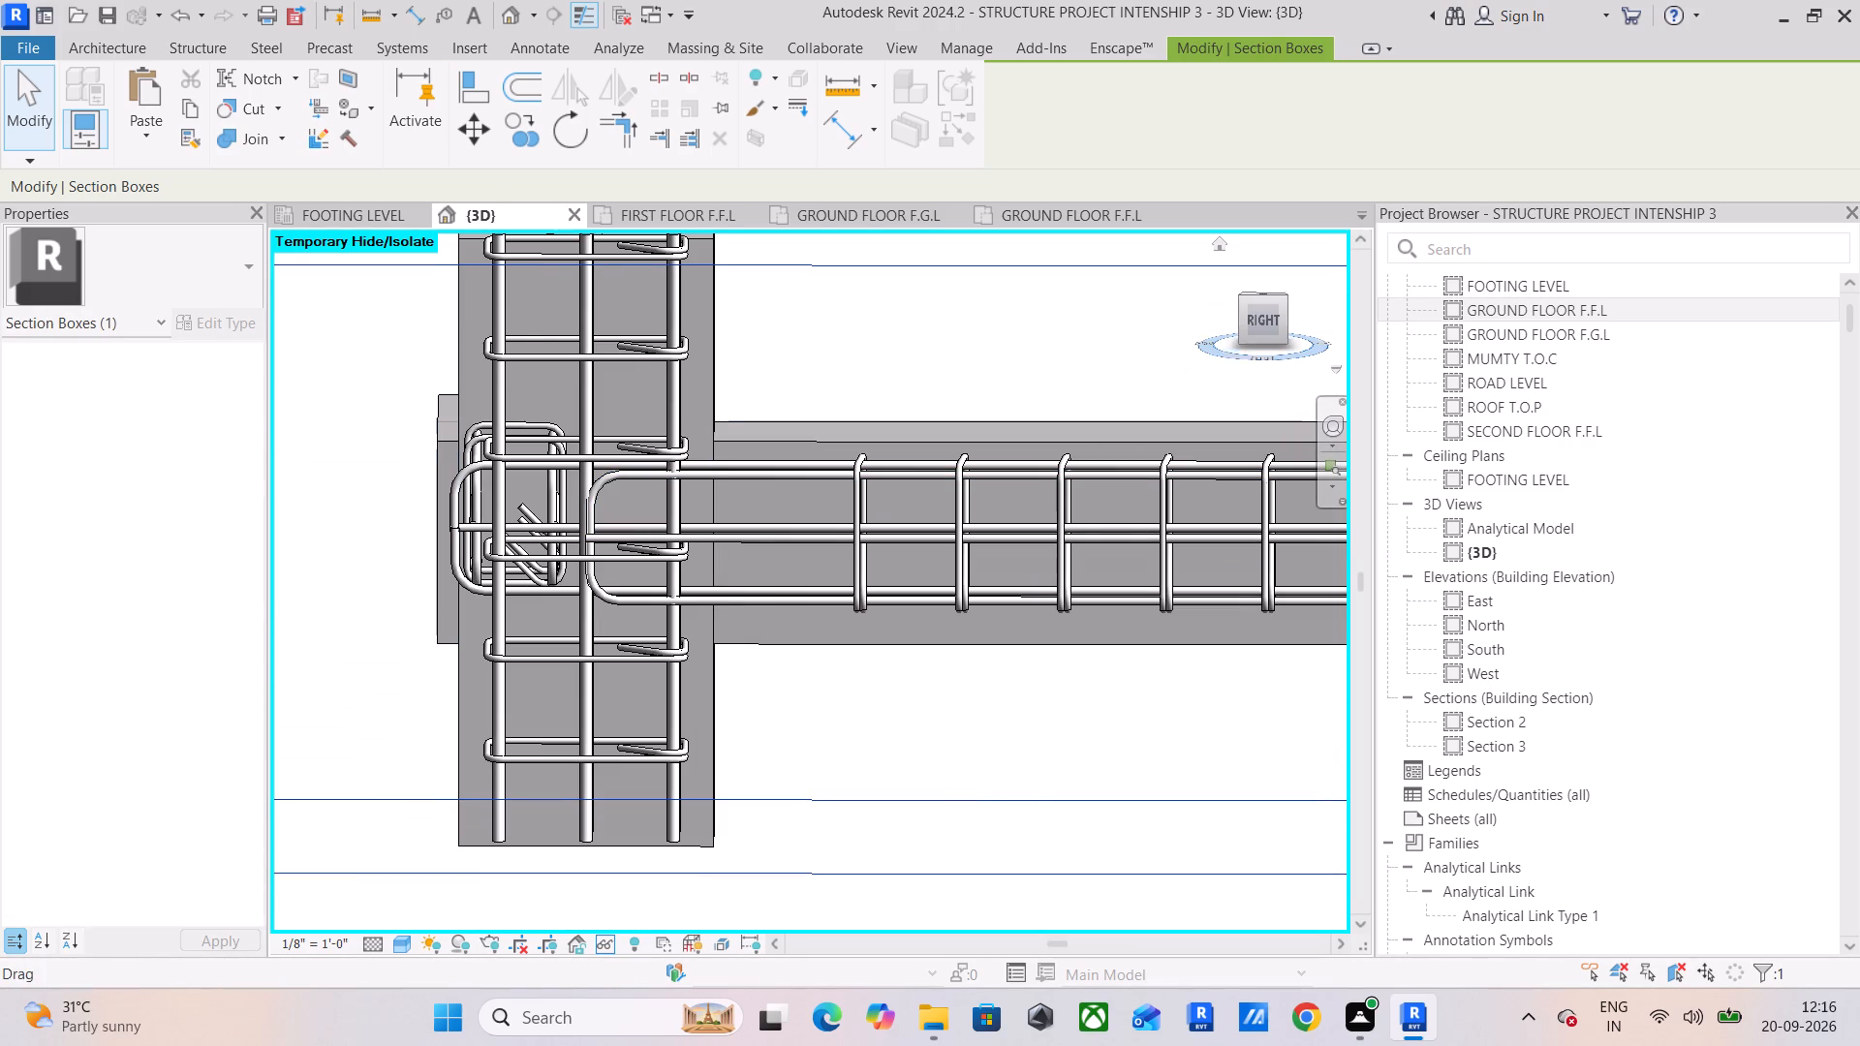
click(1255, 324)
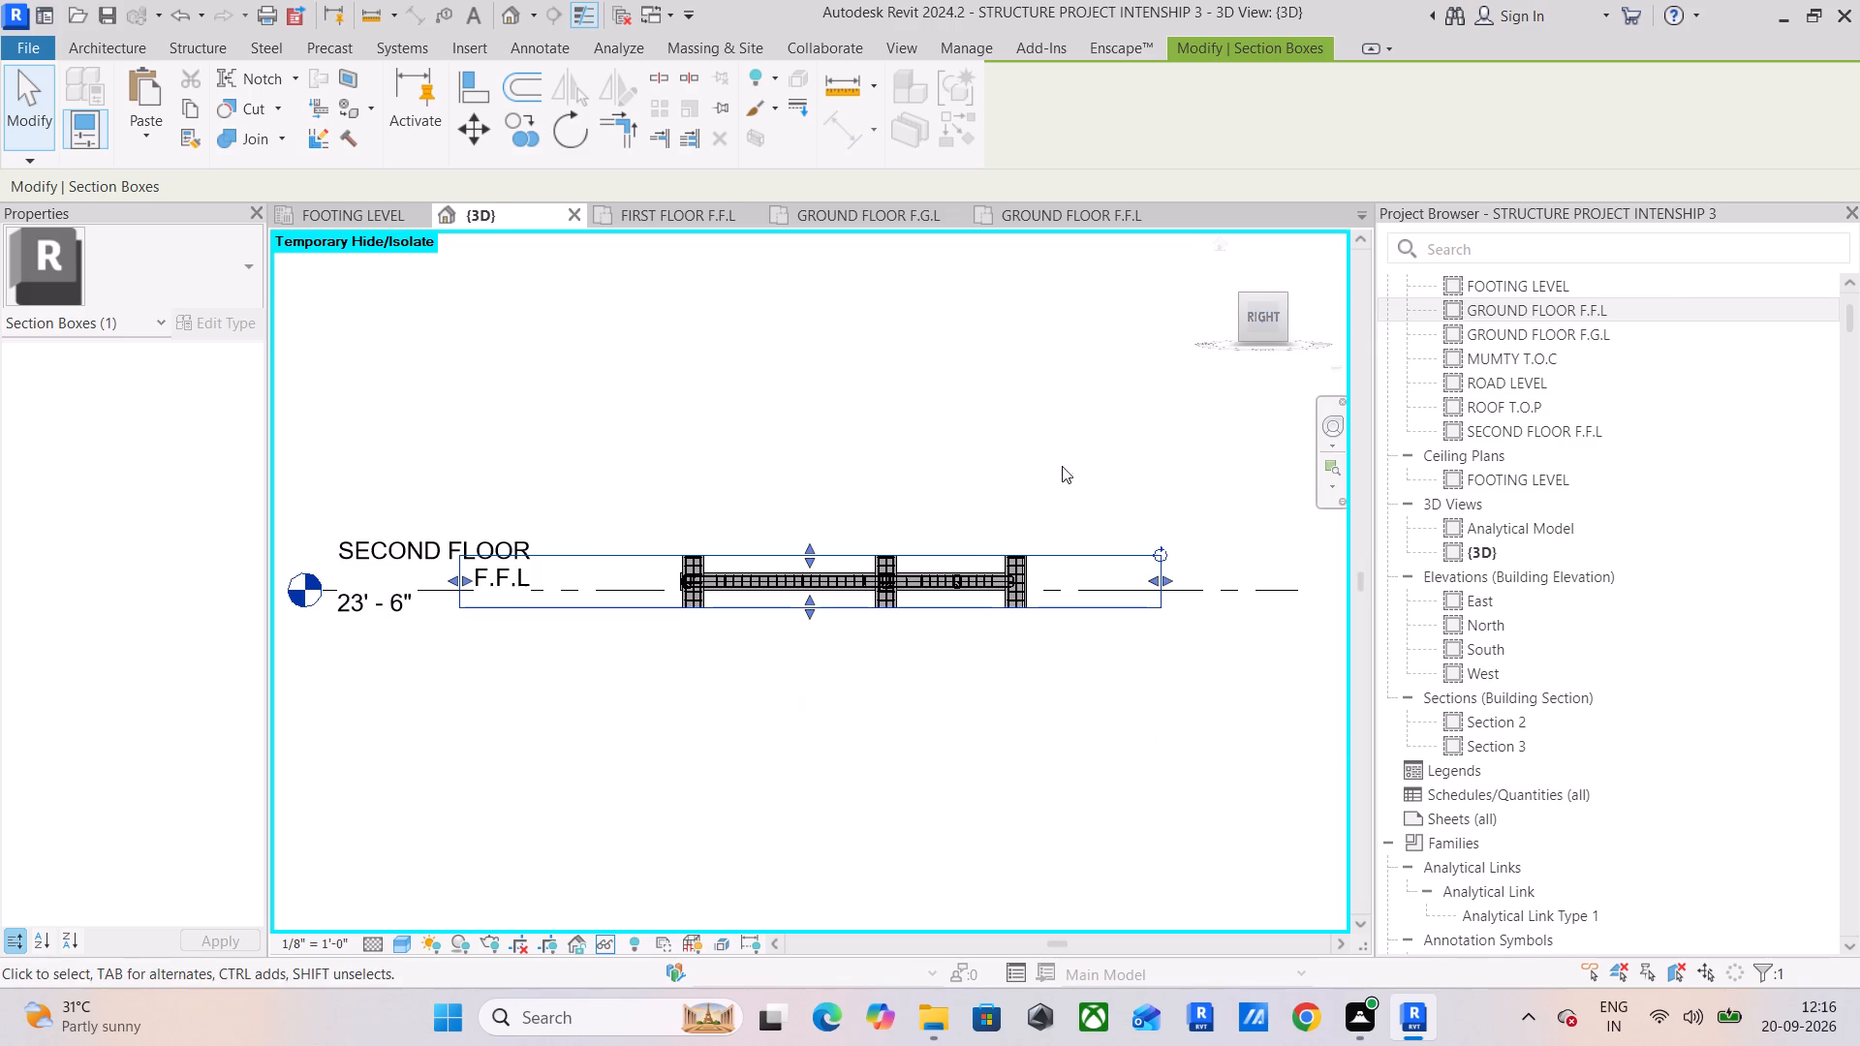
scroll(666, 566, up, 18)
middle_drag(763, 581, 512, 288)
scroll(628, 398, up, 5)
middle_drag(632, 396, 875, 466)
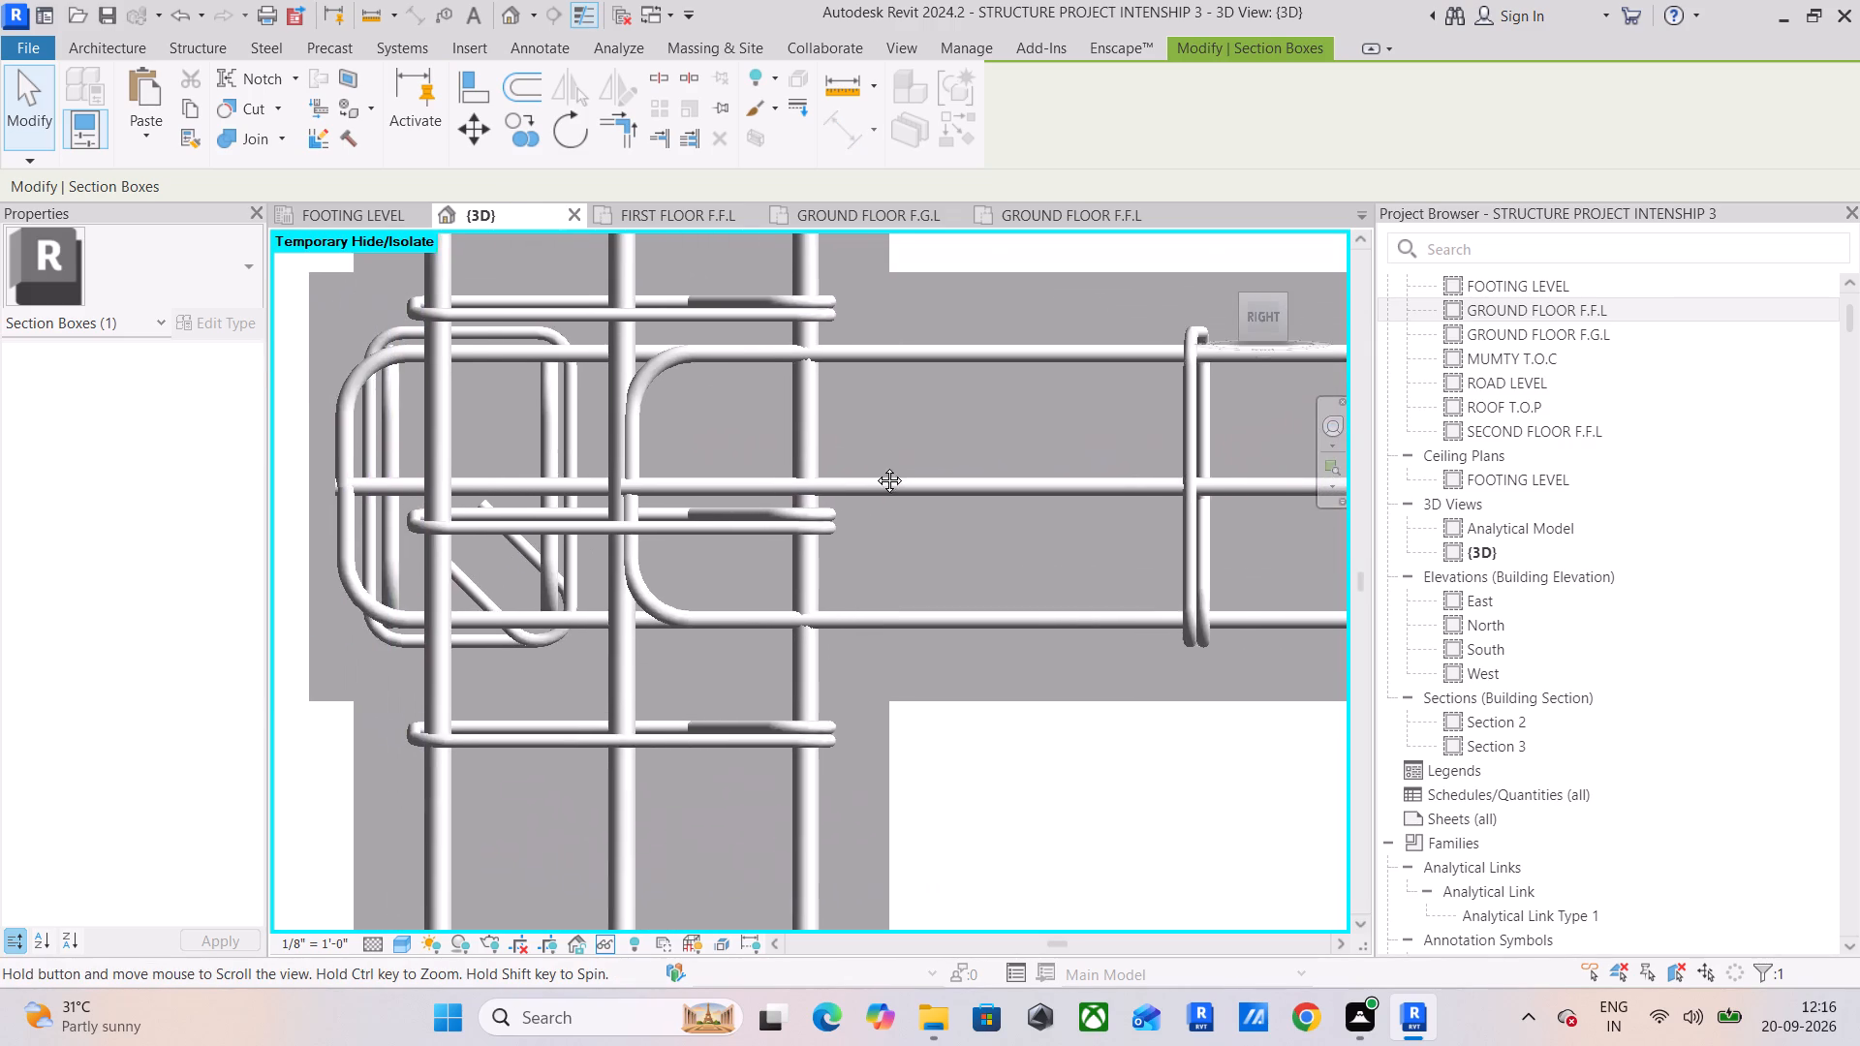
middle_drag(875, 466, 905, 467)
scroll(910, 453, down, 2)
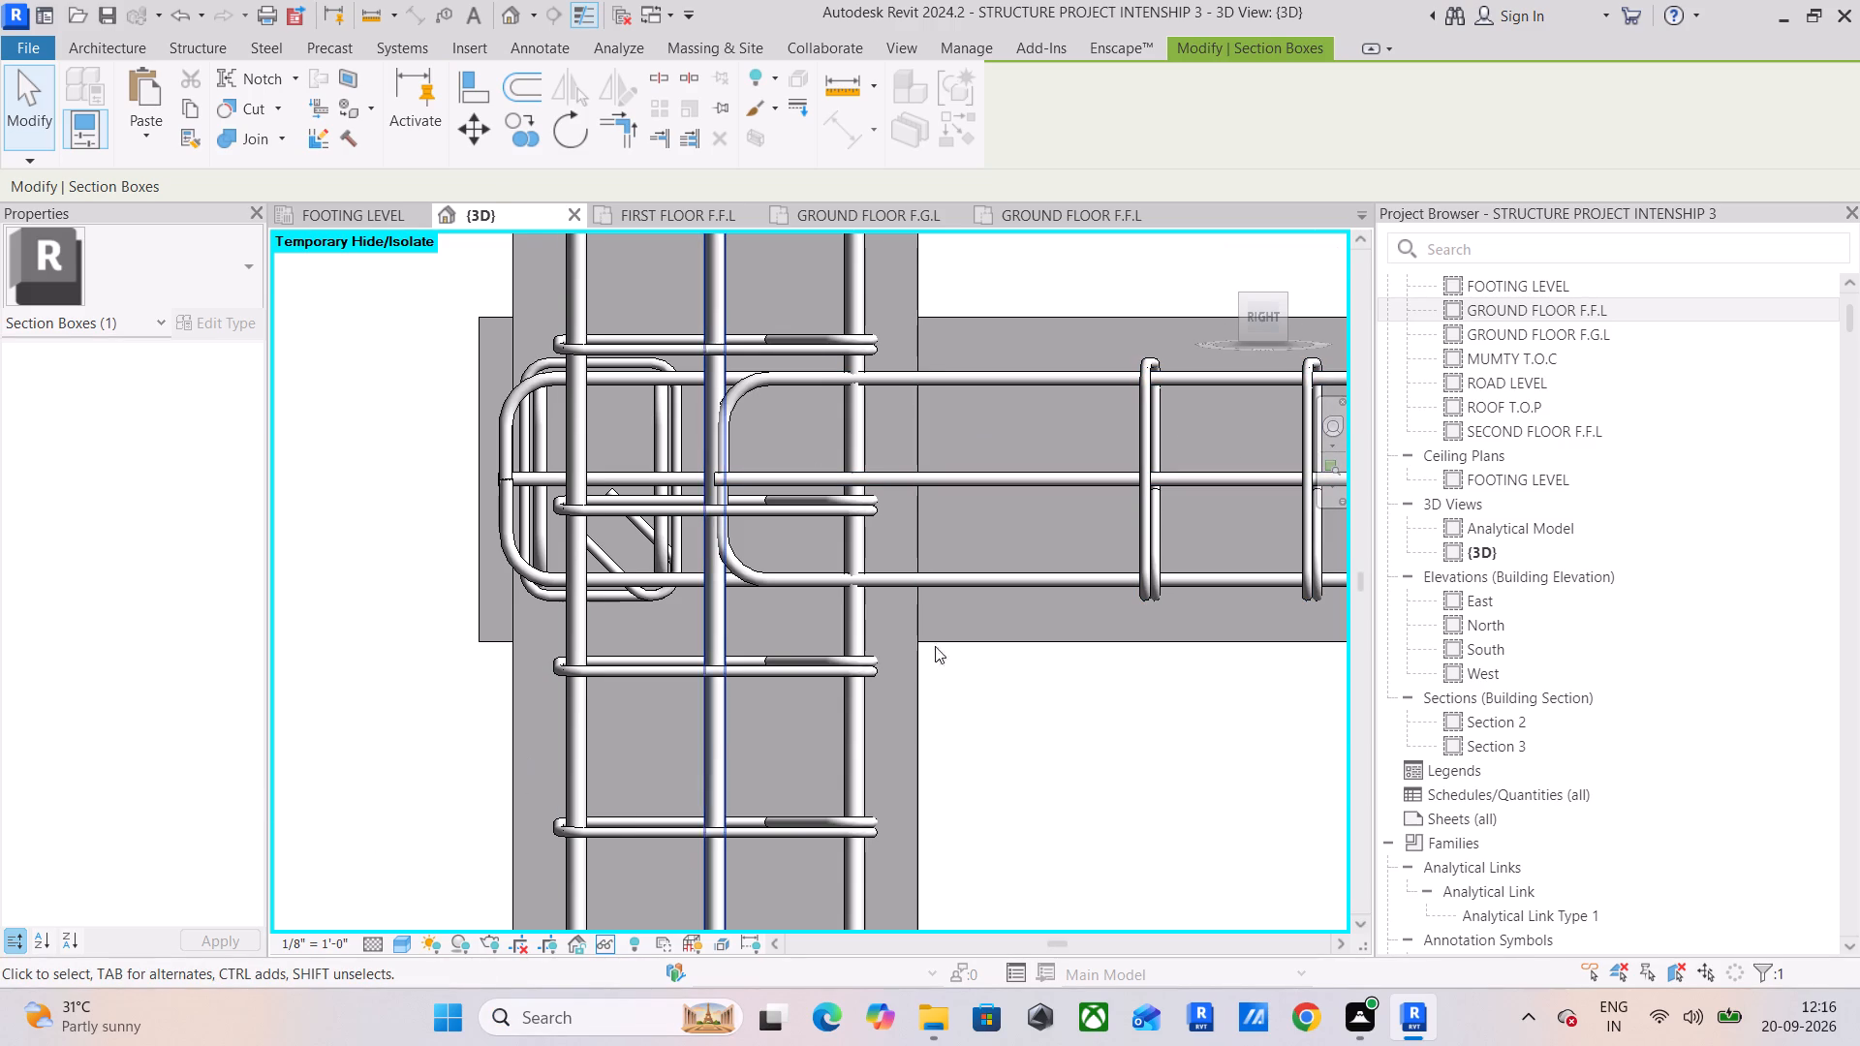
Lengthen the second-floor beam's short bottom #4 hooked bar to reach the outermost bar hook at the end column.
click(1017, 583)
scroll(706, 513, up, 5)
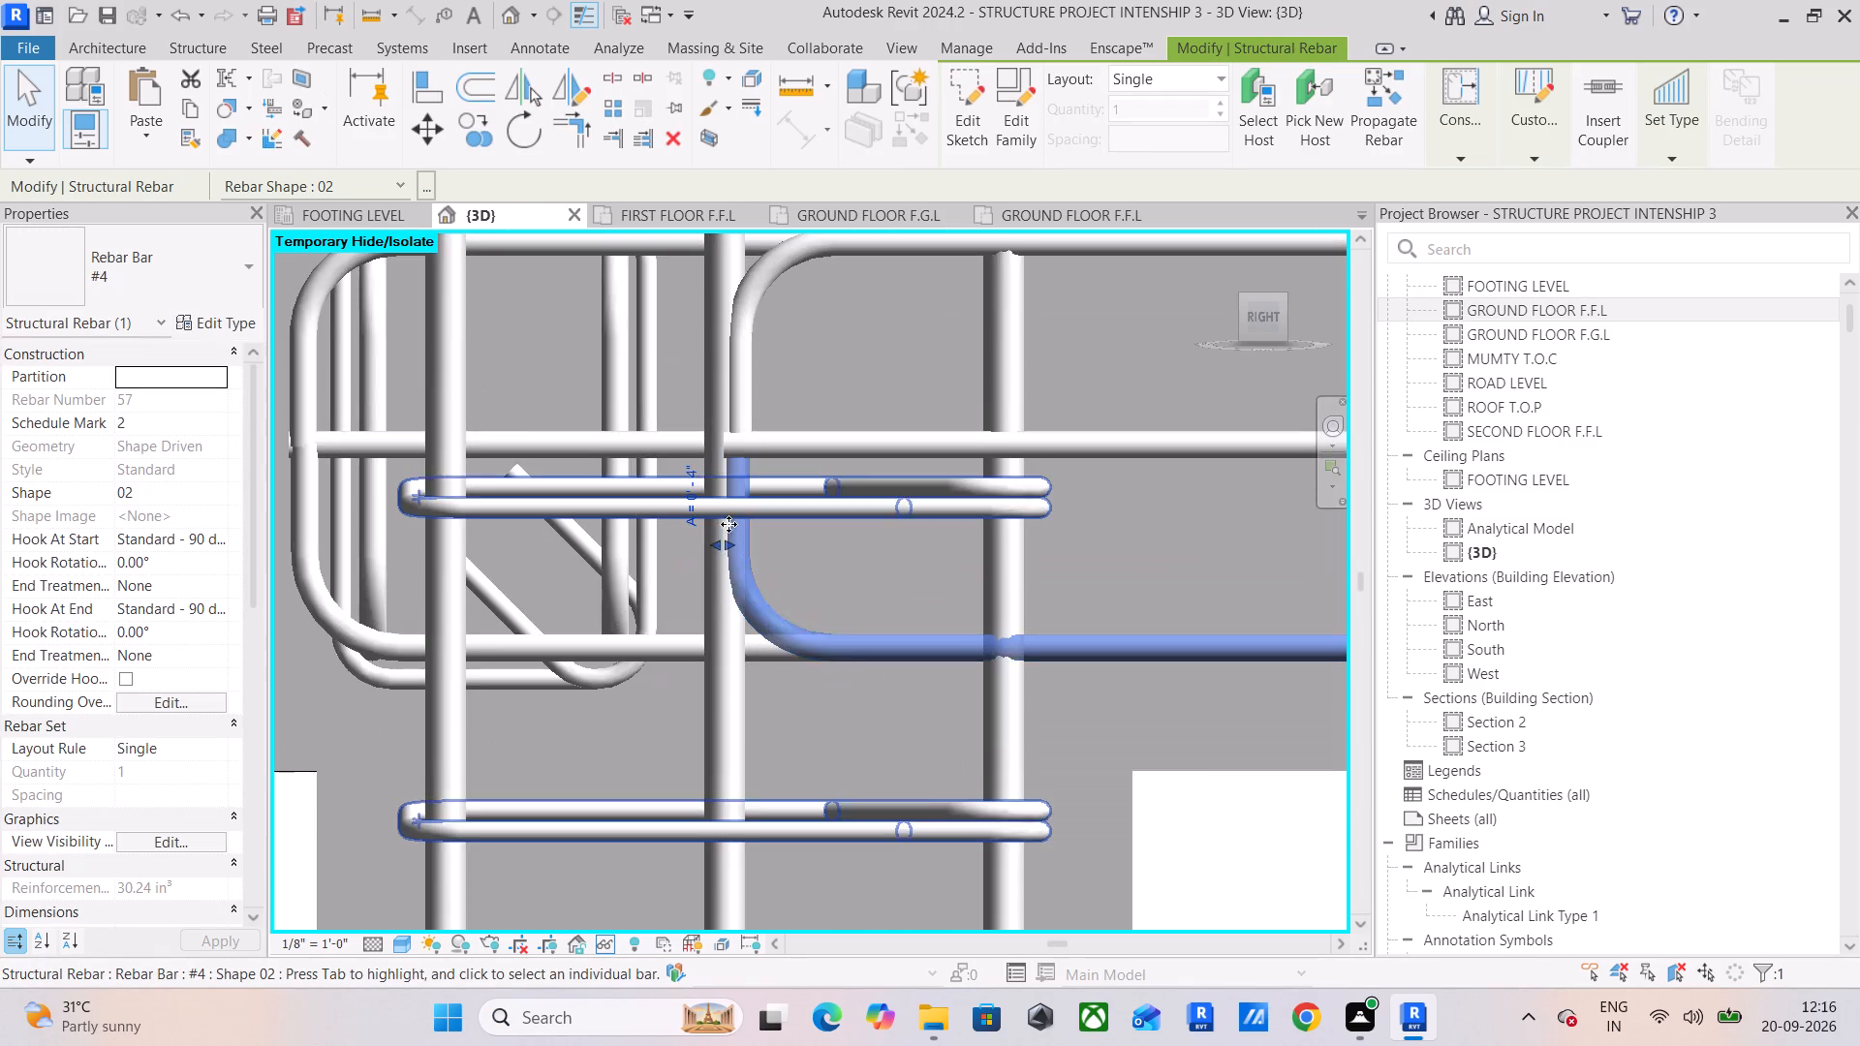
drag(716, 542, 608, 550)
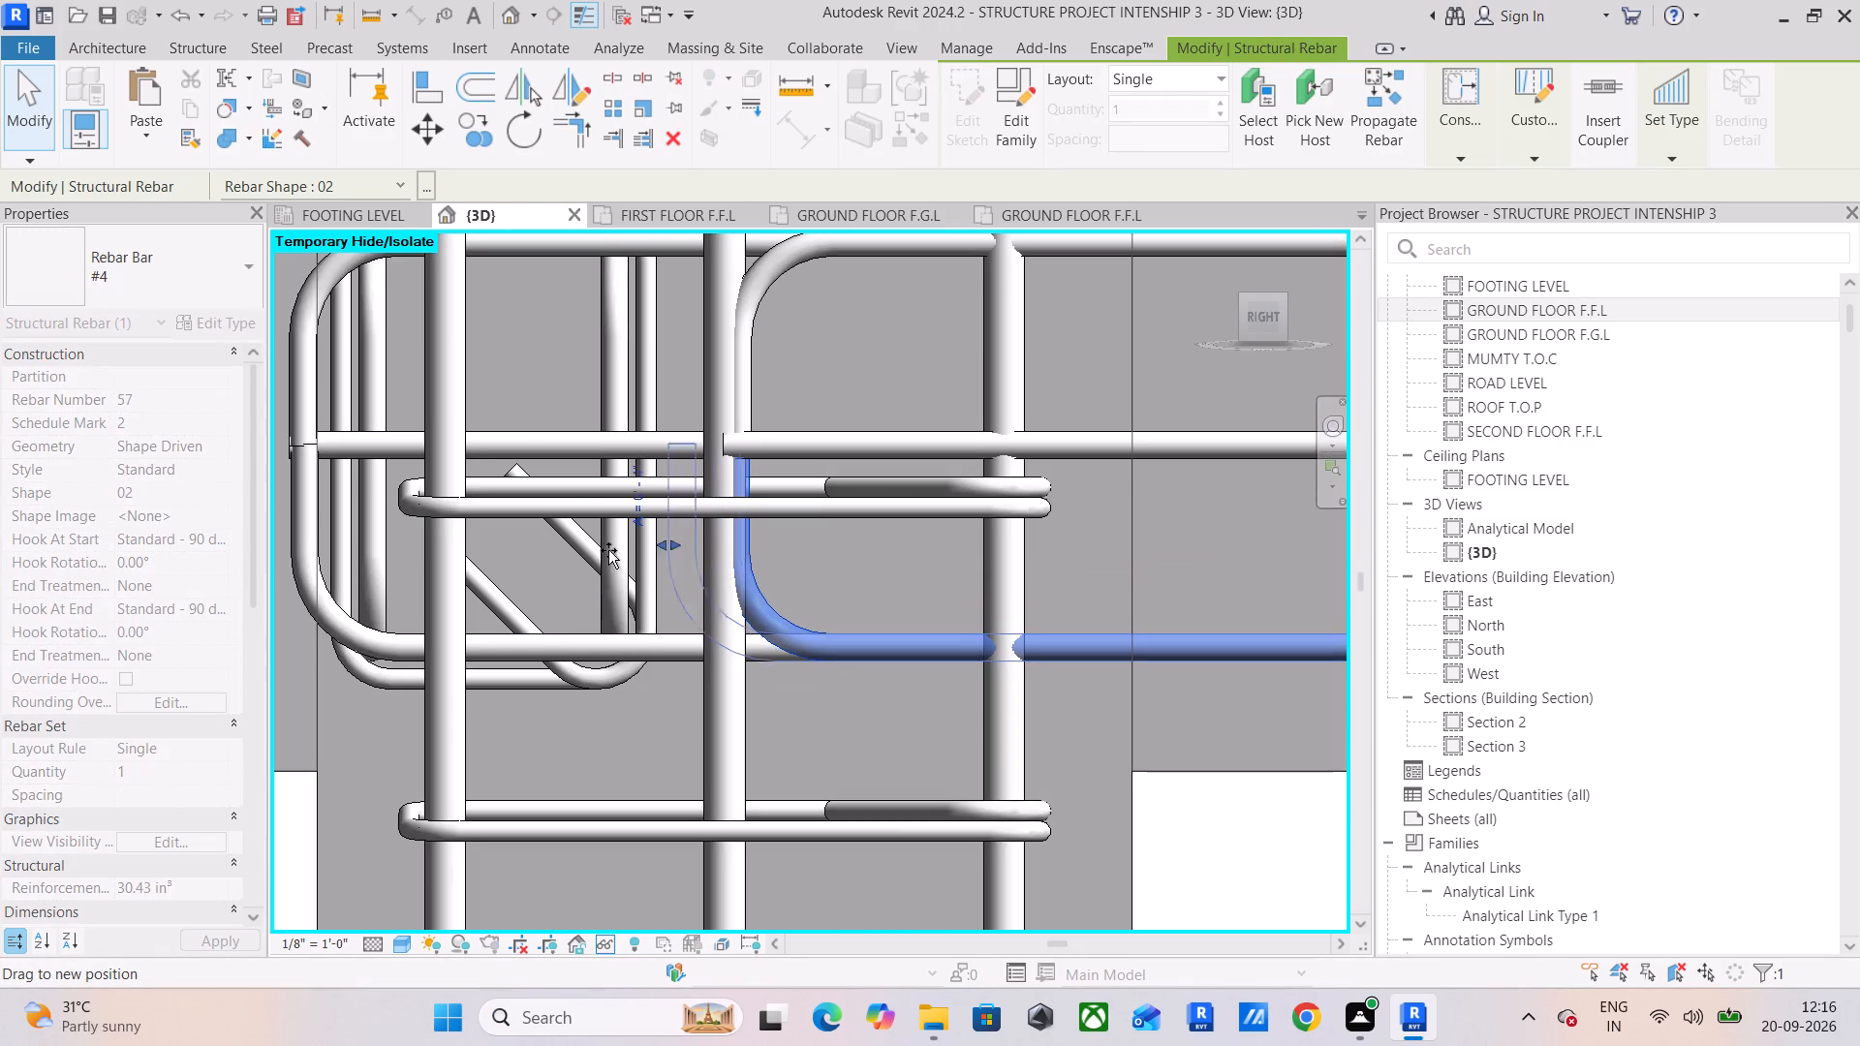
drag(608, 550, 357, 570)
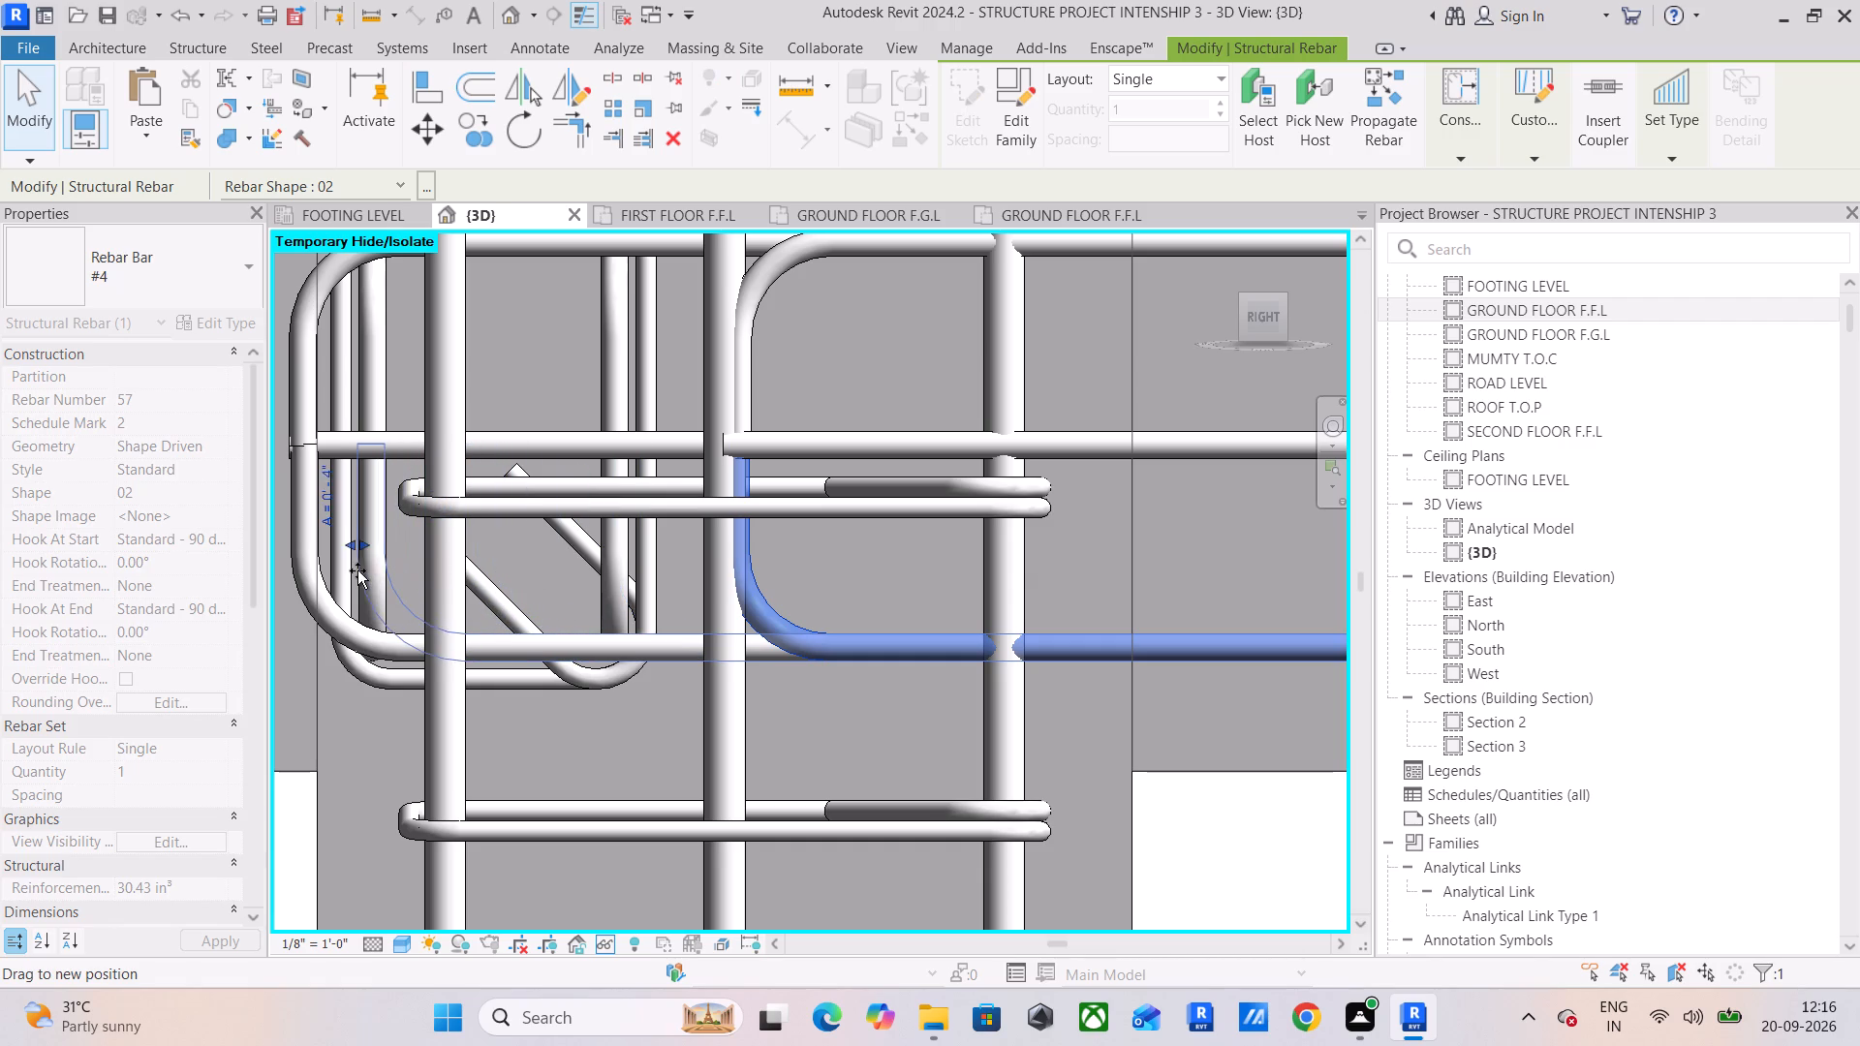
drag(357, 570, 290, 570)
Lengthen the matching short top #4 hooked bar to line up with the outermost hook at the end column.
middle_drag(354, 596, 666, 760)
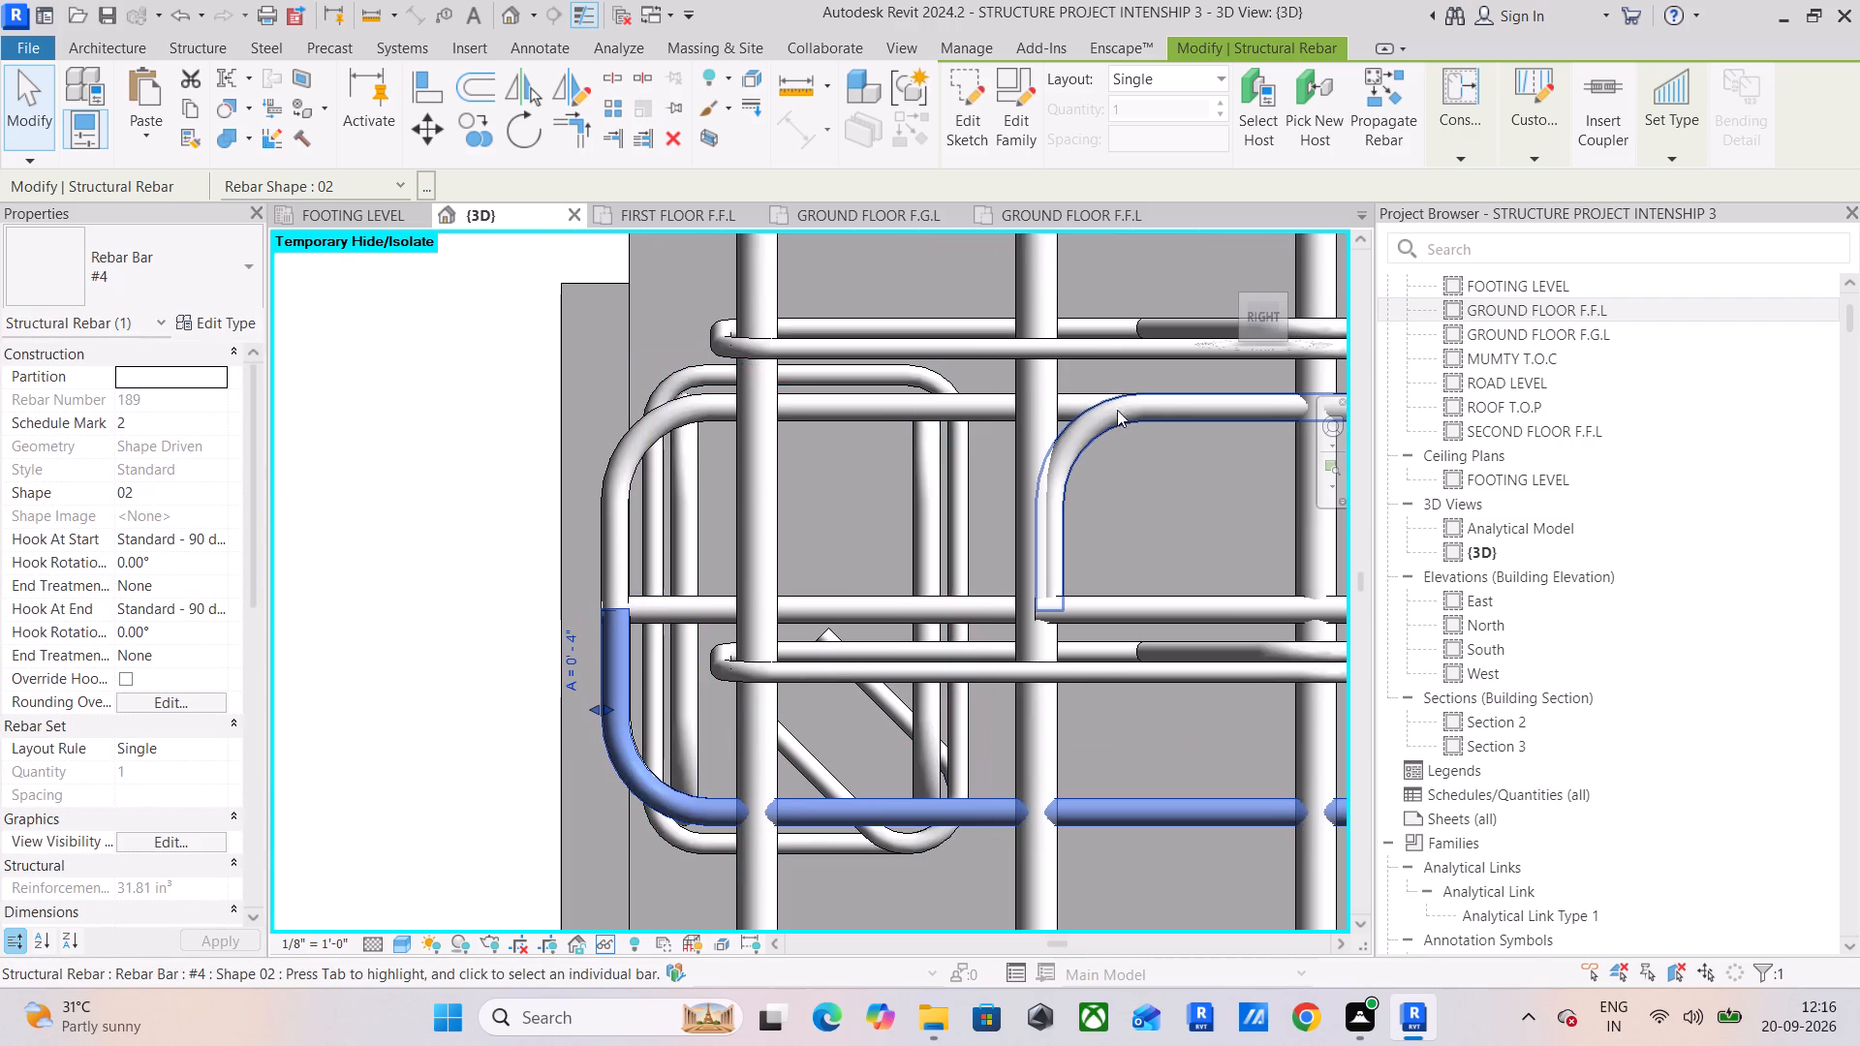
click(1124, 404)
drag(1024, 509, 921, 514)
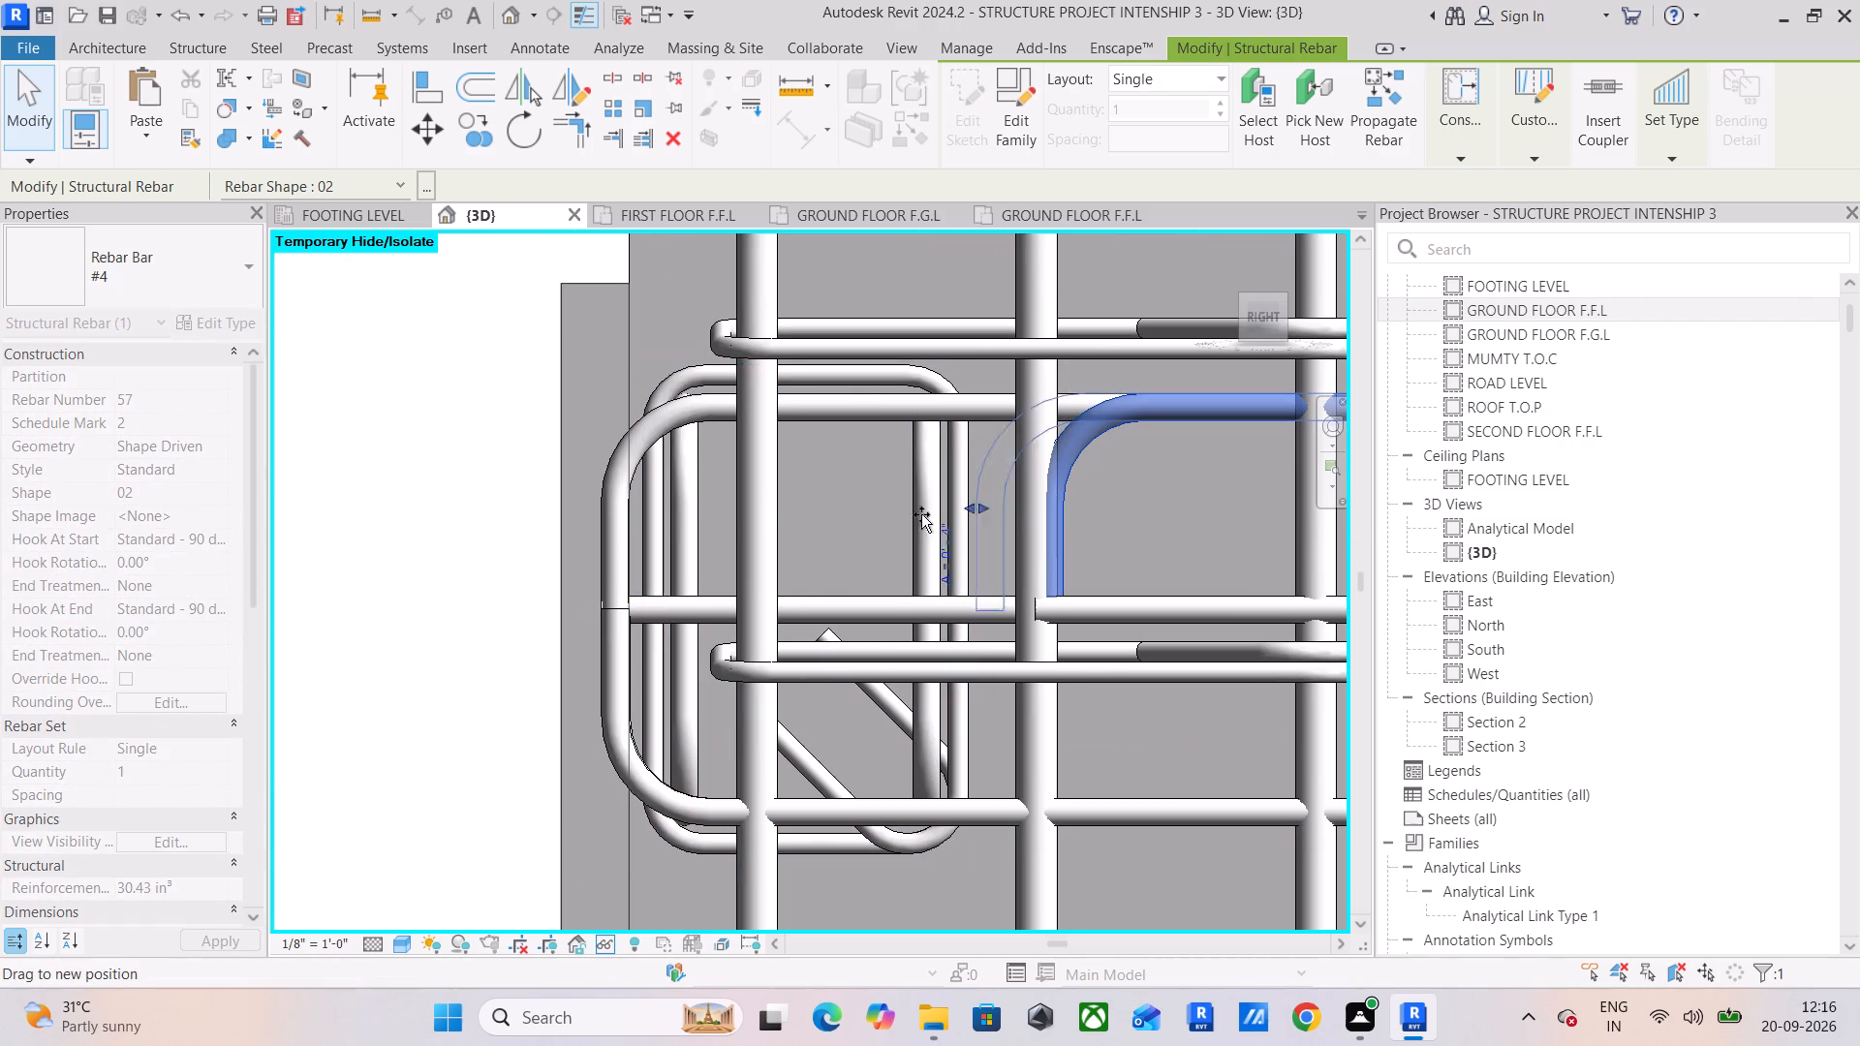
drag(921, 514, 605, 516)
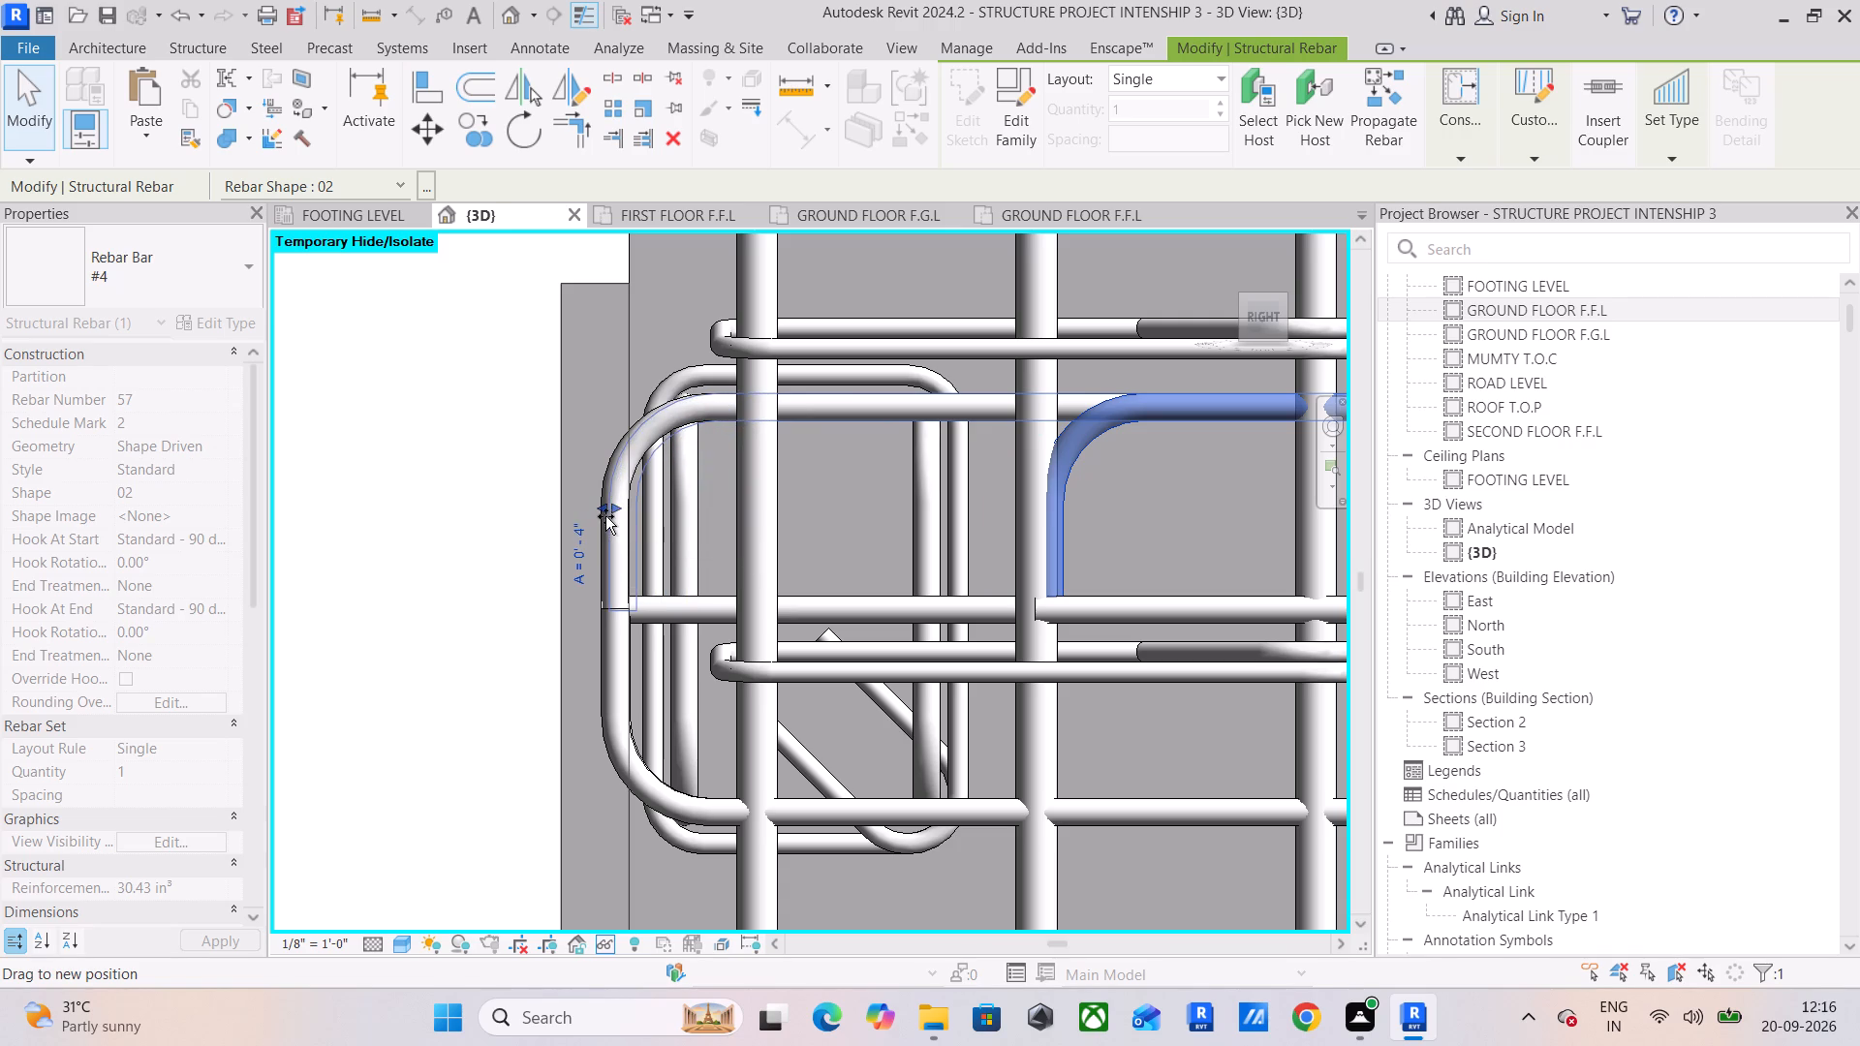
drag(605, 516, 604, 516)
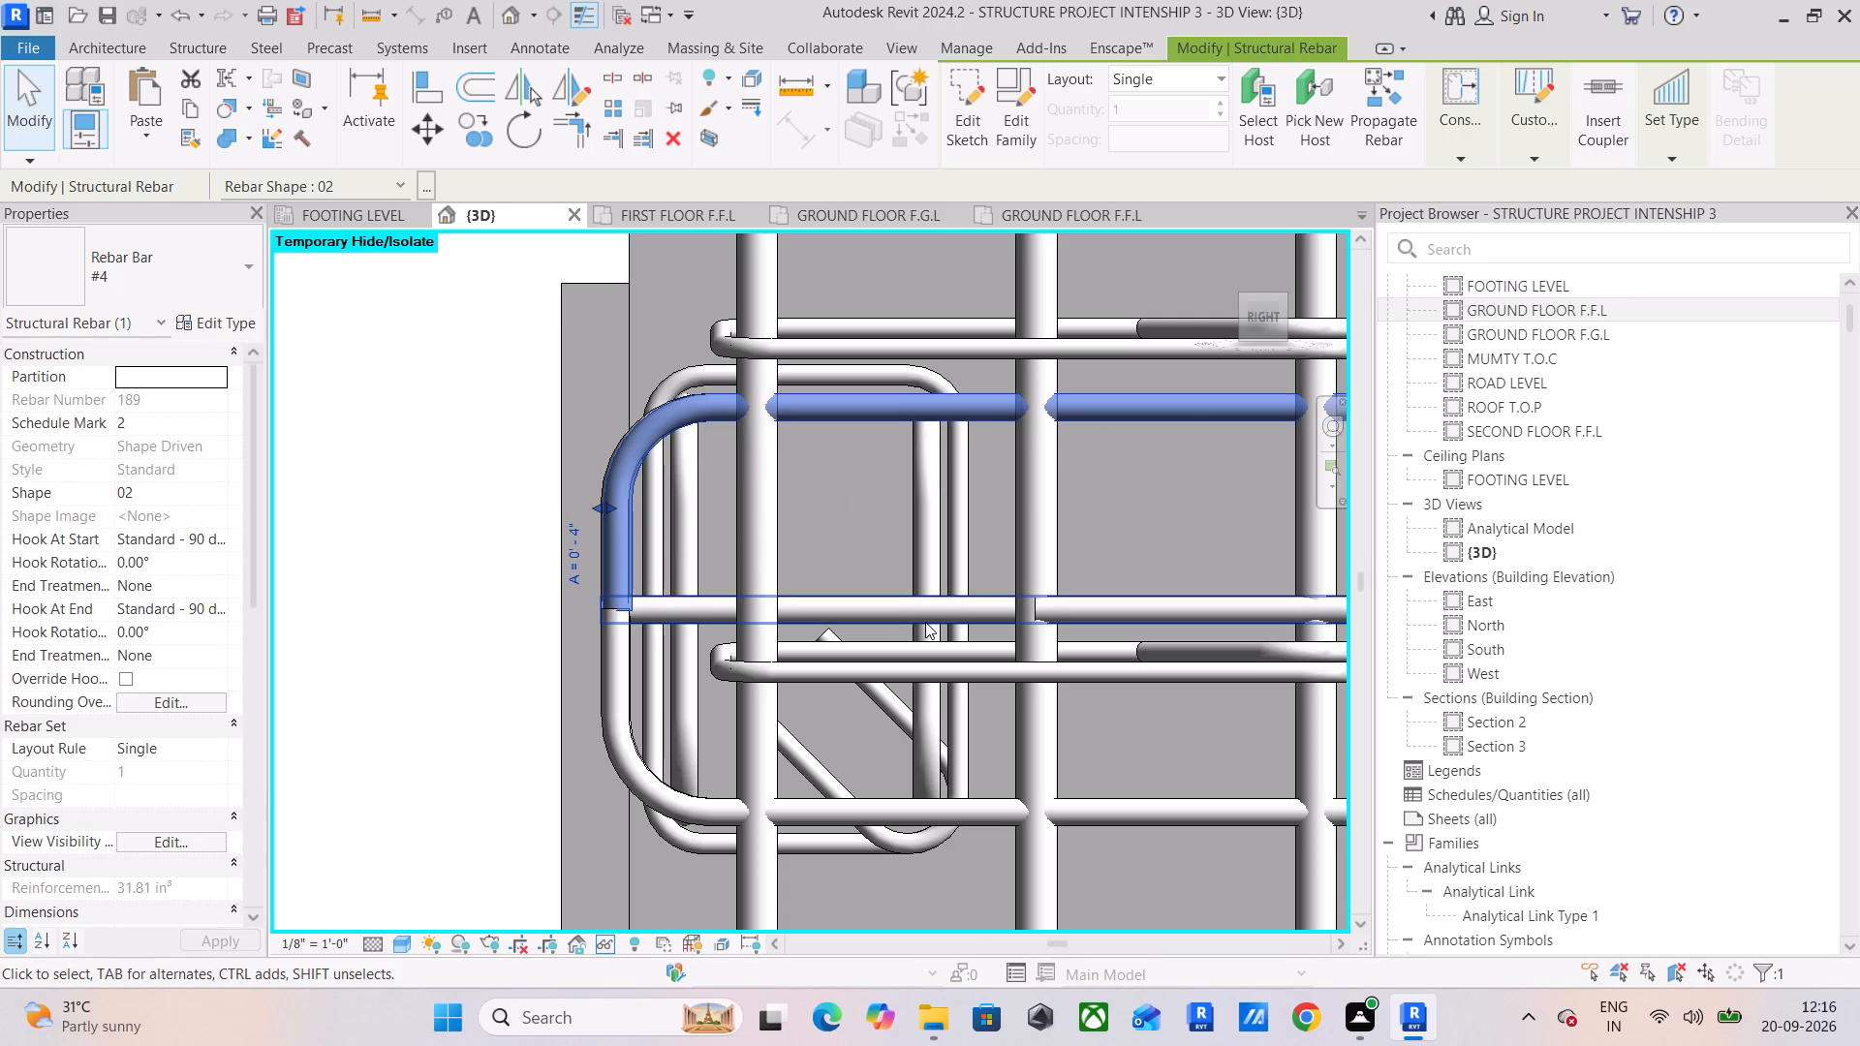
Stretch the short straight mid-height #4 bar through the end column so it ends level with the outer hooks.
click(925, 622)
scroll(925, 622, down, 4)
middle_drag(923, 622, 579, 584)
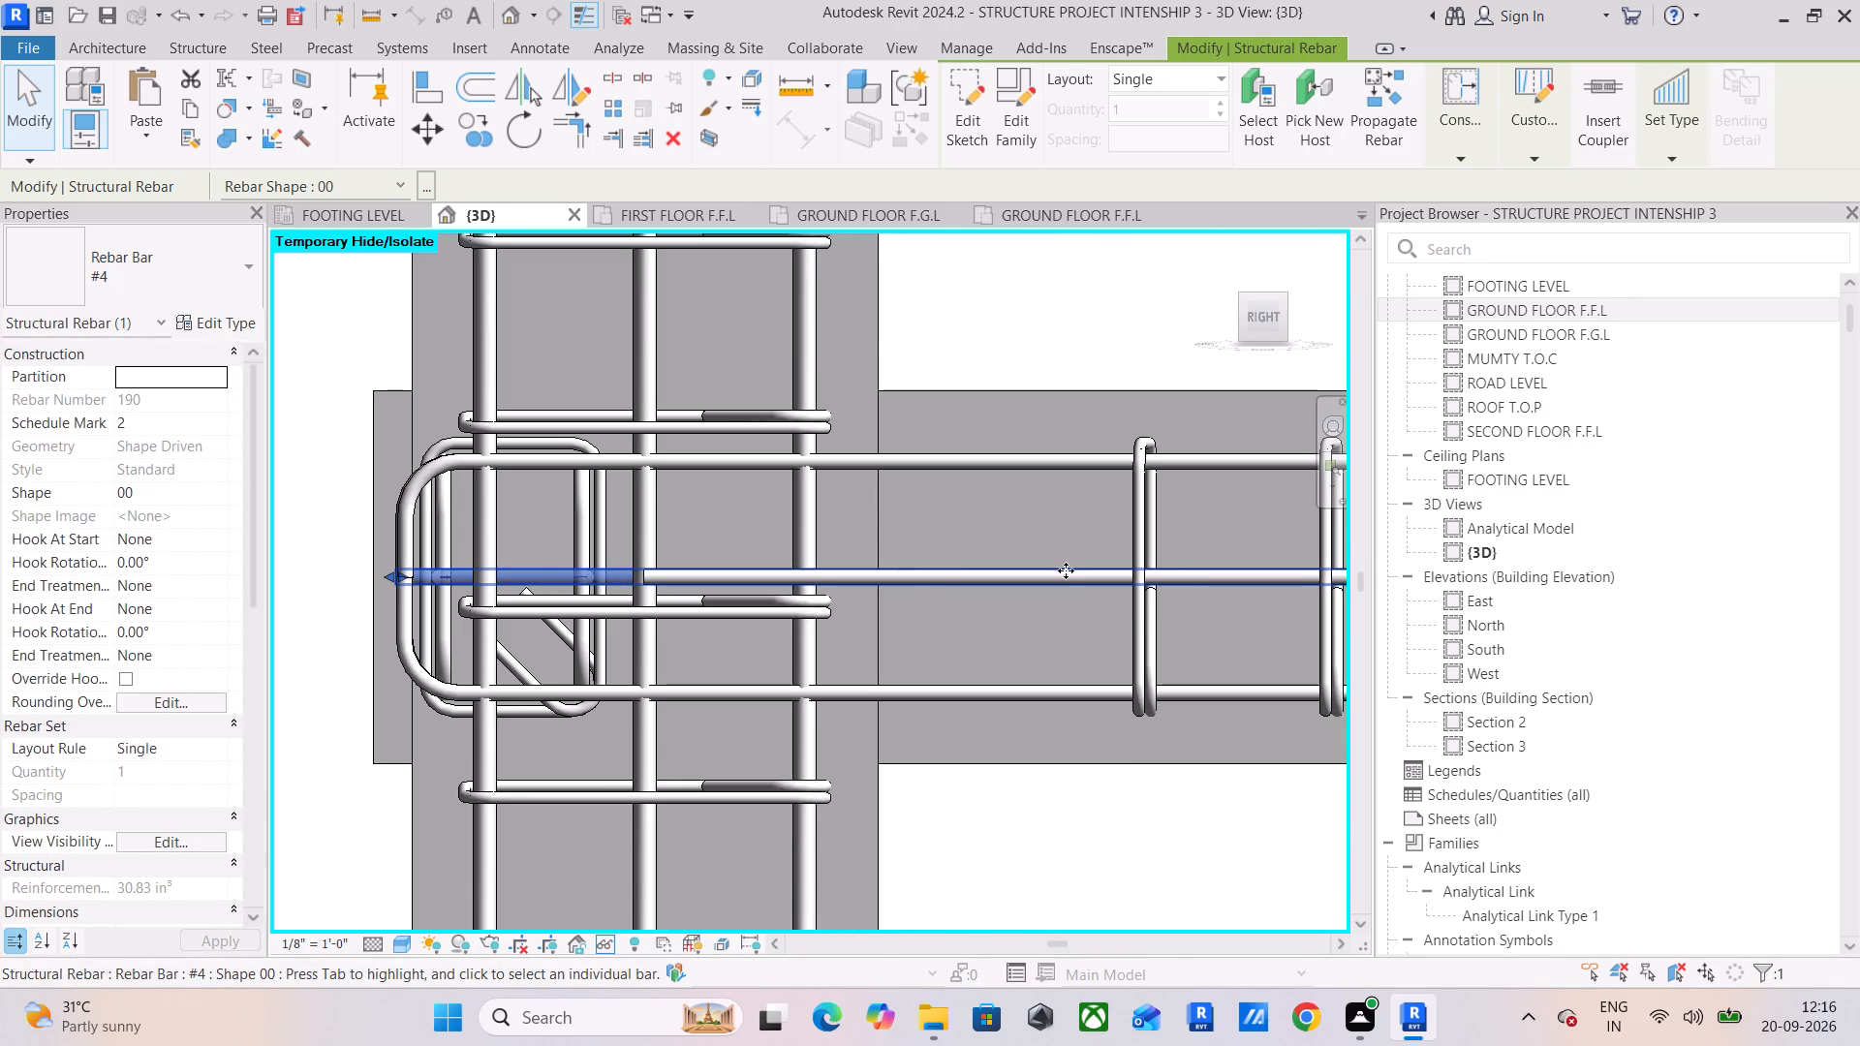
click(1049, 578)
click(1049, 581)
click(1014, 627)
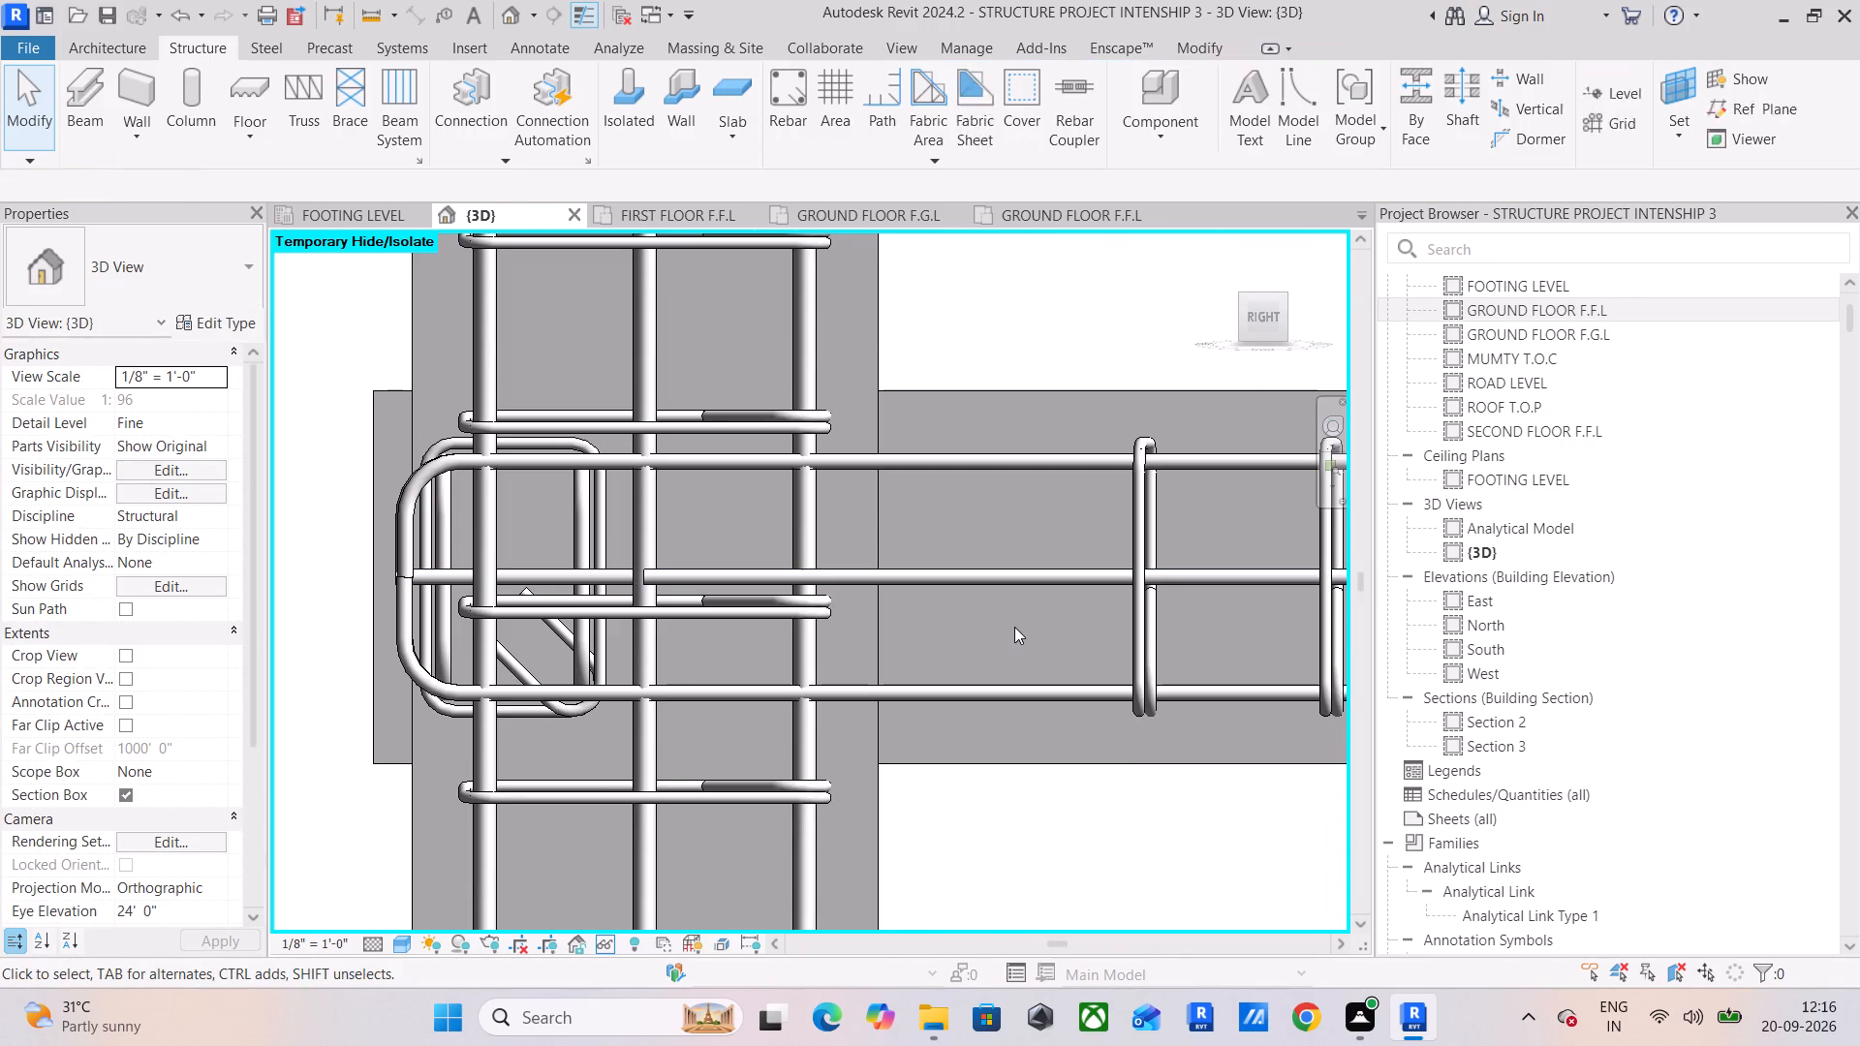
click(1021, 579)
middle_drag(726, 577, 897, 532)
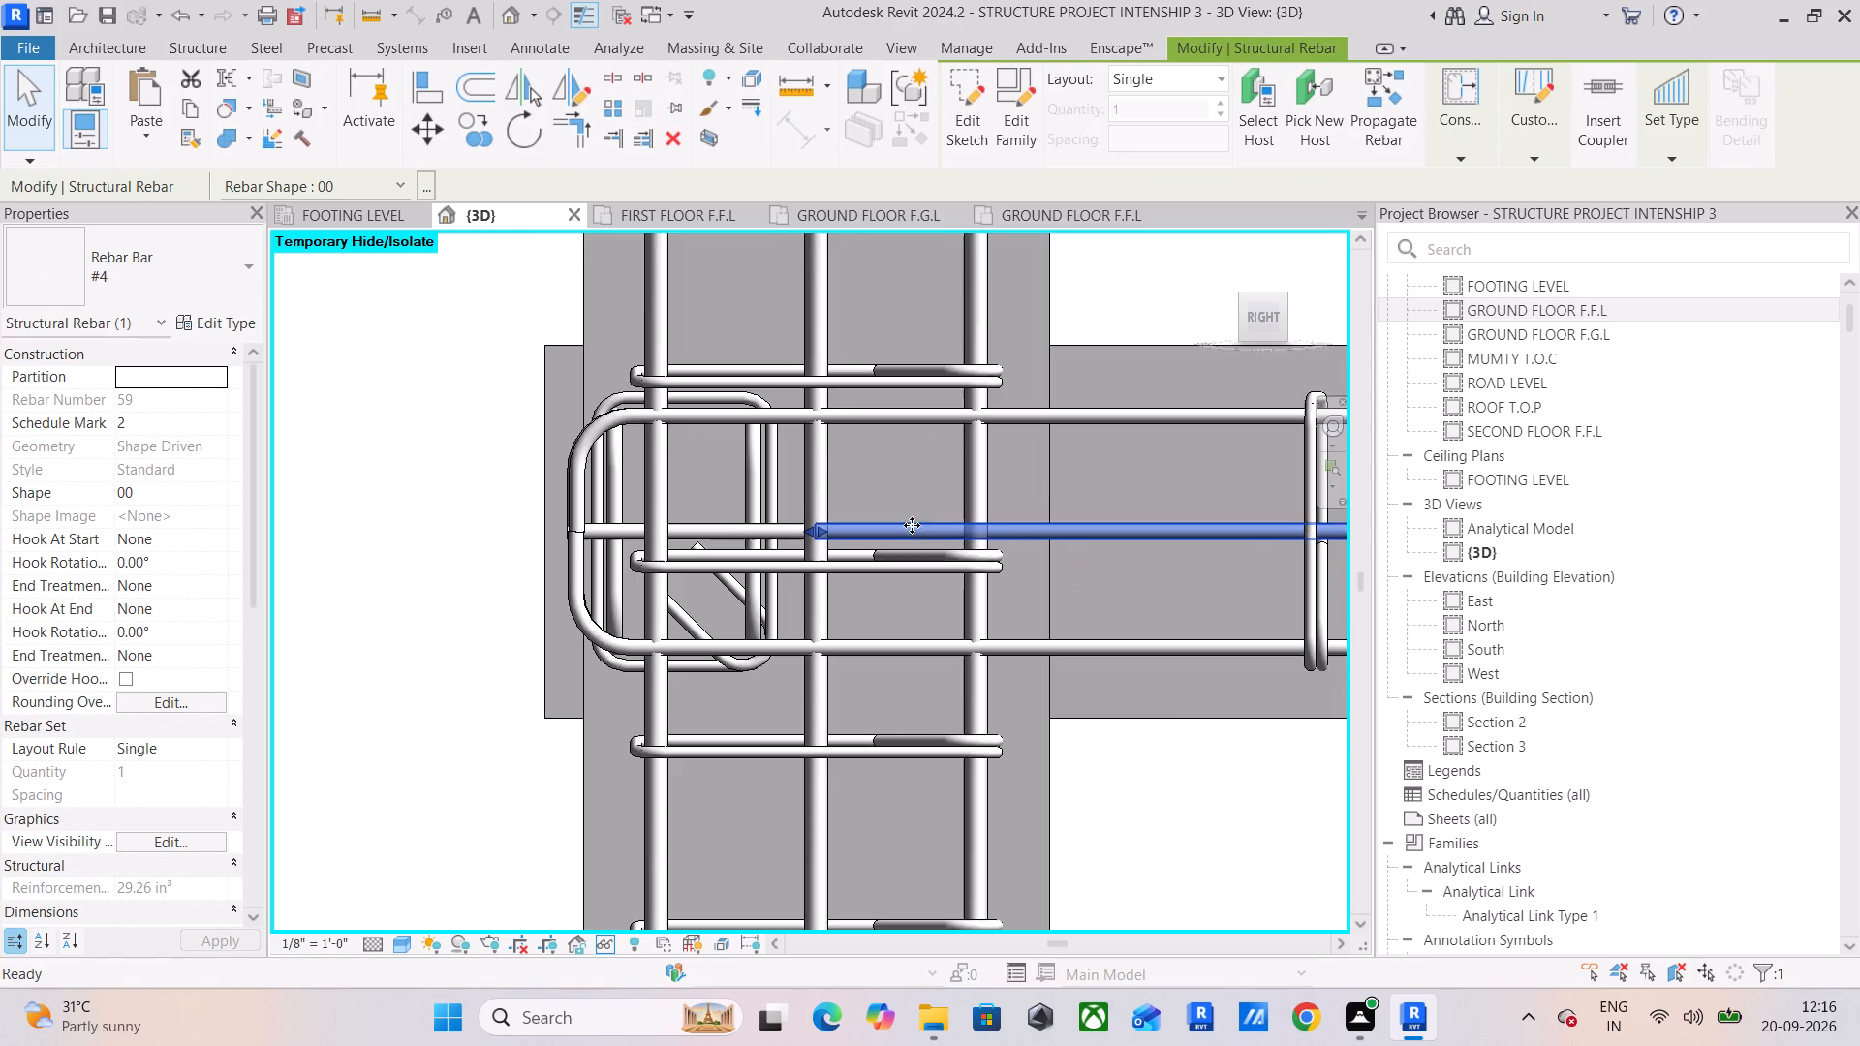
scroll(777, 531, up, 5)
drag(849, 531, 368, 549)
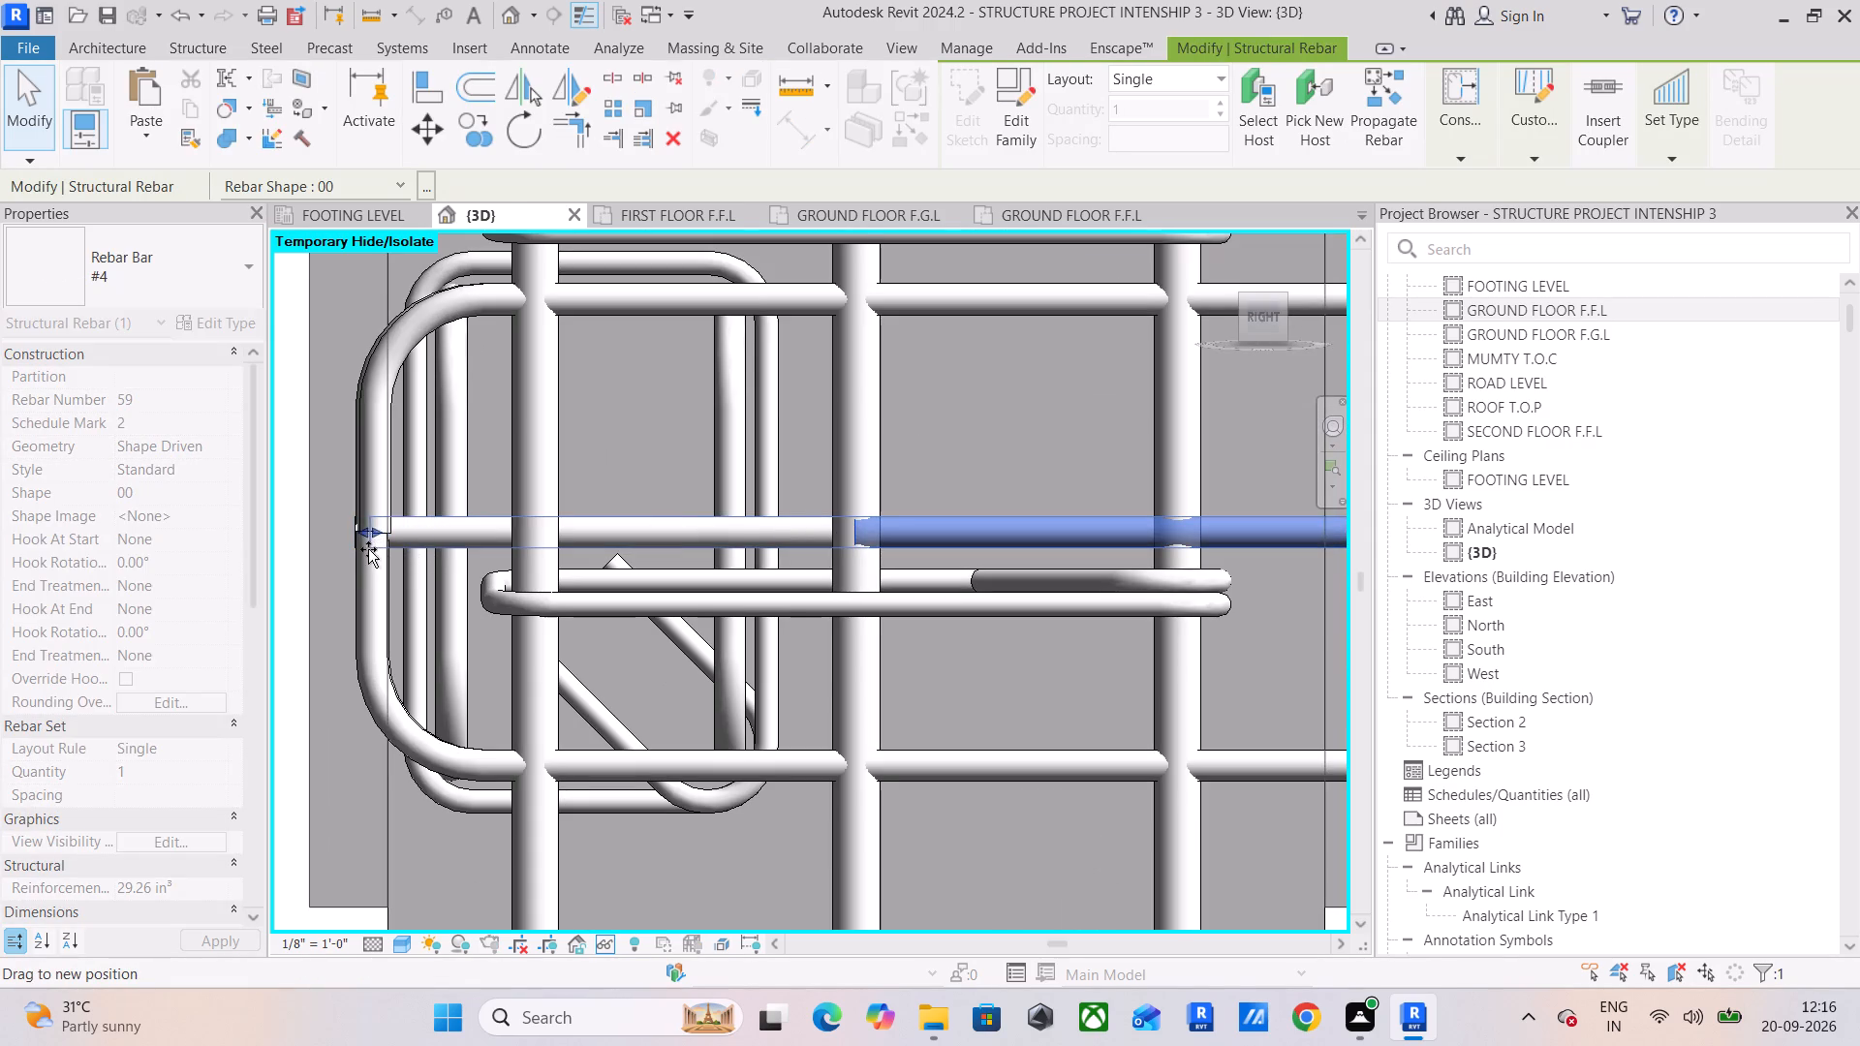
drag(368, 549, 360, 551)
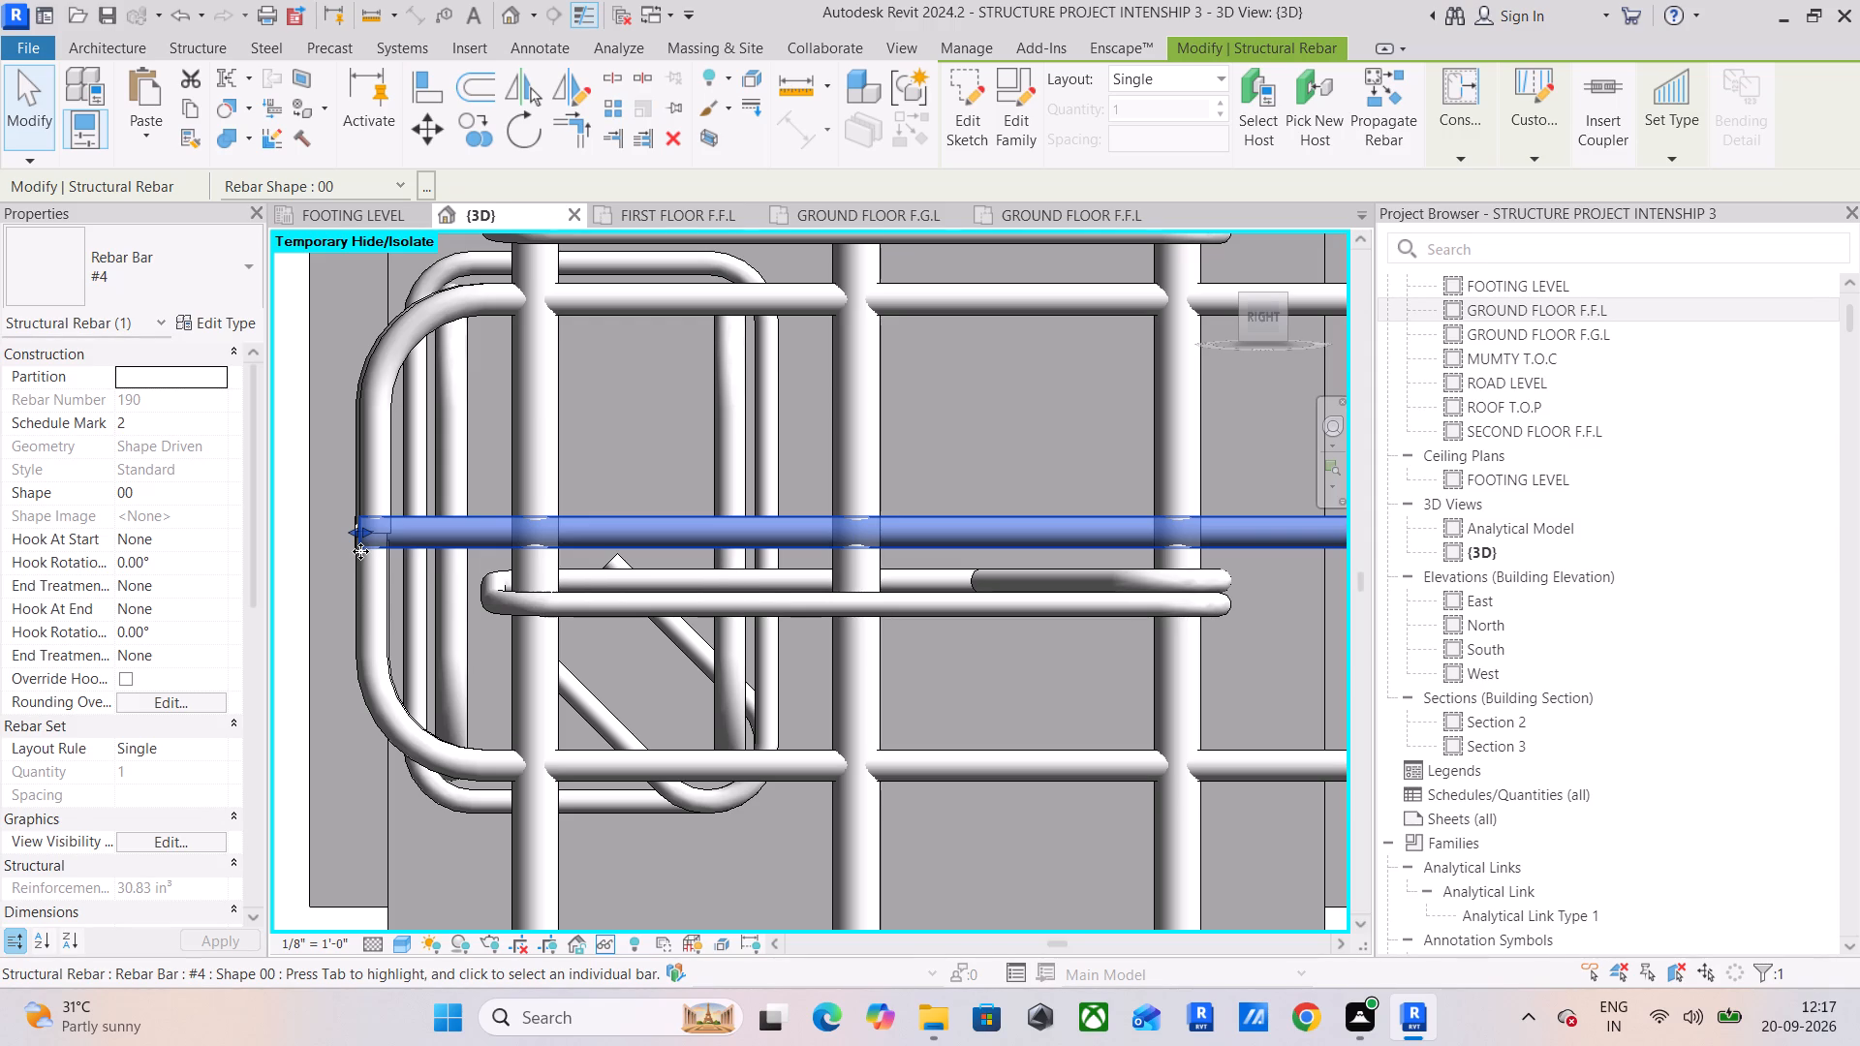
scroll(598, 530, down, 3)
click(880, 462)
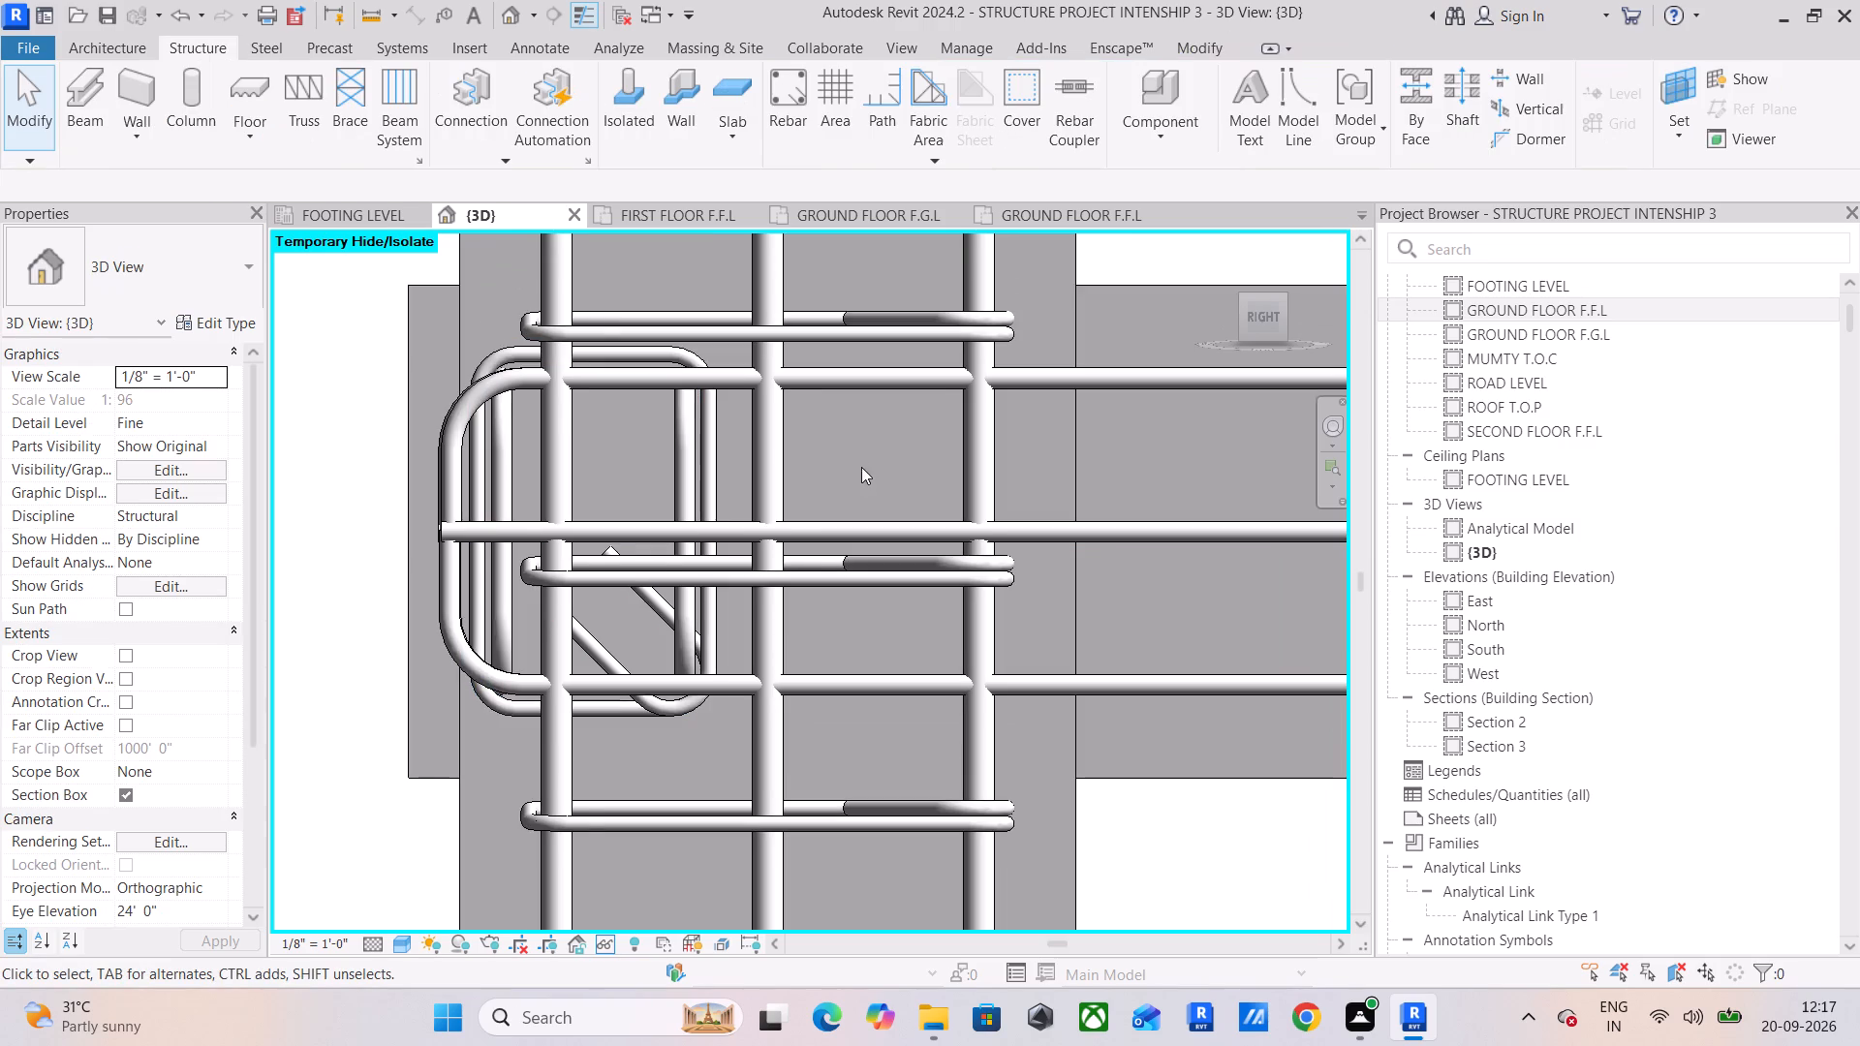
Extend the beam's #3 T1 stirrup set so its first stirrup sits just outside the end column's inner face.
scroll(855, 470, down, 5)
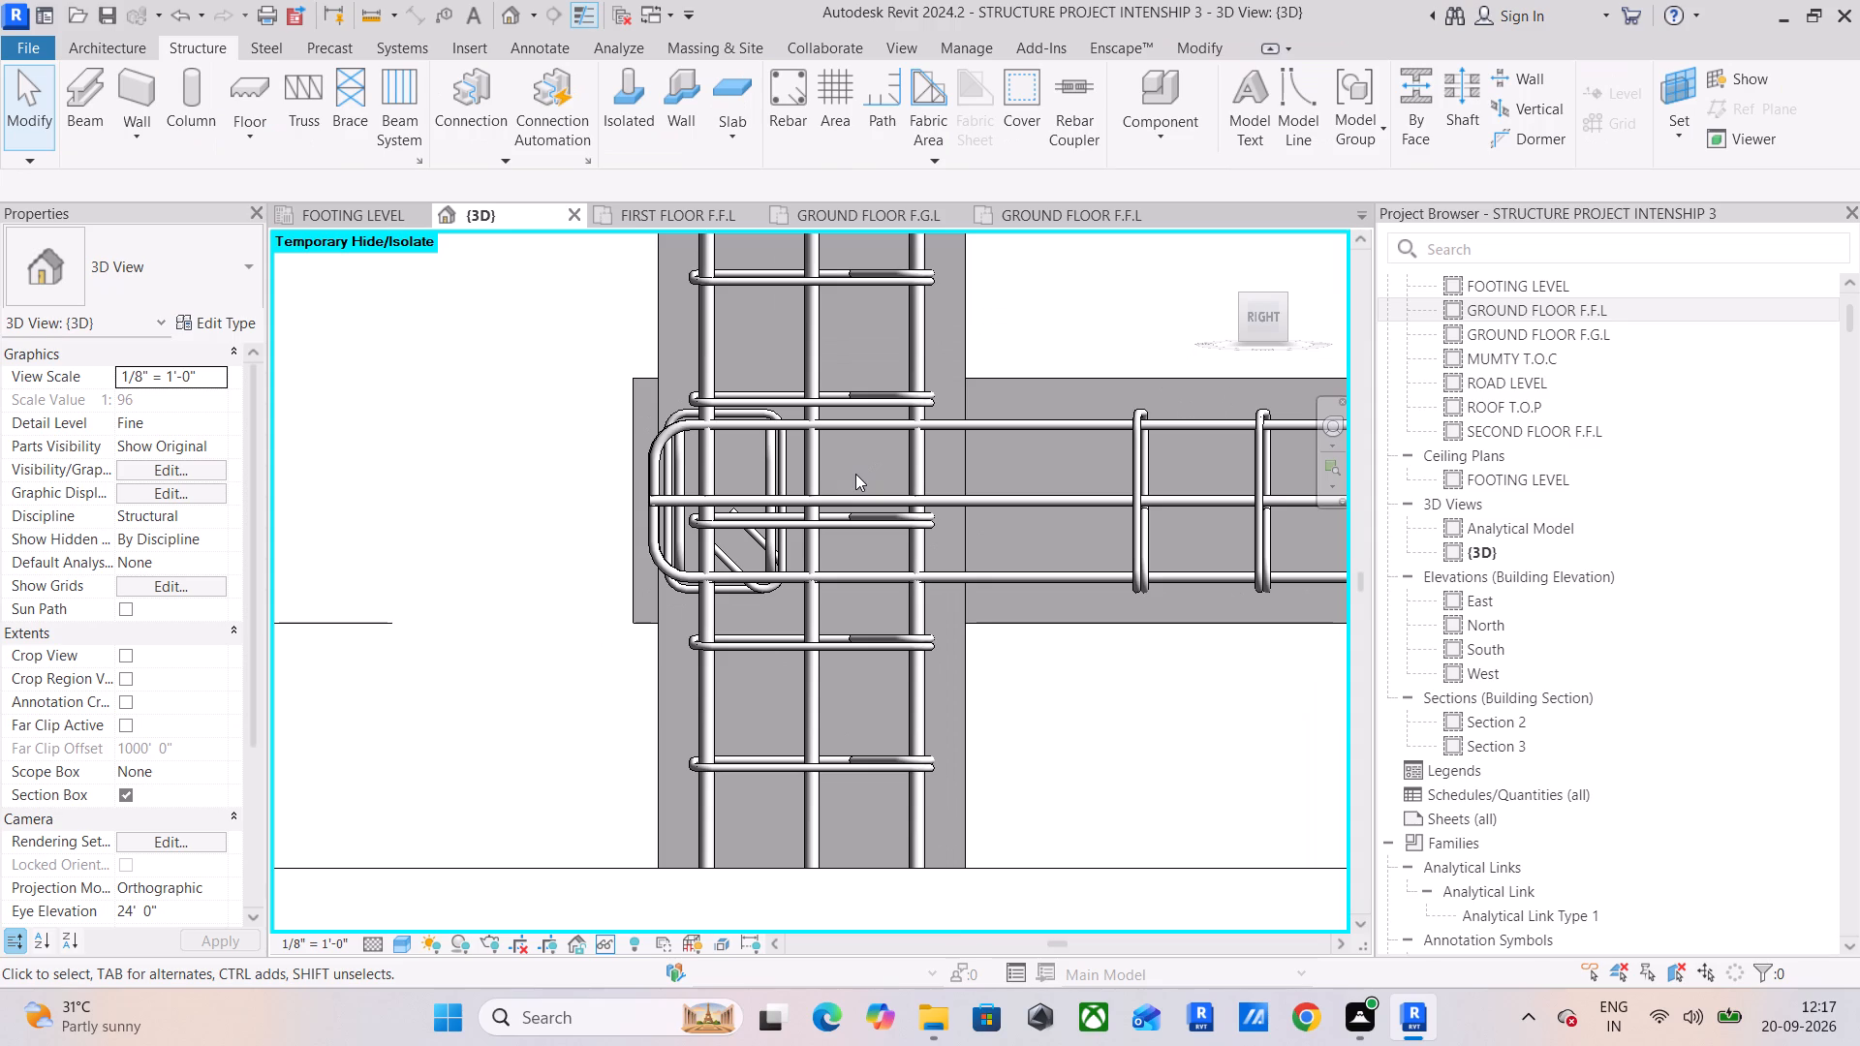
click(1131, 460)
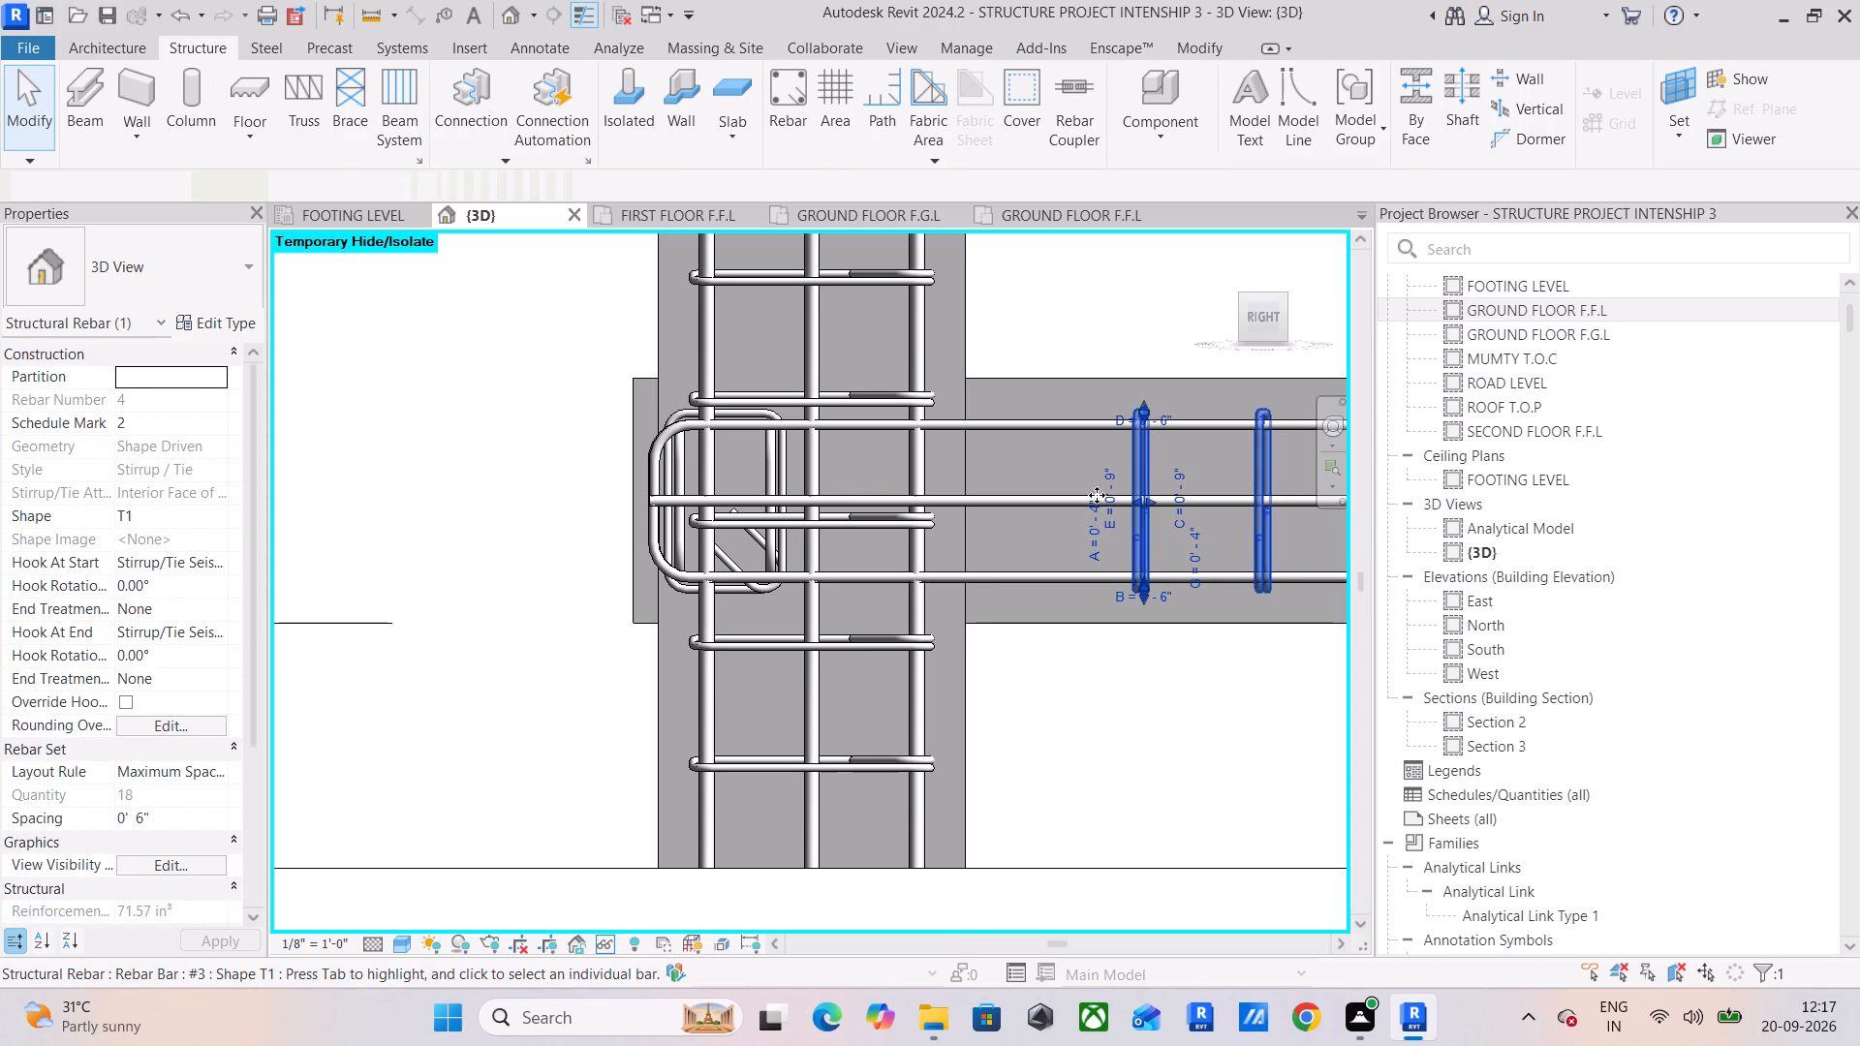
drag(1136, 500, 994, 511)
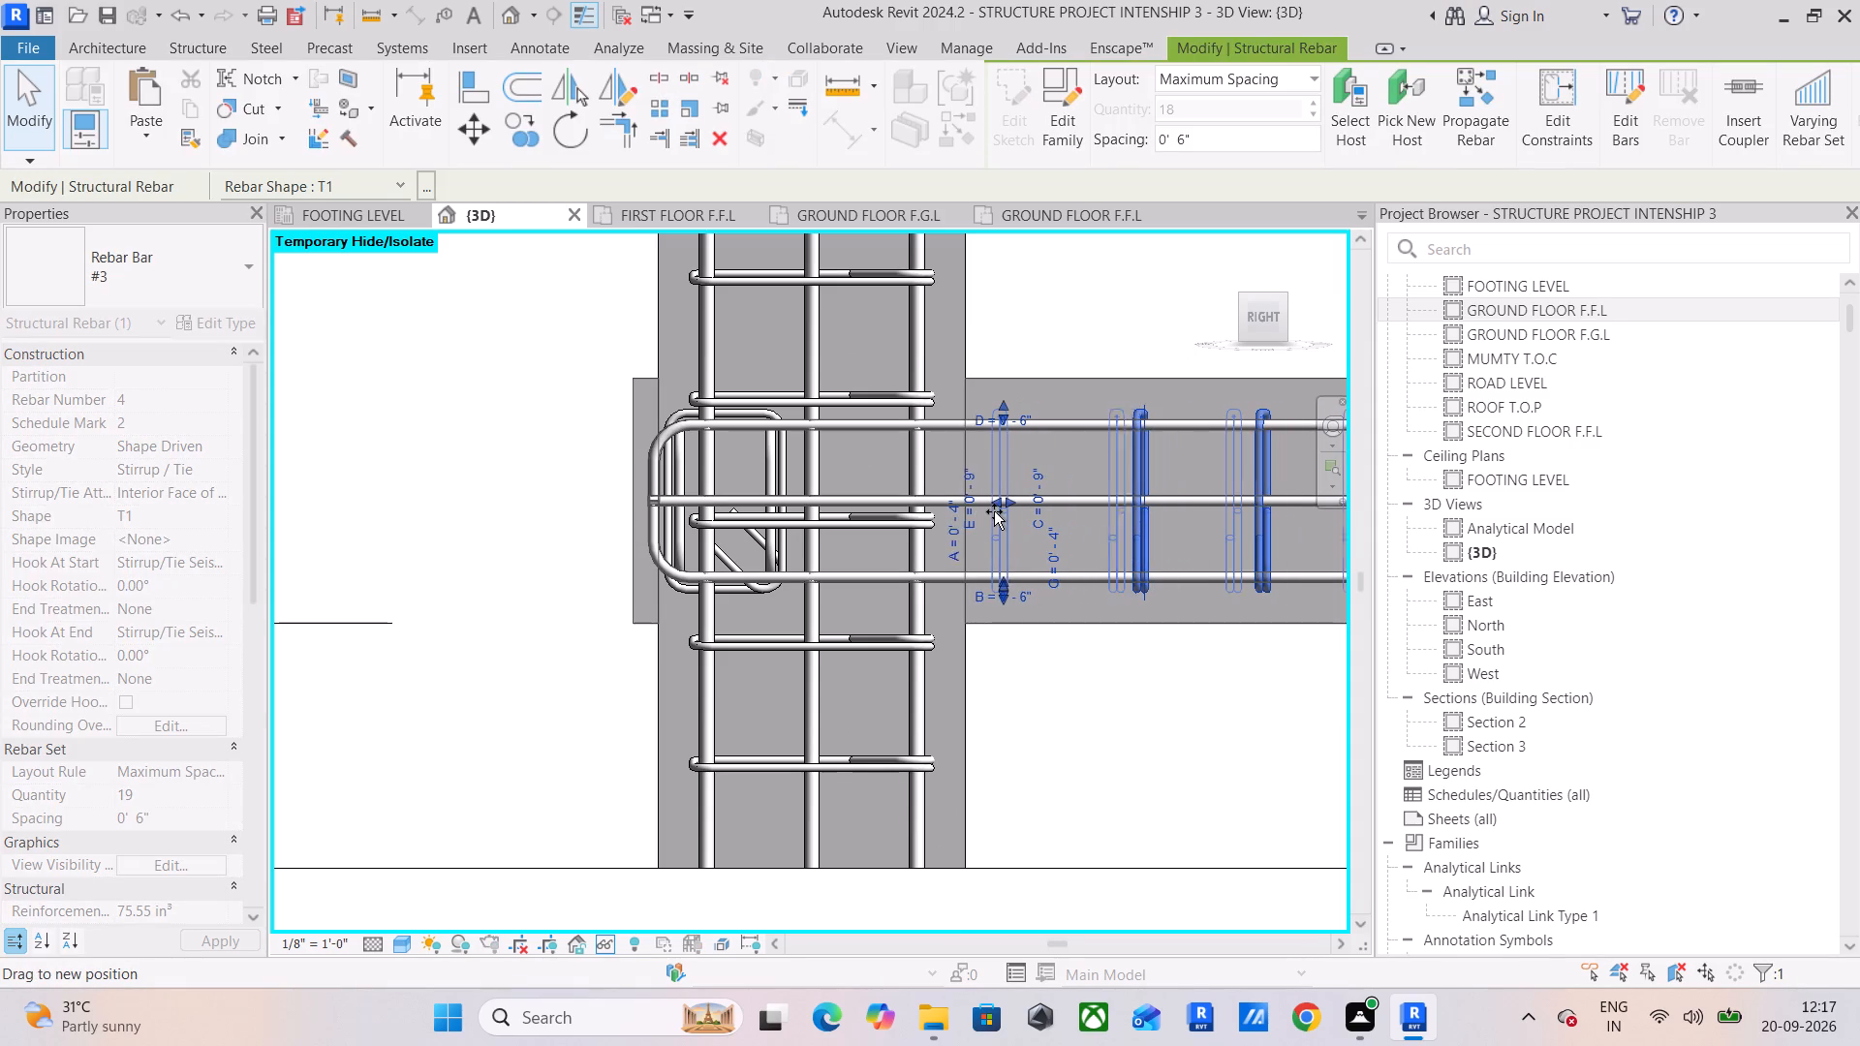
drag(994, 511, 992, 511)
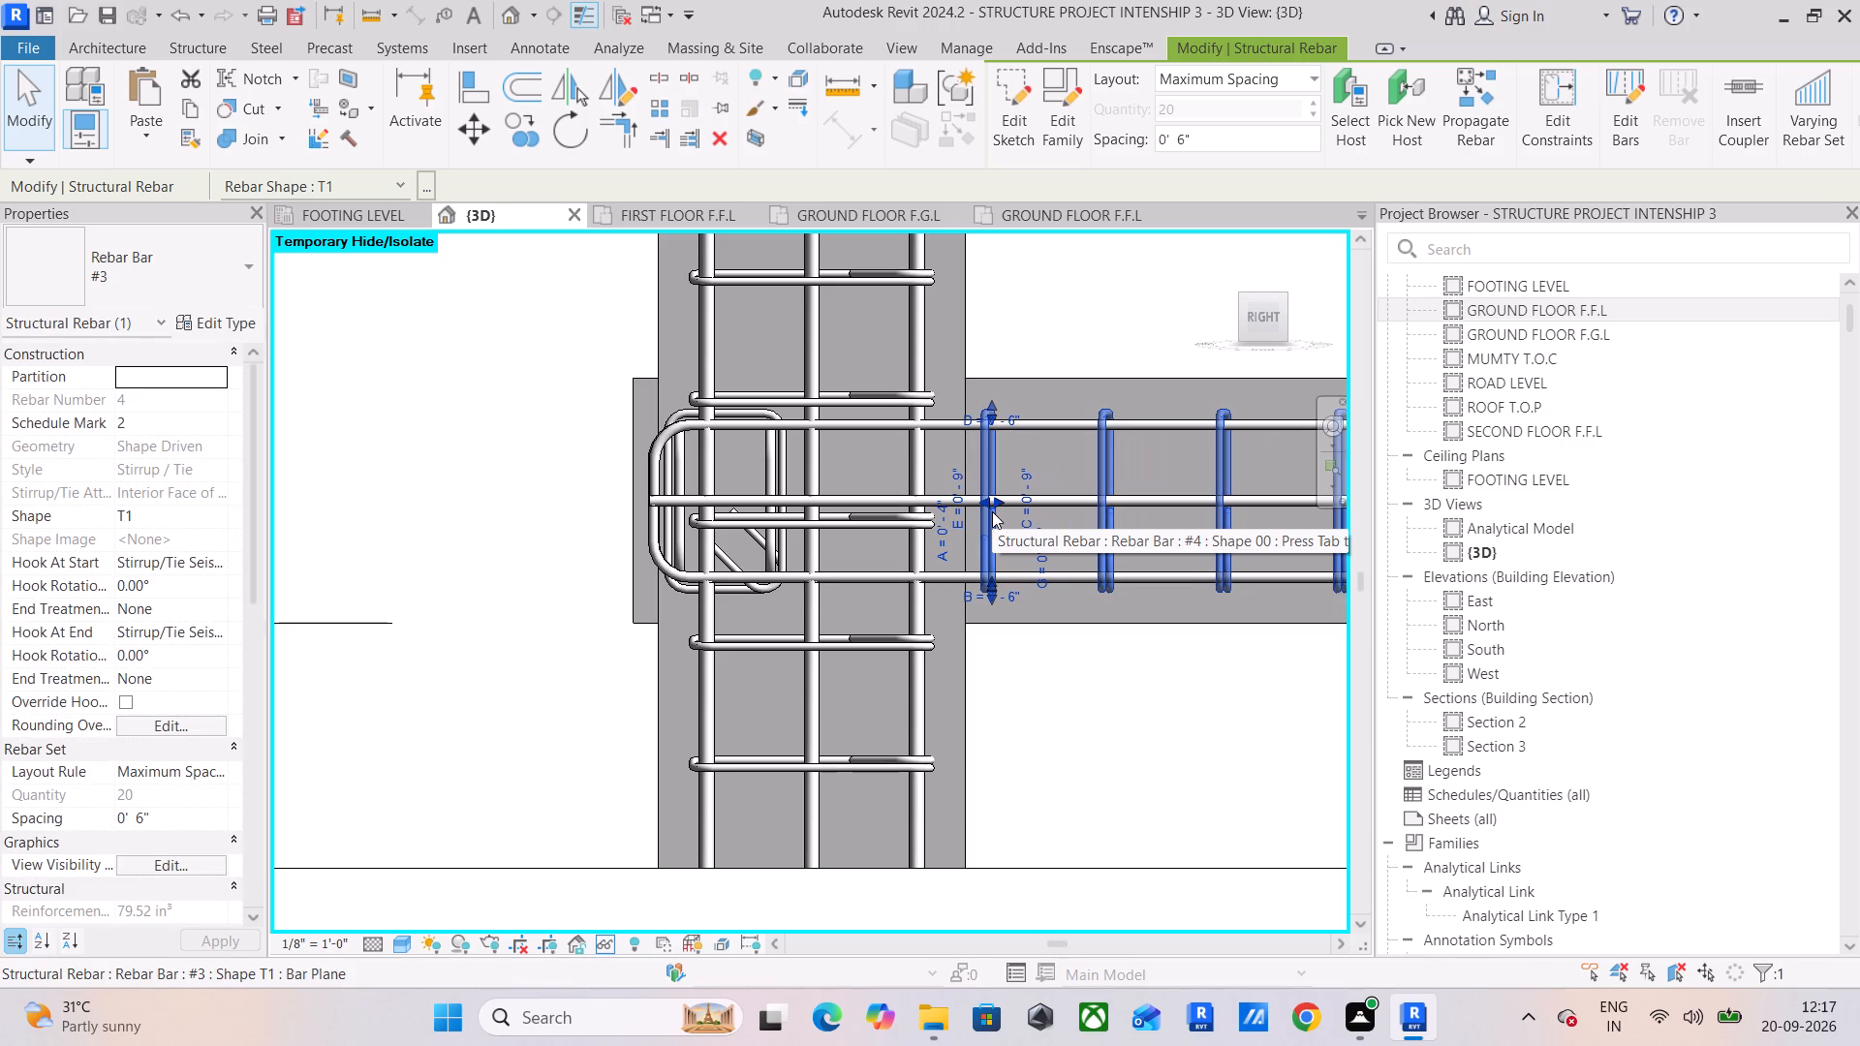
Shorten a bottom #4 hooked bar at the intermediate column so its hook sits just inside the column face.
scroll(992, 511, down, 6)
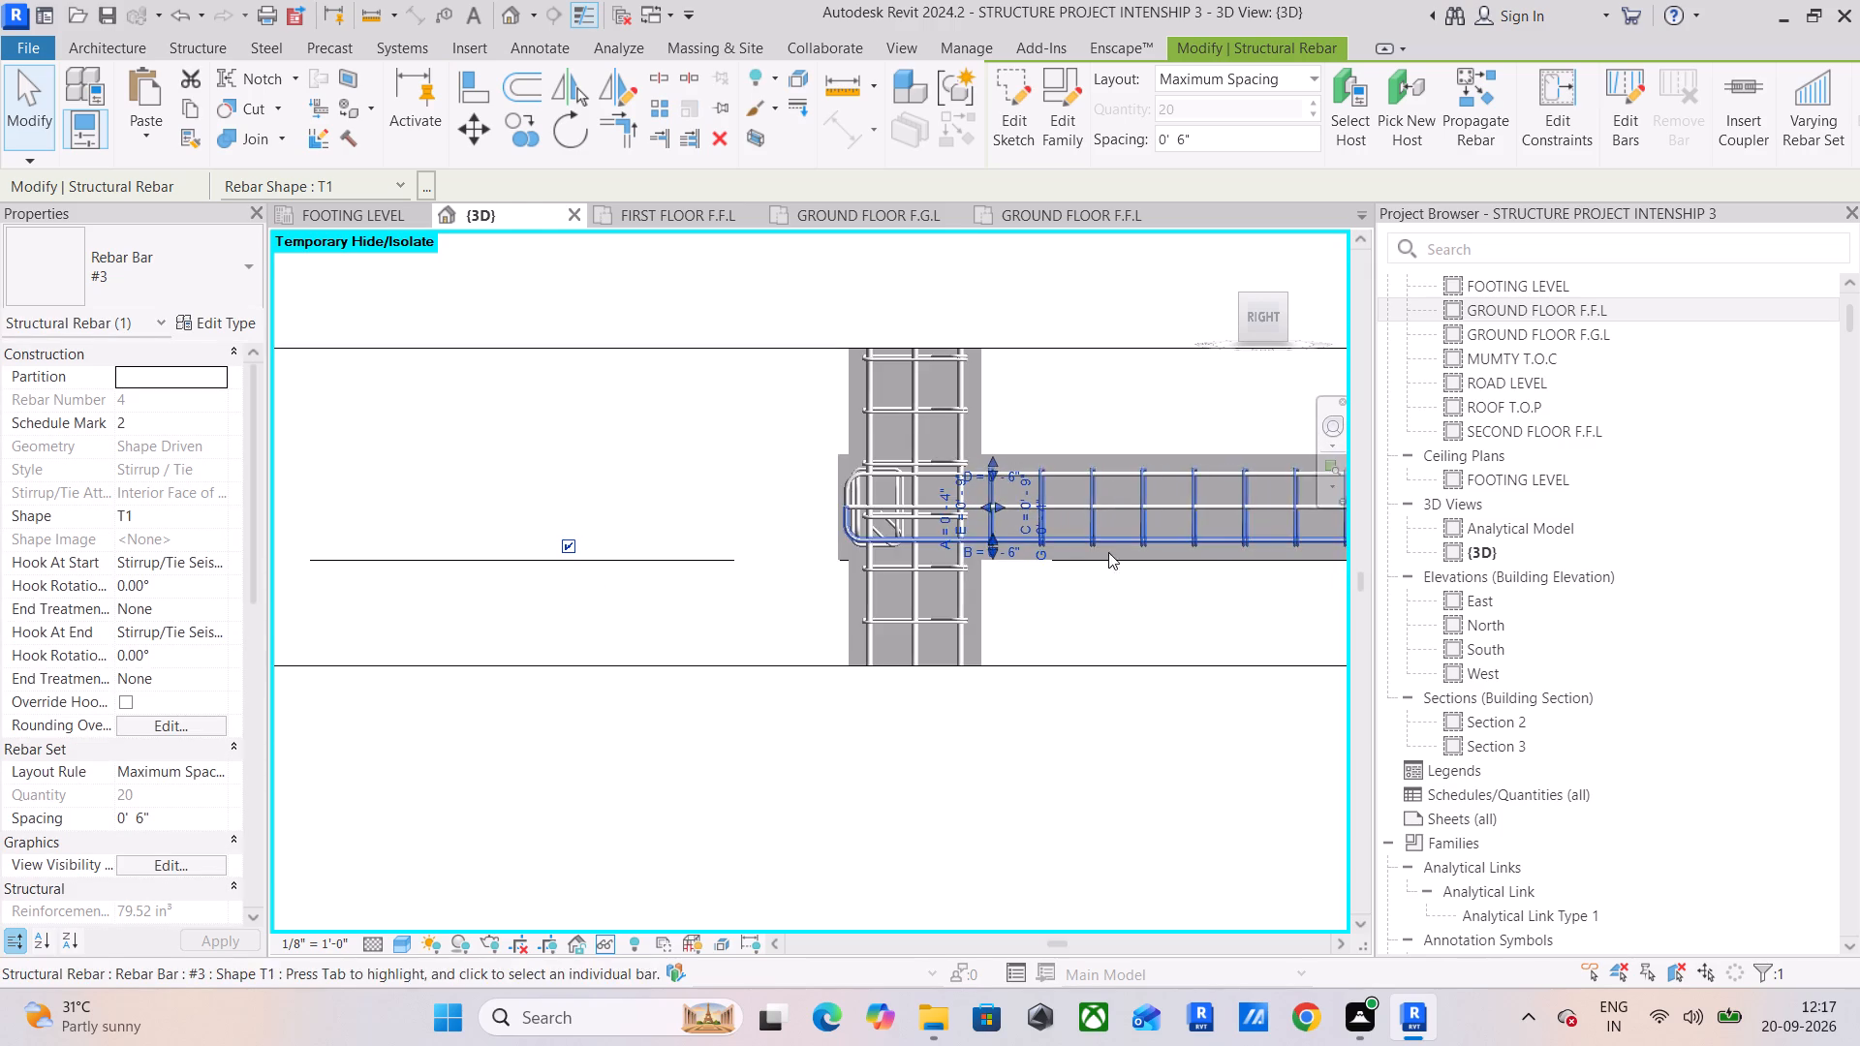
middle_drag(1108, 552, 673, 627)
scroll(967, 620, down, 4)
middle_drag(1091, 594, 623, 566)
scroll(1020, 588, up, 7)
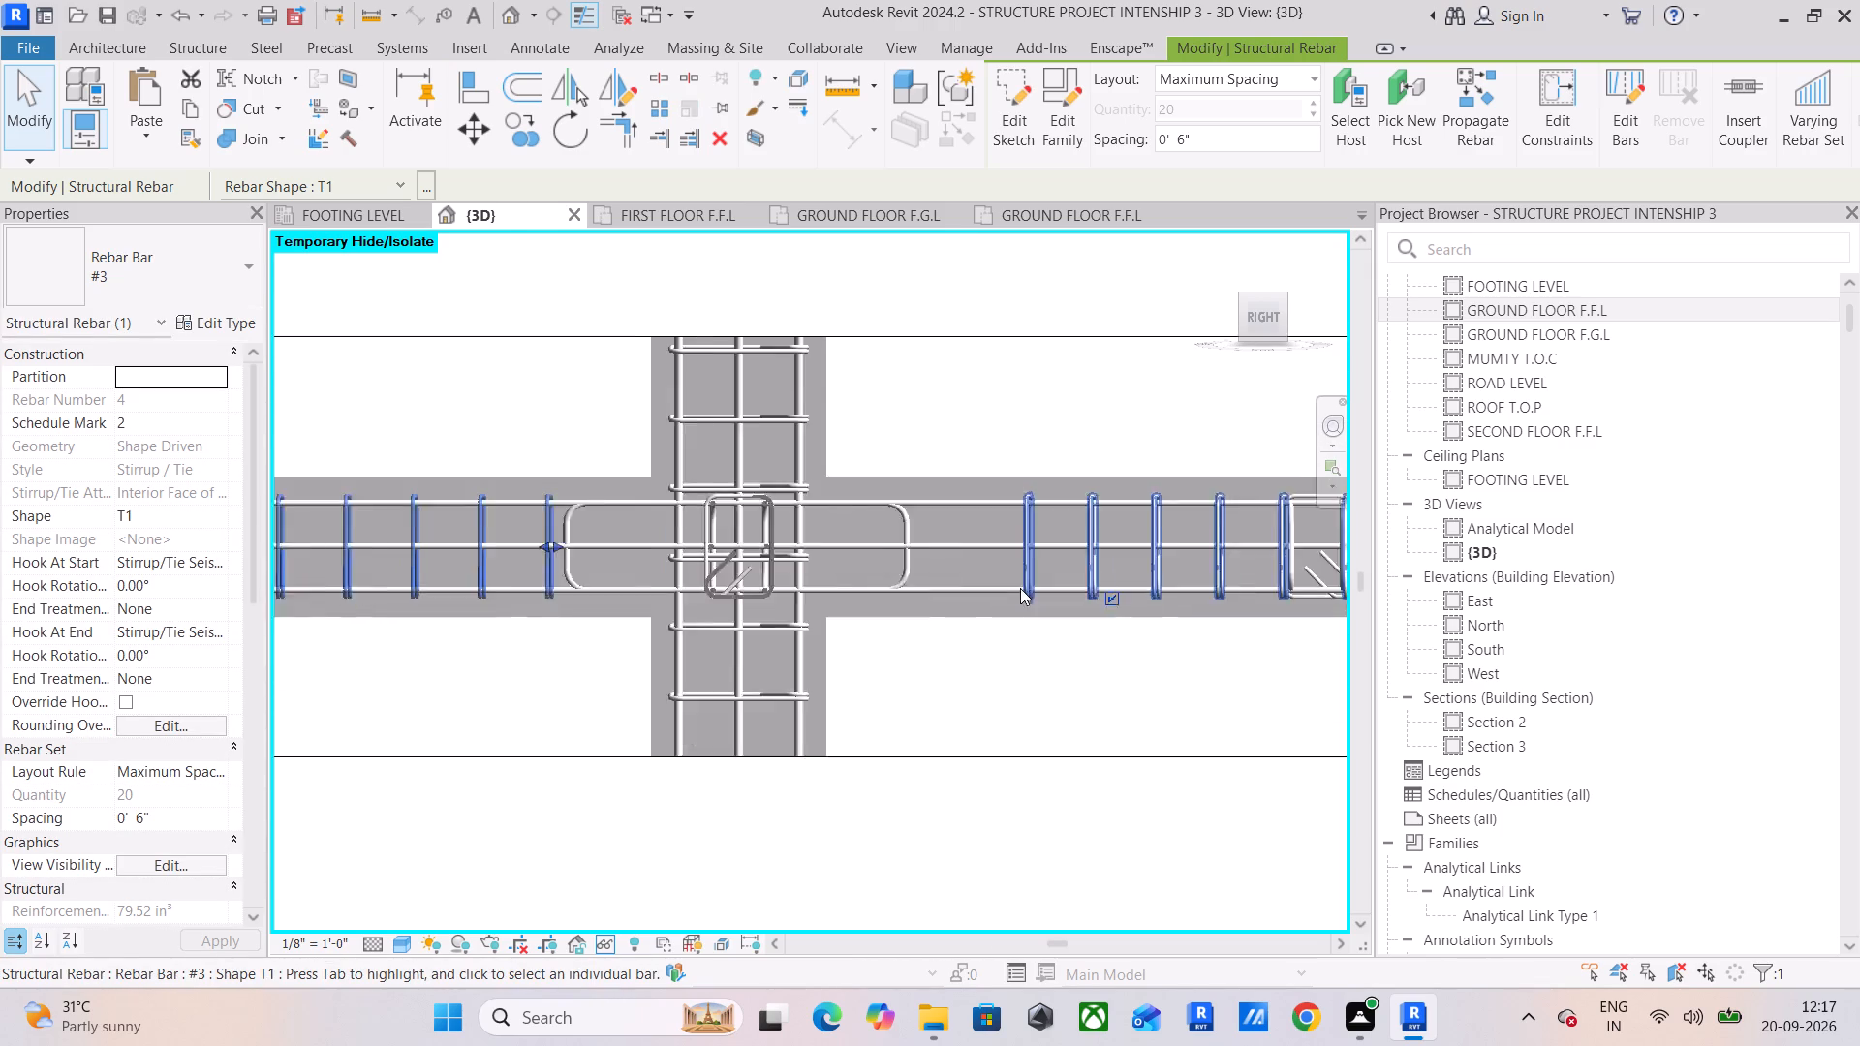
middle_drag(817, 578, 1048, 518)
scroll(782, 491, up, 6)
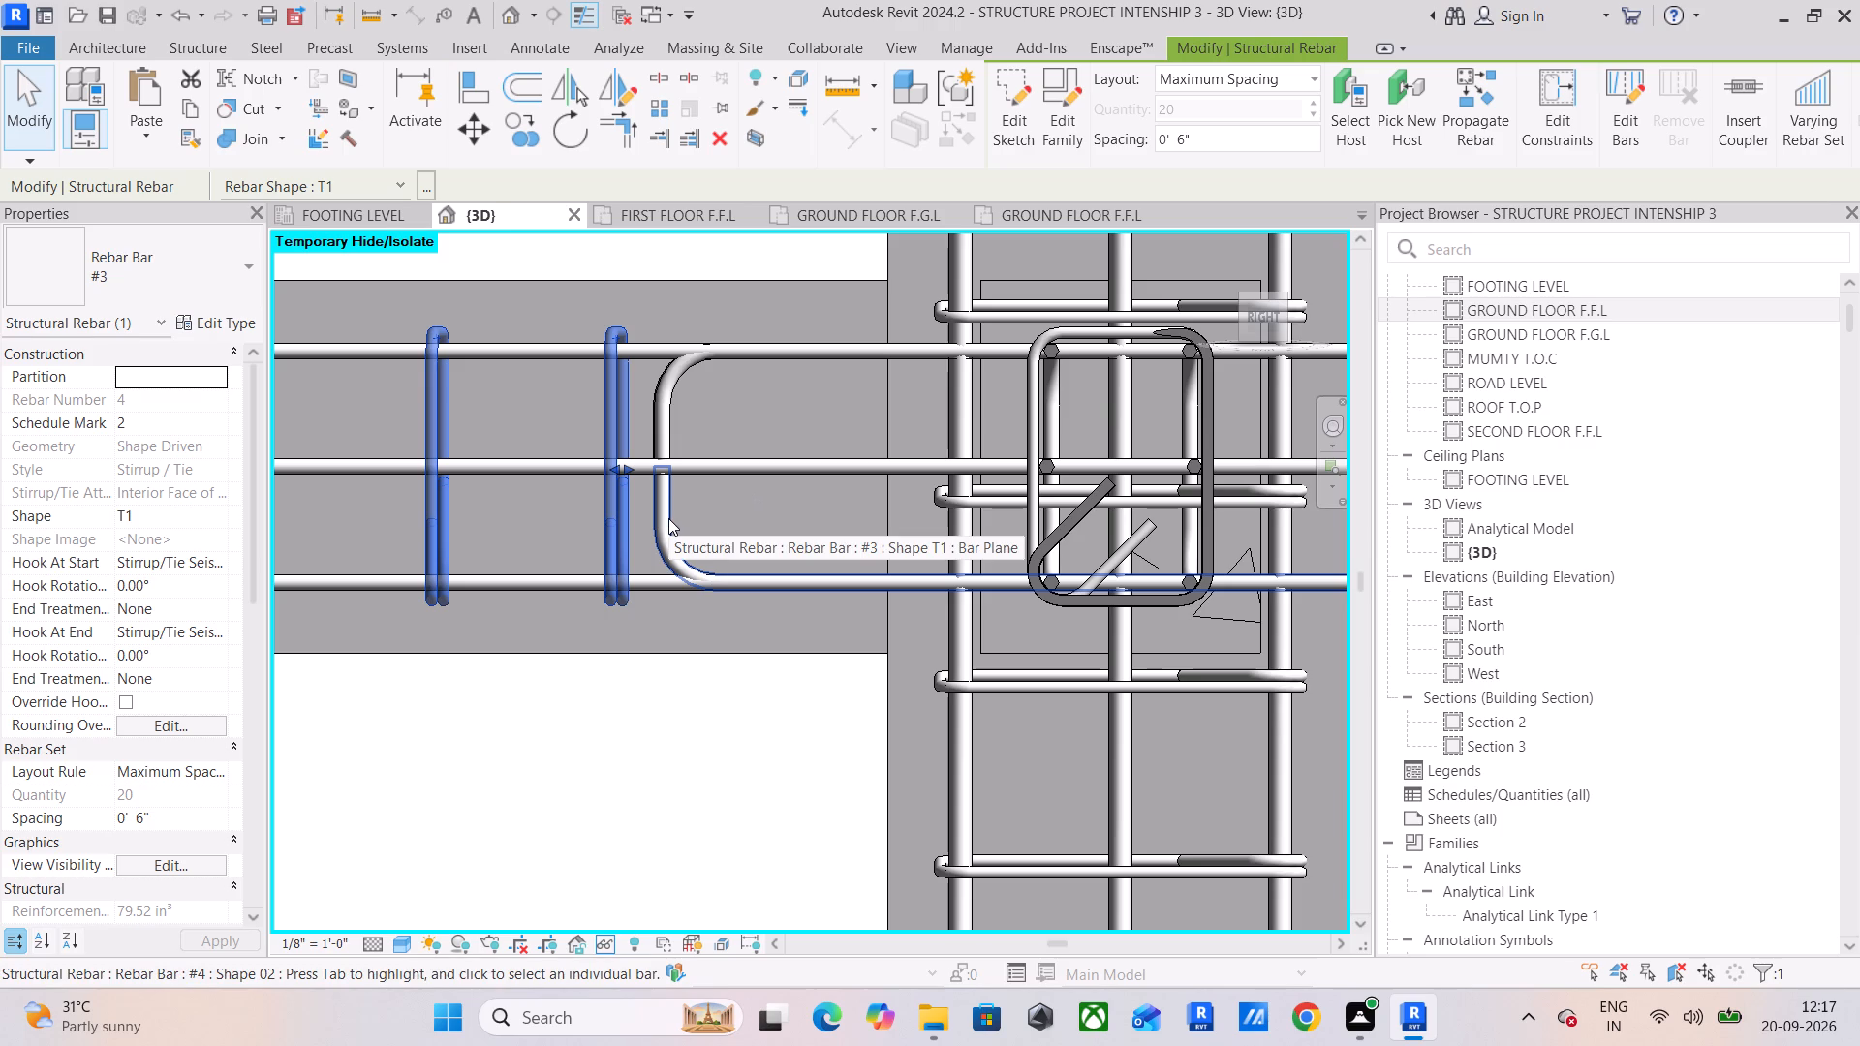
click(668, 518)
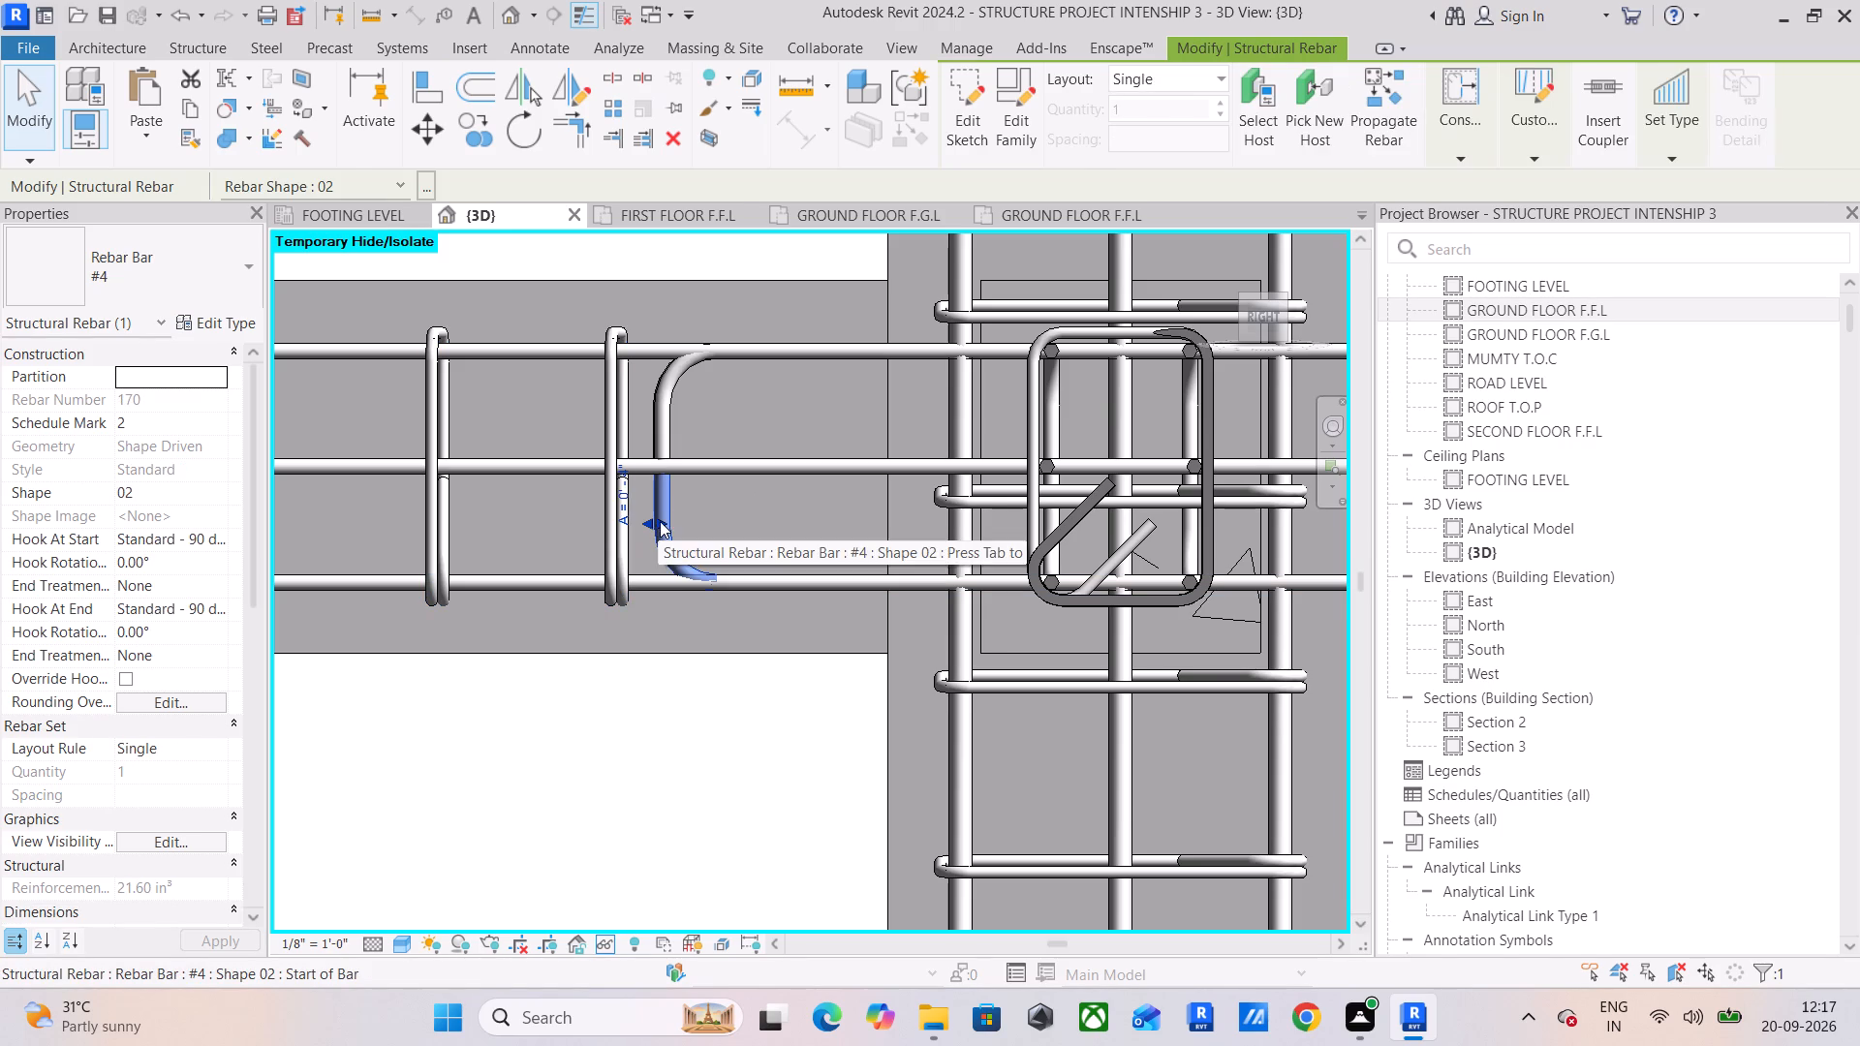
drag(660, 520, 910, 535)
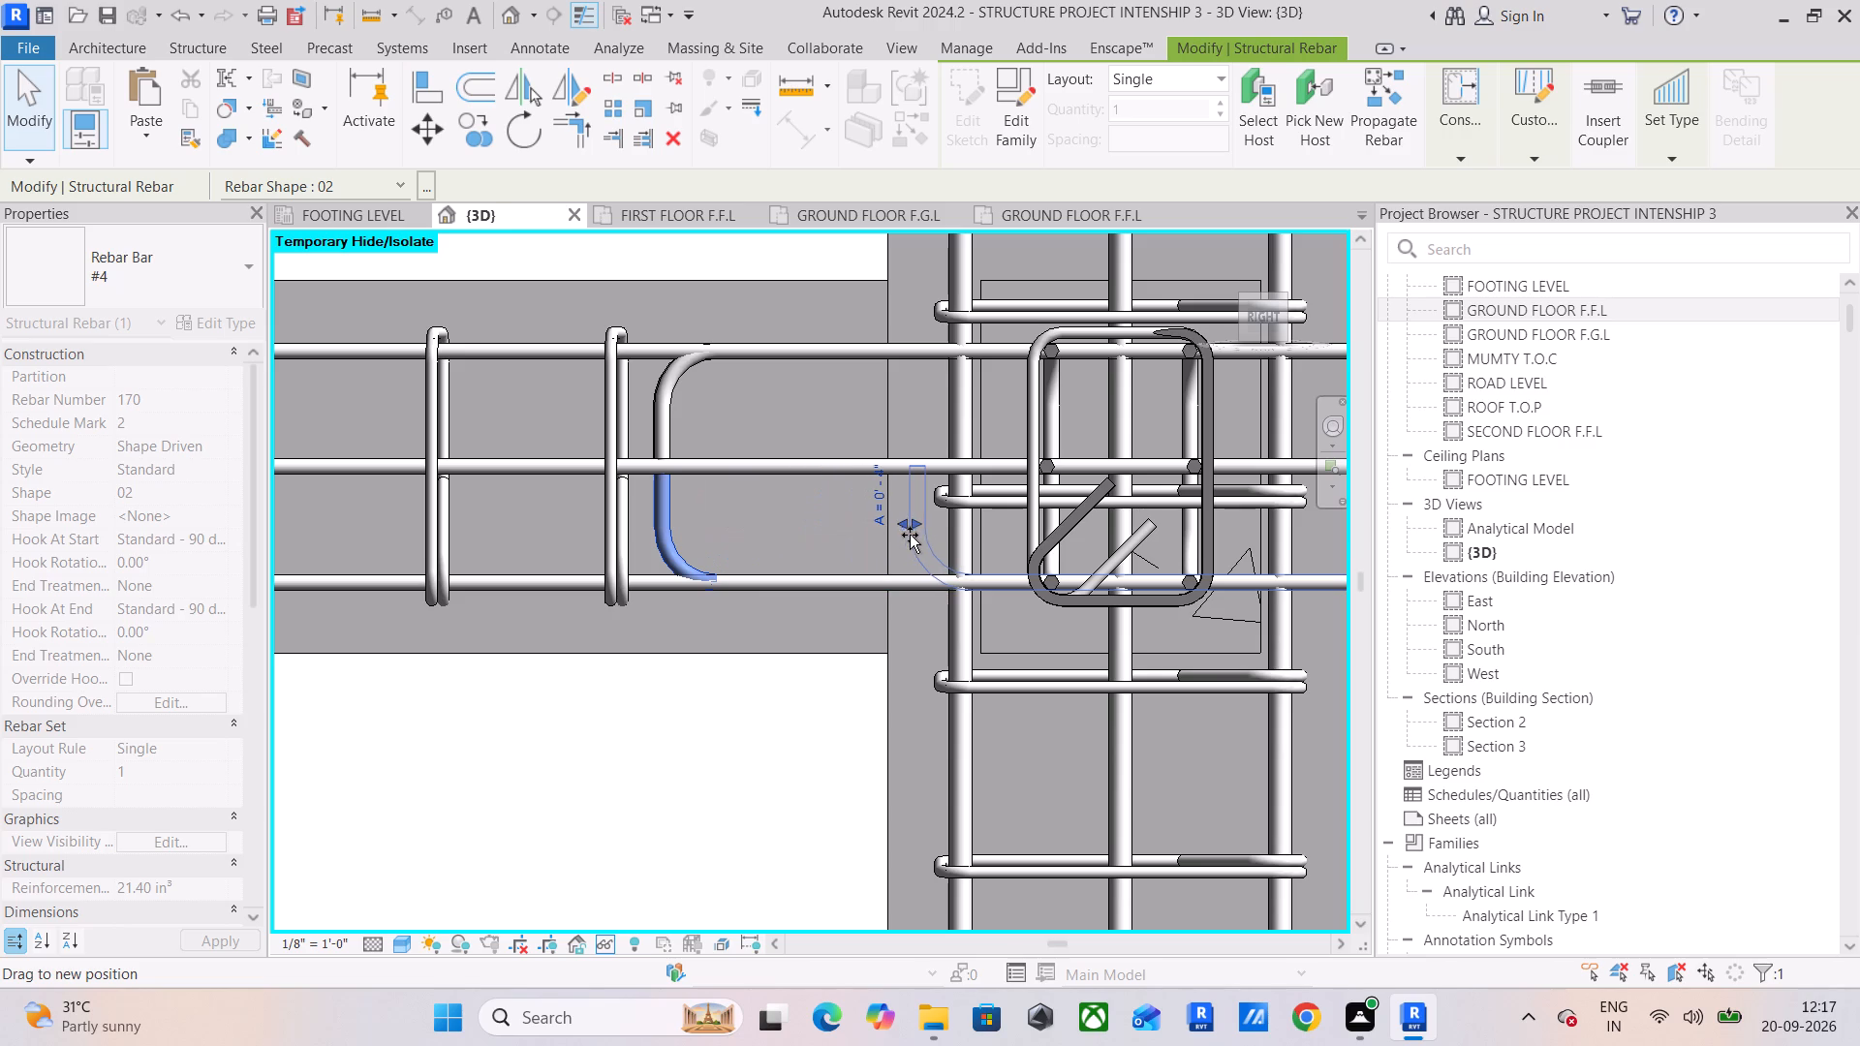
drag(910, 535, 903, 540)
Shorten the second bottom #4 hooked bar at the intermediate column and align its hook with the first bar's.
click(667, 532)
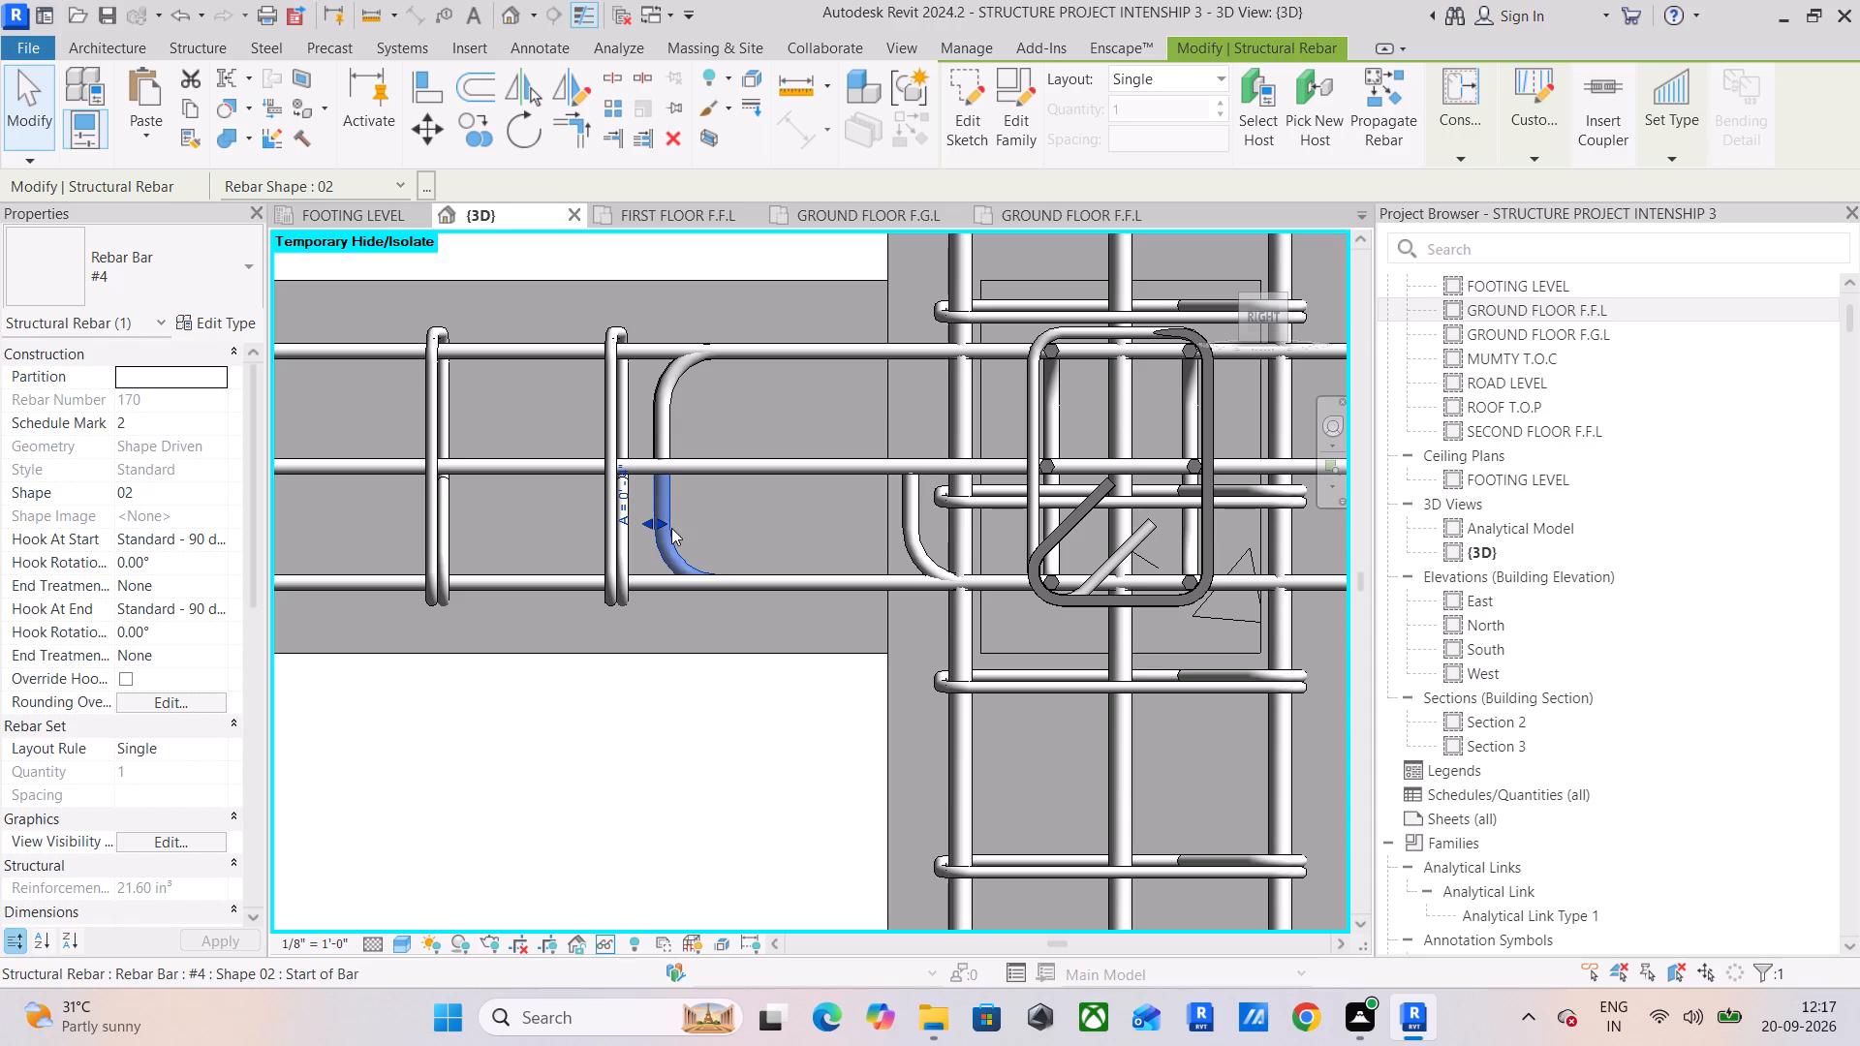
drag(664, 526, 927, 526)
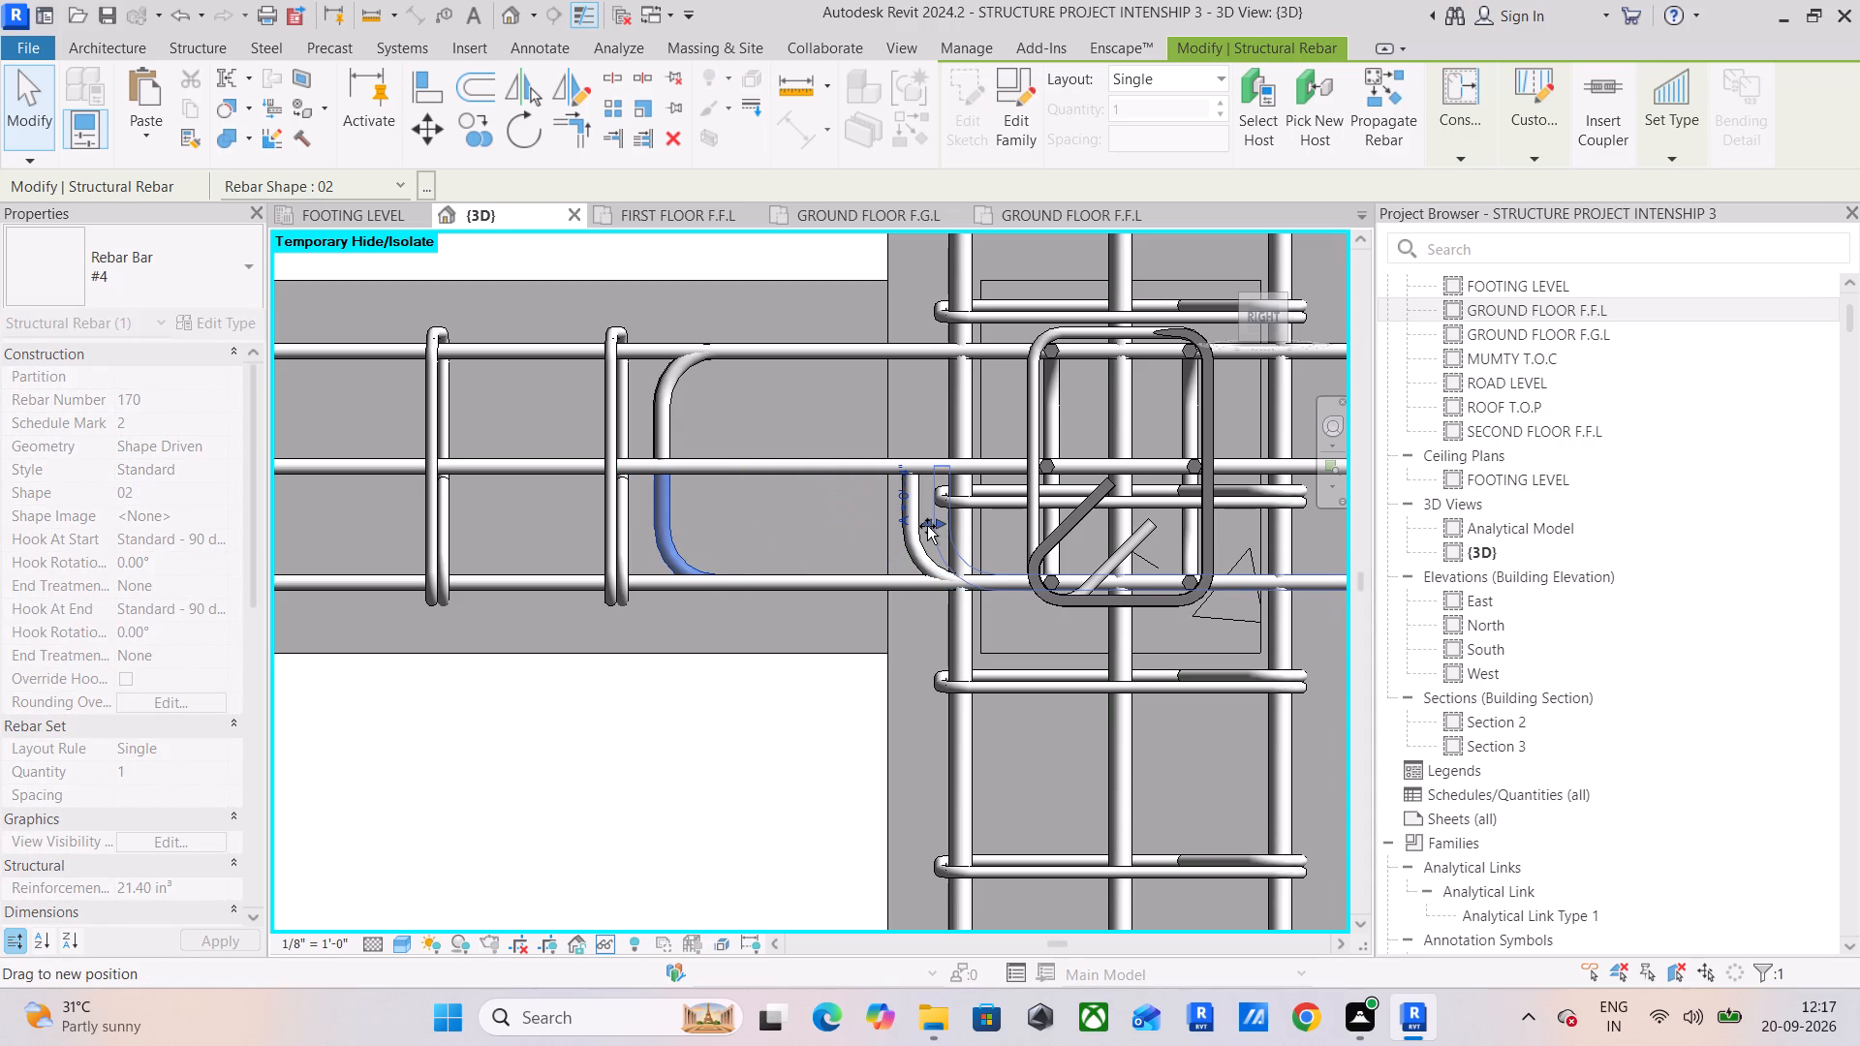
drag(927, 526, 924, 530)
scroll(924, 530, up, 11)
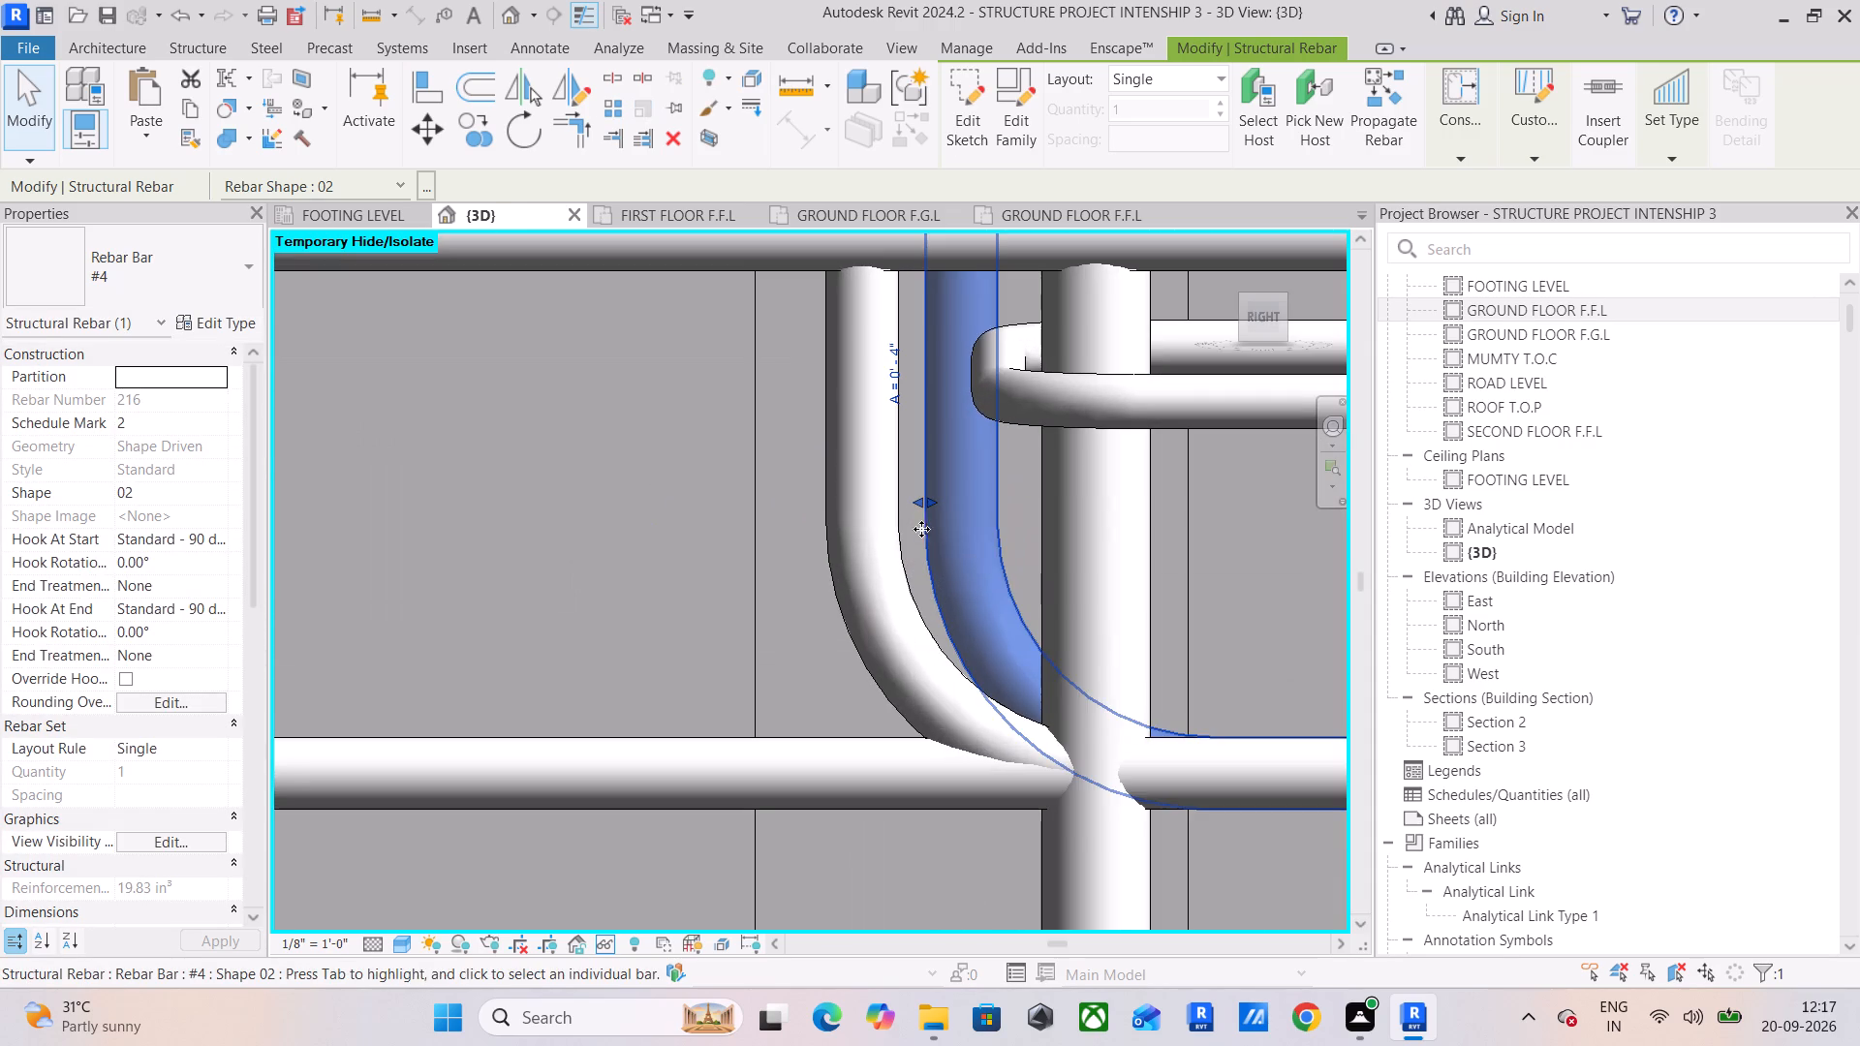
drag(917, 506, 885, 510)
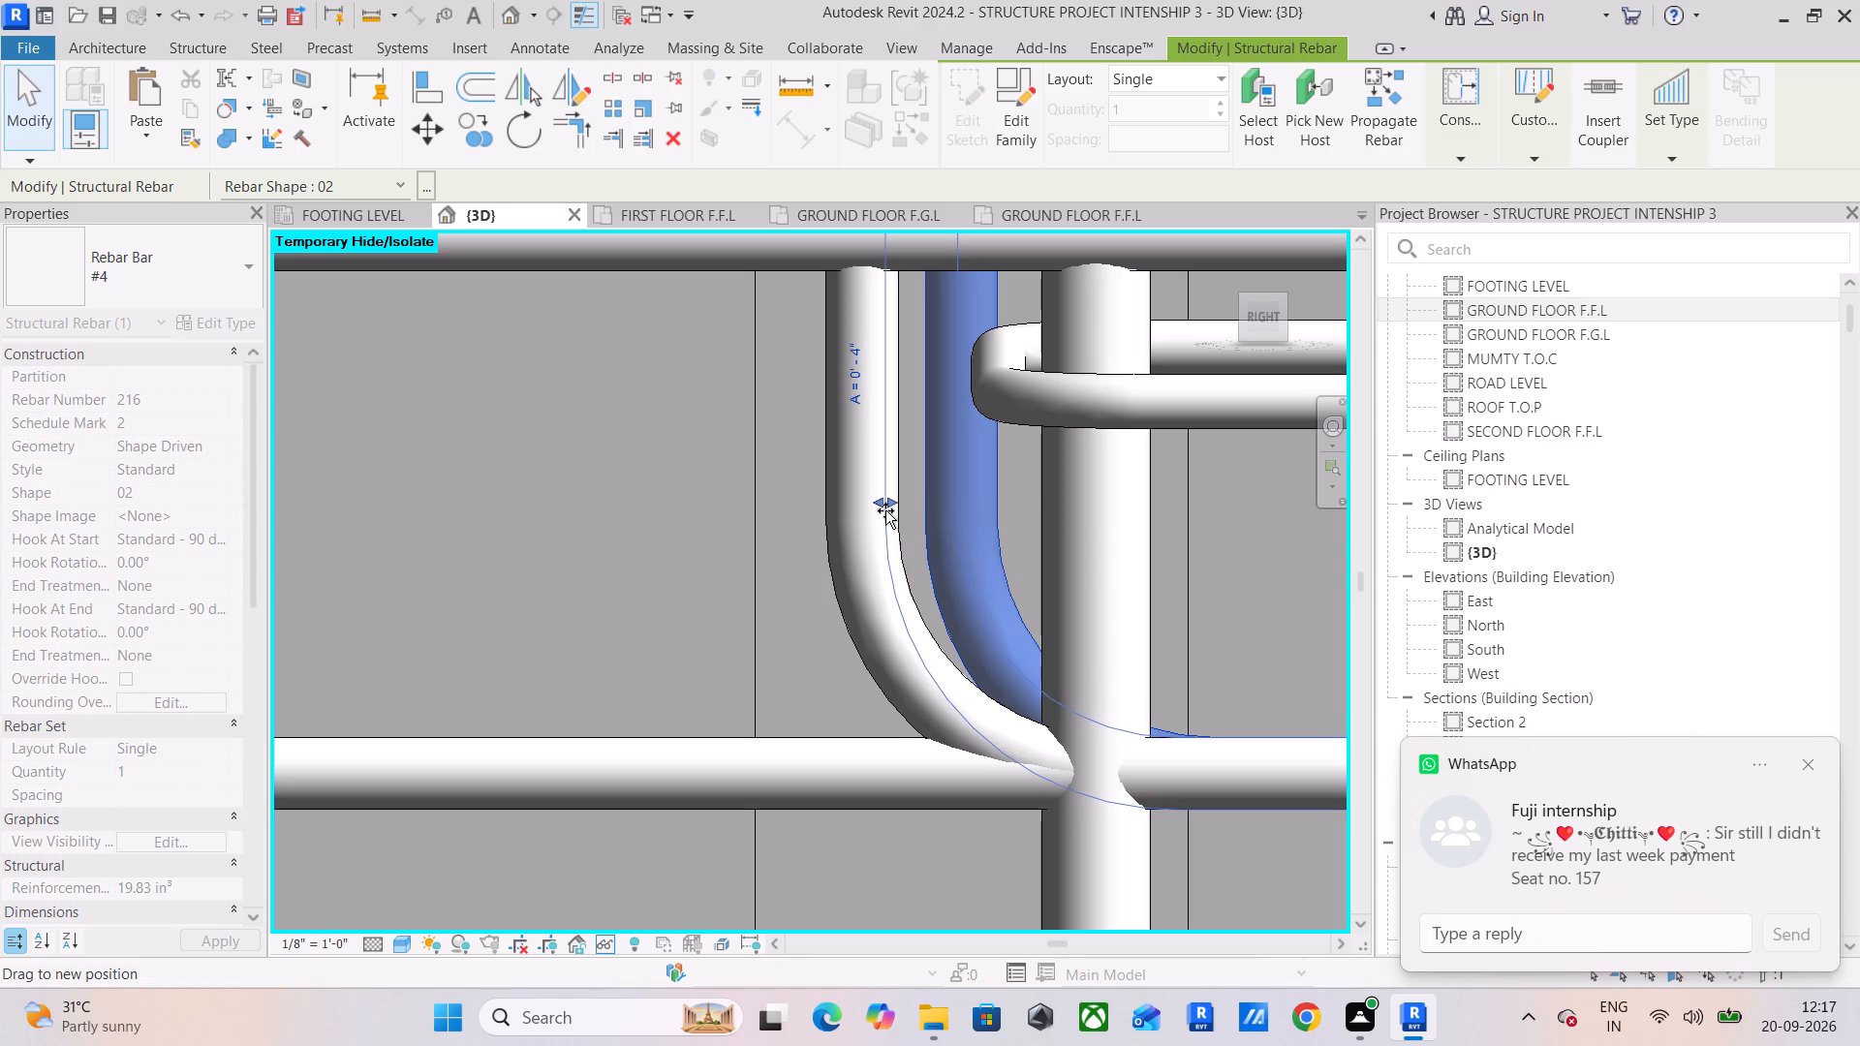
drag(885, 510, 903, 516)
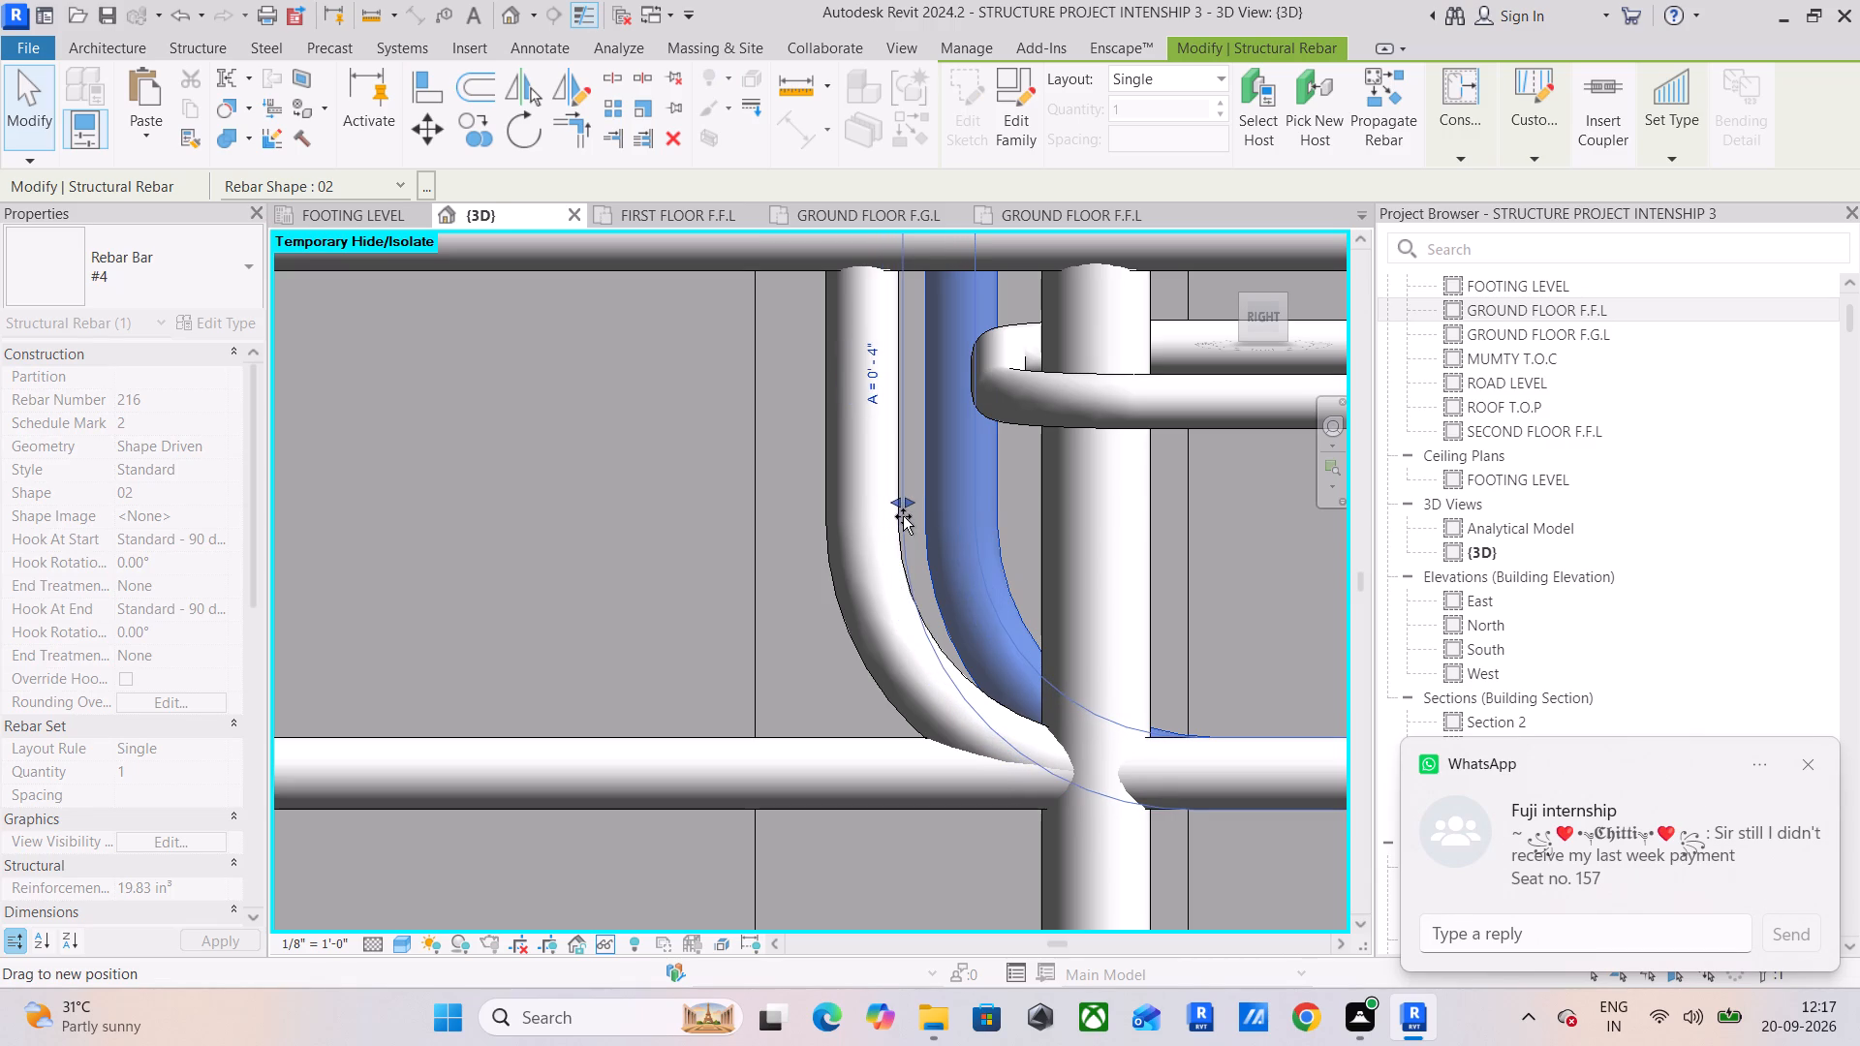
drag(903, 516, 891, 523)
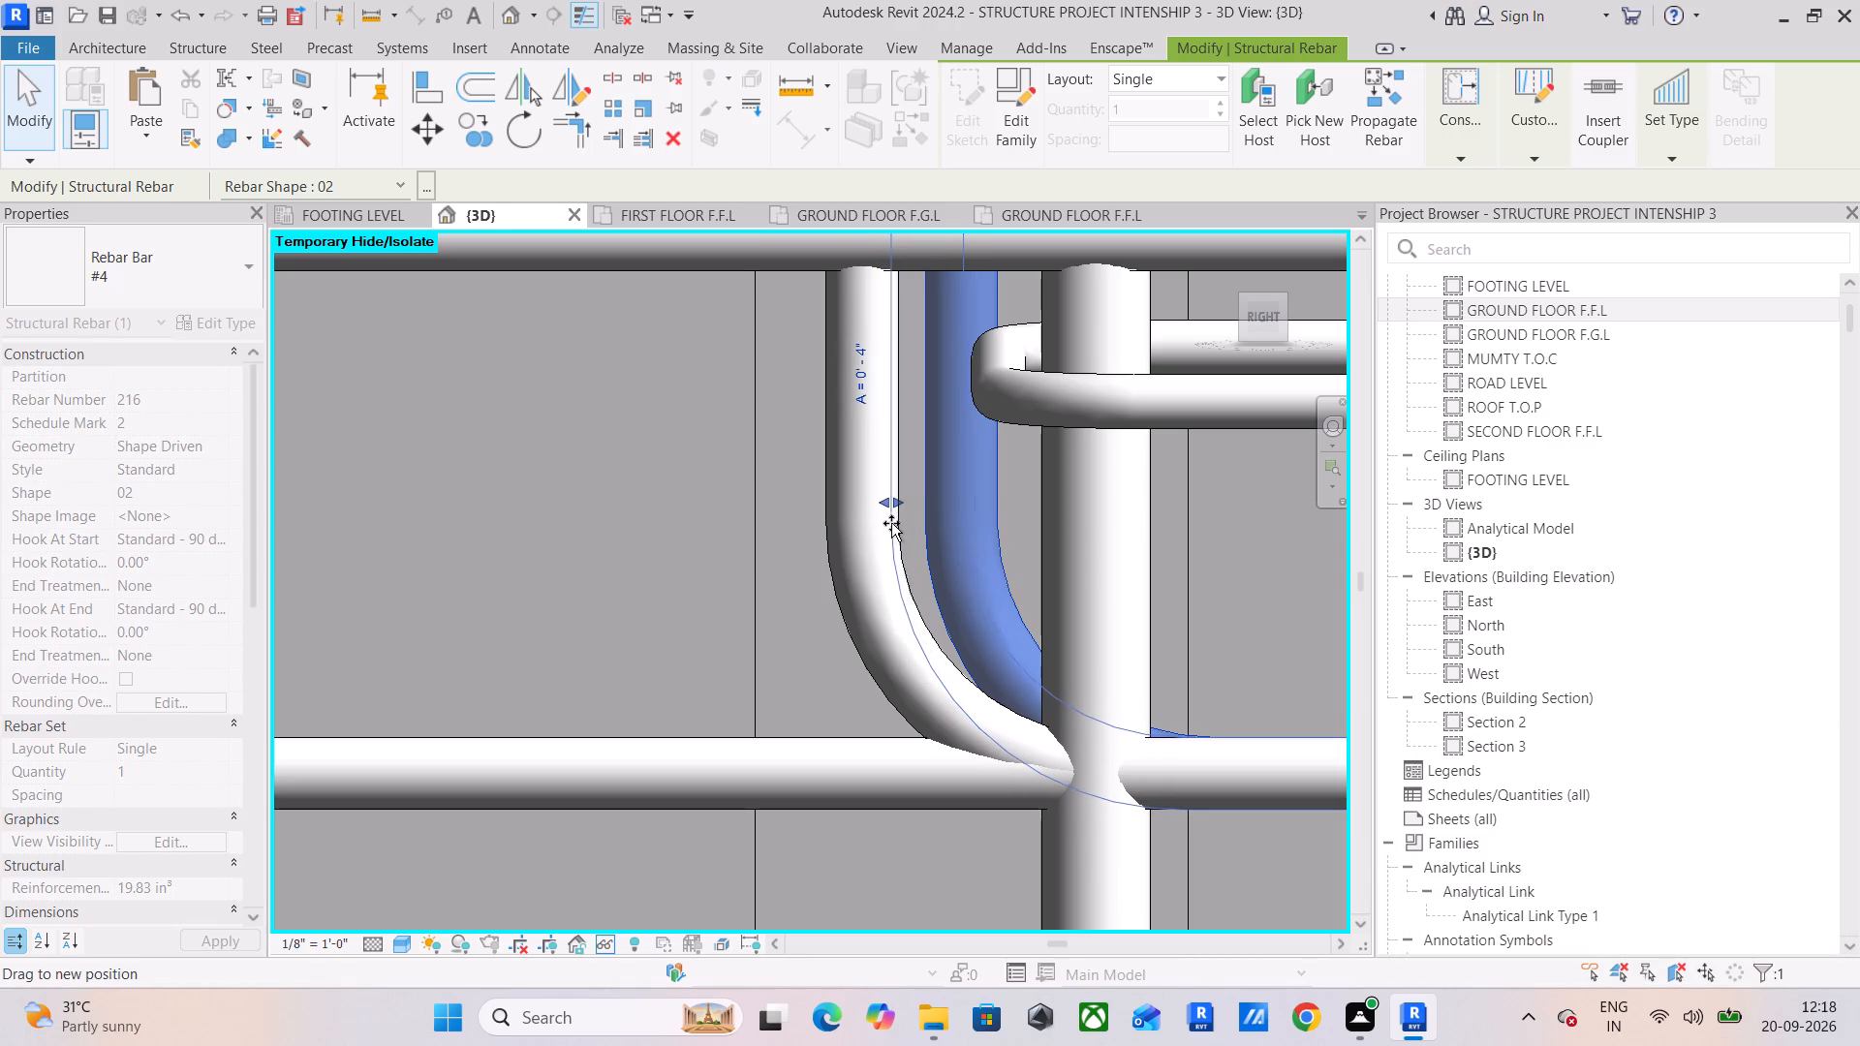
drag(891, 523, 866, 529)
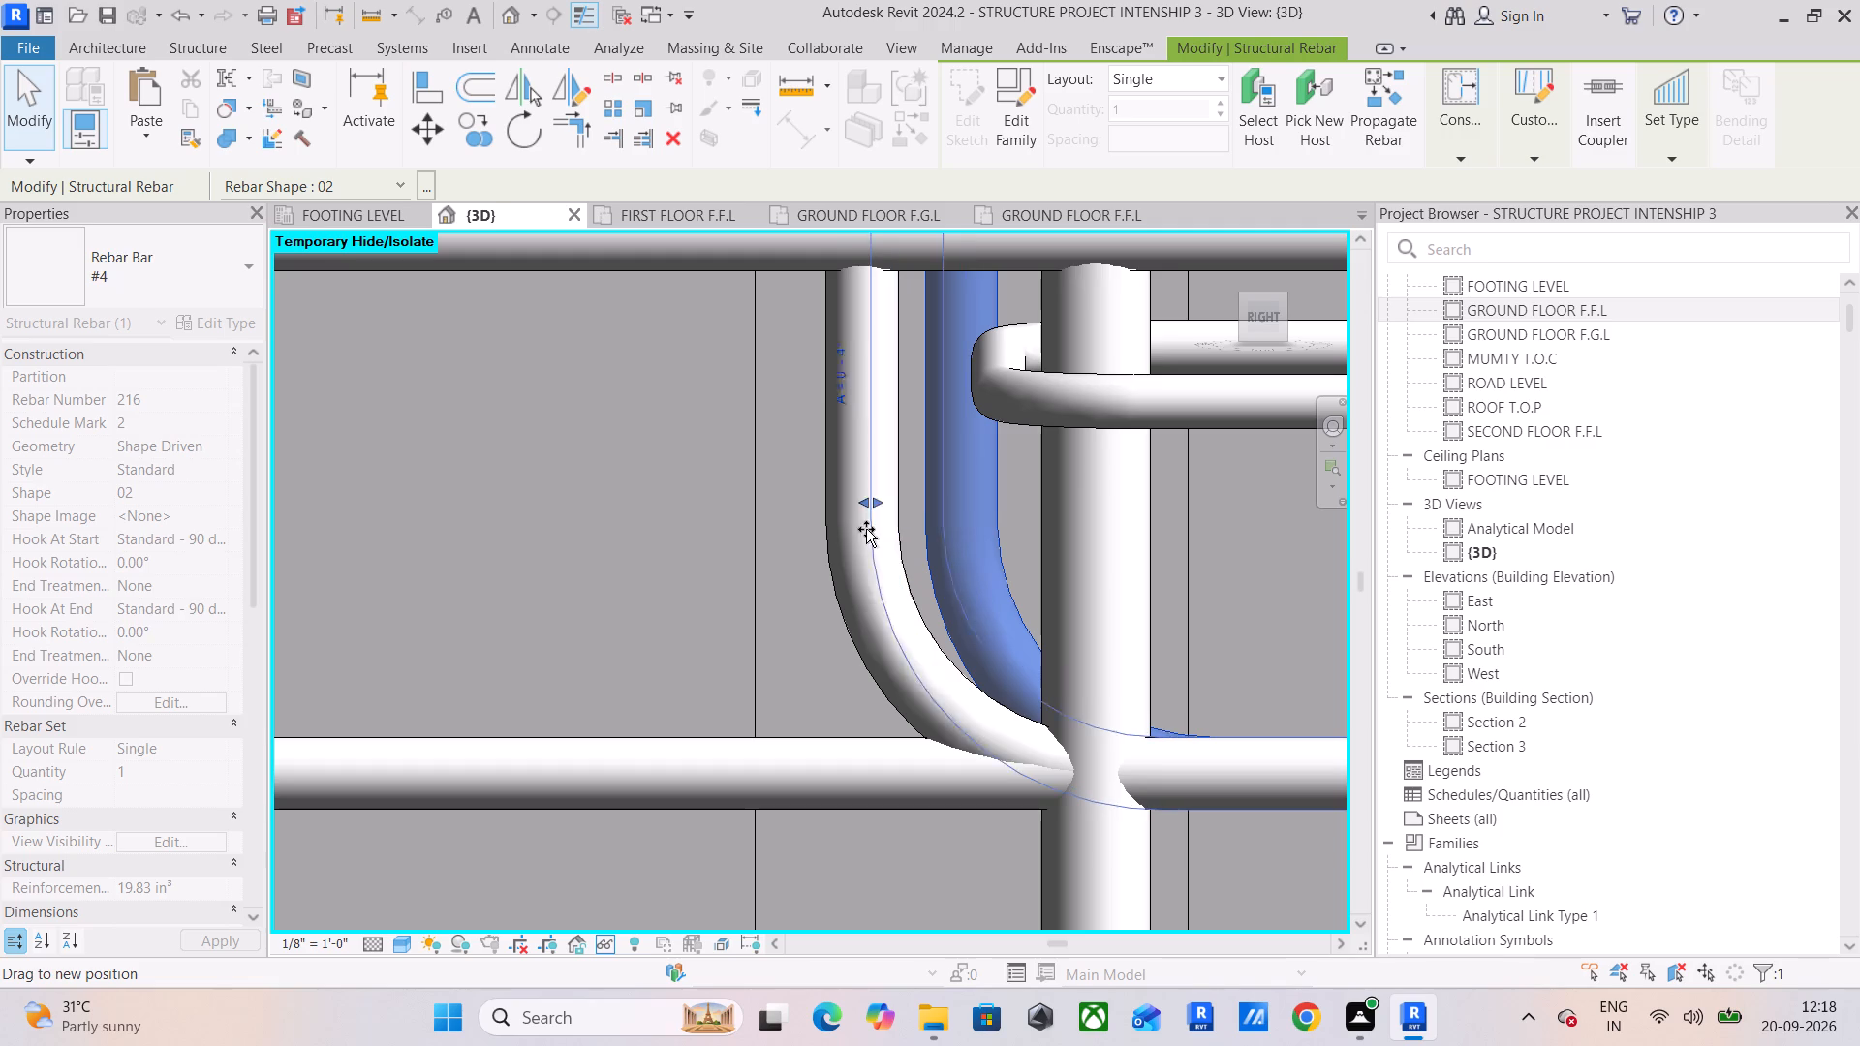
drag(866, 529, 827, 534)
scroll(827, 534, down, 6)
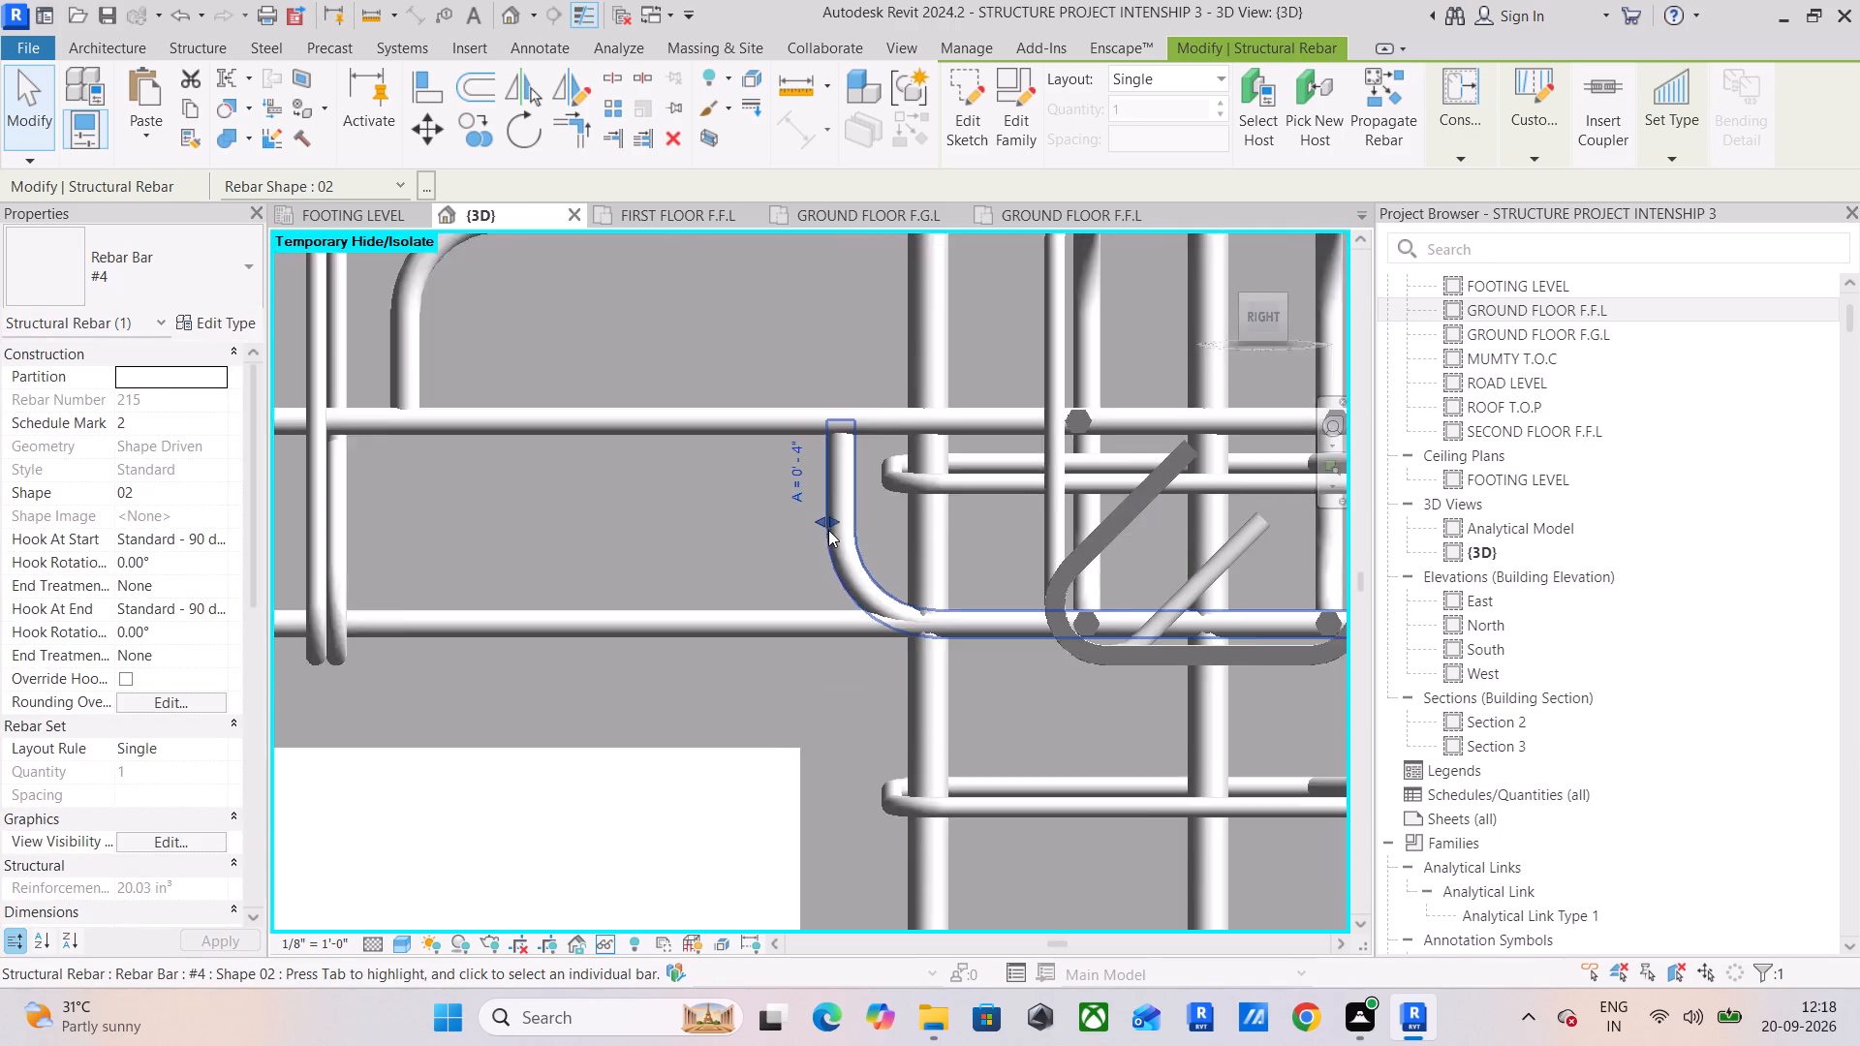
Select the top #4 hooked bar whose hook projects into the span beside the intermediate column.
scroll(828, 530, down, 3)
middle_drag(830, 530, 882, 688)
click(567, 551)
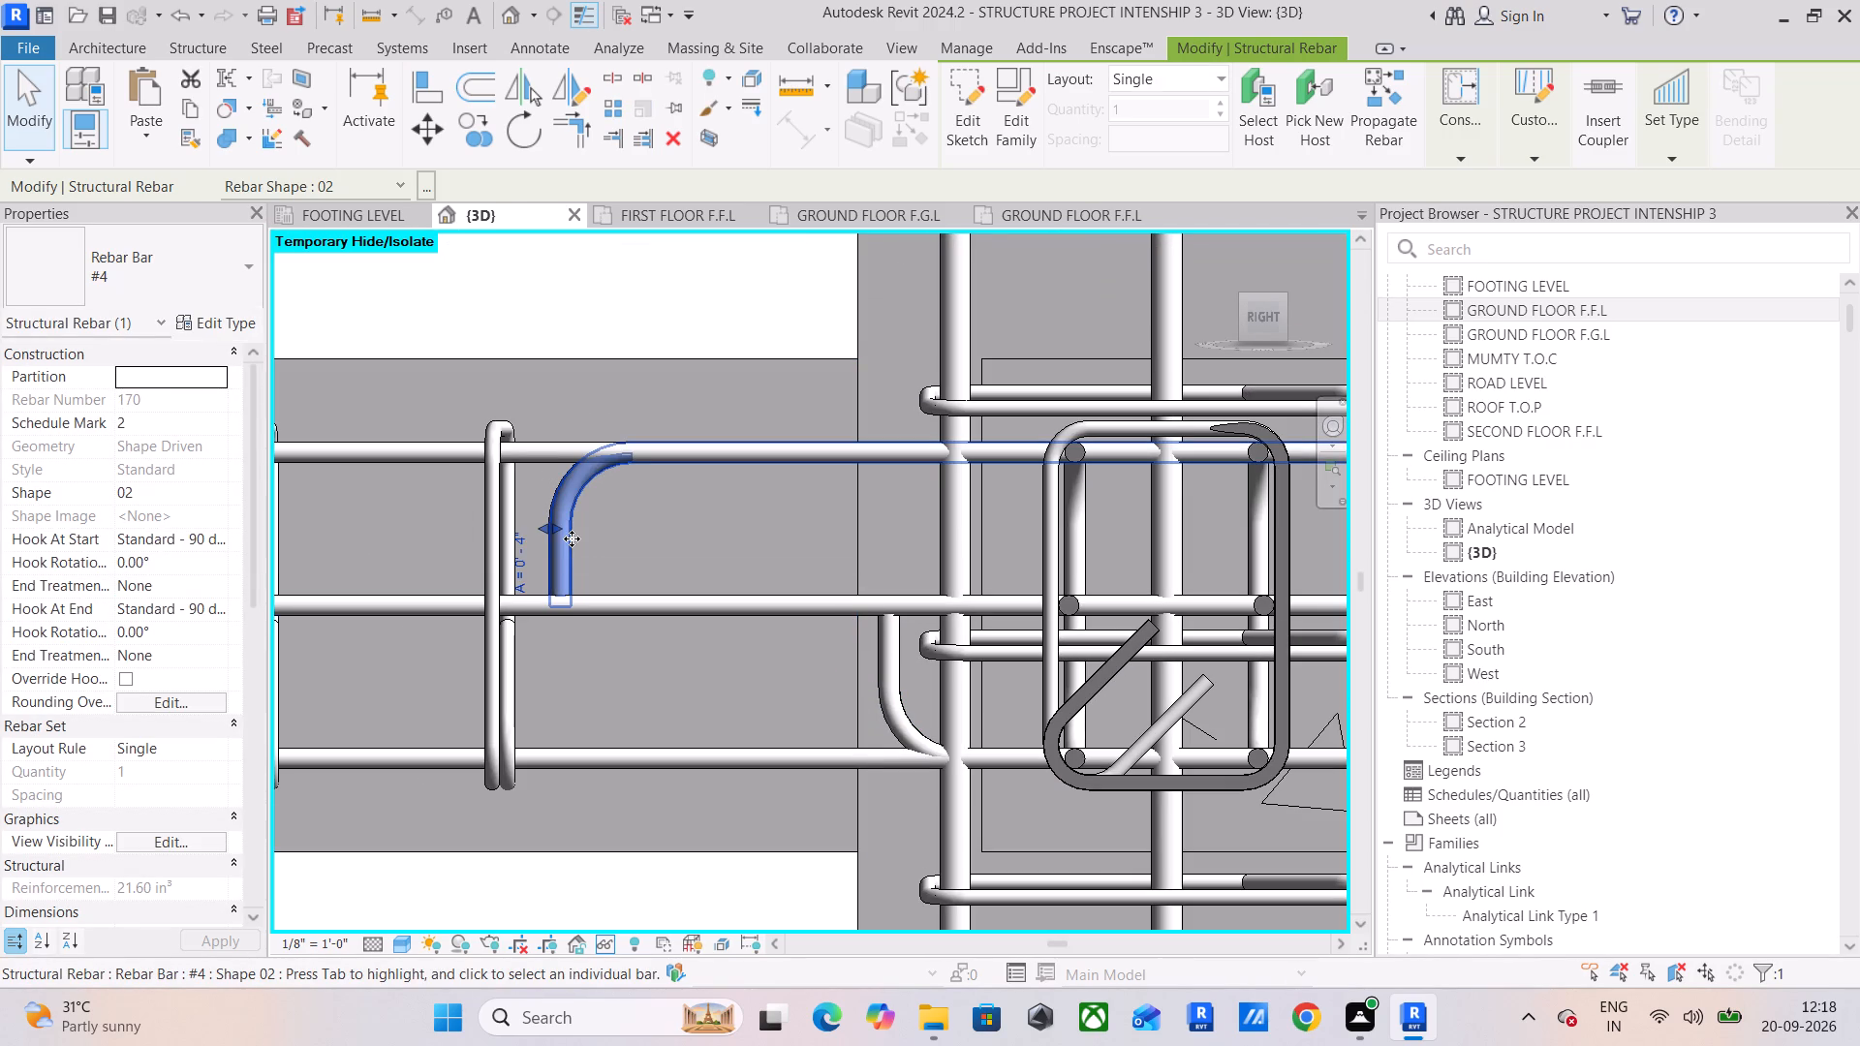
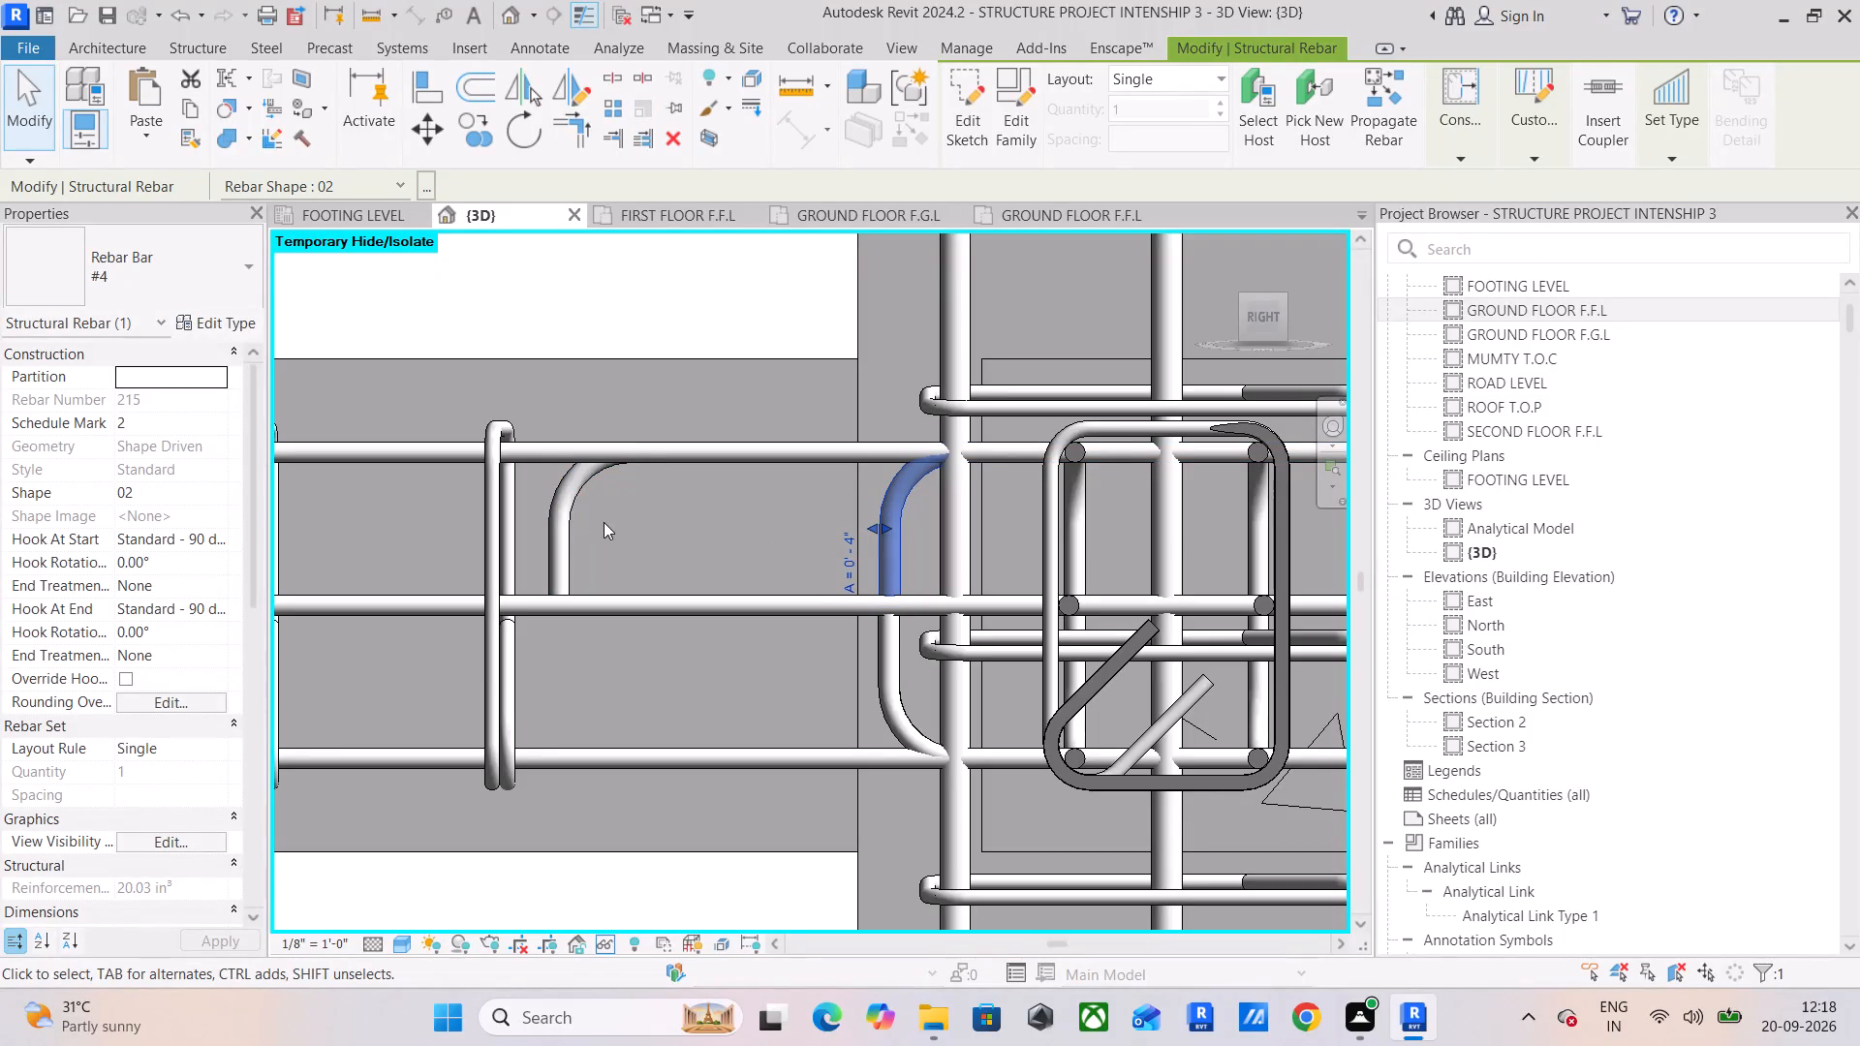
Shorten the second top #4 hooked bar at the intermediate column and align its start hook with the first bar's inside the column face.
click(567, 513)
scroll(556, 529, up, 6)
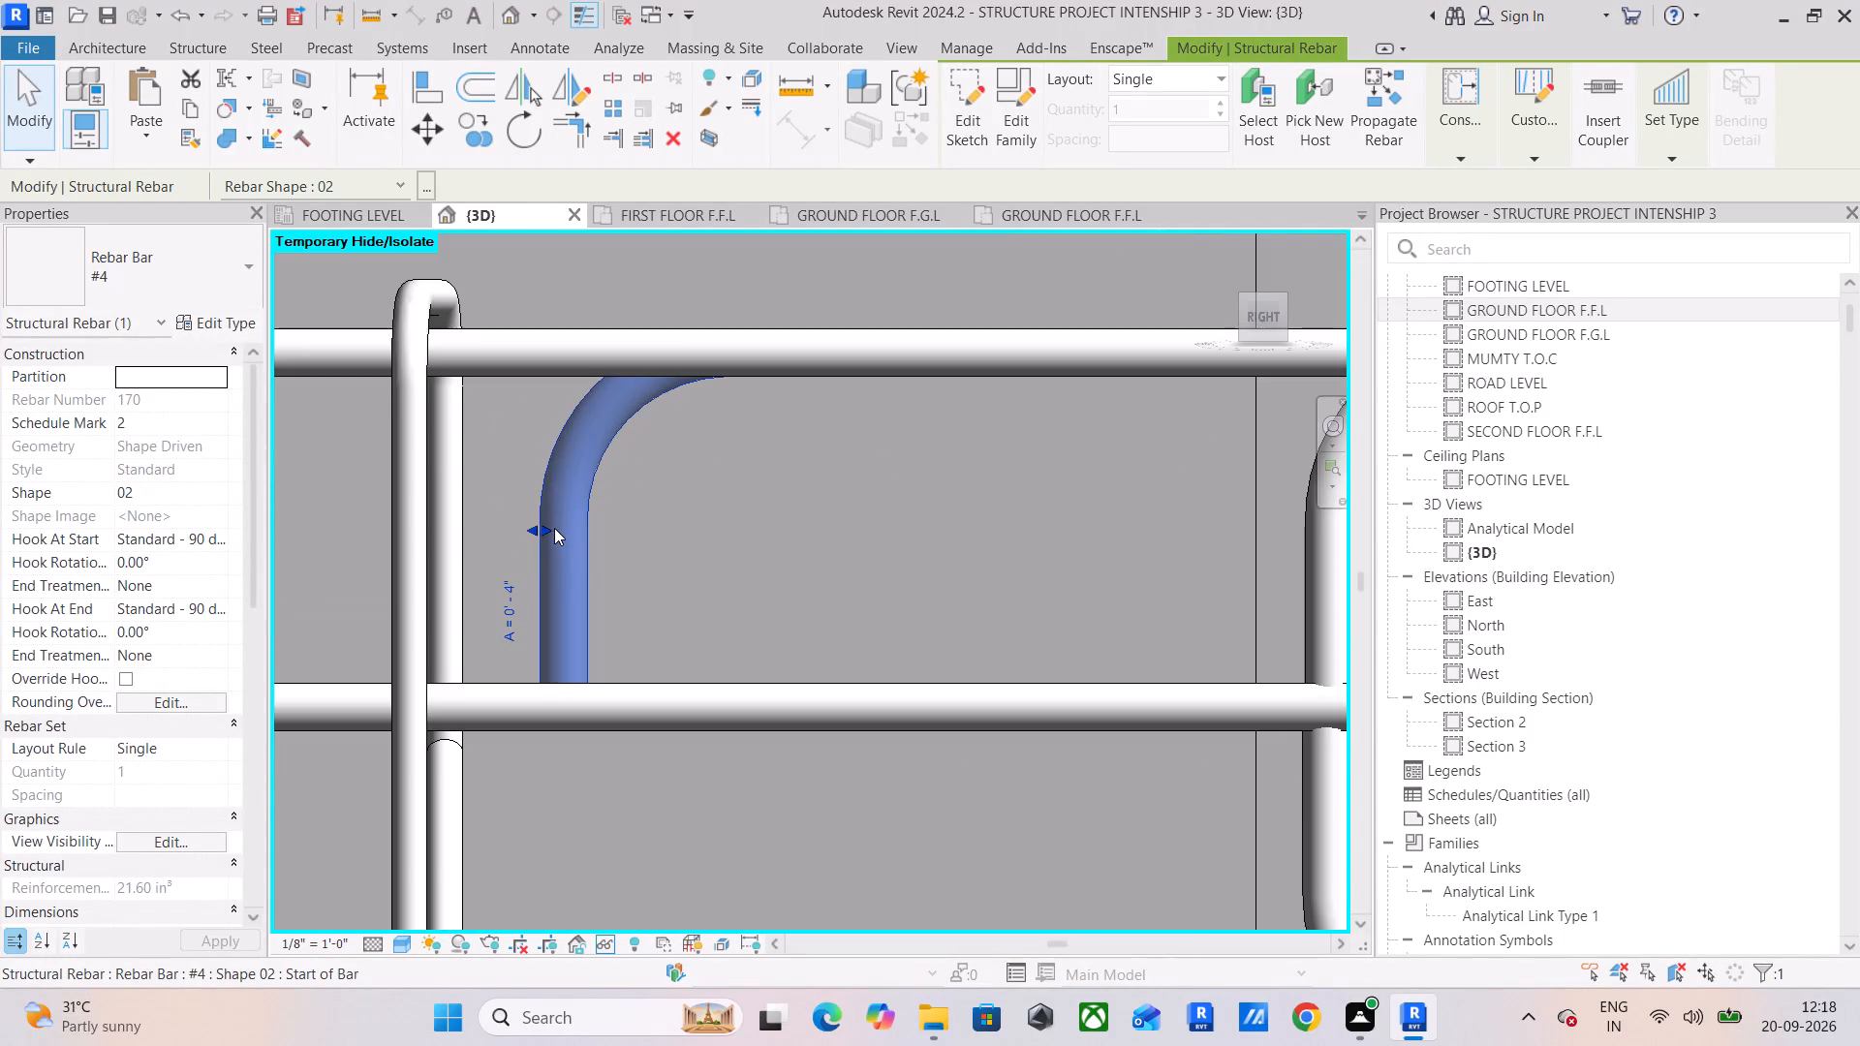
drag(554, 528, 1088, 557)
scroll(1088, 557, down, 4)
scroll(1088, 557, up, 1)
middle_drag(1088, 557, 748, 513)
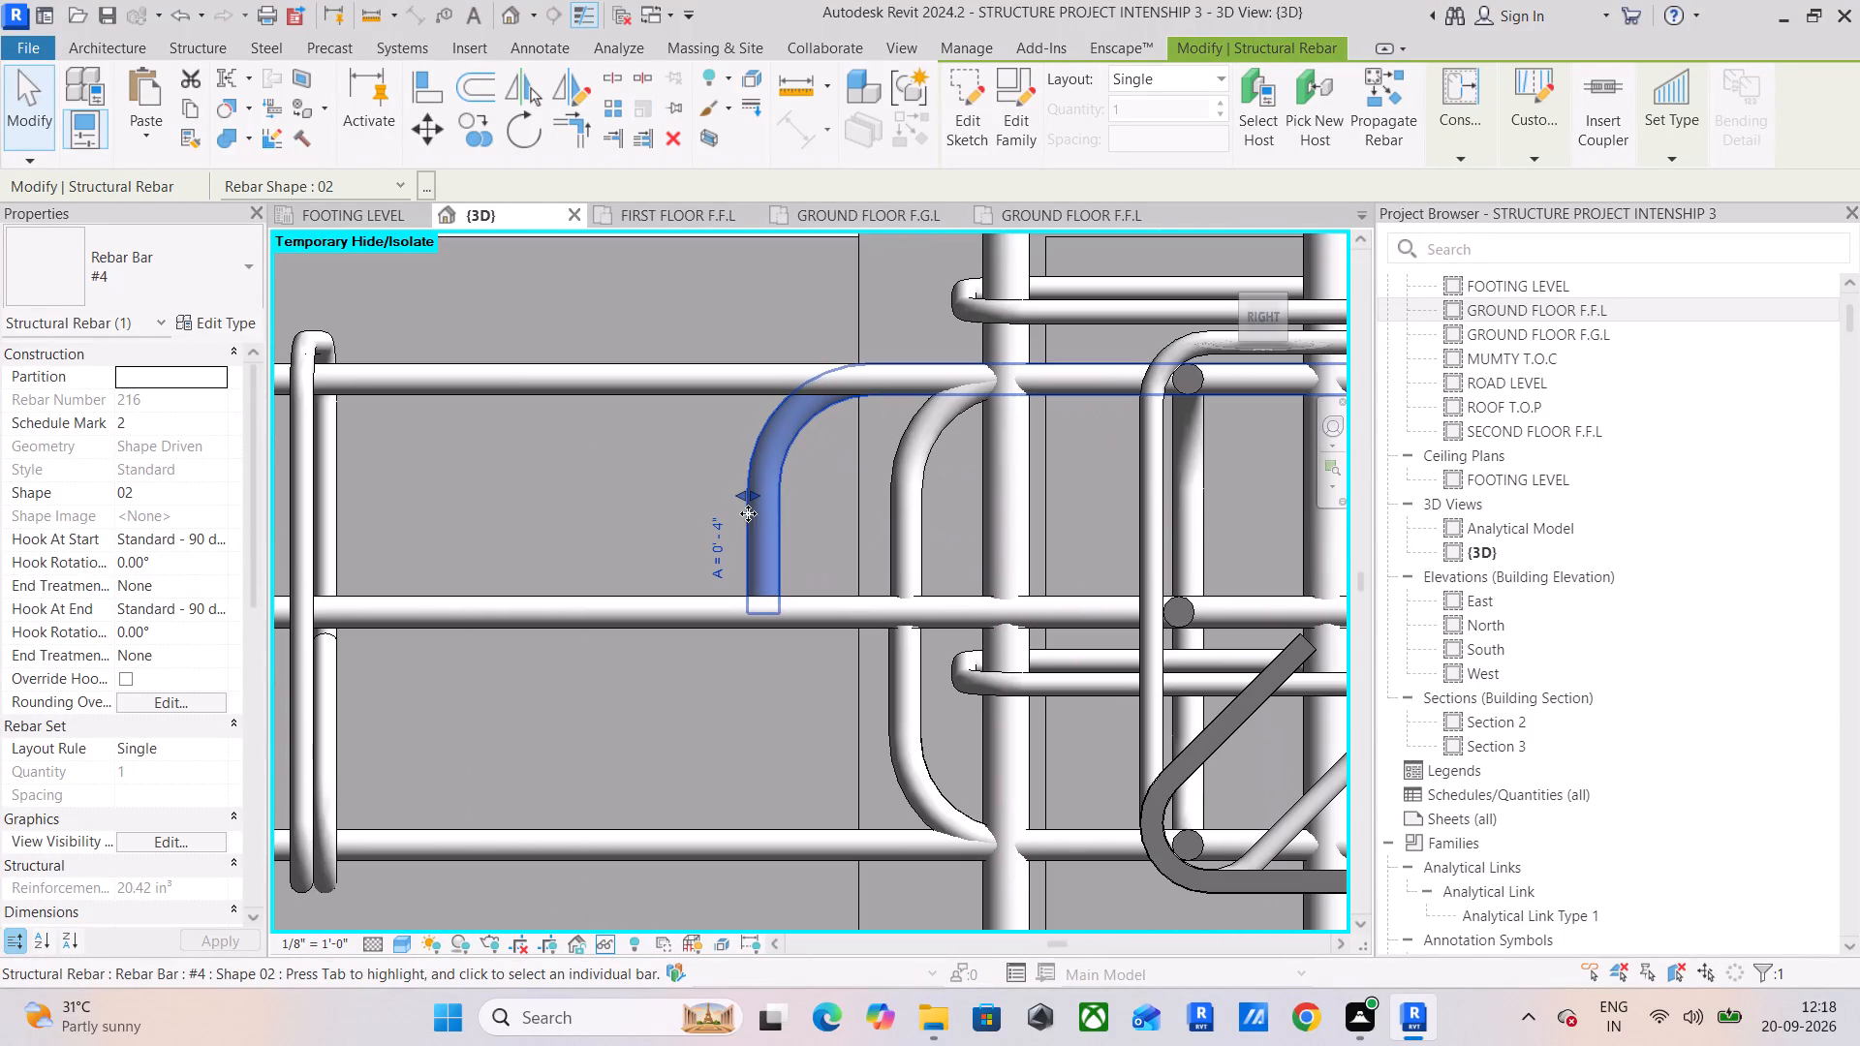
drag(759, 497, 841, 497)
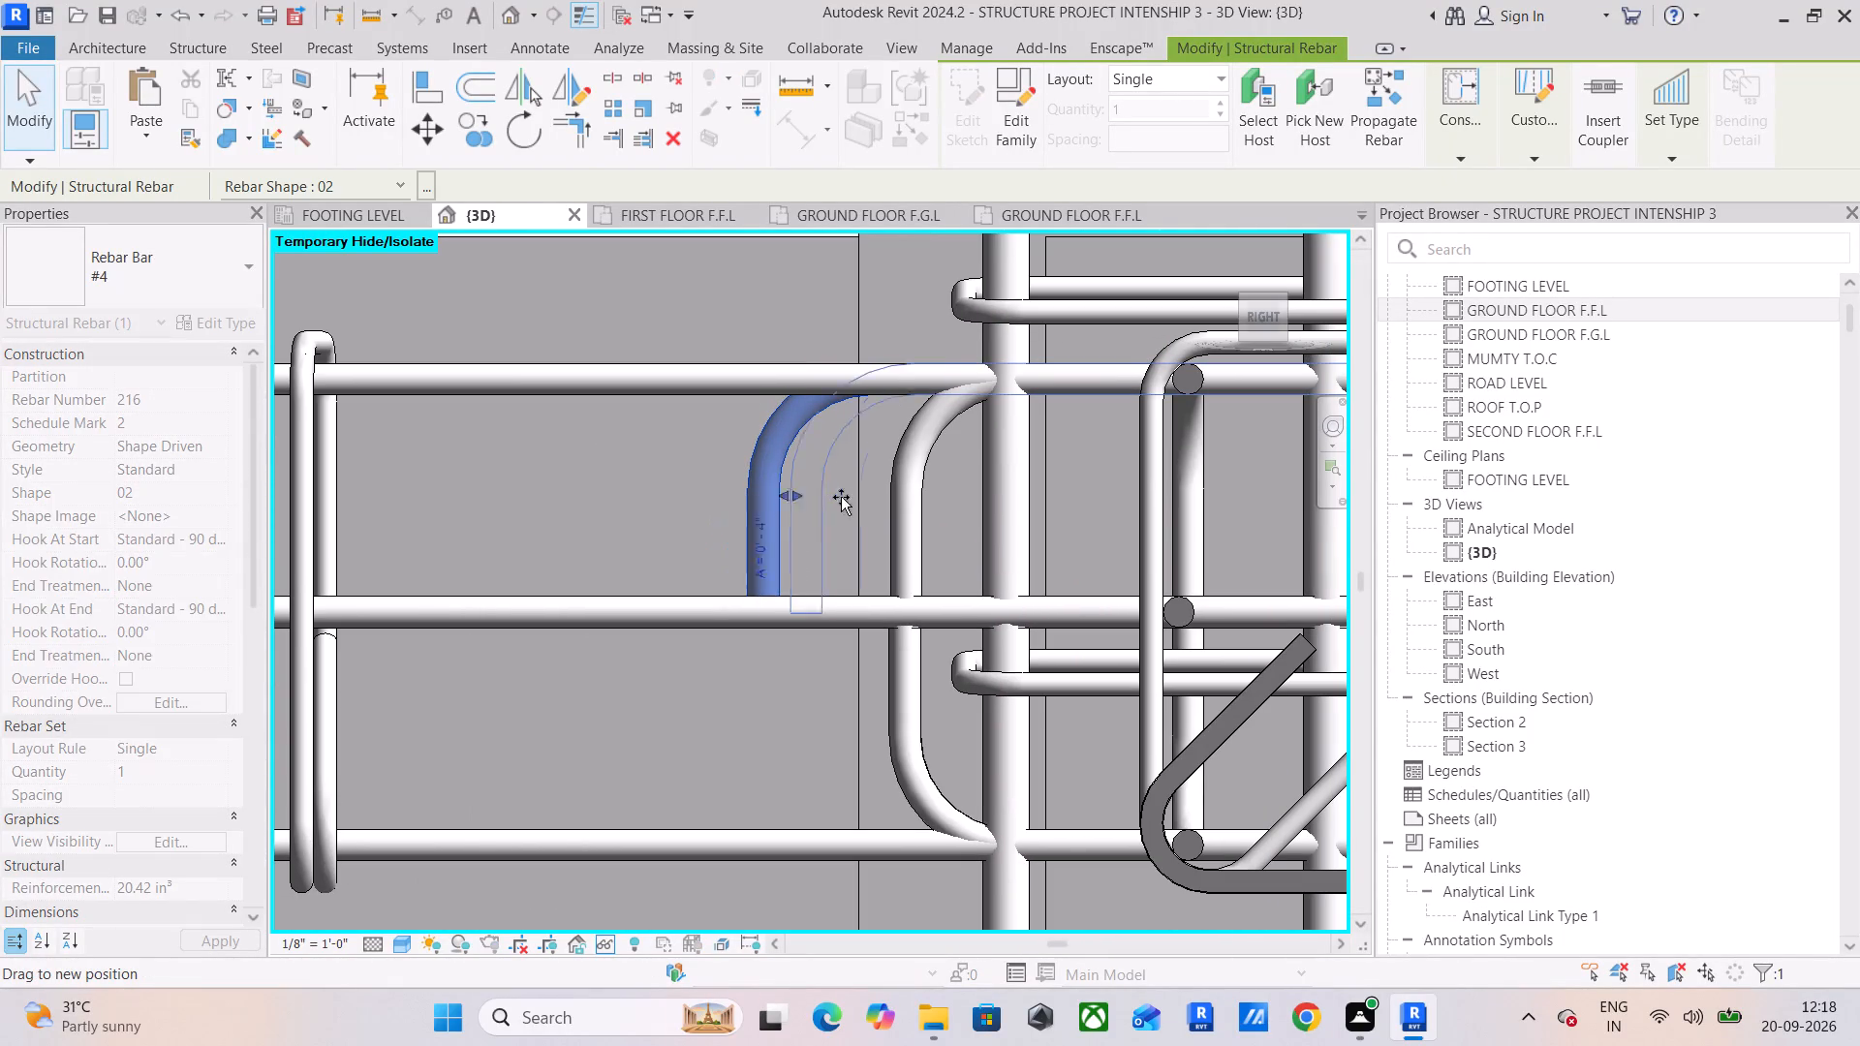
drag(841, 497, 898, 498)
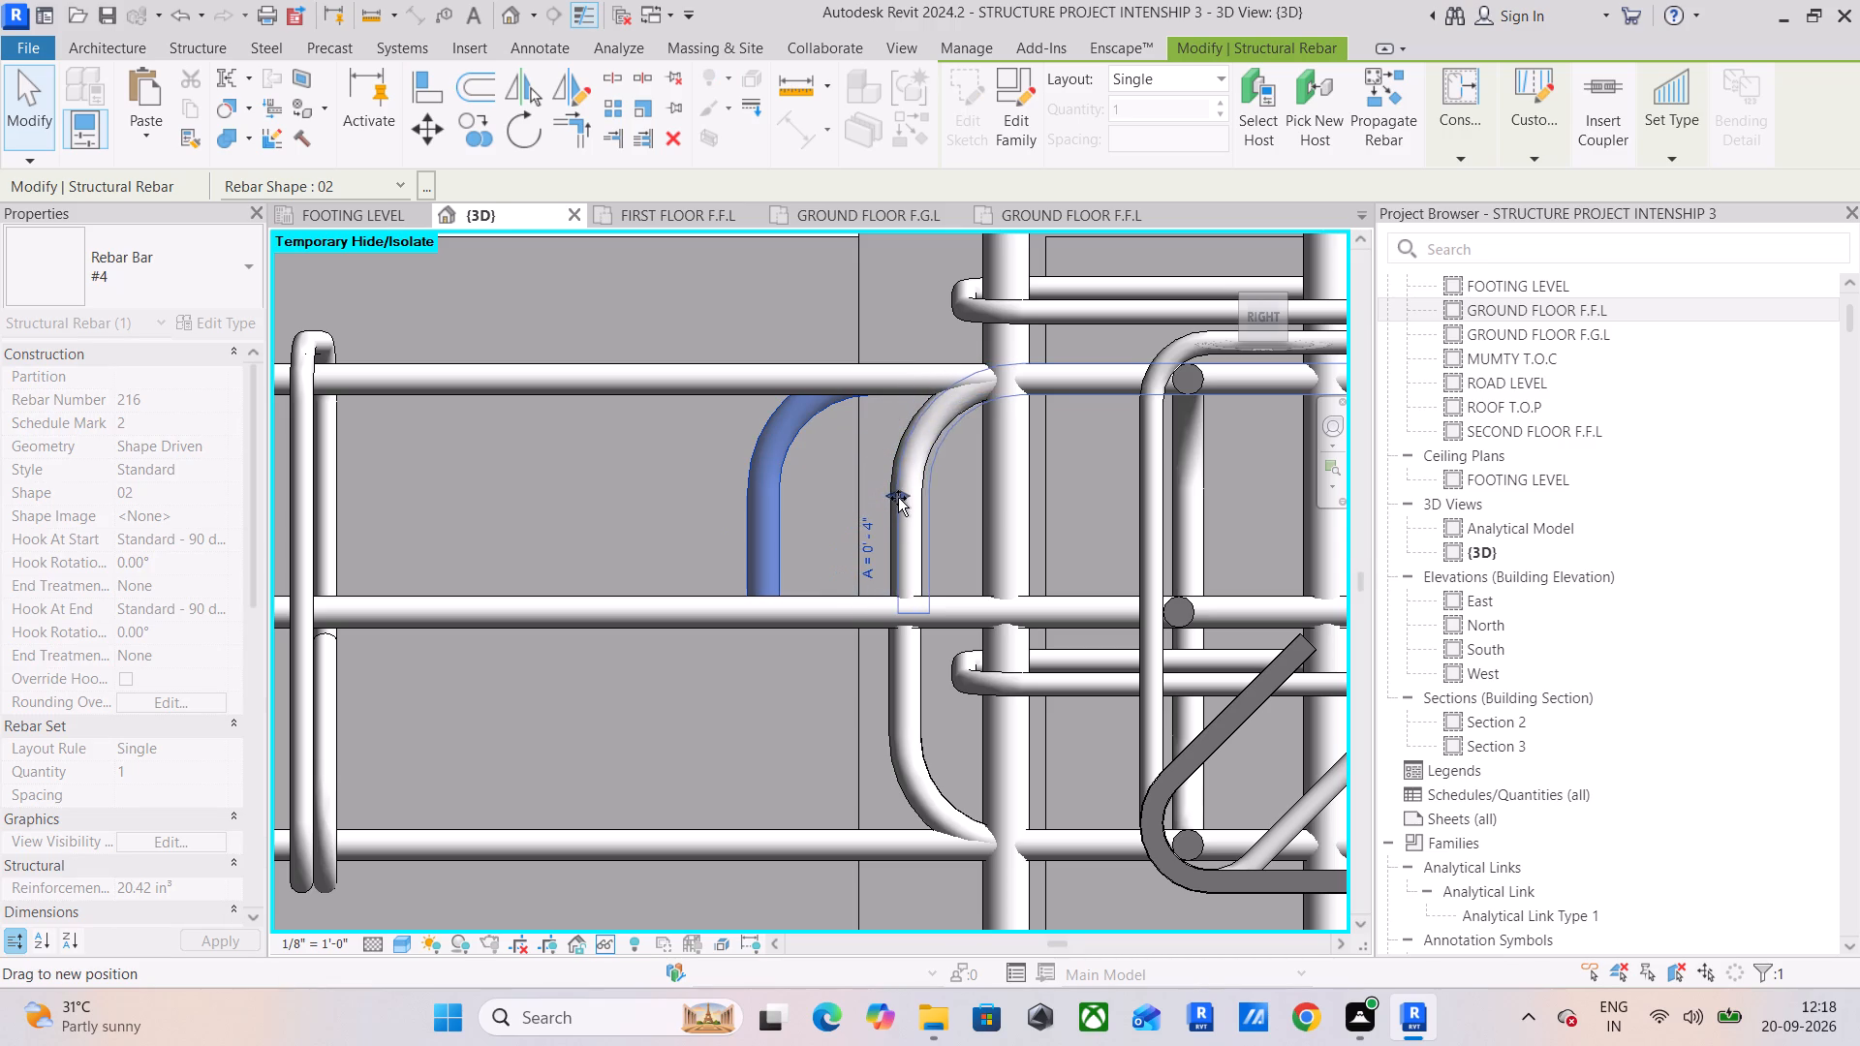
drag(898, 498, 892, 505)
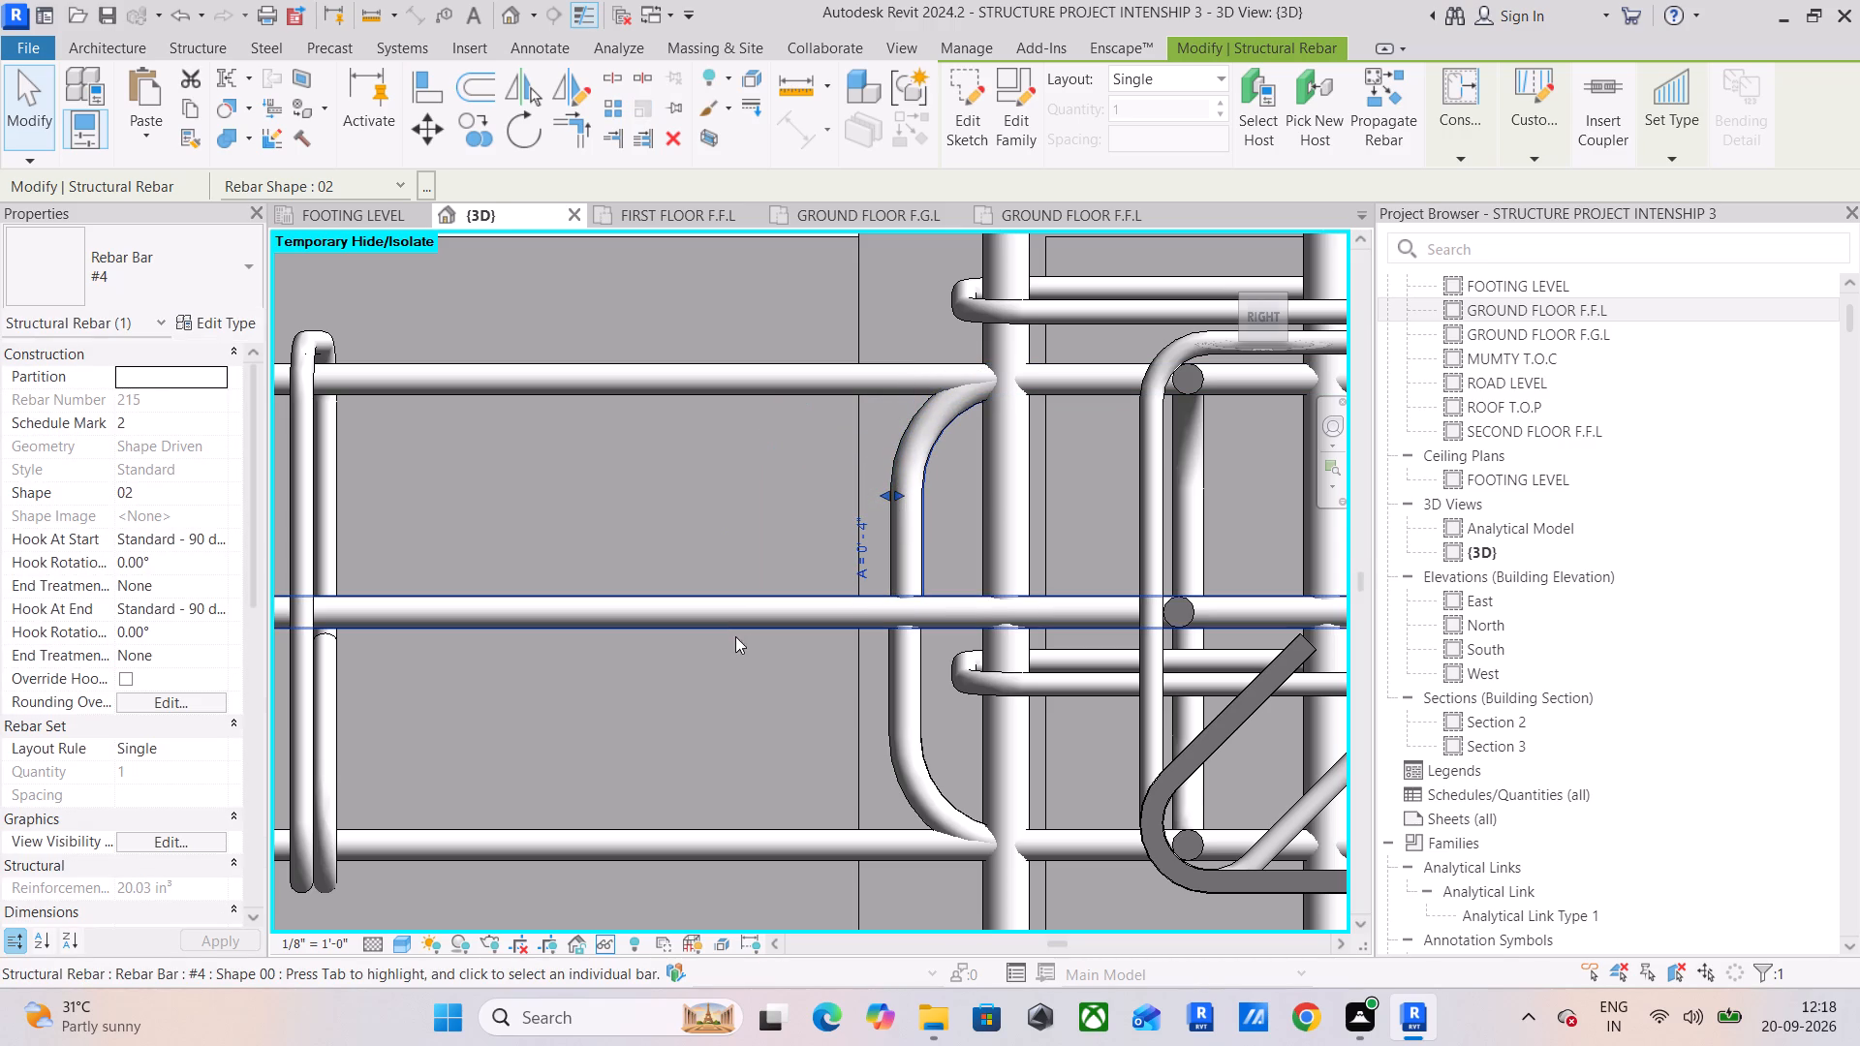
Shorten the mid-height straight #4 bar that overruns the intermediate column so it ends just inside the column's far face.
click(724, 606)
scroll(724, 603, down, 12)
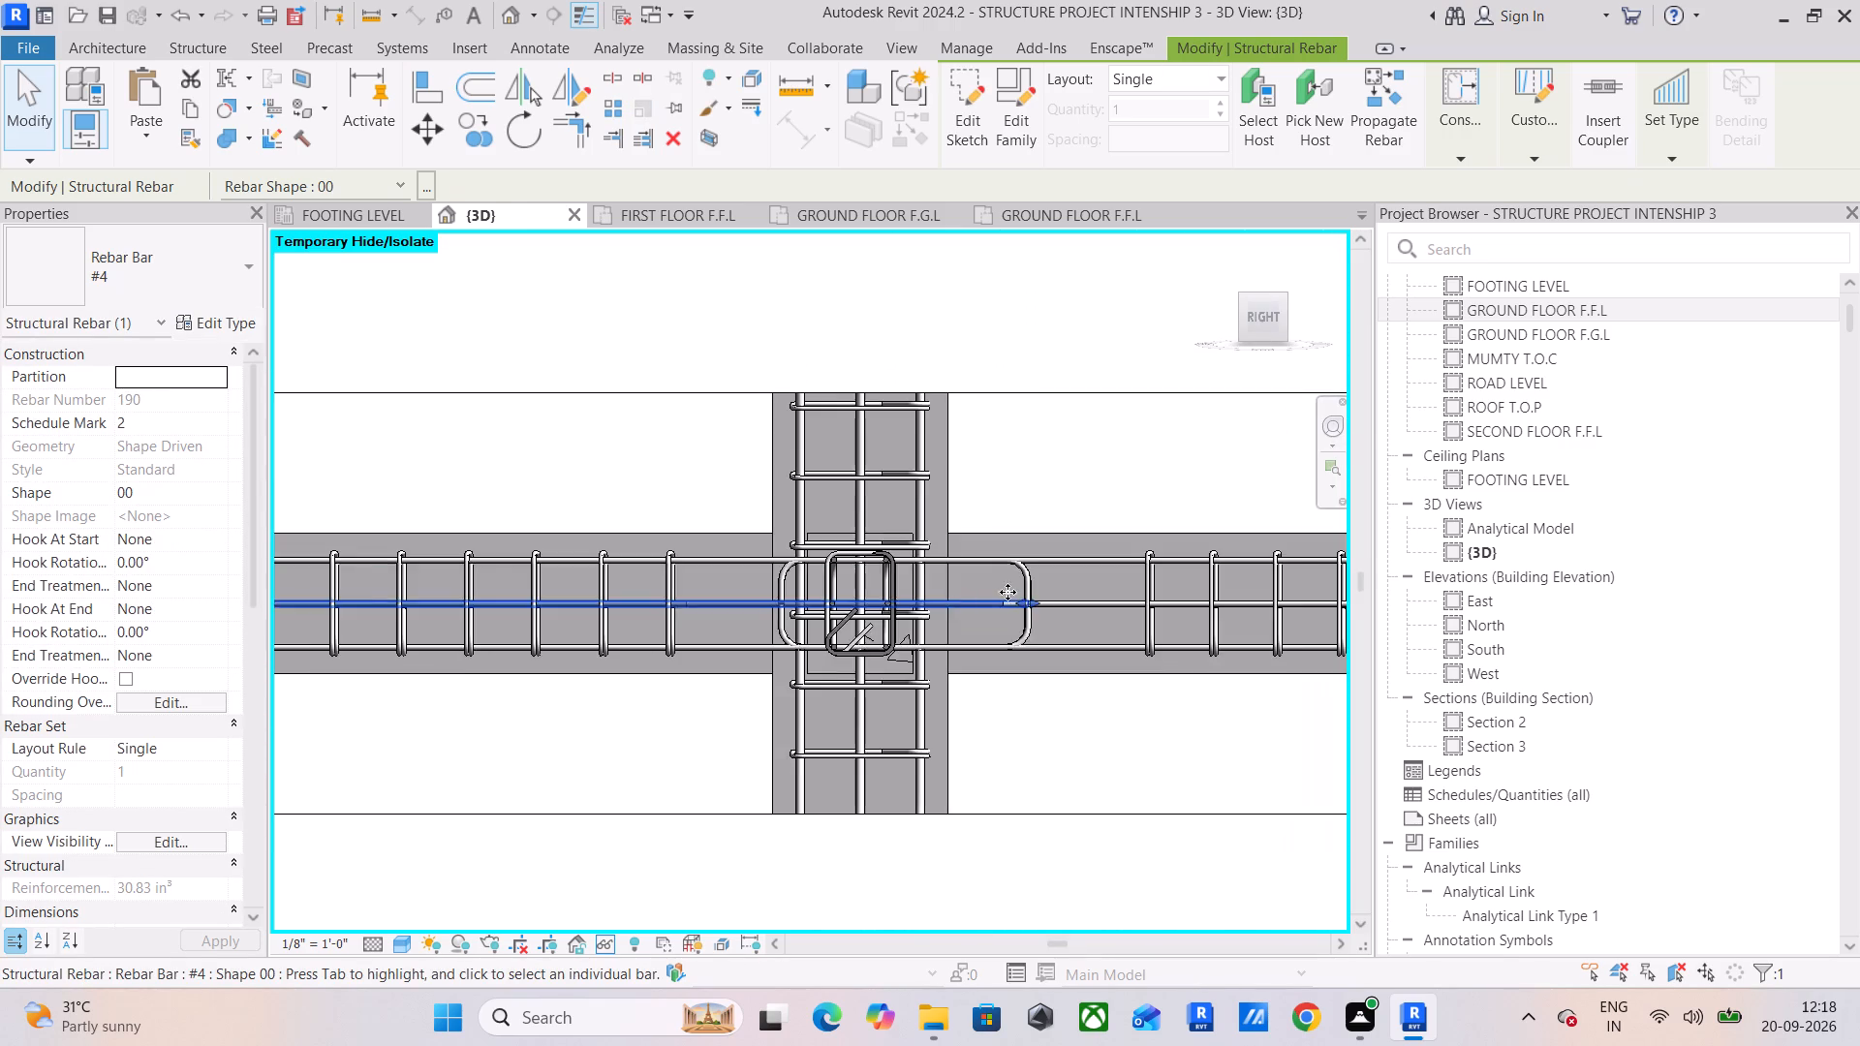
scroll(1043, 587, up, 6)
drag(995, 623, 779, 621)
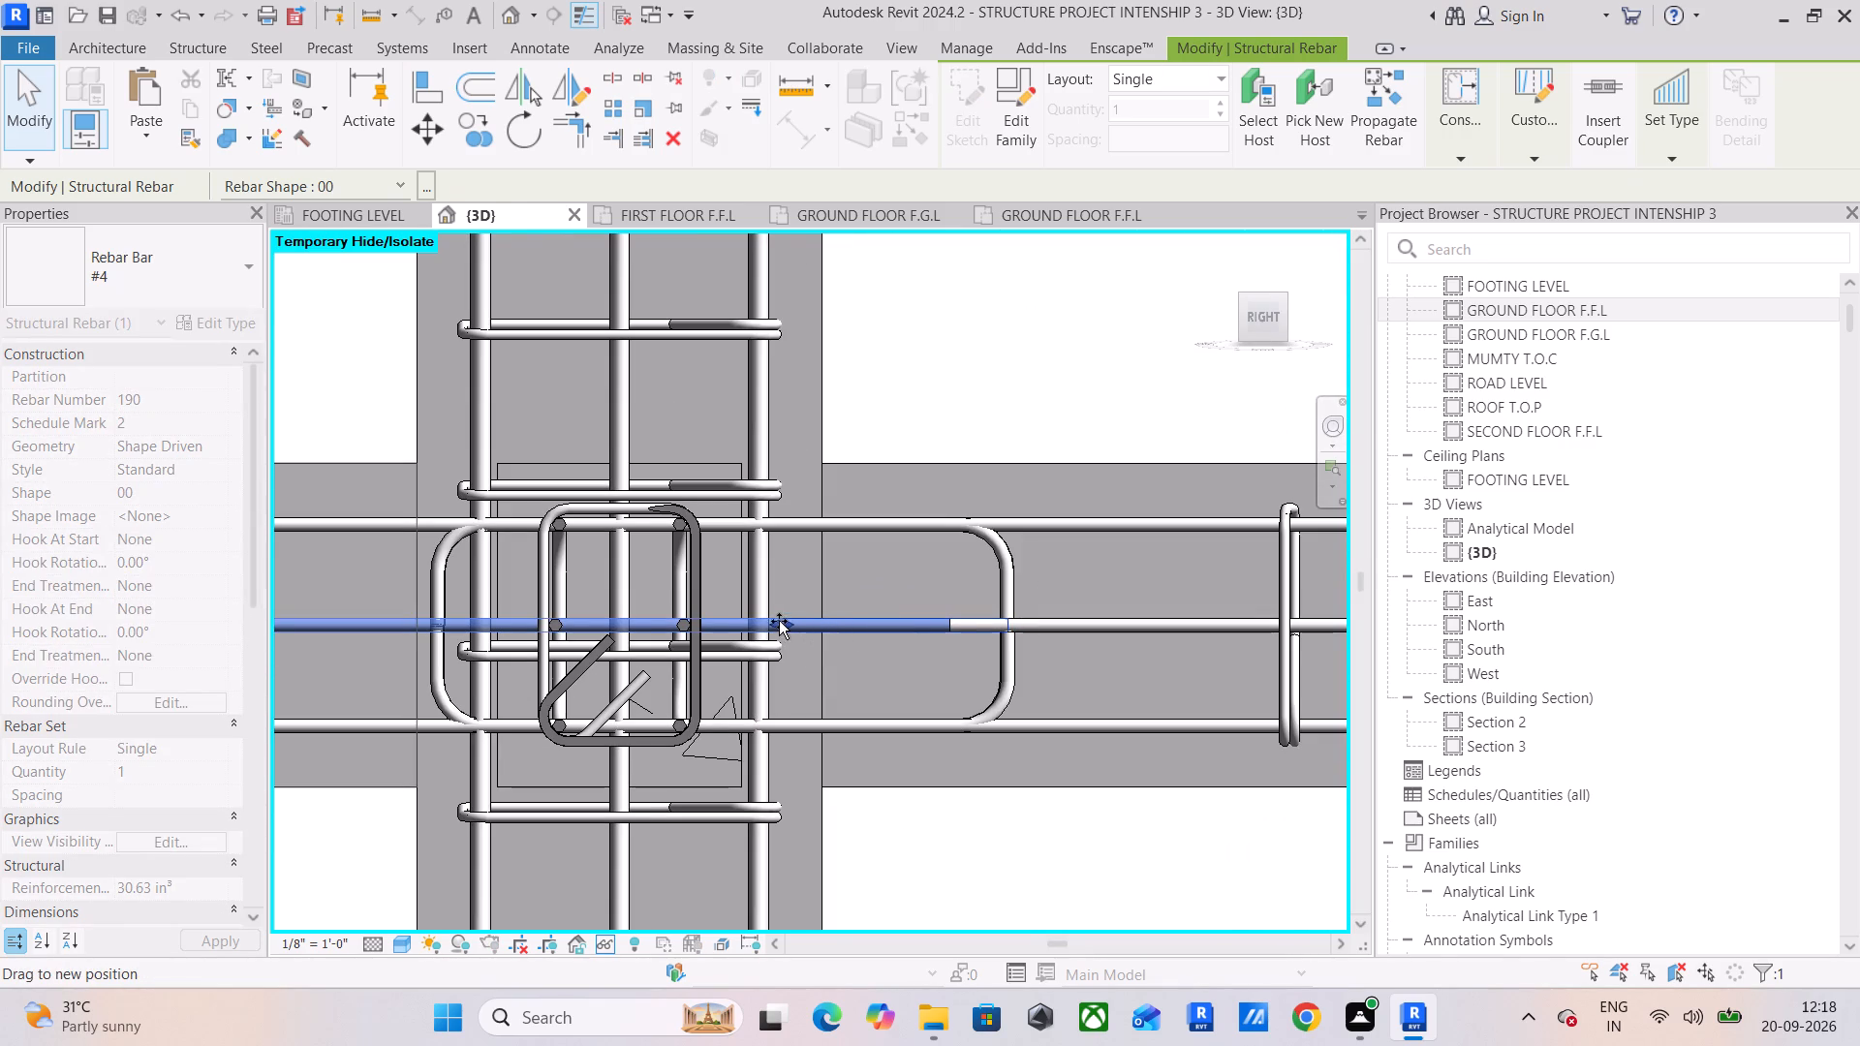
drag(779, 621, 797, 617)
Extend the adjoining span's mid-height straight #4 bar through the intermediate column to line up with the hooks at the opposite face.
click(1045, 618)
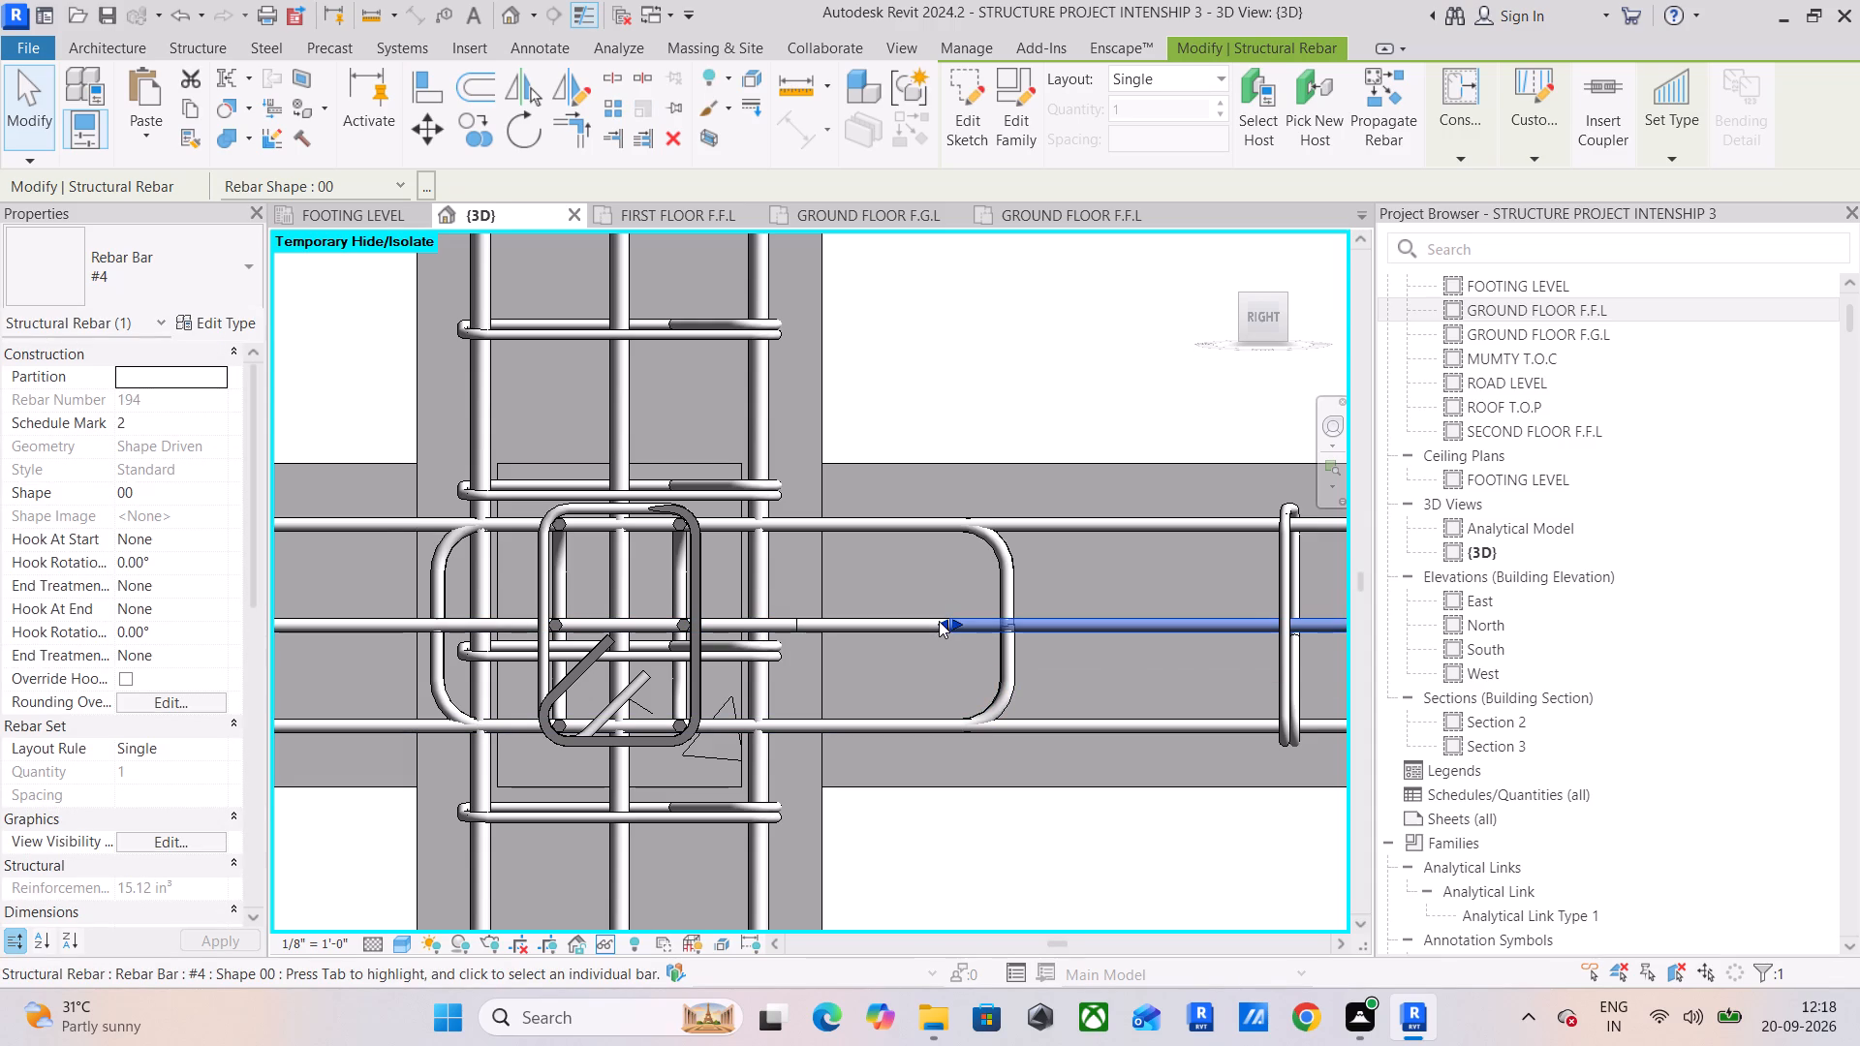
drag(939, 621, 469, 634)
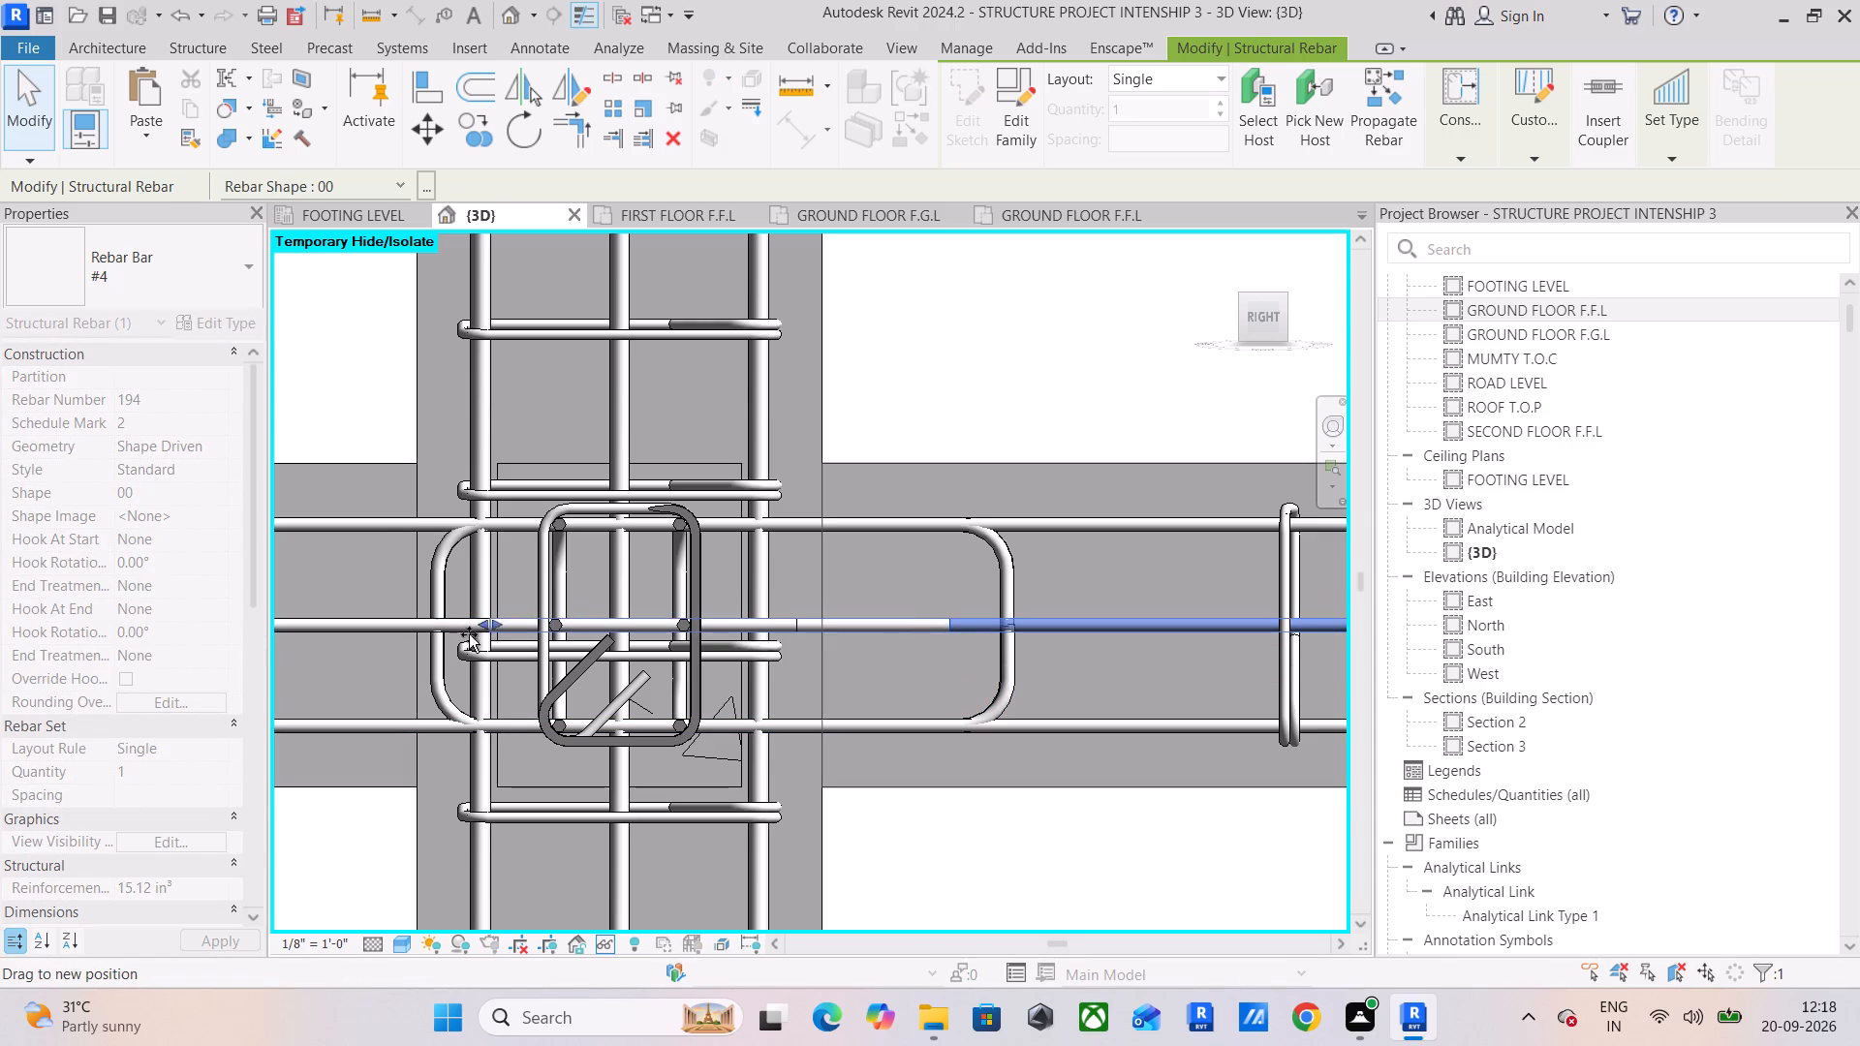
drag(469, 634, 438, 635)
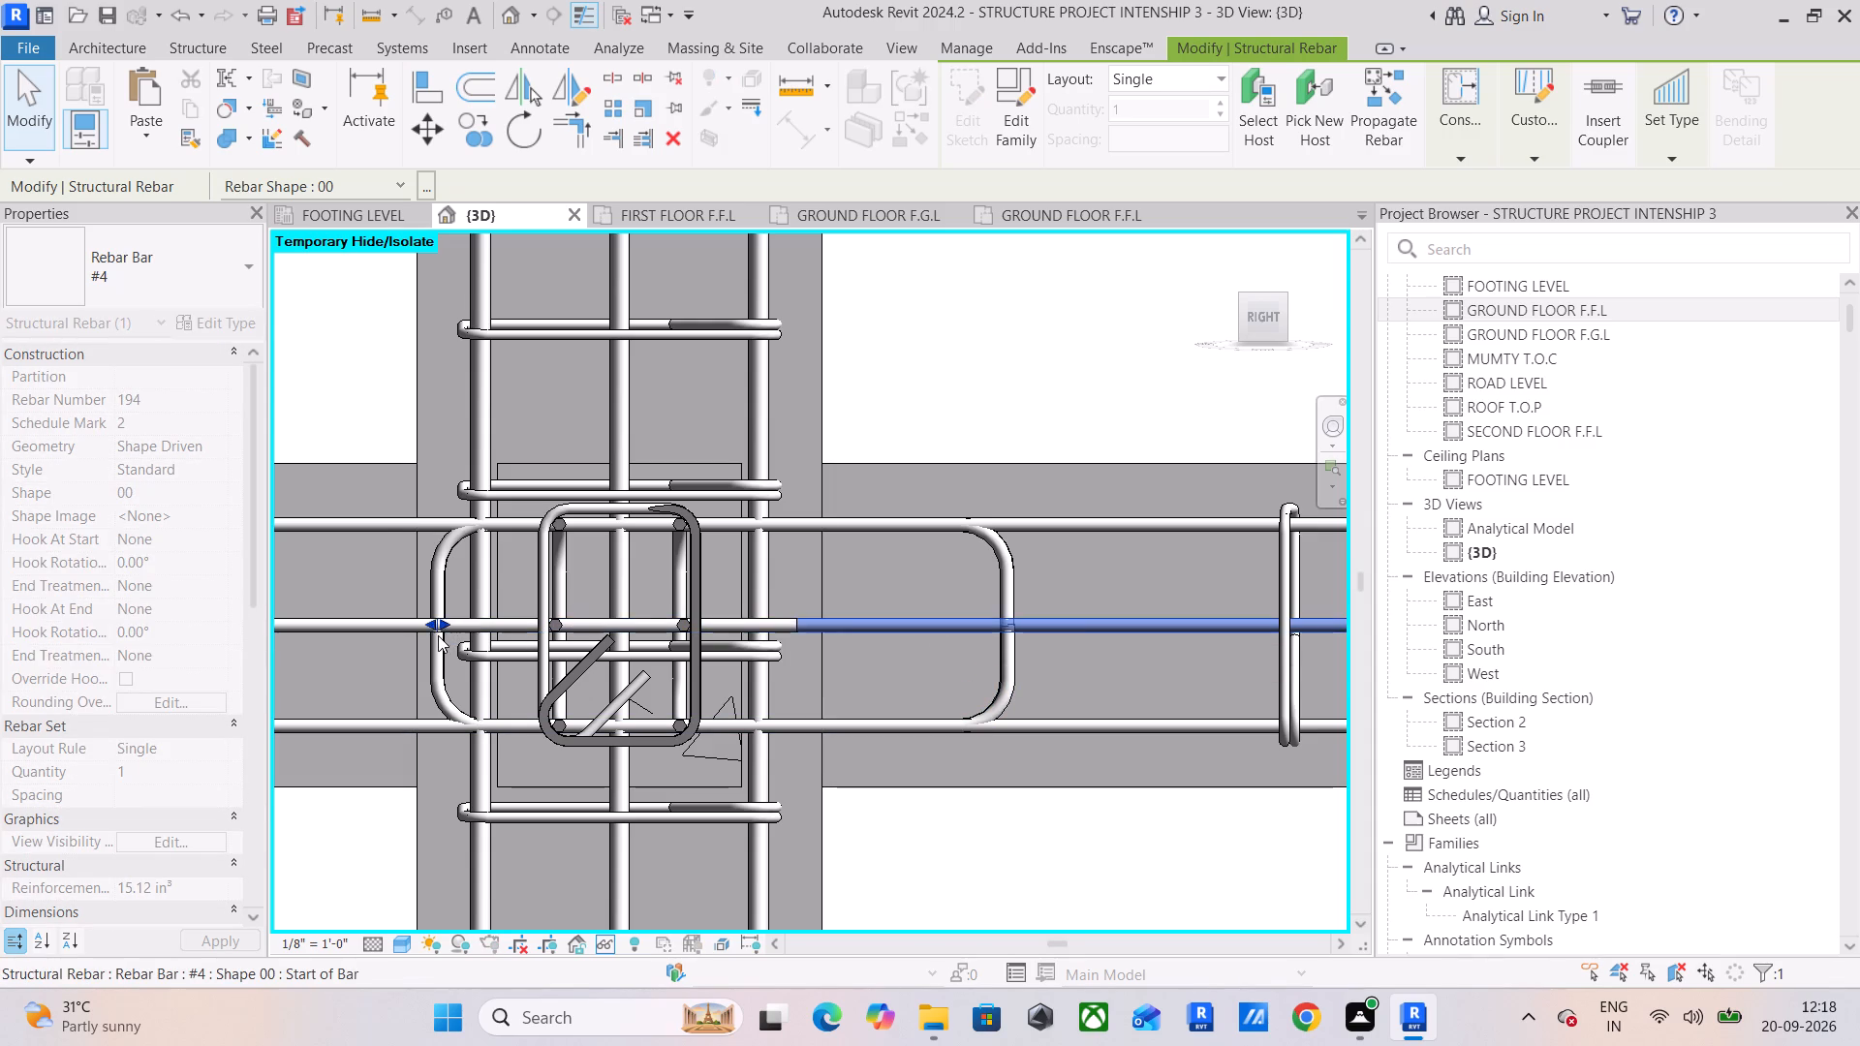
scroll(438, 636, up, 6)
drag(440, 616, 428, 614)
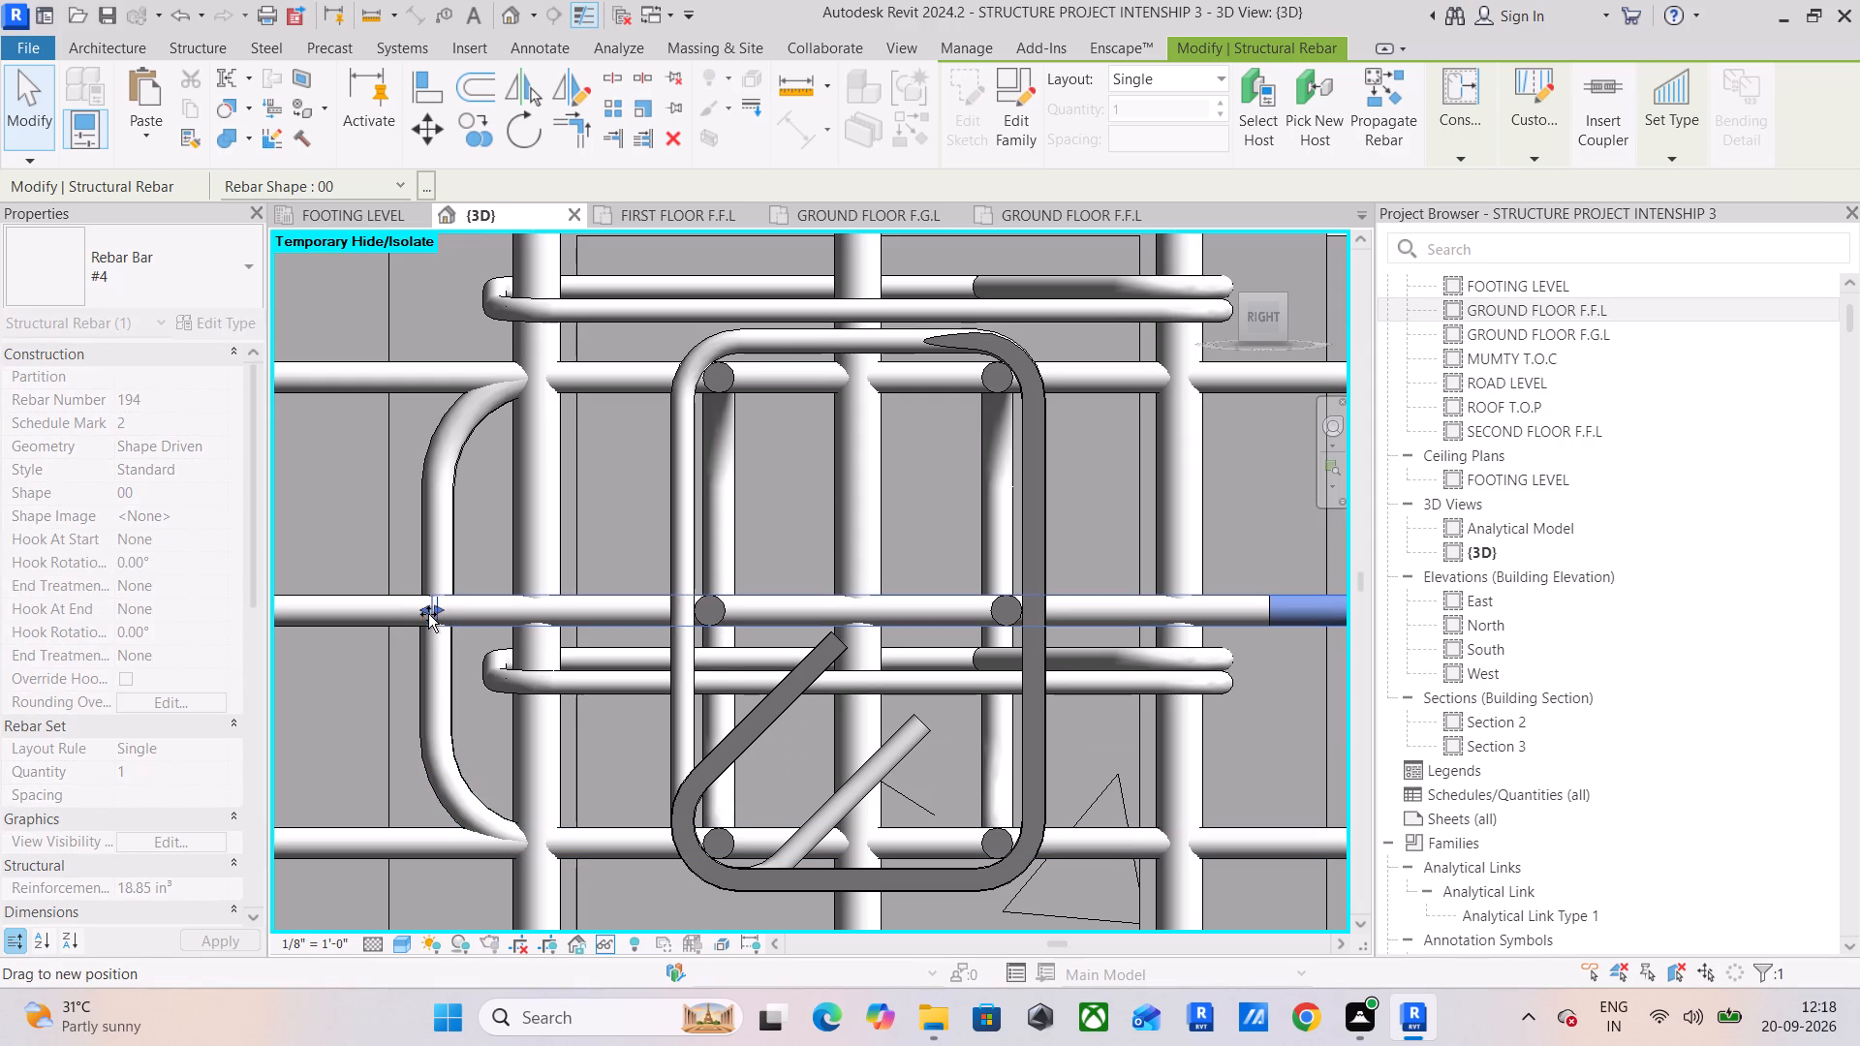
drag(428, 614, 426, 616)
Shorten the top #4 bar whose end hook projects past the intermediate column so the hook sits just inside the far face.
scroll(426, 616, down, 7)
click(923, 570)
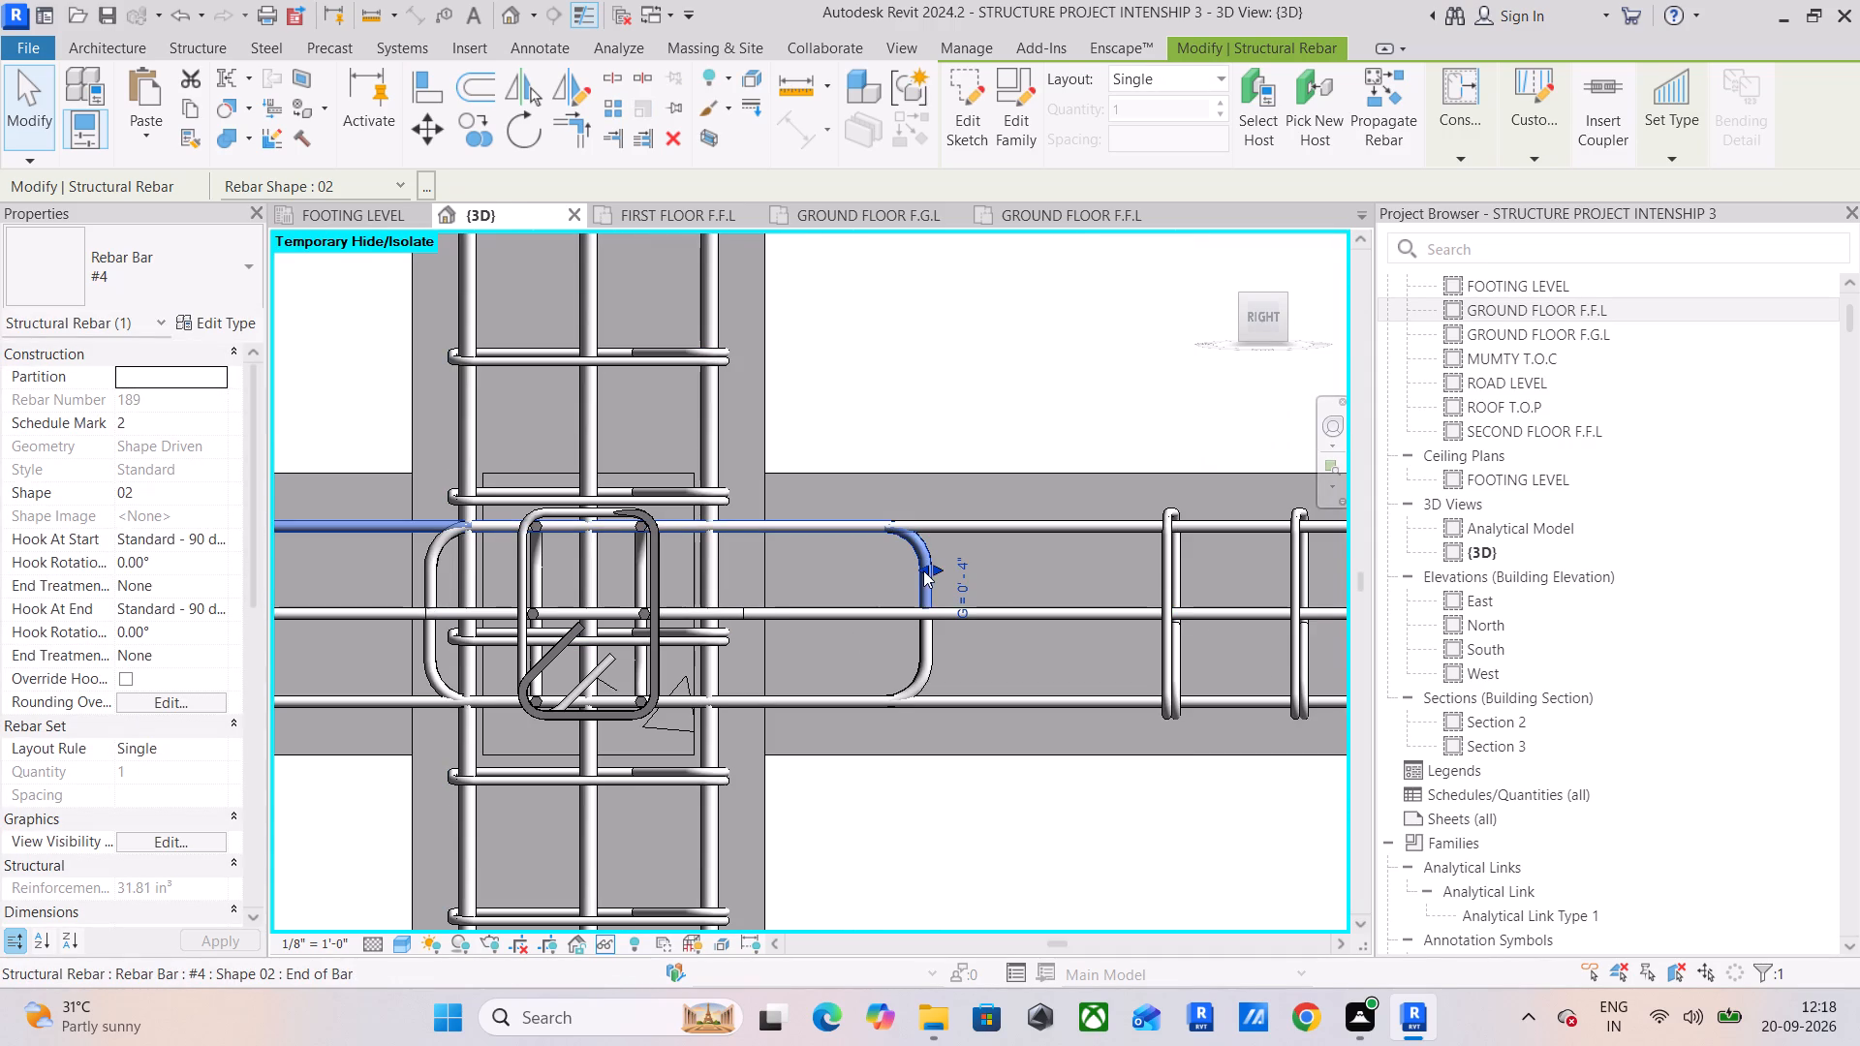
drag(938, 569, 756, 578)
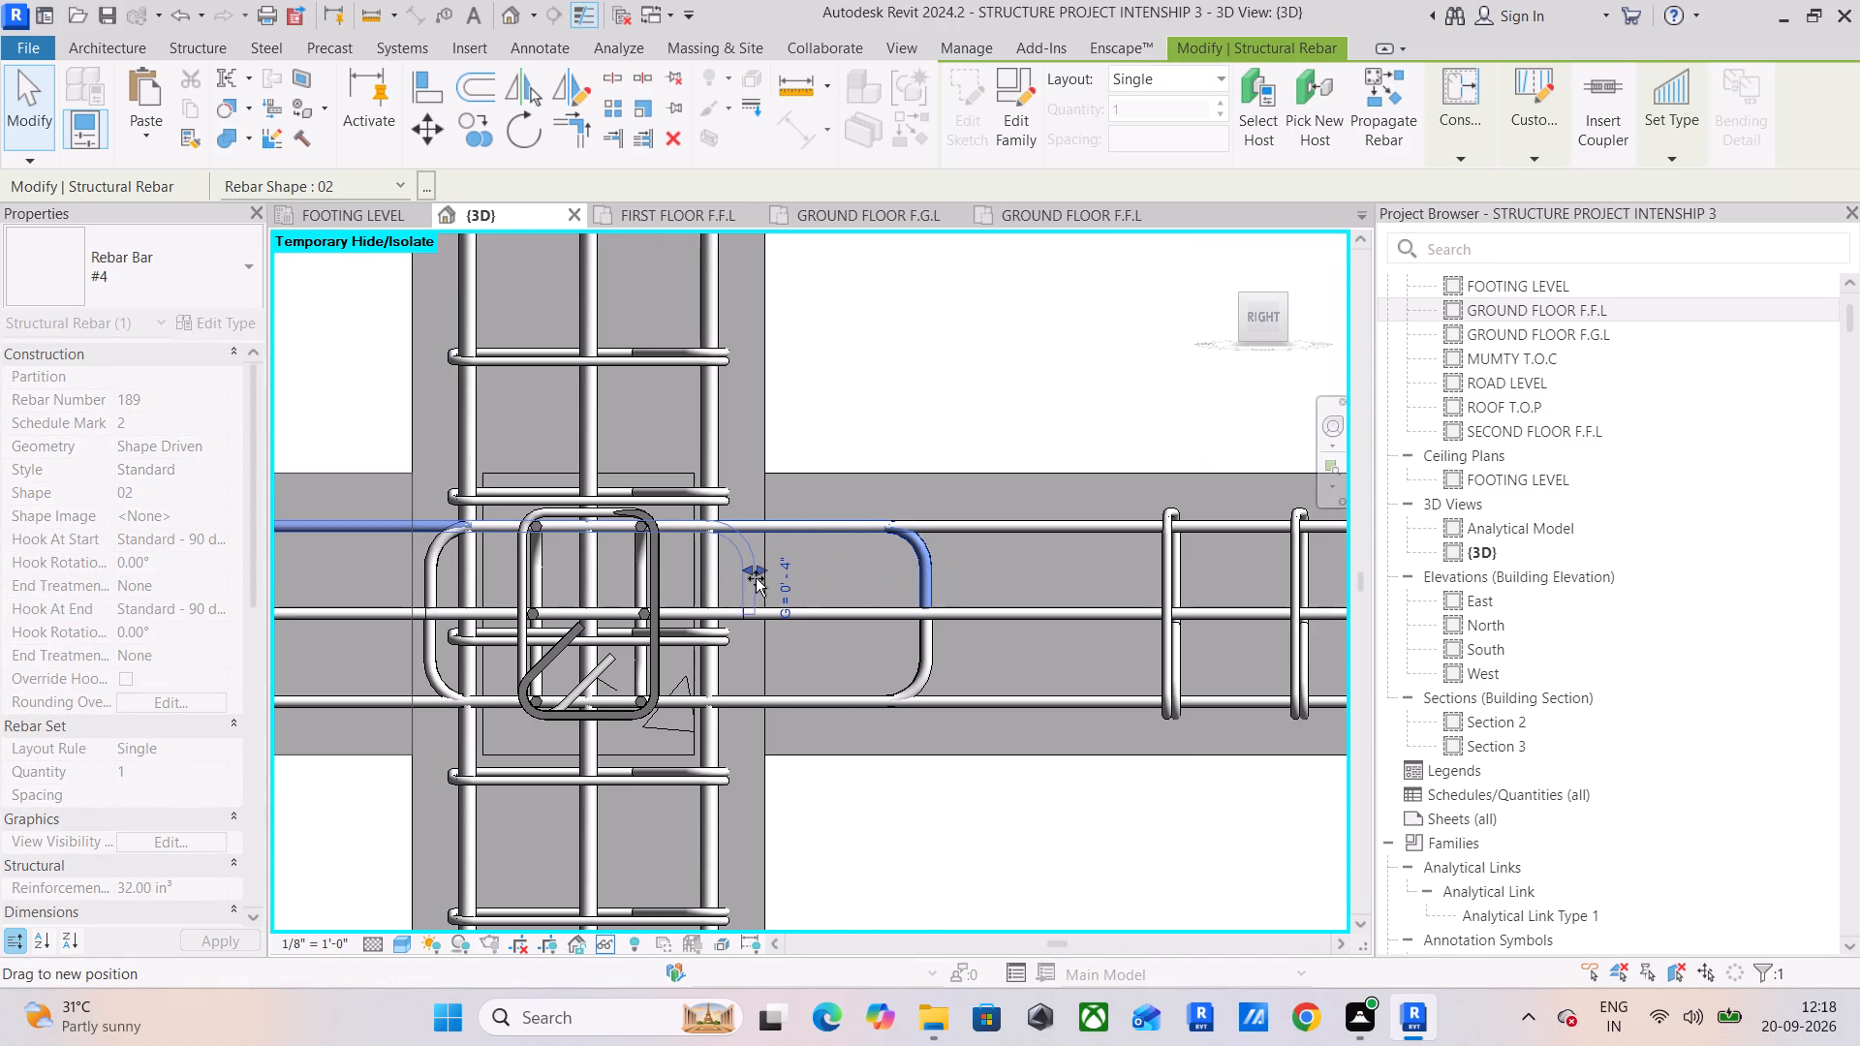
drag(756, 578, 759, 577)
scroll(759, 576, up, 10)
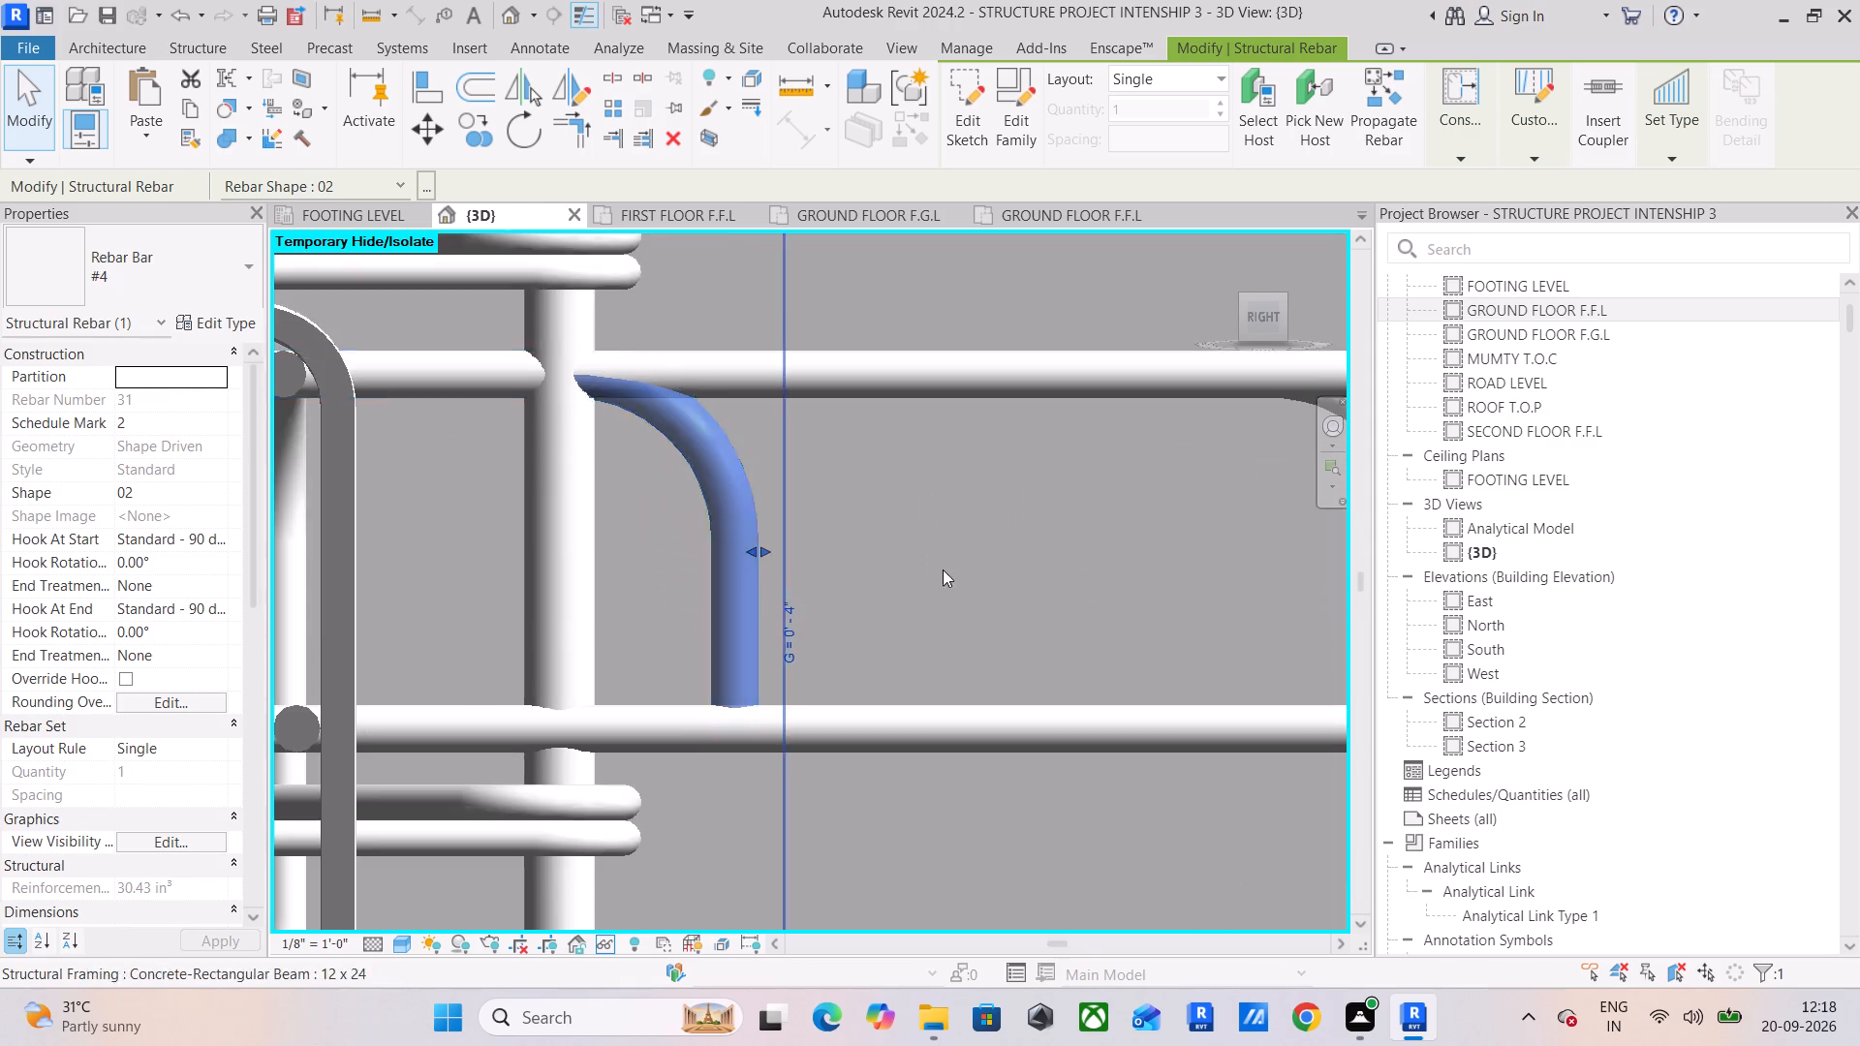
Shorten the second top #4 bar projecting past the intermediate column and align its end hook with the first bar's.
scroll(1088, 561, down, 7)
click(1210, 550)
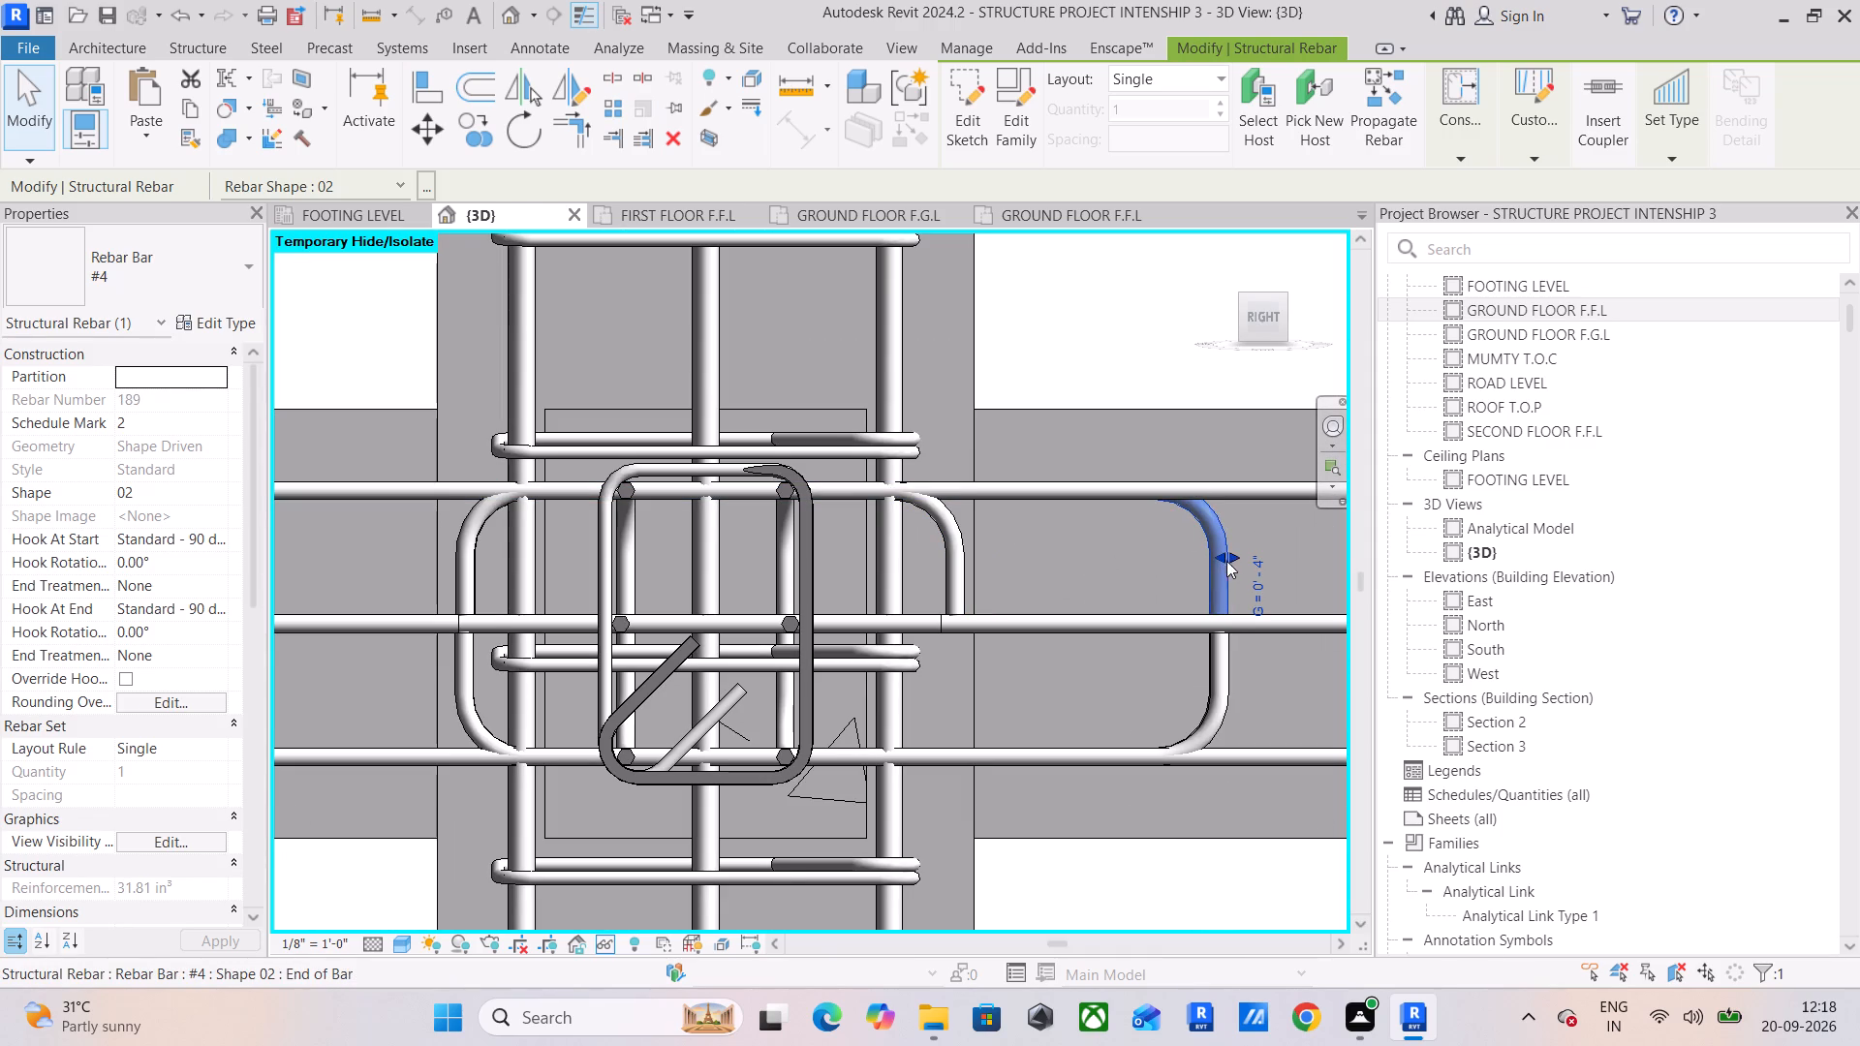
drag(1230, 559, 955, 595)
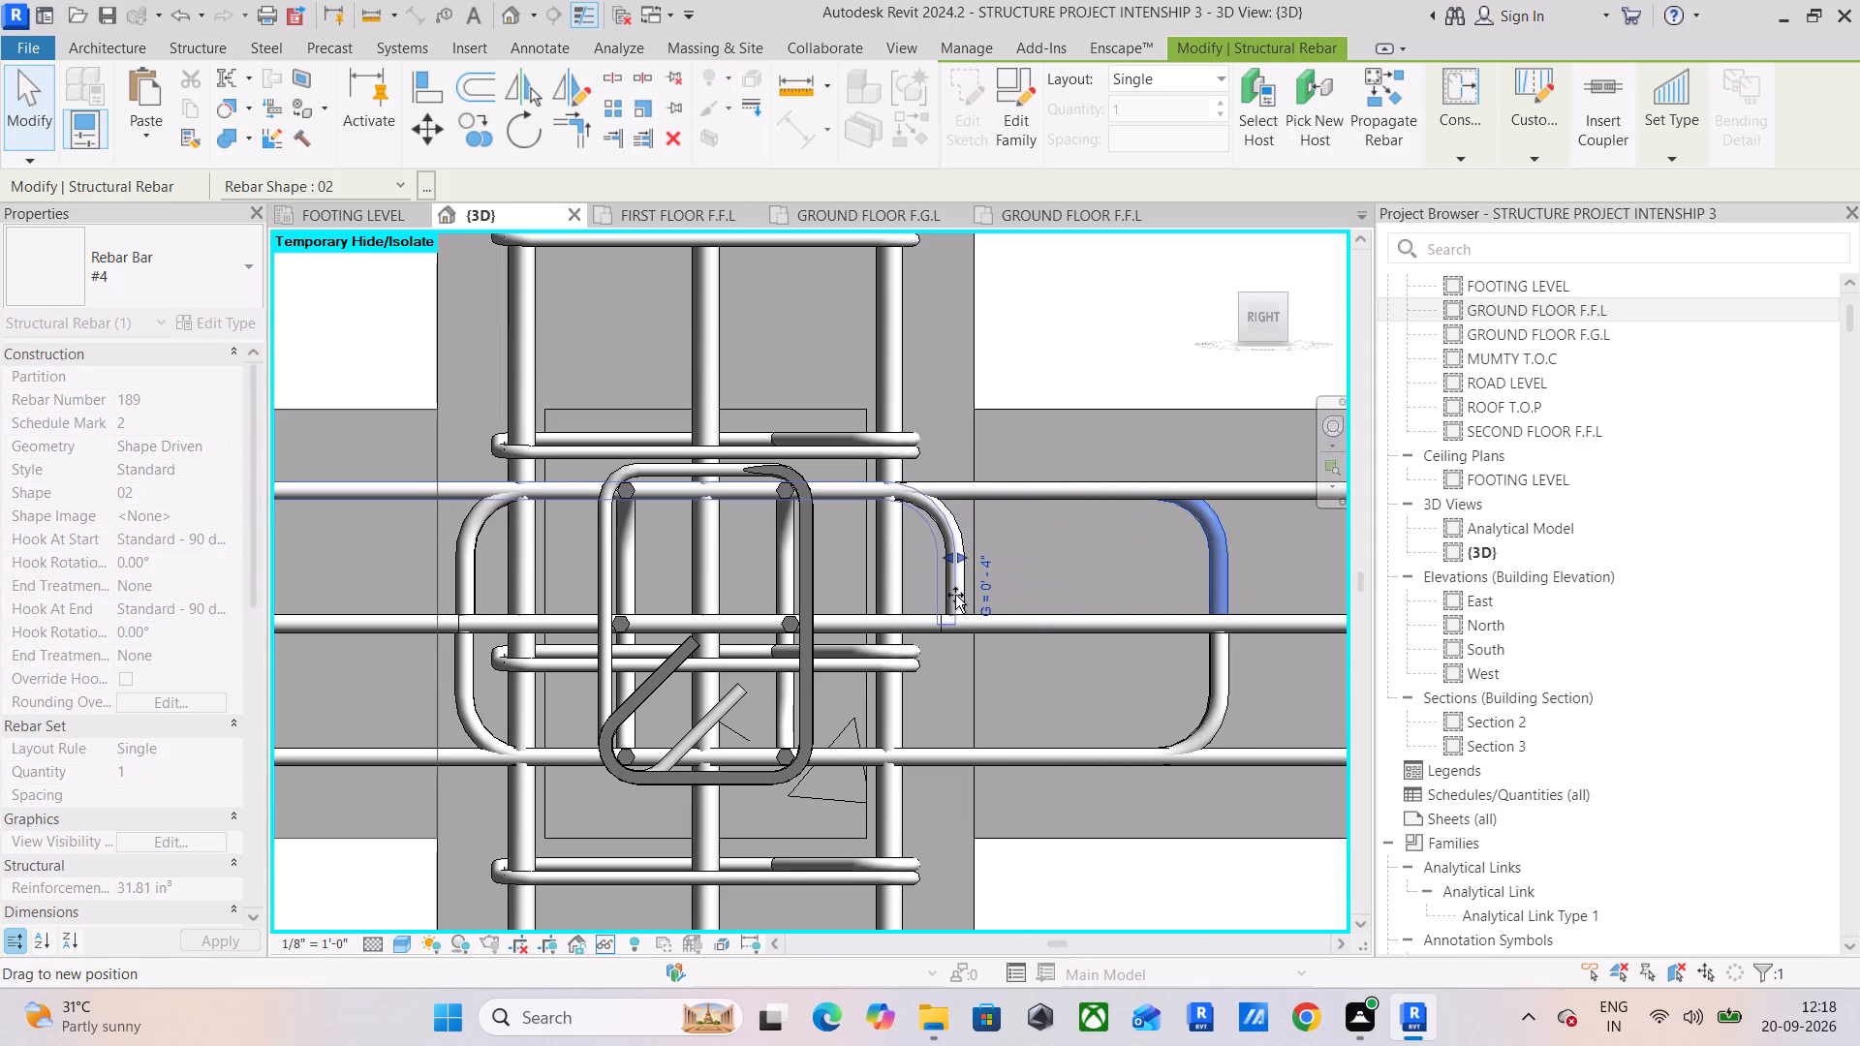
drag(955, 595, 964, 591)
scroll(964, 591, up, 6)
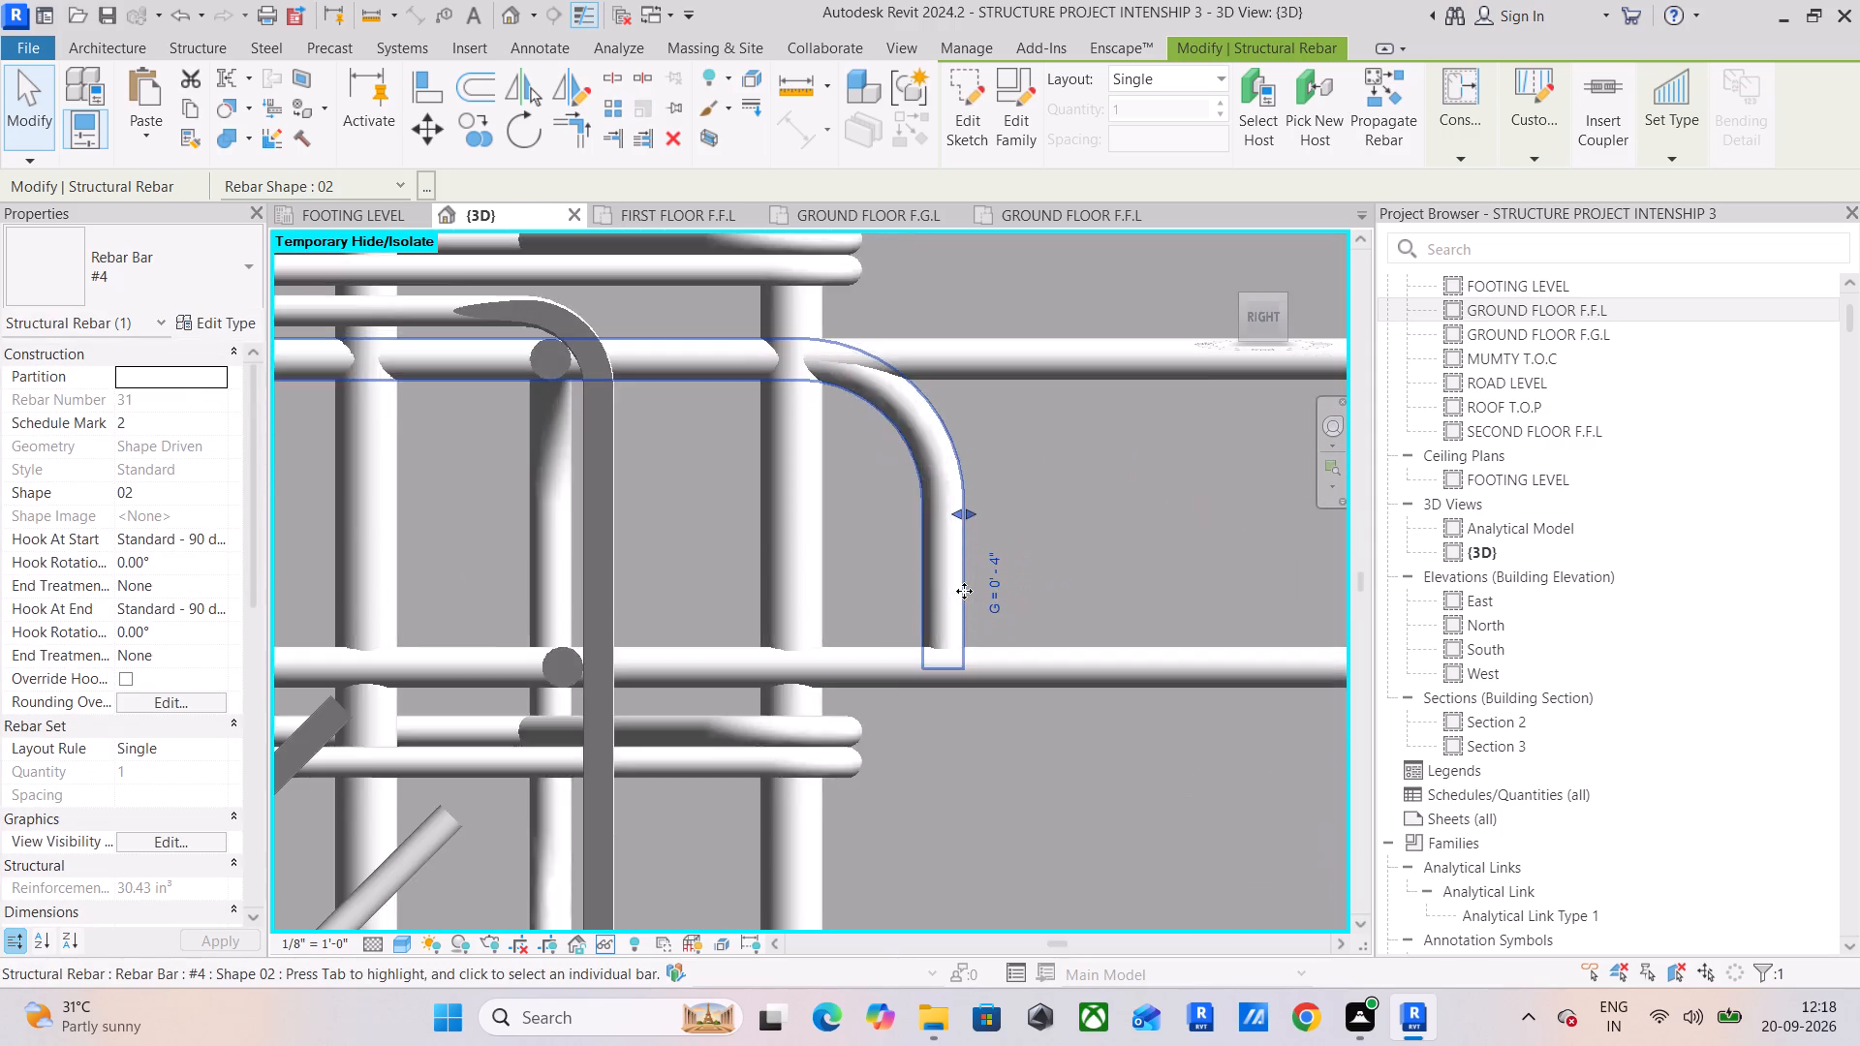
scroll(967, 590, up, 6)
Shorten a bottom #4 bar projecting past the intermediate column so its end hook sits just inside the far face, below the top hooks.
scroll(969, 578, down, 12)
middle_drag(969, 578, 852, 461)
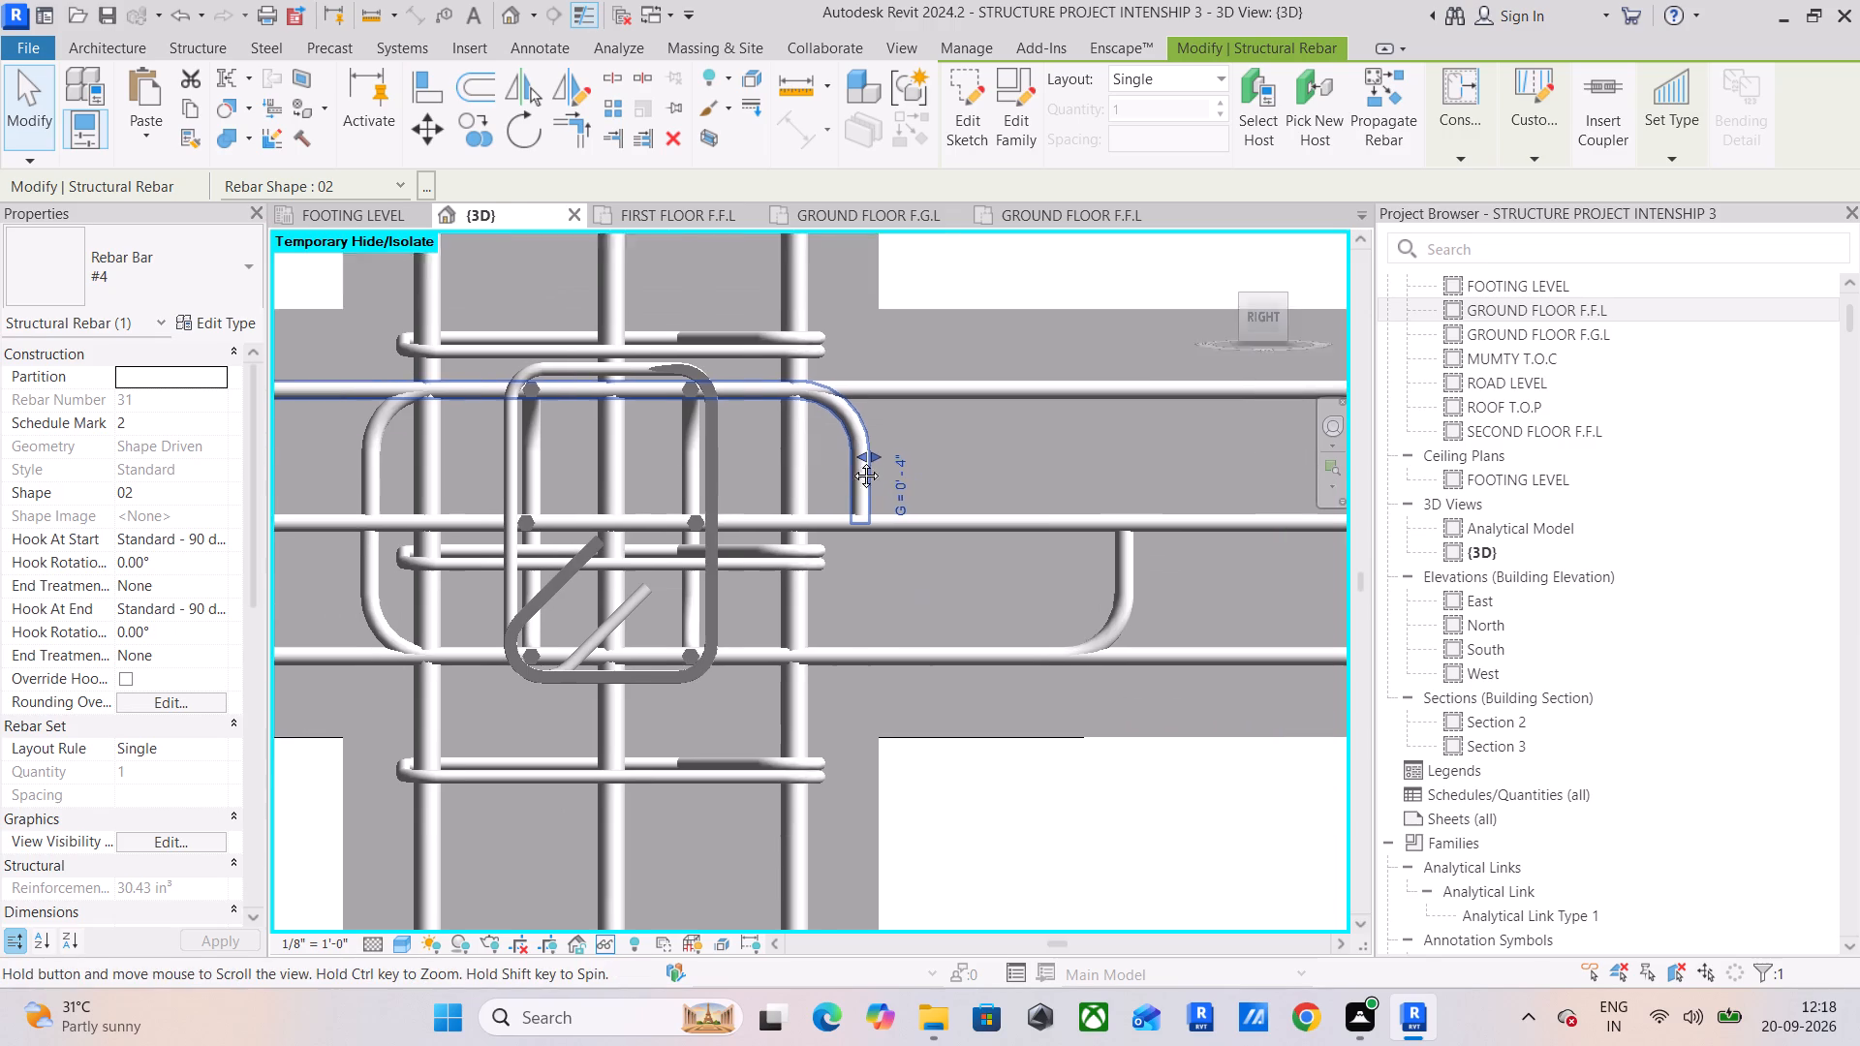
middle_drag(852, 461, 852, 458)
scroll(883, 483, up, 1)
click(1132, 549)
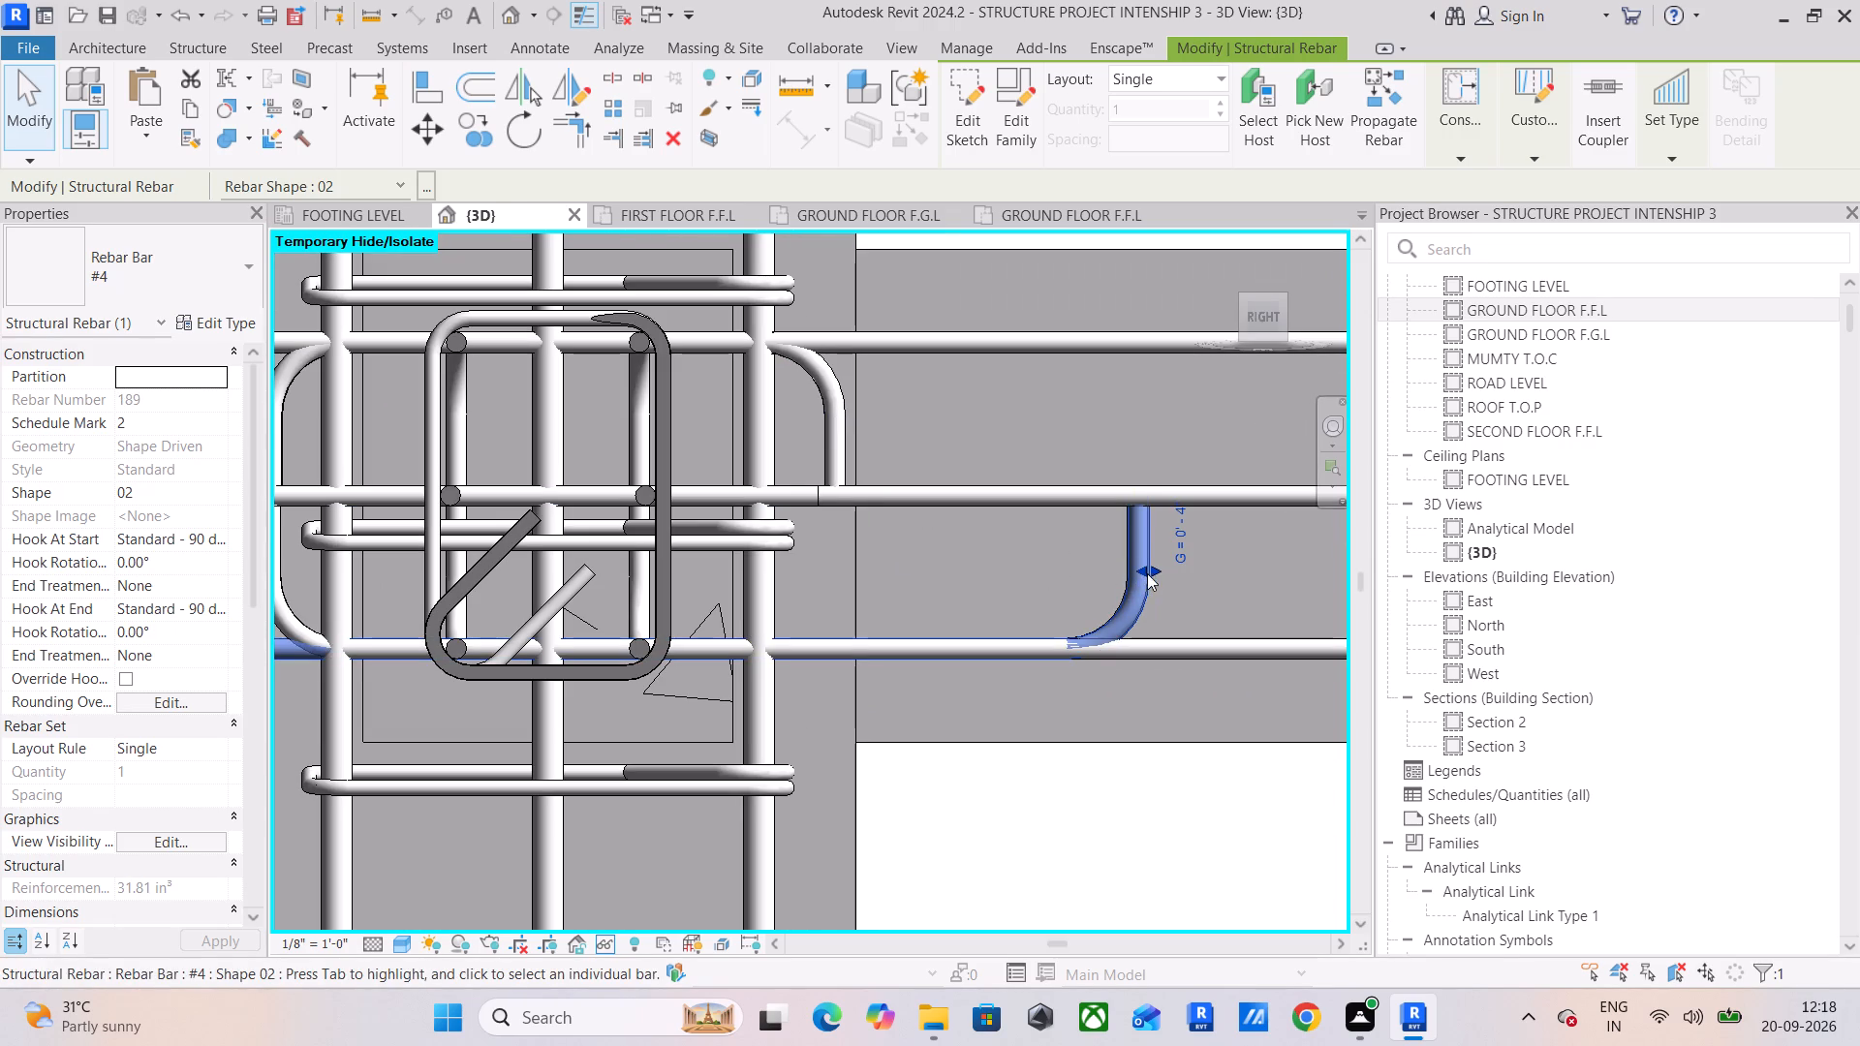
drag(1147, 573, 849, 598)
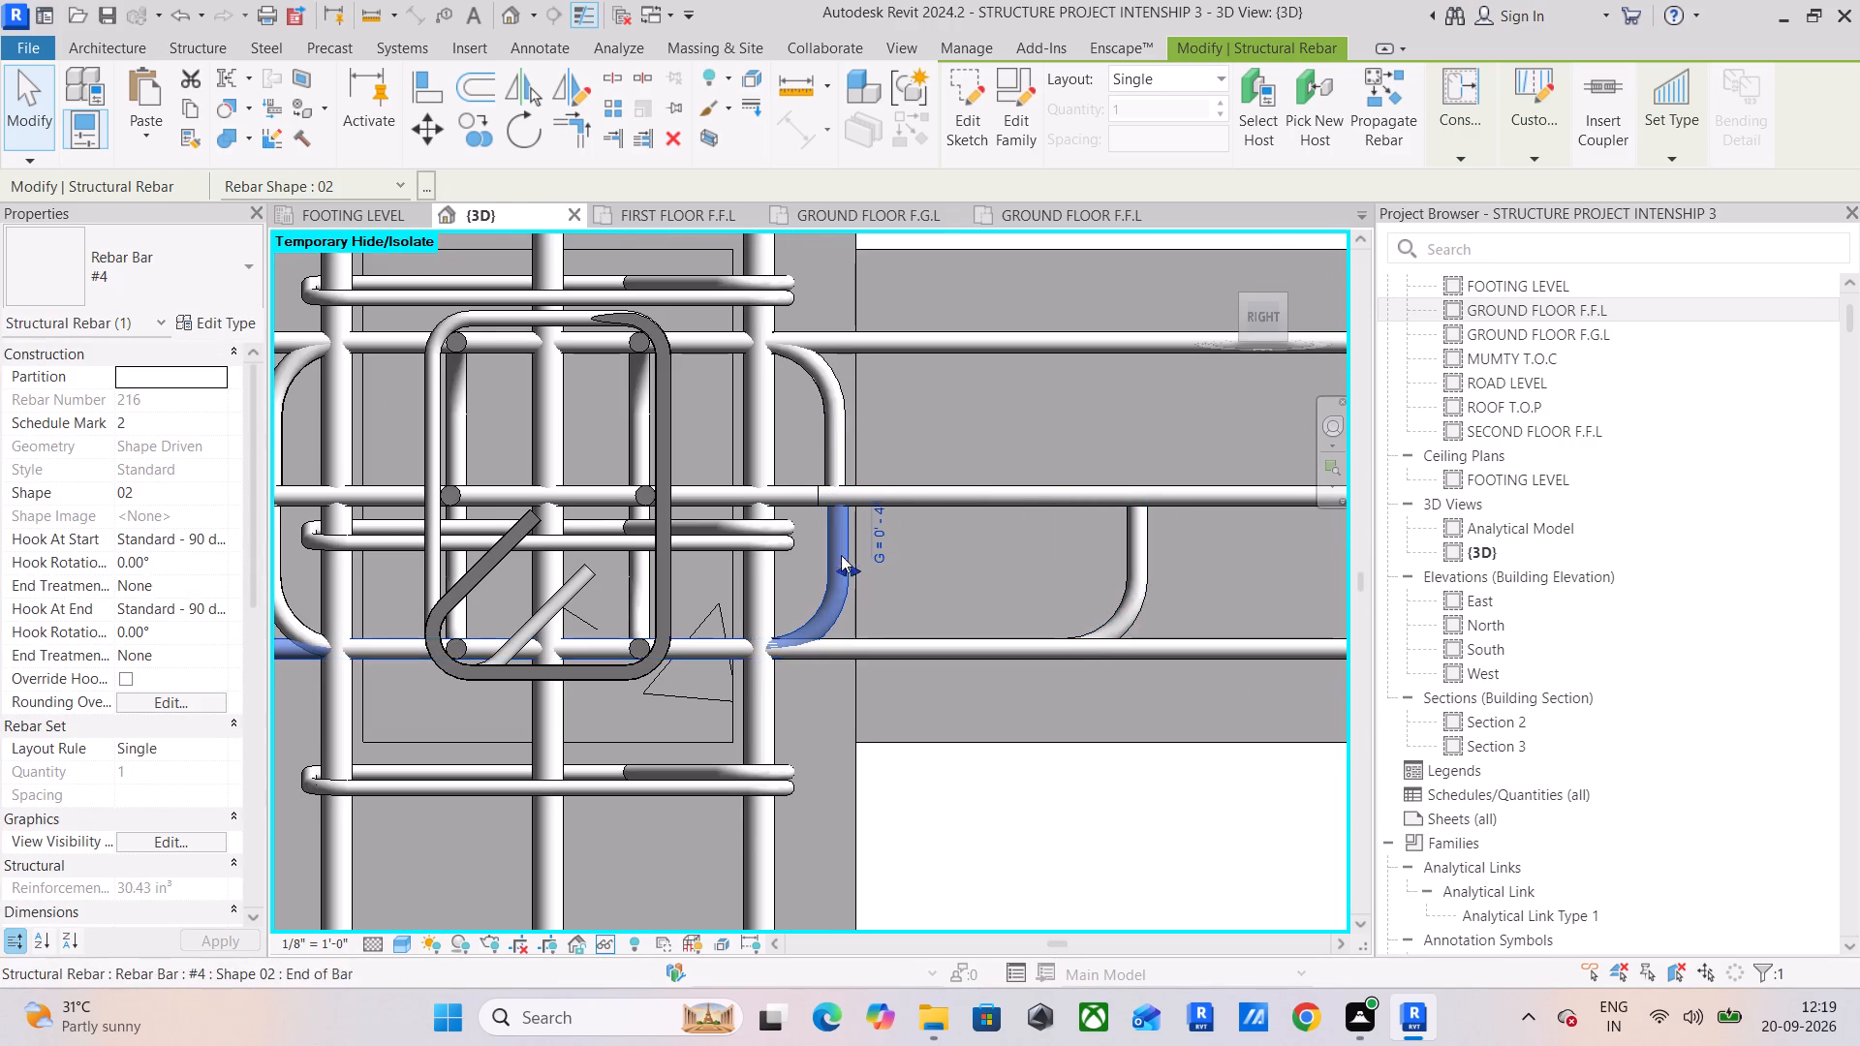
scroll(769, 531, up, 5)
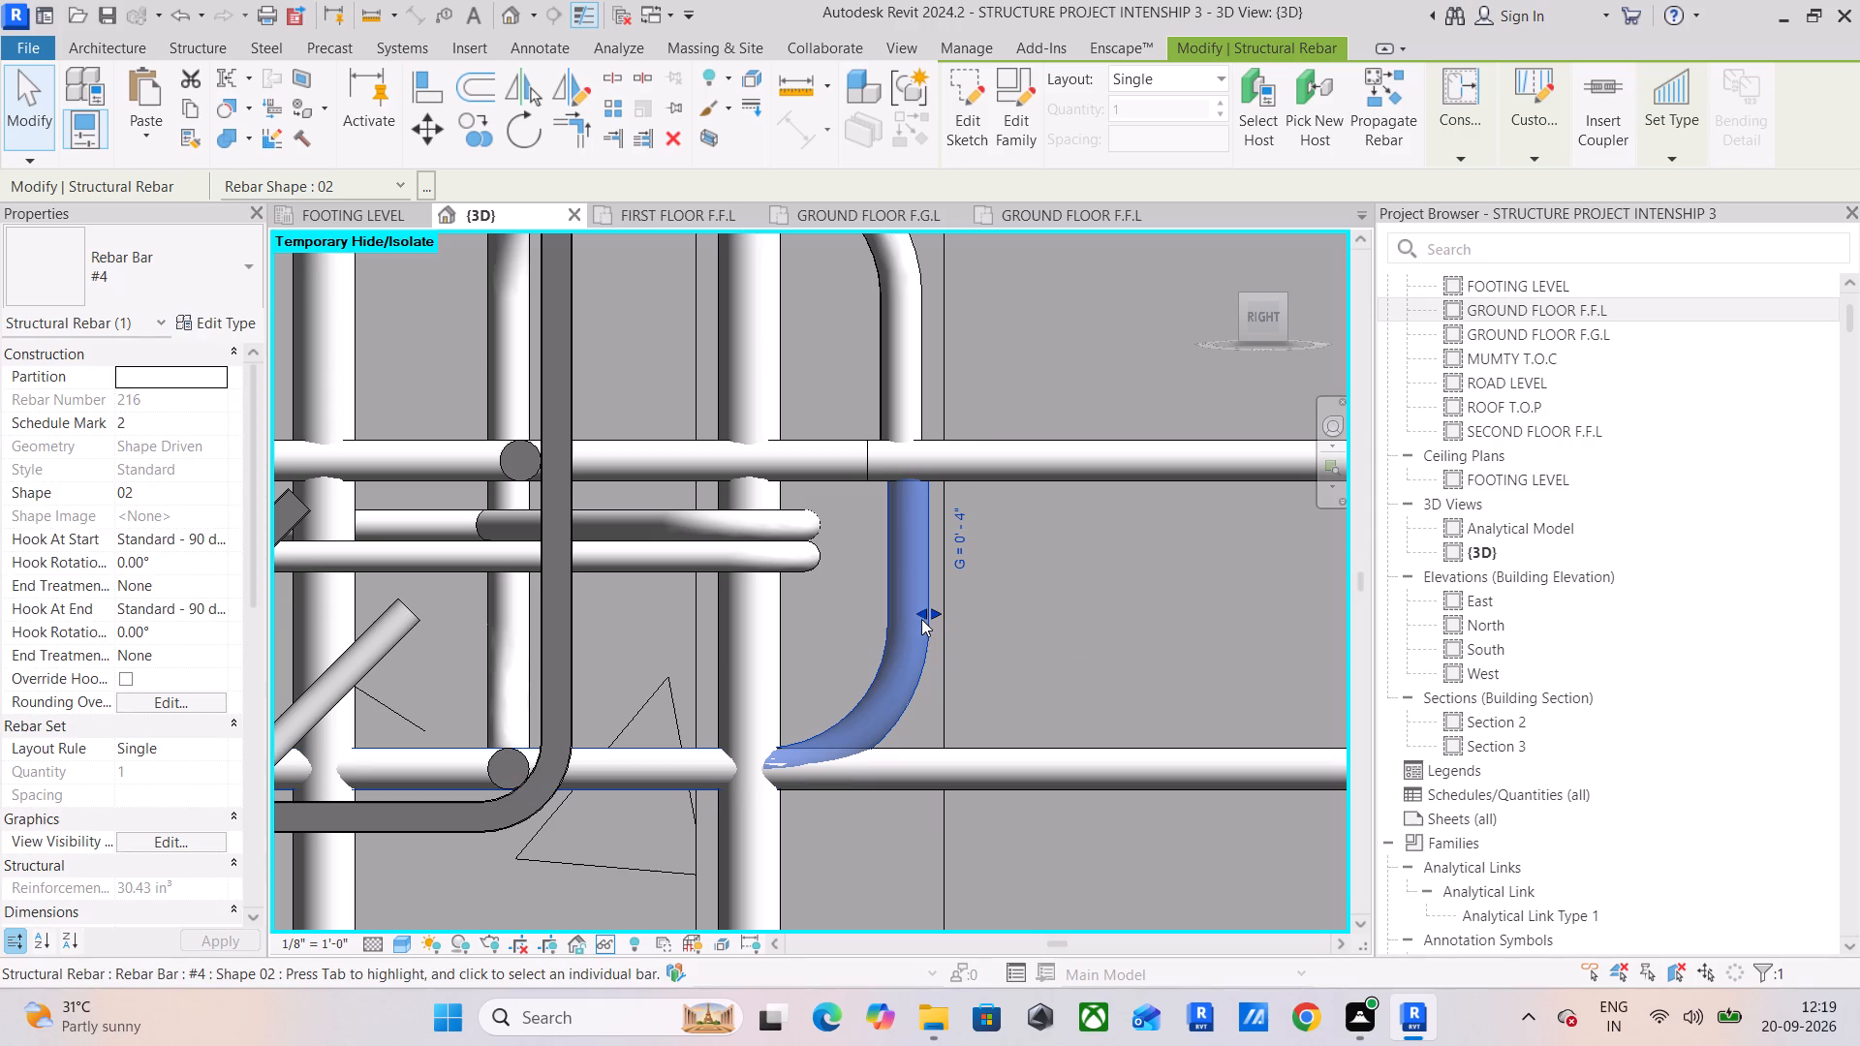
click(924, 619)
Shorten the second bottom #4 bar projecting past the intermediate column and align its end hook with the first bottom bar's.
scroll(999, 618, down, 3)
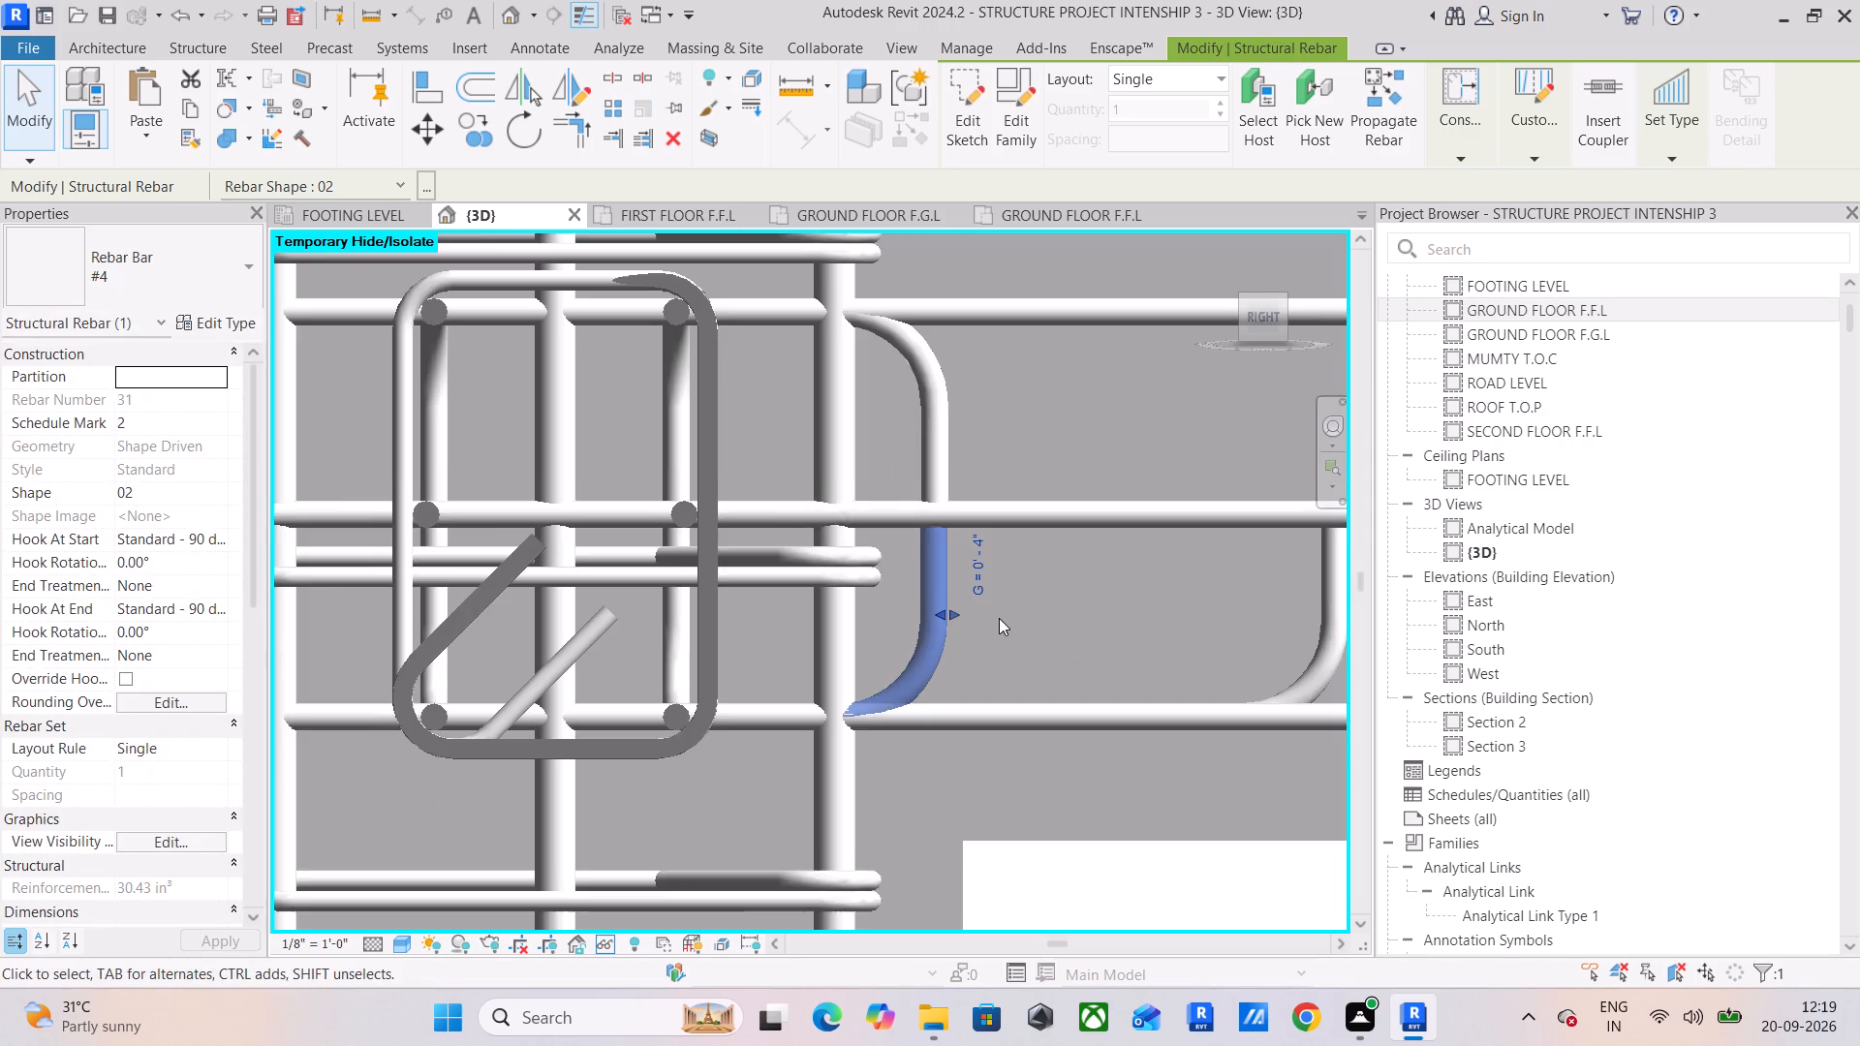
scroll(999, 618, down, 1)
scroll(999, 618, up, 1)
middle_drag(999, 617, 846, 612)
click(1196, 608)
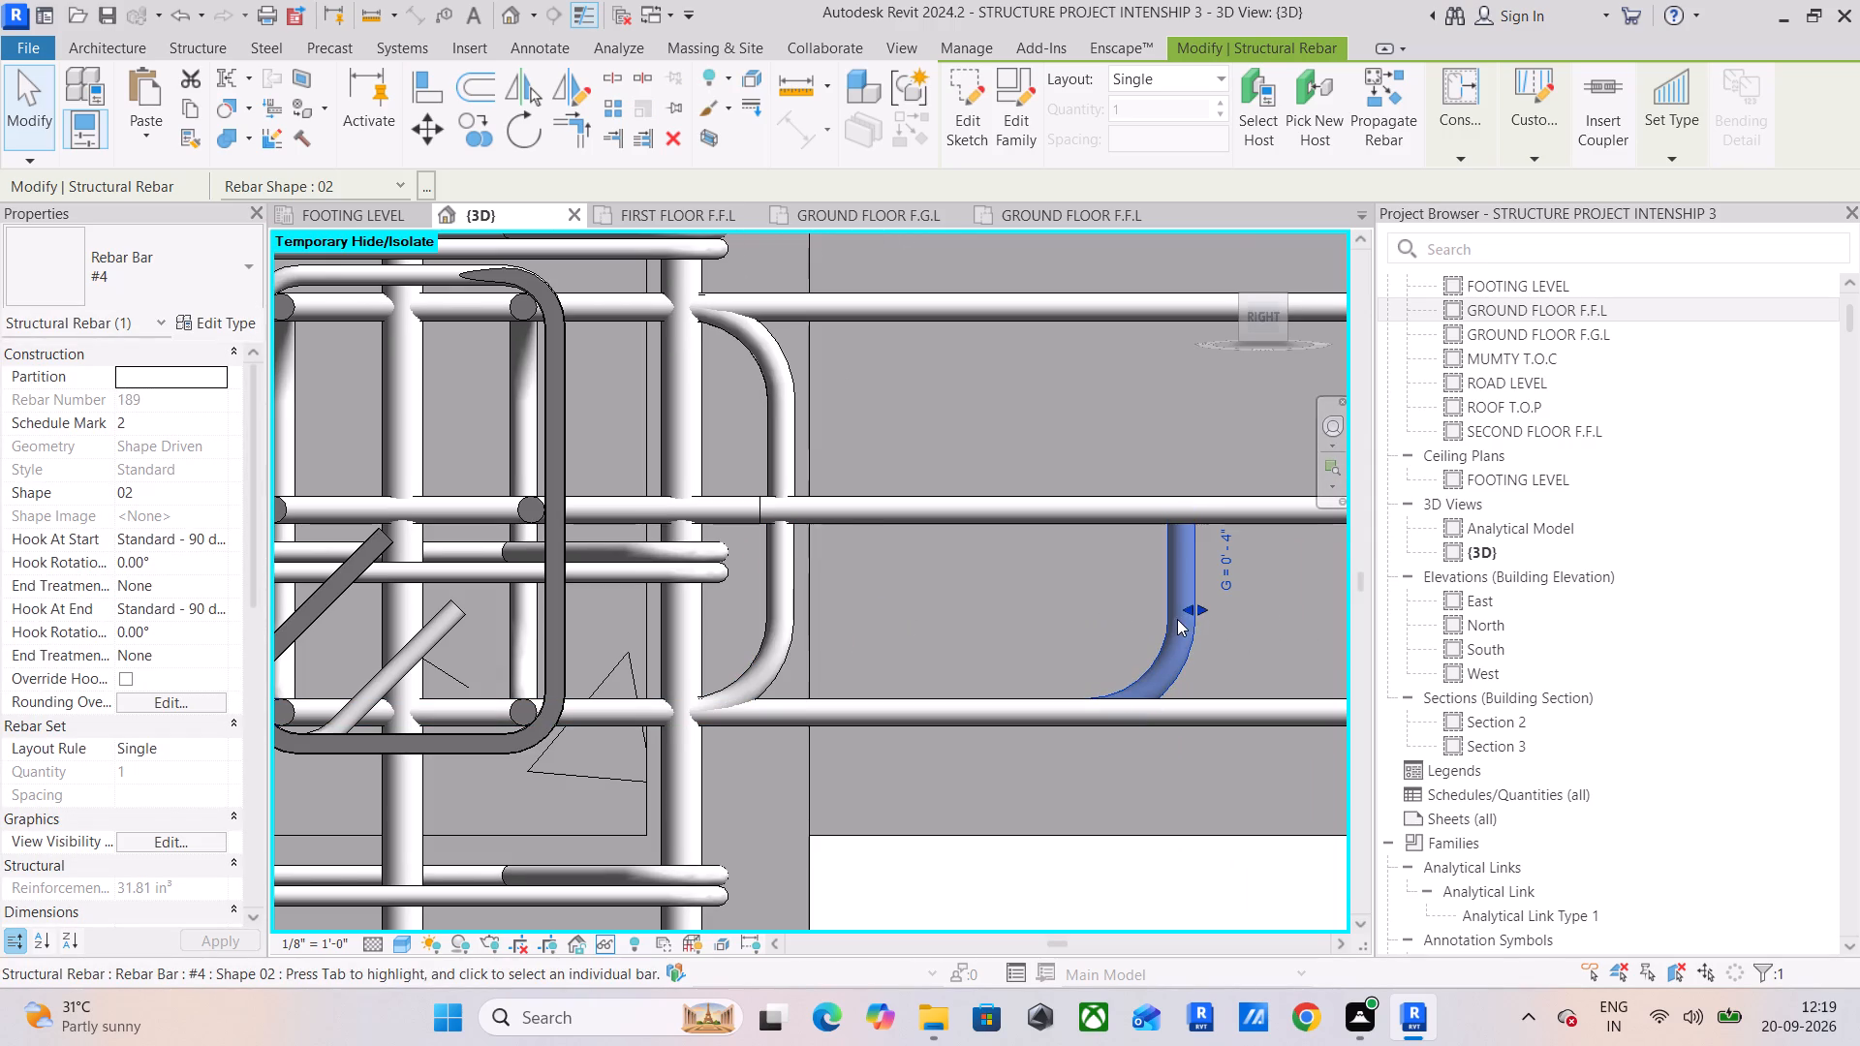
drag(1192, 608, 832, 631)
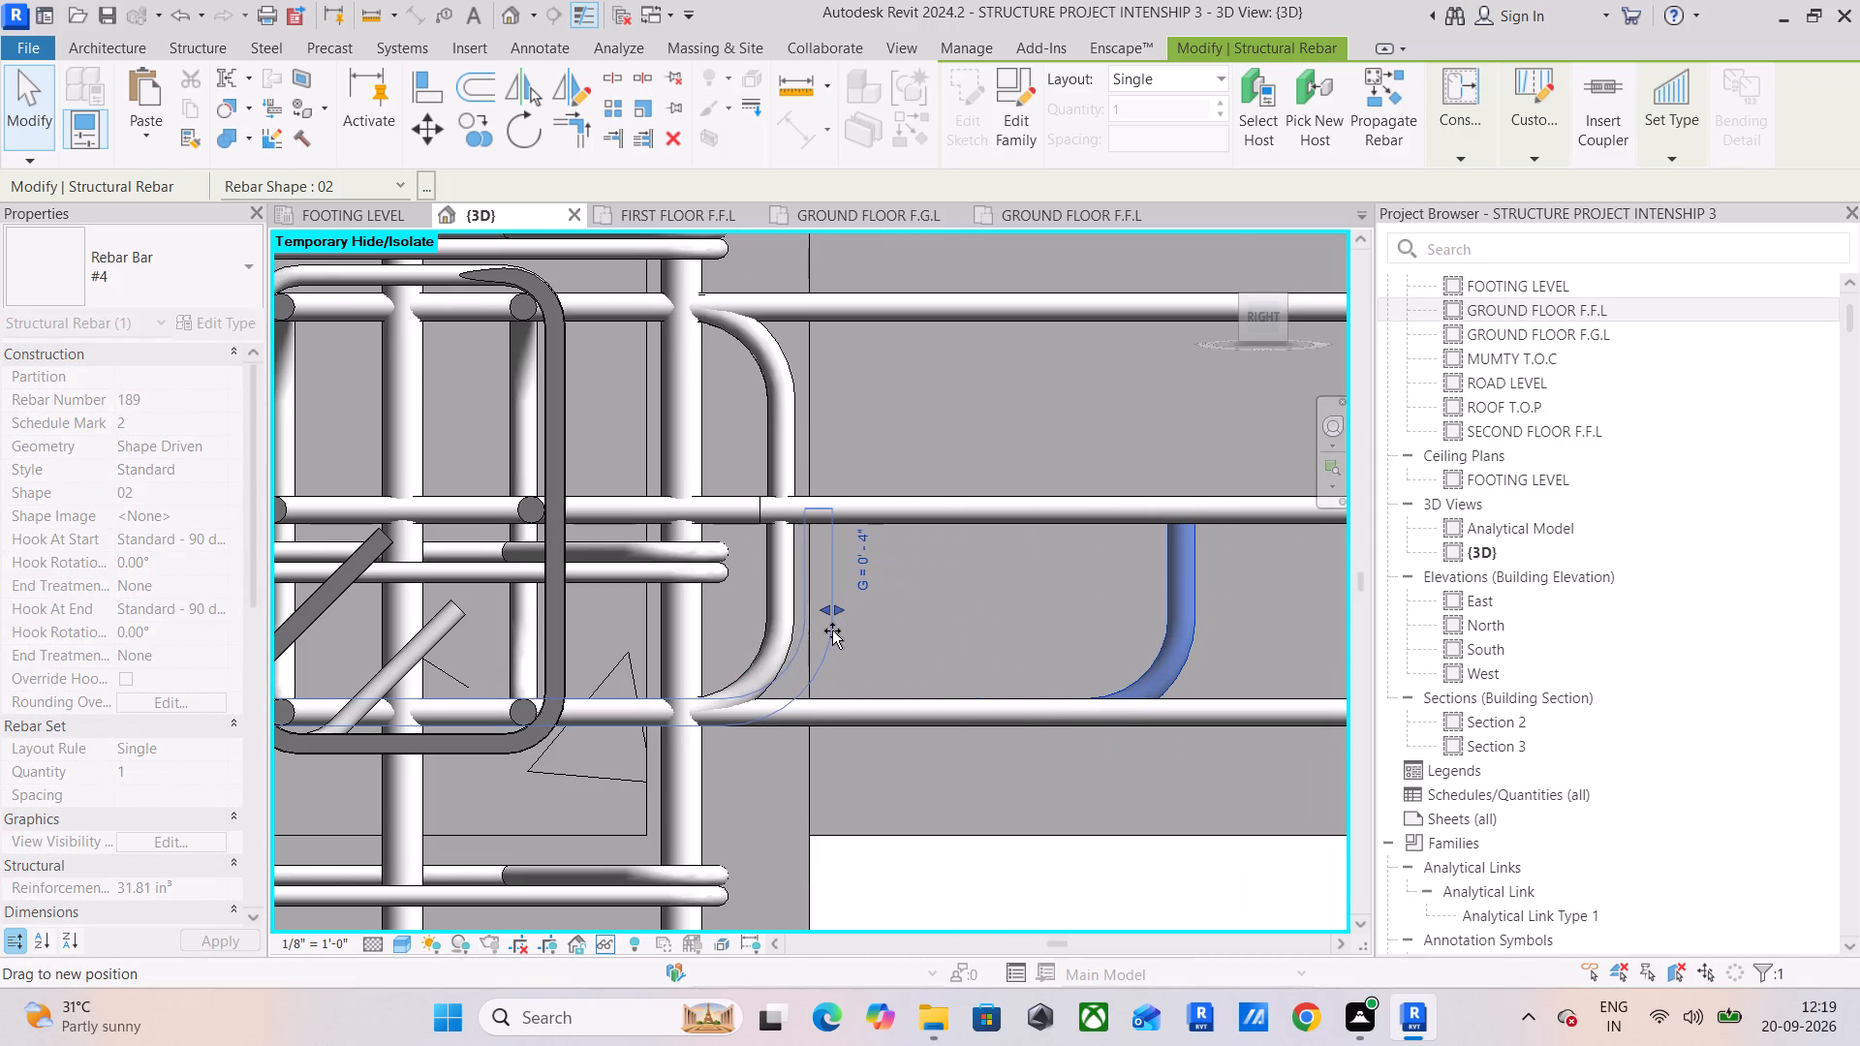
drag(832, 631, 795, 631)
scroll(794, 631, up, 6)
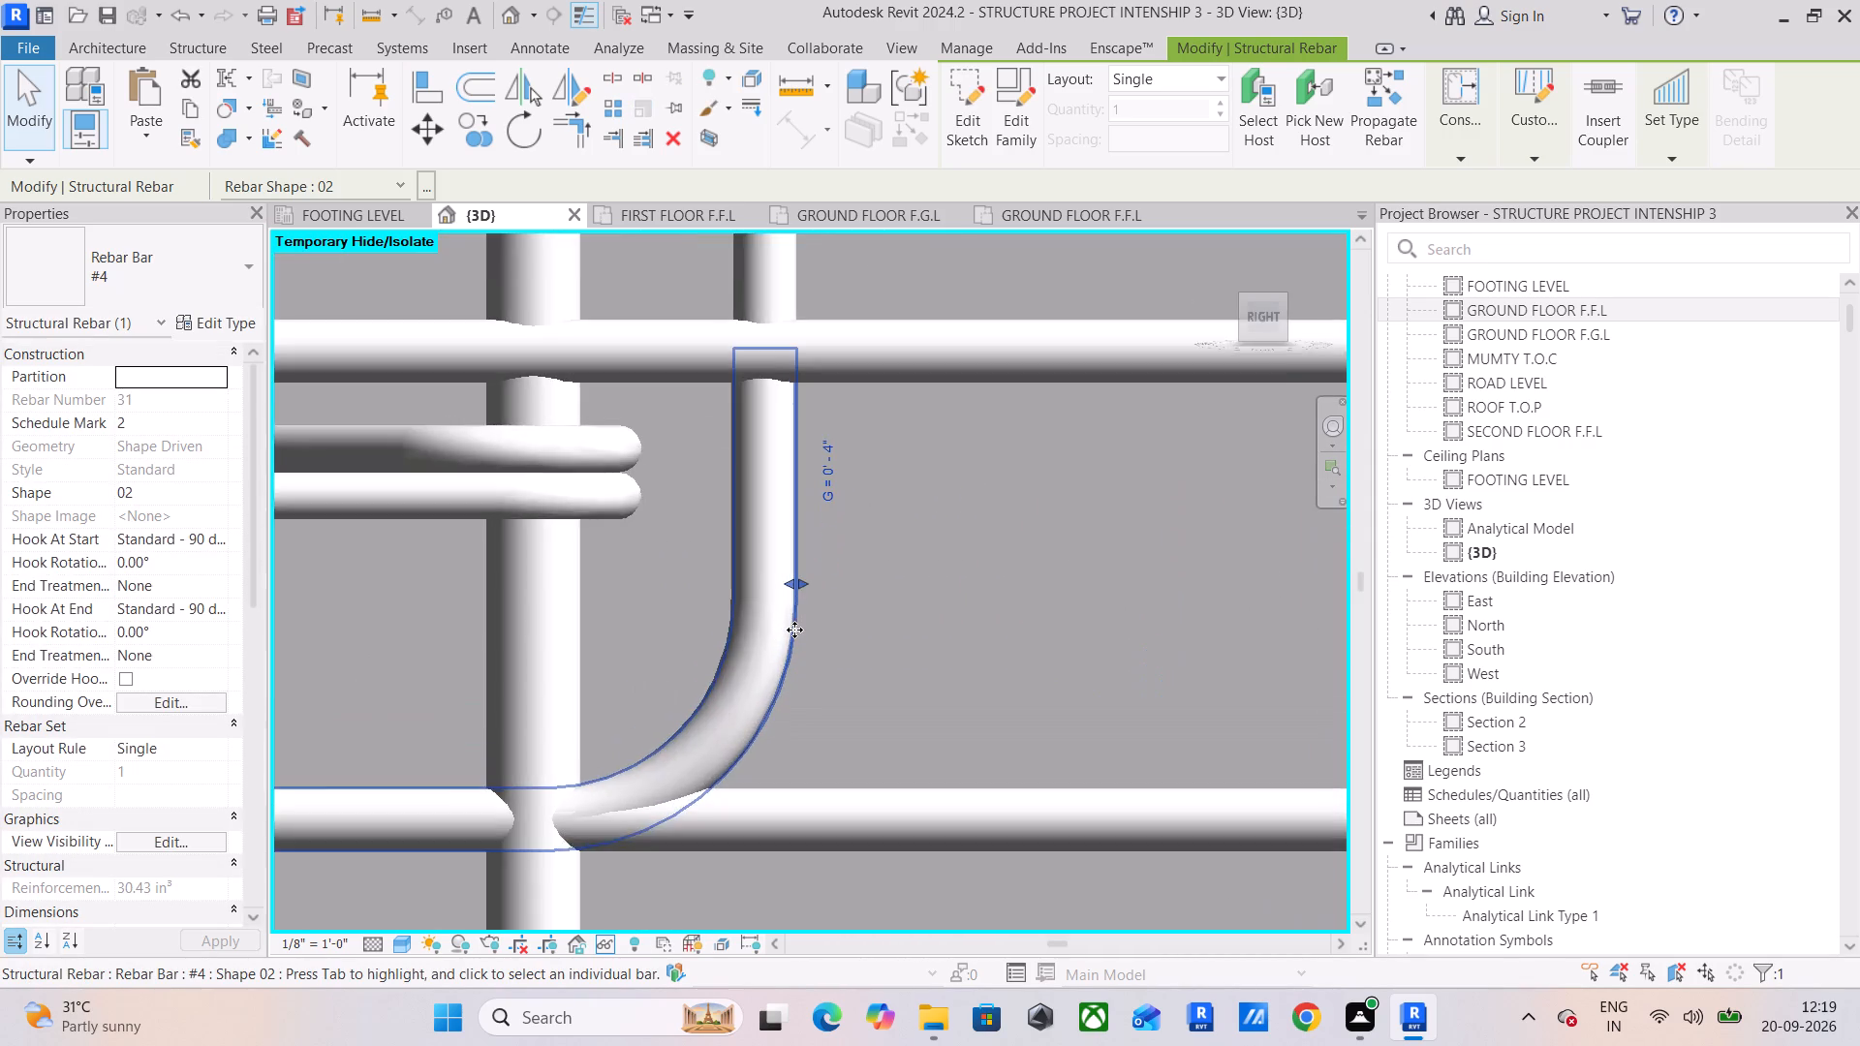
scroll(794, 630, up, 4)
drag(790, 559, 790, 568)
Extend the second mid-height straight #4 bar in the intermediate column so its end lines up with the hooks inside the far face.
scroll(932, 582, down, 7)
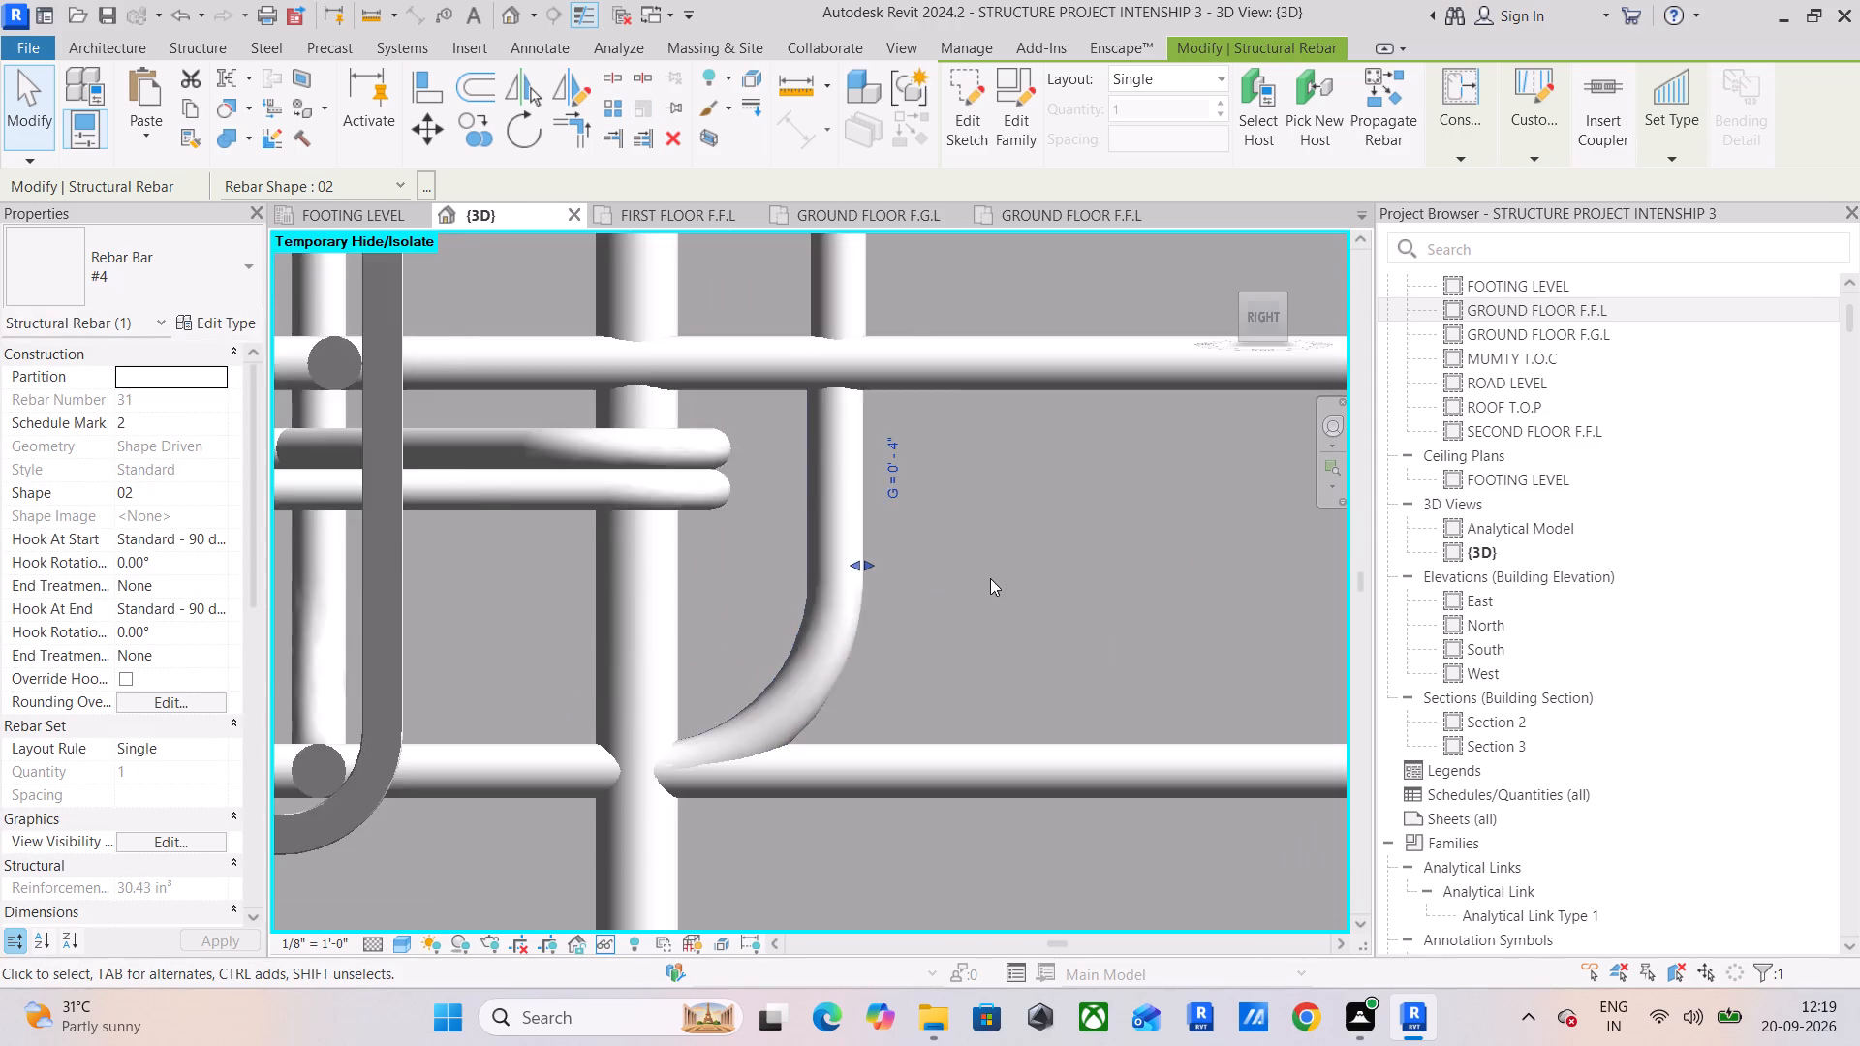
scroll(990, 578, down, 2)
click(1038, 454)
scroll(1038, 454, down, 7)
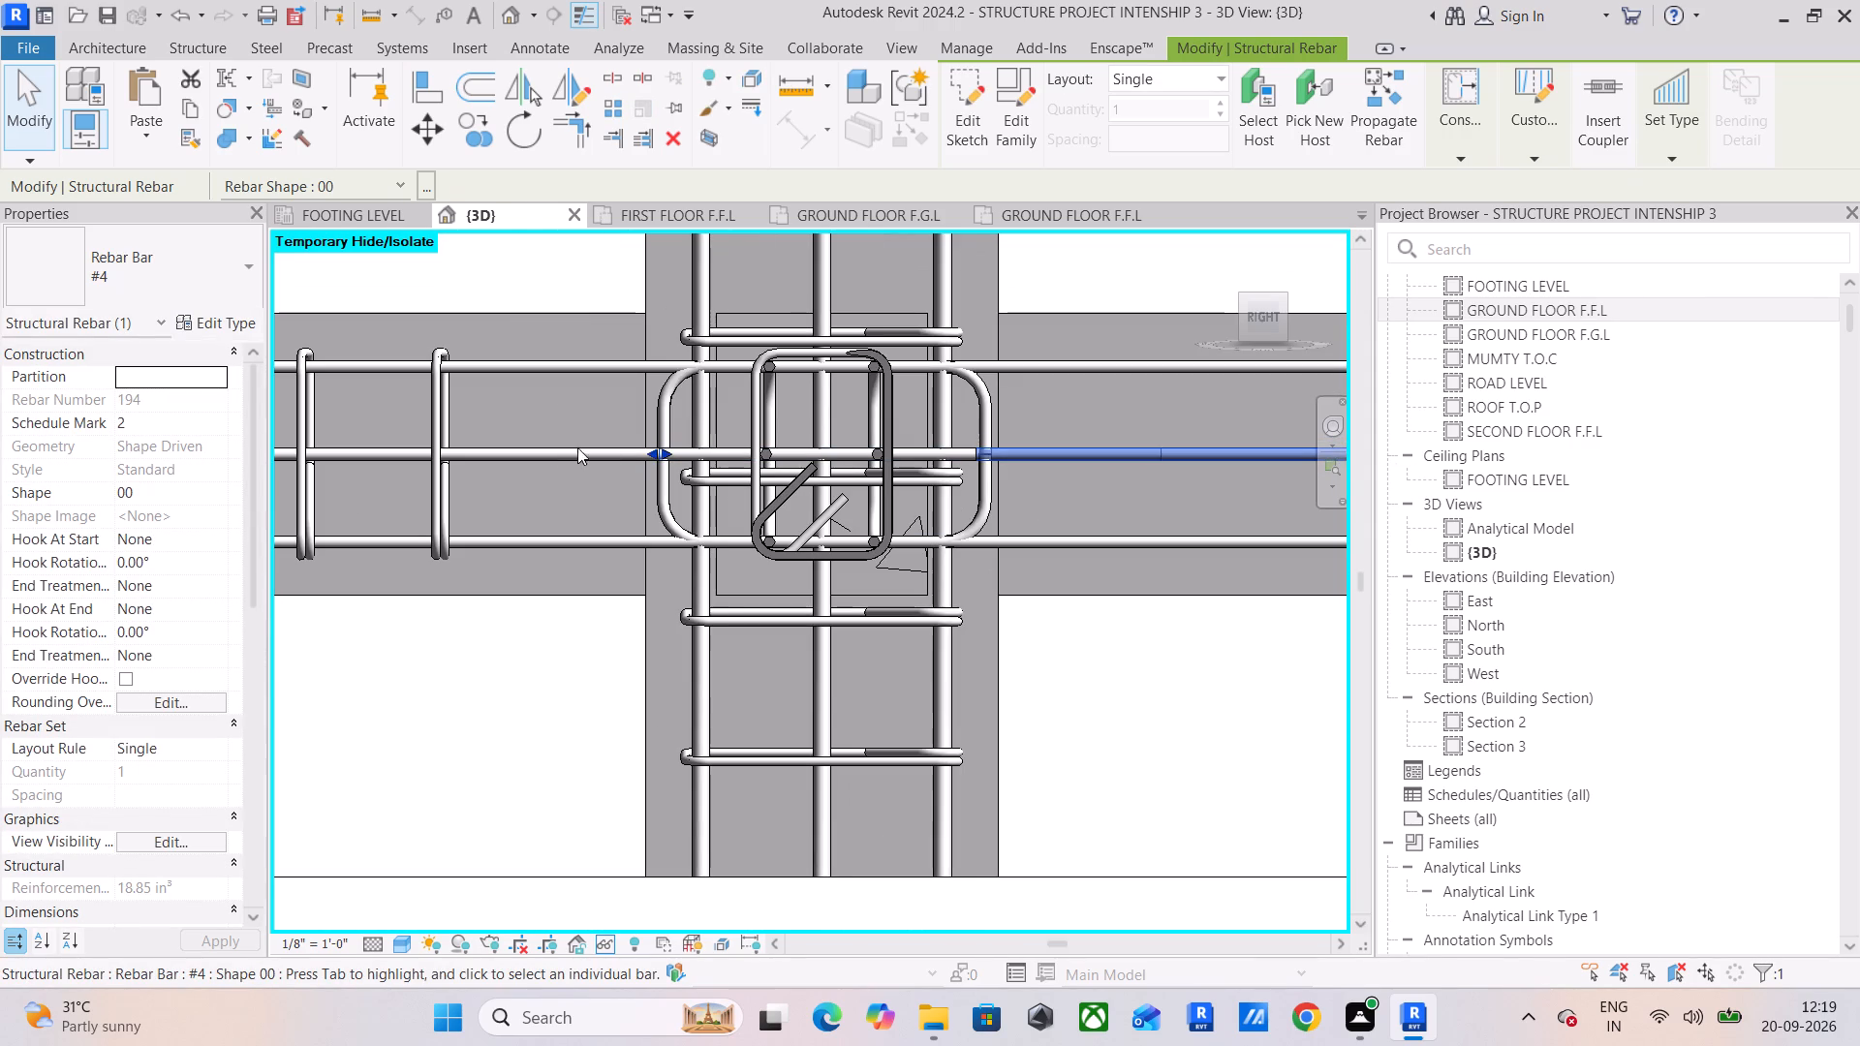
click(549, 446)
scroll(969, 445, up, 5)
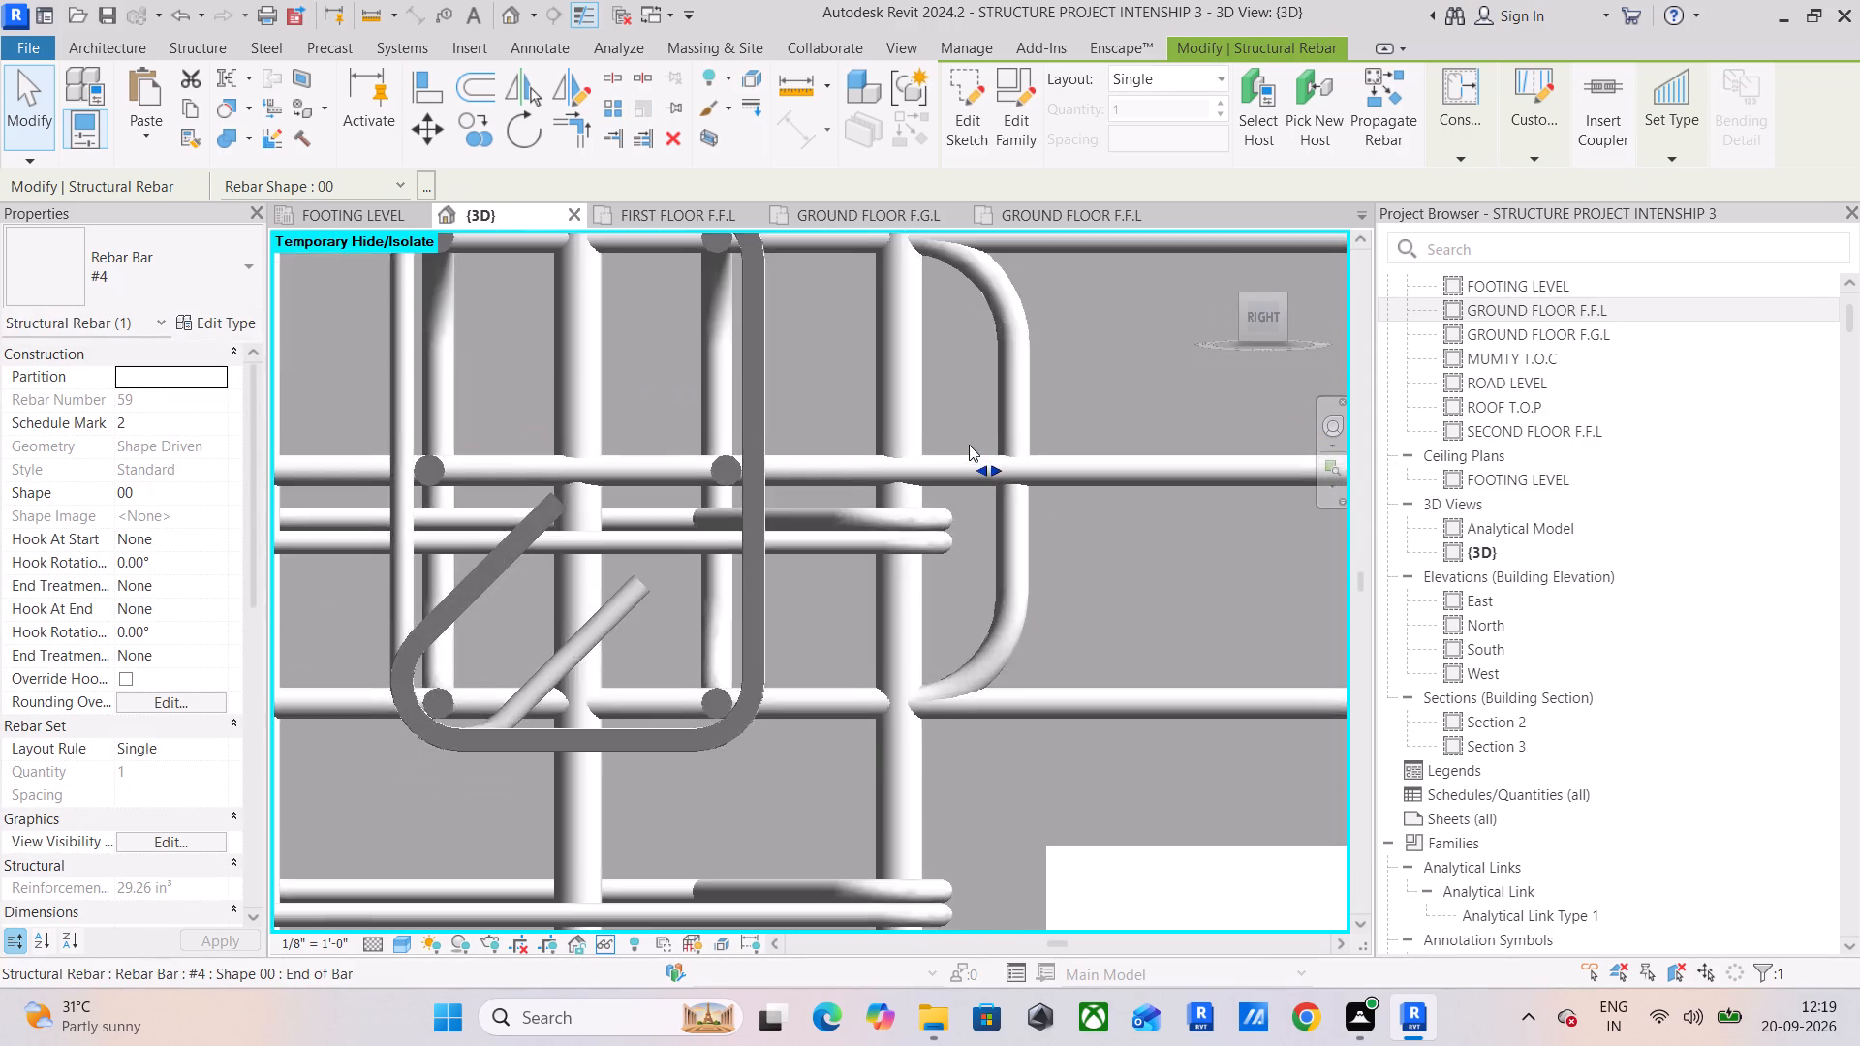
scroll(969, 445, up, 7)
drag(1018, 497, 1083, 502)
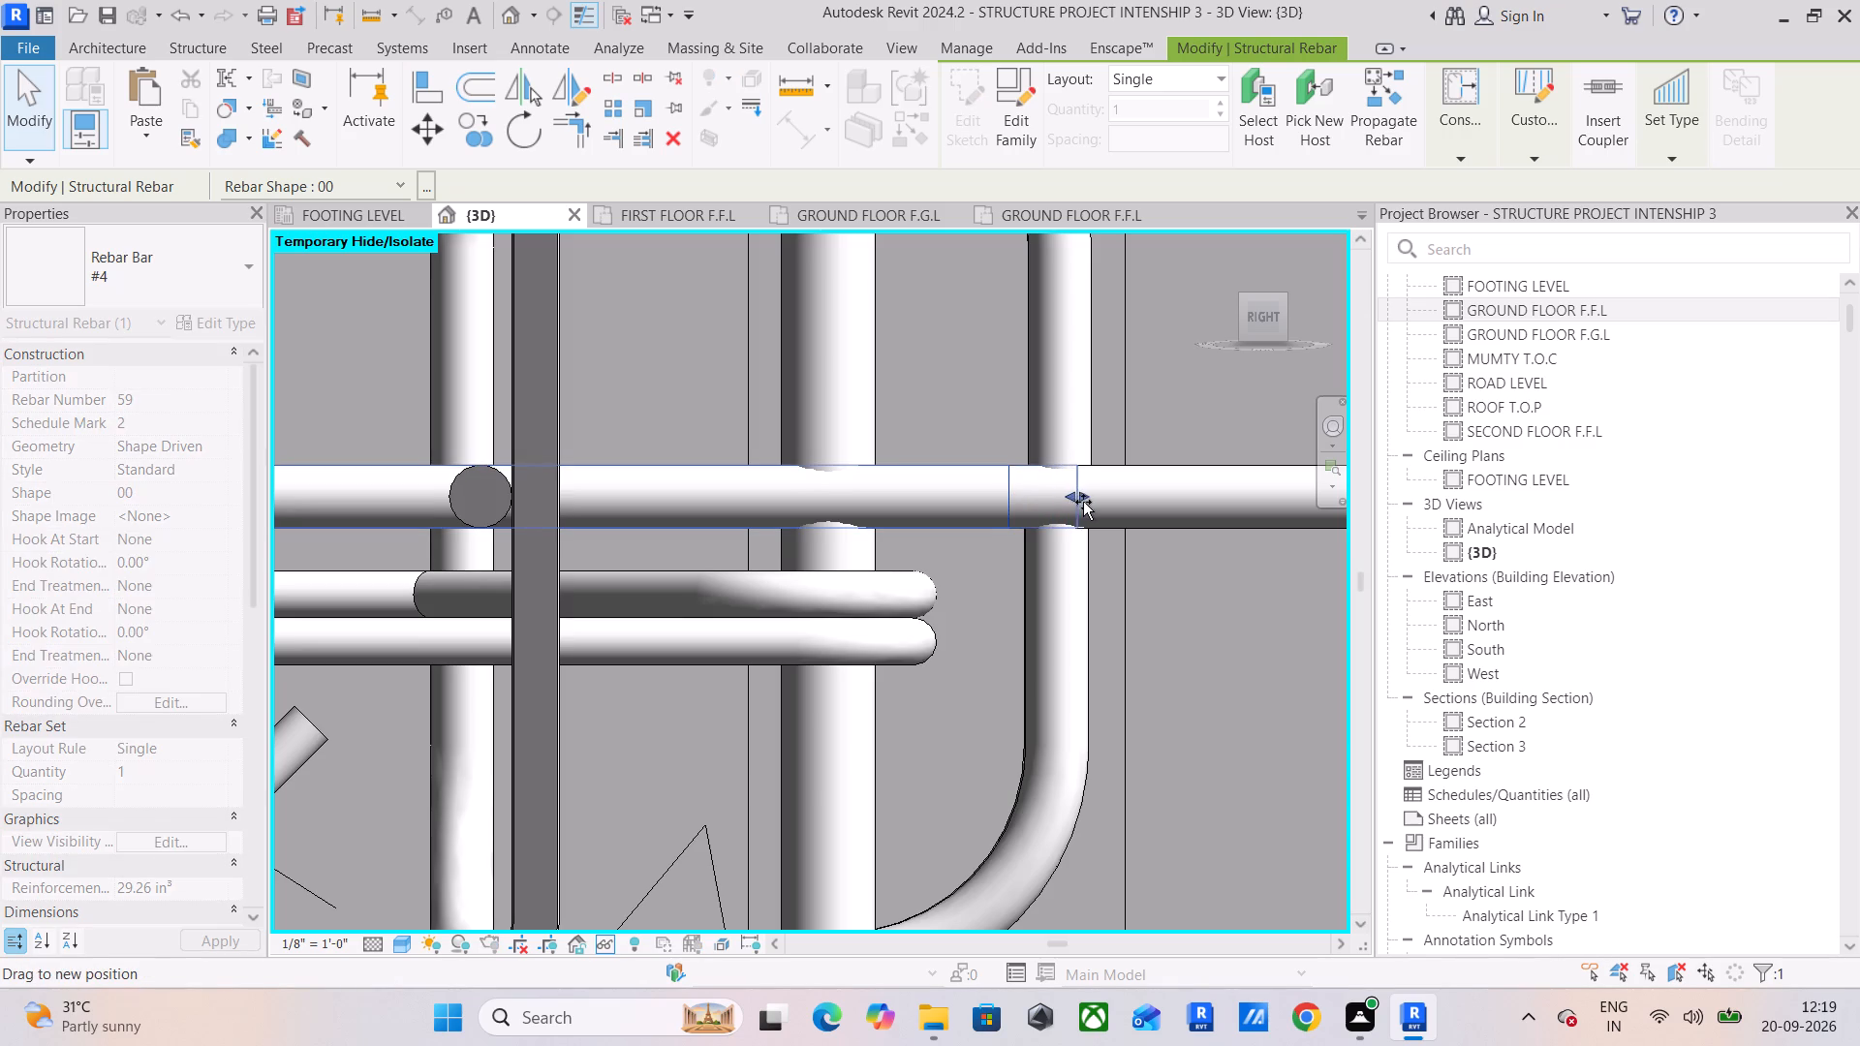
drag(1083, 502, 1088, 505)
click(1199, 592)
Extend the adjoining span's #3 T1 stirrup set toward the intermediate column so its first stirrup sits just outside the column face.
scroll(1202, 582, down, 12)
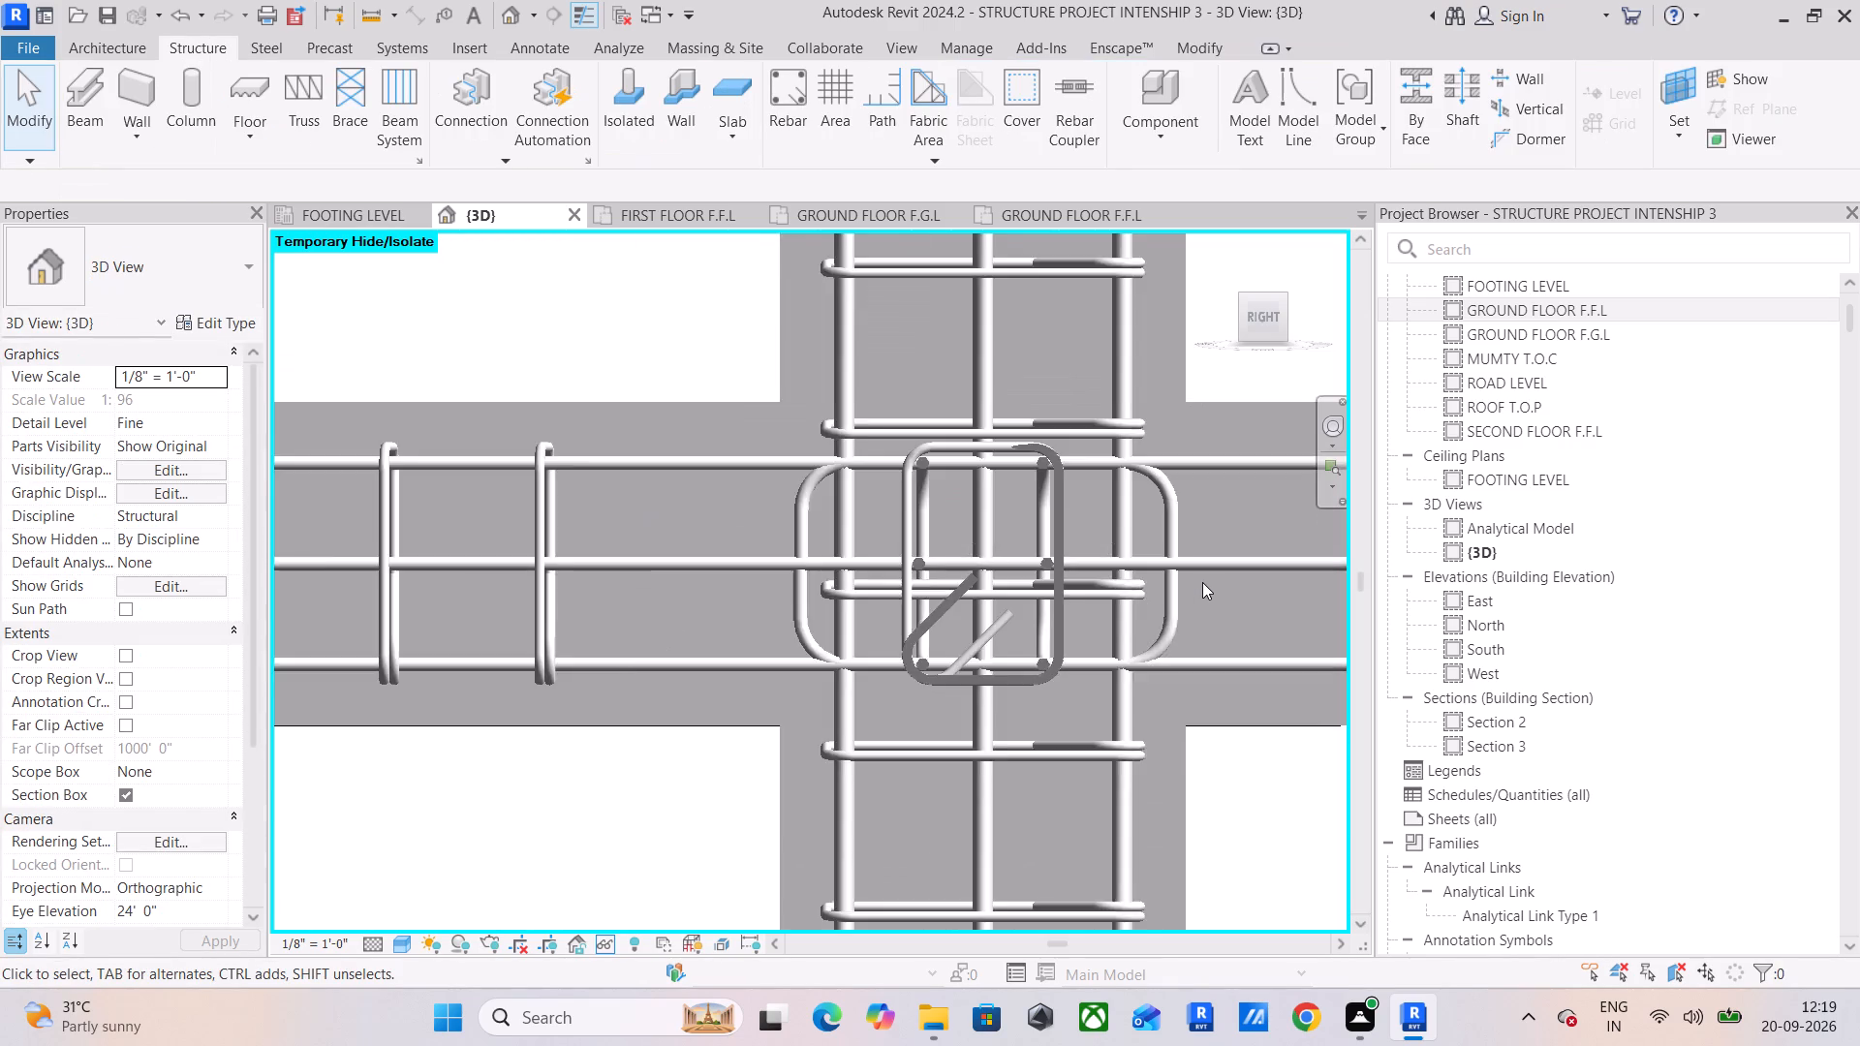
middle_drag(1188, 585, 818, 500)
scroll(819, 499, down, 5)
middle_drag(983, 511, 878, 537)
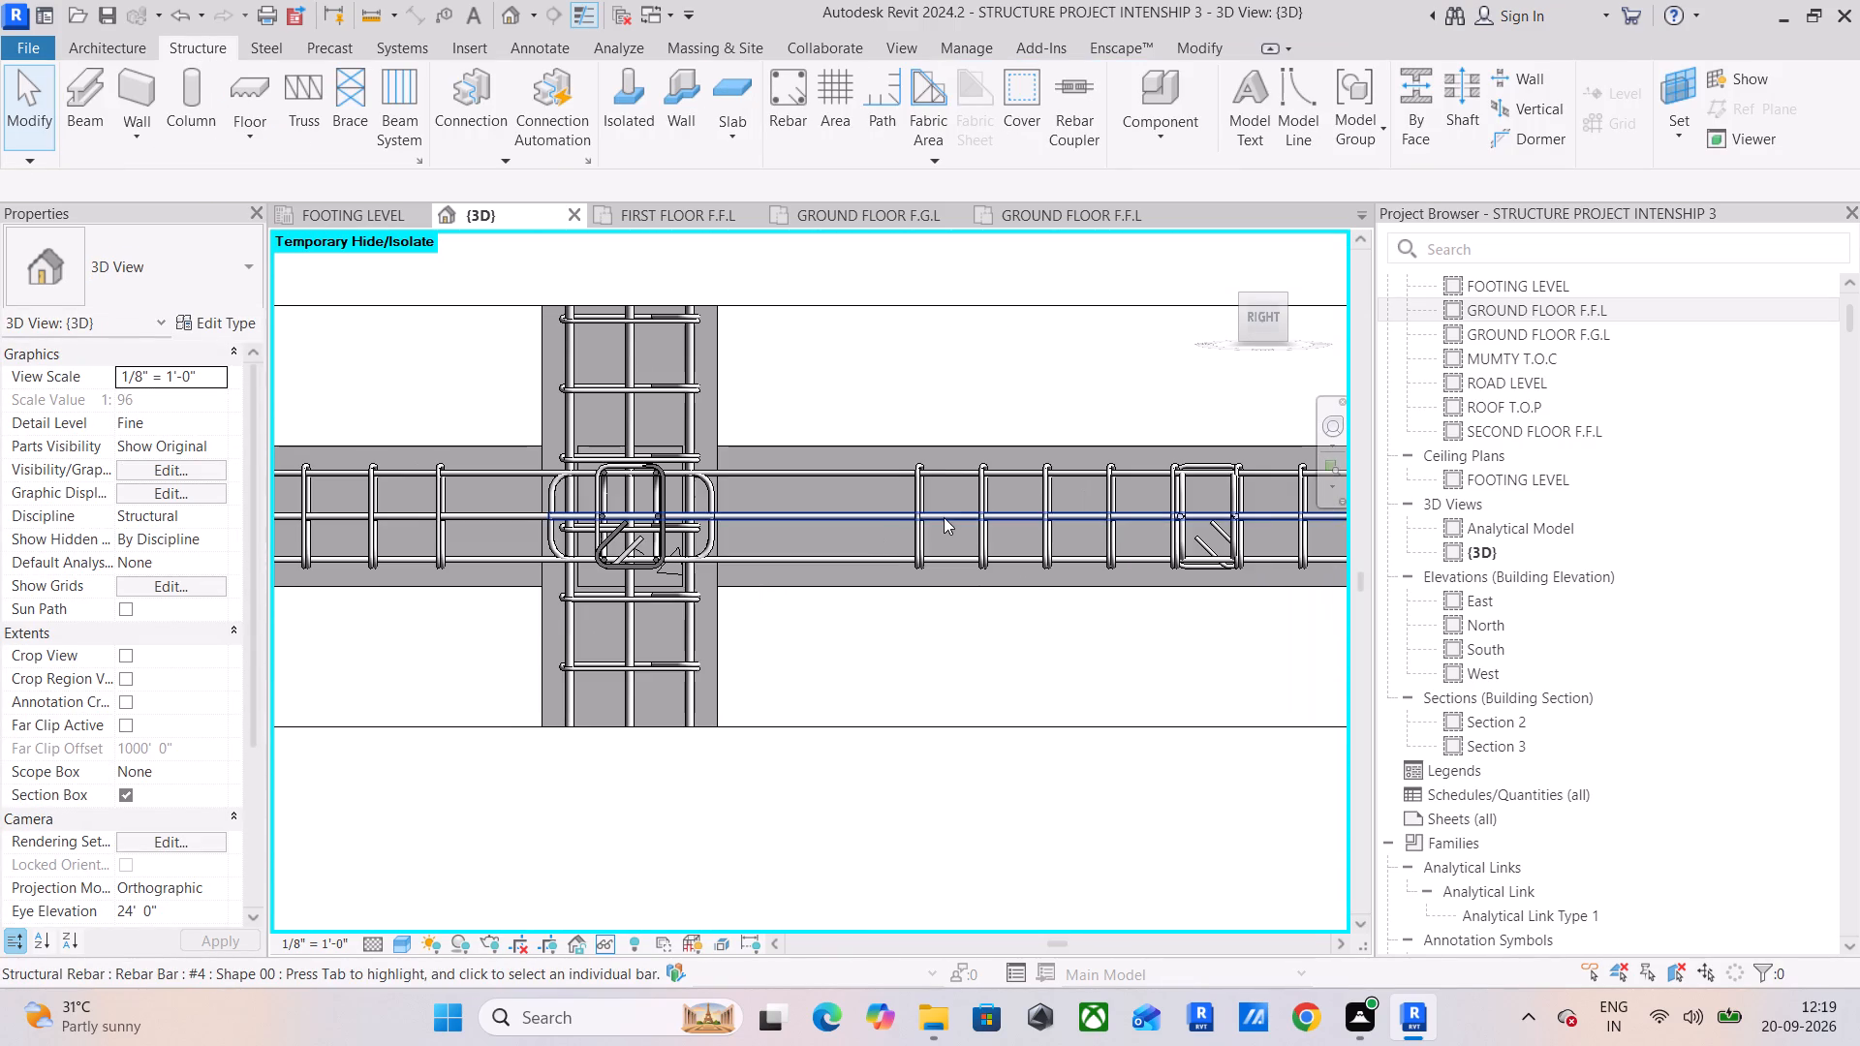
click(915, 531)
scroll(875, 543, up, 3)
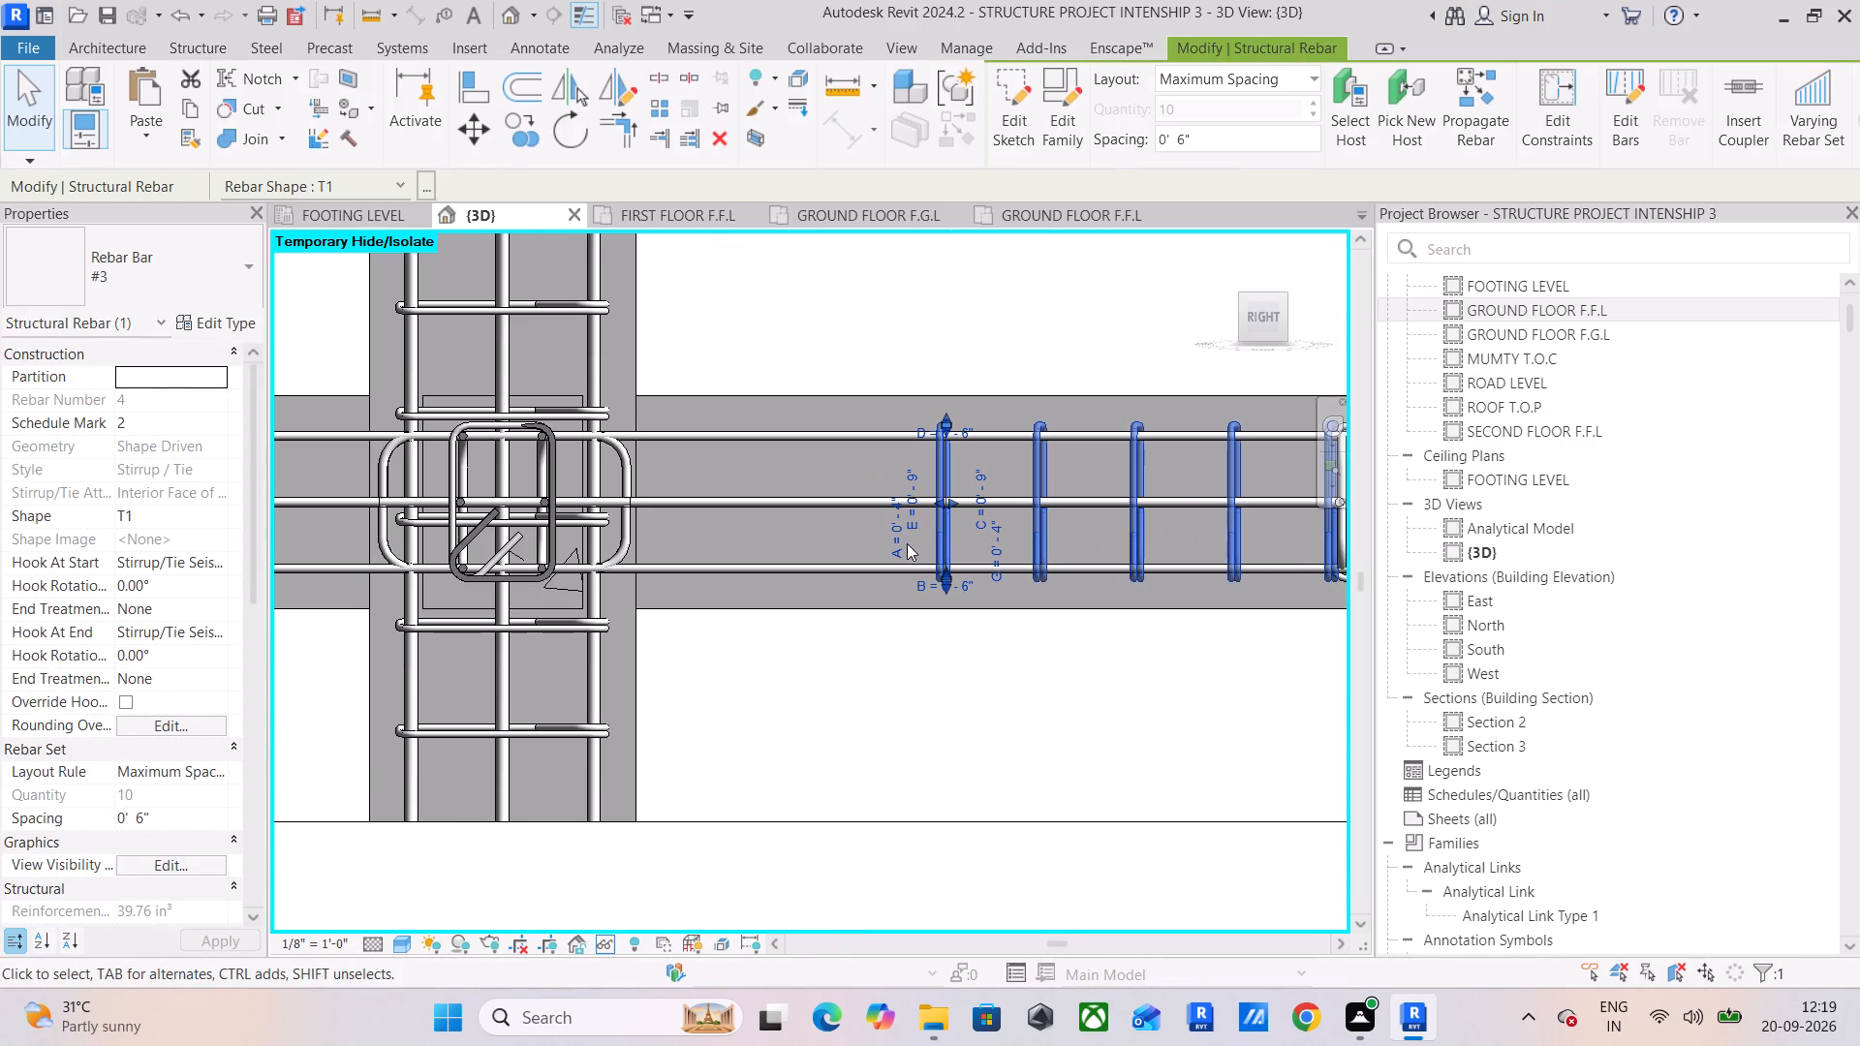
drag(945, 503, 741, 509)
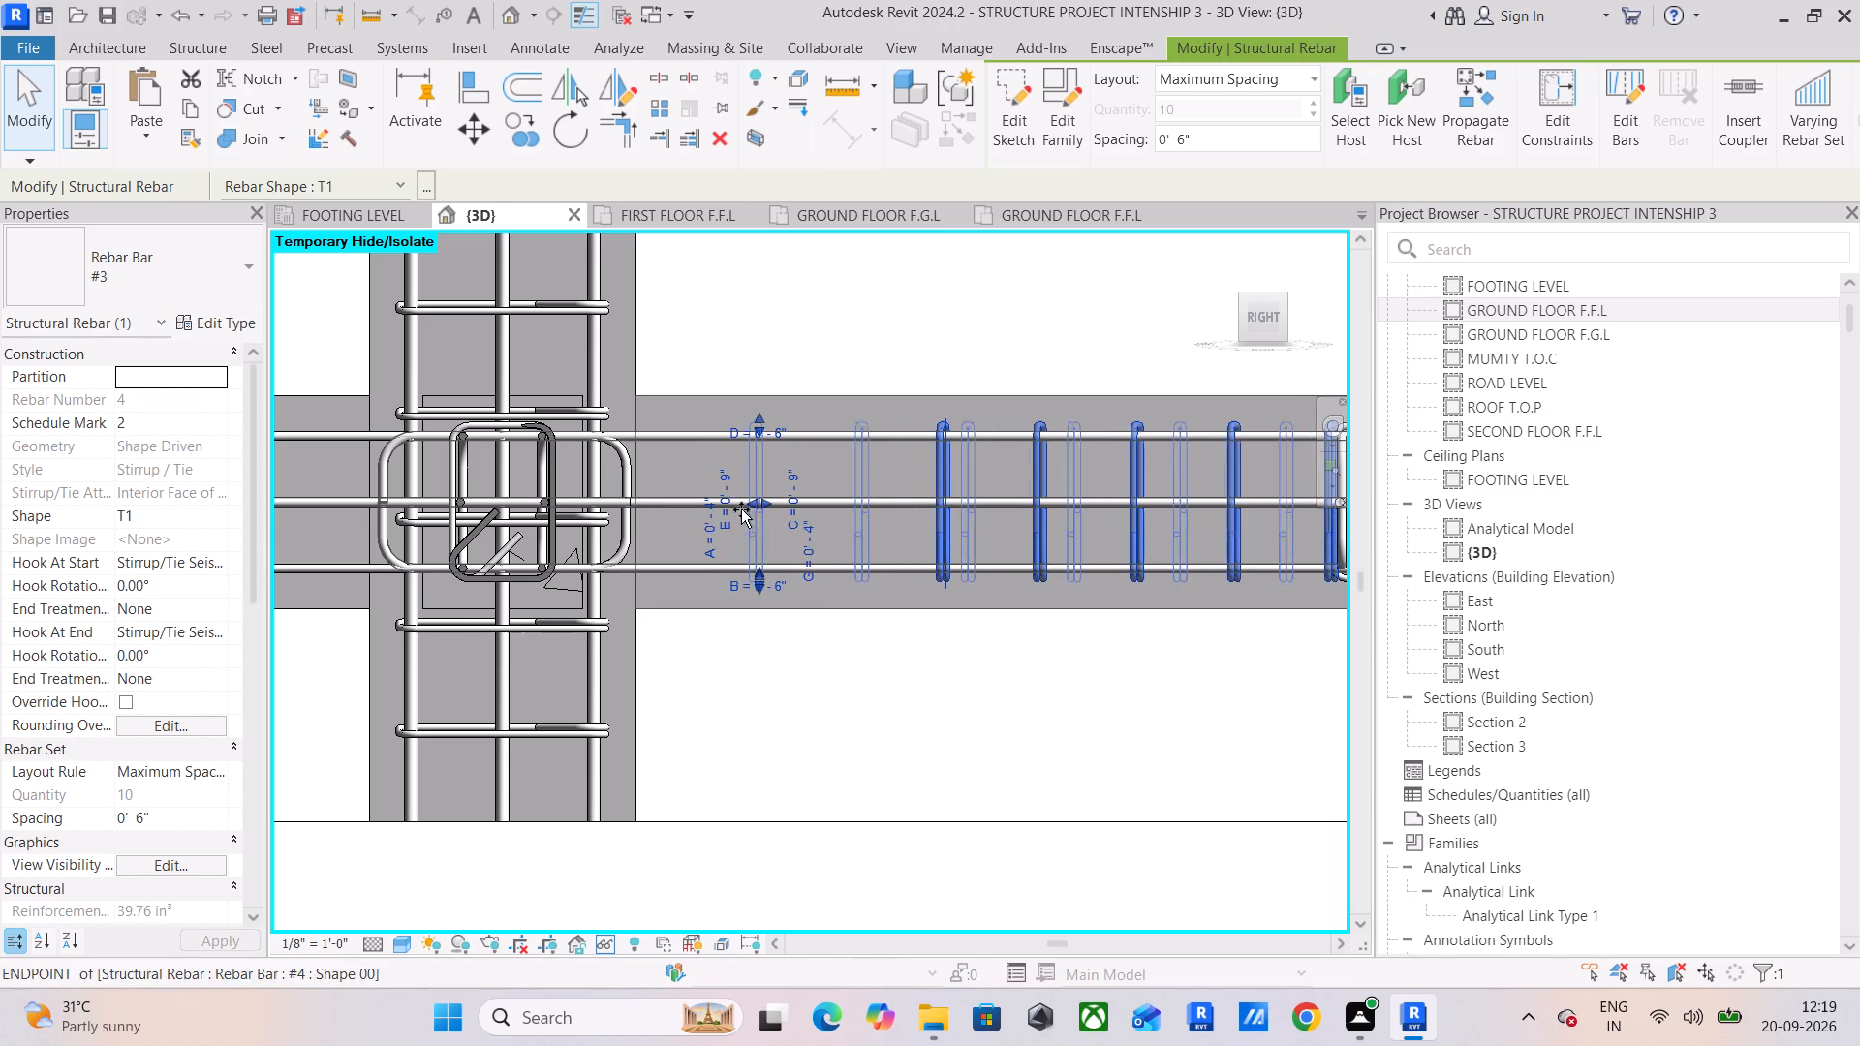
drag(741, 509, 651, 525)
scroll(655, 492, up, 5)
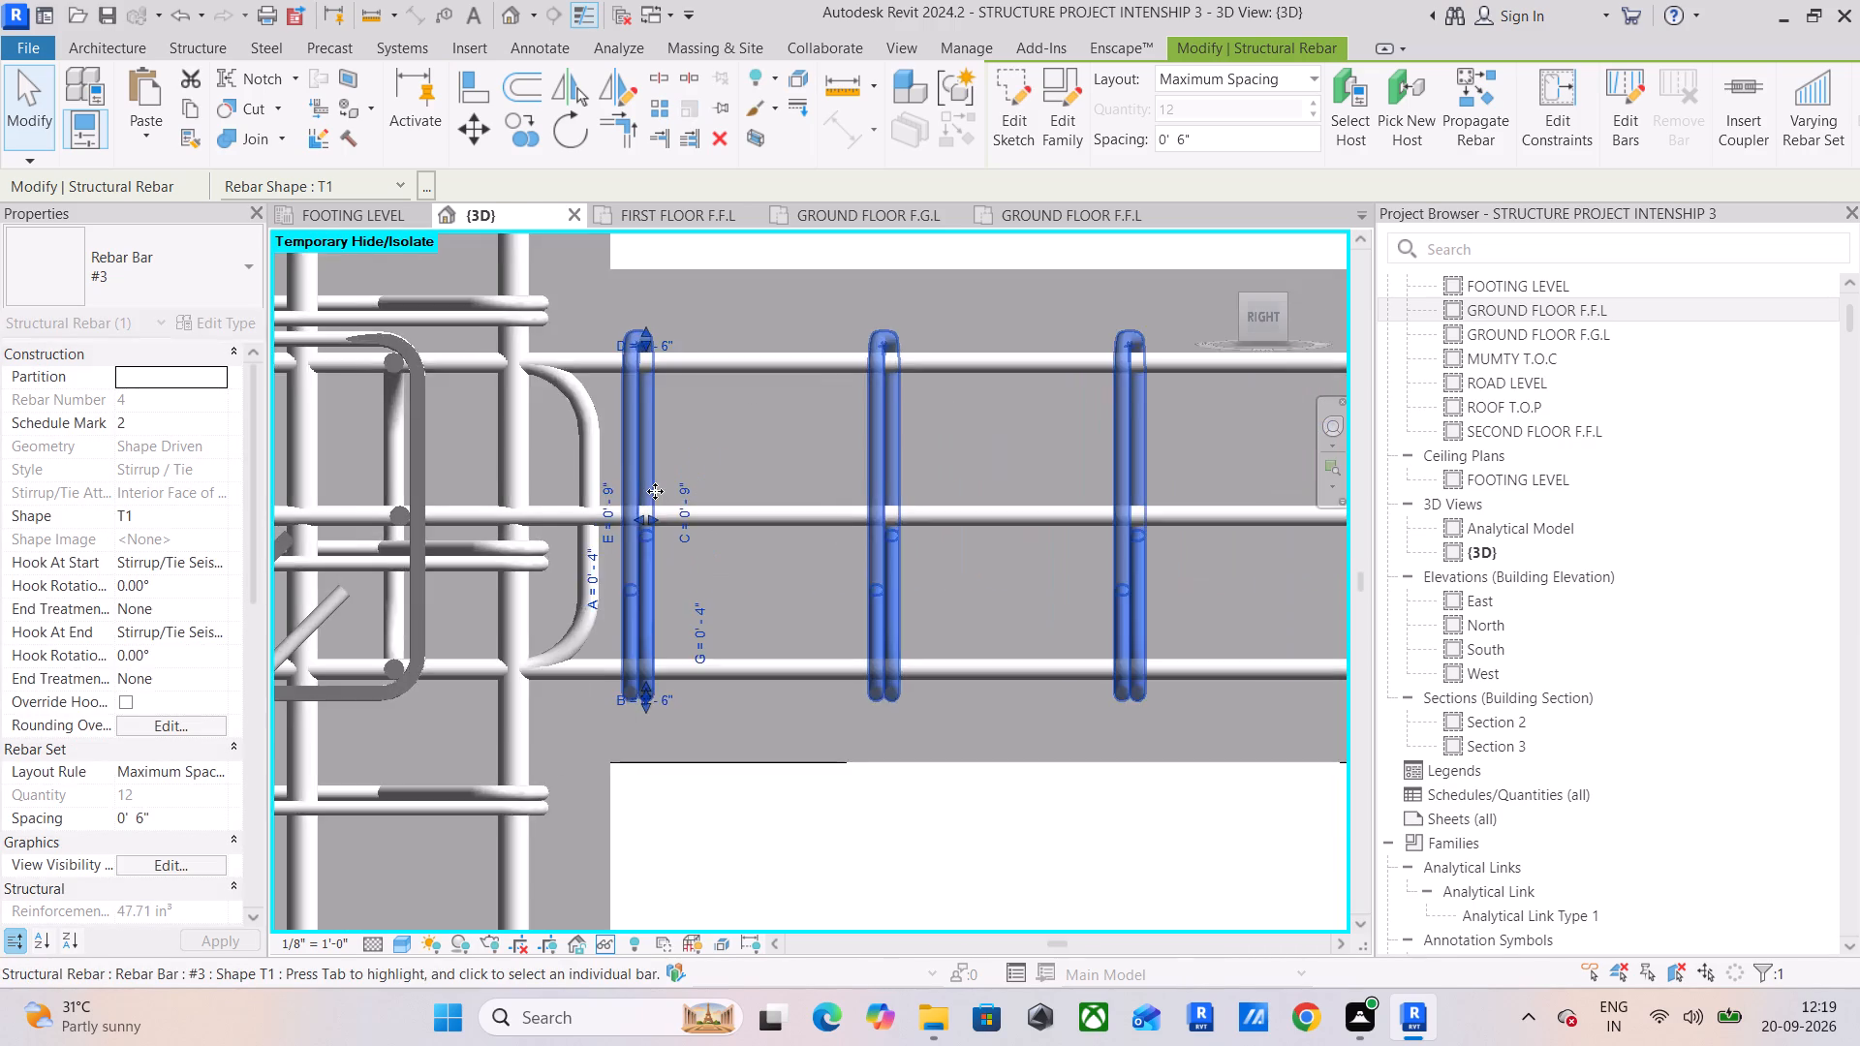
scroll(655, 491, up, 7)
scroll(681, 488, down, 13)
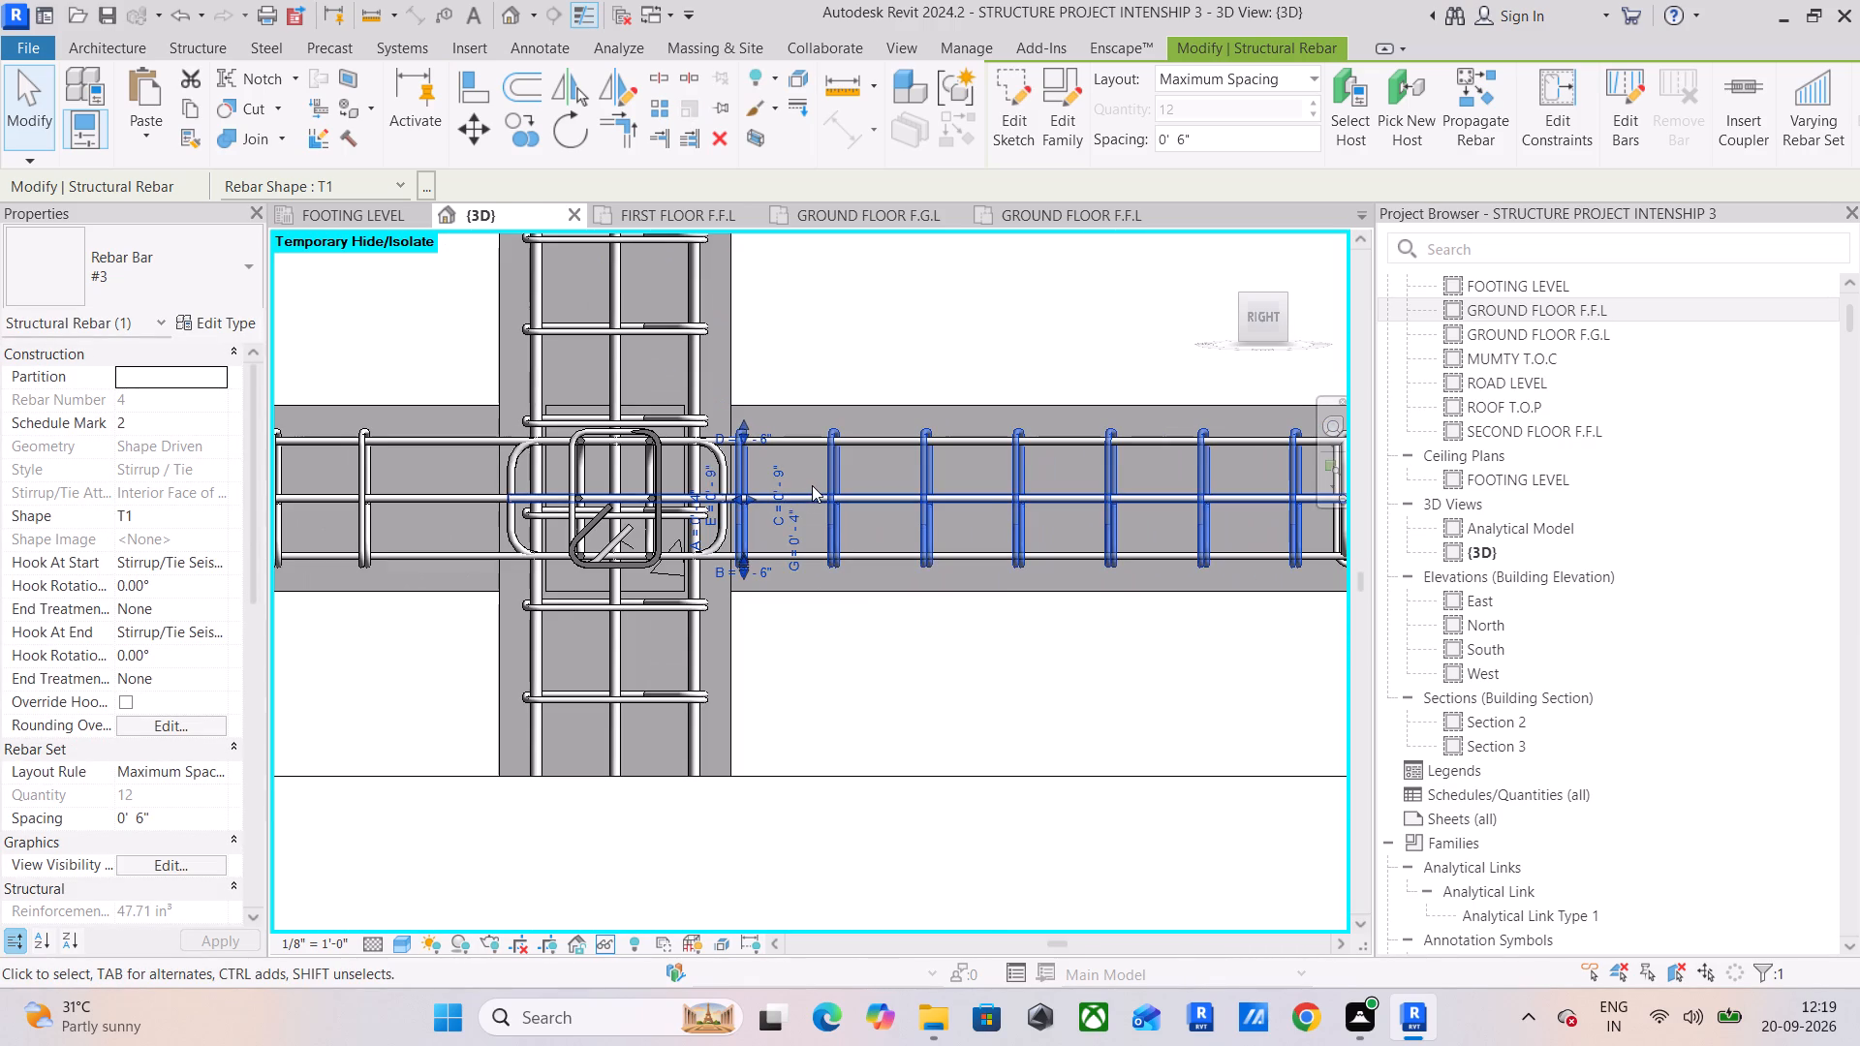
Extend a top #4 bar of the adjoining span into the end column so its end hook sits just inside the far face.
scroll(858, 491, down, 6)
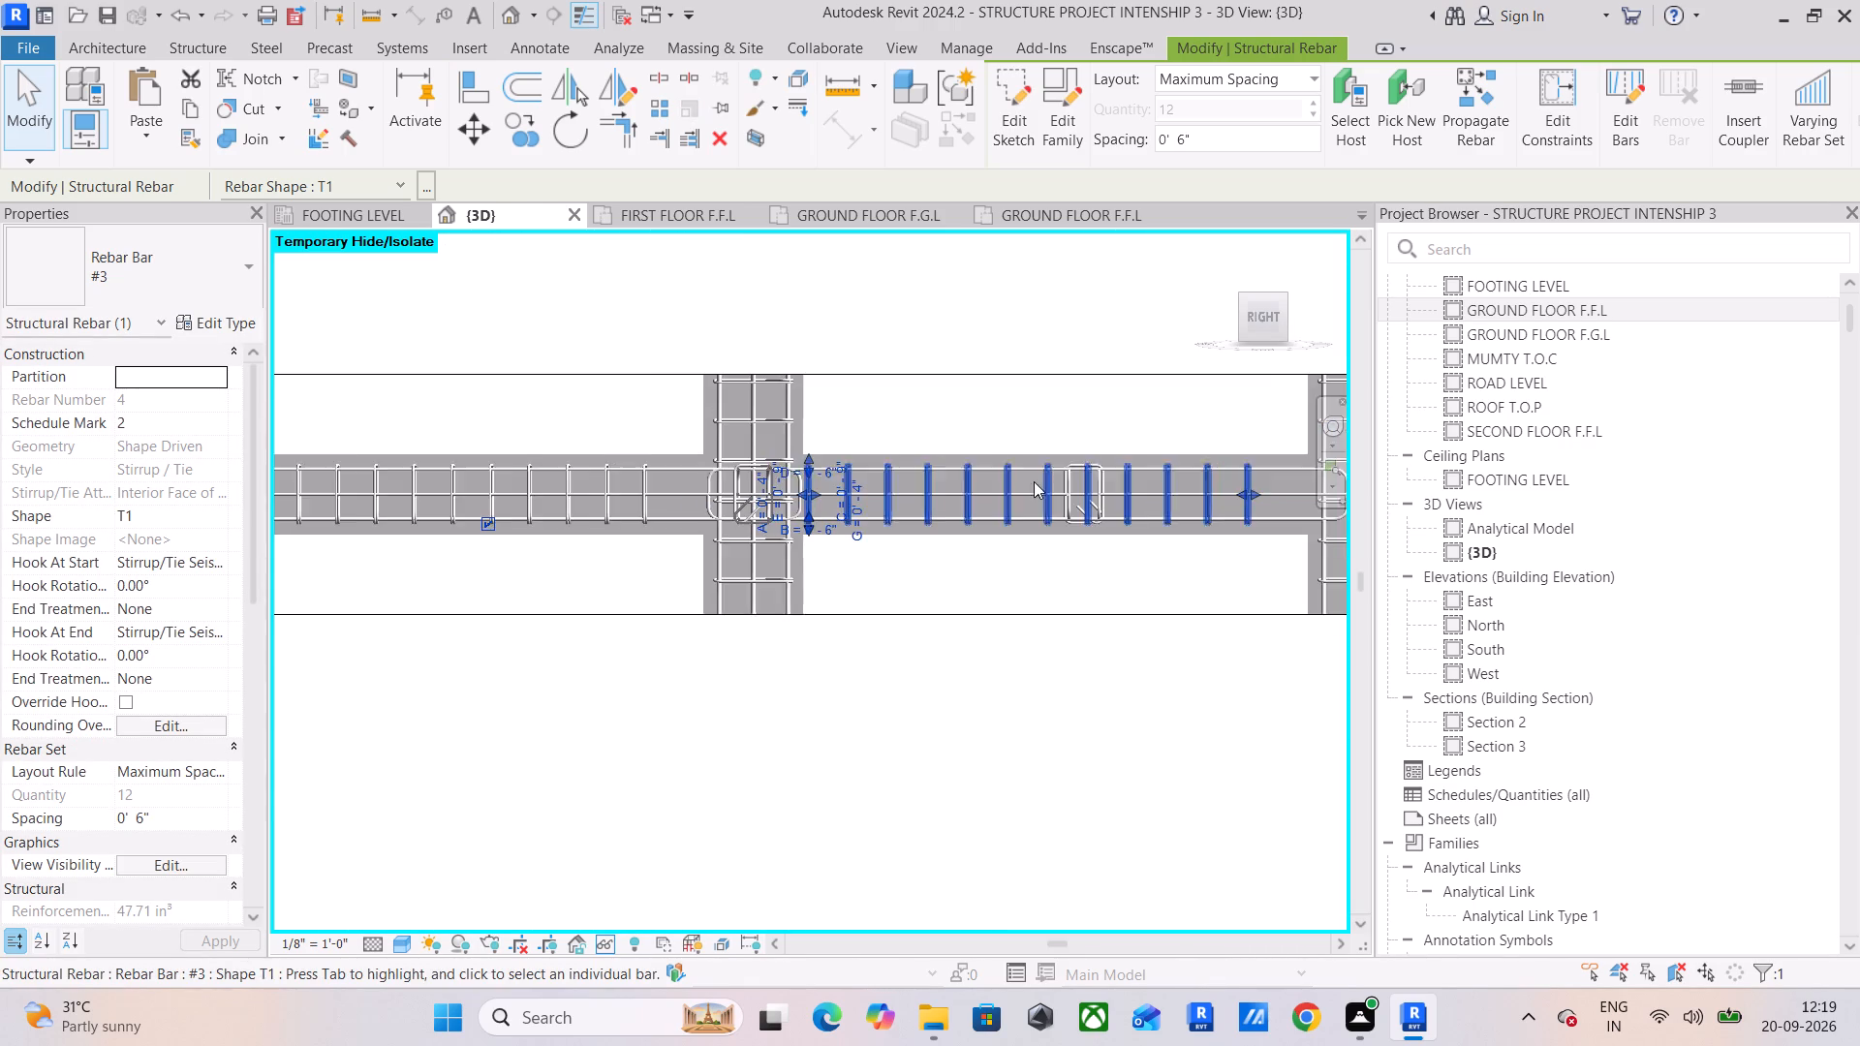
middle_drag(1034, 480, 542, 497)
scroll(805, 519, up, 7)
scroll(872, 467, up, 4)
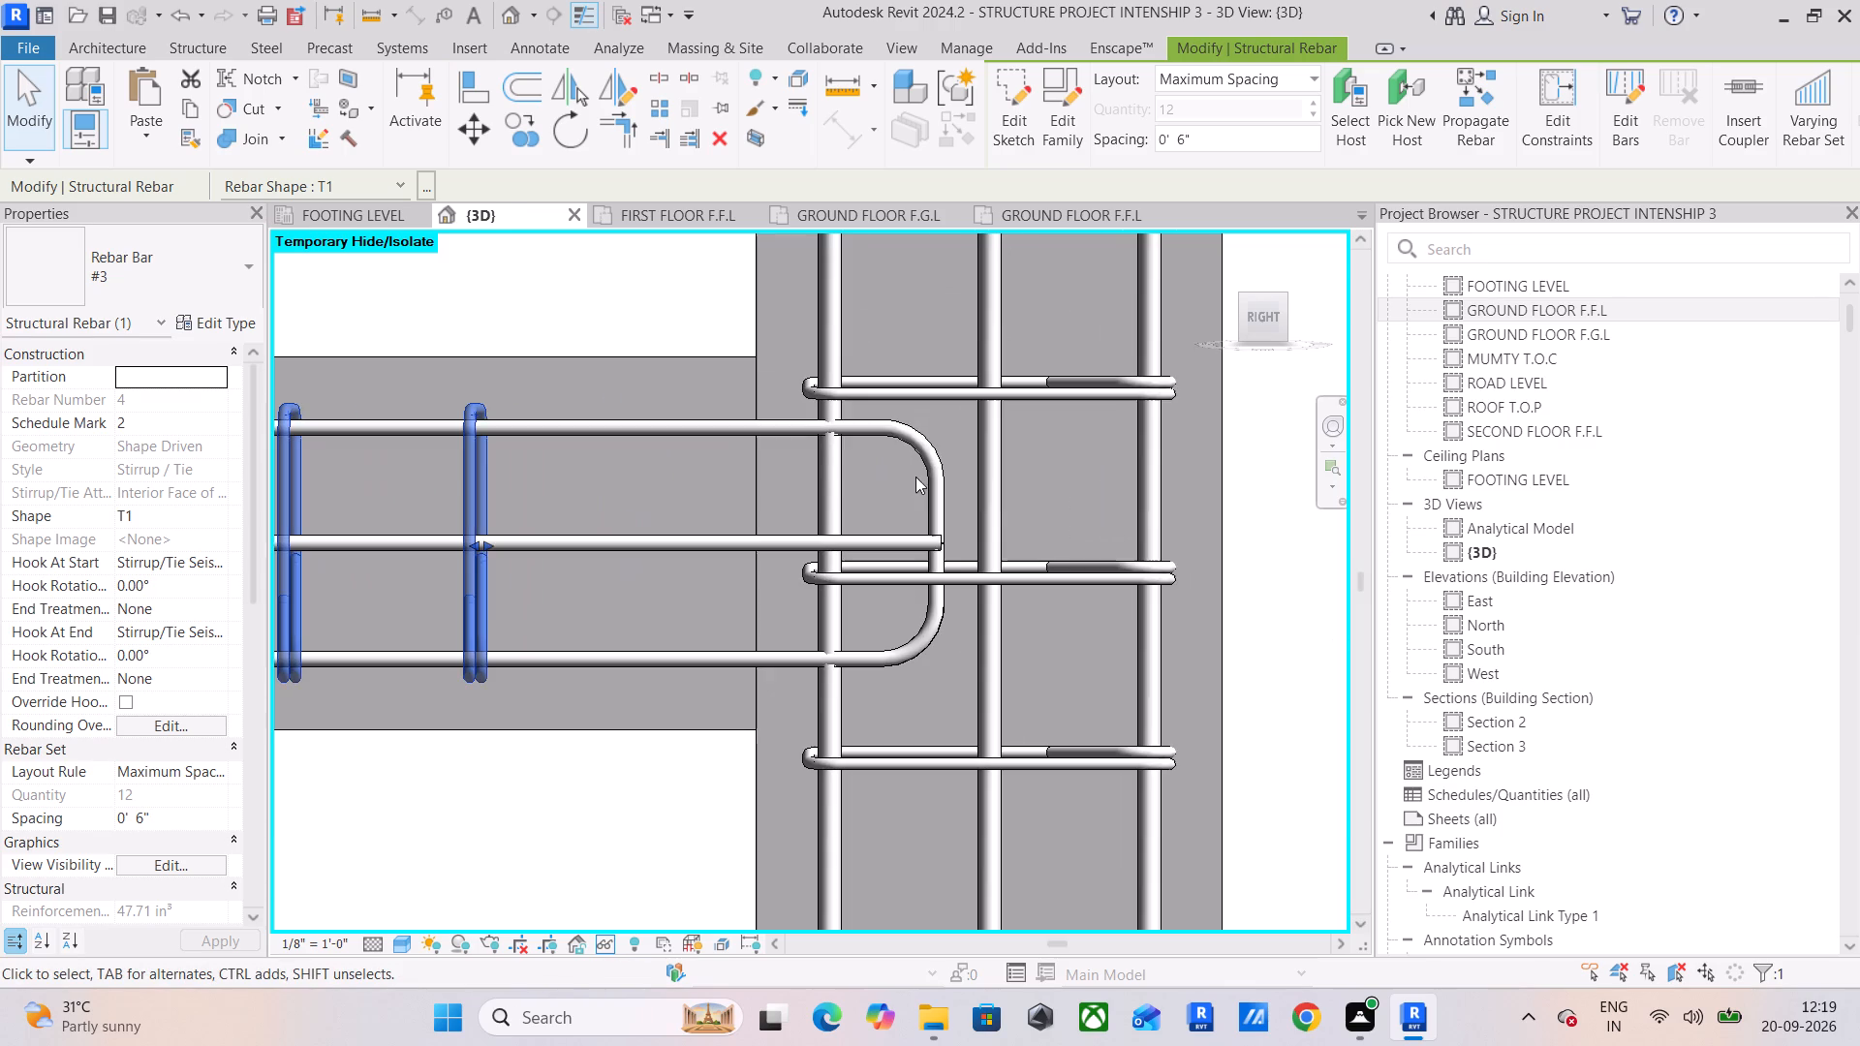
click(934, 475)
drag(949, 482, 950, 480)
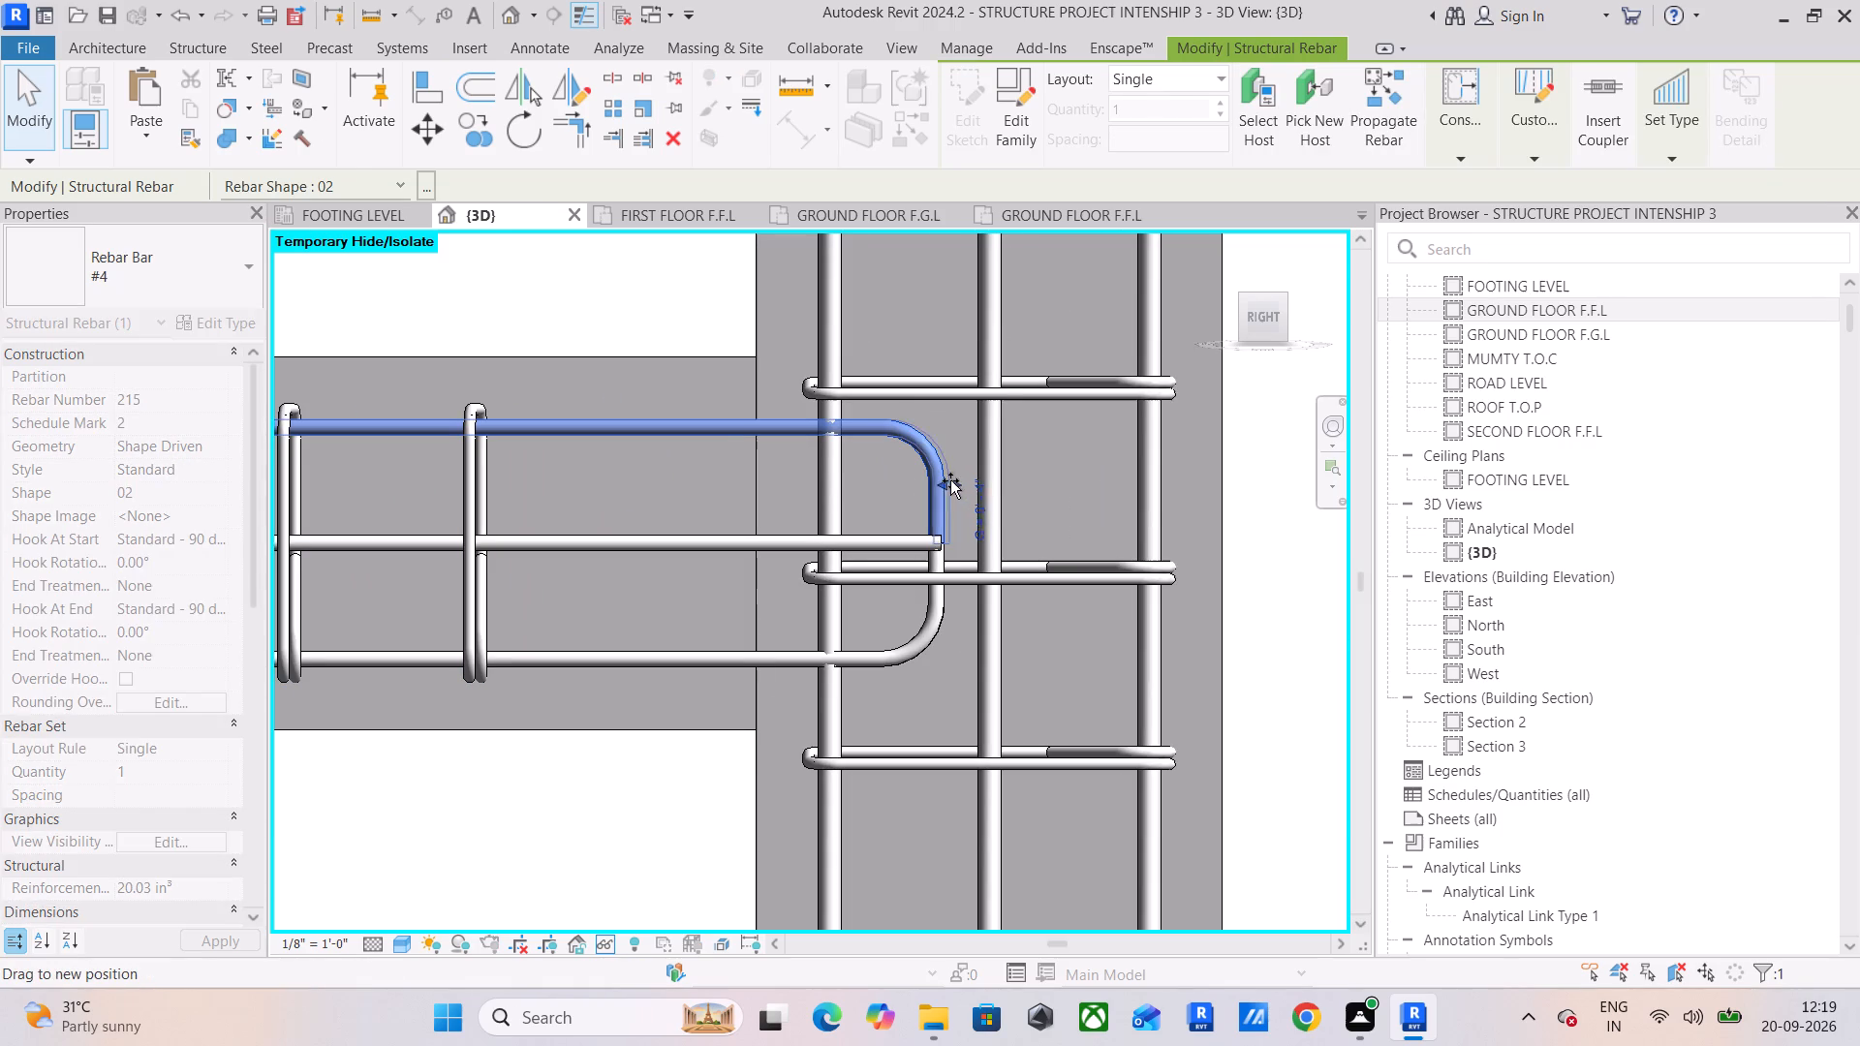
drag(950, 480, 1137, 489)
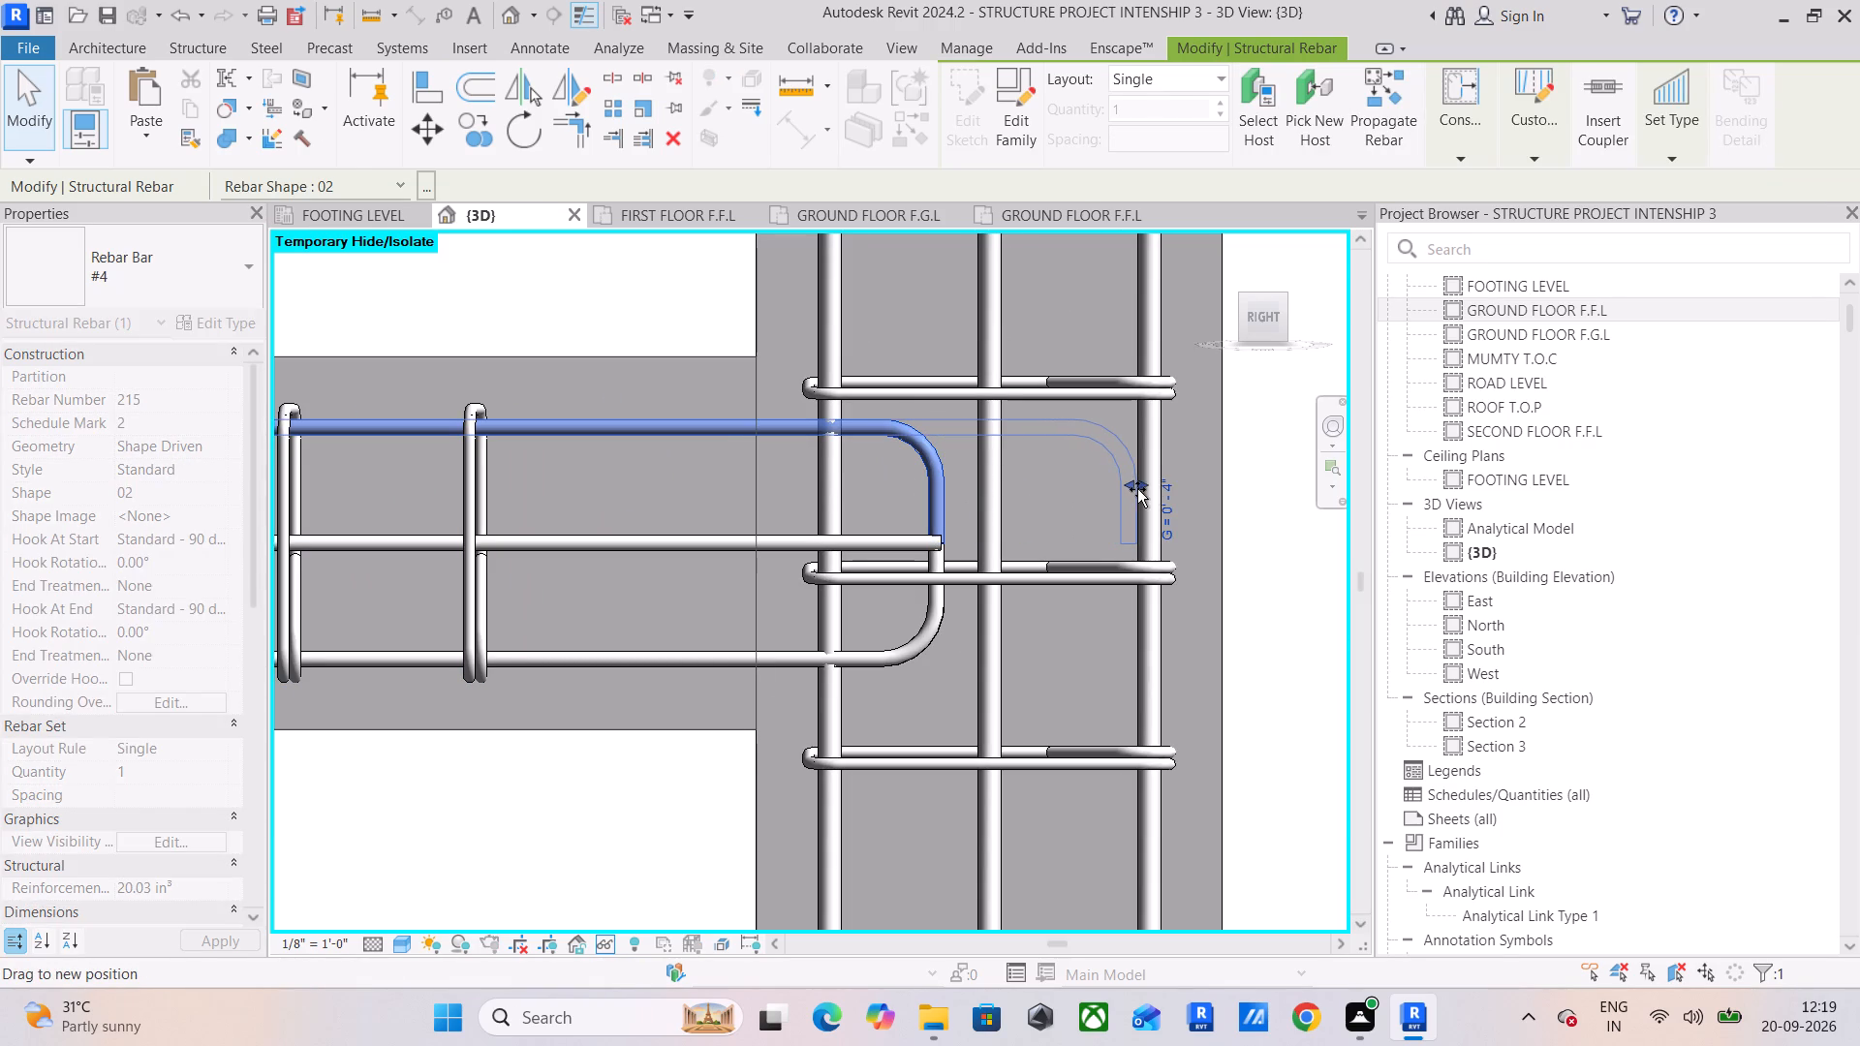
drag(1137, 489, 1193, 490)
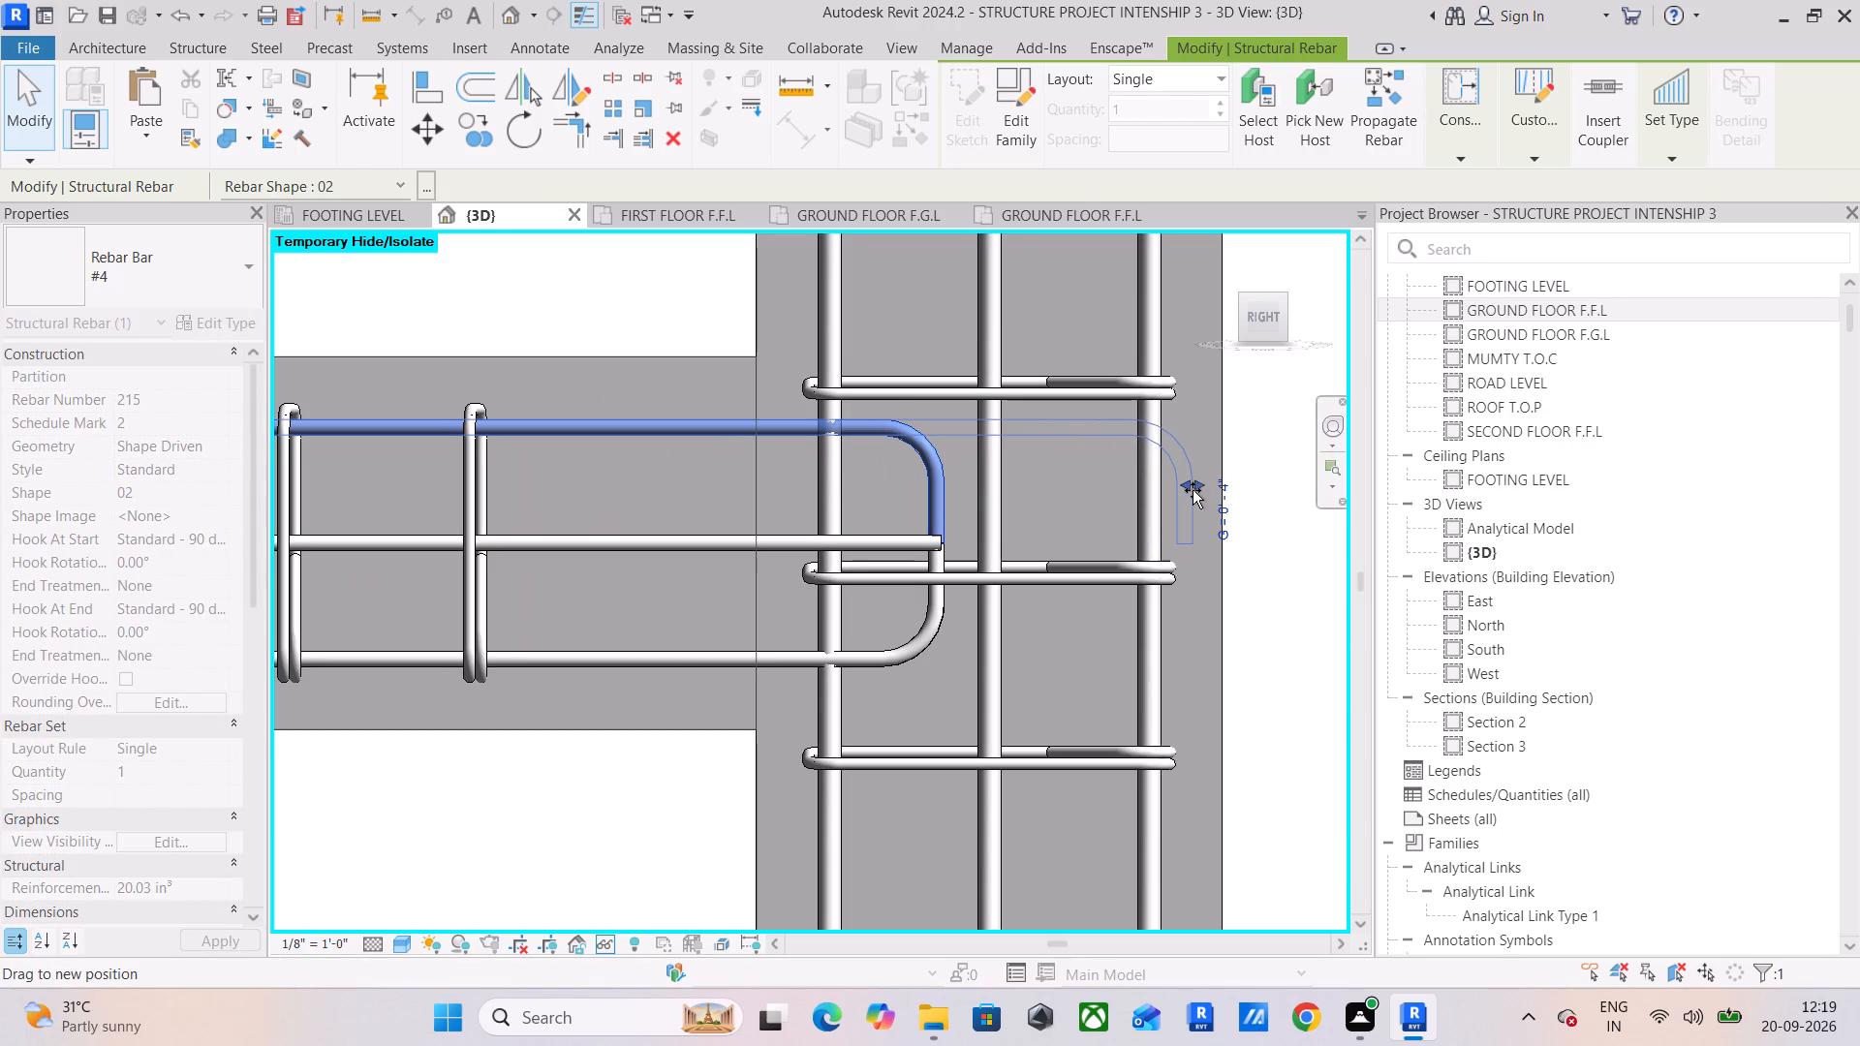
drag(1193, 490, 1182, 497)
drag(1182, 497, 1172, 500)
drag(1172, 500, 1167, 500)
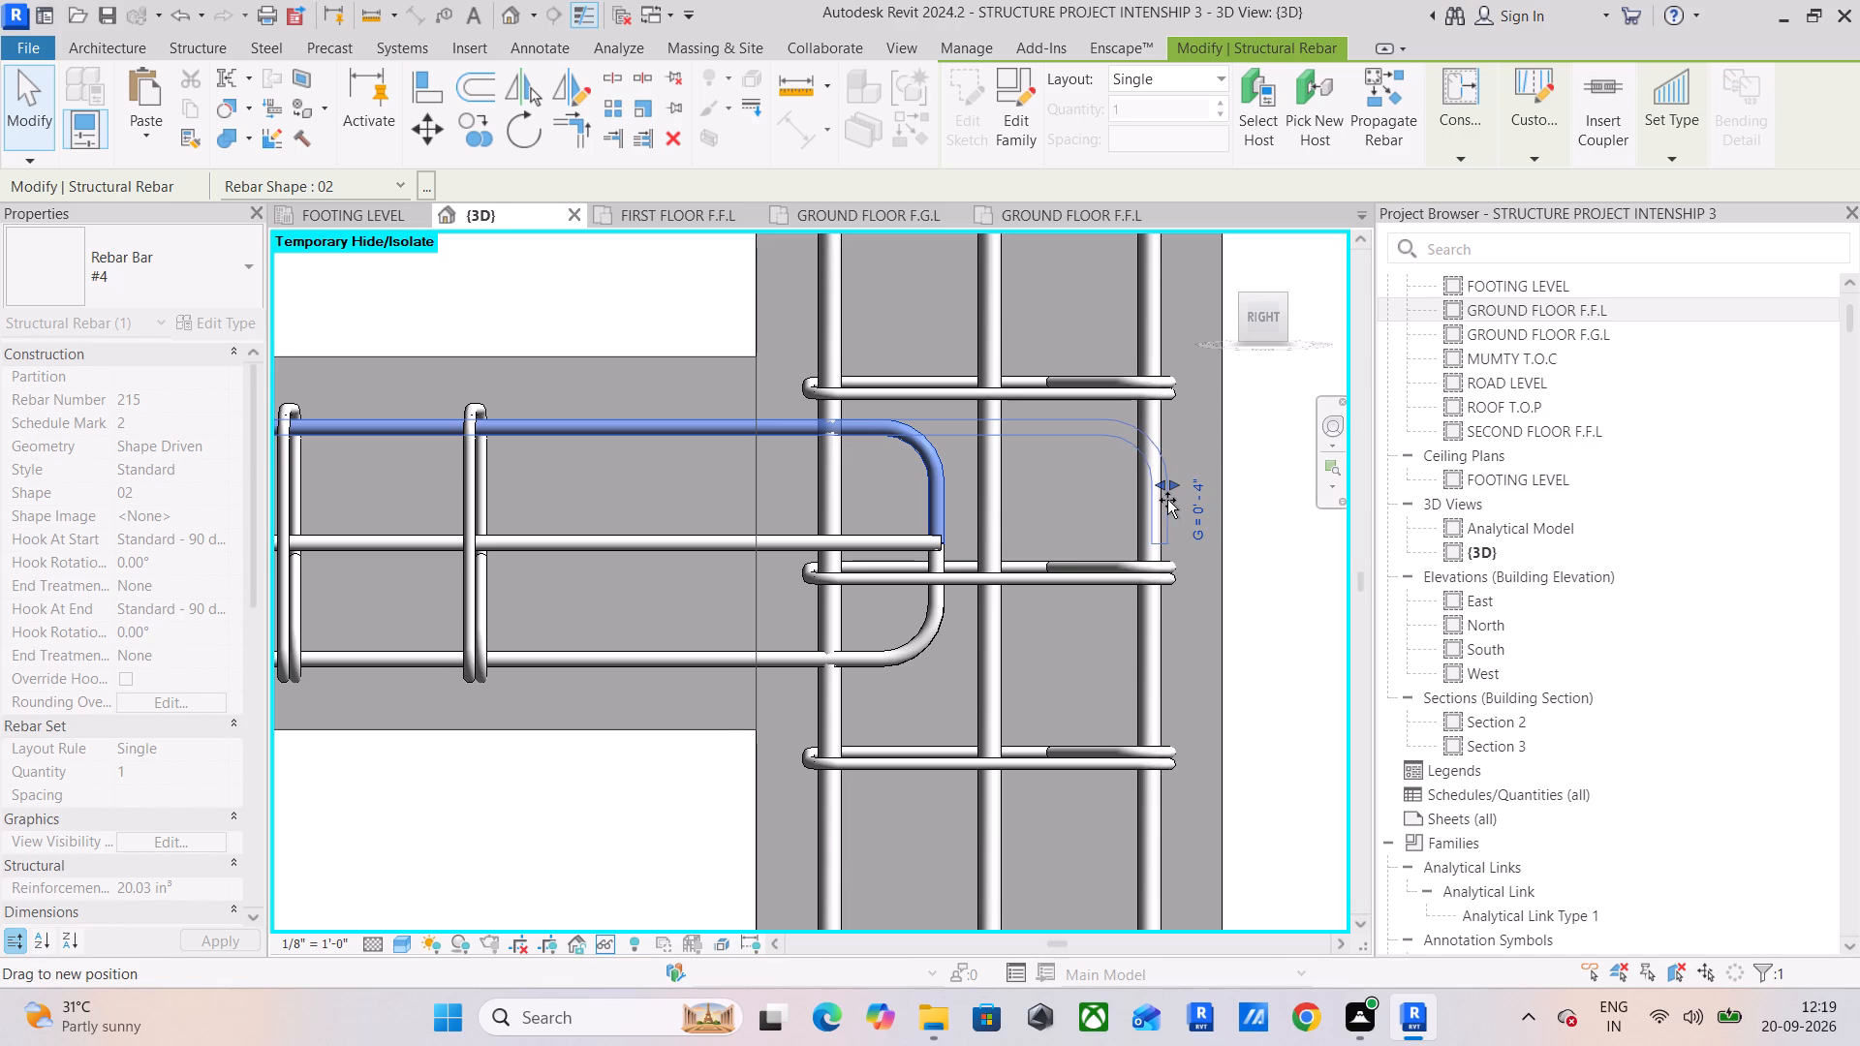
drag(1167, 500, 1174, 495)
Extend the second top #4 bar into the end column and align its end hook with the first top bar's hook.
click(846, 529)
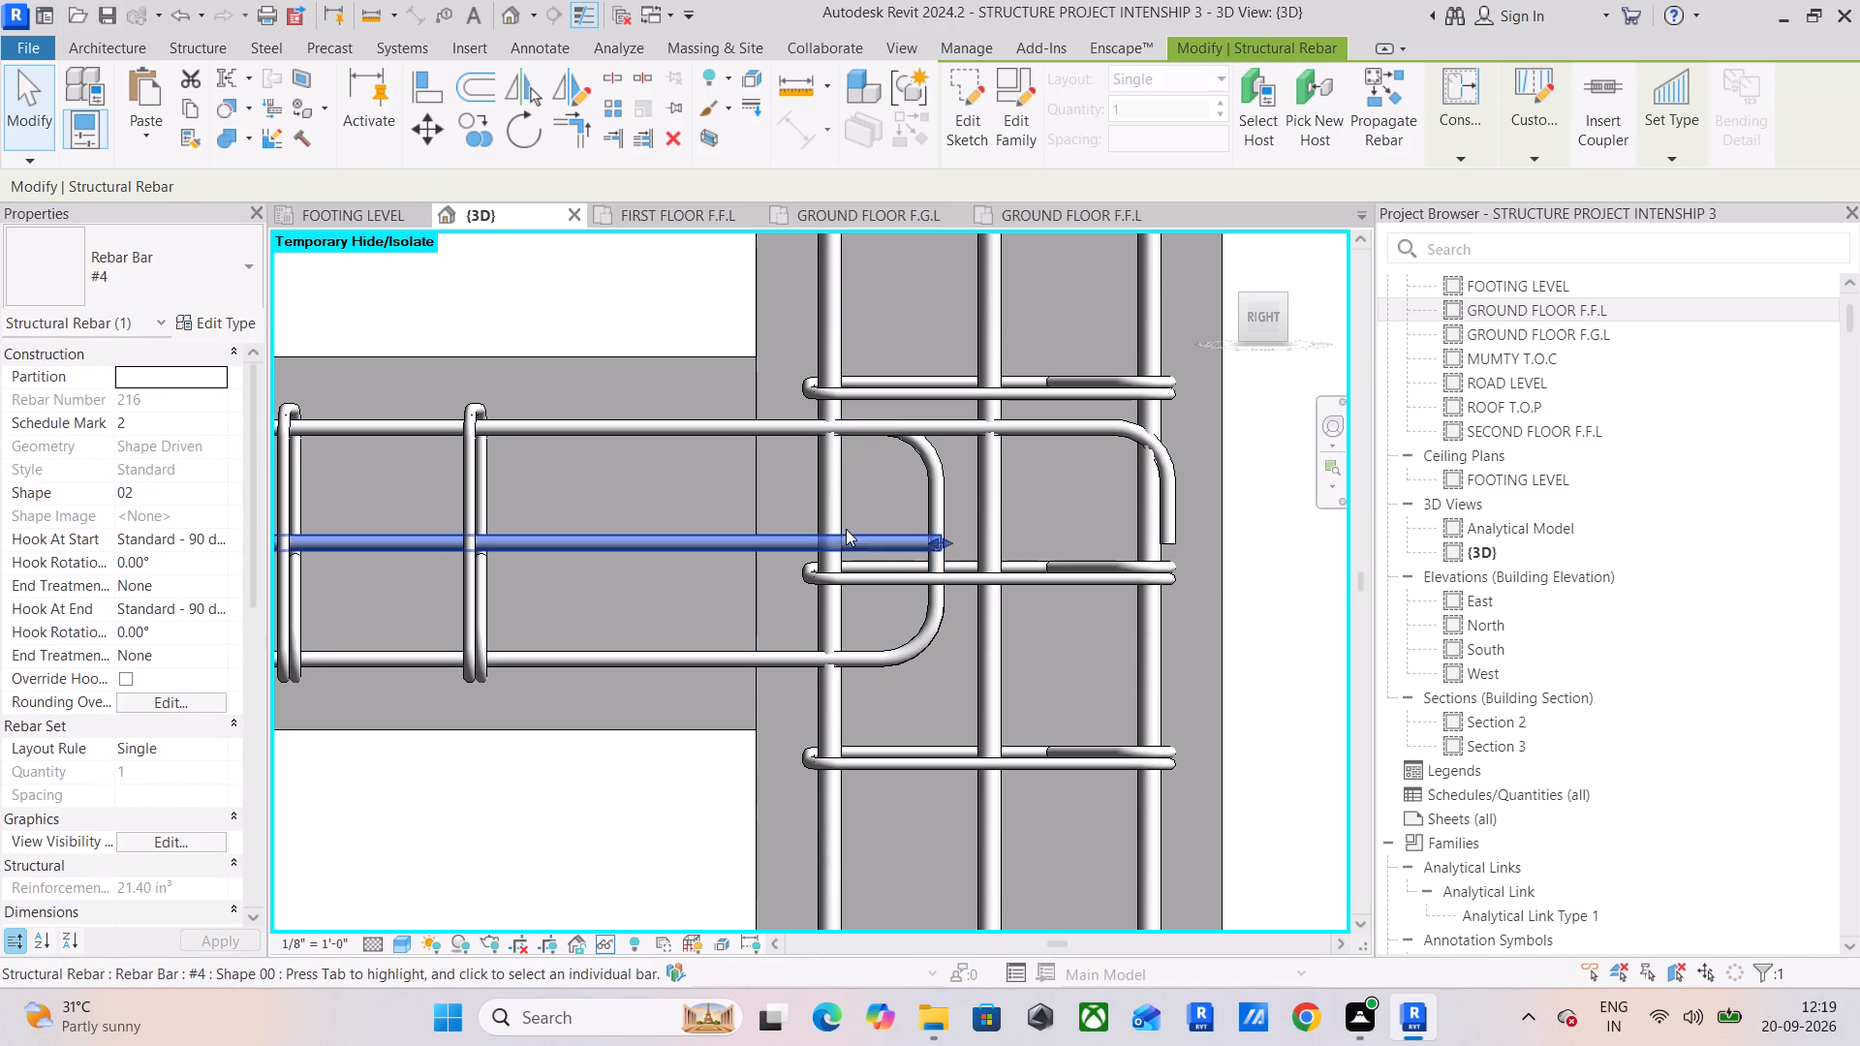
click(936, 494)
drag(951, 487, 1026, 486)
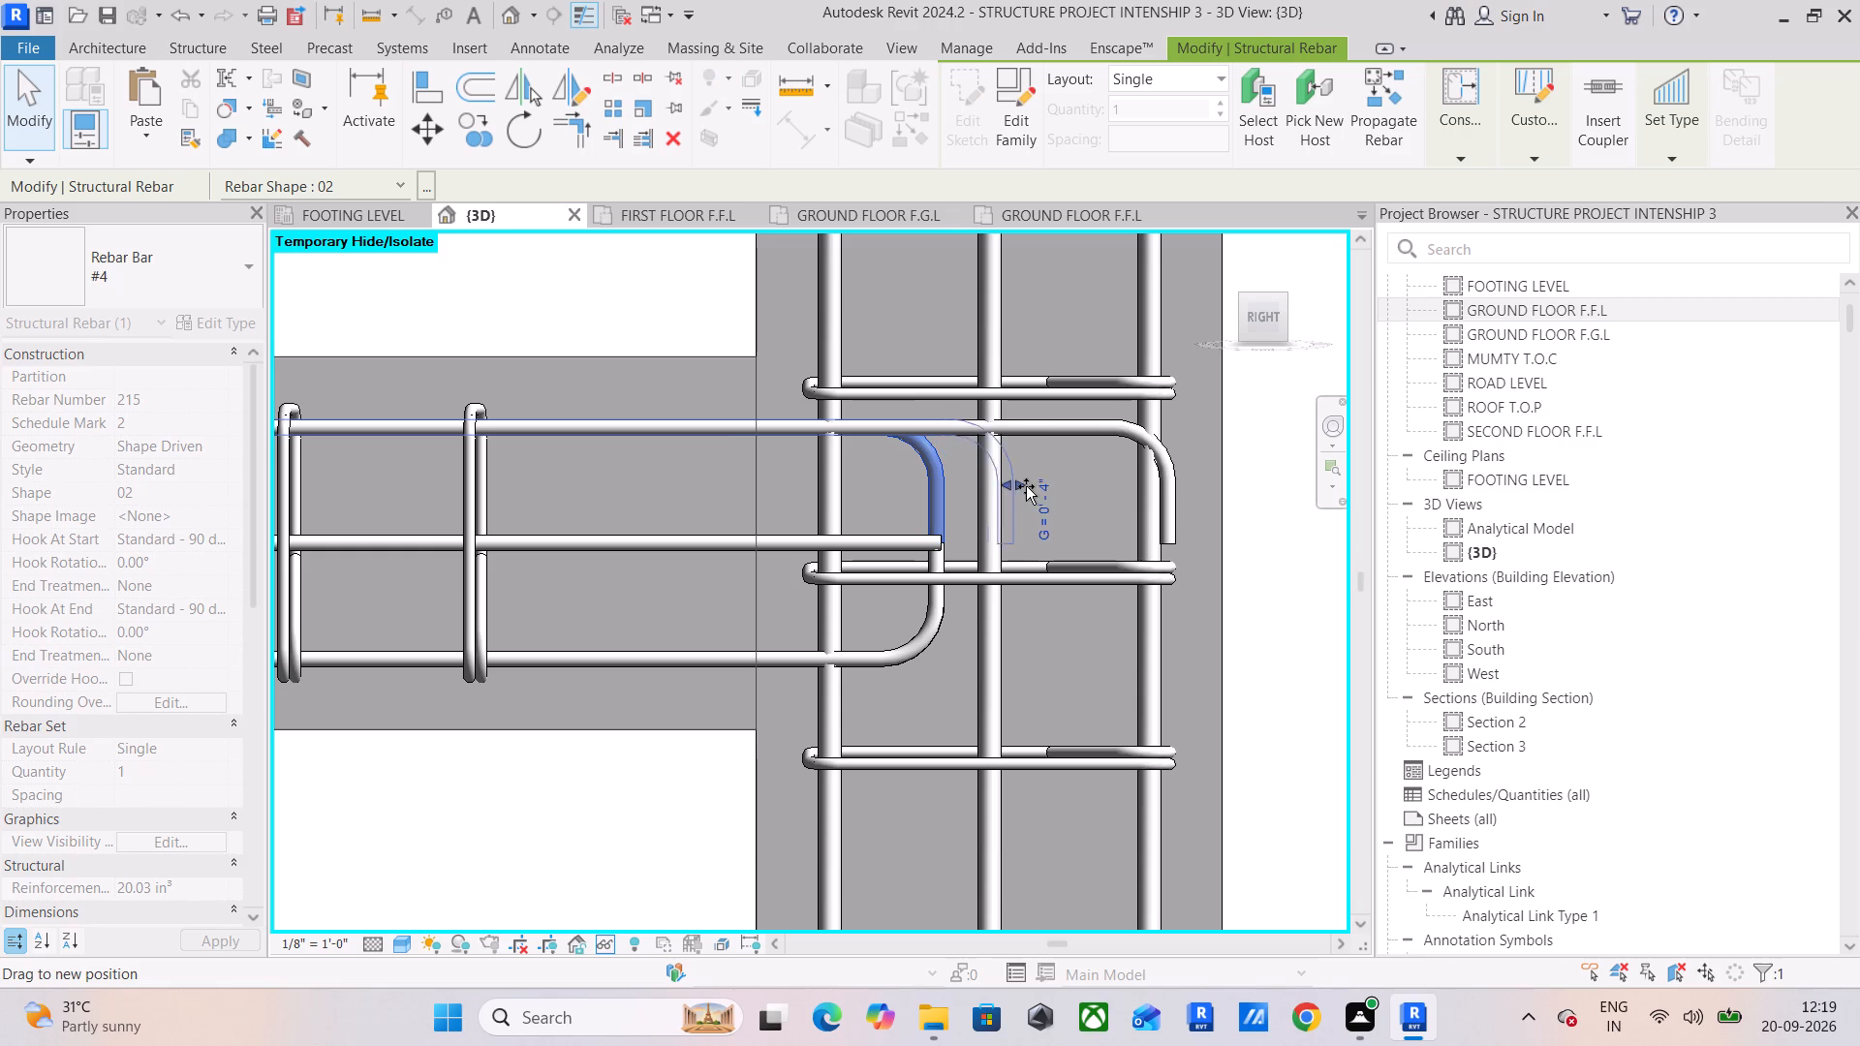
drag(1026, 486, 1080, 487)
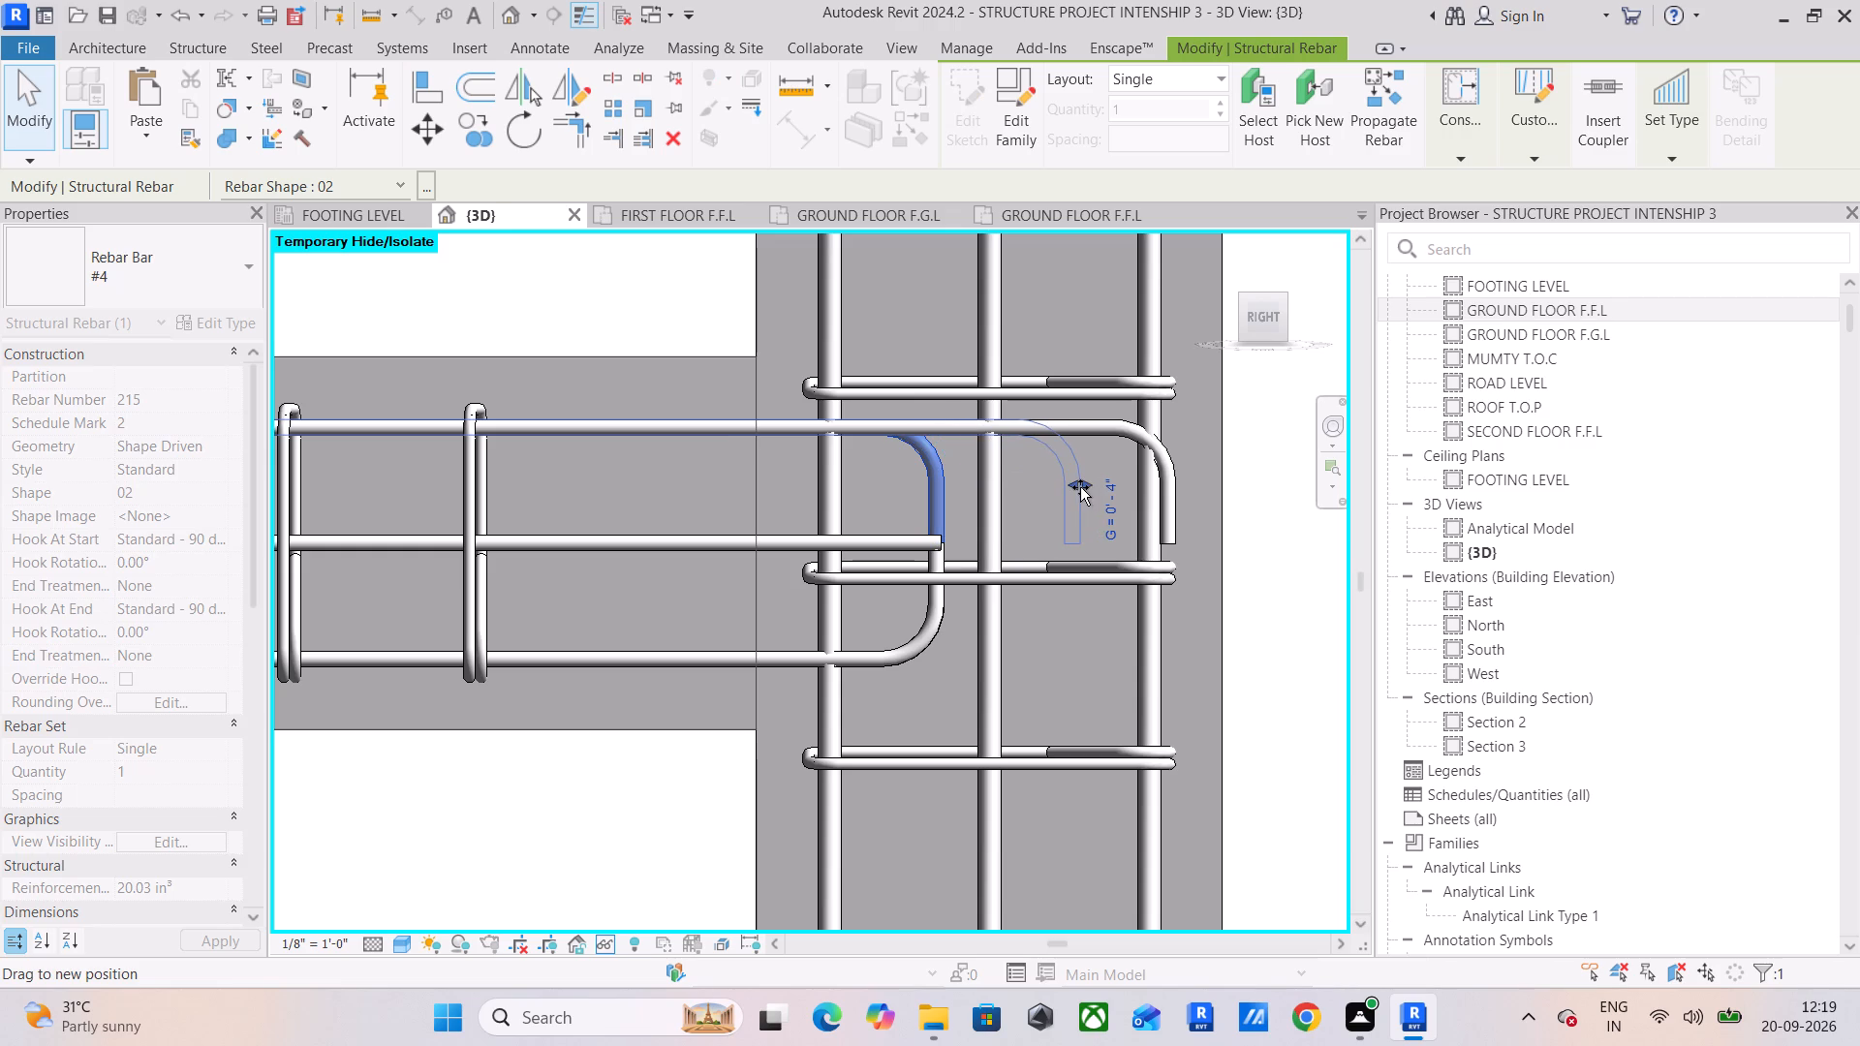
drag(1080, 487, 1149, 495)
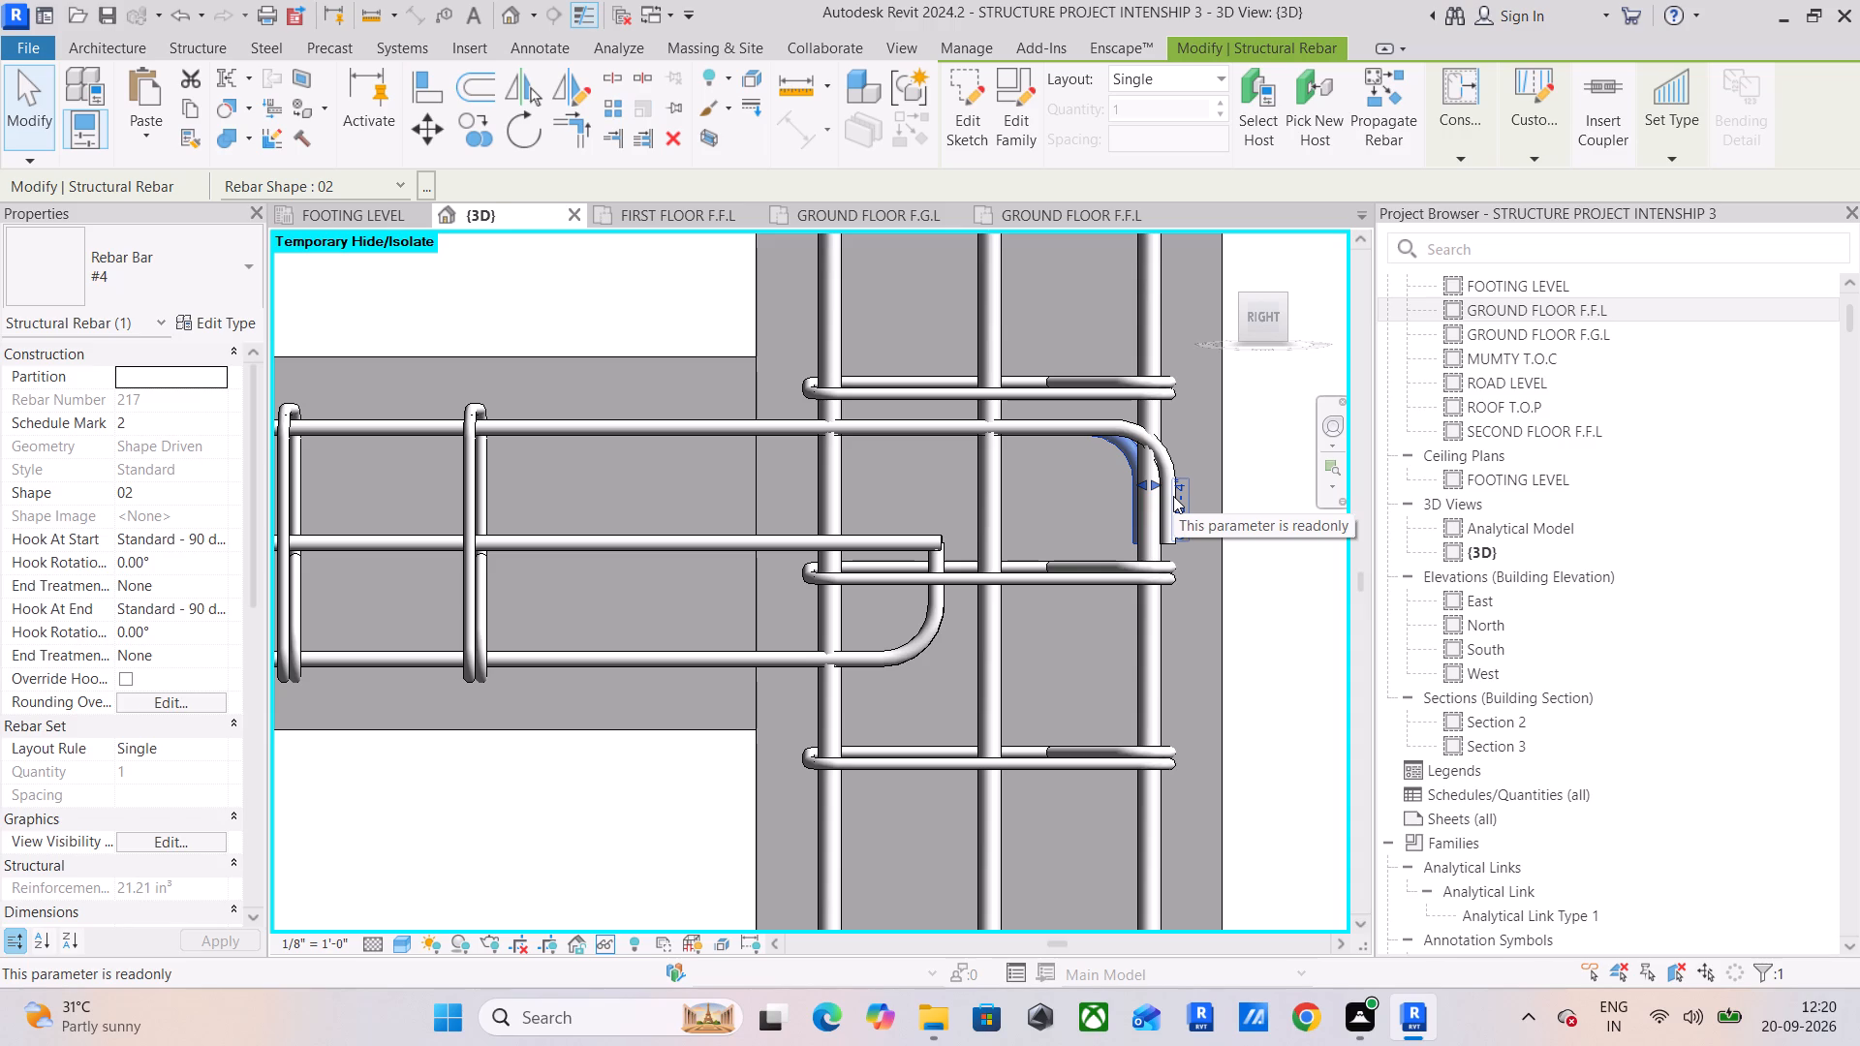
scroll(1160, 492, up, 5)
drag(1143, 480, 1174, 482)
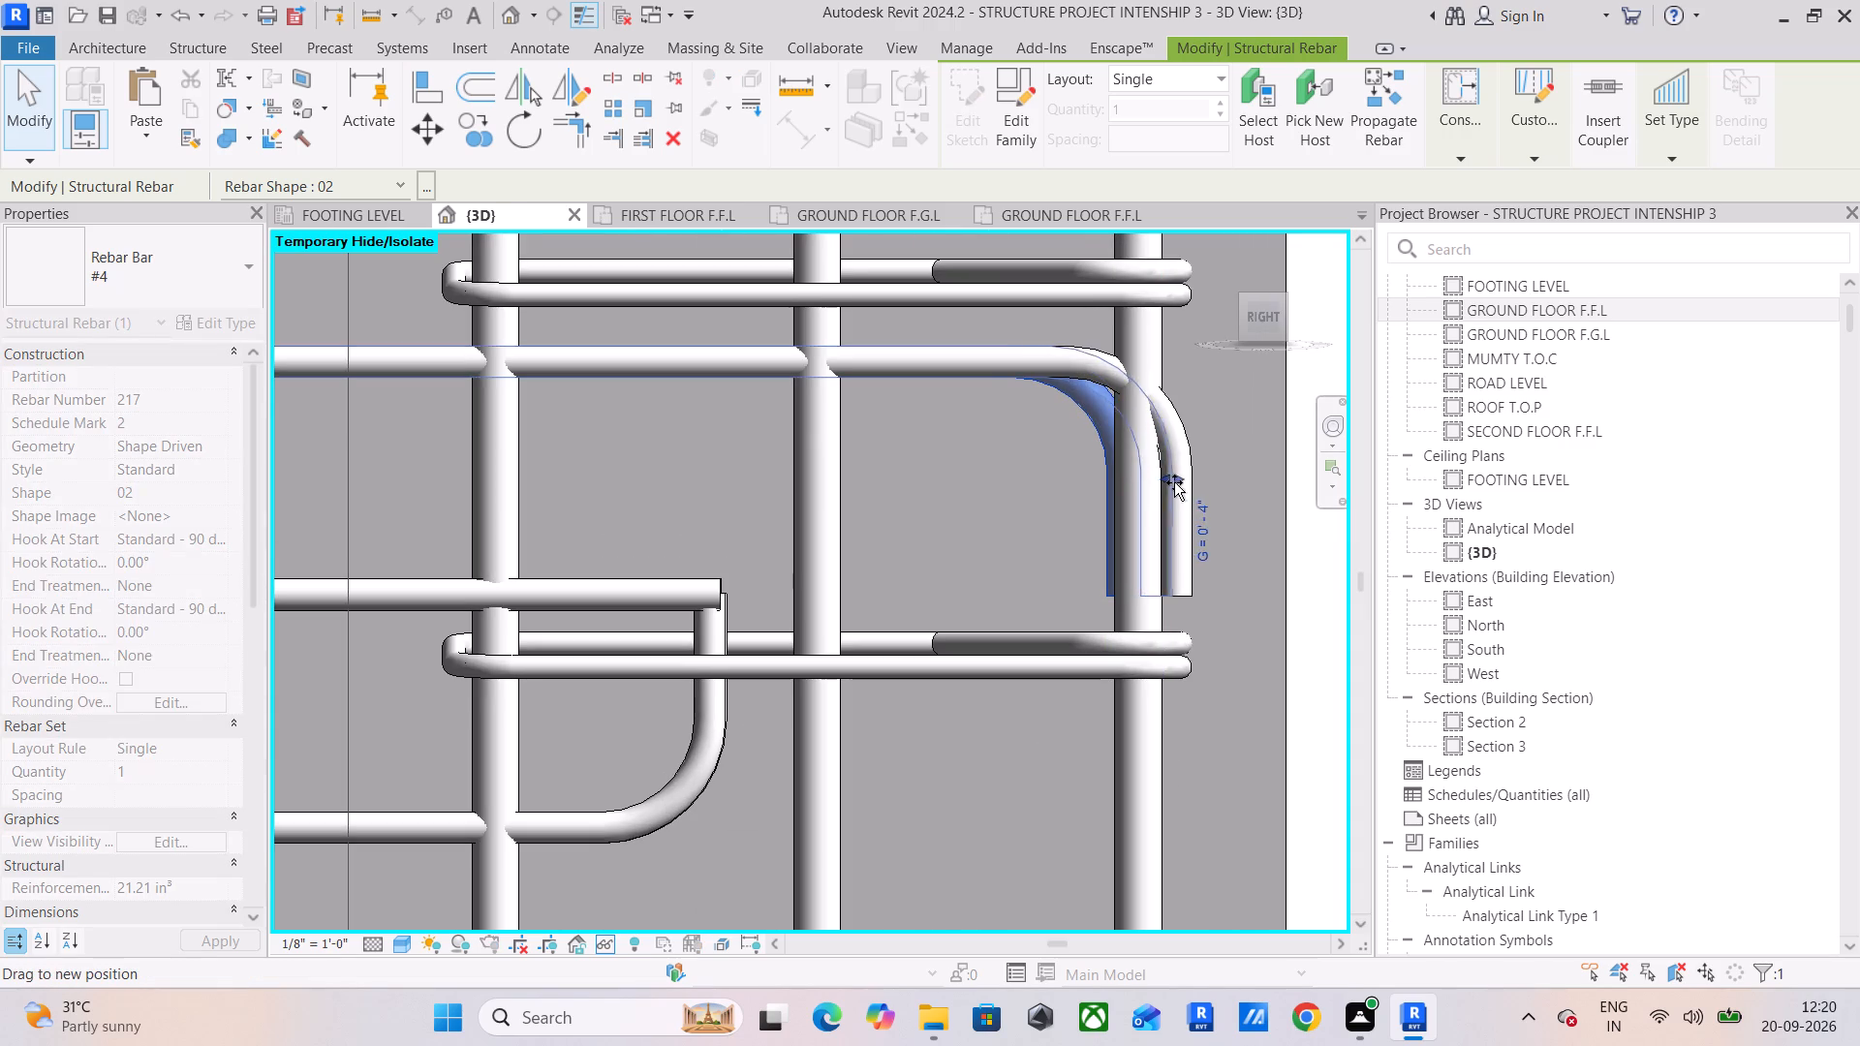
drag(1174, 482, 1178, 482)
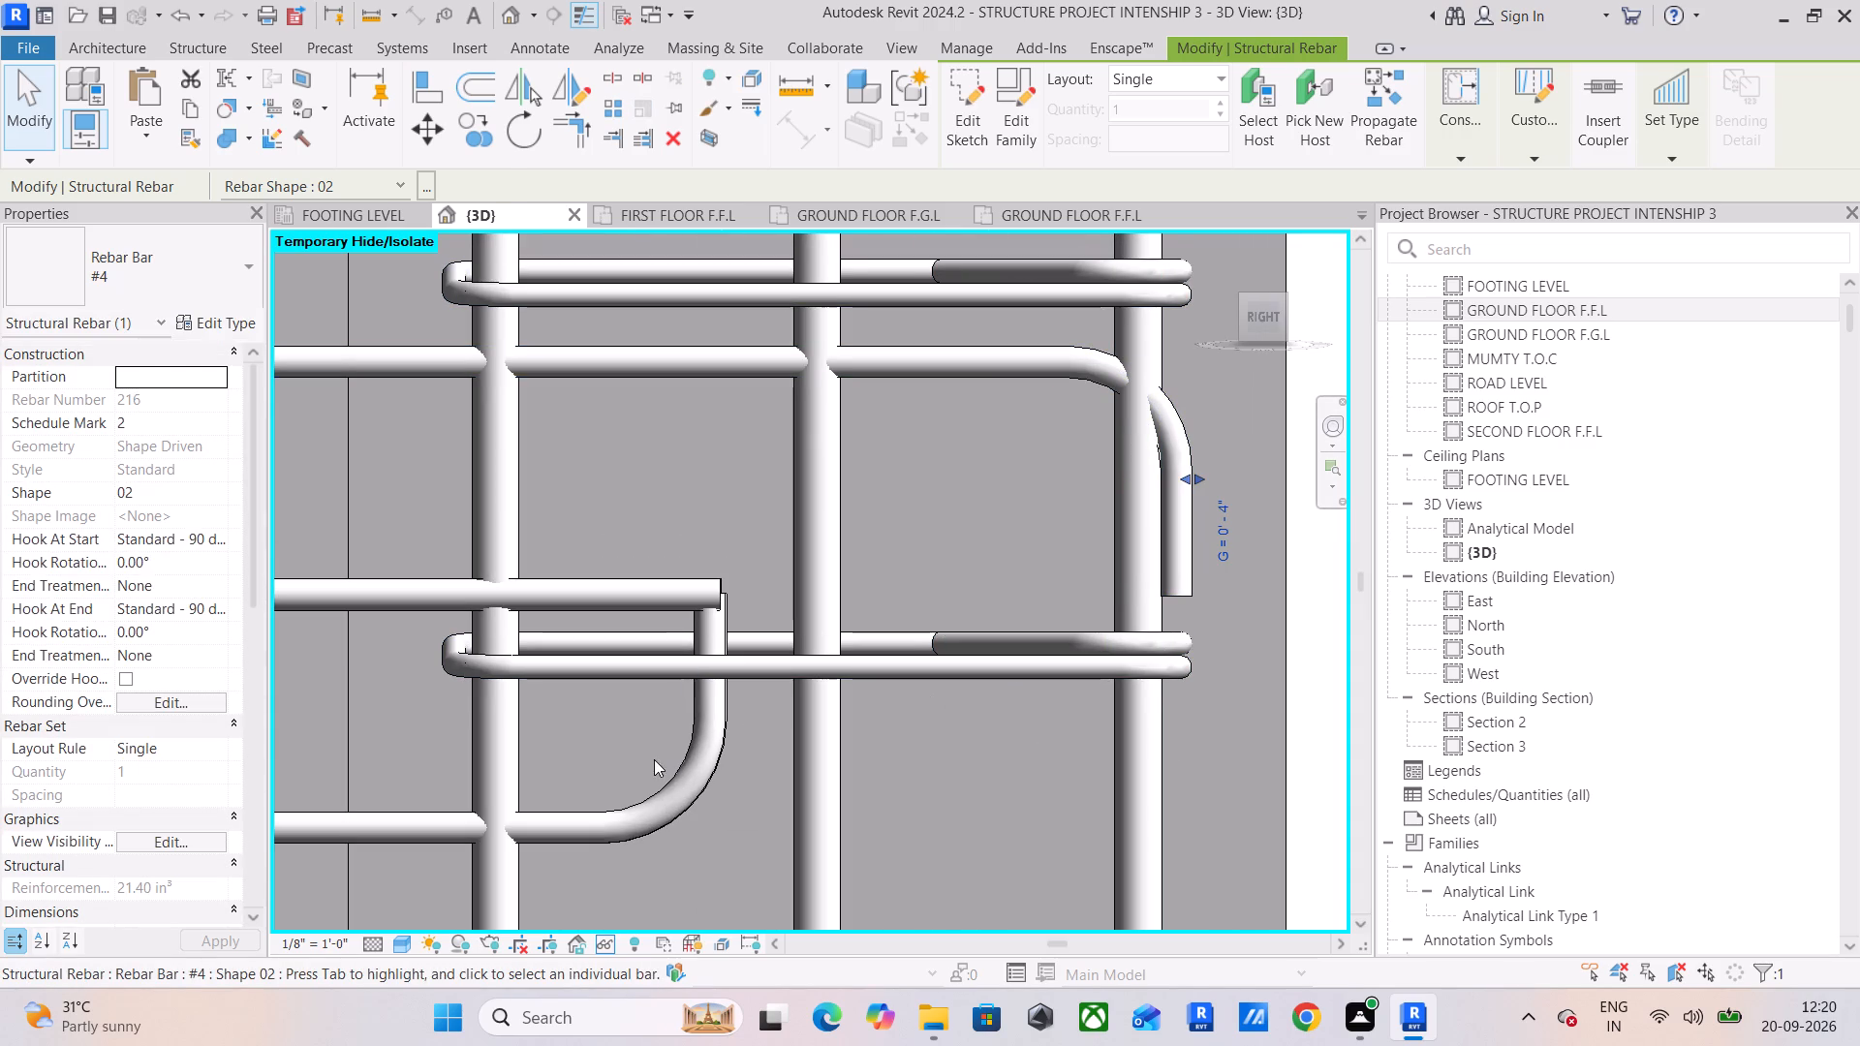
Extend a bottom #4 bar into the end column so its end hook lines up below the top hooks.
click(654, 759)
click(687, 777)
drag(736, 721, 982, 713)
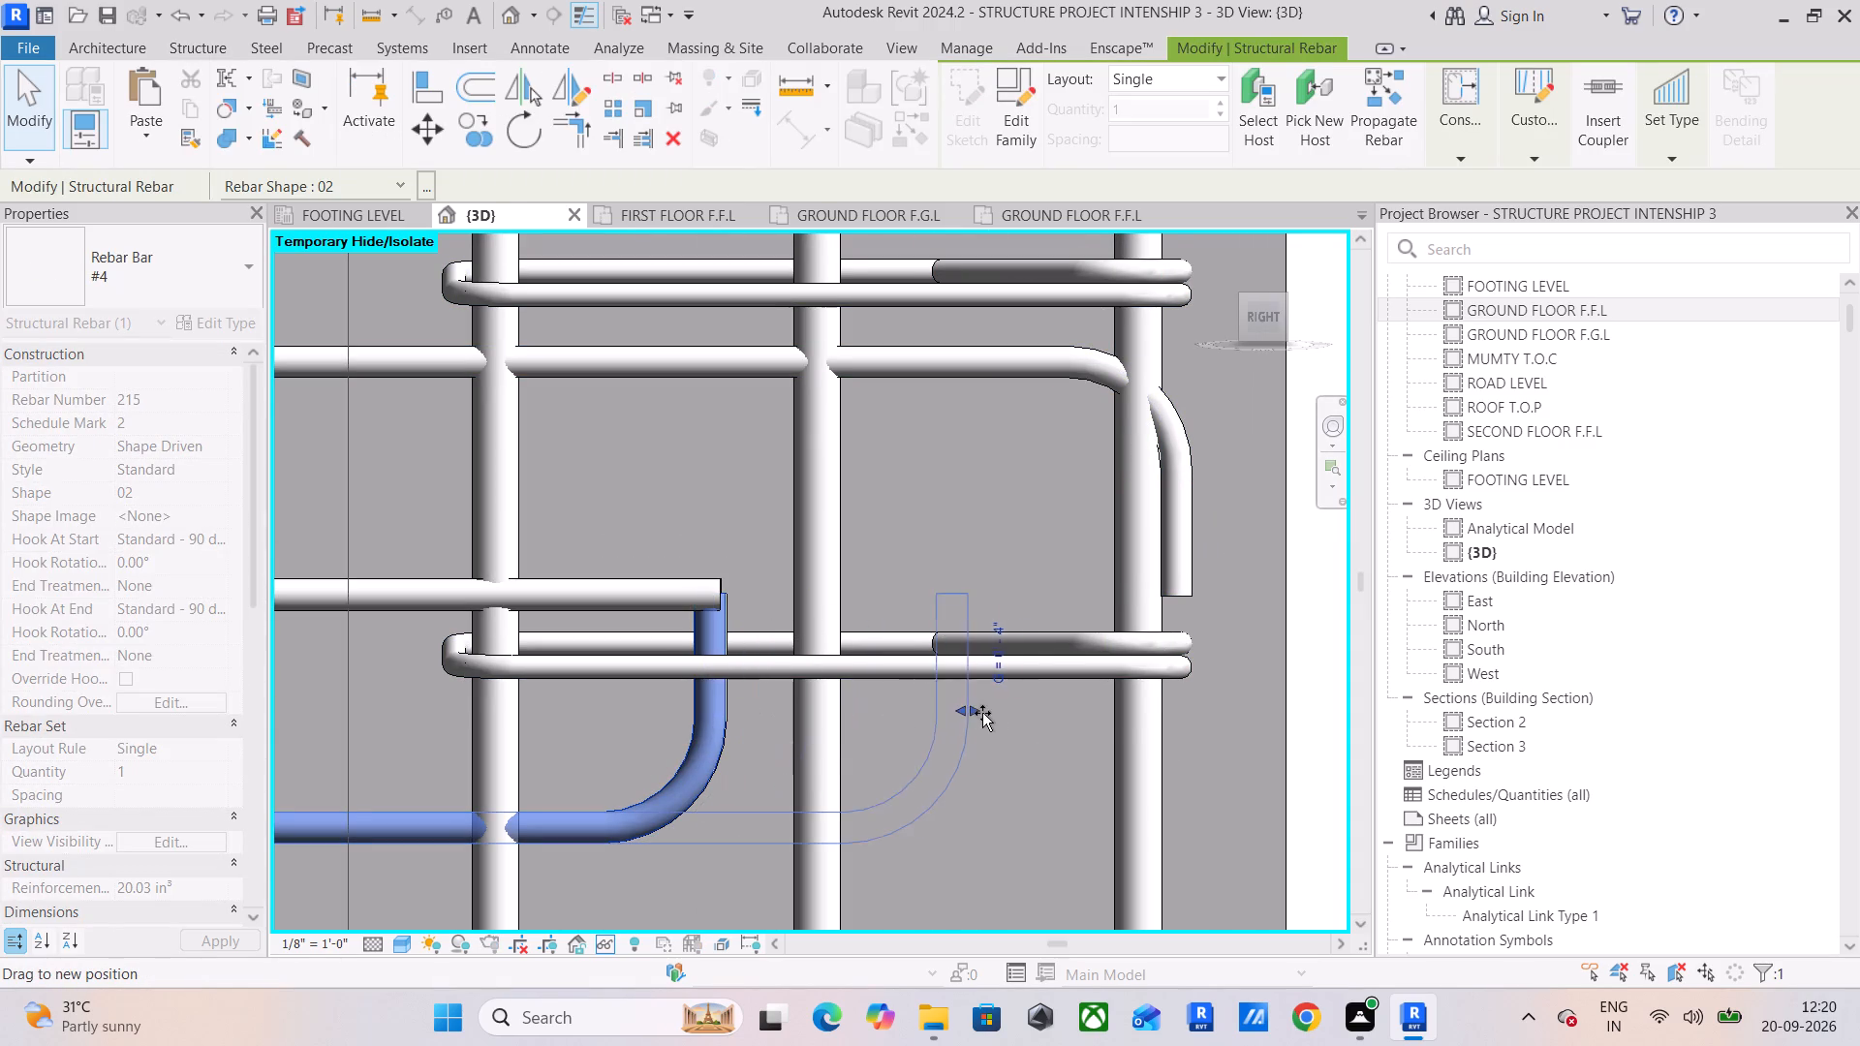
drag(982, 713, 1193, 714)
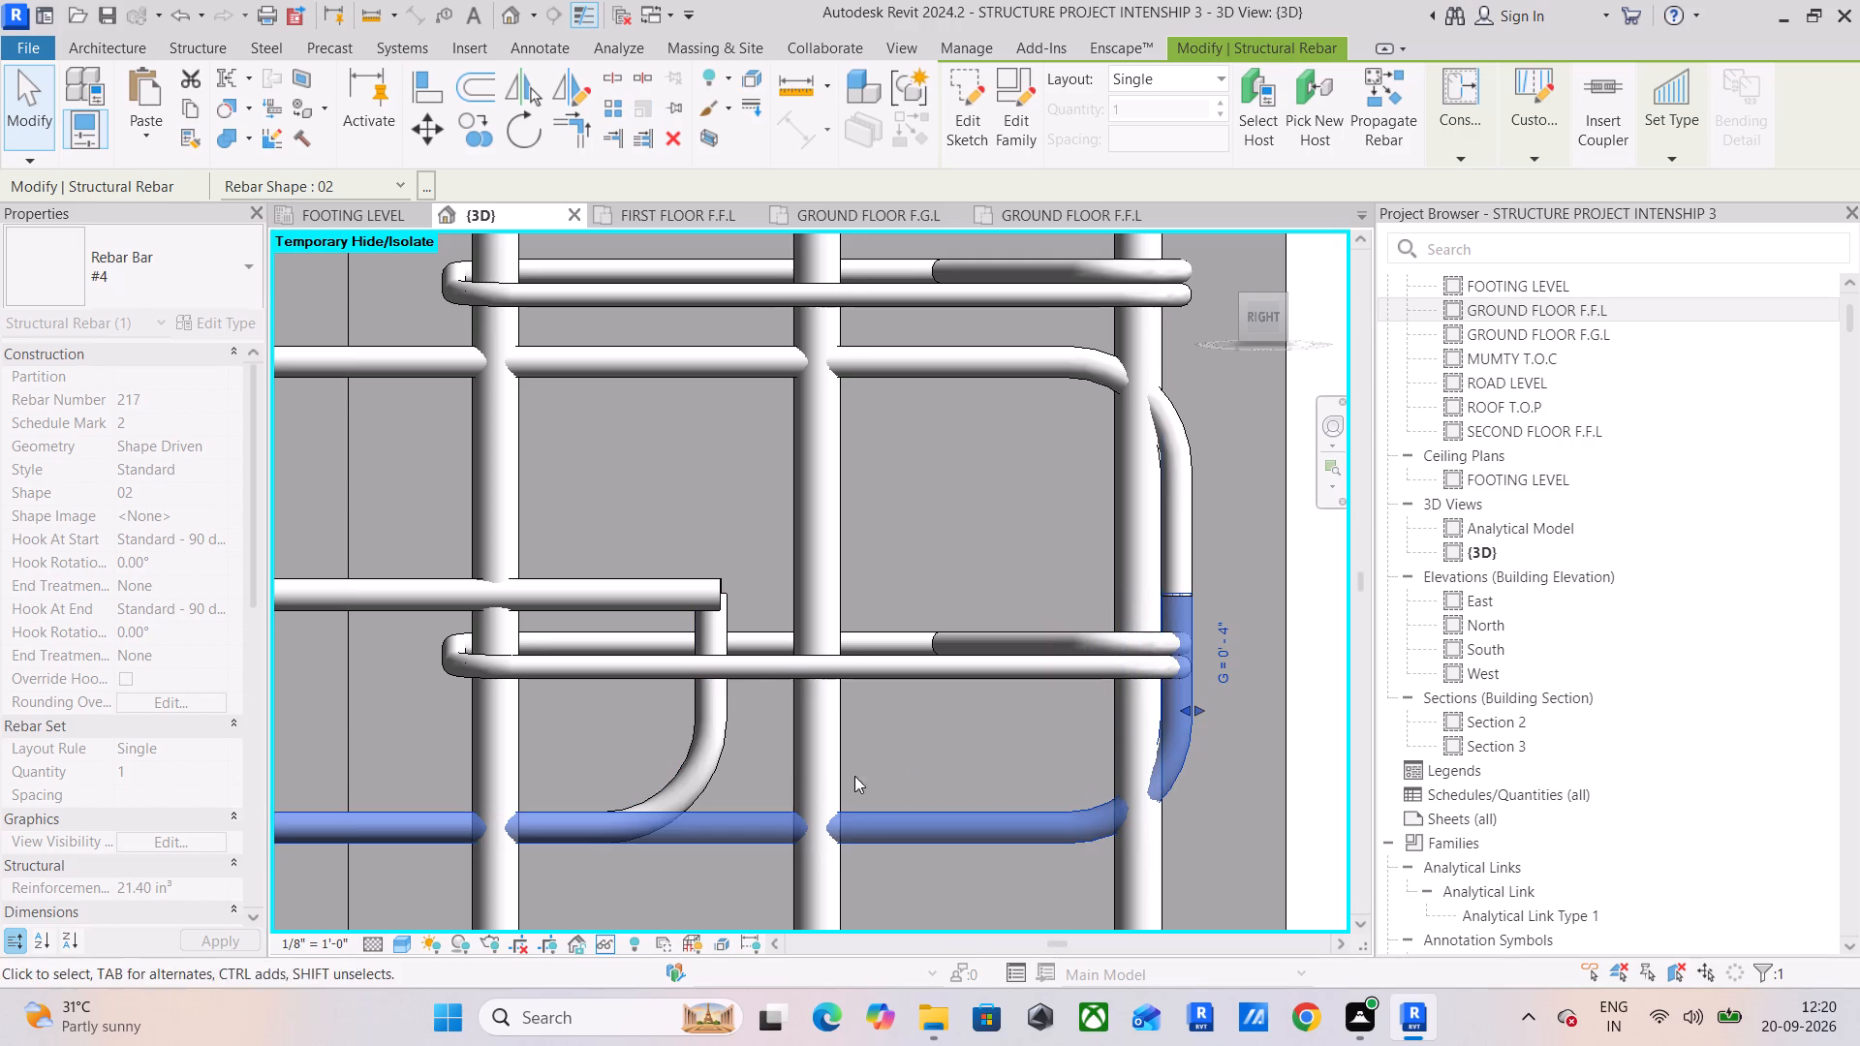
Extend the second bottom #4 bar into the end column and align its end hook with the first bottom bar's hook.
click(714, 743)
drag(733, 706, 790, 705)
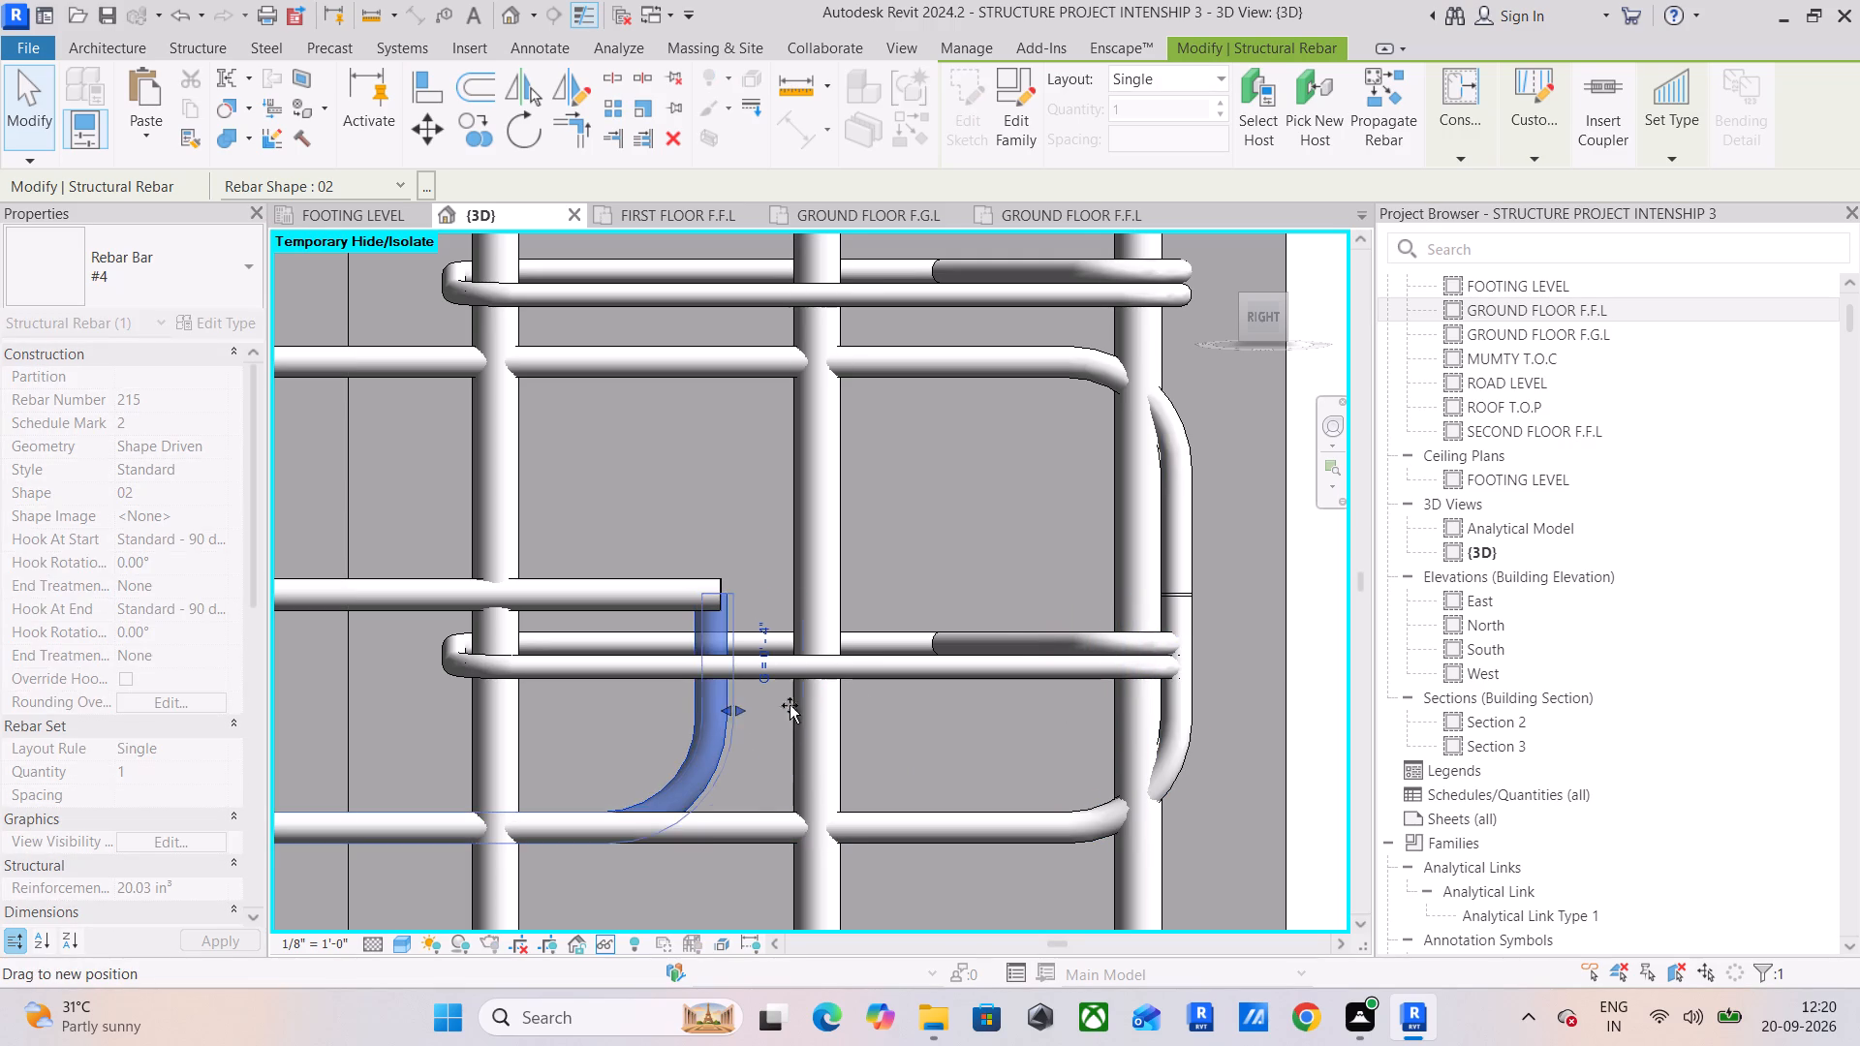
drag(790, 705, 1177, 723)
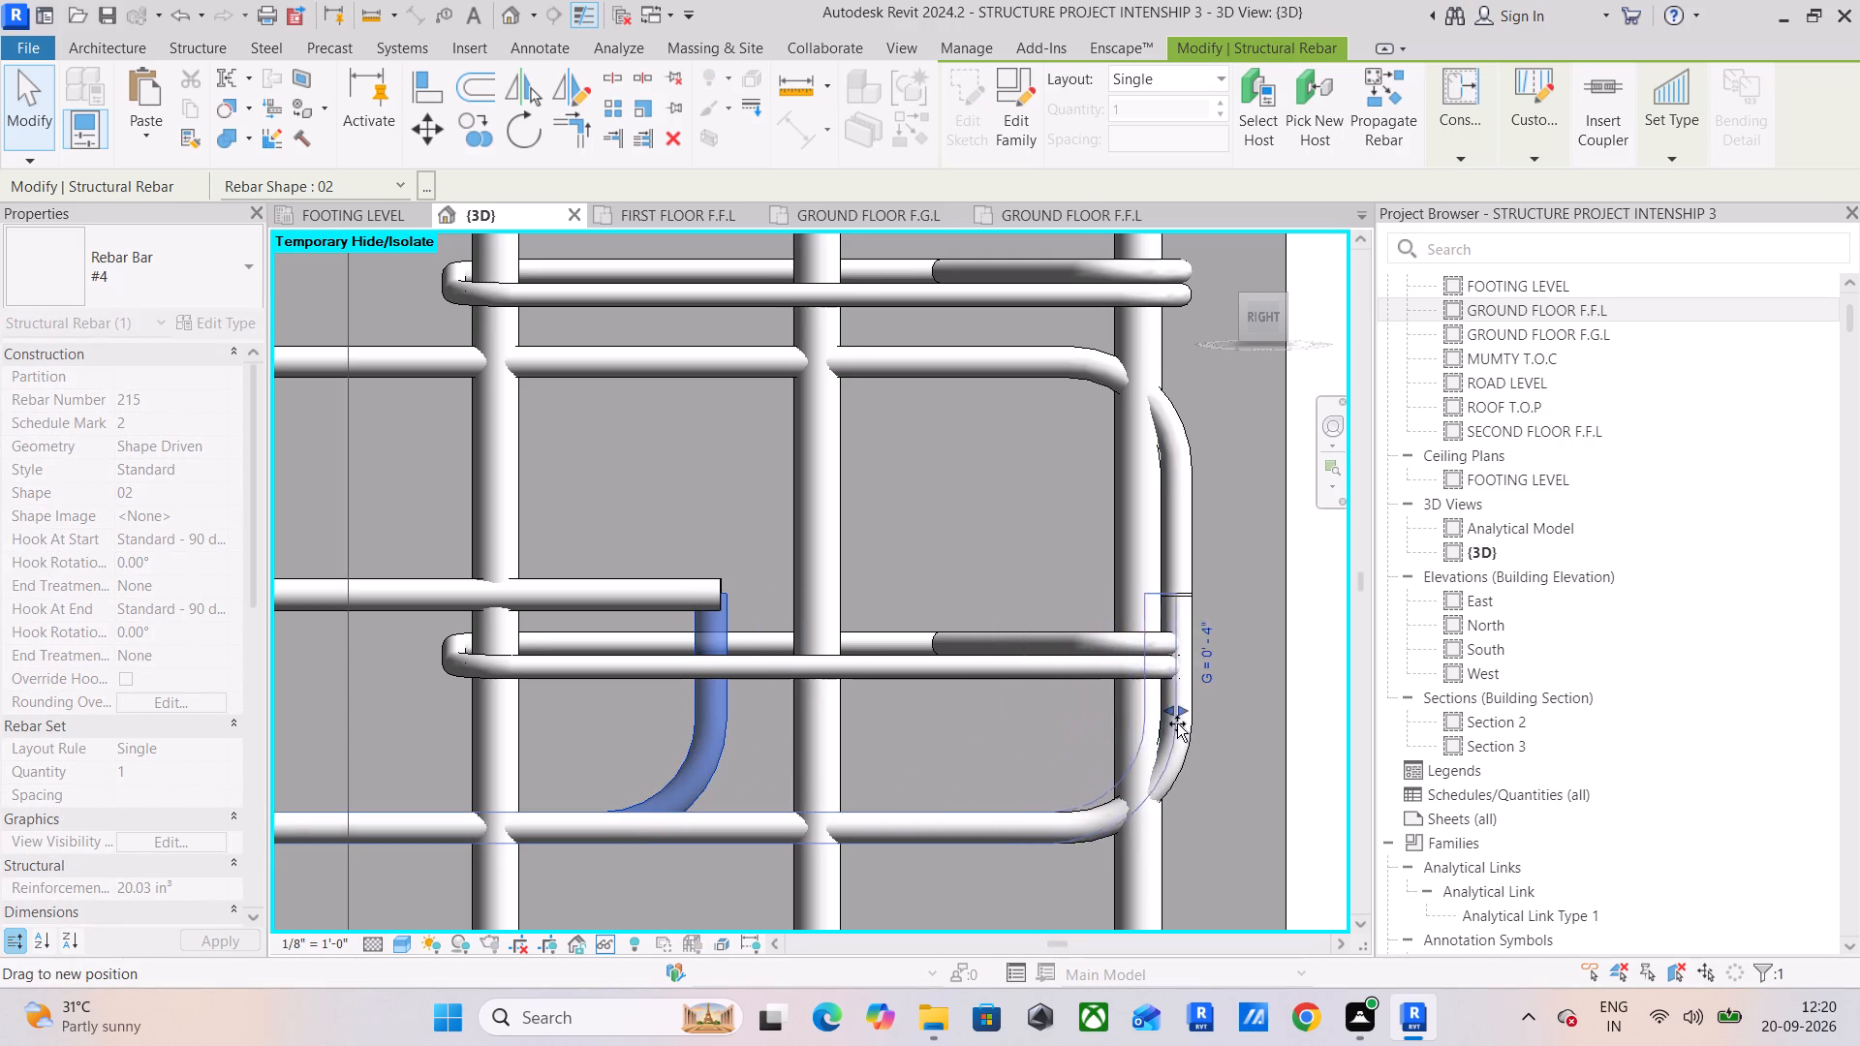
drag(1177, 723, 1182, 726)
Extend a mid-height straight #4 bar into the end column so its end reaches the hooks inside the far face.
click(667, 593)
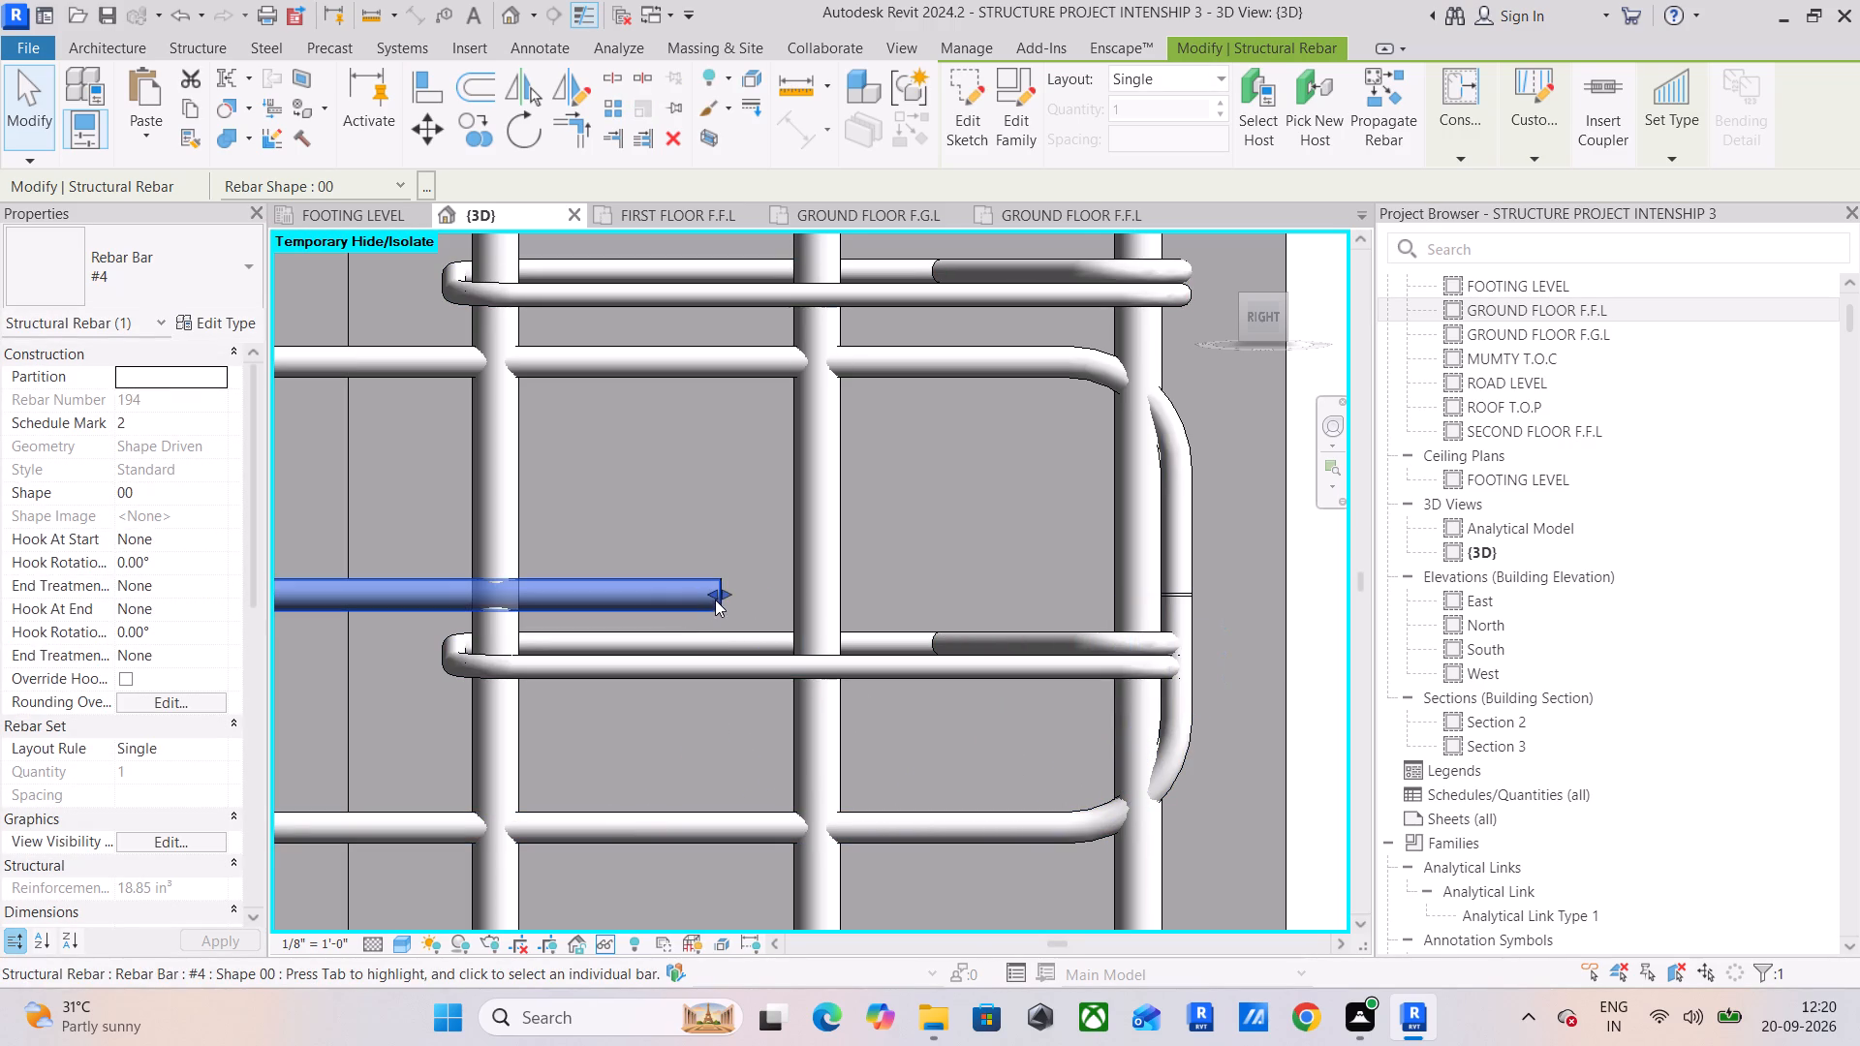
drag(721, 597, 1185, 606)
Extend the second mid-height straight #4 bar into the end column so its end lines up with the hooks inside the far face.
scroll(855, 681, down, 4)
scroll(682, 648, down, 3)
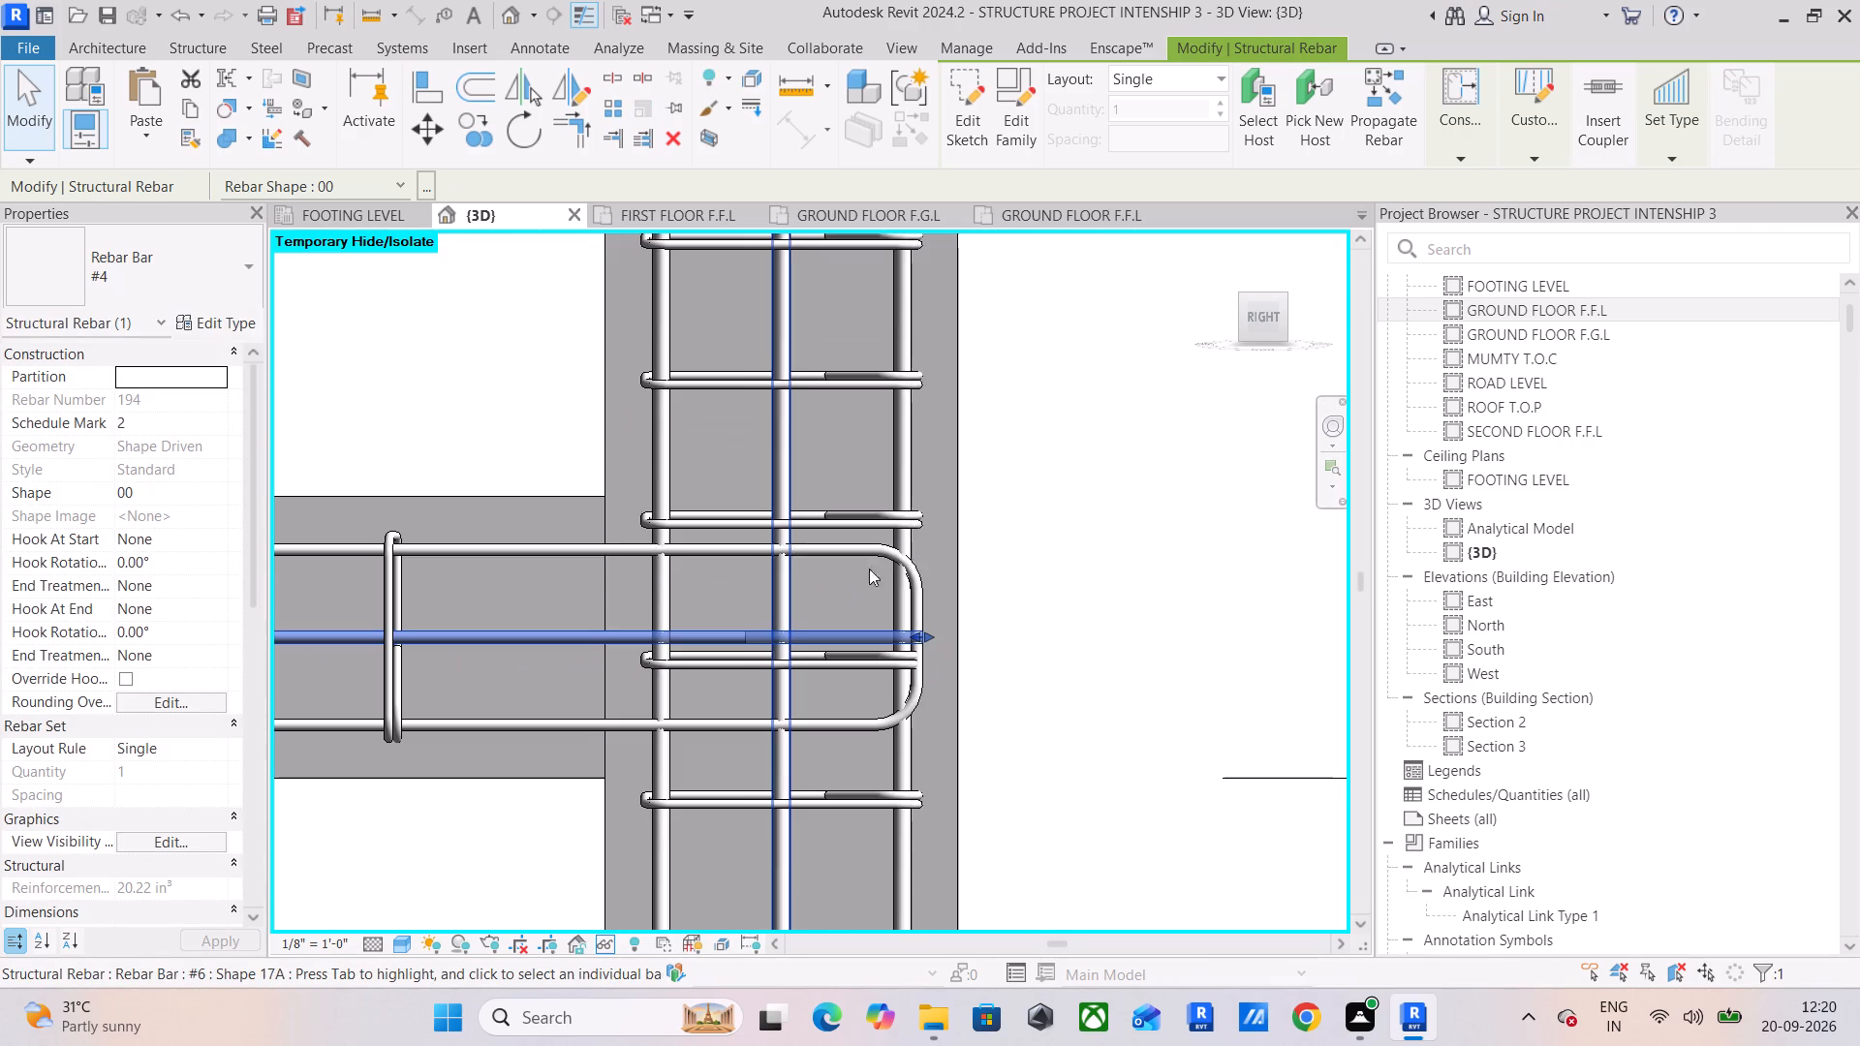
drag(1250, 319, 1256, 344)
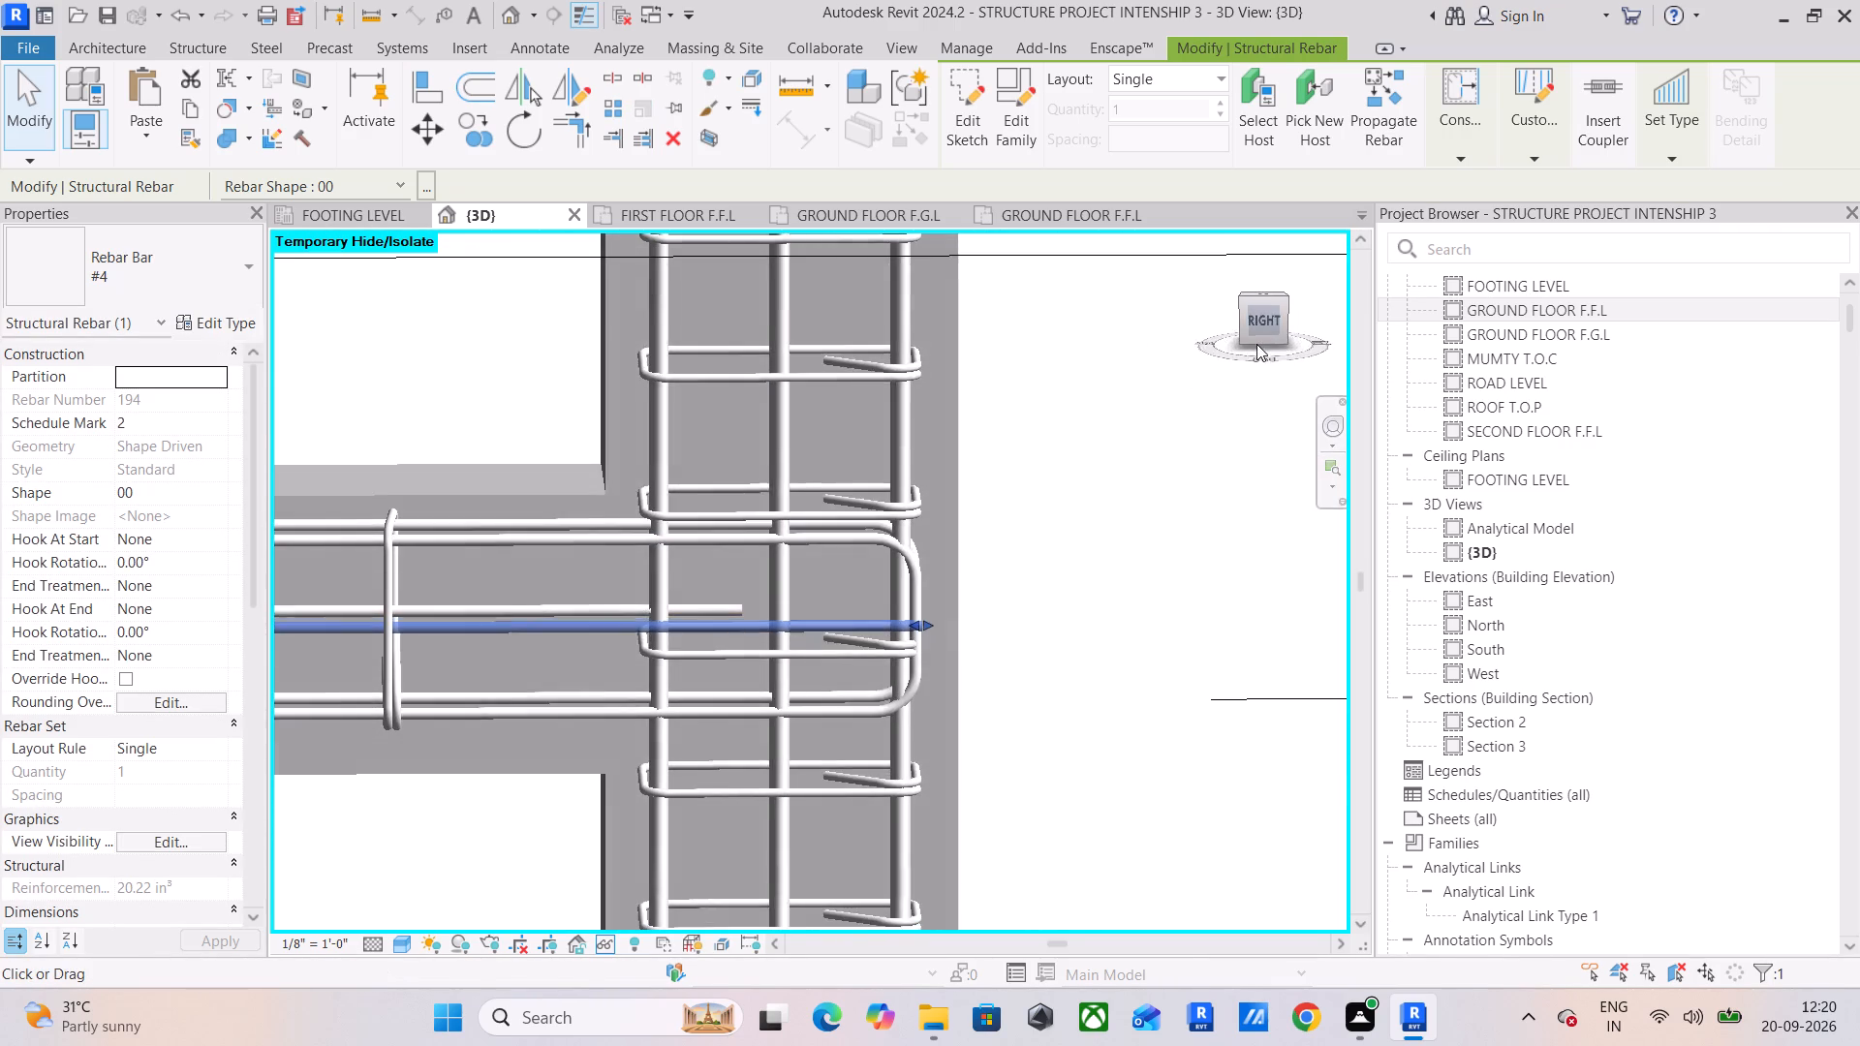
drag(1256, 344, 1256, 345)
click(728, 594)
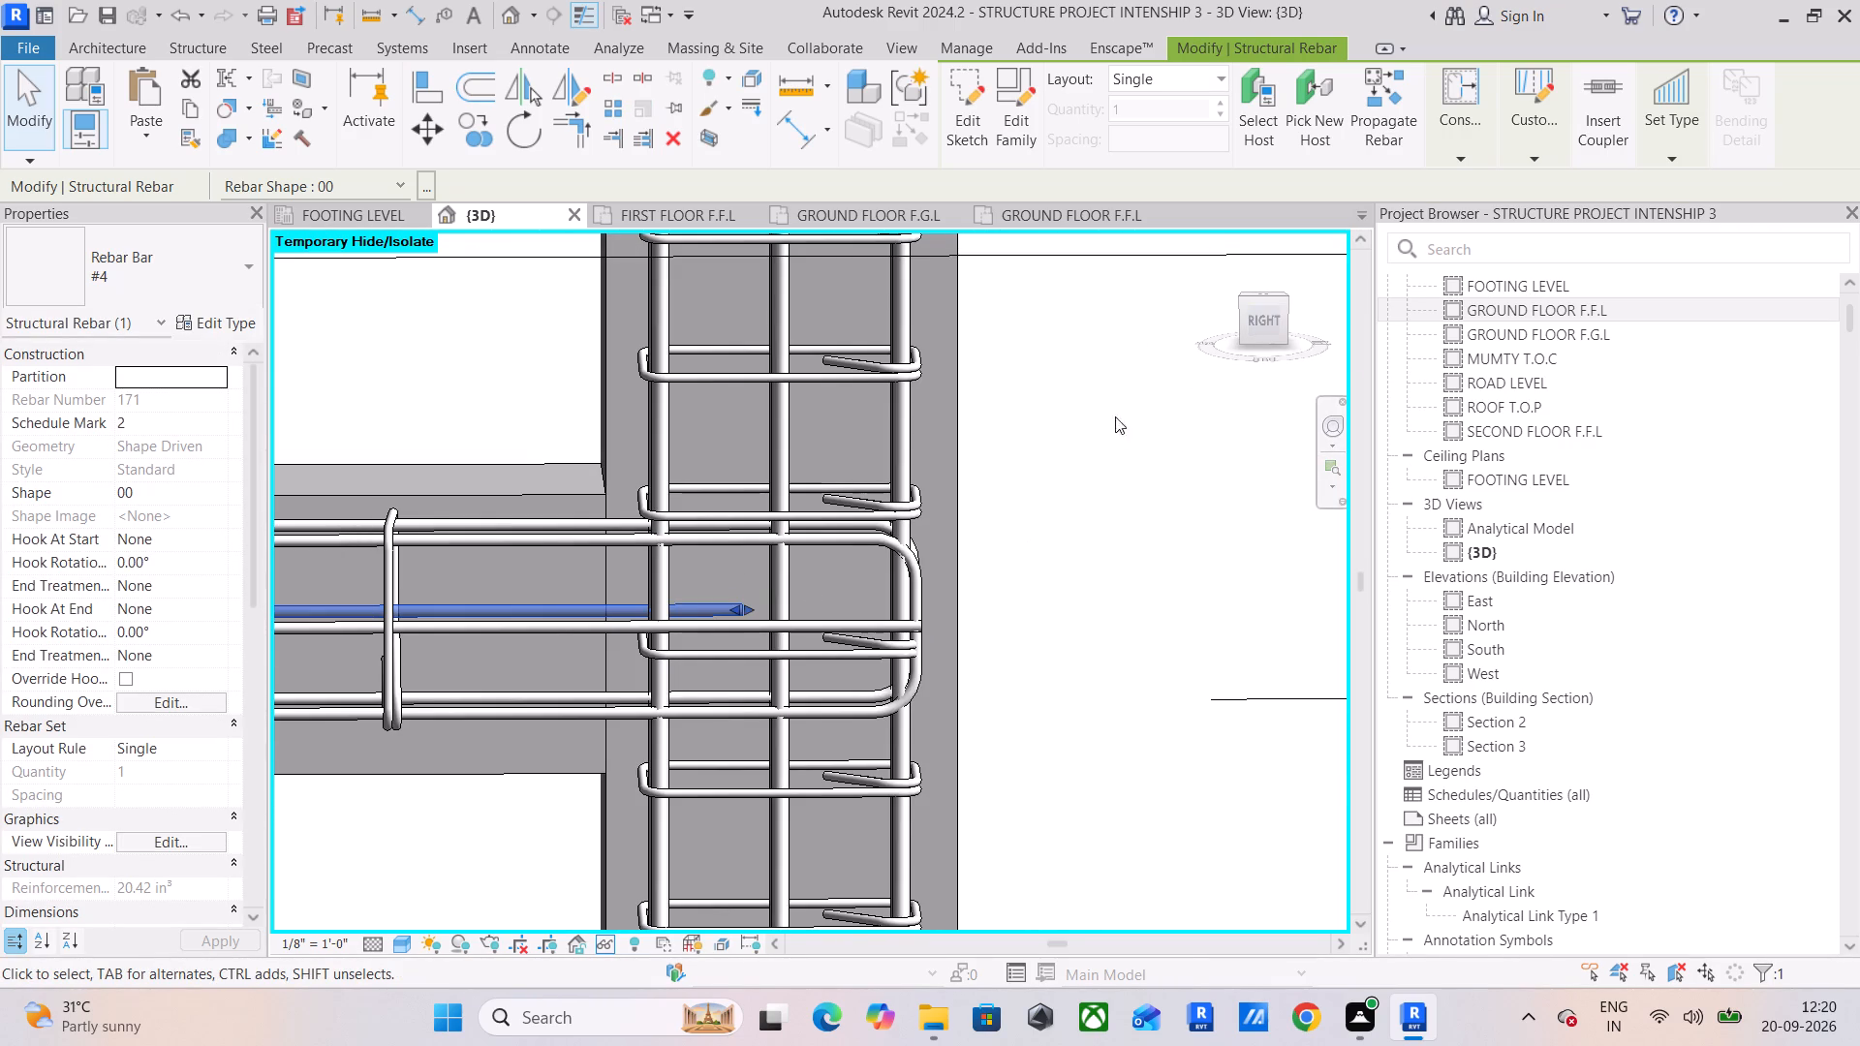
click(1255, 329)
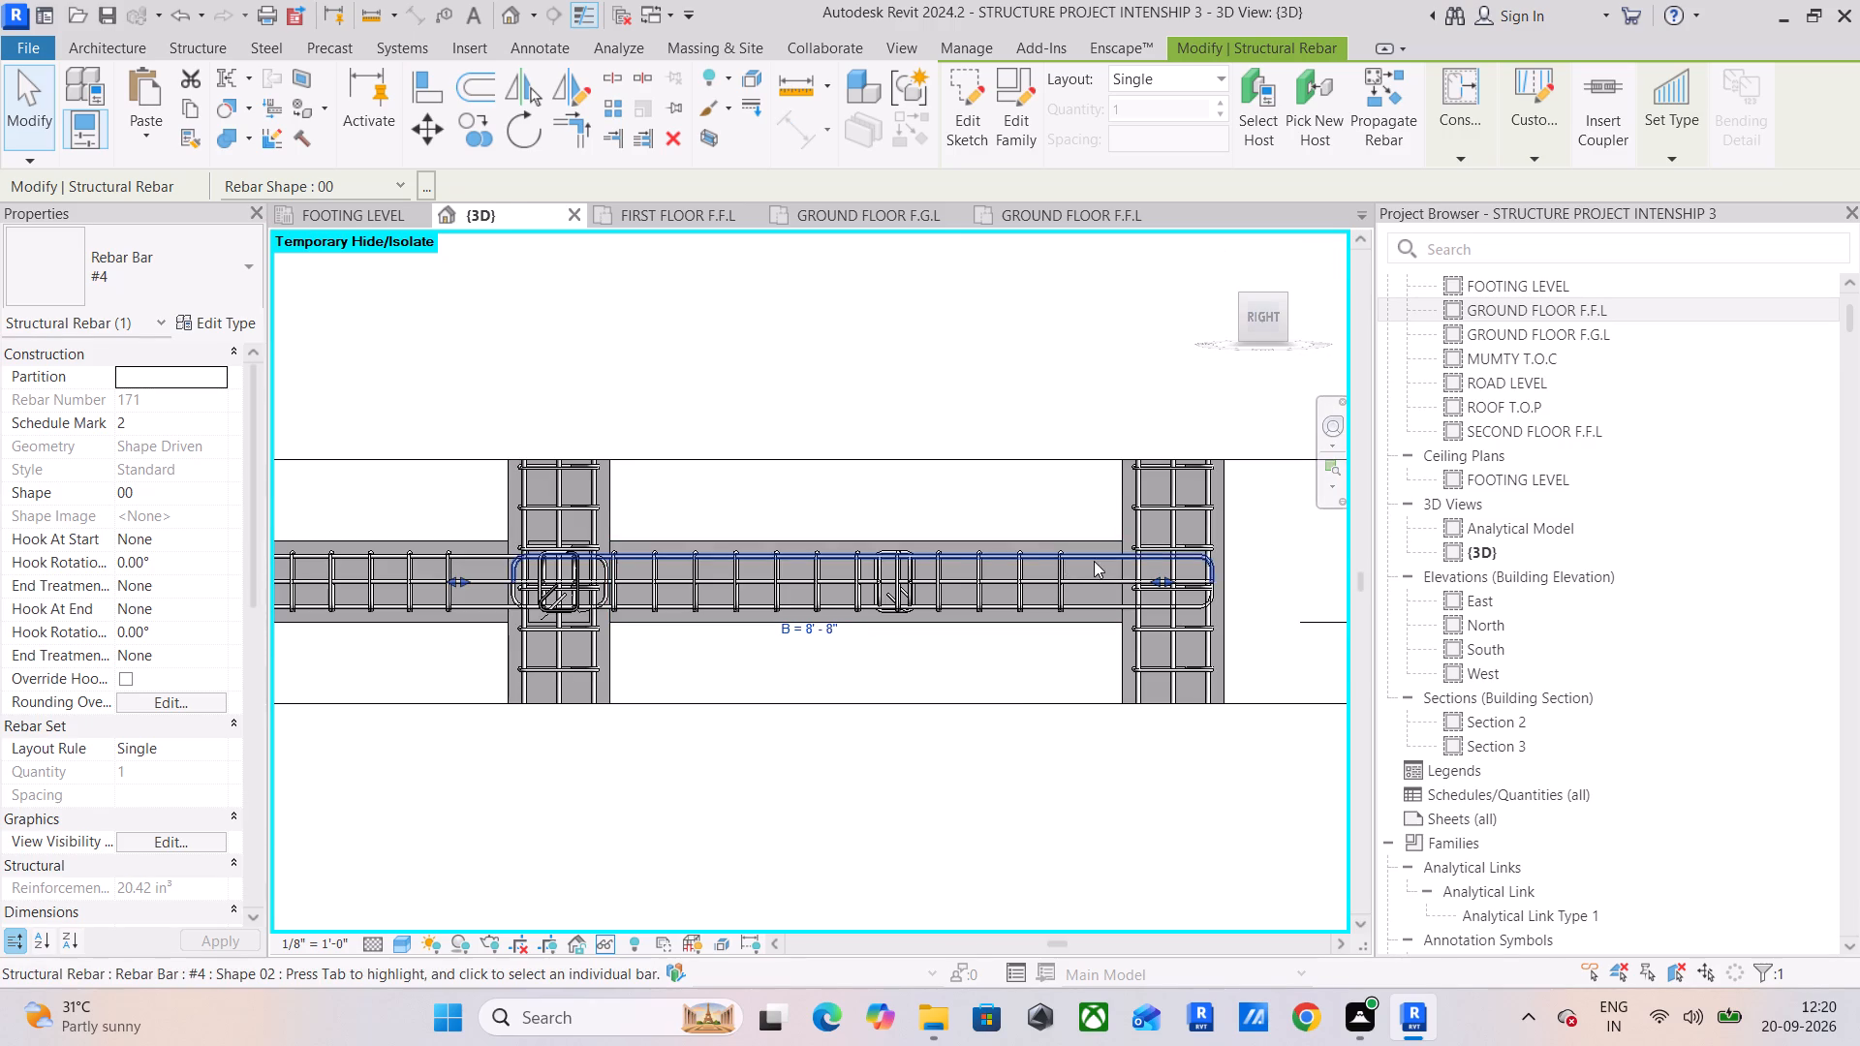
scroll(1129, 567, up, 6)
middle_drag(1142, 597, 892, 544)
scroll(996, 580, up, 4)
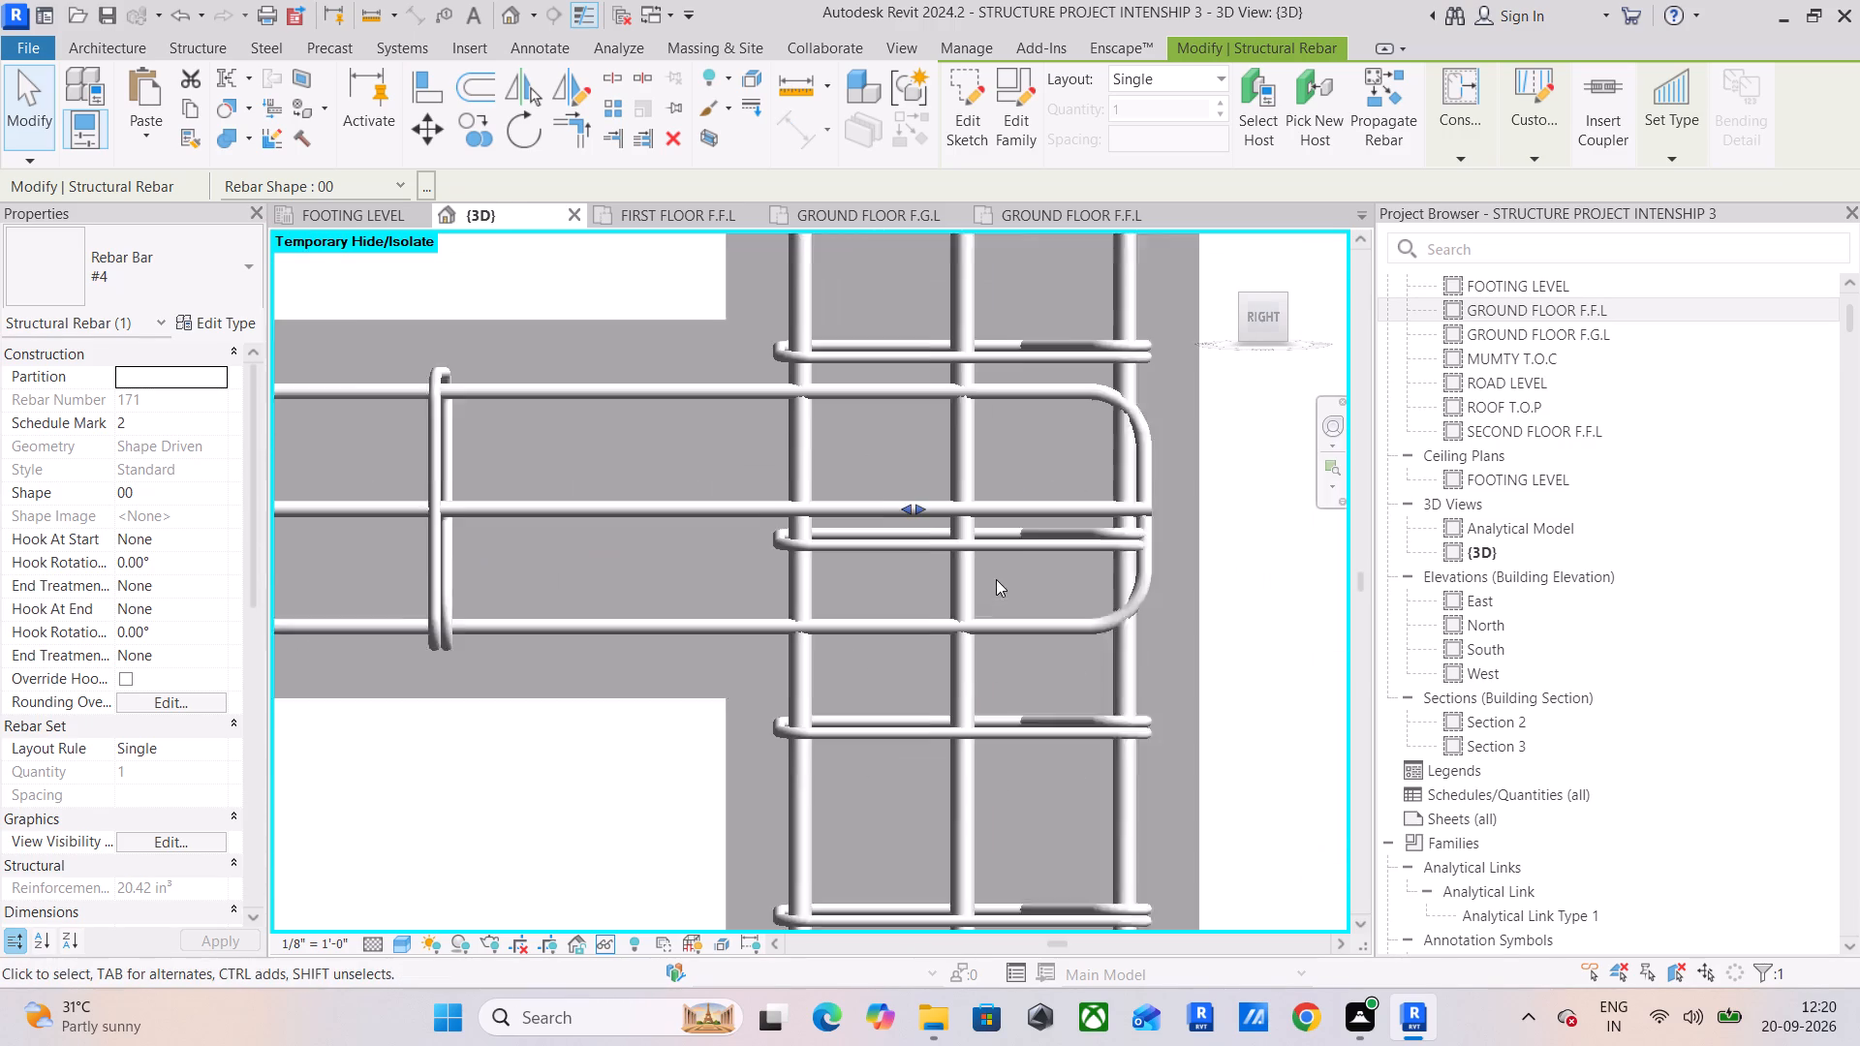
scroll(996, 579, up, 2)
drag(908, 501, 1060, 508)
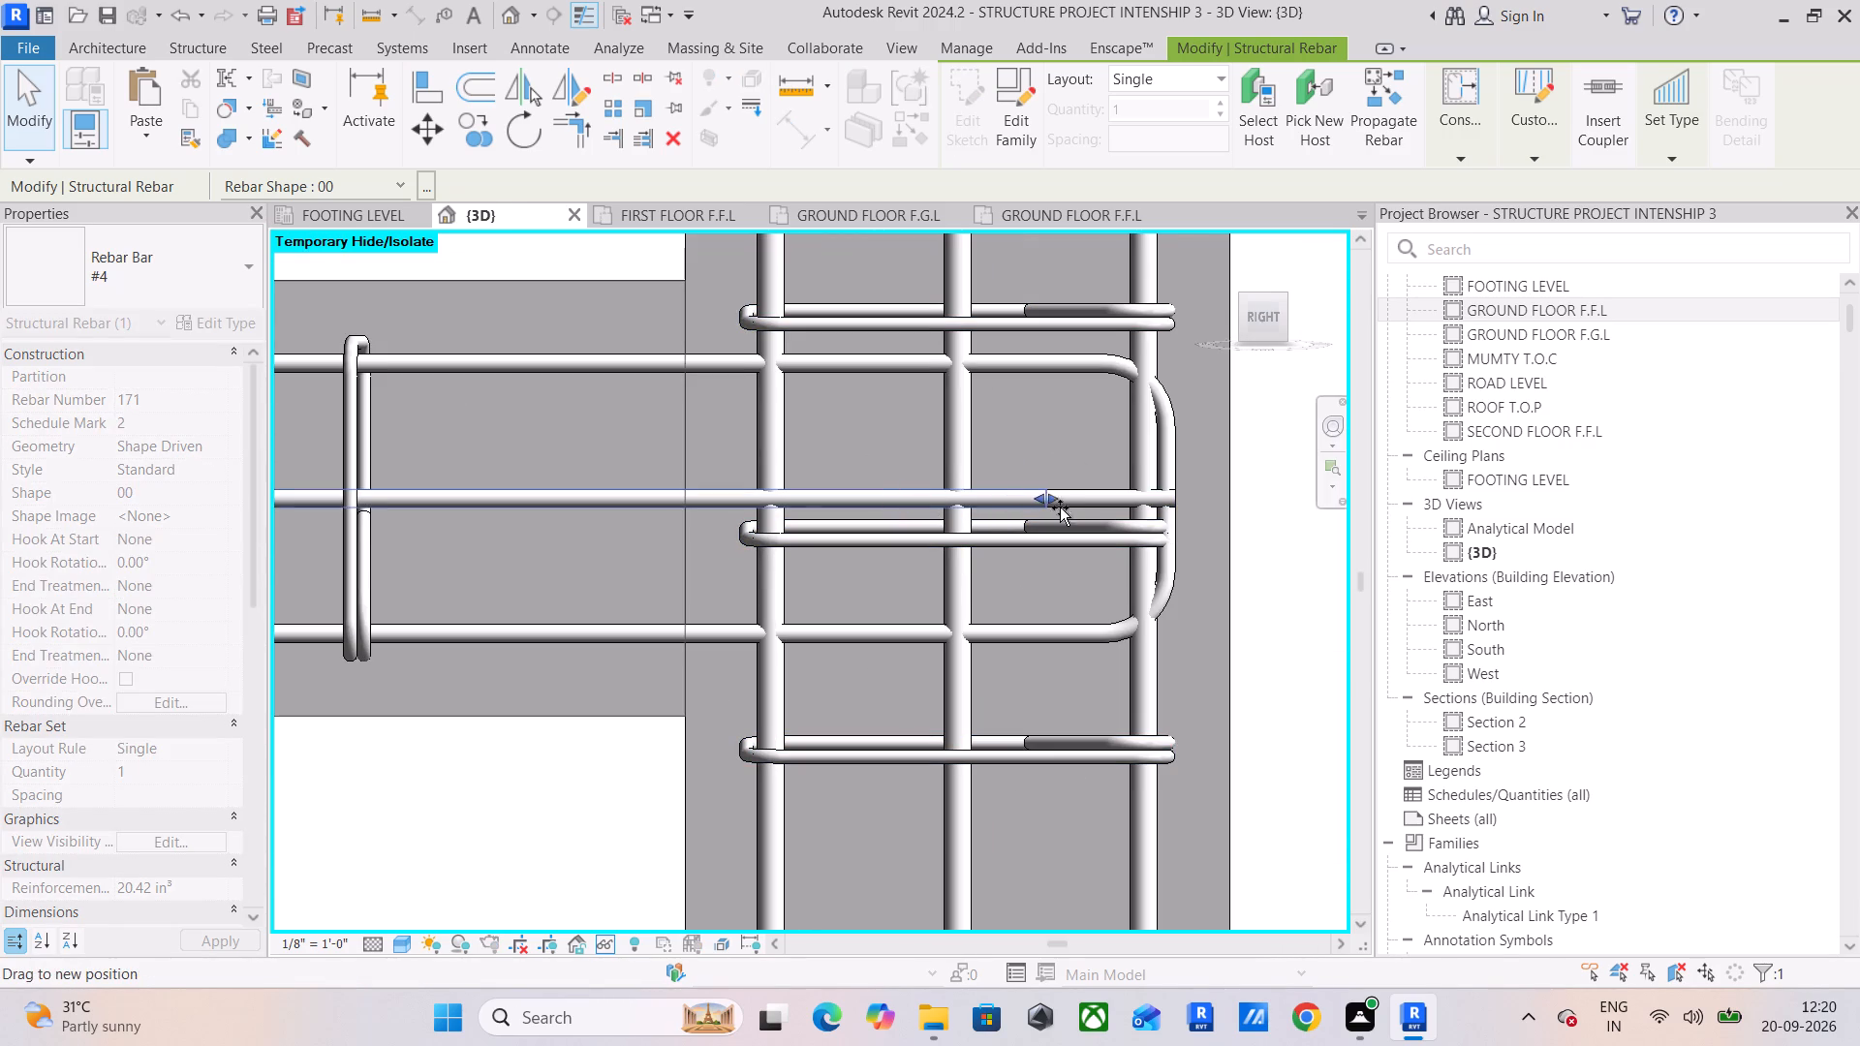
drag(1060, 508, 1069, 509)
click(1091, 511)
click(1064, 459)
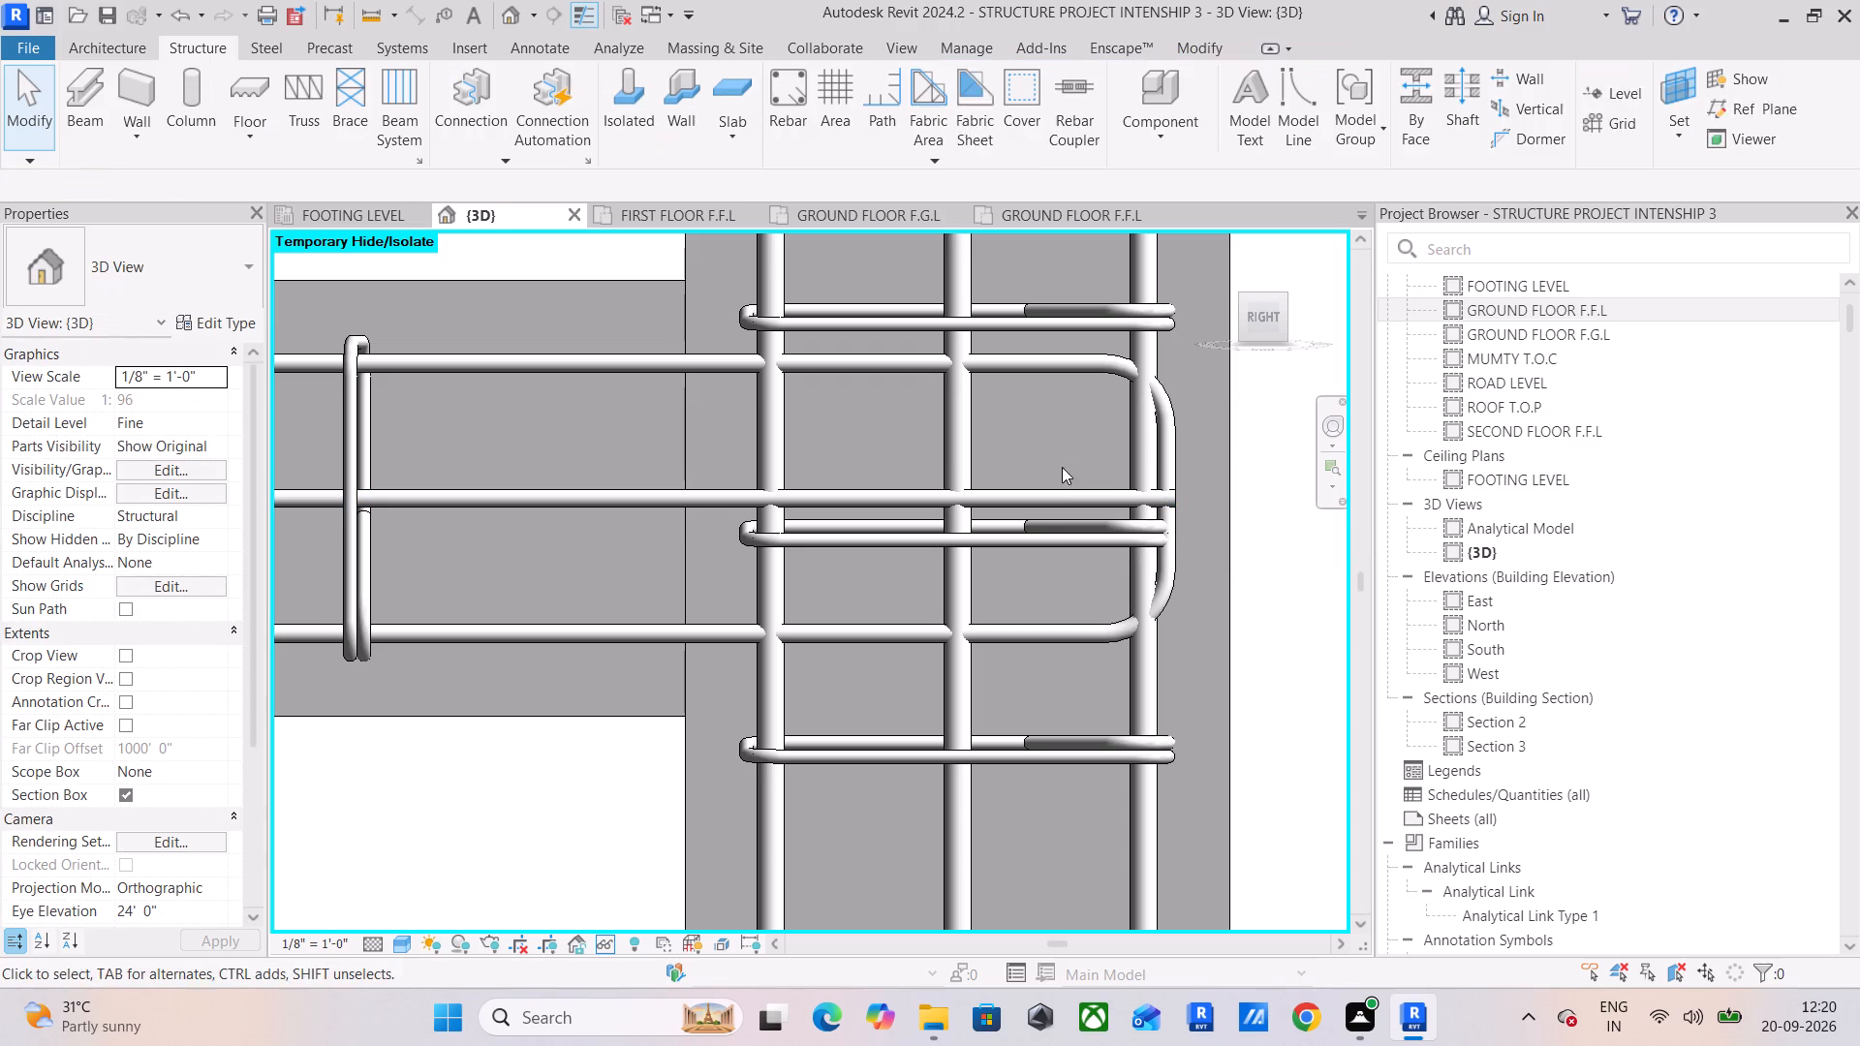
click(1048, 497)
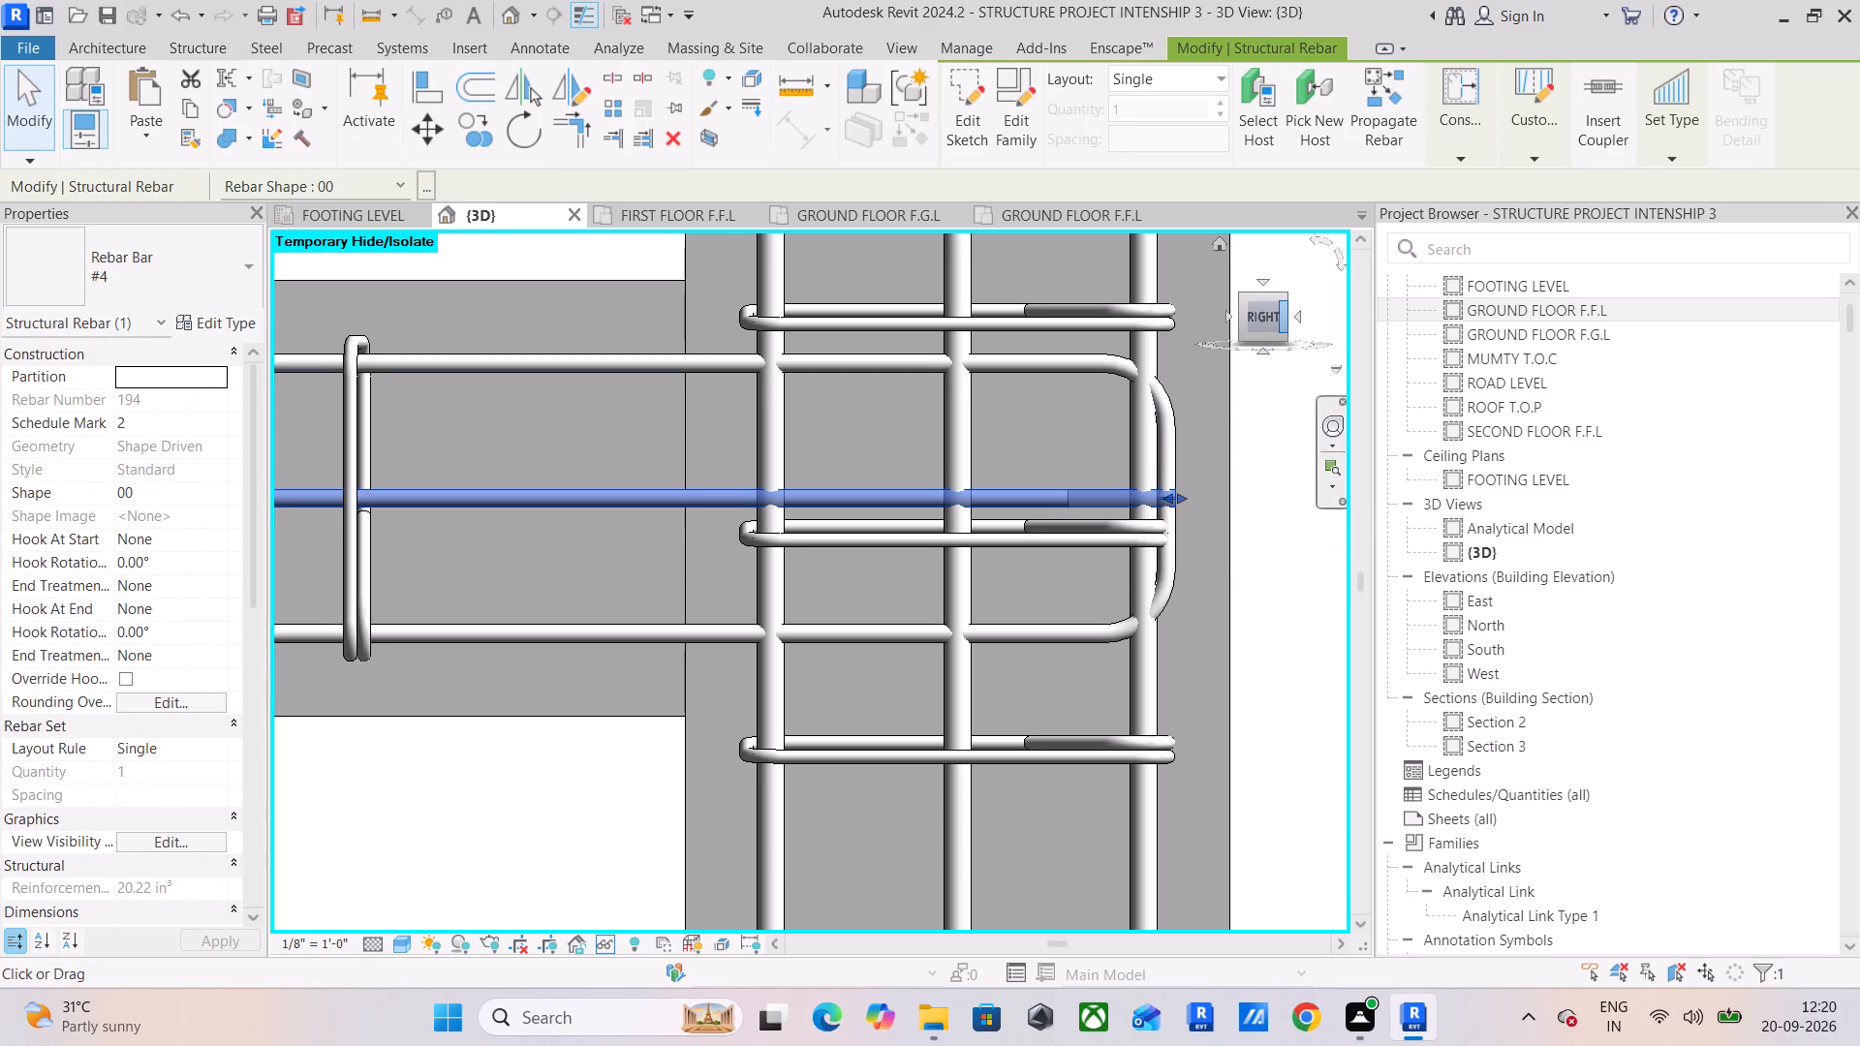
drag(1264, 323, 1263, 343)
click(1038, 466)
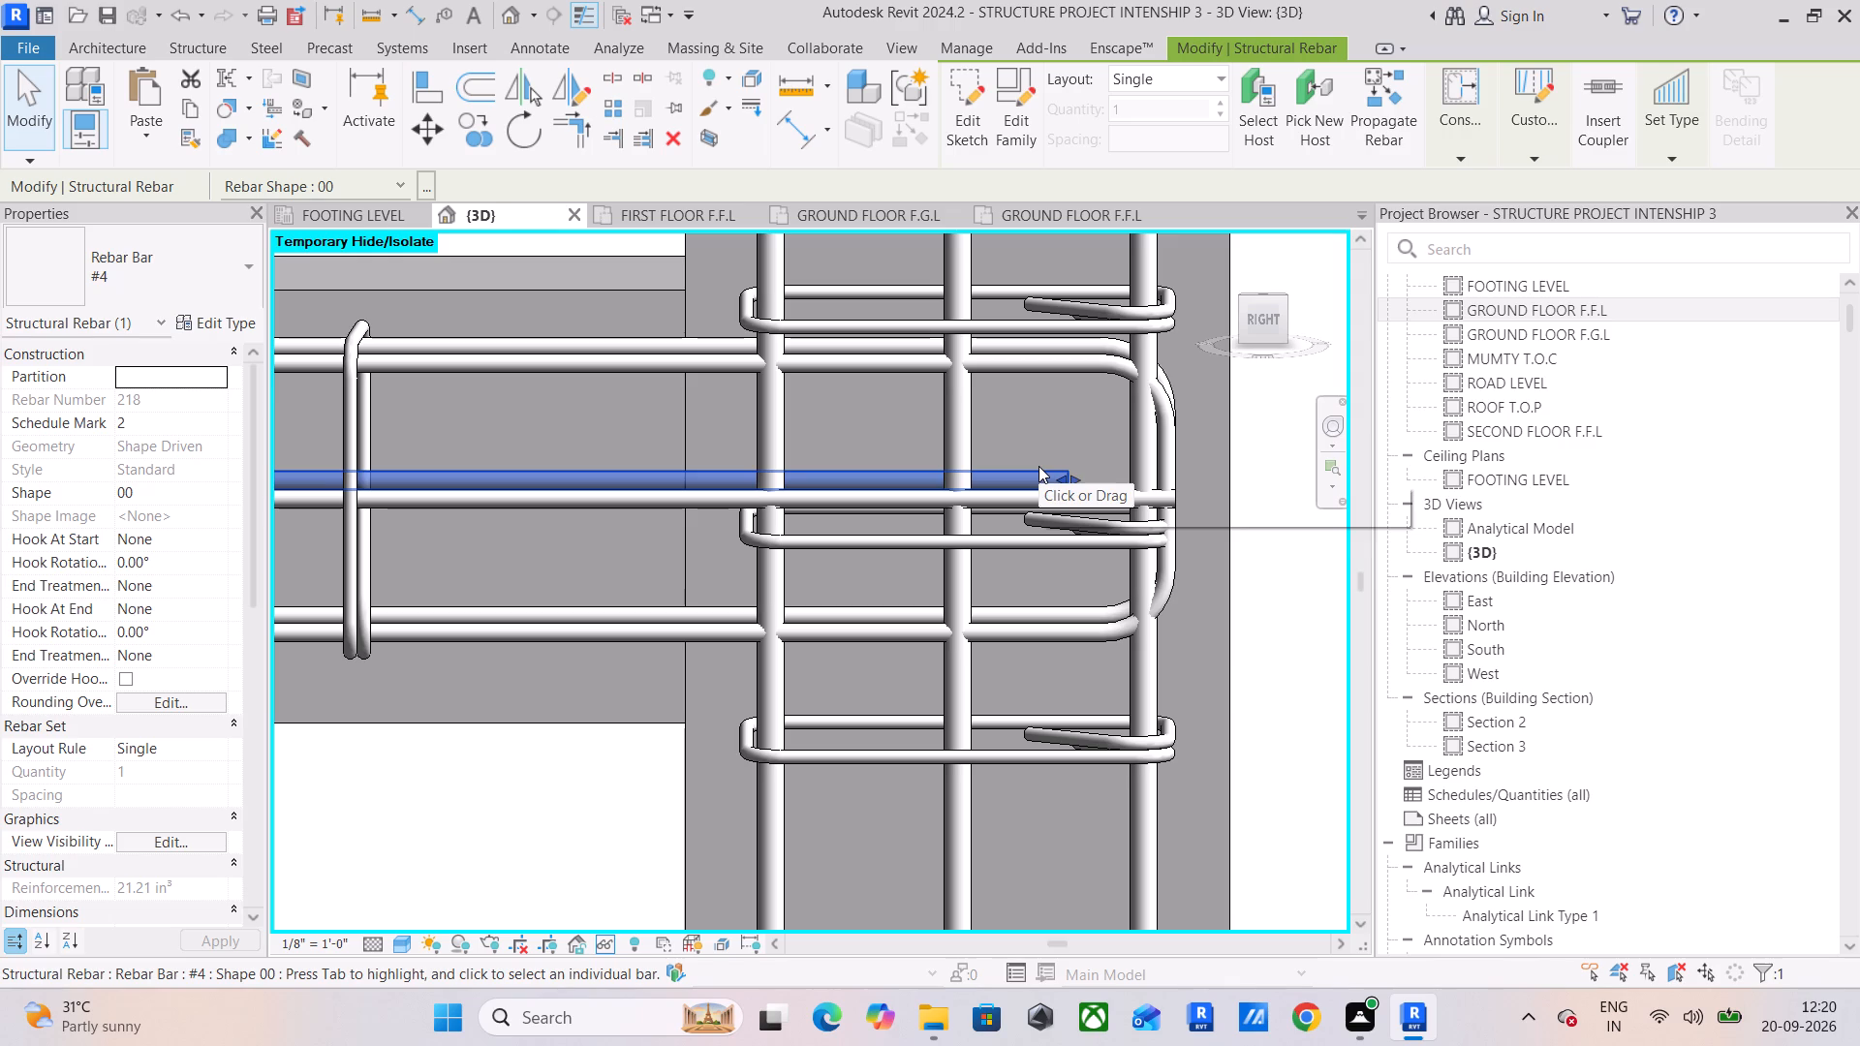
click(1255, 323)
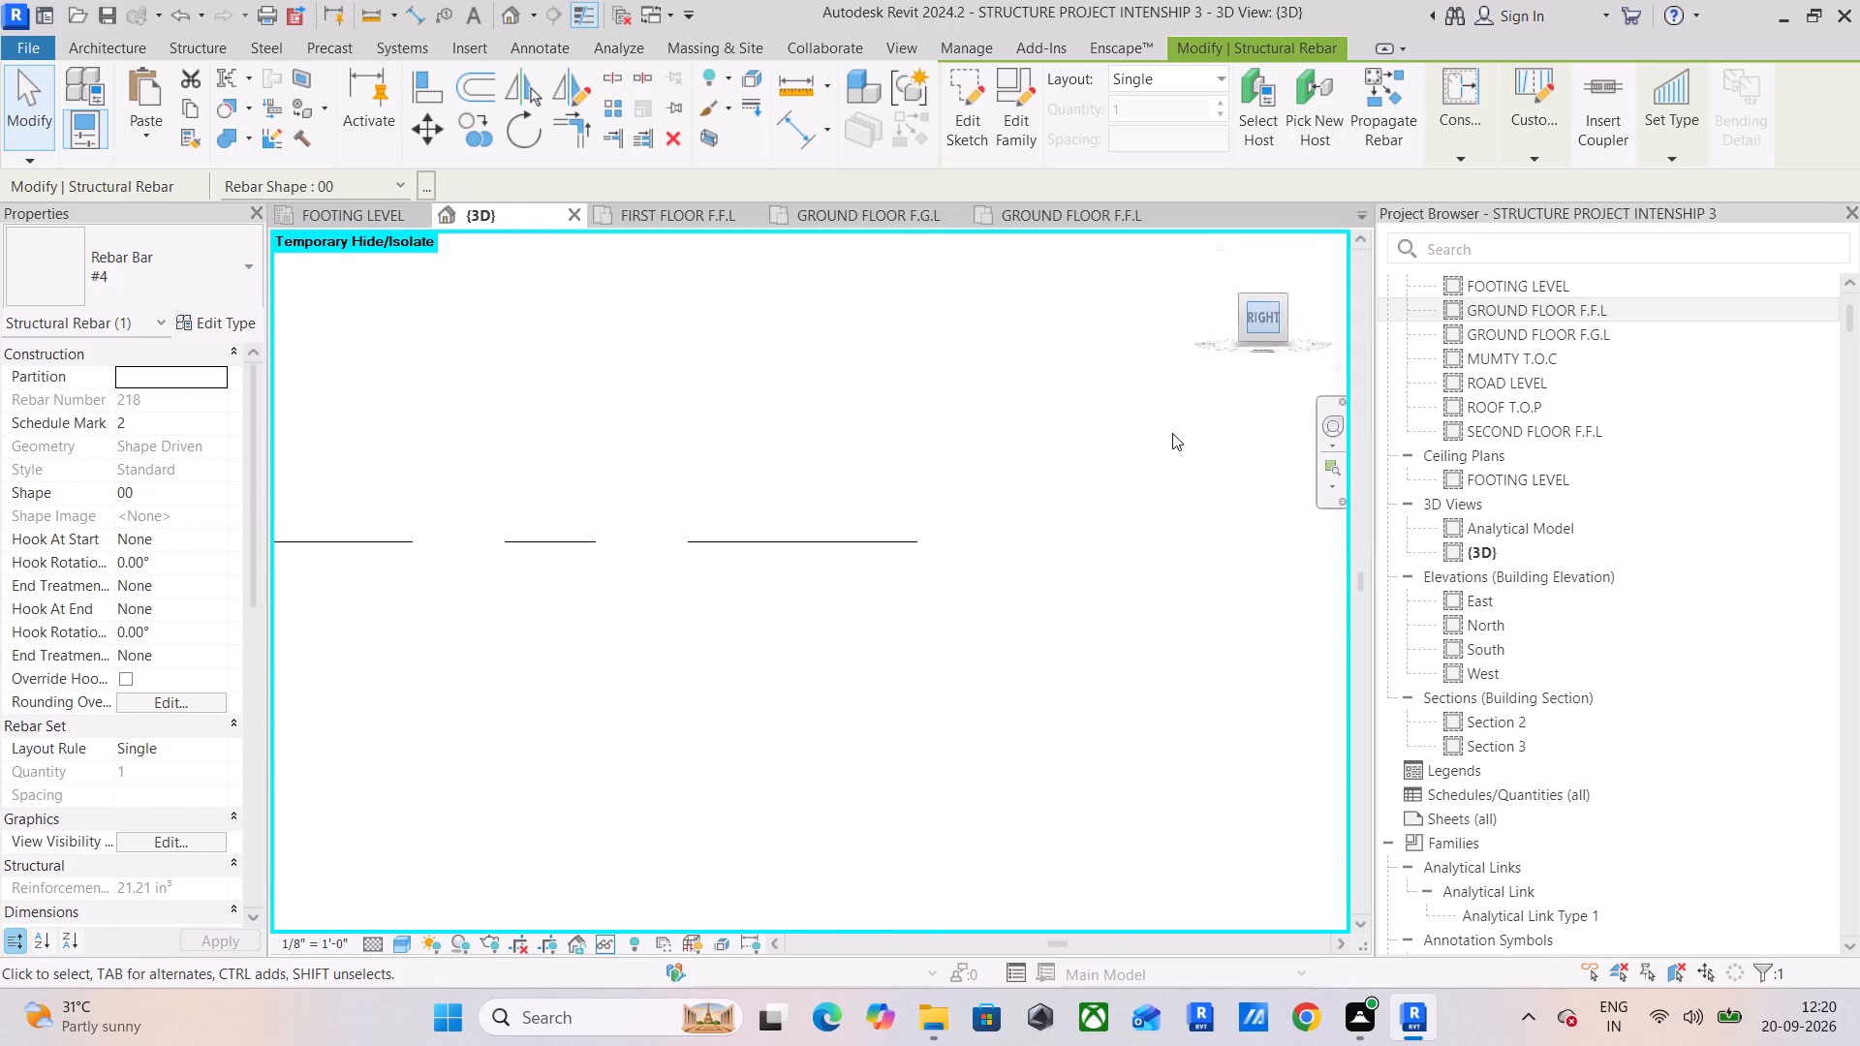
scroll(1145, 573, up, 9)
middle_drag(1164, 606, 1120, 622)
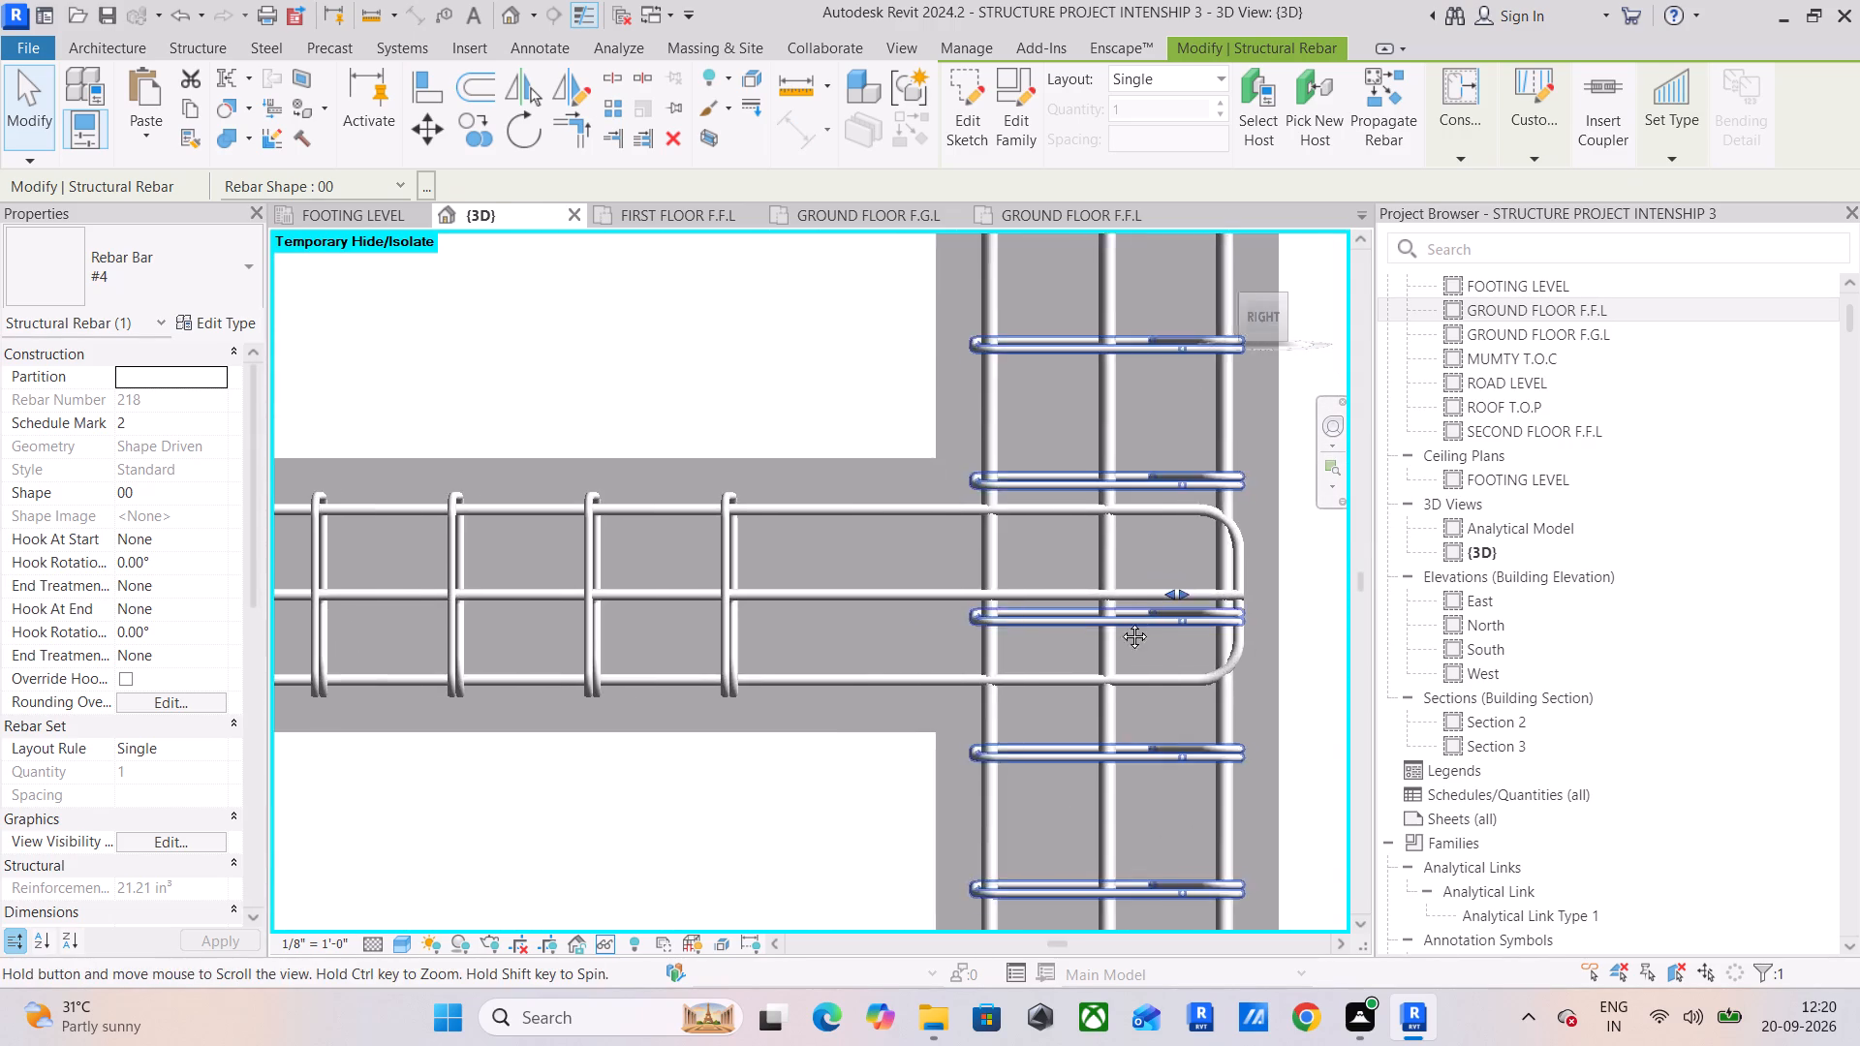
middle_drag(1120, 622, 932, 618)
scroll(983, 594, up, 7)
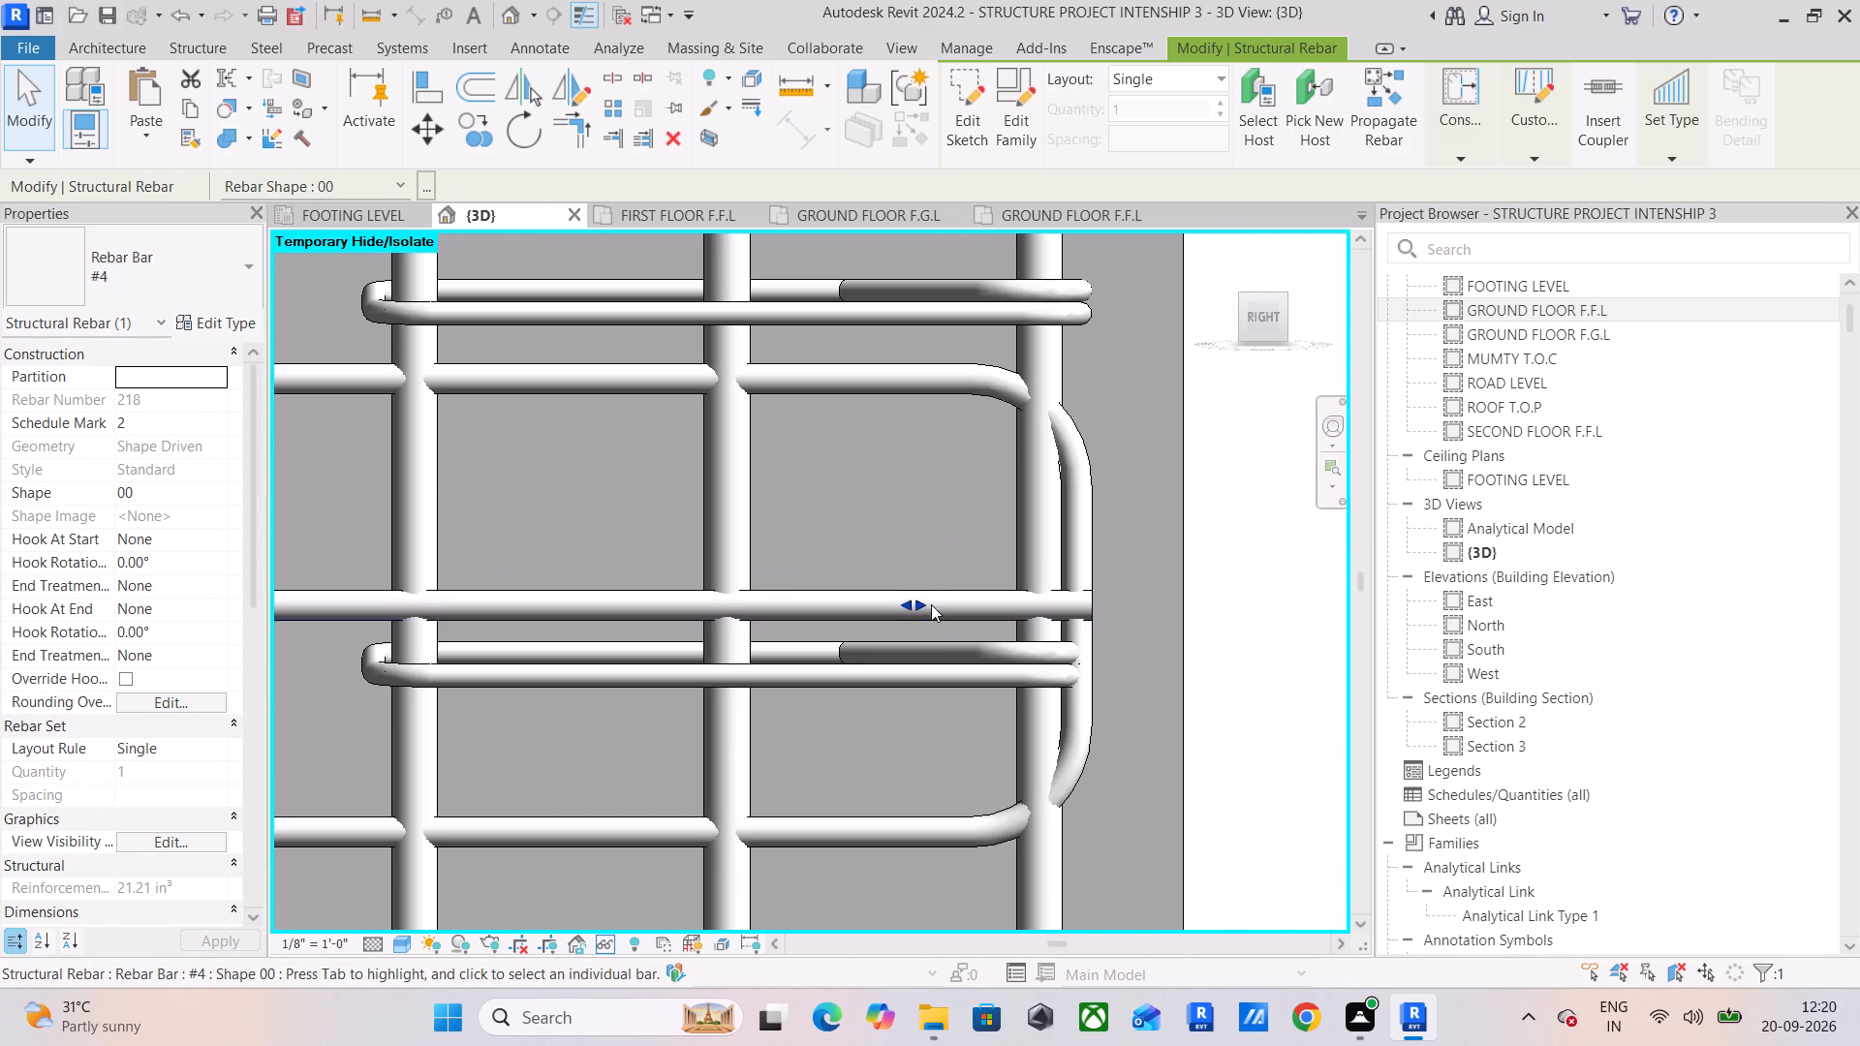
drag(913, 599, 1085, 616)
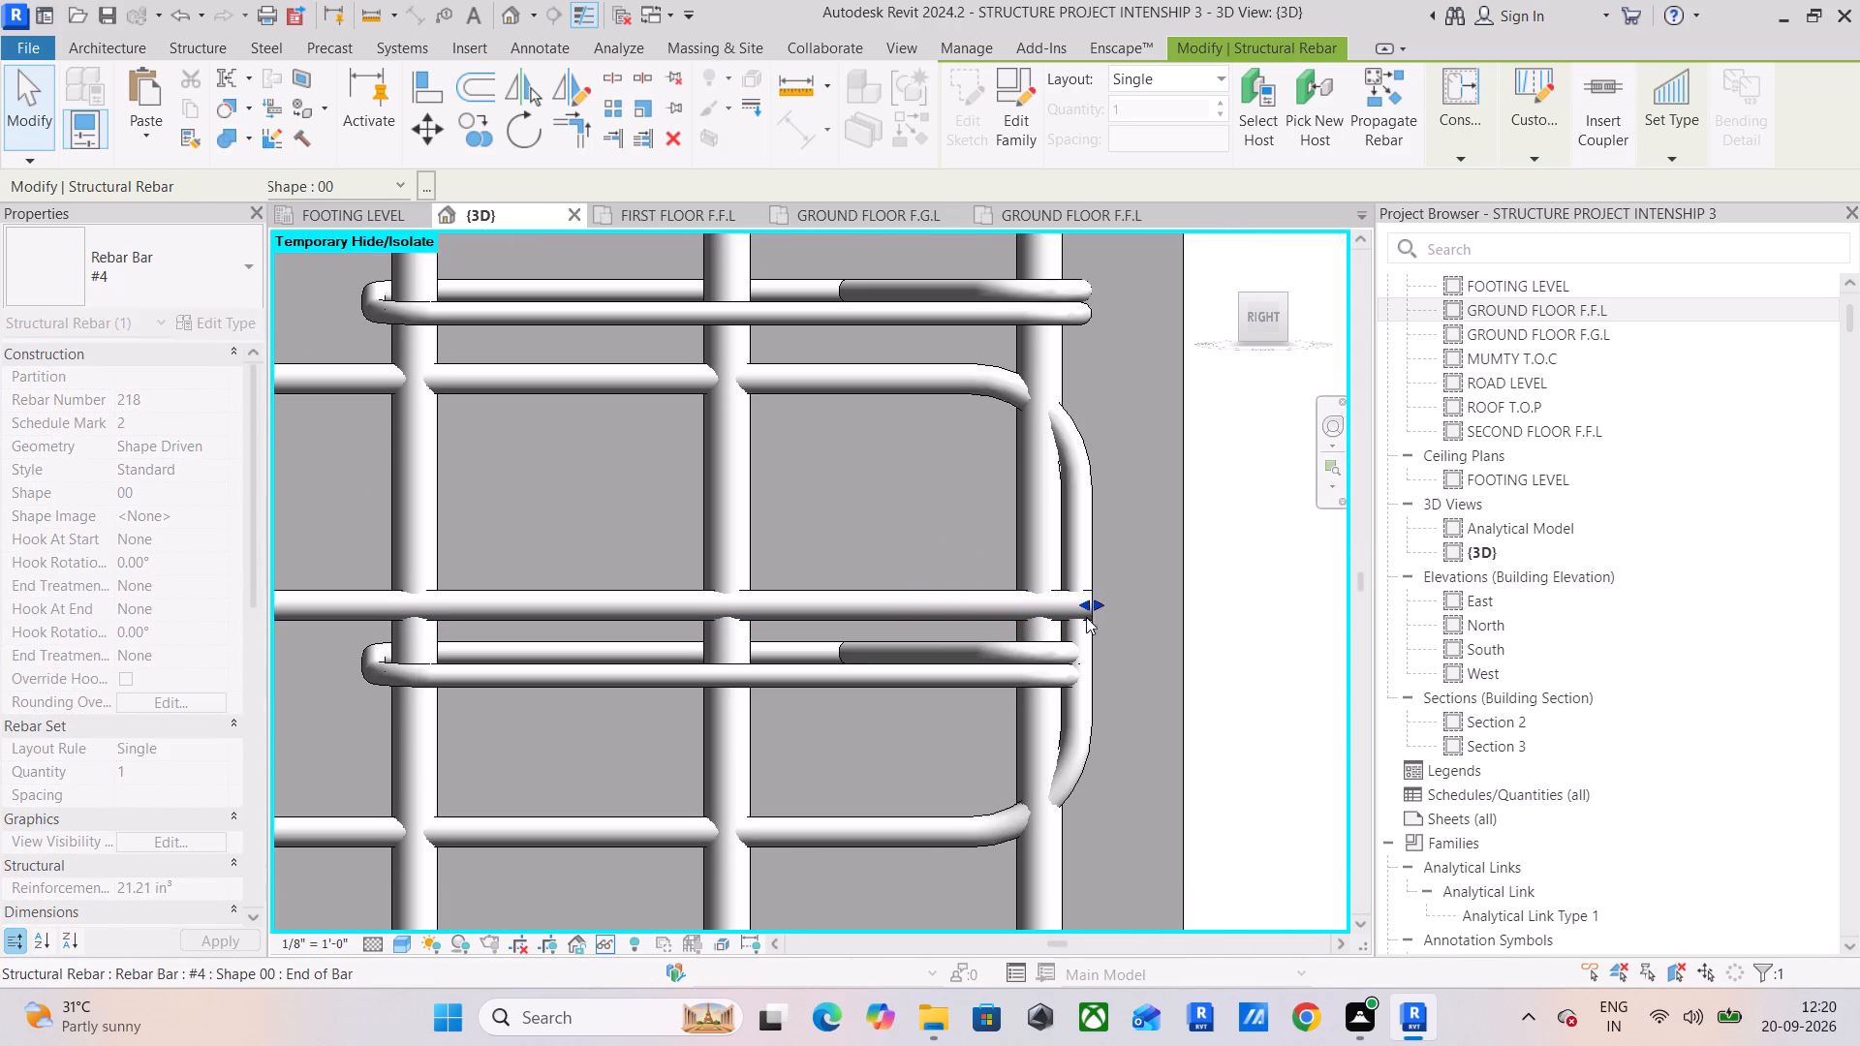
click(1267, 449)
Extend the beam's #3 T1 stirrup set toward the end column so its last stirrup sits at the column face.
scroll(1175, 535, down, 6)
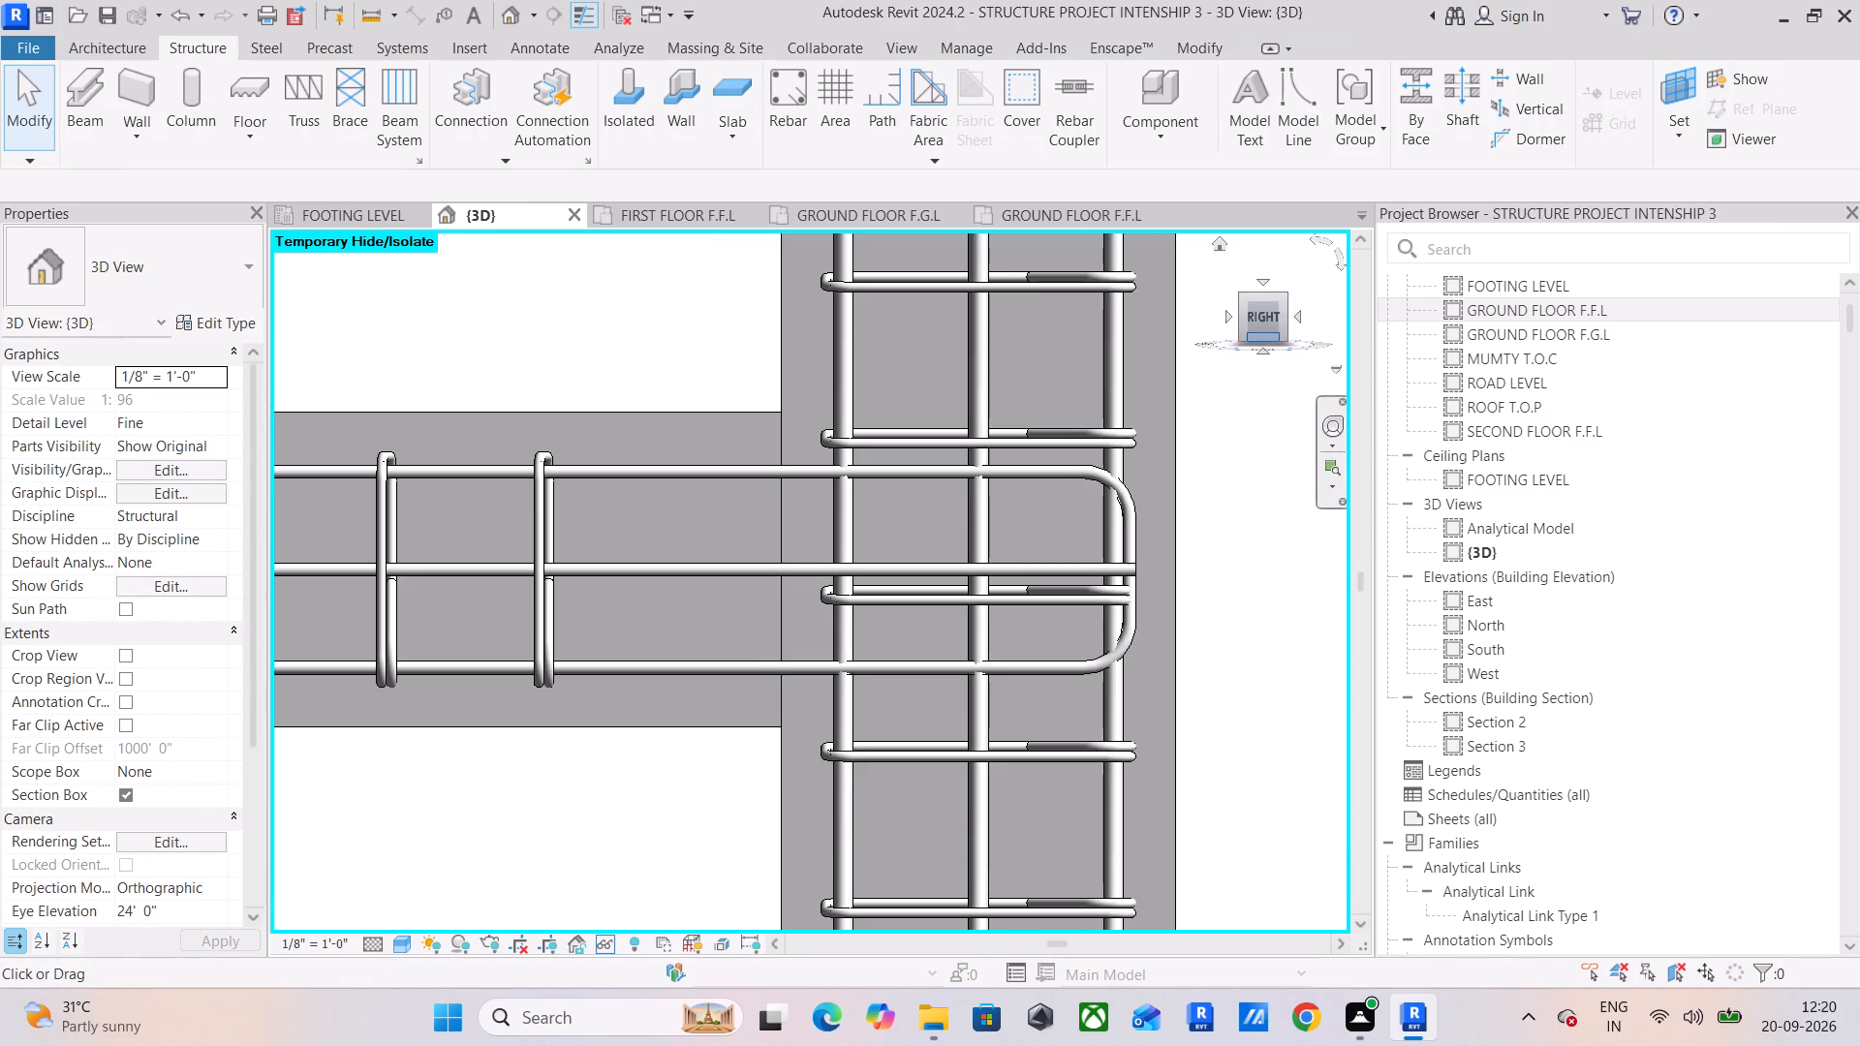
drag(1254, 318, 1251, 340)
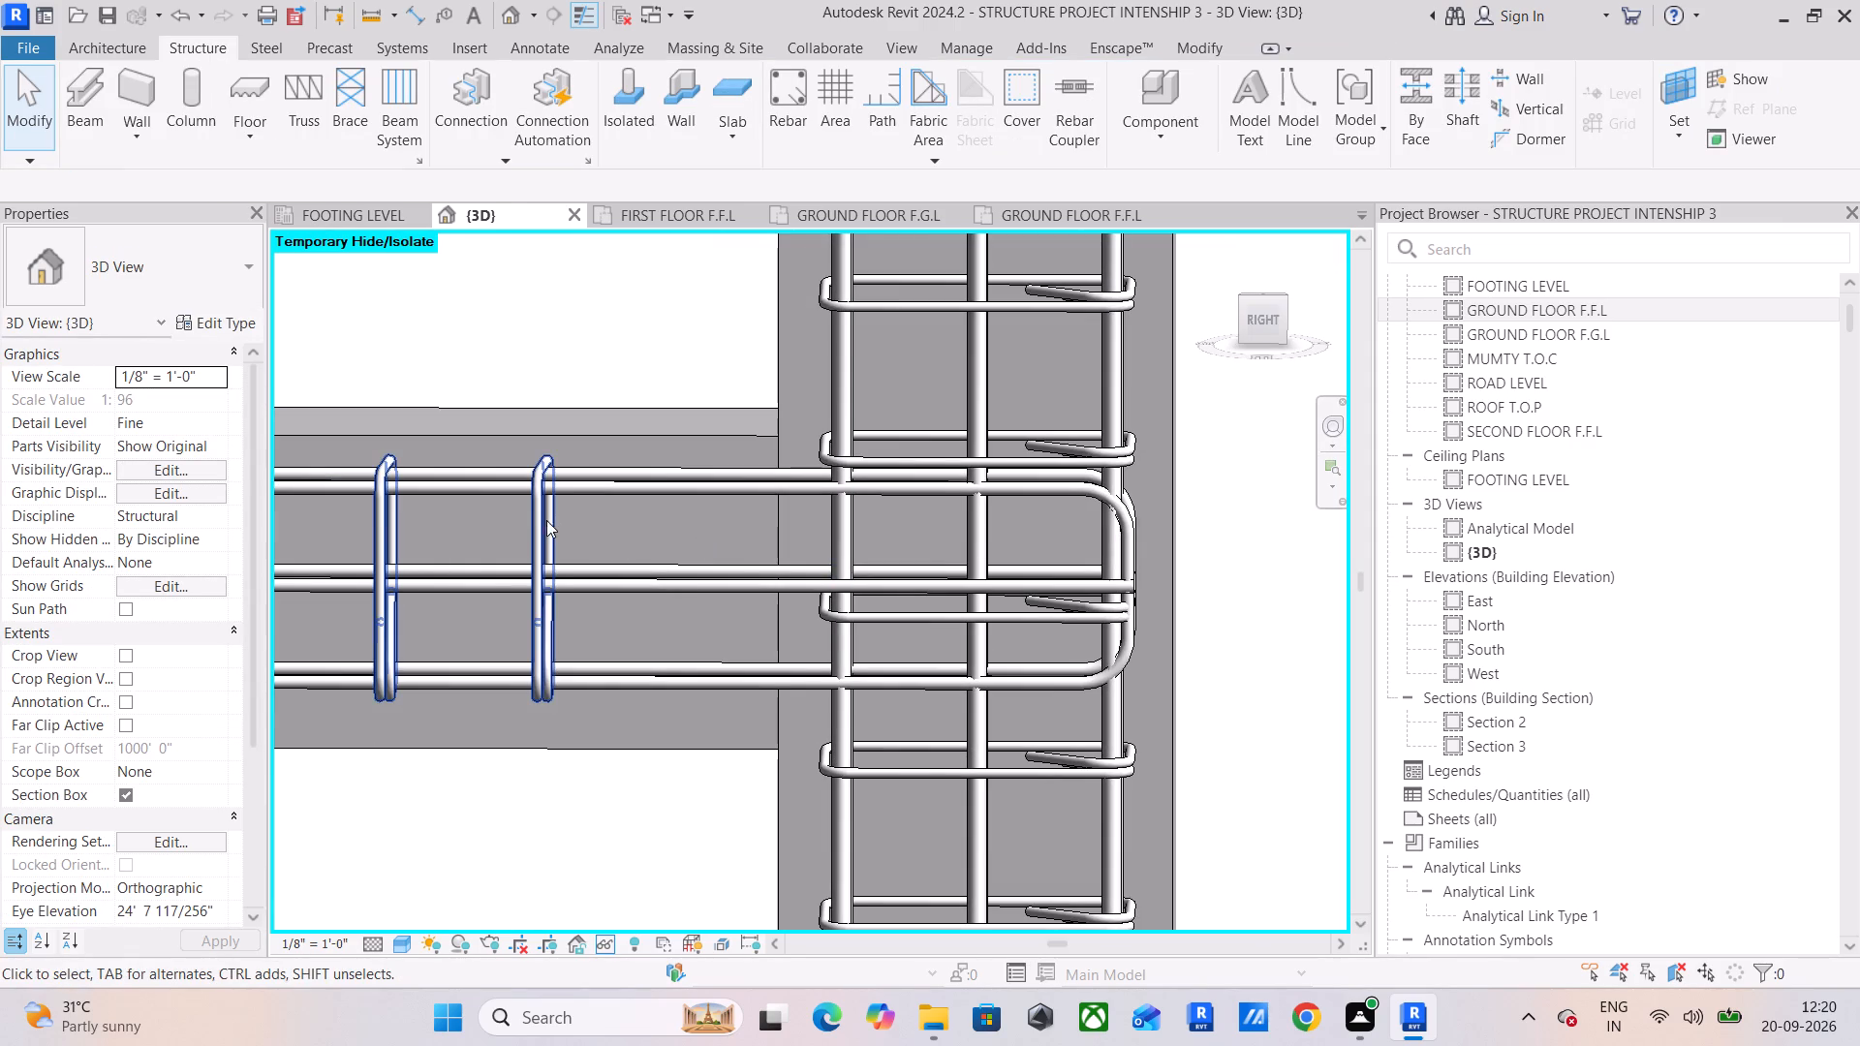
click(545, 519)
drag(551, 579, 670, 597)
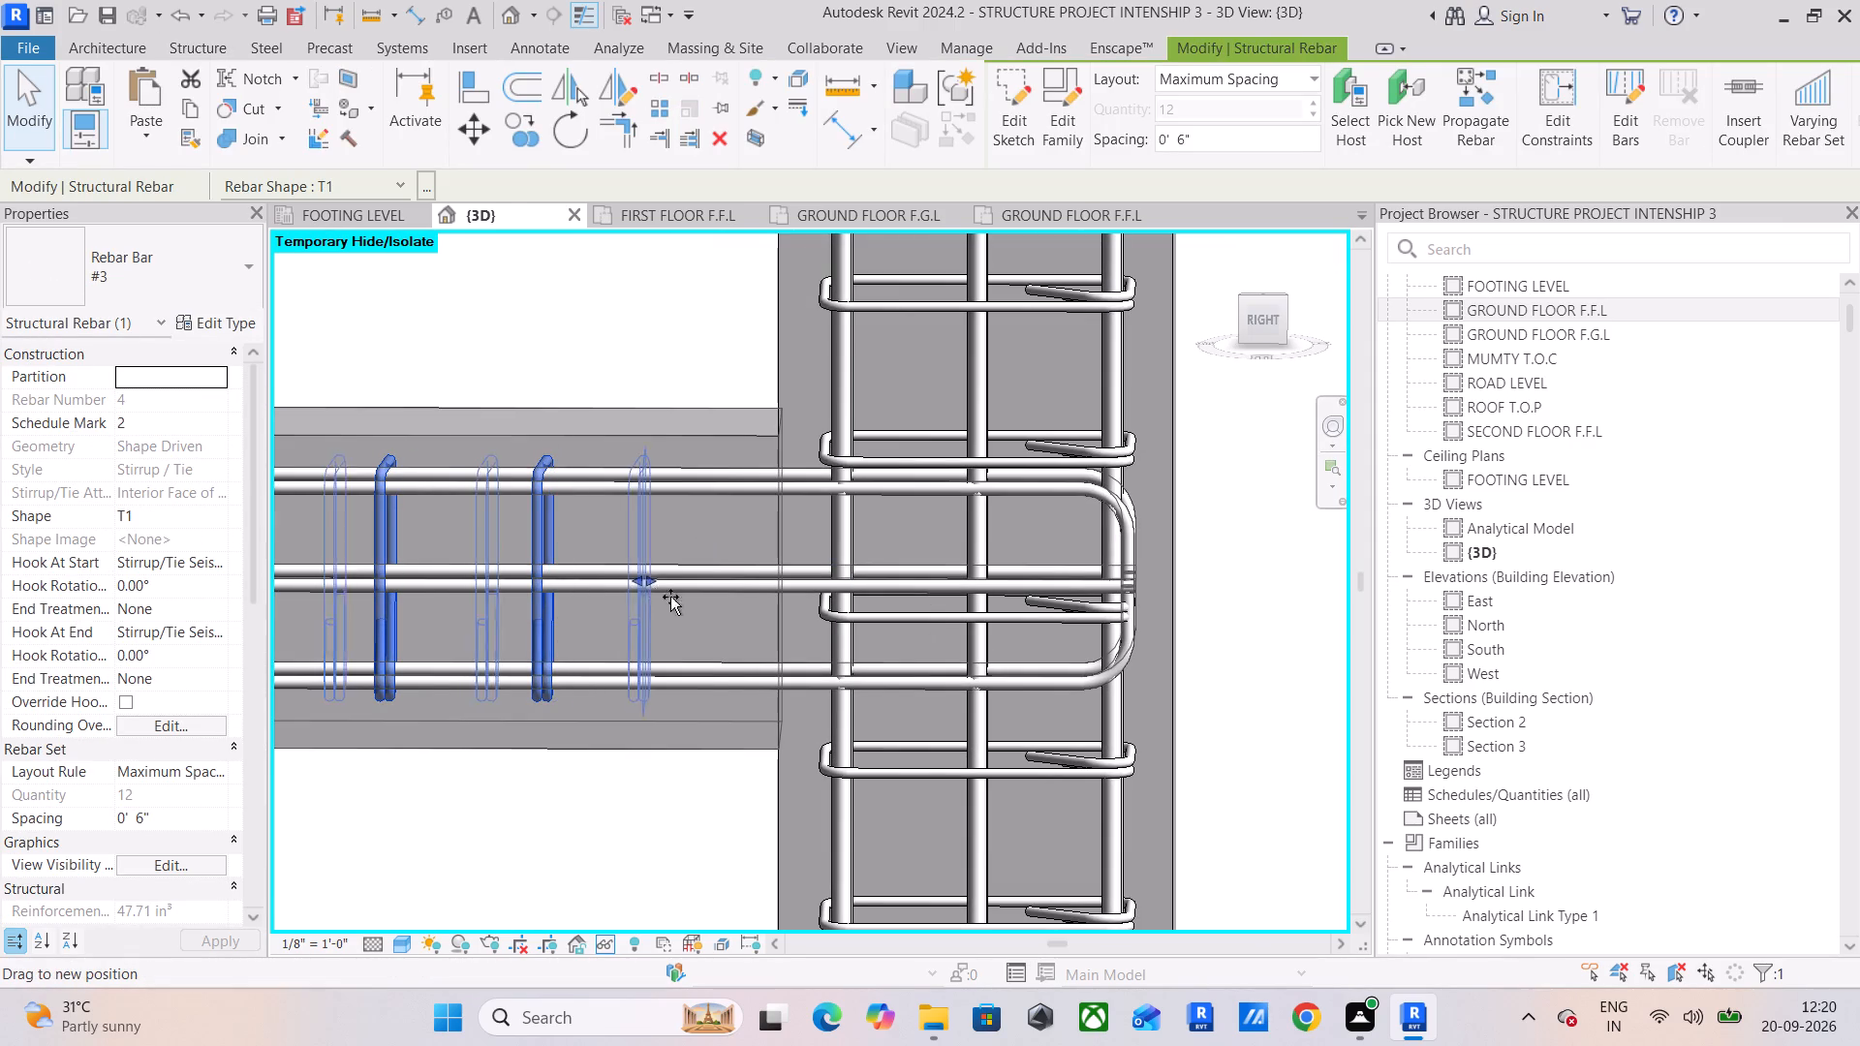
drag(670, 597, 759, 609)
scroll(762, 603, down, 7)
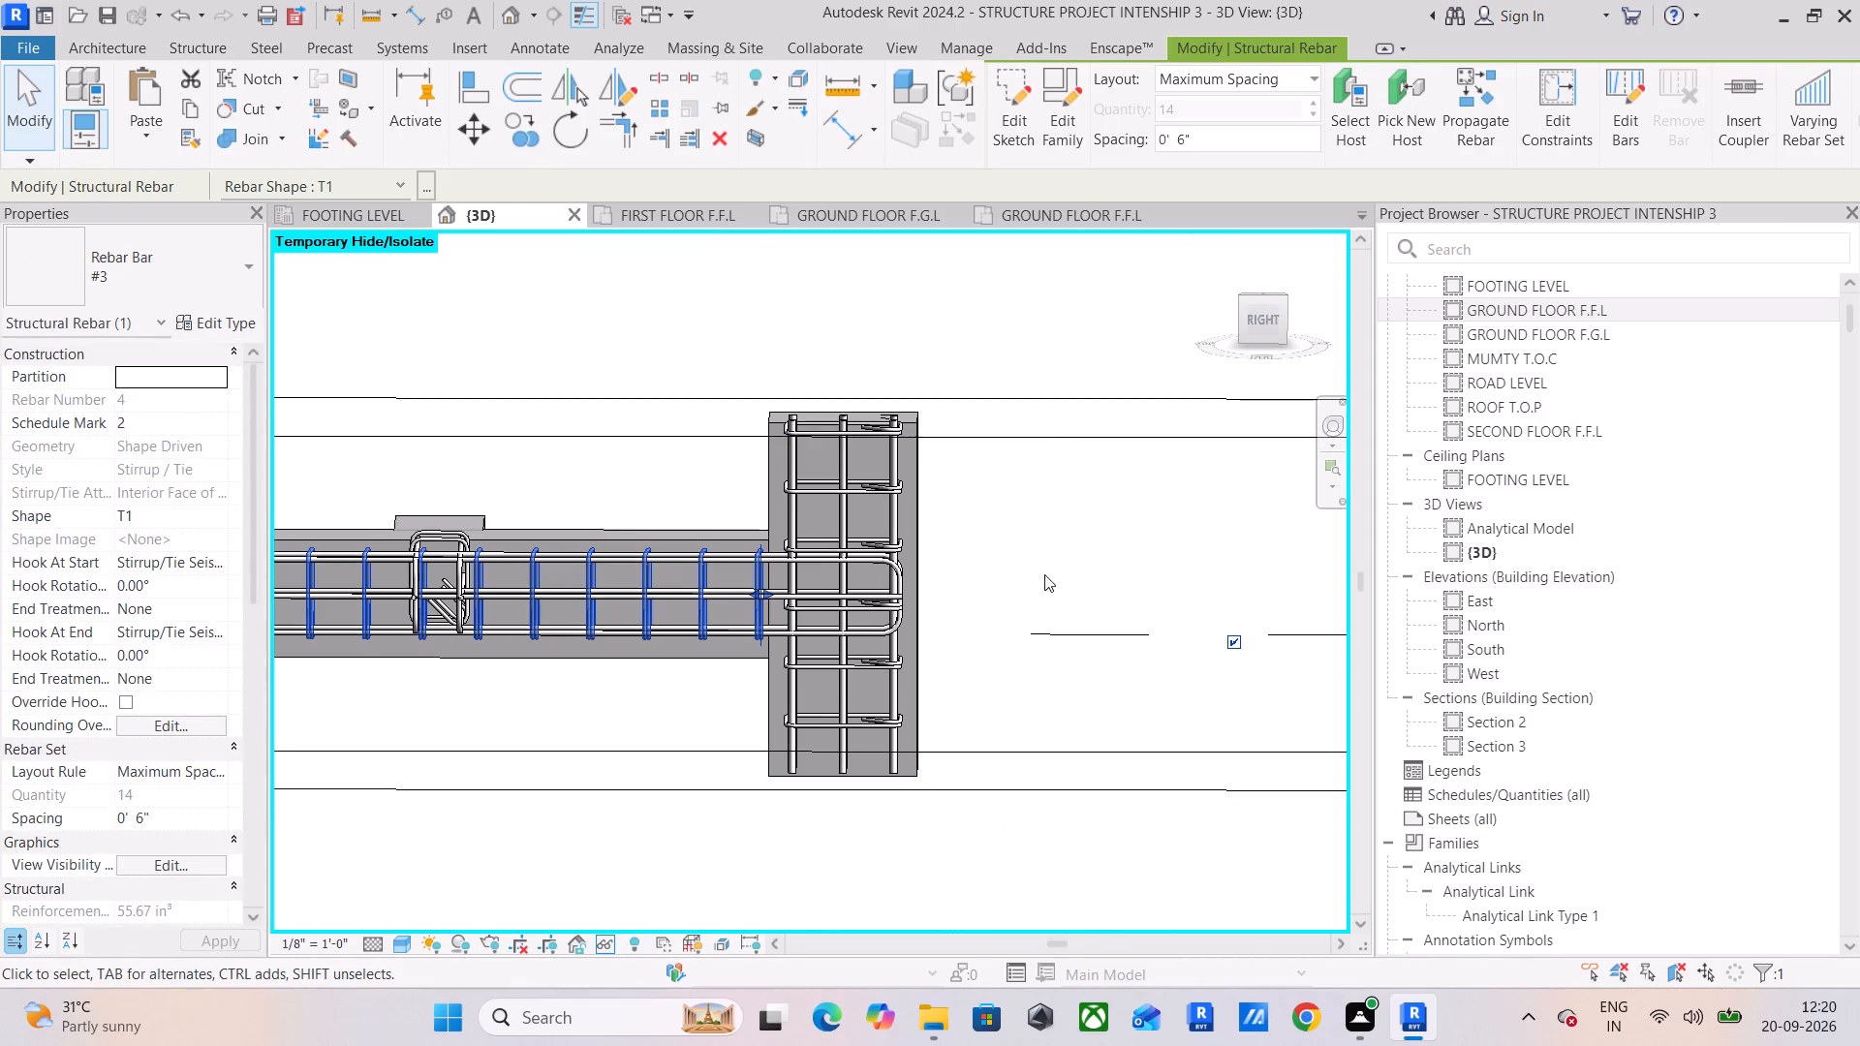
click(1056, 538)
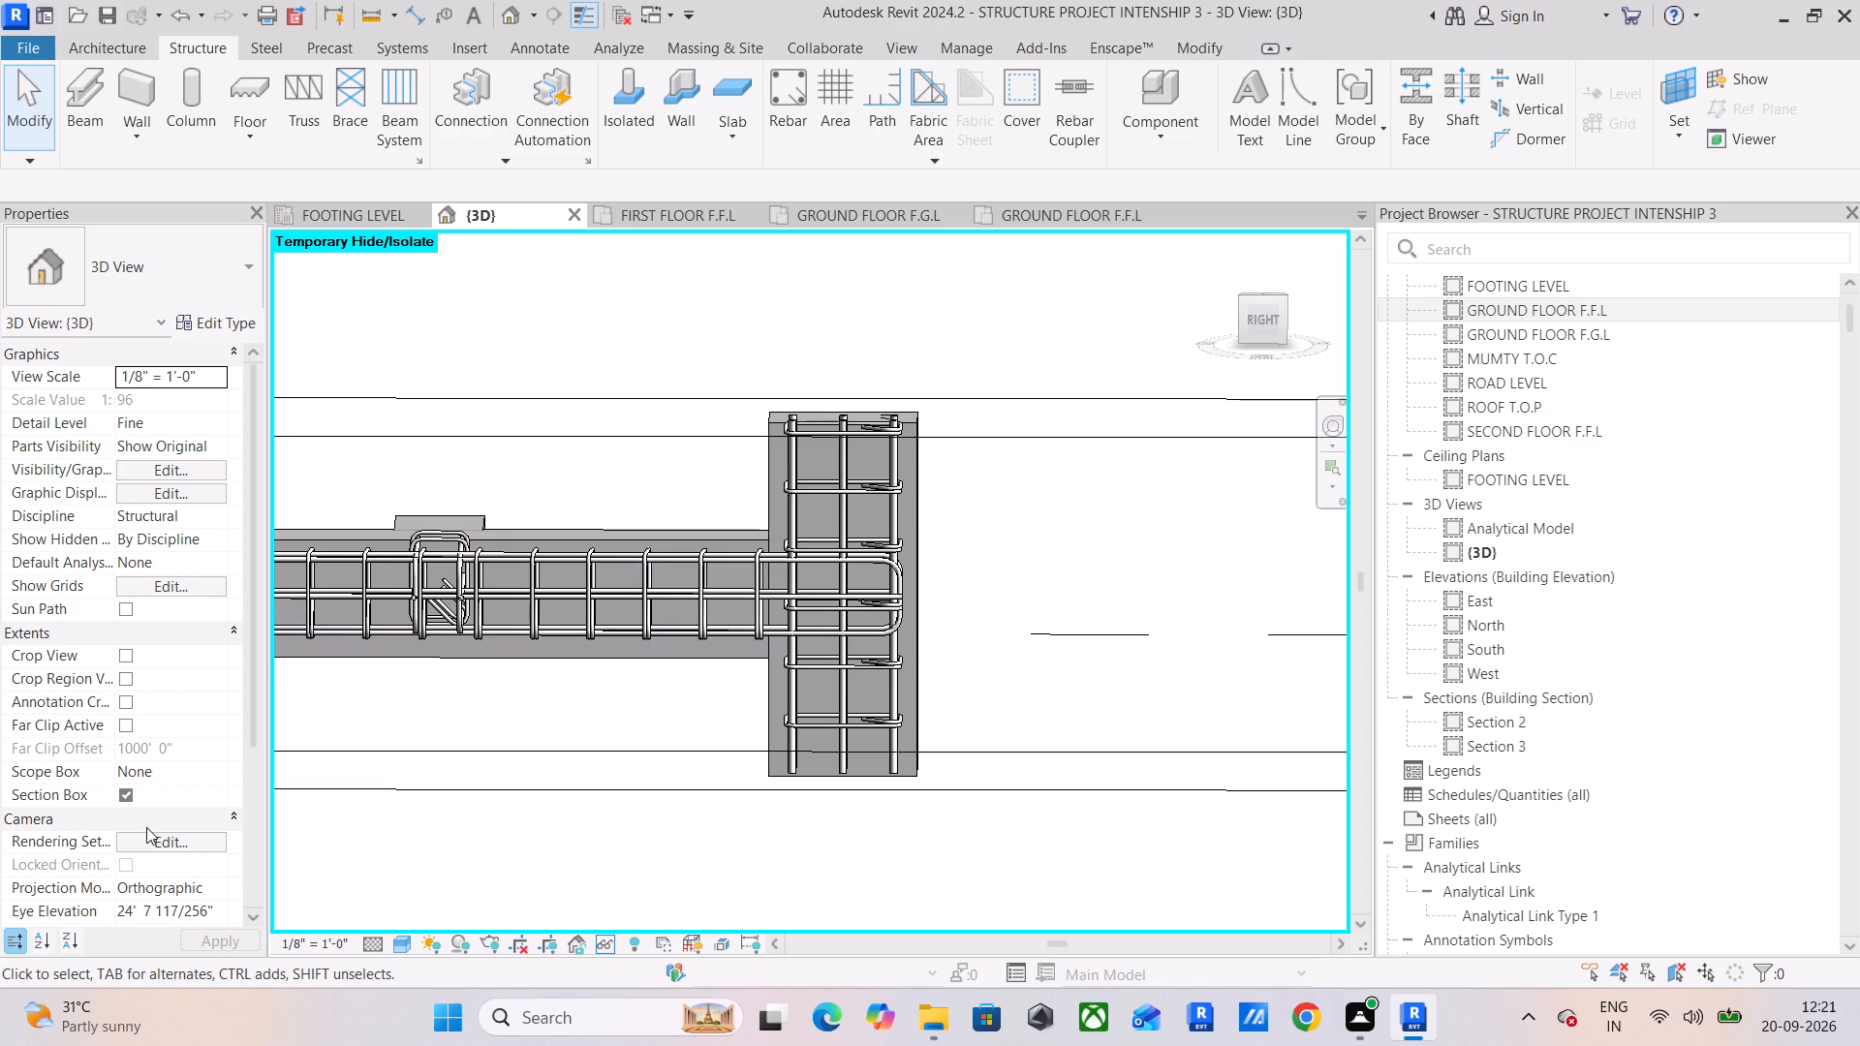
Turn off the section box and fit a new one around the 12 x 24 second-floor beam whose stirrups stop short of its column.
click(125, 790)
scroll(681, 701, down, 2)
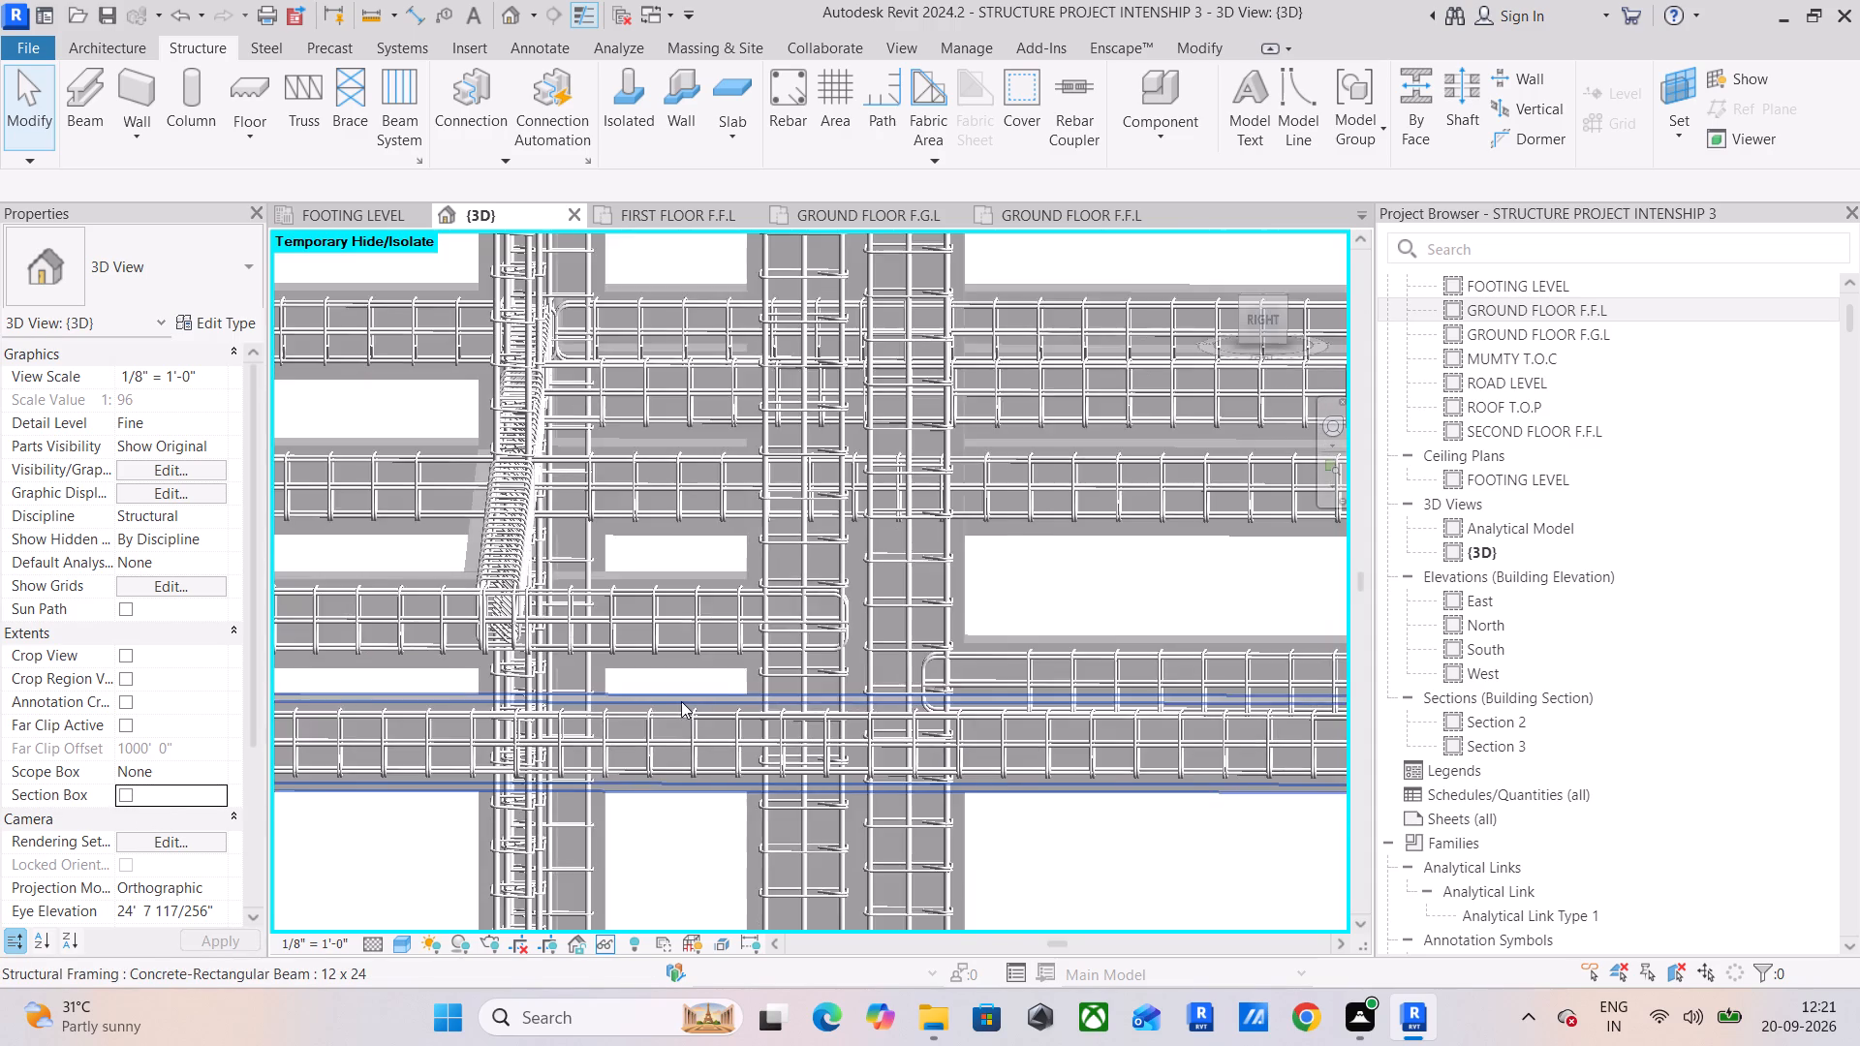
scroll(733, 687, down, 1)
middle_drag(850, 661, 772, 722)
scroll(798, 667, down, 3)
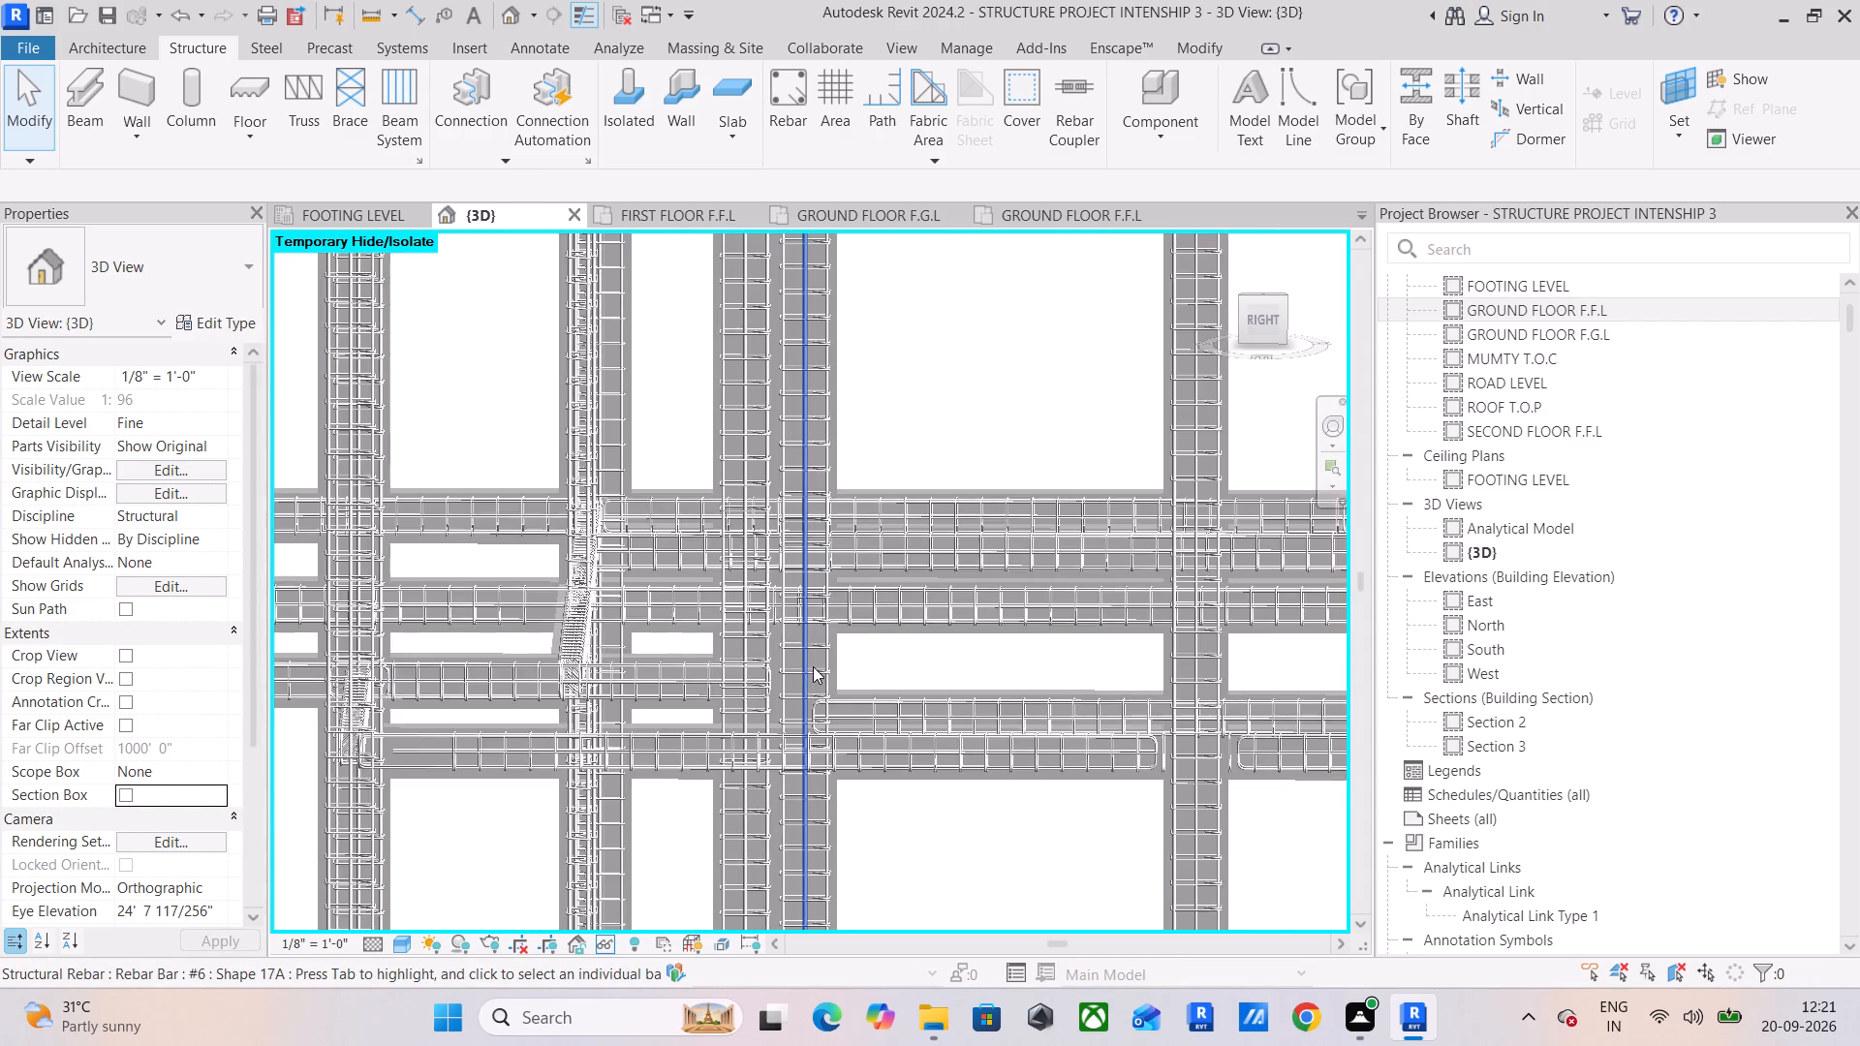
scroll(498, 680, down, 1)
middle_drag(498, 680, 875, 675)
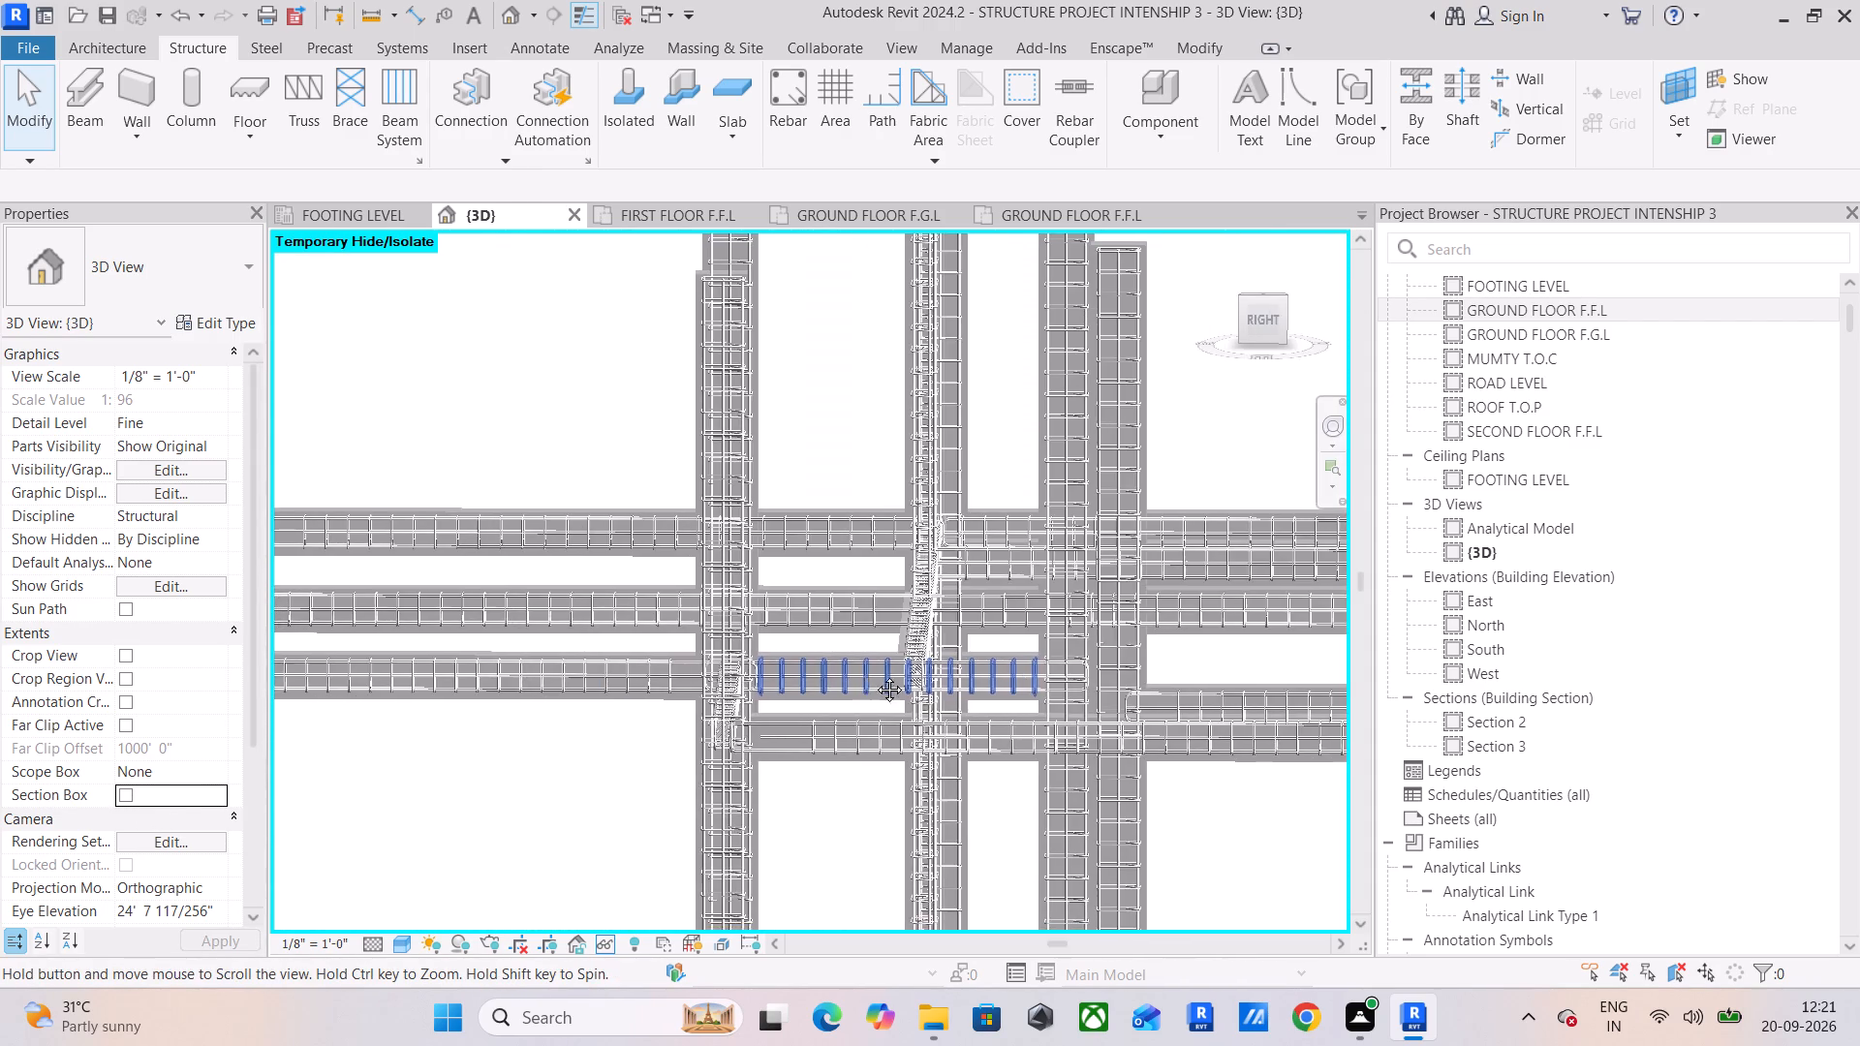
middle_drag(875, 675, 1004, 675)
scroll(980, 672, up, 1)
scroll(811, 661, up, 5)
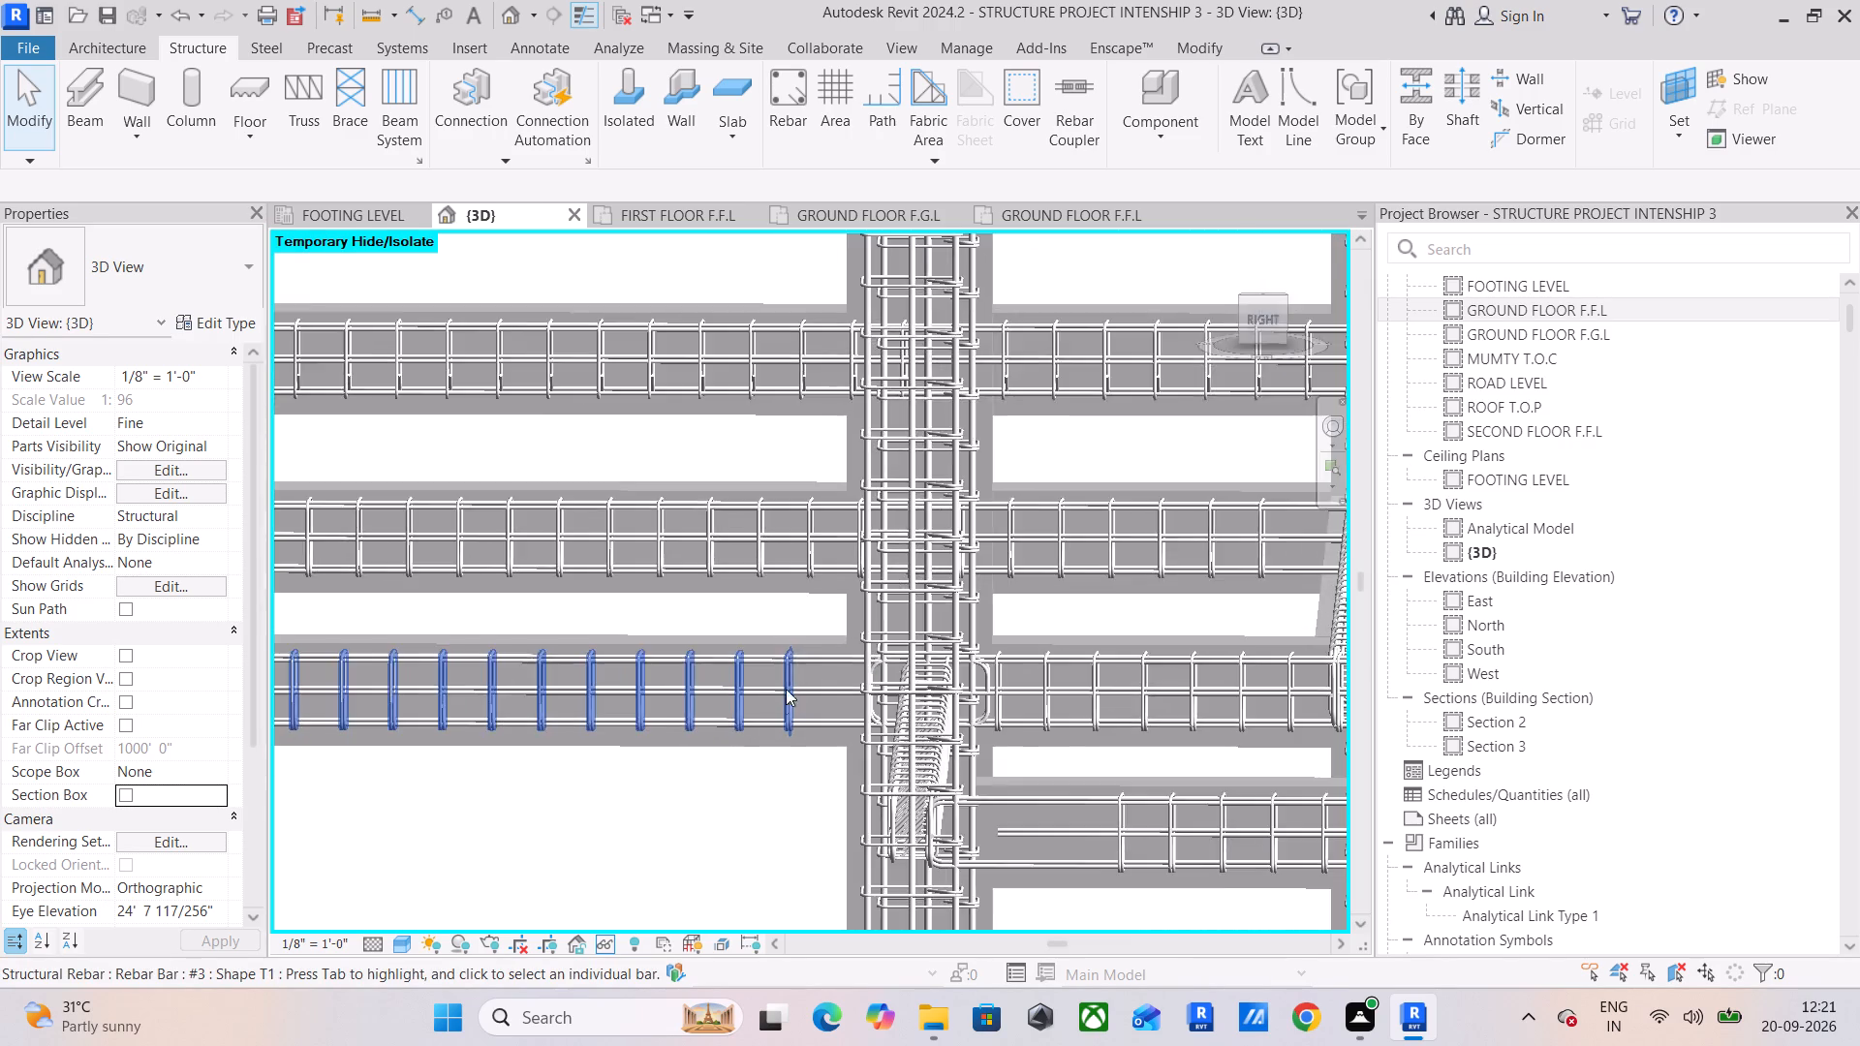
scroll(786, 698, up, 5)
click(825, 578)
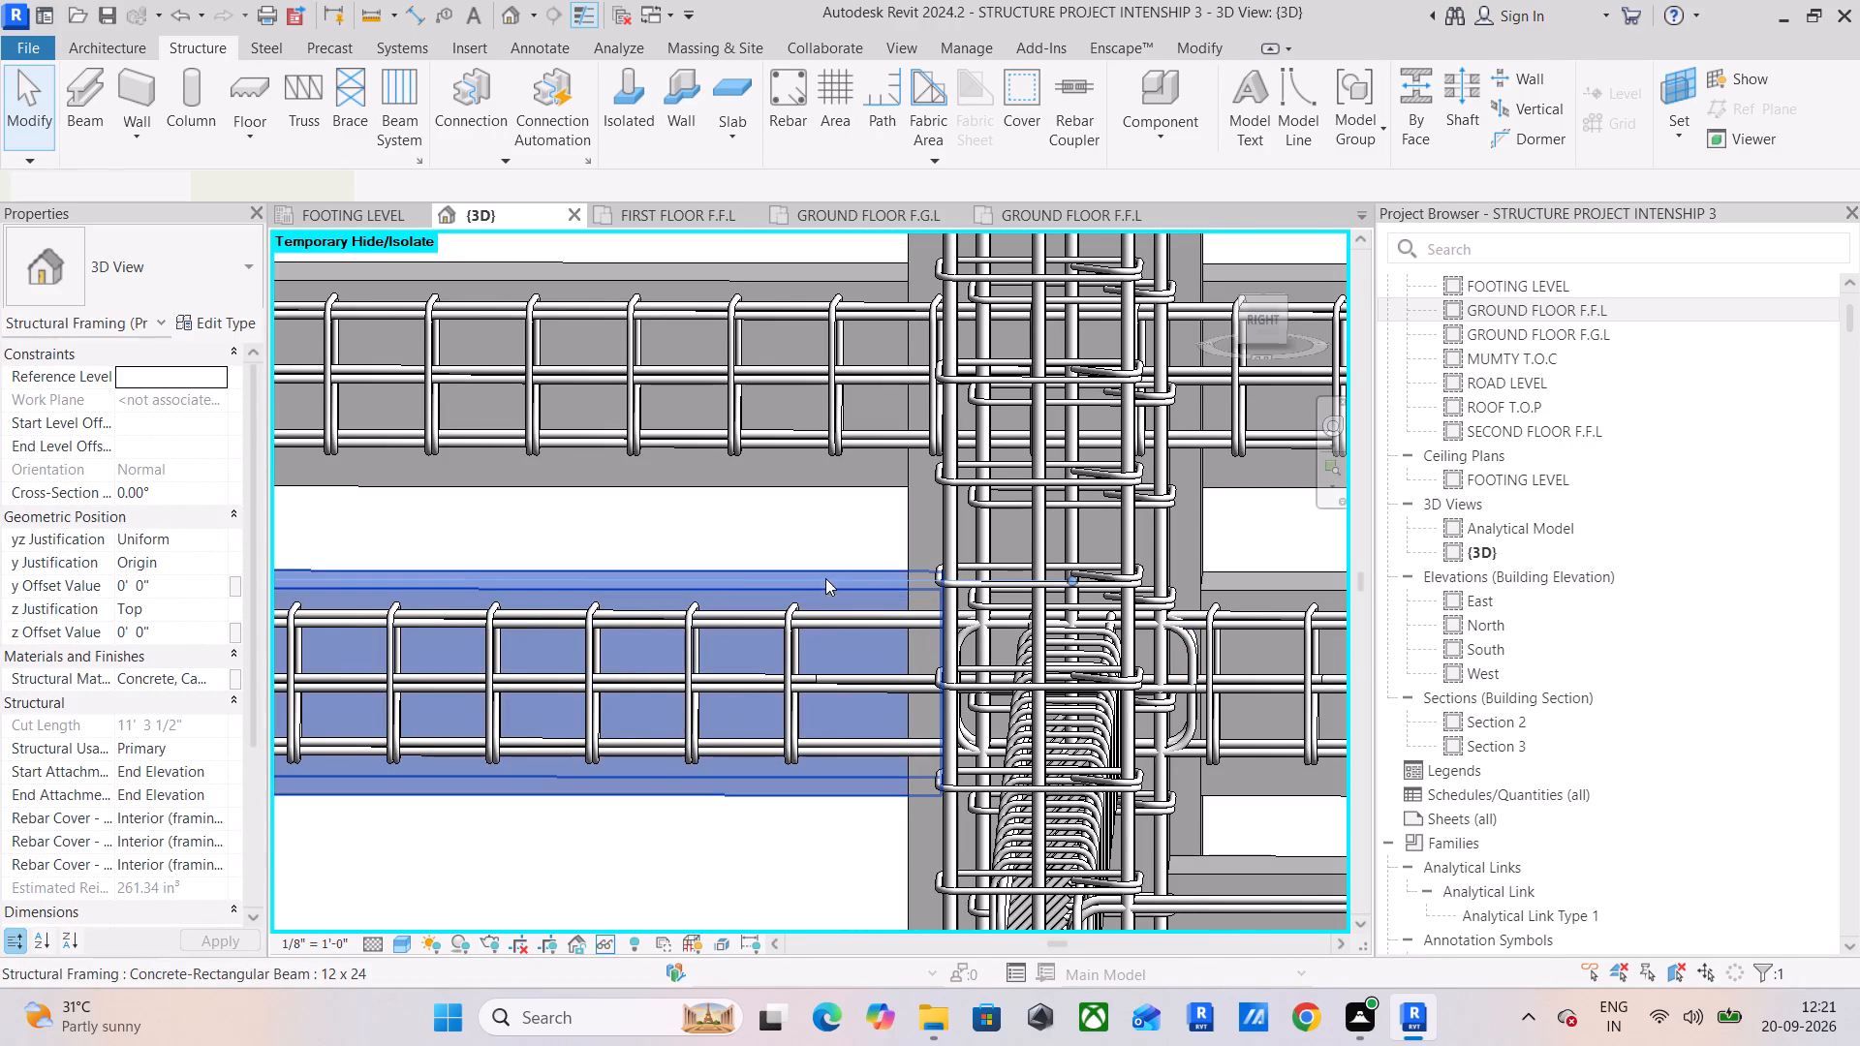
scroll(765, 193, up, 1)
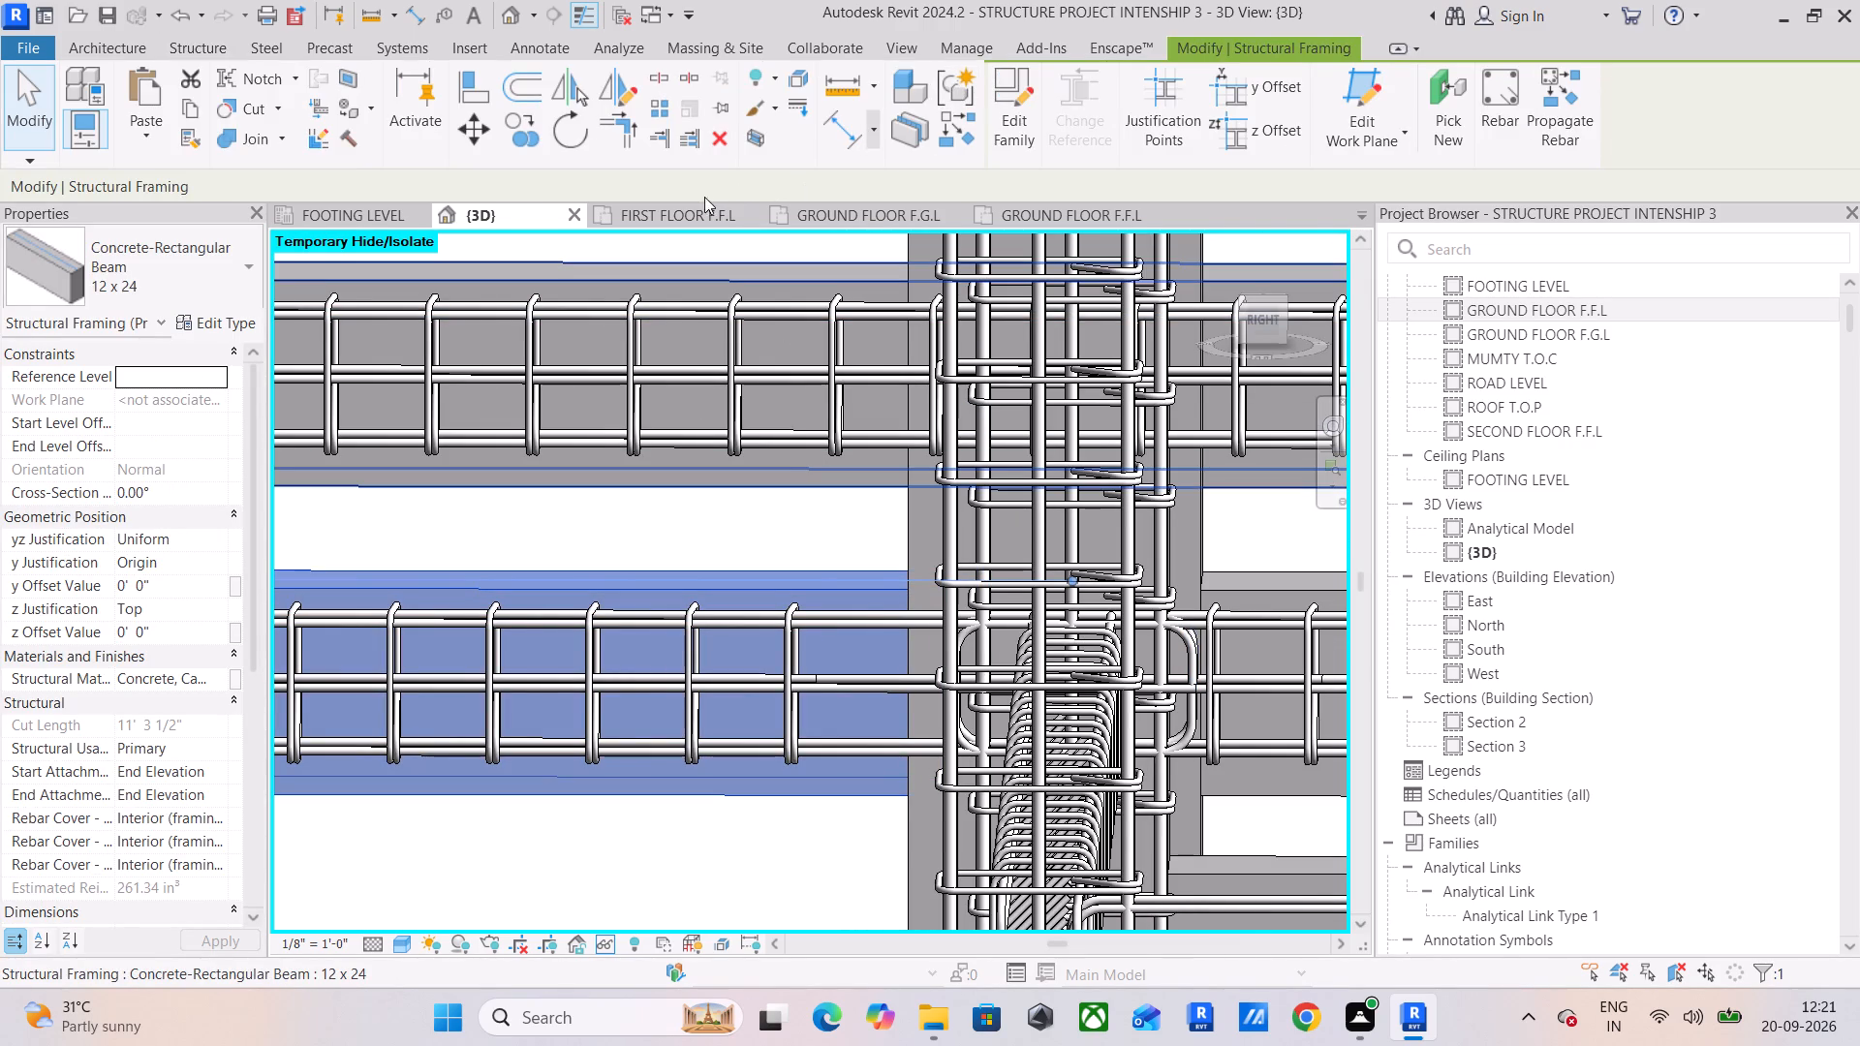
click(762, 134)
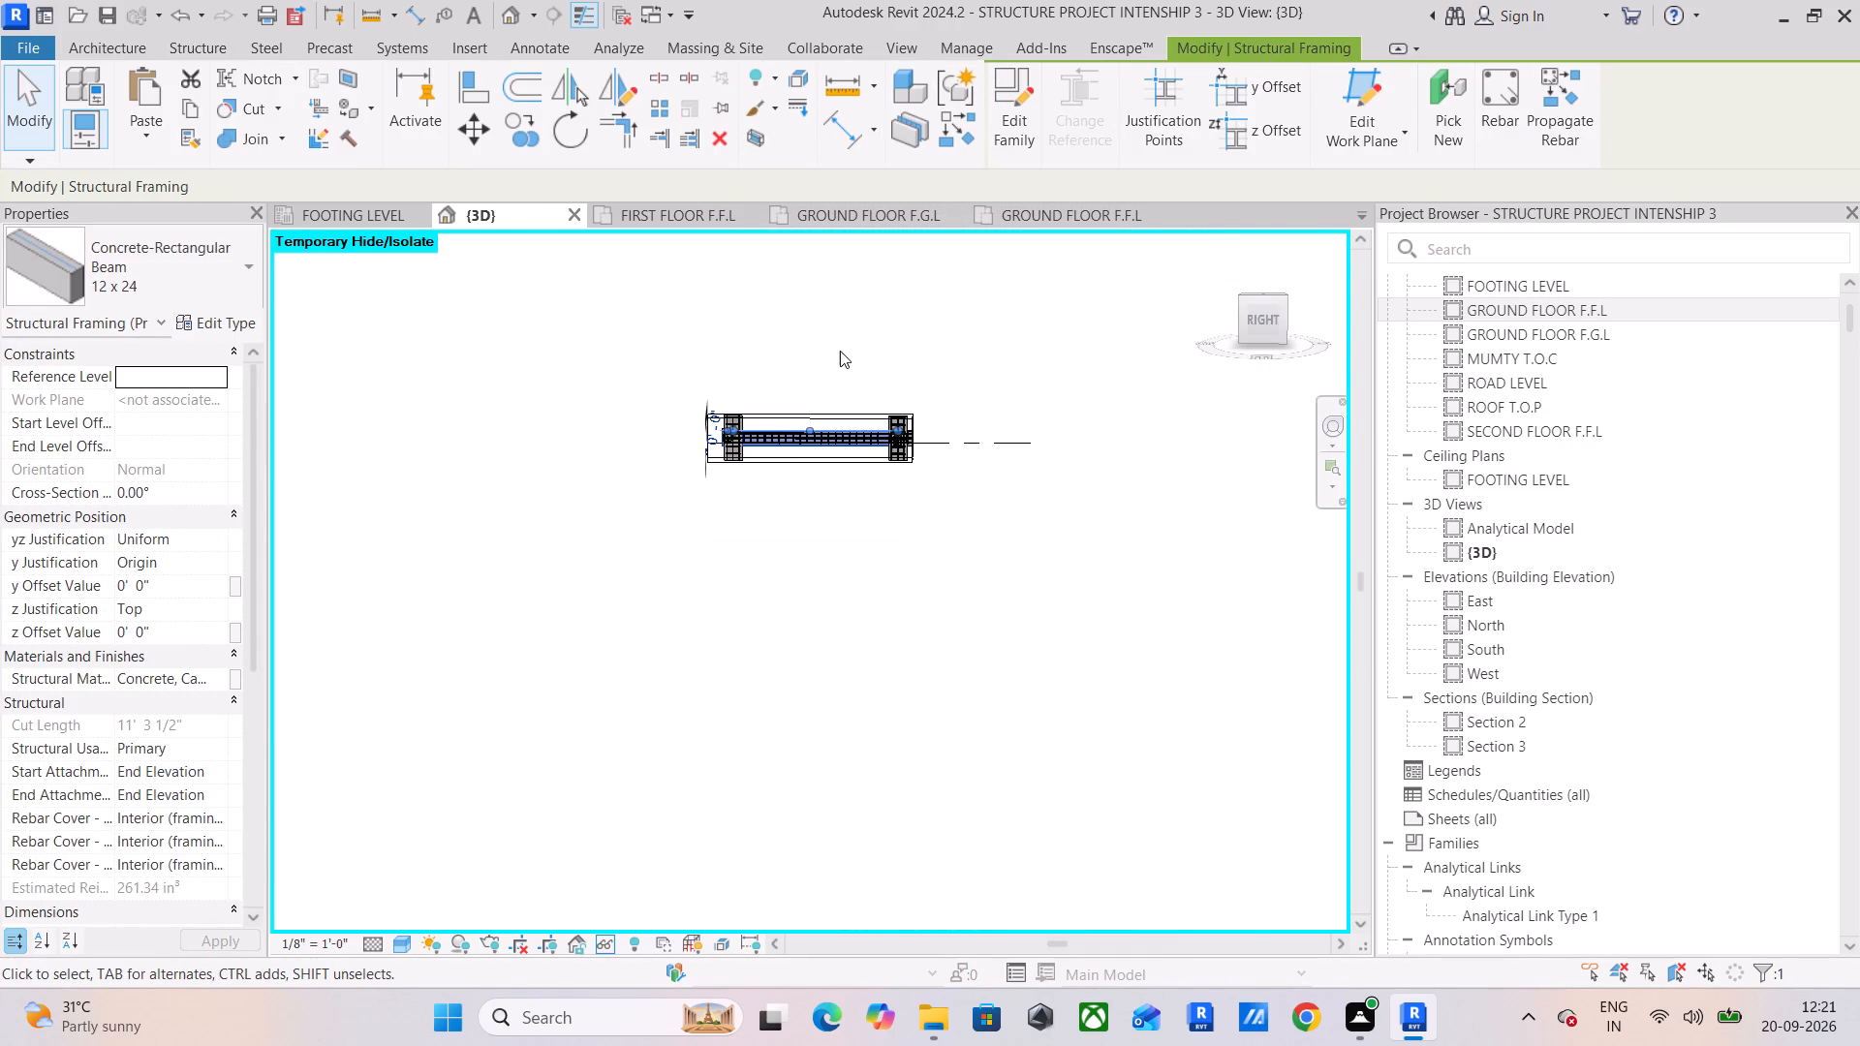
From the right view, stretch the section box lengthwise both ways to take in the adjoining span and both end columns.
click(1255, 317)
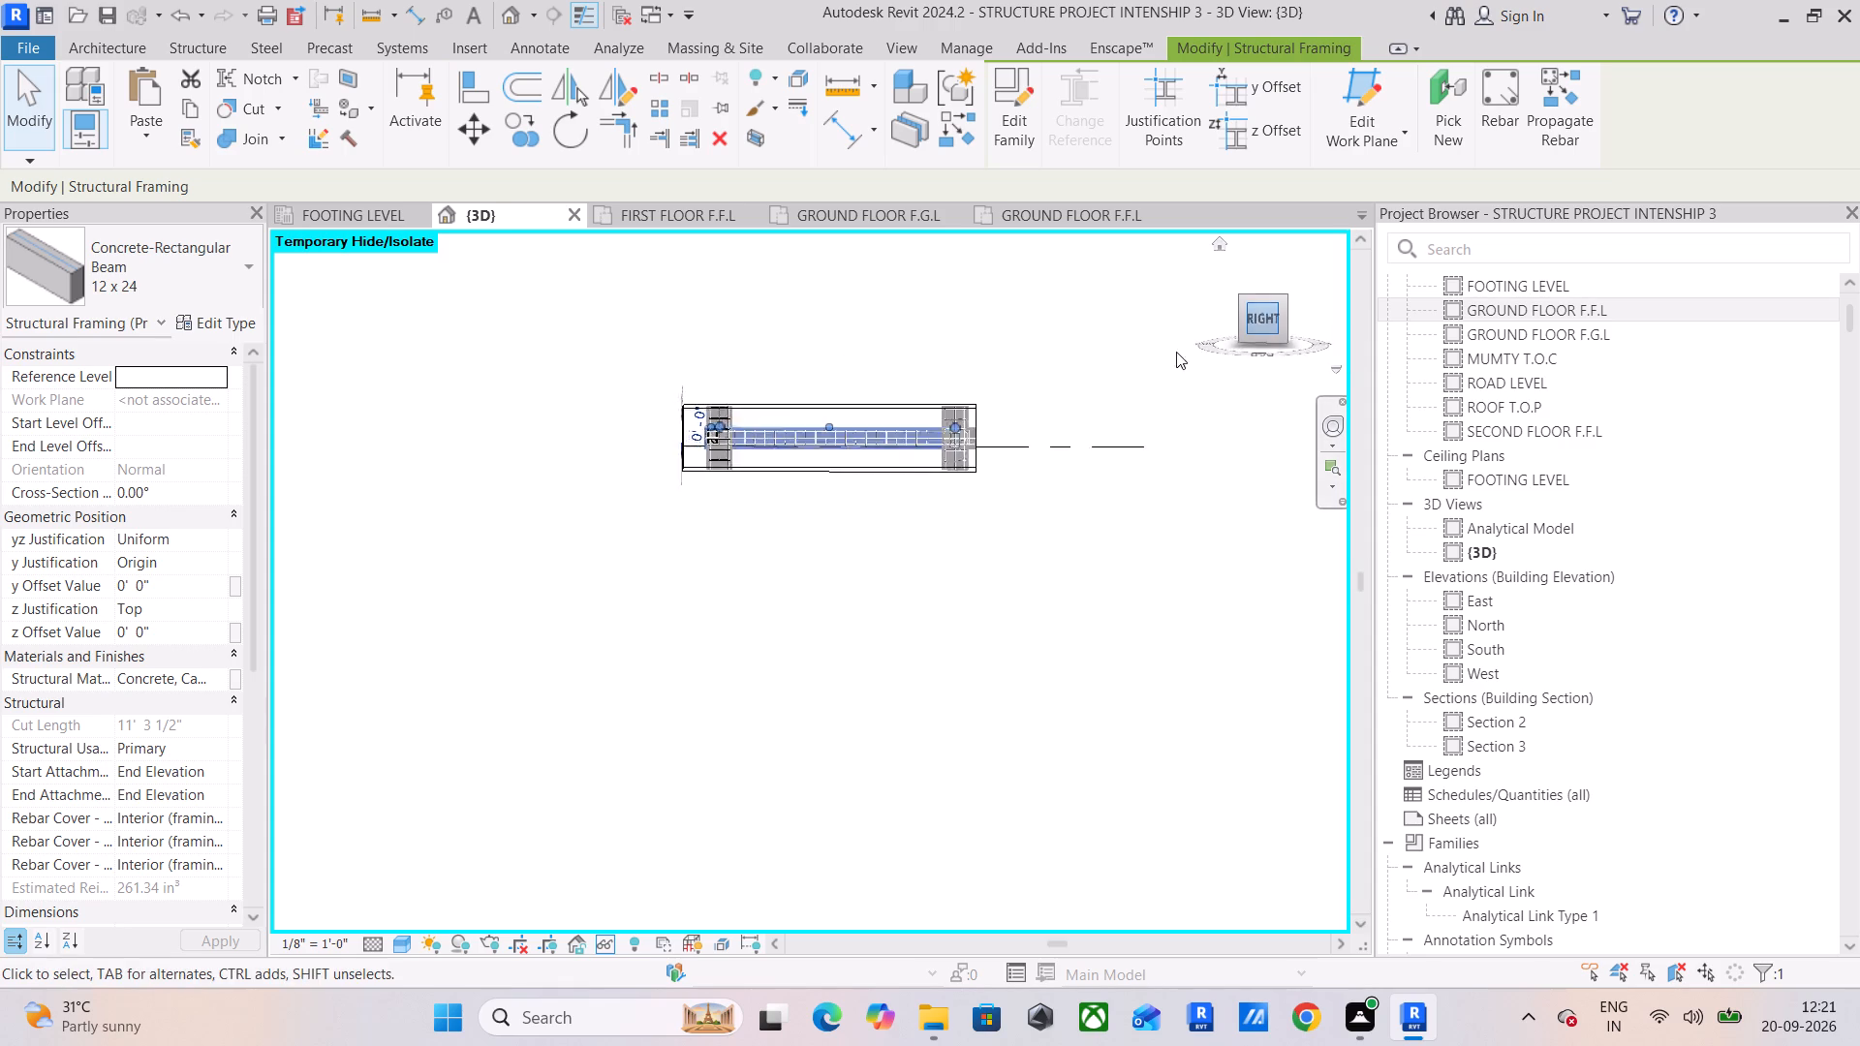
middle_drag(1088, 456, 724, 386)
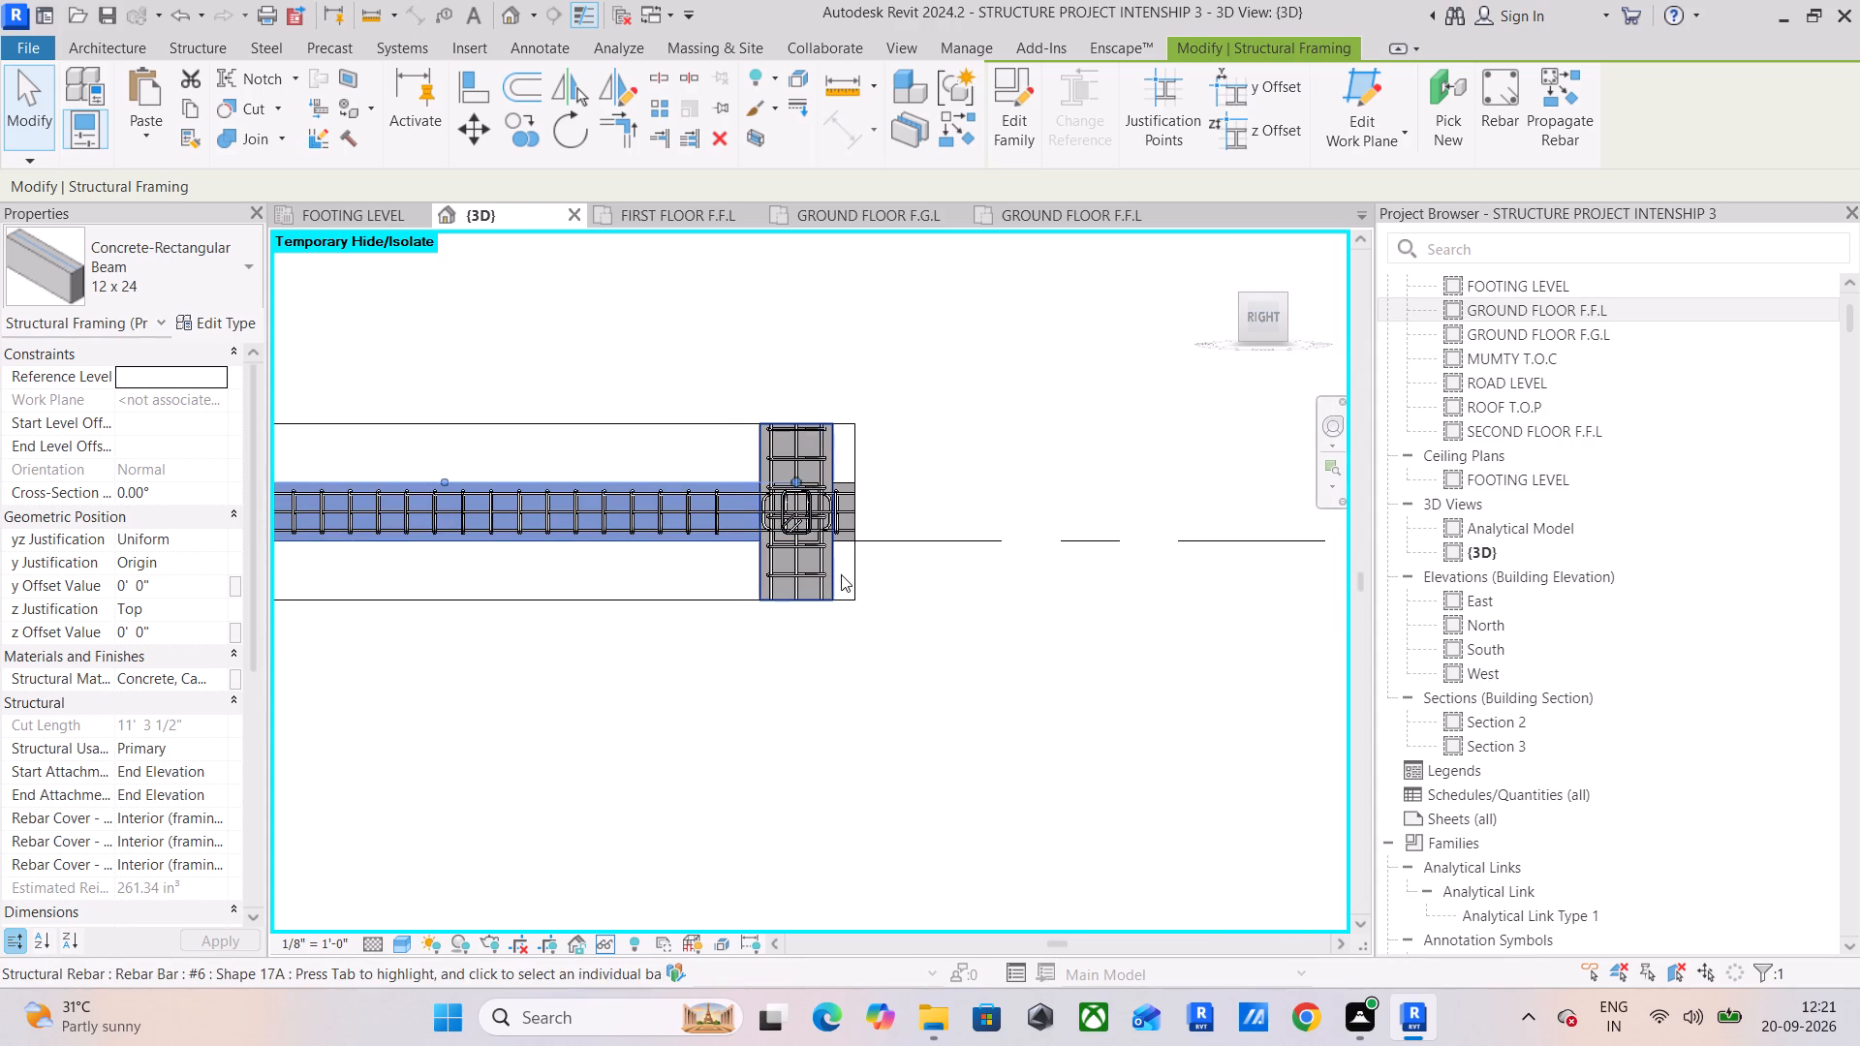
click(857, 576)
drag(864, 521, 1211, 501)
scroll(1192, 507, down, 5)
drag(1208, 507, 1269, 506)
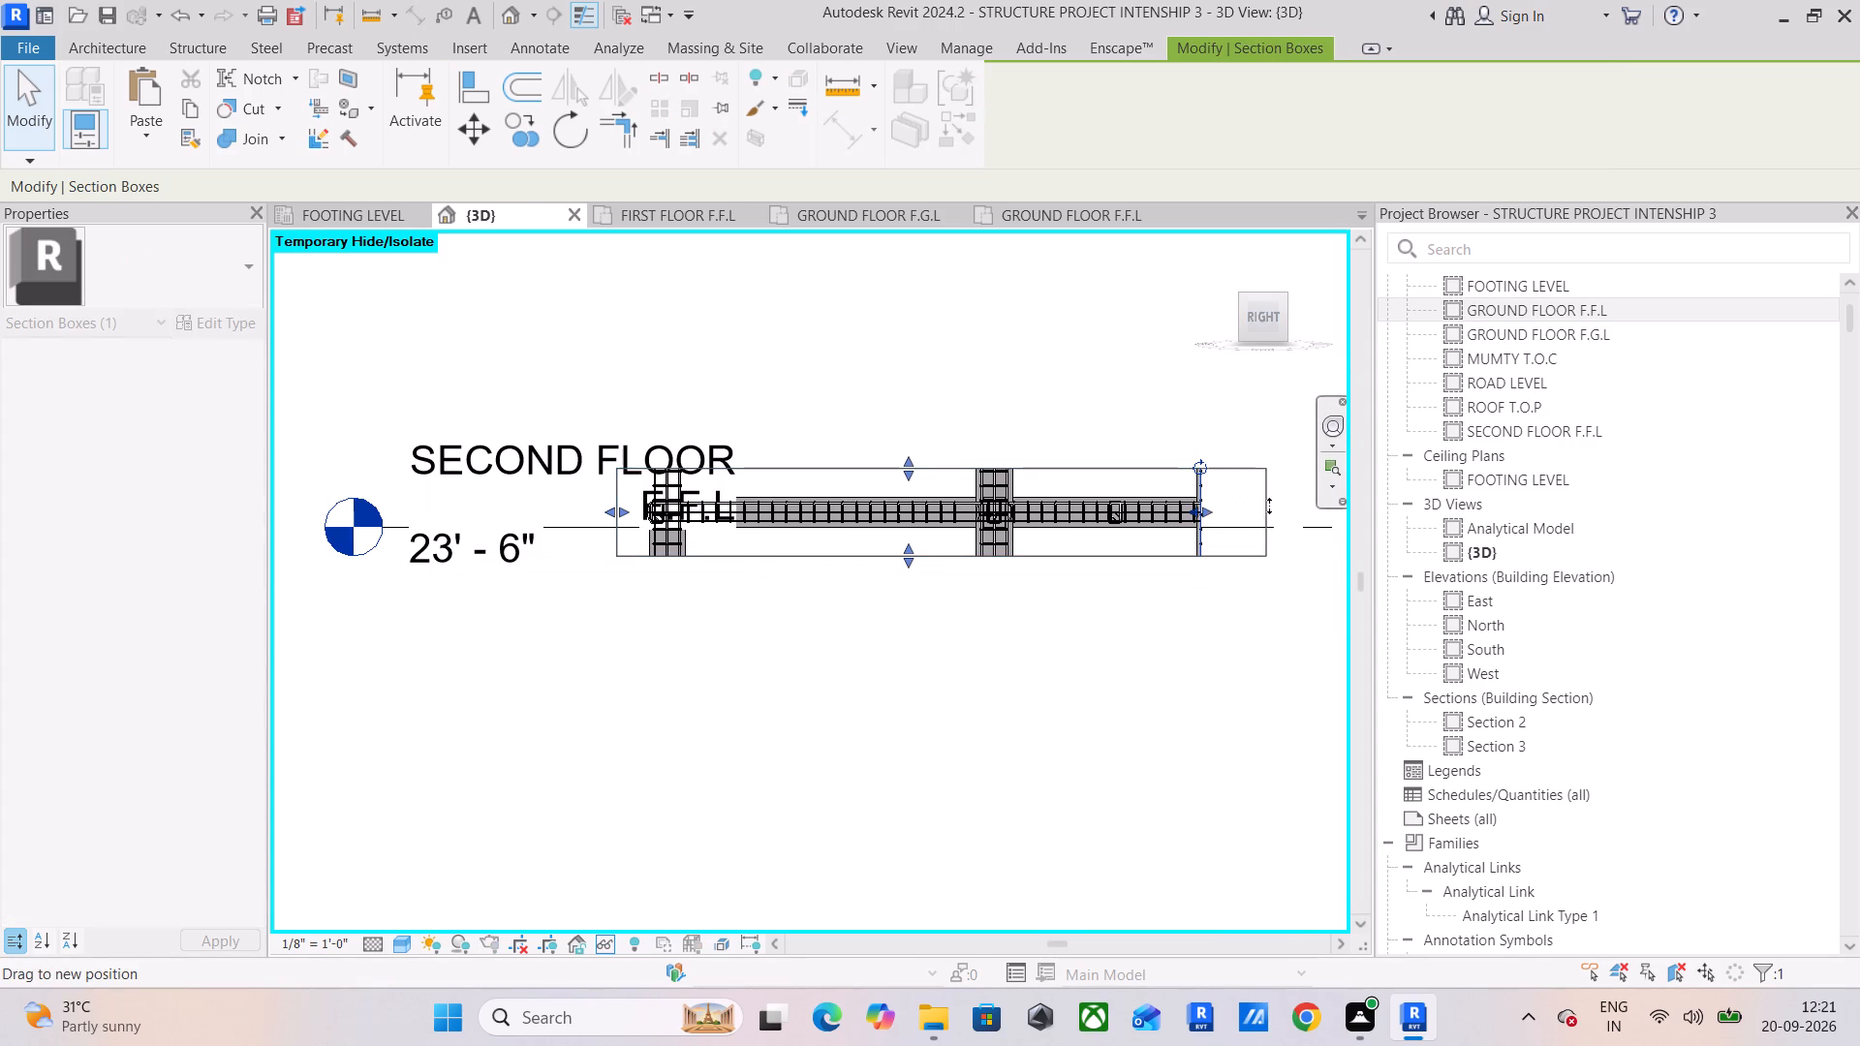
drag(1269, 506, 1274, 506)
middle_drag(1249, 511, 818, 445)
drag(848, 440, 1047, 446)
middle_drag(745, 504, 1206, 514)
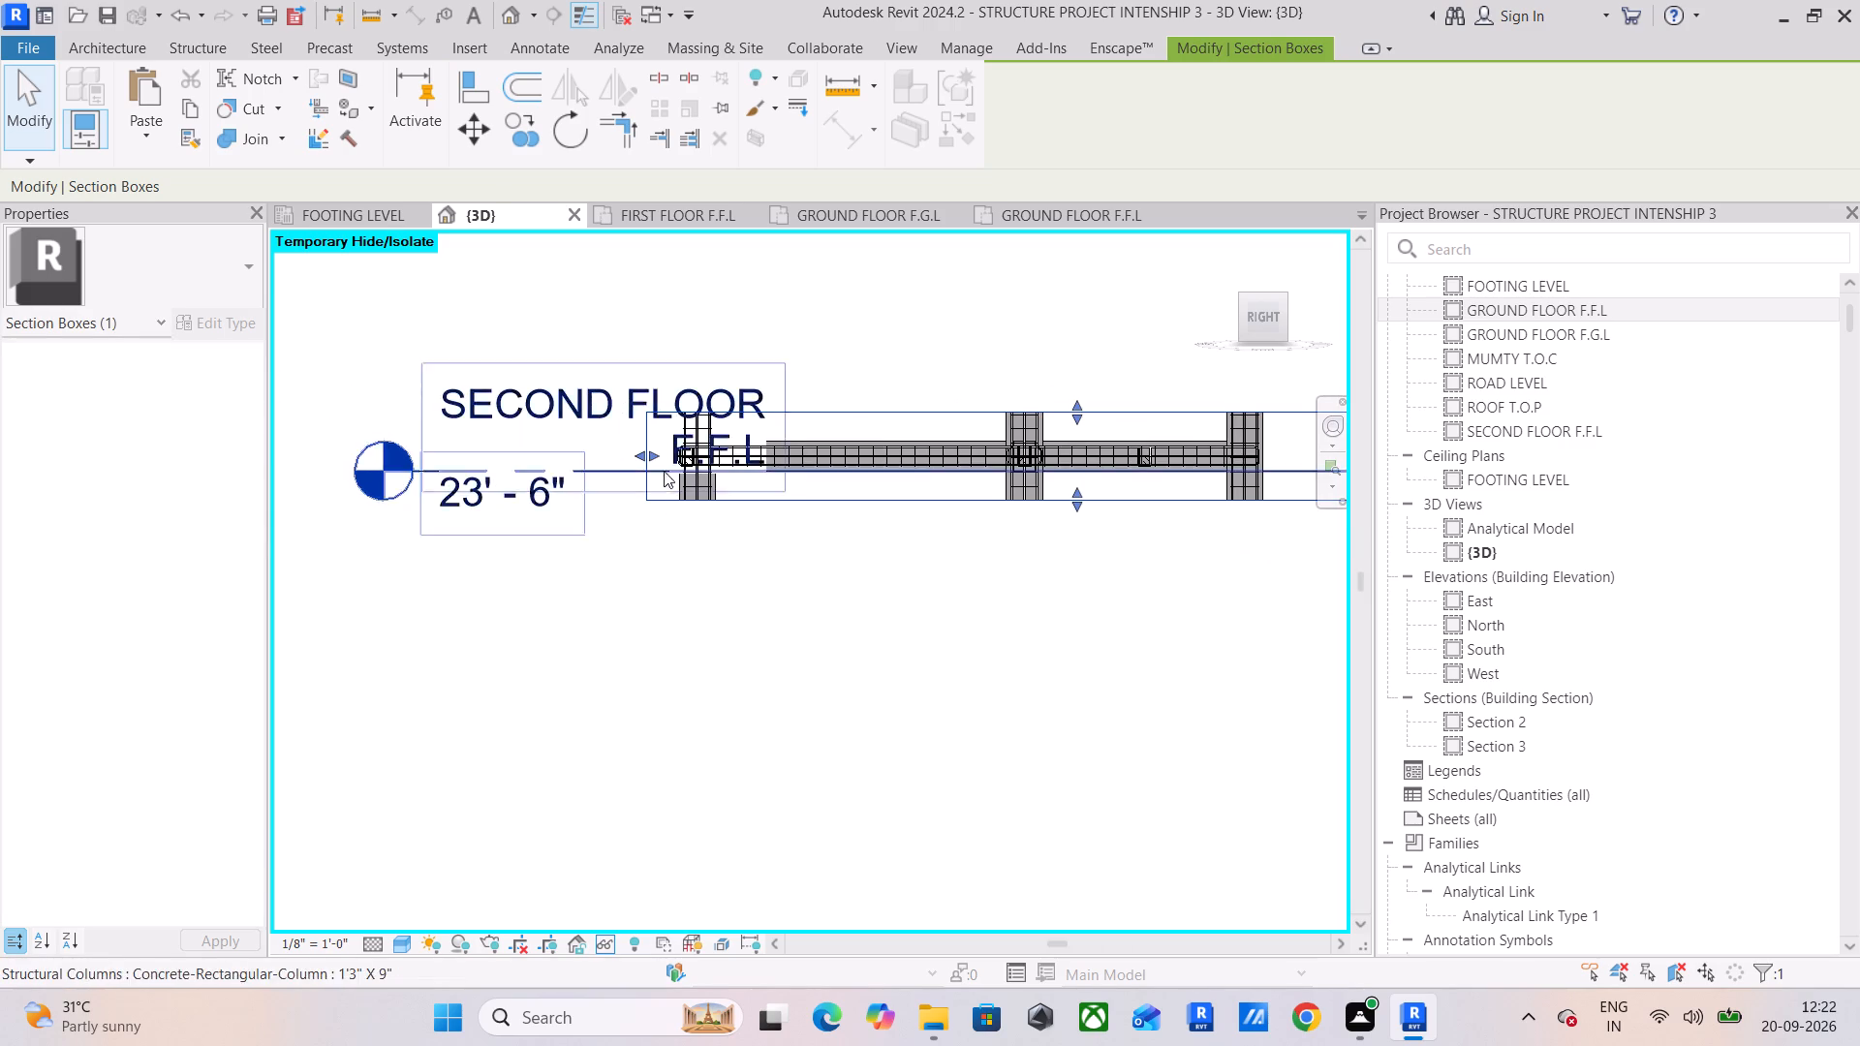
drag(648, 458, 295, 460)
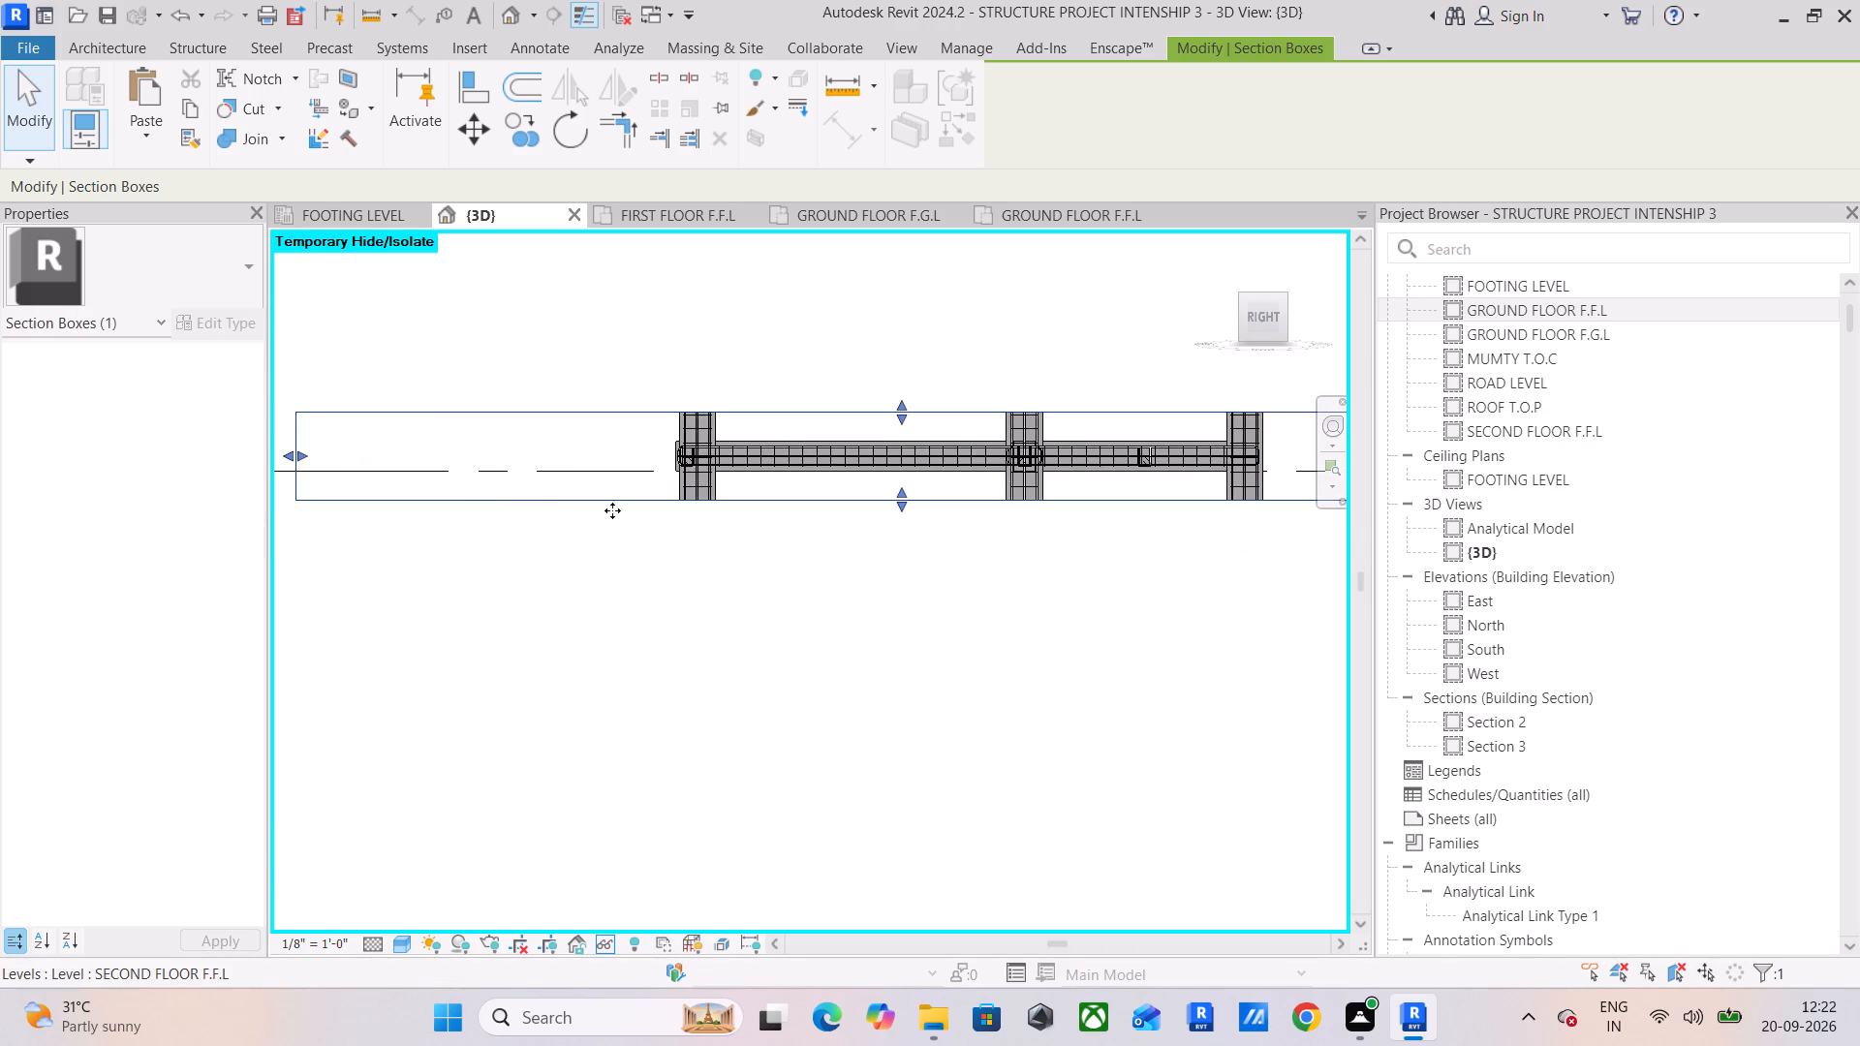
Extend the longer span's #3 T1 stirrup set toward the middle column so its last stirrup sits at the column face.
scroll(681, 466, up, 14)
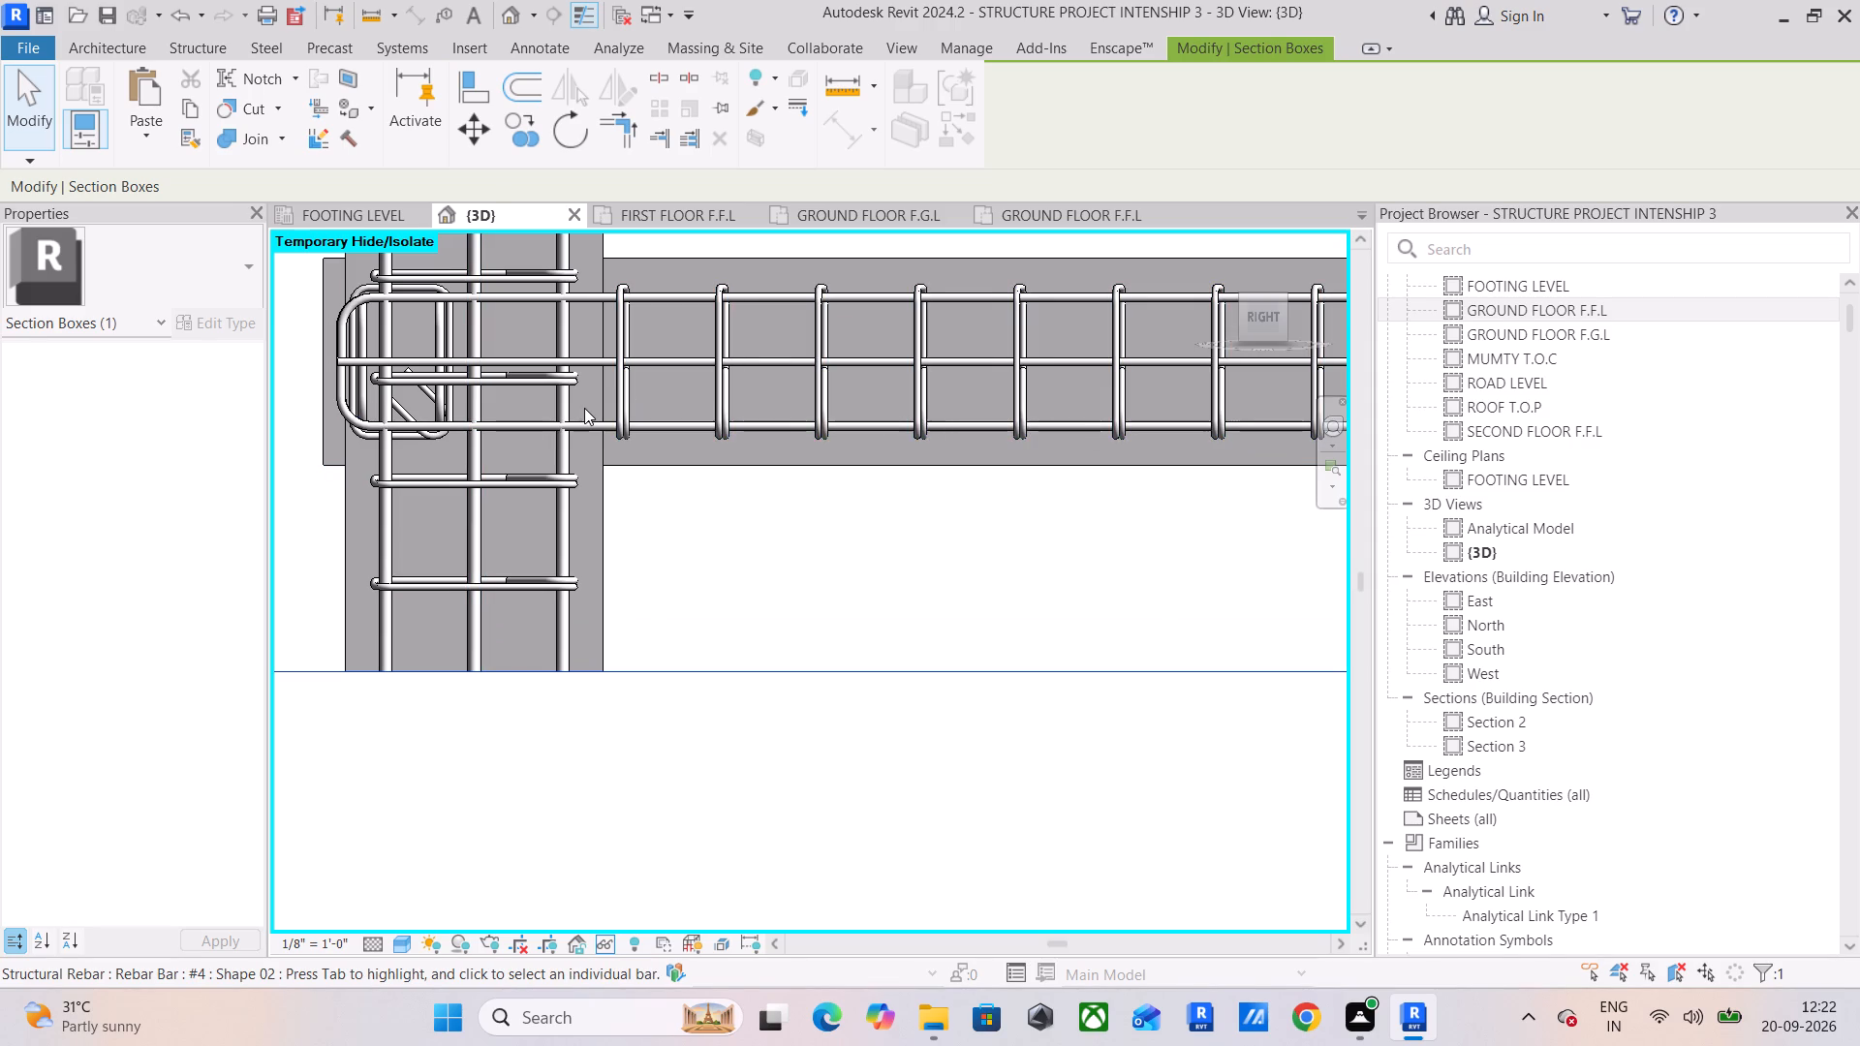
scroll(584, 408, down, 6)
middle_drag(729, 432, 119, 430)
scroll(774, 425, up, 4)
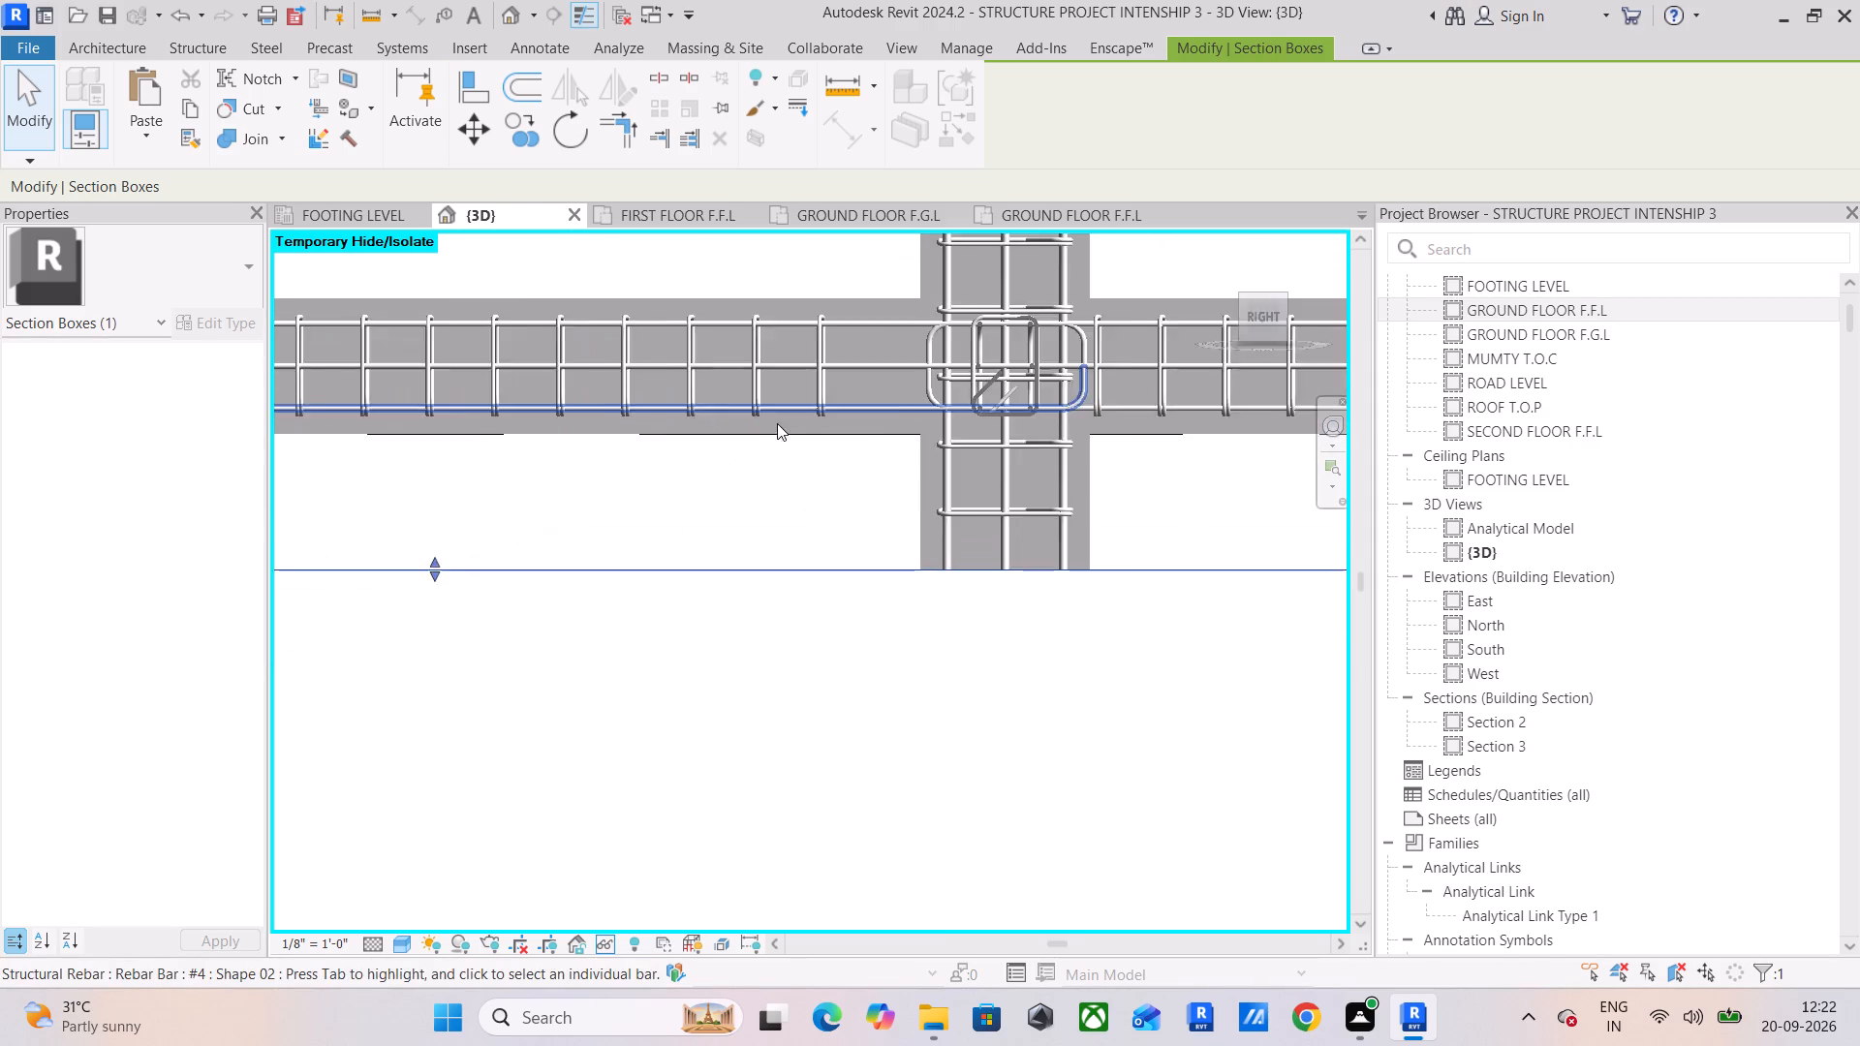
middle_drag(780, 483, 600, 518)
click(647, 415)
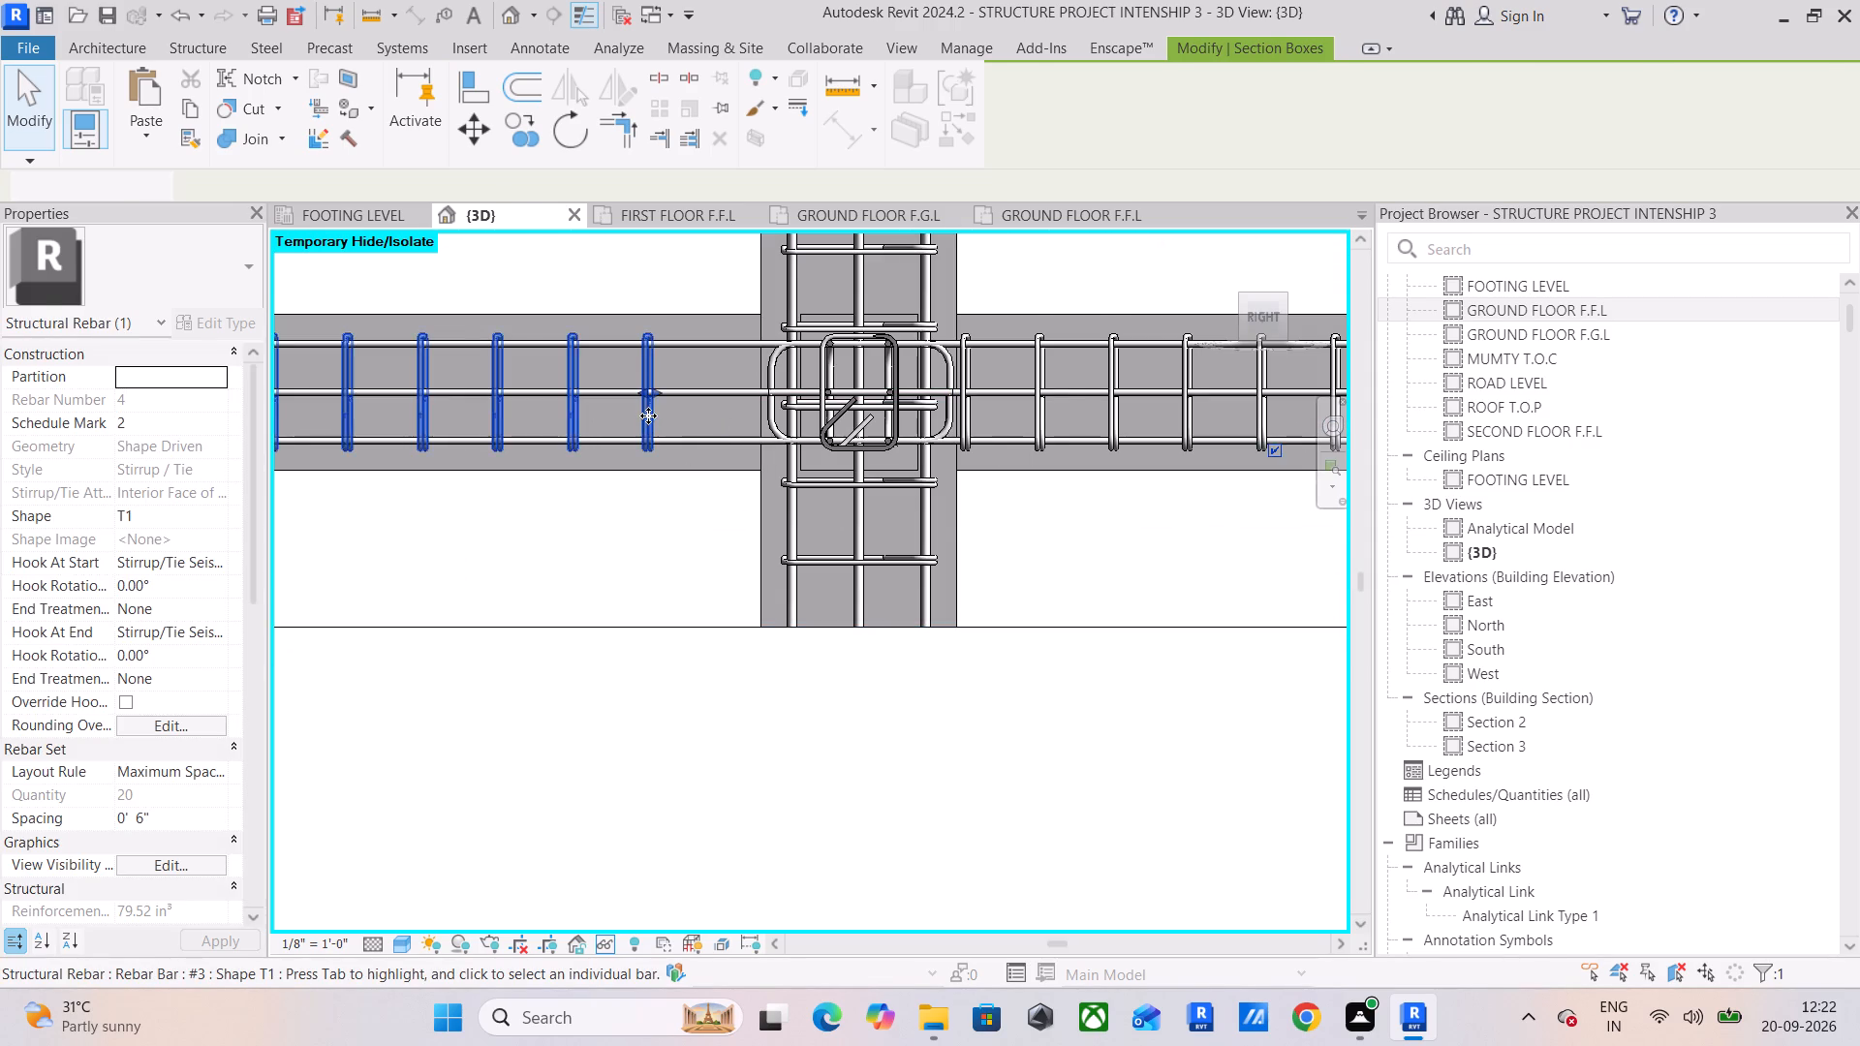
scroll(648, 415, up, 5)
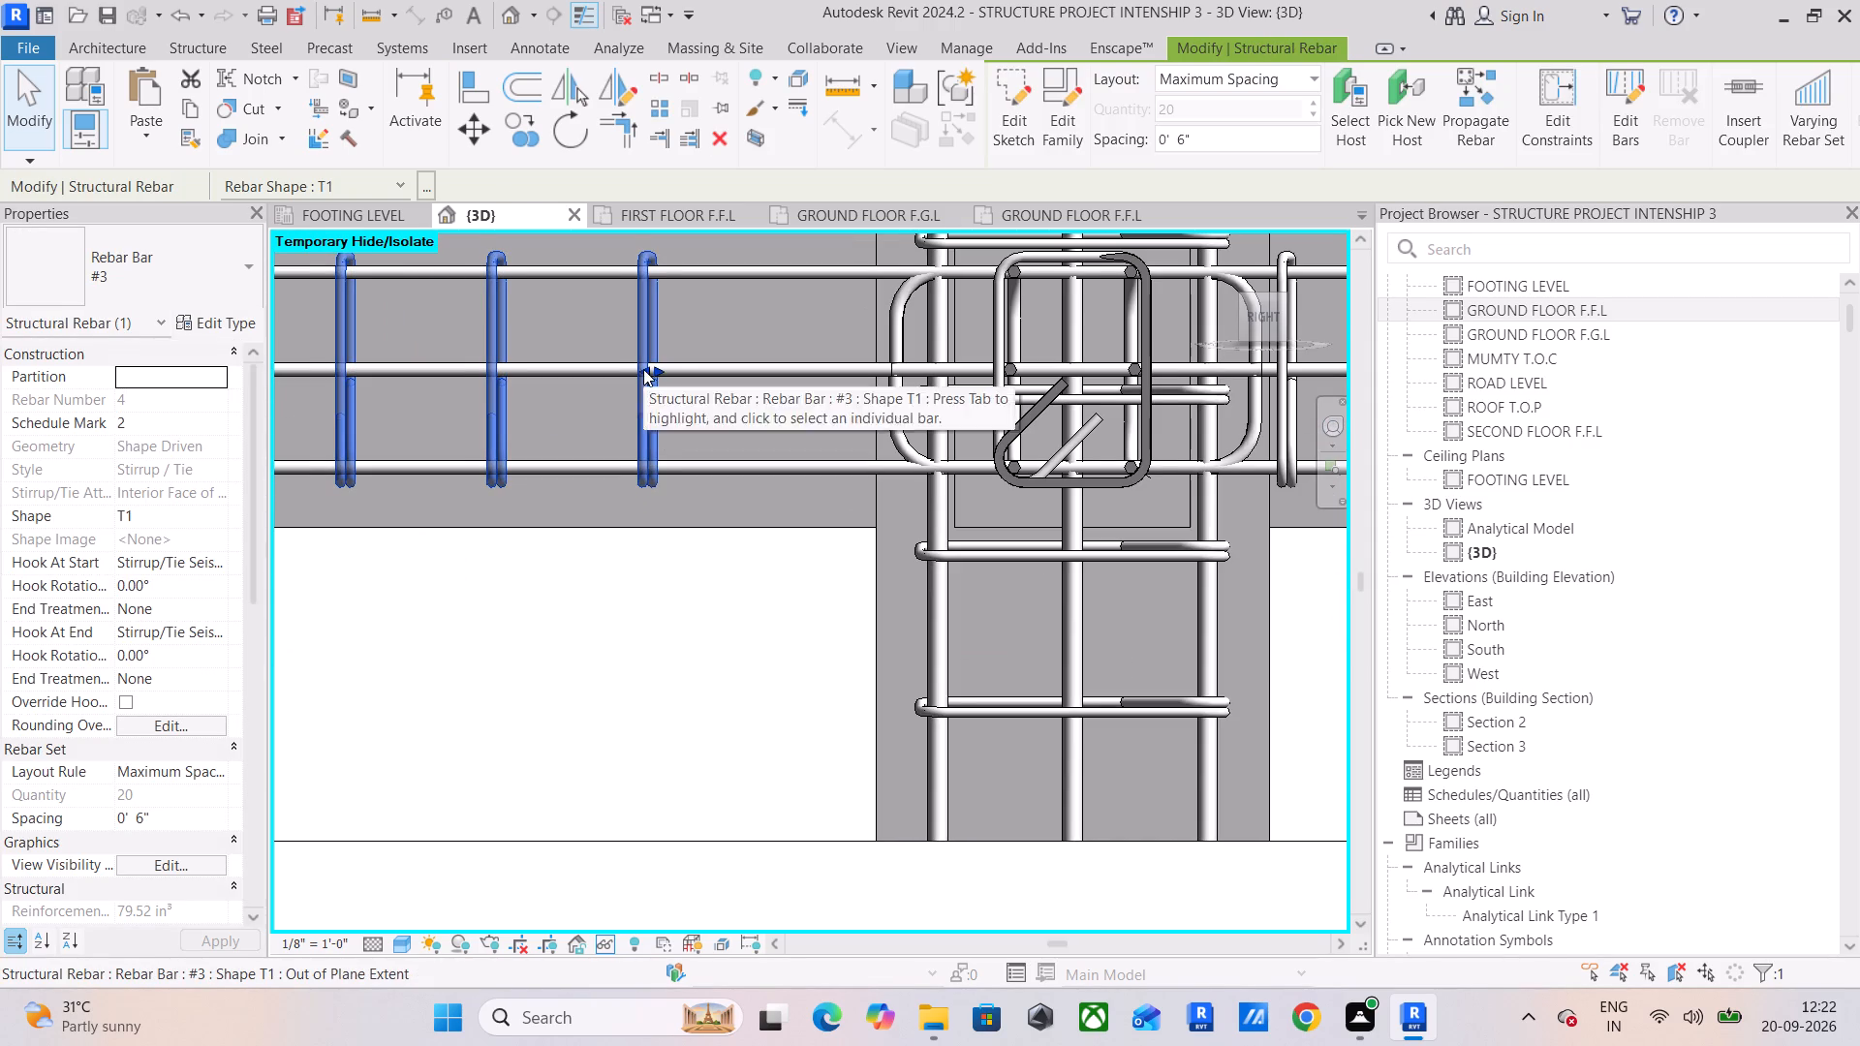
drag(651, 368, 848, 405)
scroll(825, 495, down, 6)
click(686, 646)
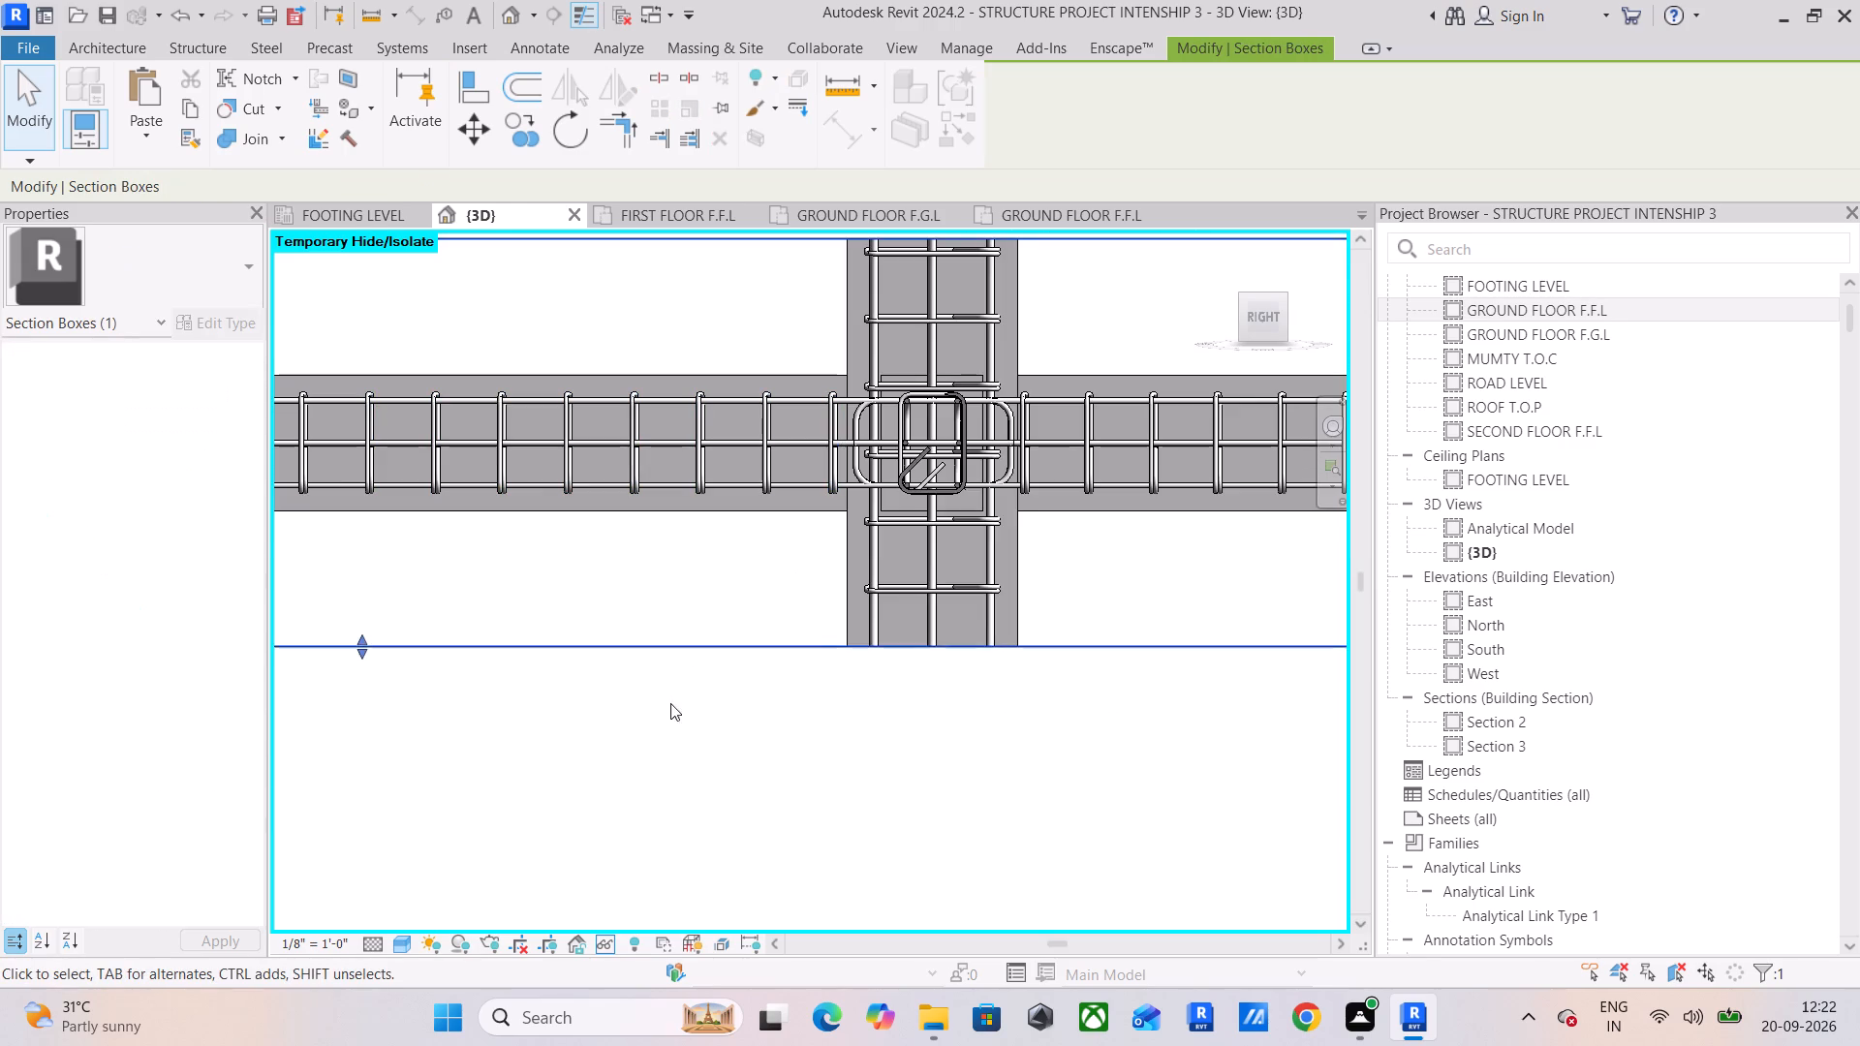
Turn off the section box and fit a new one around the long 12 x 24 second-floor beam running through a middle column.
scroll(670, 705, down, 5)
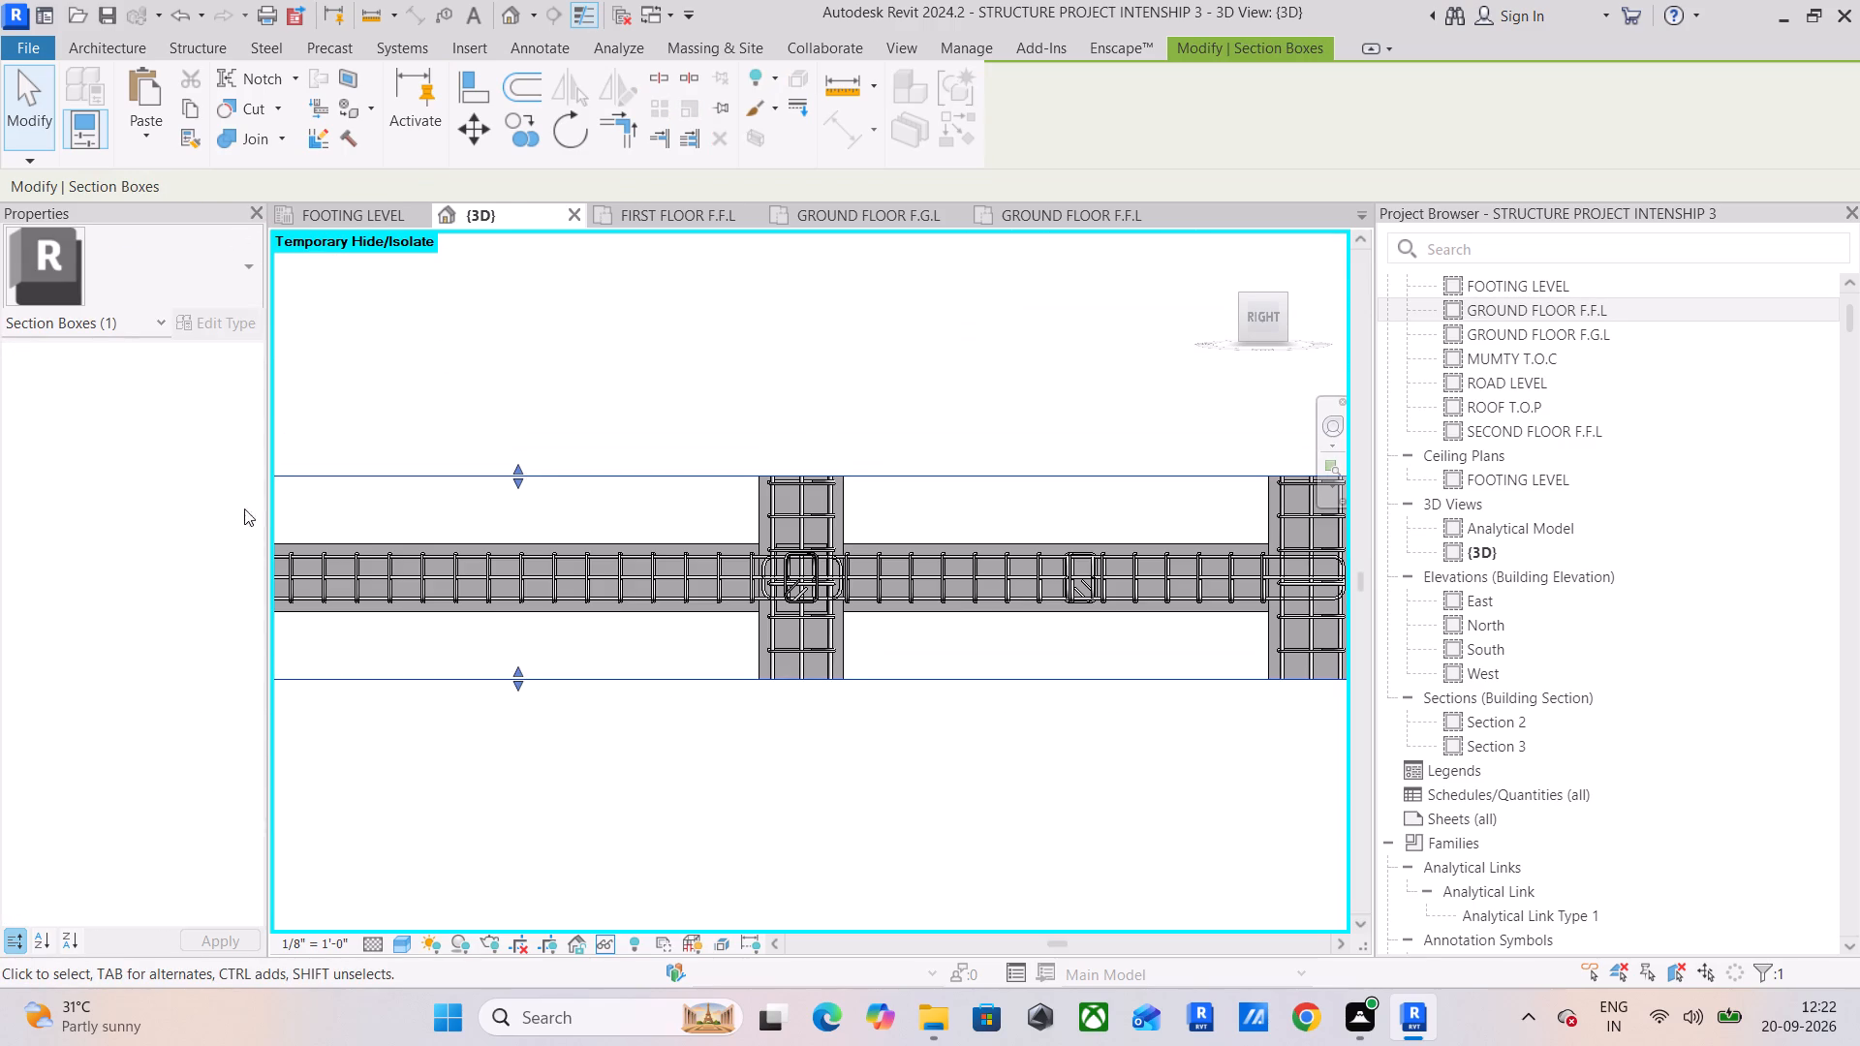
click(506, 747)
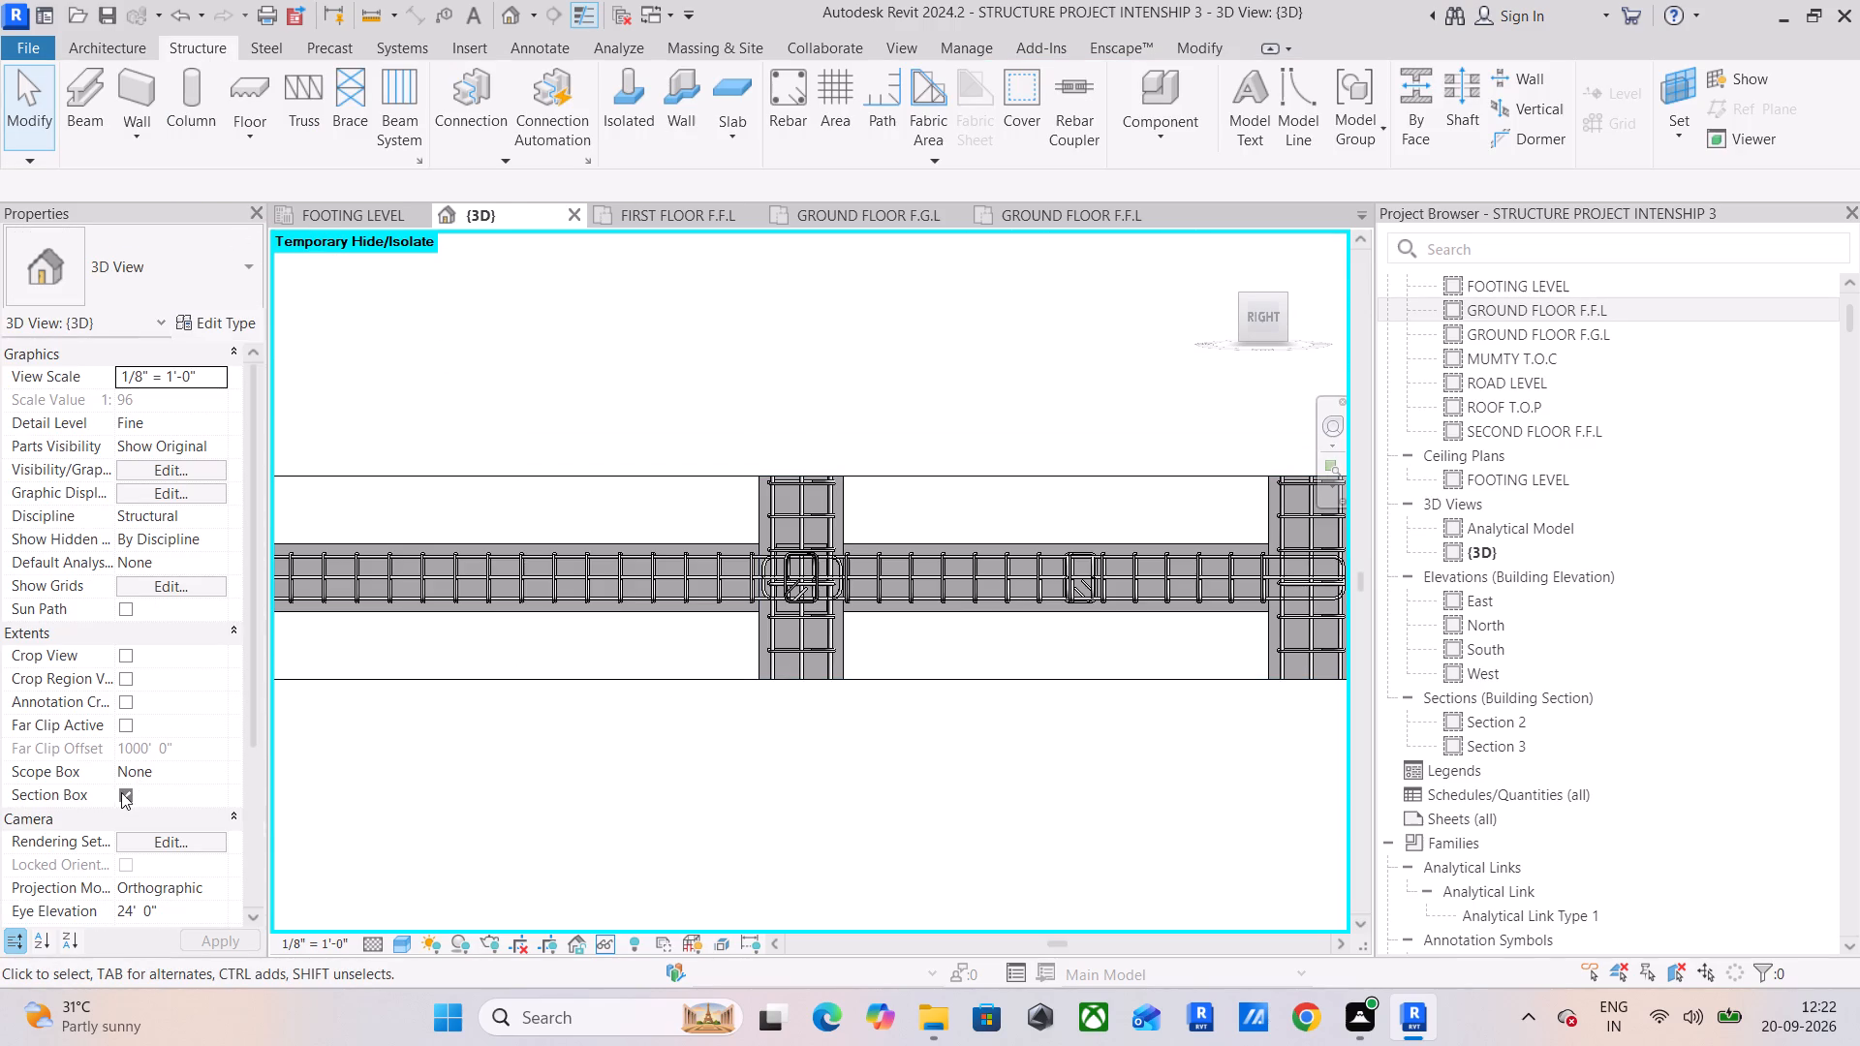
click(121, 792)
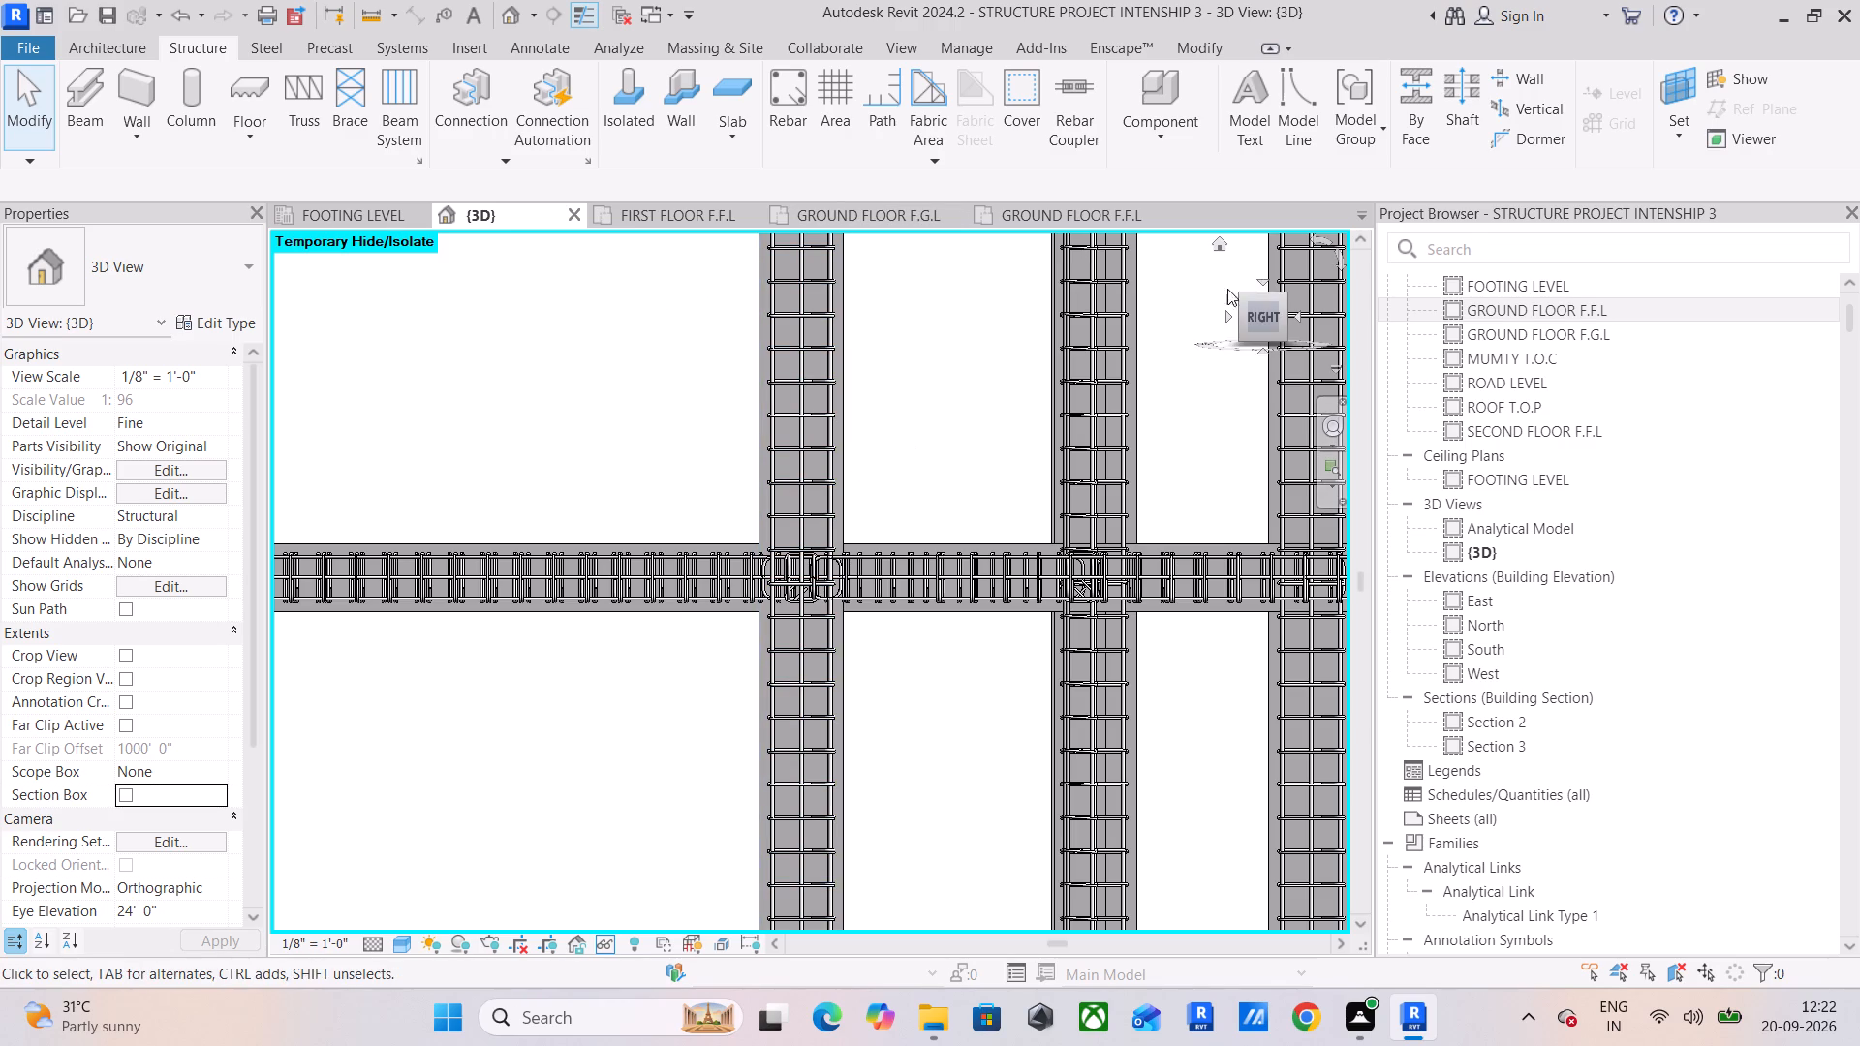
drag(1253, 319, 1252, 339)
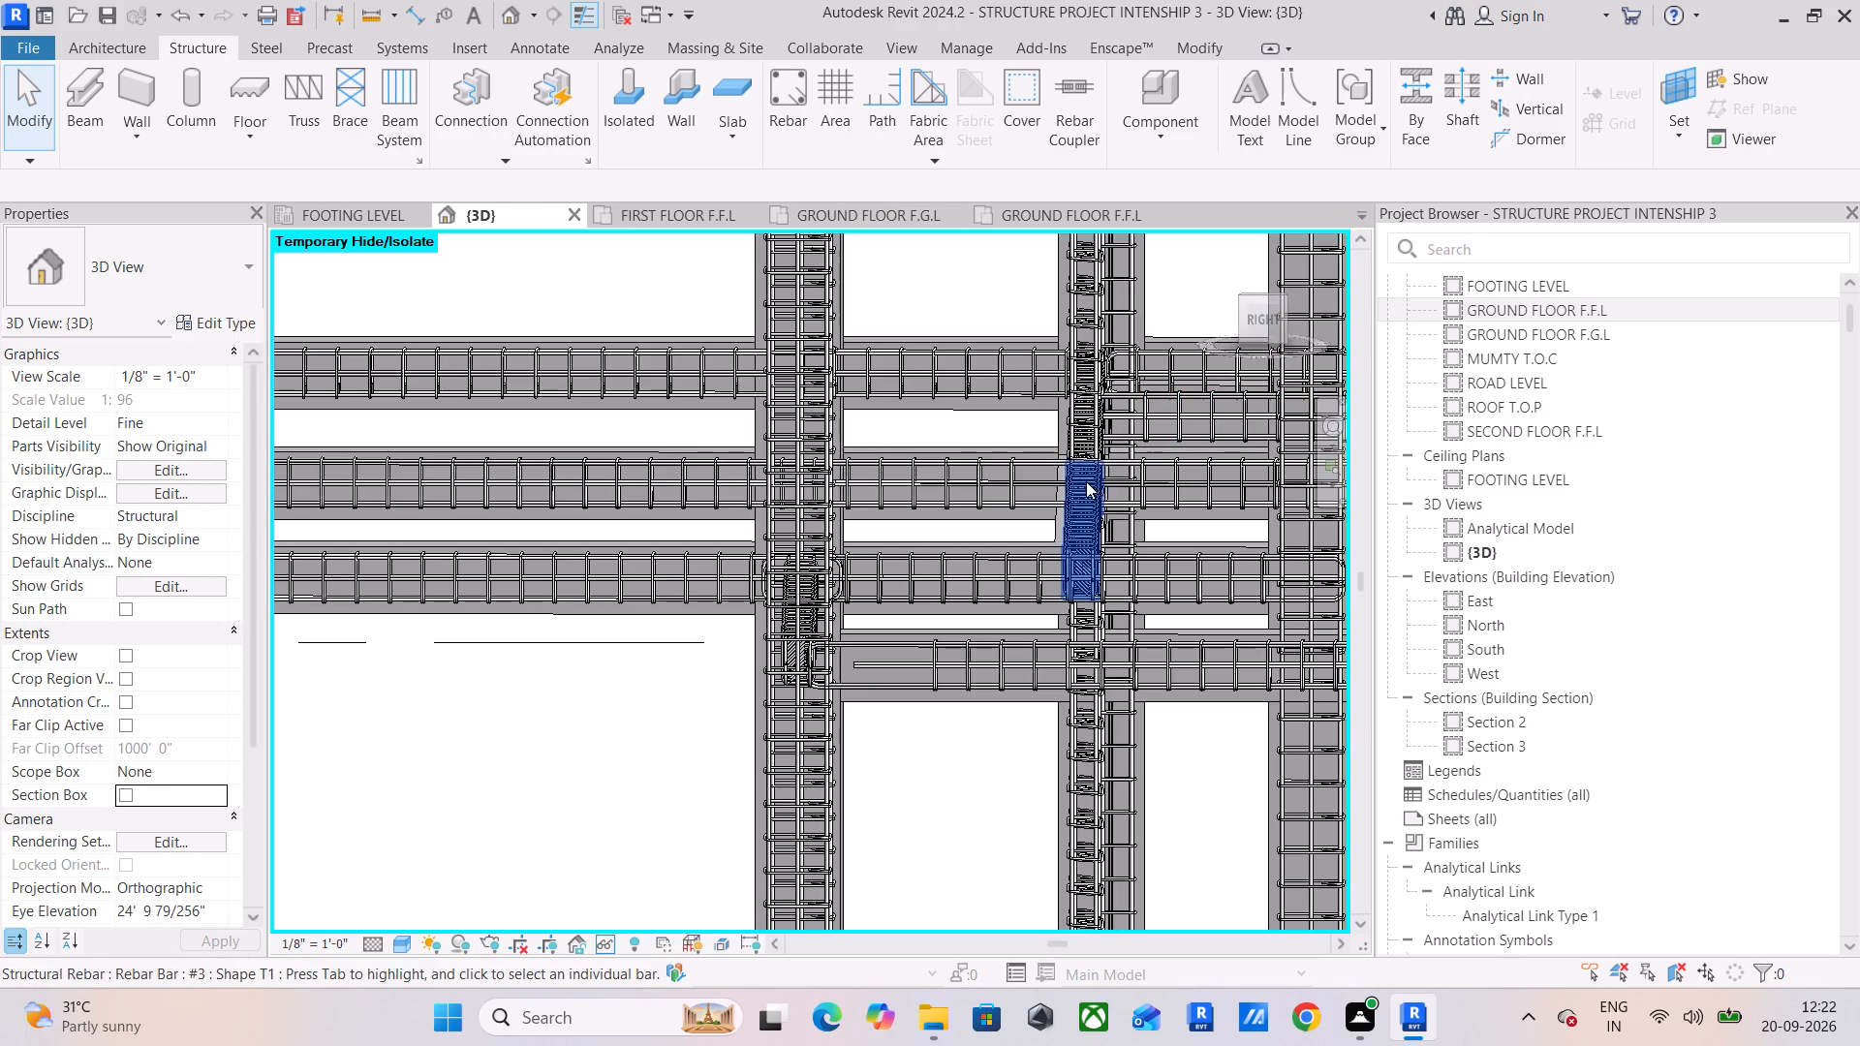
middle_drag(1046, 488, 730, 423)
scroll(729, 421, down, 4)
middle_drag(935, 464, 899, 446)
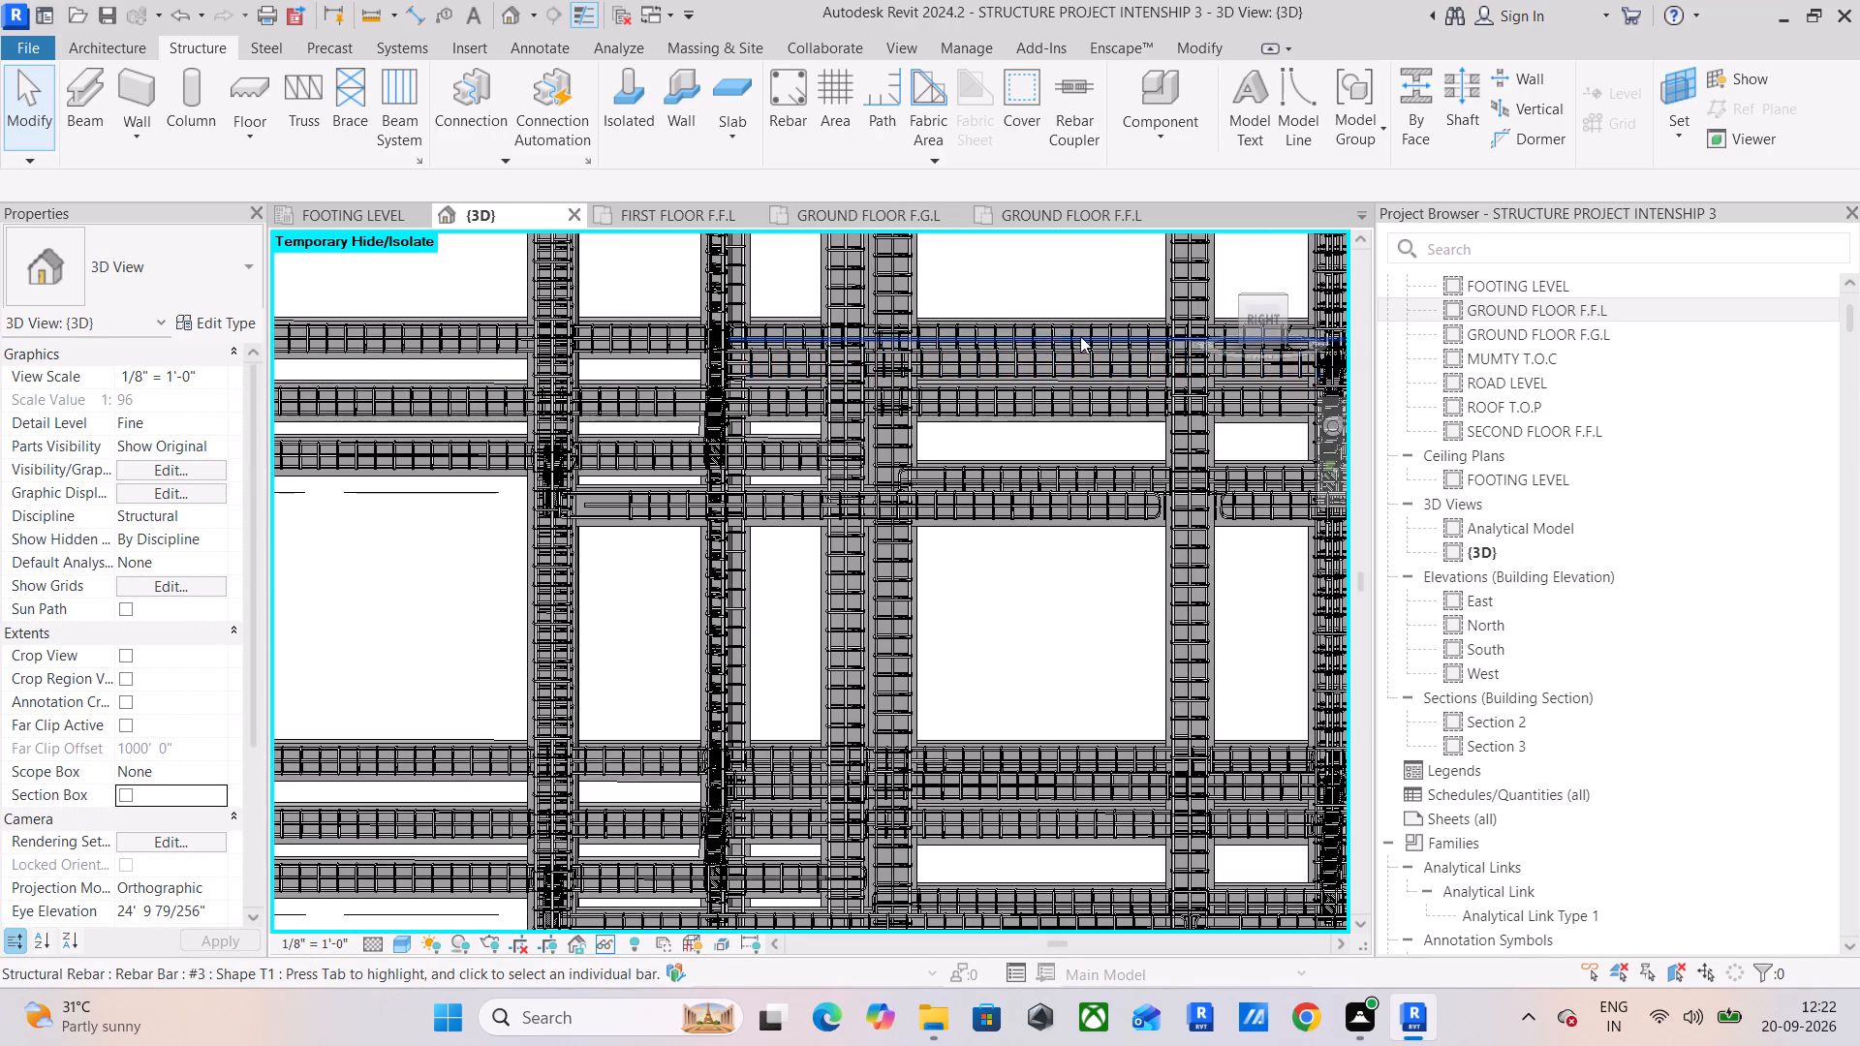
drag(1261, 320, 1259, 337)
middle_drag(960, 409, 722, 478)
scroll(789, 395, up, 5)
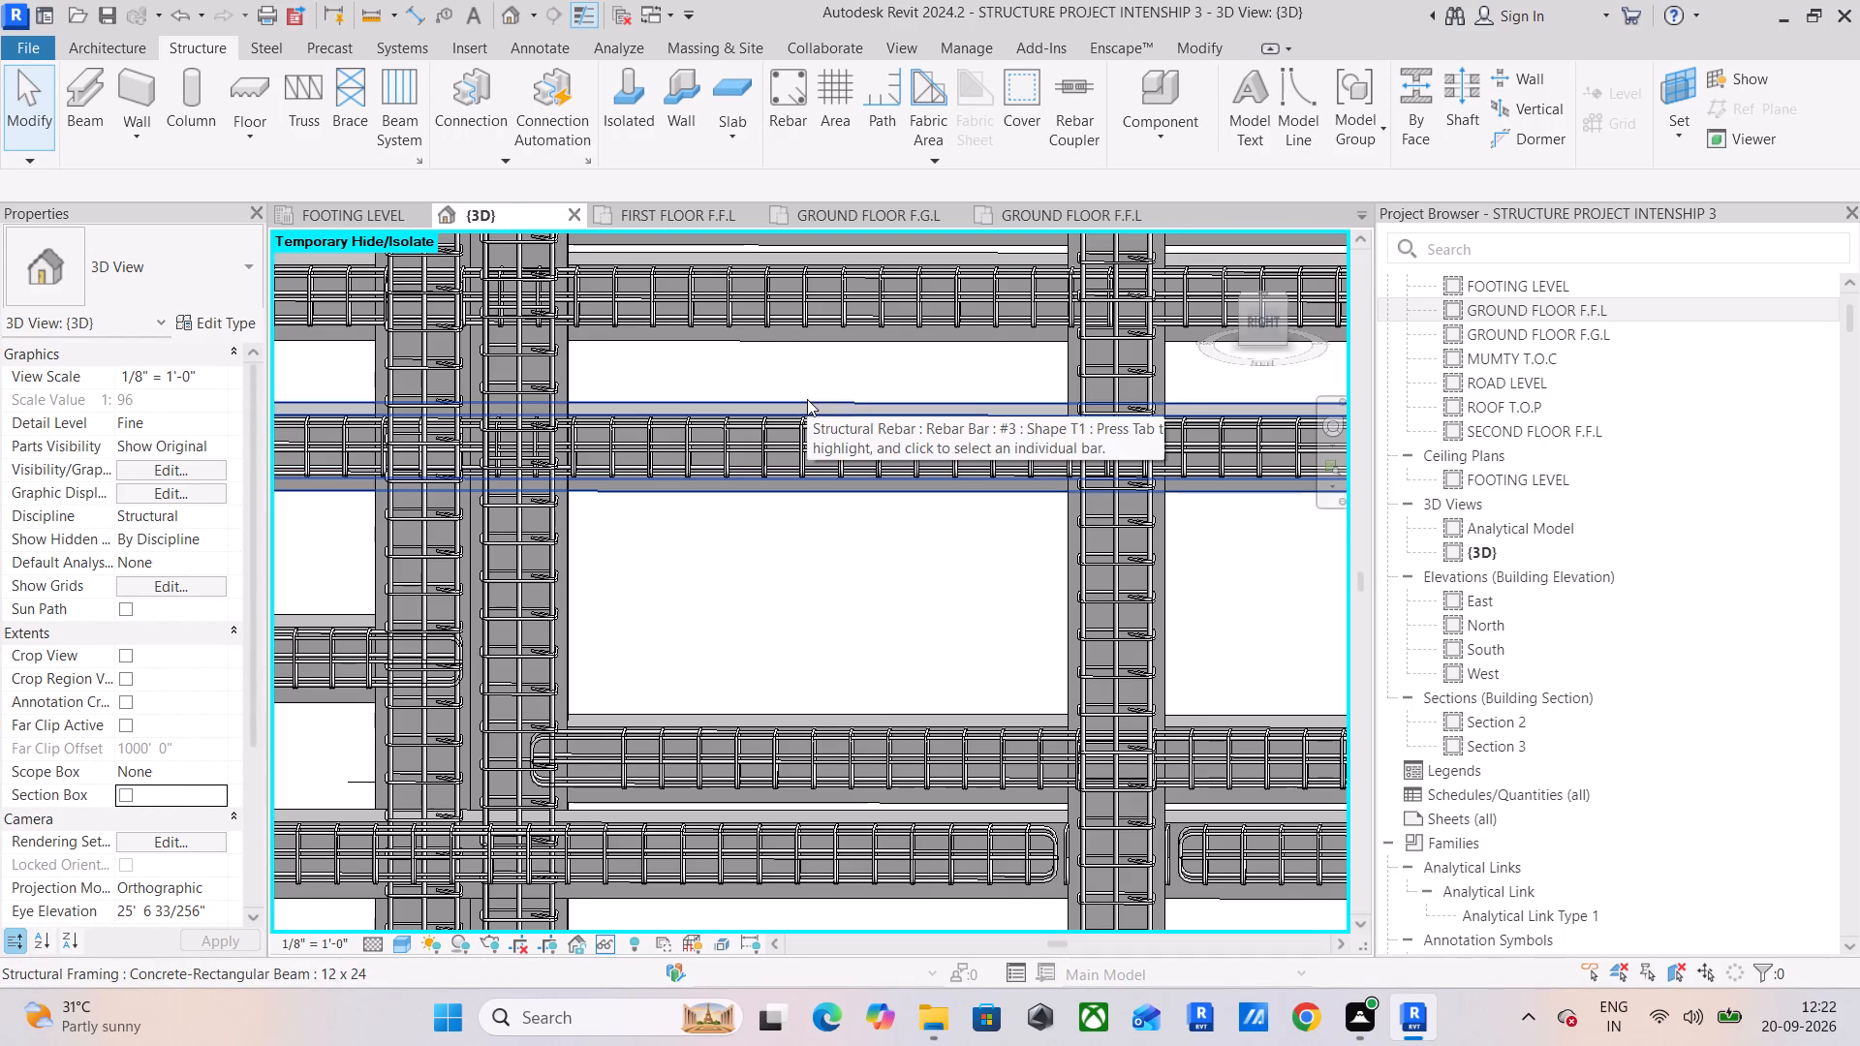
click(807, 399)
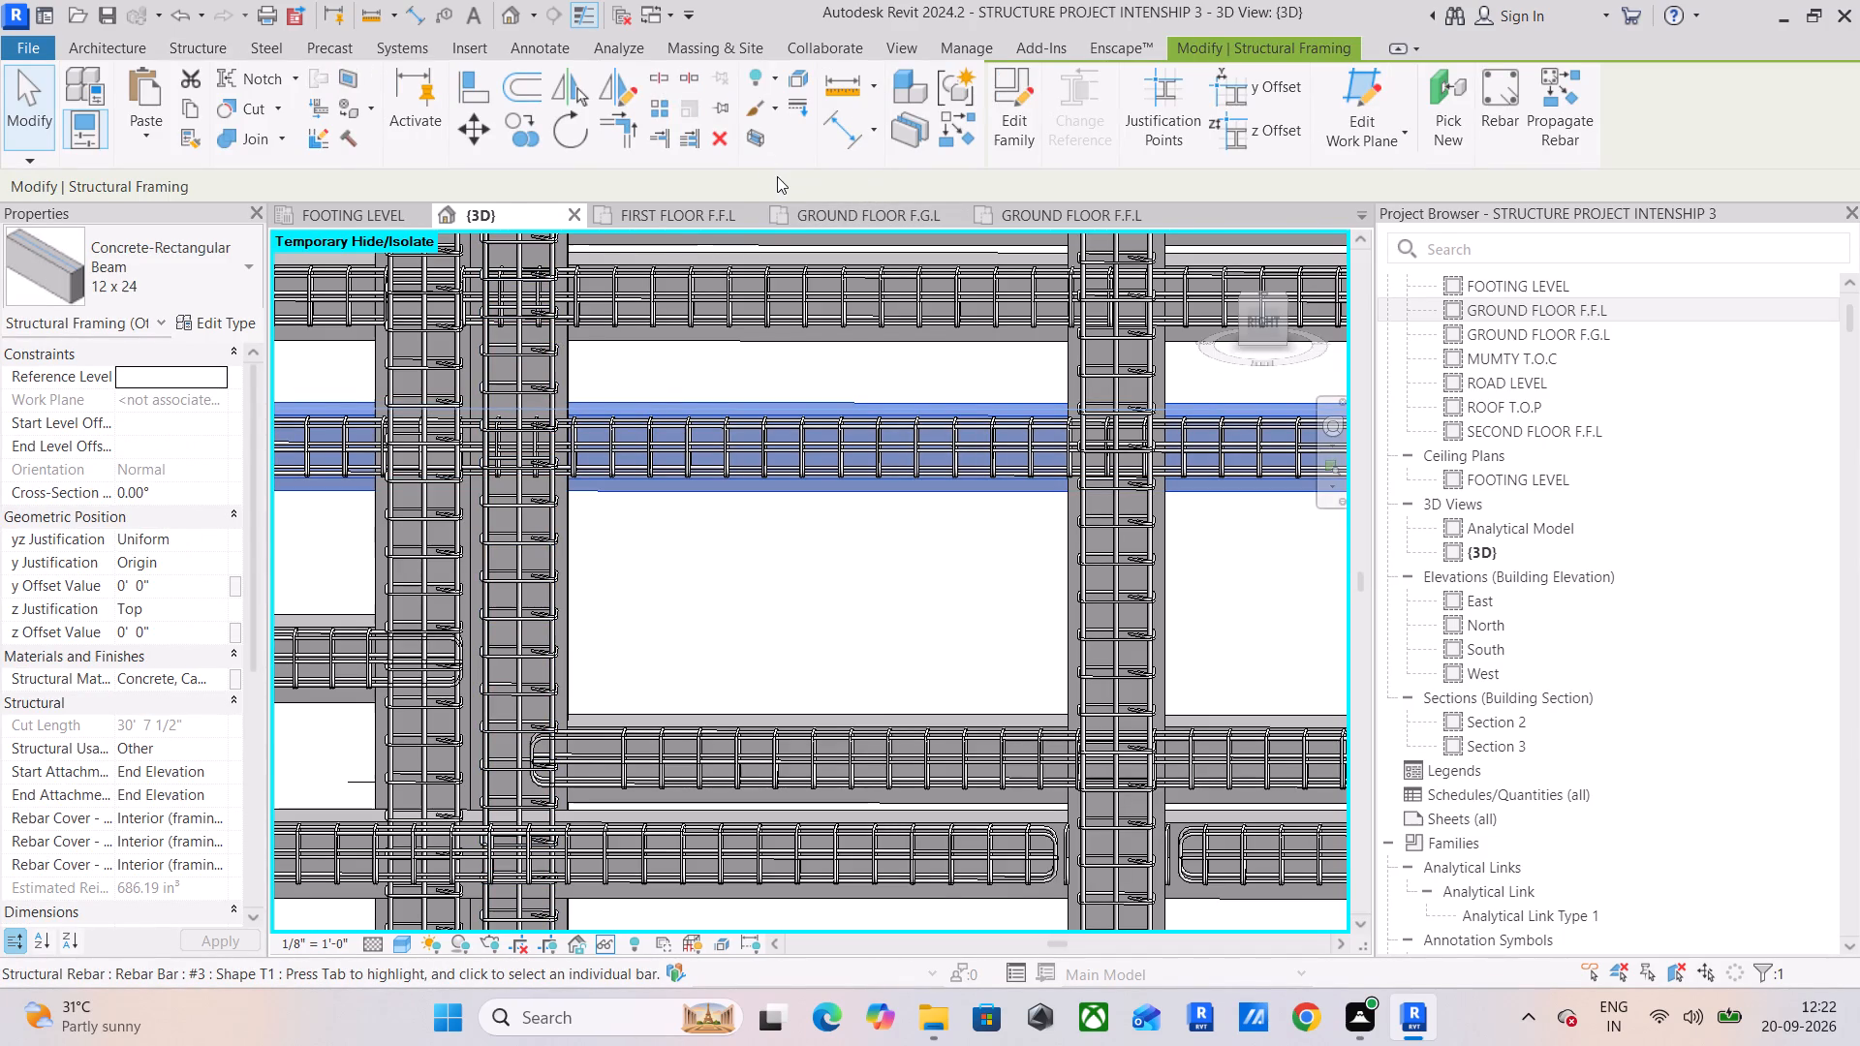
click(746, 138)
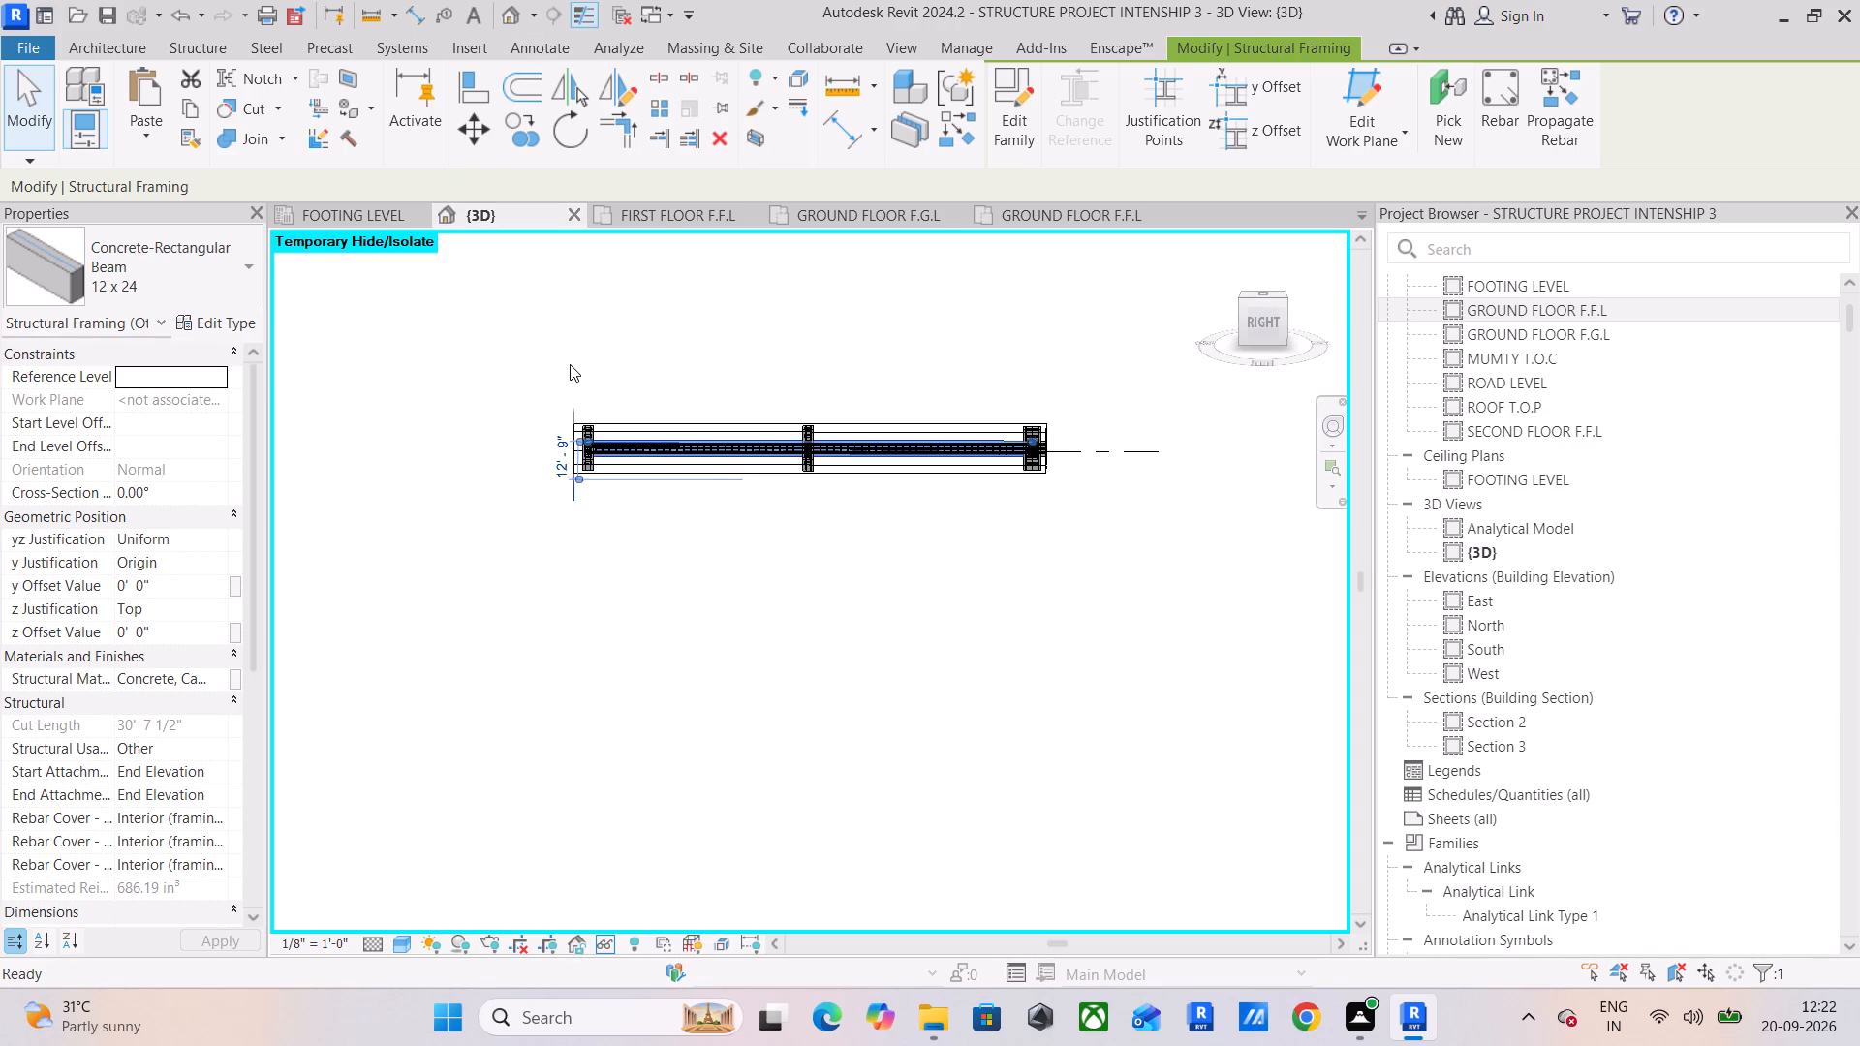
Examine the isolated 12 x 24 beam's bars and stirrups at its end and middle columns from the right view.
scroll(777, 508, up, 7)
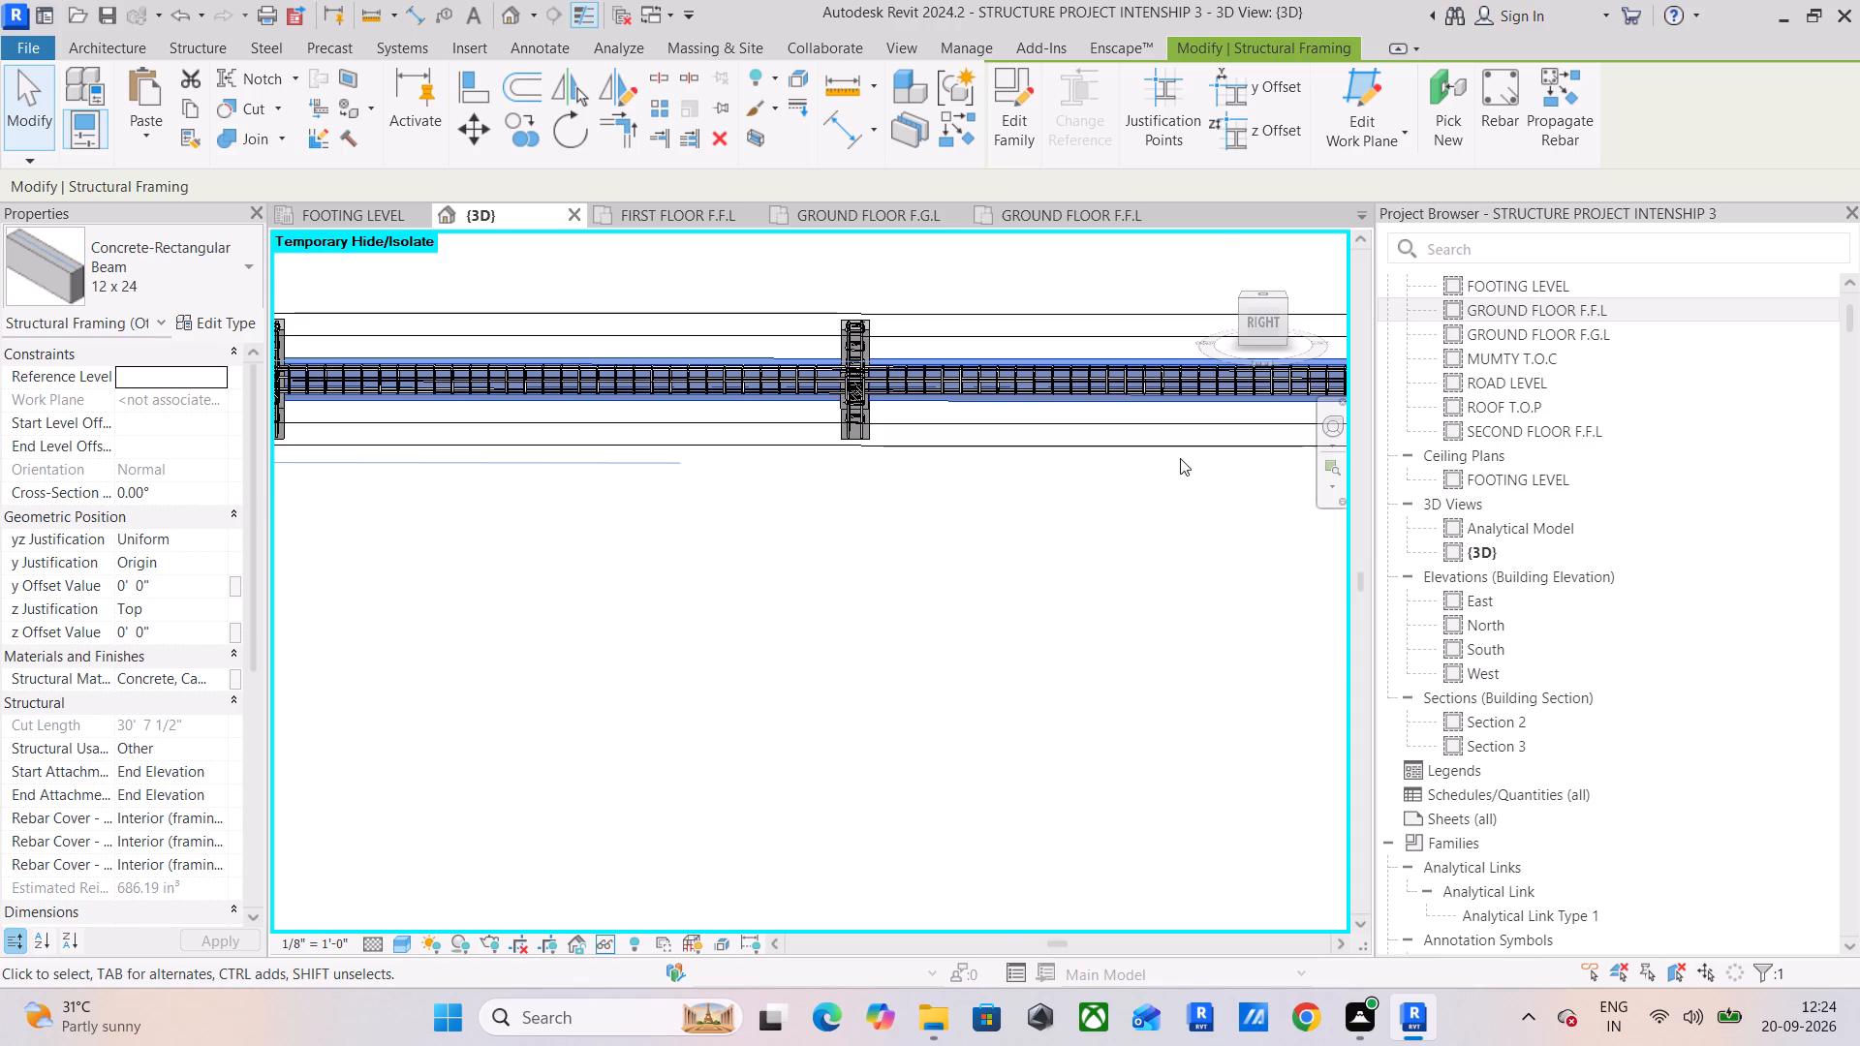
click(1270, 330)
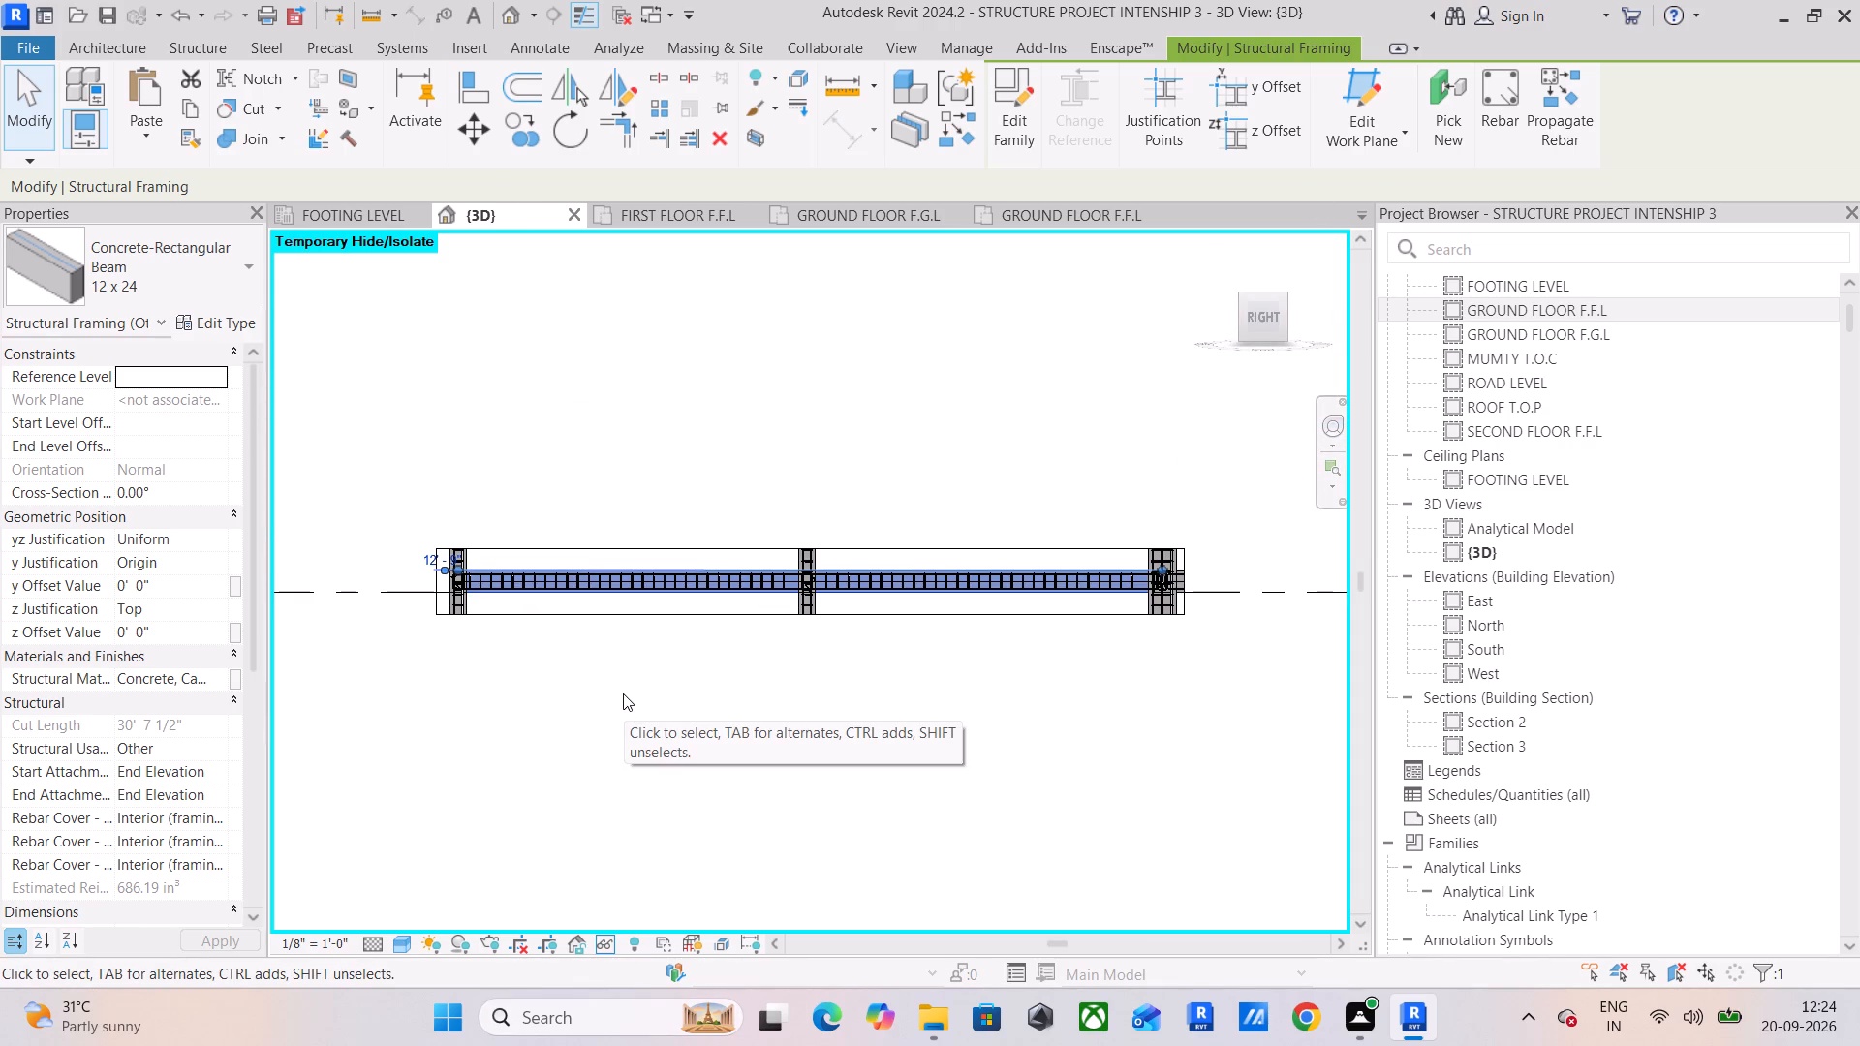
scroll(531, 599, up, 6)
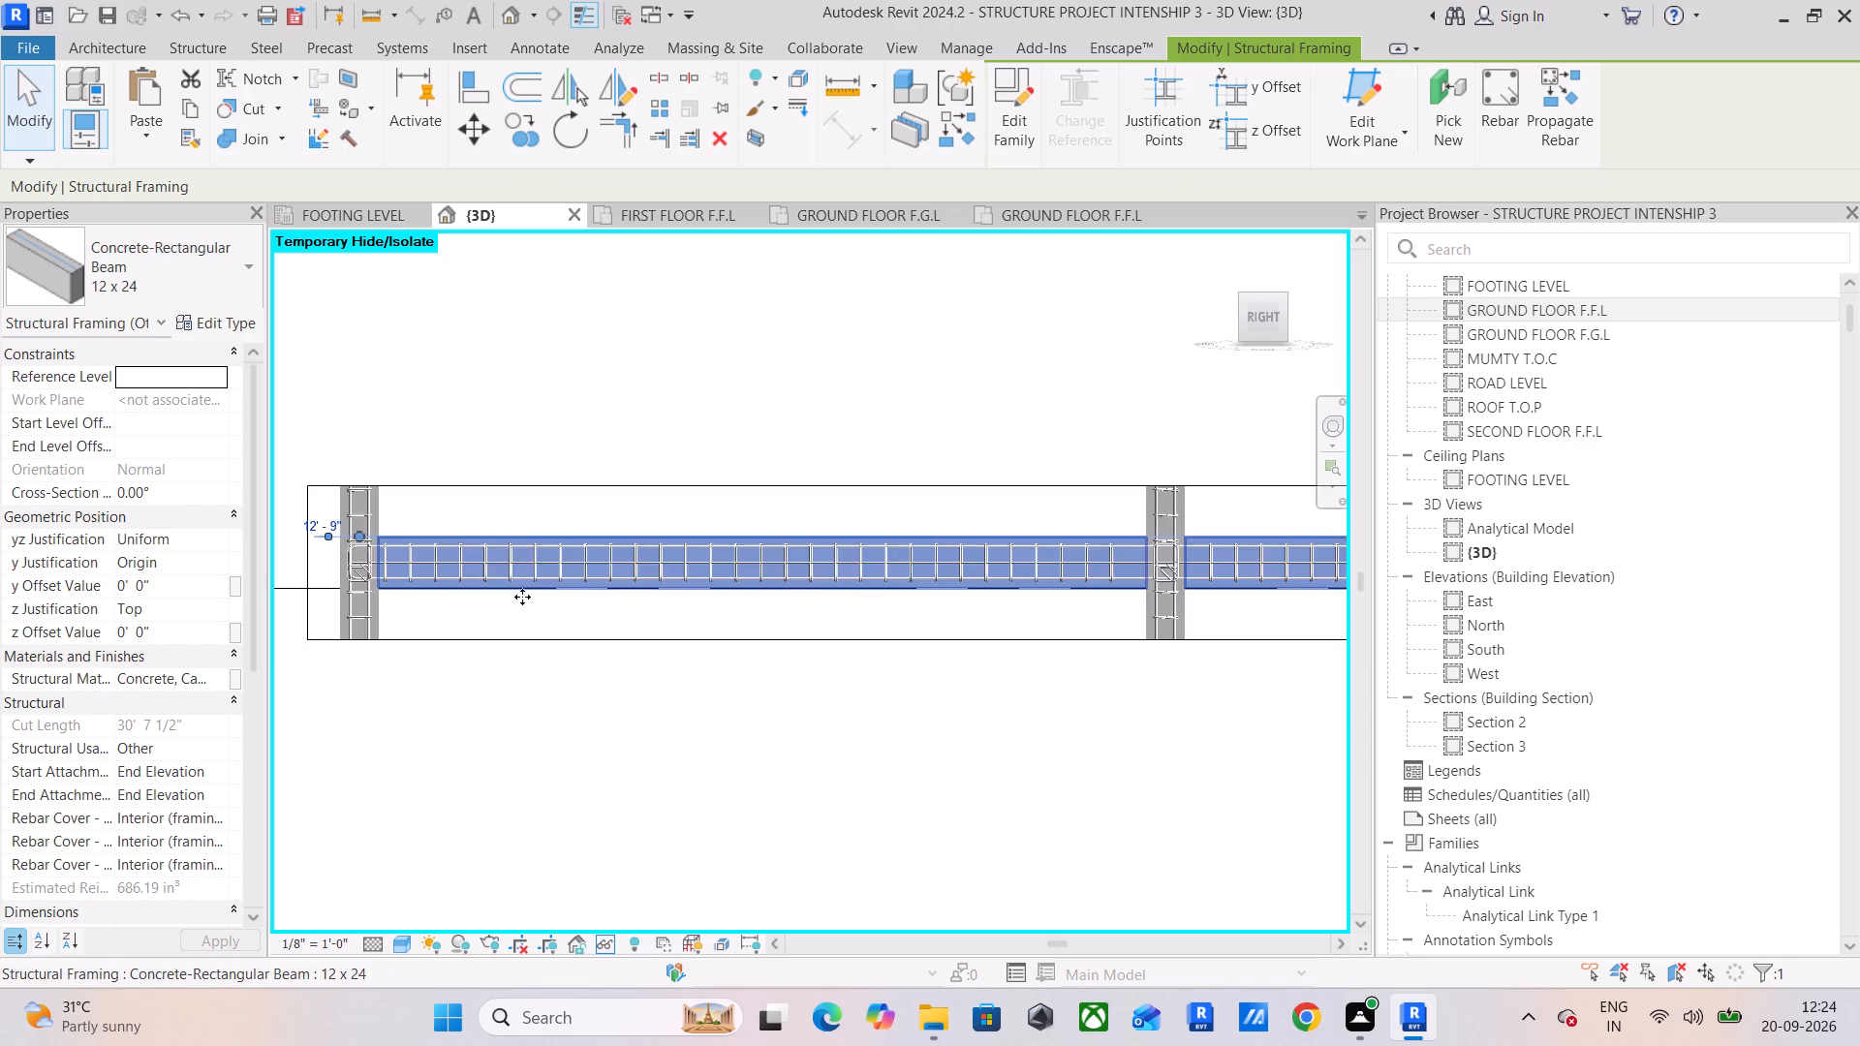
scroll(492, 569, up, 3)
middle_drag(500, 567, 932, 563)
click(777, 780)
scroll(744, 580, up, 6)
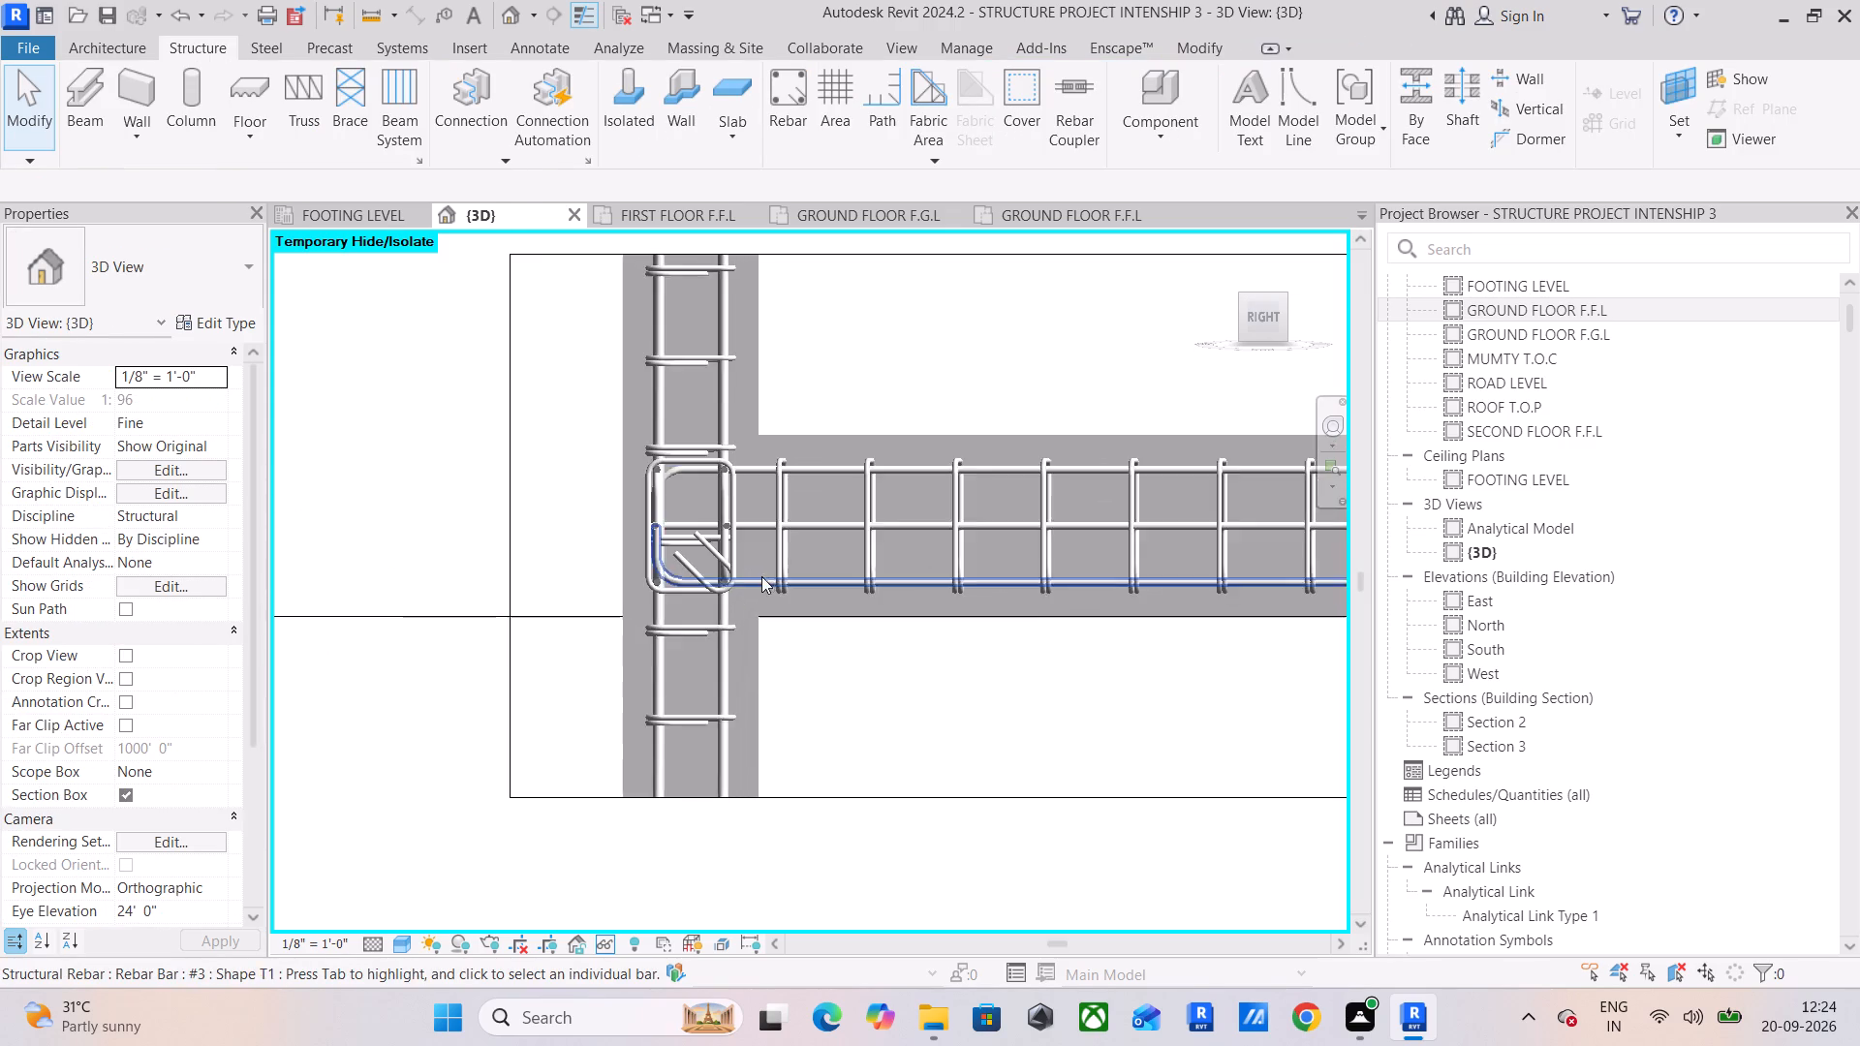
scroll(761, 576, up, 4)
scroll(861, 588, down, 11)
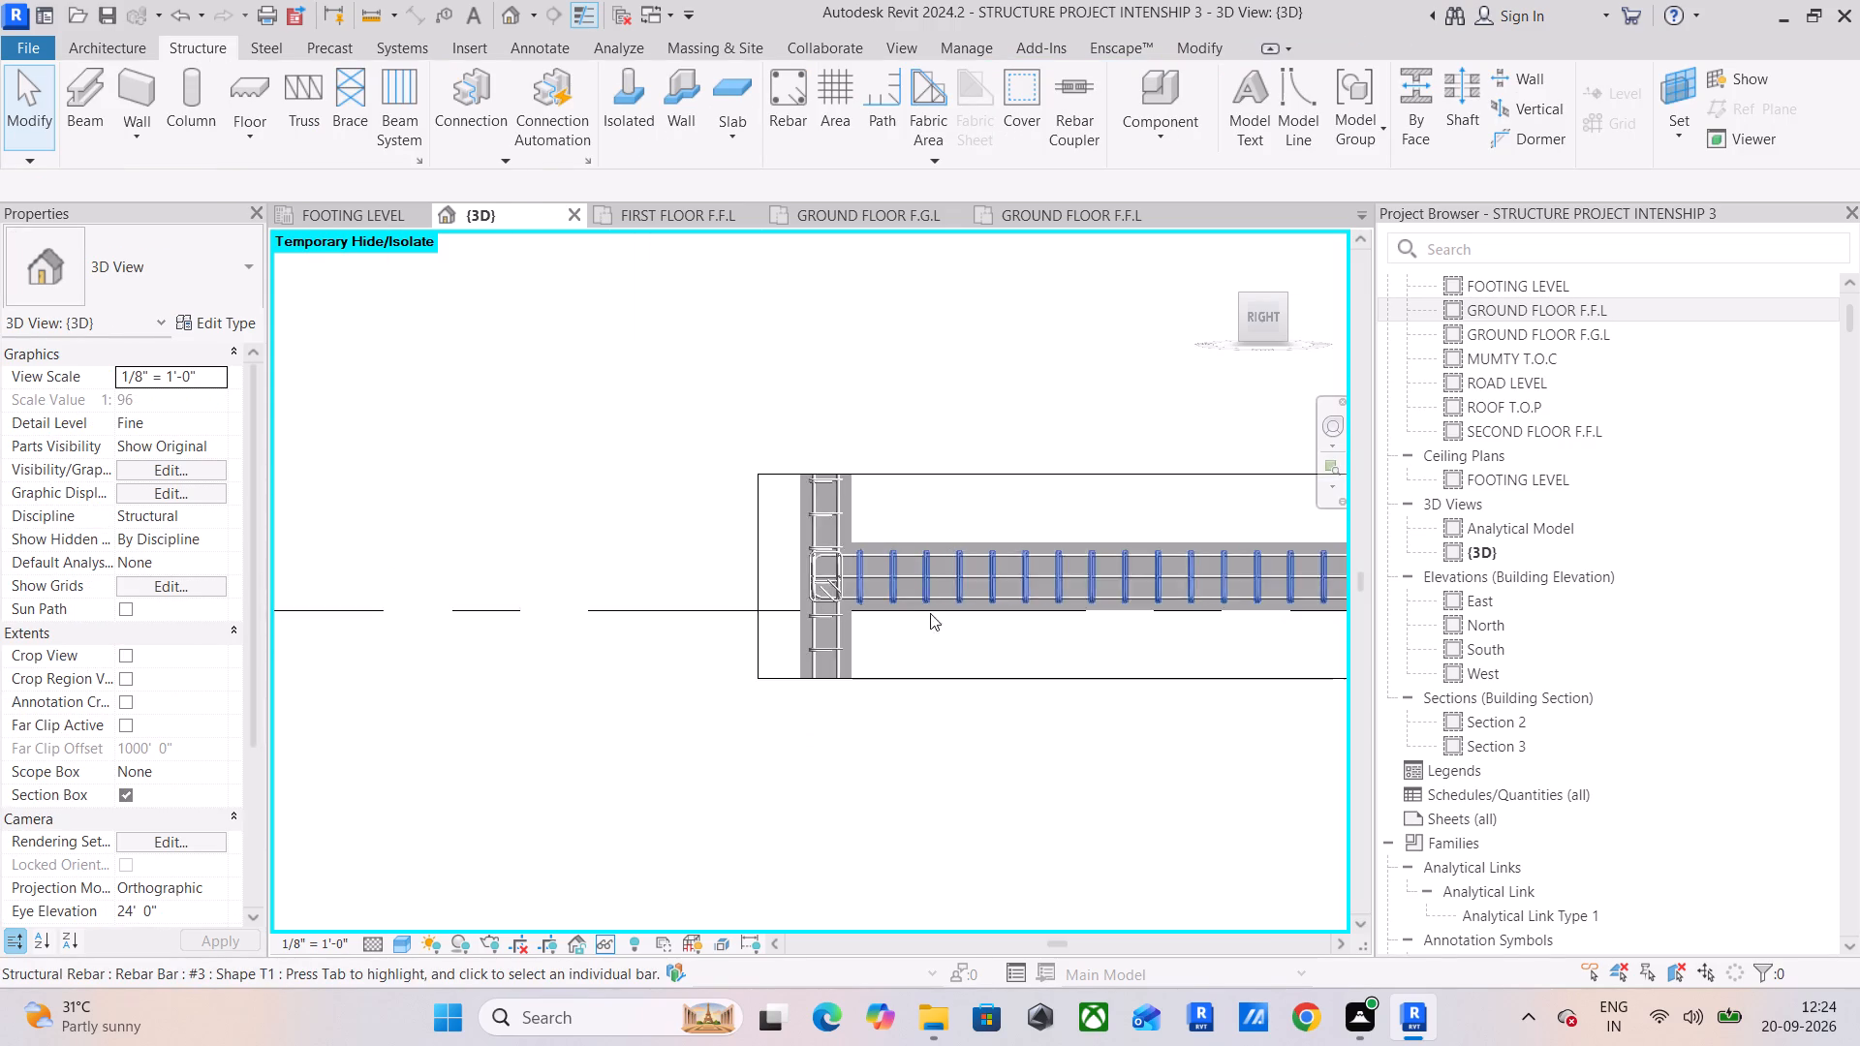
middle_drag(922, 617, 375, 600)
scroll(803, 589, down, 5)
middle_drag(897, 580, 467, 537)
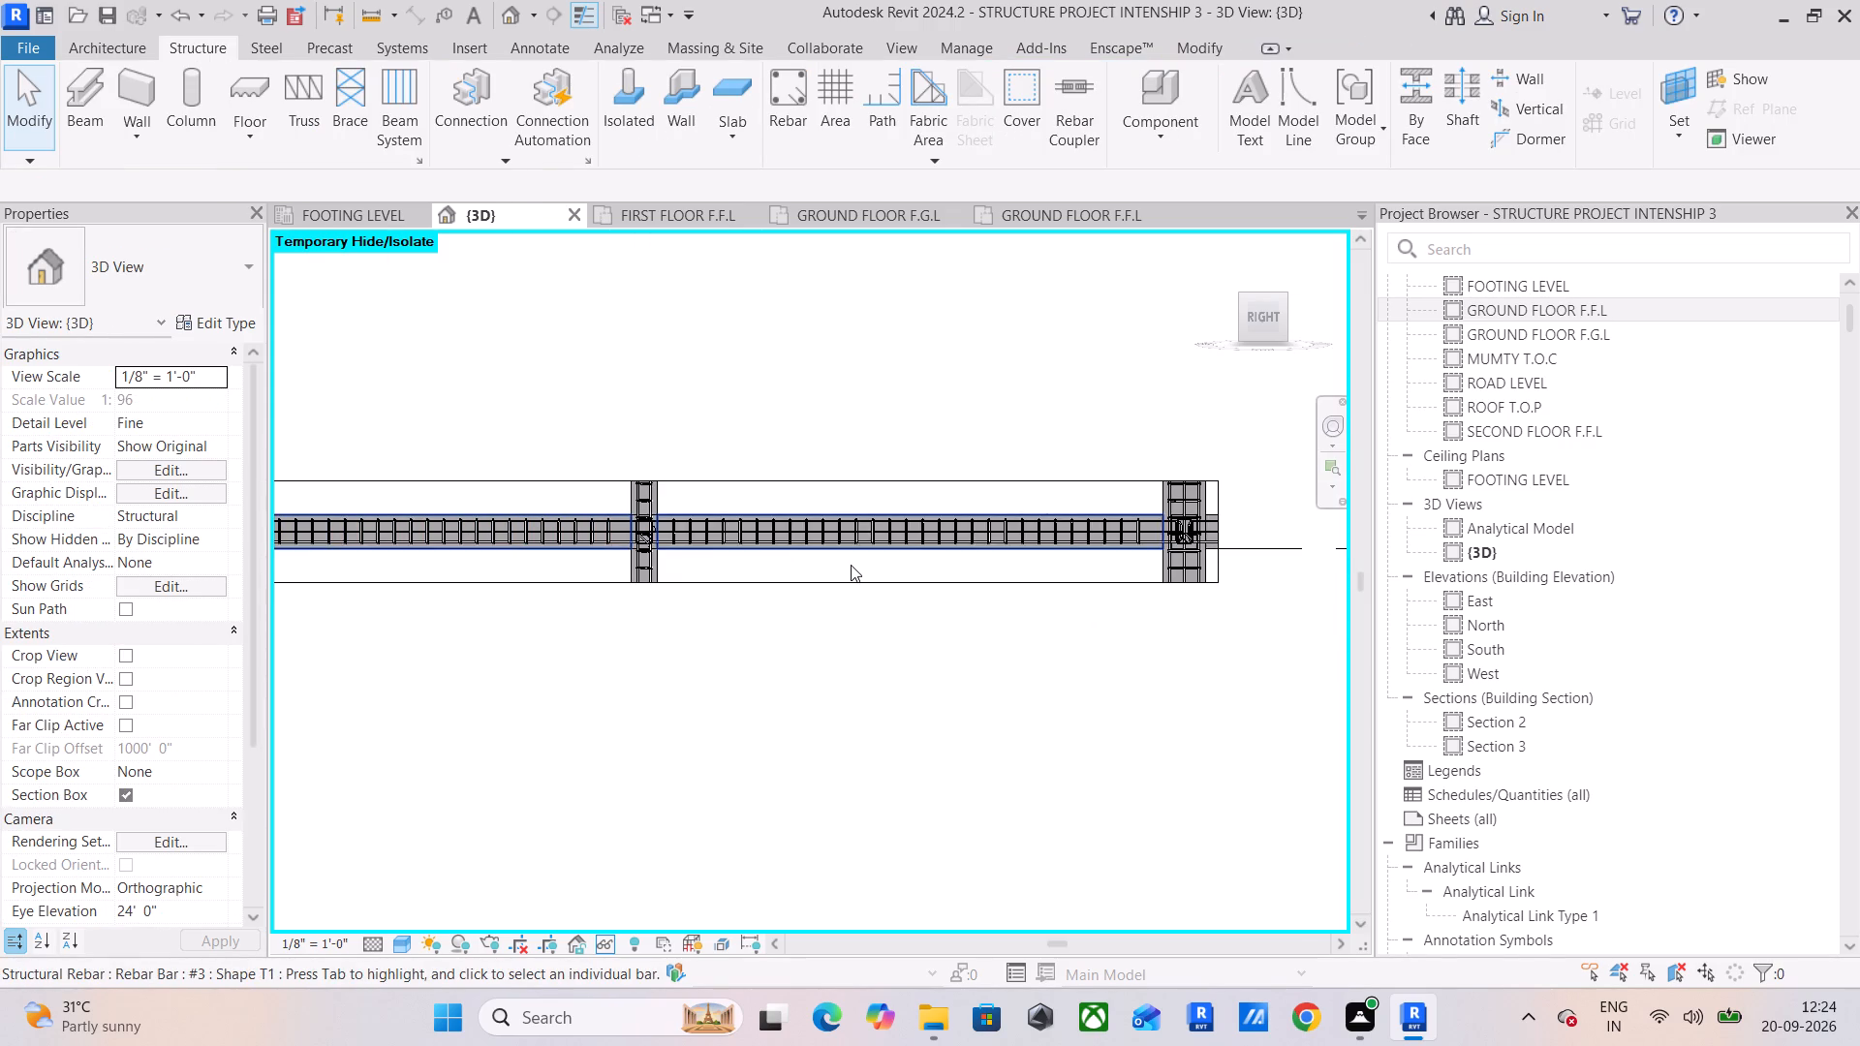
Stretch the section box lengthwise past both ends of the beam to take in the adjoining short span and its column.
click(868, 586)
scroll(957, 593, down, 4)
middle_drag(921, 621, 621, 615)
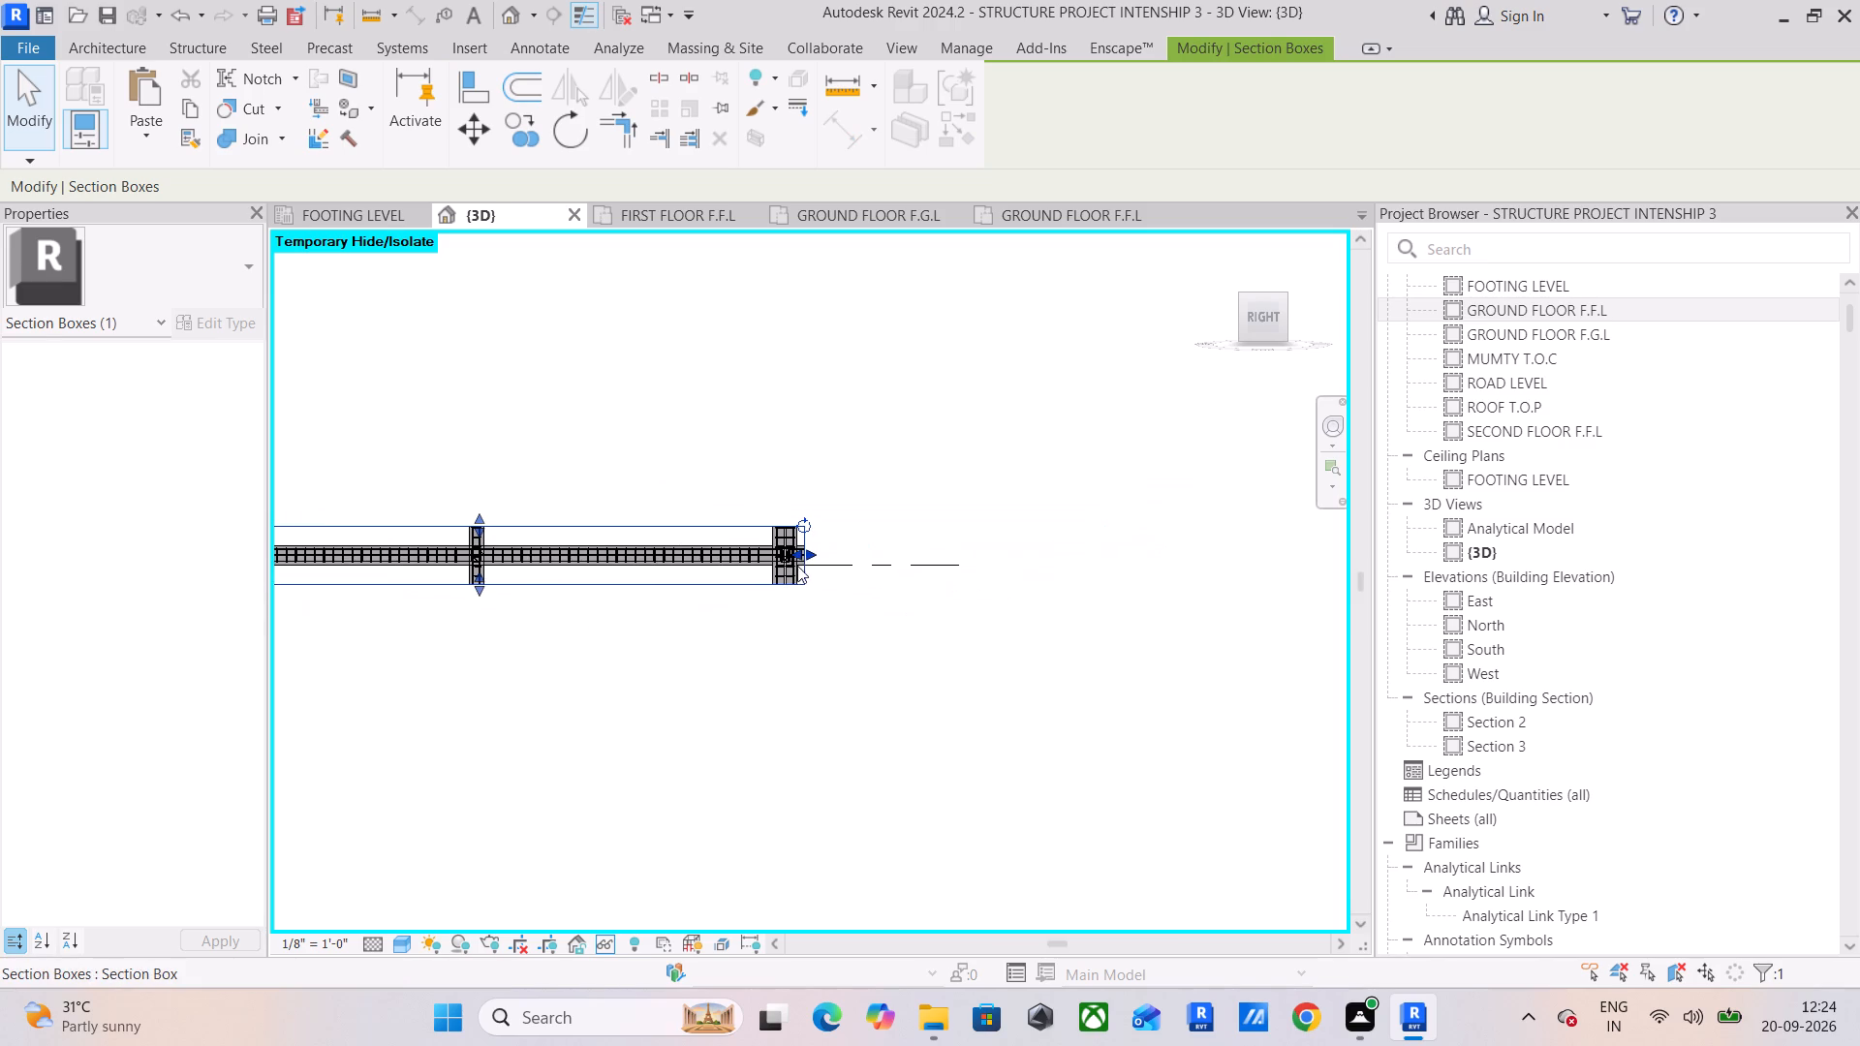
drag(812, 552, 1268, 561)
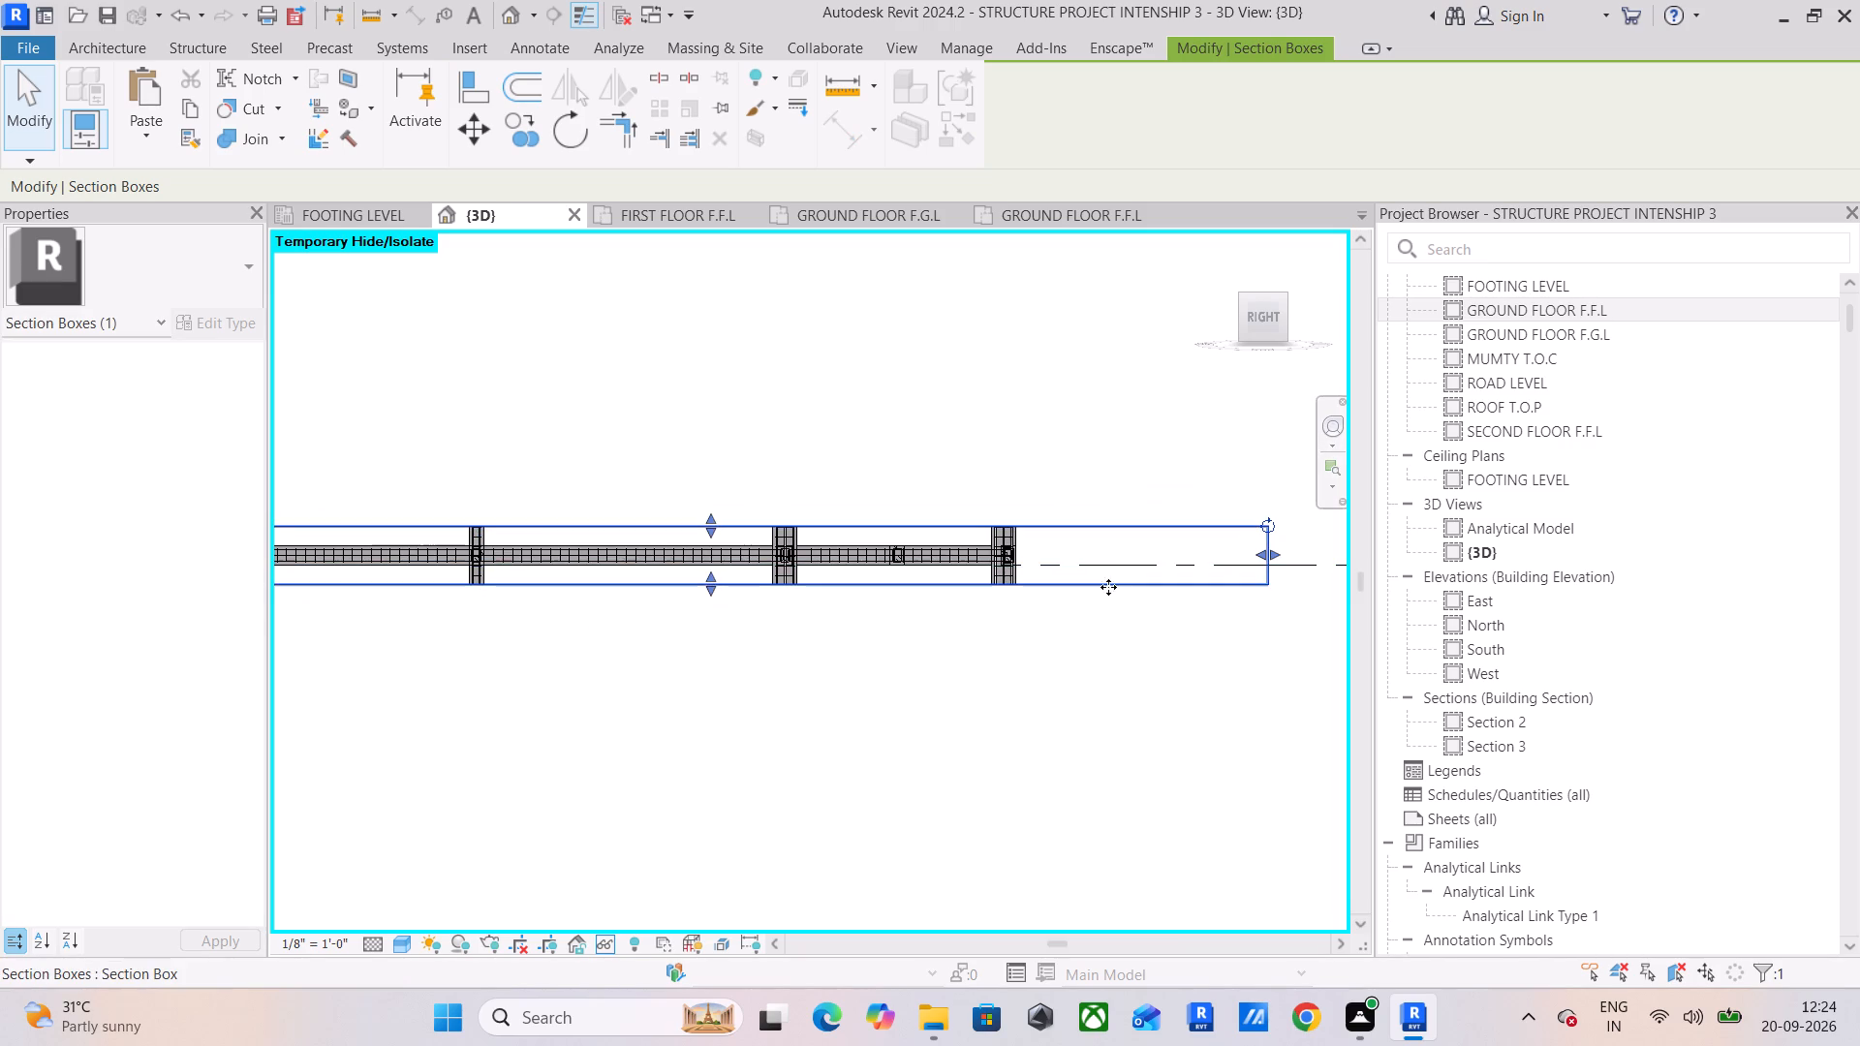
middle_drag(1165, 673, 1423, 661)
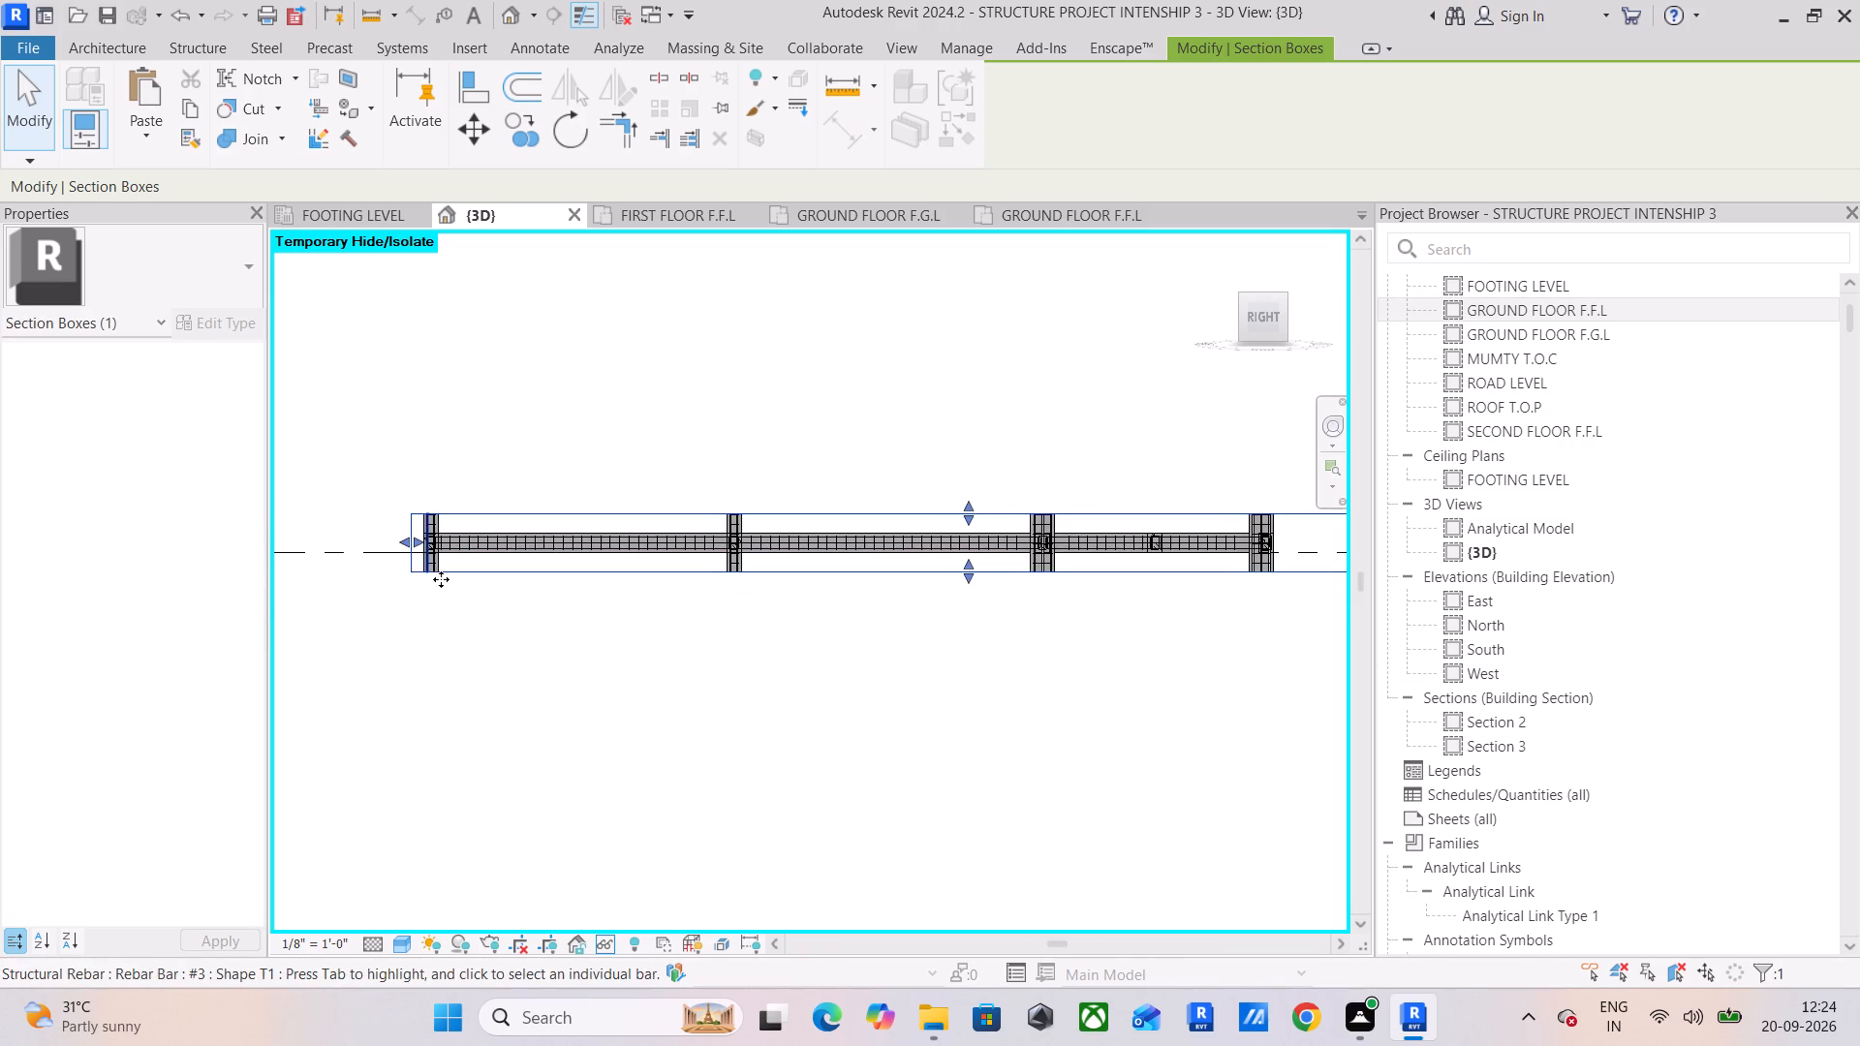
middle_drag(457, 587, 920, 606)
drag(874, 560, 472, 565)
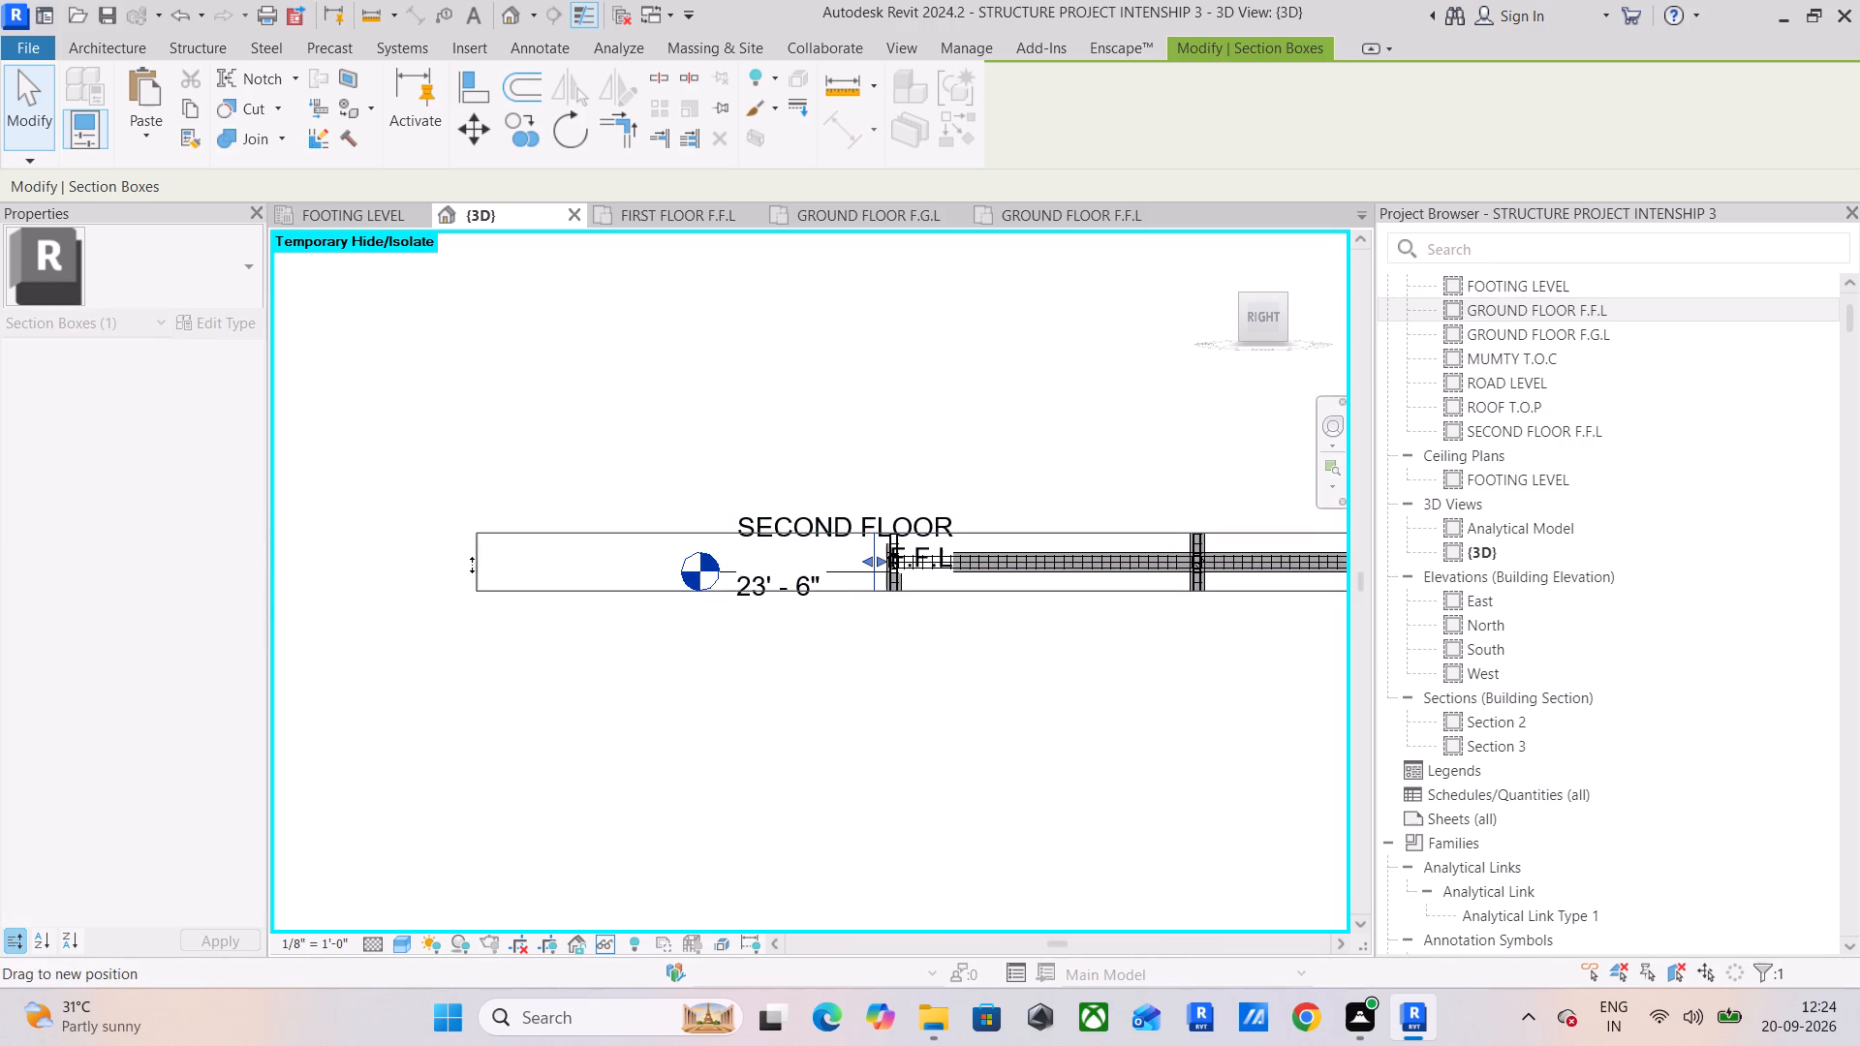
drag(472, 565, 463, 566)
Extend the first span's #3 T1 stirrup set toward the middle column so its last stirrup sits beside the column face.
scroll(923, 535, up, 9)
middle_drag(850, 561, 572, 508)
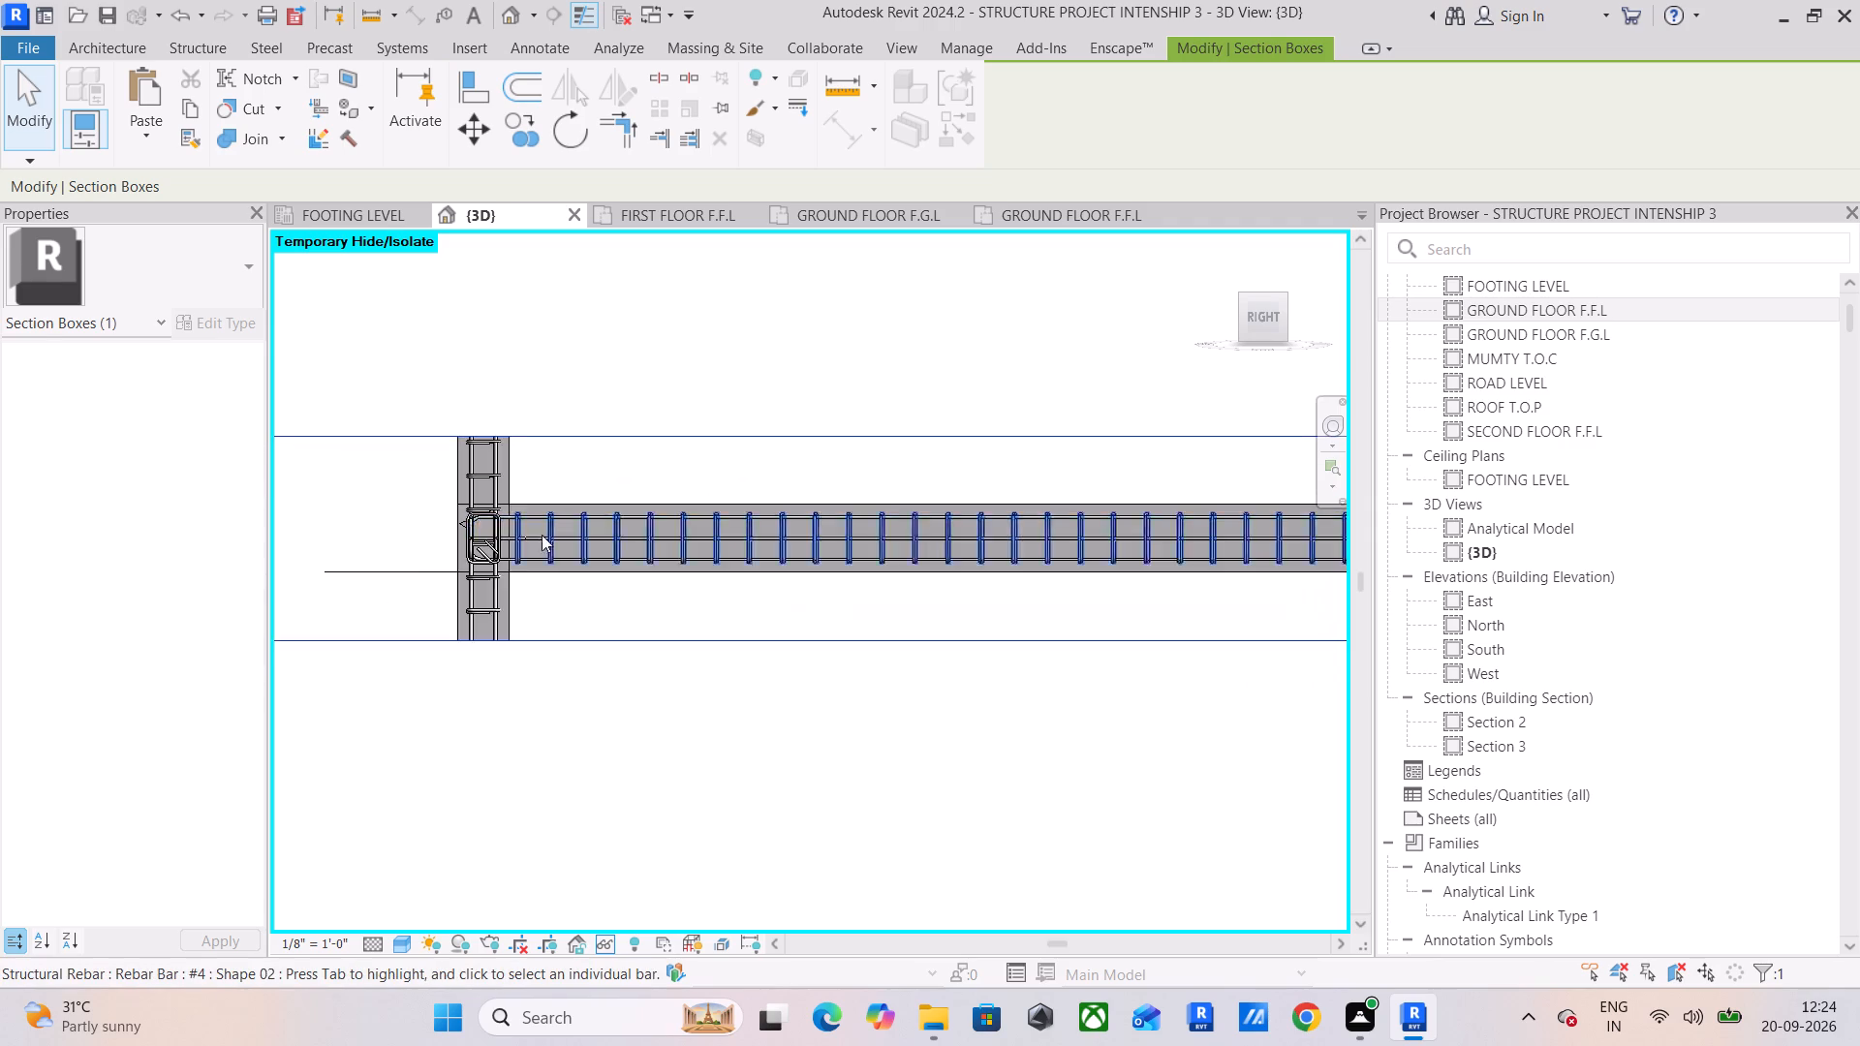
scroll(494, 538, up, 9)
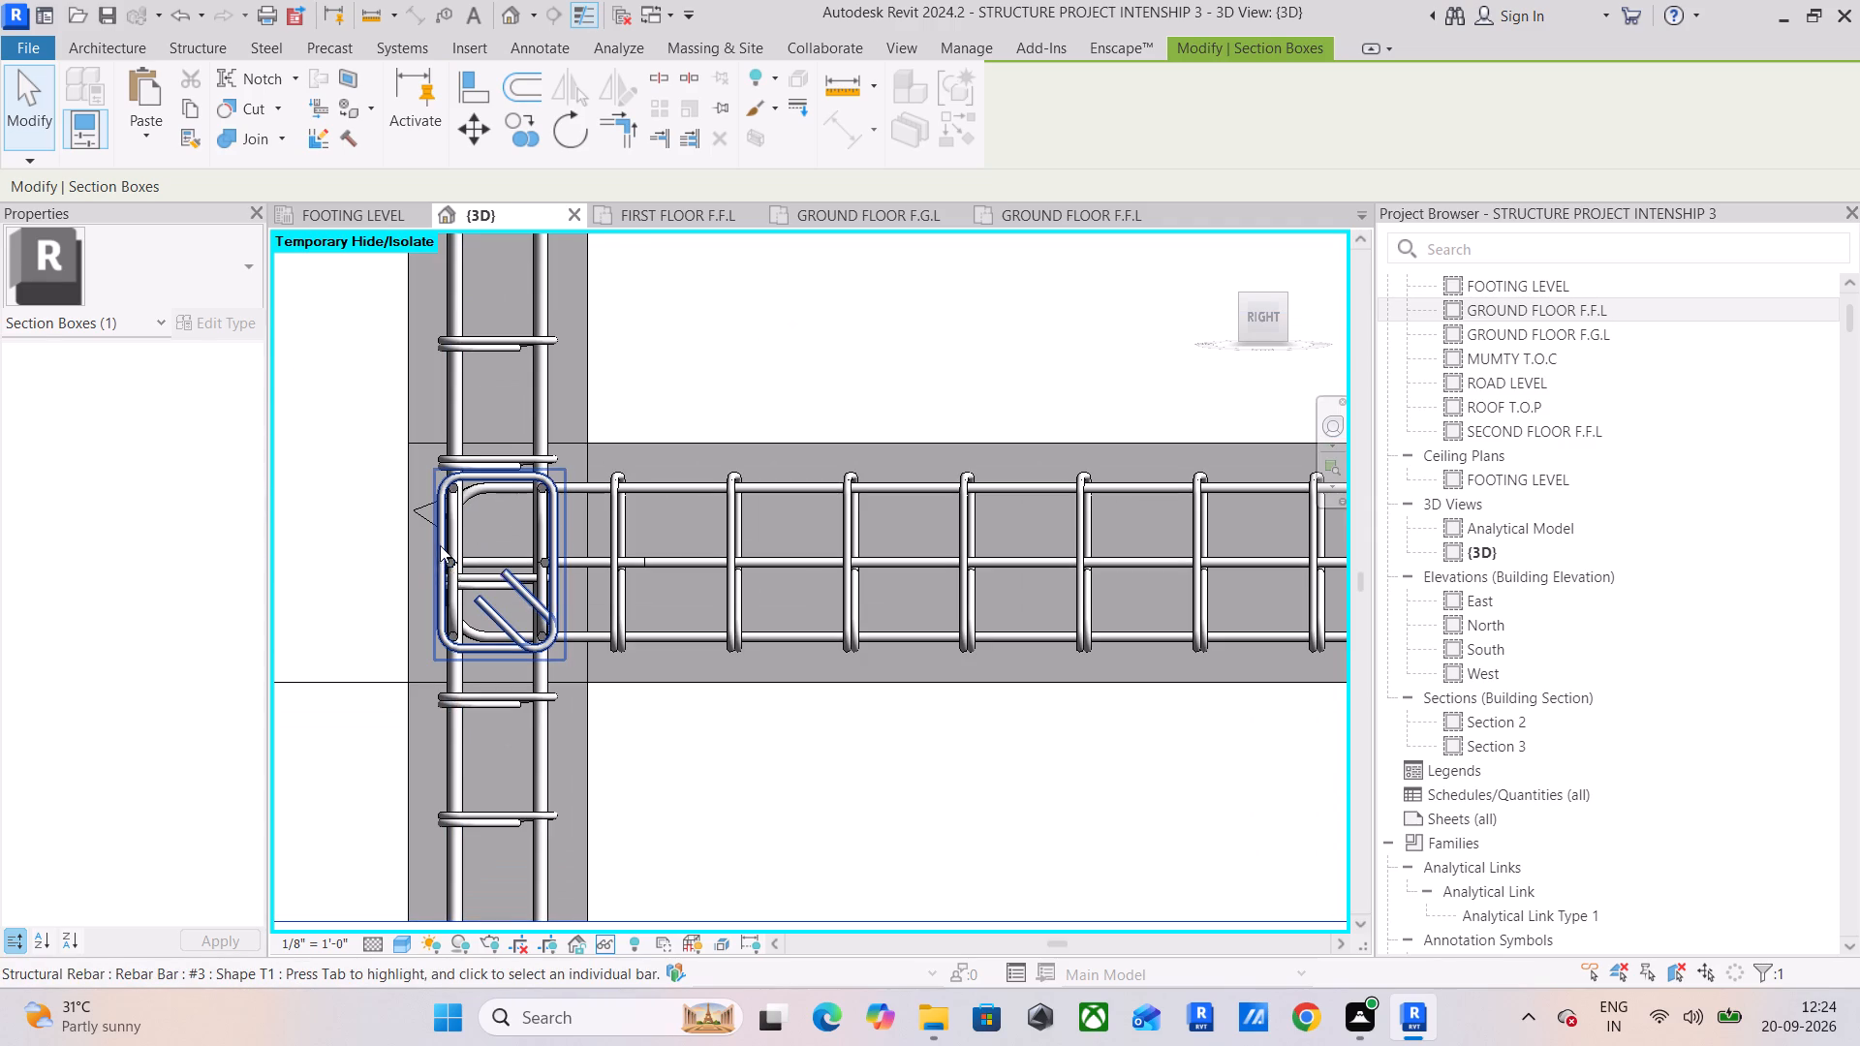
middle_drag(672, 597, 299, 529)
scroll(591, 524, down, 1)
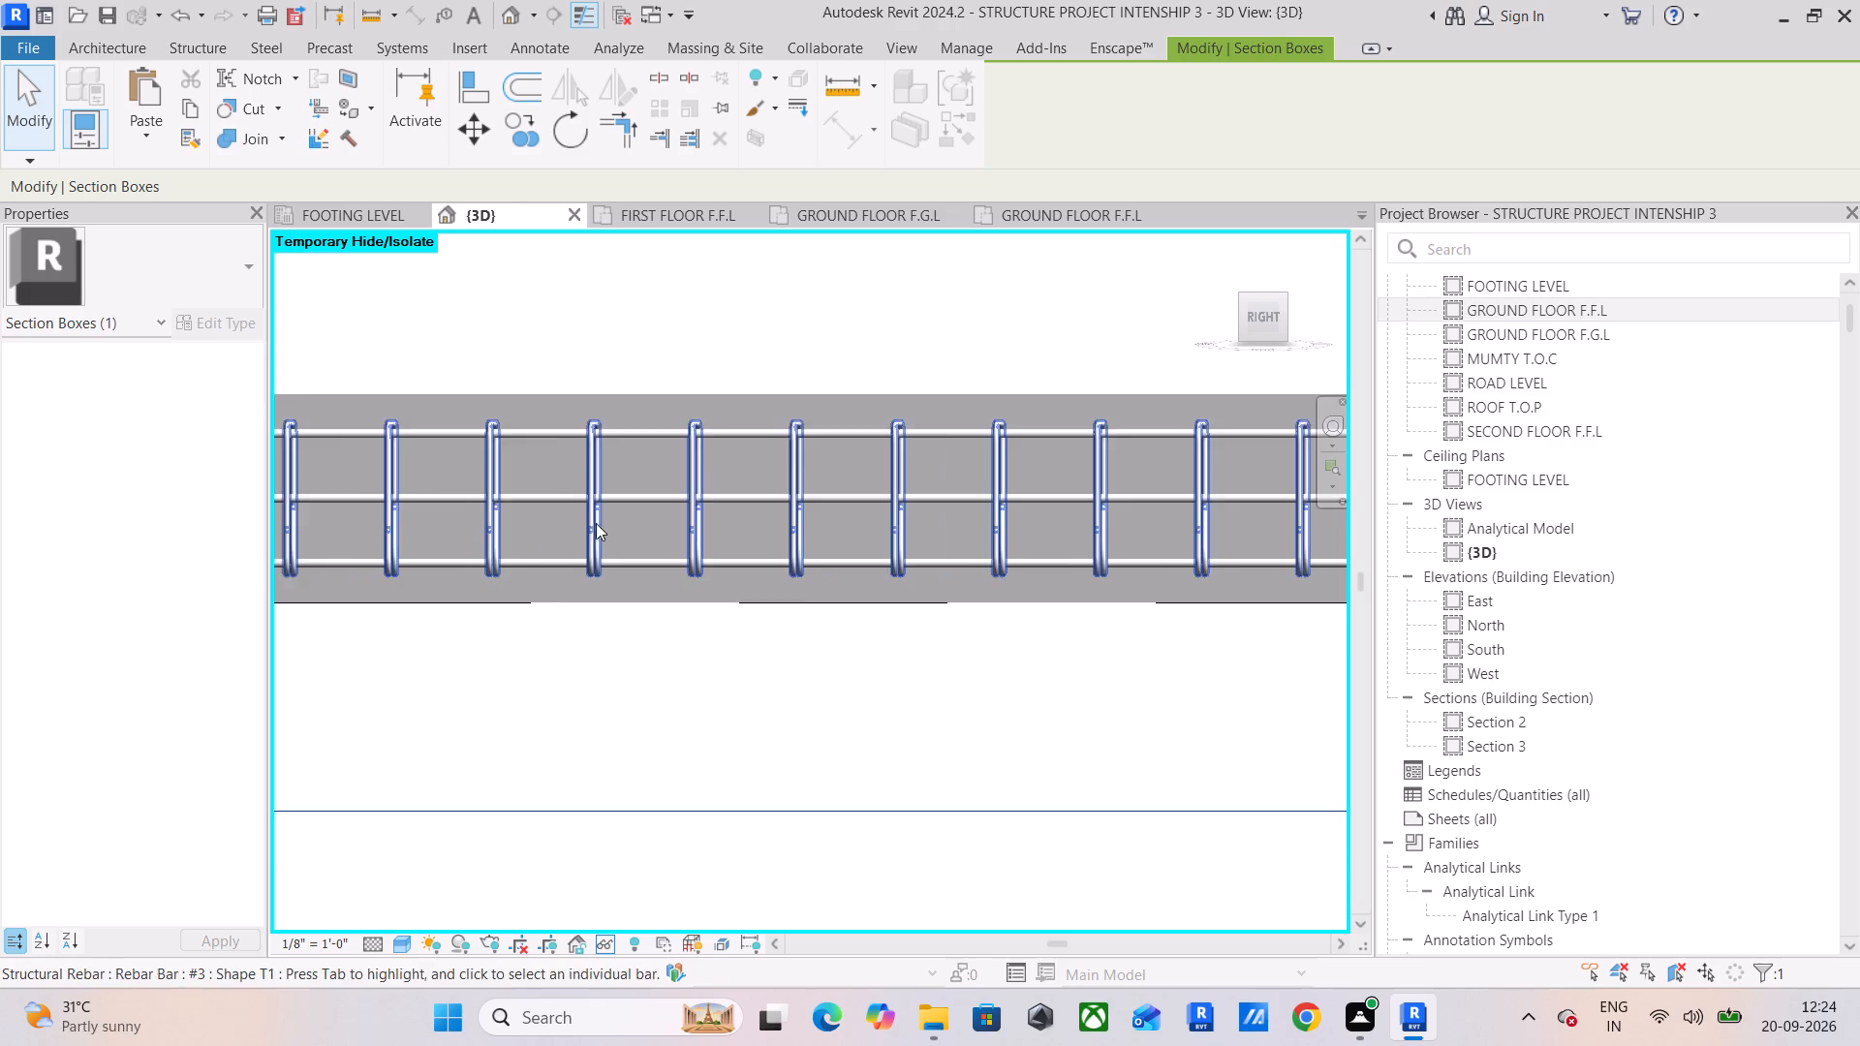
scroll(596, 523, down, 1)
middle_drag(648, 559, 406, 531)
scroll(725, 539, down, 5)
middle_drag(904, 521, 287, 484)
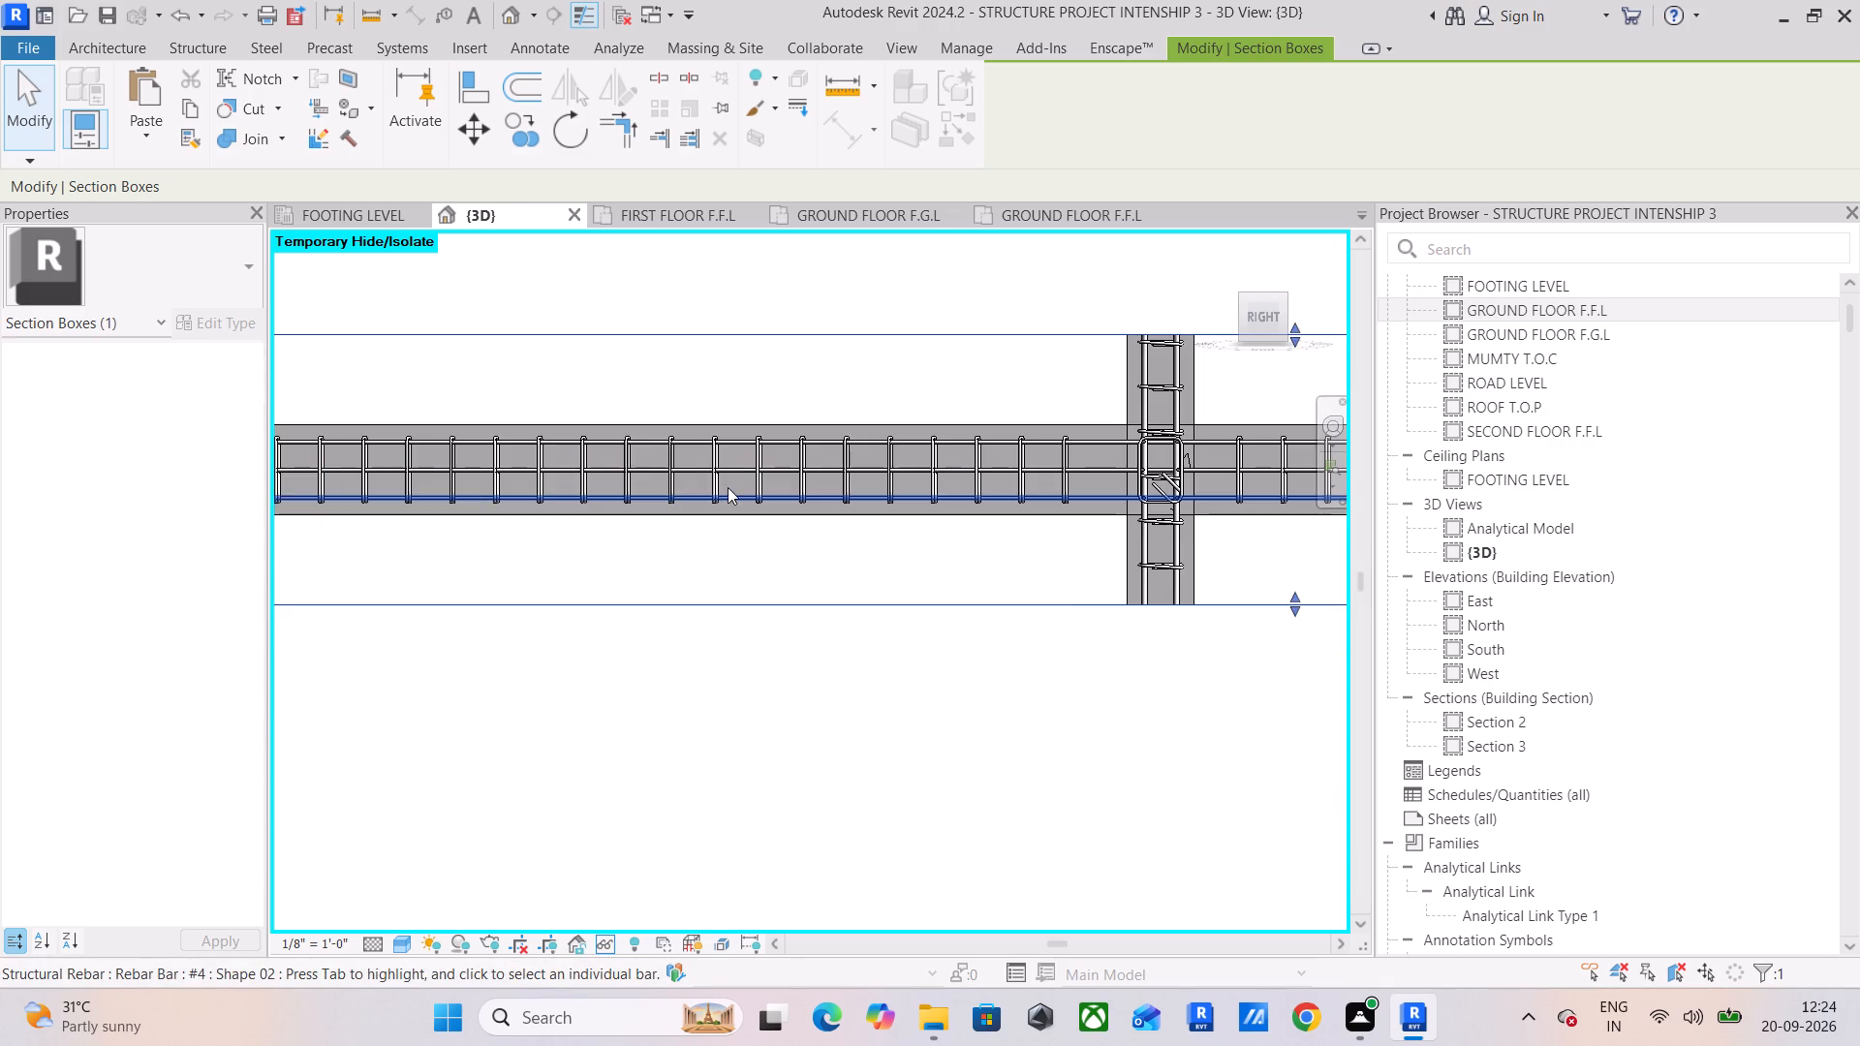
middle_drag(919, 480, 280, 375)
middle_drag(392, 398, 541, 432)
scroll(505, 401, up, 6)
click(630, 428)
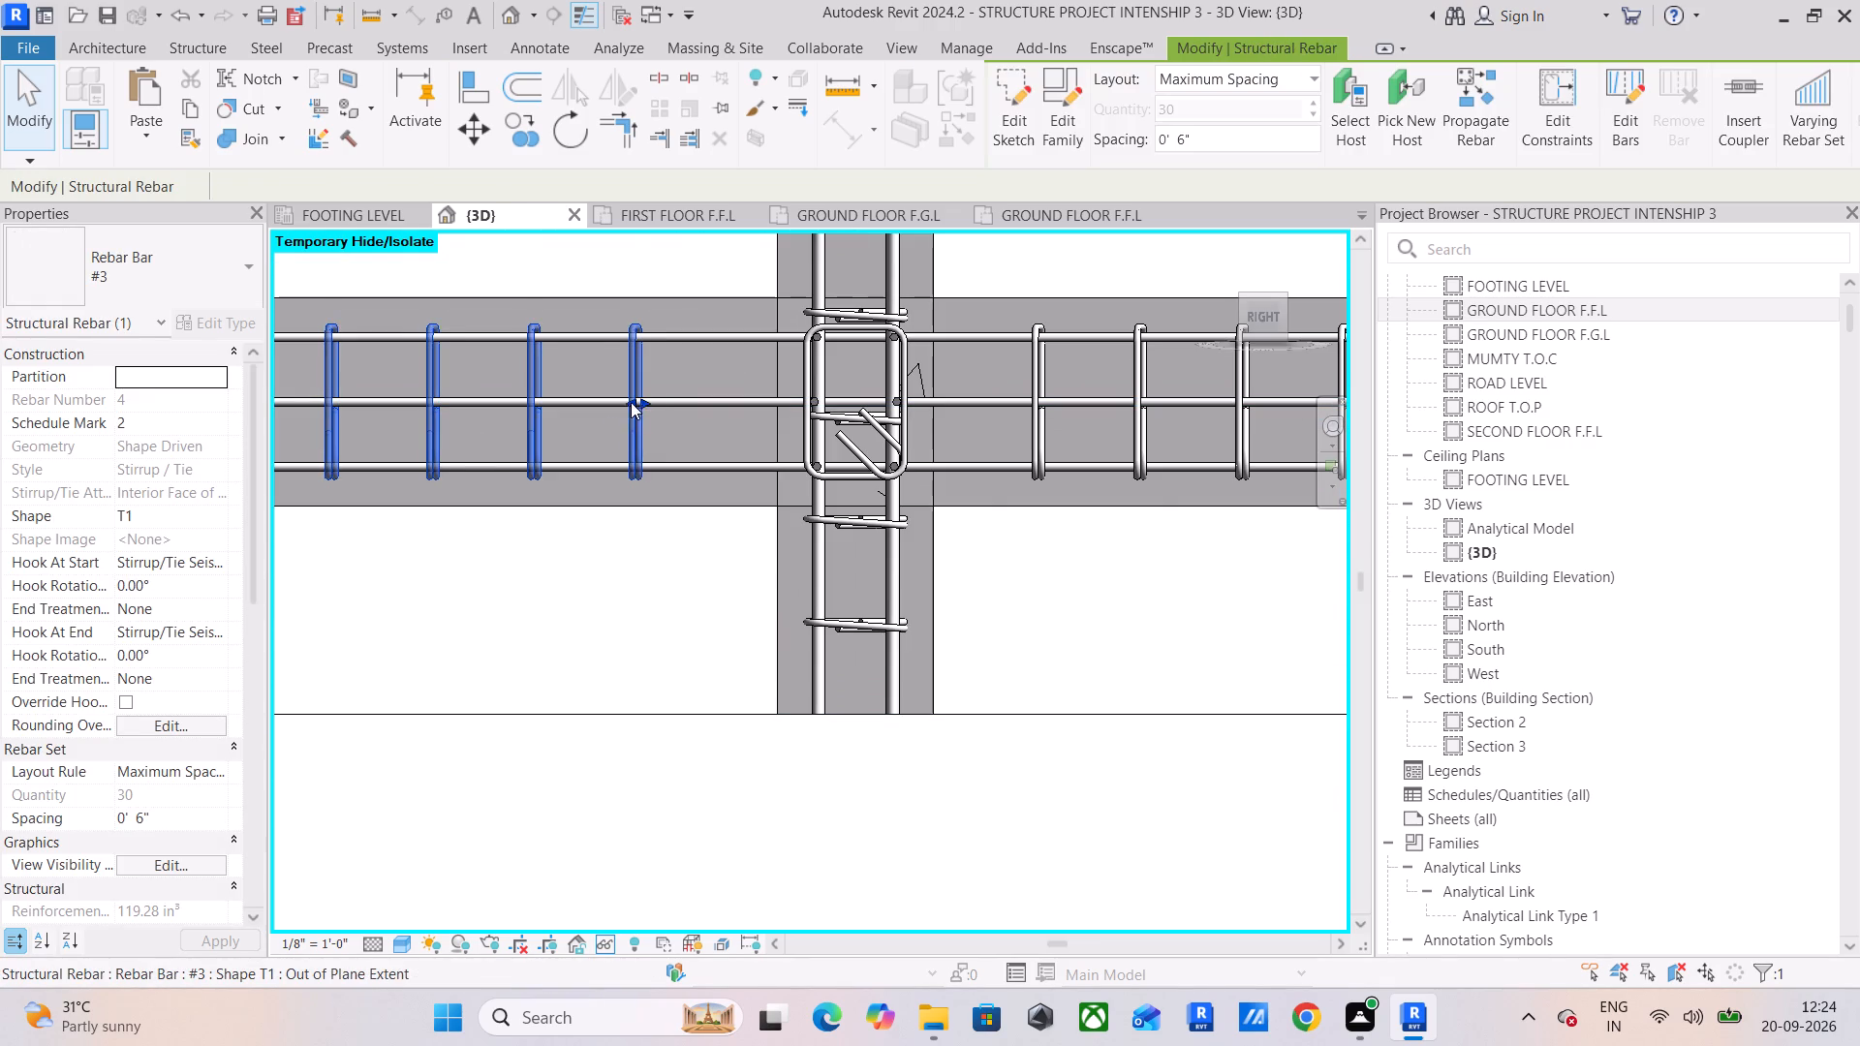
drag(640, 403, 757, 408)
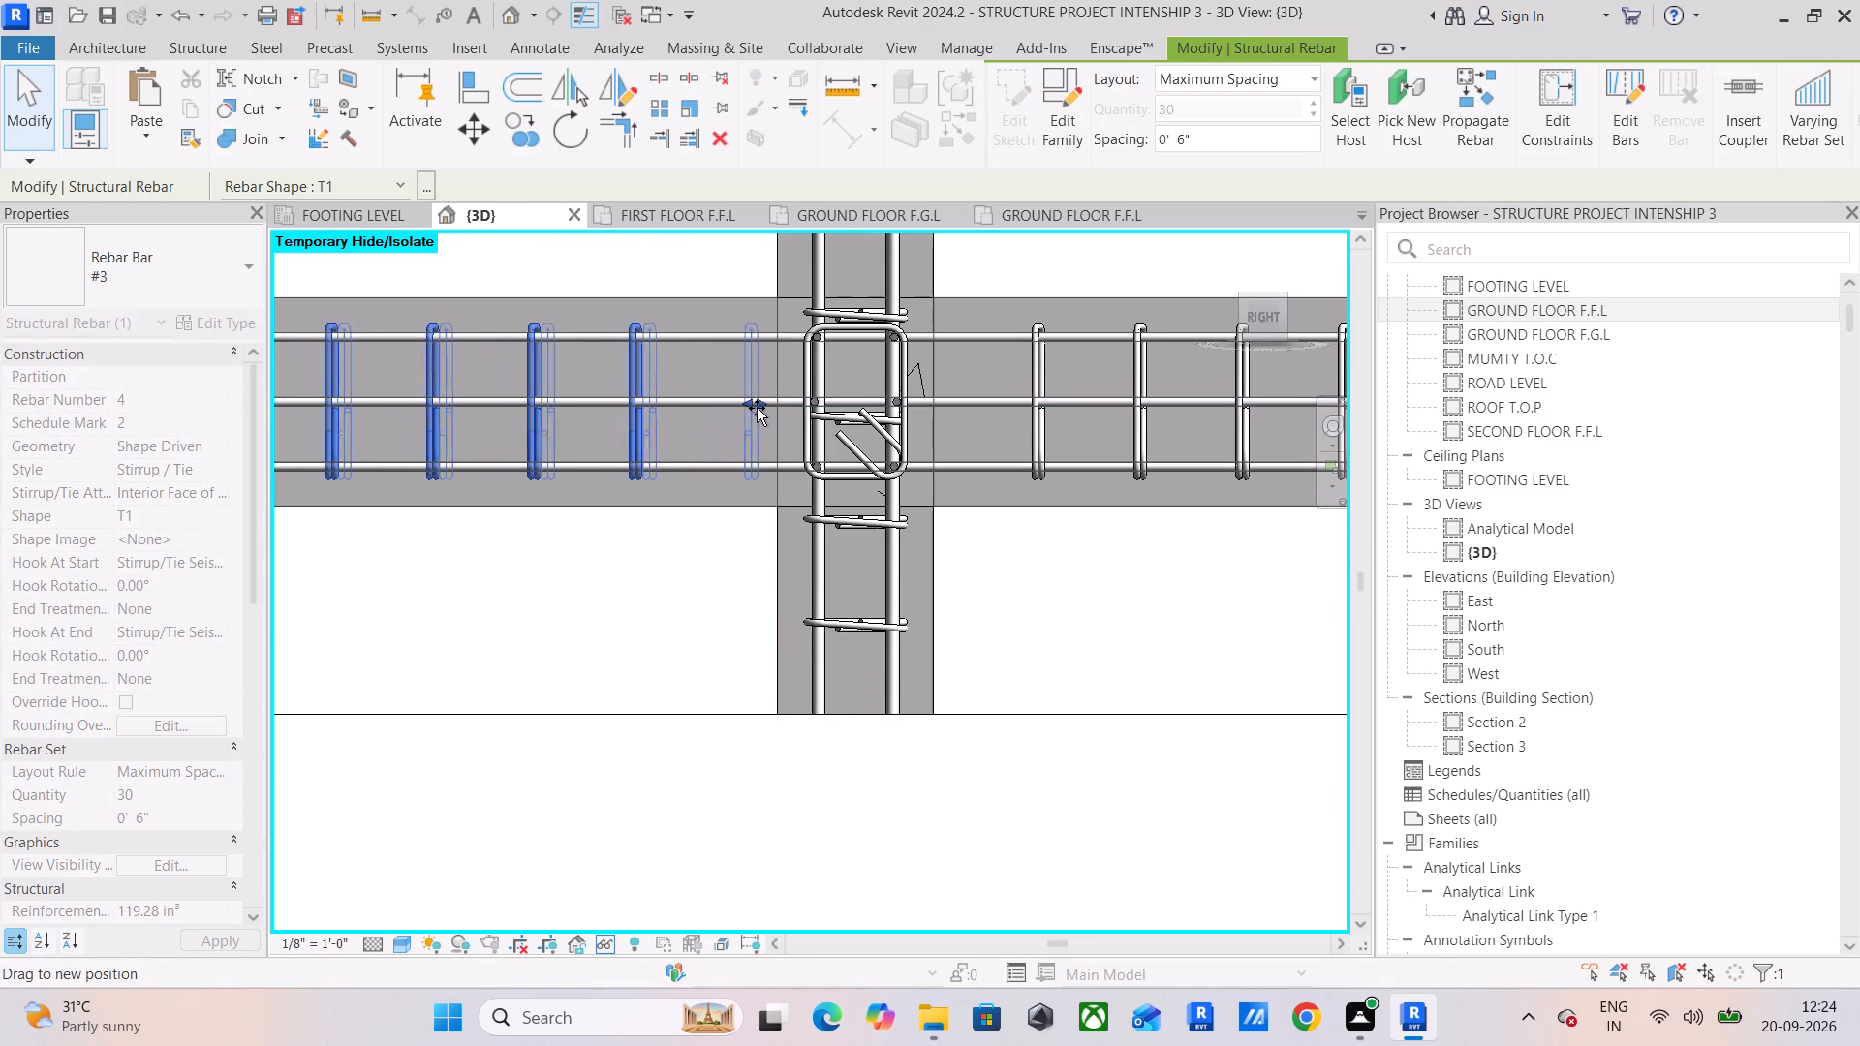
drag(757, 408, 760, 410)
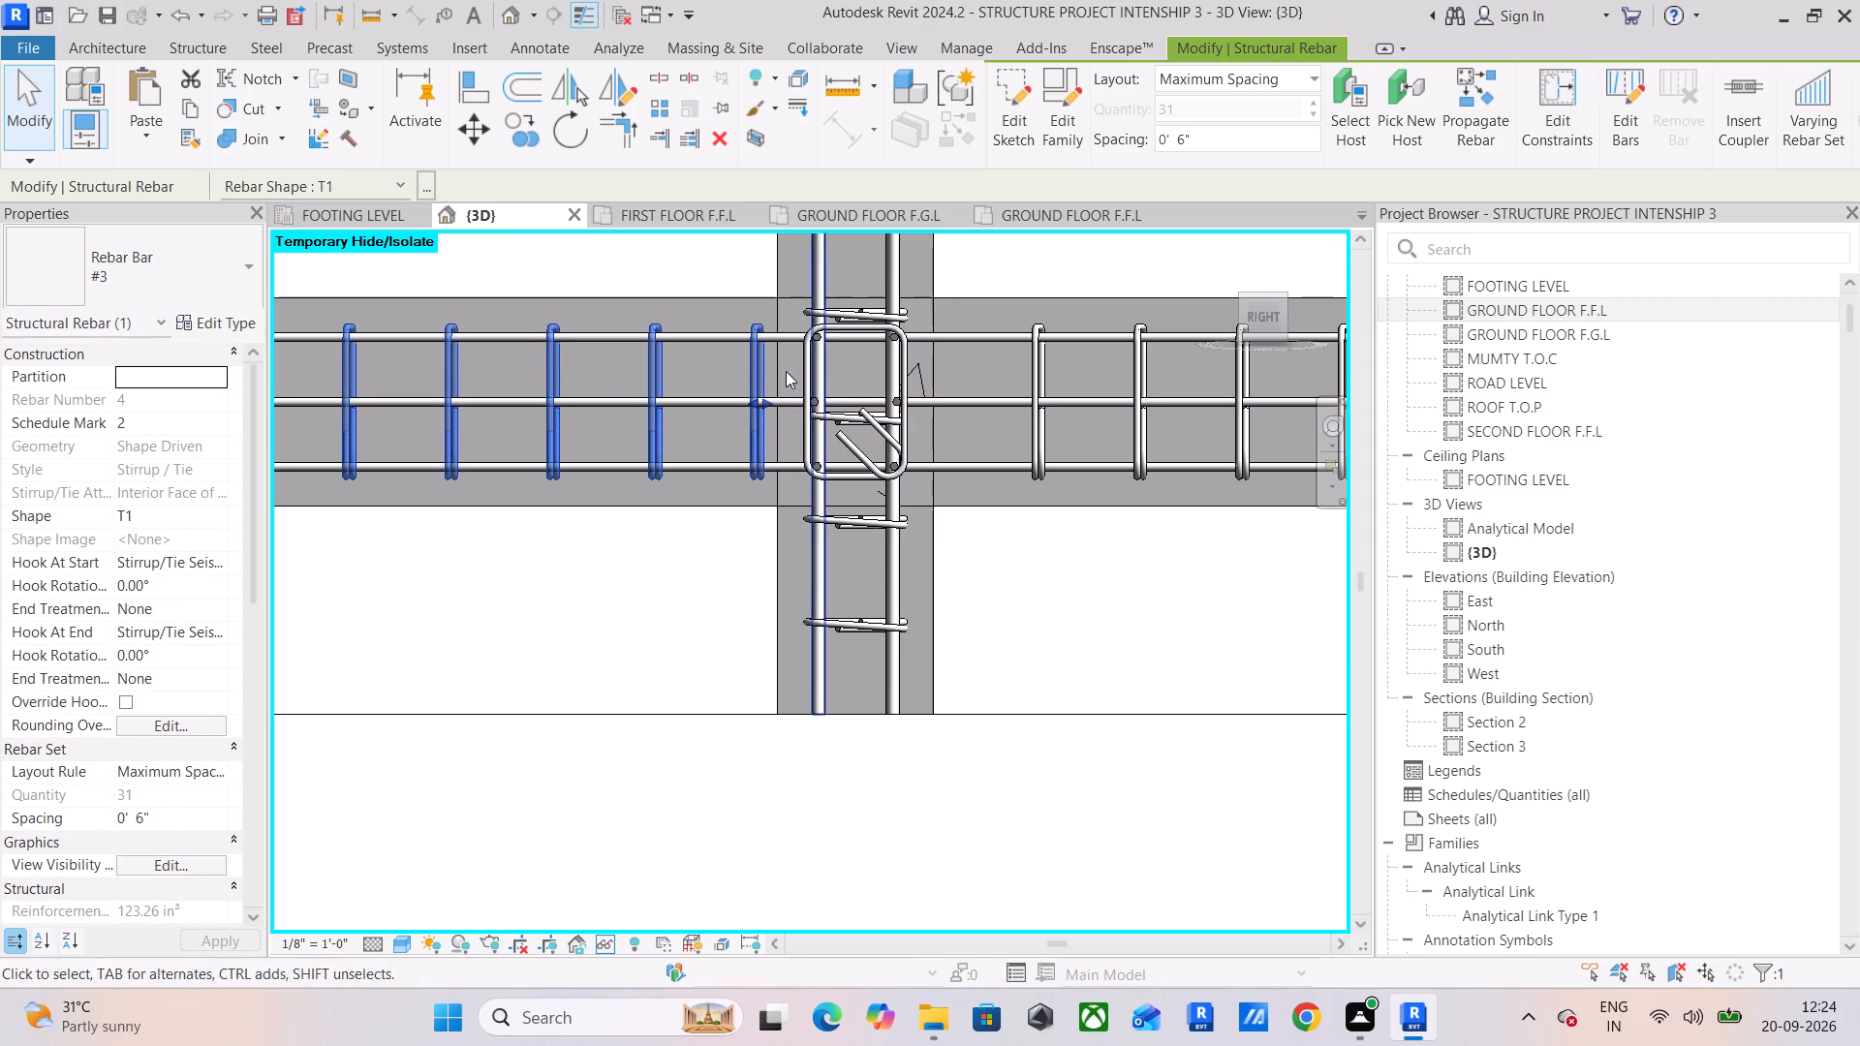
Shorten one top #4 shape 02 bar so its hooked end moves from the wide column back into the second span.
scroll(908, 349, up, 3)
click(635, 336)
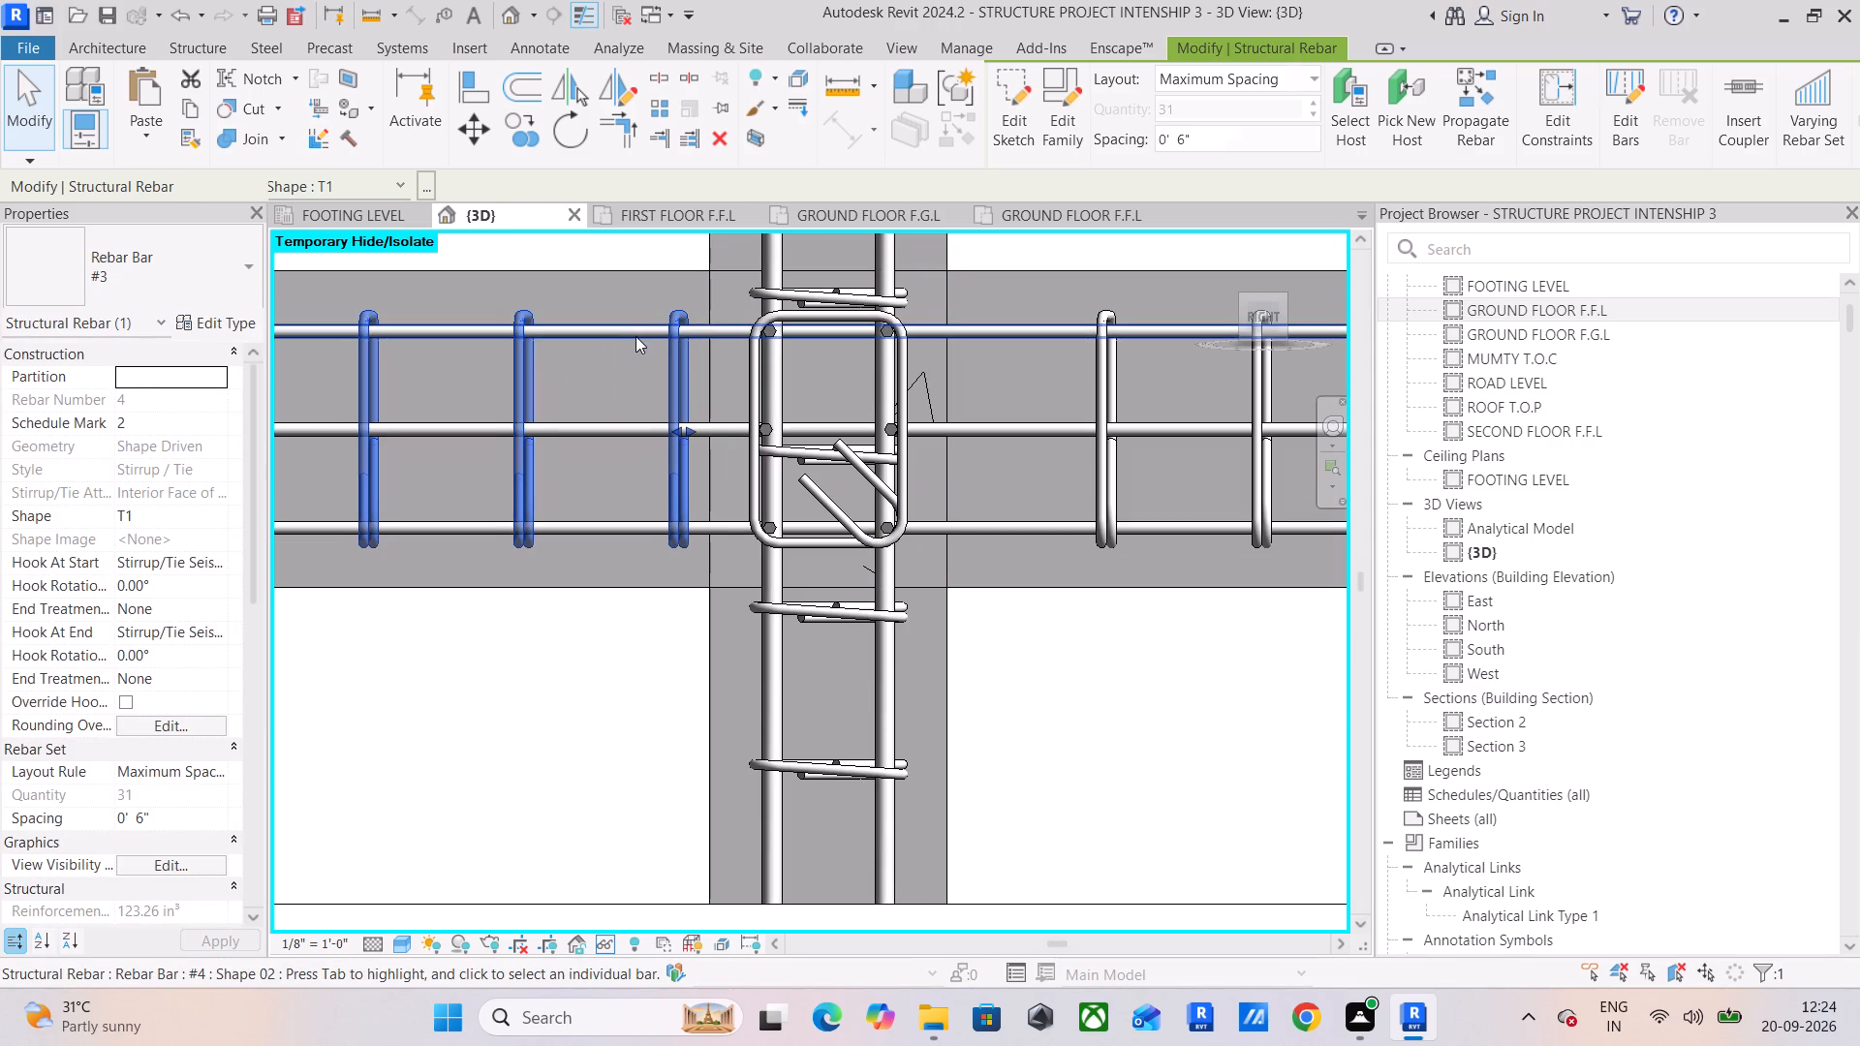
scroll(830, 379, down, 11)
middle_drag(908, 401, 504, 433)
scroll(651, 429, down, 2)
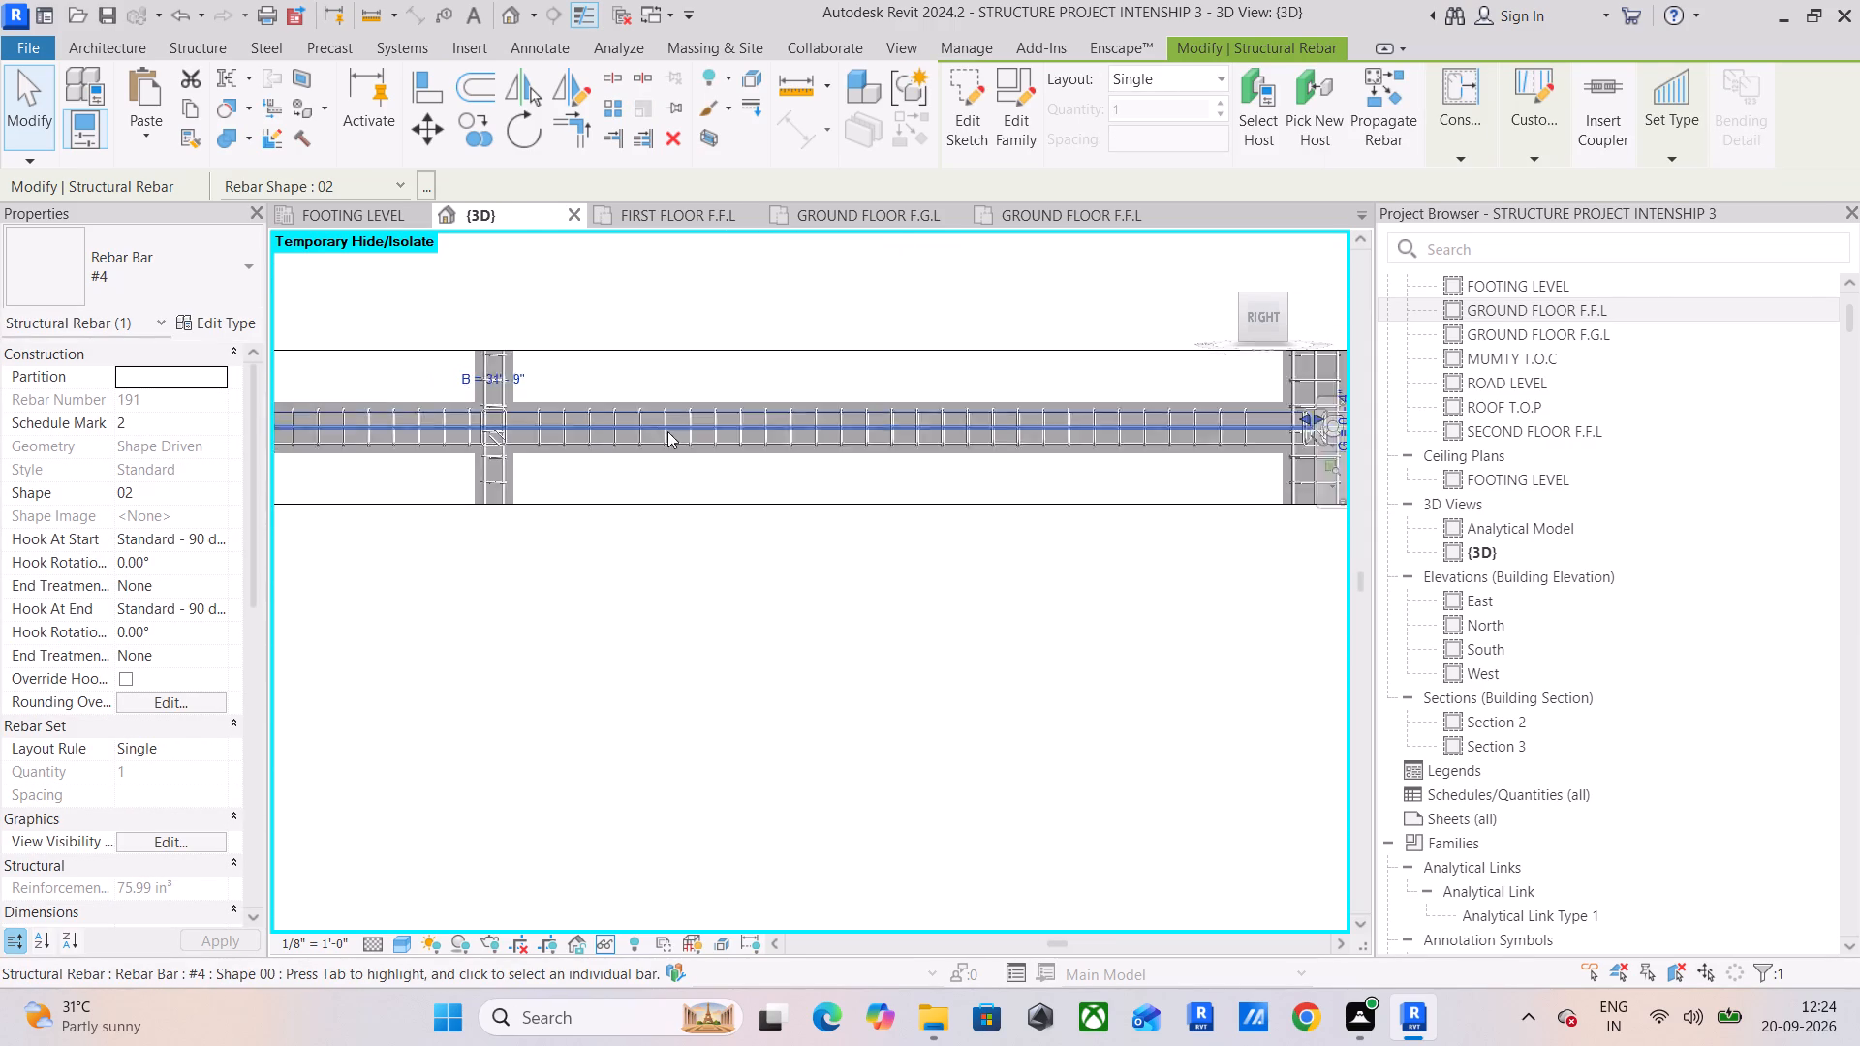
scroll(667, 431, down, 2)
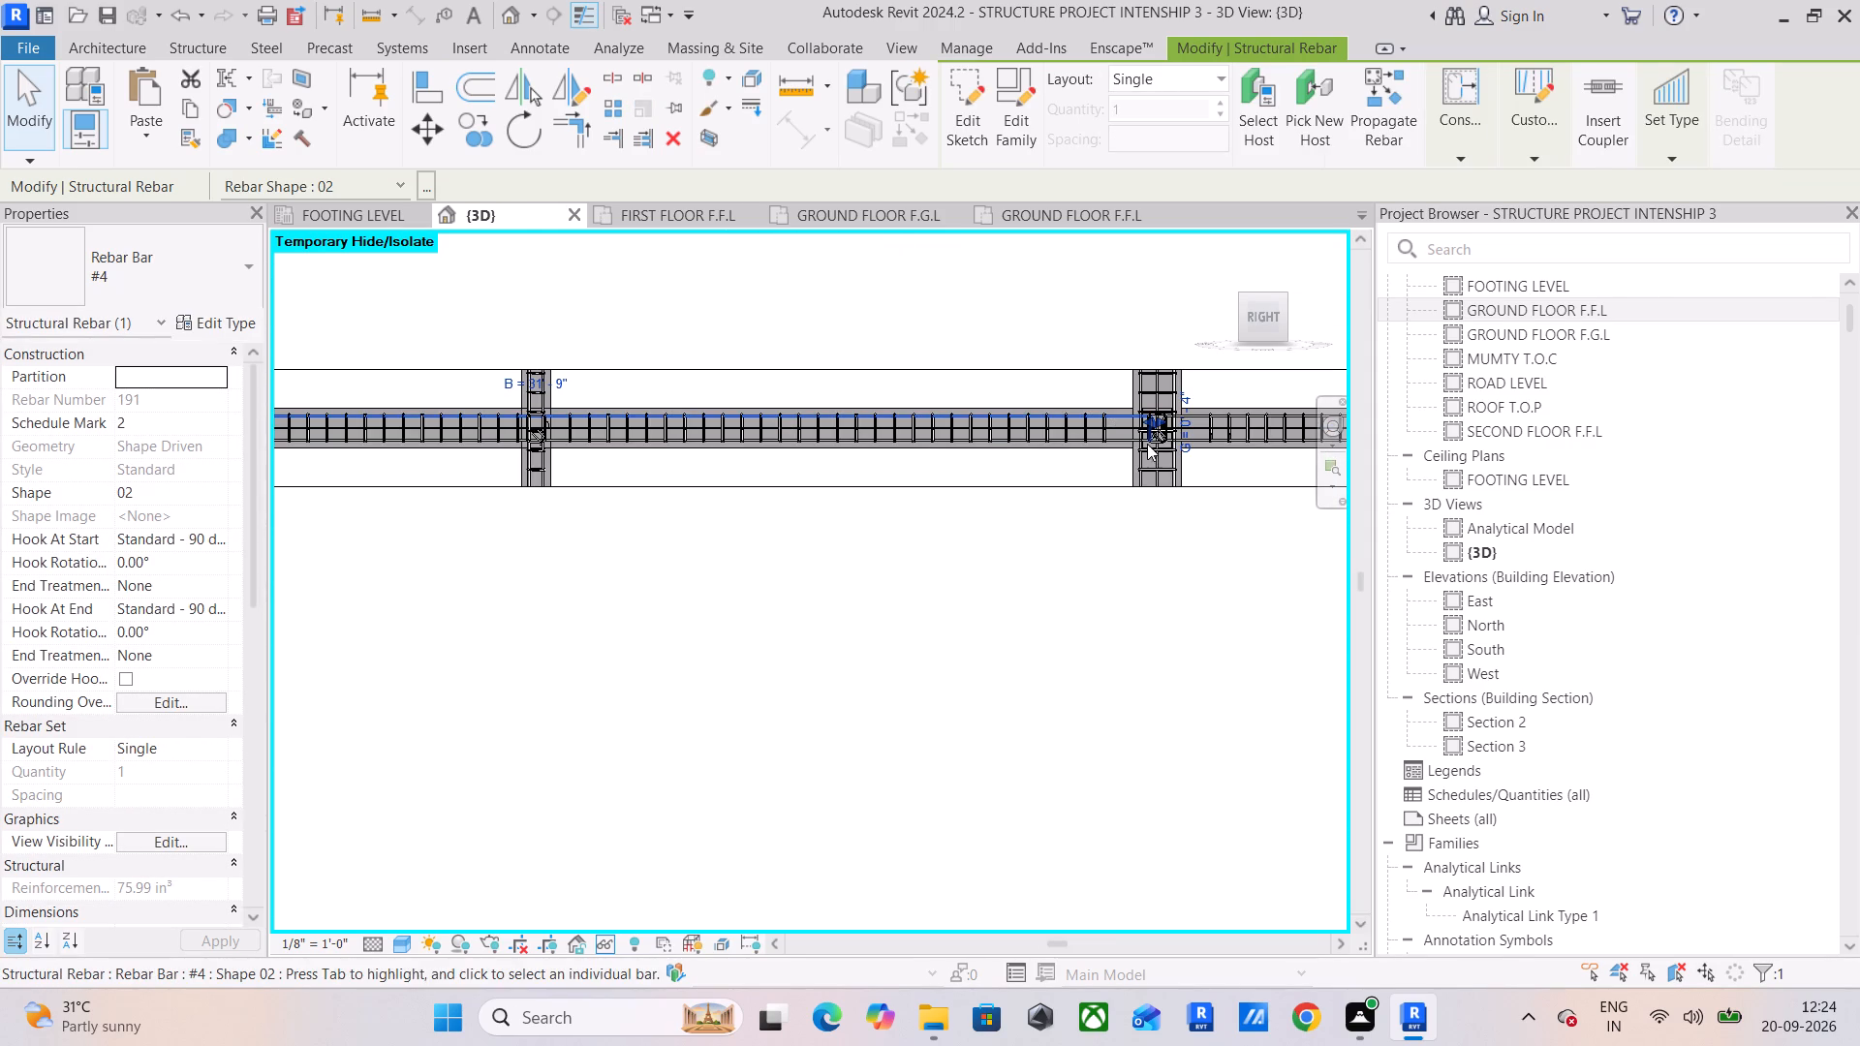
scroll(1159, 424, up, 15)
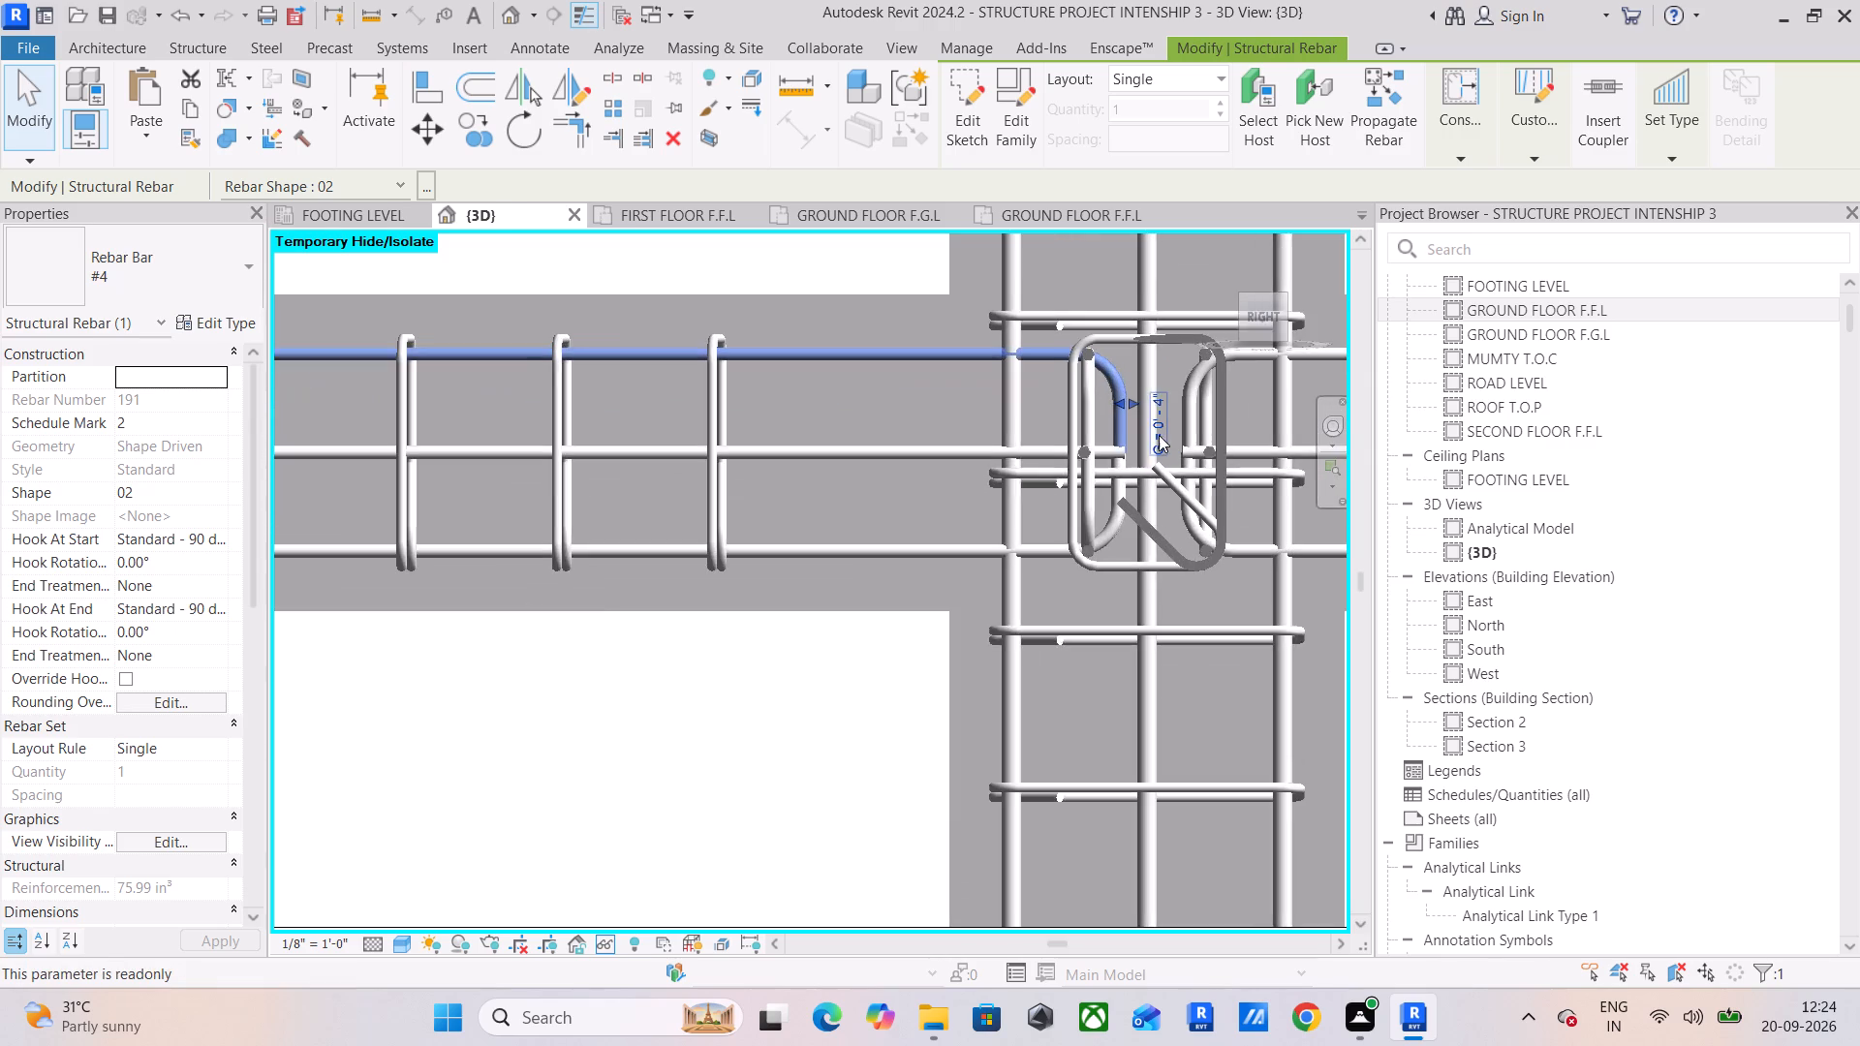
drag(1118, 410, 704, 387)
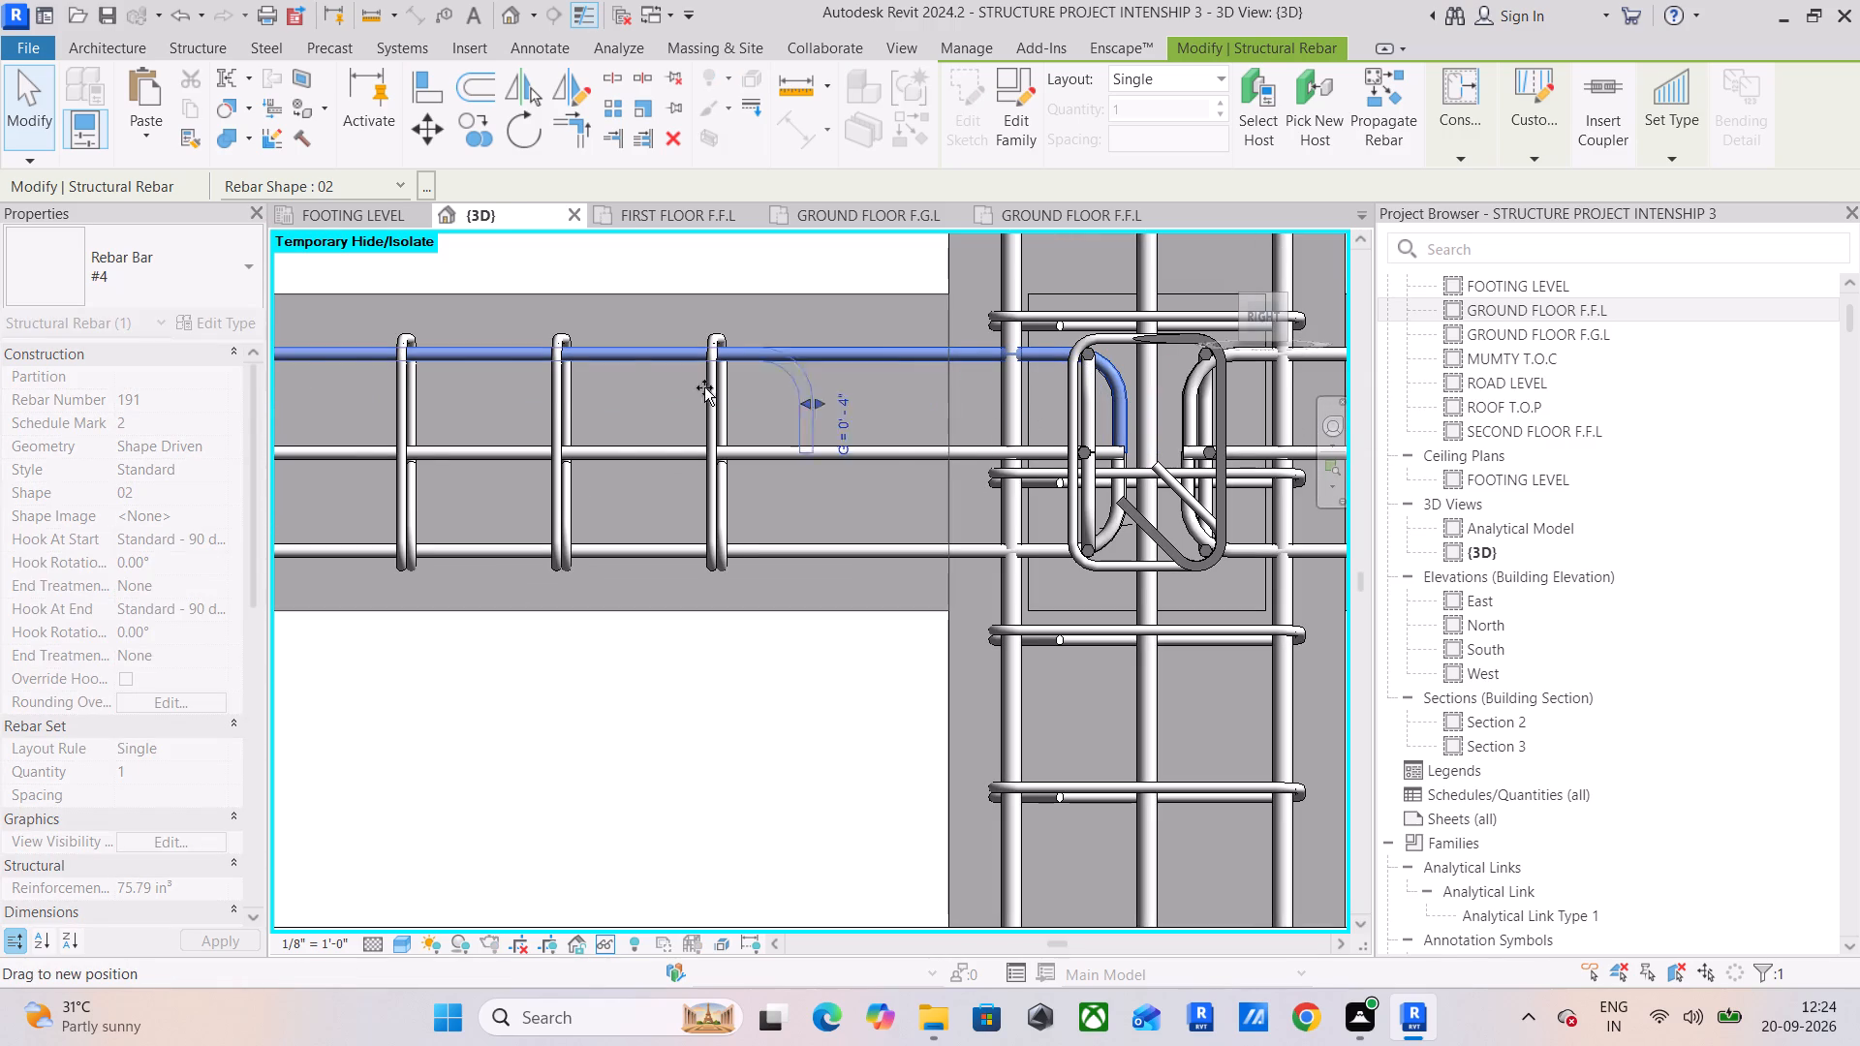
drag(704, 387, 356, 395)
scroll(1020, 404, down, 7)
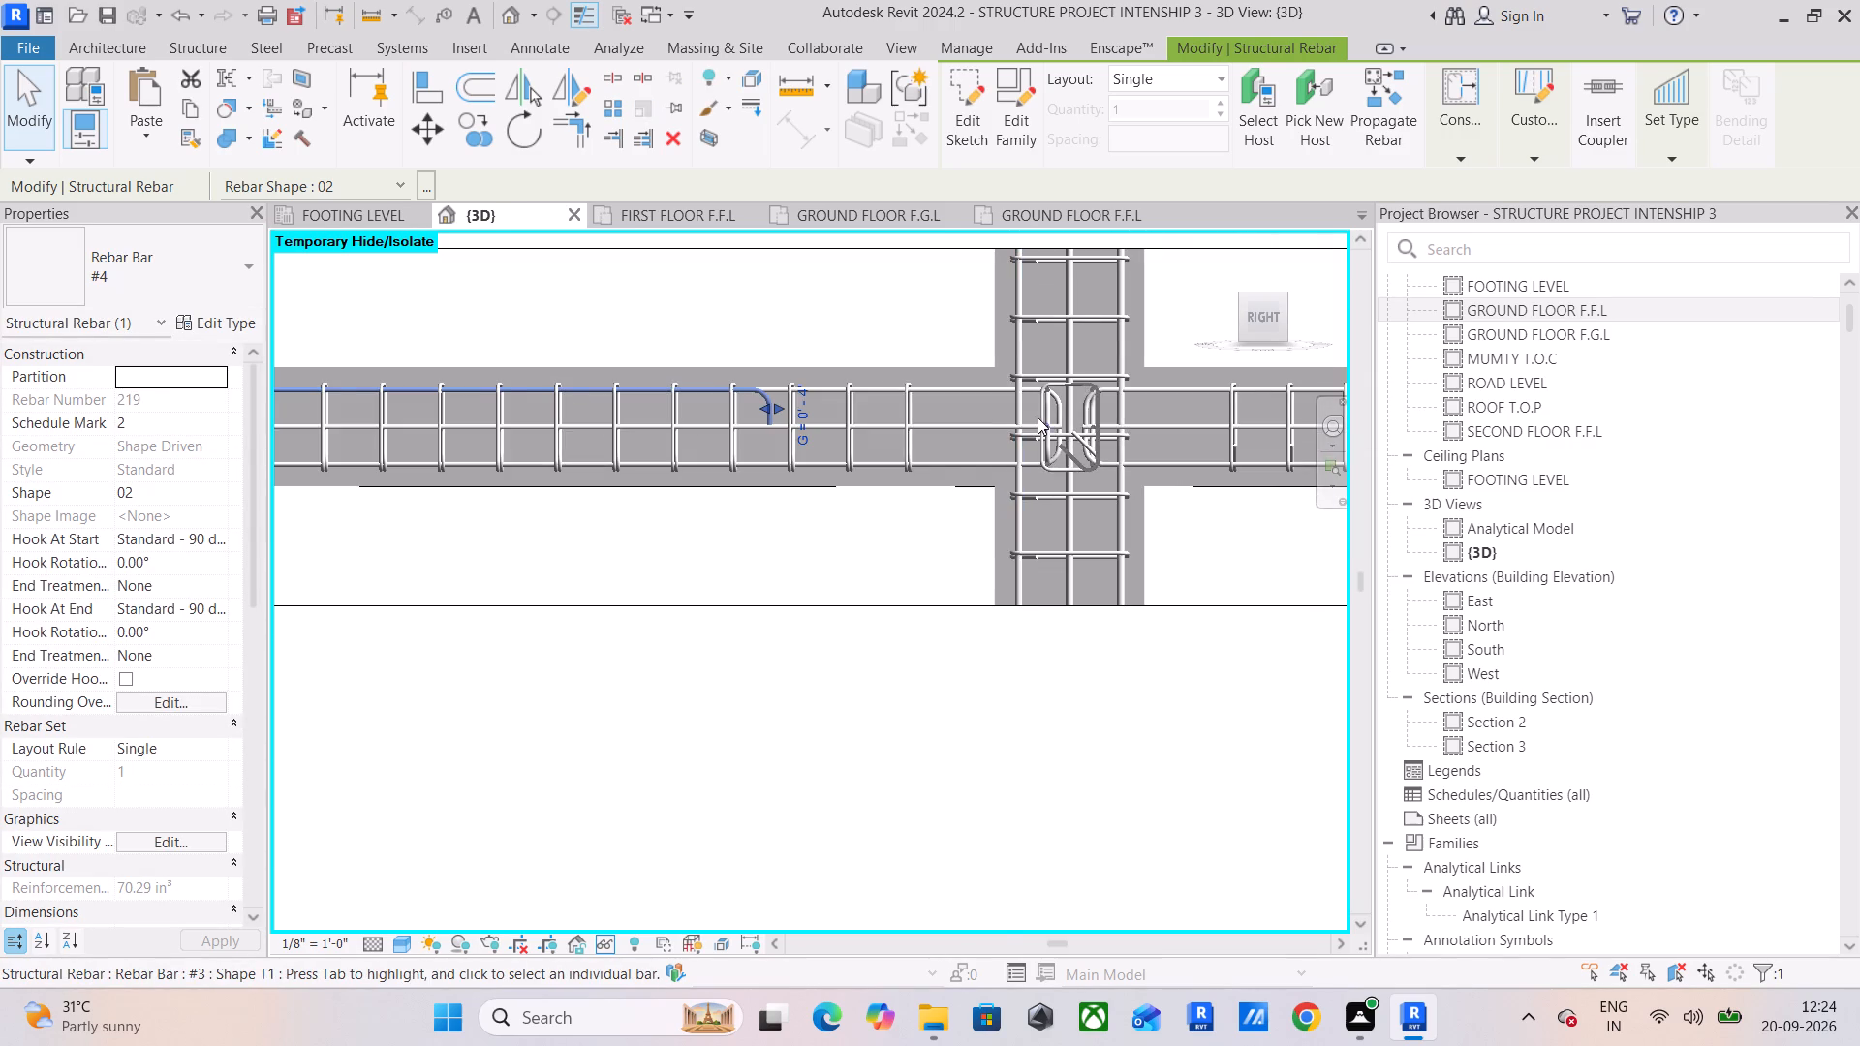
Shorten the other top #4 shape 02 bar at the wide column, ending its hook much farther back into the span.
click(951, 393)
scroll(1018, 417, down, 2)
middle_drag(1049, 427, 1144, 428)
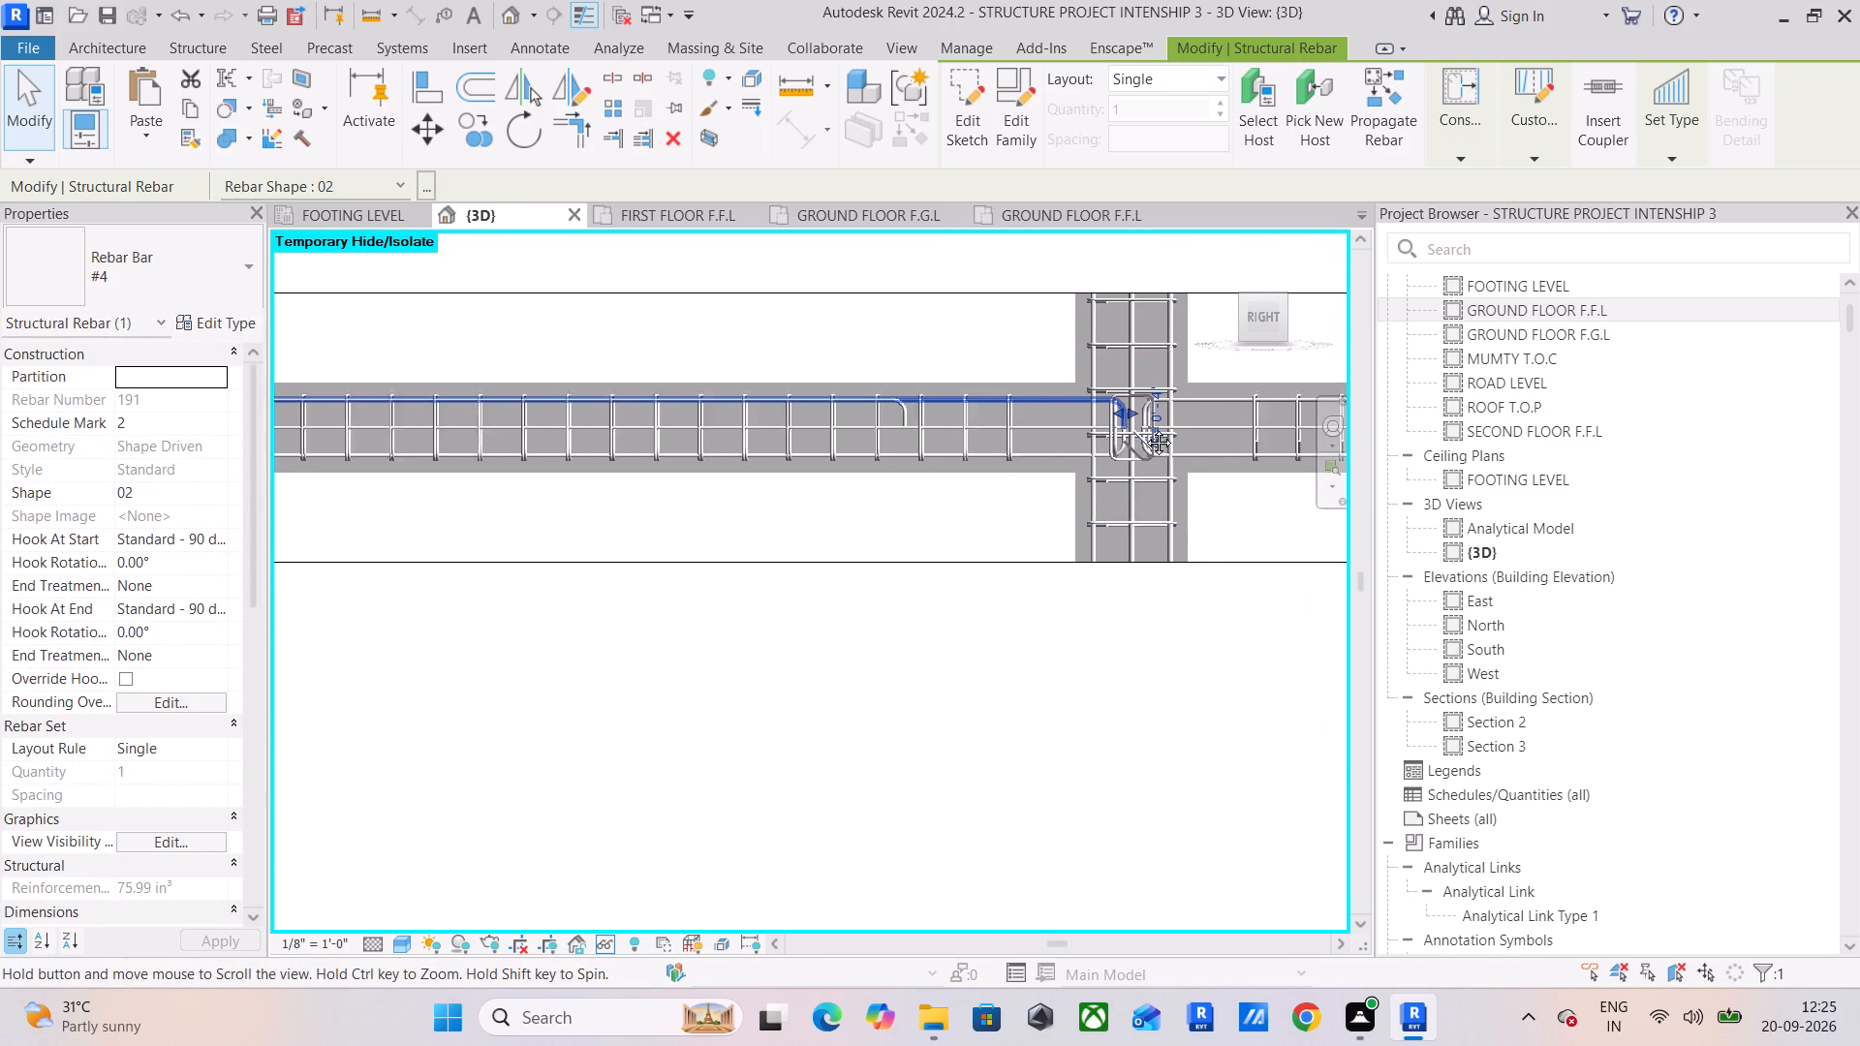
middle_drag(1144, 428, 1155, 428)
drag(1152, 415, 365, 437)
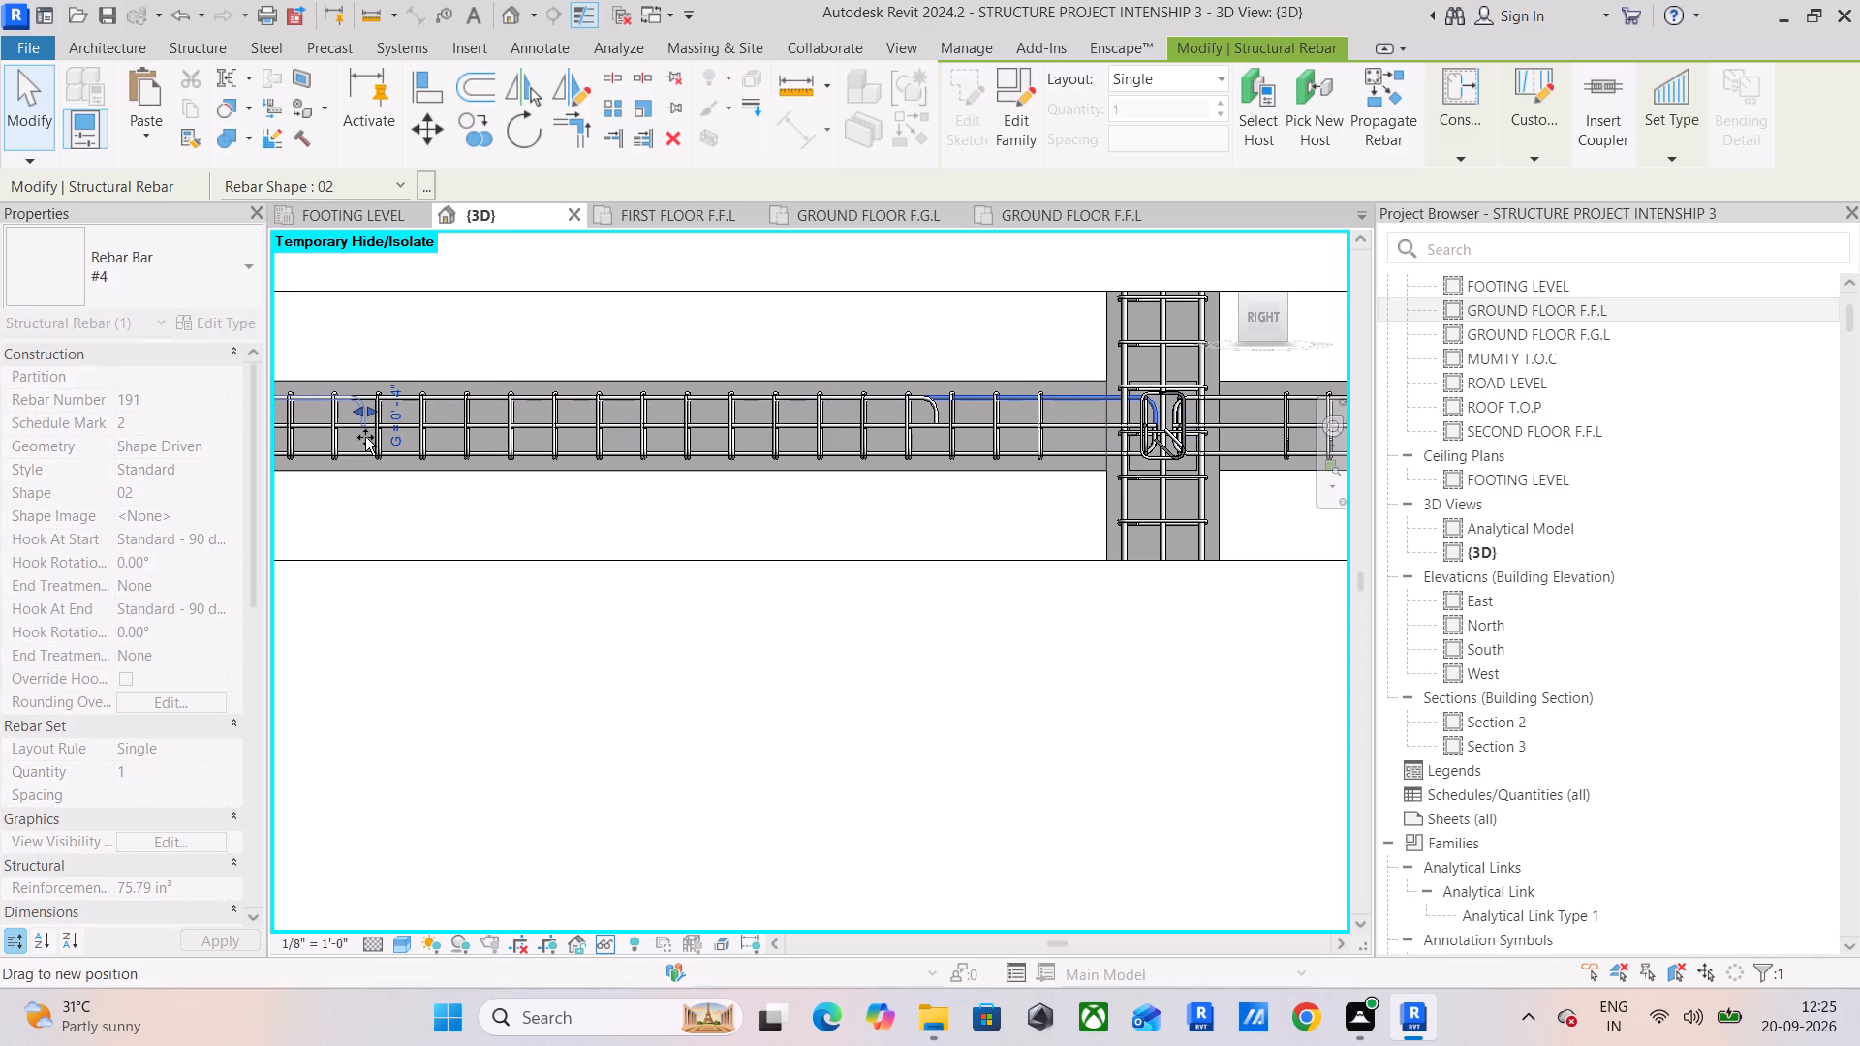
drag(365, 437, 364, 437)
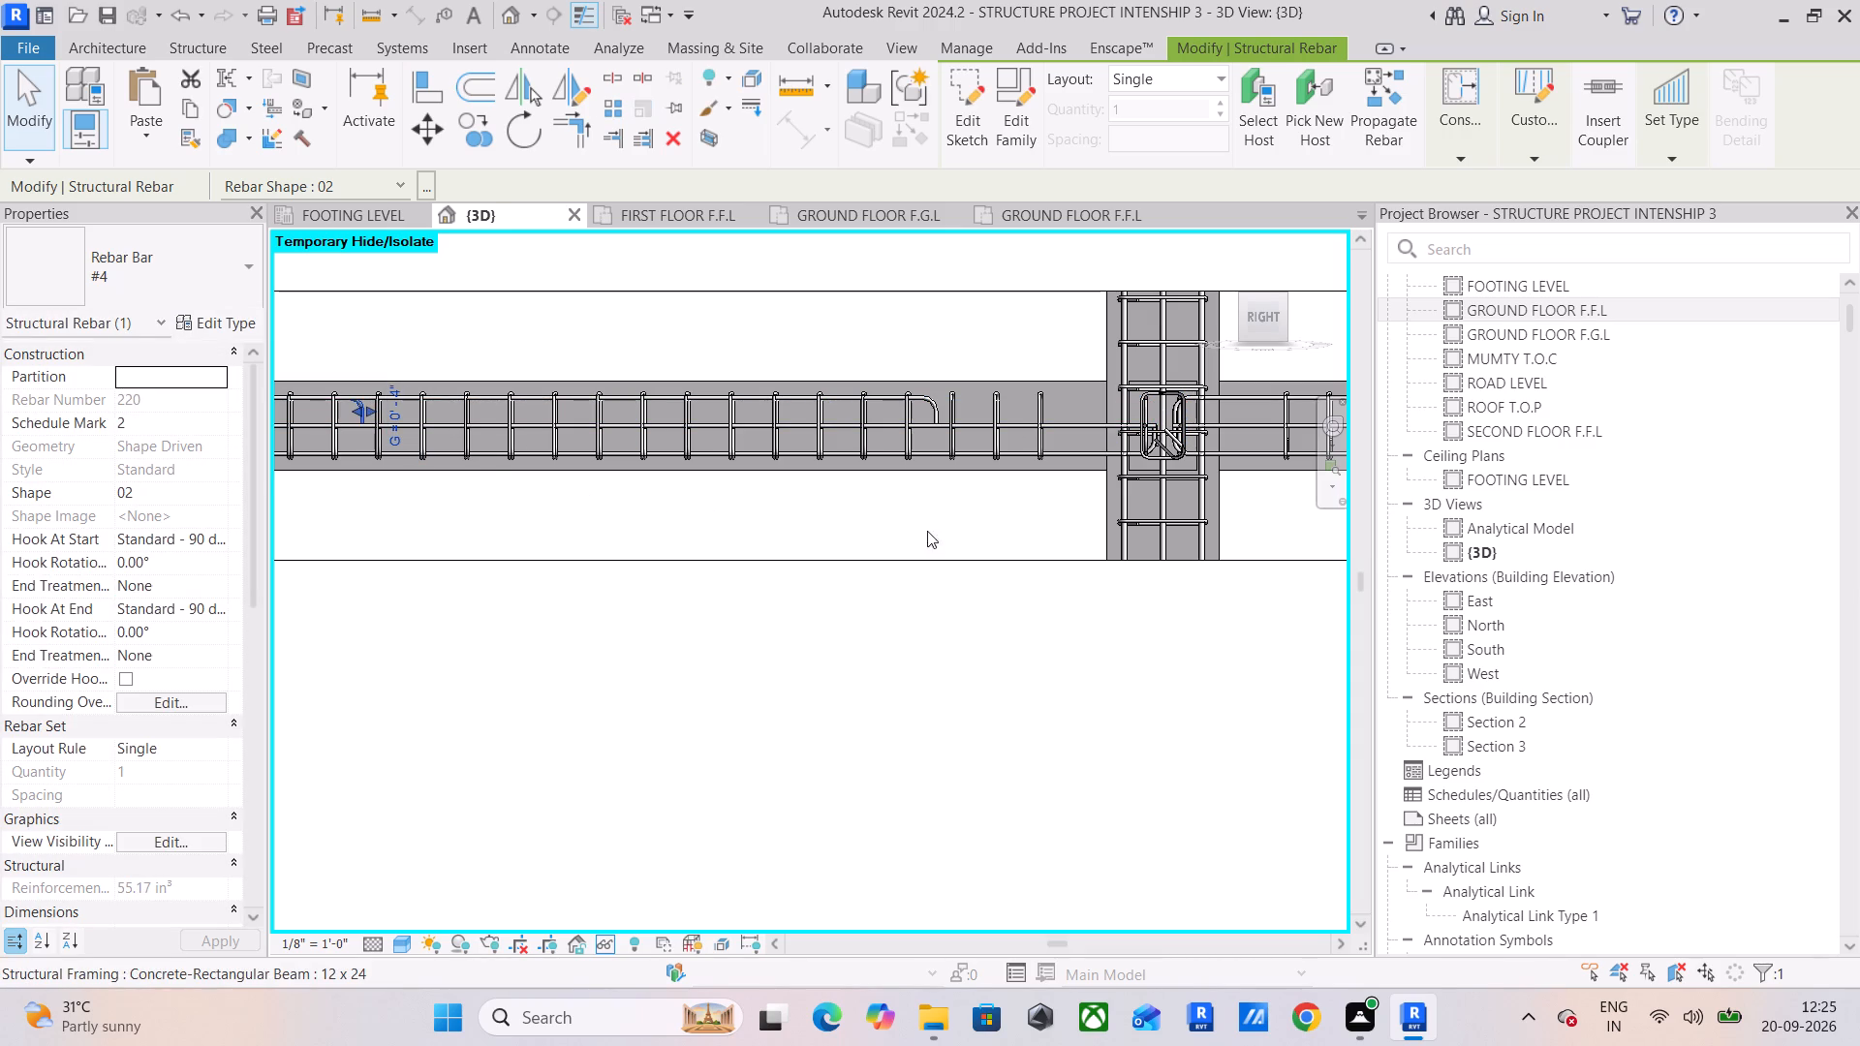
Pull the two bottom #4 shape 02 bars' hooked ends out of the wide column into the span, slightly staggered.
click(1068, 450)
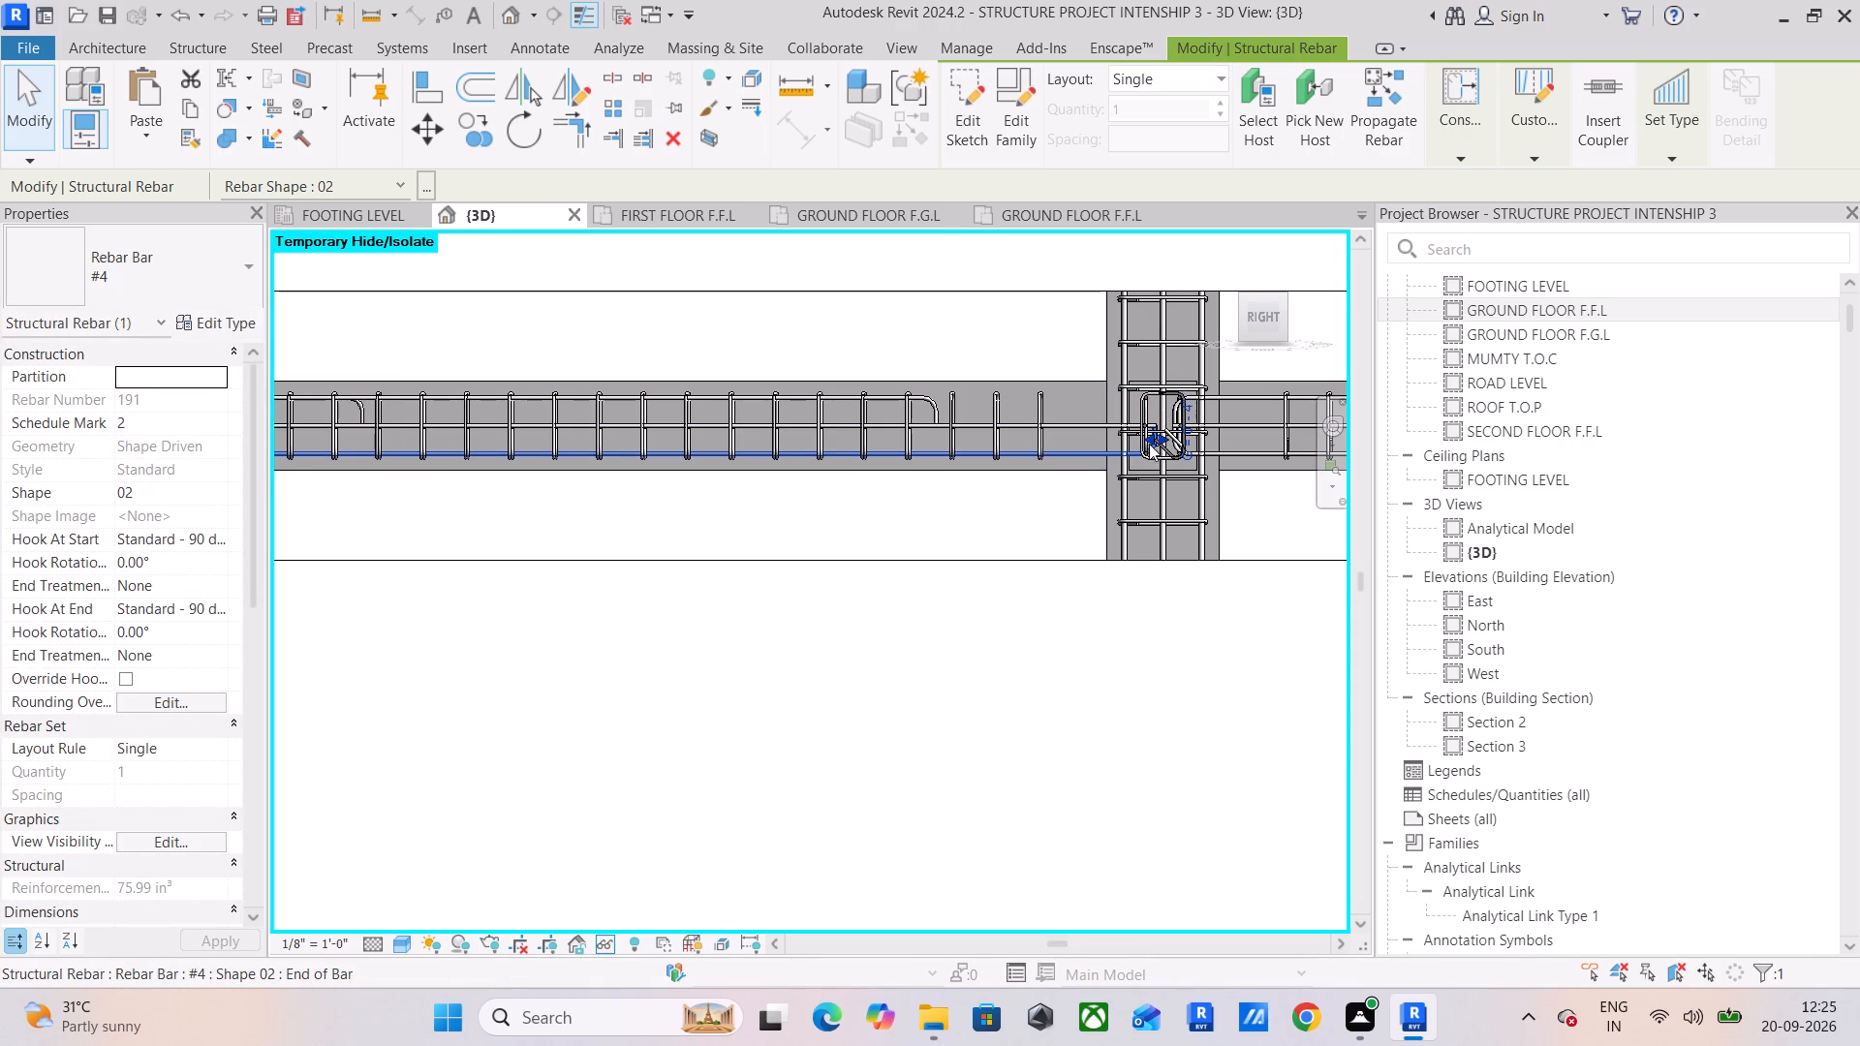
drag(1149, 444, 526, 450)
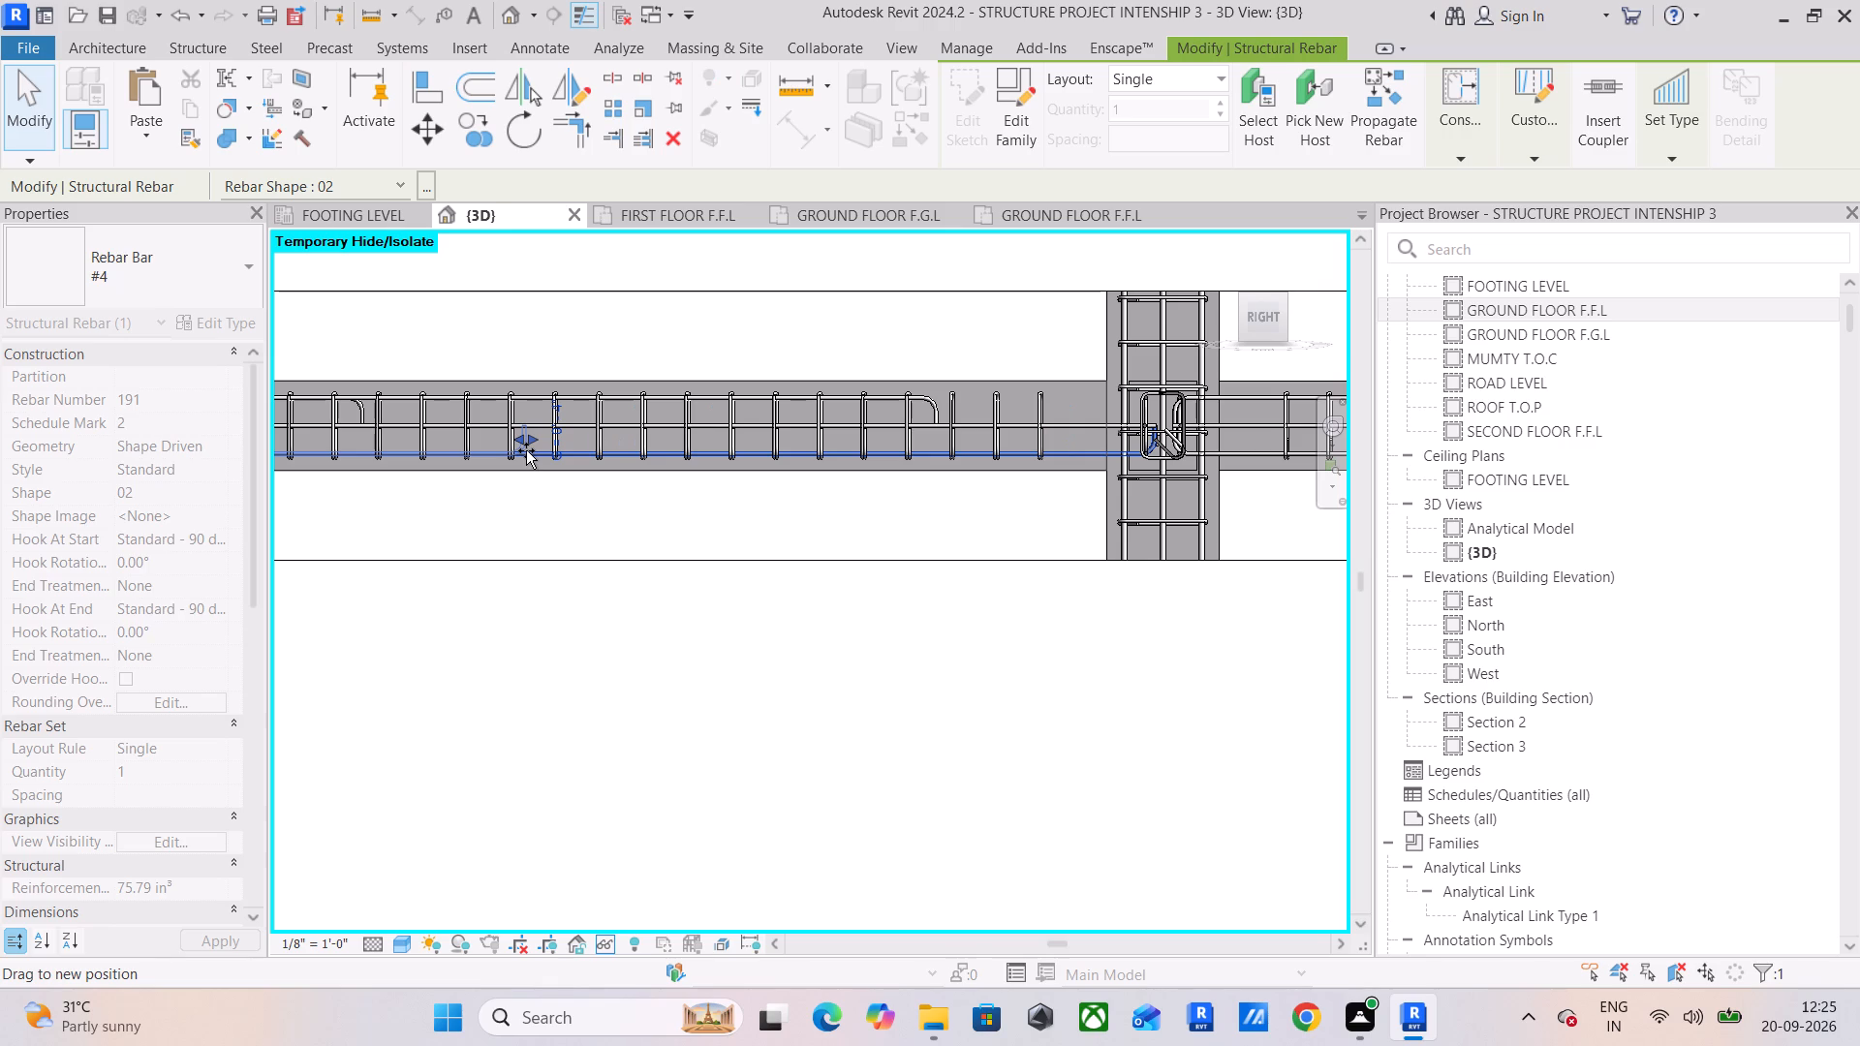
drag(526, 450, 566, 457)
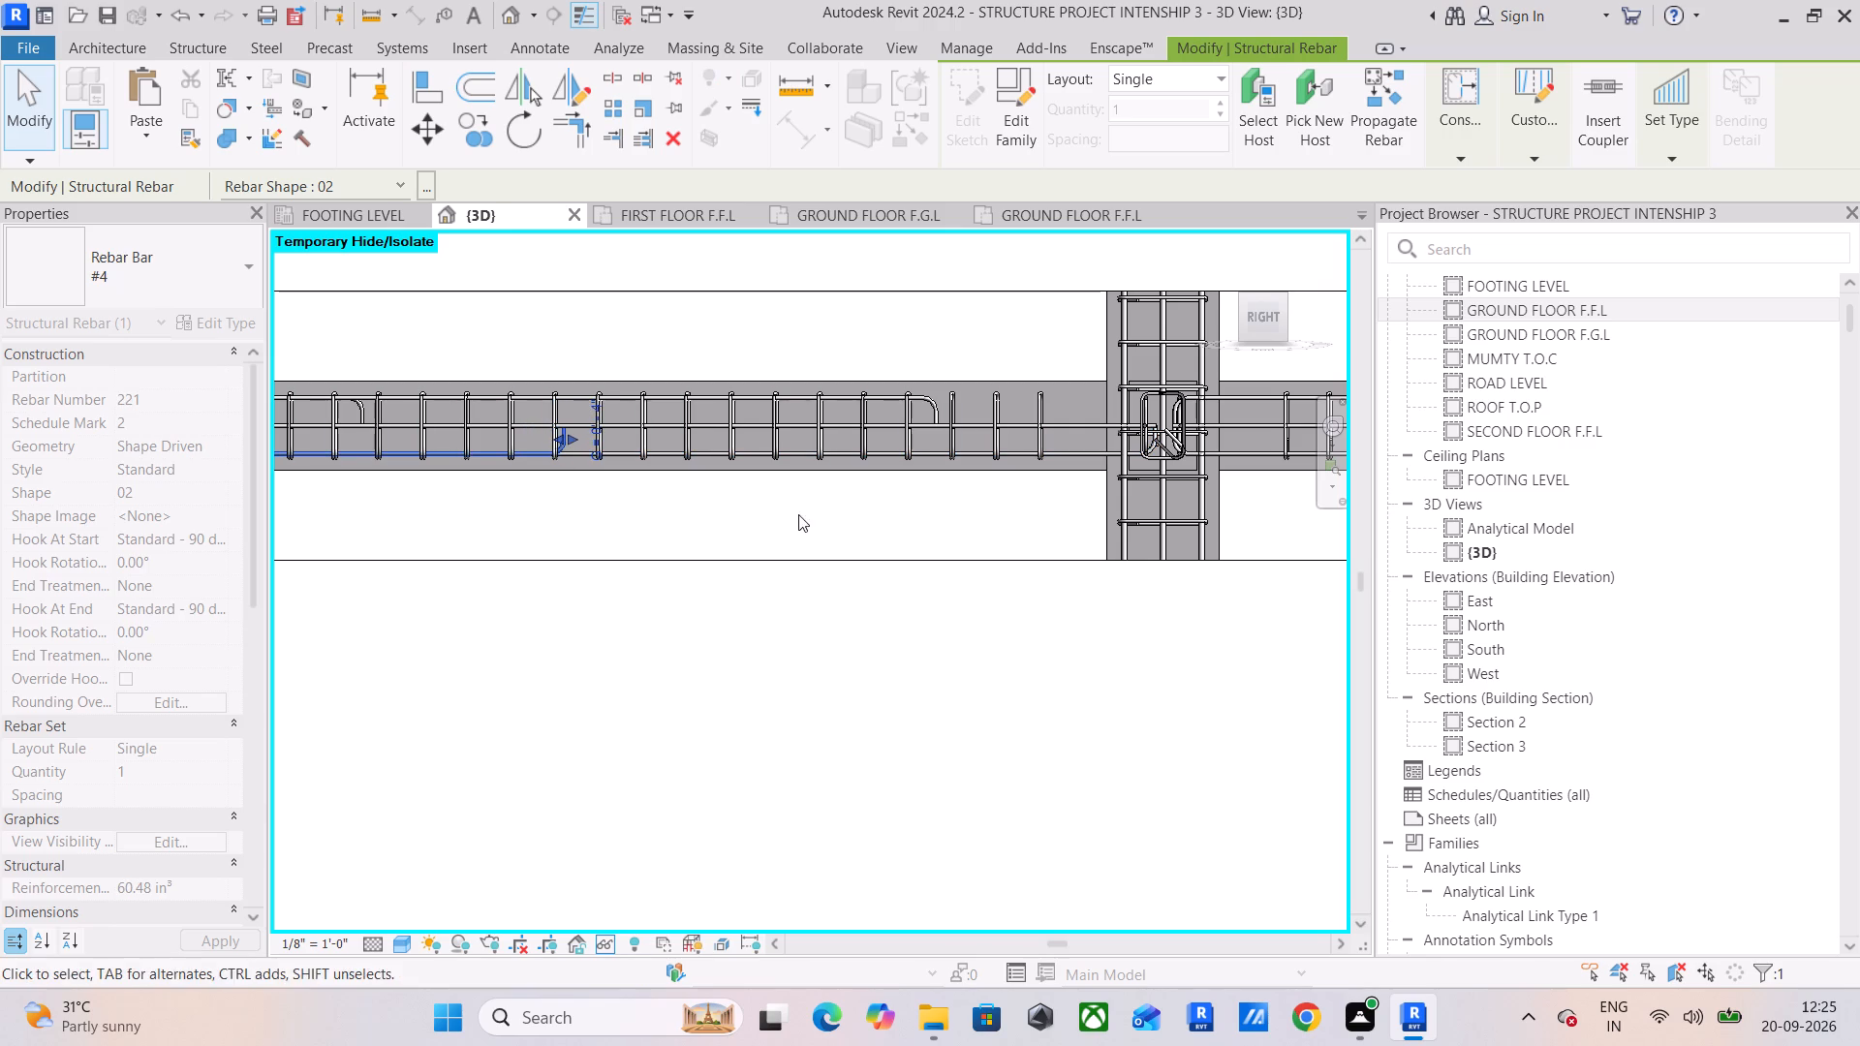
click(1074, 459)
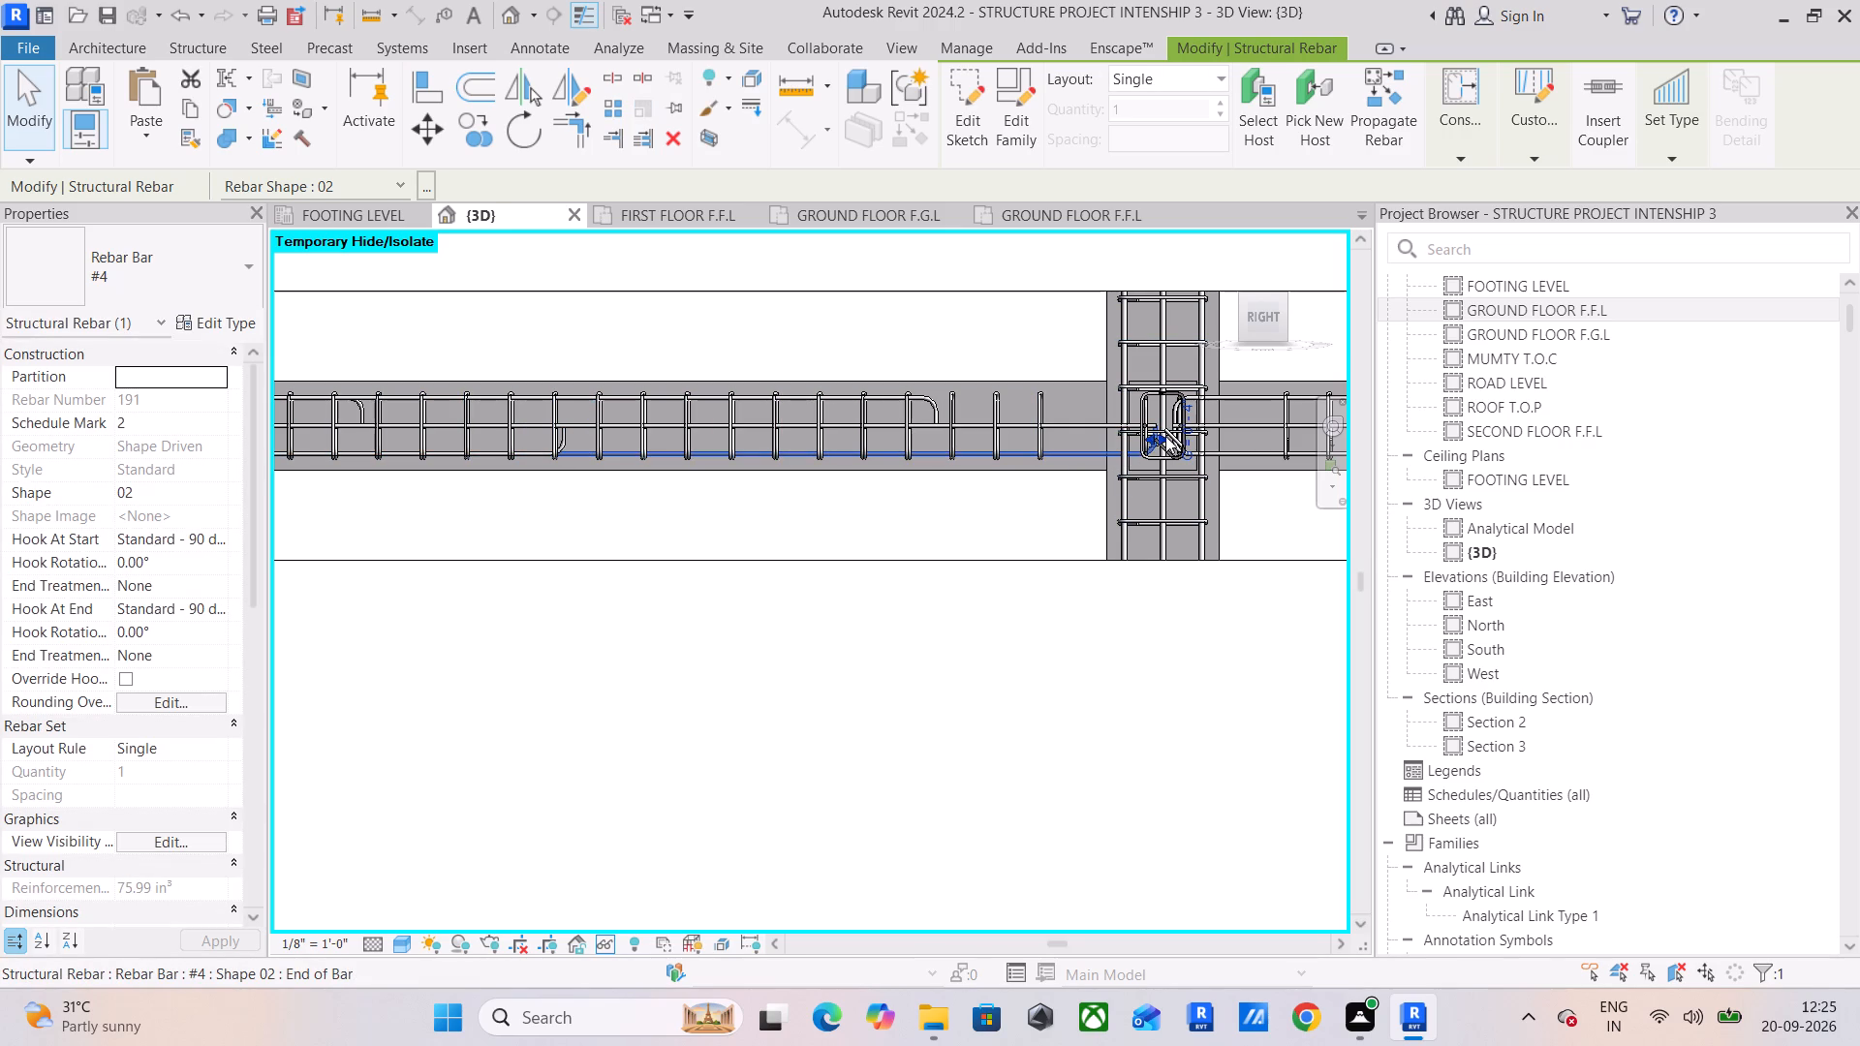
drag(1153, 441, 615, 441)
Shorten the two straight mid-depth #4 shape 00 bars at the wide column, ending them at staggered points within the span.
click(1065, 425)
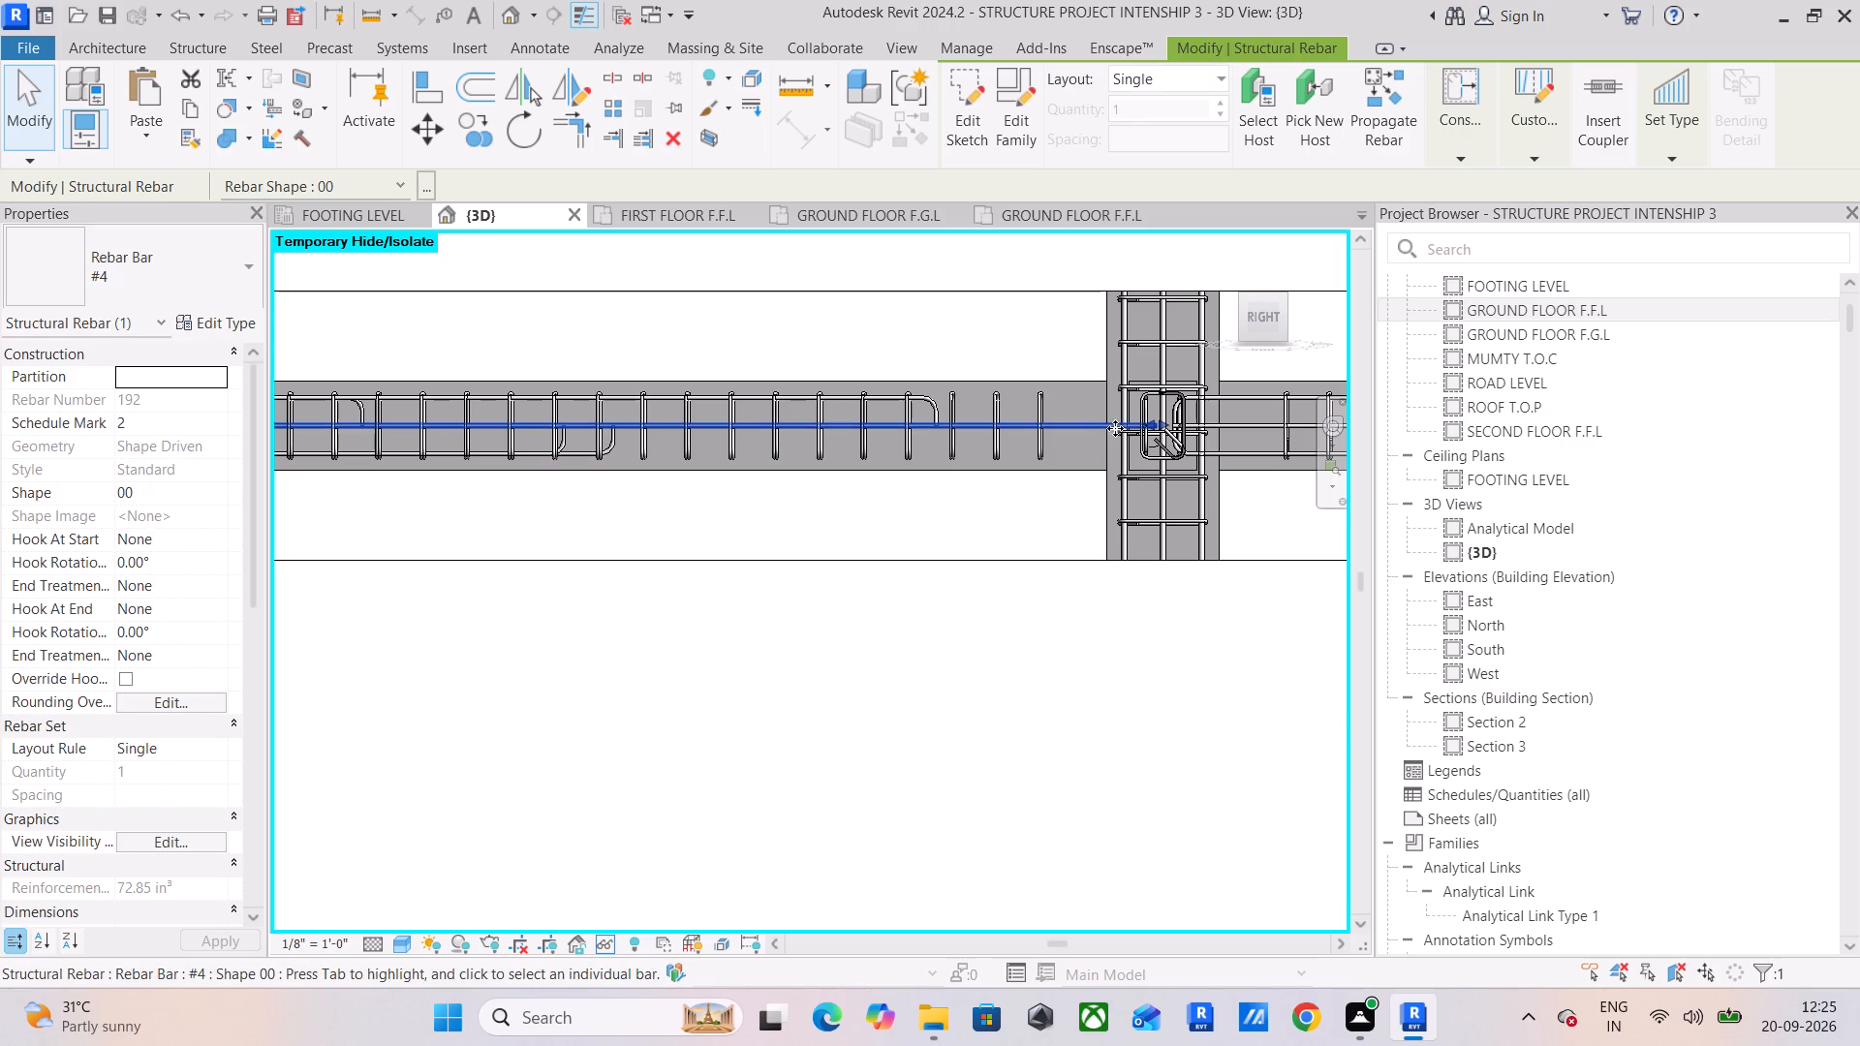
drag(1150, 427, 677, 442)
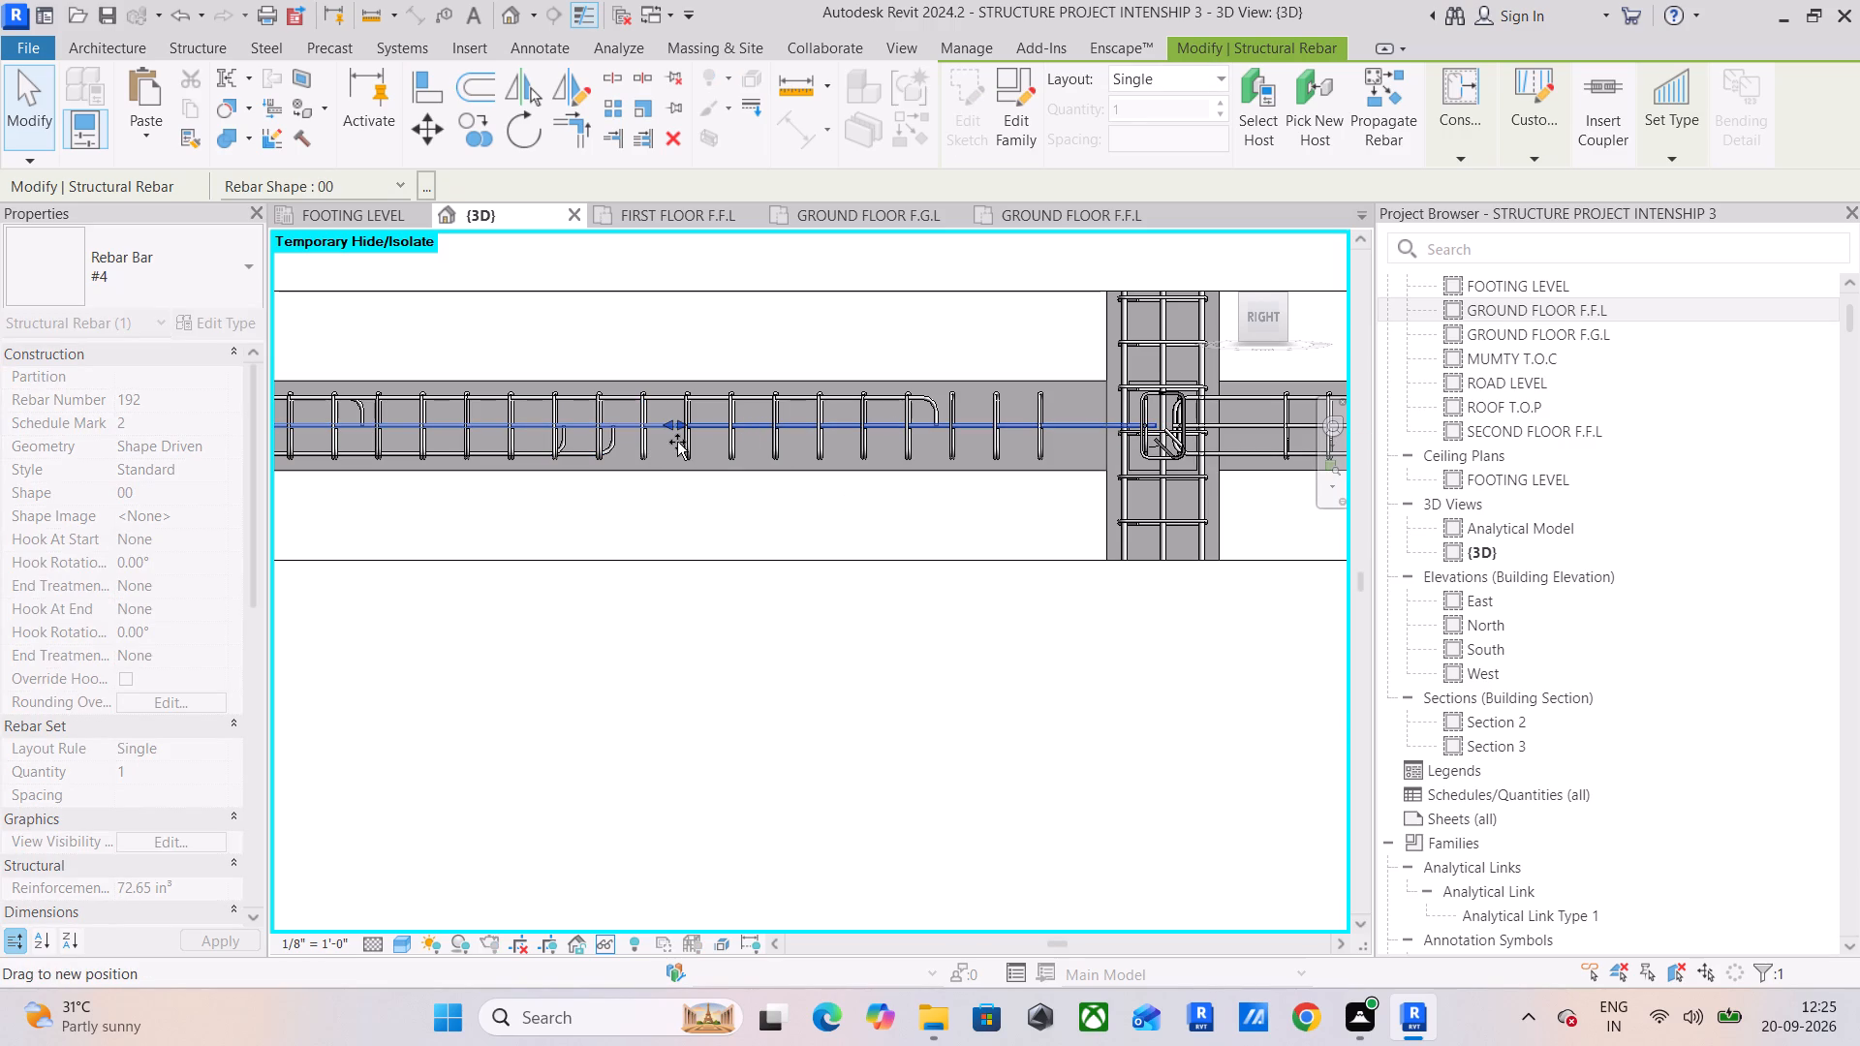
drag(677, 442, 666, 442)
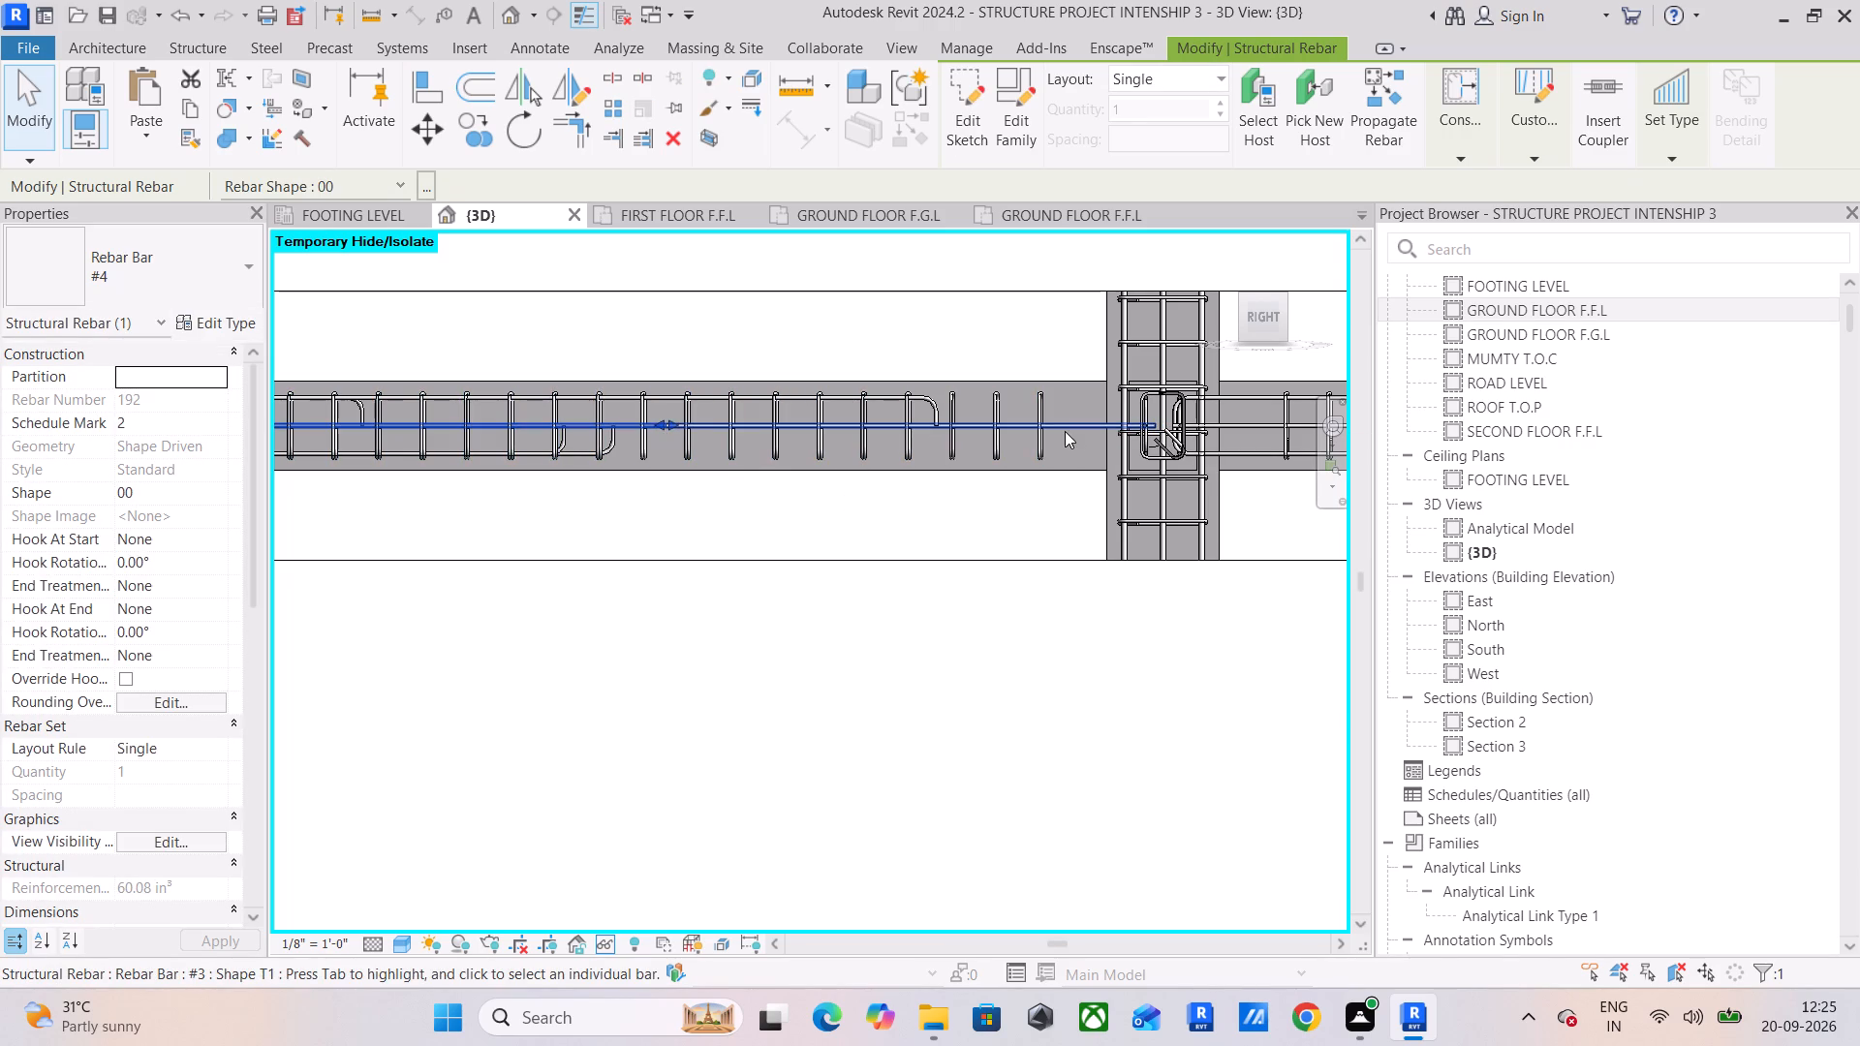
click(1065, 431)
drag(1151, 424, 839, 441)
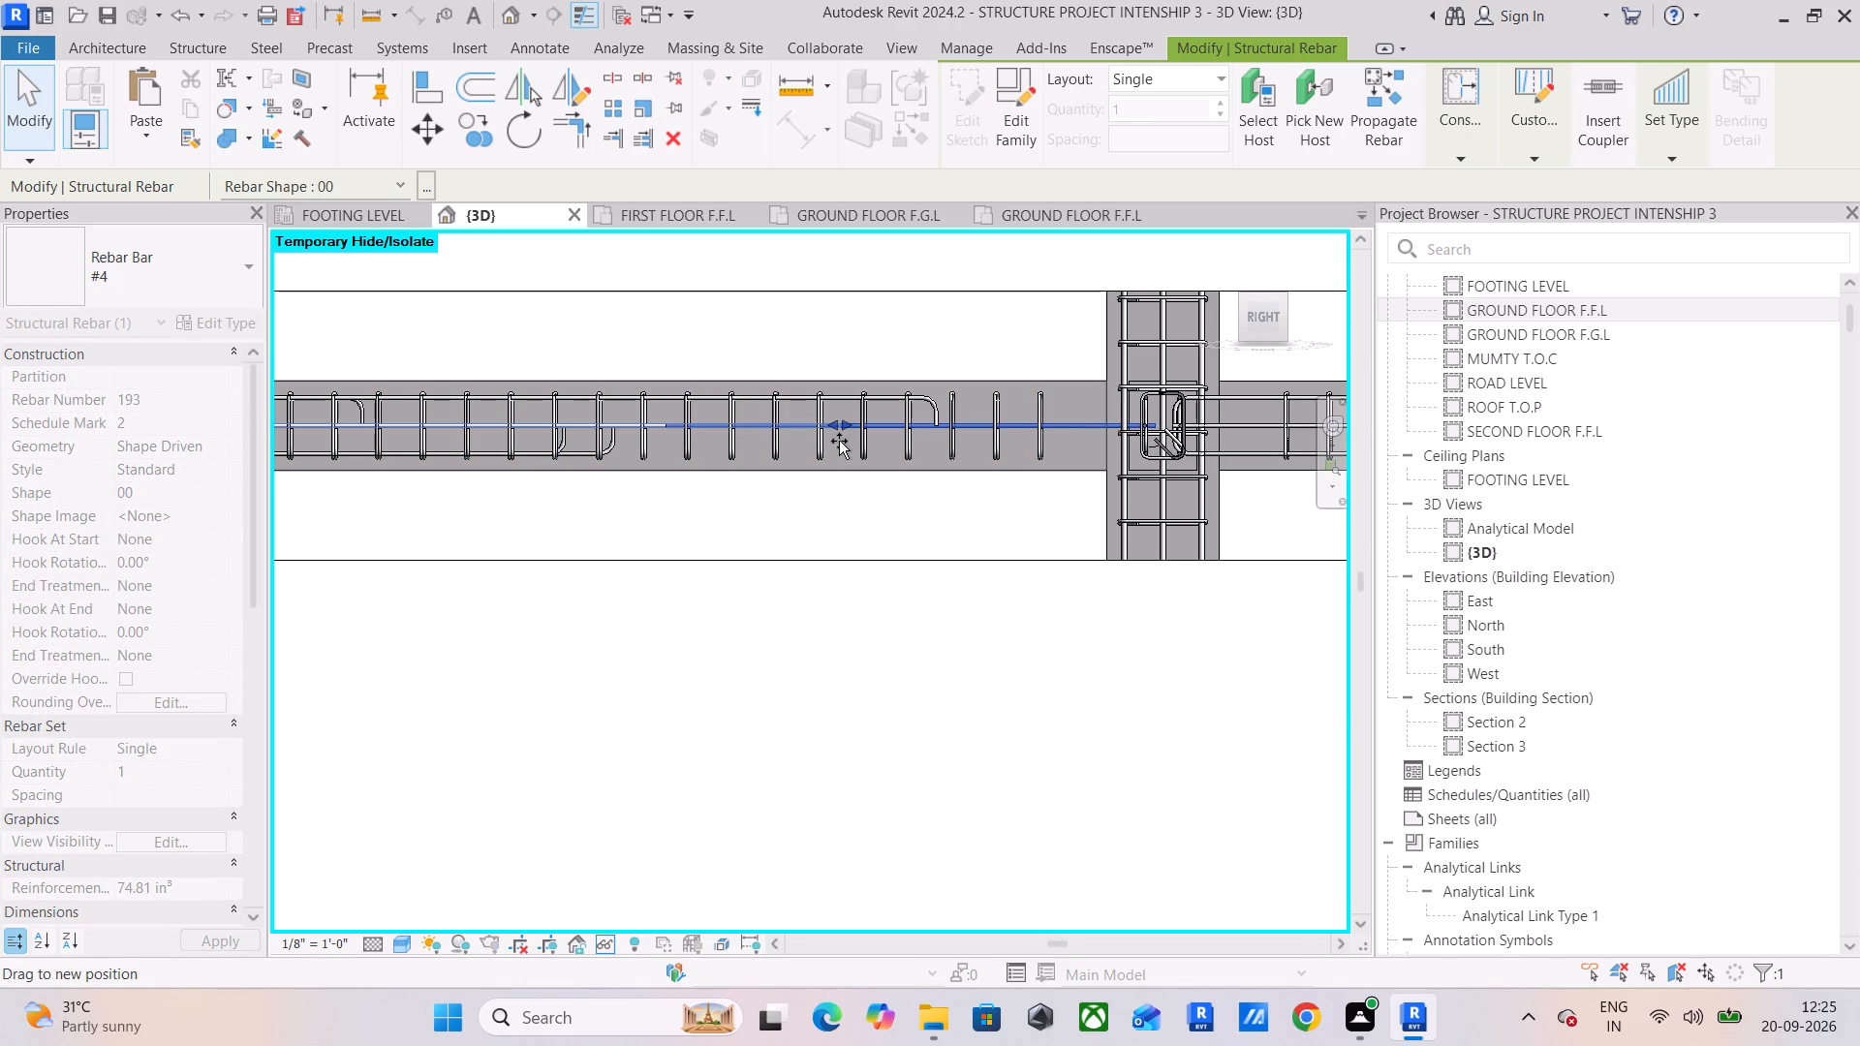
drag(839, 441, 750, 443)
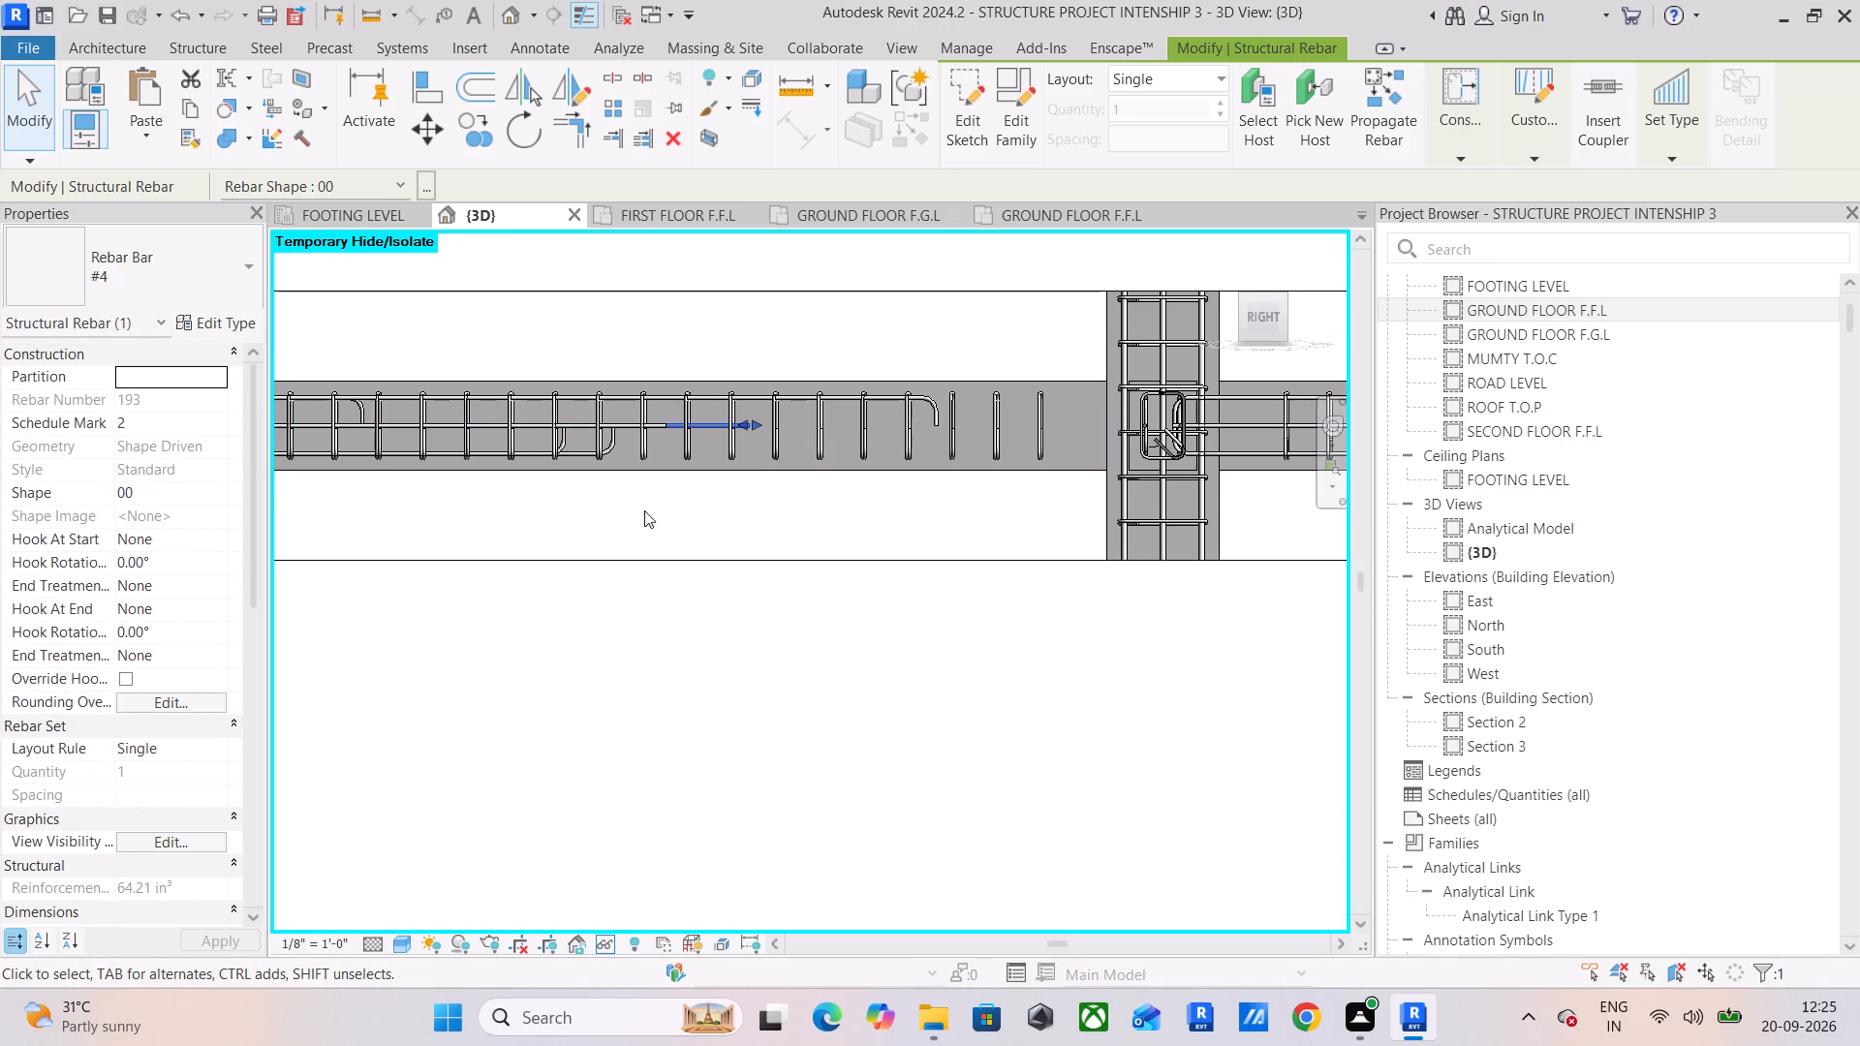
Shorten the shorter bottom #4 shape 02 bar in the second span so its hook ends at the narrow column's far face.
middle_drag(635, 516, 1106, 465)
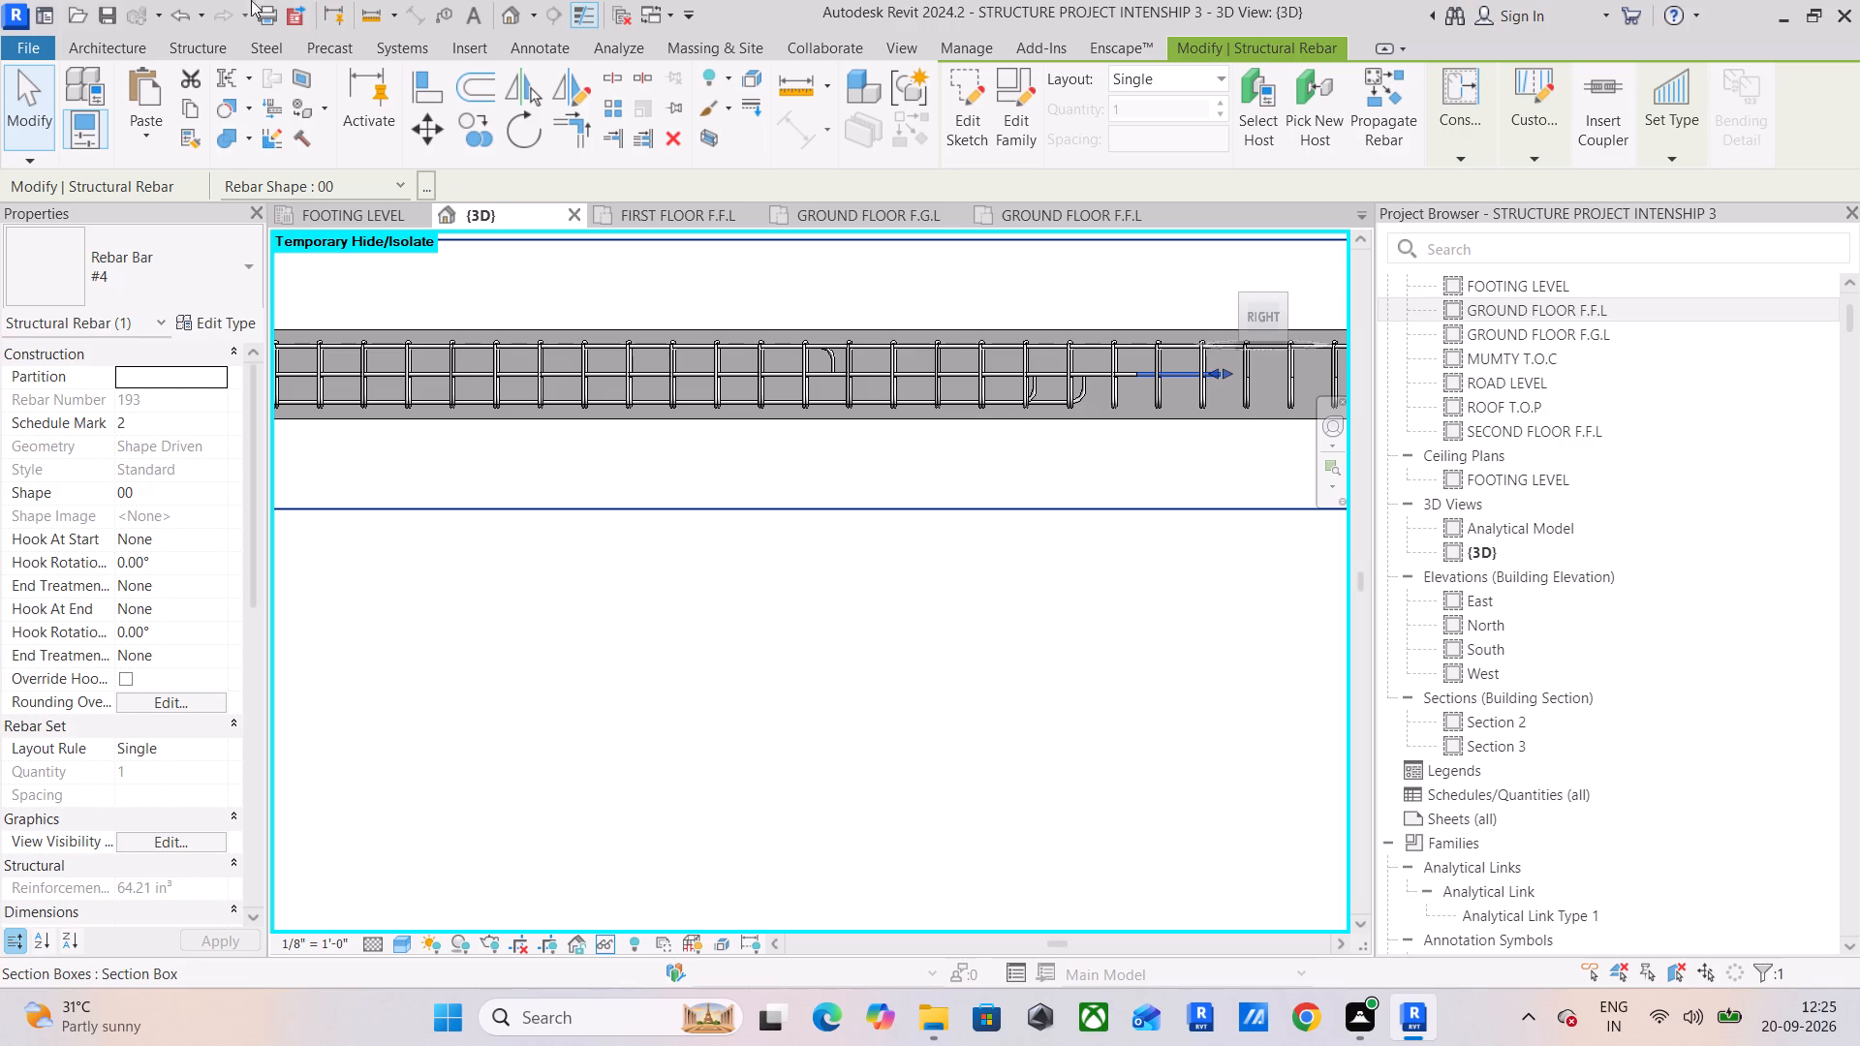
scroll(305, 0, up, 6)
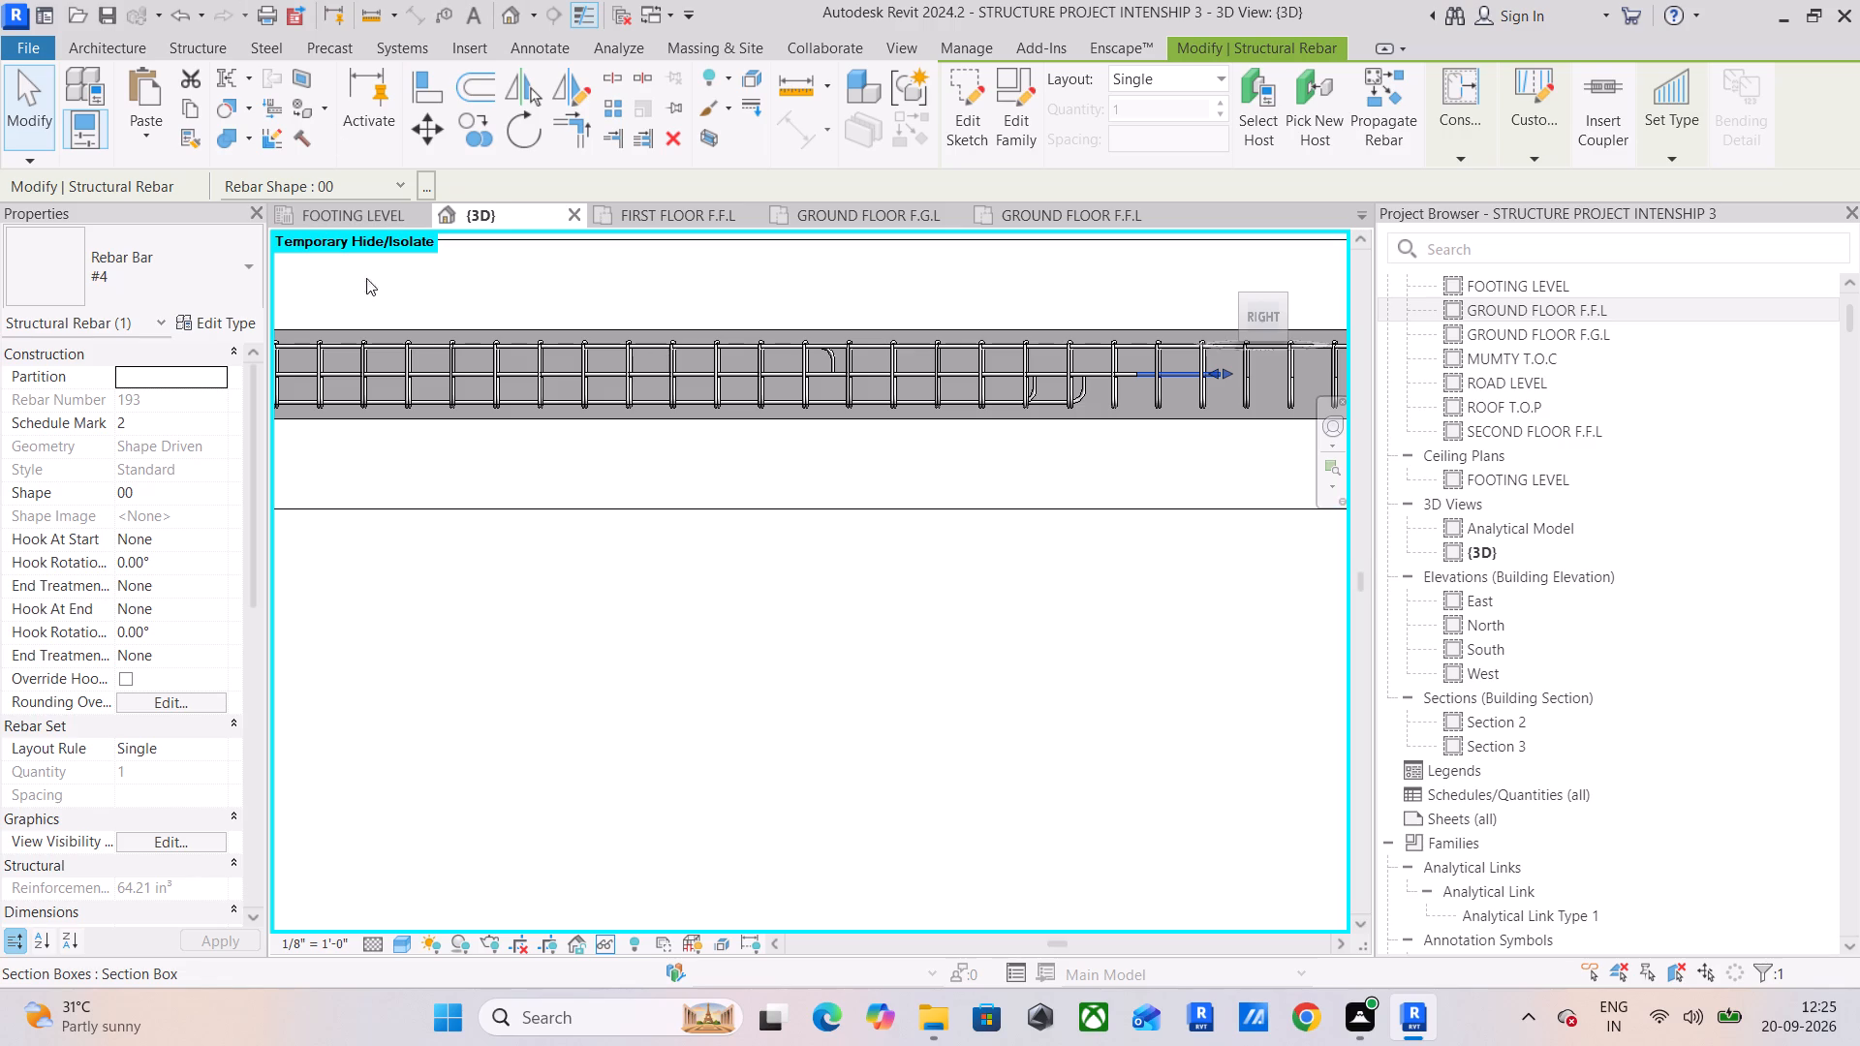
scroll(922, 430, up, 5)
scroll(923, 431, down, 5)
scroll(663, 390, down, 1)
middle_drag(663, 391, 940, 371)
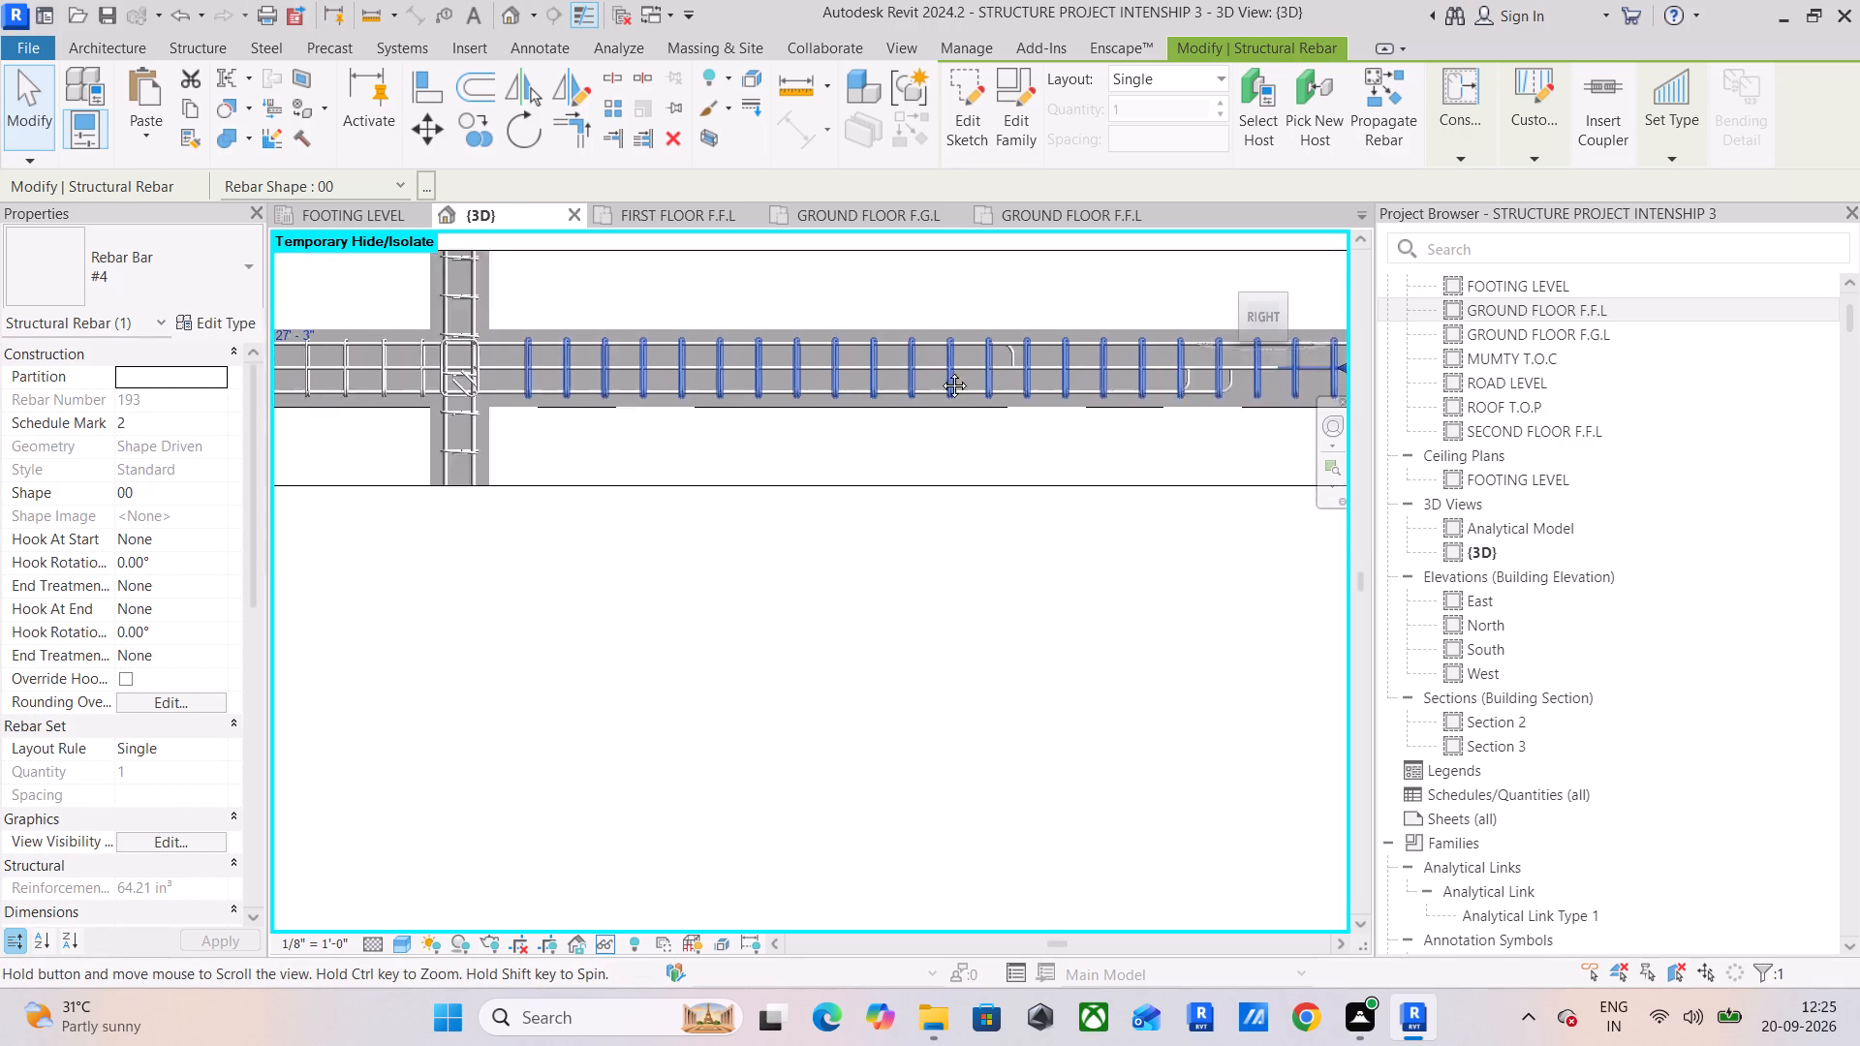
middle_drag(940, 371, 952, 370)
click(634, 377)
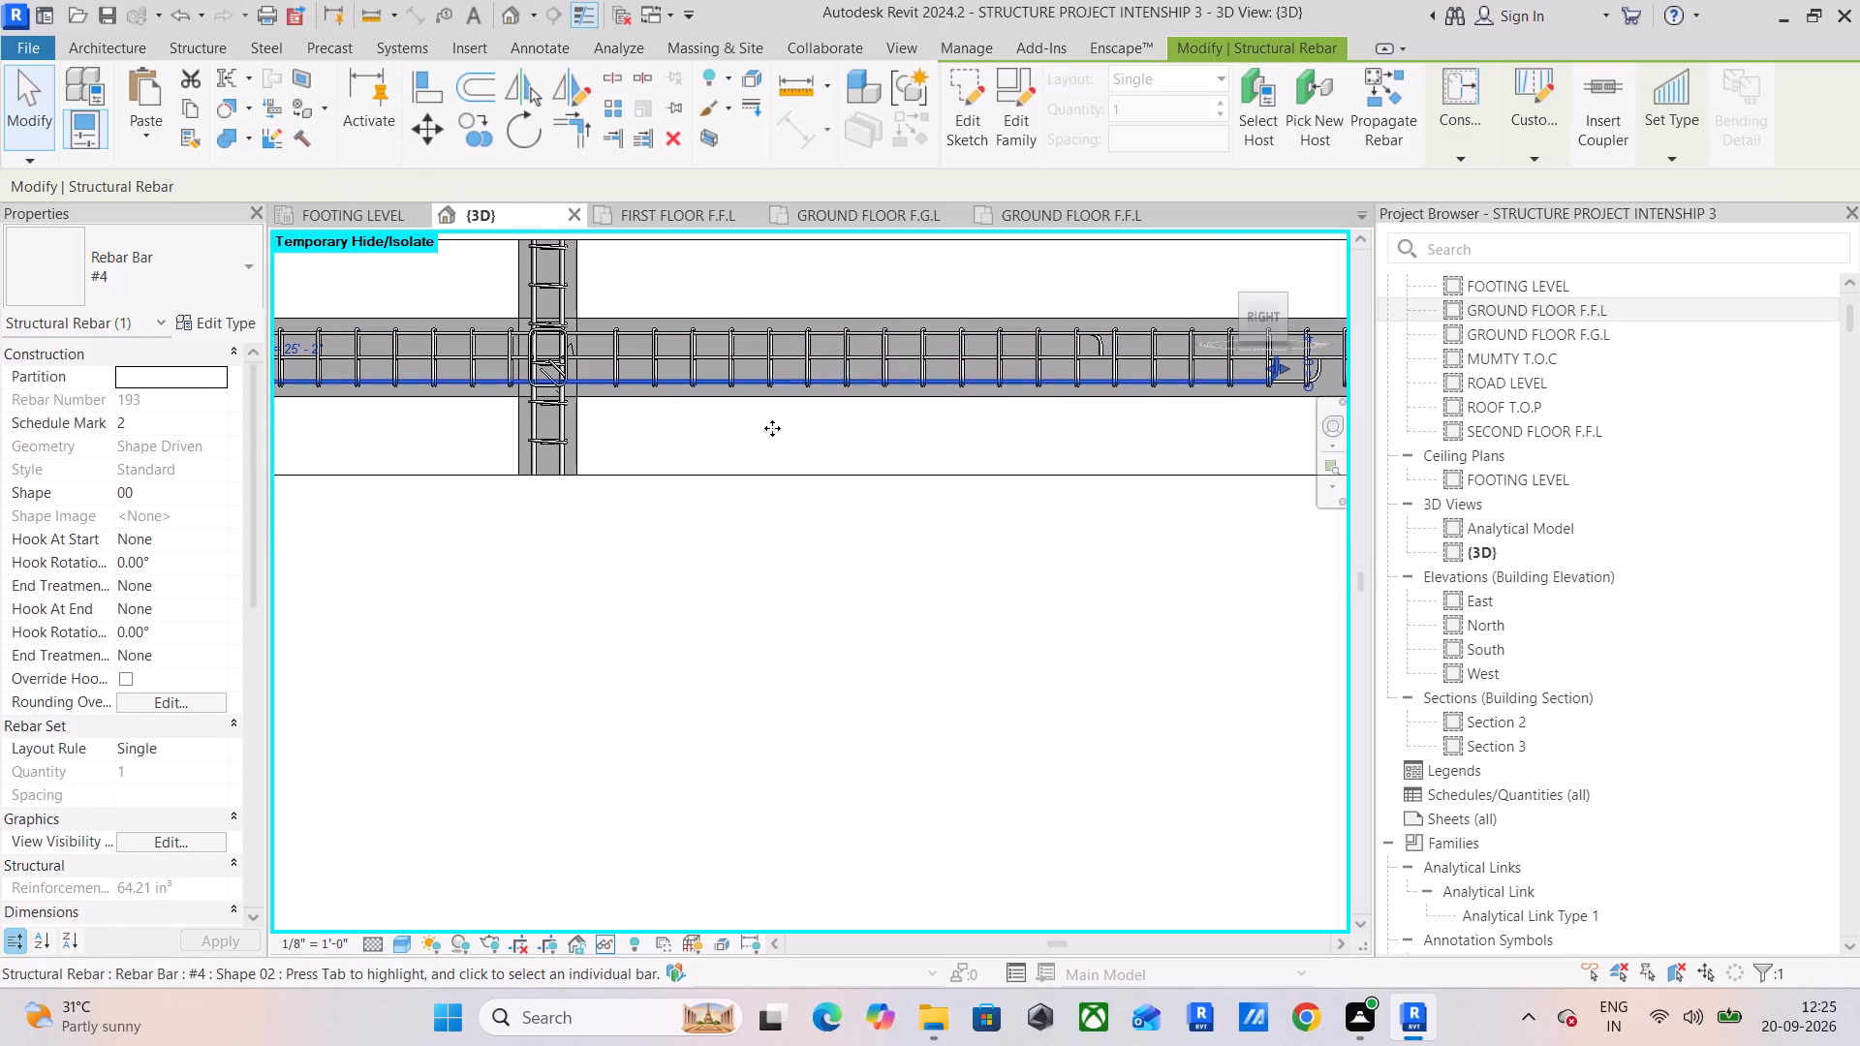
drag(1274, 372, 1016, 376)
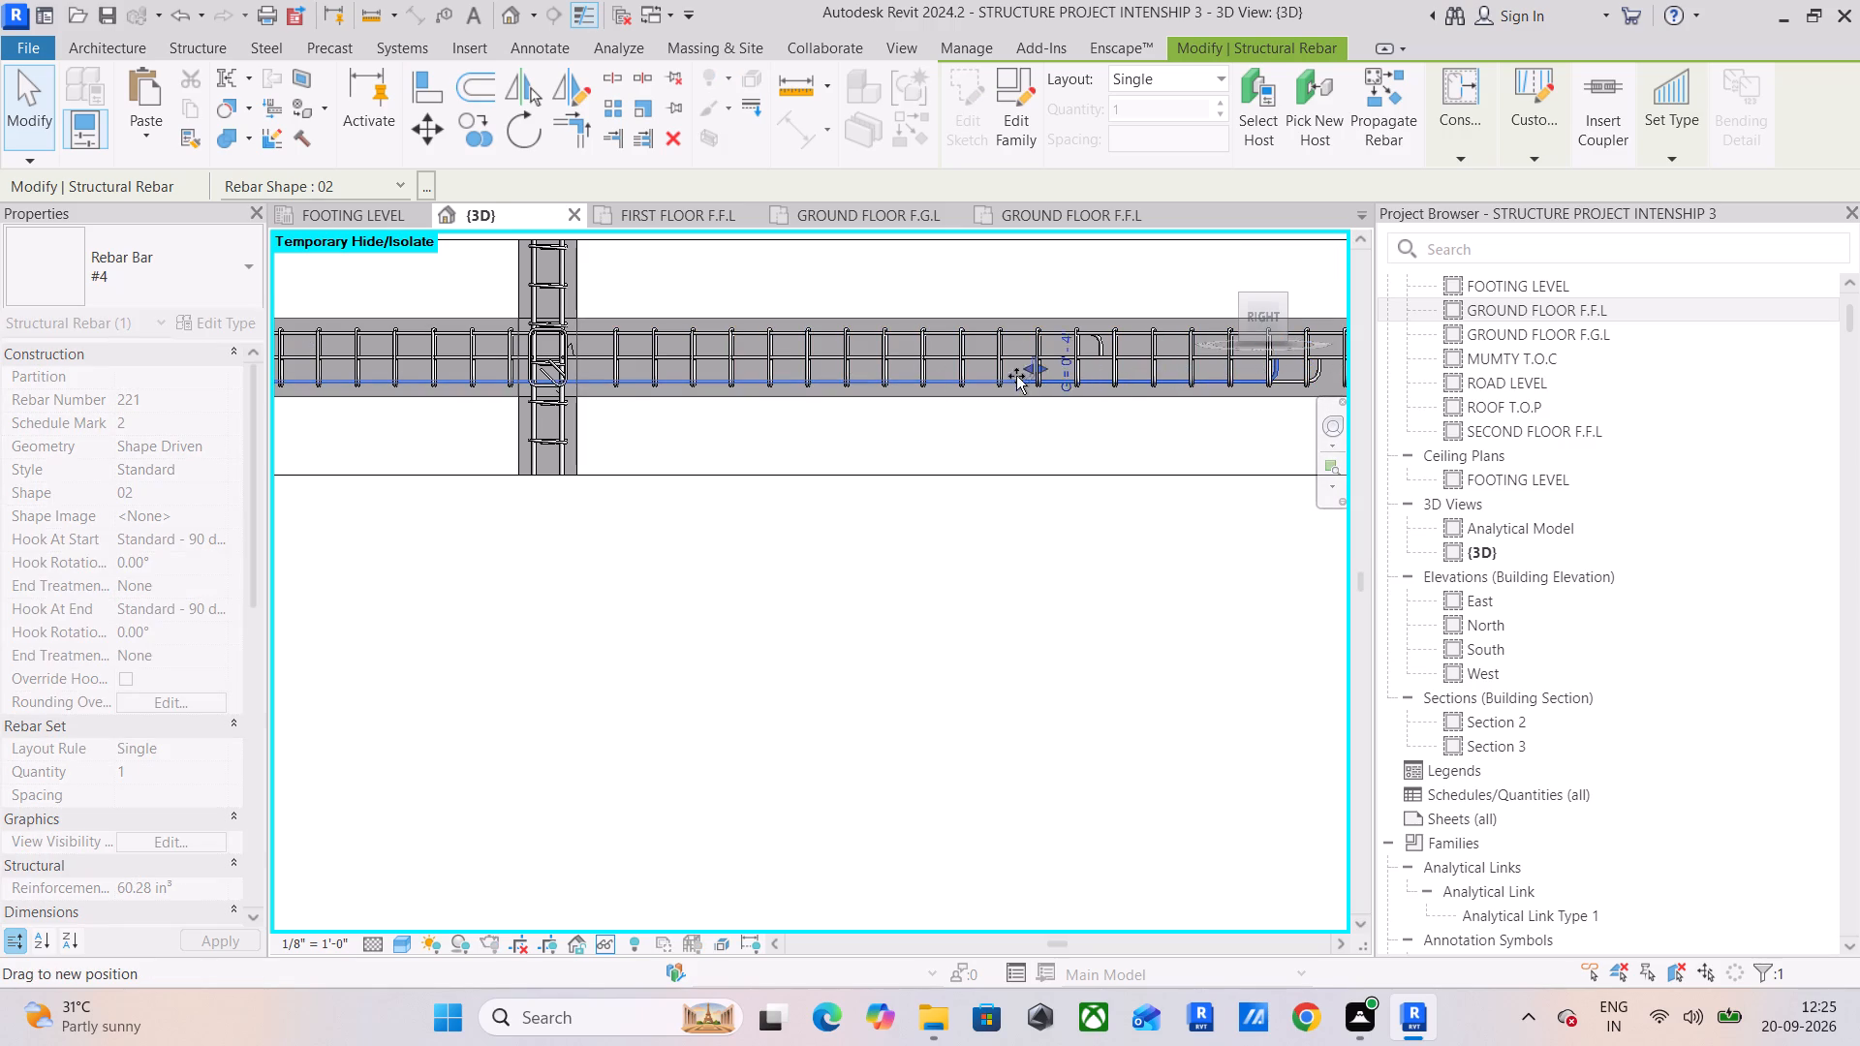
drag(1016, 376, 576, 380)
scroll(576, 380, up, 4)
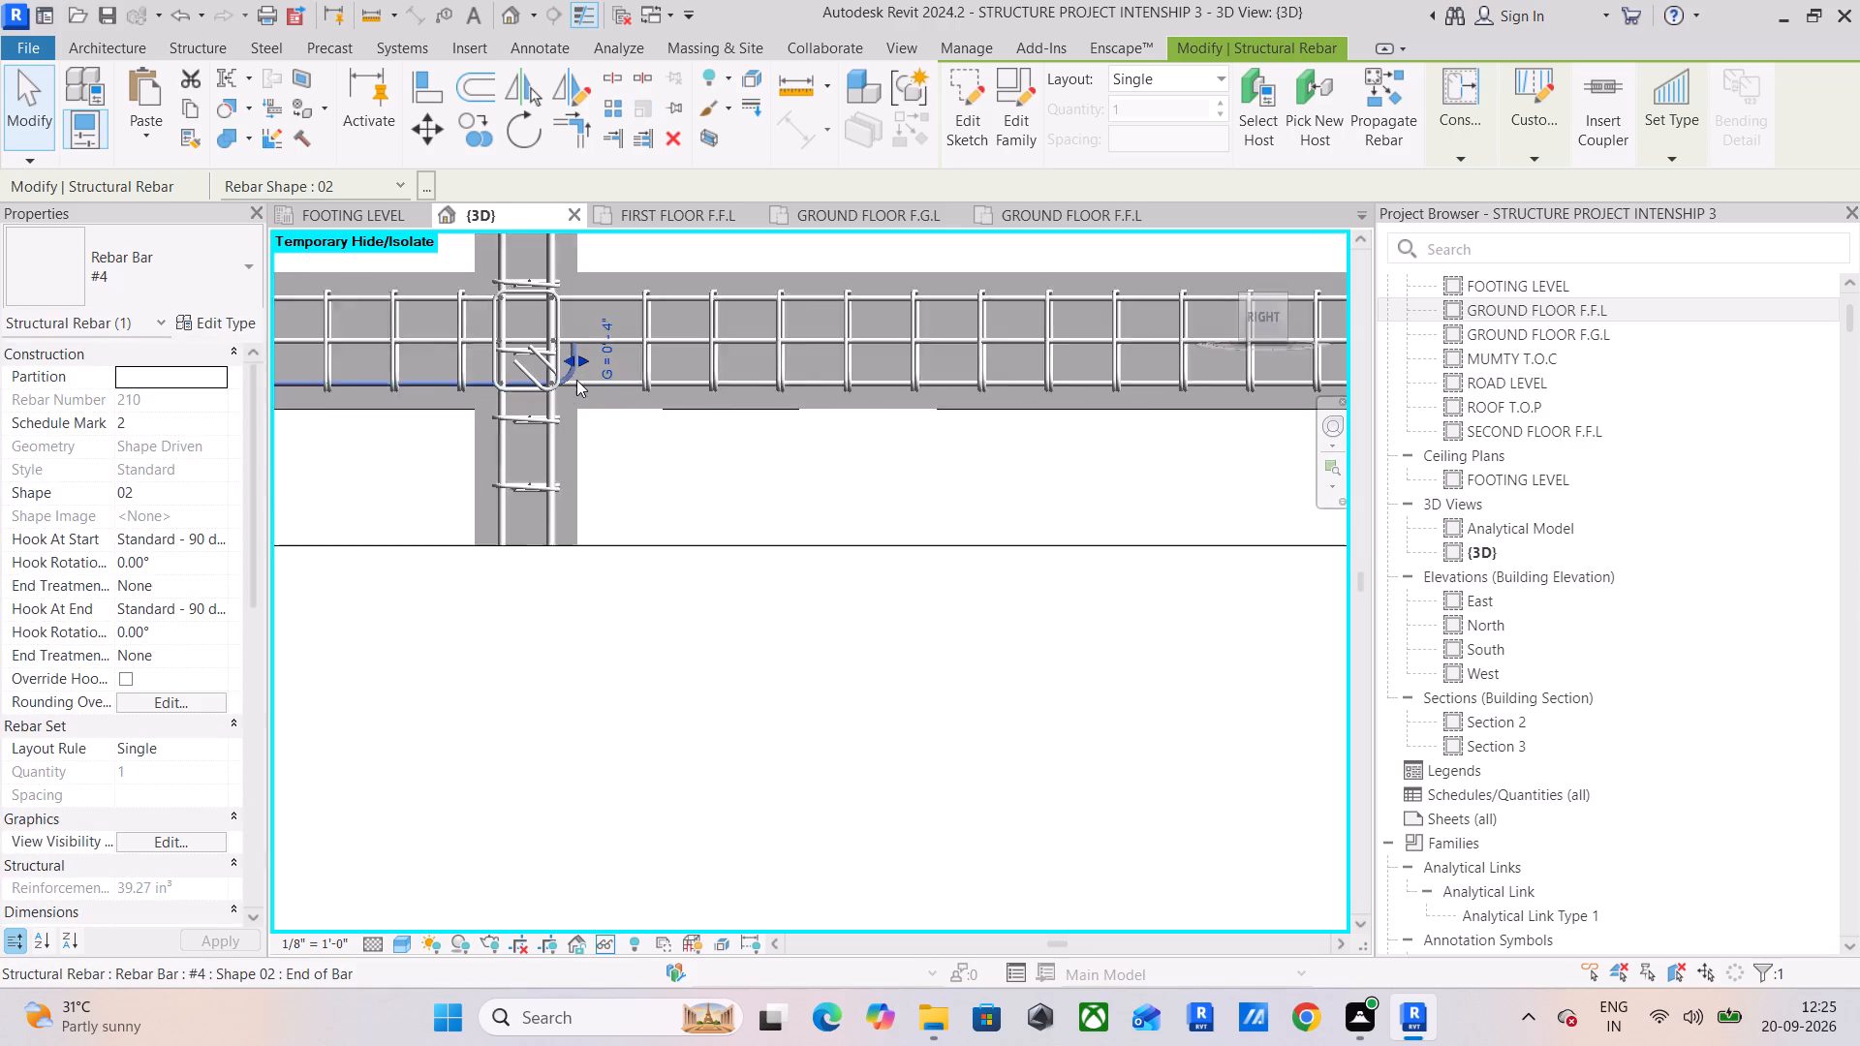
scroll(576, 380, up, 4)
scroll(576, 374, down, 3)
middle_drag(579, 370, 593, 427)
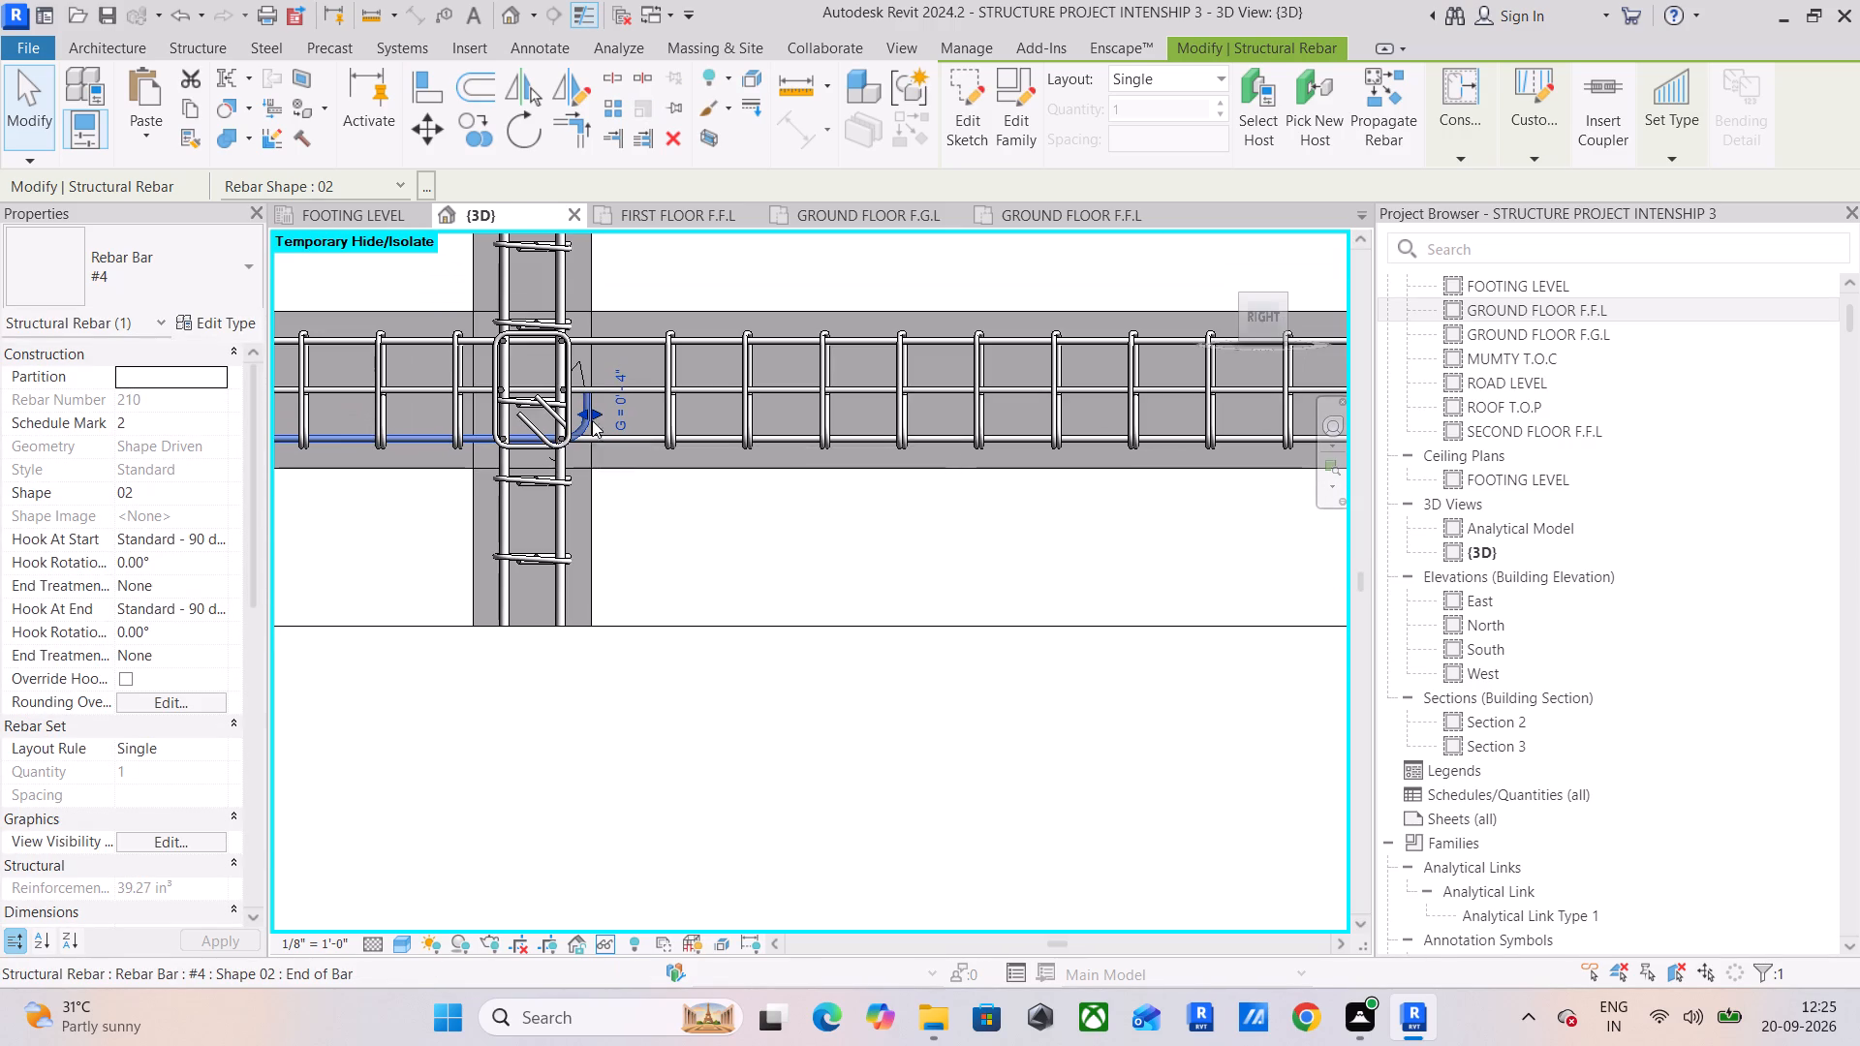
scroll(591, 414, up, 6)
Shorten the other bottom #4 shape 02 bar to the narrow column's far face, aligning its hook with the first bar's.
click(687, 473)
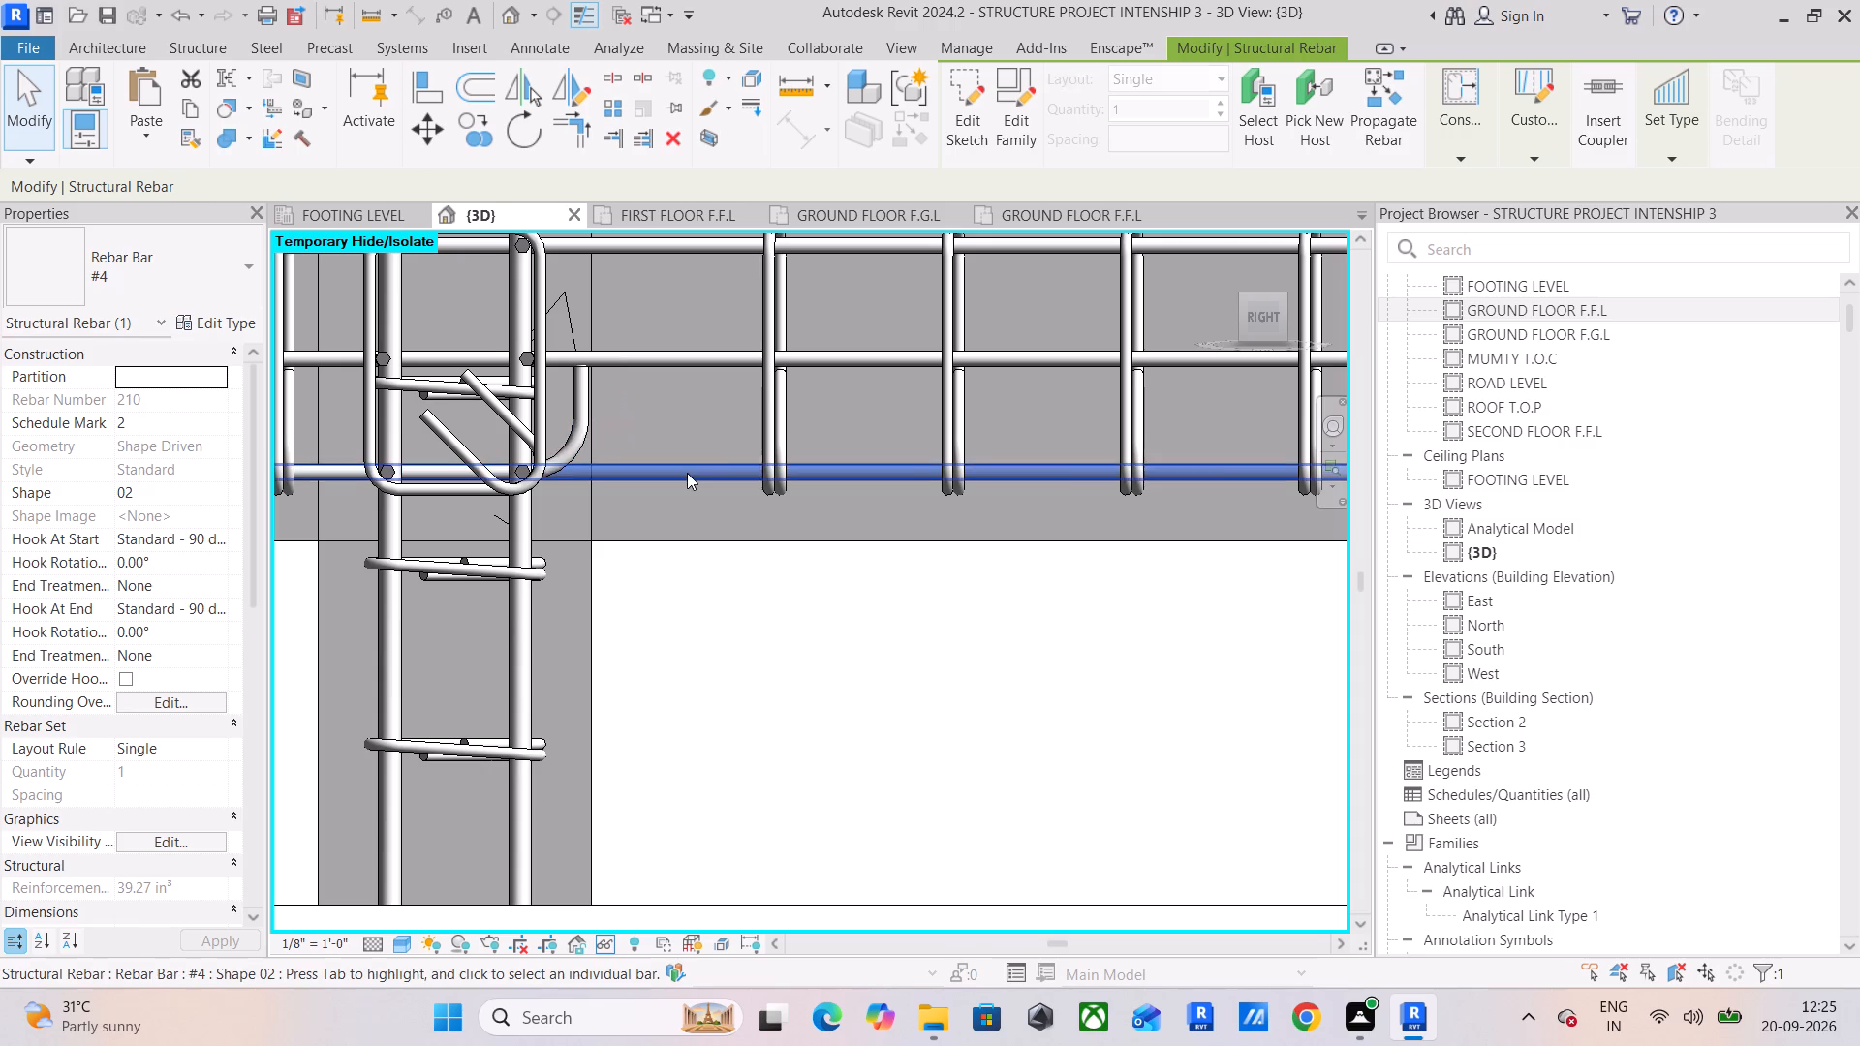
scroll(734, 455, down, 12)
middle_drag(880, 459, 537, 416)
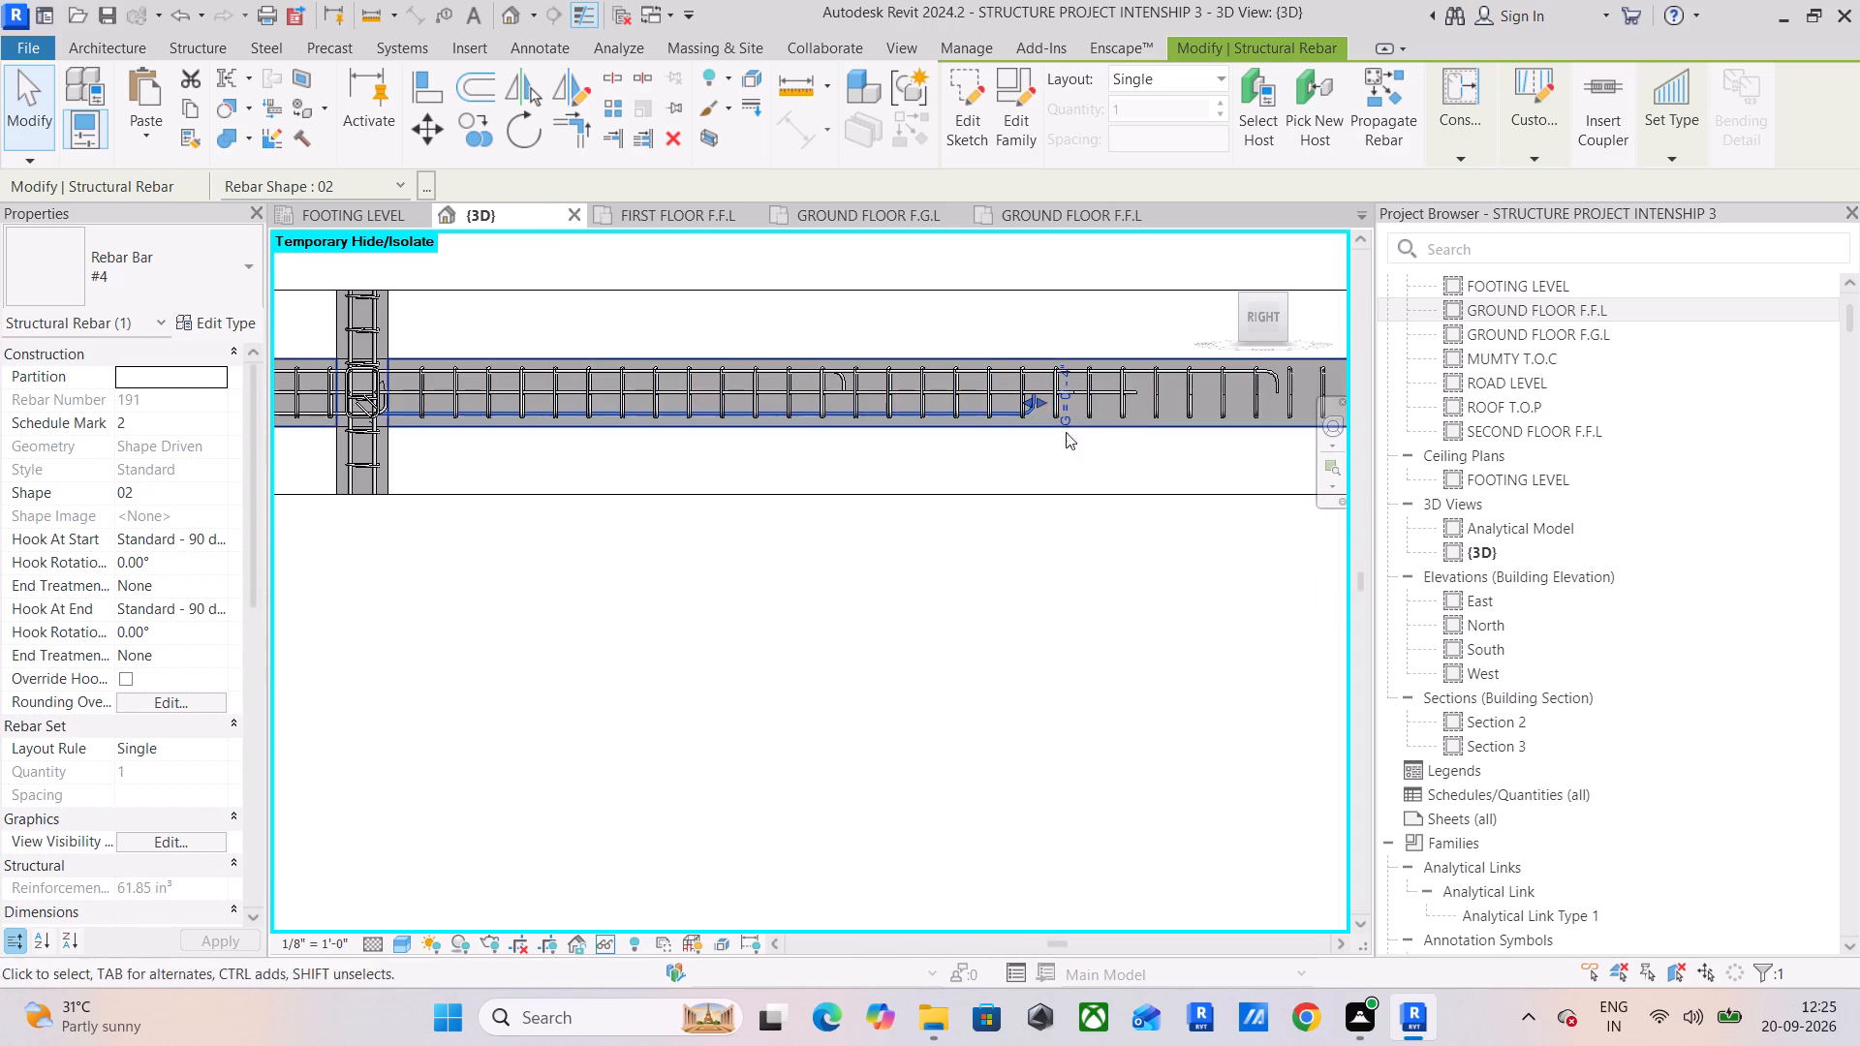
drag(1030, 401, 399, 405)
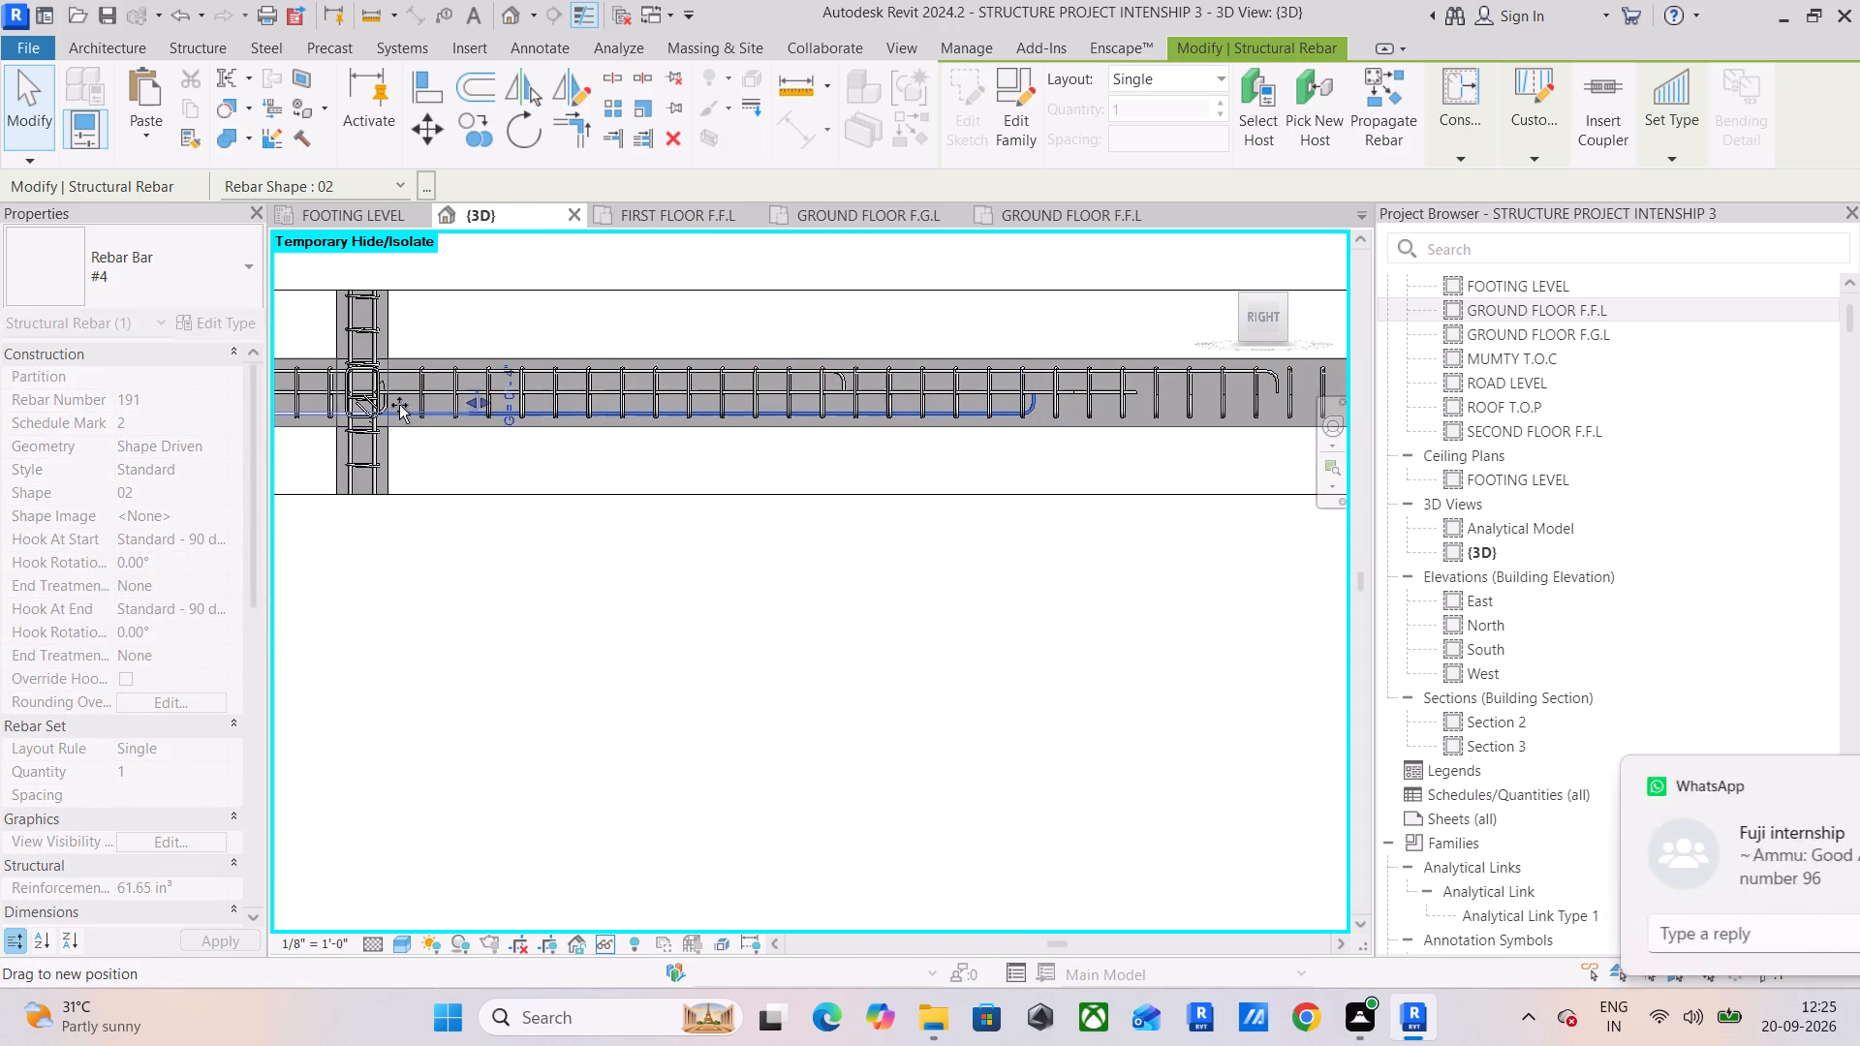
drag(399, 405, 387, 412)
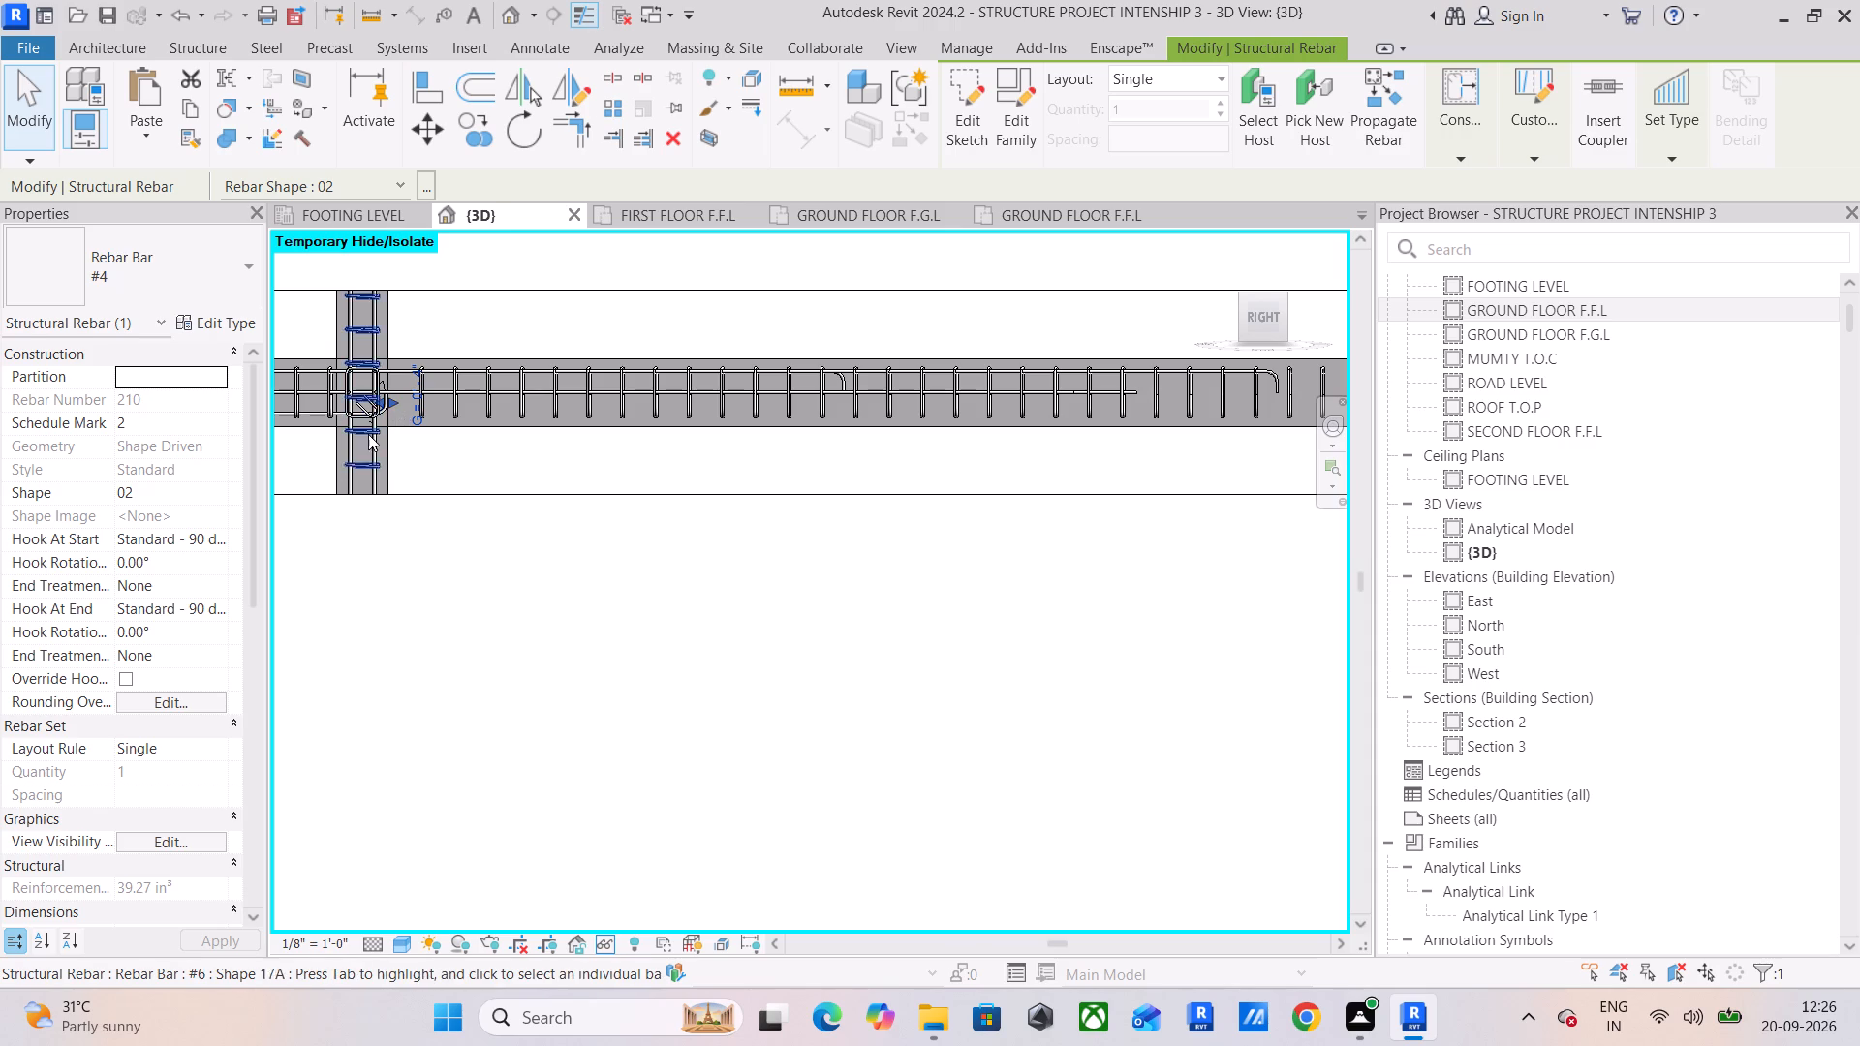
scroll(377, 415, up, 8)
middle_drag(390, 406, 491, 416)
scroll(500, 403, up, 14)
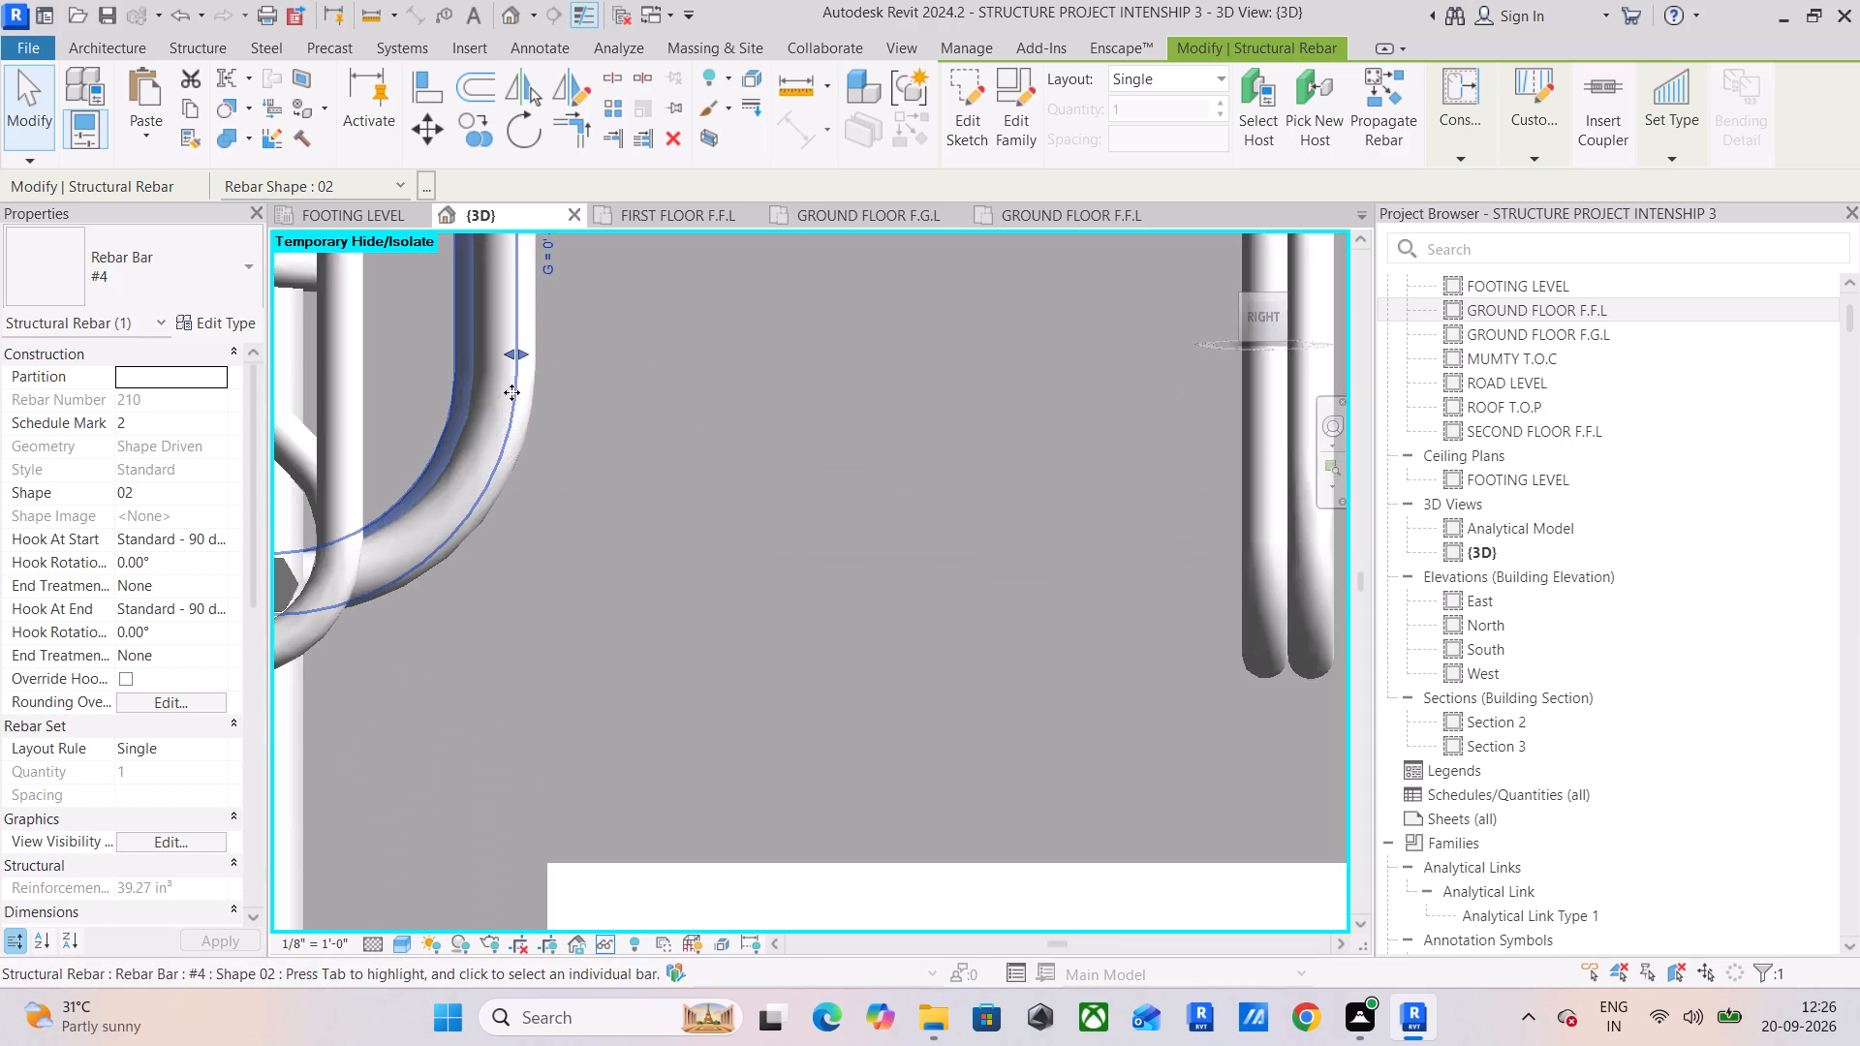
middle_drag(512, 391, 570, 569)
drag(581, 528, 592, 527)
Shorten the two straight mid-depth #4 shape 00 bars from the second span to staggered points just beyond the narrow column.
click(797, 323)
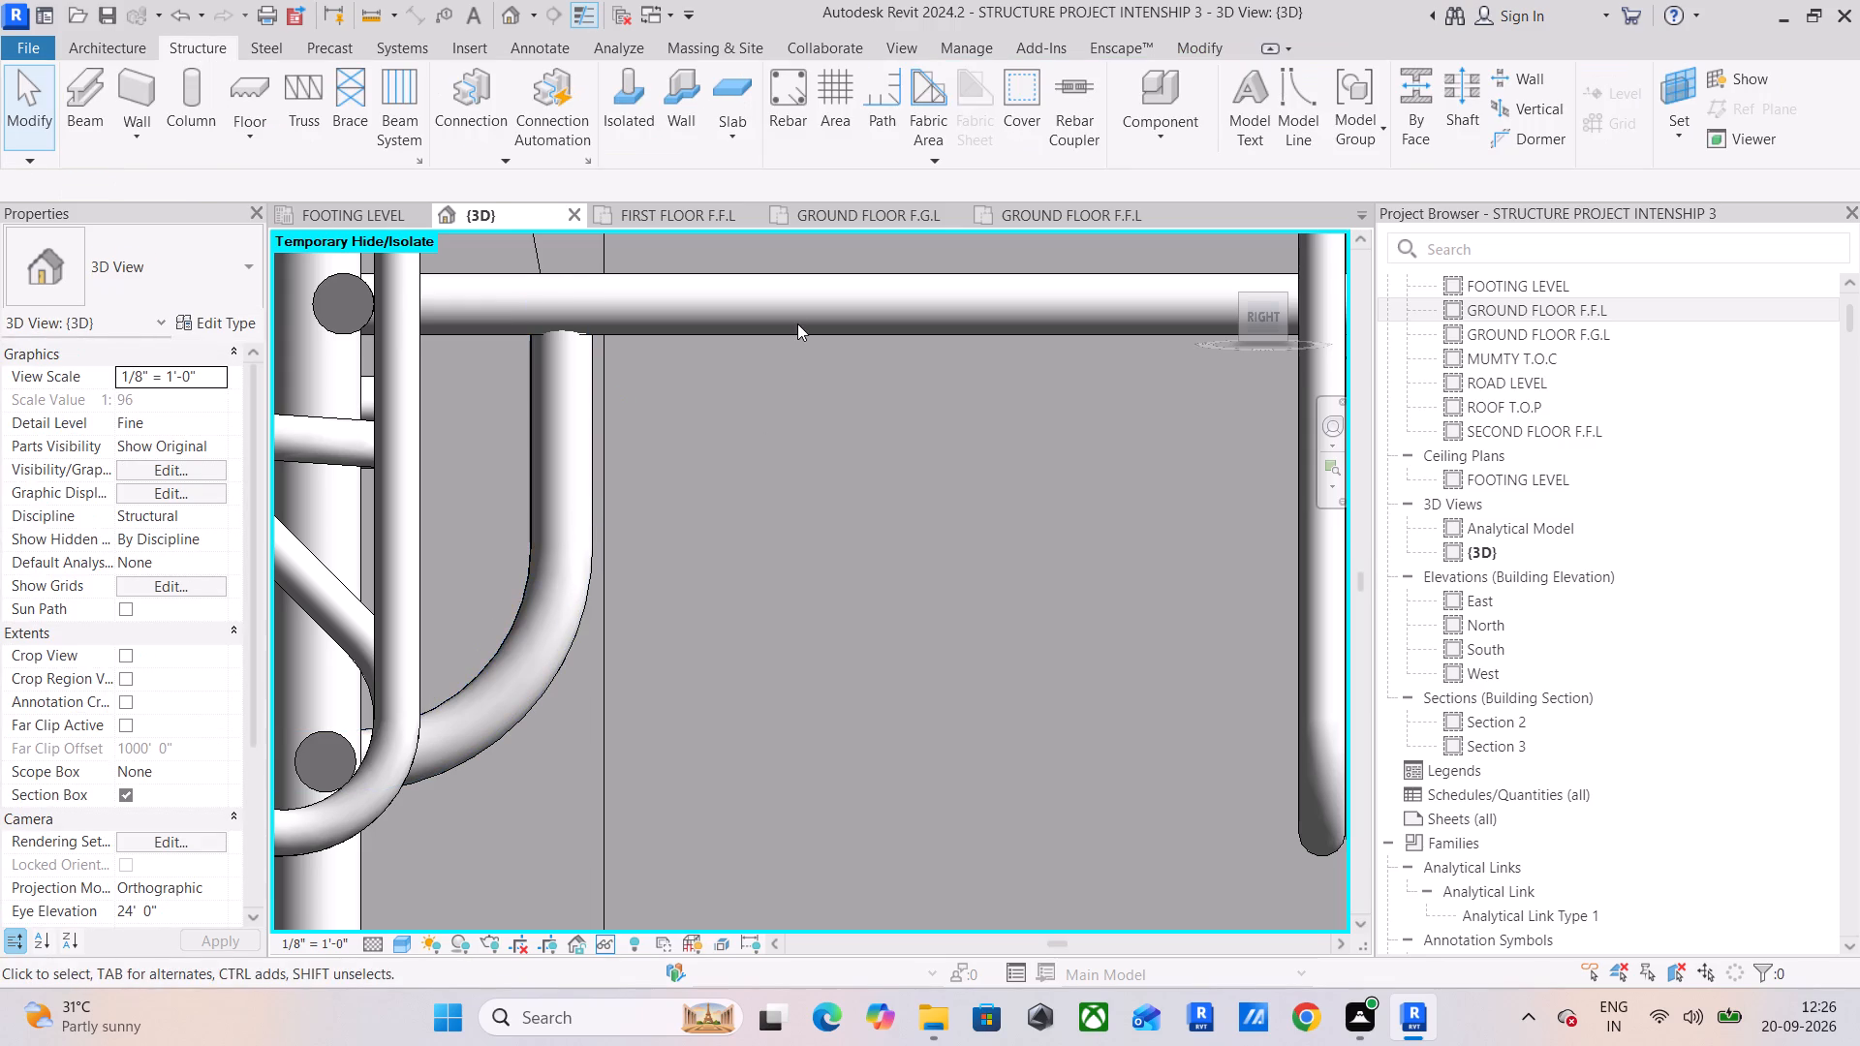
scroll(798, 321, down, 14)
click(837, 324)
scroll(837, 330, down, 6)
middle_drag(892, 353, 721, 376)
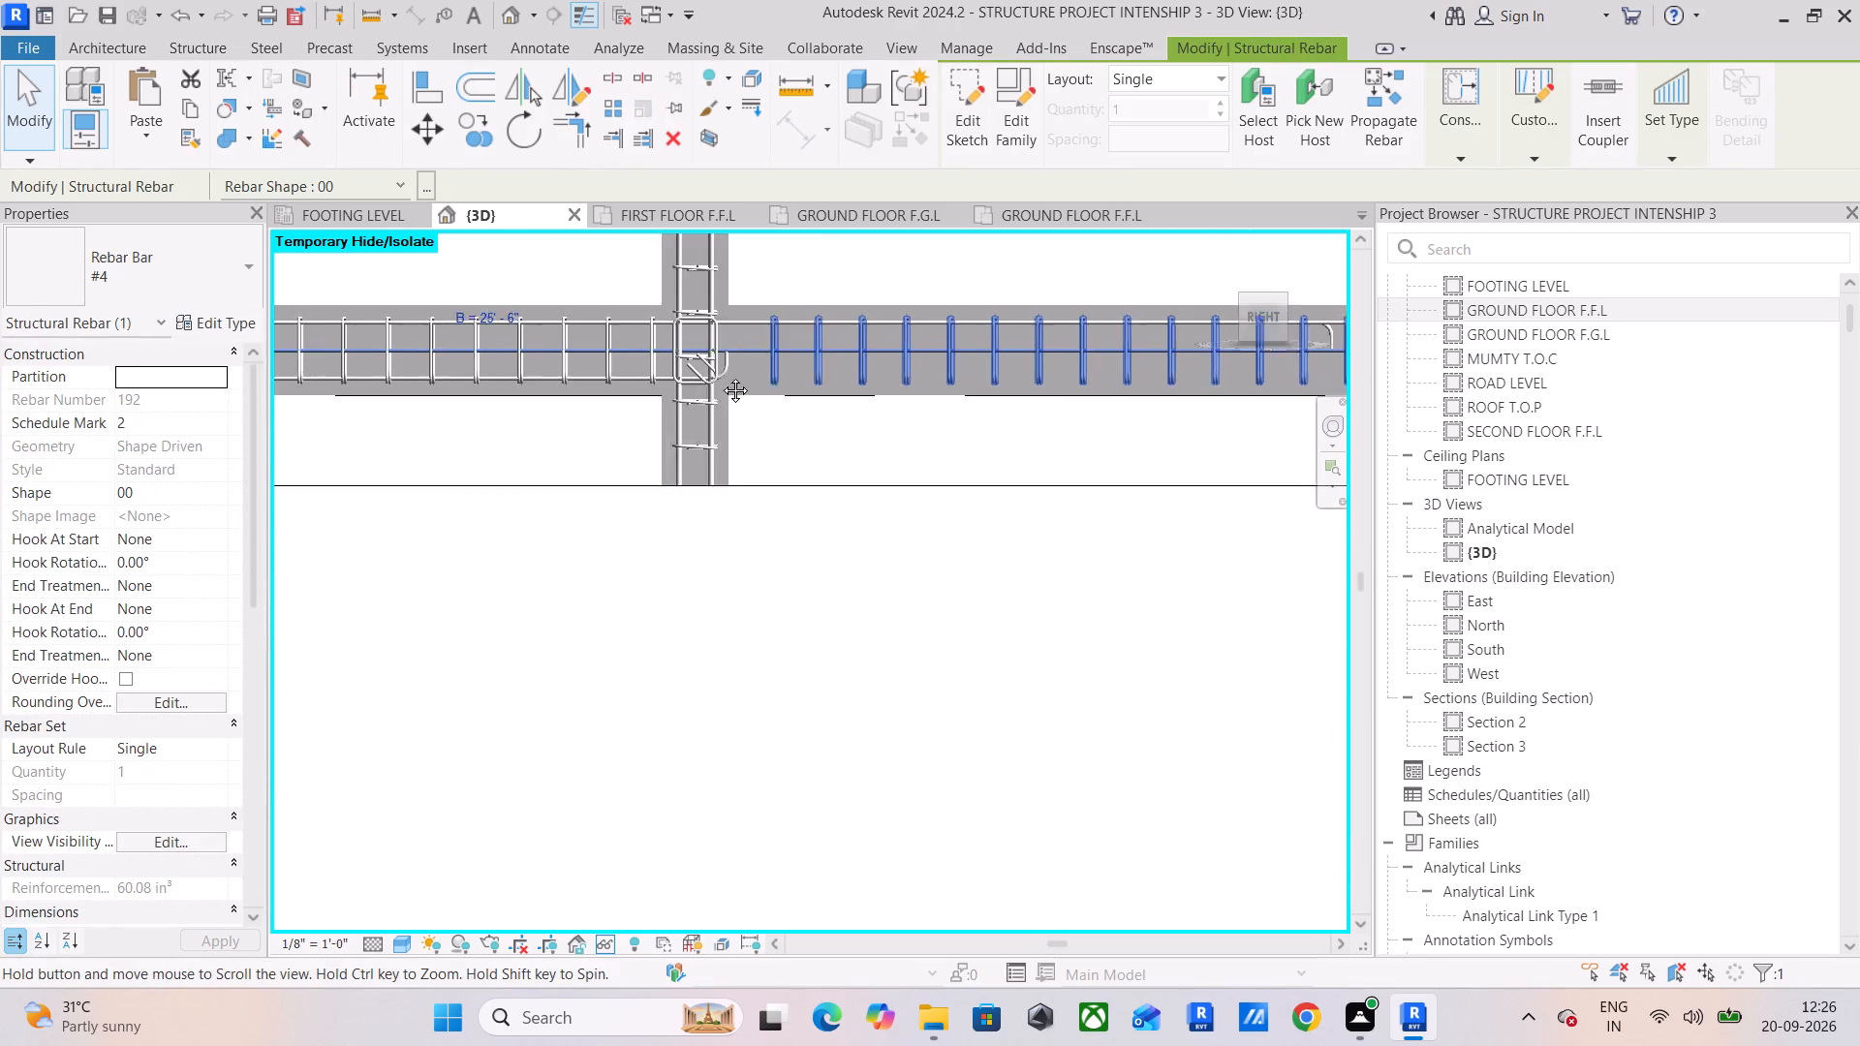
middle_drag(721, 376, 578, 375)
scroll(830, 373, down, 4)
middle_drag(943, 376, 737, 358)
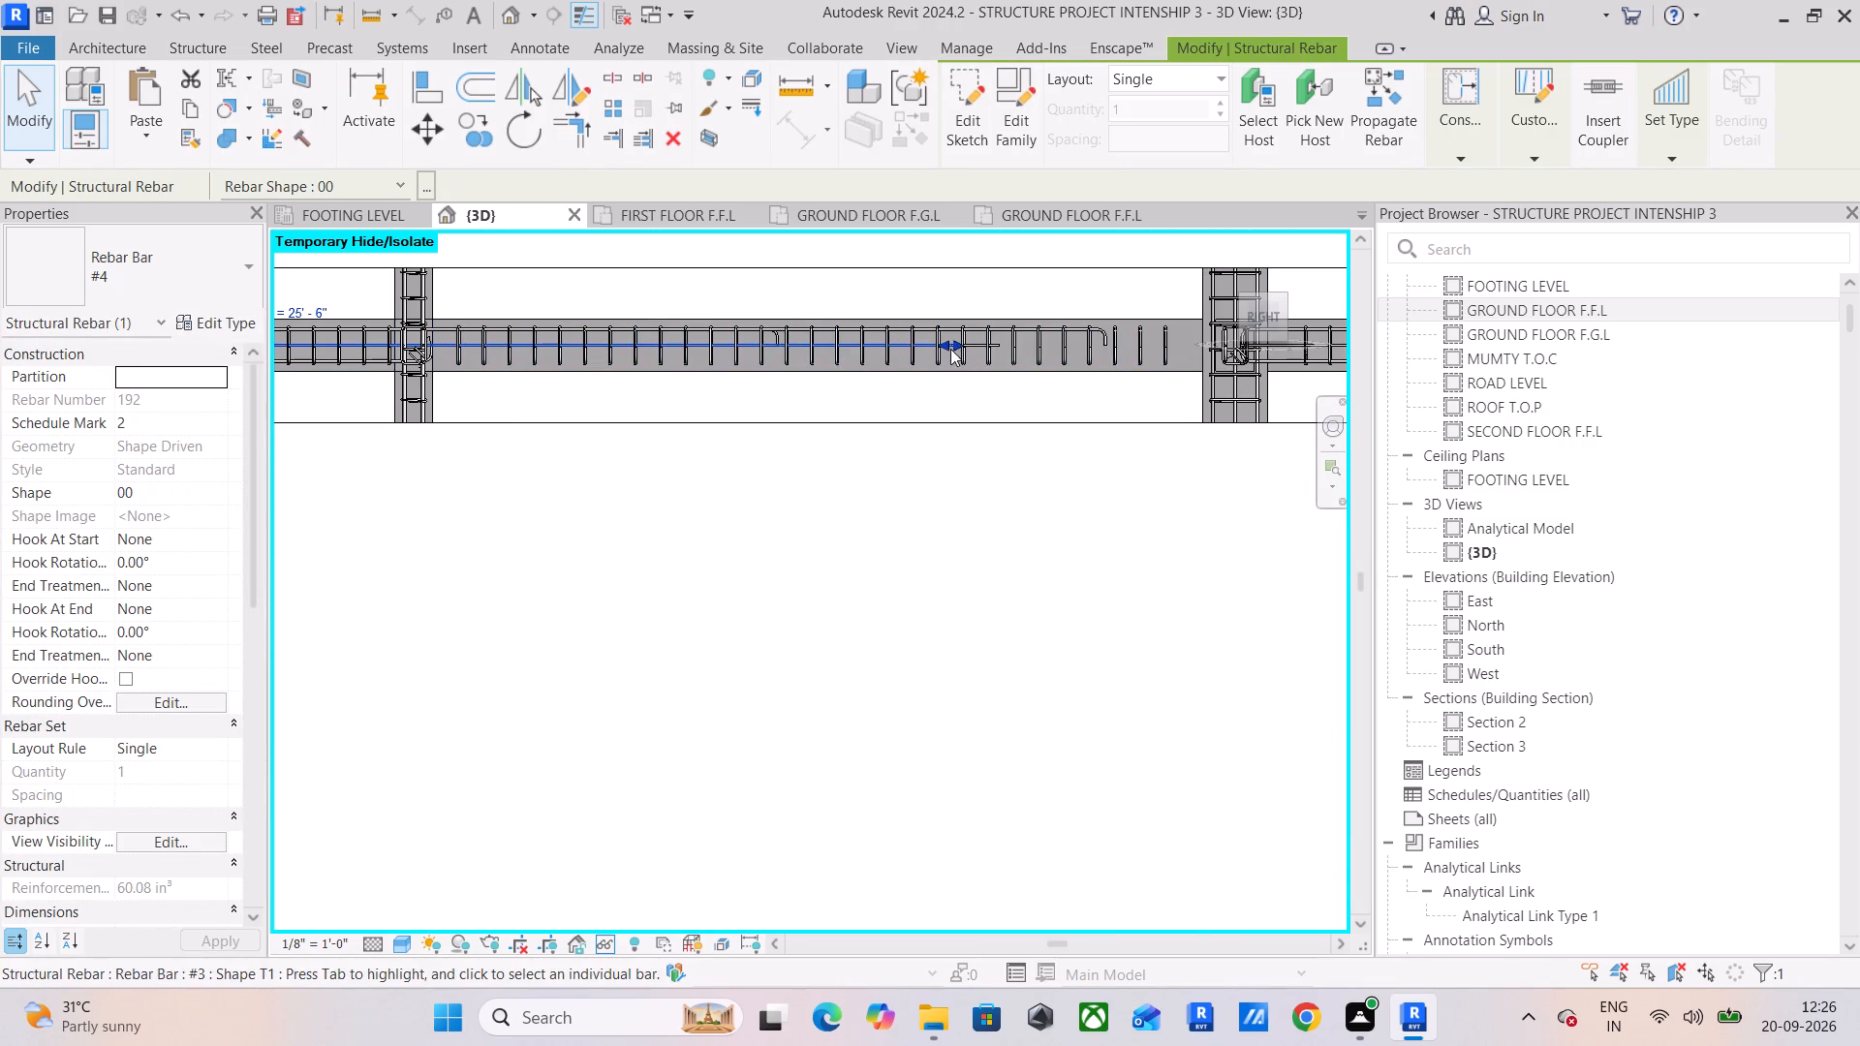
drag(946, 343, 468, 362)
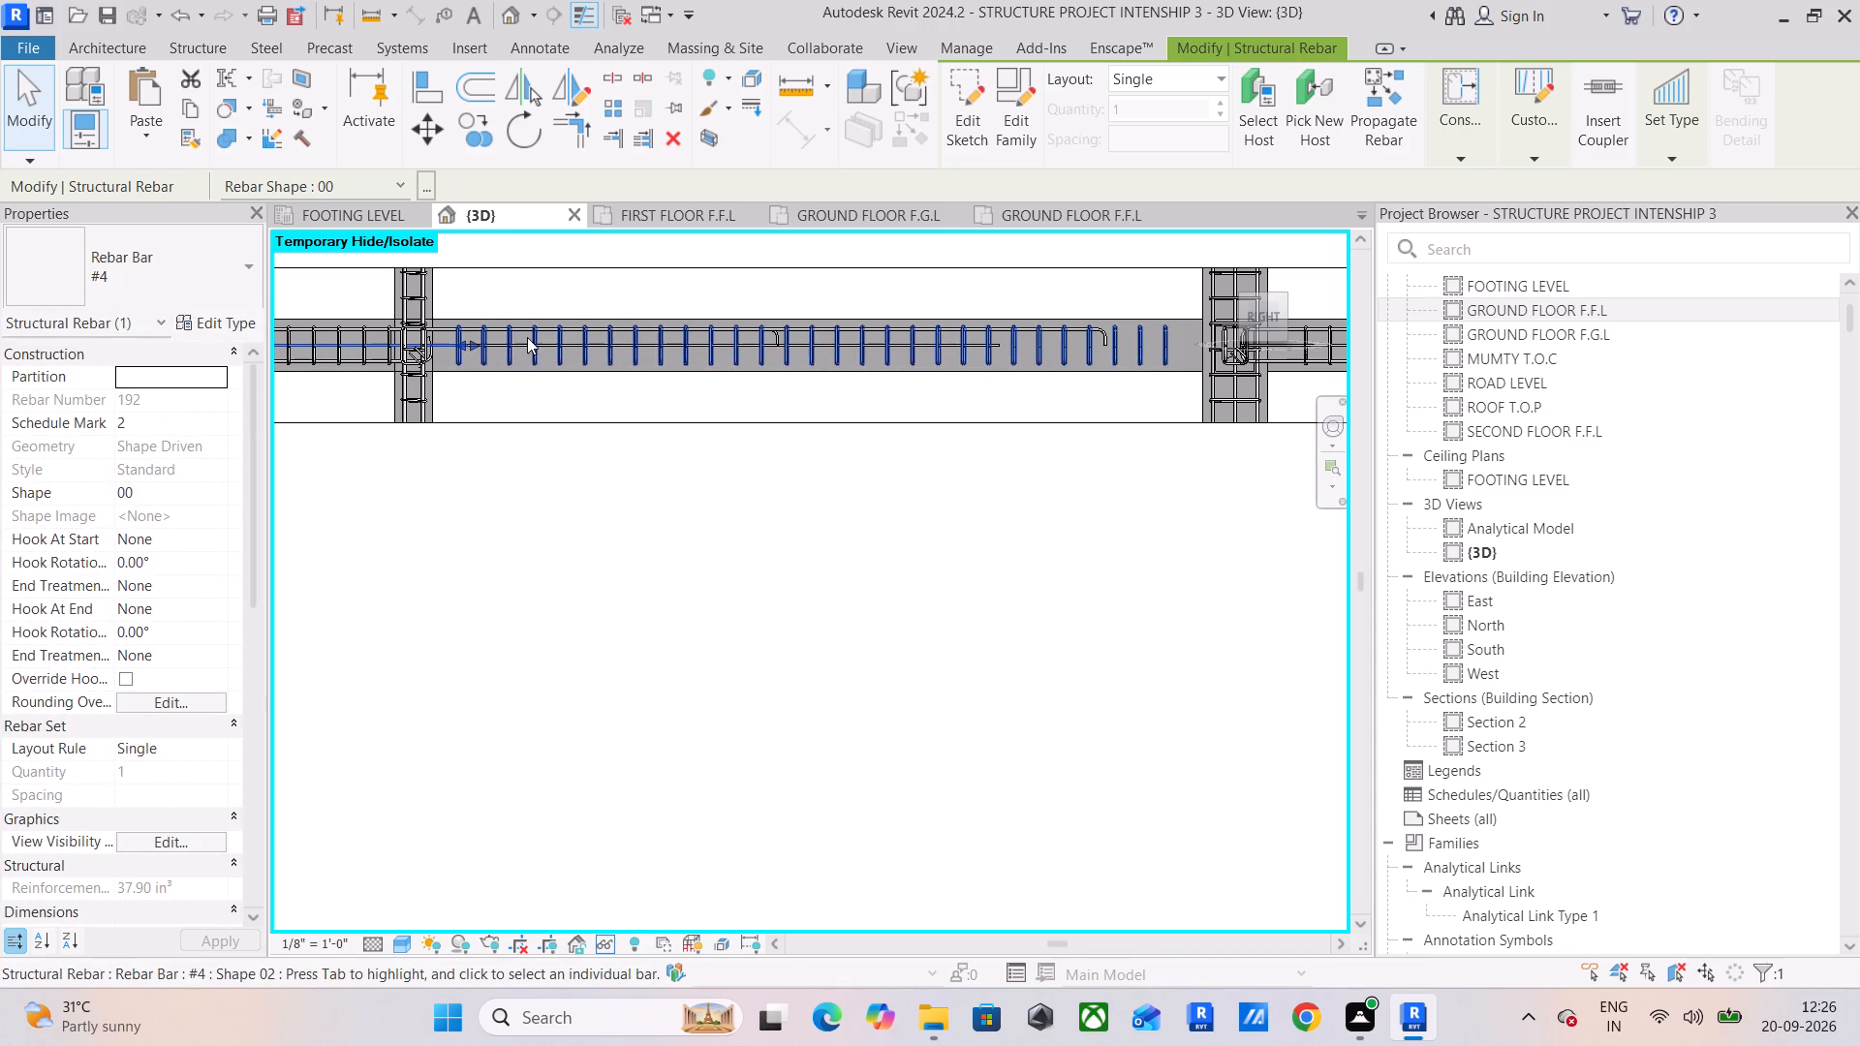
scroll(535, 347, up, 6)
click(573, 347)
scroll(676, 374, down, 7)
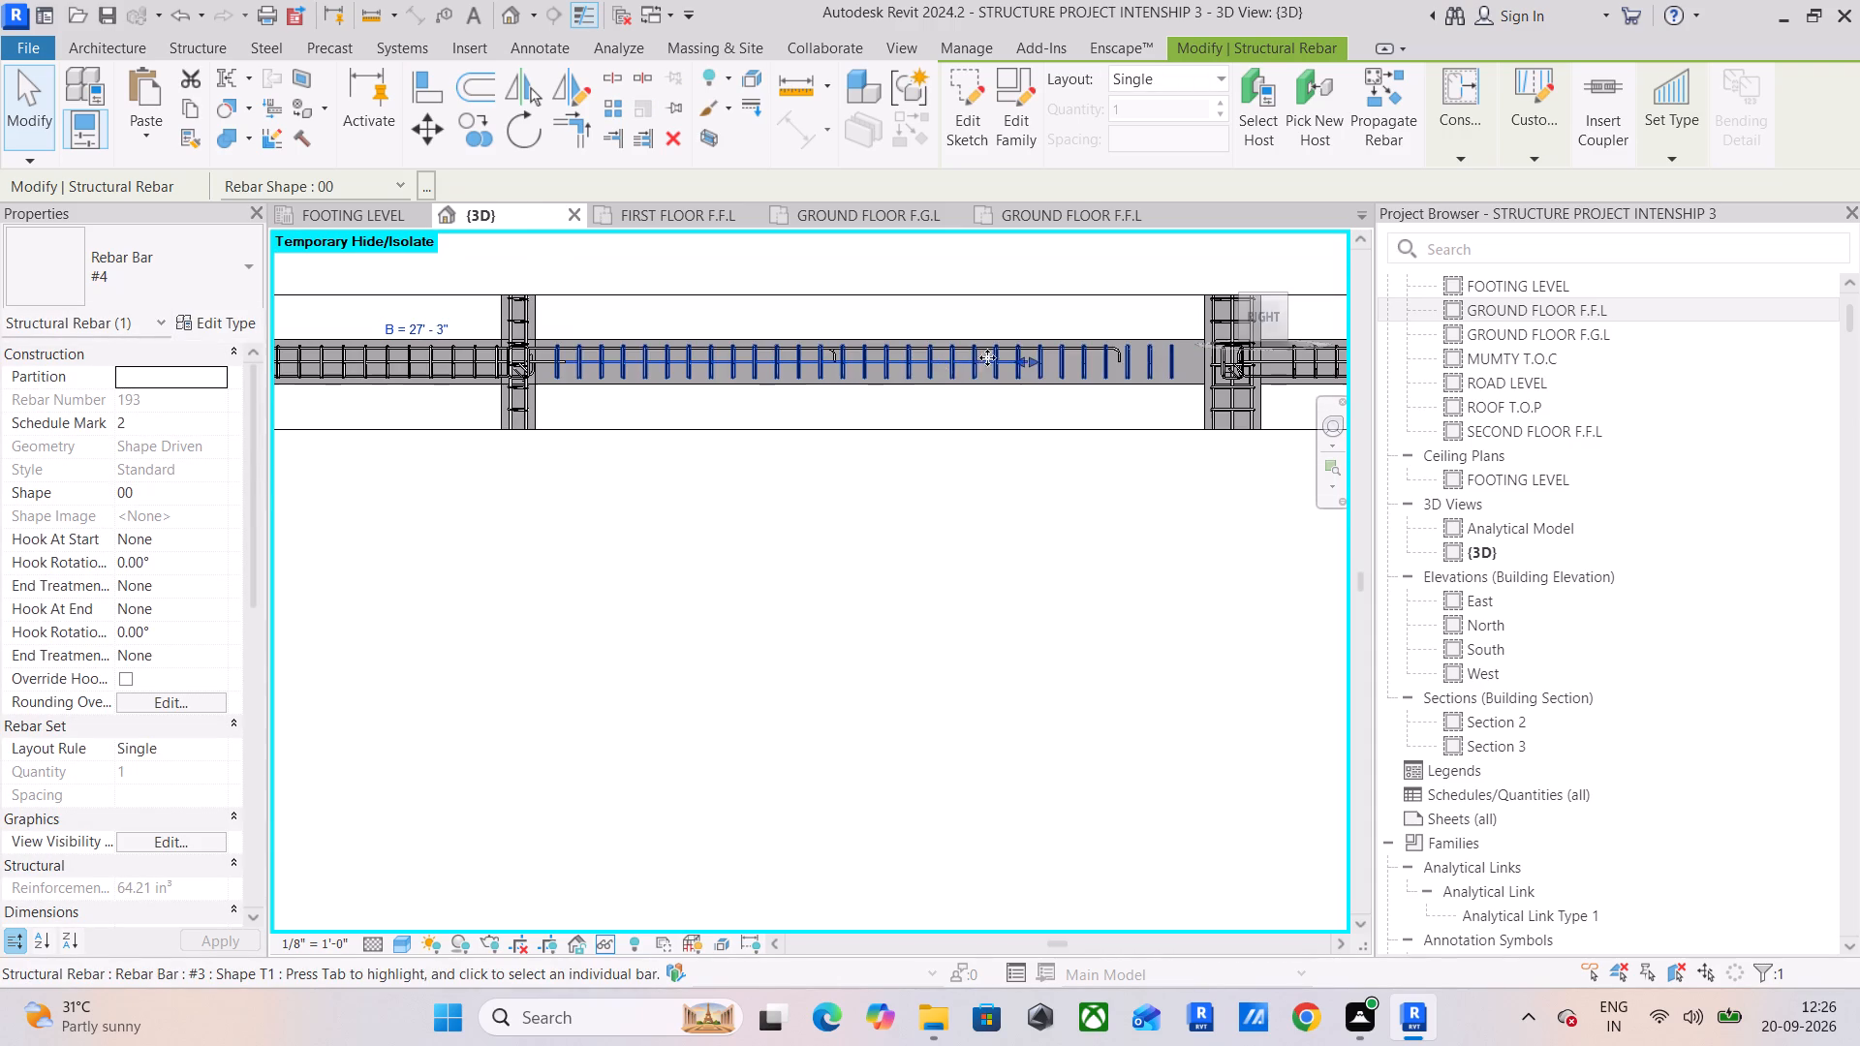
drag(1019, 357, 580, 366)
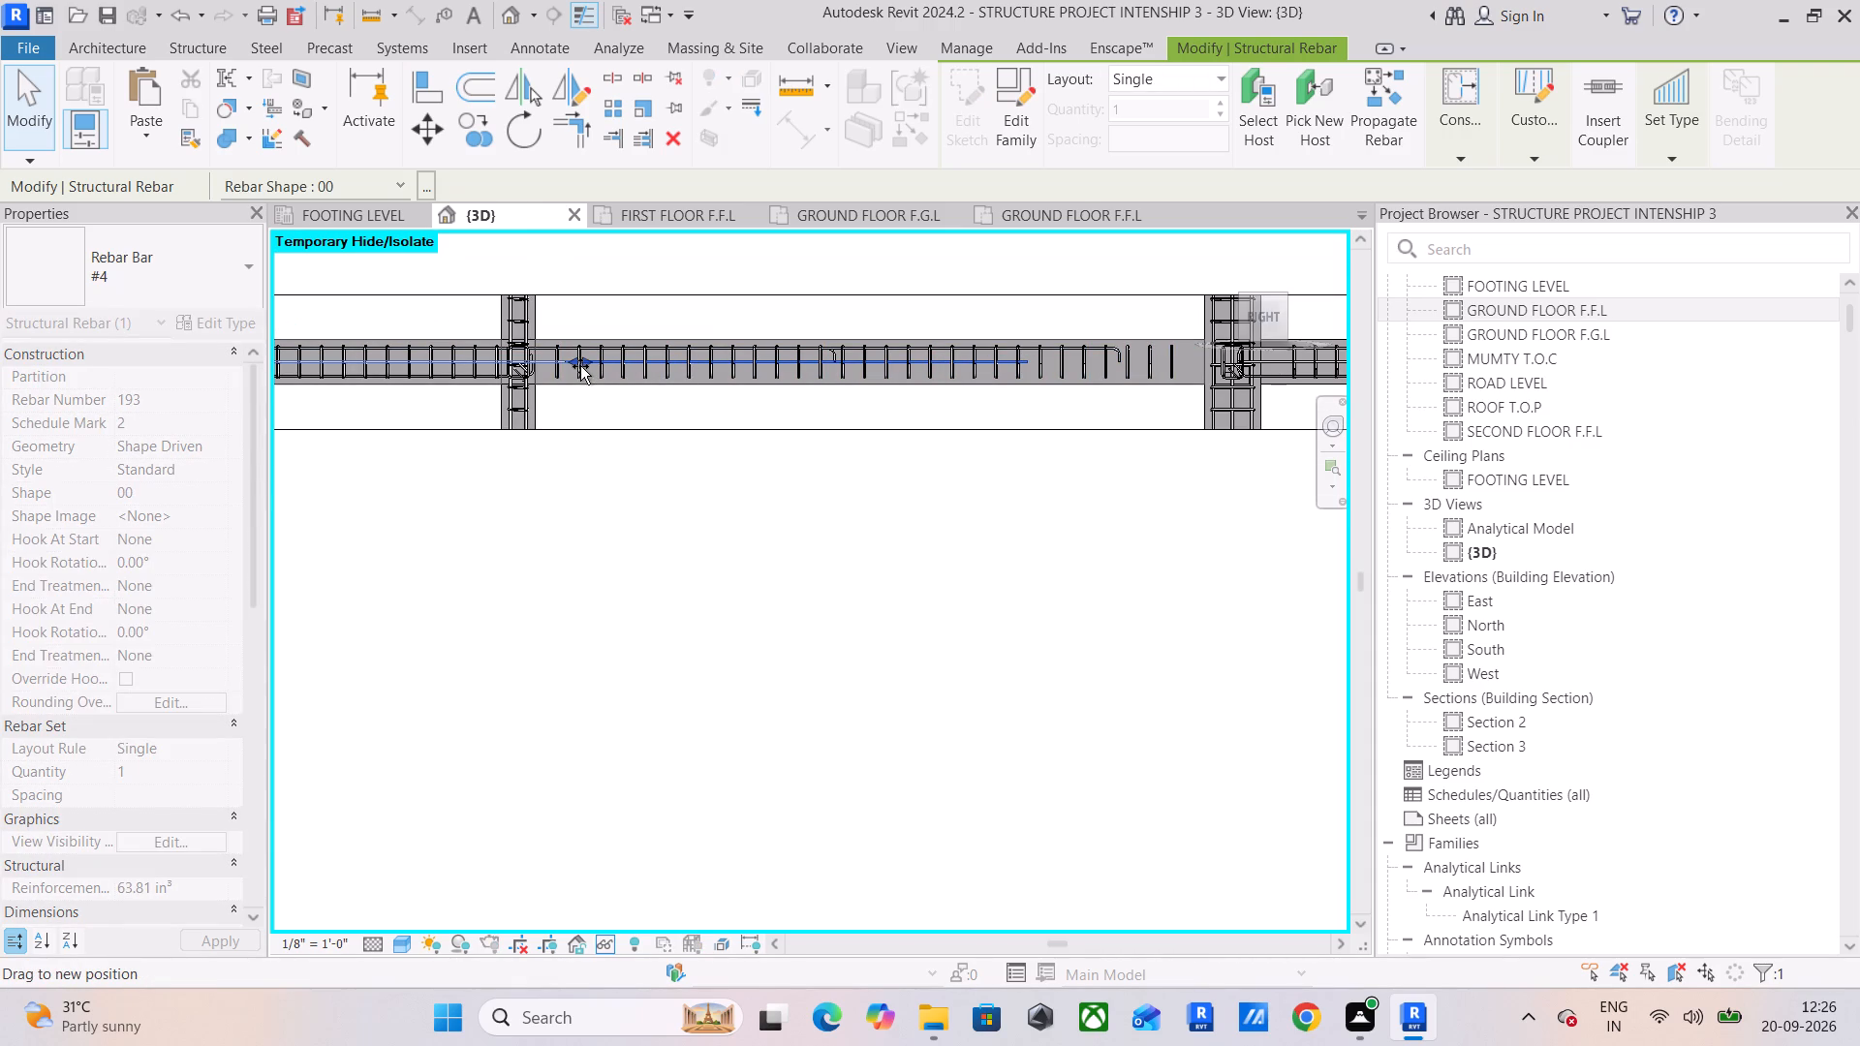
drag(580, 366, 604, 368)
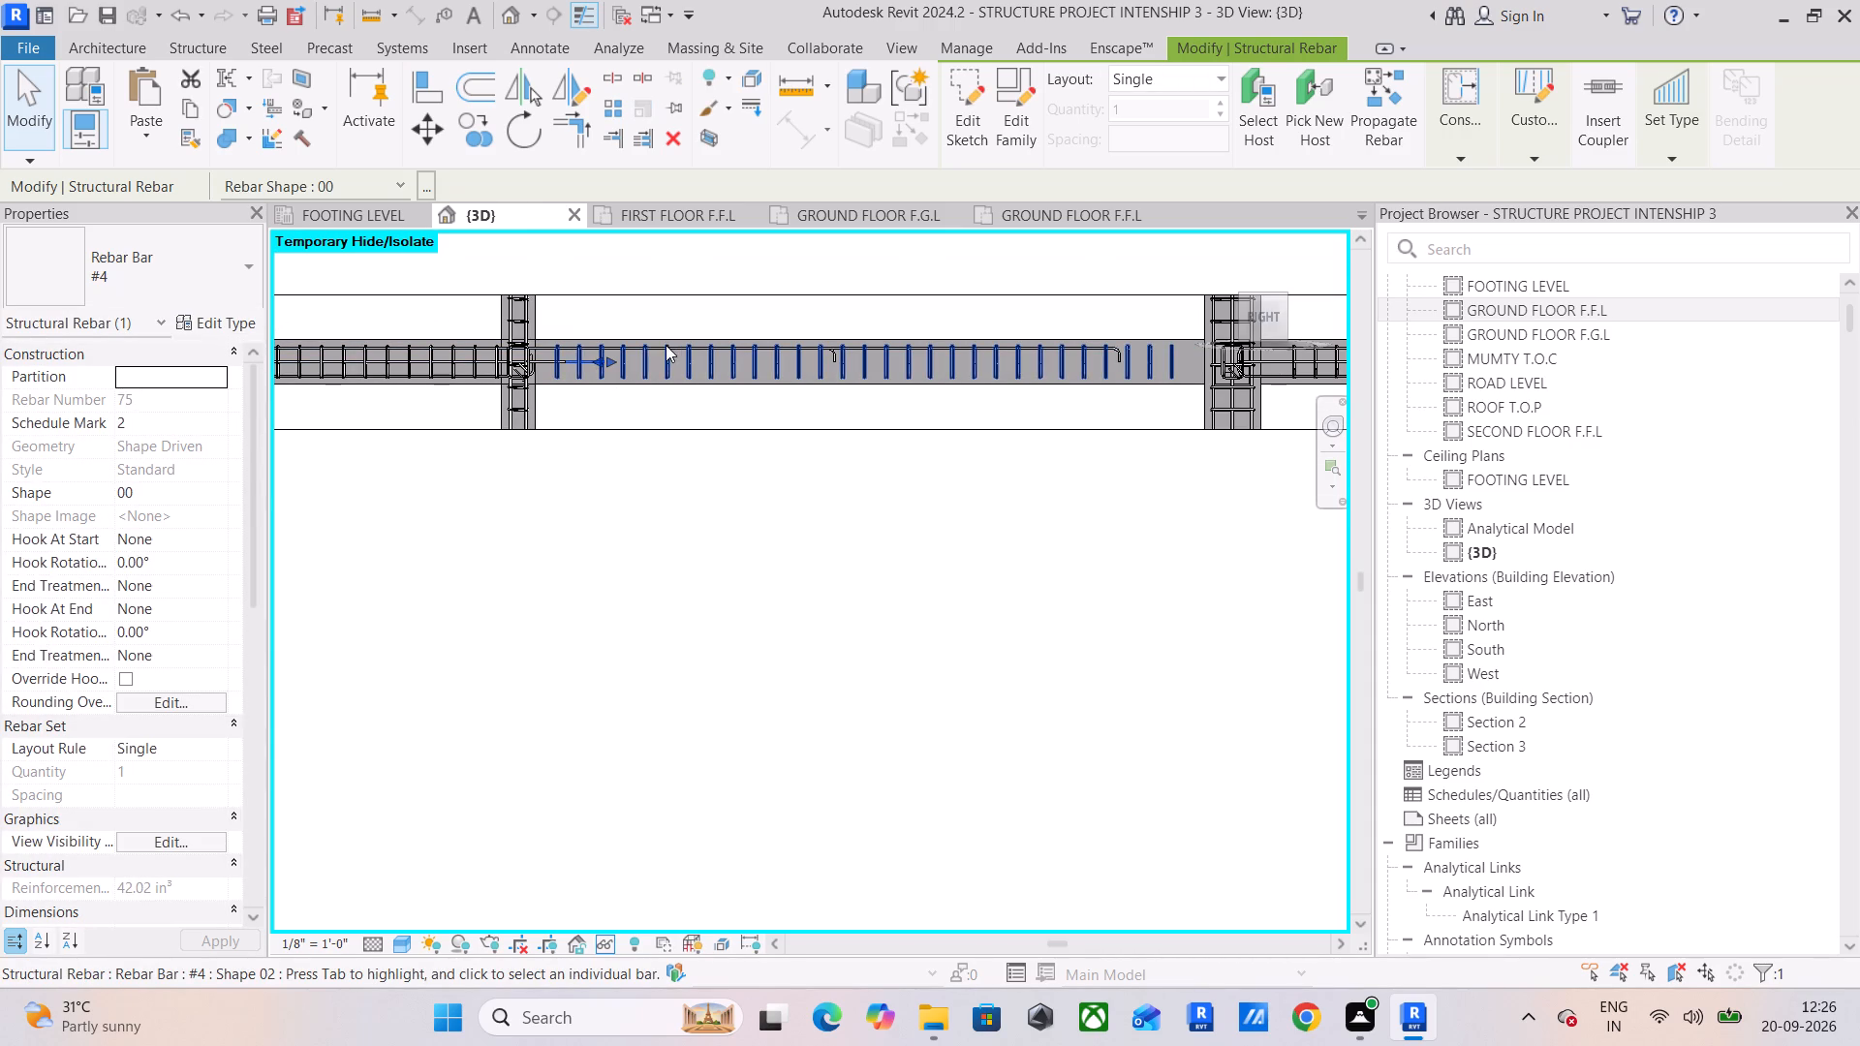
Shorten the longer top #4 shape 02 bar so its hooked end sits just past the narrow column, before the first stirrup.
scroll(650, 346, up, 6)
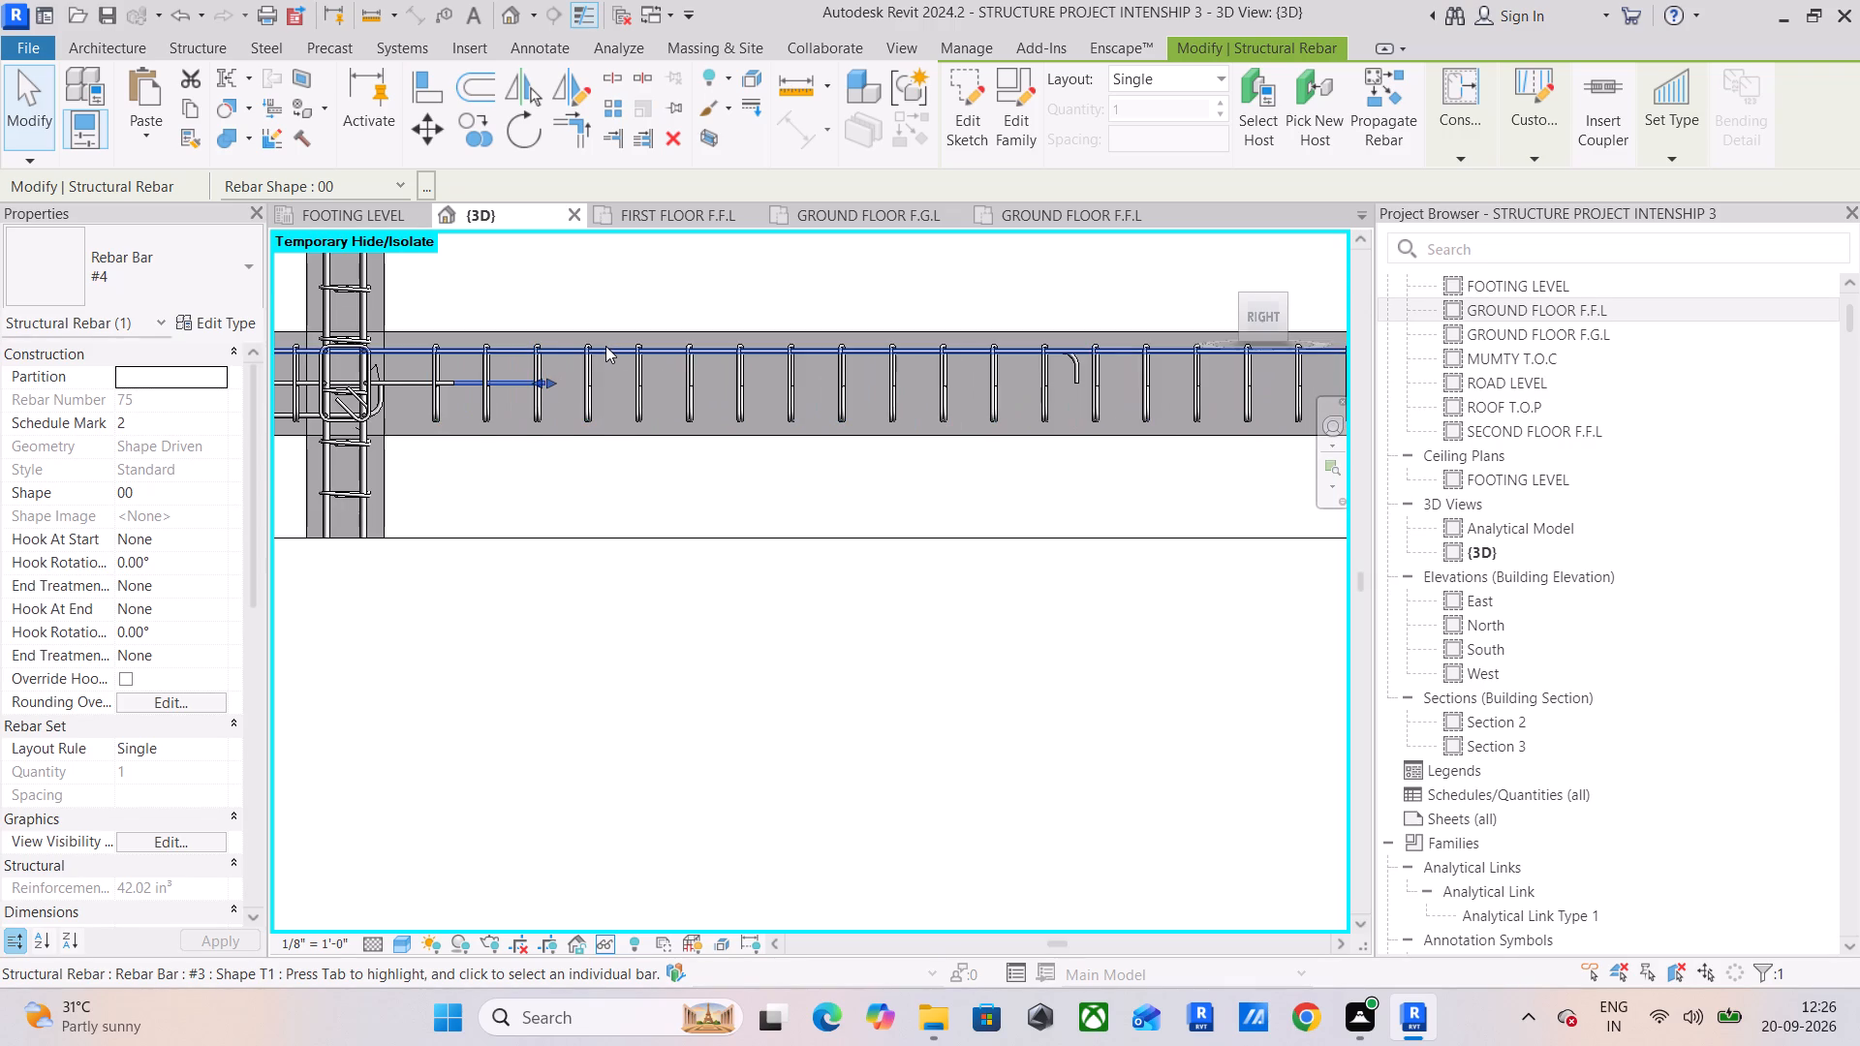
click(606, 346)
scroll(666, 357, down, 7)
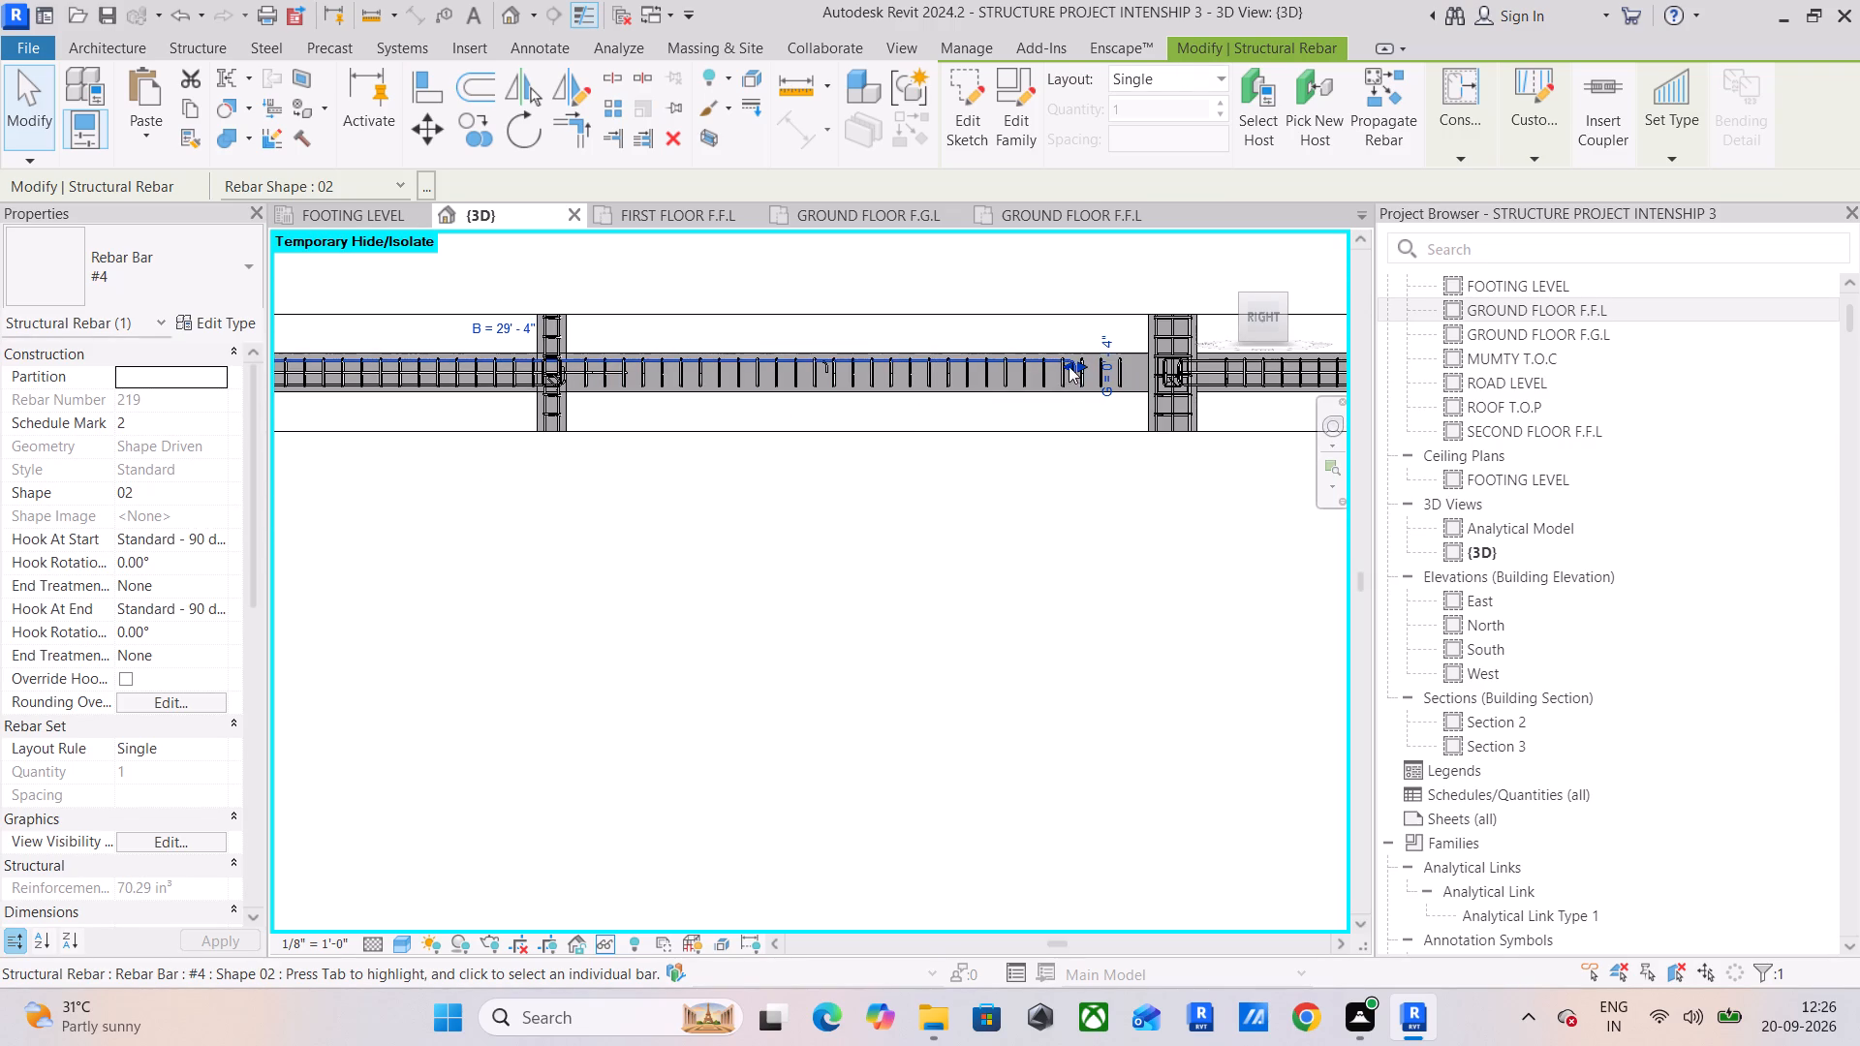
drag(1069, 364, 583, 376)
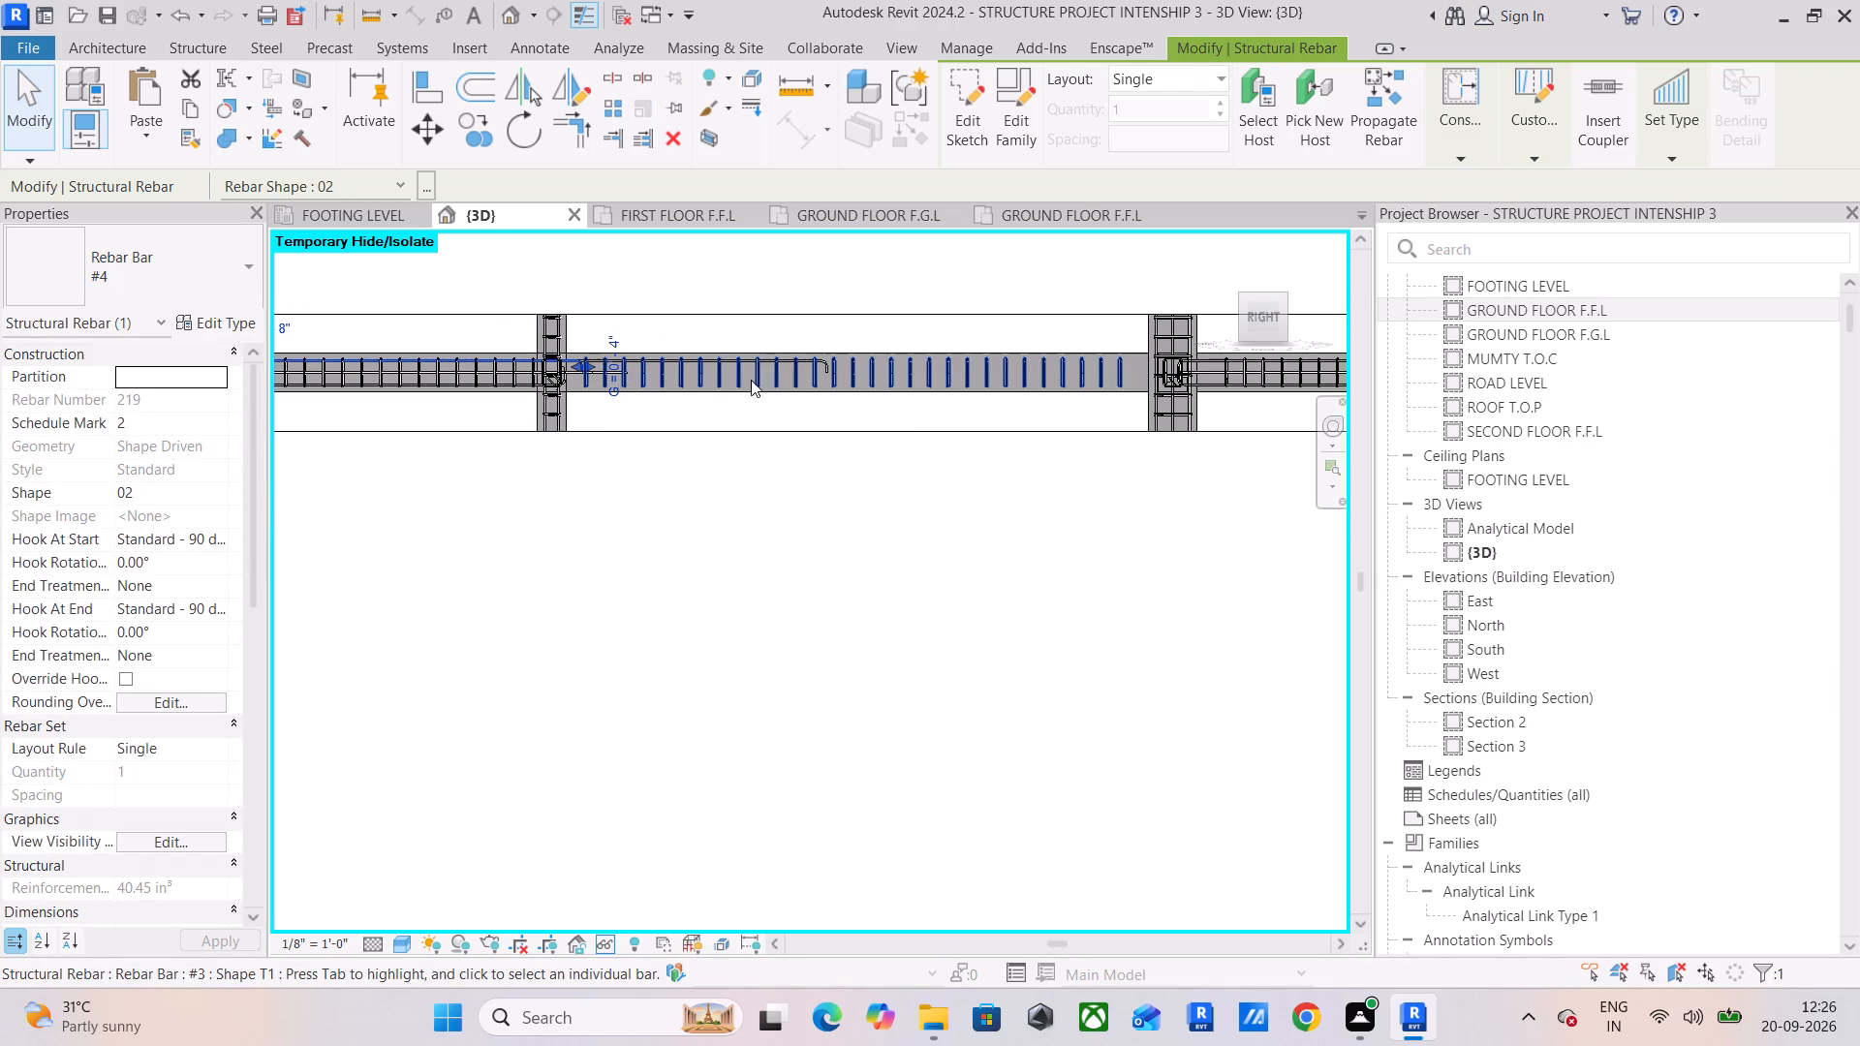
scroll(722, 361, up, 5)
scroll(587, 362, up, 1)
middle_drag(586, 362, 949, 291)
scroll(735, 329, up, 4)
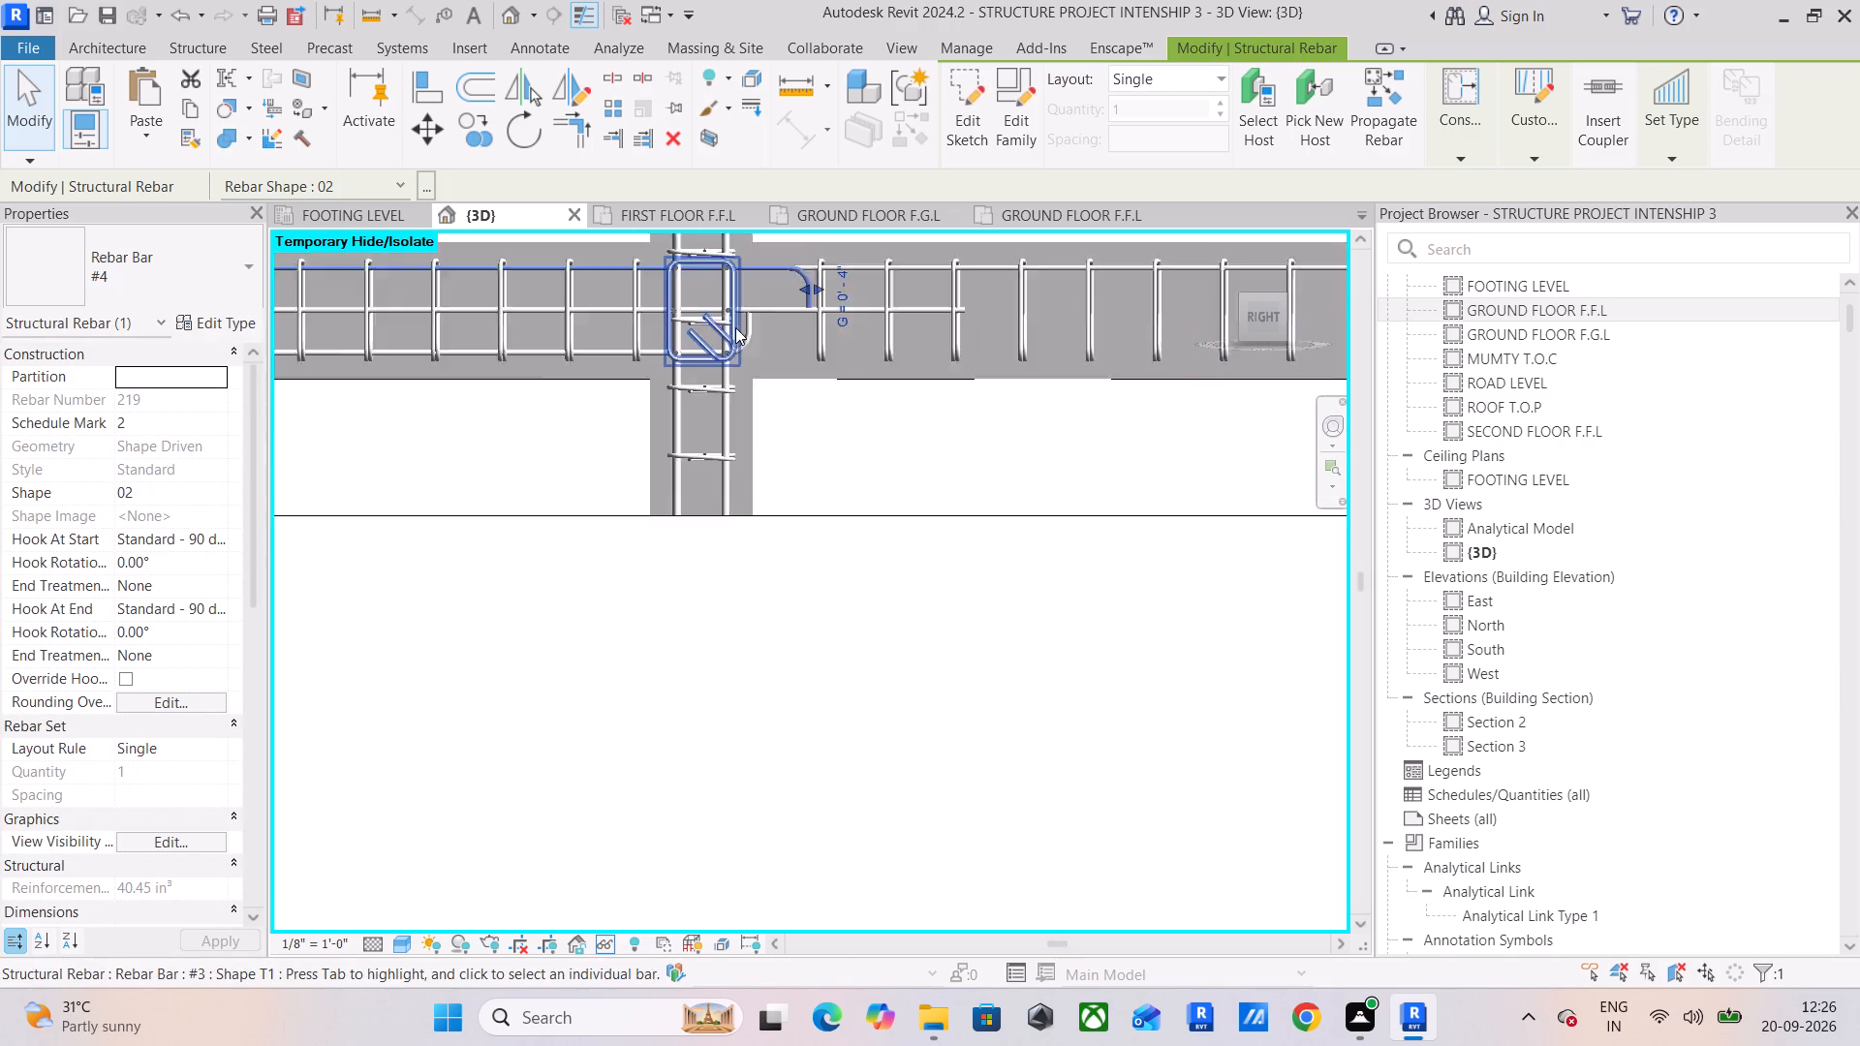
scroll(735, 327, up, 2)
middle_drag(747, 327, 735, 364)
scroll(813, 322, up, 6)
middle_drag(809, 330, 806, 407)
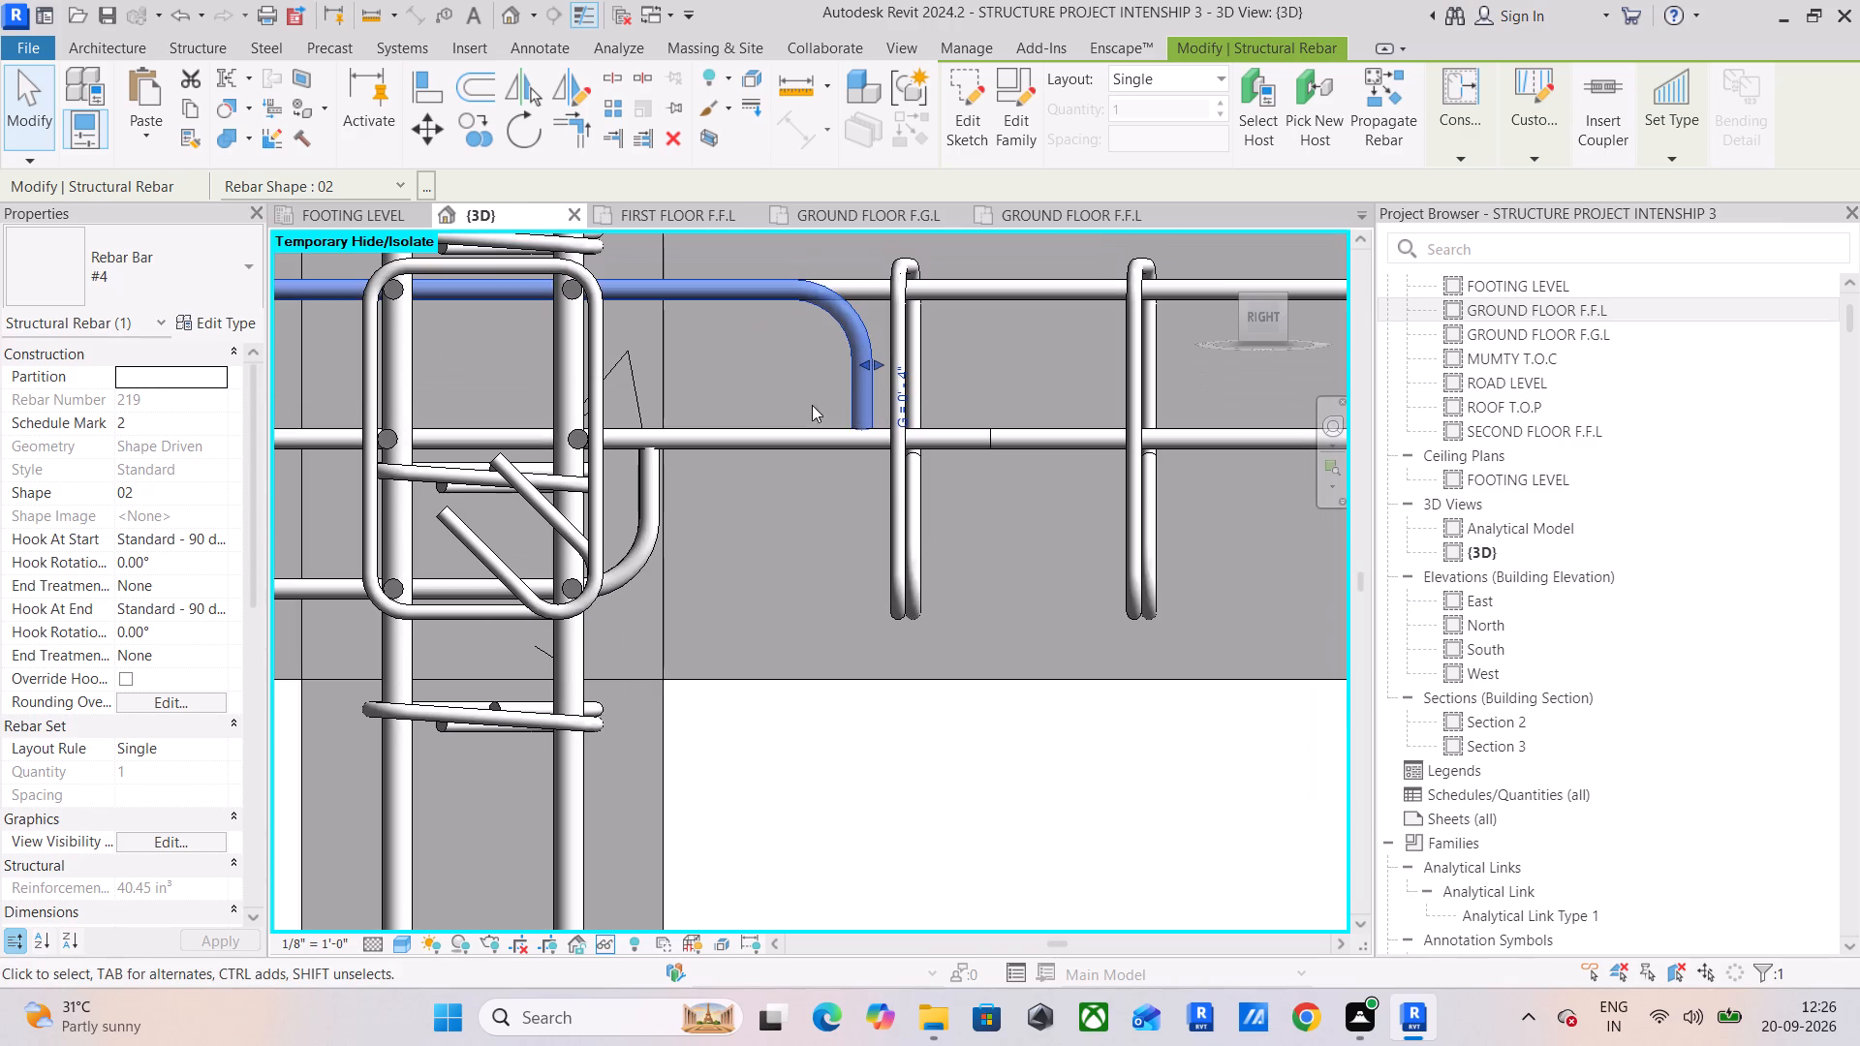
Shorten the shorter mid-depth #4 shape 00 bar to the narrow column's far face, flush with the bottom bars' hook.
click(805, 426)
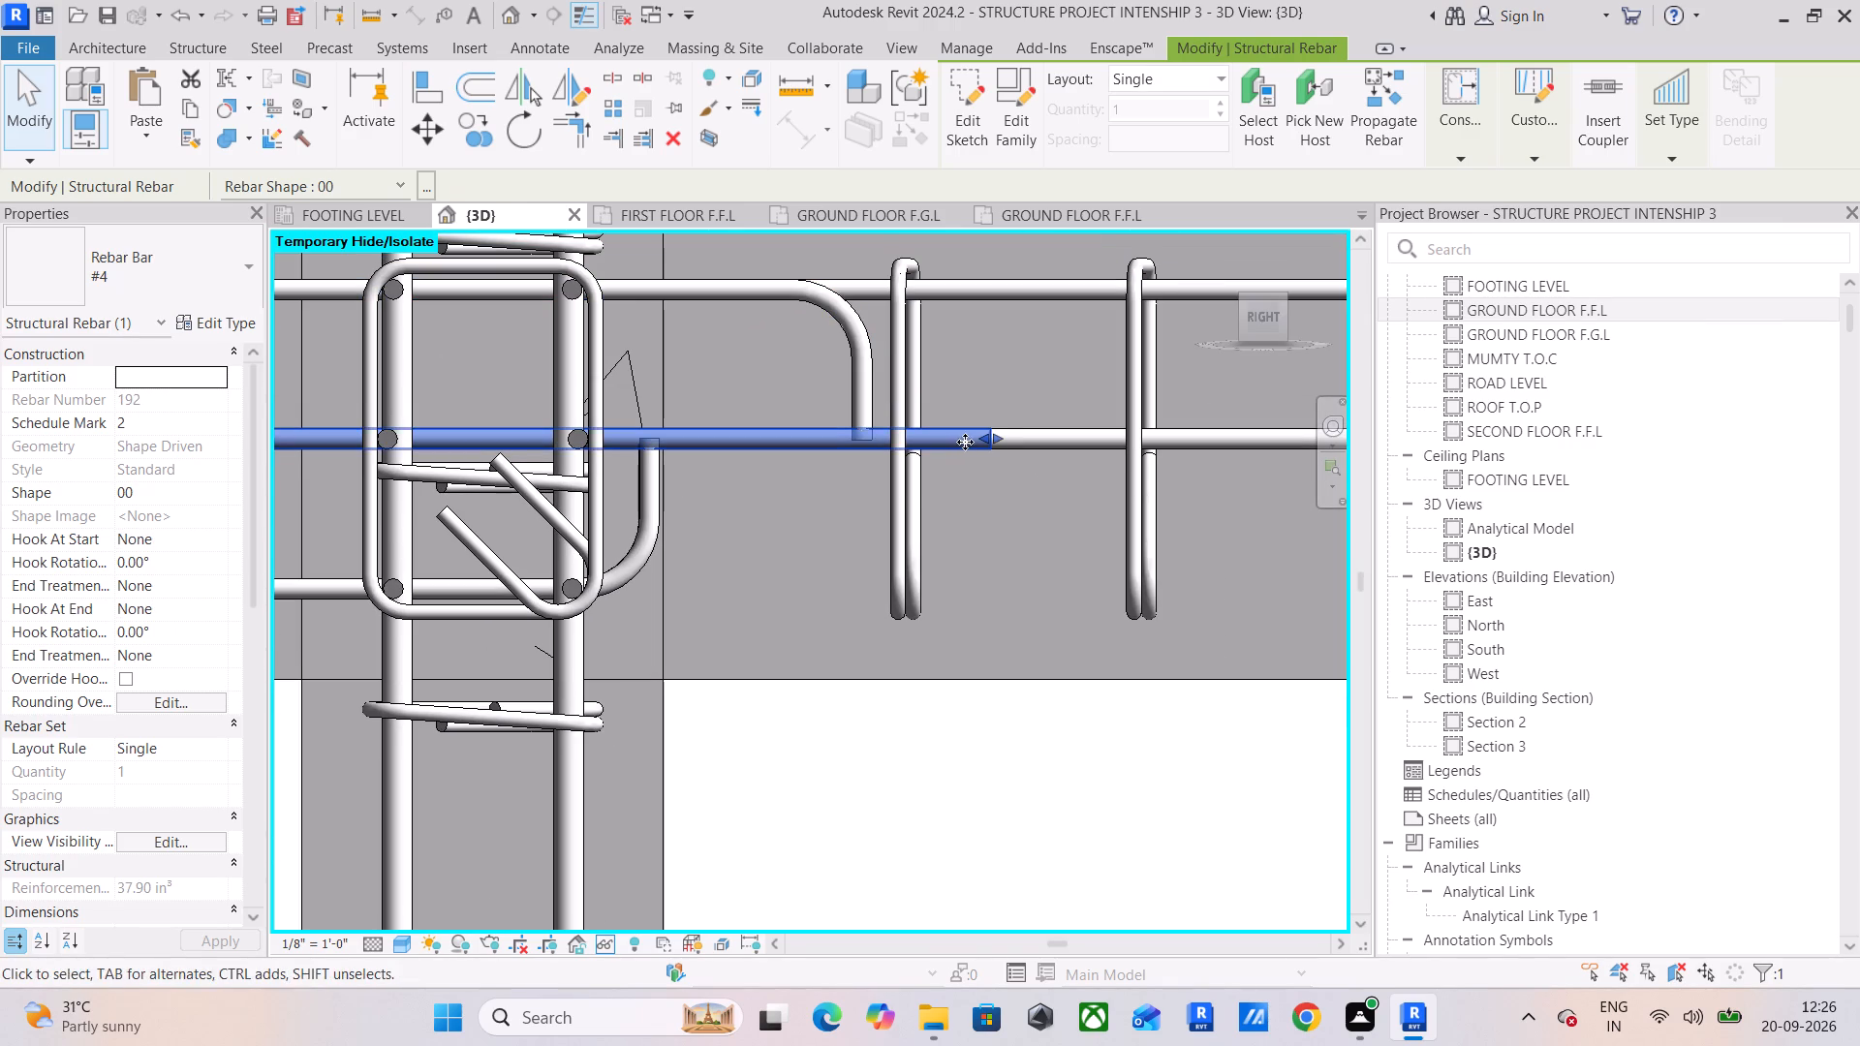
drag(980, 439, 661, 448)
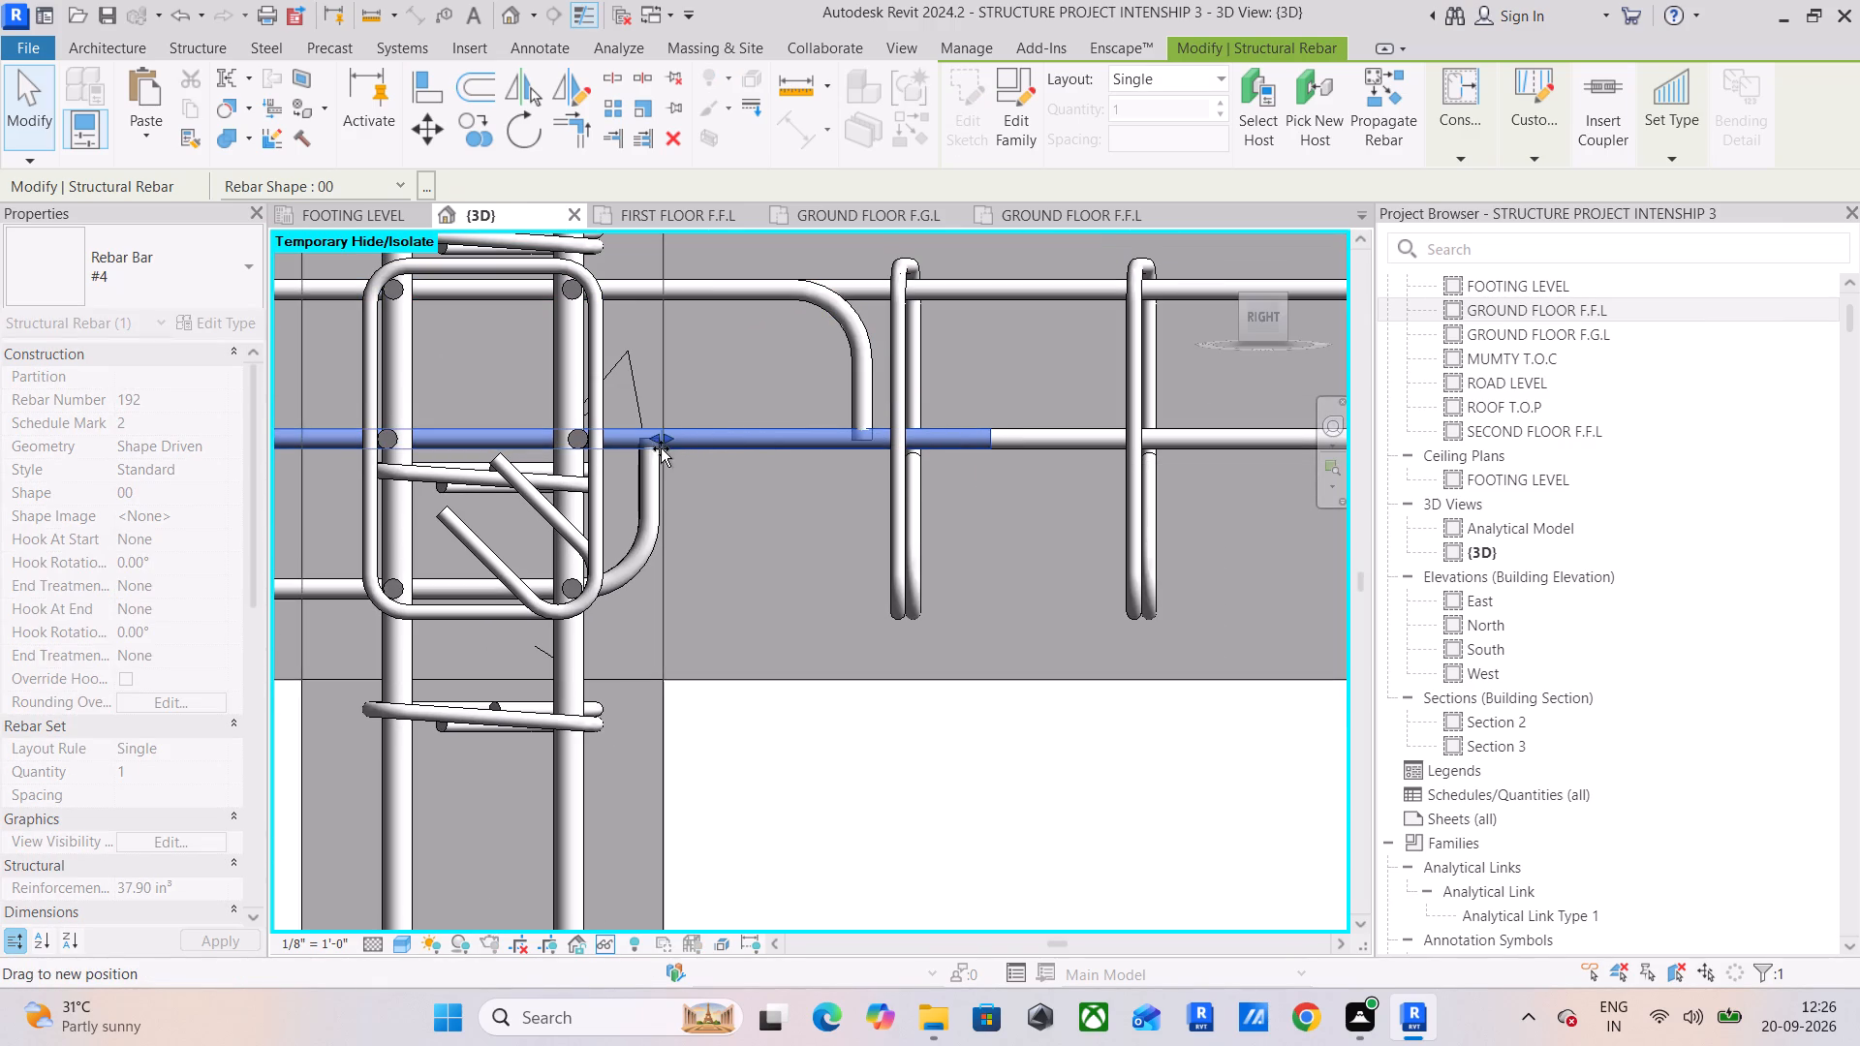
drag(661, 448, 653, 452)
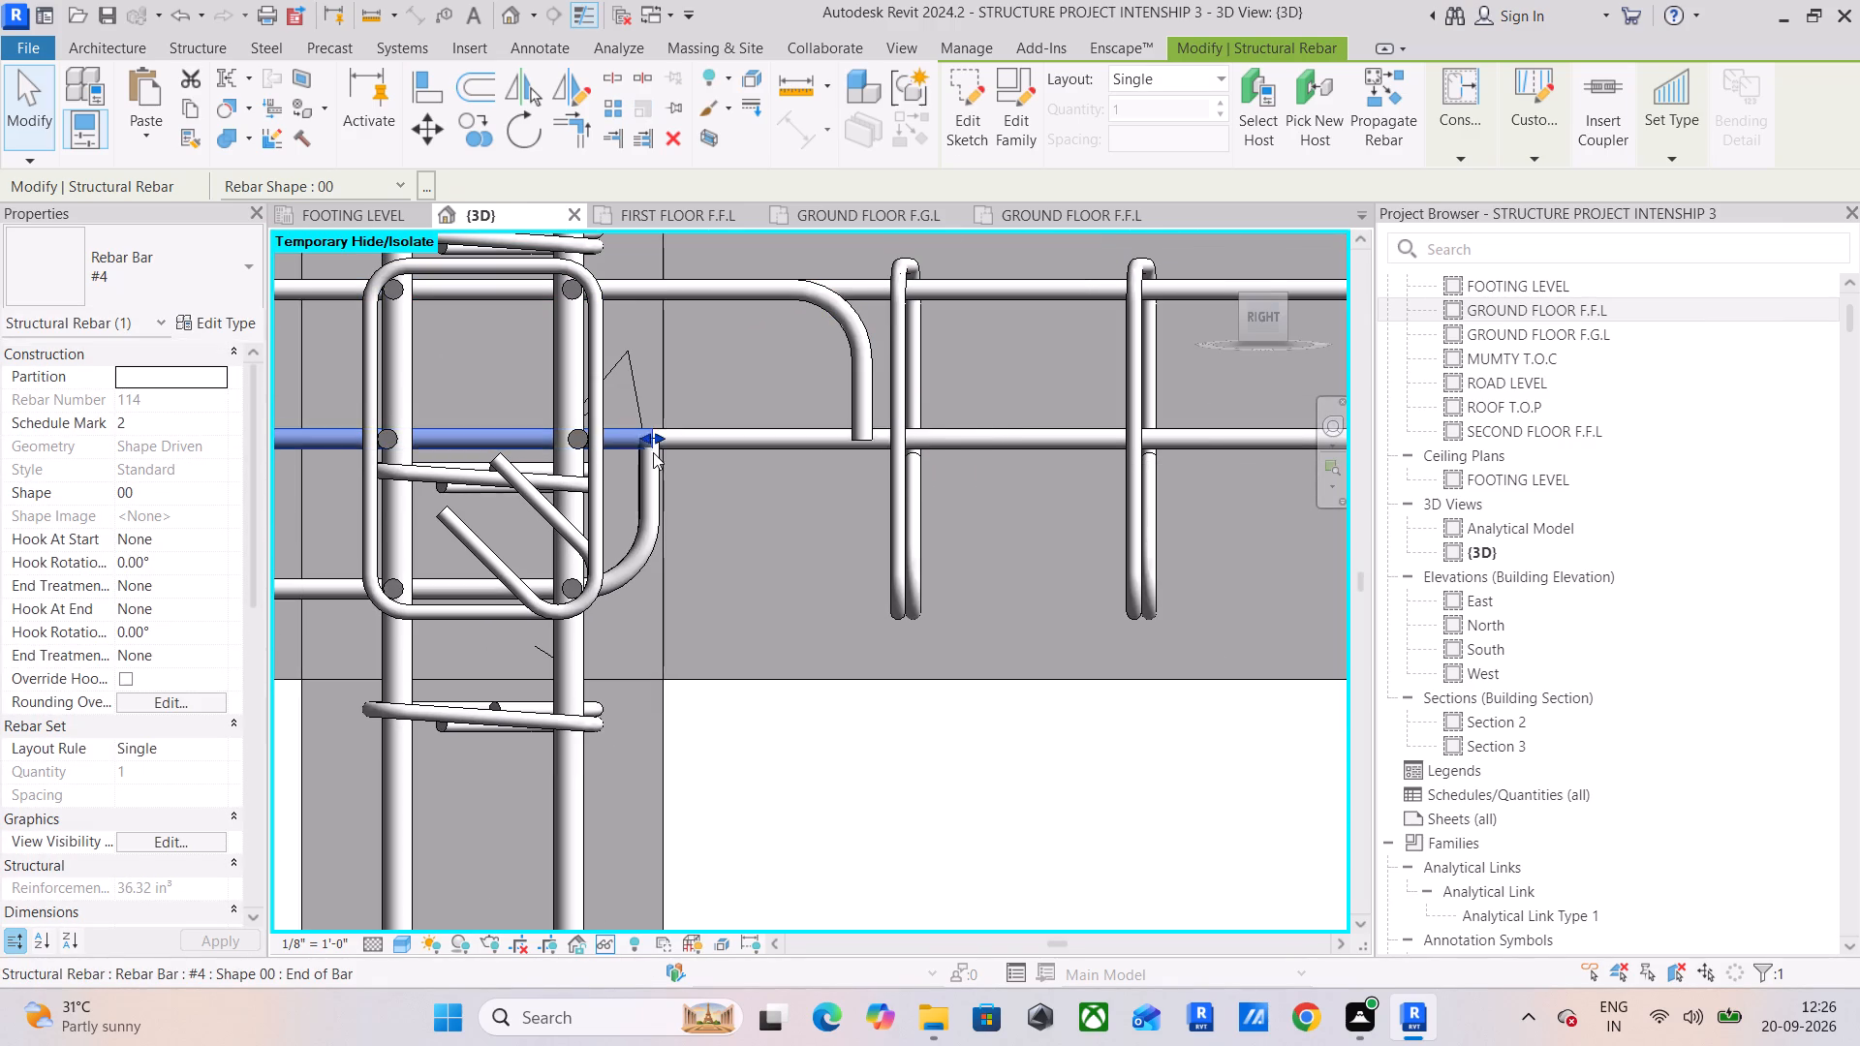
scroll(654, 452, up, 11)
drag(647, 384, 651, 385)
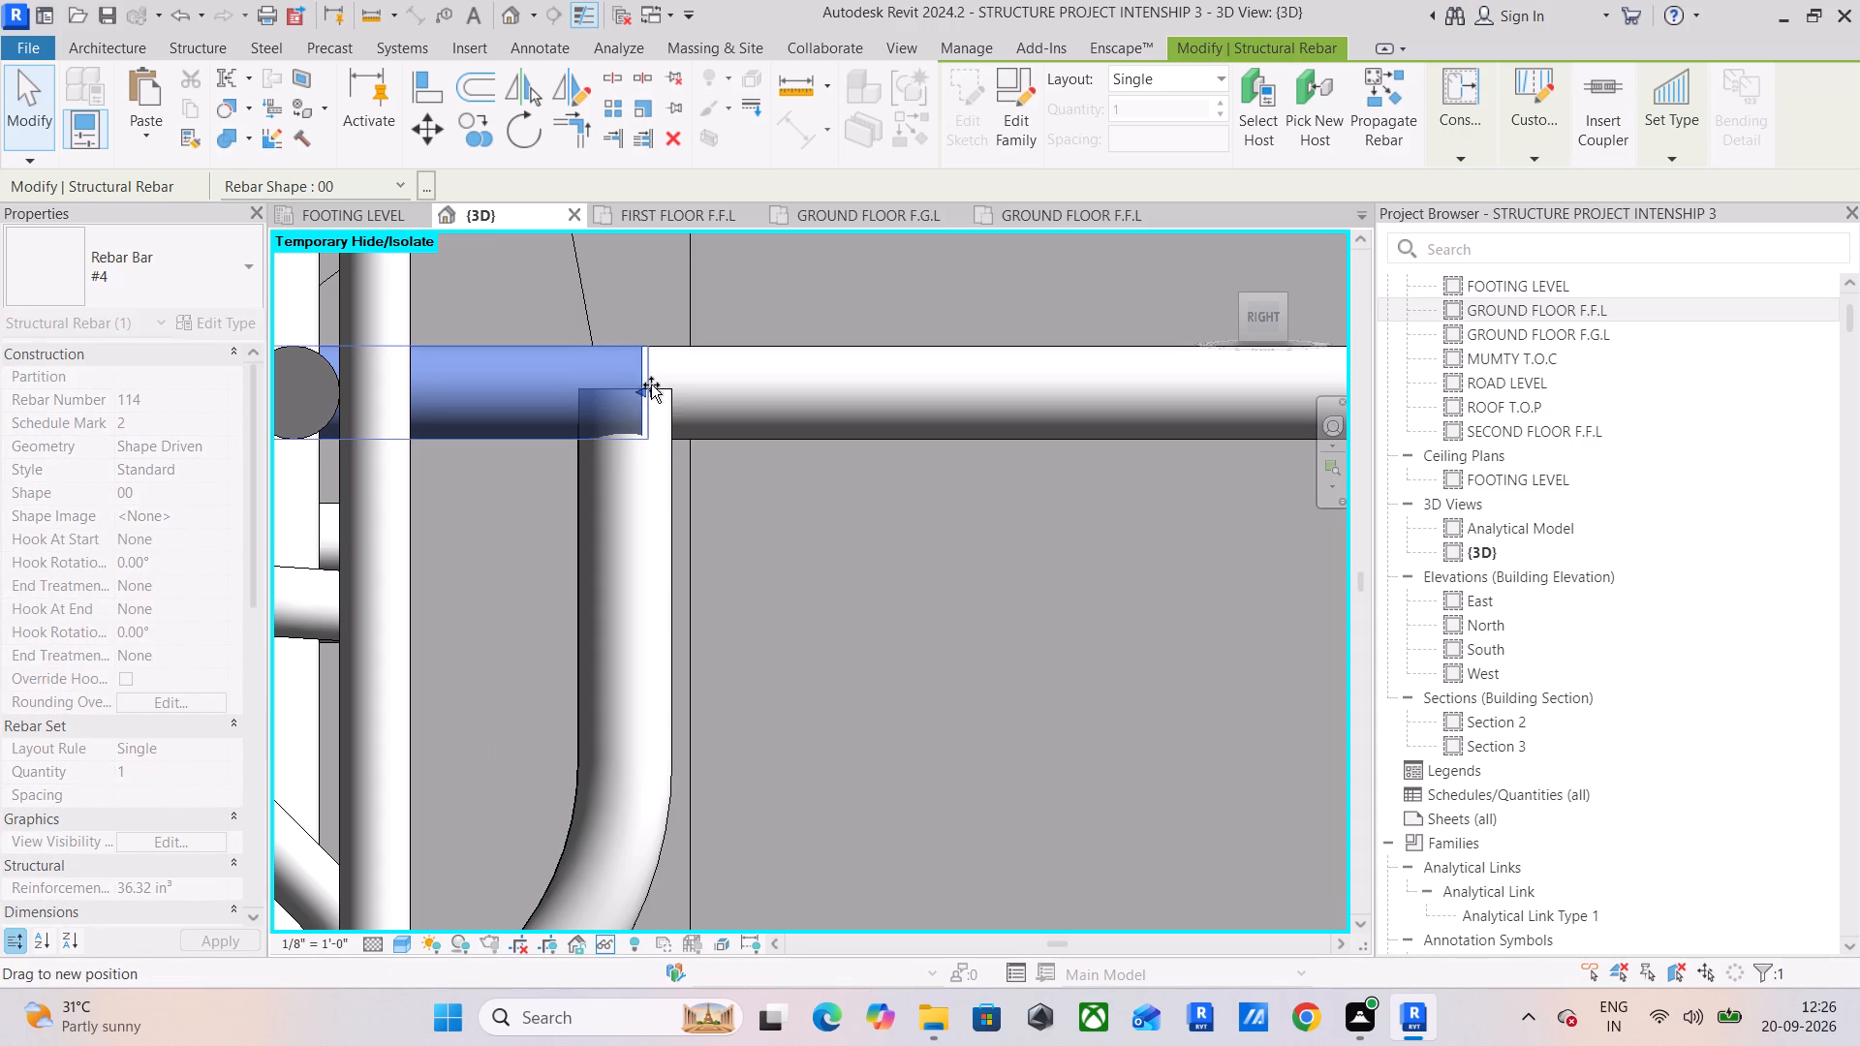
drag(651, 385, 670, 389)
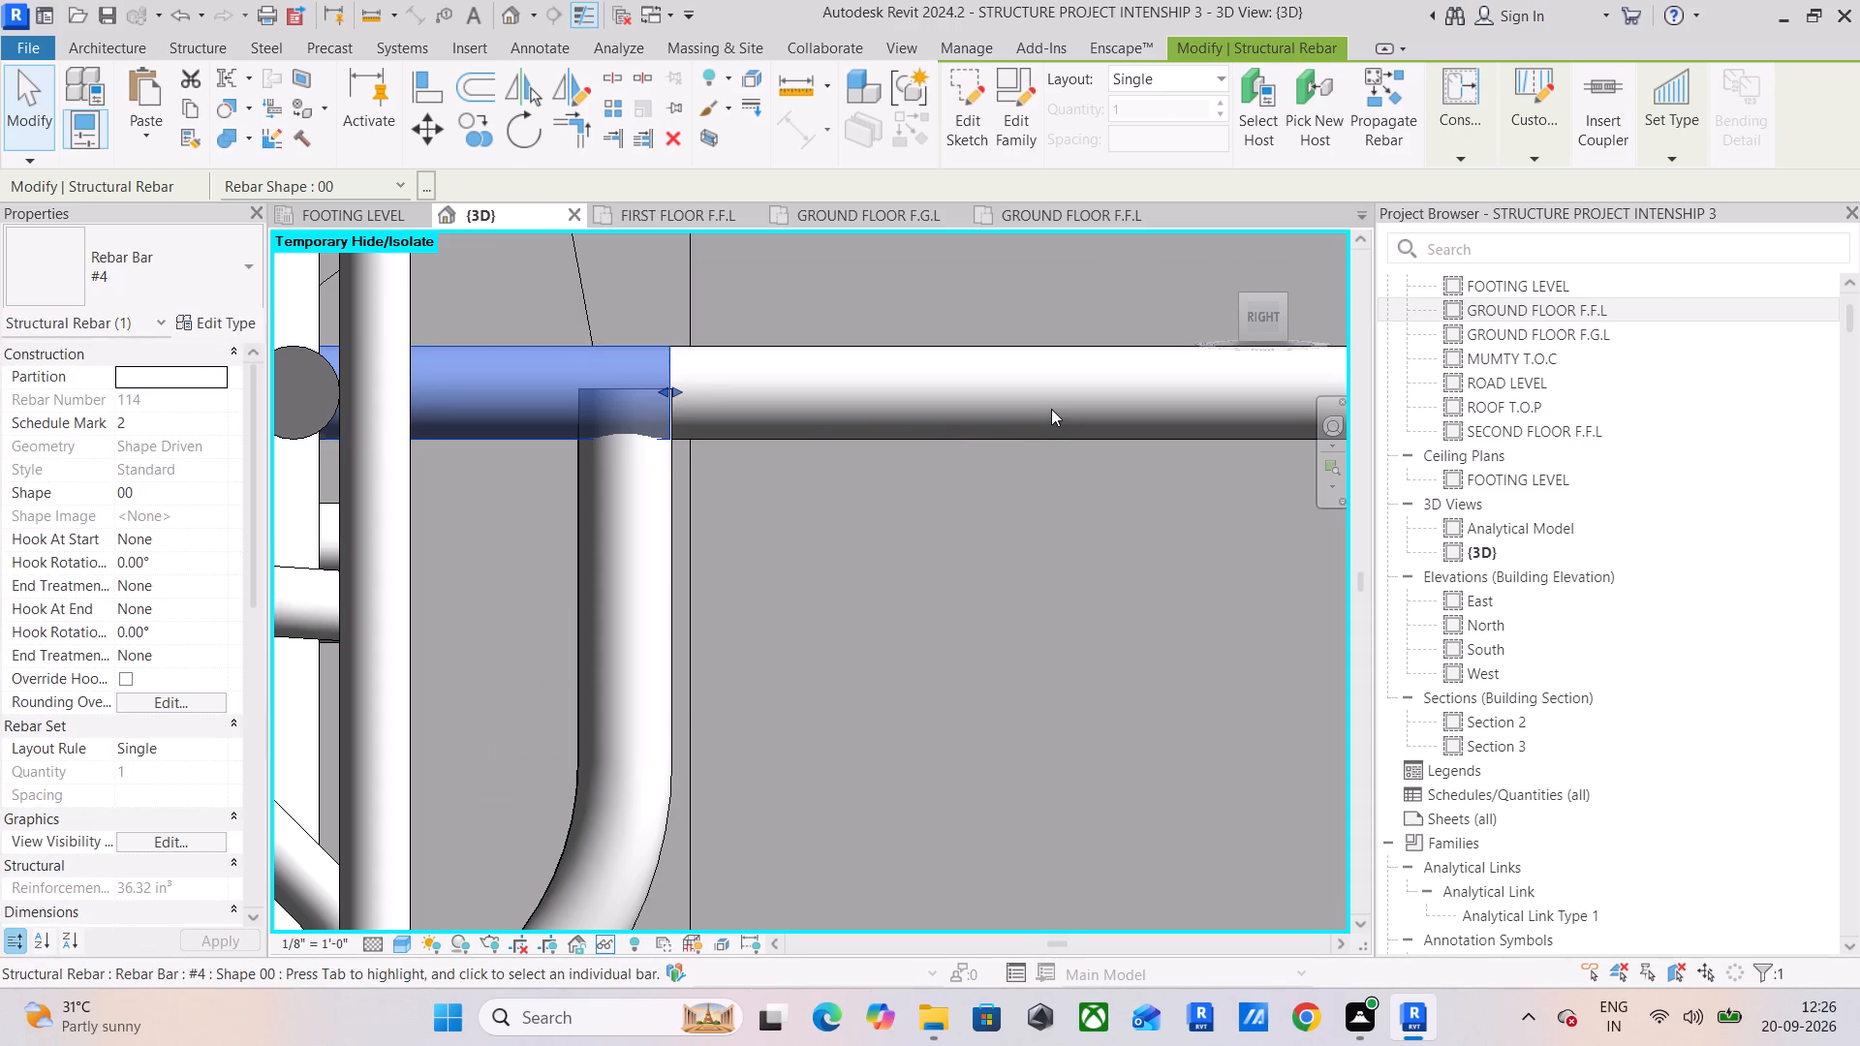
Shorten the other mid-depth #4 shape 00 bar to the narrow column's far face, ending it flush with the bottom bars' hook.
click(1051, 409)
click(1058, 397)
scroll(1058, 395, down, 13)
middle_drag(1065, 391, 1044, 399)
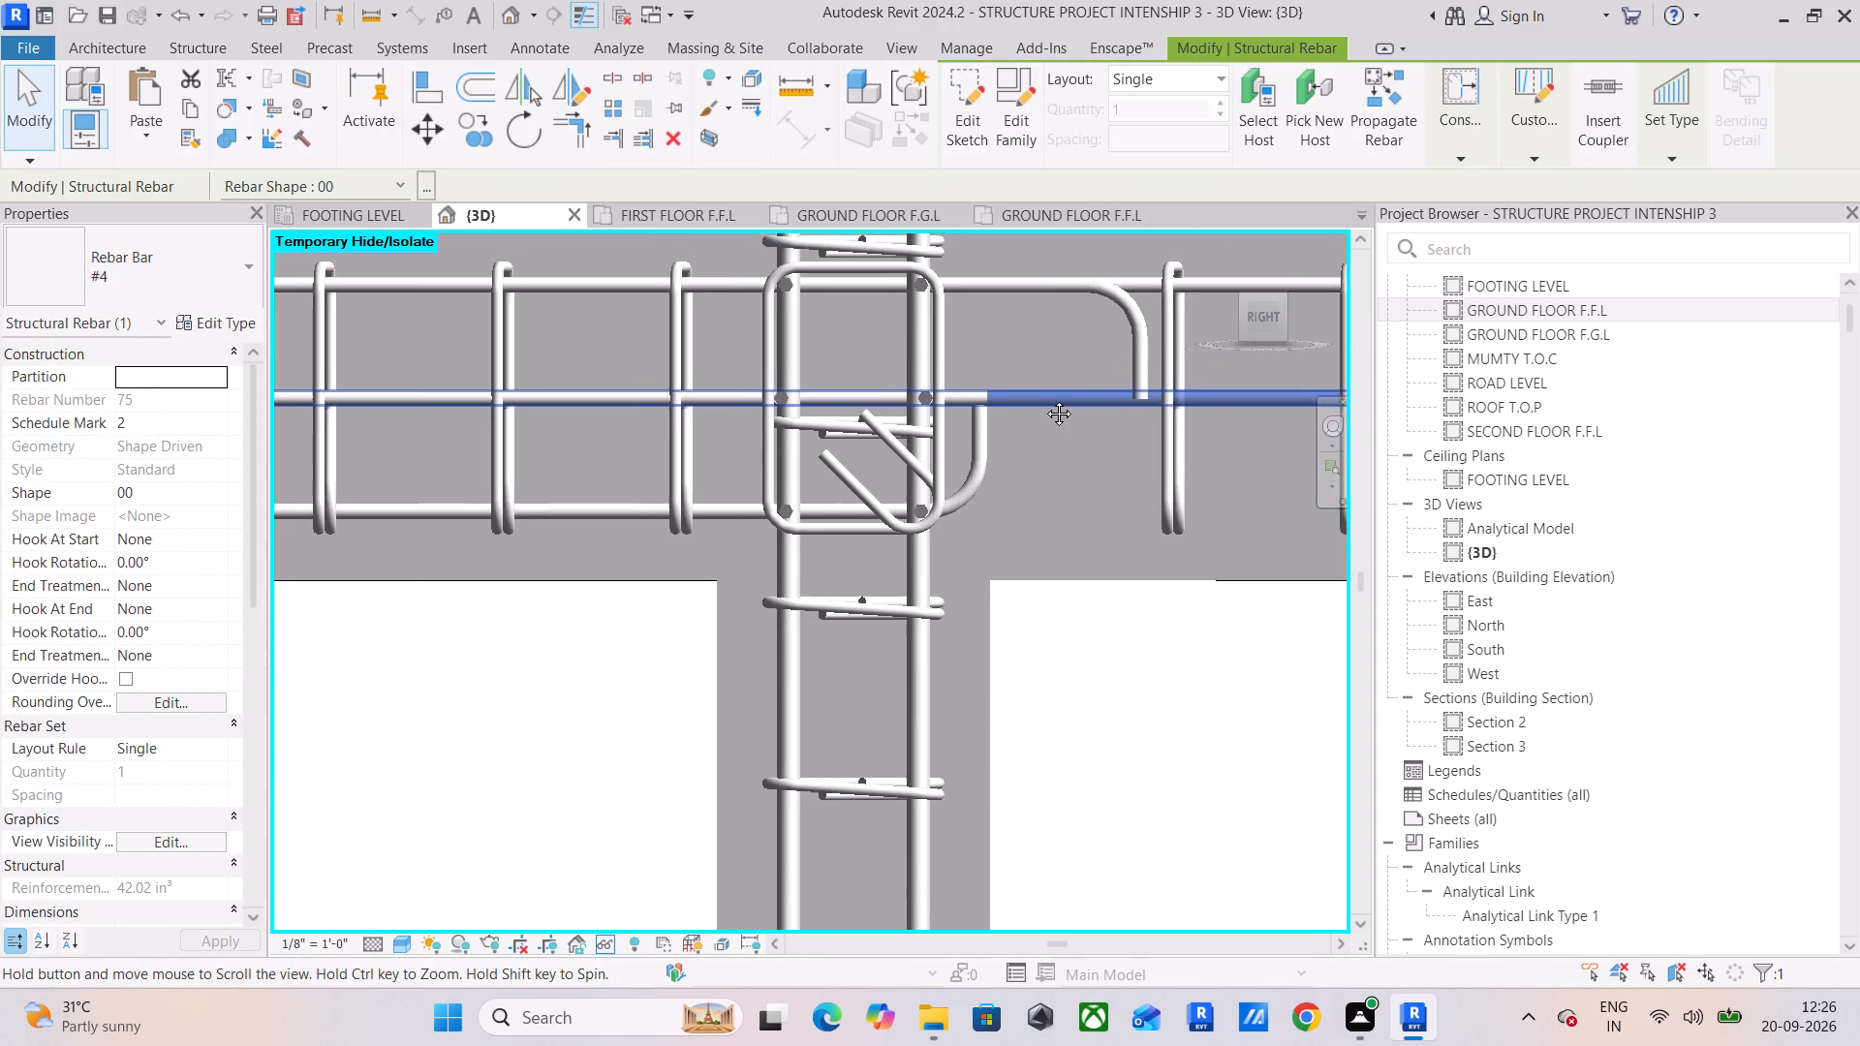
middle_drag(1044, 399, 863, 404)
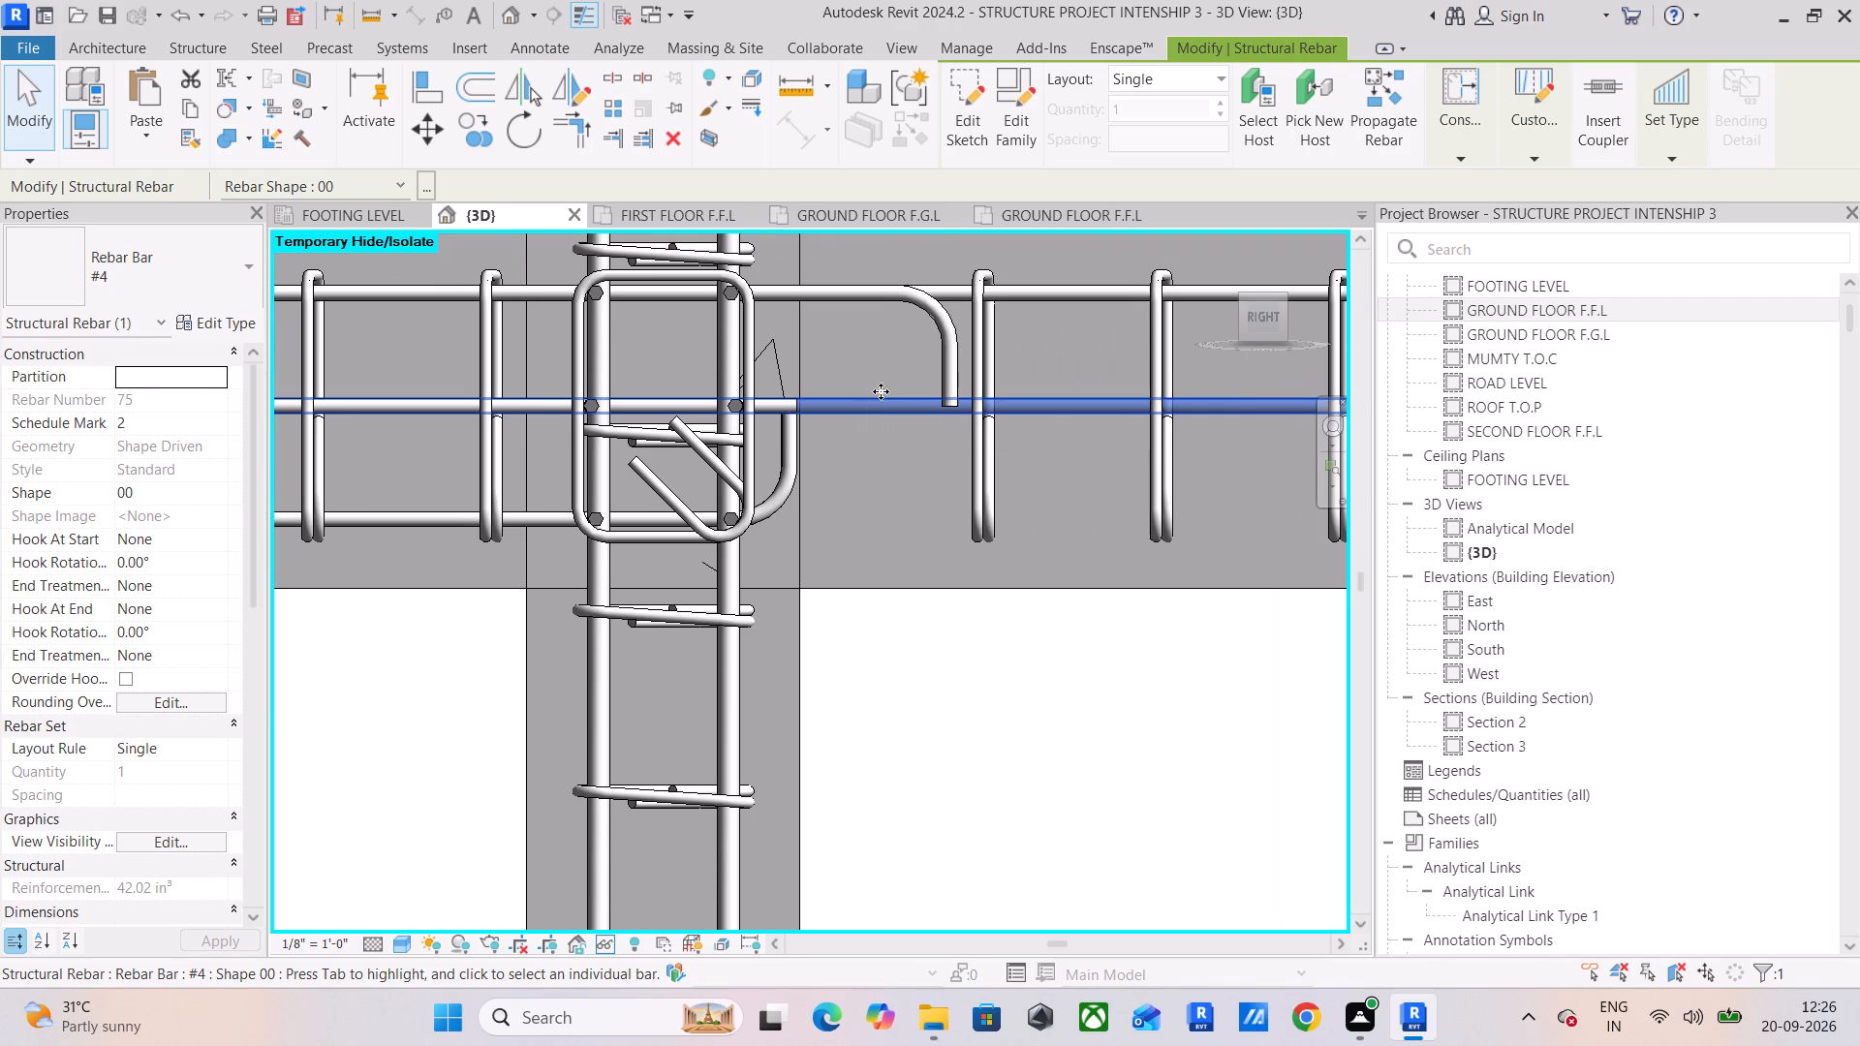
scroll(911, 391, down, 5)
drag(1126, 401, 908, 422)
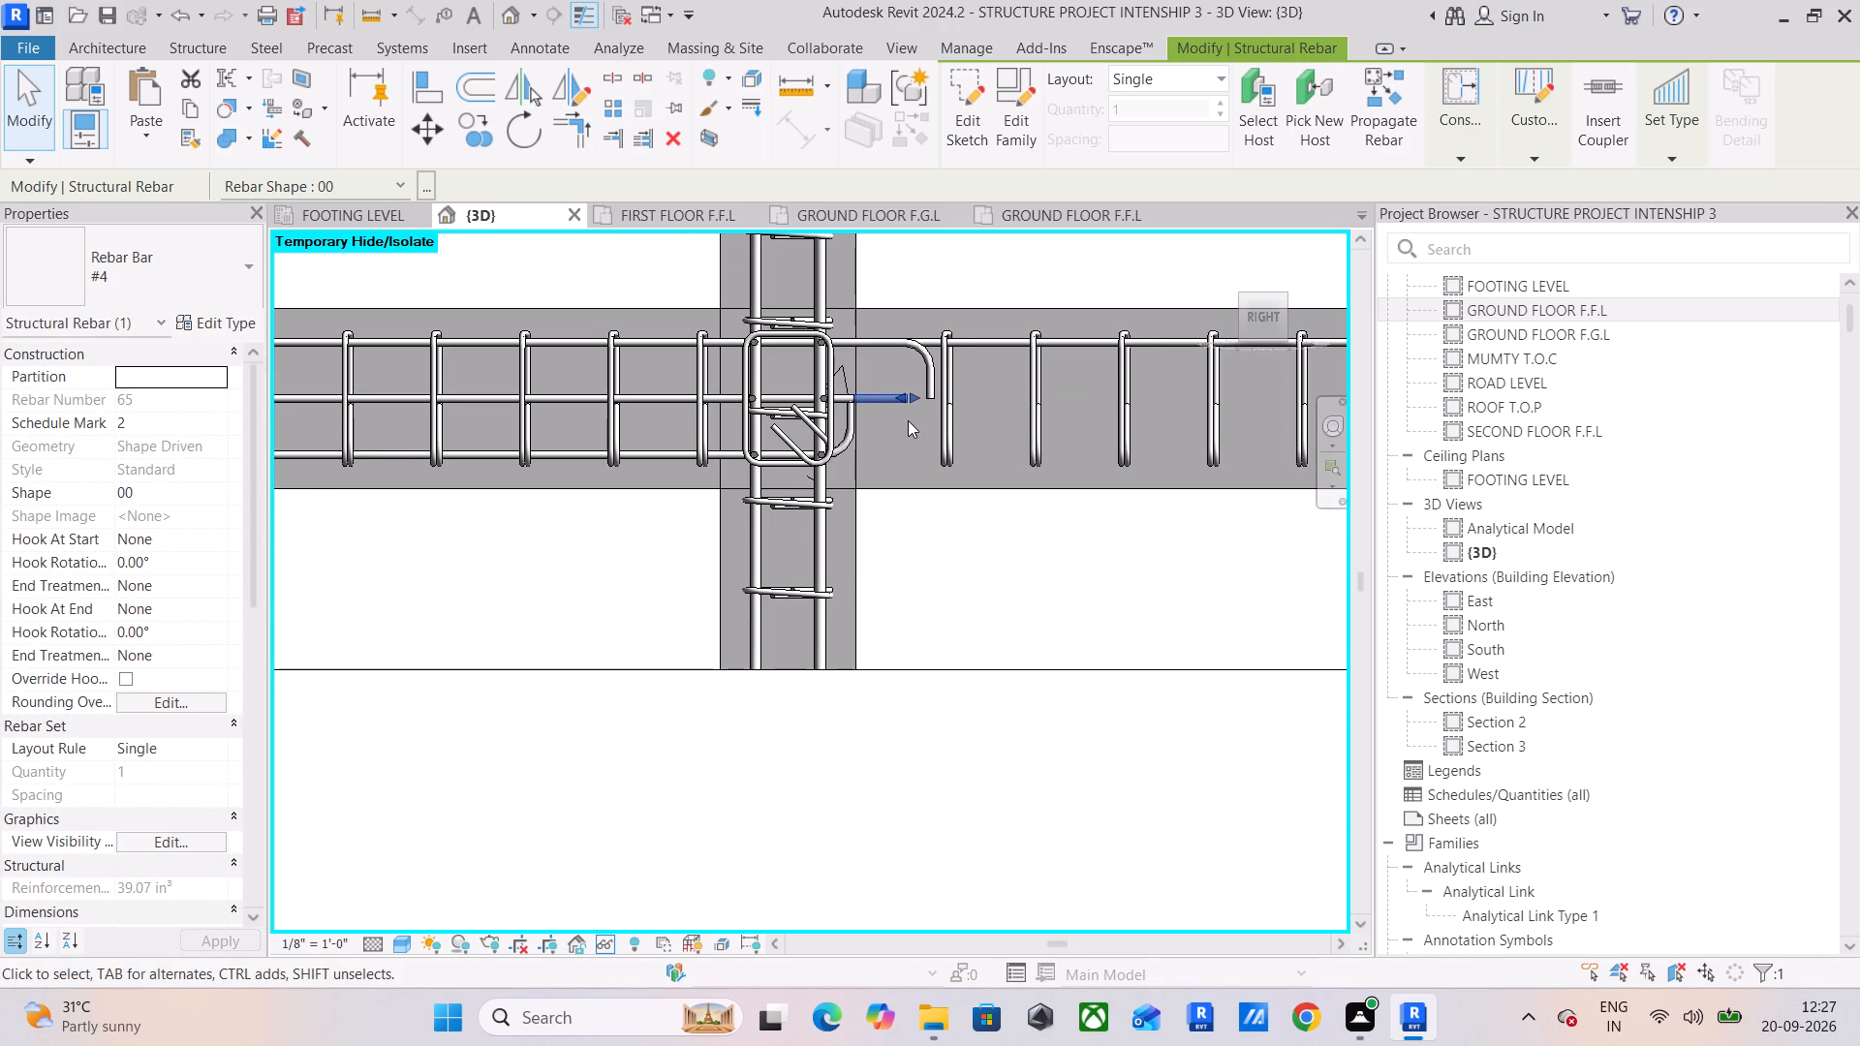
scroll(908, 419, up, 7)
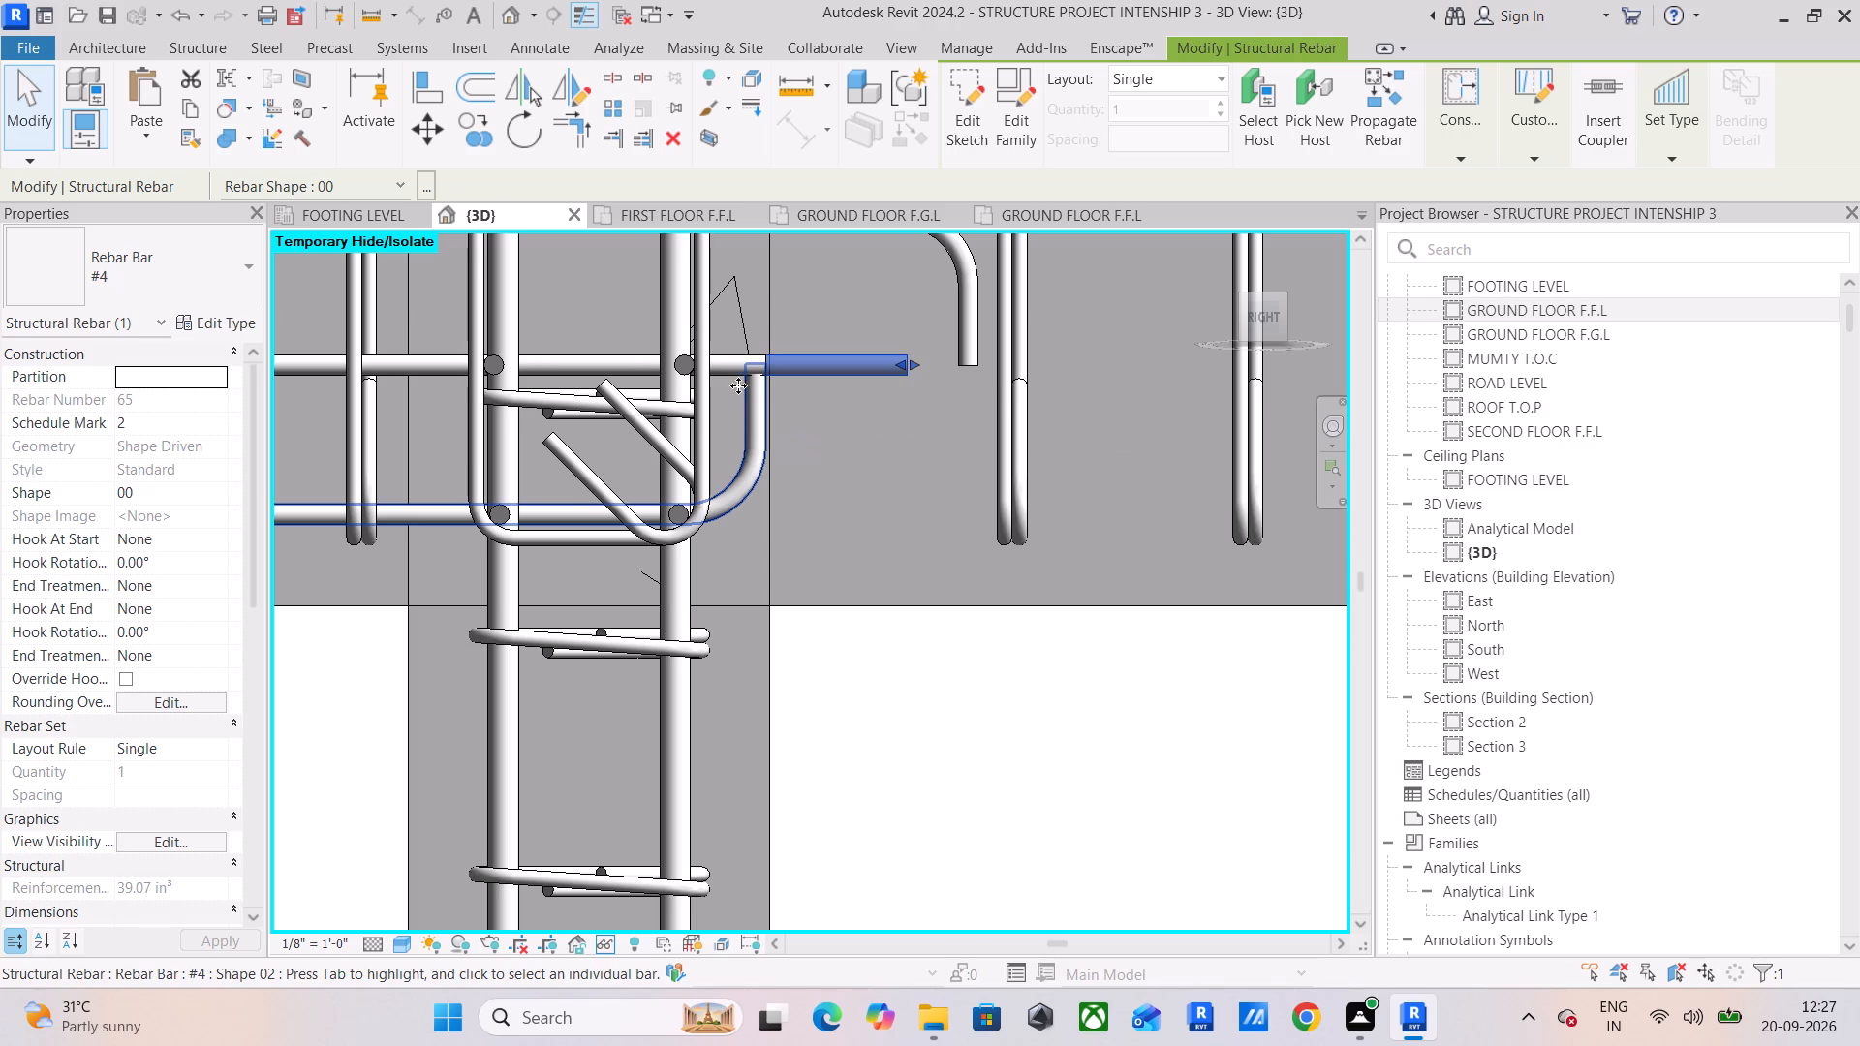
scroll(738, 385, up, 4)
drag(1031, 356, 809, 368)
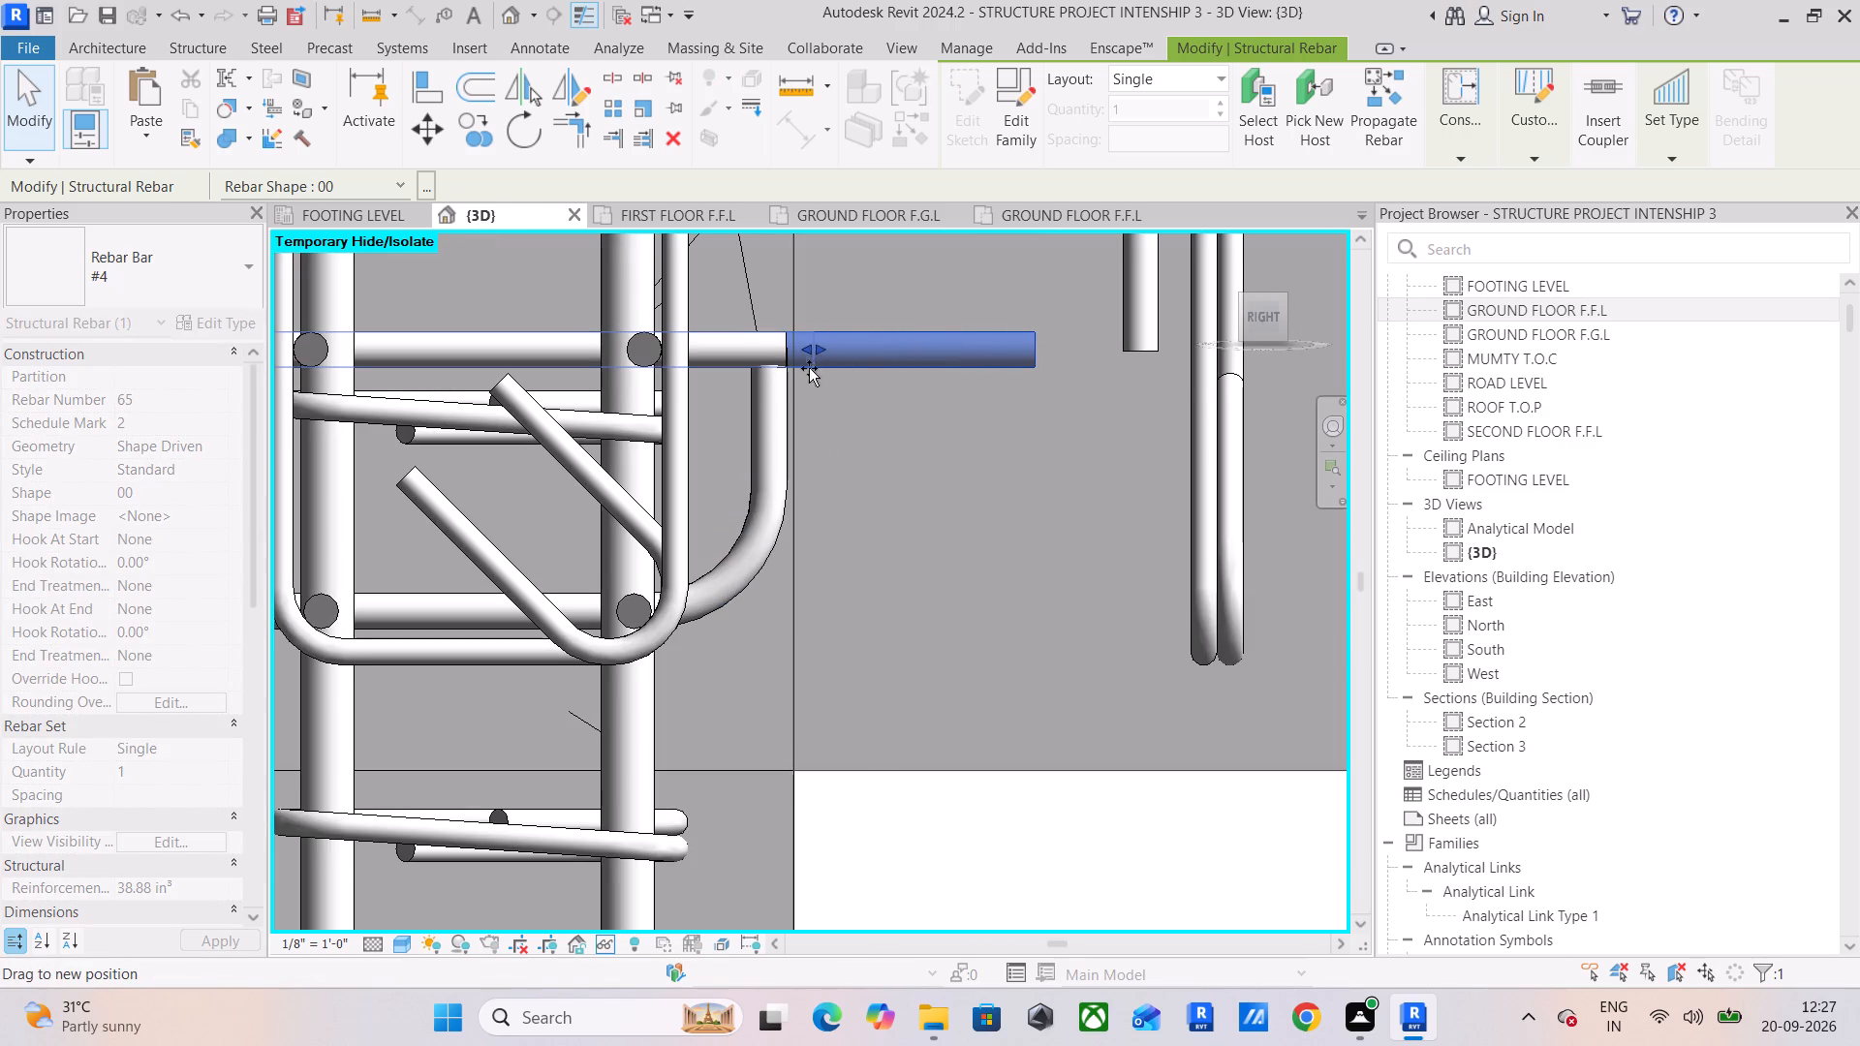
drag(809, 368, 783, 377)
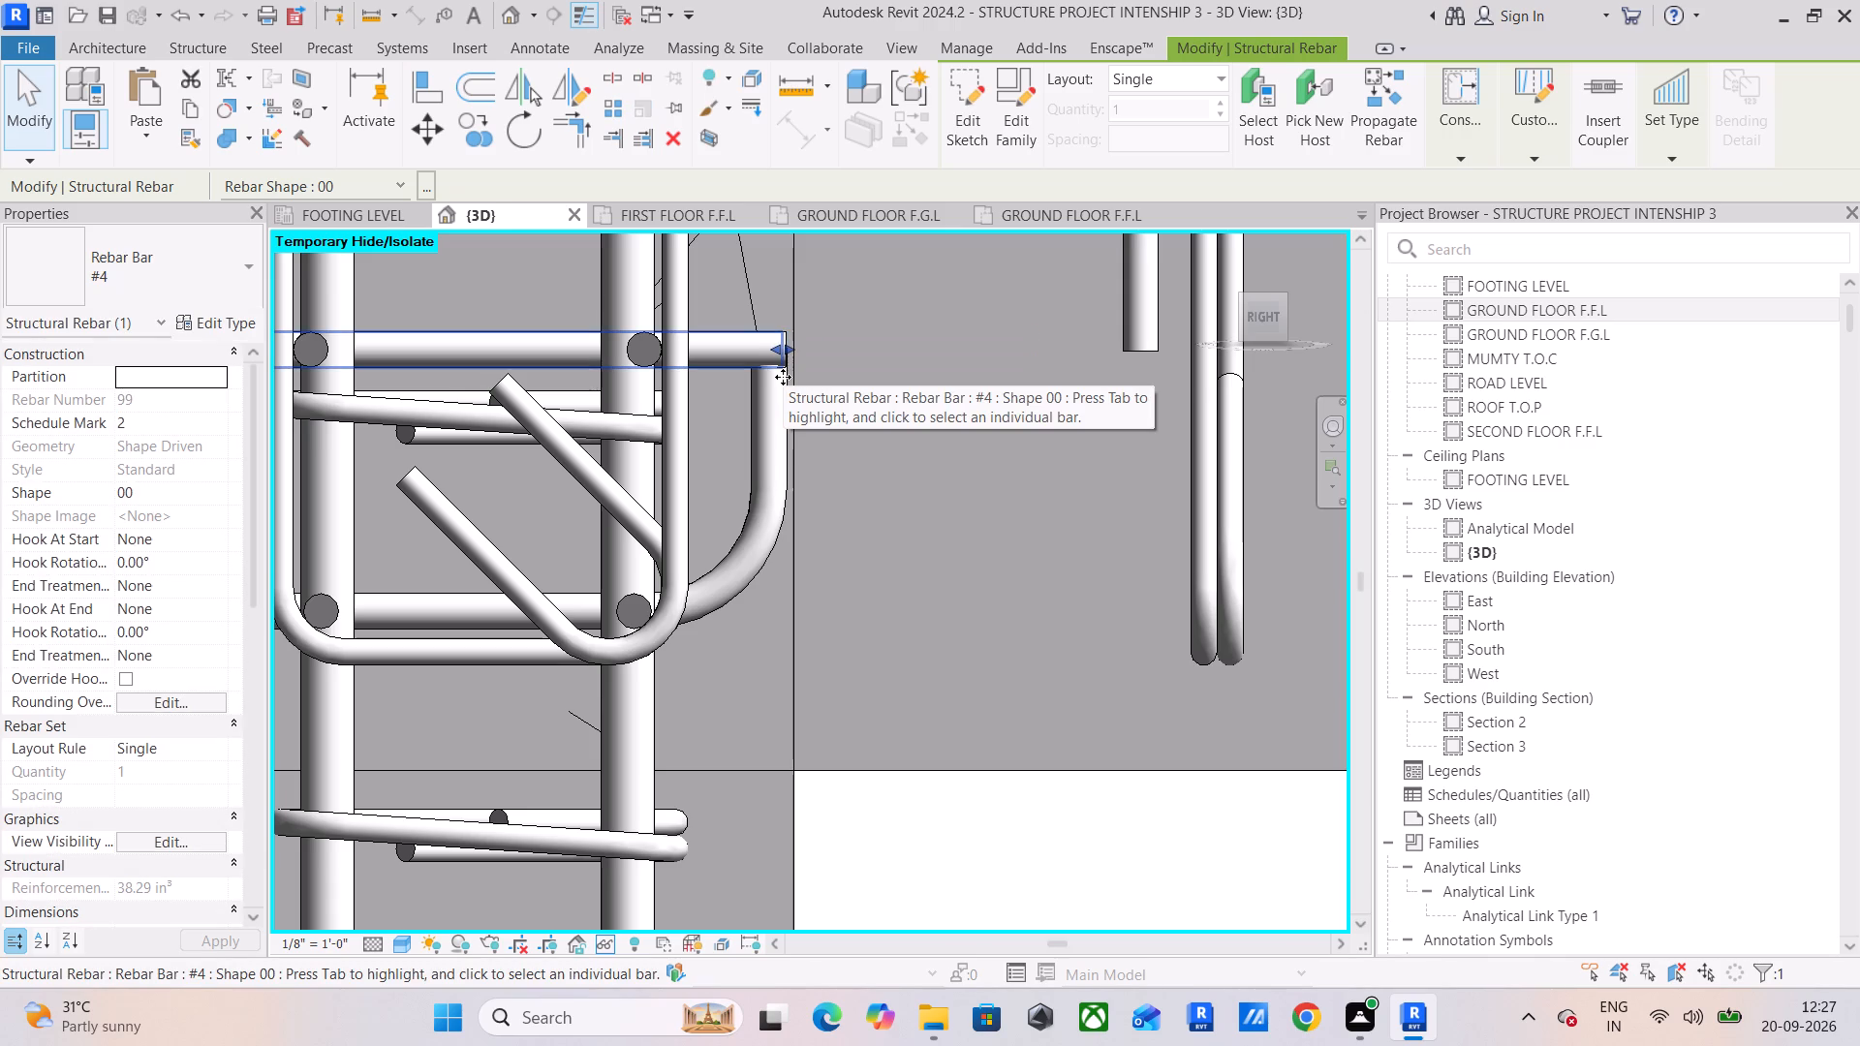
Shorten the nearer top #4 shape 02 bar so its hook sits at the narrow column's far face, flush with the bottom hook.
scroll(793, 368, up, 6)
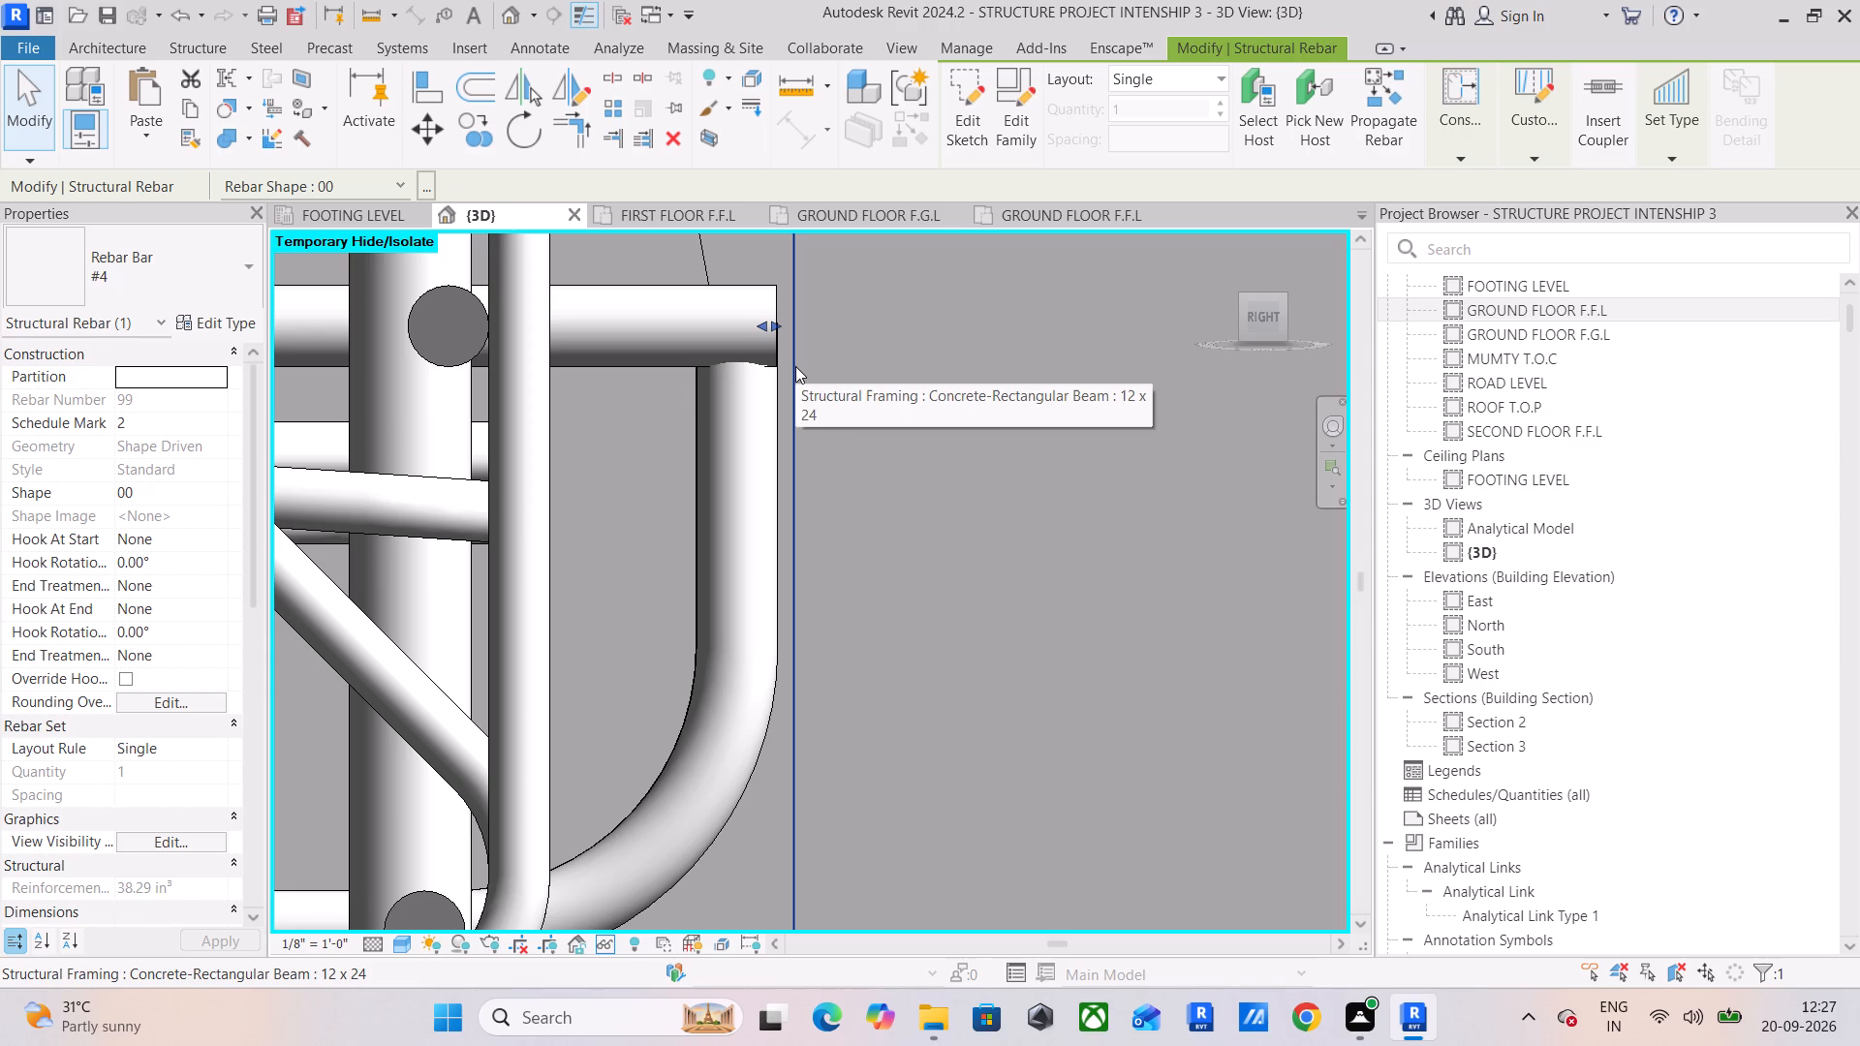
scroll(795, 366, down, 11)
middle_drag(841, 354, 849, 448)
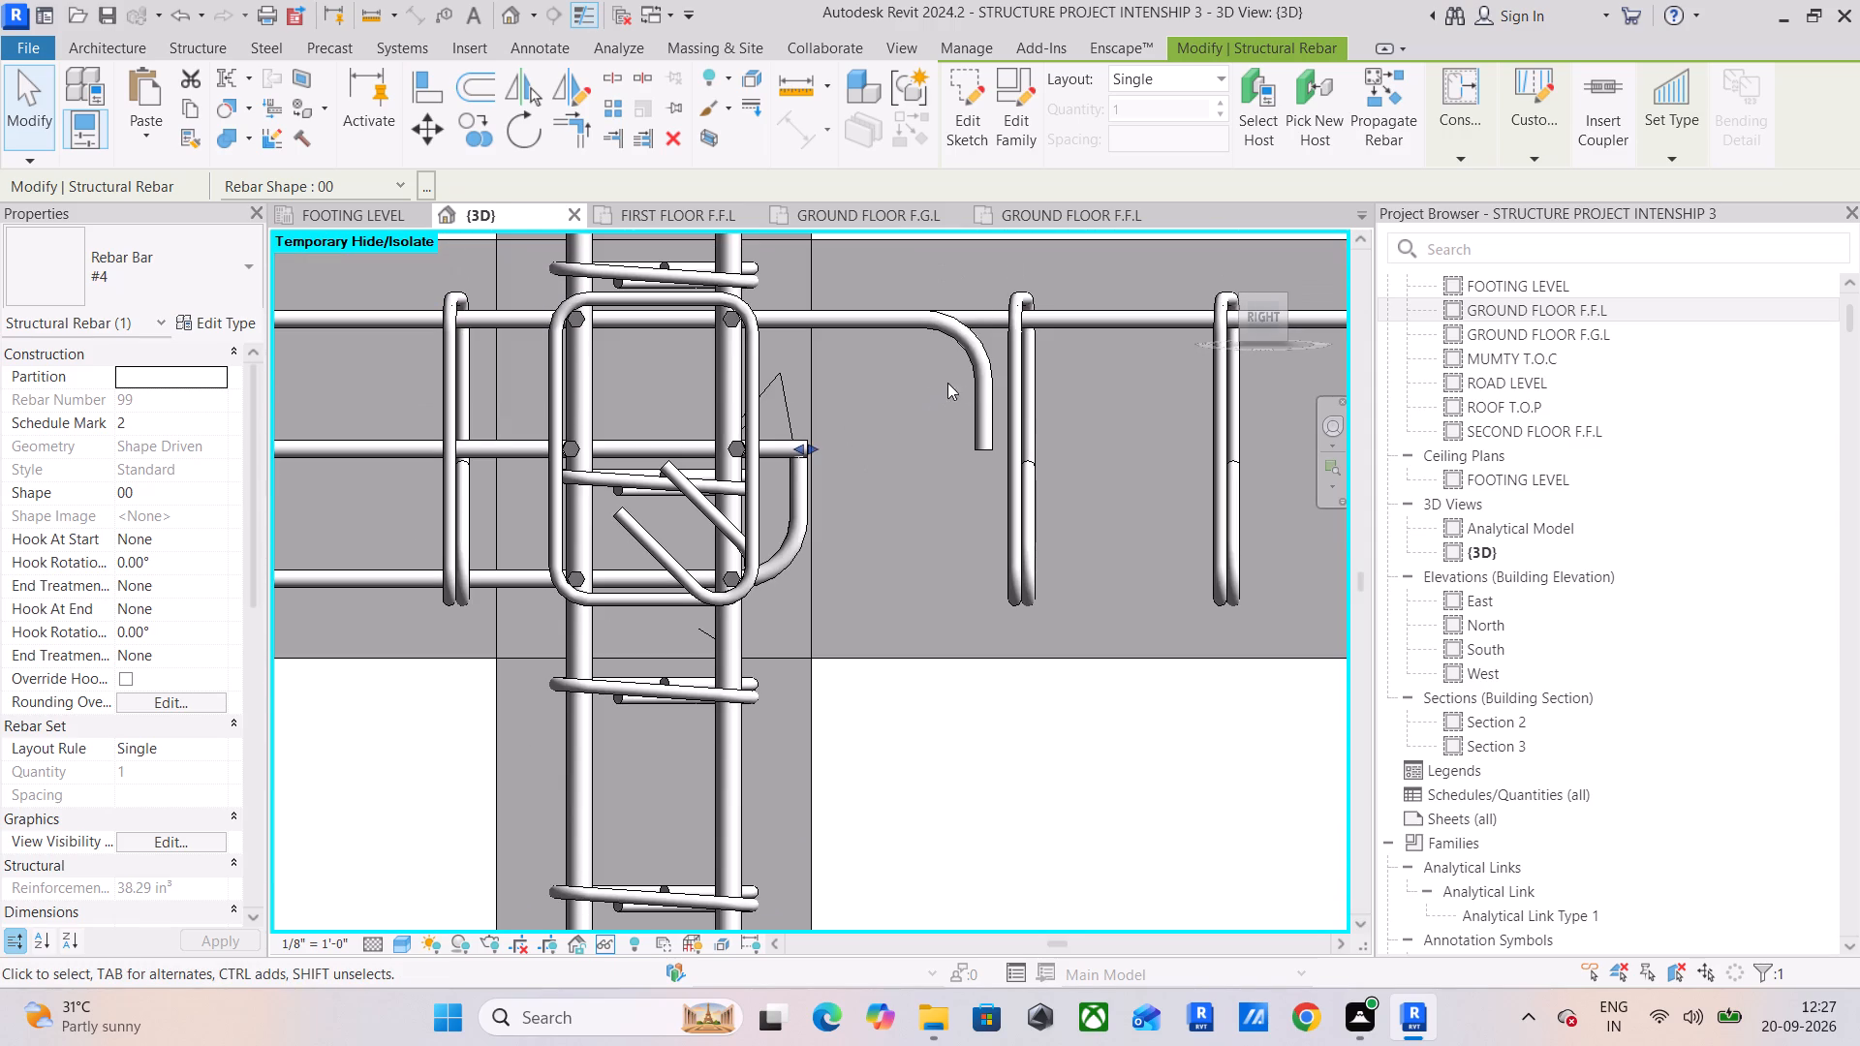
click(979, 374)
scroll(928, 394, up, 6)
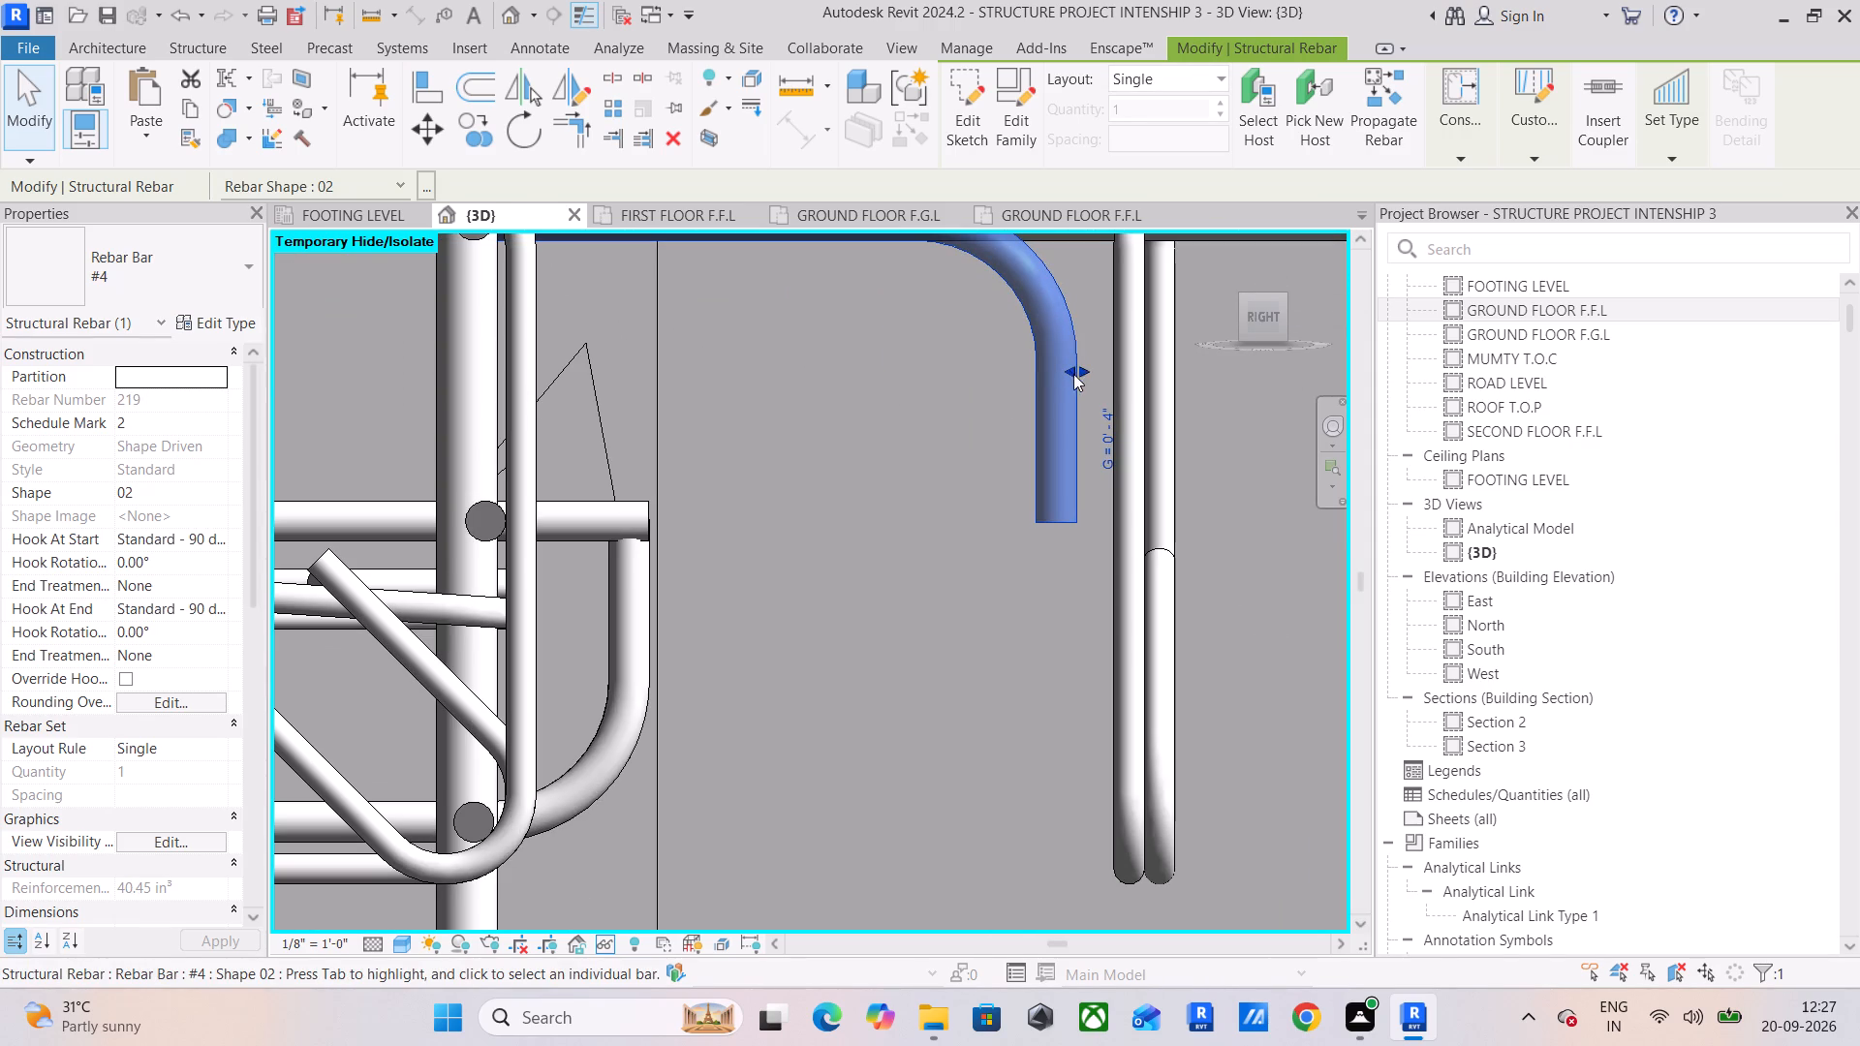
drag(1069, 371, 711, 391)
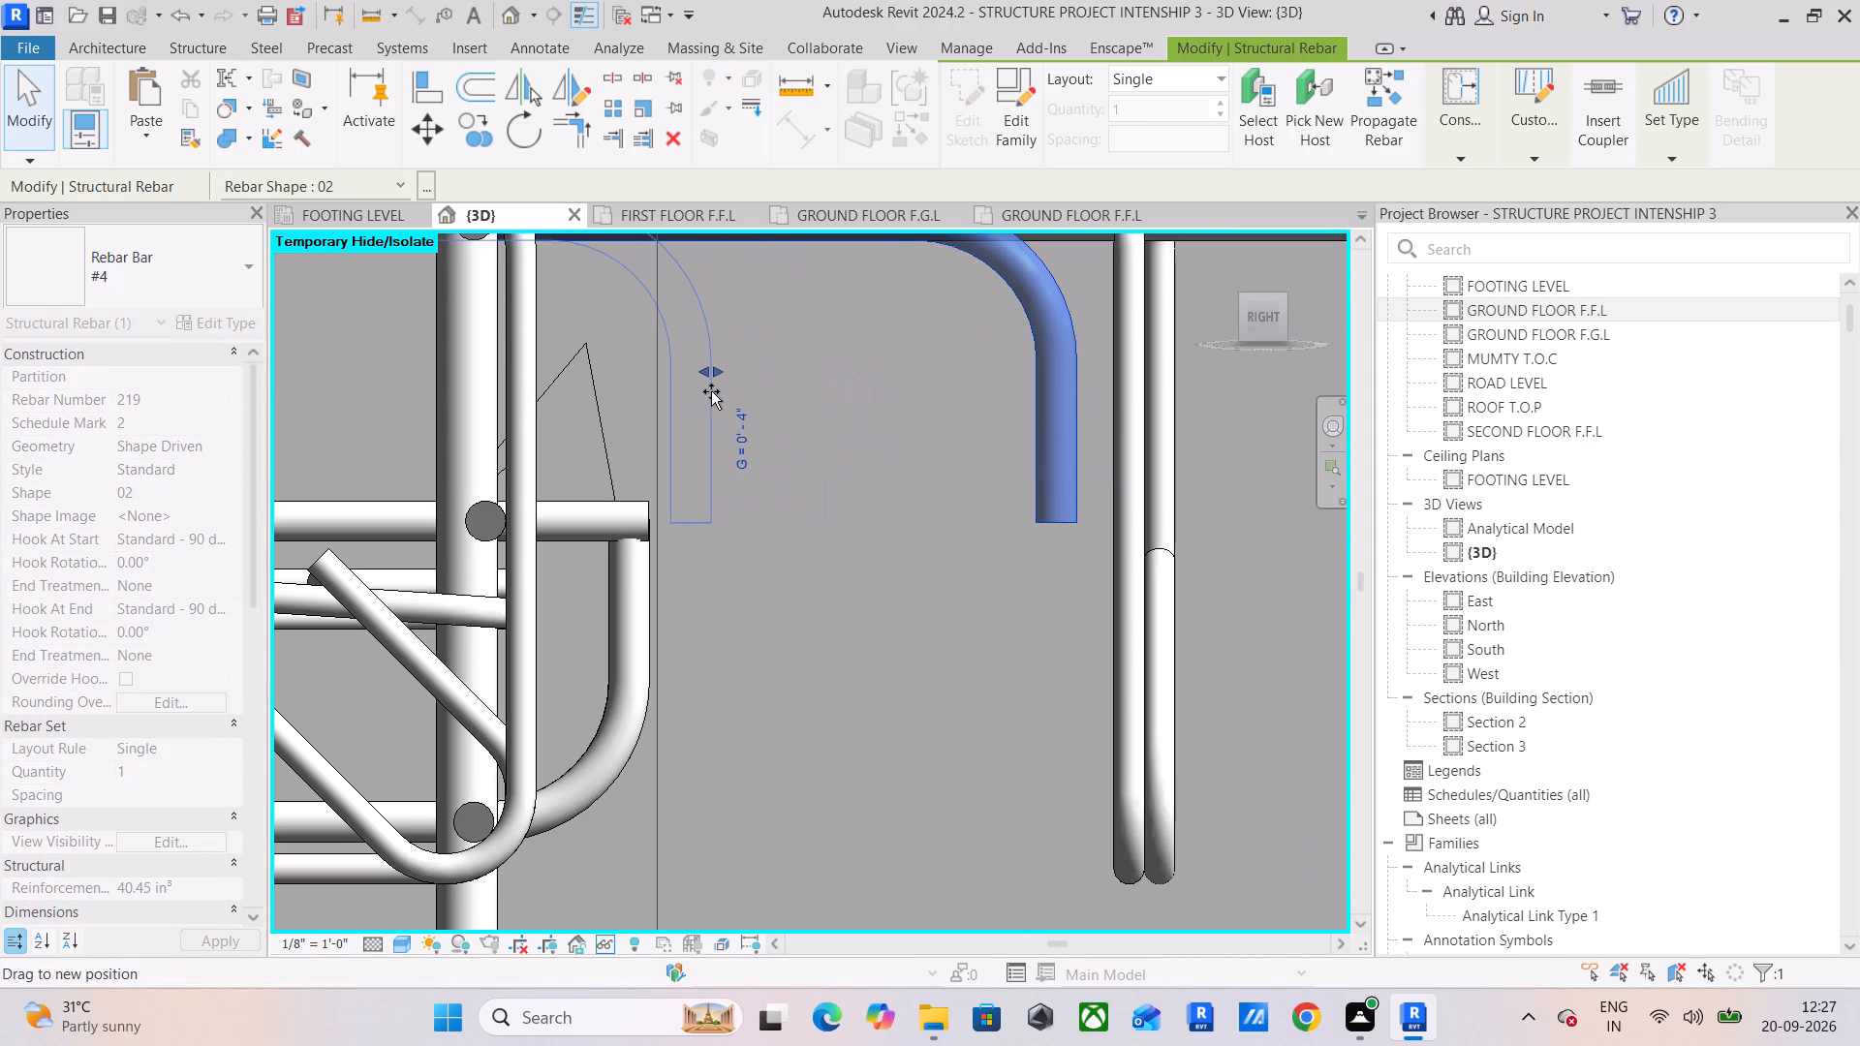
drag(711, 391, 651, 389)
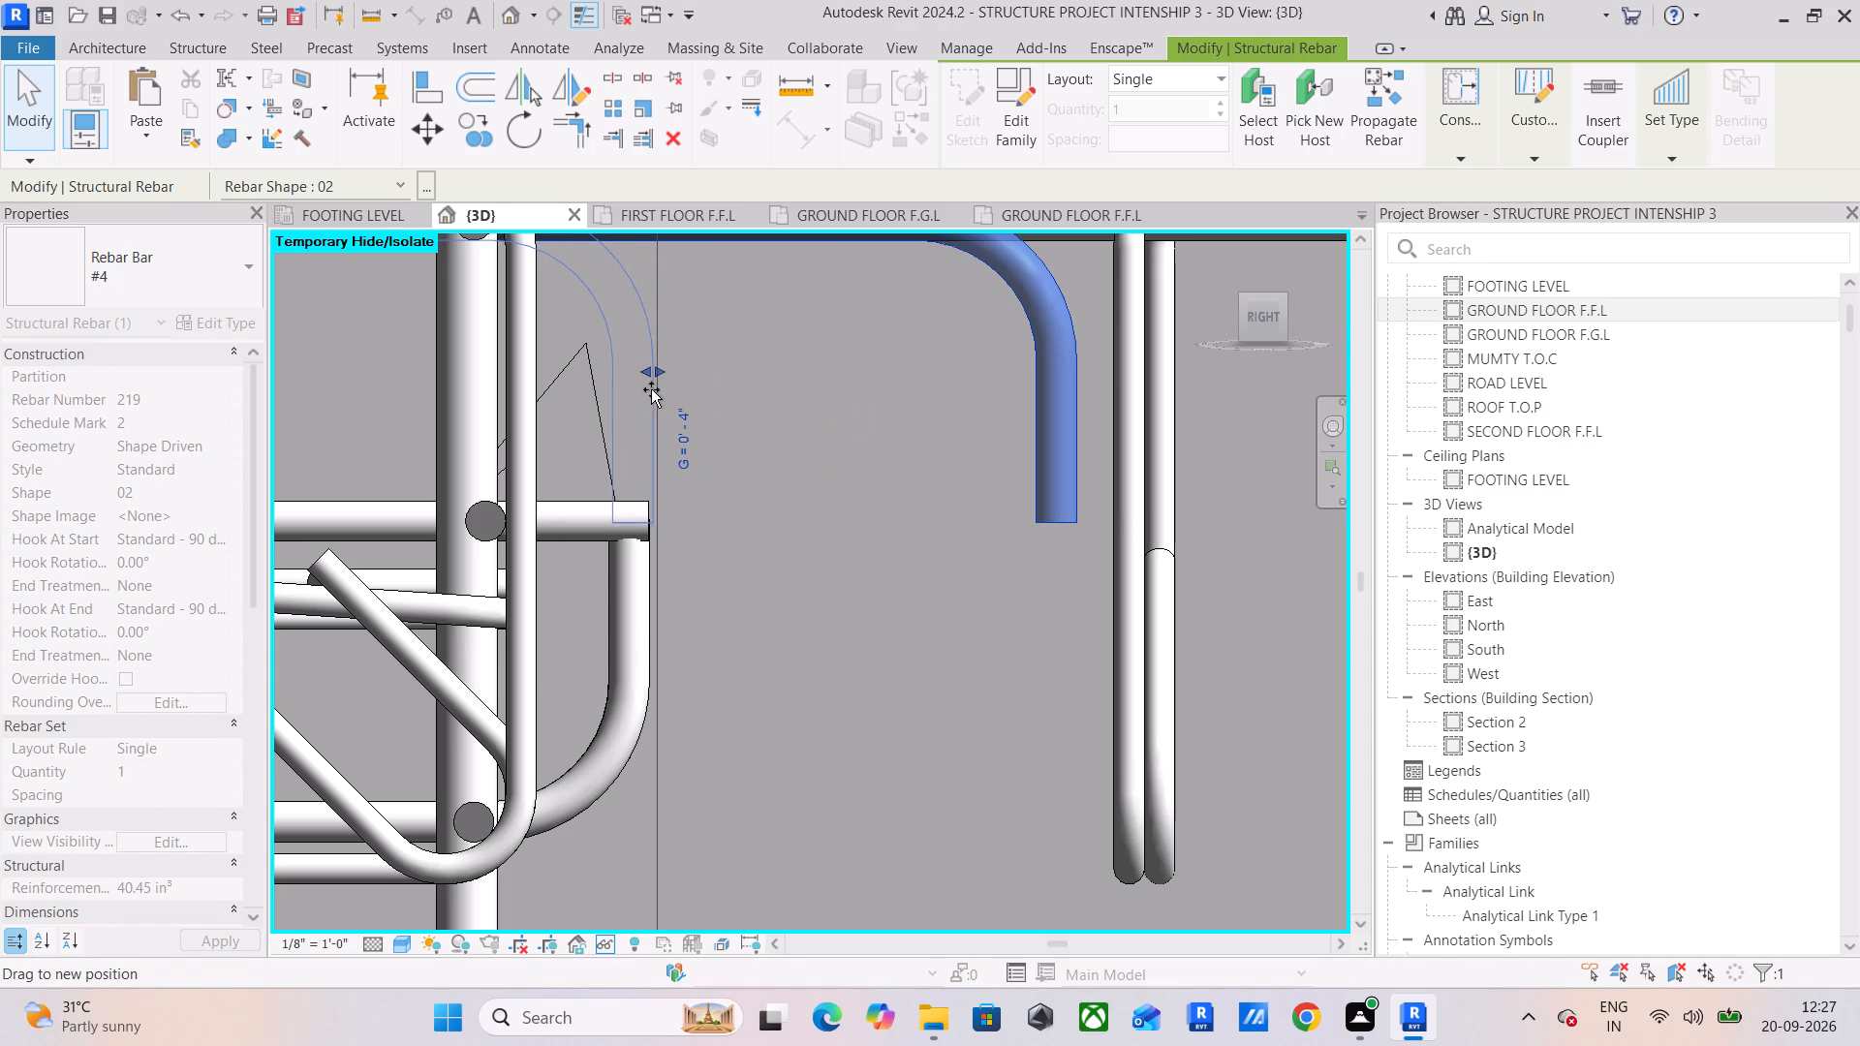
drag(651, 389, 645, 389)
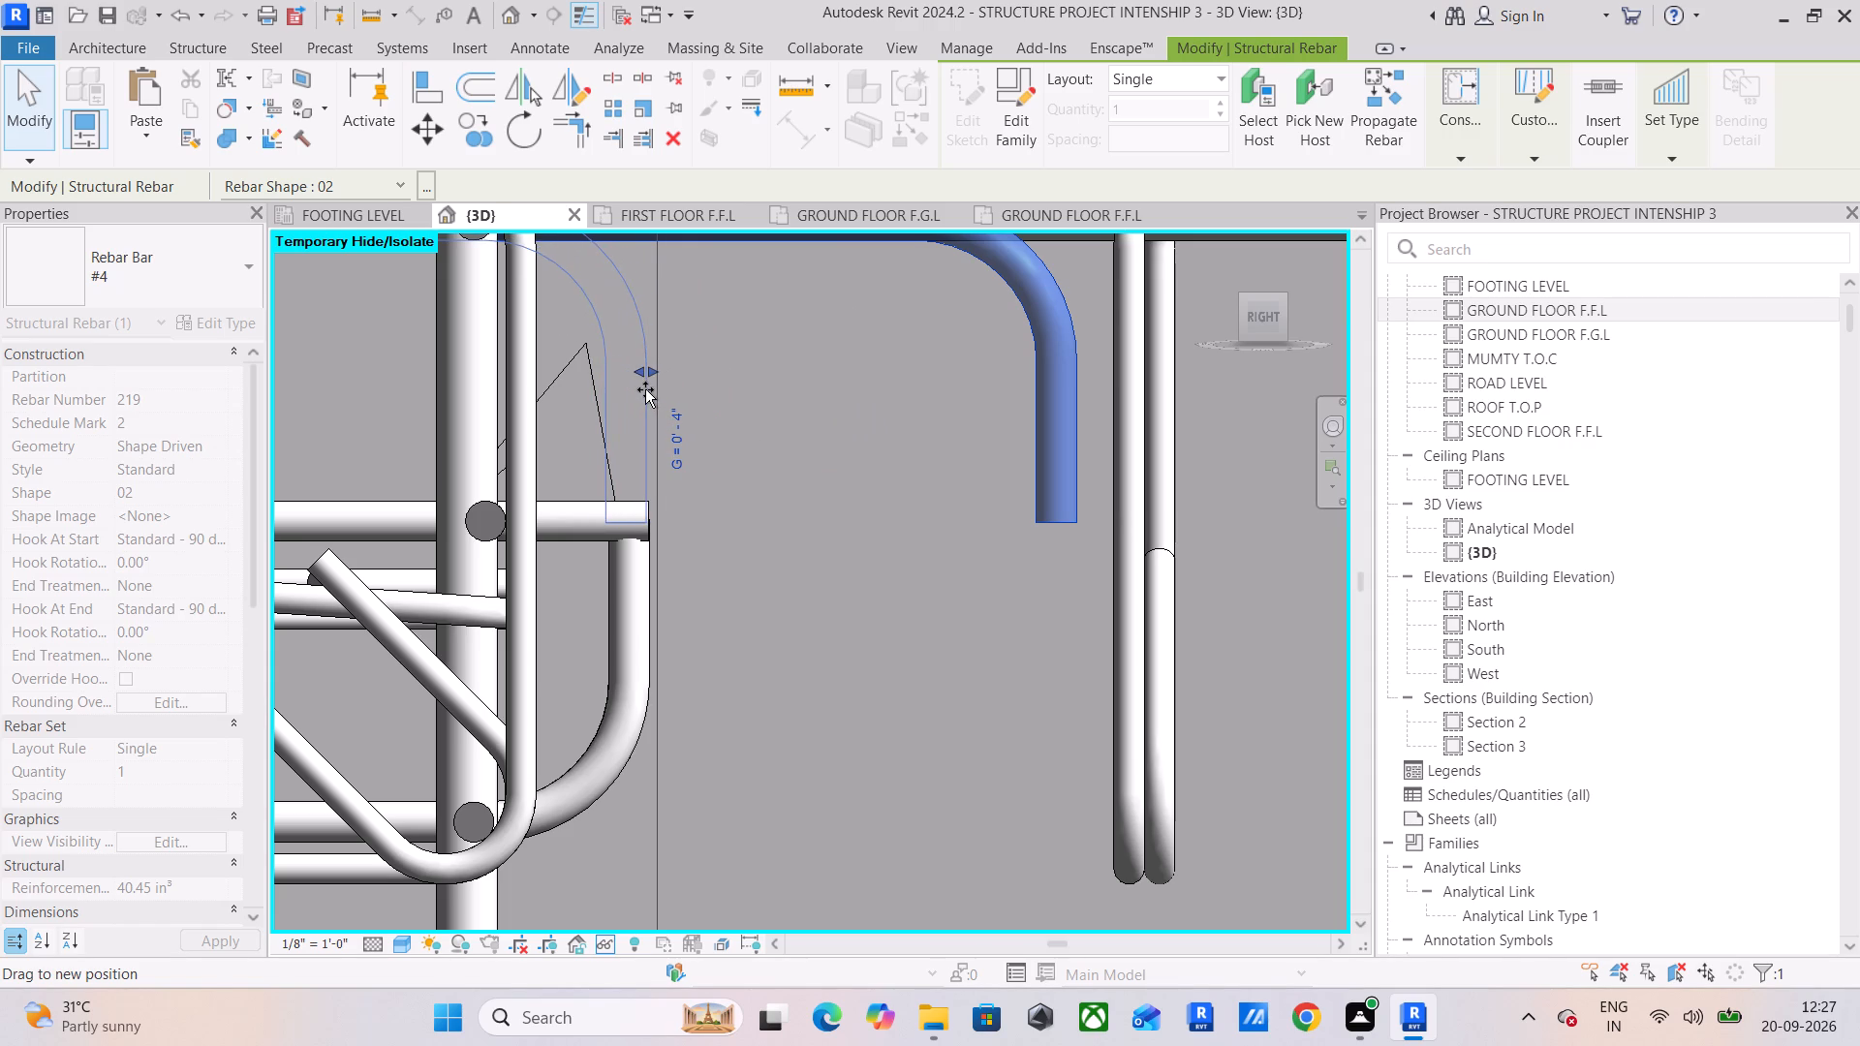
drag(645, 389, 651, 391)
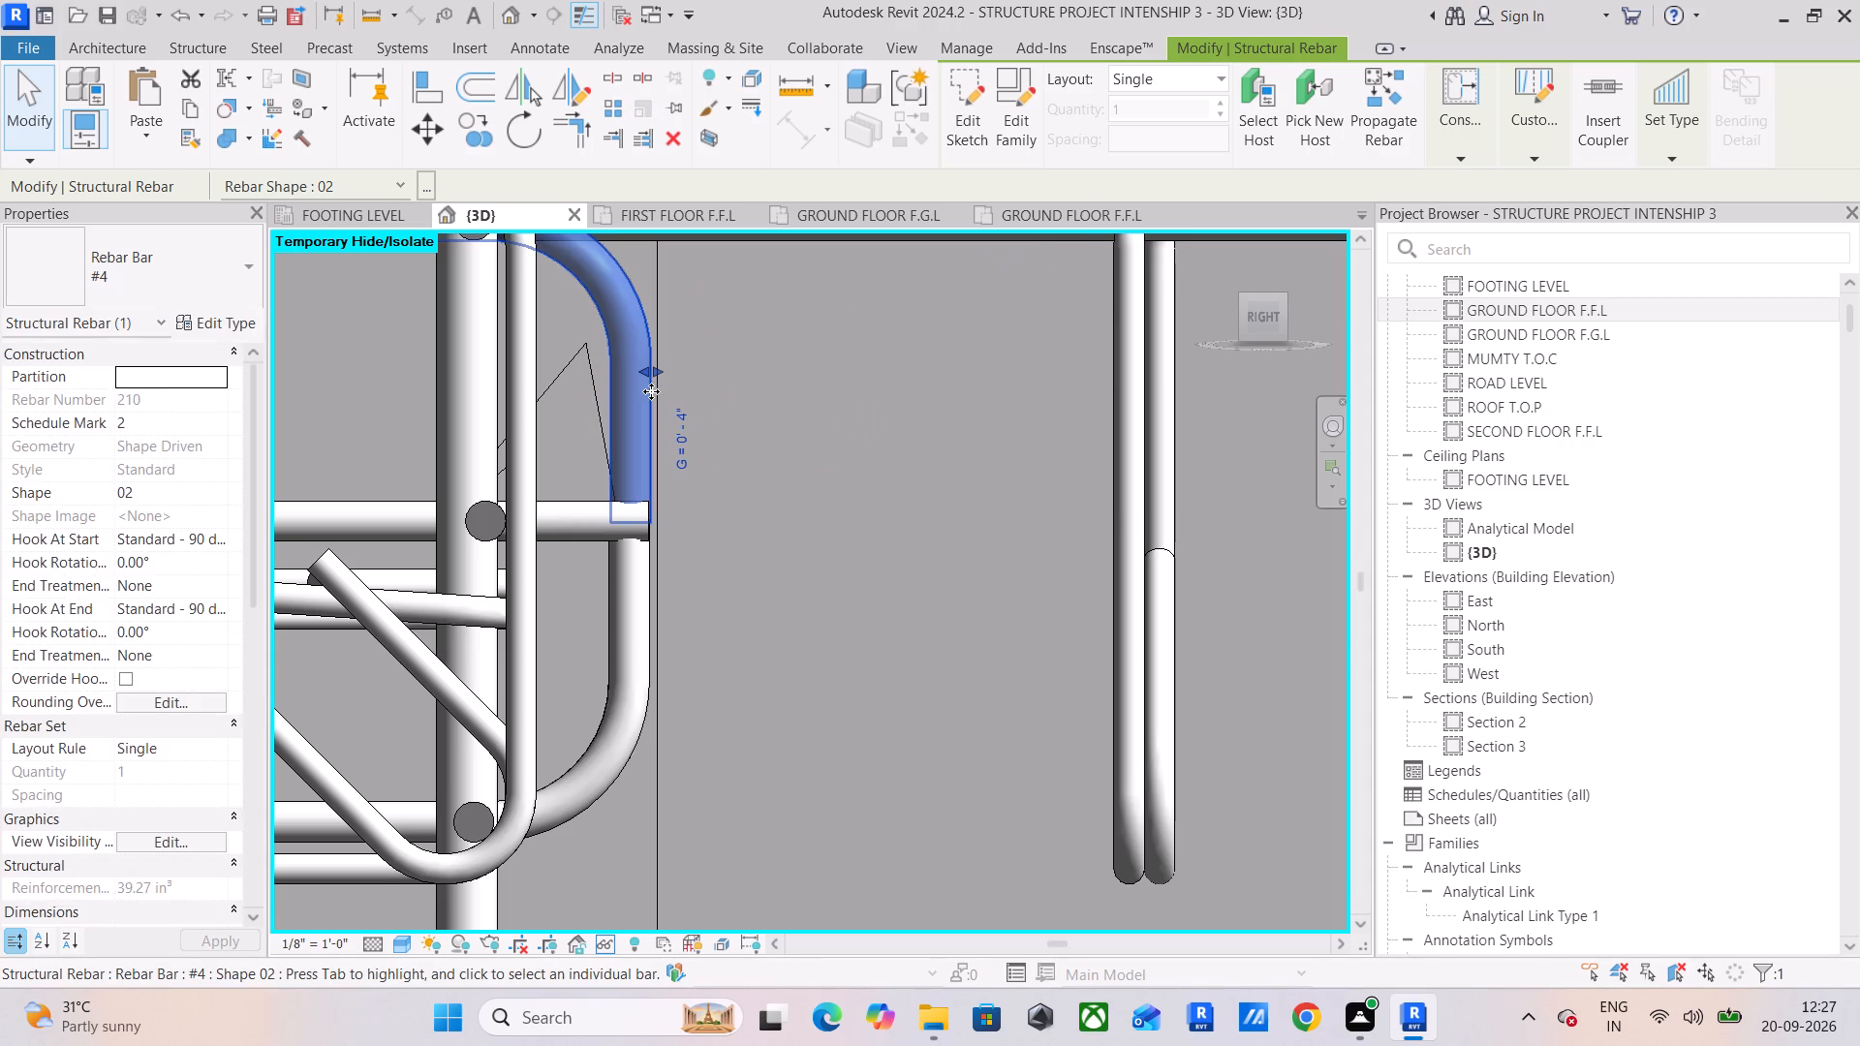
Shorten the long top #4 shape 02 bar running well past the narrow column so its hook sits near the first stirrup beyond it.
middle_drag(925, 369, 912, 497)
scroll(904, 454, down, 2)
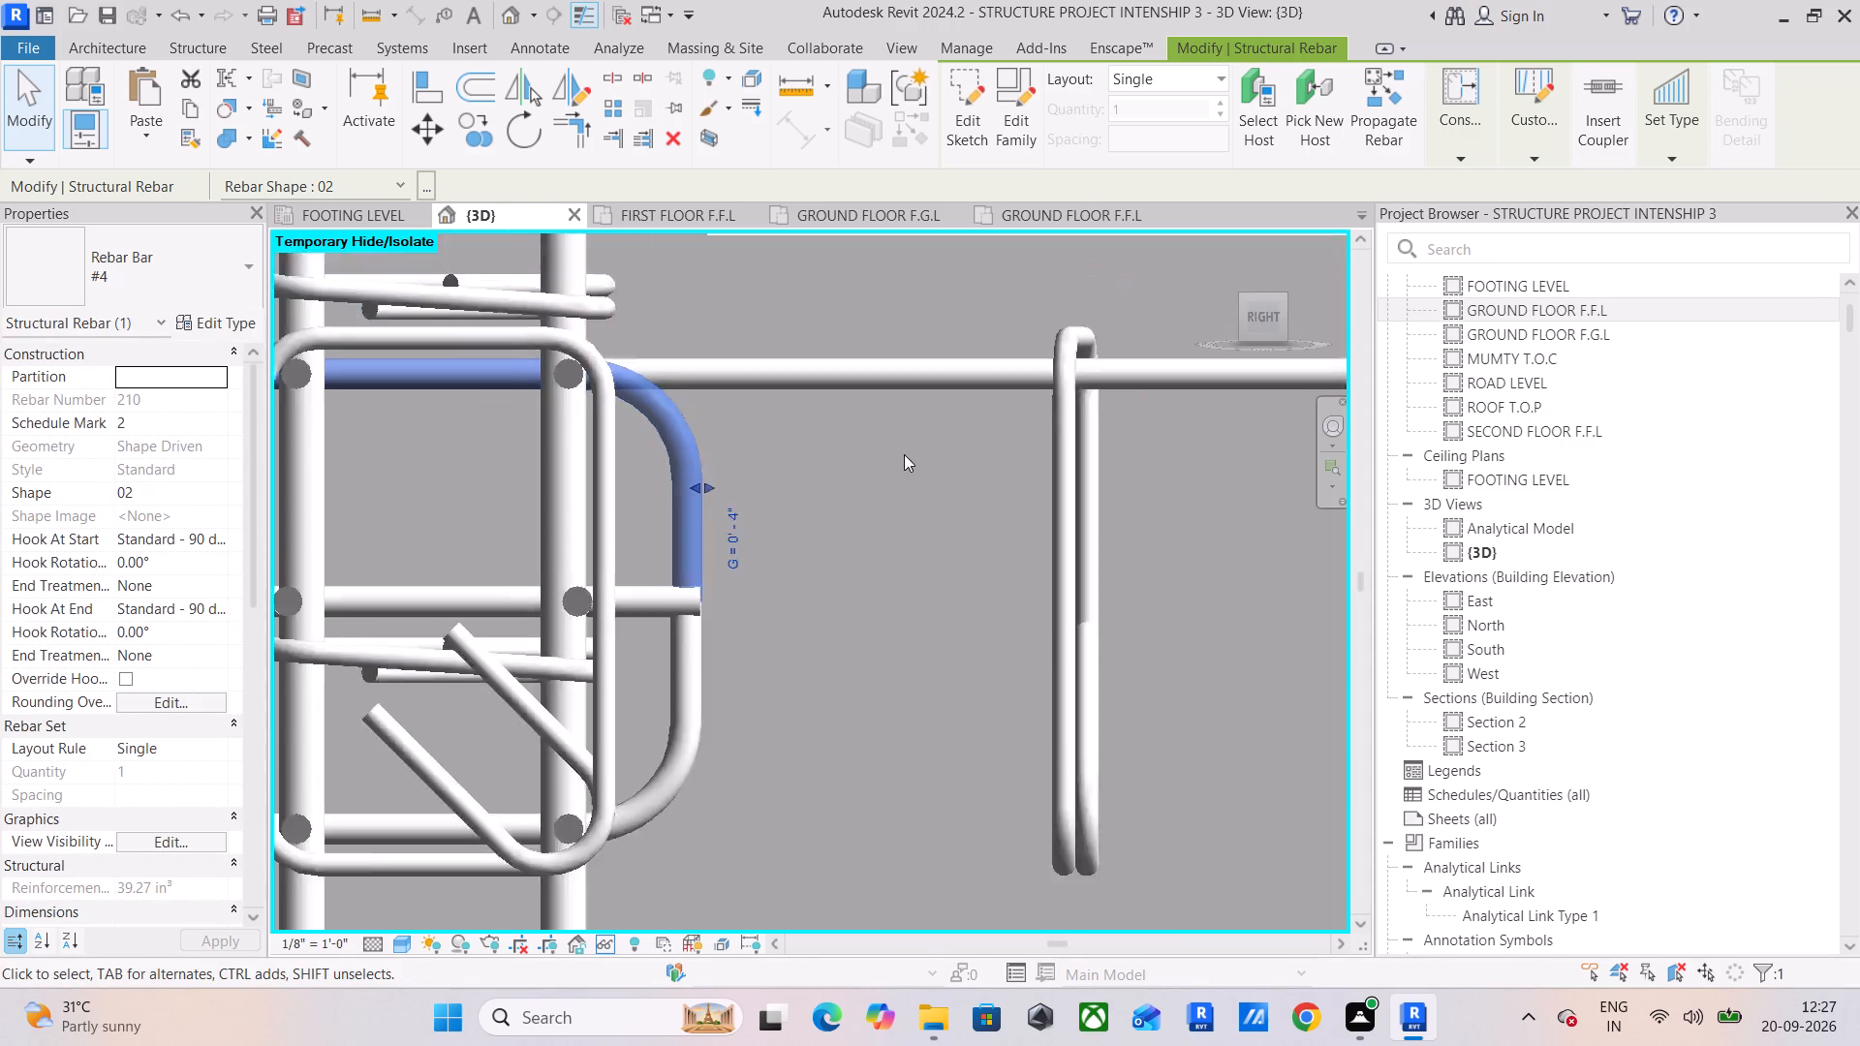
scroll(904, 454, down, 4)
click(895, 422)
scroll(895, 421, down, 15)
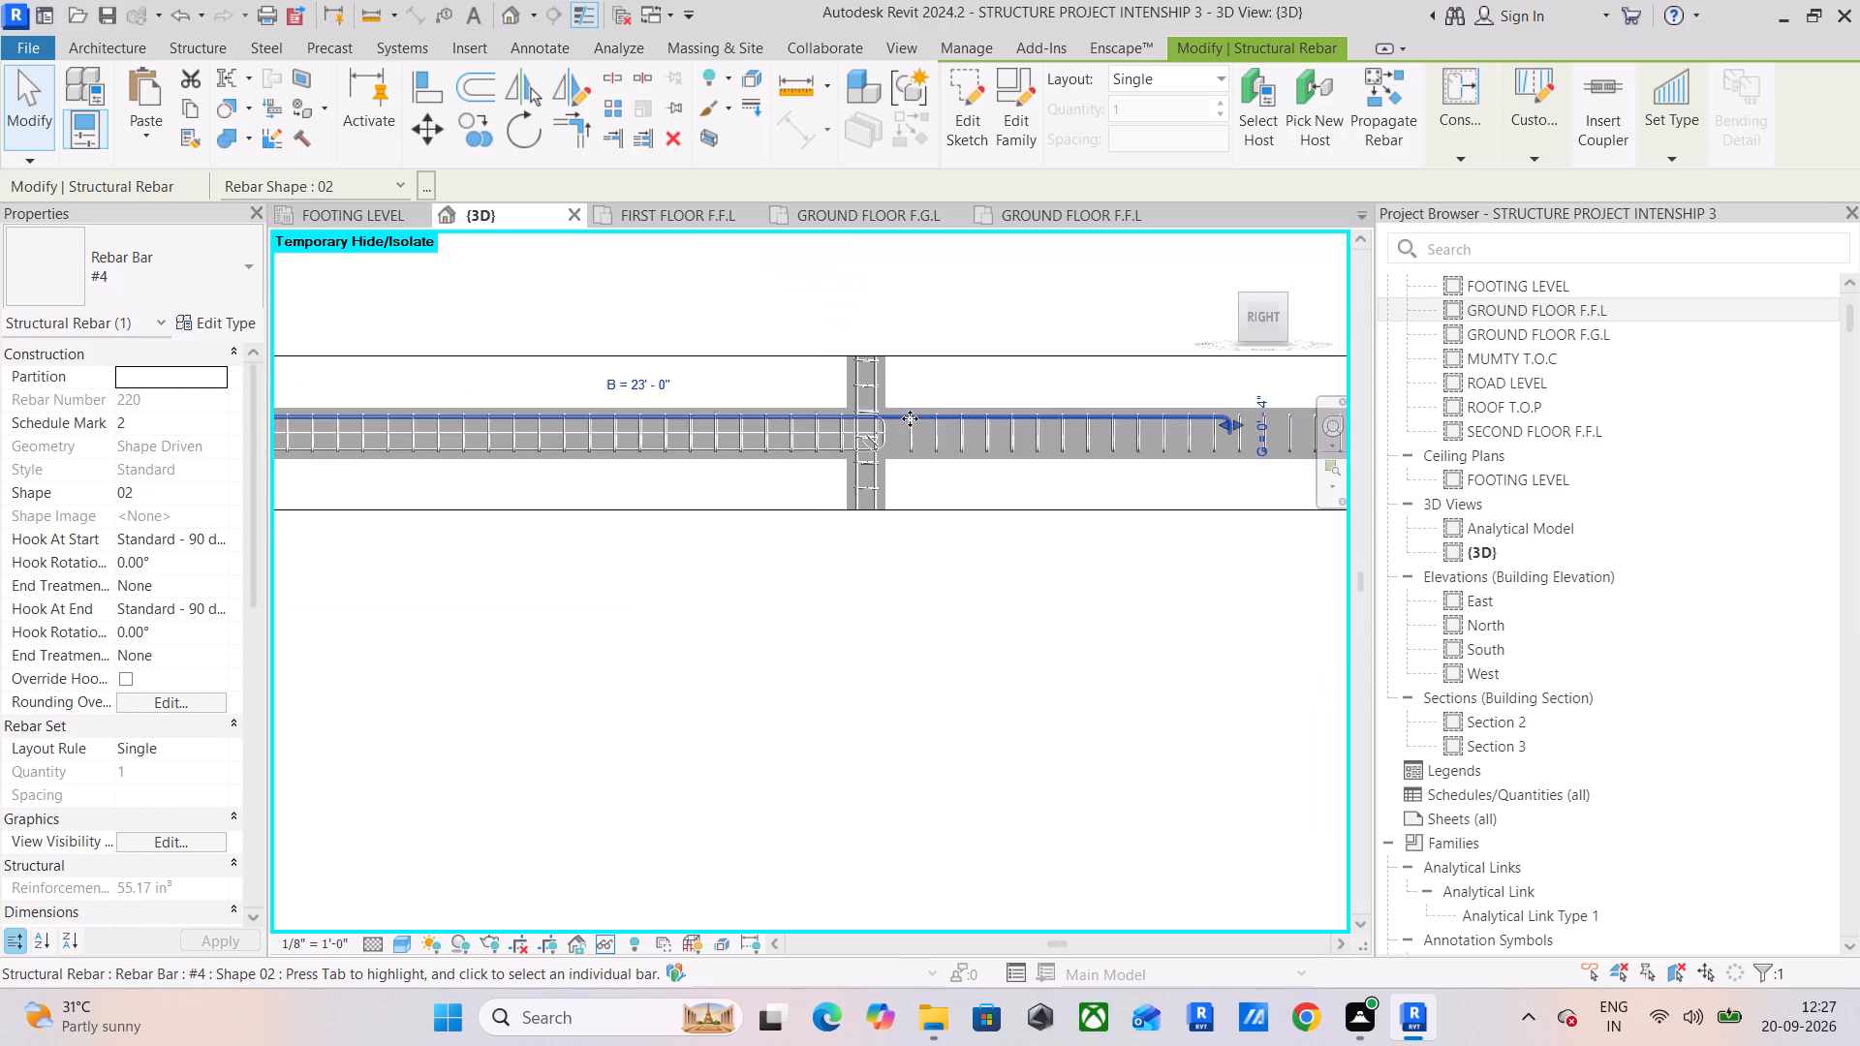
middle_drag(939, 417, 688, 460)
scroll(949, 455, up, 4)
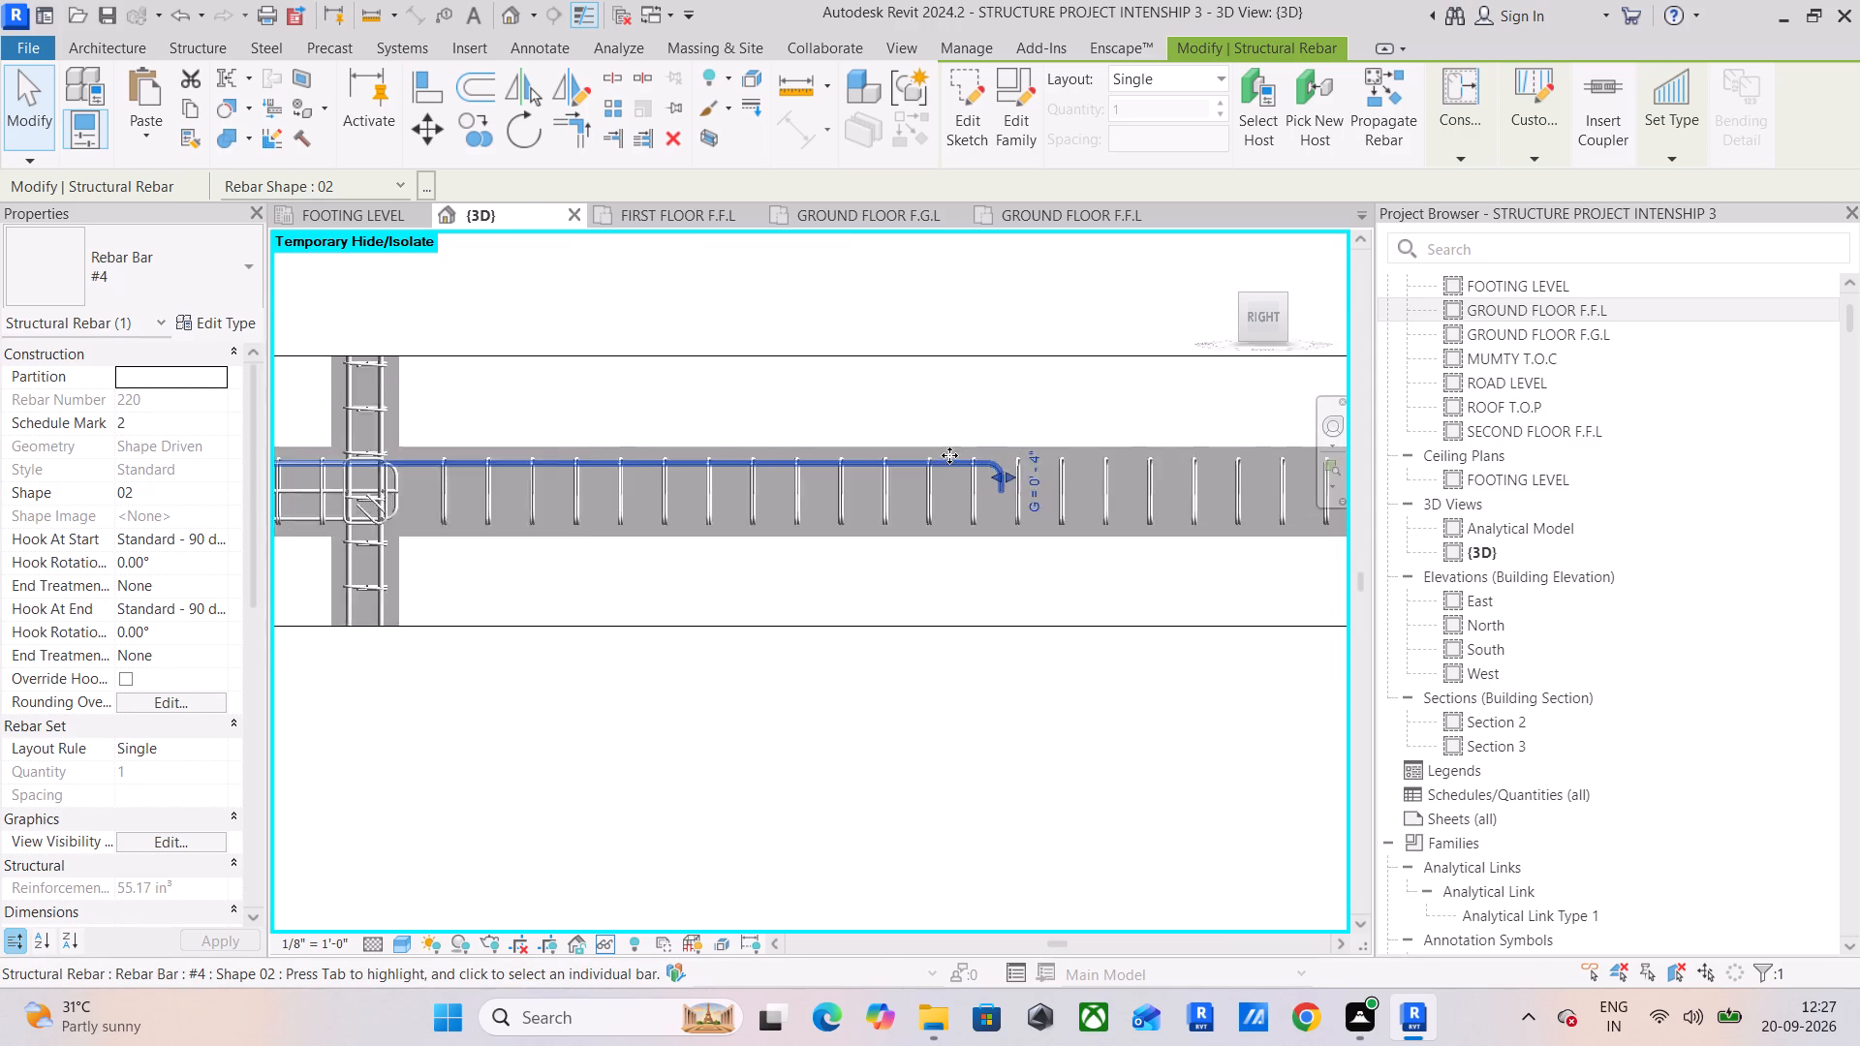
scroll(949, 455, up, 1)
drag(1009, 480, 684, 489)
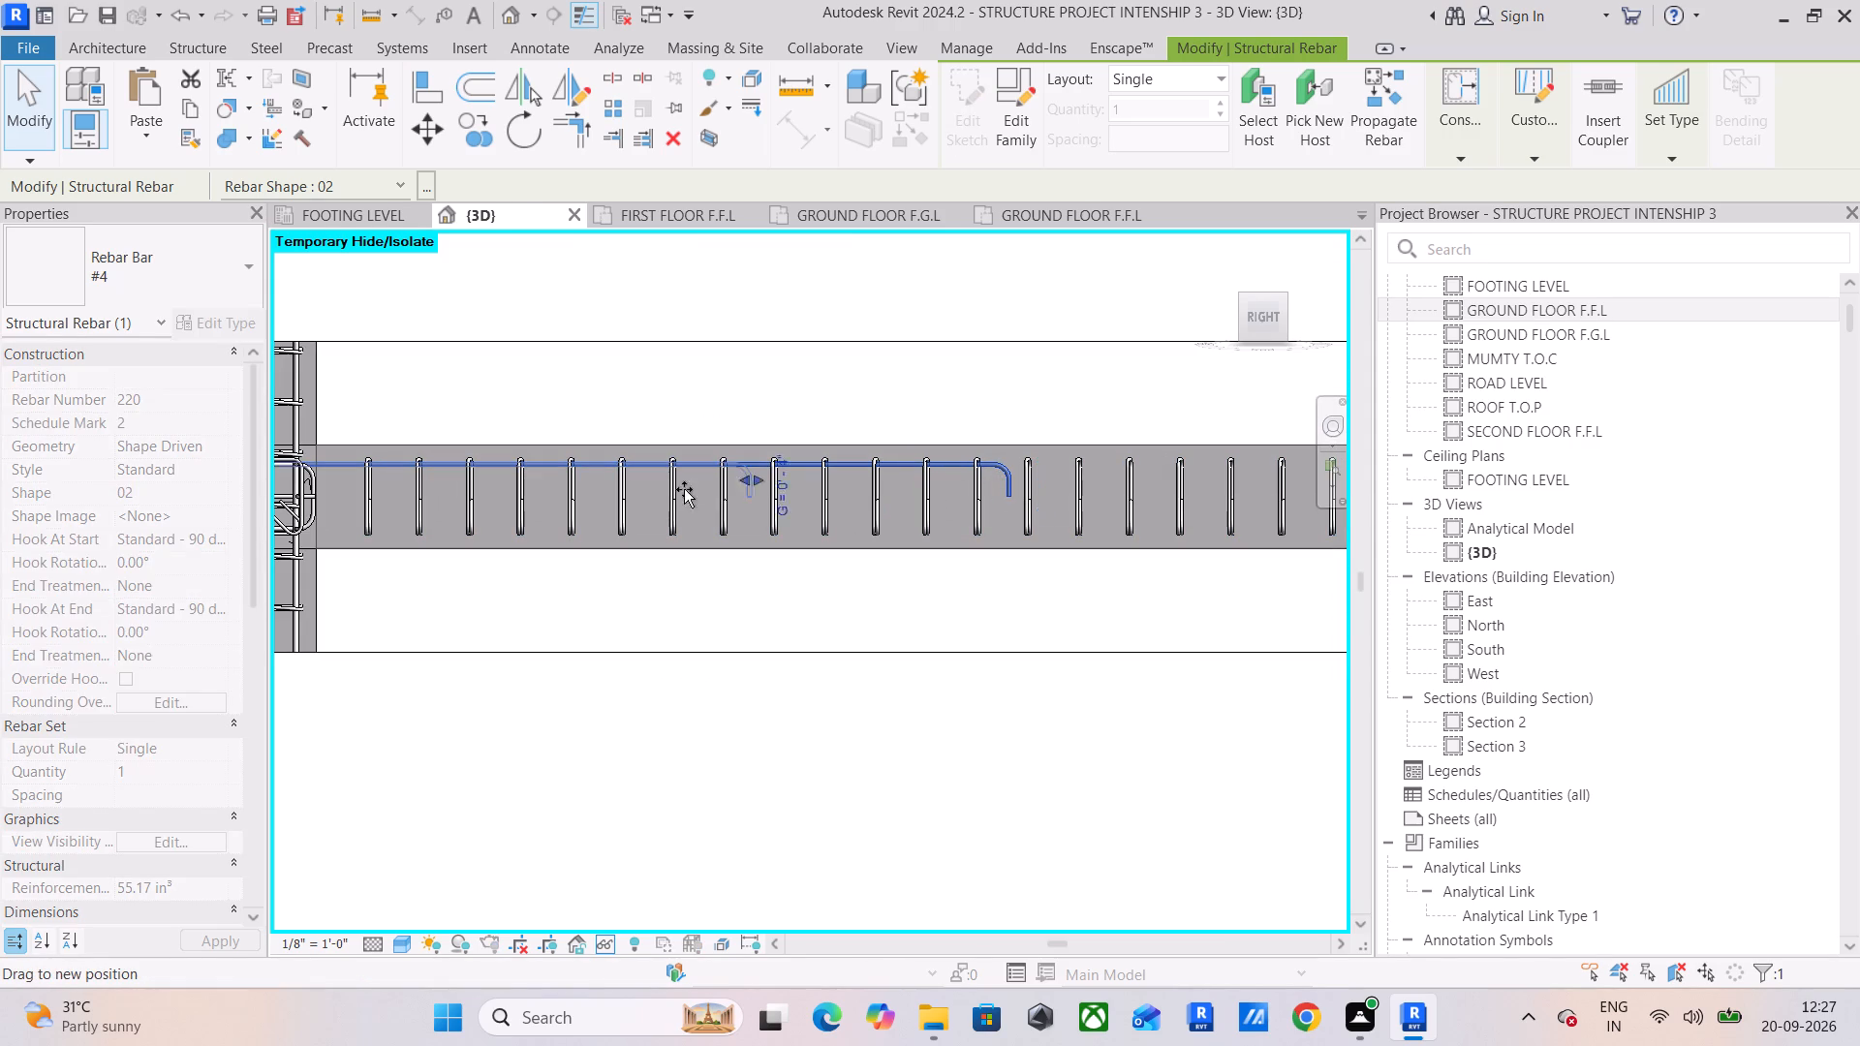
drag(684, 489, 376, 498)
Pull that top #4 shape 02 bar's hook back to the narrow column's far face, flush with the neighbouring top bar's hook.
scroll(375, 498, up, 7)
middle_drag(383, 490, 413, 494)
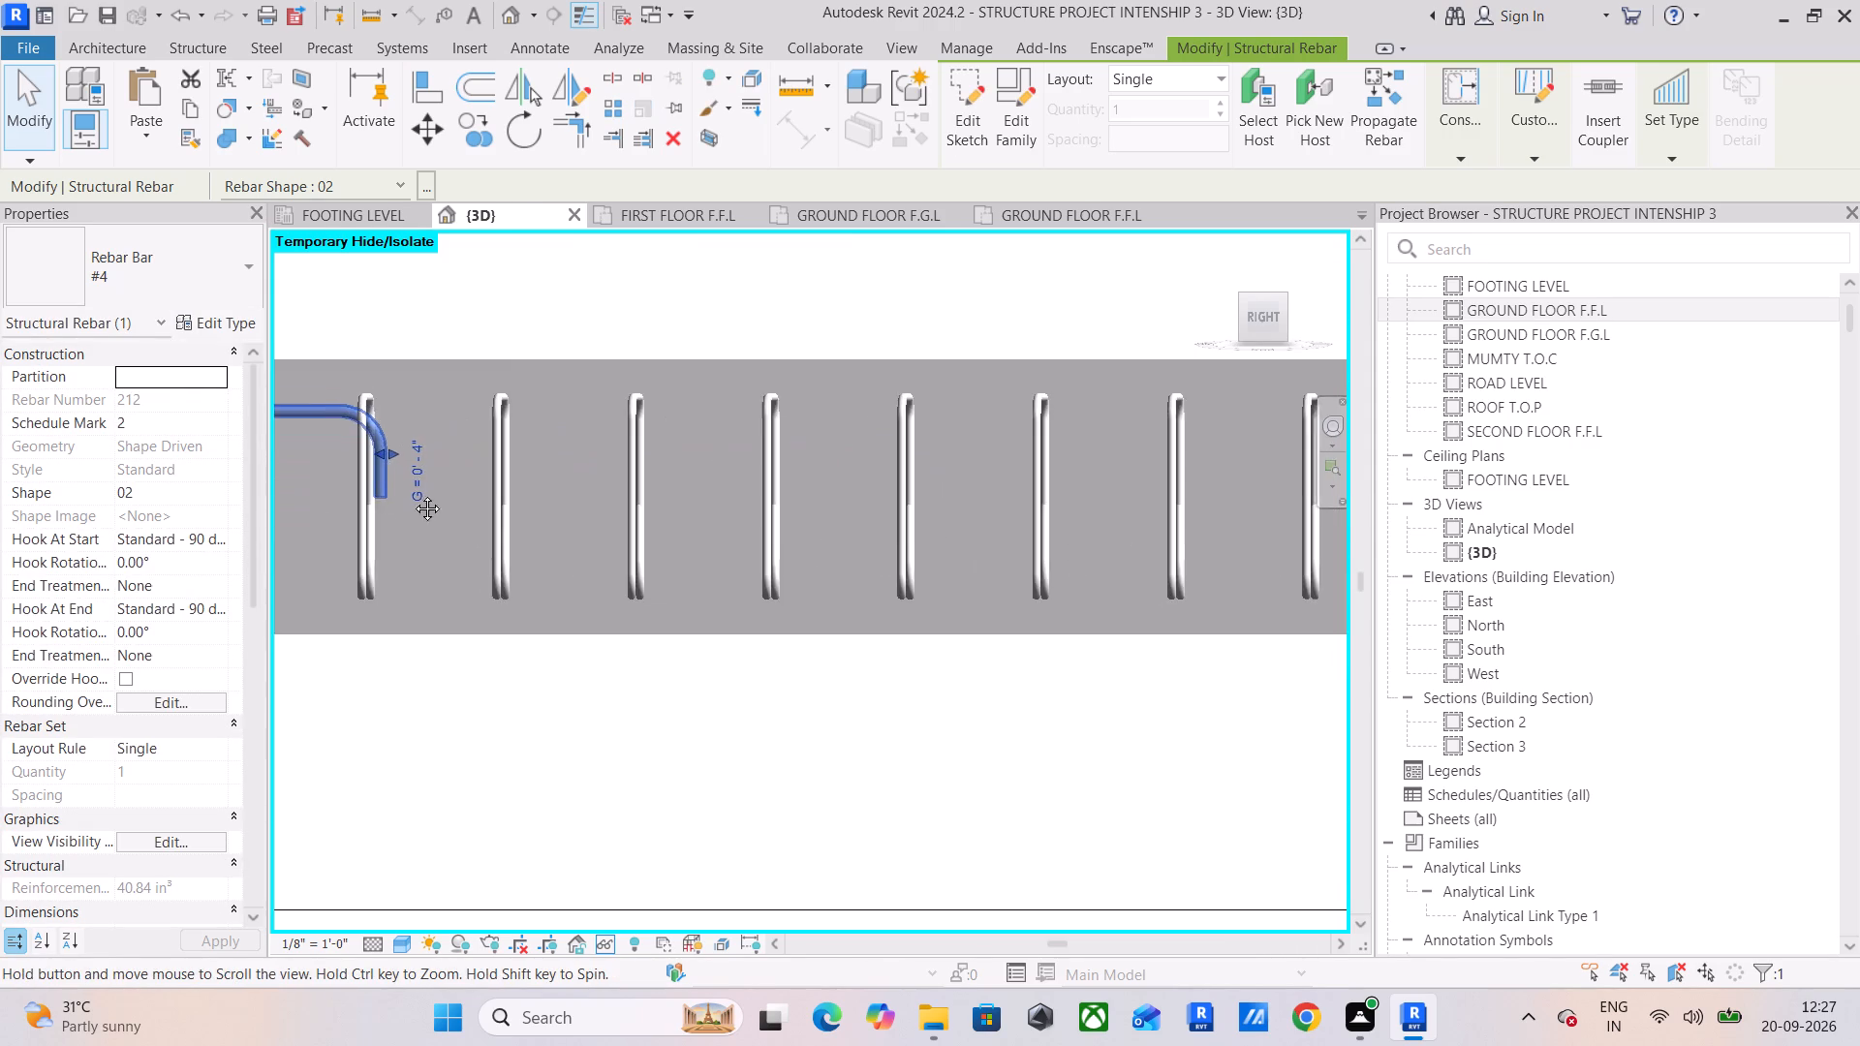
middle_drag(413, 494, 894, 323)
middle_drag(790, 378, 792, 452)
scroll(742, 389, up, 6)
middle_drag(759, 380, 764, 477)
drag(1089, 421, 823, 437)
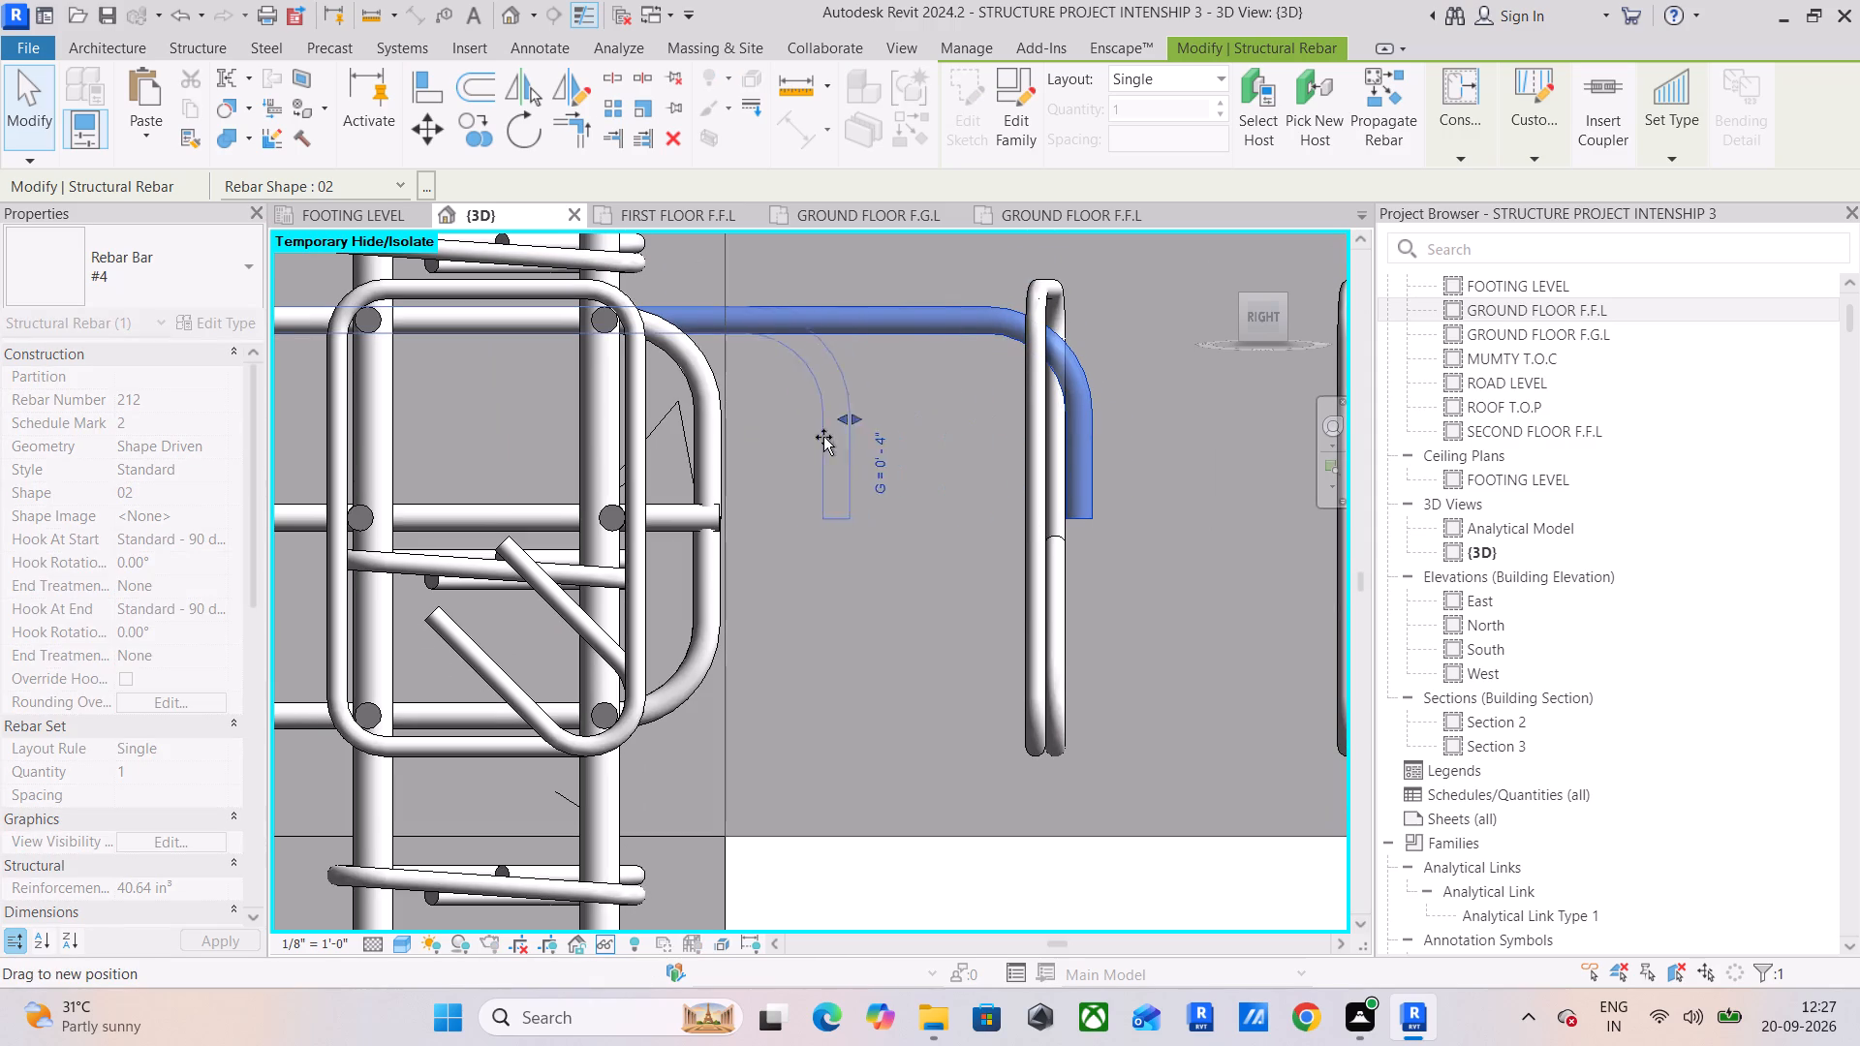
drag(823, 437, 730, 437)
scroll(730, 437, up, 9)
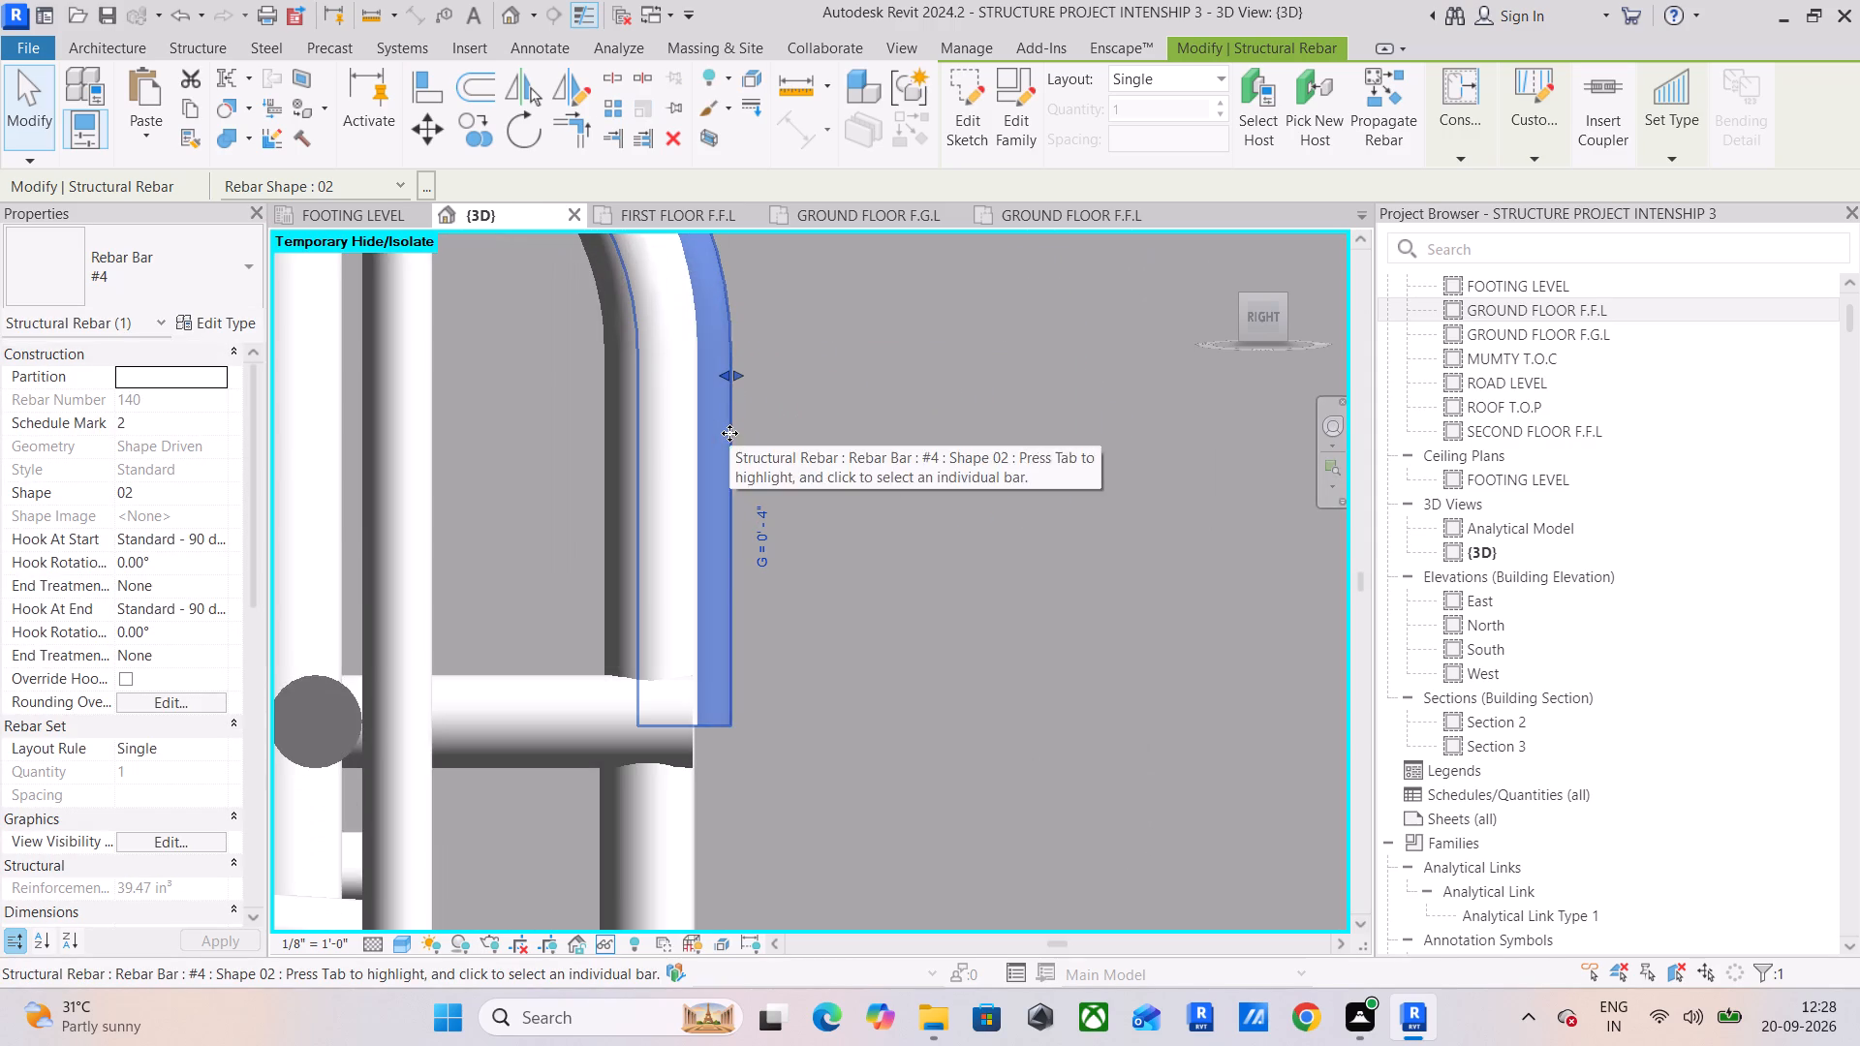
drag(729, 392, 696, 399)
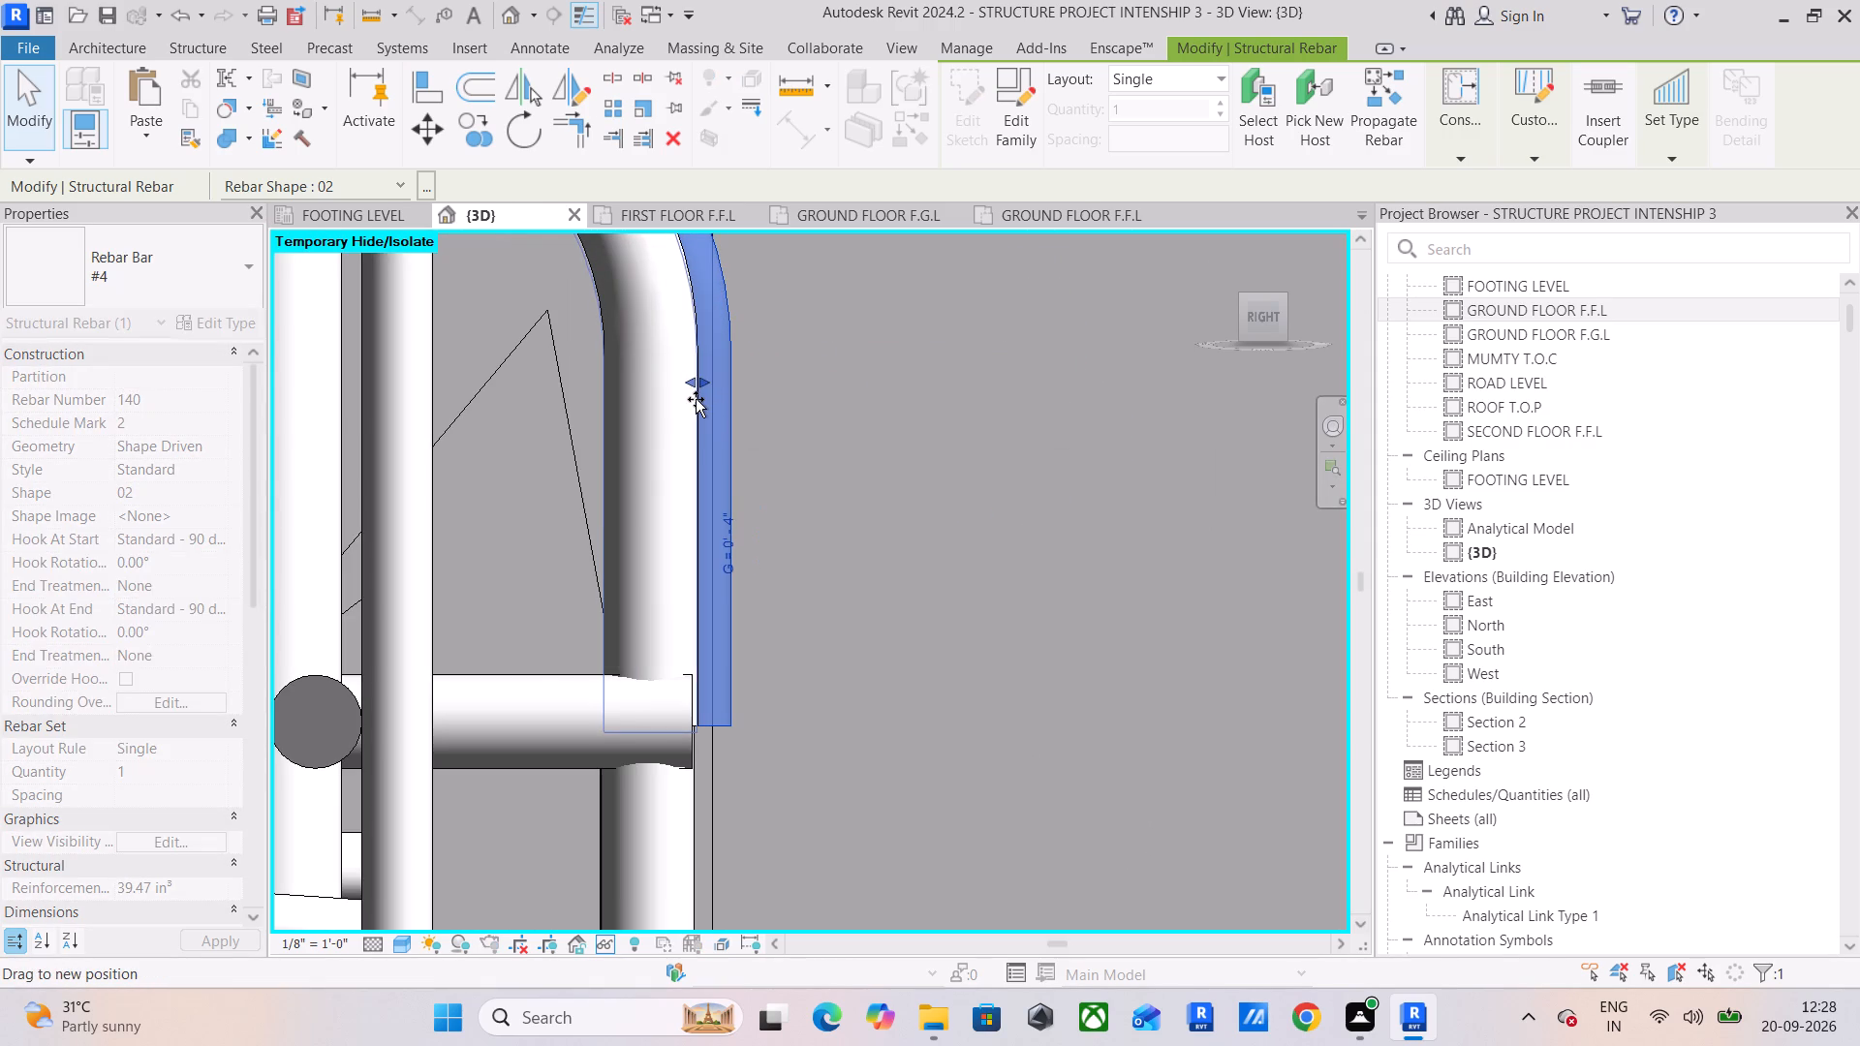
drag(696, 399, 697, 393)
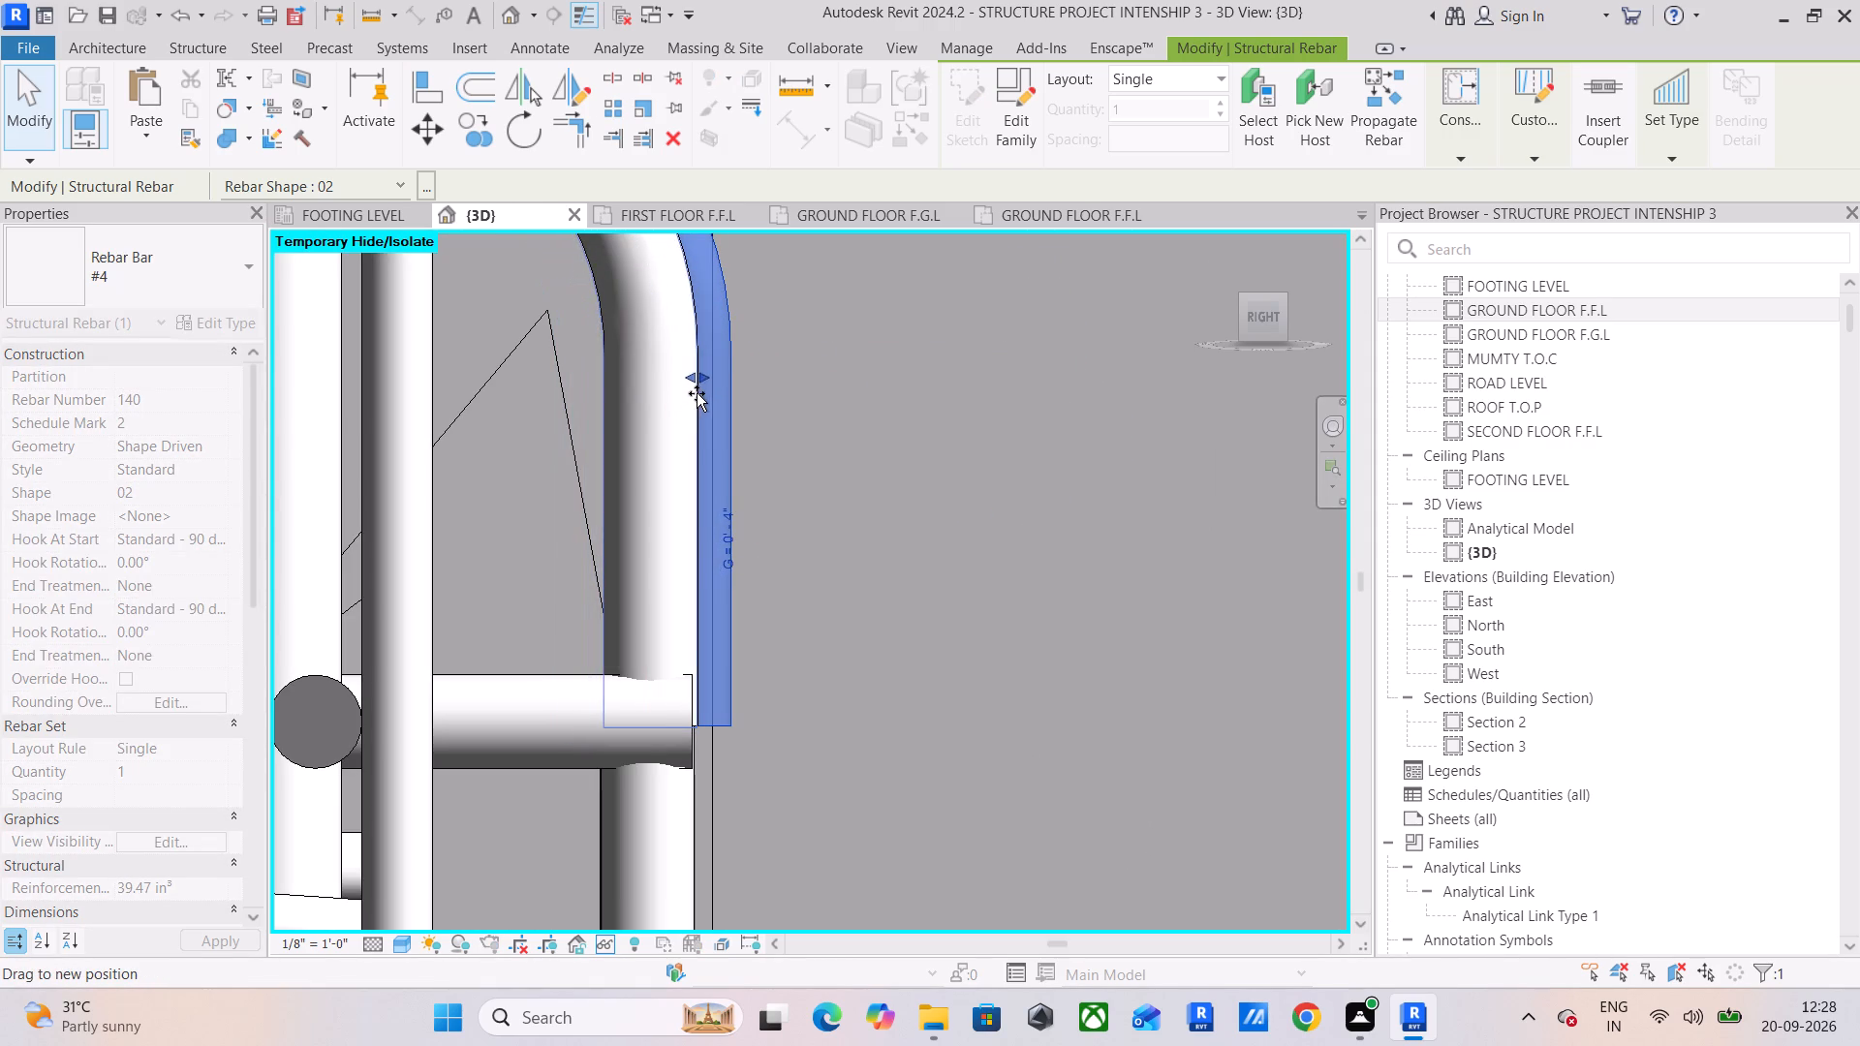
drag(697, 393, 698, 393)
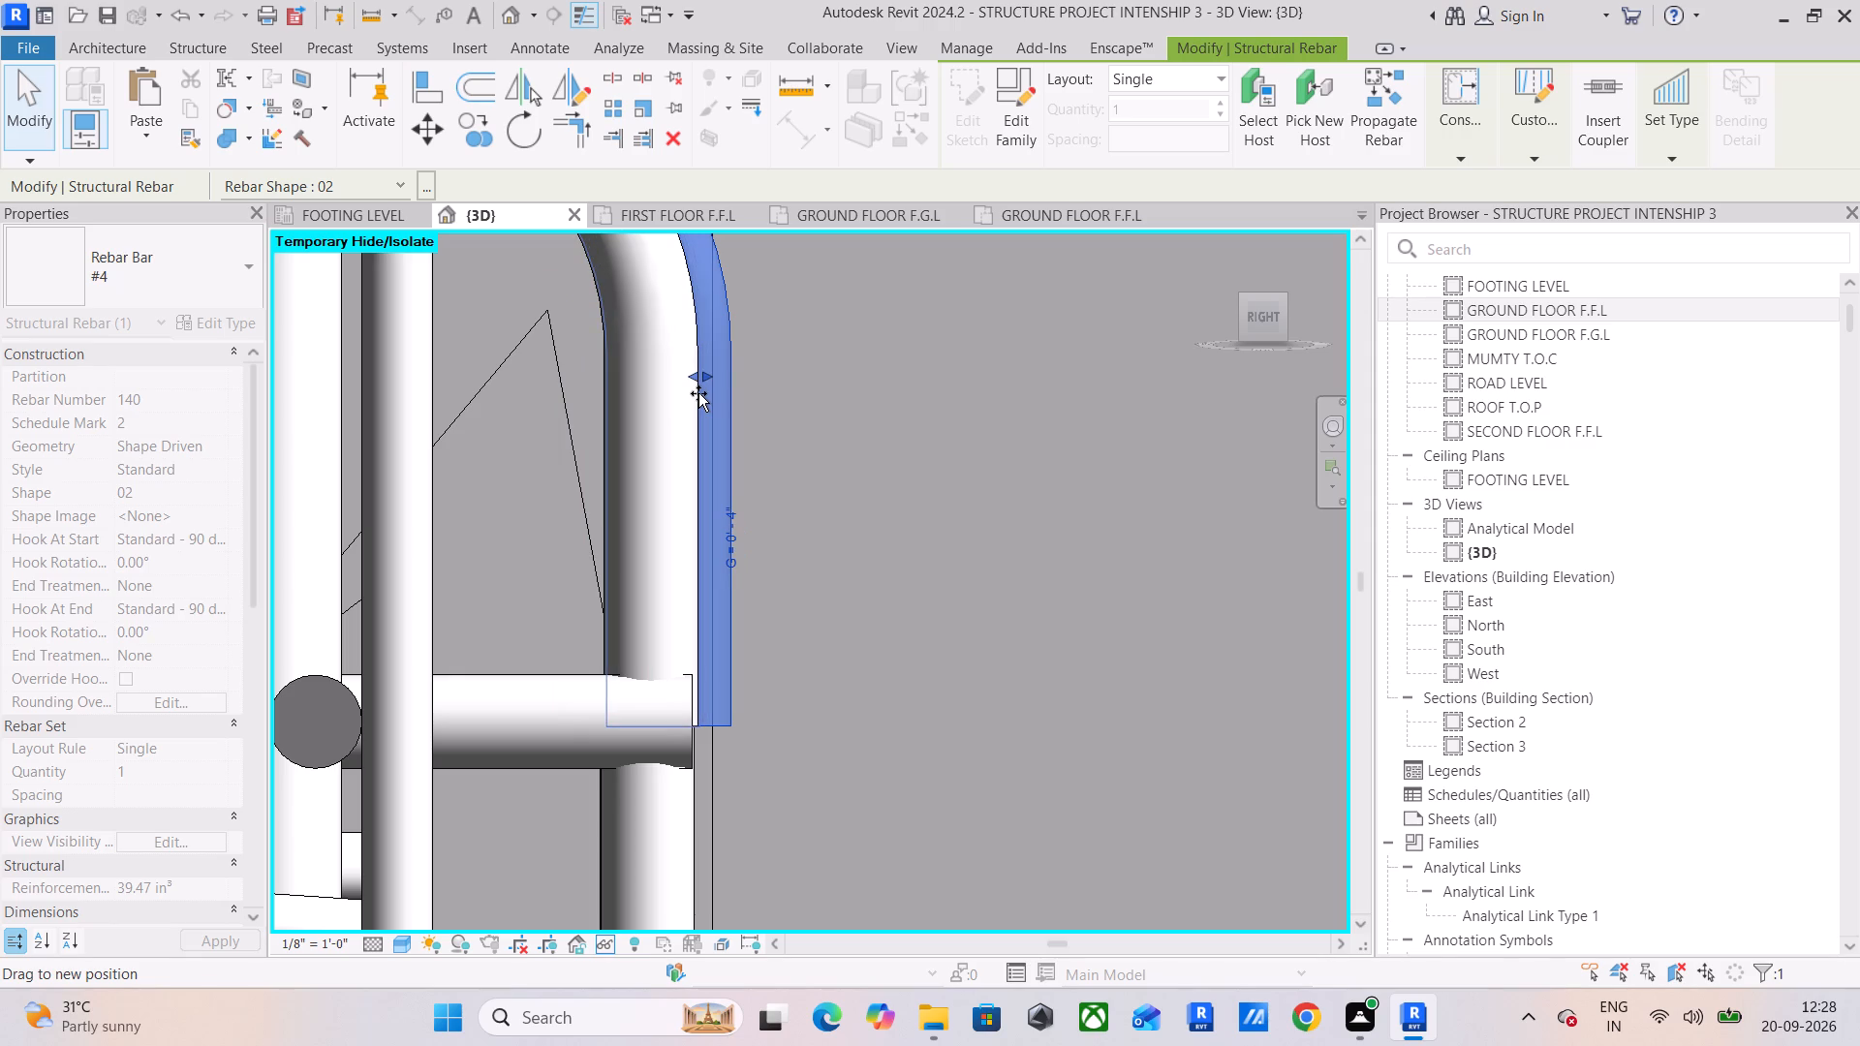
drag(698, 393, 697, 394)
scroll(782, 400, down, 4)
middle_drag(820, 400, 861, 432)
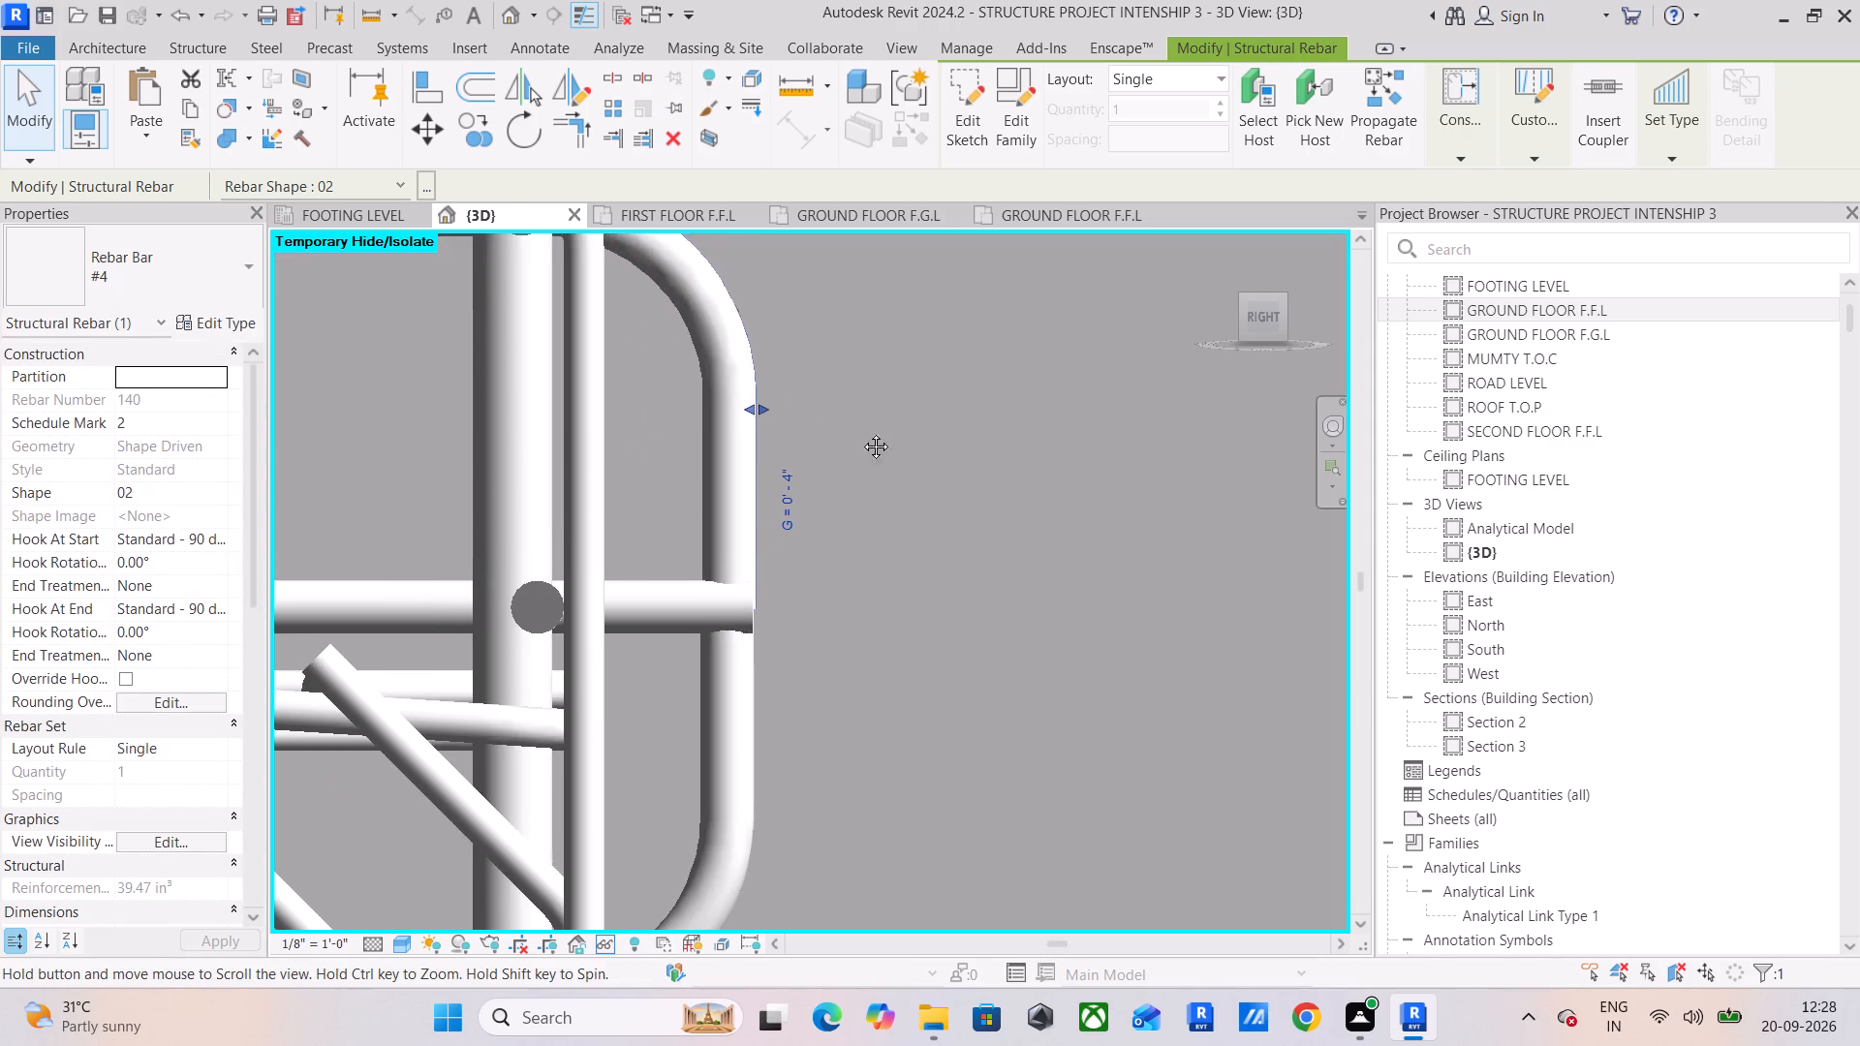
middle_drag(861, 432, 917, 438)
scroll(930, 434, down, 4)
click(952, 415)
Copy the finished span's longitudinal bars and stirrups beyond the narrow column, using the matching upper corners of the span's two columns as reference points.
scroll(954, 415, down, 6)
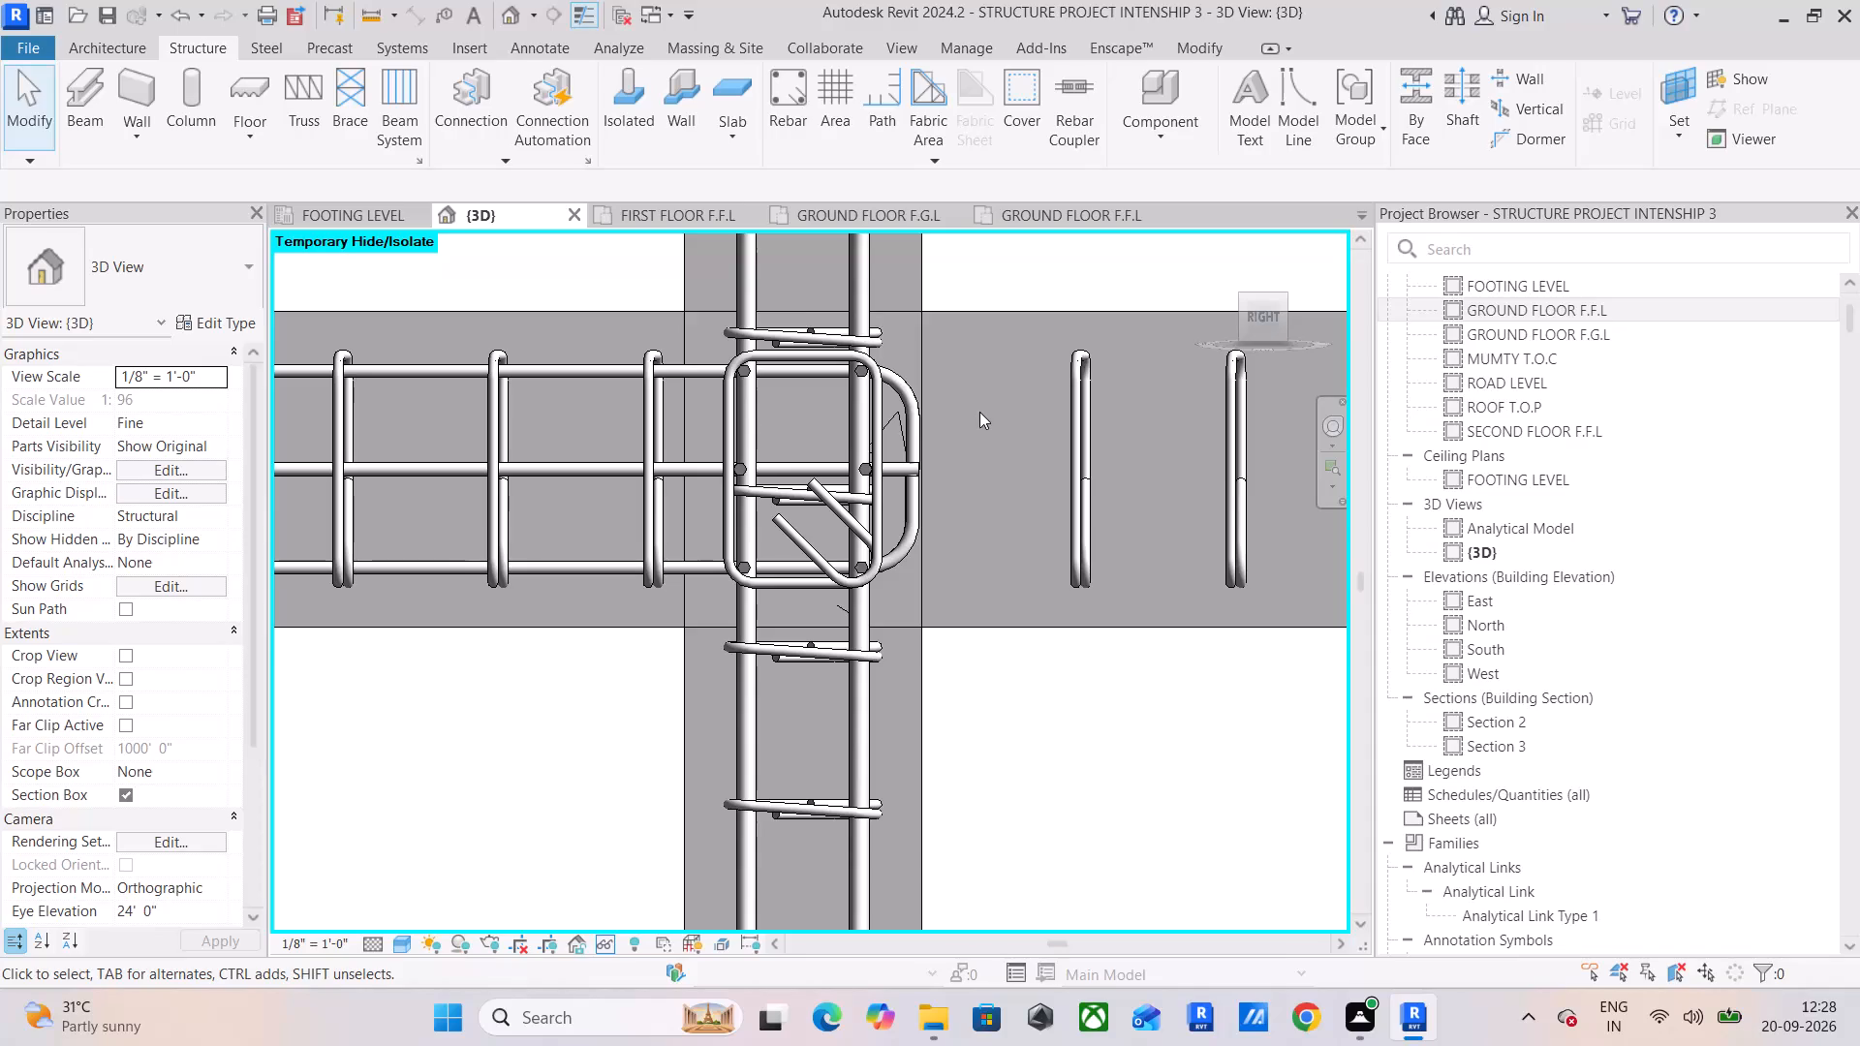
scroll(979, 412, down, 5)
middle_drag(970, 425, 674, 479)
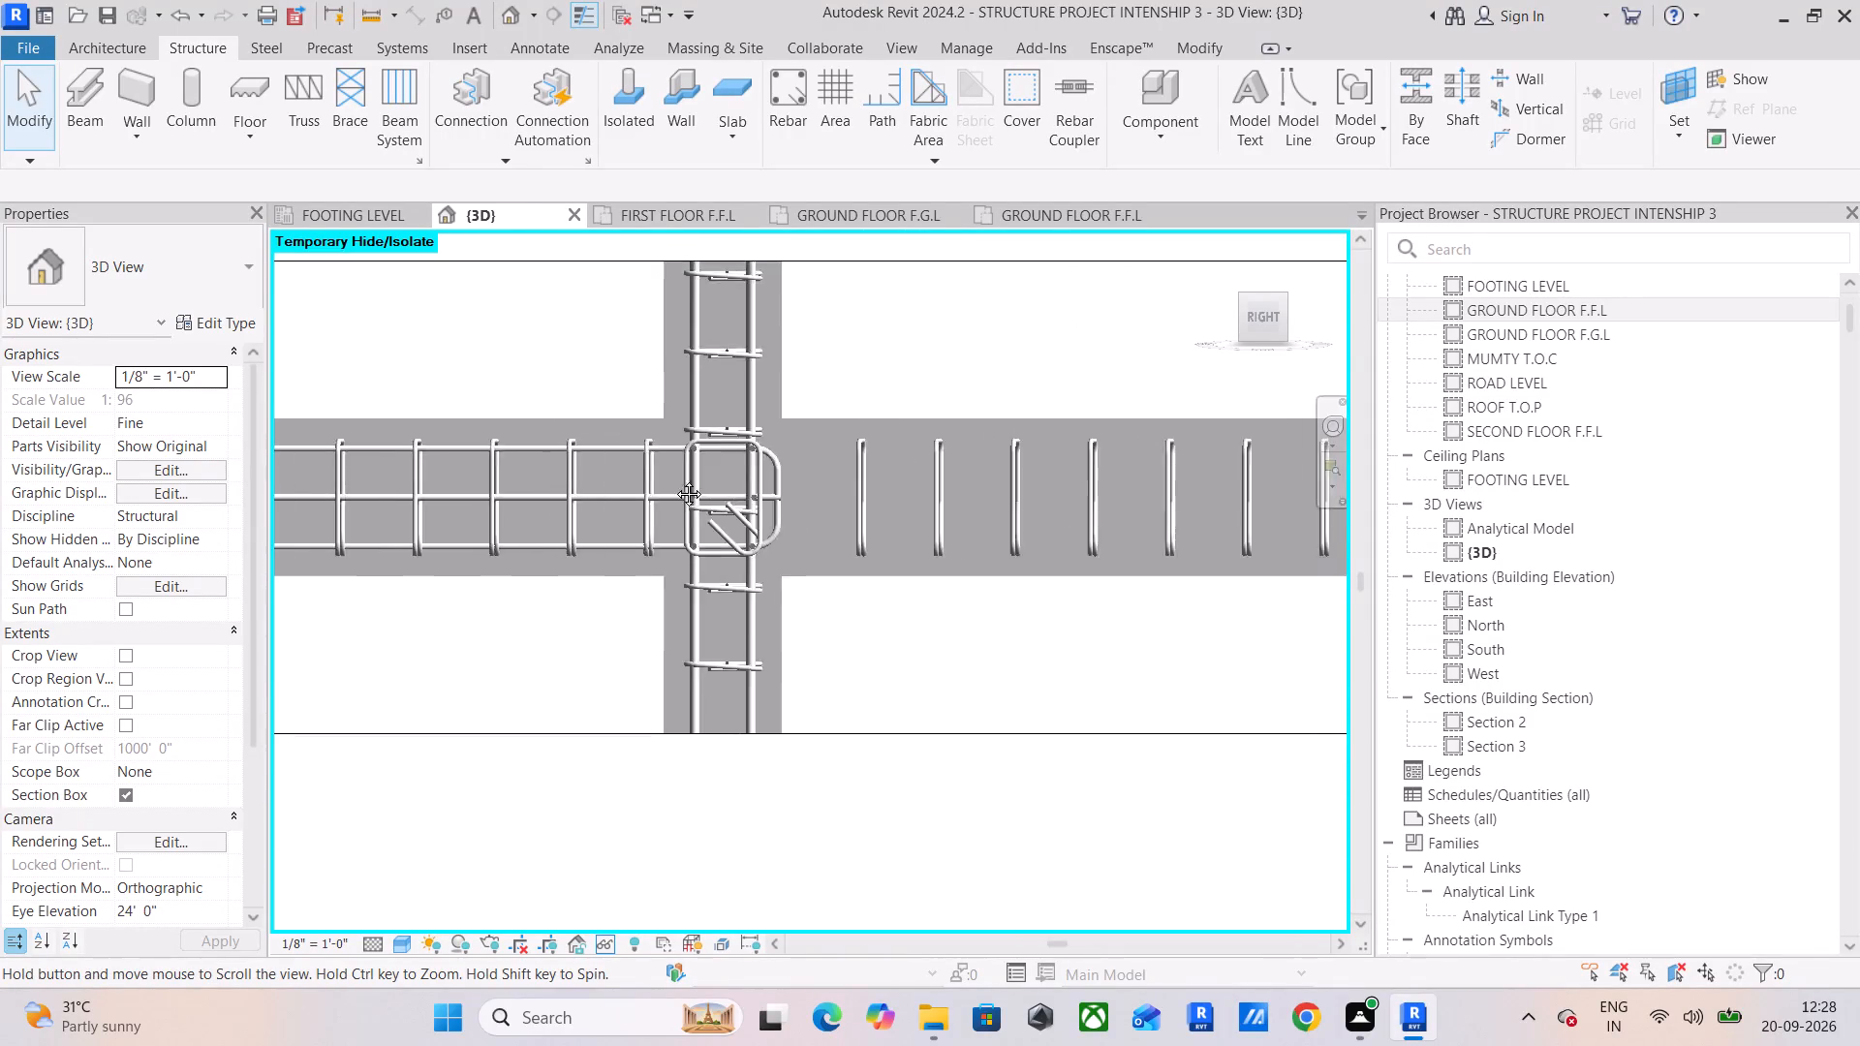
middle_drag(674, 479, 566, 459)
scroll(662, 435, down, 3)
middle_drag(666, 442, 811, 419)
scroll(697, 417, up, 7)
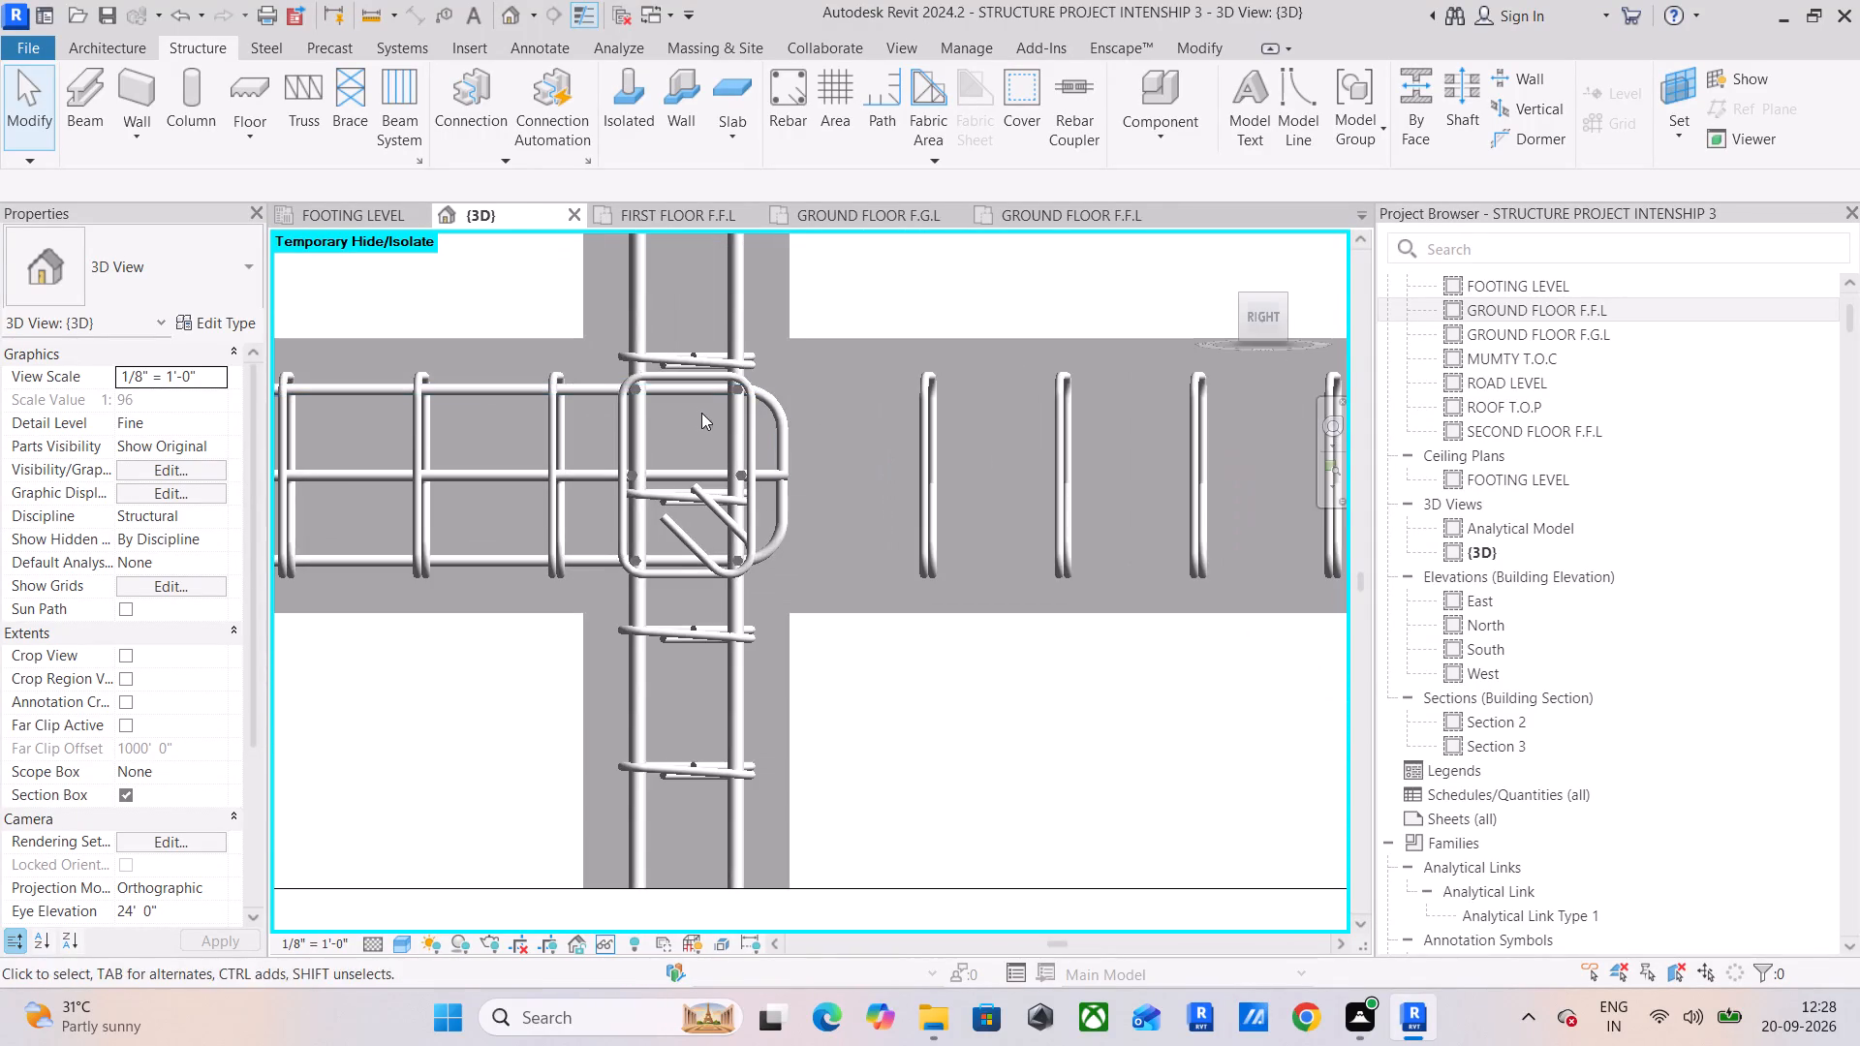
scroll(785, 428, down, 12)
middle_drag(702, 455, 987, 468)
scroll(710, 454, down, 5)
middle_drag(711, 452, 855, 451)
scroll(562, 415, up, 6)
scroll(686, 509, up, 13)
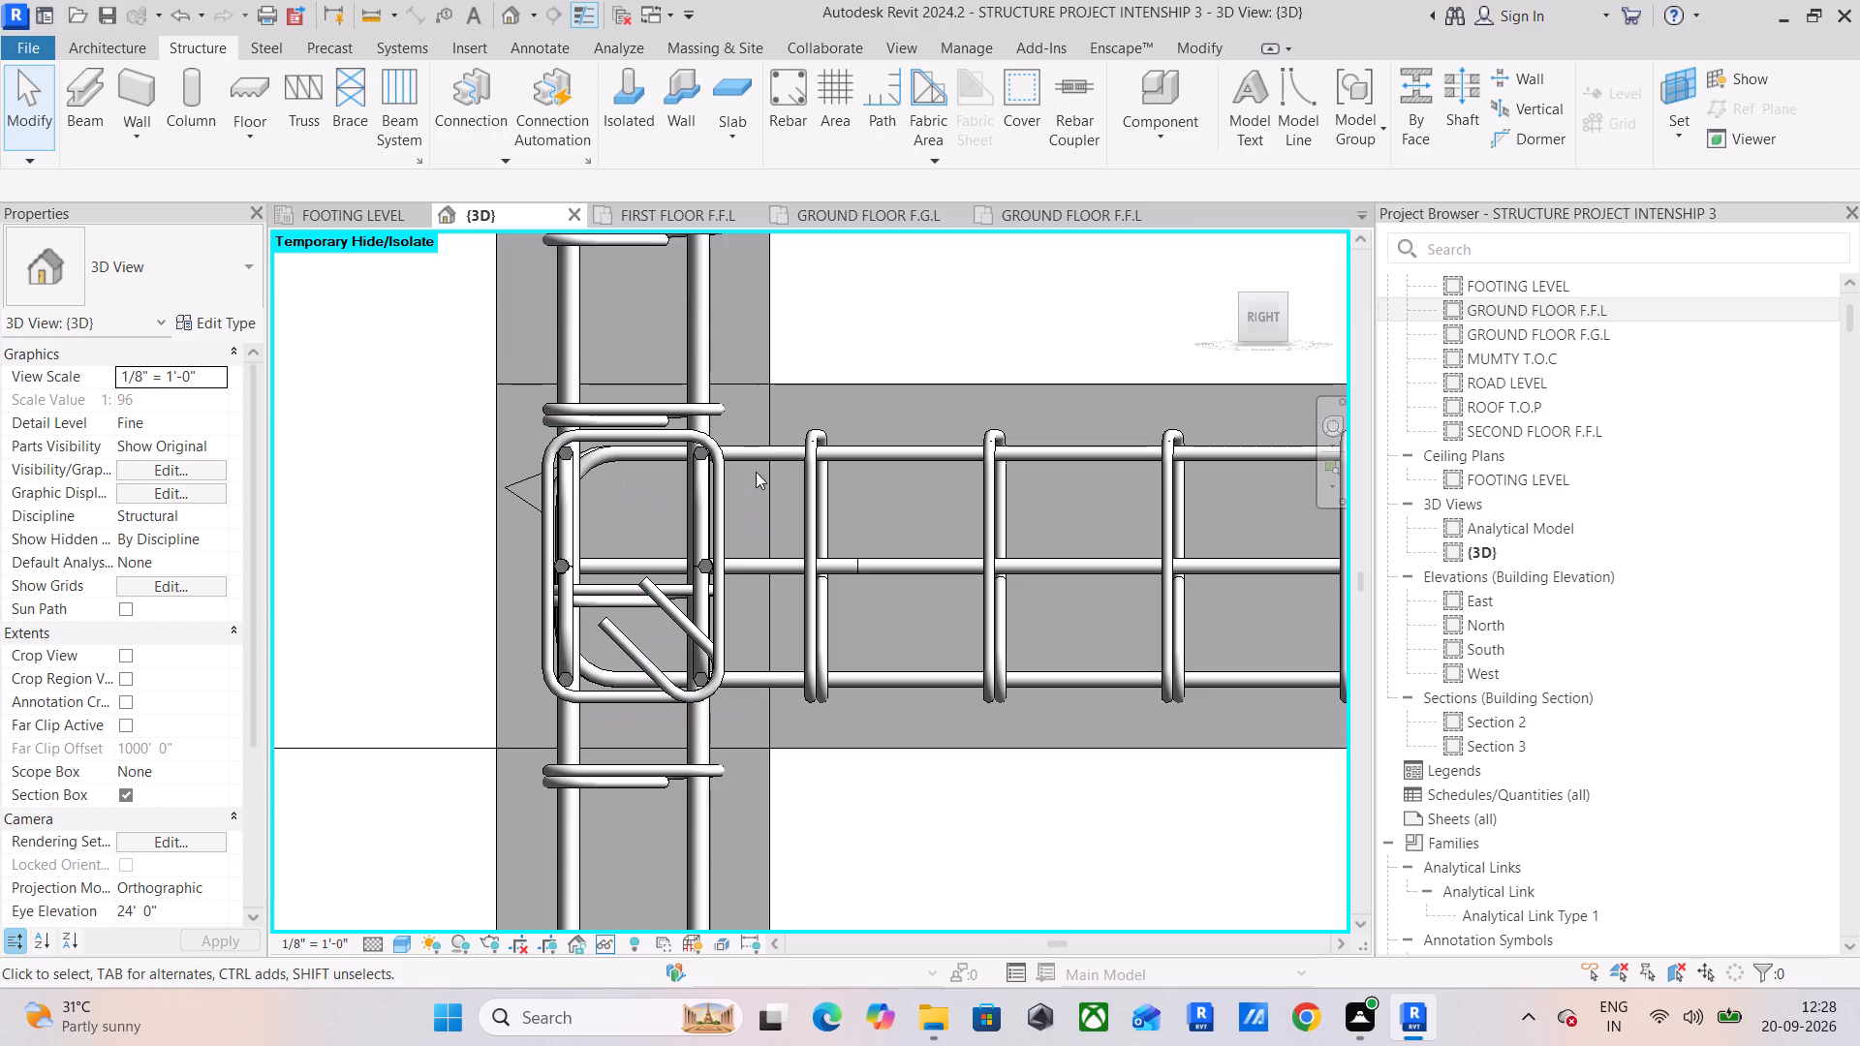
click(766, 450)
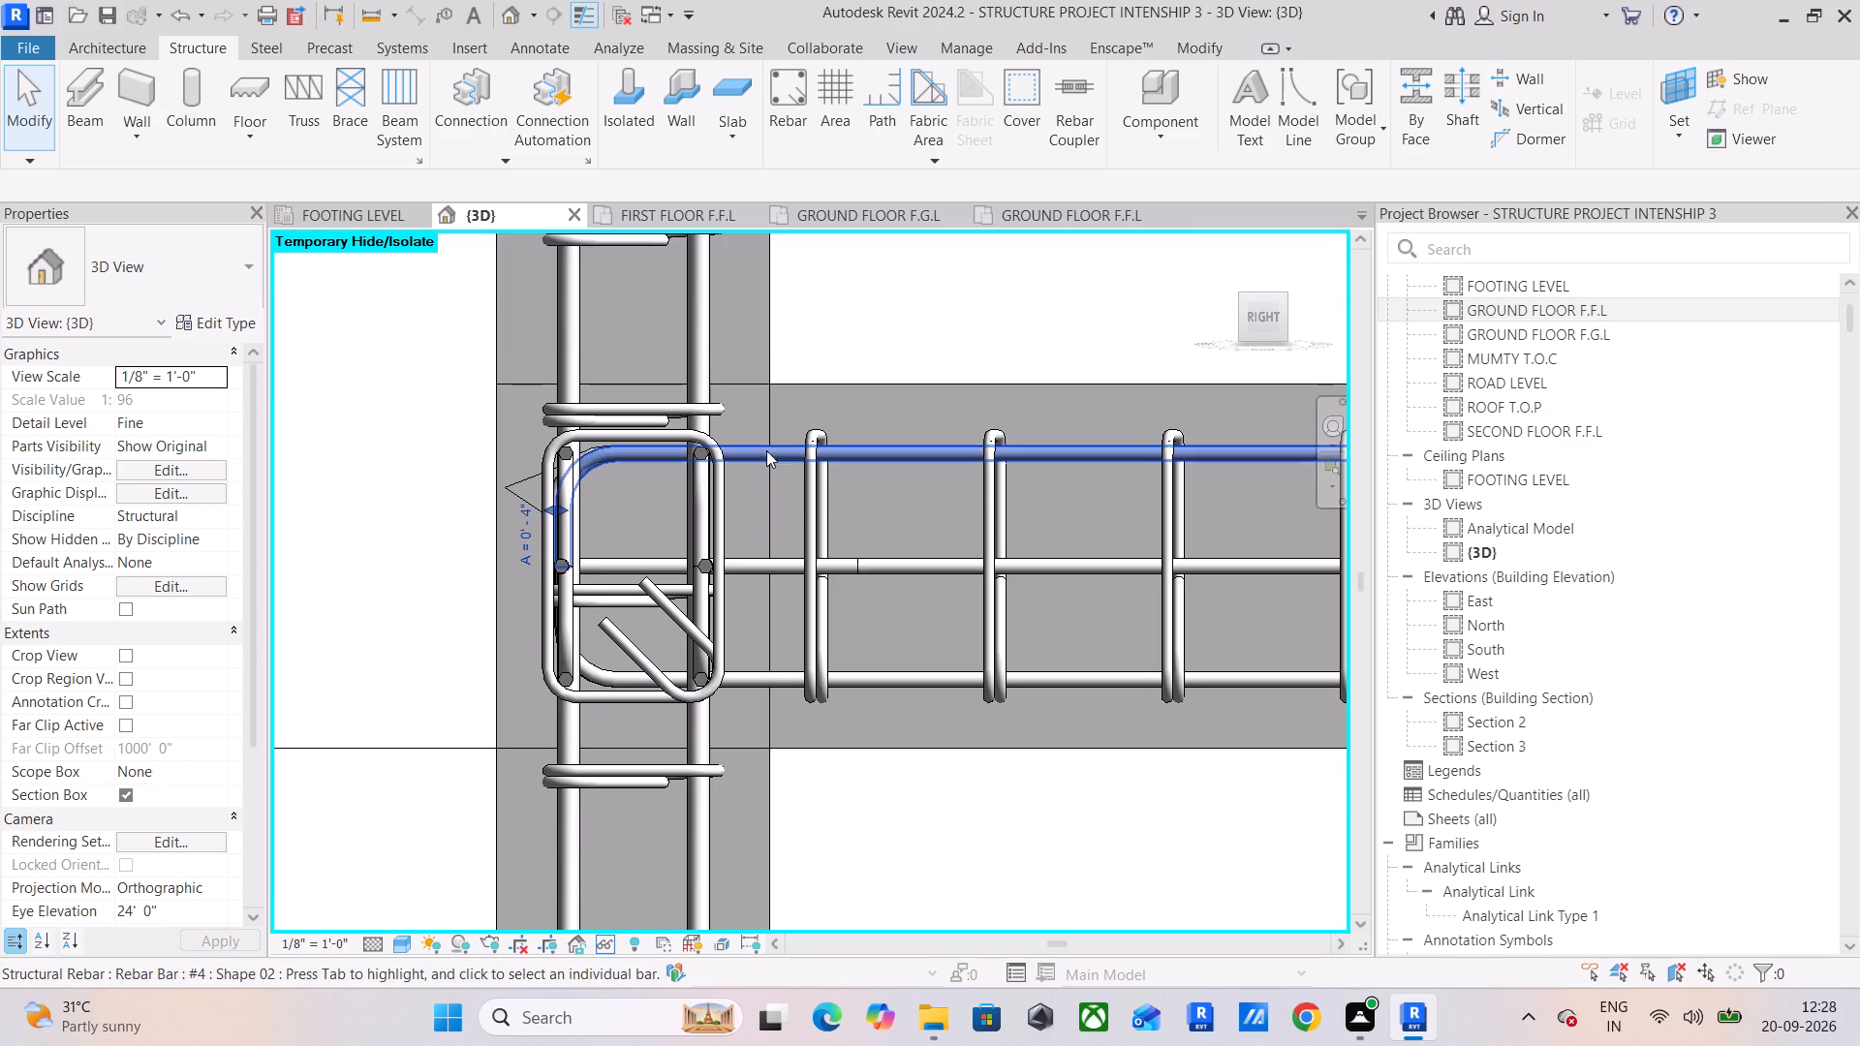
drag(1081, 416, 1063, 485)
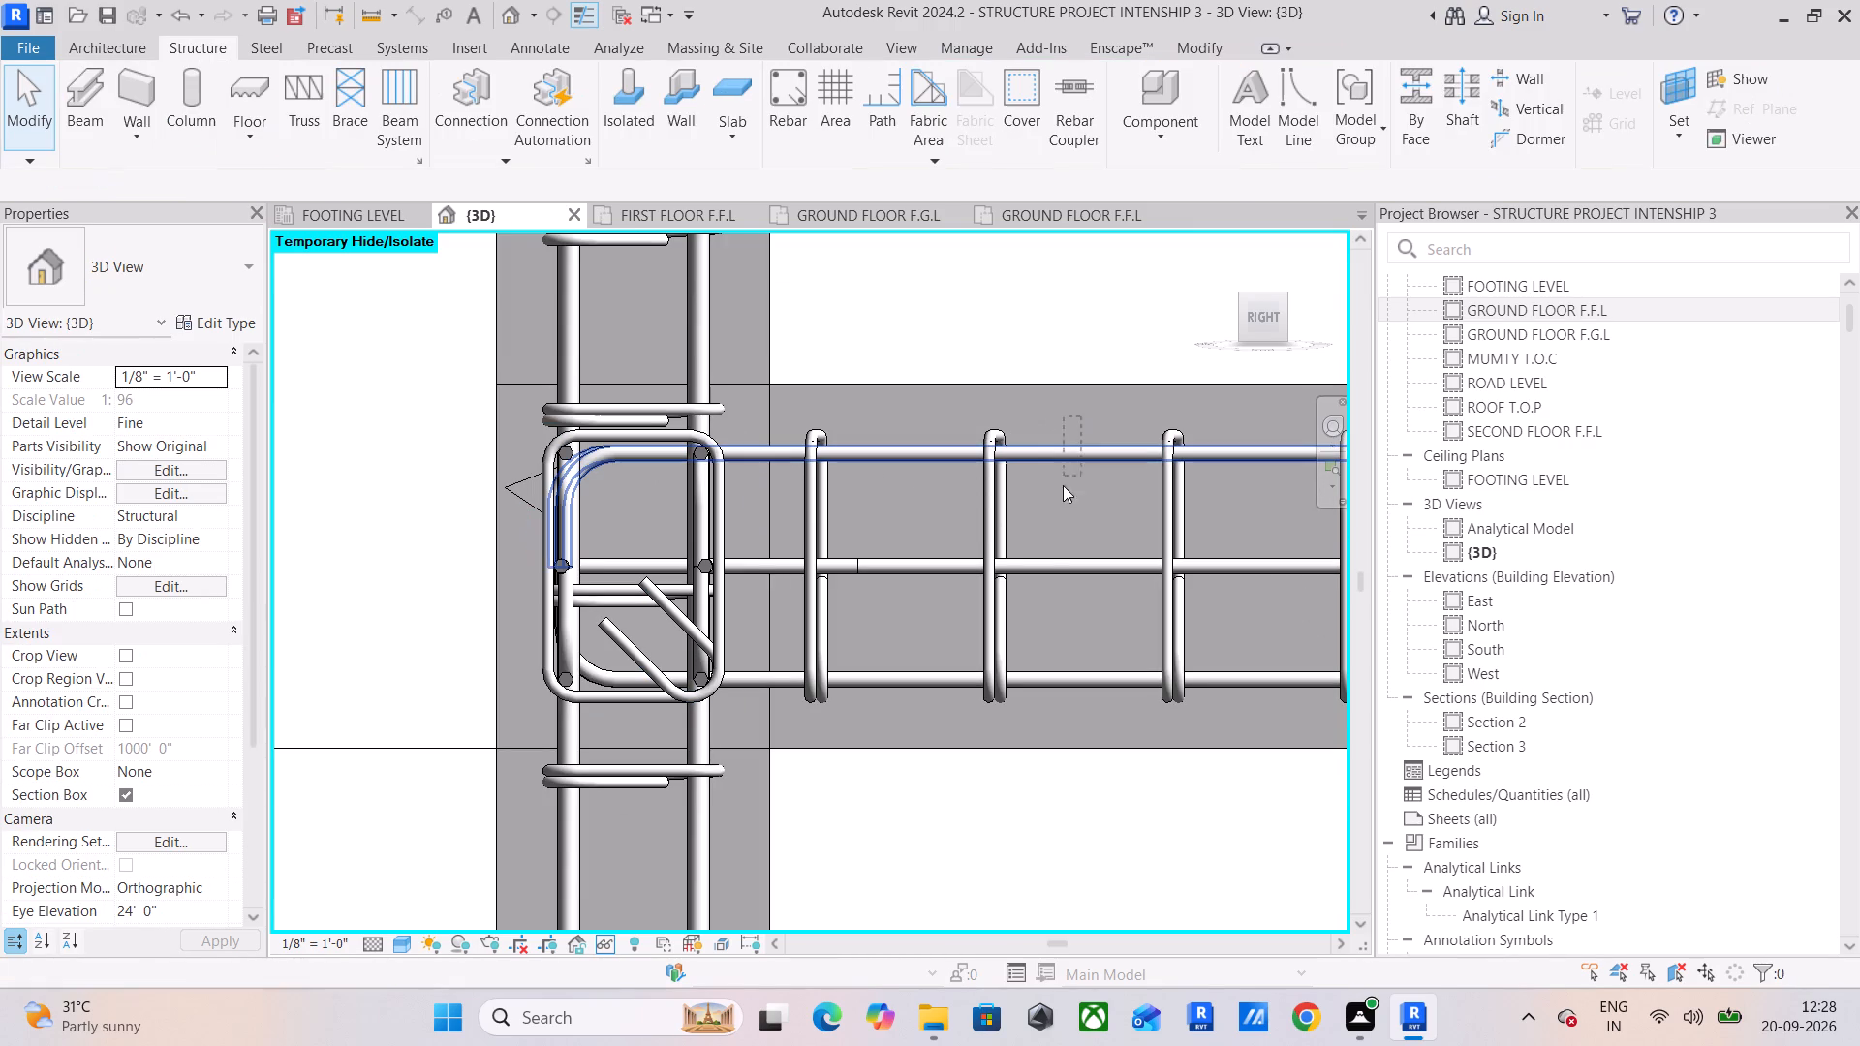
drag(1063, 485, 974, 696)
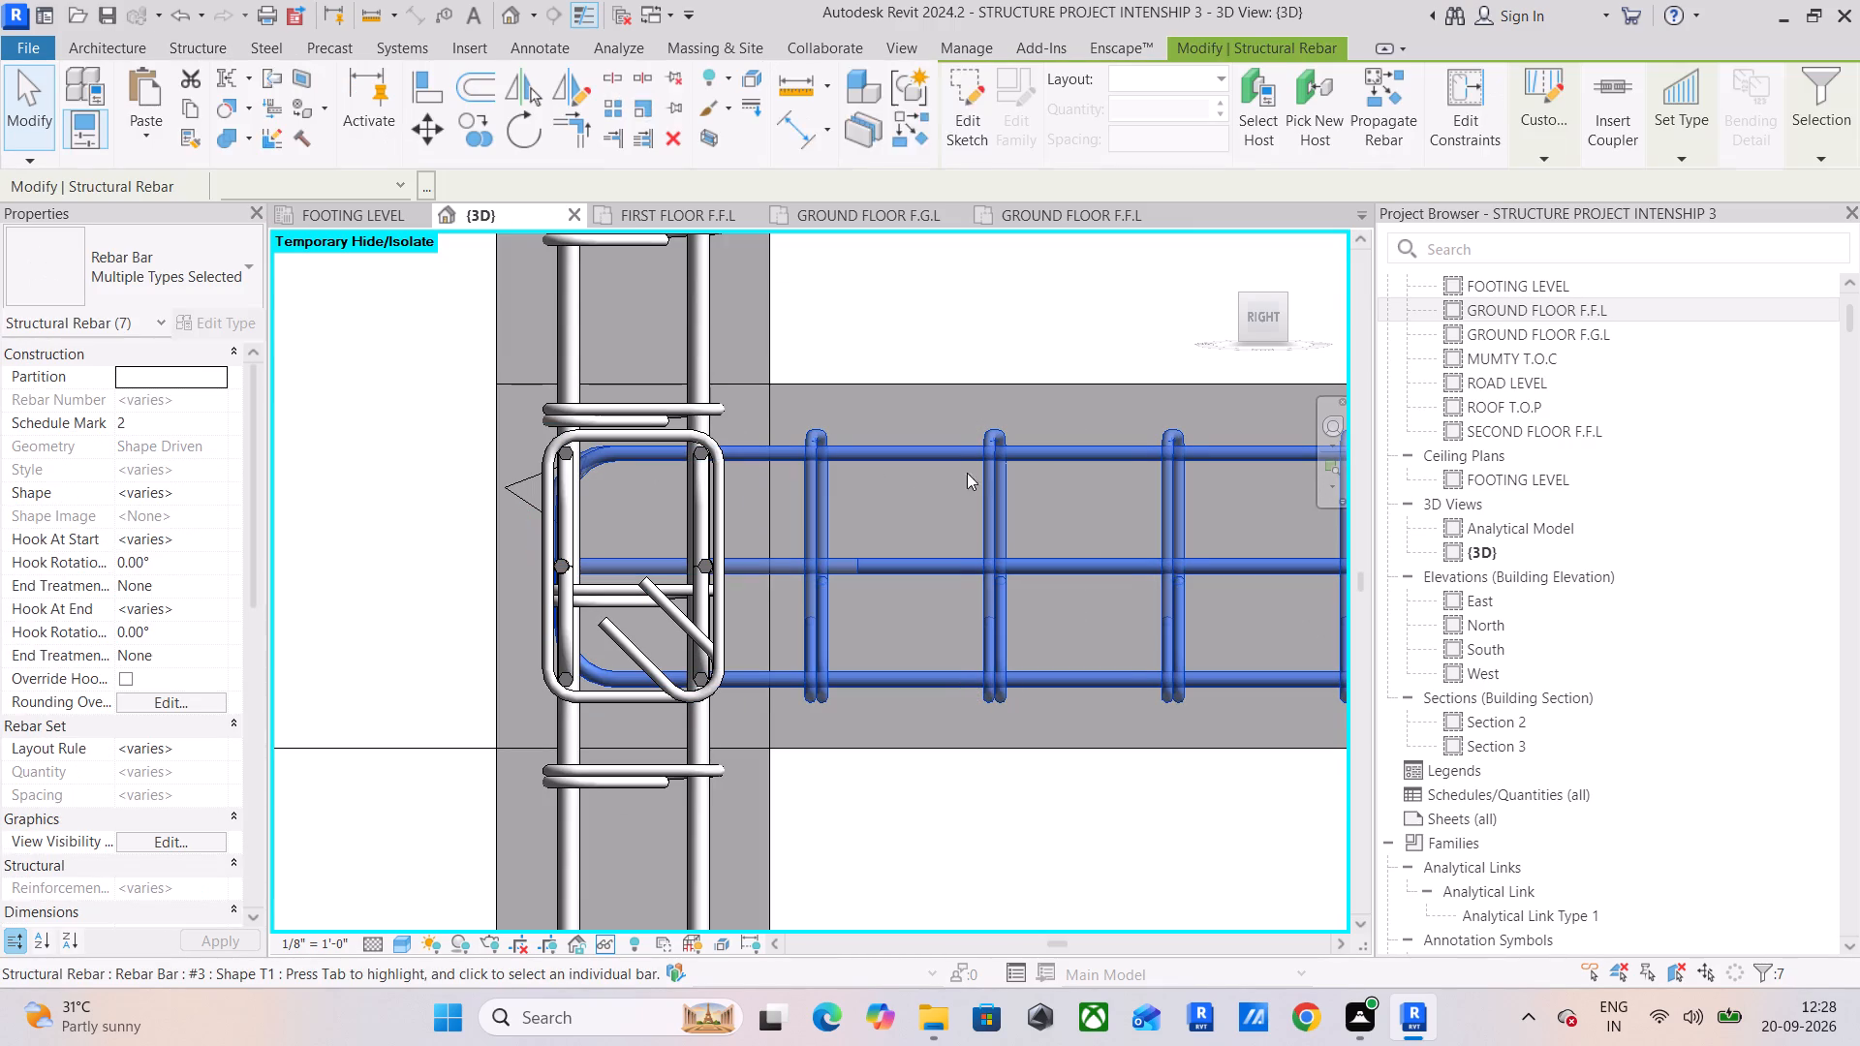
click(474, 138)
scroll(584, 398, down, 3)
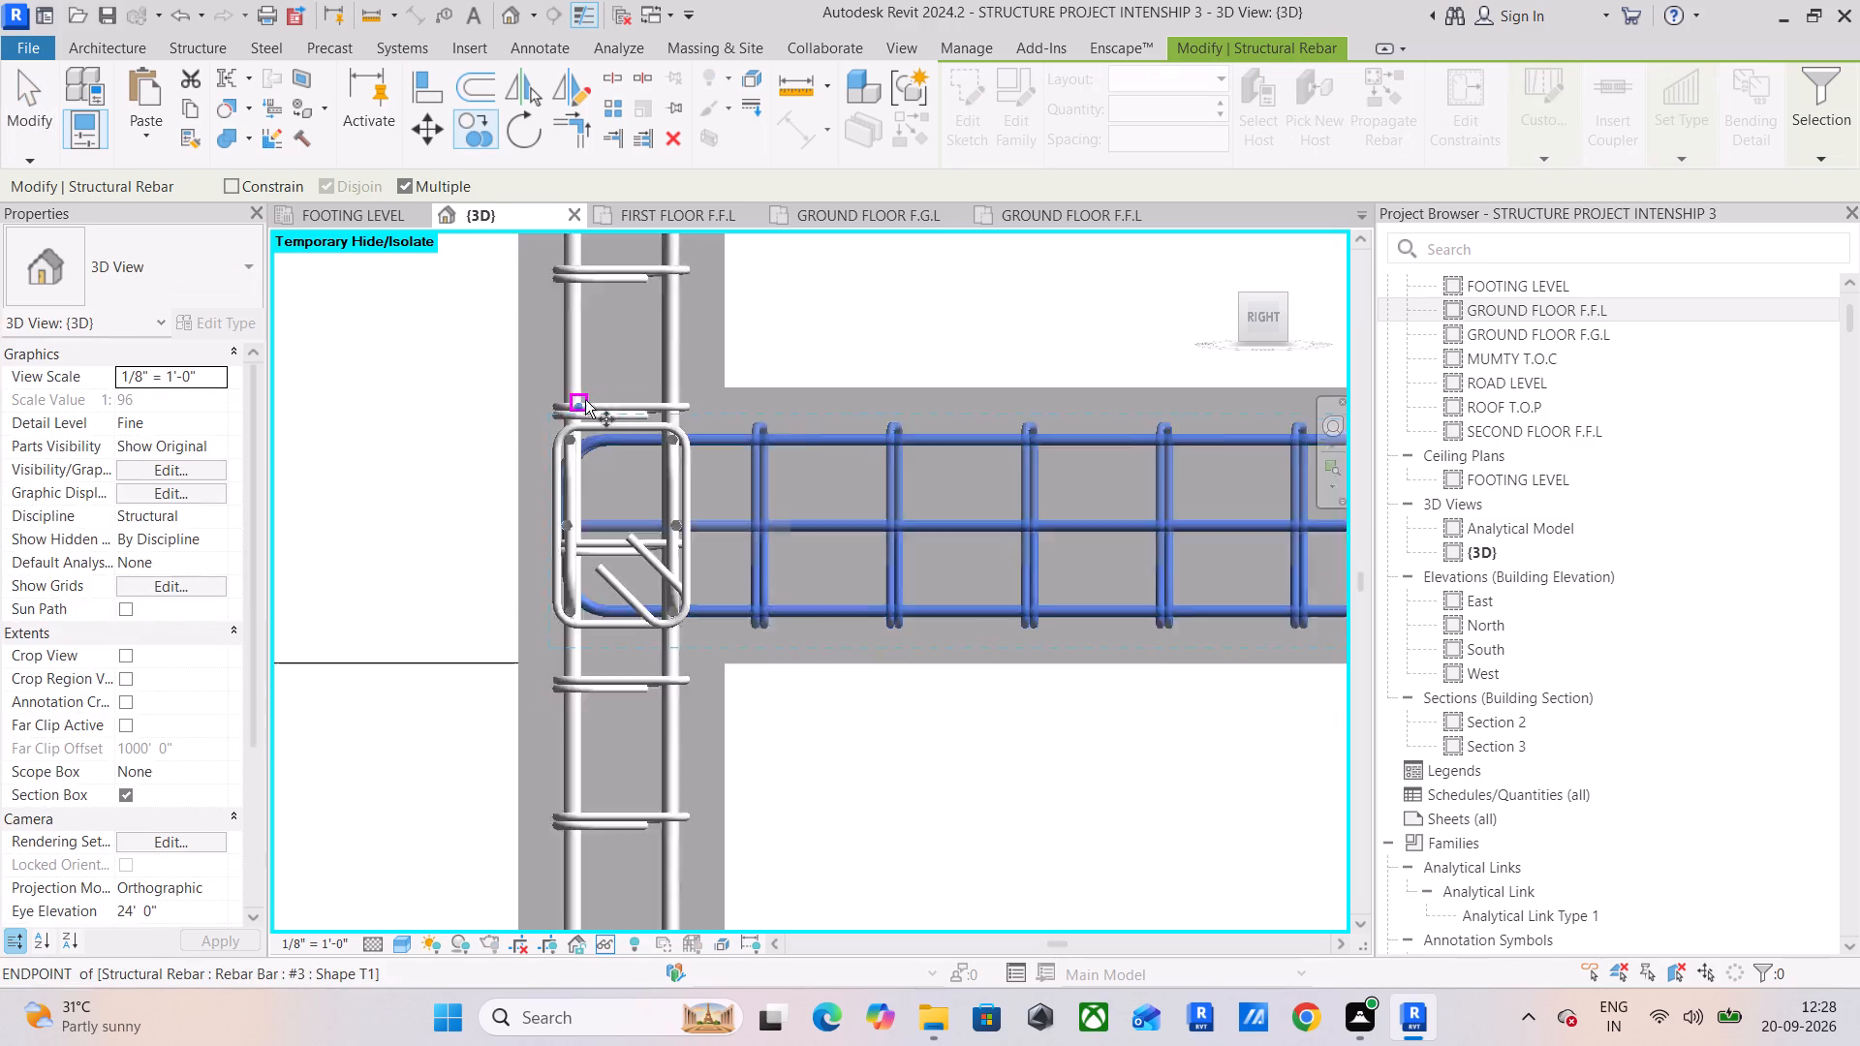
scroll(585, 400, down, 3)
middle_drag(608, 436, 618, 693)
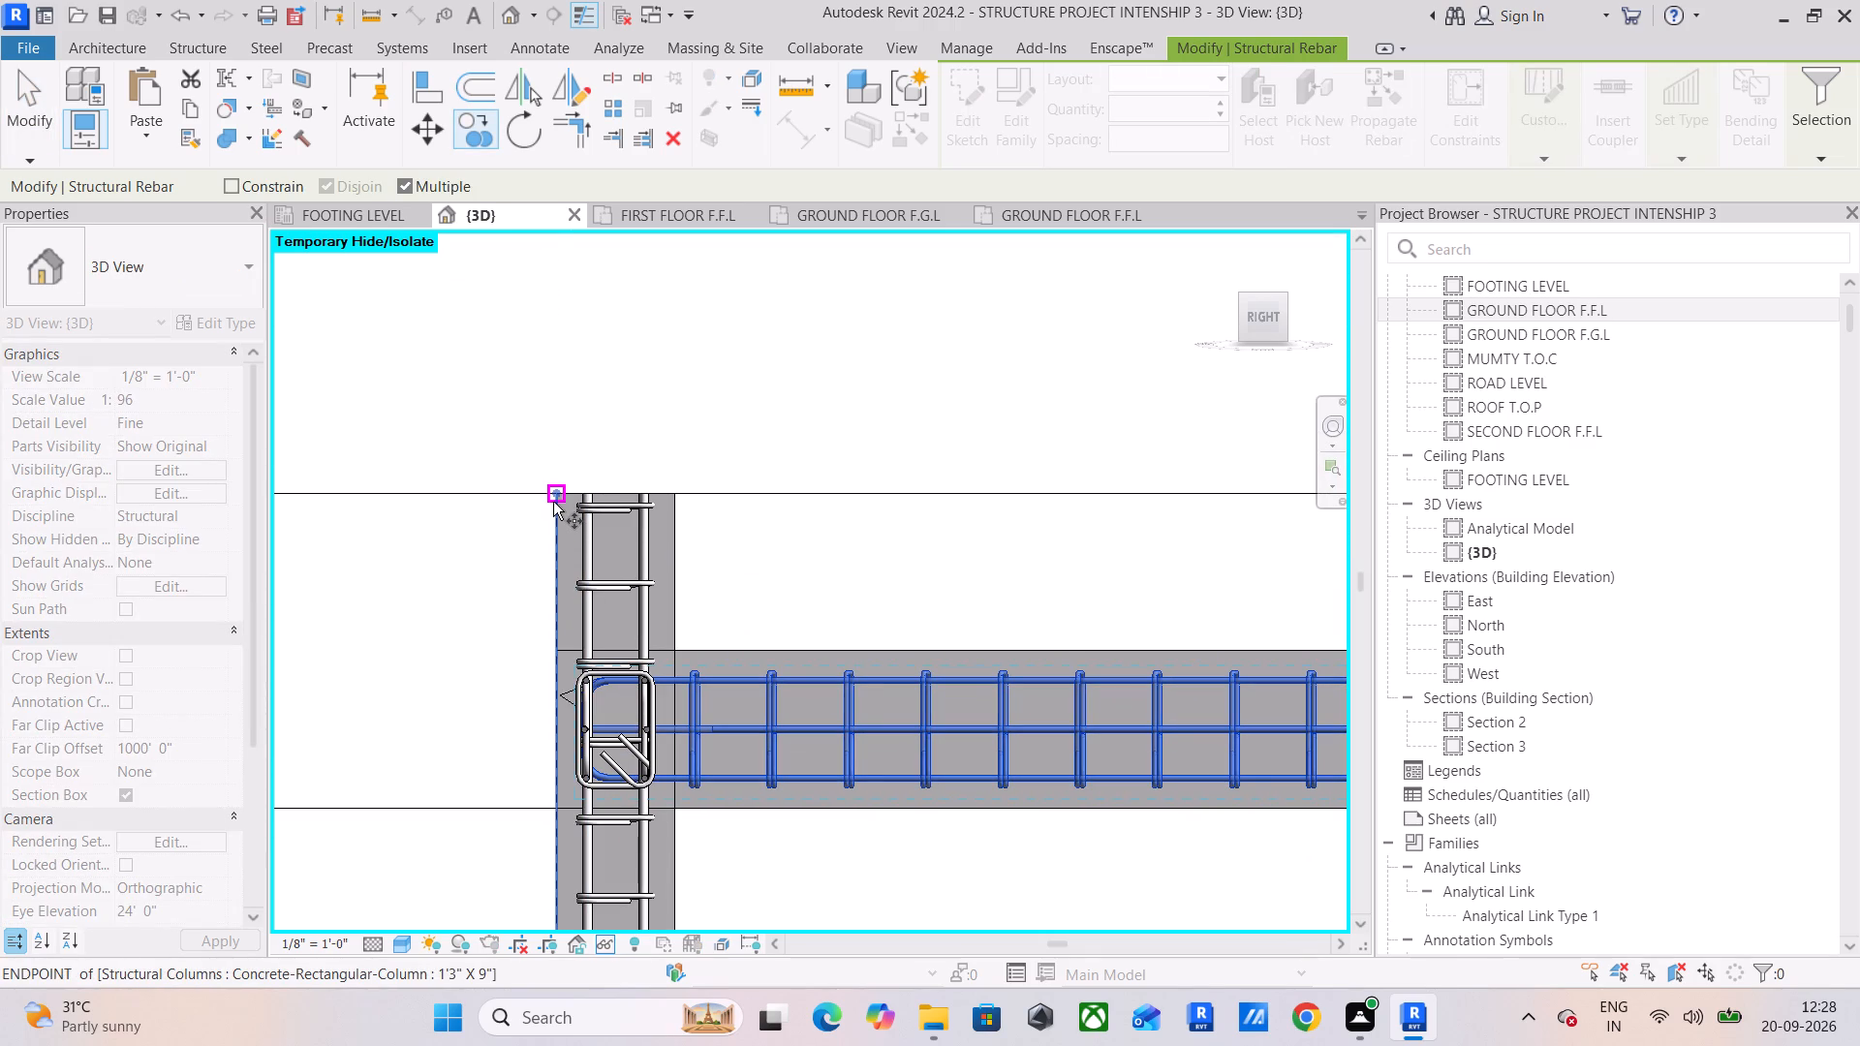
click(553, 501)
scroll(767, 505, down, 3)
middle_drag(870, 498, 286, 507)
scroll(573, 505, down, 6)
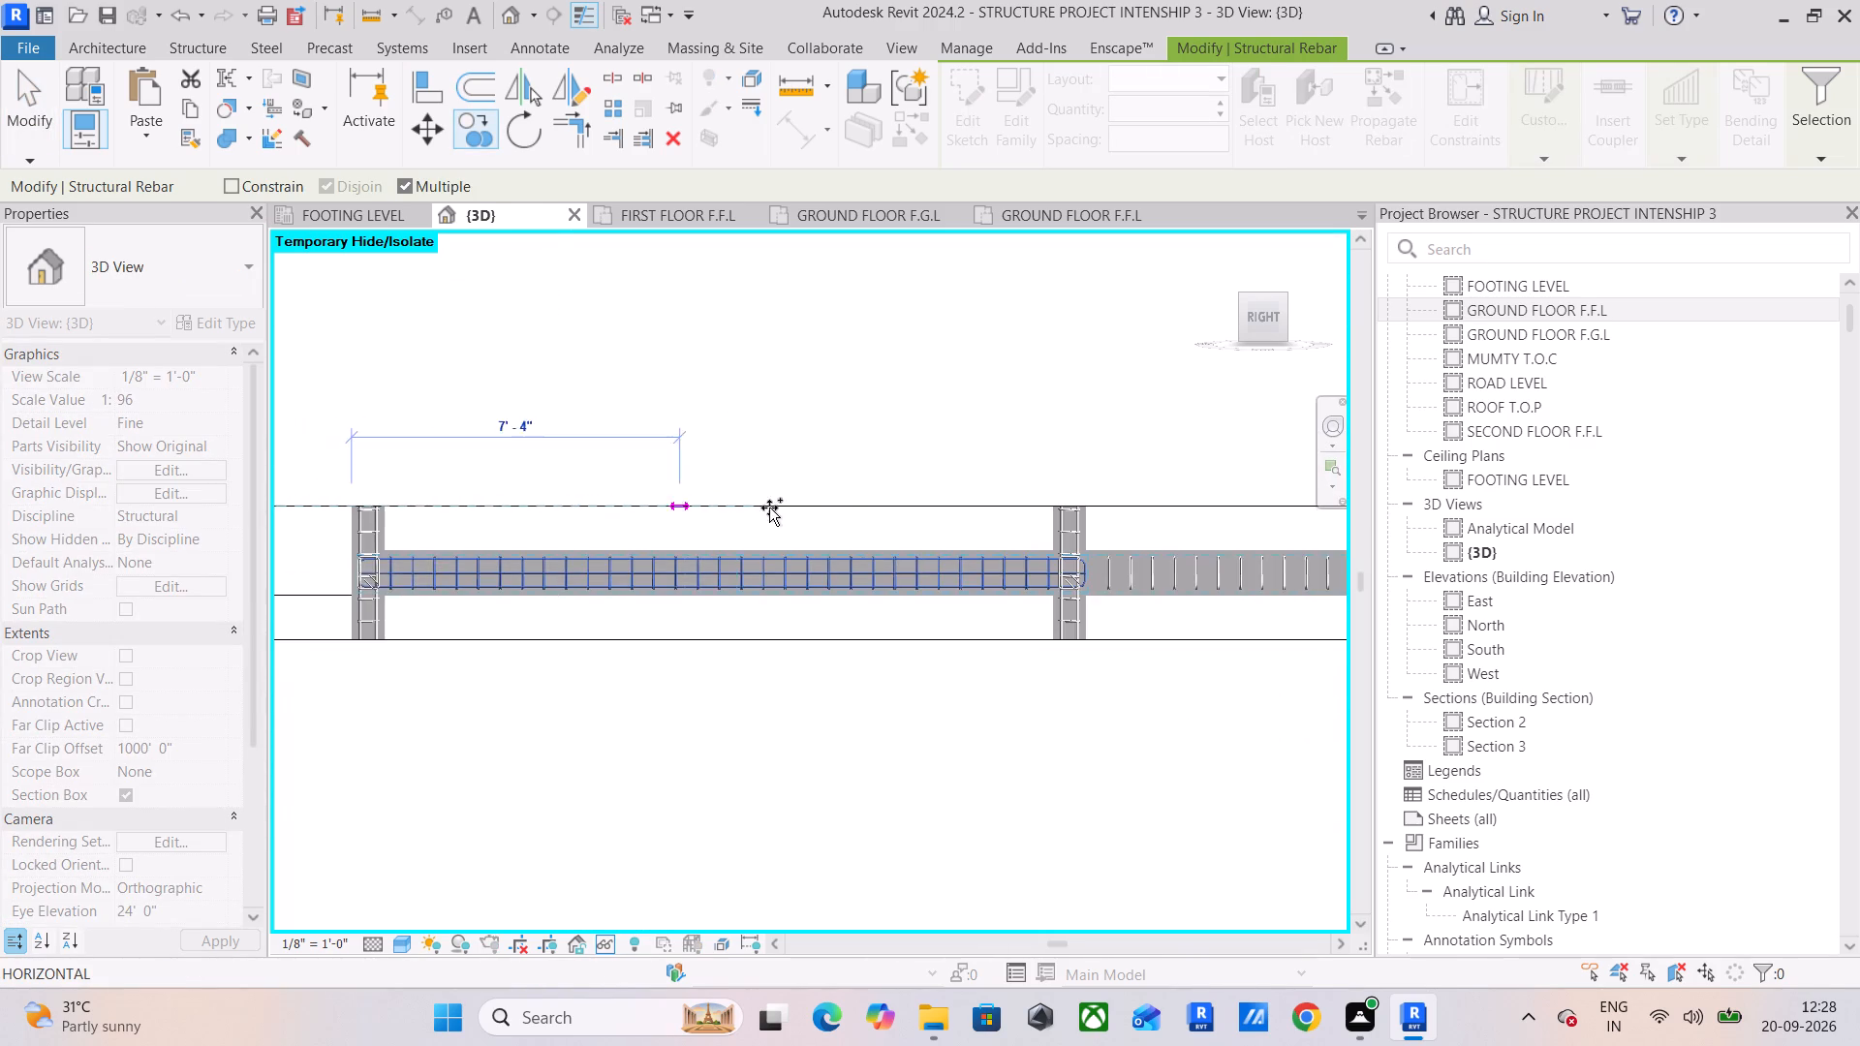
middle_drag(943, 508, 529, 489)
scroll(605, 464, up, 7)
scroll(682, 501, up, 6)
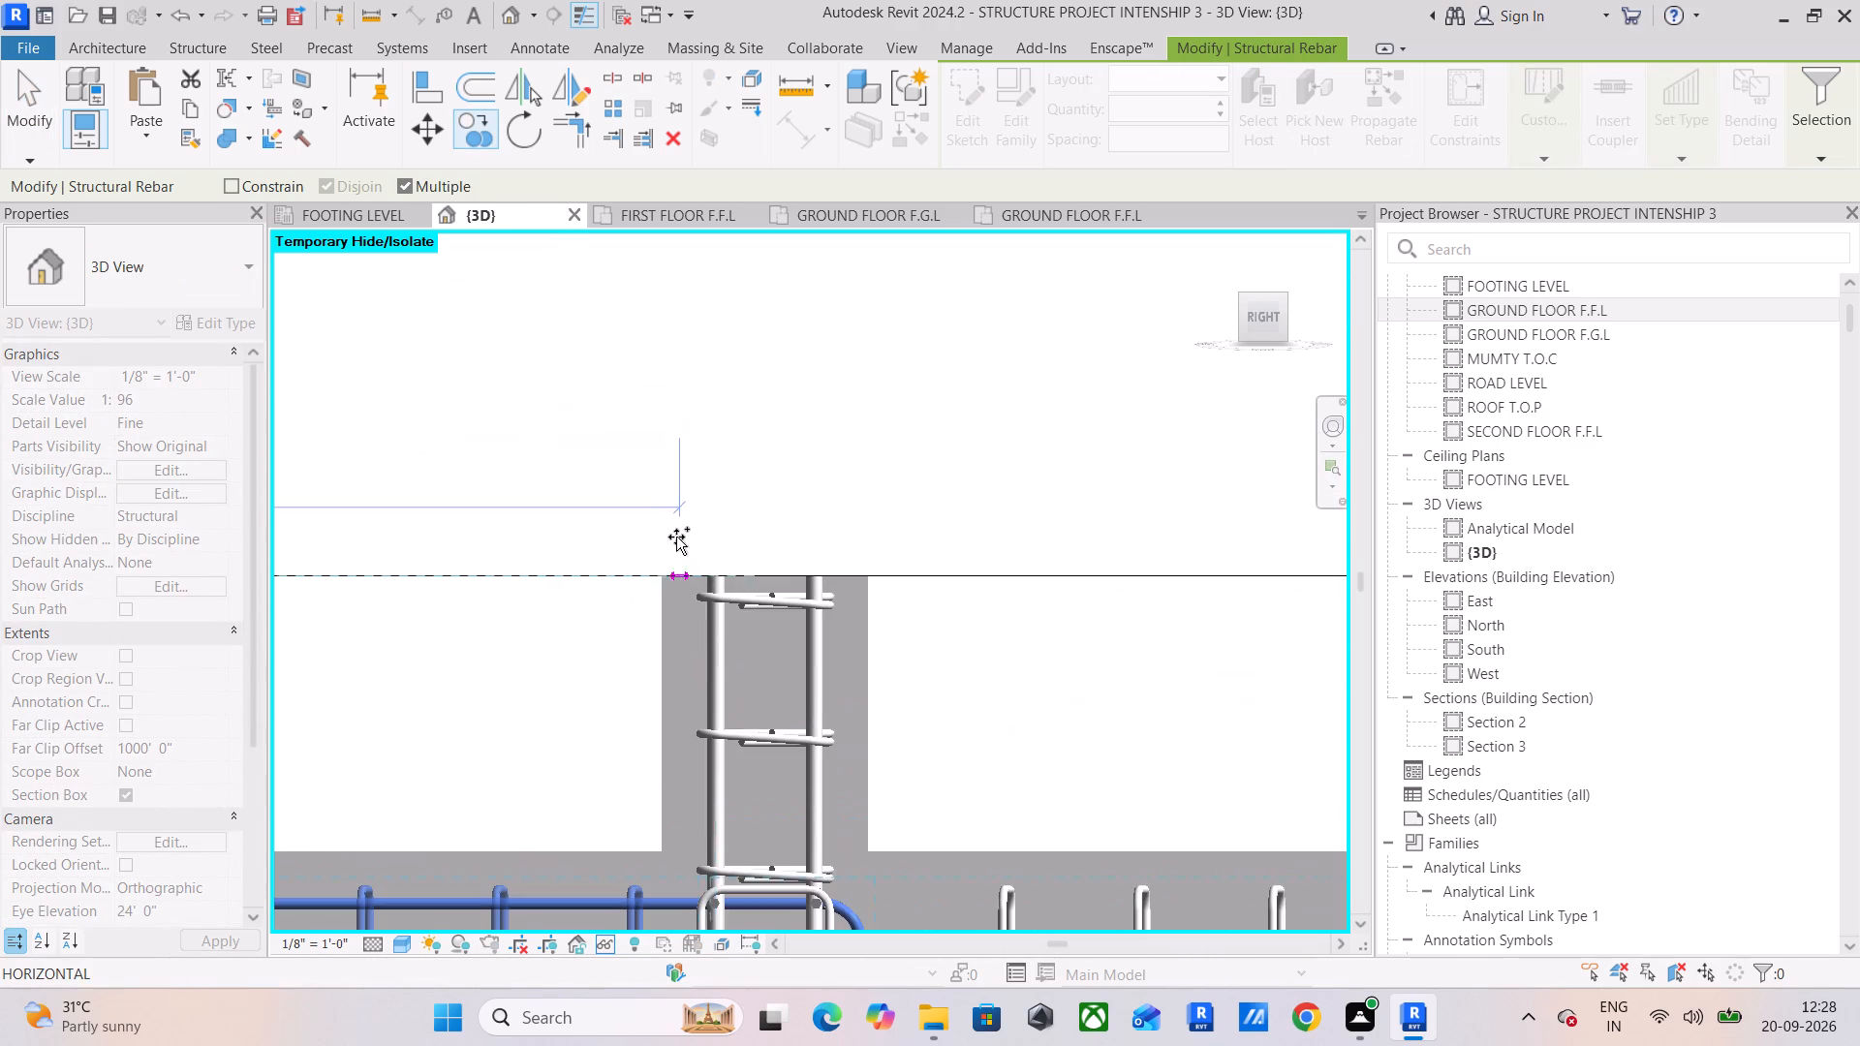
click(661, 579)
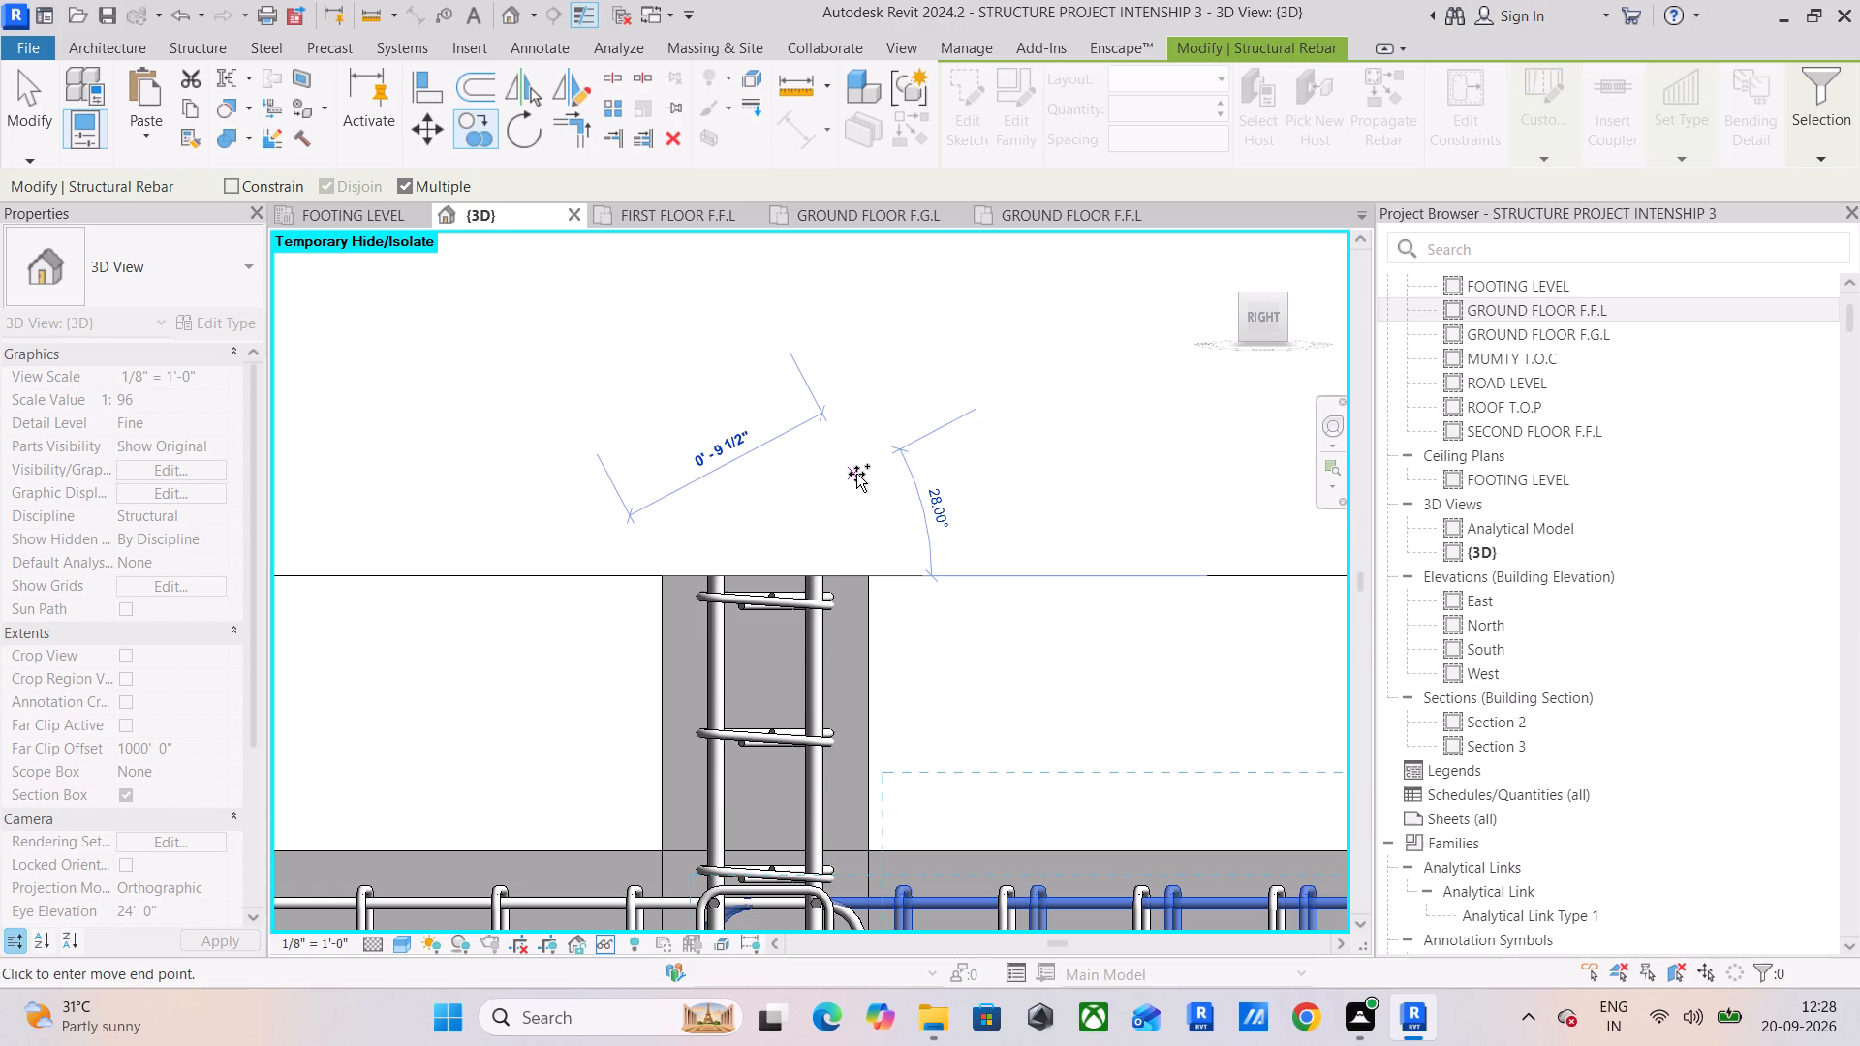
middle_drag(856, 472, 488, 263)
scroll(552, 529, down, 2)
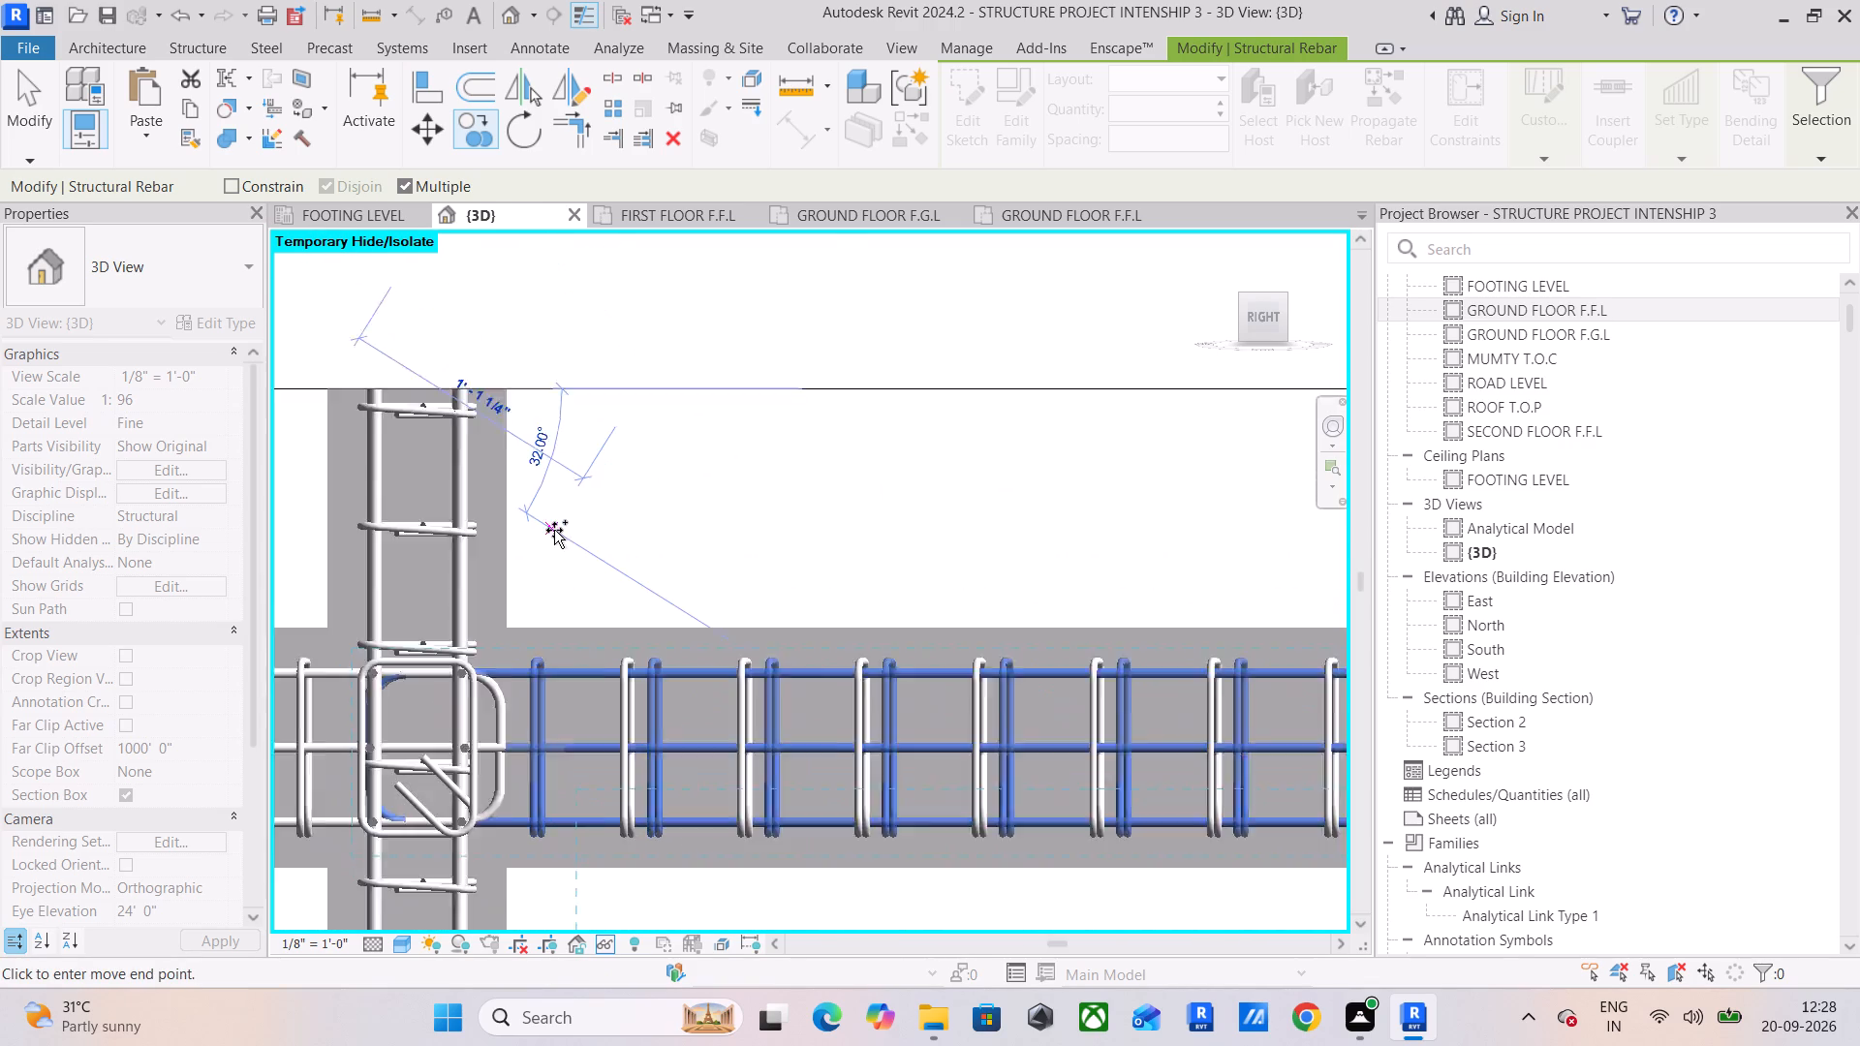
scroll(554, 530, down, 2)
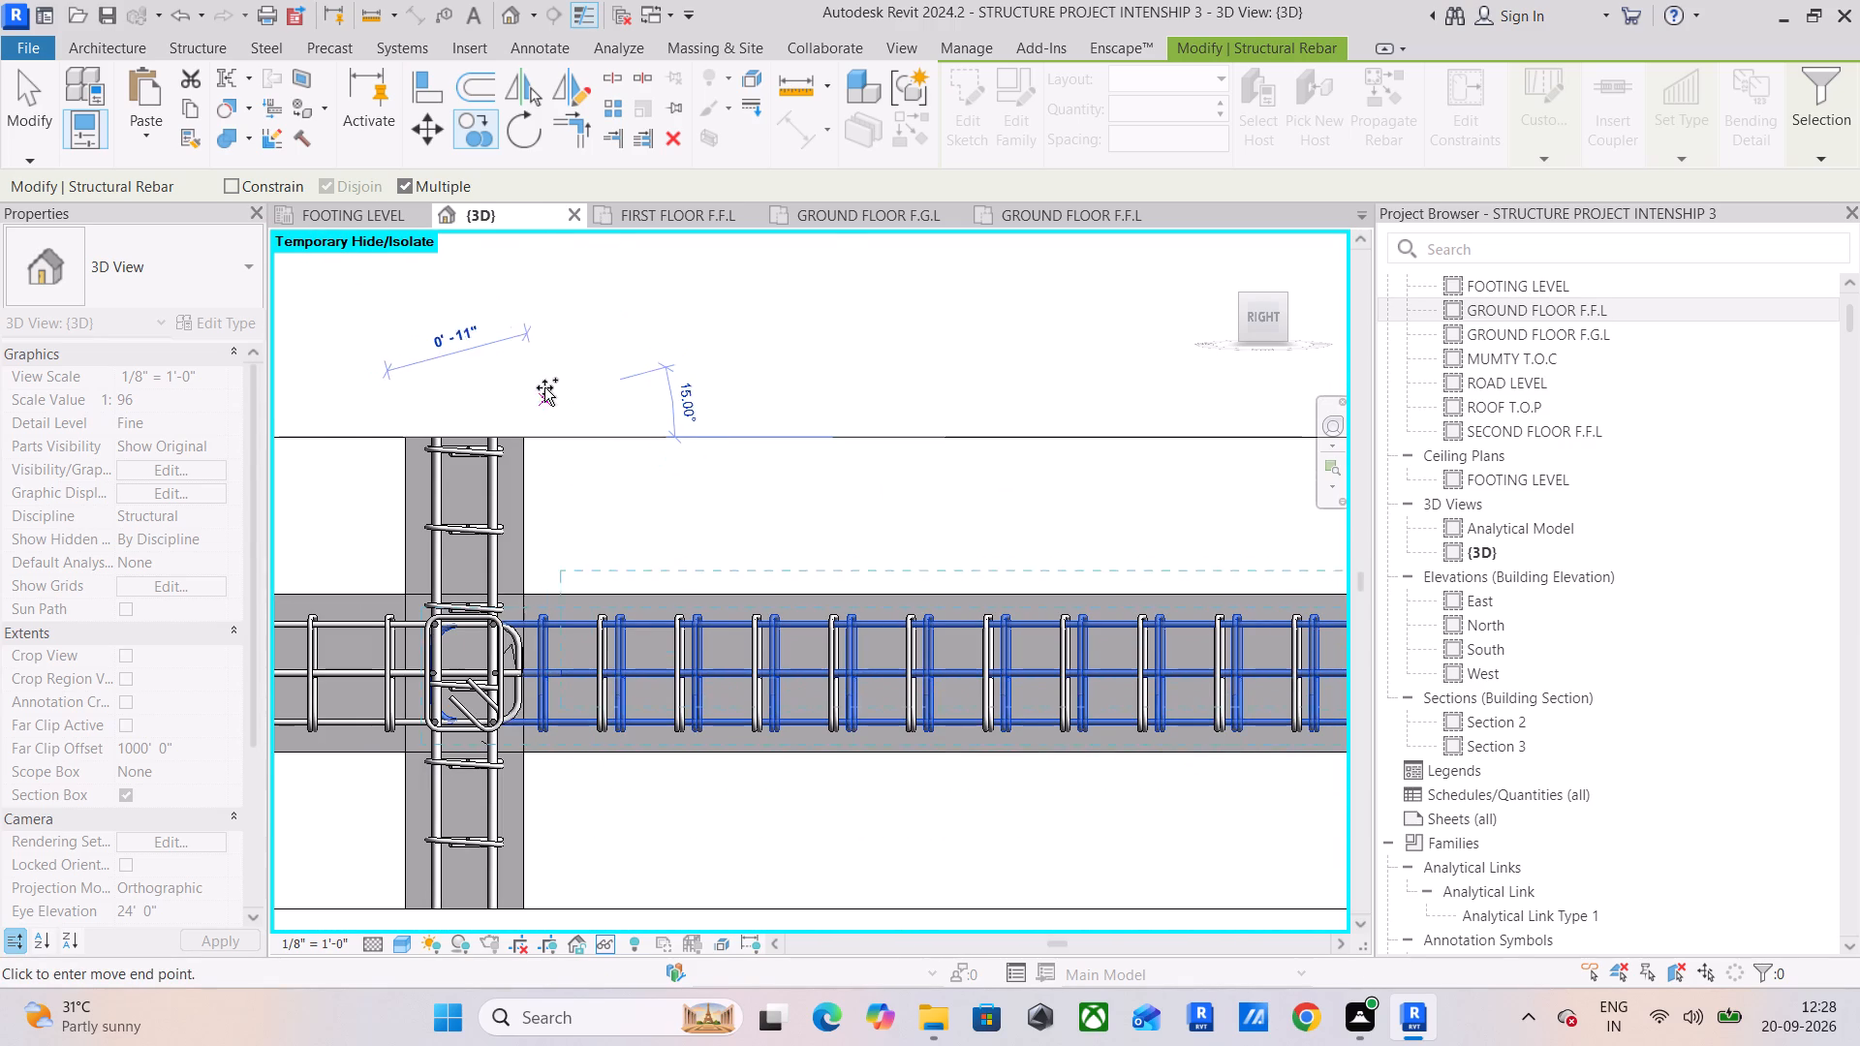
click(45, 95)
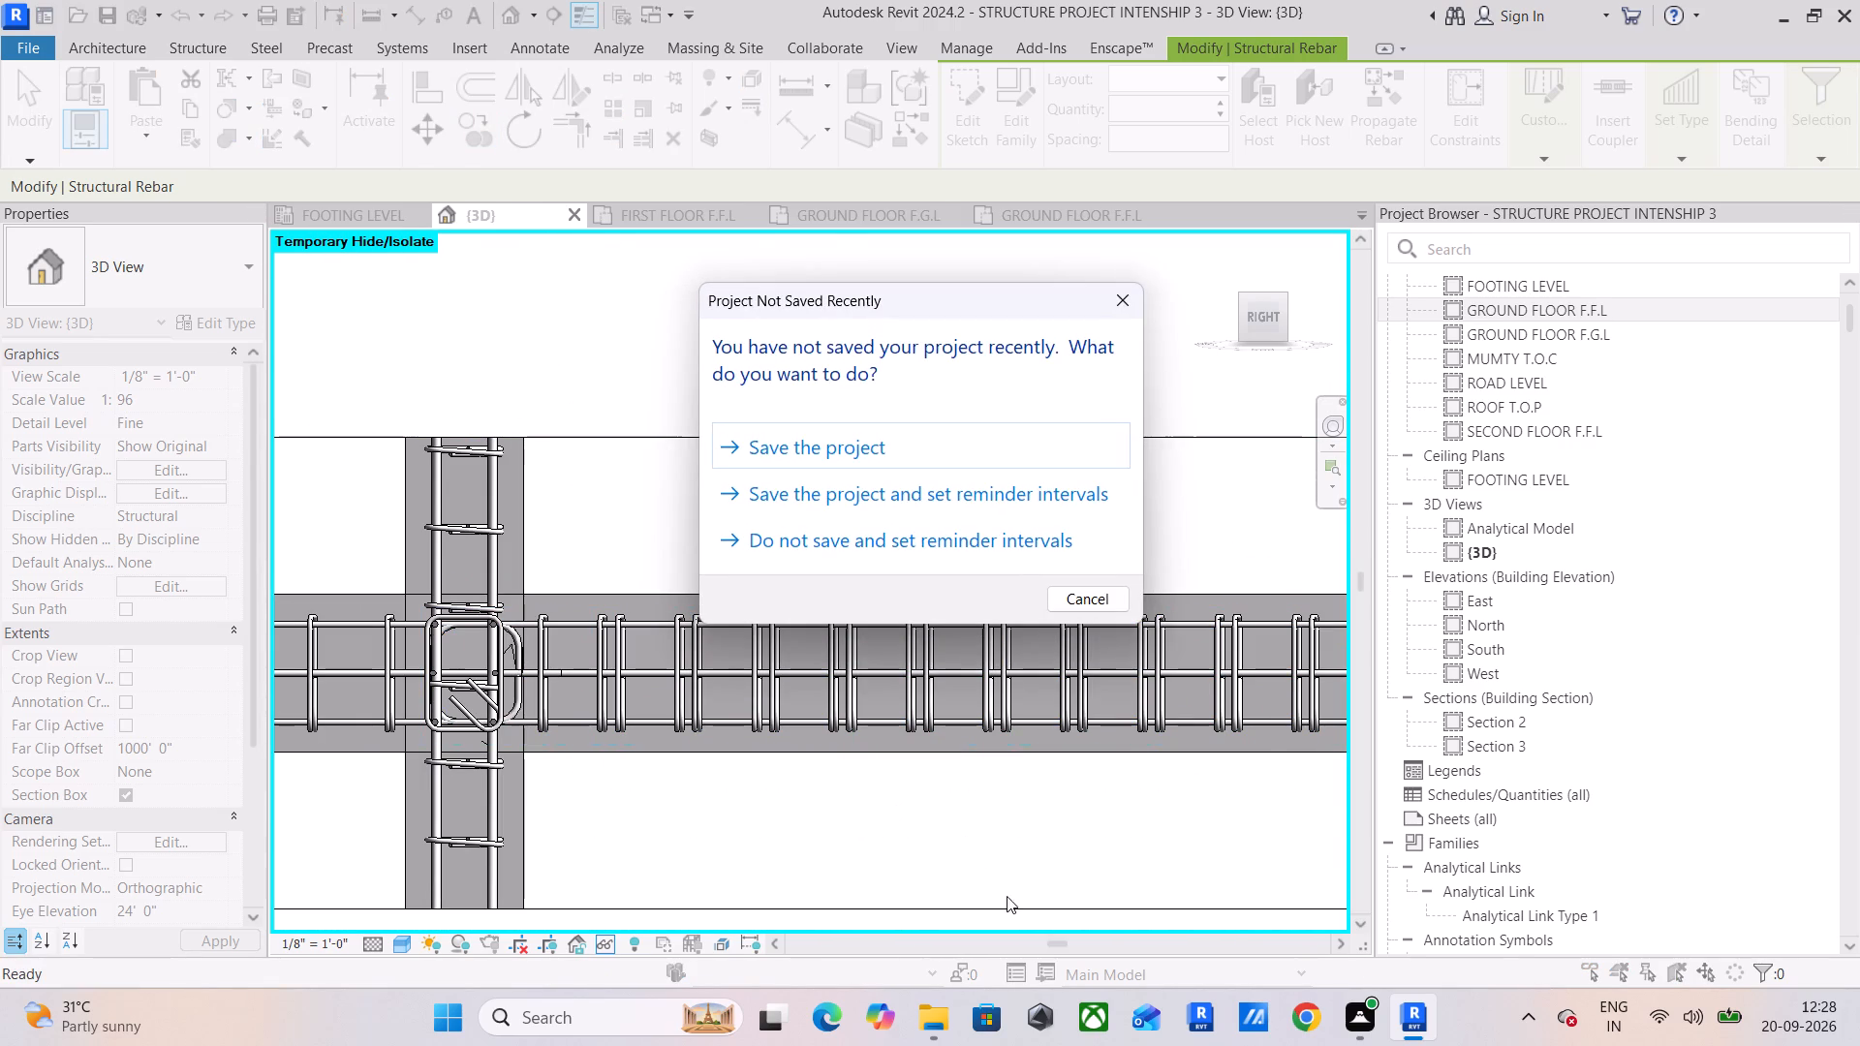
click(1129, 304)
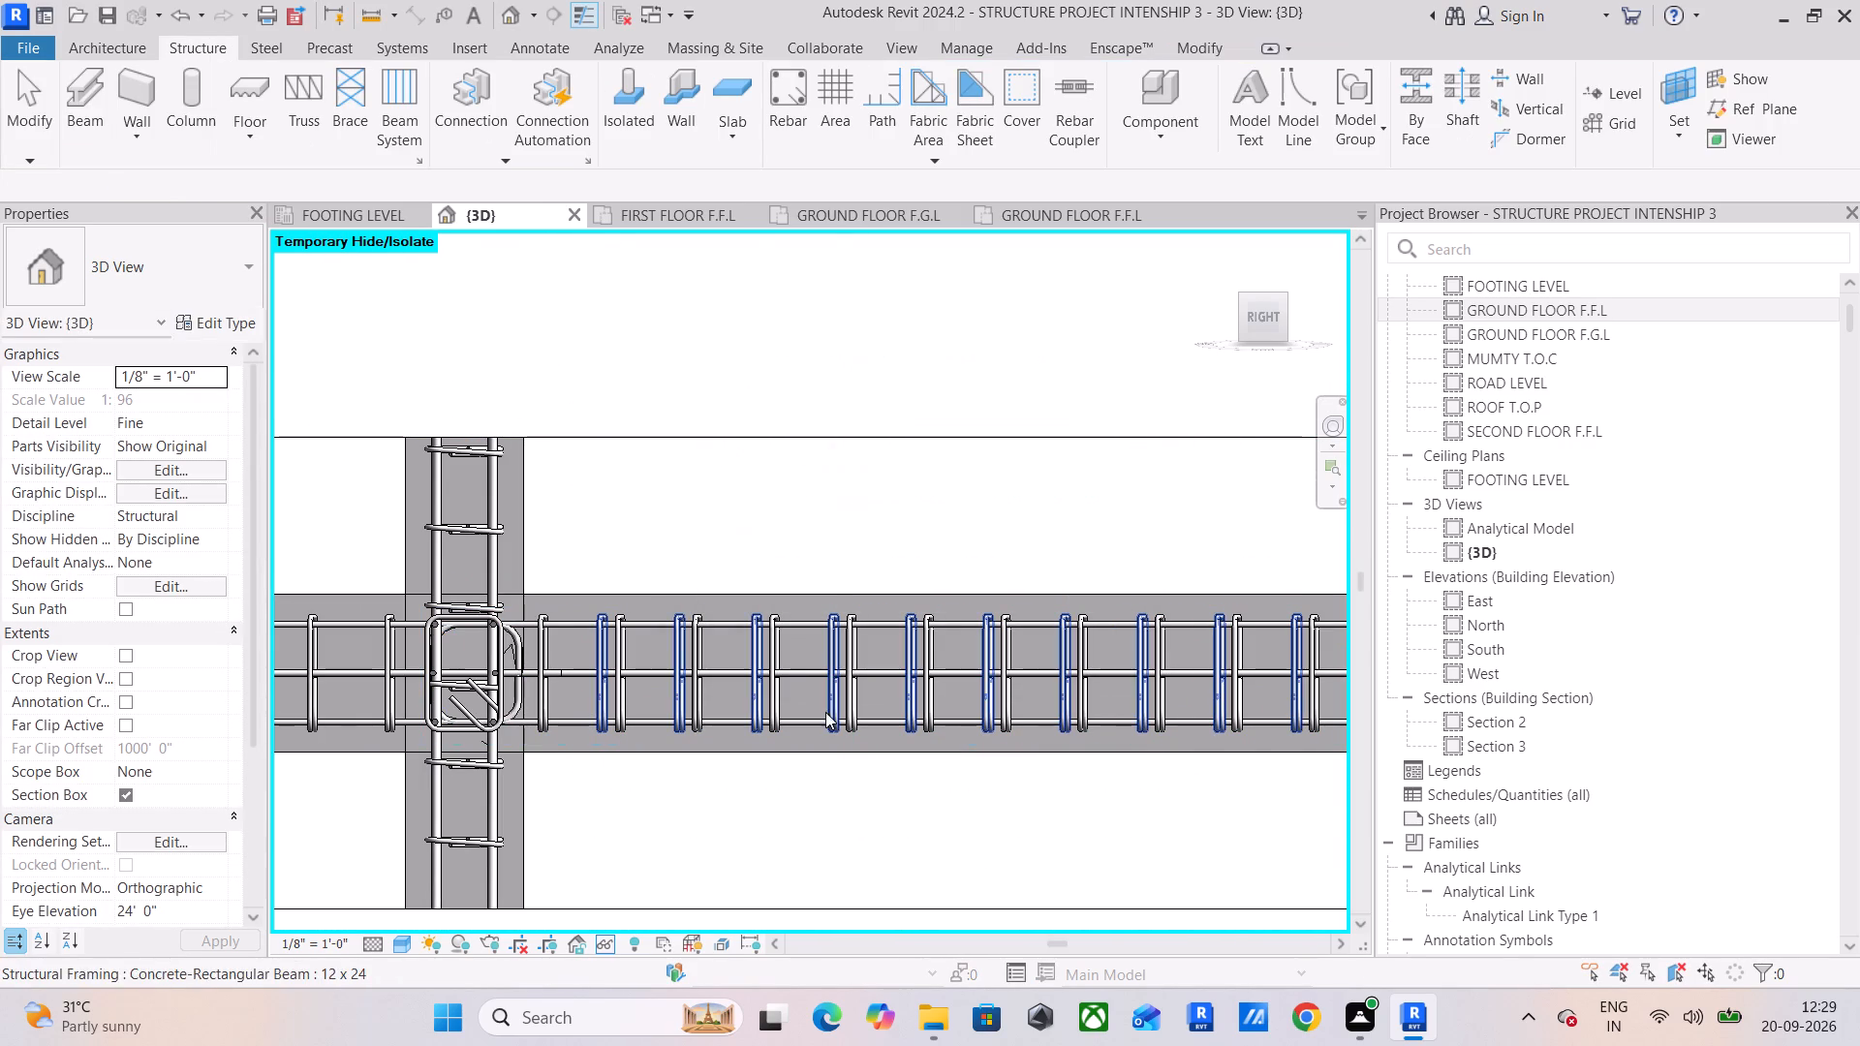
Delete the duplicate #3 shape T1 stirrup set overlapping the other stirrups in the span beyond the narrow column.
click(833, 690)
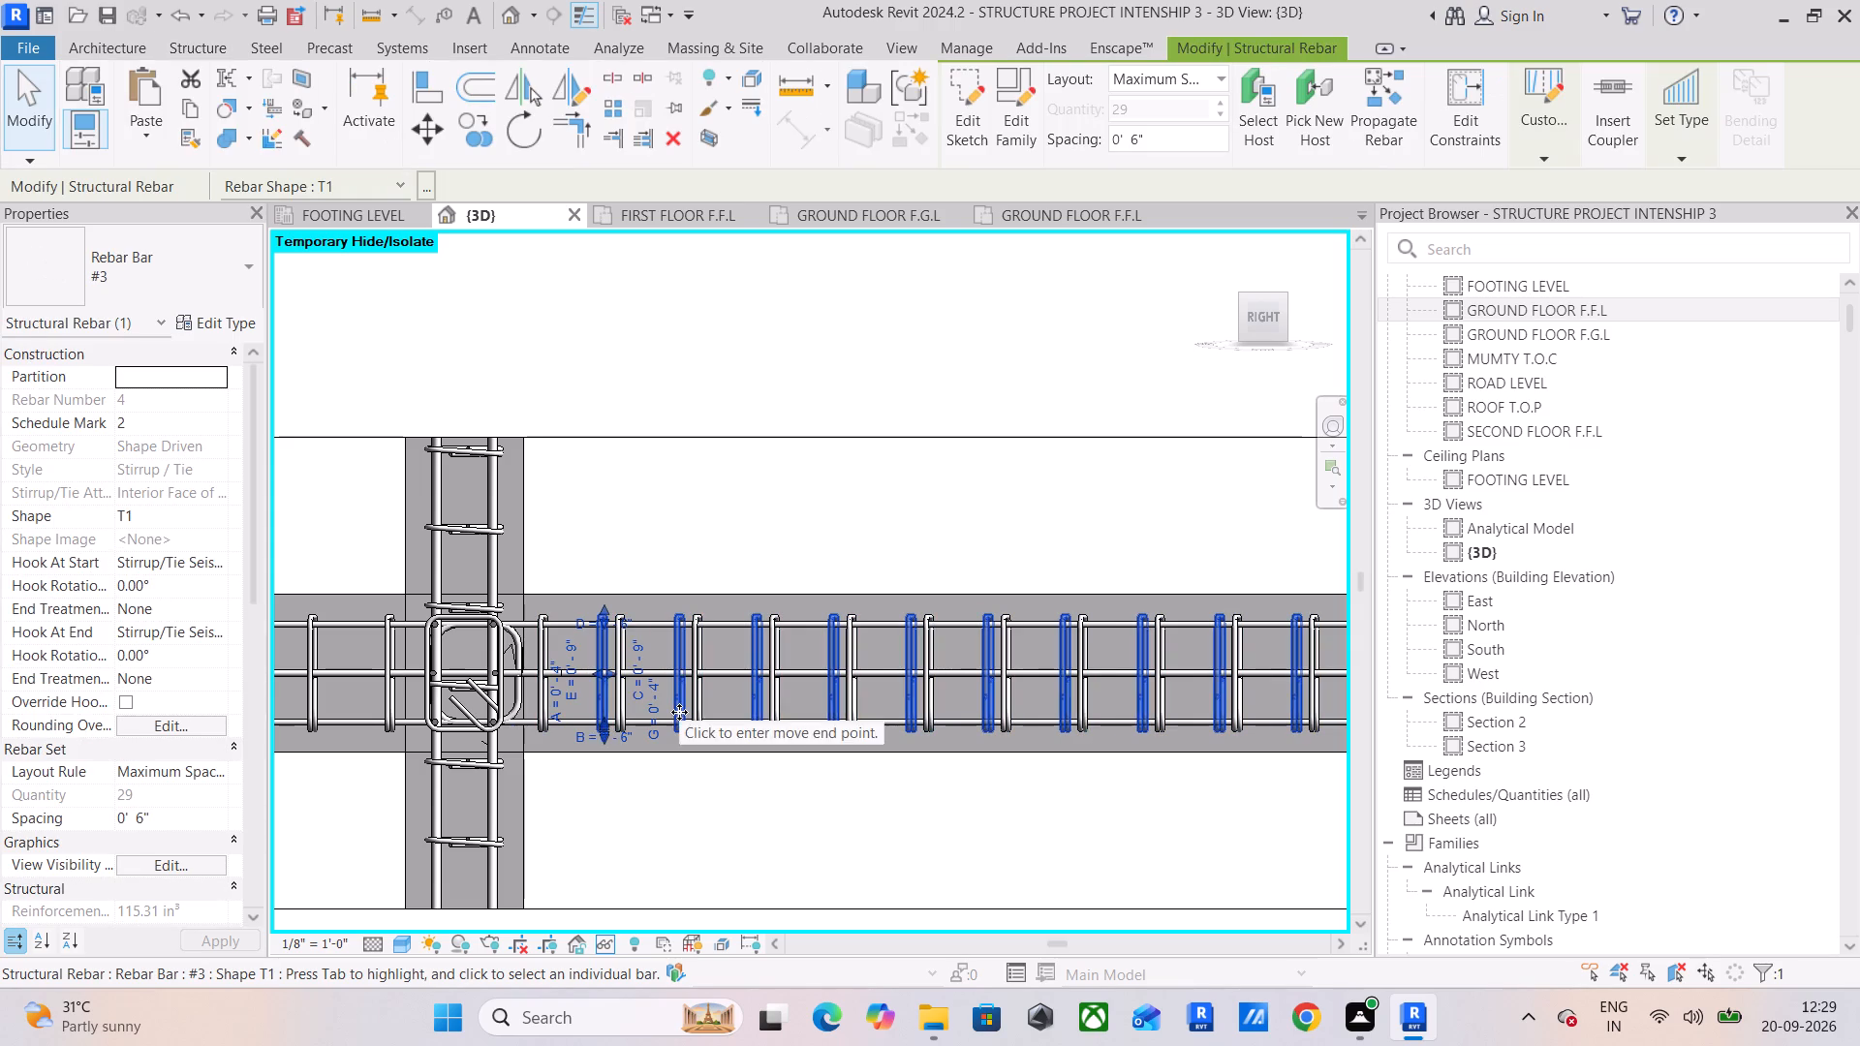
scroll(619, 641, up, 11)
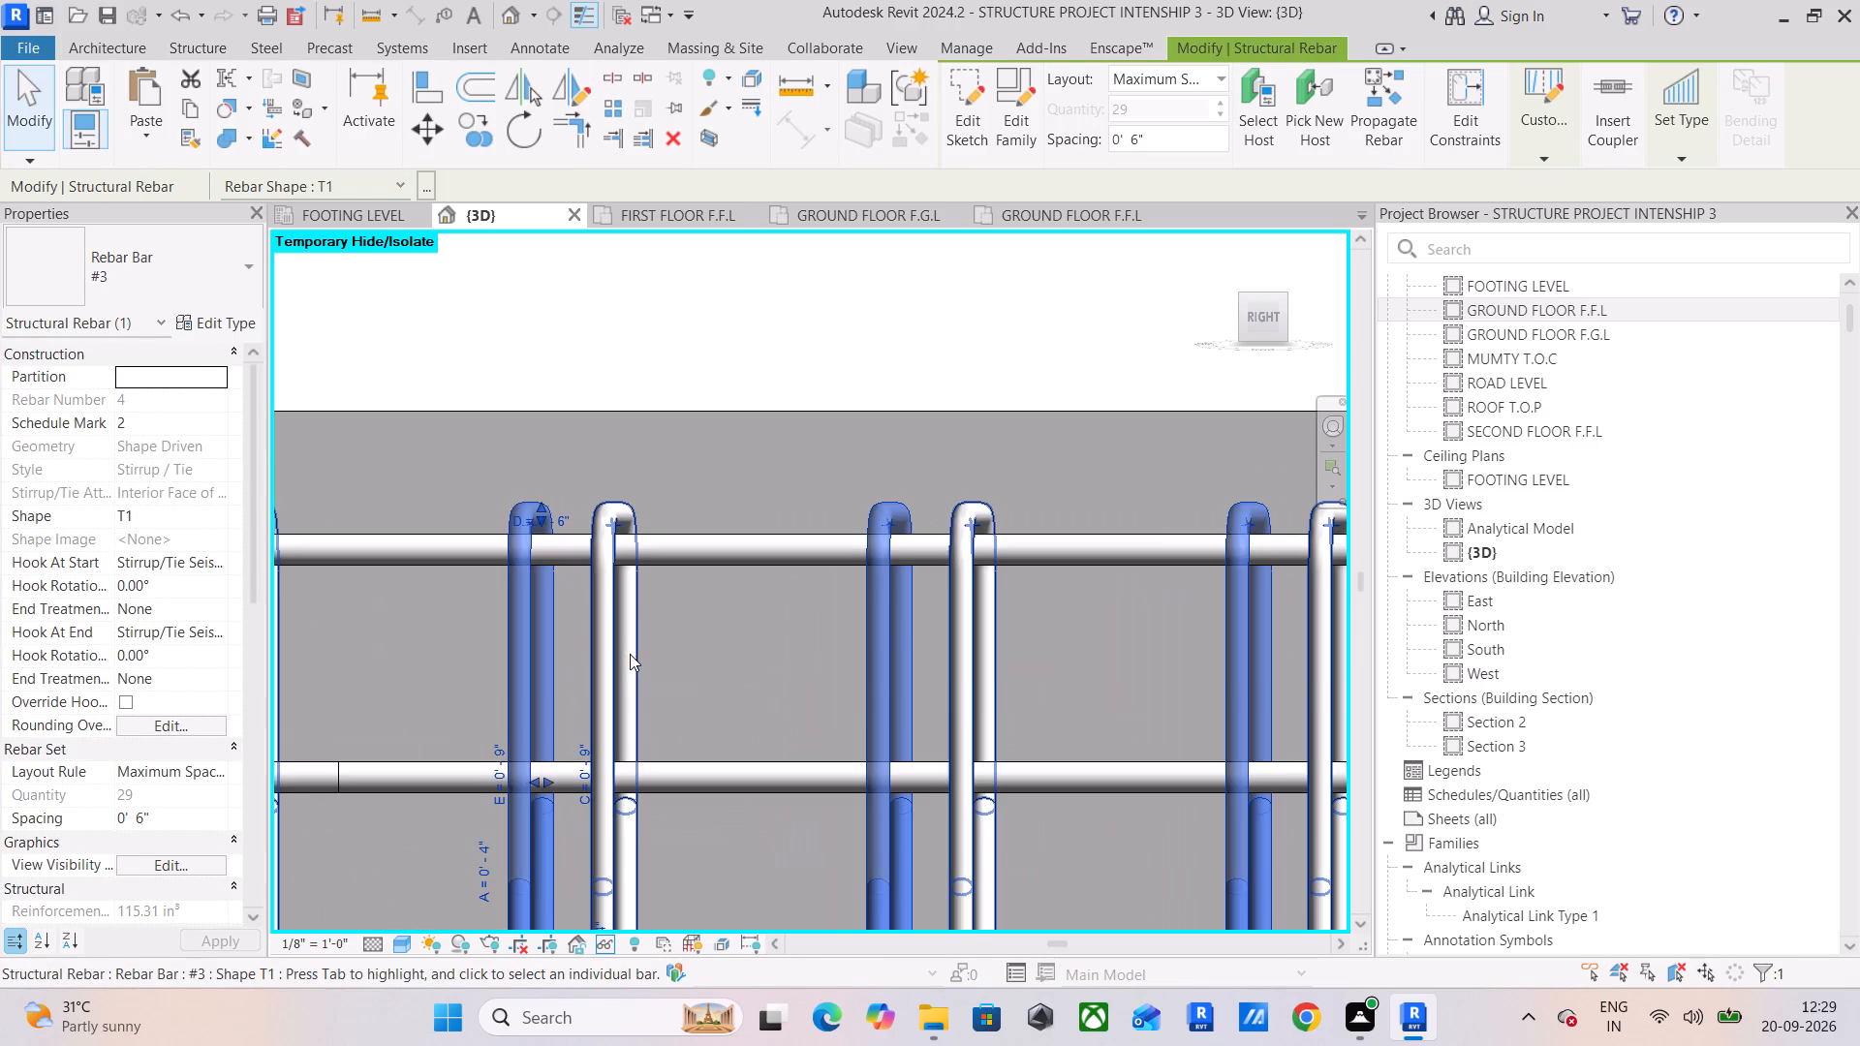
click(625, 638)
scroll(621, 646, down, 6)
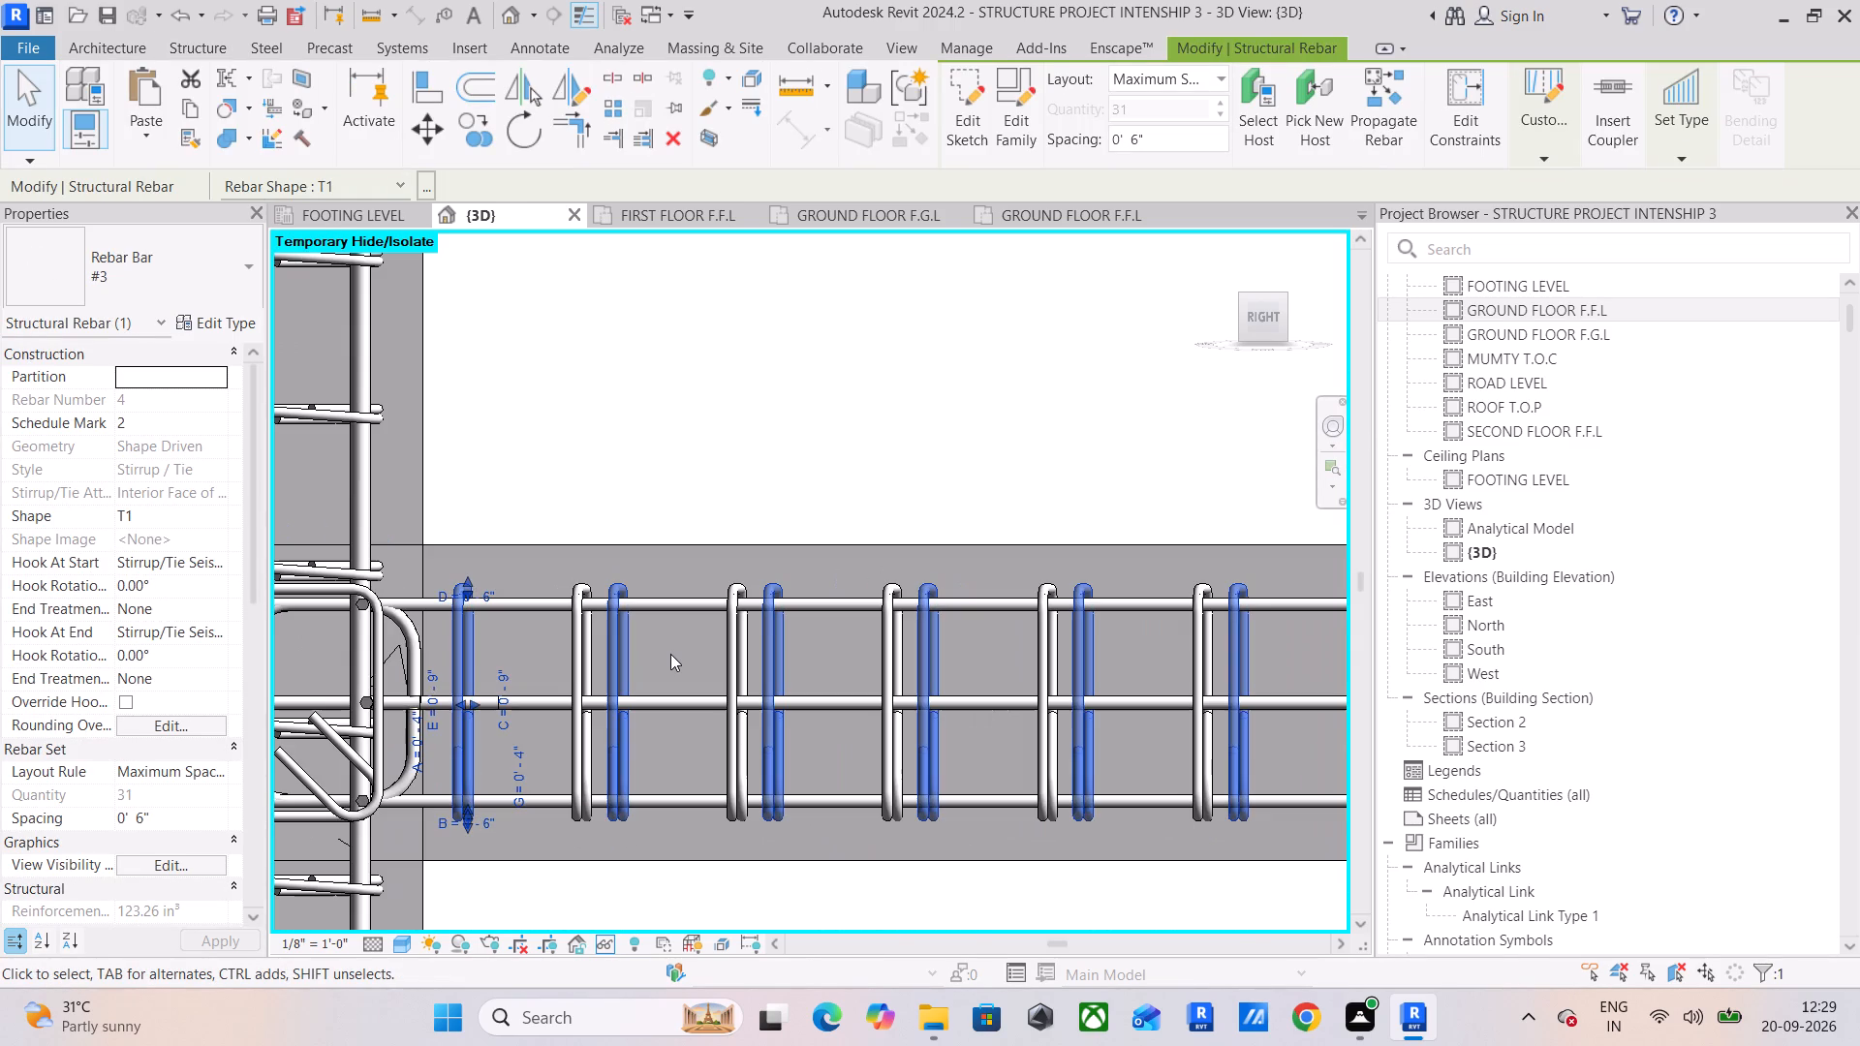
click(584, 667)
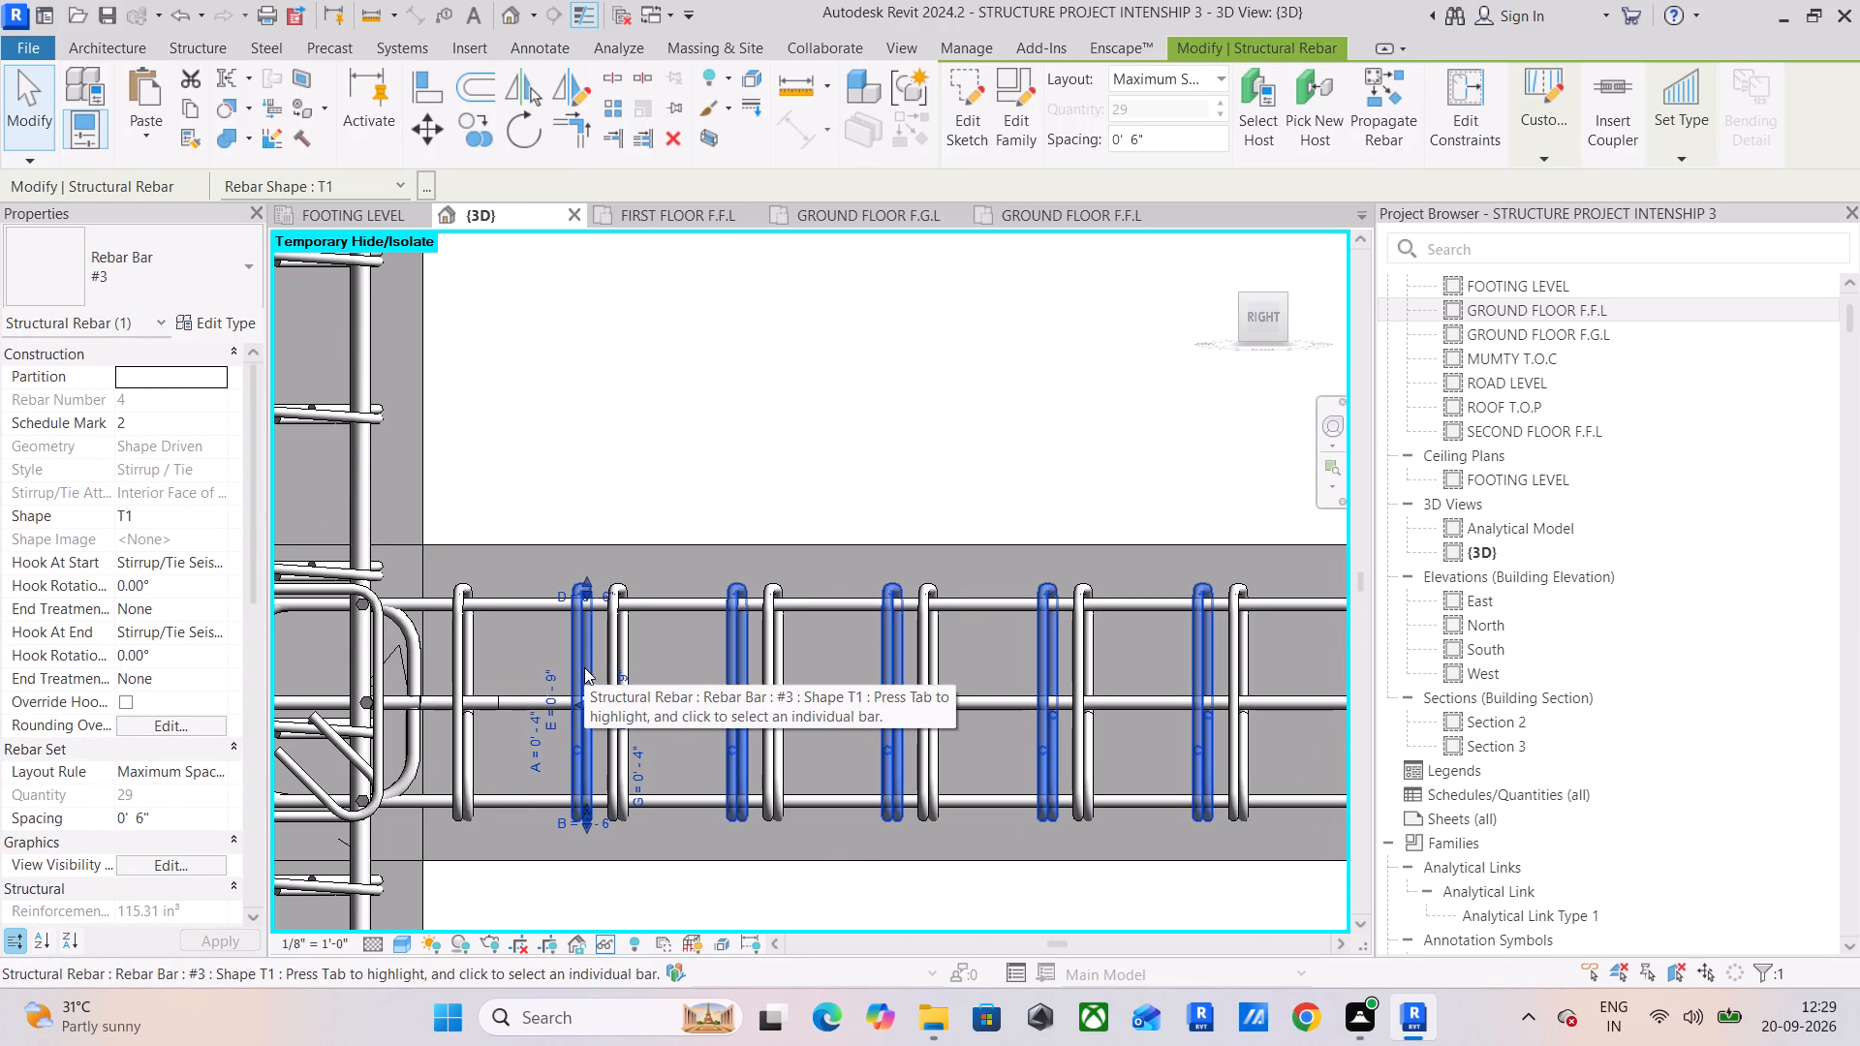
scroll(584, 667, down, 7)
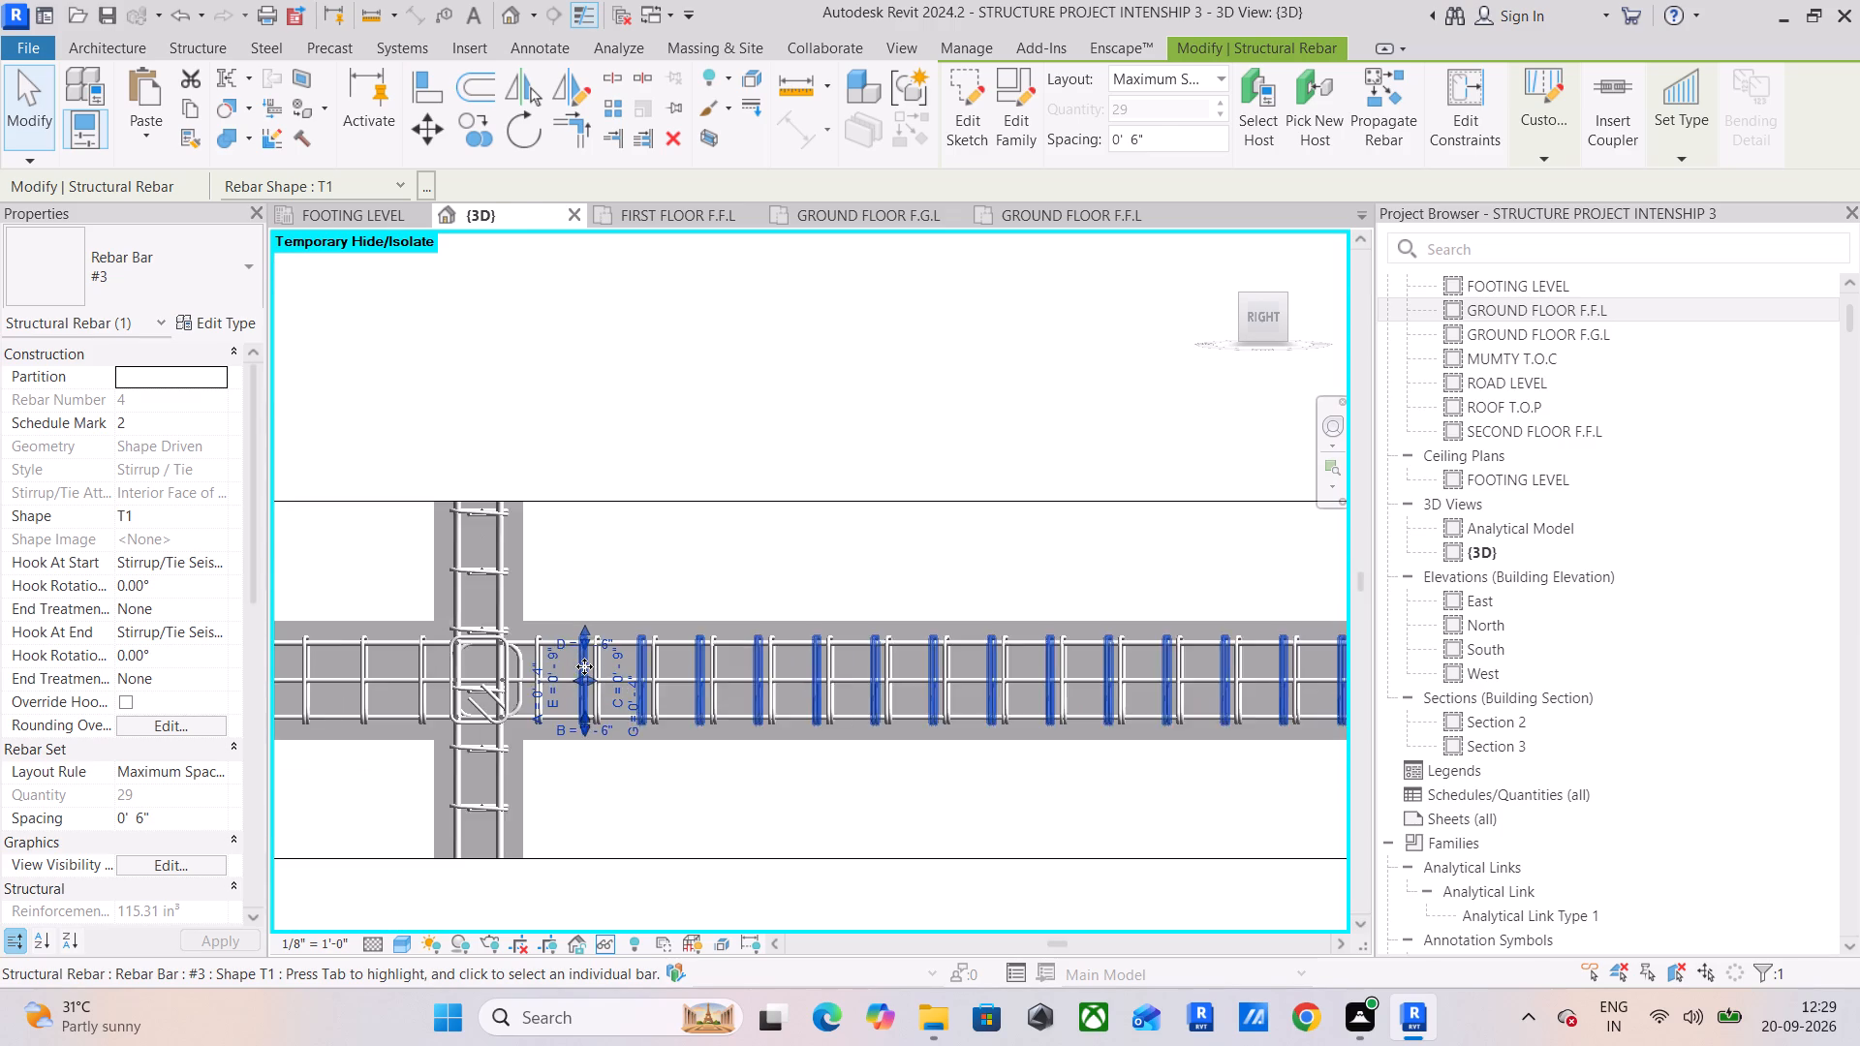
scroll(584, 666, down, 2)
drag(572, 676, 1003, 675)
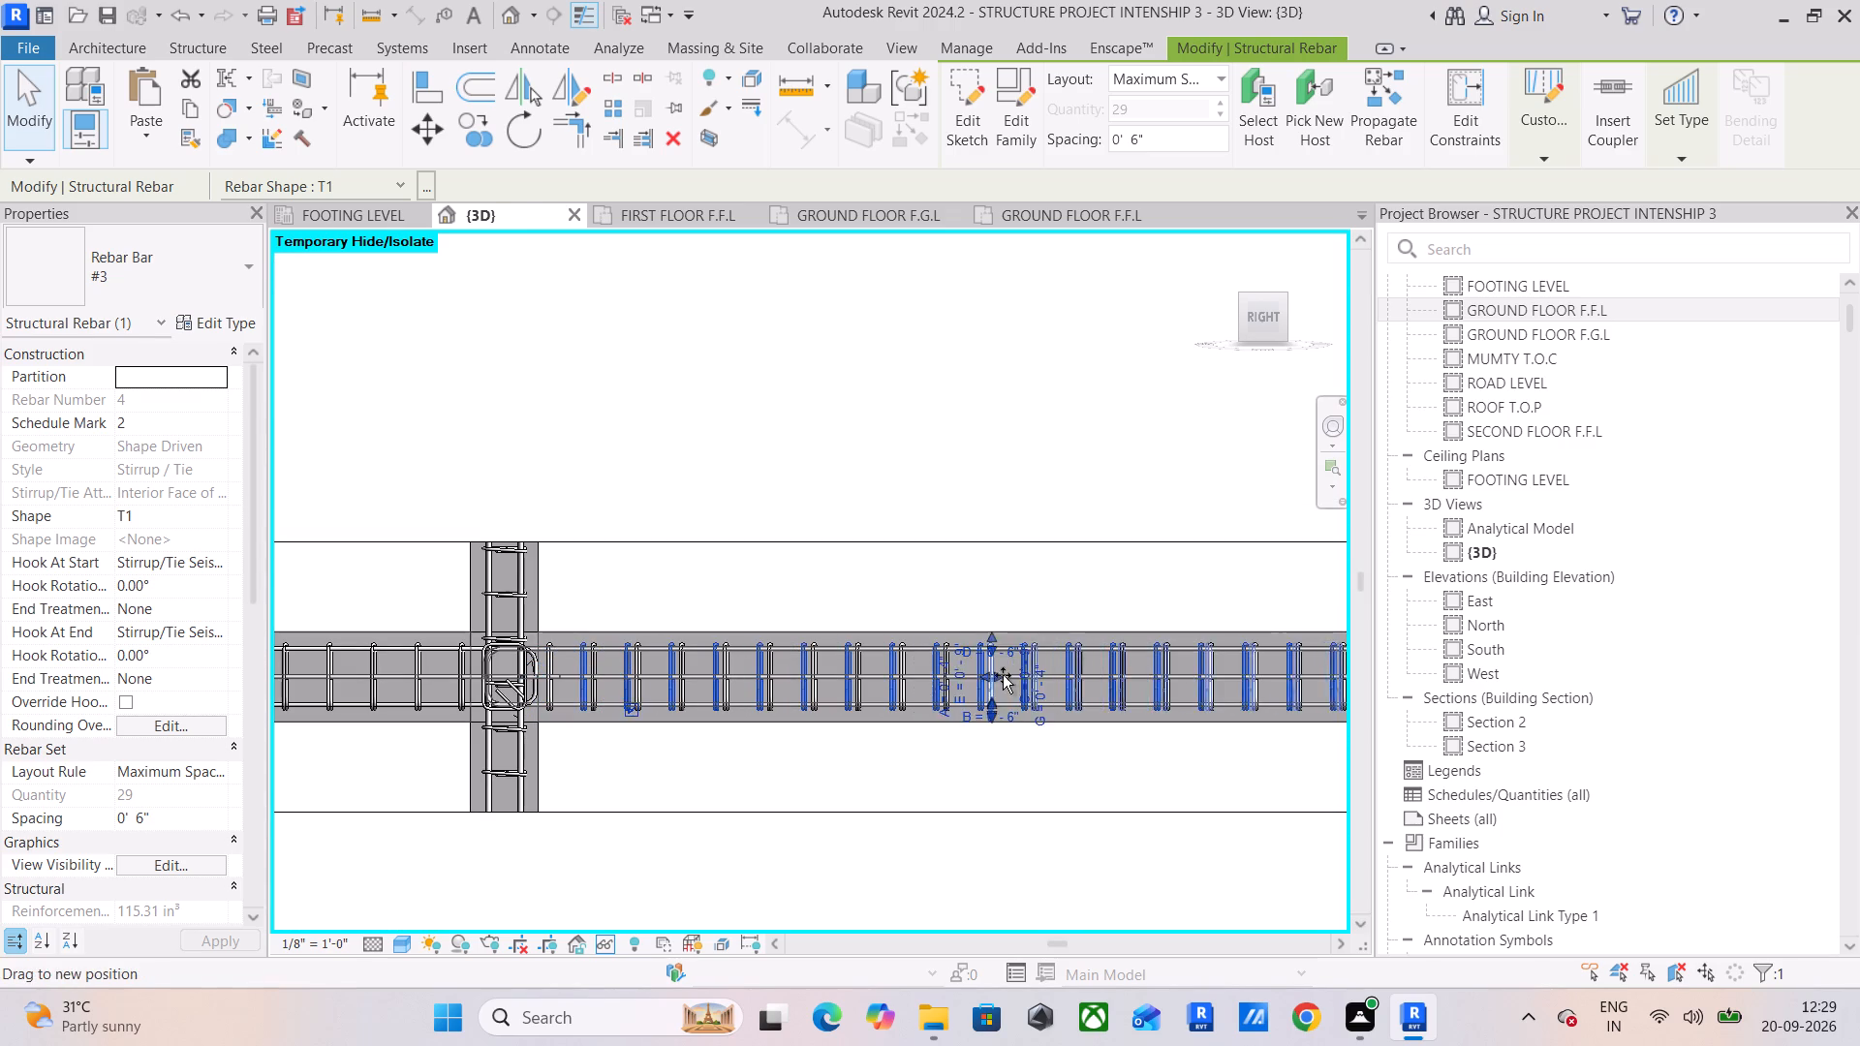
drag(1003, 675, 1077, 675)
middle_drag(1077, 675, 759, 632)
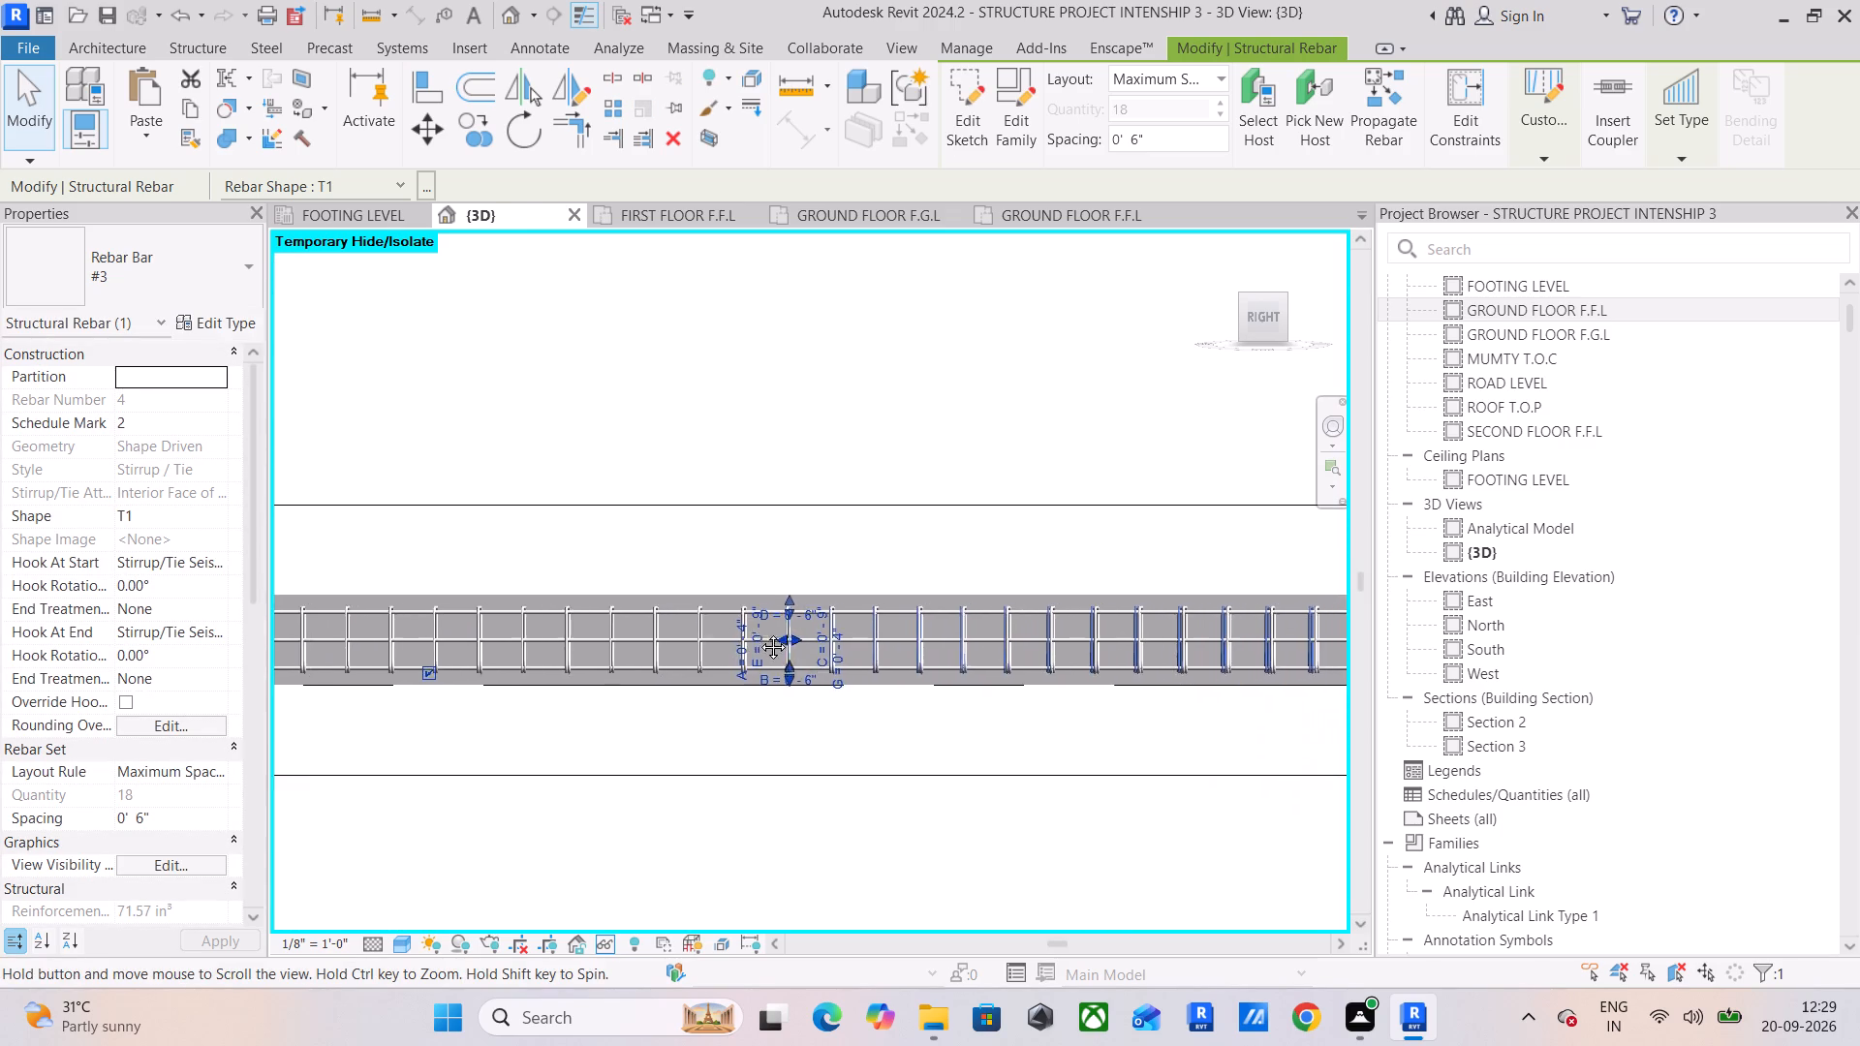
middle_drag(759, 632, 697, 620)
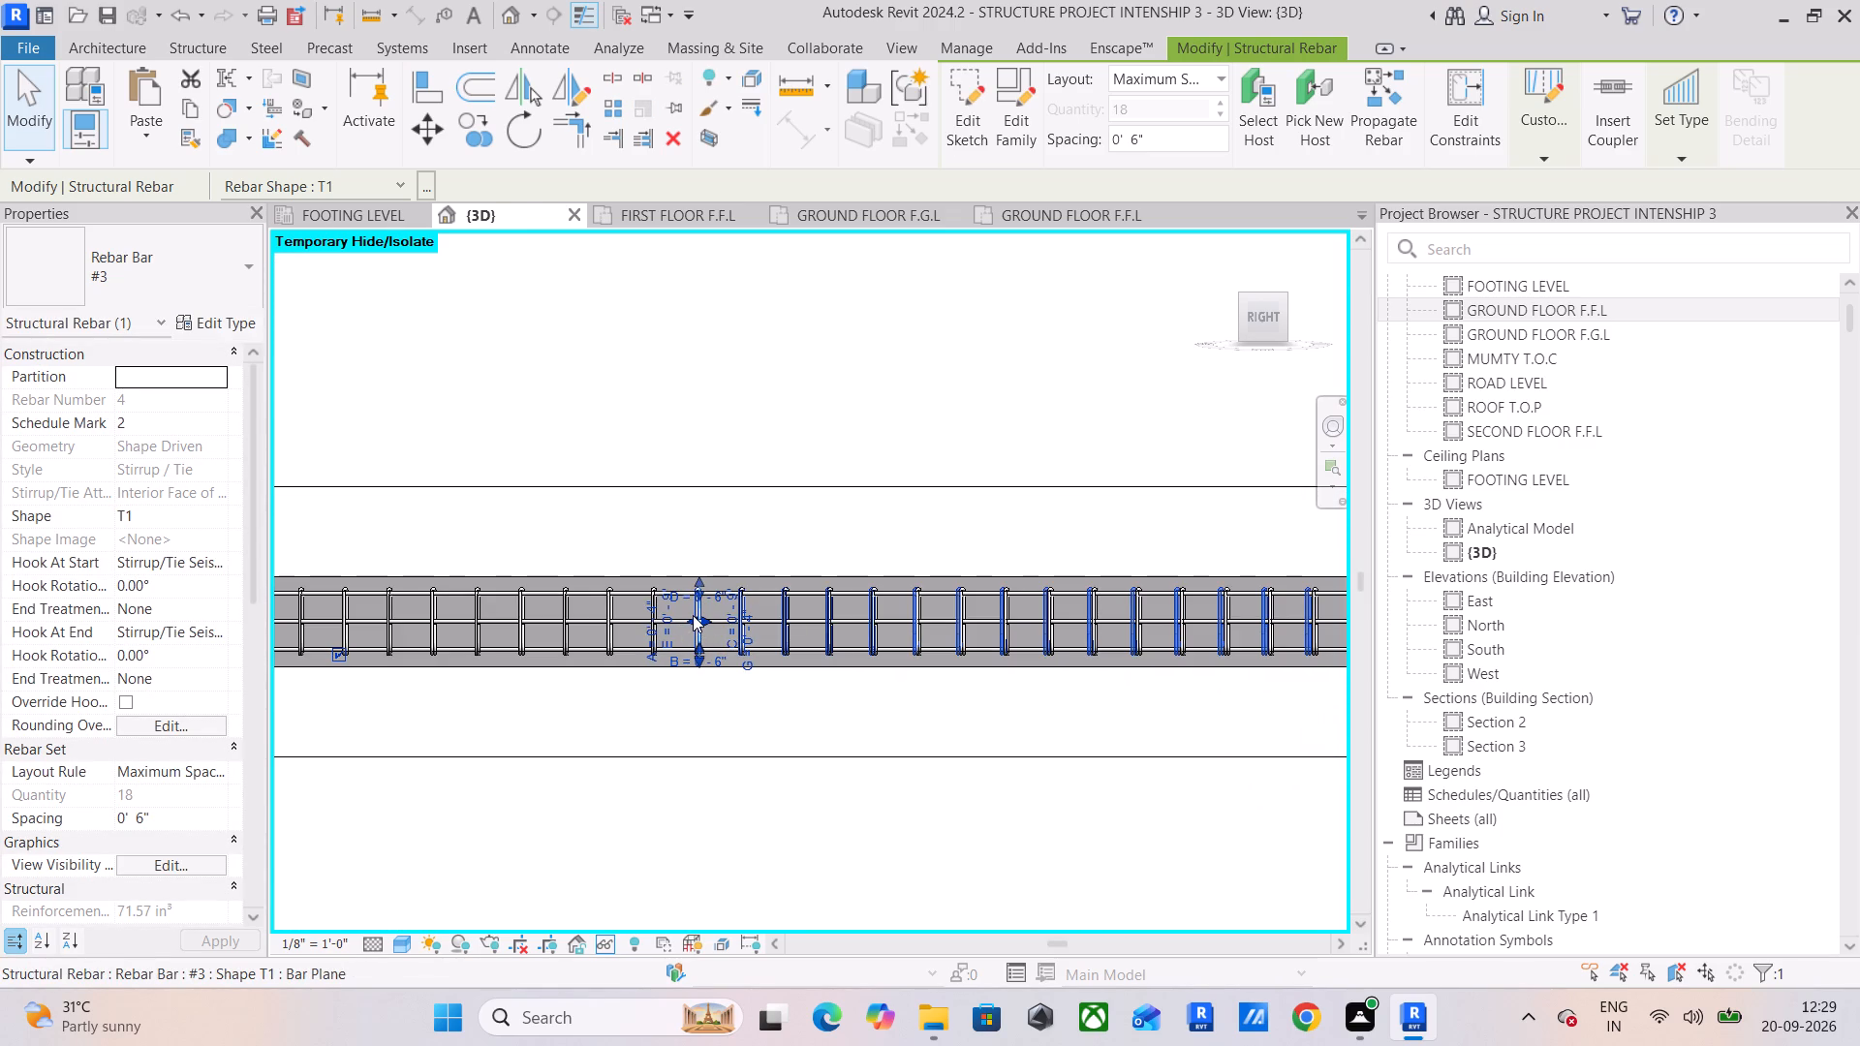
scroll(863, 614, down, 5)
middle_drag(897, 619, 756, 626)
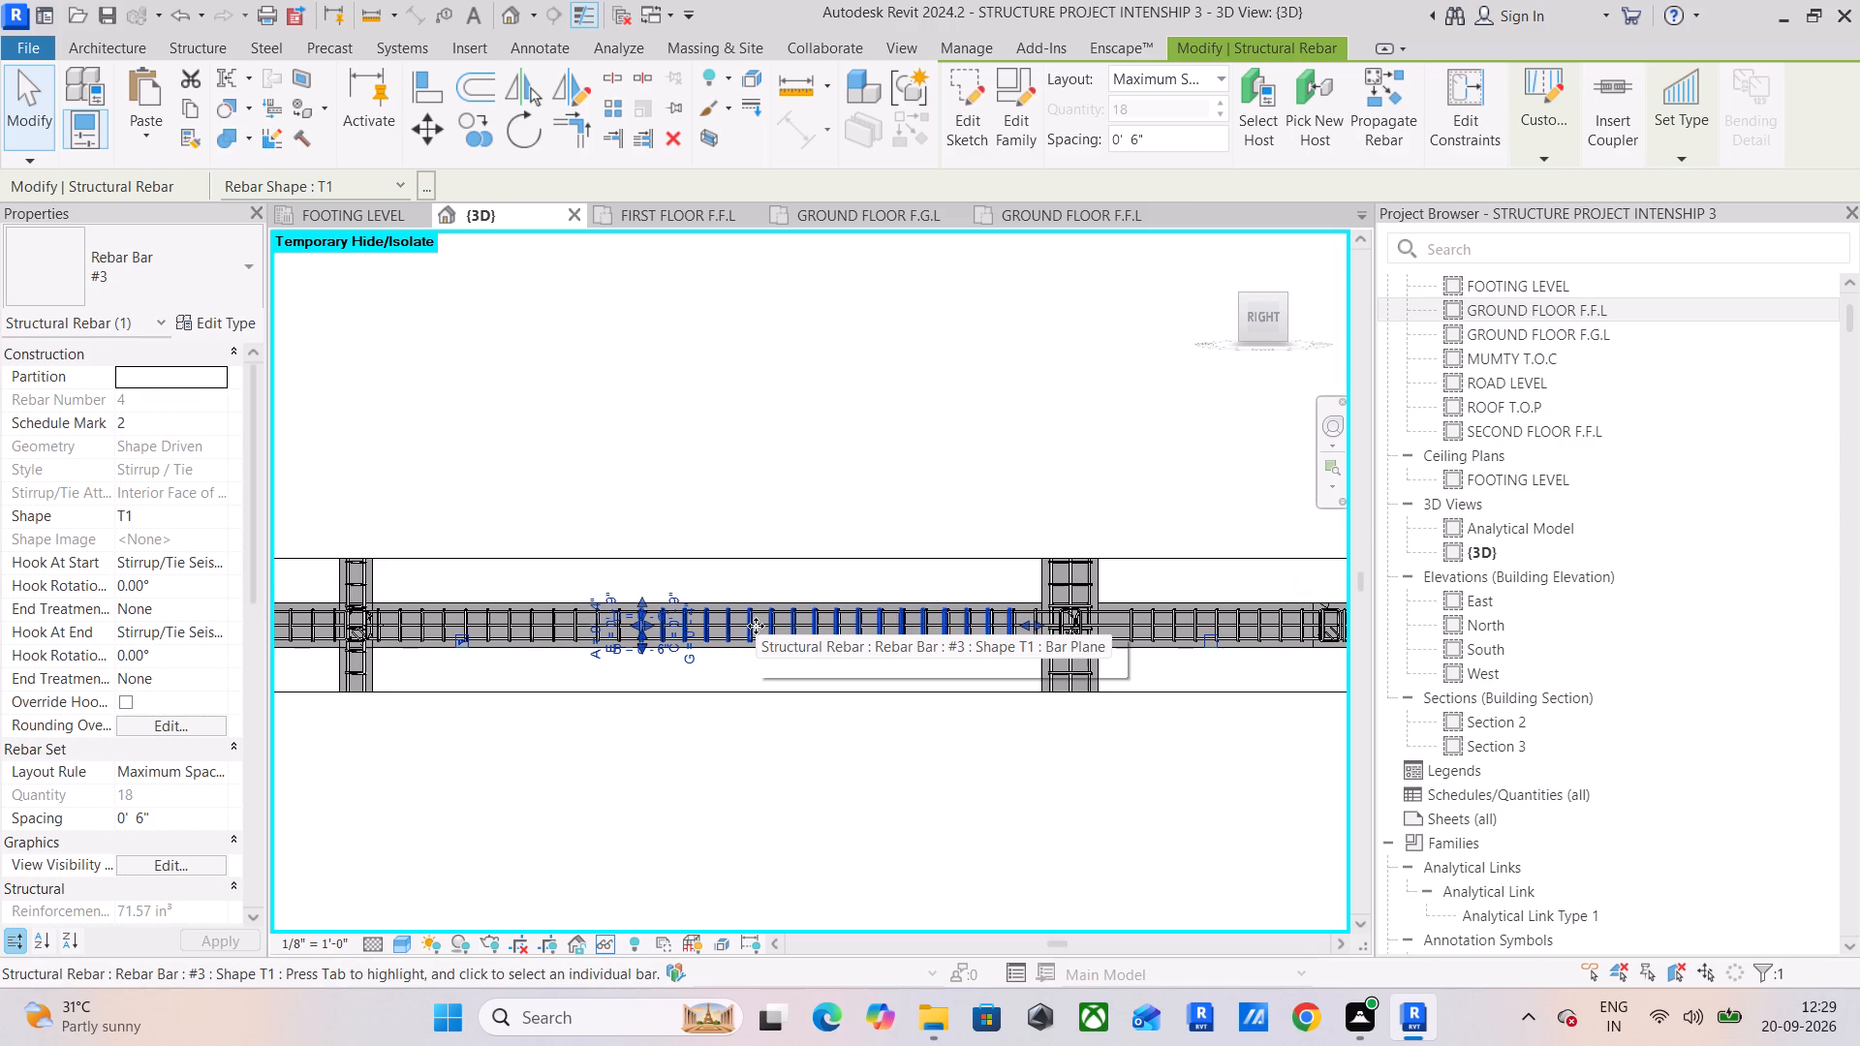
right_click(756, 626)
click(799, 610)
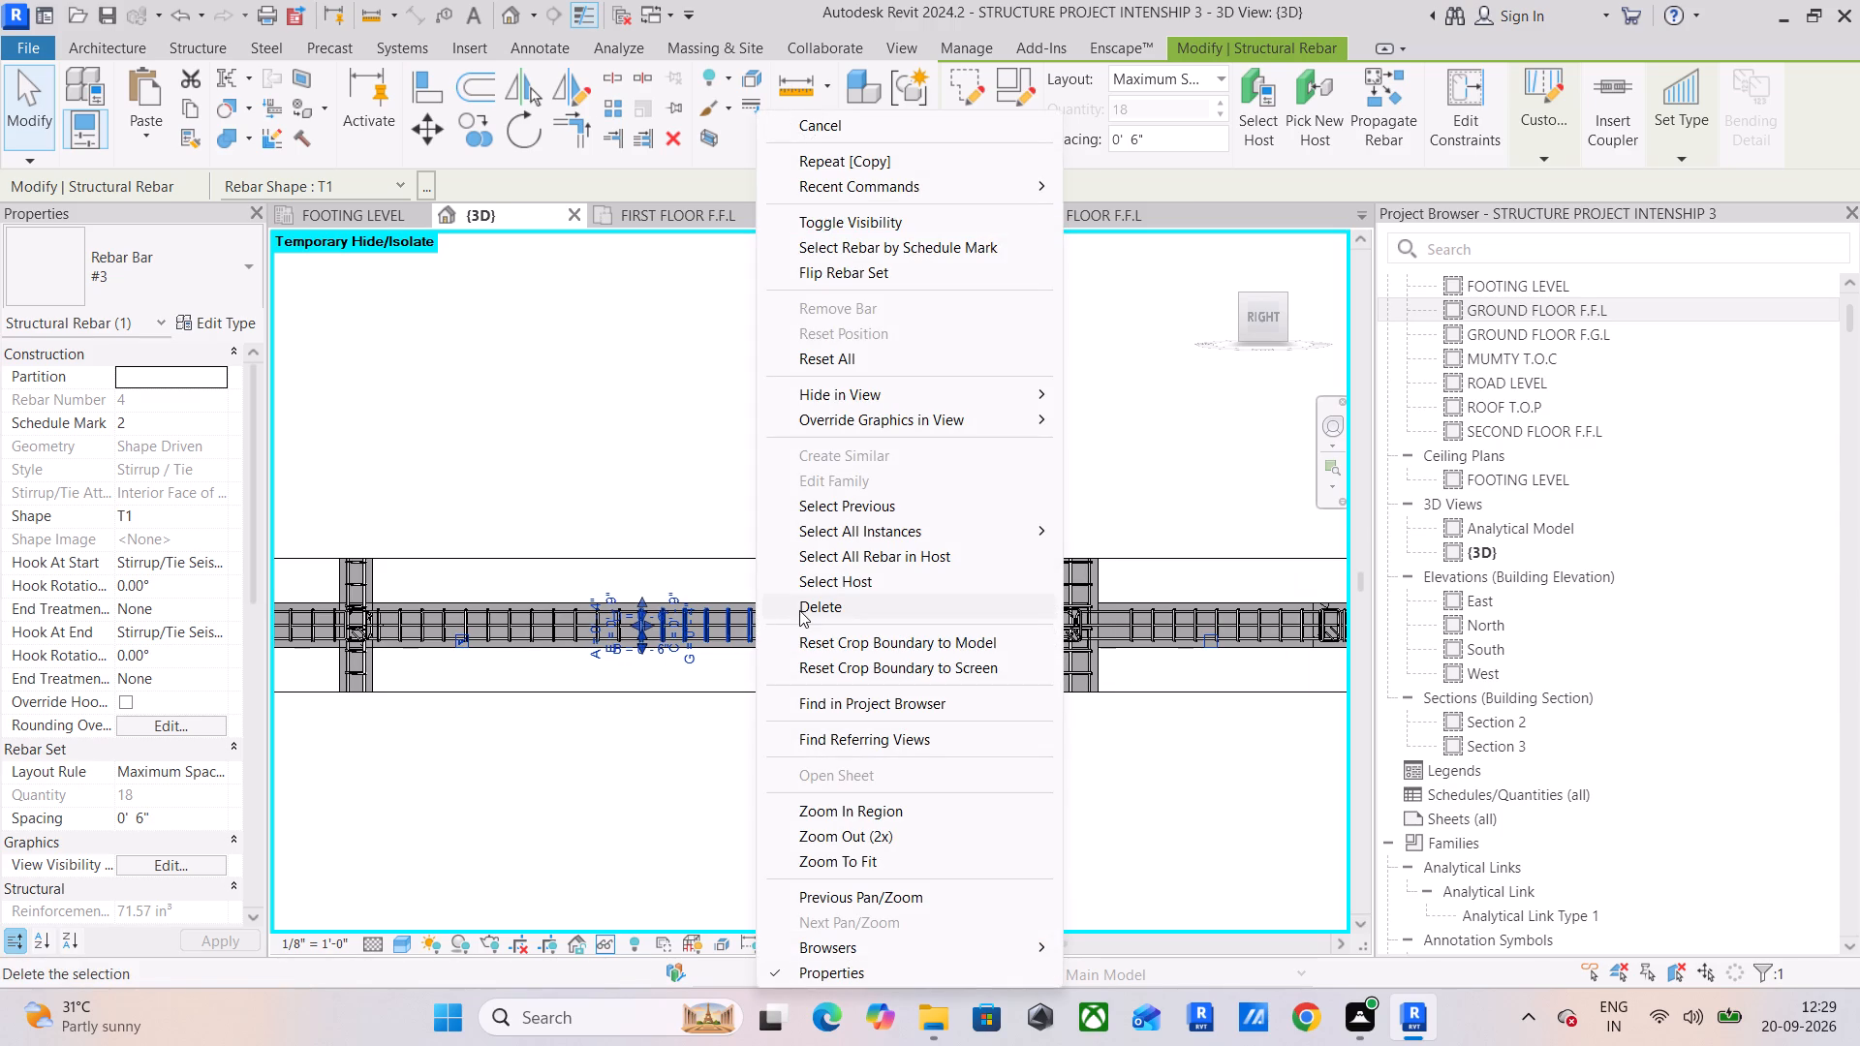
Extend the nearer top #4 shape 02 bar of that span through the narrow column so its hook sits just inside the opposite face.
scroll(391, 631, up, 4)
middle_drag(511, 692, 853, 663)
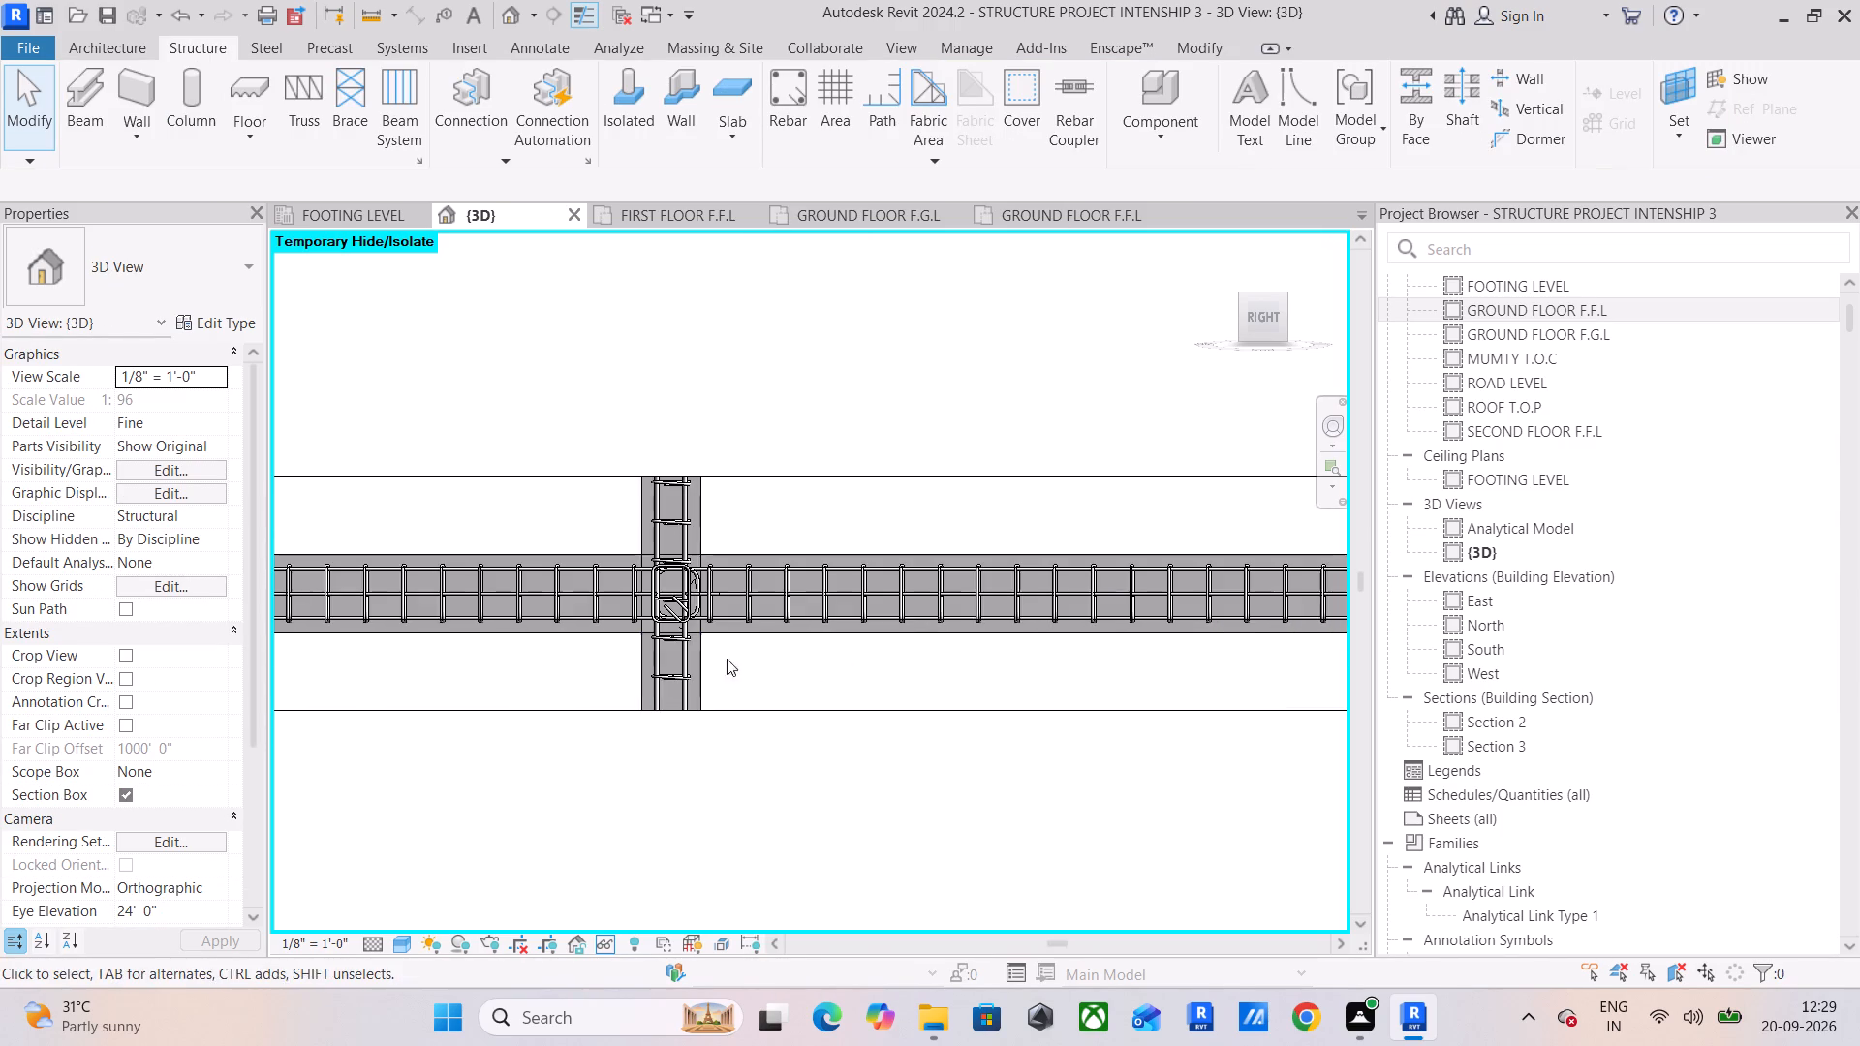
scroll(666, 606, up, 9)
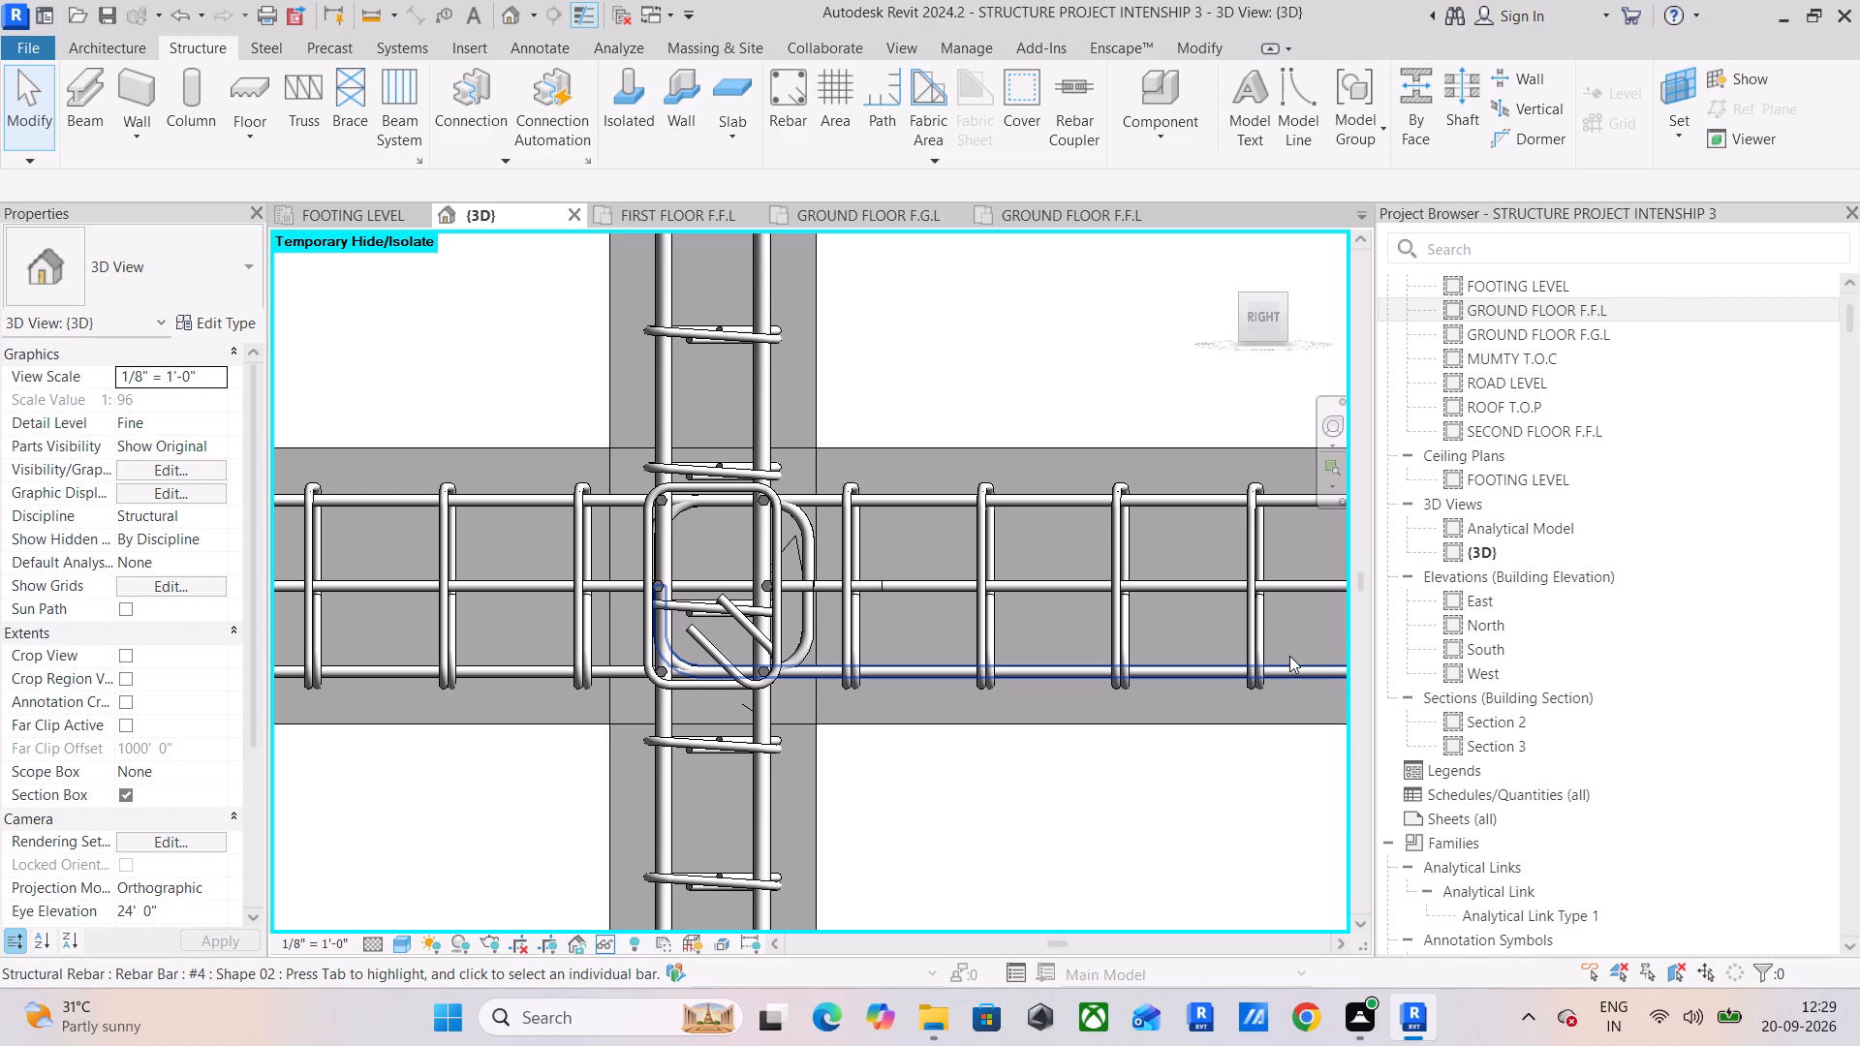
click(925, 499)
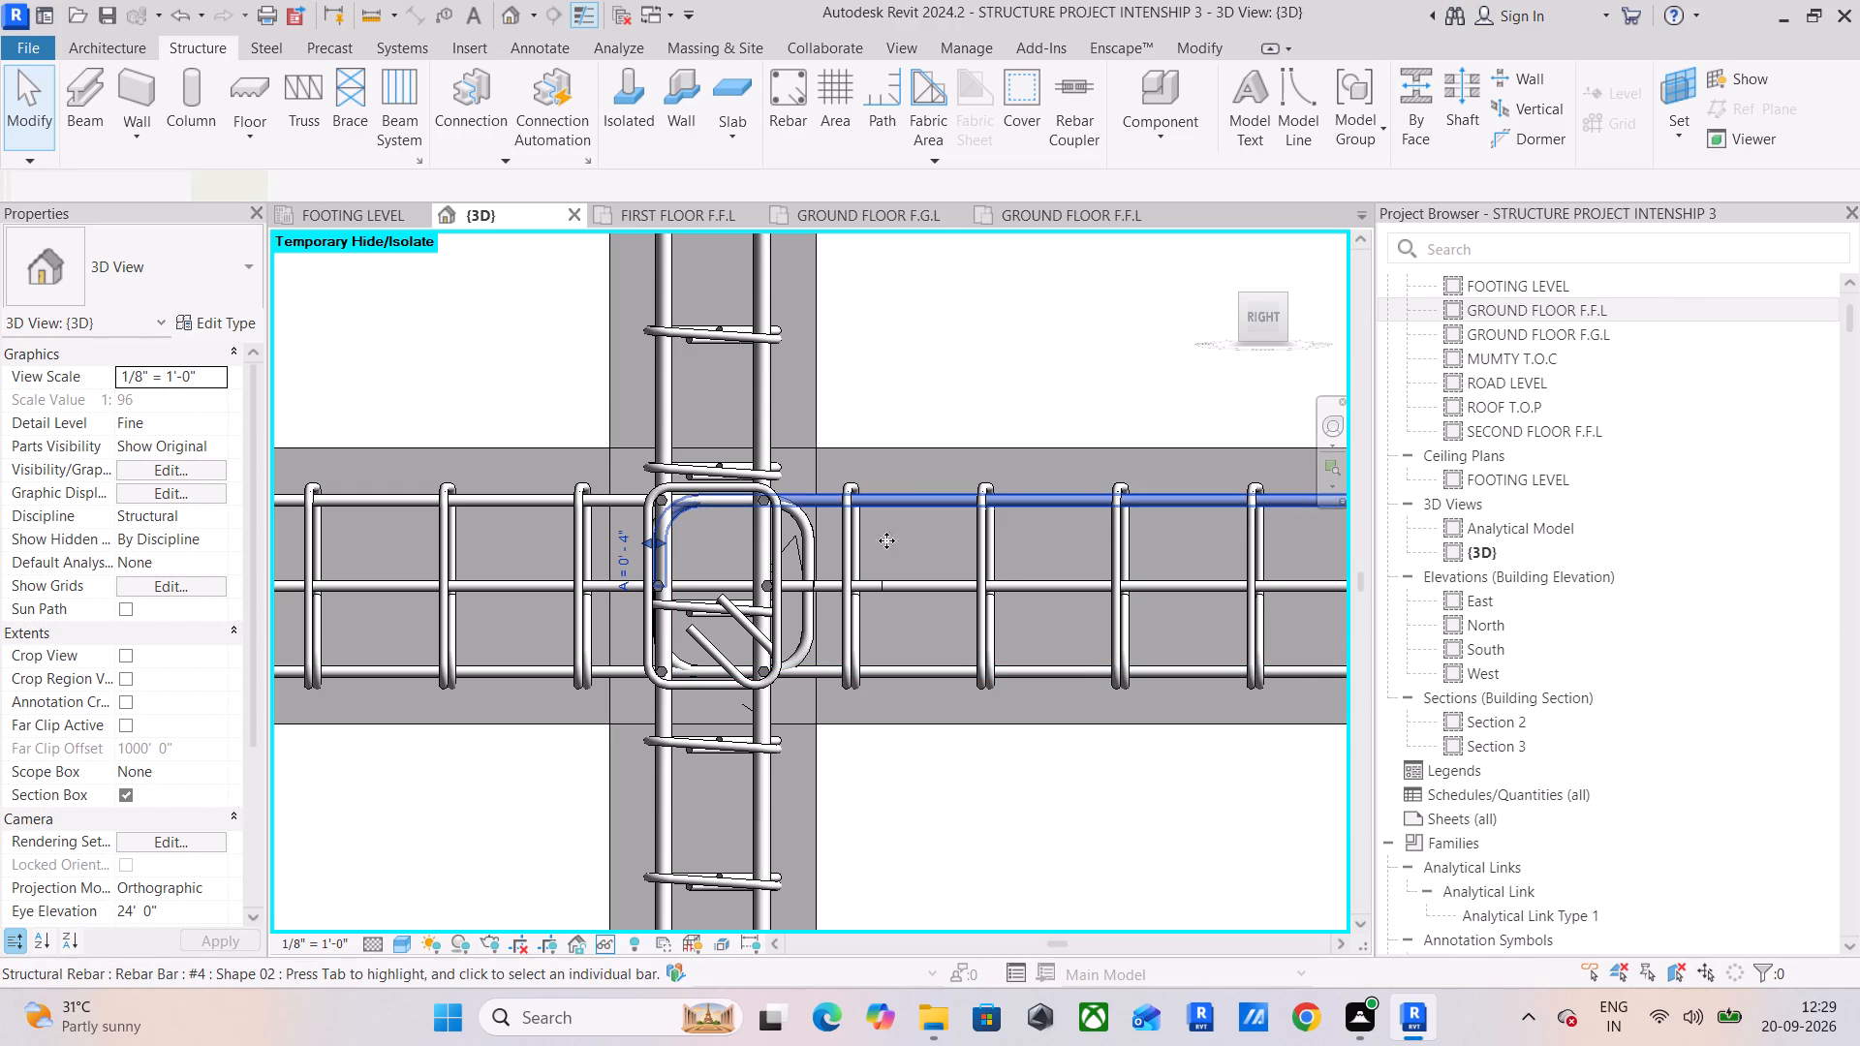
scroll(611, 553, up, 5)
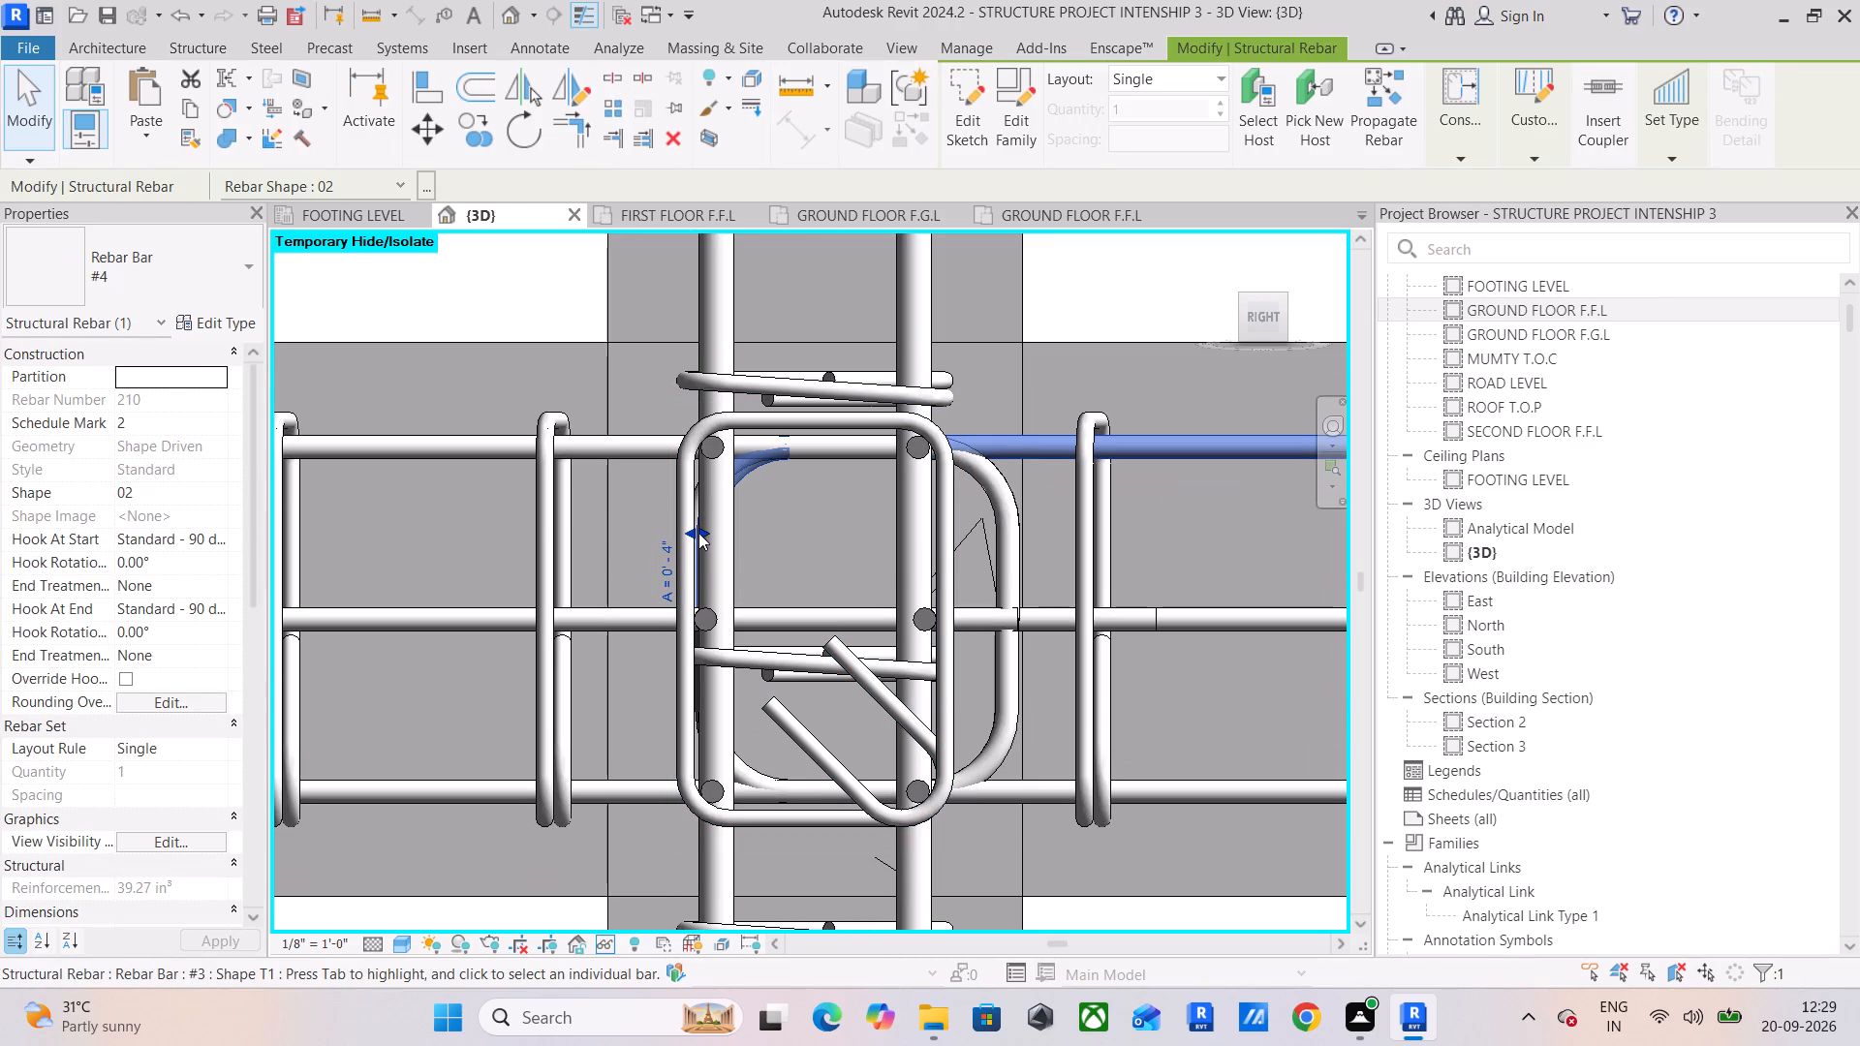
drag(692, 532, 622, 539)
Extend the span's middle straight #4 shape 00 bar through the narrow column, ending in line with the extended top bar's hook.
click(1039, 614)
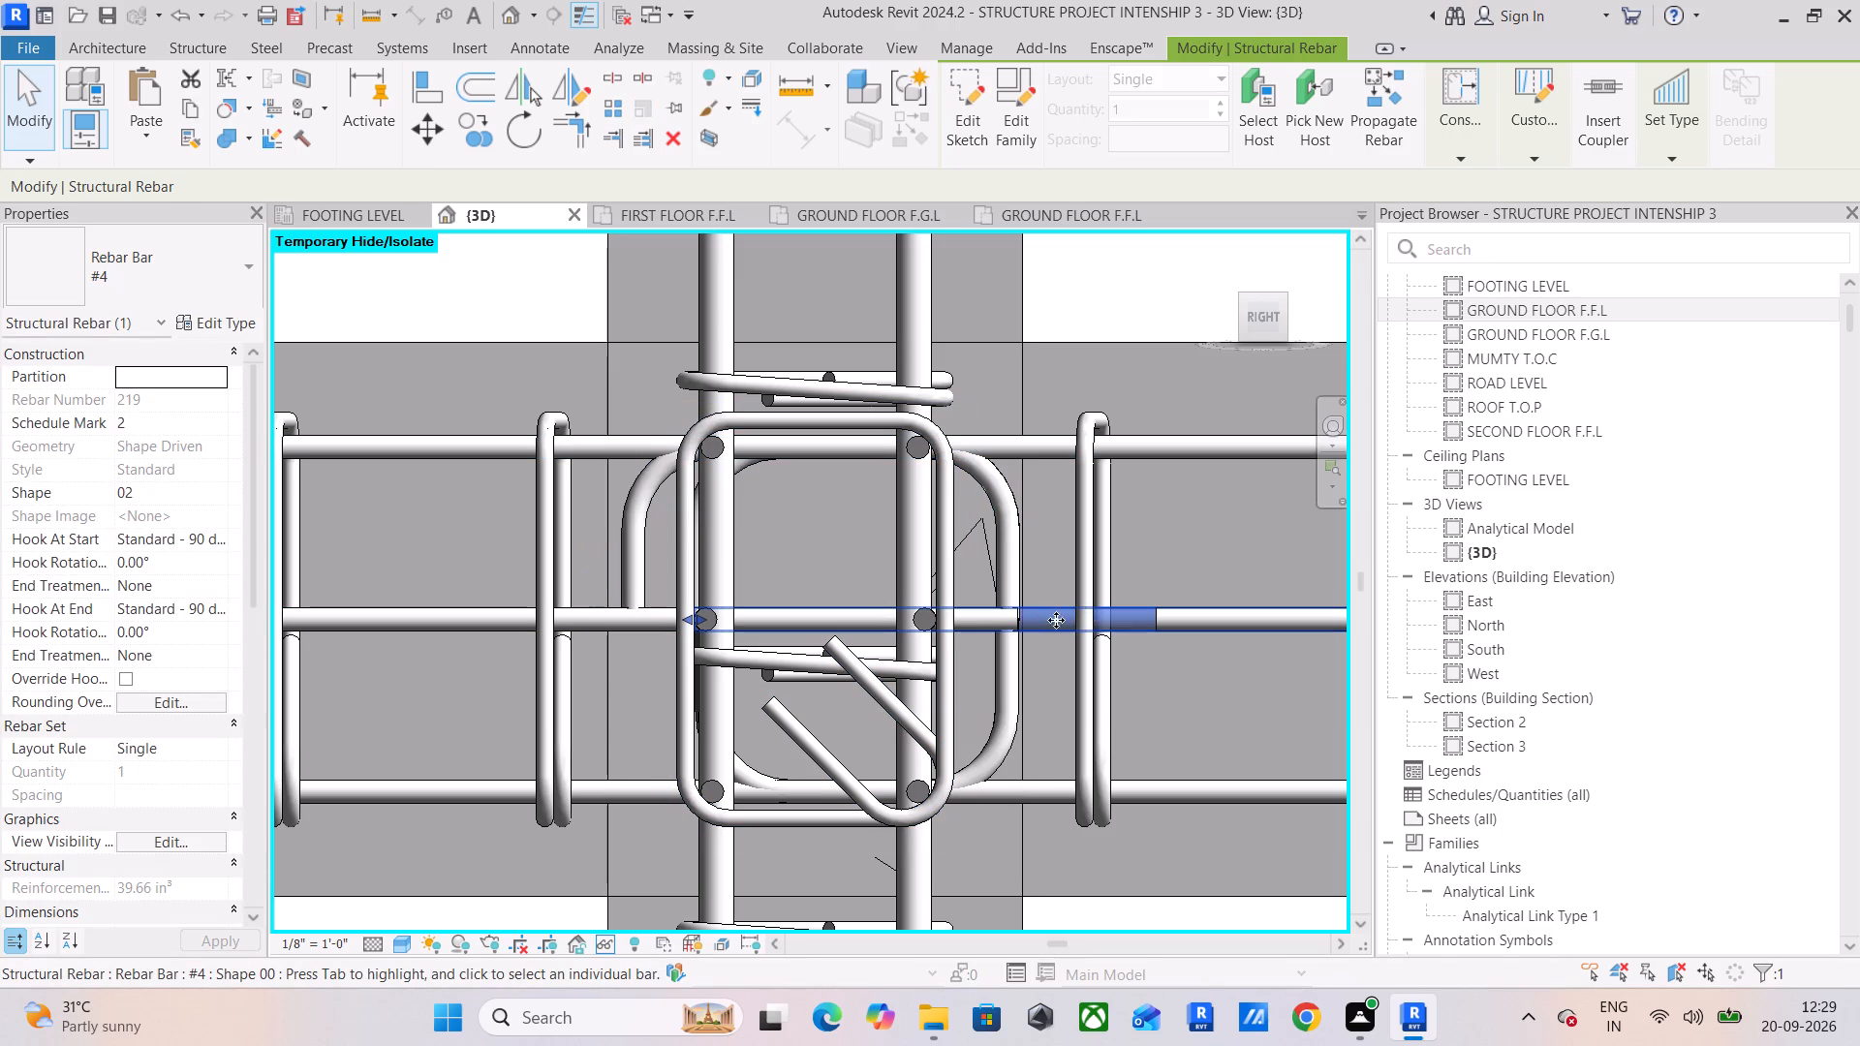
click(1267, 621)
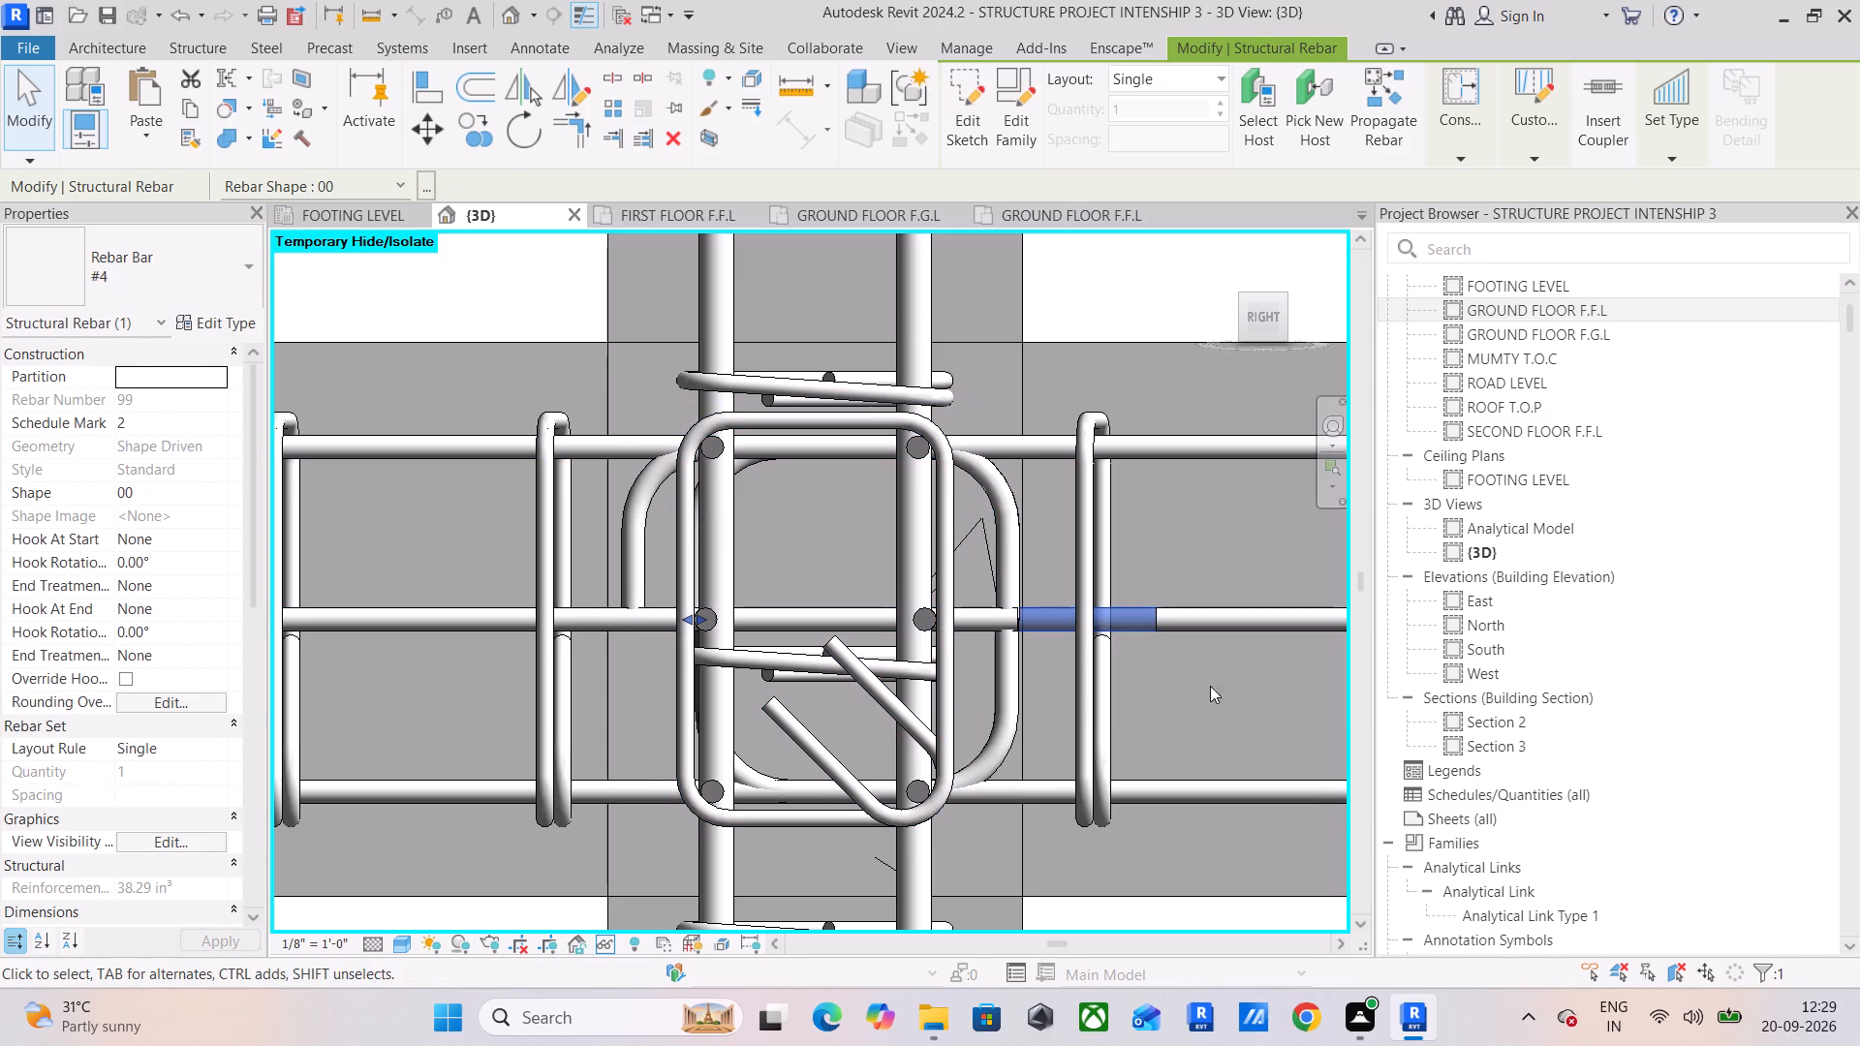
click(1210, 686)
click(1224, 627)
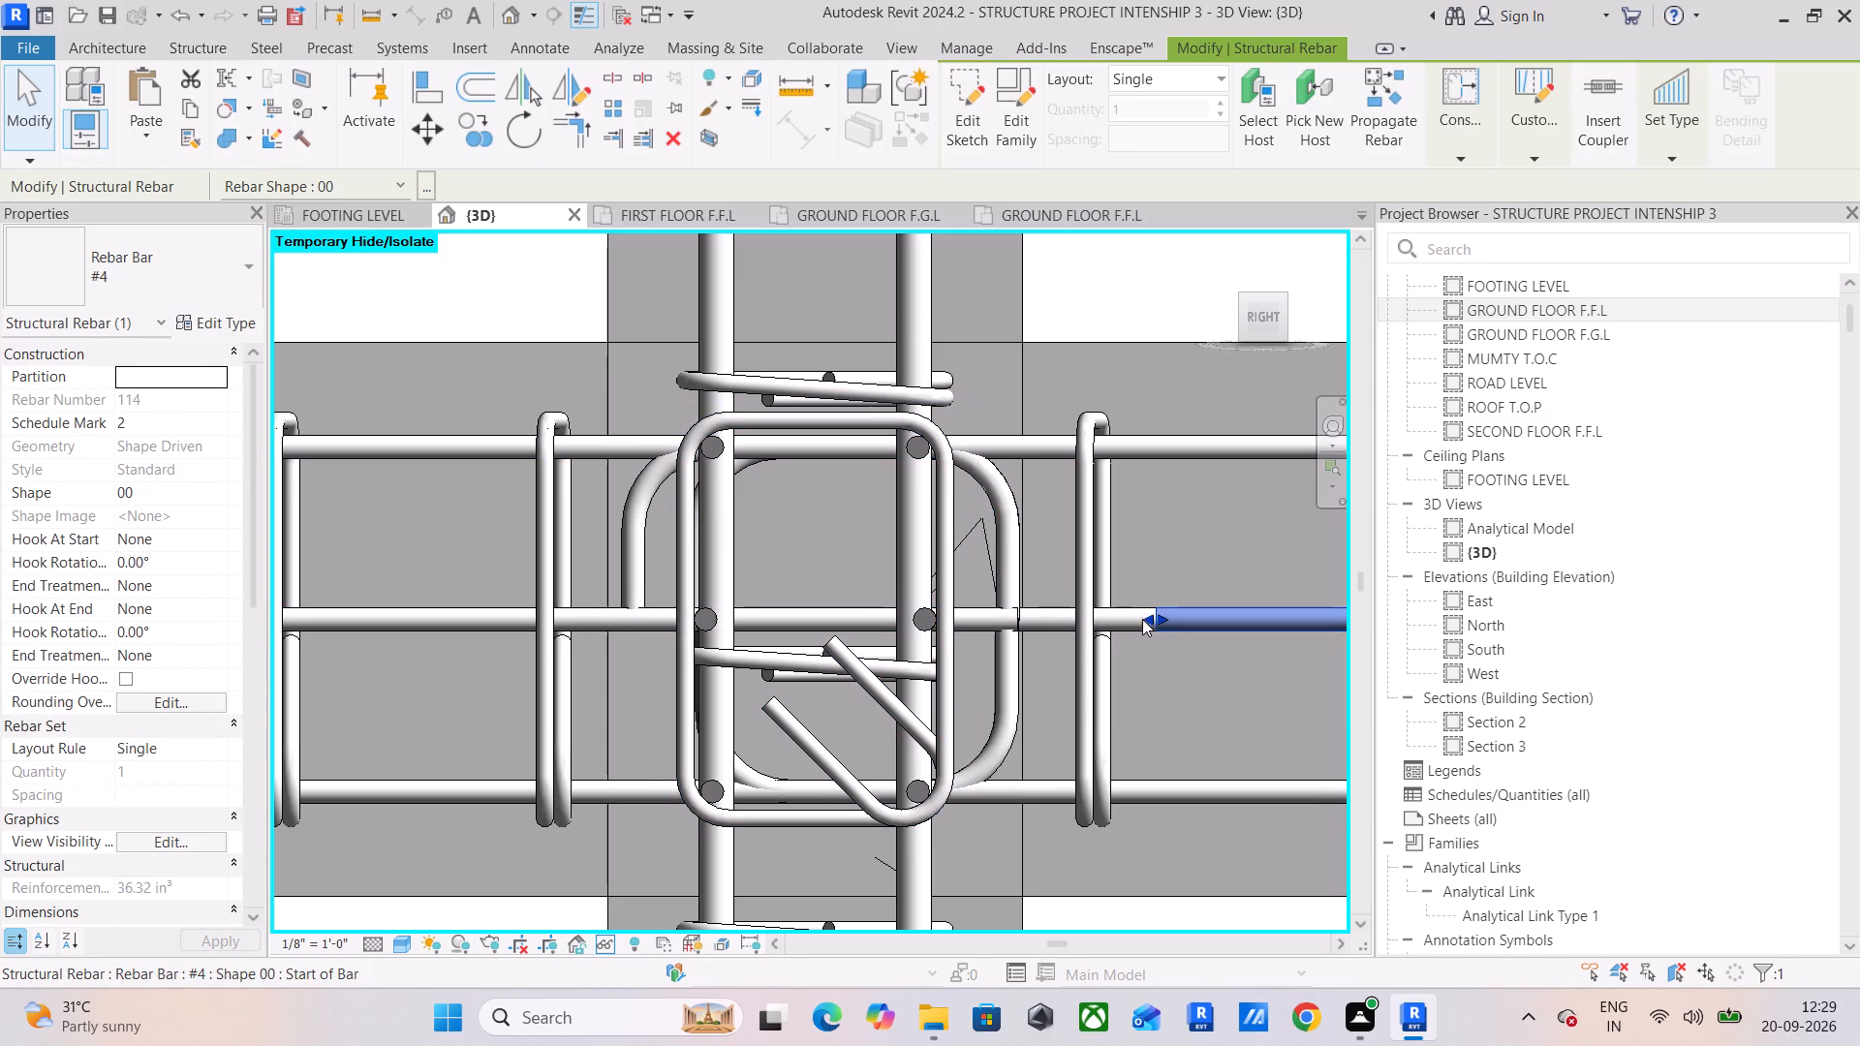
drag(1145, 620, 627, 617)
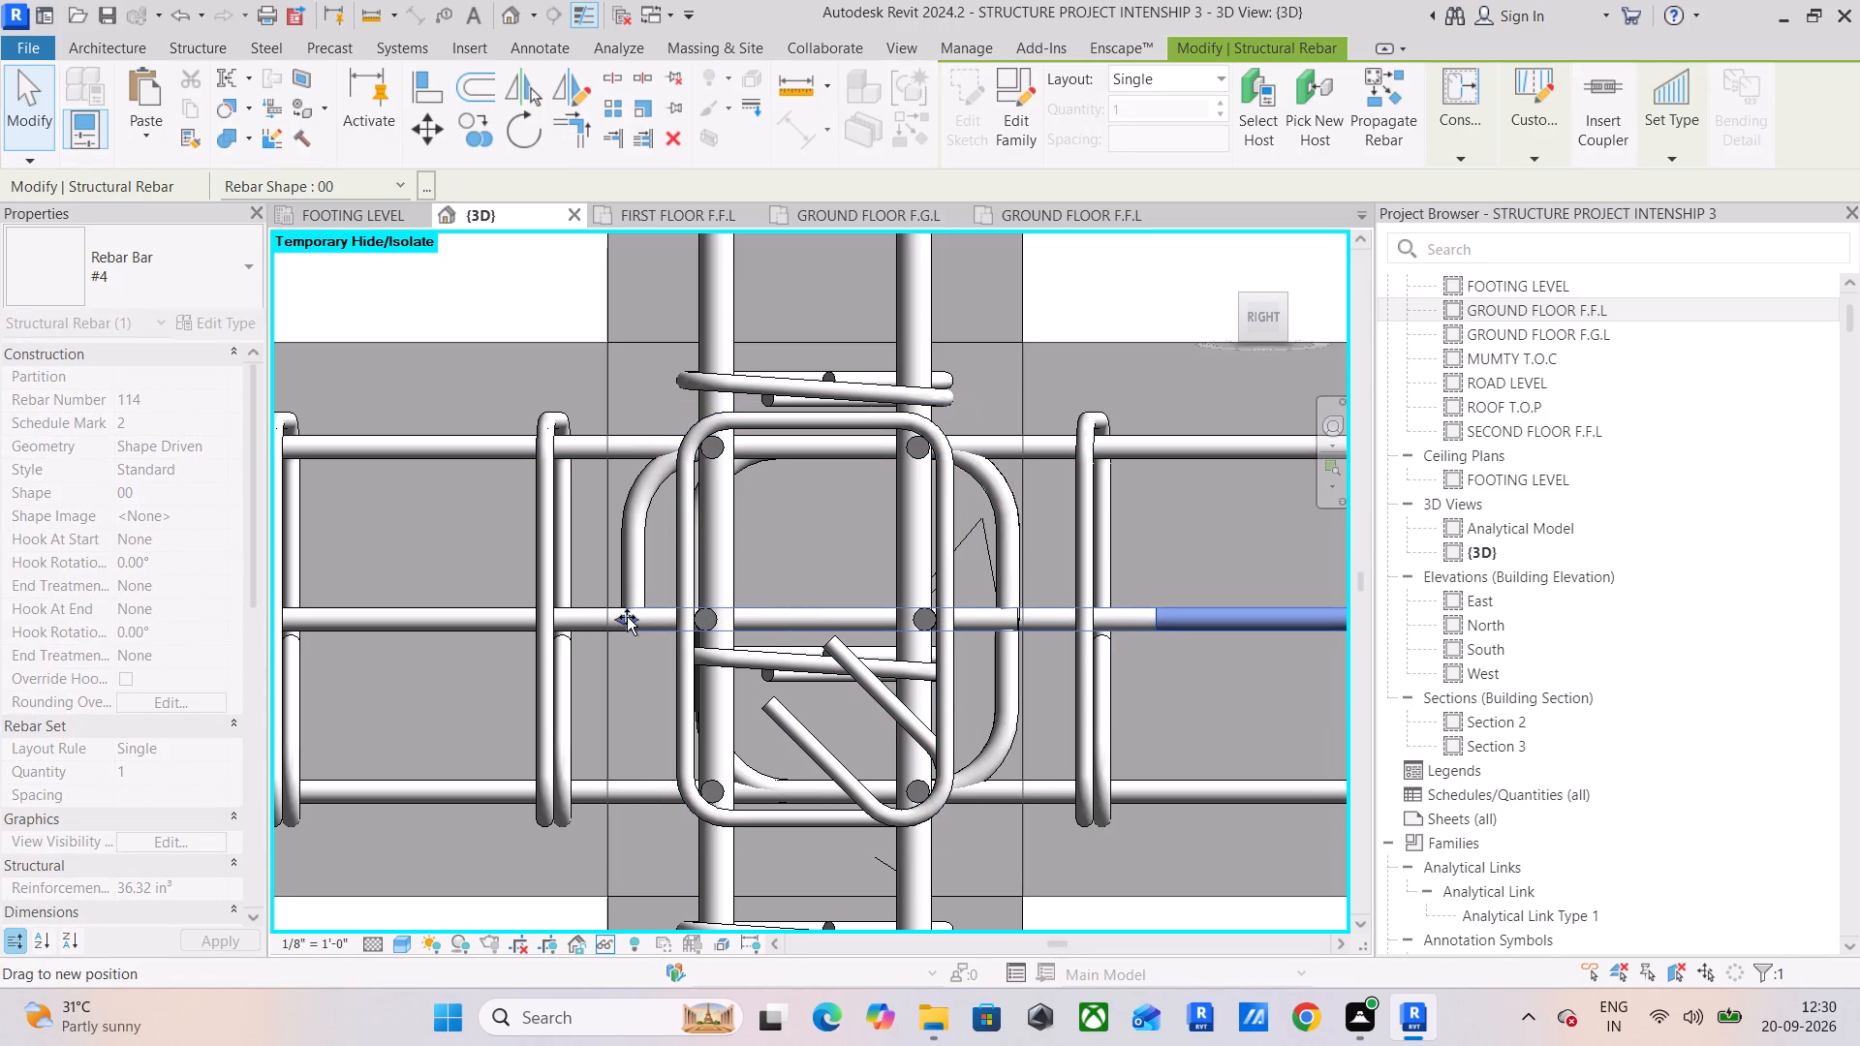
drag(627, 617, 635, 622)
Extend the other top #4 shape 02 bar through the narrow column so its hook lines up with the neighbouring top hook.
click(1156, 450)
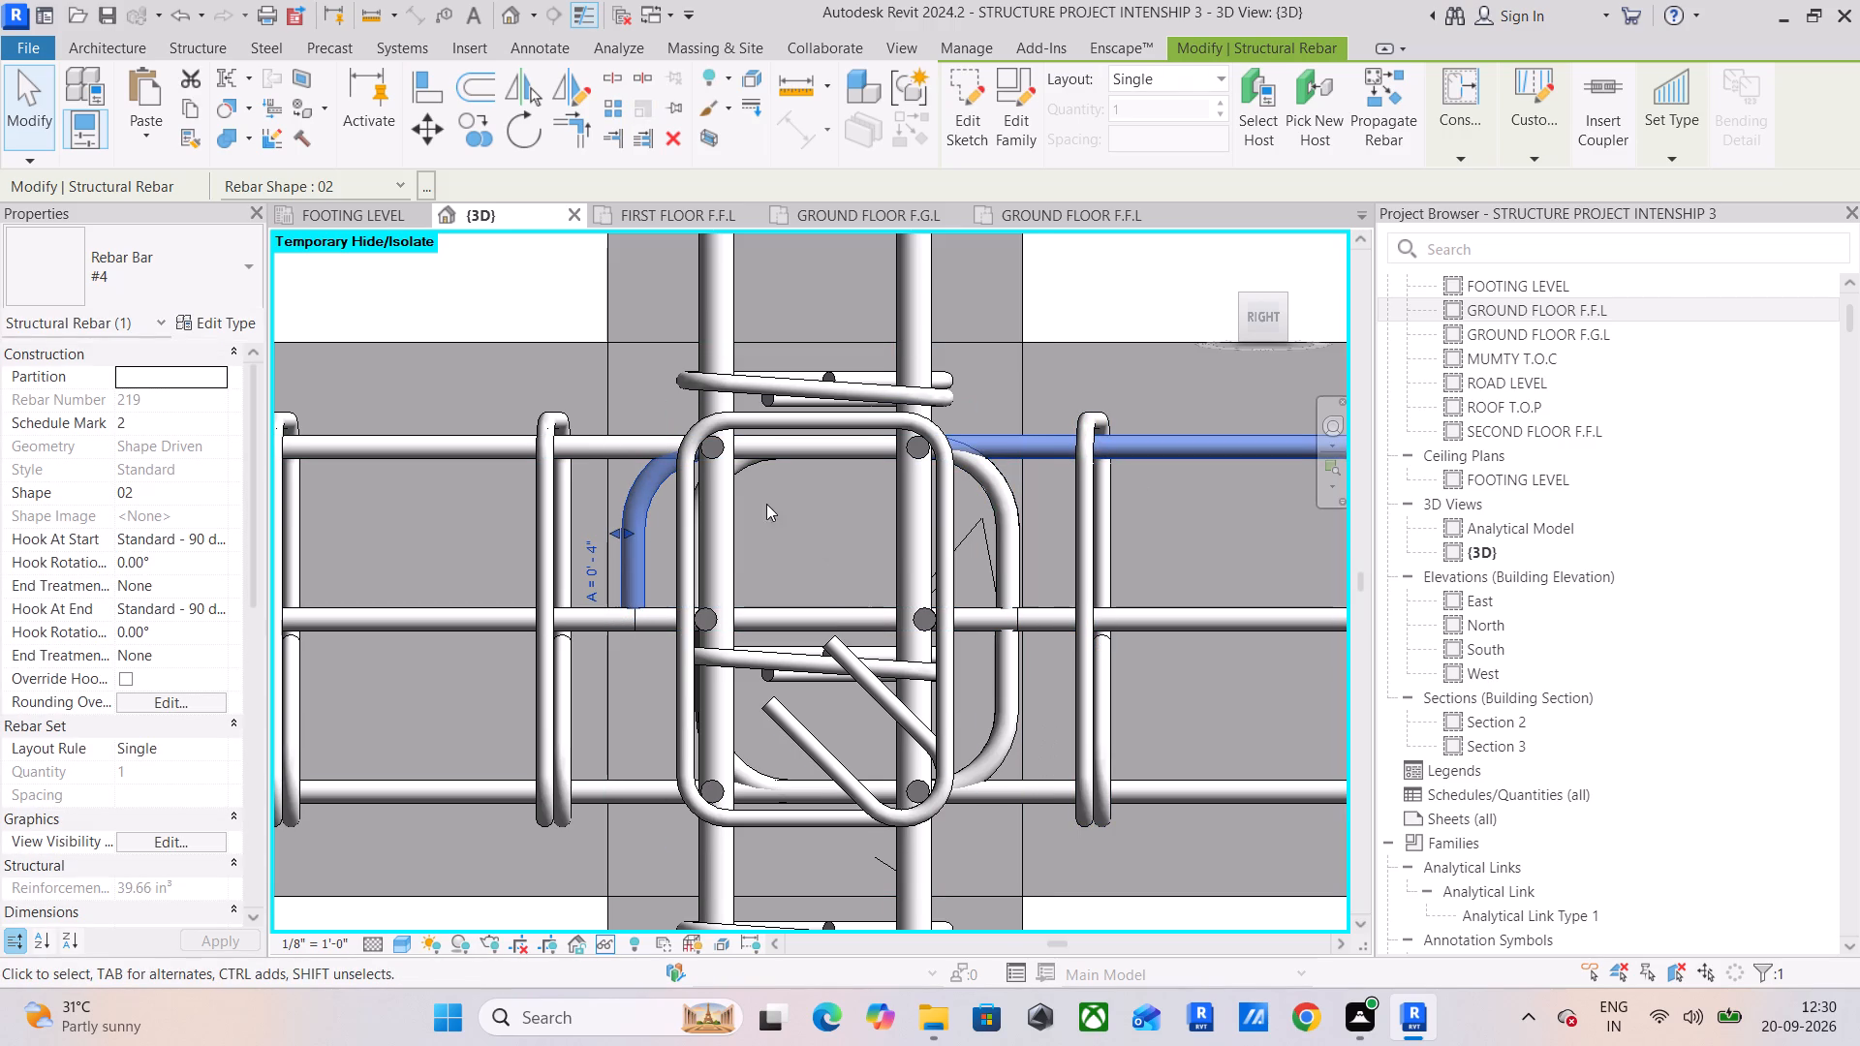
click(748, 470)
drag(681, 531, 681, 530)
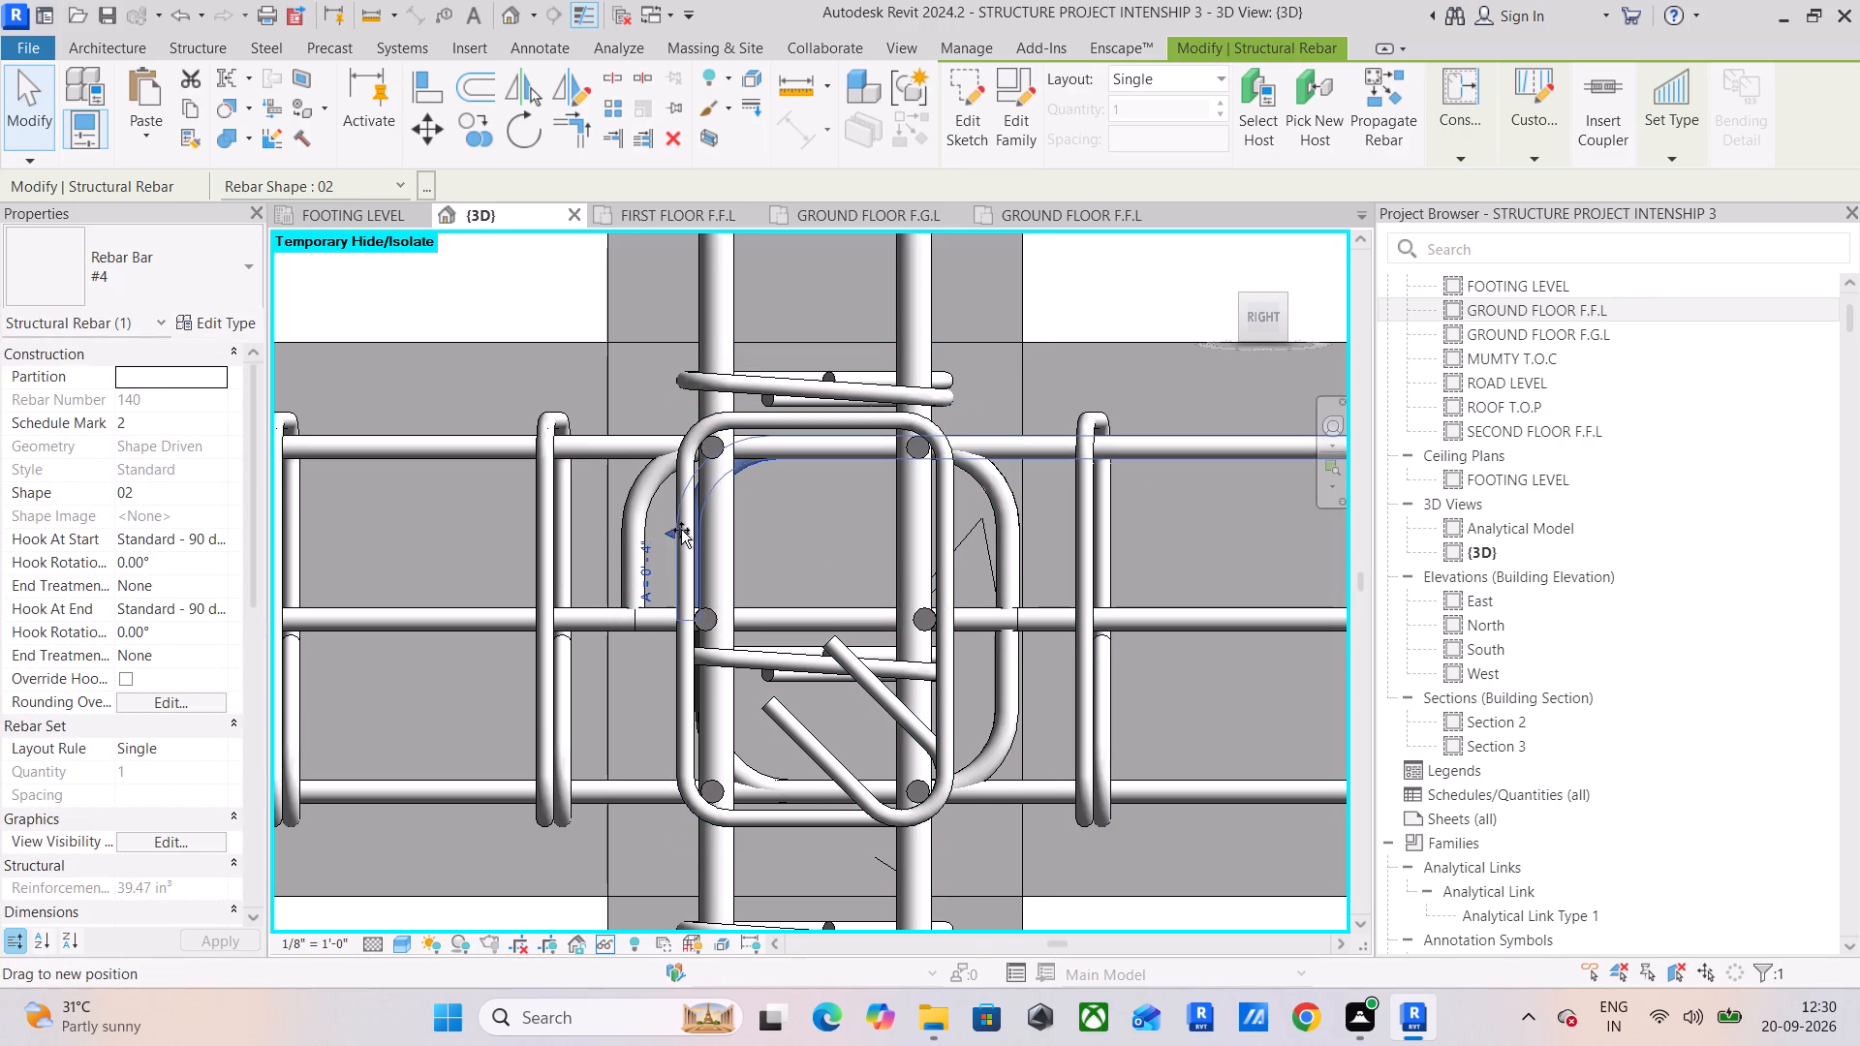
drag(681, 530, 624, 534)
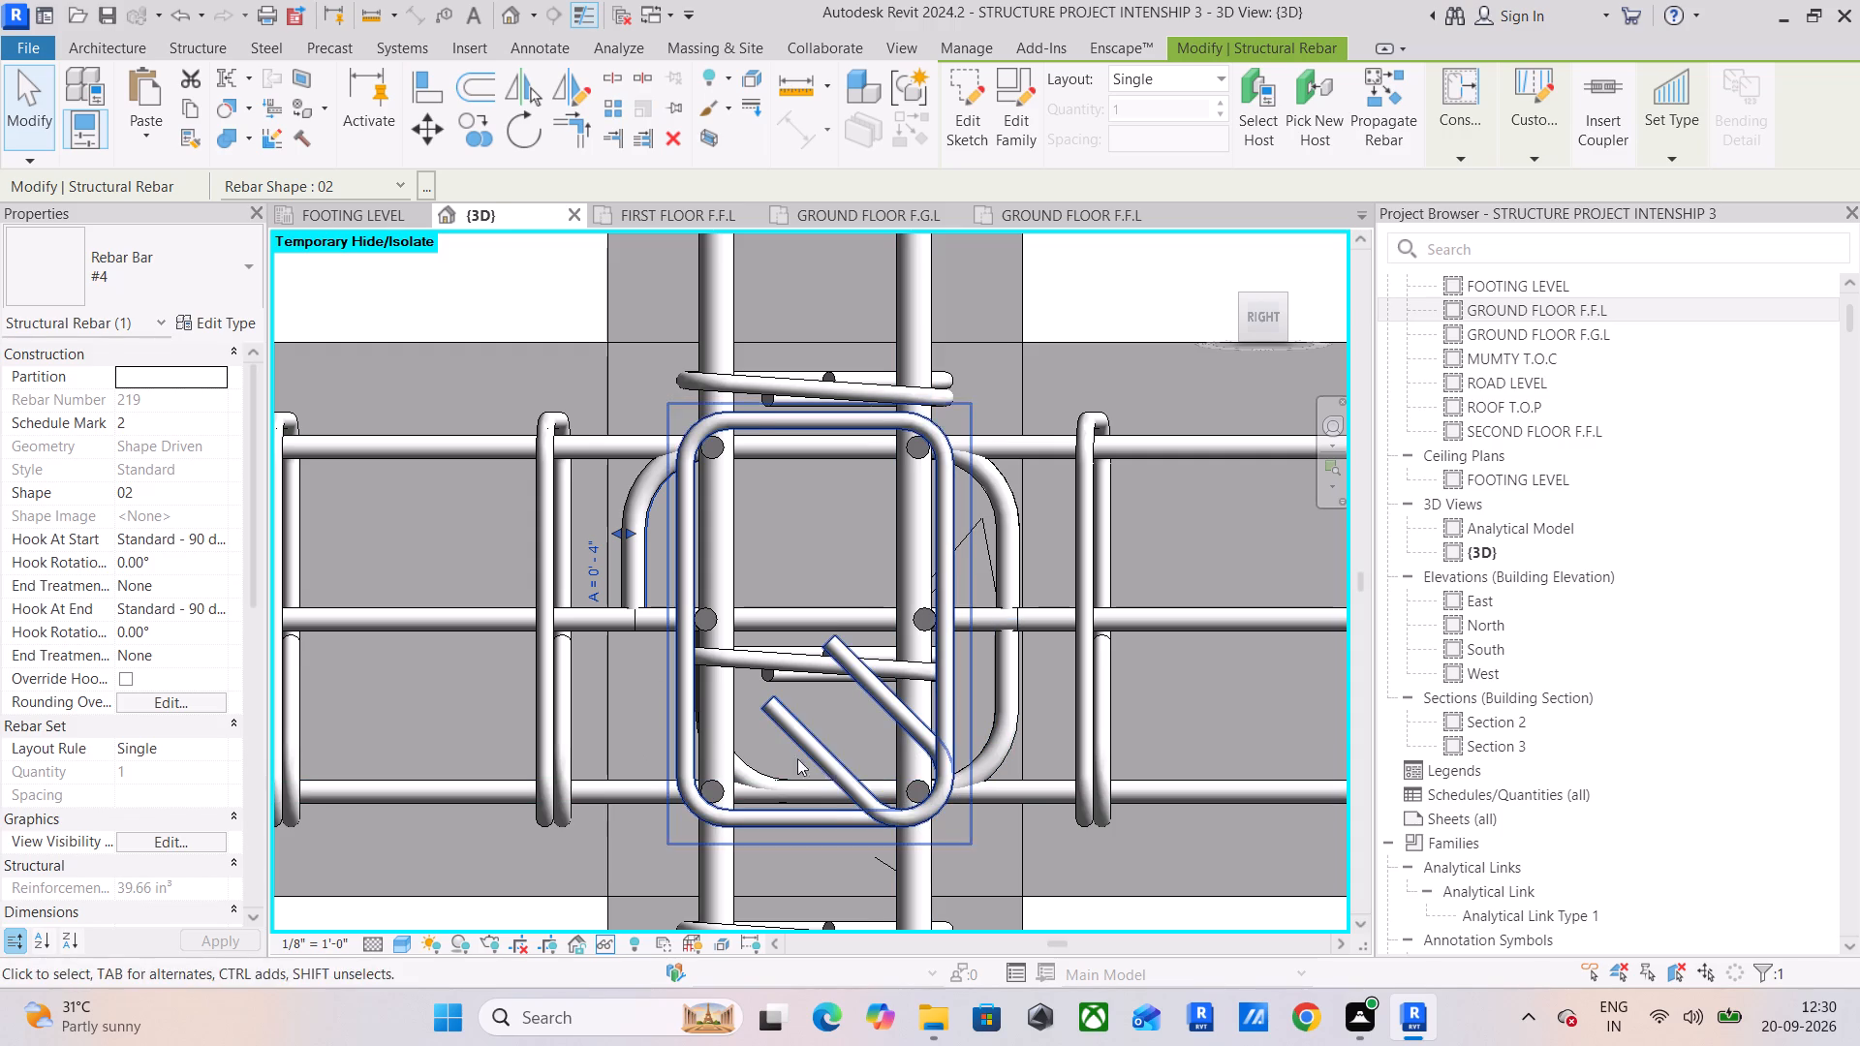
Extend both bottom #4 shape 02 bars of the span through the narrow column so their hooks line up below the top hooks.
click(764, 768)
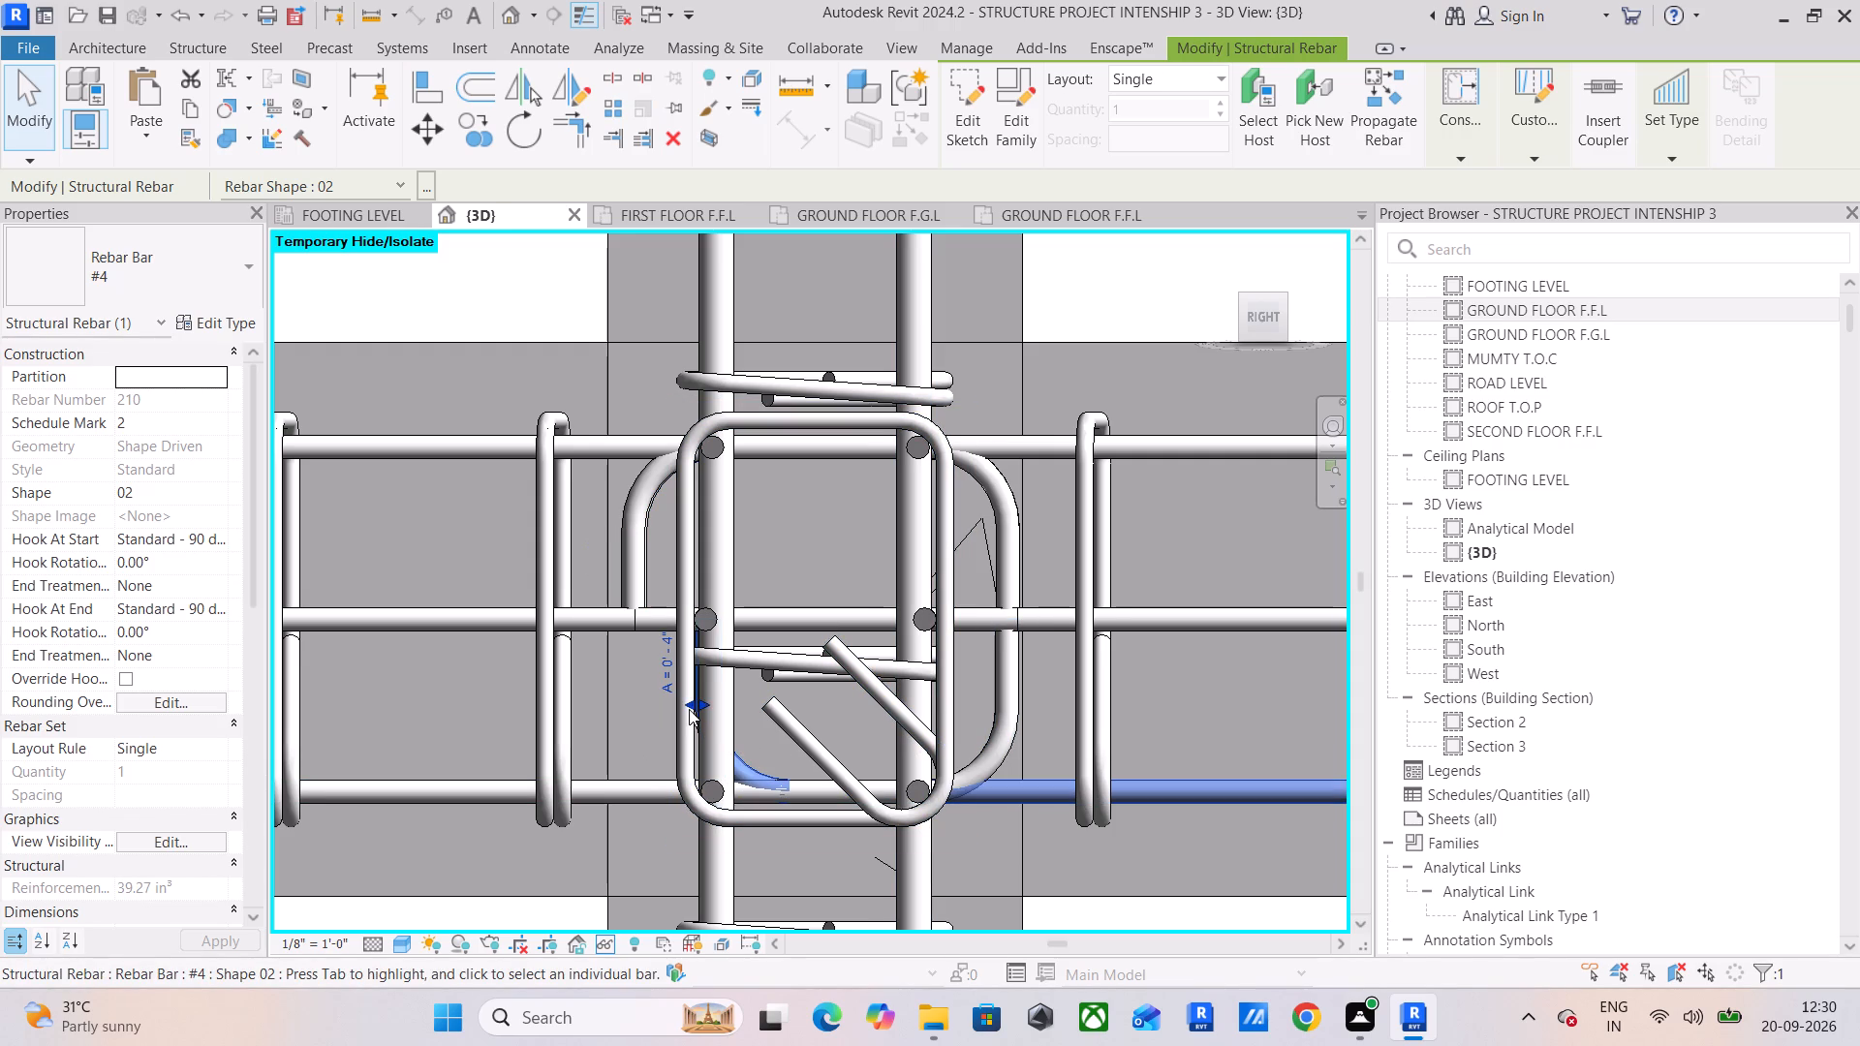
drag(691, 700, 626, 708)
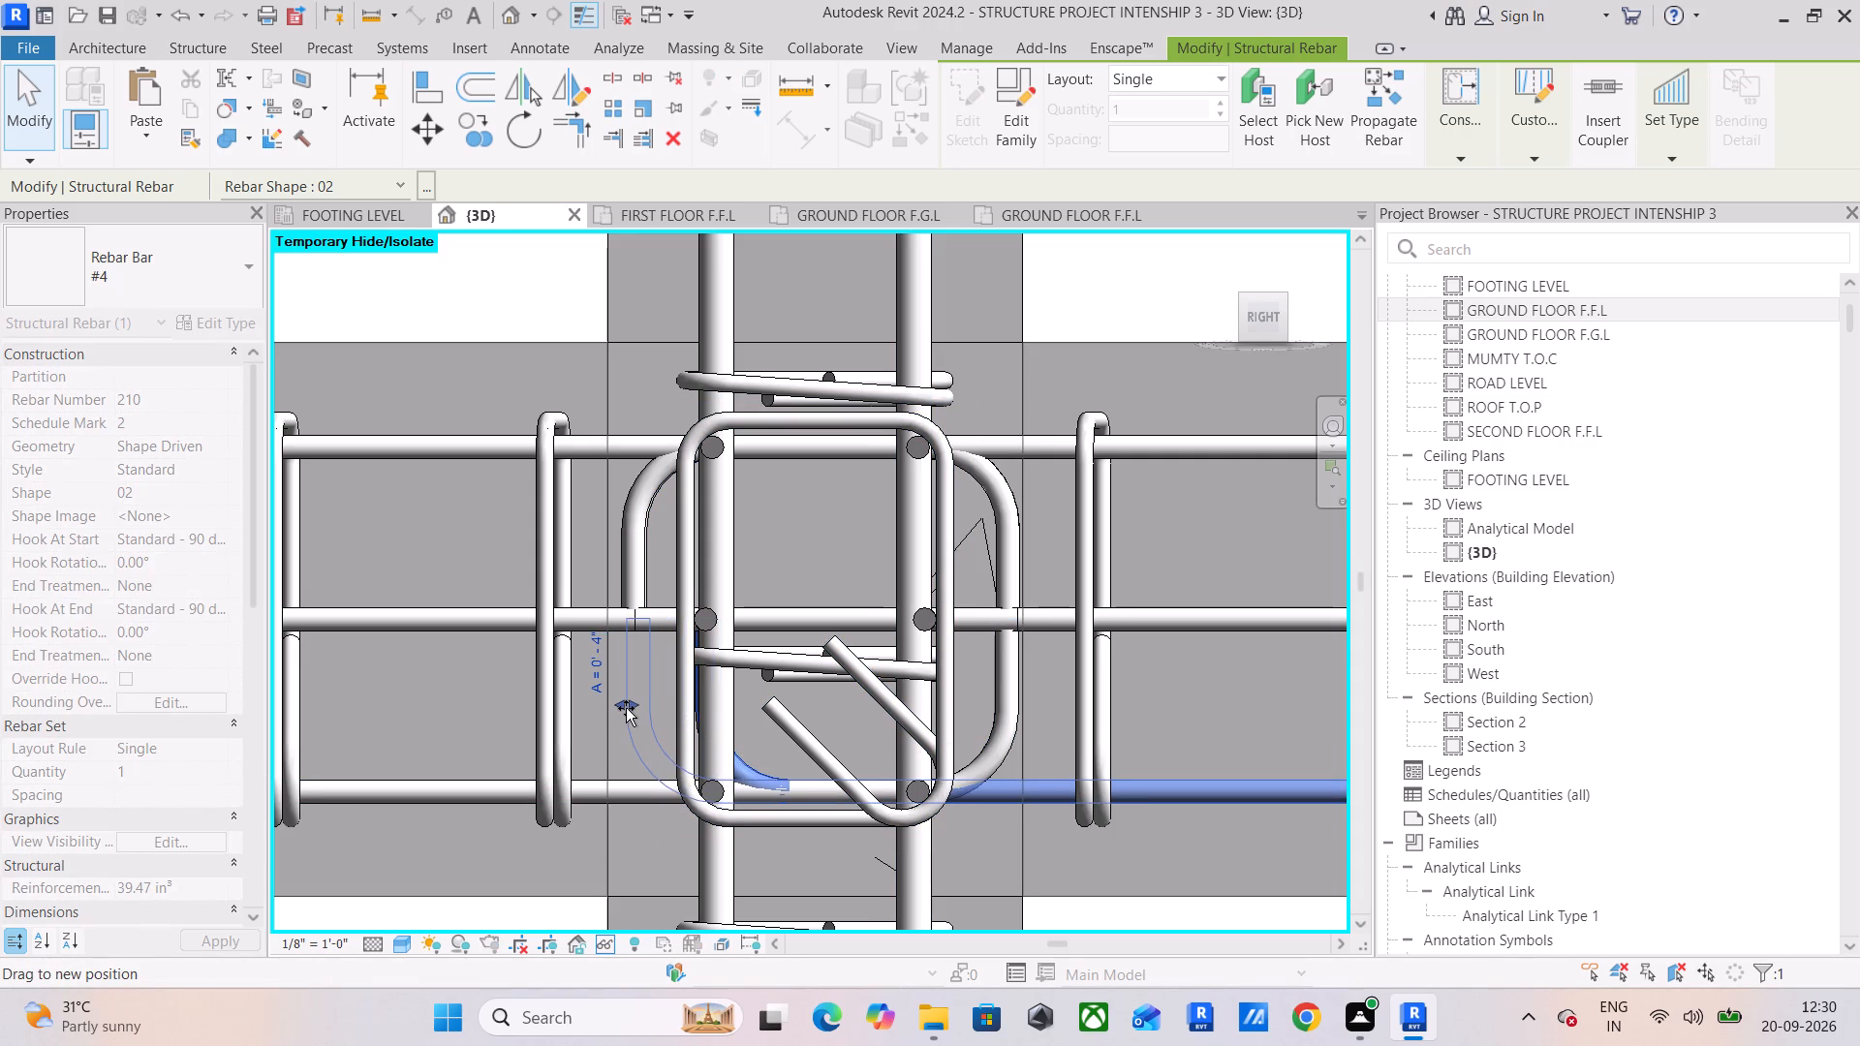
drag(626, 708, 620, 710)
scroll(622, 674, up, 4)
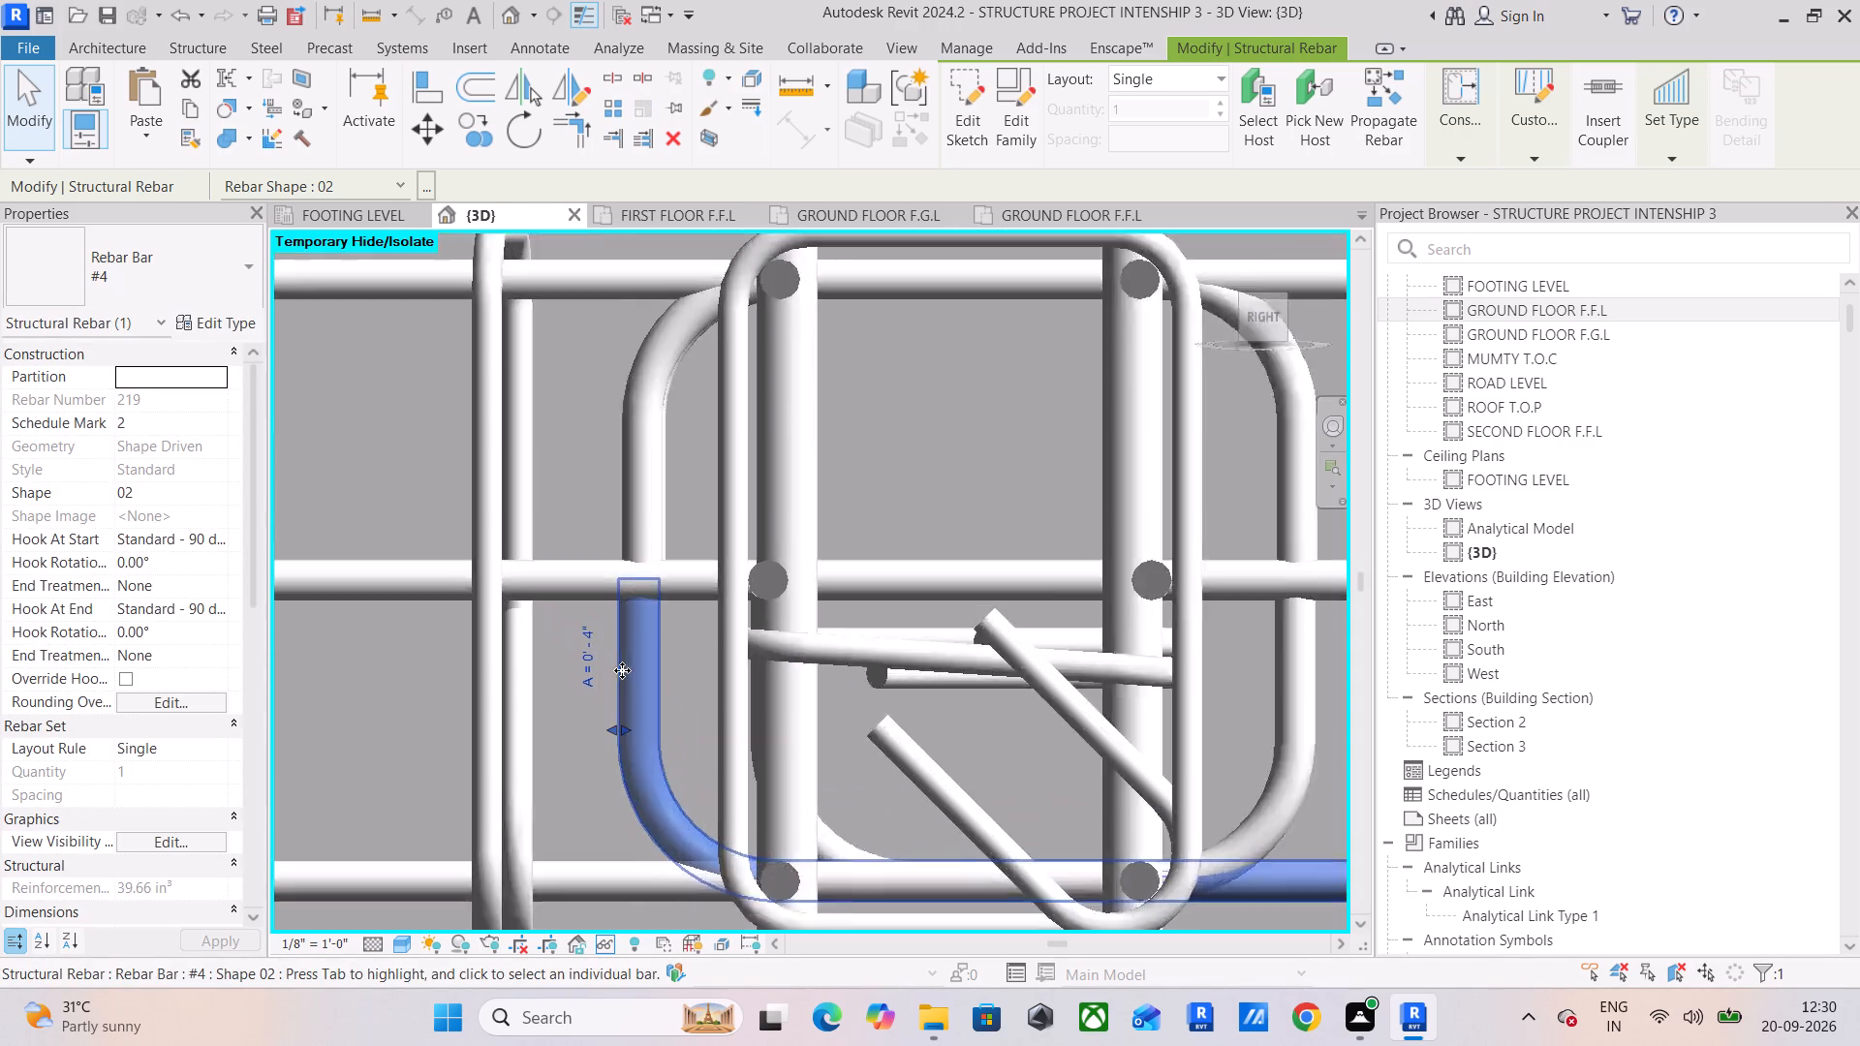
scroll(622, 670, up, 2)
click(619, 742)
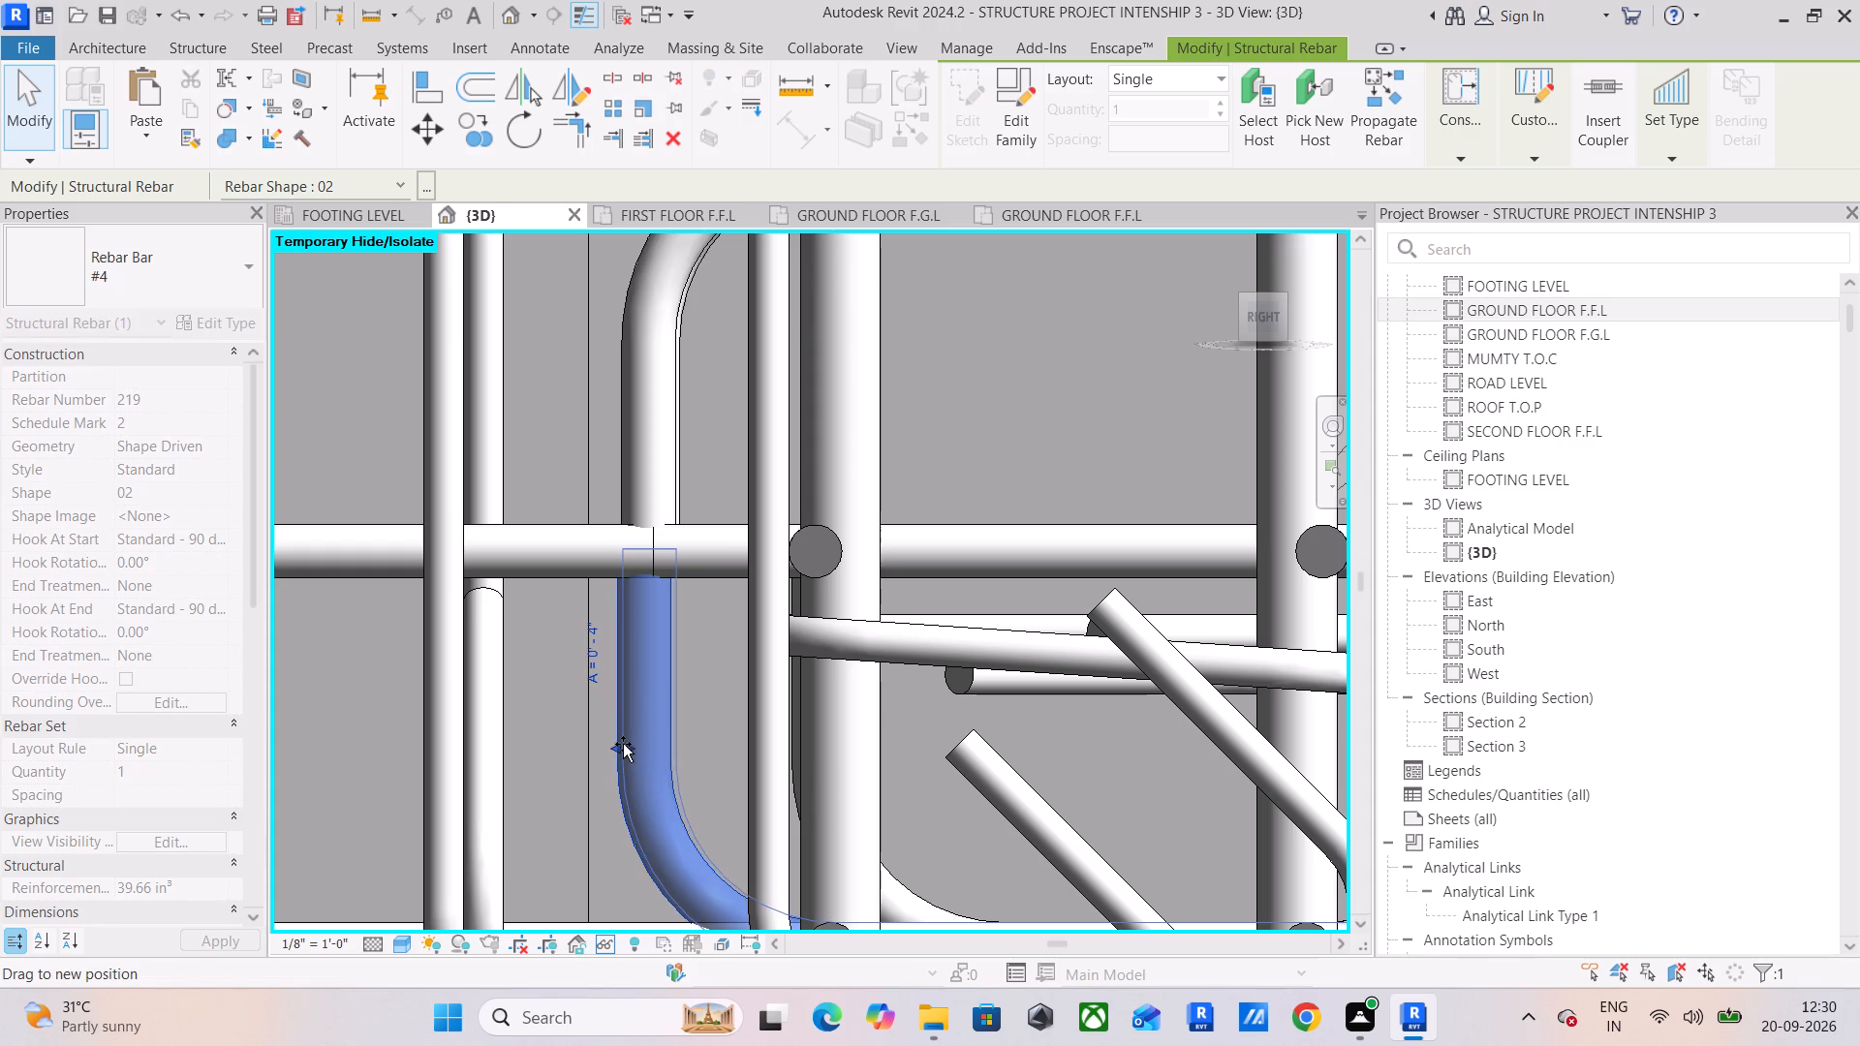
click(908, 892)
drag(784, 752, 731, 754)
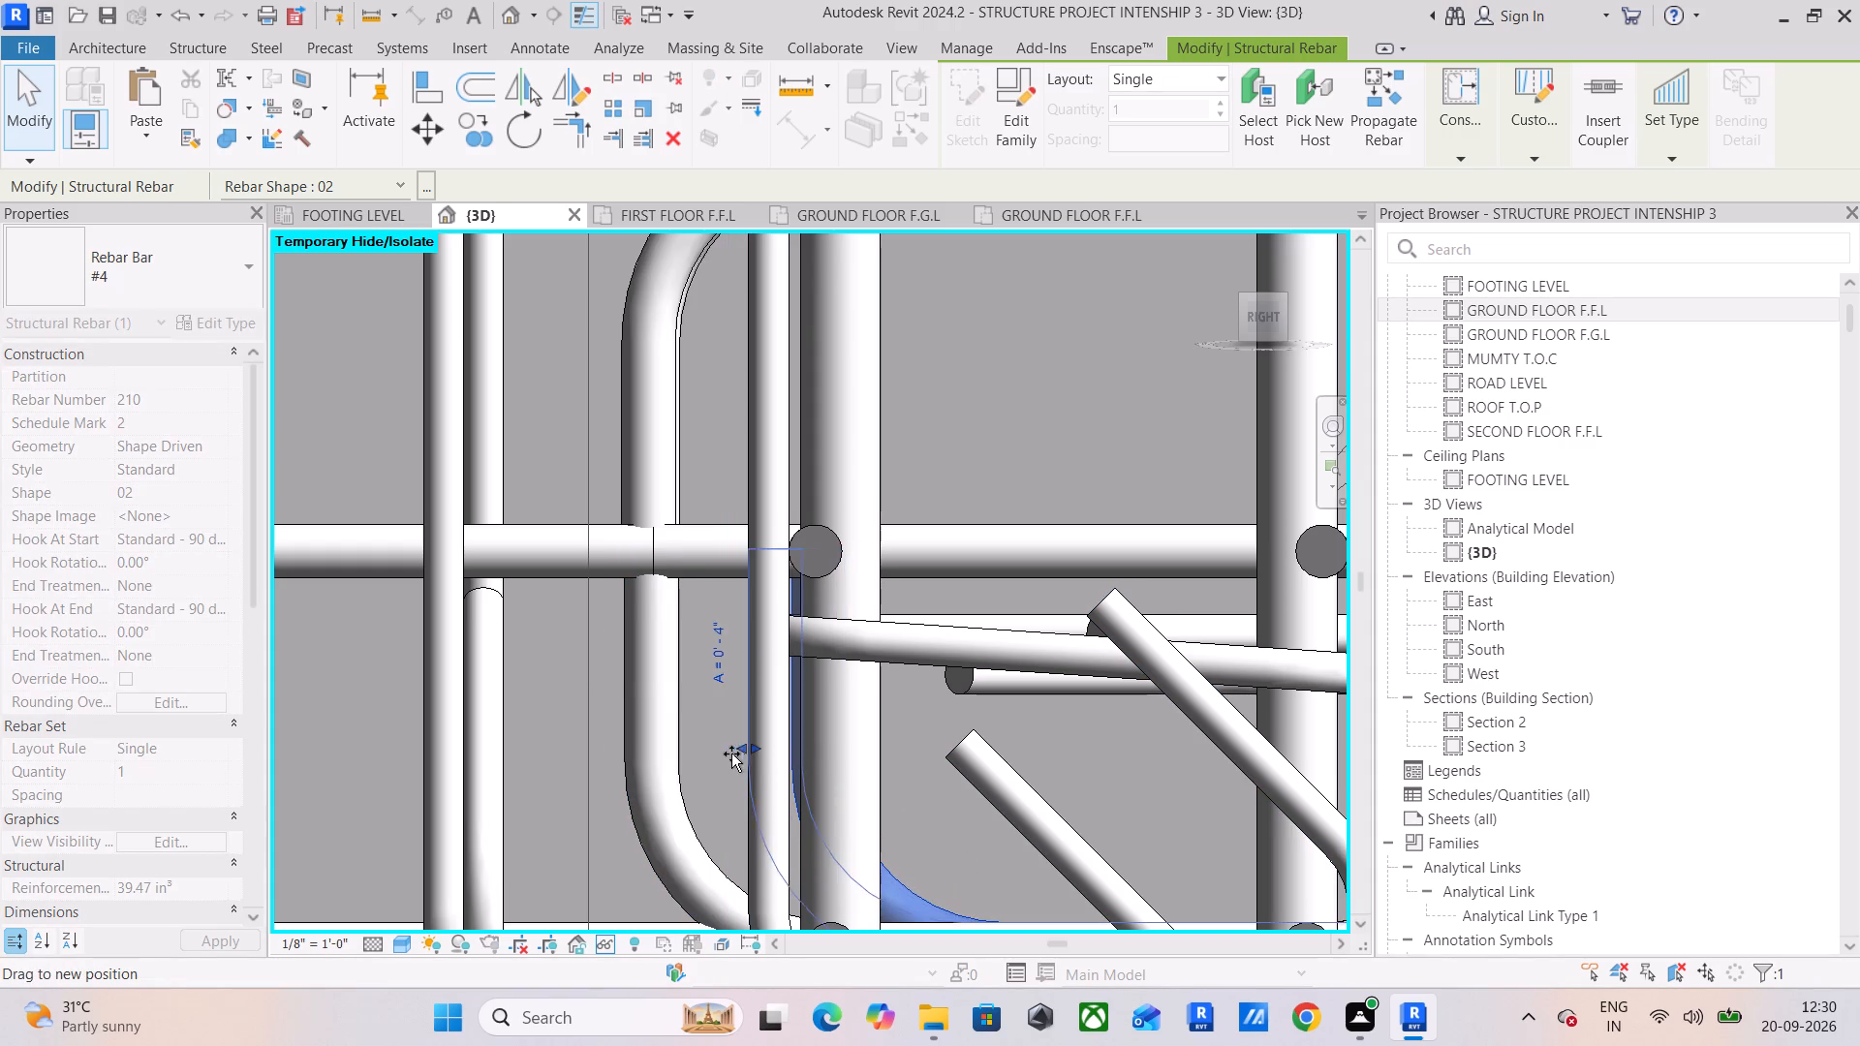
drag(731, 754, 622, 754)
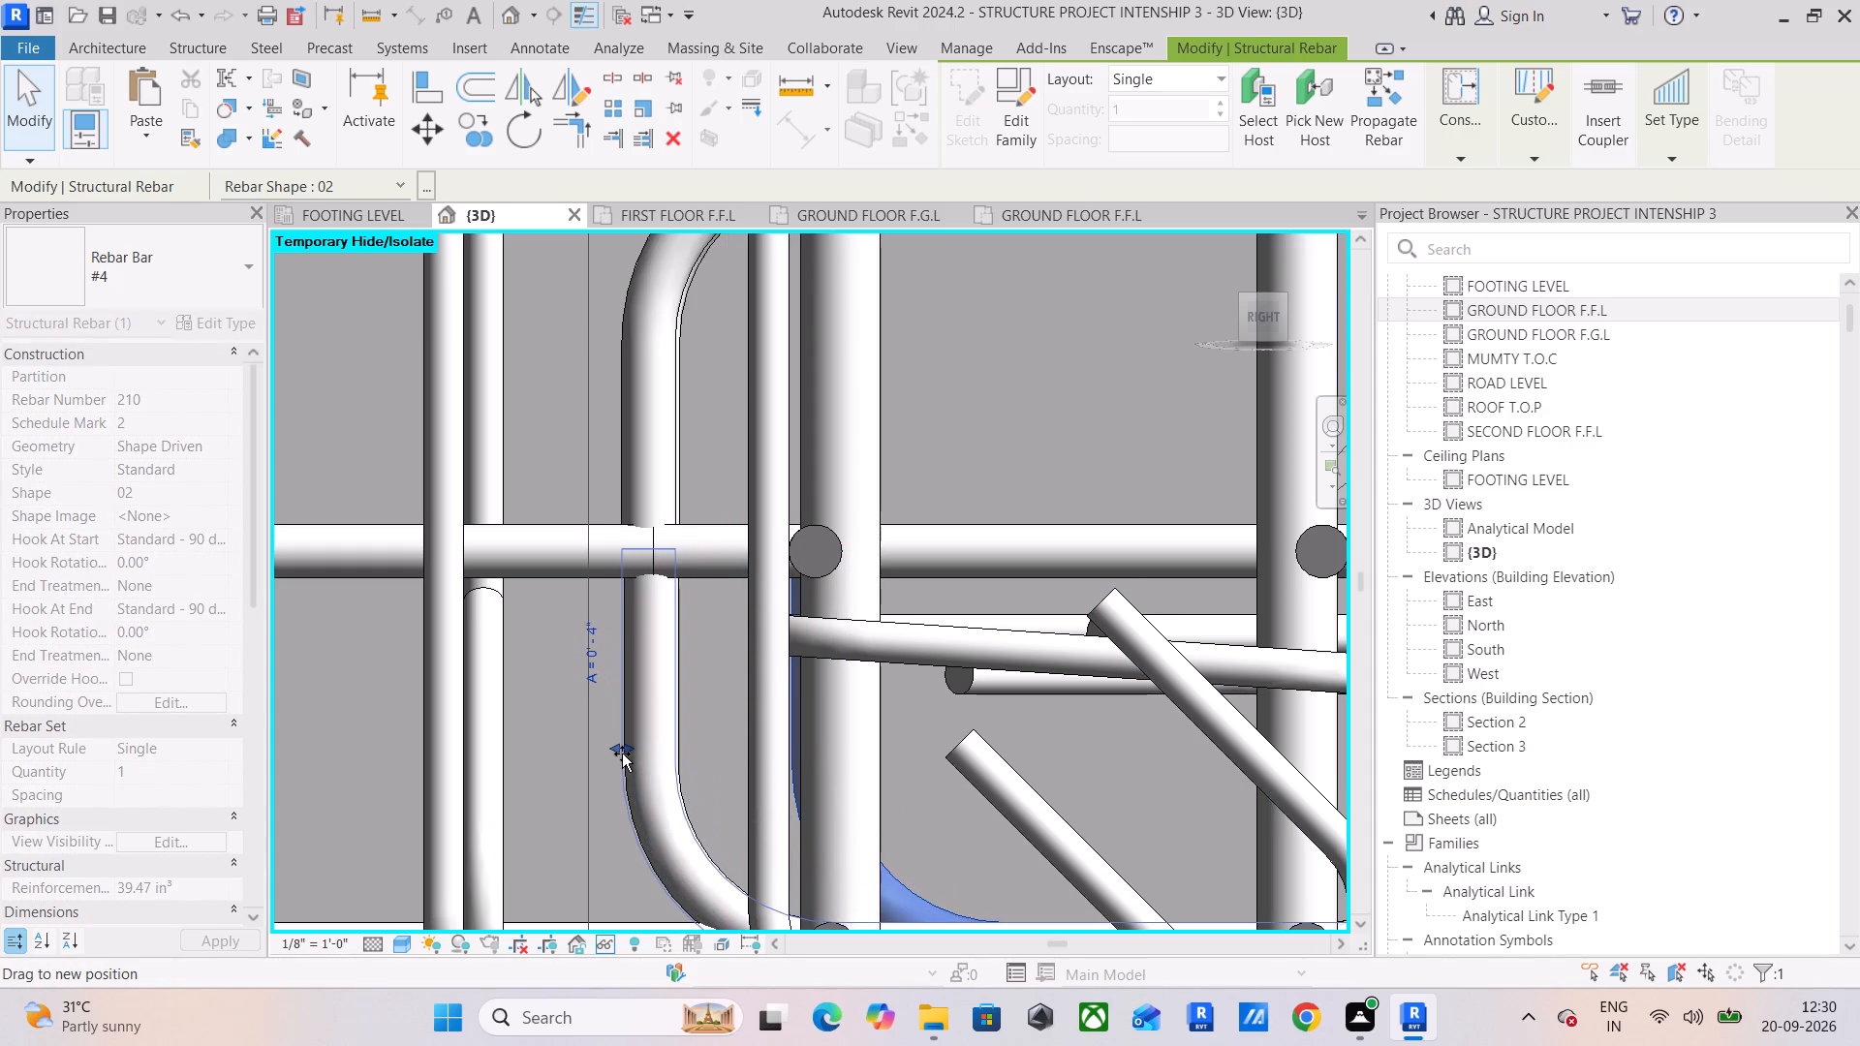
drag(622, 754, 628, 755)
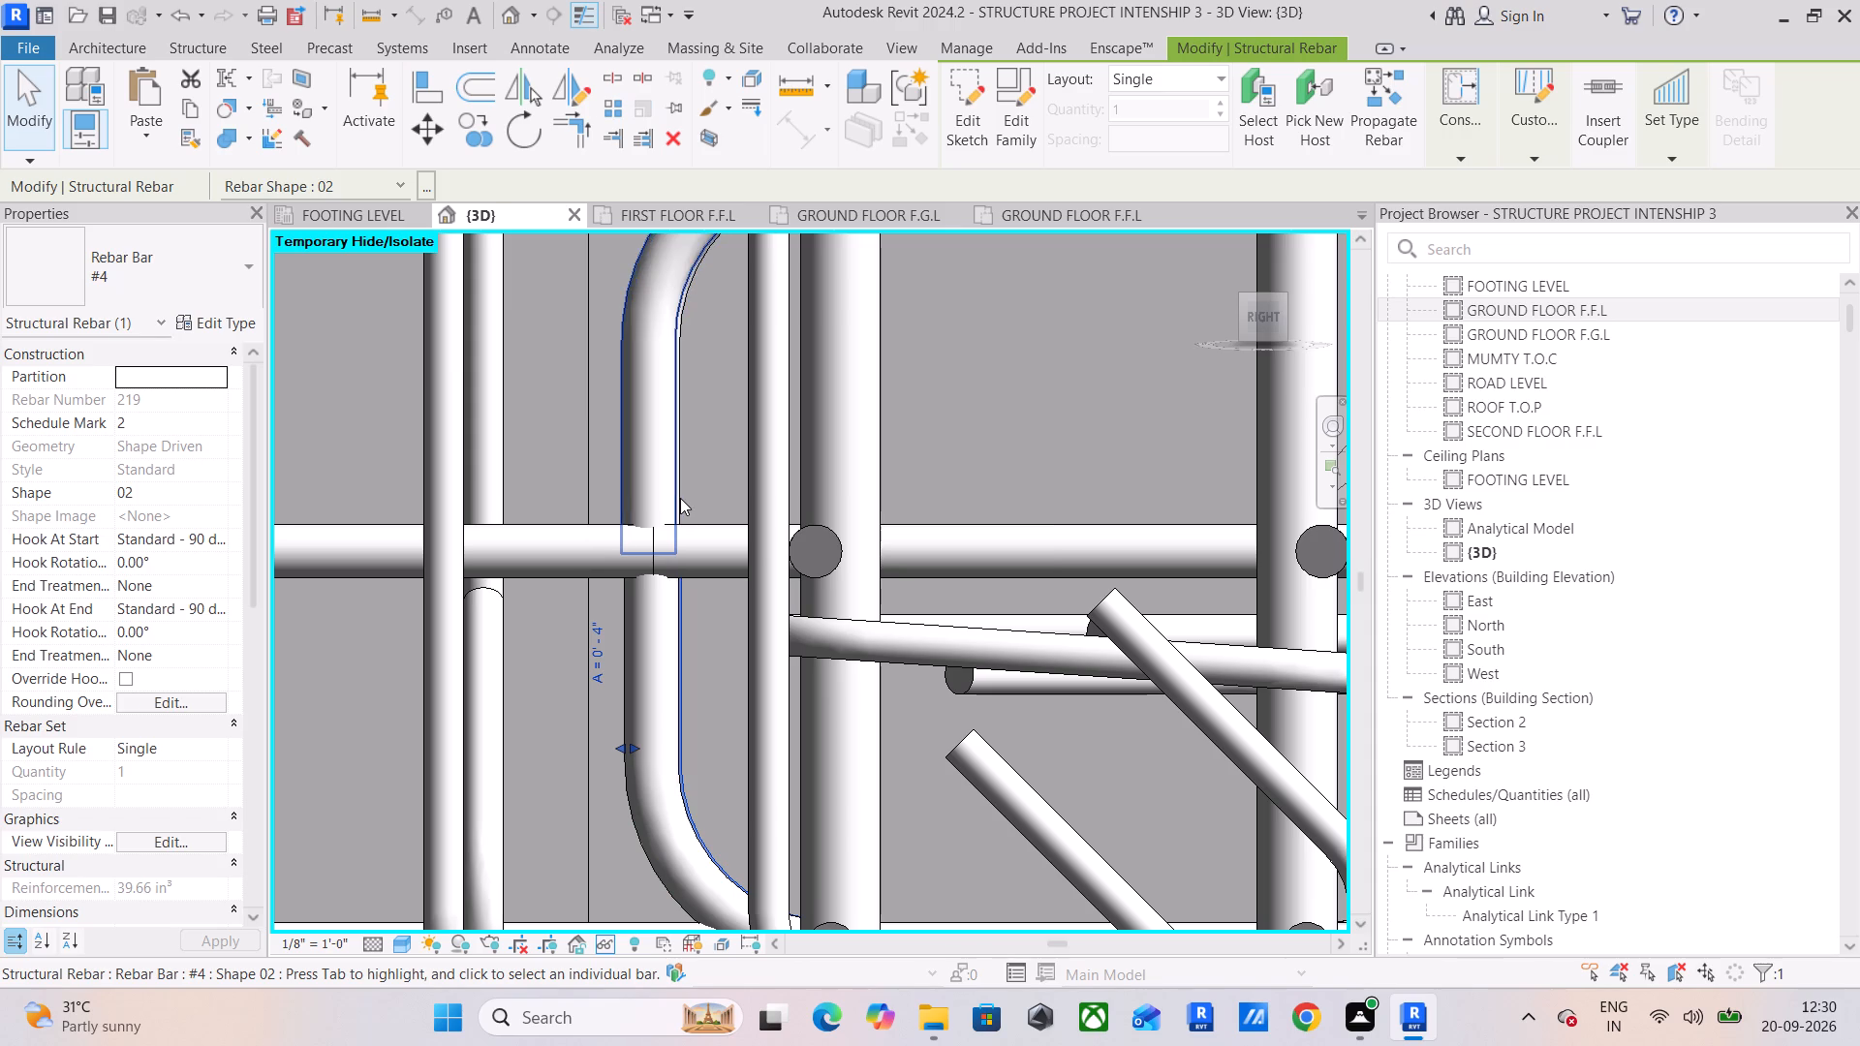
Fine-tune the top #4 shape 02 bar's hook position at the narrow column to align it with the neighbouring top hook.
click(680, 498)
click(617, 358)
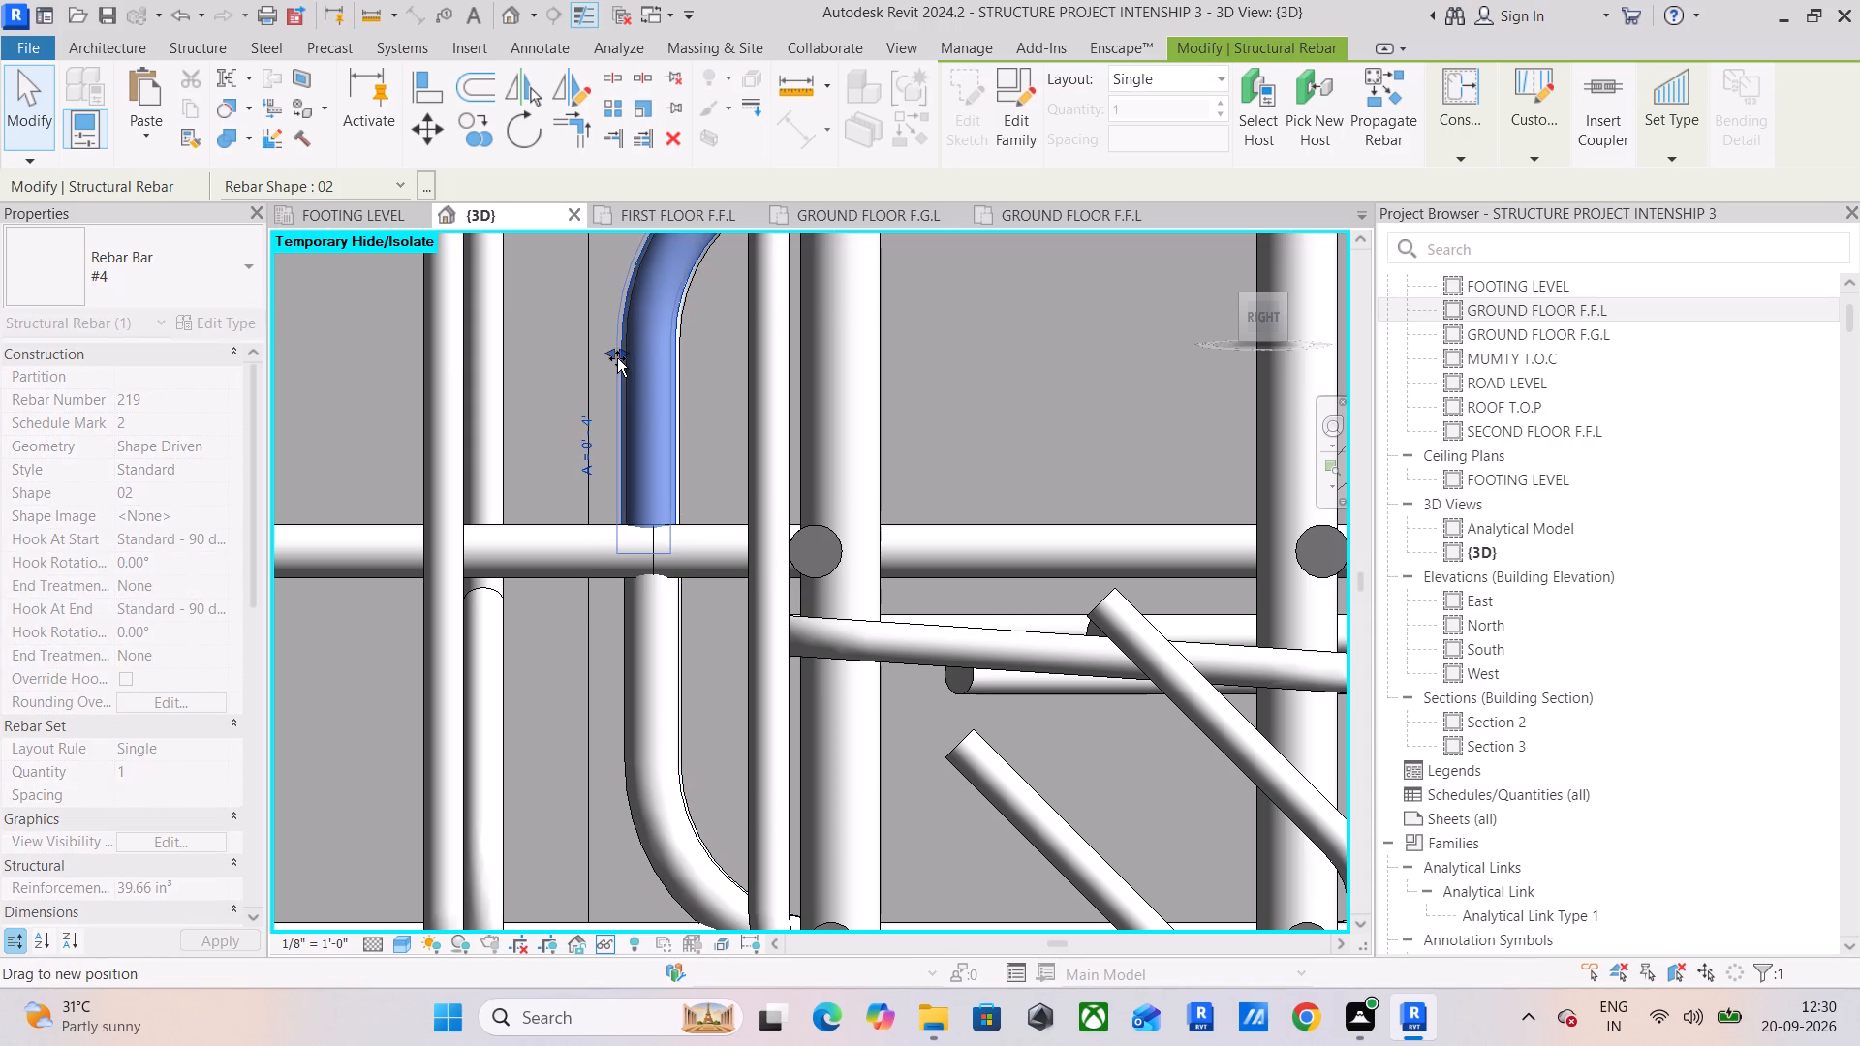
click(687, 403)
drag(622, 358, 604, 361)
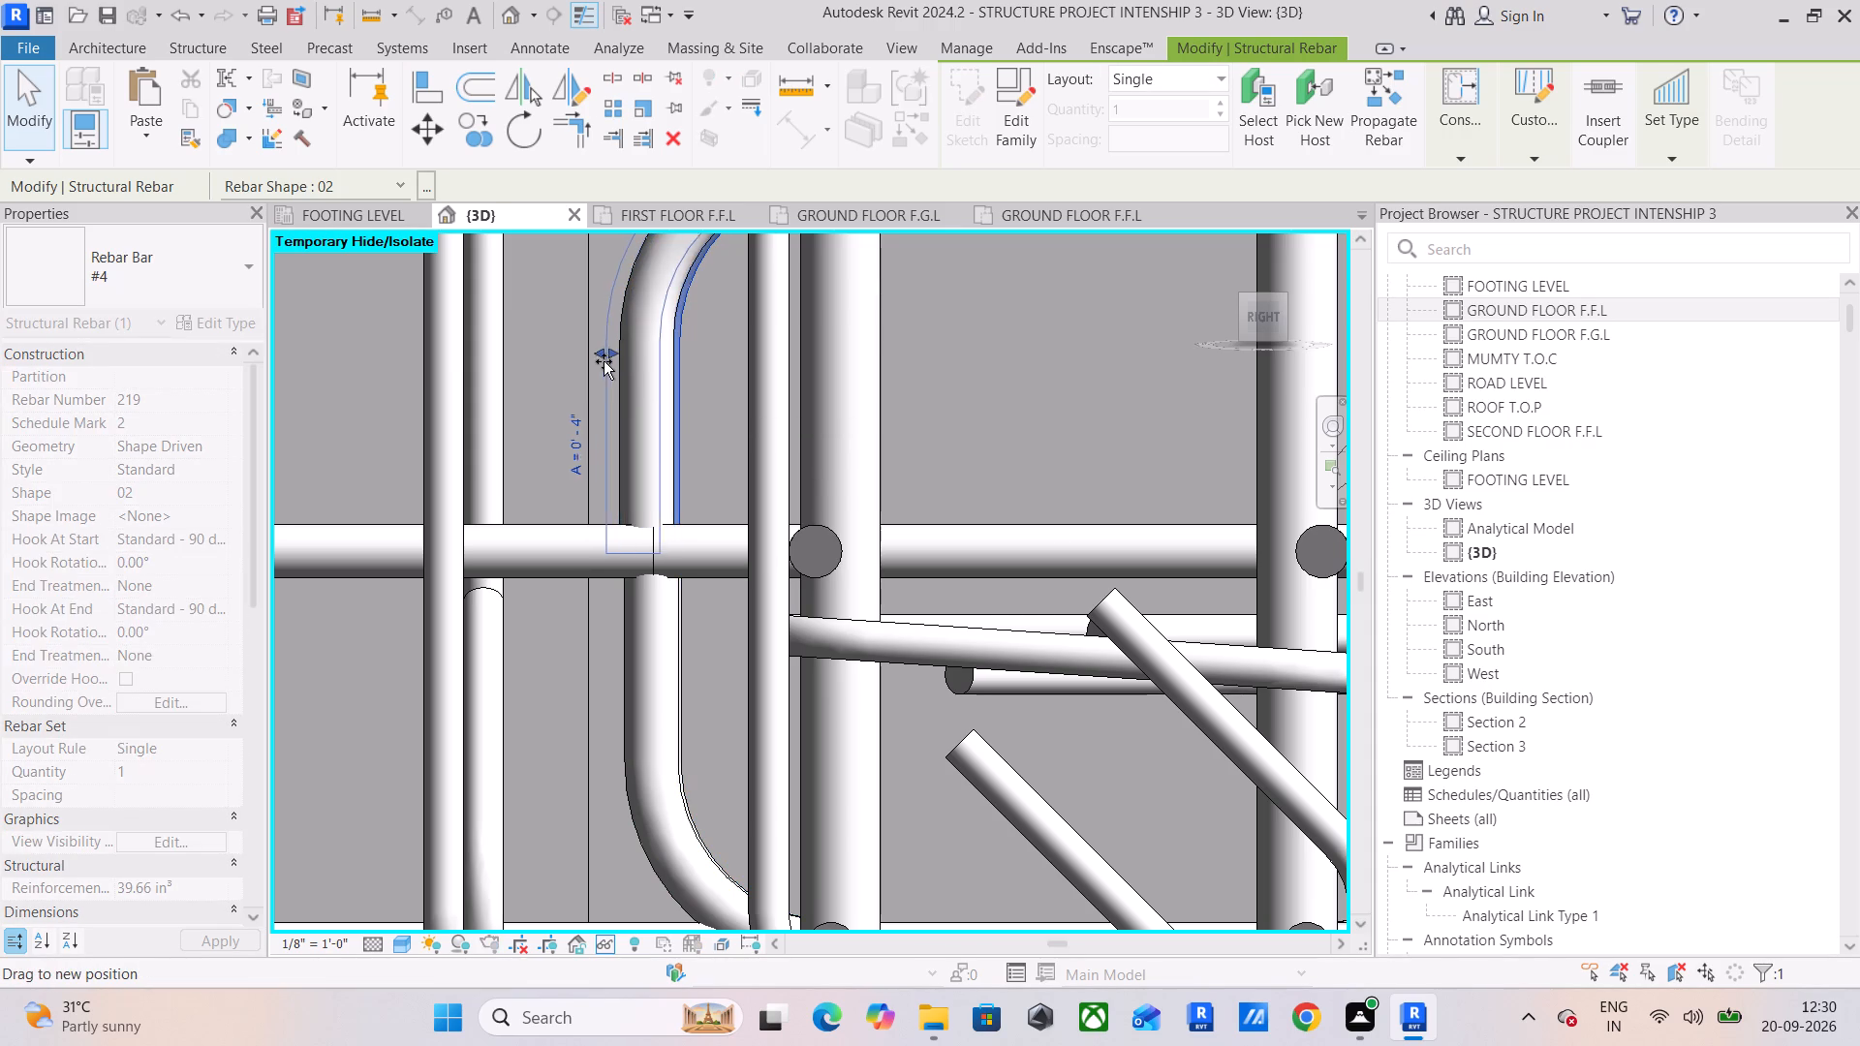
drag(604, 361, 617, 369)
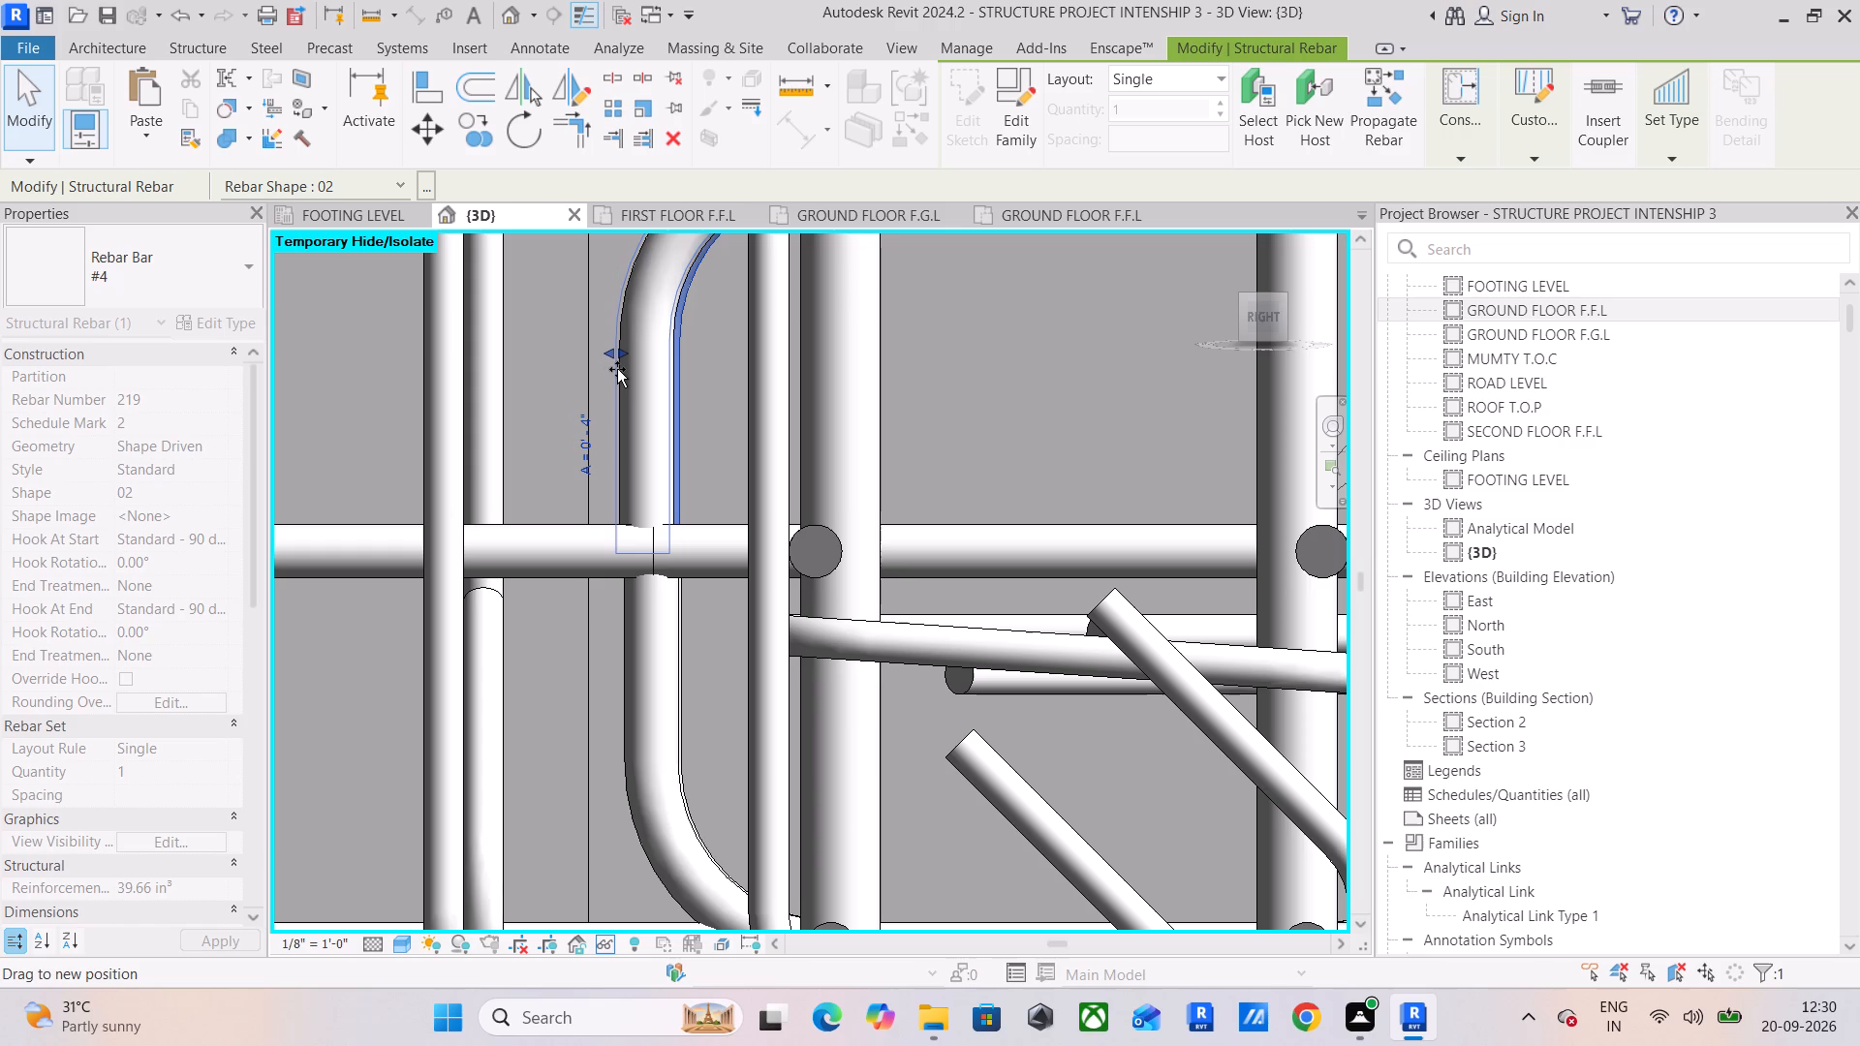
drag(617, 369, 620, 373)
Follow the span's reinforcement from the narrow column to the wide column and examine where its bar hooks end.
scroll(722, 501, down, 3)
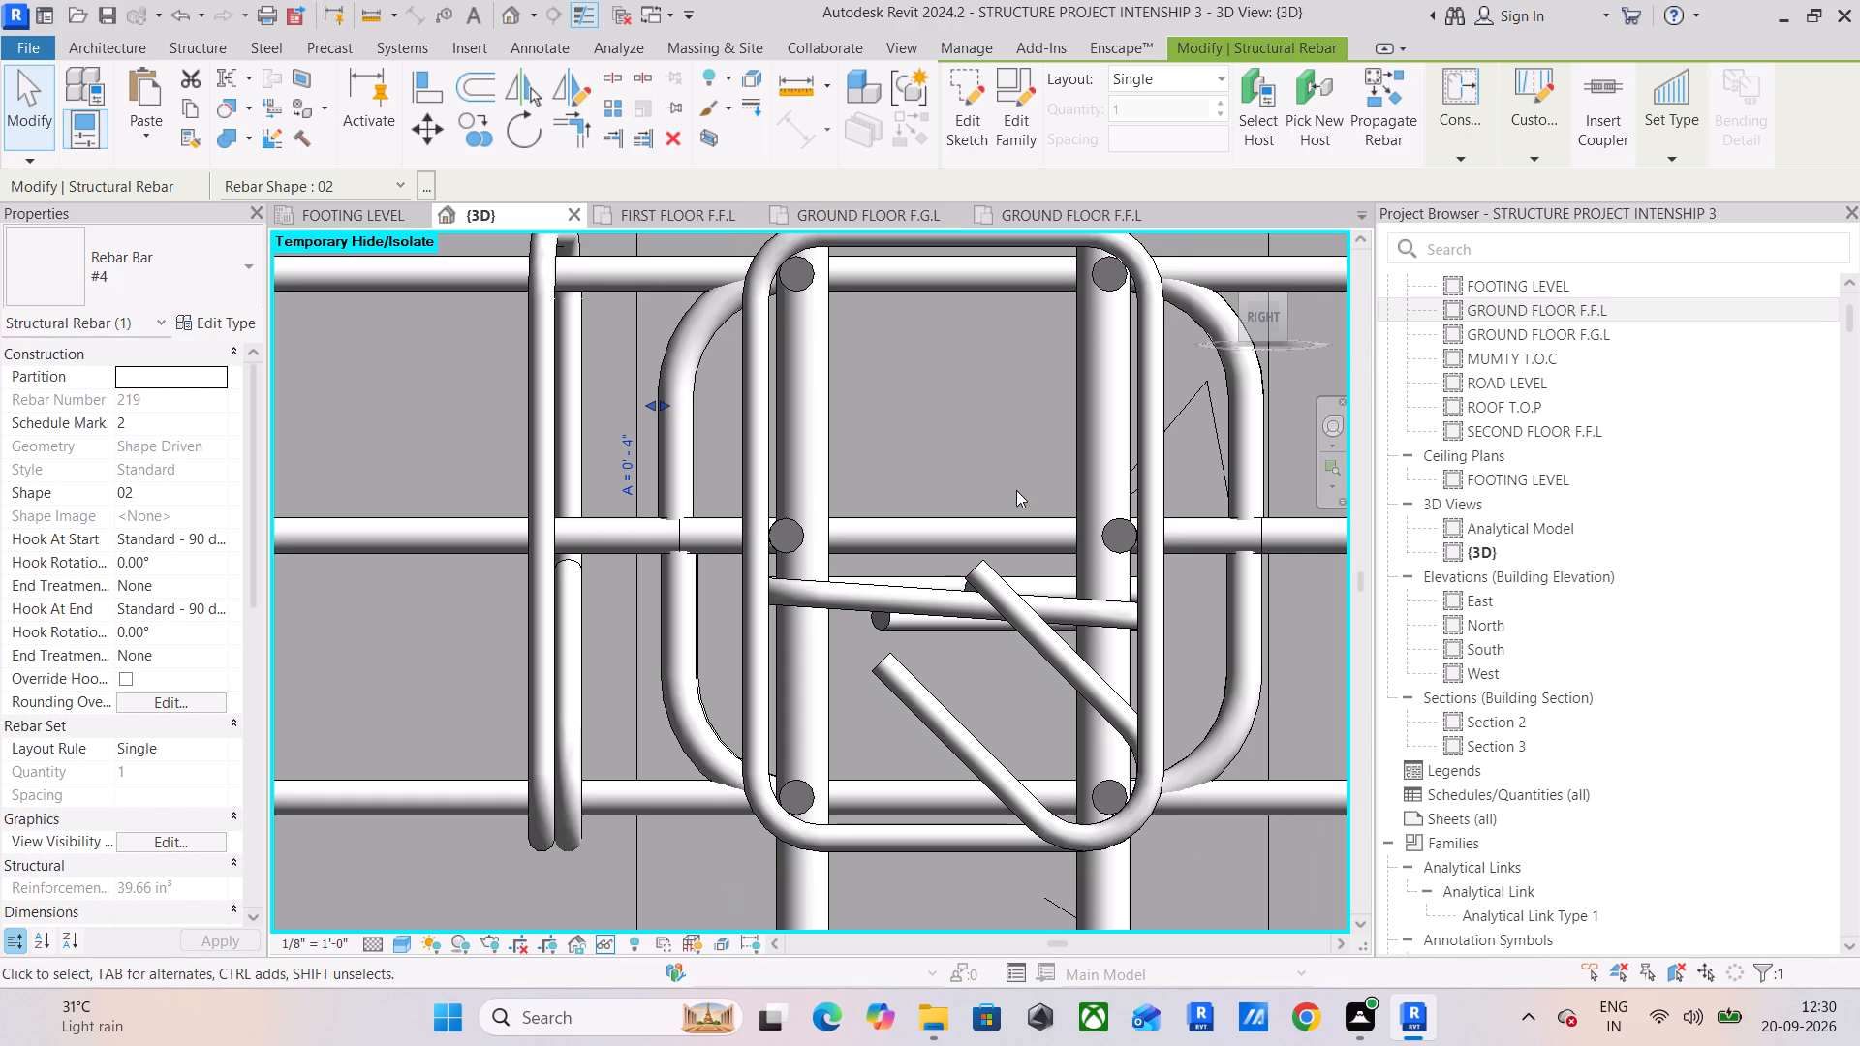
scroll(1016, 490, down, 4)
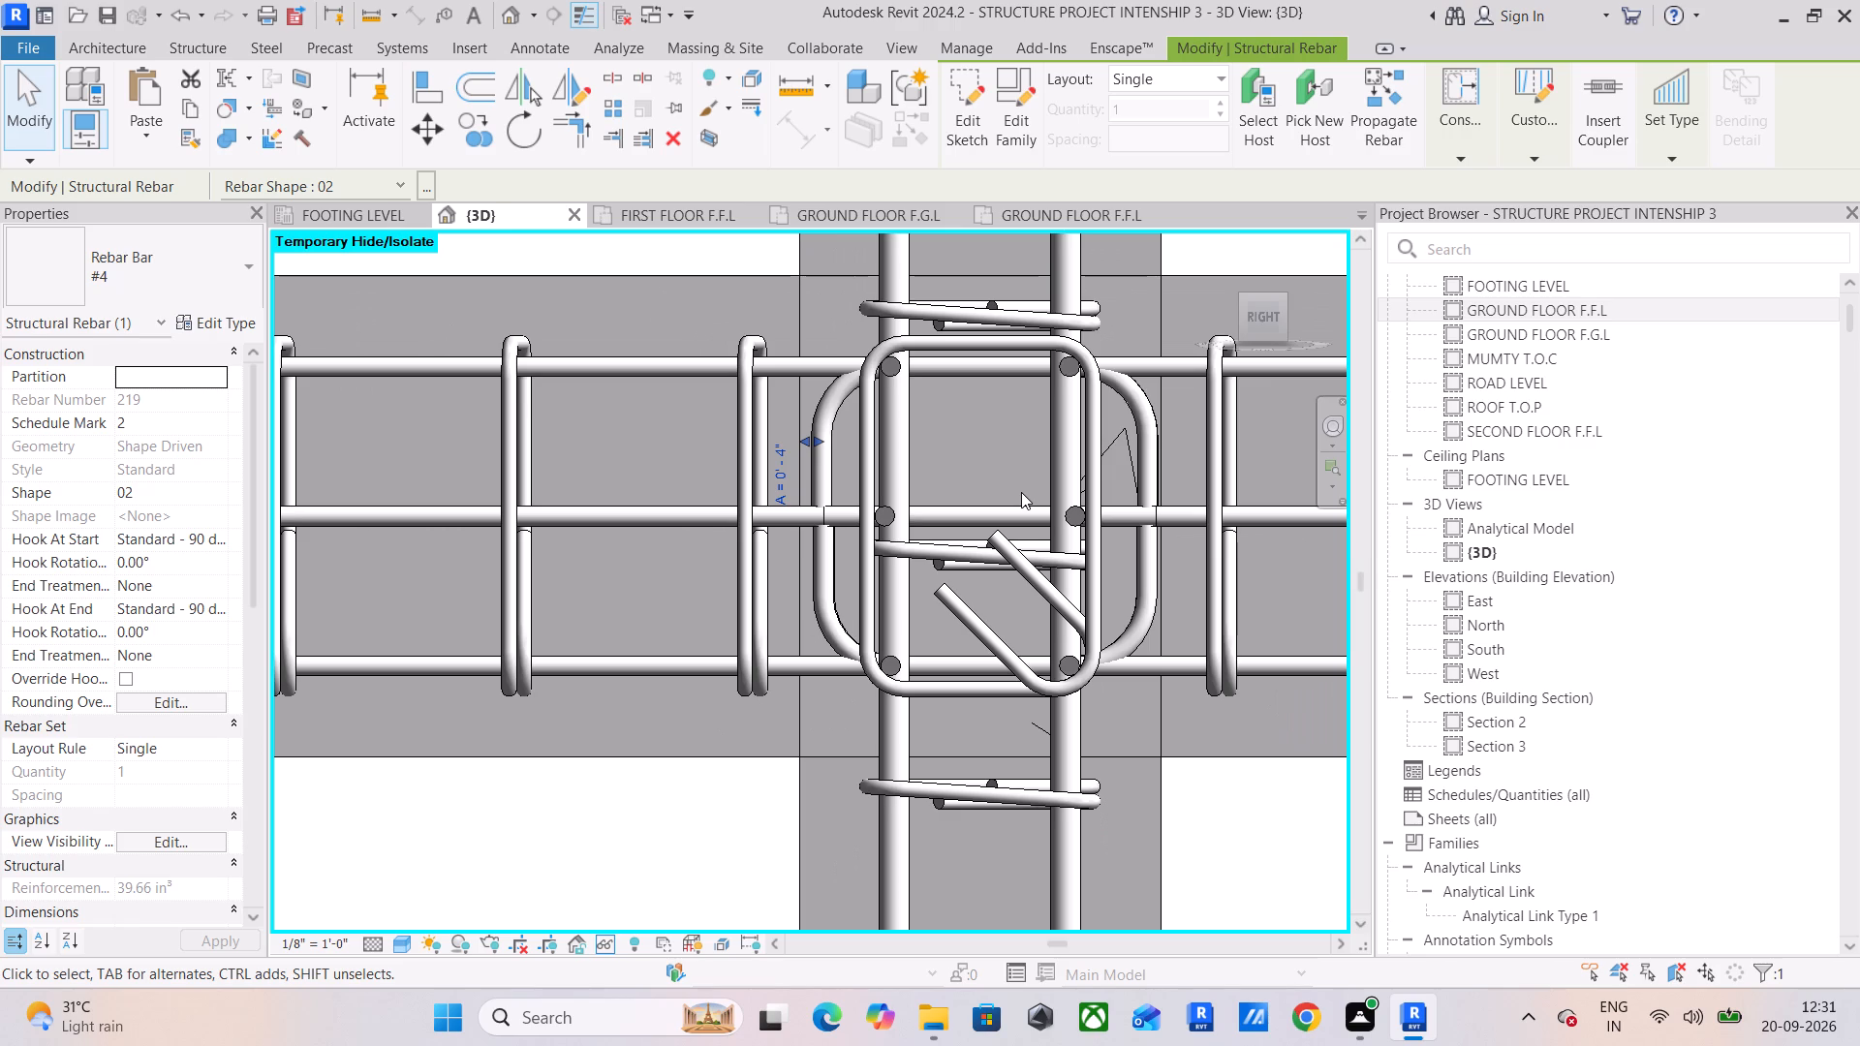
scroll(1127, 313, down, 5)
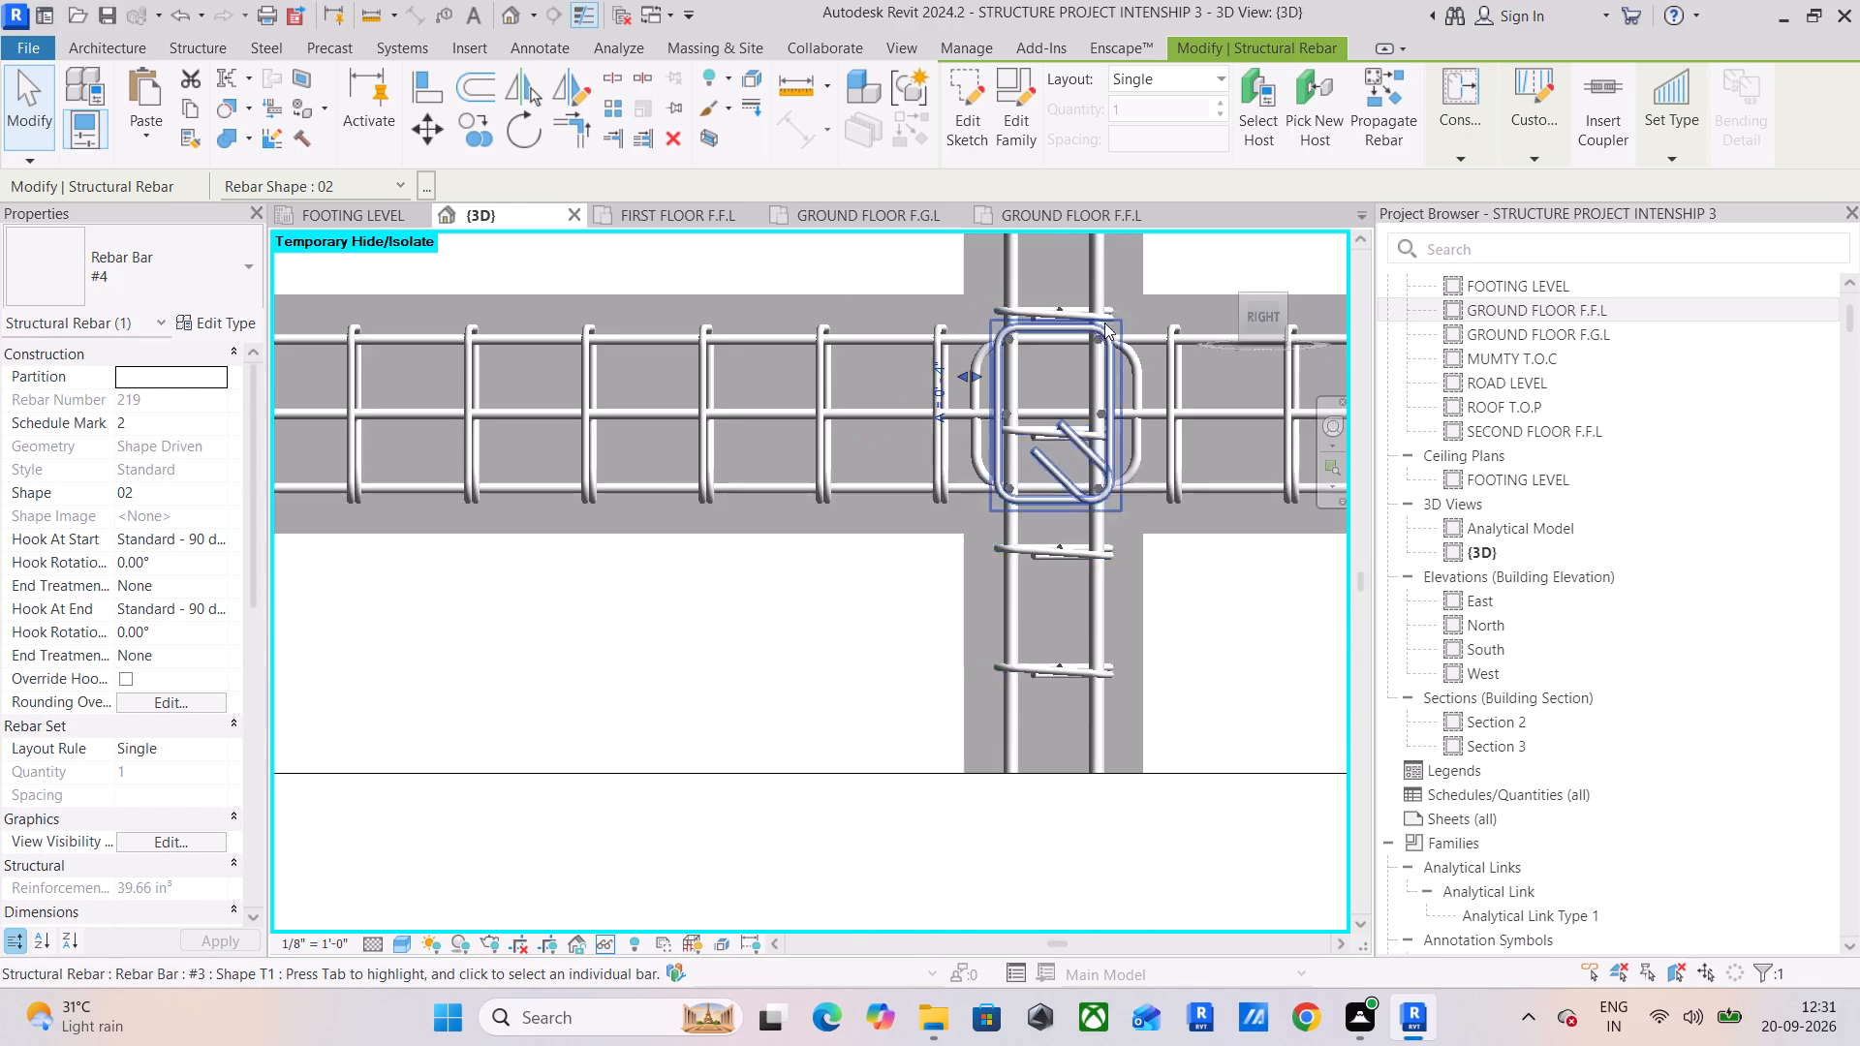
middle_drag(1094, 328, 751, 415)
drag(1144, 396, 1056, 560)
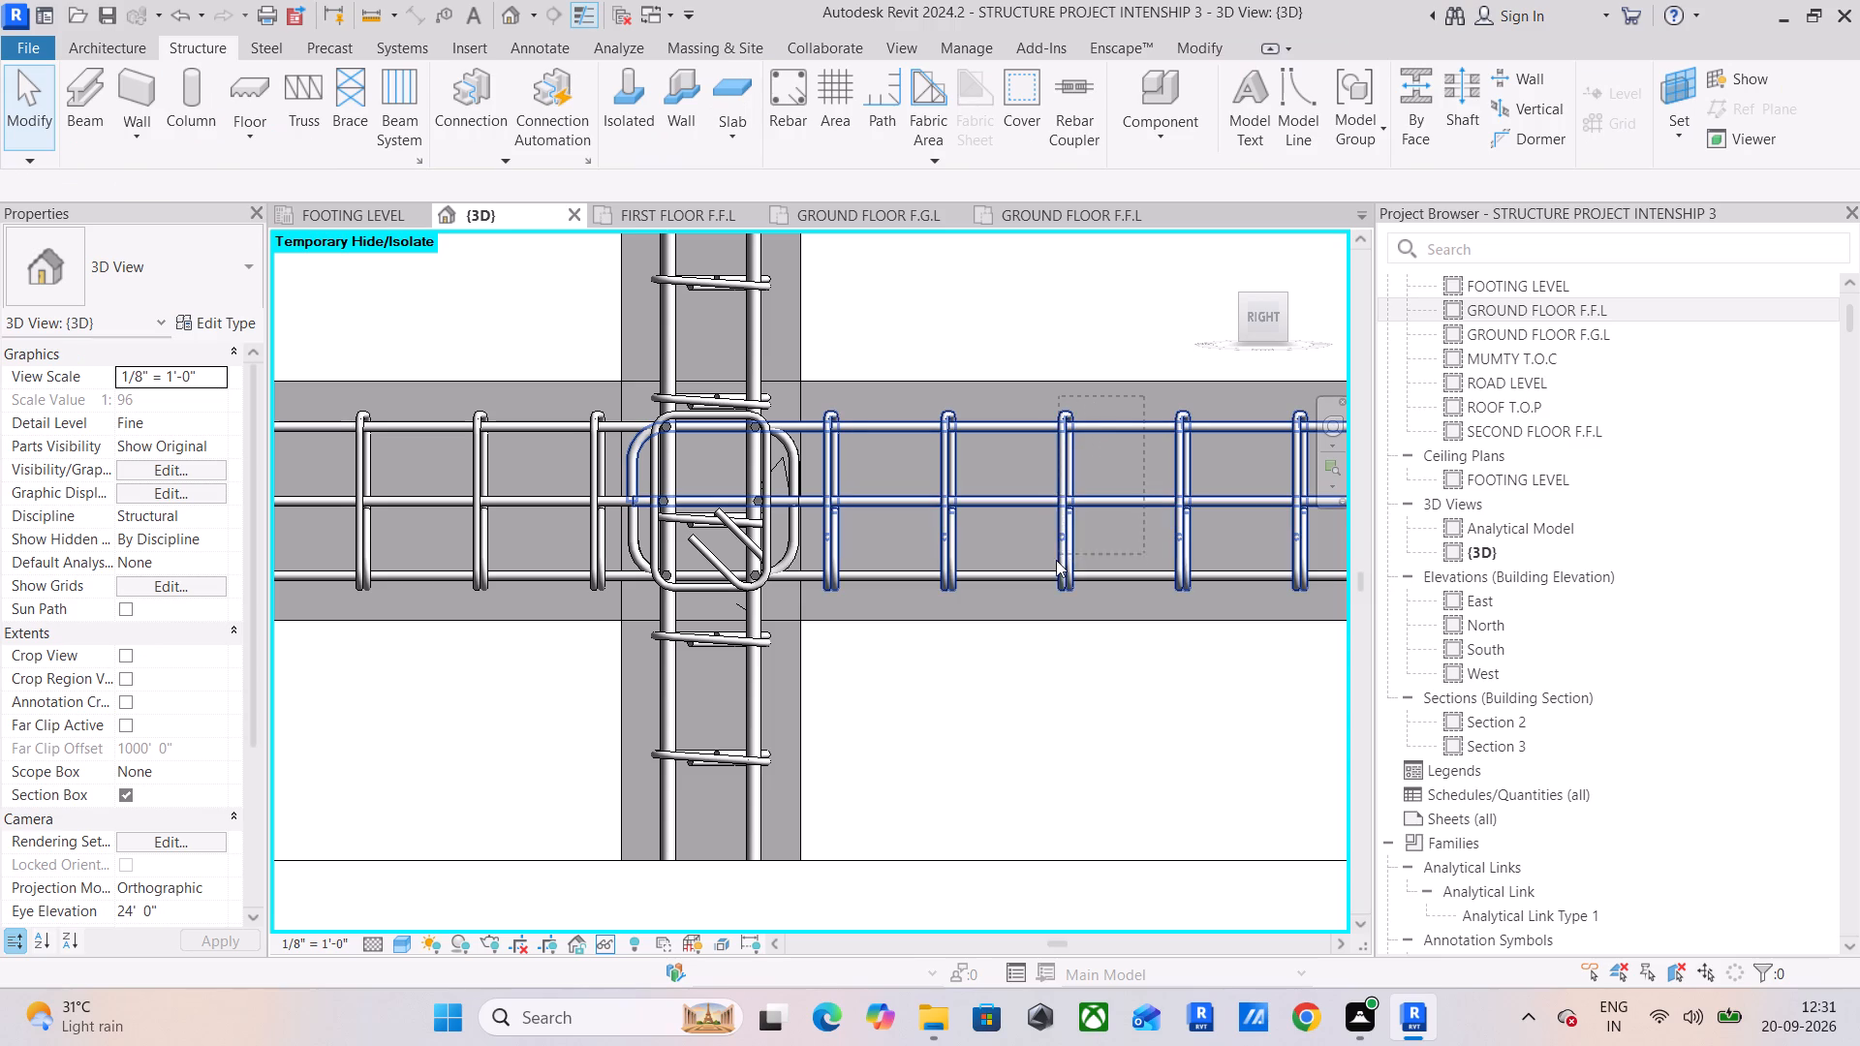
drag(1056, 560, 1045, 596)
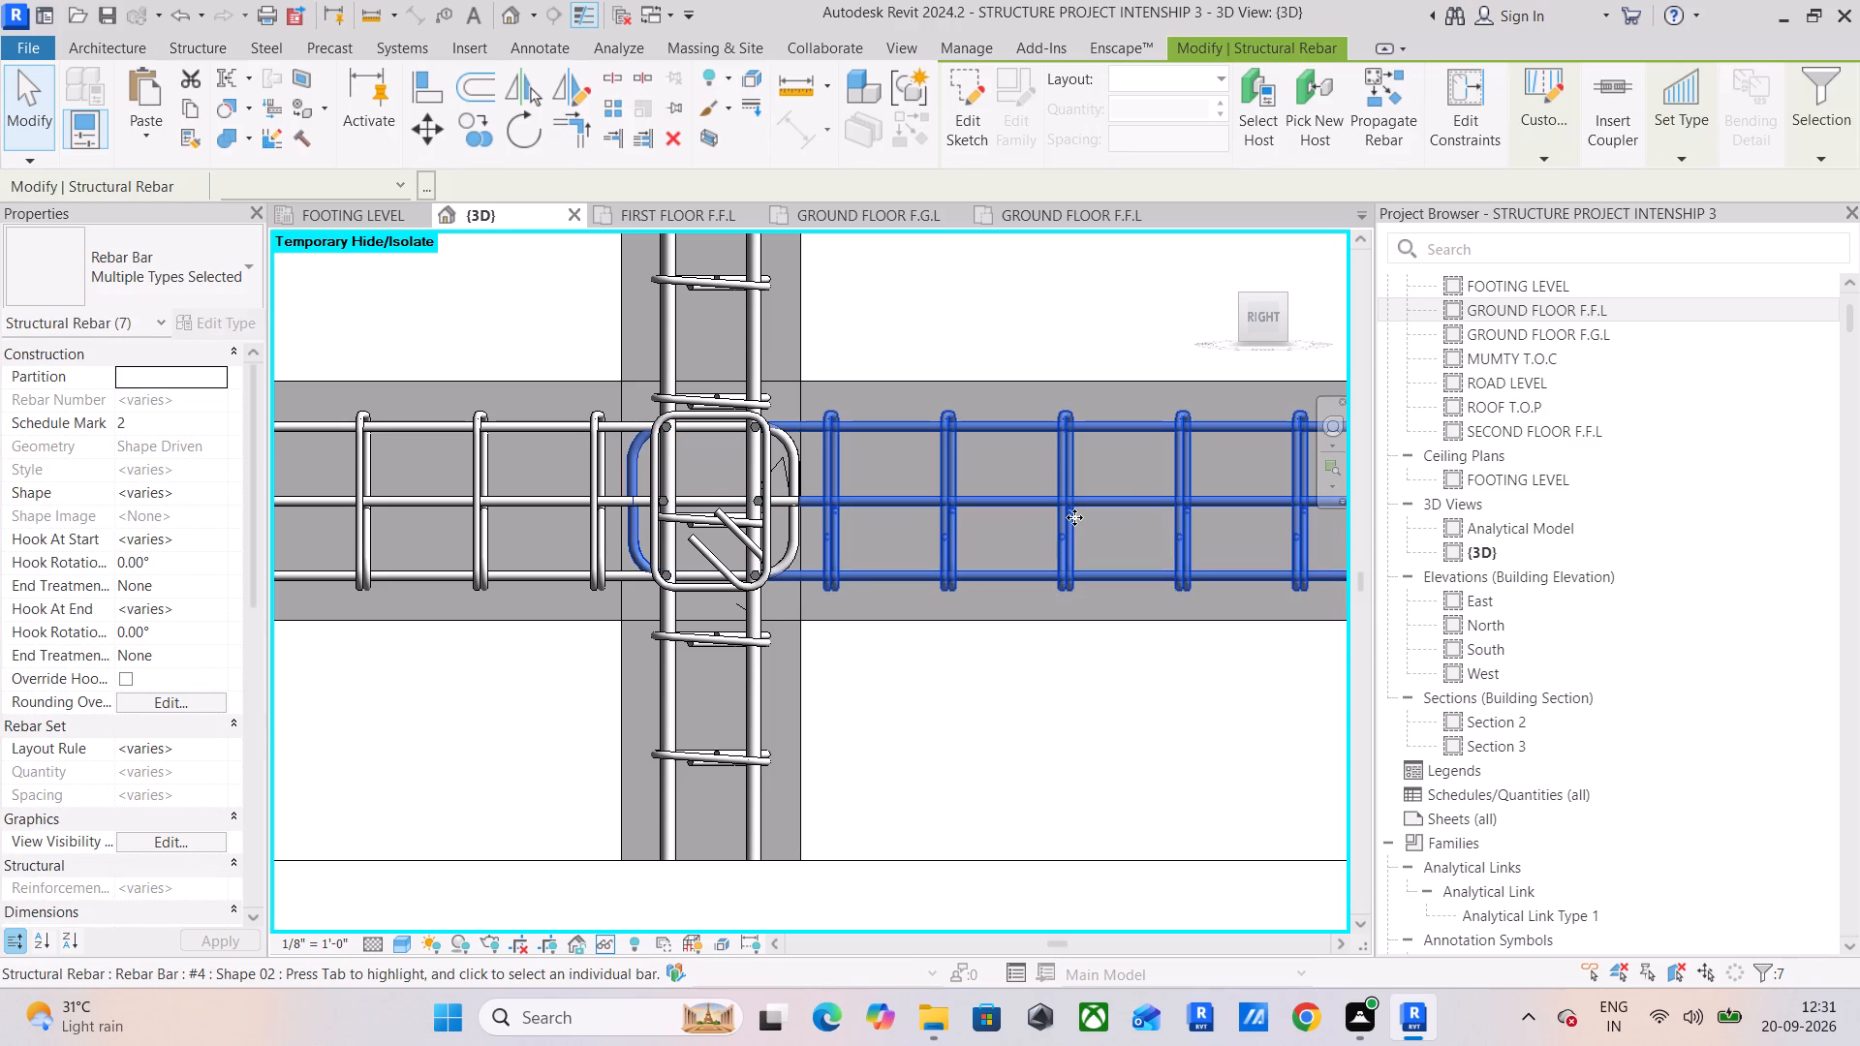
scroll(1074, 493, down, 5)
middle_drag(1001, 518, 758, 524)
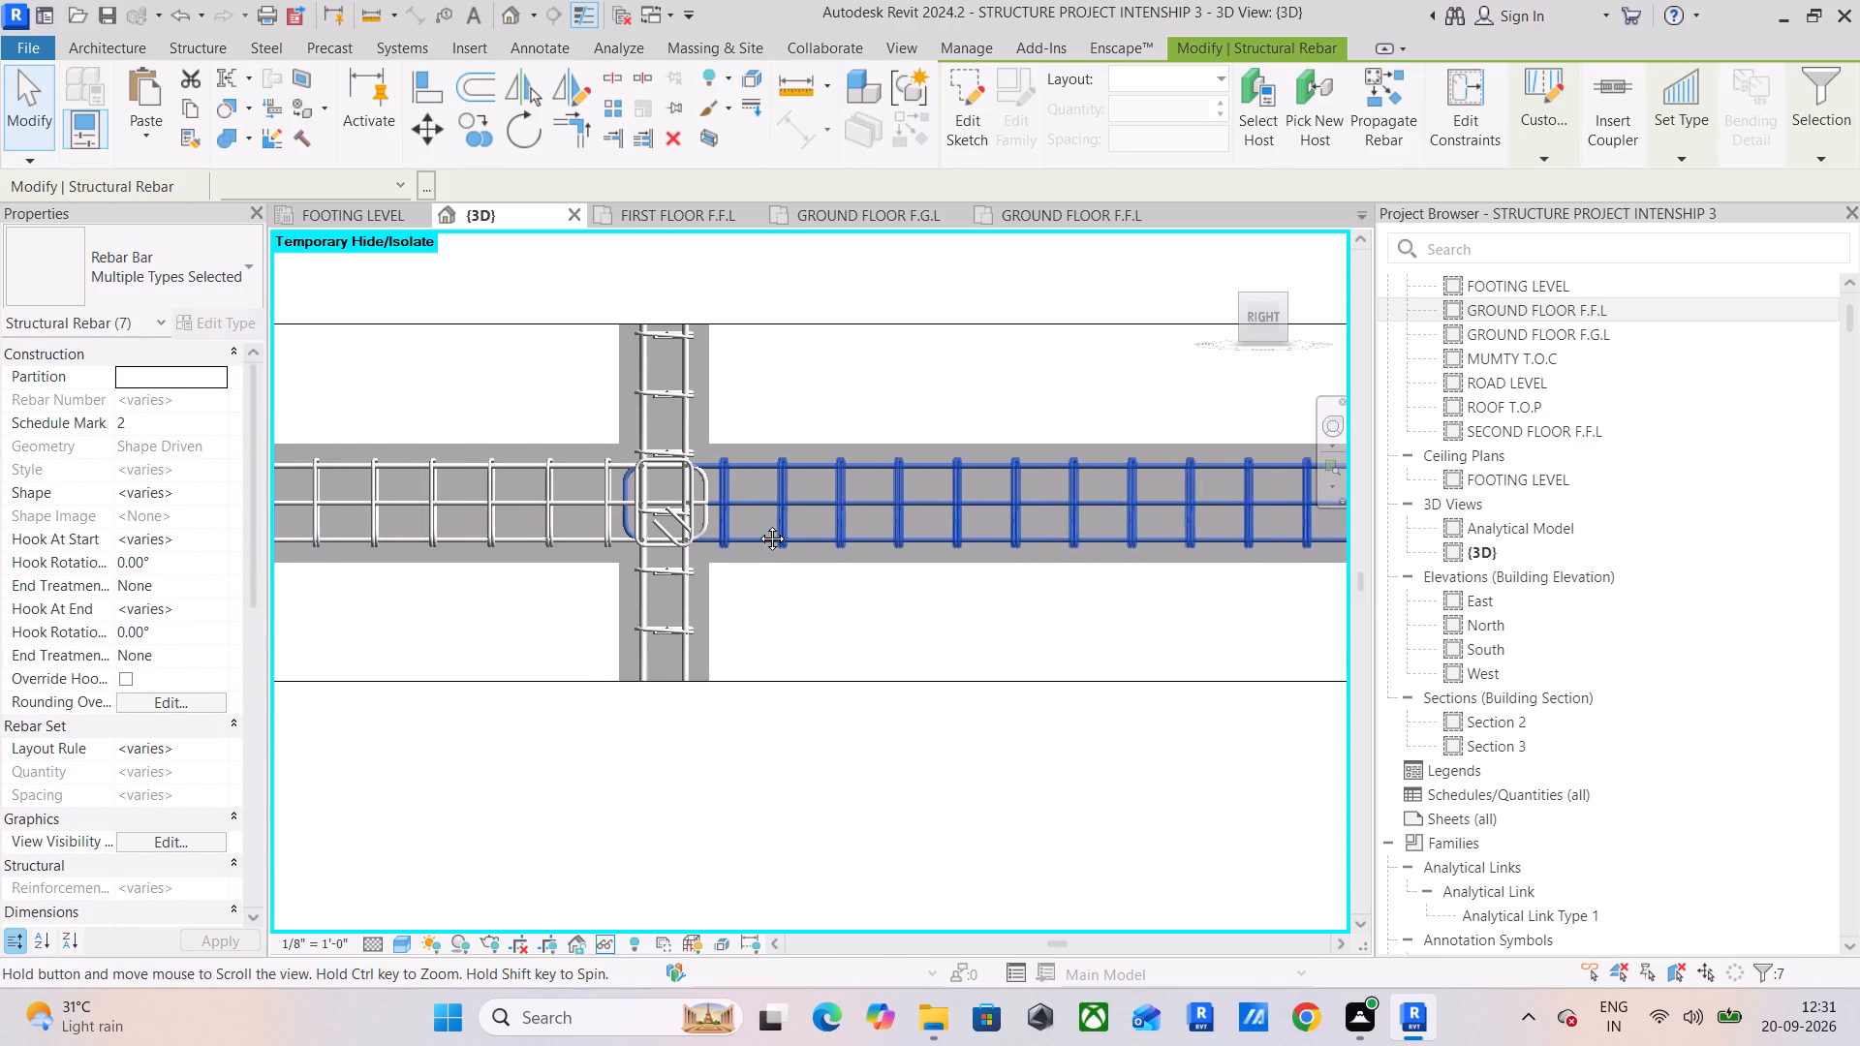
middle_drag(758, 524, 756, 524)
middle_drag(1083, 508, 758, 554)
scroll(879, 549, down, 4)
middle_drag(977, 544, 519, 528)
scroll(1198, 520, up, 8)
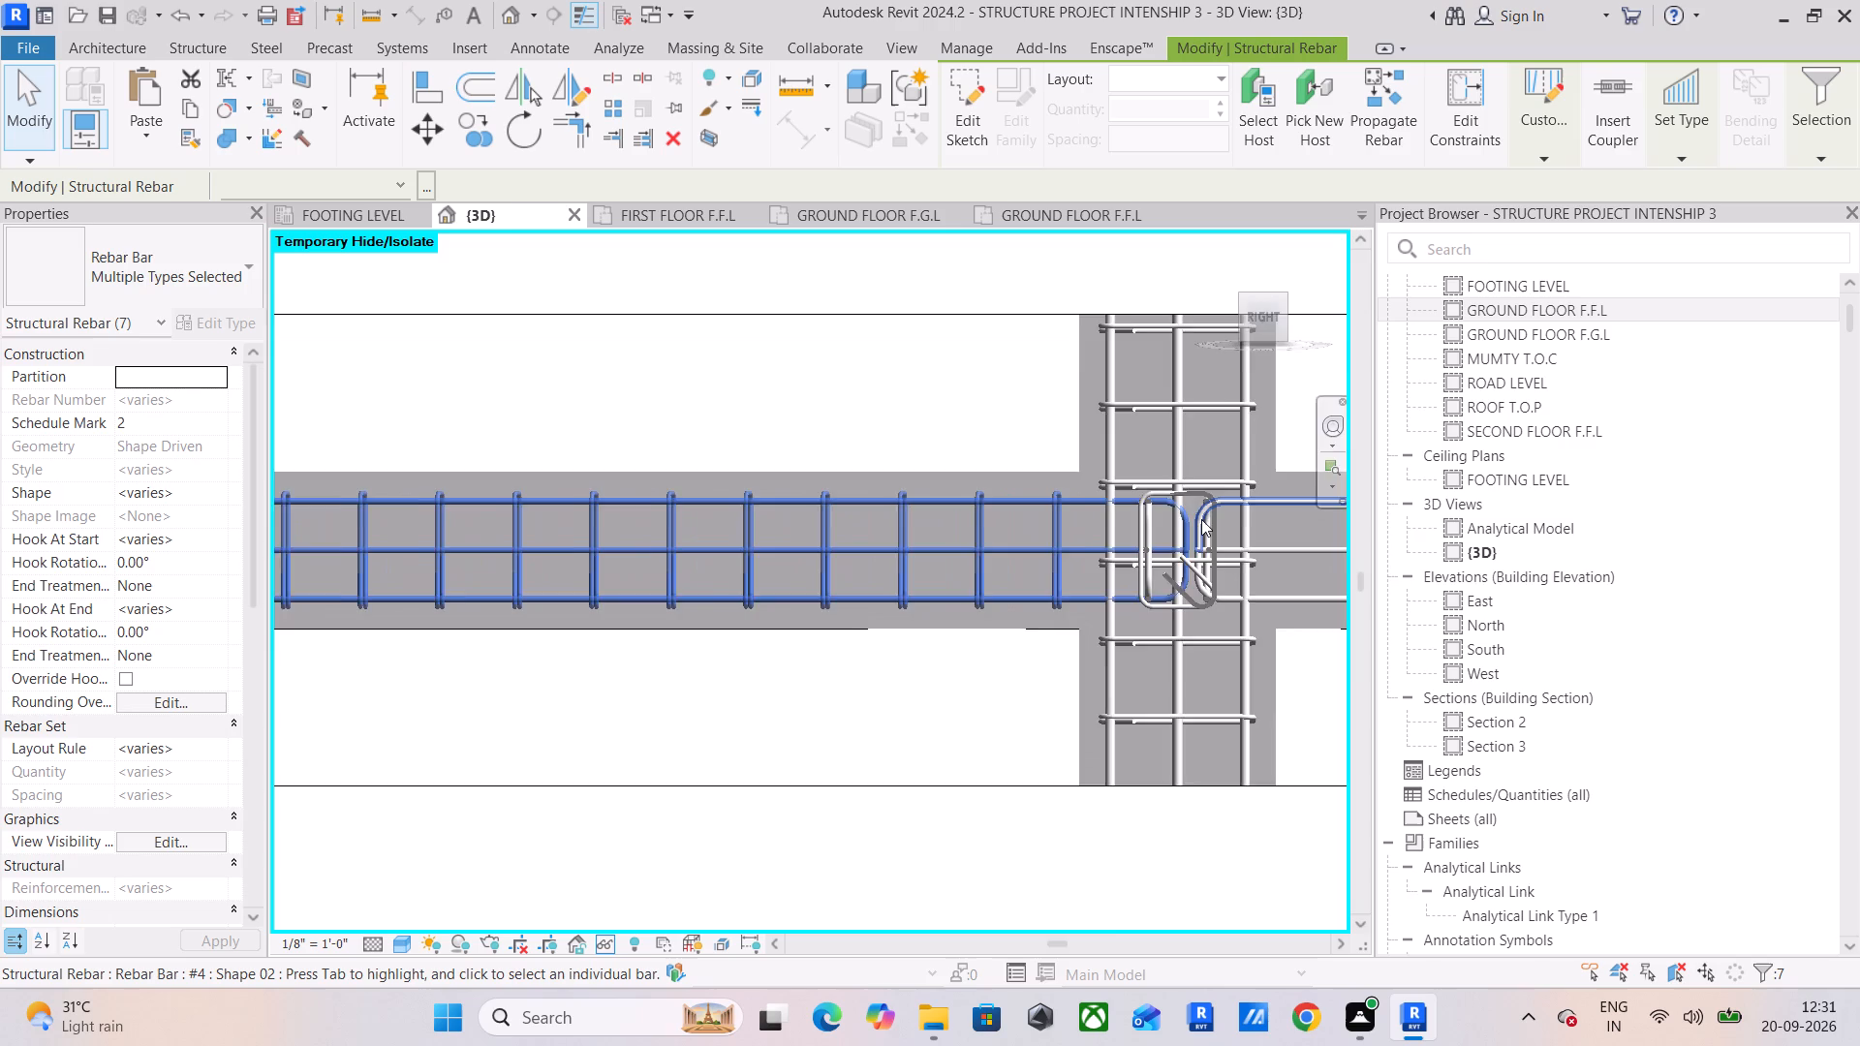
scroll(1201, 519, up, 4)
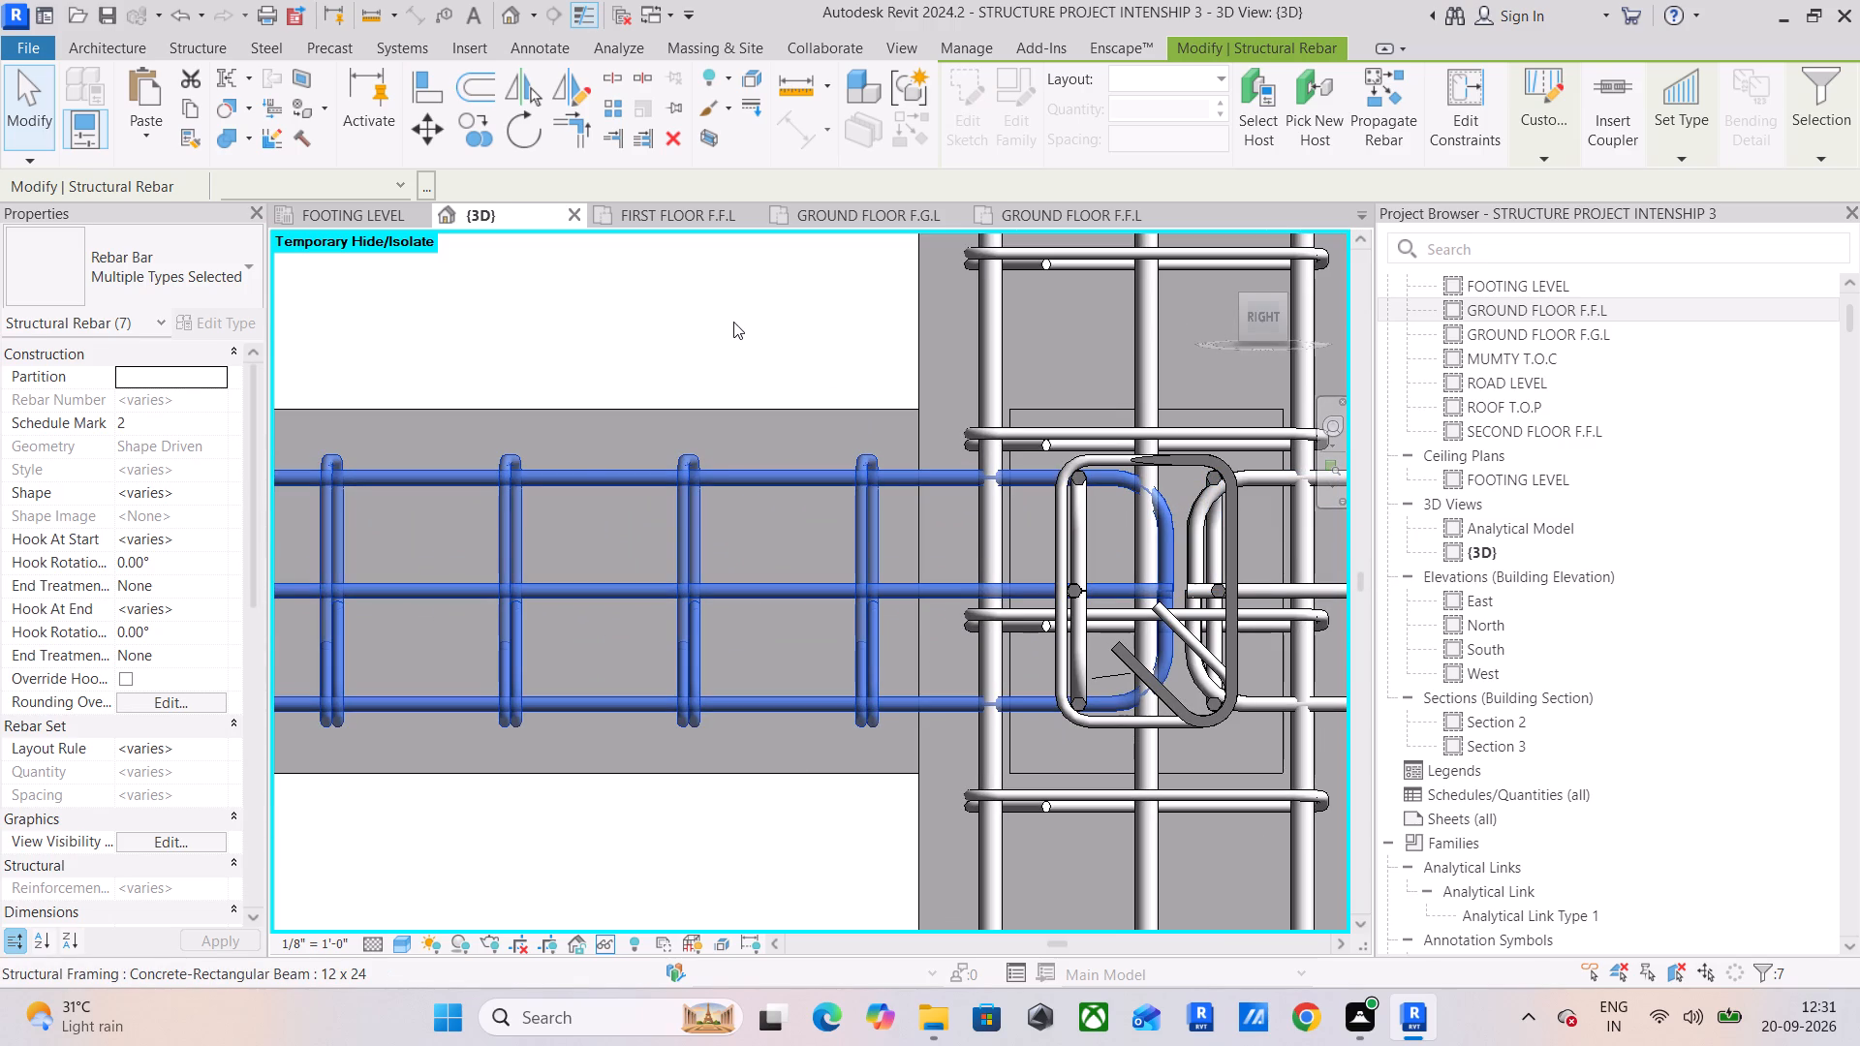
click(733, 322)
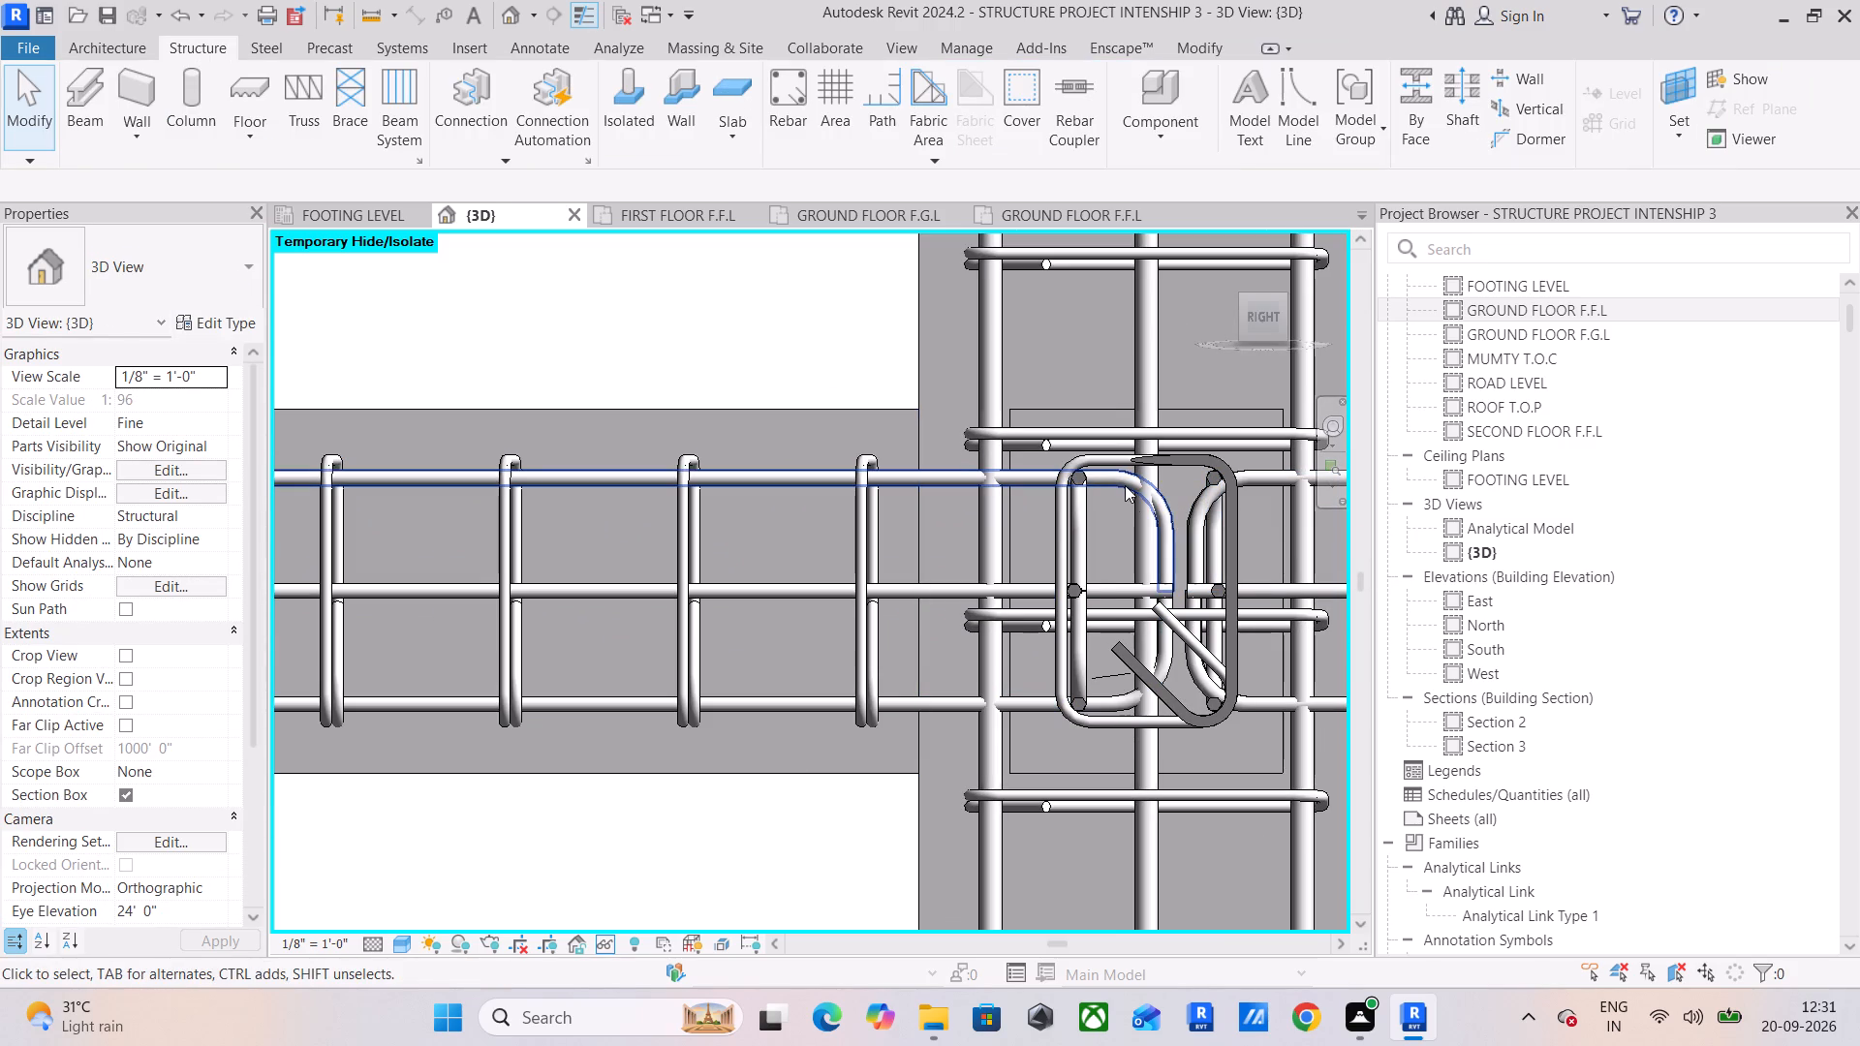
Extend both top #4 shape 02 bars of the span through the wide column, lining up their hooks beyond its far vertical bars.
middle_drag(1125, 485, 885, 413)
click(789, 399)
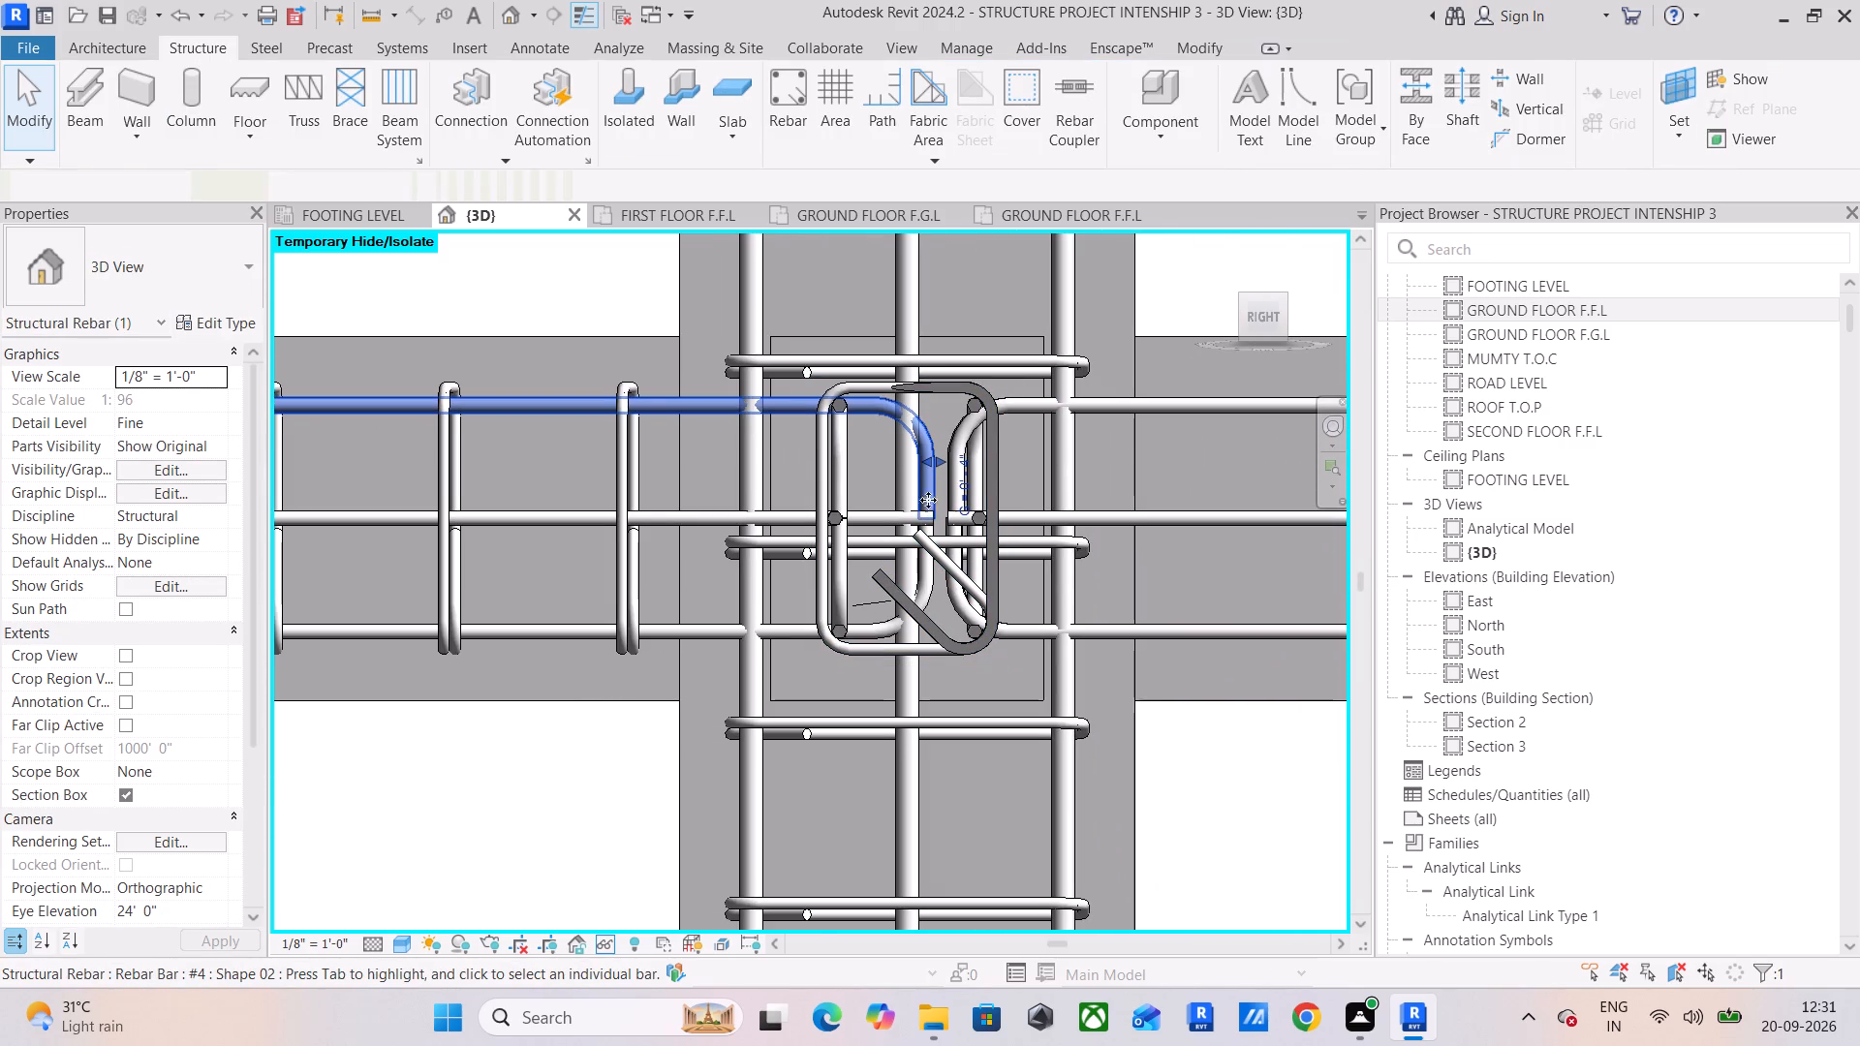
drag(941, 460, 987, 471)
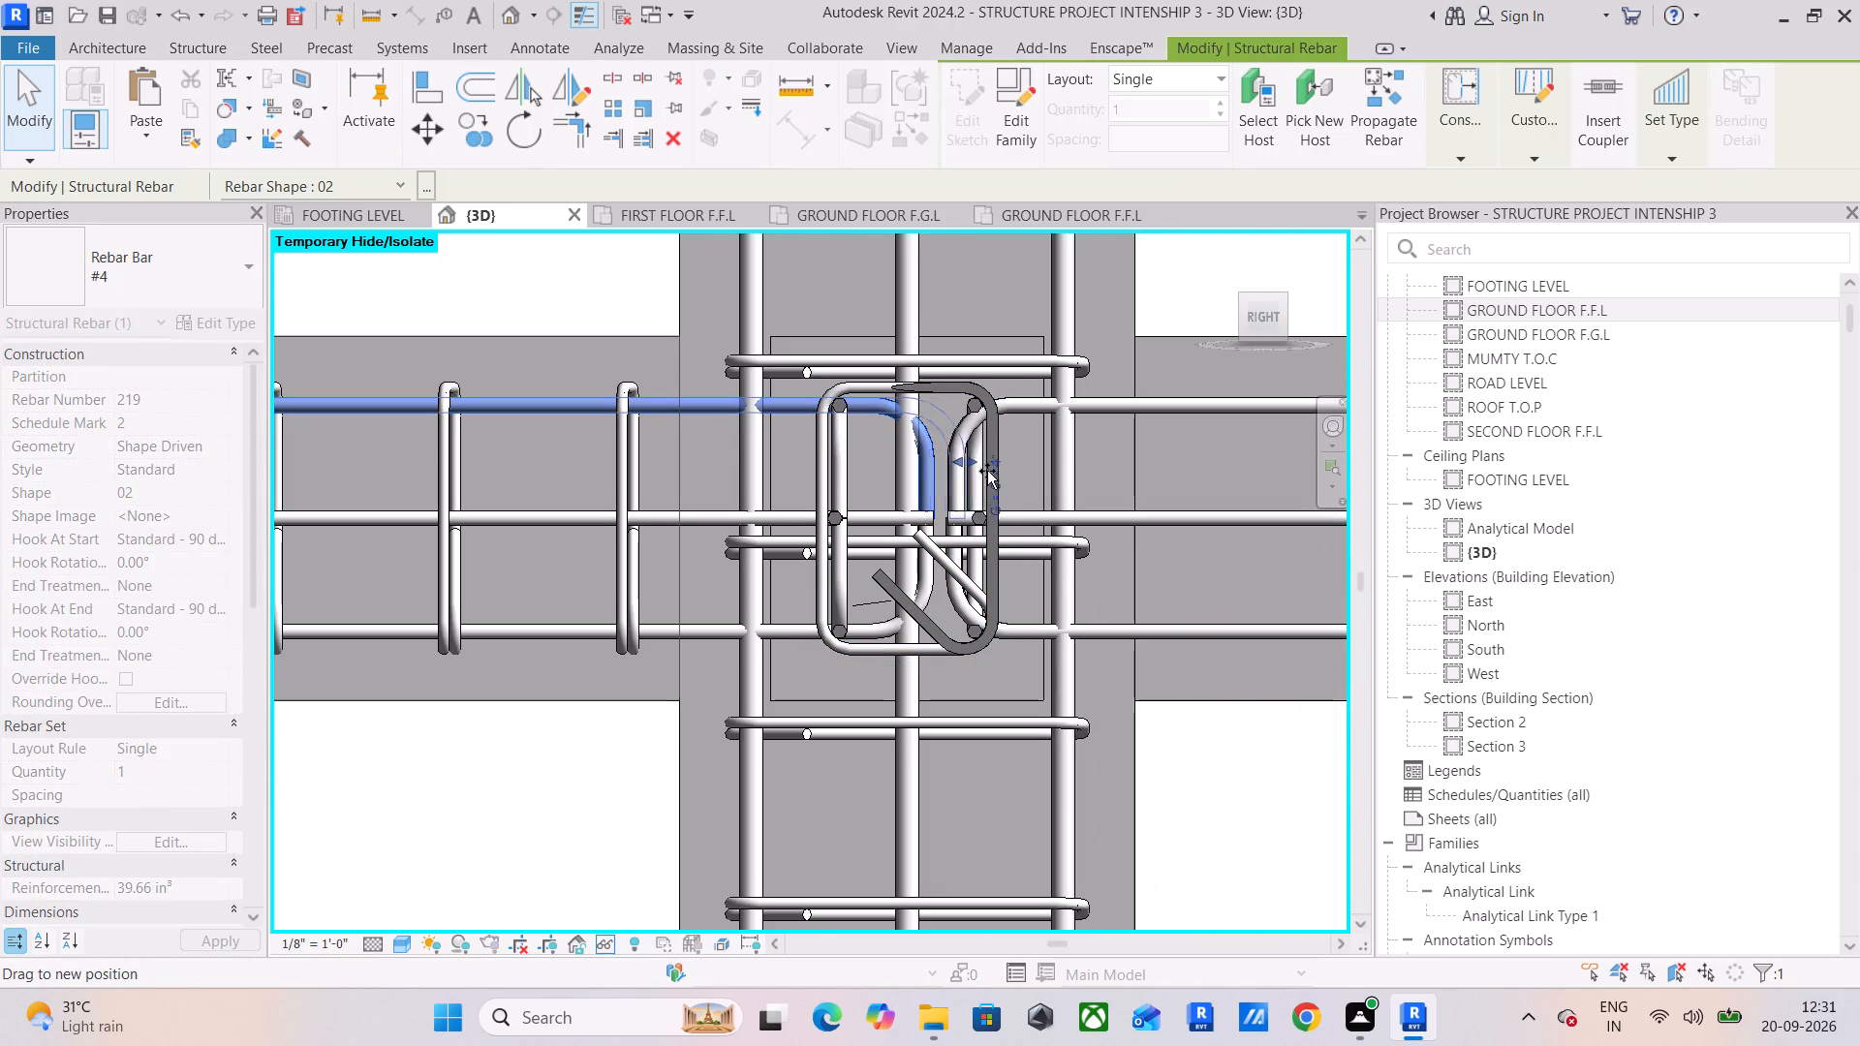
drag(987, 471, 1111, 471)
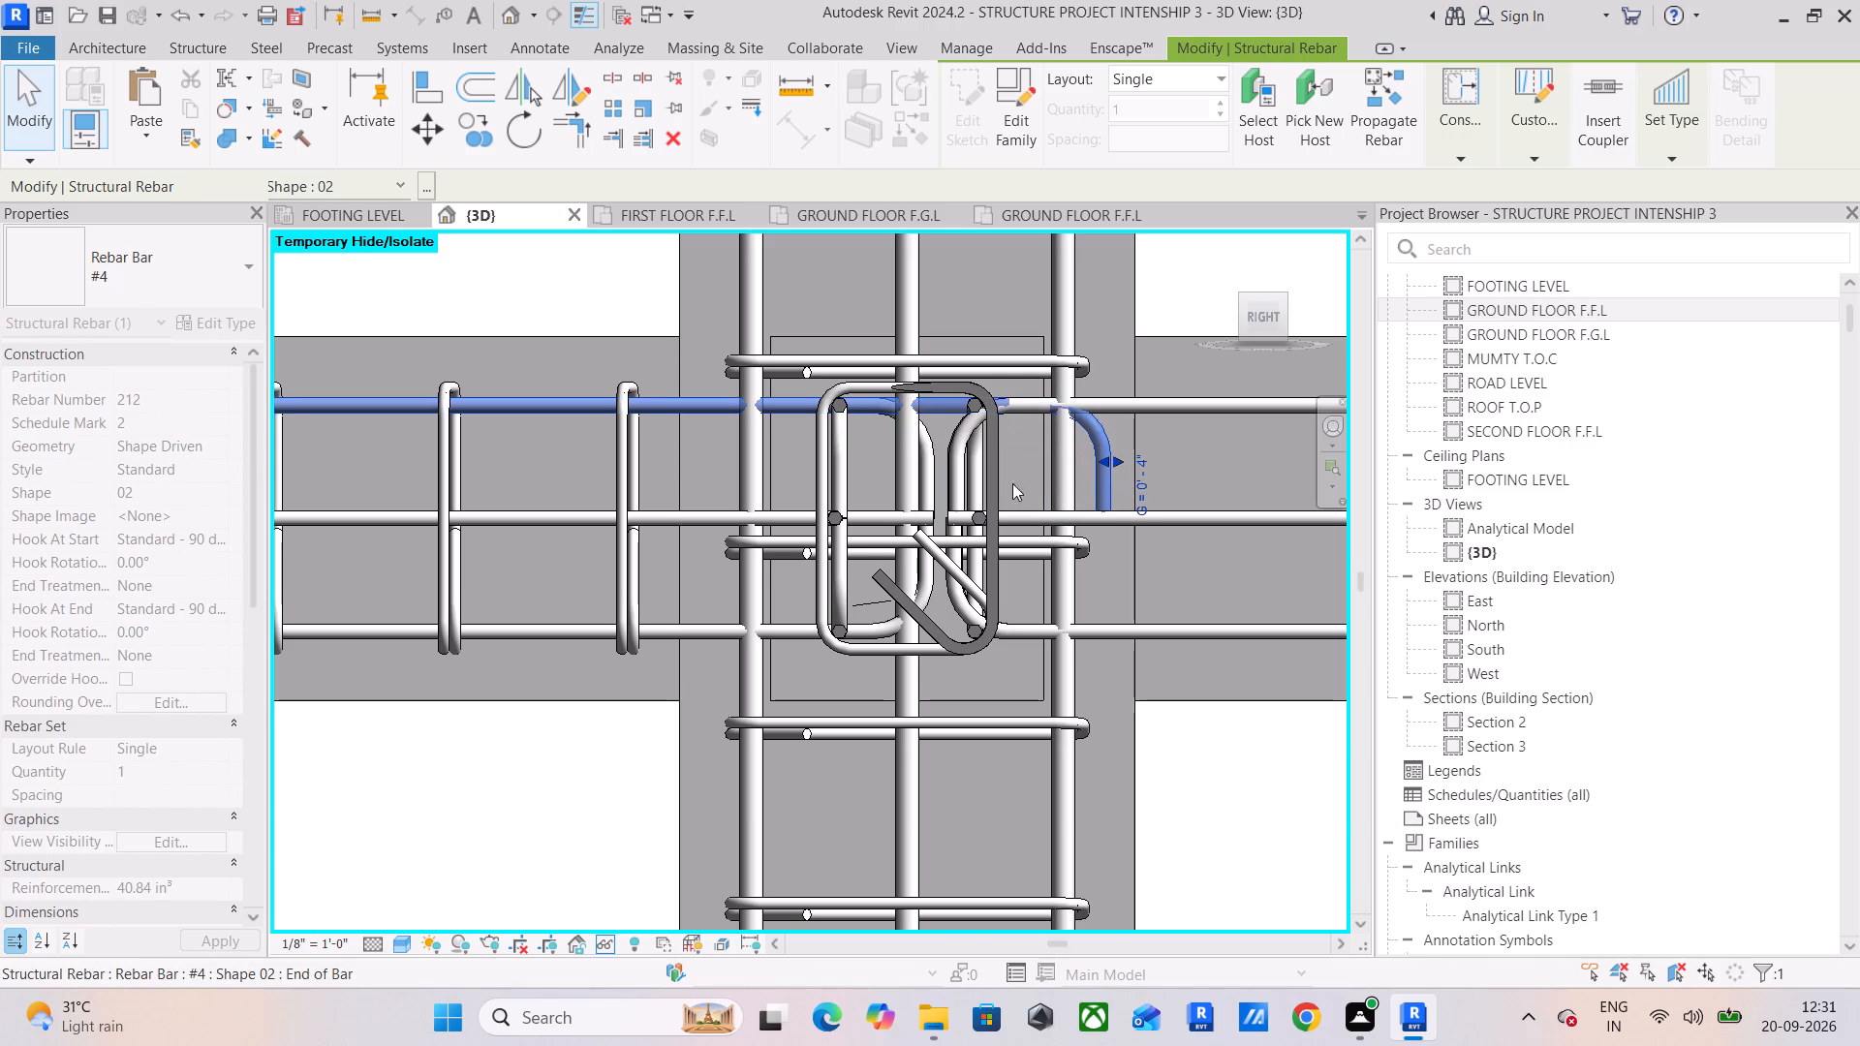
click(937, 465)
drag(944, 460, 1101, 470)
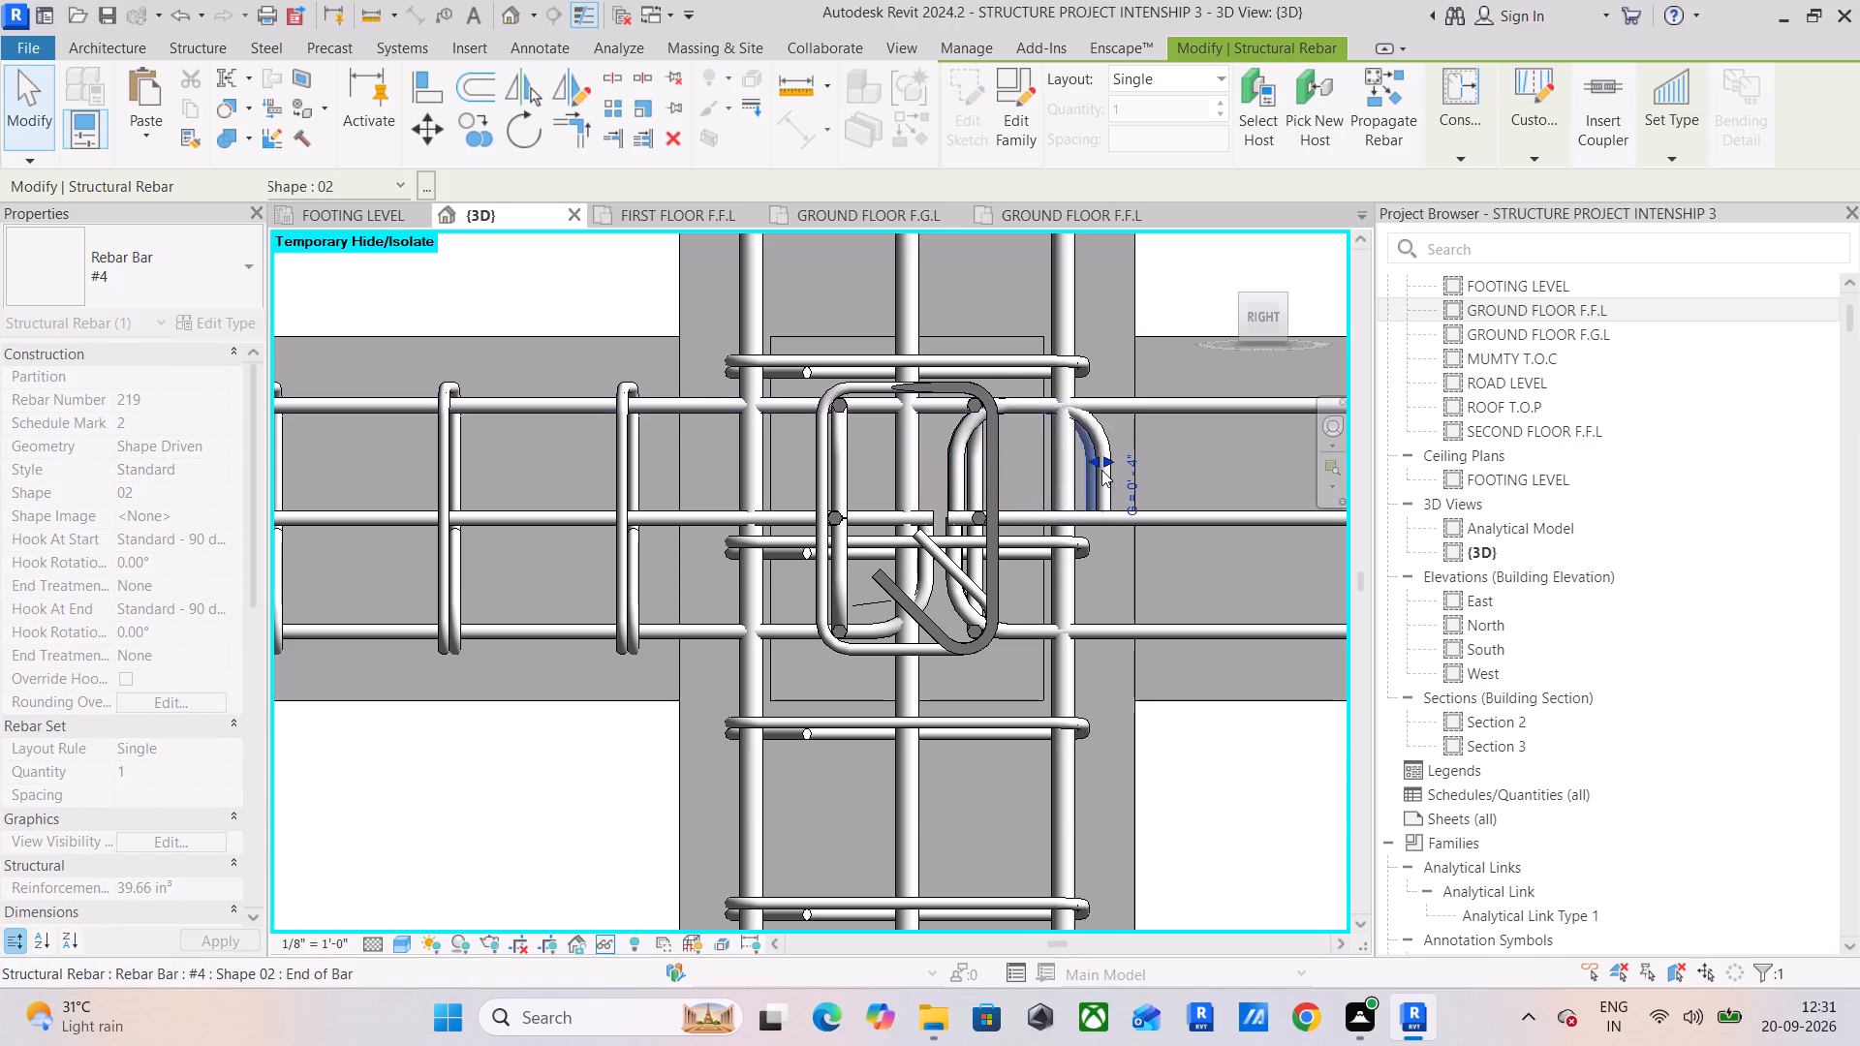
scroll(1101, 470, up, 11)
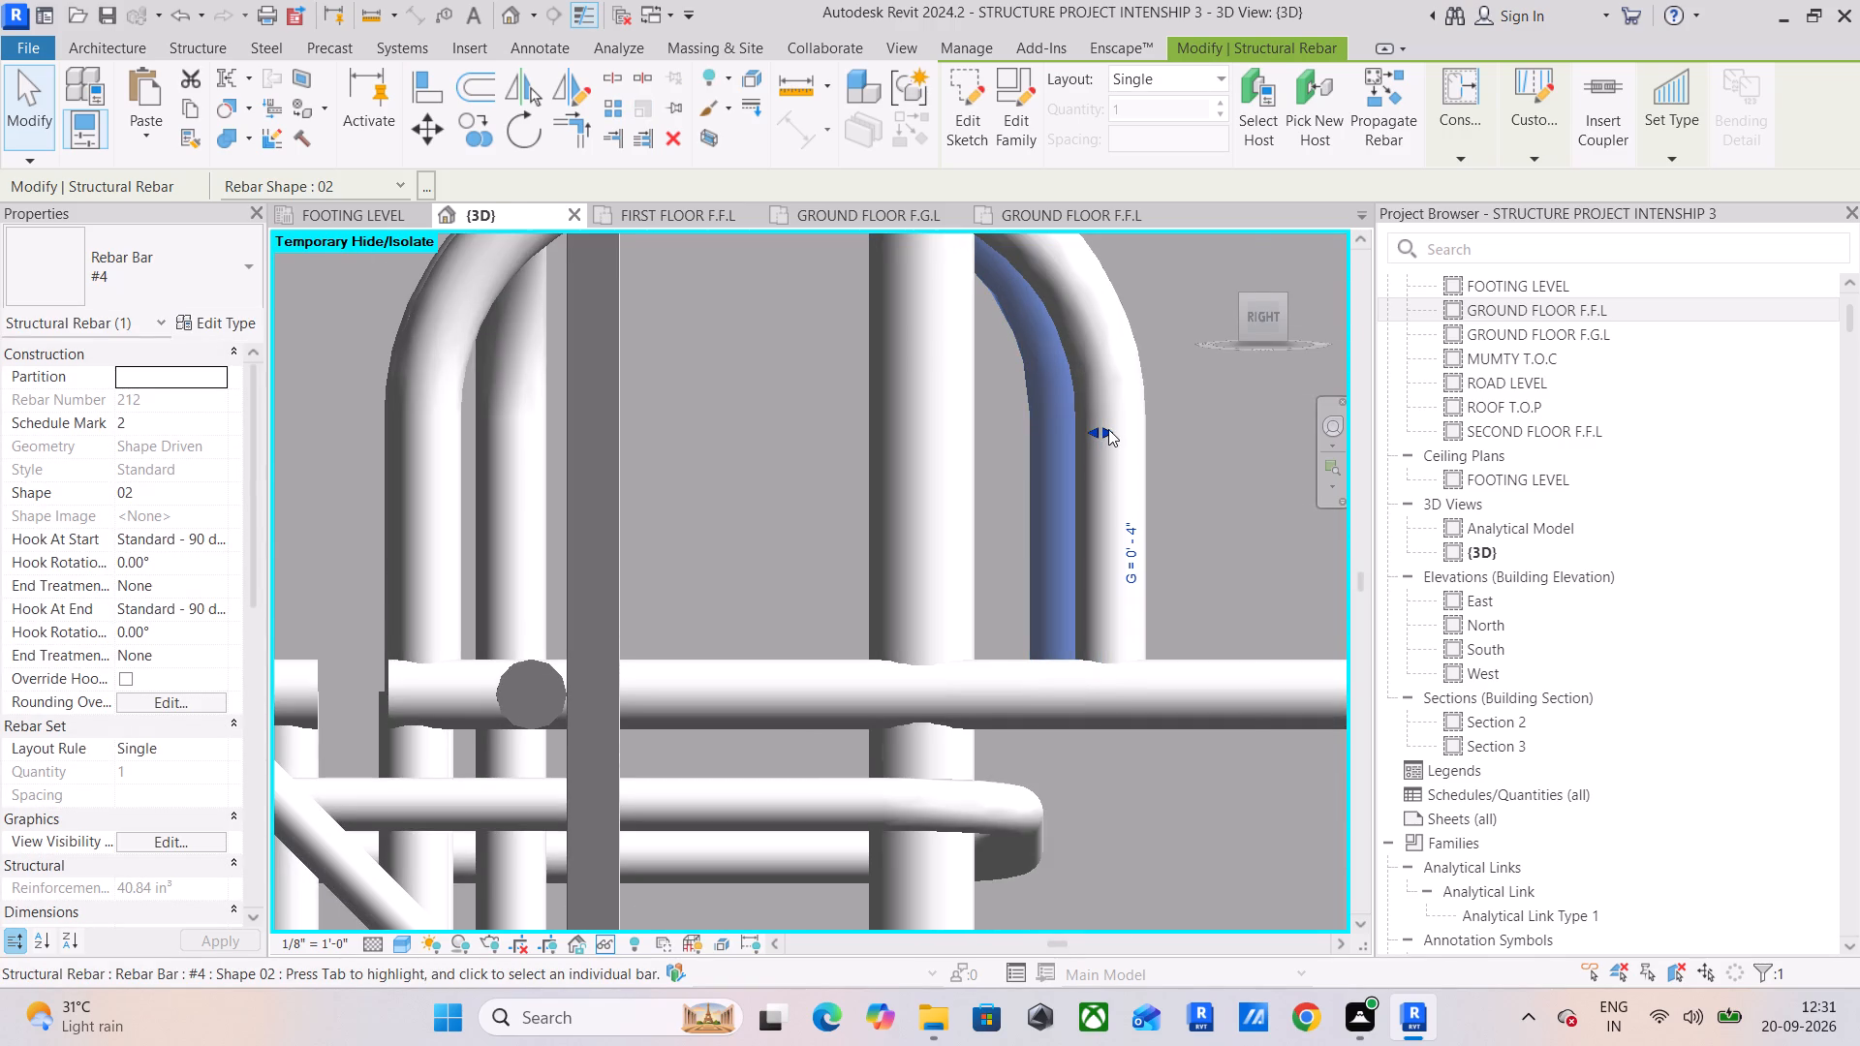
drag(1108, 428, 1141, 429)
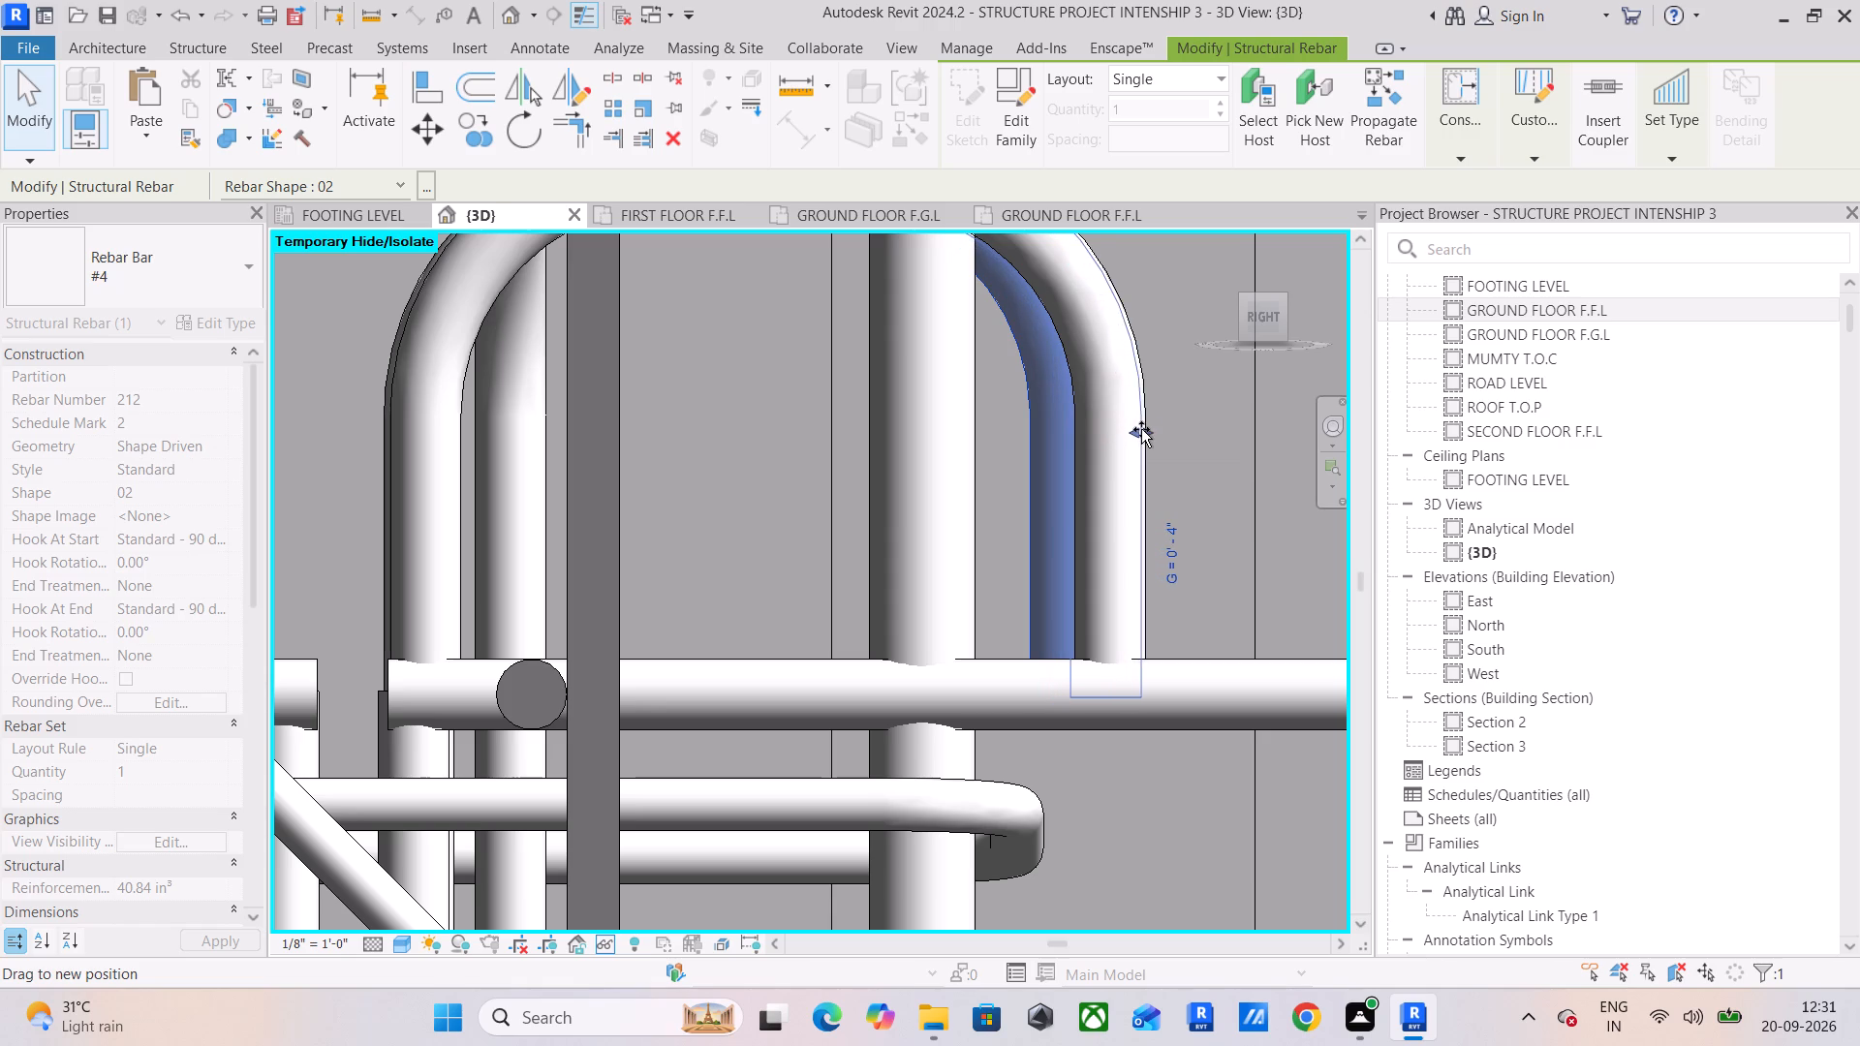
drag(1141, 429, 1145, 441)
scroll(1077, 481, down, 8)
Extend both top #4 shape 02 bars of the adjacent span back through the wide column, lining up their hooks on the opposite side.
click(872, 469)
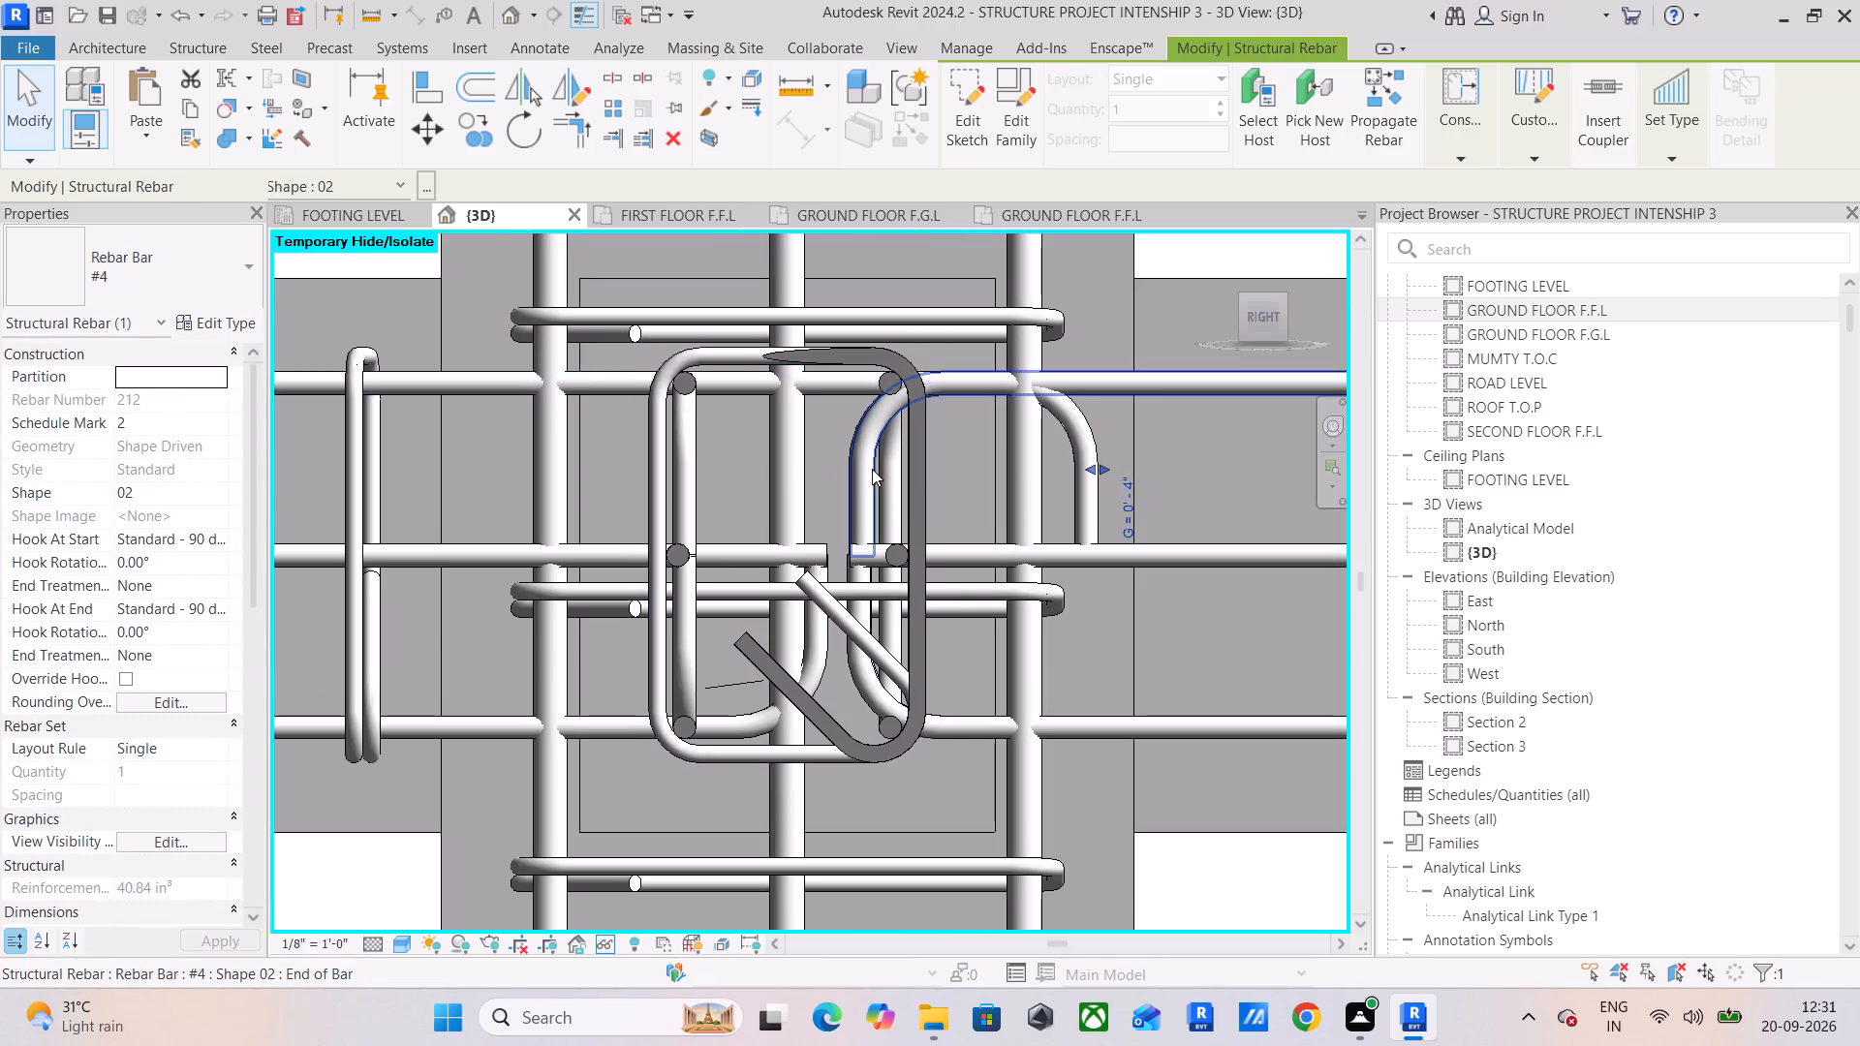
middle_drag(876, 470, 1057, 439)
drag(1033, 445, 883, 453)
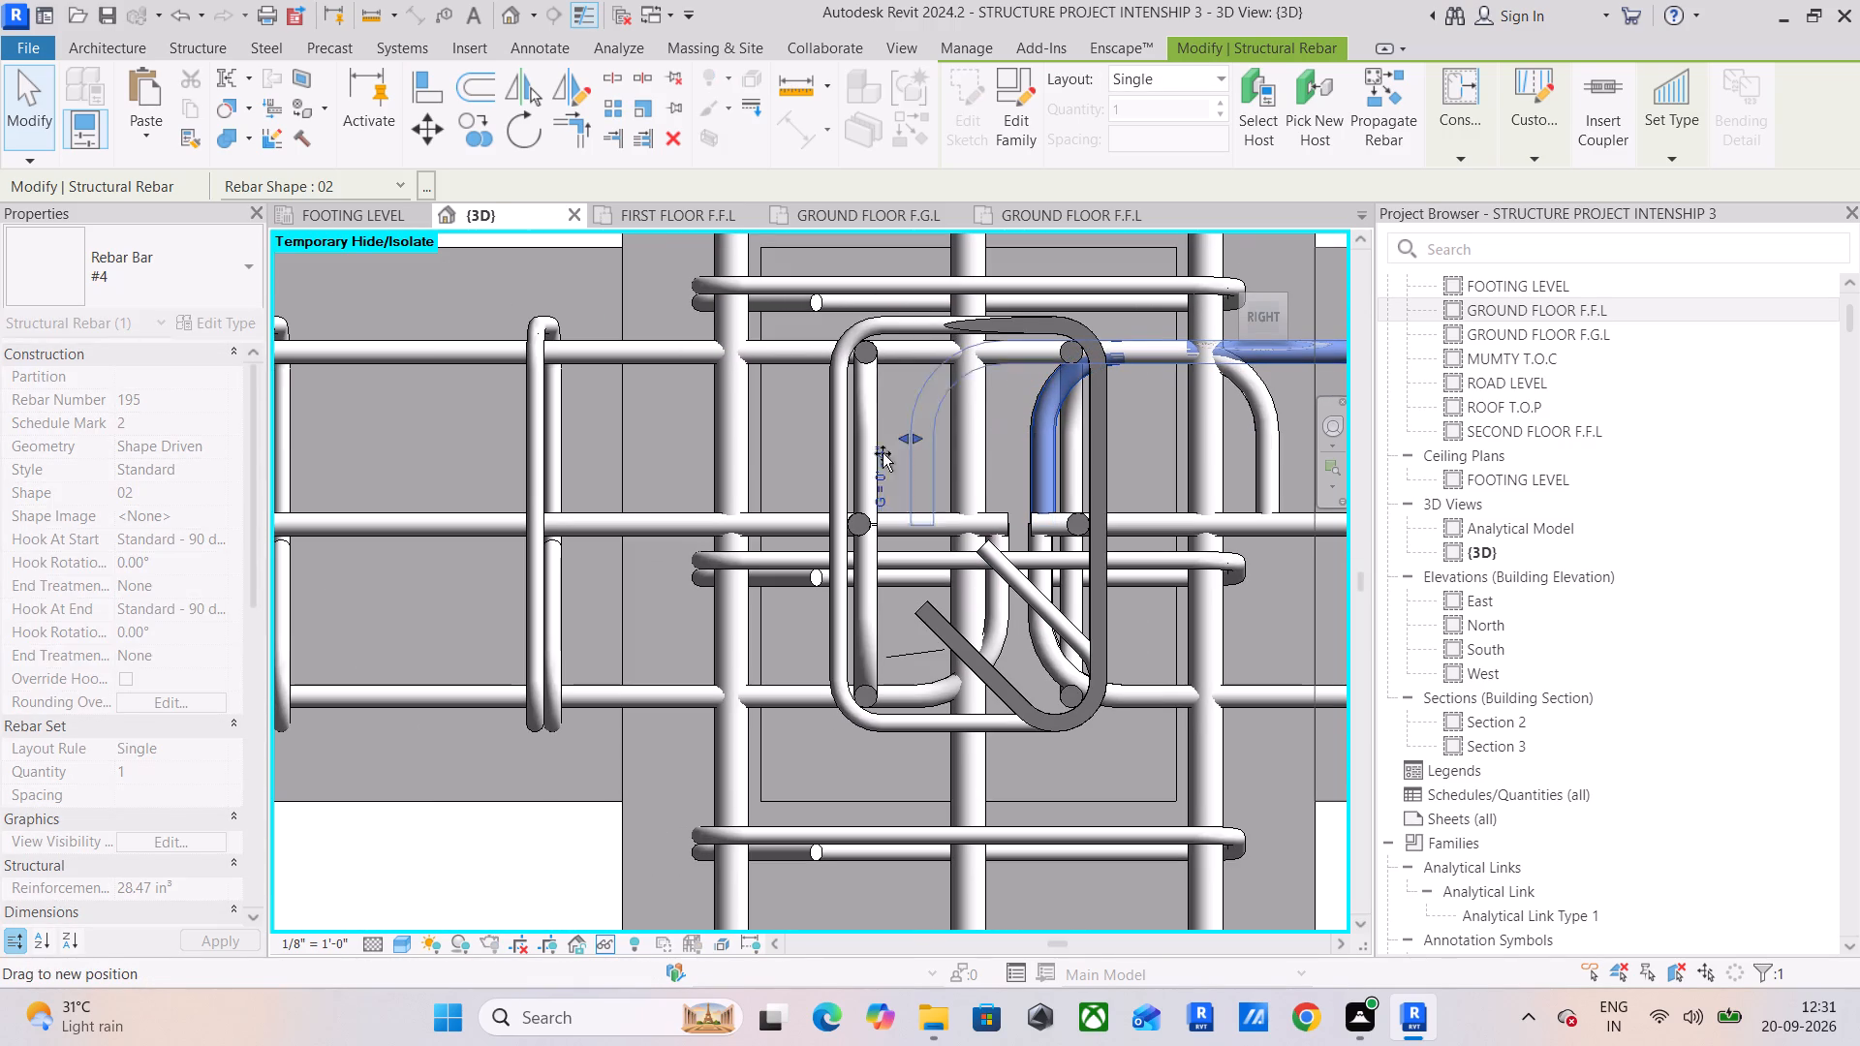
drag(883, 453, 649, 453)
click(1038, 447)
drag(1019, 436, 677, 448)
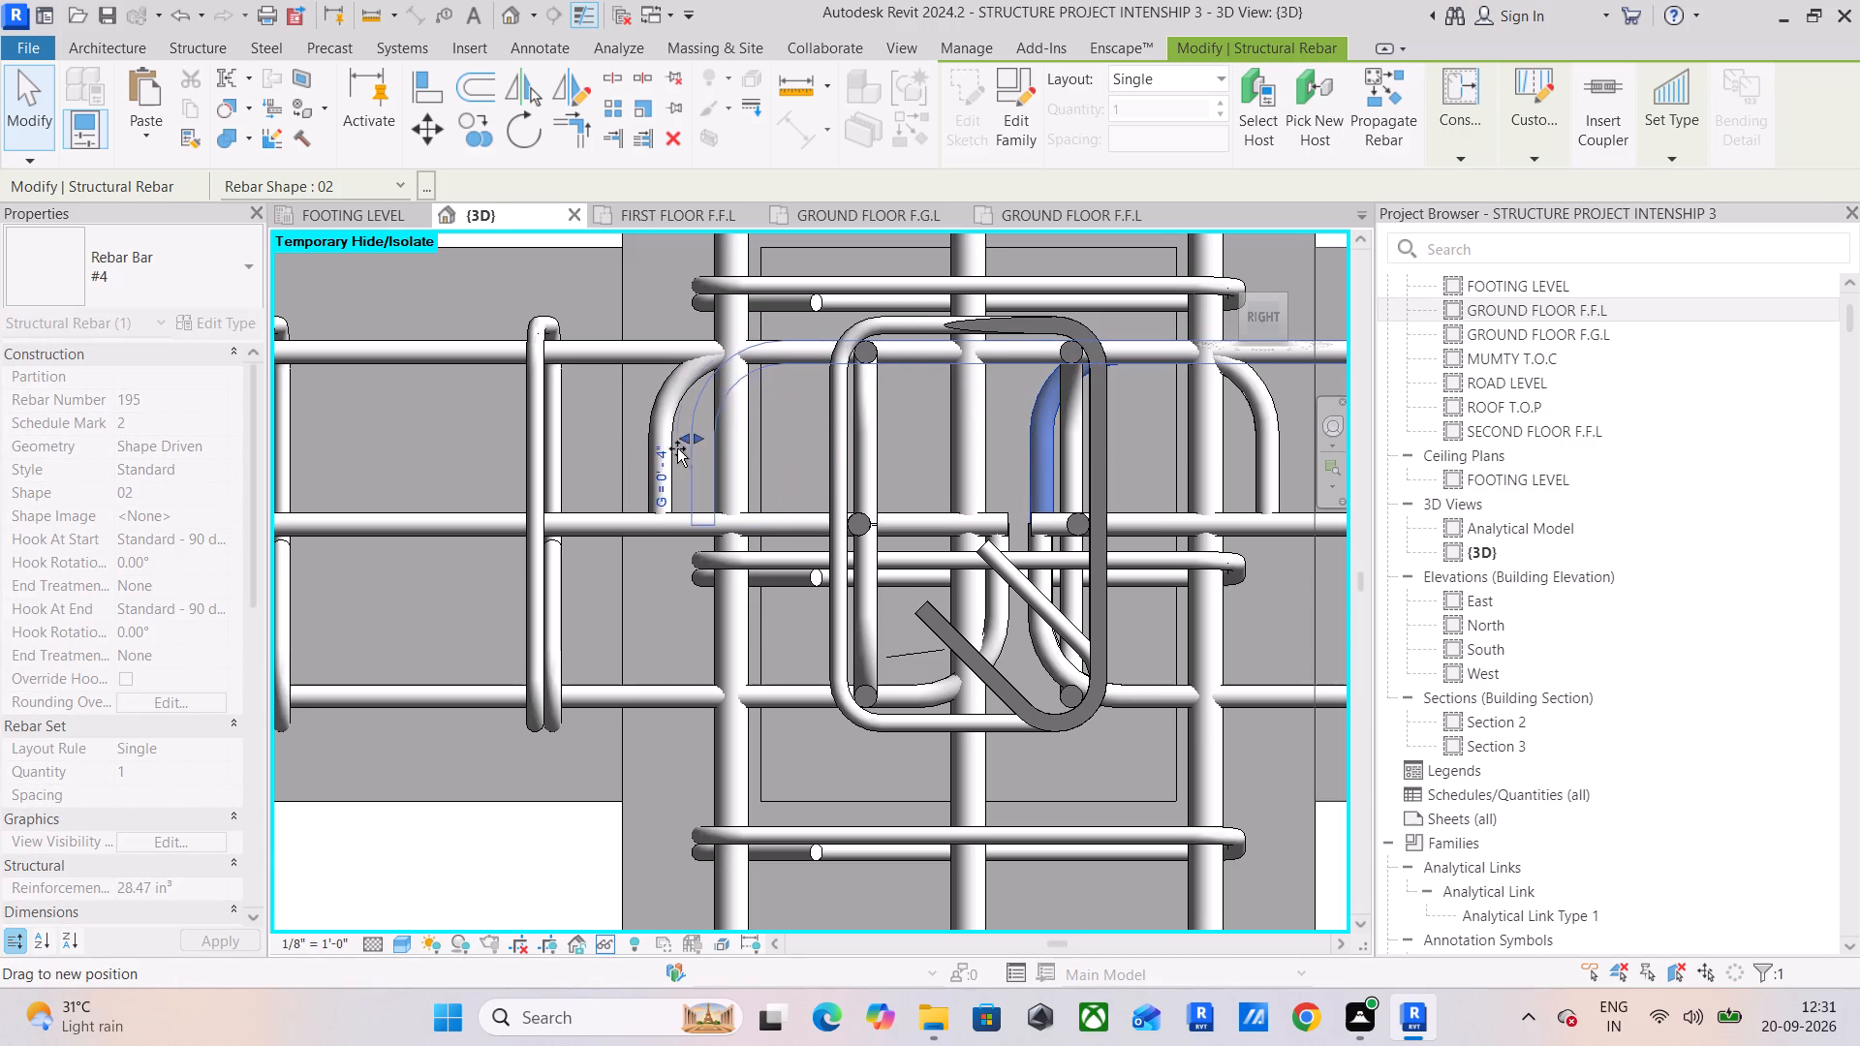
drag(677, 448, 653, 448)
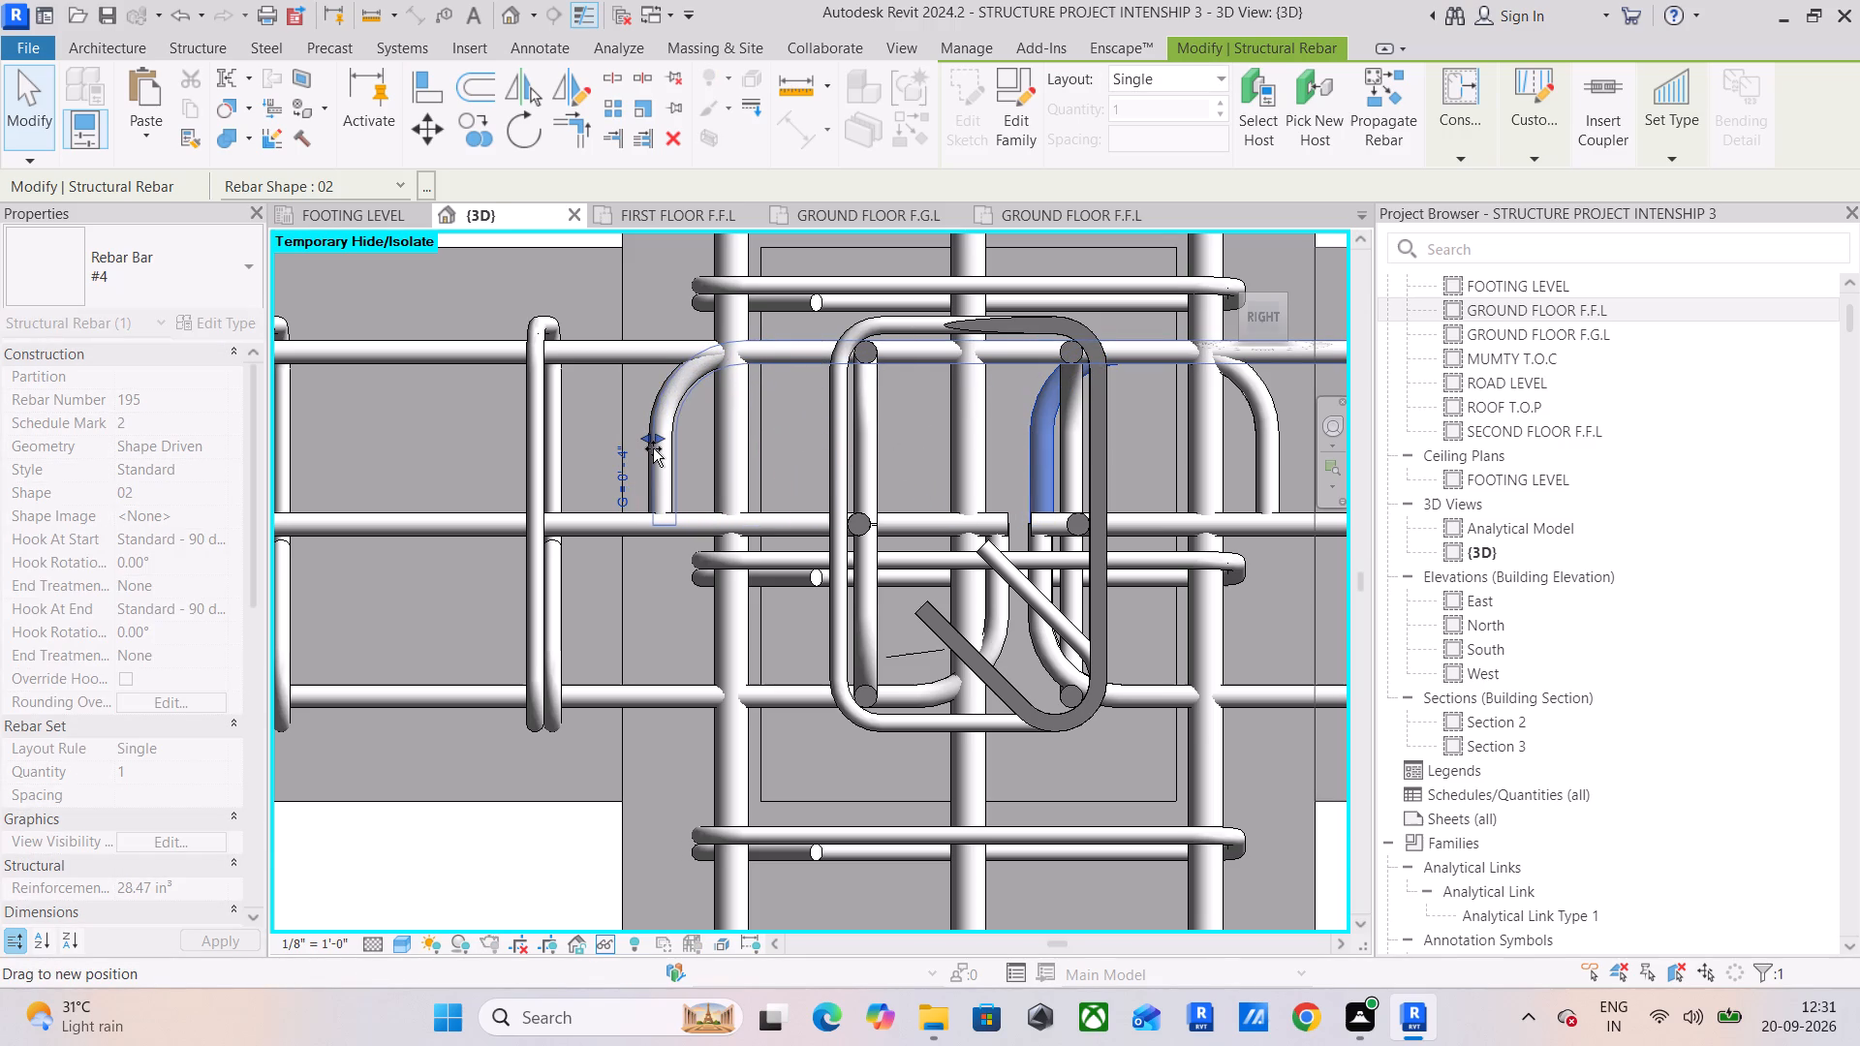
drag(653, 448, 650, 452)
scroll(654, 450, up, 5)
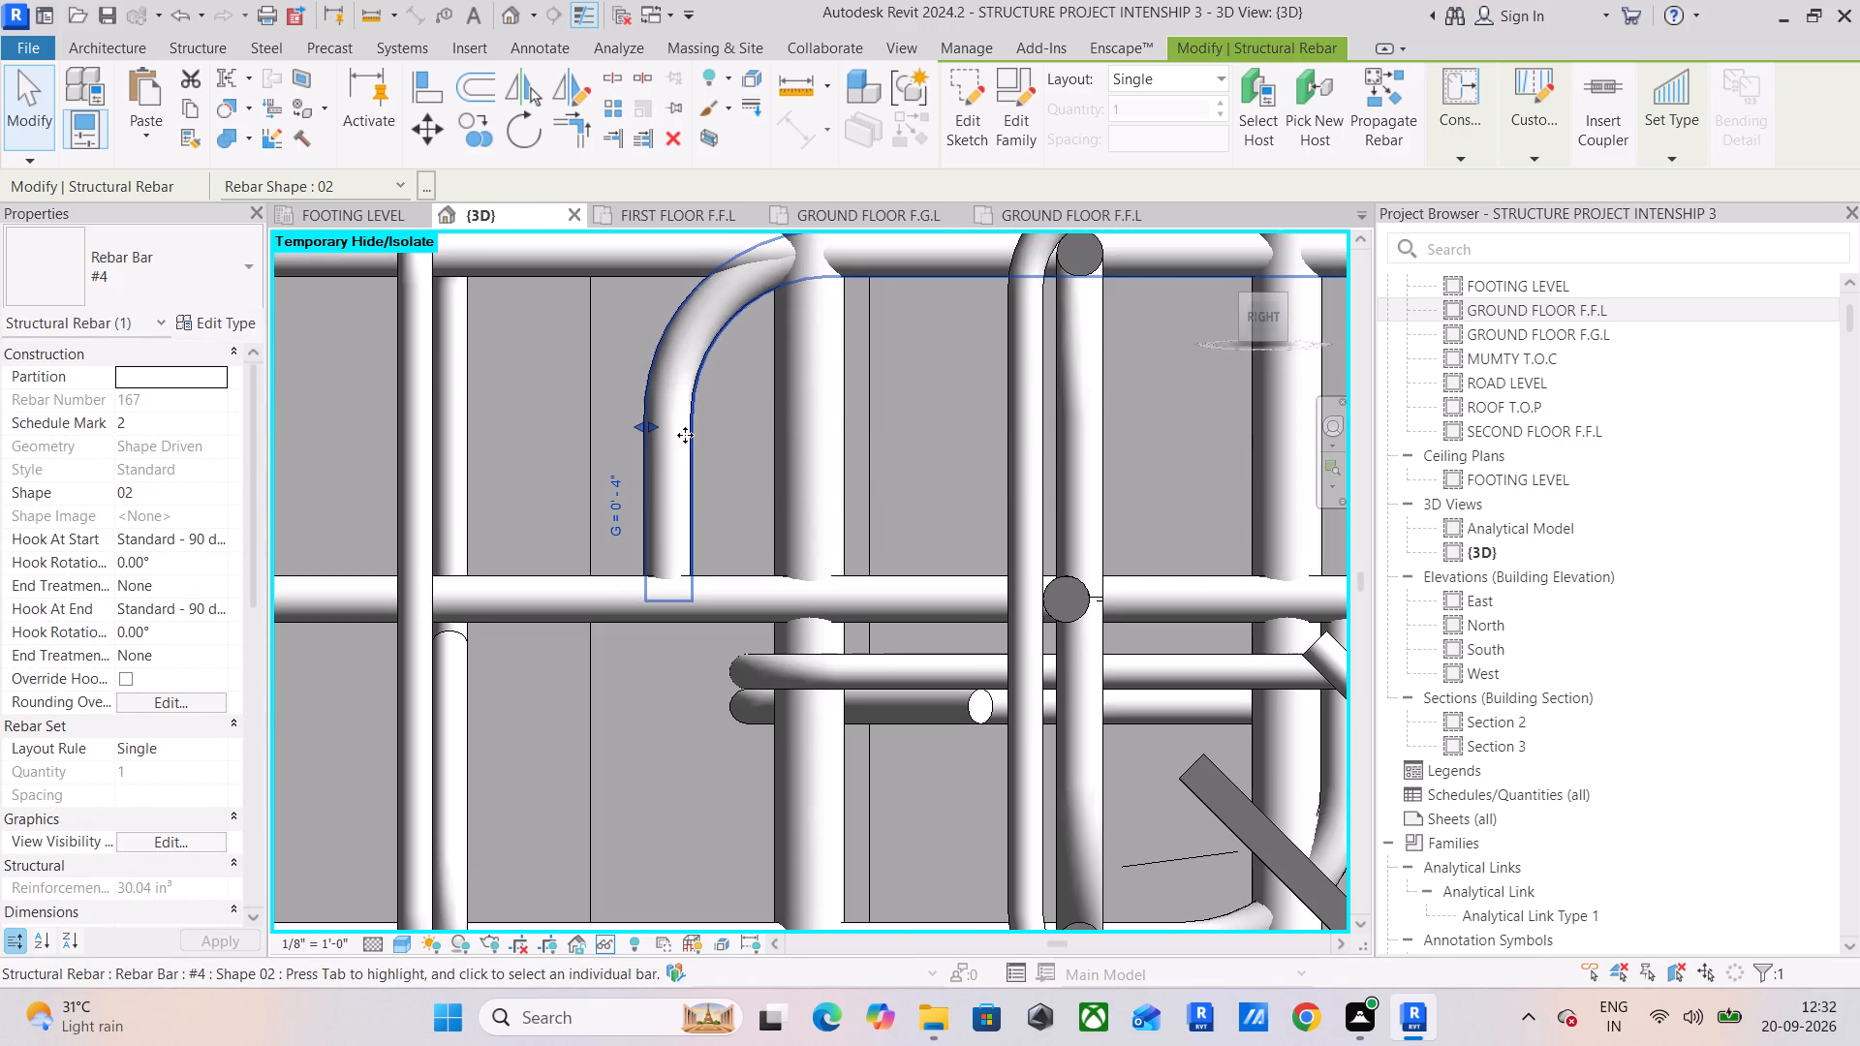
scroll(685, 435, down, 9)
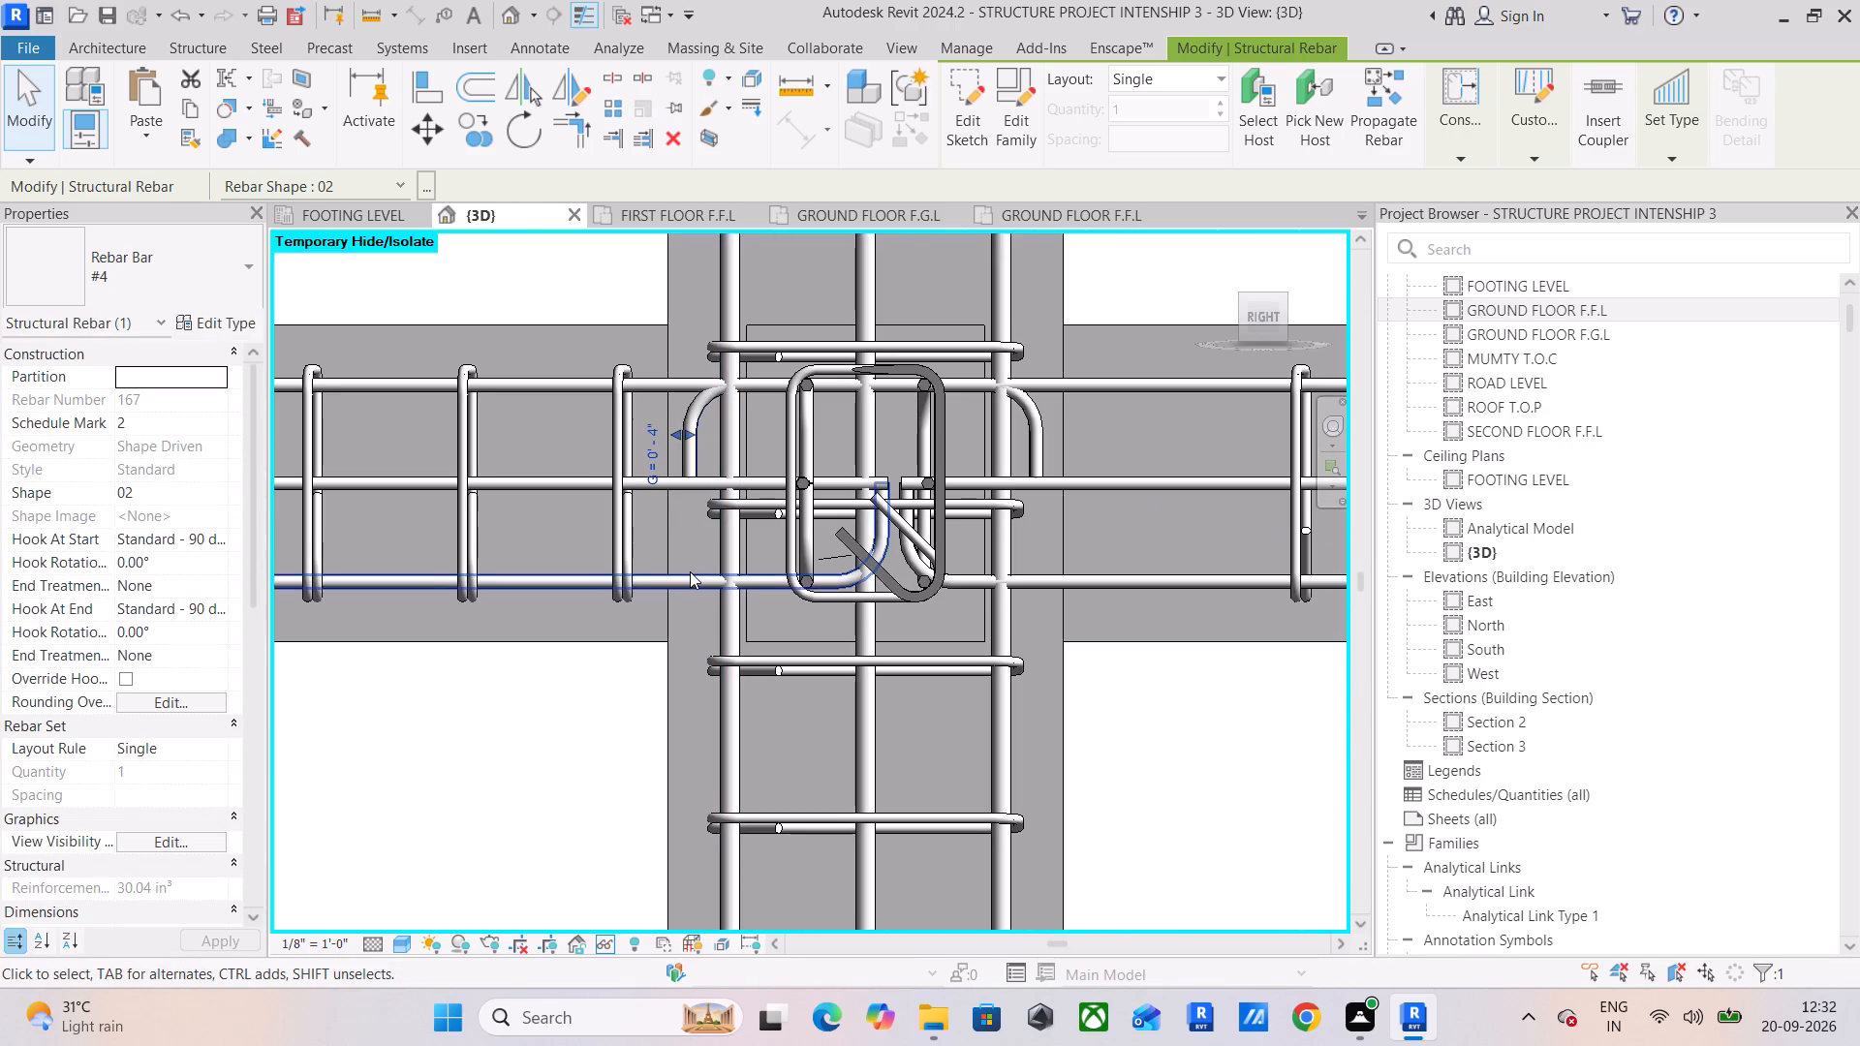
Extend the first span's nearer bottom #4 shape 02 bar through the wide column so its hook meets the top bars' hooks.
click(690, 571)
scroll(834, 564, up, 6)
middle_drag(971, 519, 879, 436)
scroll(927, 454, up, 4)
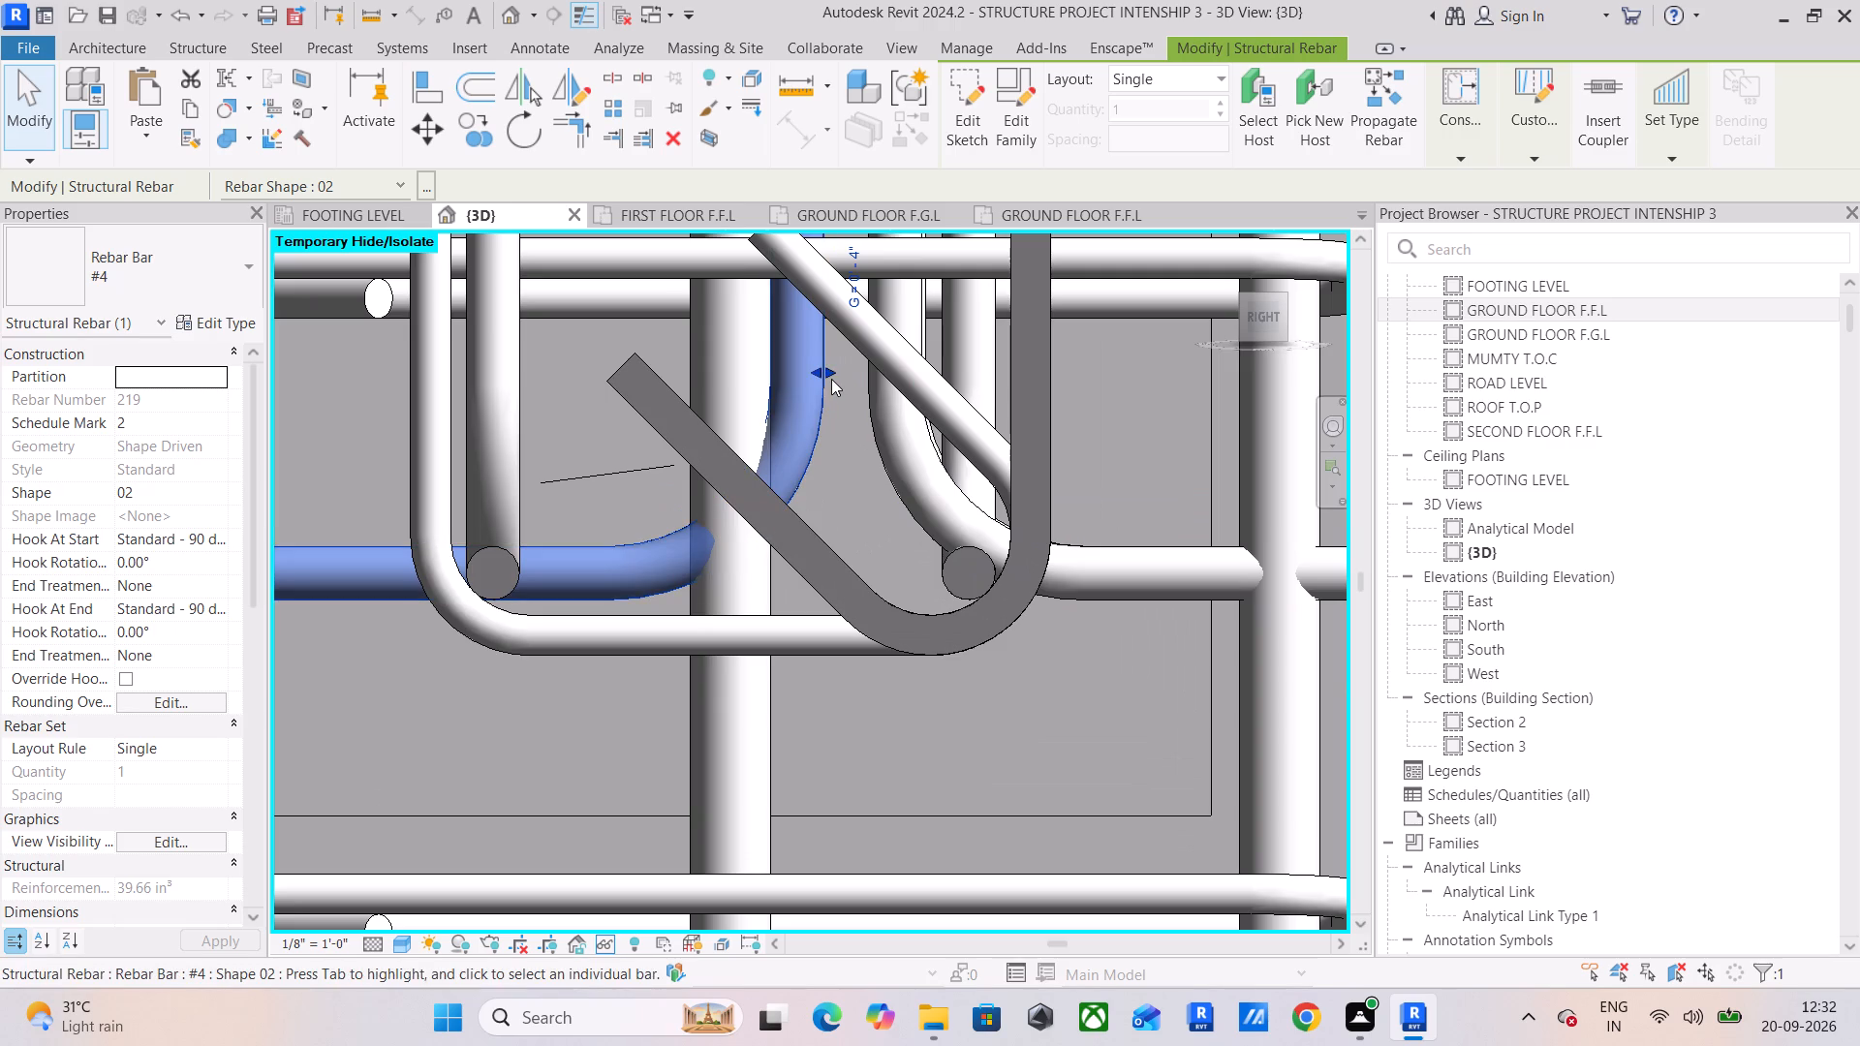
scroll(831, 379, down, 6)
drag(837, 377, 887, 385)
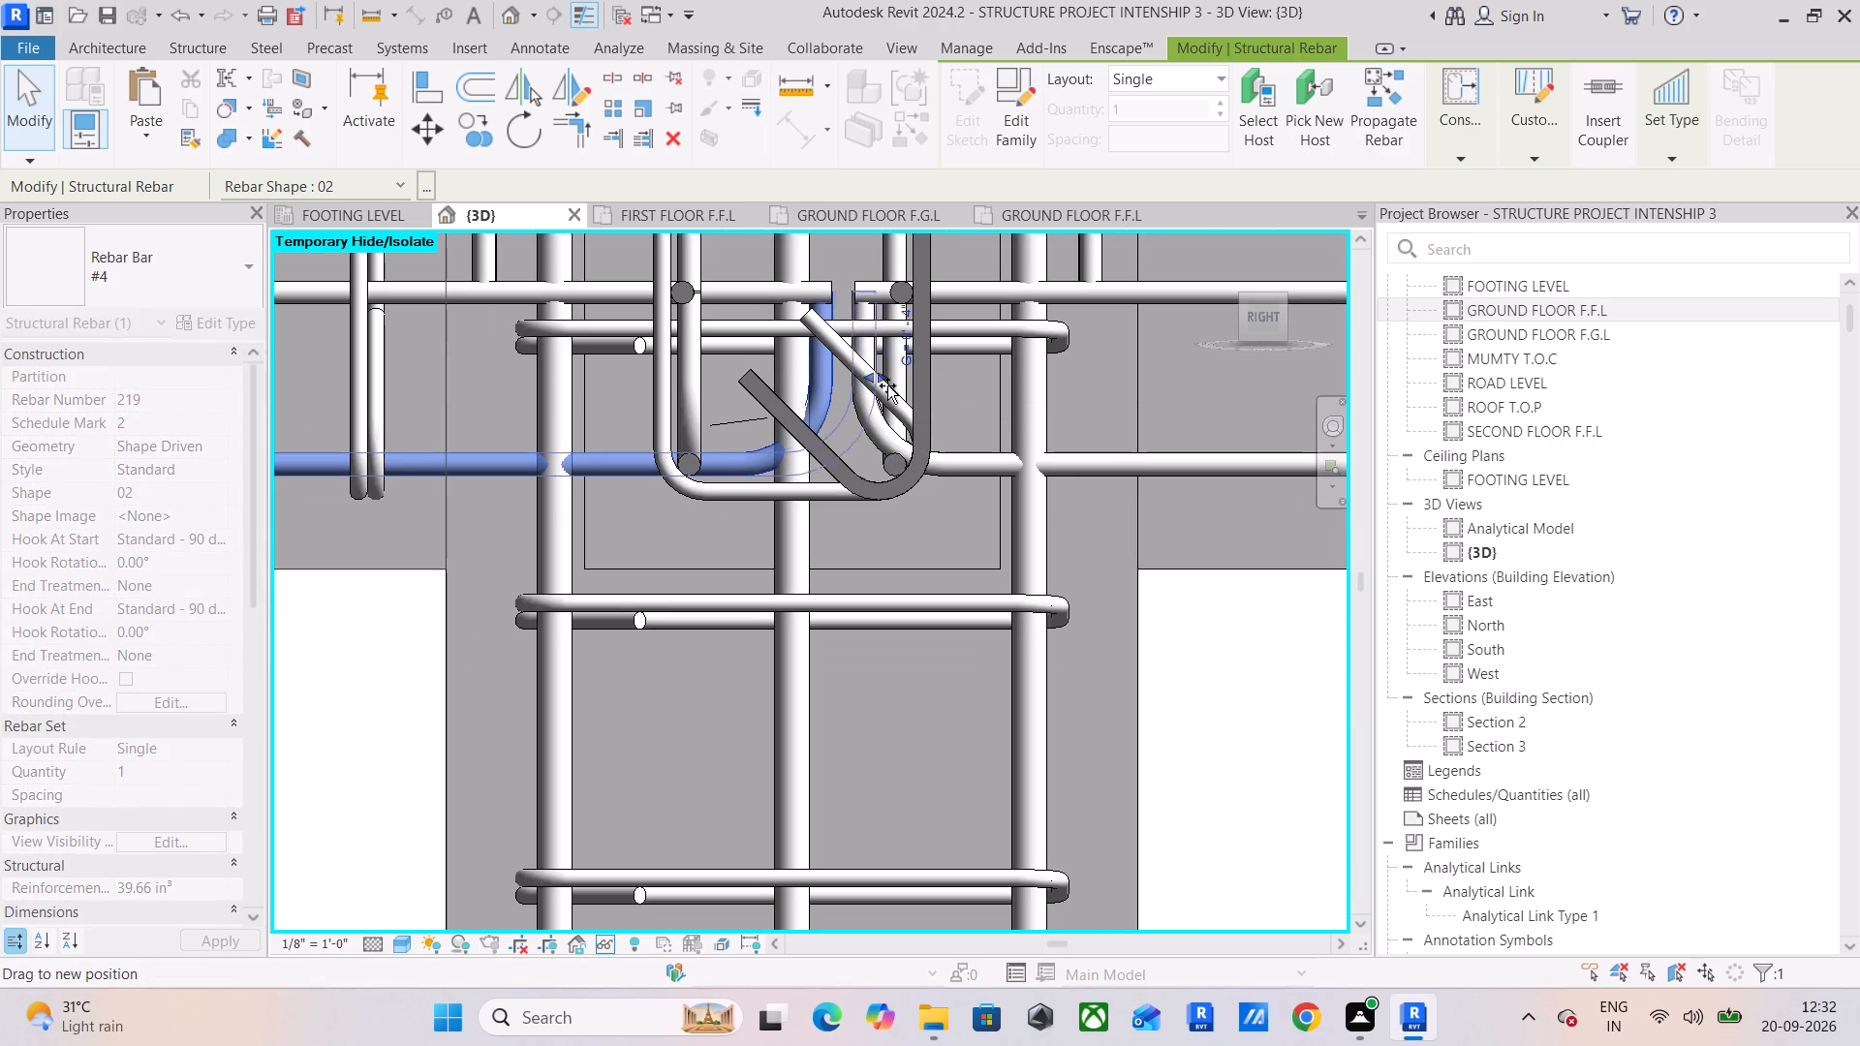
drag(887, 385, 1081, 409)
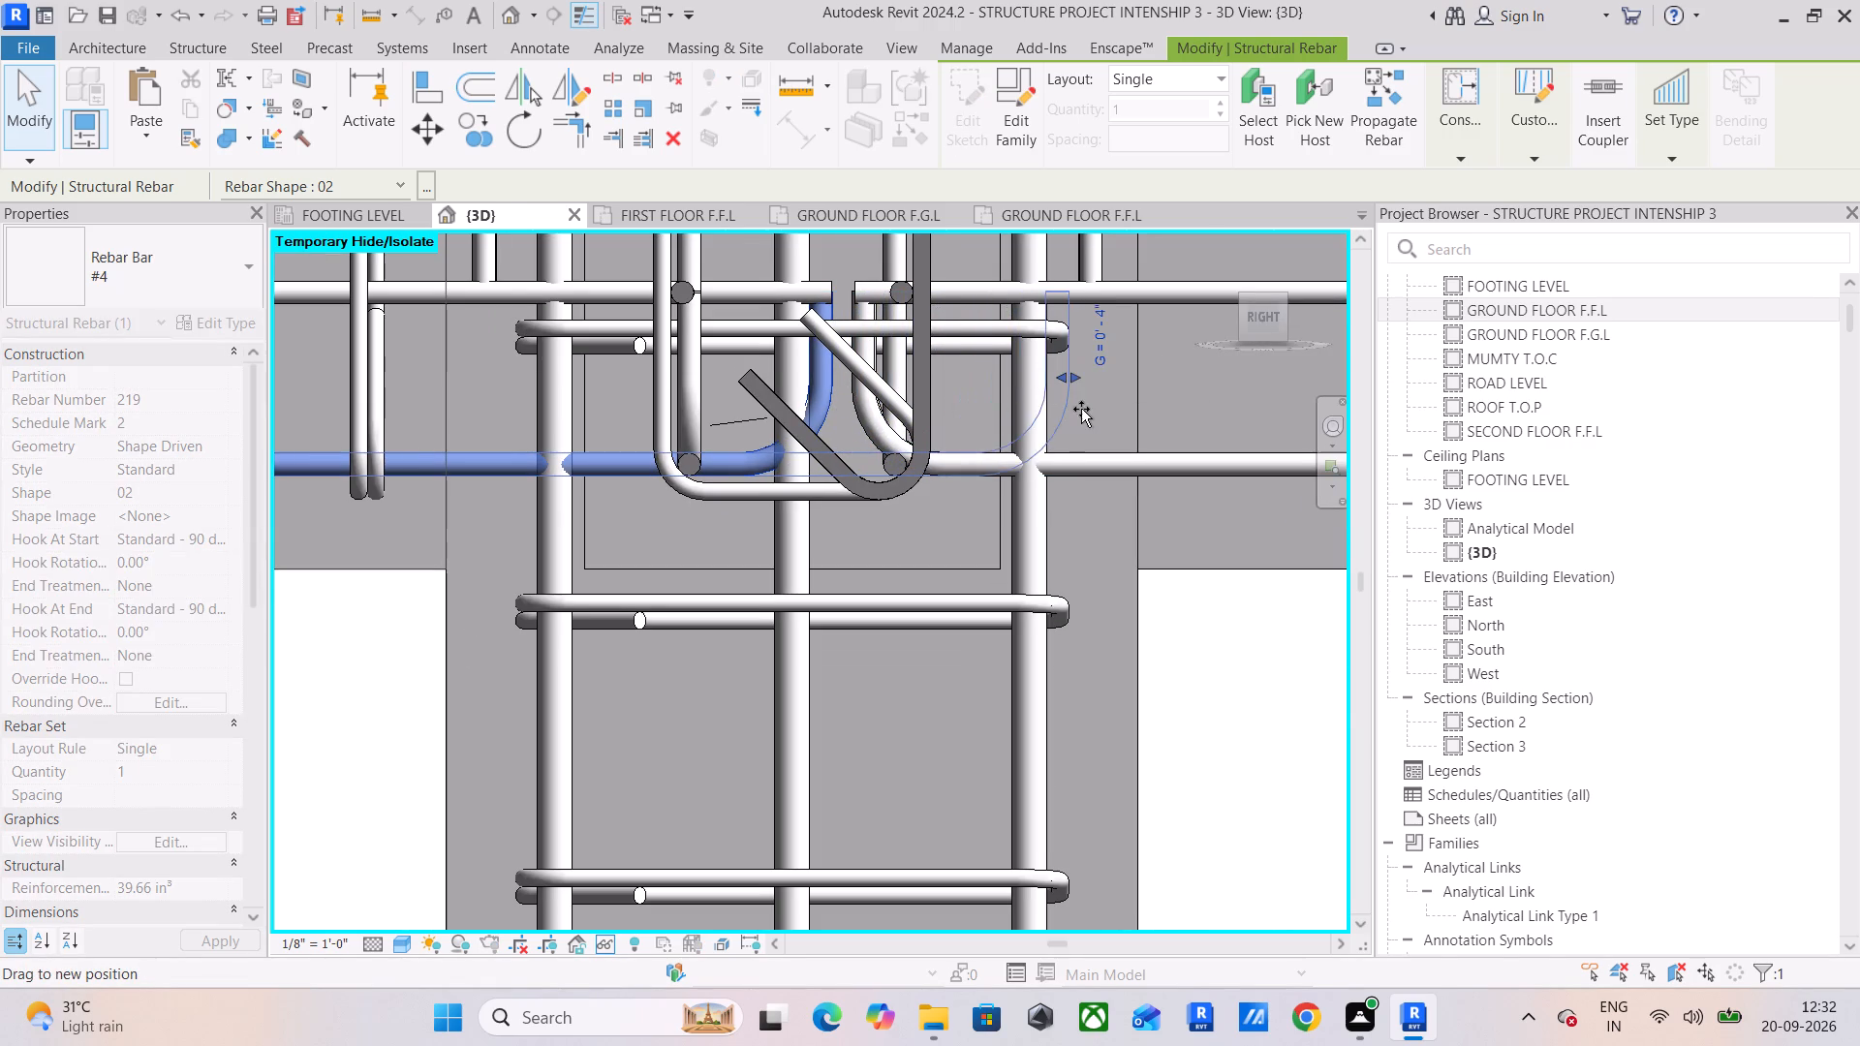
drag(1081, 409, 1101, 423)
Extend the first span's other bottom #4 shape 02 bar through the wide column, aligning its hook with the neighbouring bottom hook.
click(828, 397)
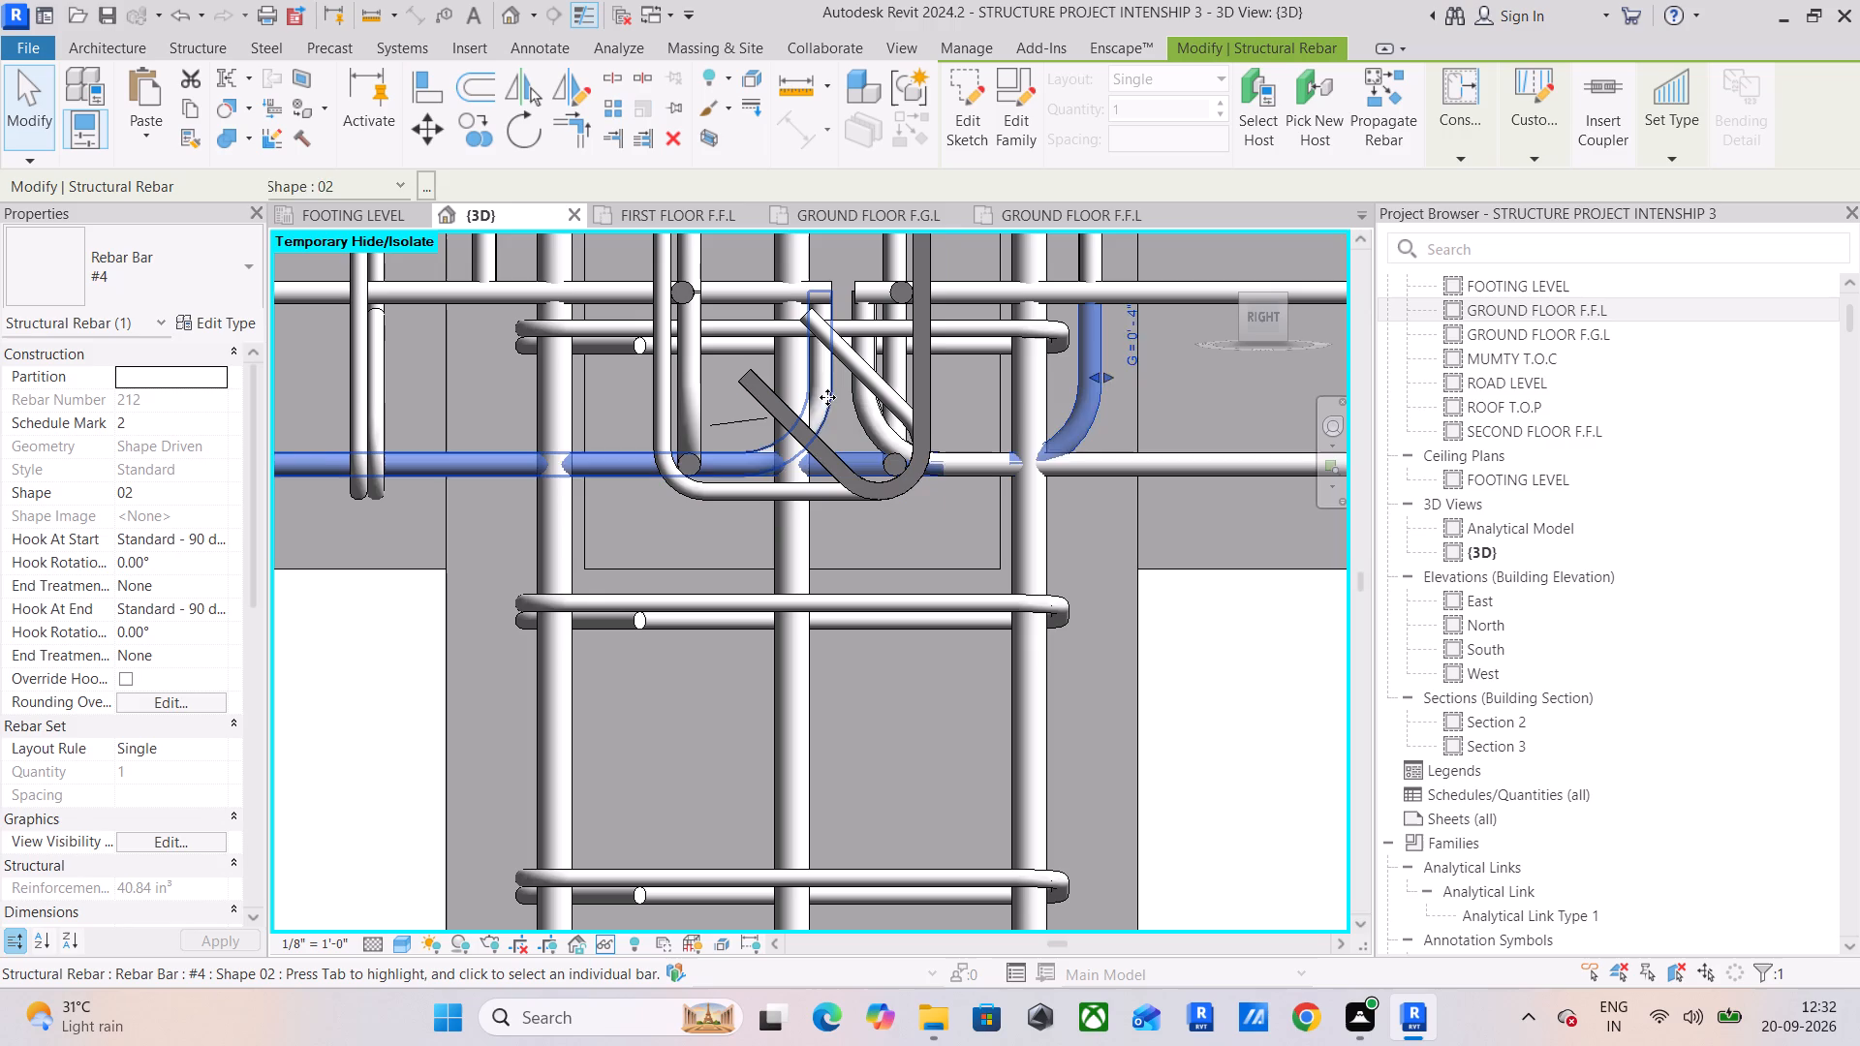
drag(835, 377, 1037, 403)
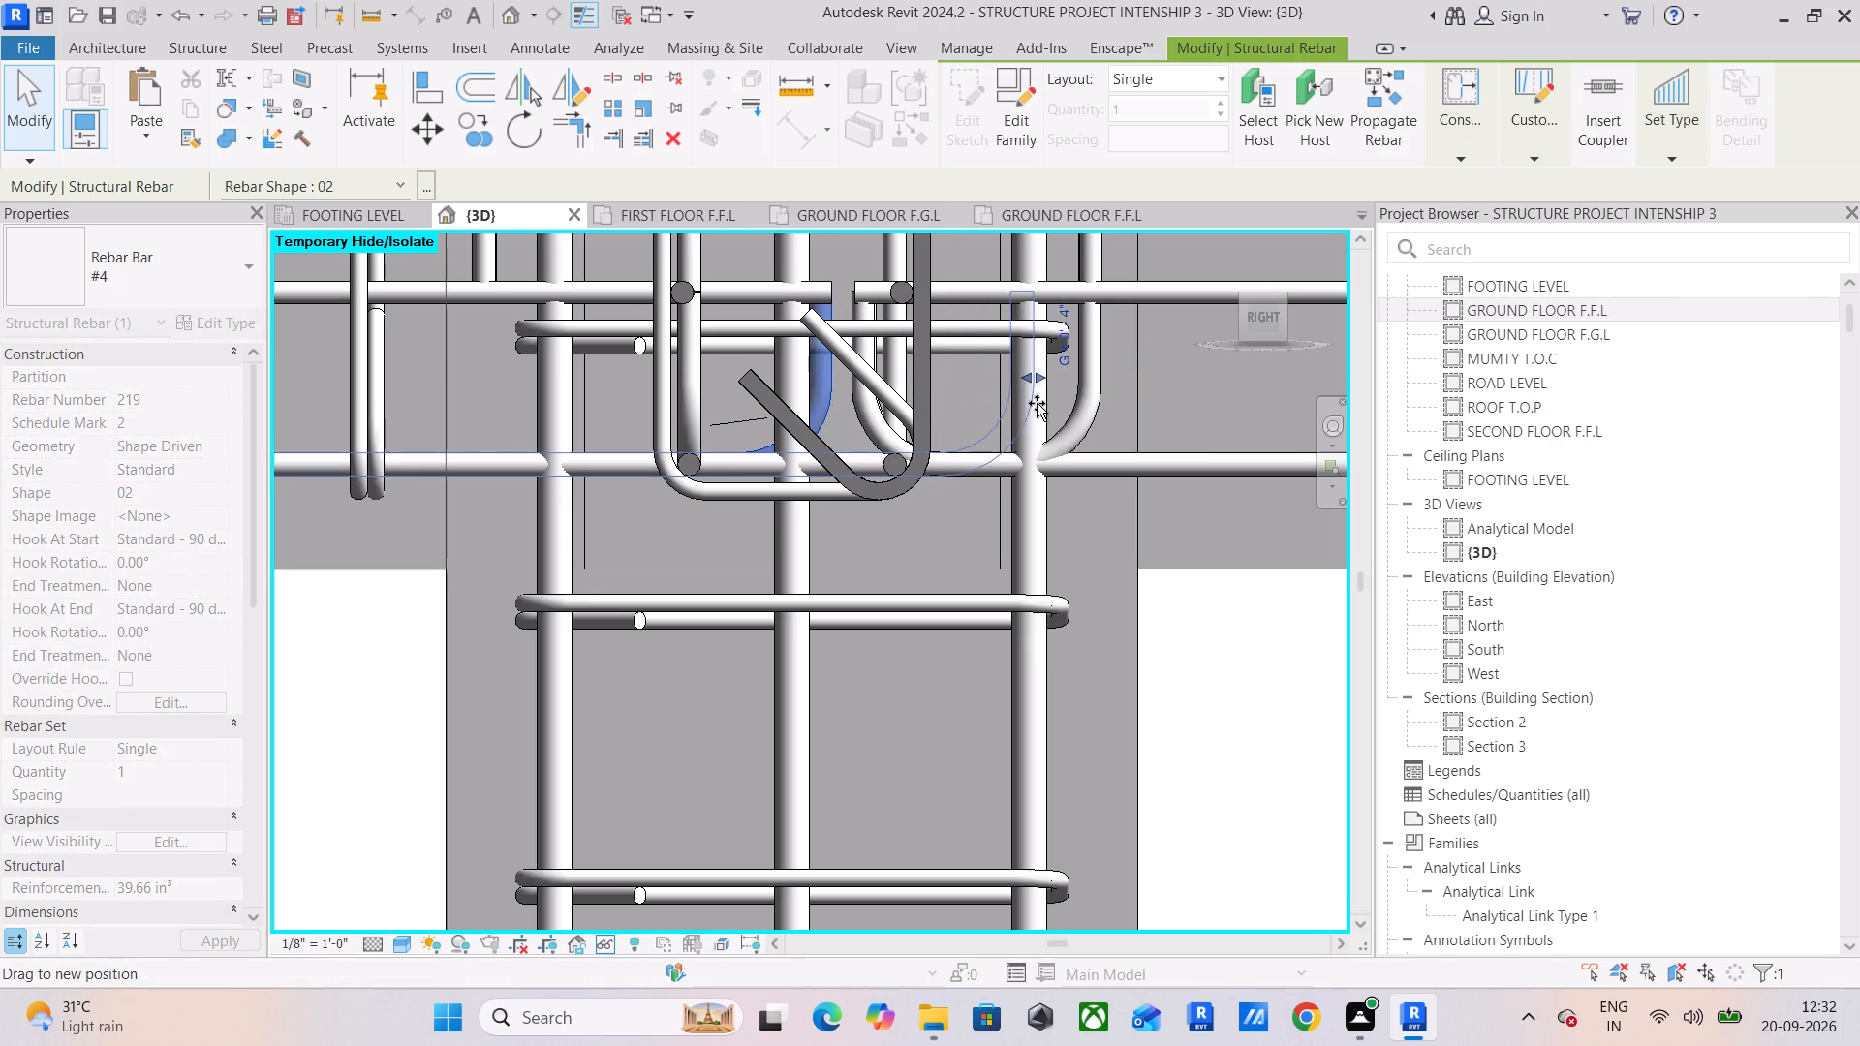
drag(1037, 403, 1096, 409)
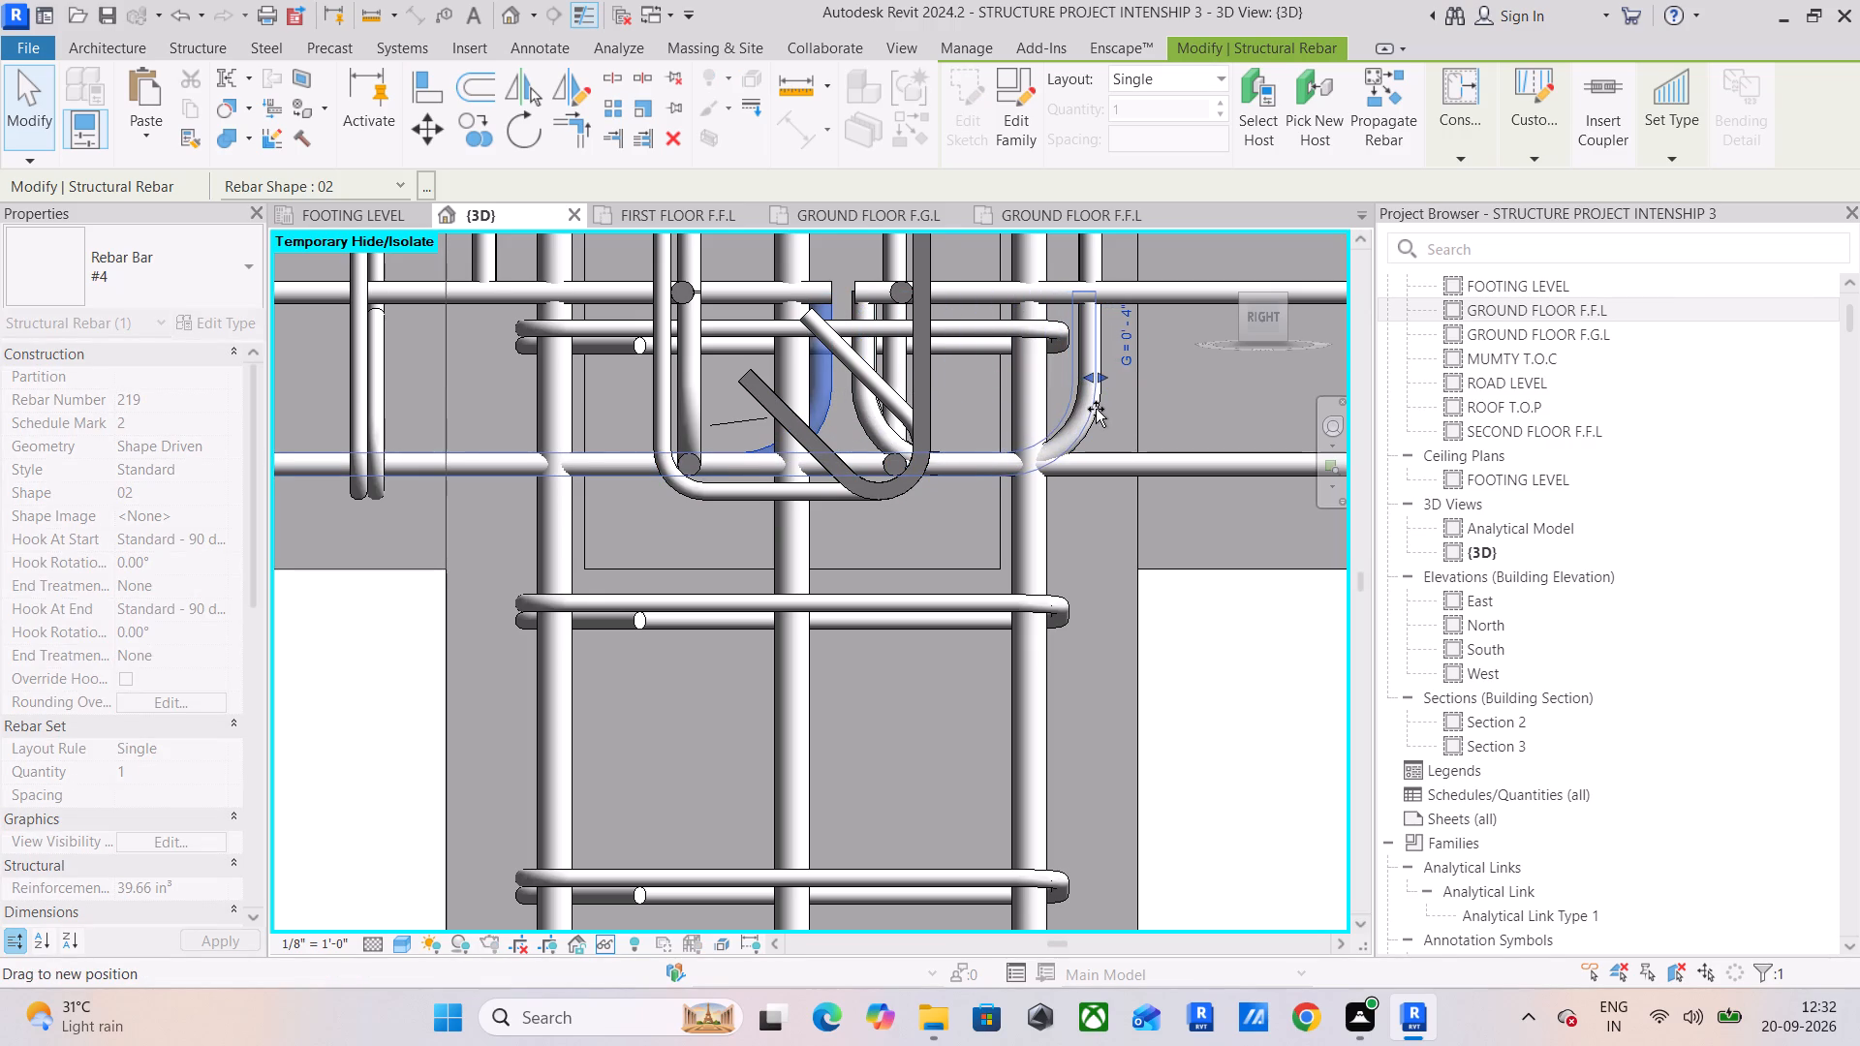
drag(1096, 409, 1098, 409)
drag(1098, 409, 1100, 410)
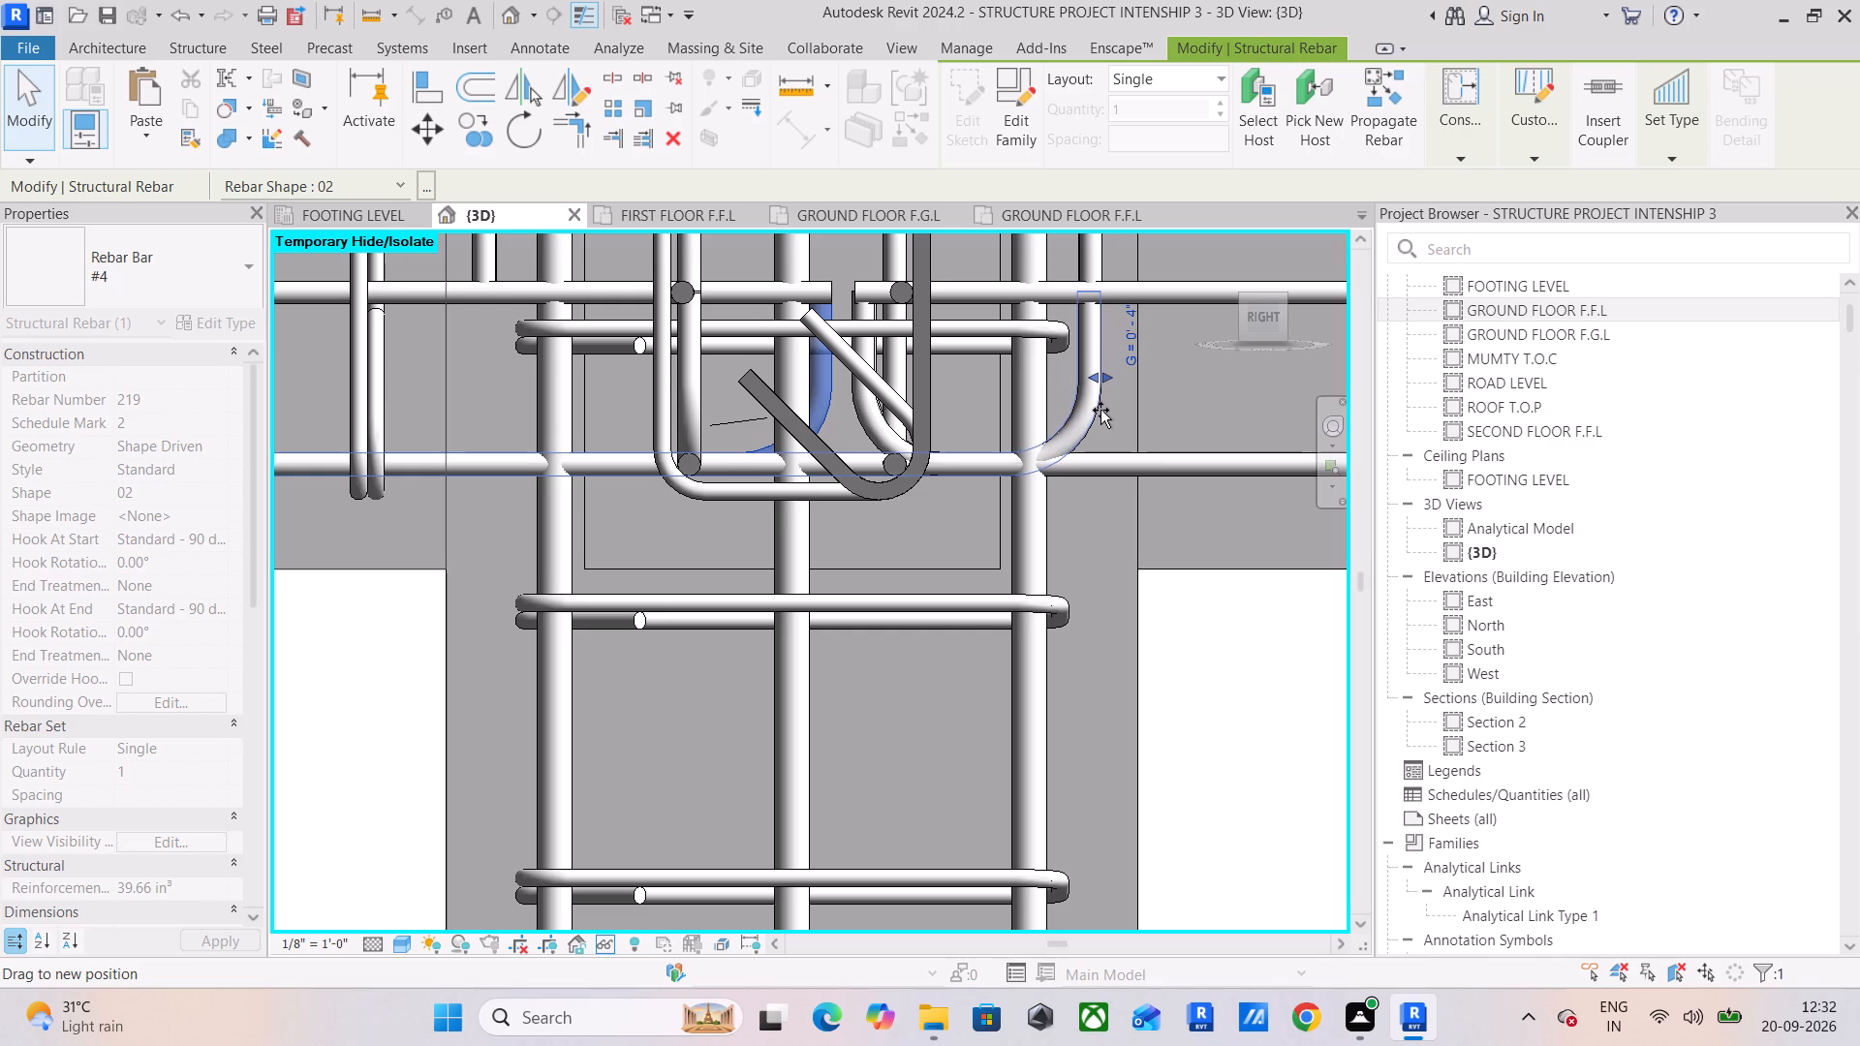
drag(1100, 410, 1099, 412)
scroll(1091, 396, up, 8)
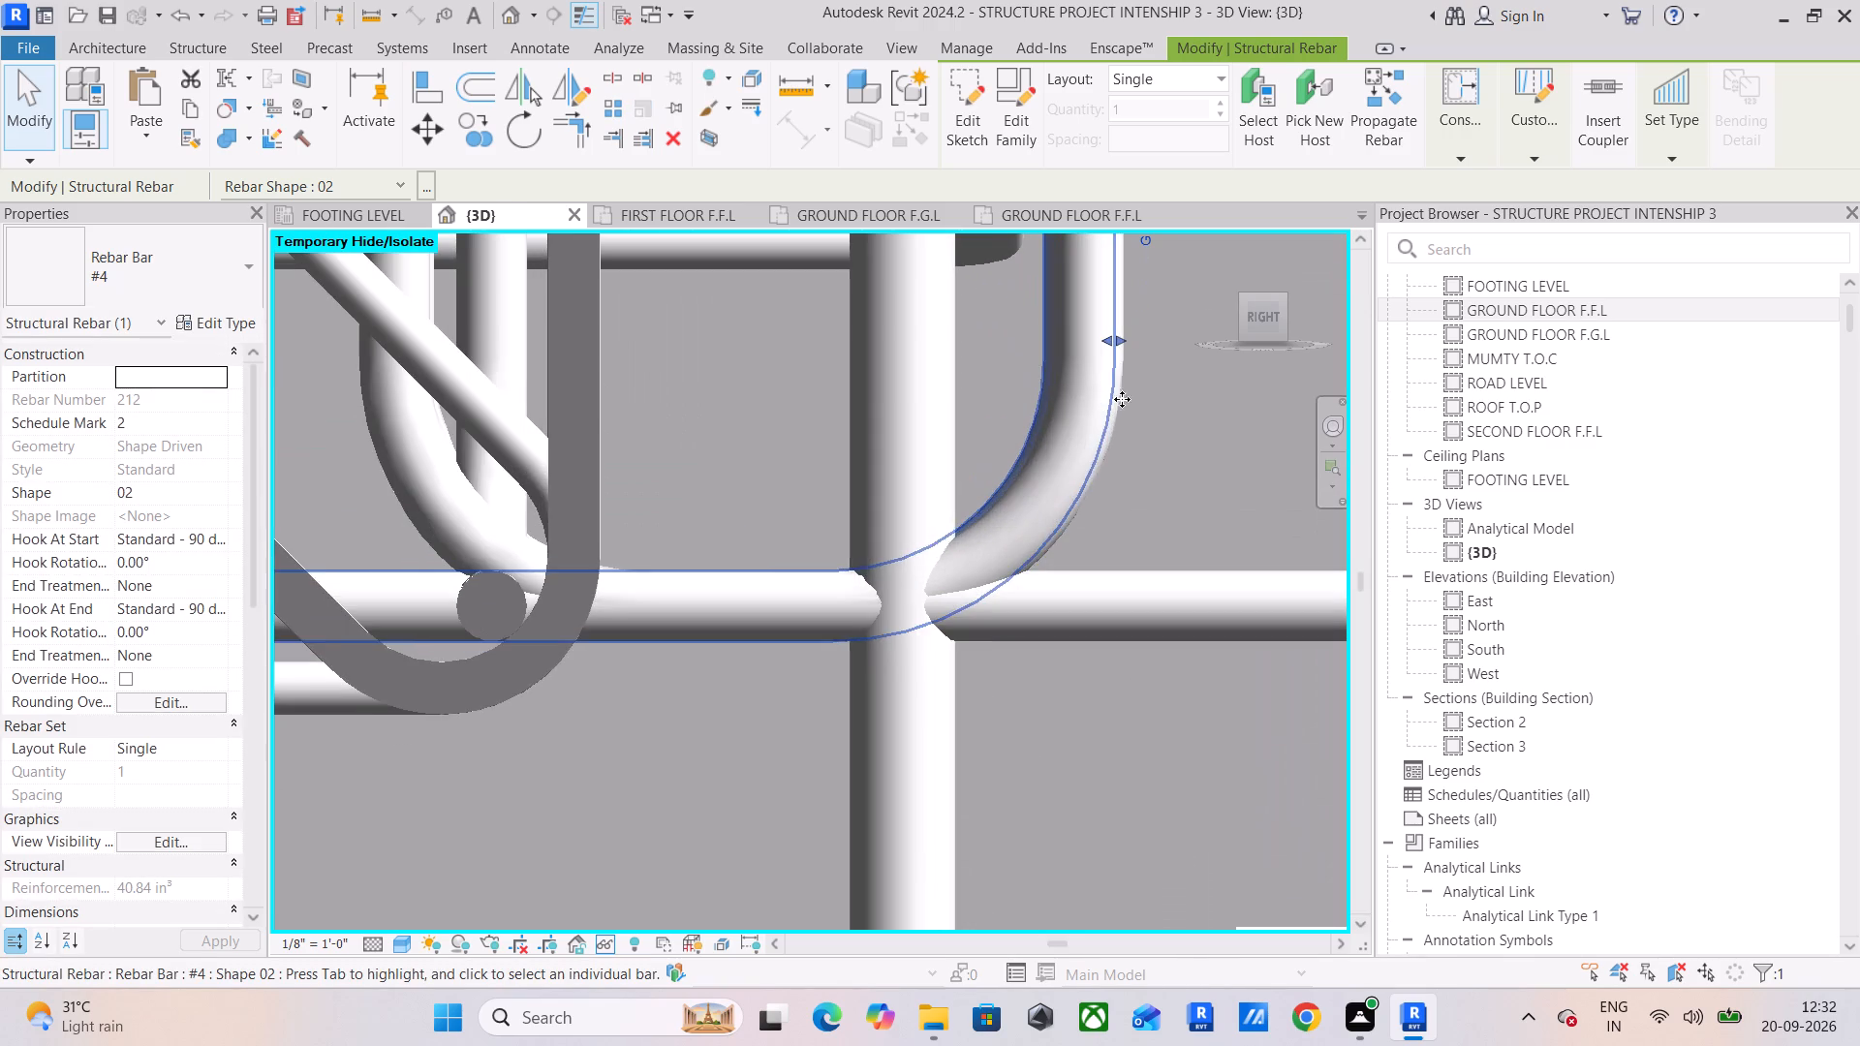
scroll(1118, 361, down, 5)
scroll(1158, 451, down, 3)
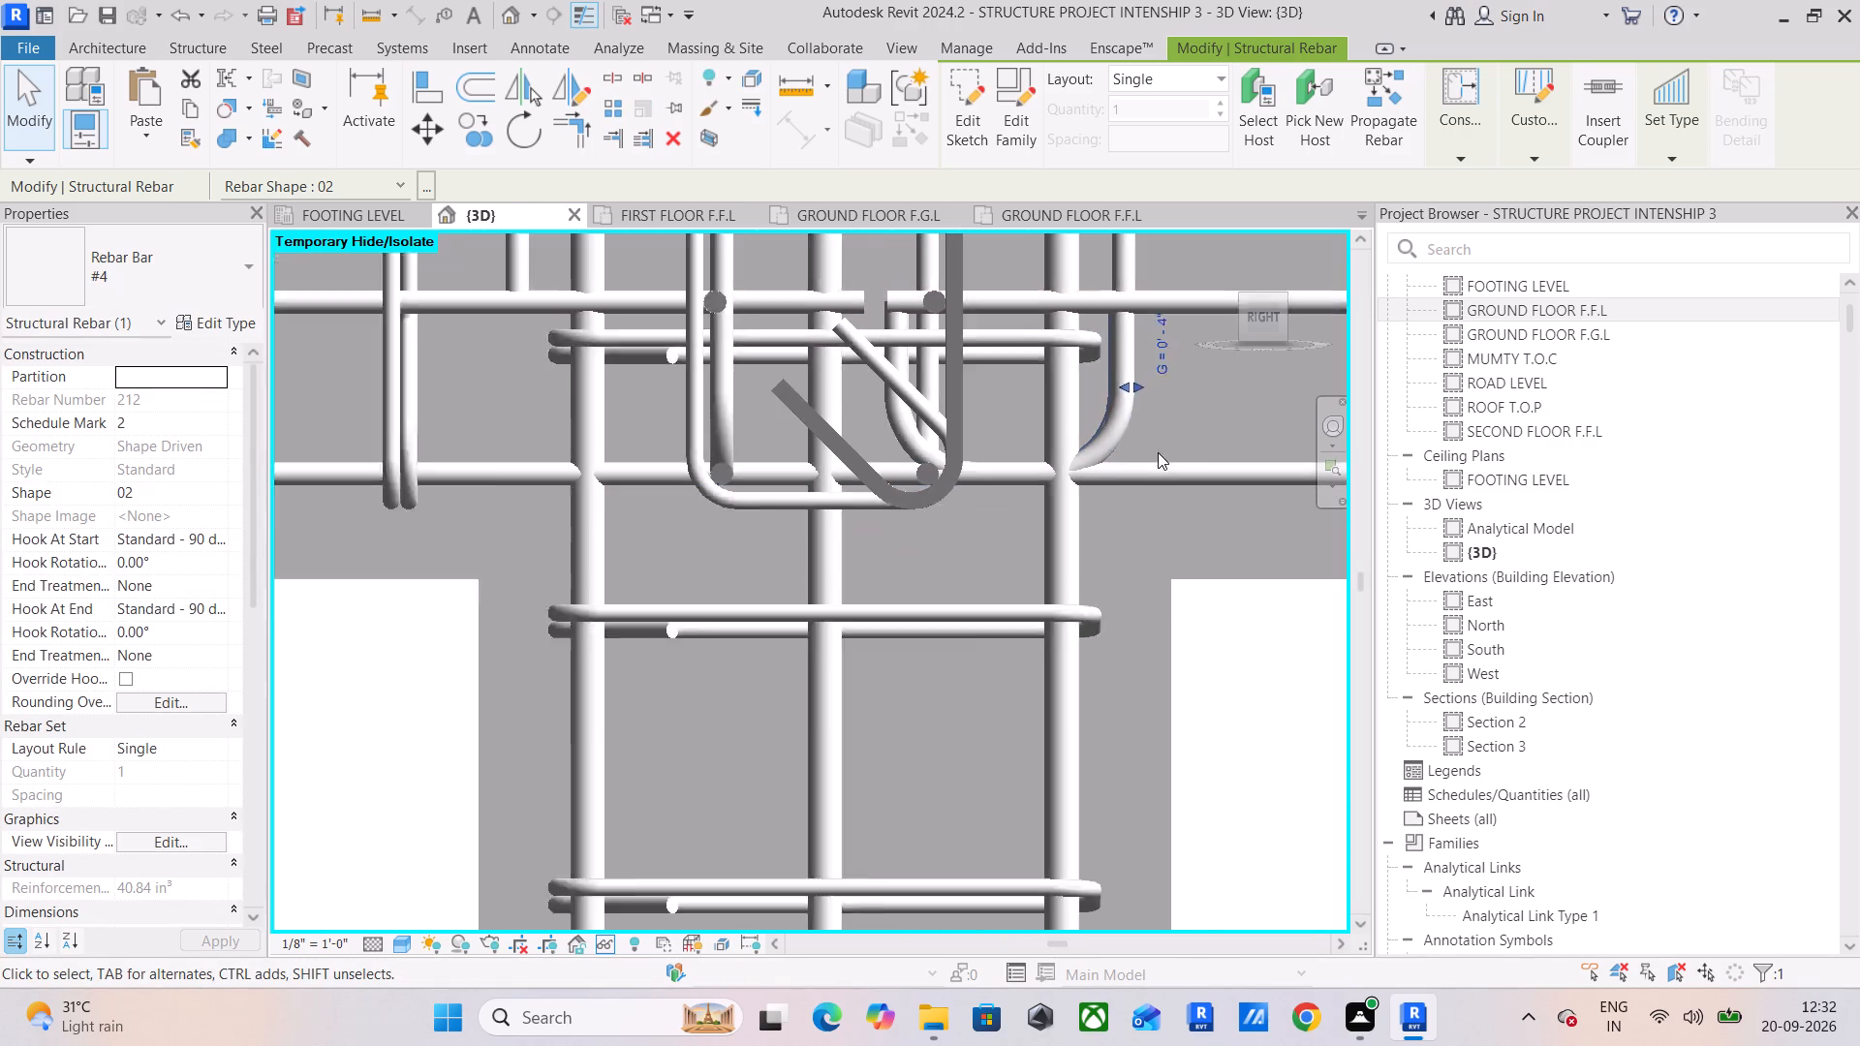
scroll(1158, 452, down, 1)
Extend the adjacent span's first bottom #4 shape 02 bar back through the wide column, aligning its hook with the top bars' hooks.
click(1146, 463)
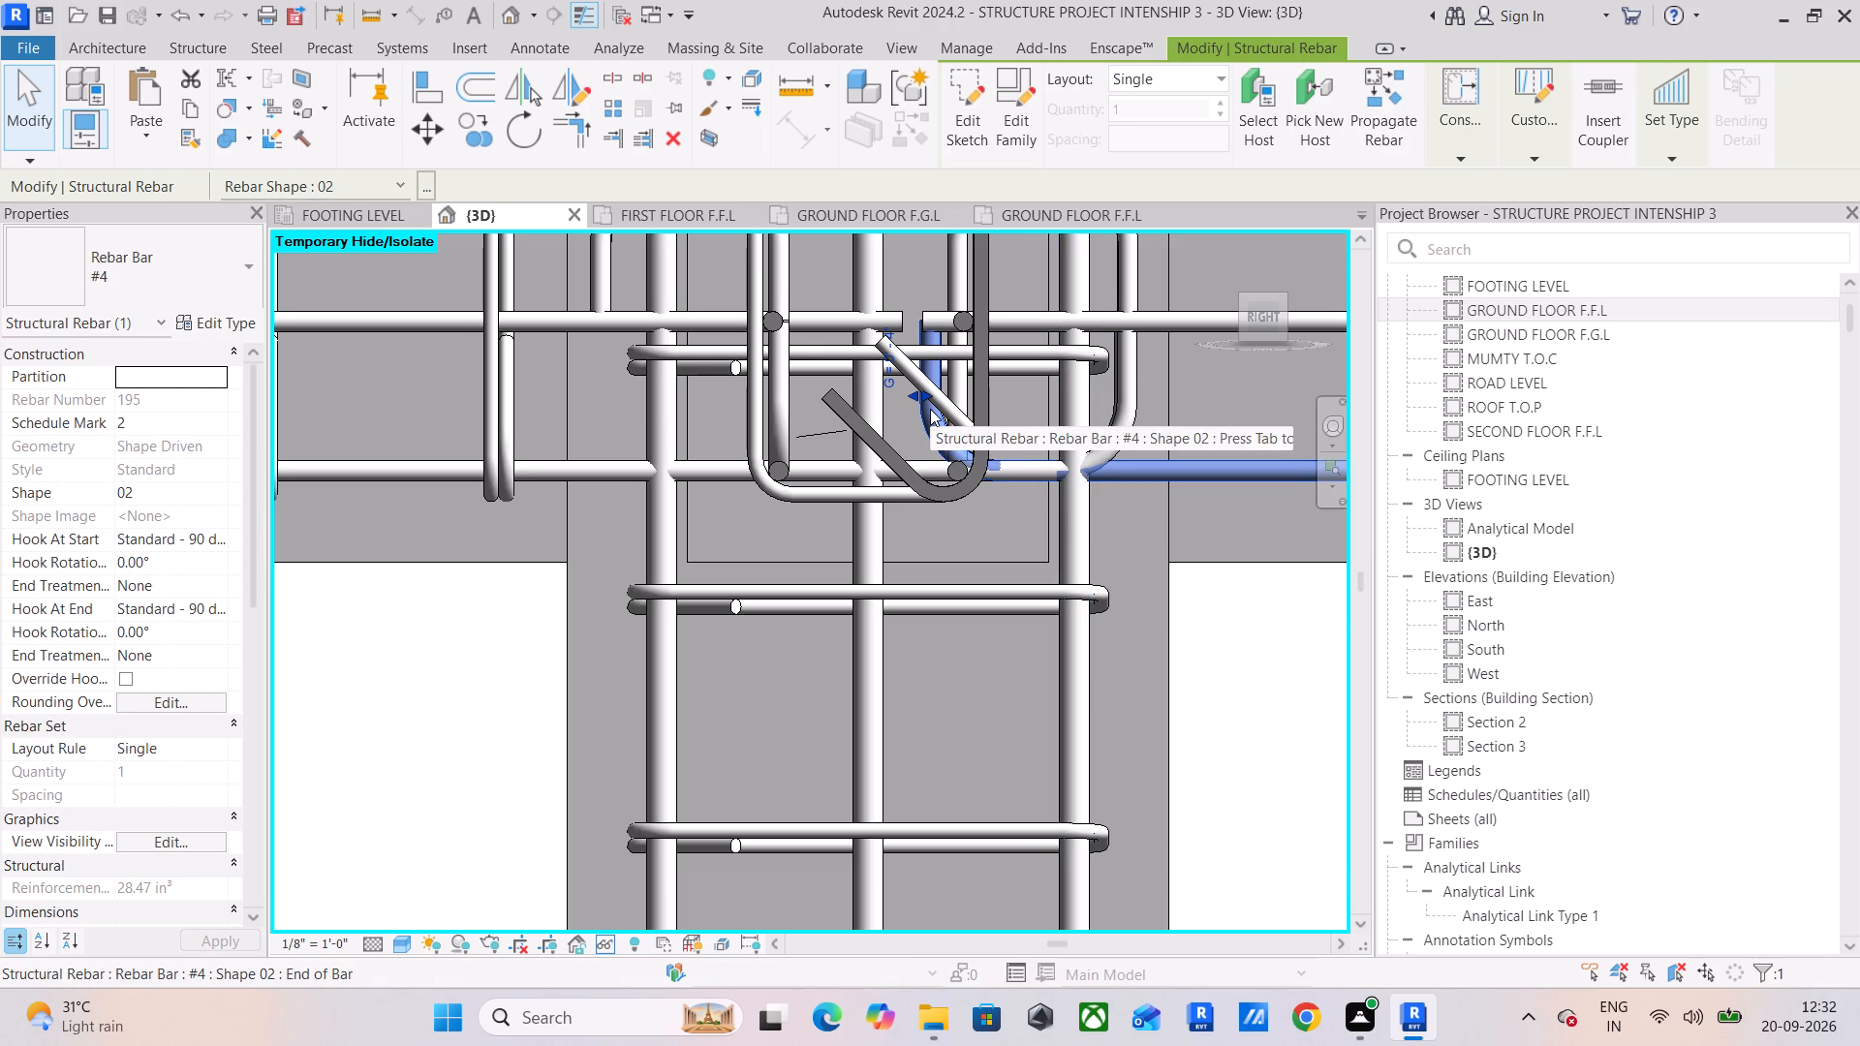
scroll(930, 408, up, 5)
middle_drag(941, 406, 759, 427)
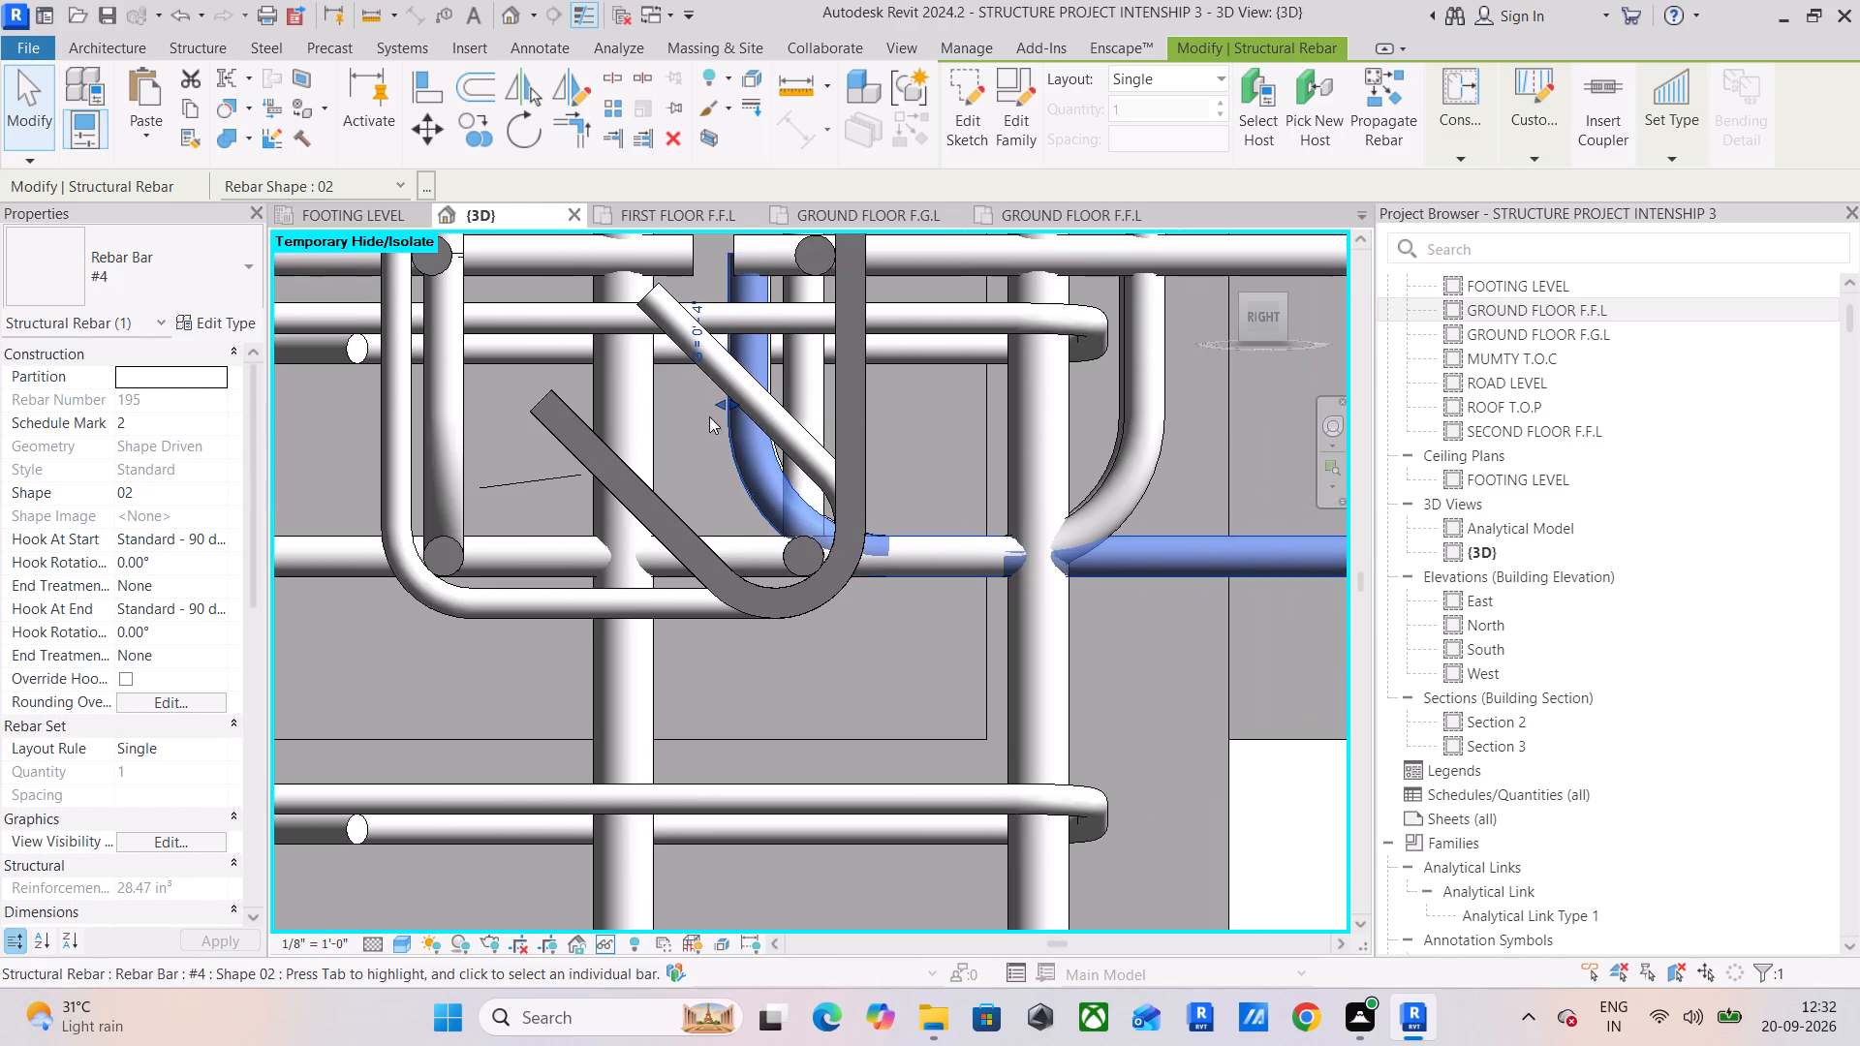
drag(723, 403, 1058, 422)
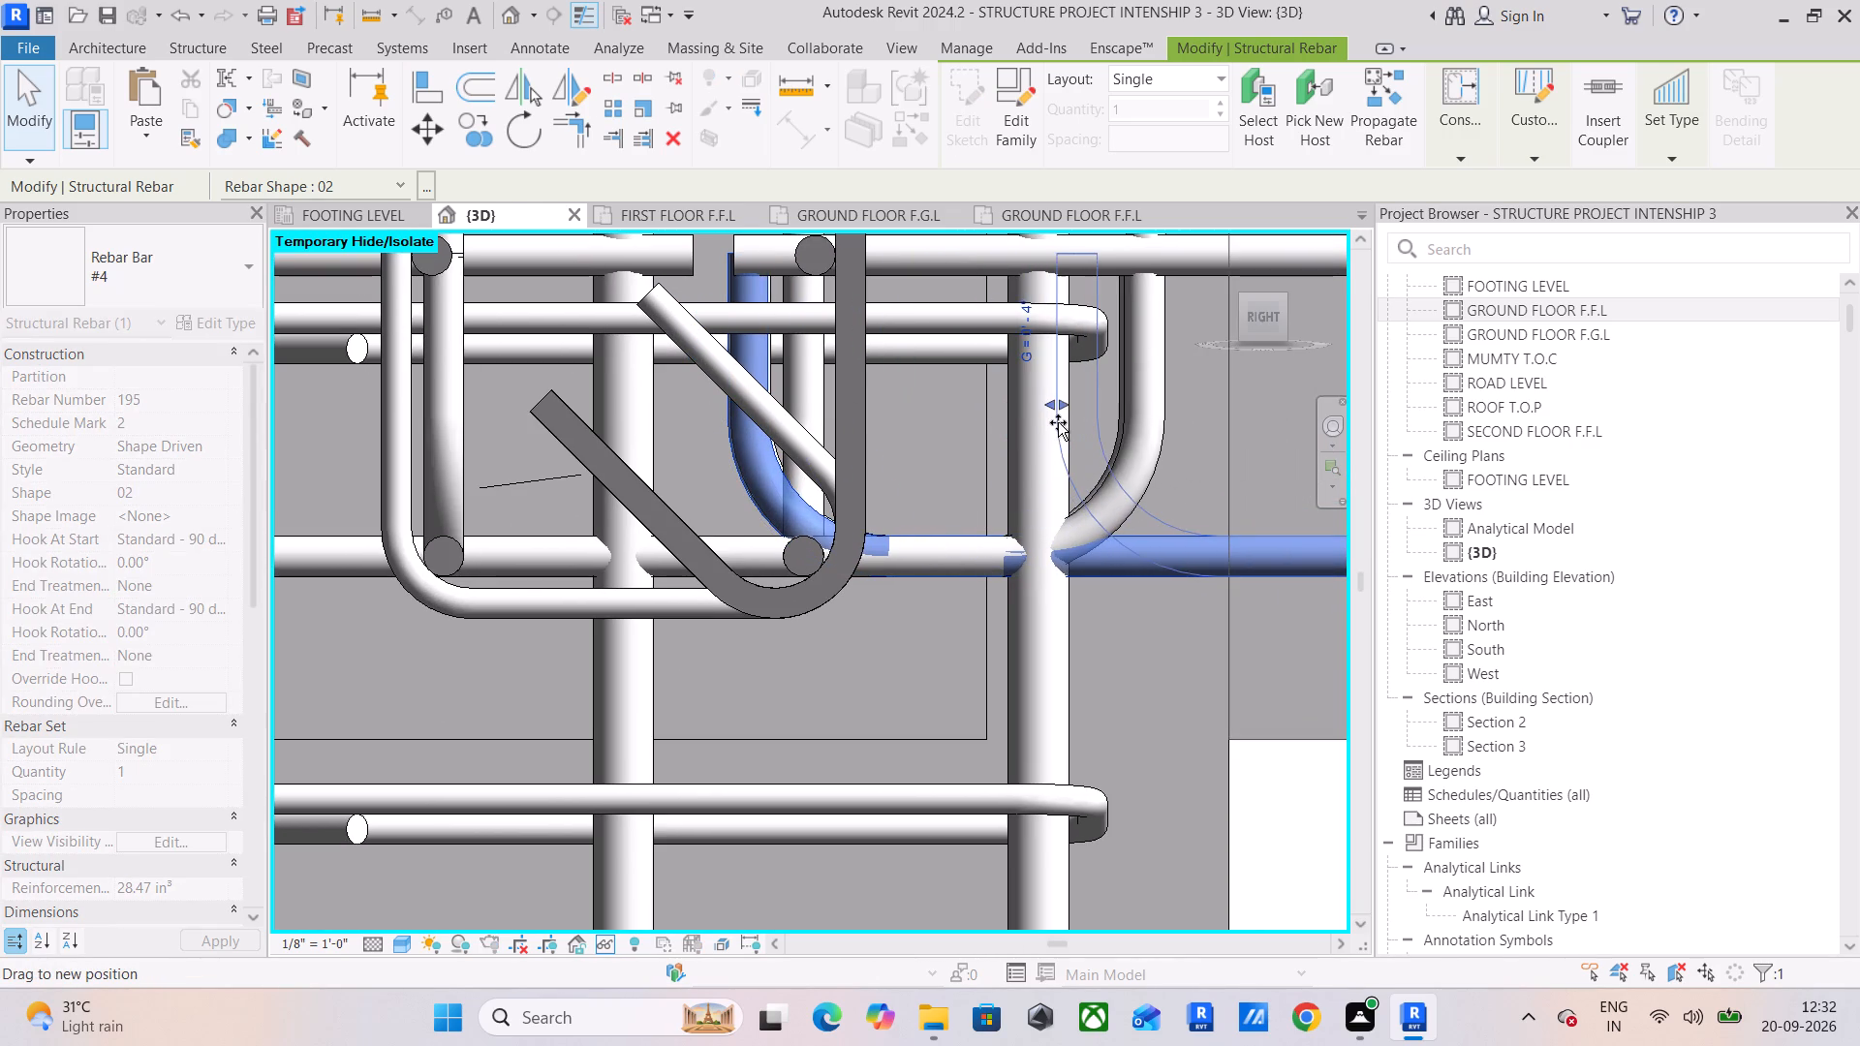
drag(1058, 422, 314, 458)
scroll(328, 453, down, 5)
middle_drag(504, 478, 977, 438)
scroll(951, 447, down, 3)
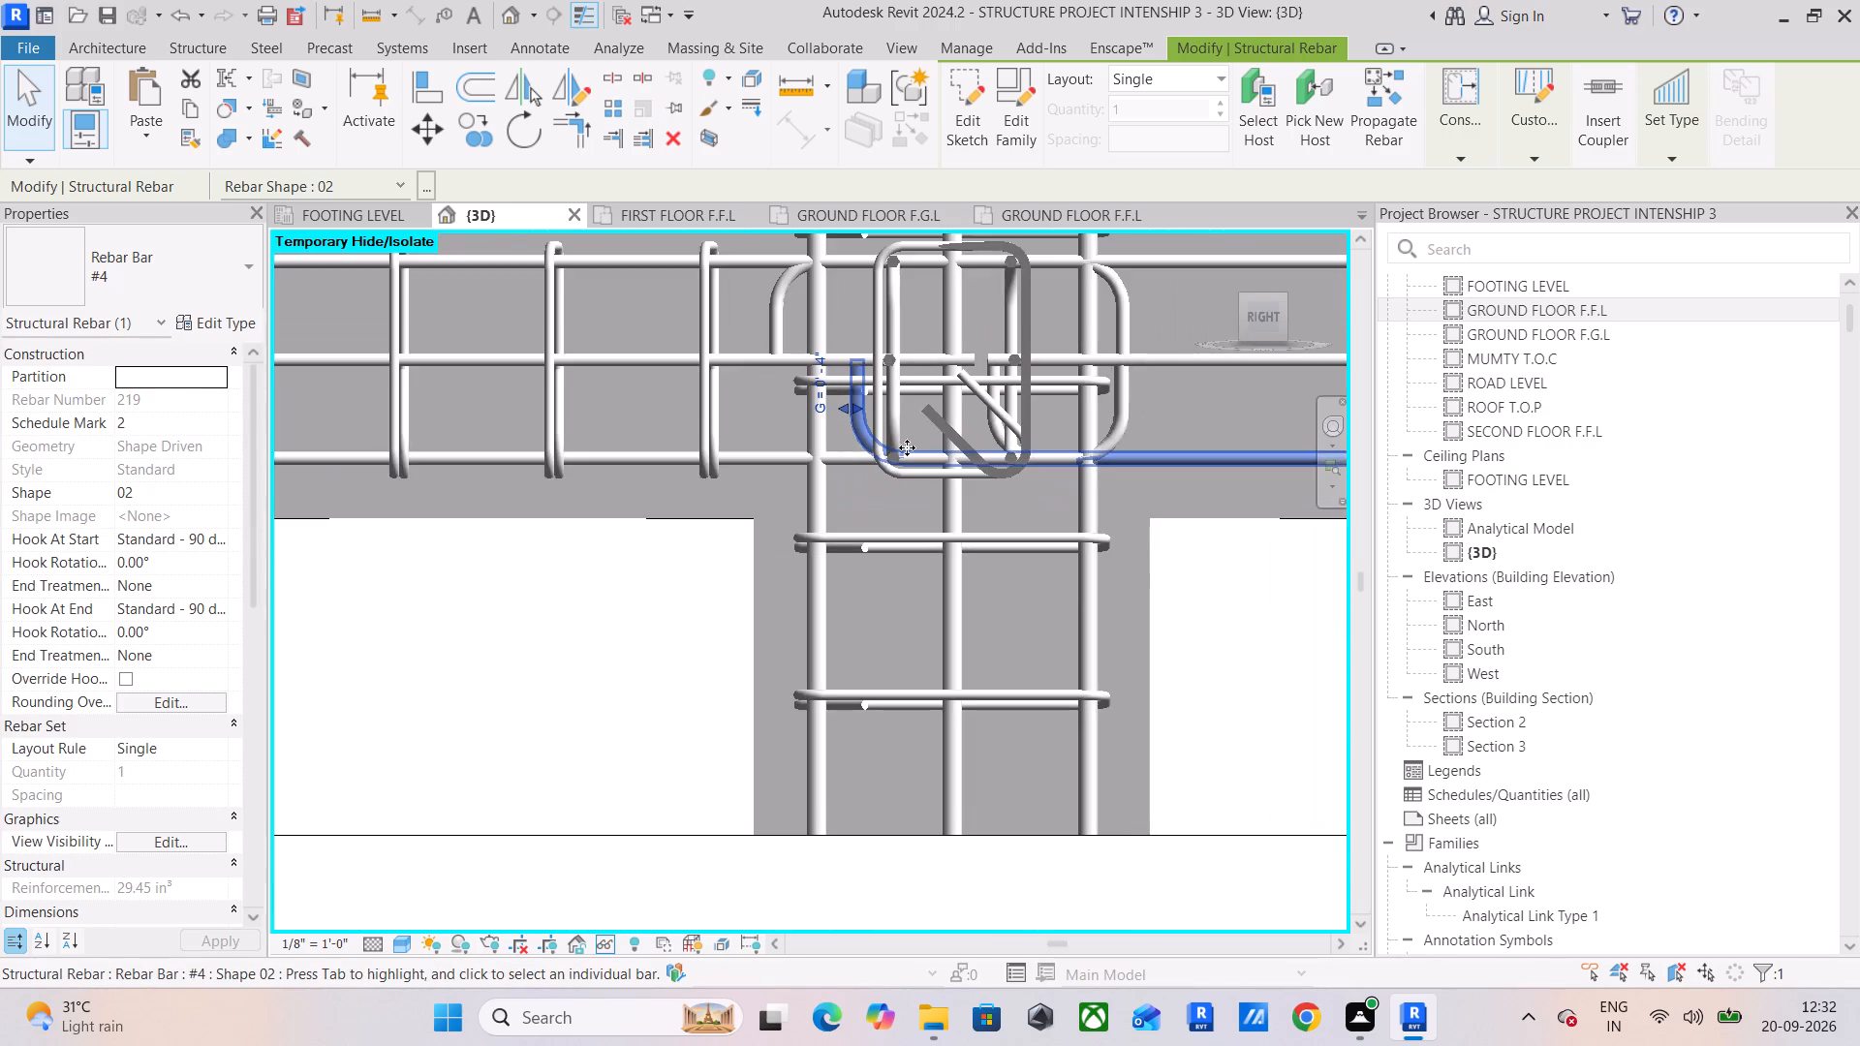
scroll(870, 447, up, 5)
middle_drag(863, 425, 896, 500)
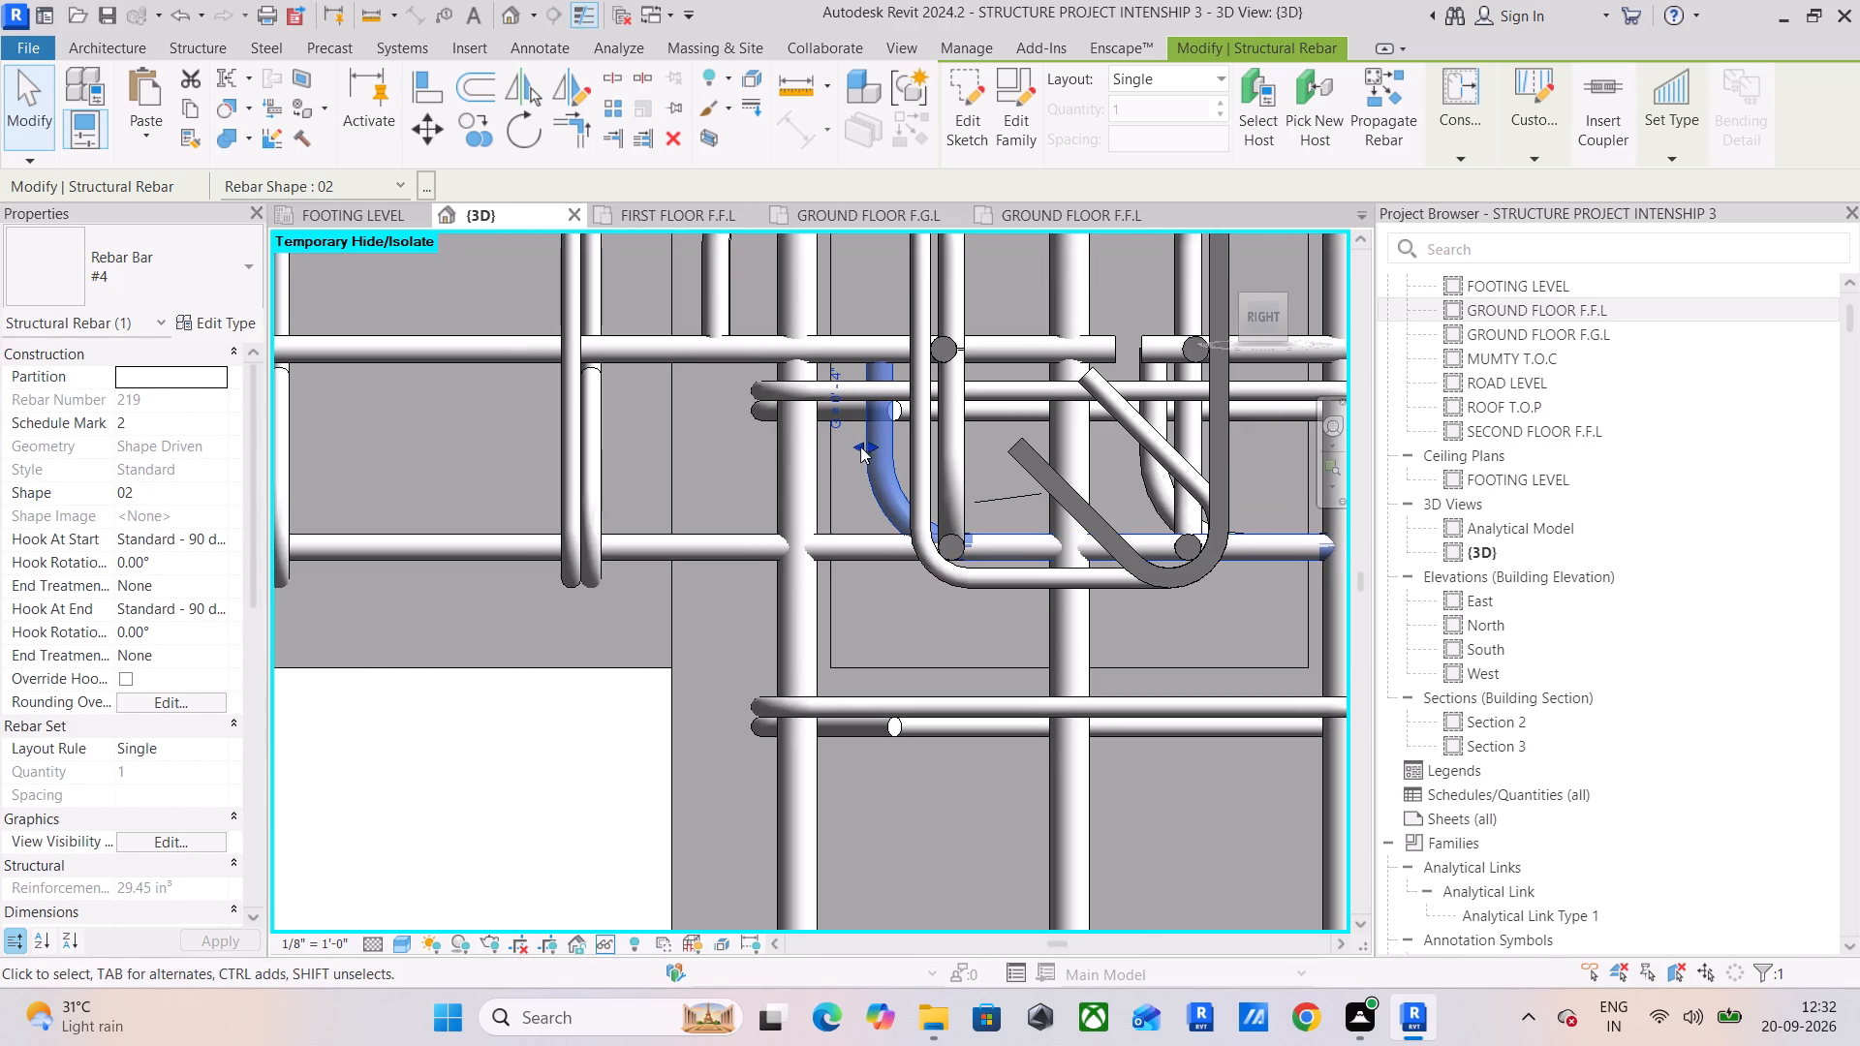
drag(860, 446, 699, 467)
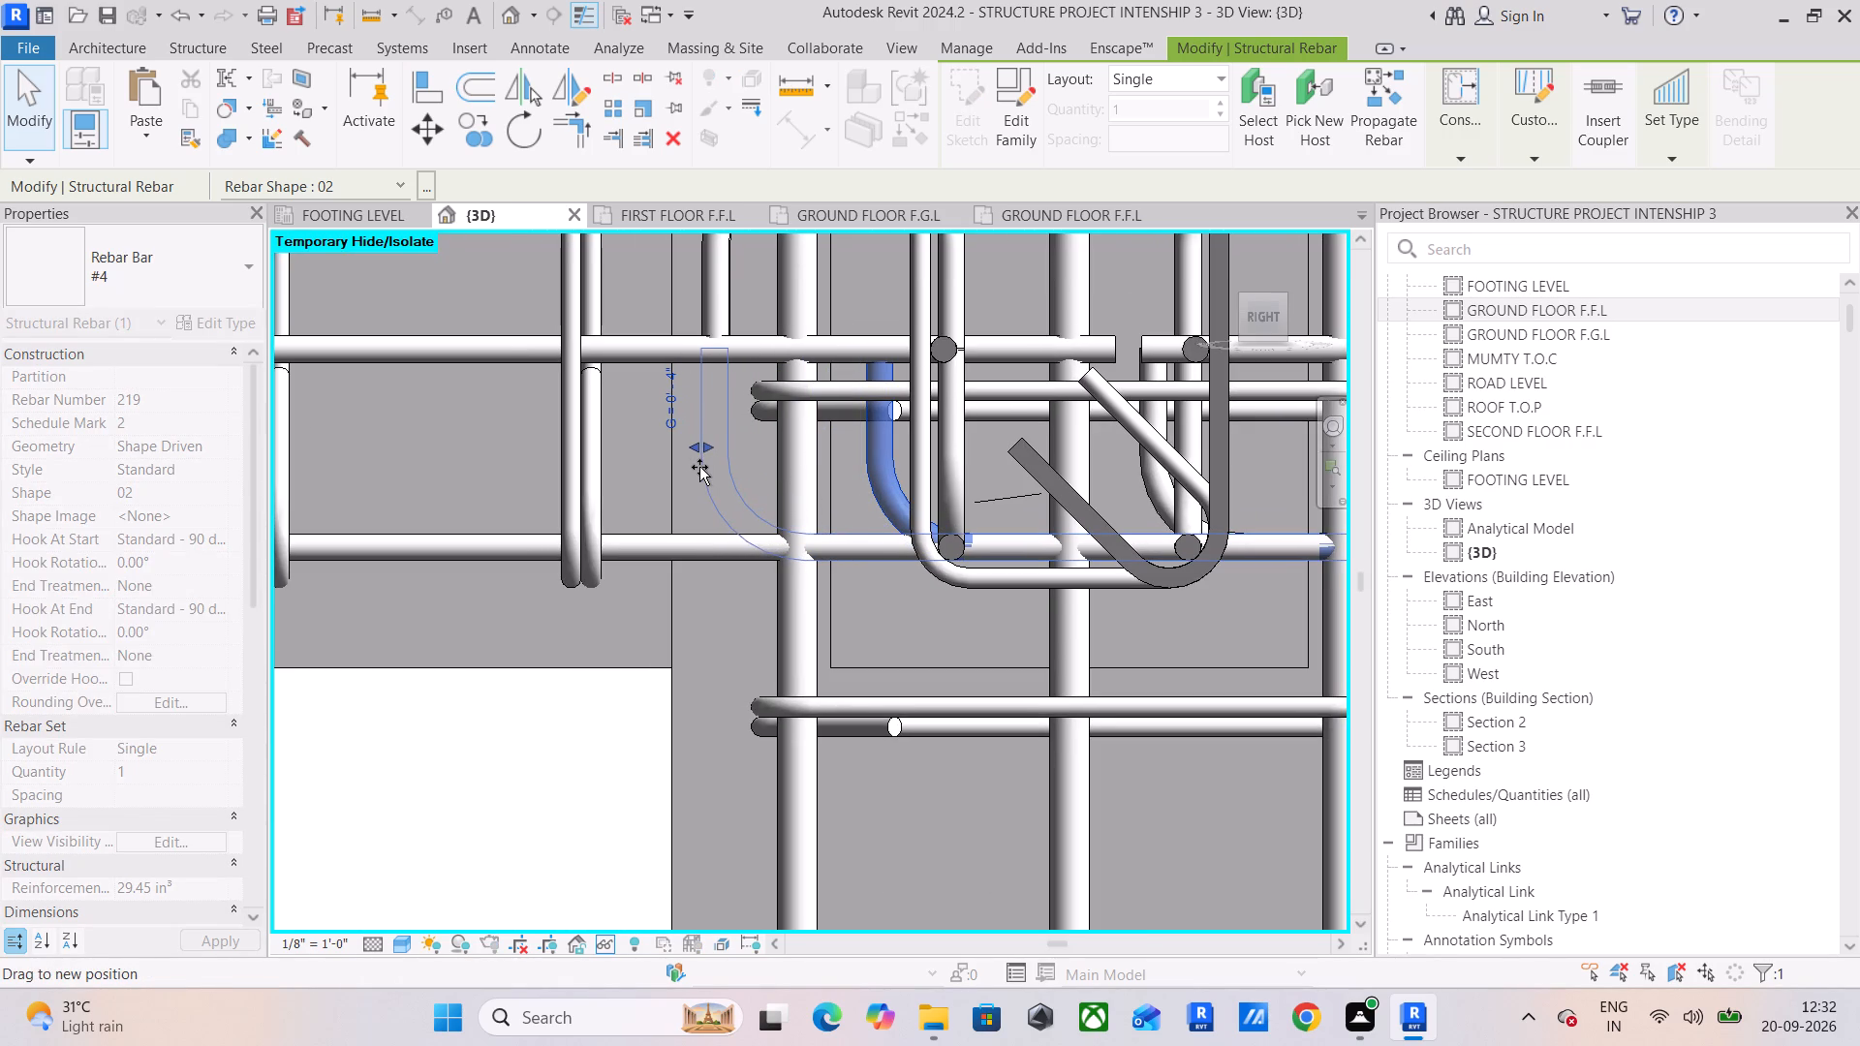
drag(699, 467, 702, 474)
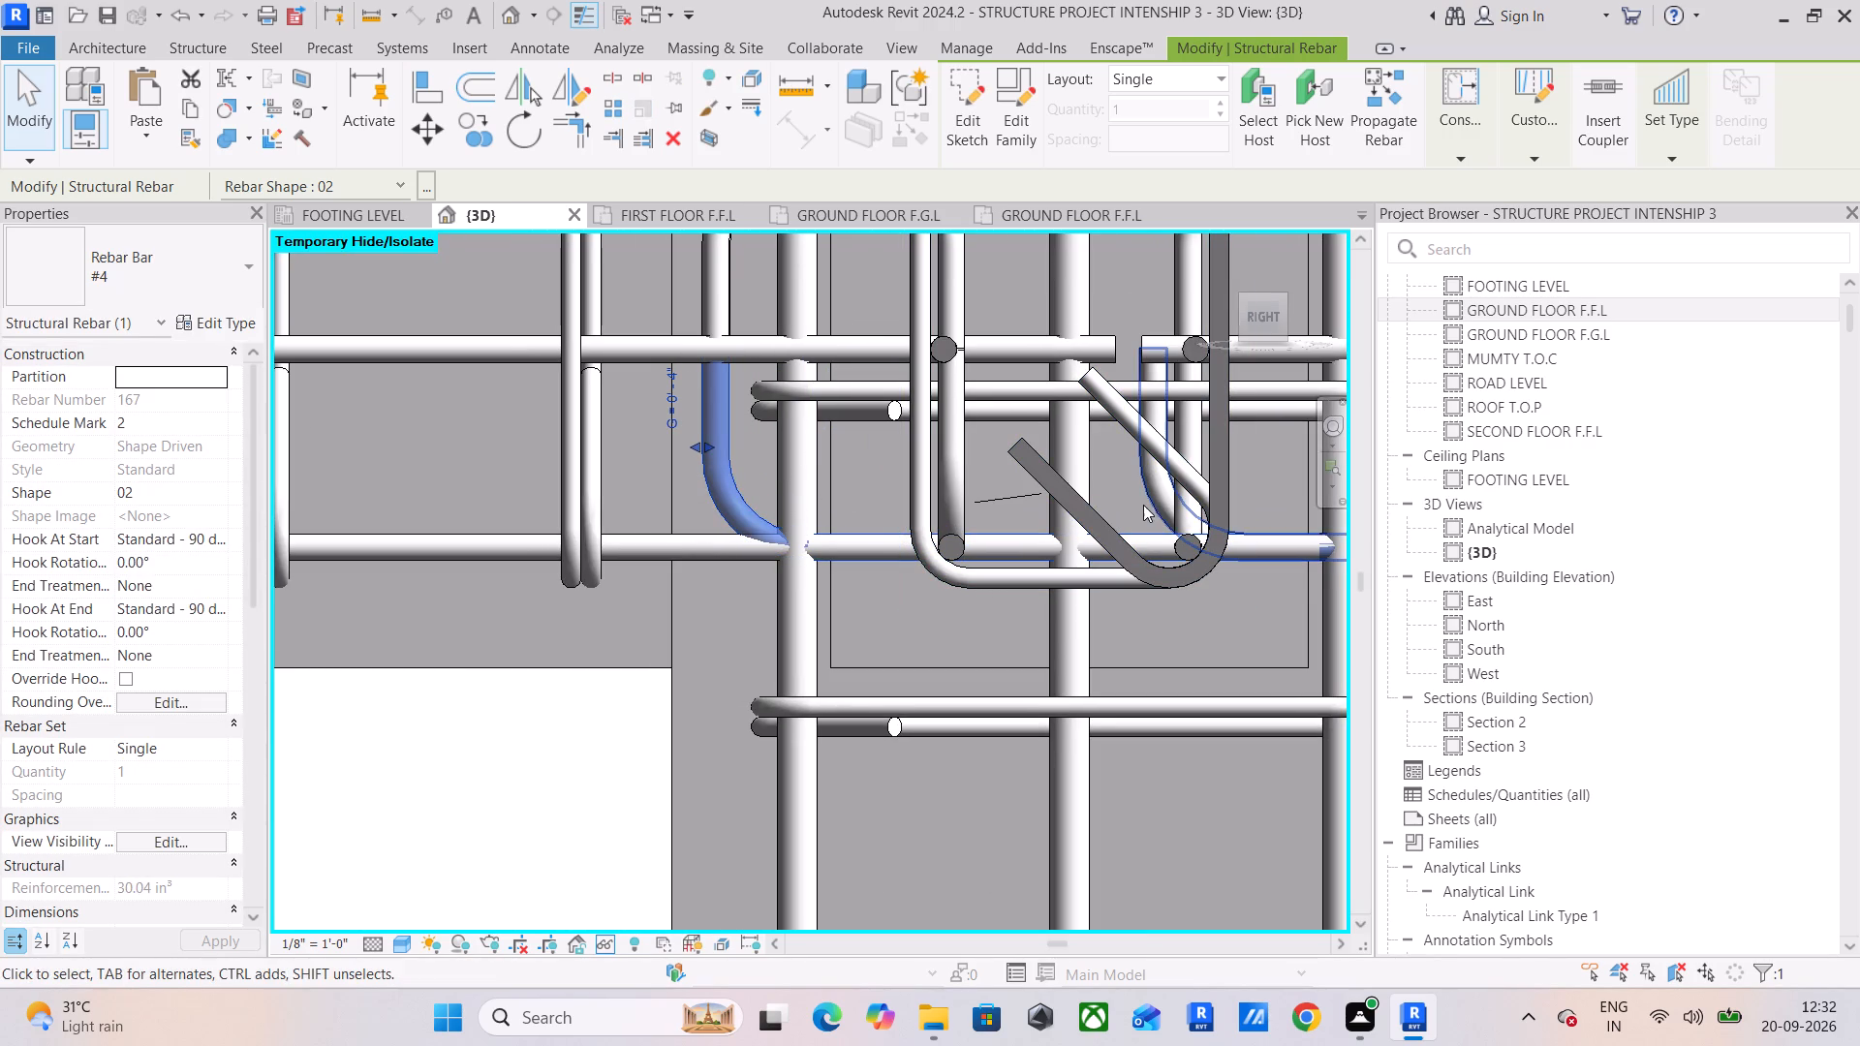
Extend the adjacent span's other bottom #4 shape 02 bar through the wide column, lining its hook up with the neighbouring bottom hook.
click(1143, 494)
drag(1143, 457, 766, 461)
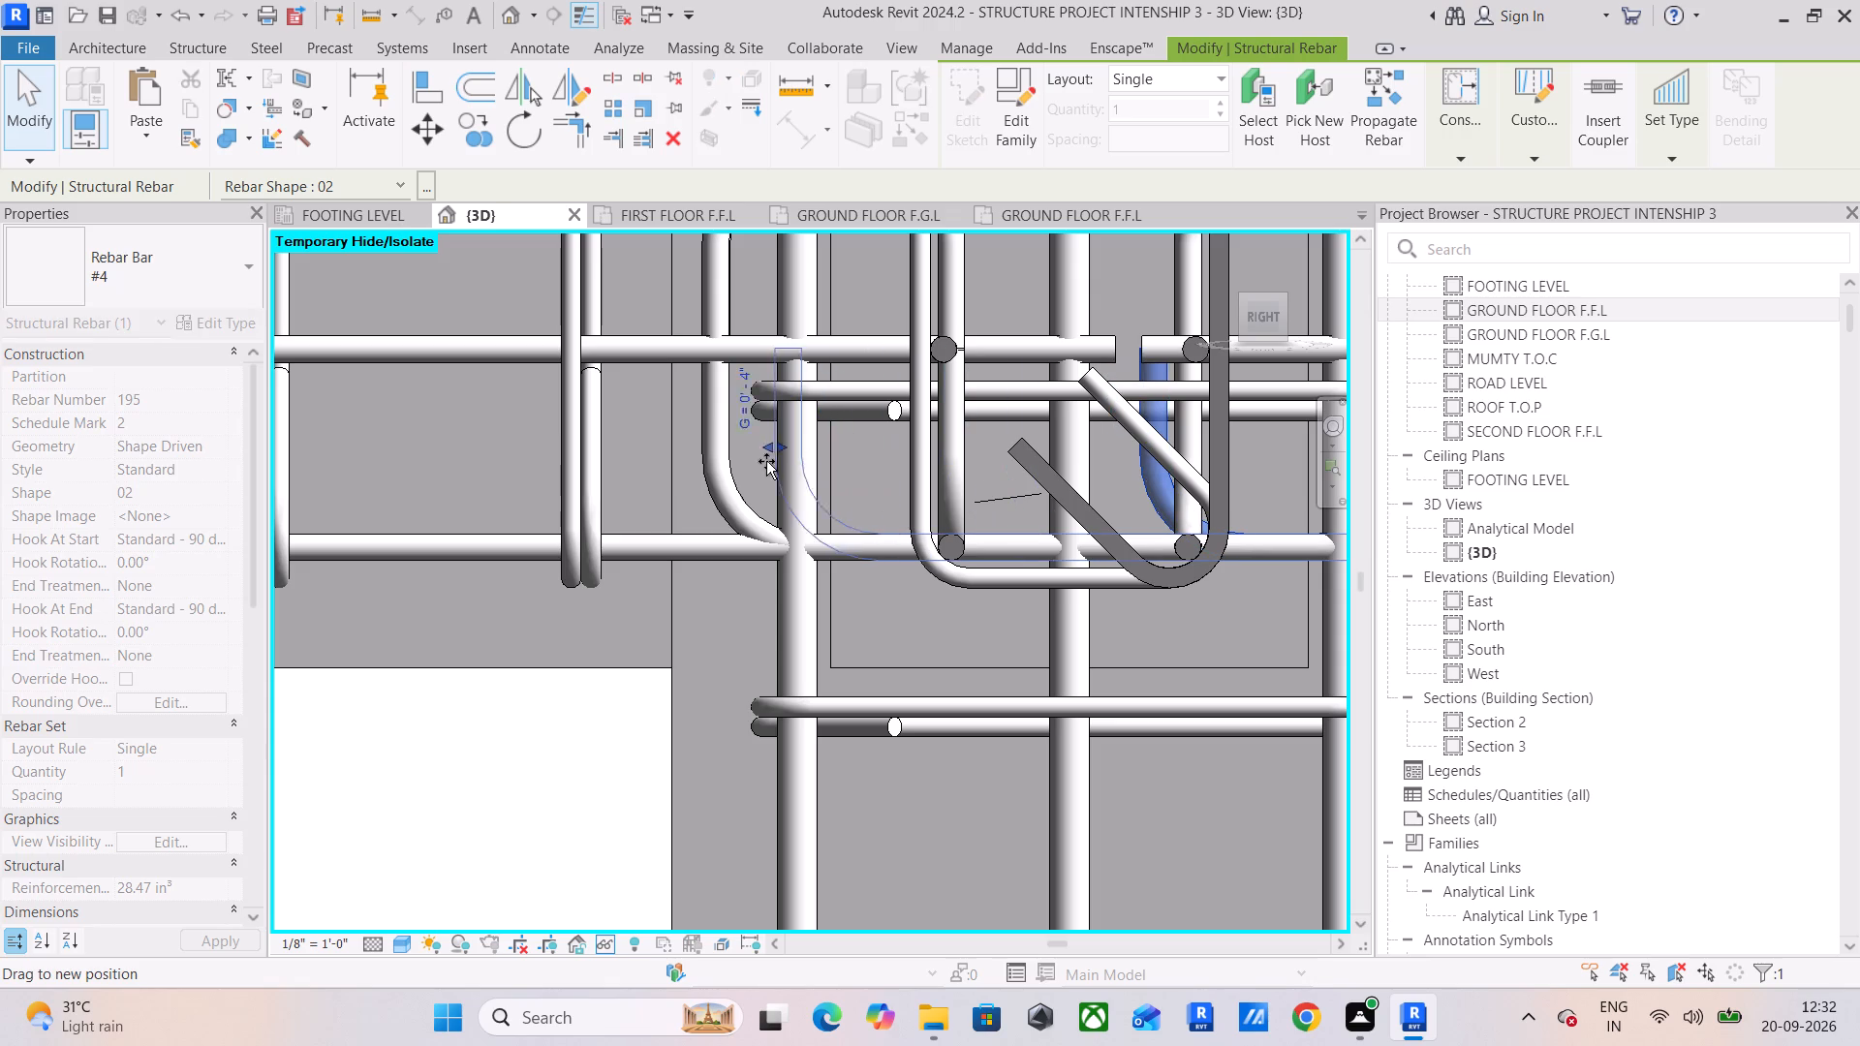
drag(766, 461, 704, 461)
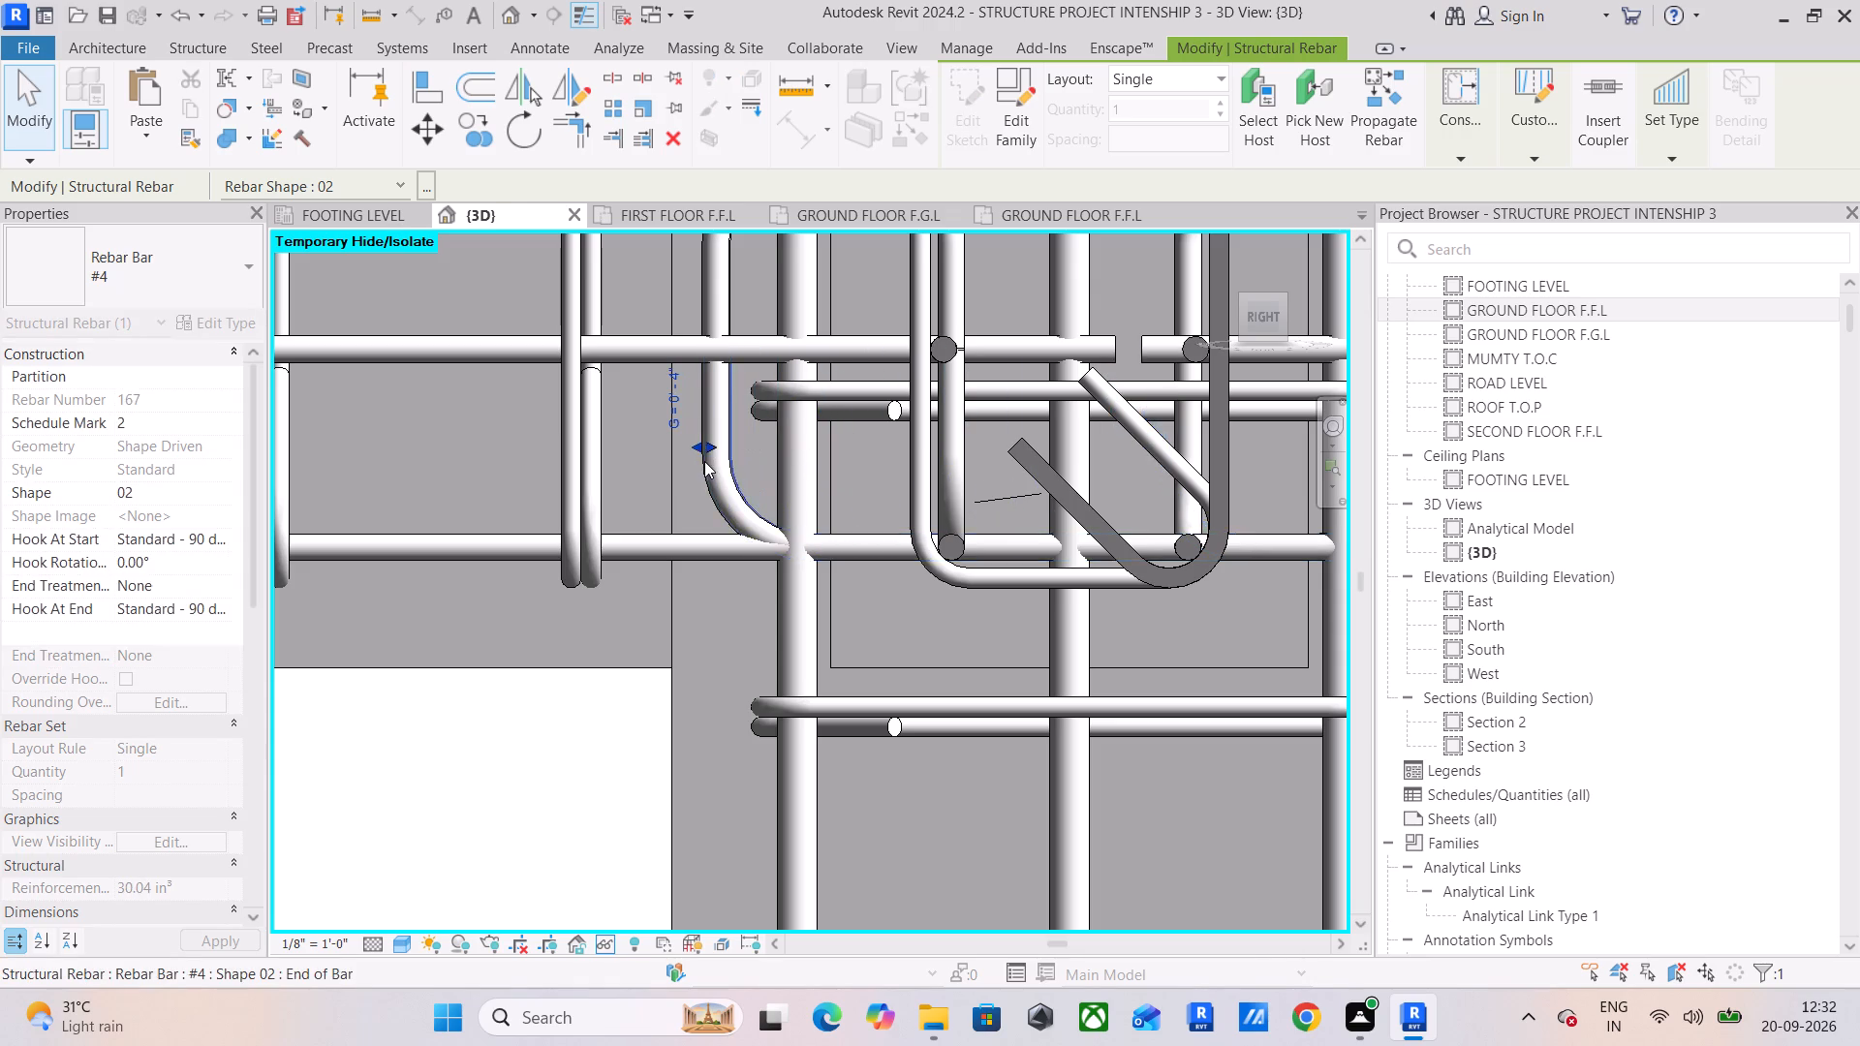
scroll(707, 461, up, 6)
click(565, 511)
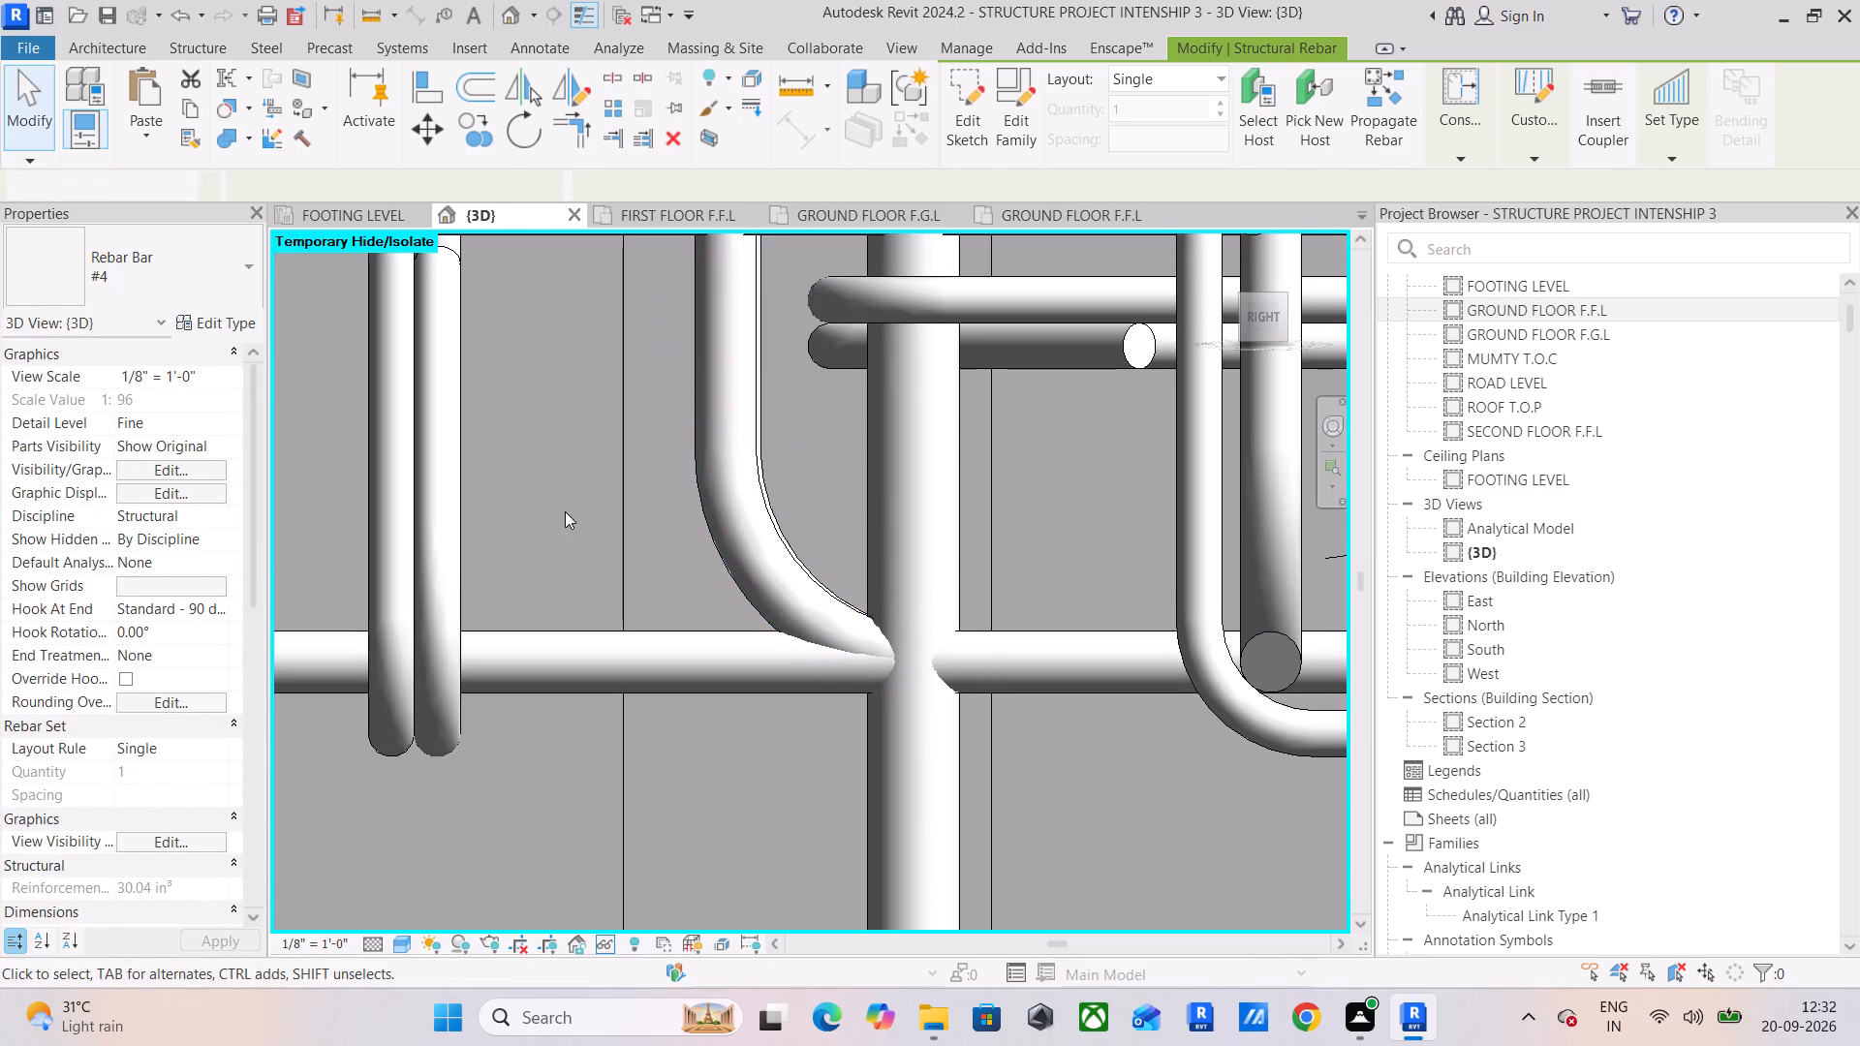
Extend the nearer mid-depth #4 shape 00 bars of both spans through the wide column, ending each at the hooks on its far side.
scroll(621, 500, down, 7)
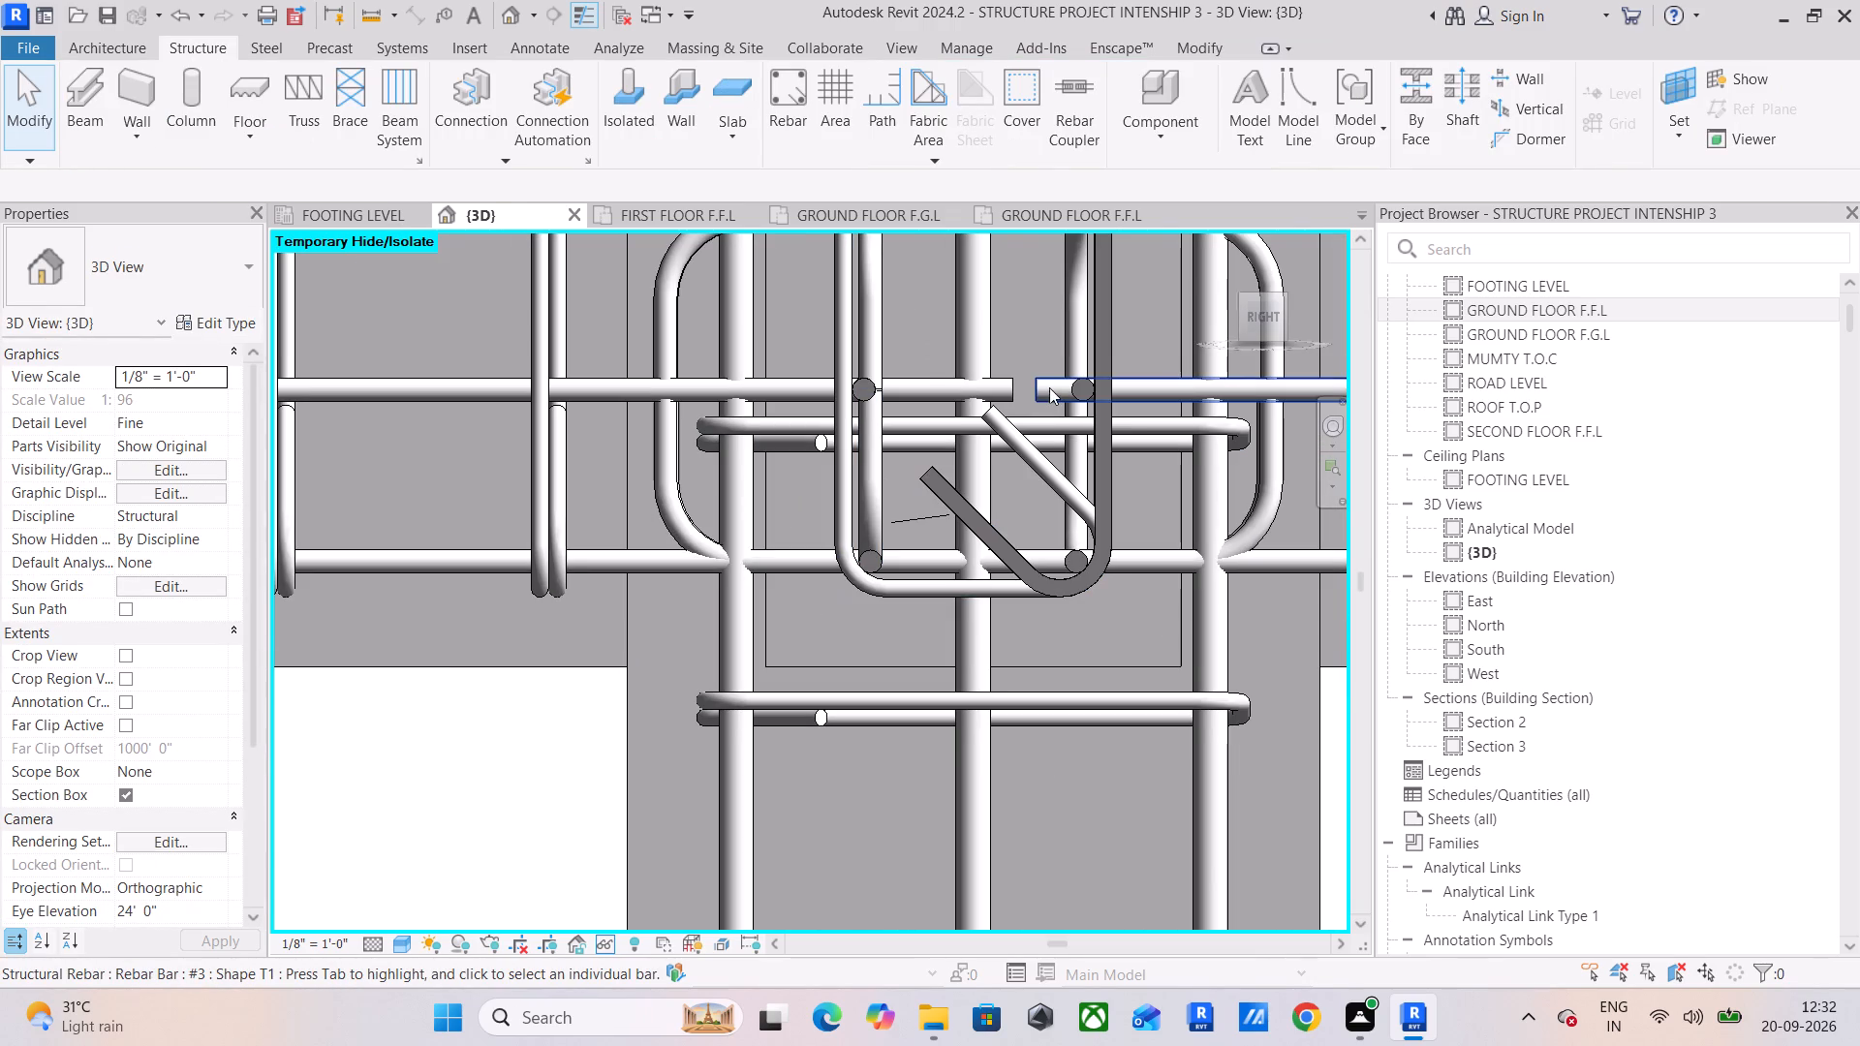
click(1041, 388)
drag(1024, 386, 674, 408)
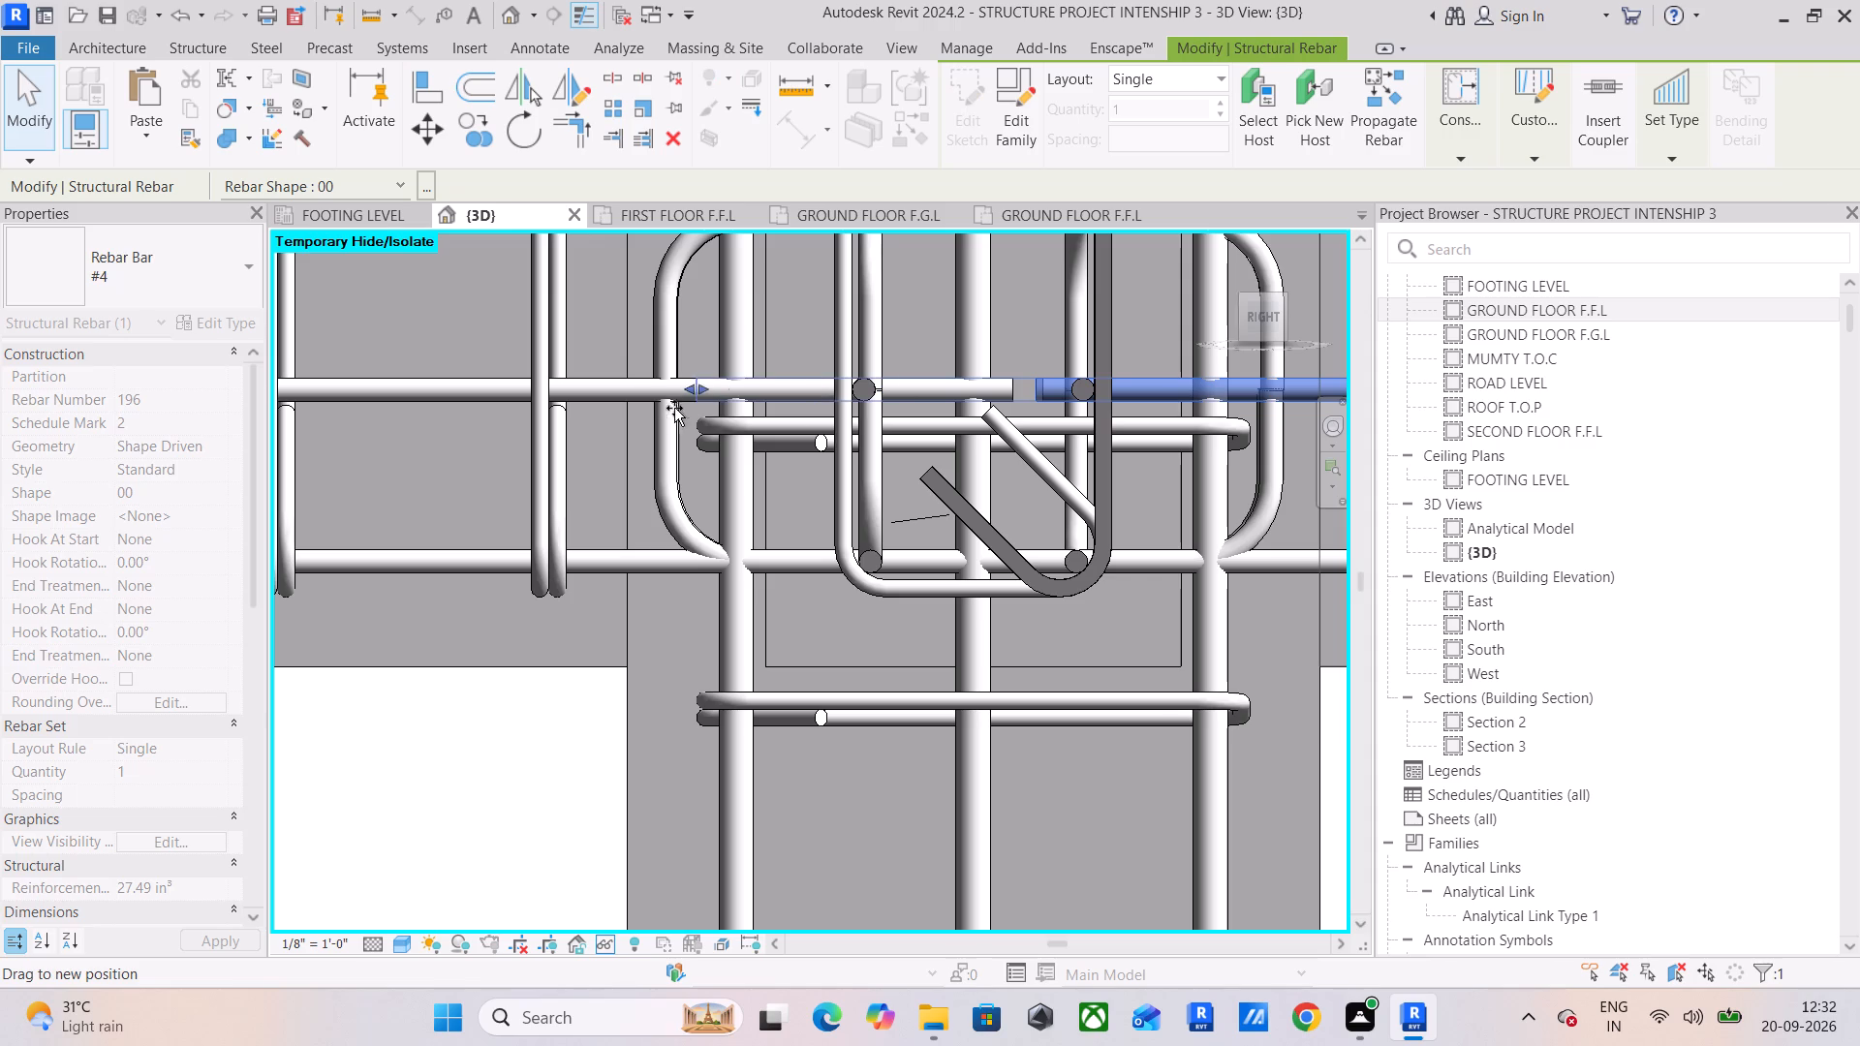
drag(674, 408, 658, 411)
click(611, 397)
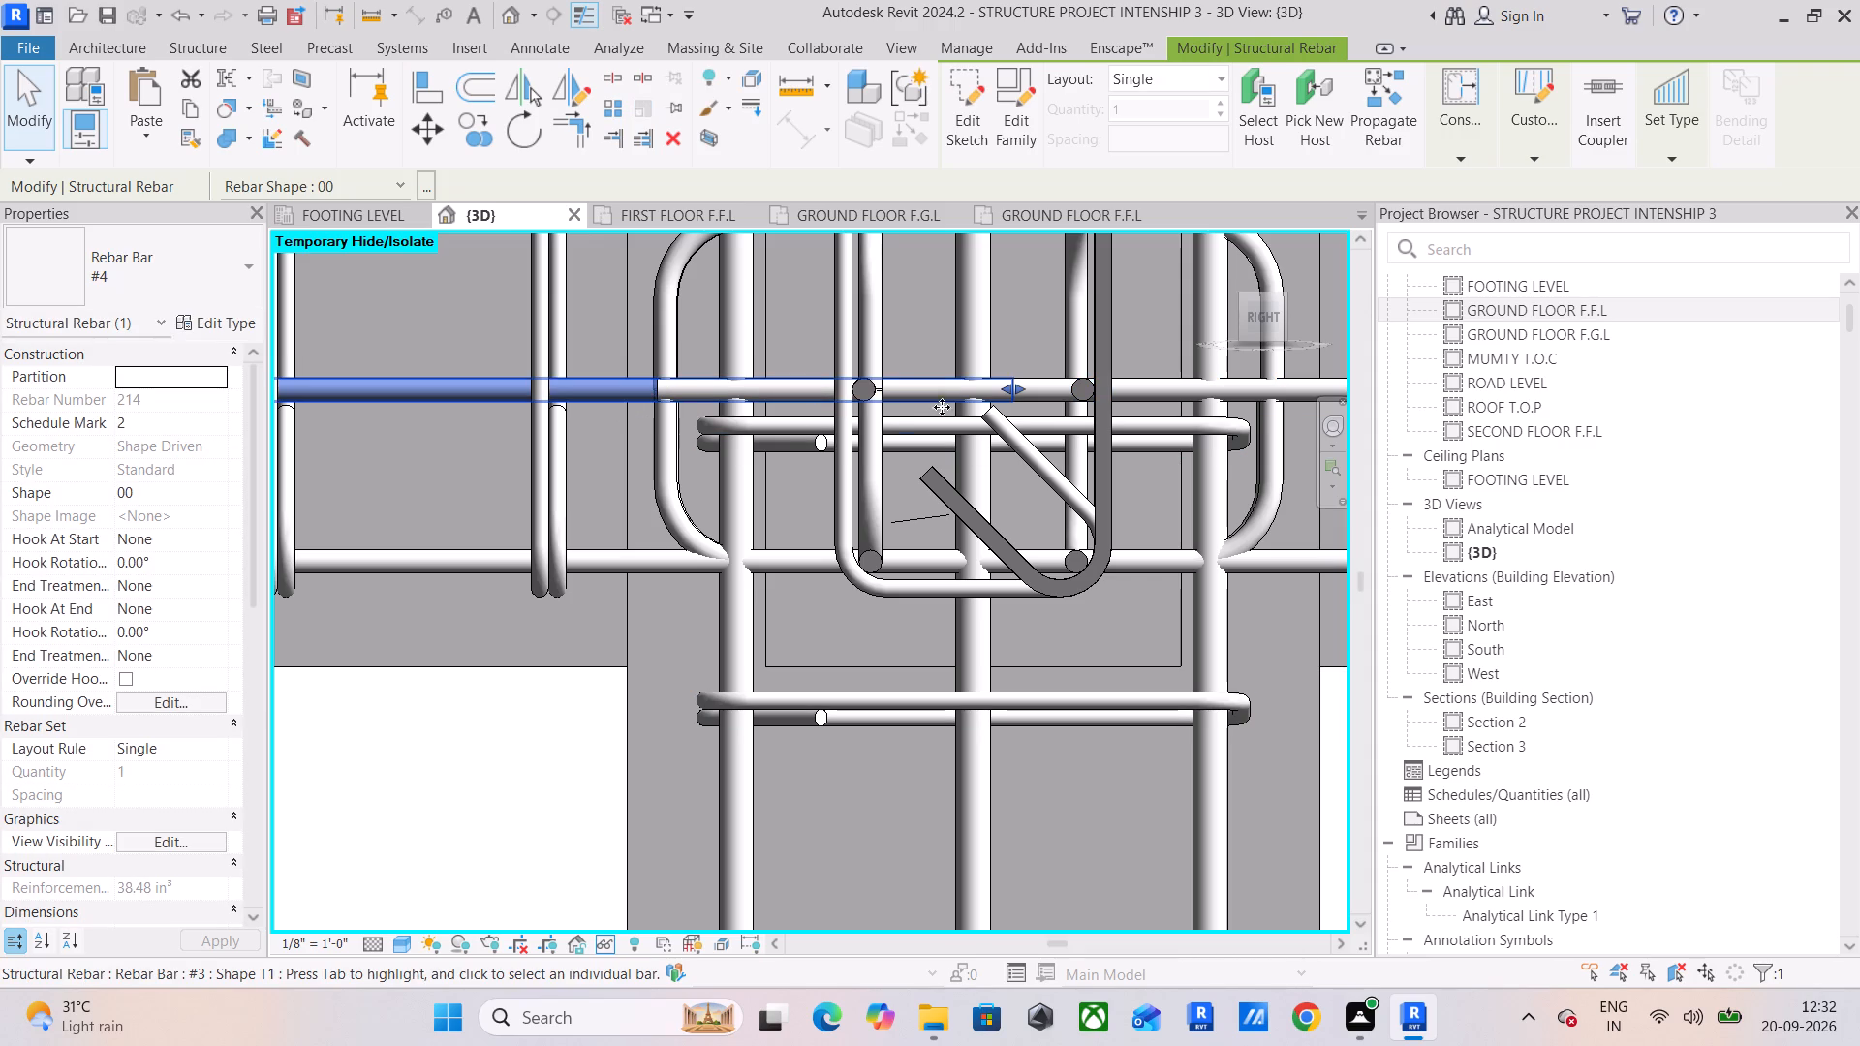
drag(1018, 392, 1262, 421)
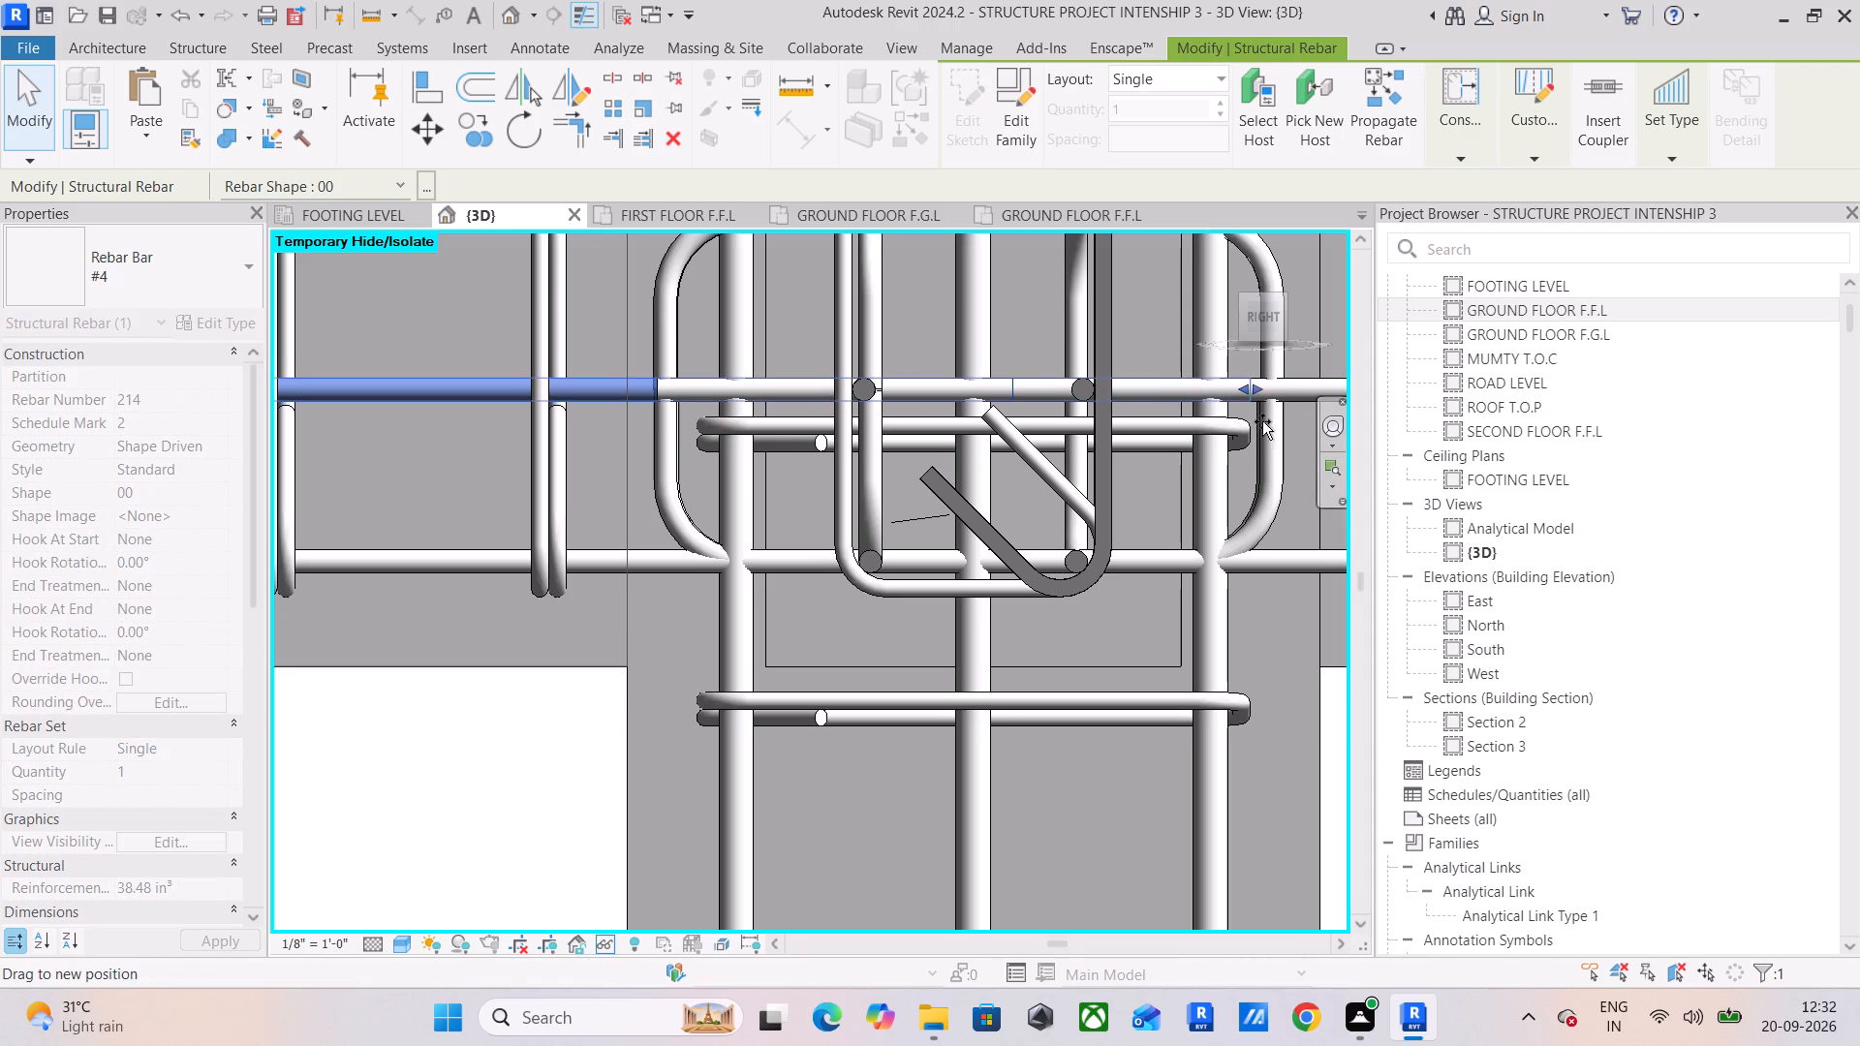
drag(1262, 421, 1281, 421)
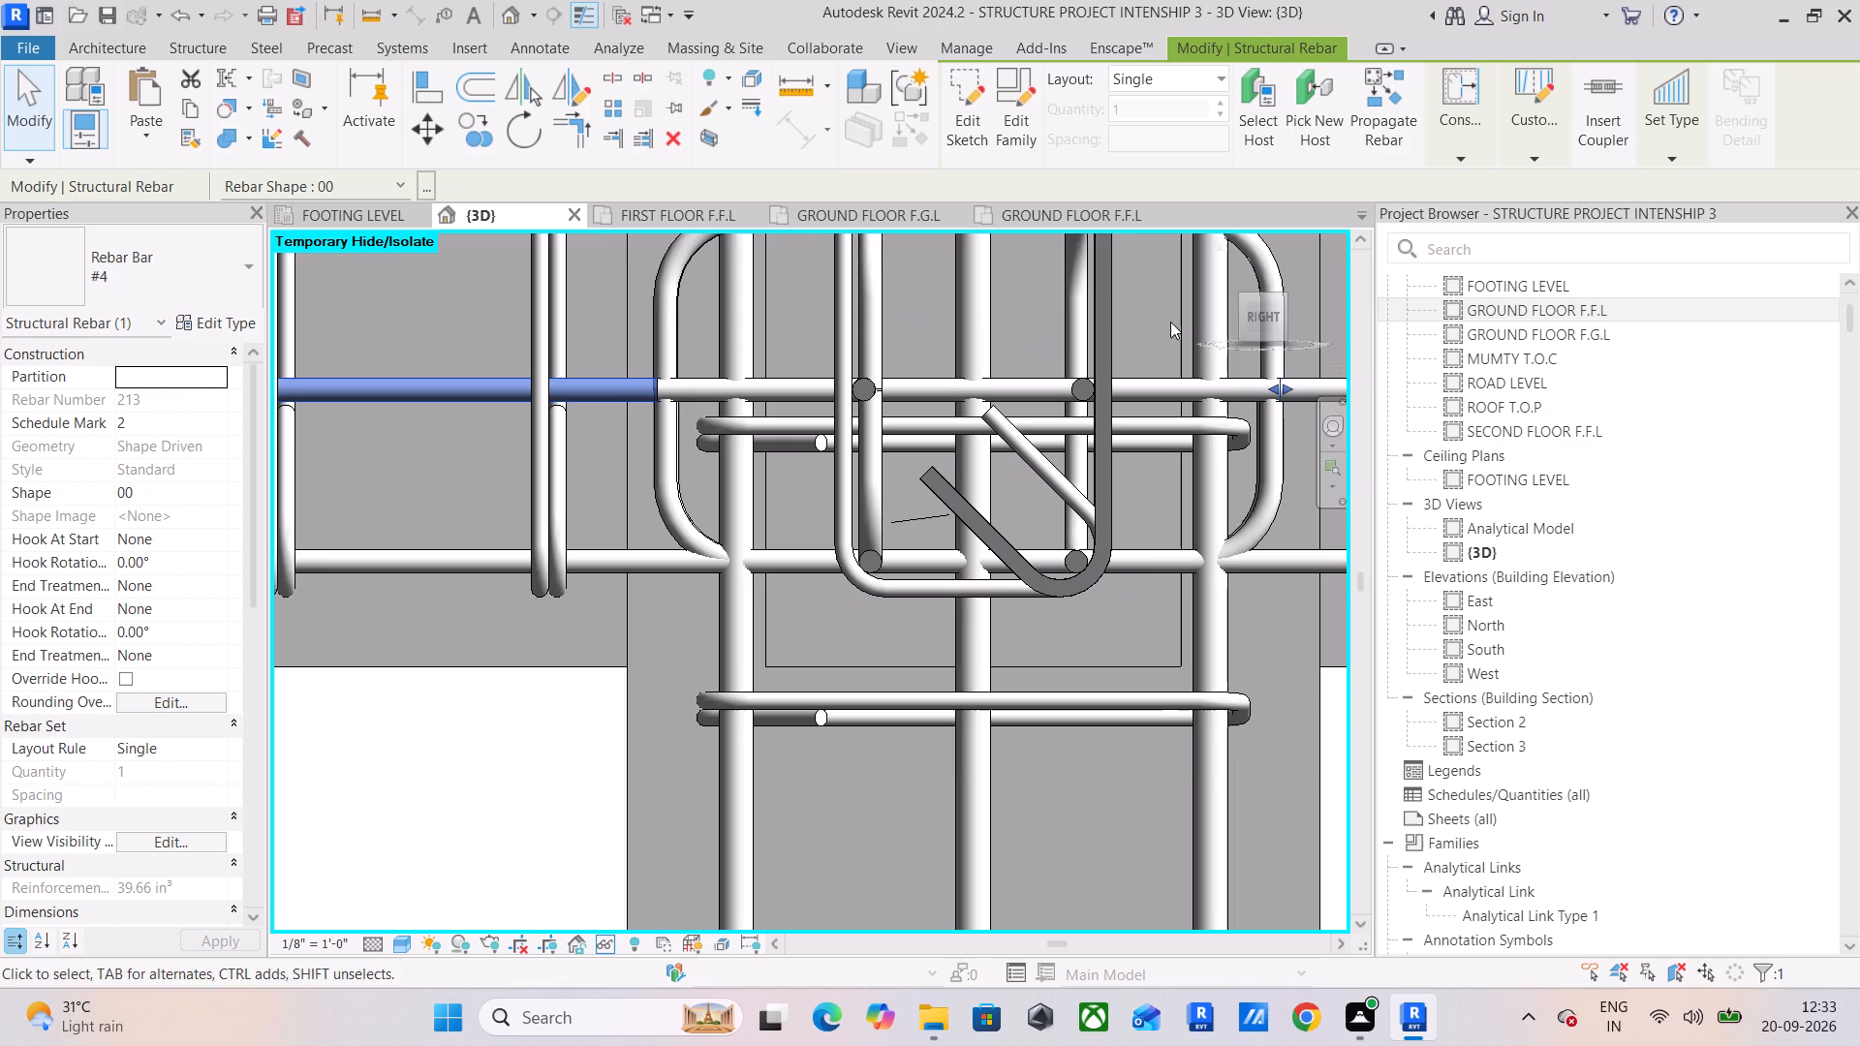
Extend the first span's other mid-depth #4 shape 00 bar through the wide column to the hooks on its far side.
drag(1259, 320, 1259, 351)
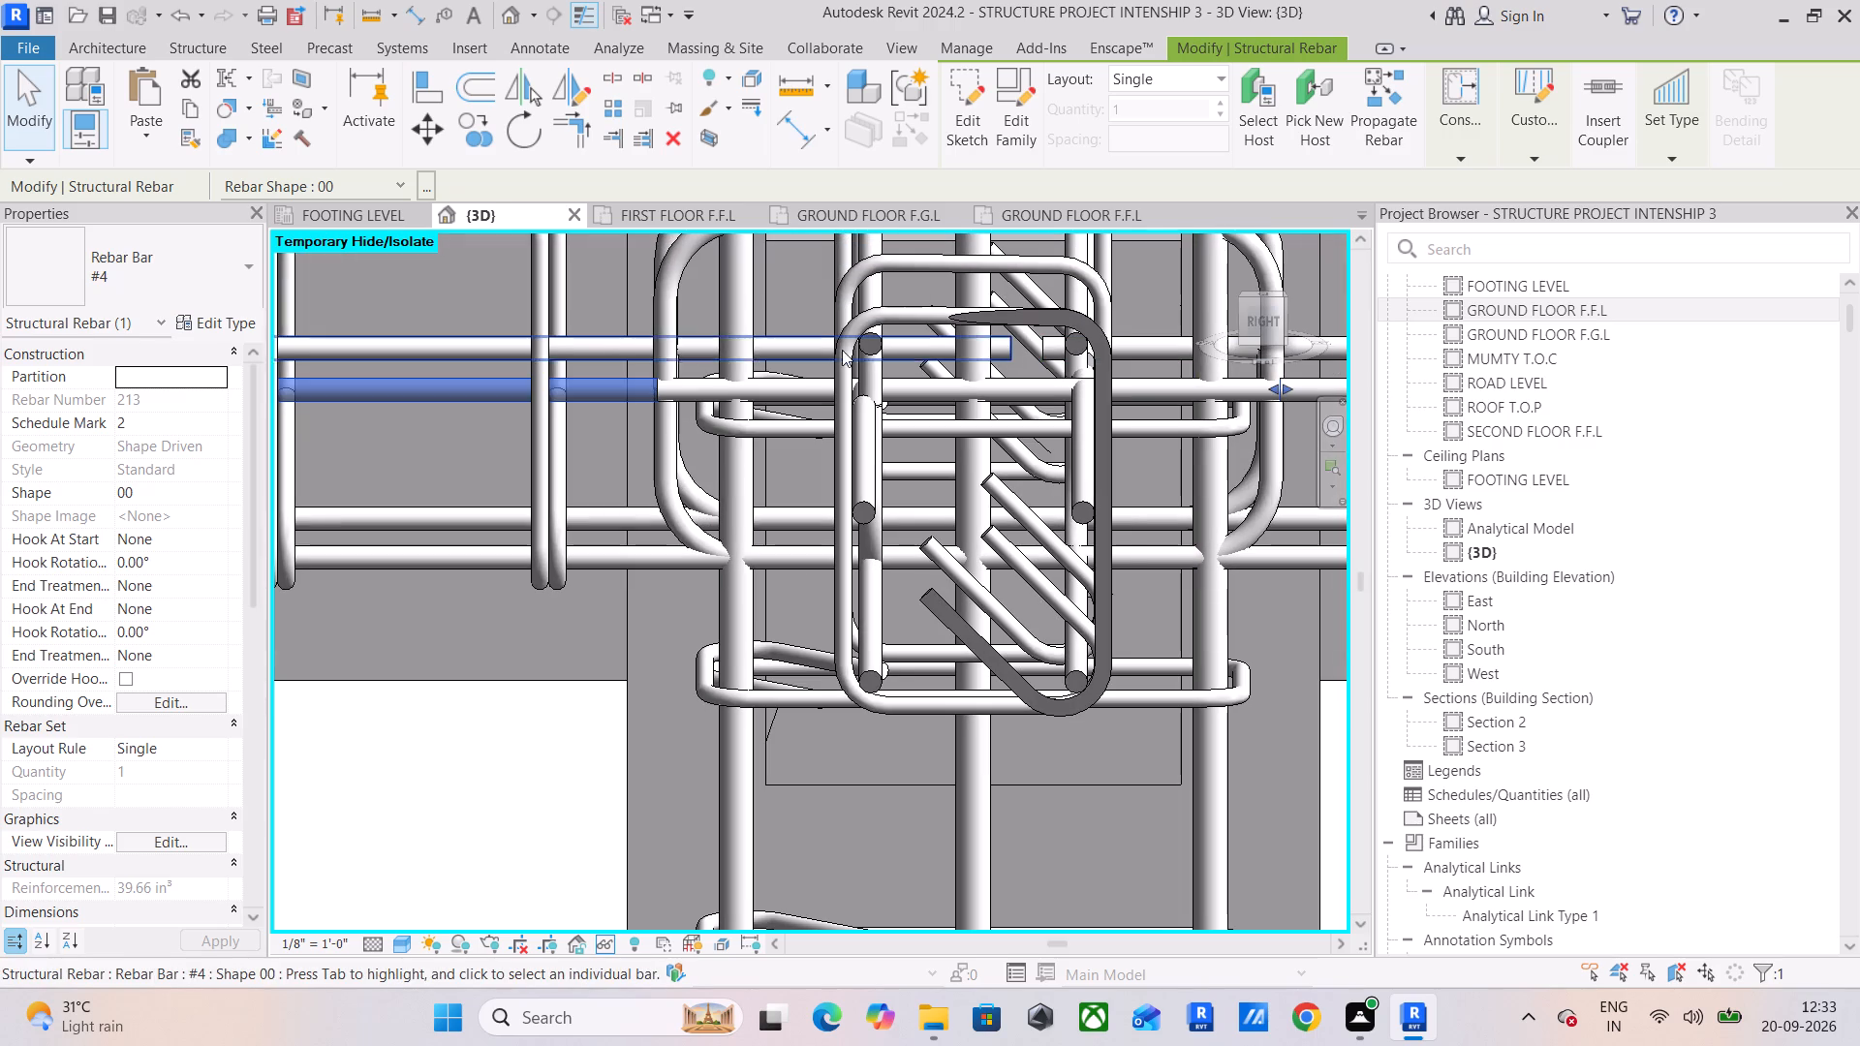
click(619, 342)
click(1268, 331)
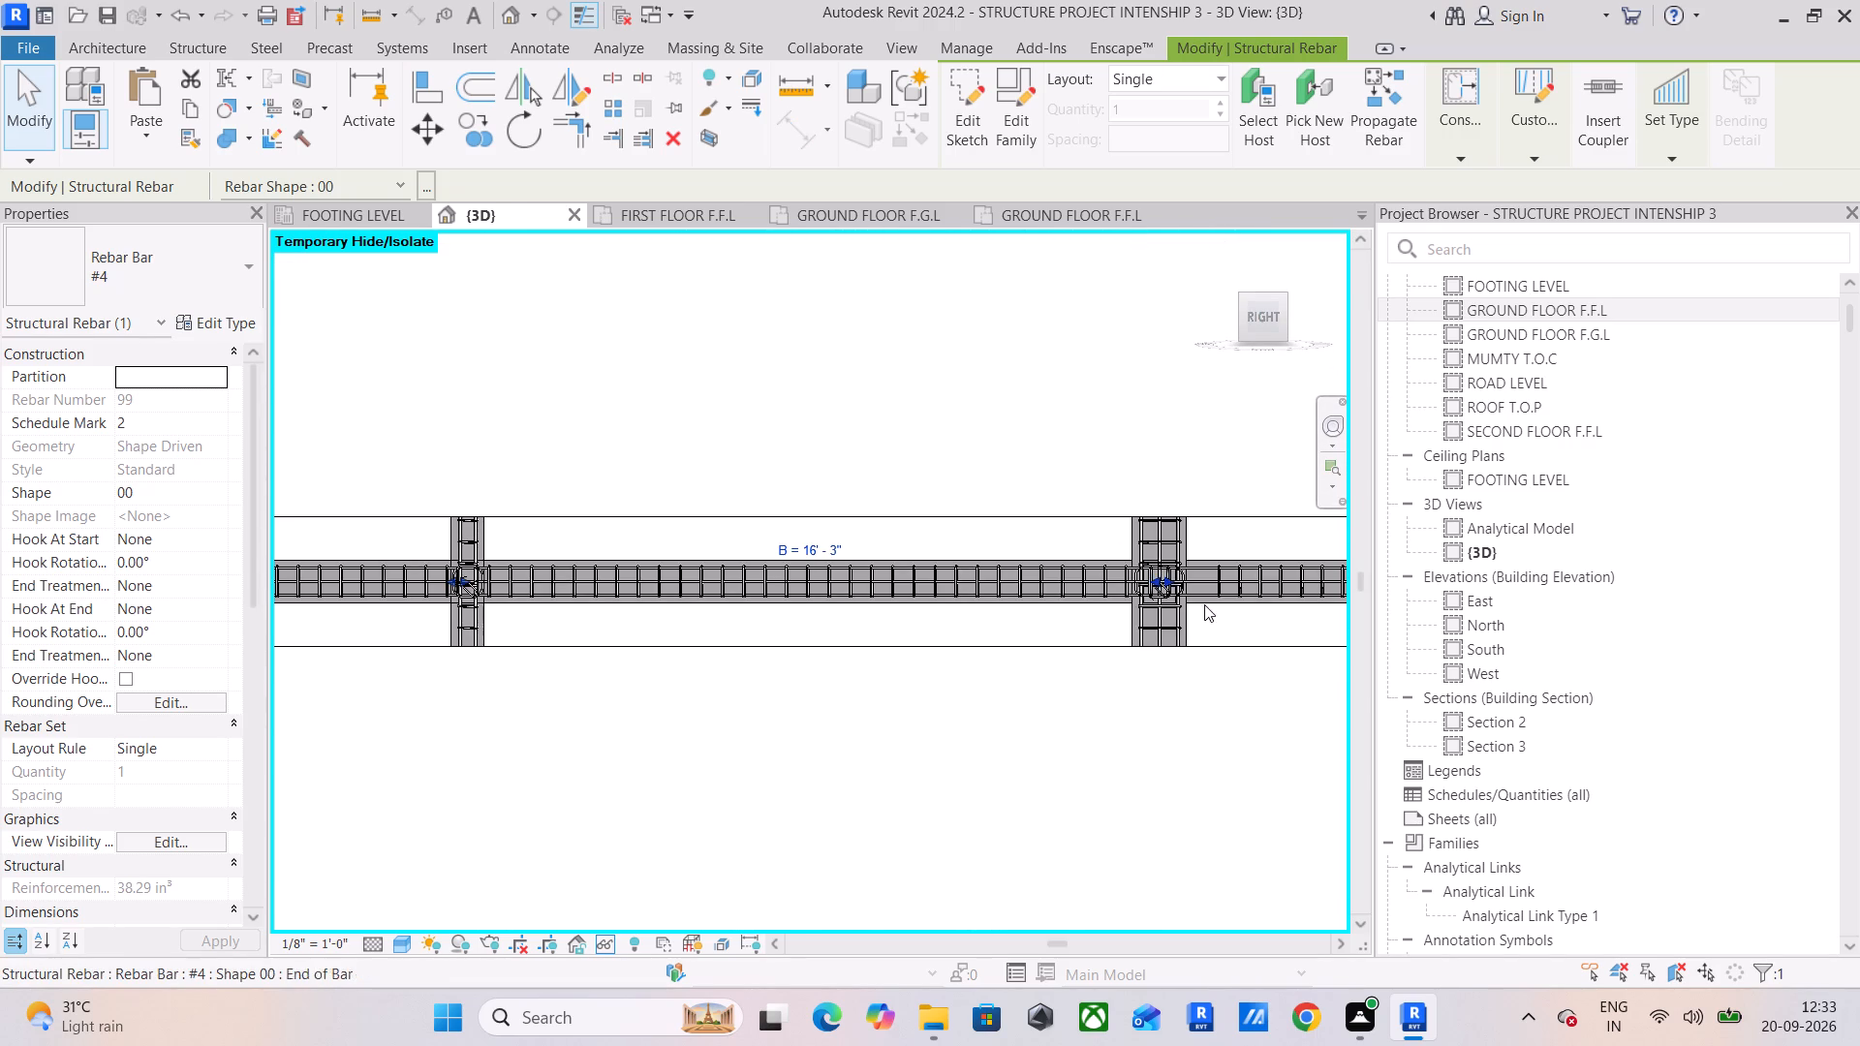
scroll(494, 569, up, 5)
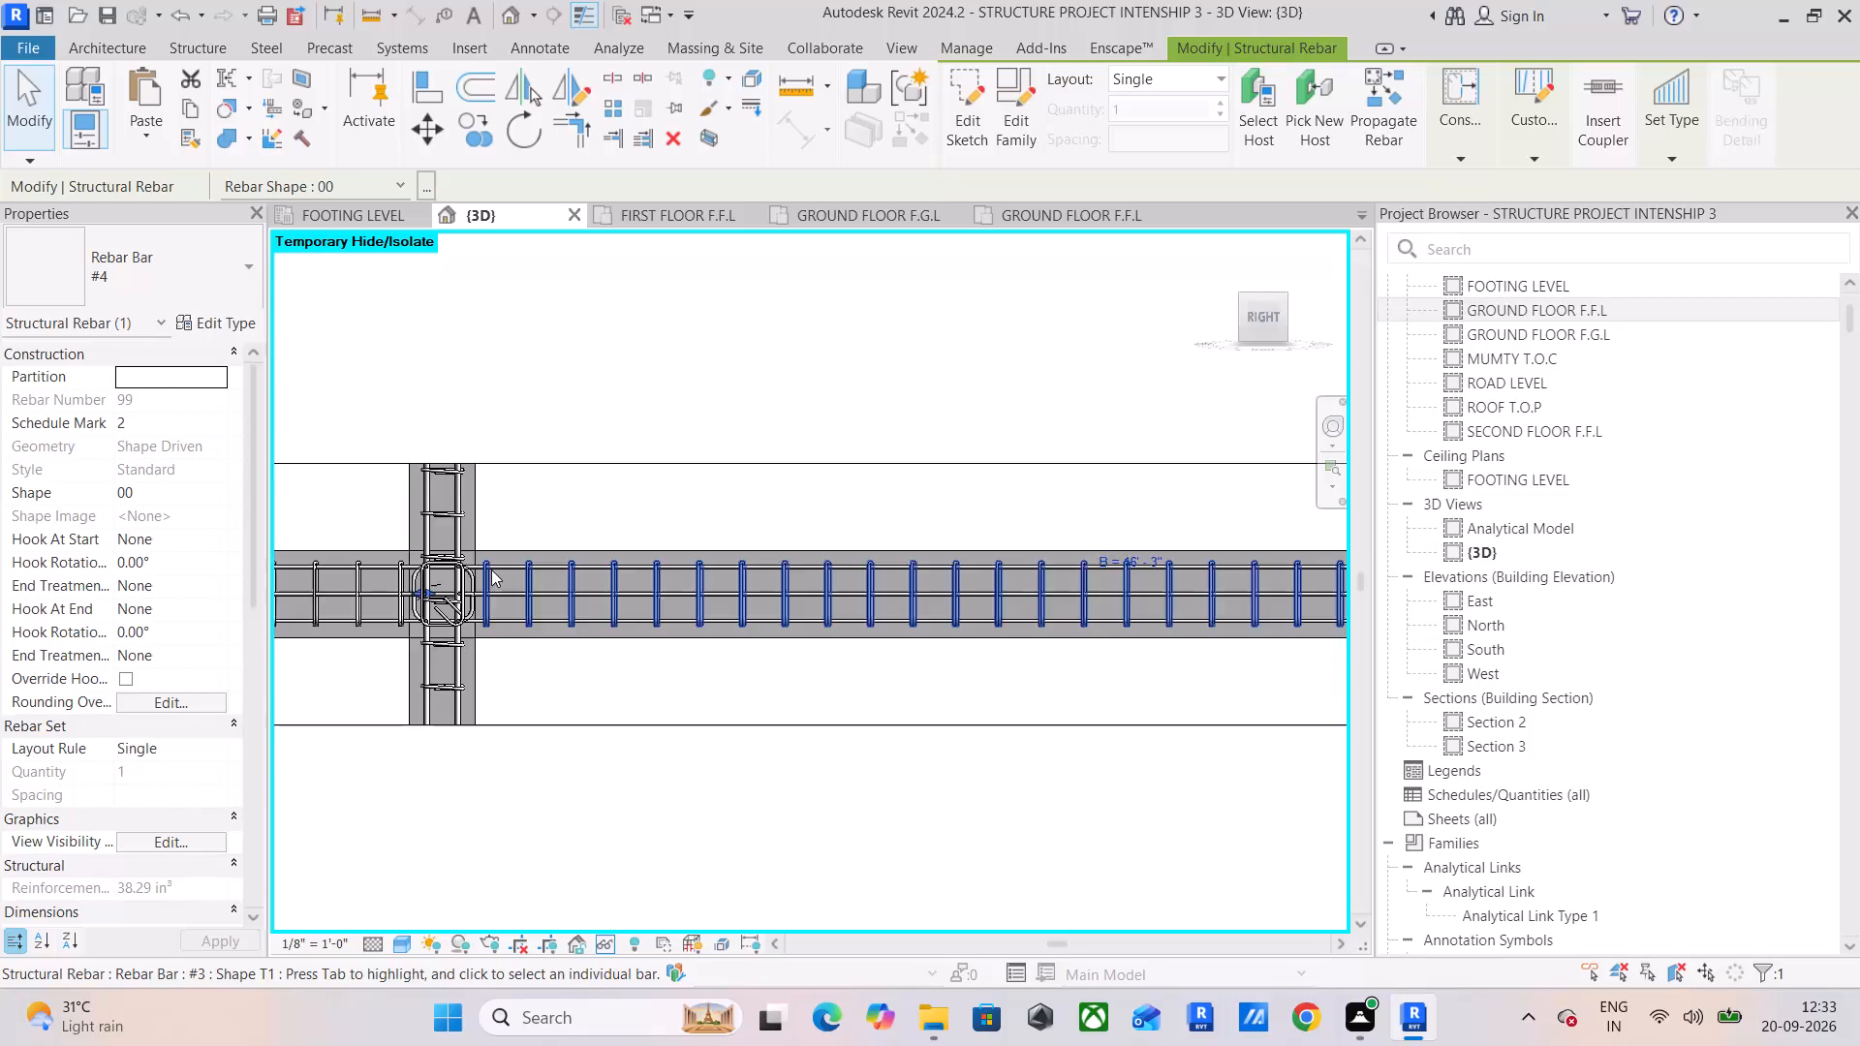
scroll(491, 569, up, 4)
middle_drag(567, 596, 987, 396)
scroll(979, 397, up, 1)
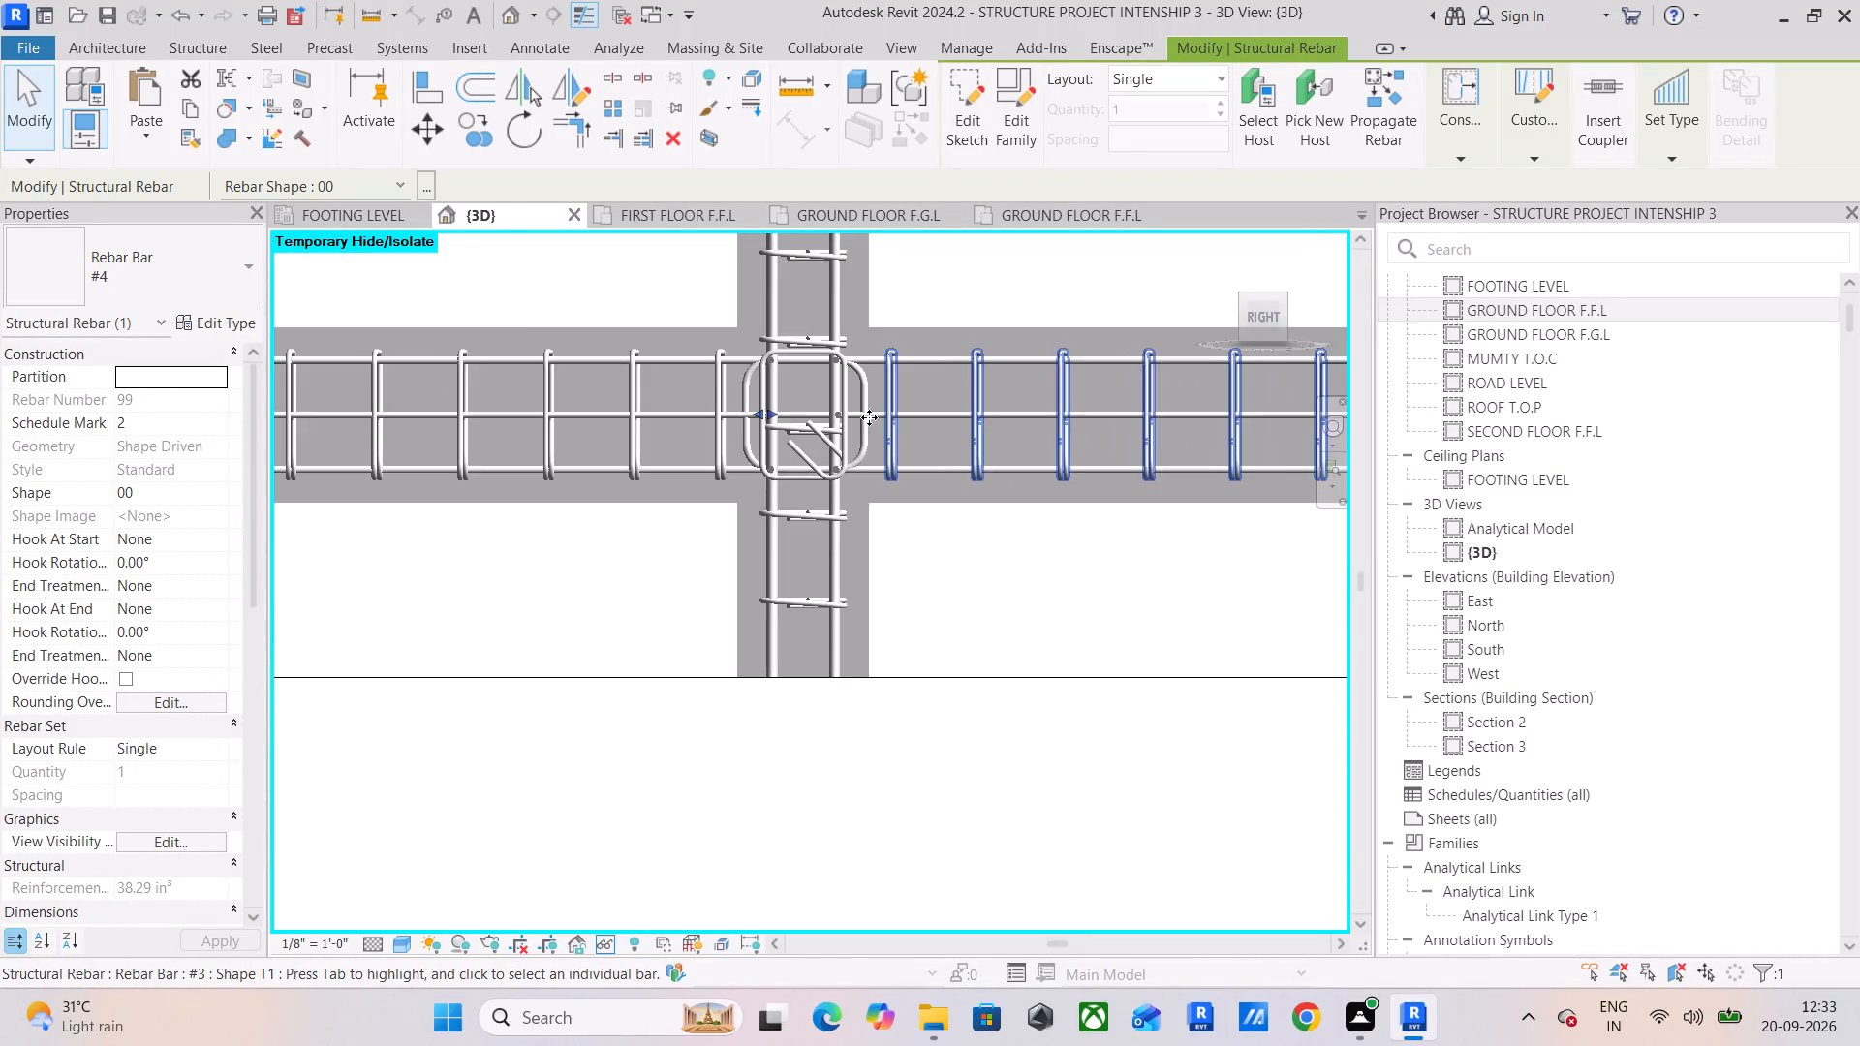
scroll(627, 420, up, 6)
scroll(962, 391, up, 5)
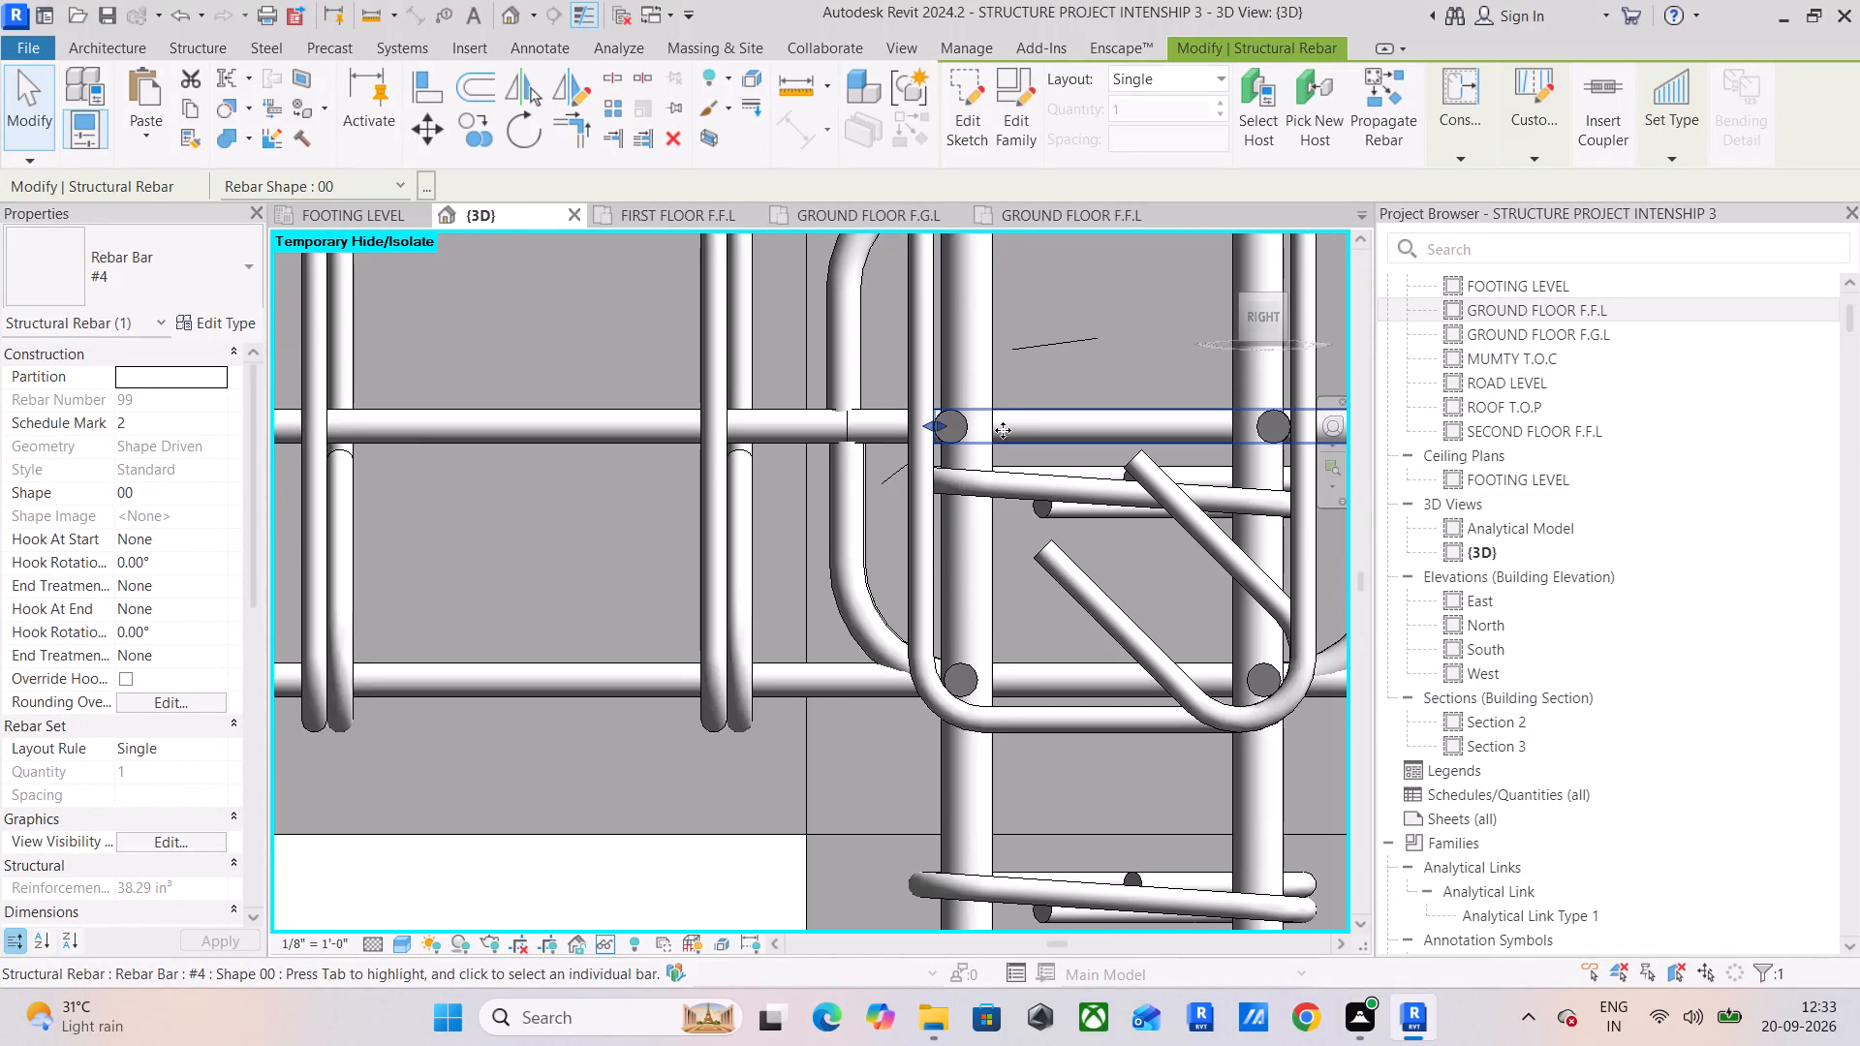
scroll(1000, 430, down, 20)
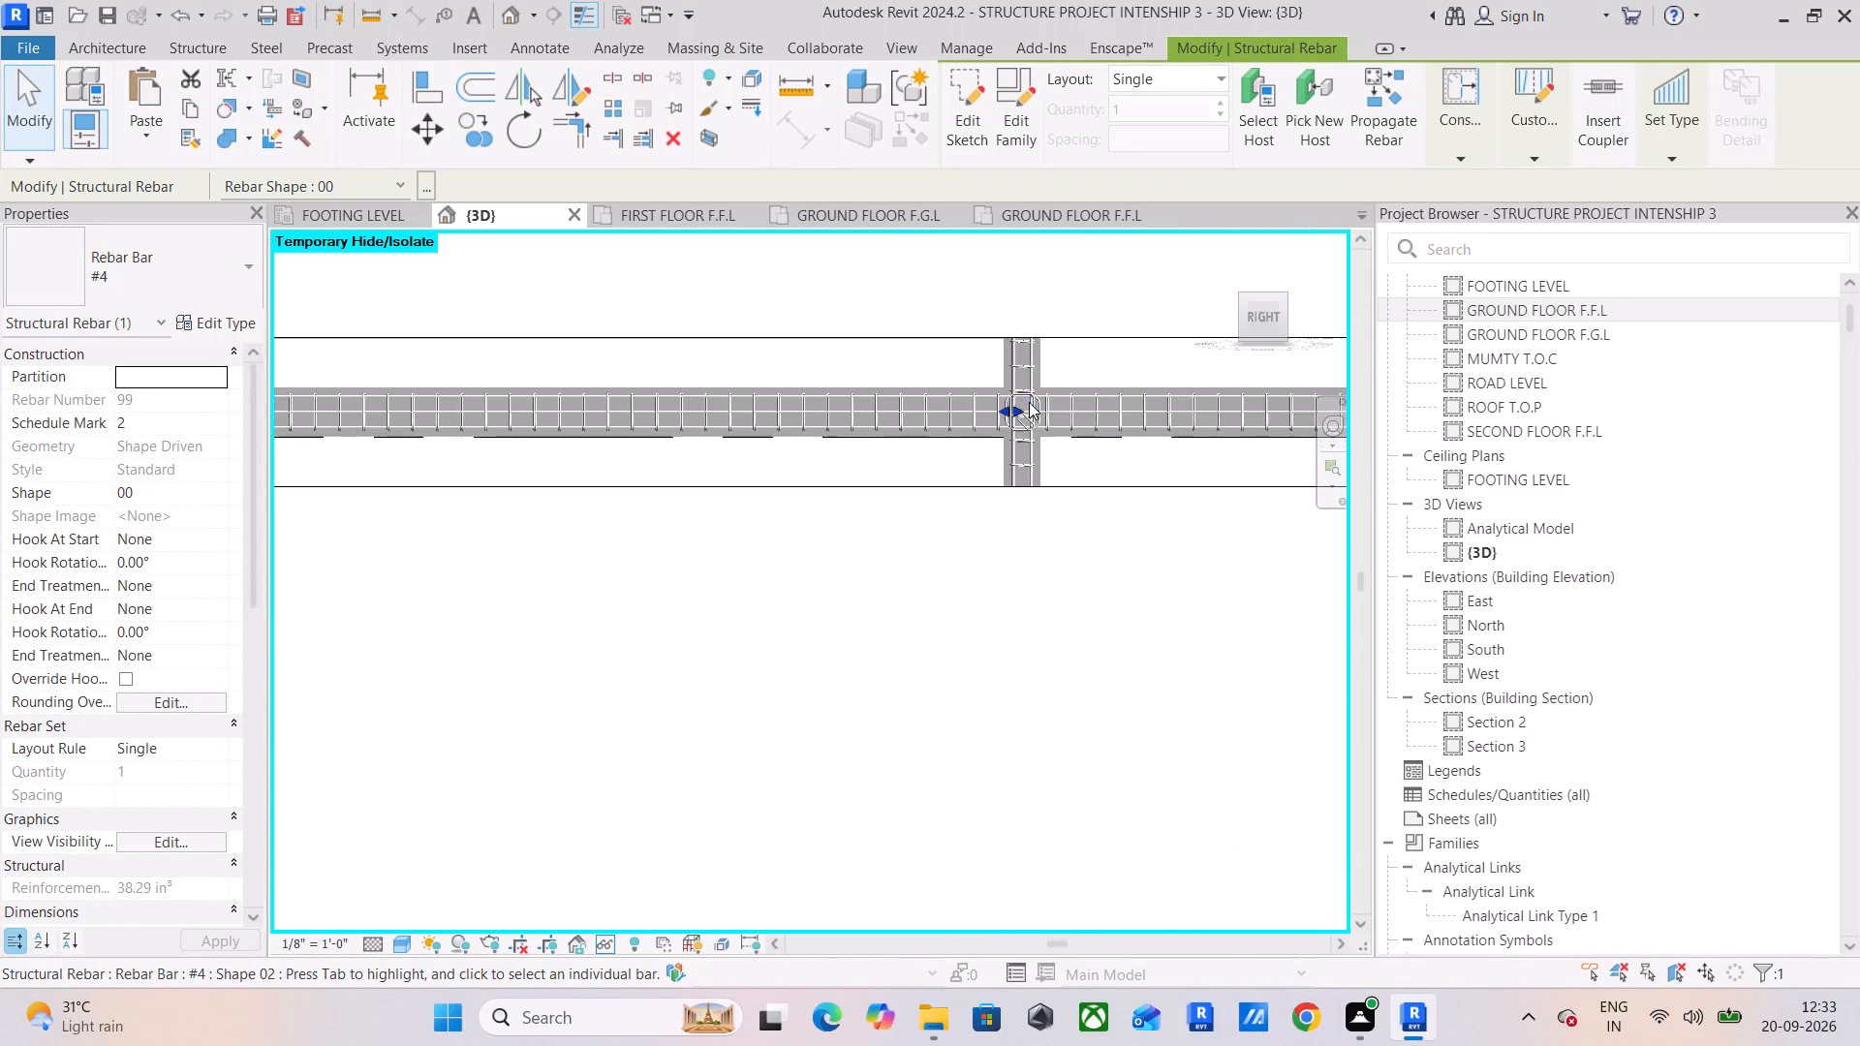
middle_drag(1030, 401, 566, 409)
scroll(935, 421, down, 4)
middle_drag(980, 413, 701, 422)
scroll(997, 444, up, 6)
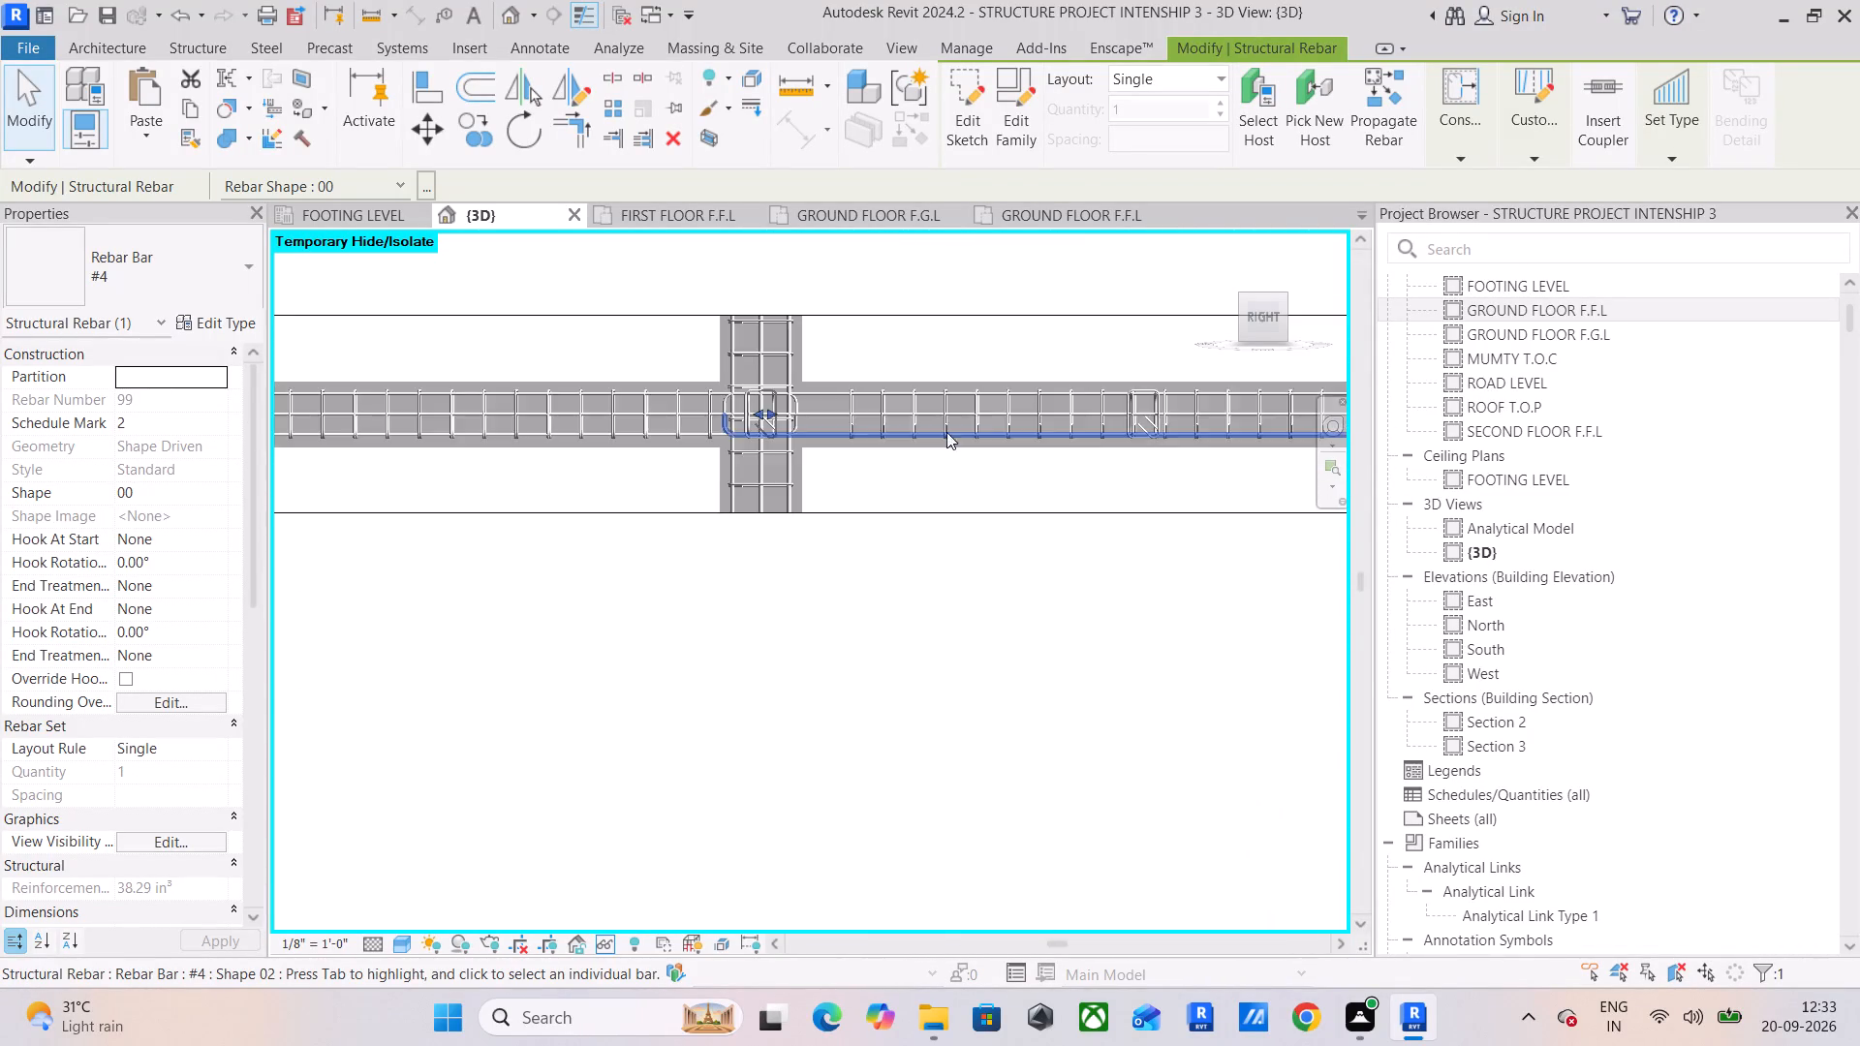
scroll(796, 386, up, 12)
scroll(725, 507, up, 6)
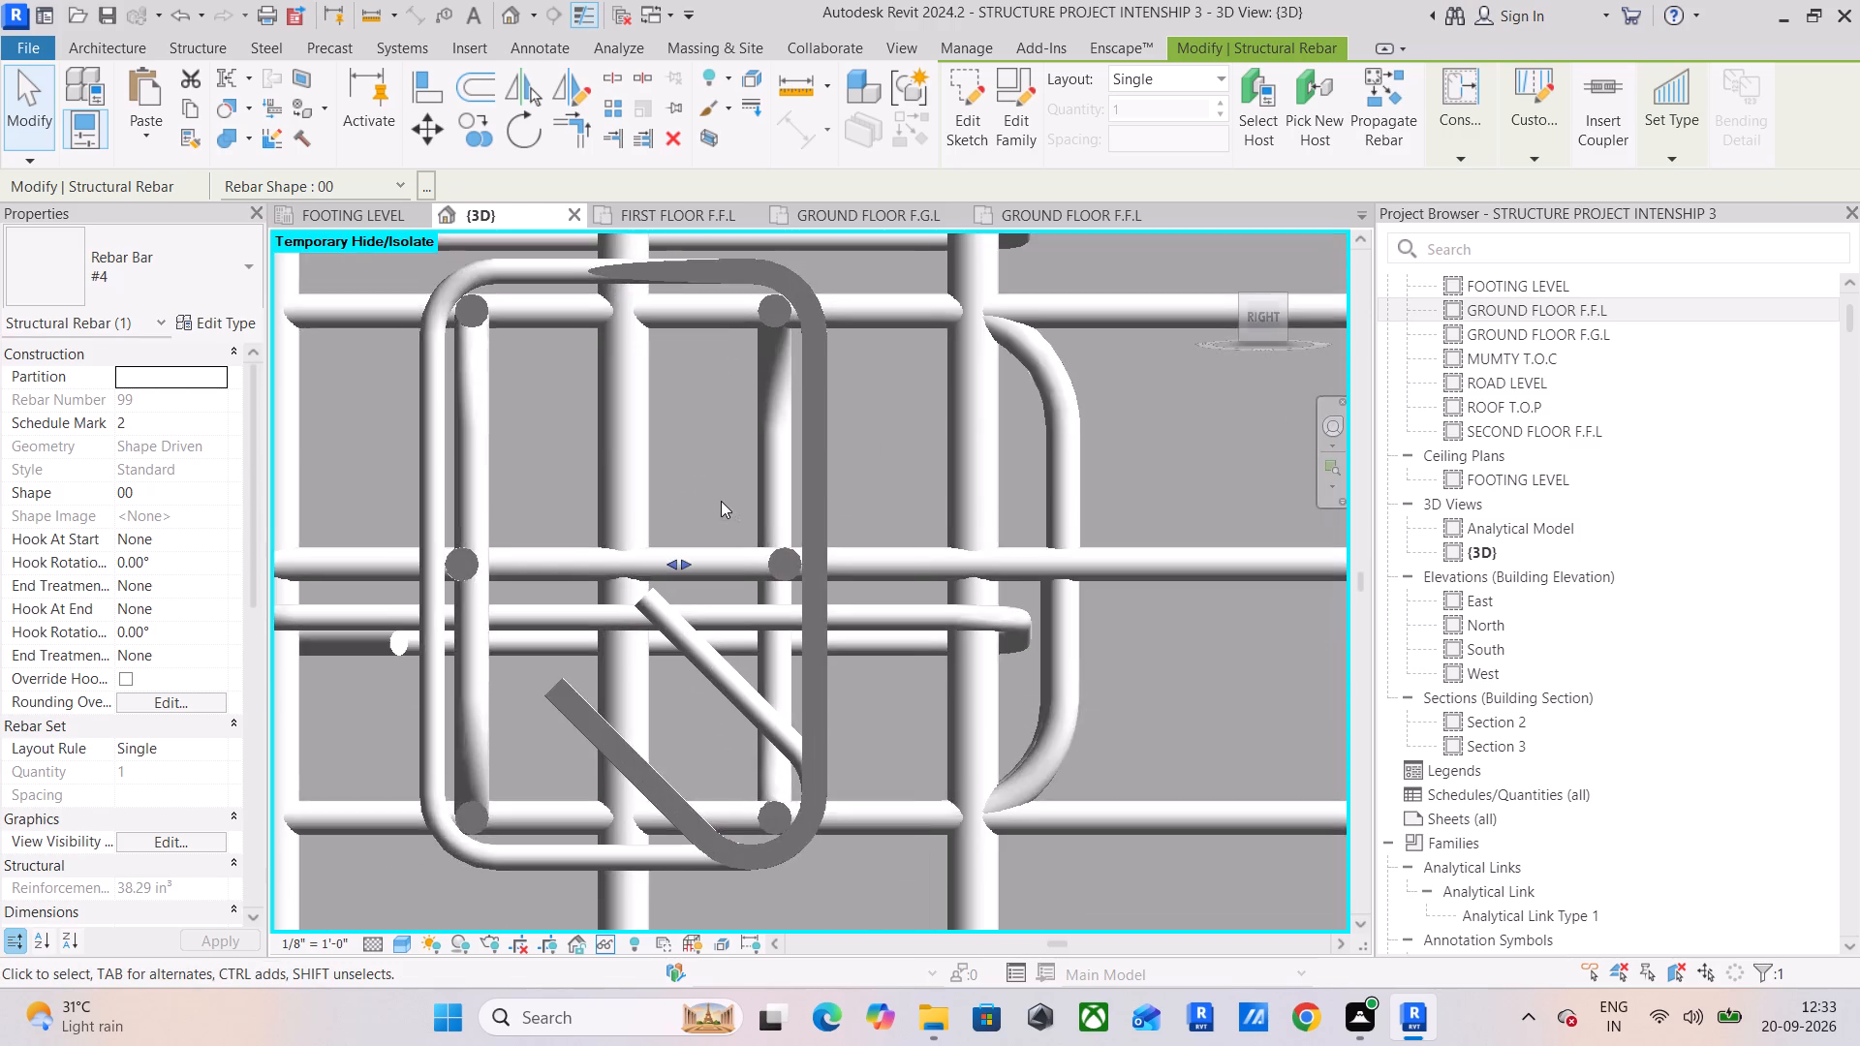
middle_drag(721, 499, 816, 402)
drag(774, 459, 918, 479)
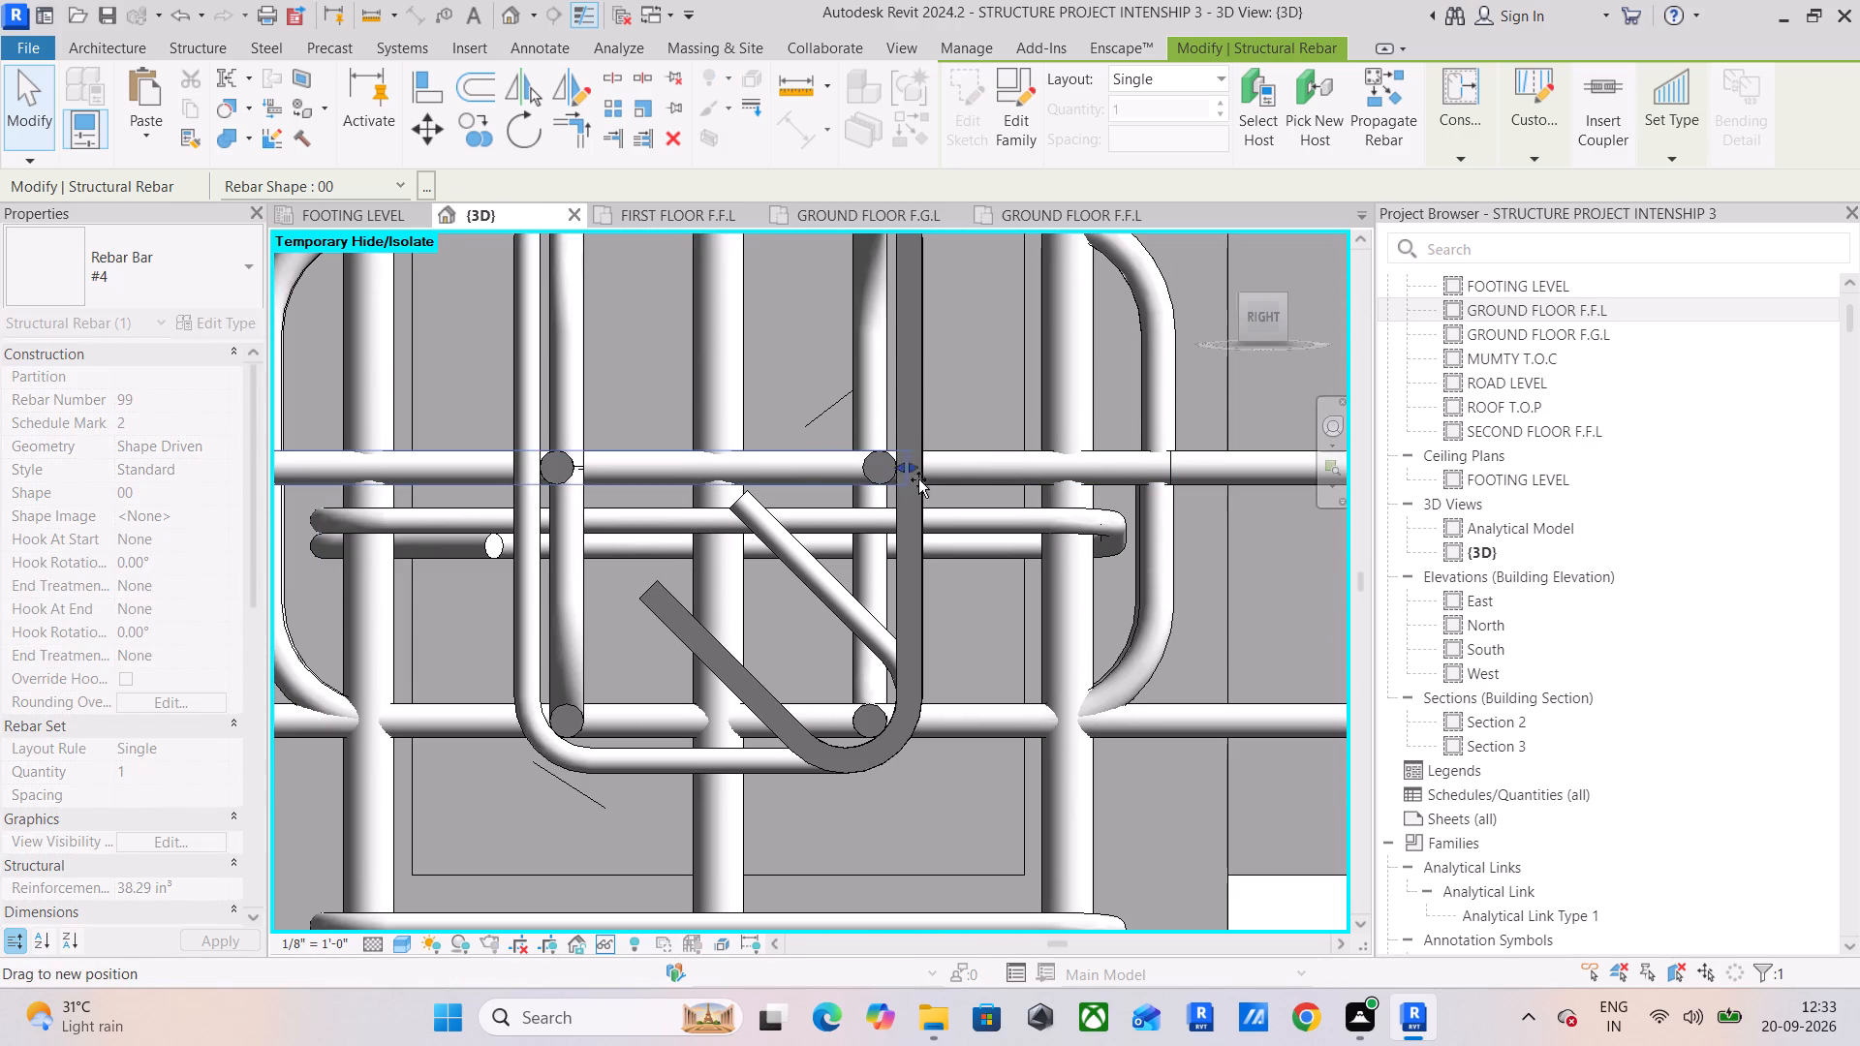
drag(918, 479, 1165, 489)
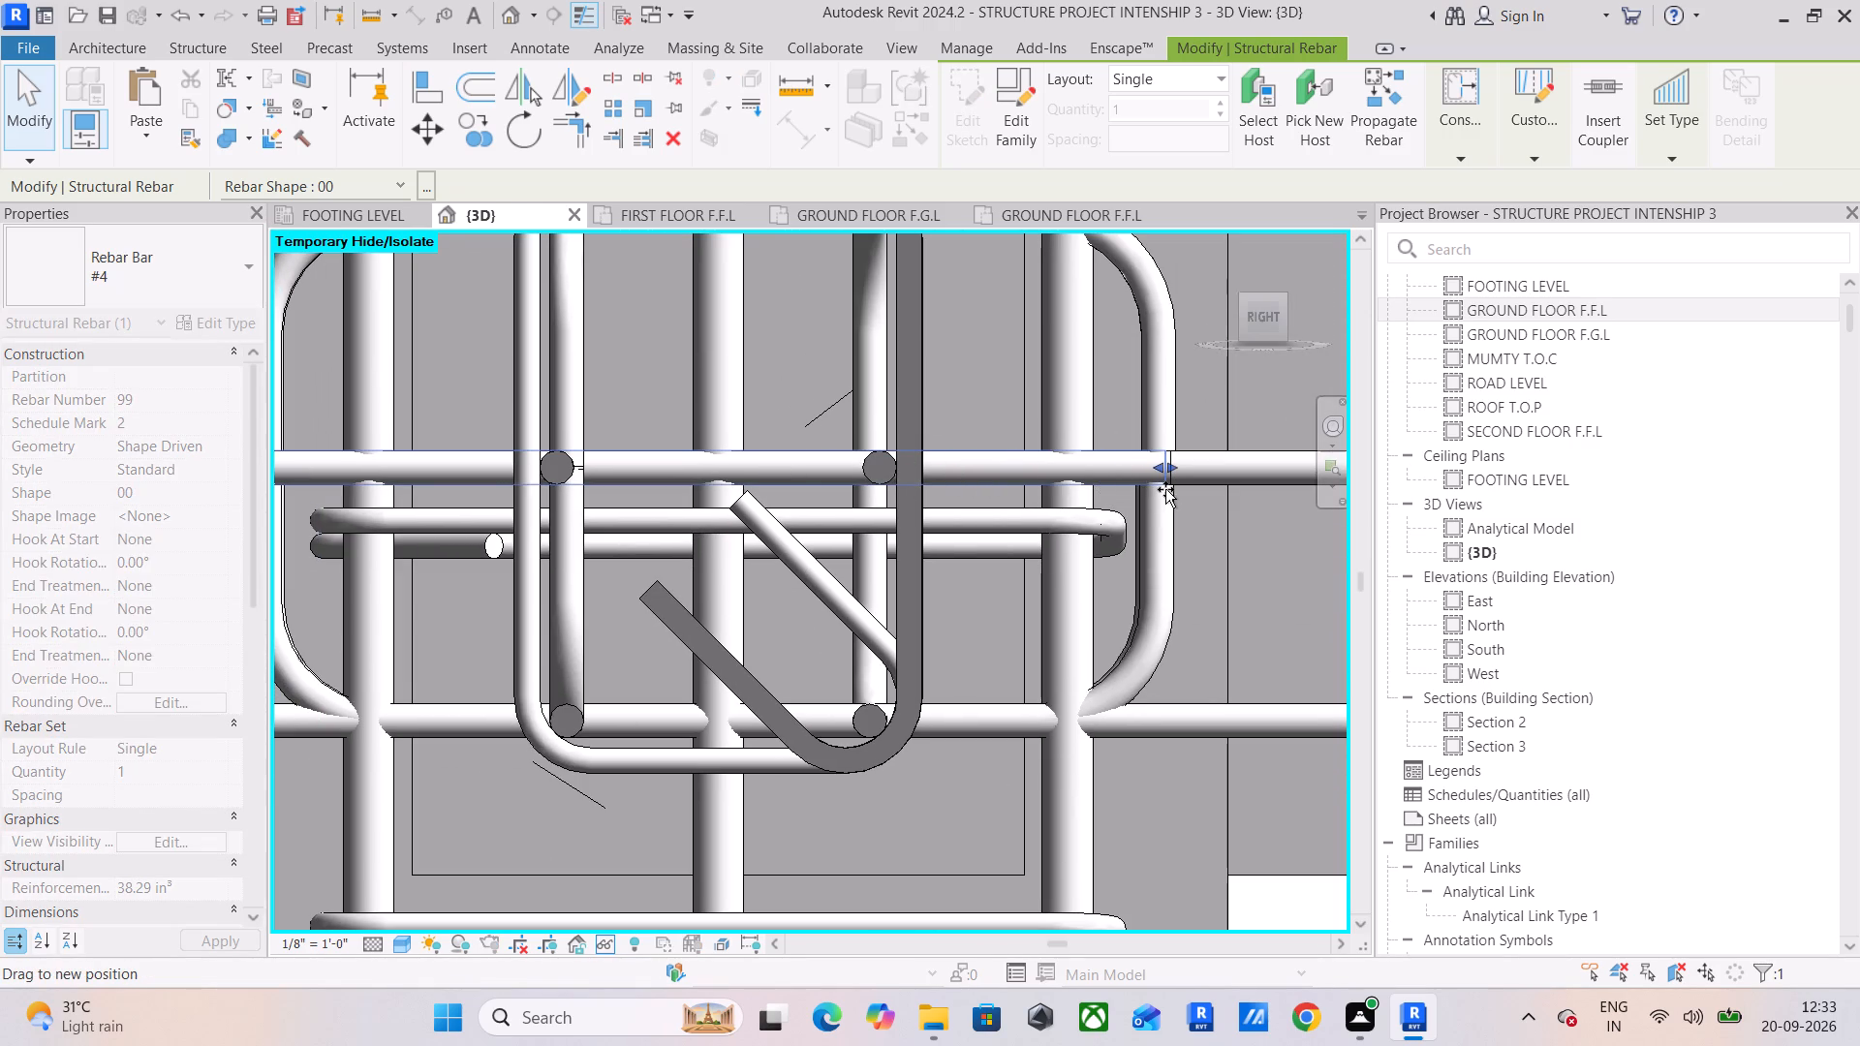
drag(1165, 489, 1169, 489)
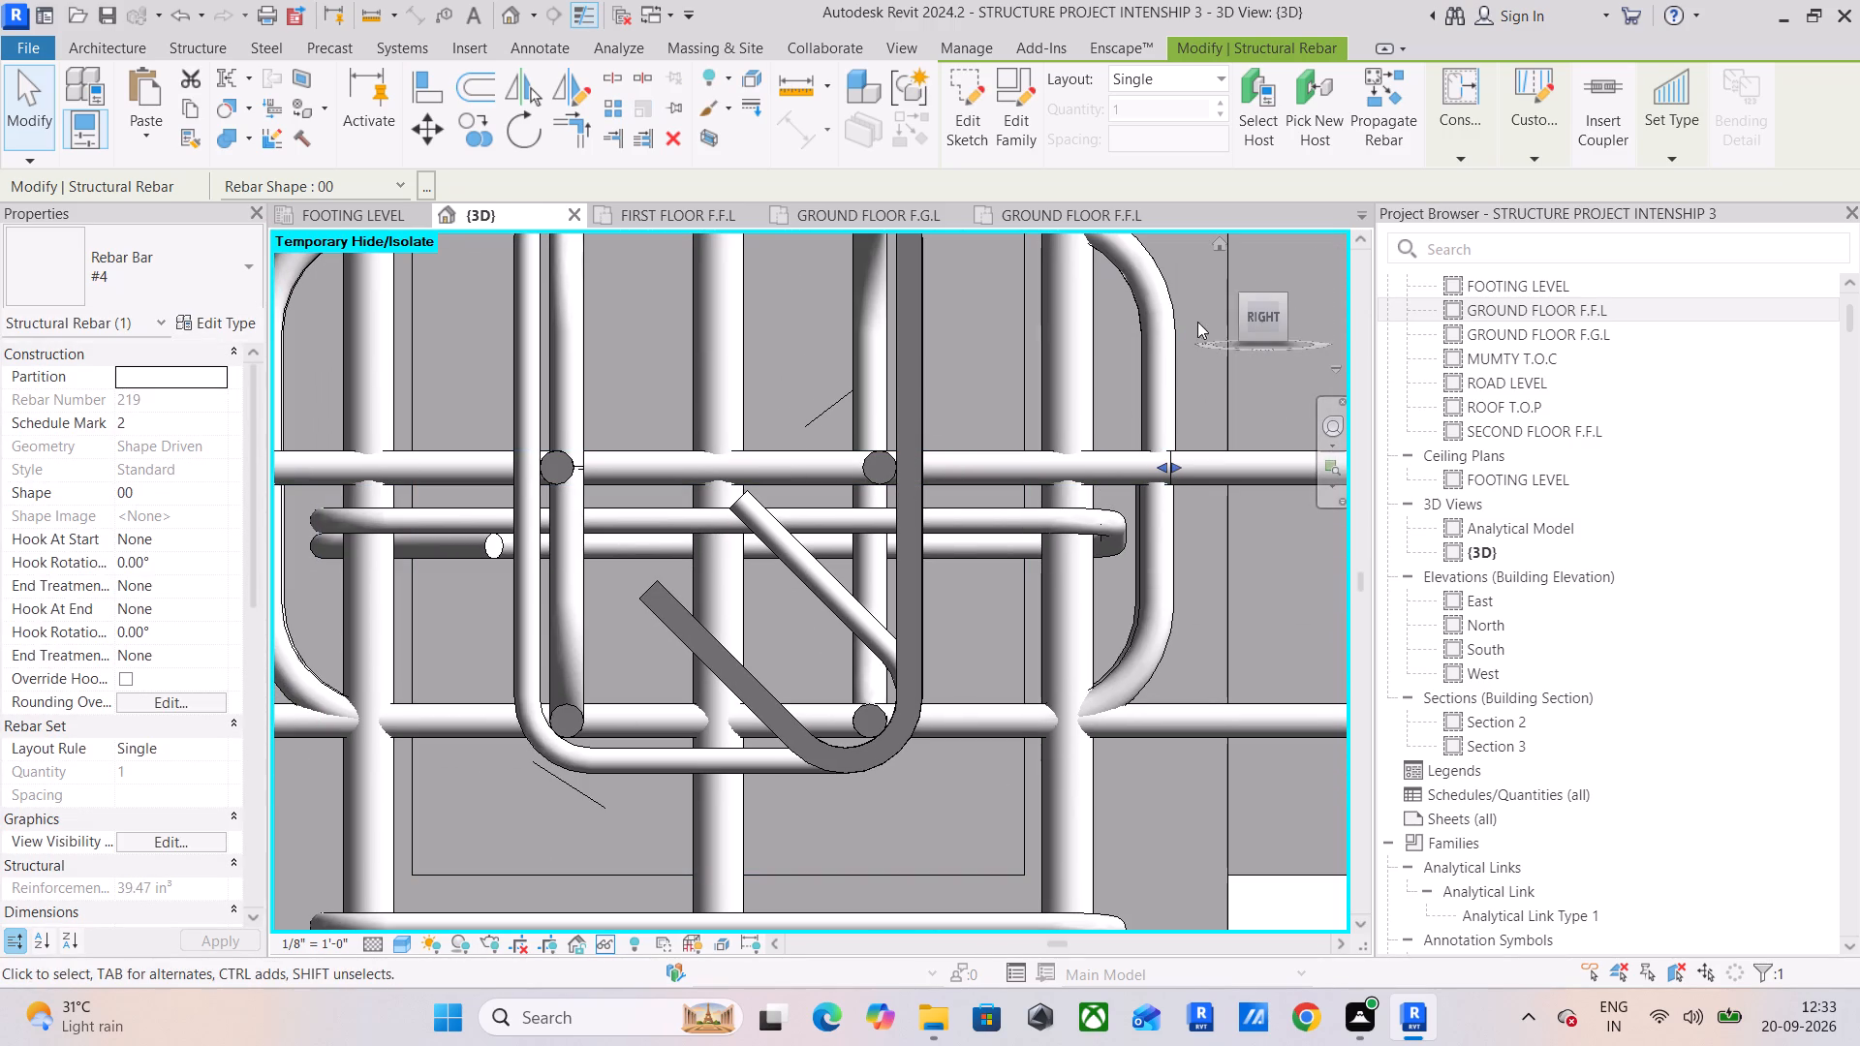
Extend the adjacent span's other mid-depth #4 shape 00 bar back through the wide column to the opposite hooks.
drag(1265, 324, 1268, 351)
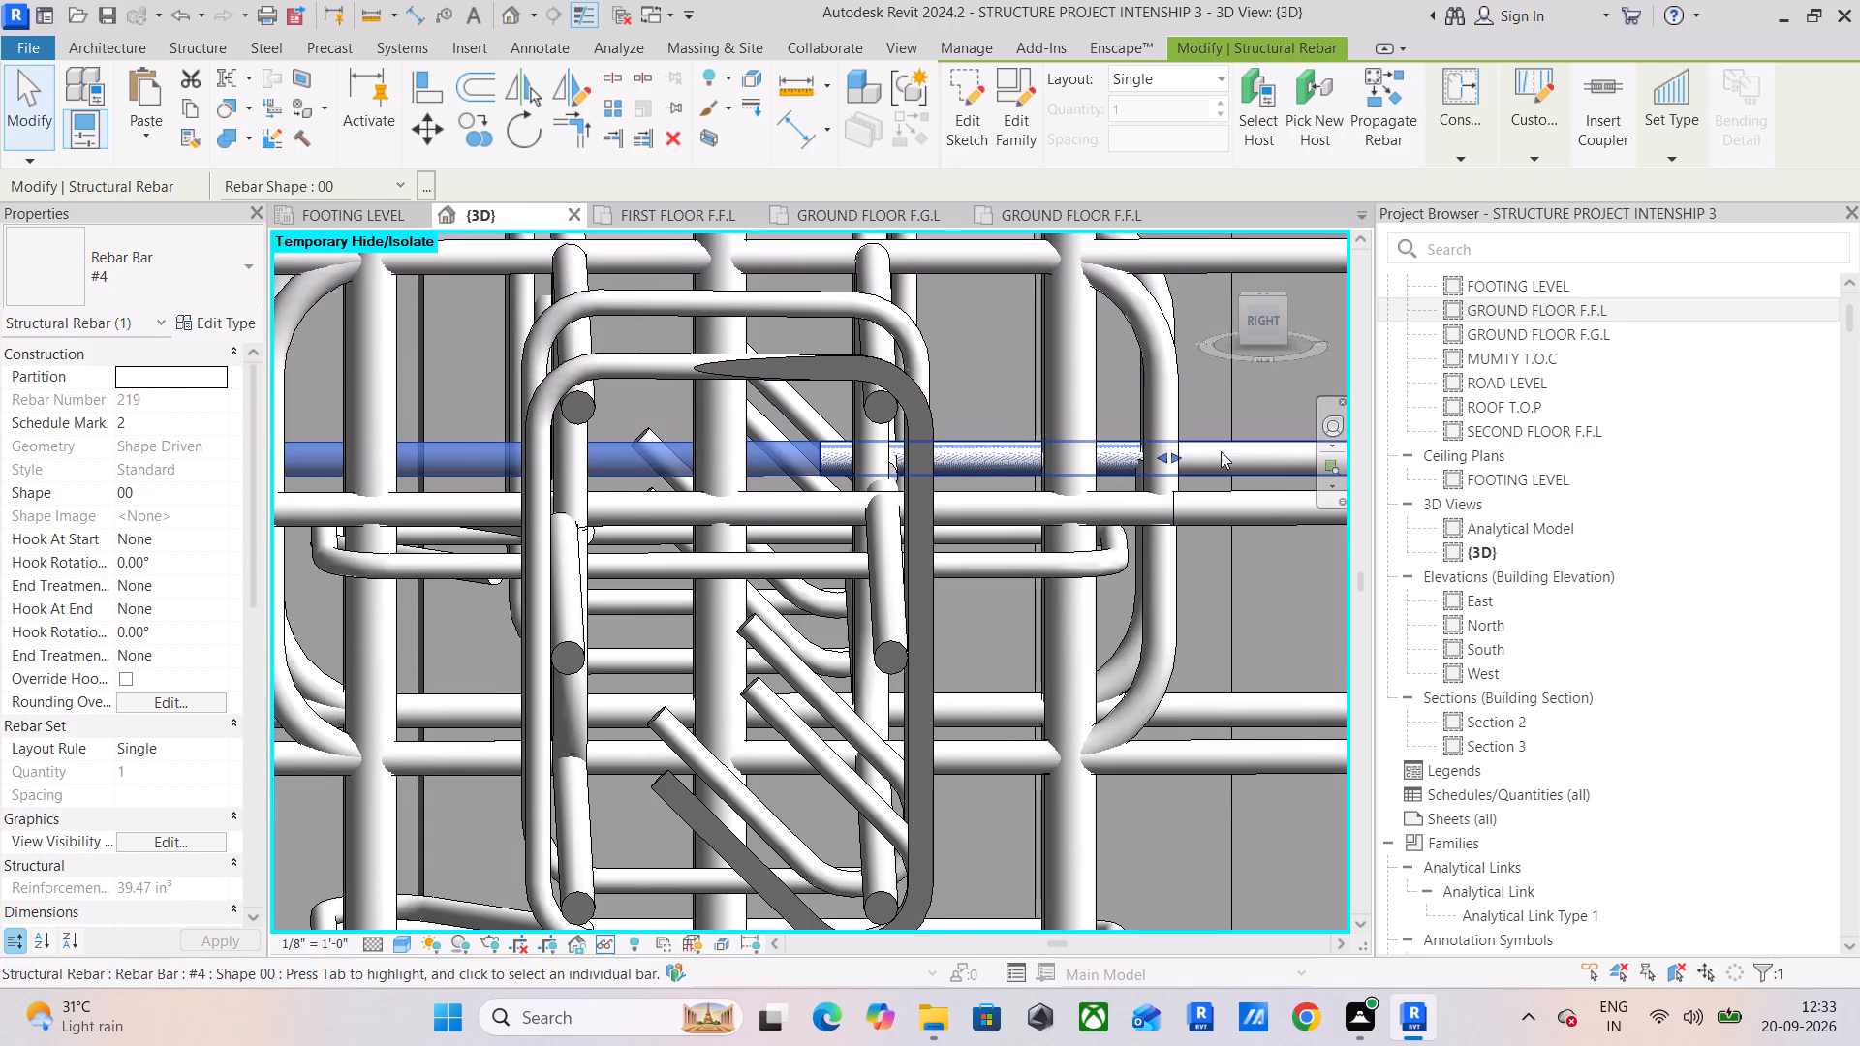
click(1224, 451)
scroll(1136, 450, down, 1)
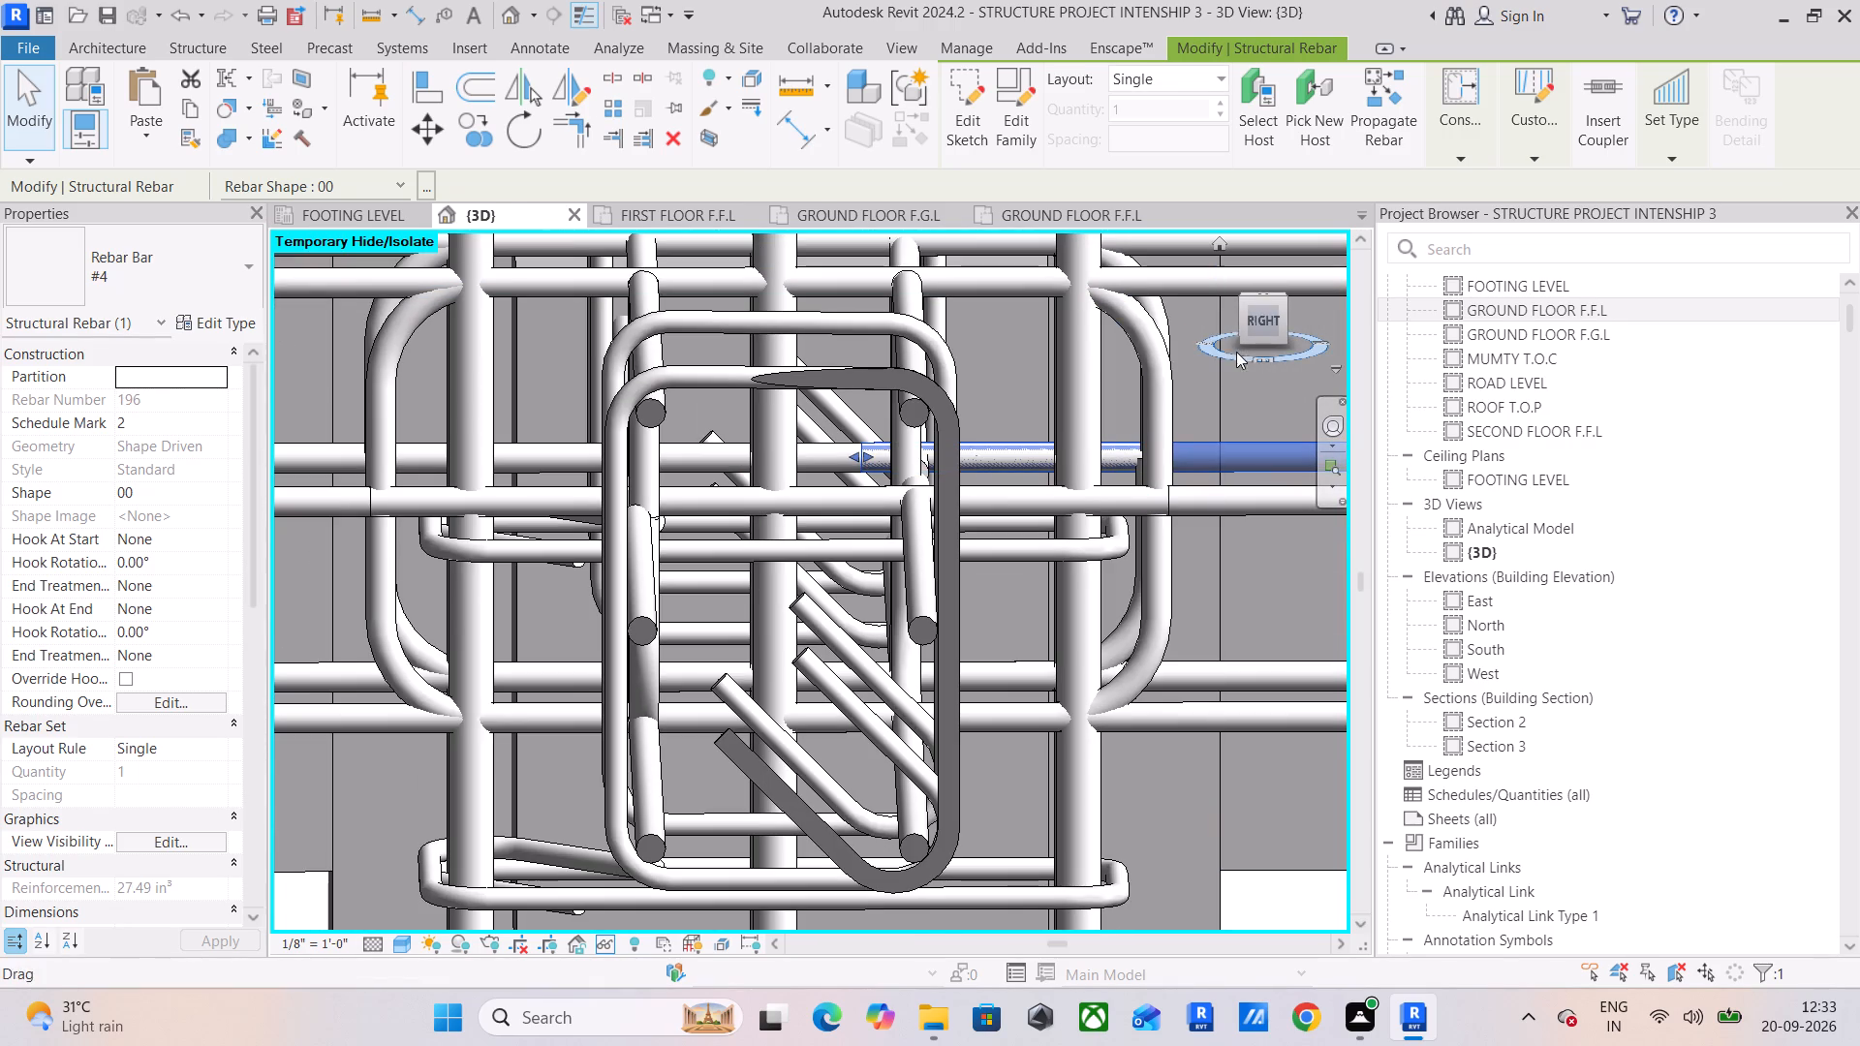
click(1255, 331)
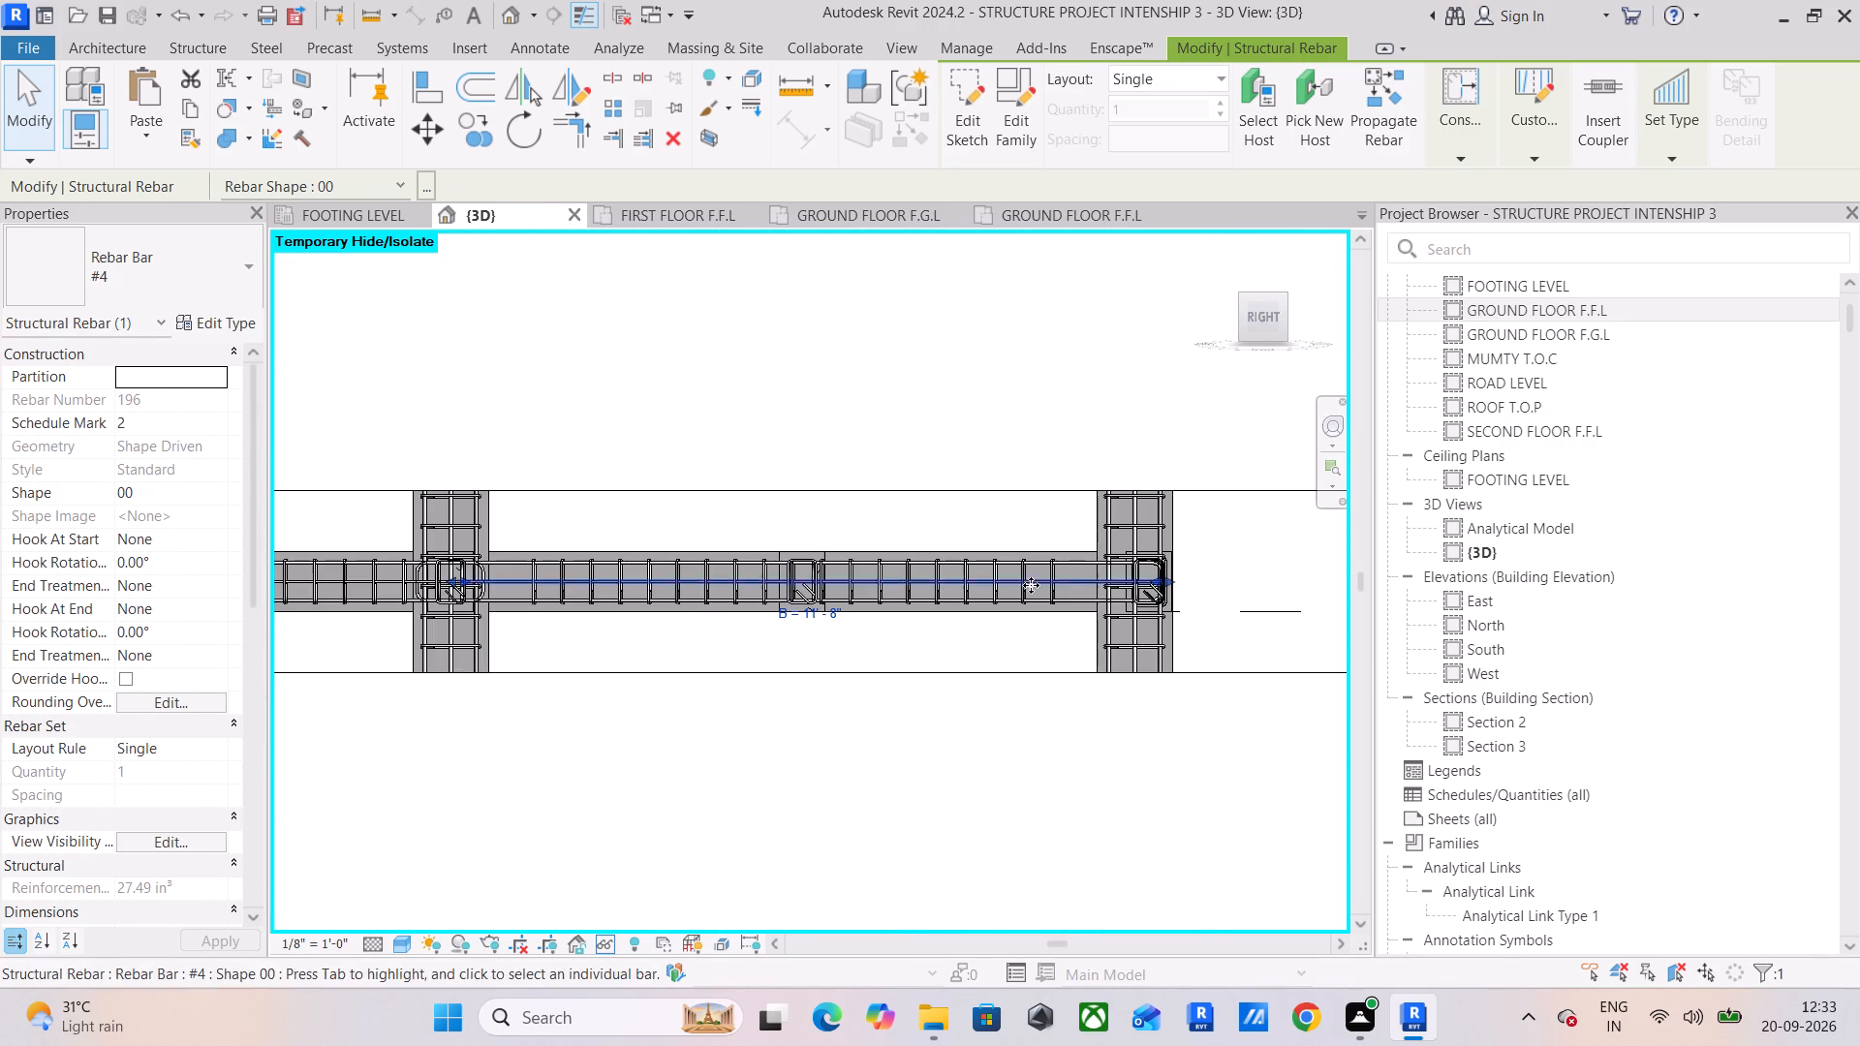
scroll(857, 627, down, 1)
middle_drag(857, 627, 1144, 548)
scroll(829, 507, up, 7)
middle_drag(822, 504, 958, 465)
scroll(813, 495, up, 6)
scroll(950, 462, up, 5)
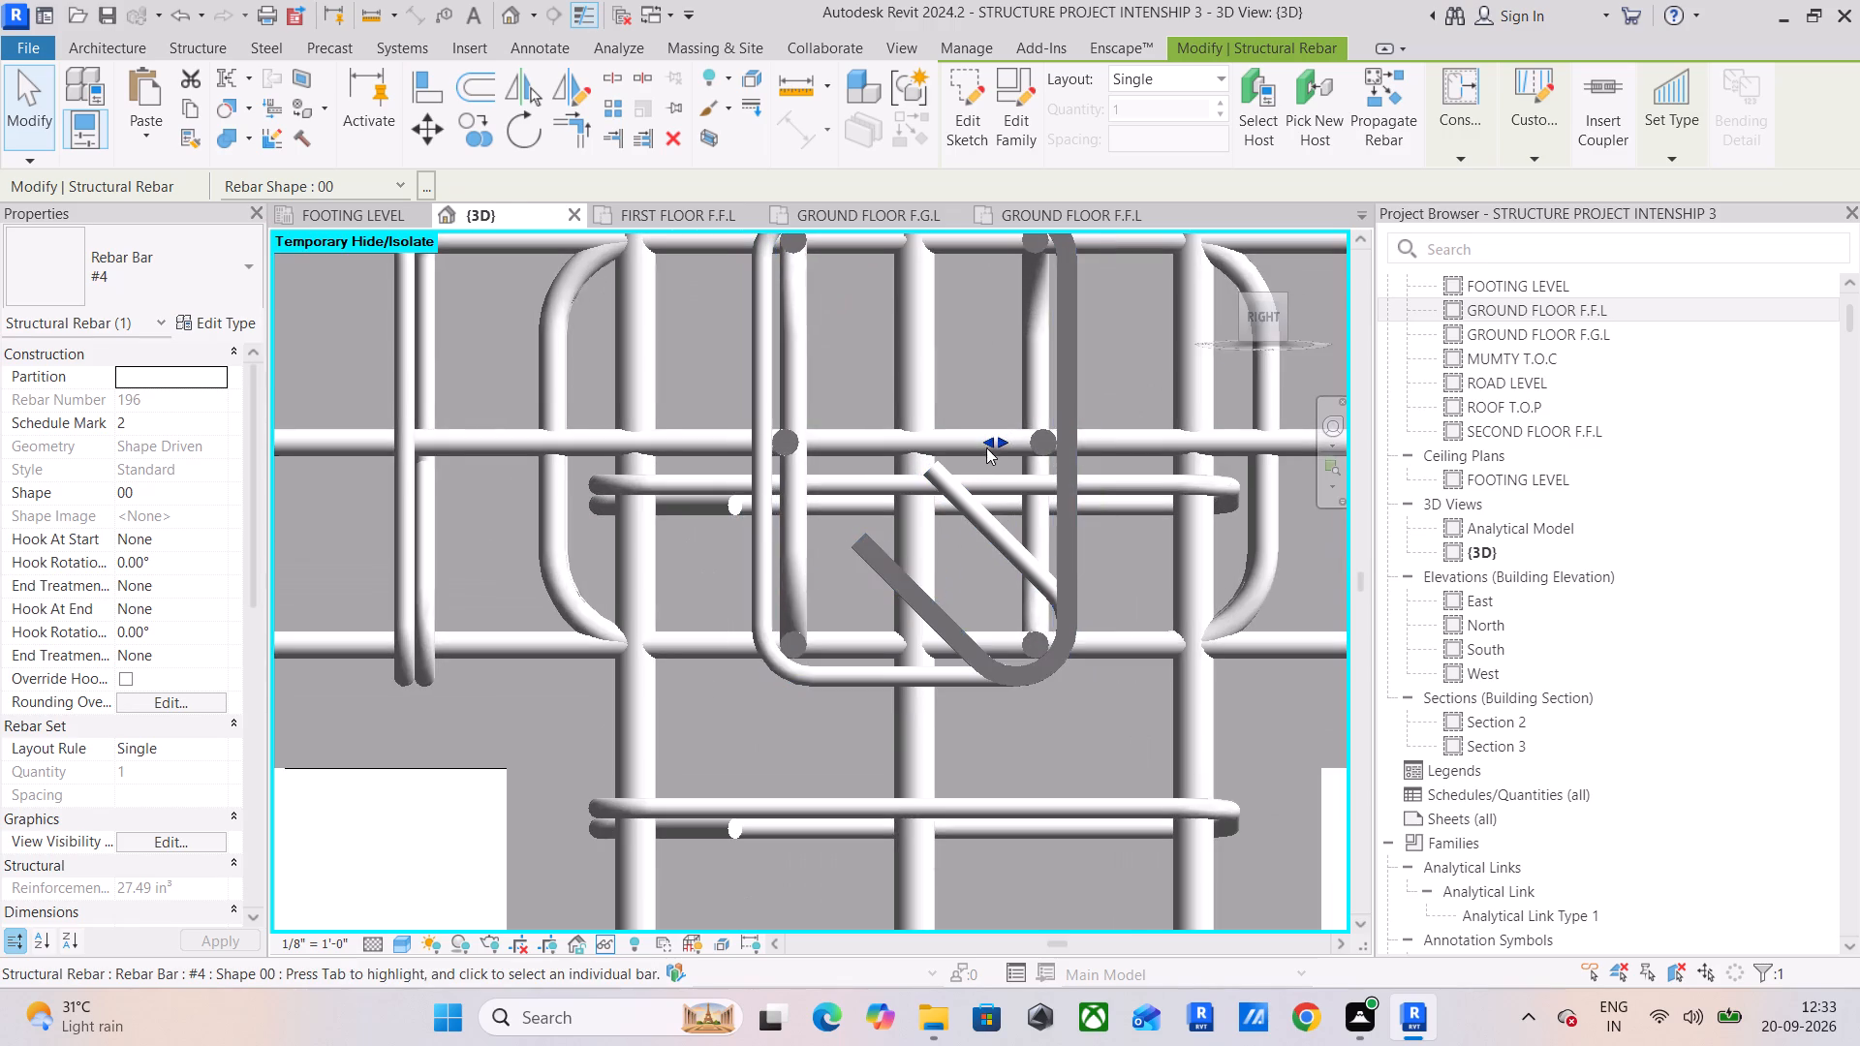
drag(989, 444, 536, 462)
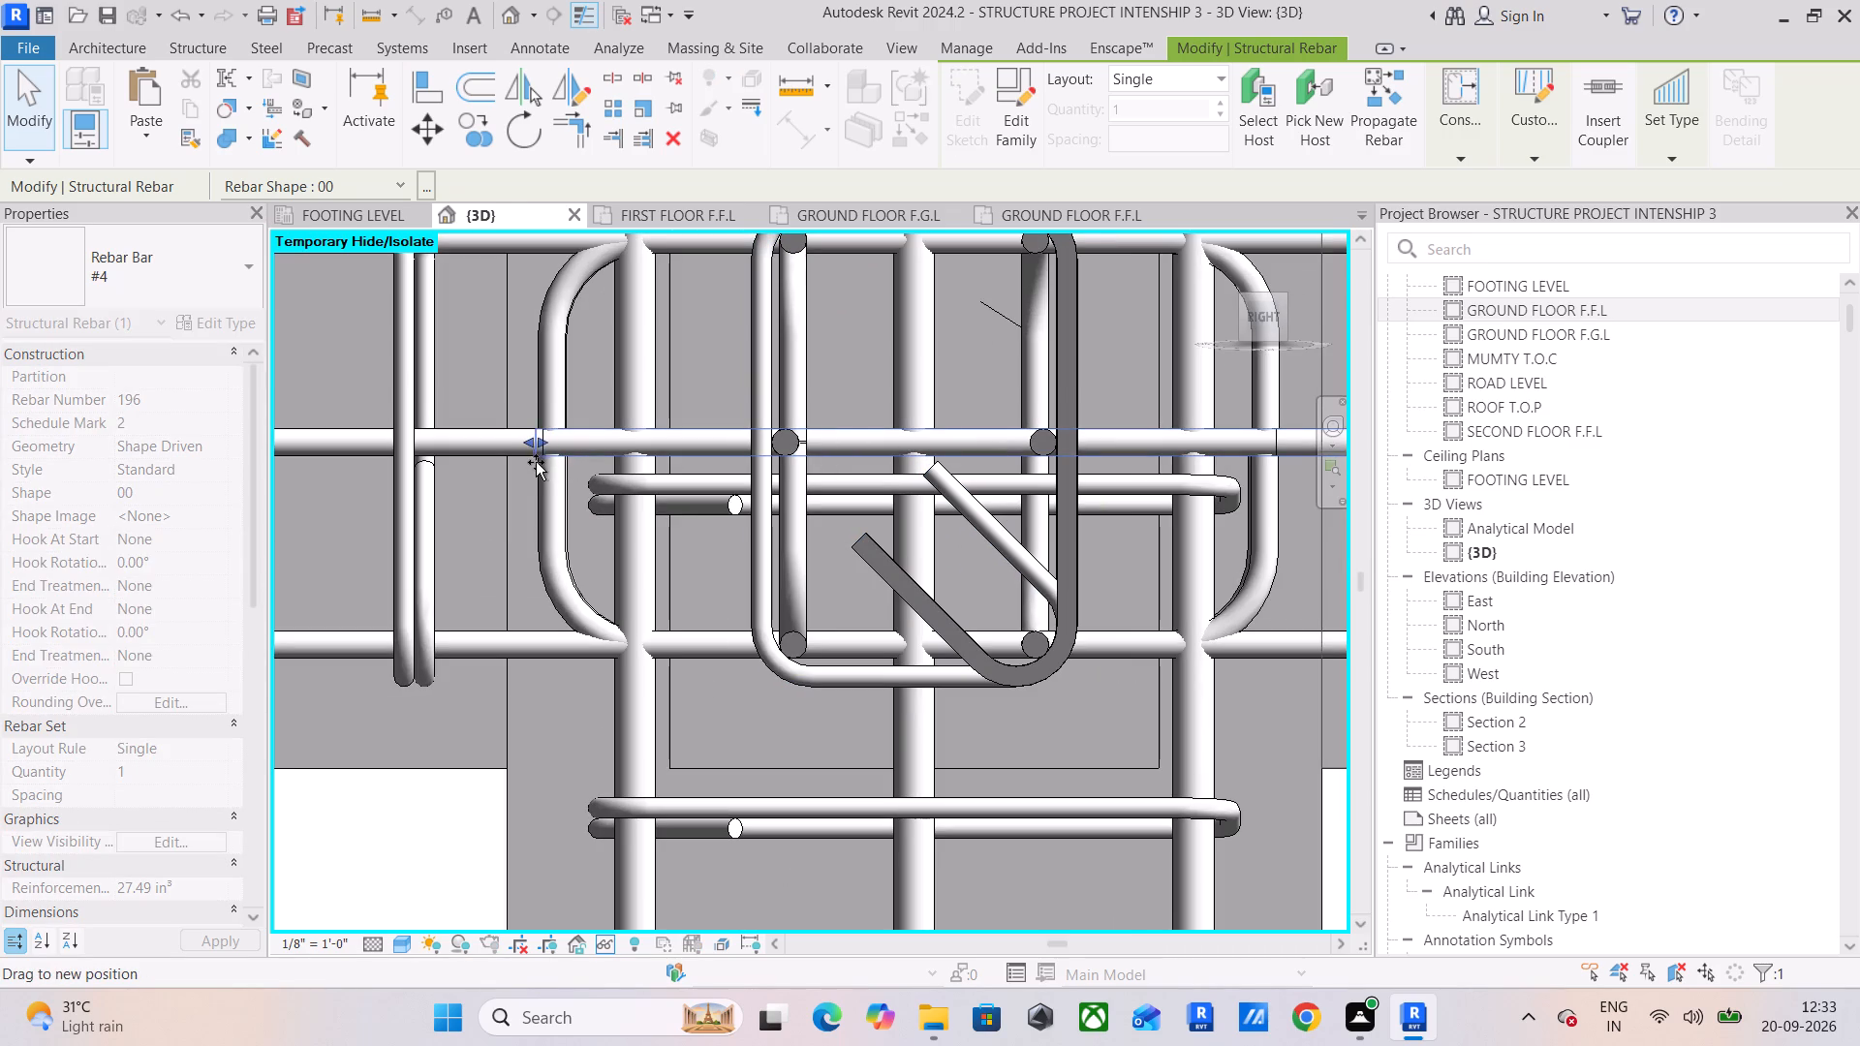
drag(536, 462, 542, 465)
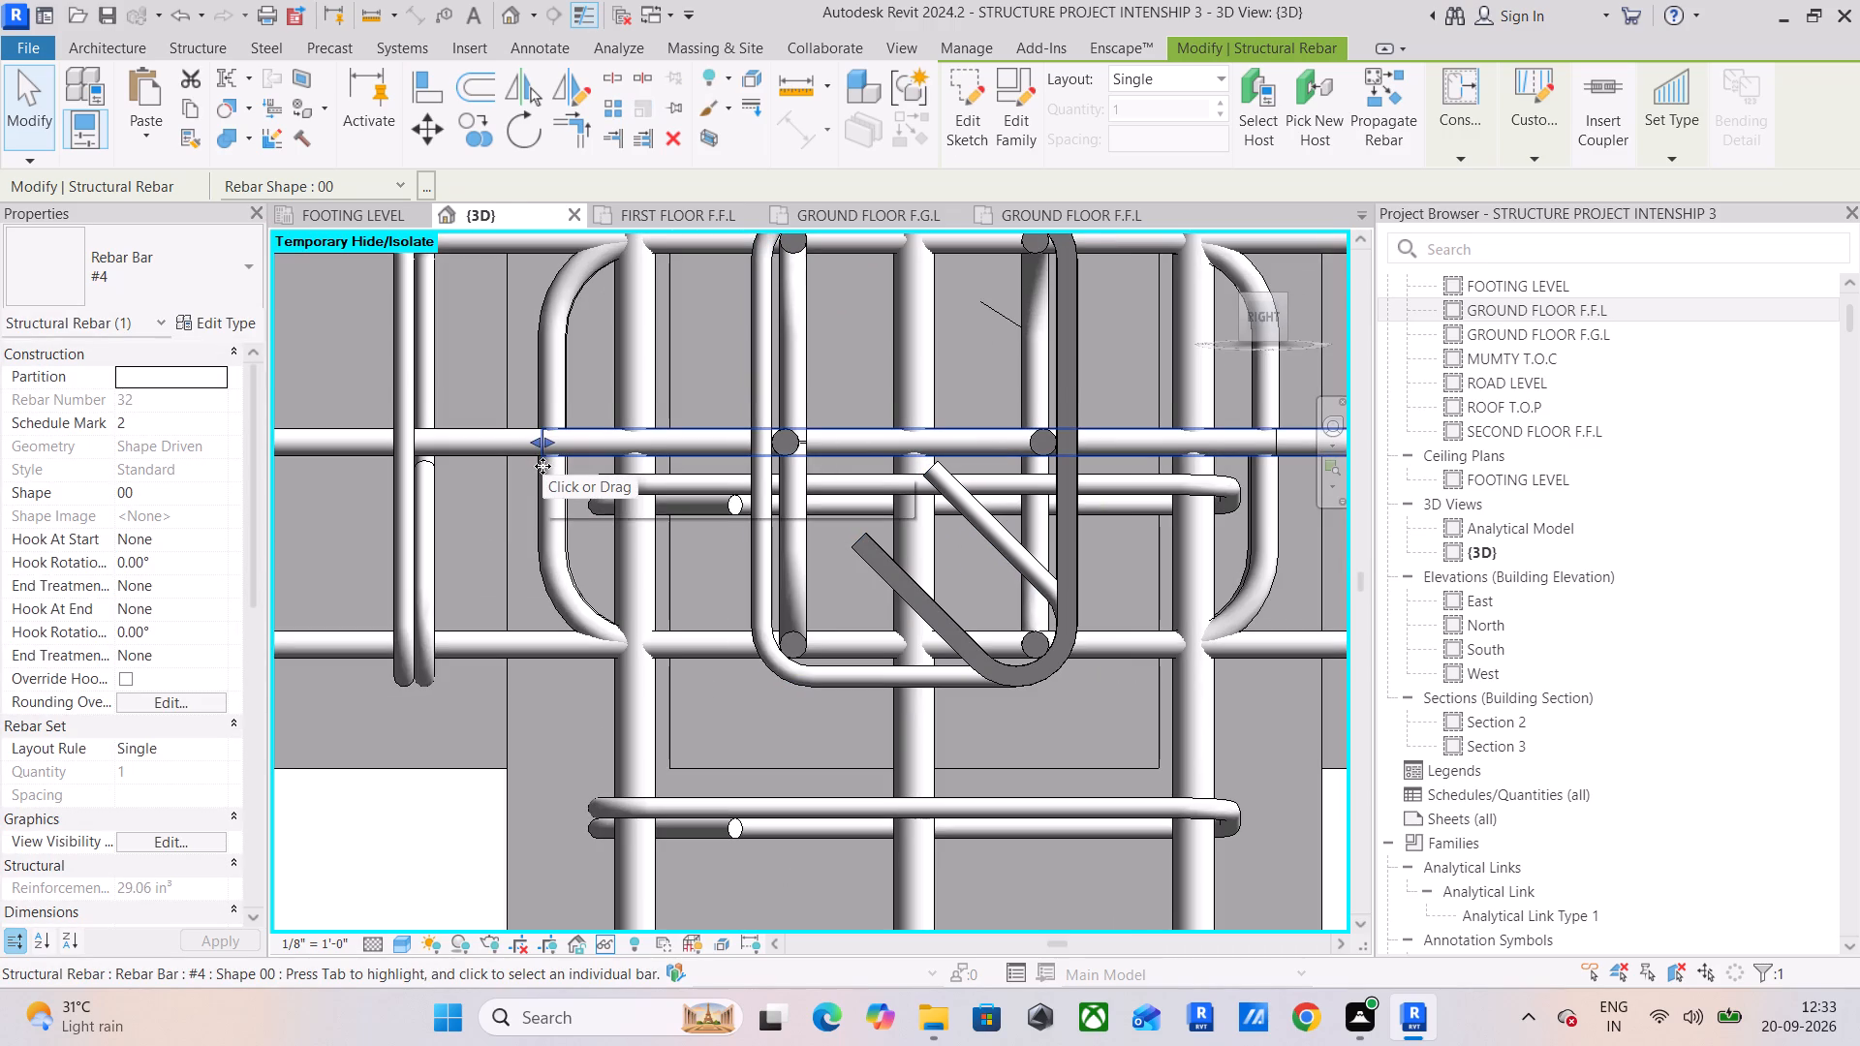
scroll(731, 381, down, 5)
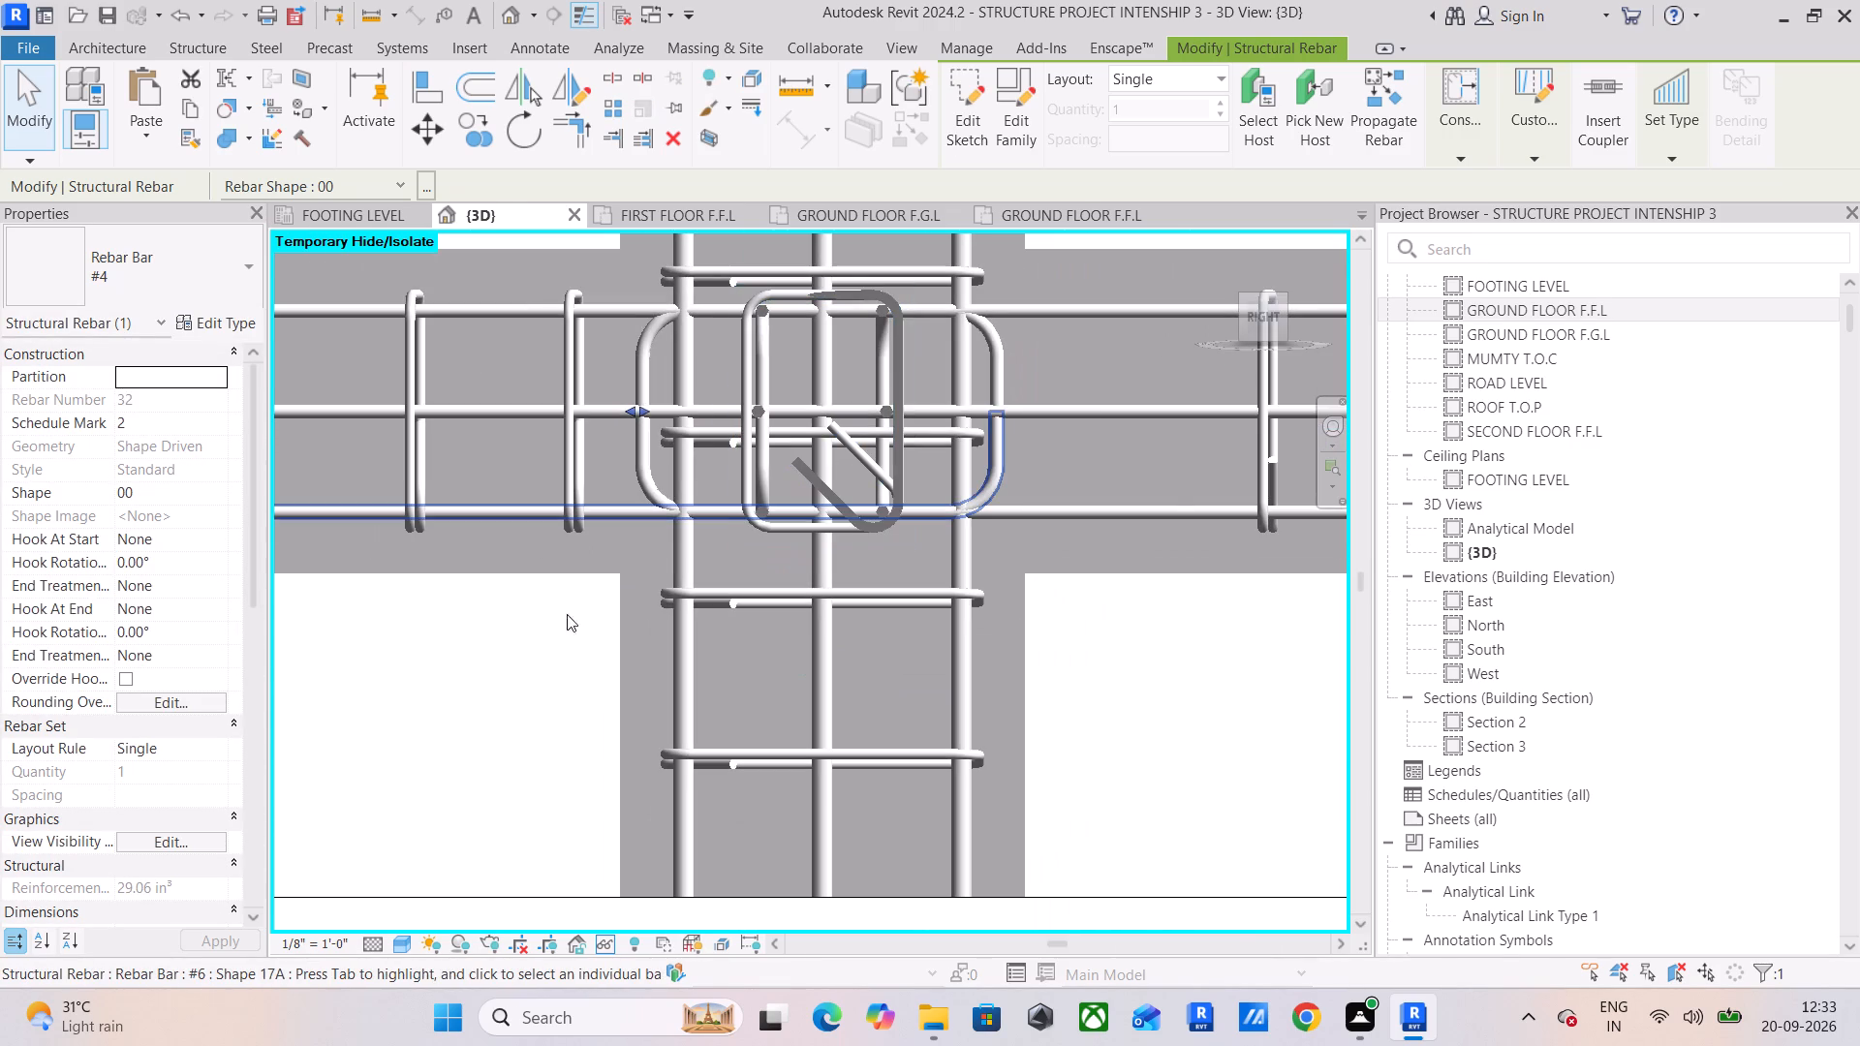
click(347, 689)
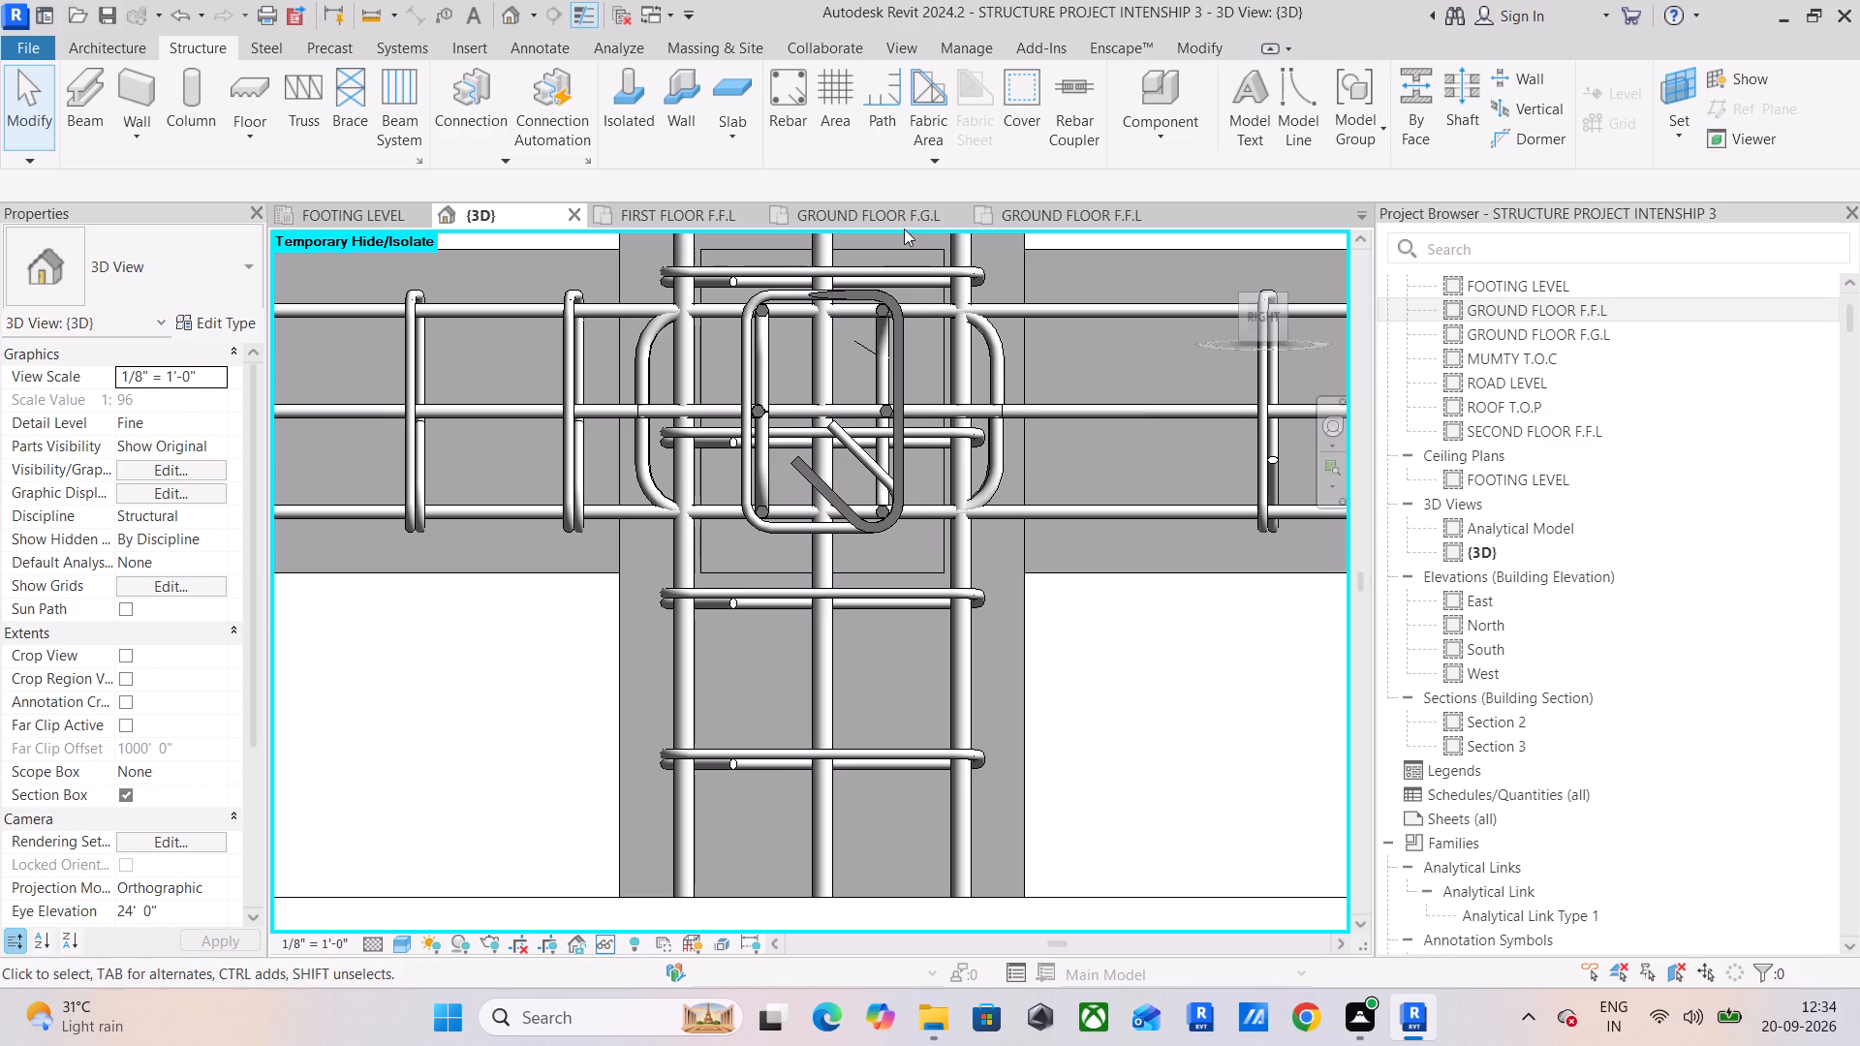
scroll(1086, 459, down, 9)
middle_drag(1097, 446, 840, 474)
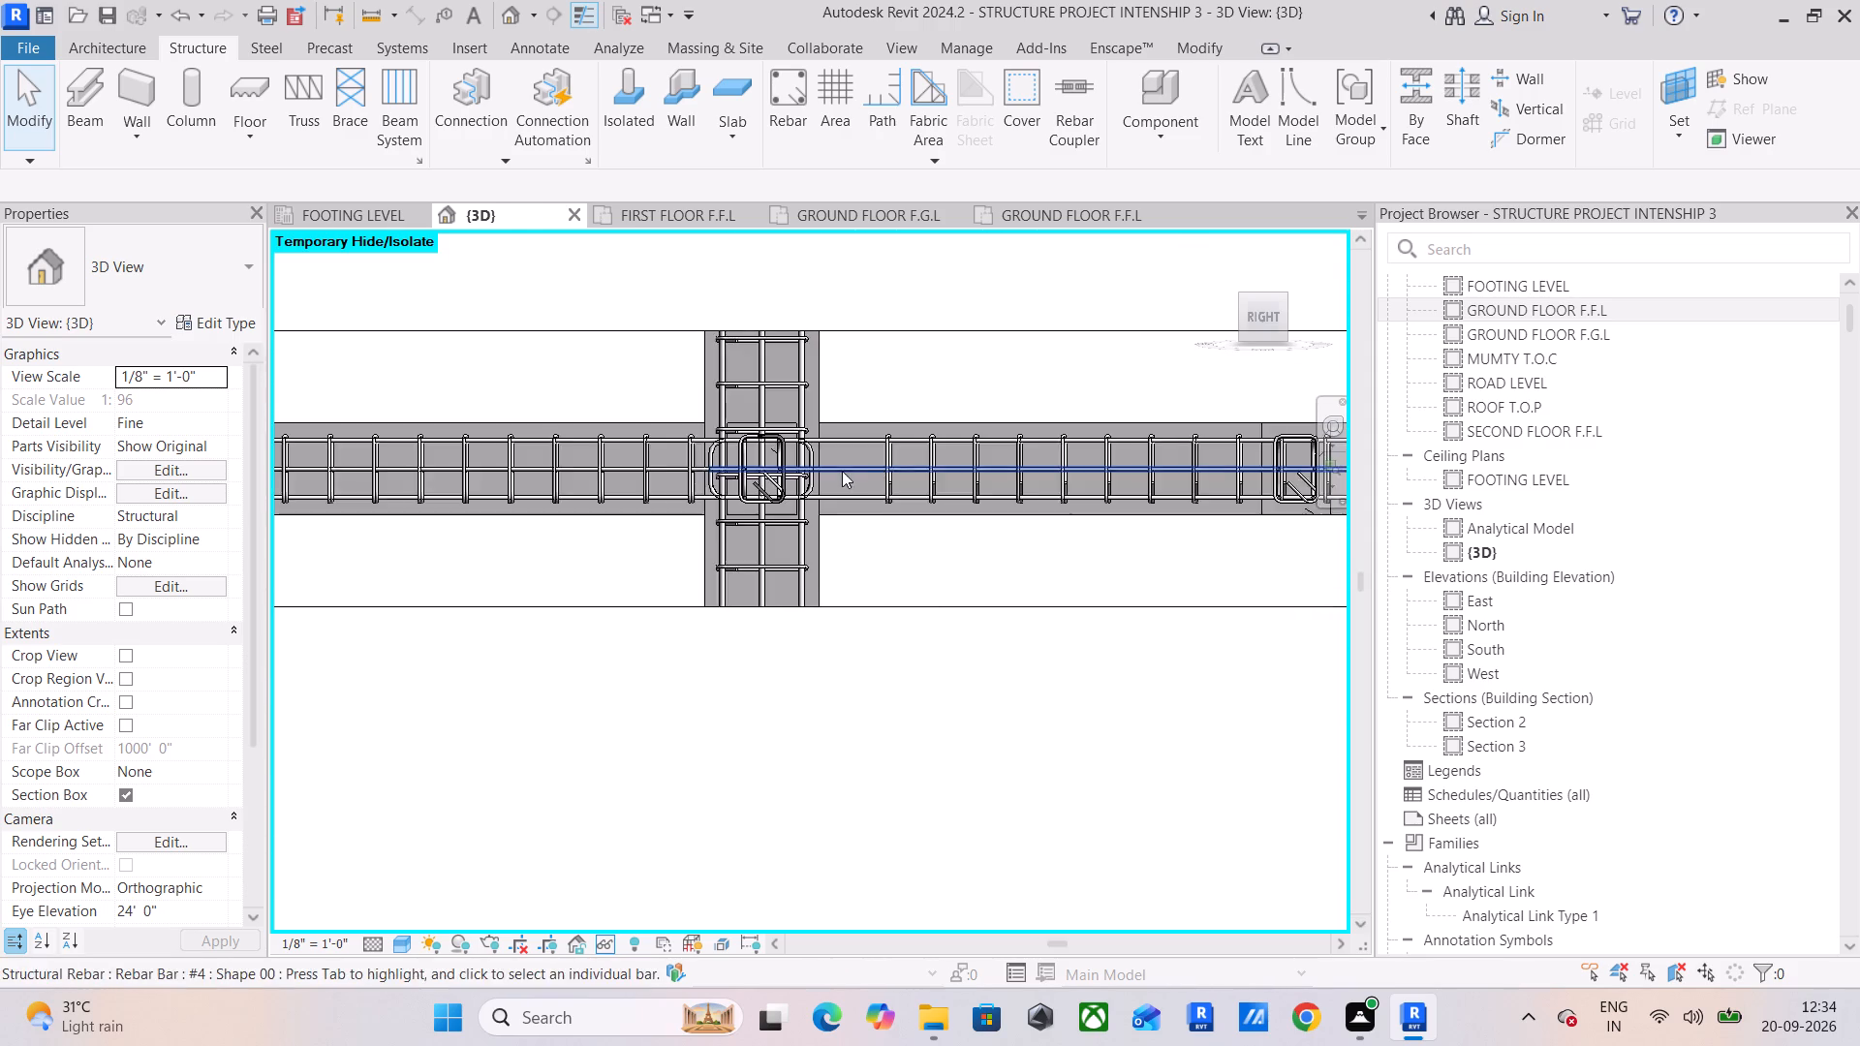
Extend the adjacent span's #3 shape T1 stirrup set at both ends, from the wide column's face to near the end column's face.
scroll(914, 385, up, 4)
middle_drag(839, 501, 869, 418)
scroll(879, 426, up, 5)
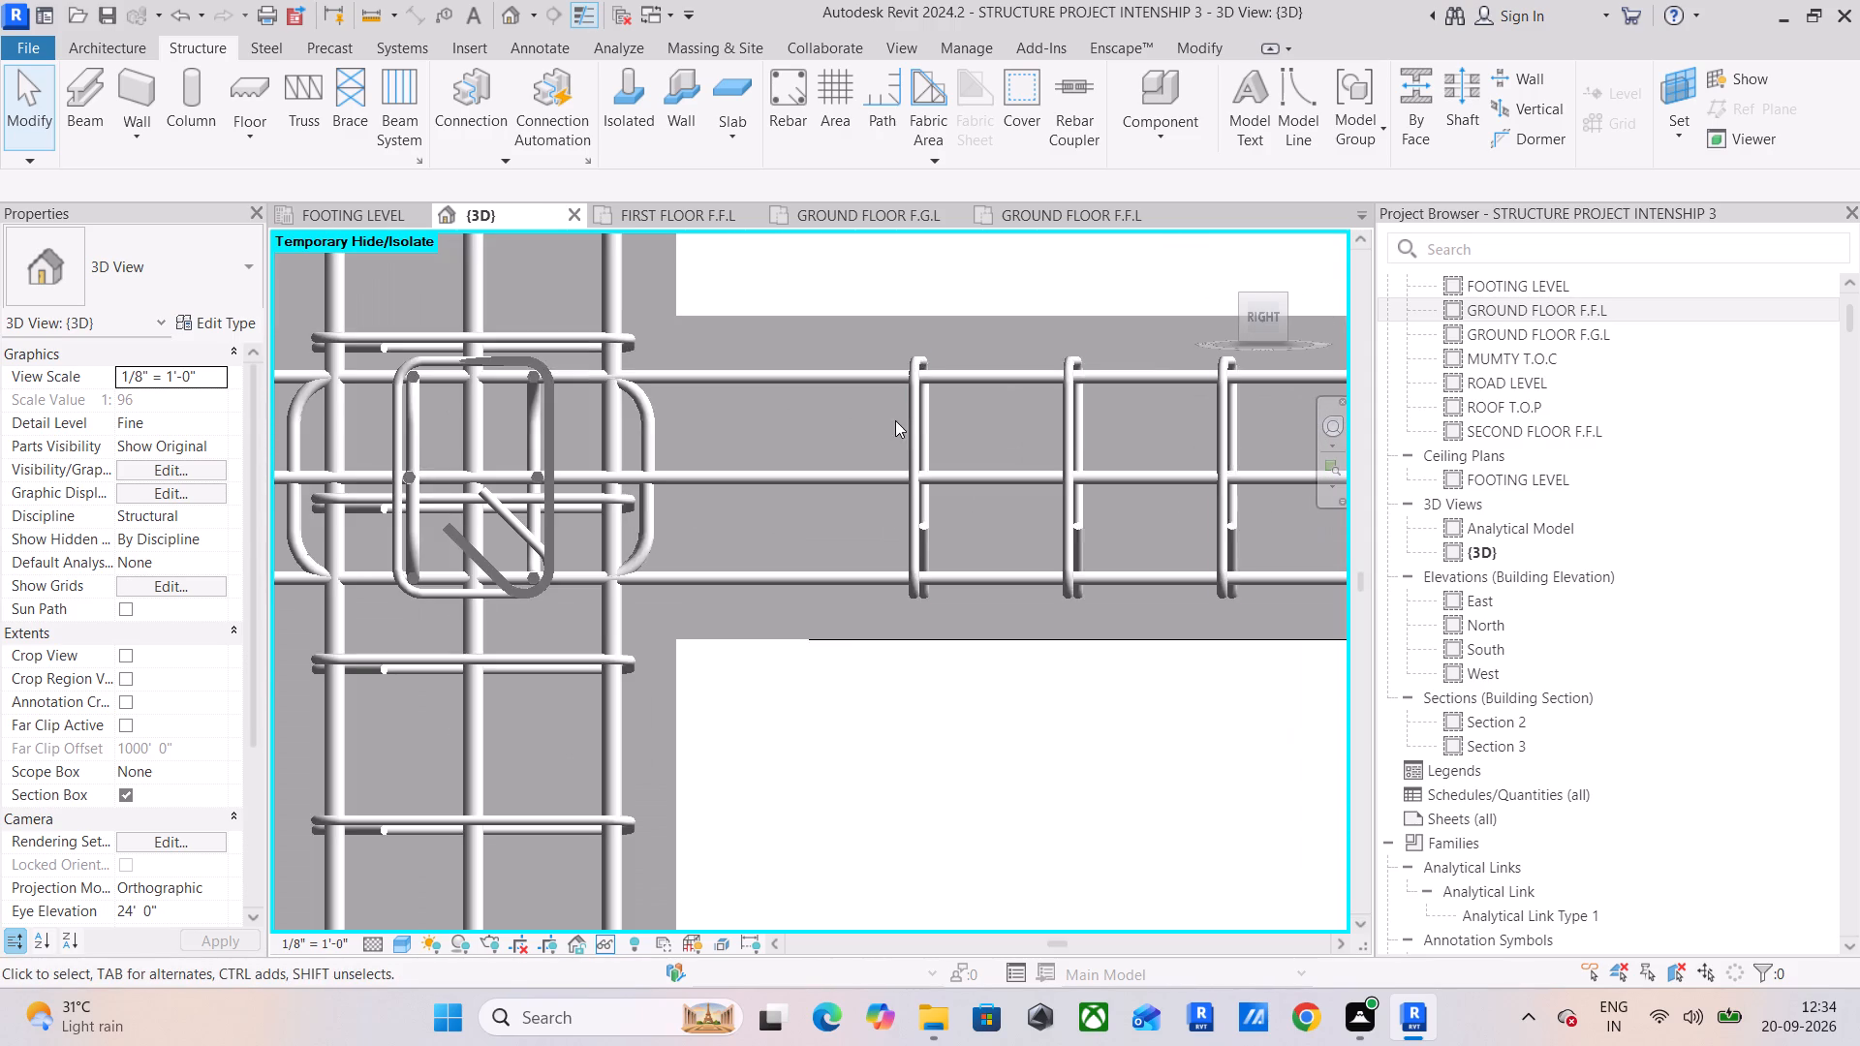
click(914, 424)
drag(910, 480, 834, 489)
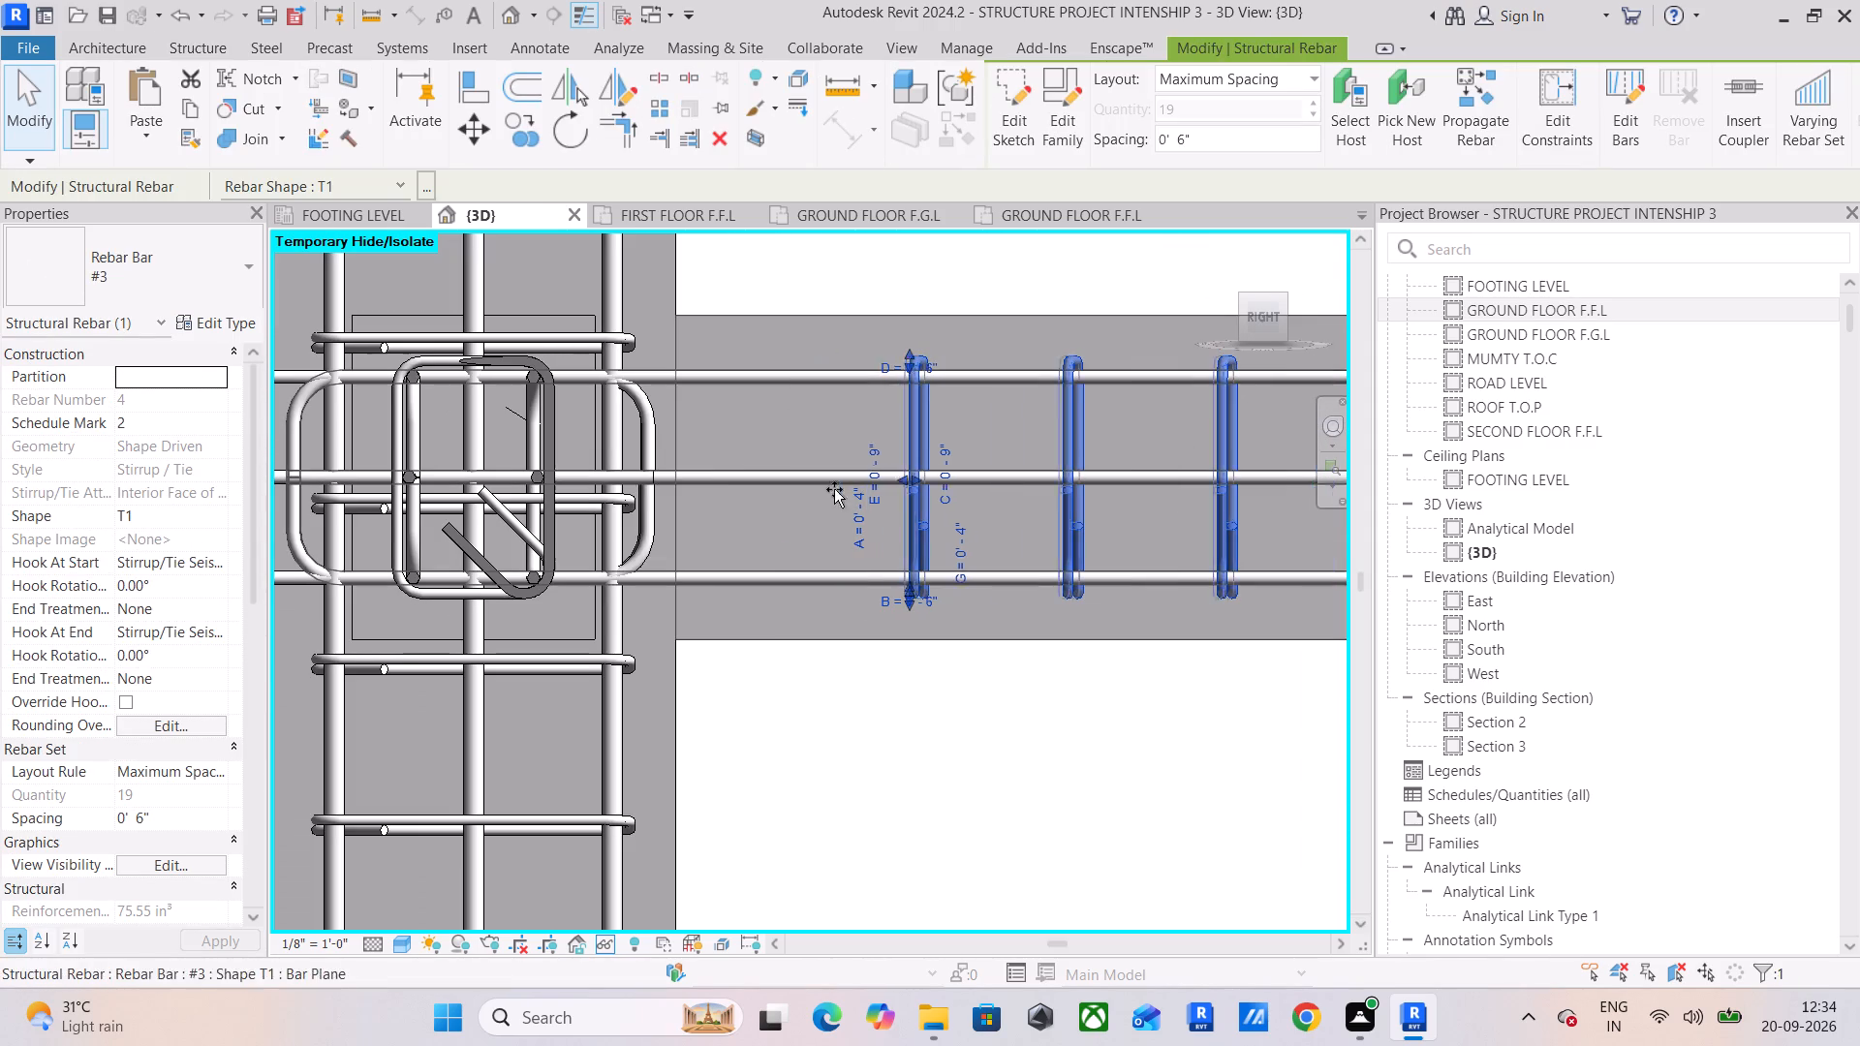
drag(834, 489, 696, 489)
scroll(792, 473, down, 6)
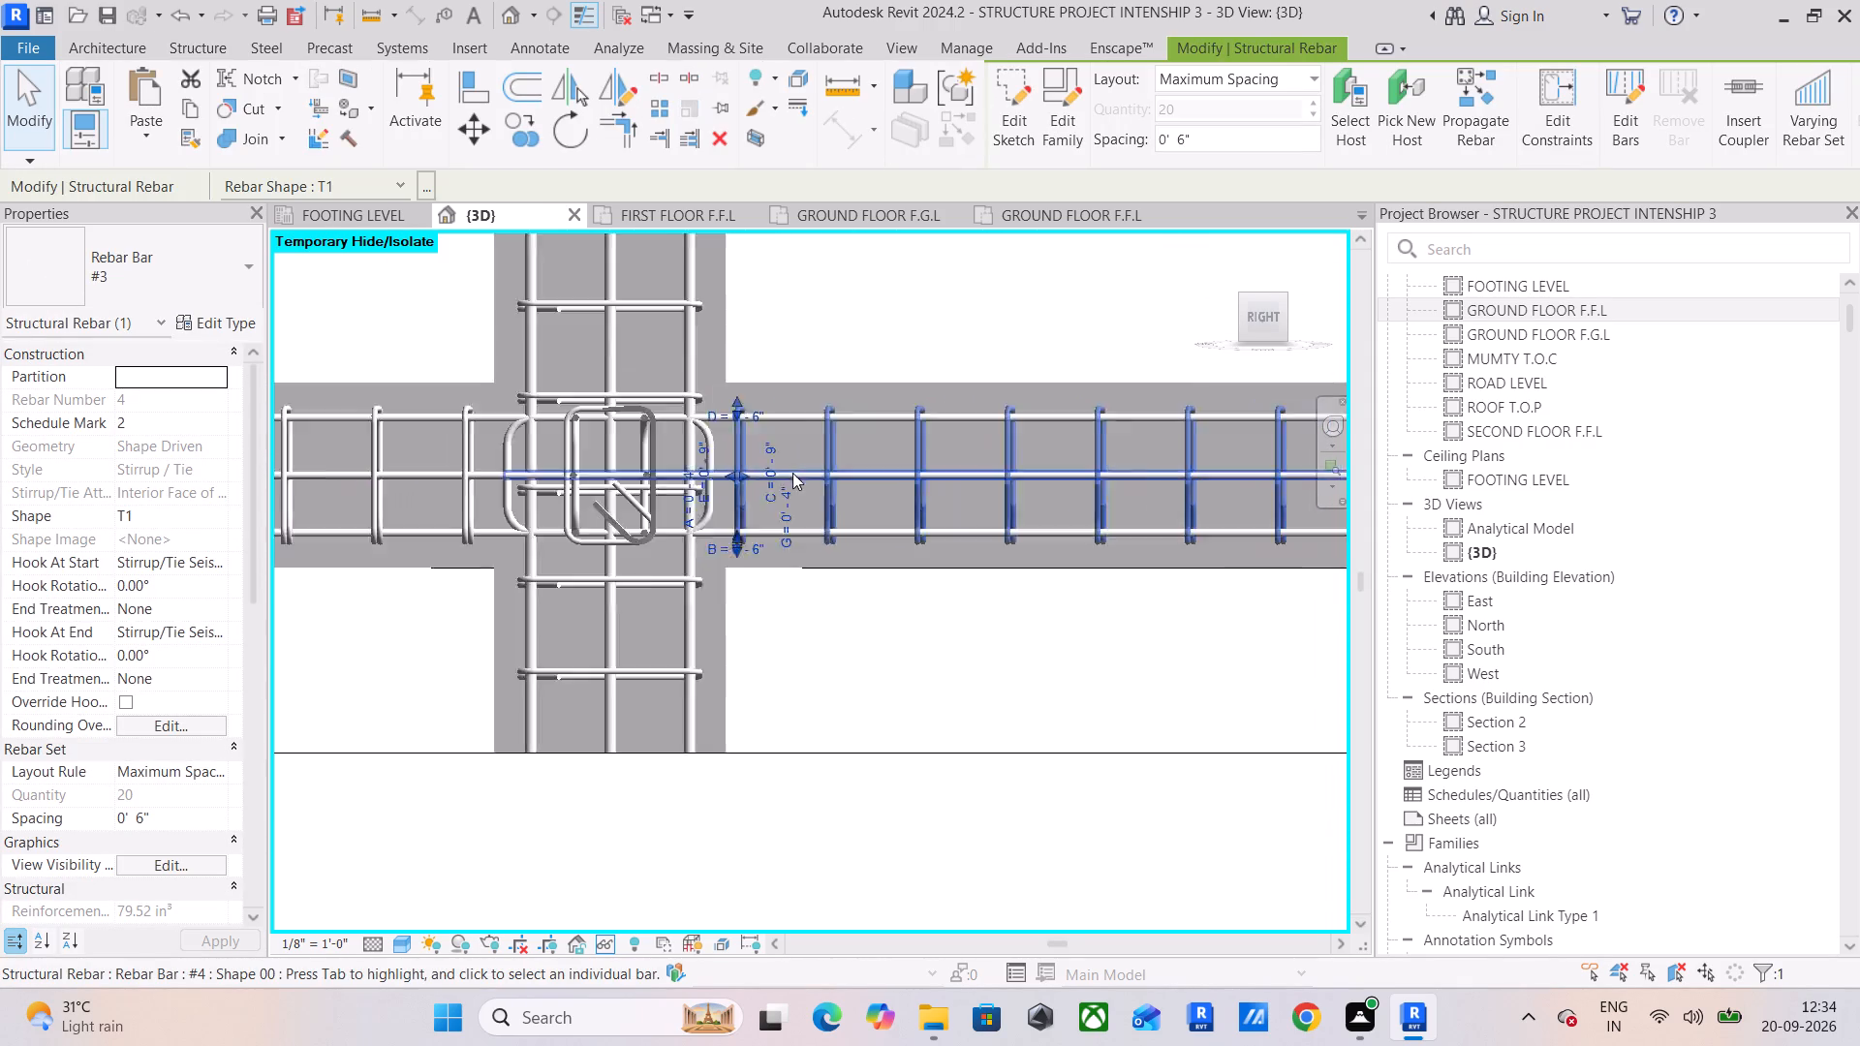
middle_drag(874, 485, 592, 494)
scroll(826, 479, down, 5)
middle_drag(868, 491, 499, 458)
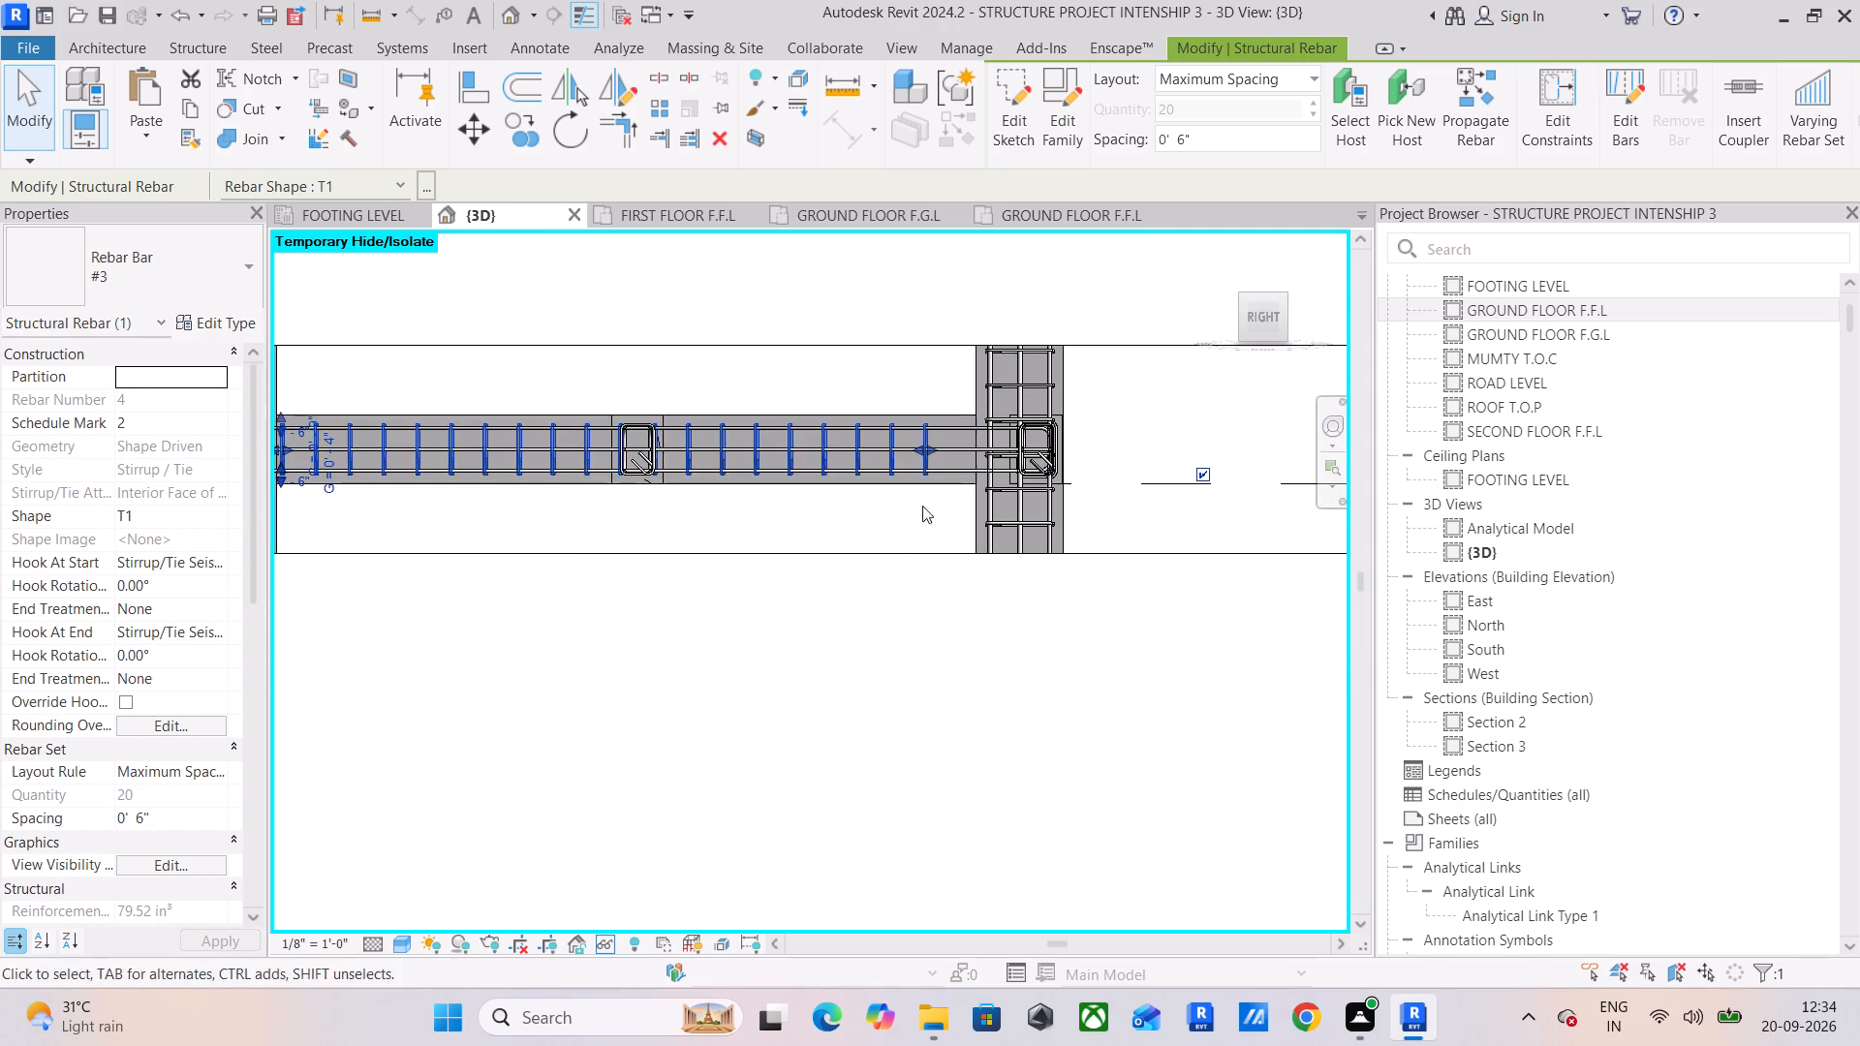
scroll(945, 460, up, 12)
middle_drag(919, 475, 650, 510)
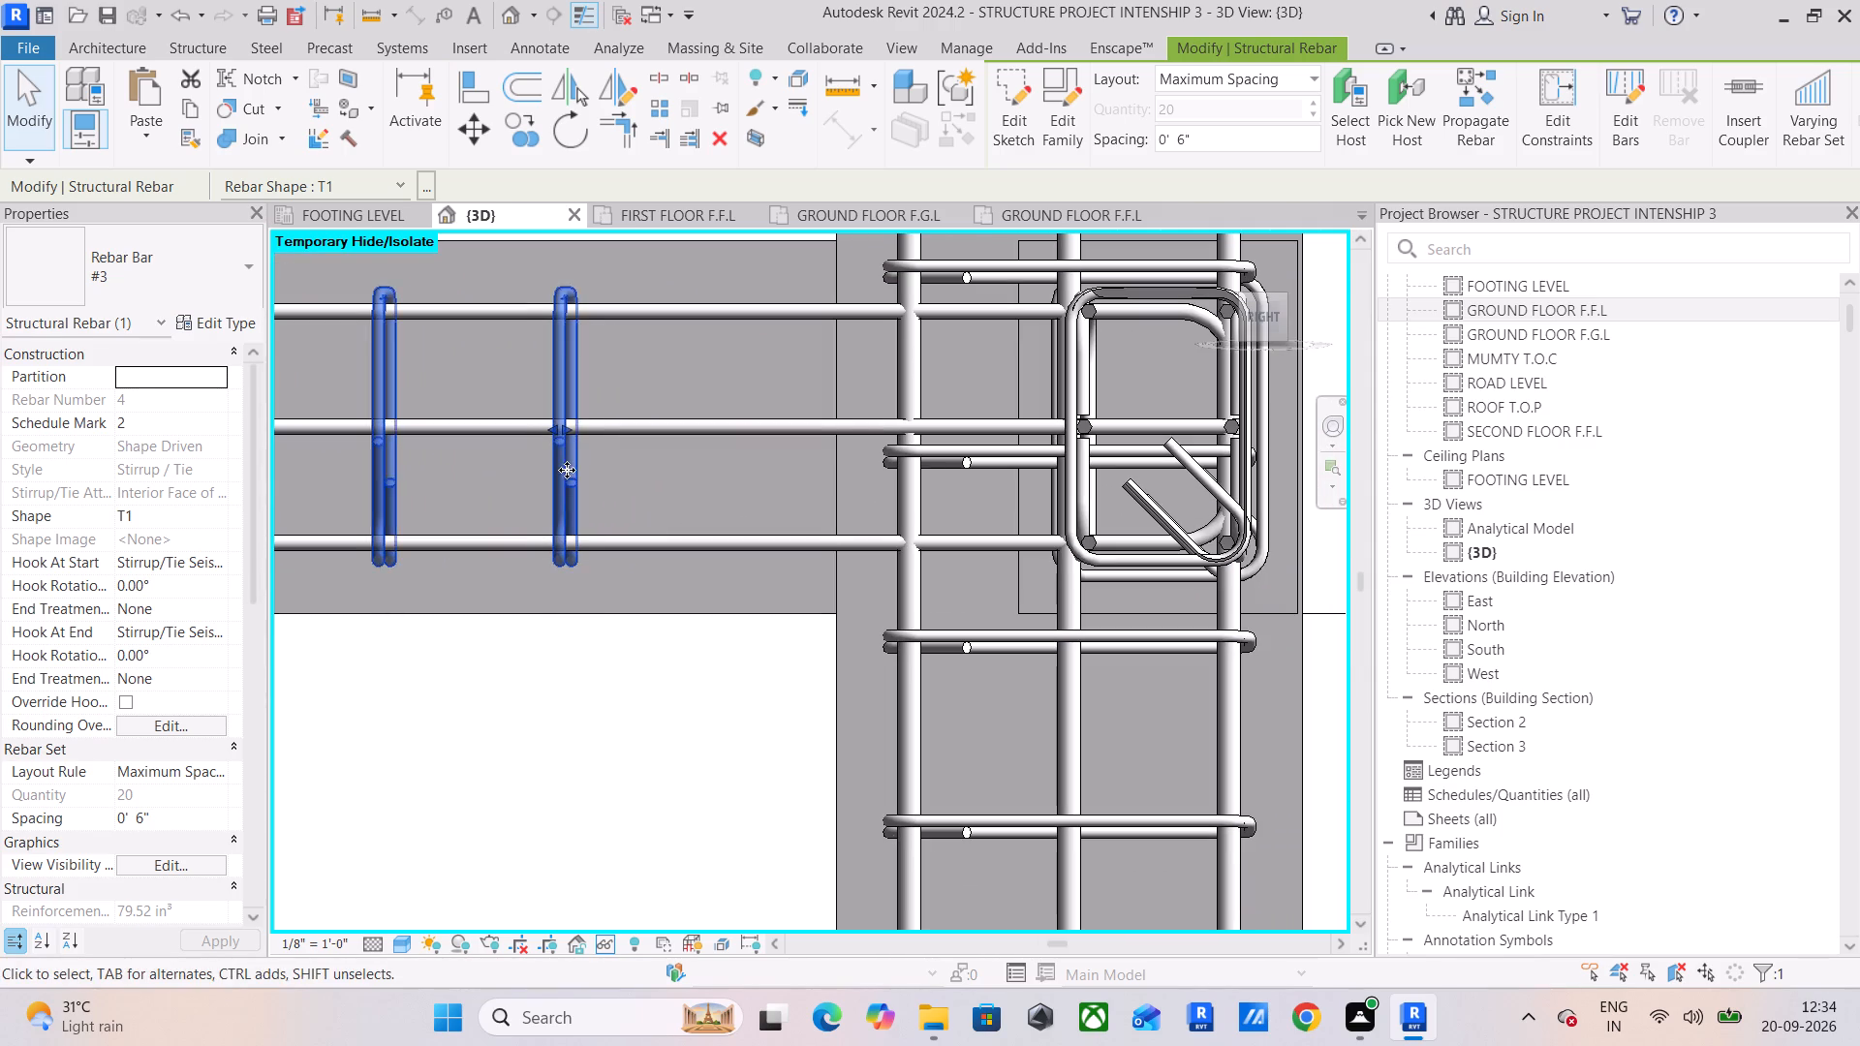
drag(565, 433, 796, 471)
click(616, 661)
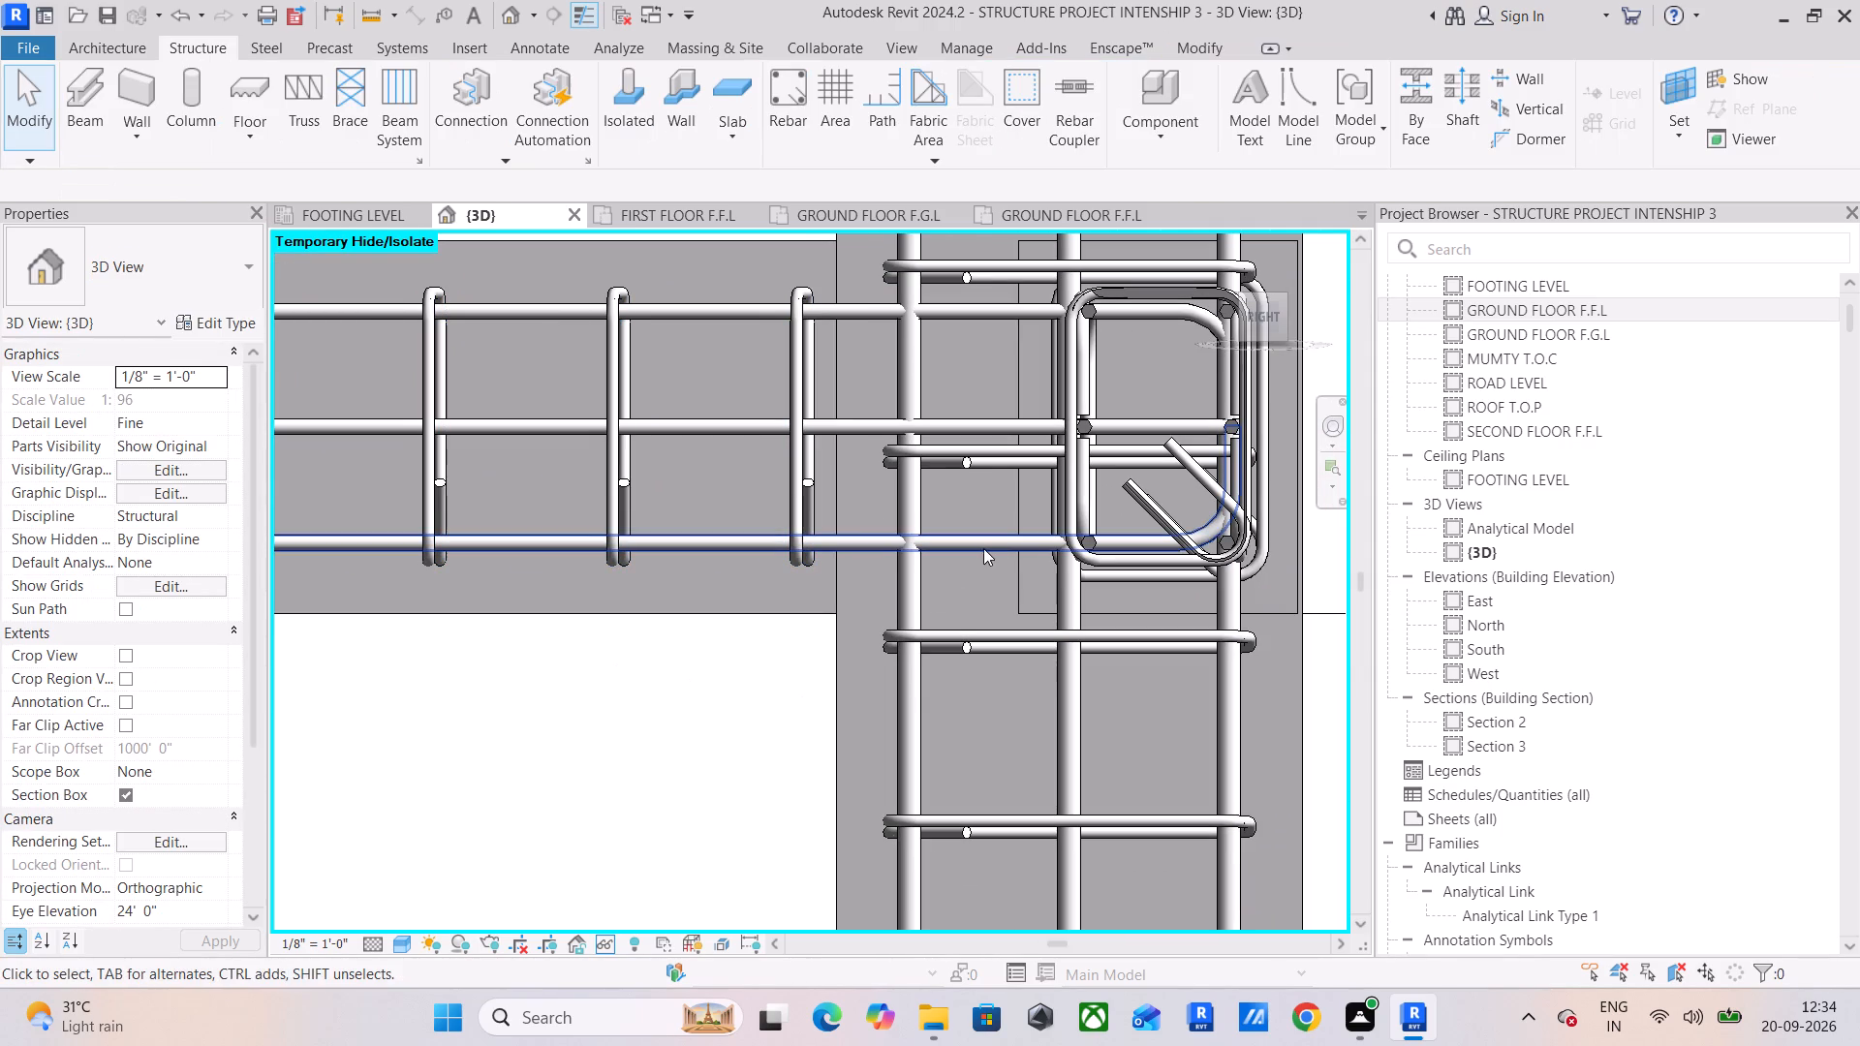
Examine the beam's bottom #4 shape 02 bar and the hooked bars inside the end column from the side and at an angle.
click(984, 546)
scroll(1035, 508, down, 2)
middle_drag(1034, 510, 933, 526)
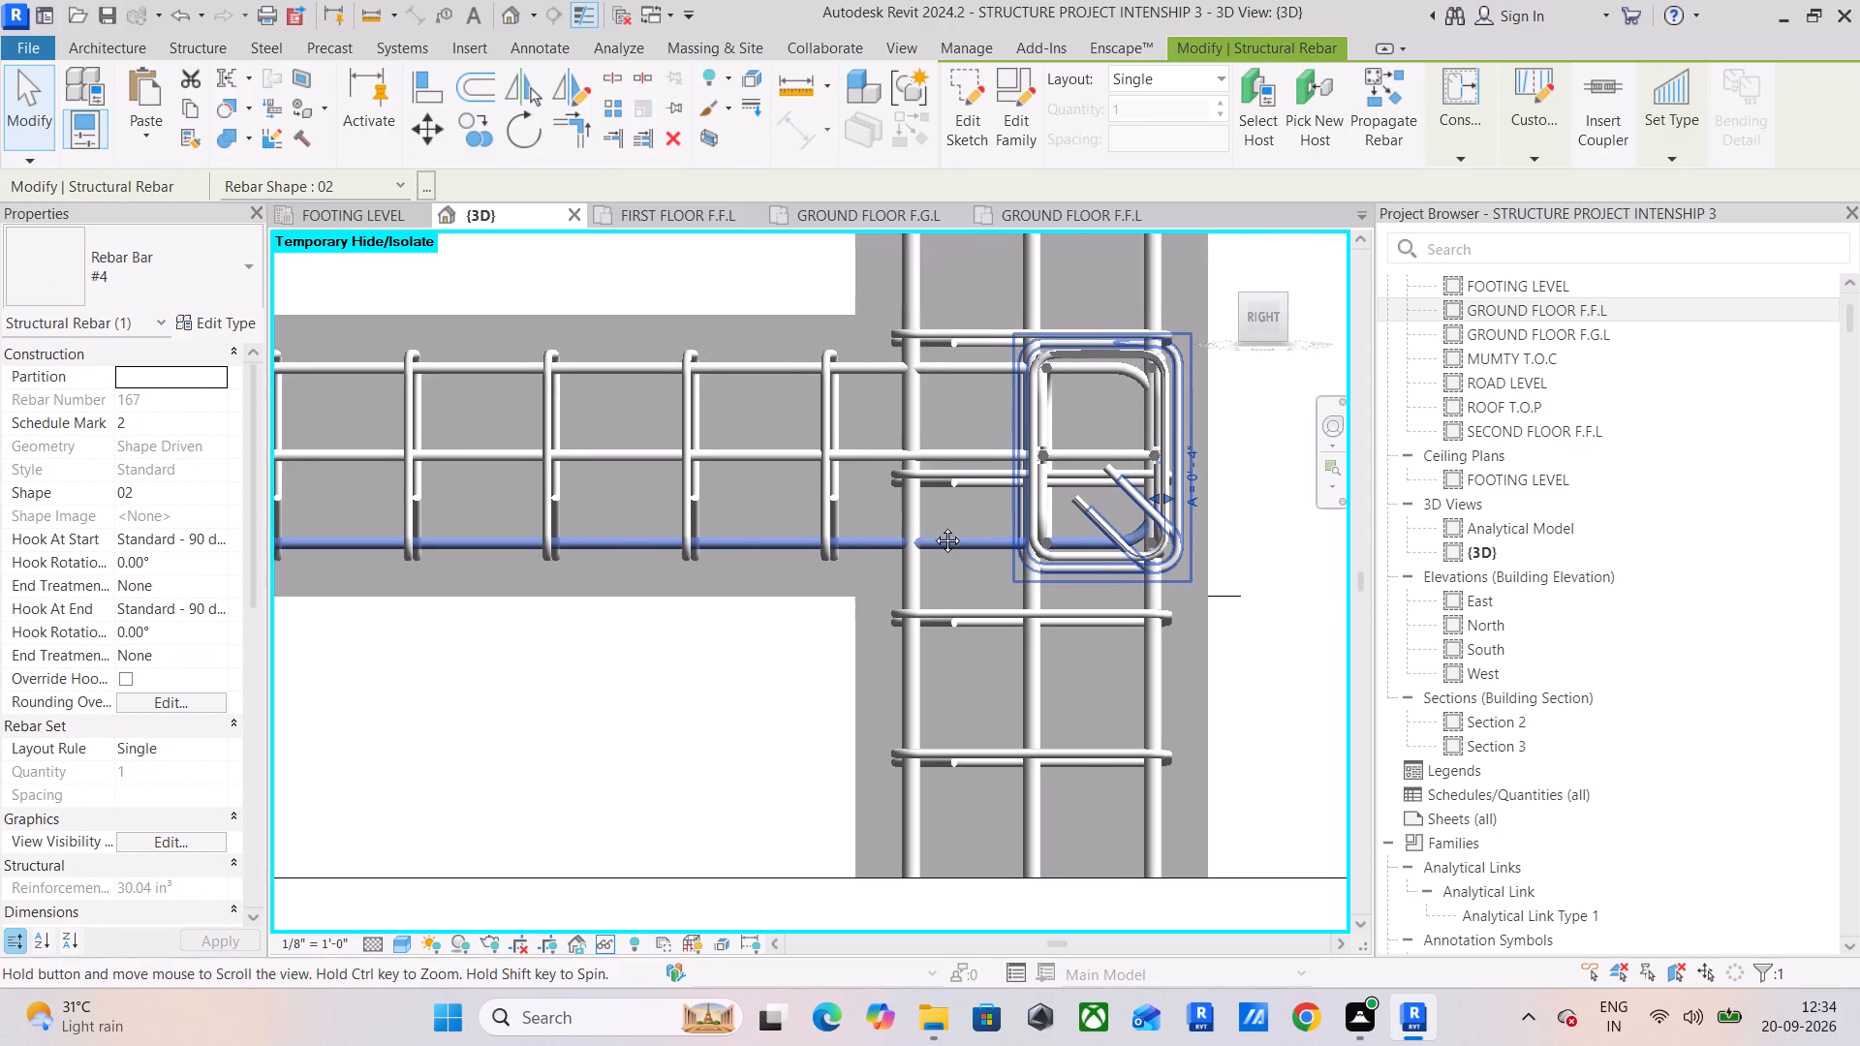
middle_drag(933, 526, 800, 516)
click(1142, 473)
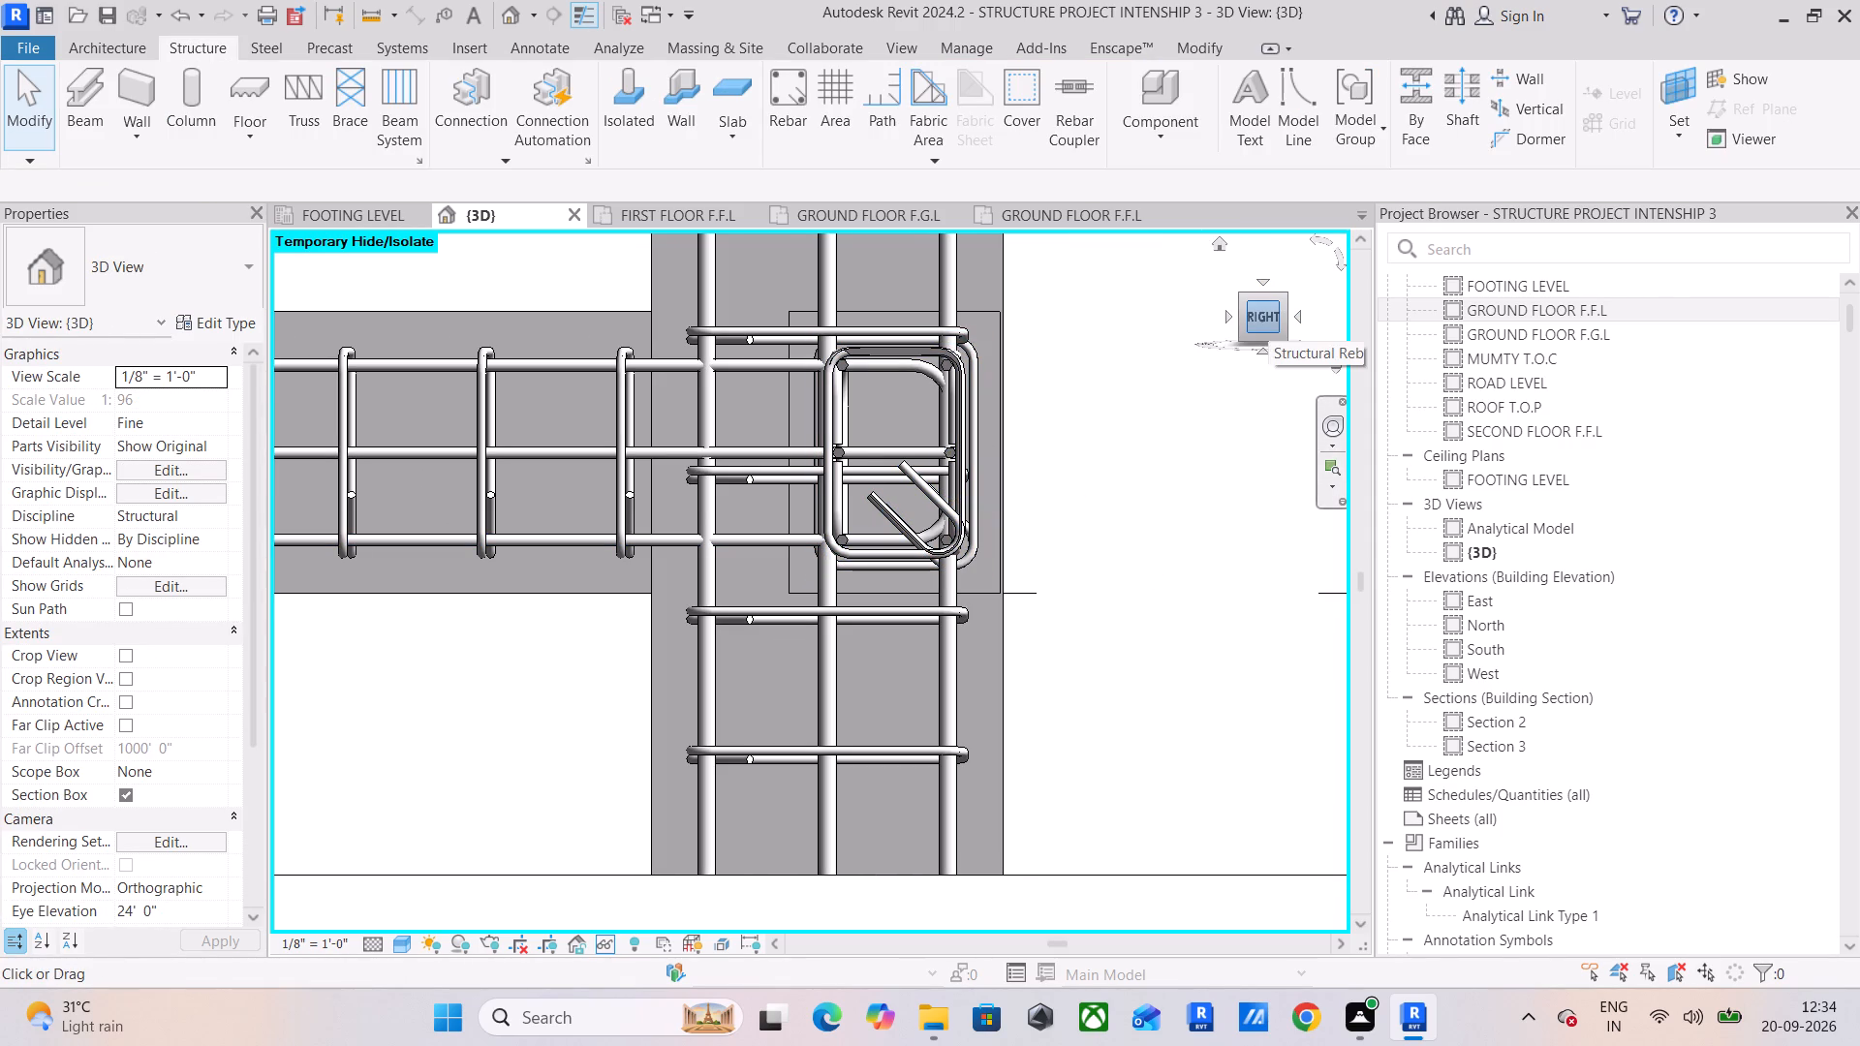
drag(1268, 315, 1207, 359)
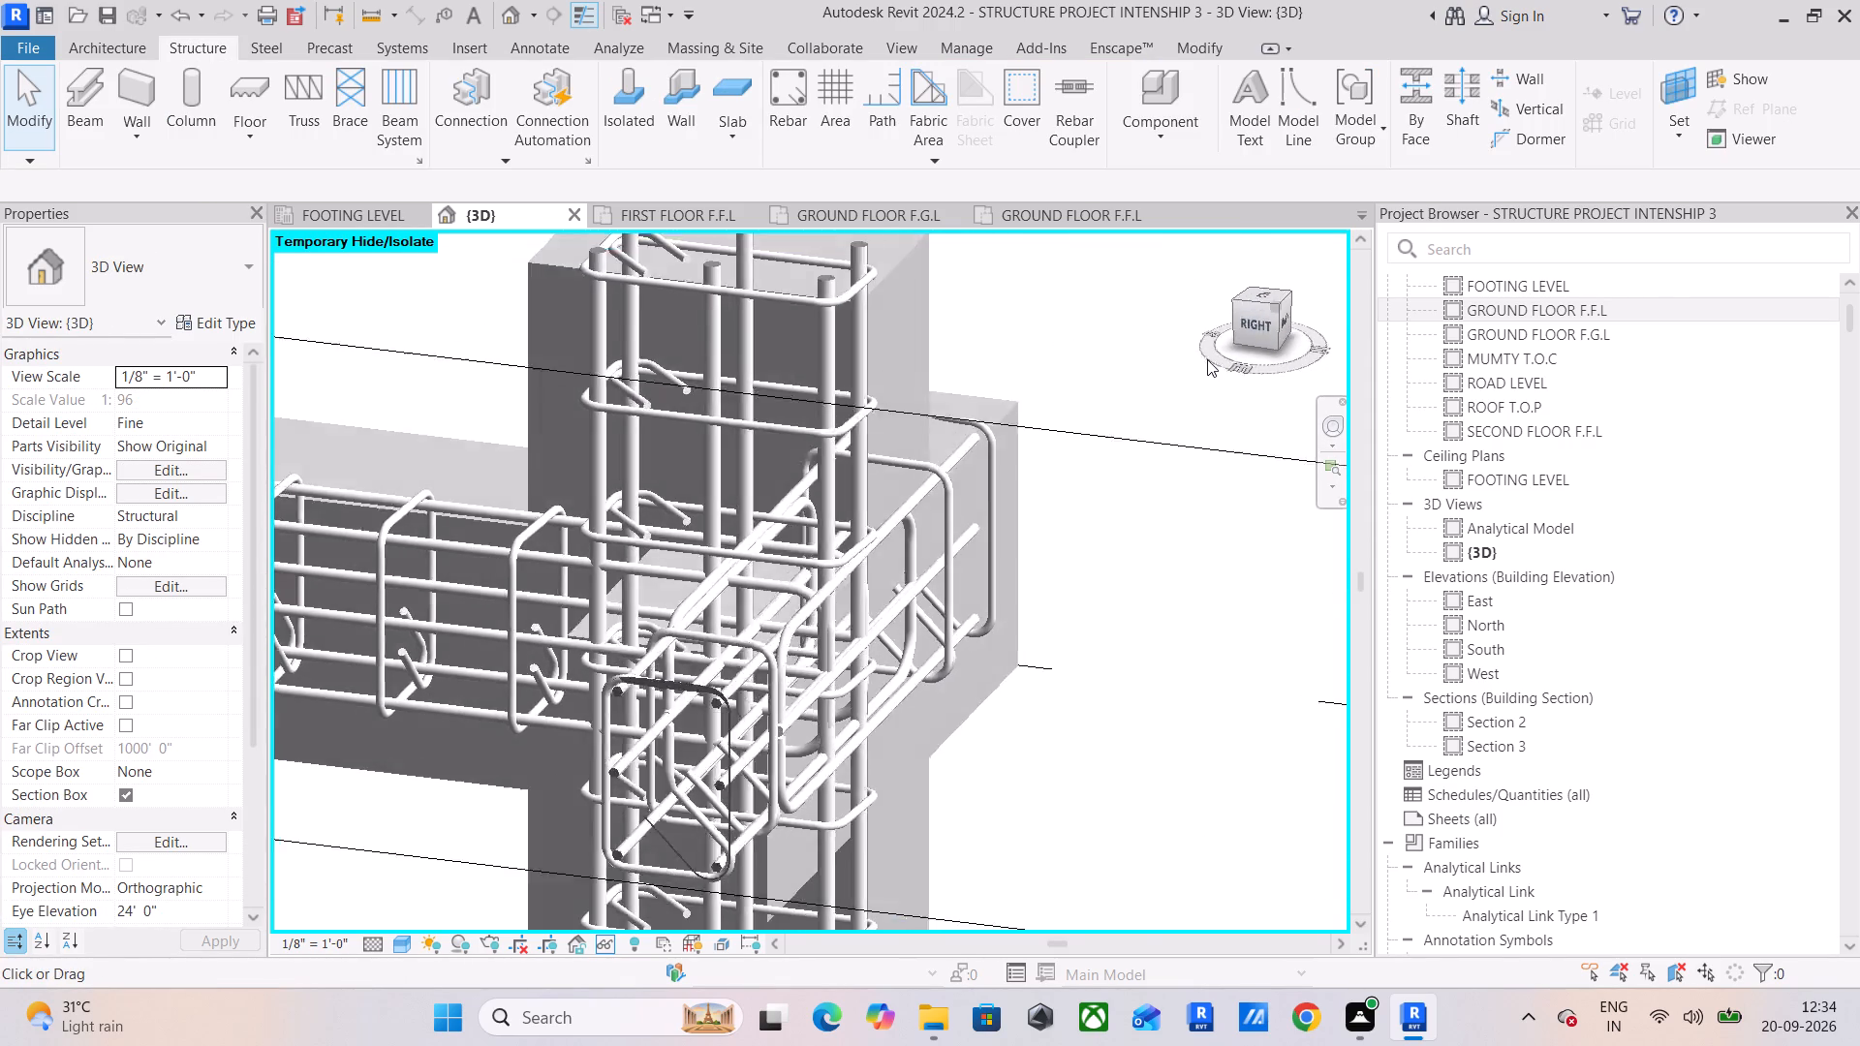
drag(1207, 359, 1227, 364)
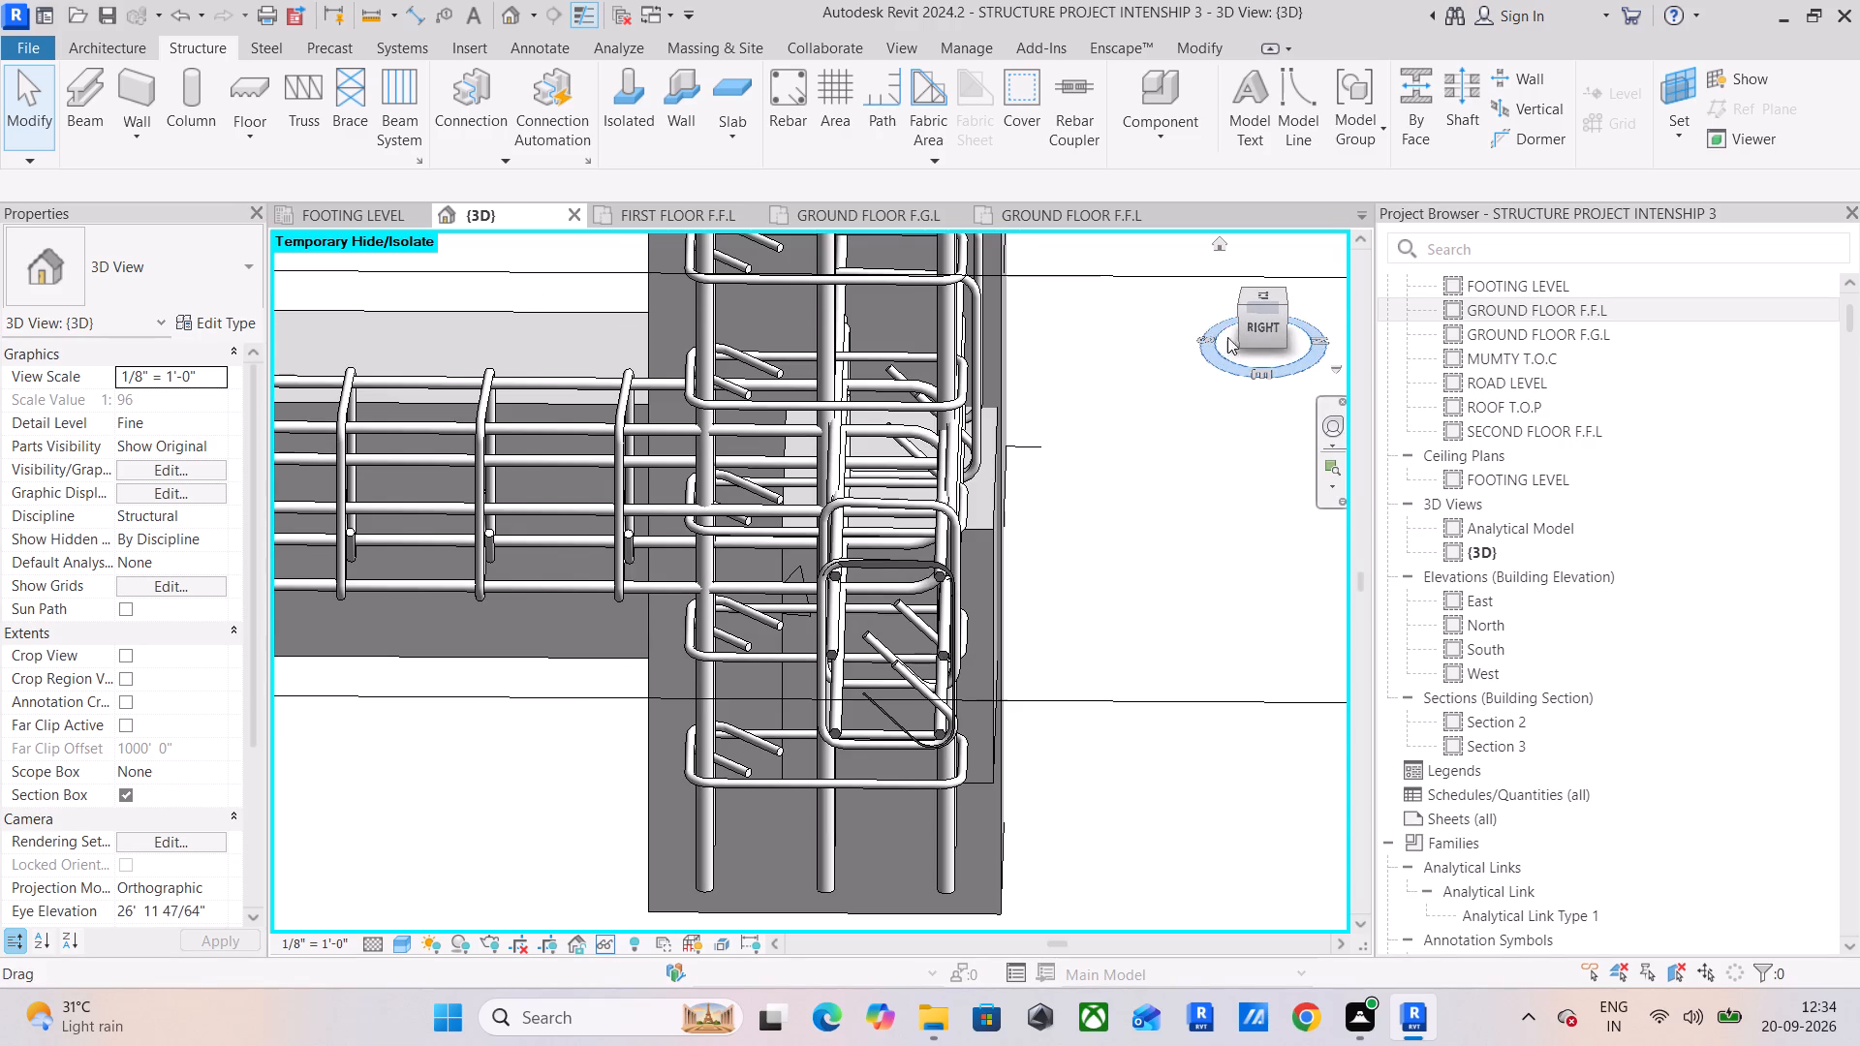
scroll(854, 295, down, 6)
middle_drag(972, 331, 1030, 363)
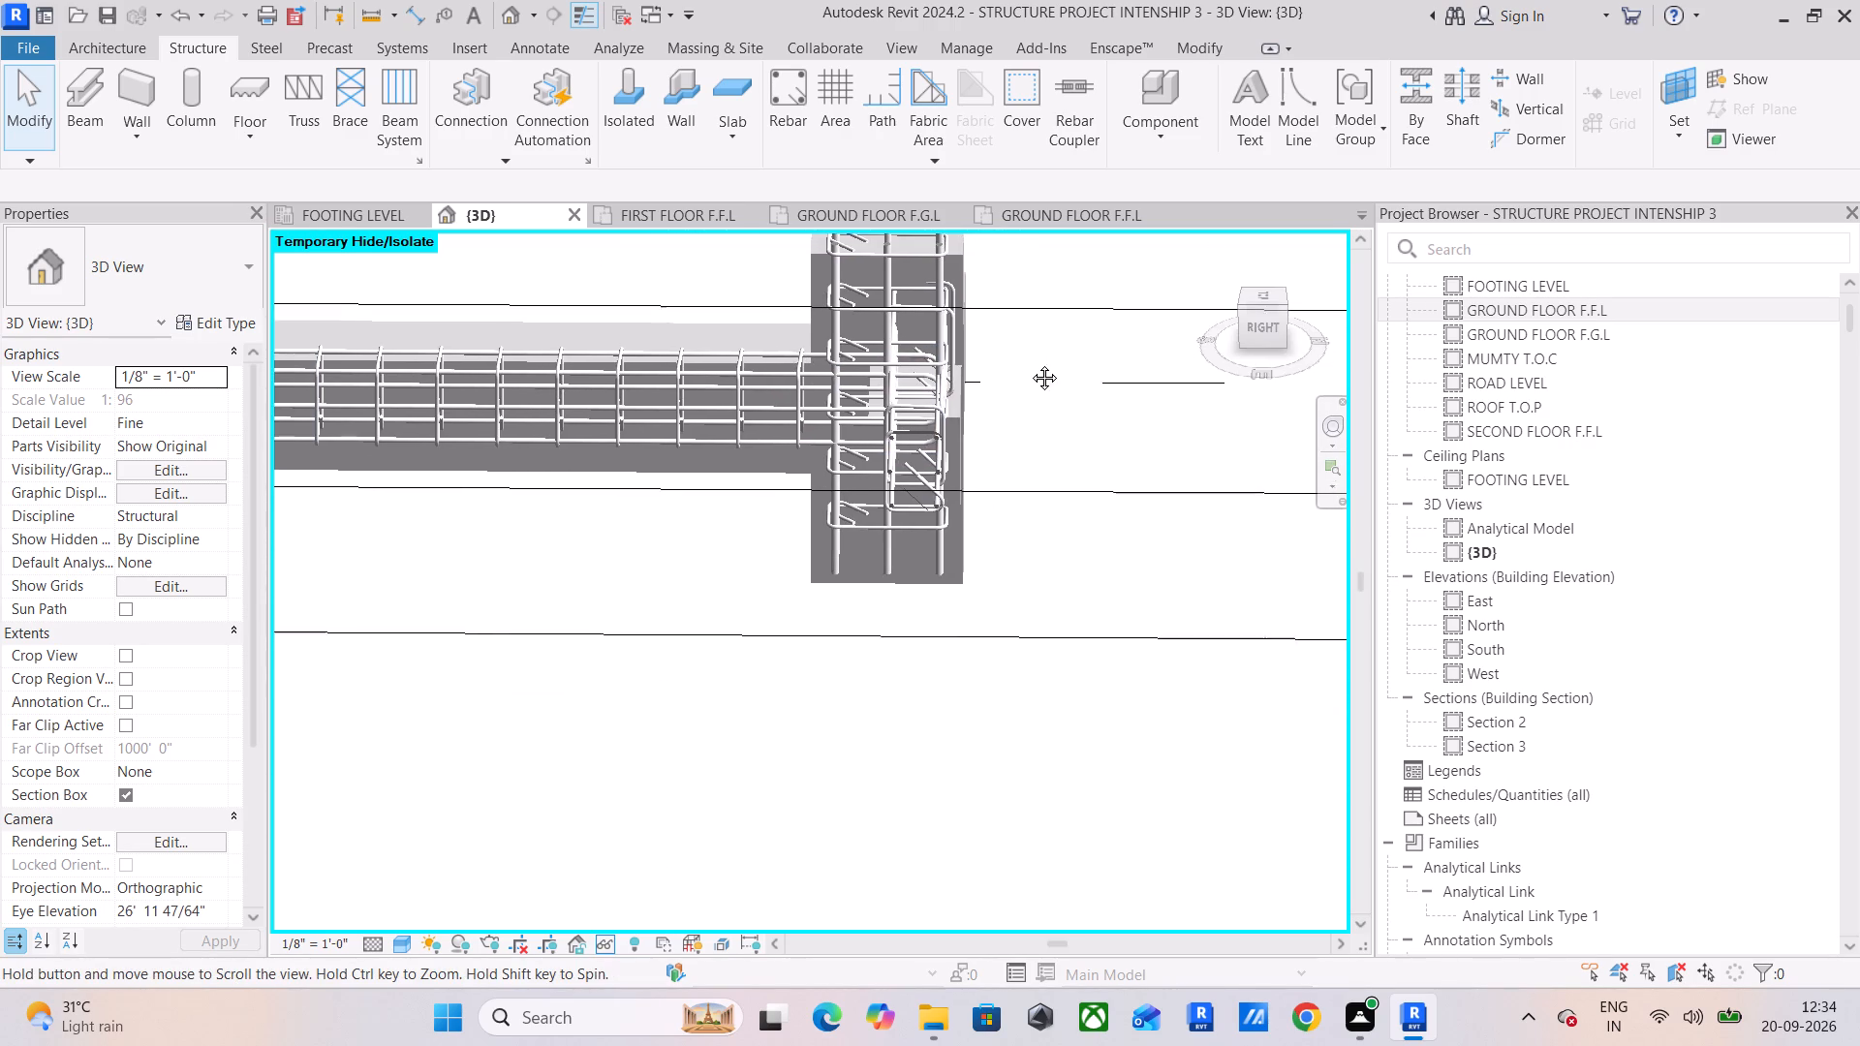
middle_drag(1030, 363, 1040, 367)
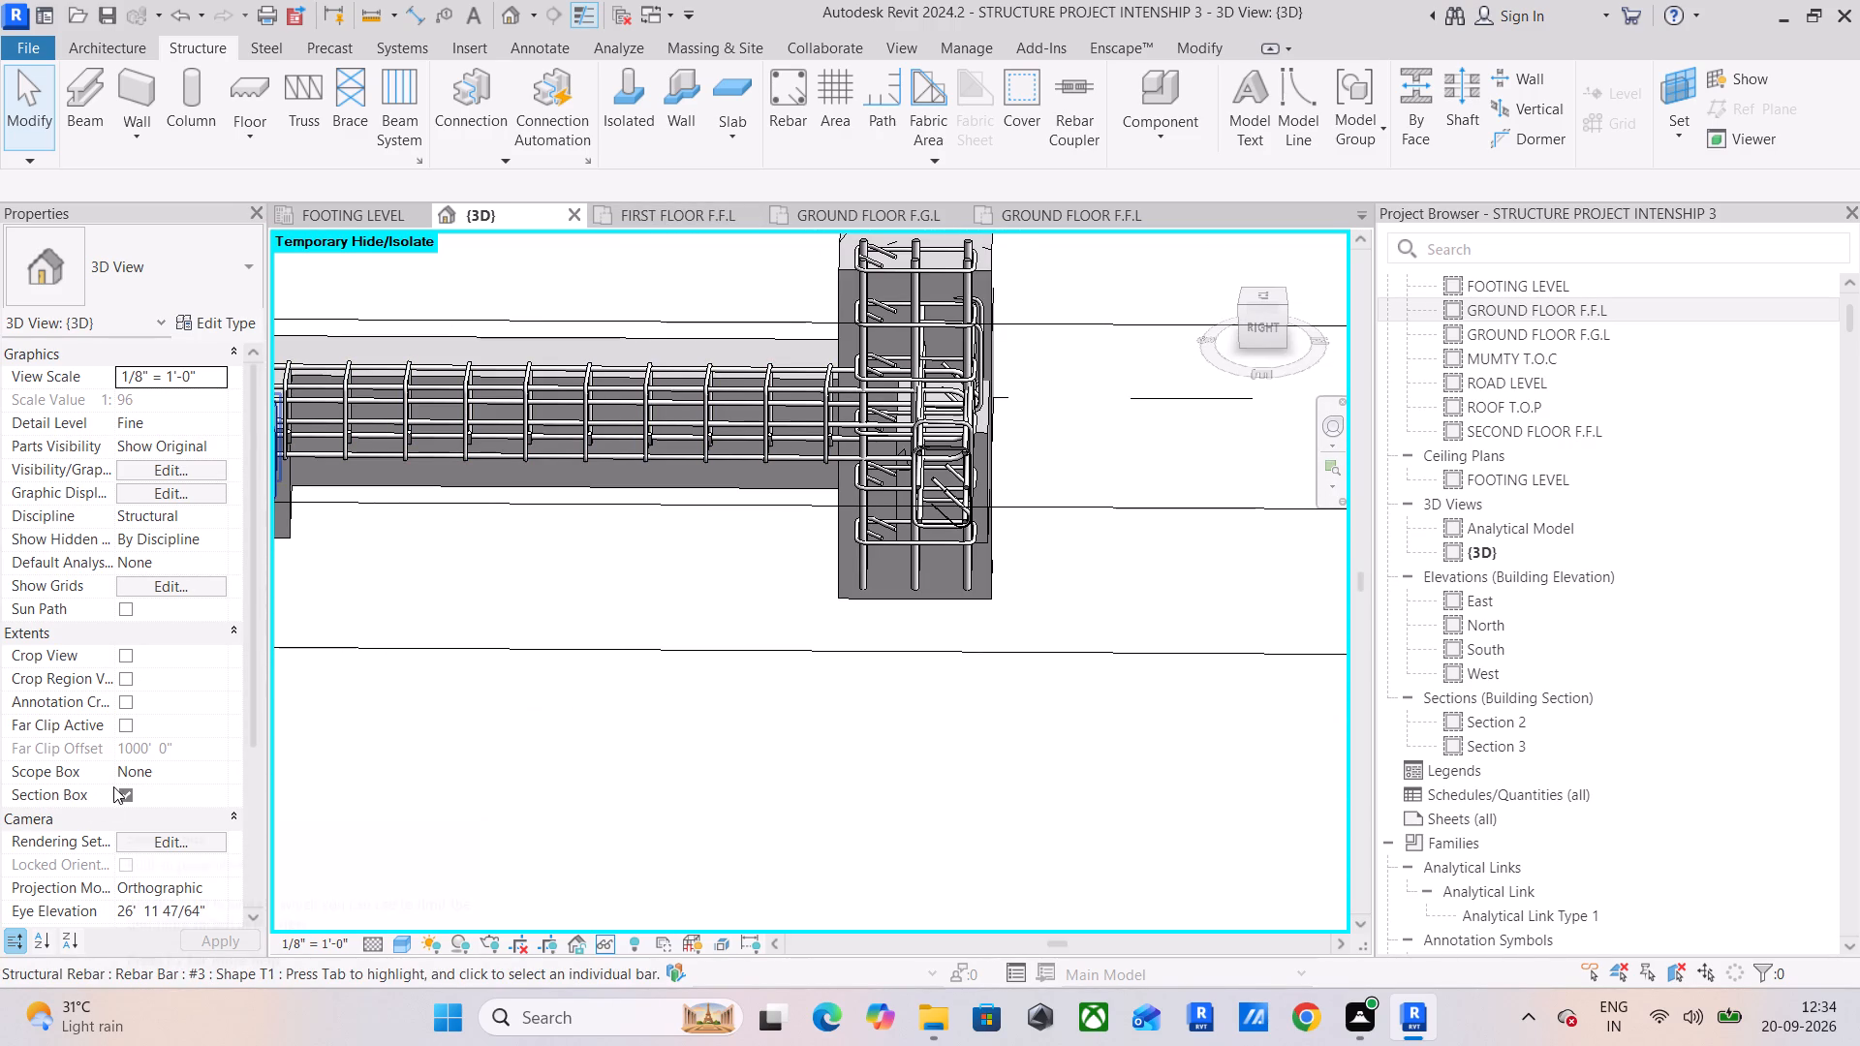
Turn off the section box and examine the beam reinforcement at the column joints across the whole frame.
click(122, 795)
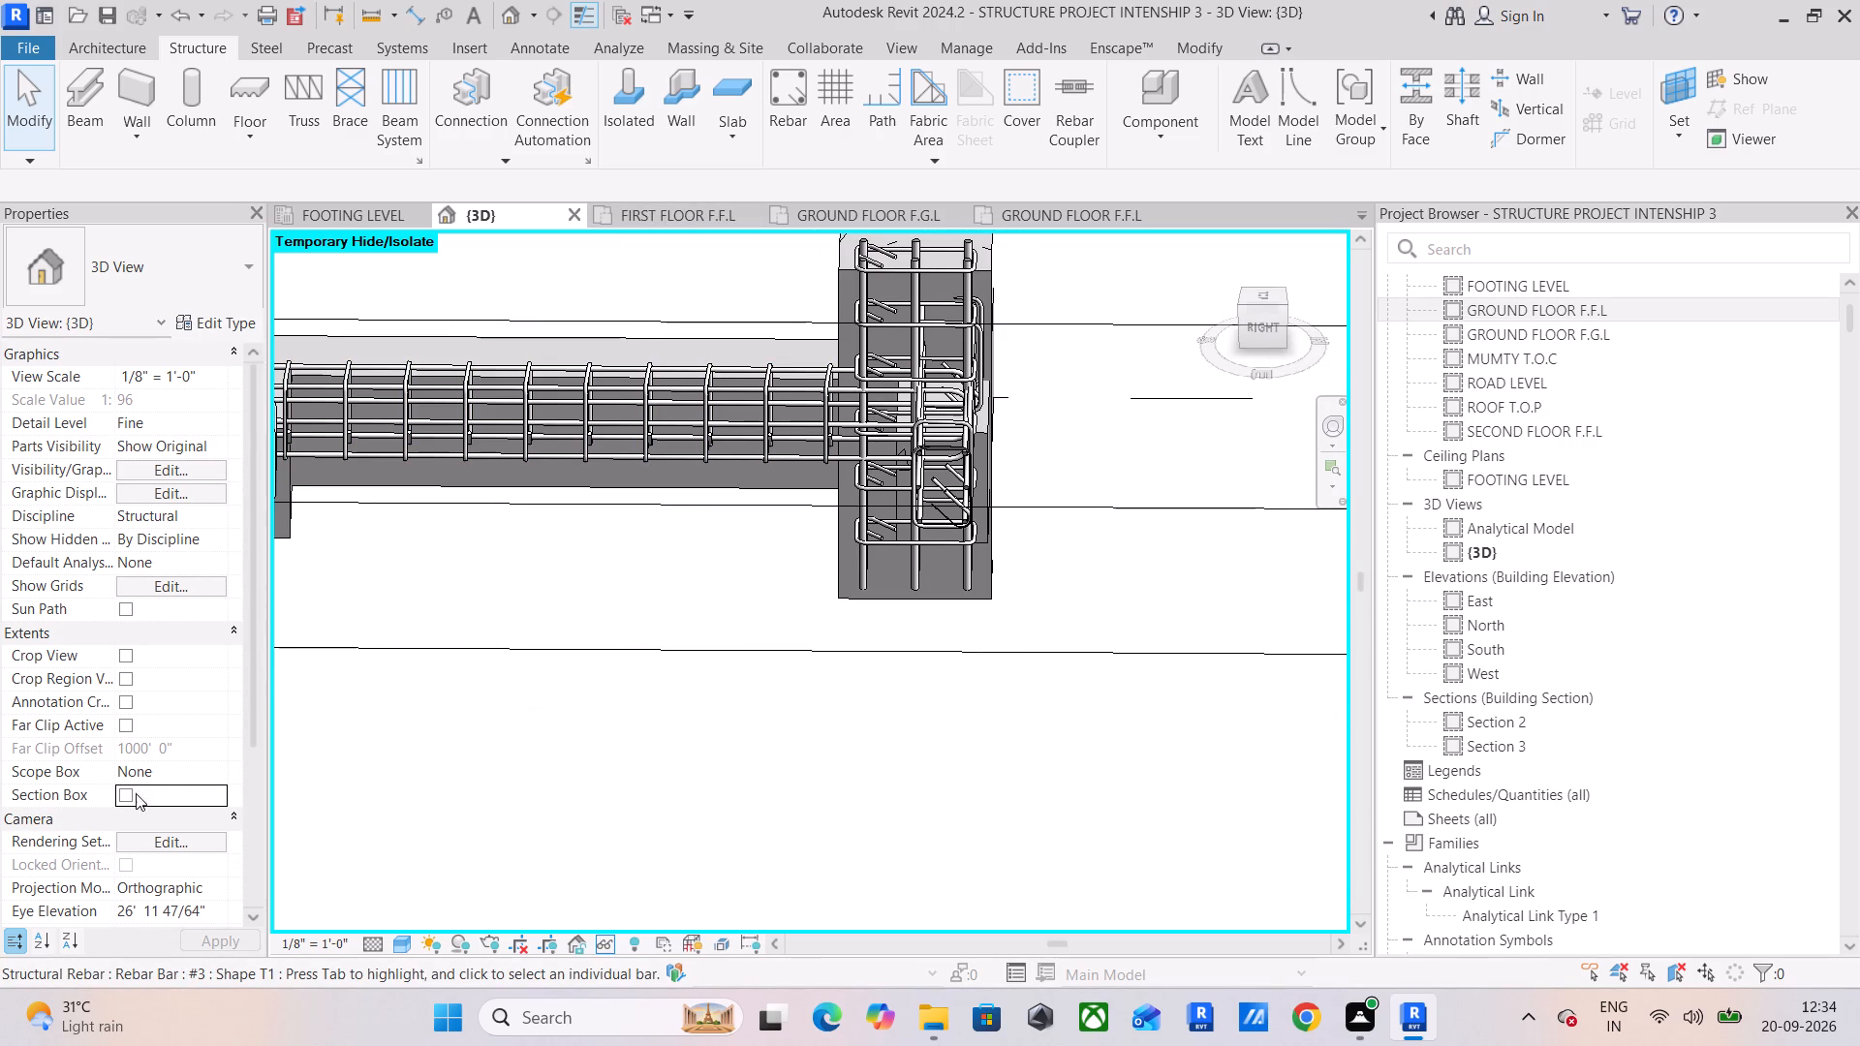
scroll(896, 418, down, 7)
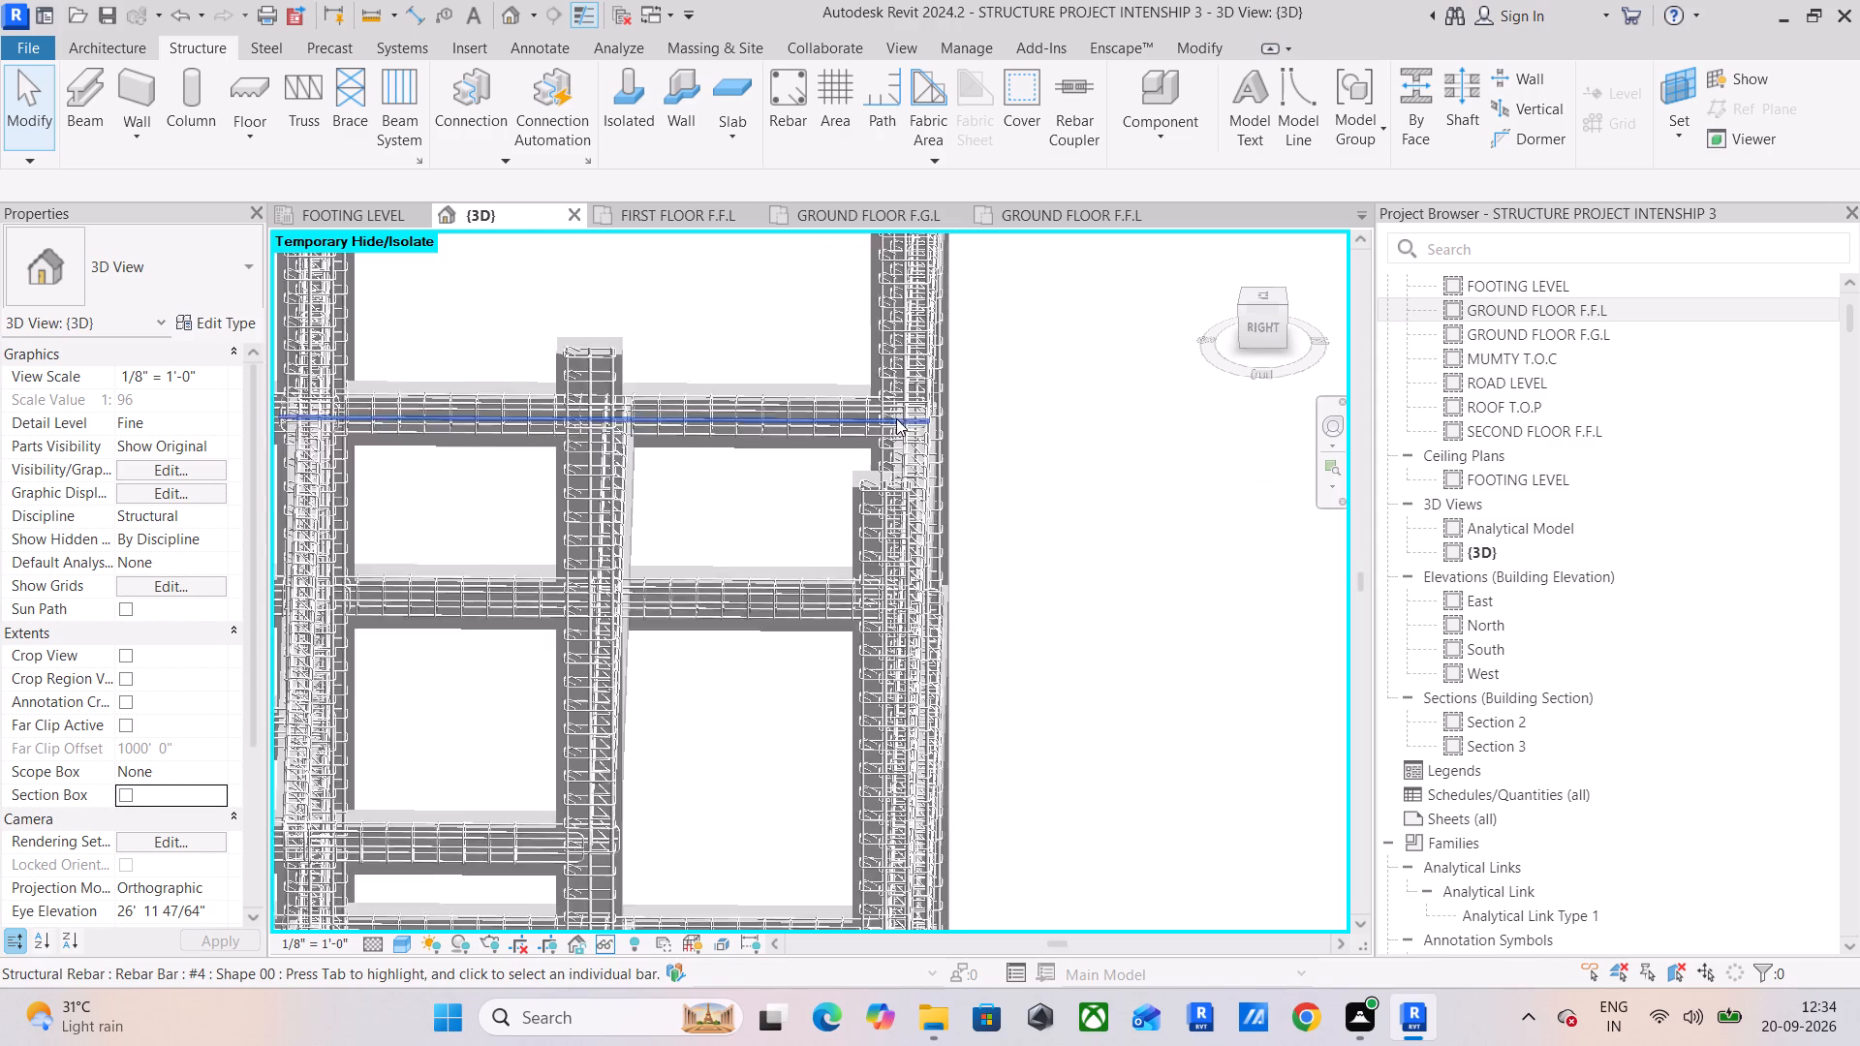
middle_drag(889, 419, 989, 396)
scroll(989, 396, down, 1)
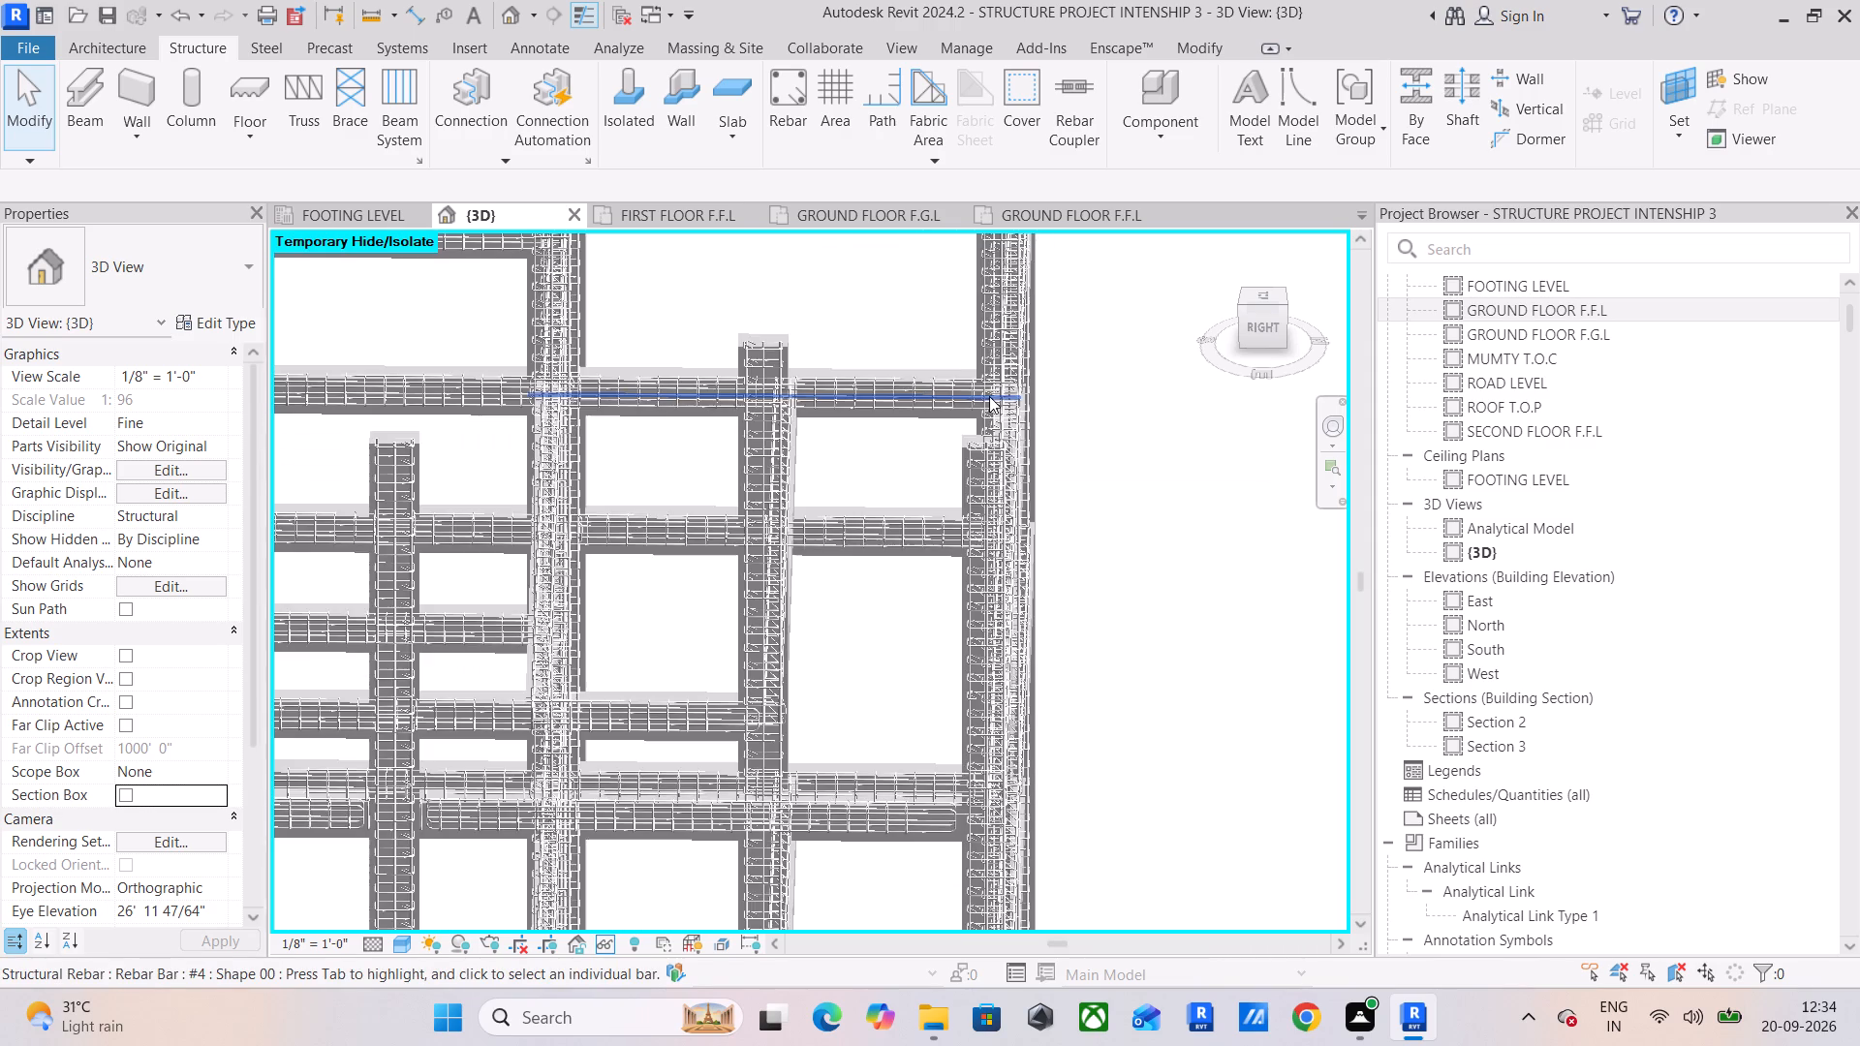
middle_drag(726, 468, 1074, 385)
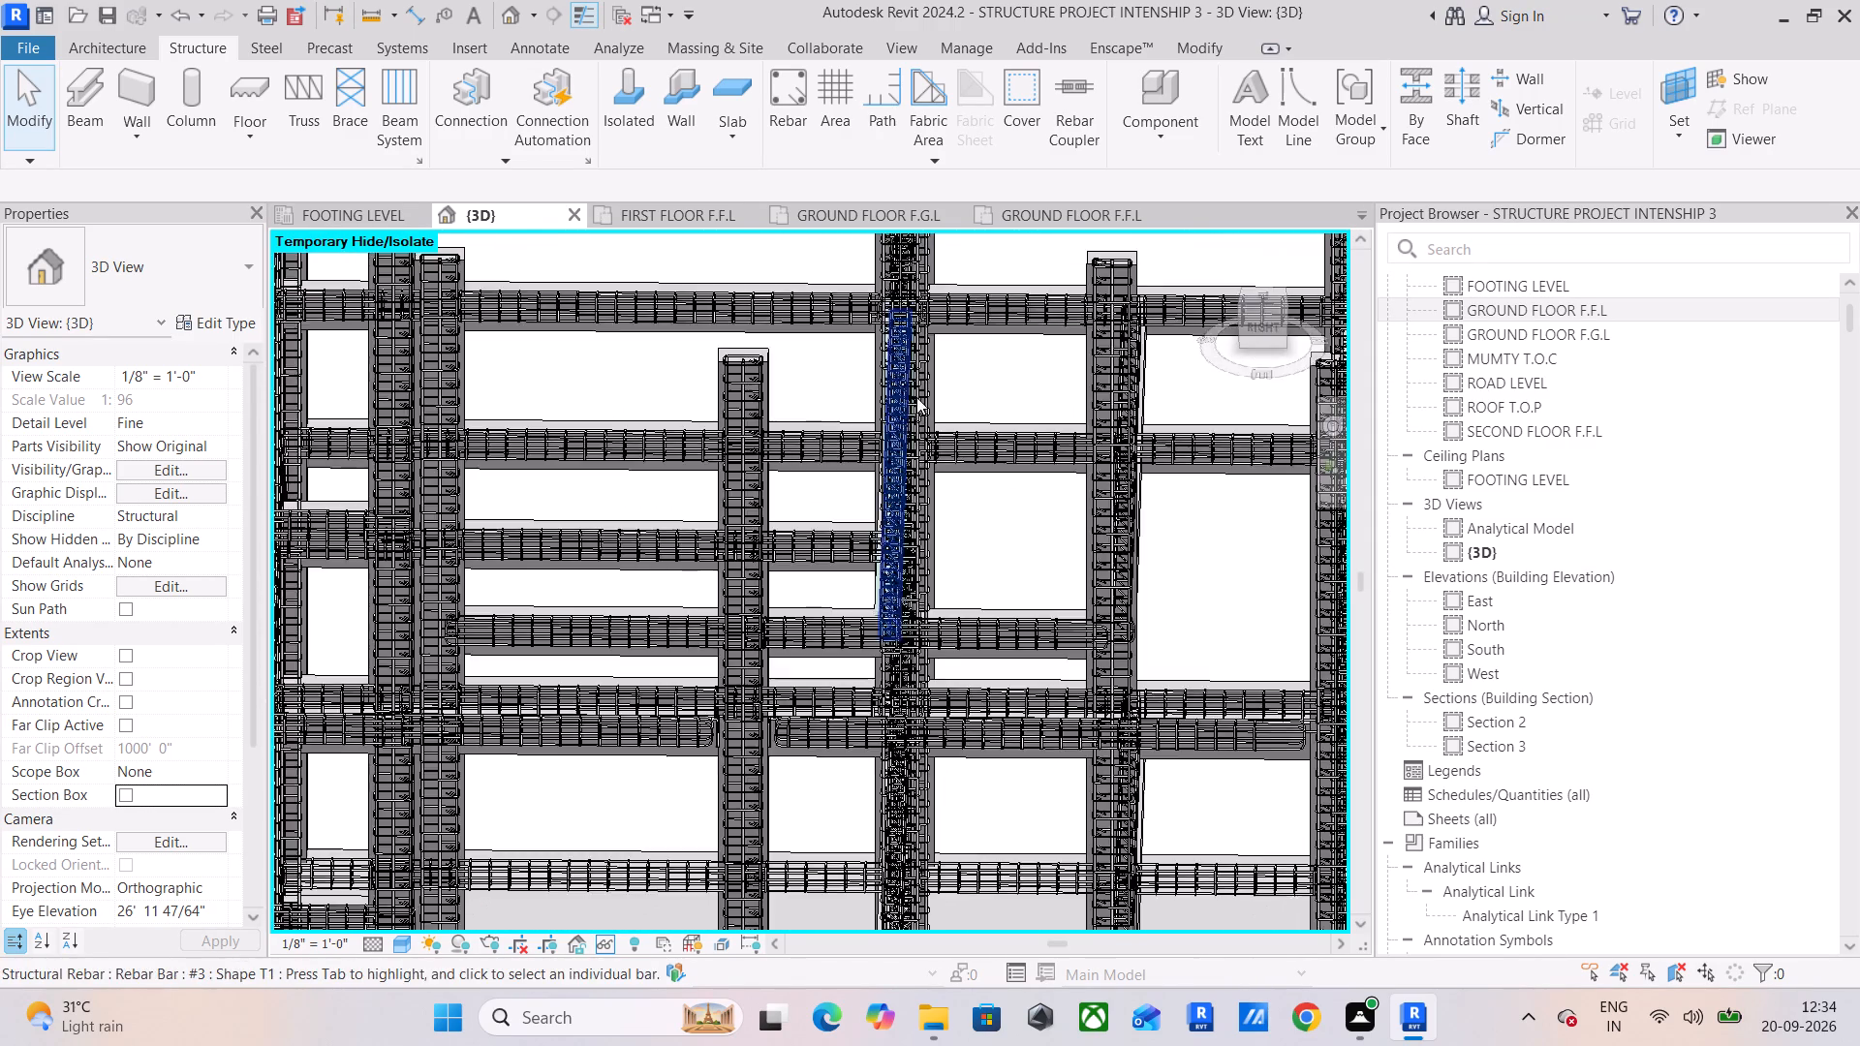
scroll(916, 397, down, 2)
middle_drag(860, 407, 1023, 402)
scroll(586, 526, up, 5)
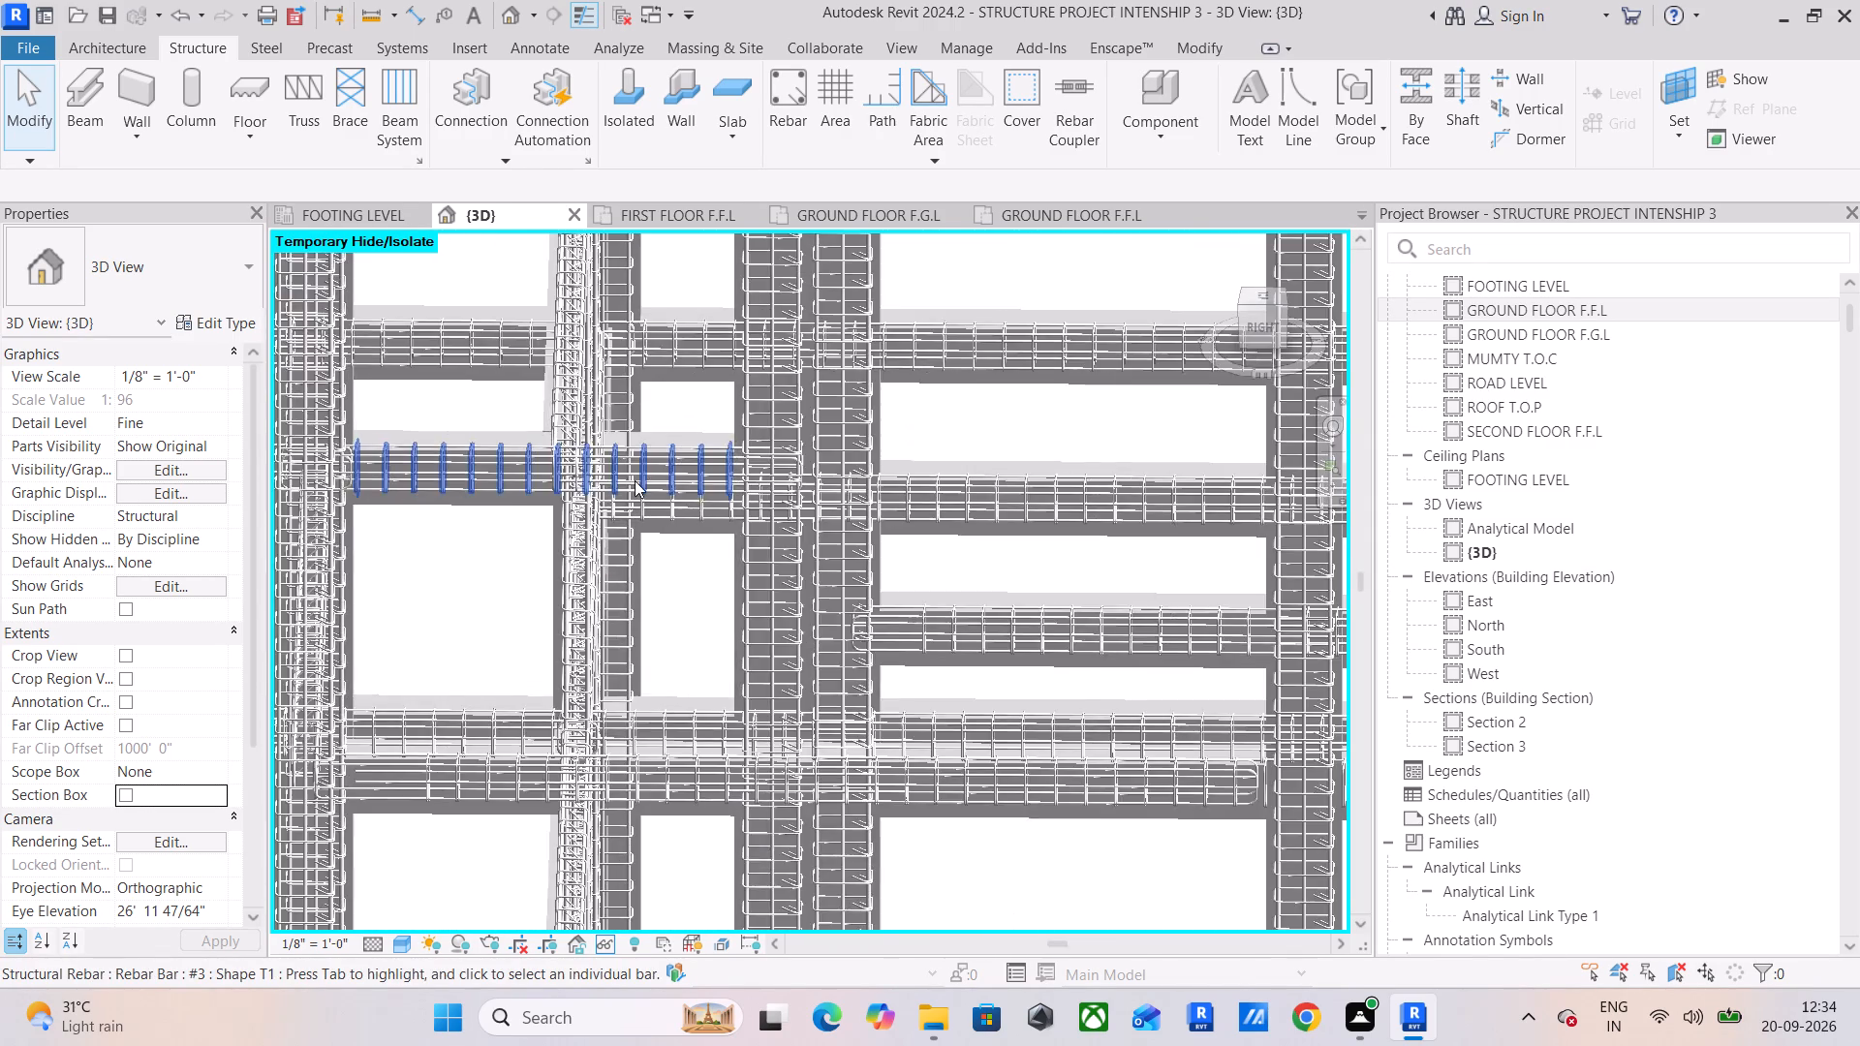
scroll(986, 454, up, 4)
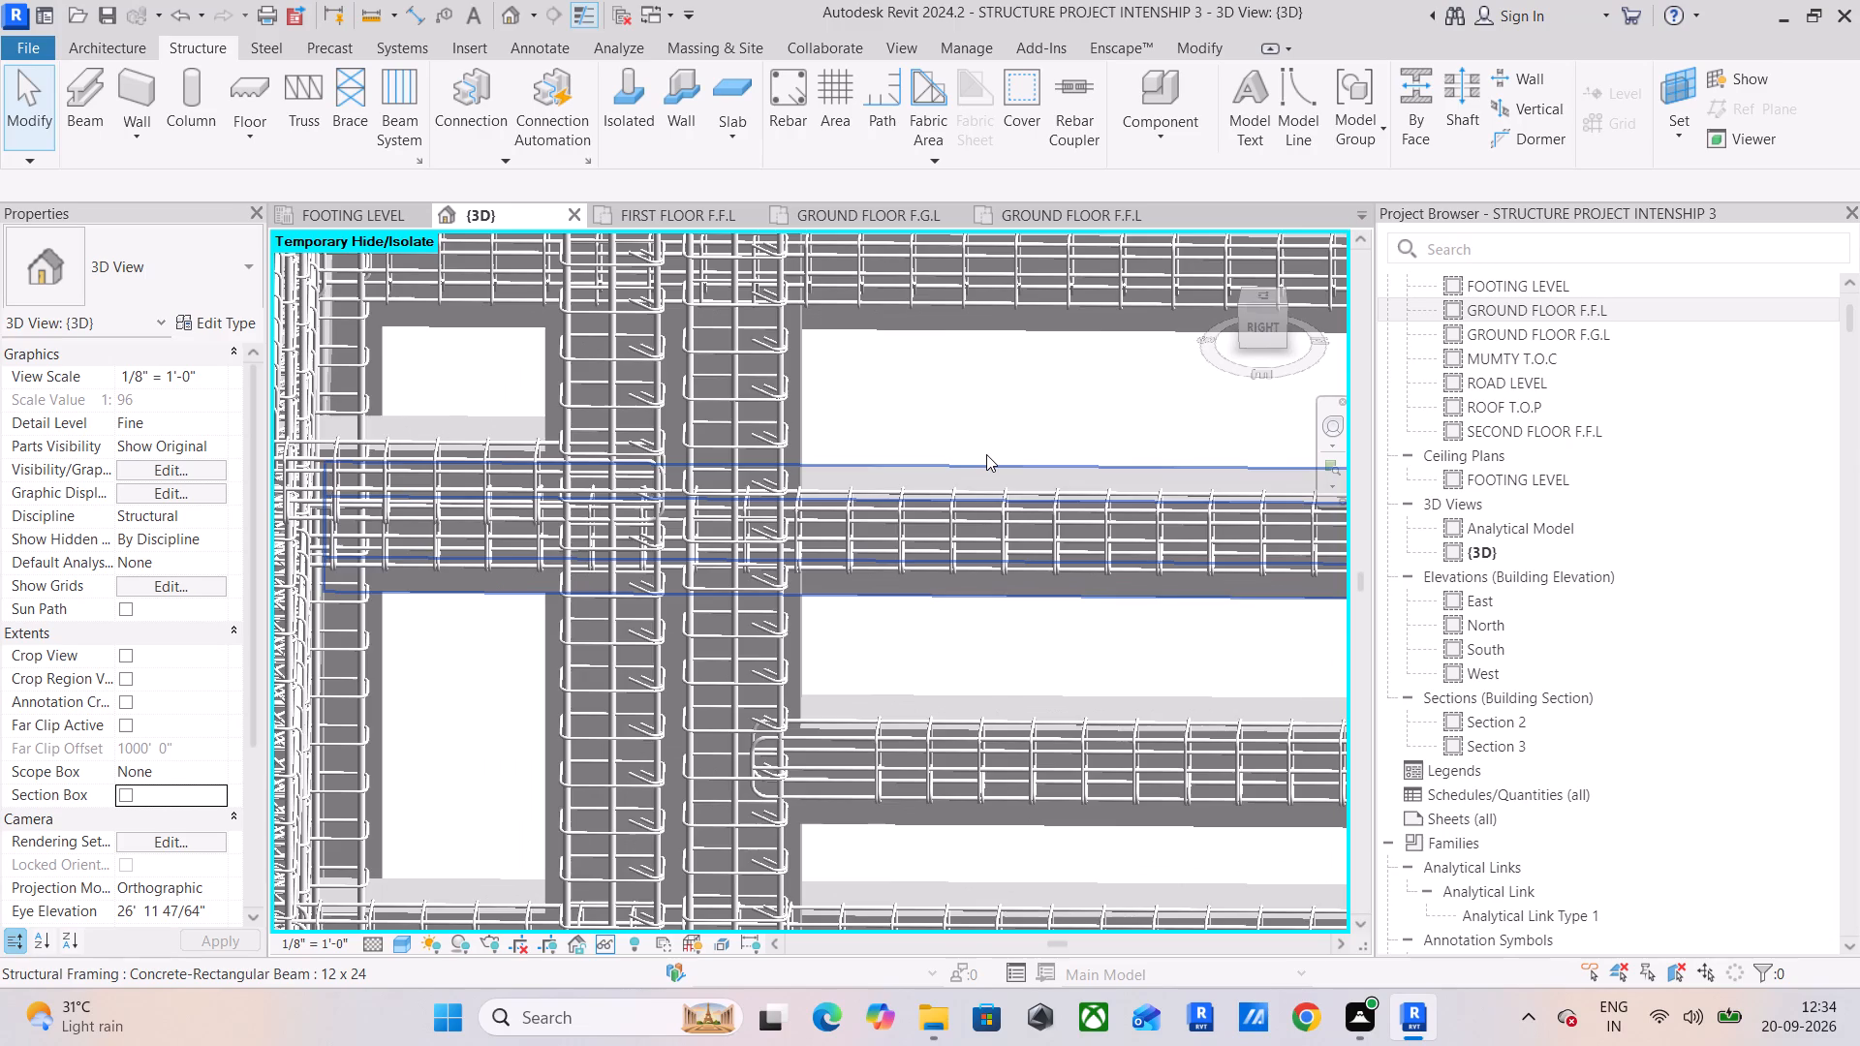
drag(1255, 336, 1234, 351)
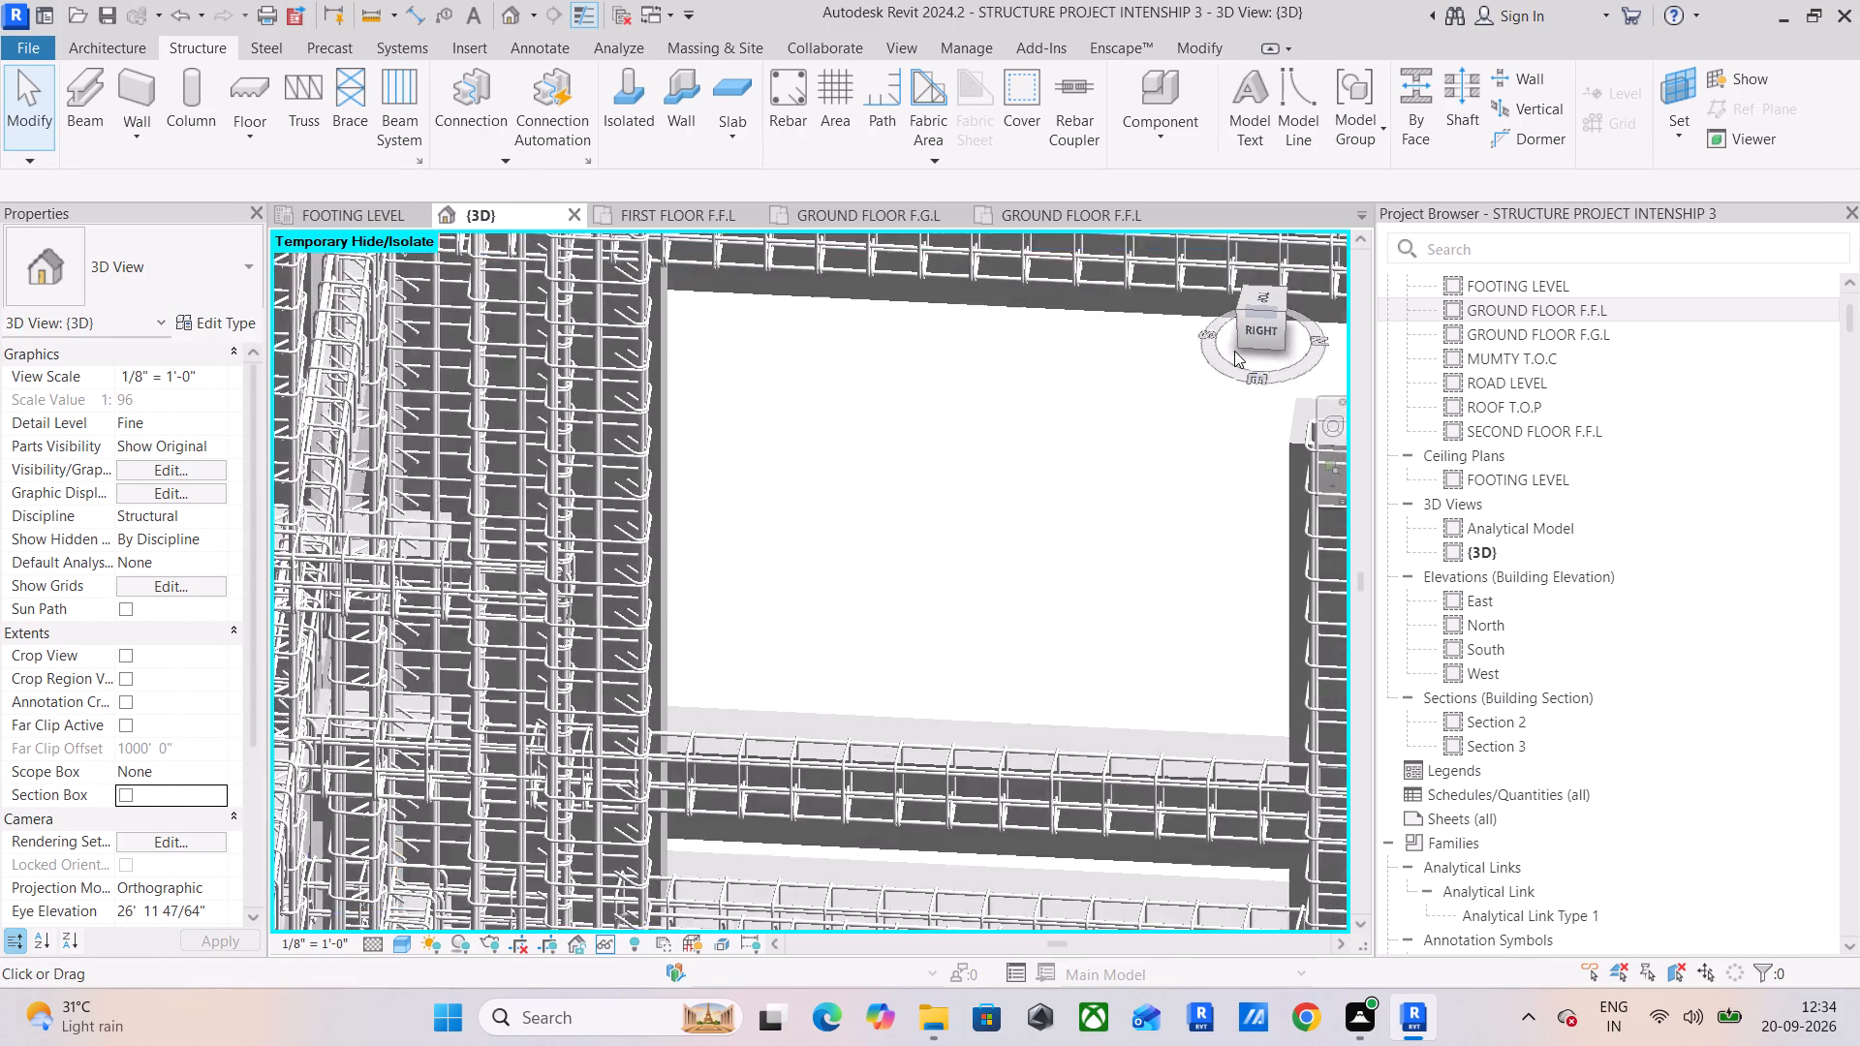
drag(1234, 351, 1241, 334)
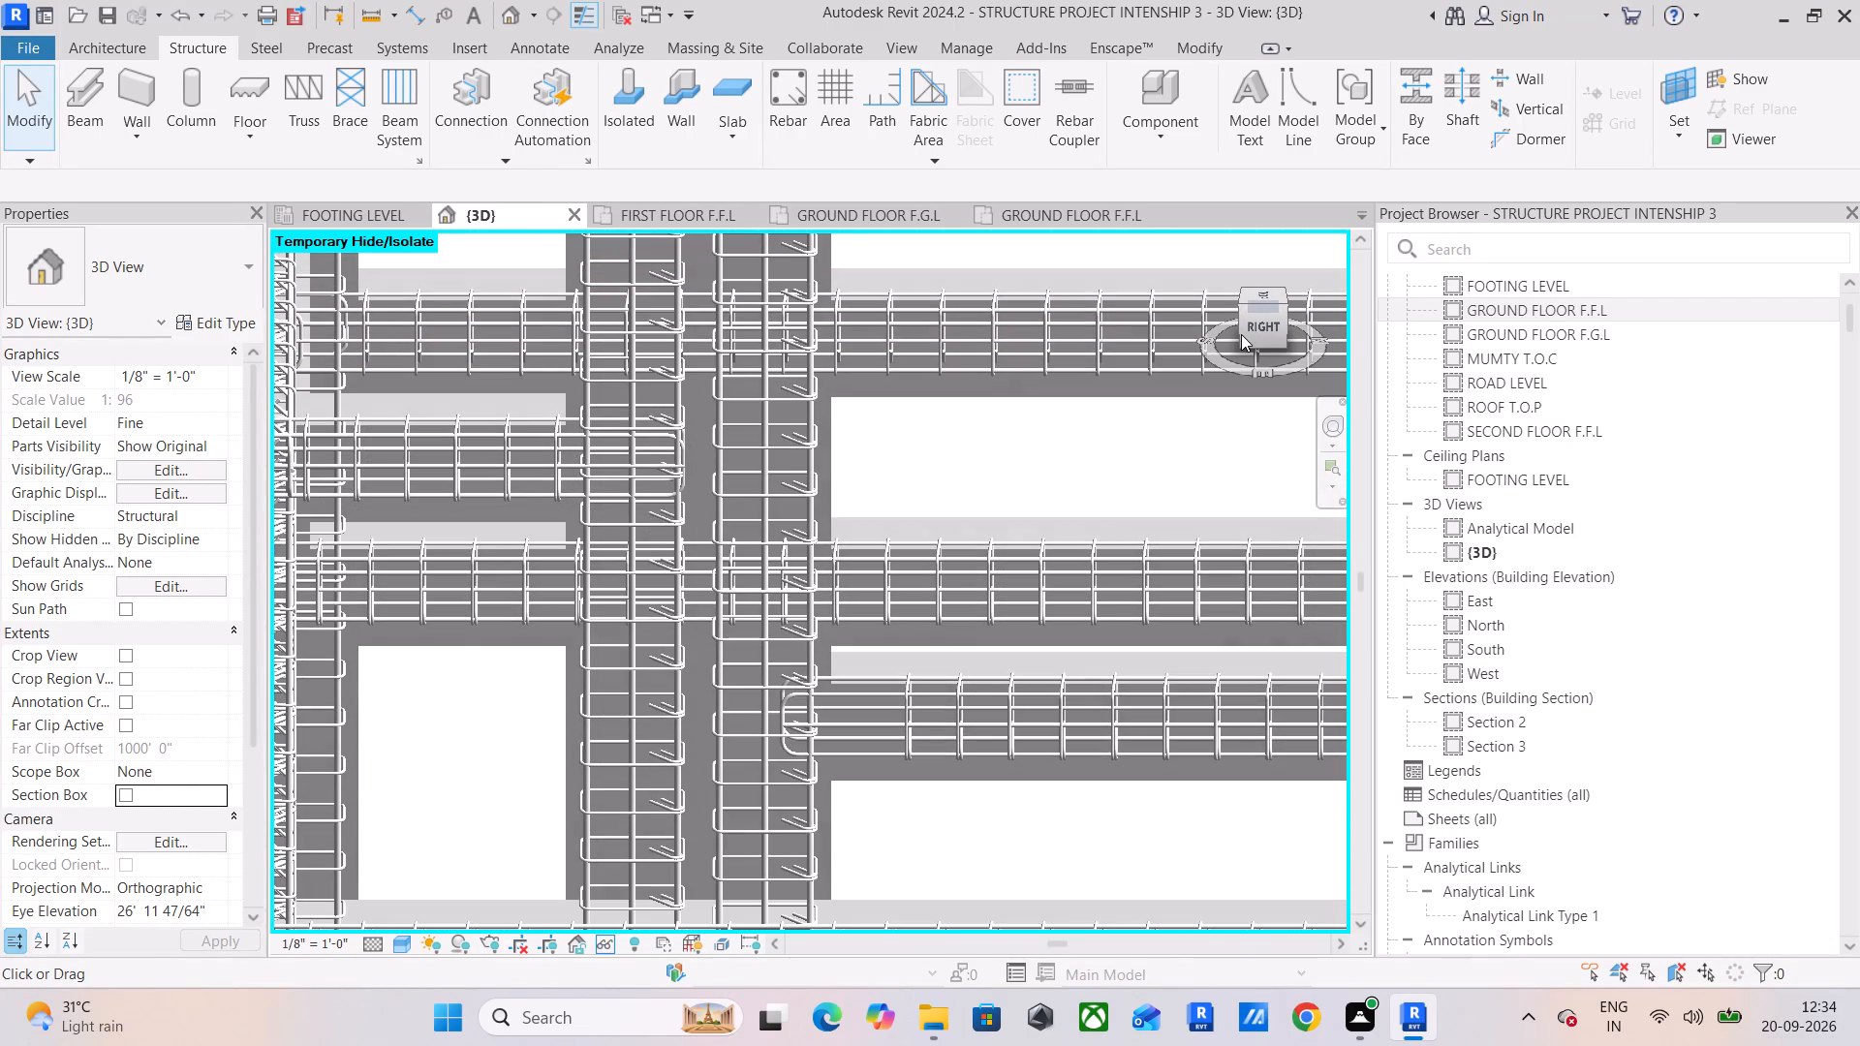
drag(1241, 334, 1241, 338)
middle_drag(984, 357, 924, 495)
scroll(927, 485, down, 5)
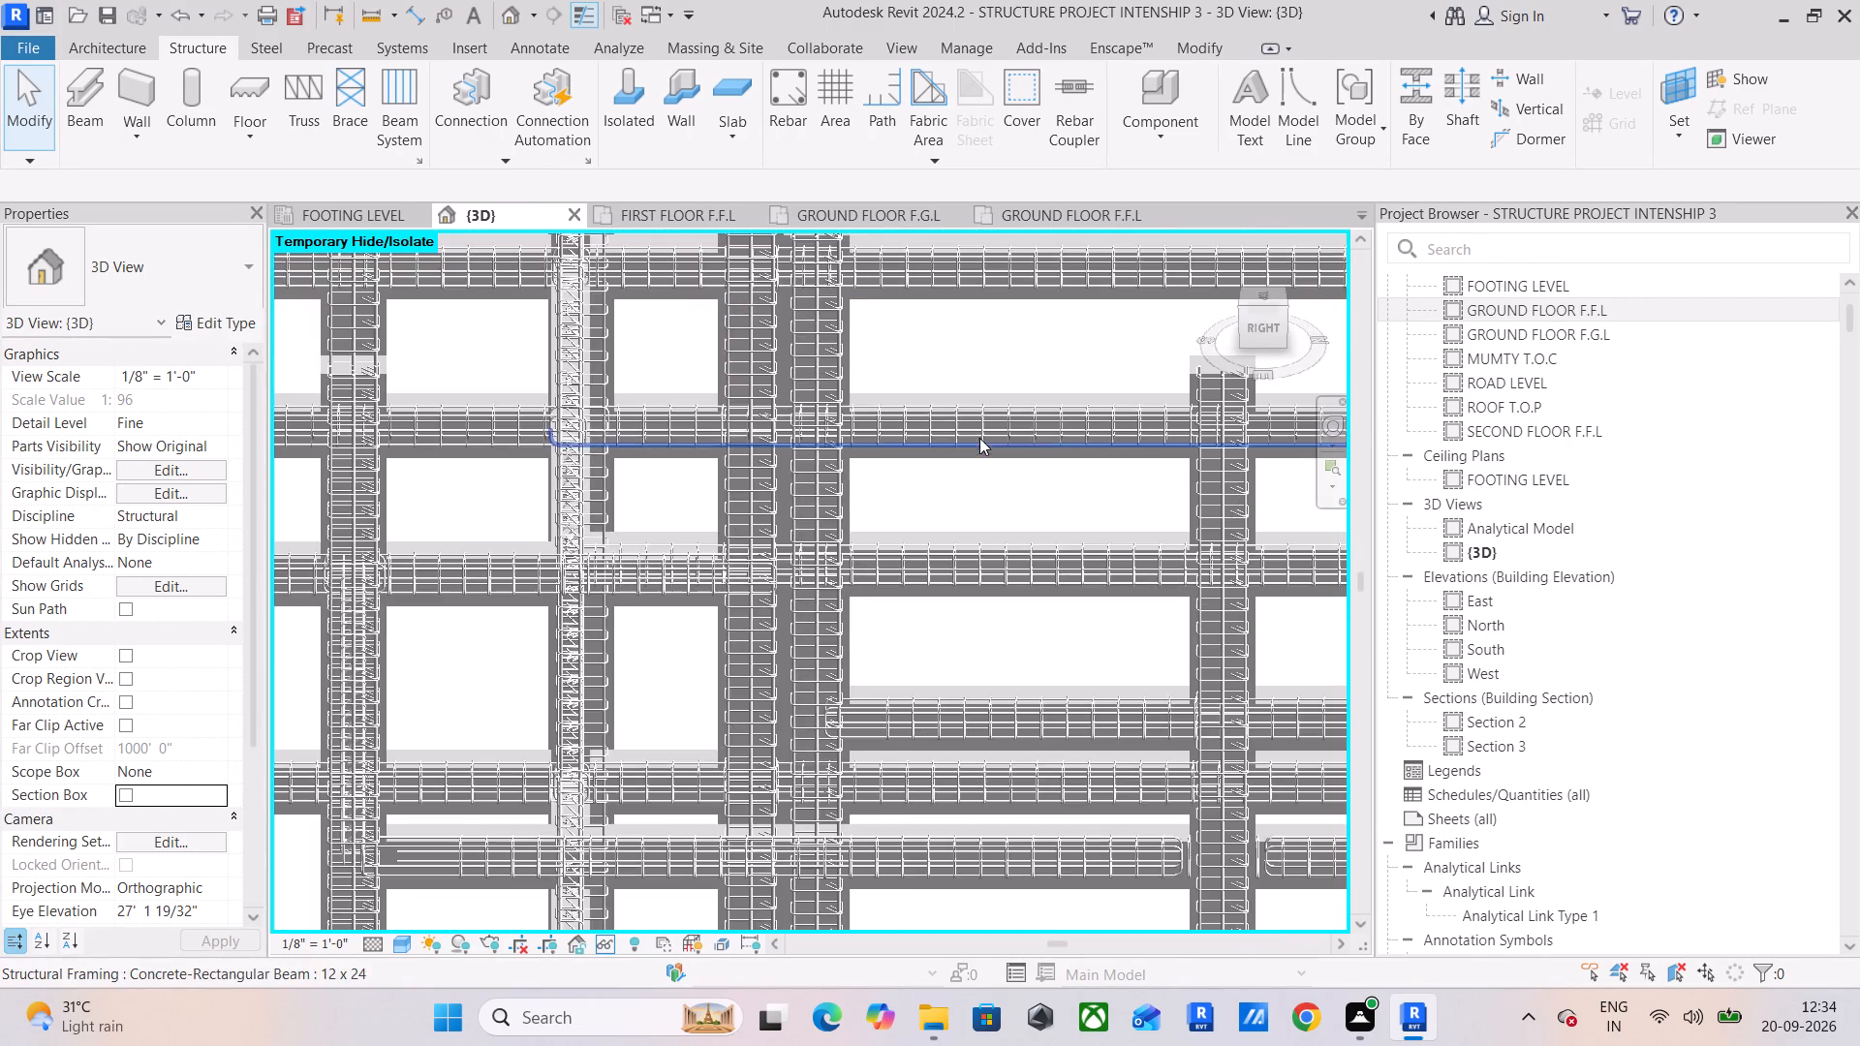
middle_drag(976, 436, 608, 577)
middle_drag(1198, 536, 902, 441)
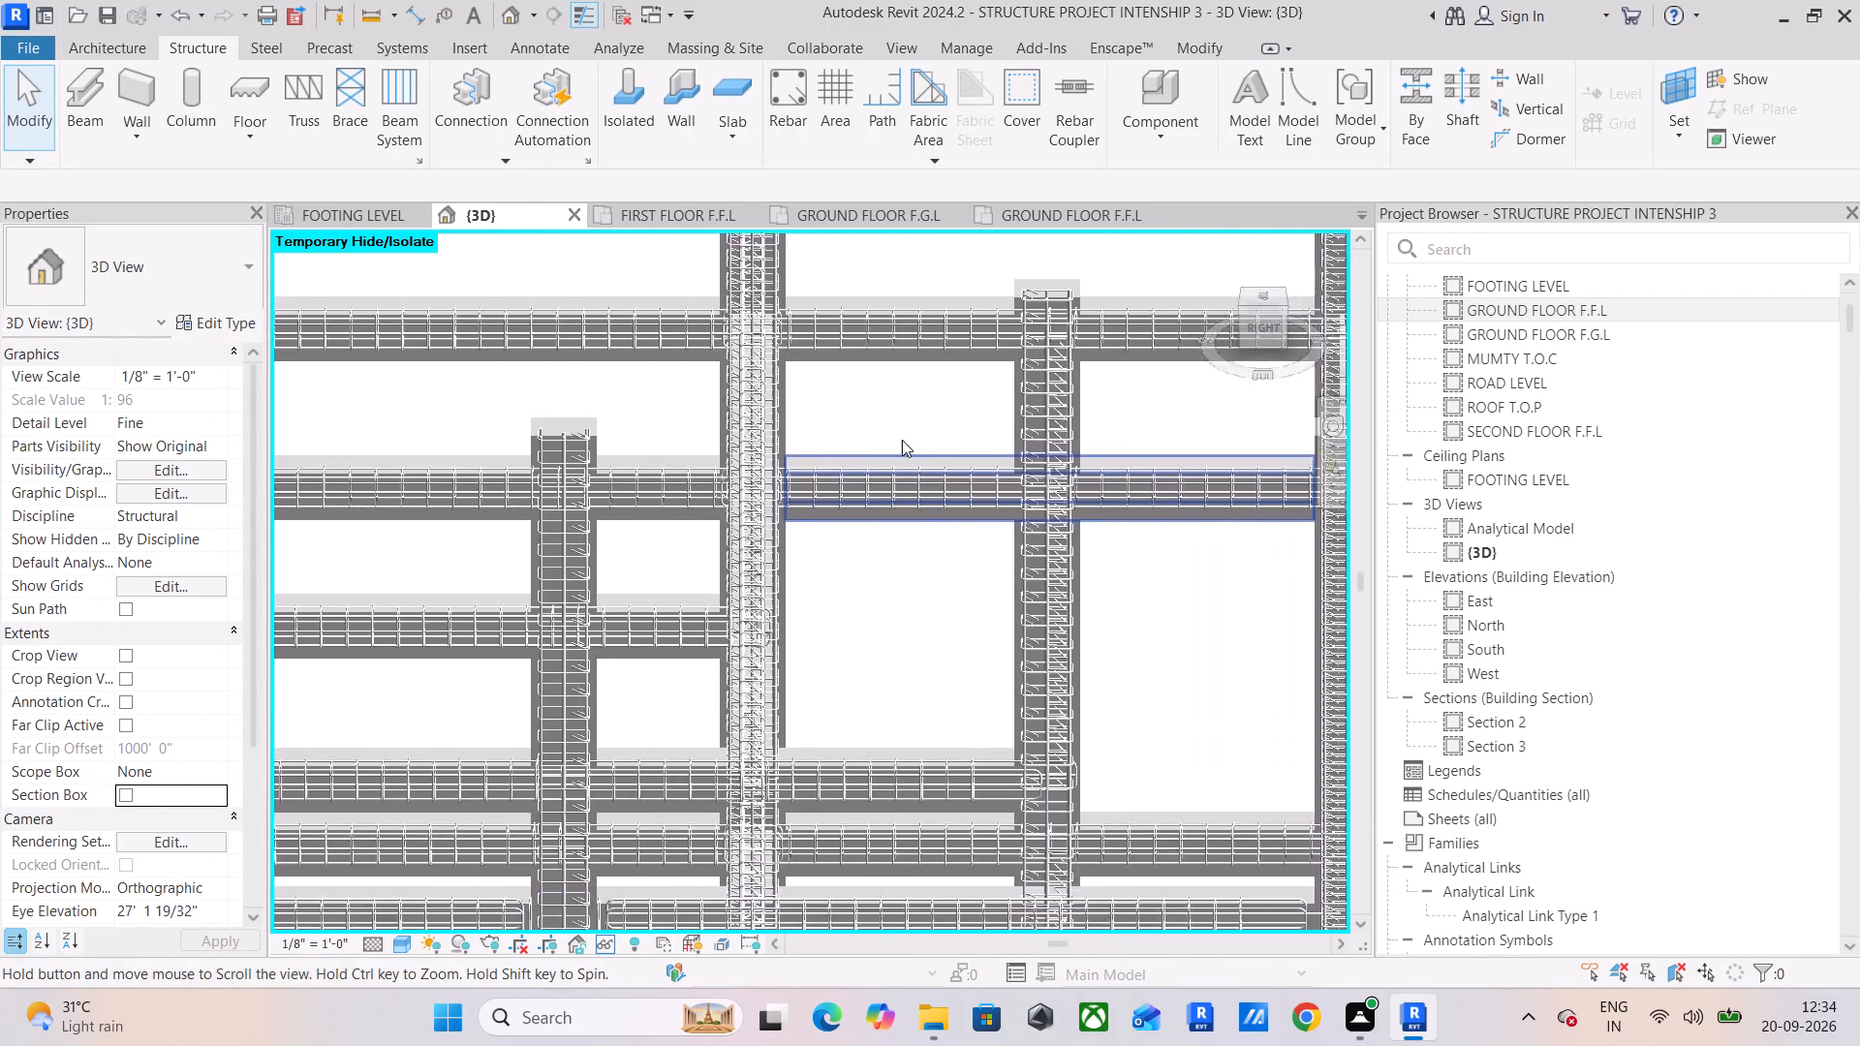
scroll(1040, 456, up, 5)
middle_drag(1084, 450, 587, 314)
scroll(1115, 304, up, 5)
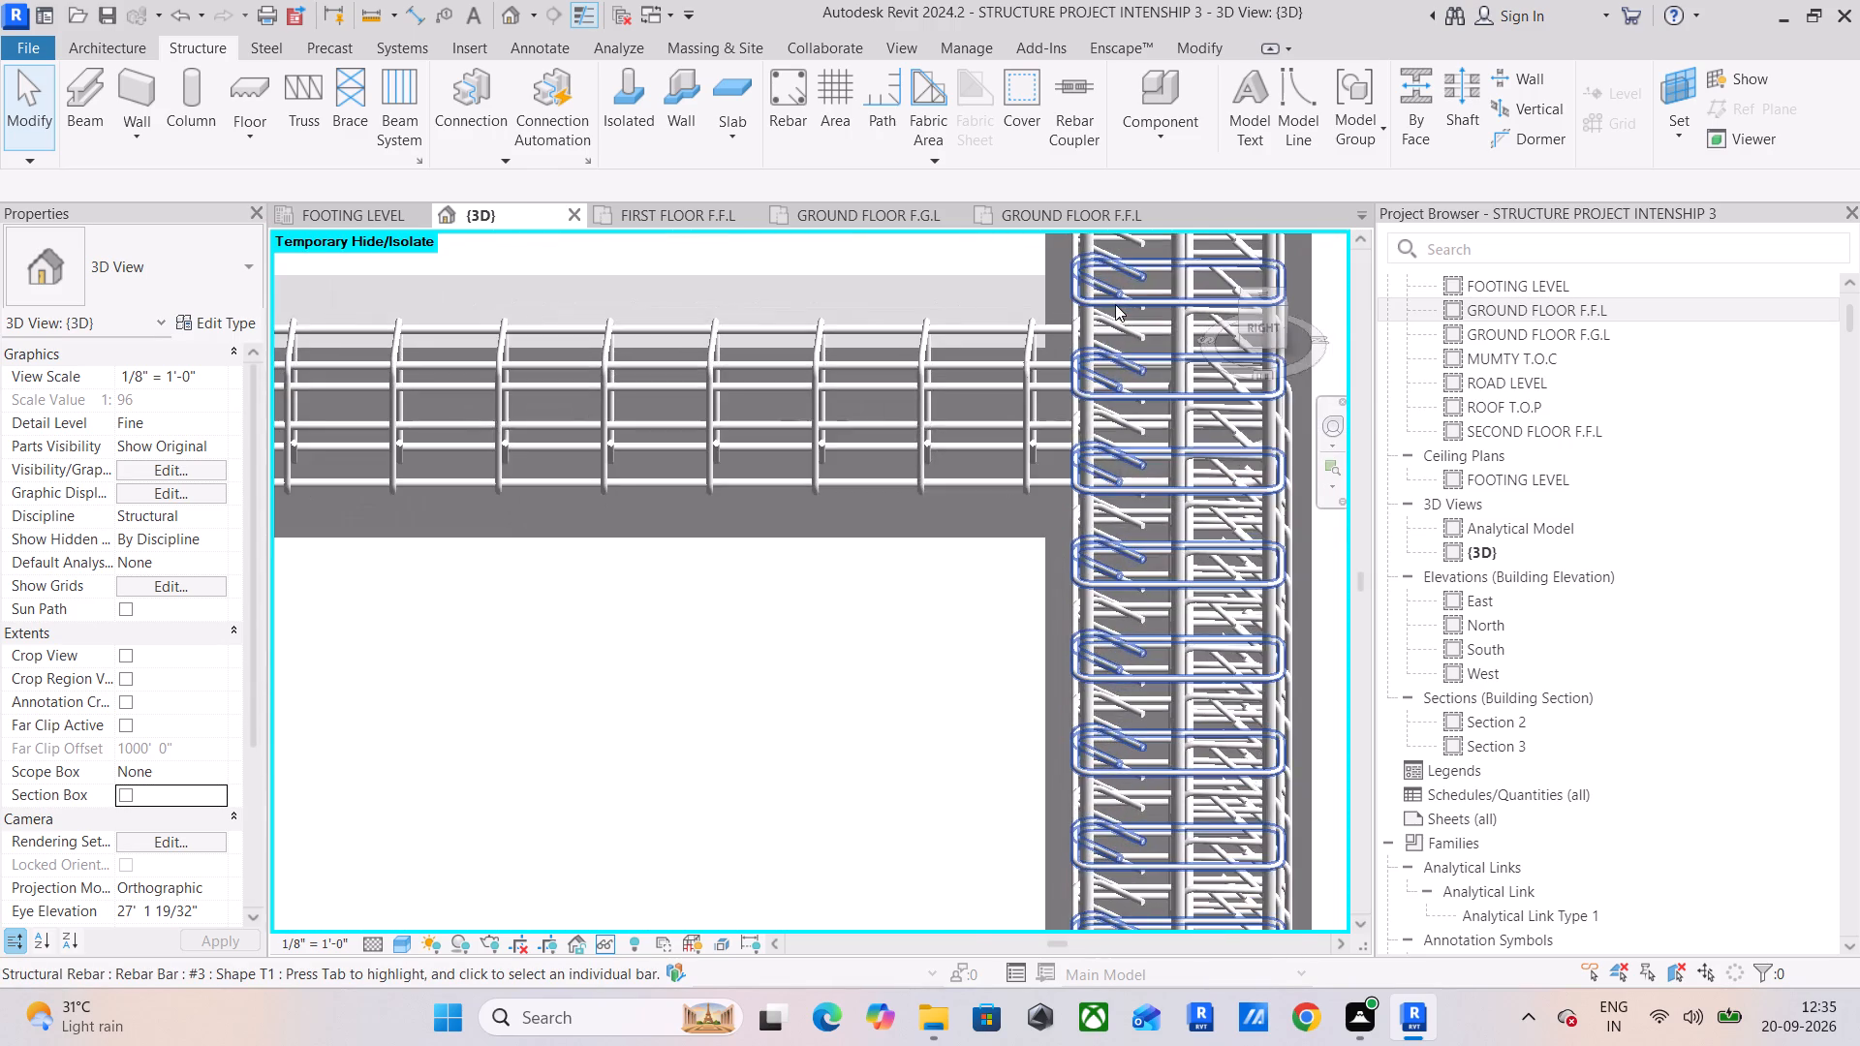
scroll(827, 361, down, 6)
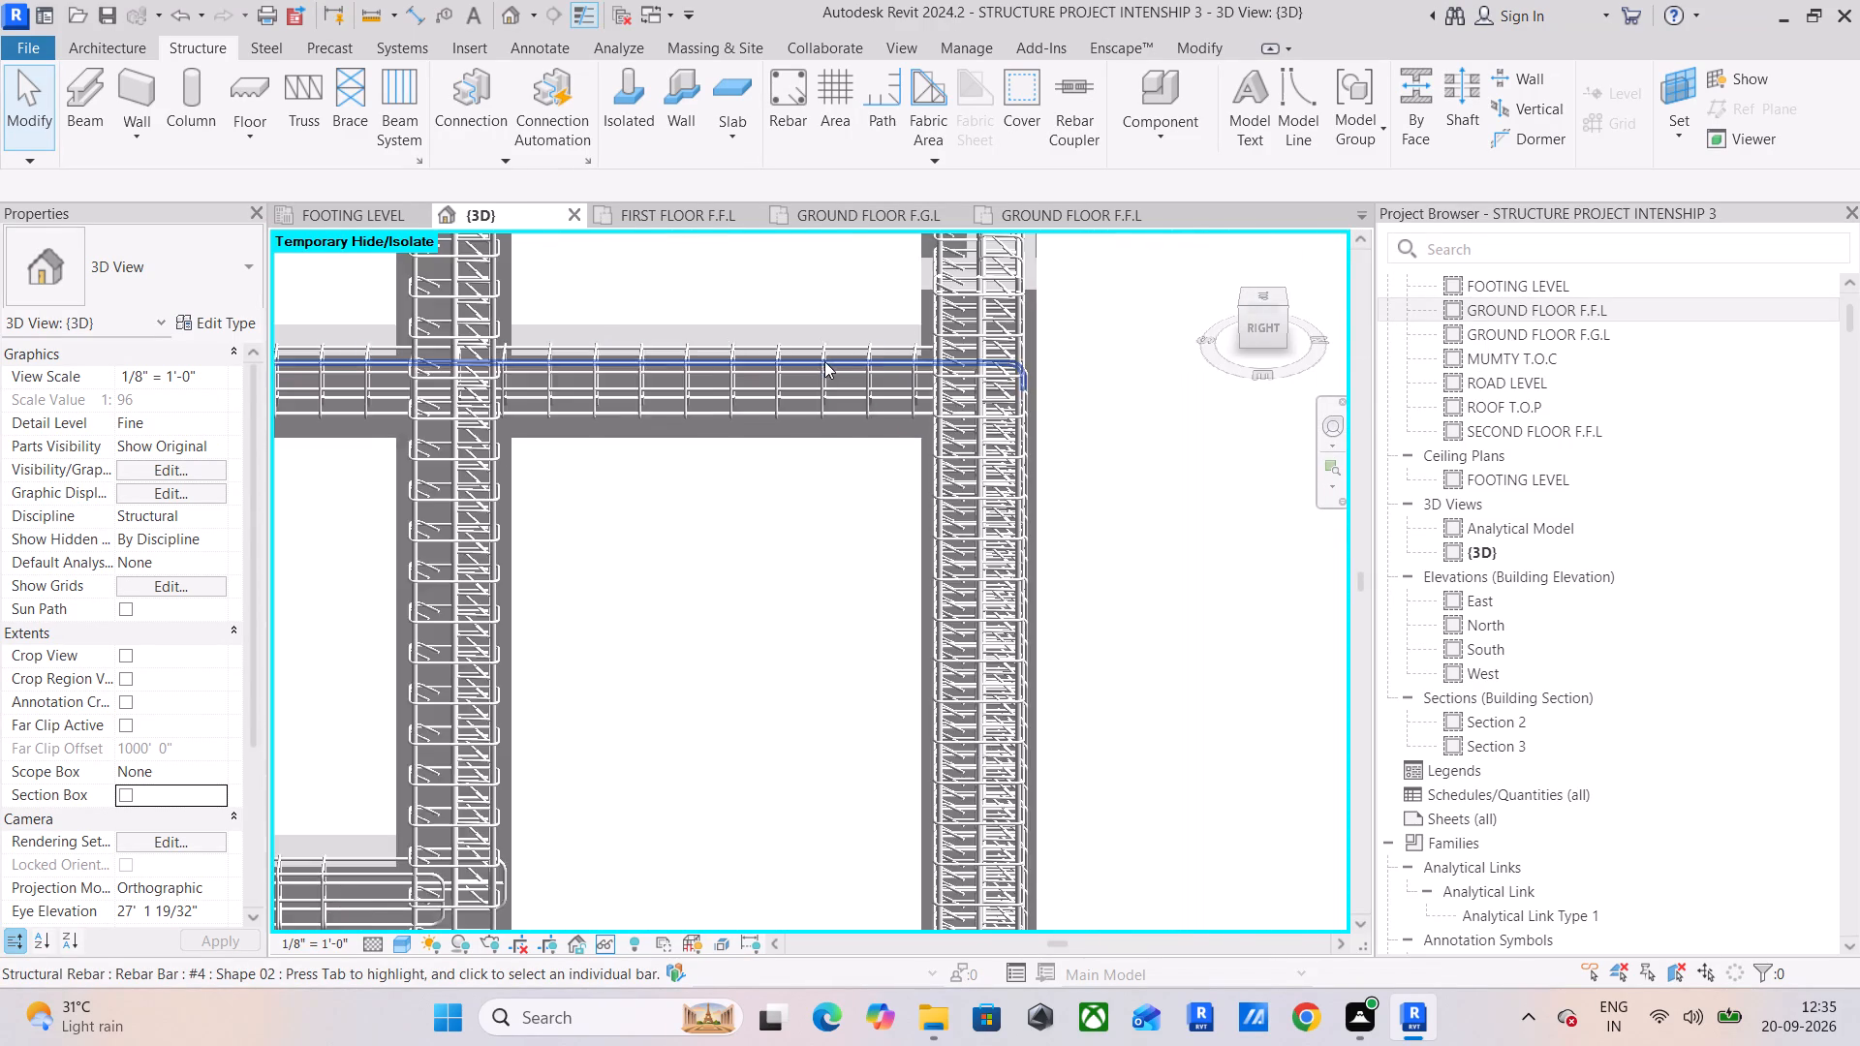
scroll(791, 365, down, 2)
middle_drag(790, 368, 1197, 381)
middle_drag(622, 369, 736, 380)
scroll(659, 407, up, 6)
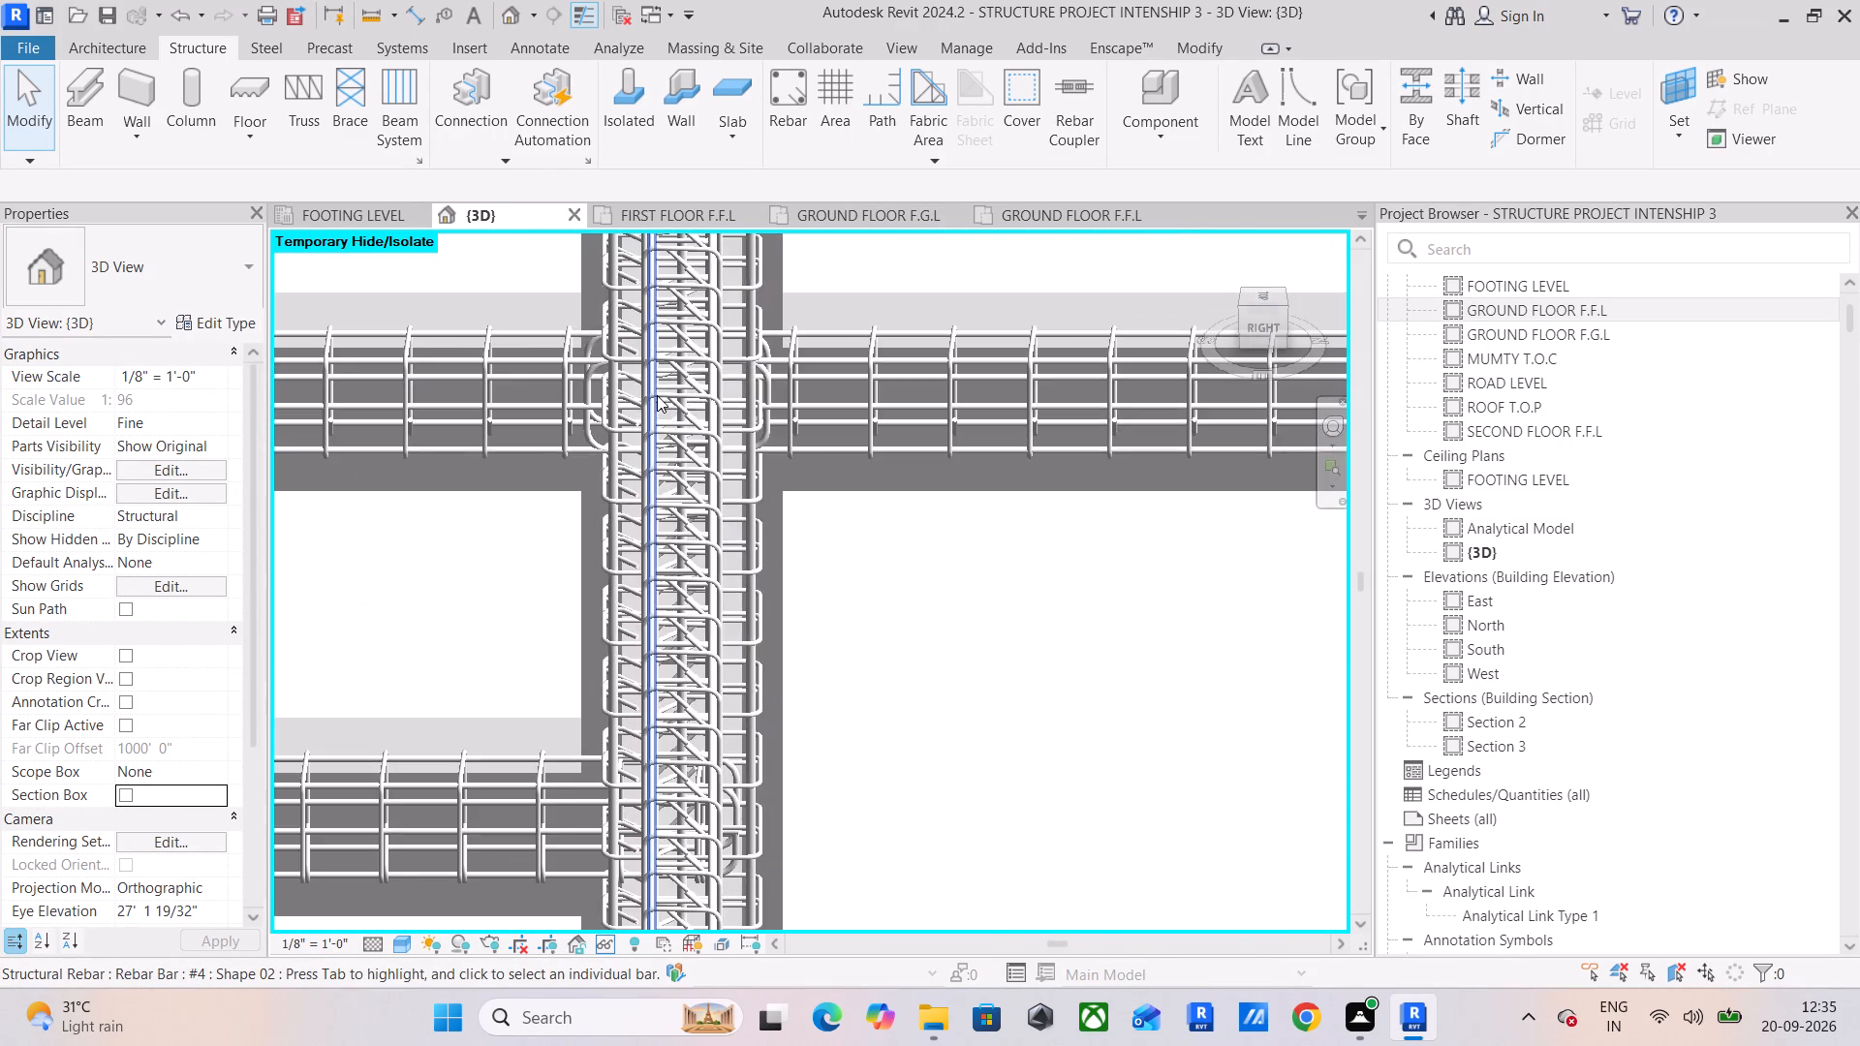
scroll(667, 376, up, 4)
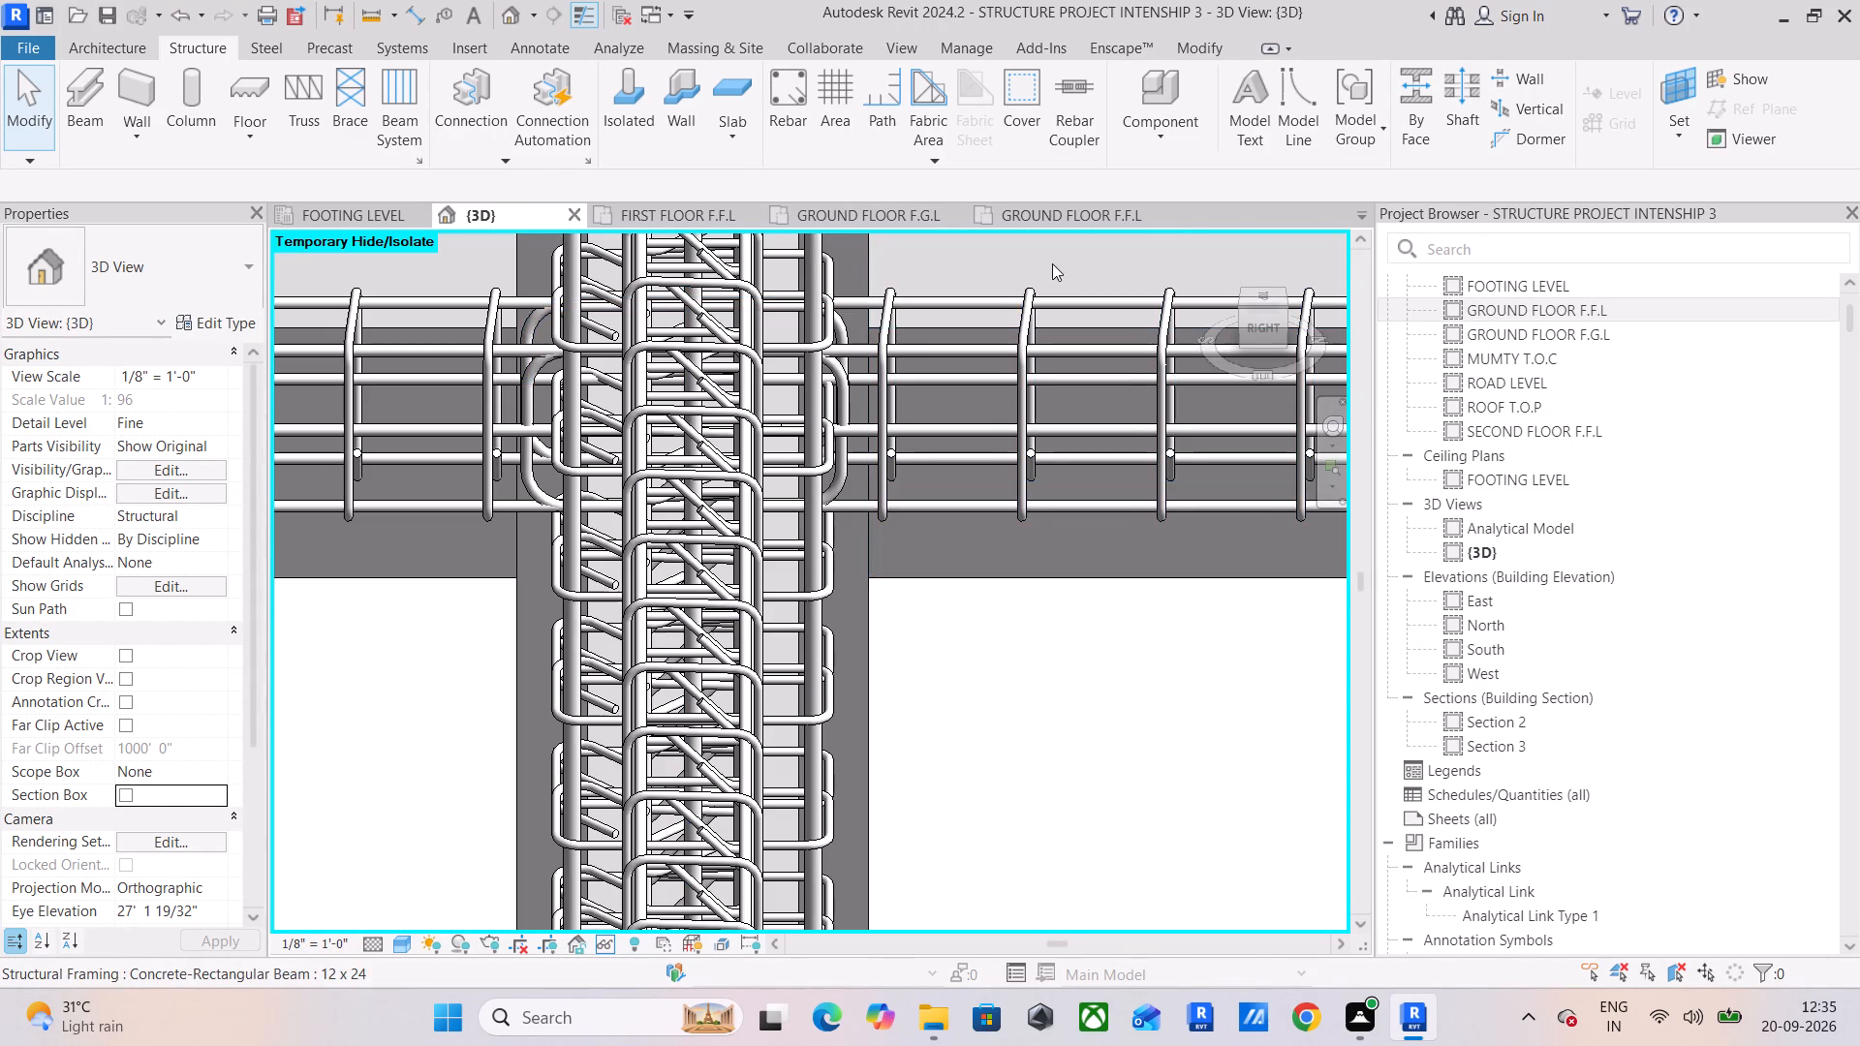
scroll(1049, 265, down, 4)
middle_drag(1022, 312, 905, 580)
Isolate the first-floor 12 x 24 concrete beam in a section box and examine its reinforcement at both end columns from the right side.
click(1002, 511)
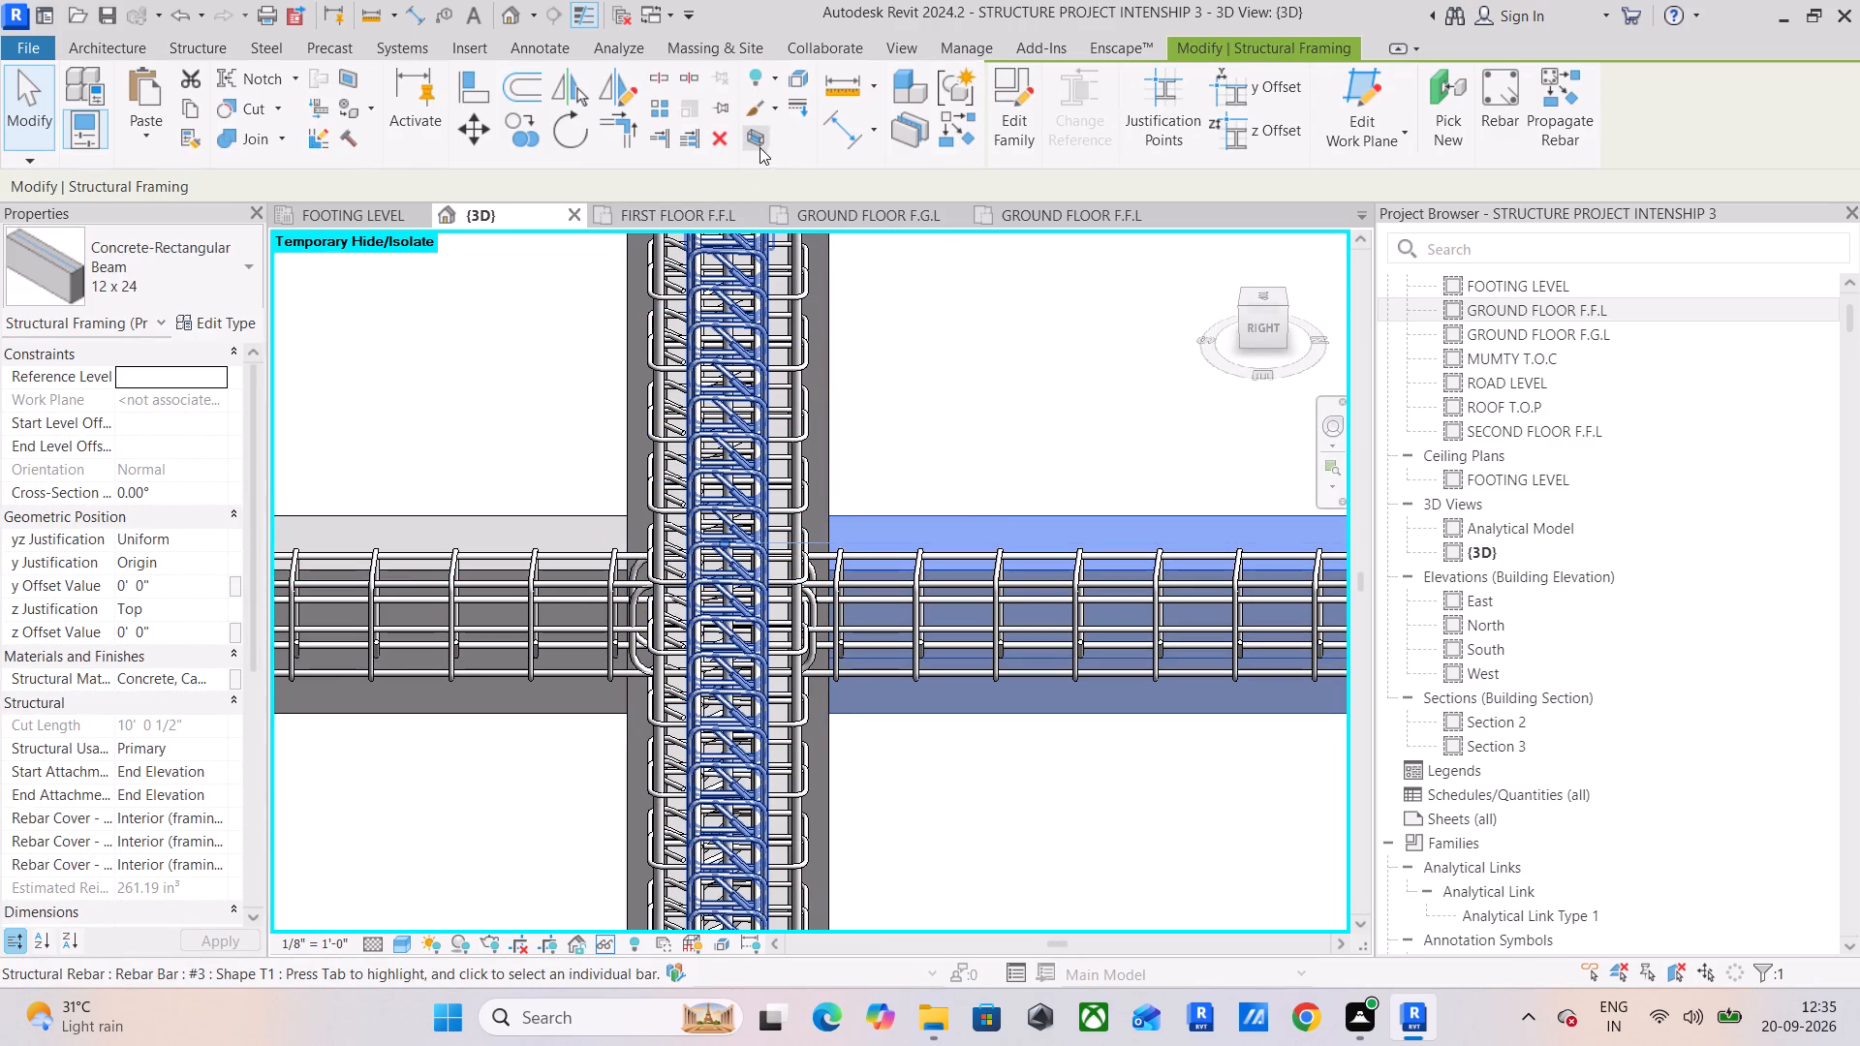
click(761, 145)
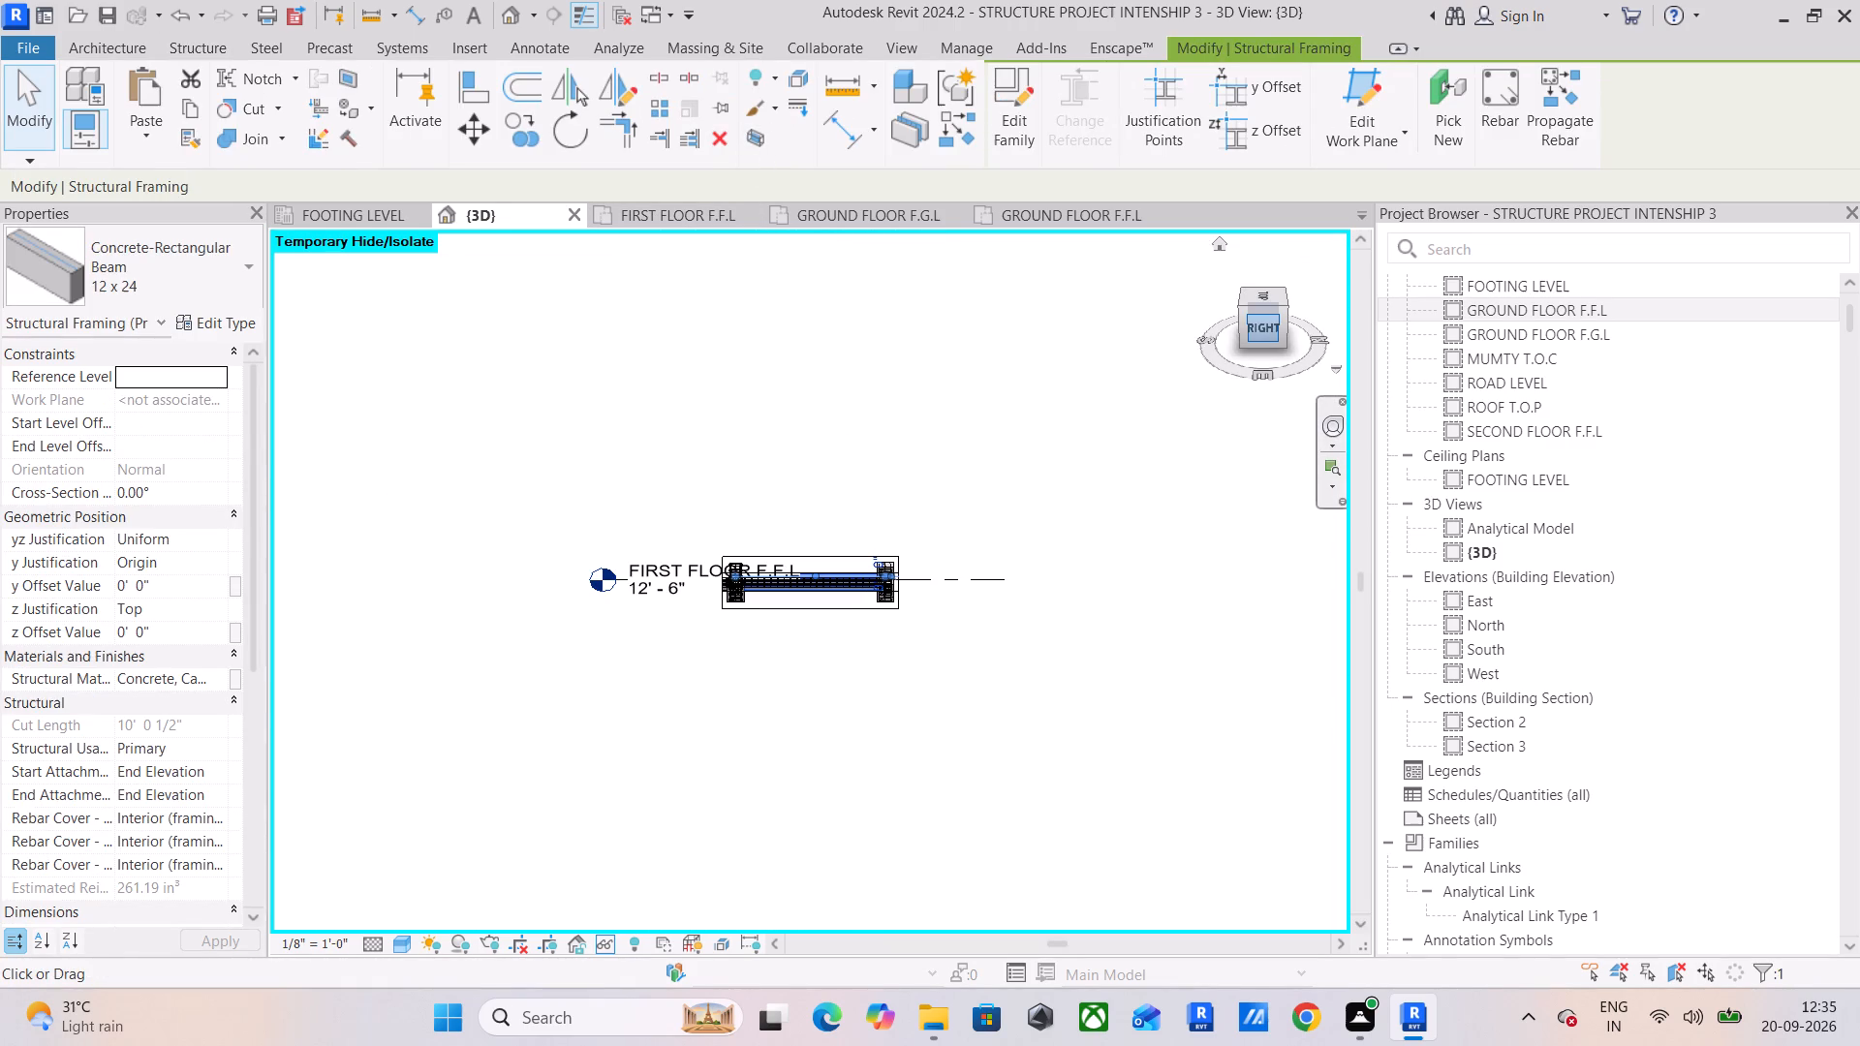
click(1250, 323)
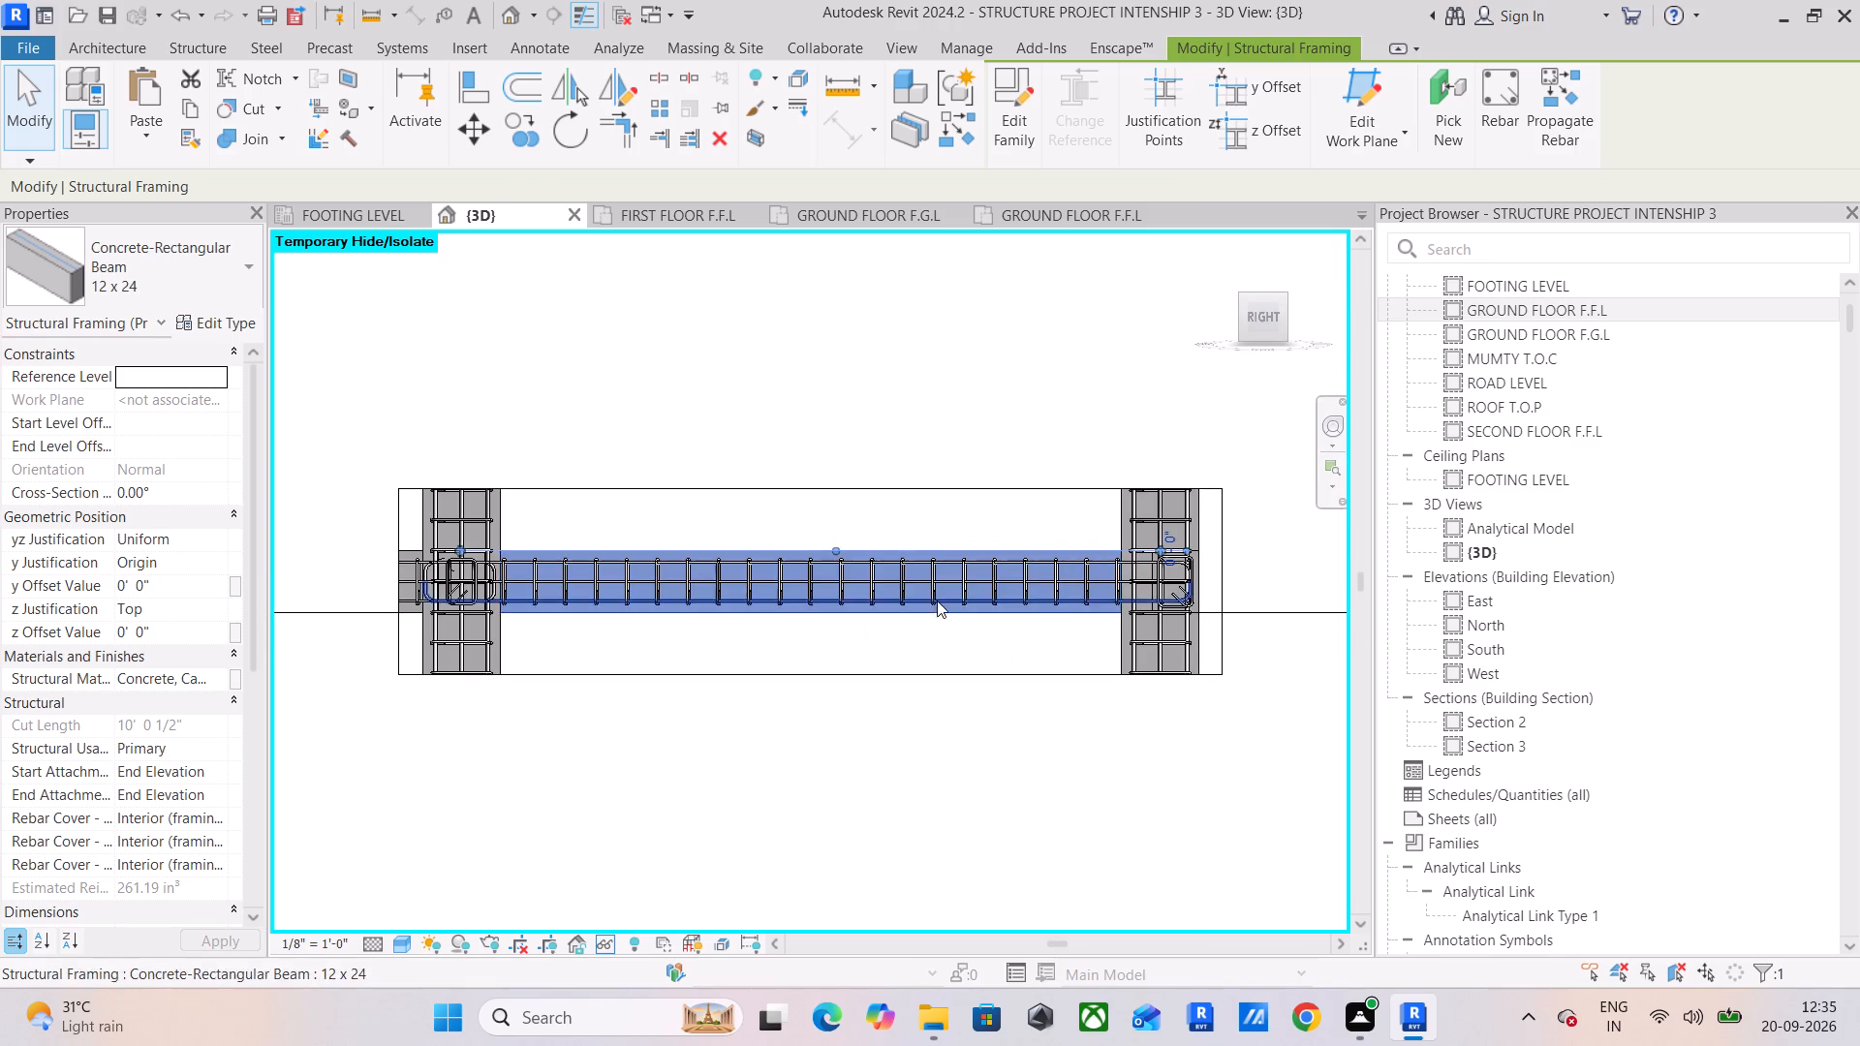
scroll(940, 598, up, 6)
middle_drag(847, 591, 405, 591)
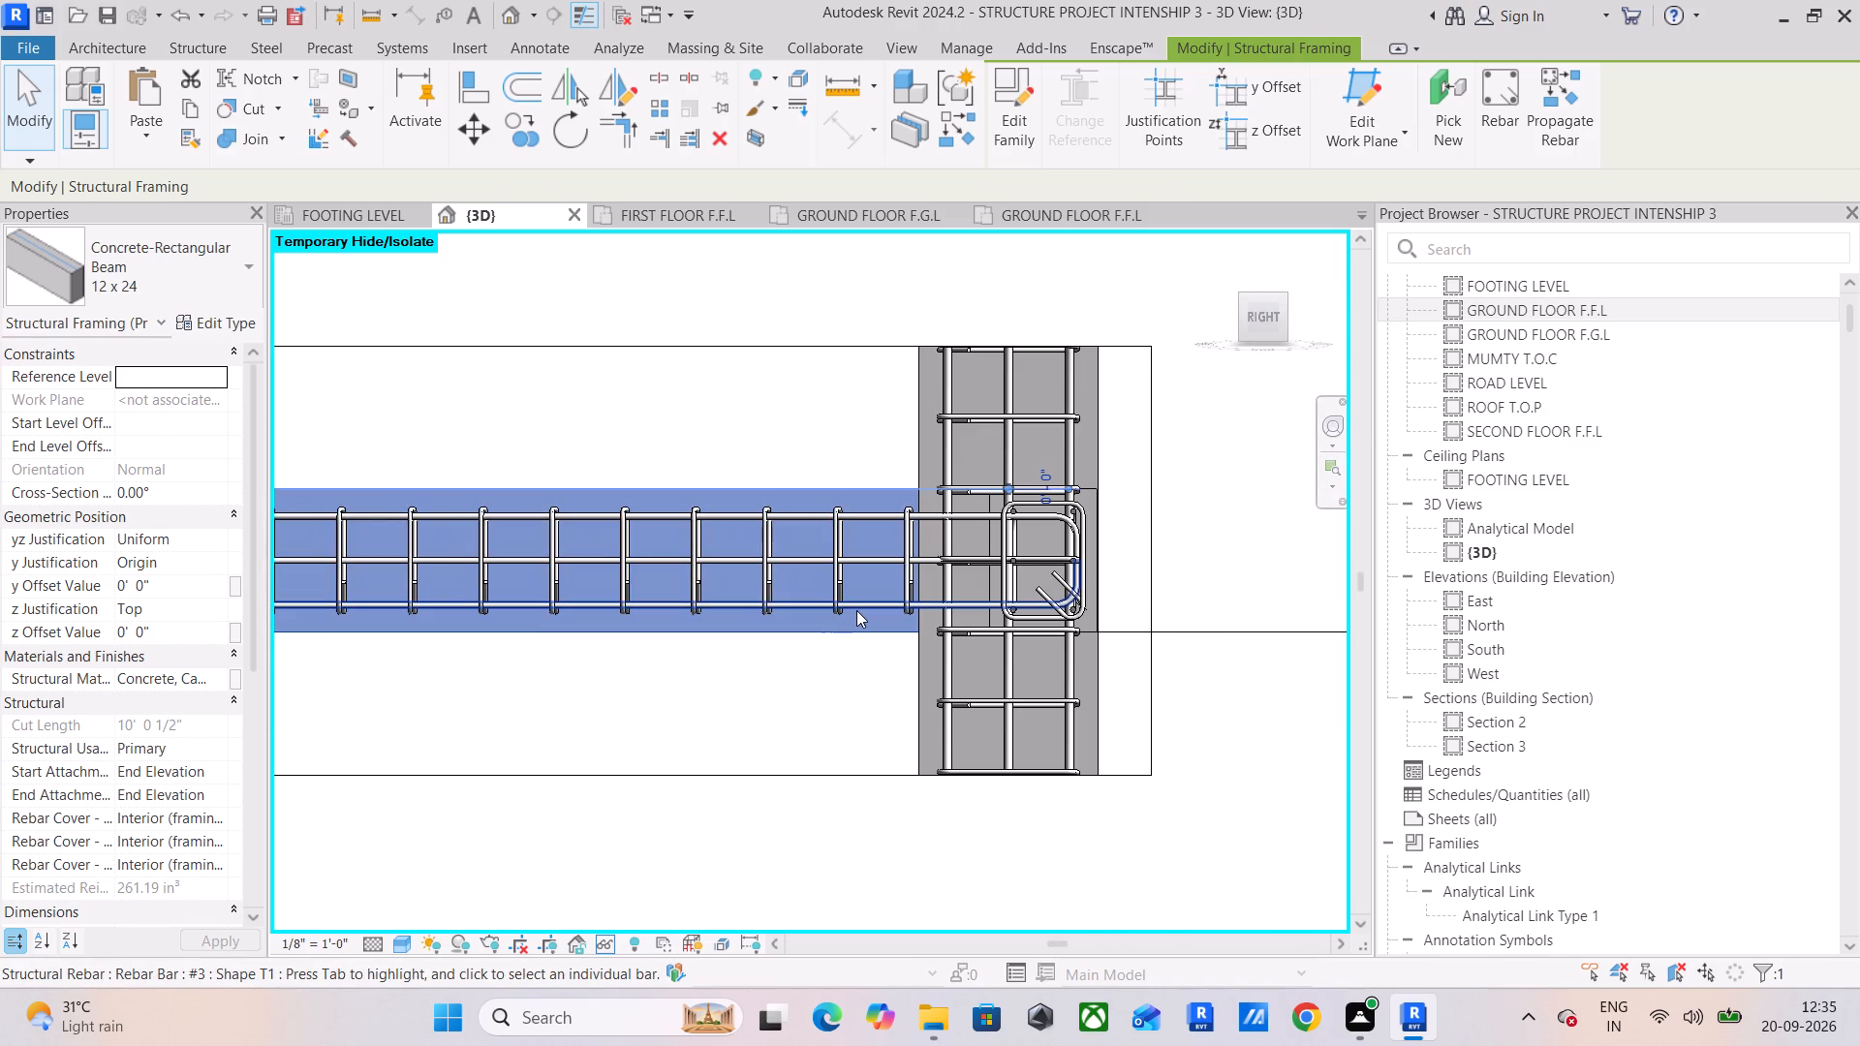
scroll(646, 589, down, 4)
middle_drag(646, 589, 1257, 566)
scroll(480, 555, up, 6)
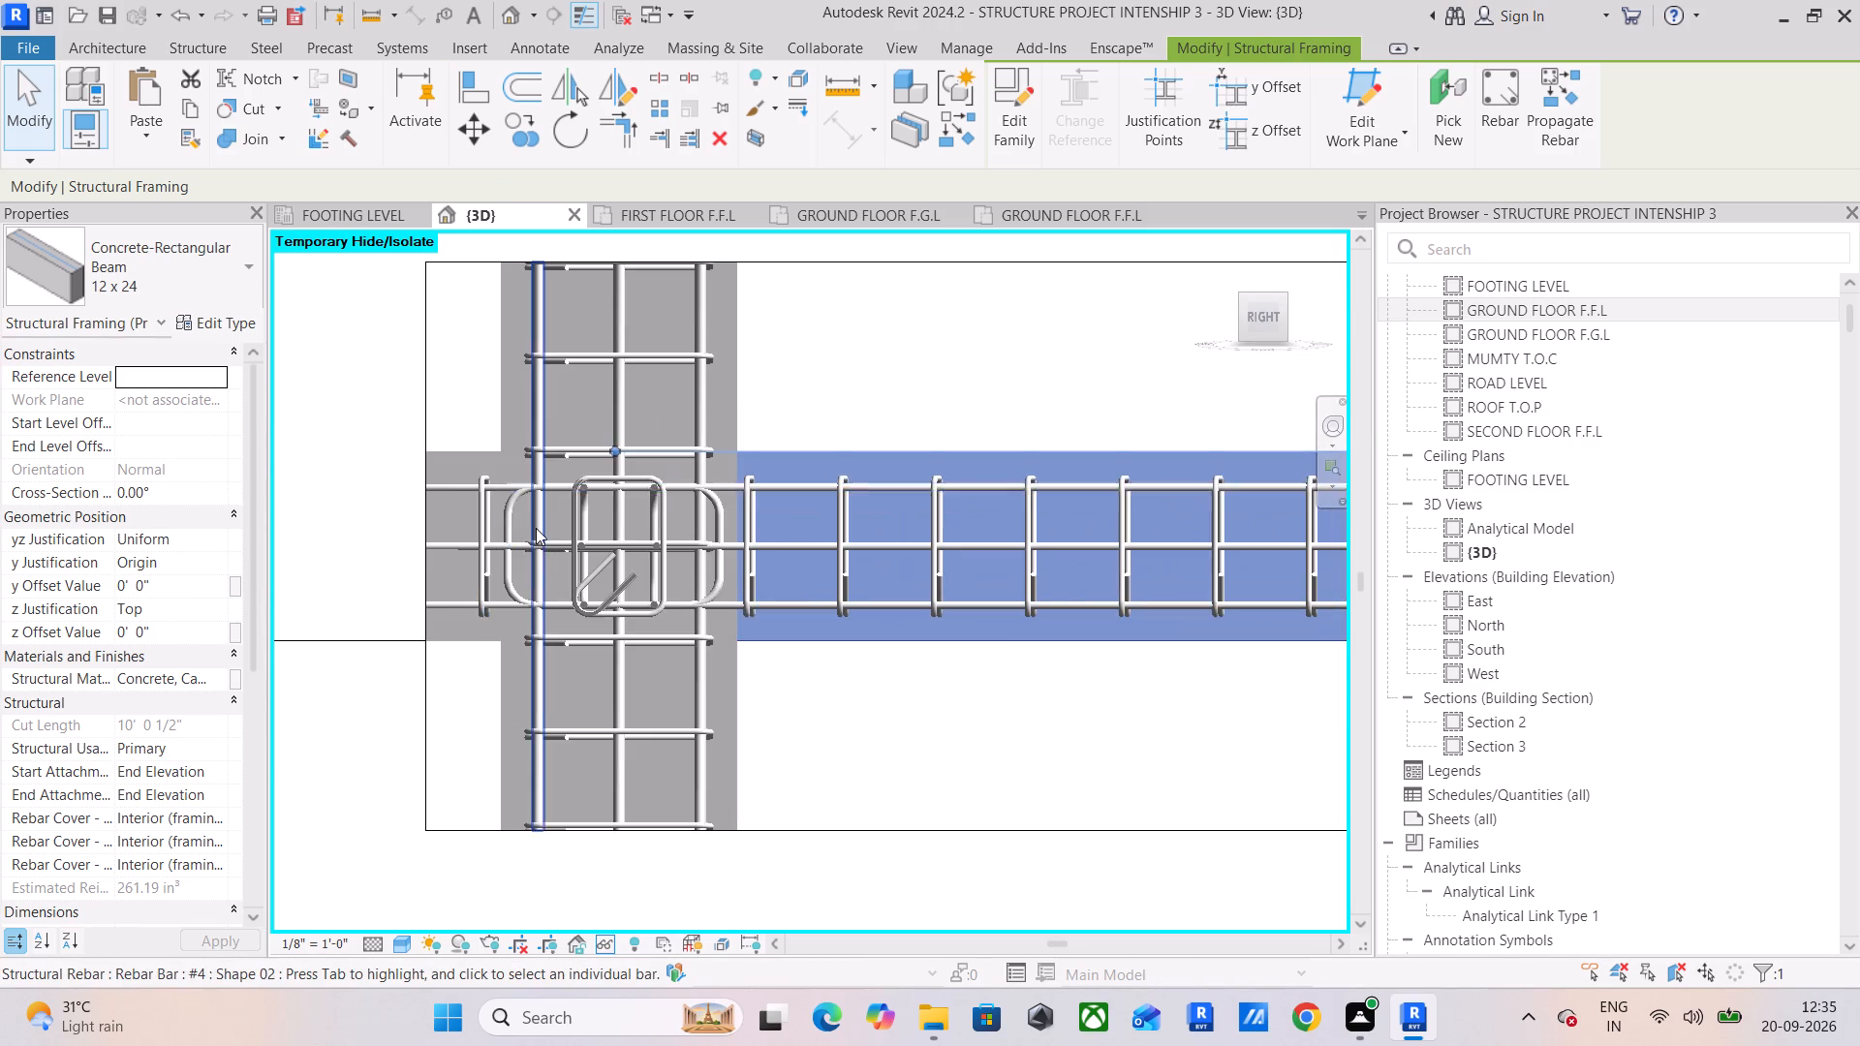
scroll(539, 524, up, 5)
scroll(589, 499, down, 5)
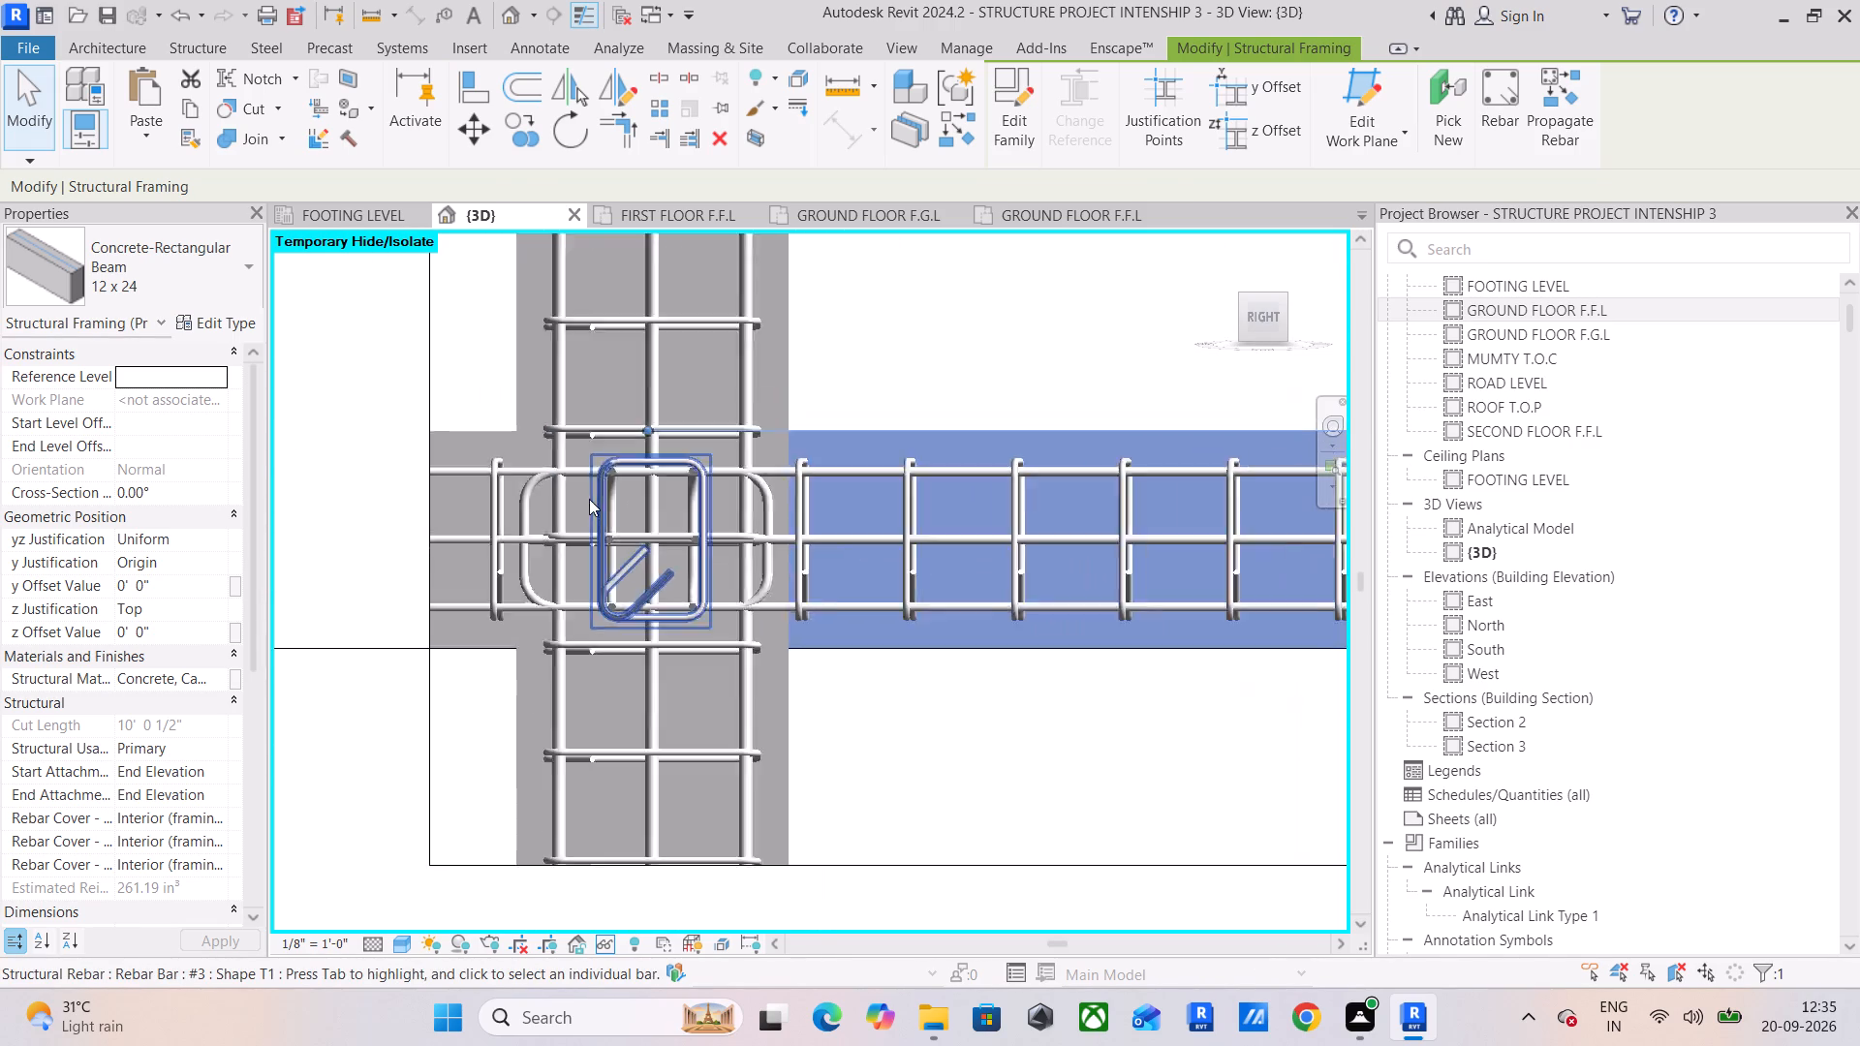
scroll(589, 499, down, 5)
click(1067, 317)
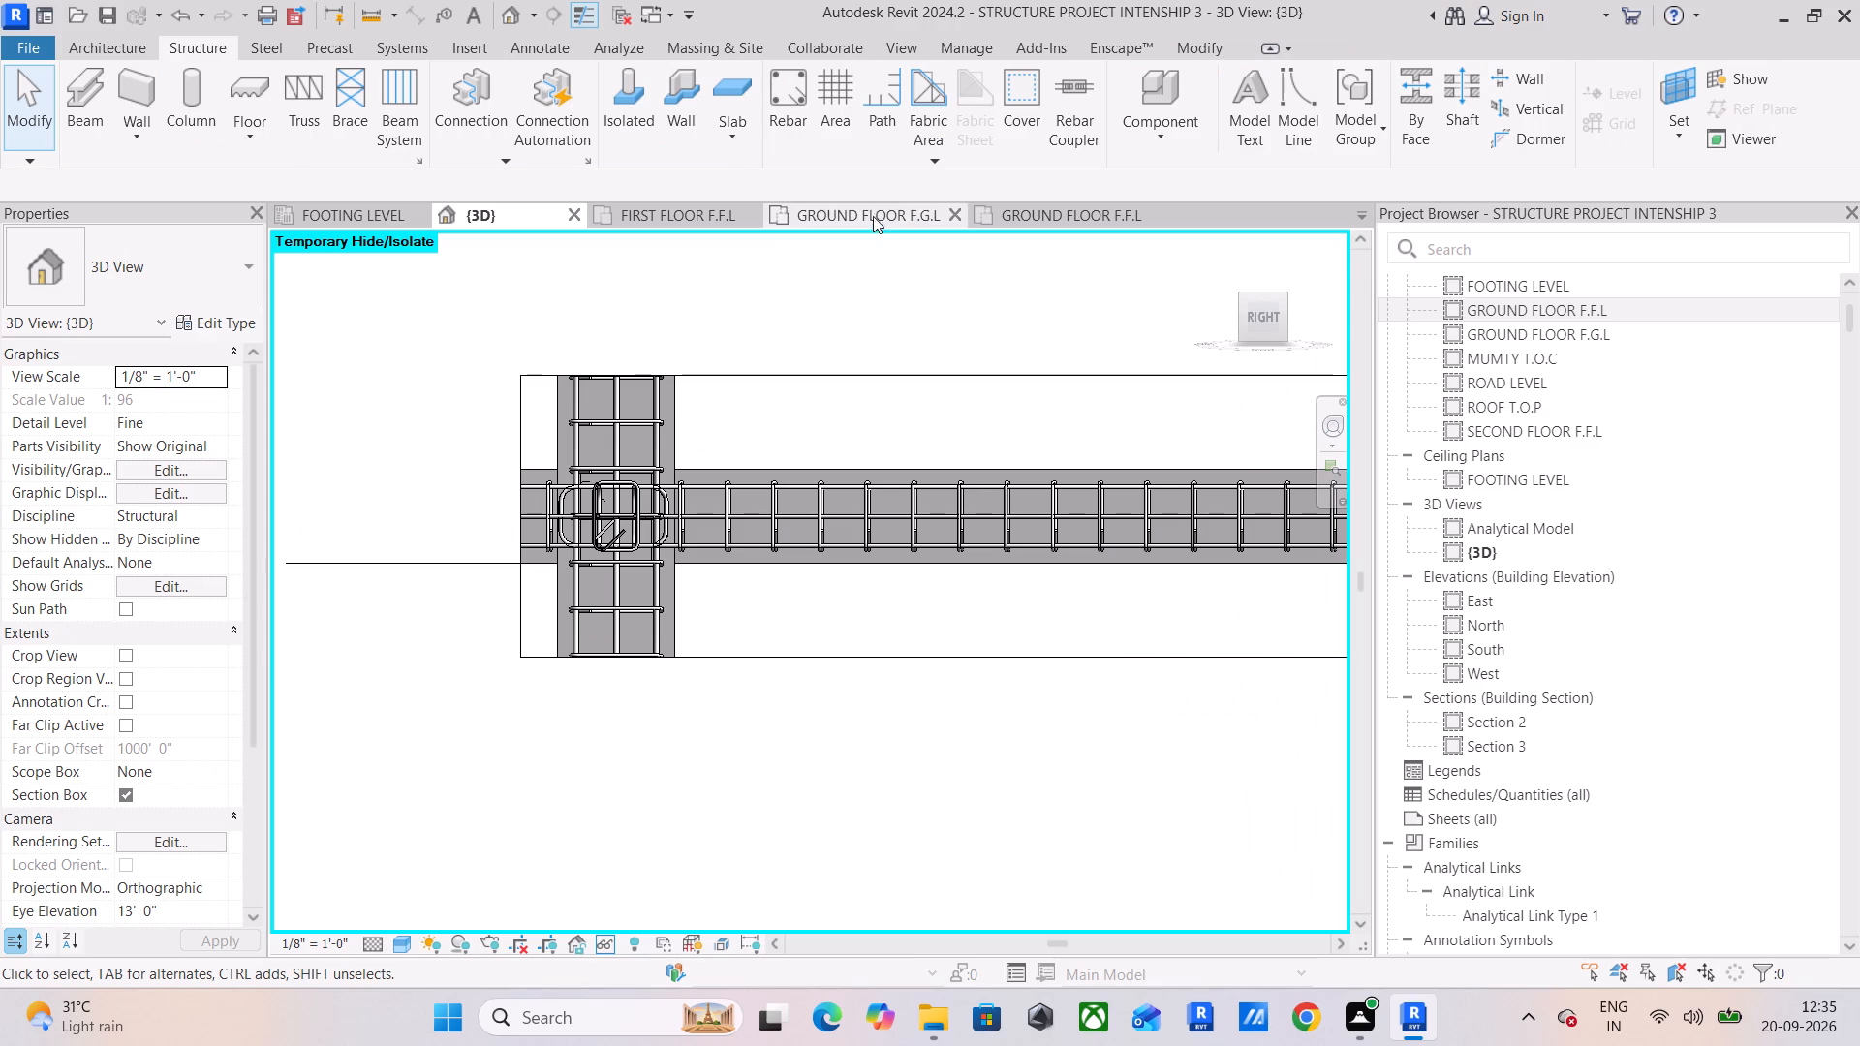
Turn off the section box, then isolate the second-floor 12 x 24 beam spanning the middle column in a new one, viewed from the right side.
click(122, 794)
scroll(820, 561, down, 5)
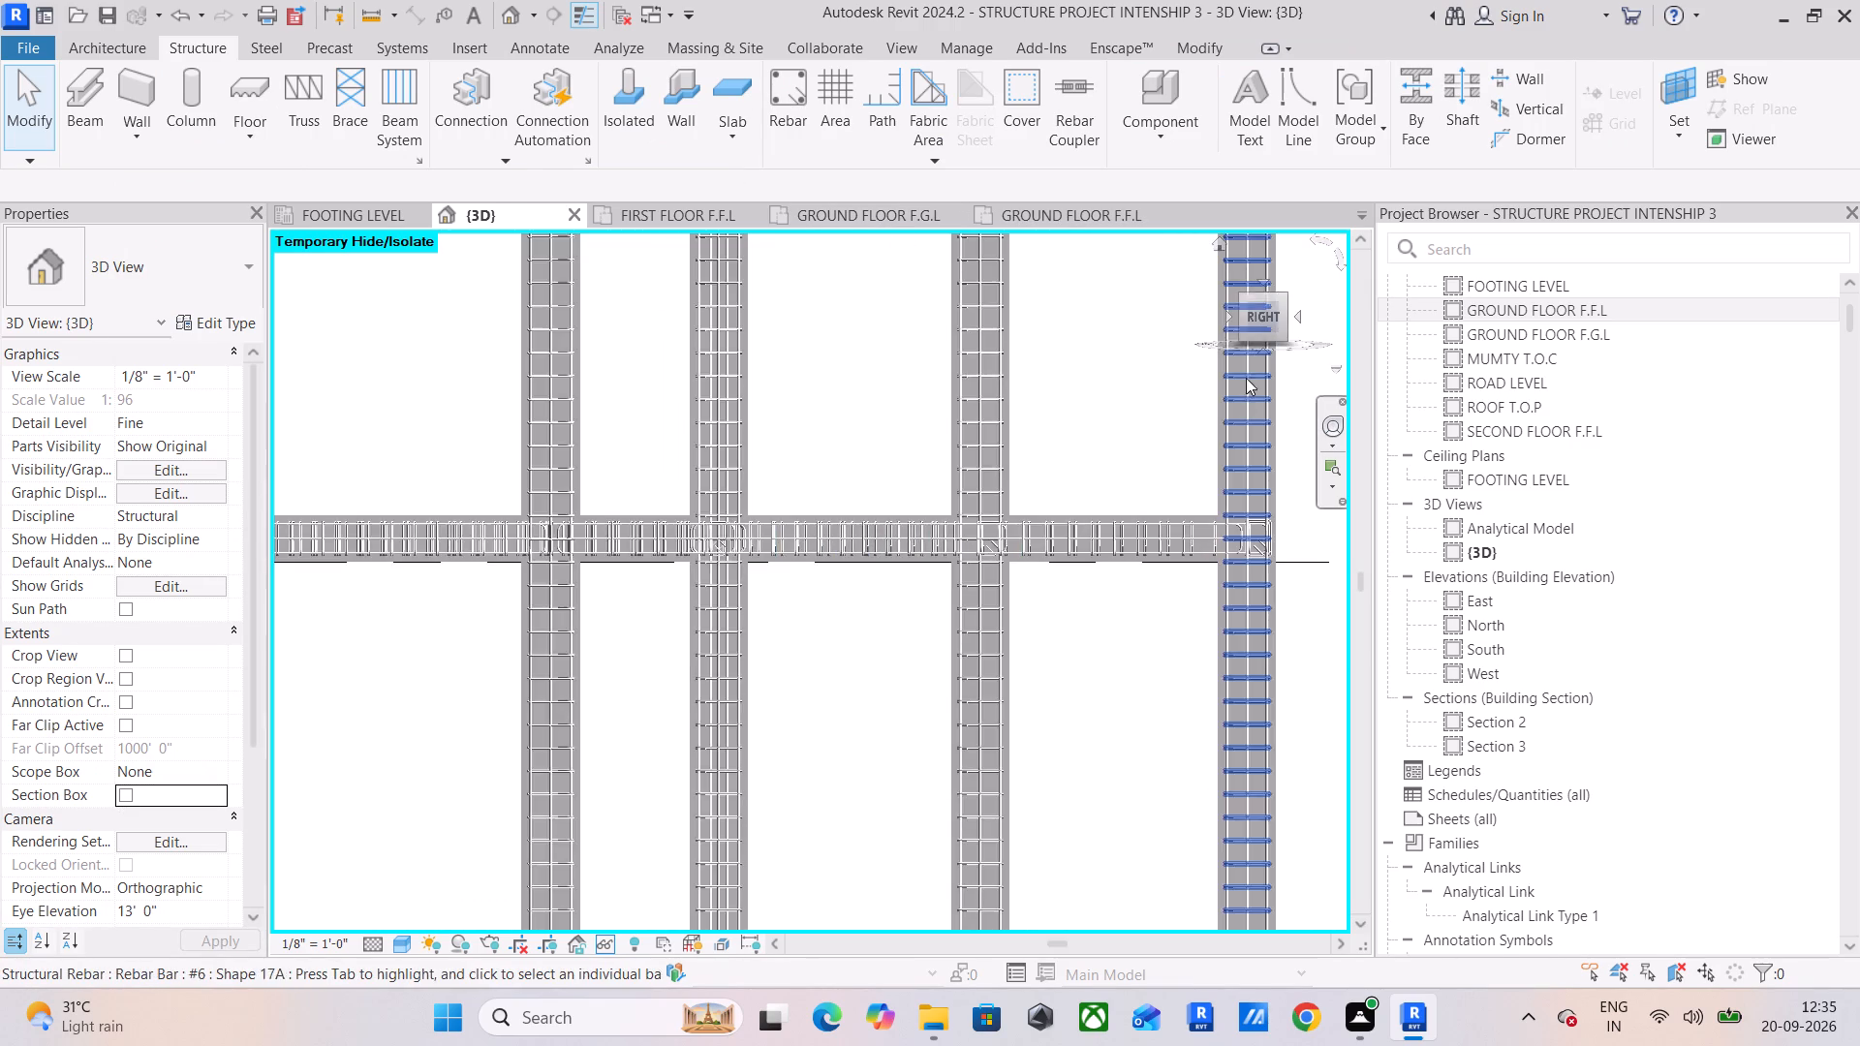
drag(1268, 326, 1255, 367)
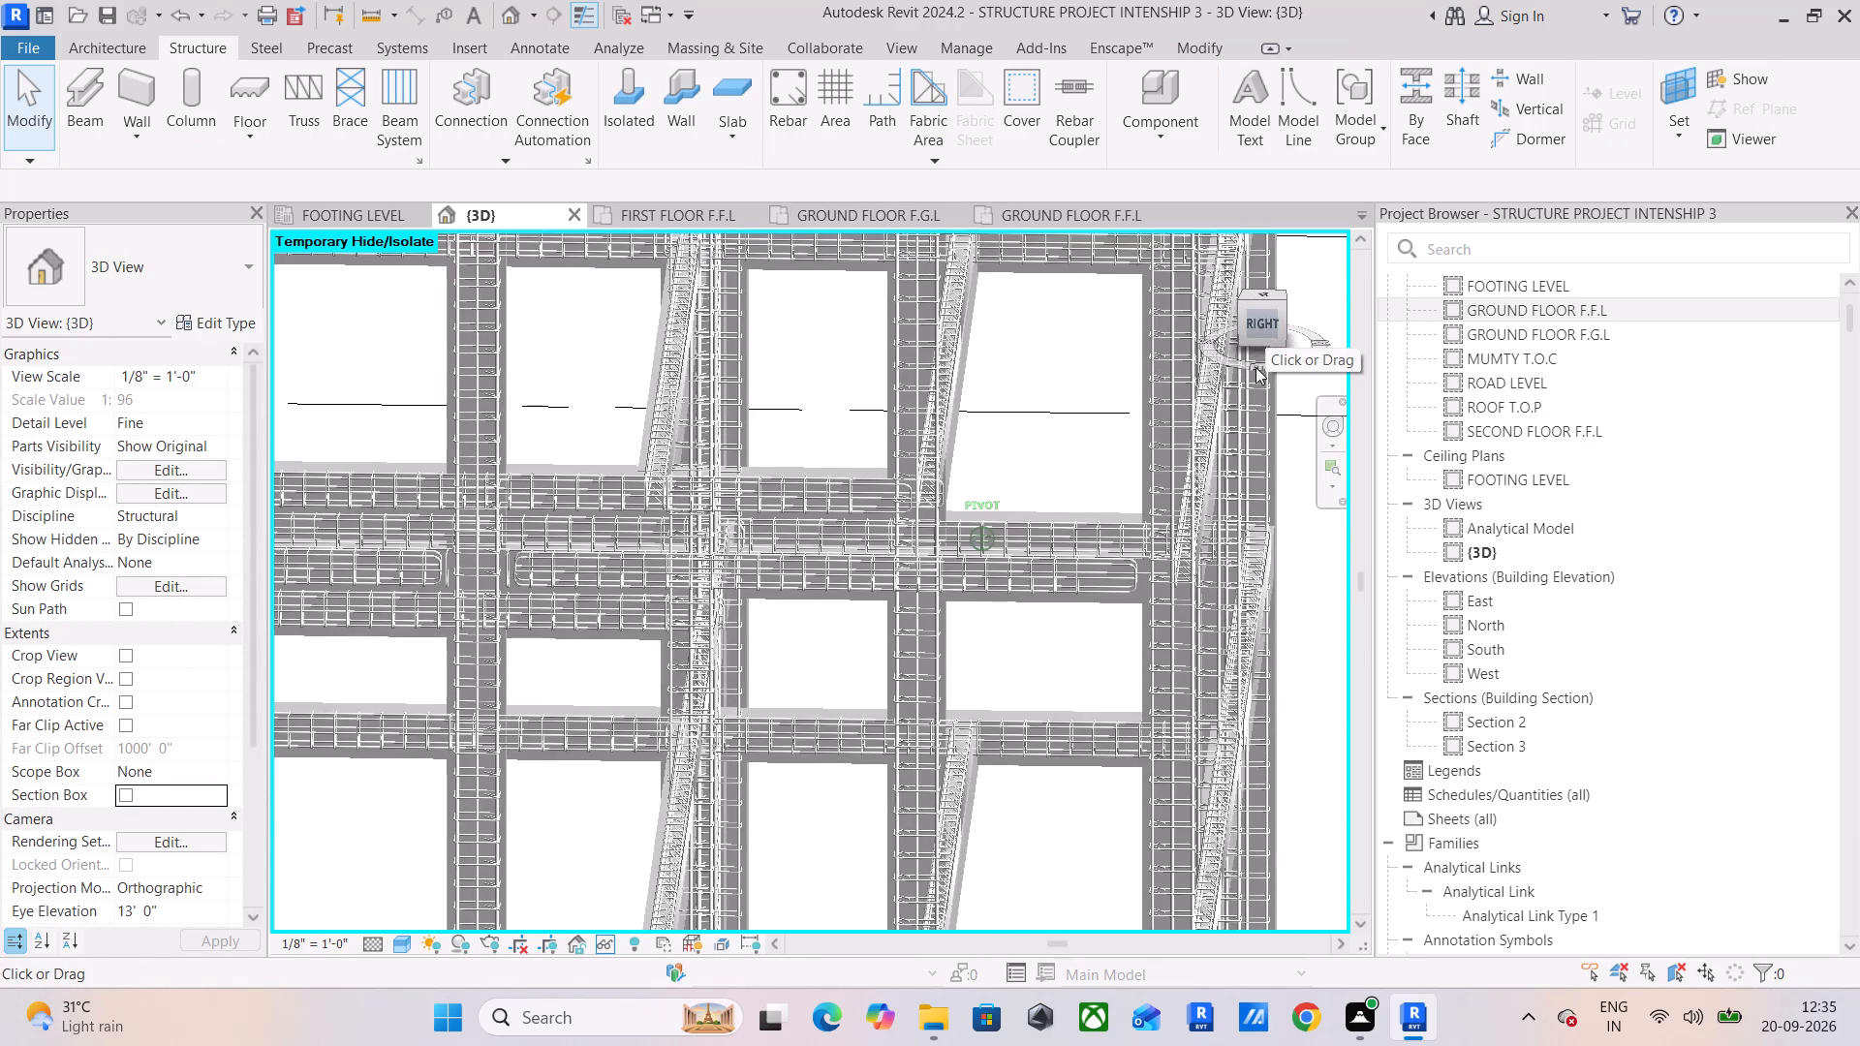
drag(1255, 367, 1255, 389)
scroll(1215, 421, down, 3)
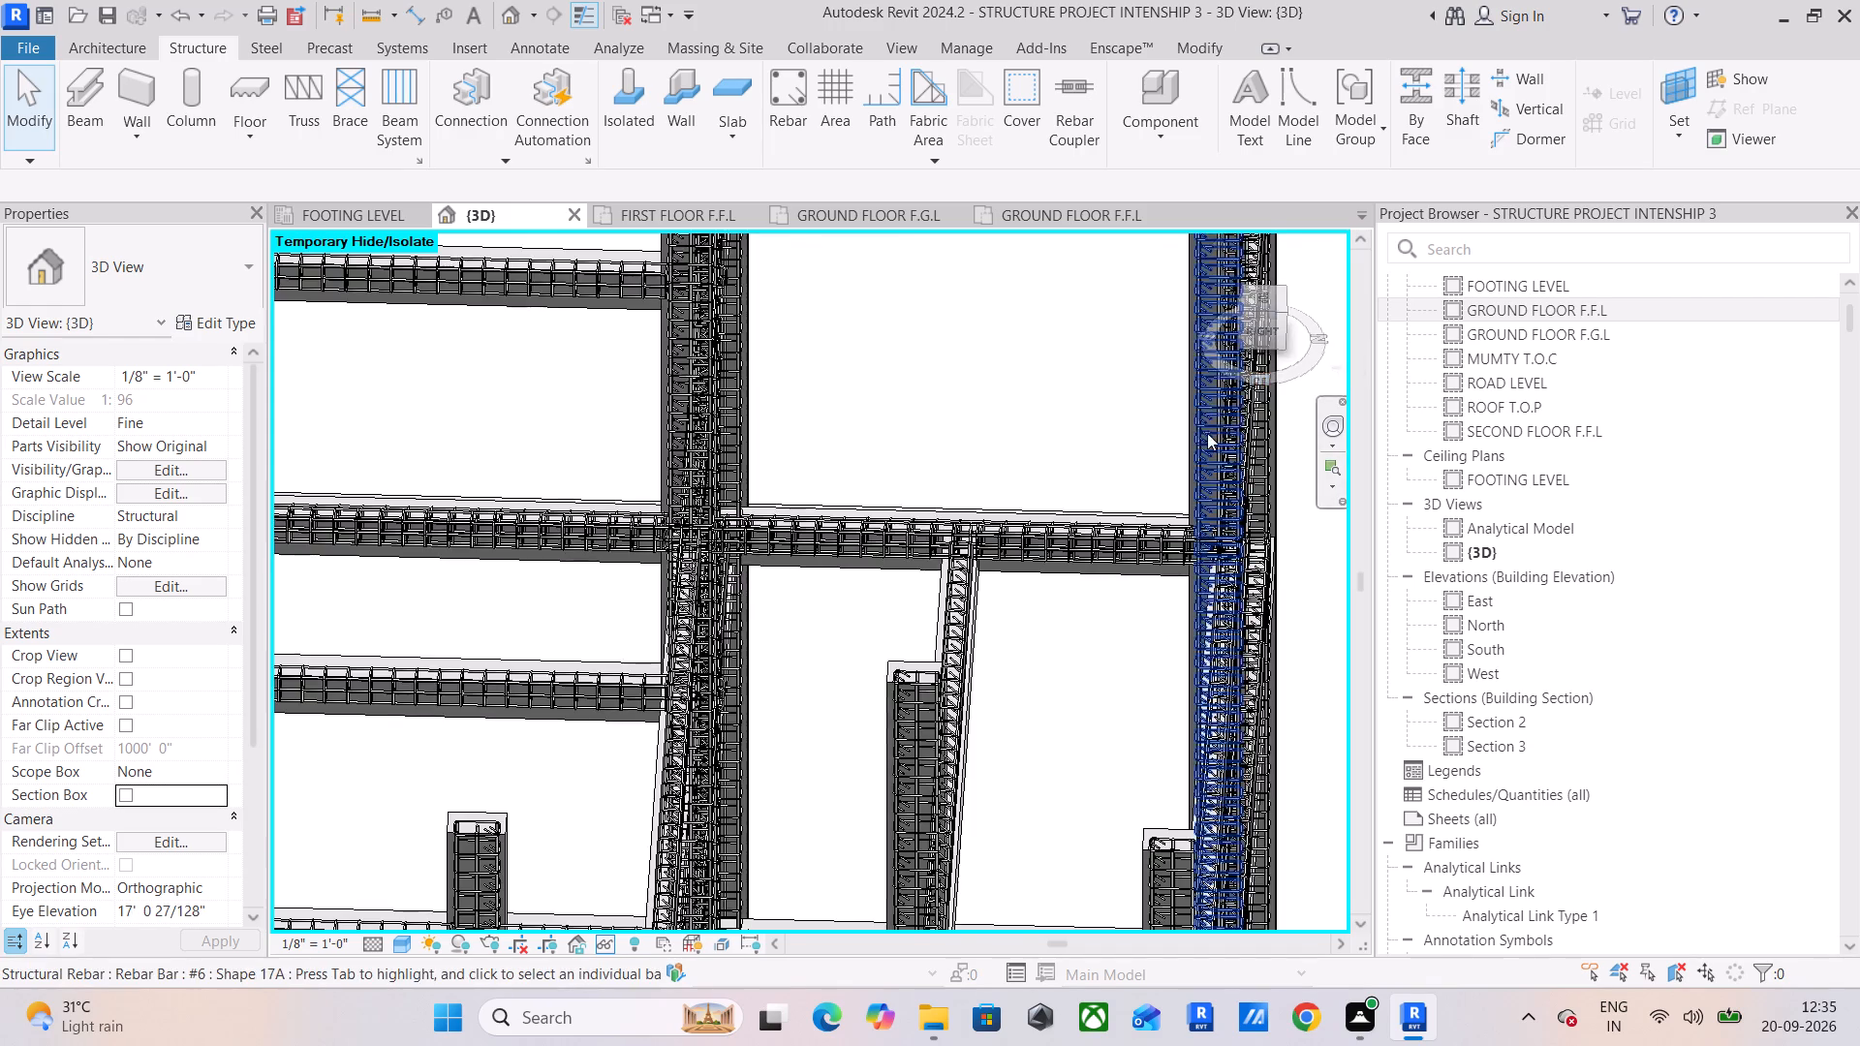
scroll(1207, 433, down, 3)
middle_drag(1108, 451, 967, 600)
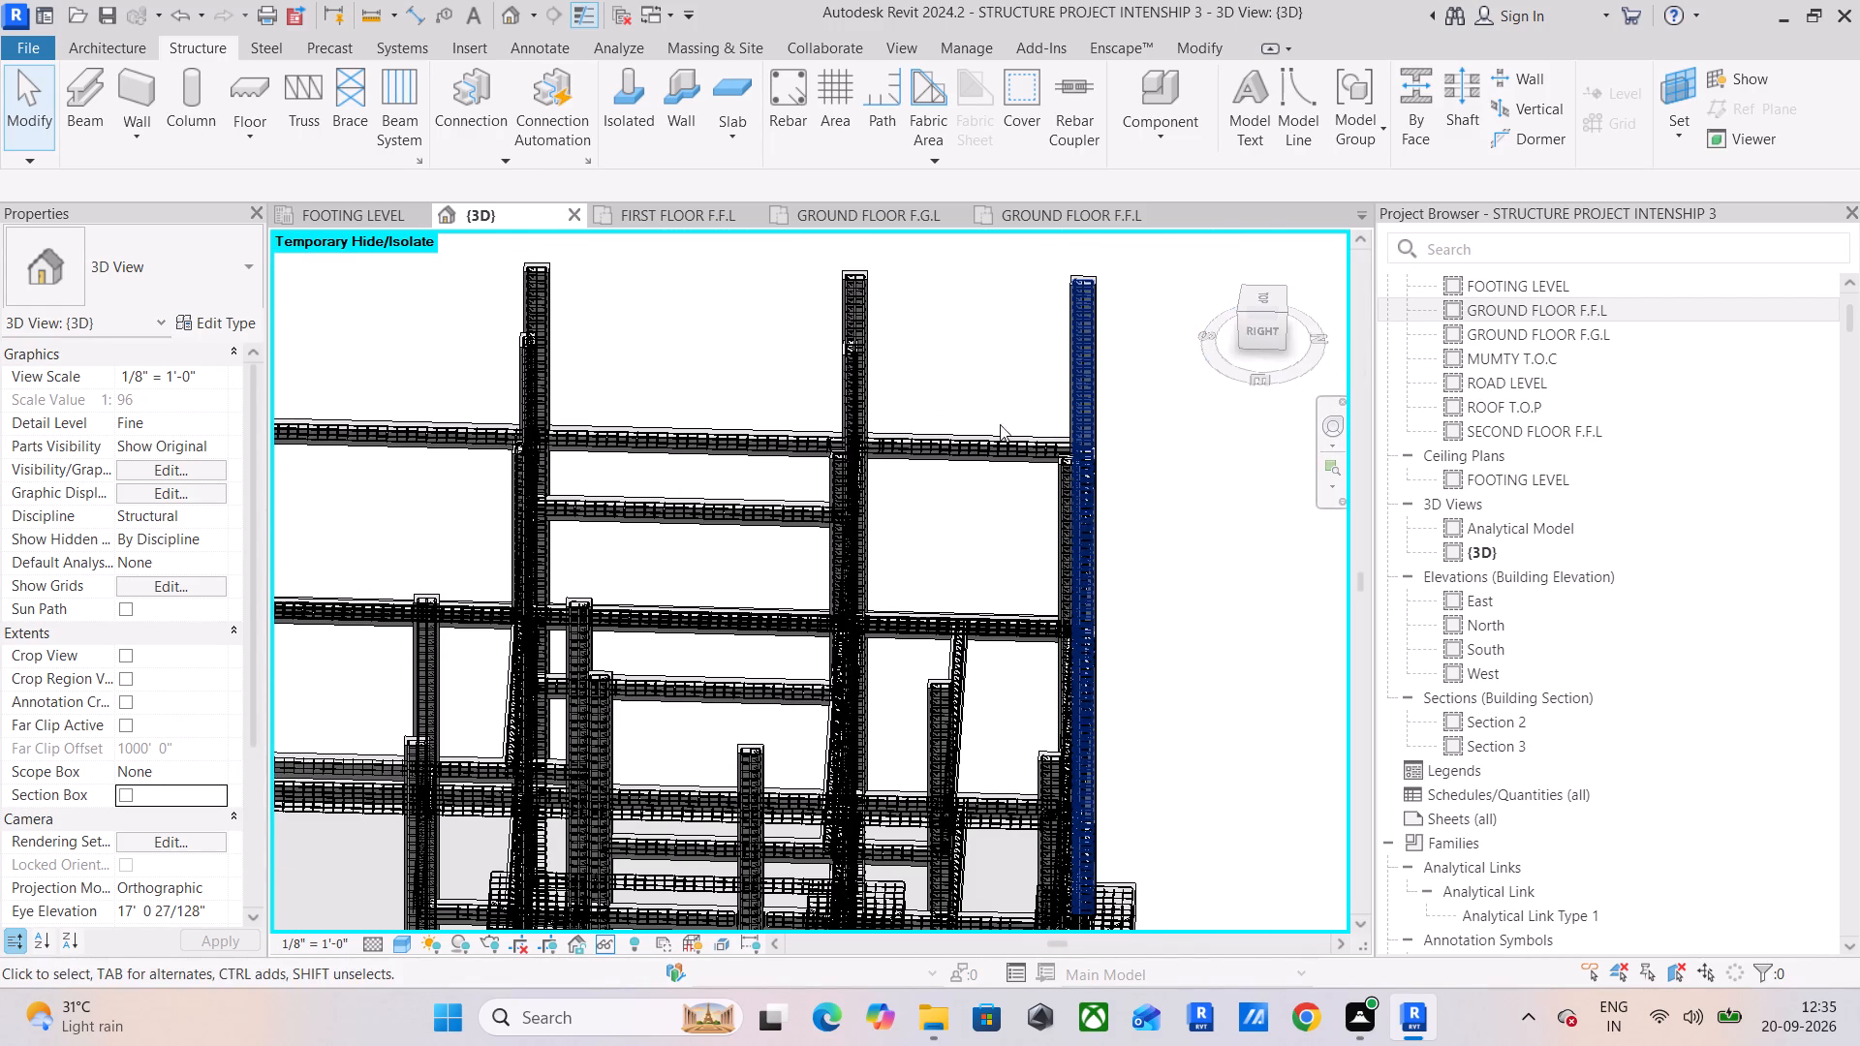
scroll(664, 623, up, 6)
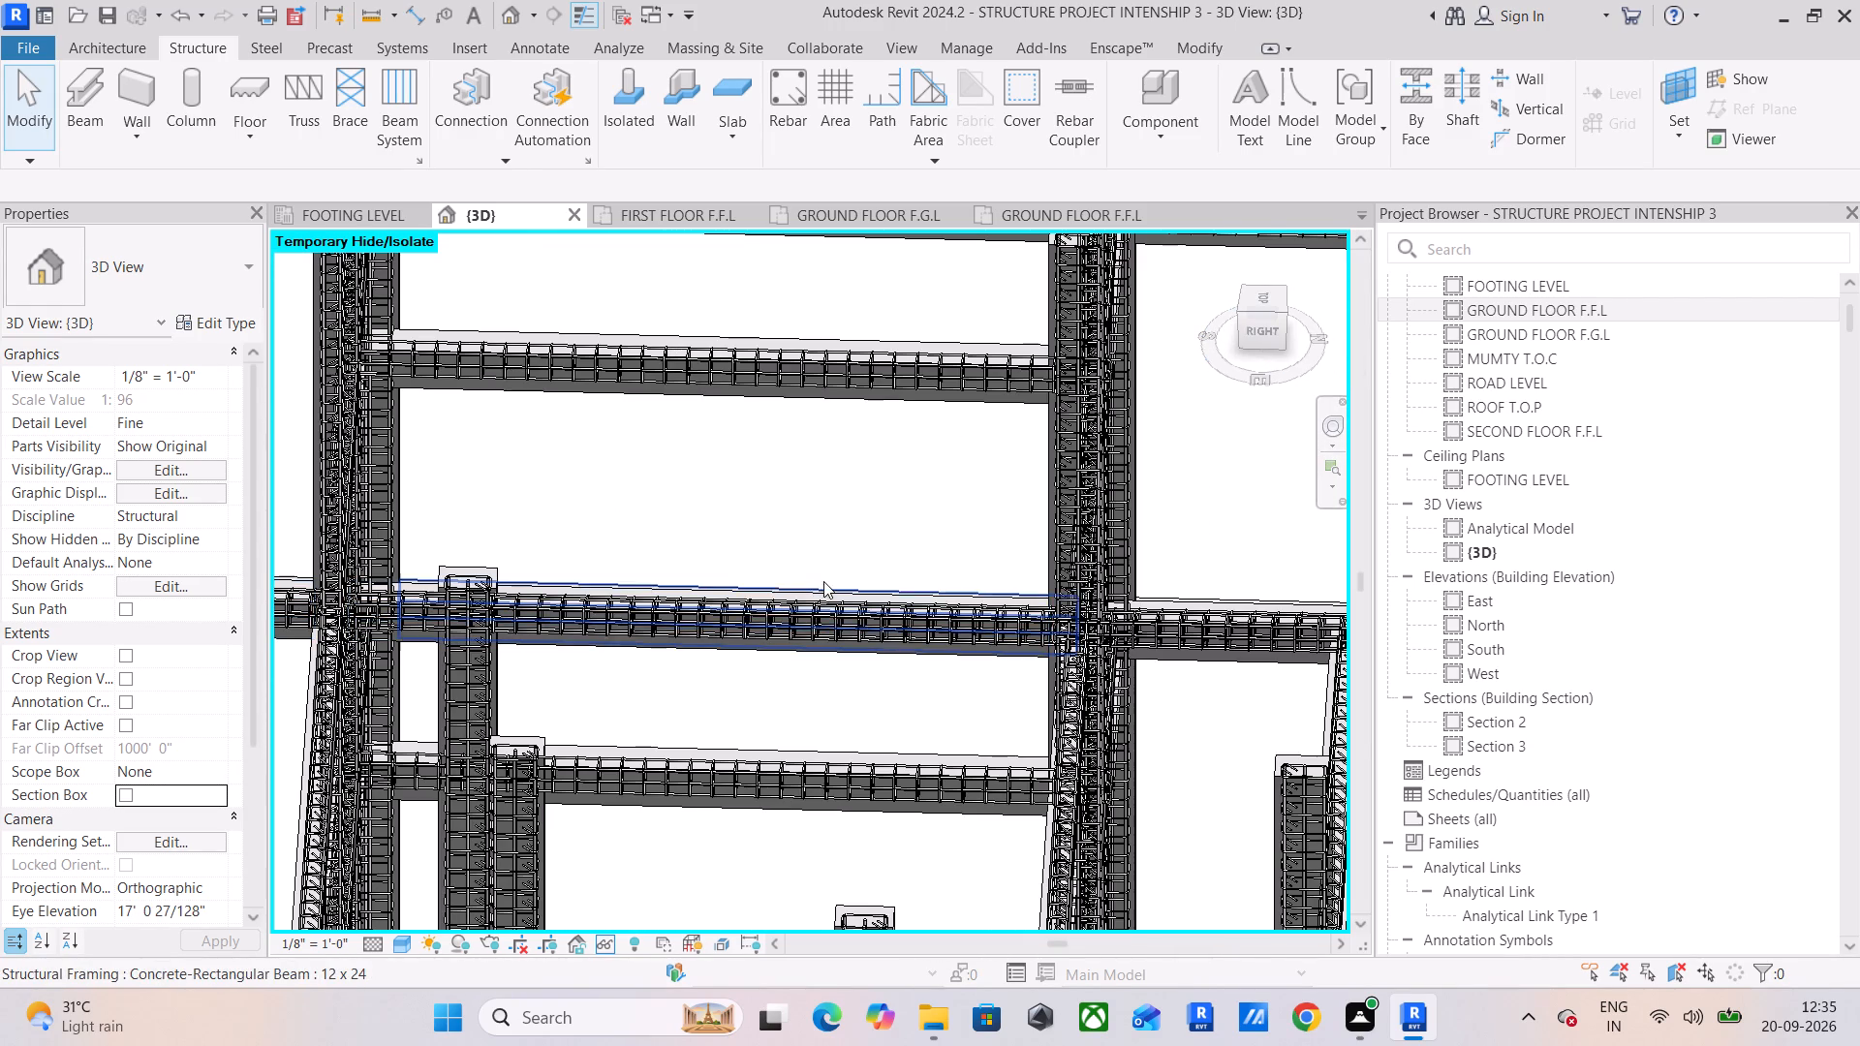
click(868, 591)
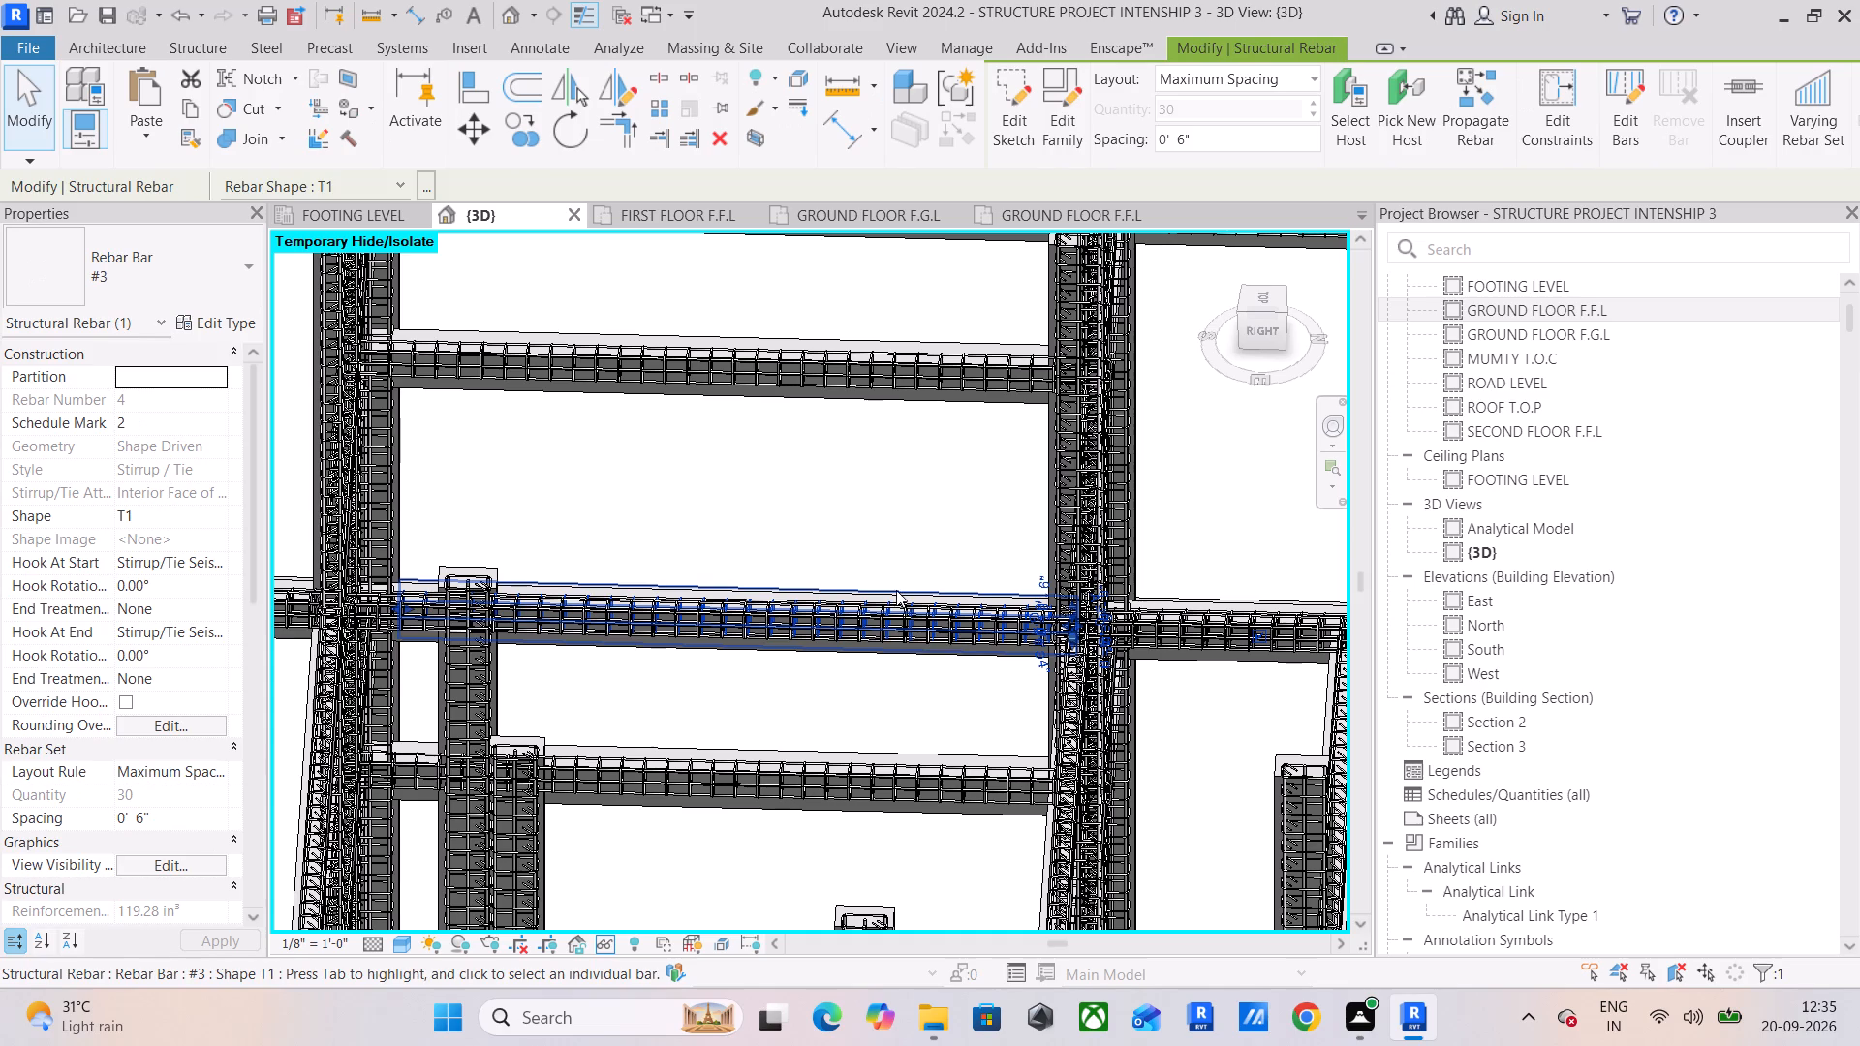
click(896, 590)
click(762, 143)
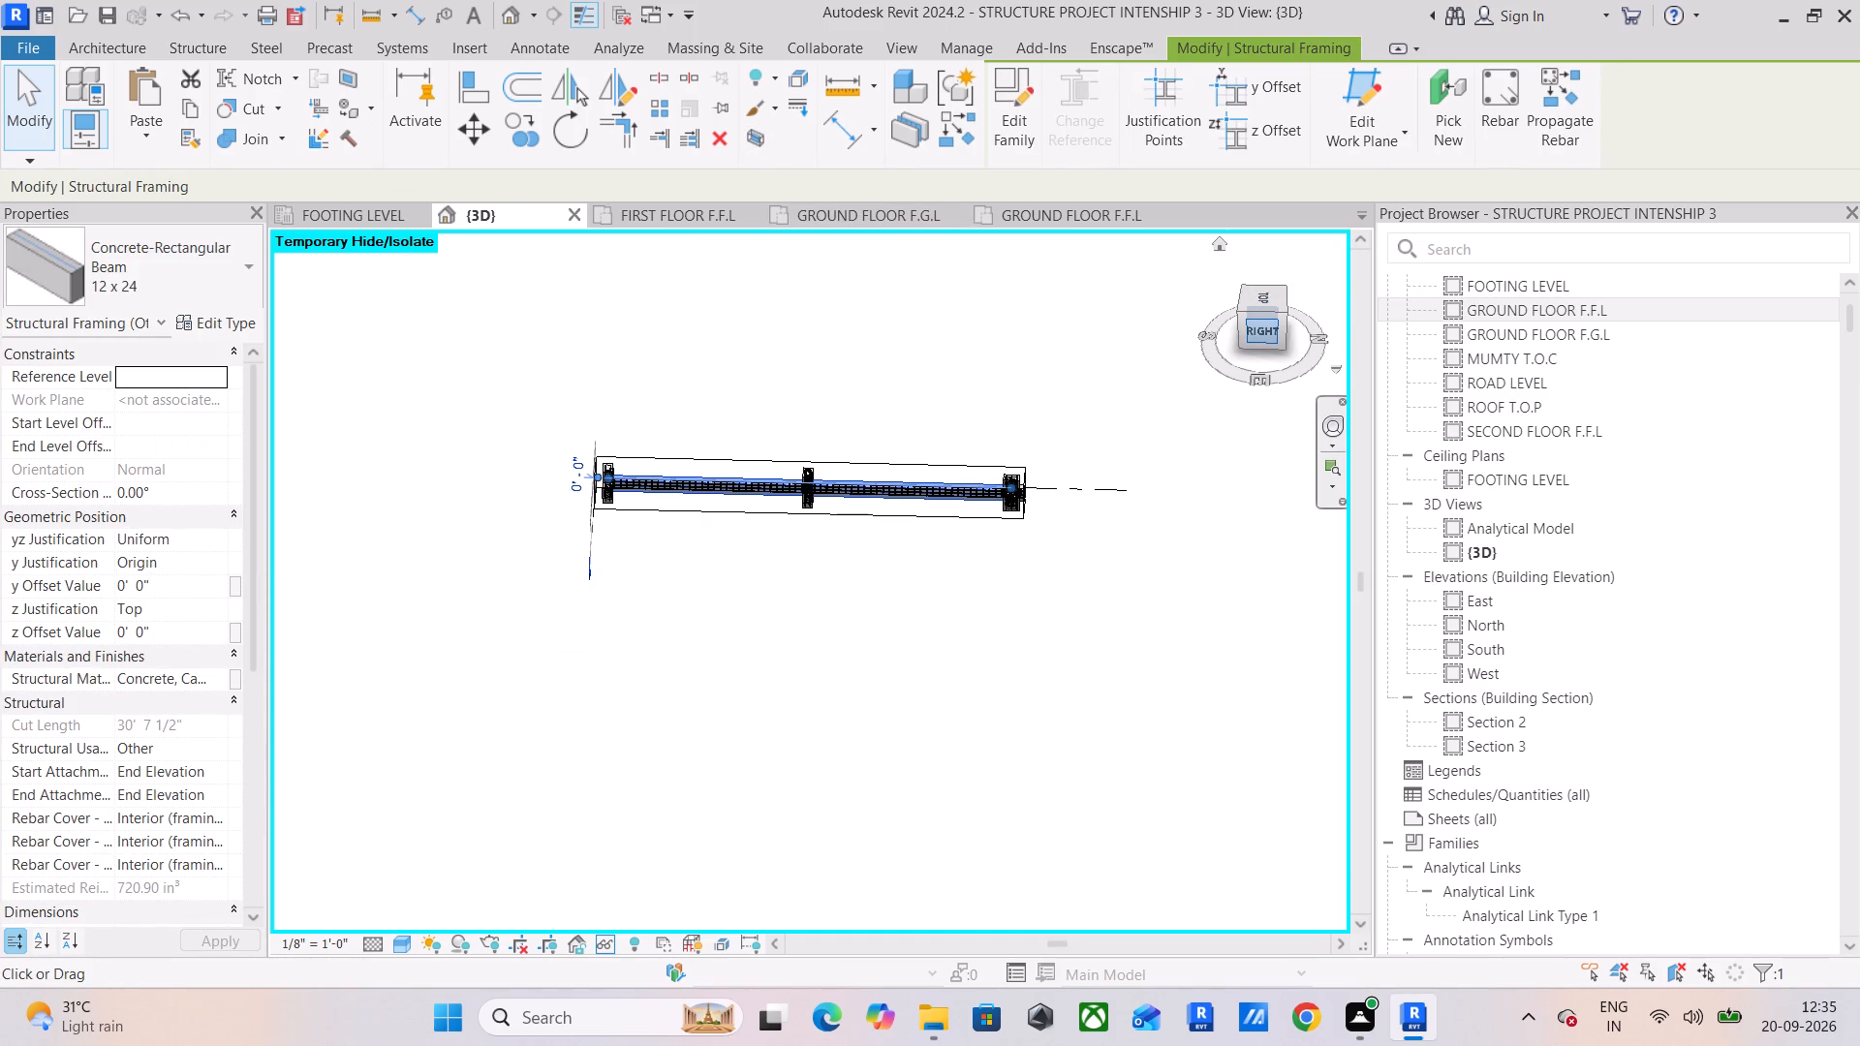
click(1263, 329)
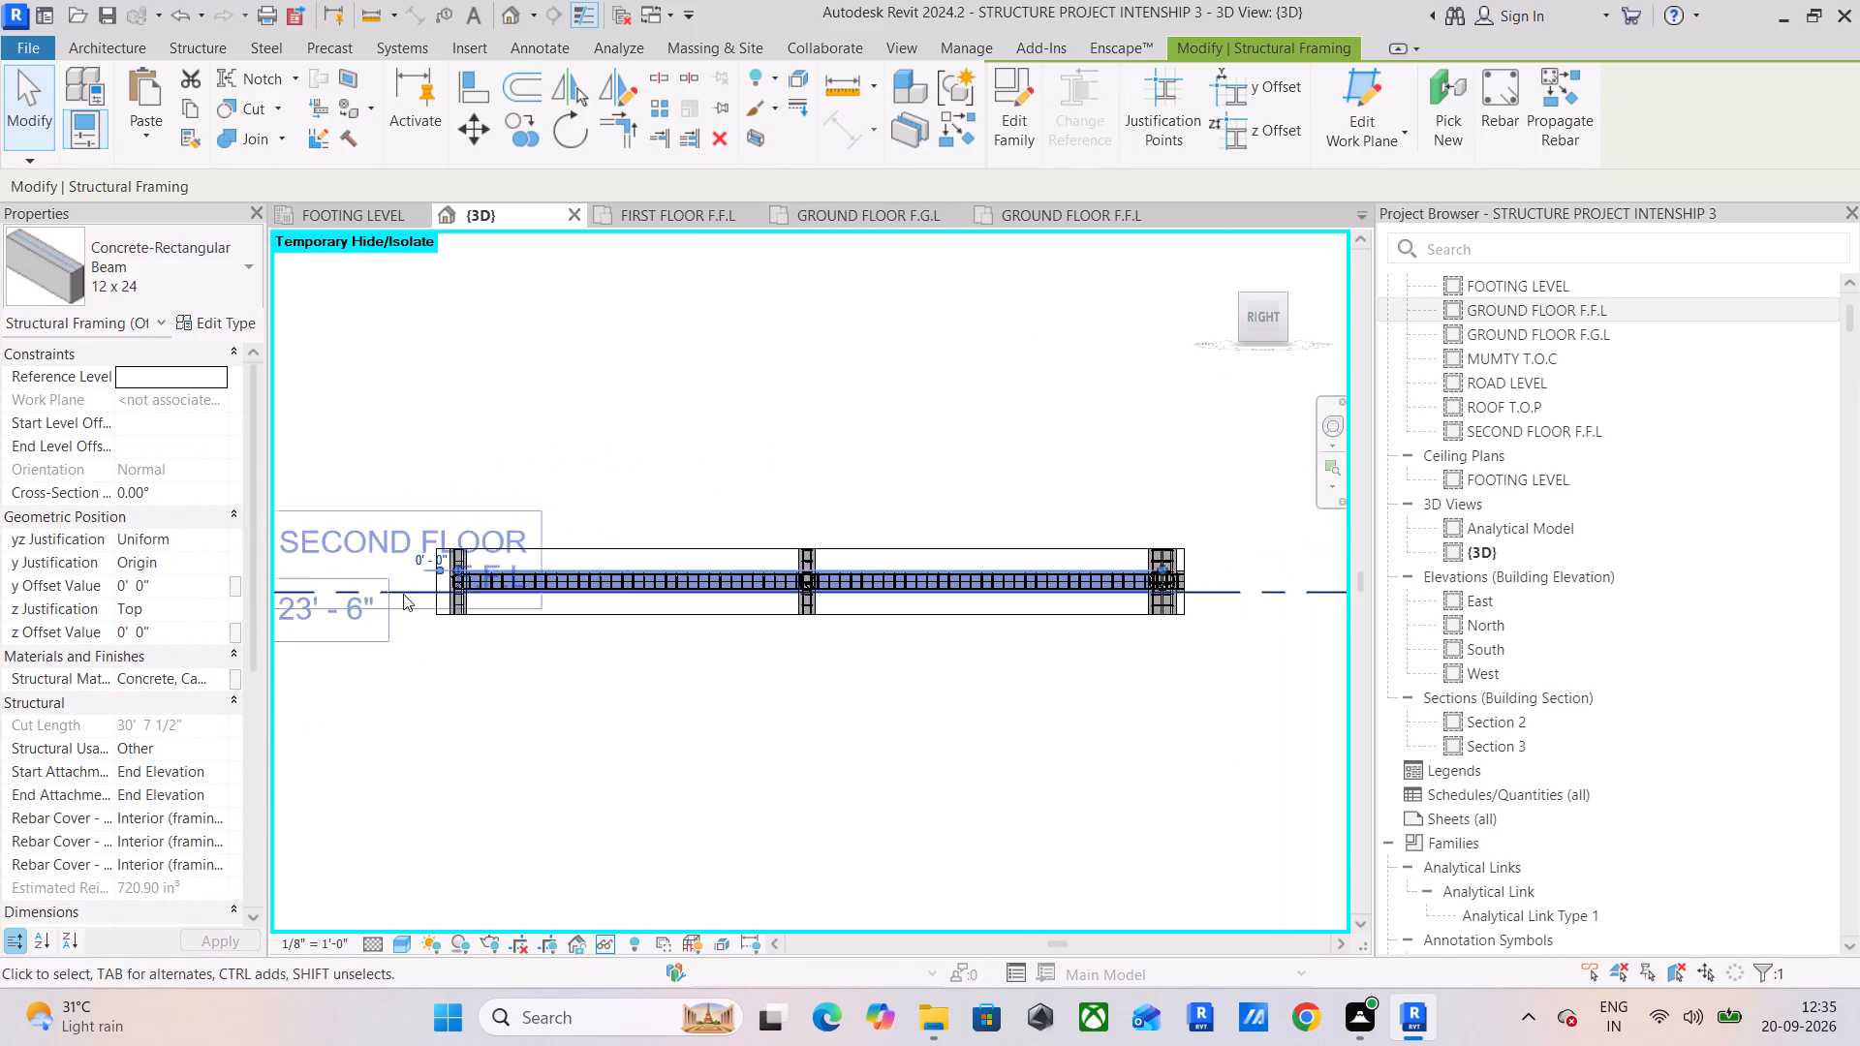
Examine the isolated beam's bars and stirrups at its end column and where it crosses the middle column.
scroll(405, 591, up, 6)
scroll(495, 557, up, 7)
scroll(613, 582, up, 7)
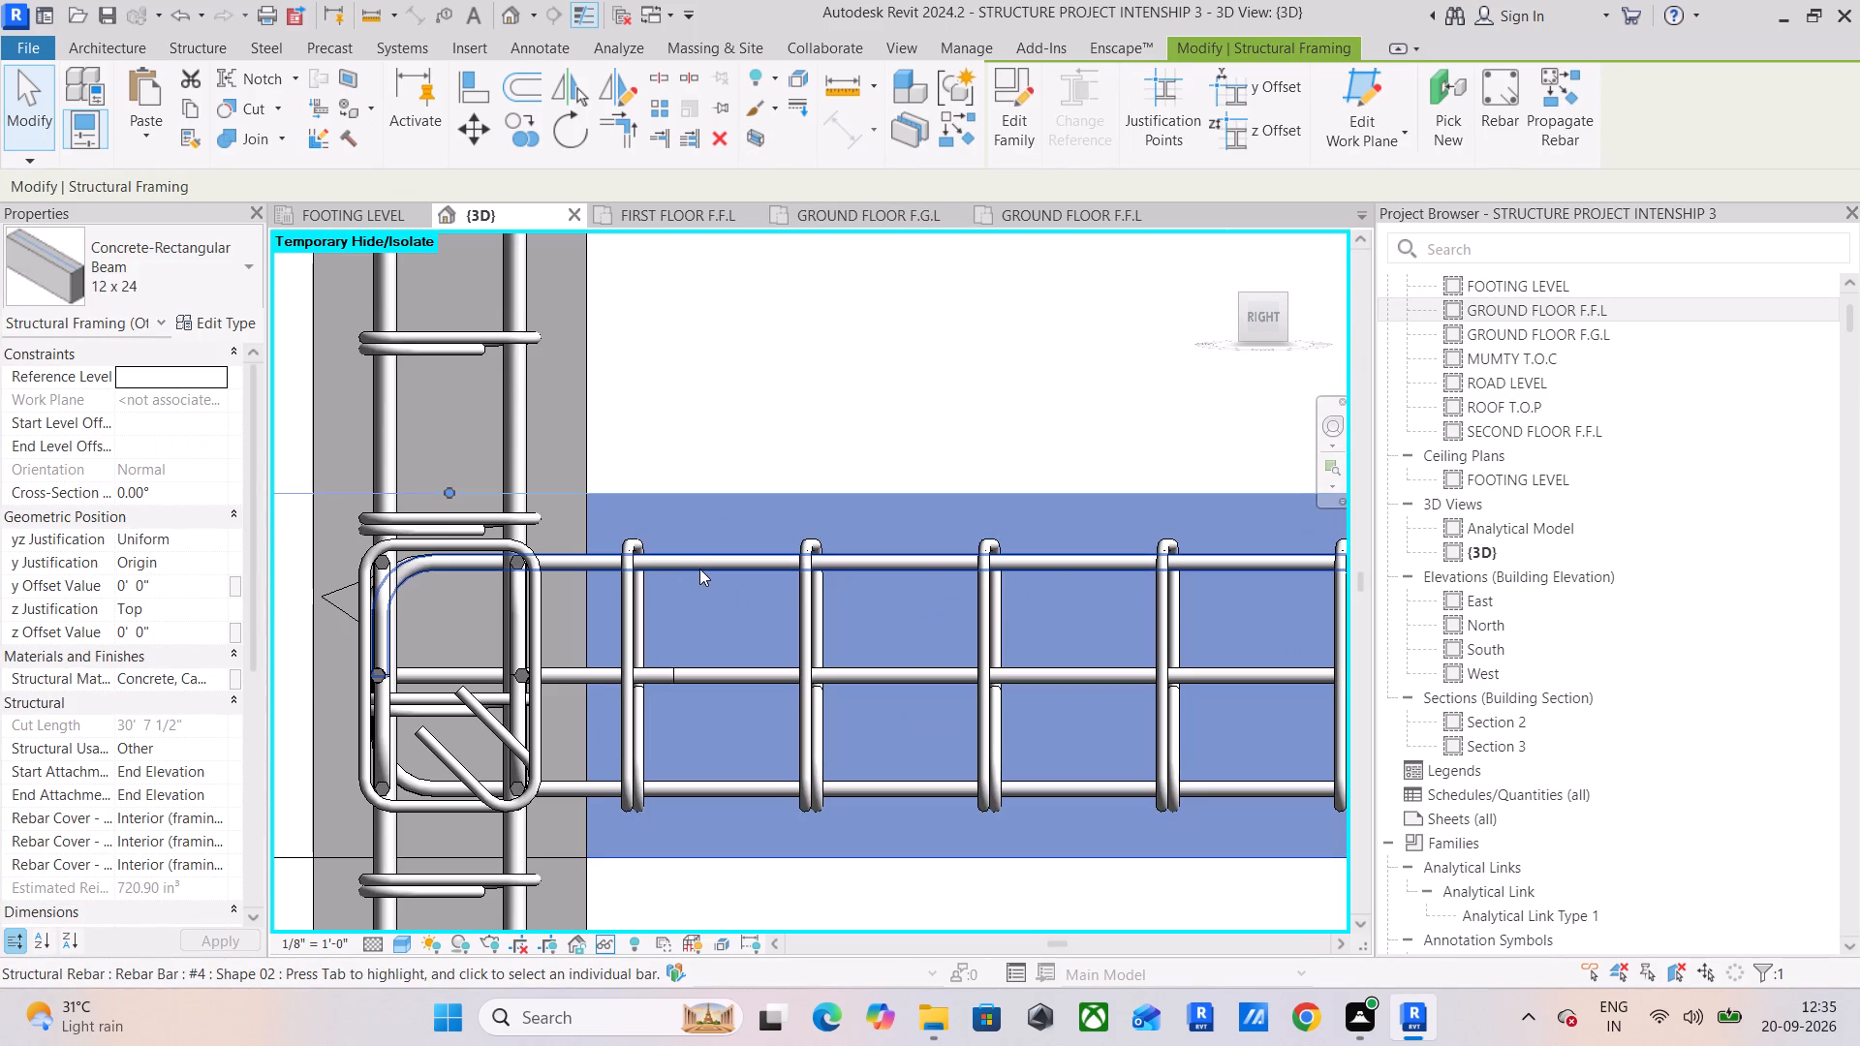
scroll(699, 568, down, 14)
middle_drag(841, 537, 462, 545)
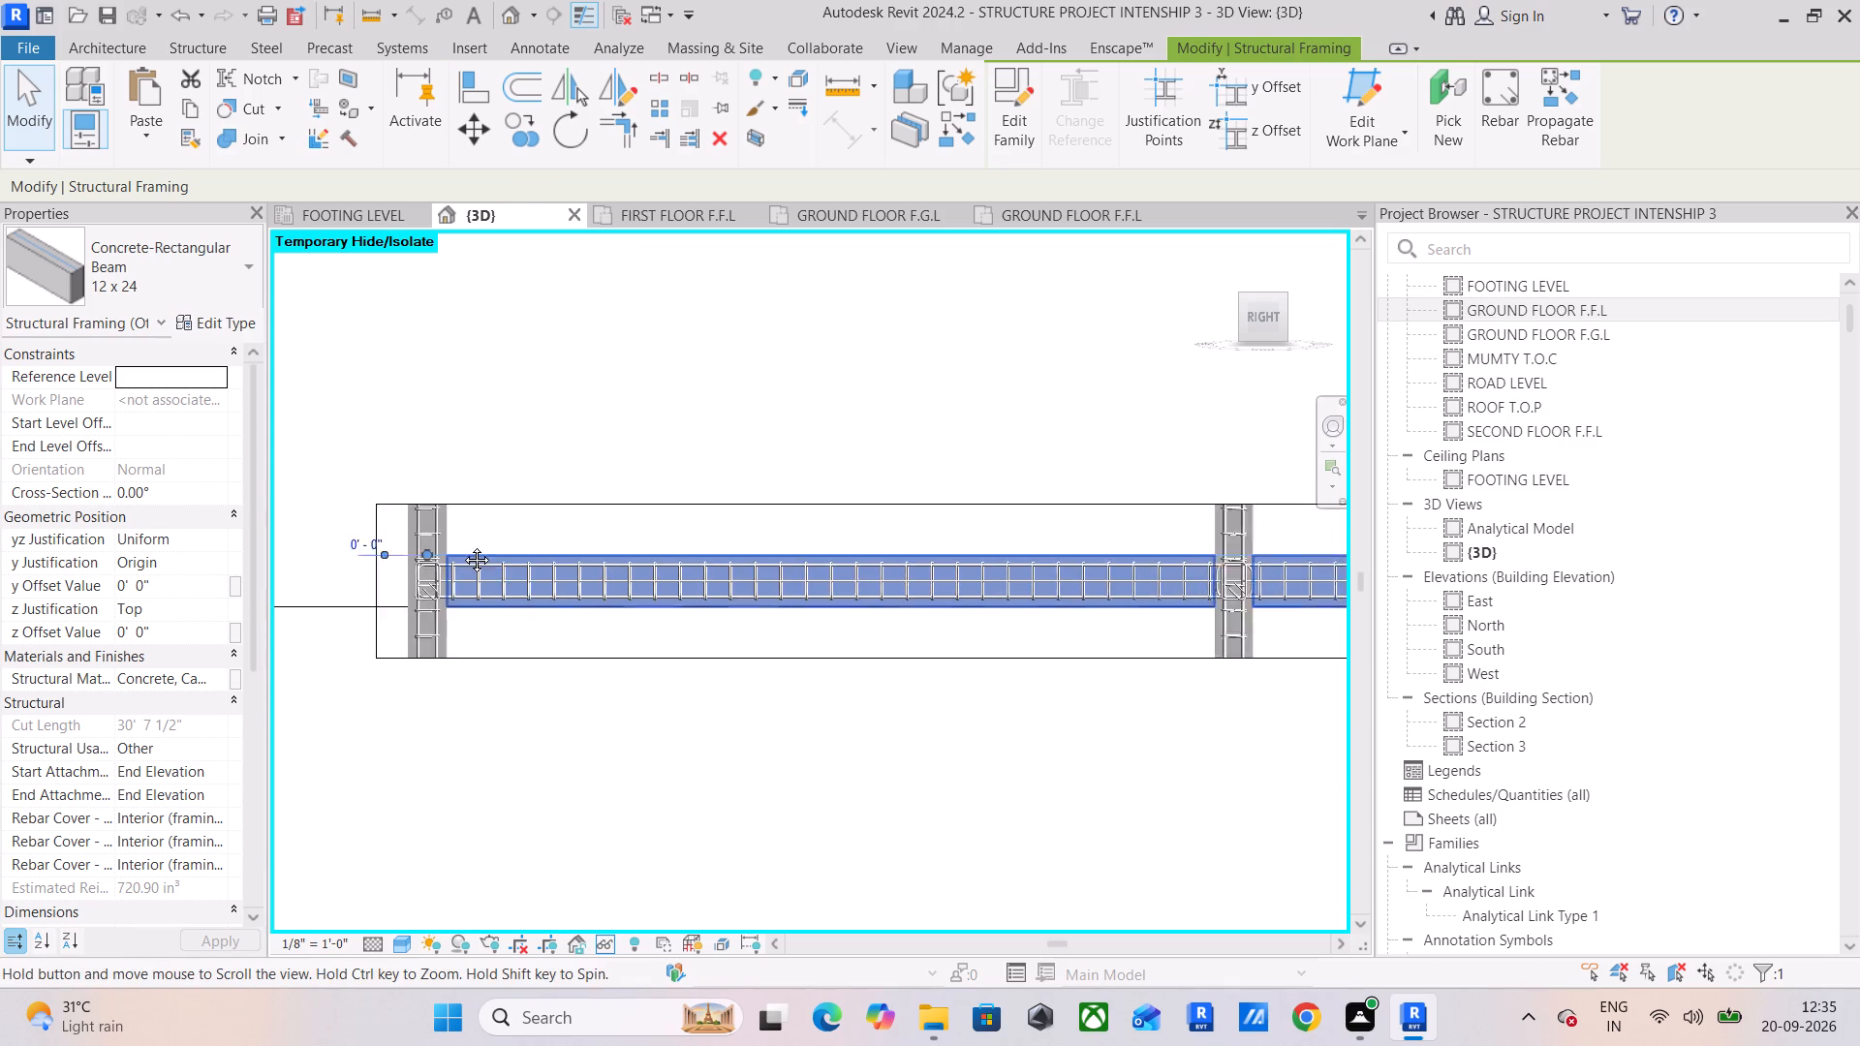
middle_drag(462, 545, 405, 549)
scroll(1123, 530, up, 6)
scroll(949, 613, up, 7)
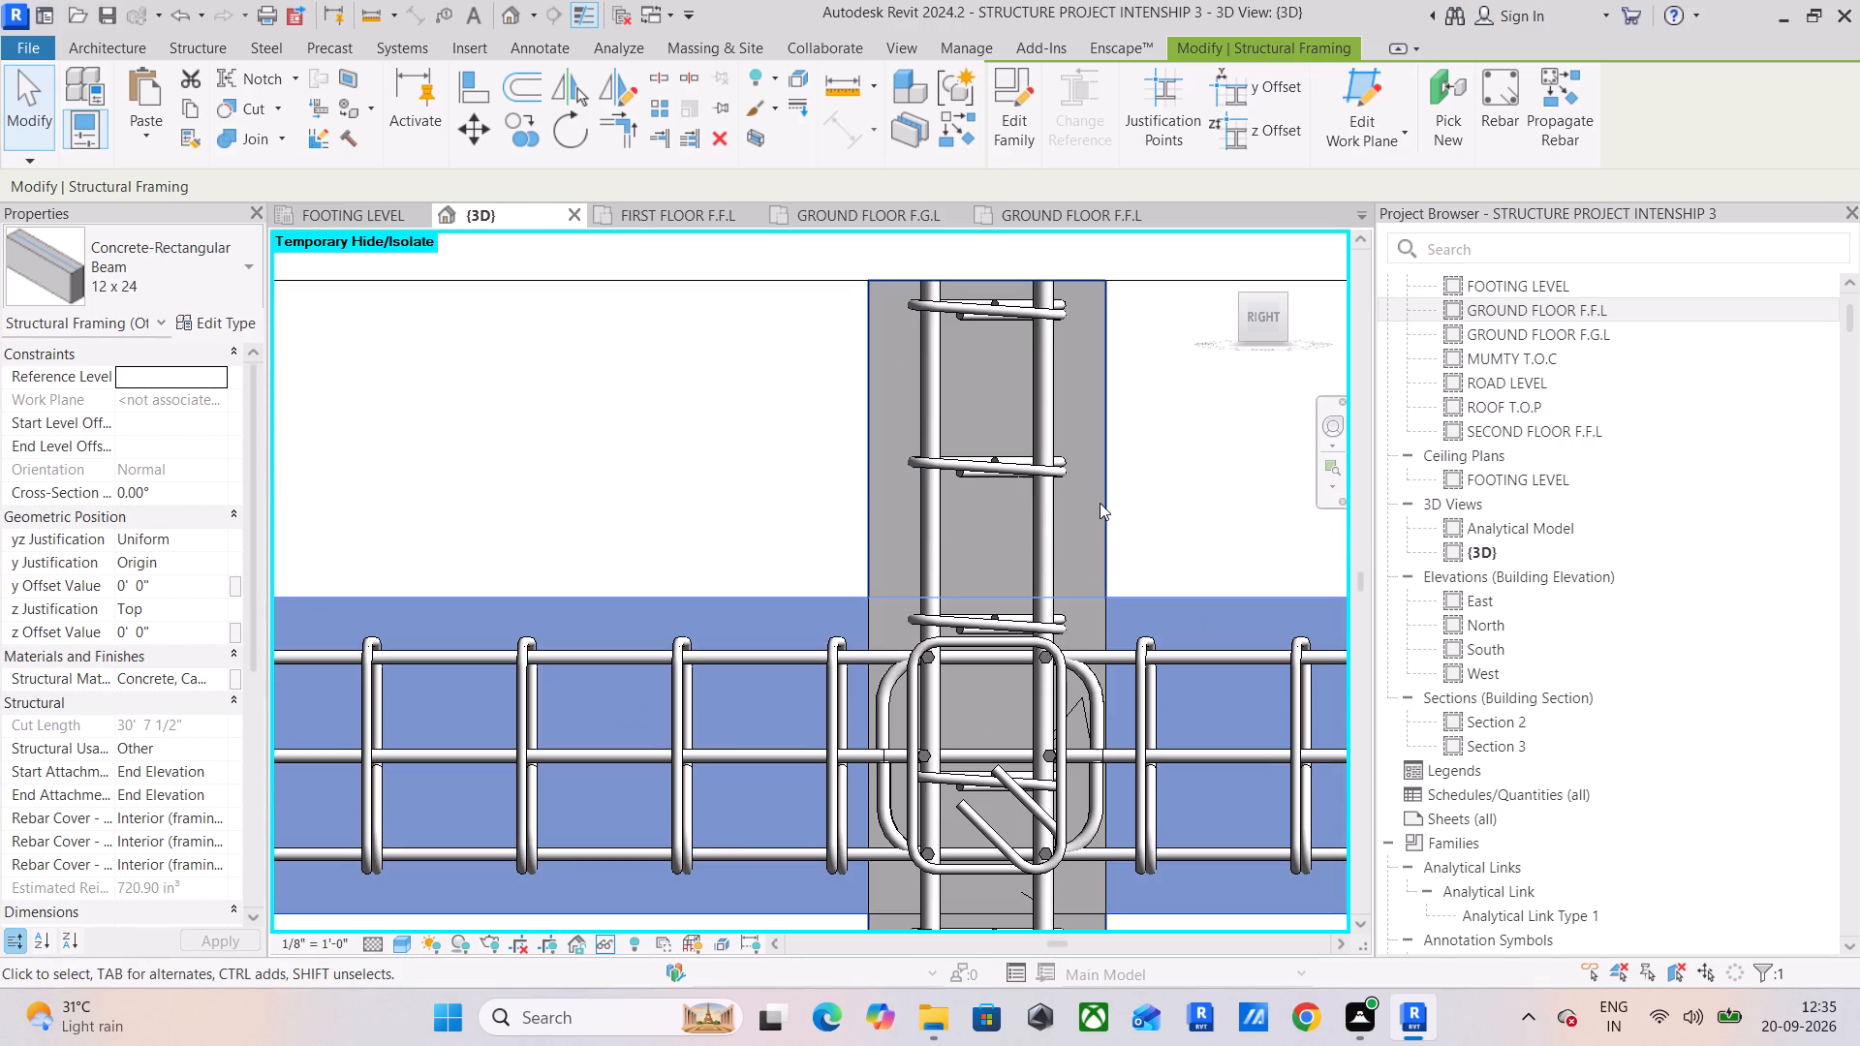
scroll(1102, 493, down, 11)
click(985, 358)
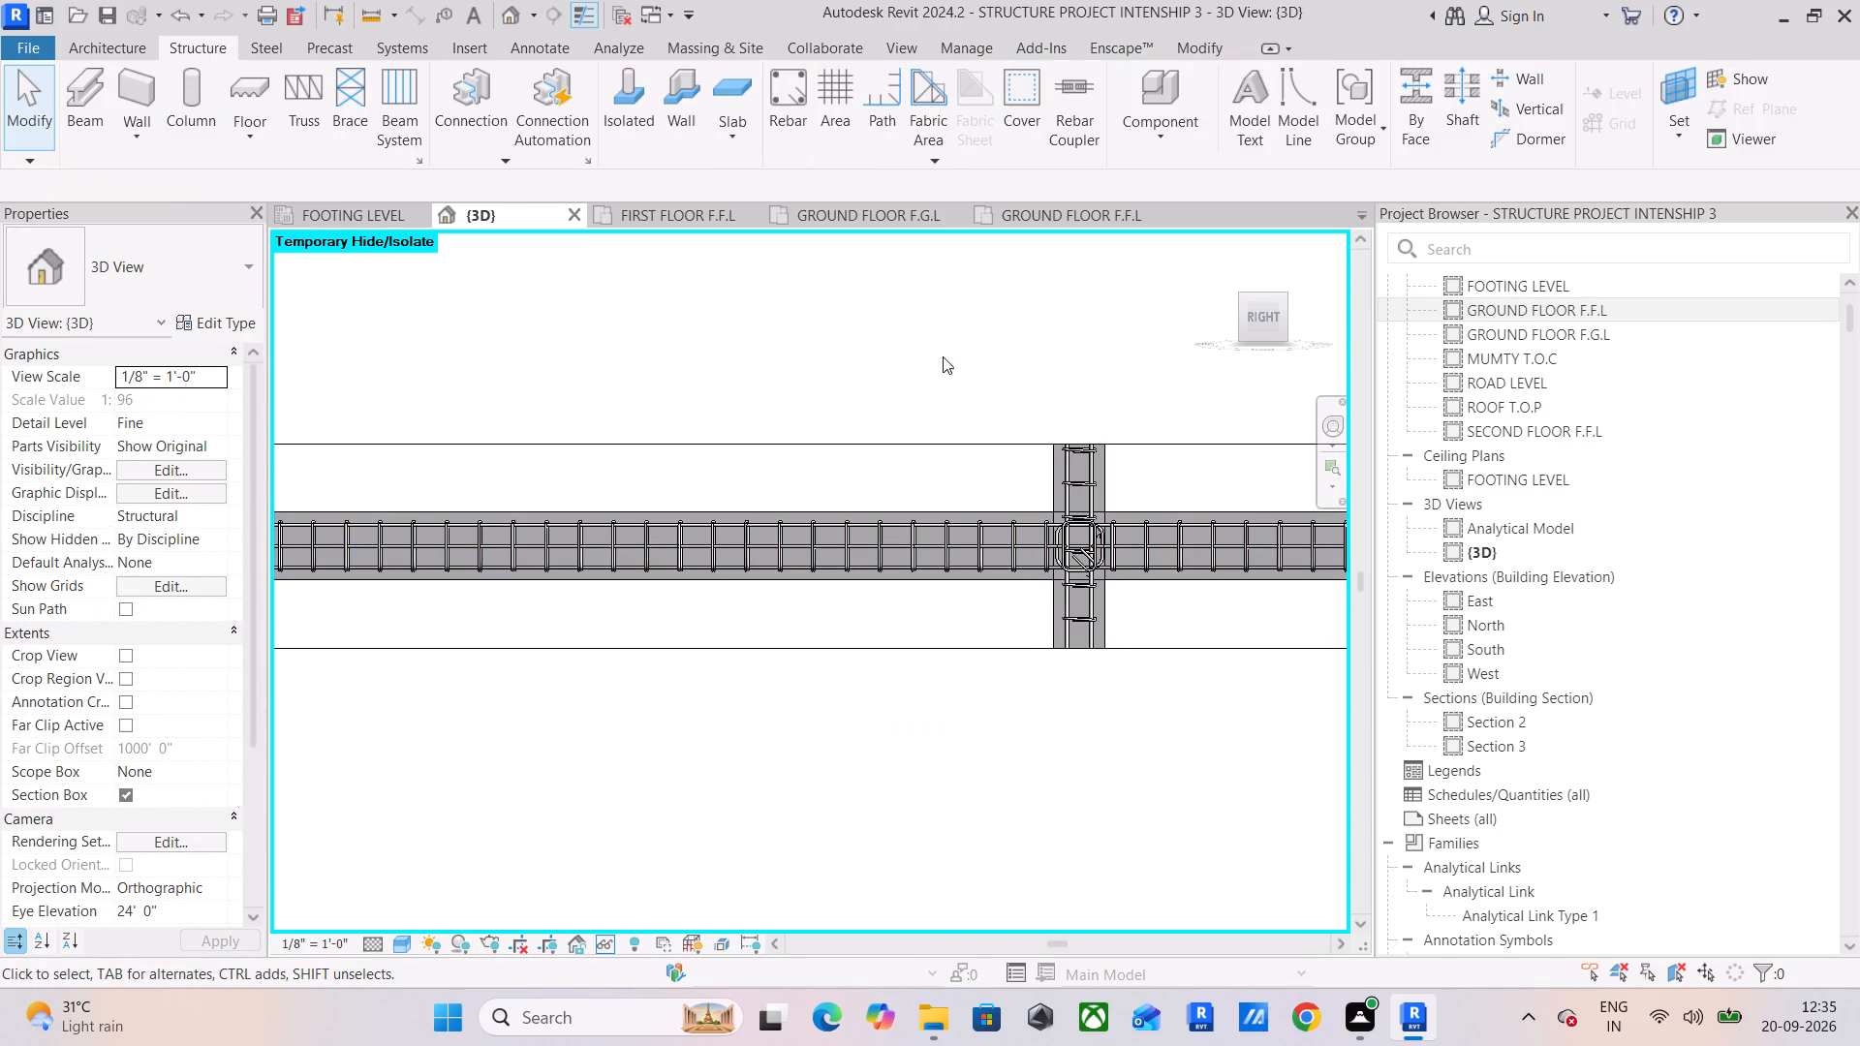
Isolate another second-floor 12 x 24 primary beam in a section box and examine its reinforcement at the column joint from the right side.
click(128, 787)
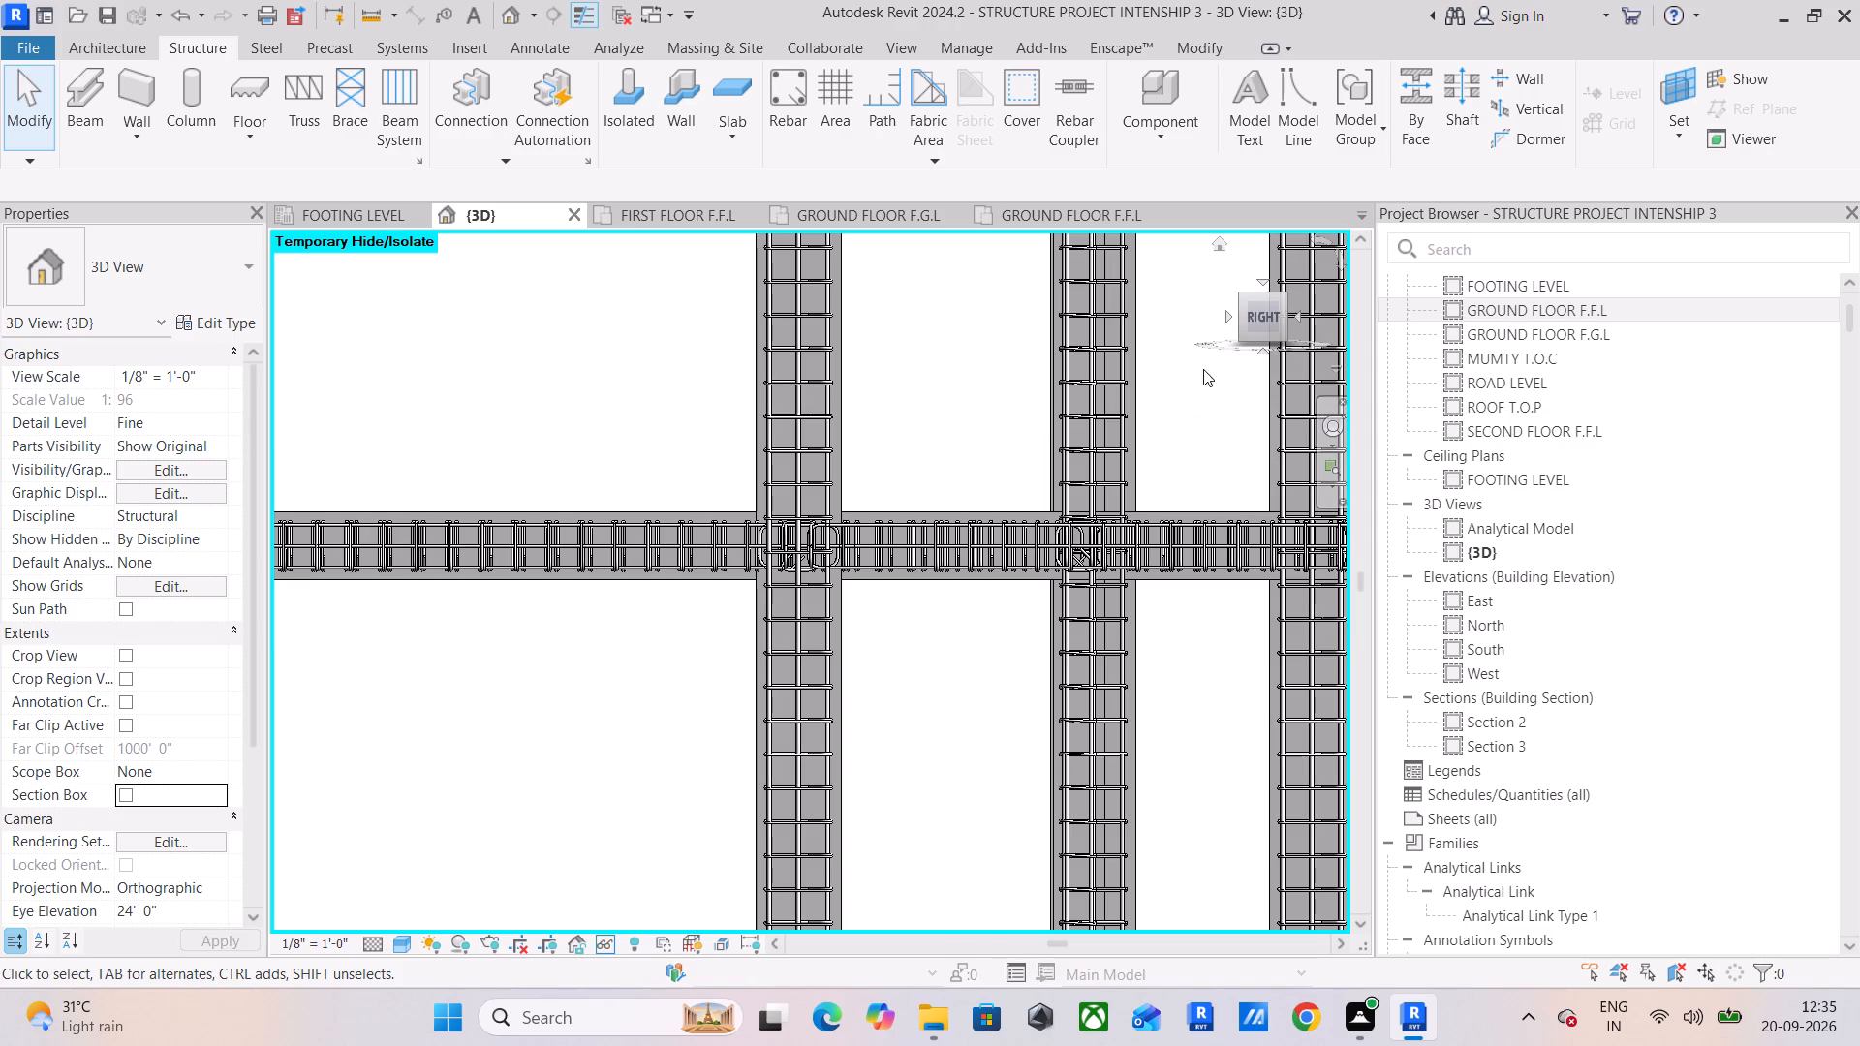
drag(1262, 324, 1259, 352)
scroll(1040, 458, down, 2)
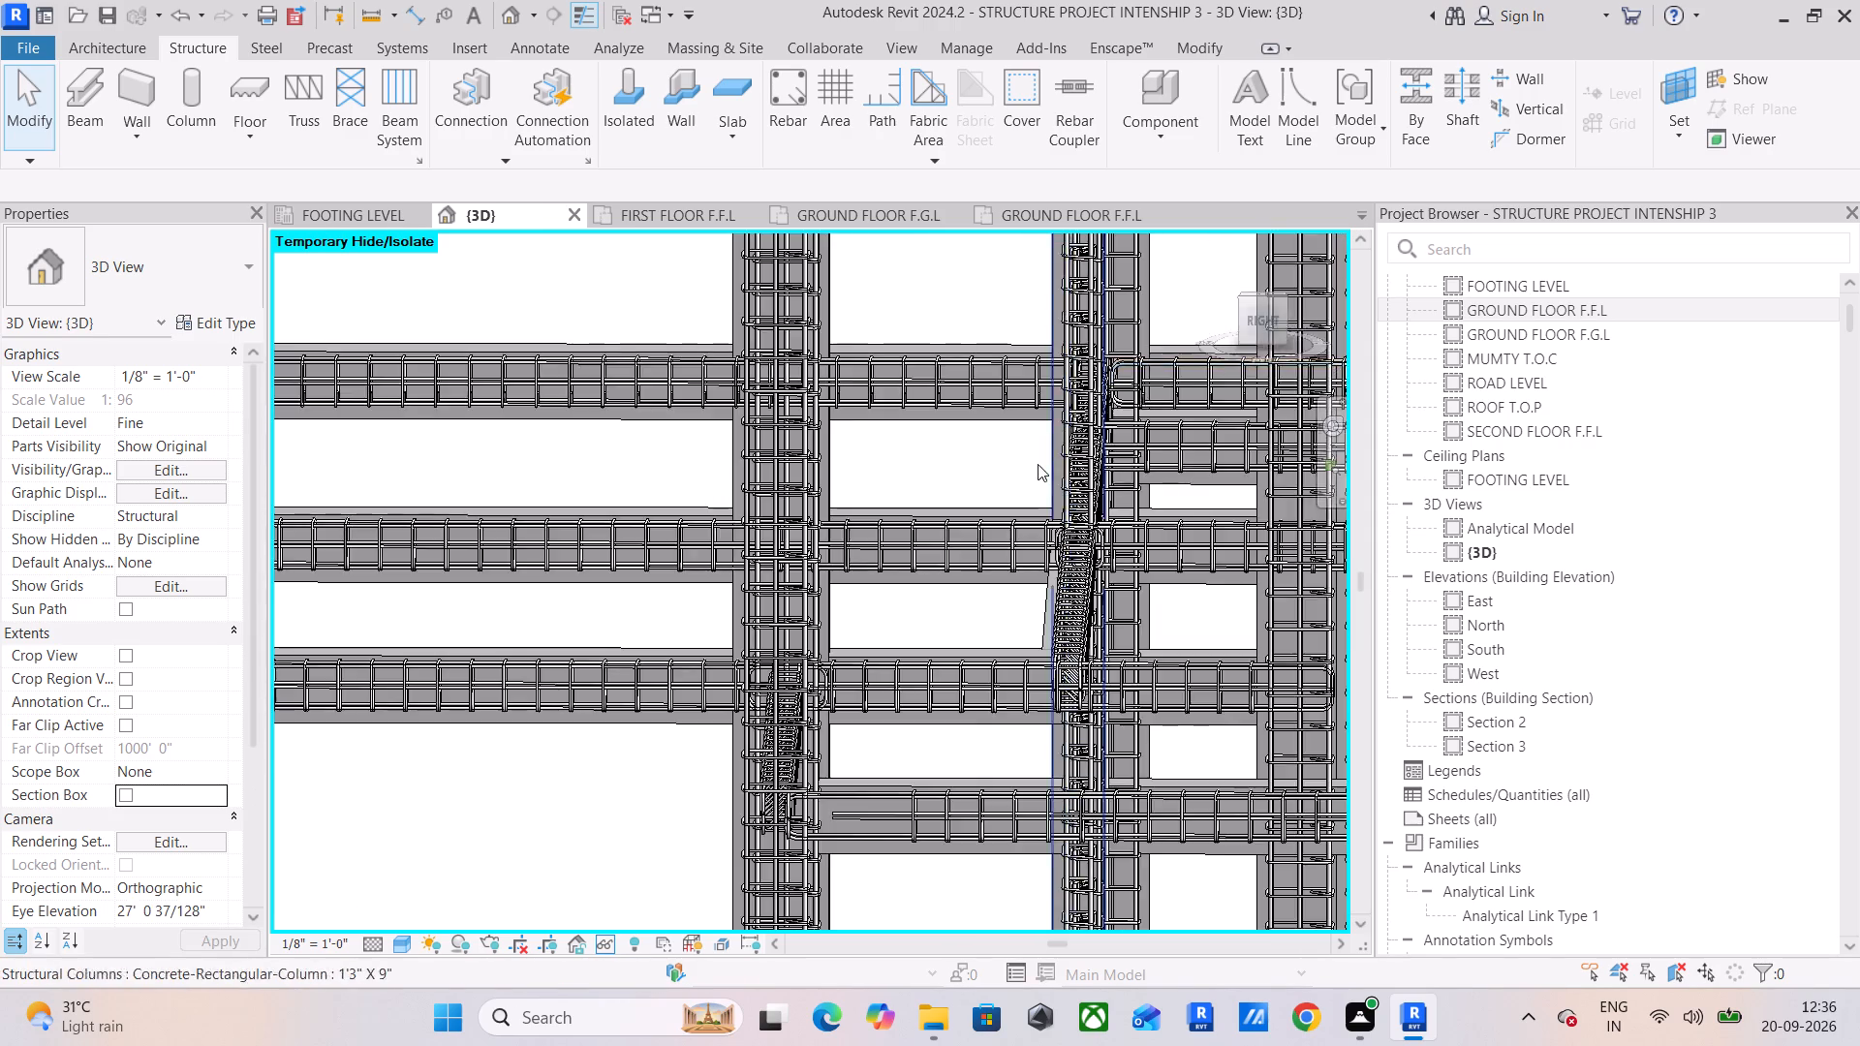
scroll(1038, 464, down, 8)
middle_drag(1038, 468, 830, 566)
scroll(648, 500, up, 6)
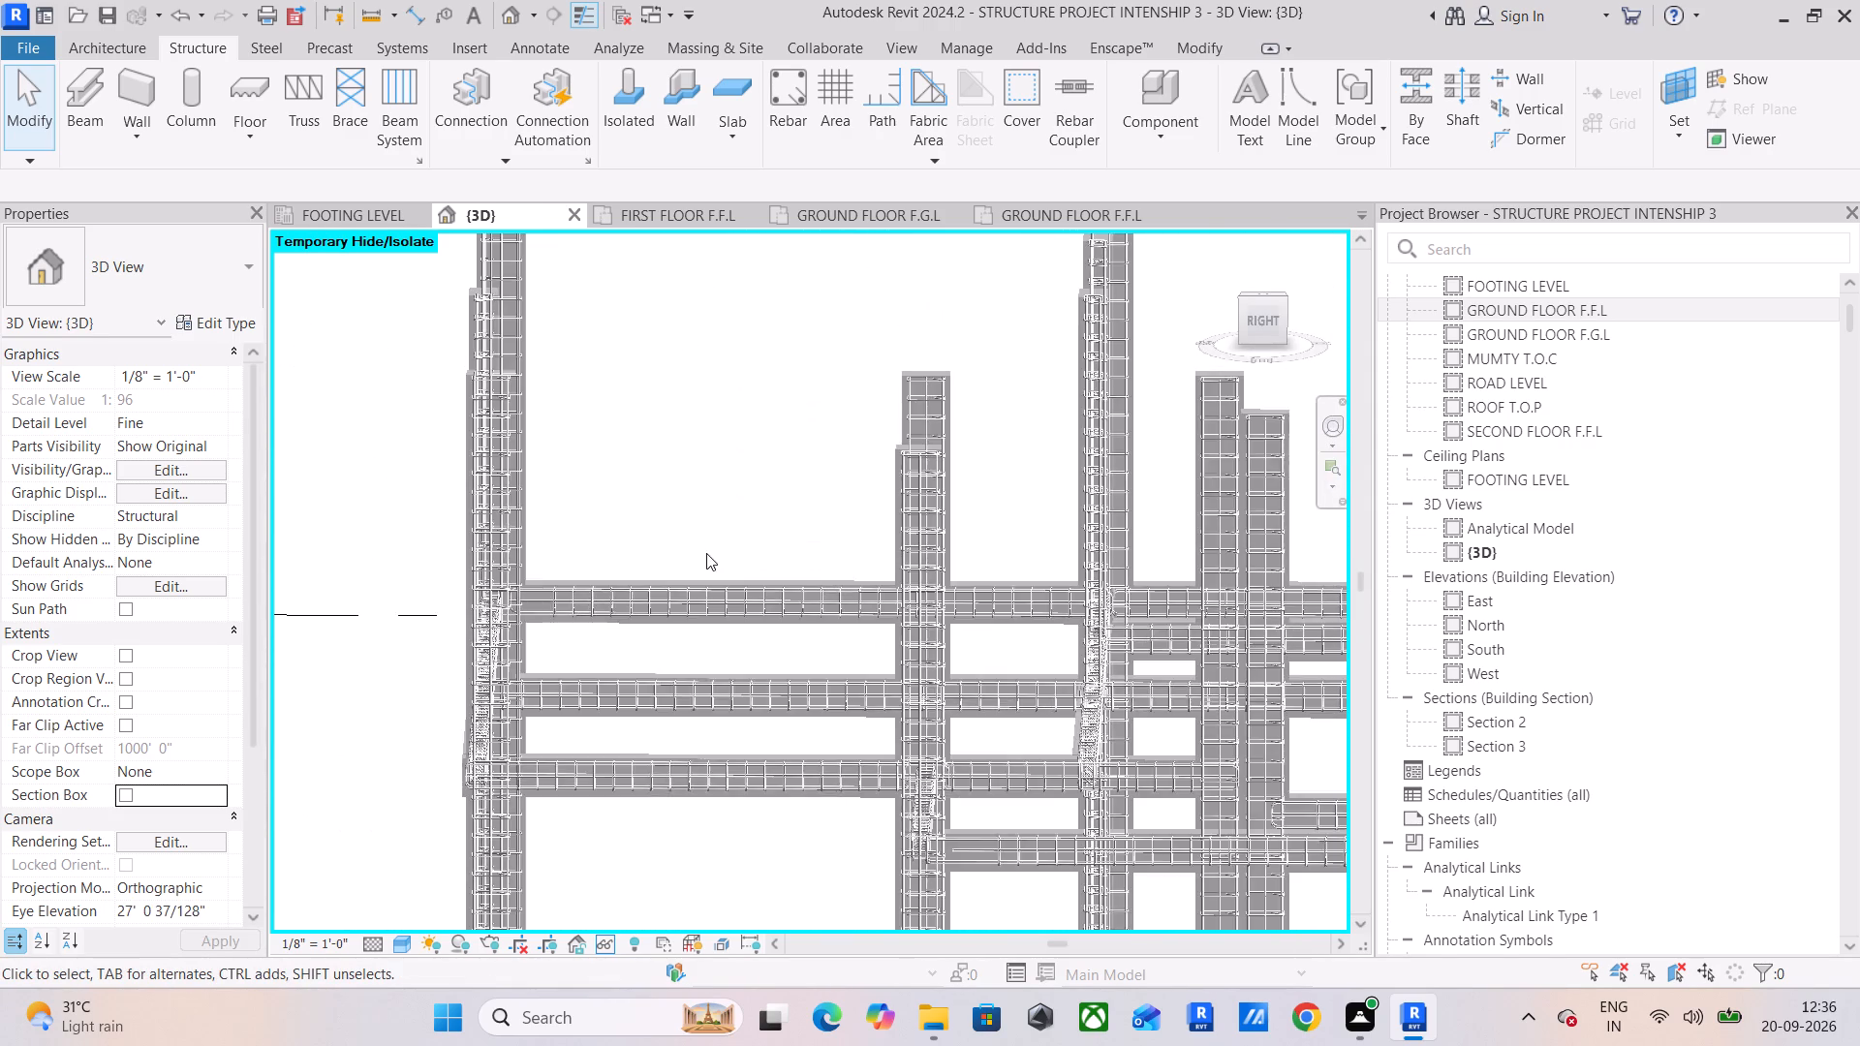
scroll(706, 553, up, 9)
click(764, 632)
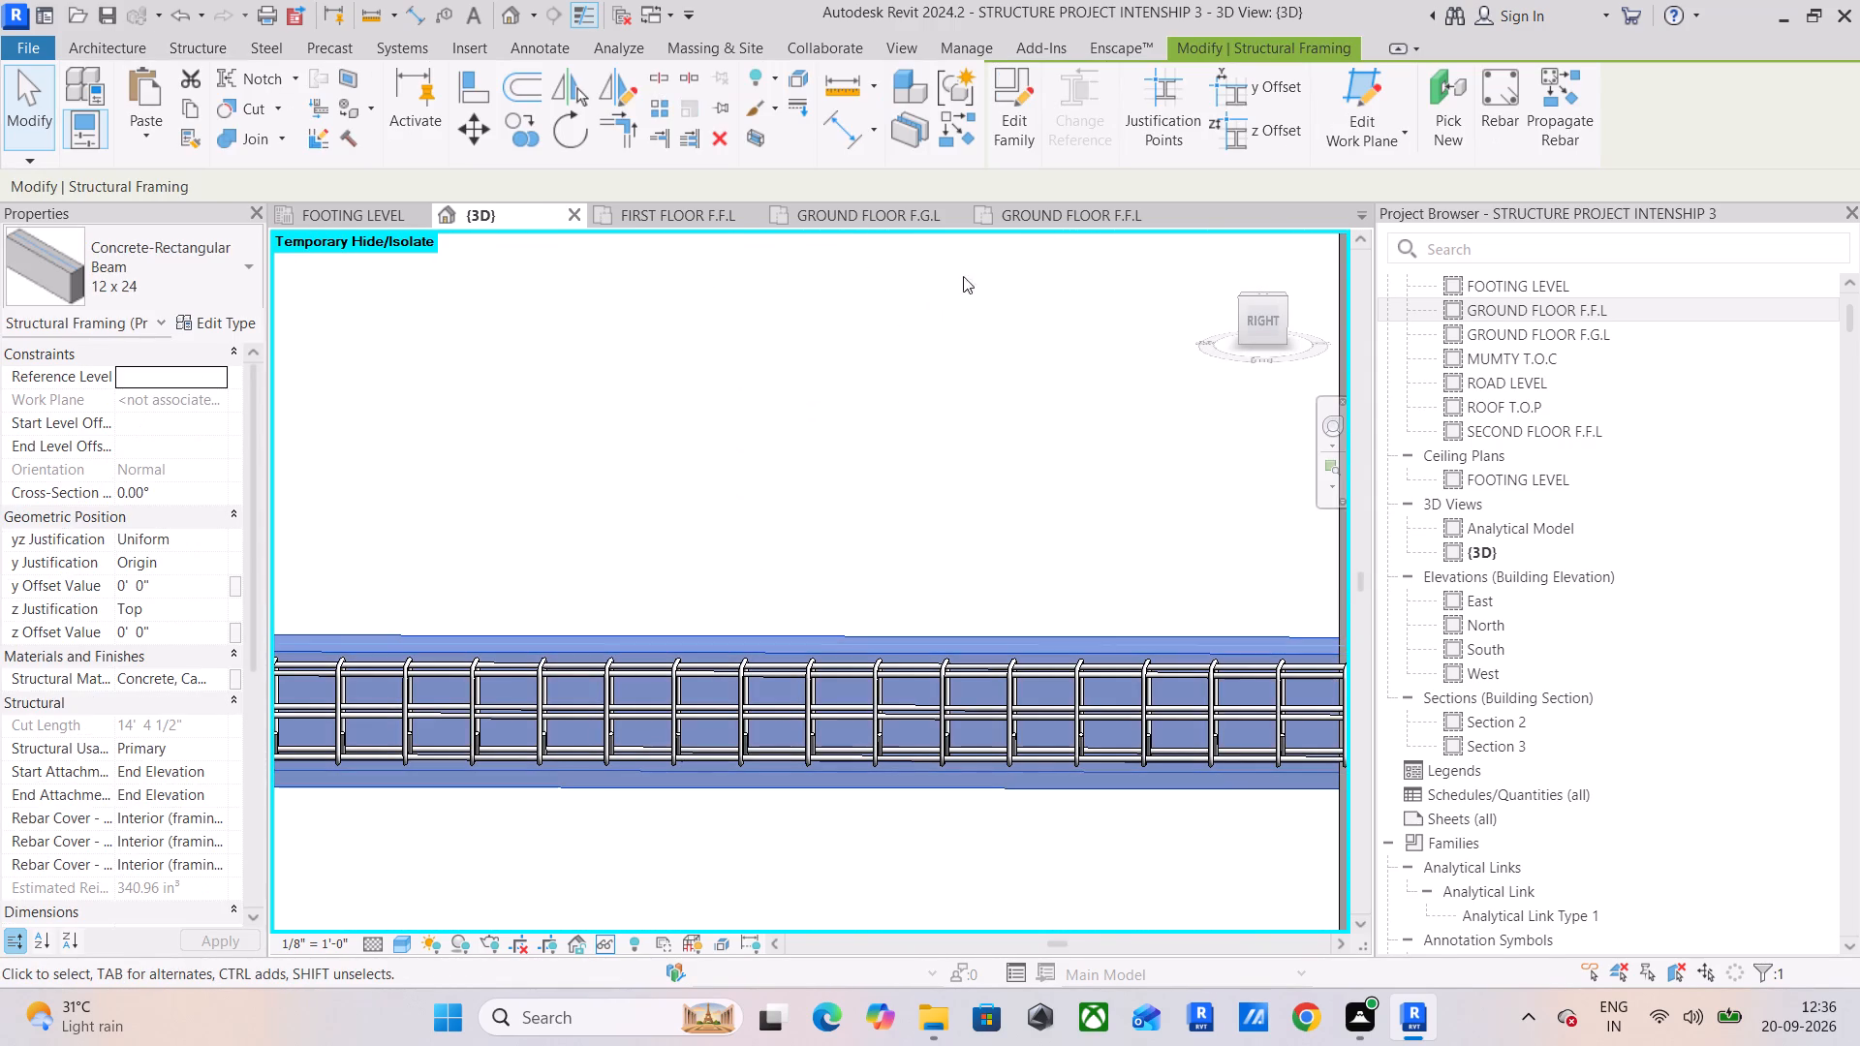
click(759, 138)
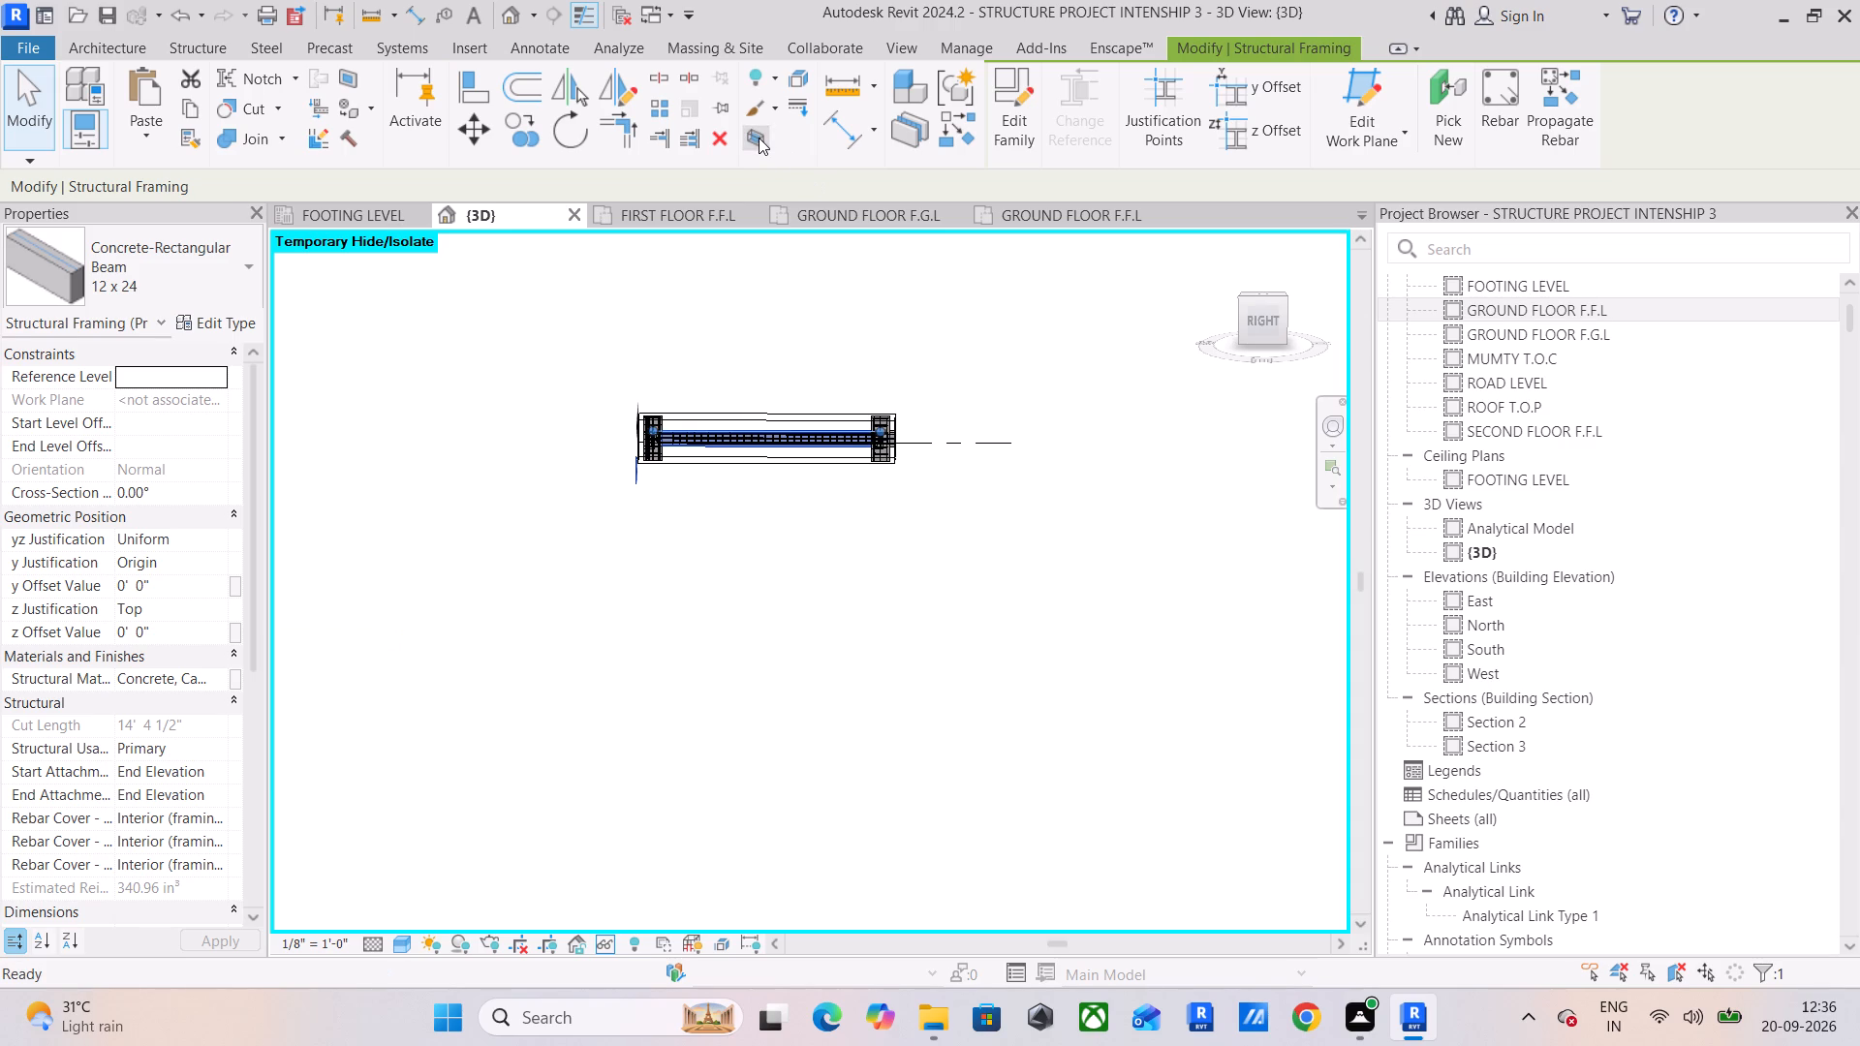
click(1263, 323)
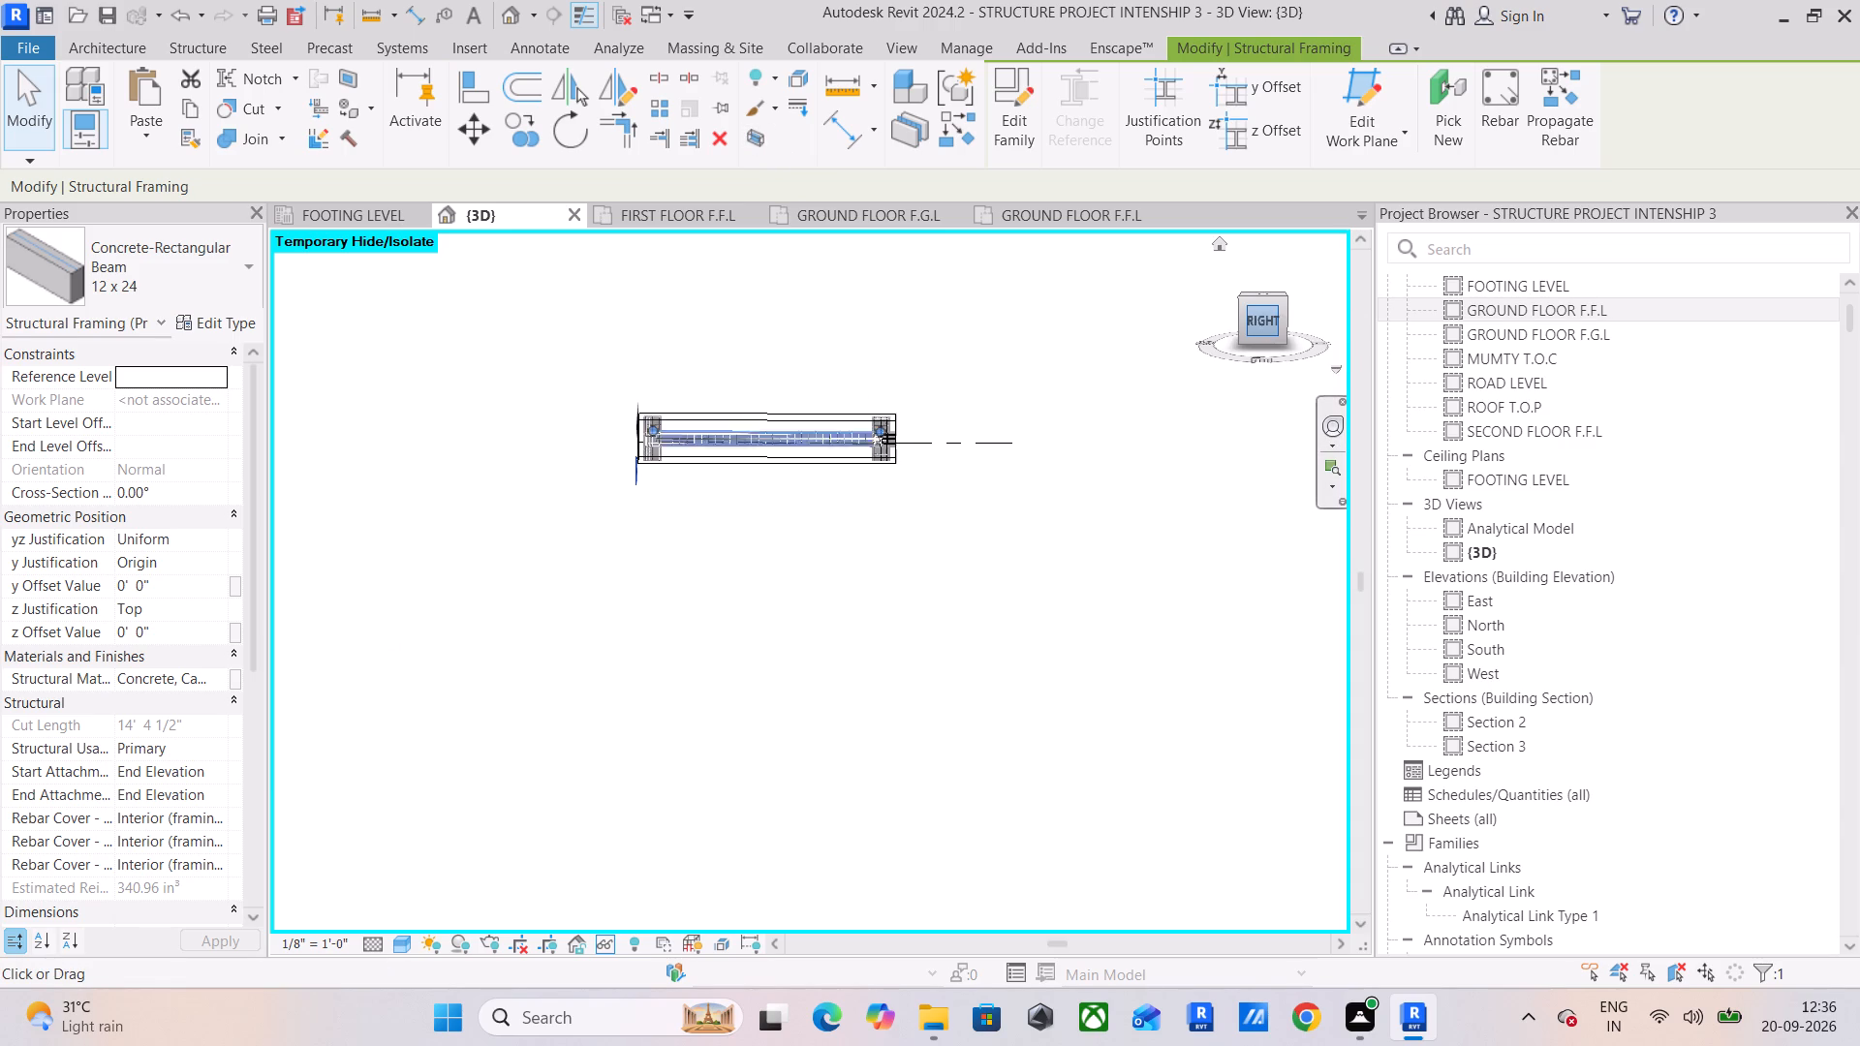
scroll(1145, 611, up, 10)
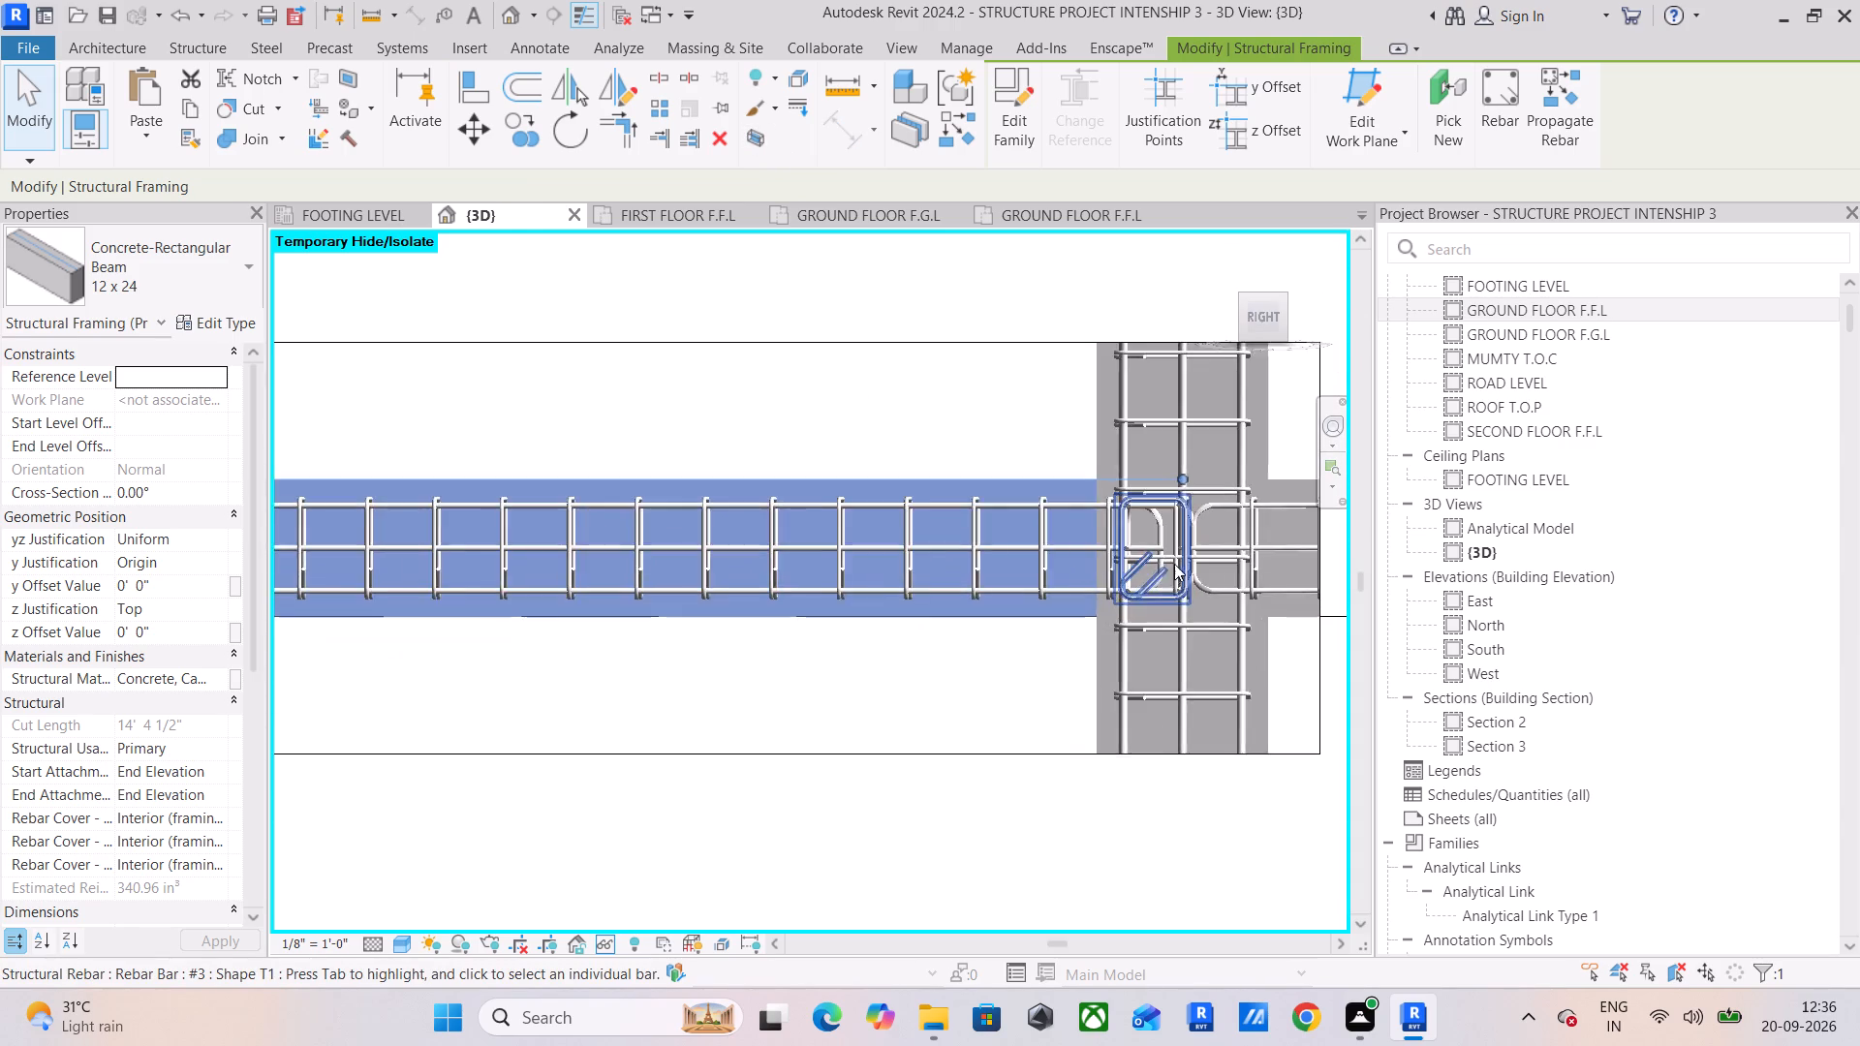
scroll(1174, 564, up, 3)
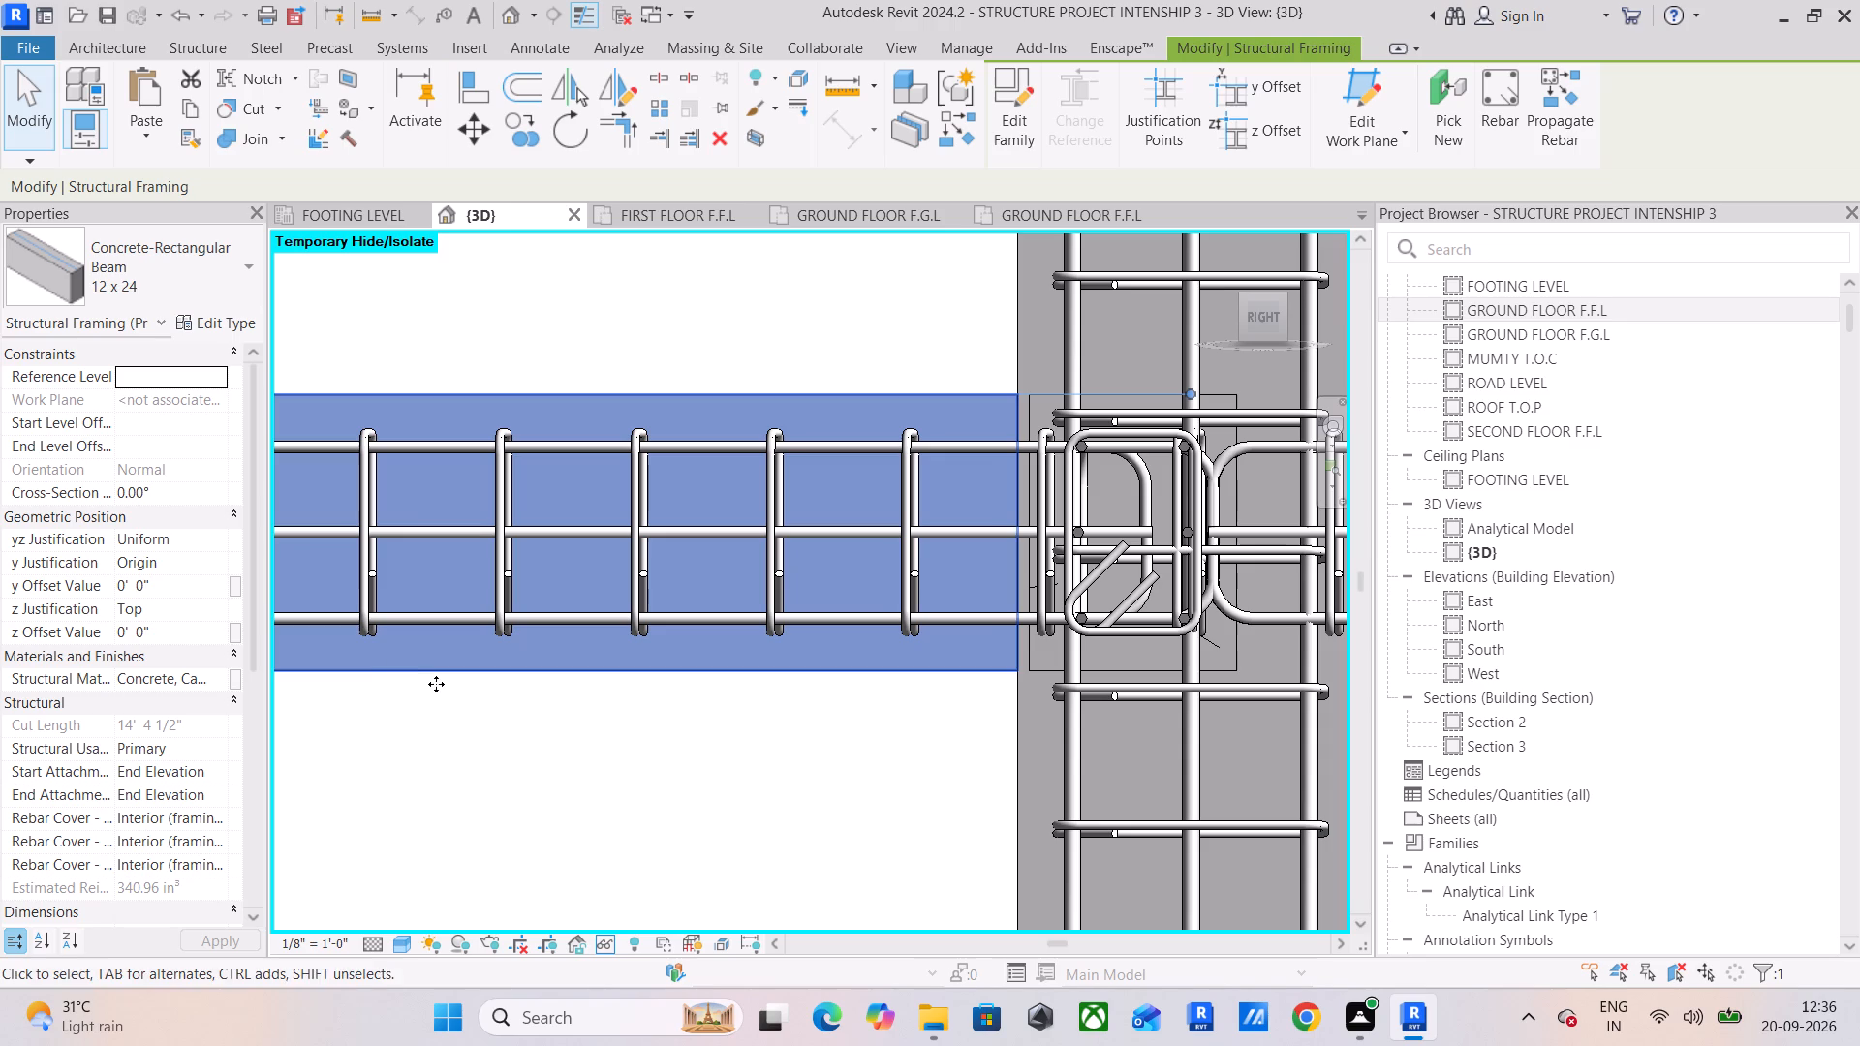
Stretch the section box past both ends of the second-floor beam line to include its adjoining spans and columns.
scroll(0, 839, down, 3)
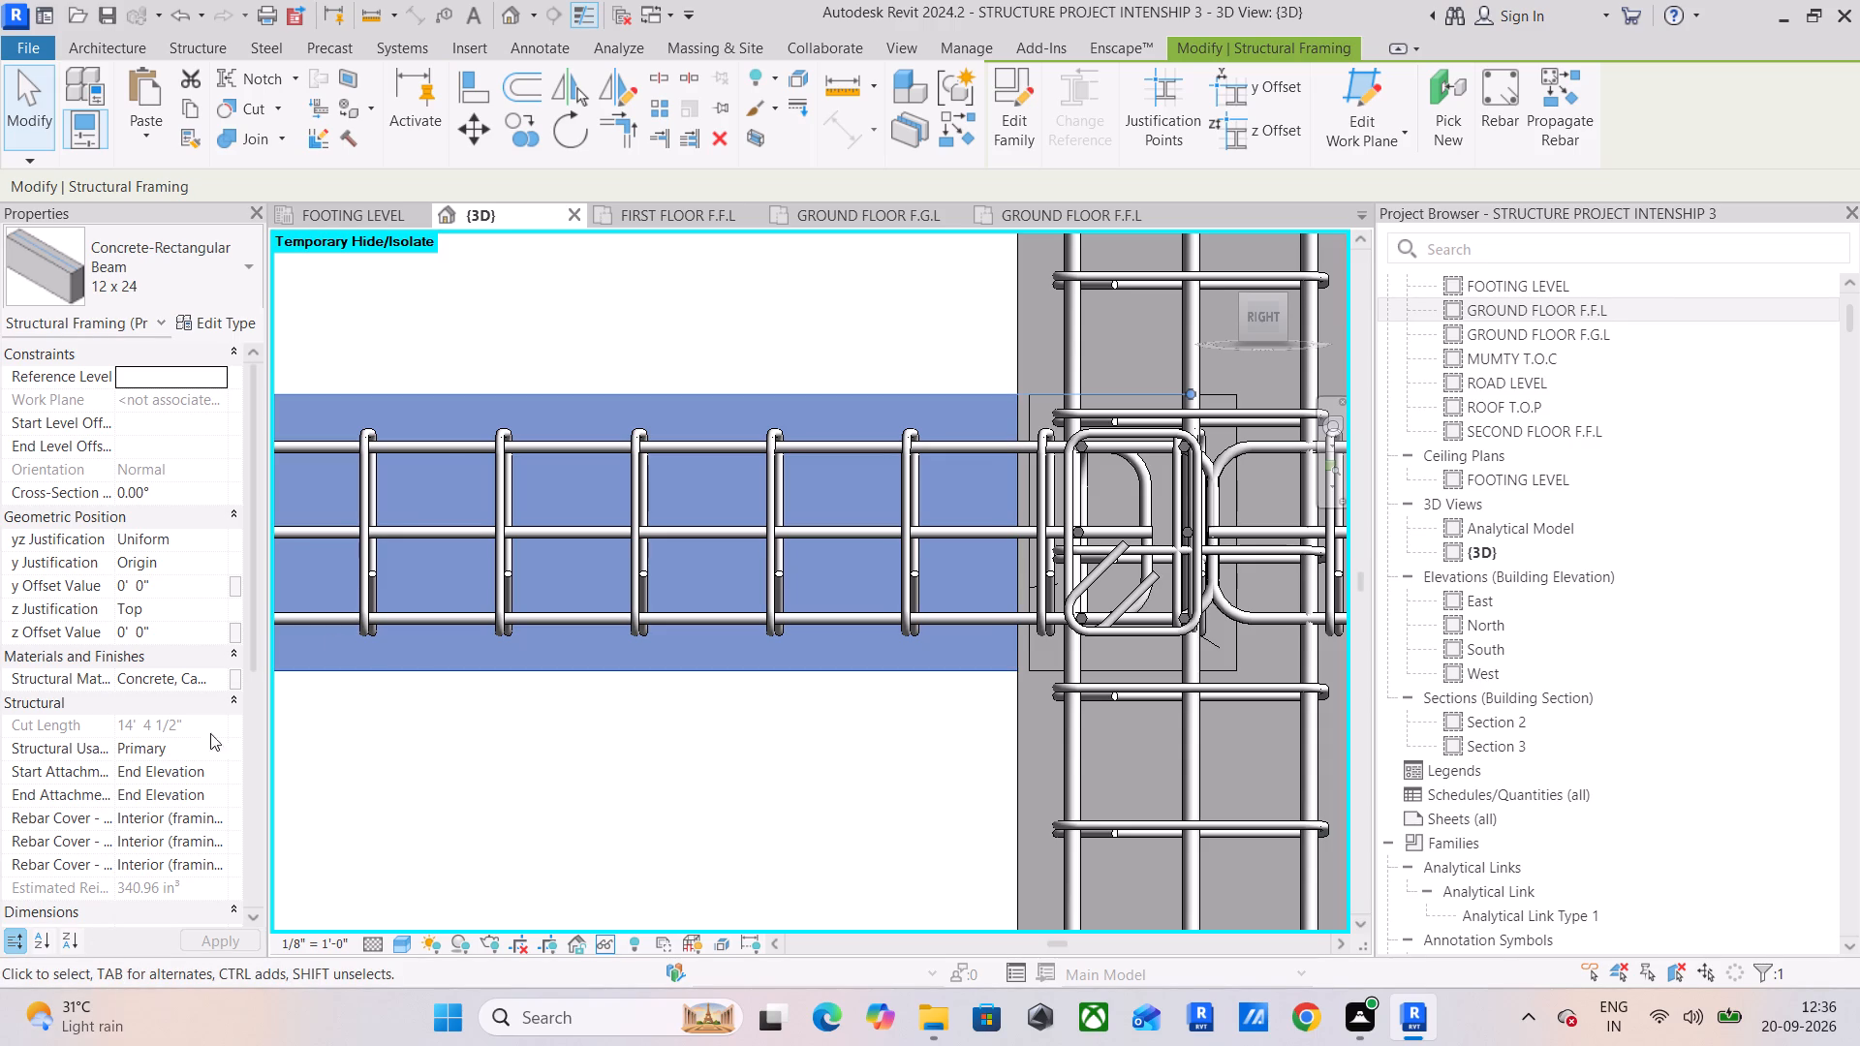
scroll(529, 758, down, 4)
middle_drag(609, 783, 613, 785)
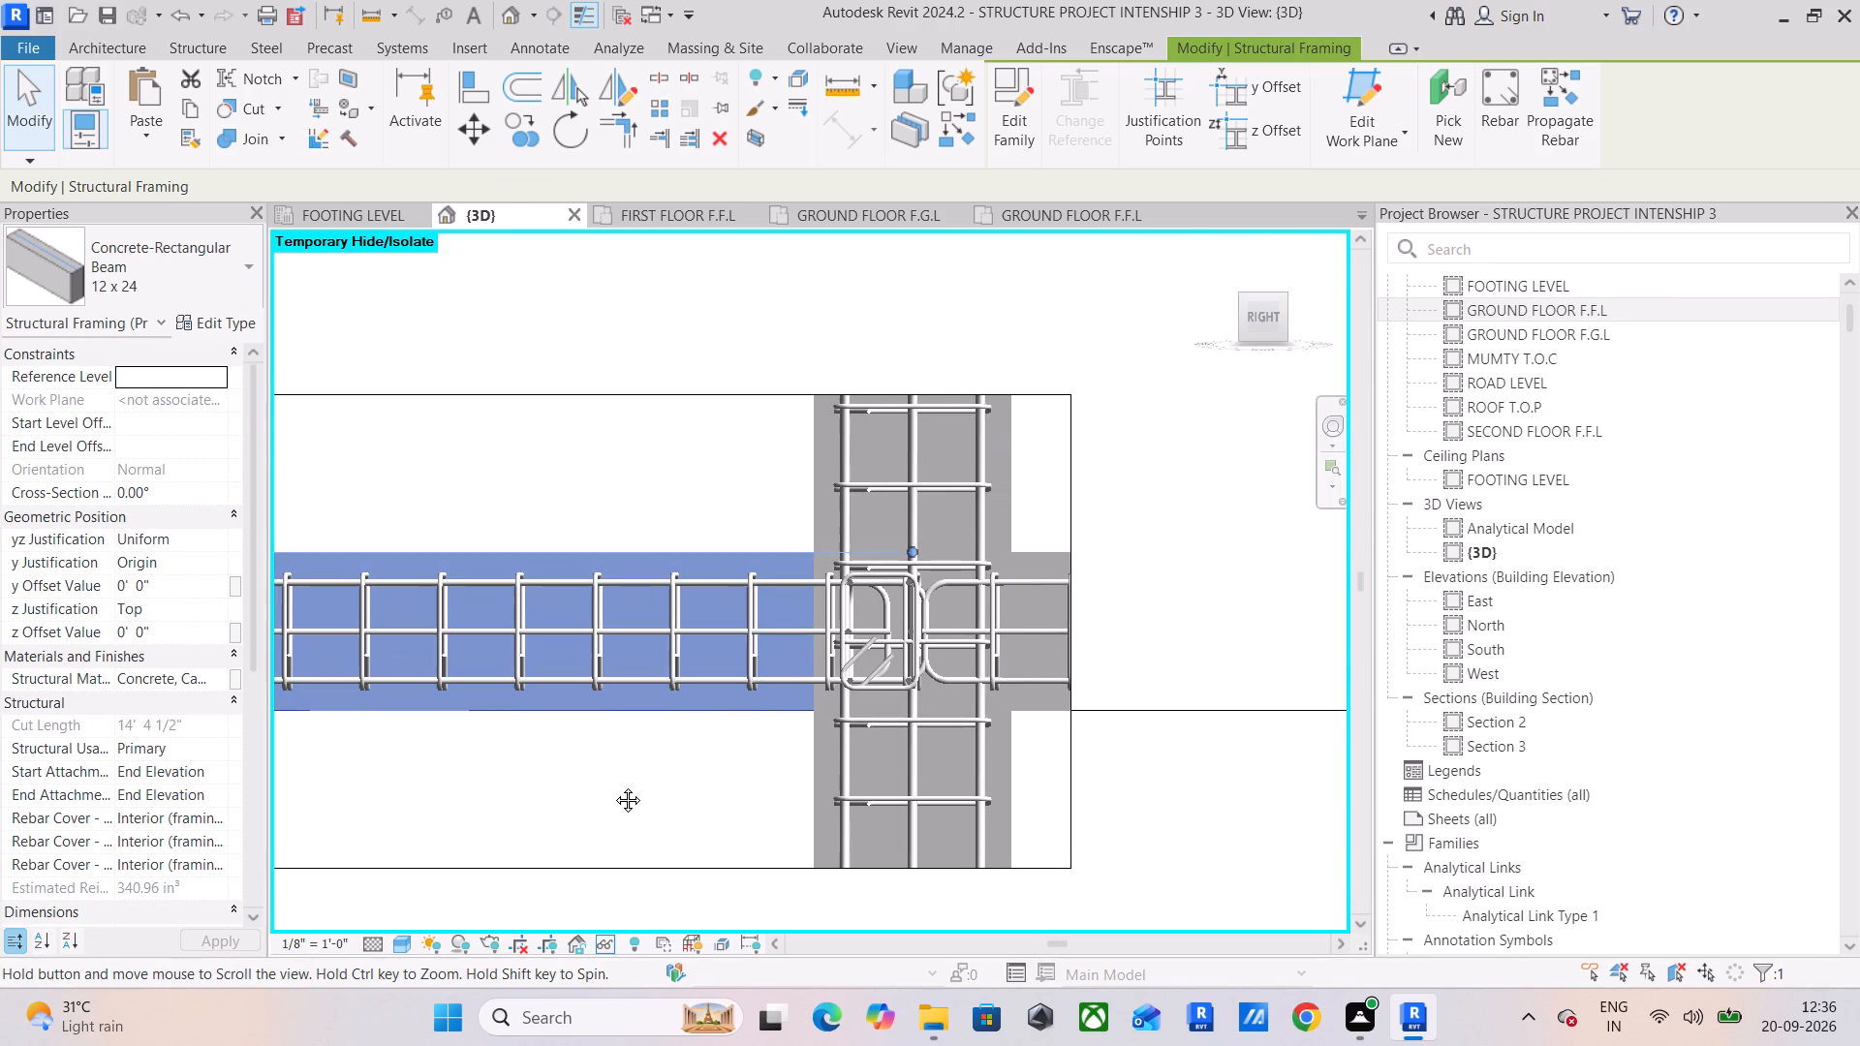
middle_drag(613, 785, 648, 721)
scroll(648, 721, down, 5)
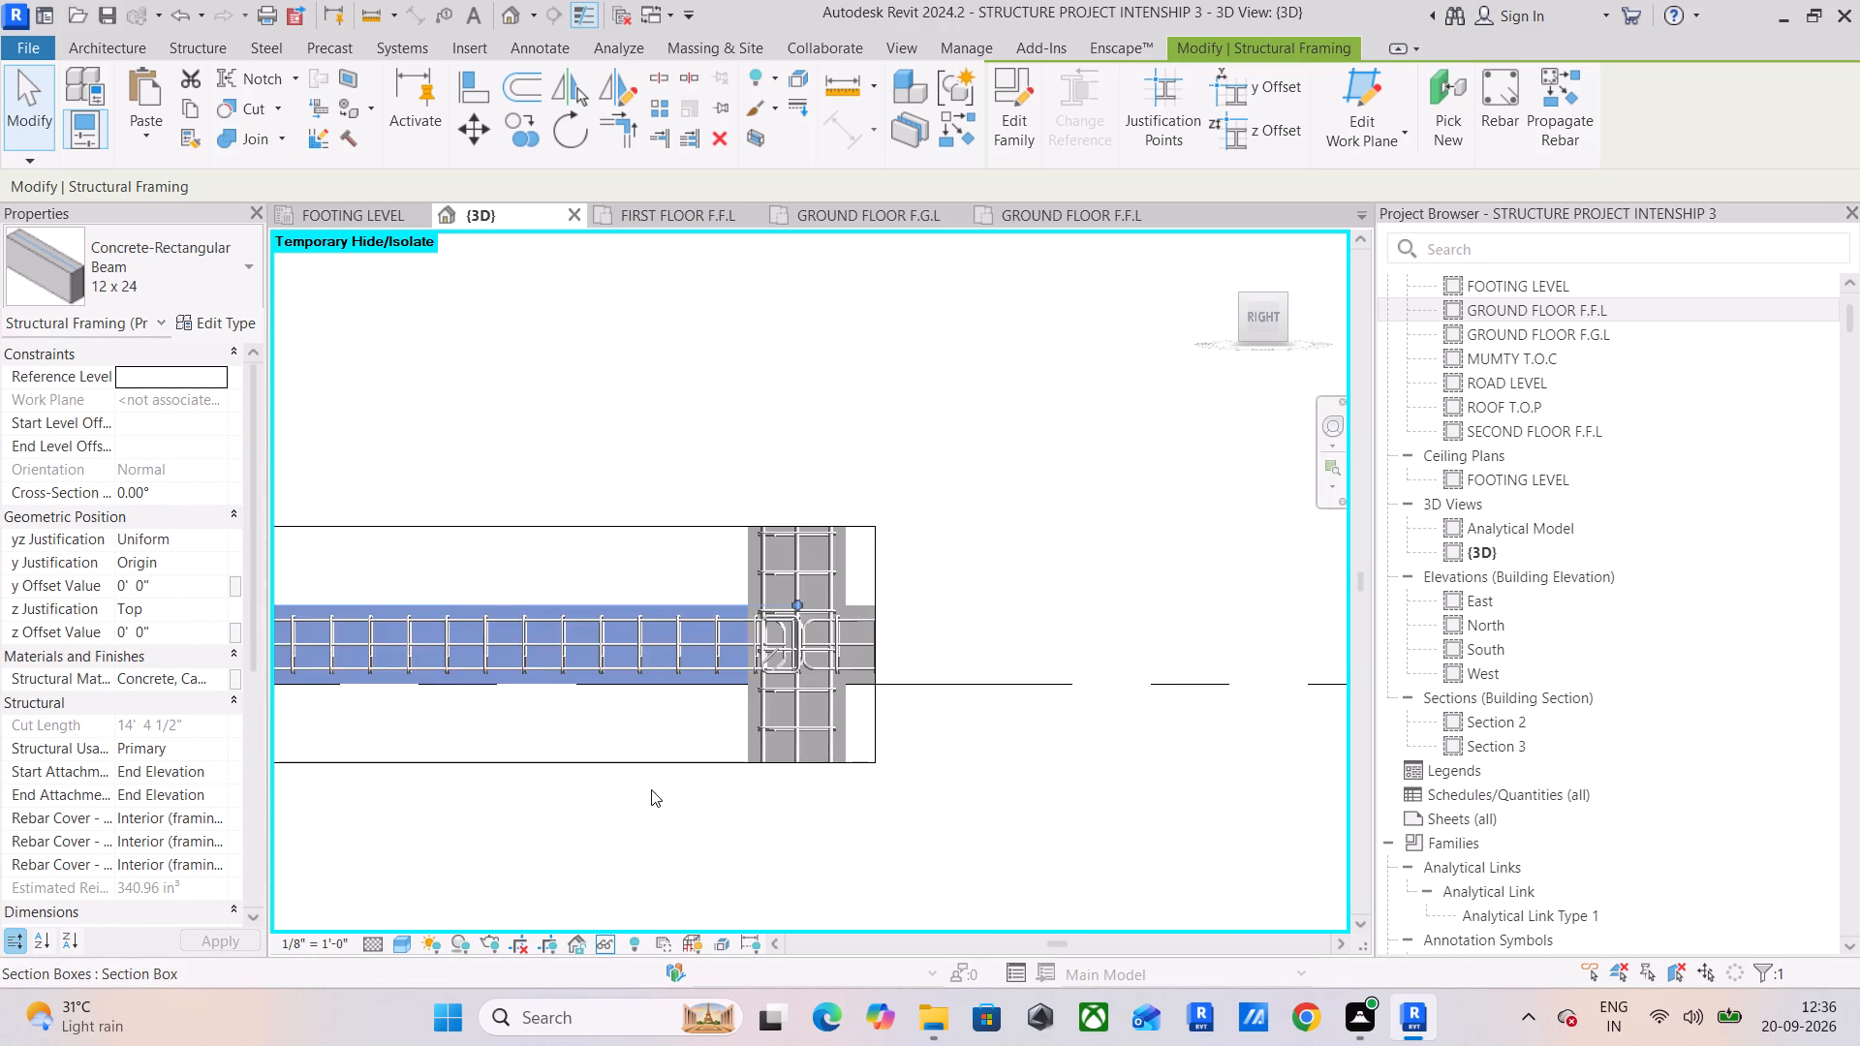
click(653, 774)
click(663, 761)
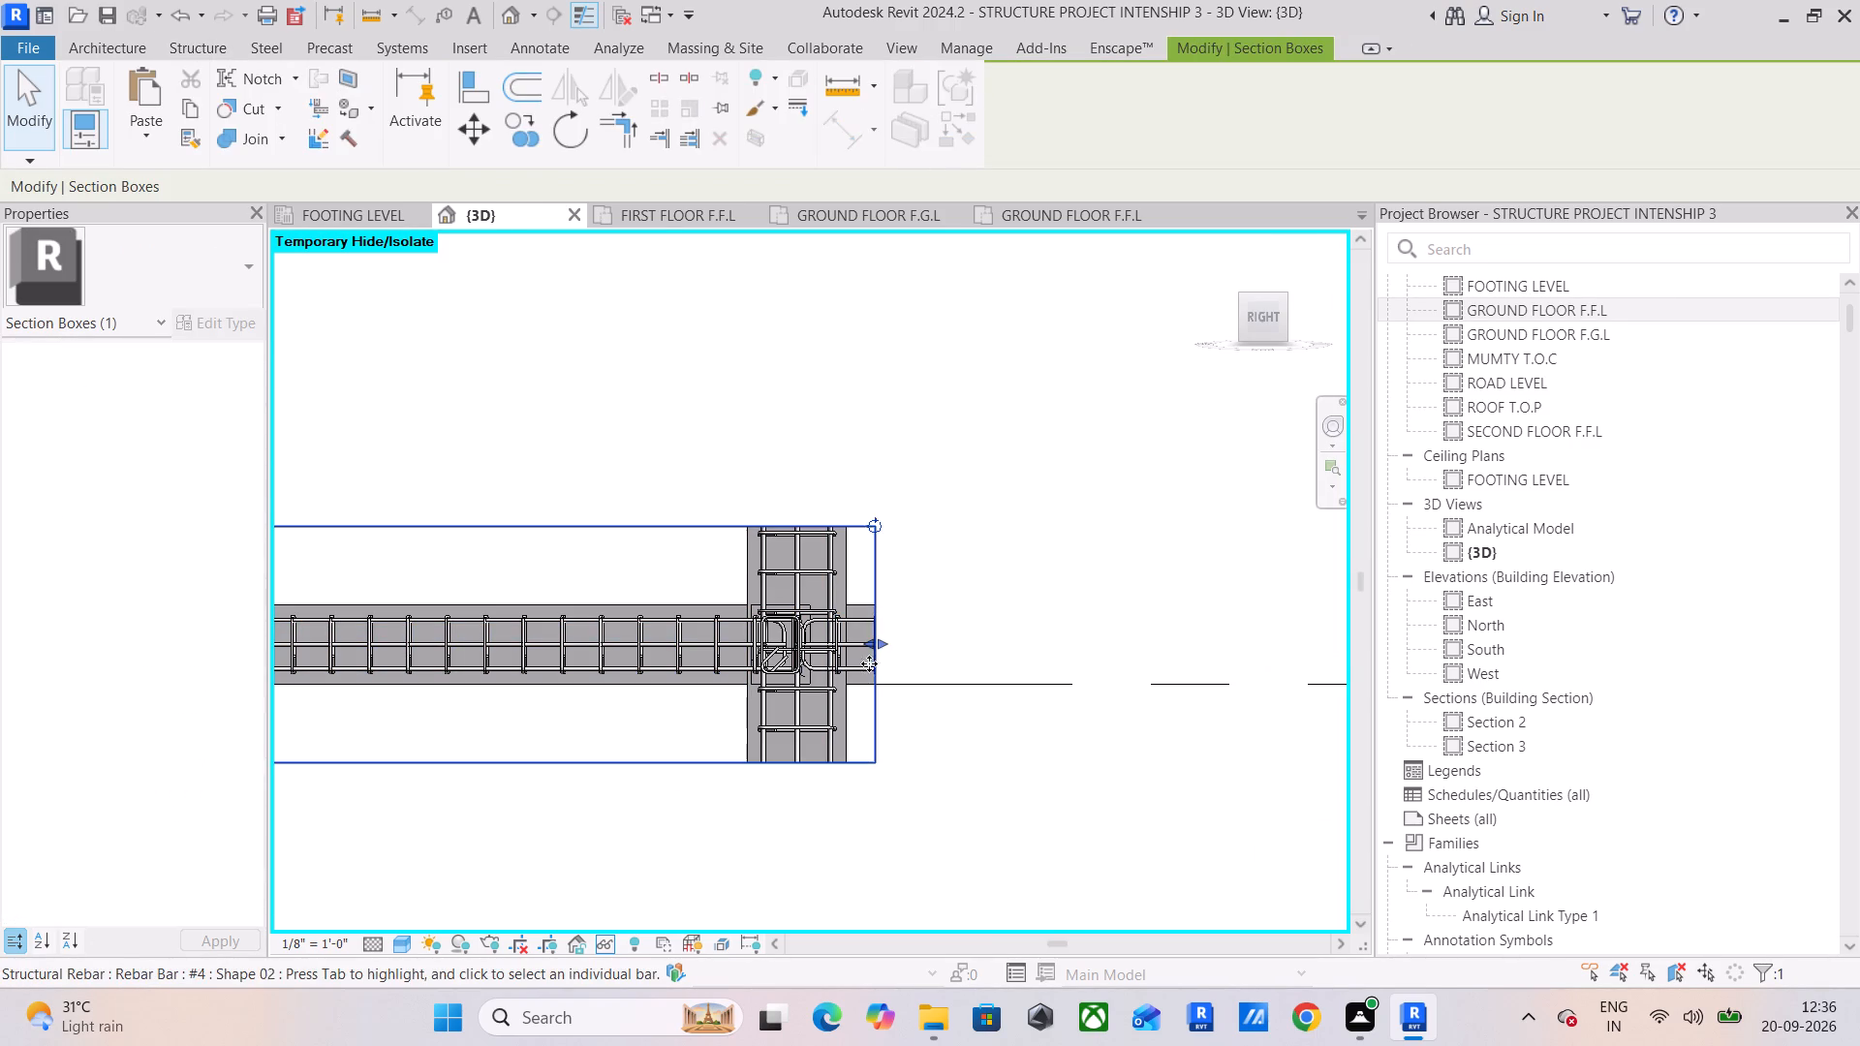
drag(879, 649, 1192, 637)
scroll(1192, 637, down, 5)
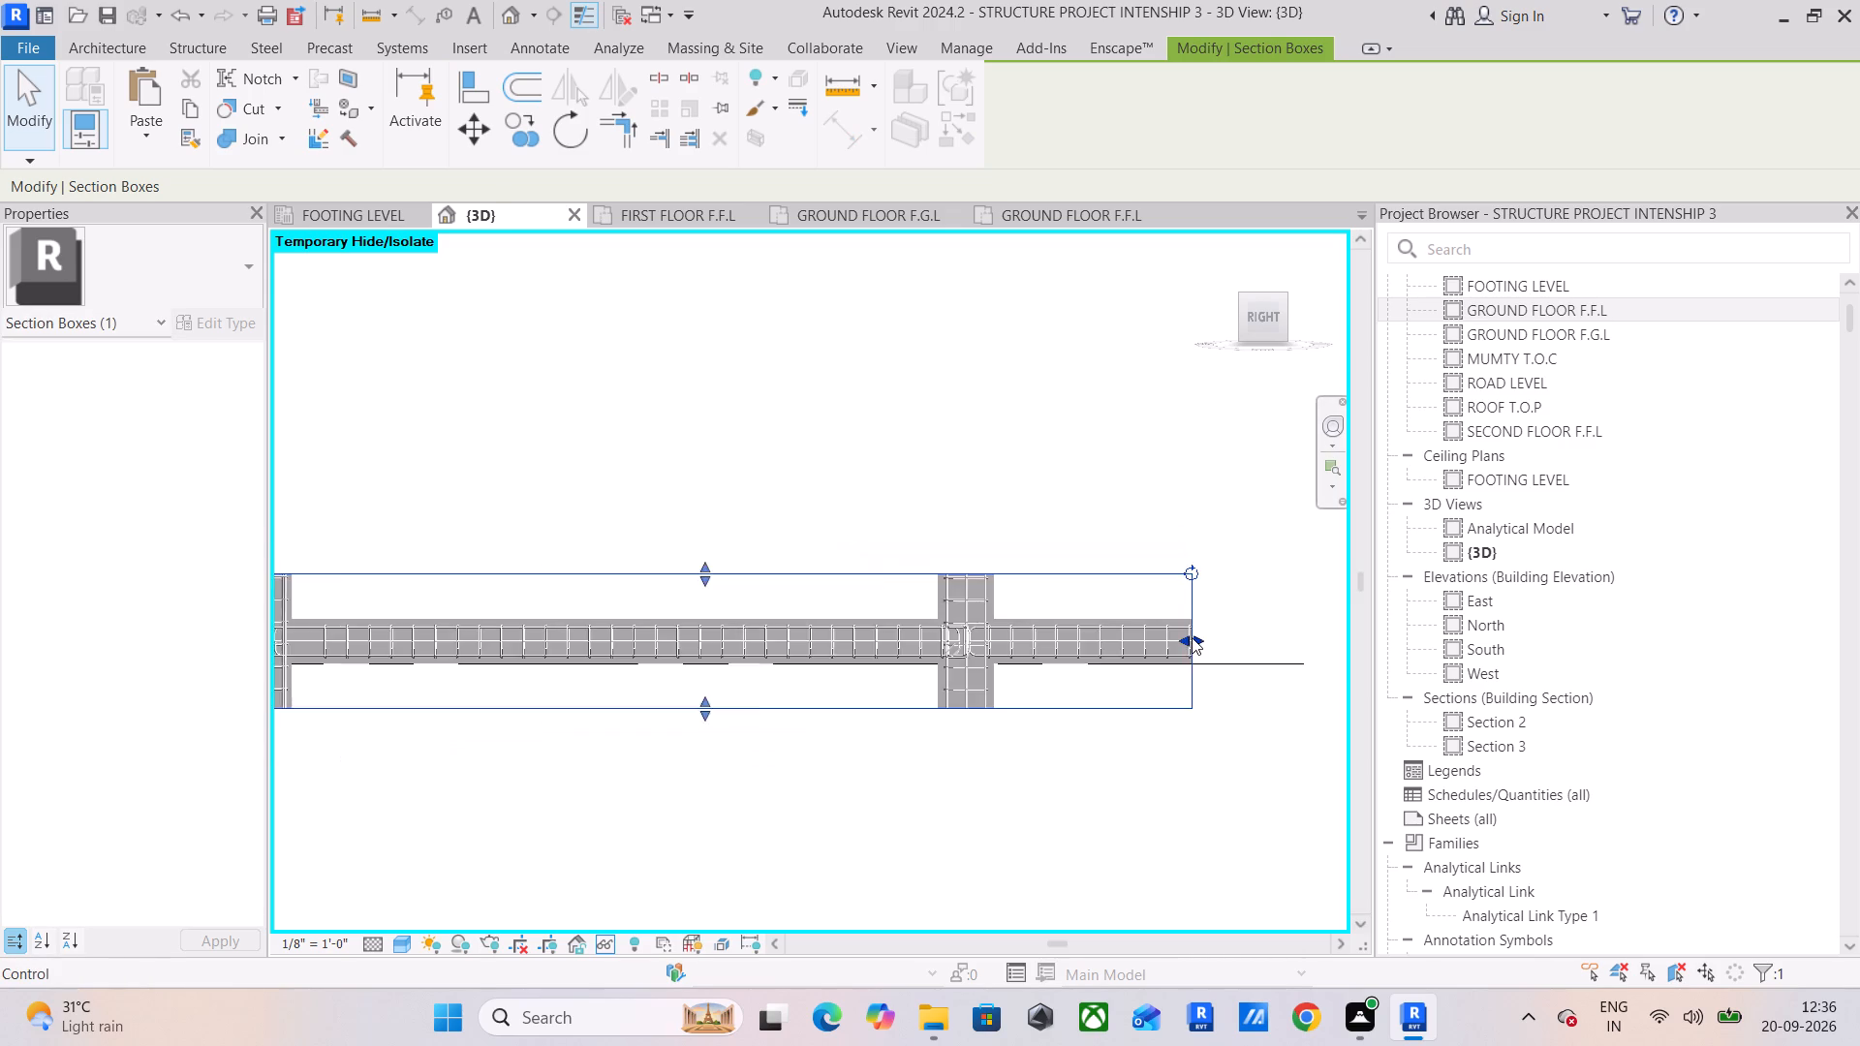
drag(1192, 637, 1315, 643)
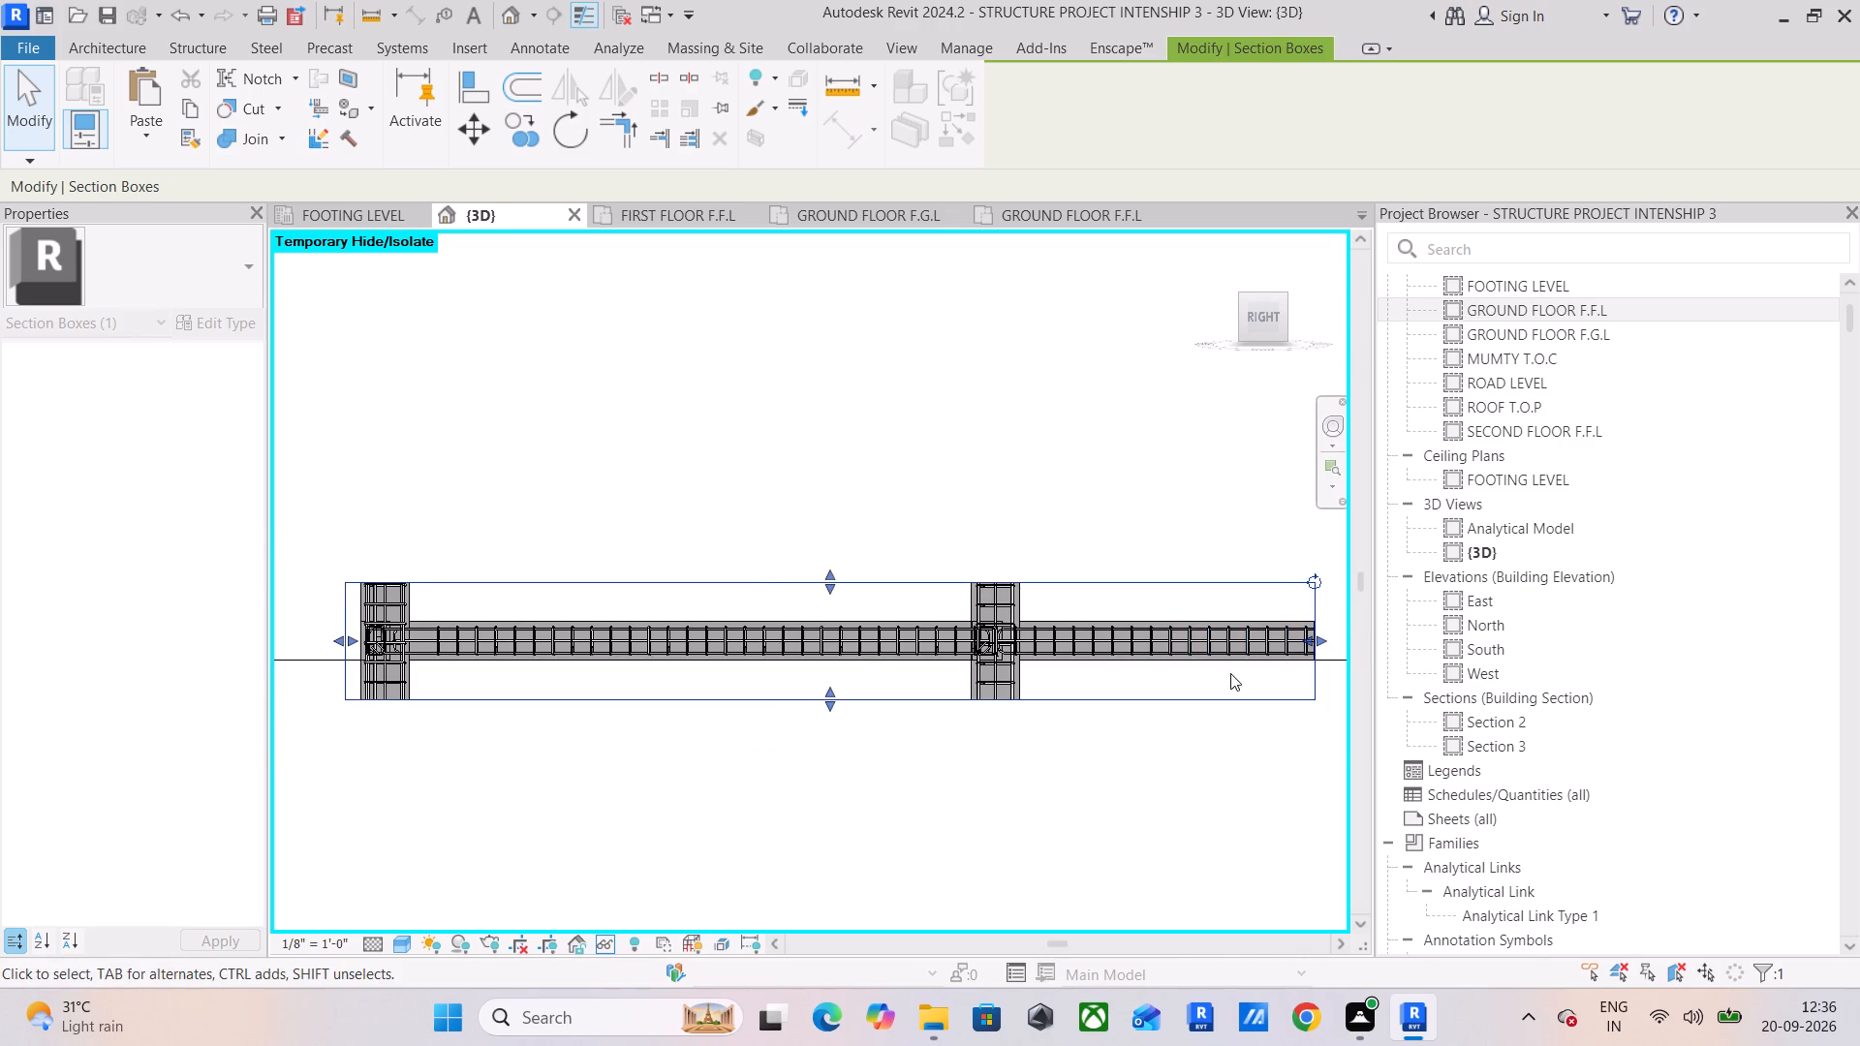
middle_drag(1158, 675, 745, 649)
drag(896, 613, 1270, 613)
scroll(1238, 640, down, 4)
middle_drag(1234, 651, 1067, 723)
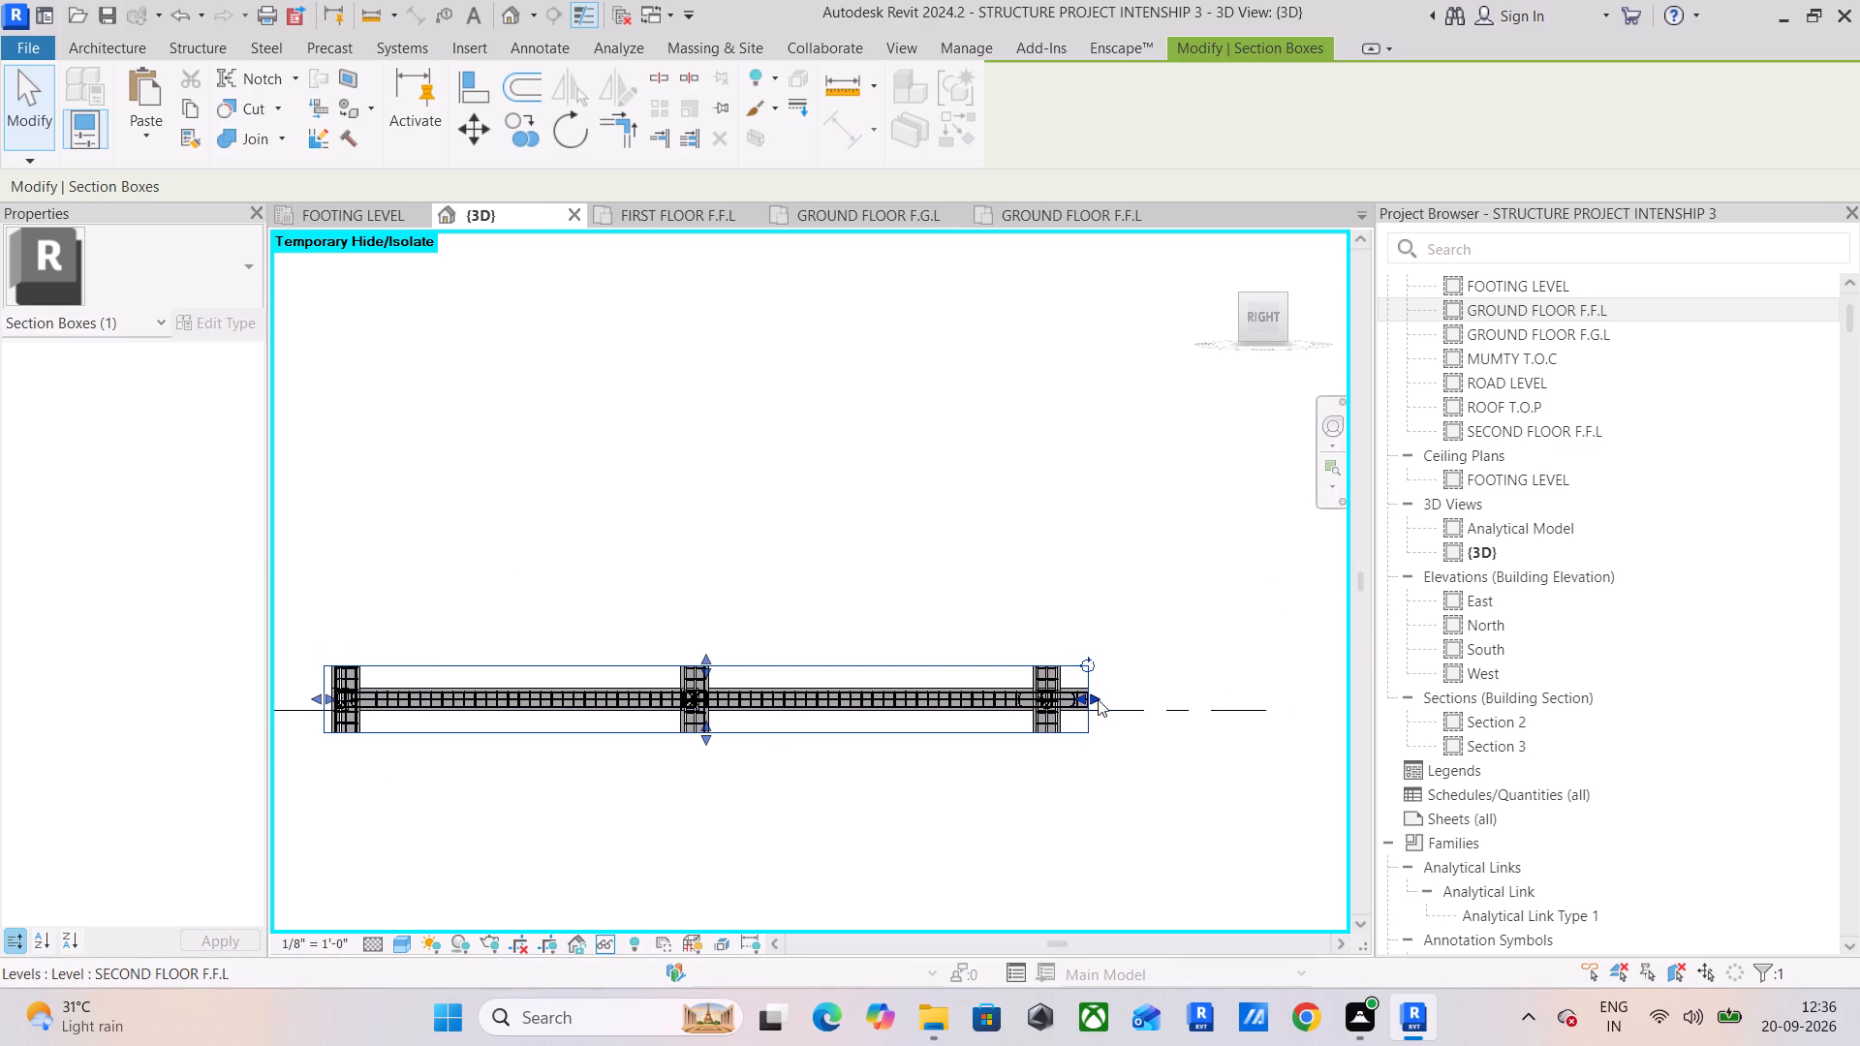
drag(1080, 698, 1299, 676)
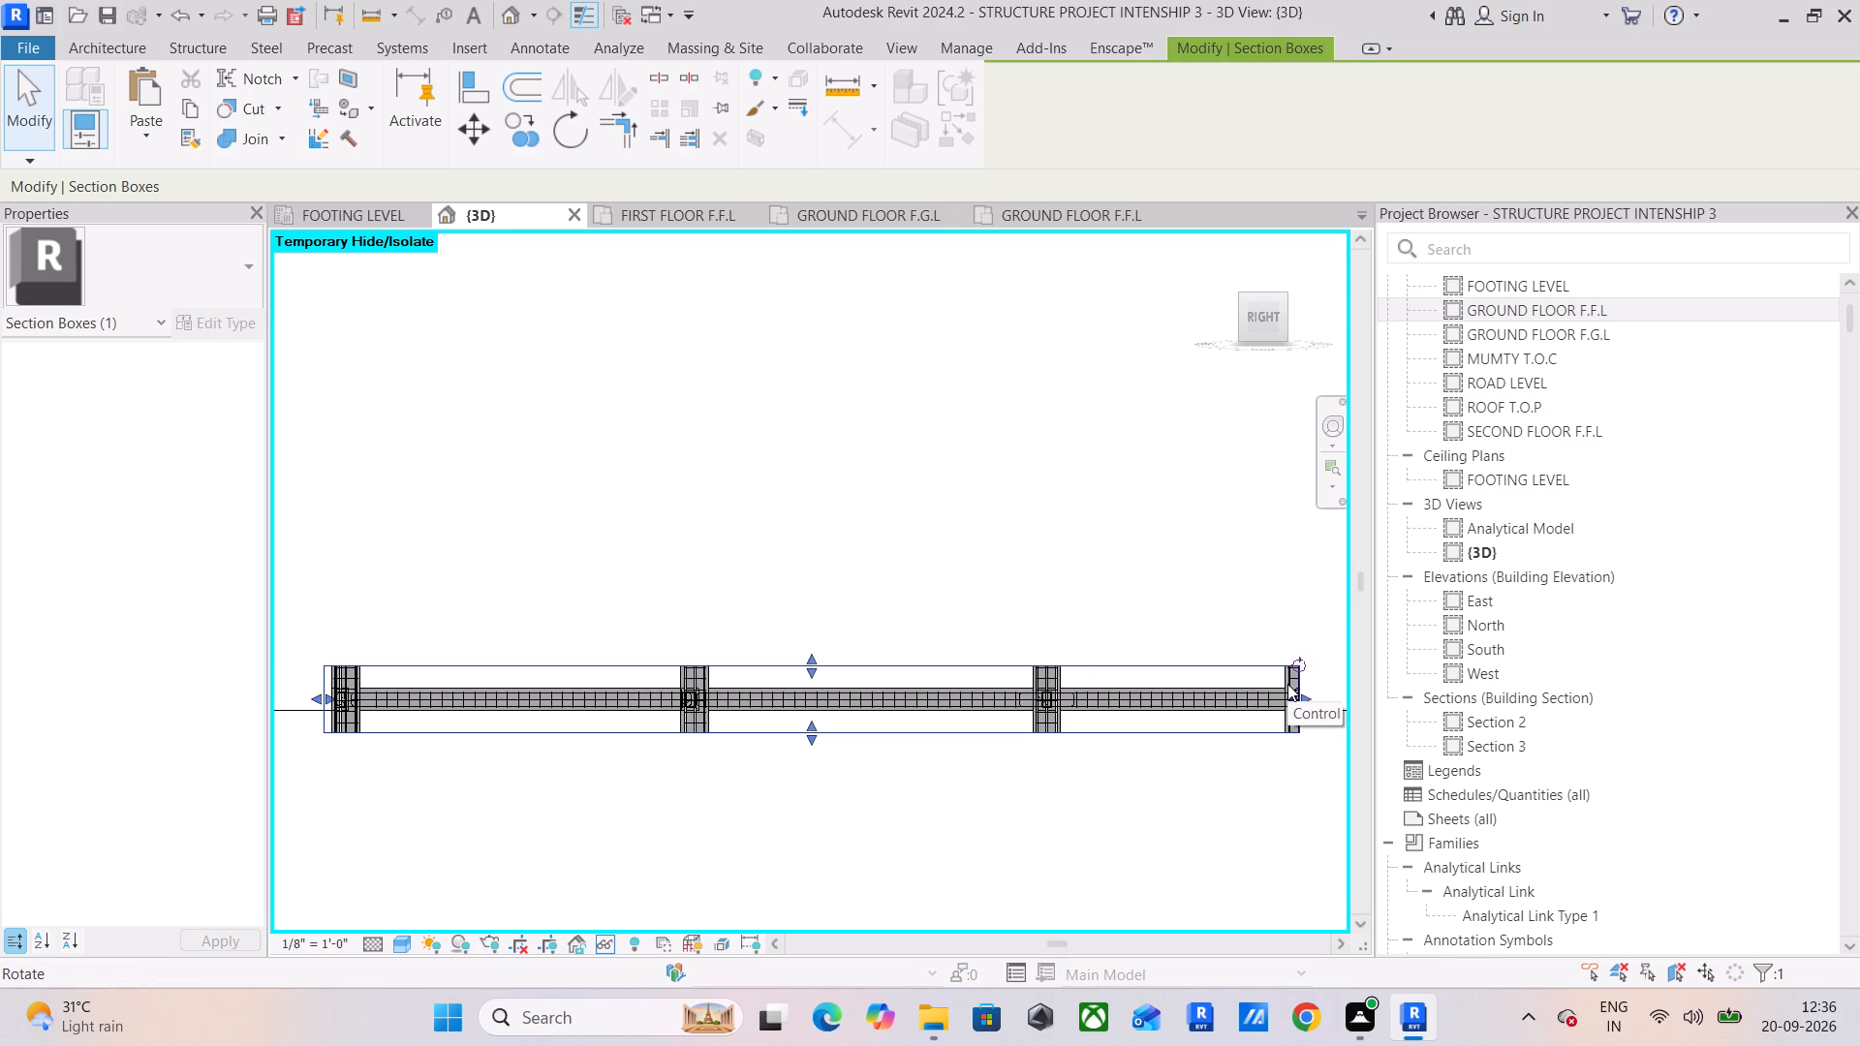
middle_drag(1190, 708, 1039, 581)
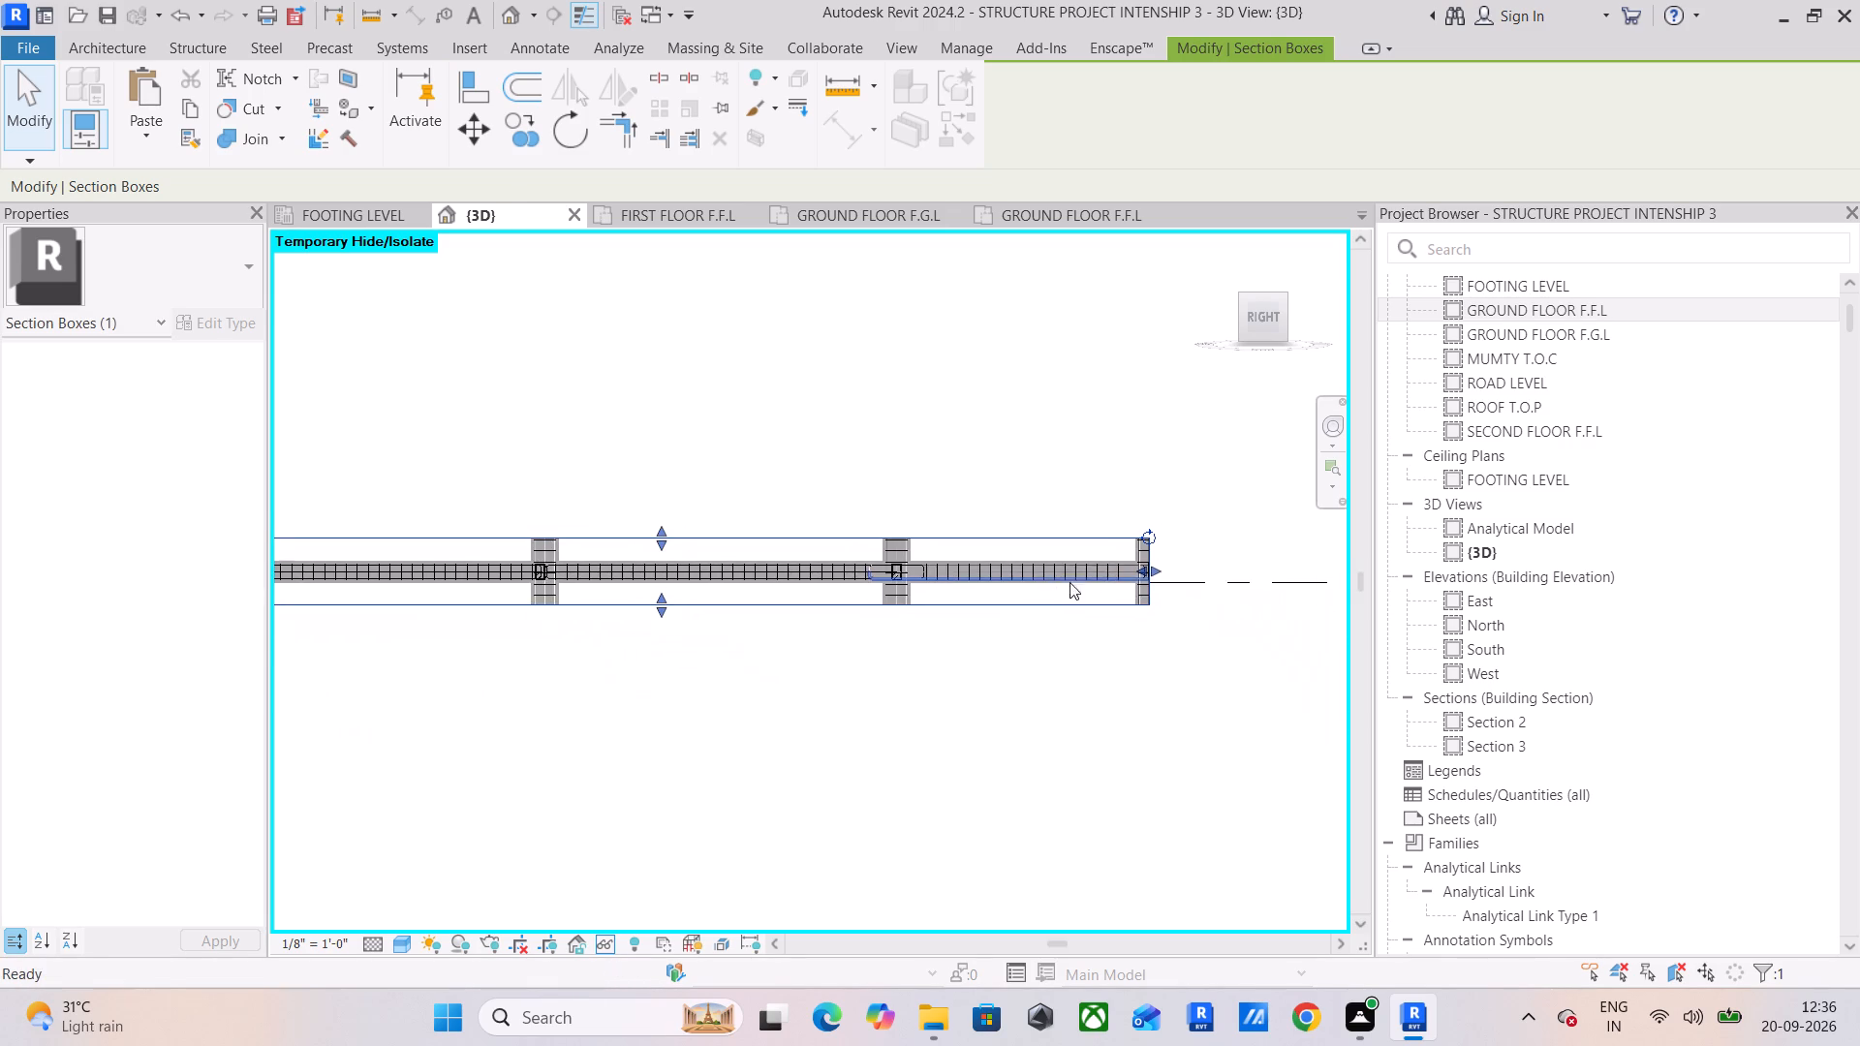
drag(1142, 566, 1332, 569)
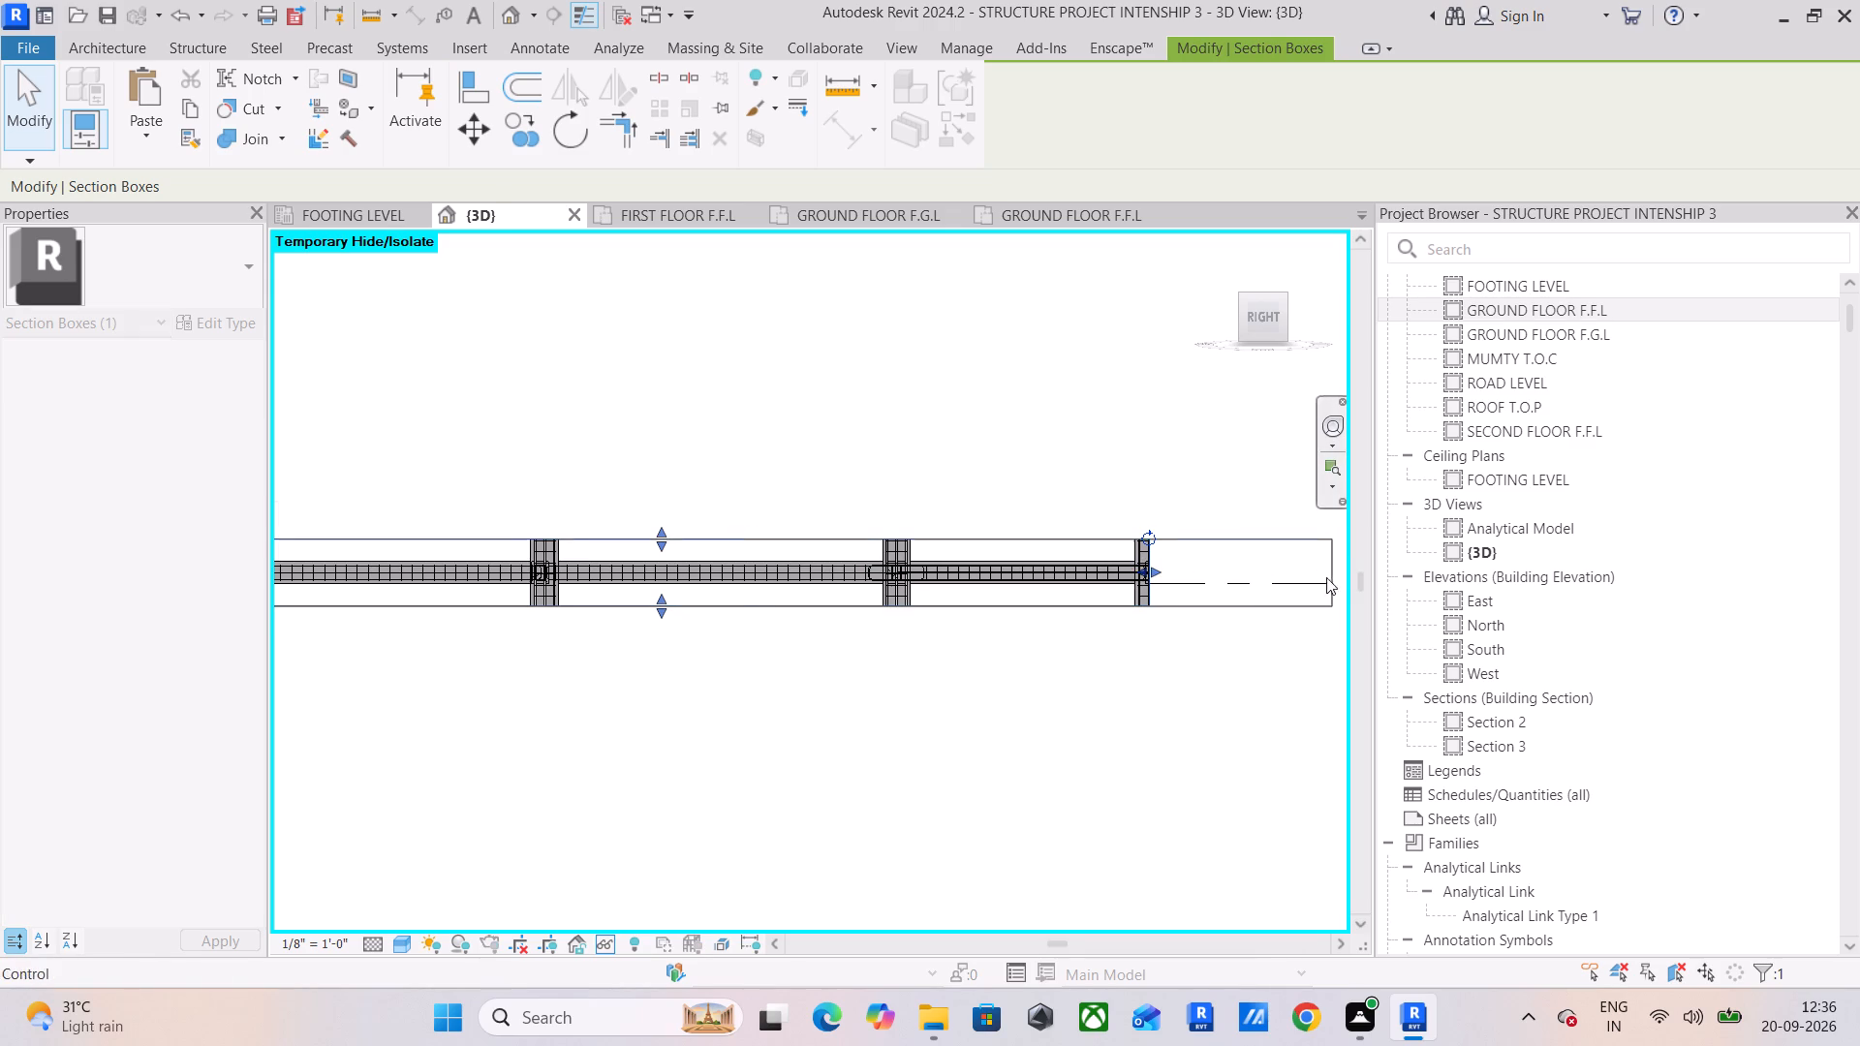
middle_drag(909, 644, 1321, 641)
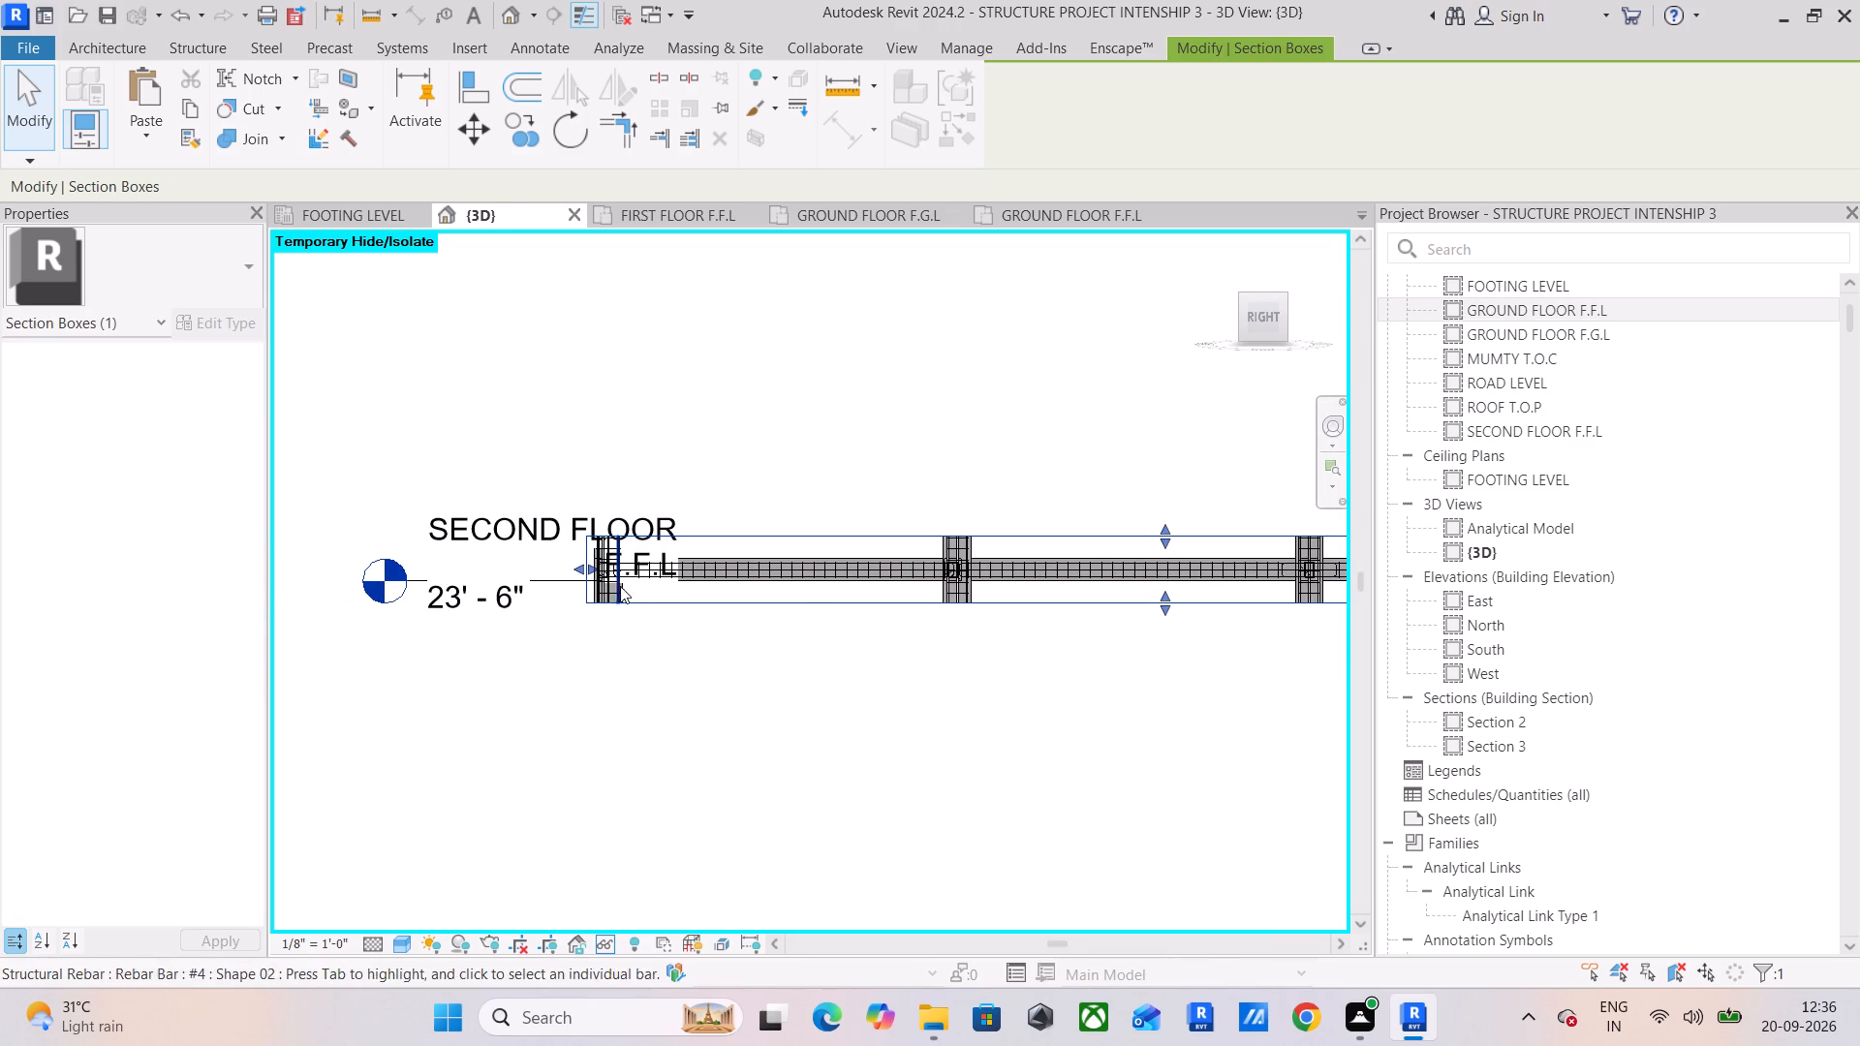
drag(581, 567, 412, 564)
Extend the top hooked #4 beam bar through the end column so its hook sits near the column's outer face.
scroll(1019, 561, up, 4)
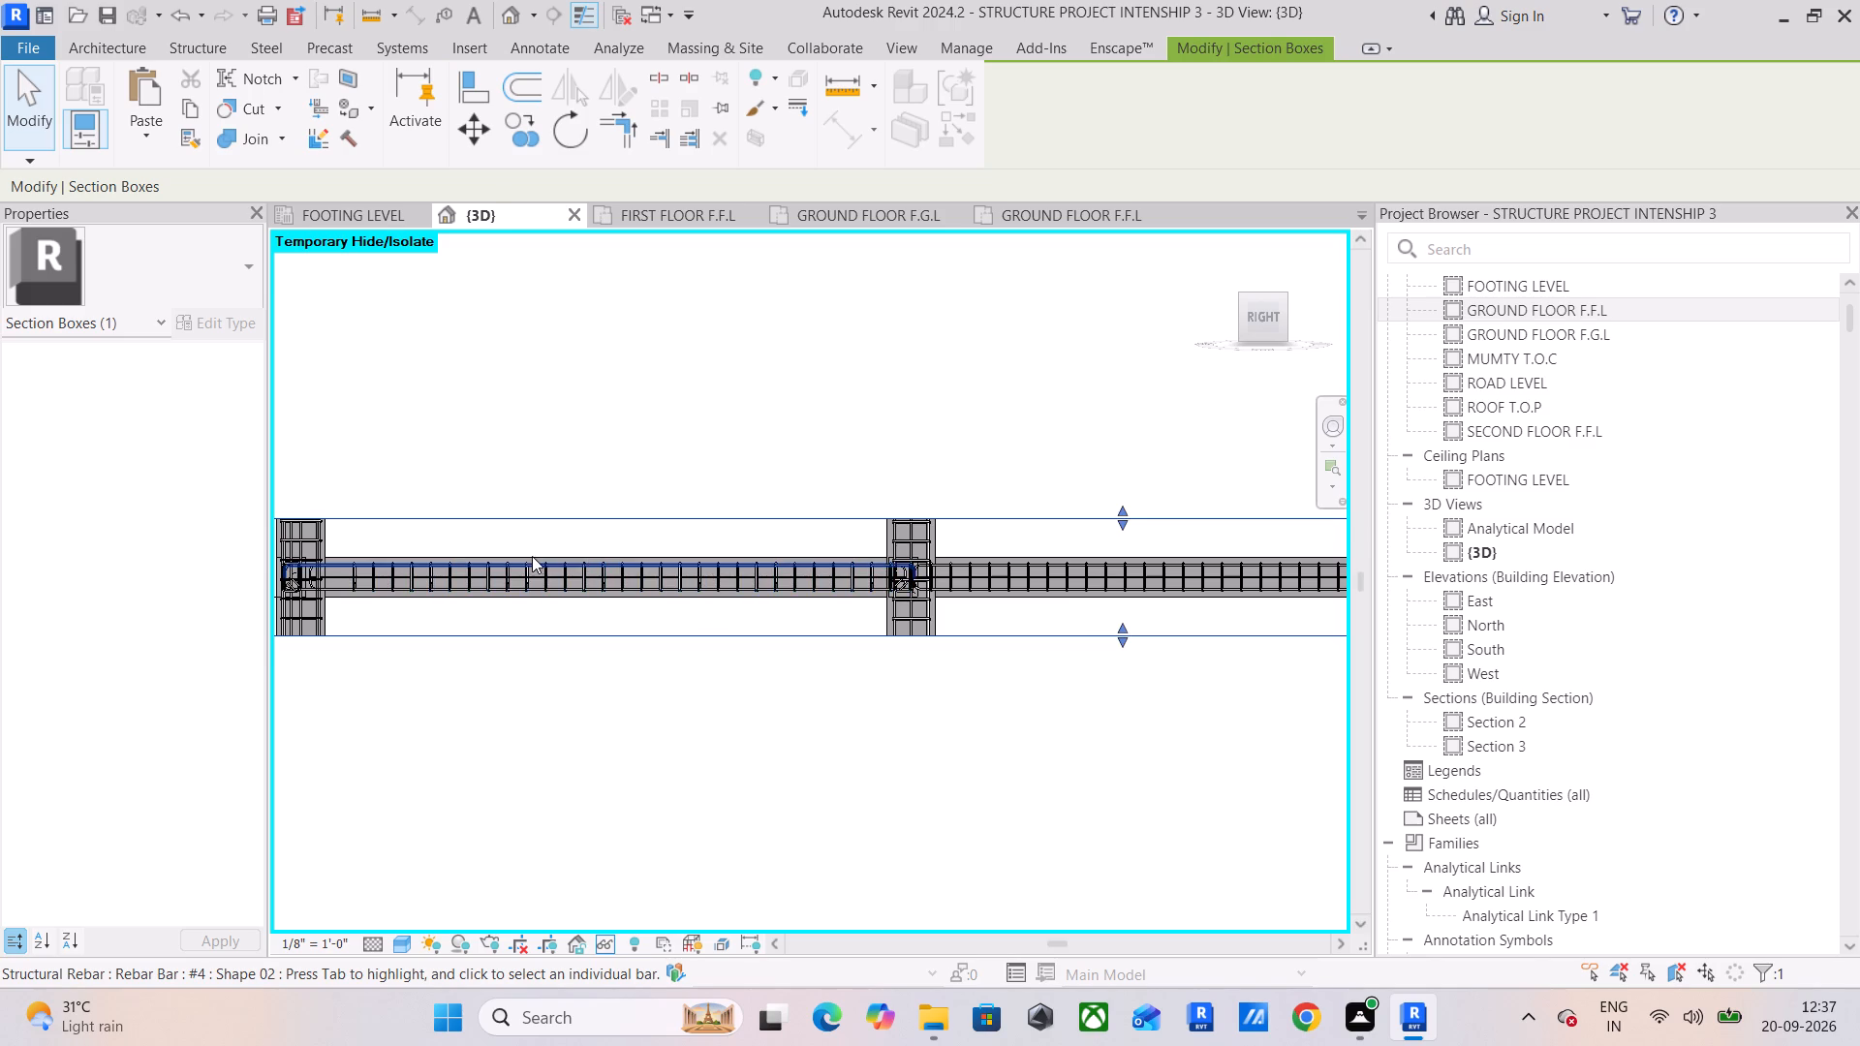
middle_drag(531, 554, 814, 536)
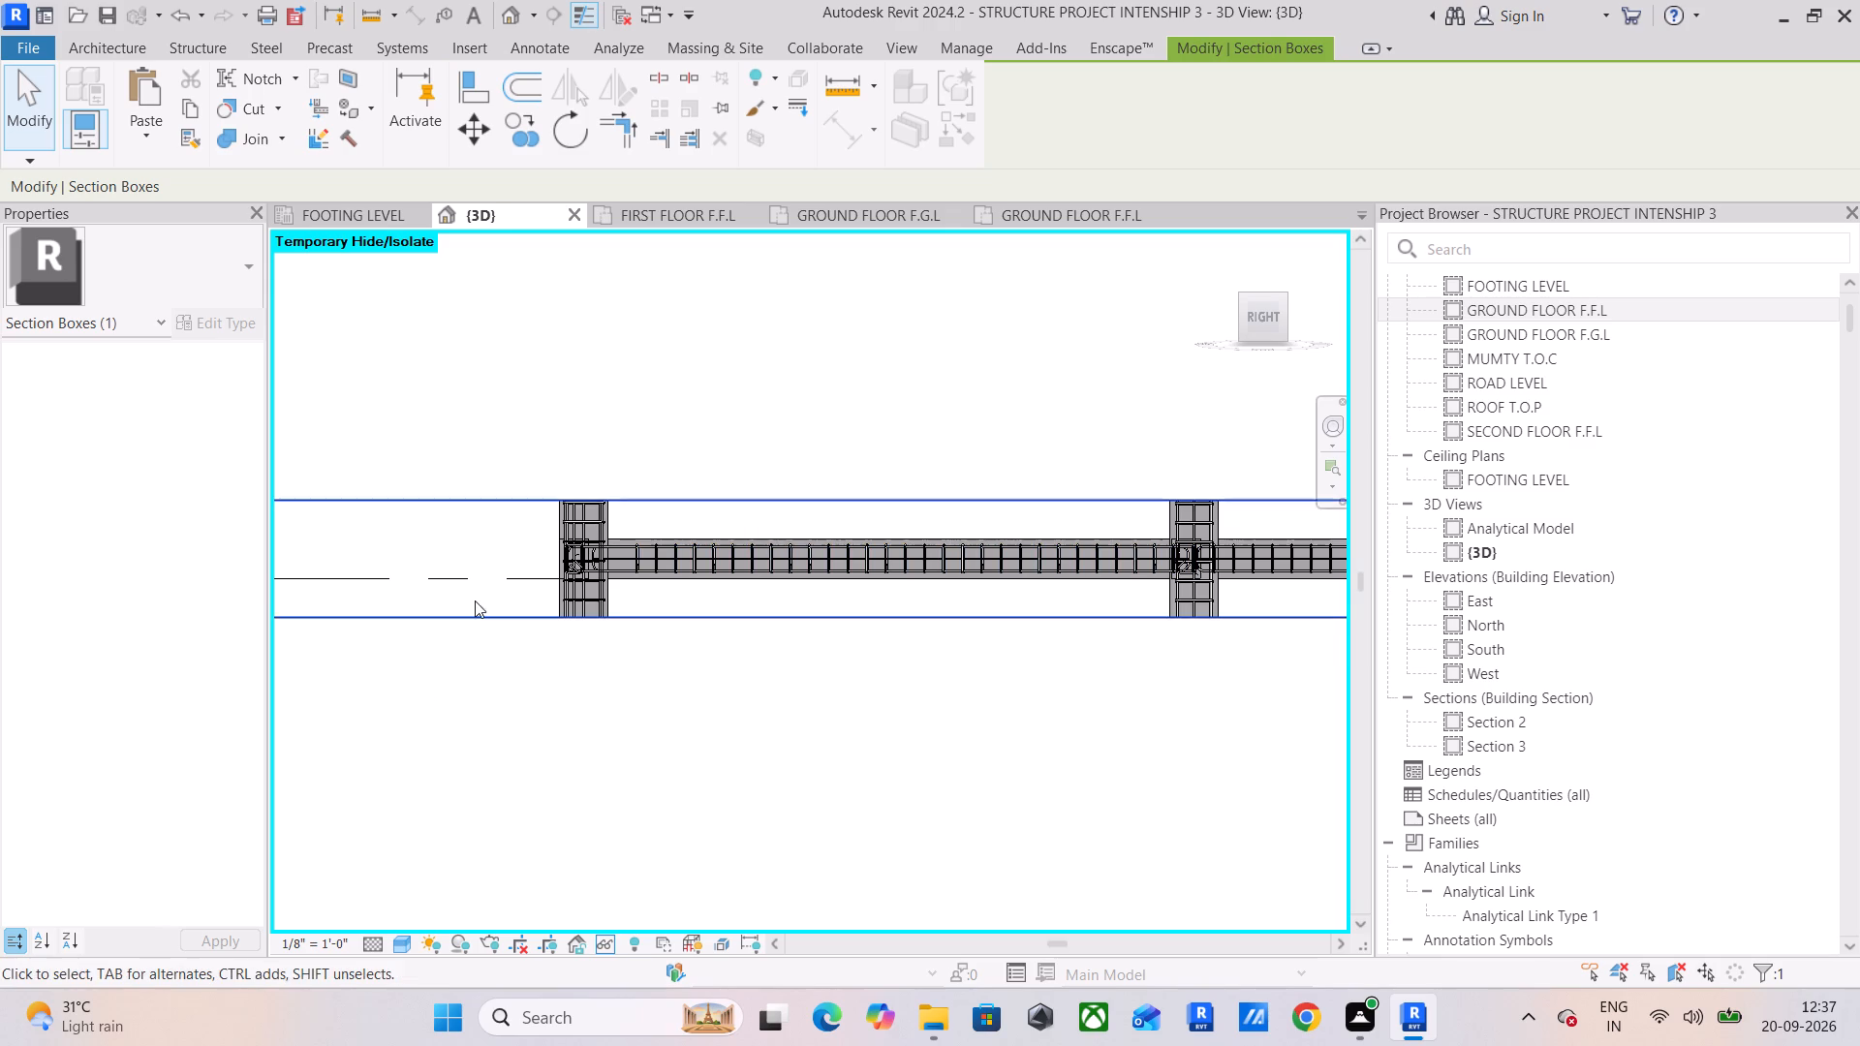
scroll(558, 558, up, 4)
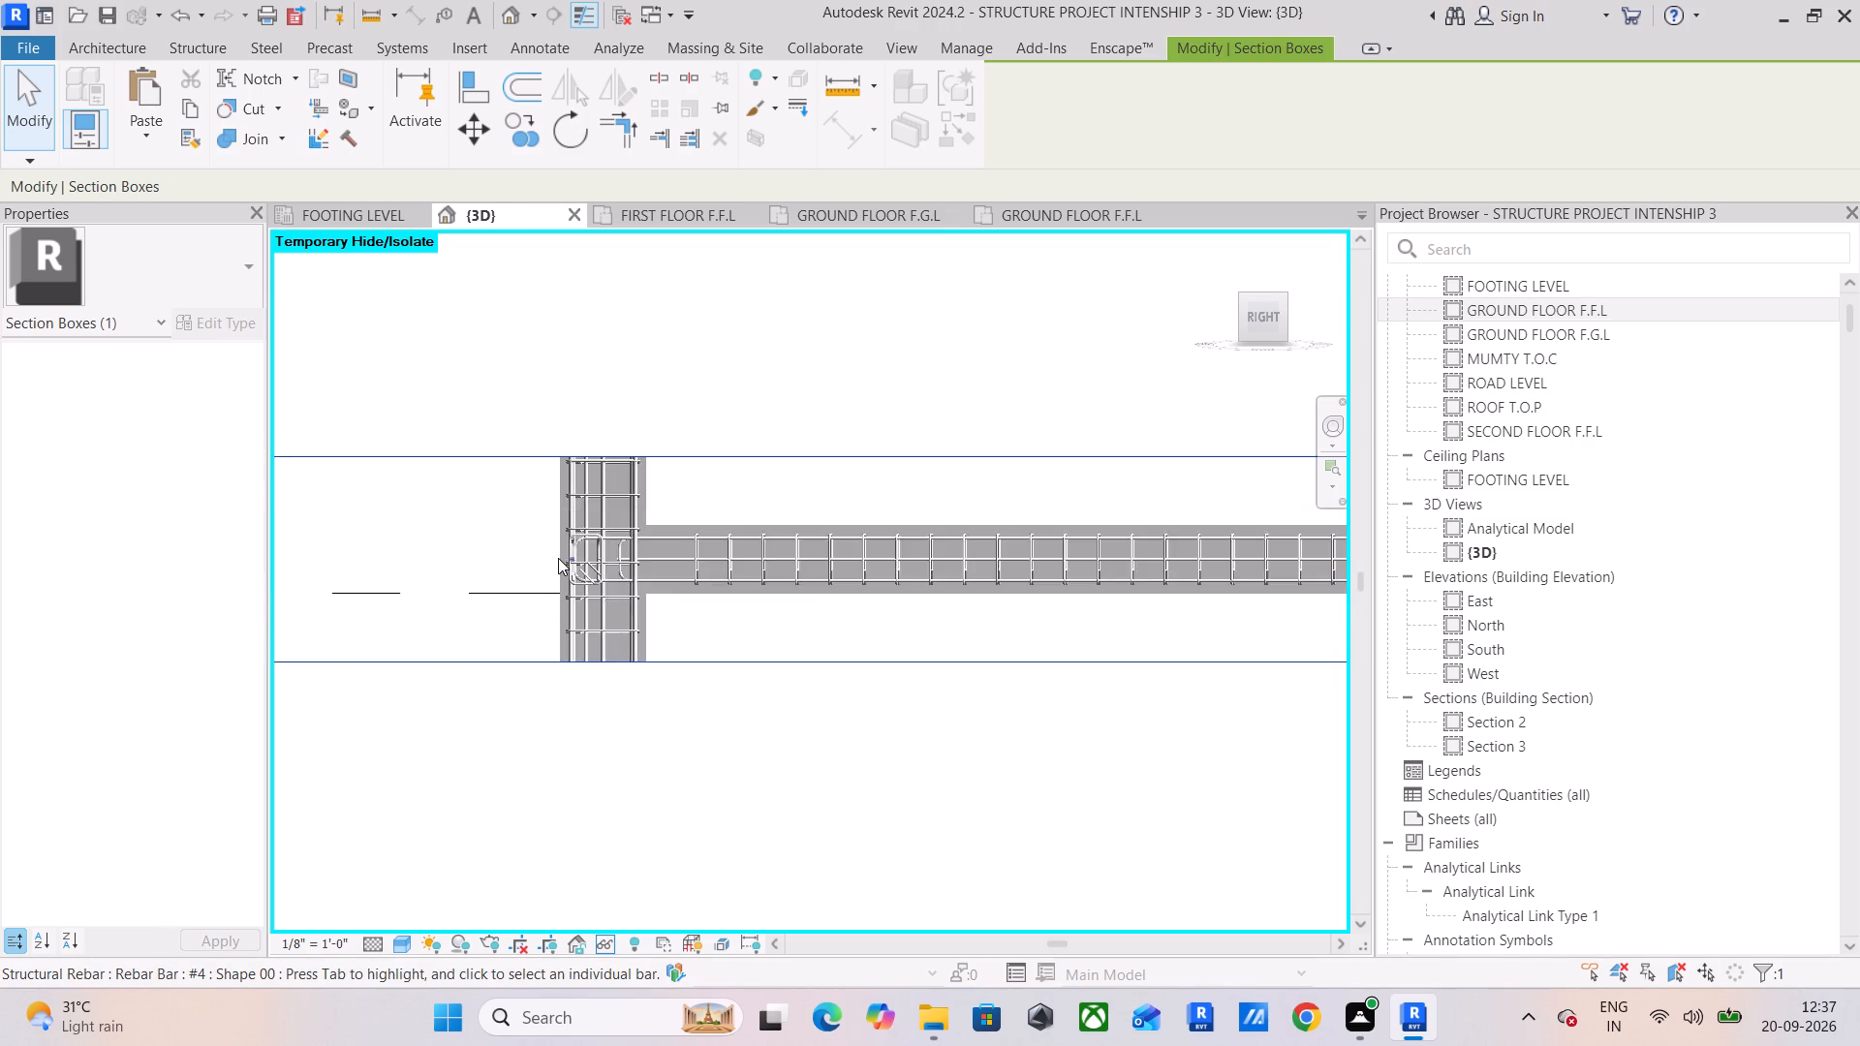
scroll(558, 558, up, 9)
scroll(691, 598, up, 4)
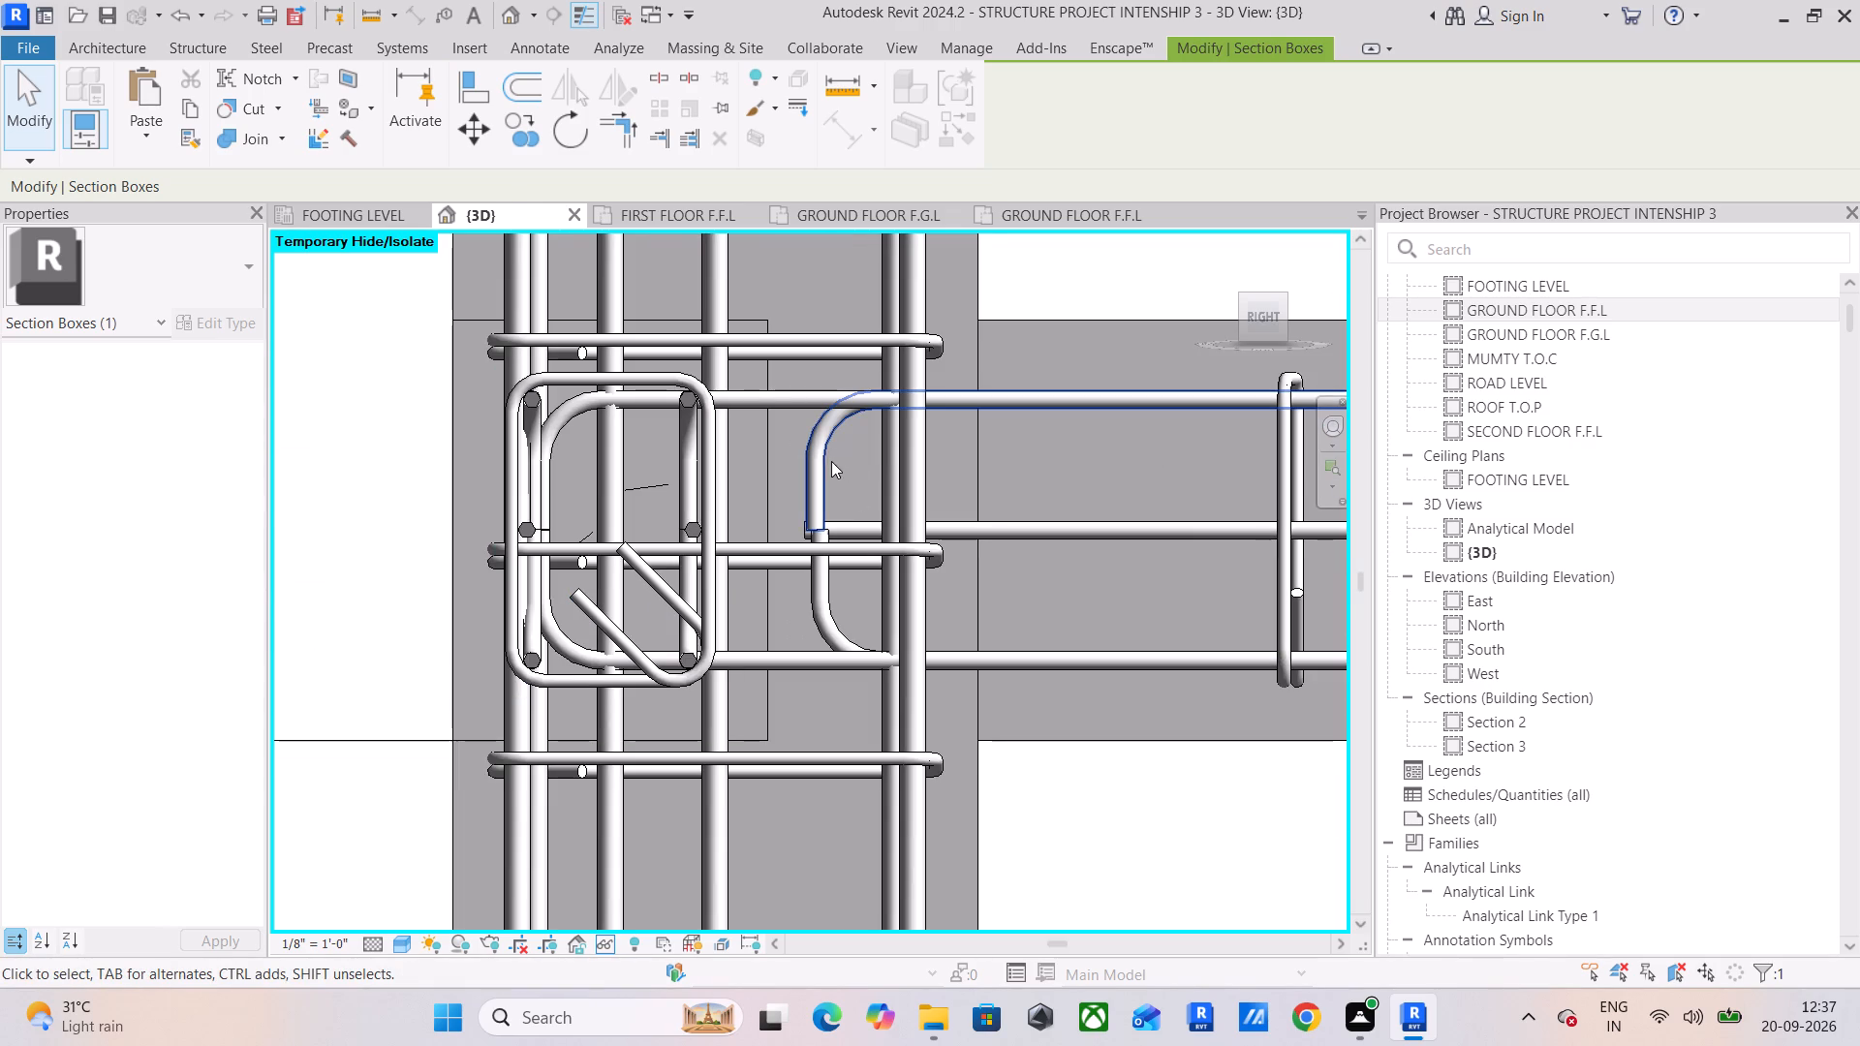
click(823, 467)
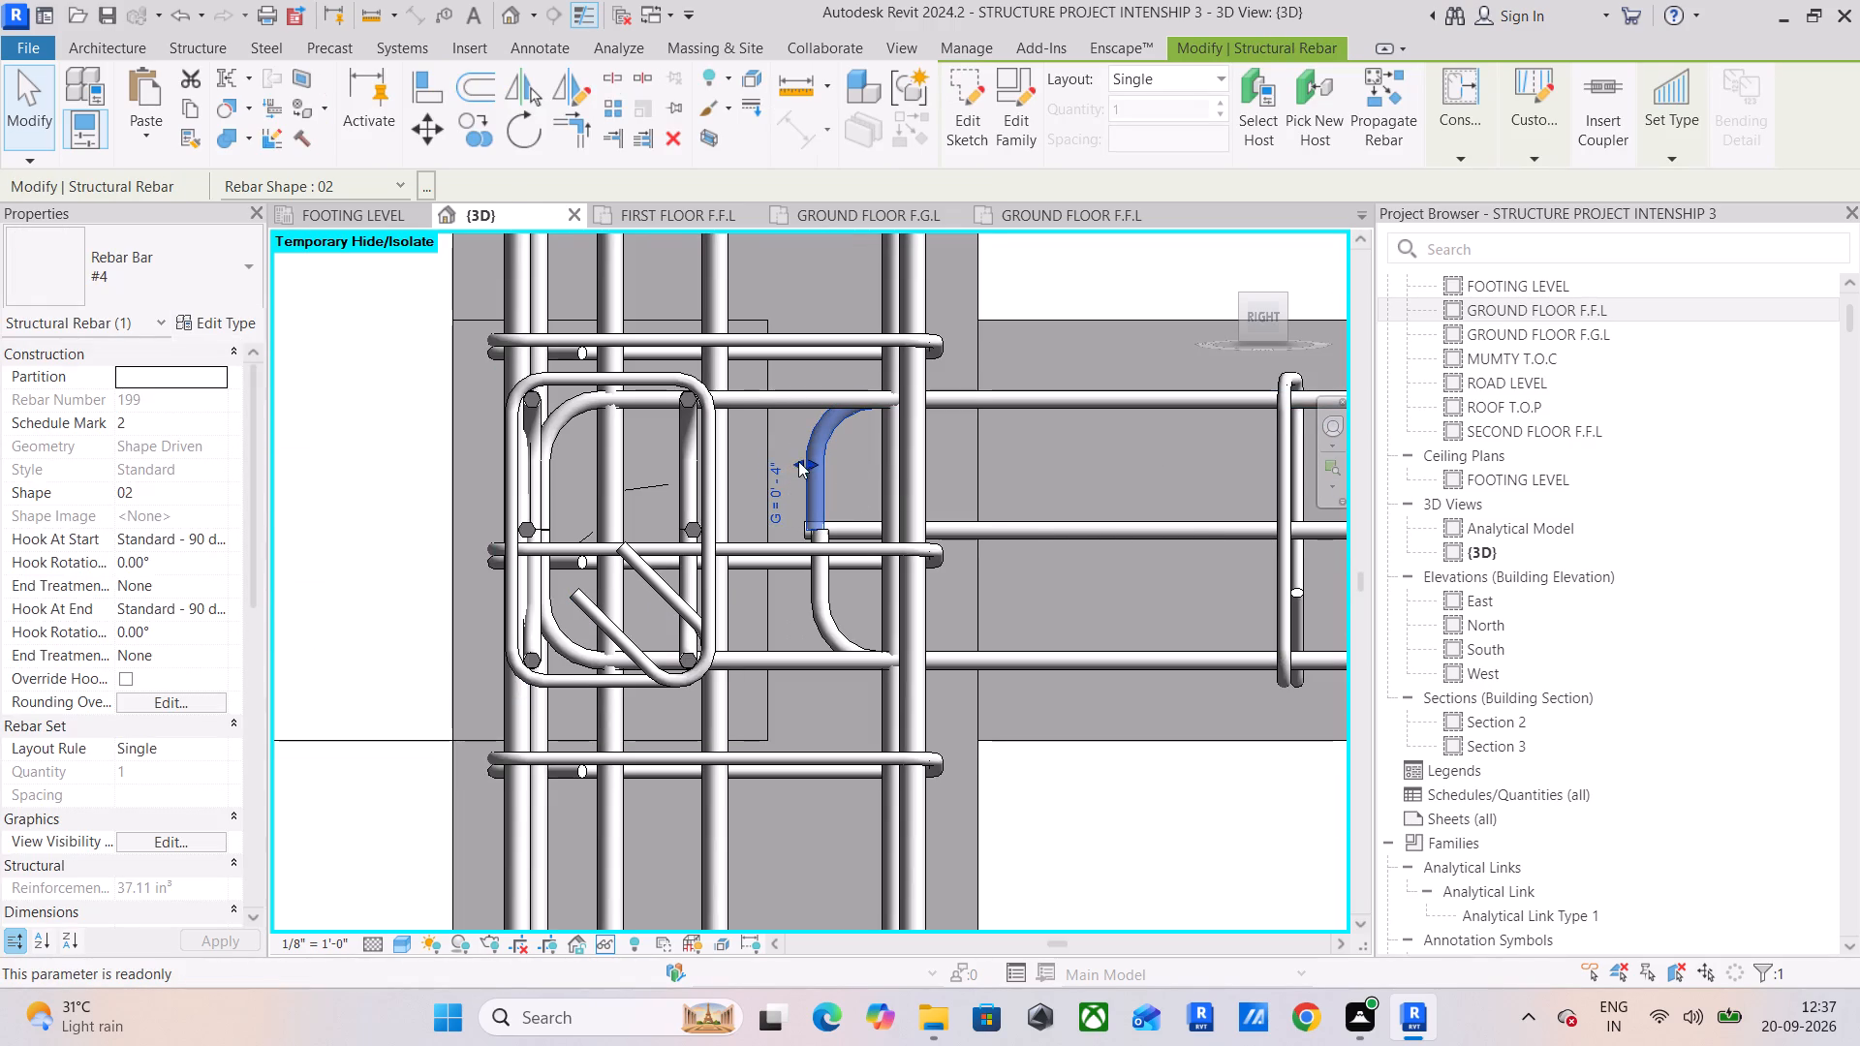
drag(798, 461, 539, 469)
scroll(539, 470, up, 9)
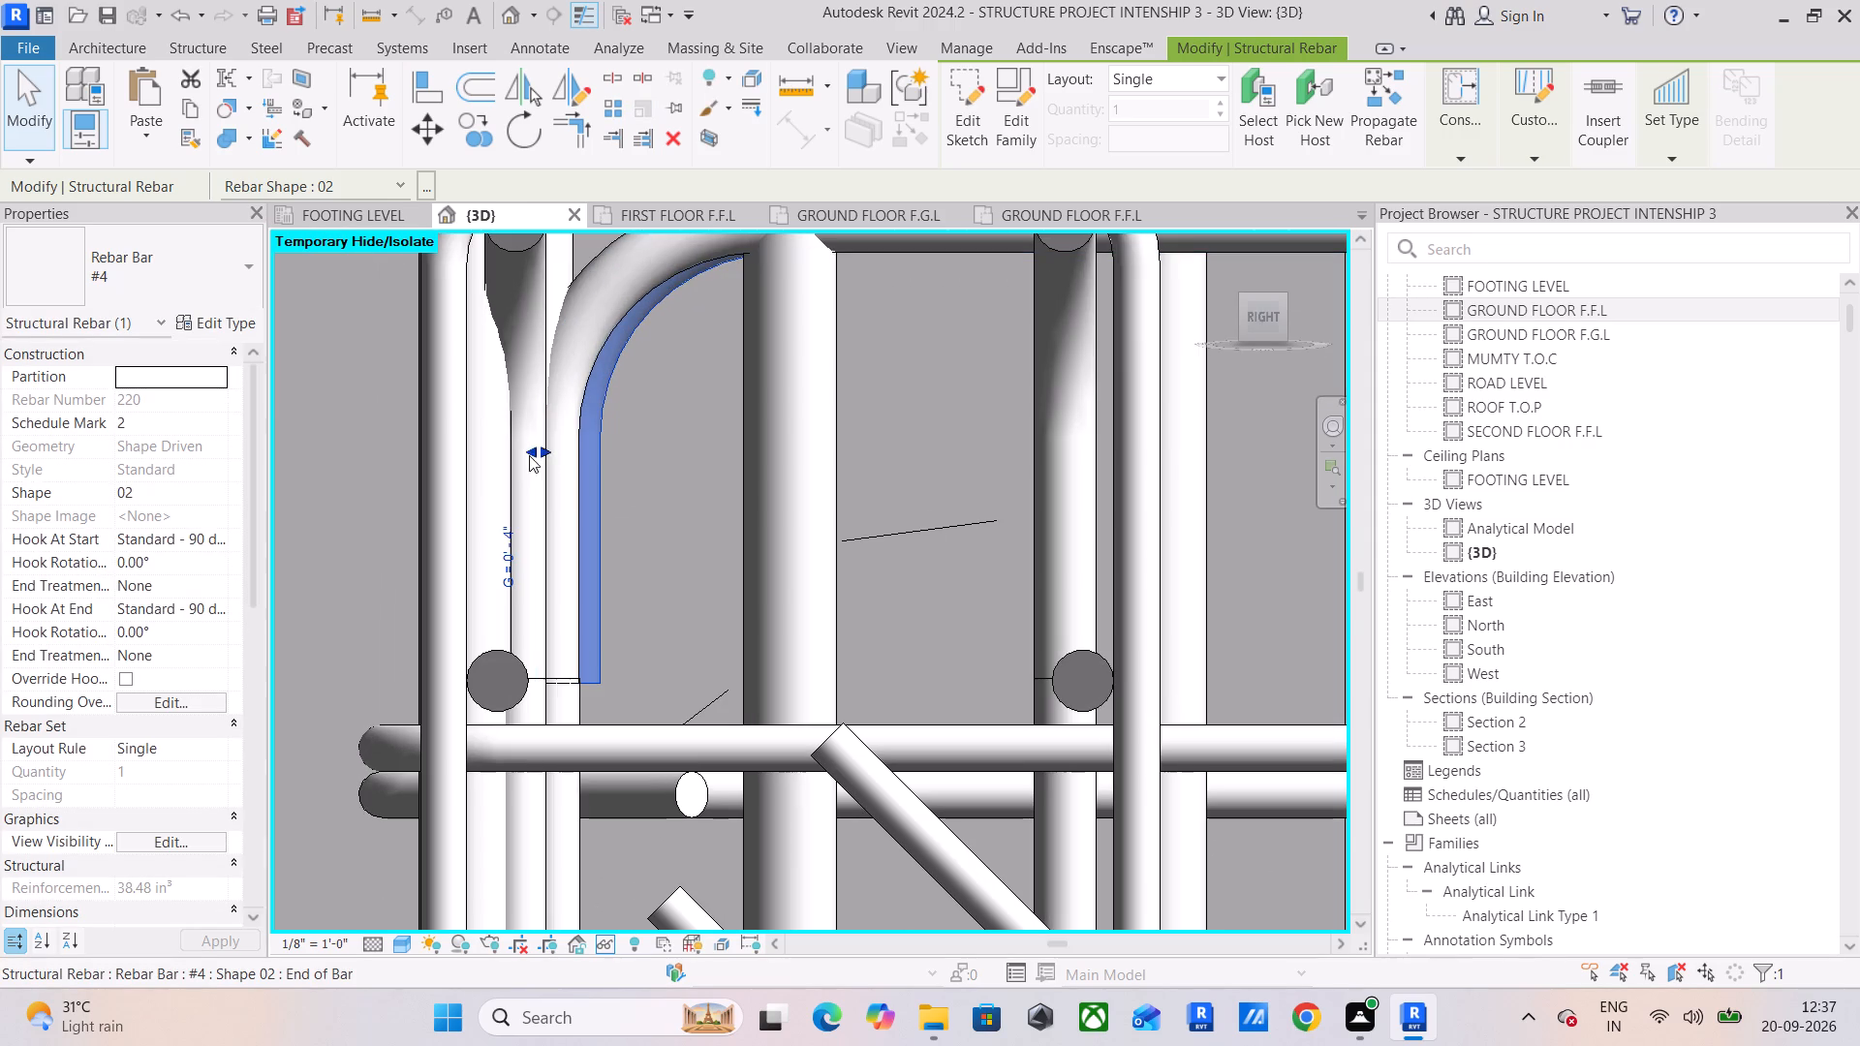
drag(532, 450, 509, 460)
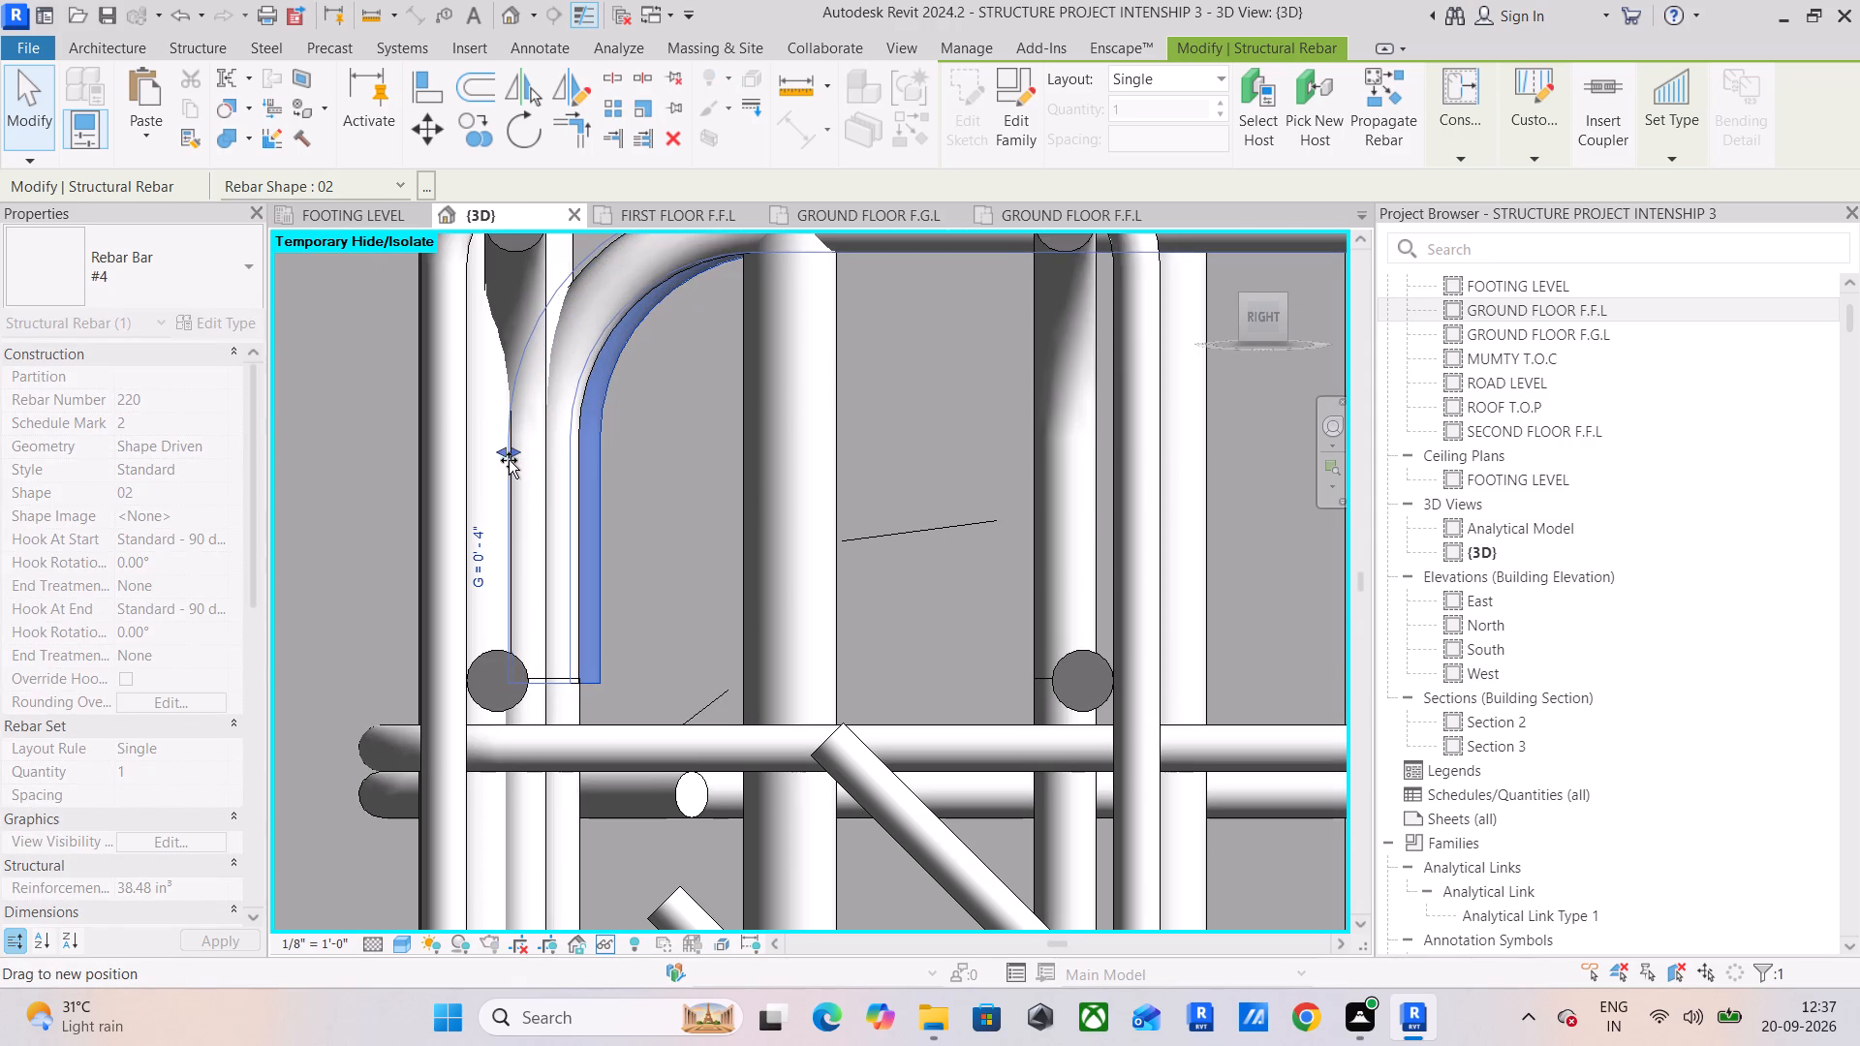
drag(509, 460, 514, 460)
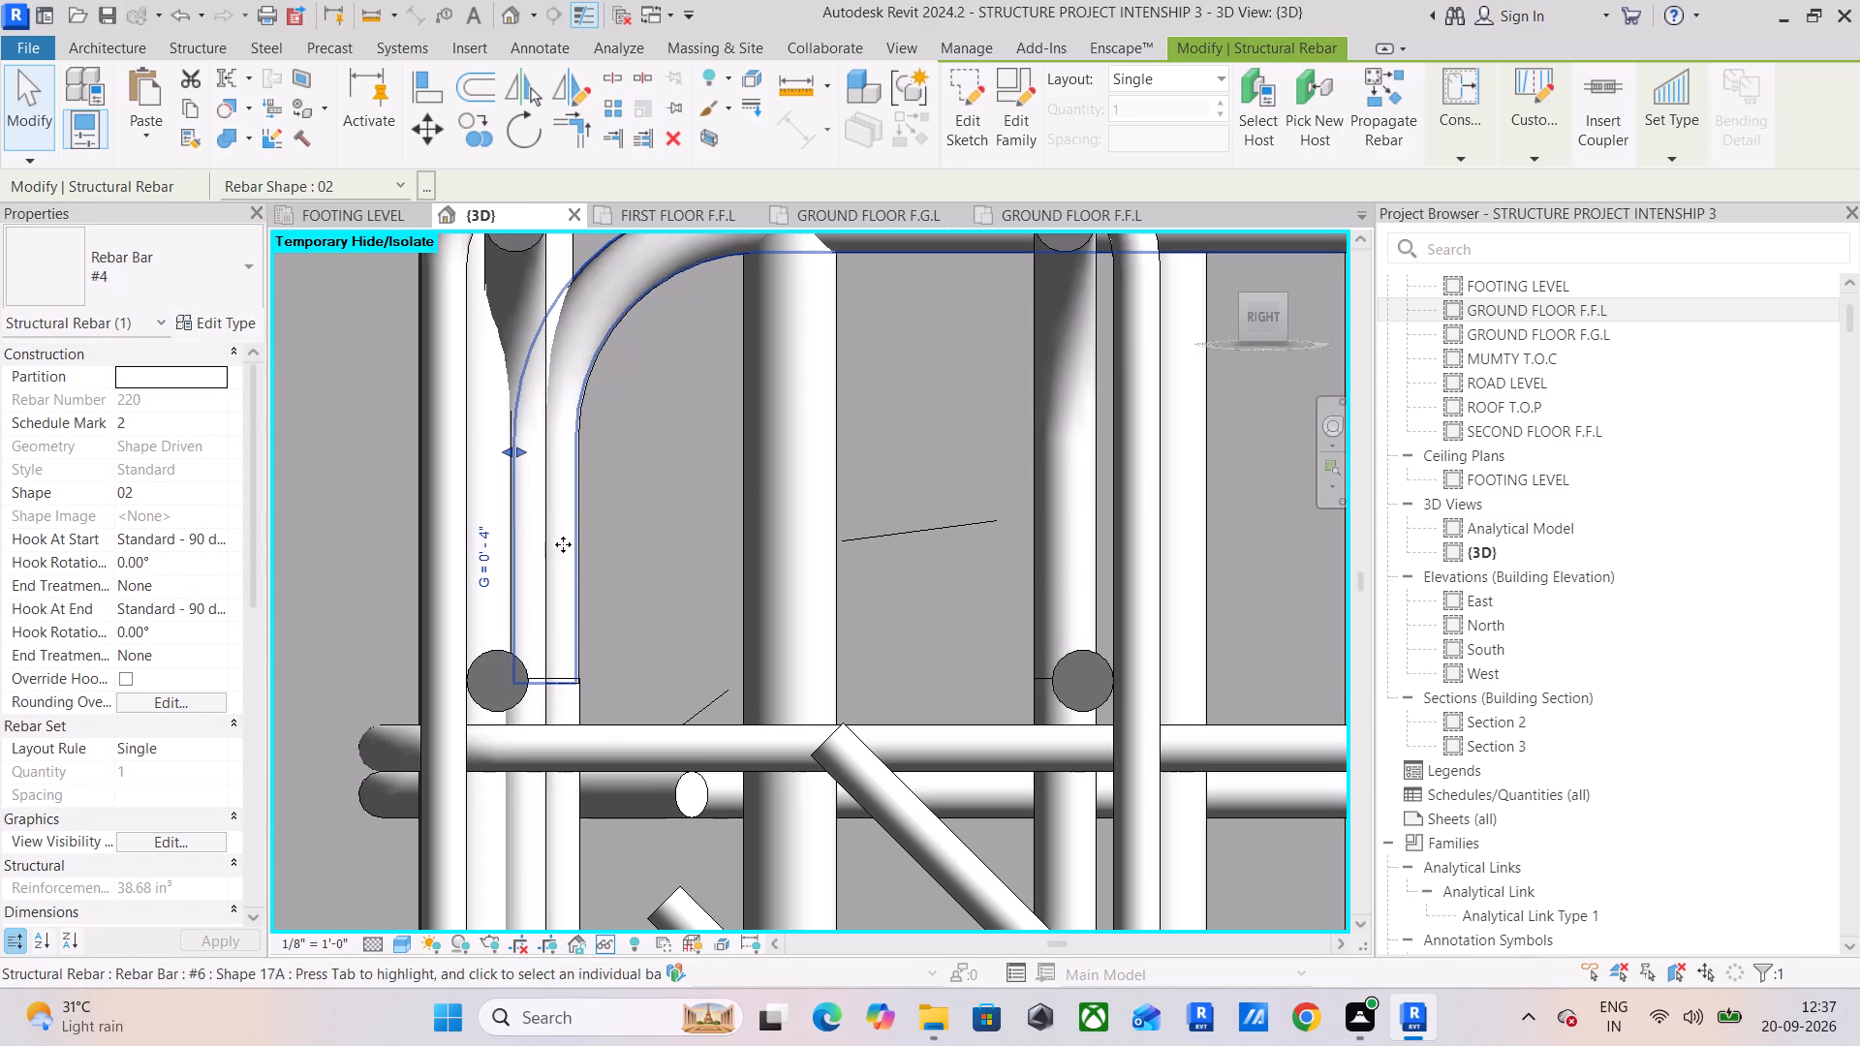
Extend the bottom hooked #4 beam bar through the end column to line up near the top bar's hook.
scroll(573, 553, down, 5)
middle_drag(720, 578, 470, 458)
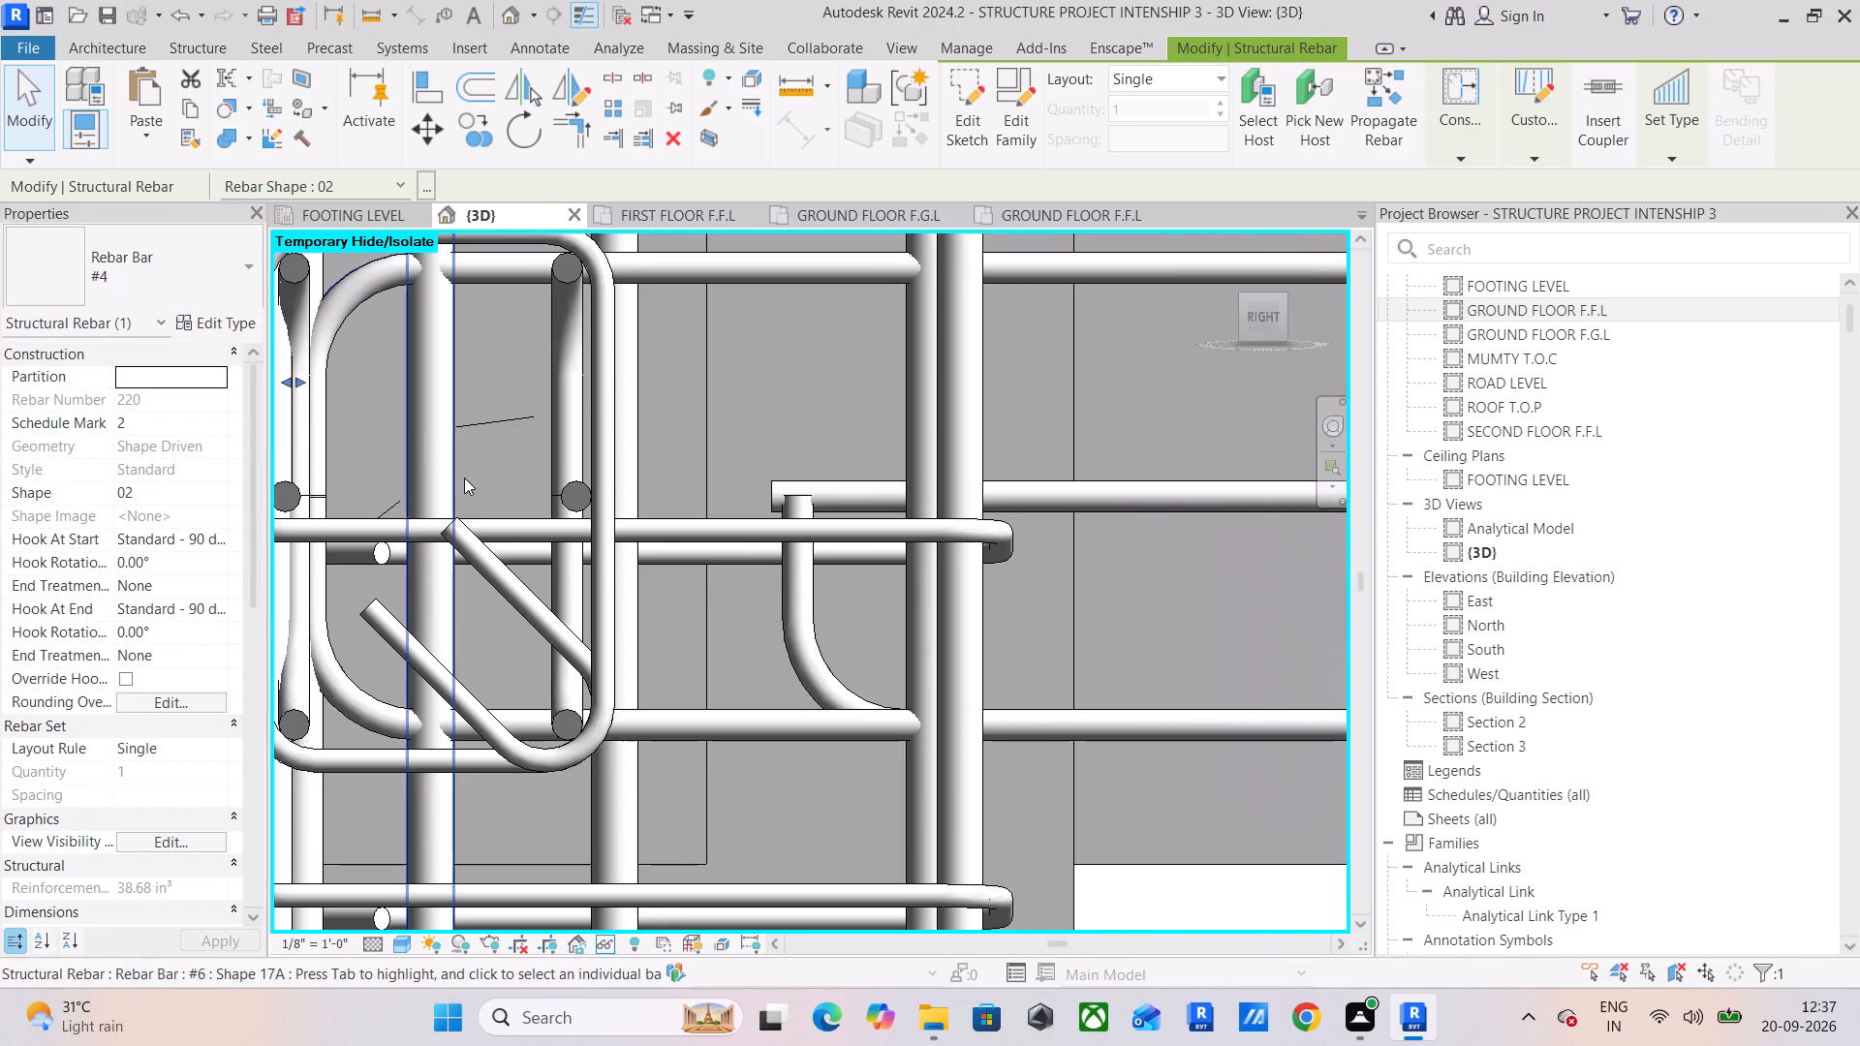
click(812, 613)
middle_drag(742, 622, 936, 584)
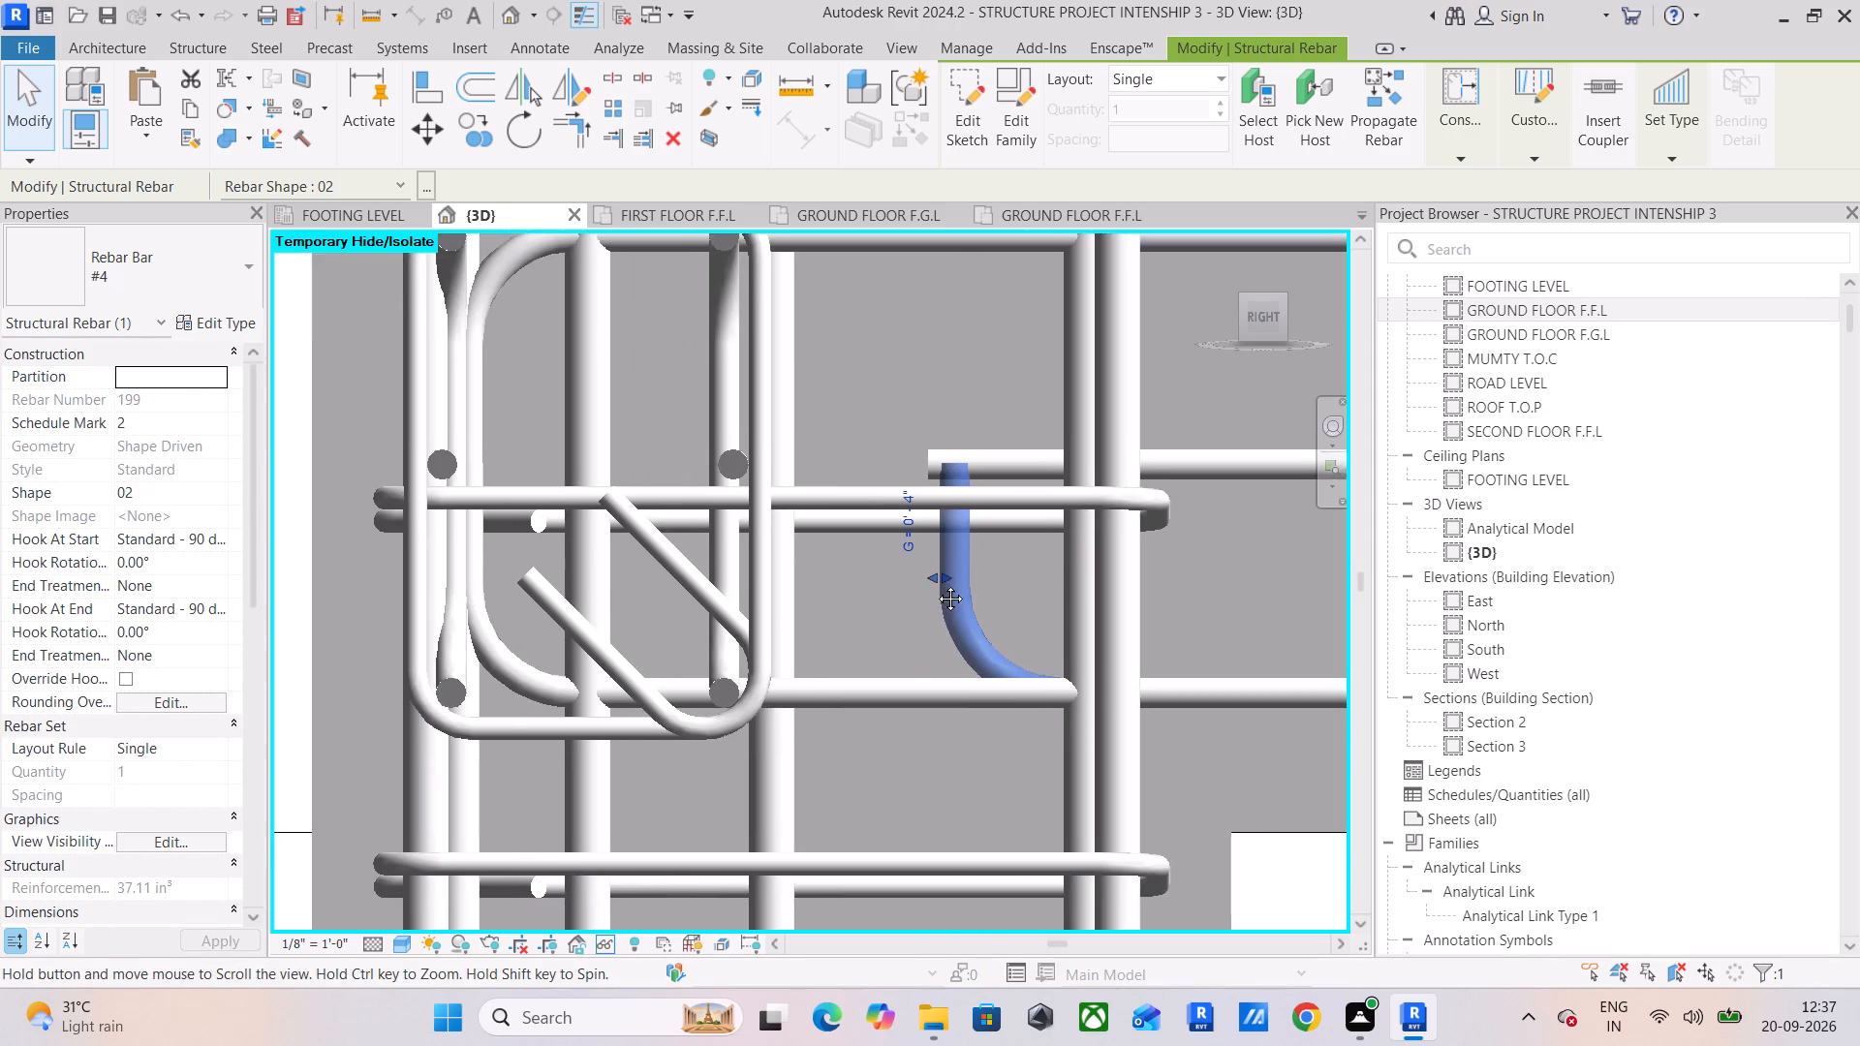
middle_drag(936, 584, 976, 577)
drag(1013, 569, 546, 586)
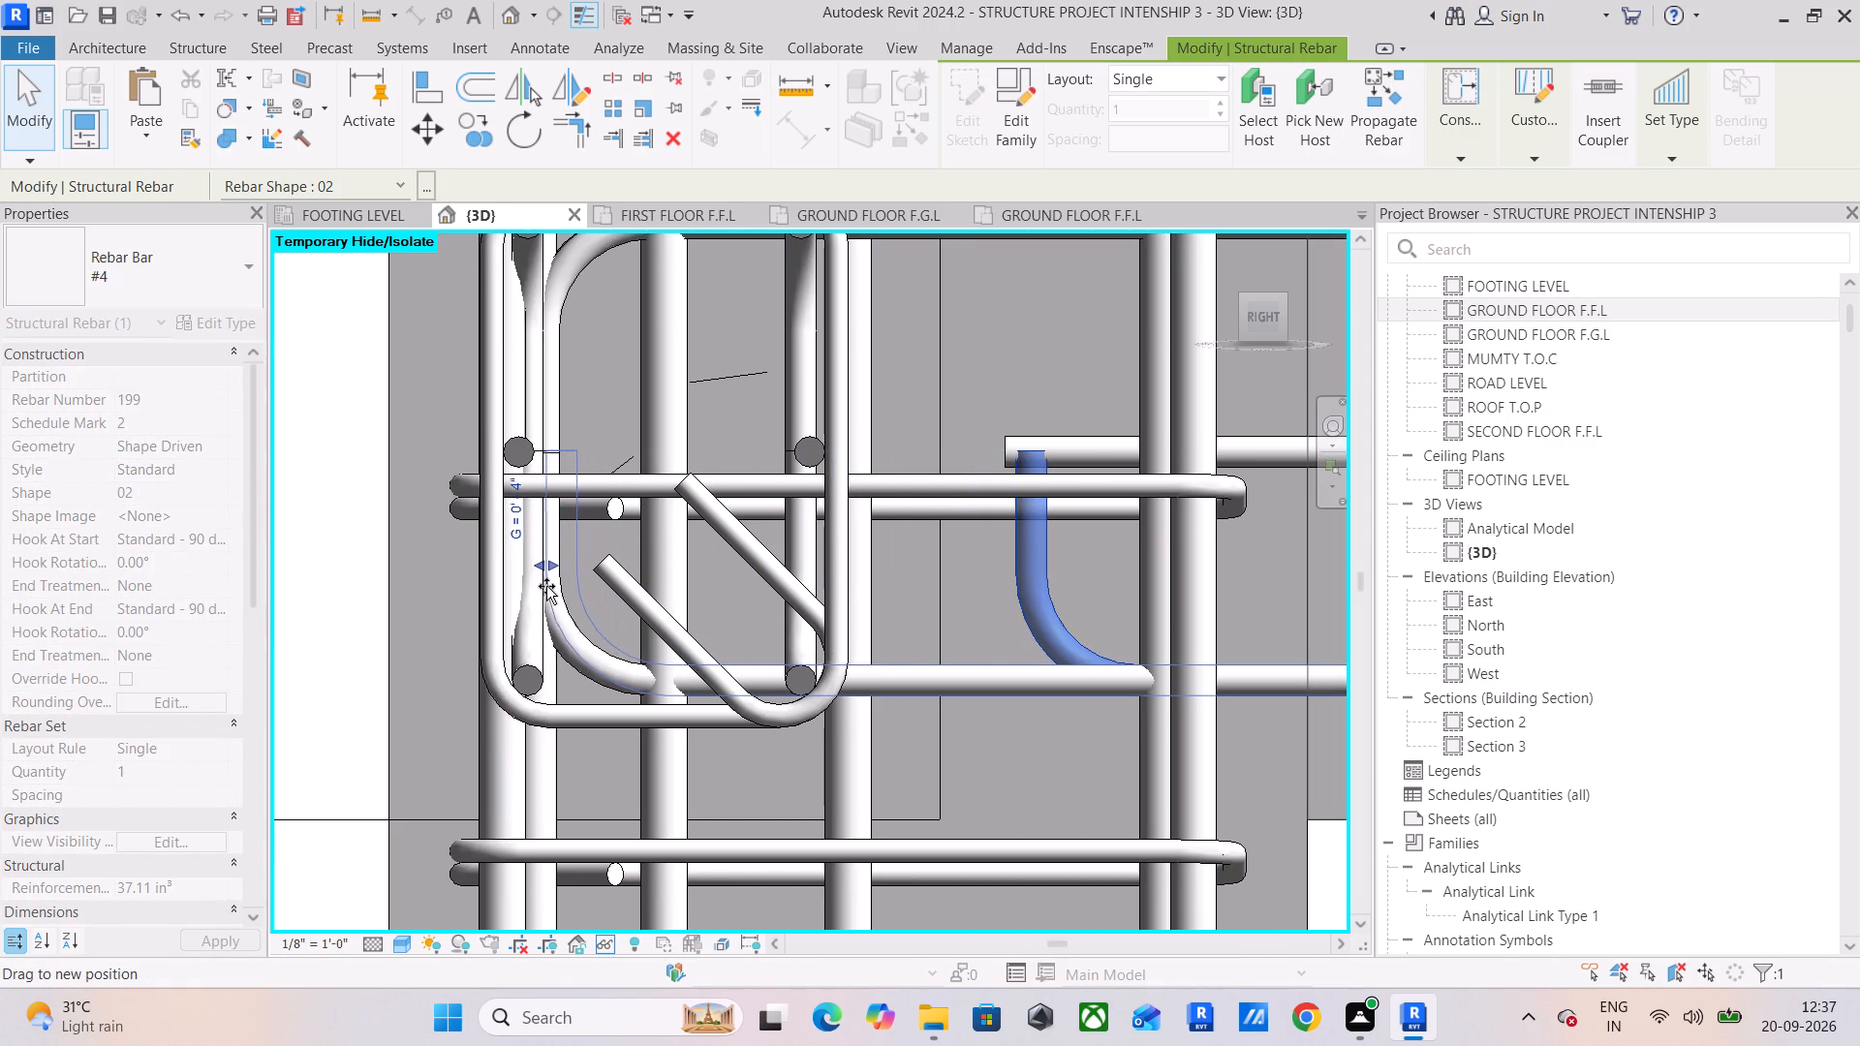
drag(546, 586, 533, 590)
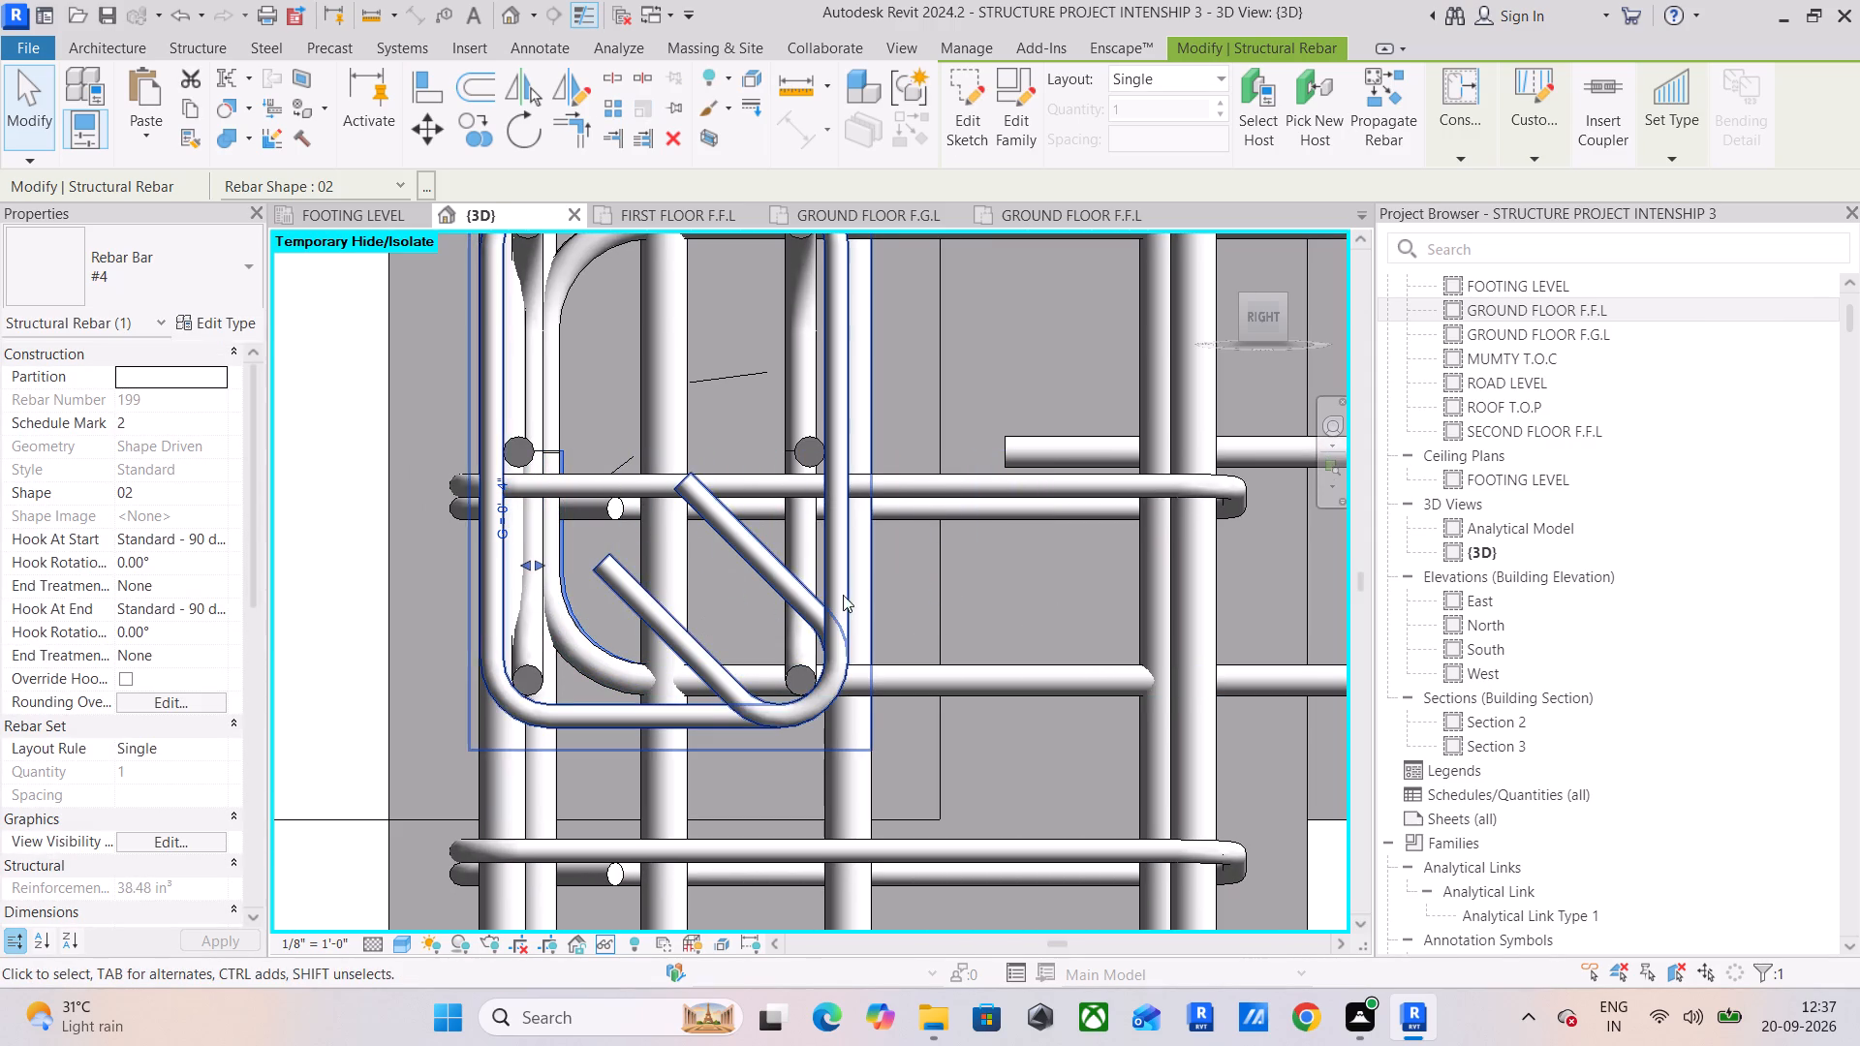
Extend the straight #4 mid-depth bar through the end column to the hooks of the top and bottom bars.
click(1012, 447)
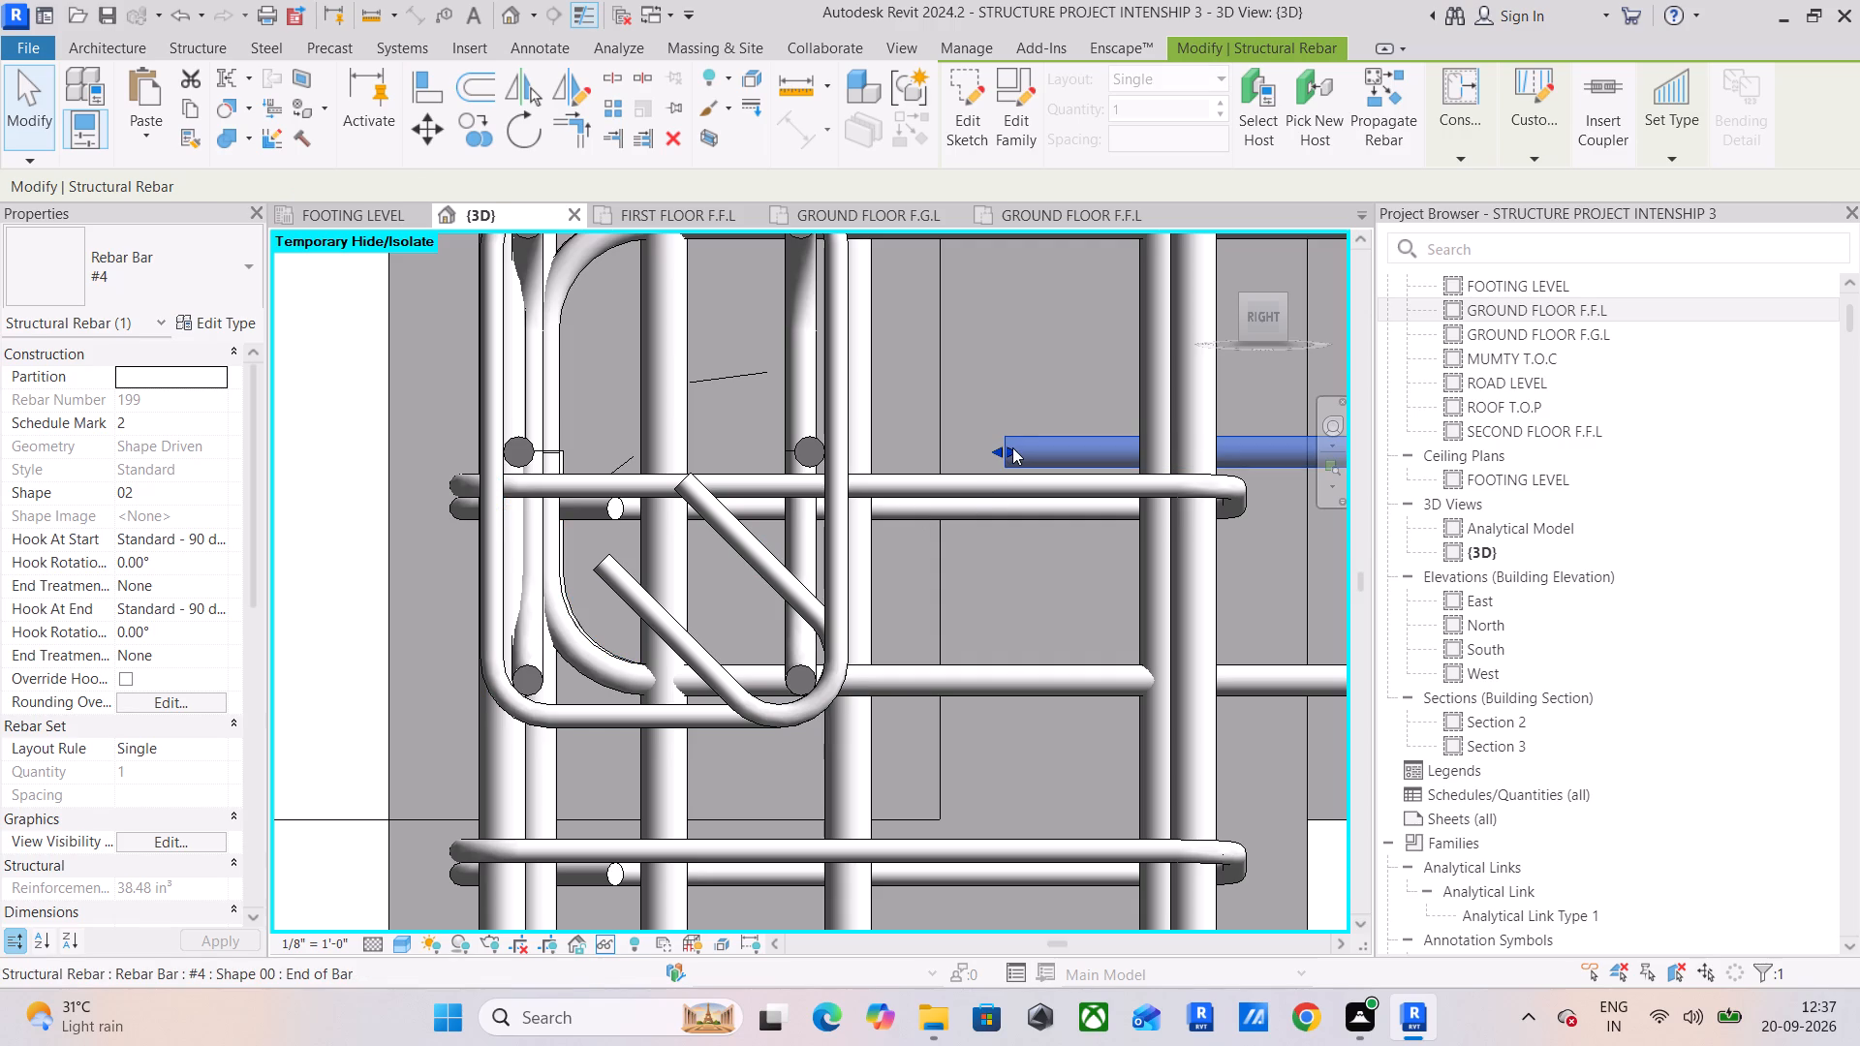
drag(1005, 449, 560, 478)
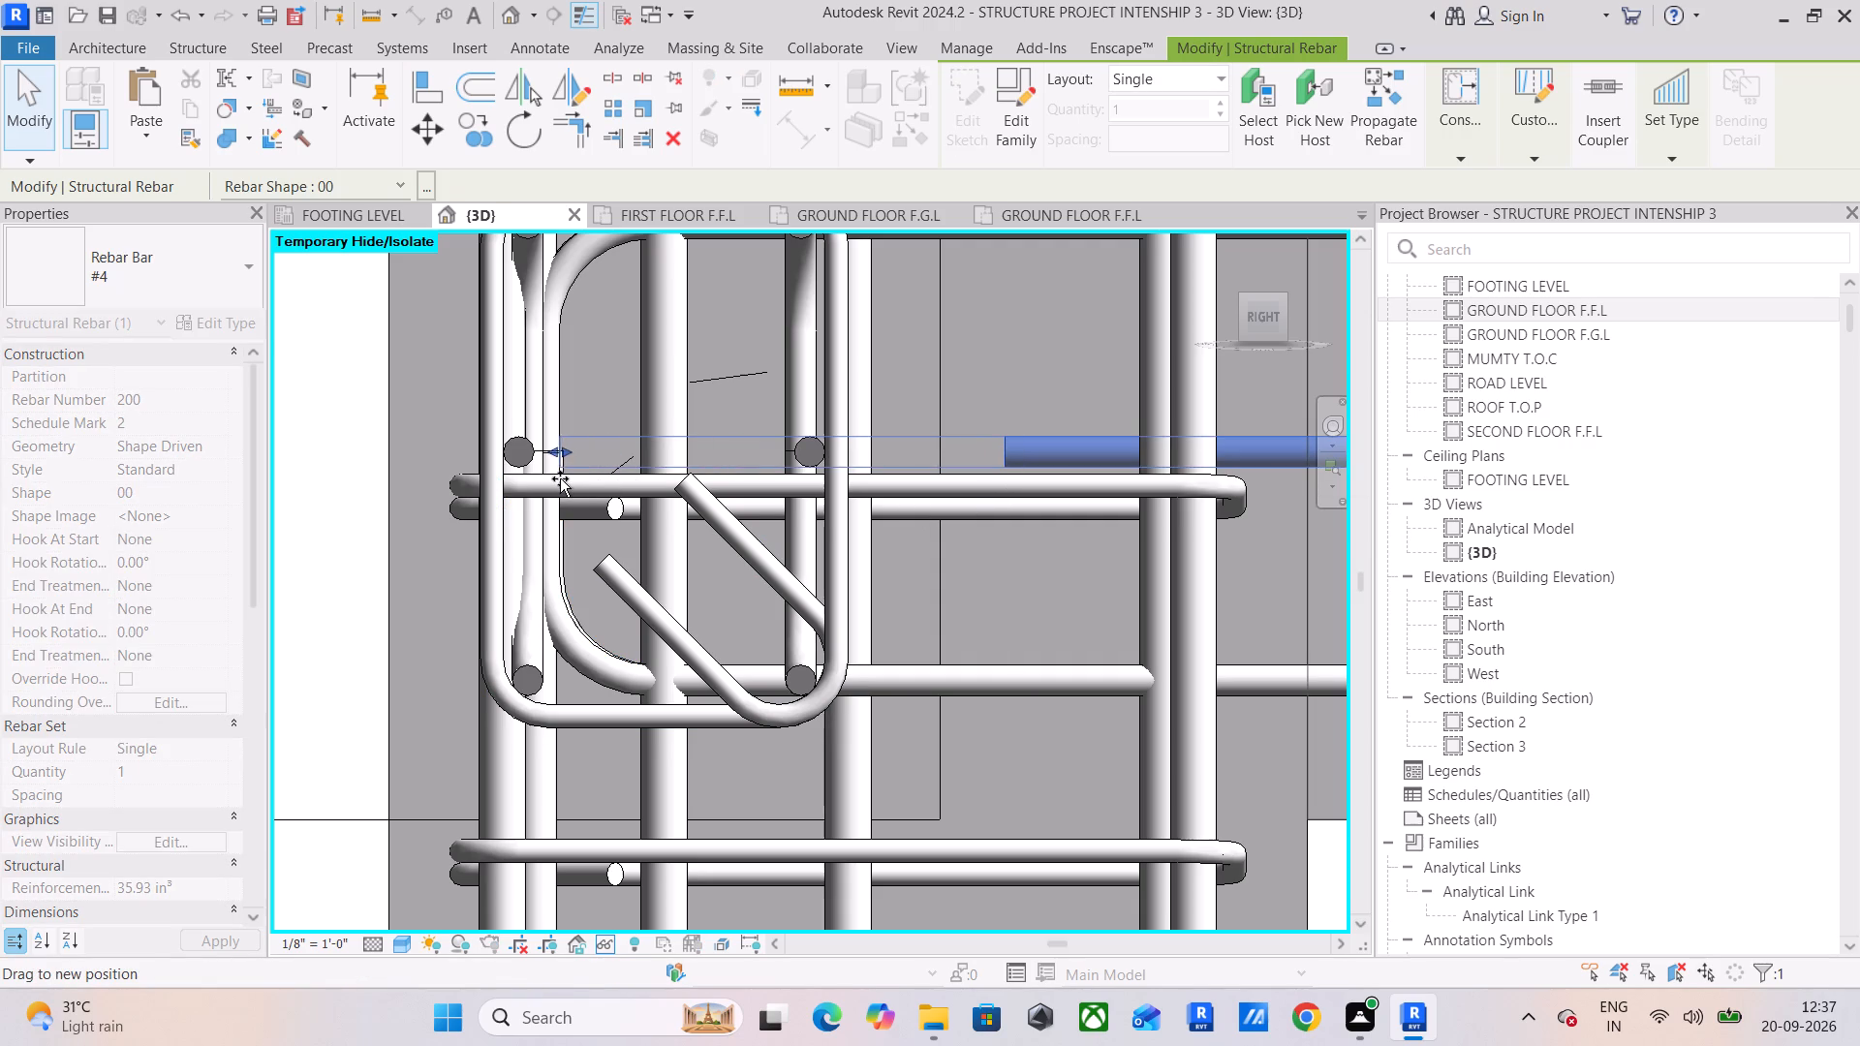
drag(560, 478, 546, 480)
drag(546, 480, 544, 481)
Extend the other straight #4 mid-depth bar, on the beam's far side, to the same end near the end column's outer face.
drag(1269, 319, 1267, 351)
middle_drag(1163, 461, 753, 470)
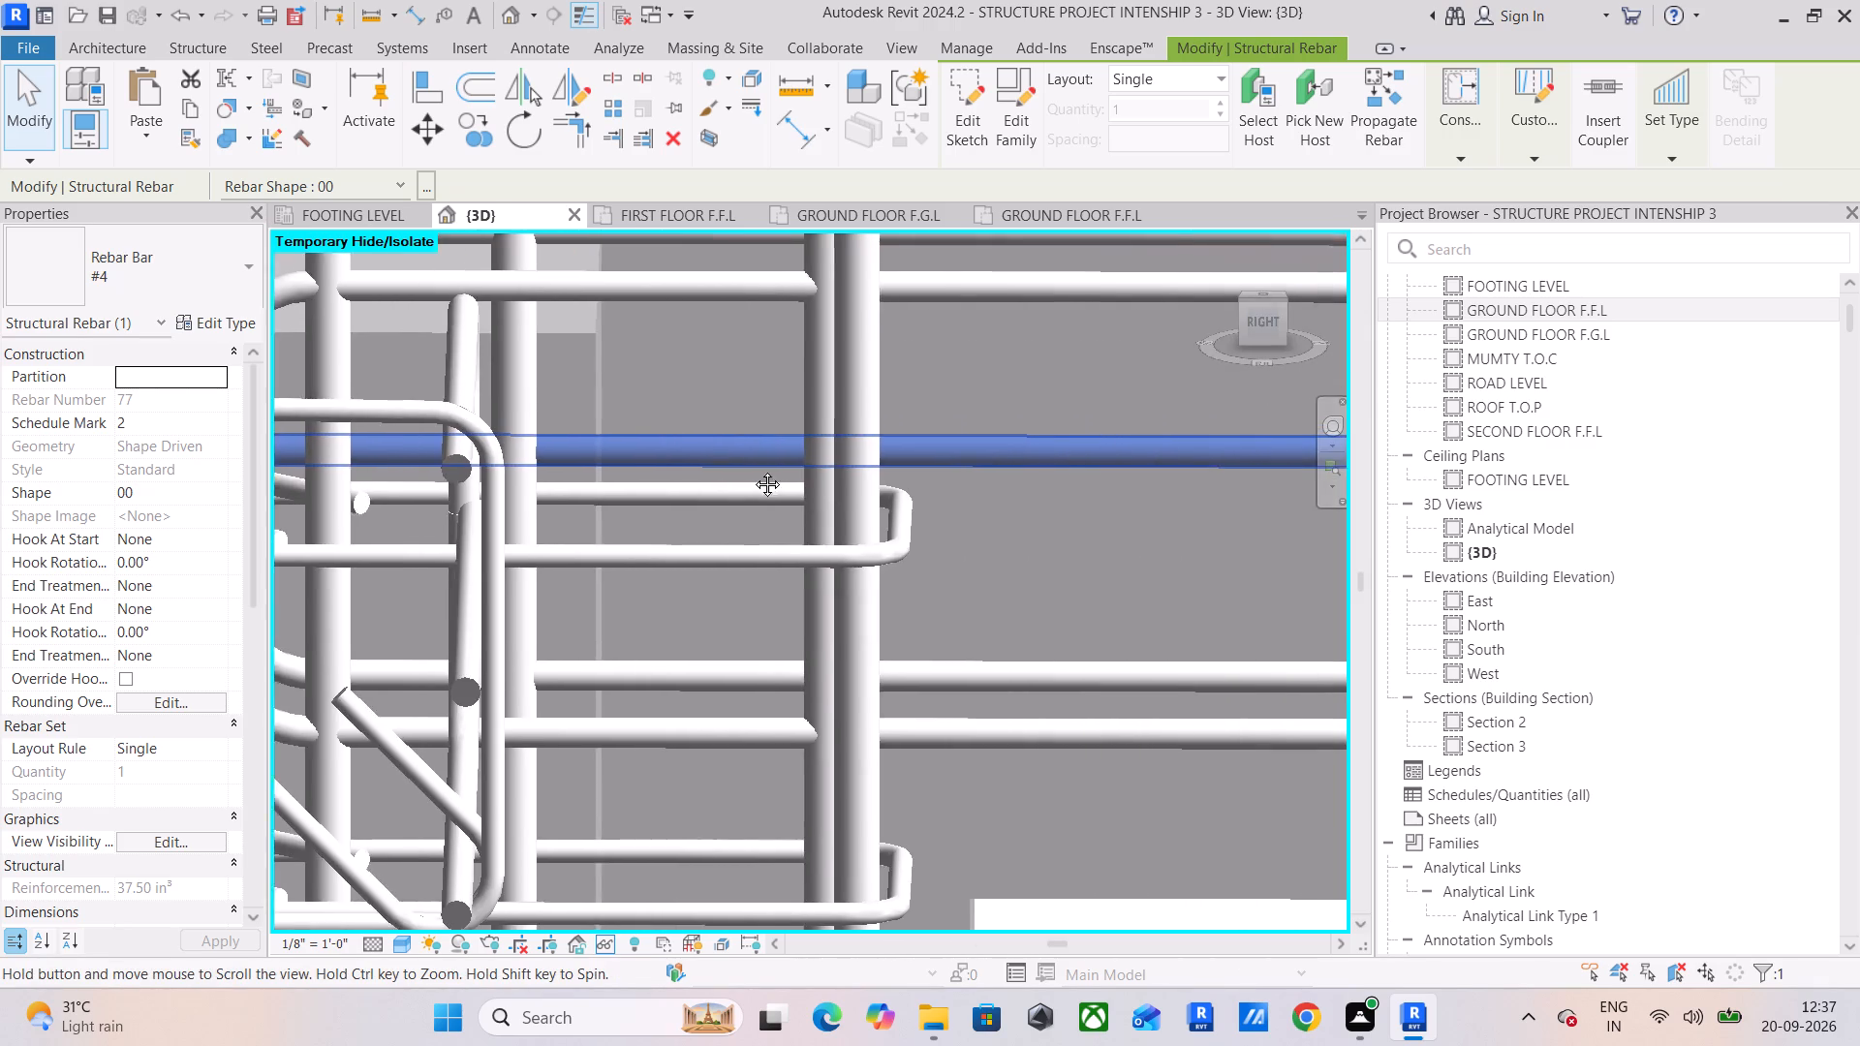
middle_drag(753, 470, 654, 474)
scroll(695, 508, down, 5)
middle_click(859, 543)
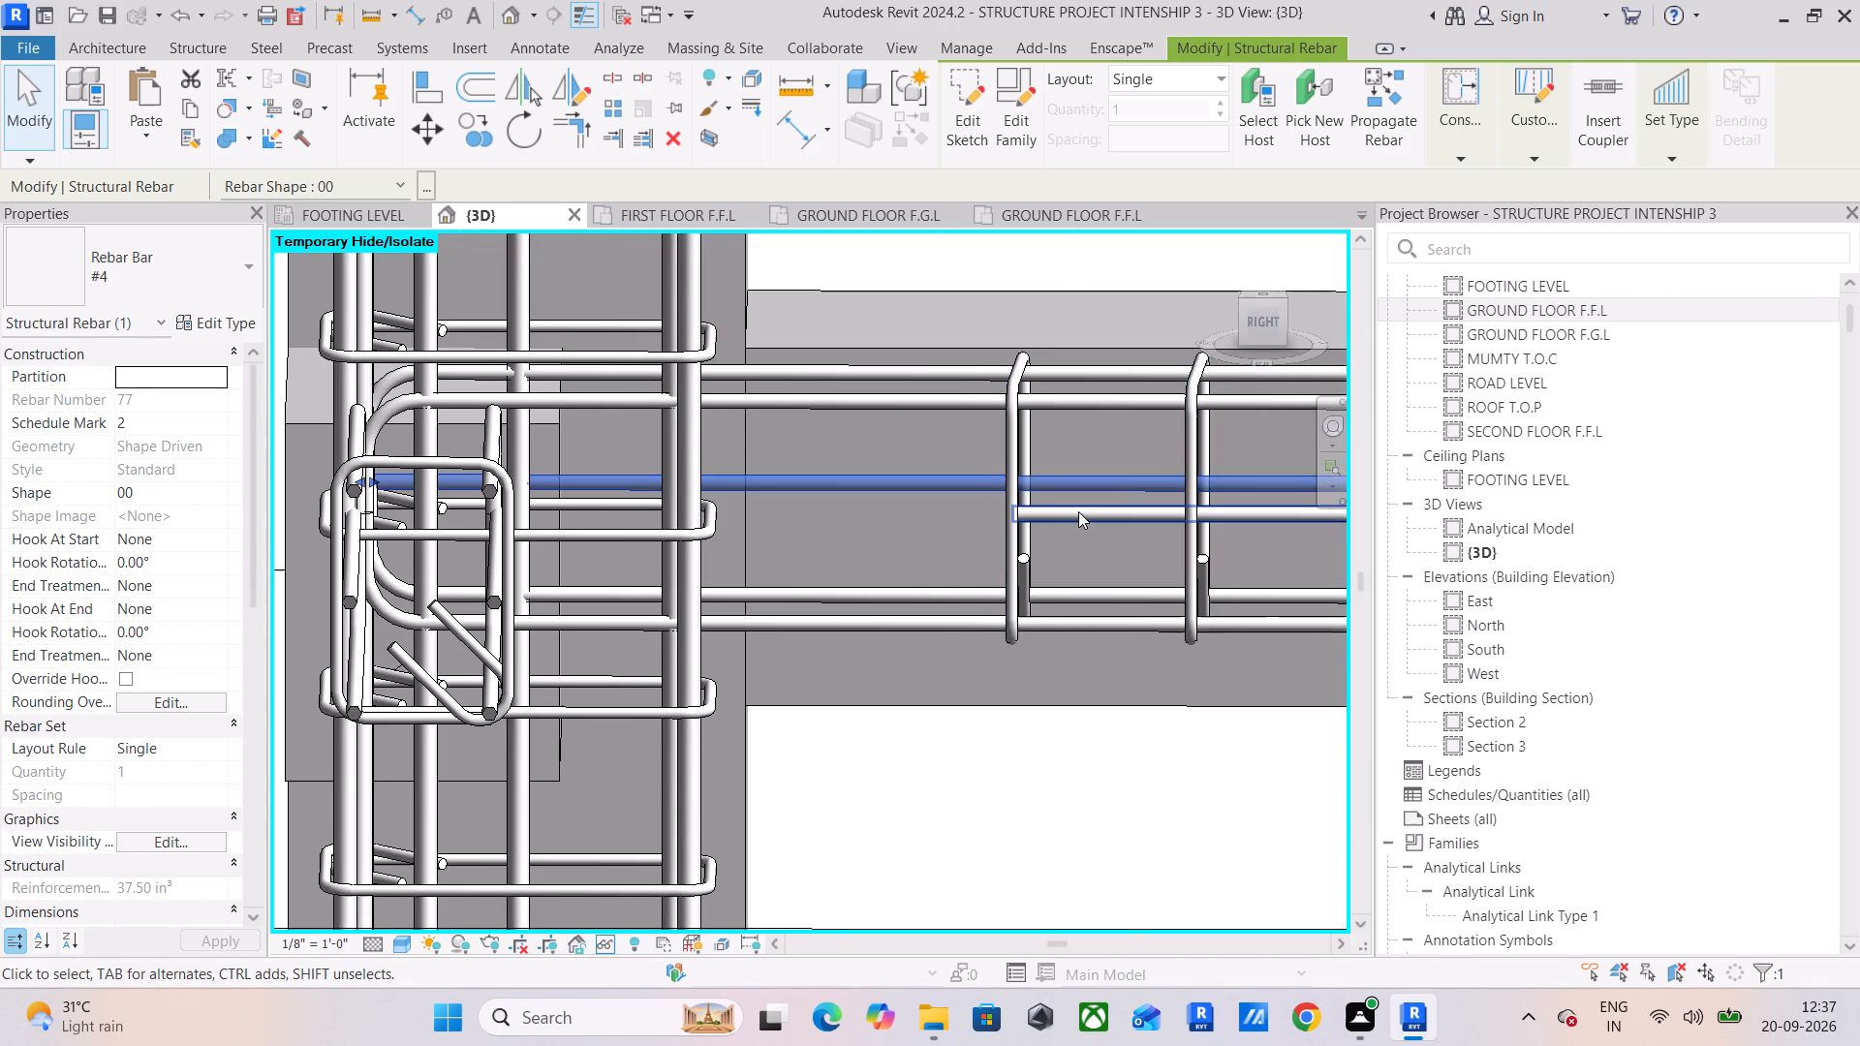
click(1078, 511)
click(1263, 328)
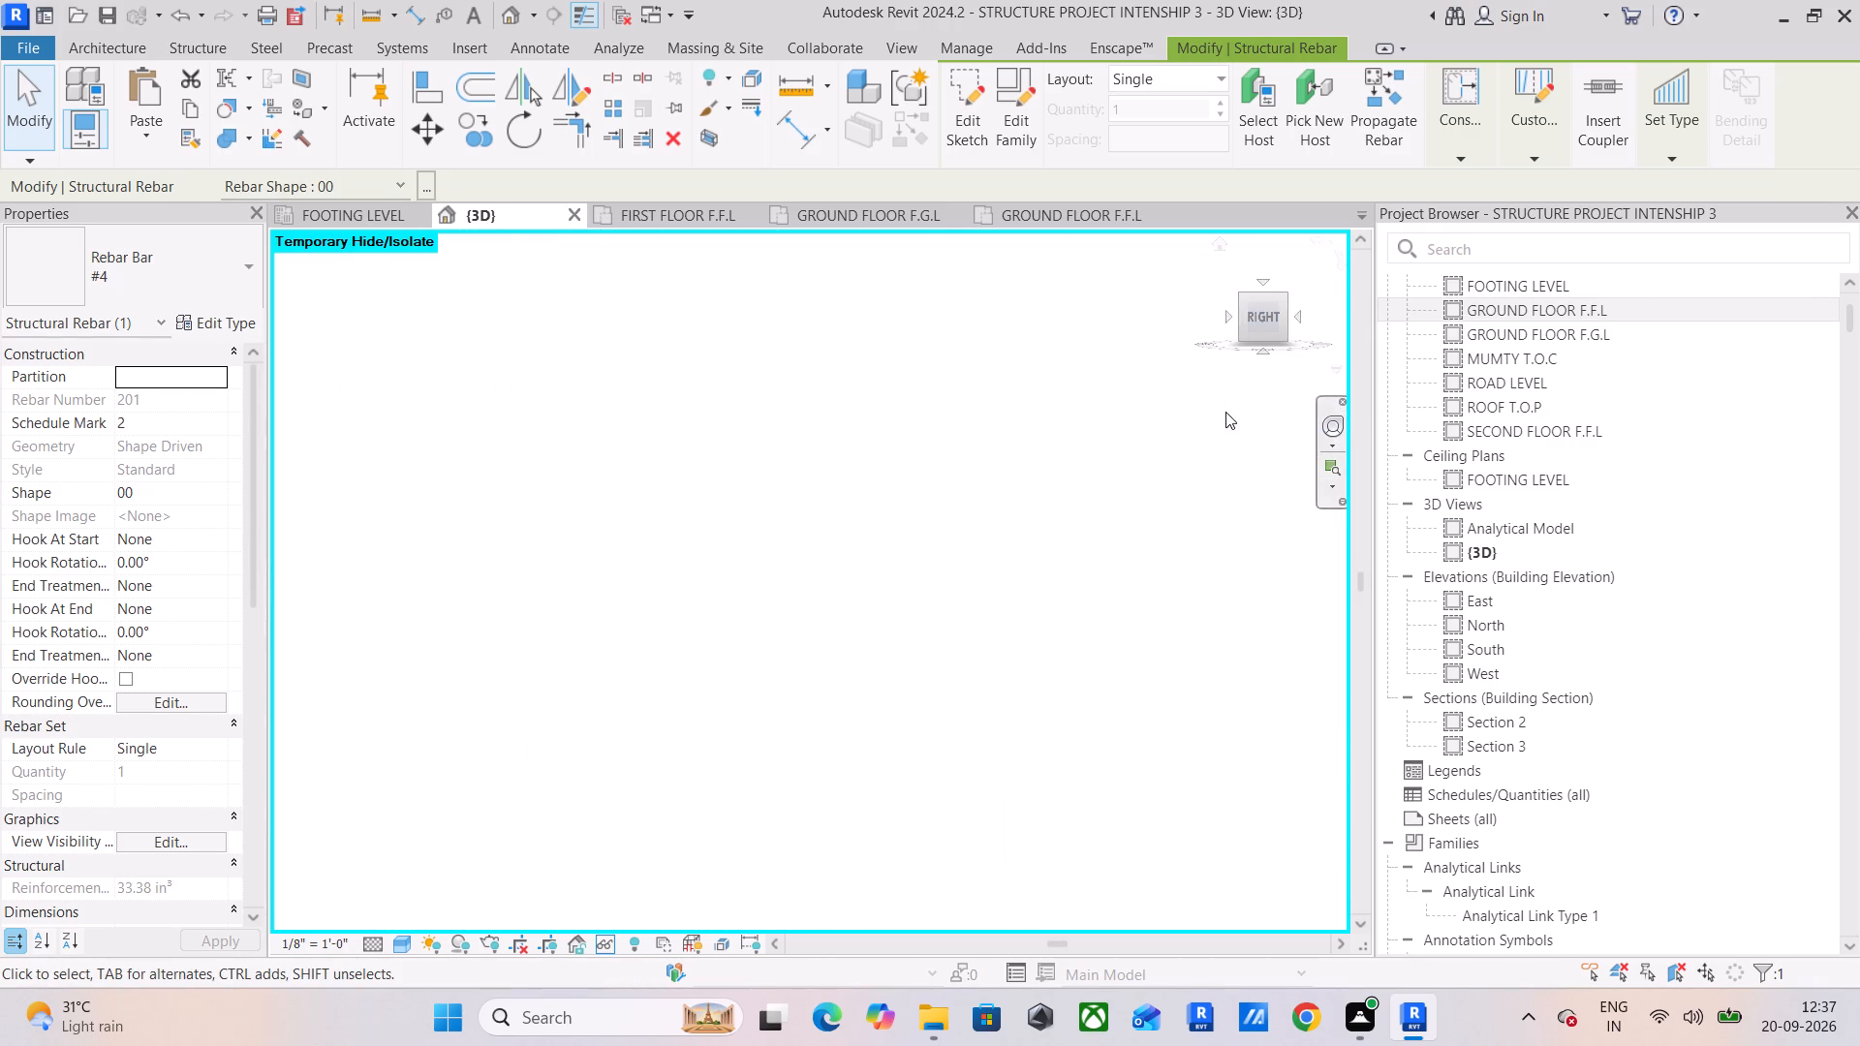
middle_drag(477, 569, 800, 517)
scroll(743, 568, up, 9)
middle_drag(742, 568, 816, 580)
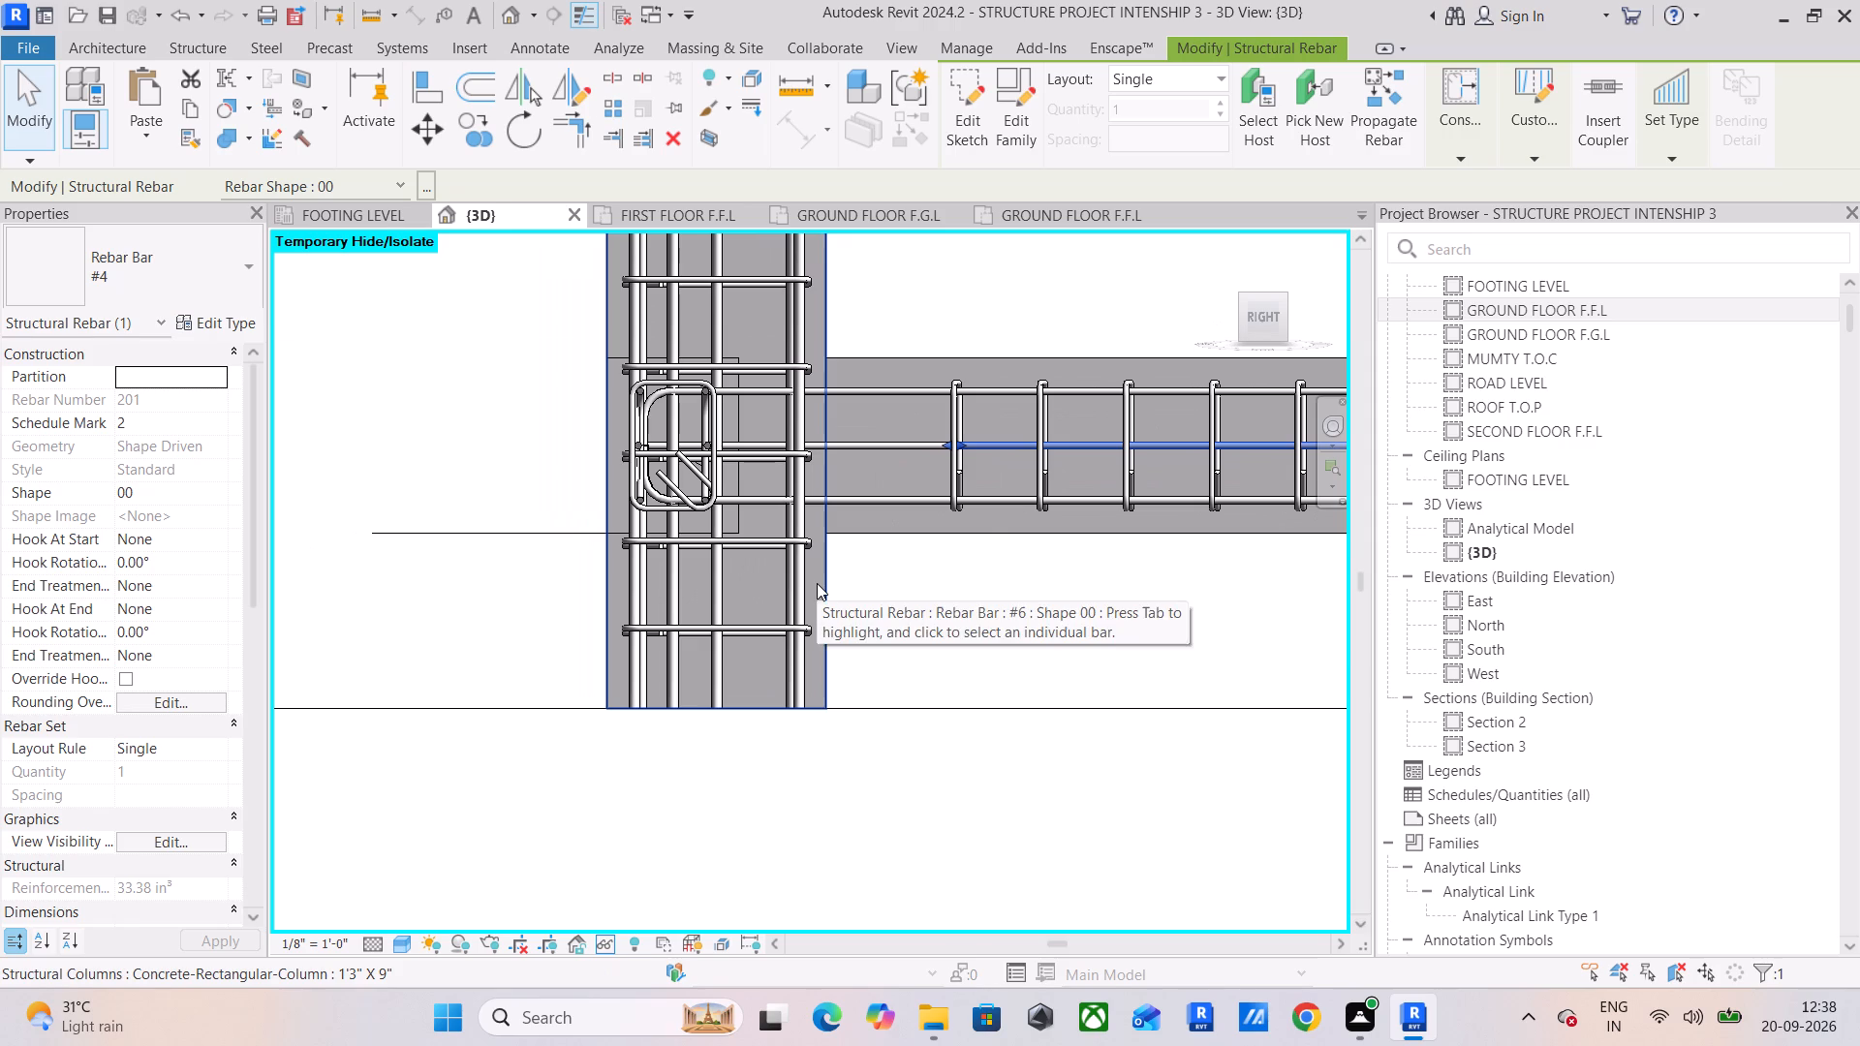
scroll(947, 514, up, 3)
middle_drag(1037, 496, 1075, 494)
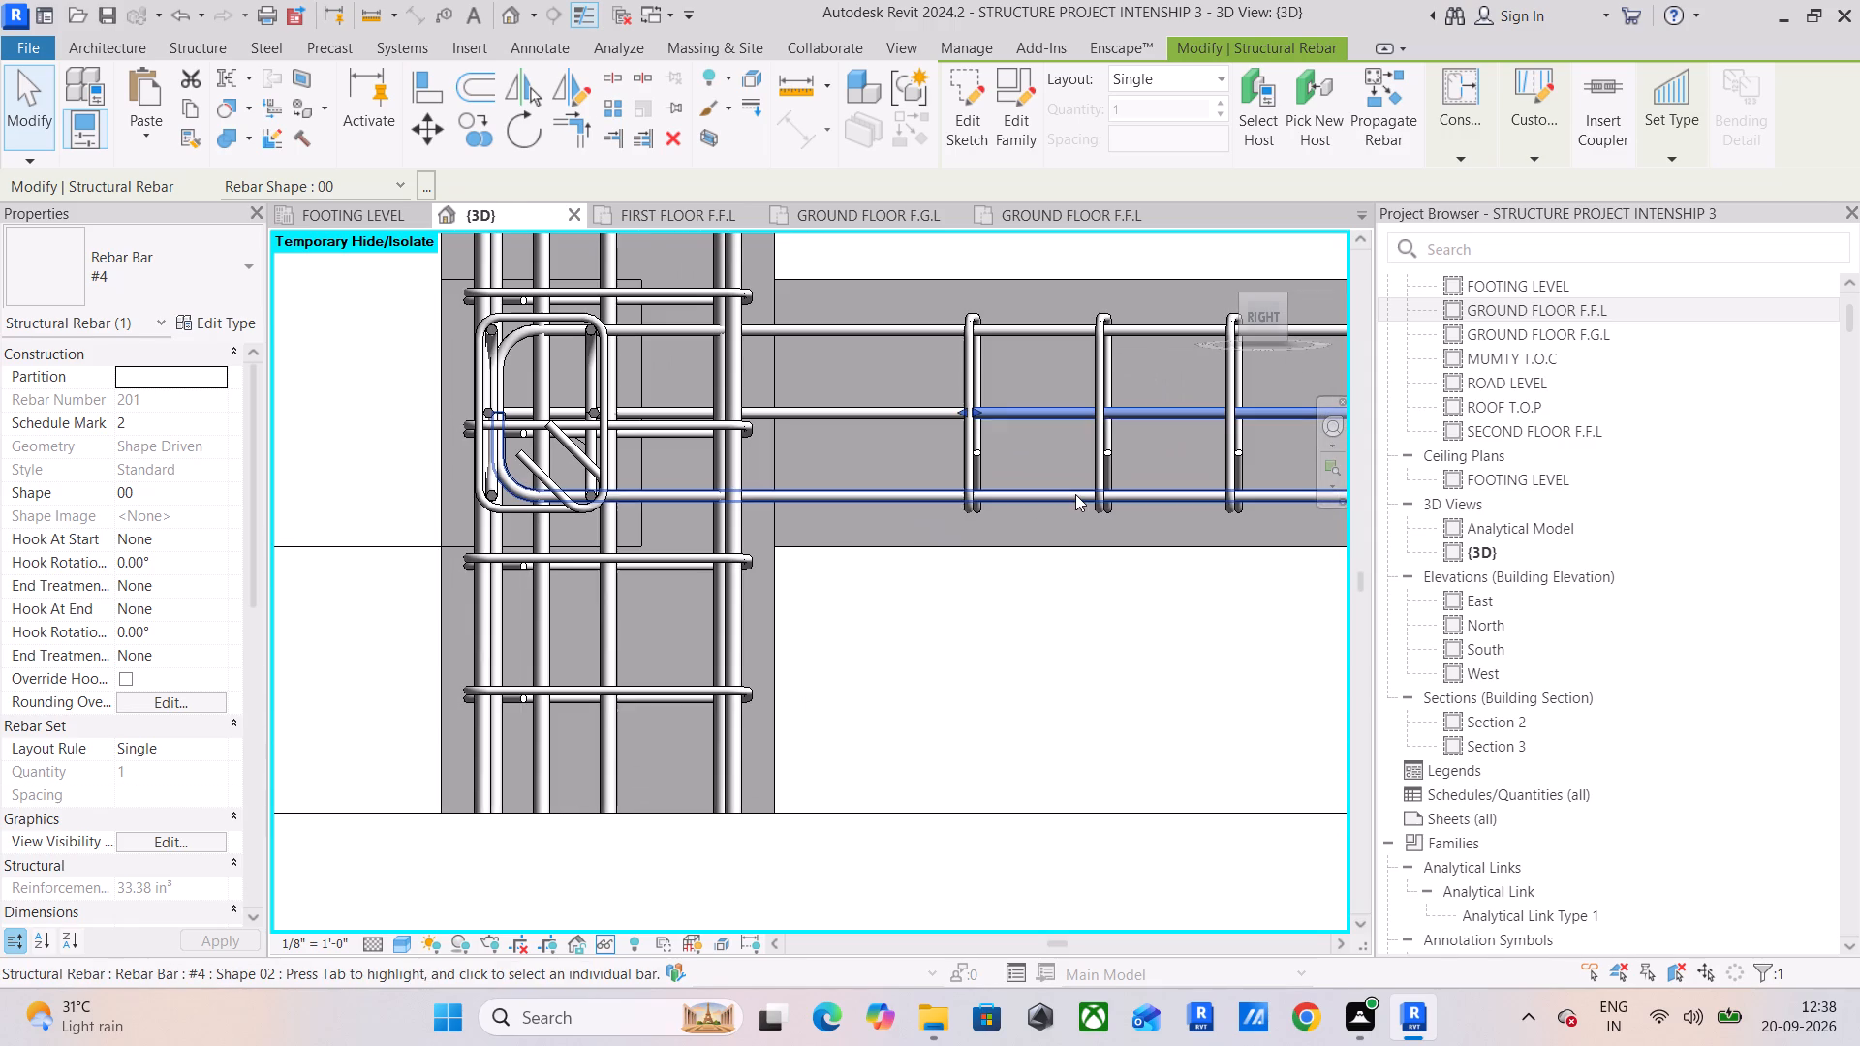
drag(963, 412, 544, 432)
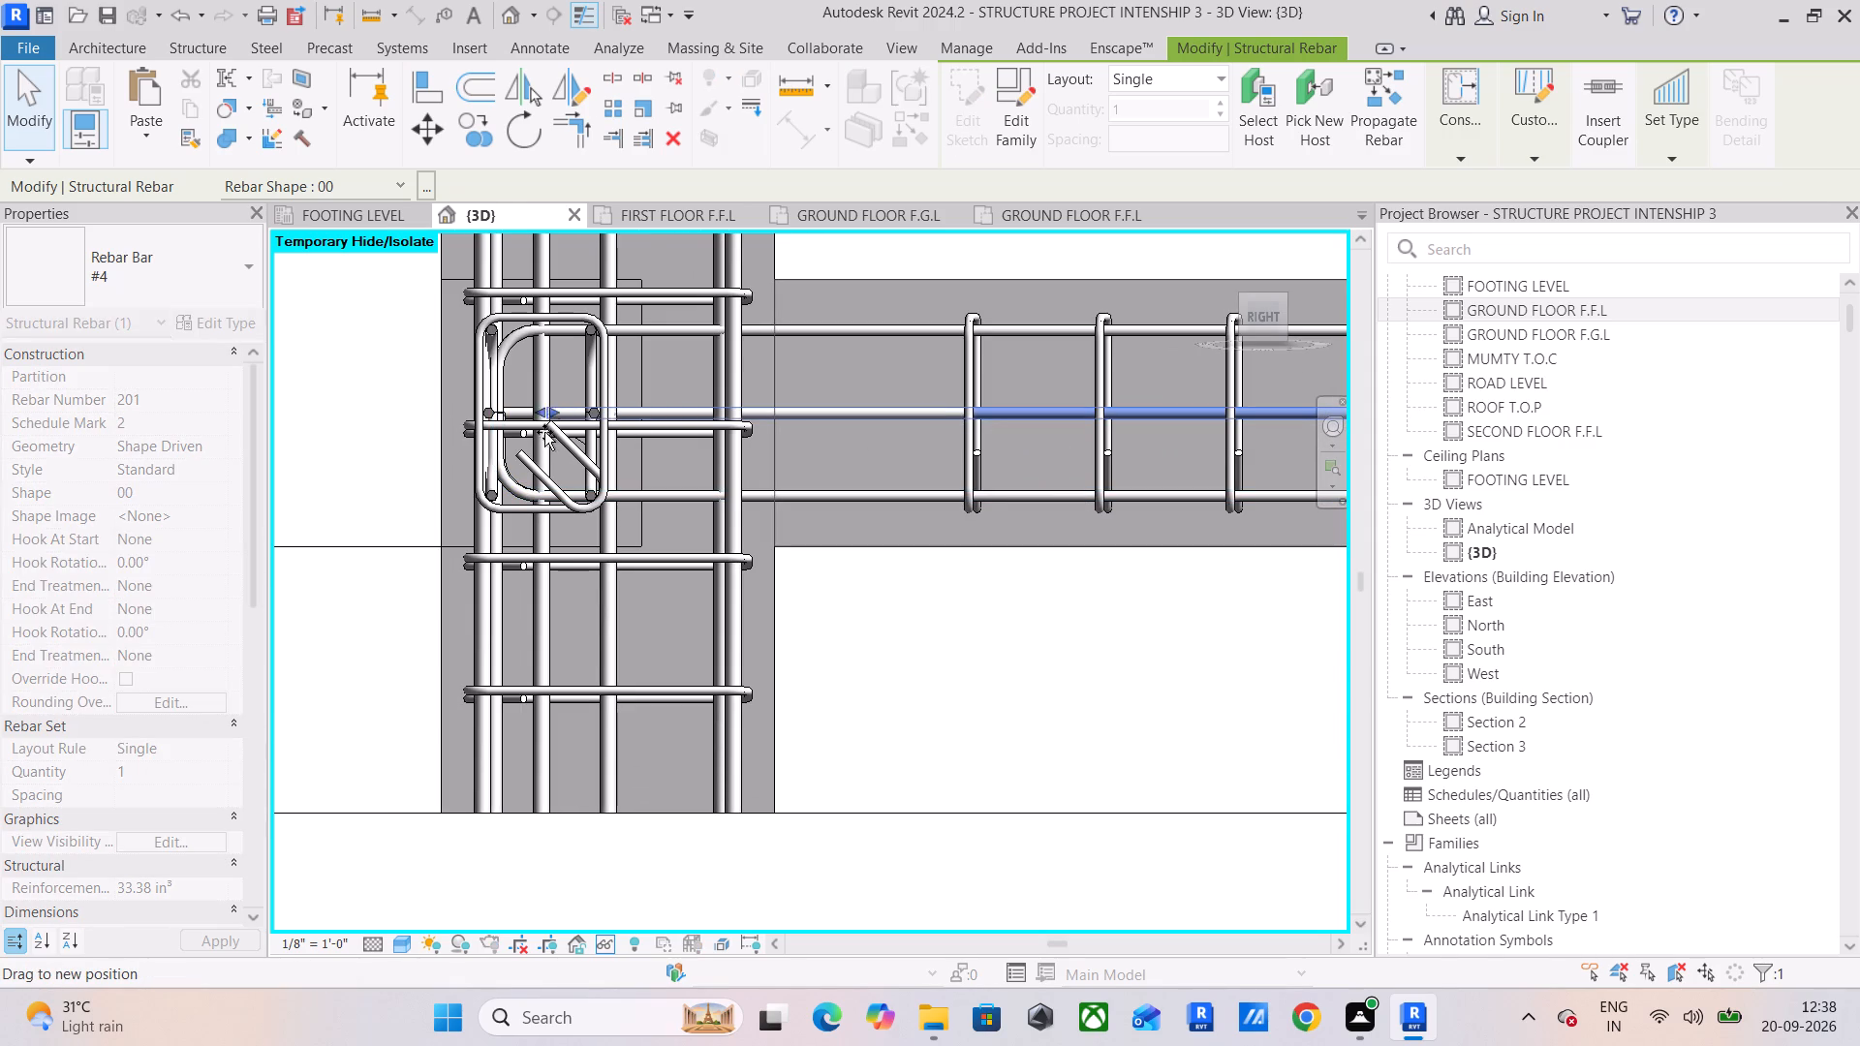
drag(544, 432, 493, 432)
scroll(492, 433, up, 9)
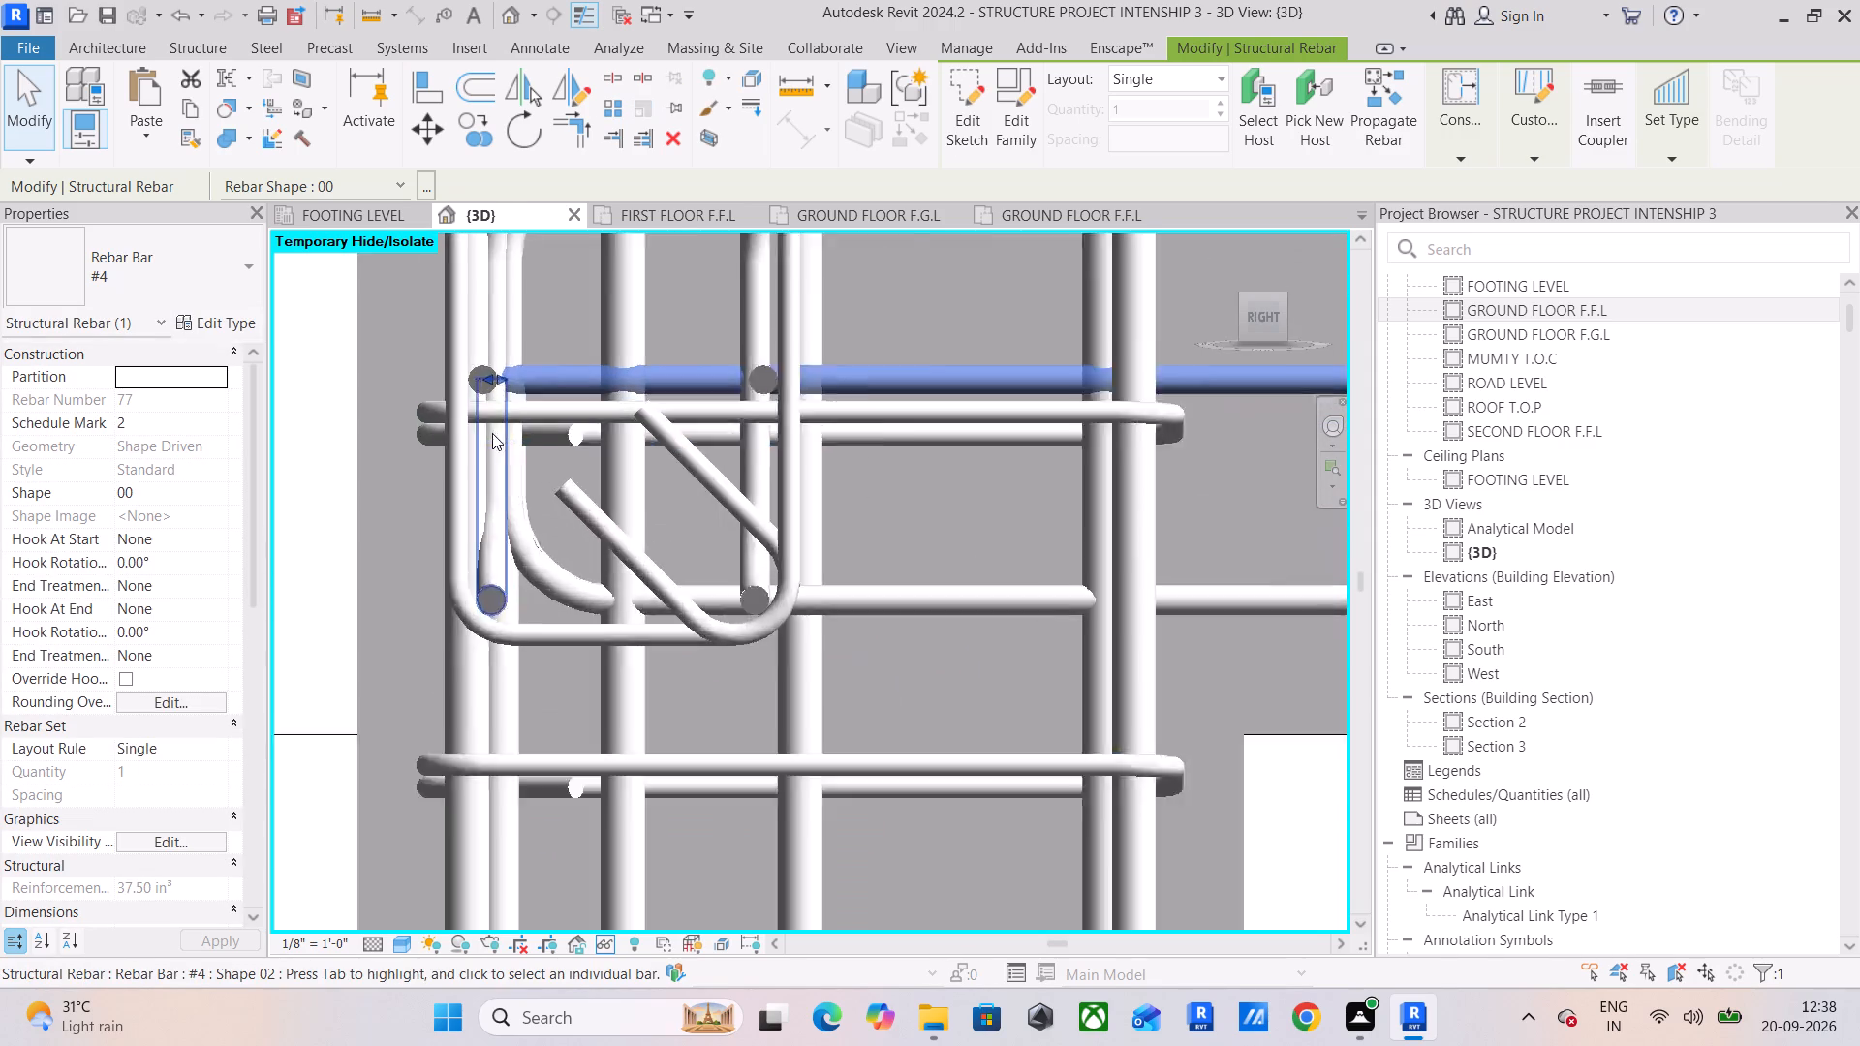
scroll(492, 433, up, 1)
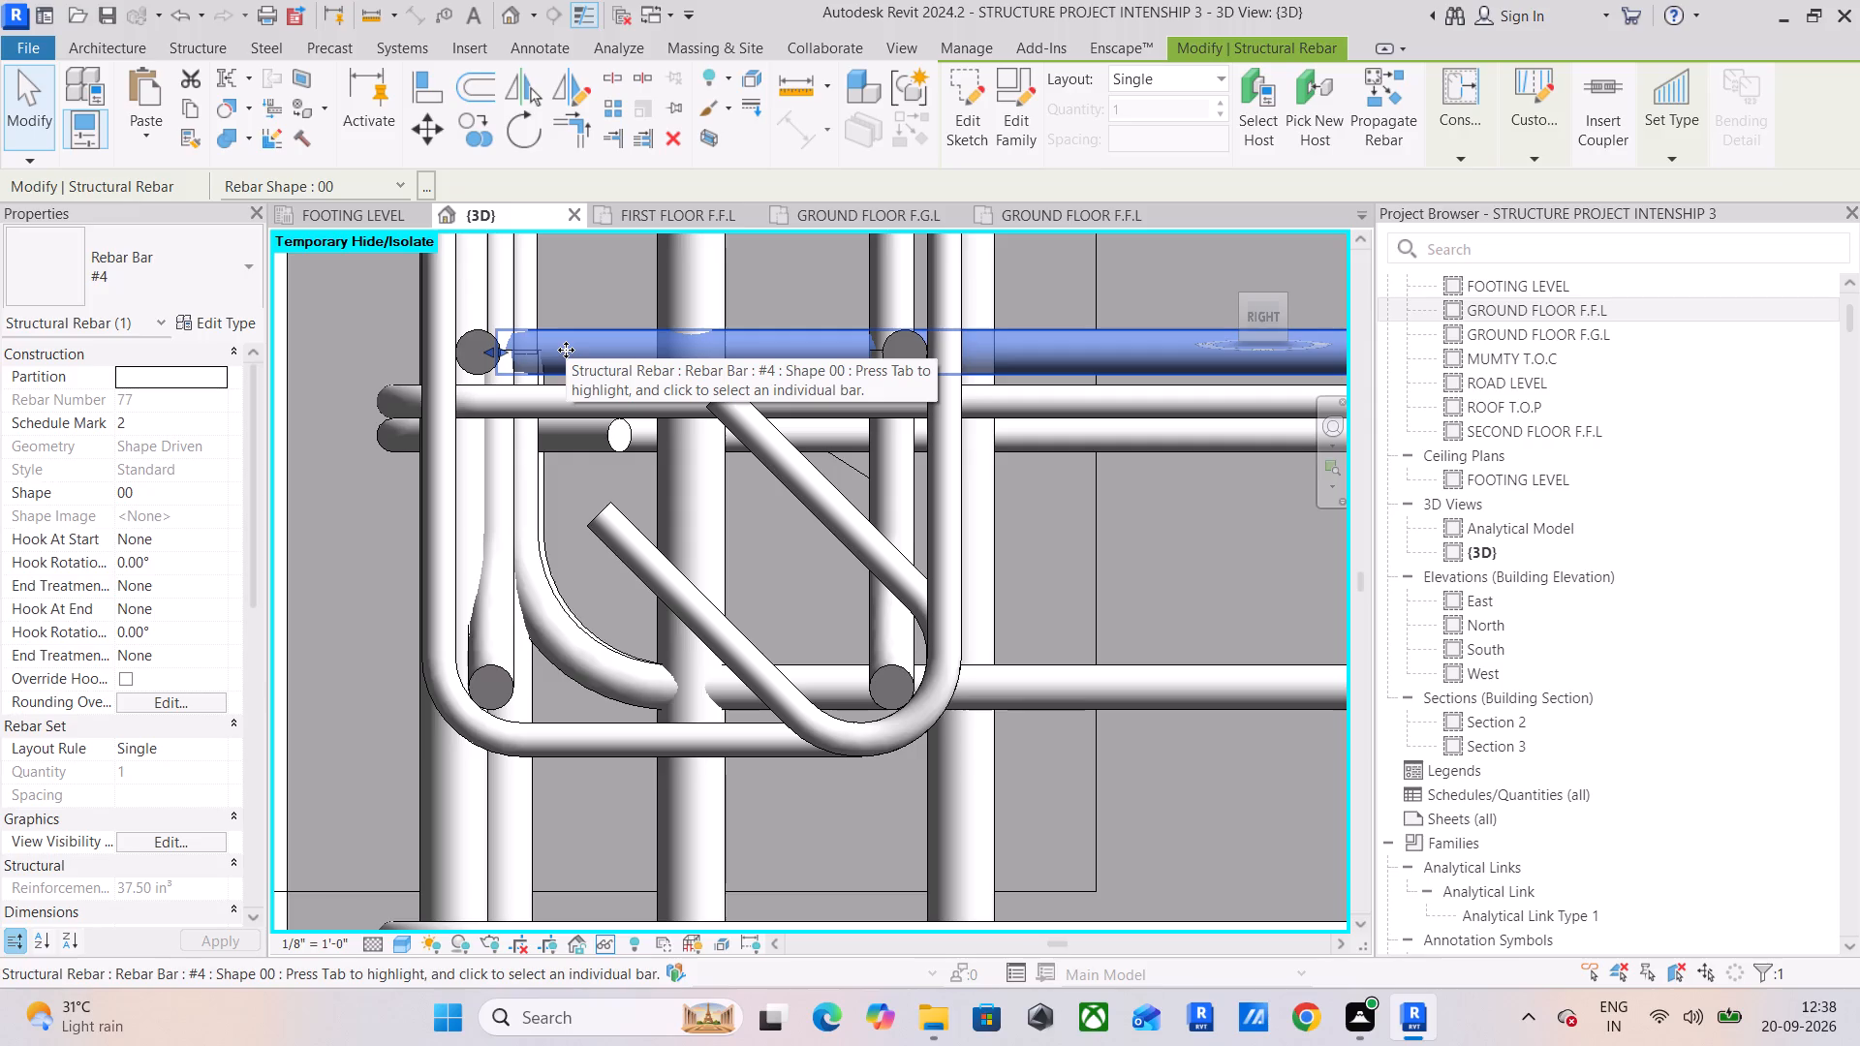
Stretch the beam's #3 stirrup set back to the inner face of the end column.
scroll(566, 350, down, 9)
middle_drag(679, 400, 610, 480)
scroll(610, 480, down, 1)
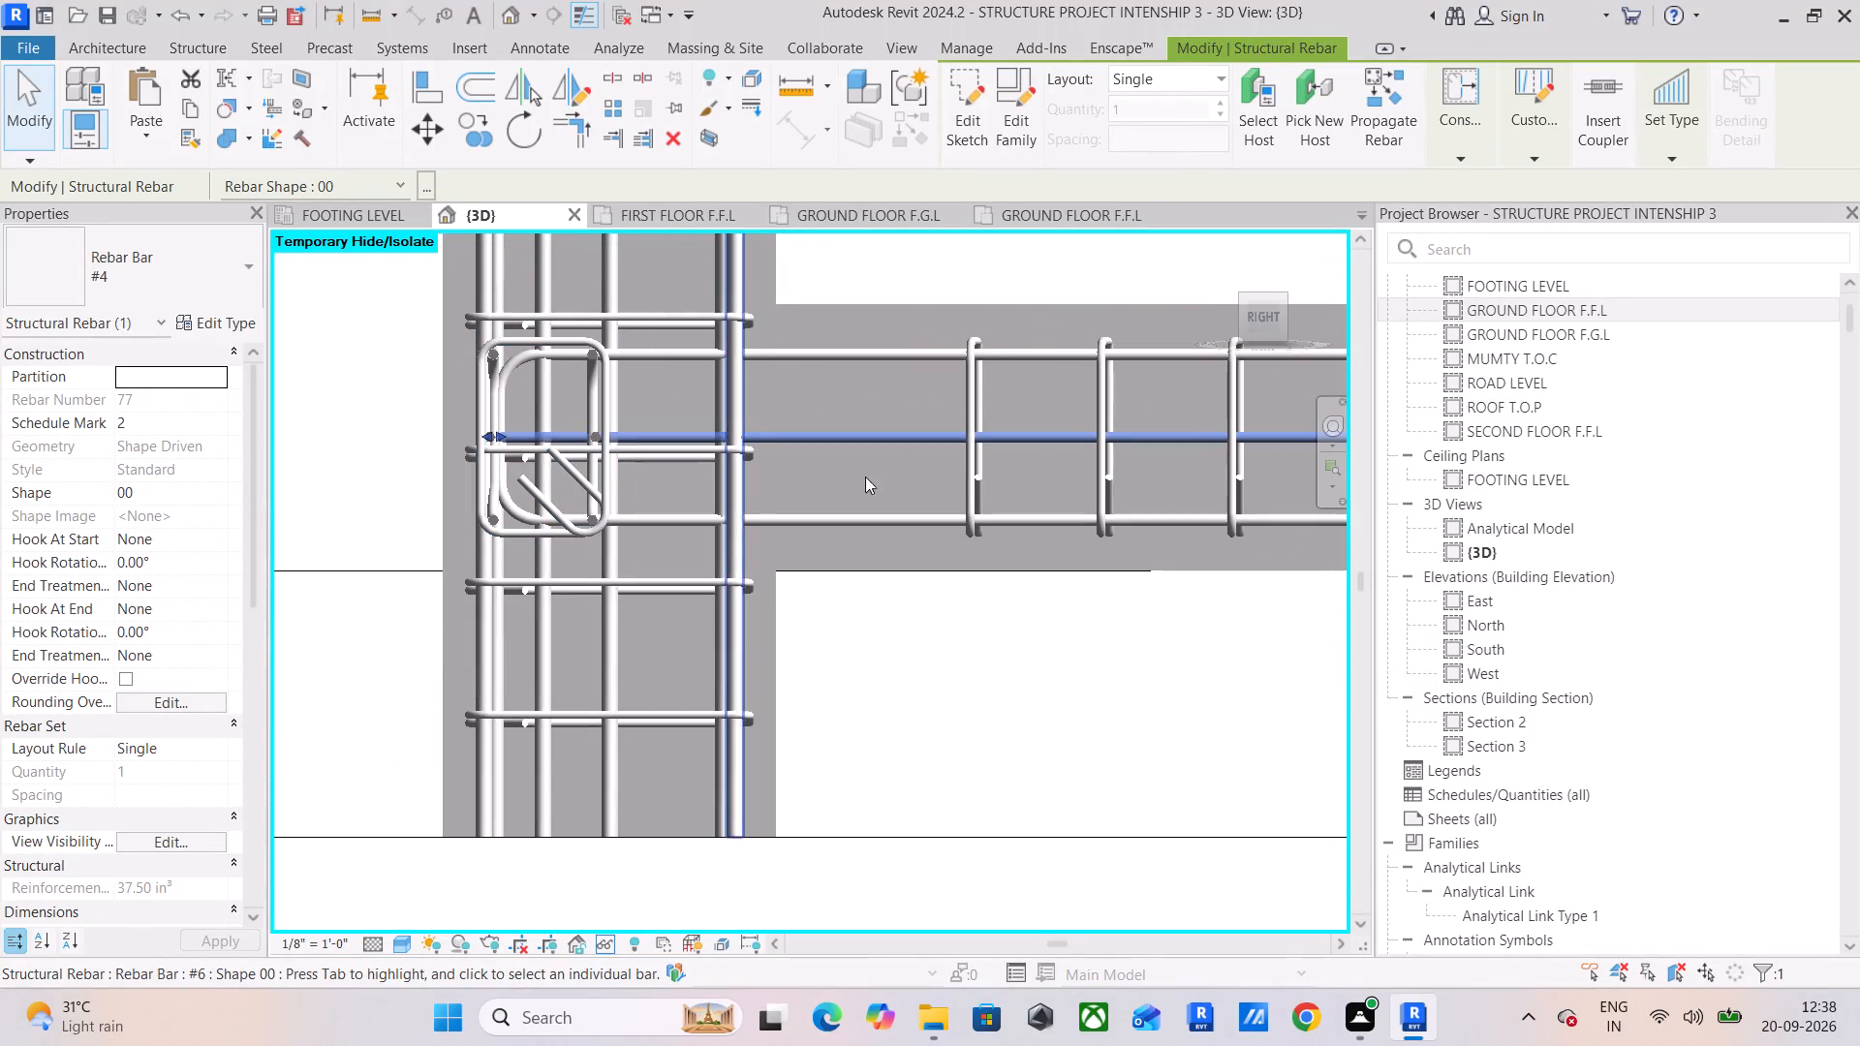
click(974, 464)
drag(968, 437, 800, 455)
Pull the other end of the #3 stirrup set back to just short of the middle column's near face.
scroll(783, 554, down, 5)
middle_drag(845, 577, 577, 574)
scroll(863, 626, down, 5)
middle_drag(989, 600, 643, 572)
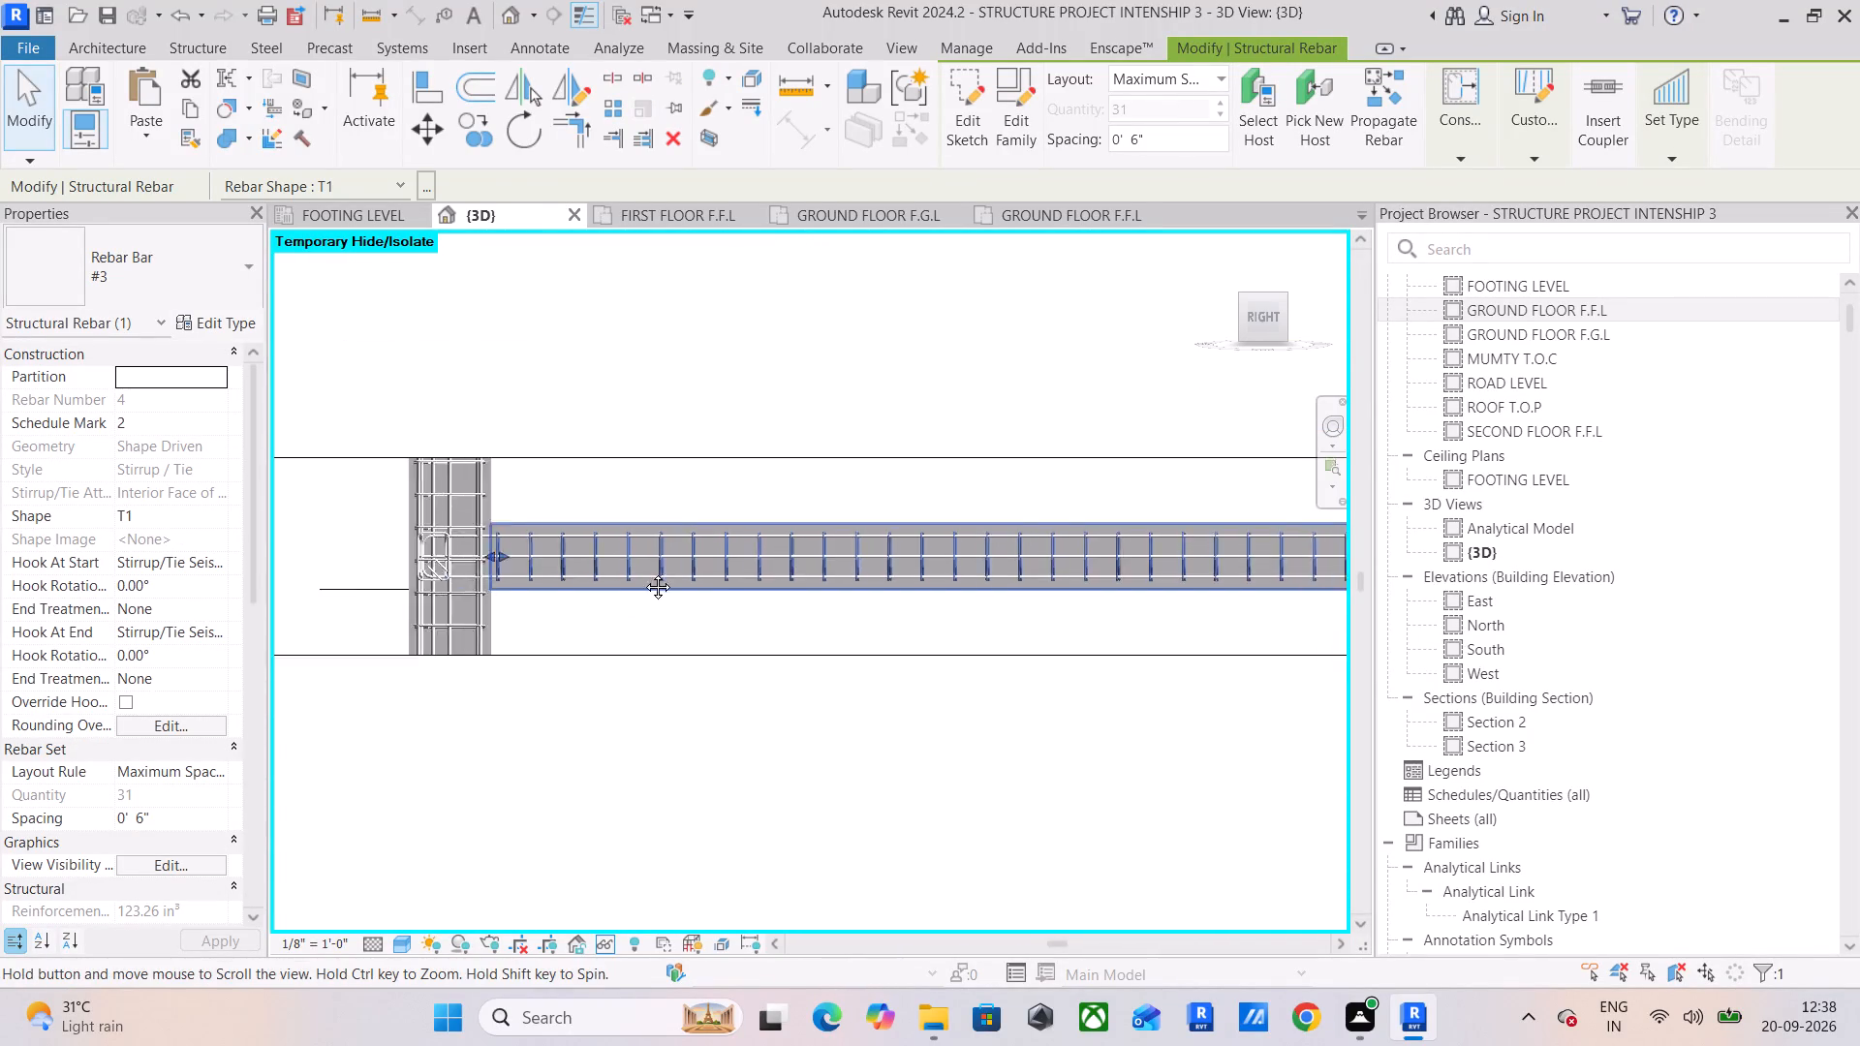
middle_drag(643, 572, 597, 565)
middle_drag(1012, 546, 784, 546)
scroll(1065, 538, up, 10)
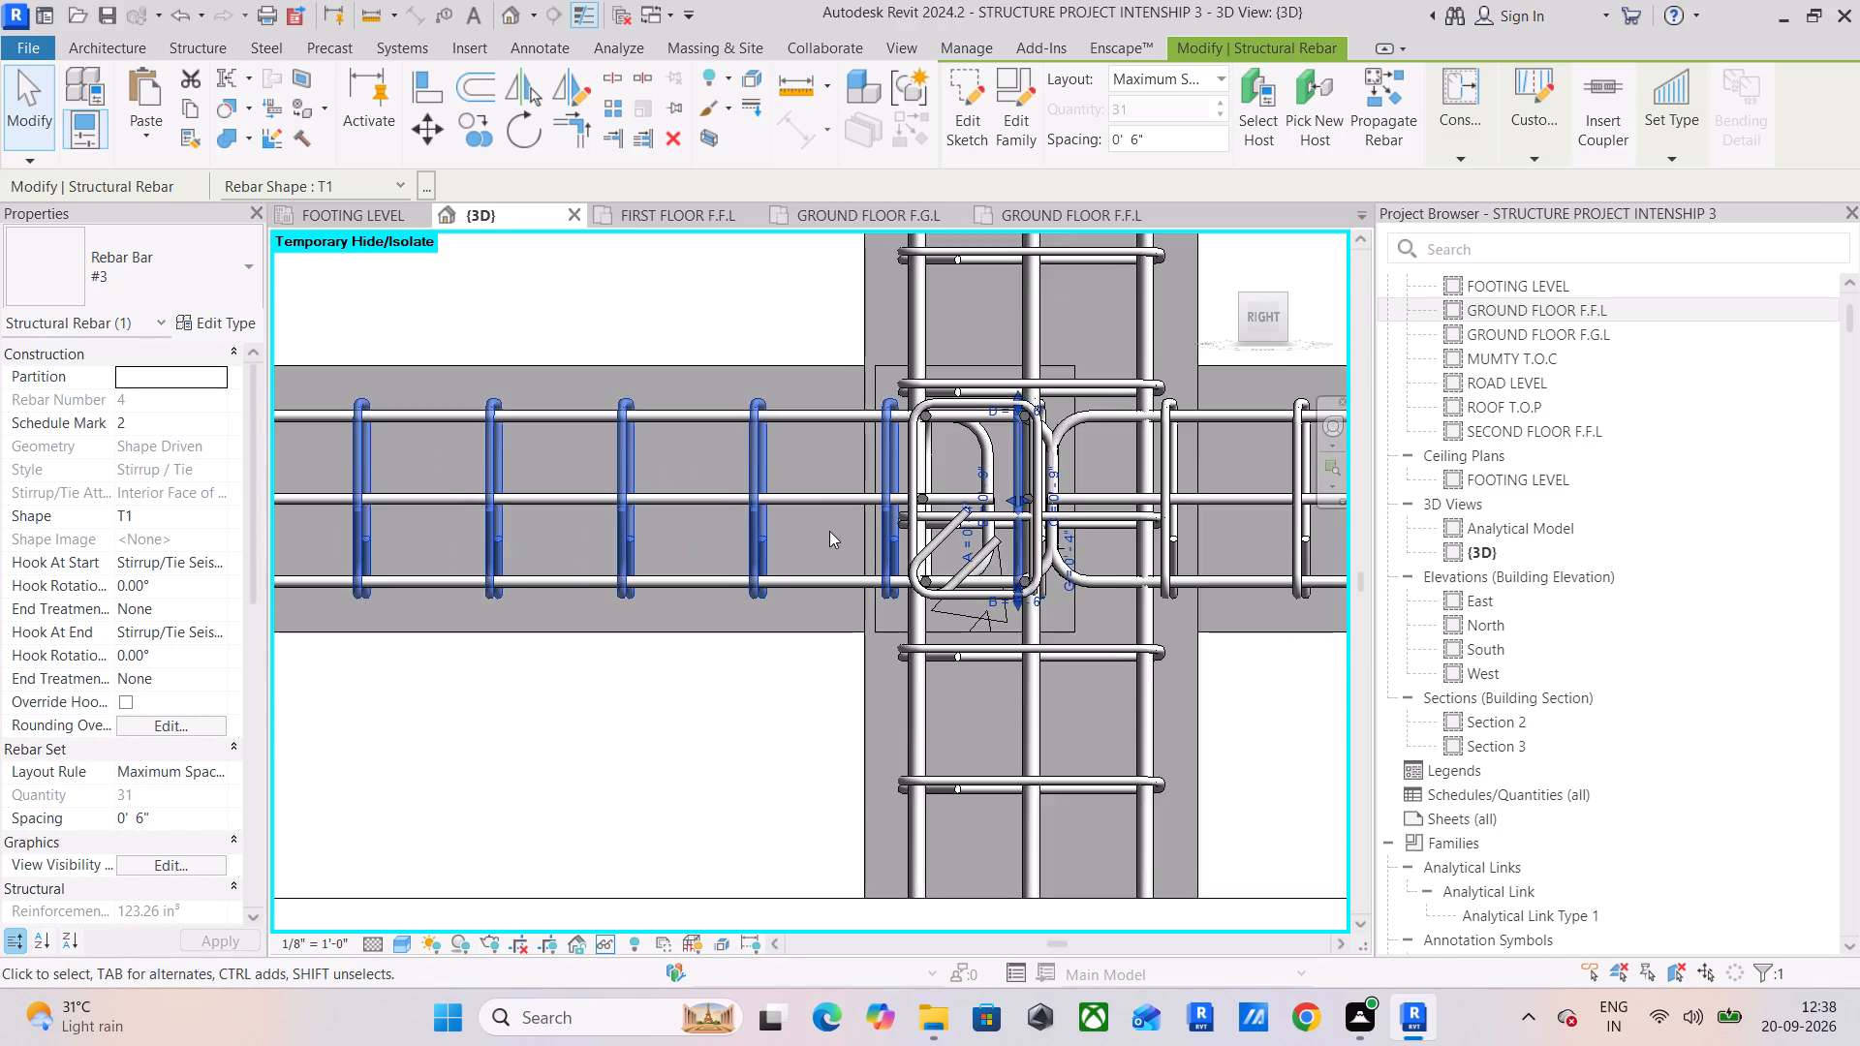
scroll(834, 515, up, 4)
click(922, 441)
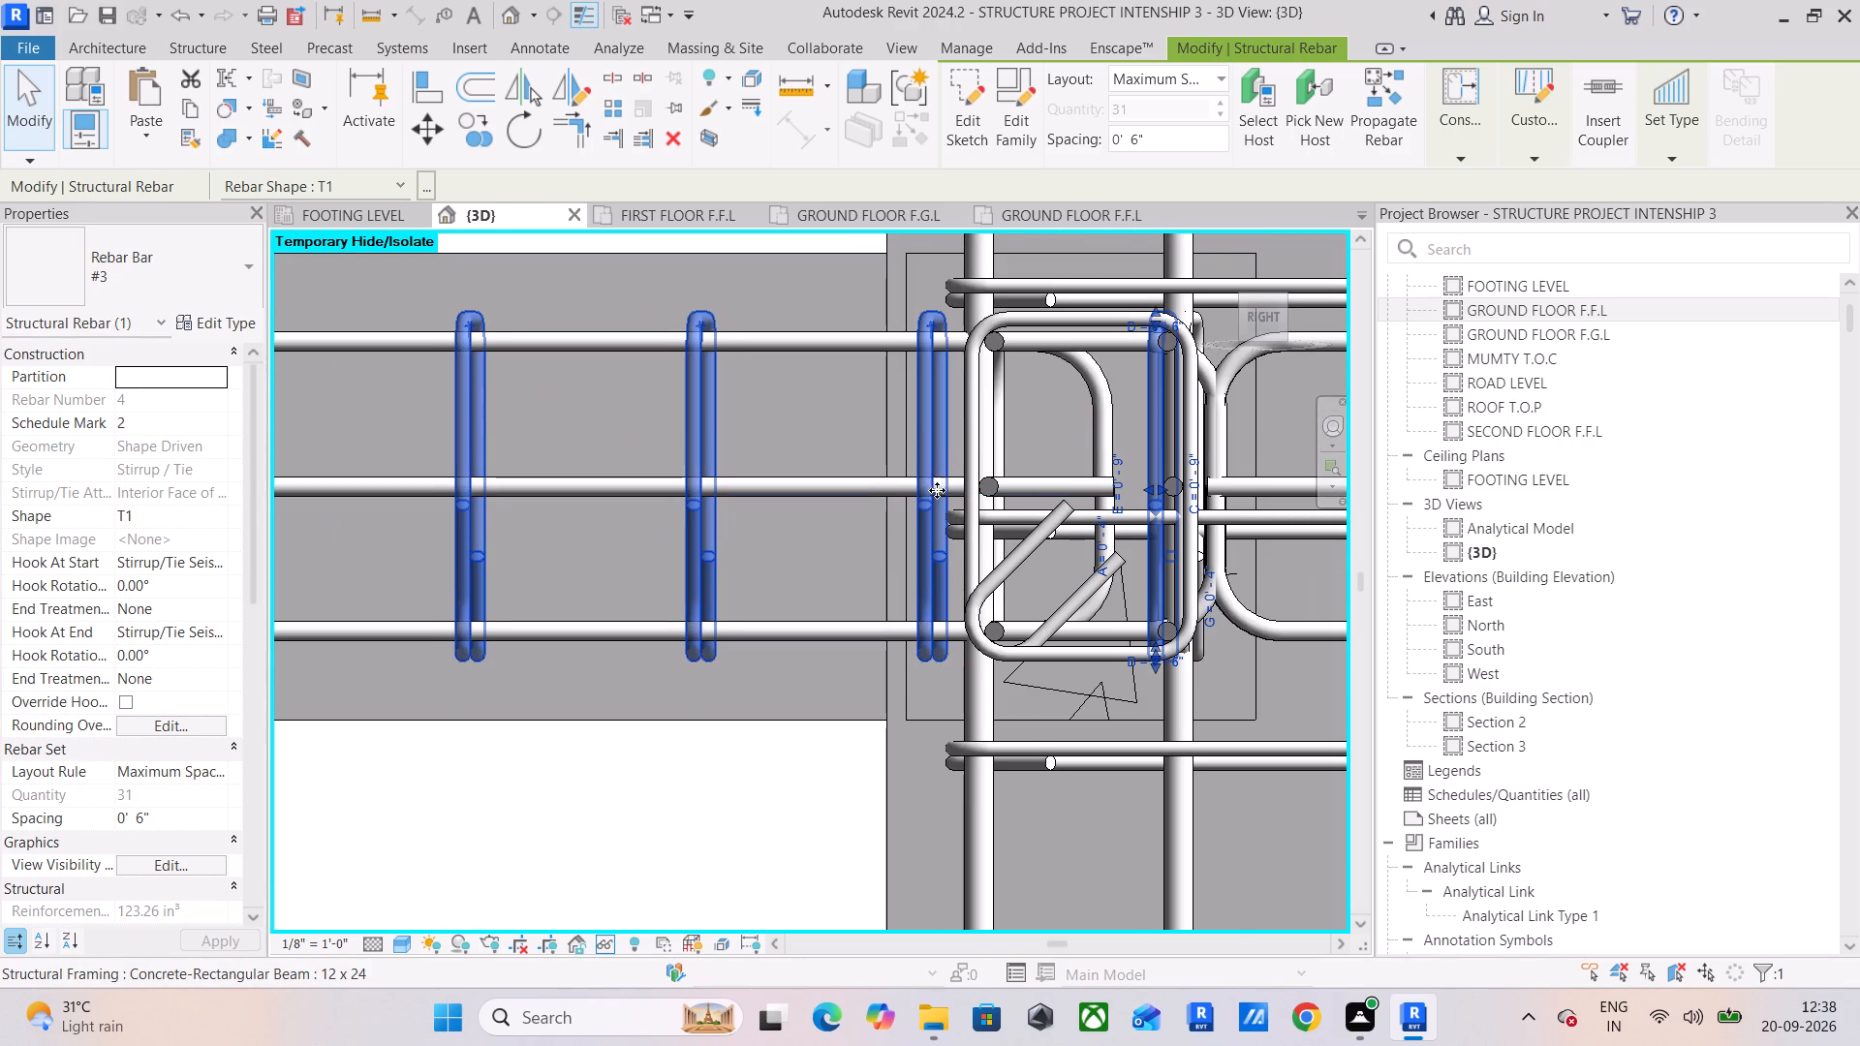
scroll(1143, 501, down, 5)
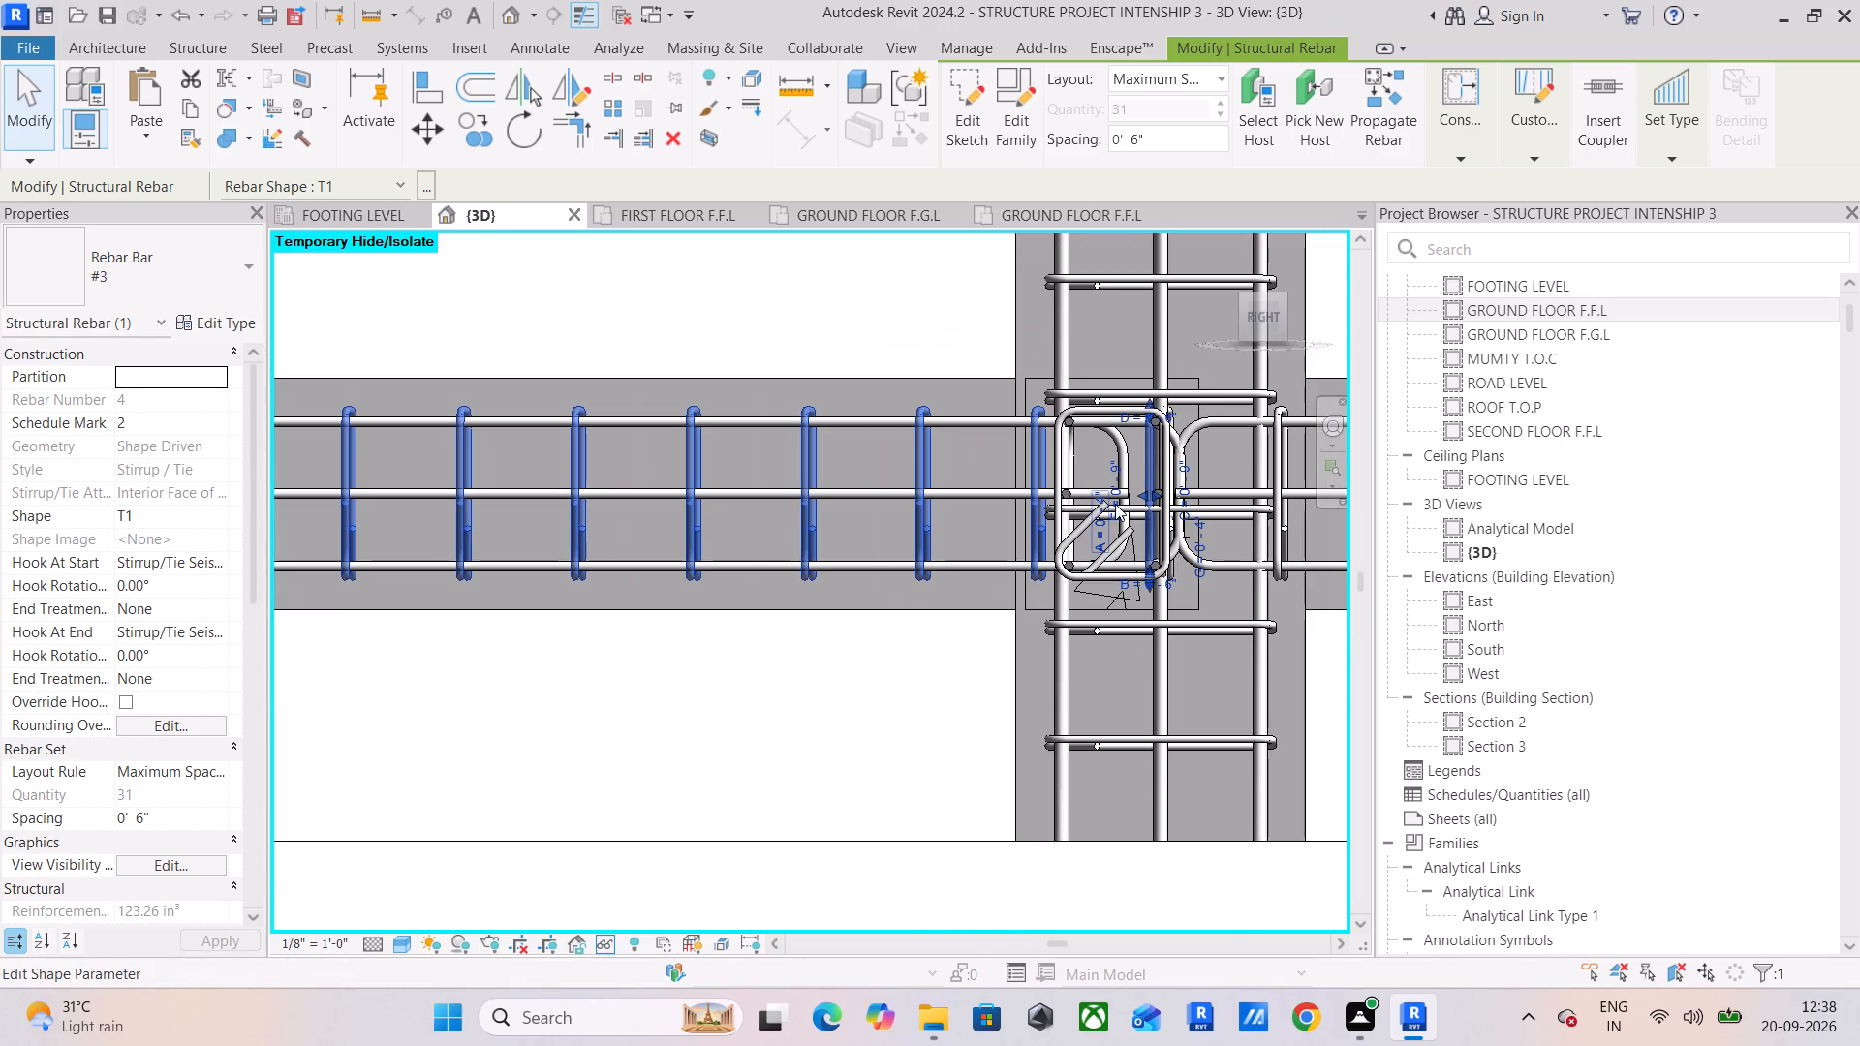
drag(1160, 496, 1014, 504)
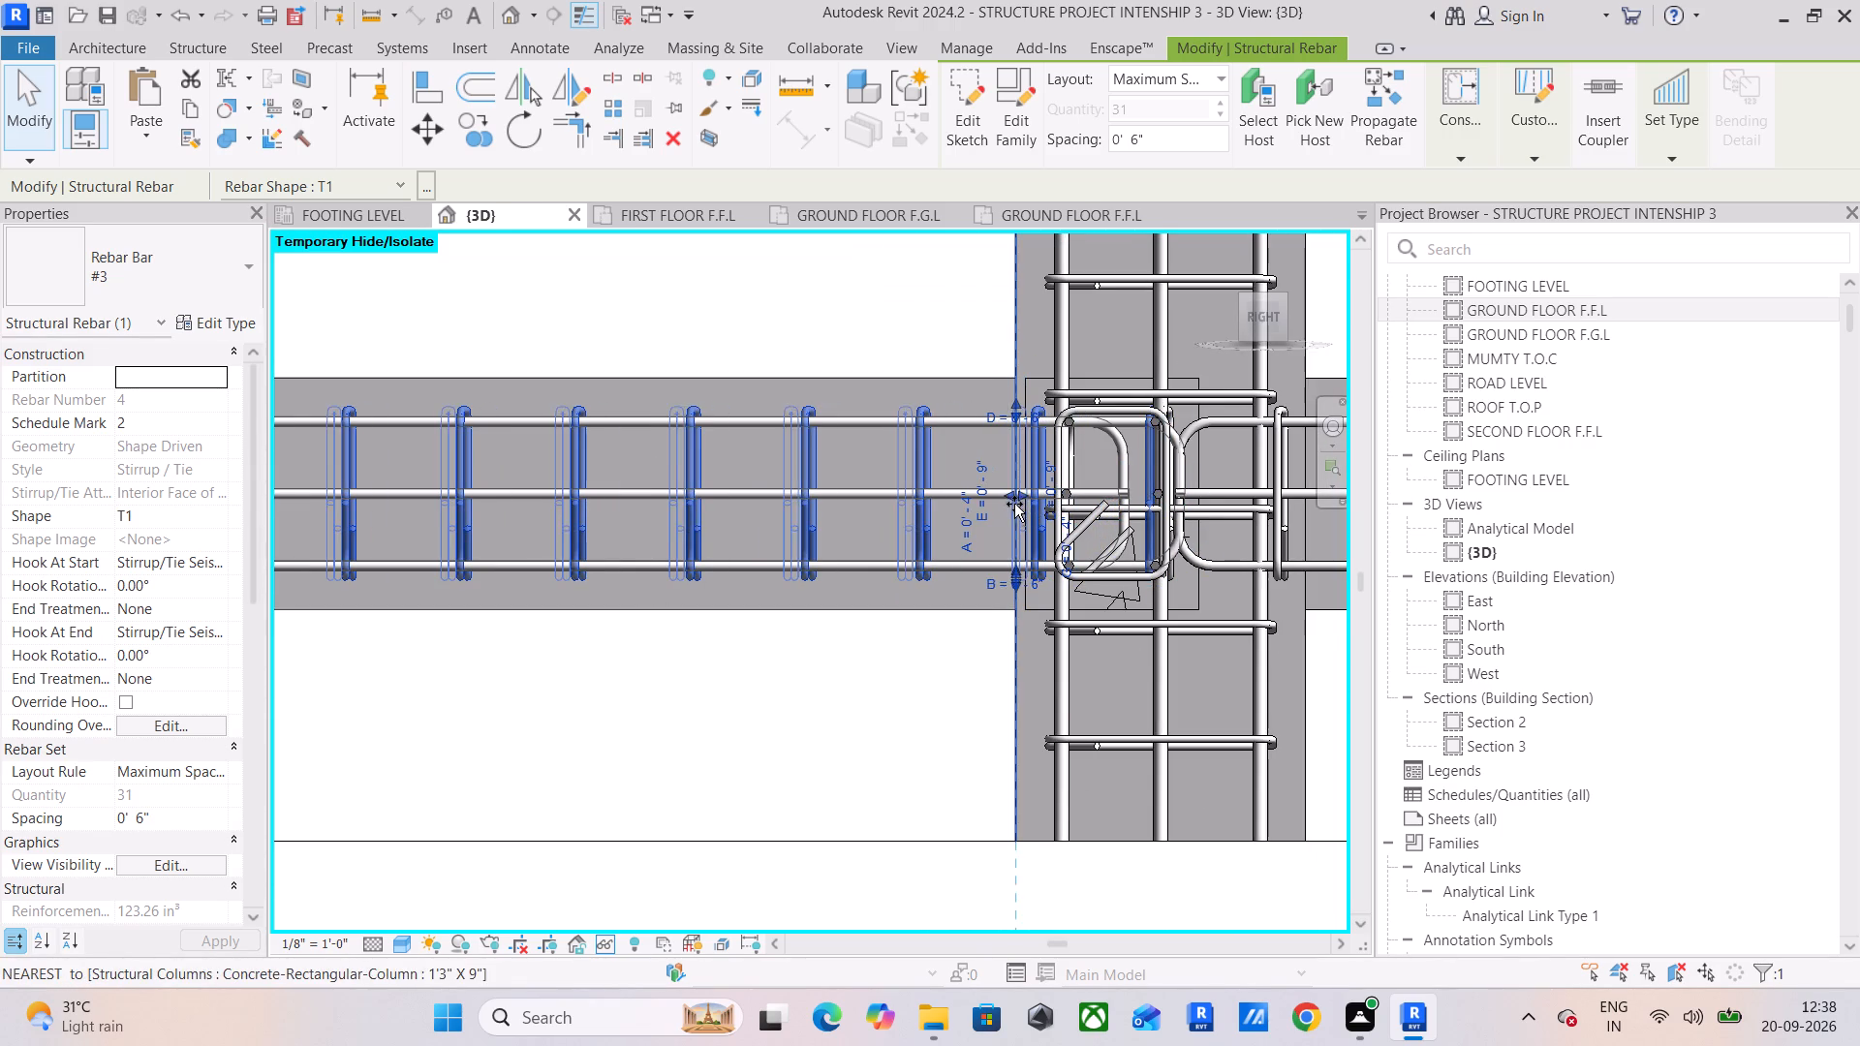
drag(1014, 504, 993, 508)
click(914, 705)
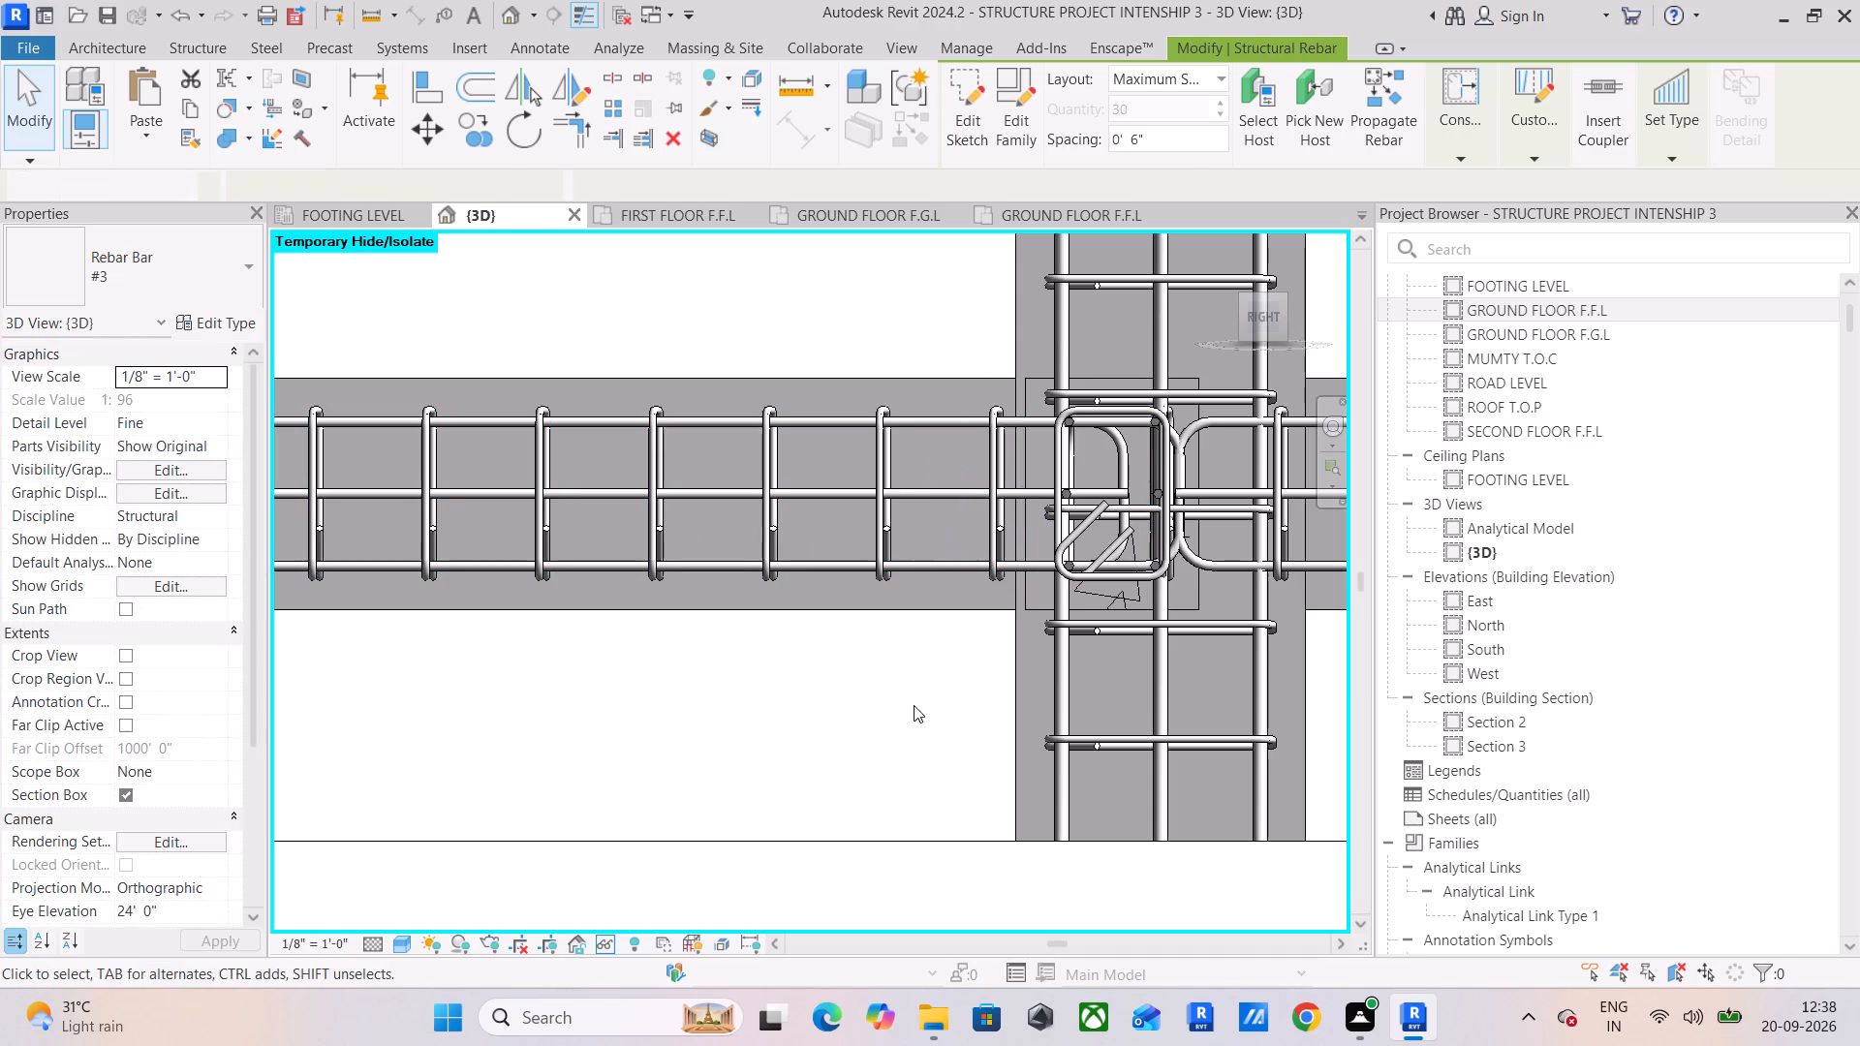
Extend the same span's bottom hooked #4 bar across the middle column so its hook sits near the far face.
scroll(1043, 534, up, 4)
click(996, 590)
scroll(997, 591, down, 5)
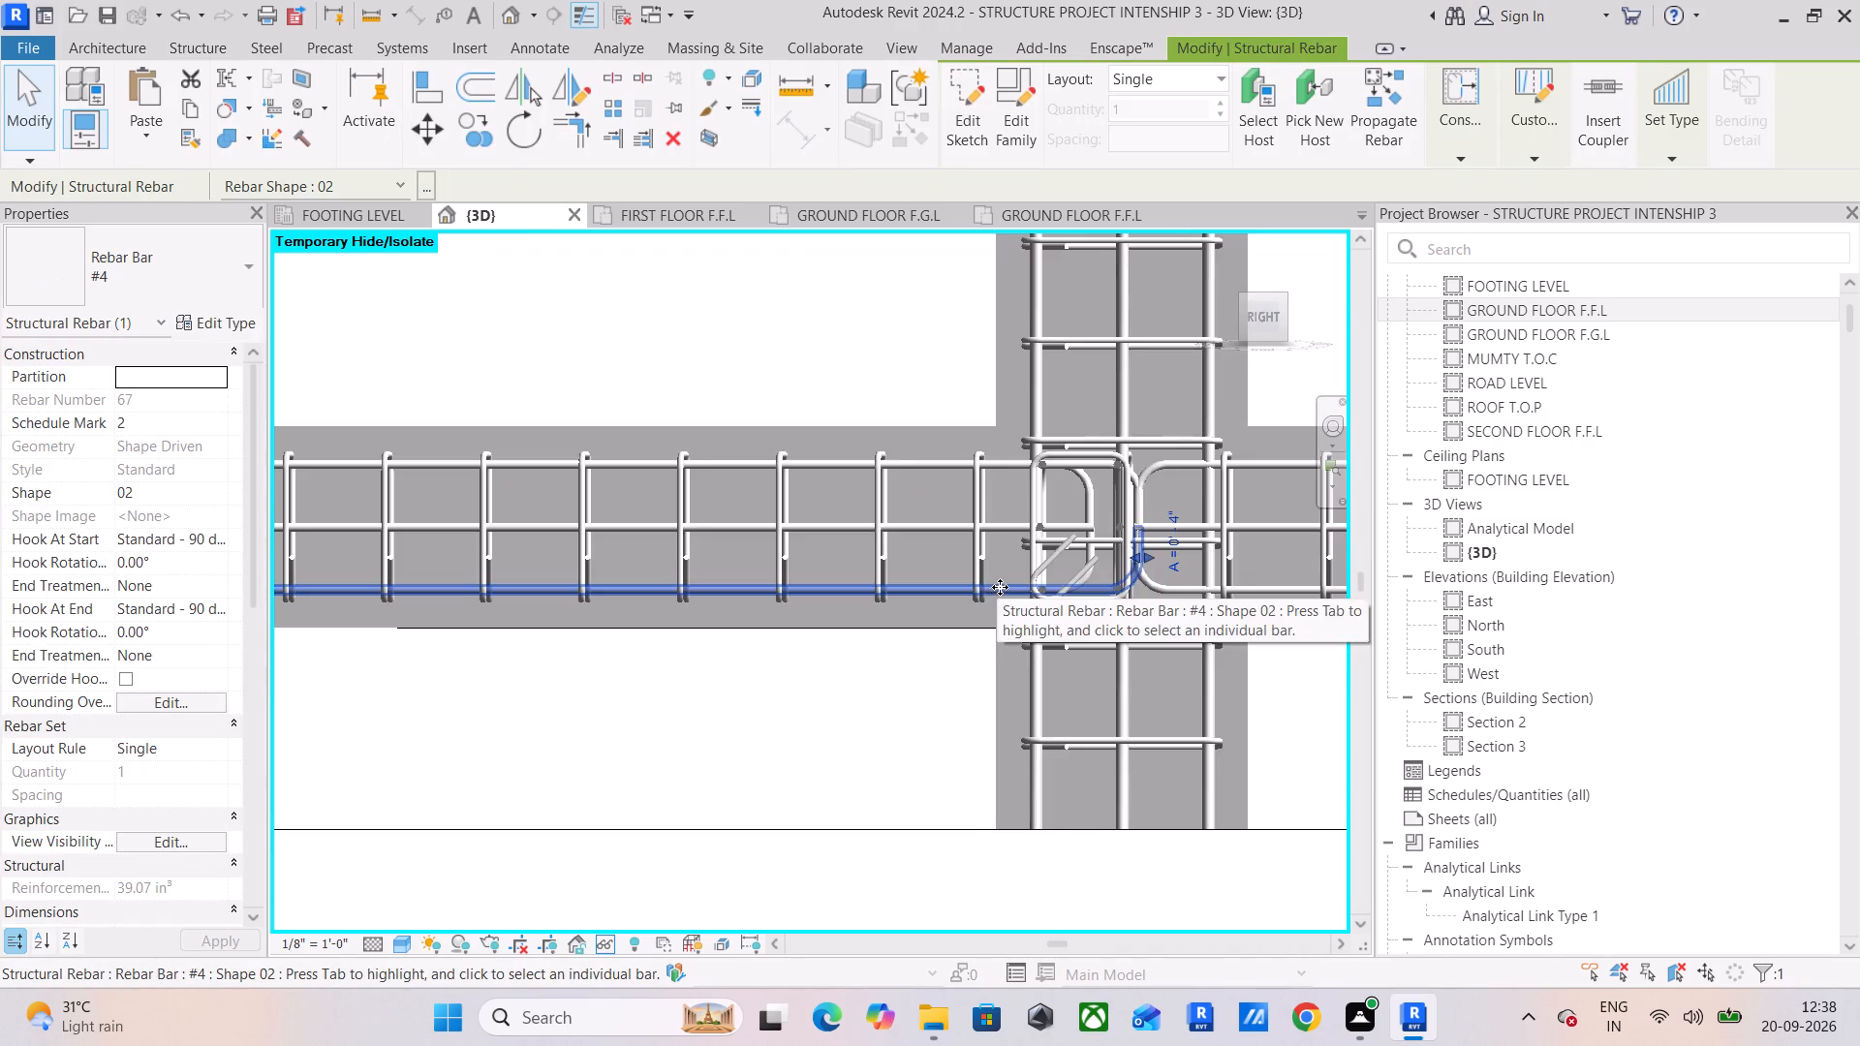
middle_drag(980, 586, 861, 565)
scroll(959, 569, up, 8)
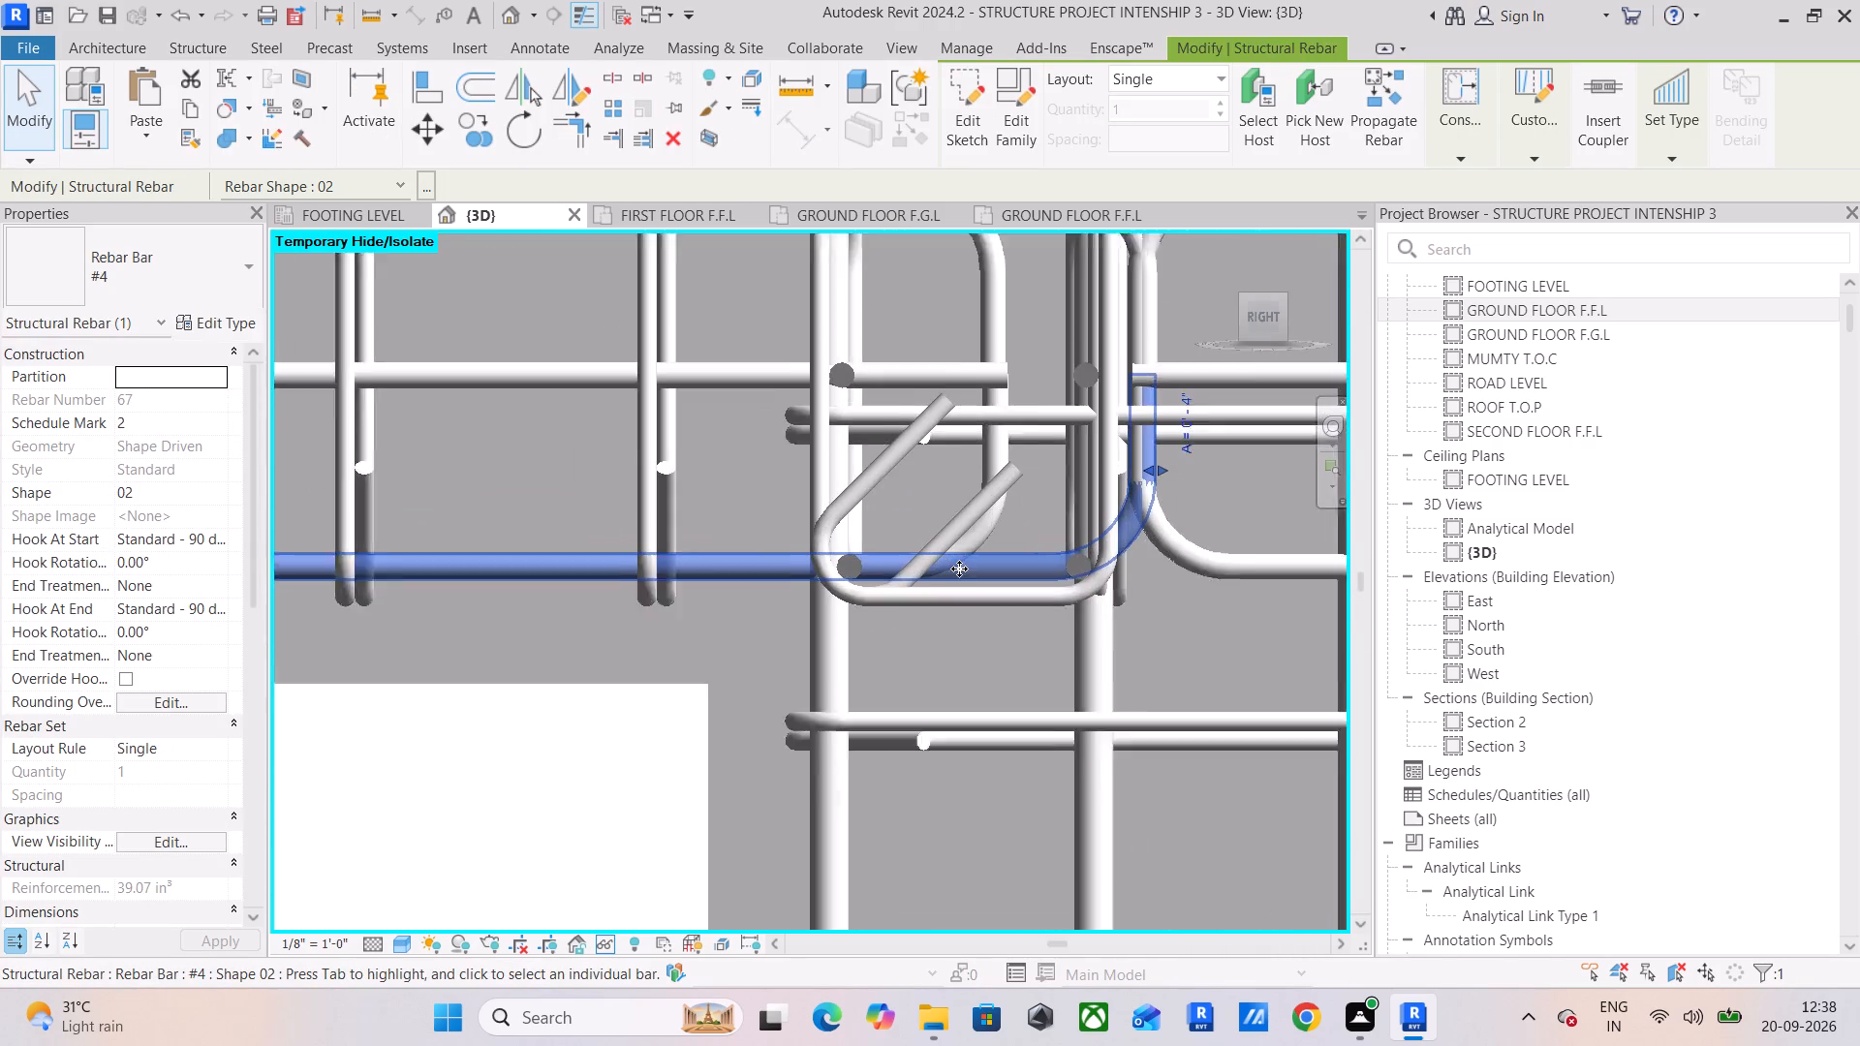
scroll(959, 569, up, 1)
middle_drag(1017, 573, 703, 582)
scroll(713, 594, down, 2)
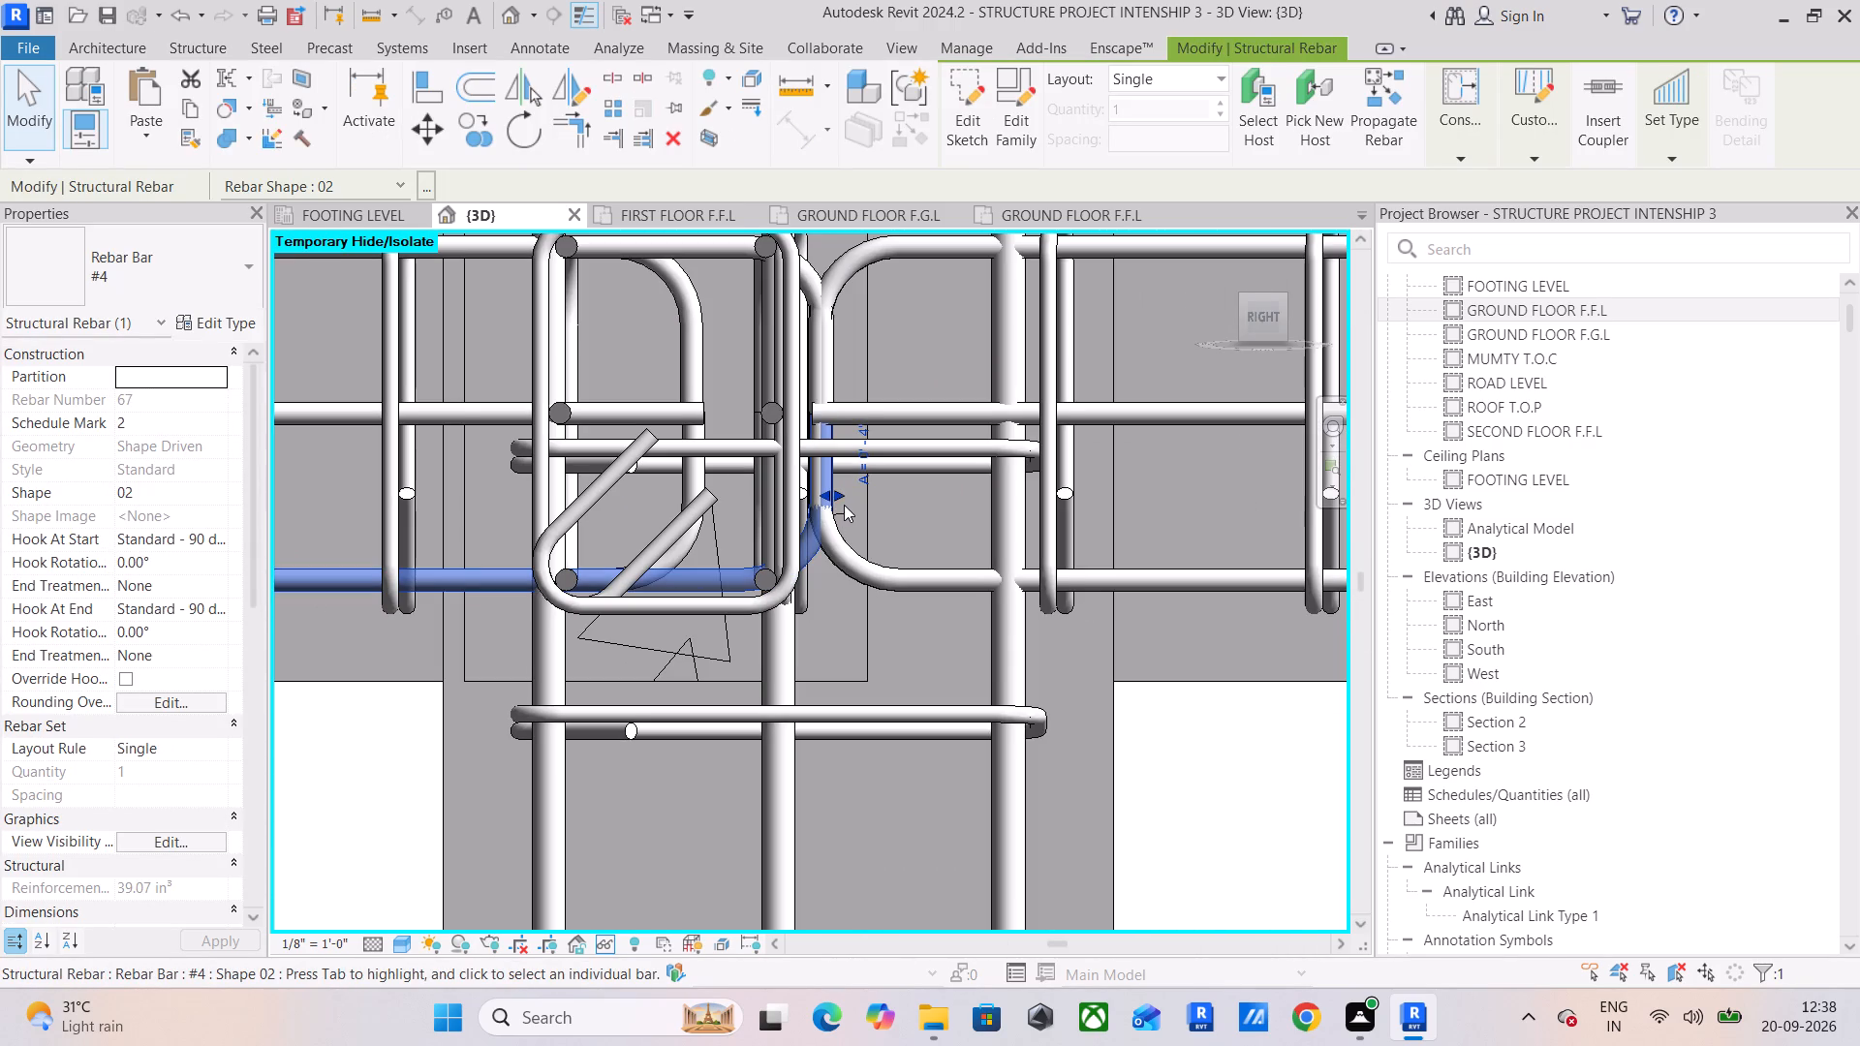
drag(833, 495, 1070, 519)
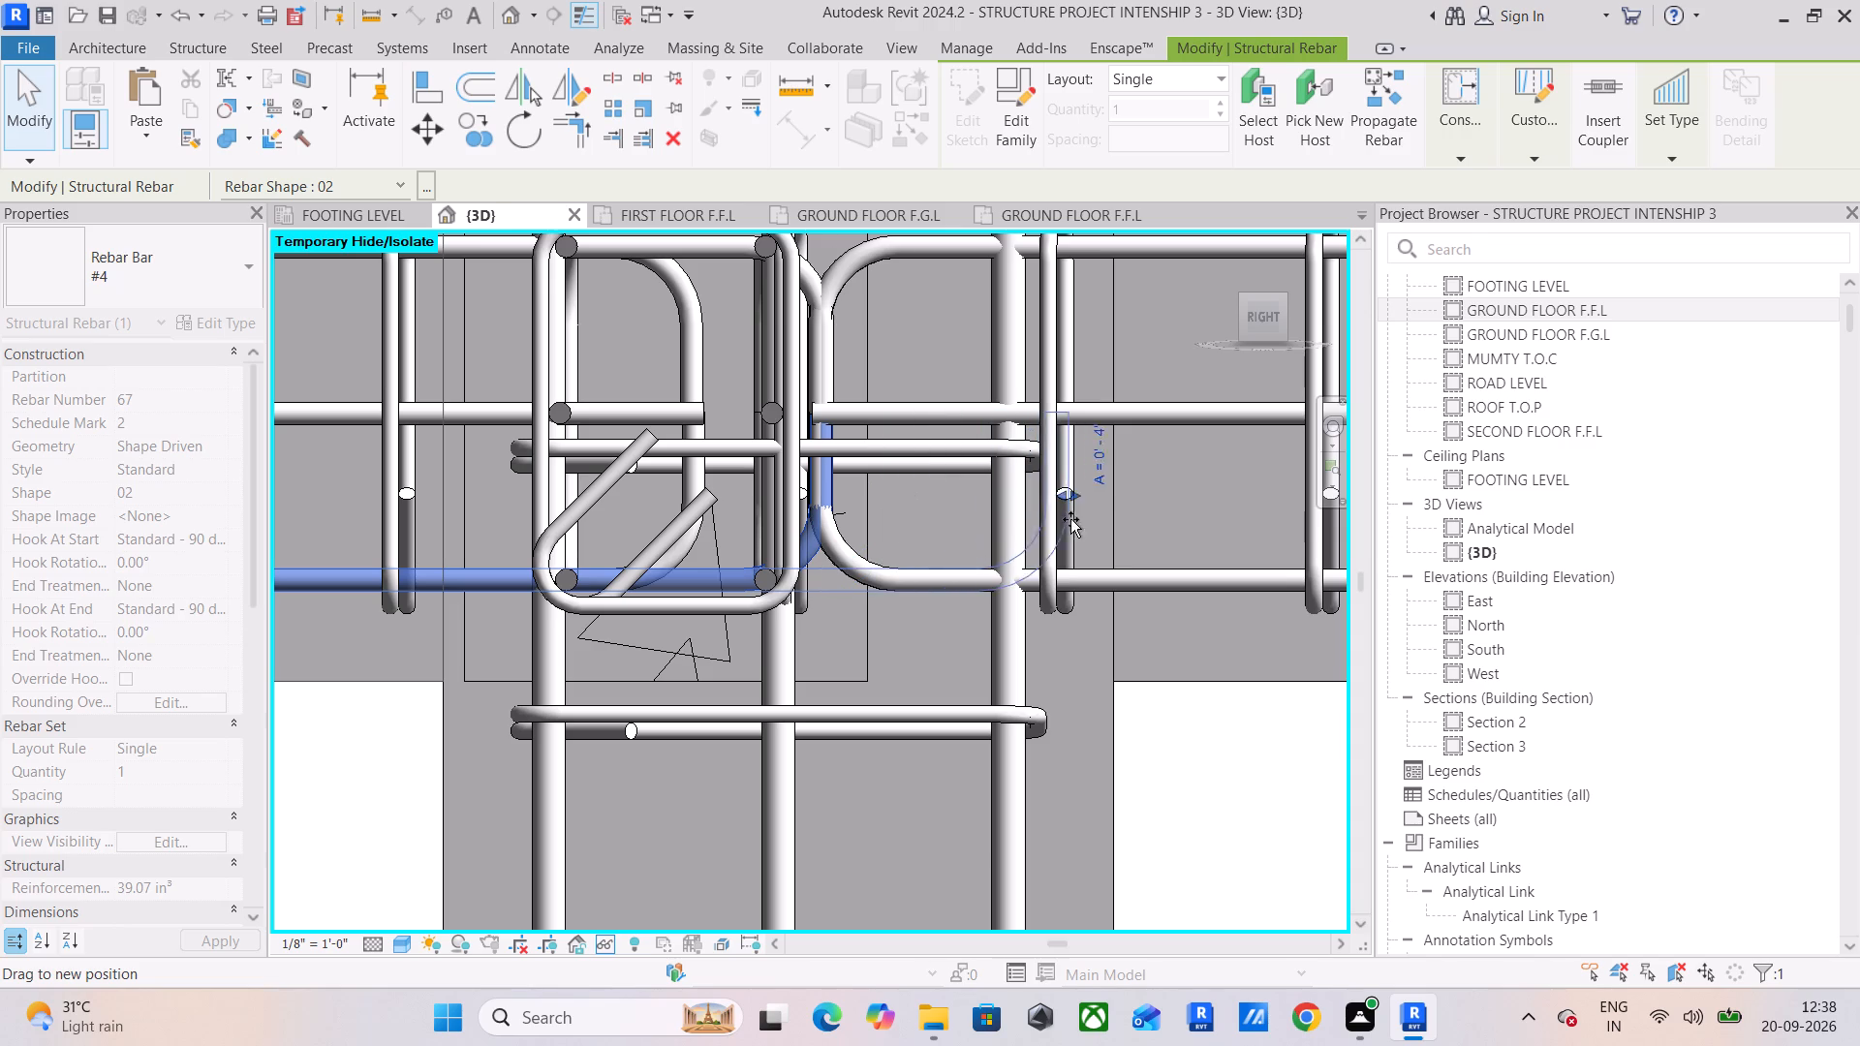
drag(1070, 519, 1097, 523)
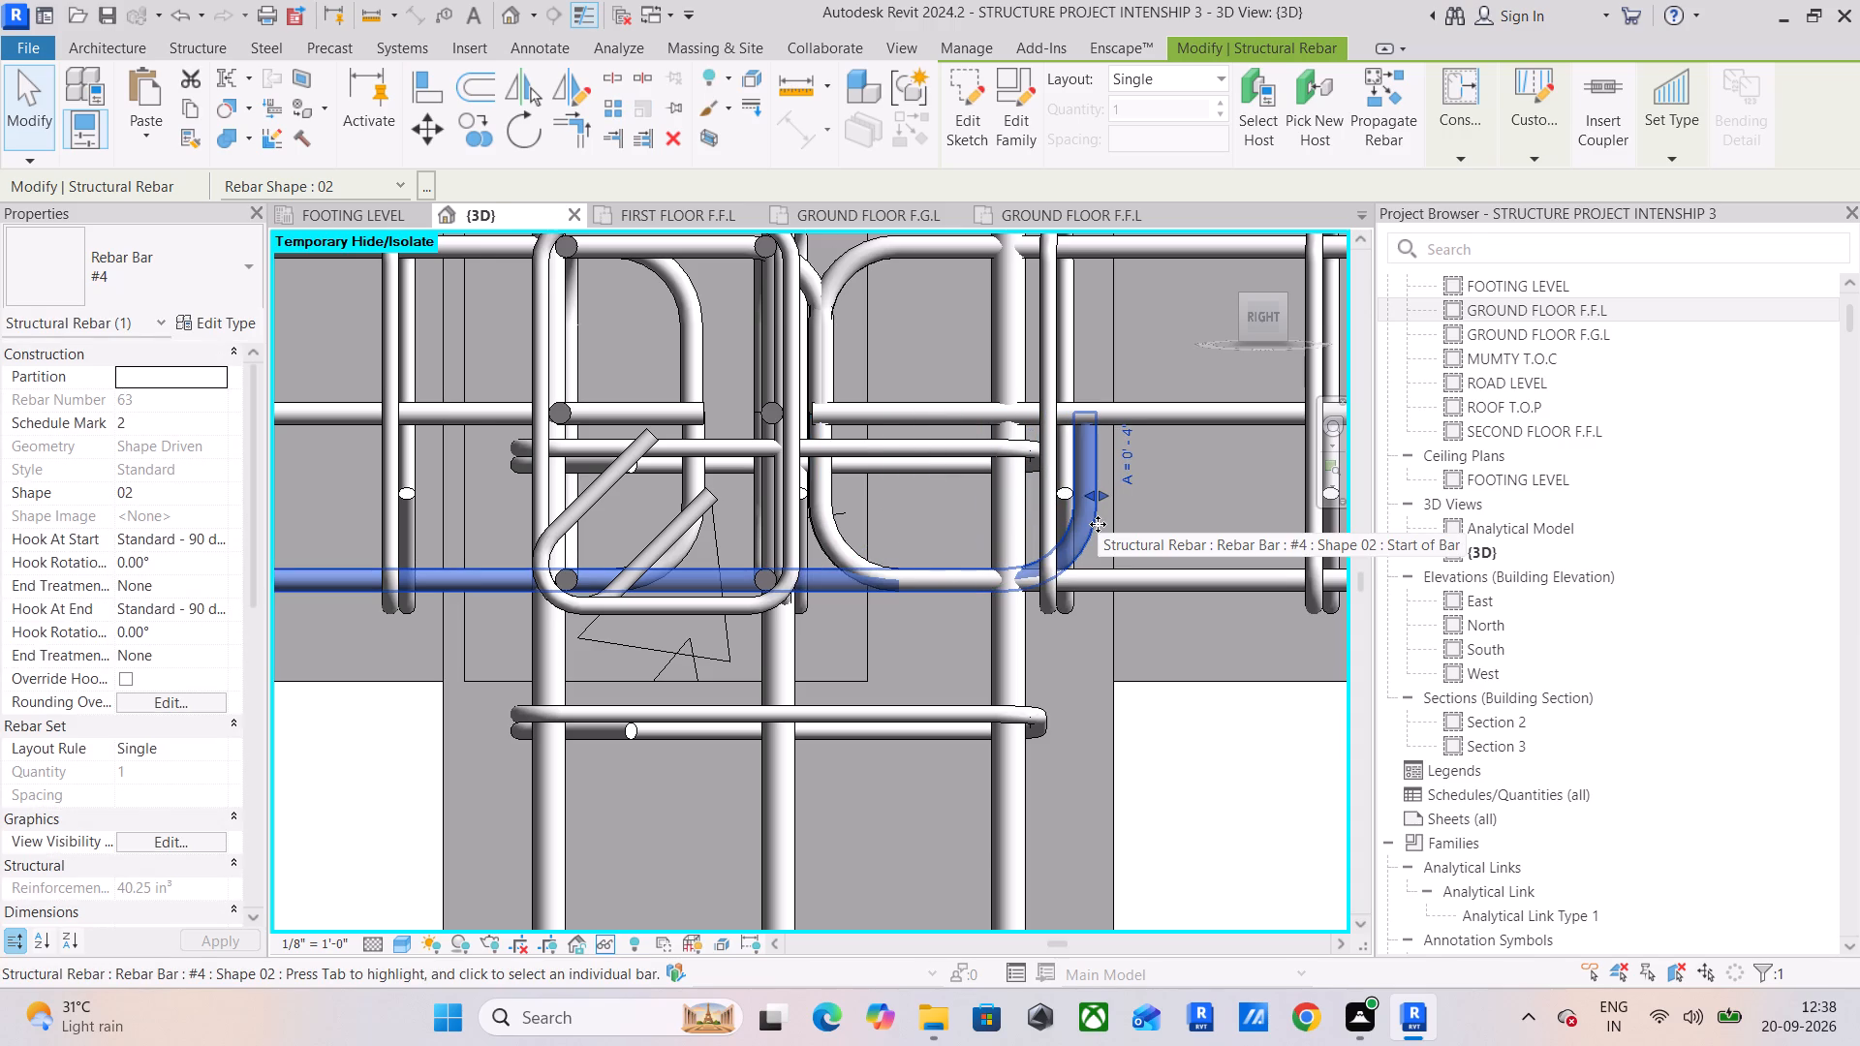
Extend the straight #4 mid-depth bar across the middle column to line up with the extended bottom bar's hook near the far face.
click(660, 404)
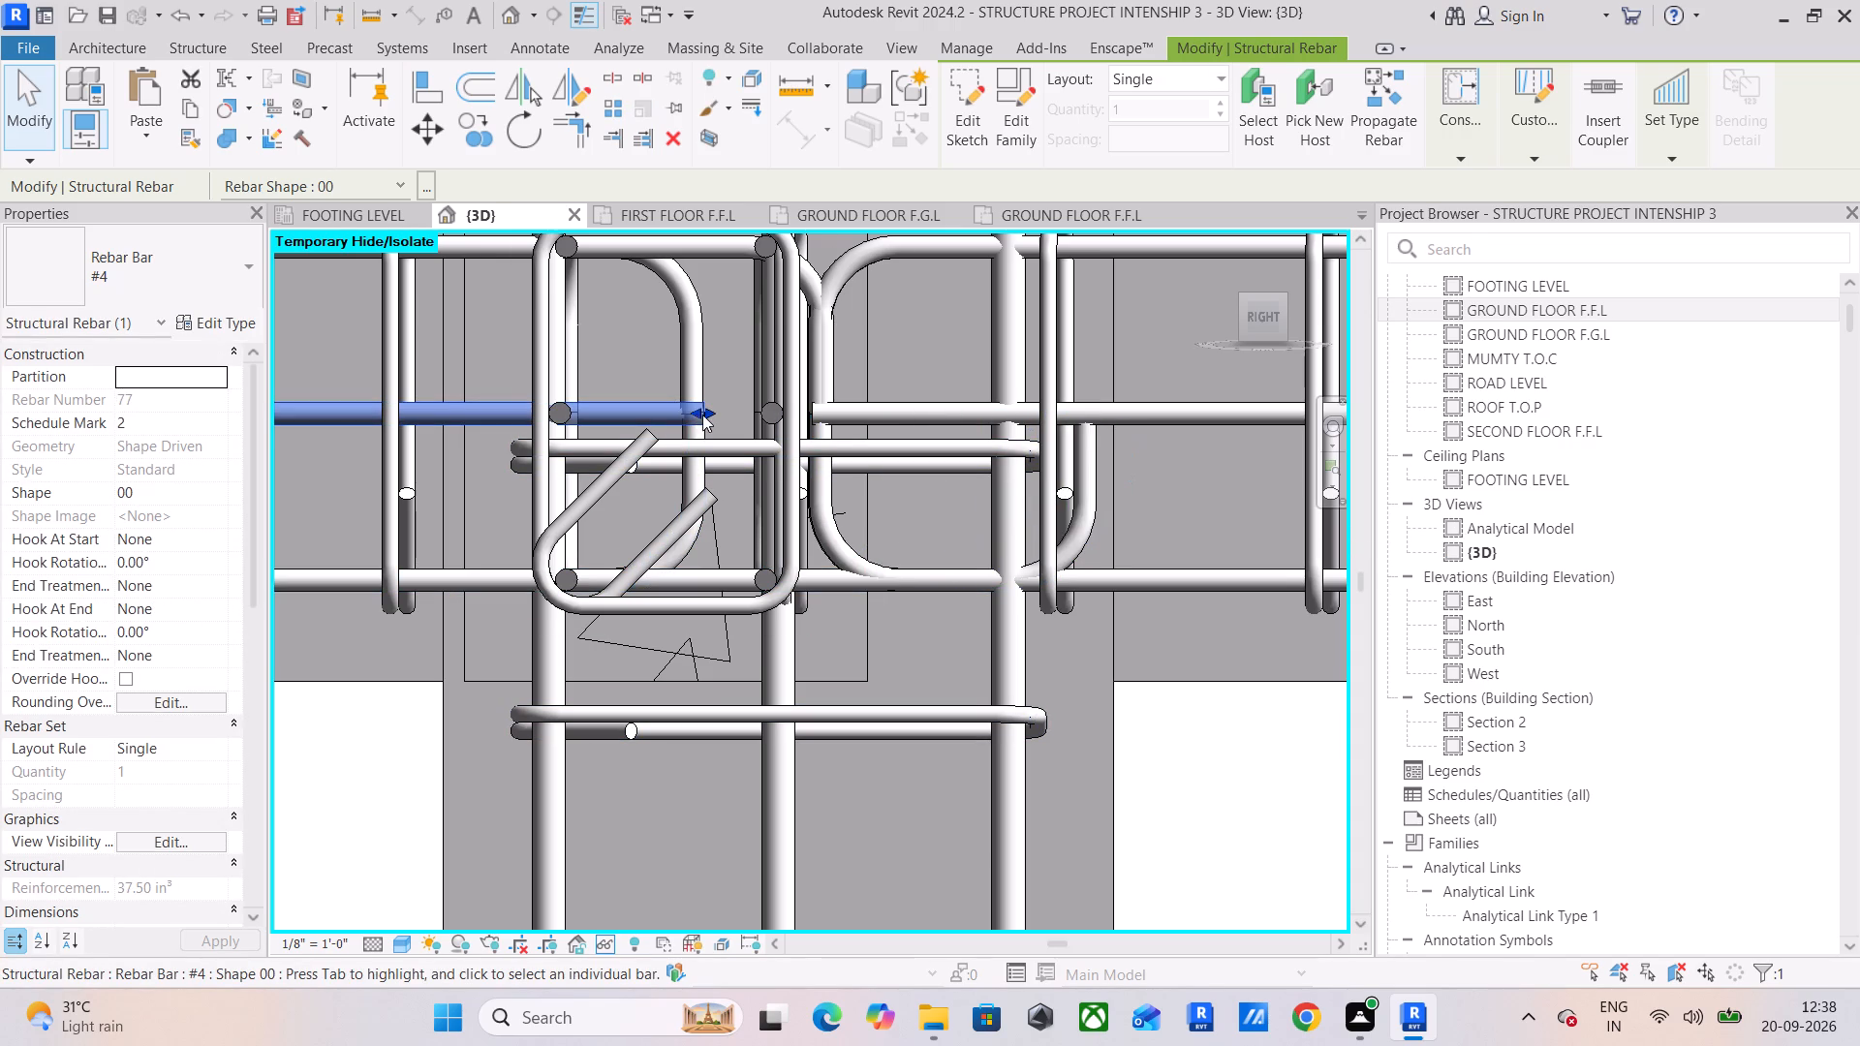
drag(702, 415, 1090, 434)
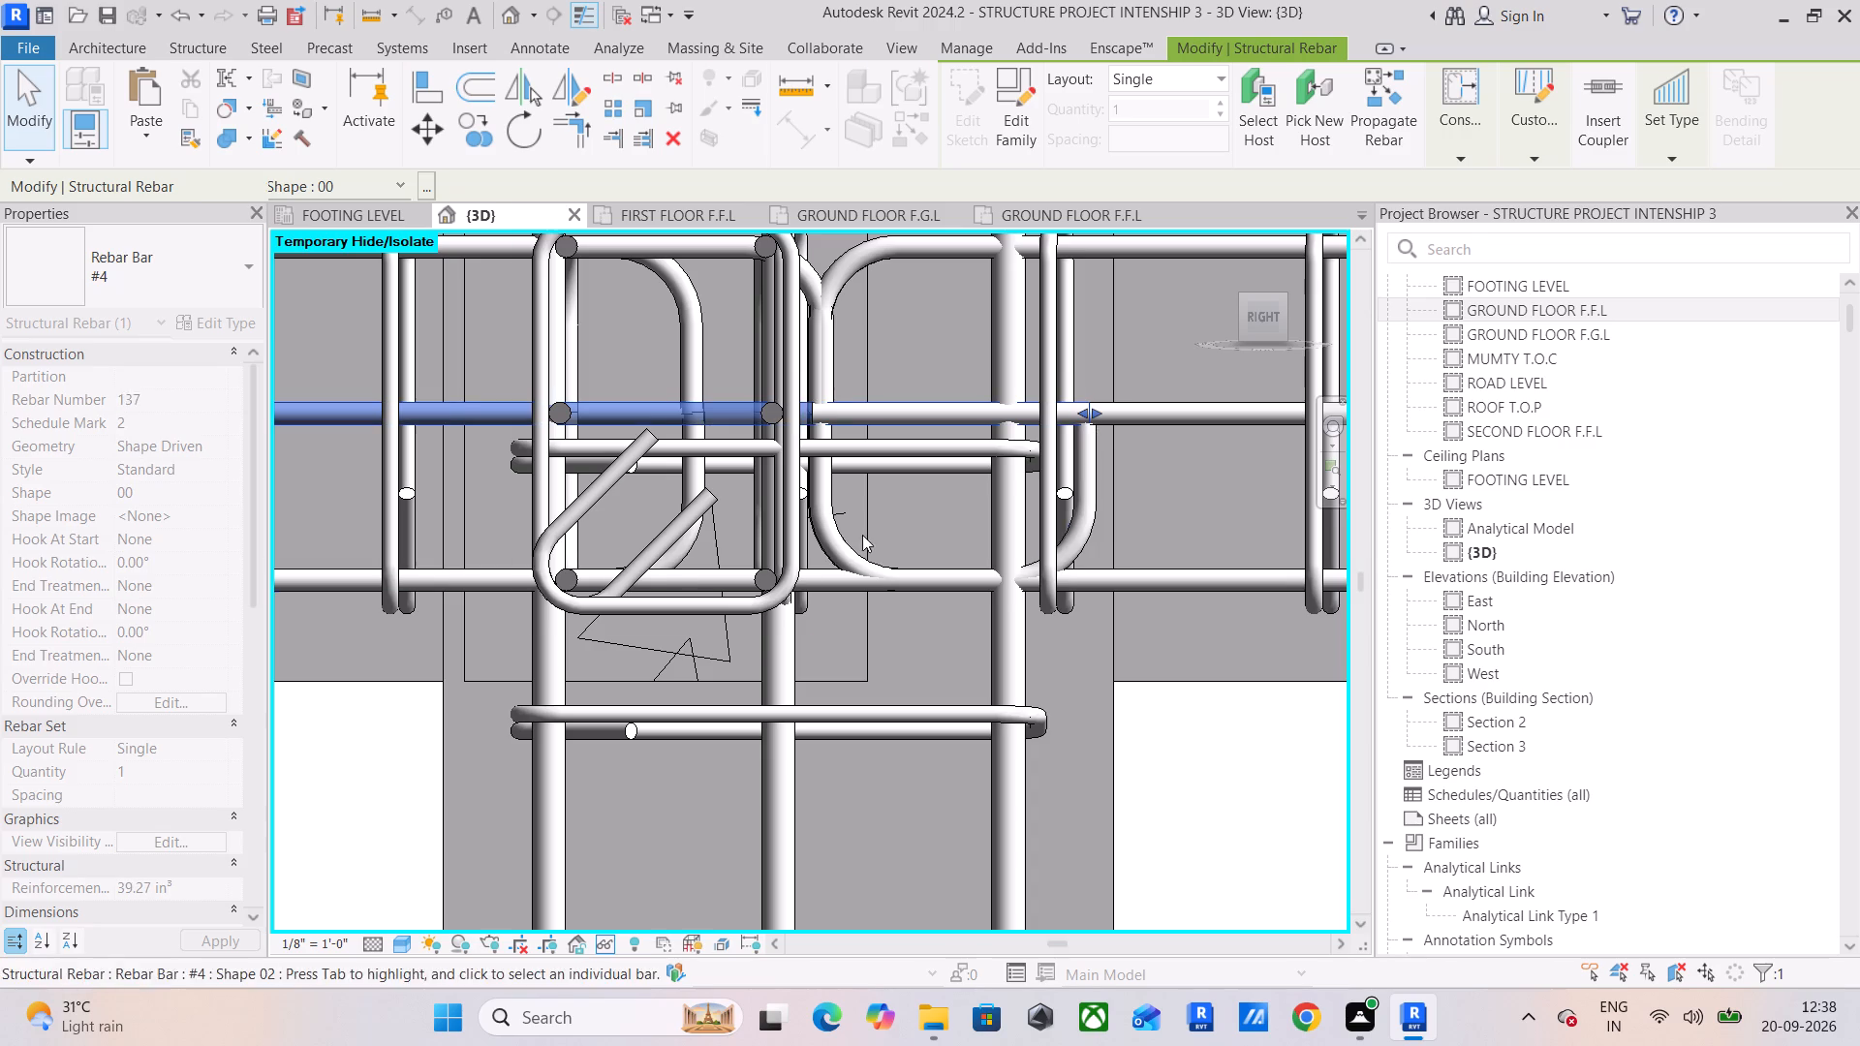
Extend the same span's other bottom hooked #4 bar across the middle column to align with the first bottom bar's hook.
click(689, 482)
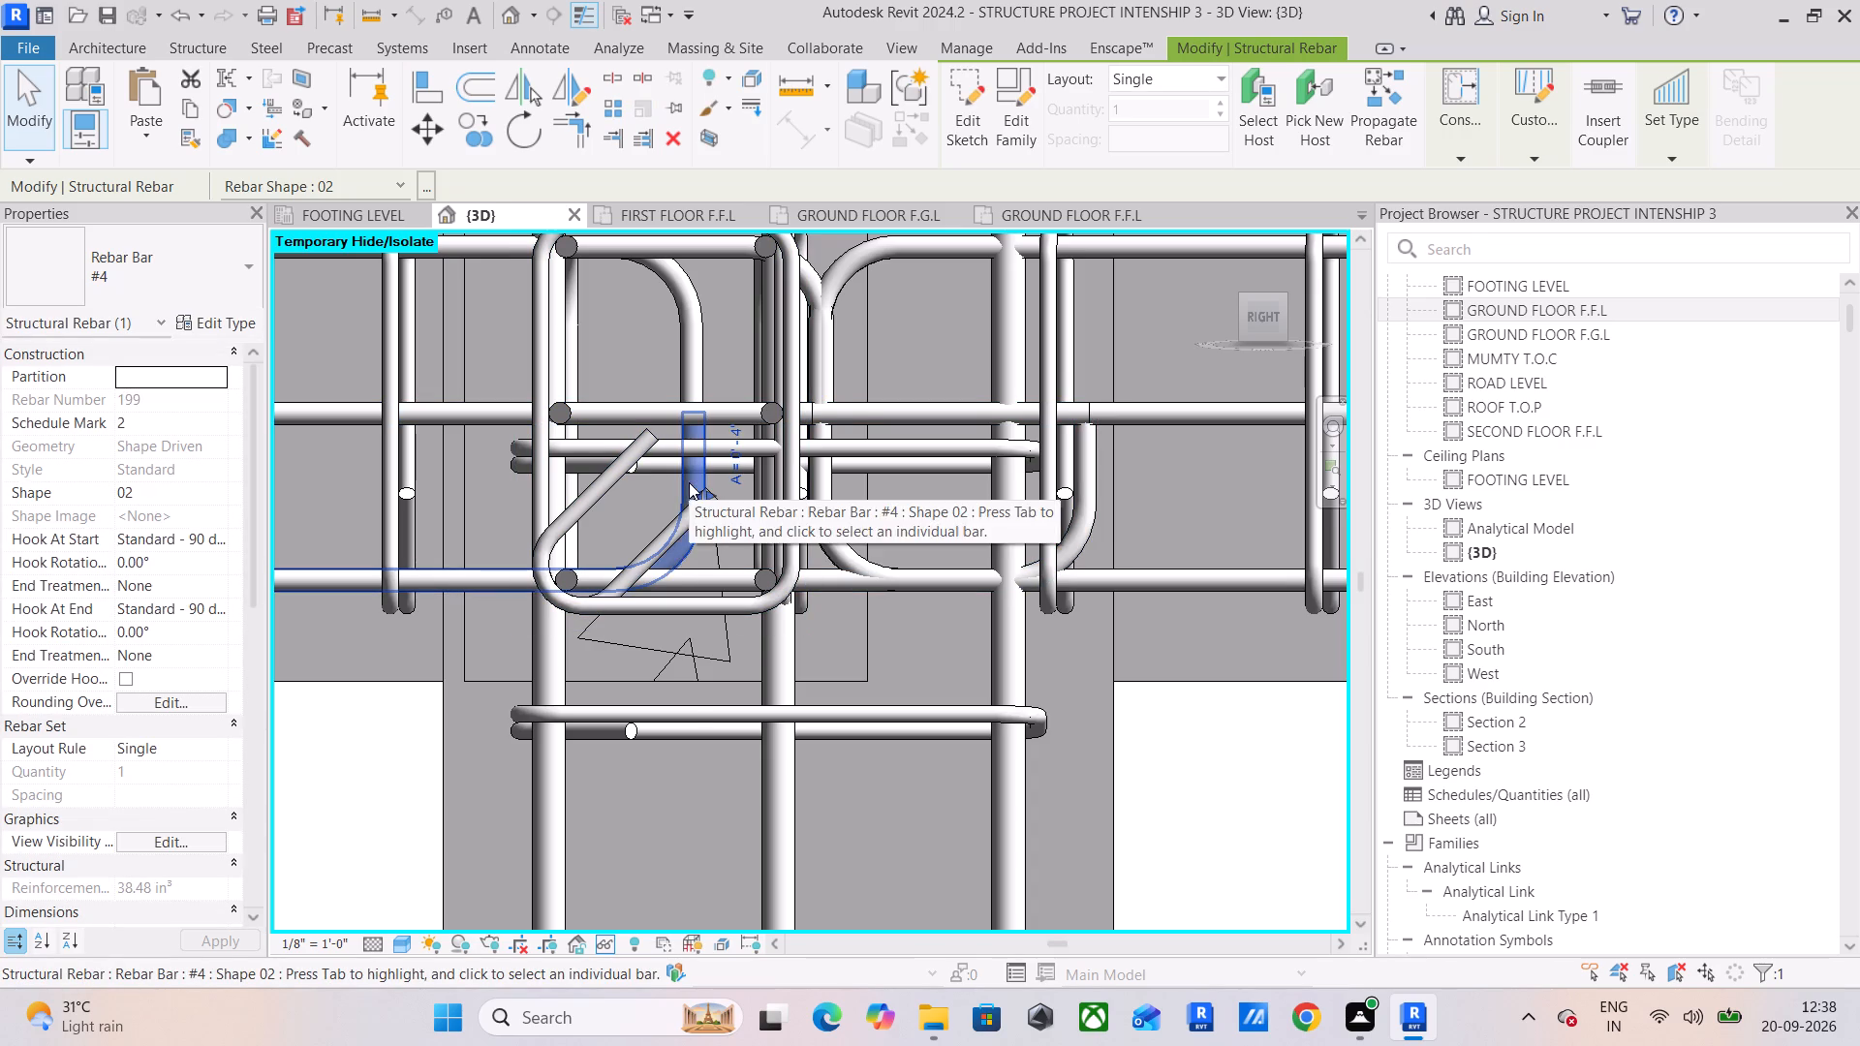
drag(708, 492, 822, 510)
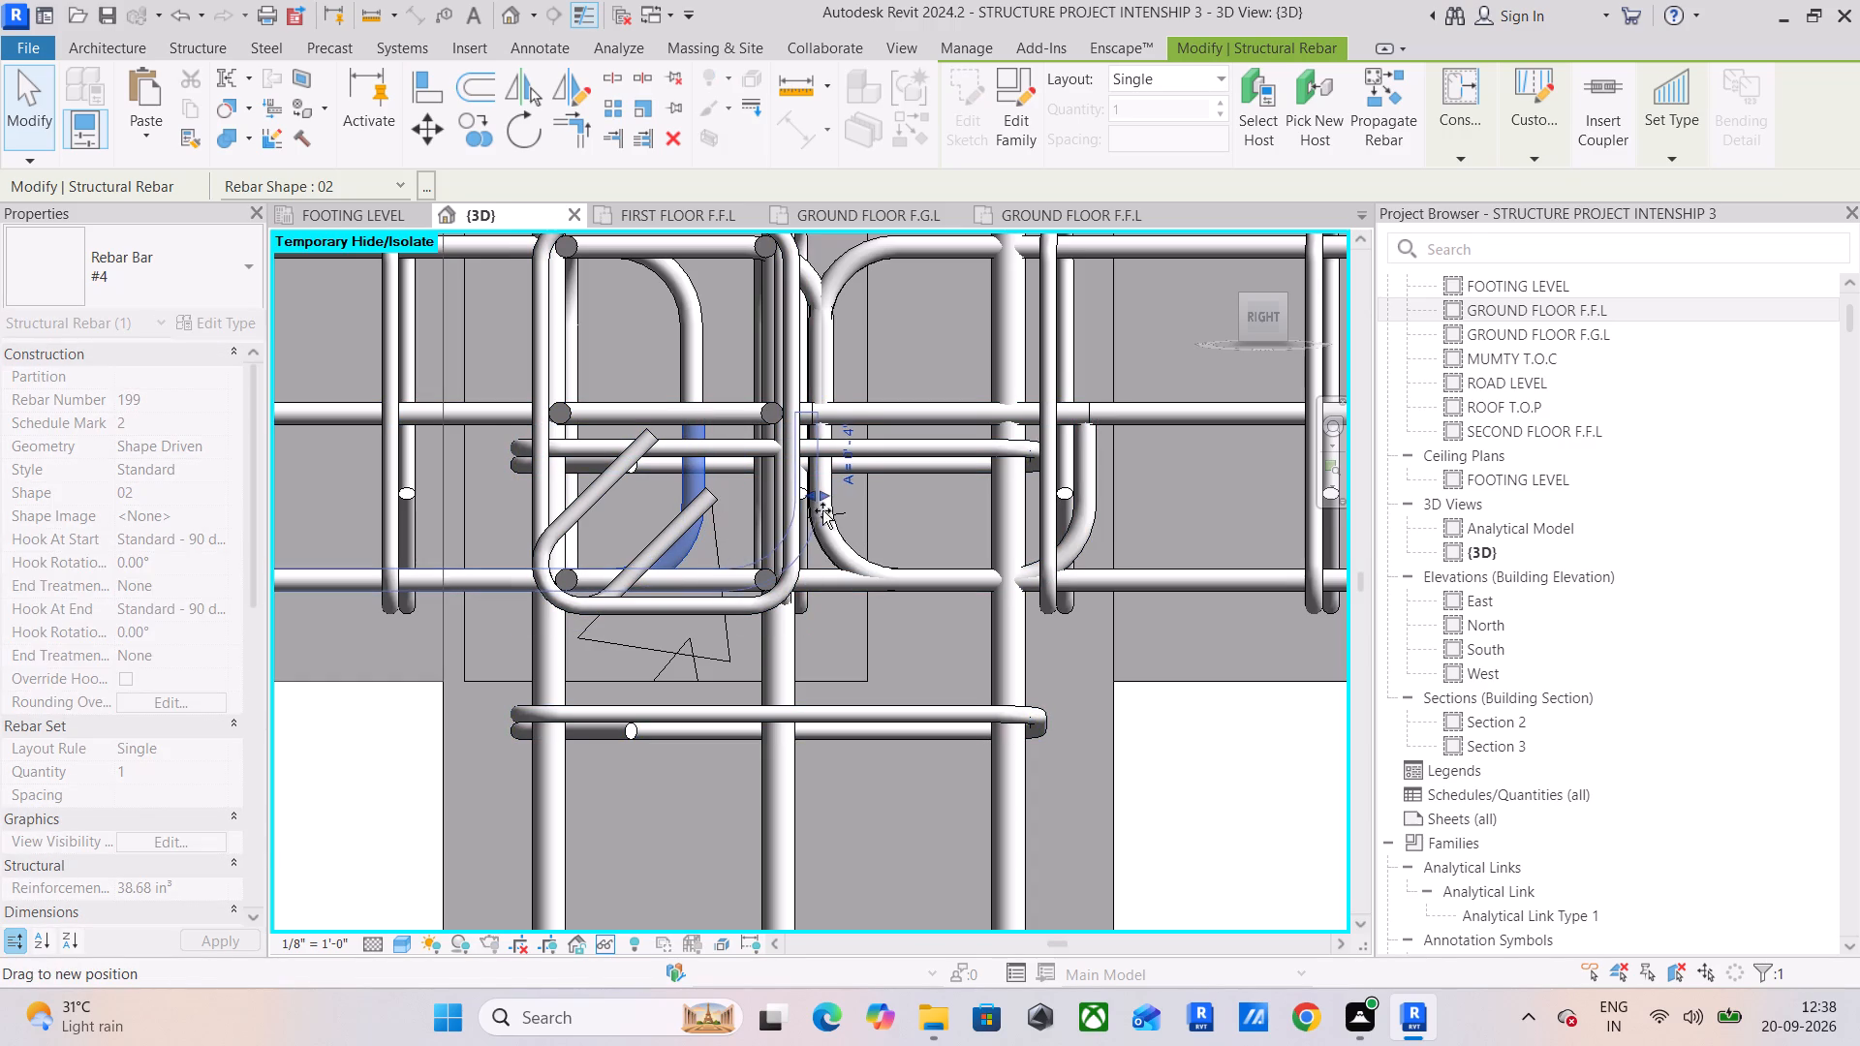
drag(822, 510, 1081, 543)
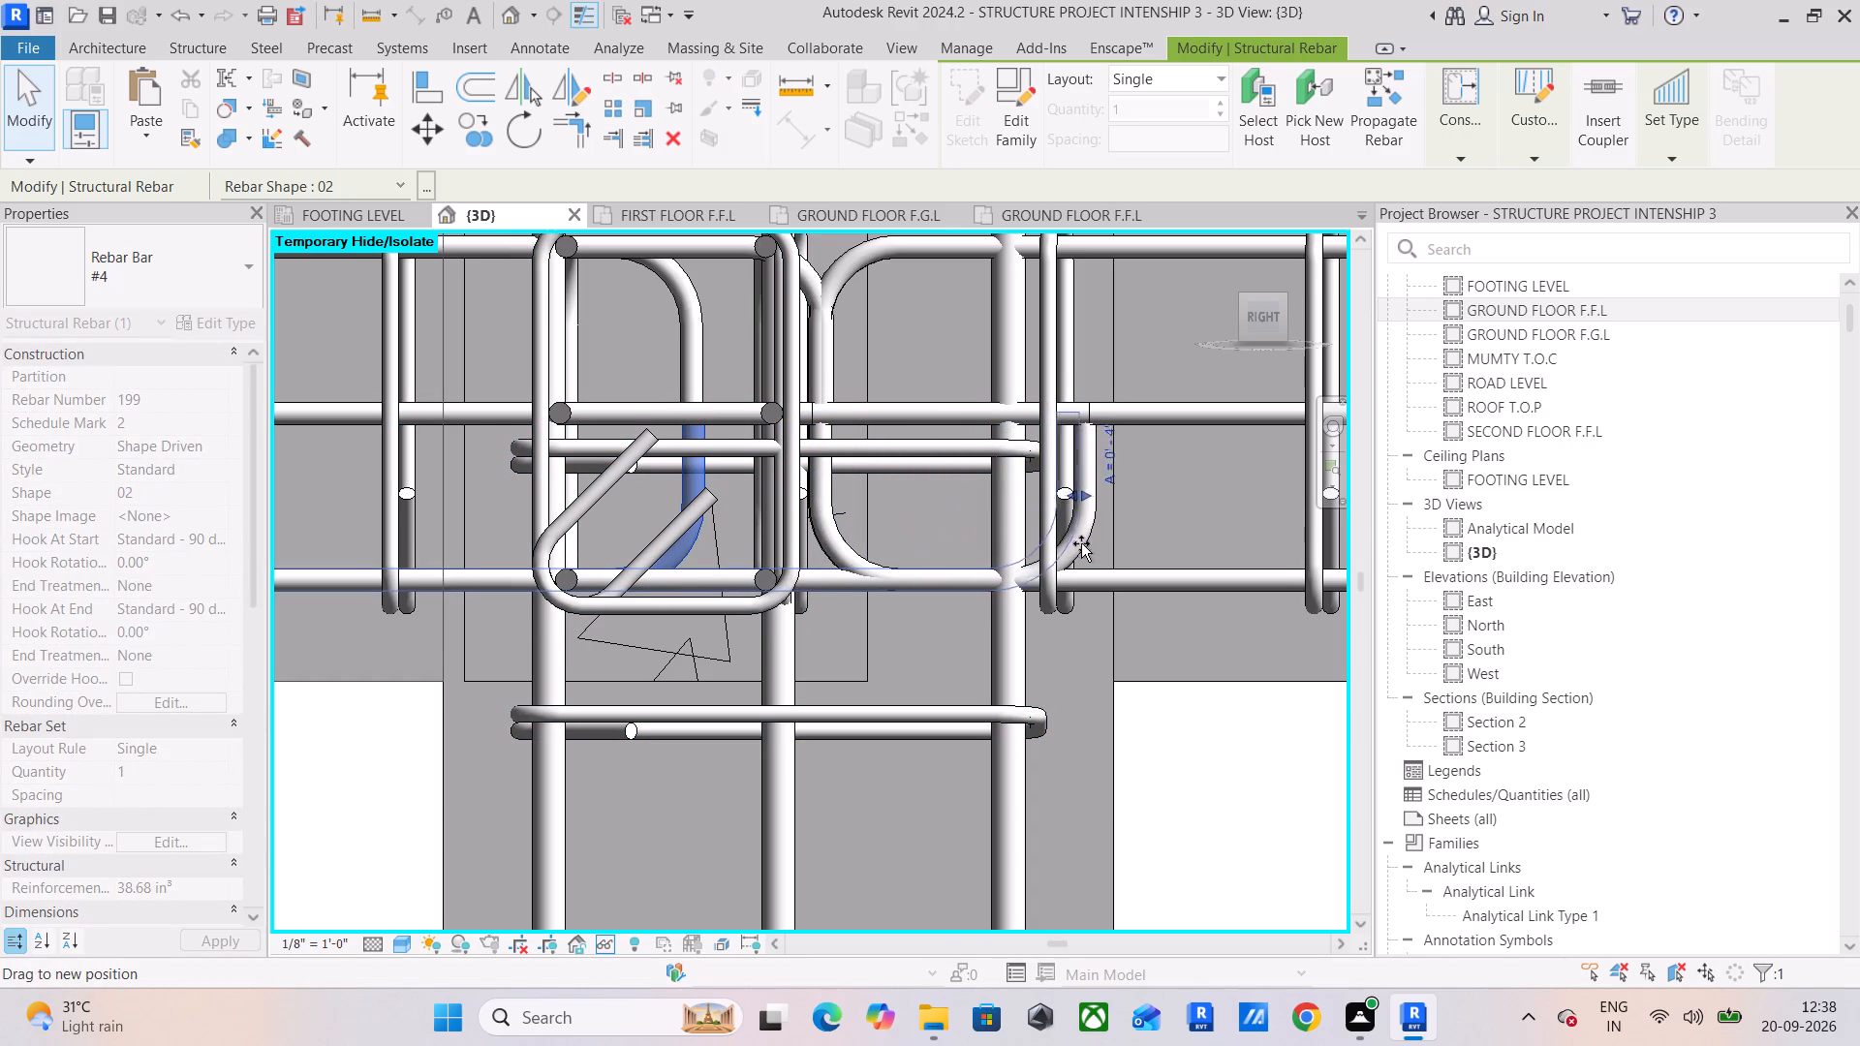
drag(1081, 543, 1097, 551)
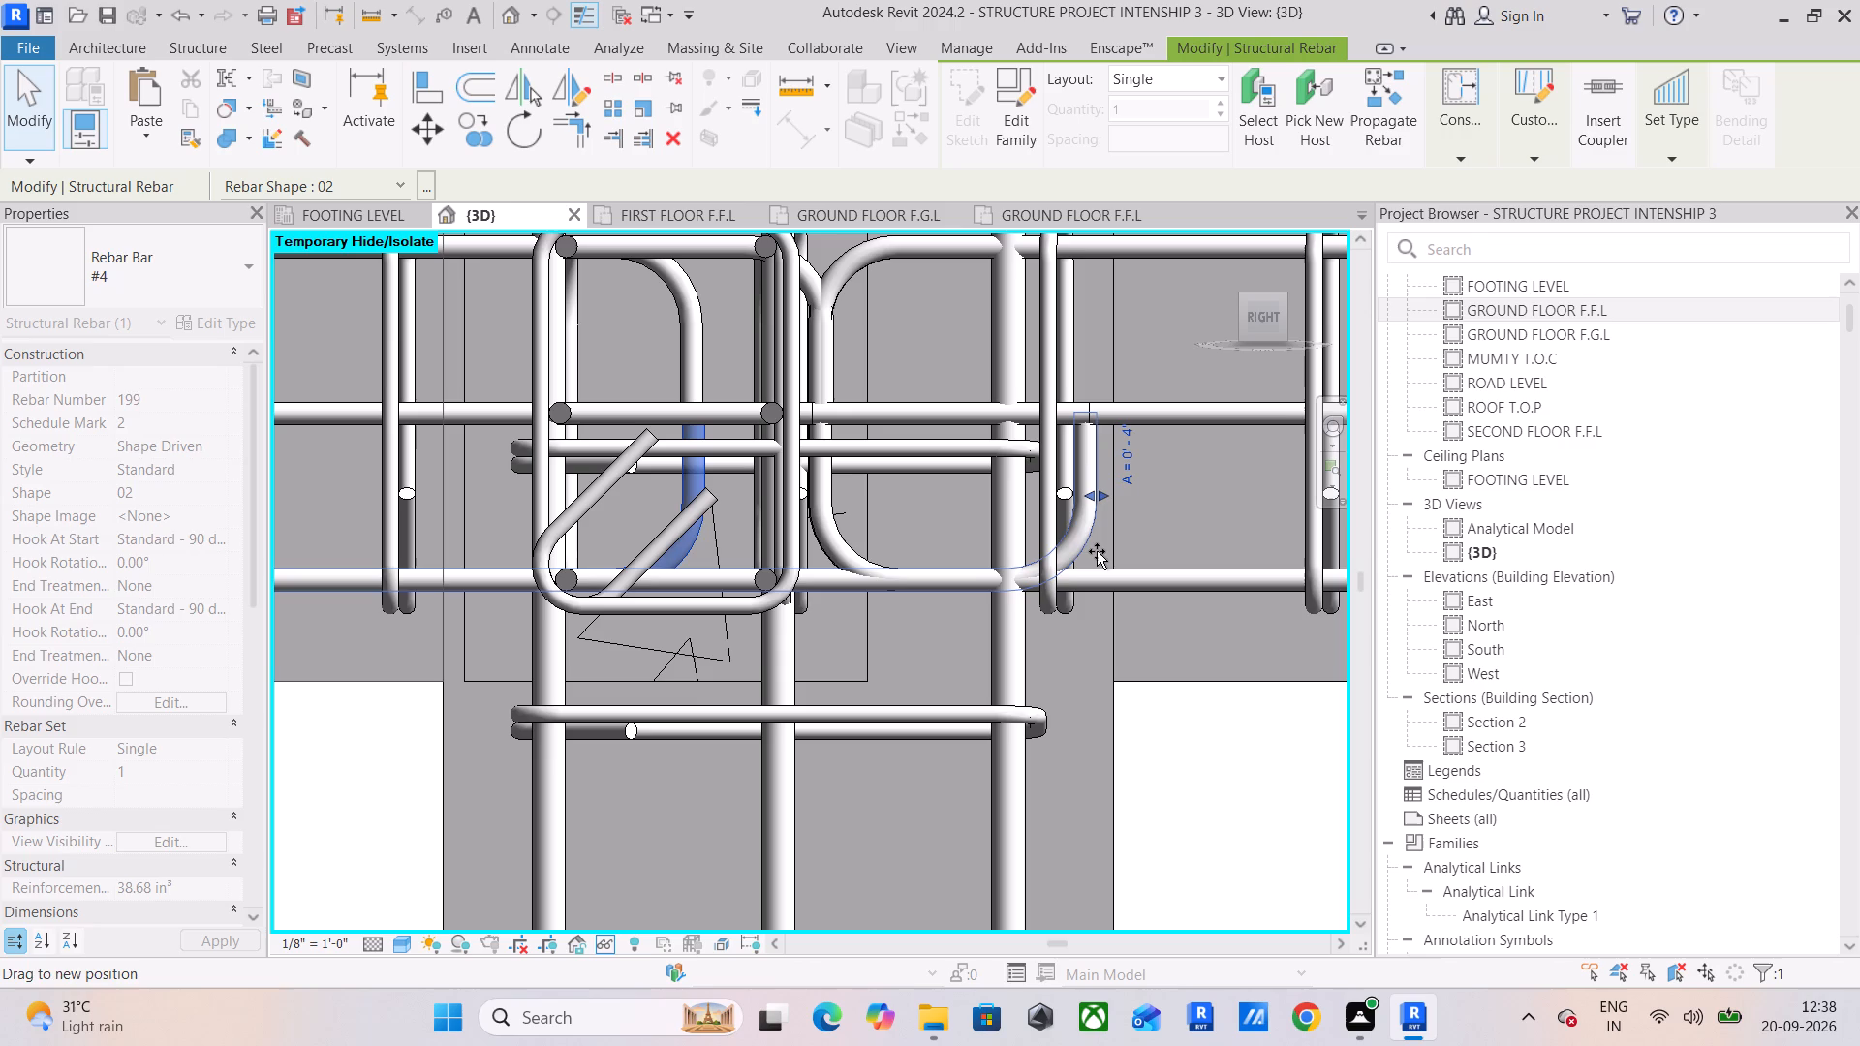
drag(1097, 551, 1098, 552)
Extend both top hooked #4 bars of the span across the middle column, aligning their hooks with the bottom bars' hooks.
click(695, 376)
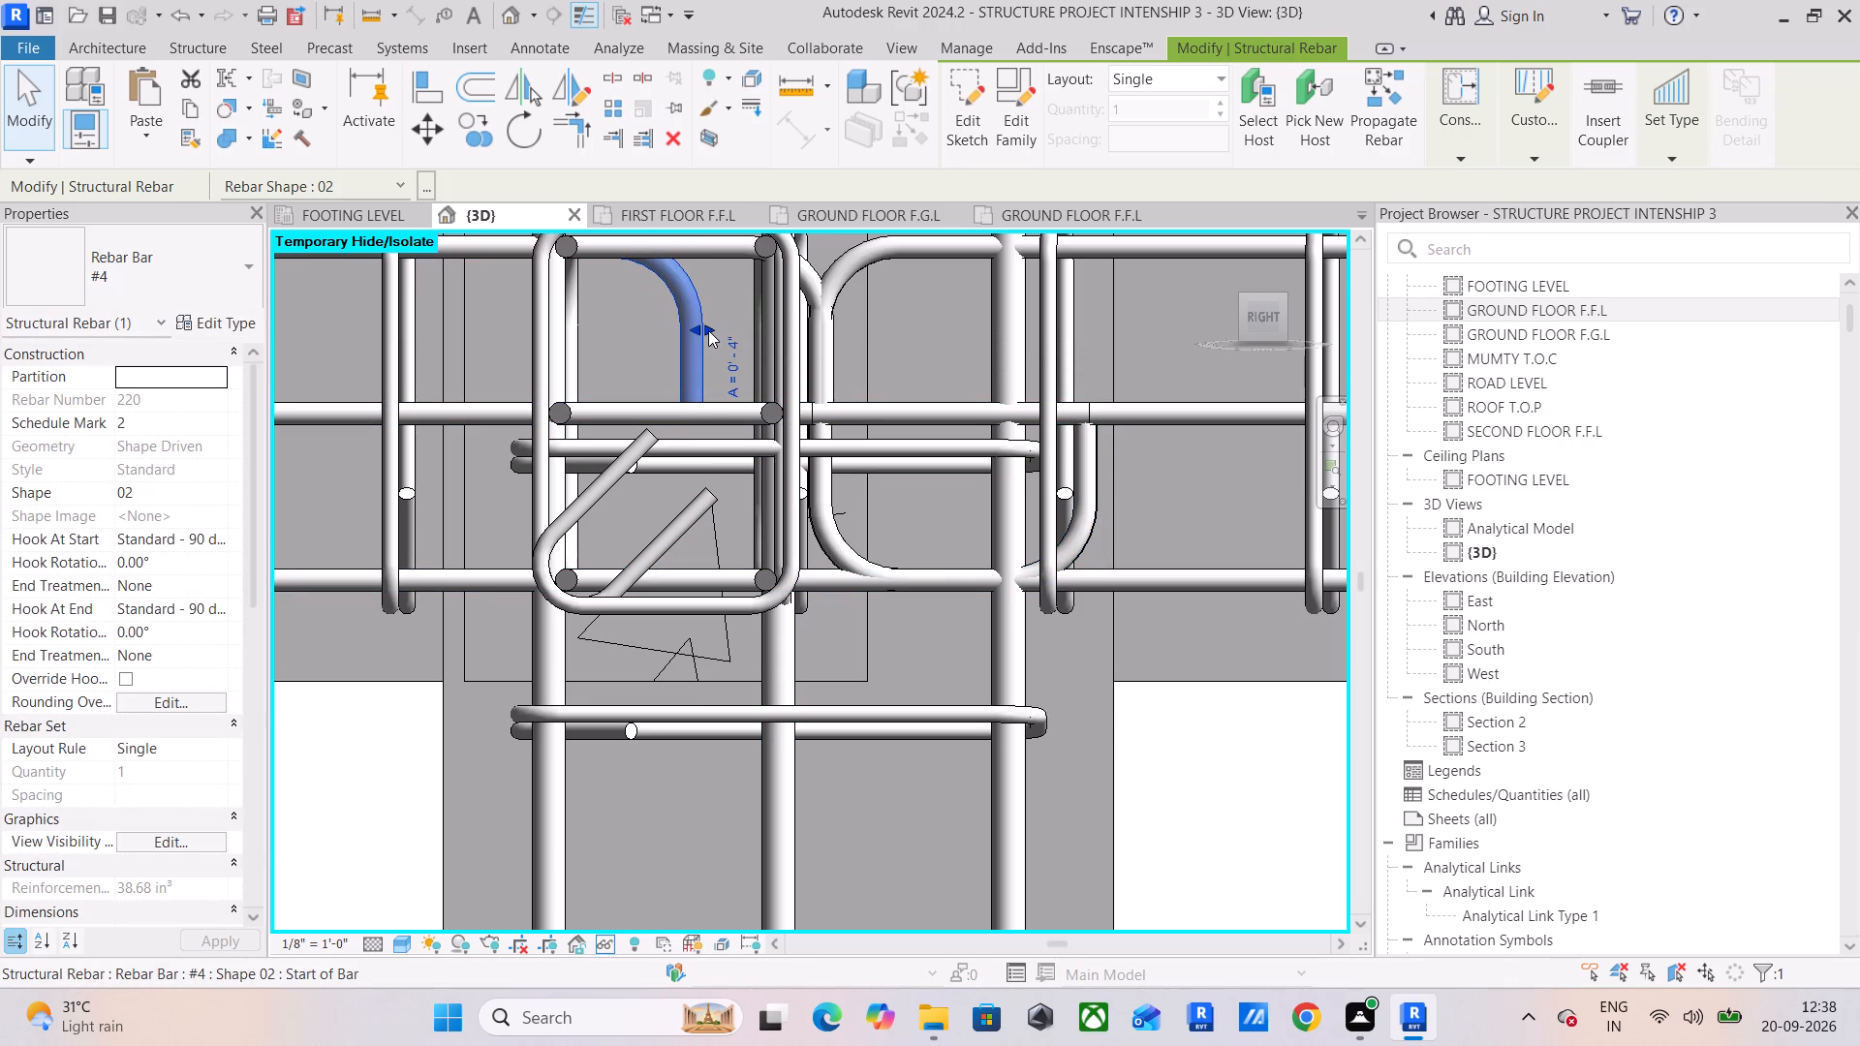
drag(707, 330, 1097, 371)
scroll(1098, 372, up, 4)
scroll(1098, 372, down, 5)
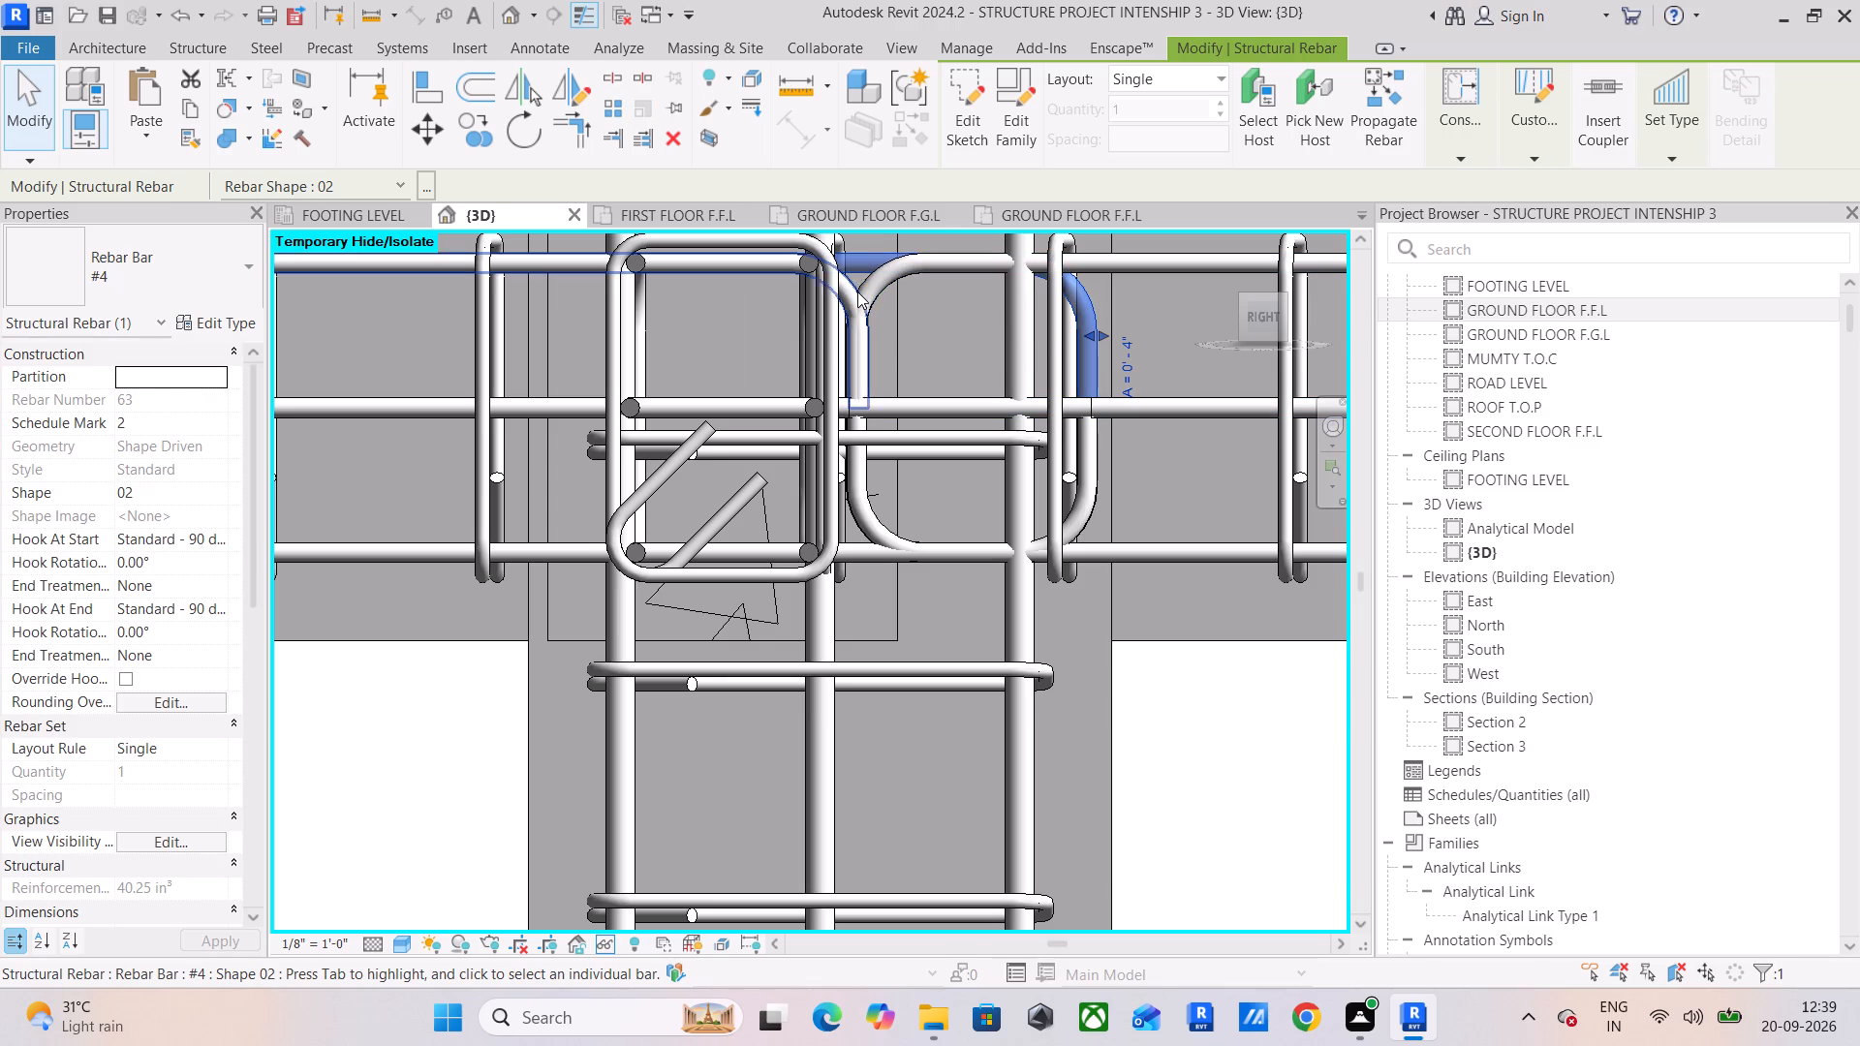
click(876, 348)
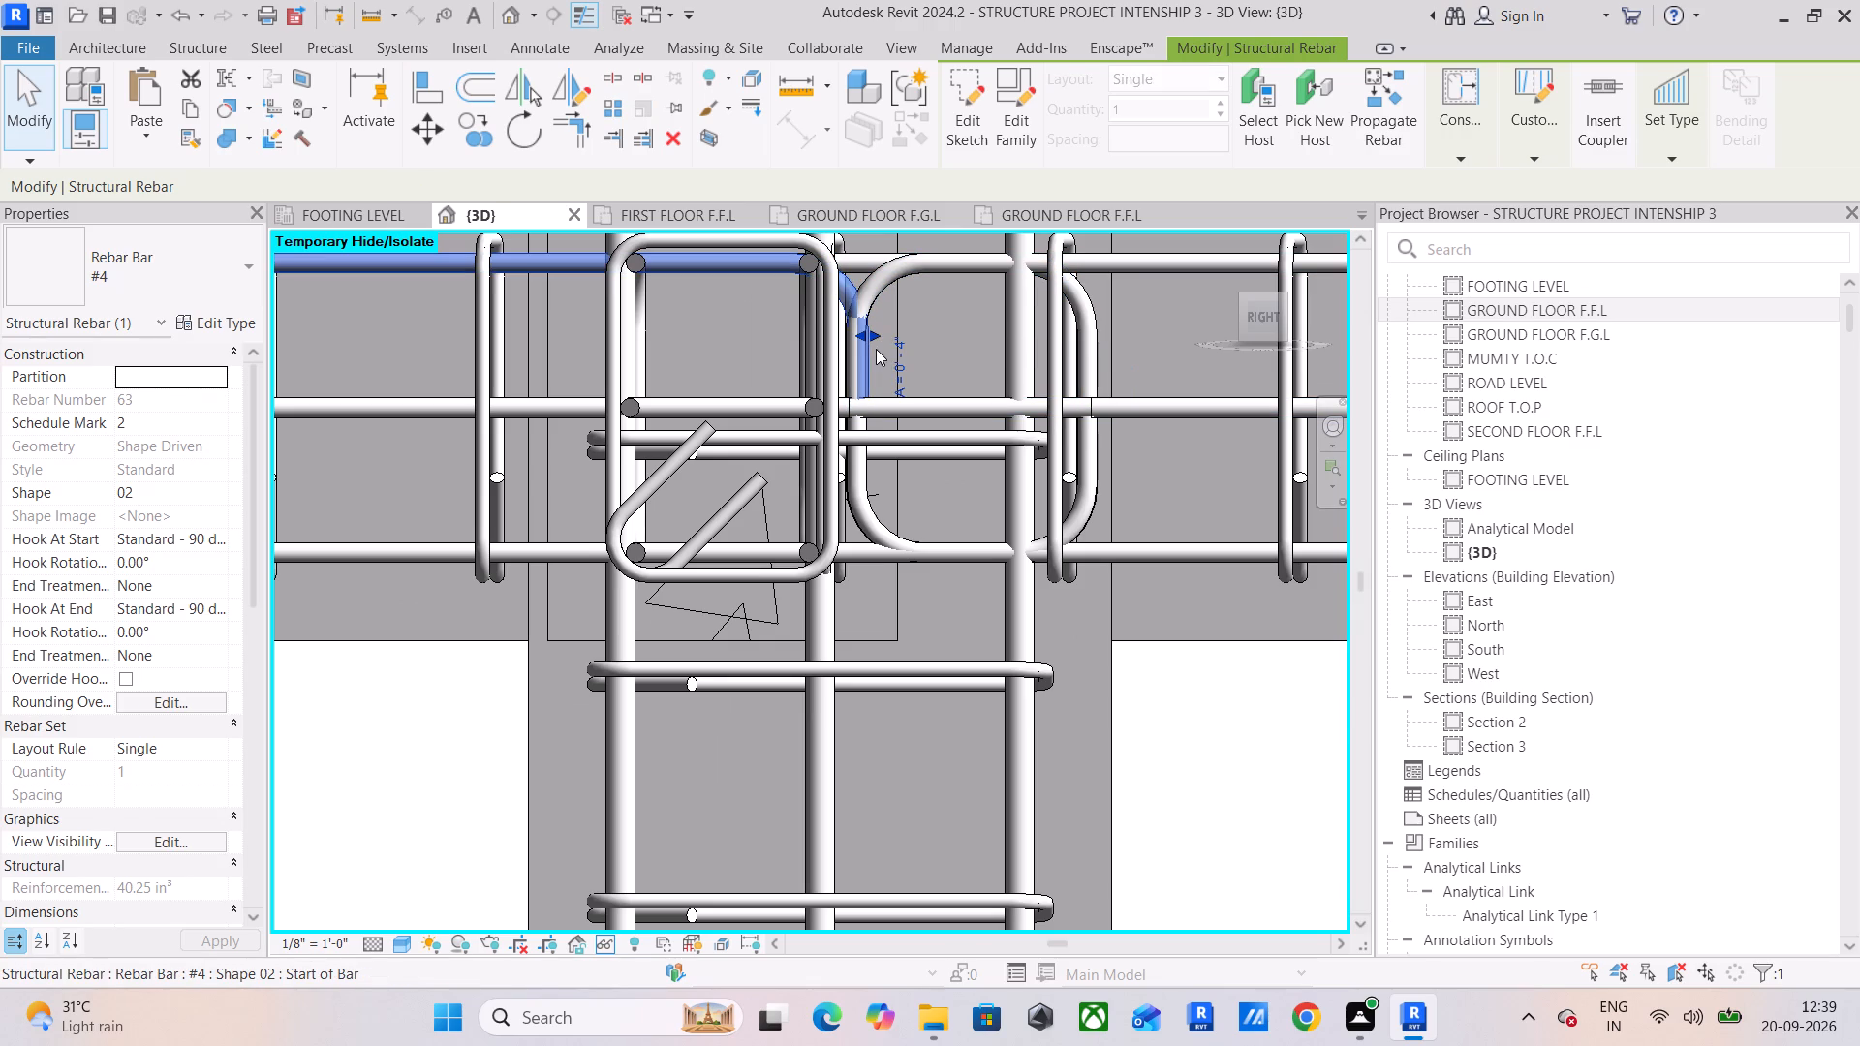
drag(873, 340, 1083, 356)
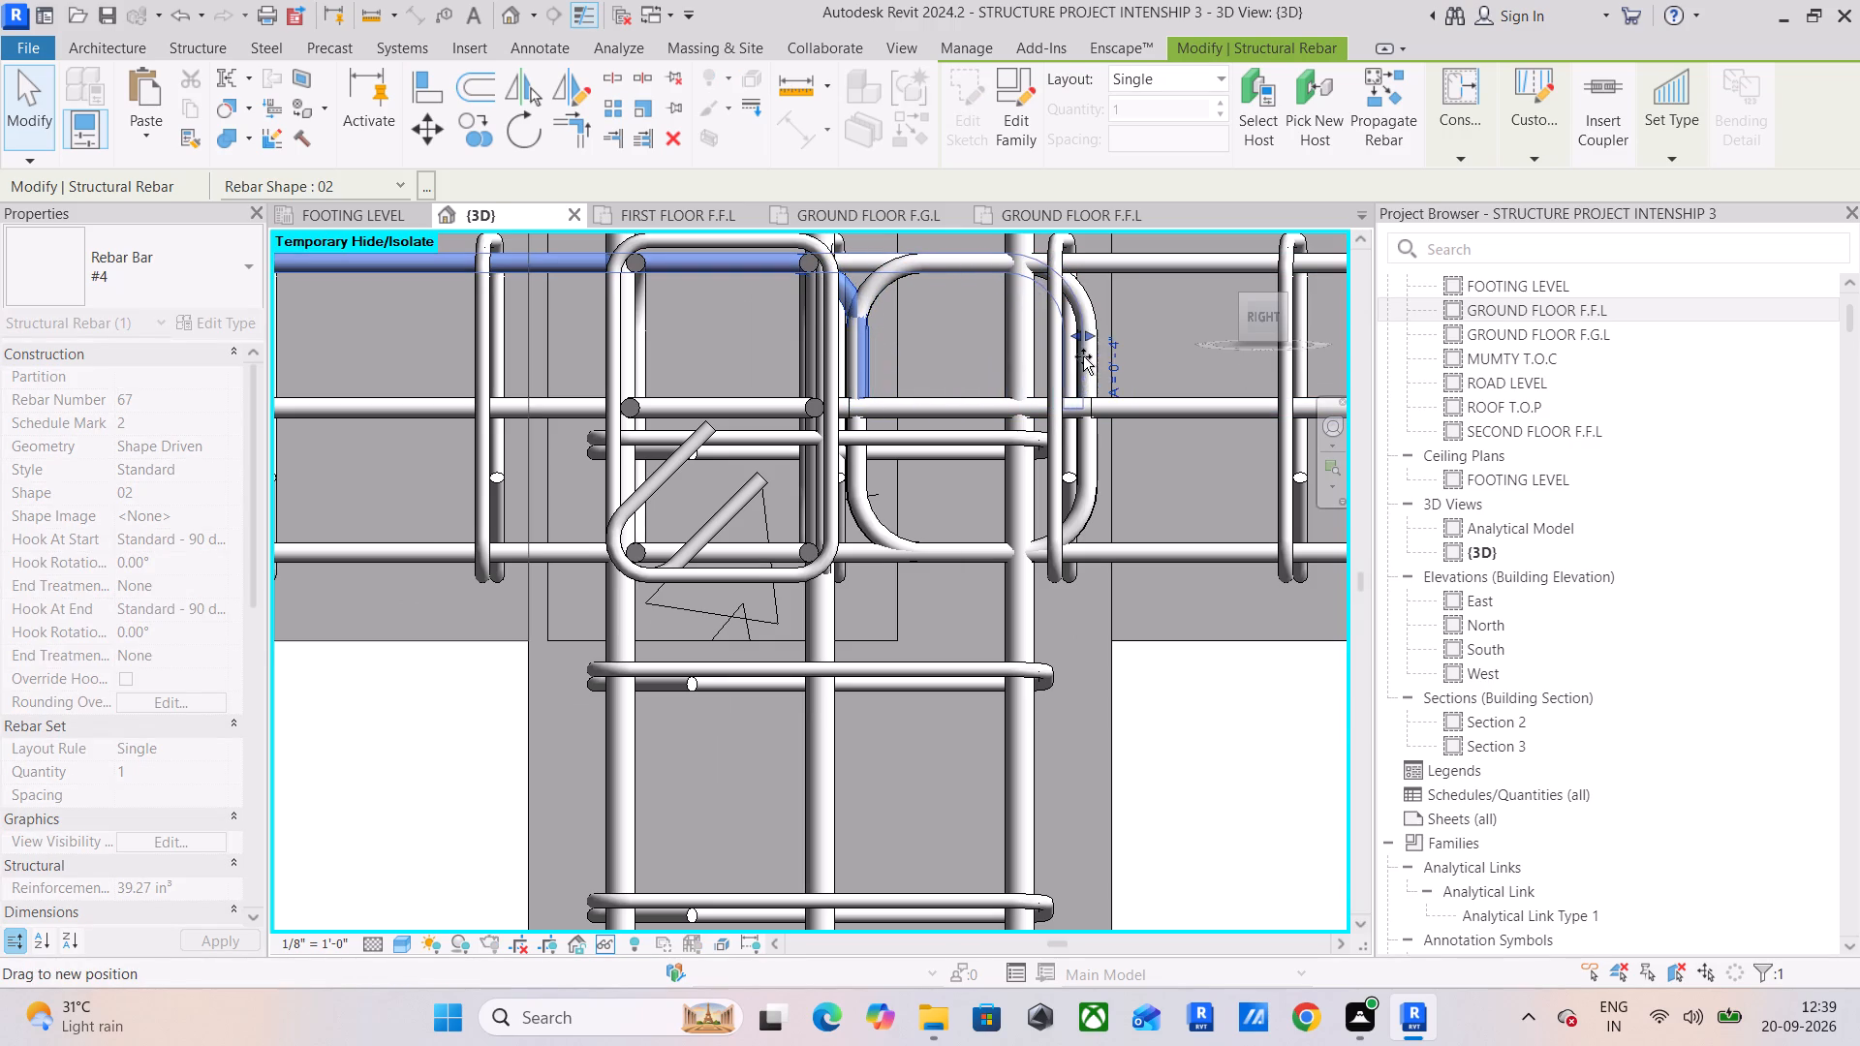
drag(1083, 356, 1091, 359)
scroll(1093, 360, up, 7)
click(1099, 294)
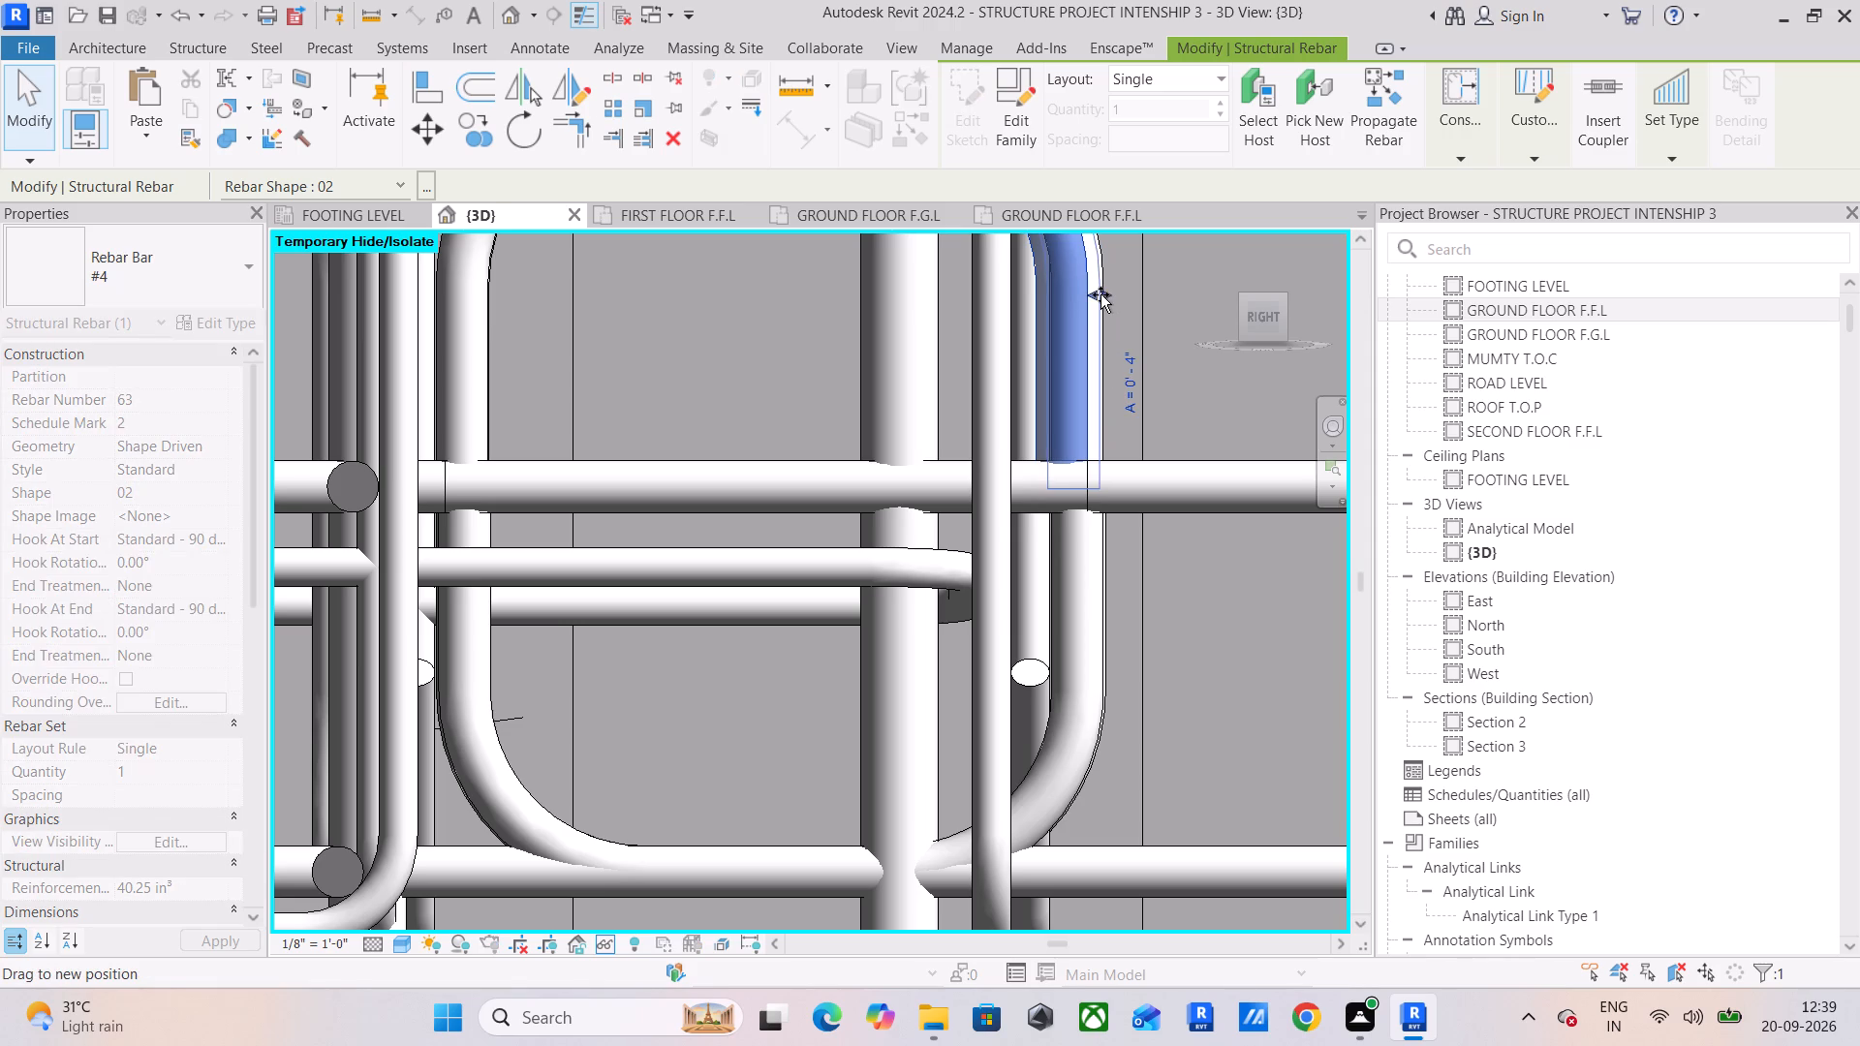
scroll(1079, 451, down, 8)
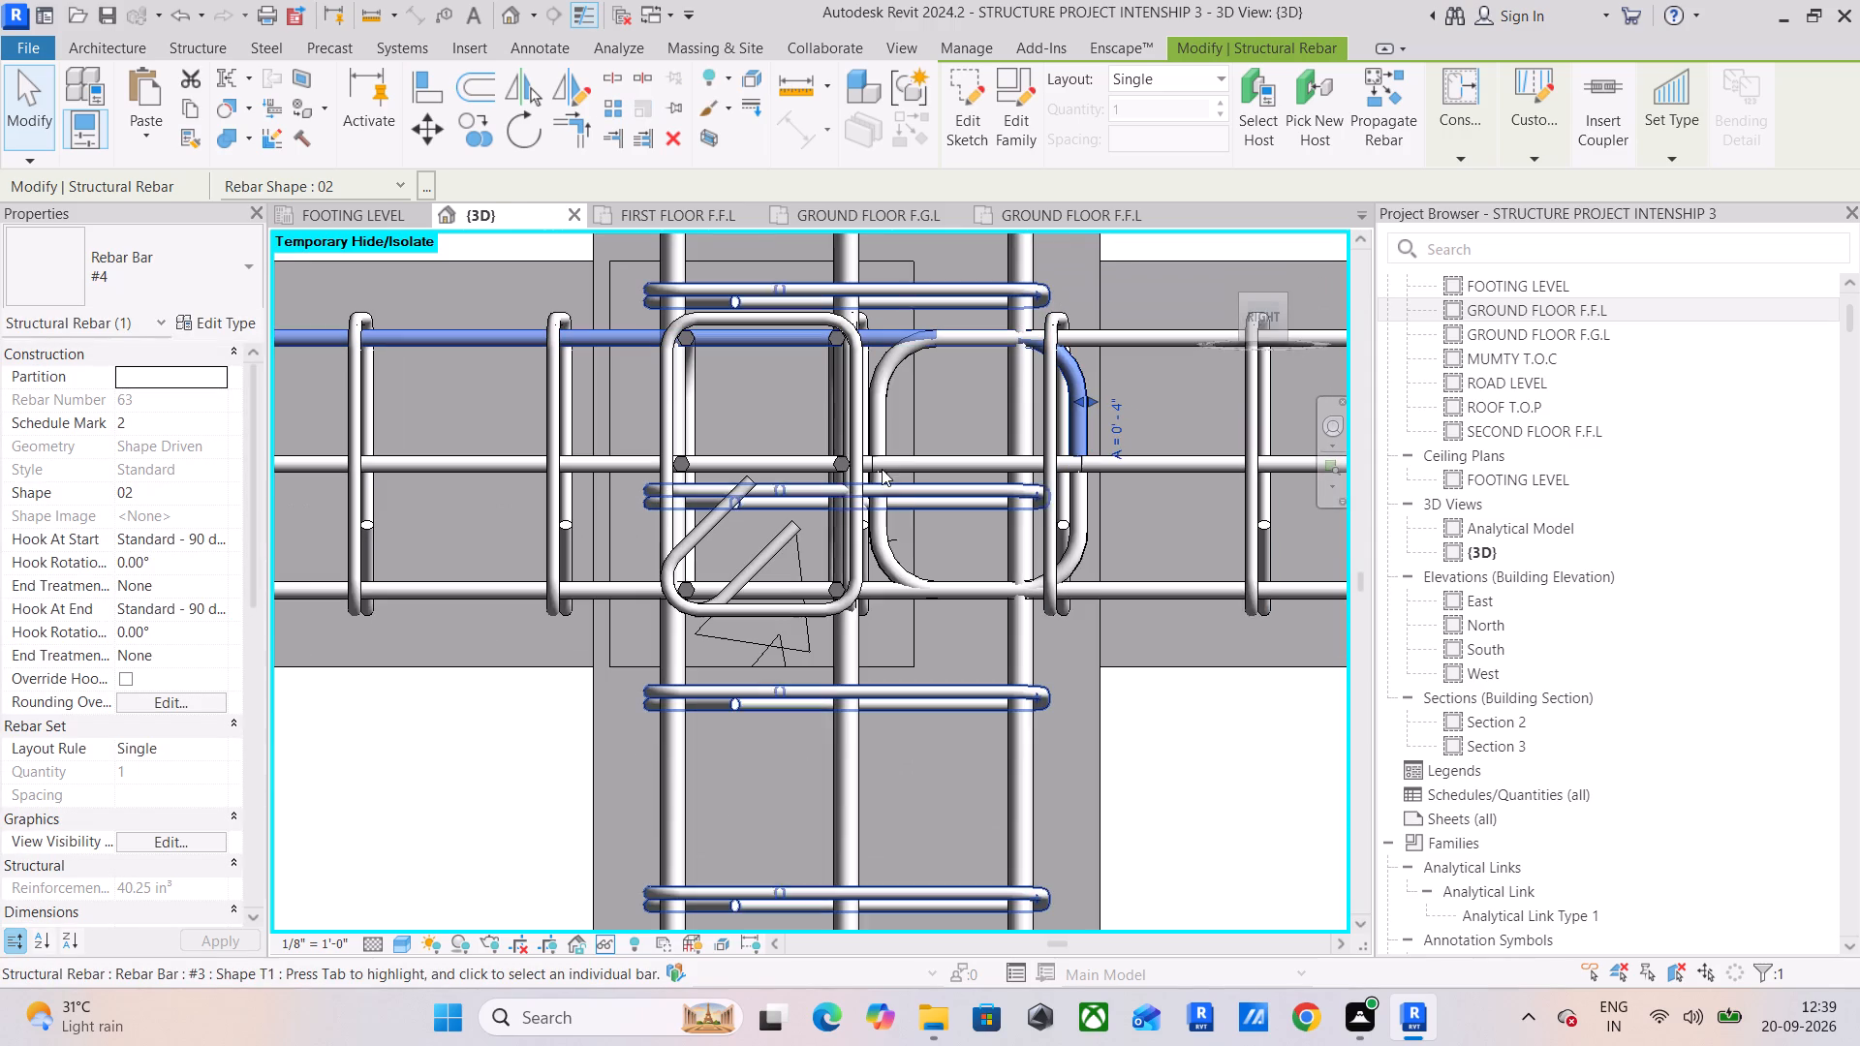
Extend the adjoining span's two top hooked #4 bars back across the middle column, aligning both hooks near its opposite face.
click(891, 389)
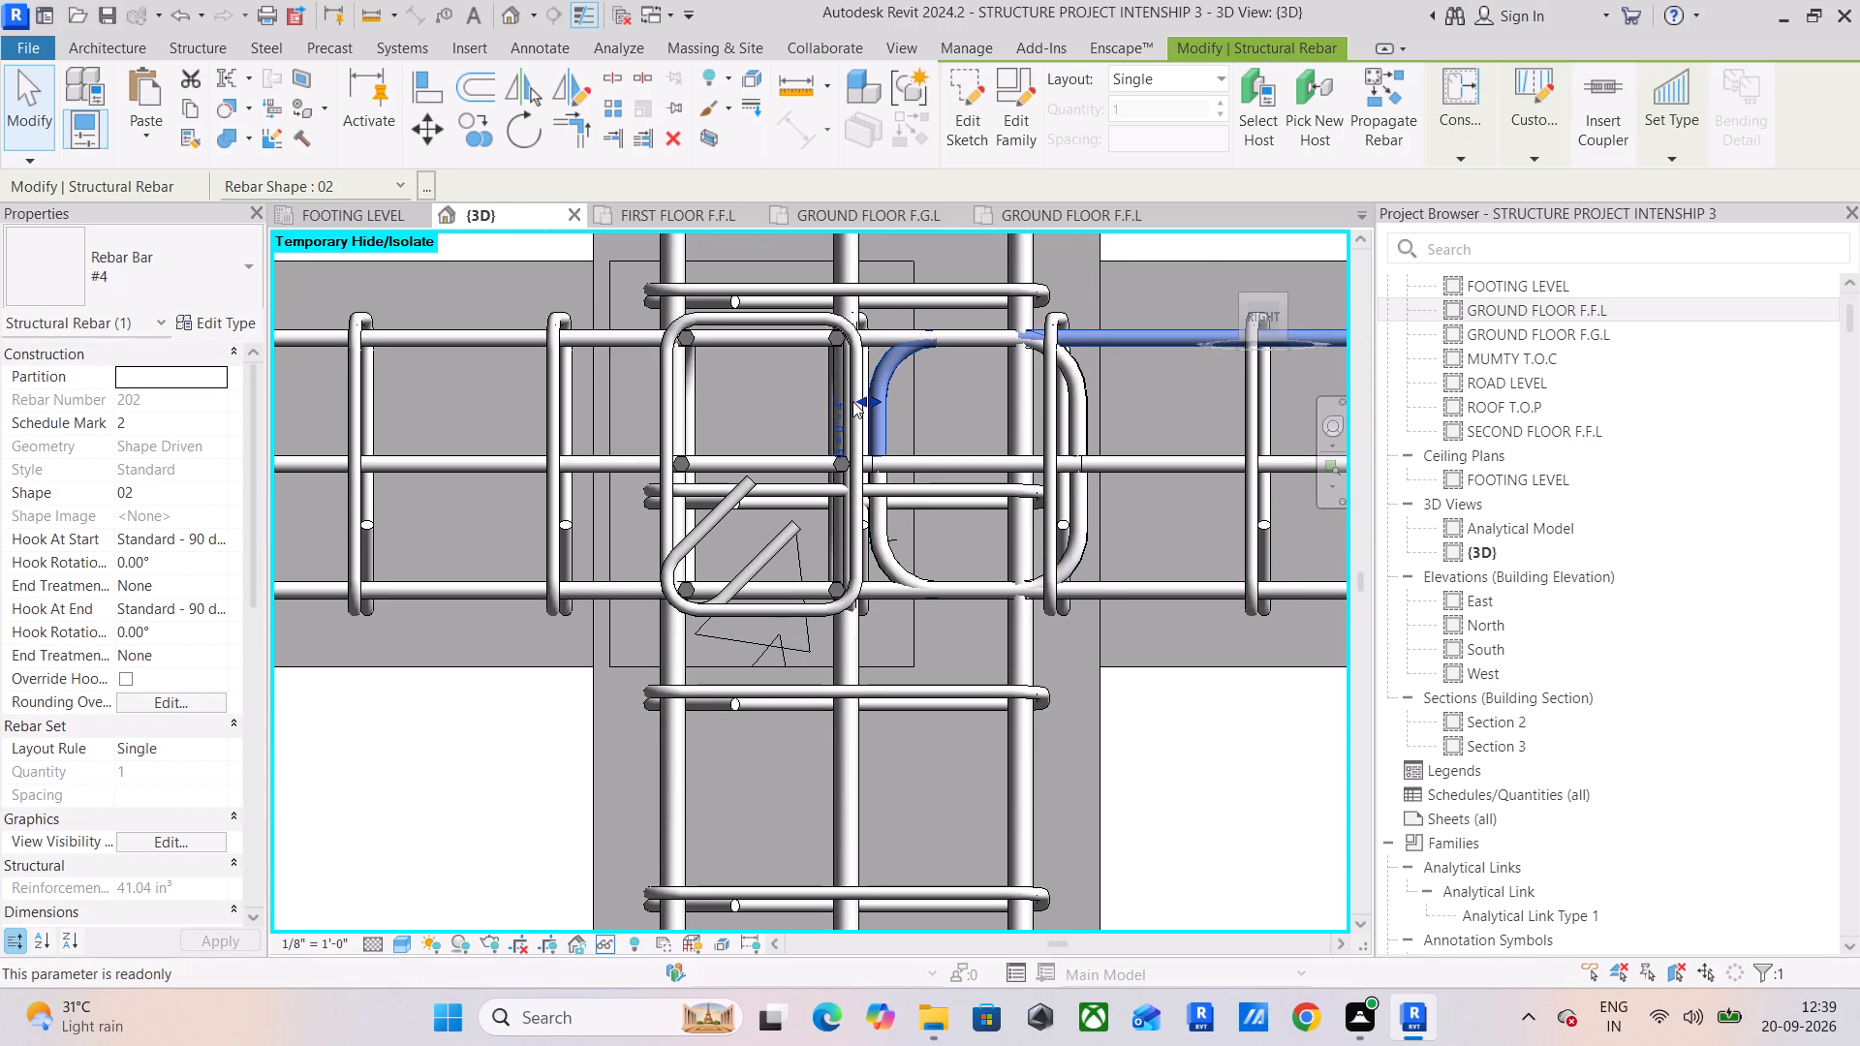
drag(860, 396, 647, 400)
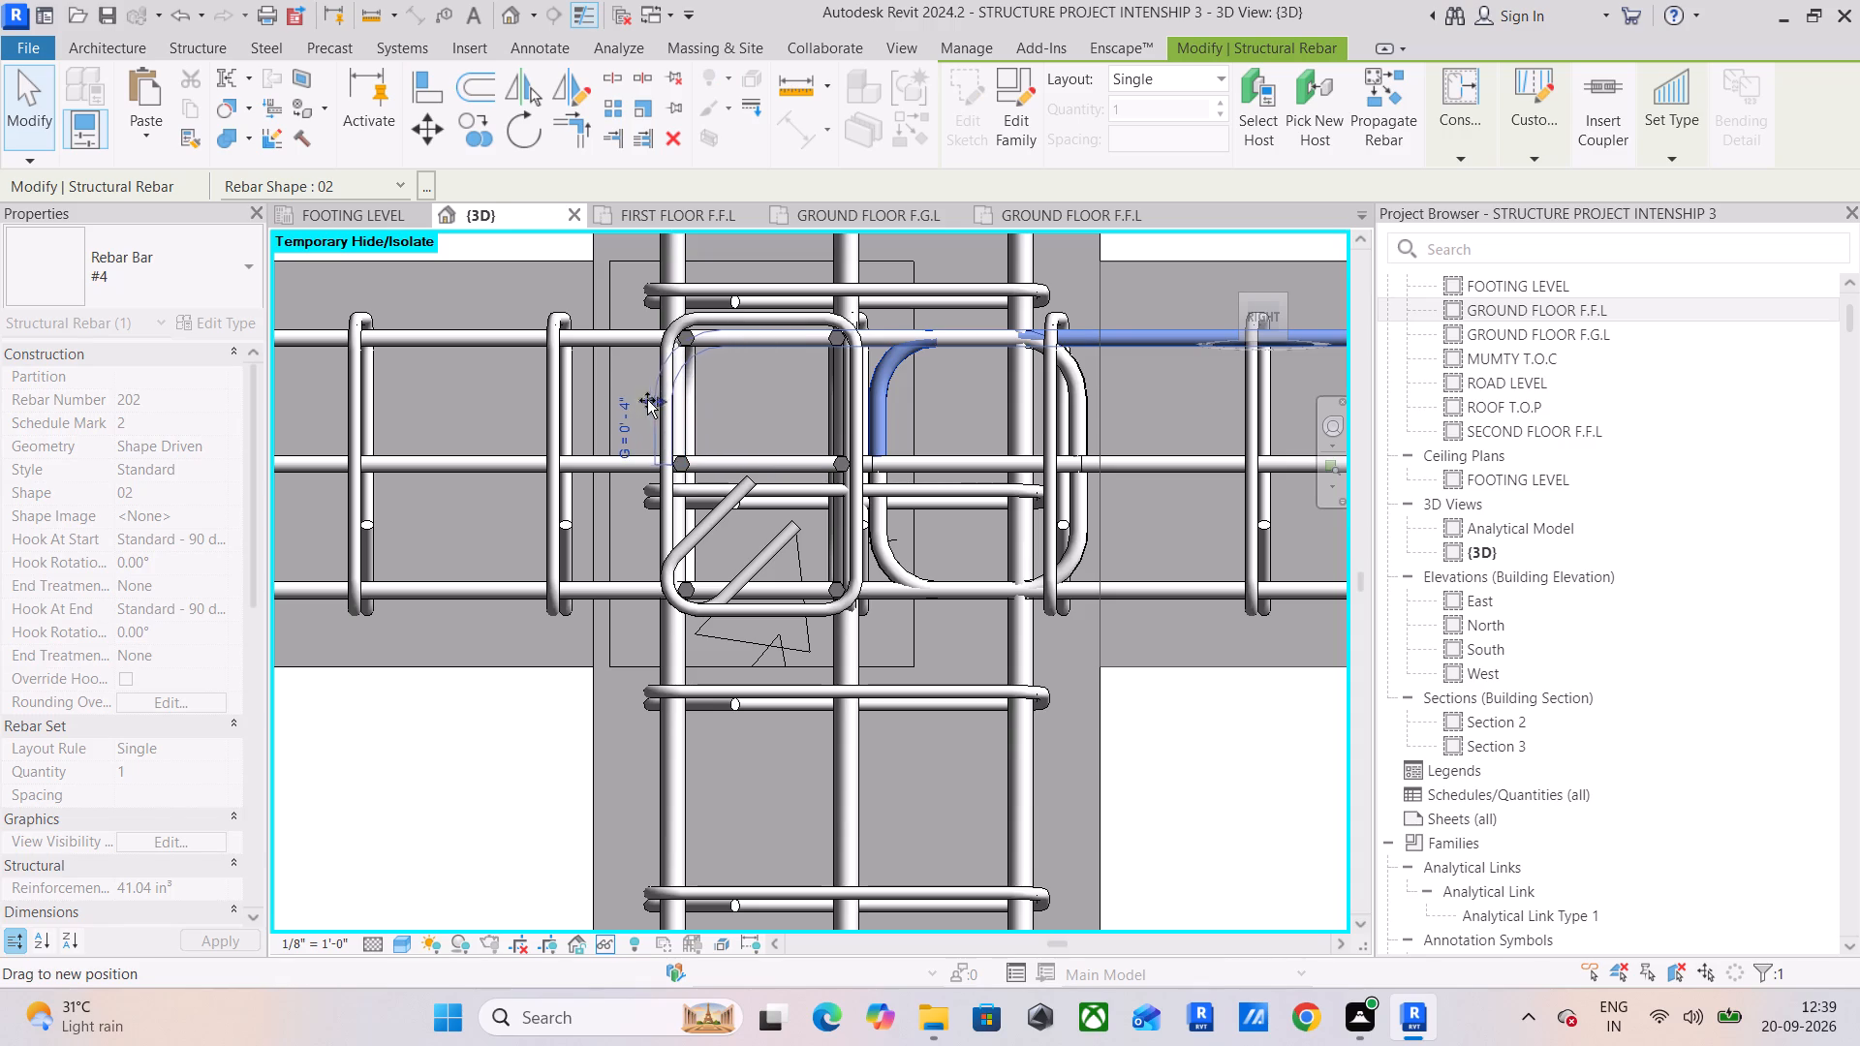
drag(647, 400, 619, 400)
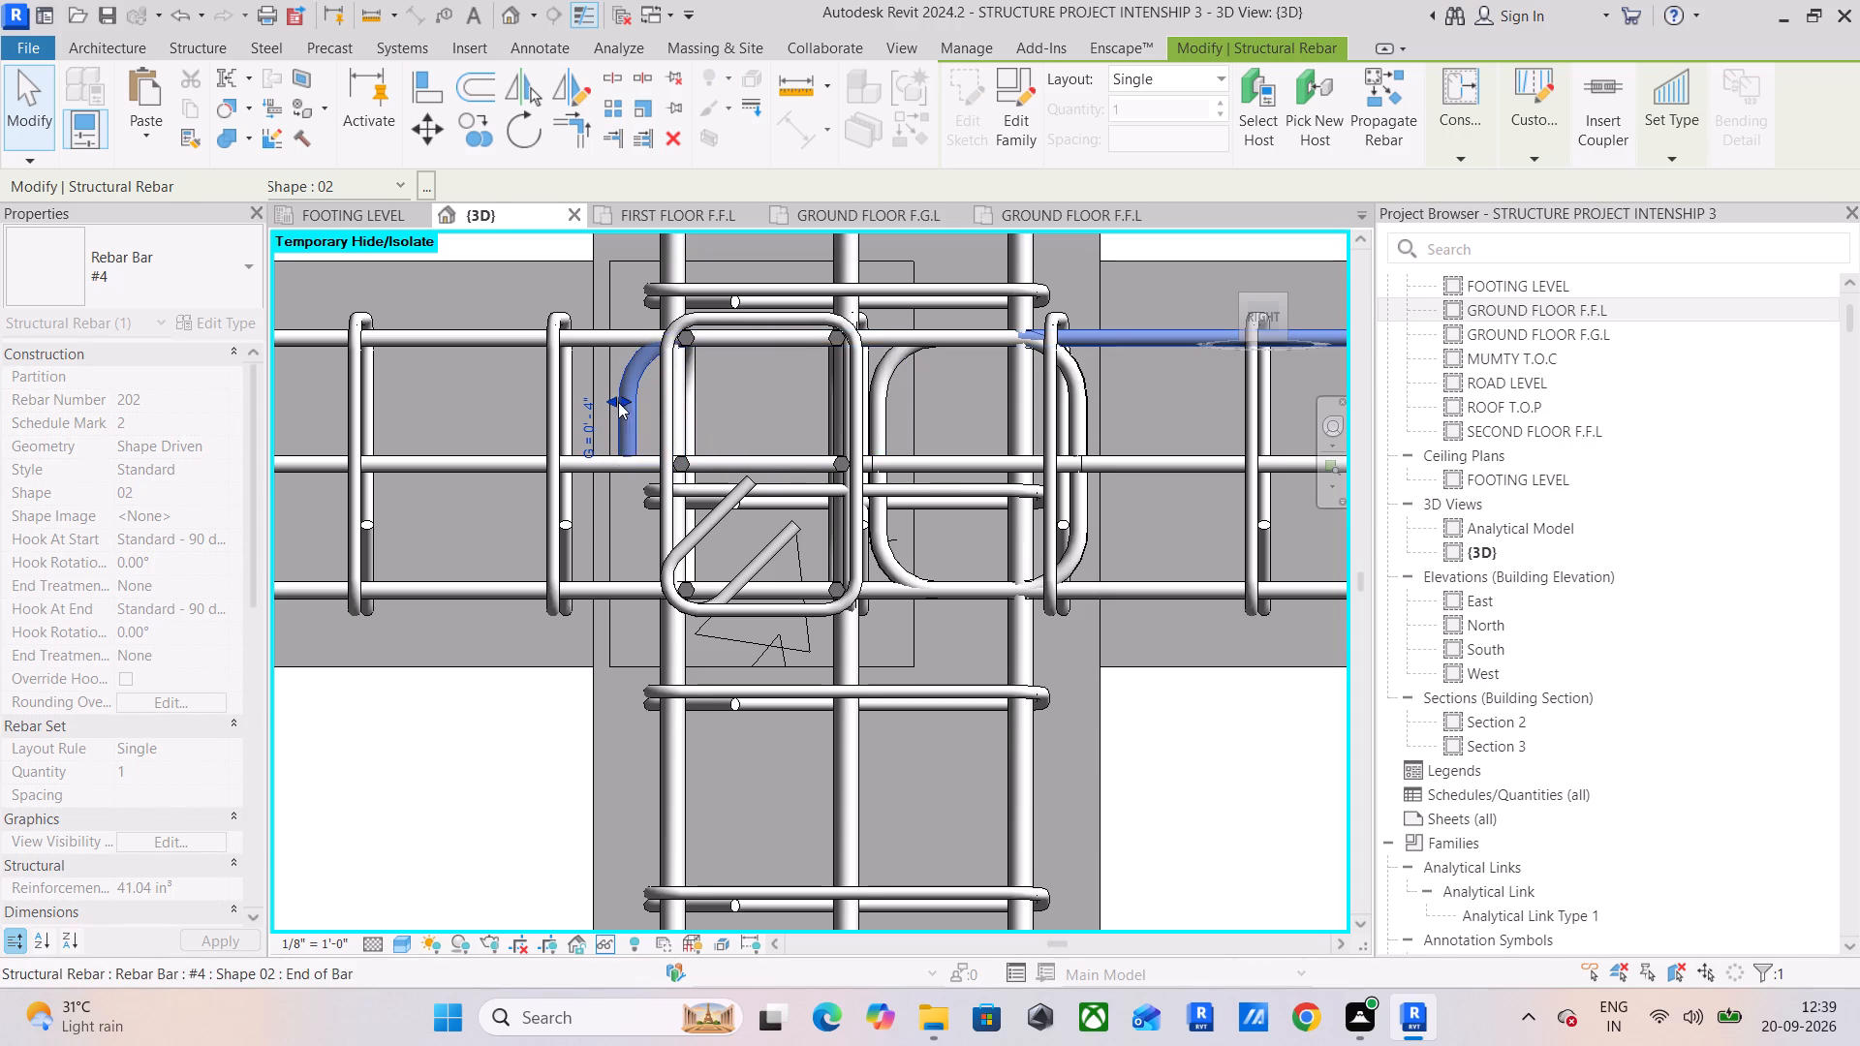
click(888, 391)
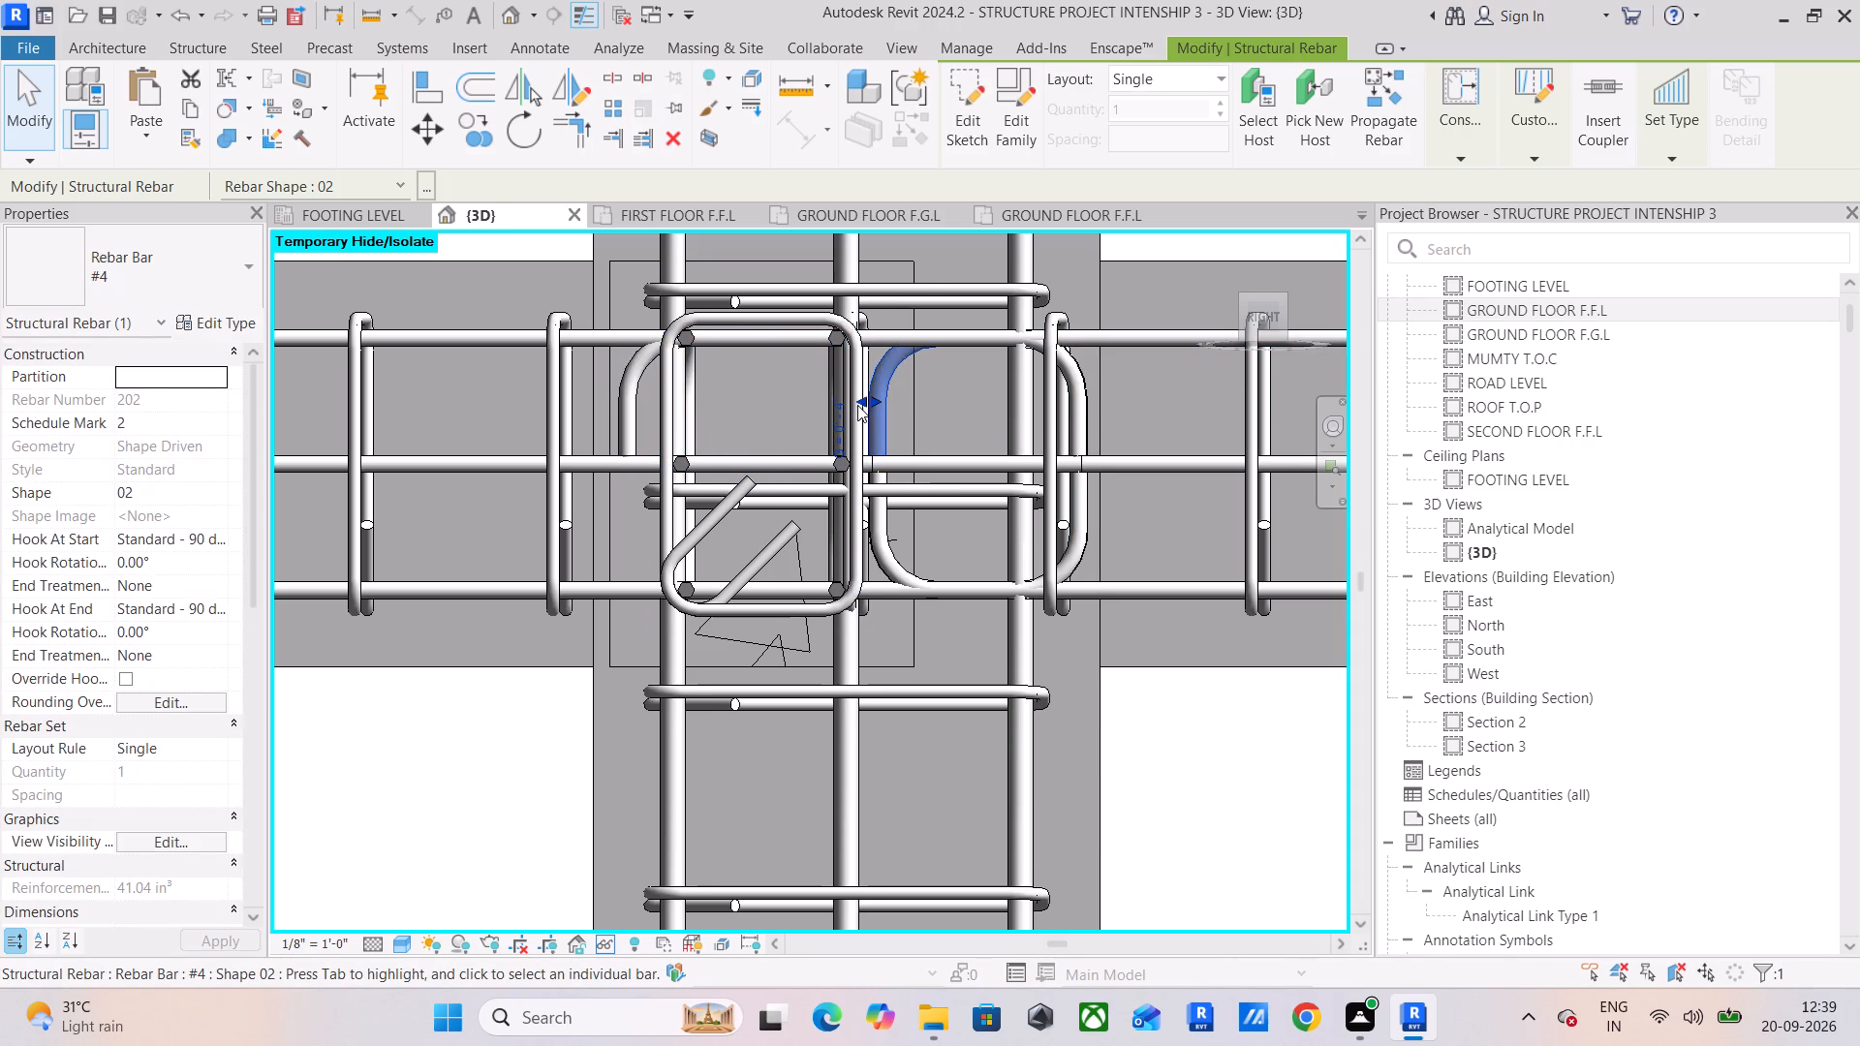
drag(862, 390, 644, 404)
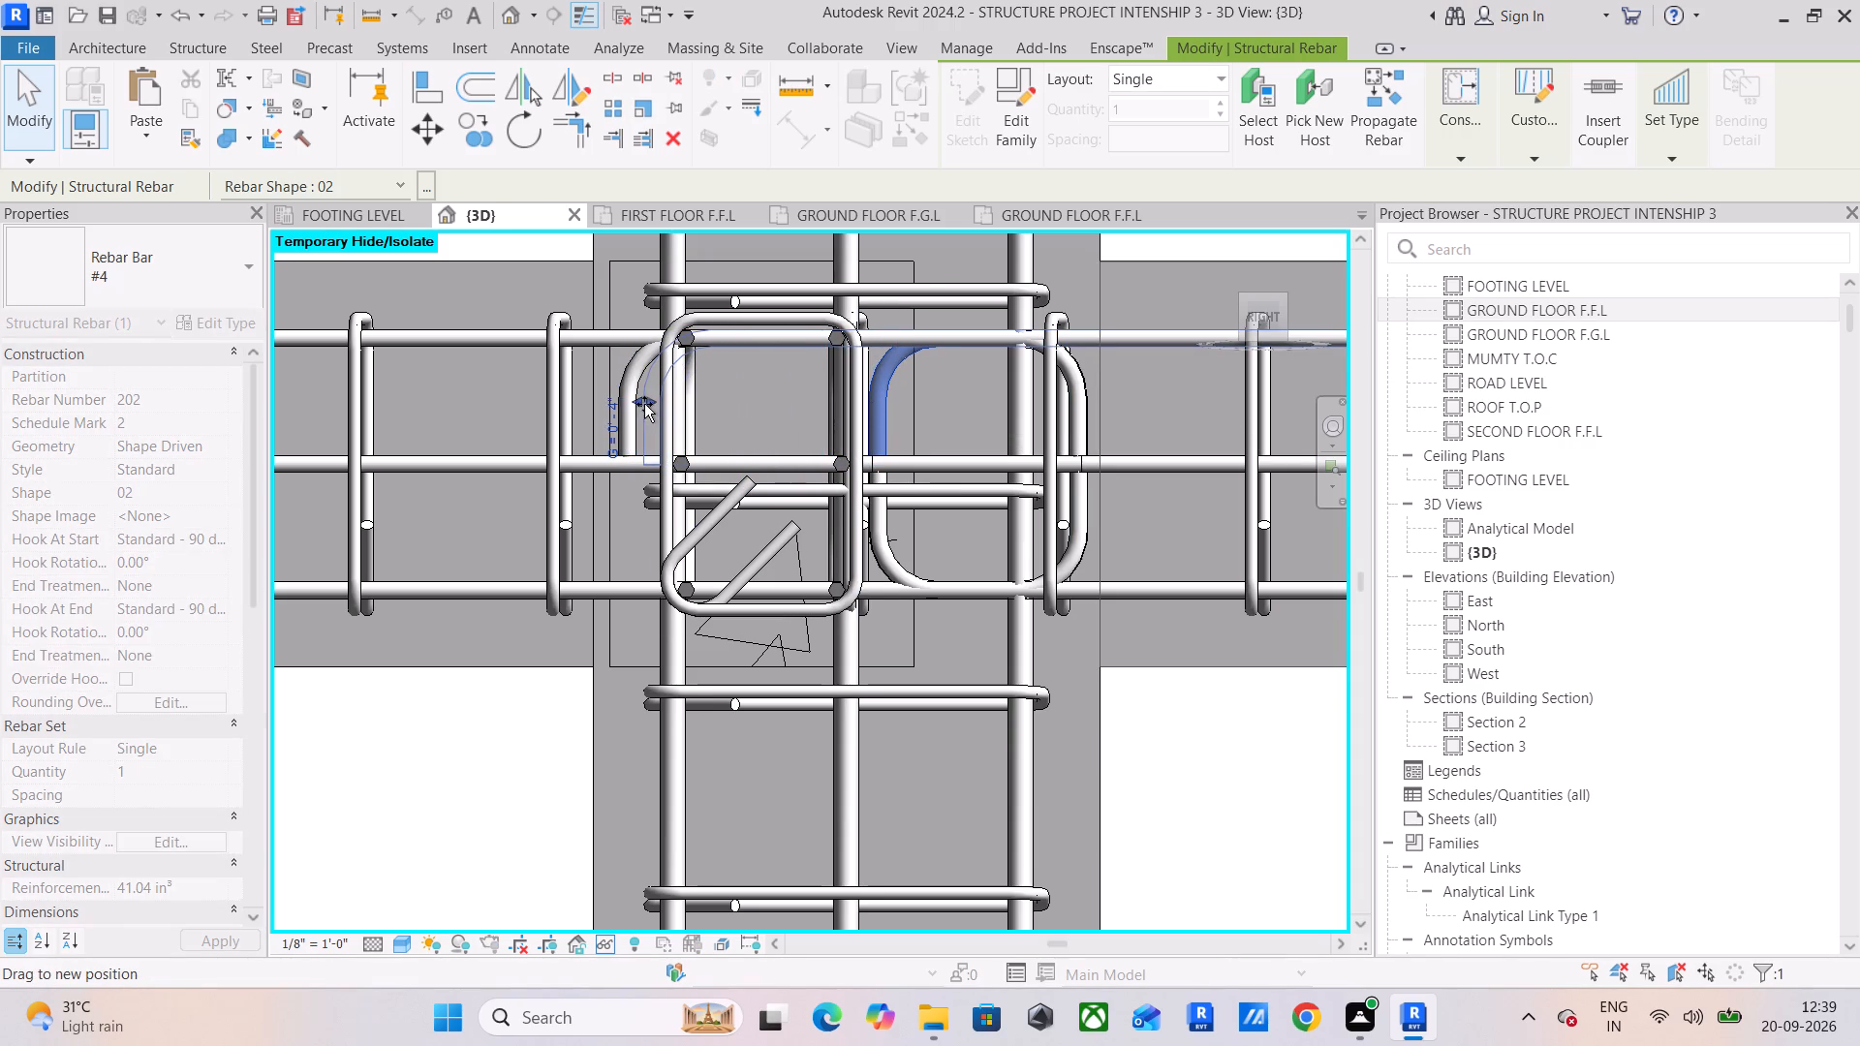
drag(644, 404, 643, 404)
scroll(601, 404, up, 5)
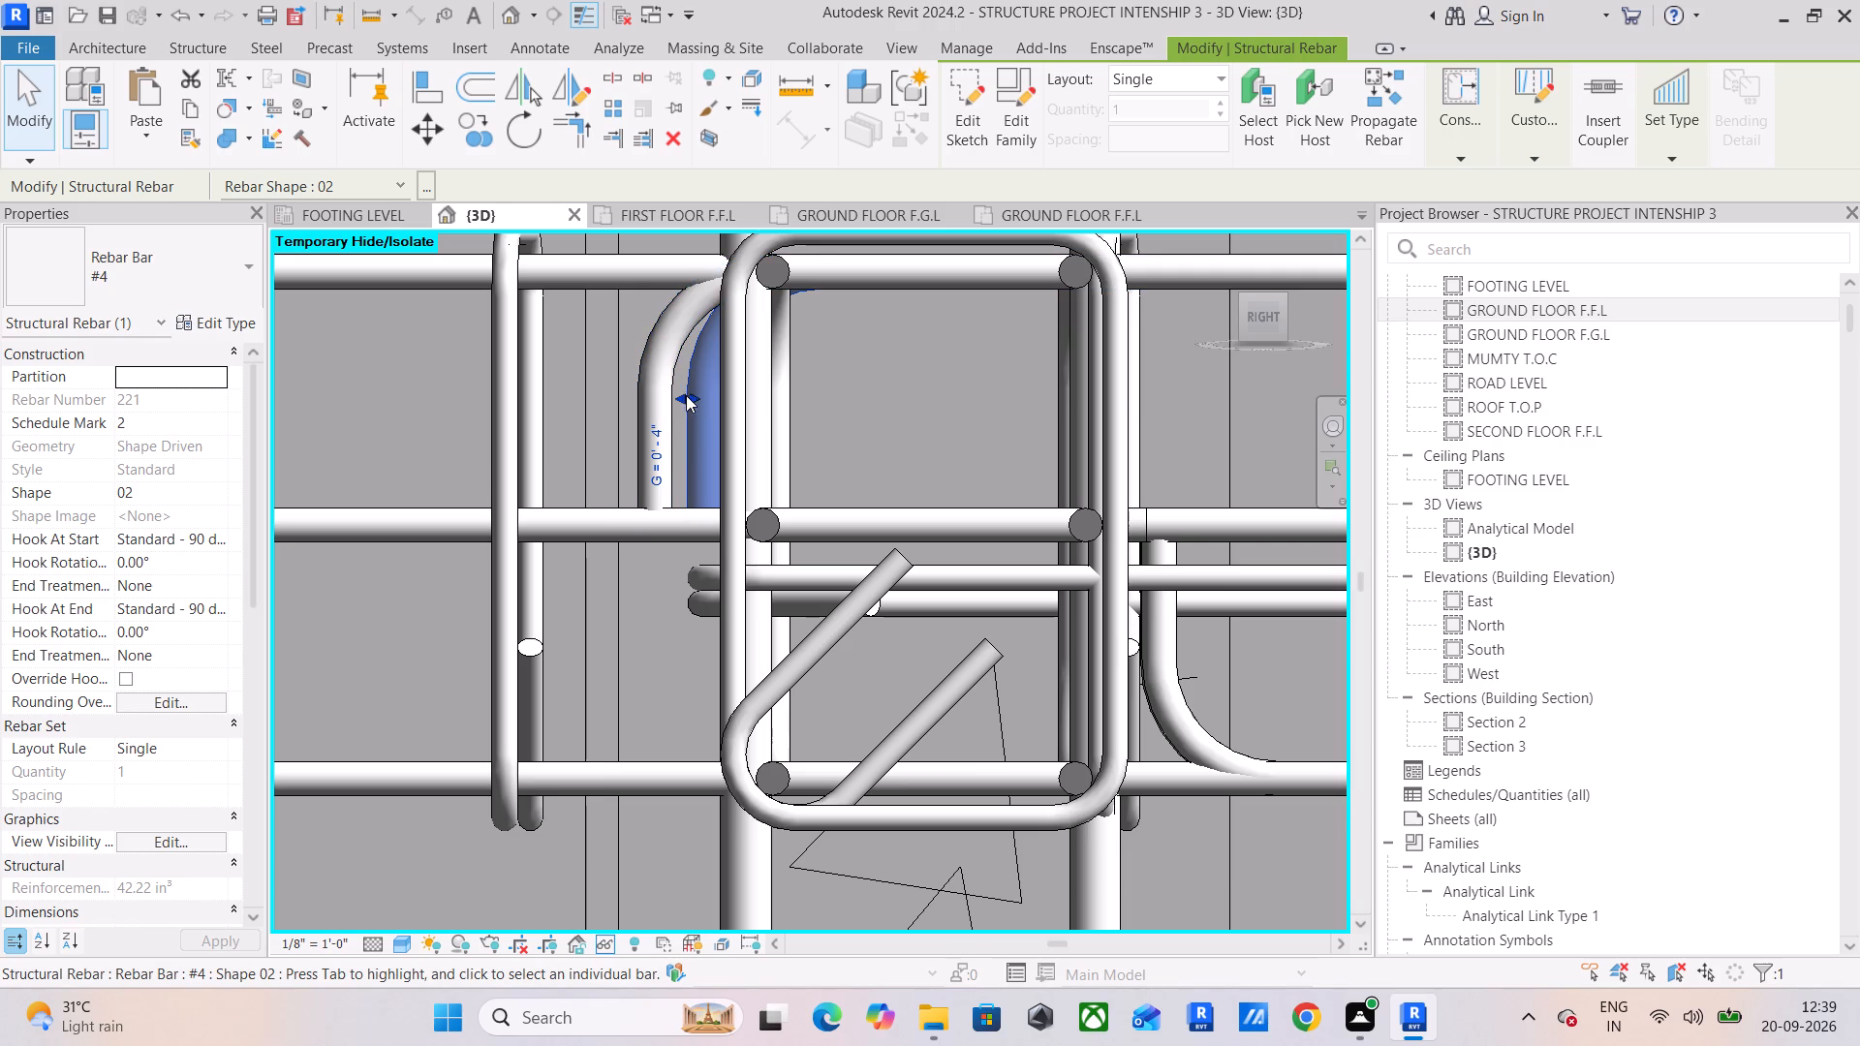
drag(682, 395, 645, 404)
scroll(648, 480, down, 5)
scroll(654, 449, up, 13)
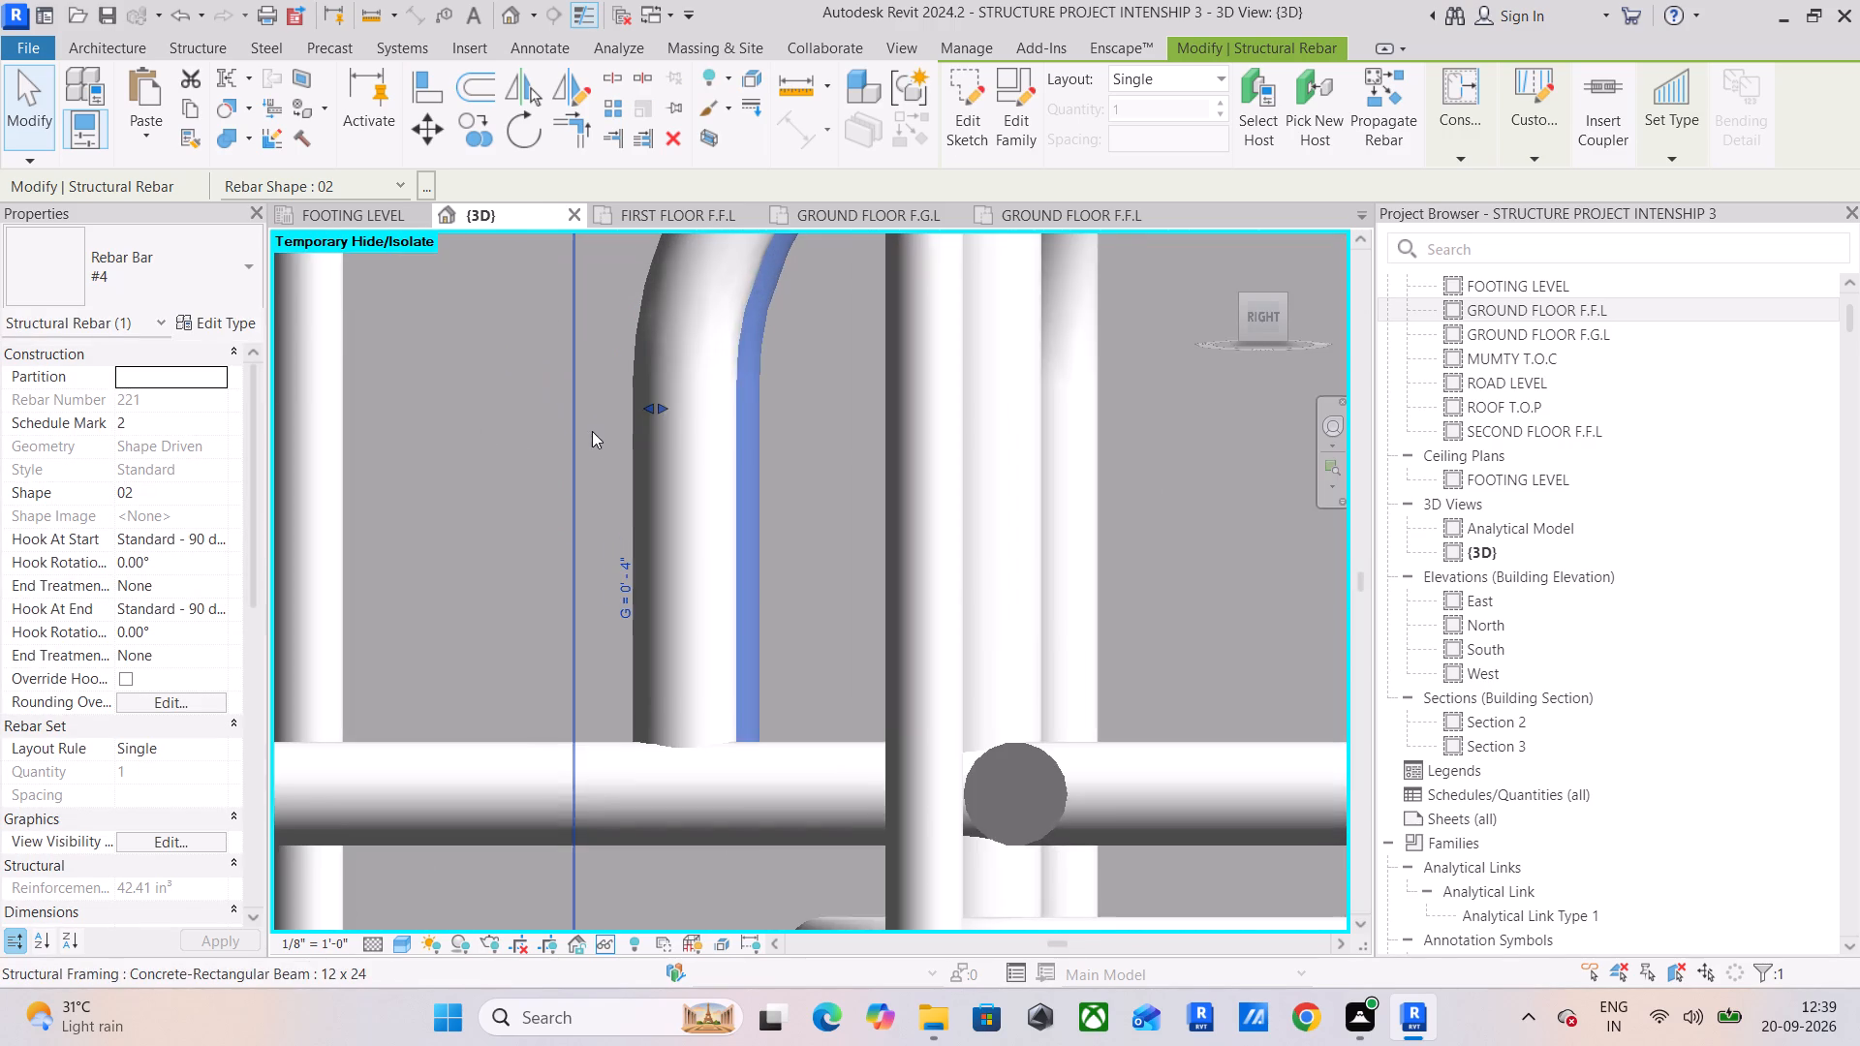
click(644, 407)
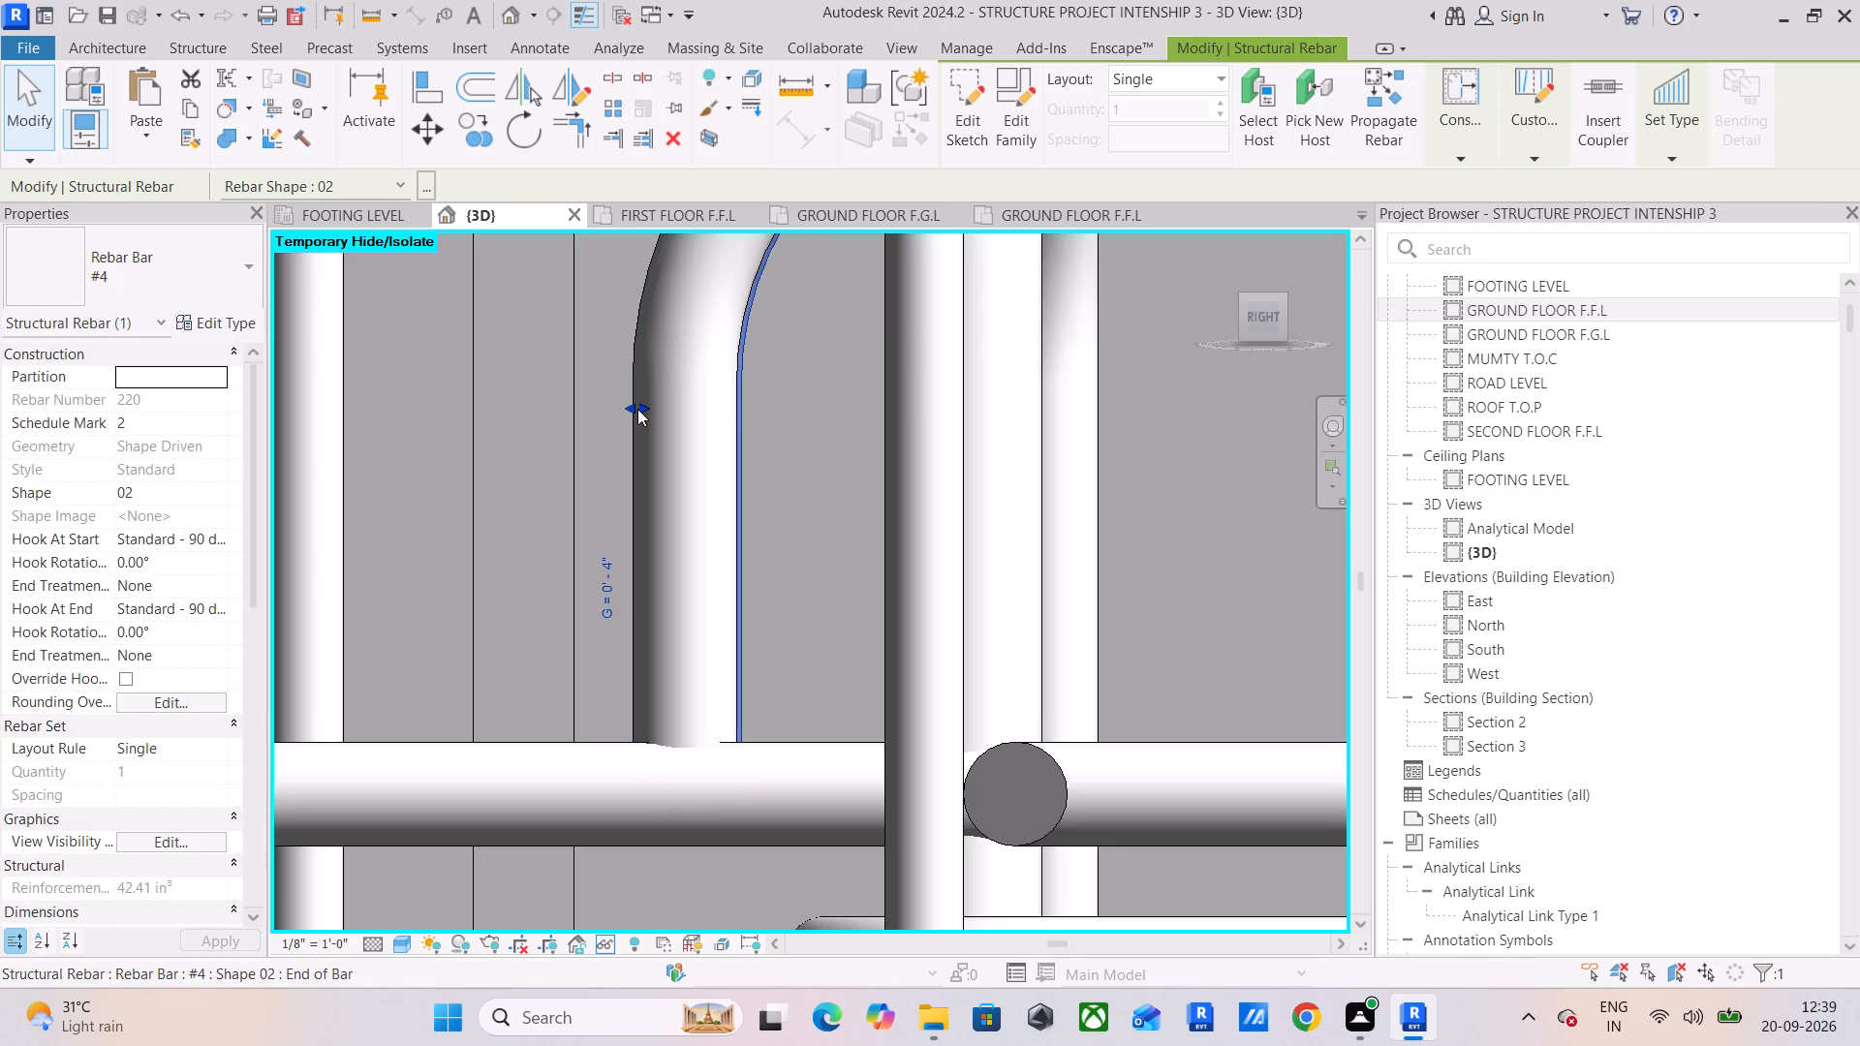
Extend the adjoining span's two bottom hooked #4 bars back across the middle column, aligning their hooks with the top bars' hooks.
scroll(638, 421, down, 9)
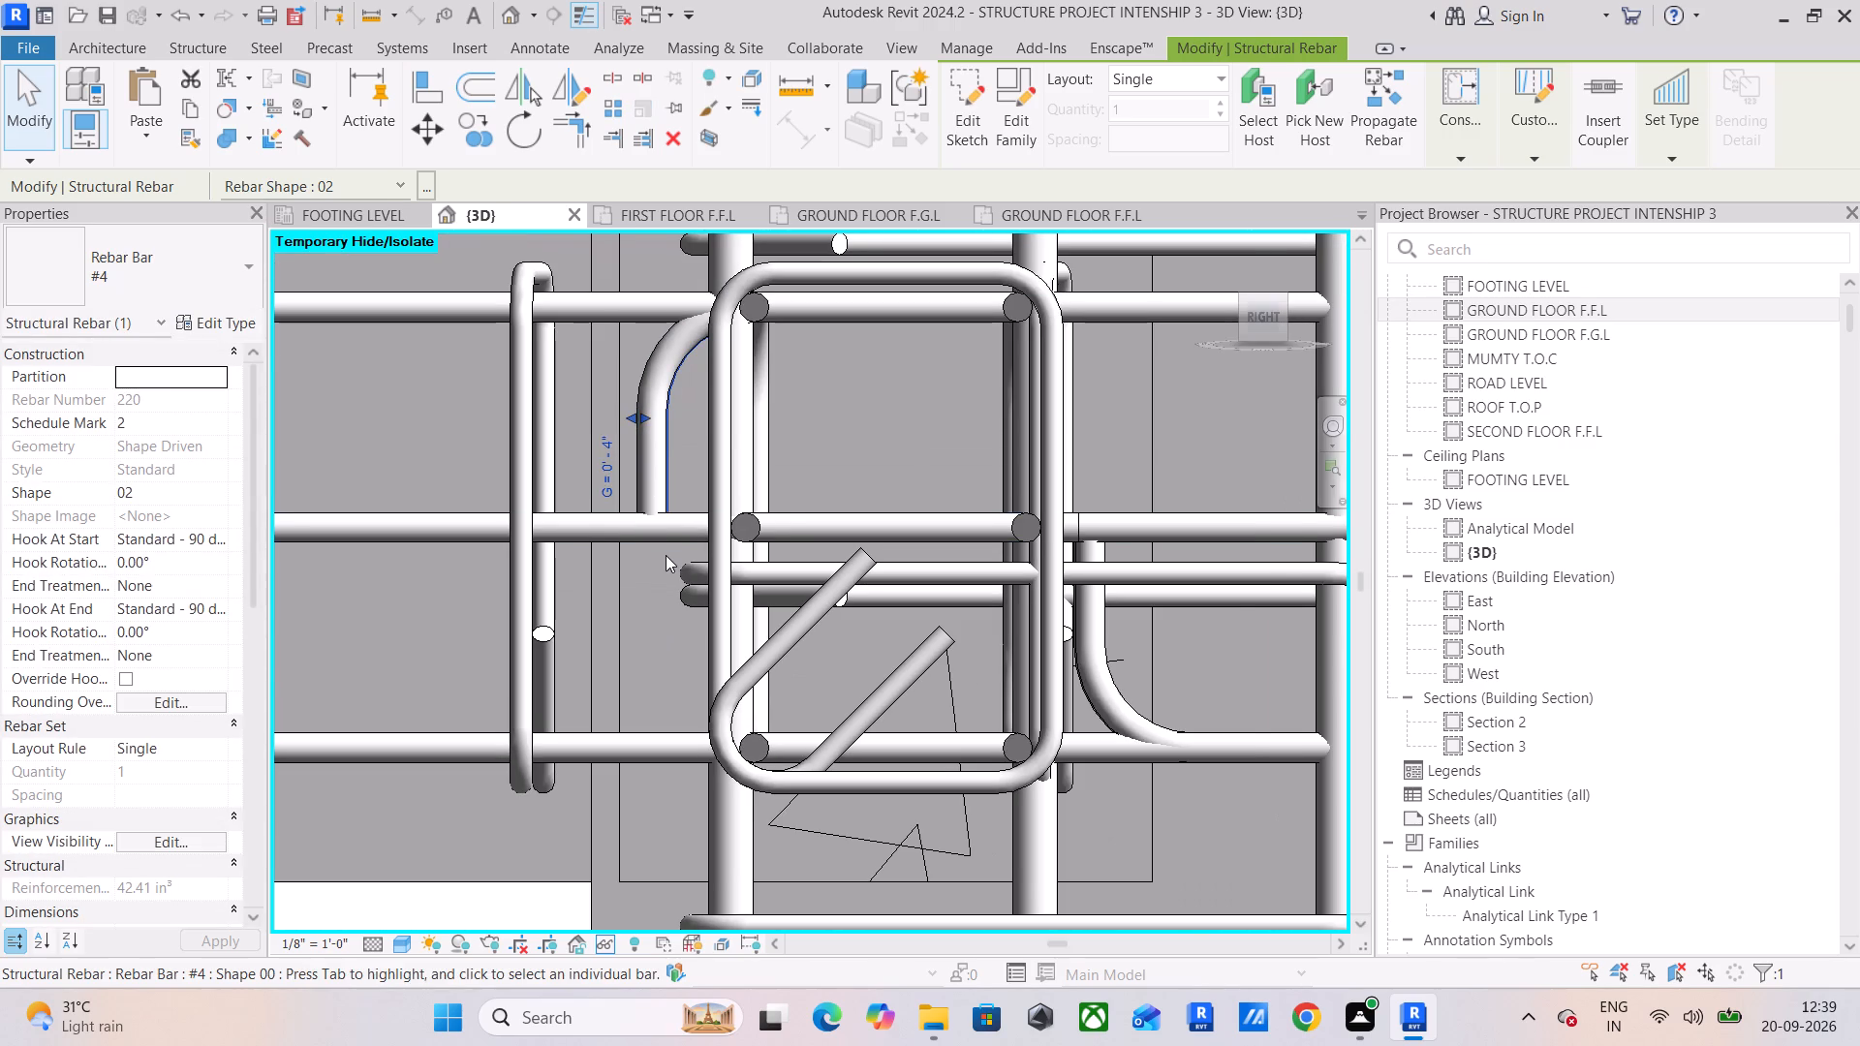
scroll(666, 555, down, 1)
click(1044, 660)
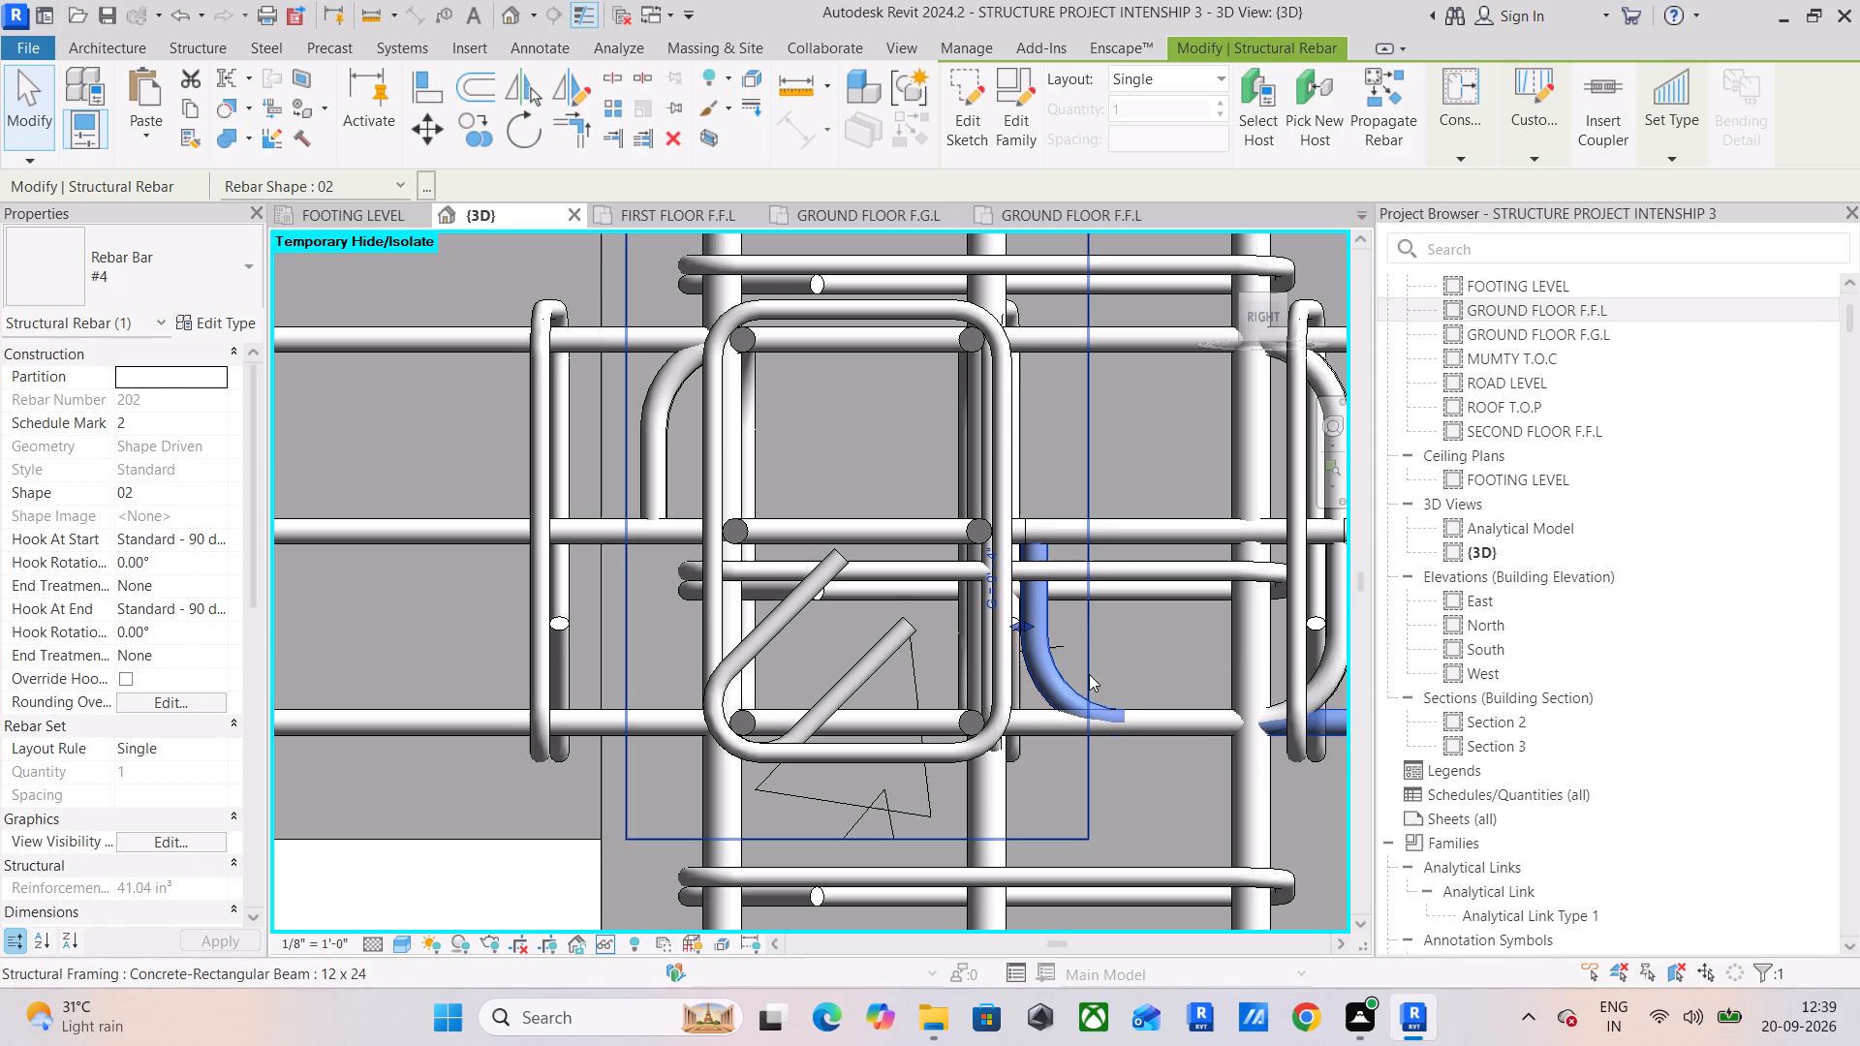
drag(1021, 638, 683, 658)
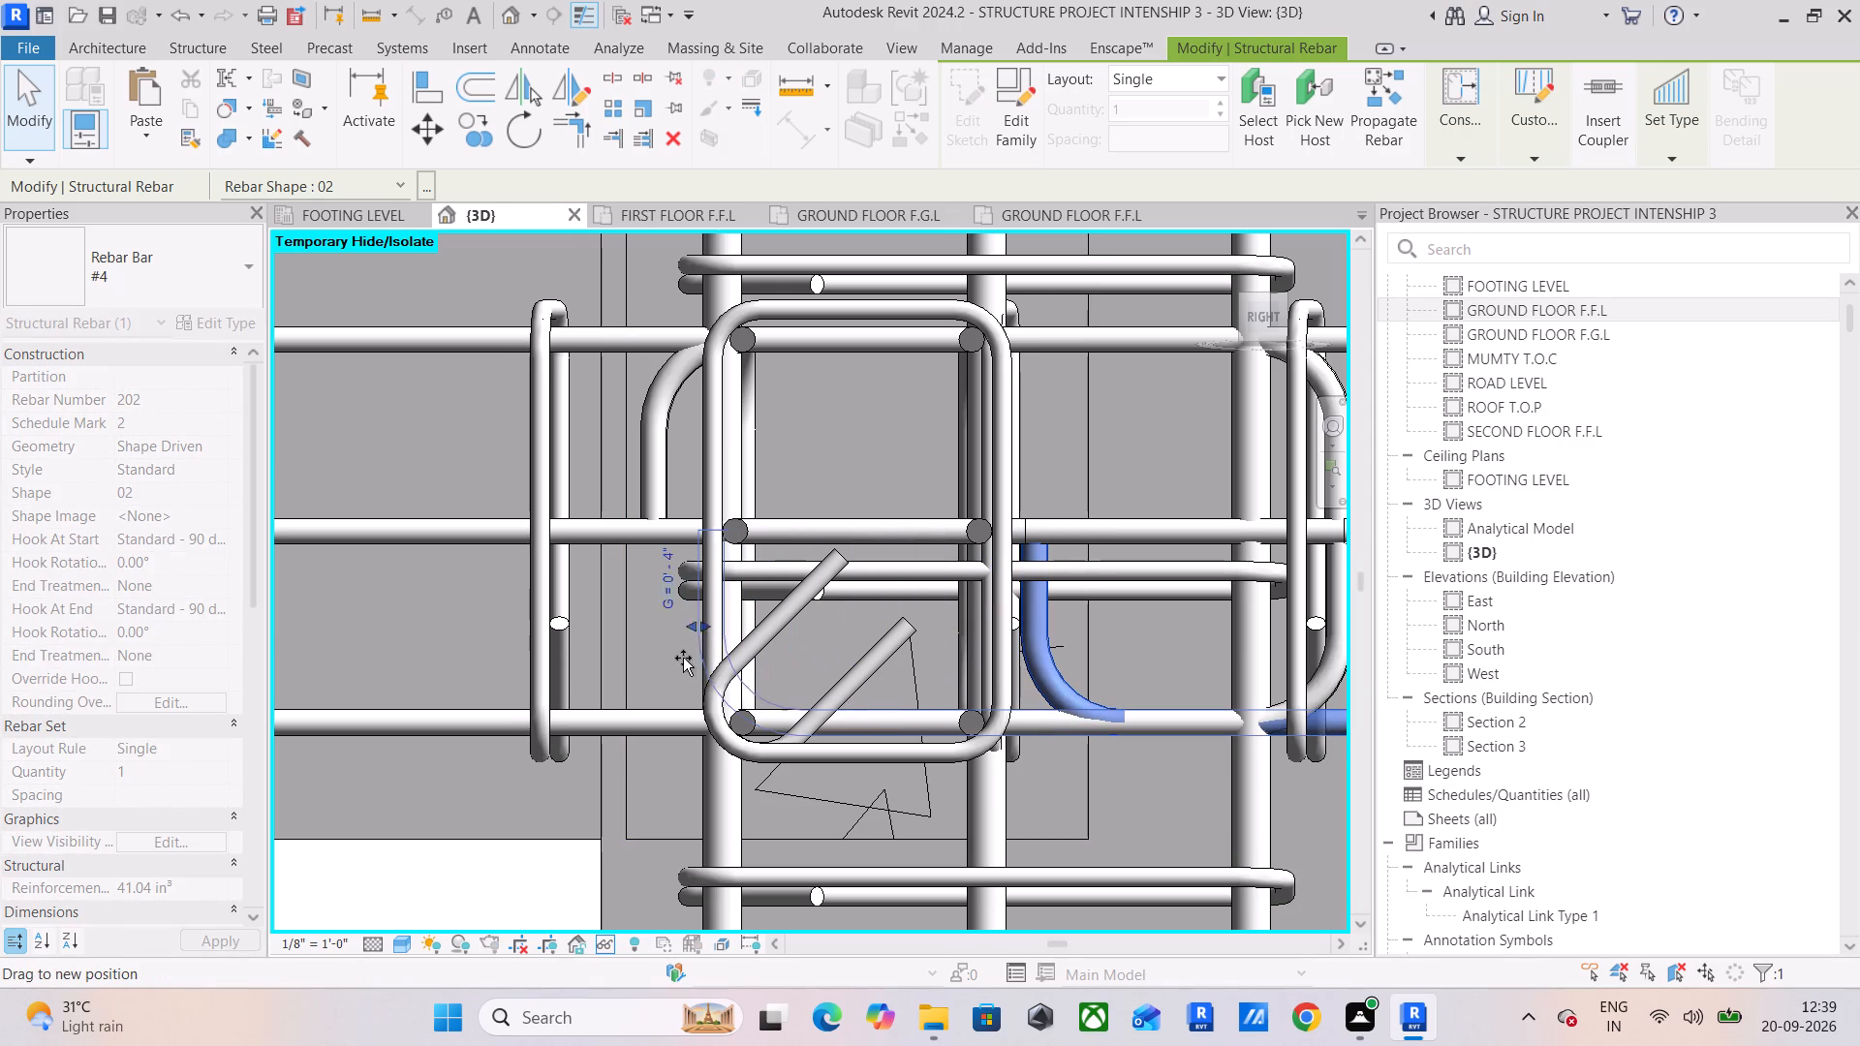
drag(683, 658, 645, 670)
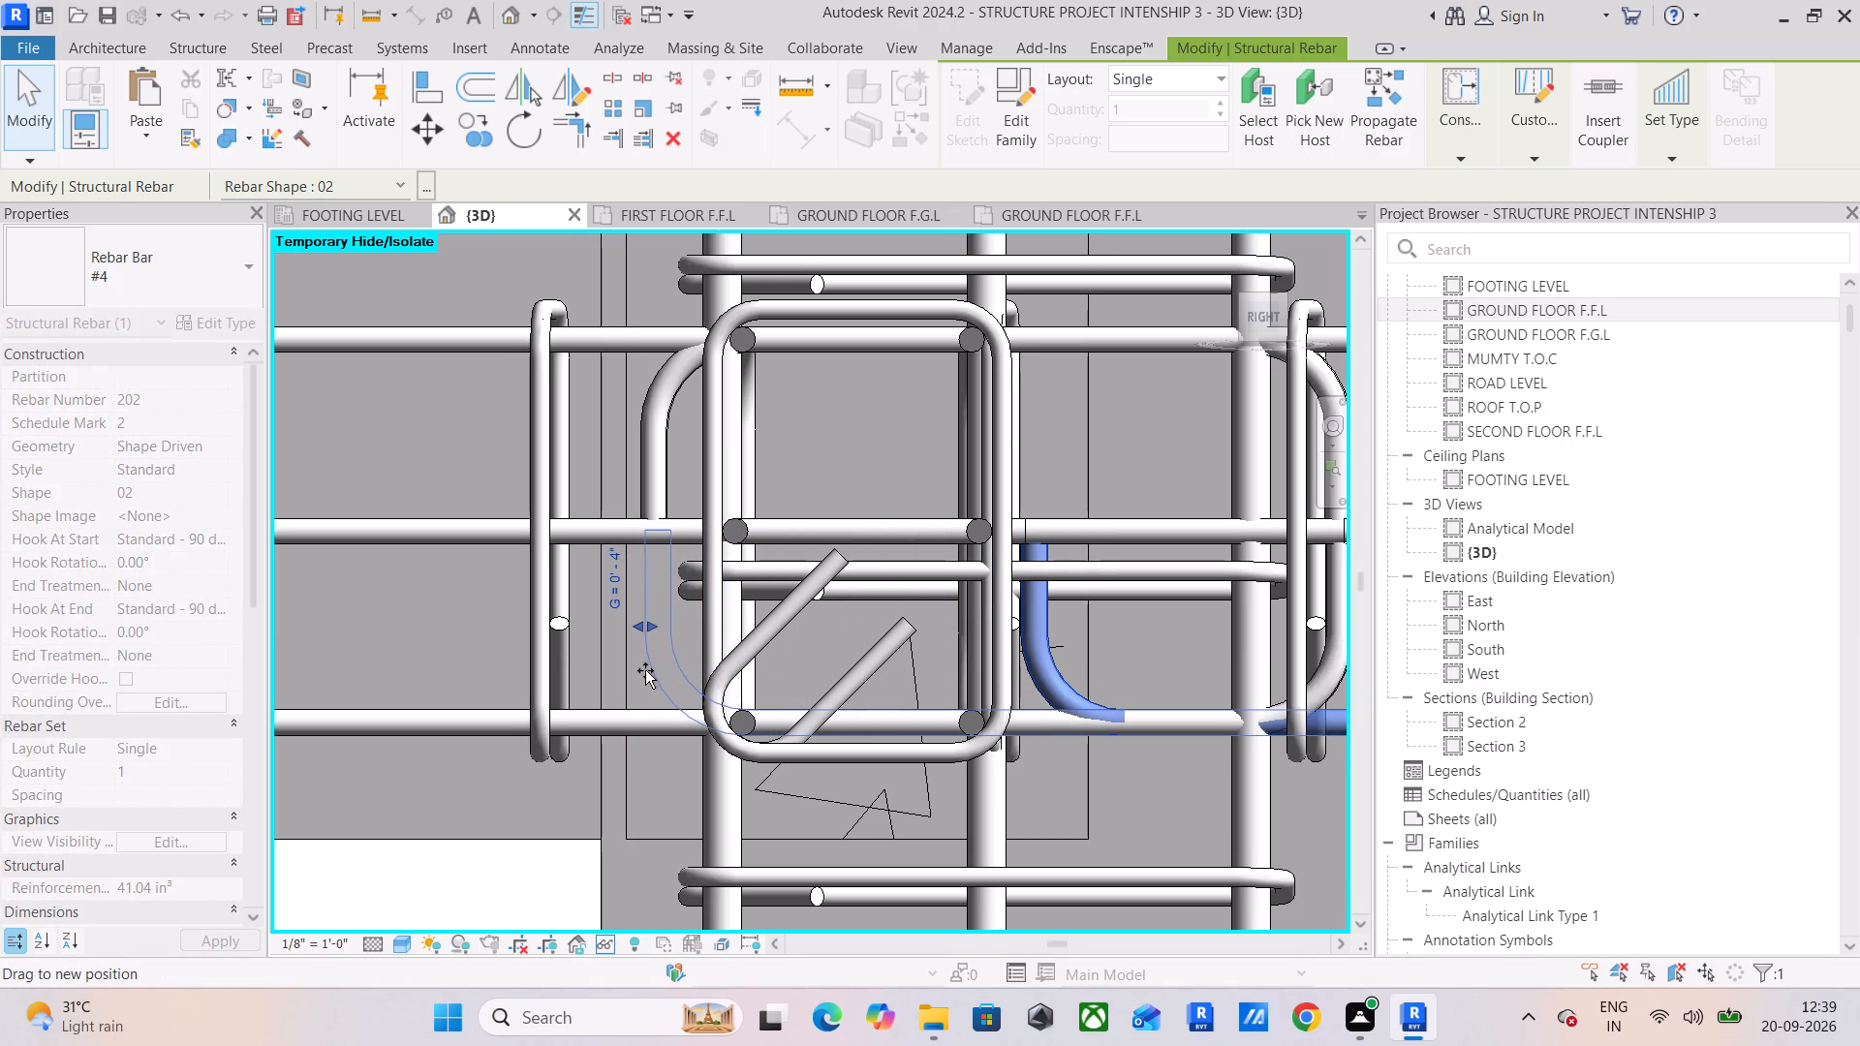
drag(645, 670, 640, 673)
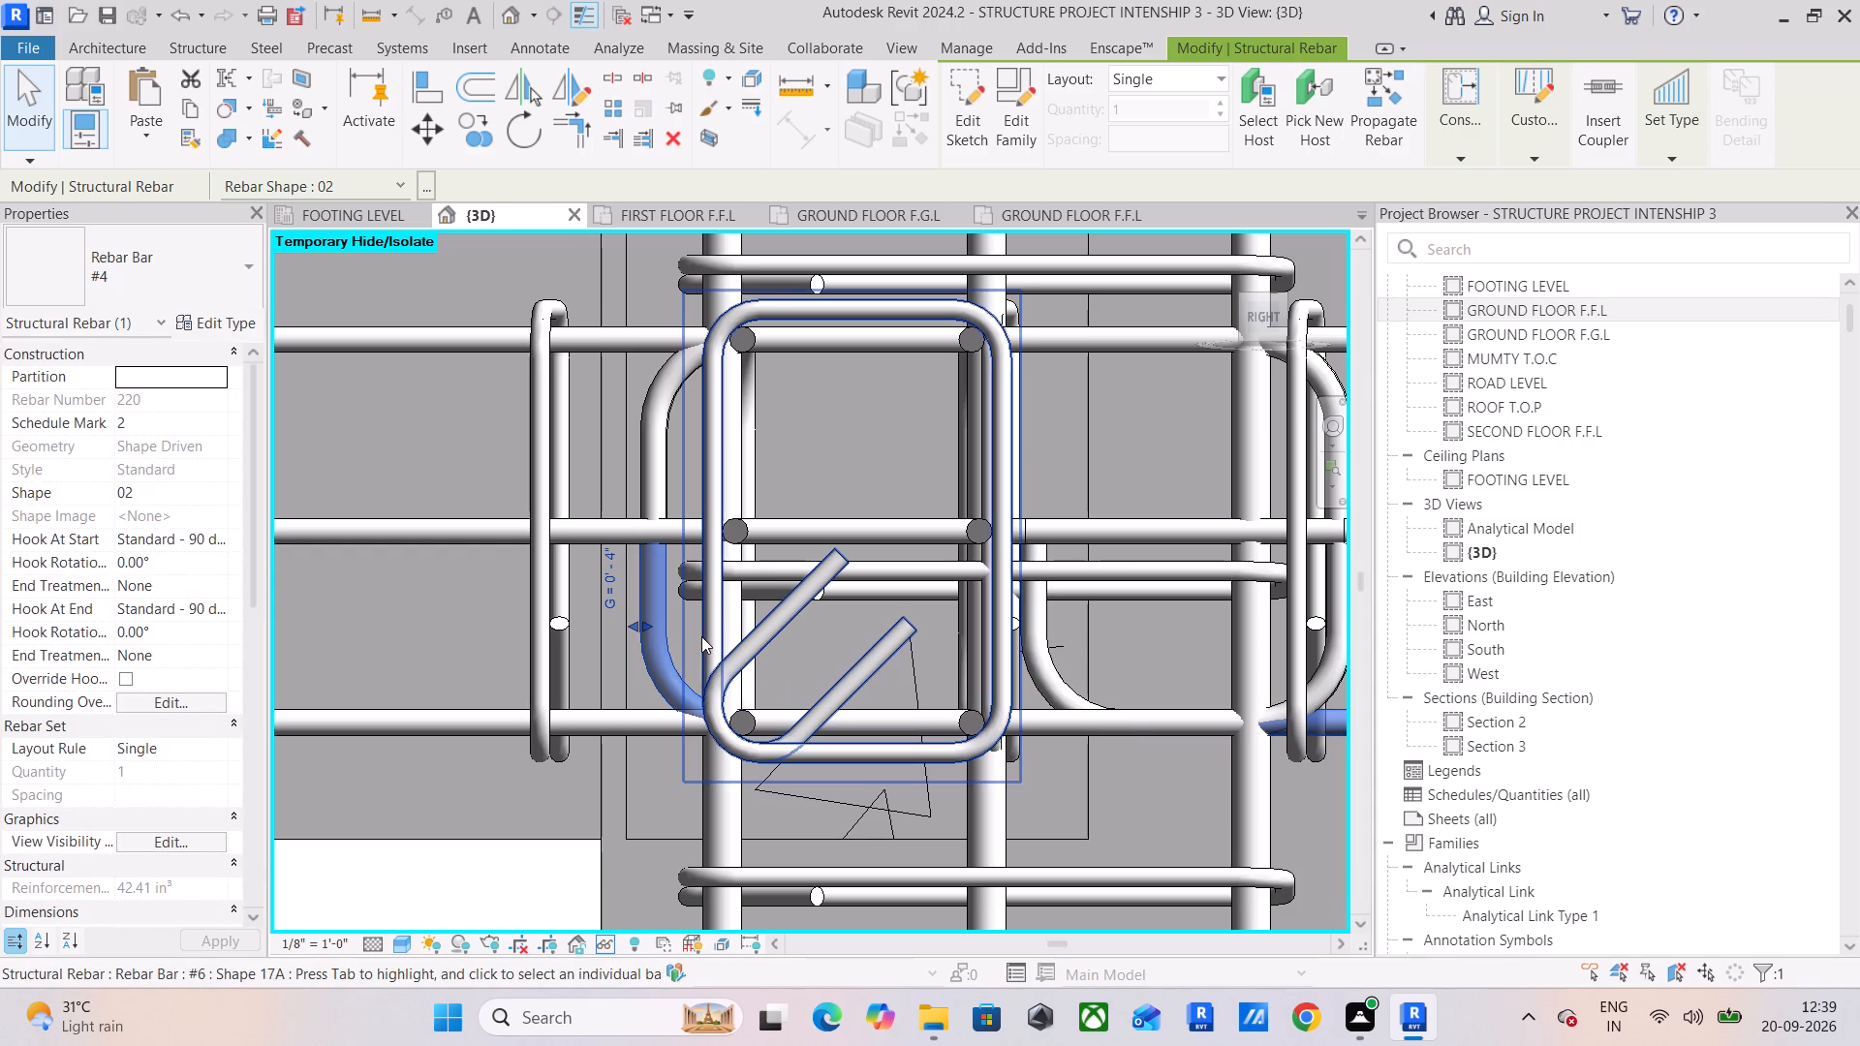
click(1049, 660)
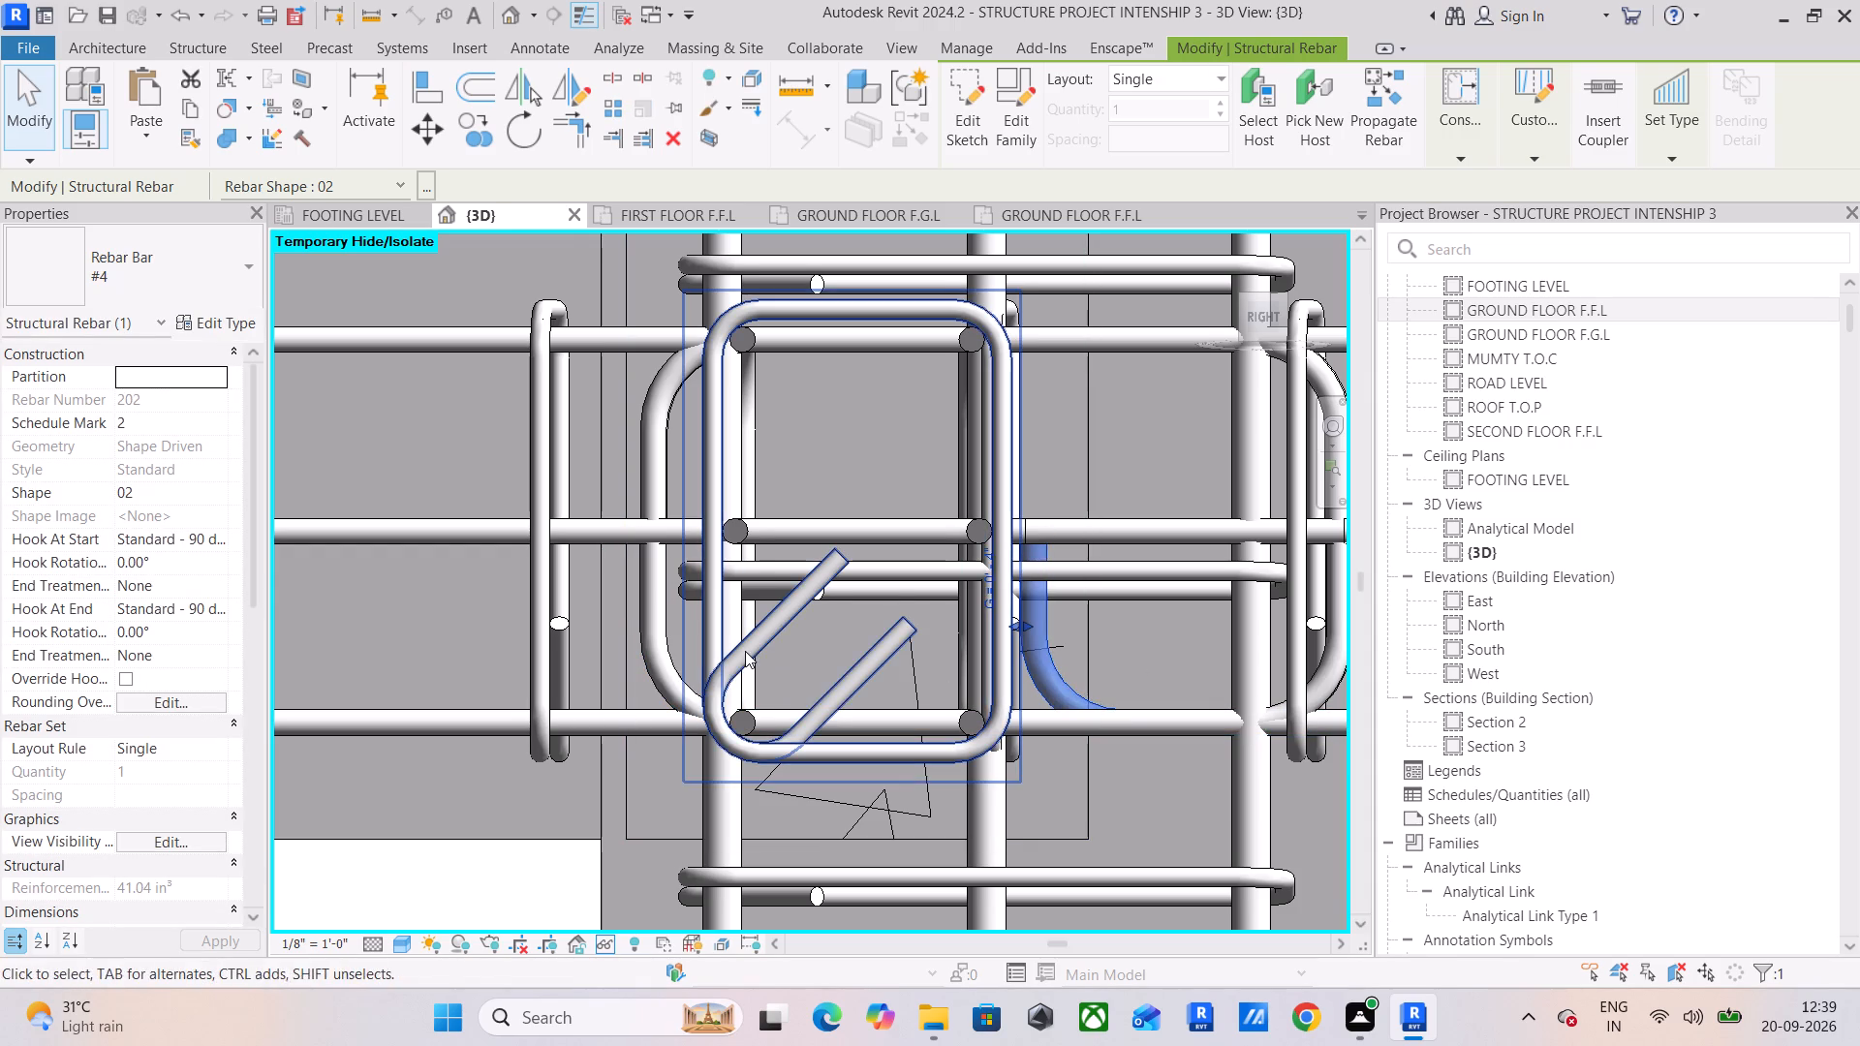
middle_drag(745, 650, 844, 632)
scroll(844, 632, up, 3)
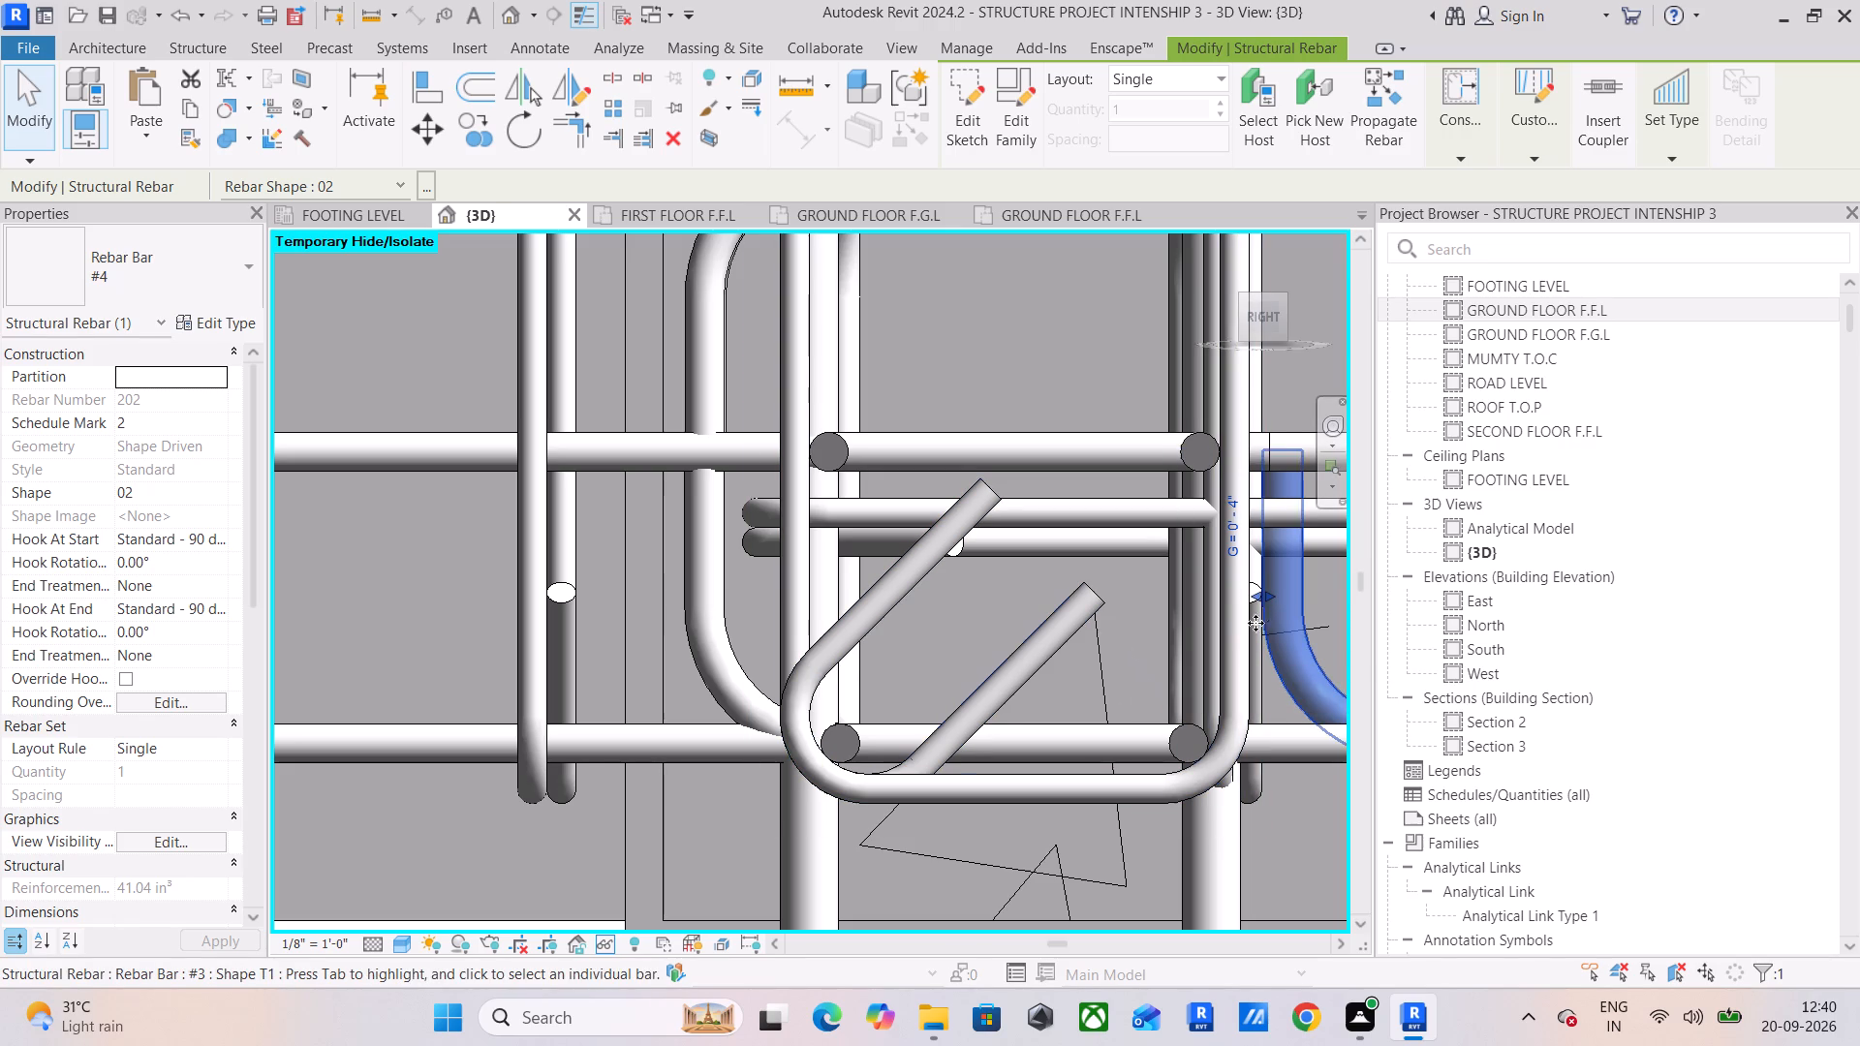
drag(1263, 604, 954, 615)
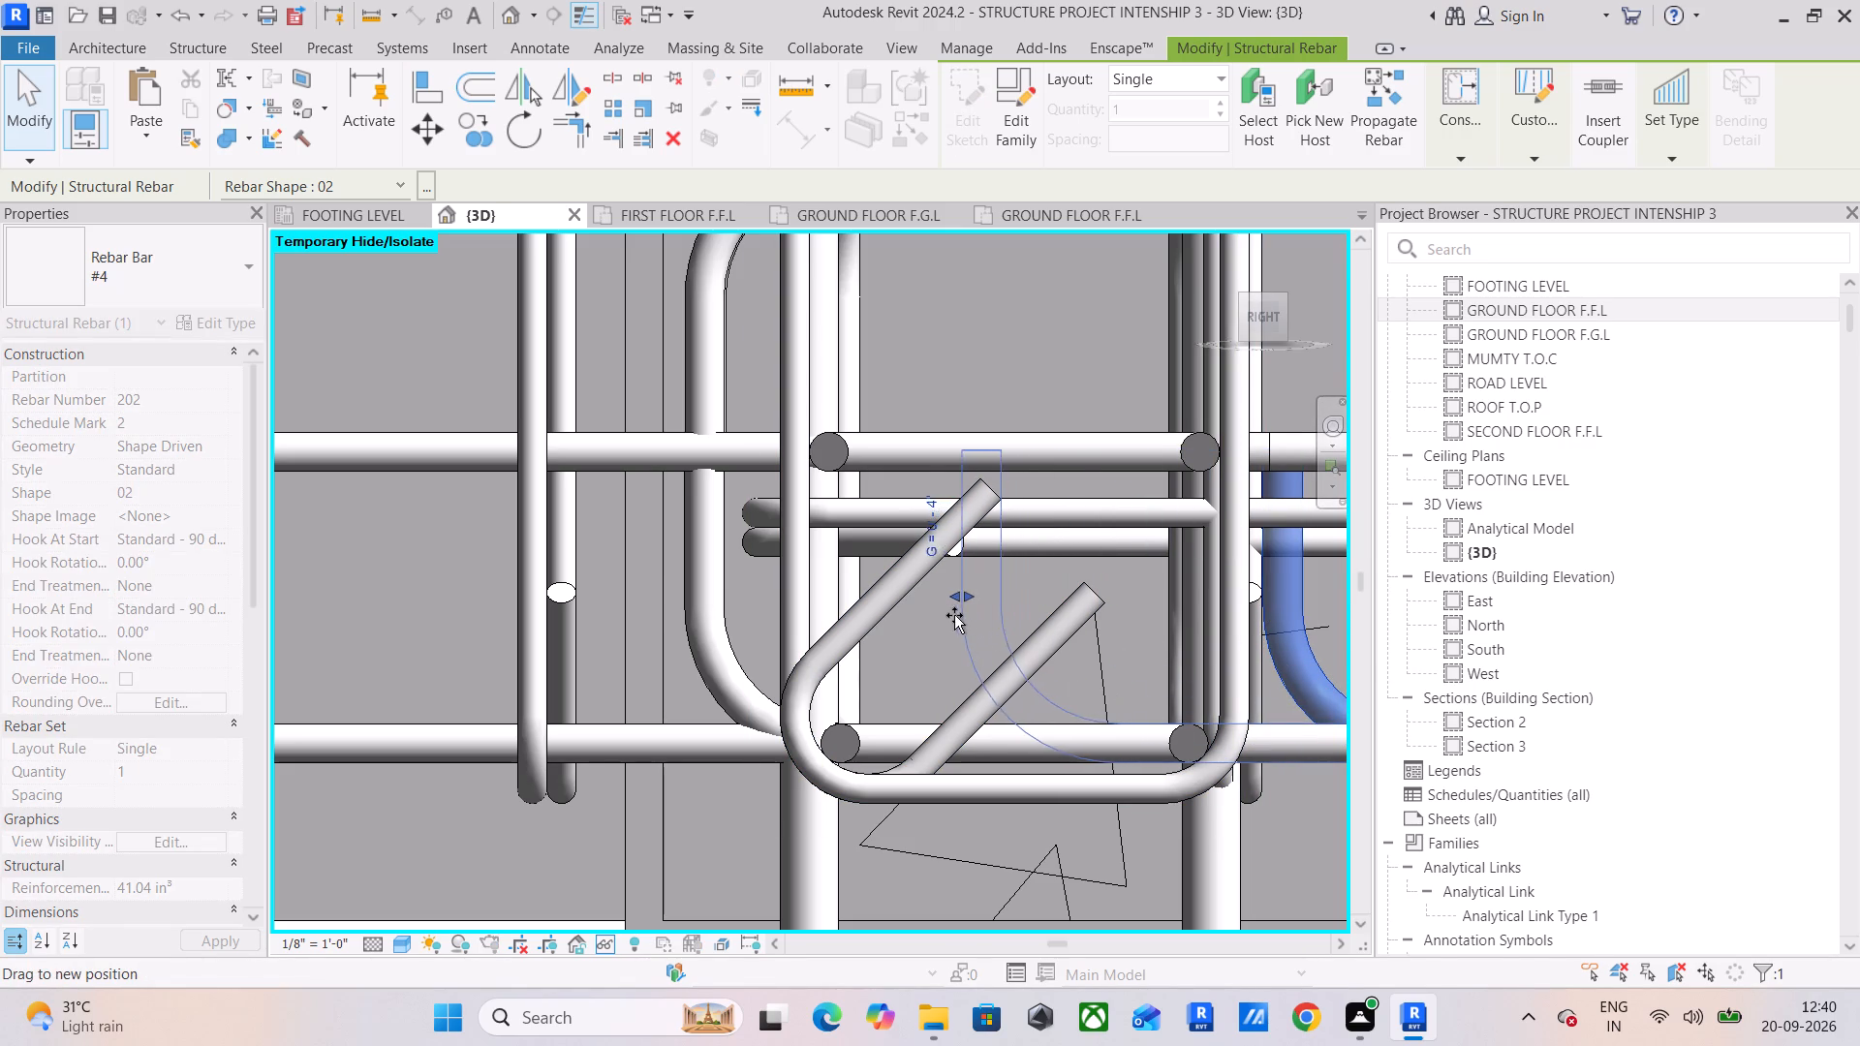
drag(954, 615, 689, 606)
scroll(690, 598, up, 4)
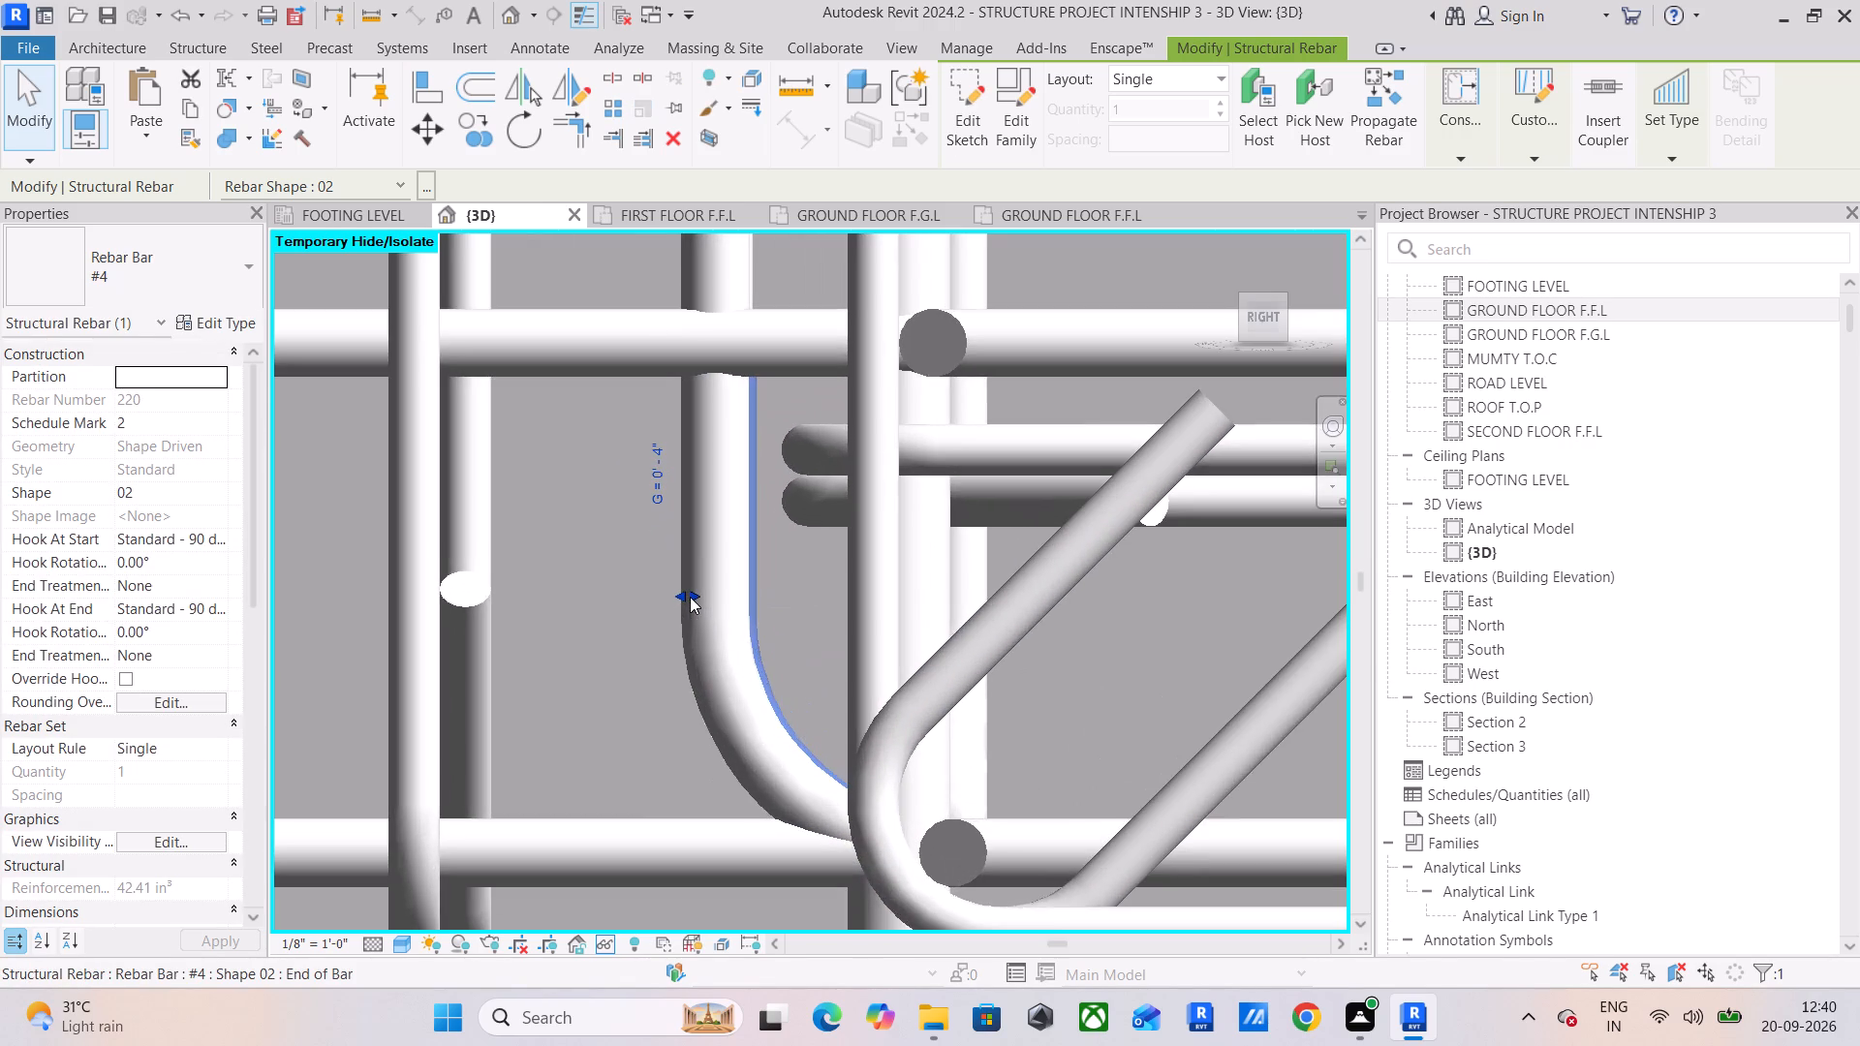
drag(690, 595, 681, 595)
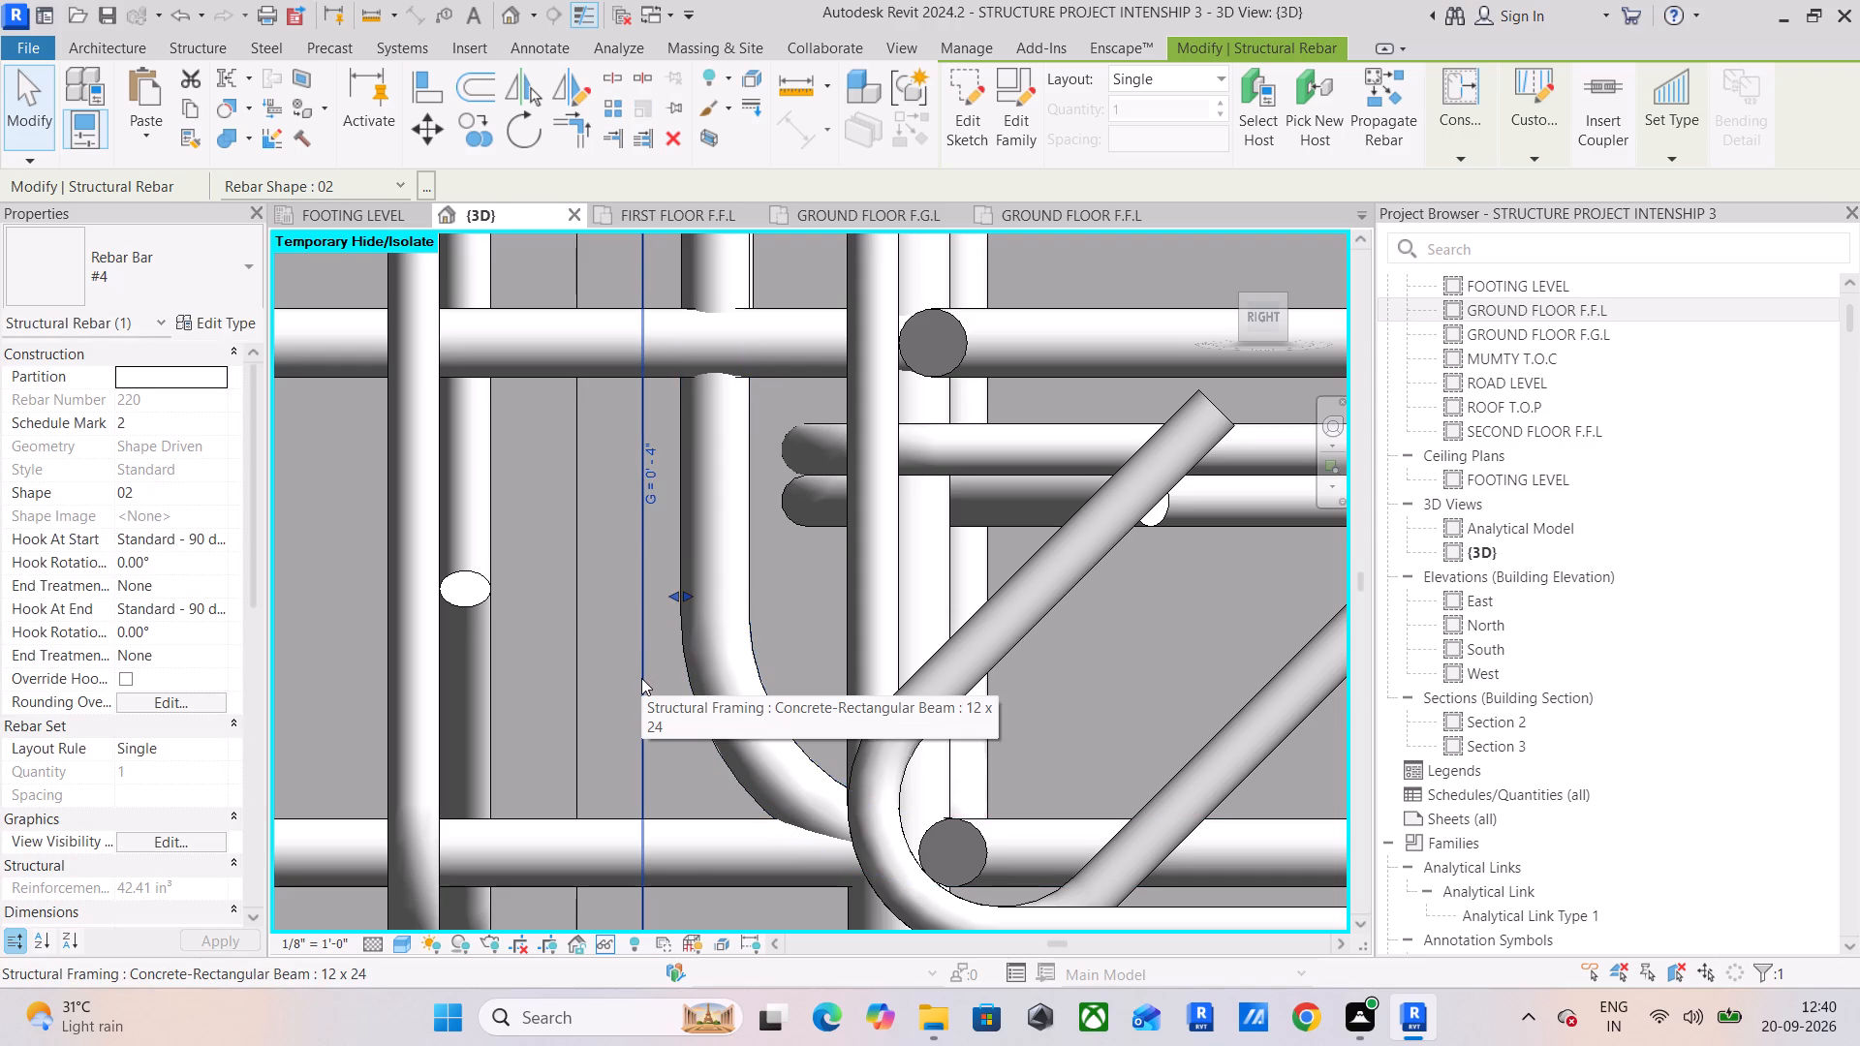
Extend the adjoining span's straight mid-depth #4 bar back across the middle column to the hooks near its opposite face.
scroll(641, 678, down, 6)
middle_drag(731, 693, 672, 645)
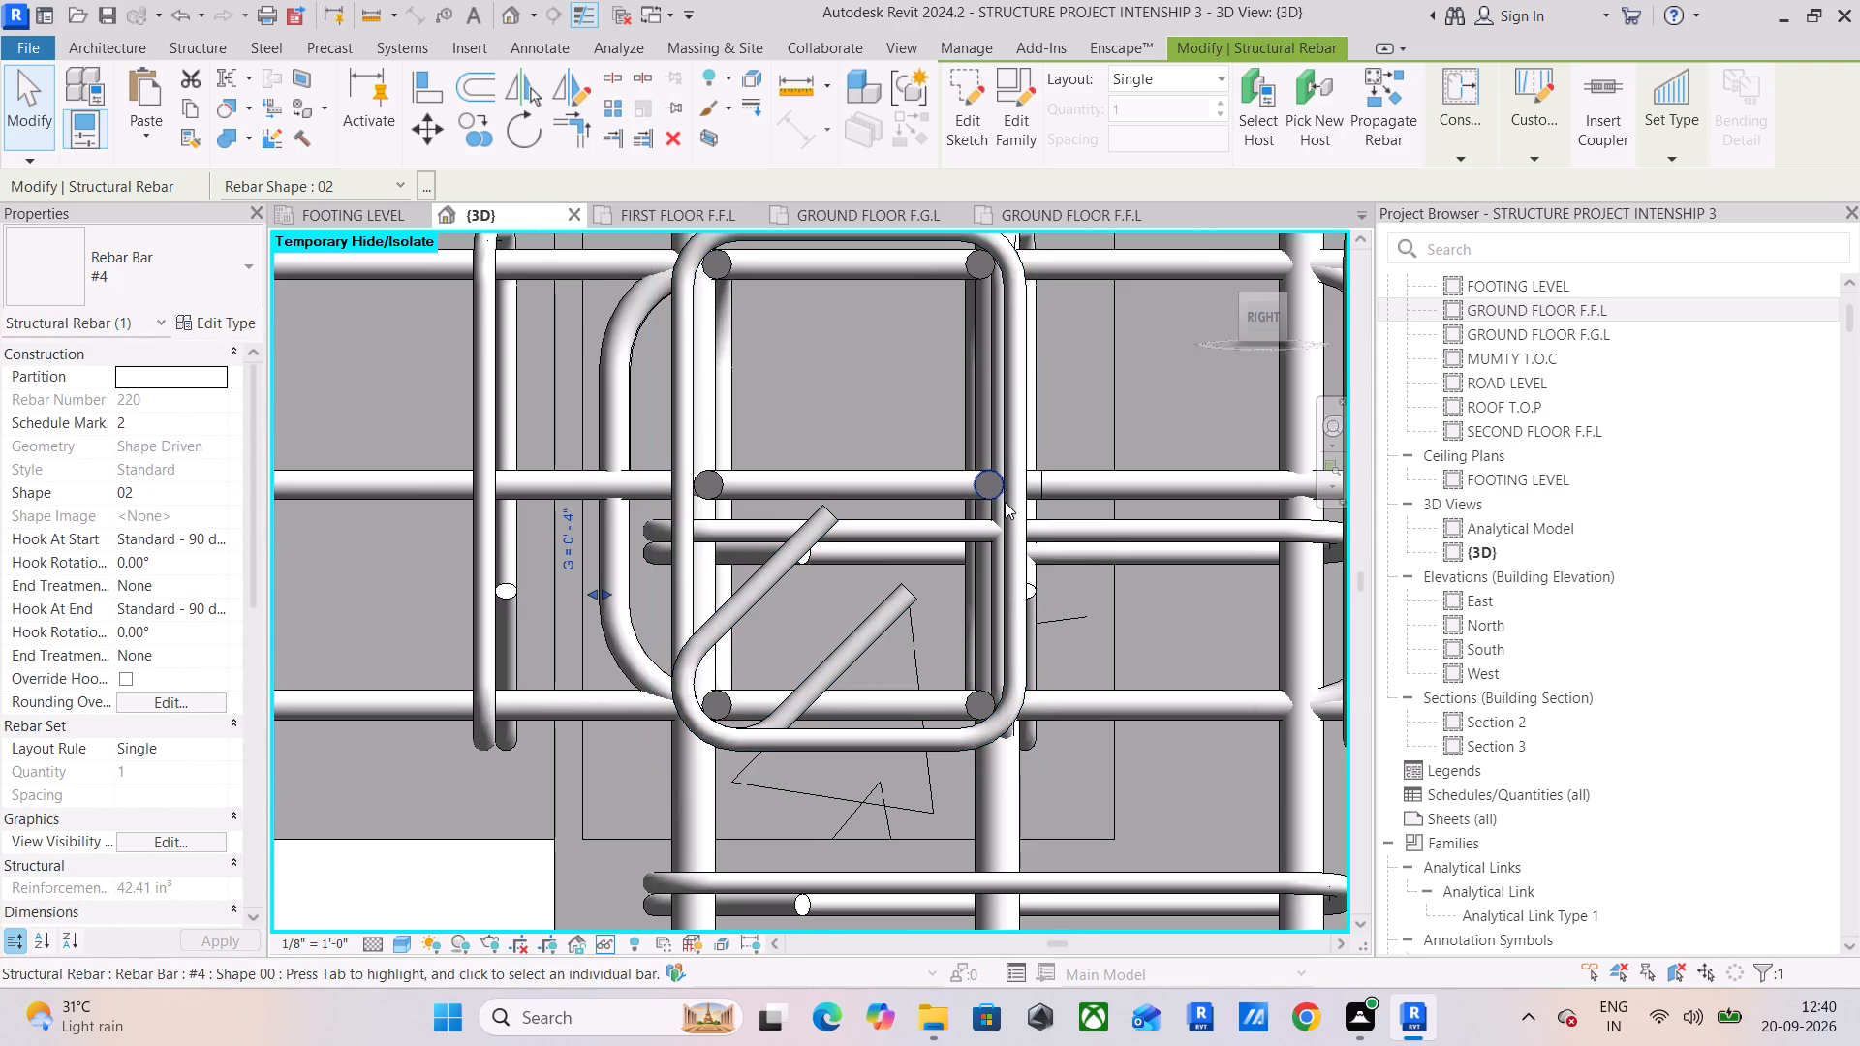
drag(1270, 313, 1269, 323)
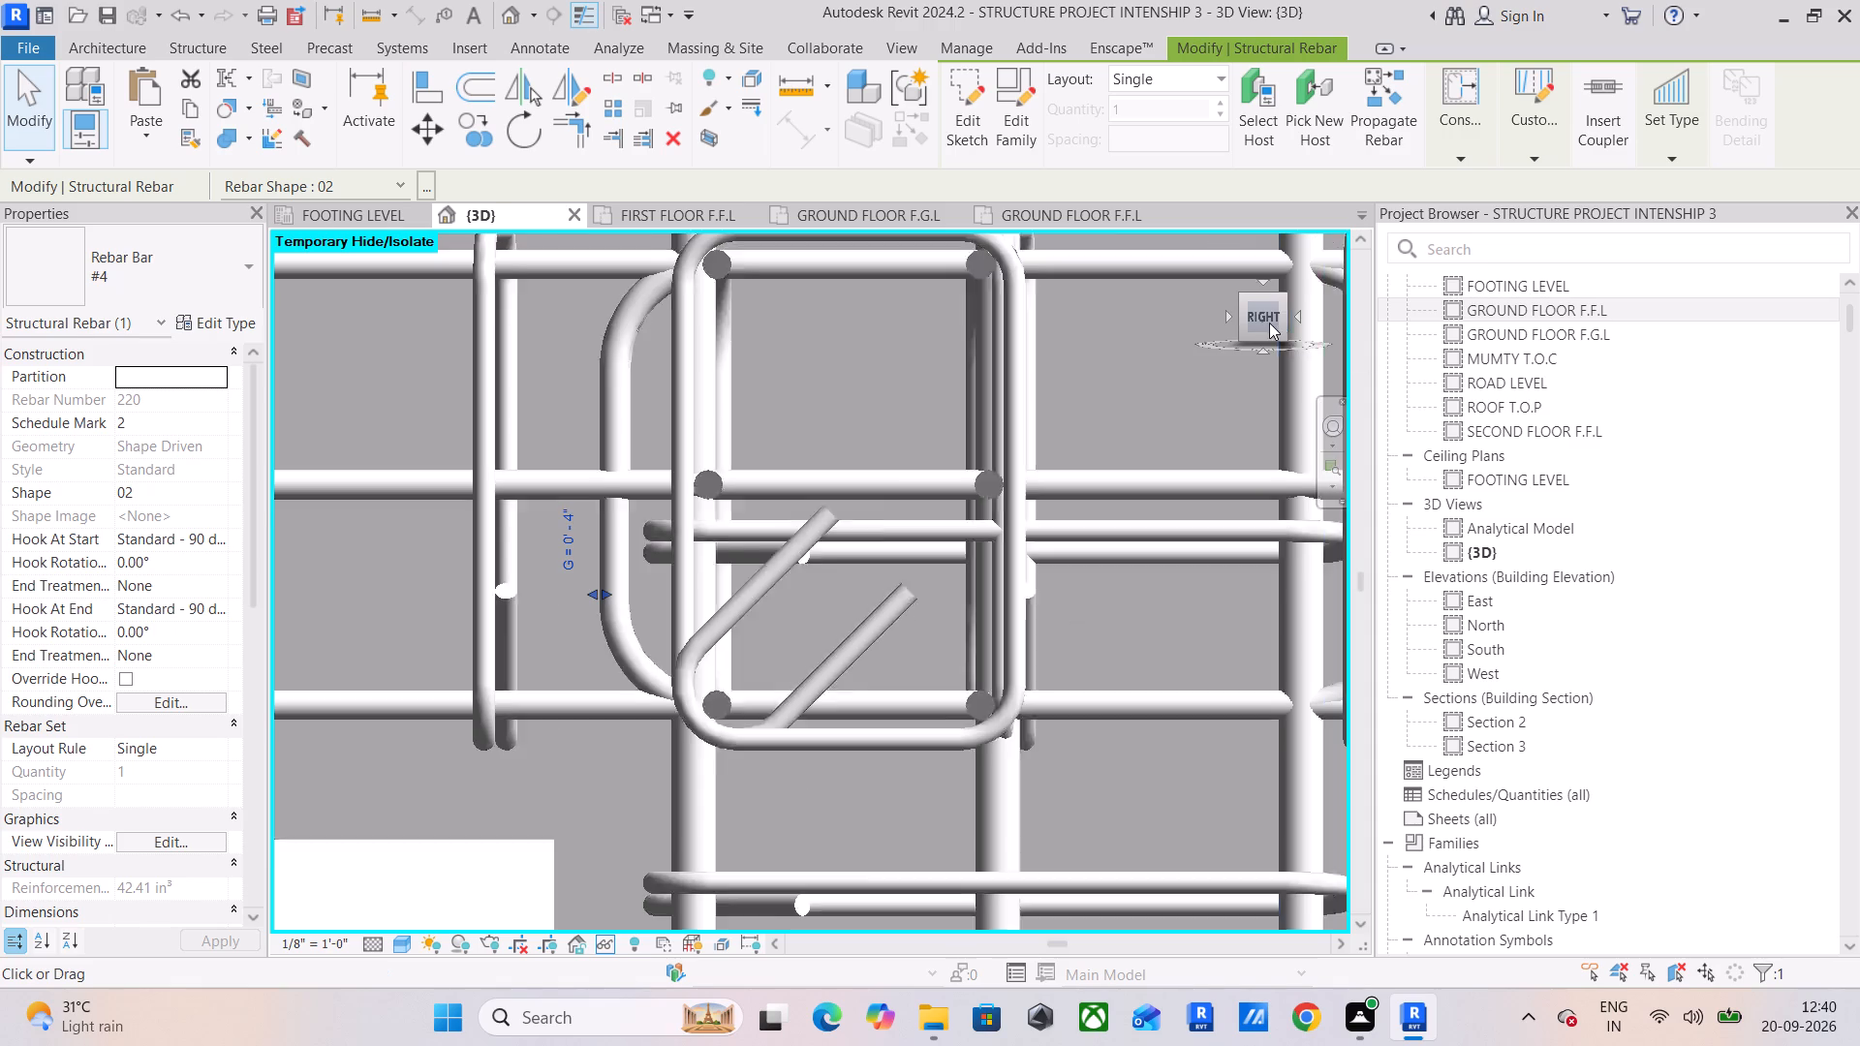
drag(1269, 323, 1269, 341)
click(1124, 474)
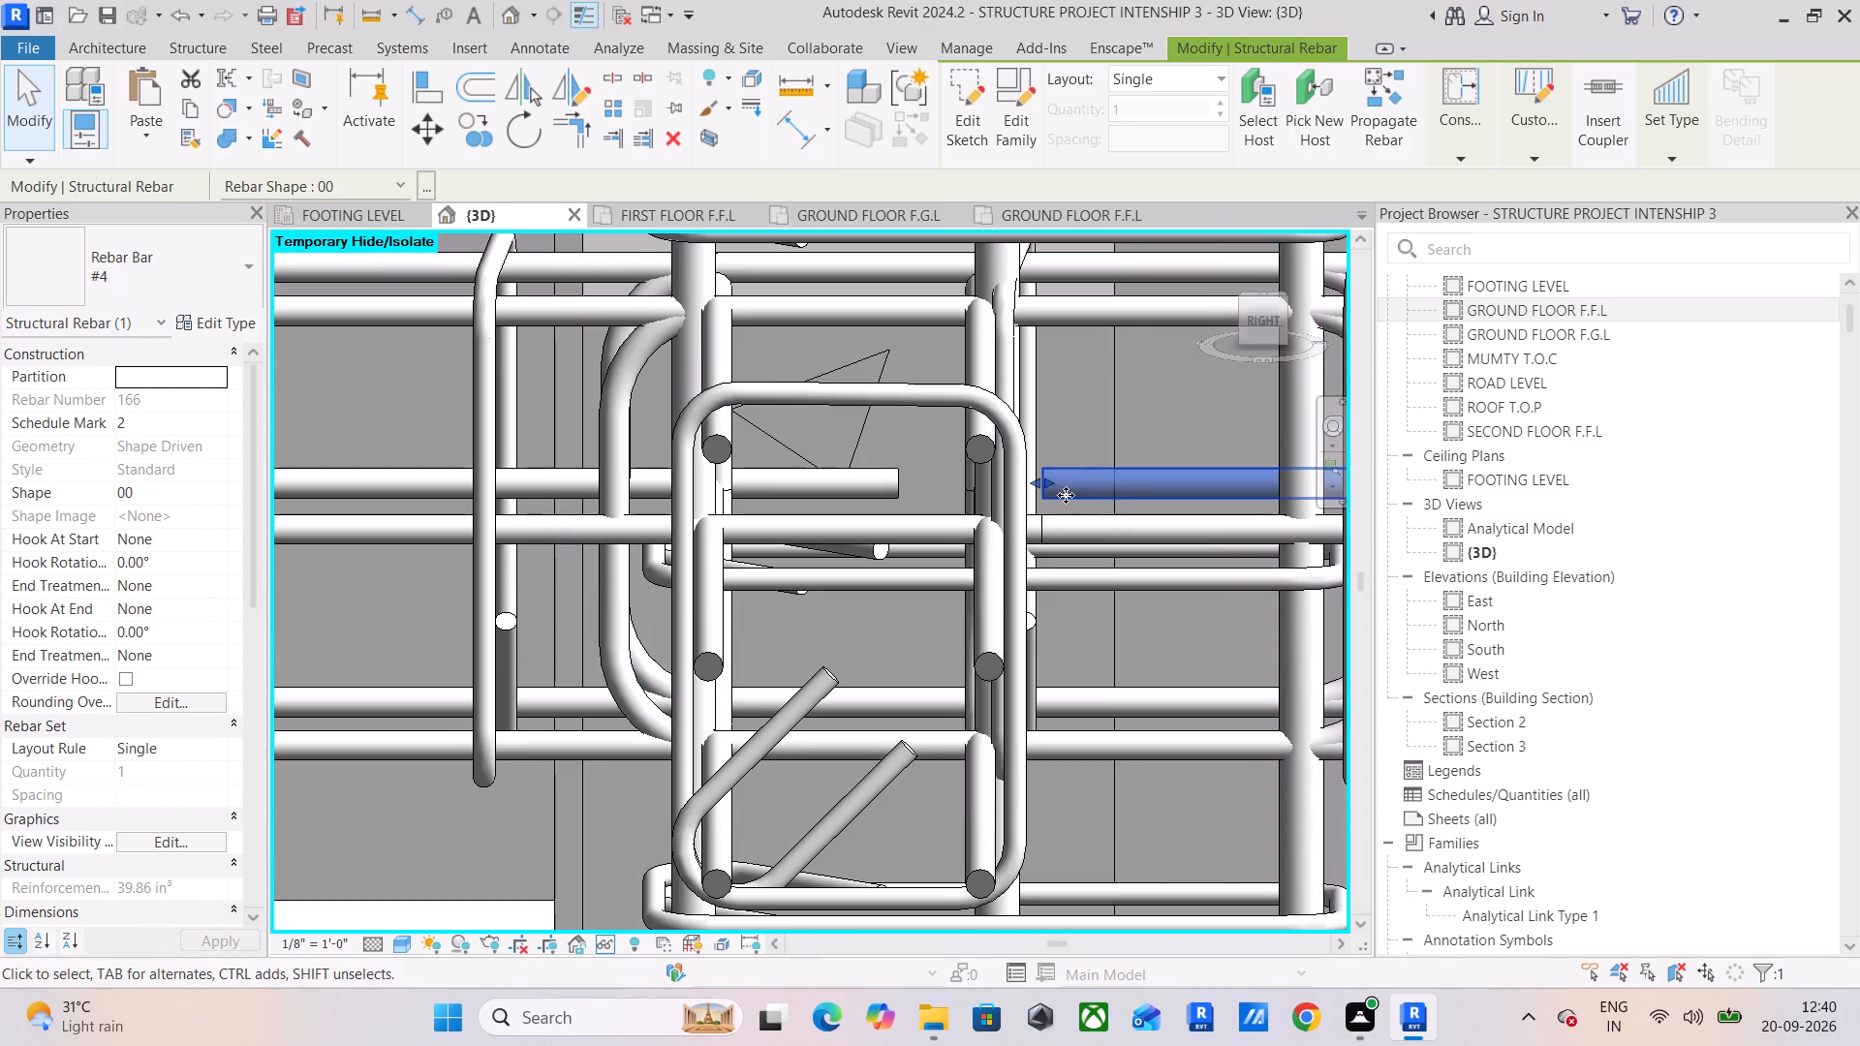
drag(1032, 485, 699, 488)
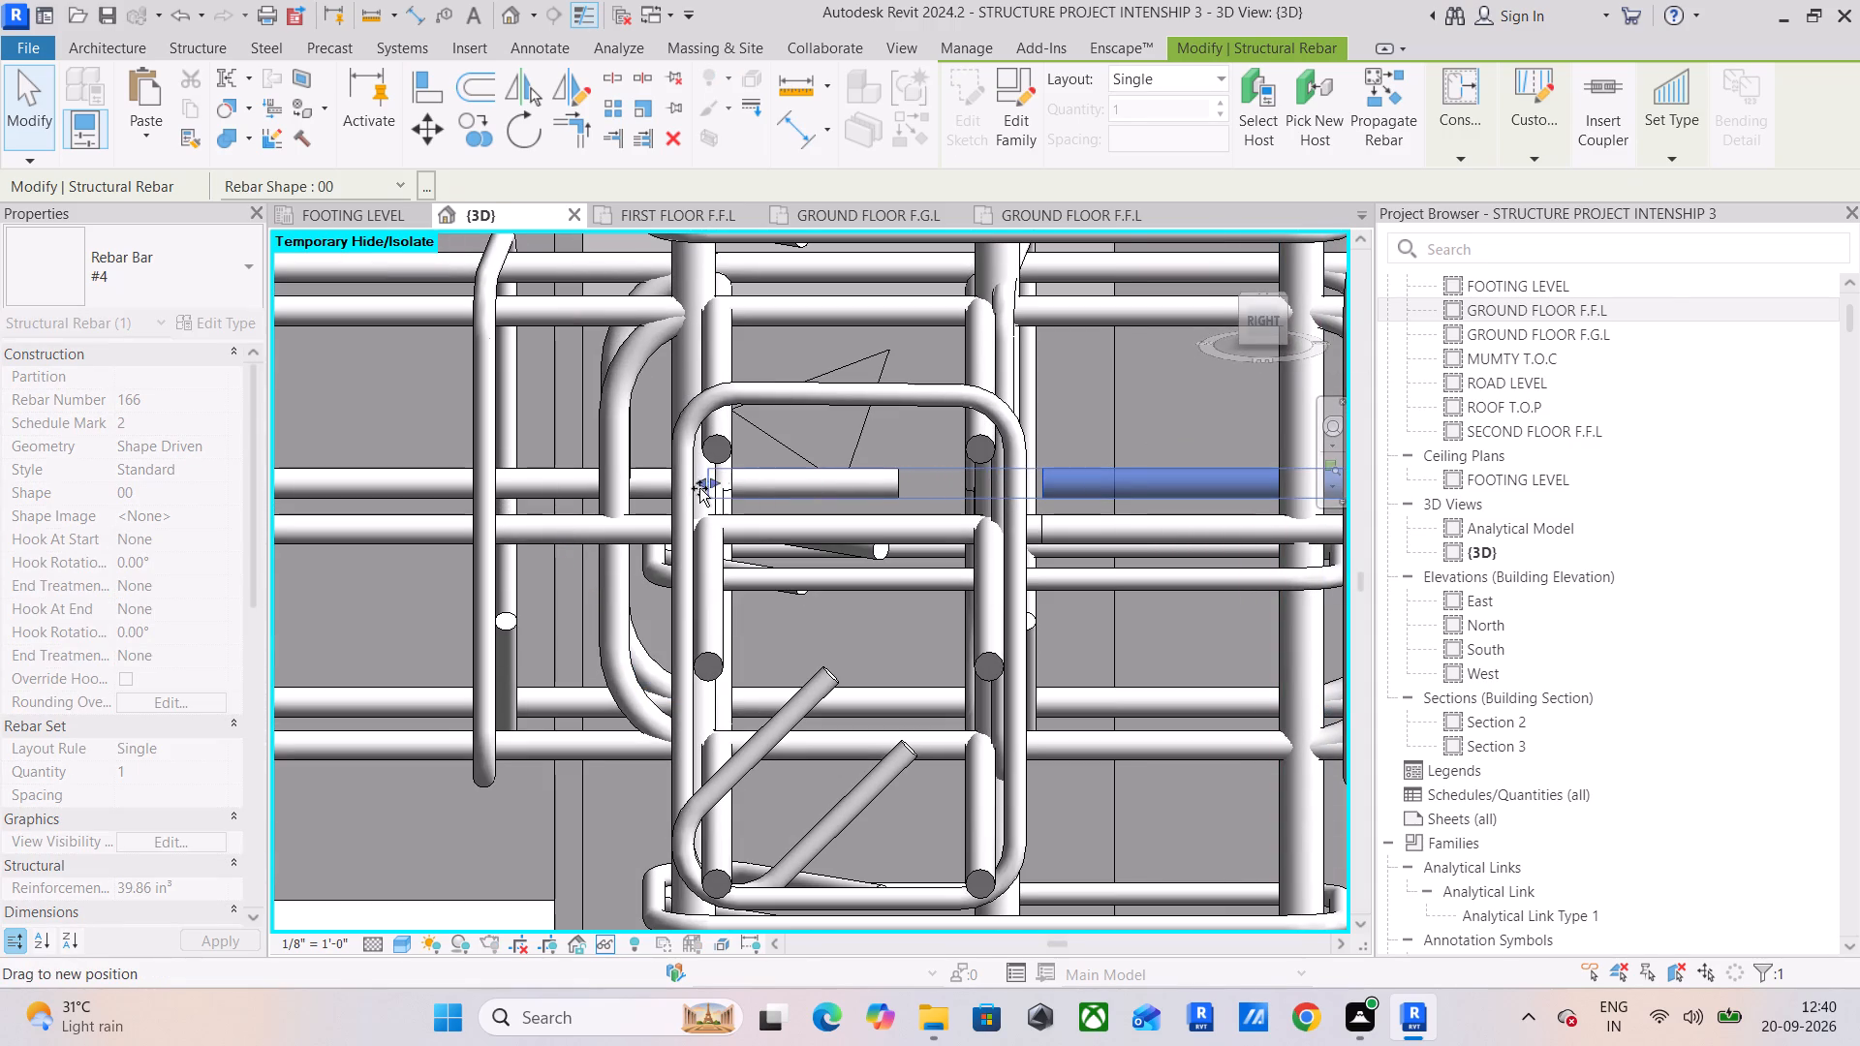
drag(699, 488, 618, 487)
drag(618, 487, 617, 487)
Extend the first span's straight mid-depth #4 bar across the middle column, aligning its end with the hooks near the far face.
click(519, 477)
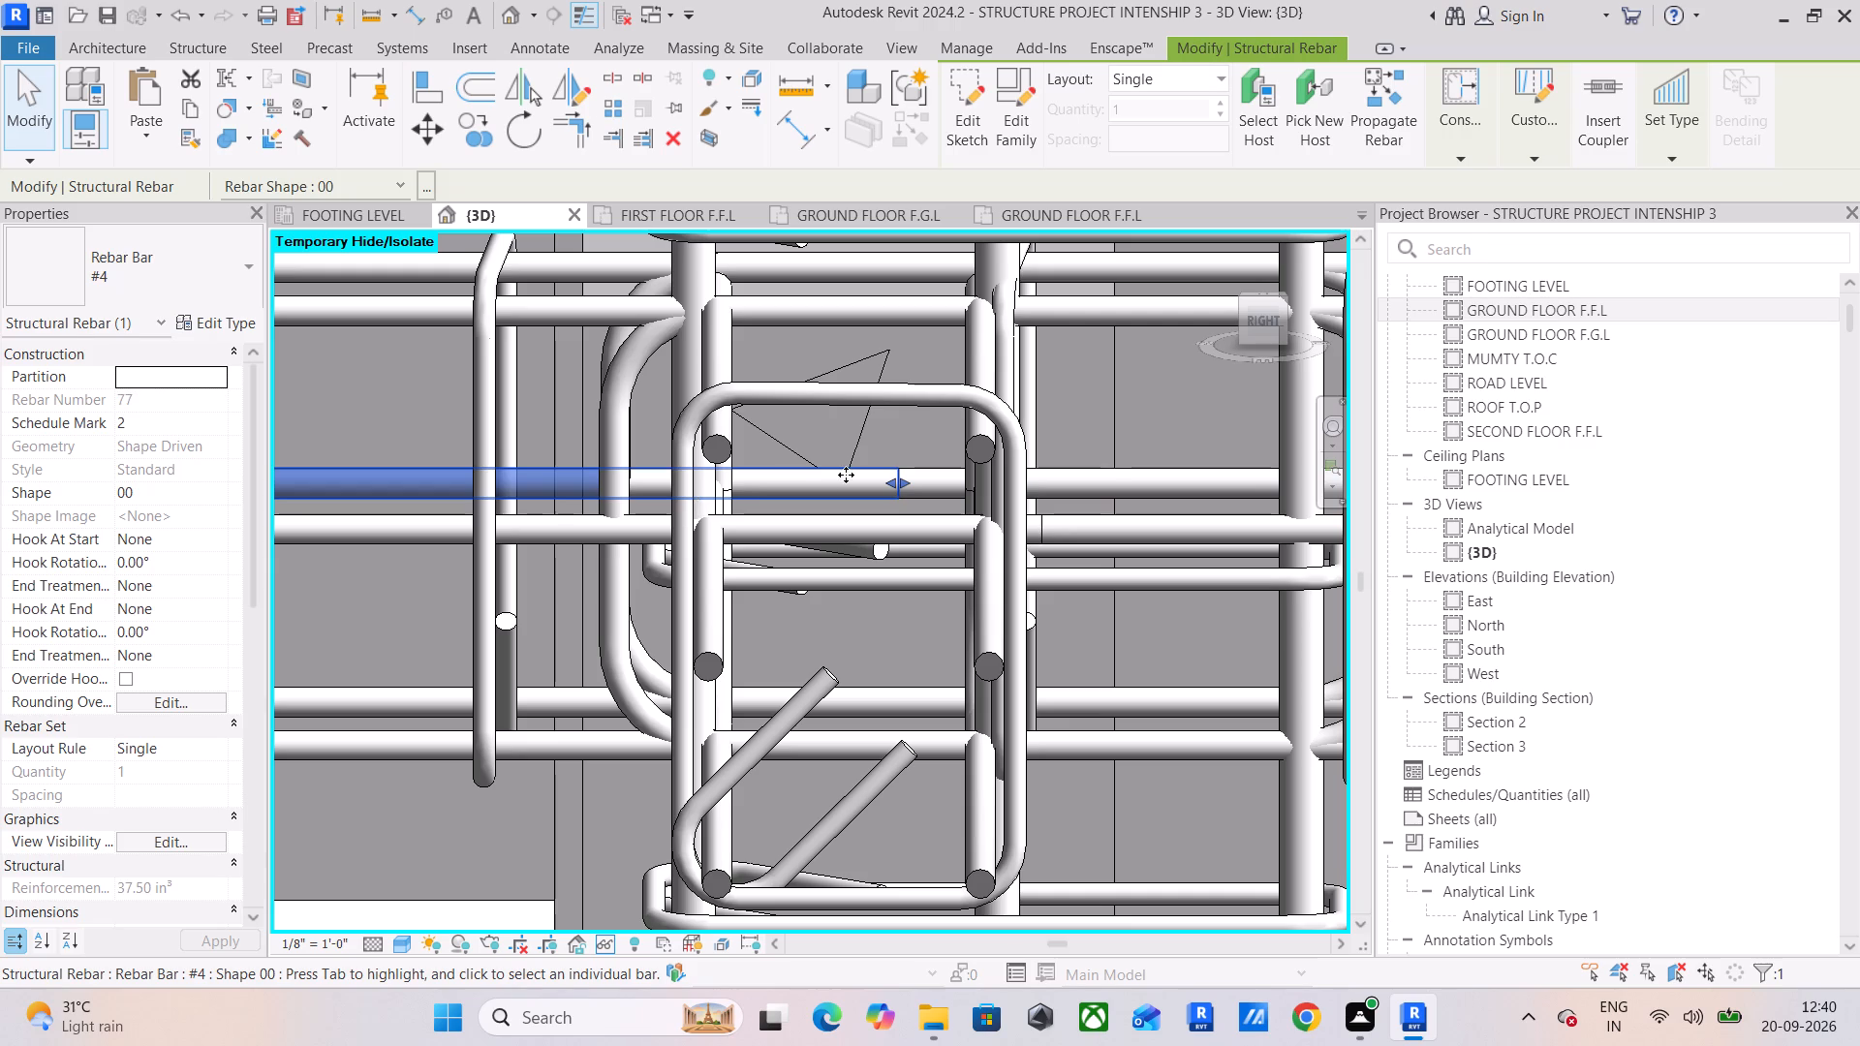
drag(908, 480, 1156, 479)
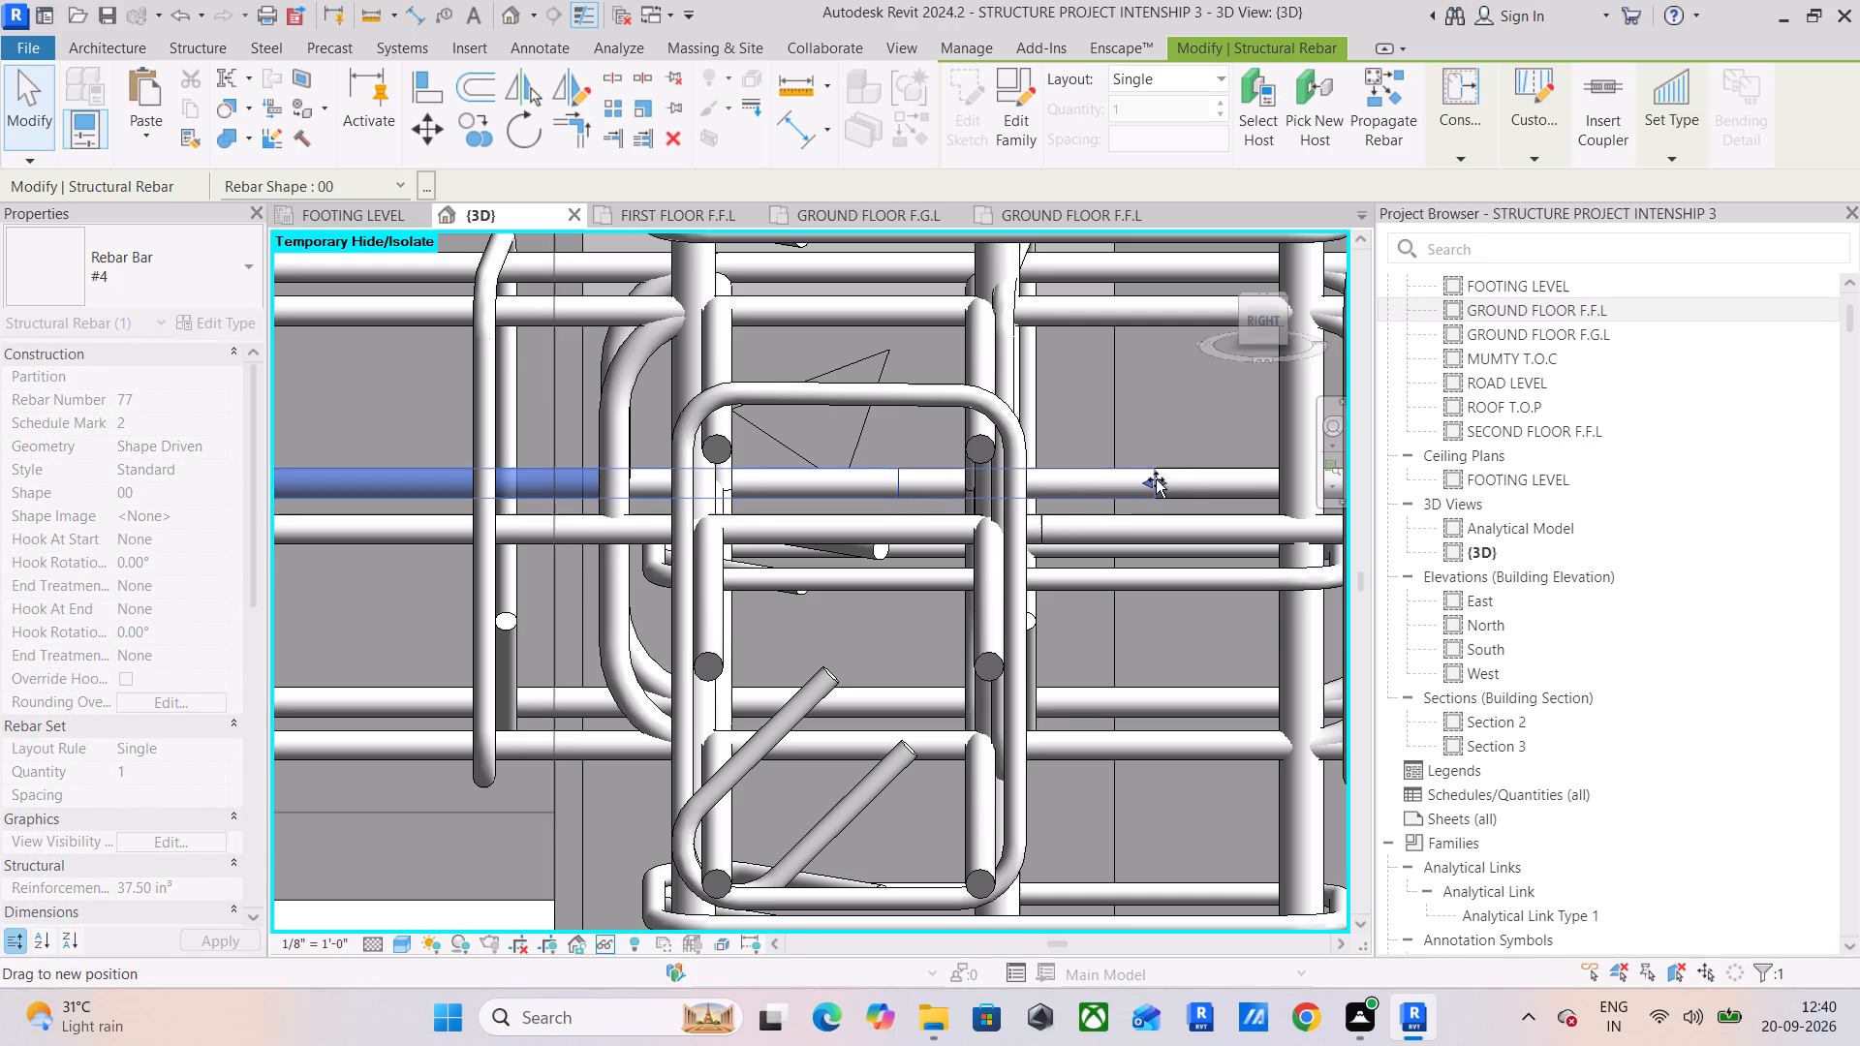
drag(1156, 479, 1183, 480)
middle_drag(1183, 480, 818, 466)
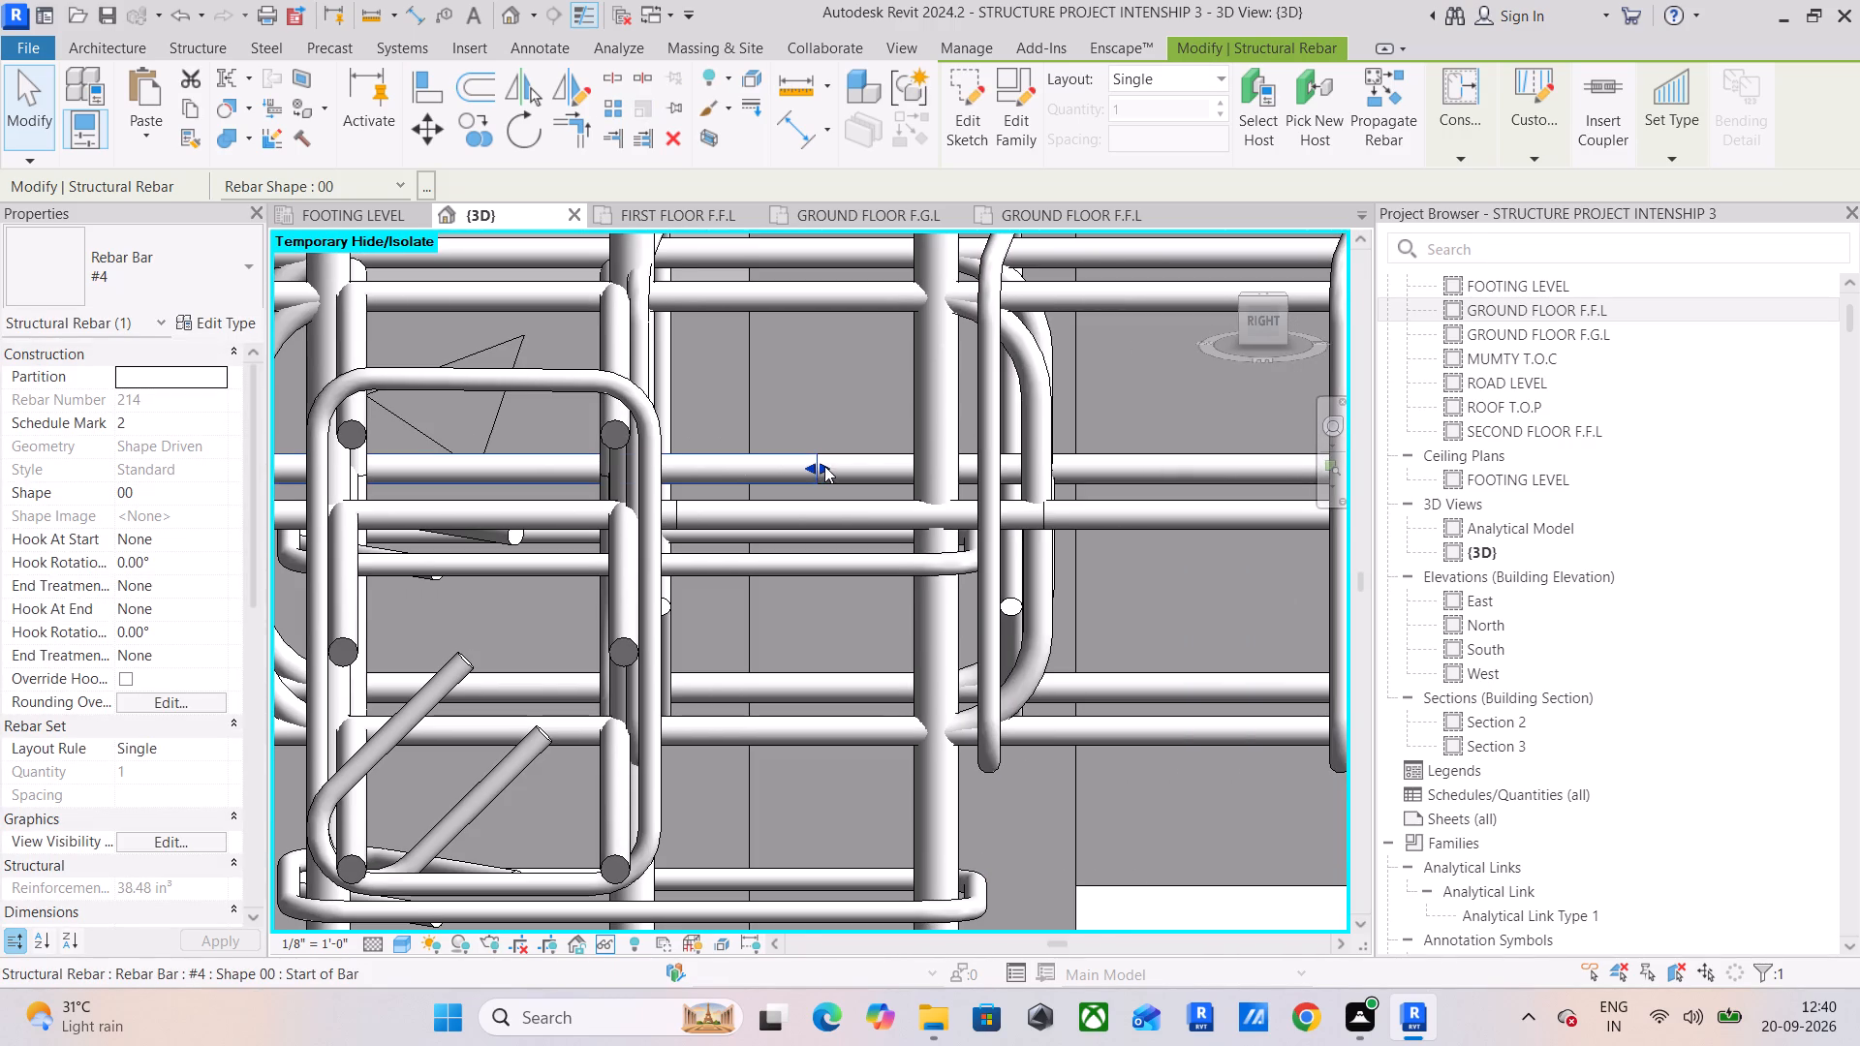
drag(824, 466, 1042, 478)
Pull the adjoining span's first bottom hooked #4 bar back at the next column so its hook sits just inside the far face.
click(1261, 320)
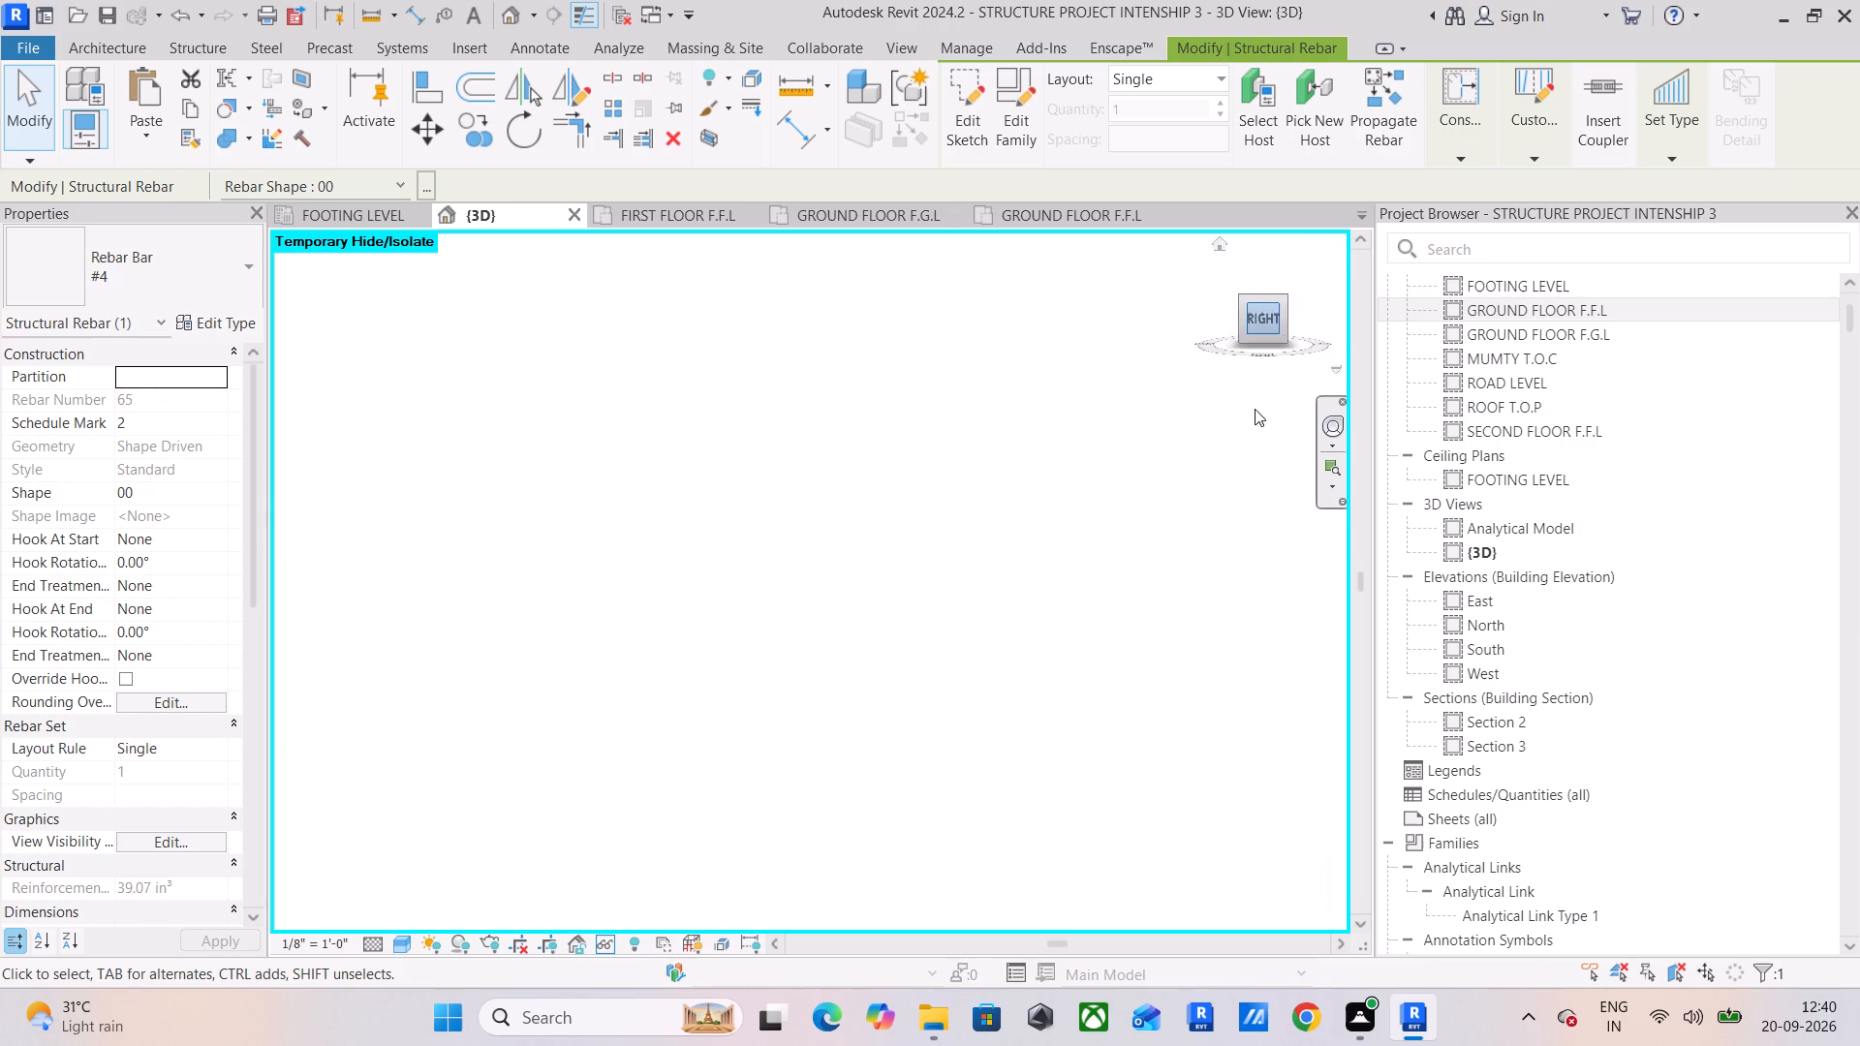
middle_drag(1146, 546, 1137, 544)
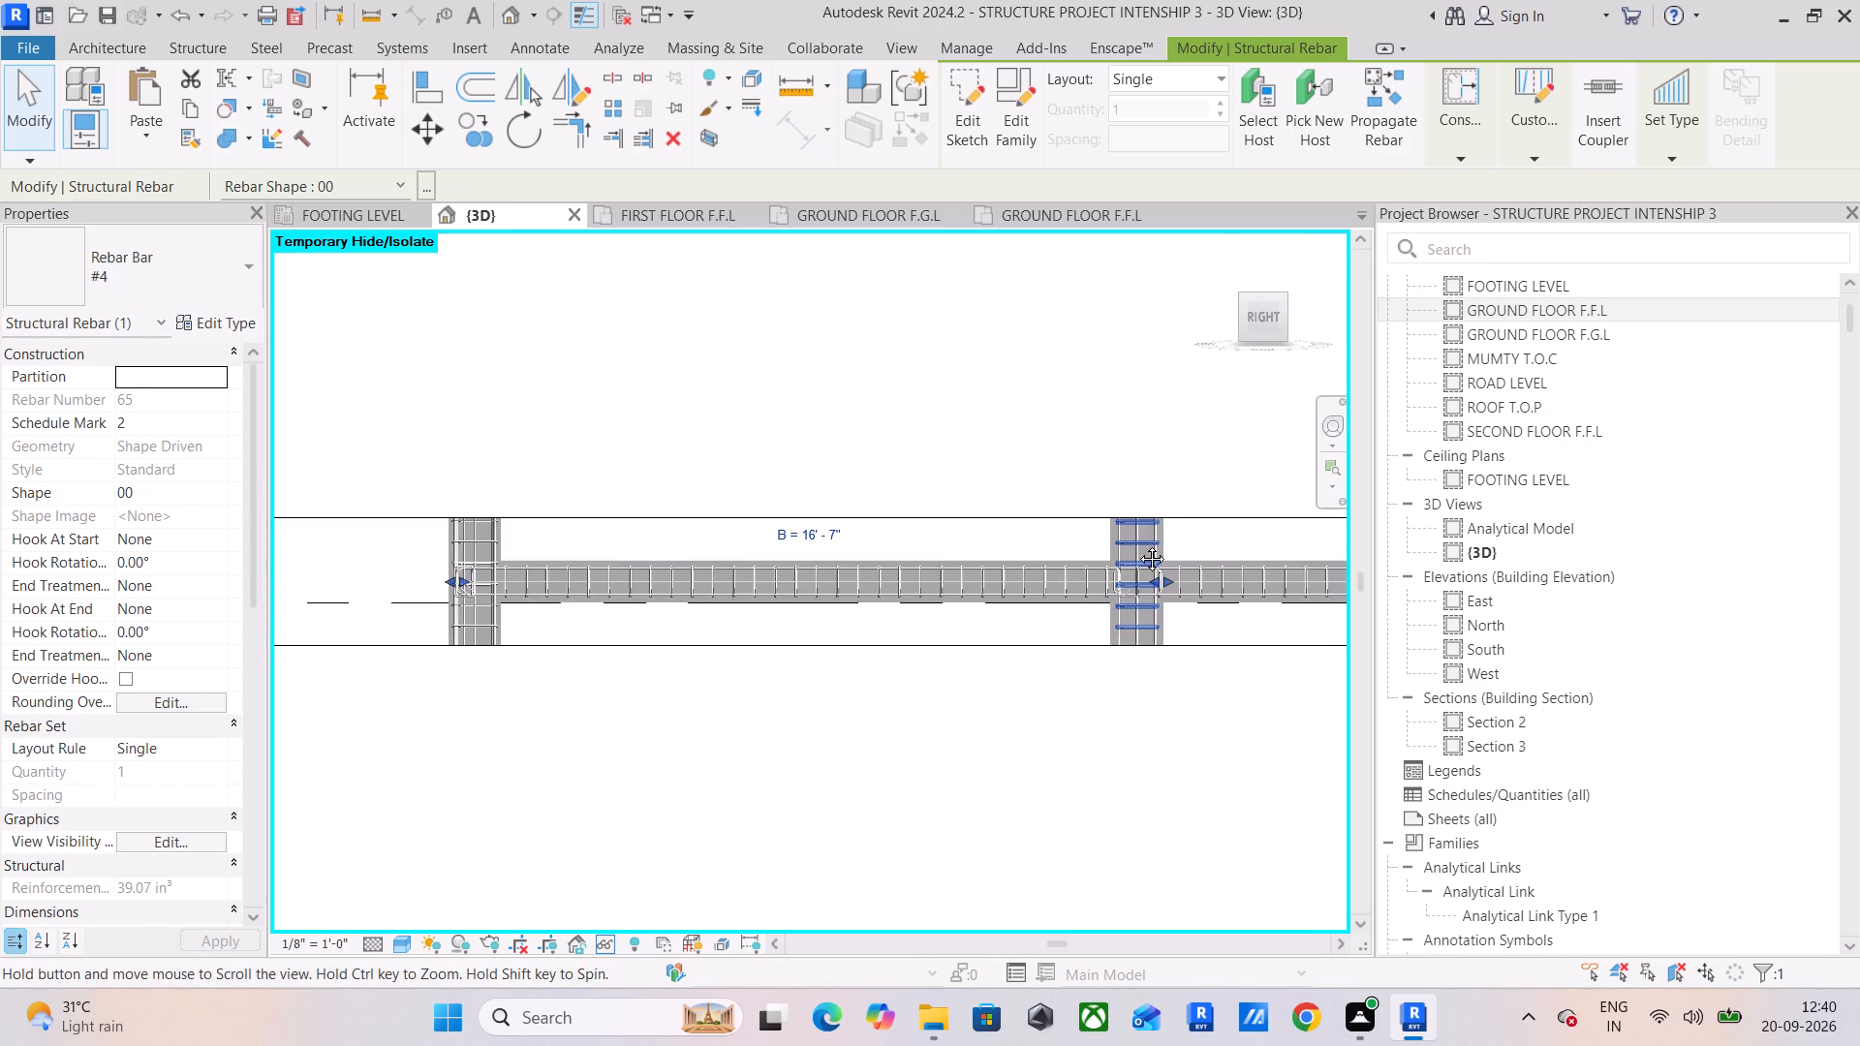
middle_drag(1137, 544, 1042, 525)
scroll(1047, 569, up, 9)
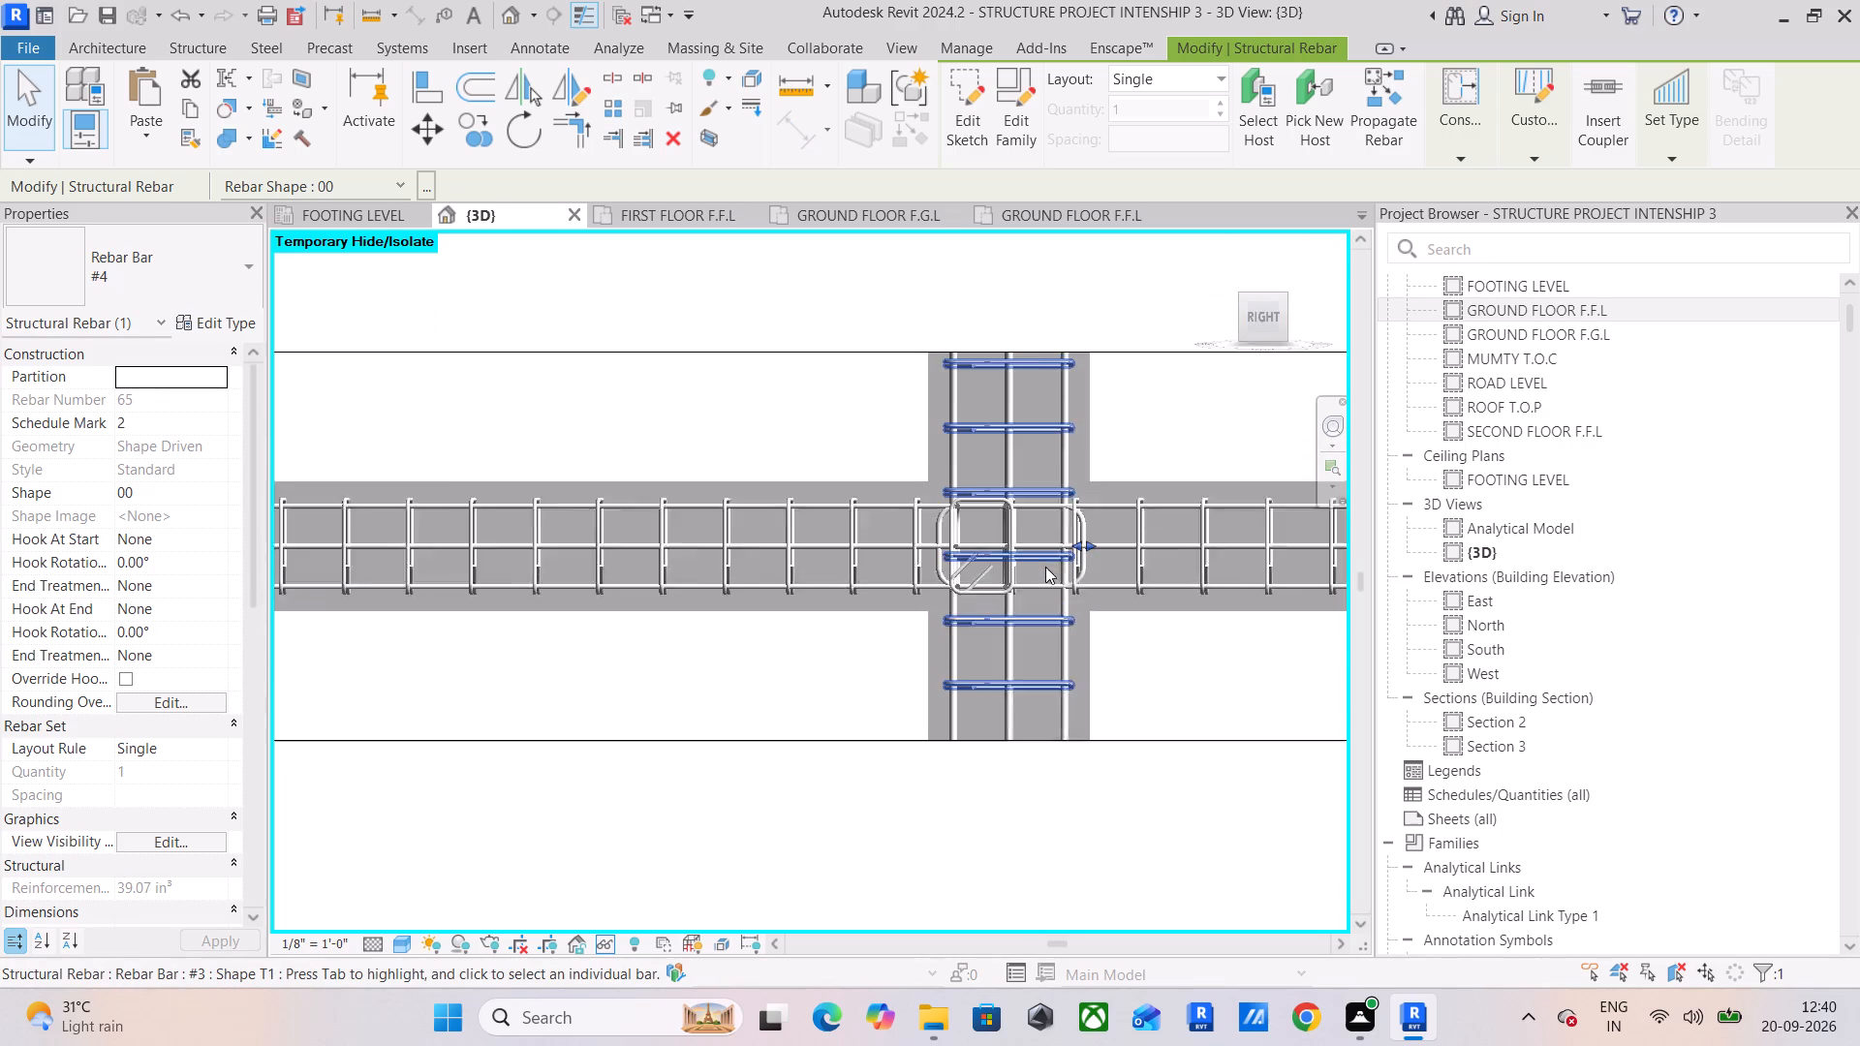
scroll(1045, 567, up, 1)
middle_drag(1044, 568, 866, 543)
scroll(700, 457, up, 4)
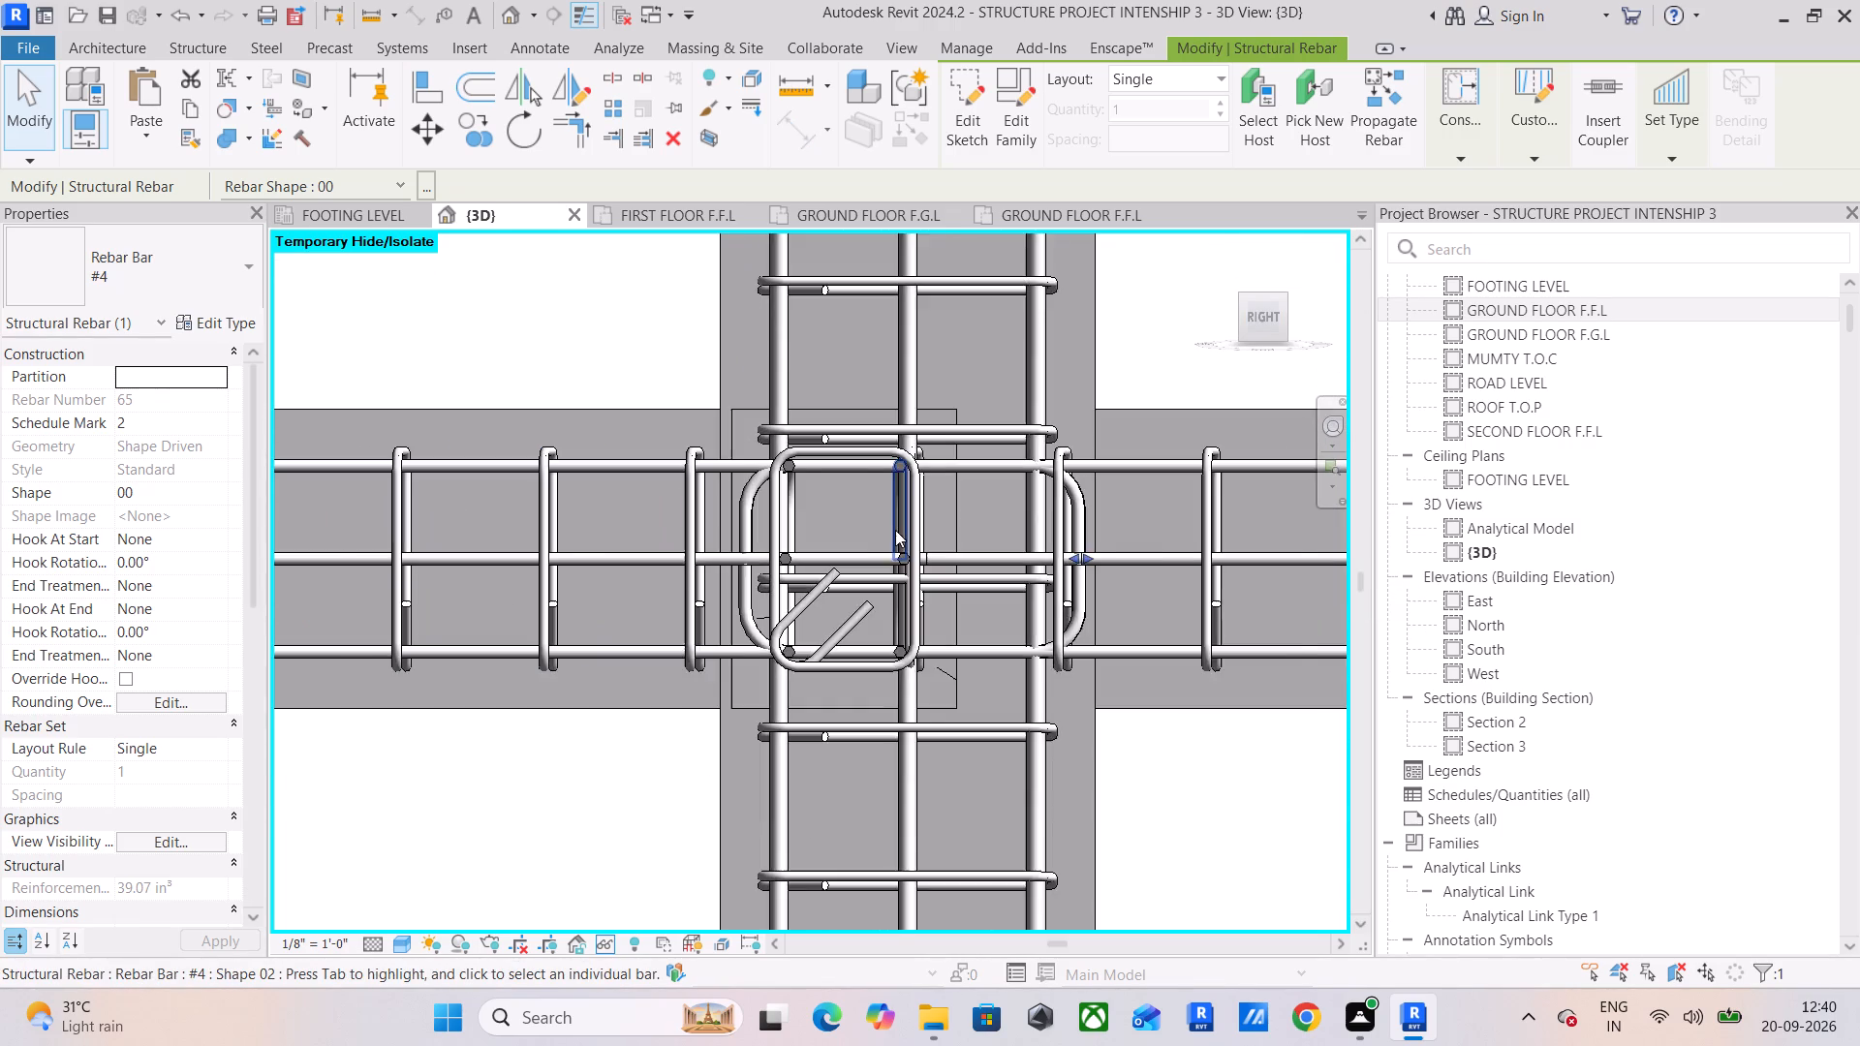
scroll(895, 530, down, 6)
middle_drag(930, 556, 793, 559)
click(864, 589)
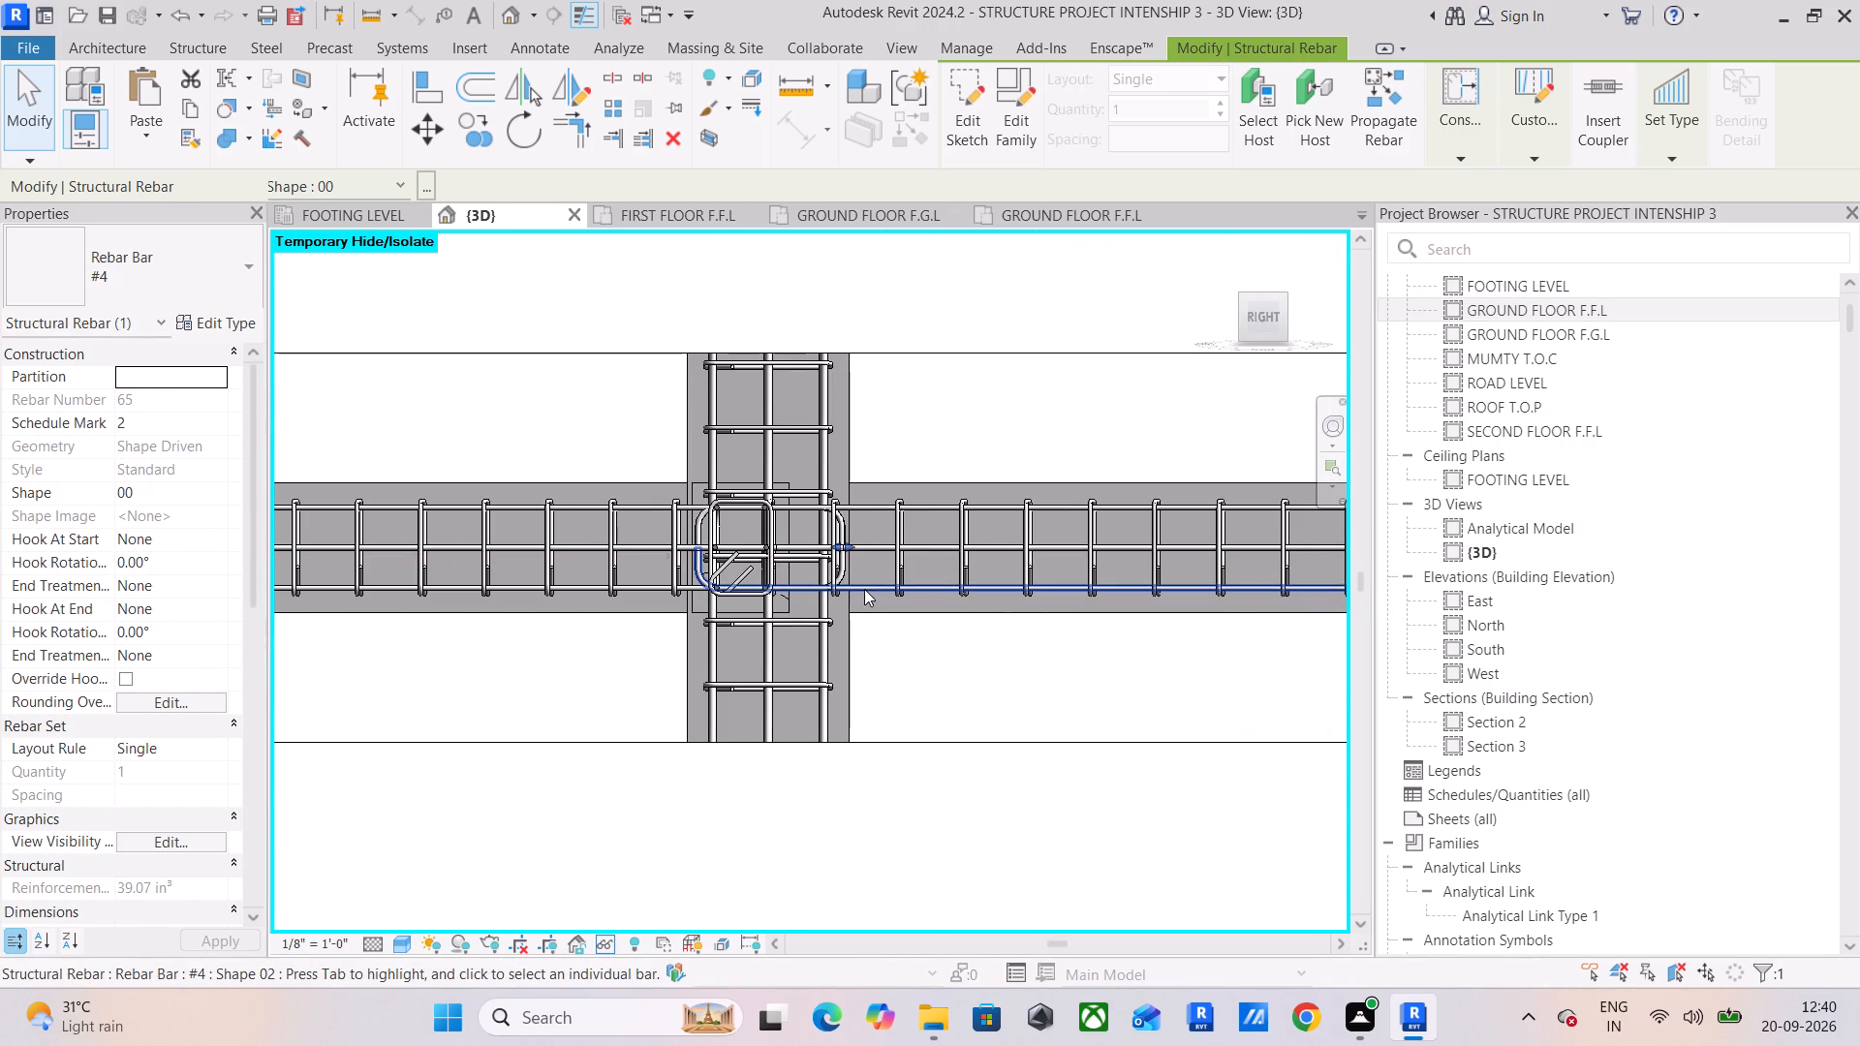
scroll(950, 654, down, 4)
middle_drag(1040, 658, 785, 639)
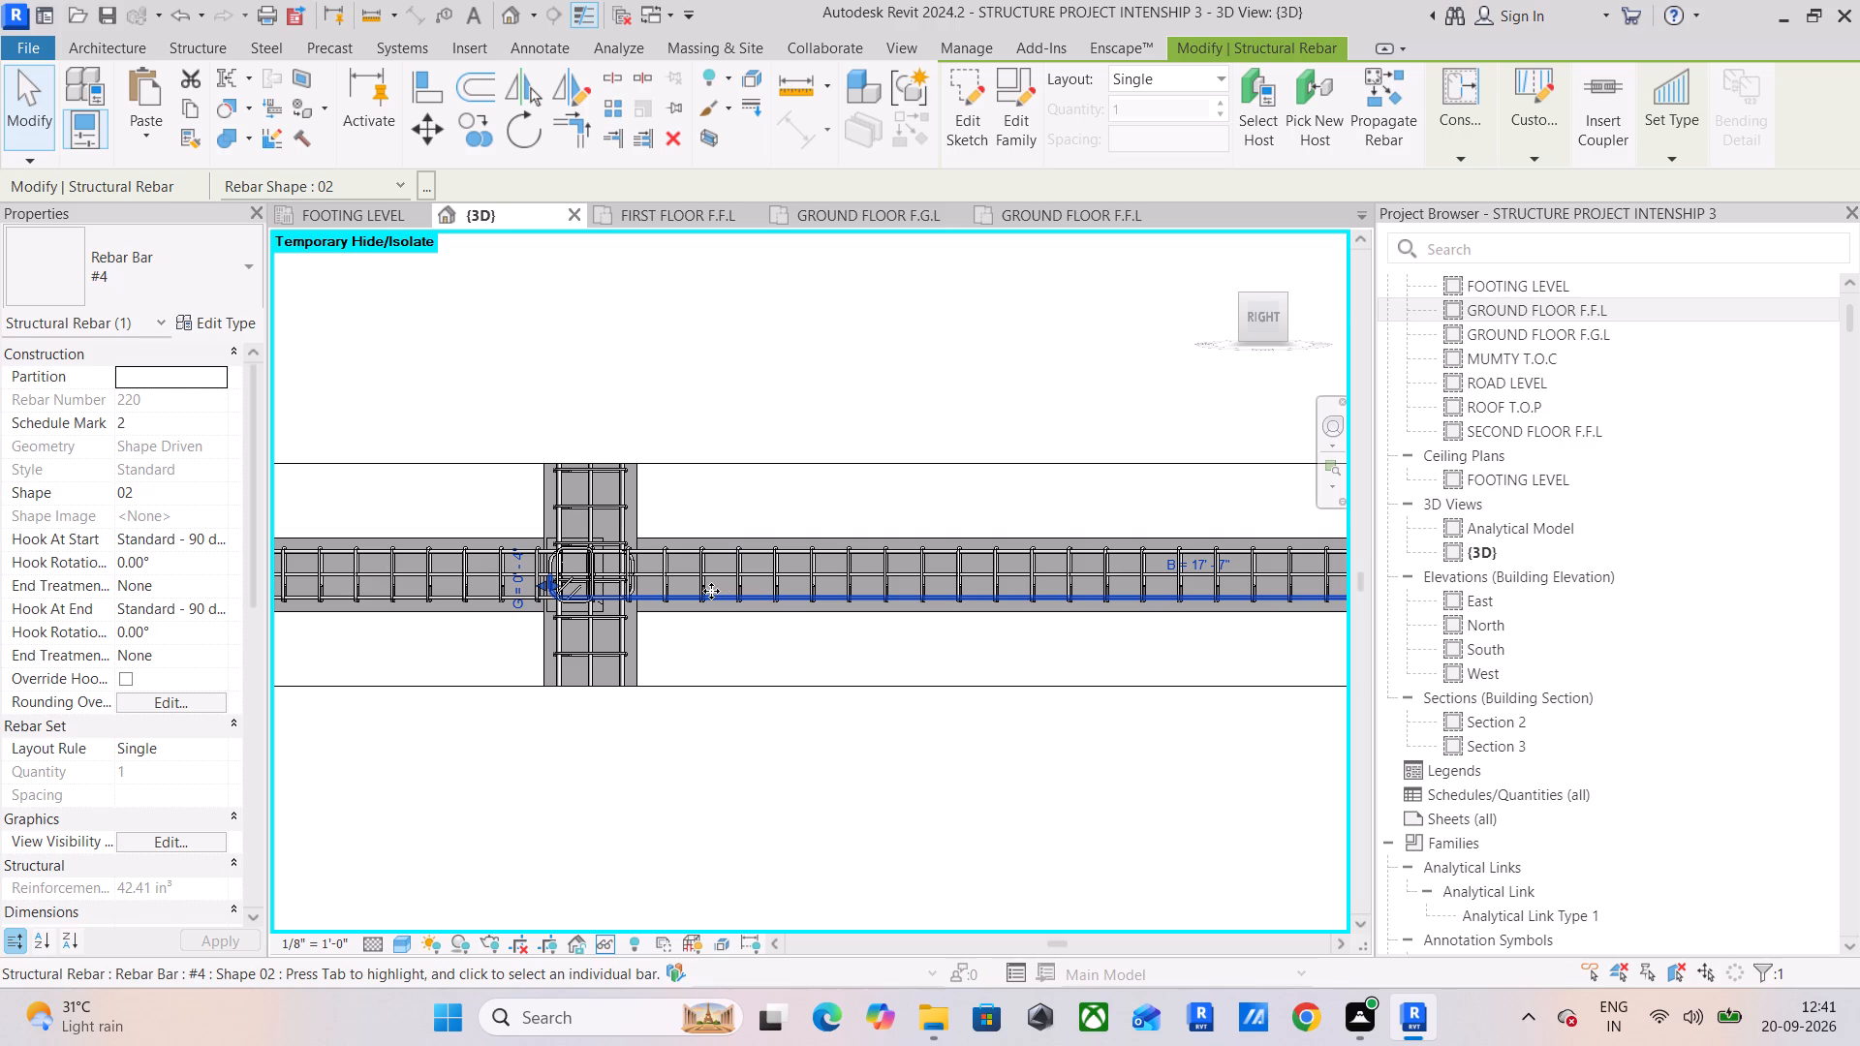
middle_drag(768, 668, 679, 671)
middle_drag(831, 640, 489, 631)
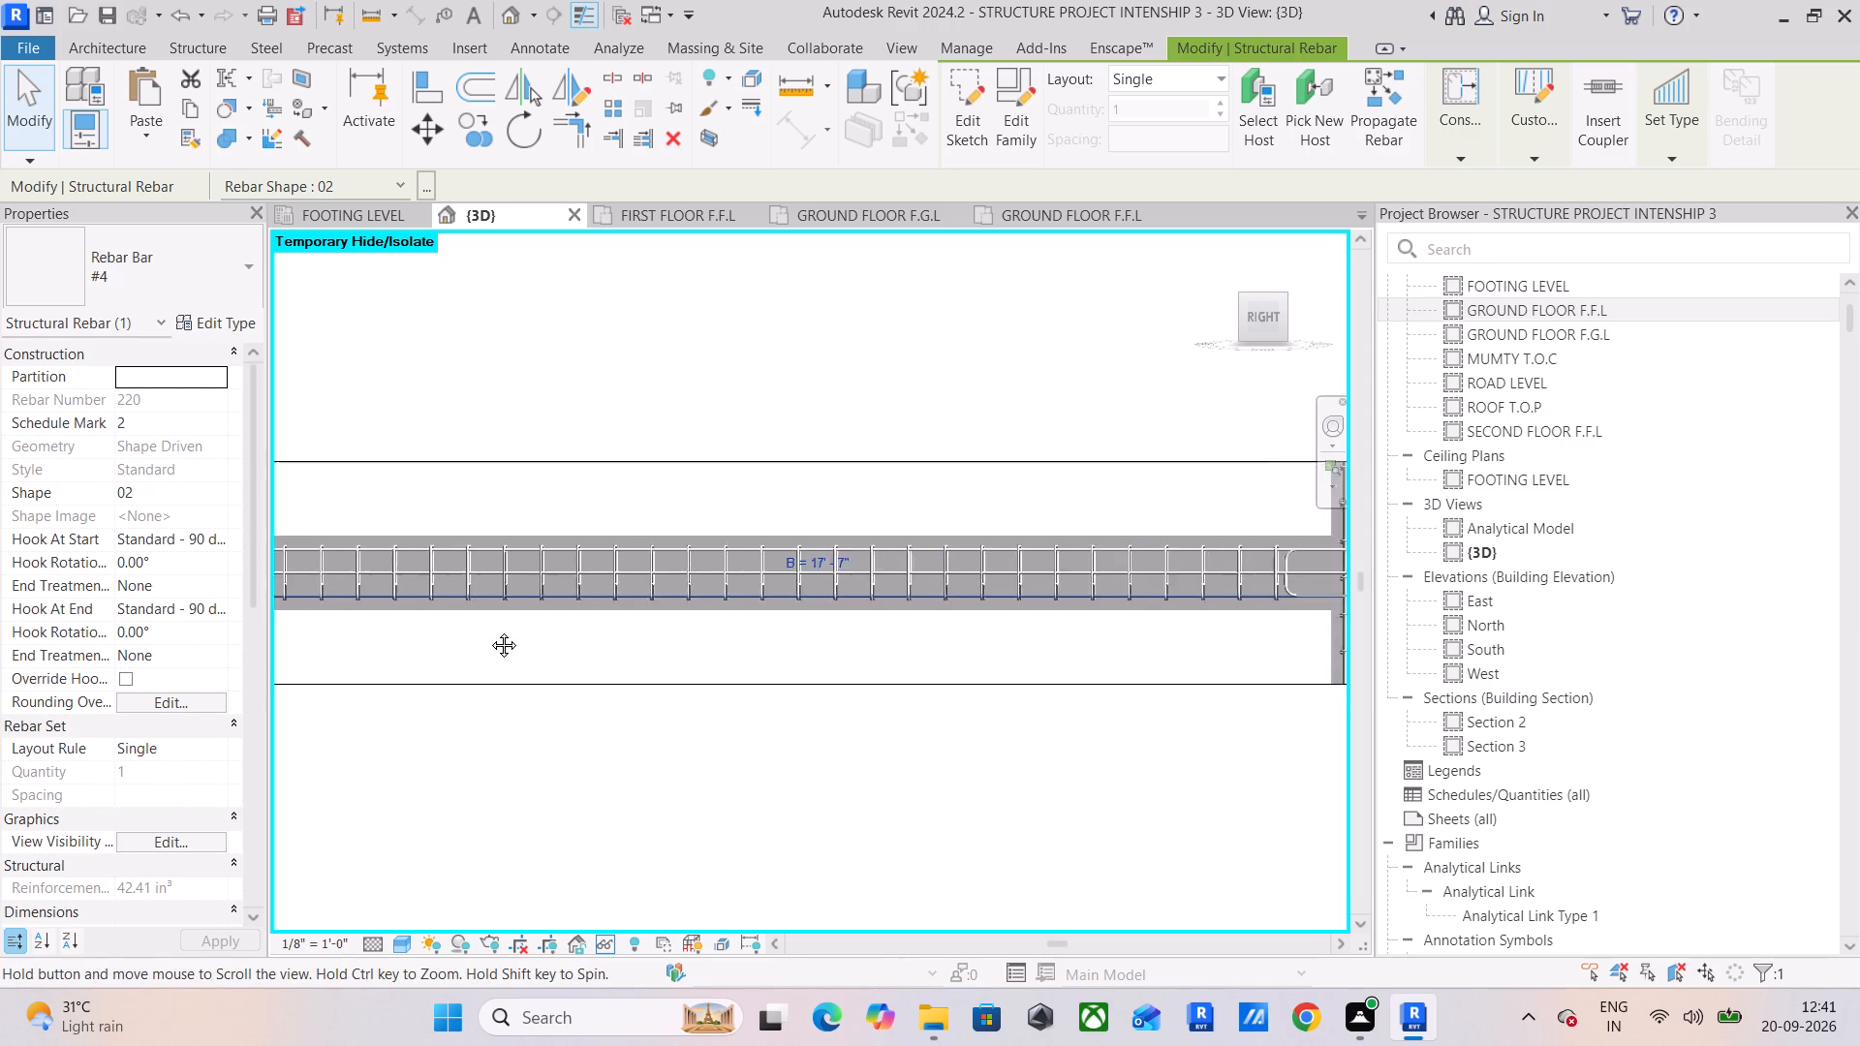
middle_drag(489, 631, 266, 631)
scroll(847, 600, up, 4)
middle_drag(1237, 696, 912, 726)
scroll(882, 666, up, 3)
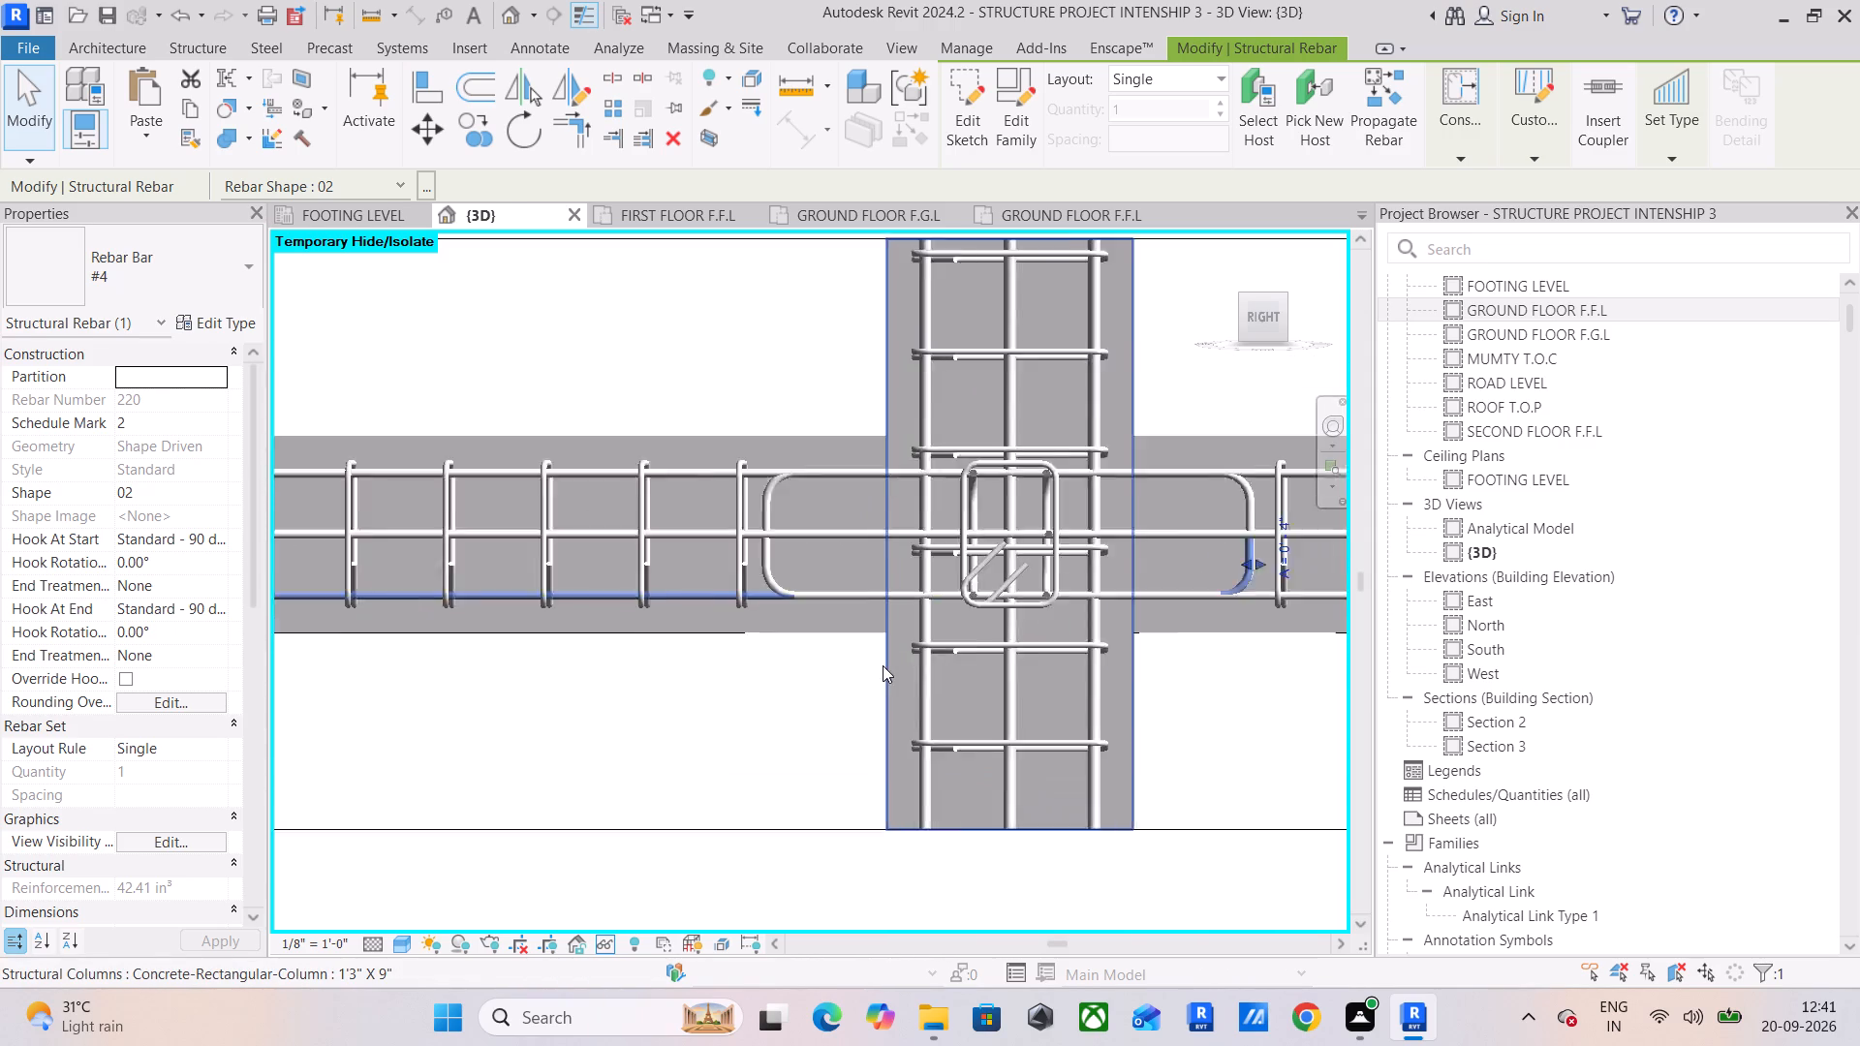
scroll(883, 665, up, 5)
scroll(882, 676, down, 4)
middle_drag(882, 676, 748, 727)
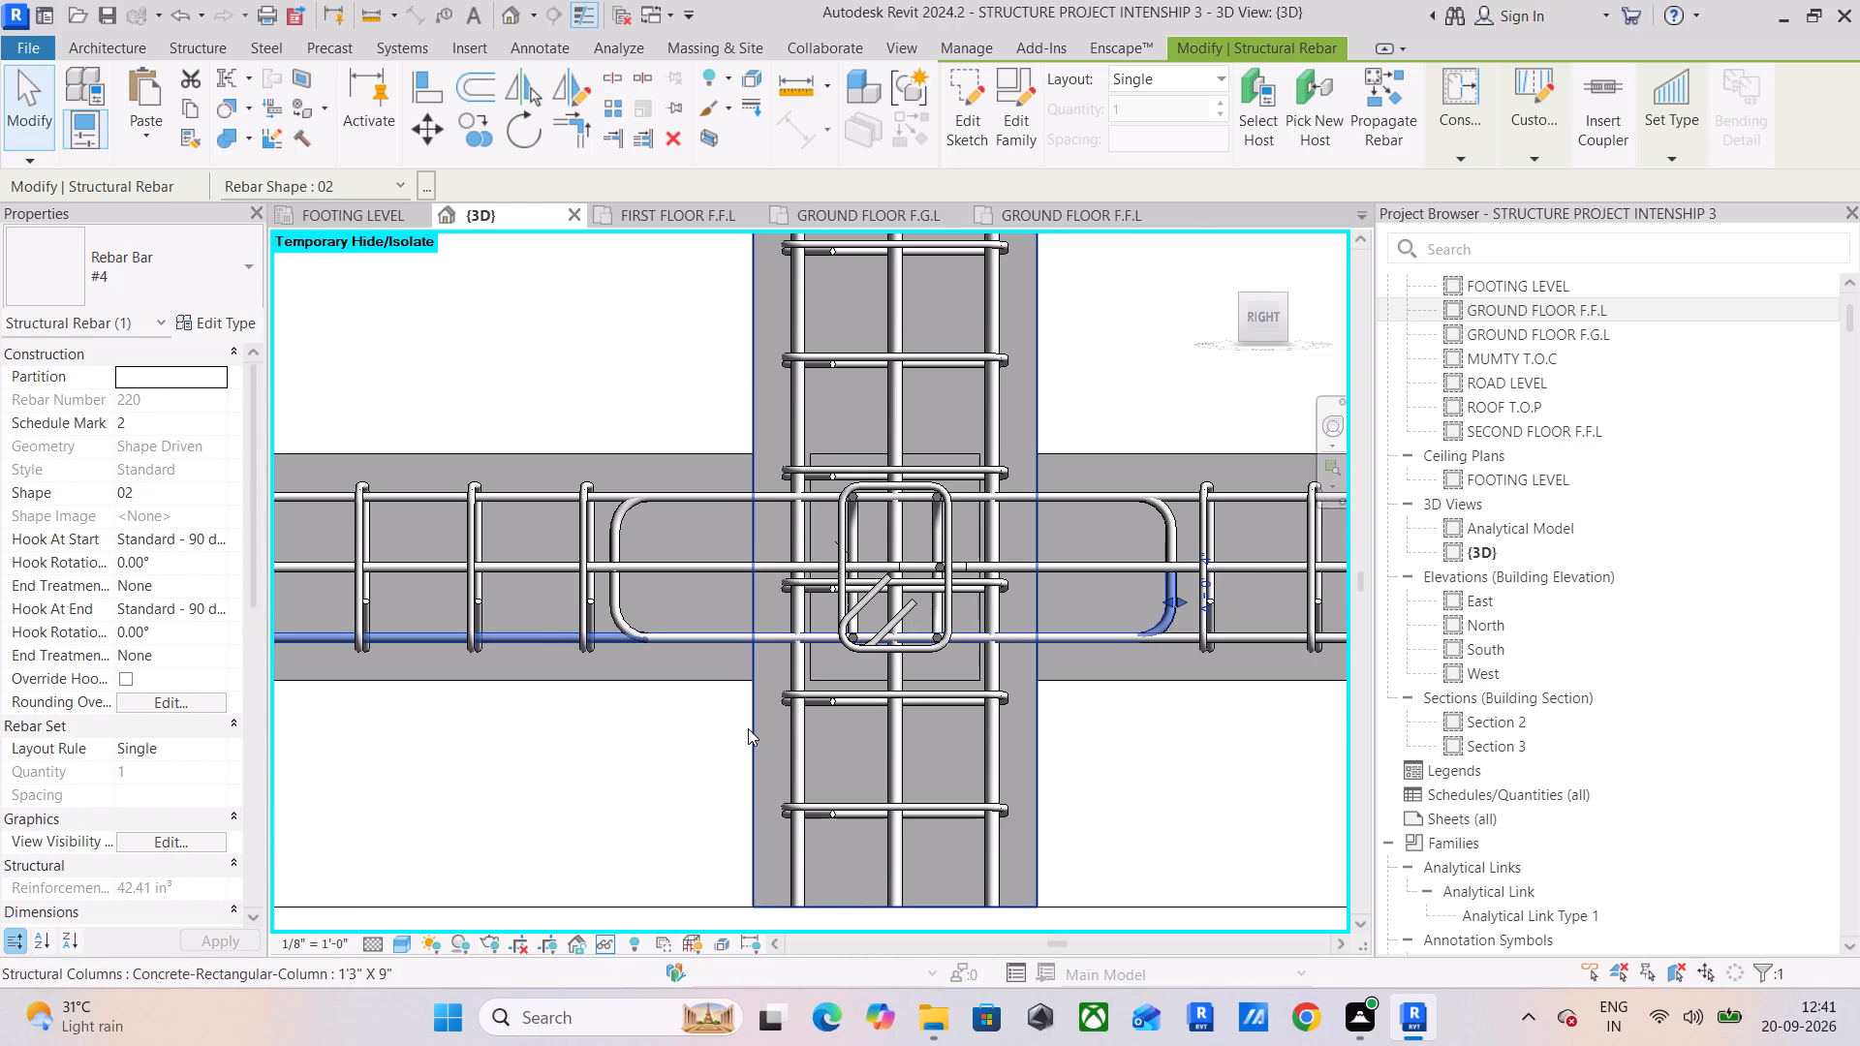
scroll(934, 659, up, 3)
drag(1286, 572, 1100, 573)
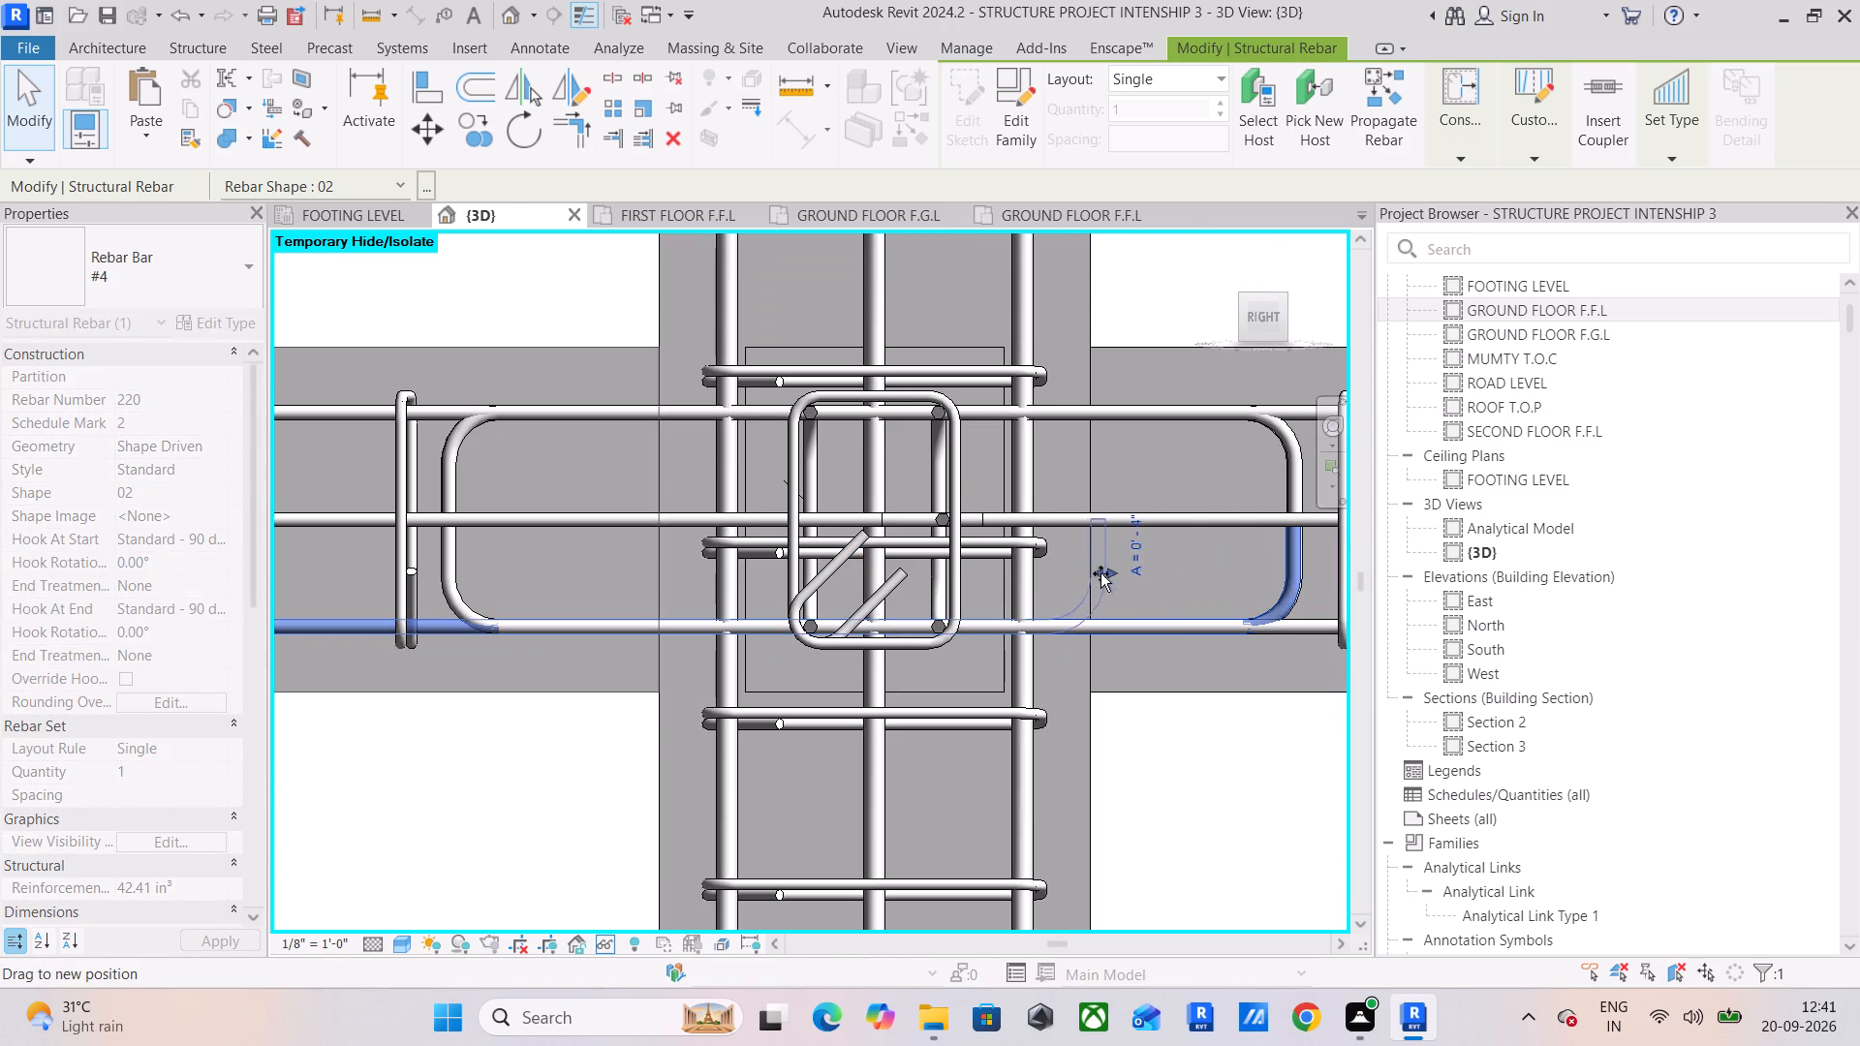
drag(1100, 573, 1078, 589)
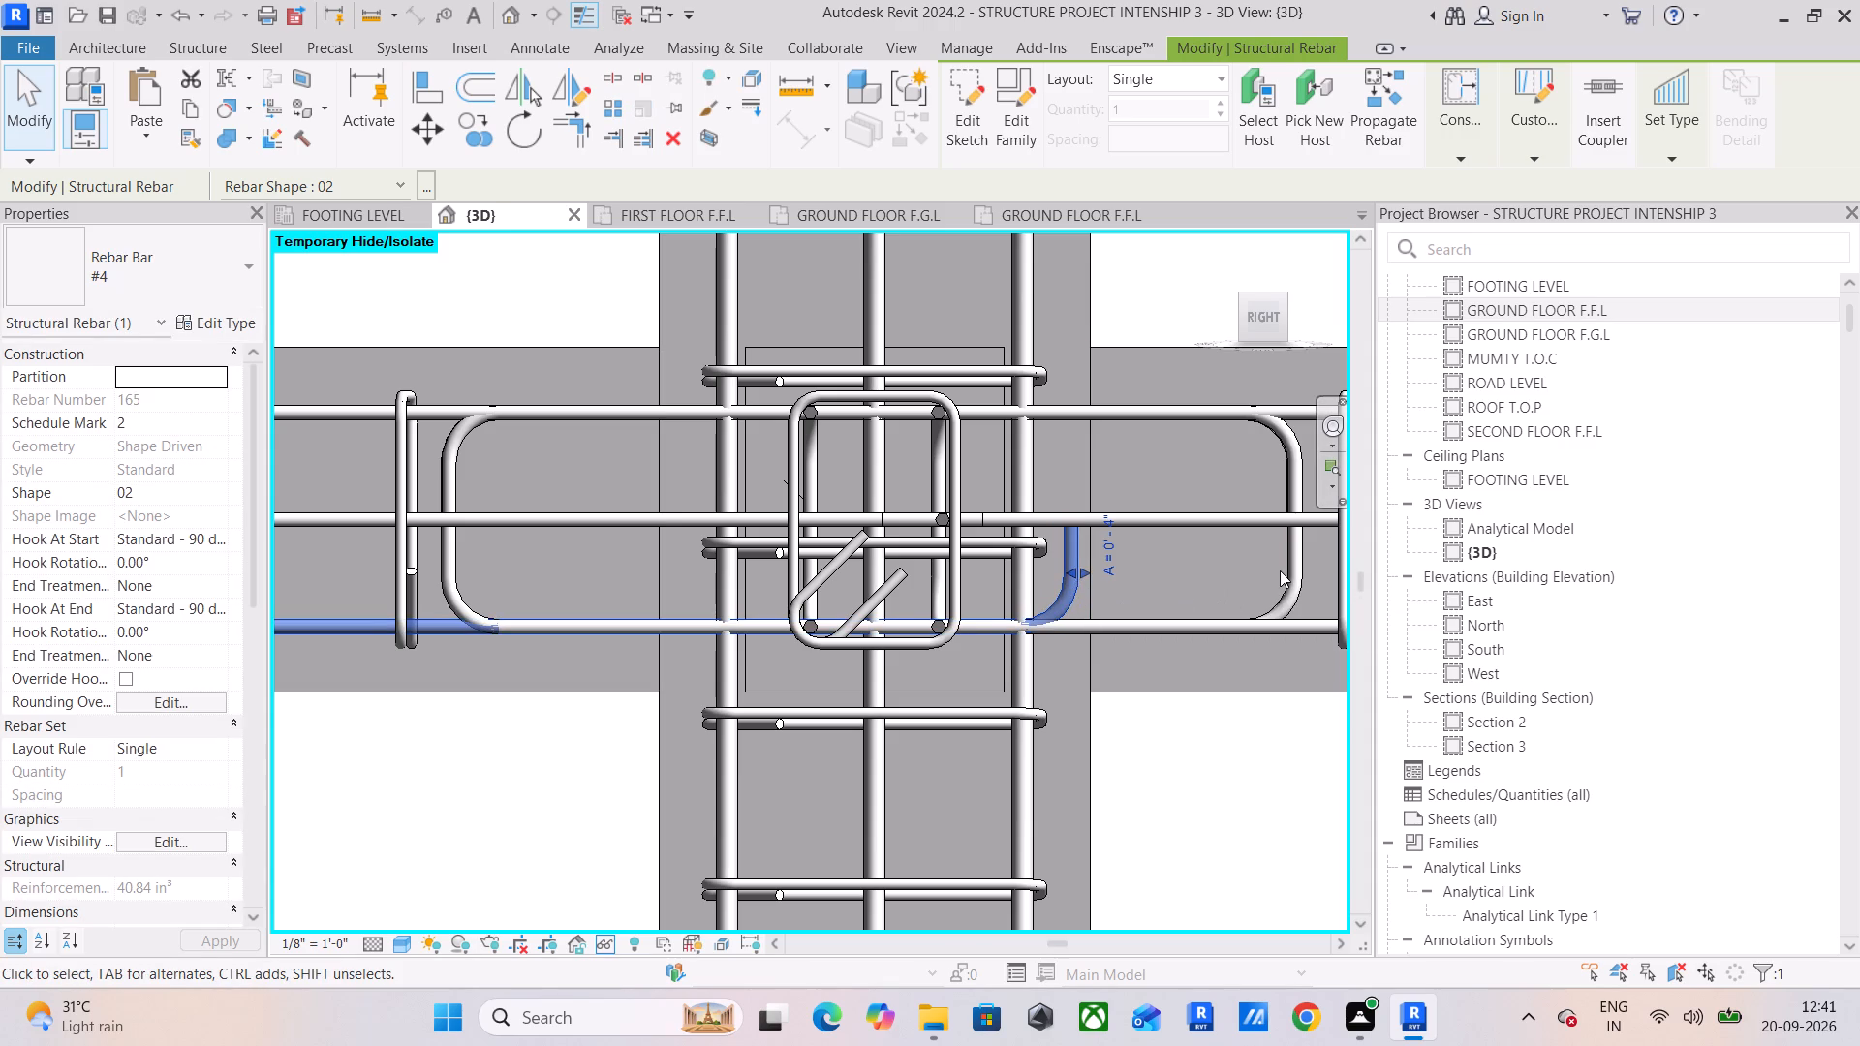
Shorten the other bottom hooked #4 bar at this column, aligning its hook with the first bottom bar's hook.
click(1281, 570)
drag(1292, 576, 1164, 579)
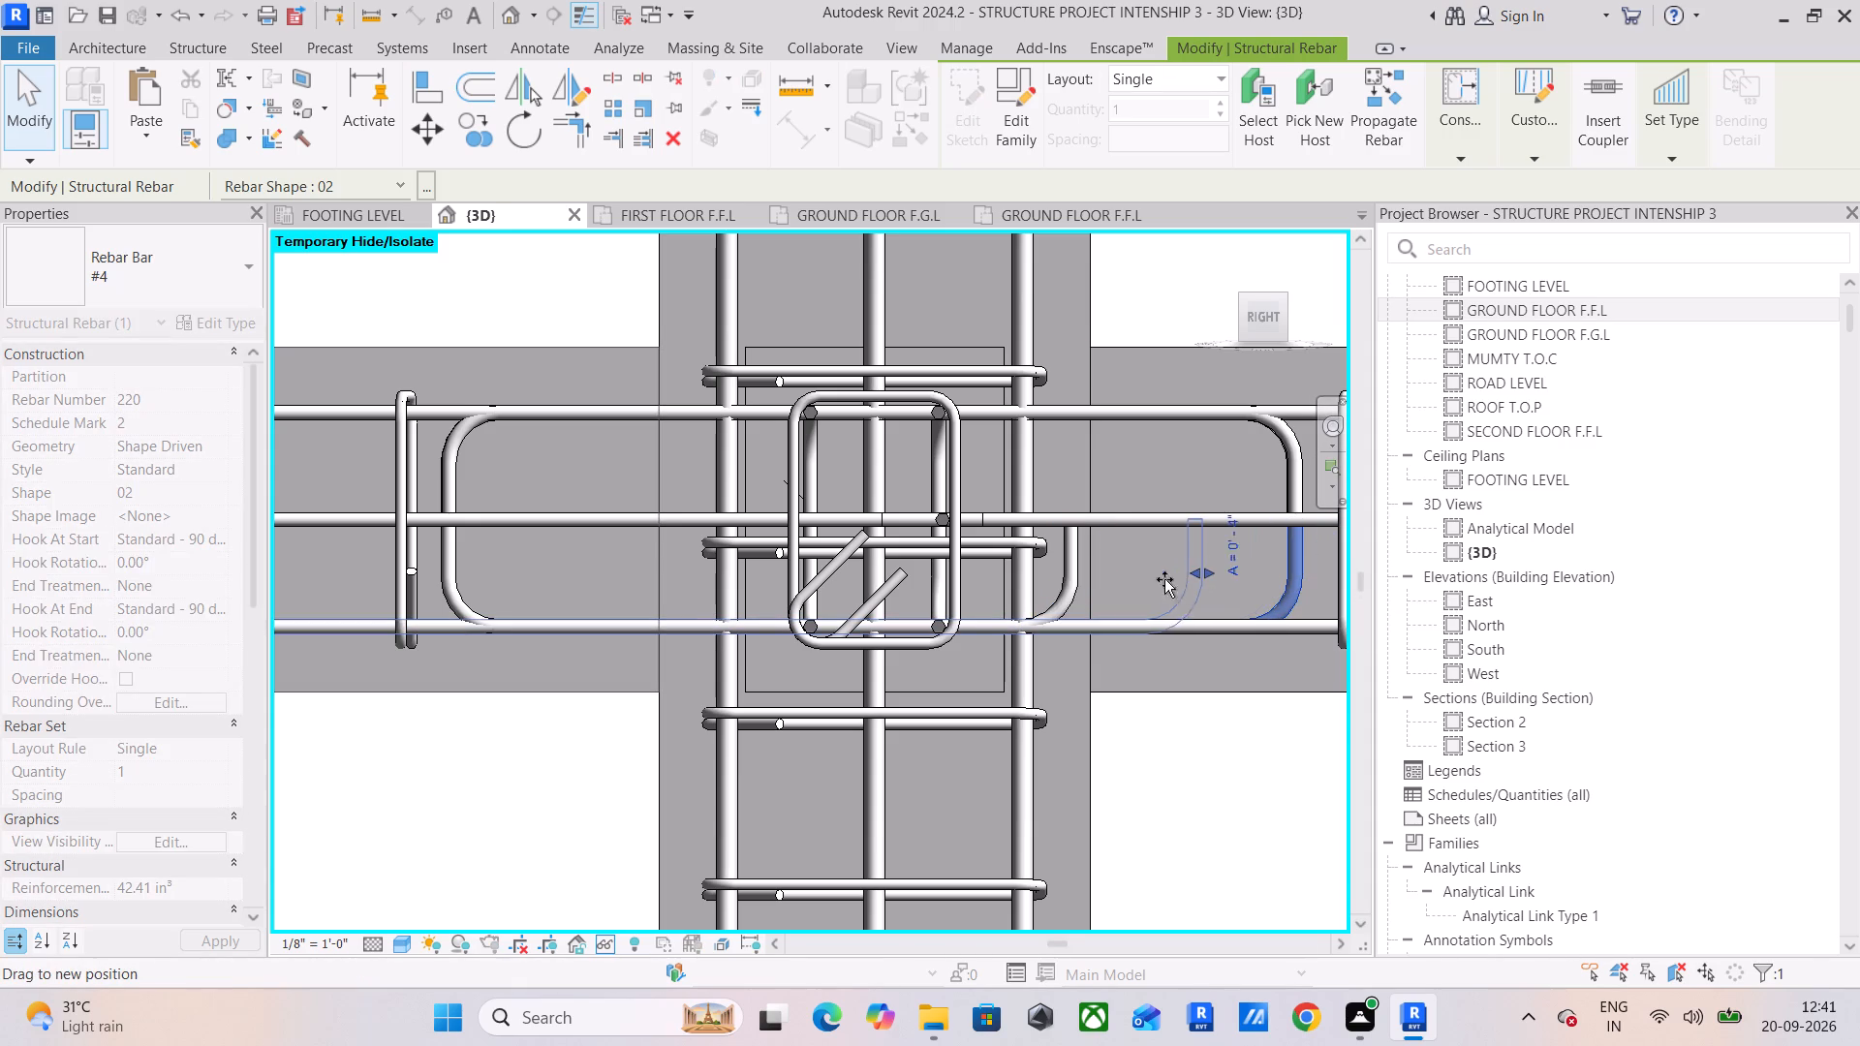
drag(1164, 579, 1076, 580)
scroll(1065, 580, up, 9)
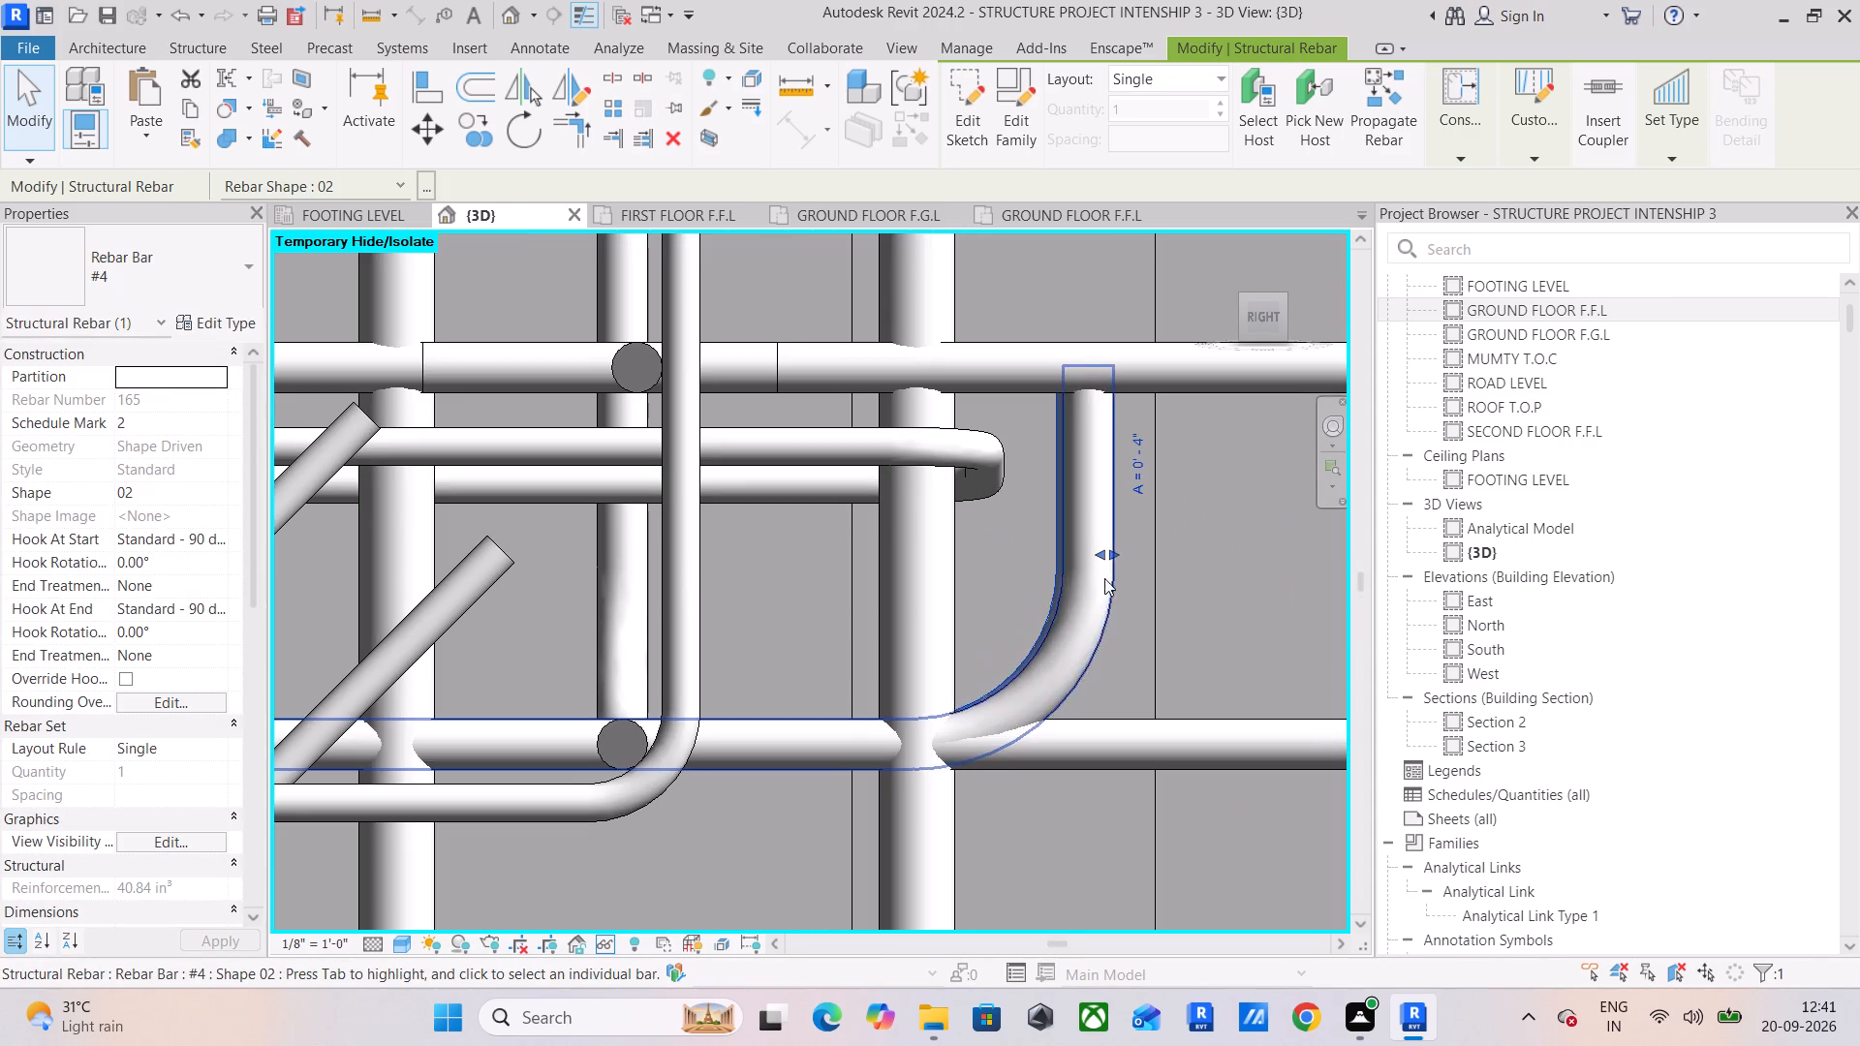
drag(1118, 556, 1119, 556)
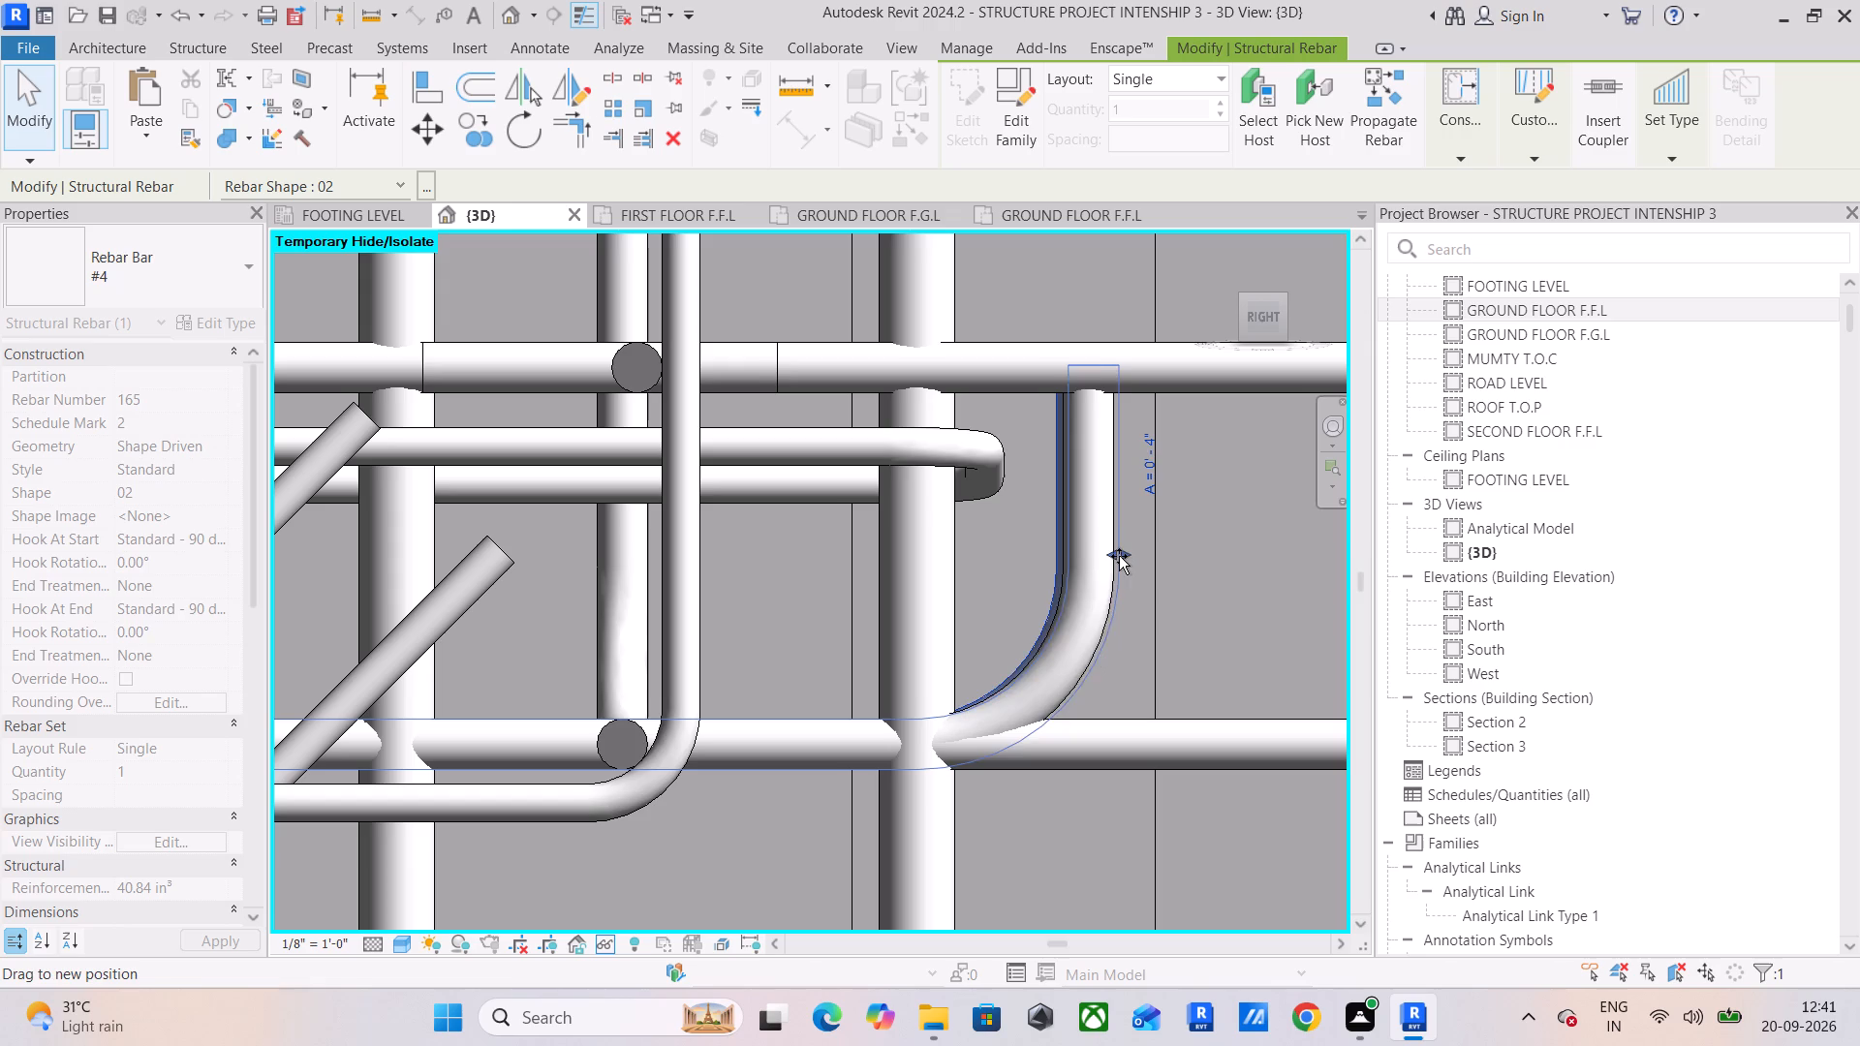
drag(1119, 556, 1109, 556)
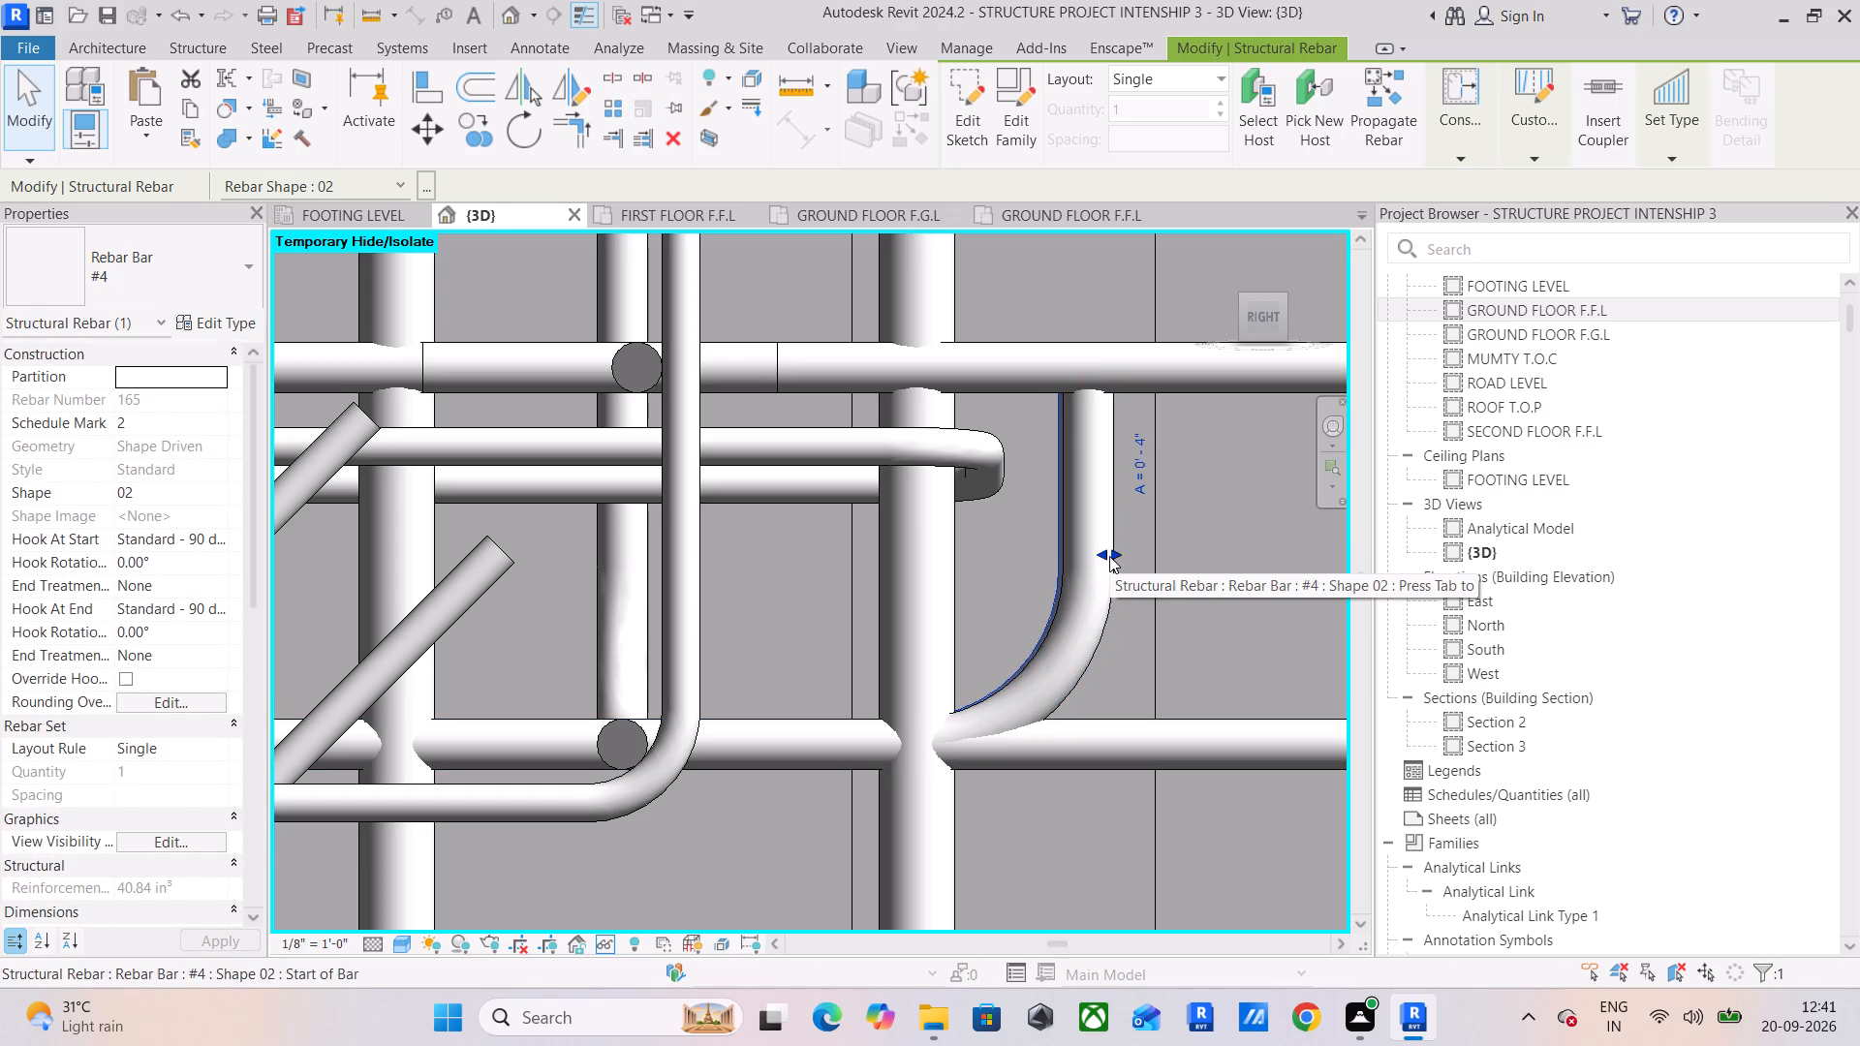
scroll(1109, 556, down, 4)
scroll(1109, 556, up, 9)
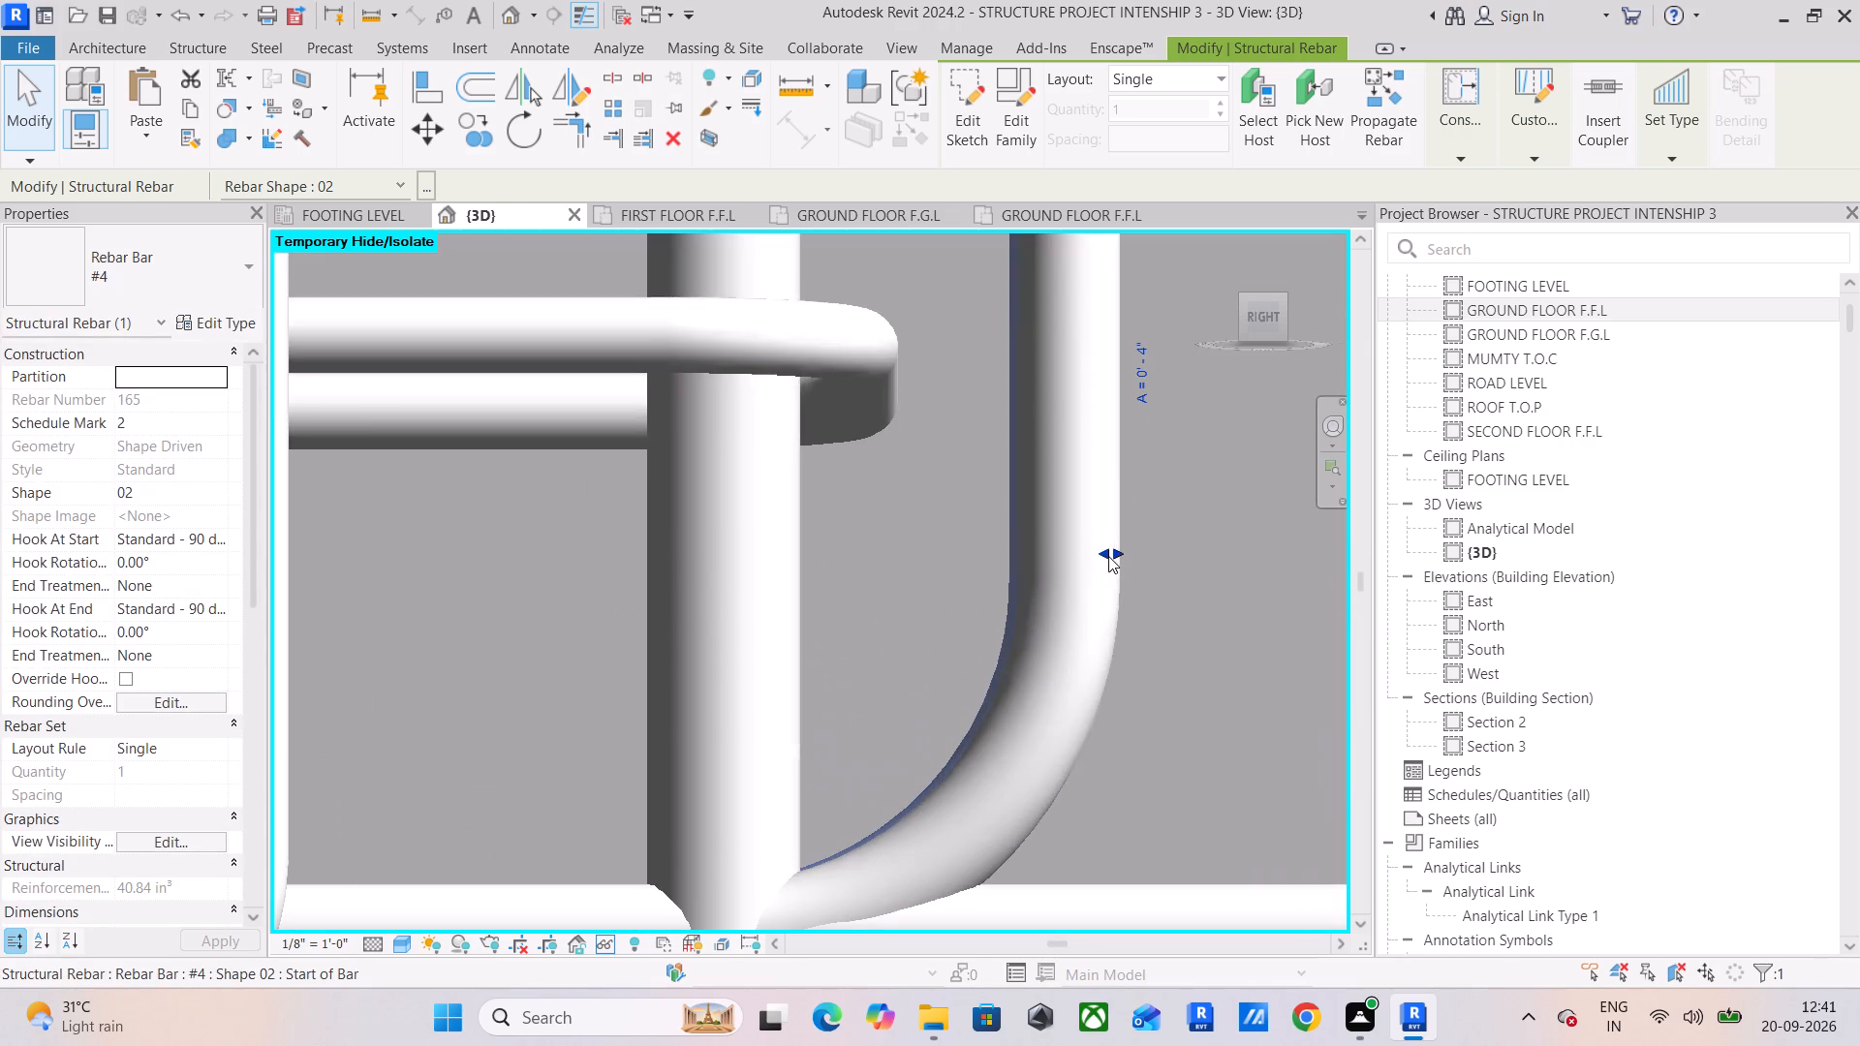
scroll(1140, 563, down, 6)
middle_drag(1121, 614, 962, 761)
scroll(1016, 670, down, 6)
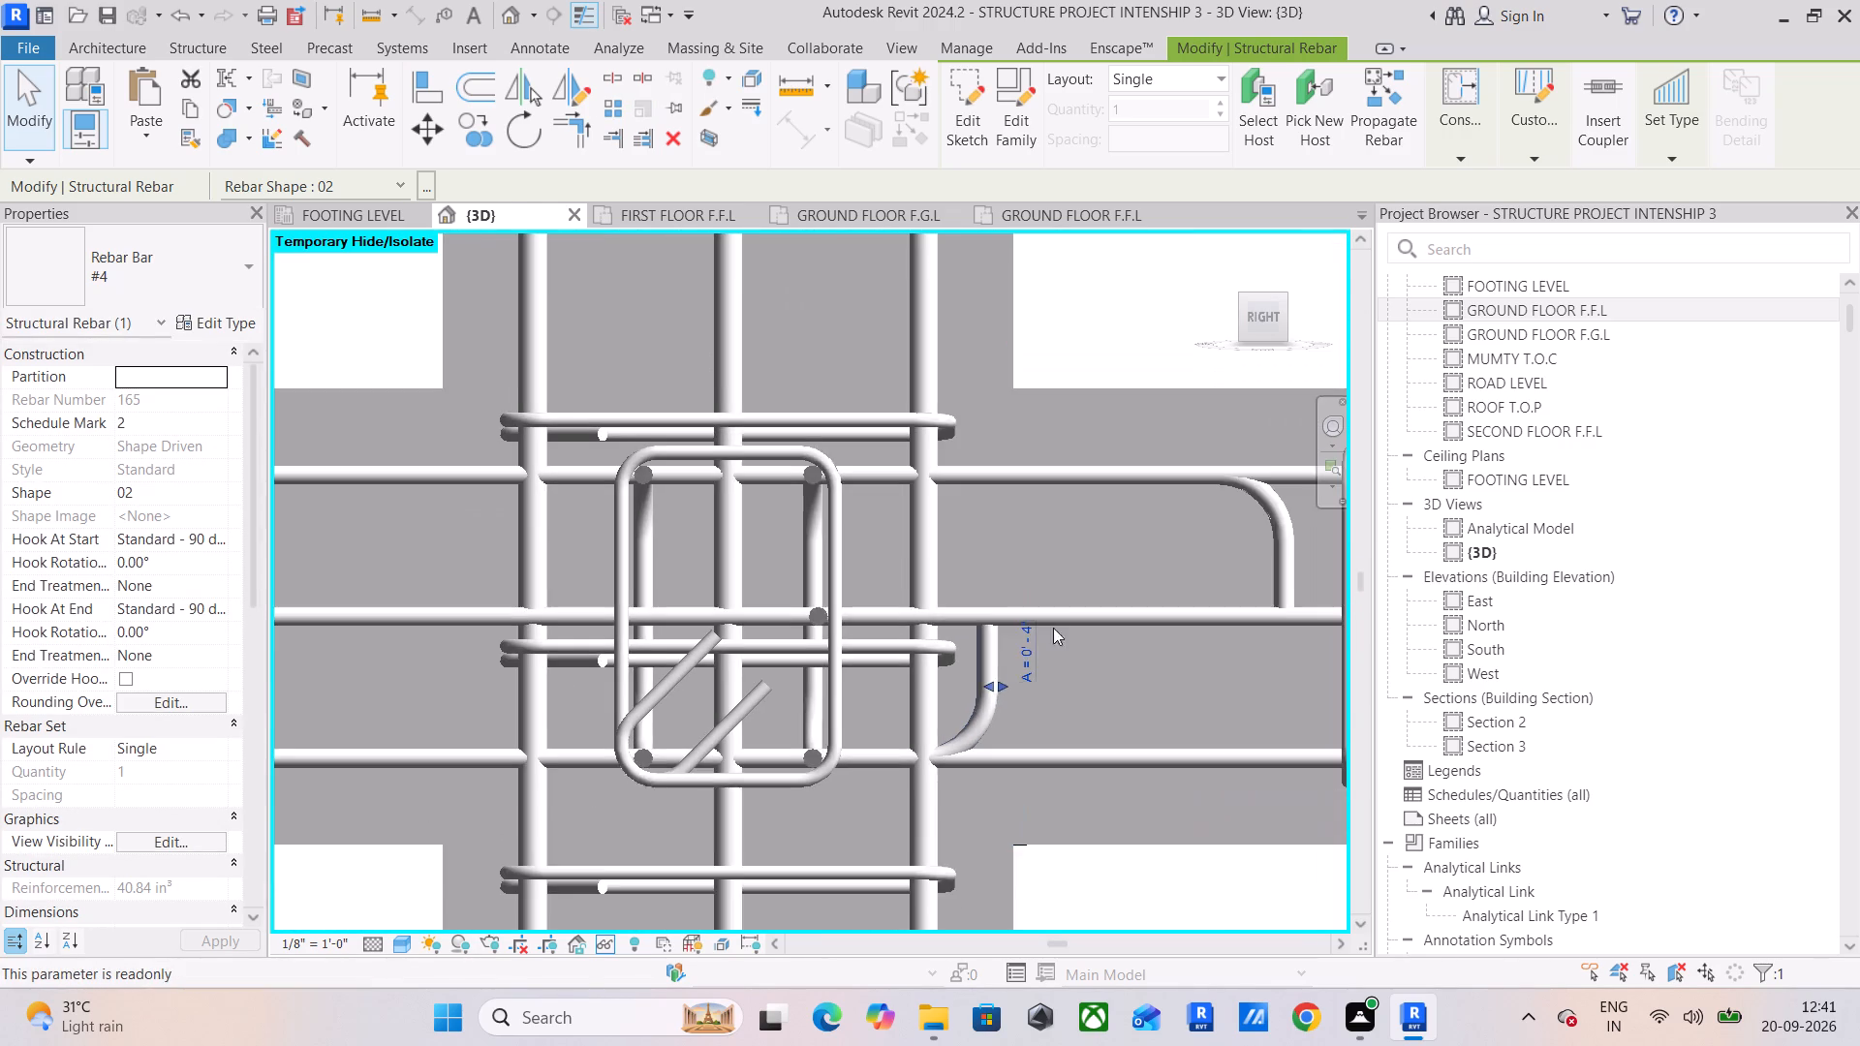
Adjust the end of the straight mid-depth #4 bar entering this column from the following span to the column's centre.
click(1065, 612)
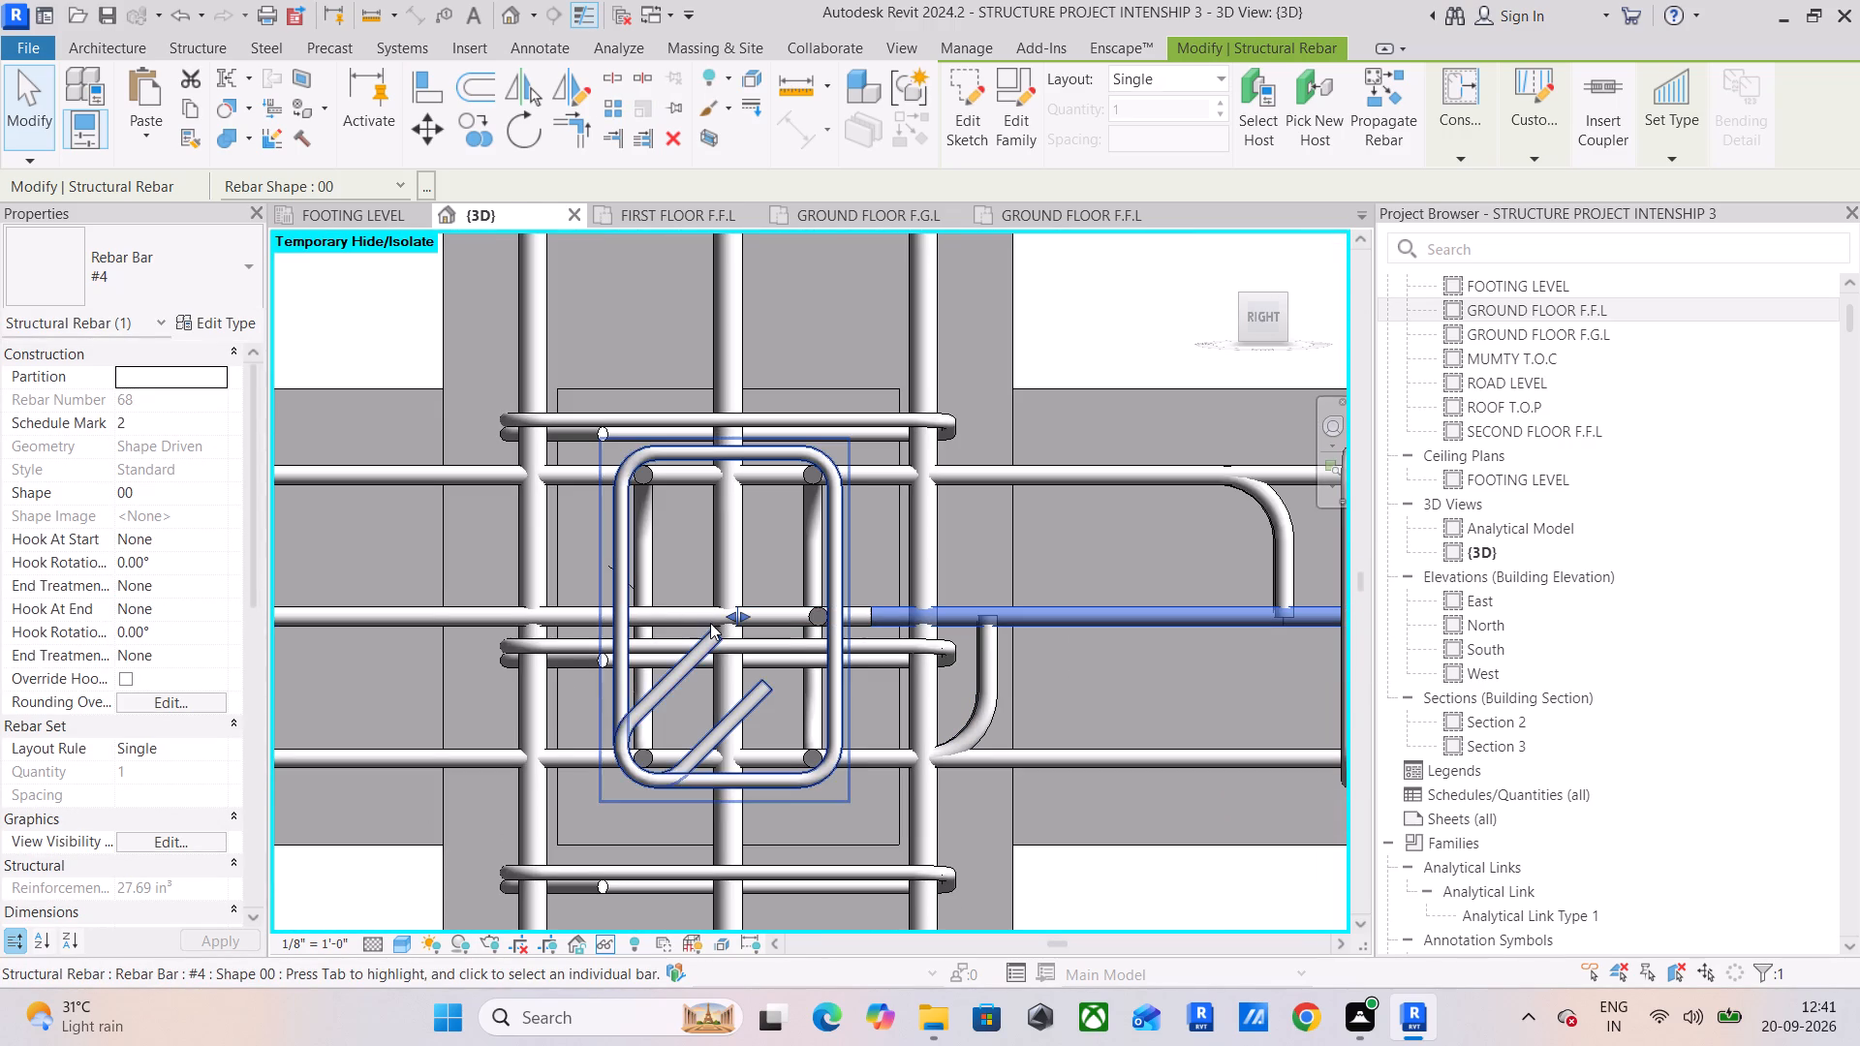
drag(734, 617, 735, 617)
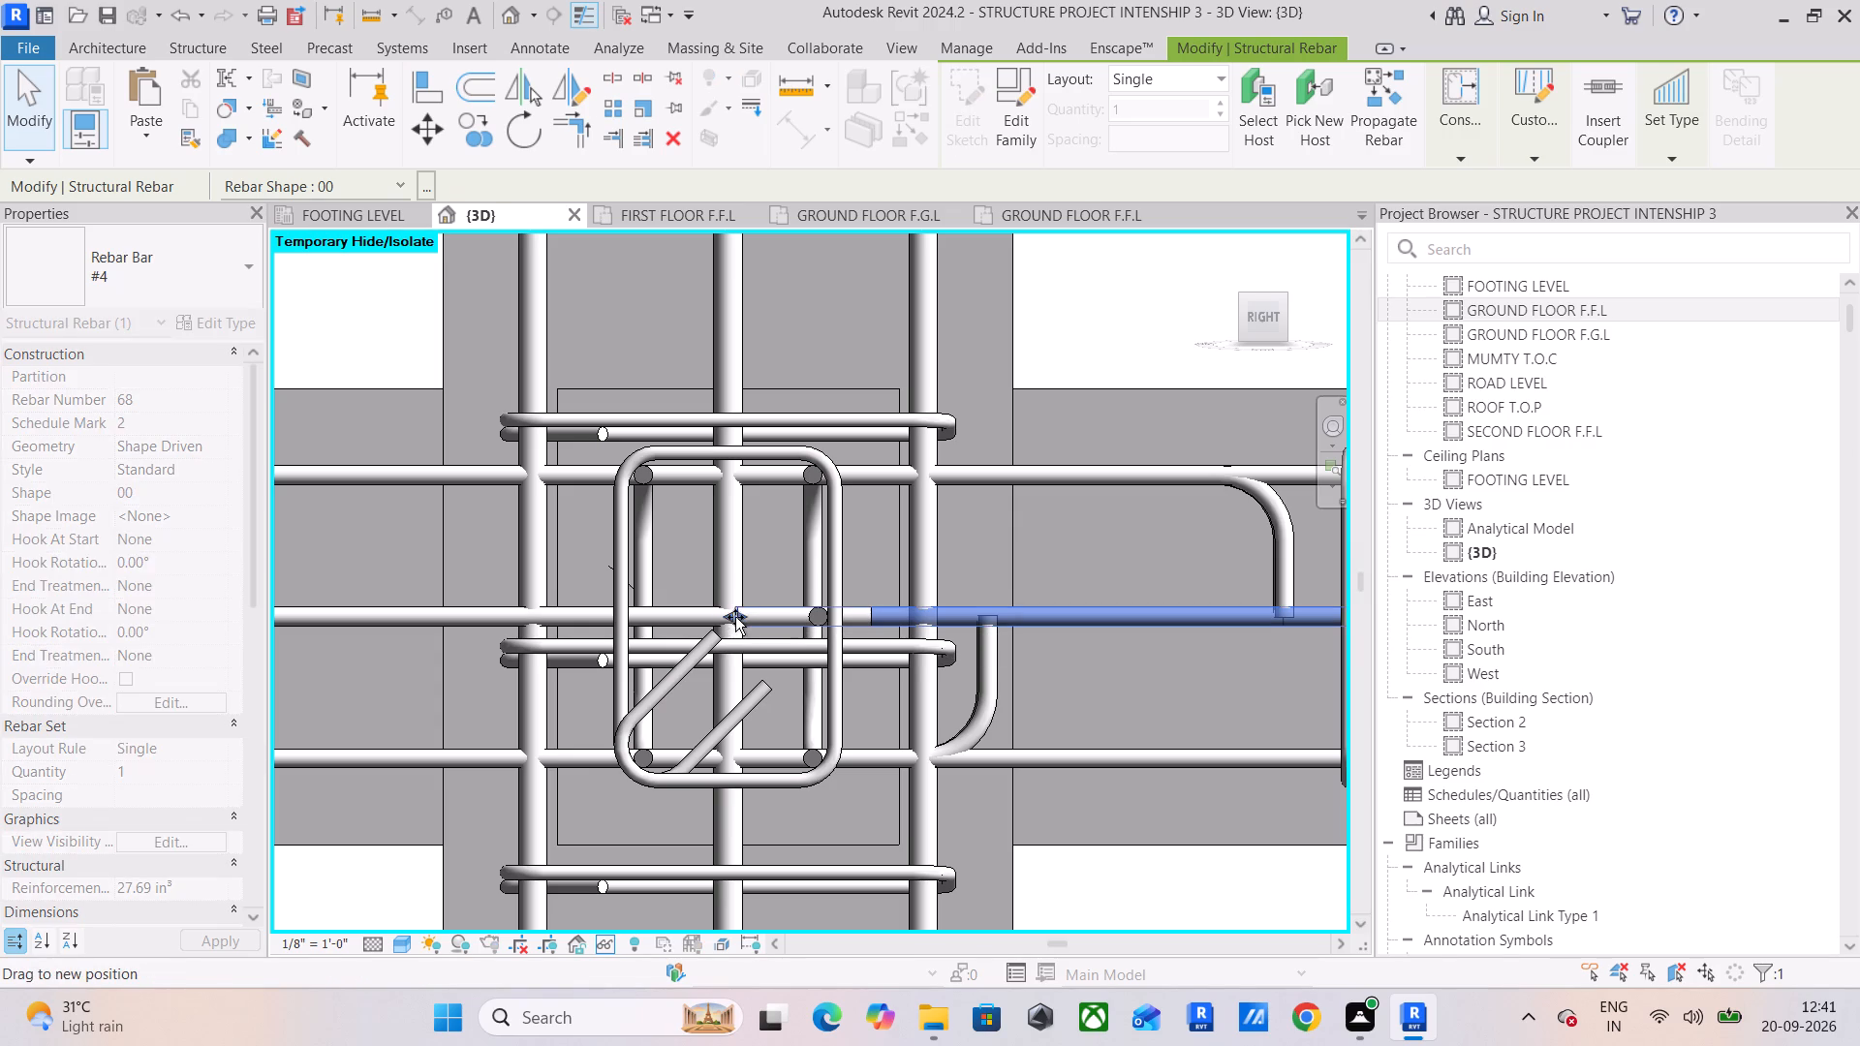
drag(735, 617, 705, 634)
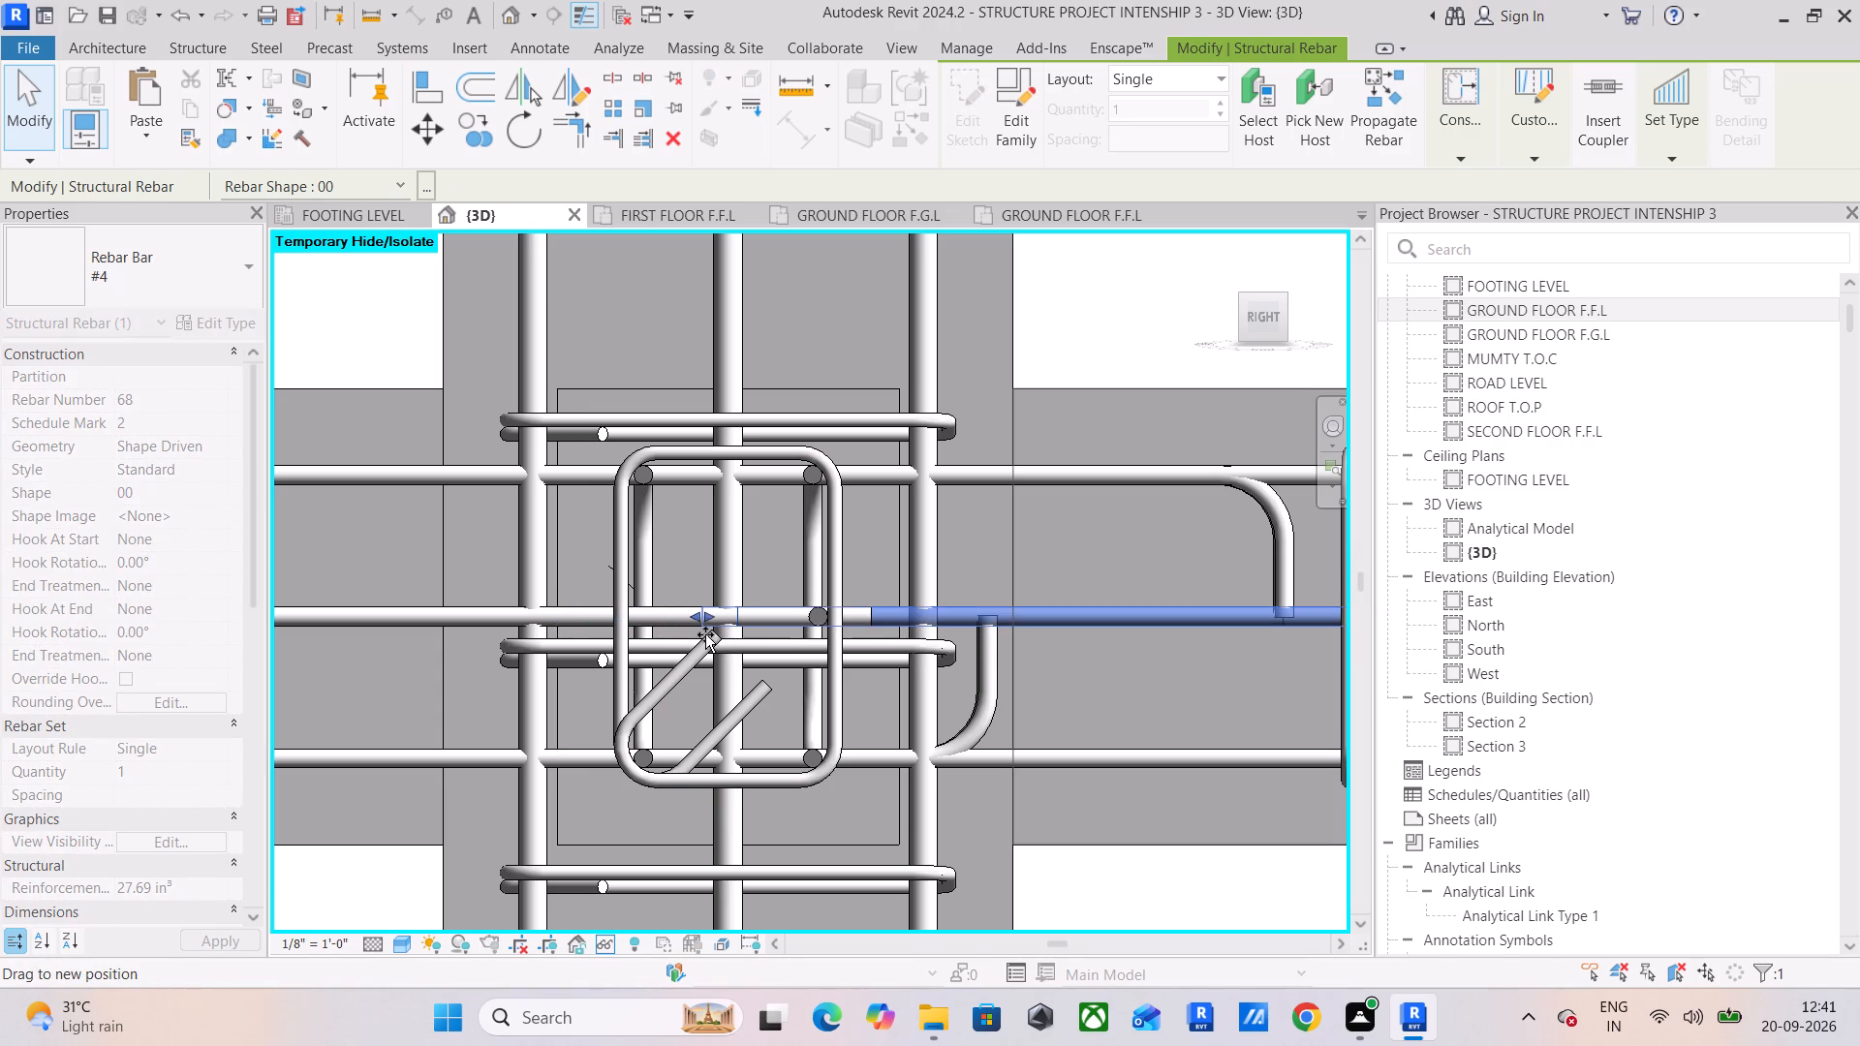
drag(705, 634, 729, 641)
Shorten both top hooked #4 bars at this column, aligning their hooks with the bottom bars' hooks inside the far face.
click(1262, 530)
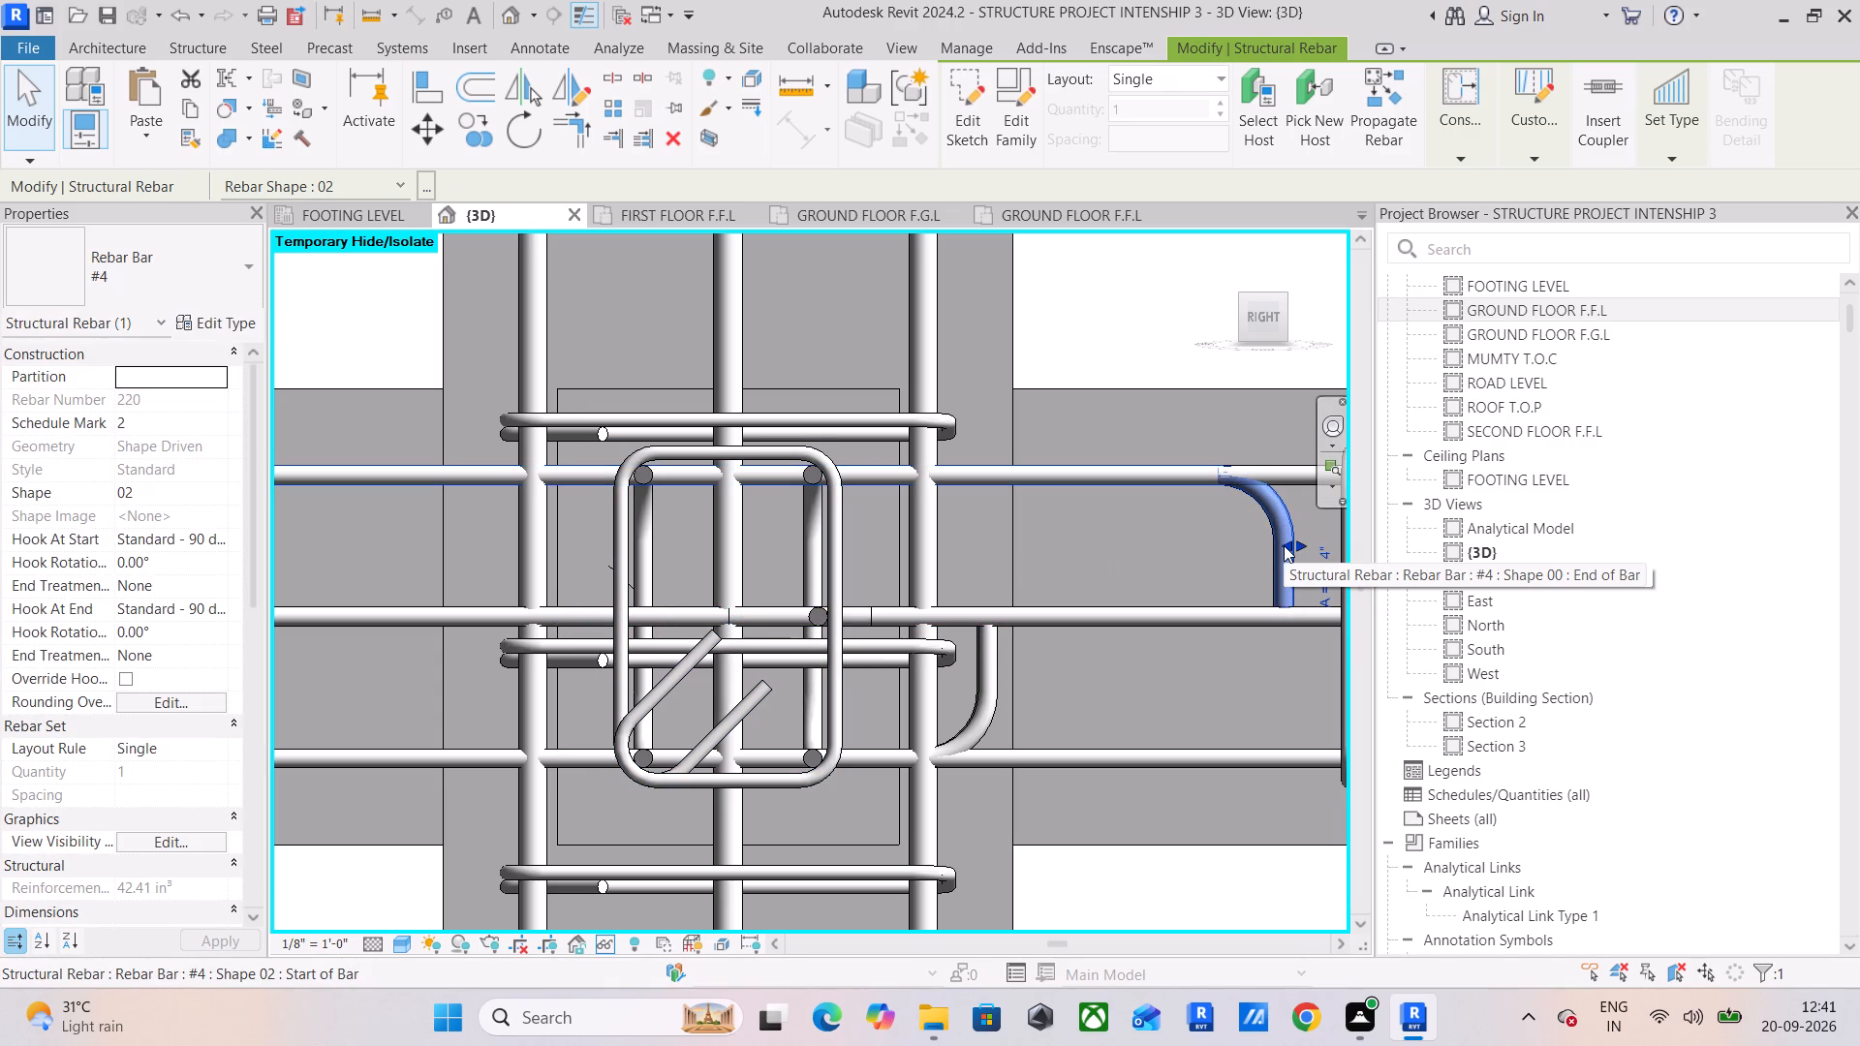
drag(1284, 544, 994, 562)
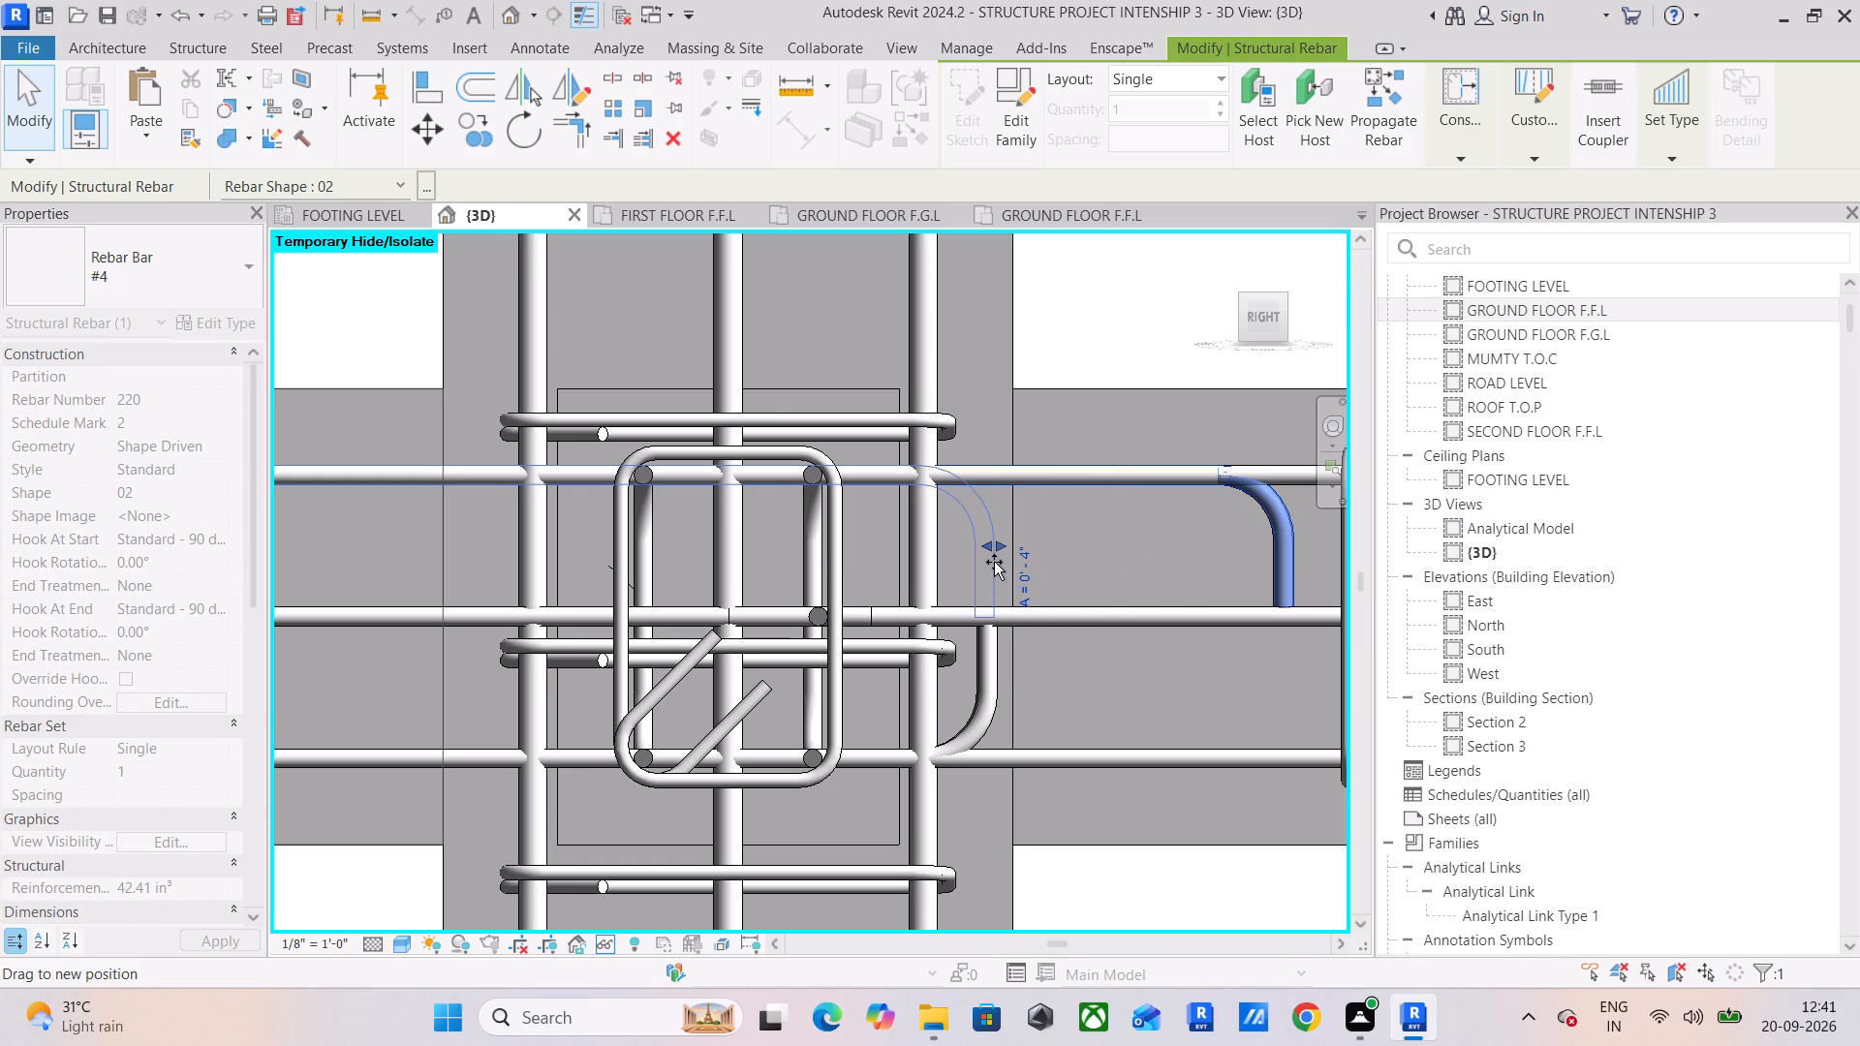
drag(994, 562, 997, 562)
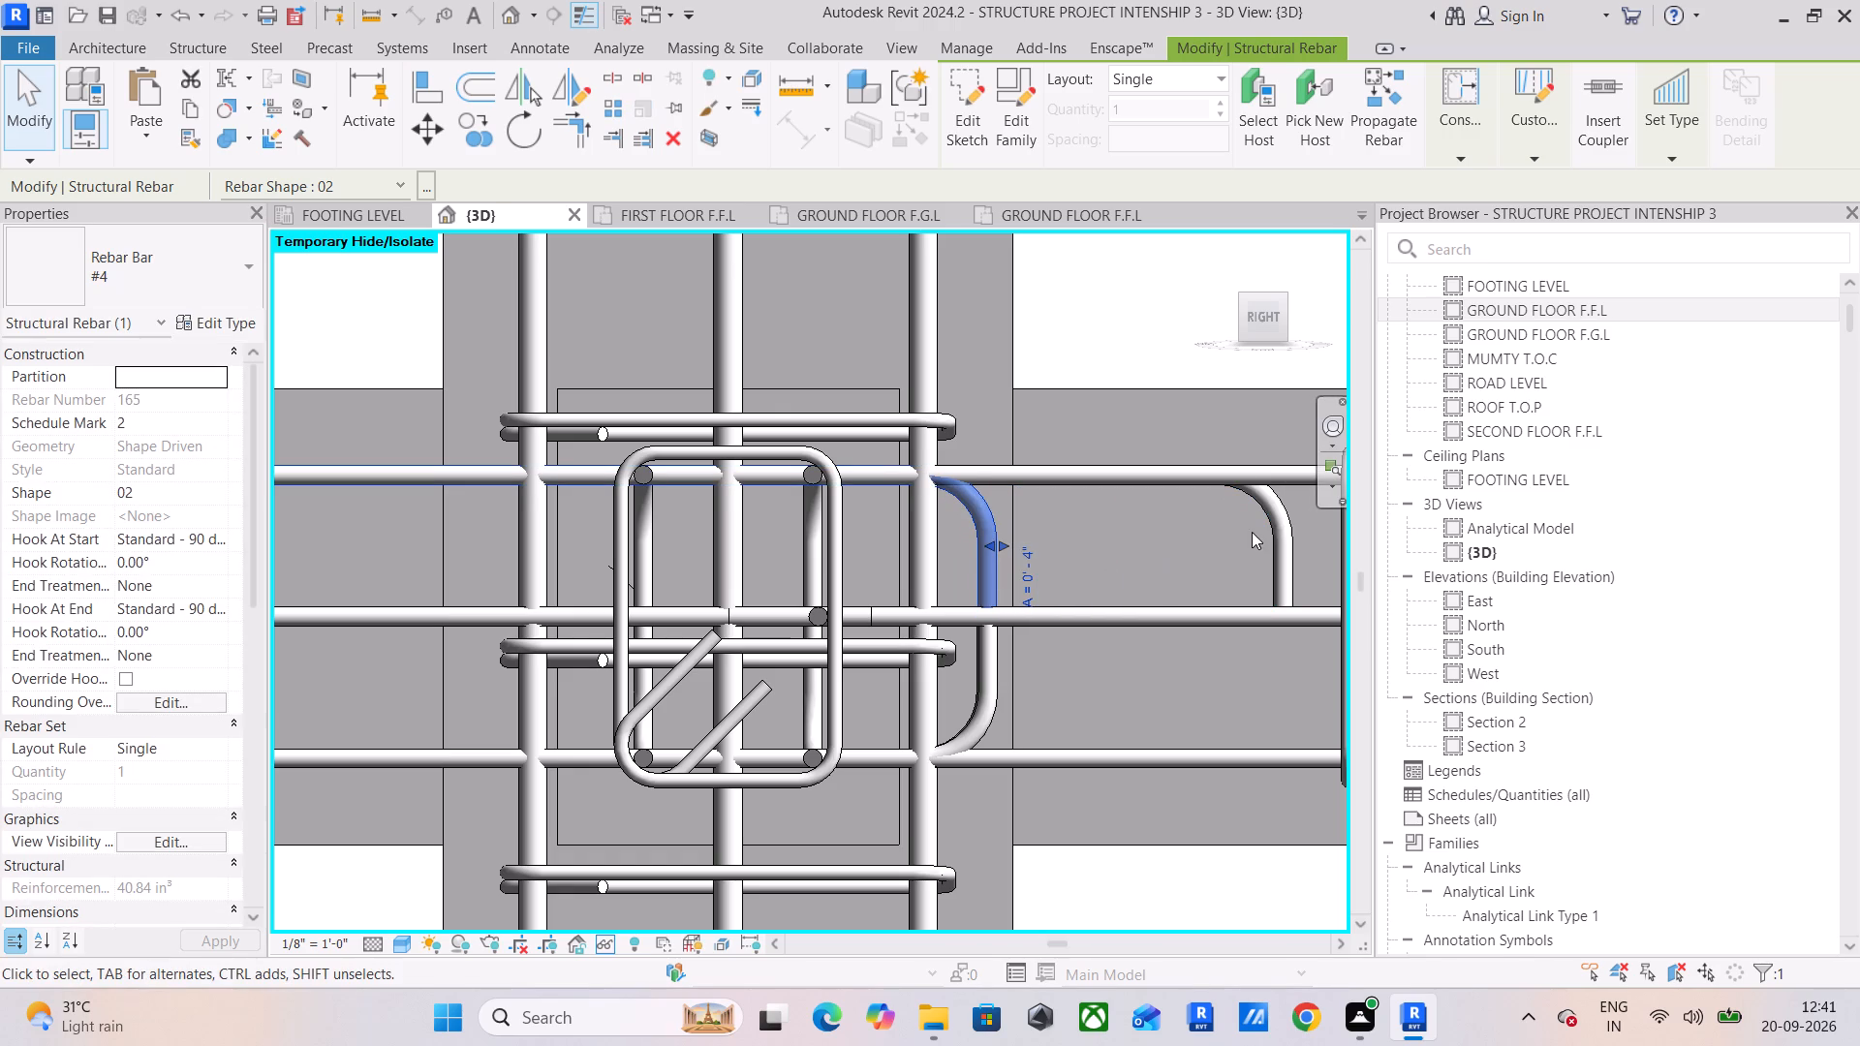
click(1277, 544)
drag(1281, 549, 1014, 547)
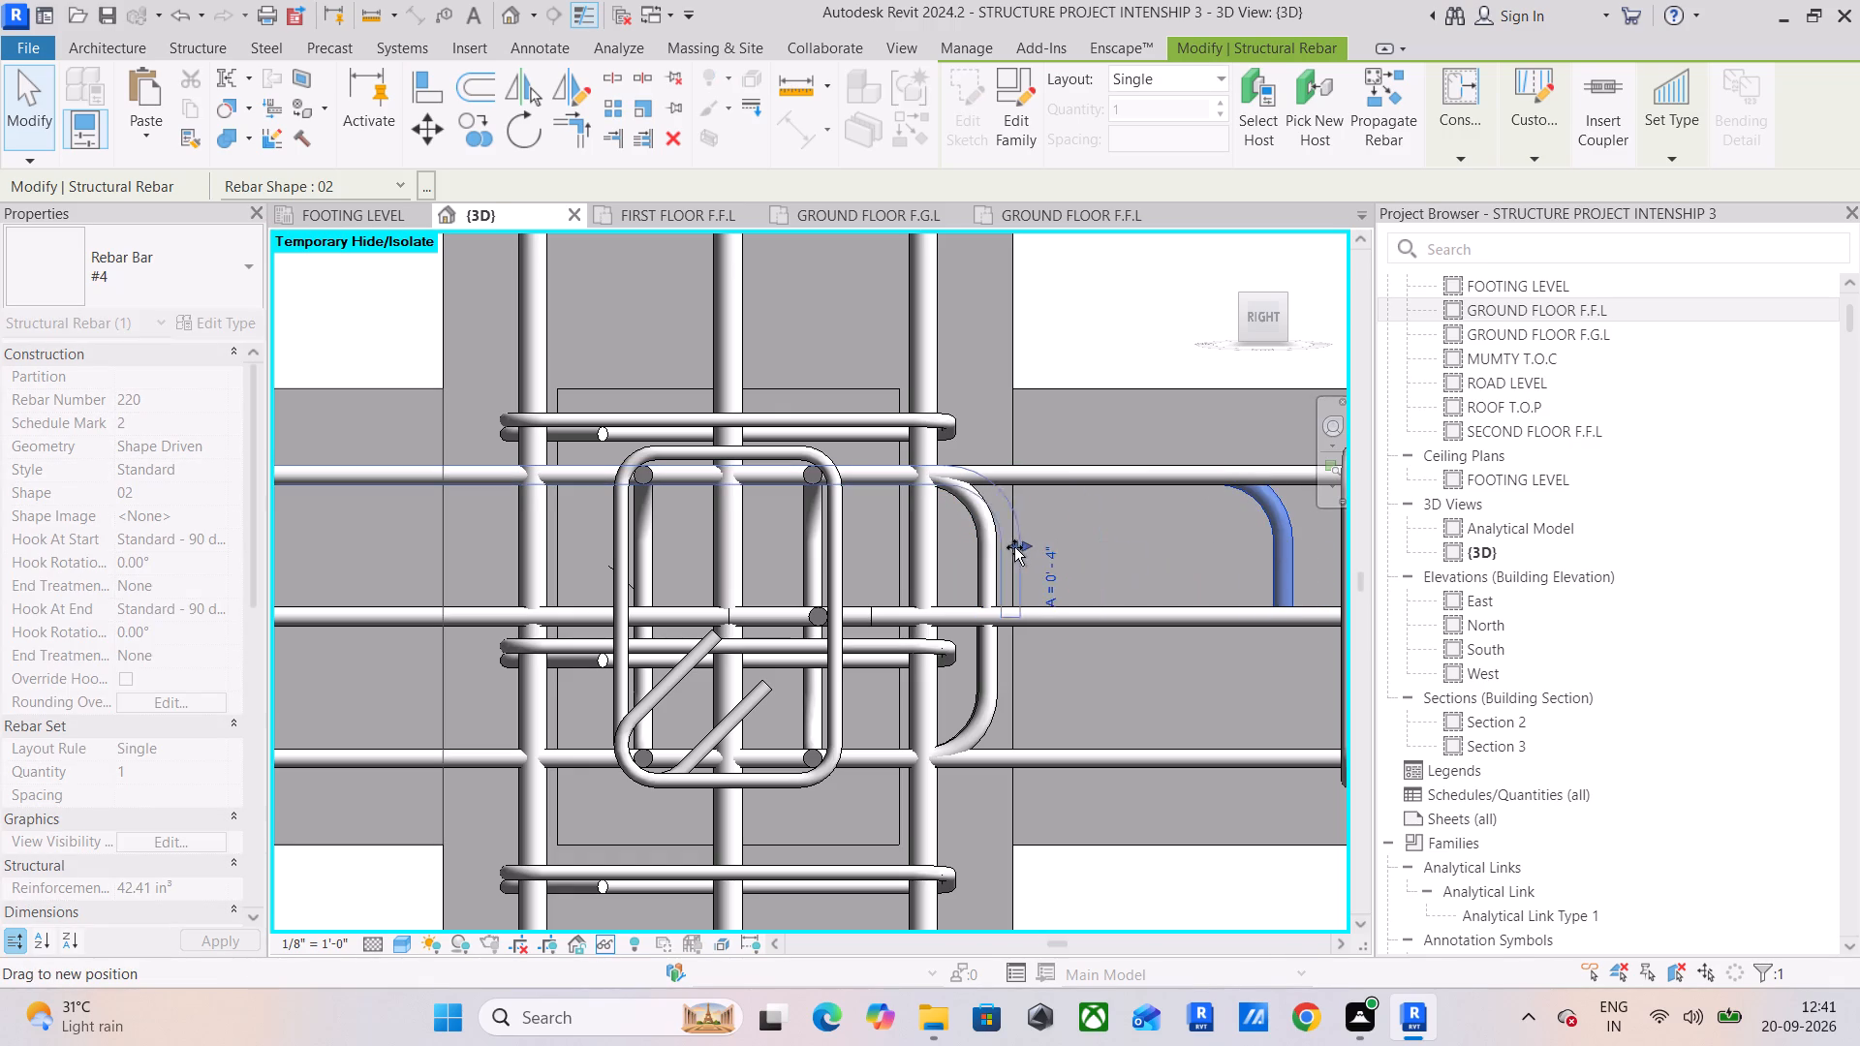
drag(1014, 547, 995, 547)
scroll(990, 549, up, 9)
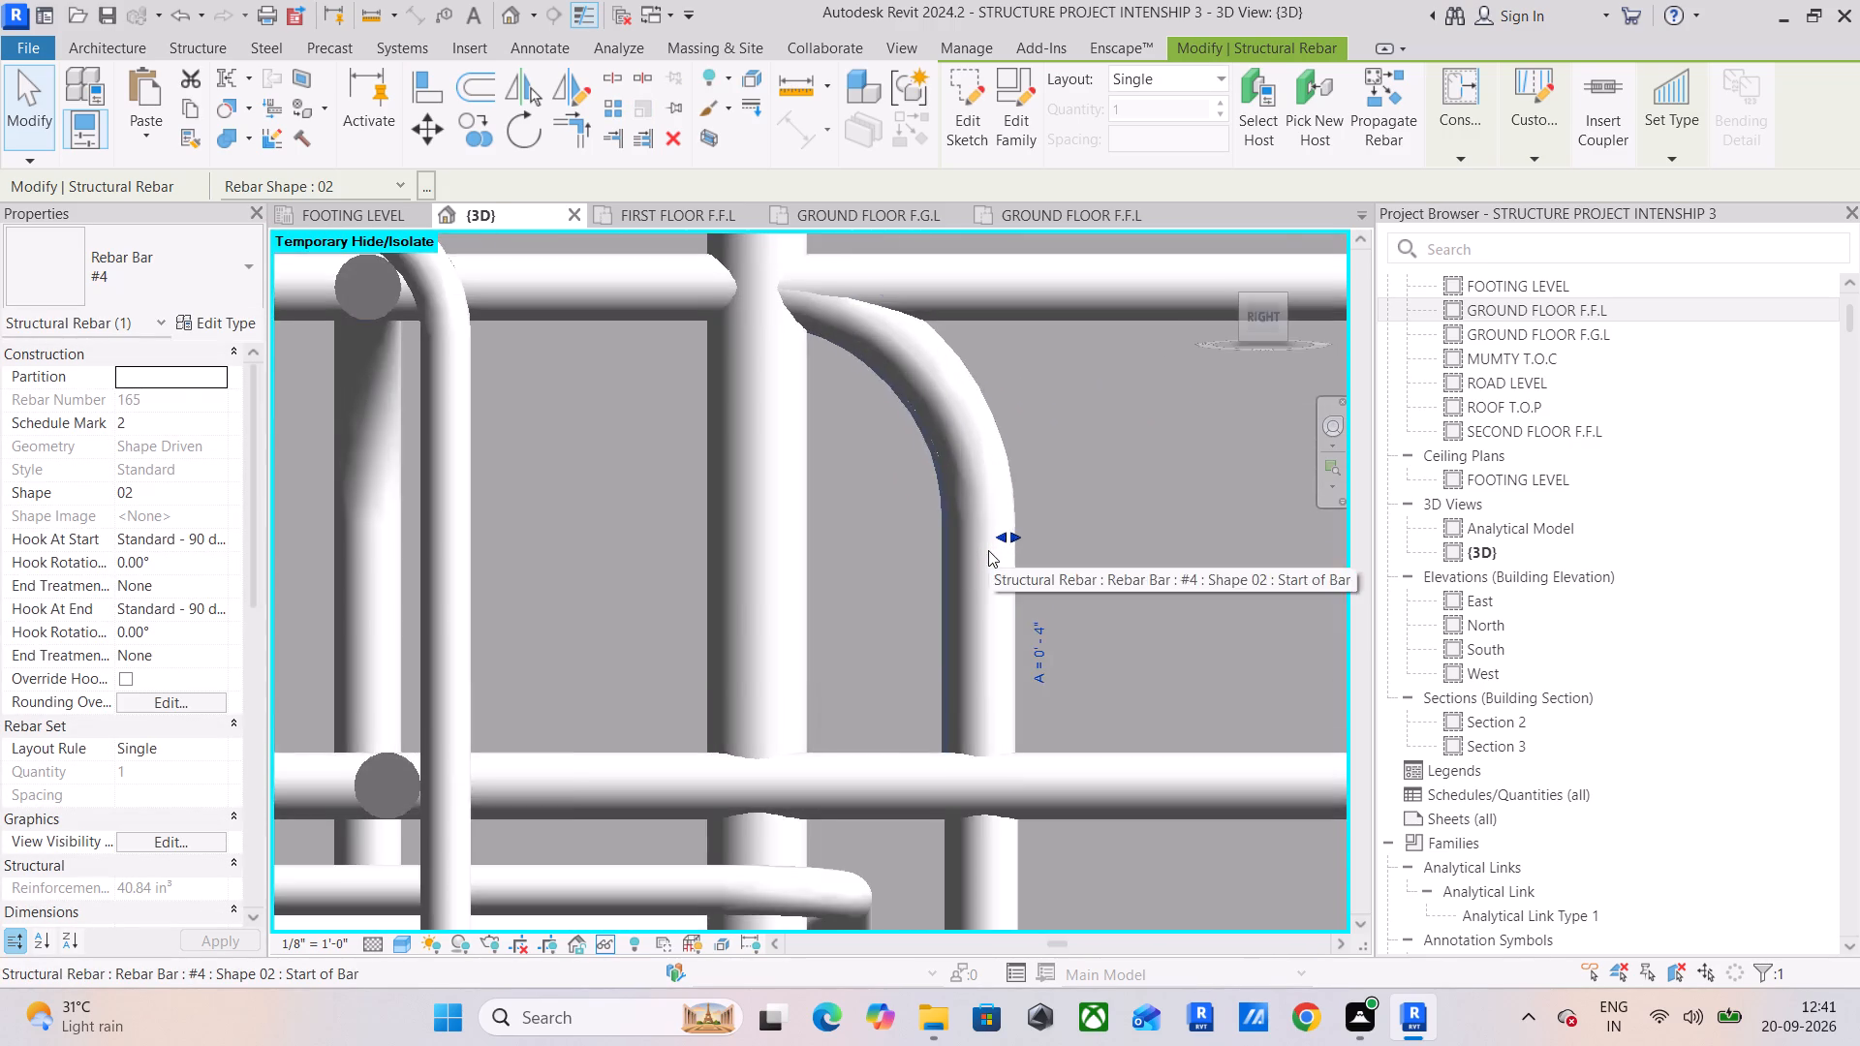
scroll(946, 595, down, 10)
scroll(972, 538, up, 10)
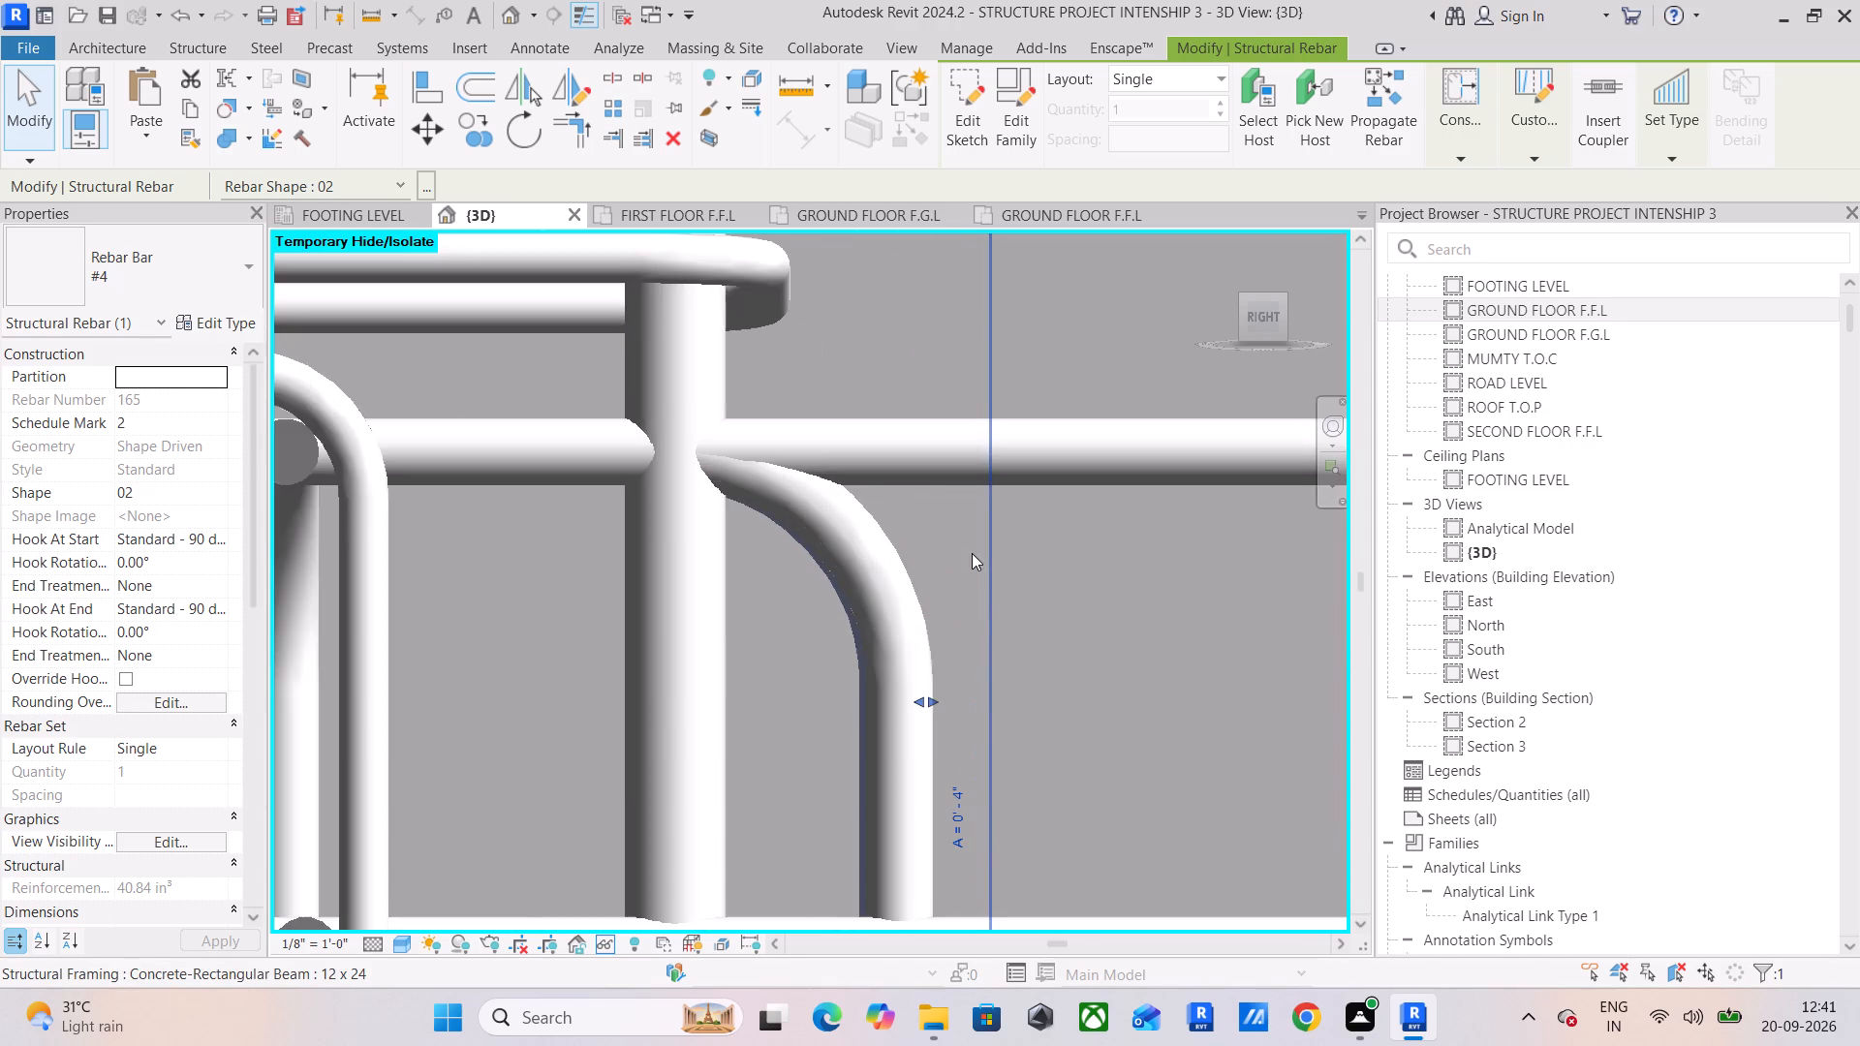
scroll(863, 622, down, 6)
middle_drag(856, 629, 1108, 549)
scroll(1108, 549, down, 5)
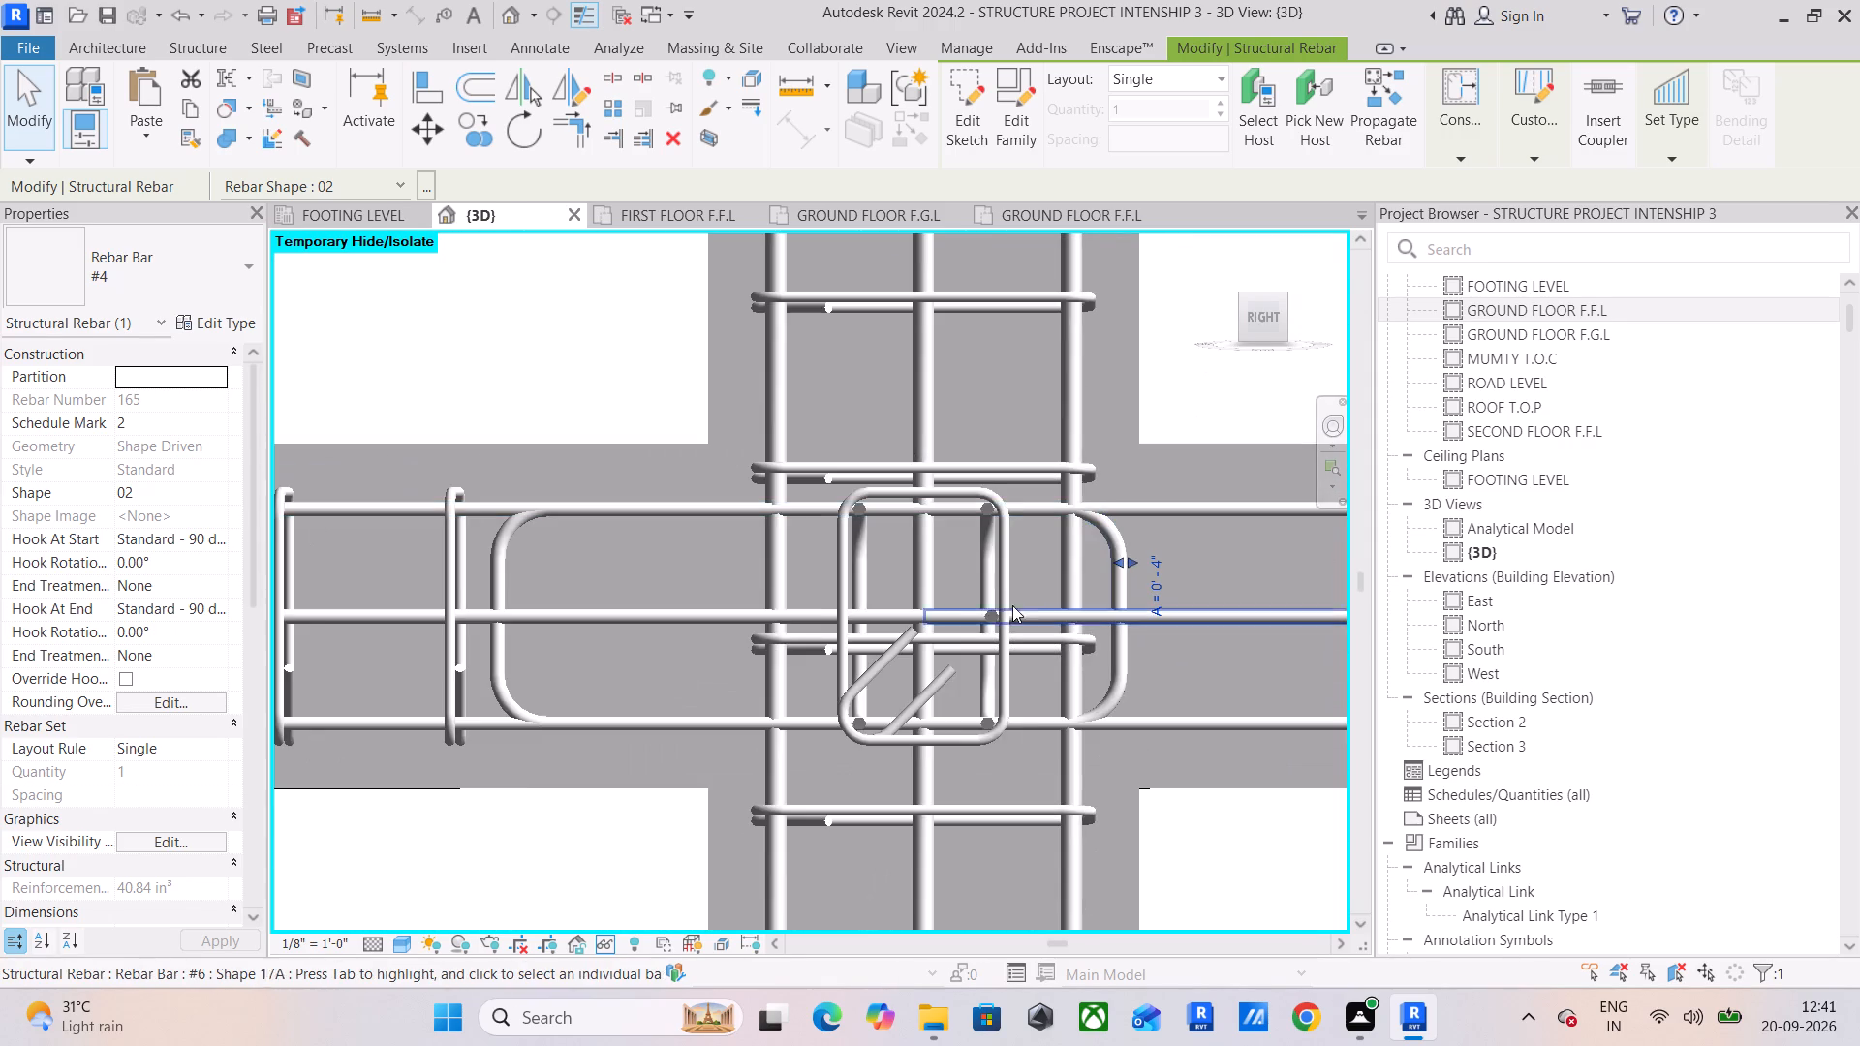
Shorten the following span's two top hooked #4 bars at this column, aligning their hooks just inside the column's near face.
click(508, 555)
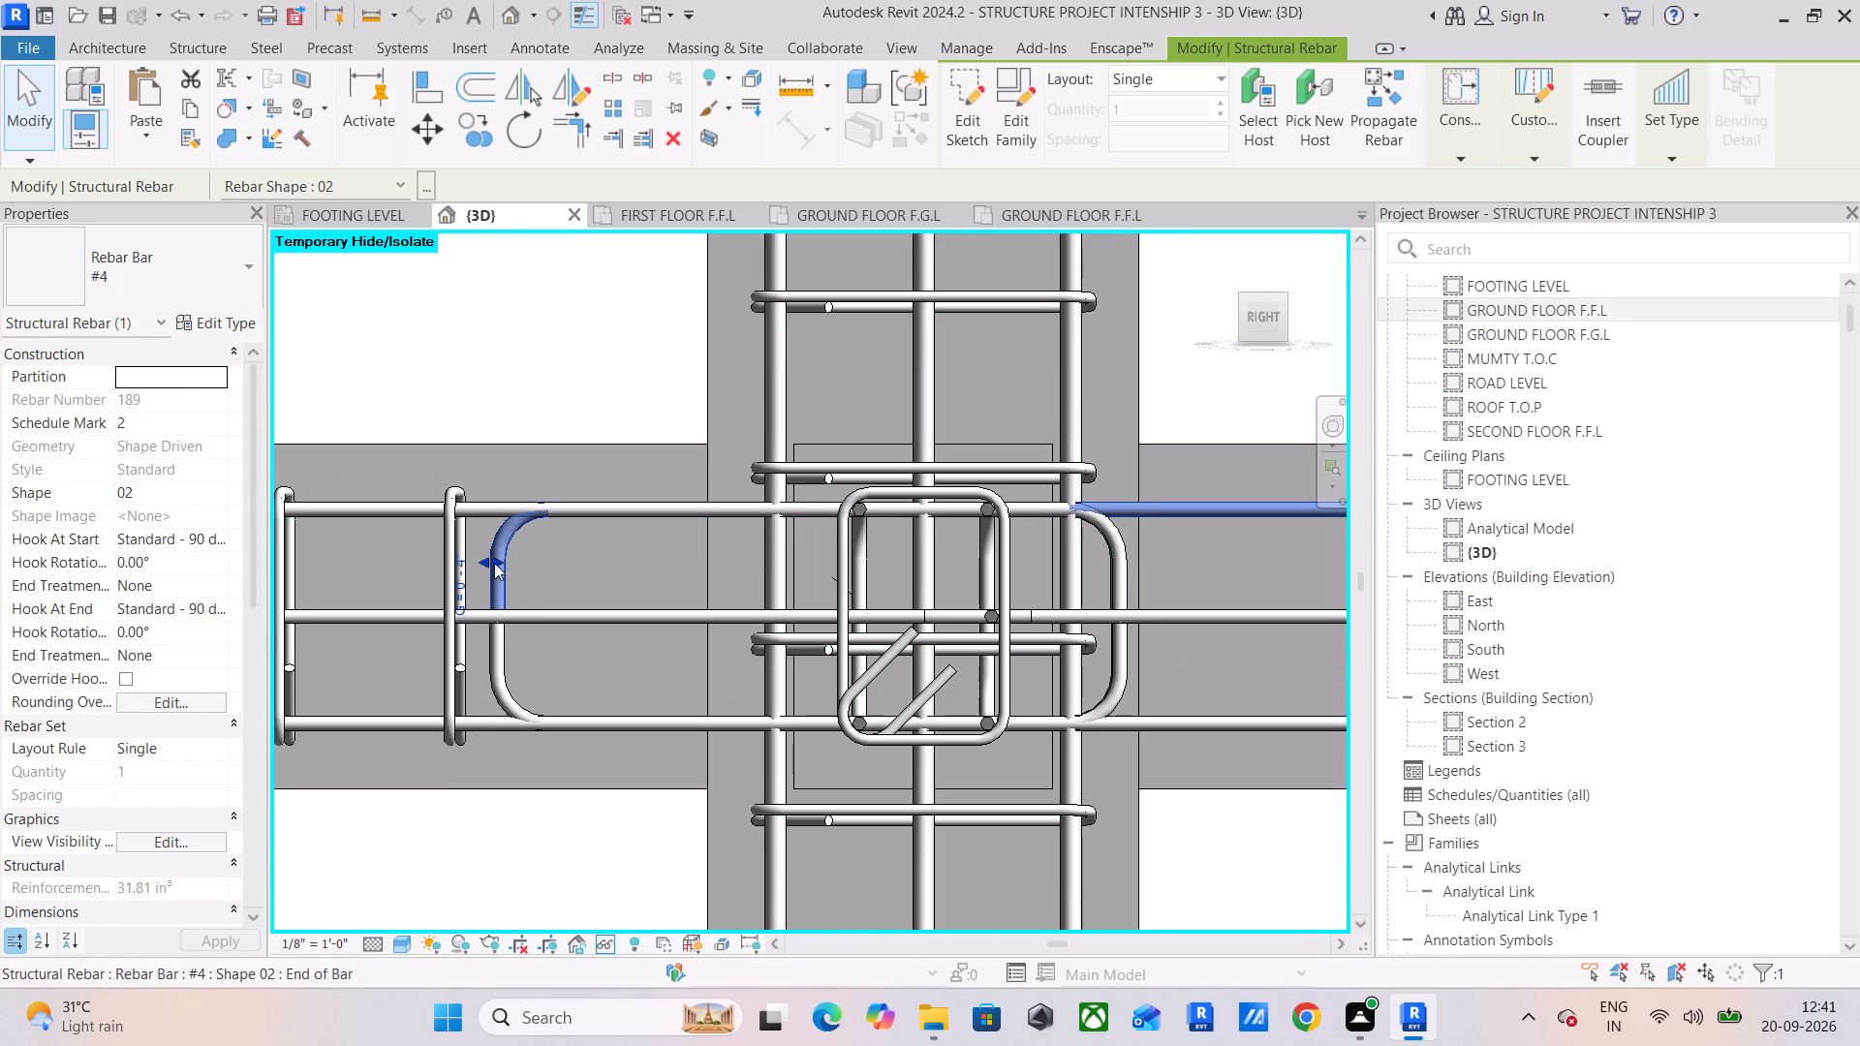
drag(485, 563, 714, 580)
click(507, 568)
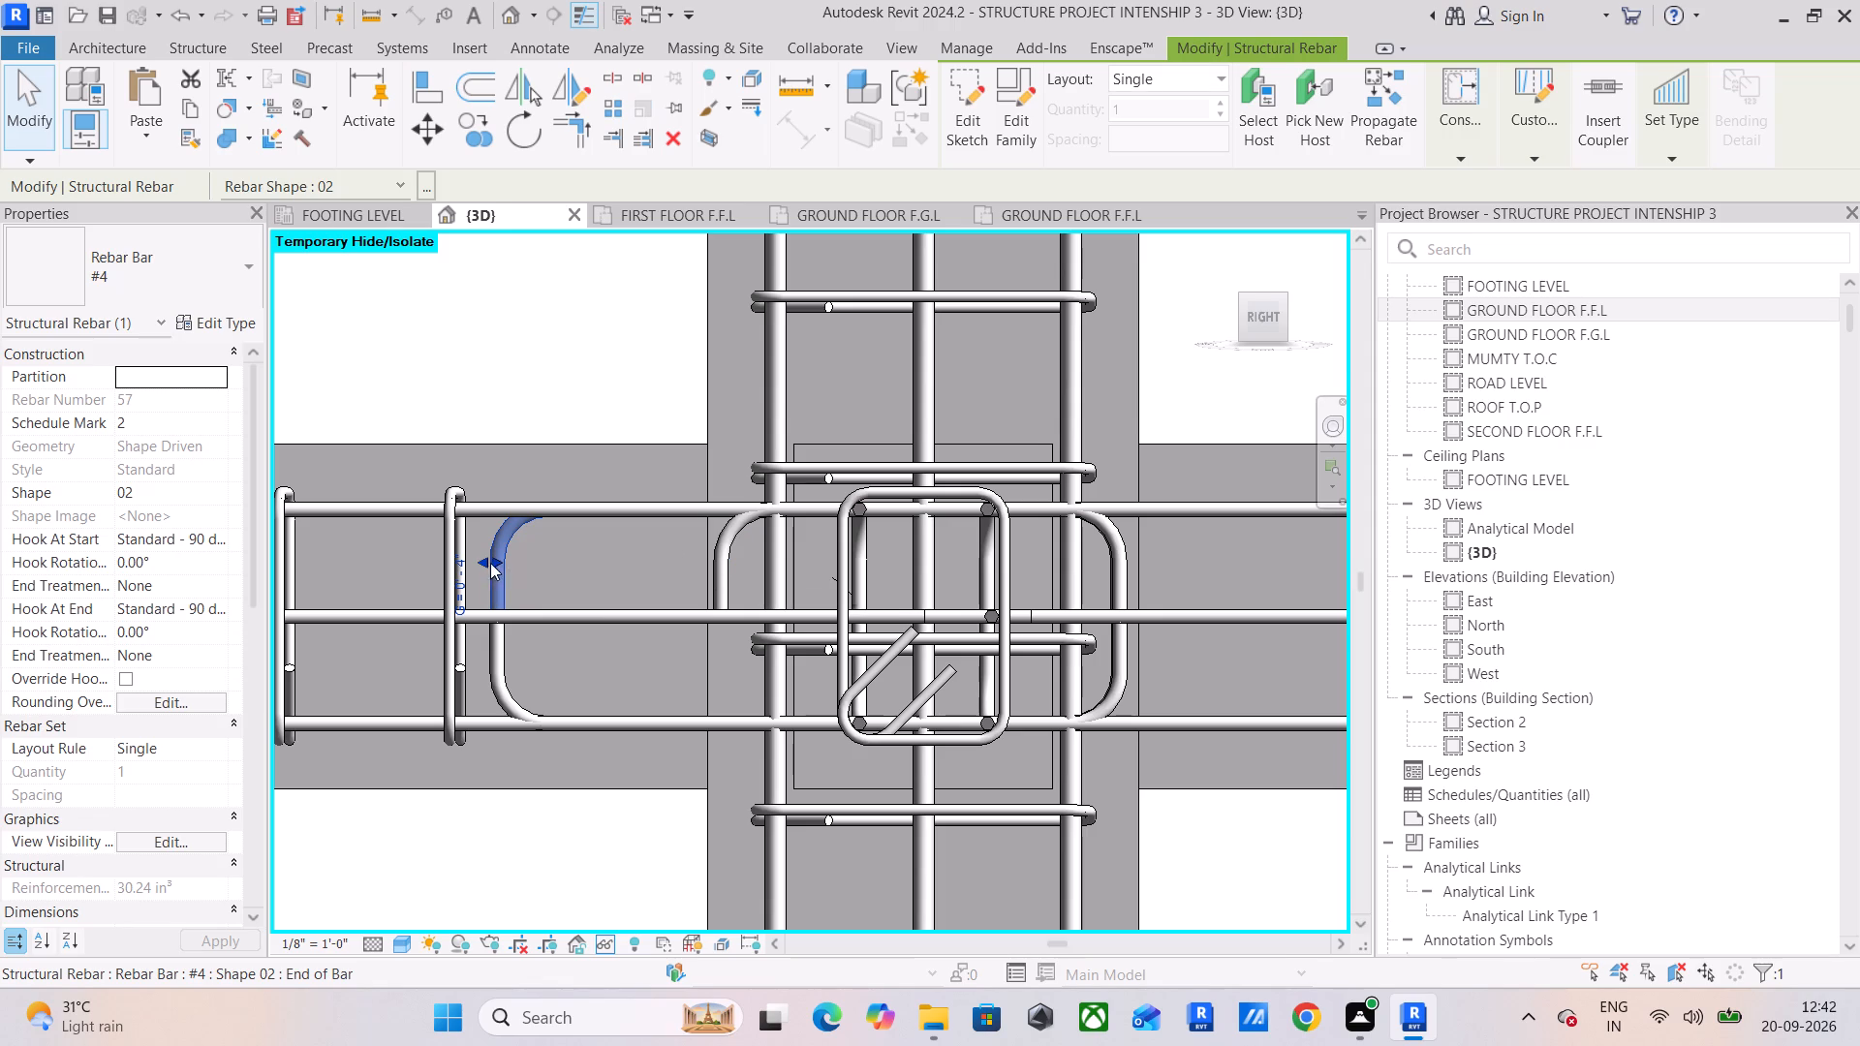
drag(490, 562, 716, 590)
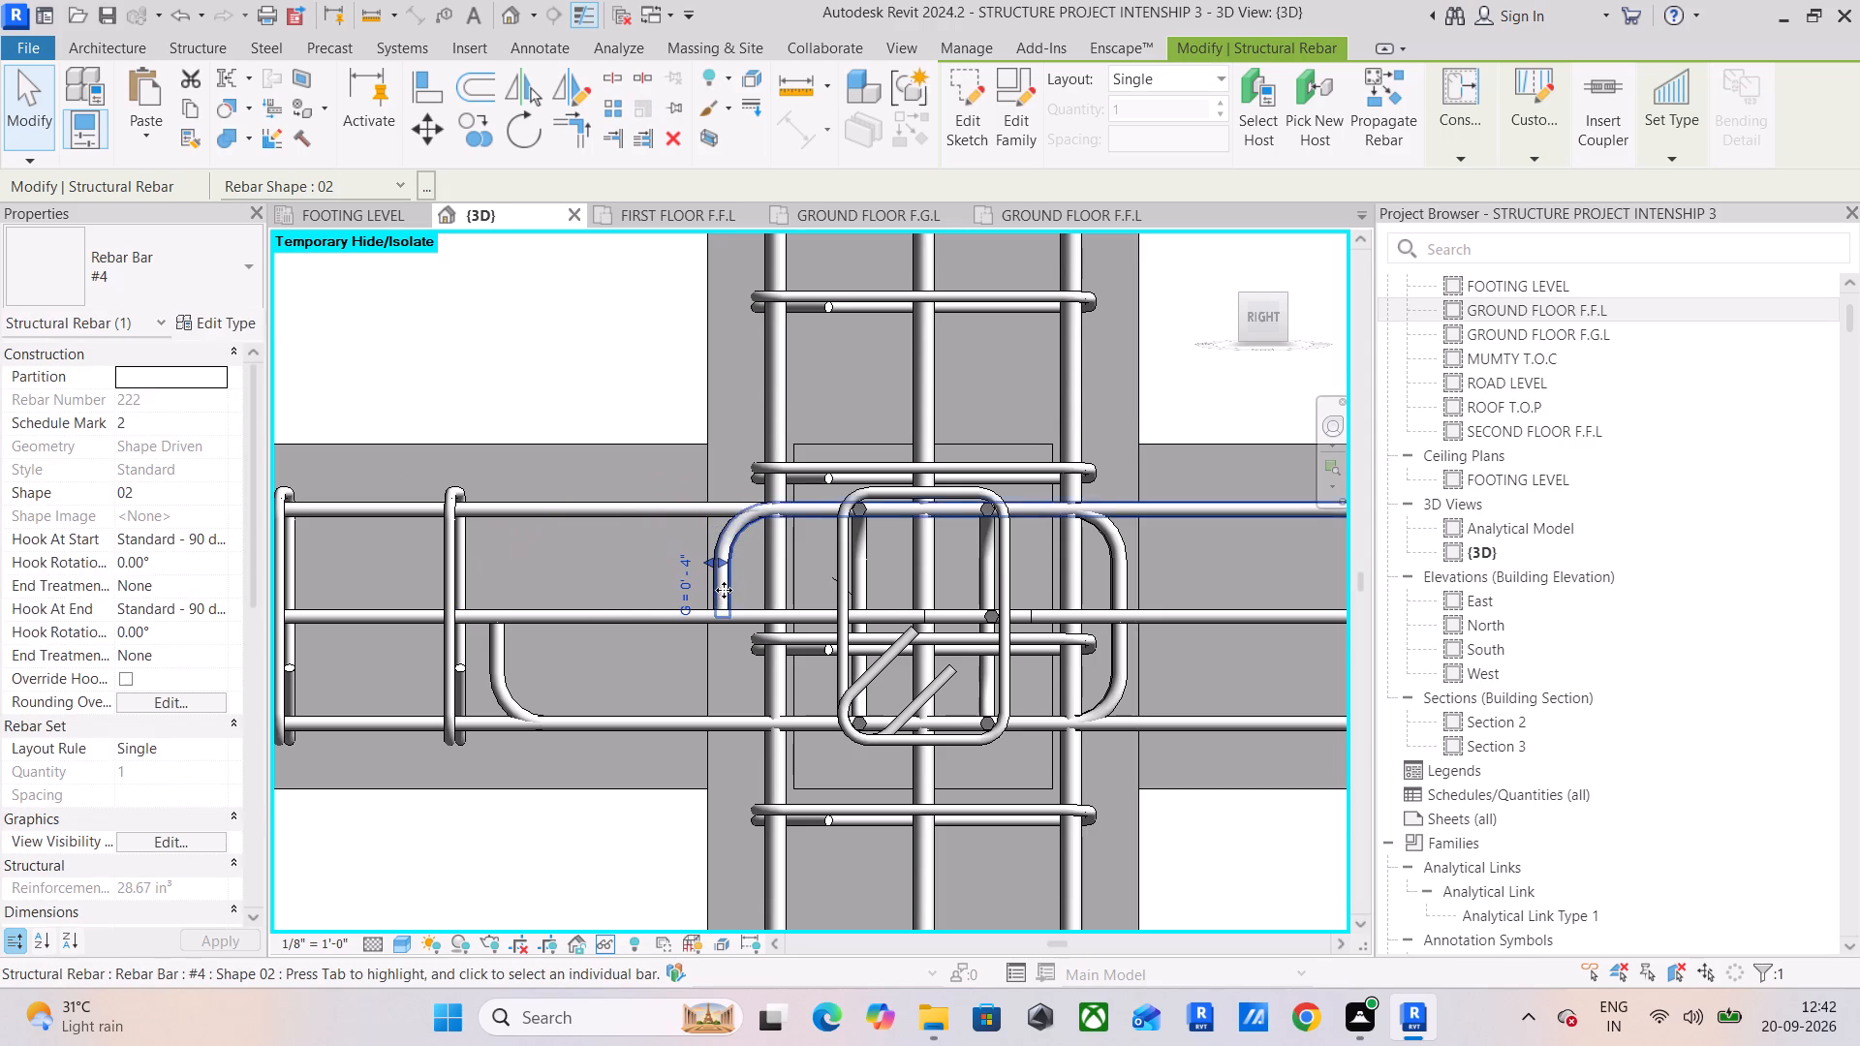
scroll(724, 590, up, 15)
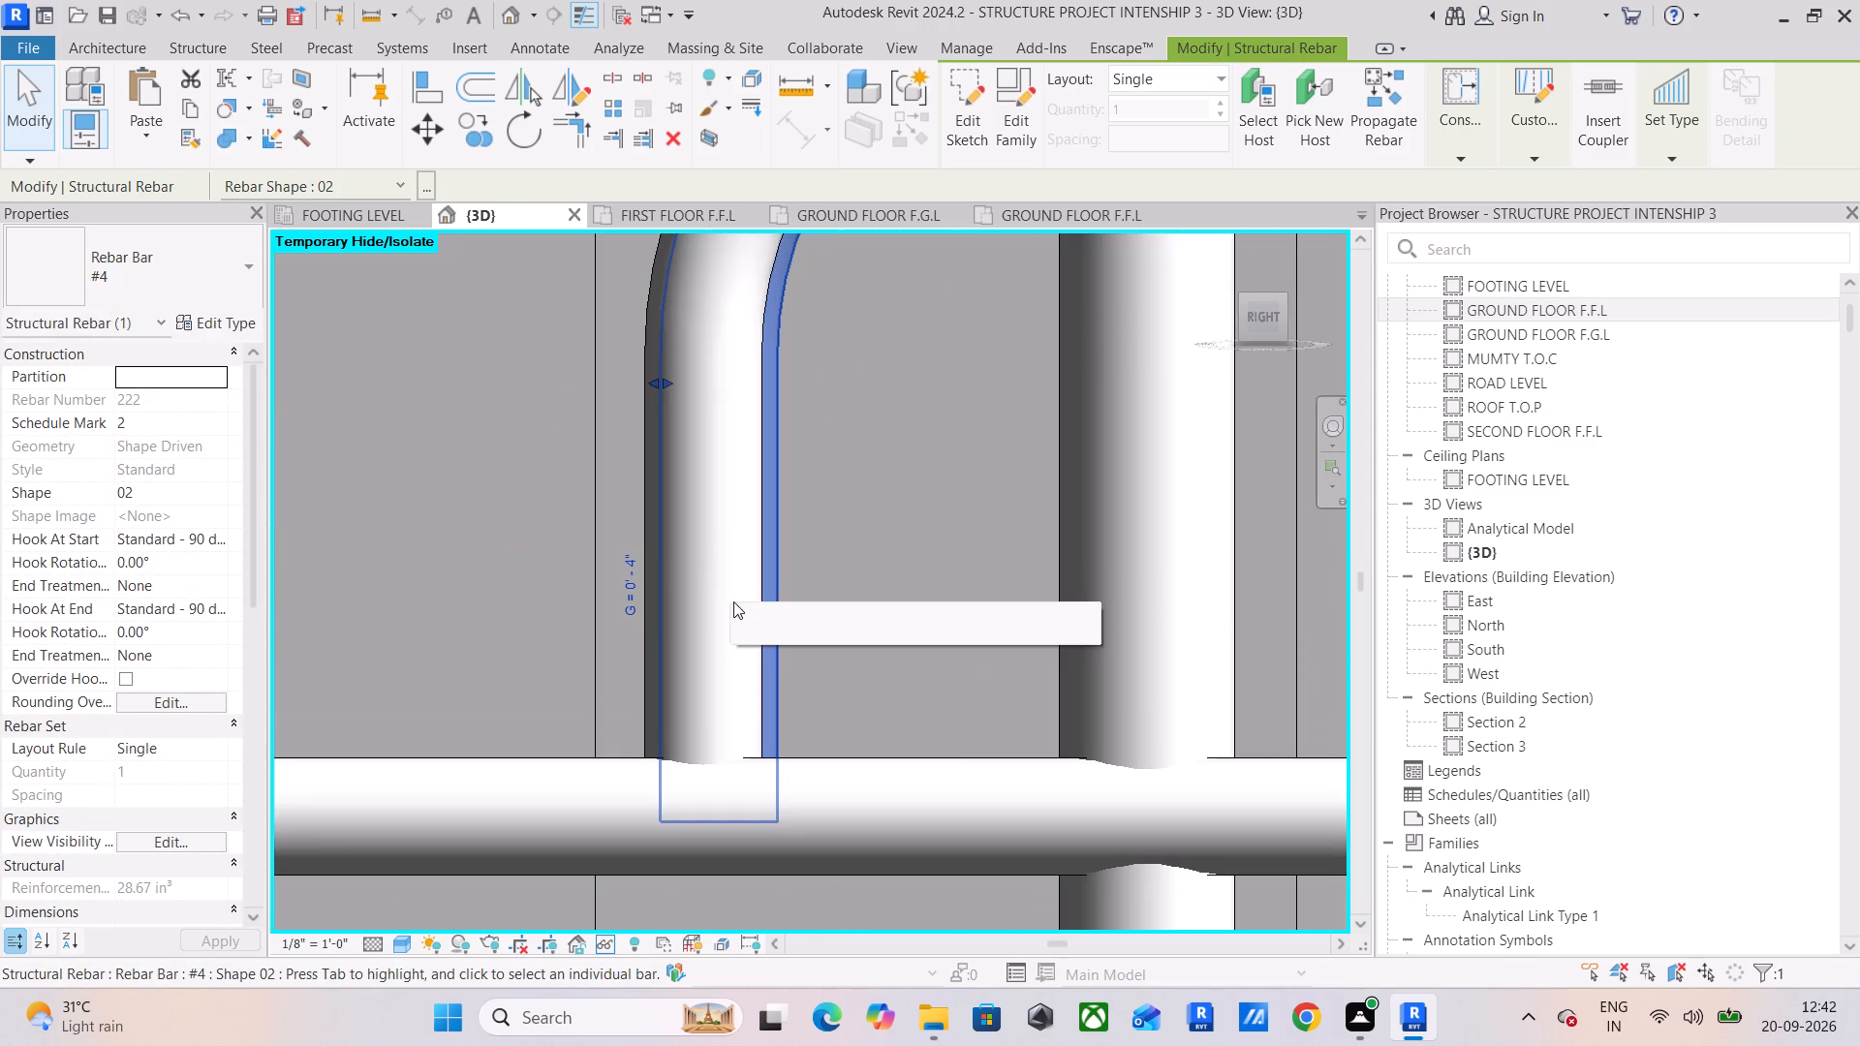
drag(661, 400, 631, 402)
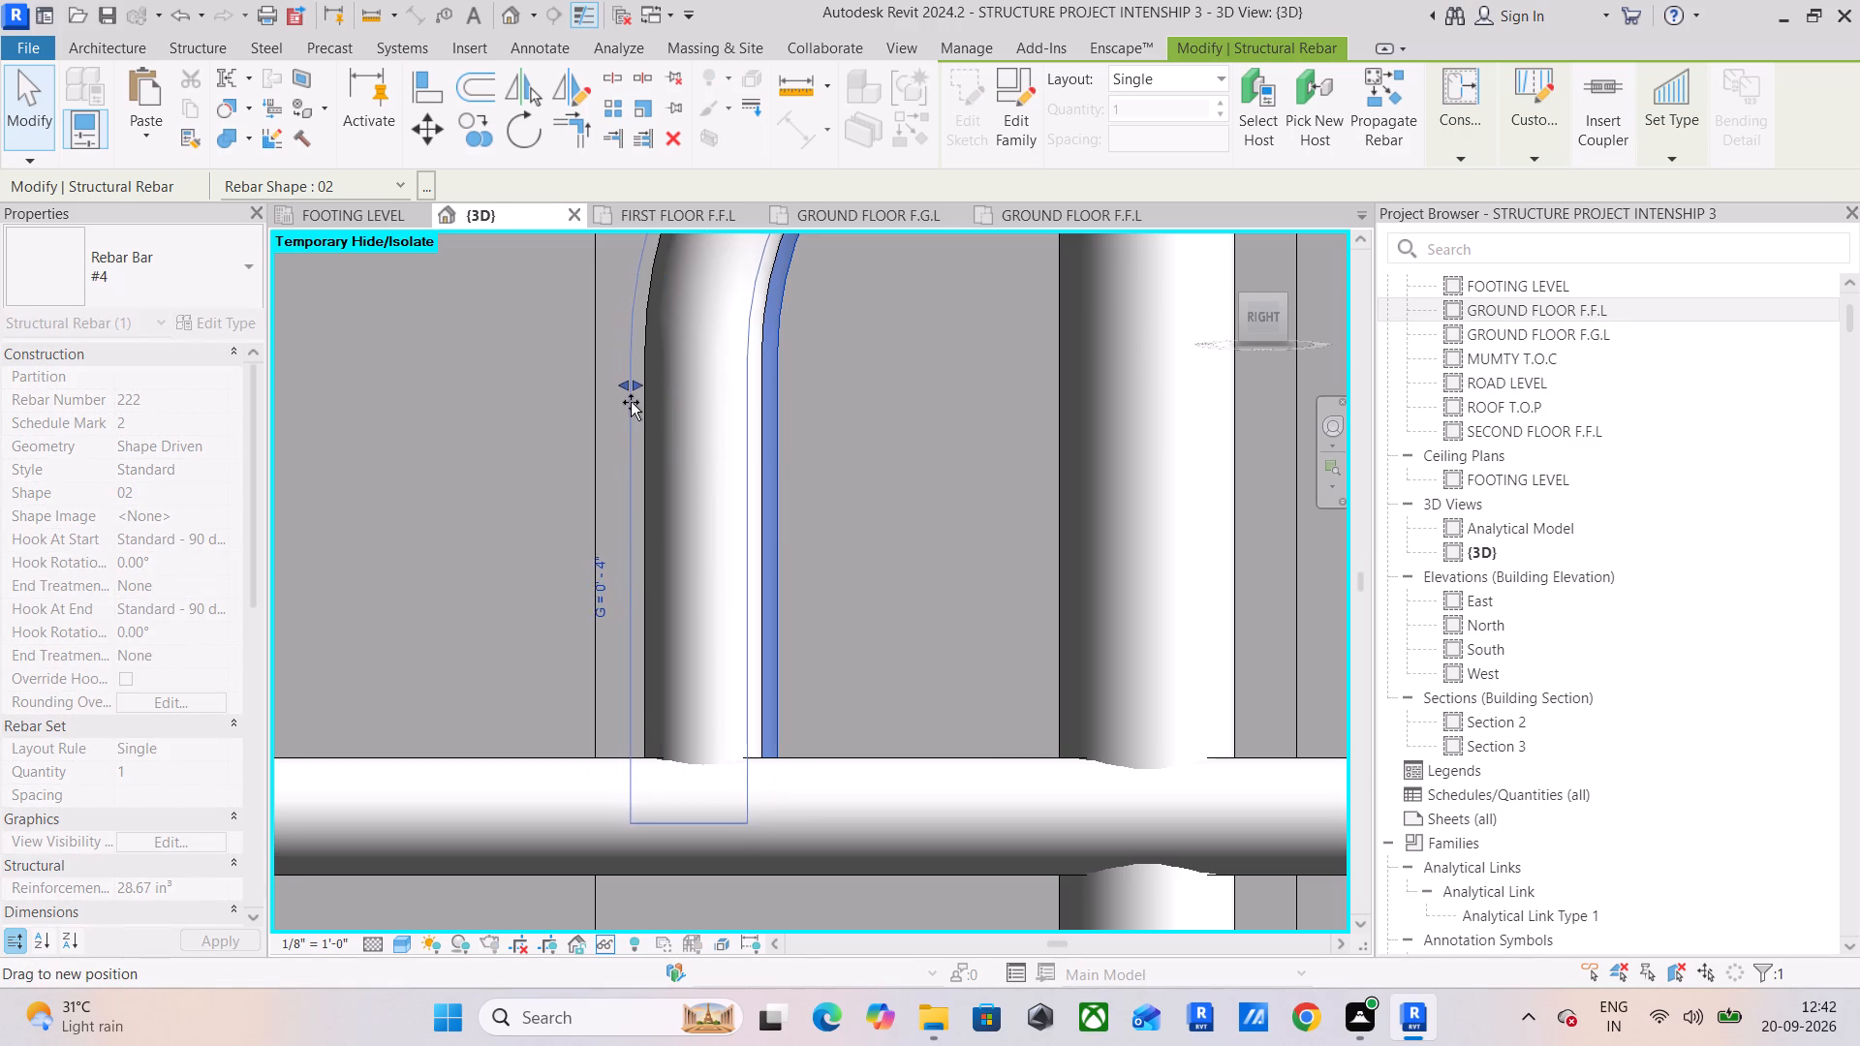
drag(631, 402, 642, 407)
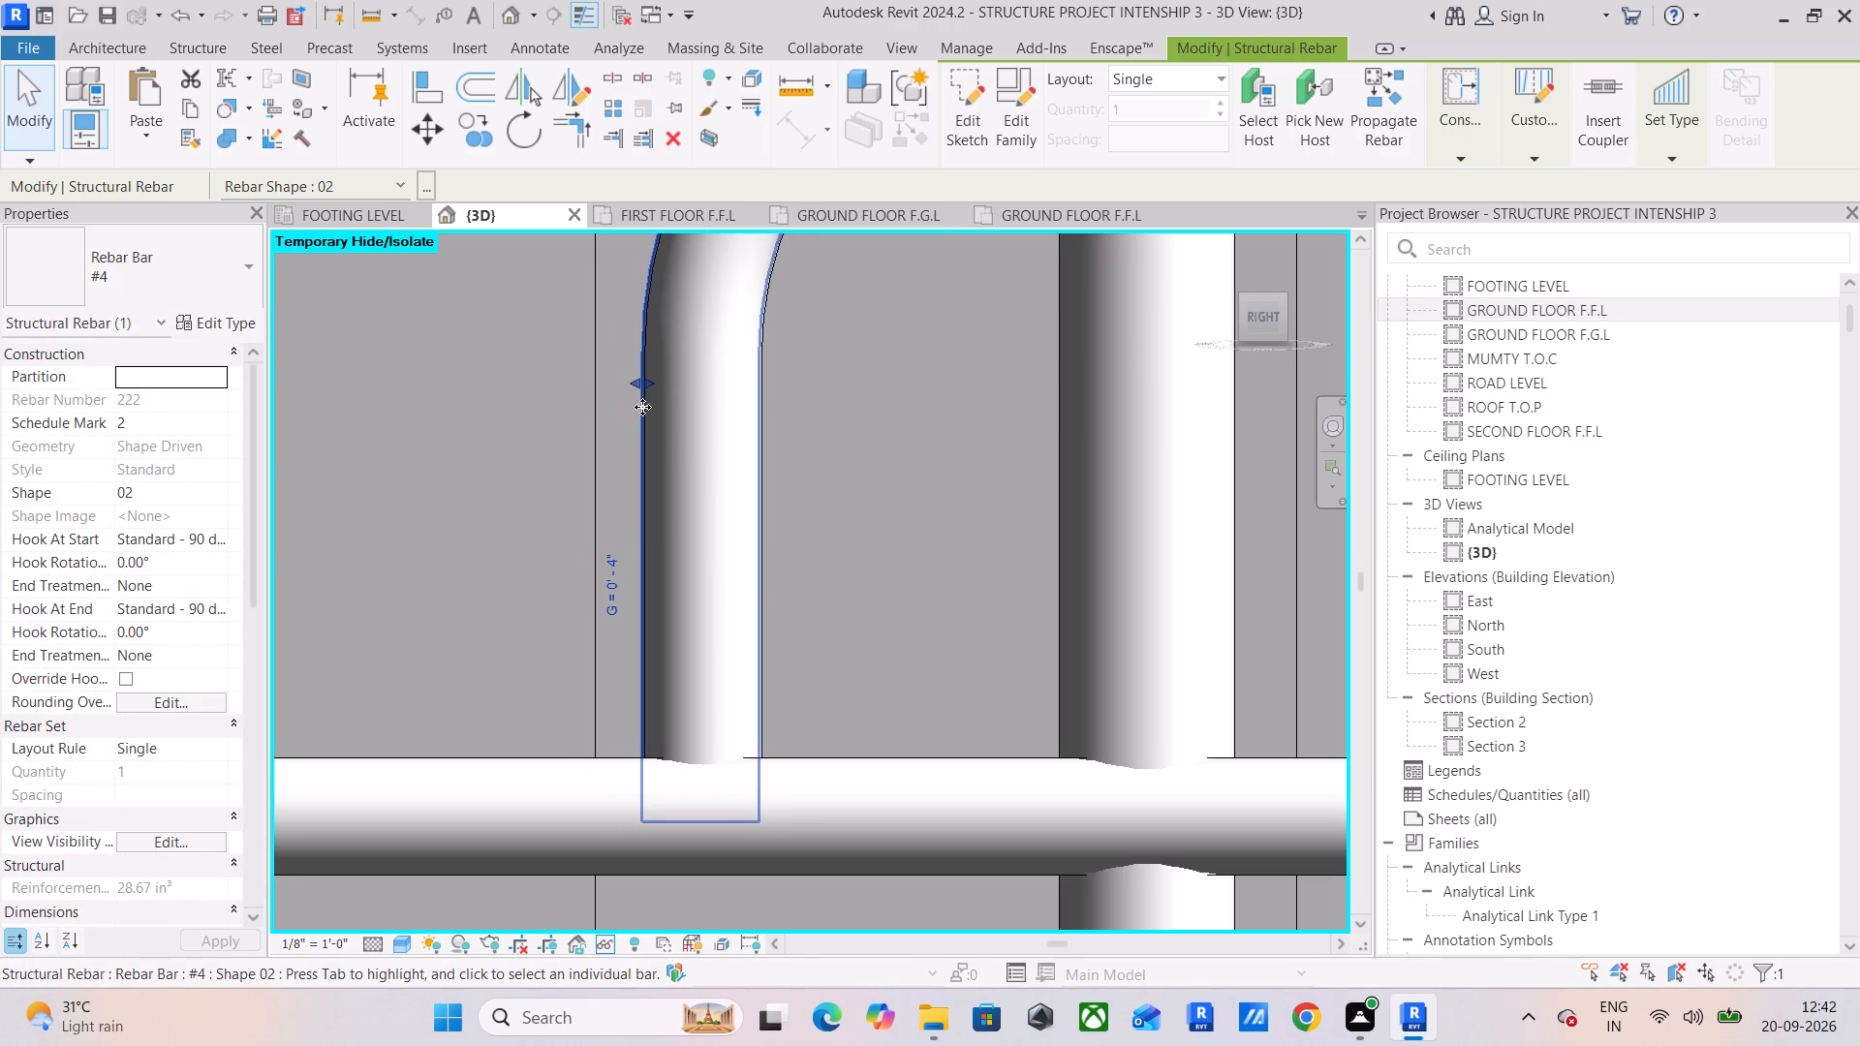
Pull the following span's two bottom hooked #4 bars back to the column's near face, below the top bars' hooks.
scroll(713, 640, down, 2)
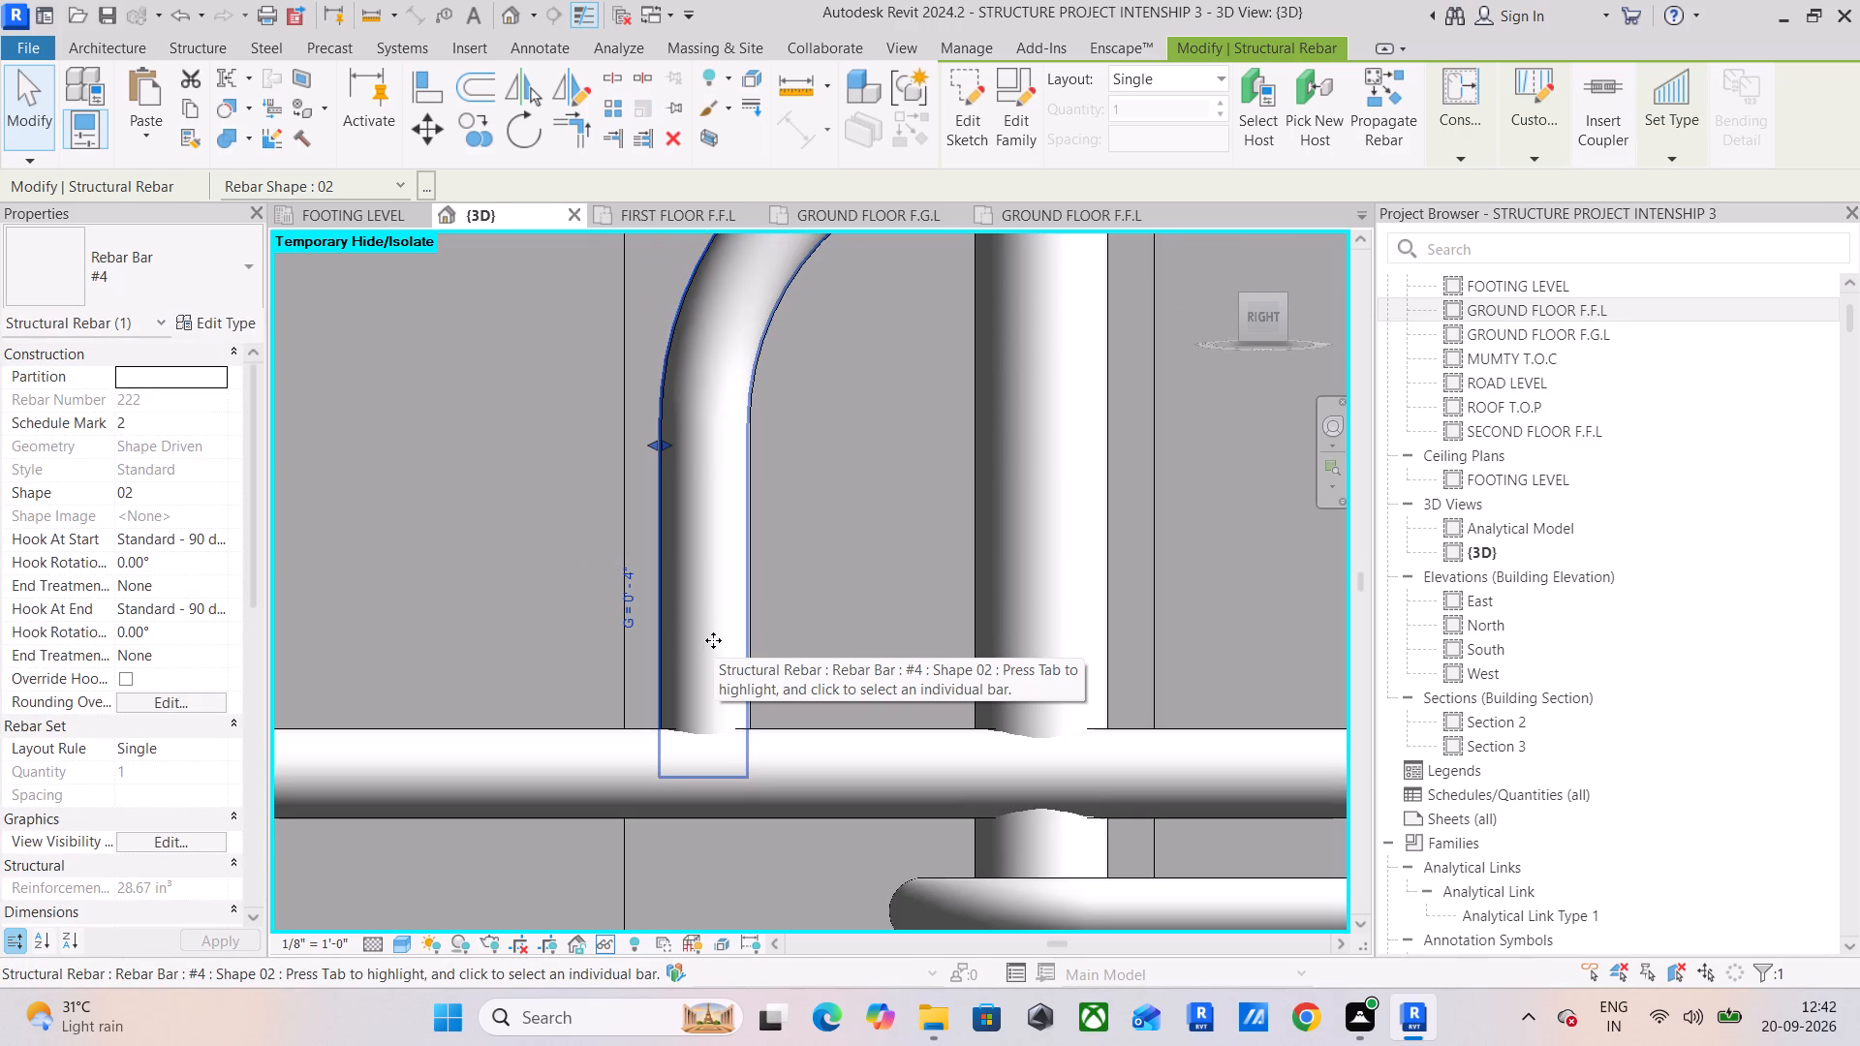
scroll(713, 640, down, 12)
middle_drag(854, 553, 896, 443)
click(501, 629)
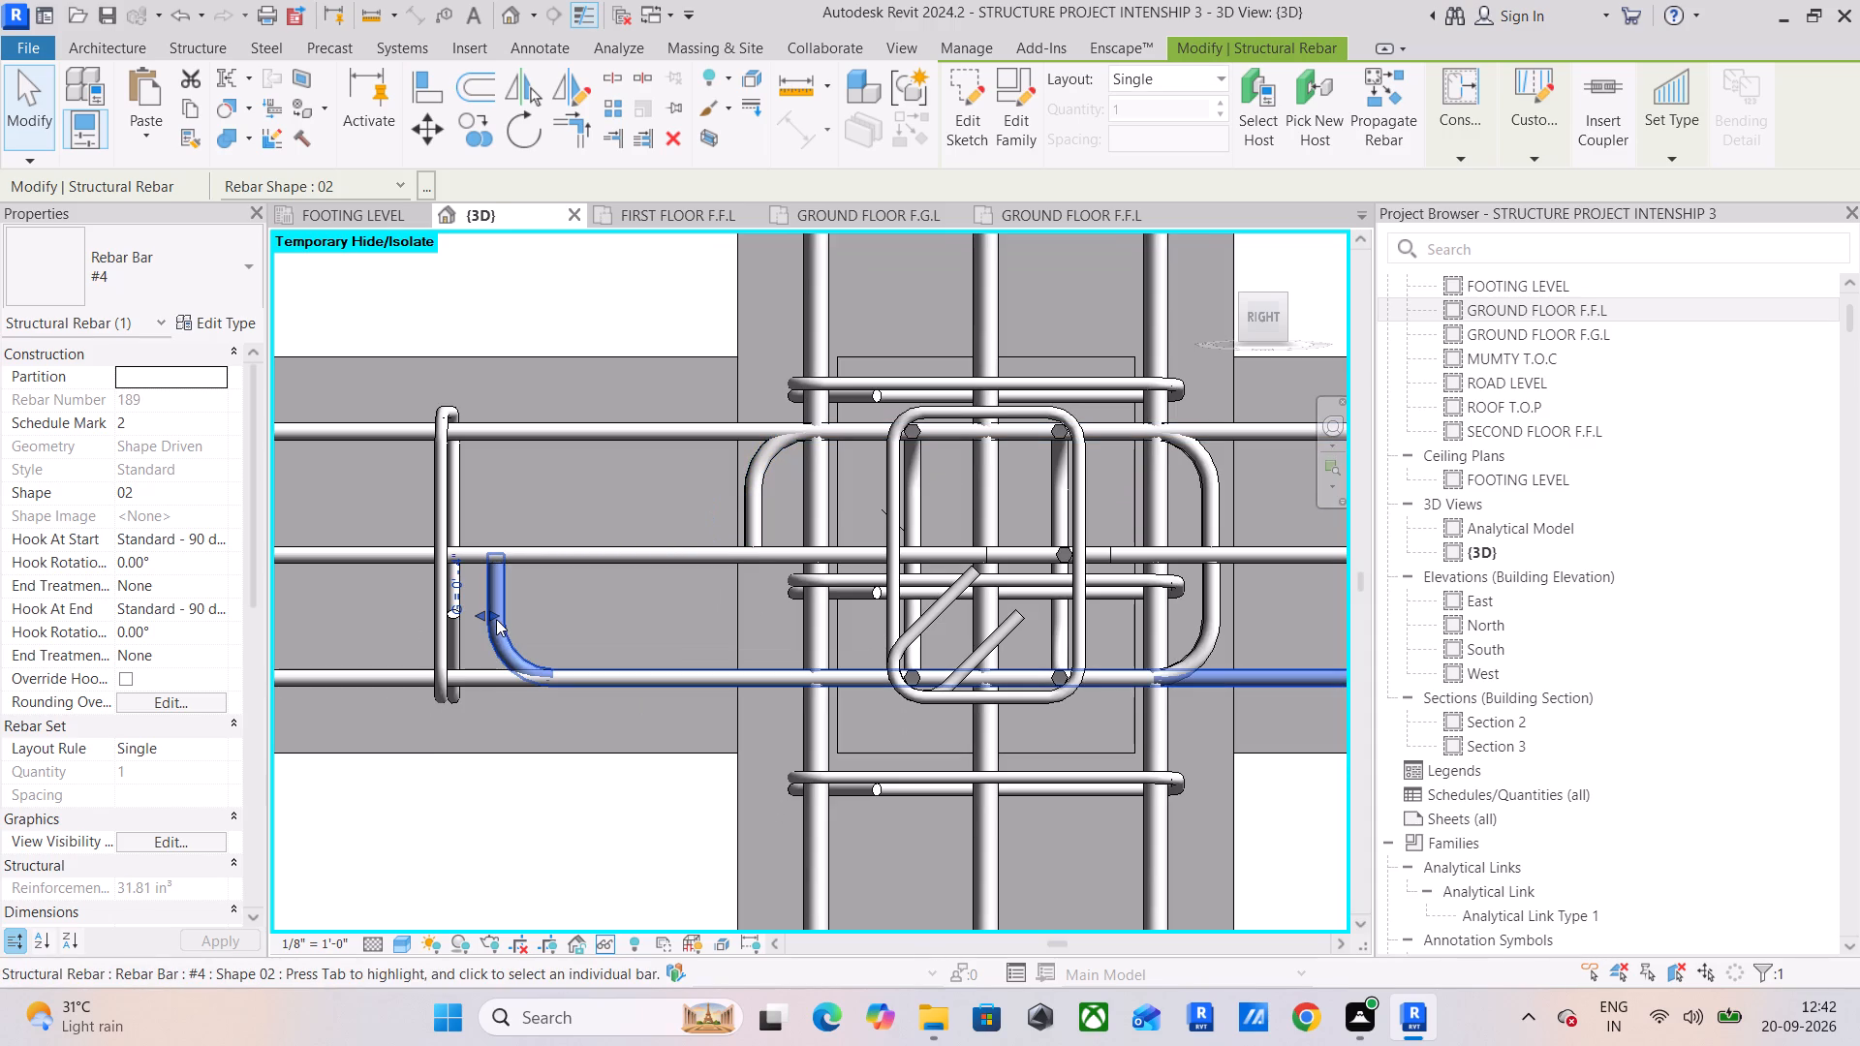
drag(492, 617, 697, 631)
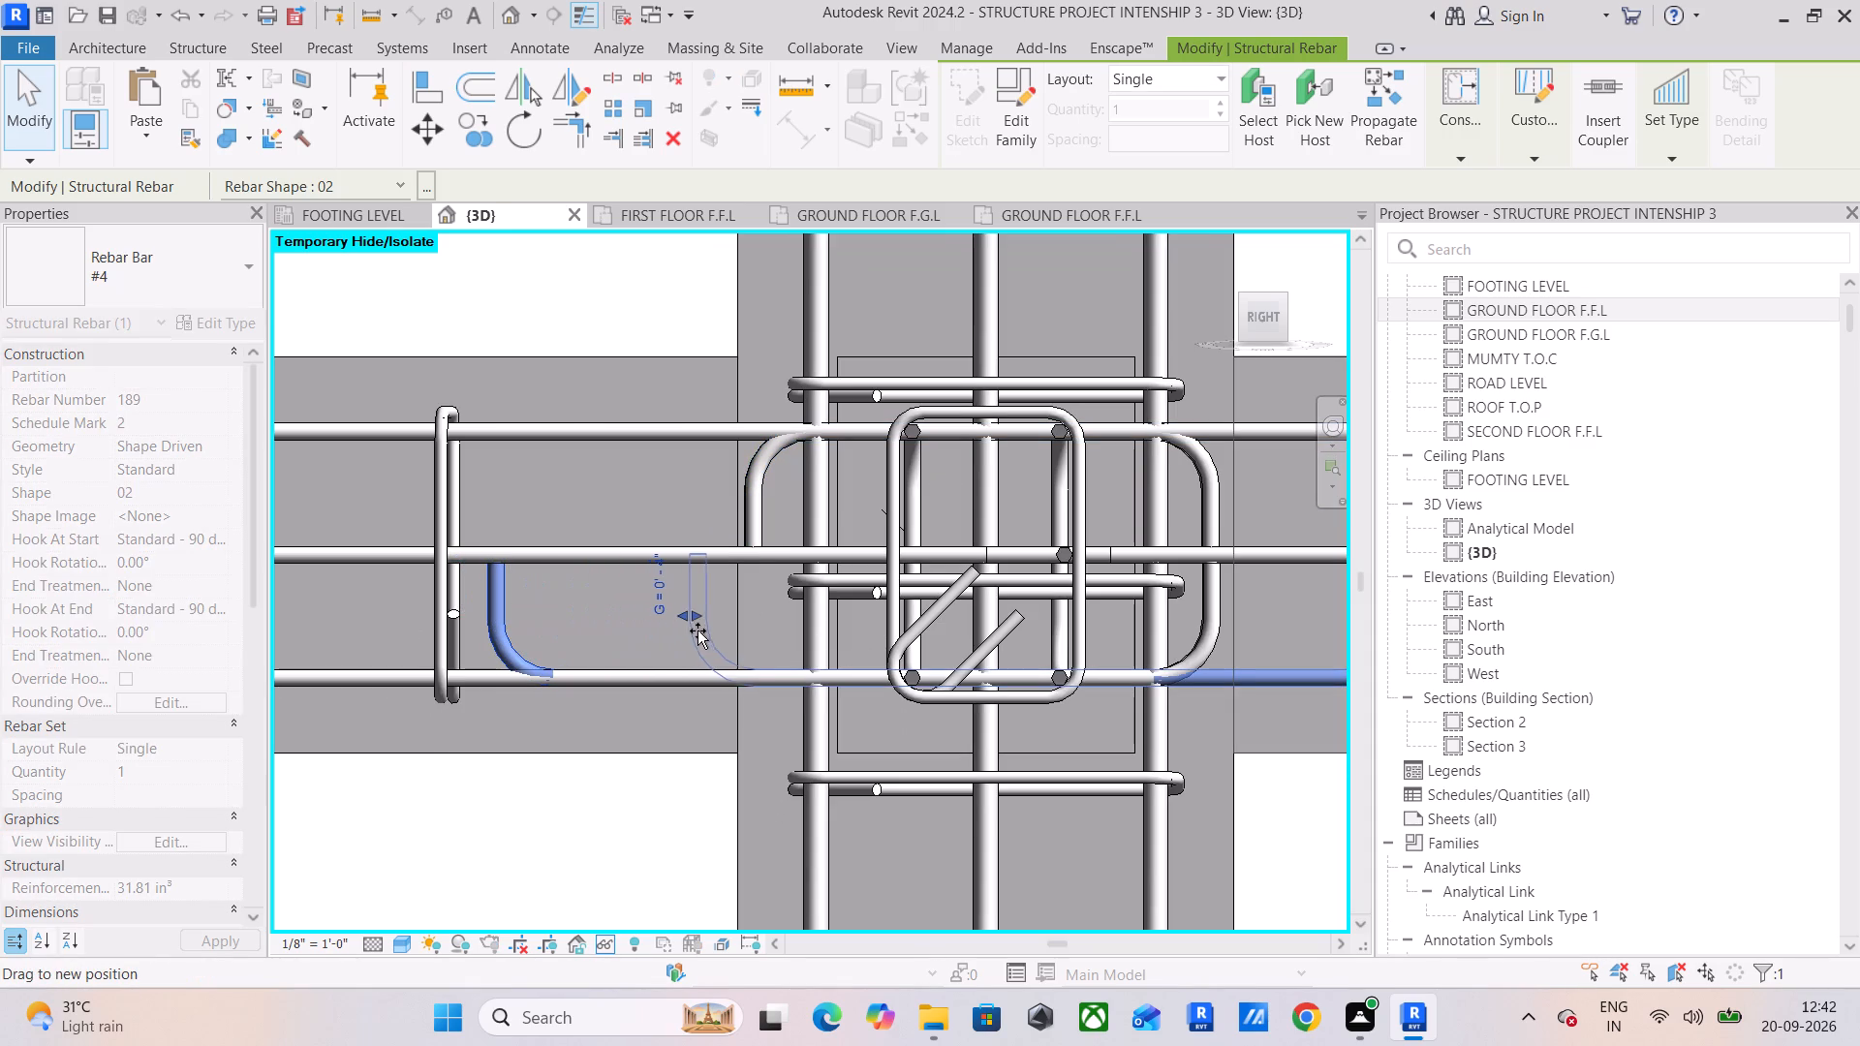
drag(697, 631, 747, 636)
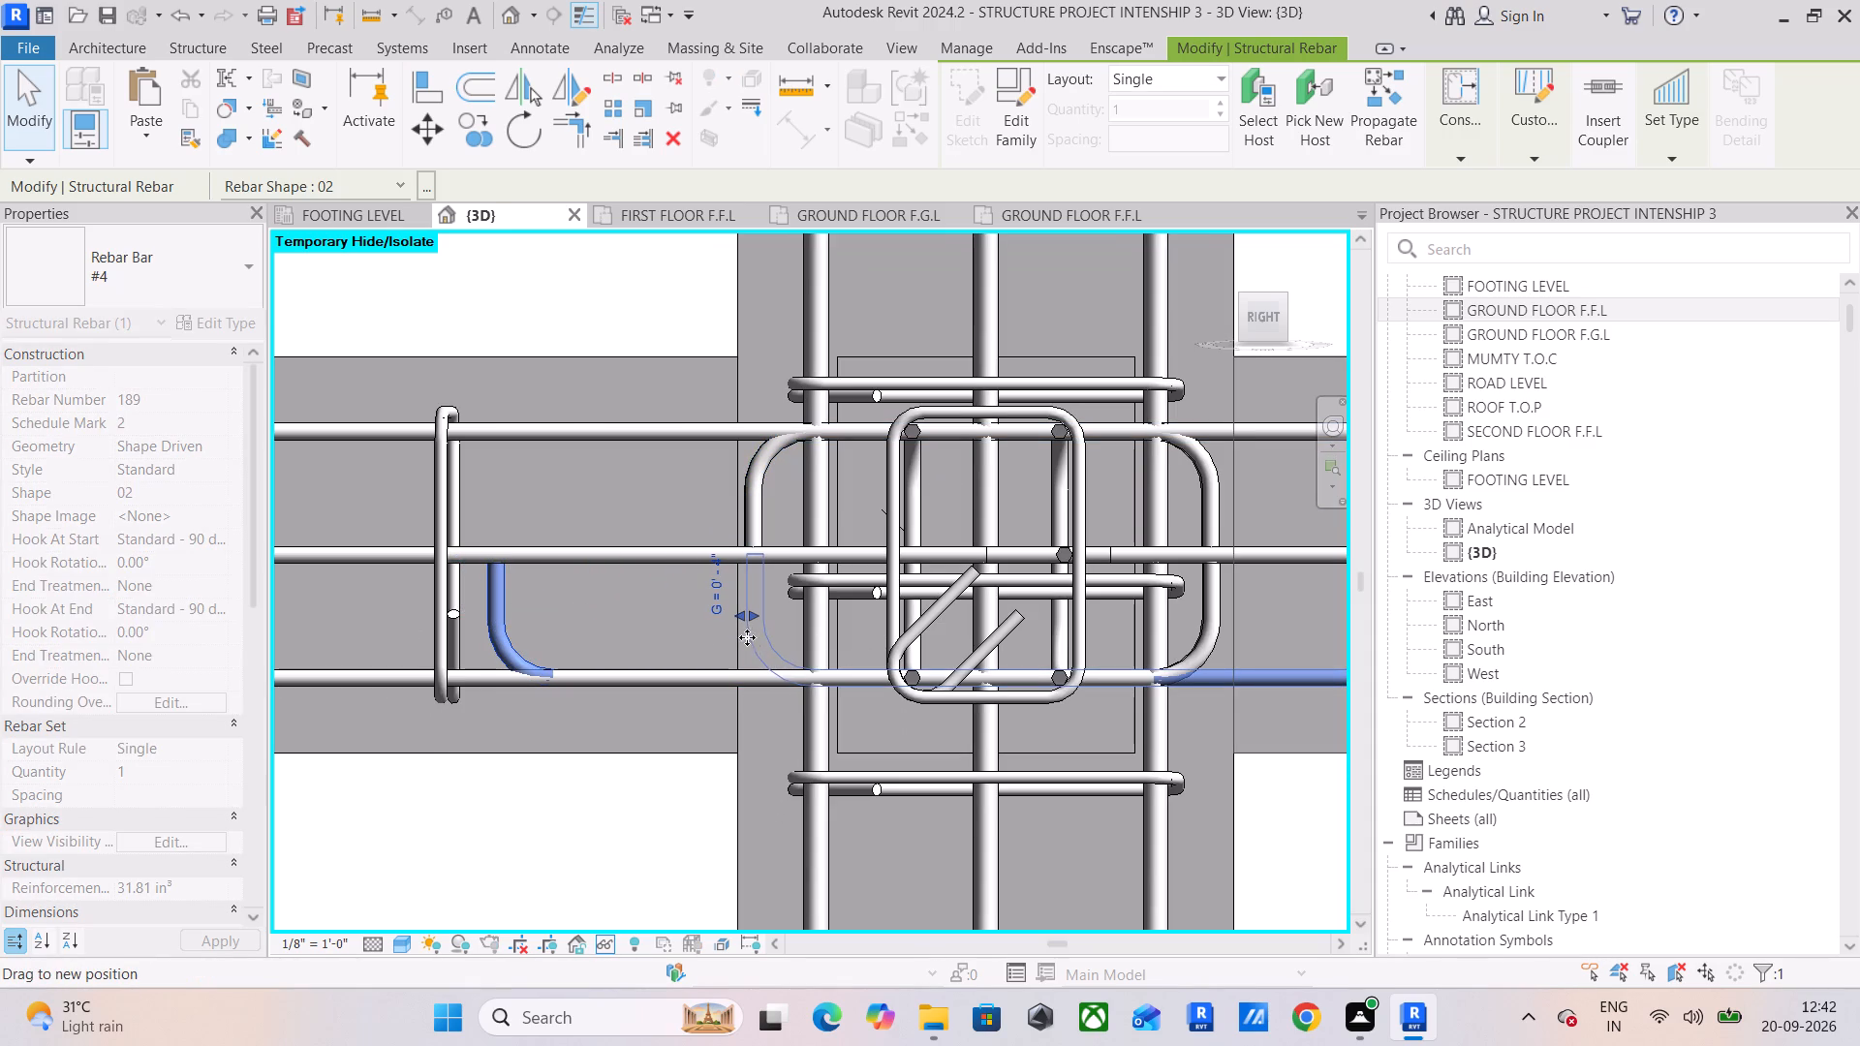
drag(495, 621, 653, 629)
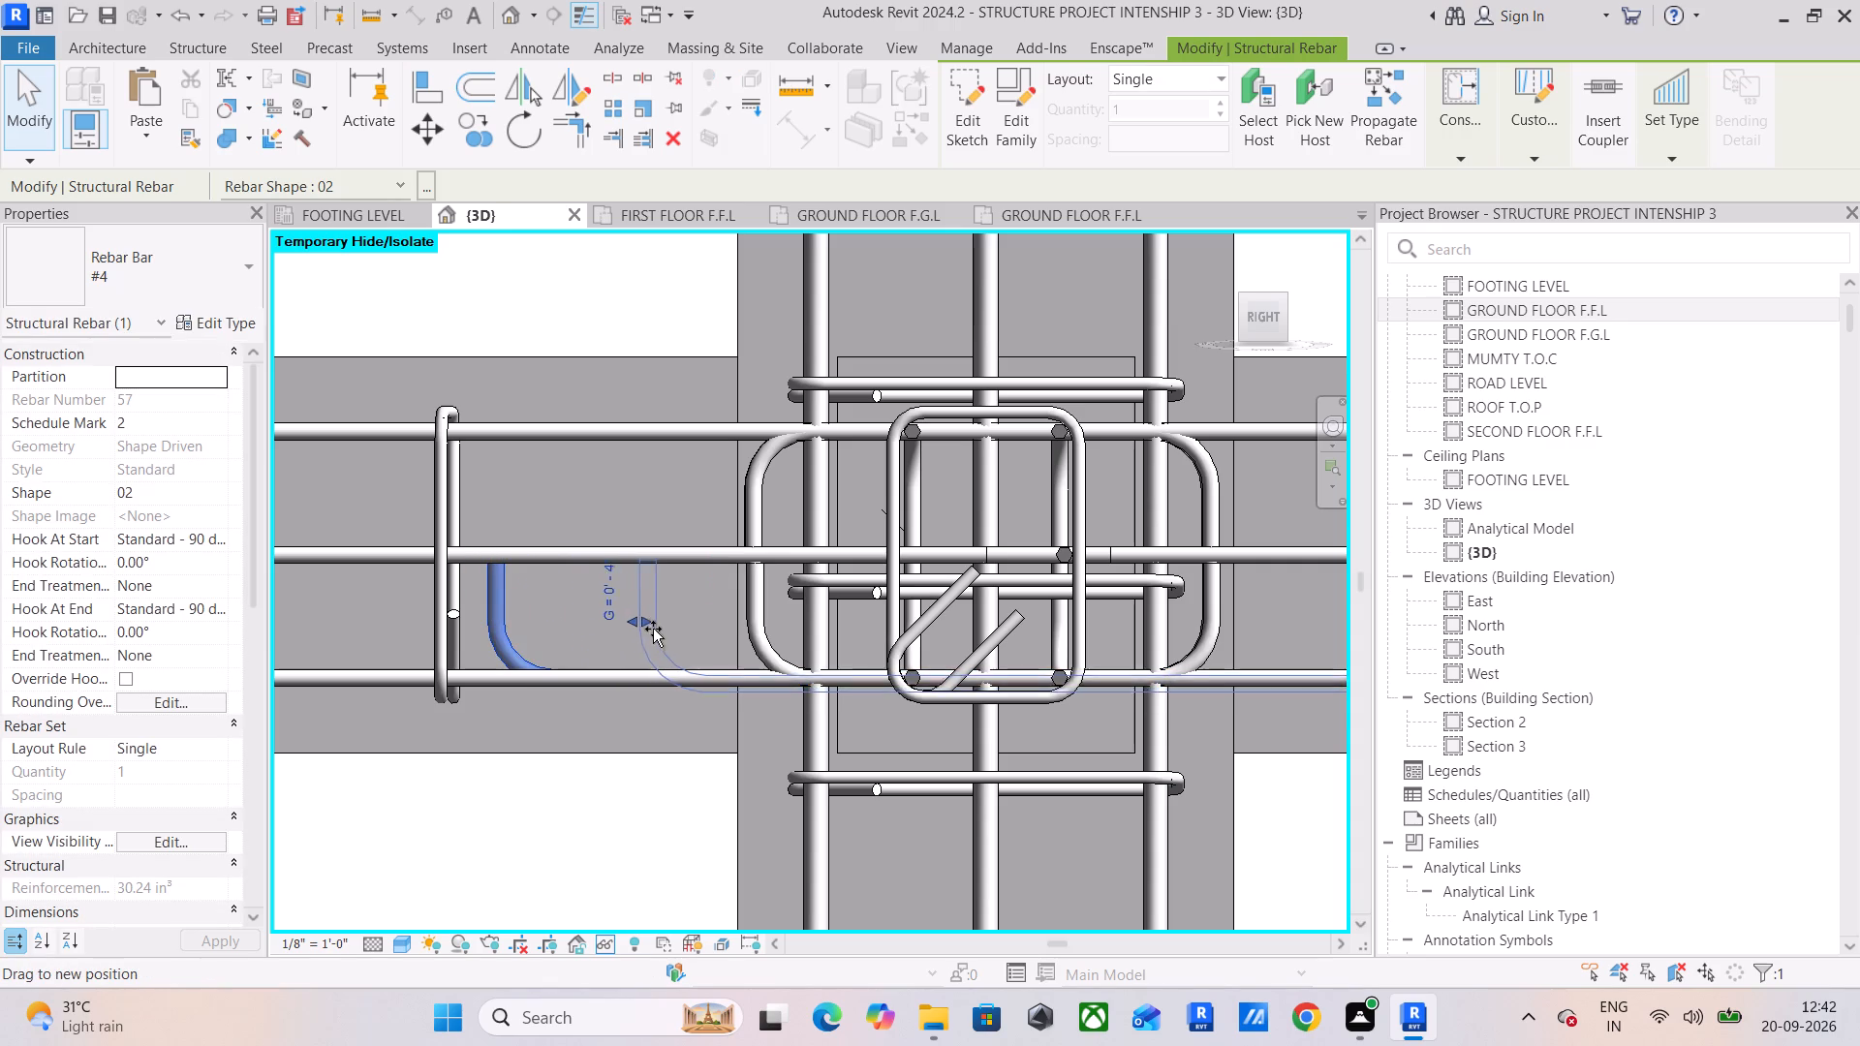
drag(653, 629, 744, 638)
Fine-tune the two bottom #4 bars' hooks so they line up with each other just inside the column's near face.
scroll(745, 639, up, 10)
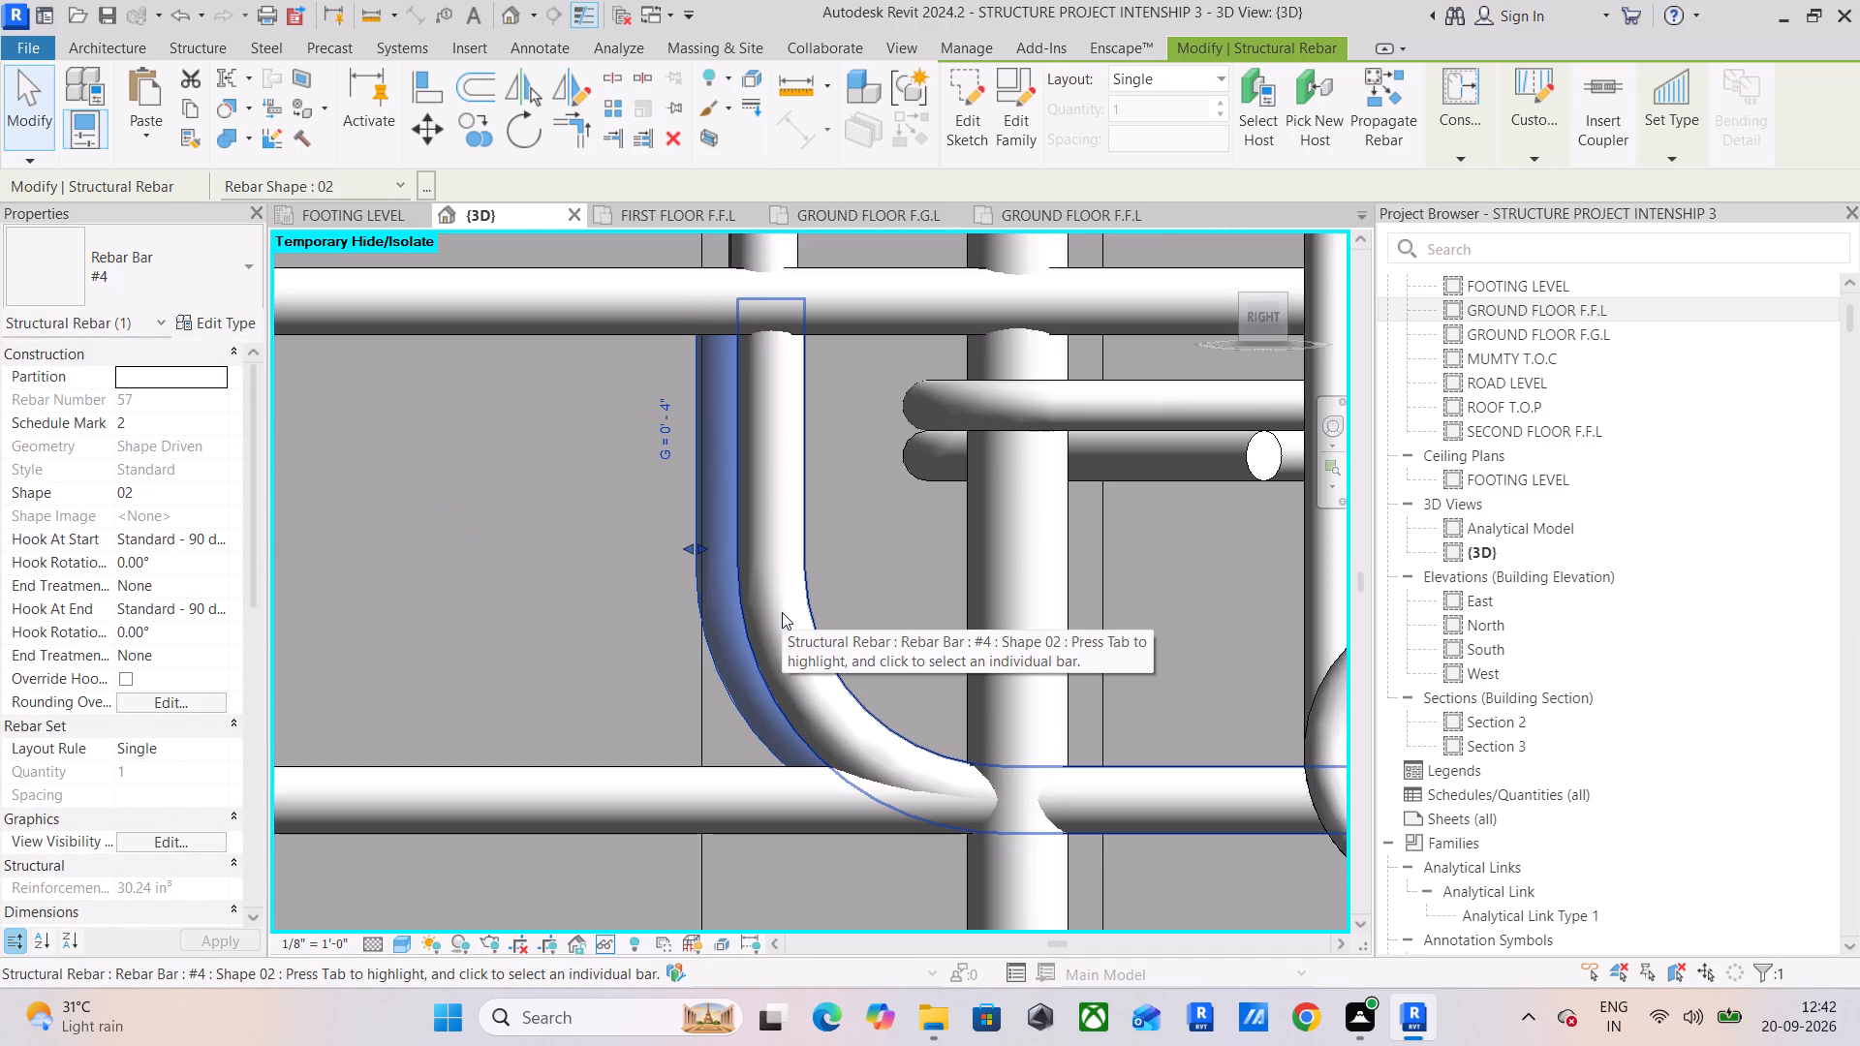
scroll(792, 606, up, 4)
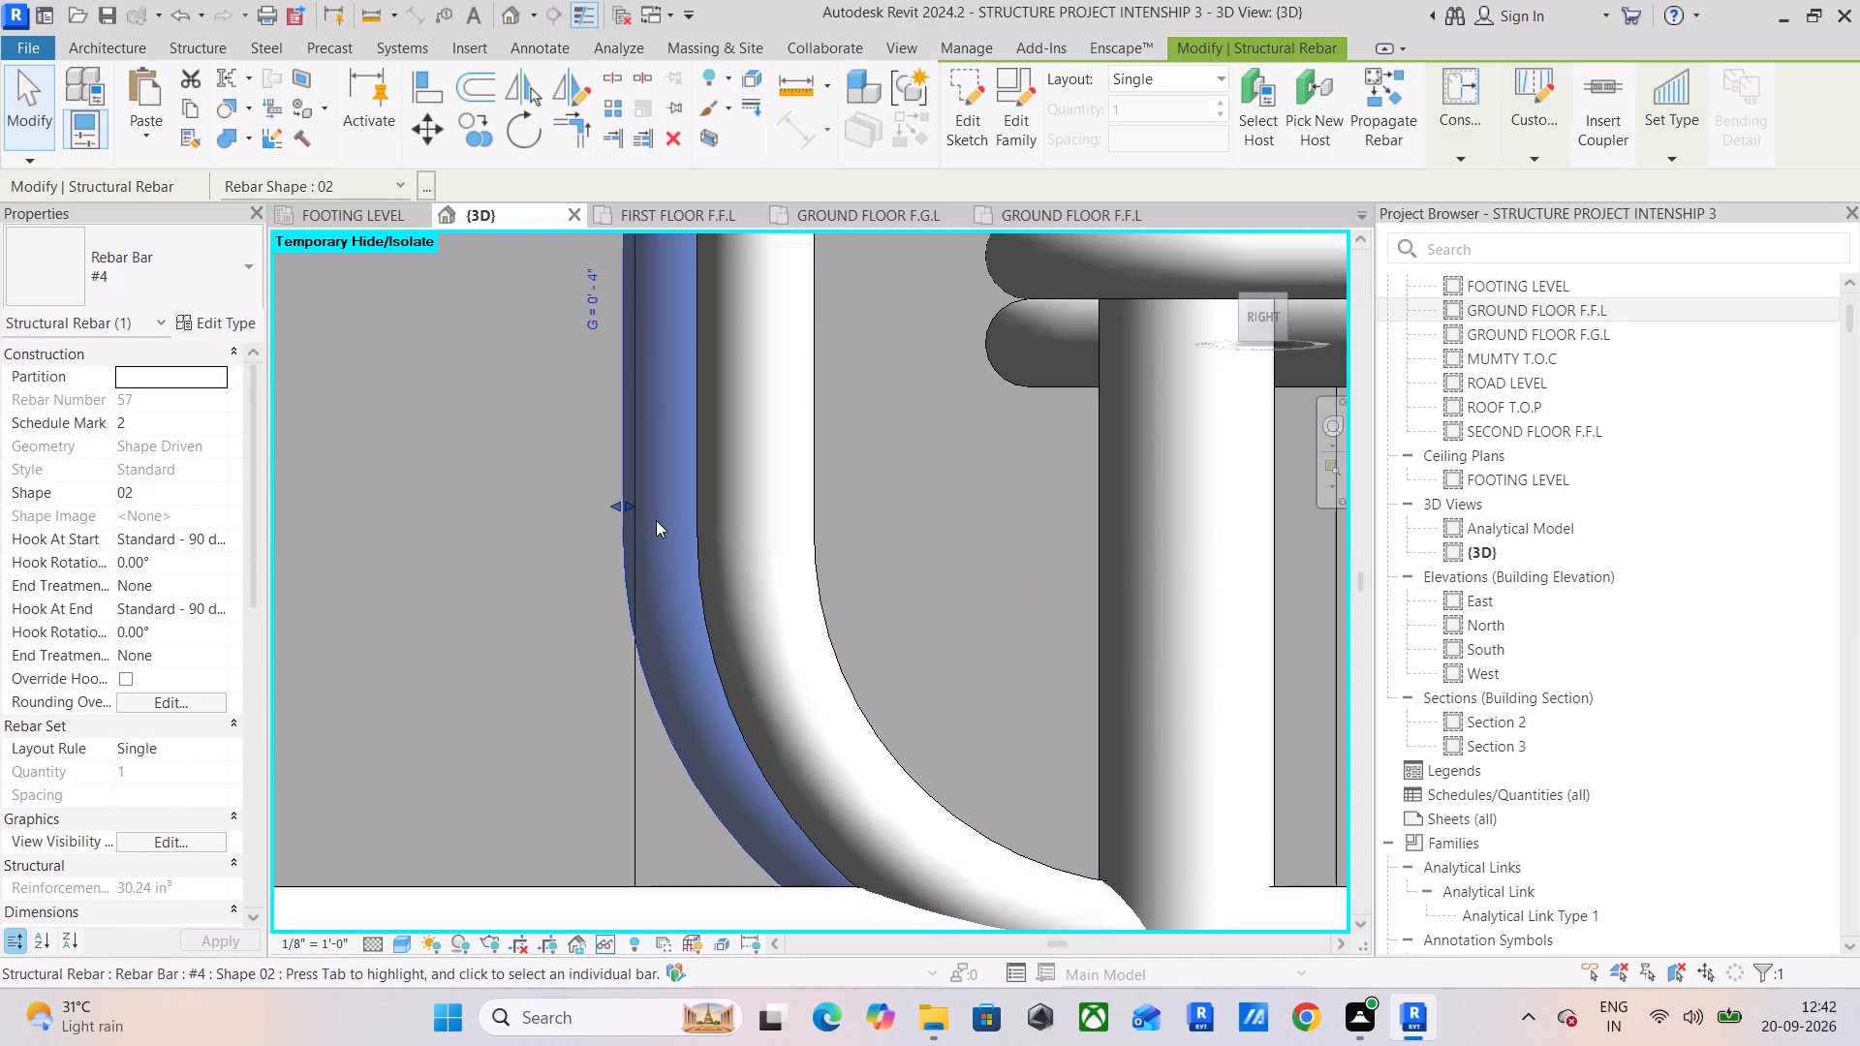
scroll(656, 519, down, 4)
middle_drag(656, 518, 661, 586)
drag(645, 589, 688, 588)
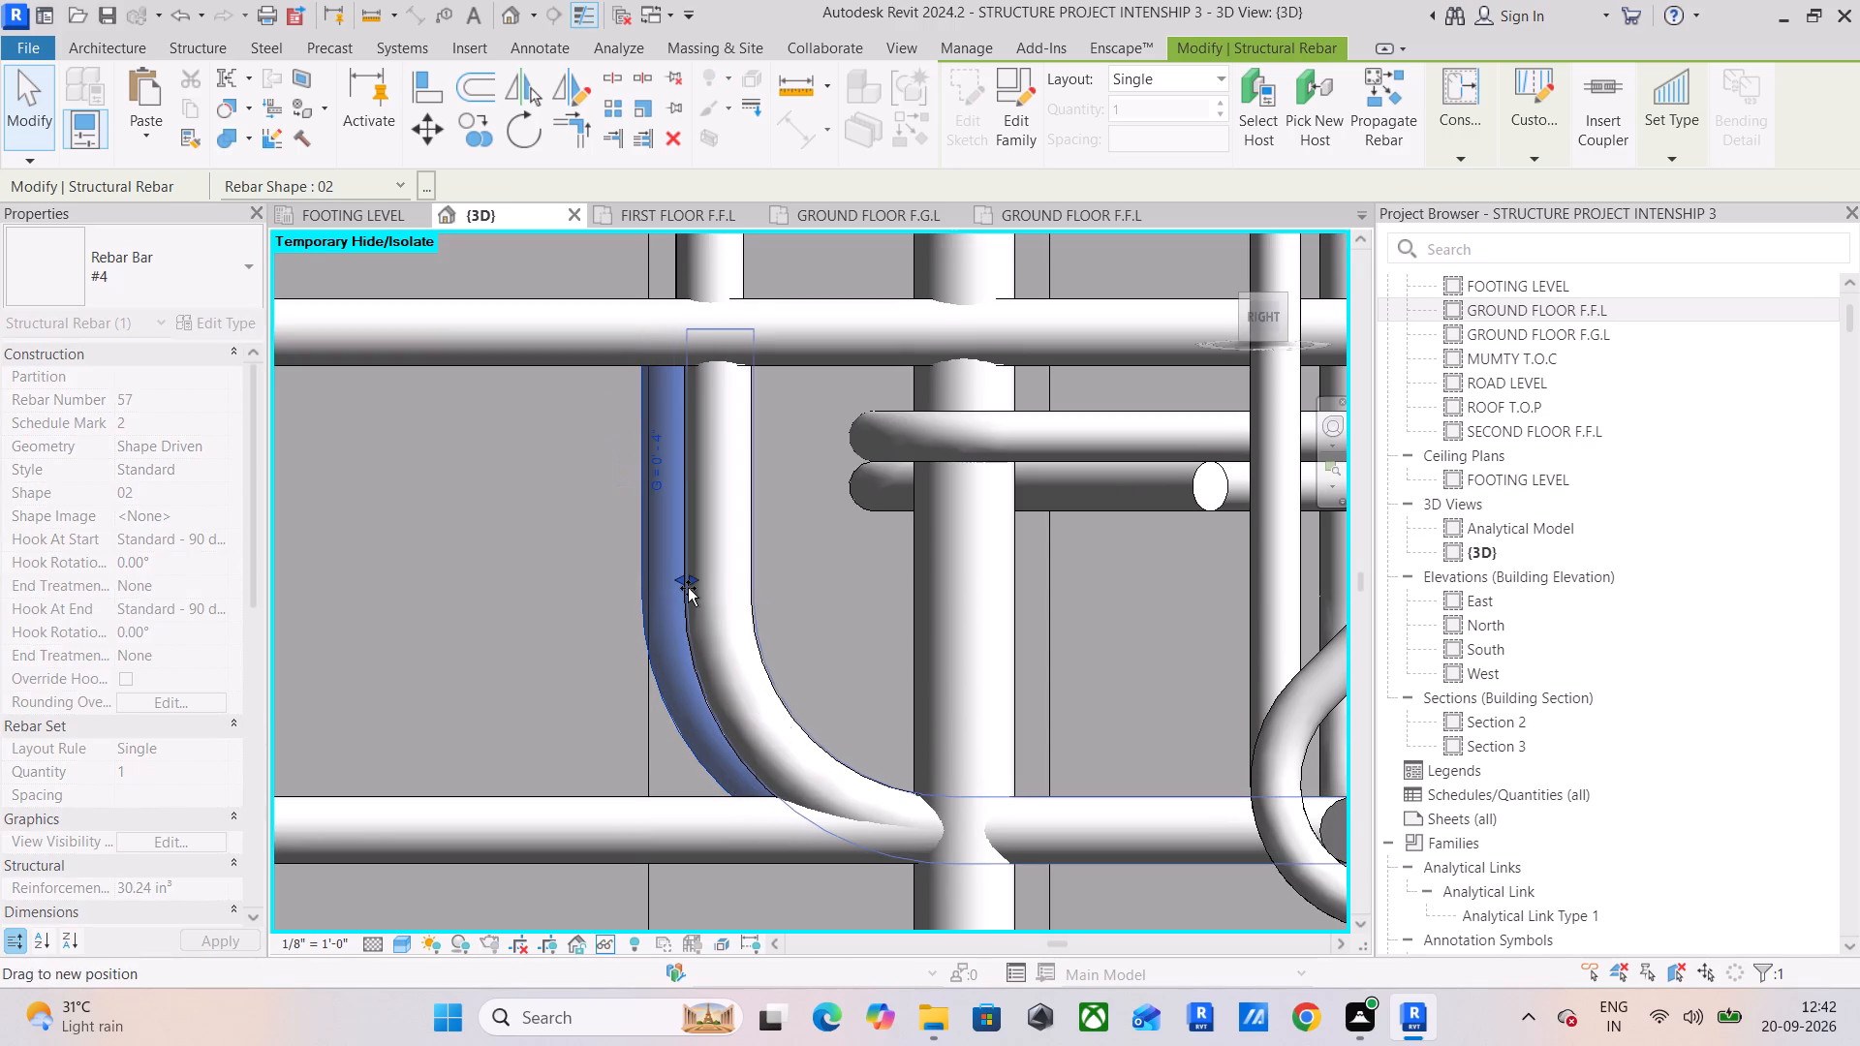
drag(688, 588, 689, 588)
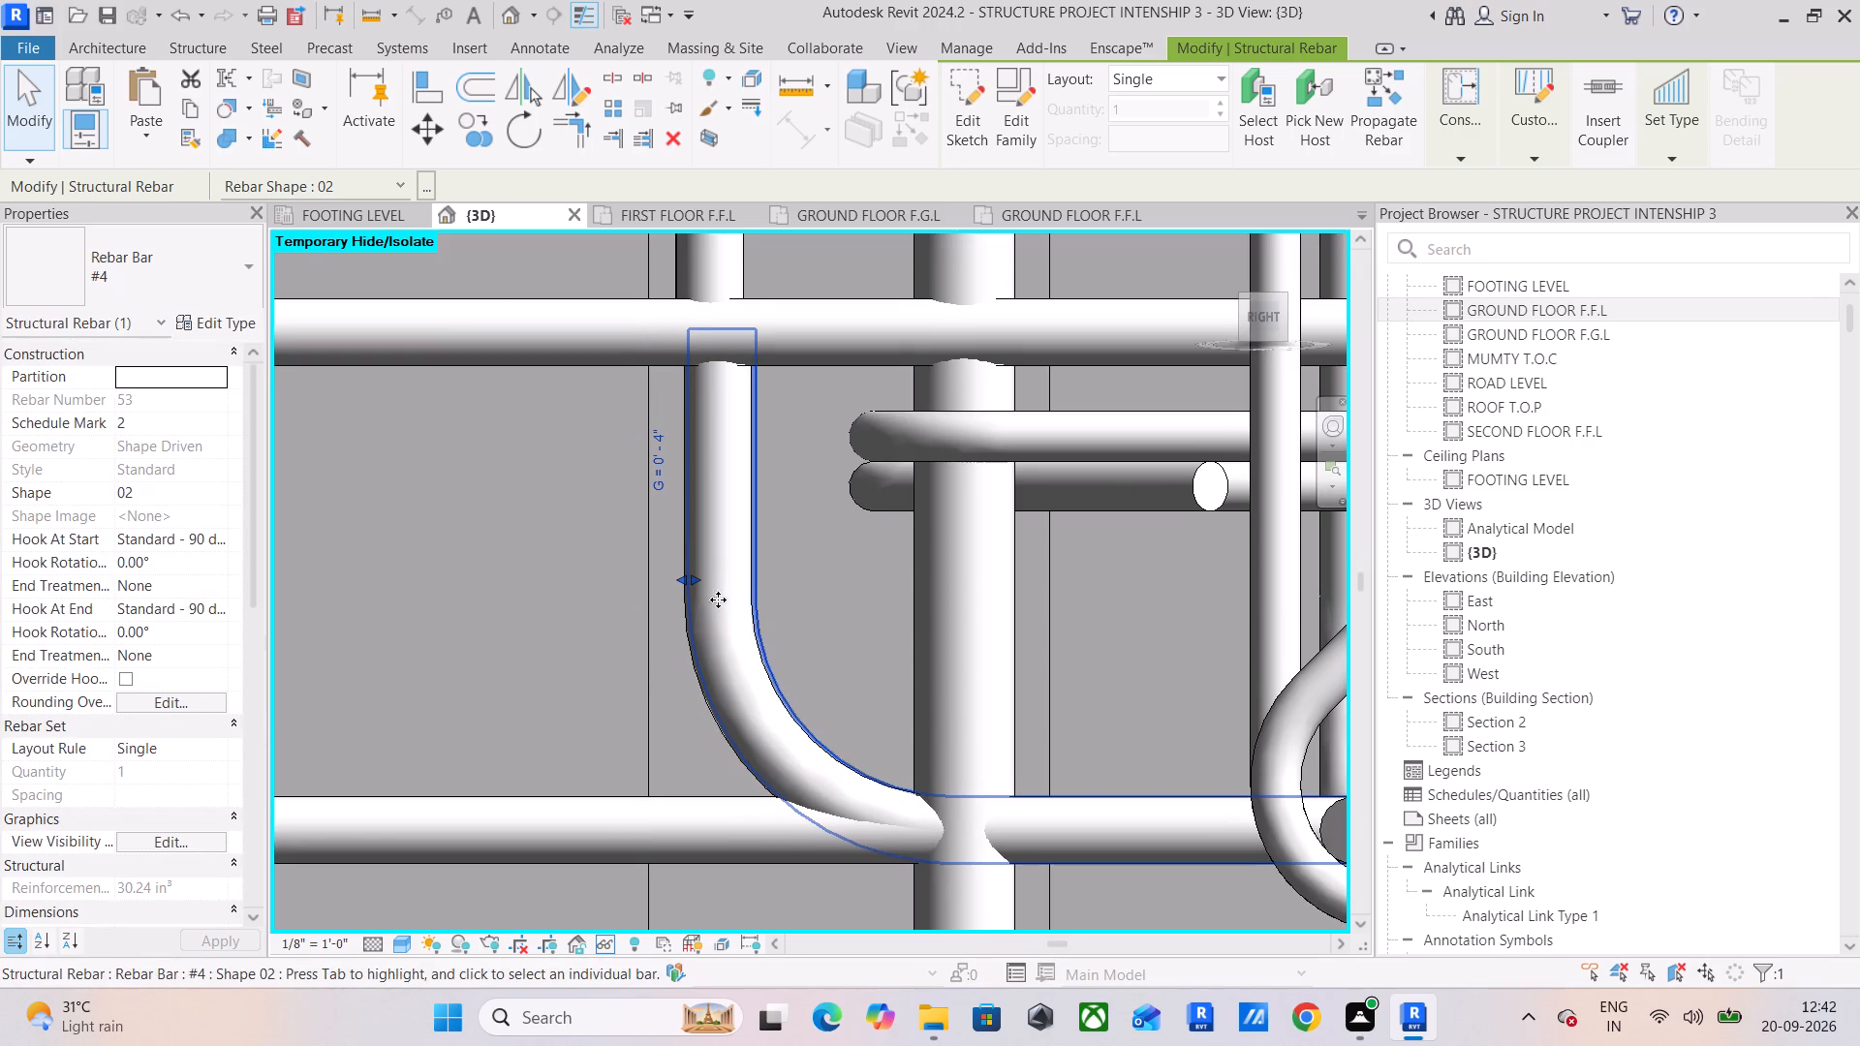
drag(690, 590, 672, 589)
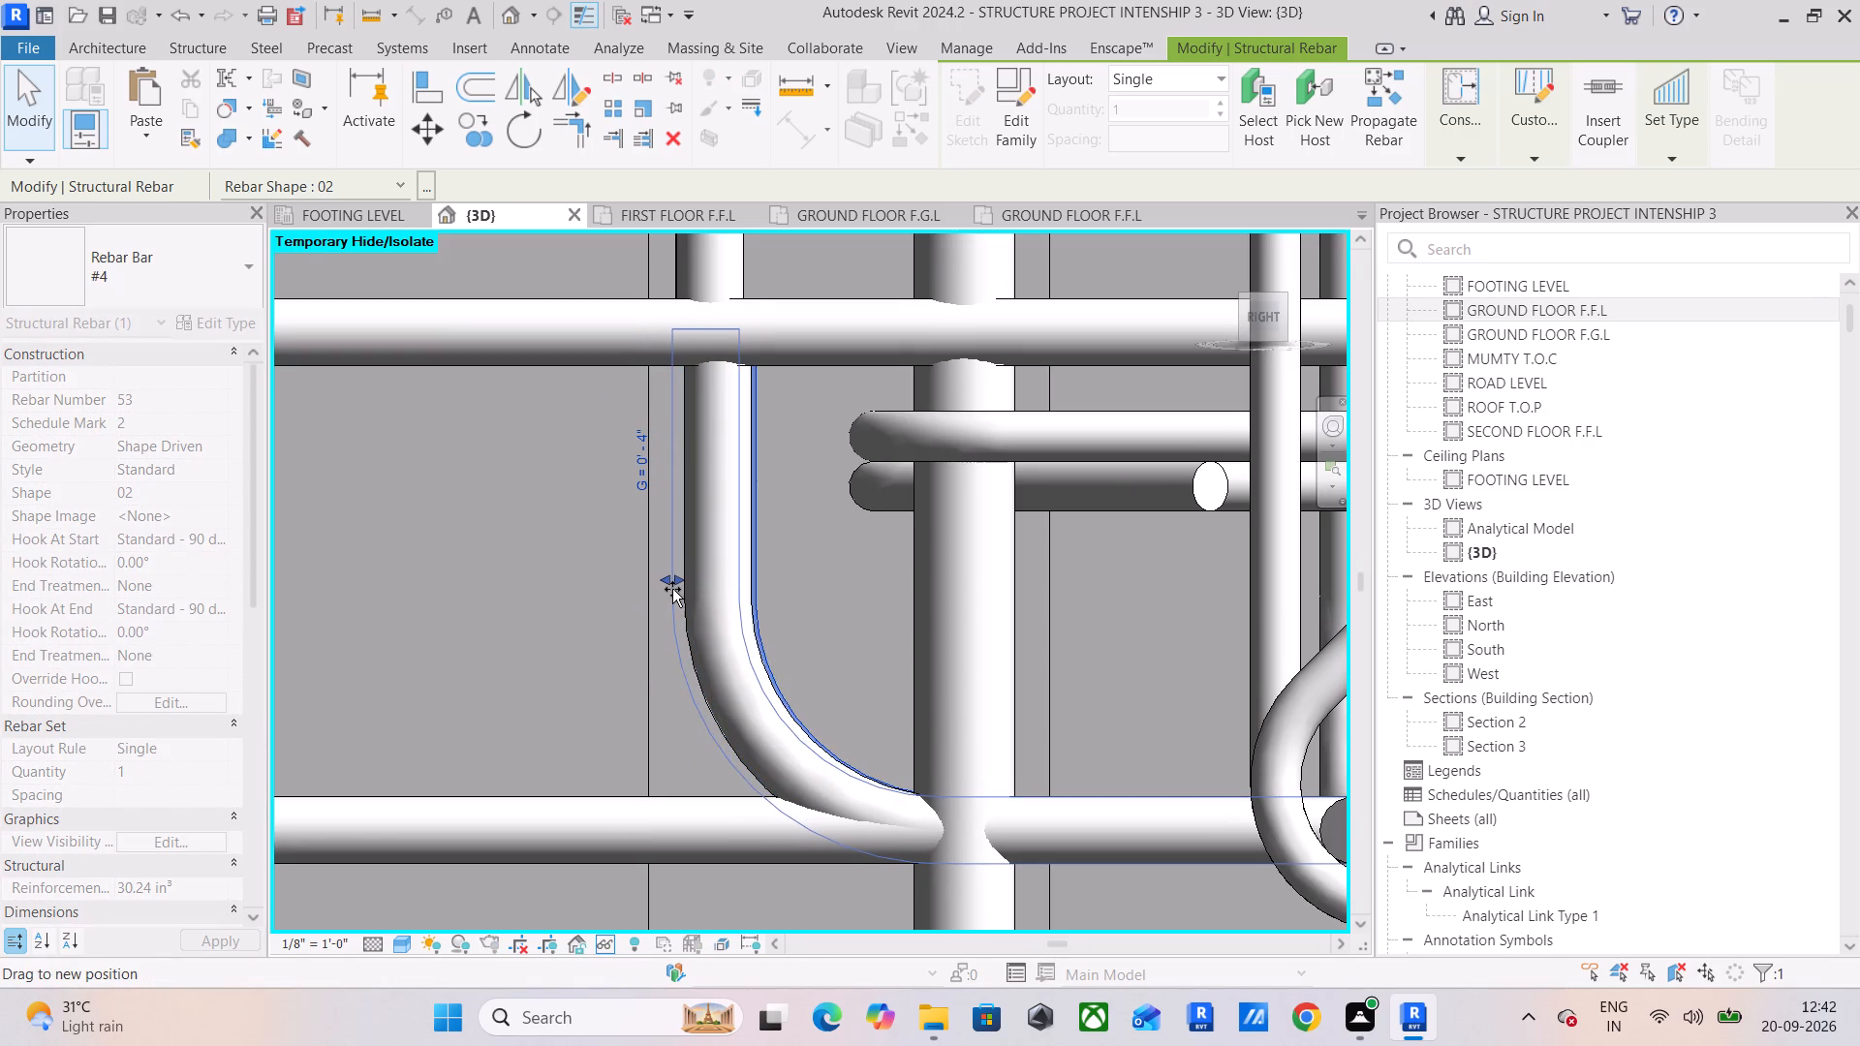
drag(672, 589, 671, 589)
click(751, 563)
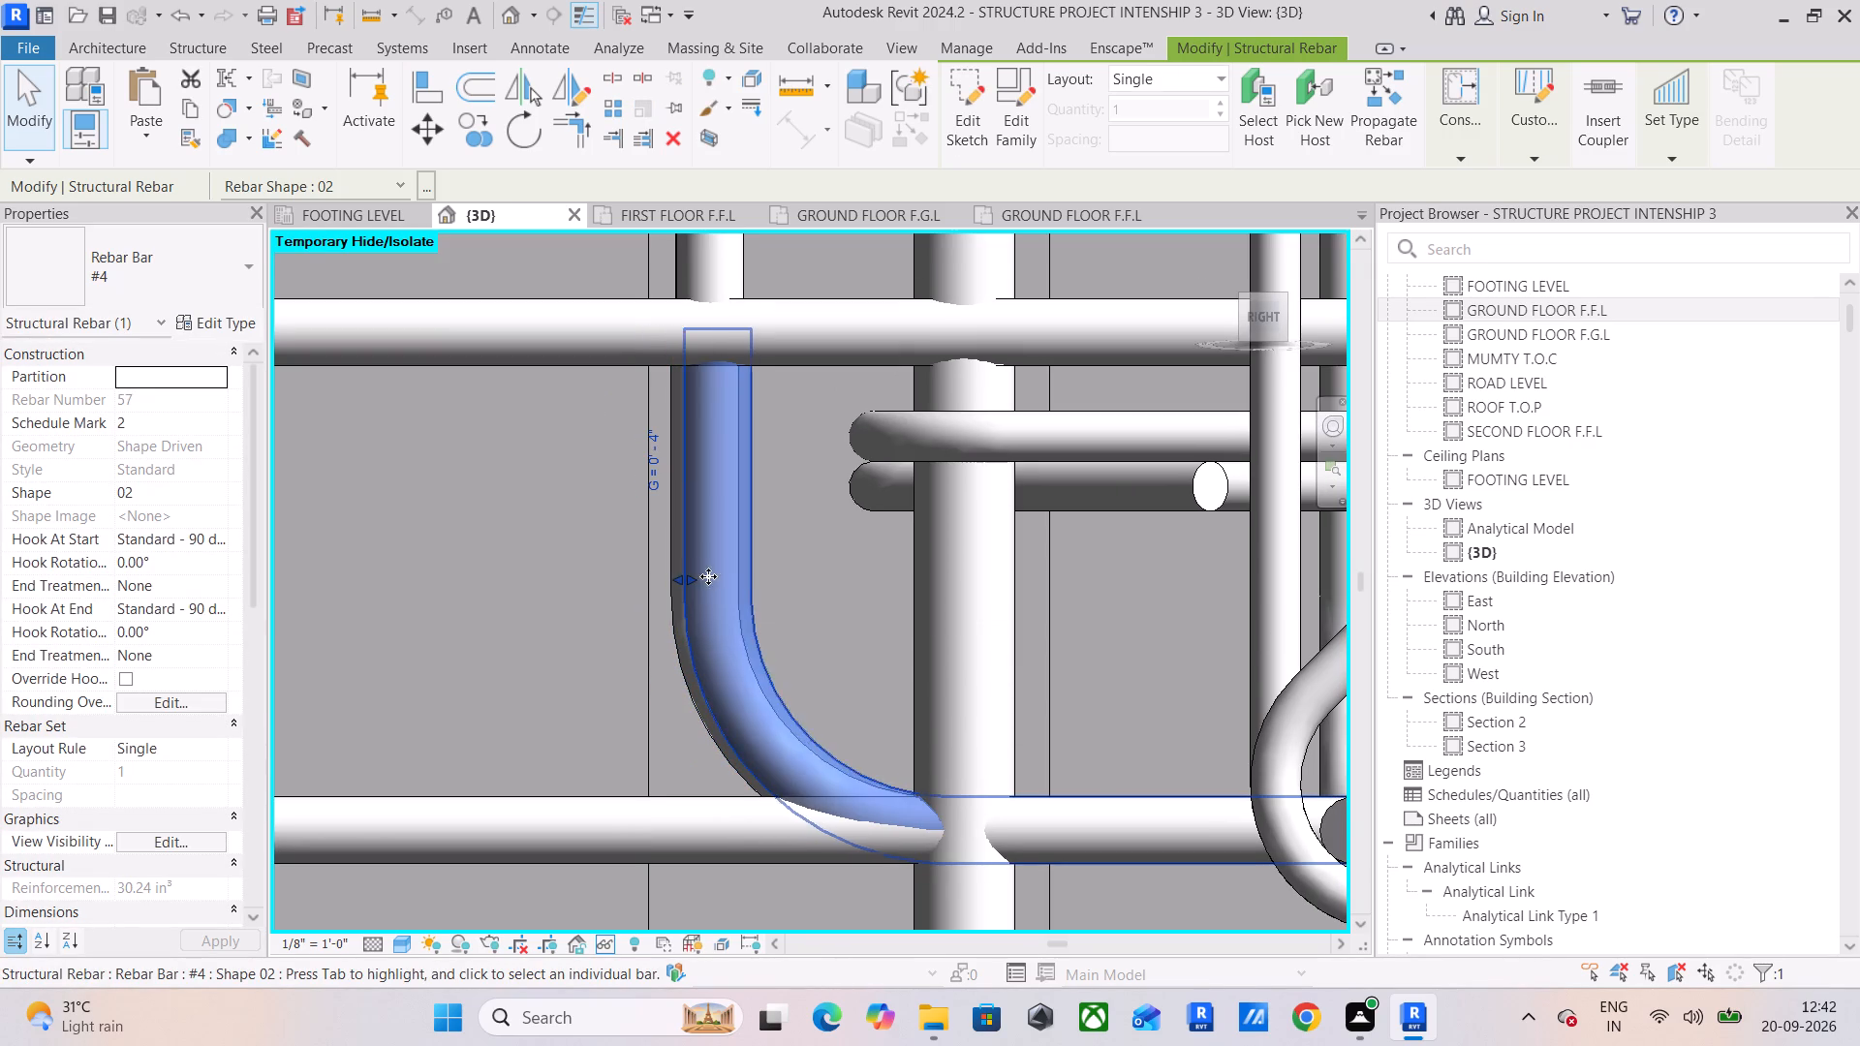
click(672, 590)
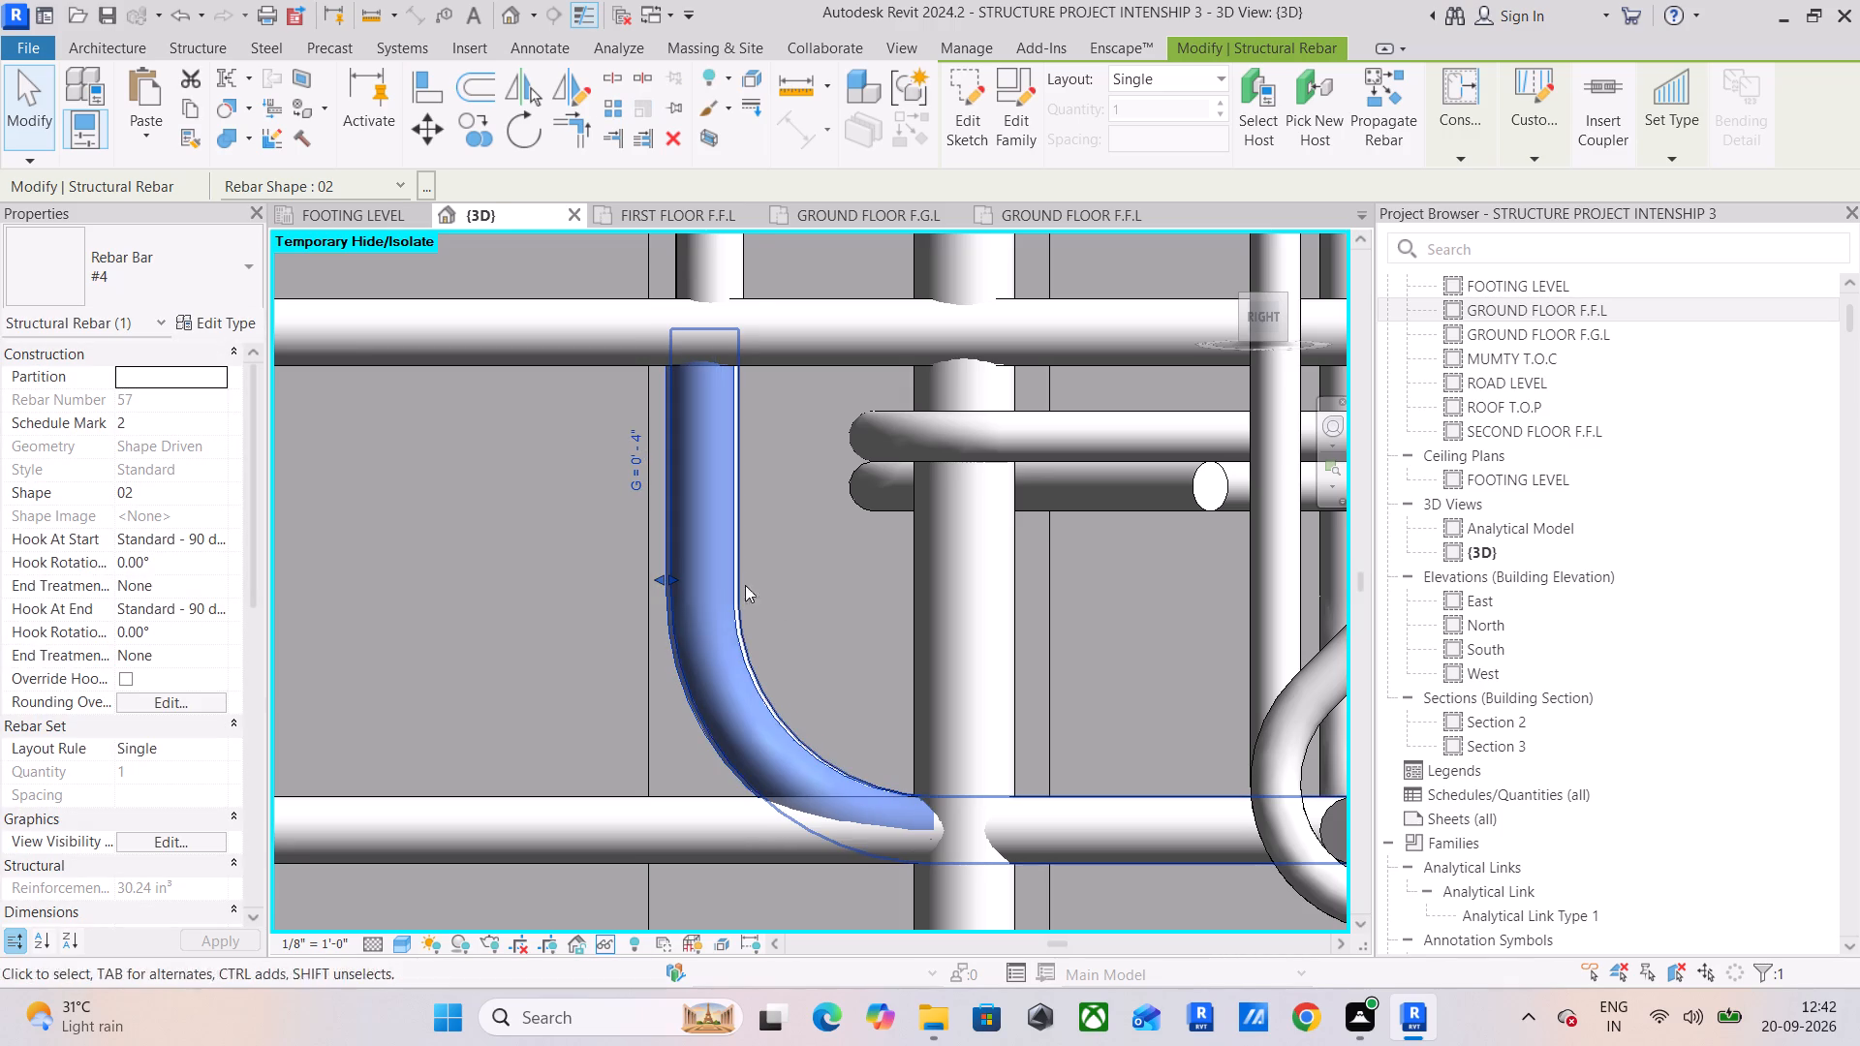
click(666, 578)
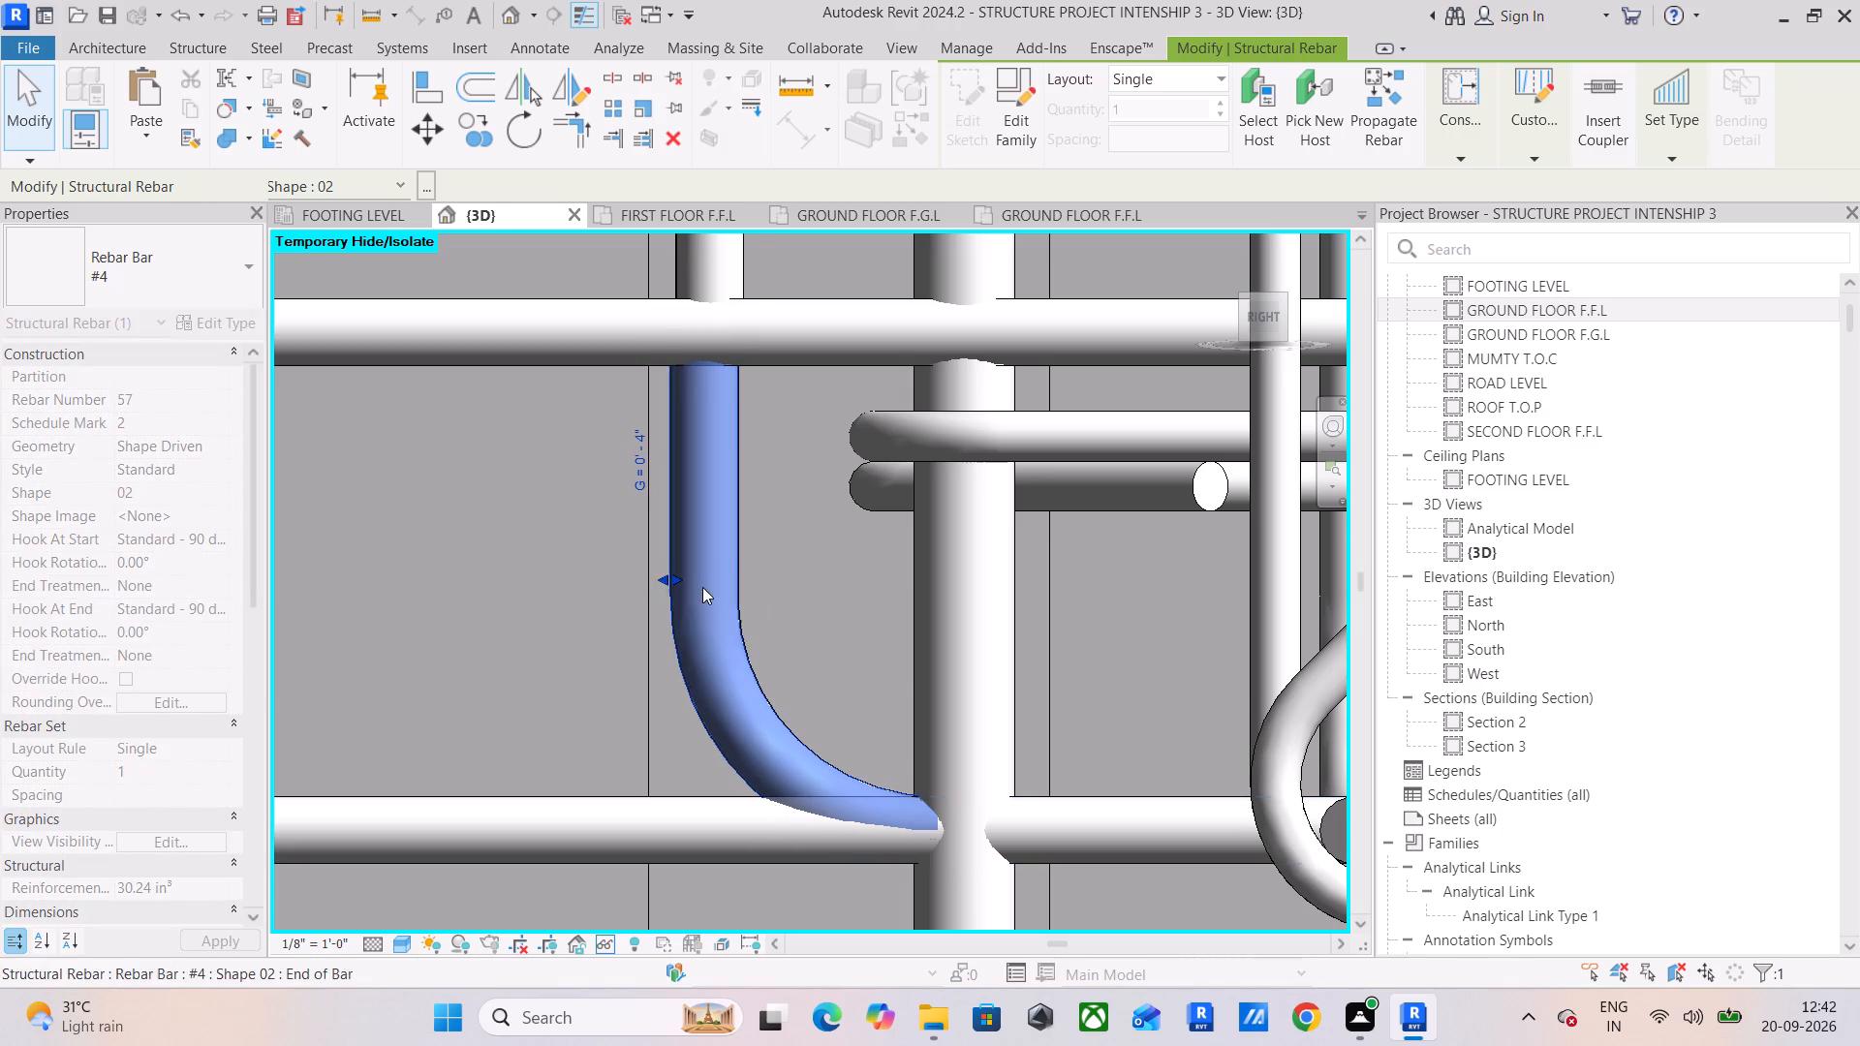
click(800, 581)
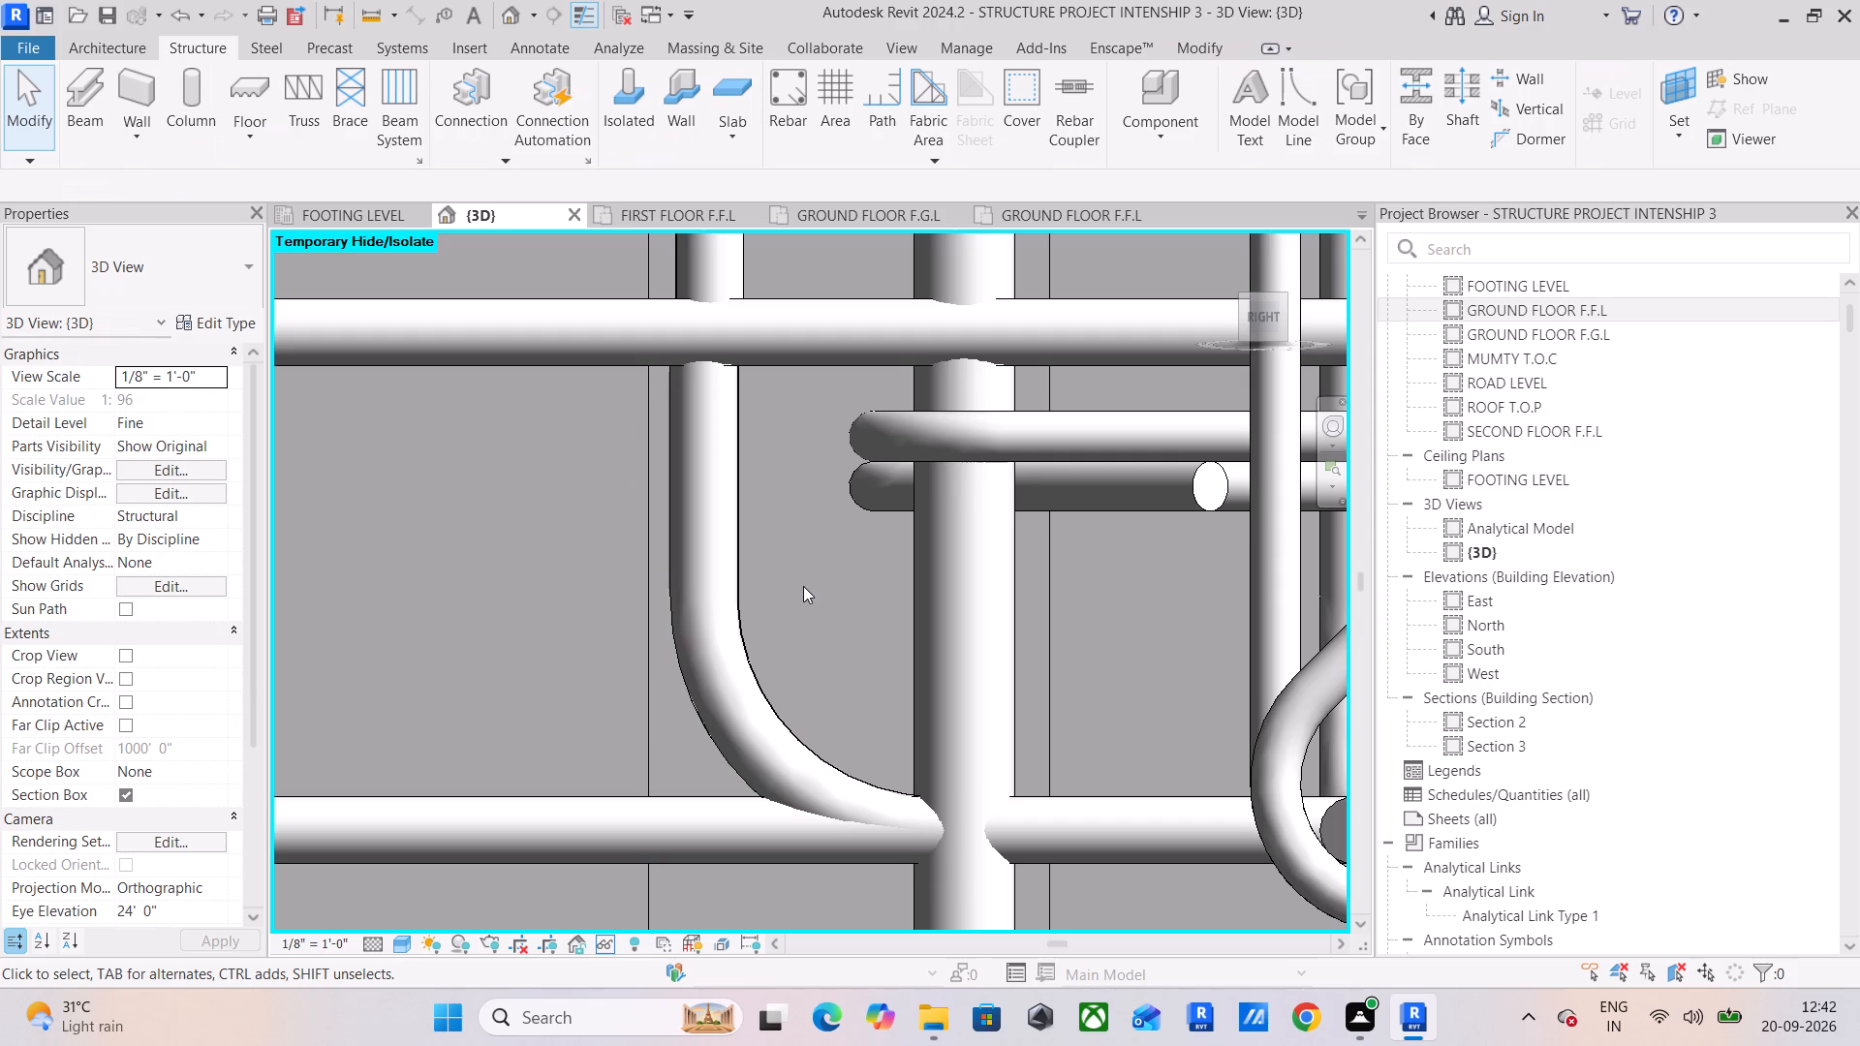
Extend the following span's #3 stirrup set back to the far face of this column.
scroll(803, 586, down, 5)
middle_drag(813, 604, 688, 645)
scroll(687, 646, down, 10)
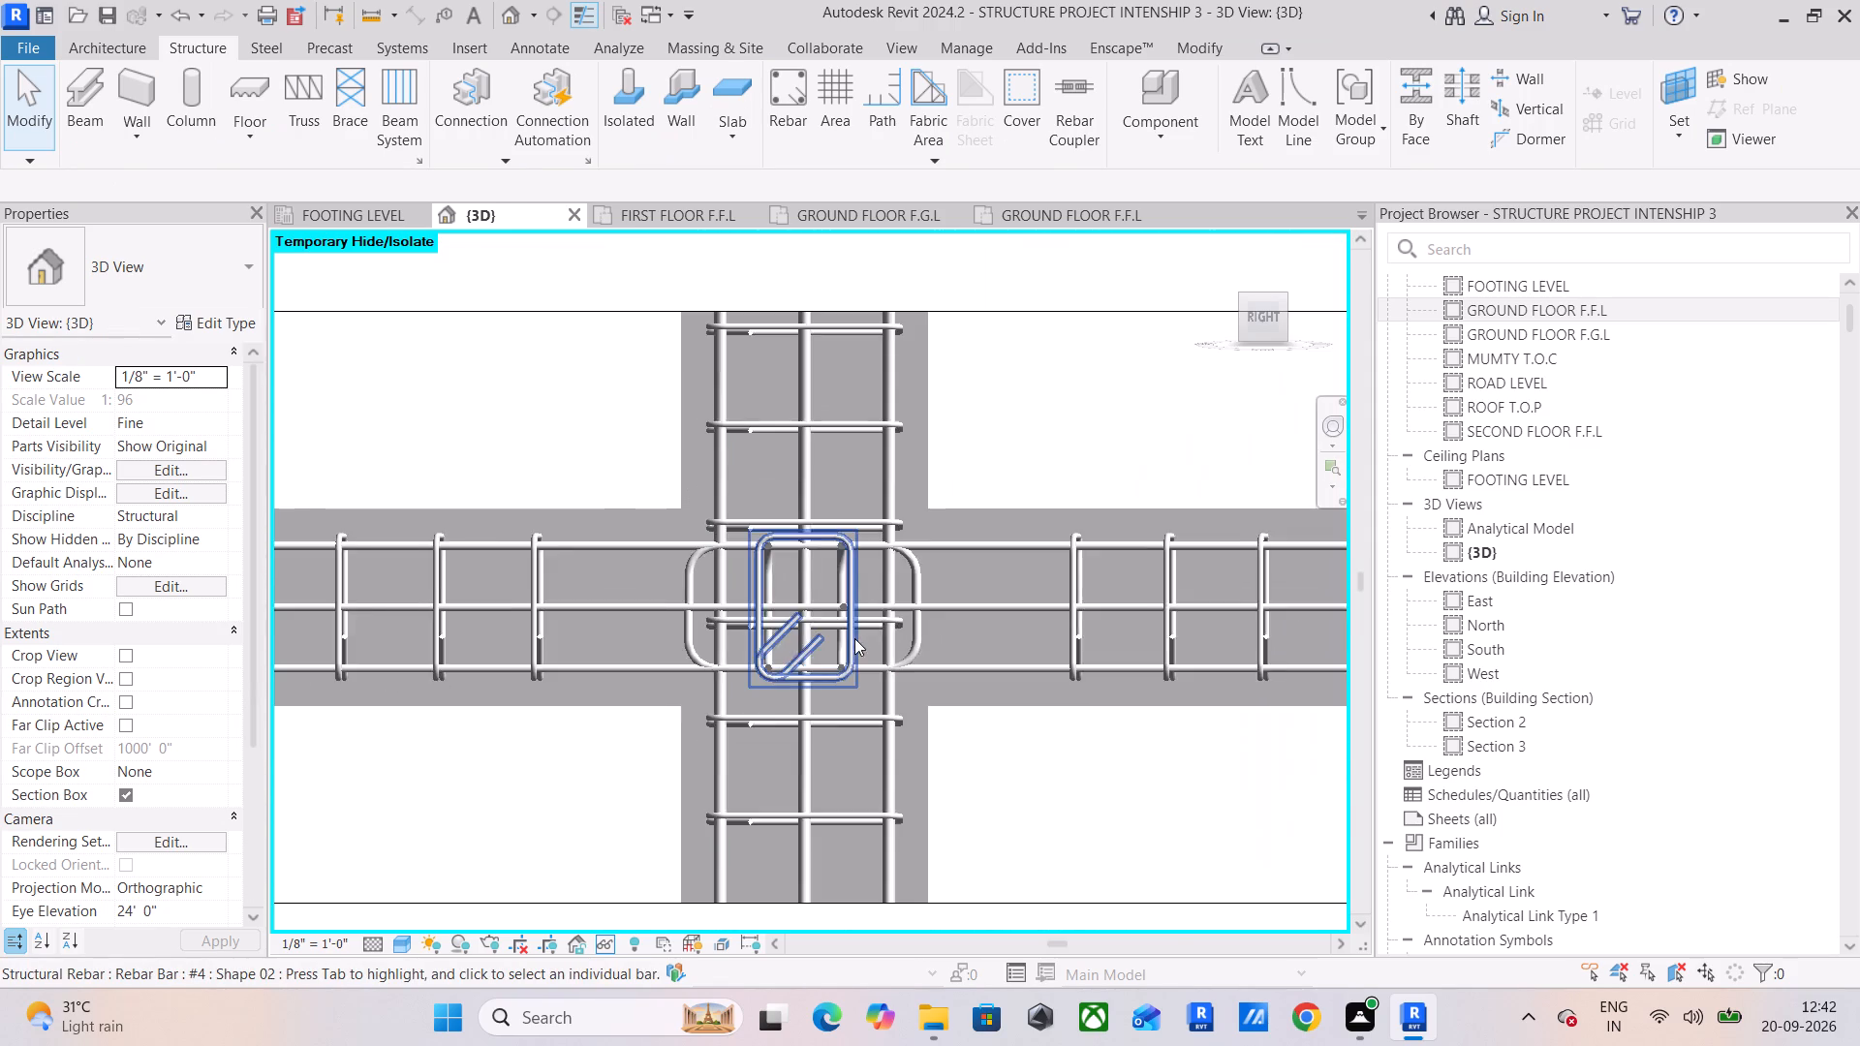
scroll(854, 638, down, 3)
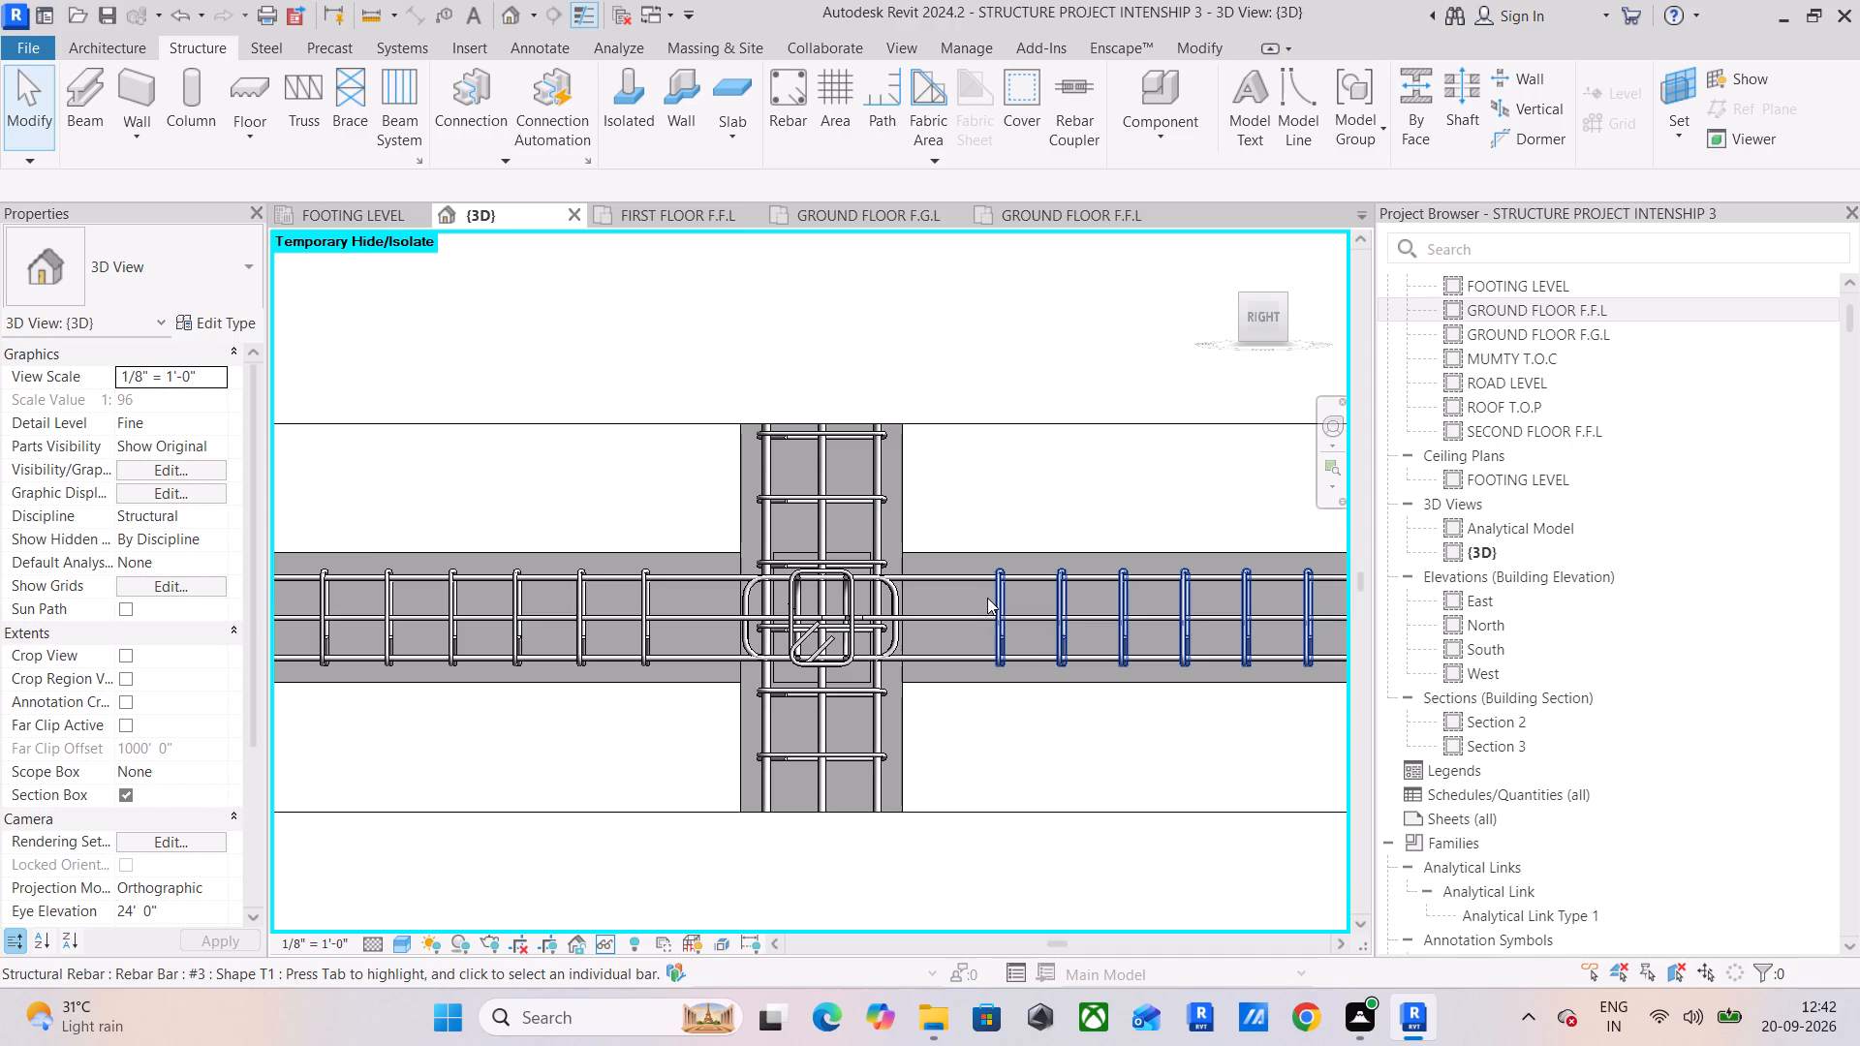
scroll(987, 597, up, 3)
click(995, 589)
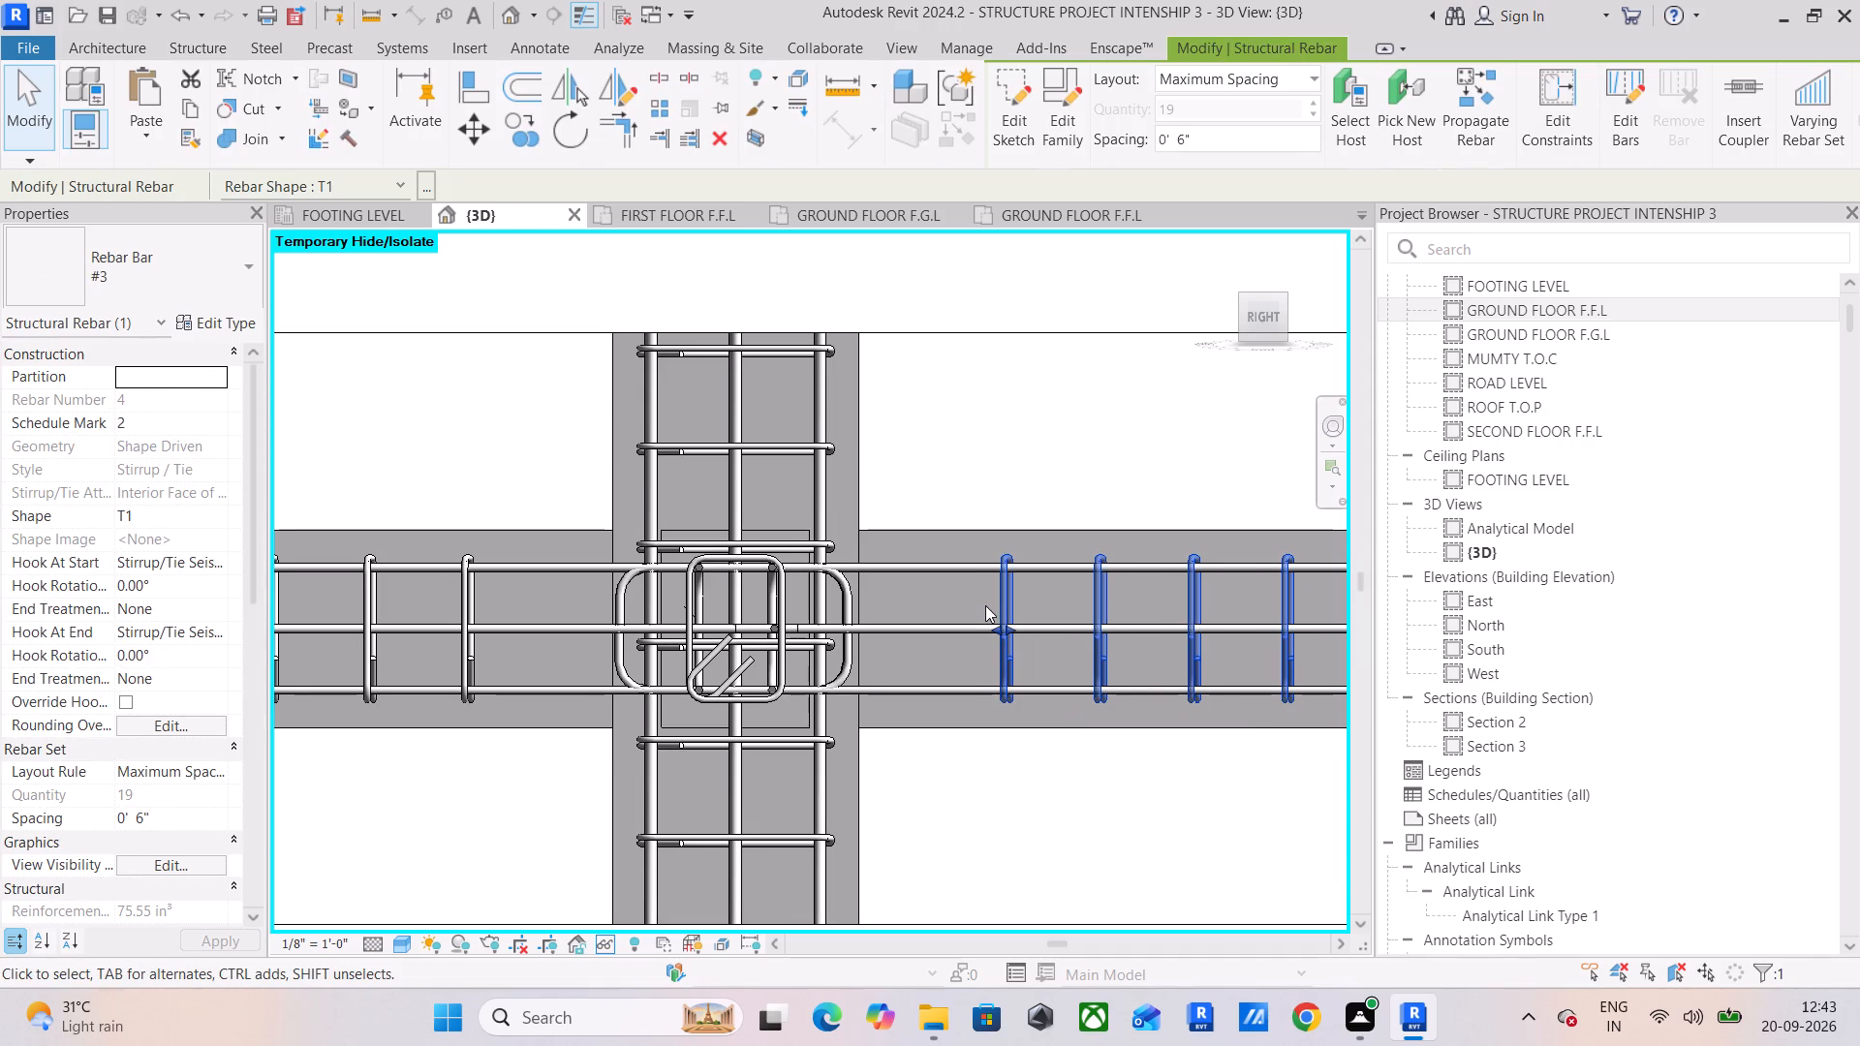
scroll(978, 631, up, 4)
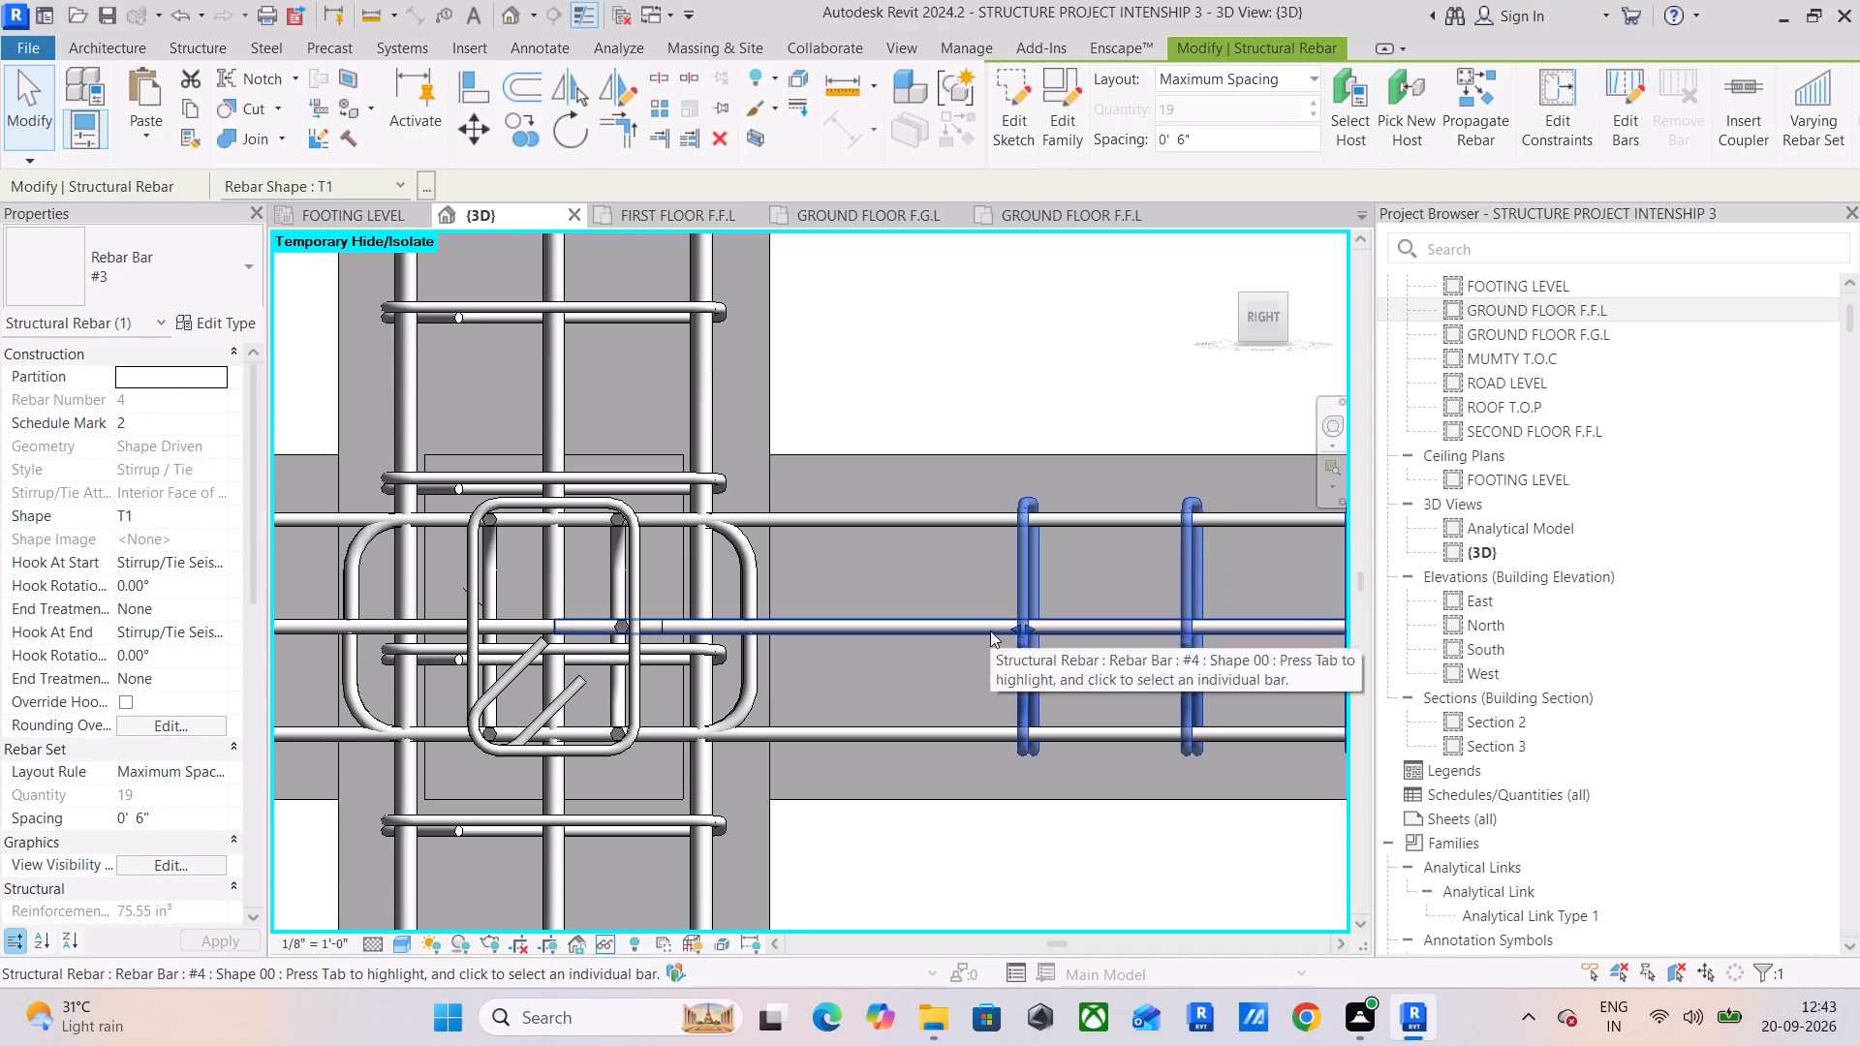
drag(1014, 627, 790, 653)
Extend the preceding span's #3 stirrup set up to the near face of the same column.
middle_drag(780, 661, 1082, 651)
click(379, 560)
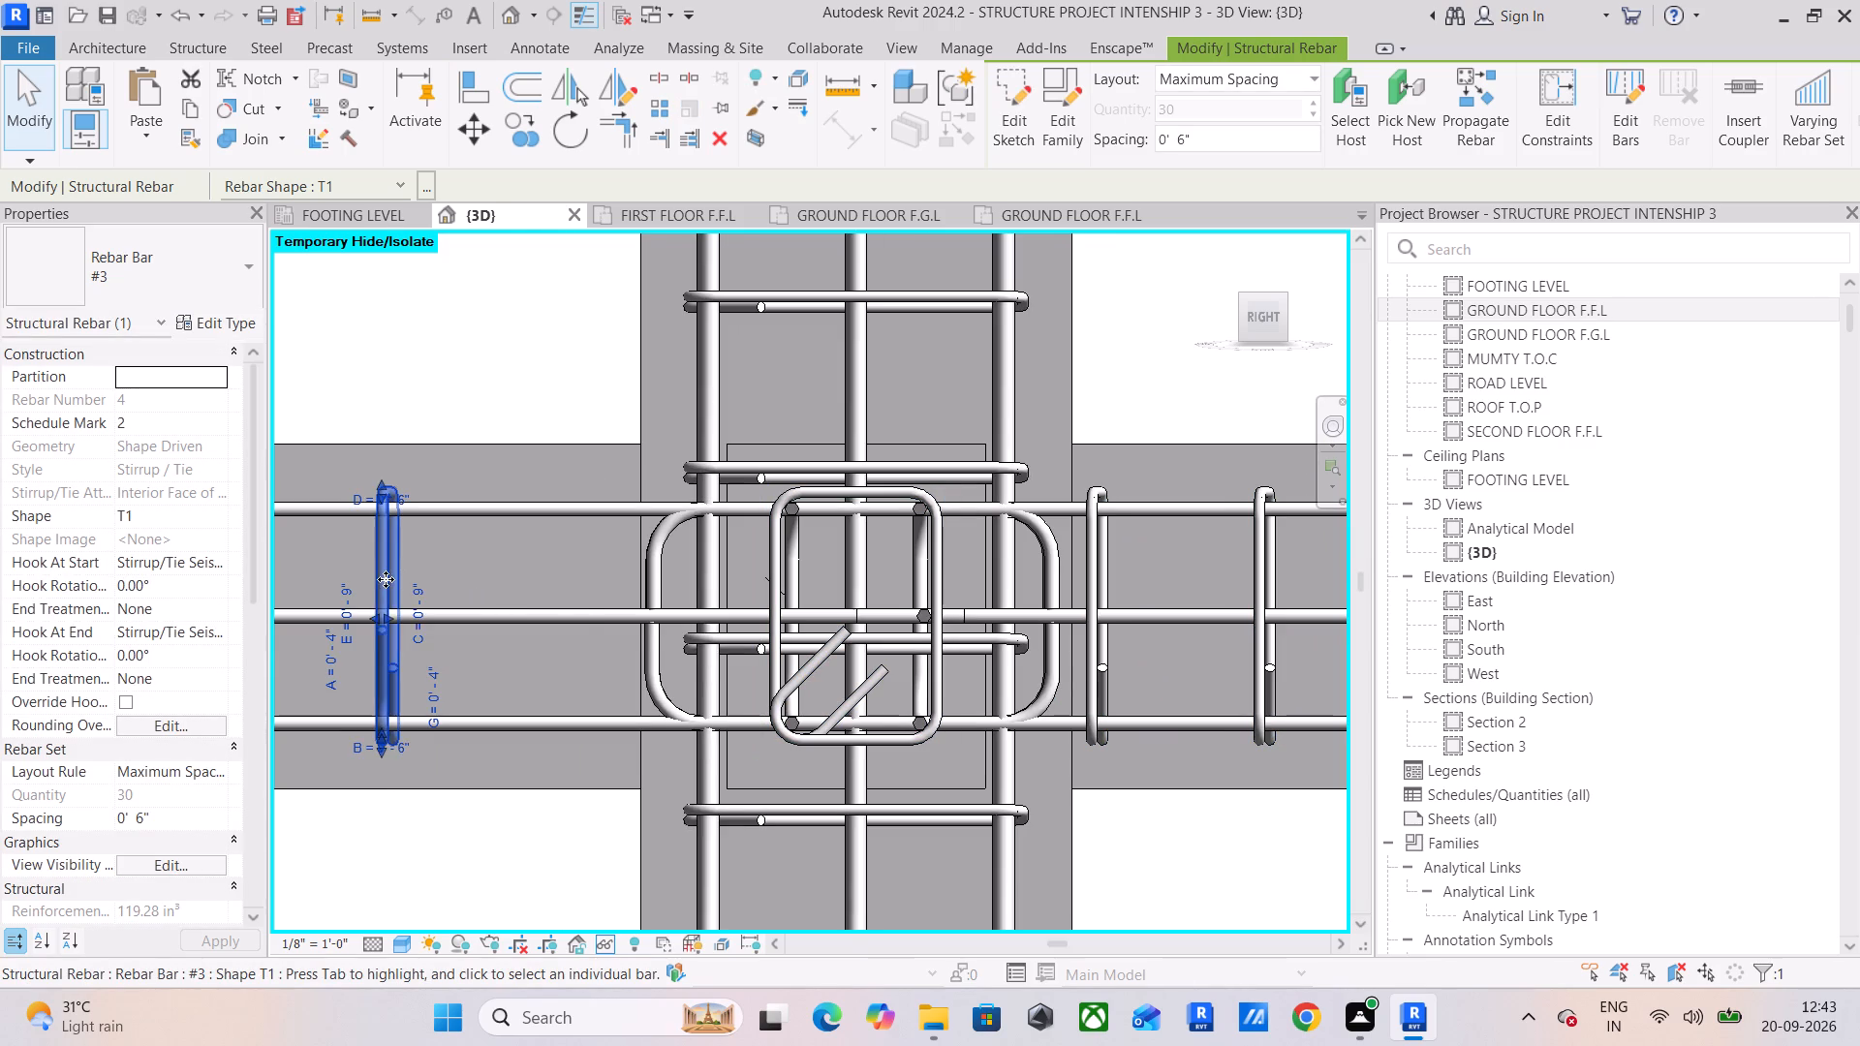
drag(388, 620, 567, 622)
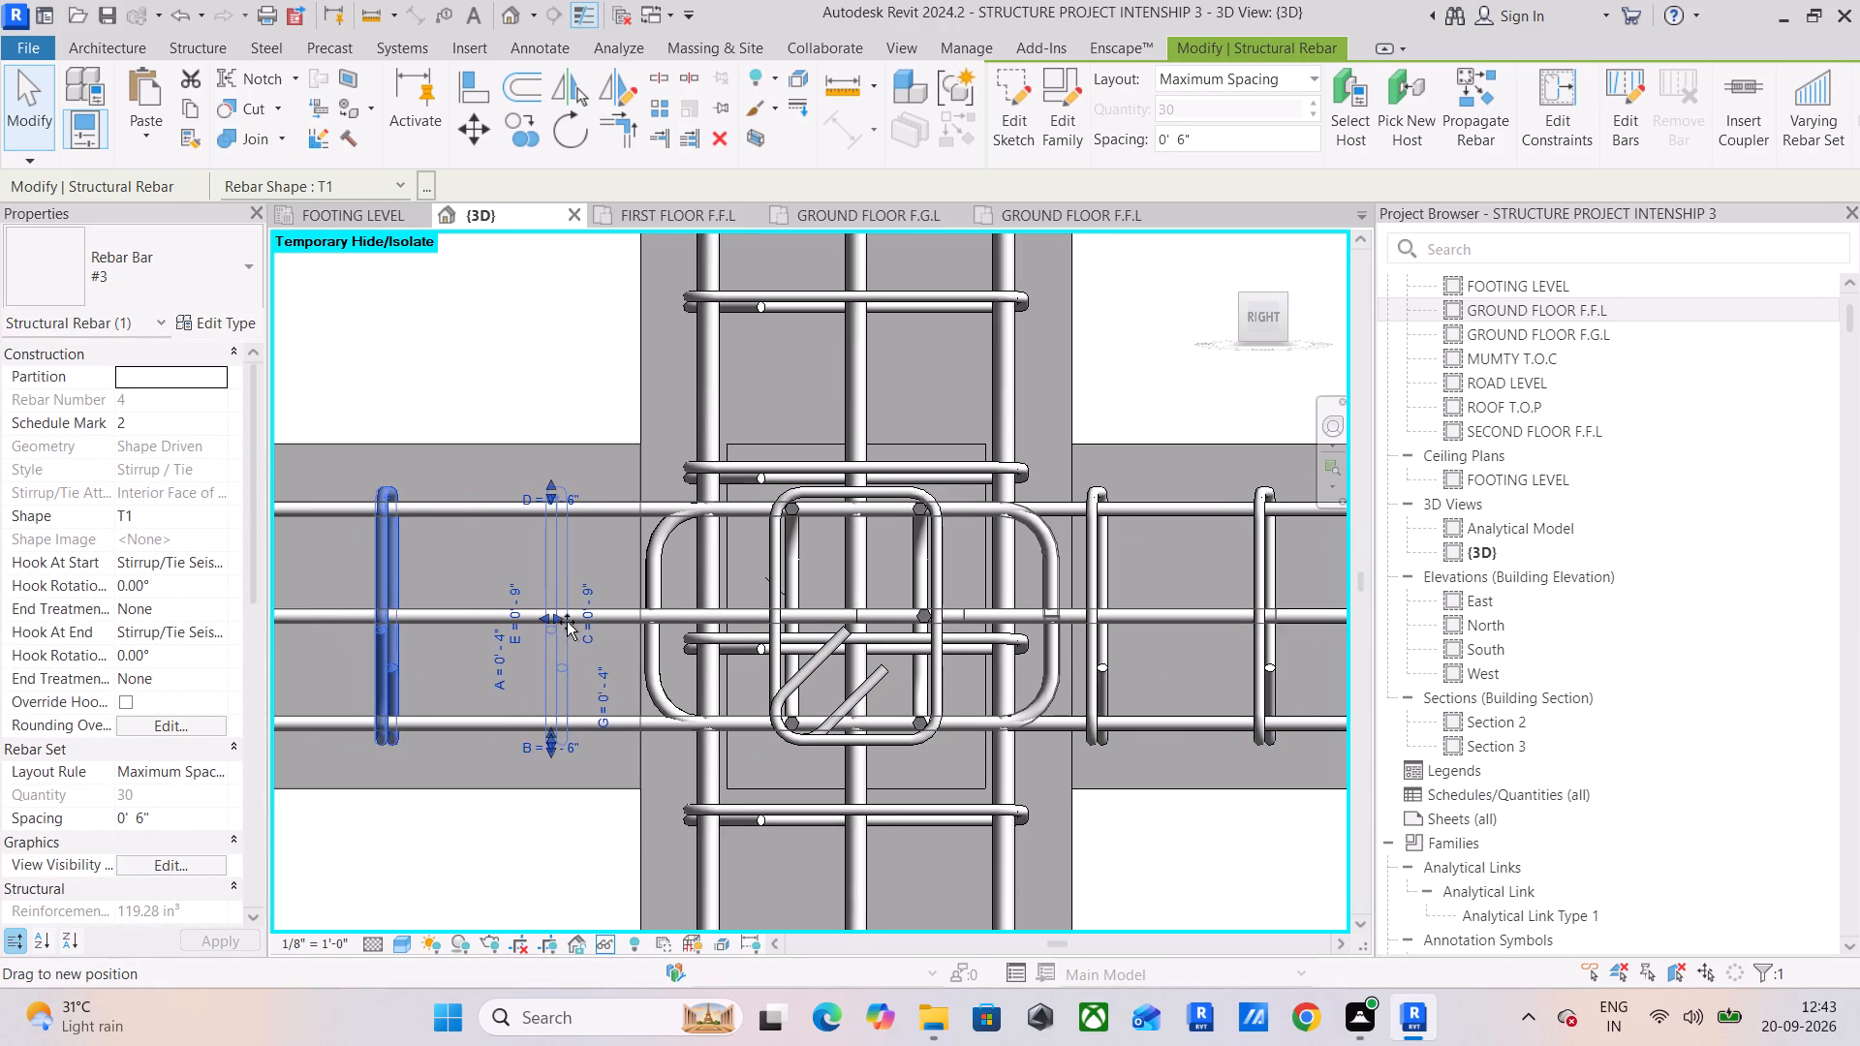
drag(567, 622, 604, 636)
Extend the short top hooked #4 bar at the end column so its hook sits inside the outer face.
scroll(605, 636, down, 6)
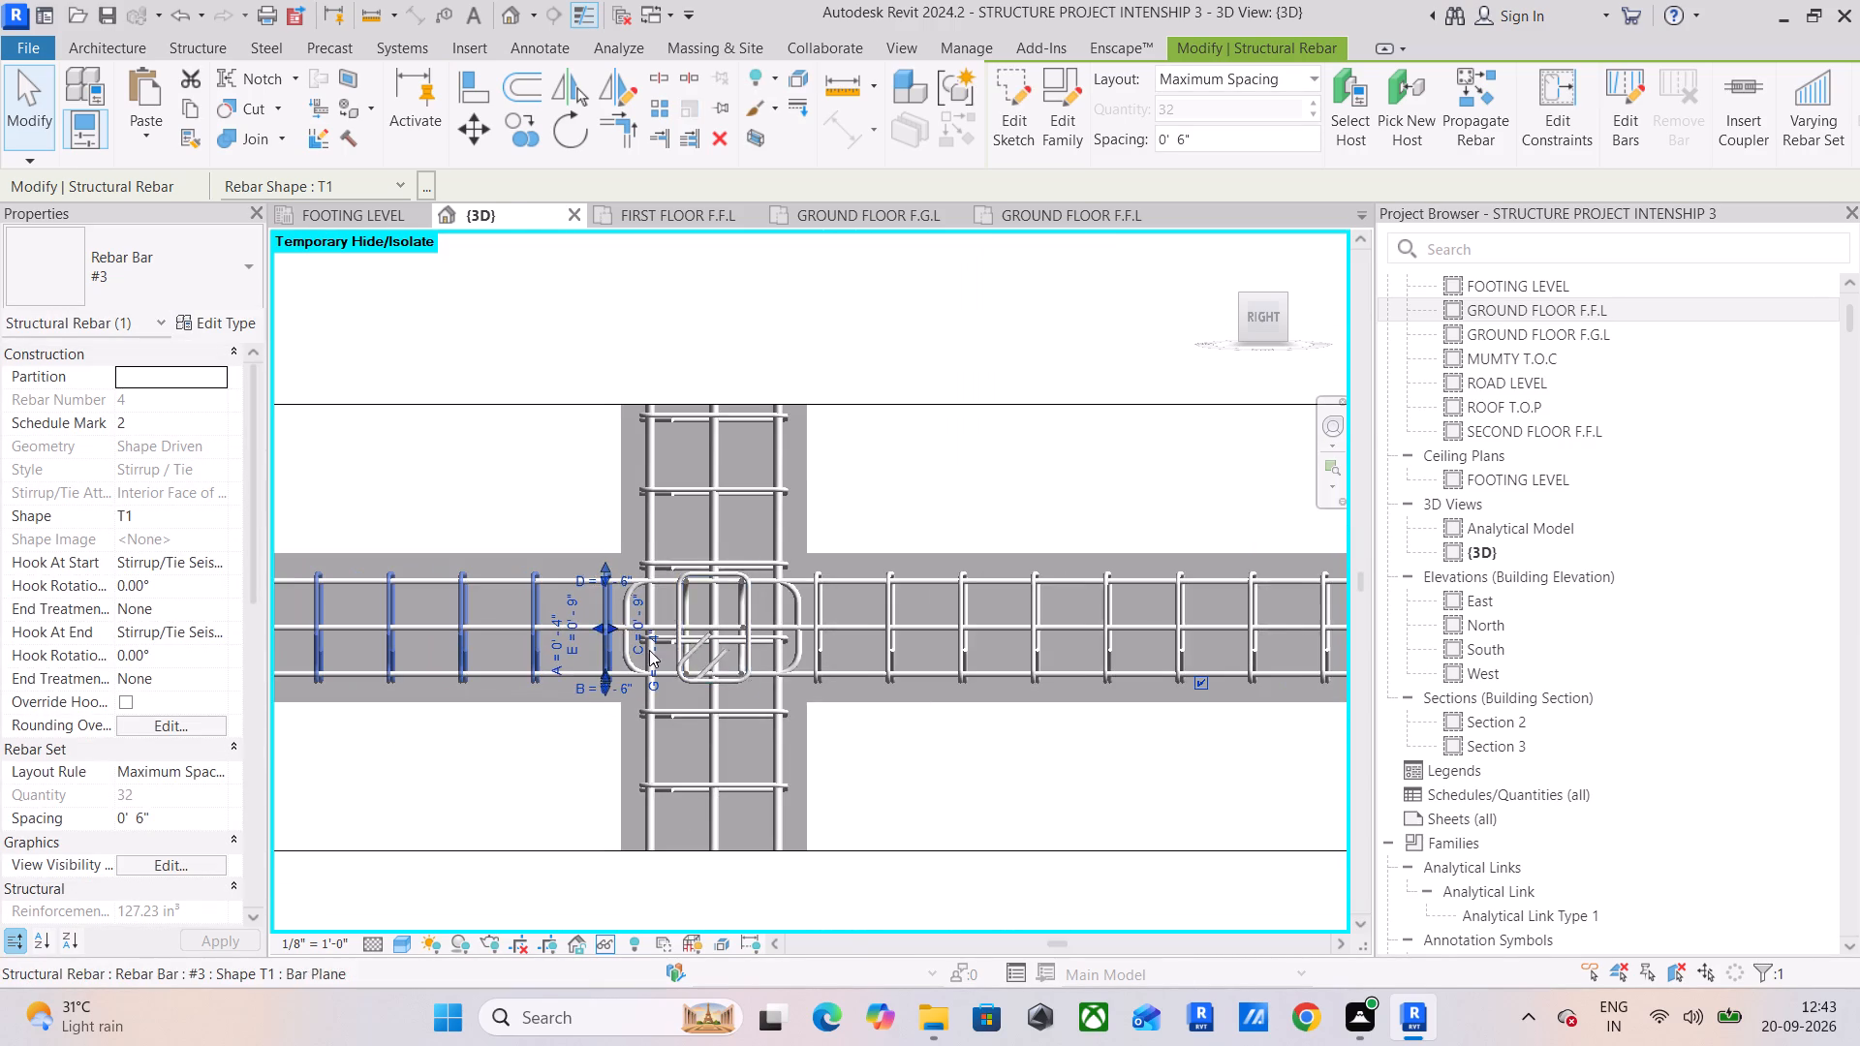
middle_drag(943, 690, 564, 617)
scroll(706, 624, down, 4)
middle_drag(917, 634, 485, 634)
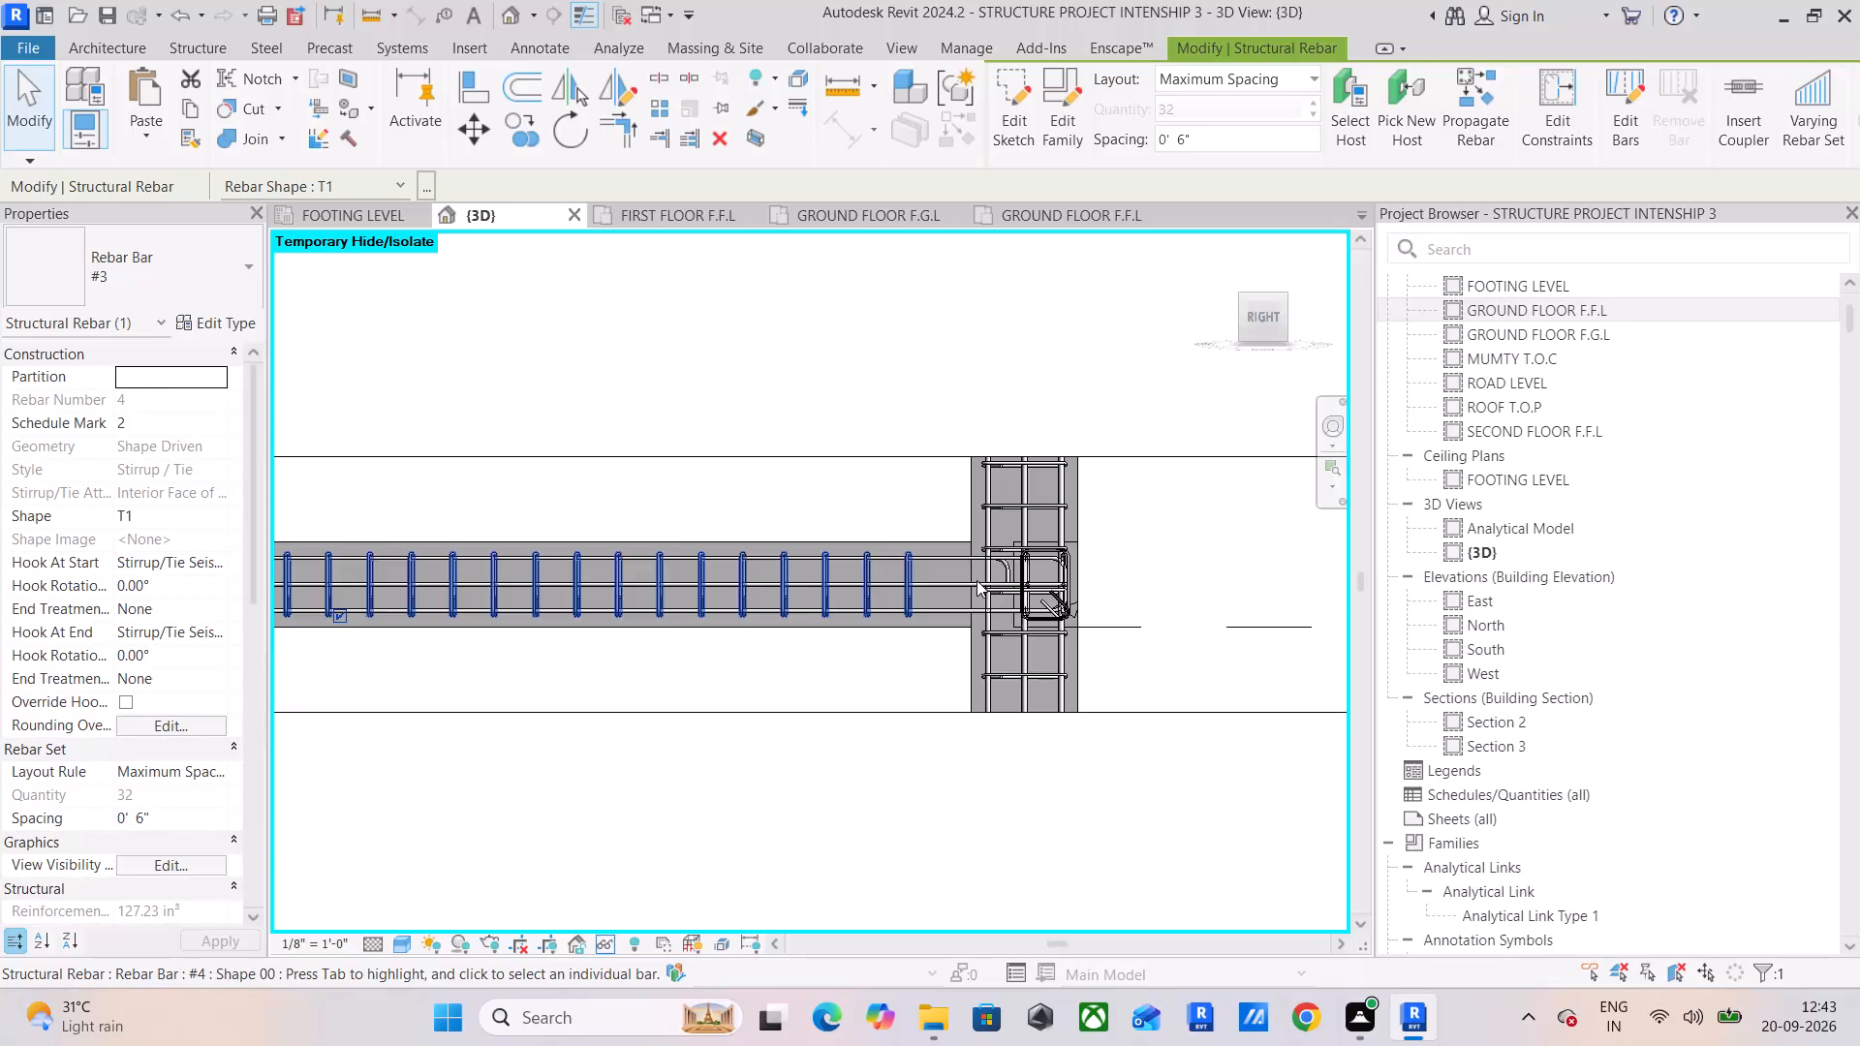
scroll(981, 575, up, 10)
middle_drag(918, 592, 573, 614)
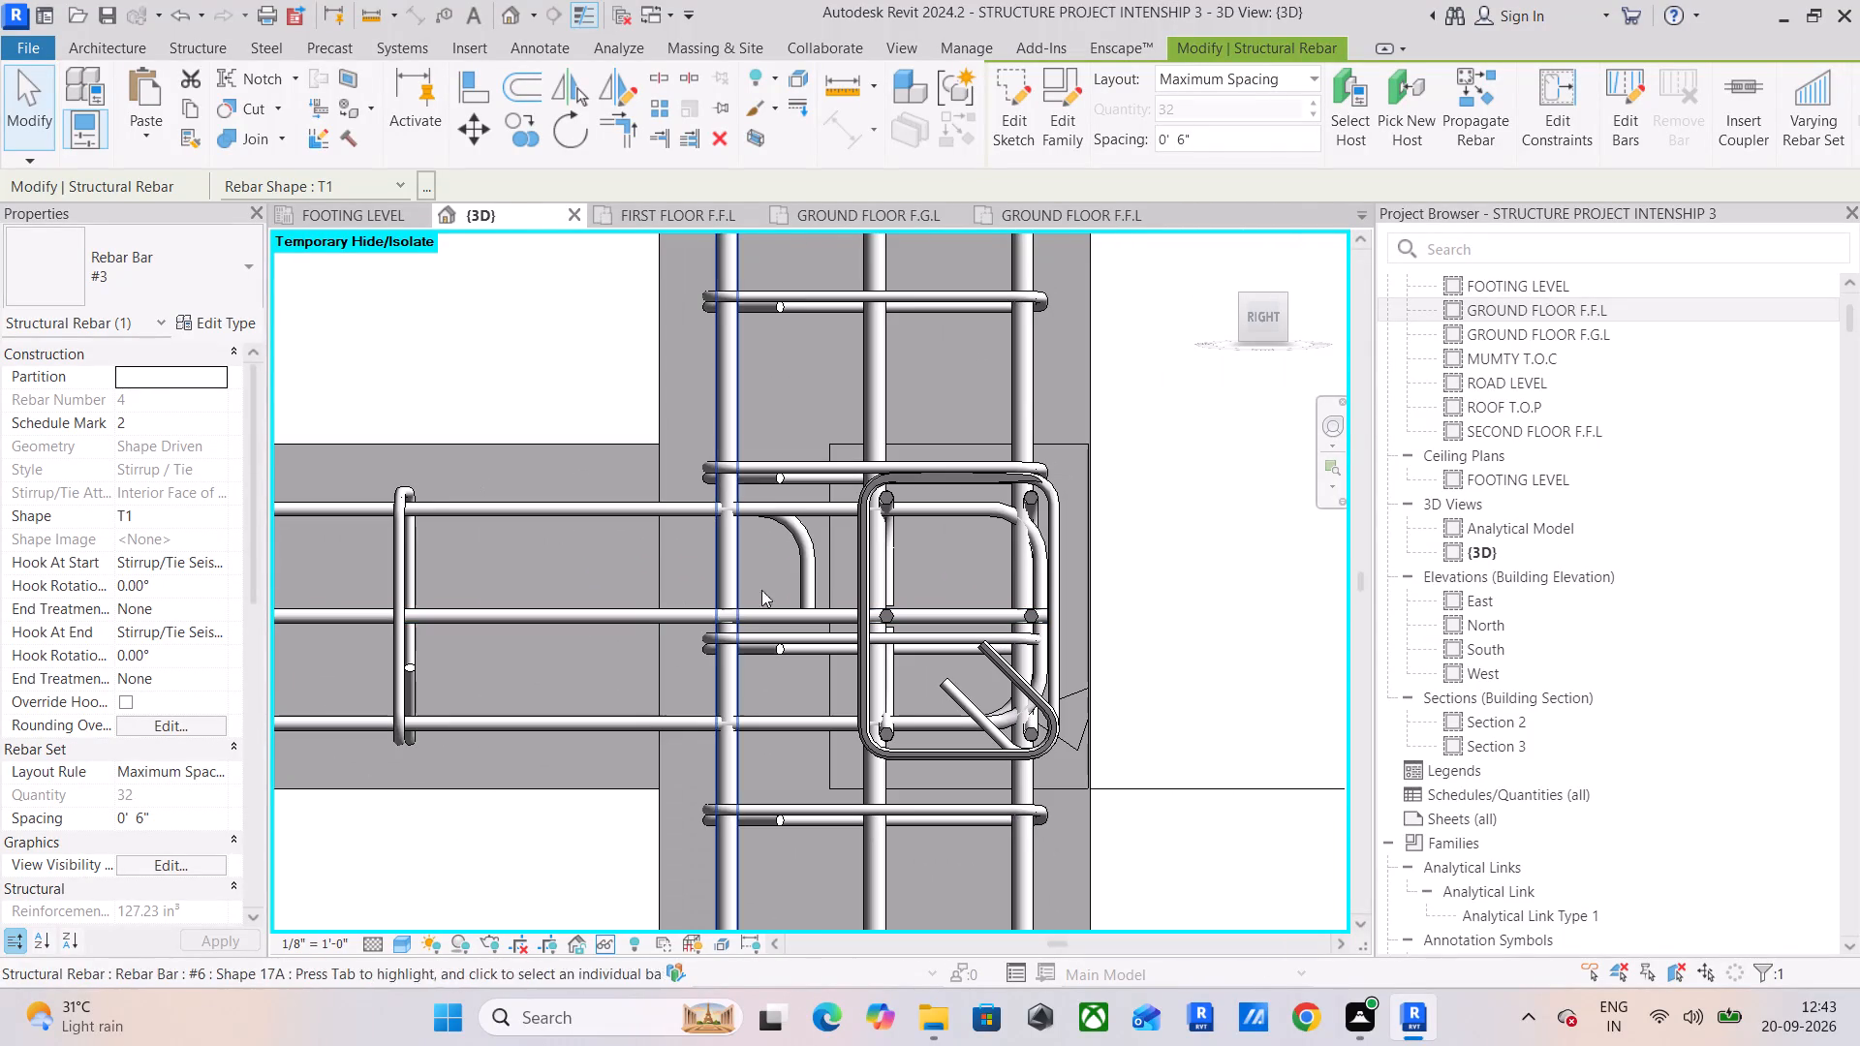
click(803, 555)
scroll(843, 578, up, 4)
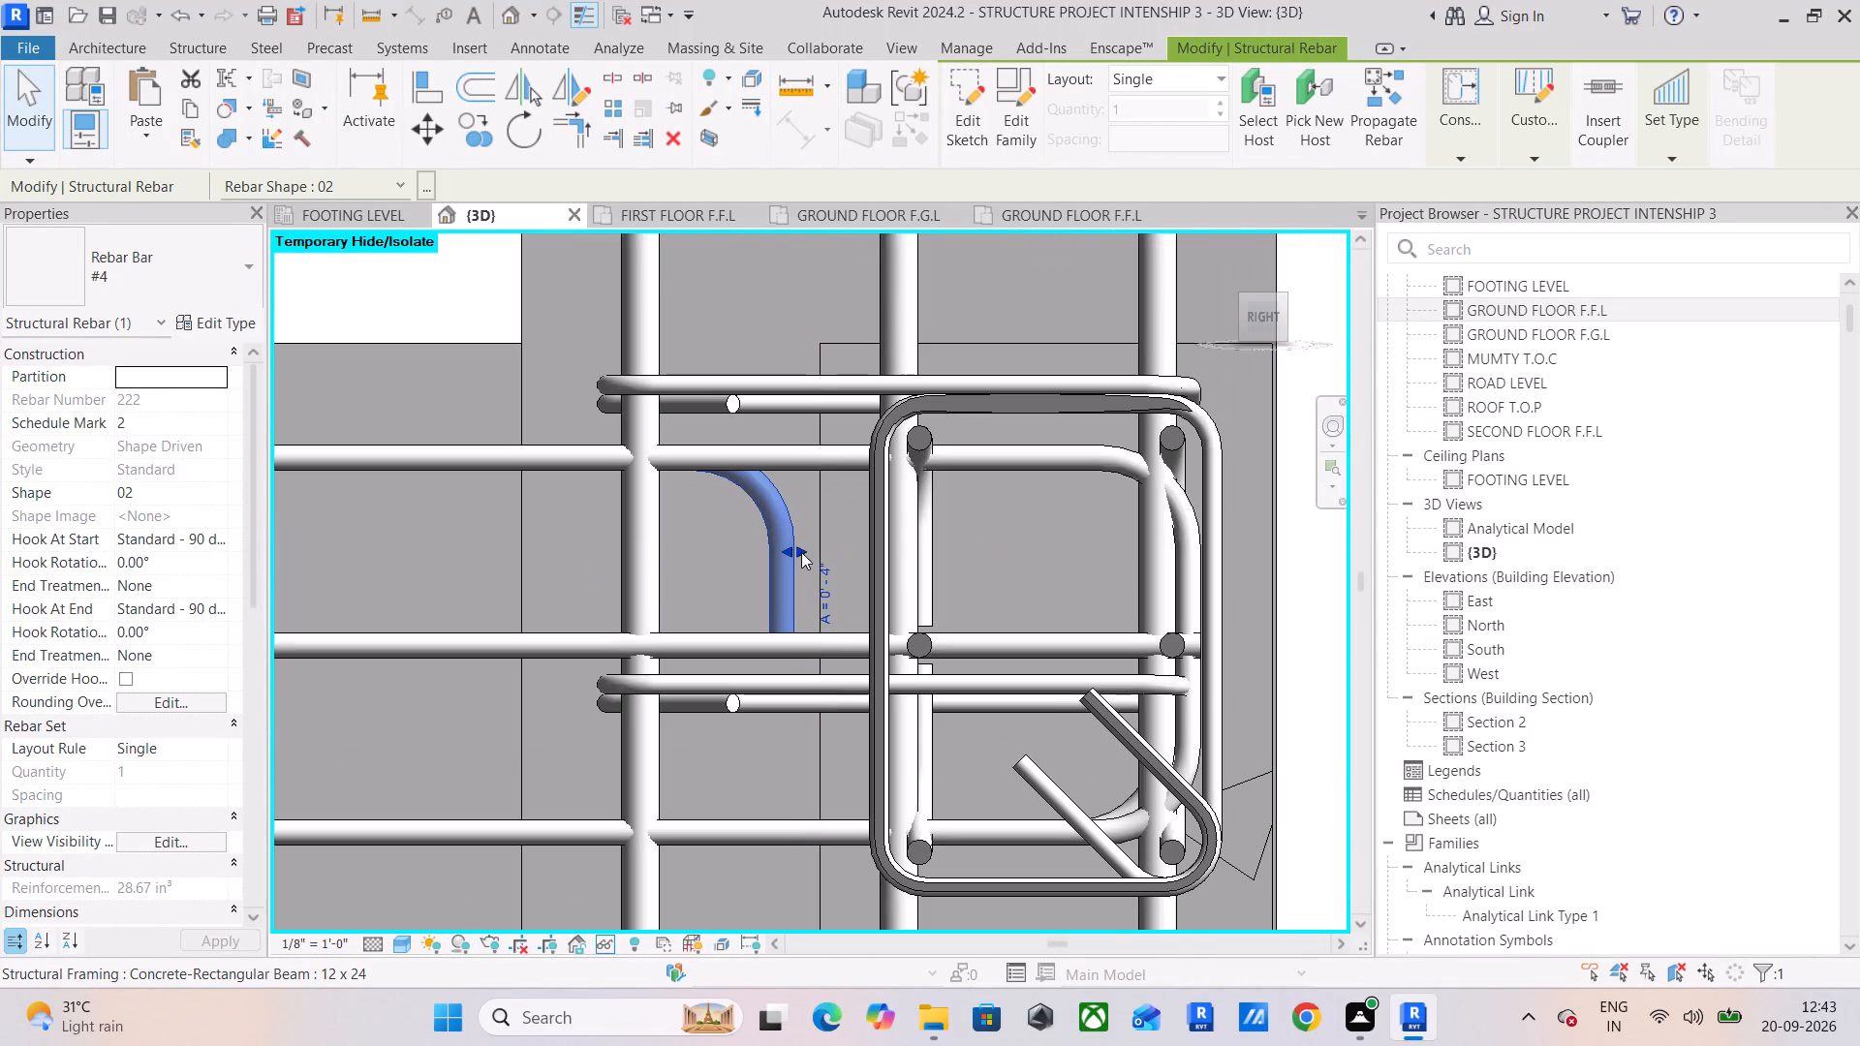
drag(801, 552, 1189, 560)
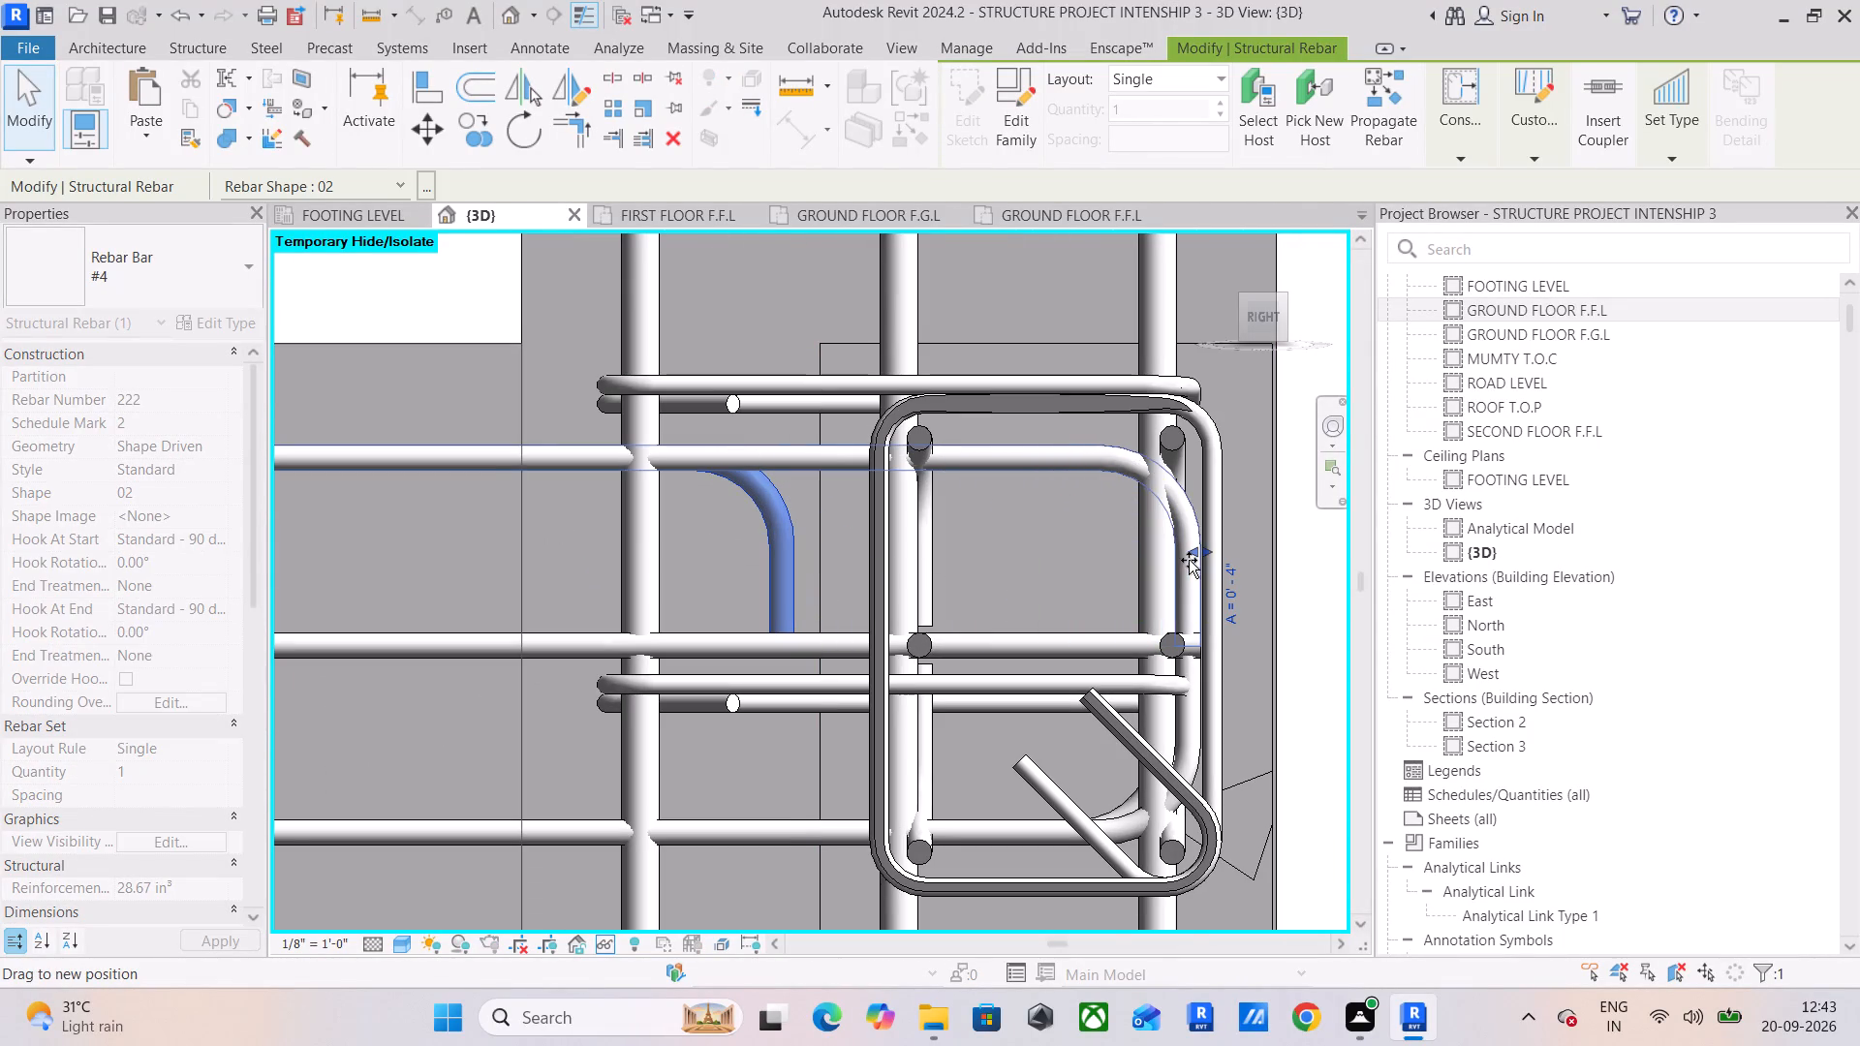
drag(1189, 560, 1193, 560)
scroll(1193, 561, up, 5)
scroll(1193, 561, down, 3)
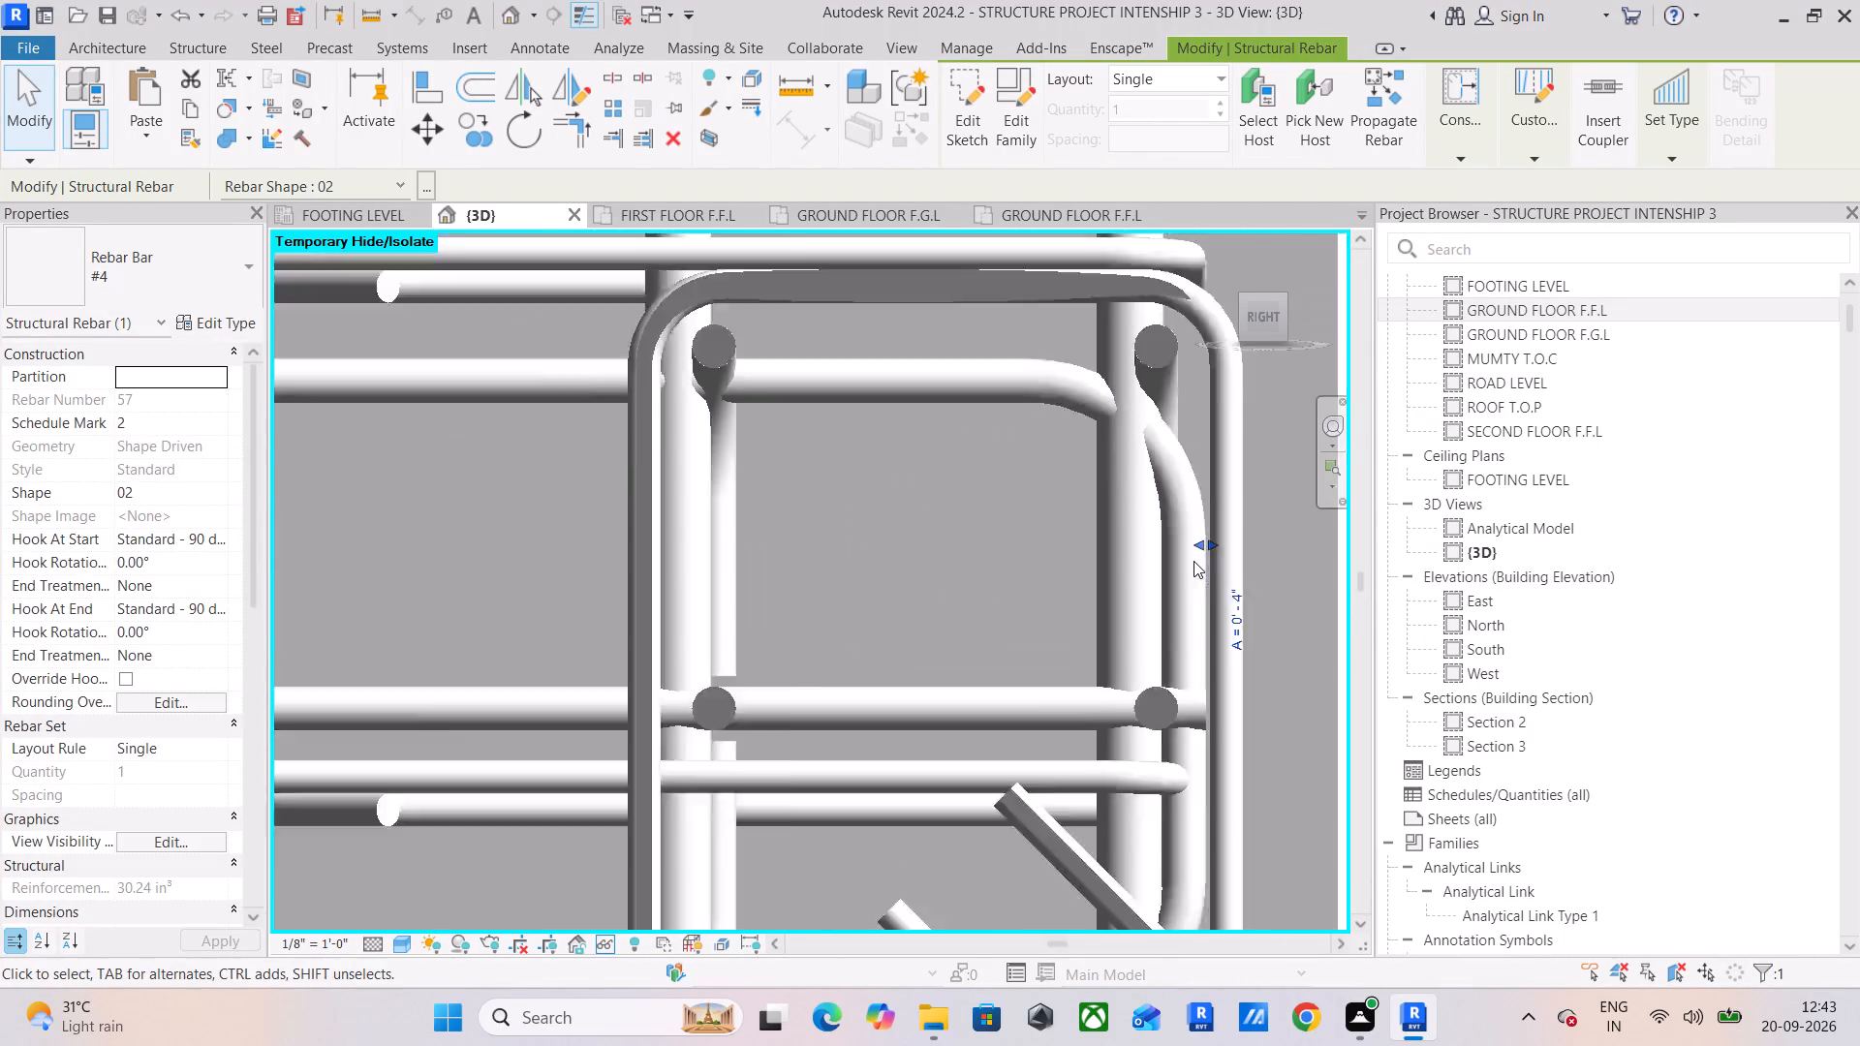
Extend the last span's #3 stirrup set up to the inner face of the end column.
scroll(1193, 561, down, 3)
middle_drag(1178, 581, 1284, 478)
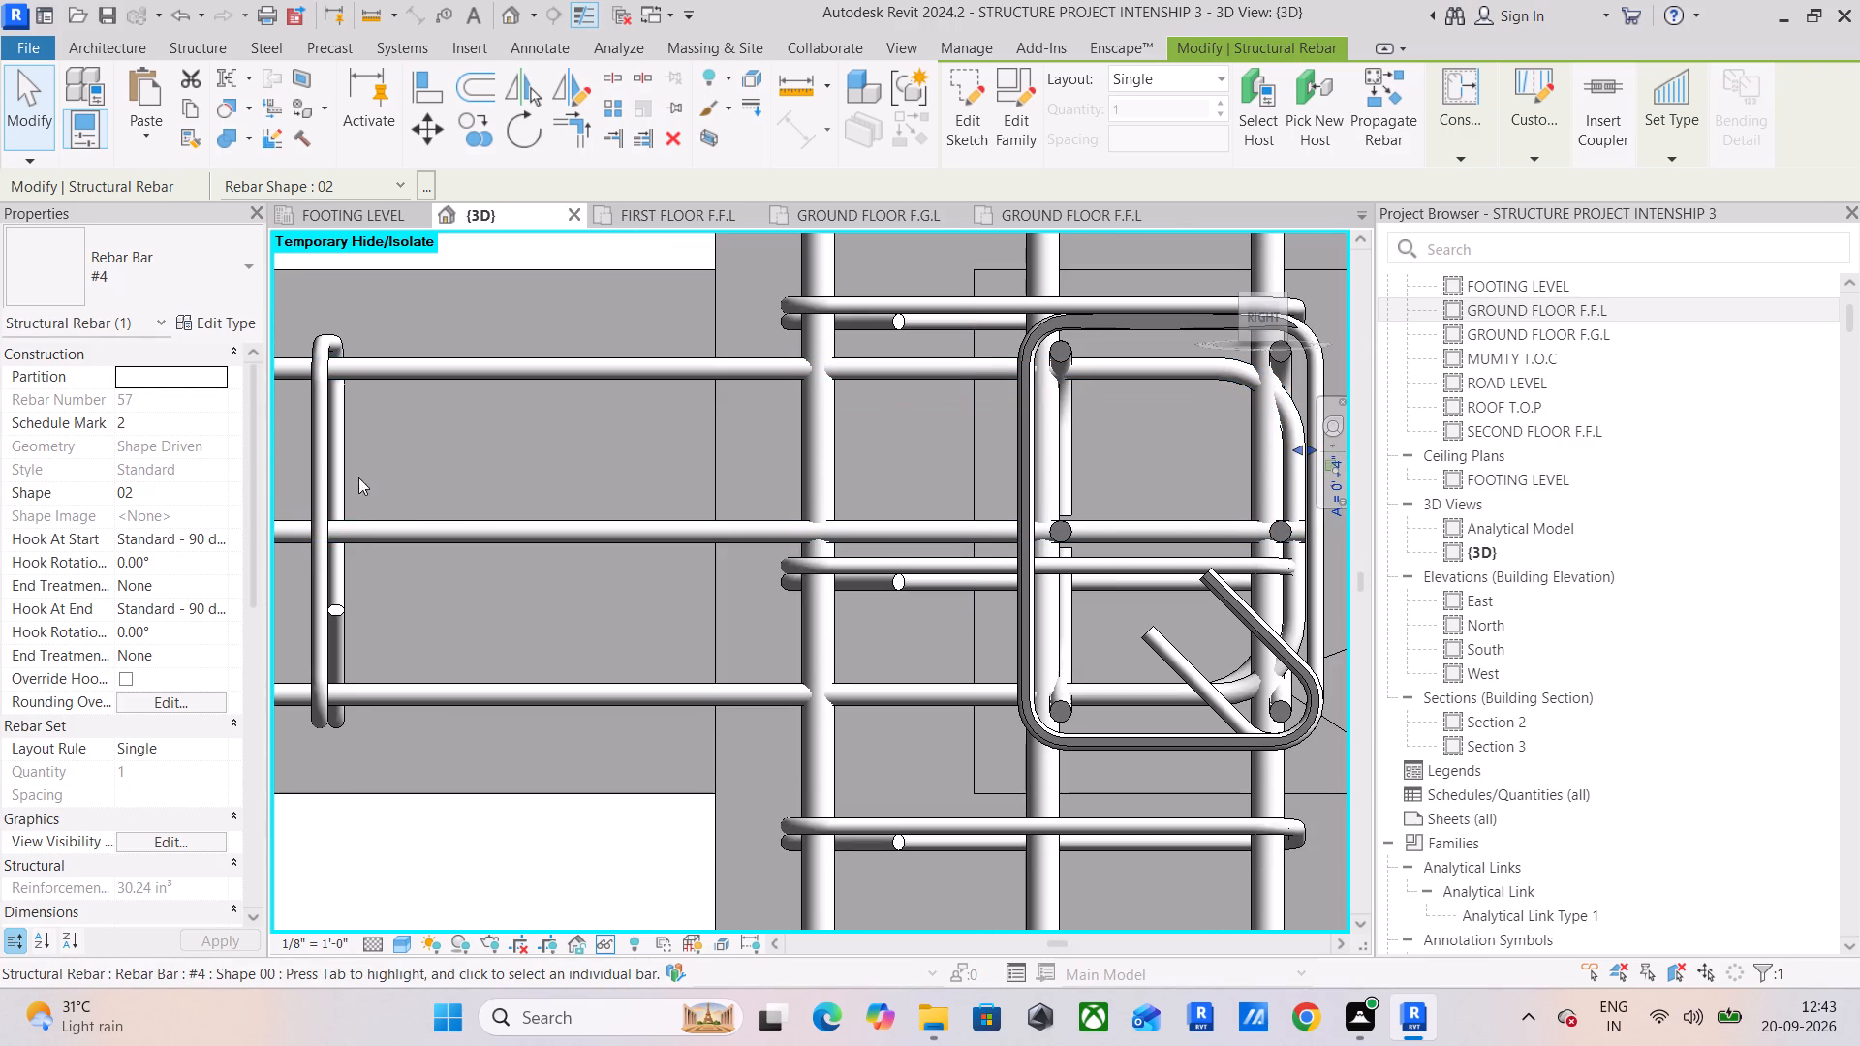
click(326, 471)
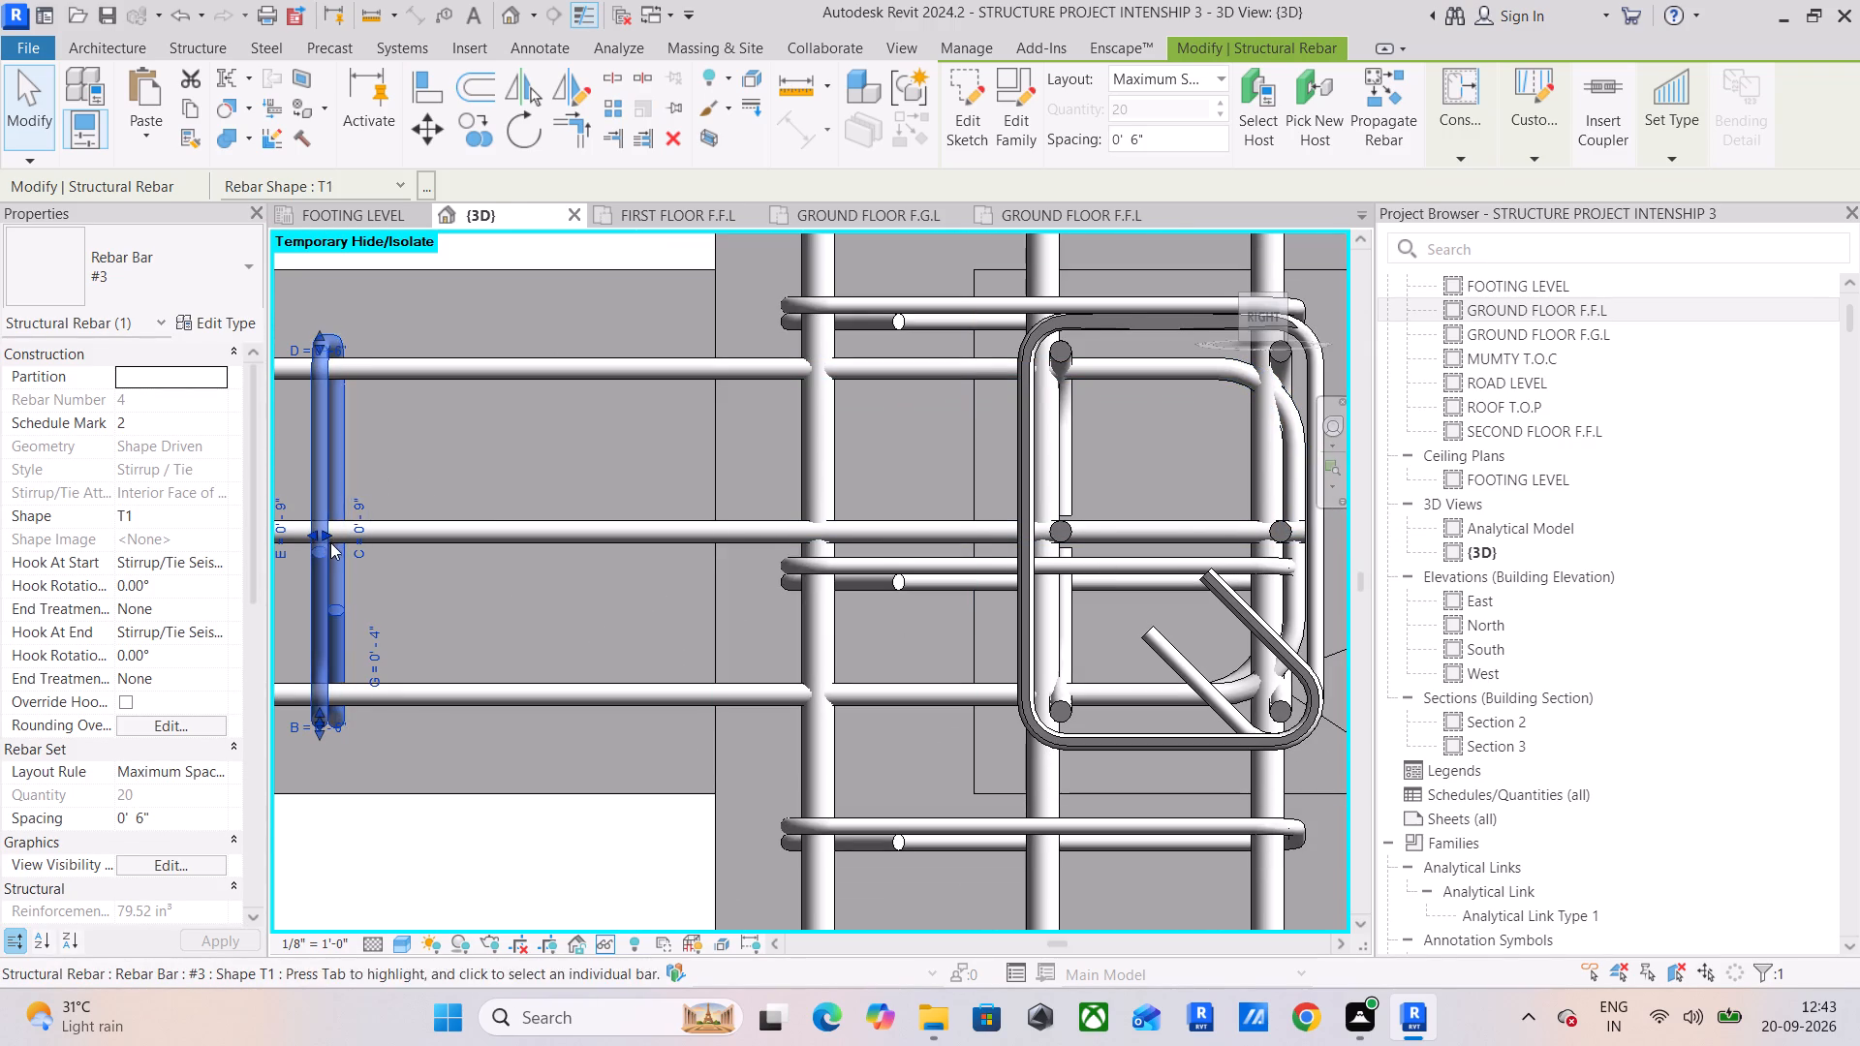
drag(330, 540, 655, 558)
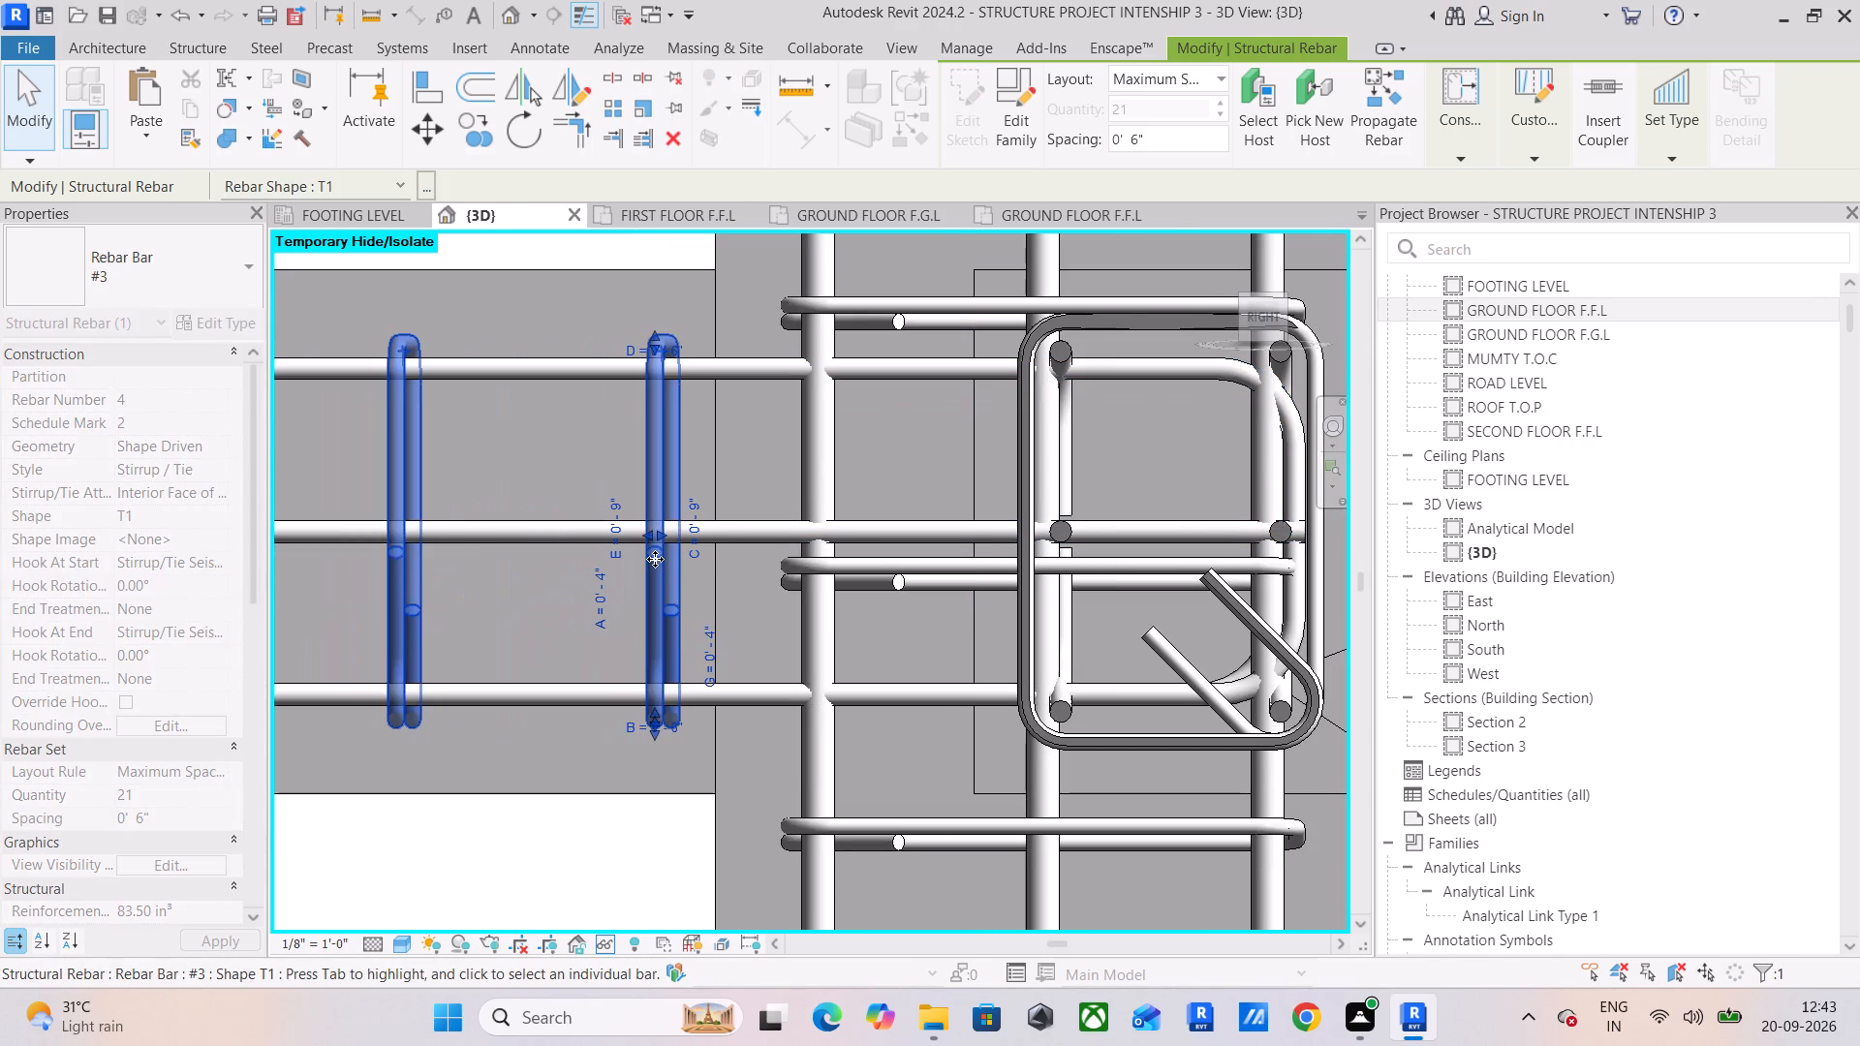
scroll(655, 559, down, 12)
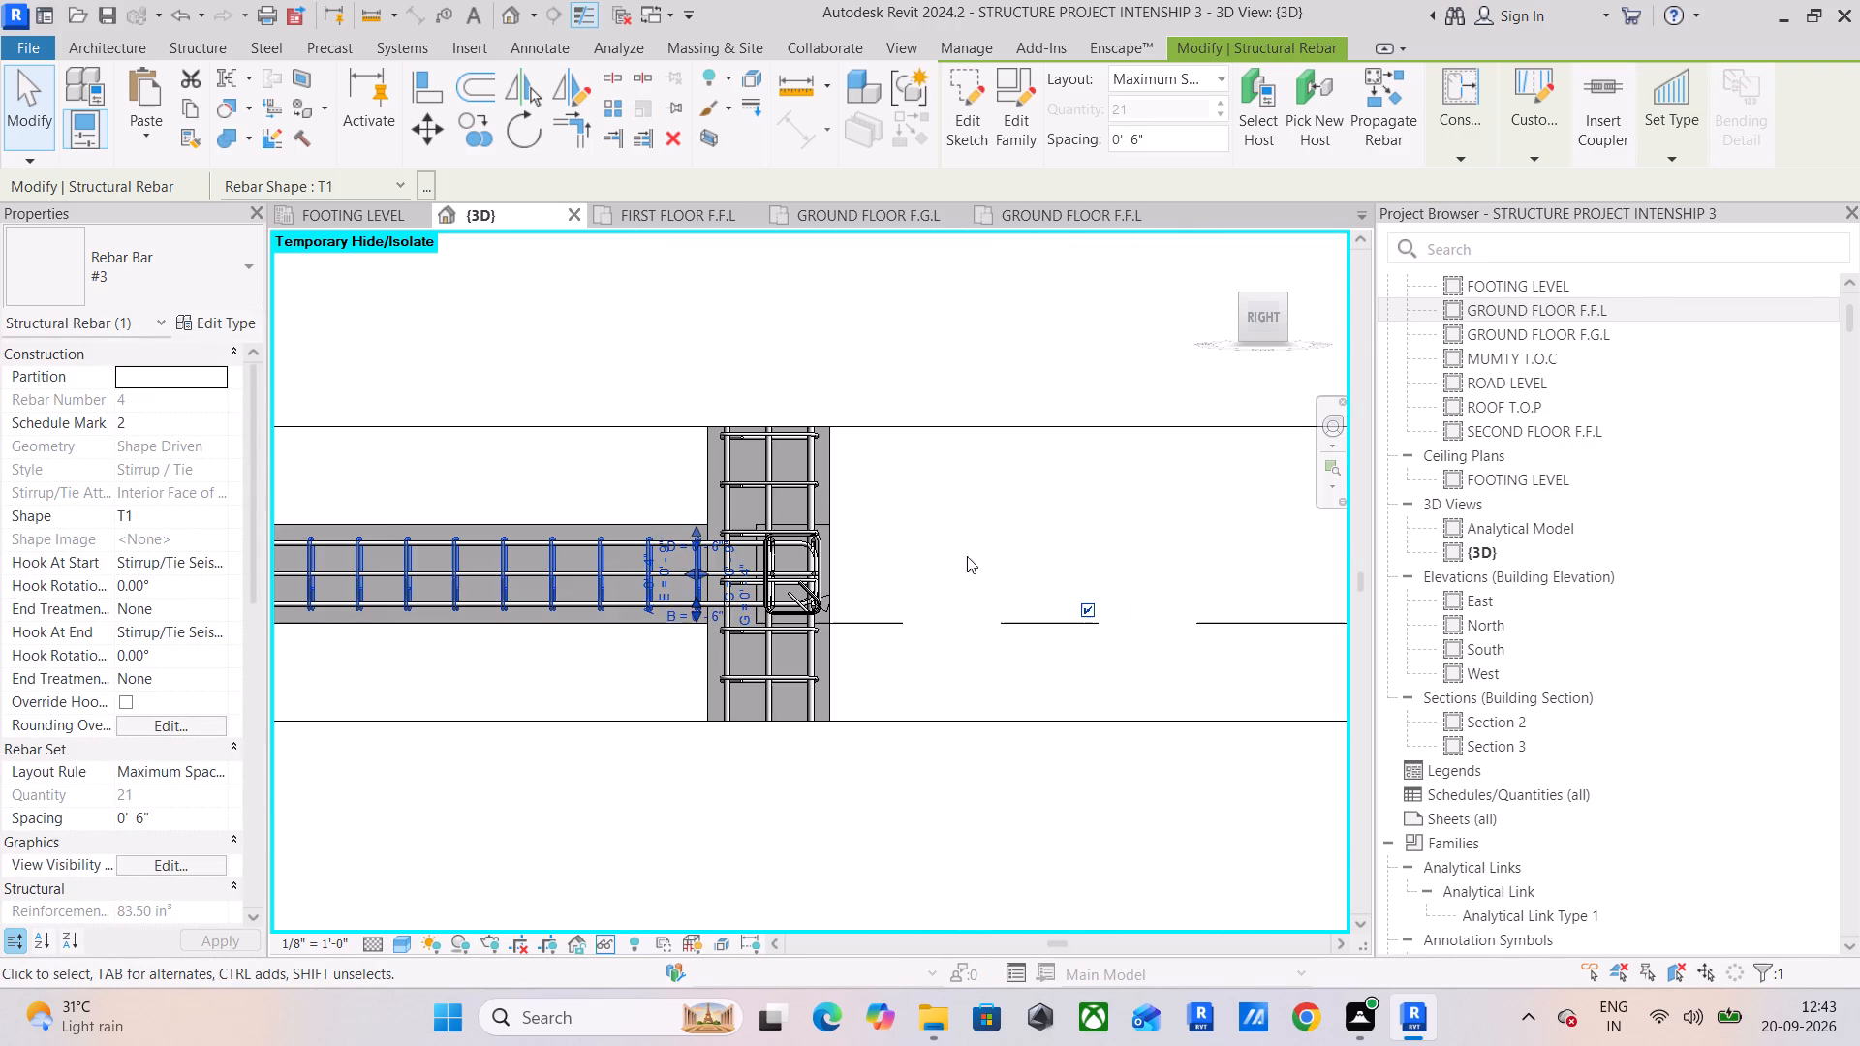
click(1002, 500)
click(949, 400)
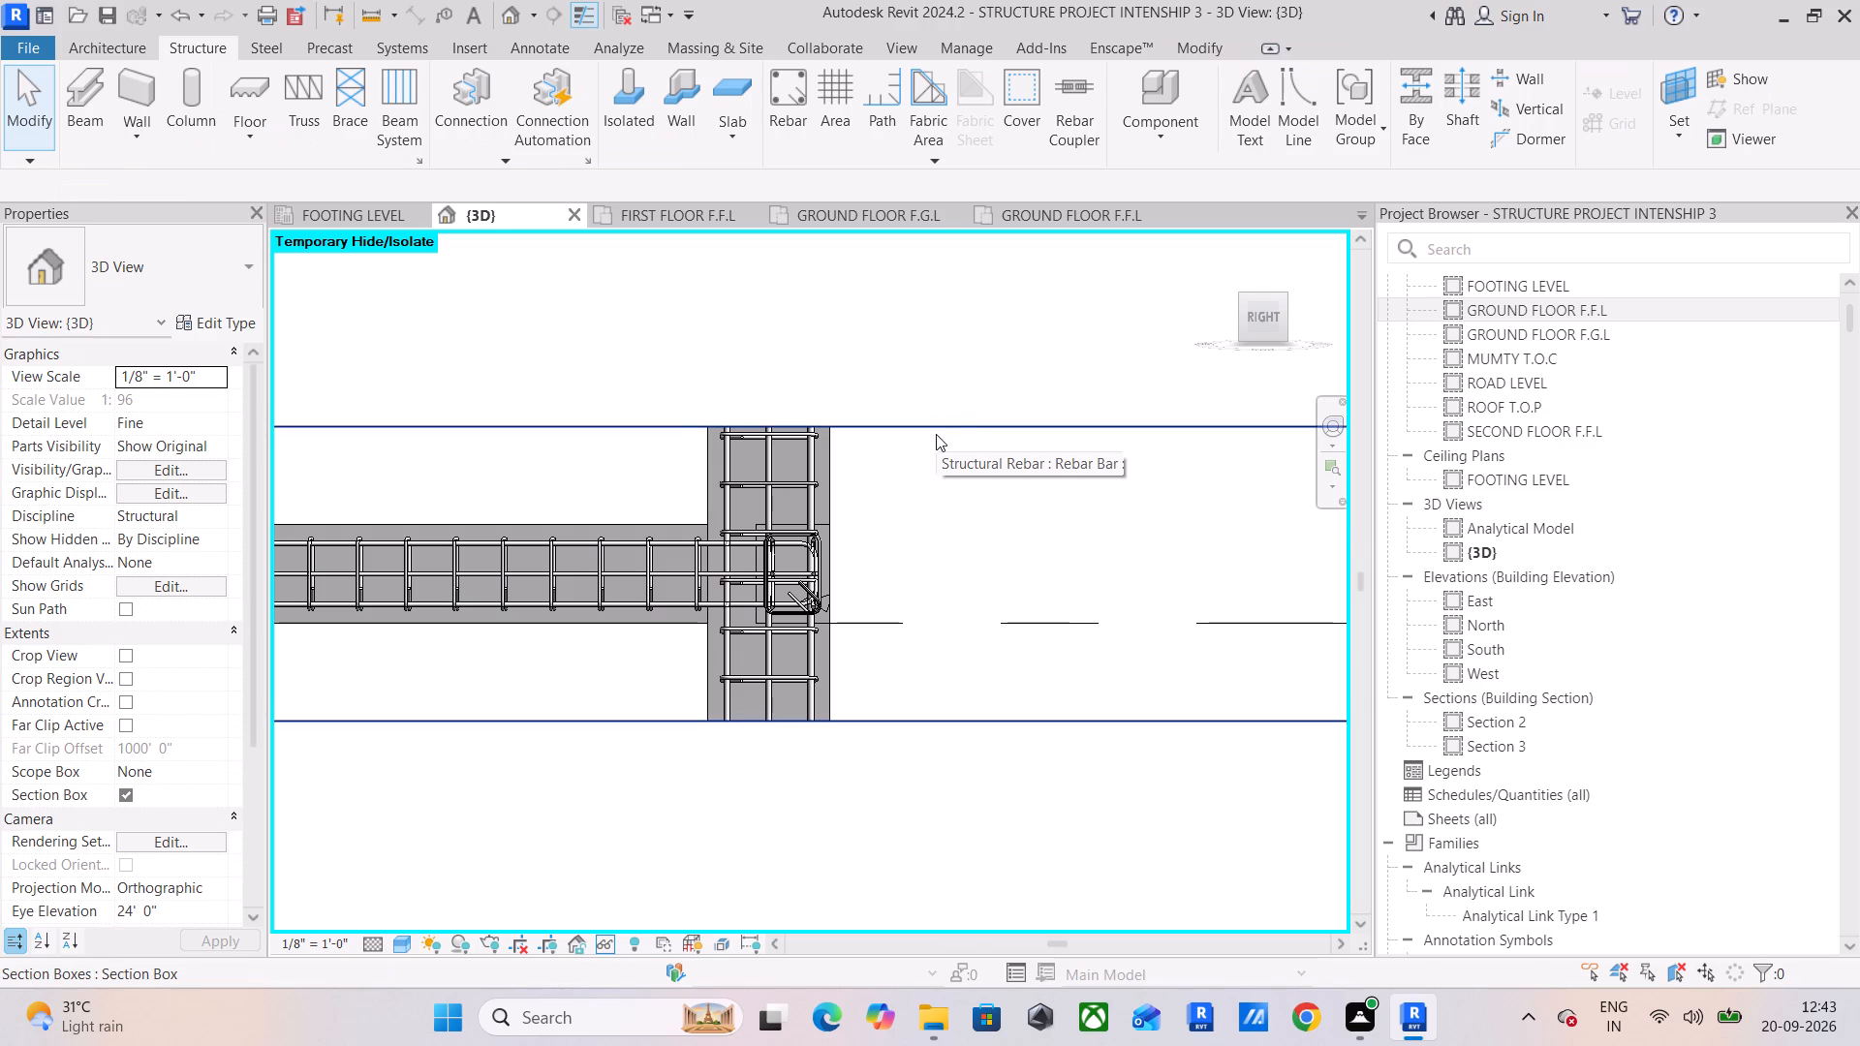
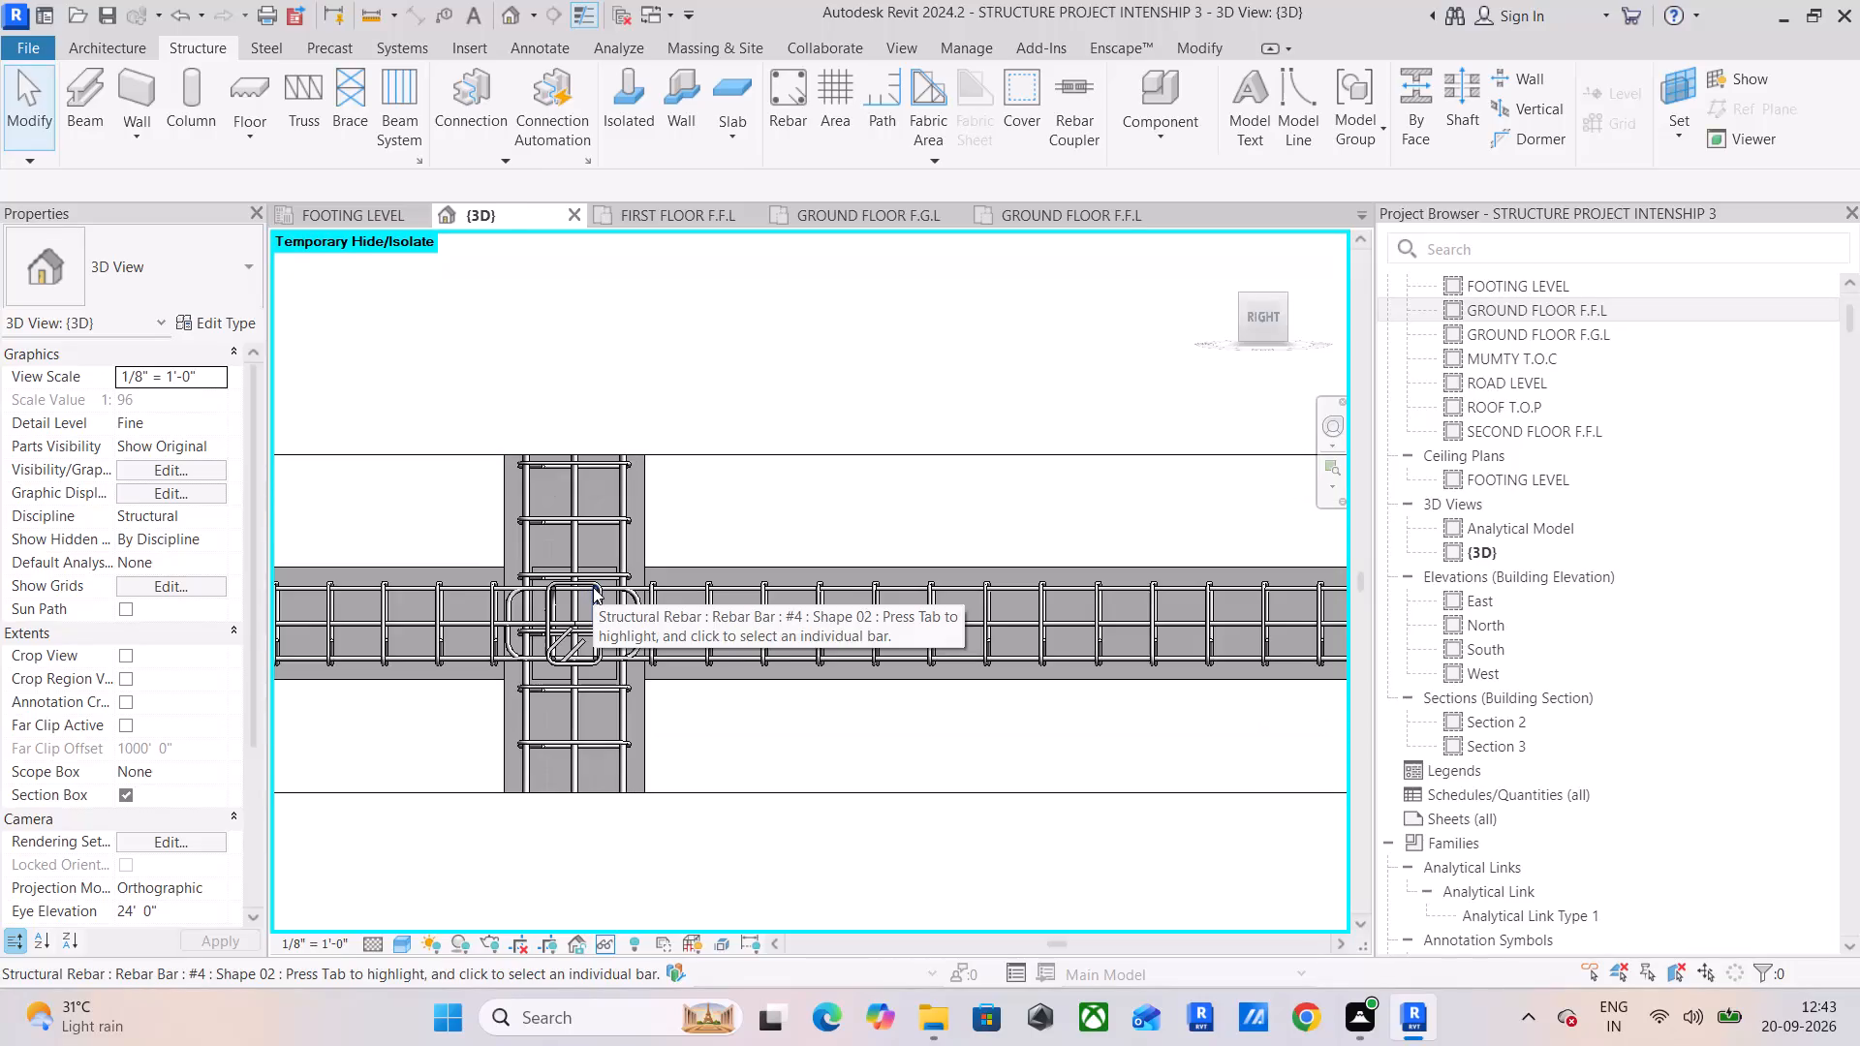
Turn off the 3D view's section box to show the whole reinforced frame instead of the cut beam-column joint.
scroll(605, 592, up, 4)
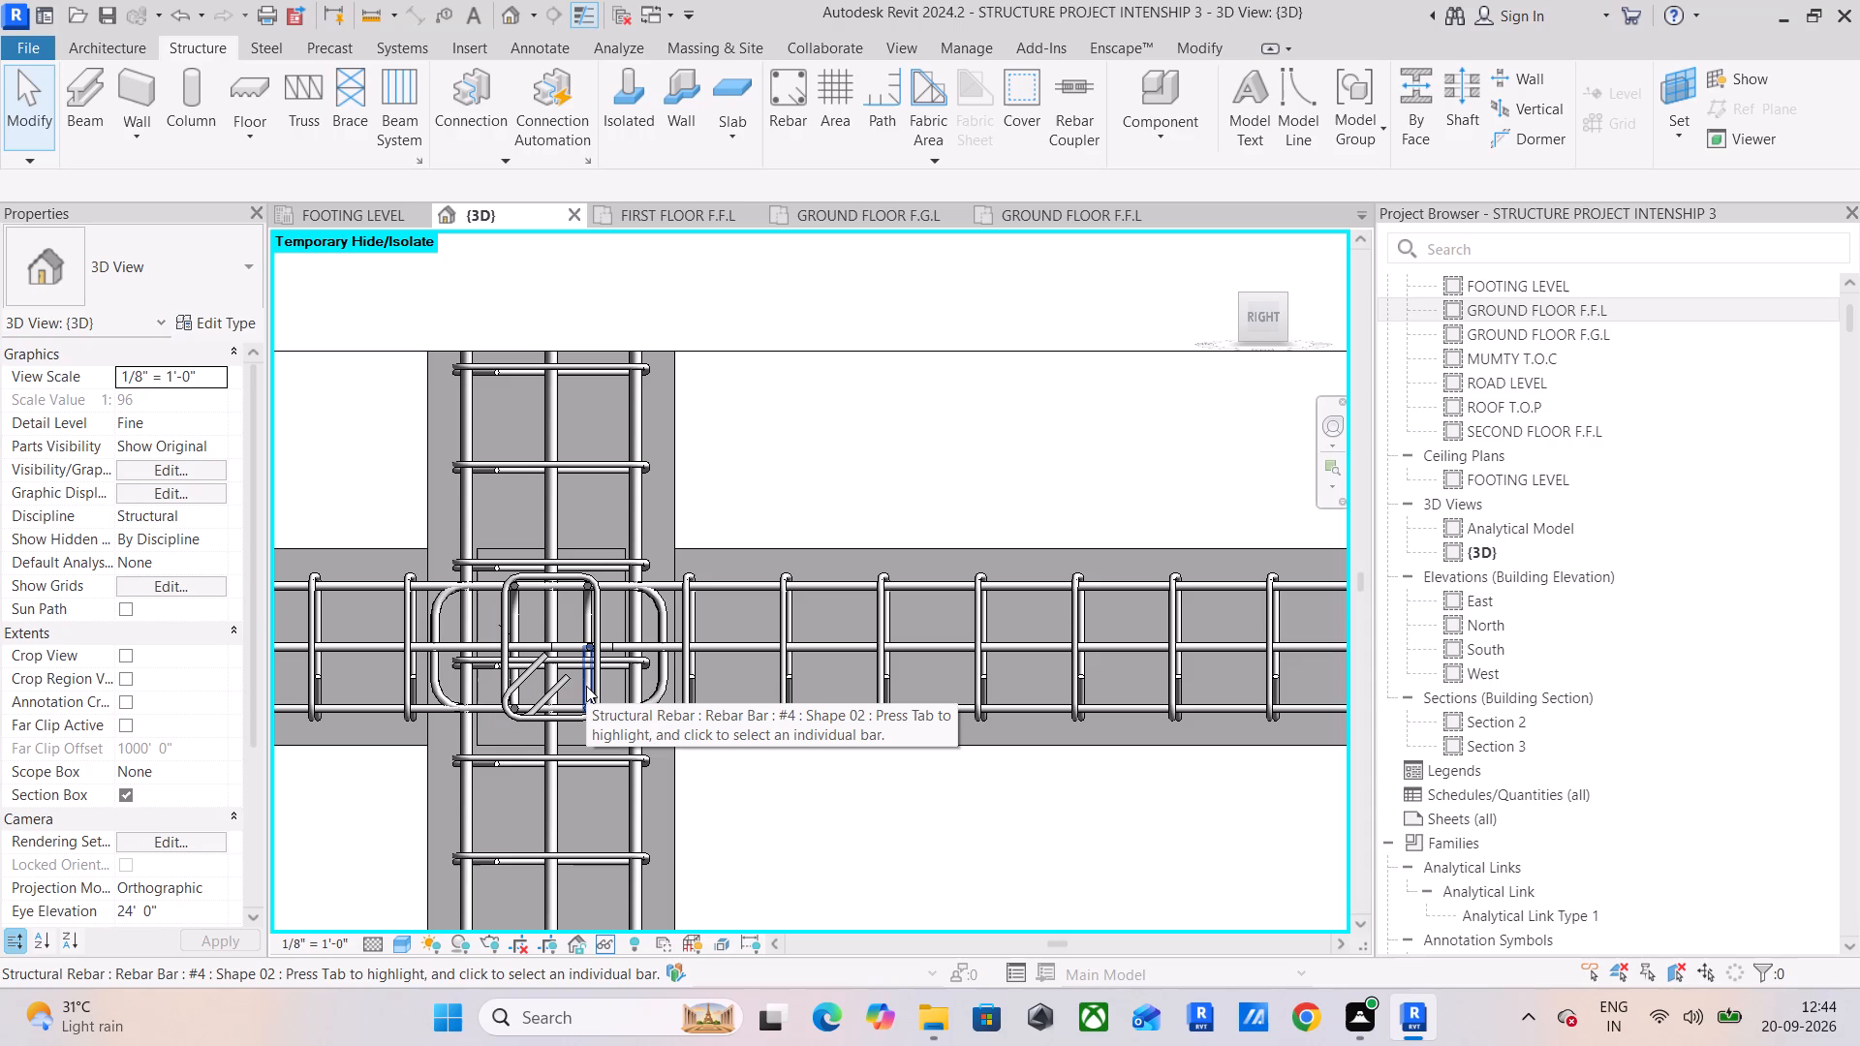
scroll(586, 686, down, 4)
middle_drag(586, 686, 872, 656)
scroll(872, 656, down, 3)
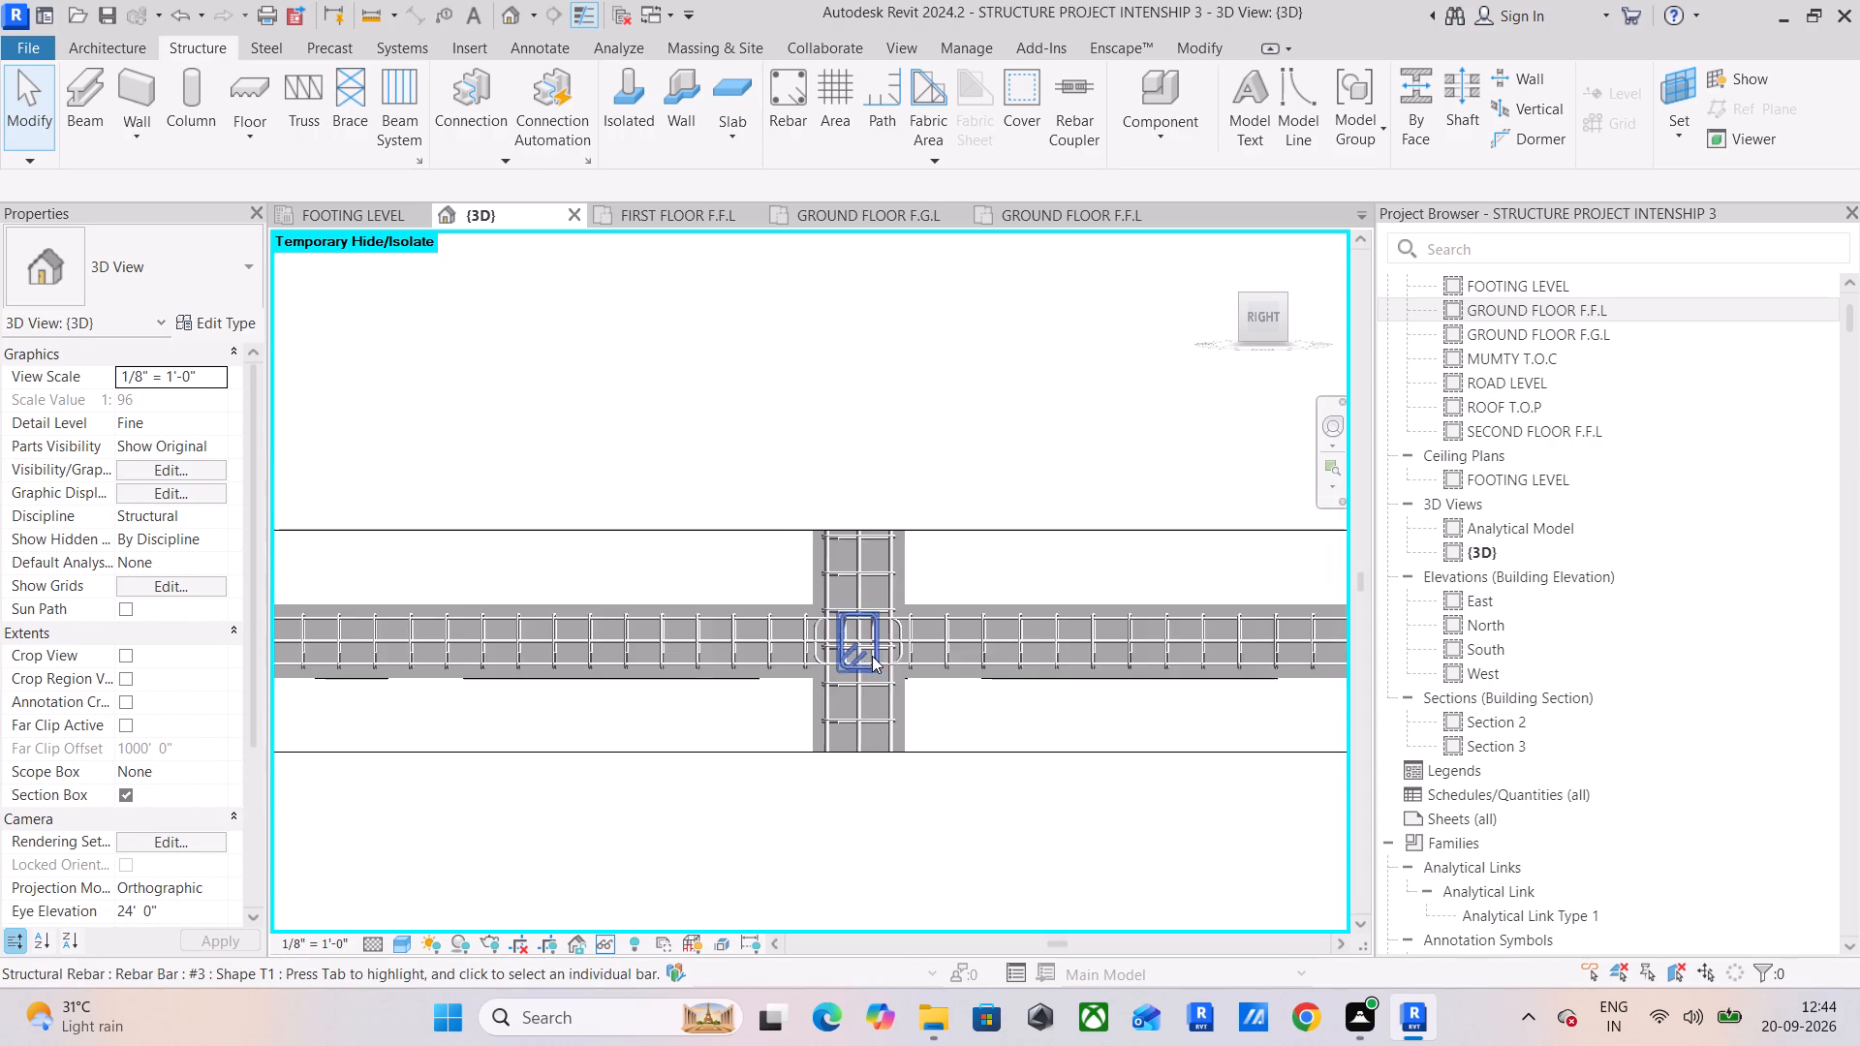
middle_drag(872, 655, 983, 652)
scroll(921, 604, up, 9)
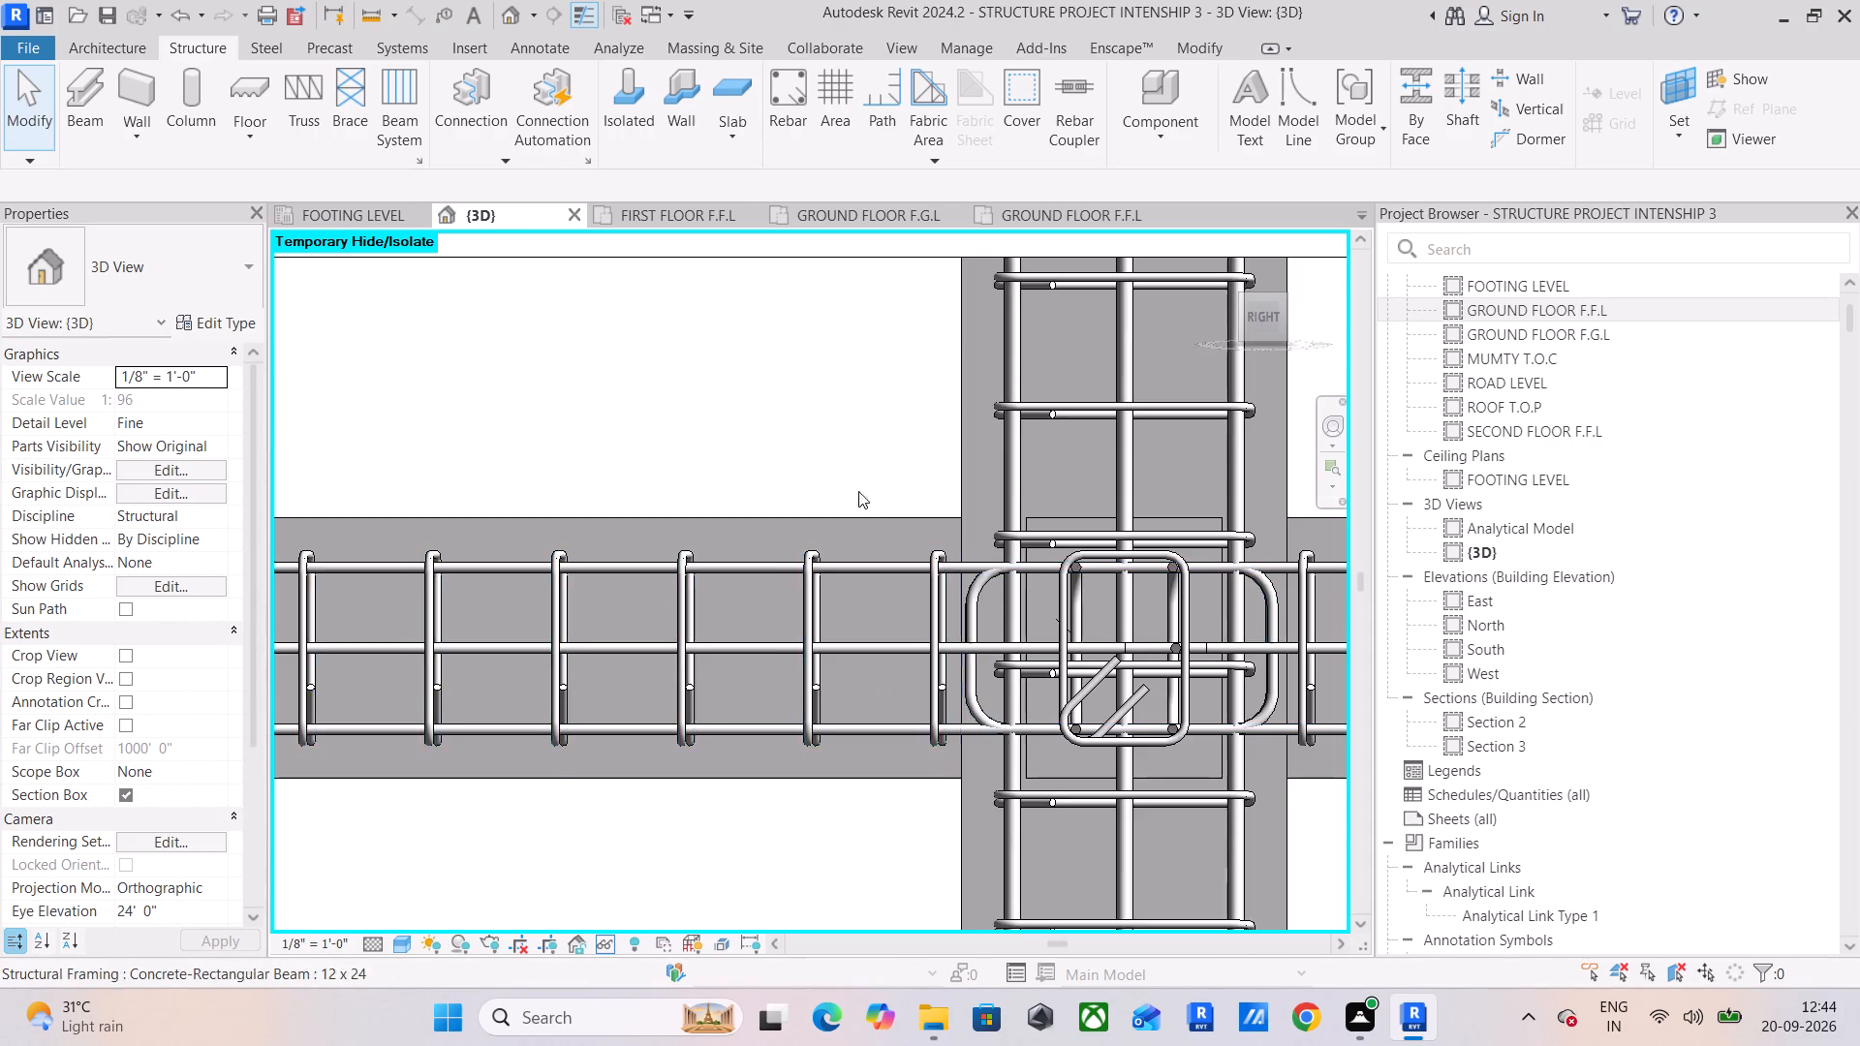
scroll(852, 481, down, 9)
click(120, 797)
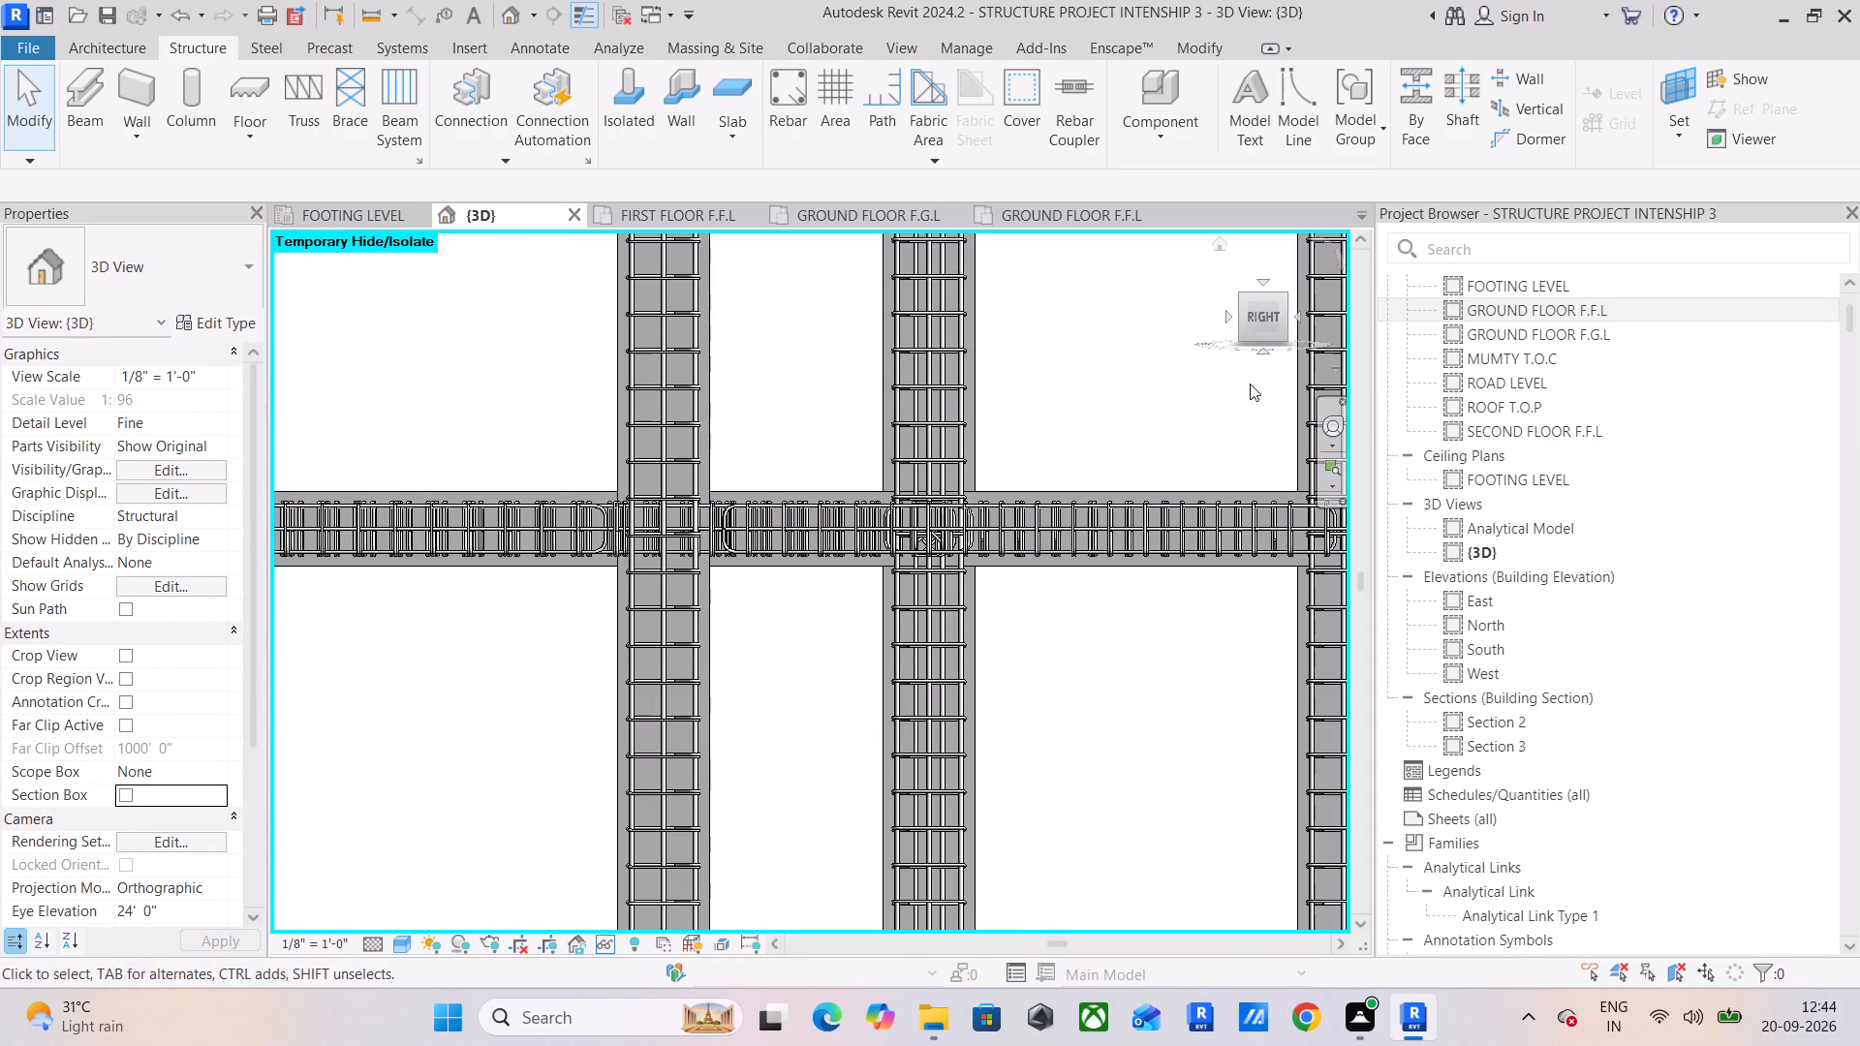
Examine the whole structure's rebar from the right and back sides, covering the footings, columns and floor beams.
drag(1264, 322, 1263, 354)
scroll(1006, 740, down, 5)
middle_drag(1003, 743, 930, 567)
scroll(930, 567, down, 4)
middle_drag(930, 567, 1001, 610)
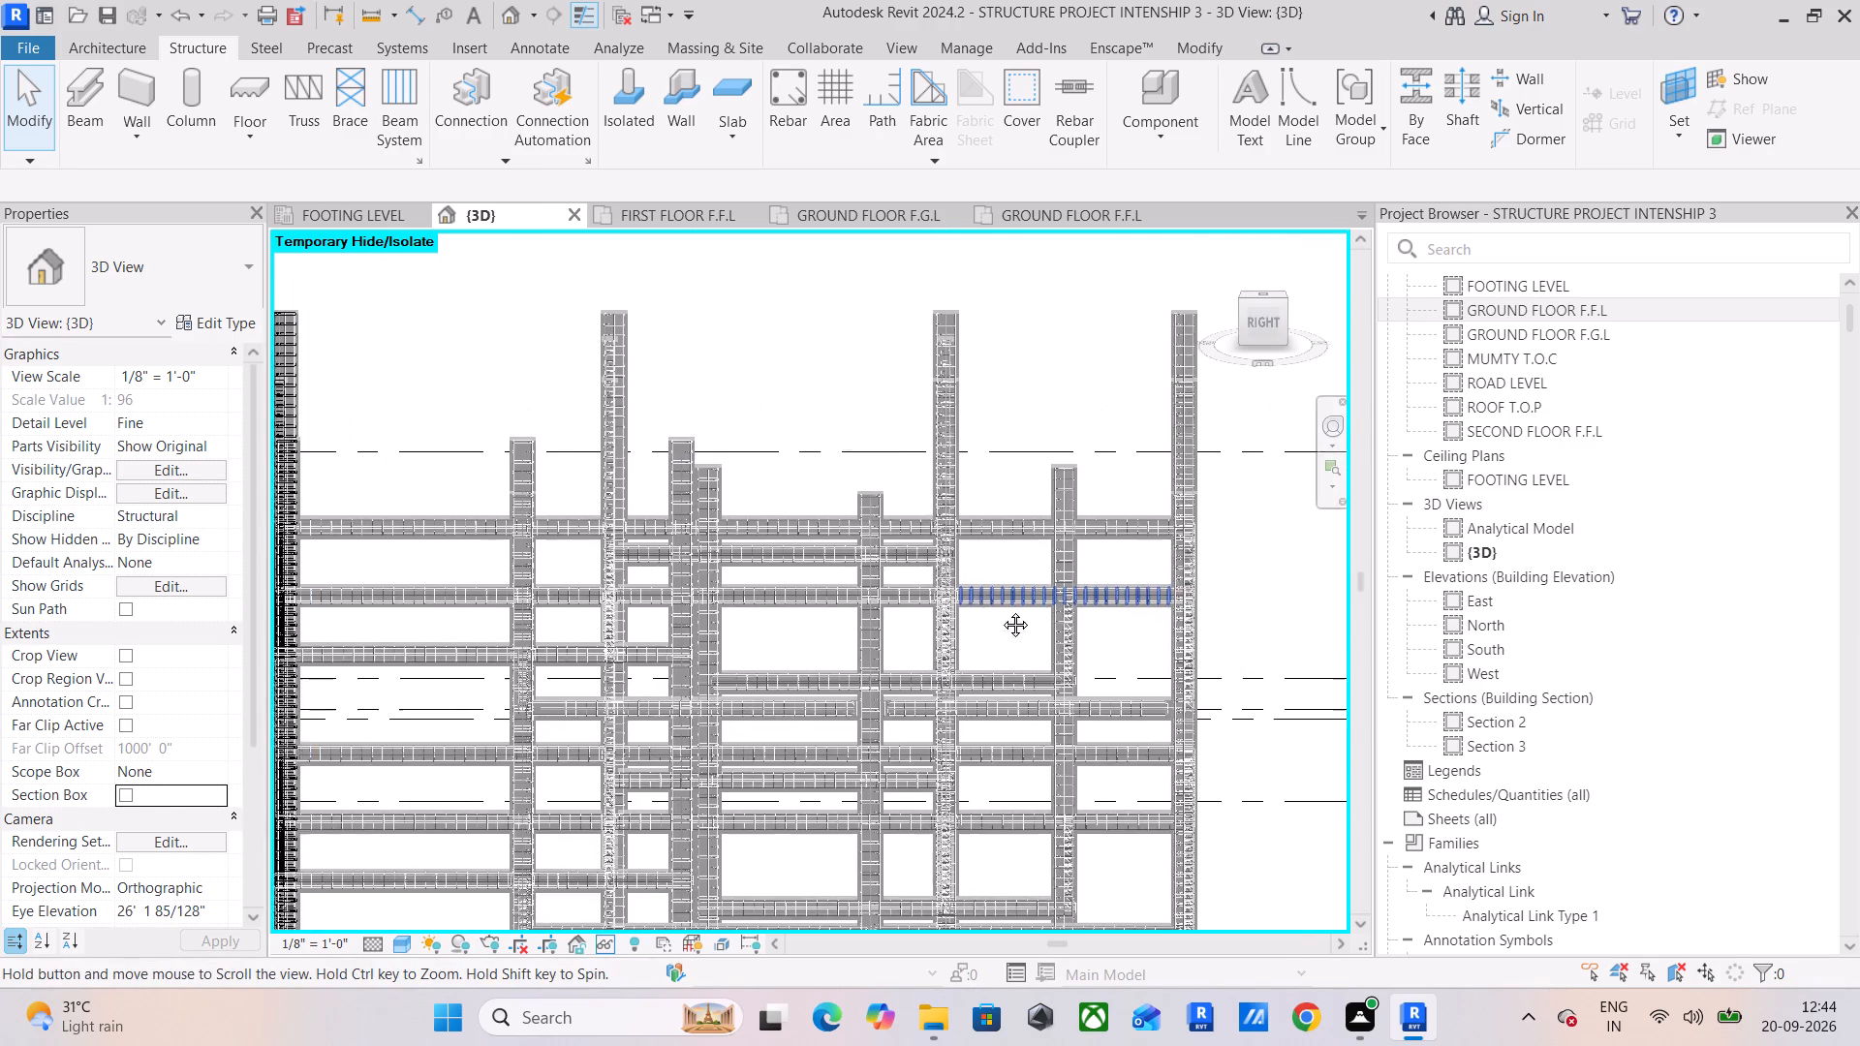
middle_drag(1001, 610, 1179, 520)
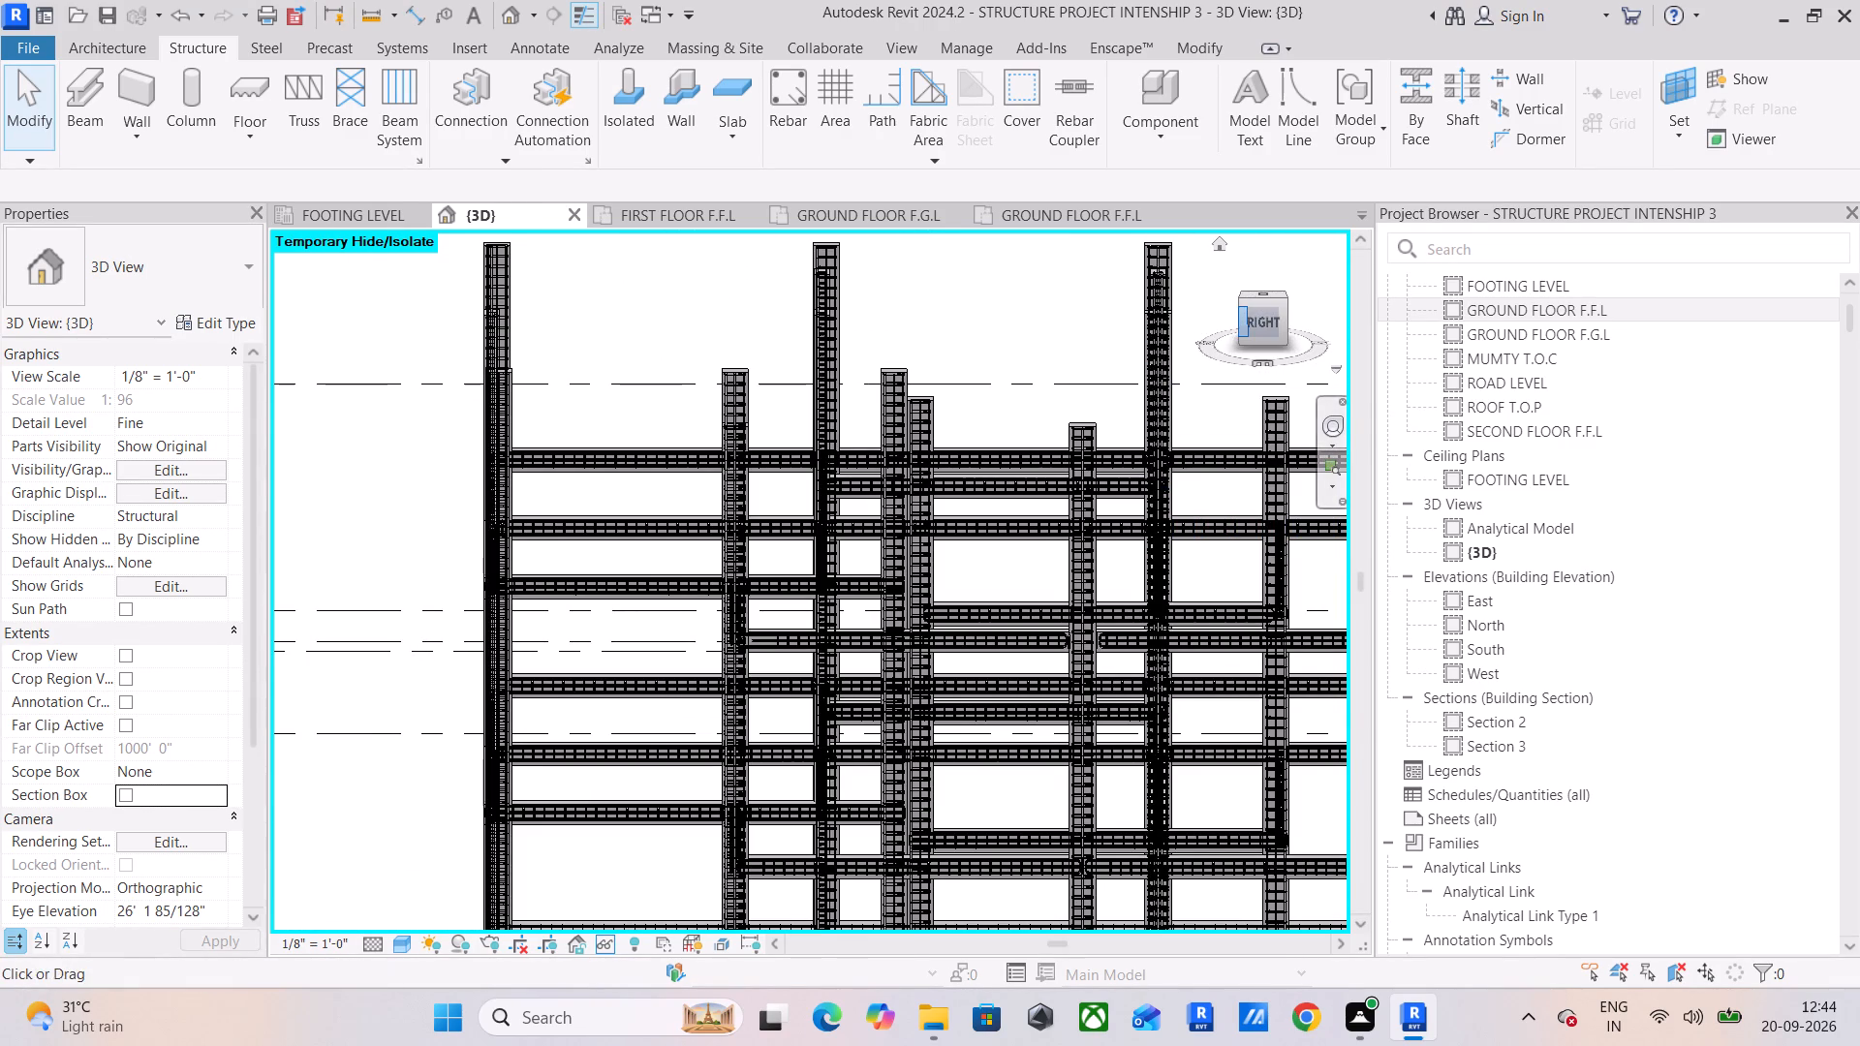
scroll(1044, 591, down, 4)
middle_drag(1044, 591, 930, 372)
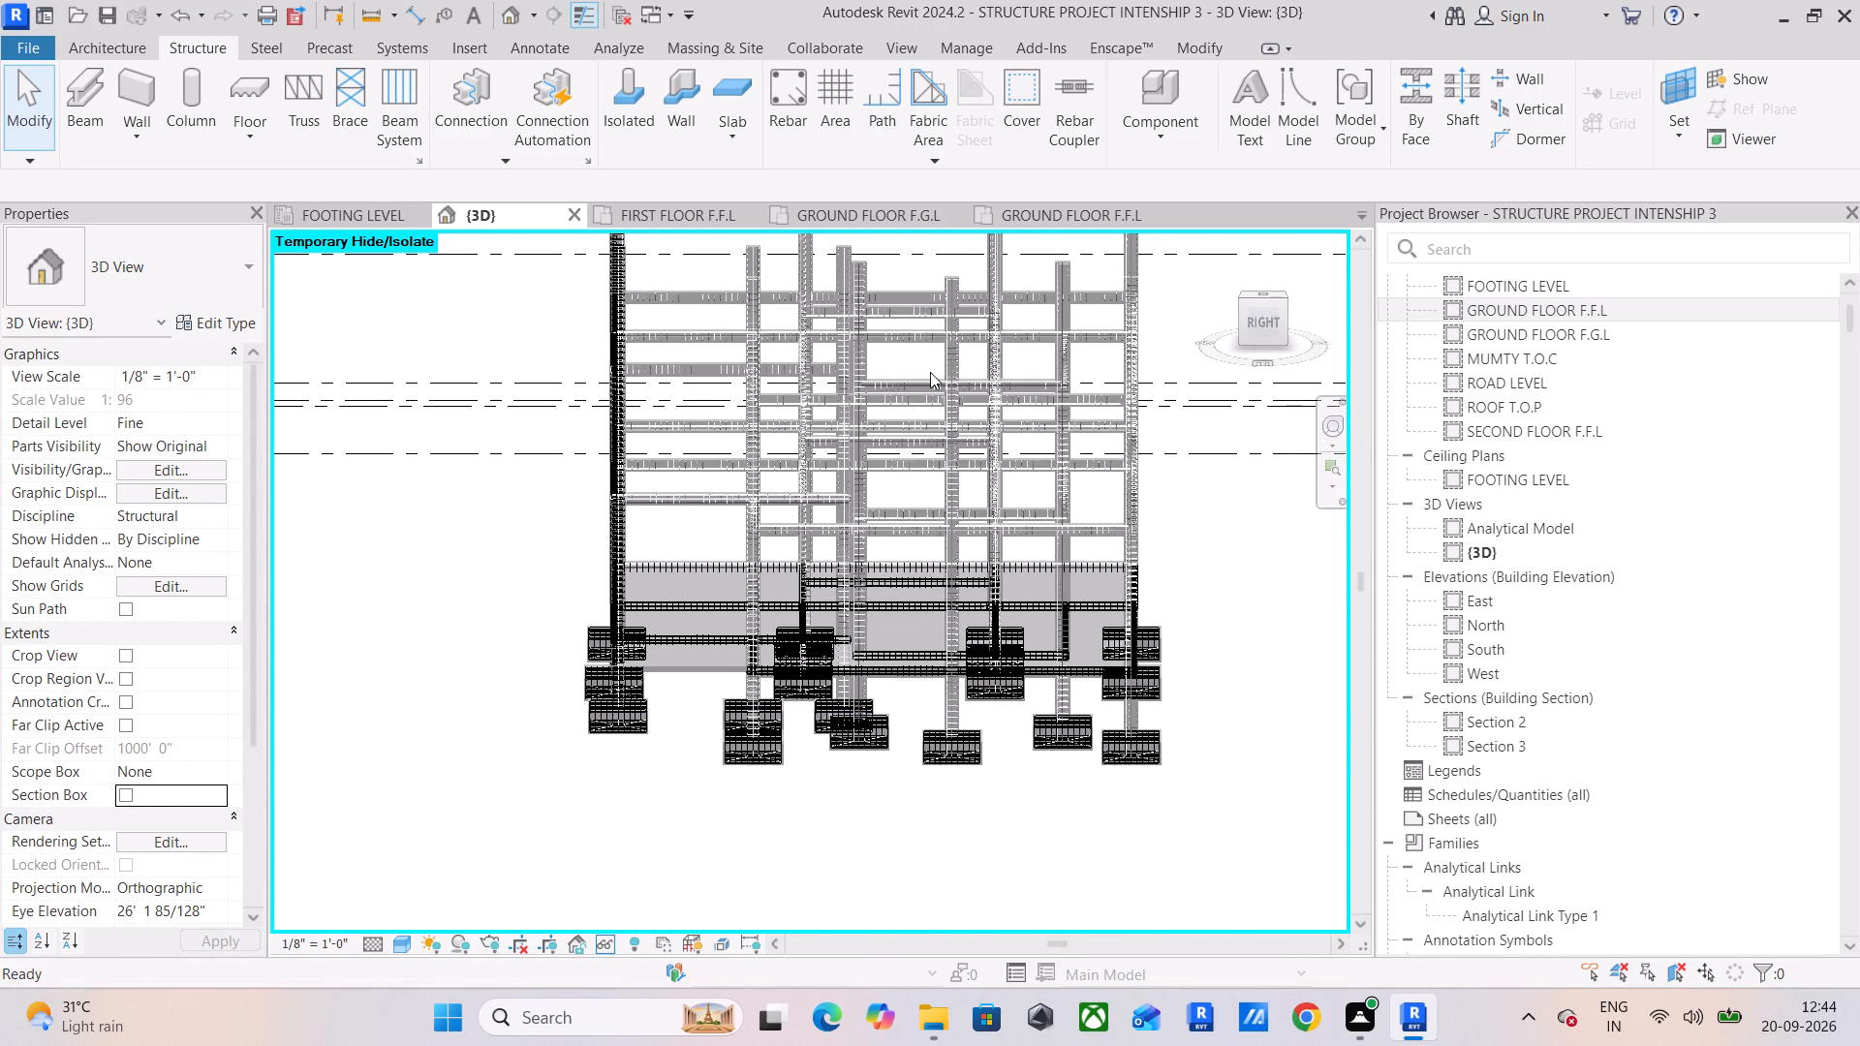
drag(1284, 333, 1242, 336)
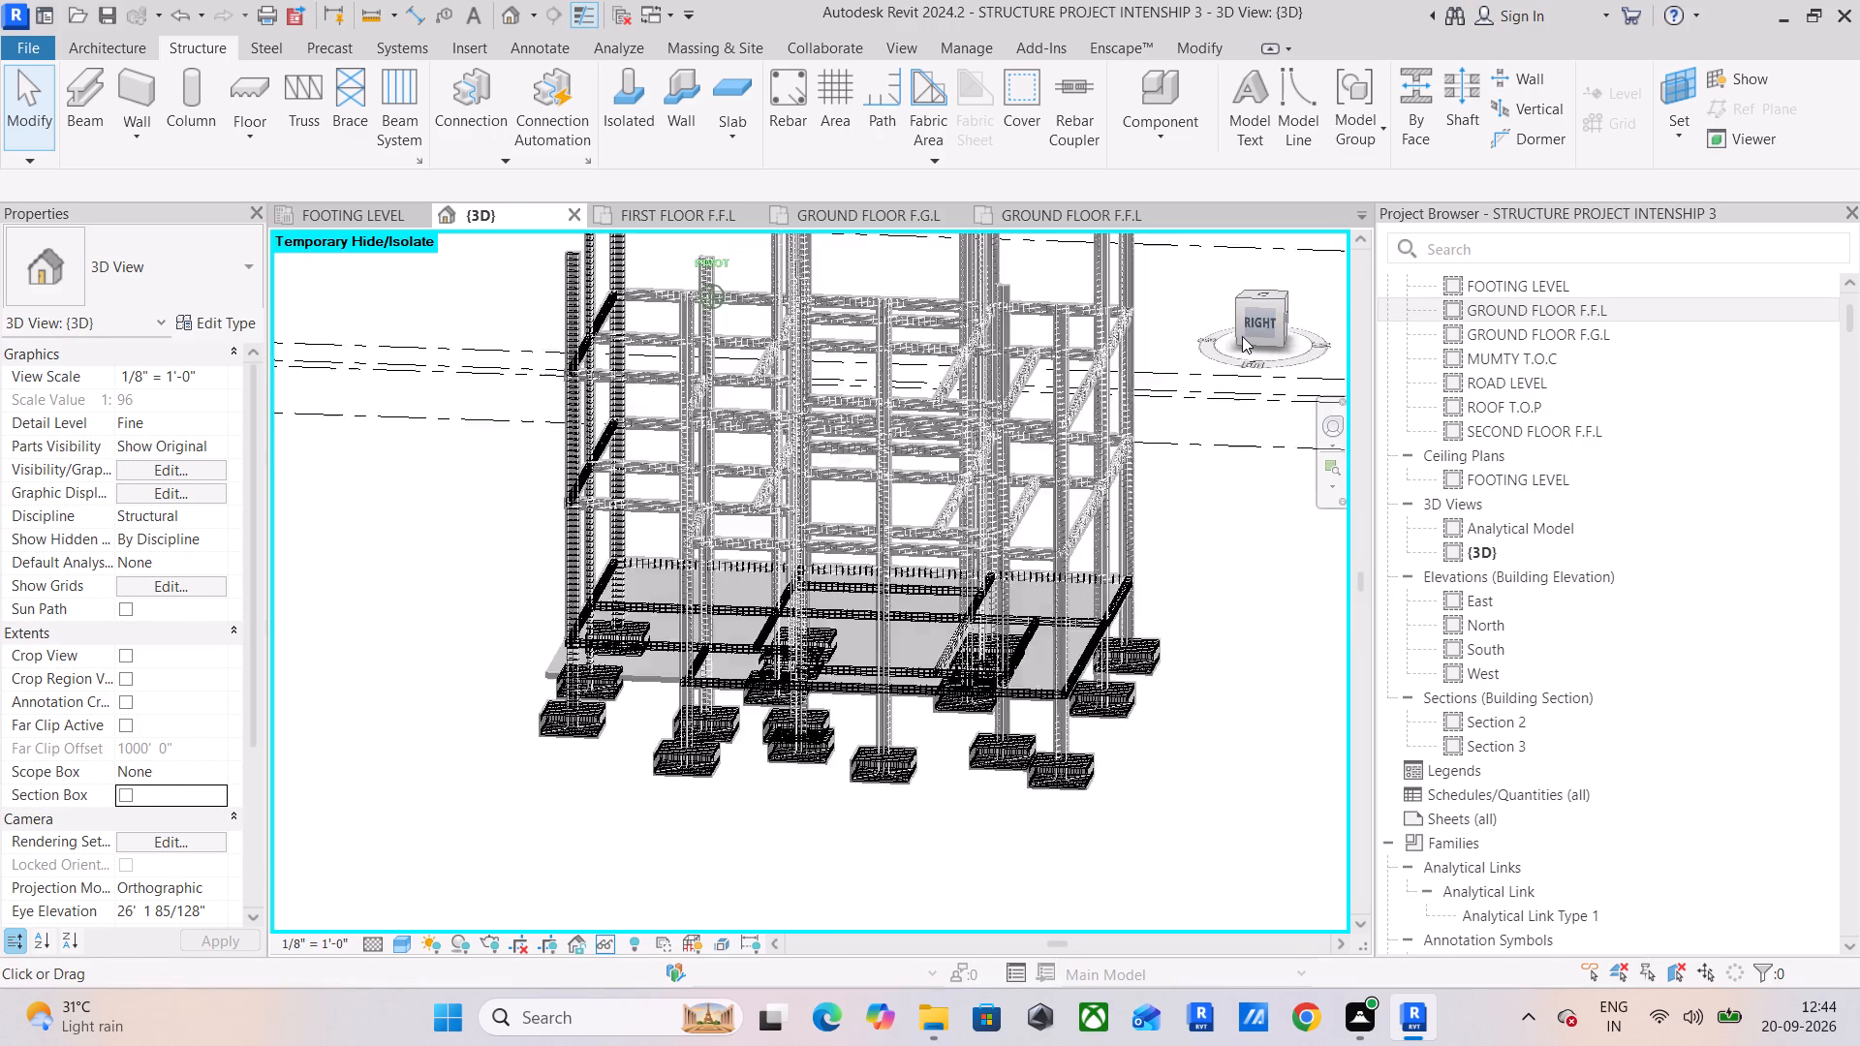
drag(1242, 336, 1187, 329)
middle_drag(977, 489, 1069, 716)
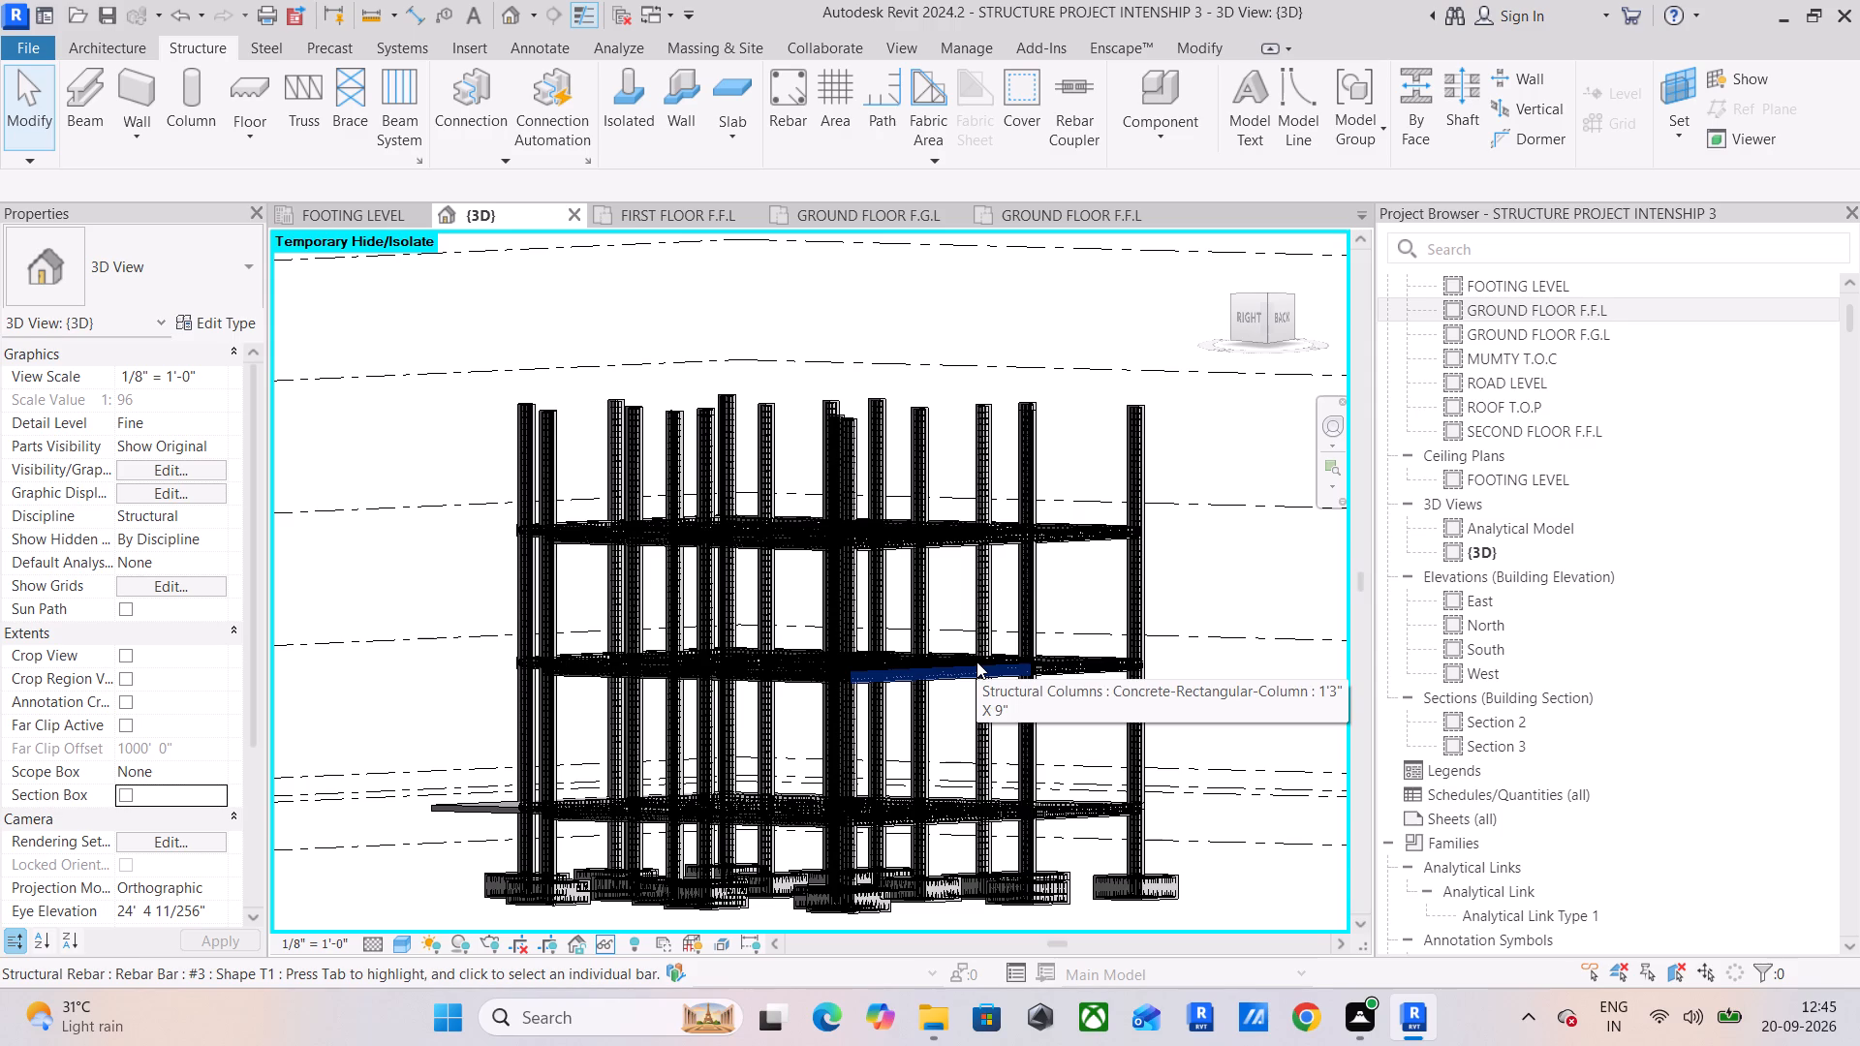
scroll(944, 619, up, 4)
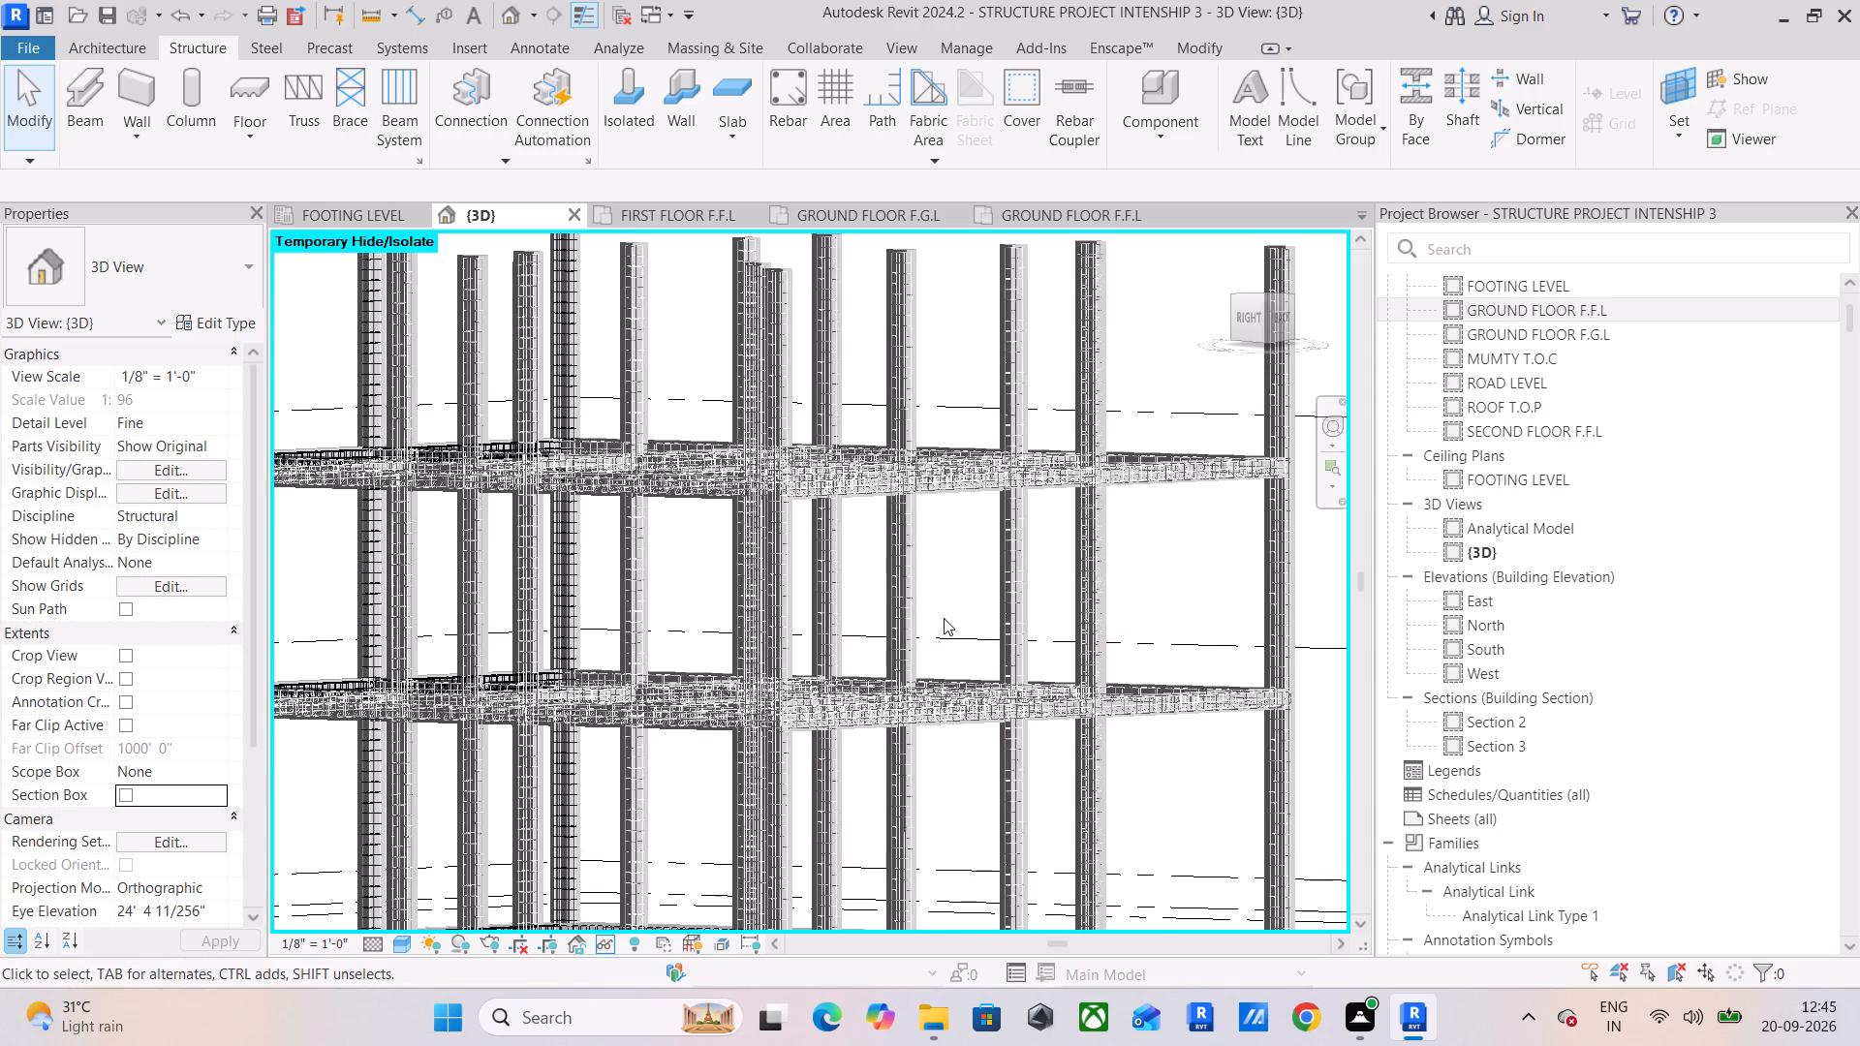
middle_drag(944, 618, 1137, 502)
scroll(1128, 517, up, 2)
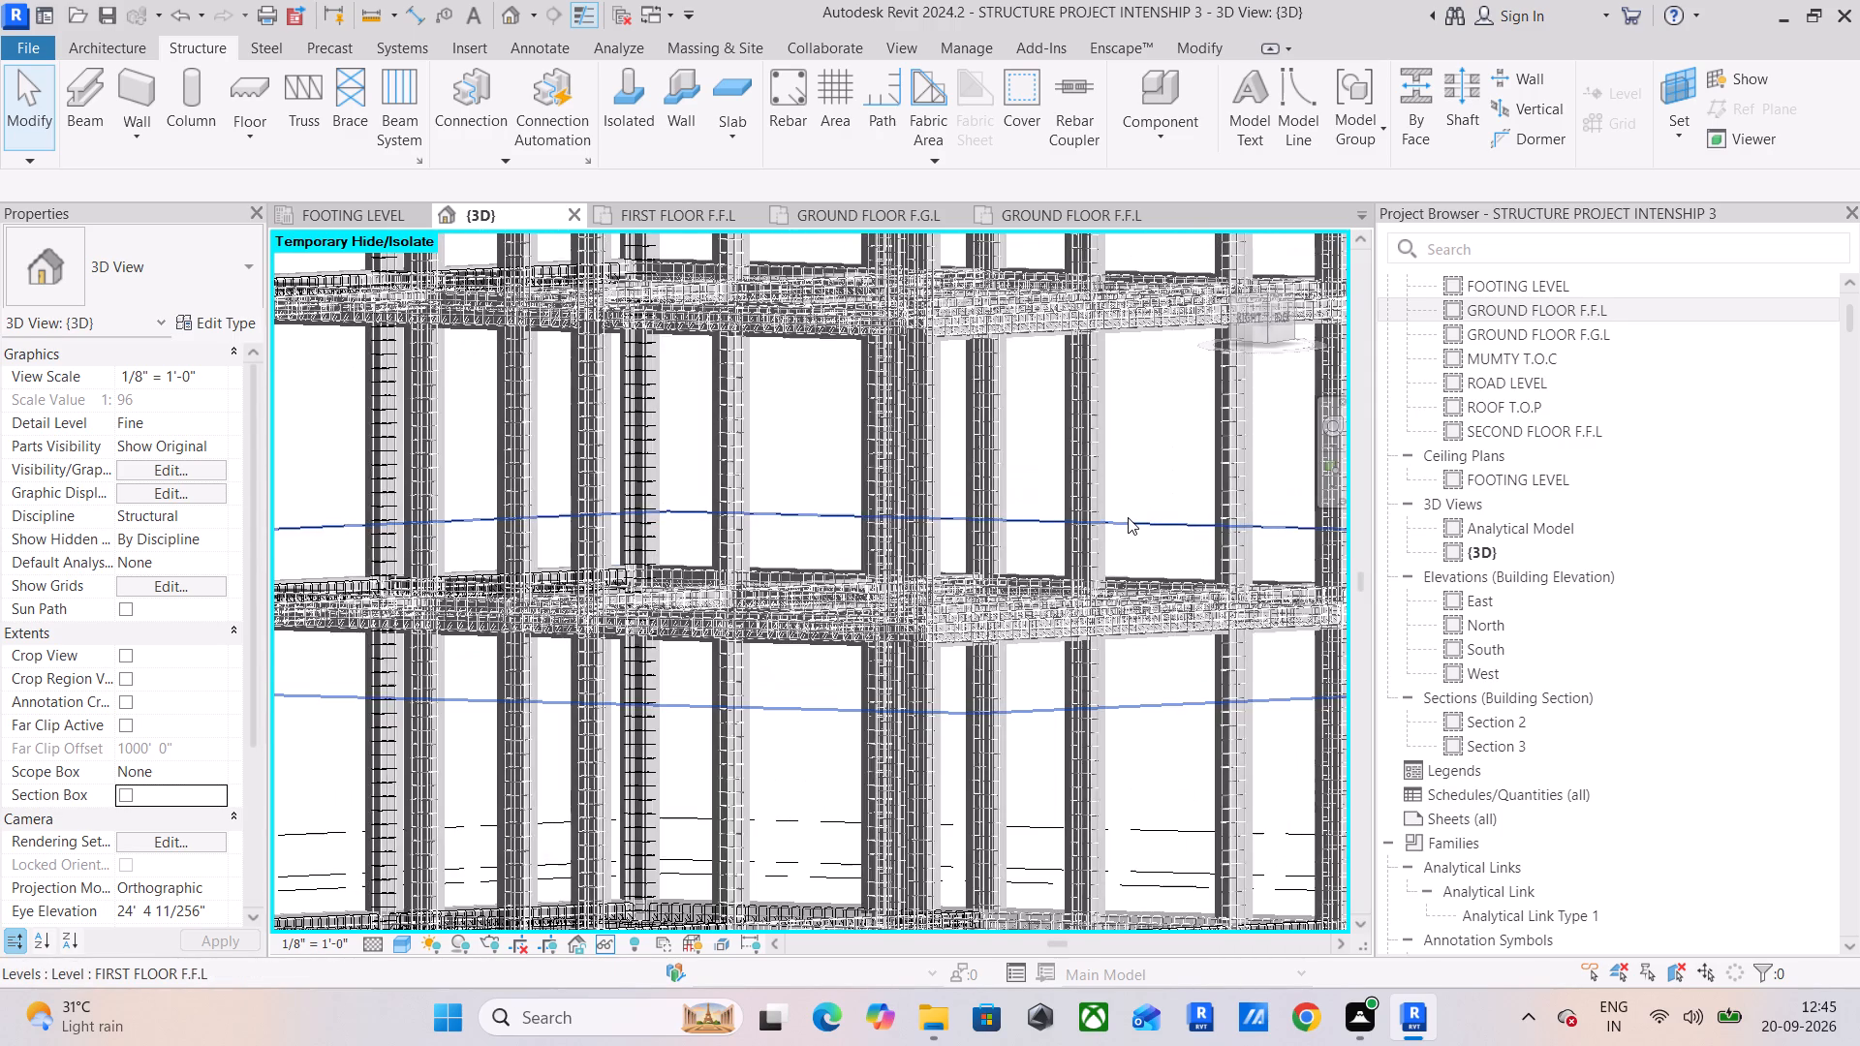
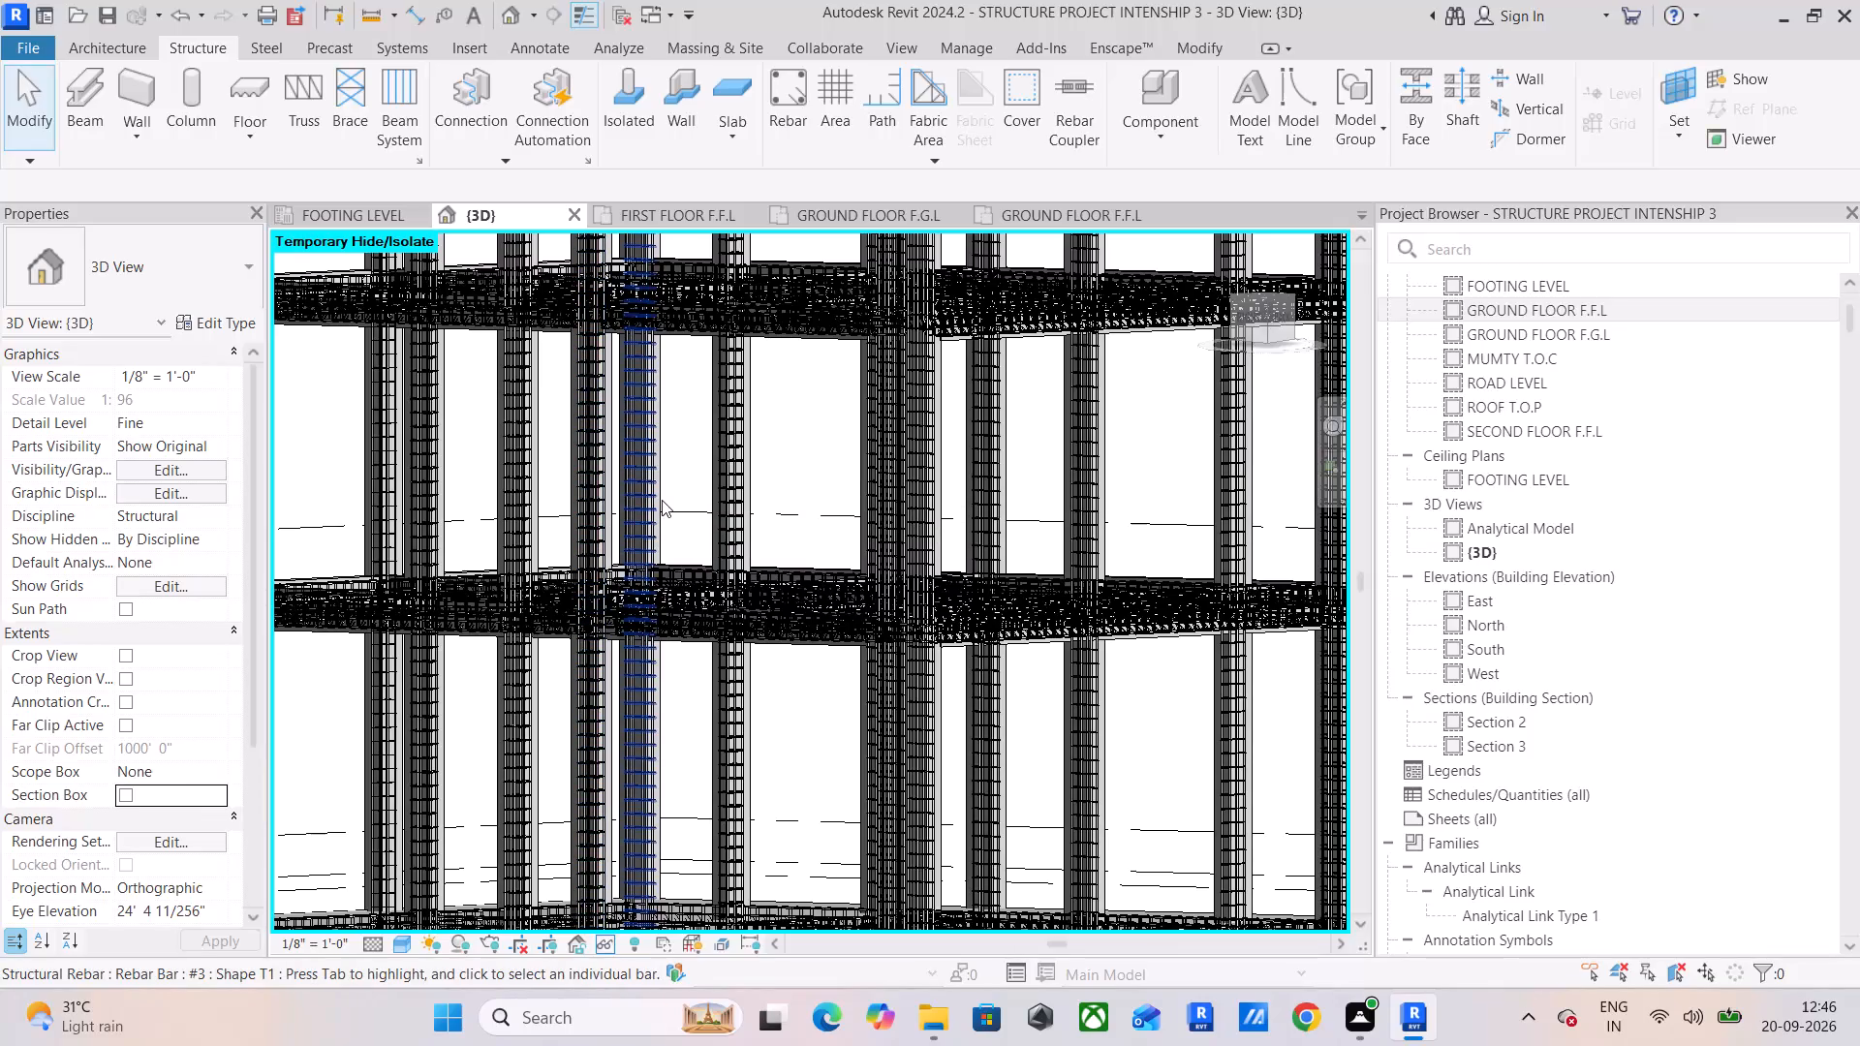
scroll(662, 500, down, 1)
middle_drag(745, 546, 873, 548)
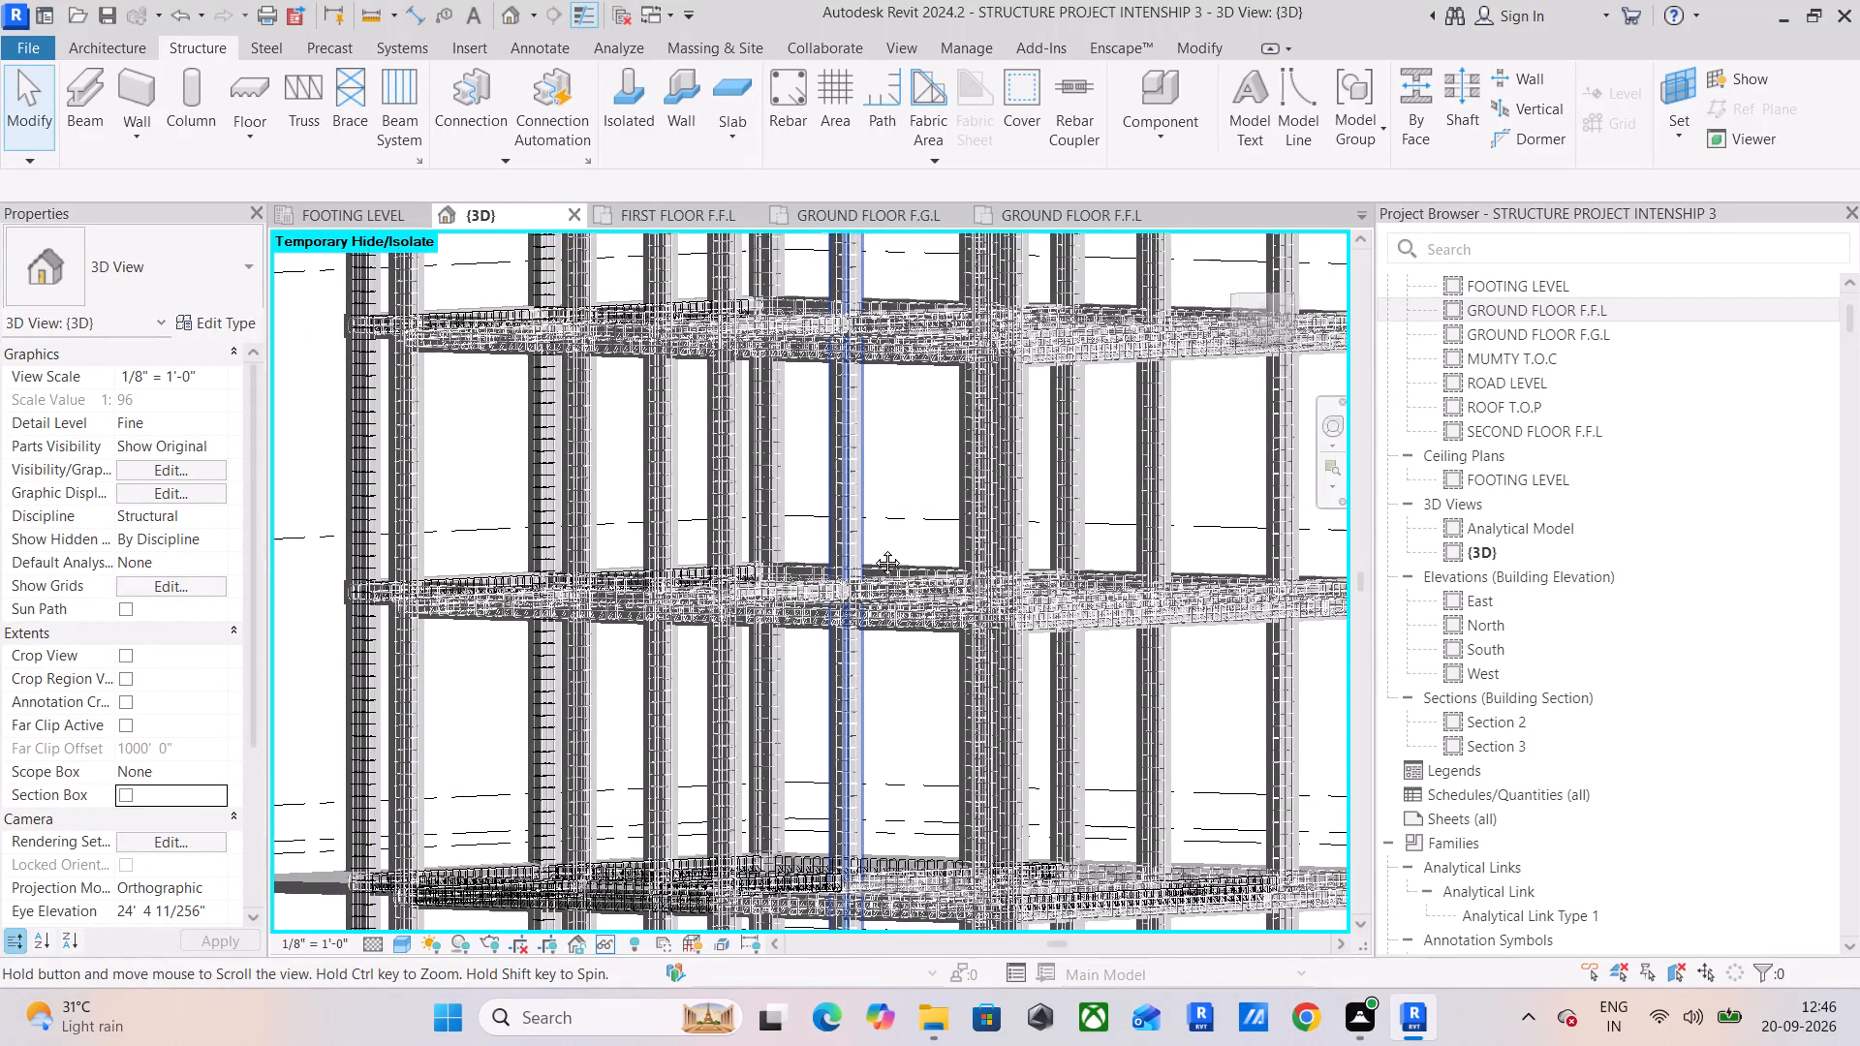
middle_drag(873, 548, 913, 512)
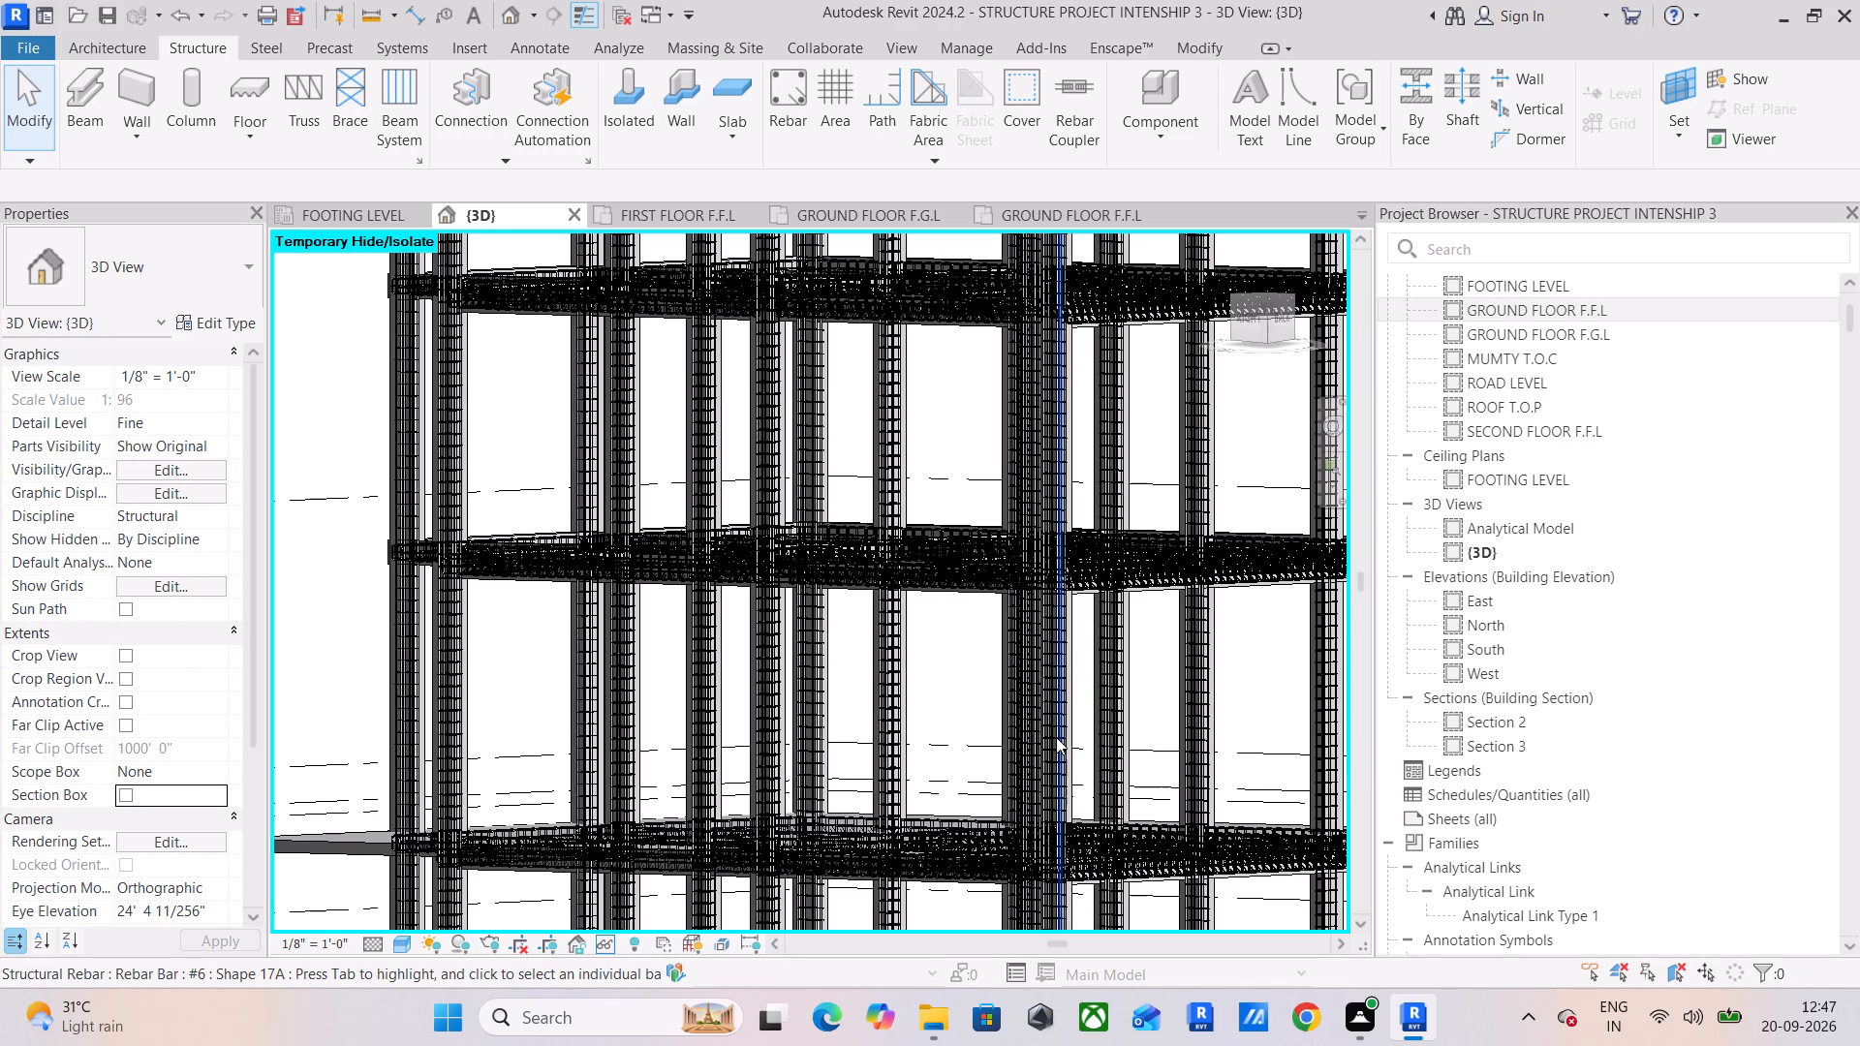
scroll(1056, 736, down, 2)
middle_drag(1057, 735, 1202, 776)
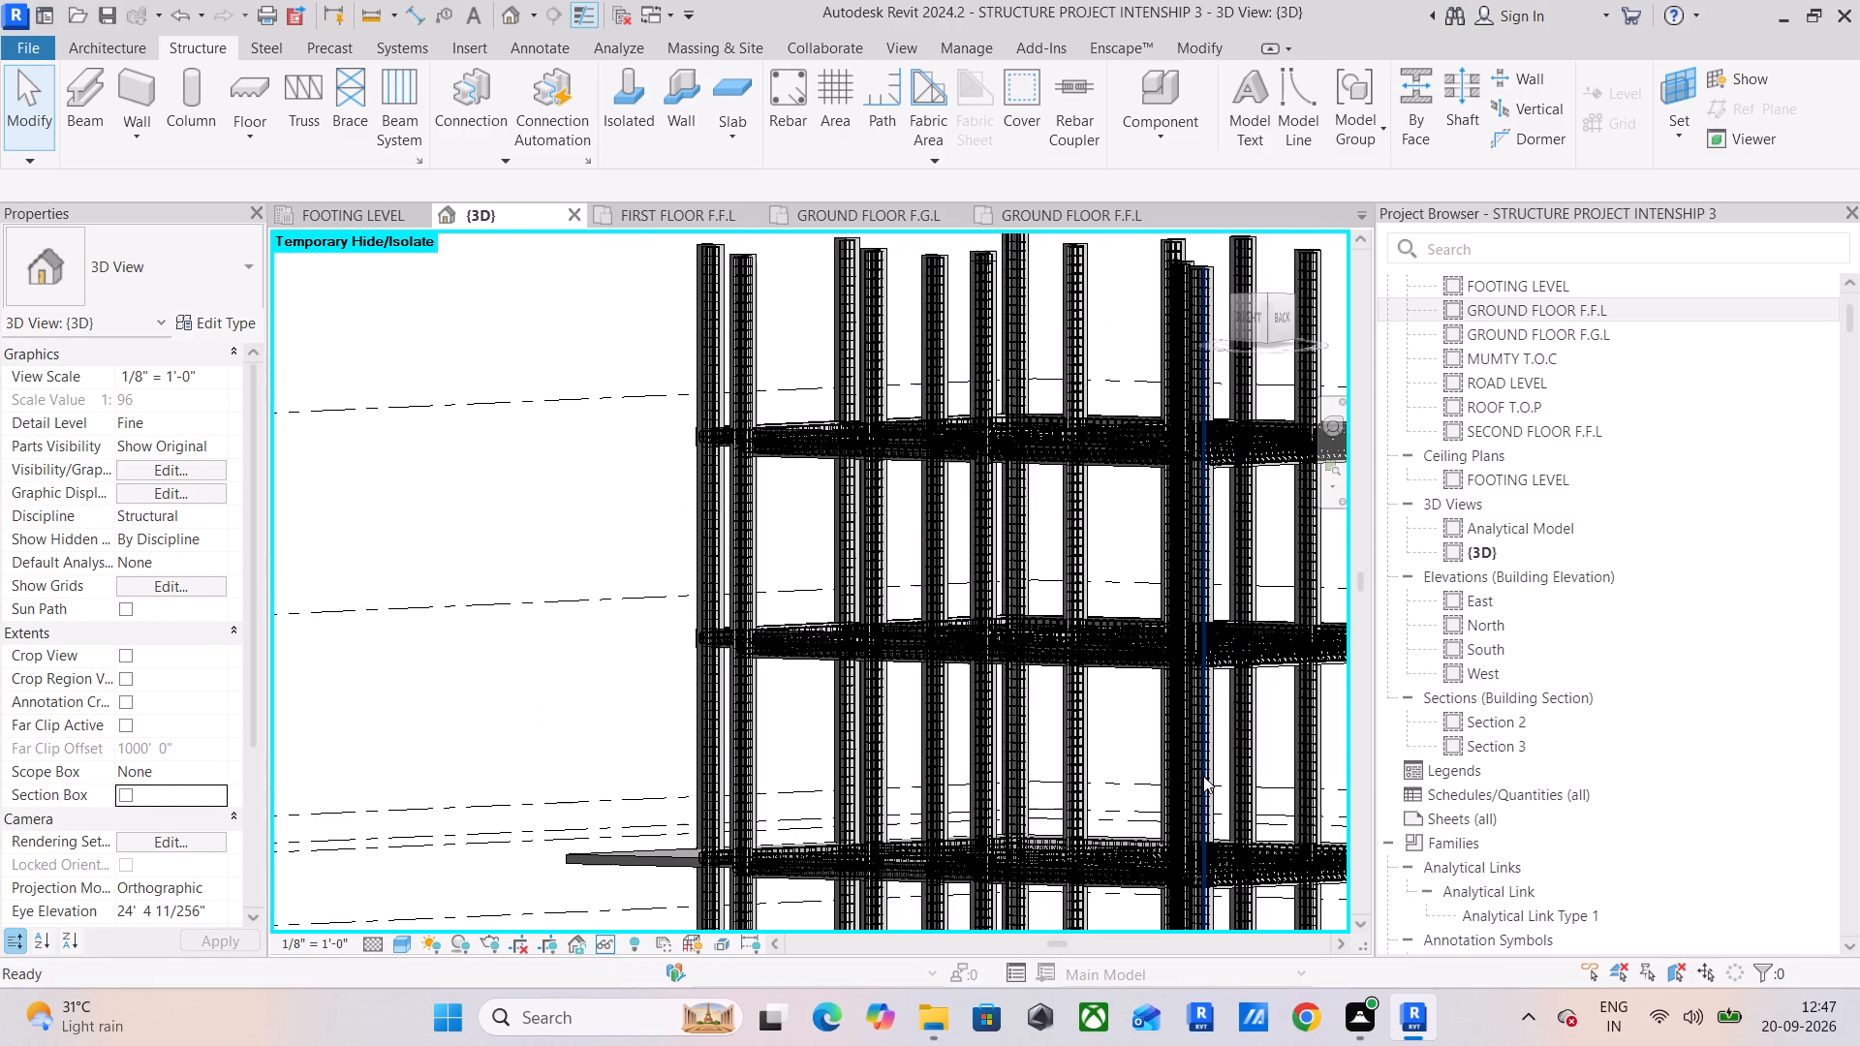
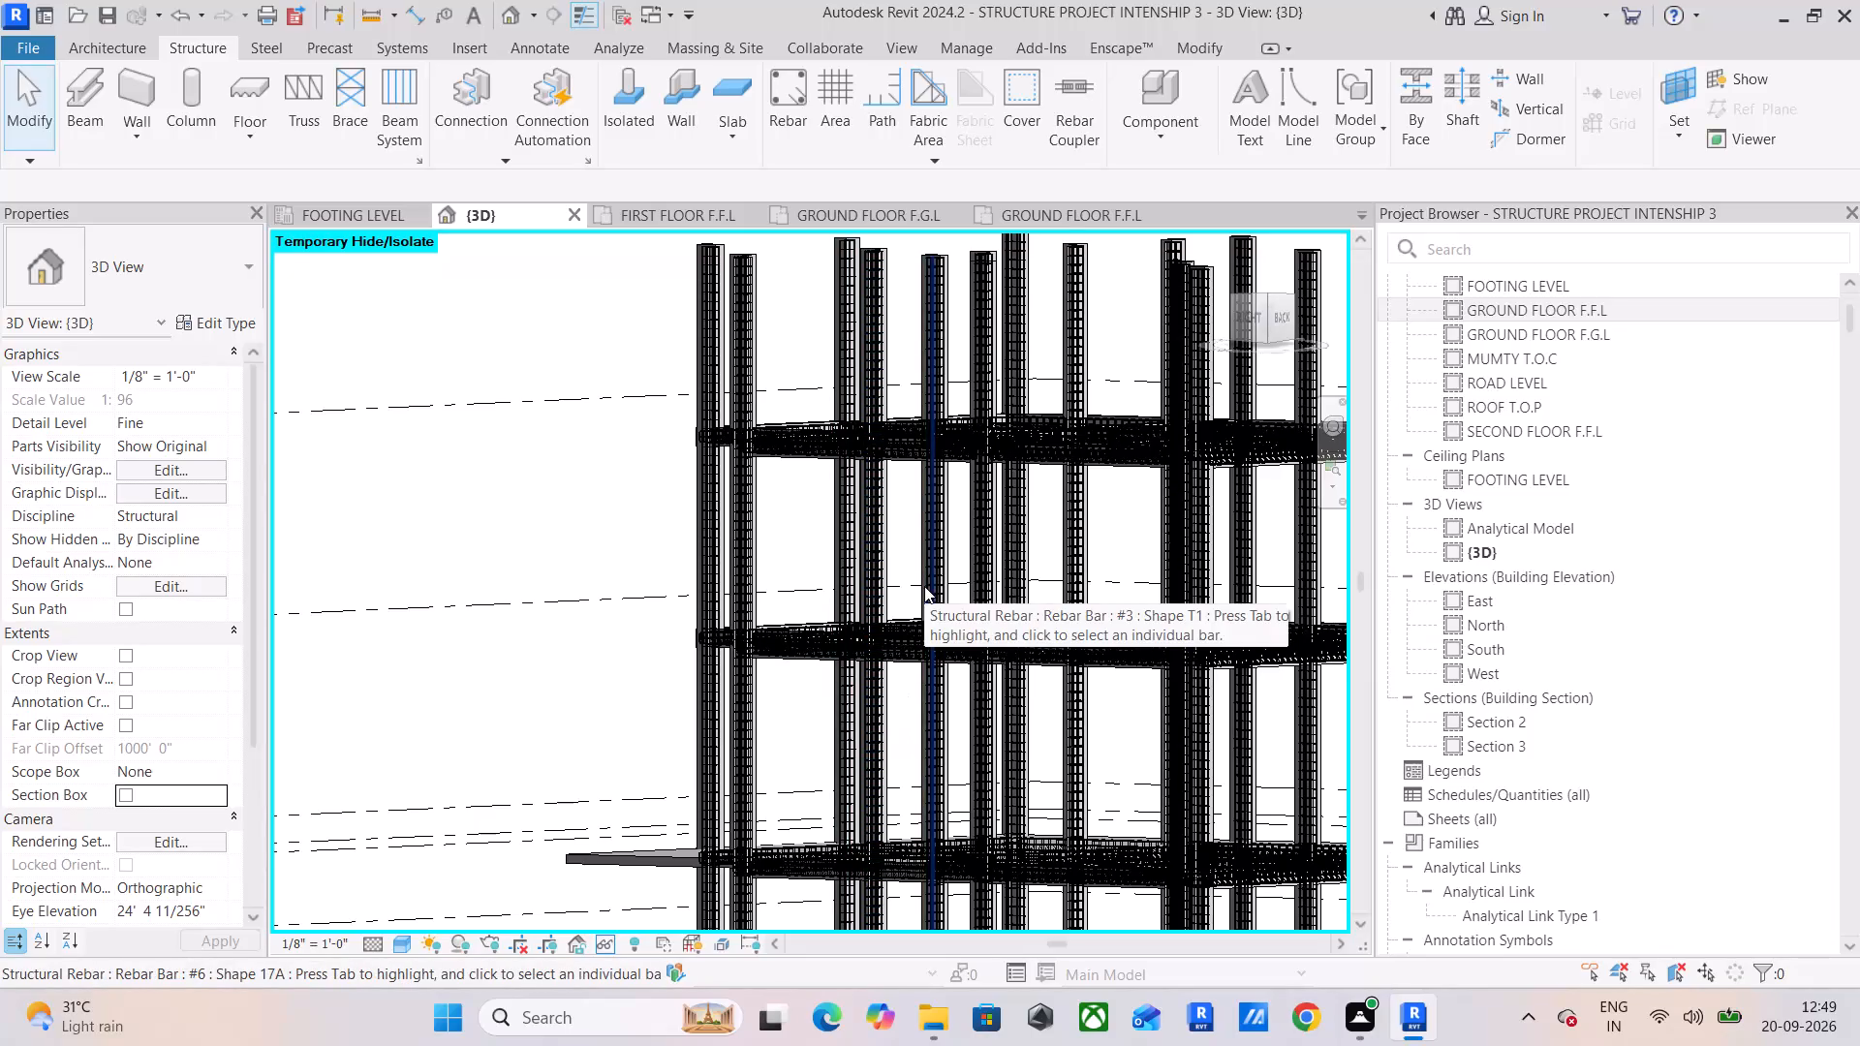
Examine the overall reinforcement cage of the building in the 3D view, from the footings up through the columns and floor beams.
scroll(924, 585, down, 3)
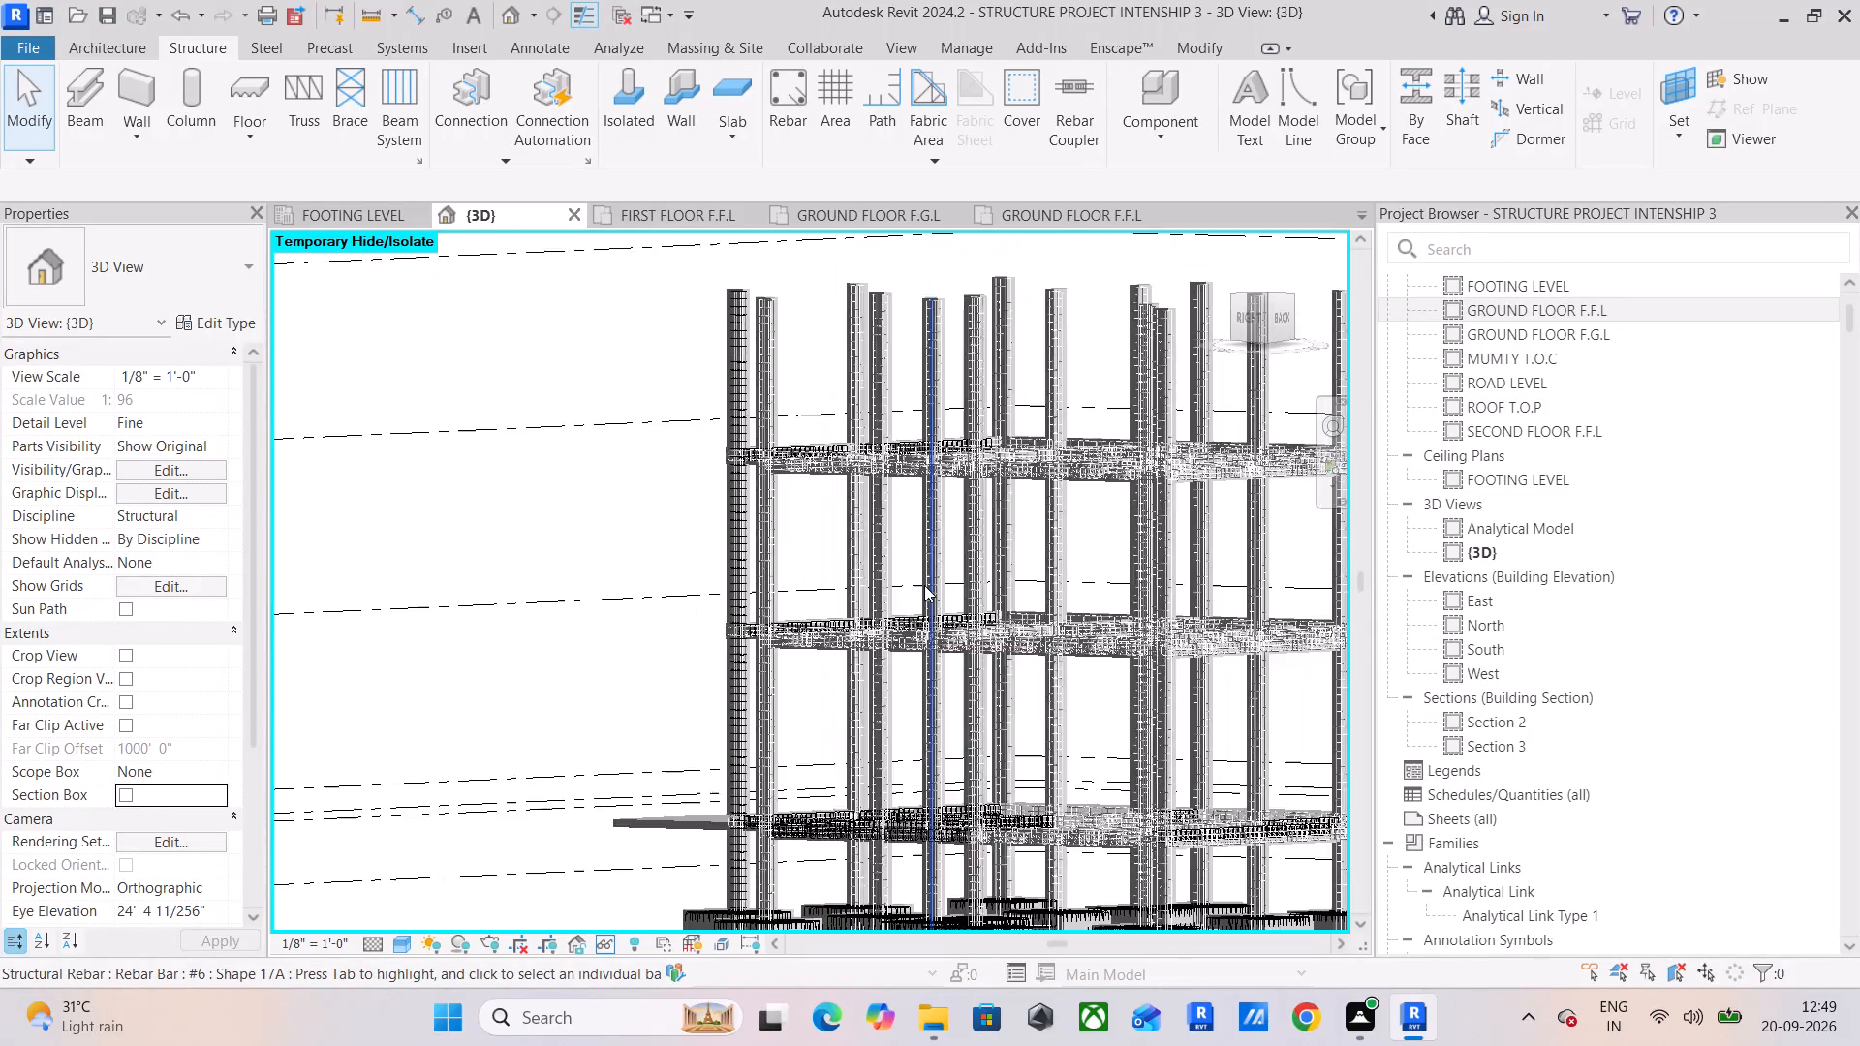
scroll(924, 585, down, 1)
middle_drag(924, 585, 760, 574)
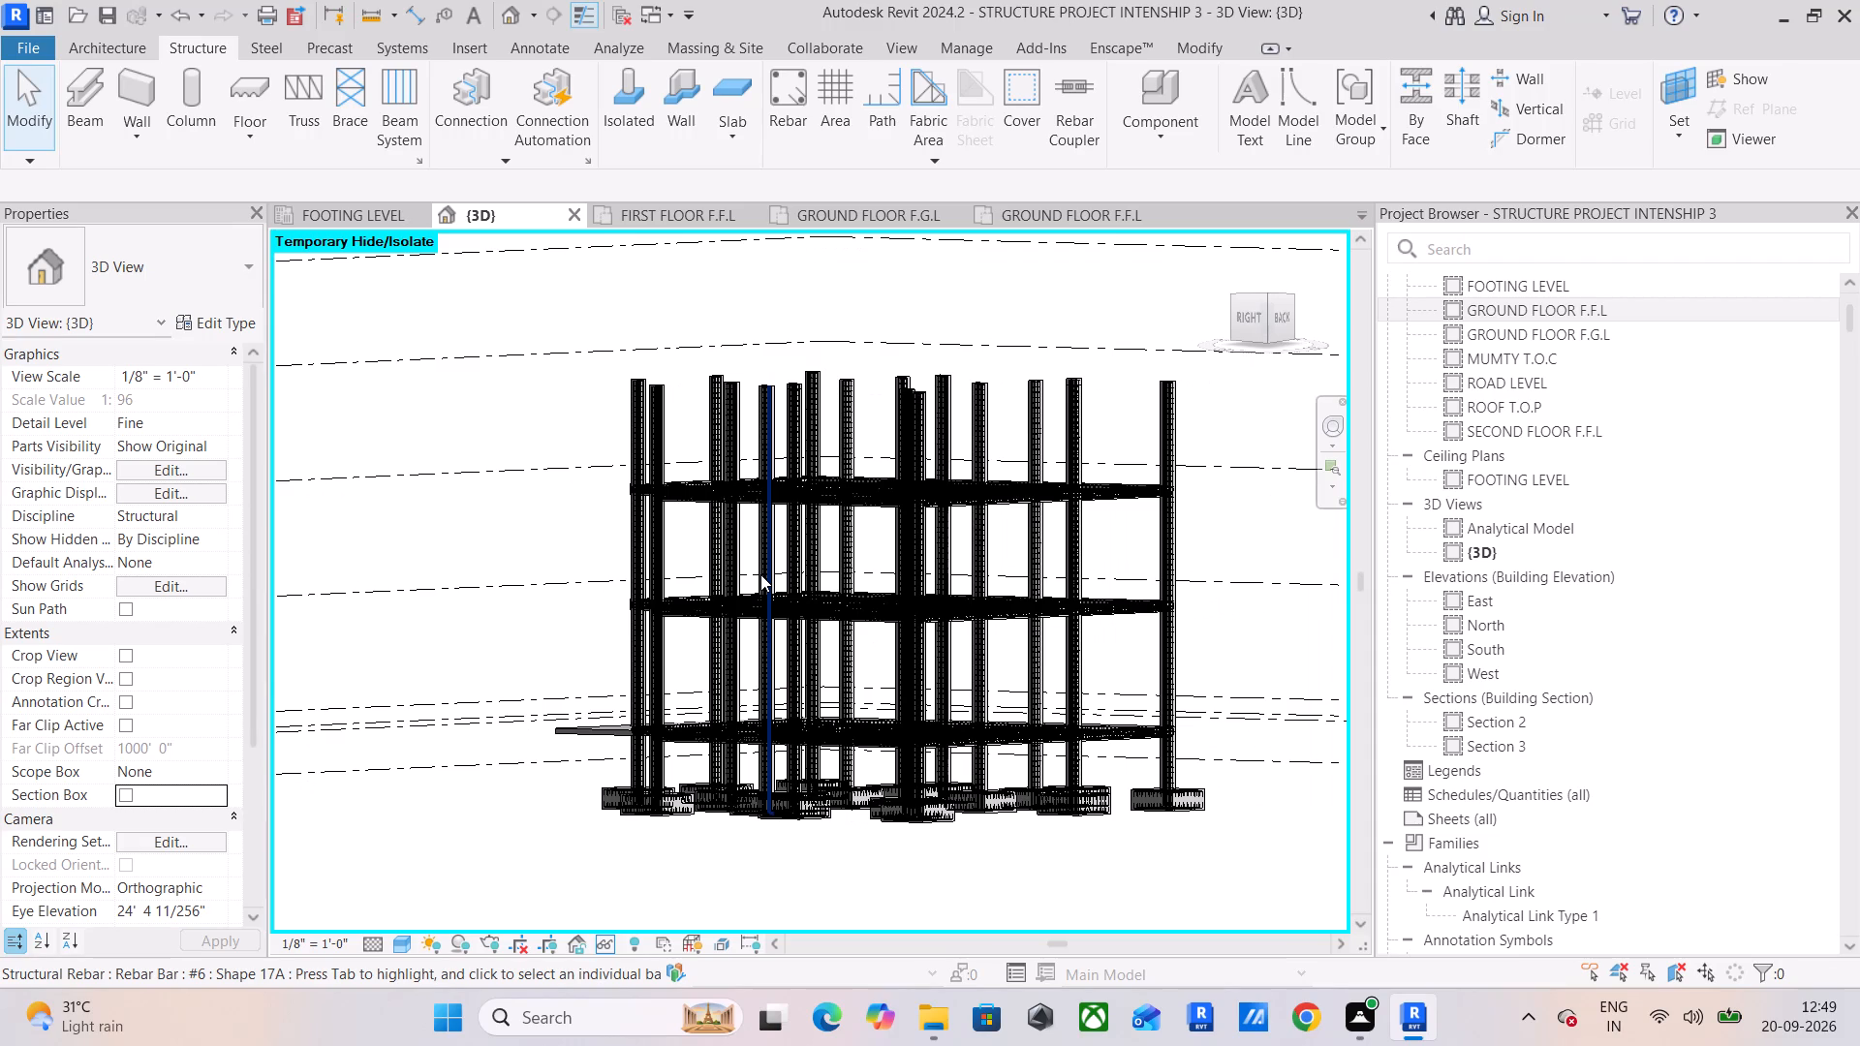
scroll(760, 574, down, 1)
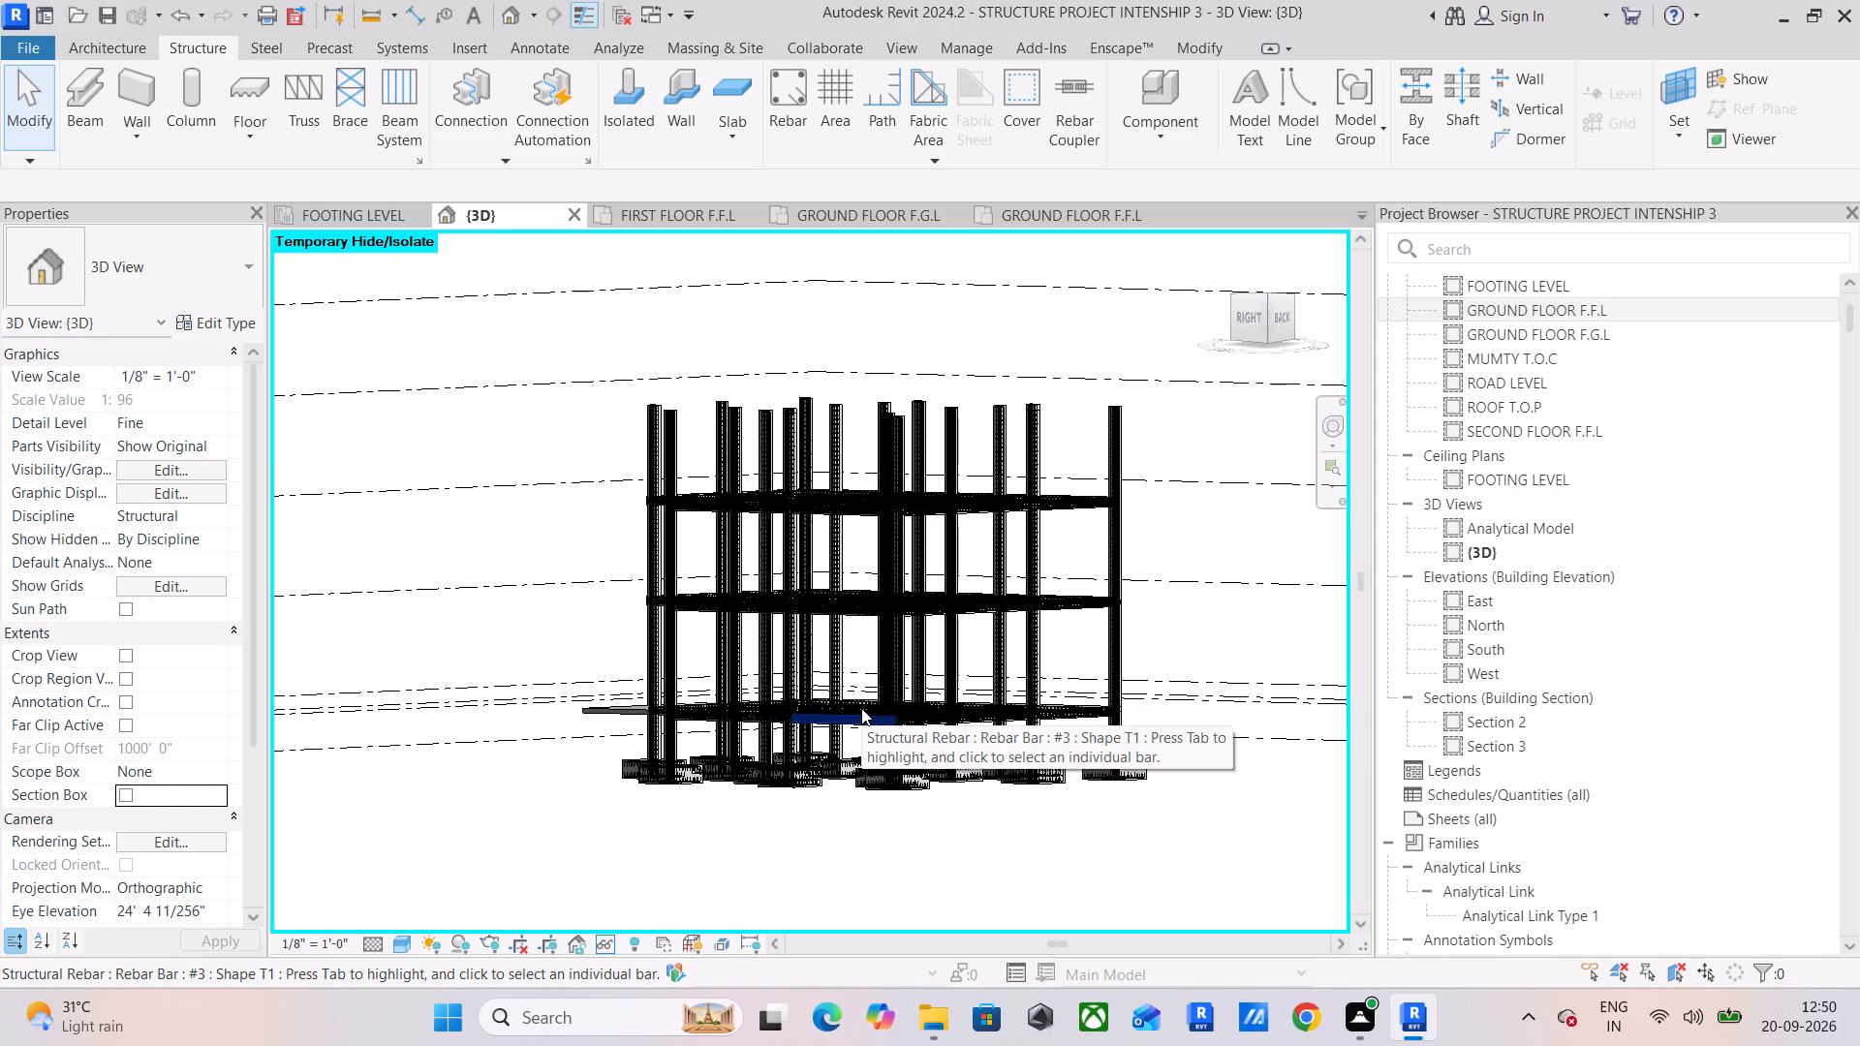
scroll(861, 708, down, 1)
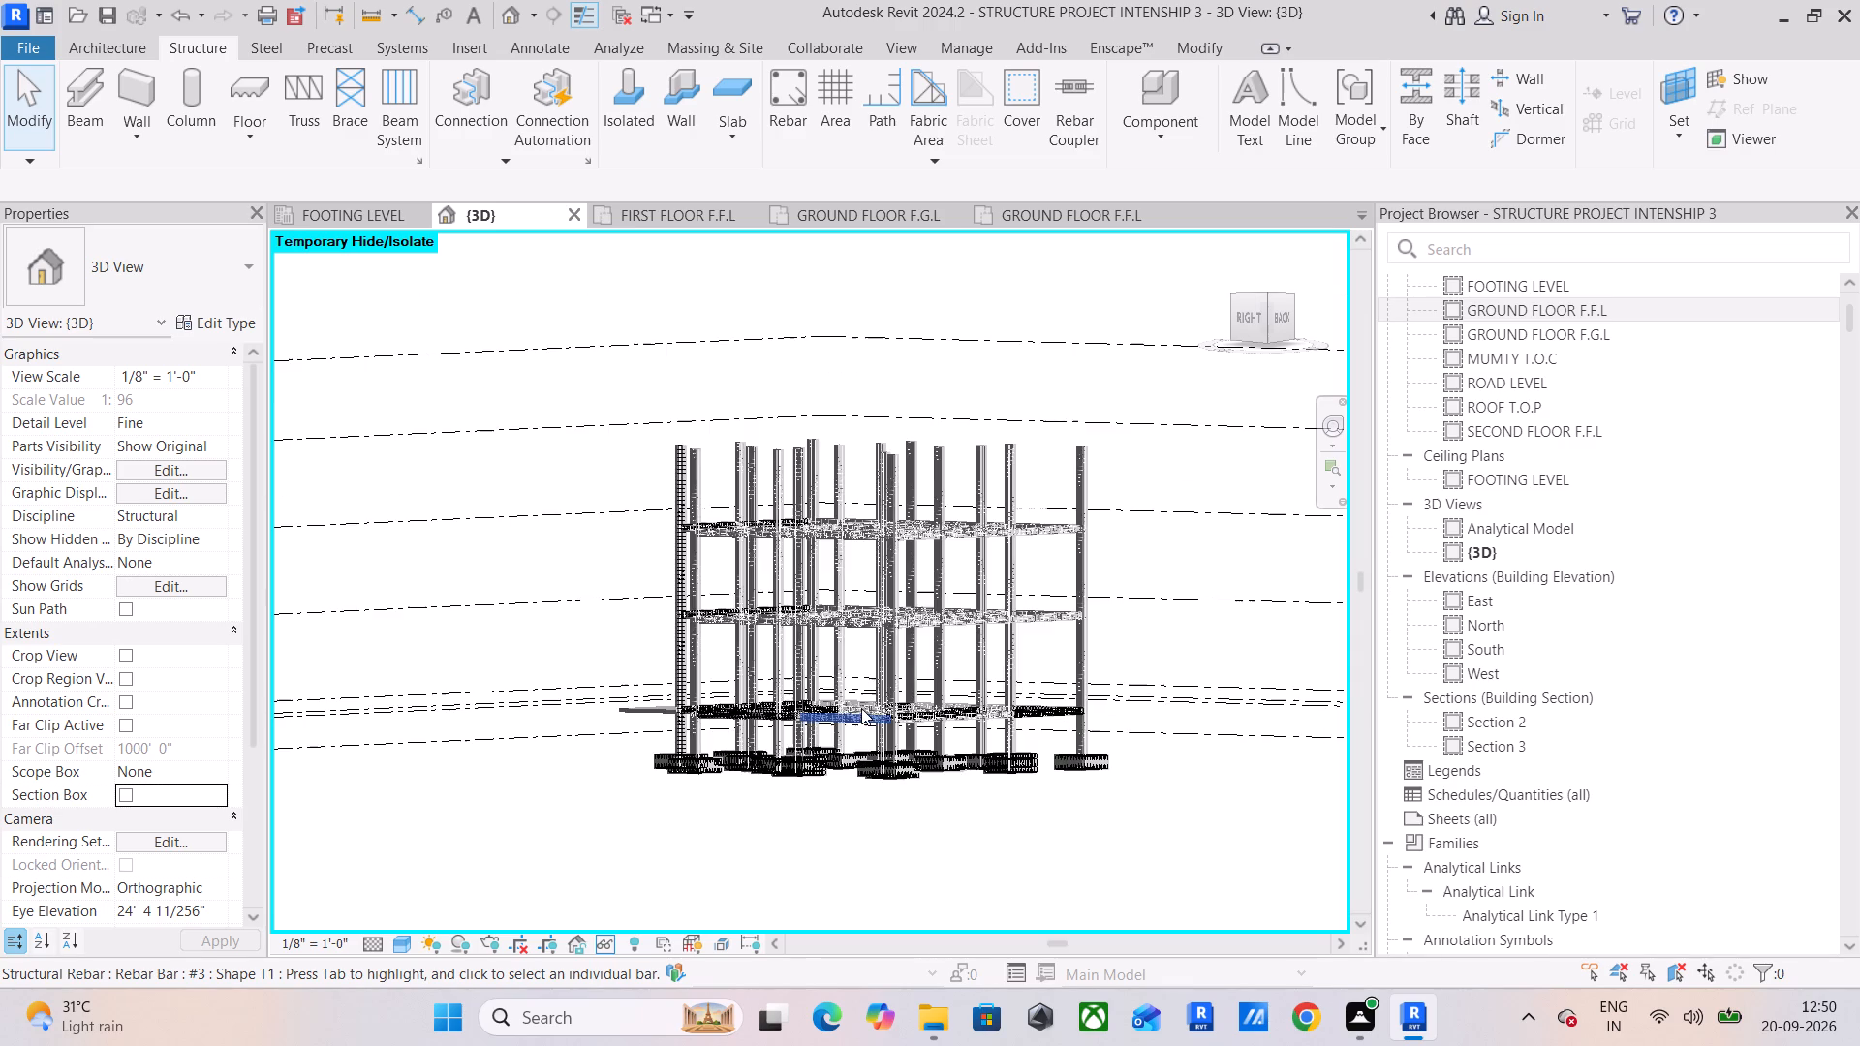
middle_drag(877, 702, 1013, 622)
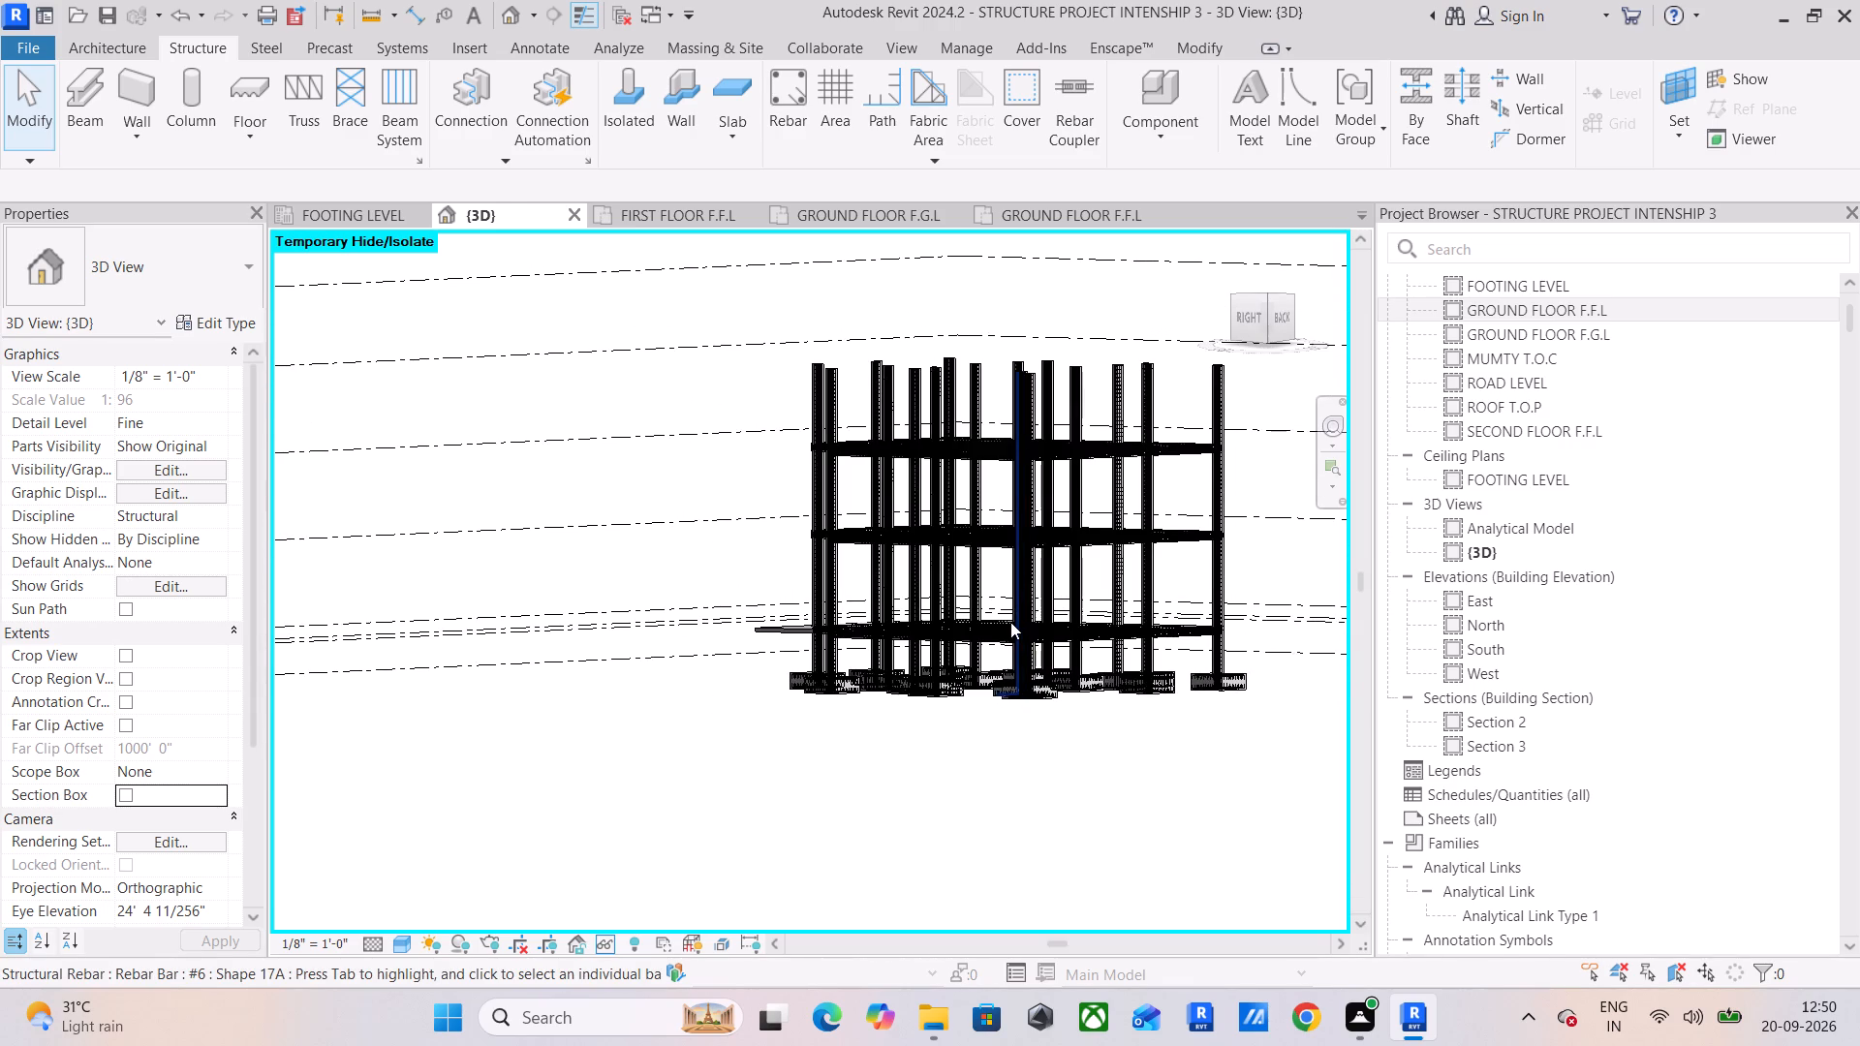
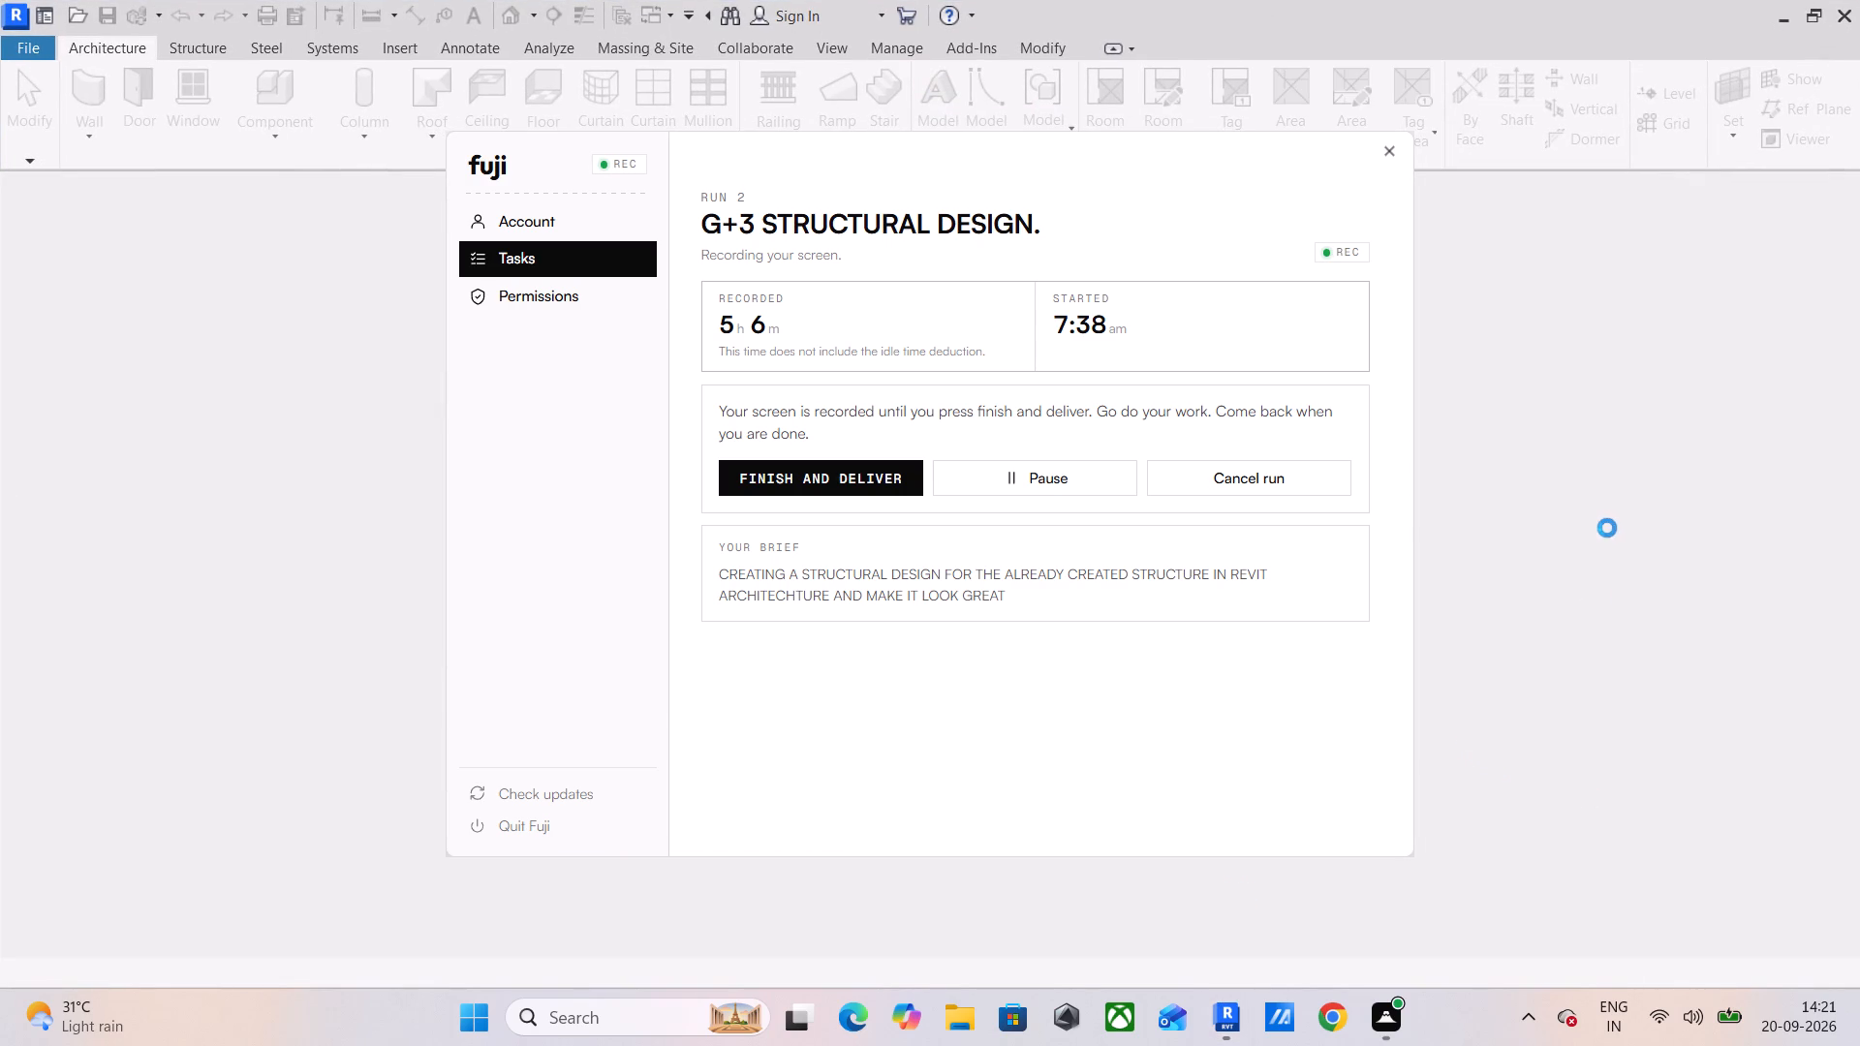
Open the recent project STRUCTURE PROJECT INTENSHIP 3.
click(1600, 508)
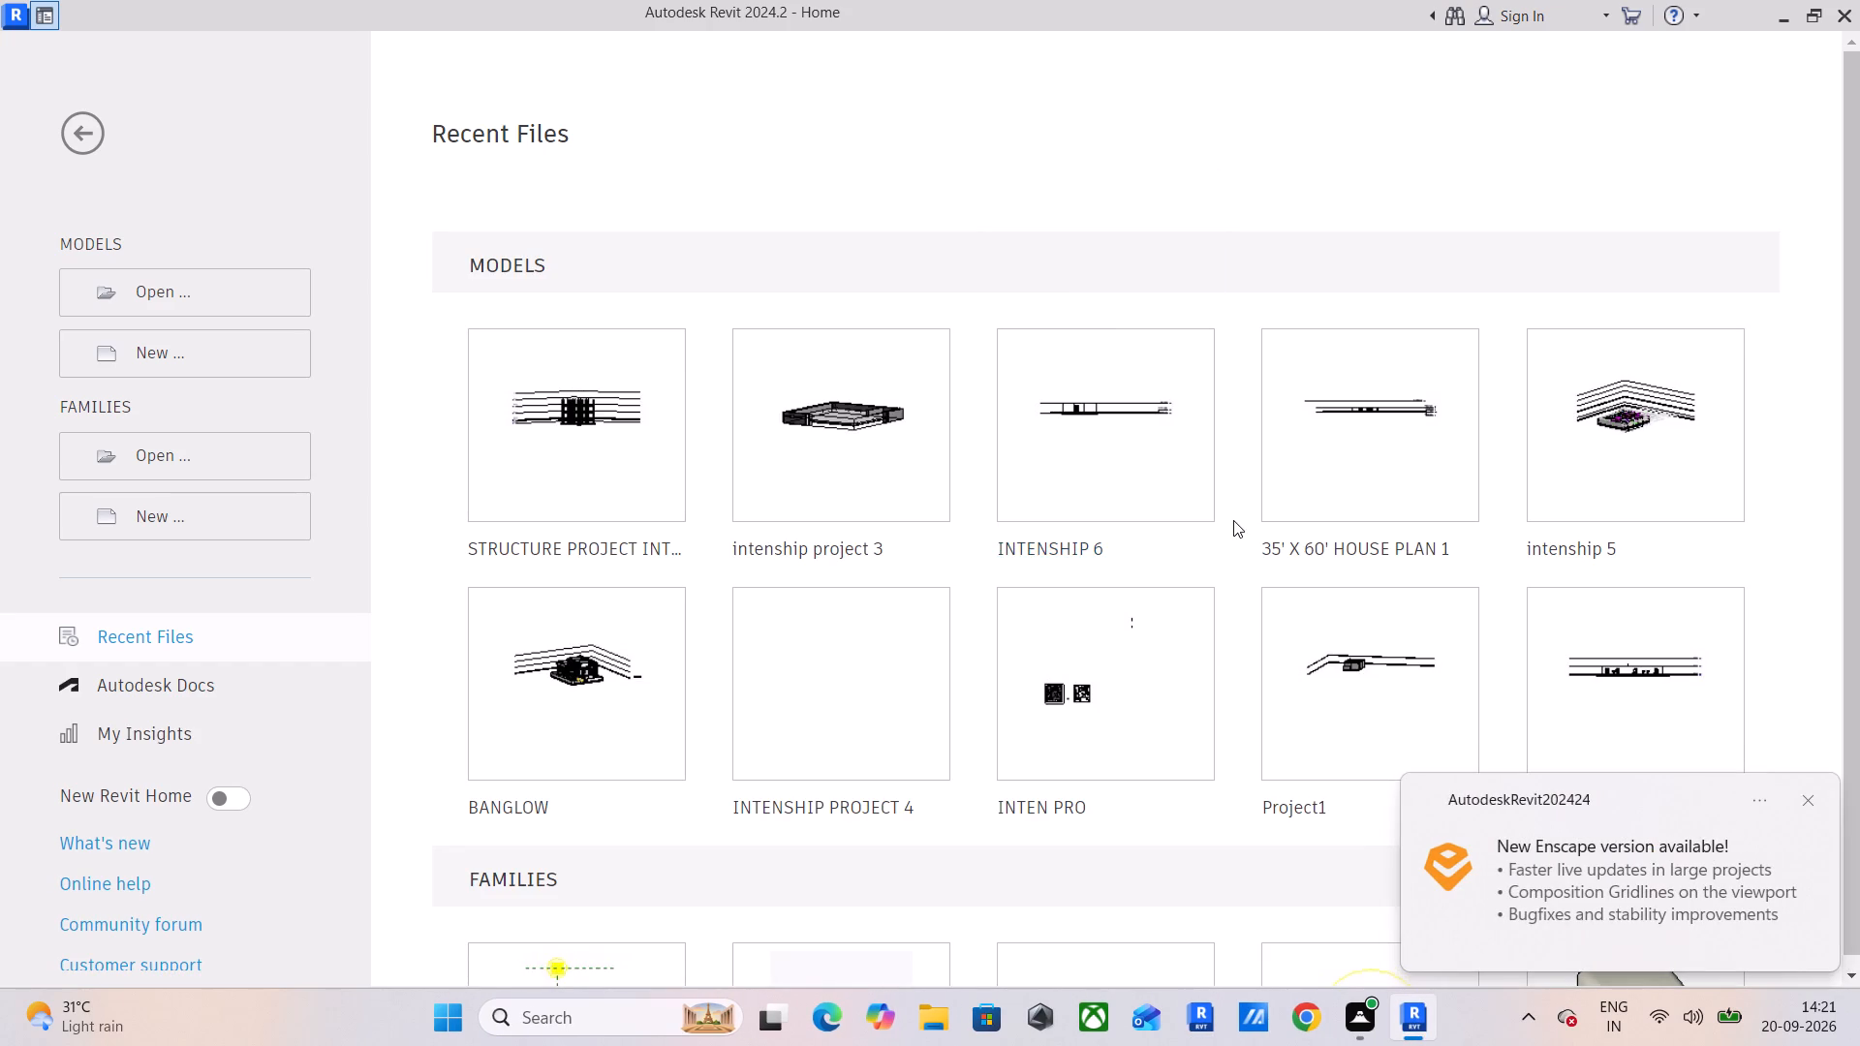
click(554, 420)
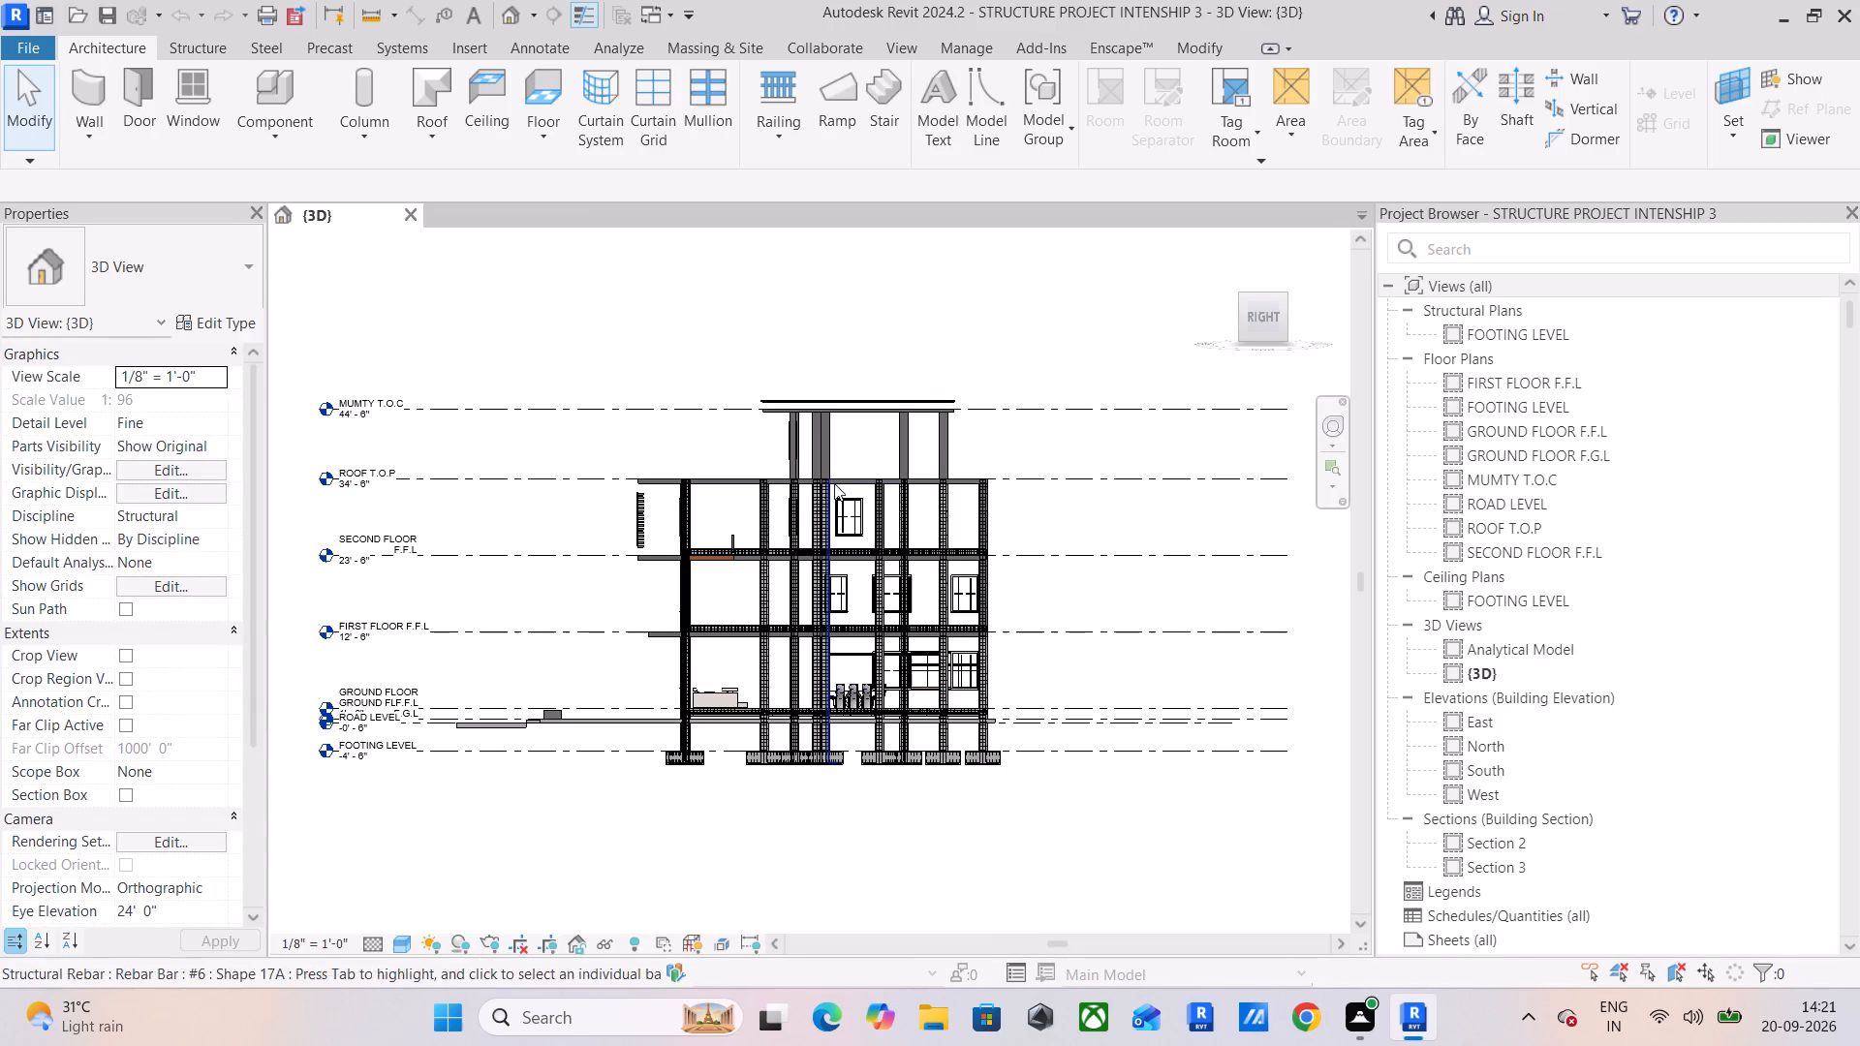
Temporarily hide the linked model intenship project 3.rvt in the 3D view.
click(720, 490)
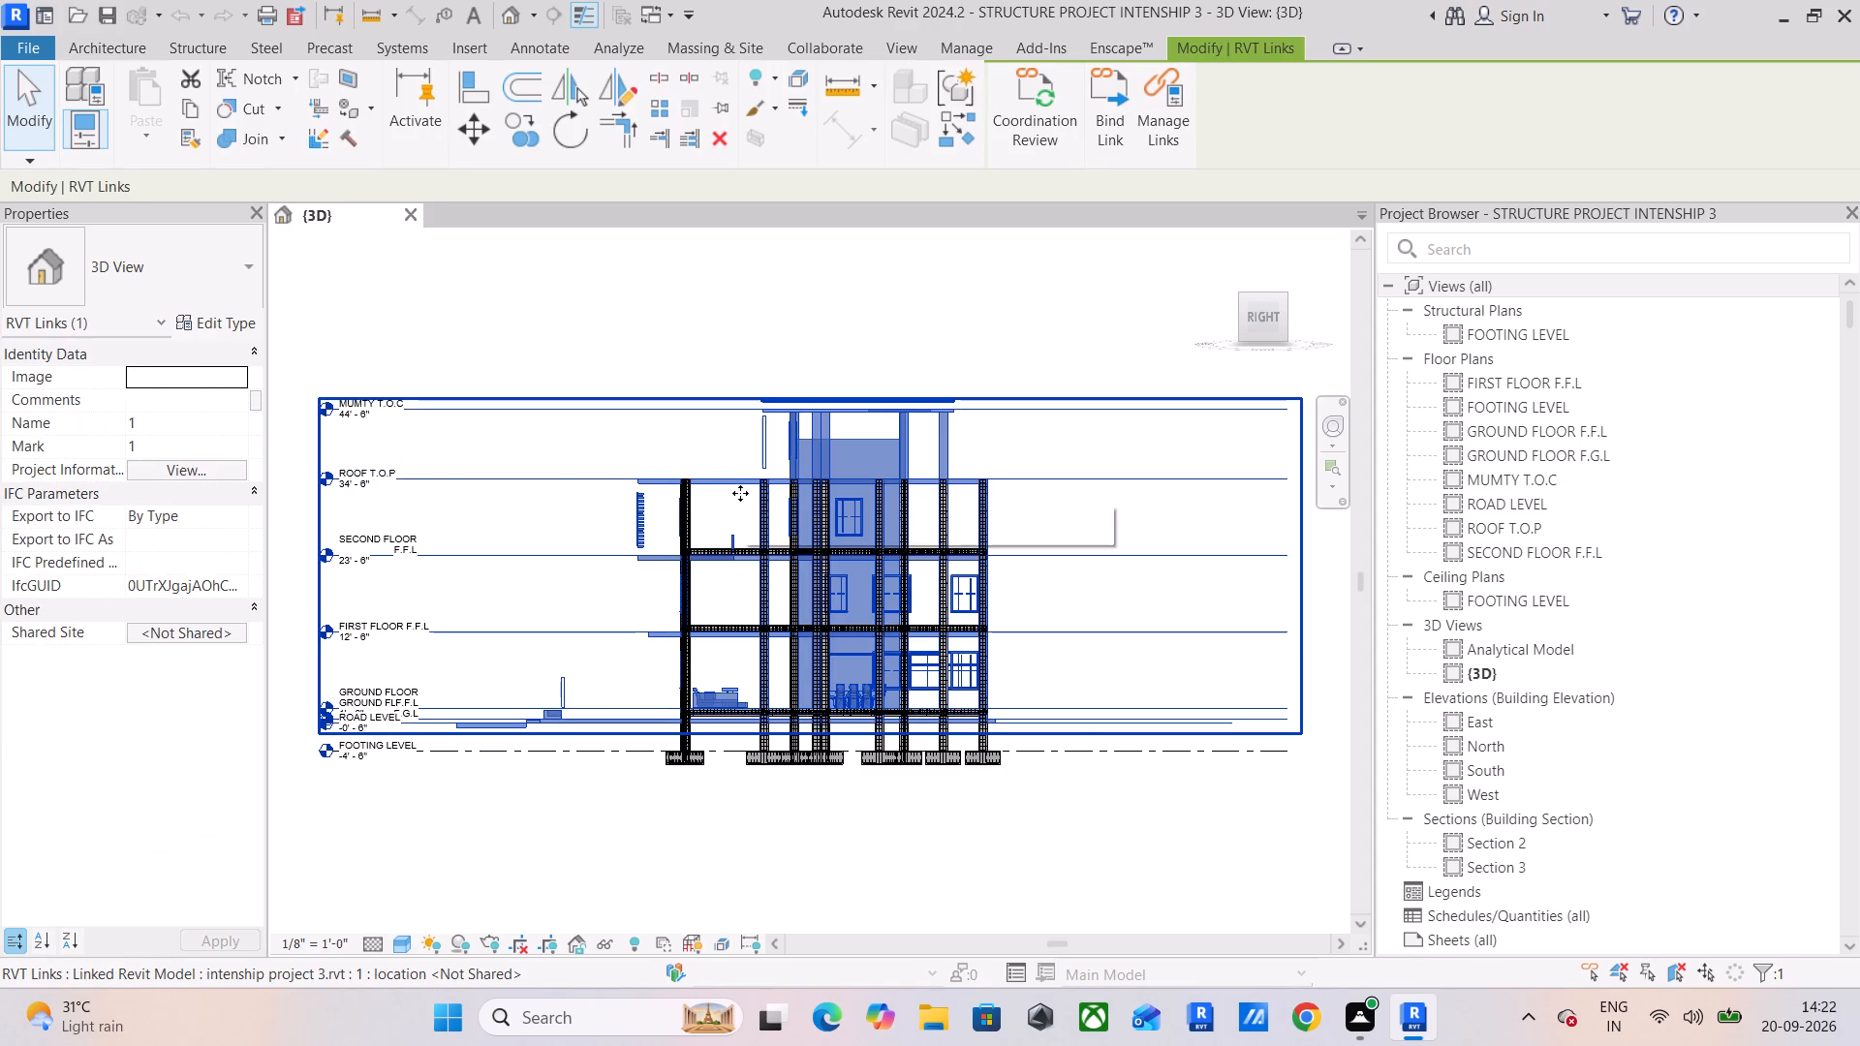
text(hh)
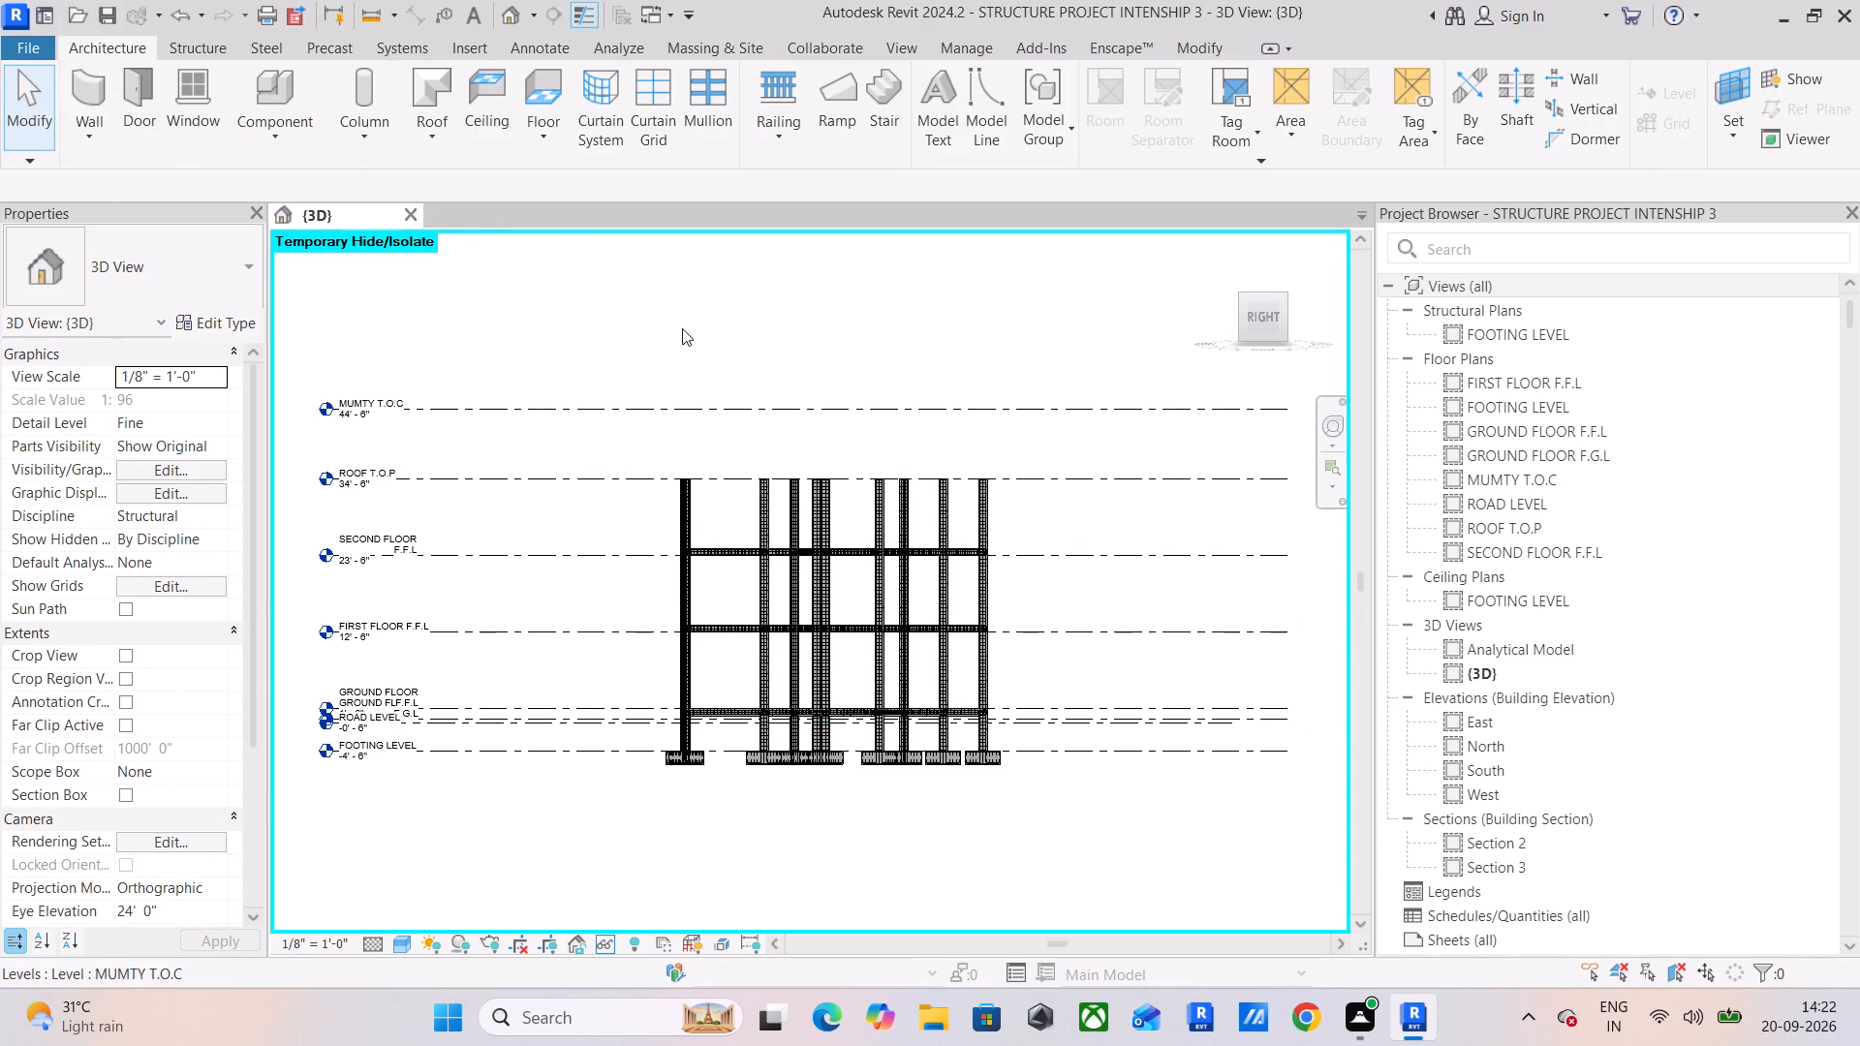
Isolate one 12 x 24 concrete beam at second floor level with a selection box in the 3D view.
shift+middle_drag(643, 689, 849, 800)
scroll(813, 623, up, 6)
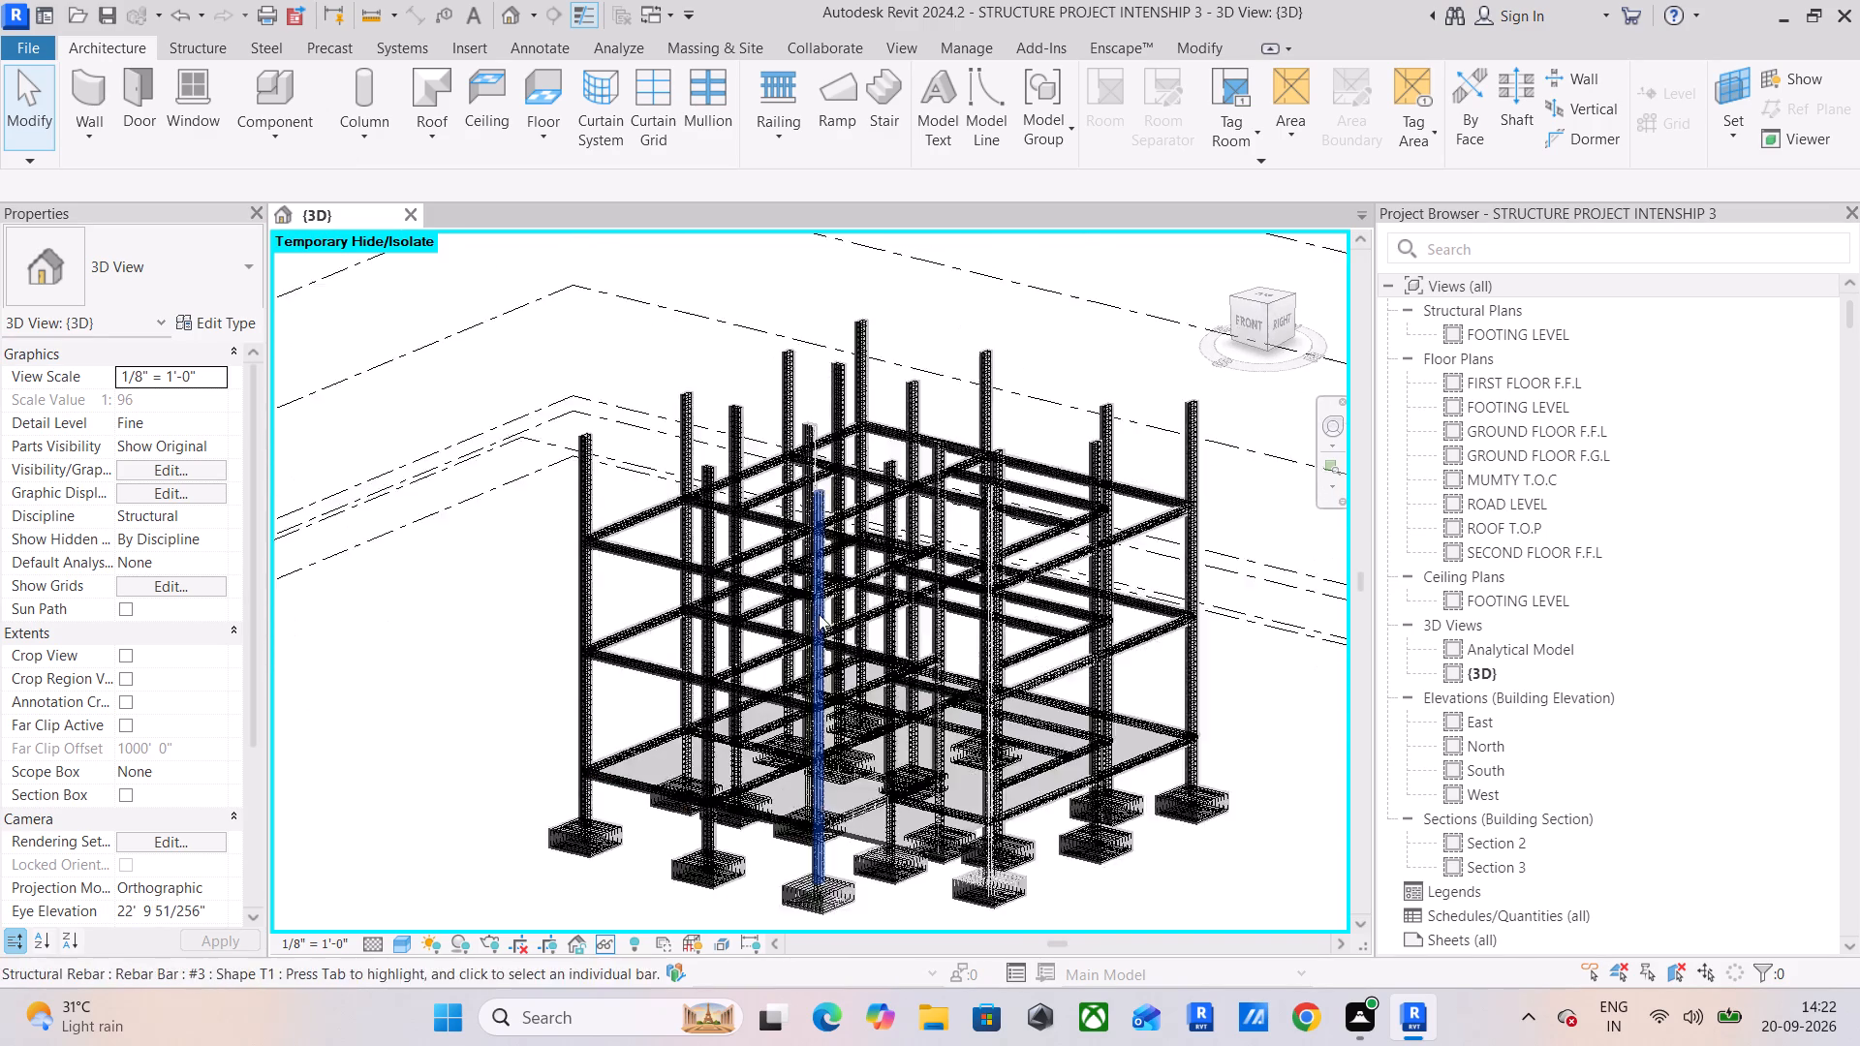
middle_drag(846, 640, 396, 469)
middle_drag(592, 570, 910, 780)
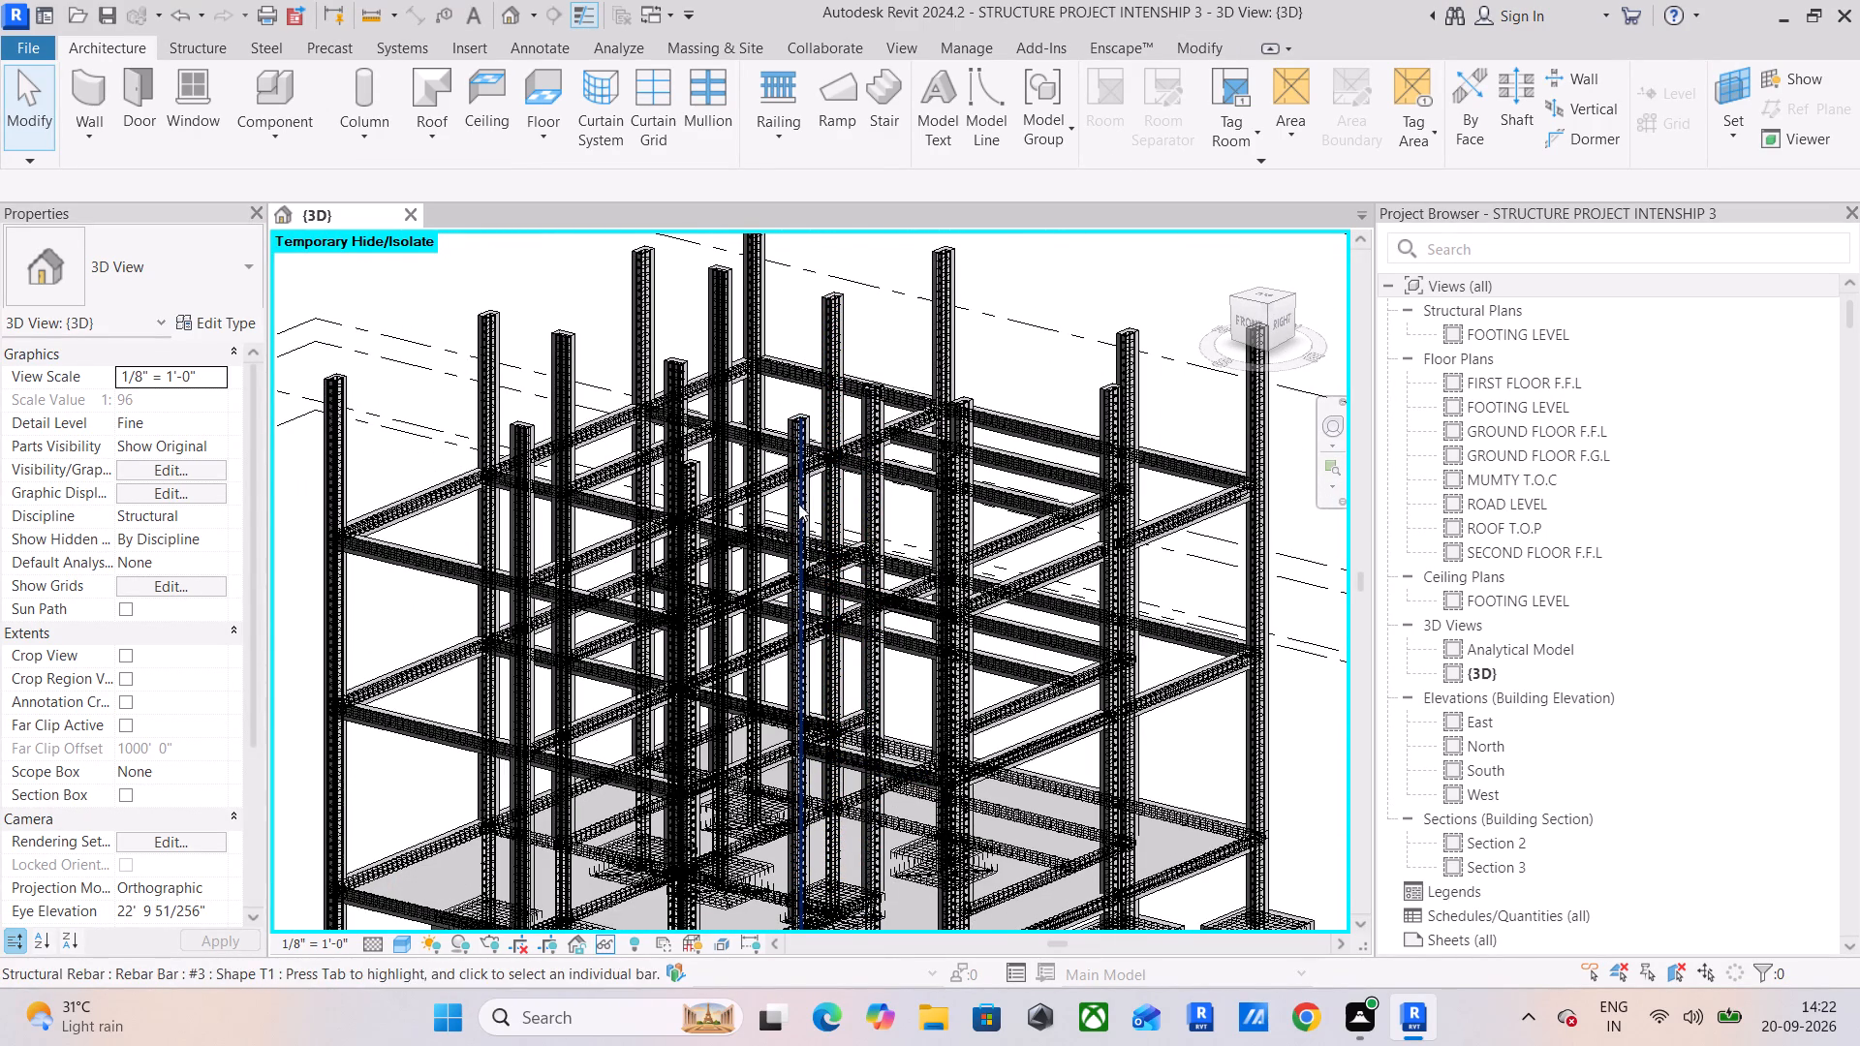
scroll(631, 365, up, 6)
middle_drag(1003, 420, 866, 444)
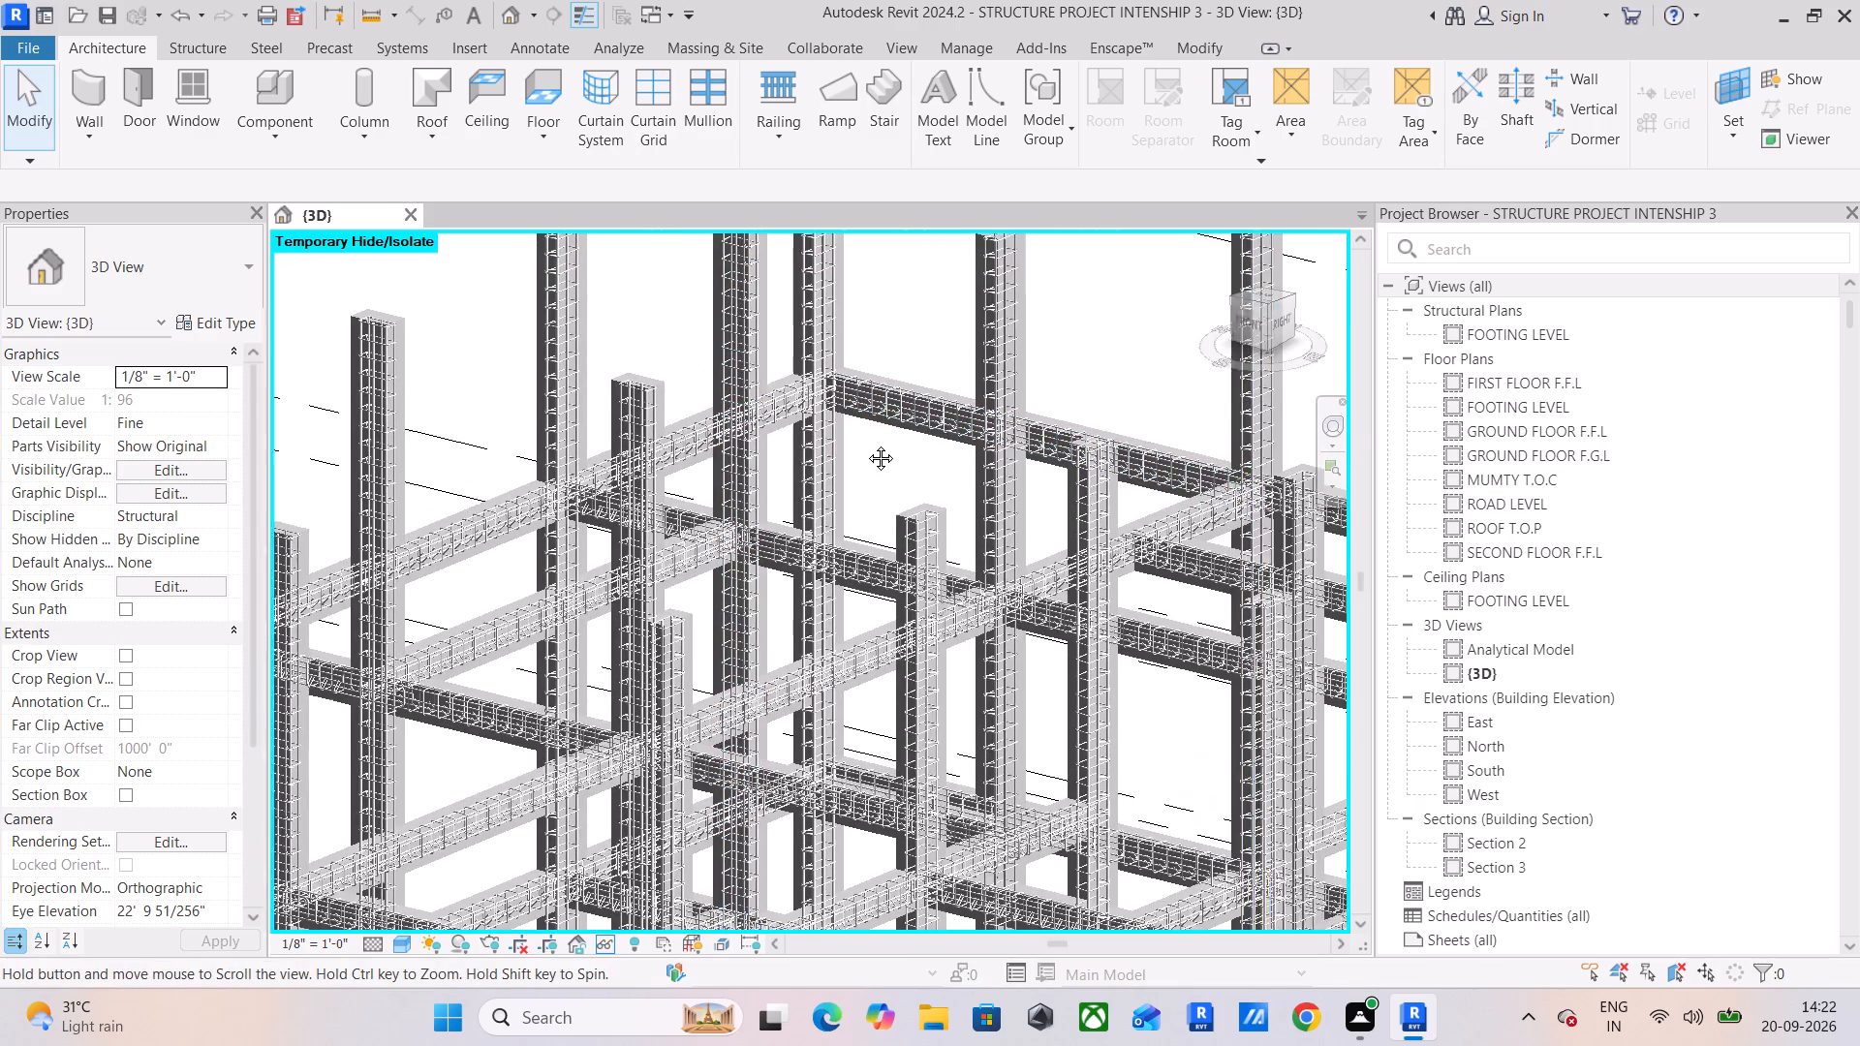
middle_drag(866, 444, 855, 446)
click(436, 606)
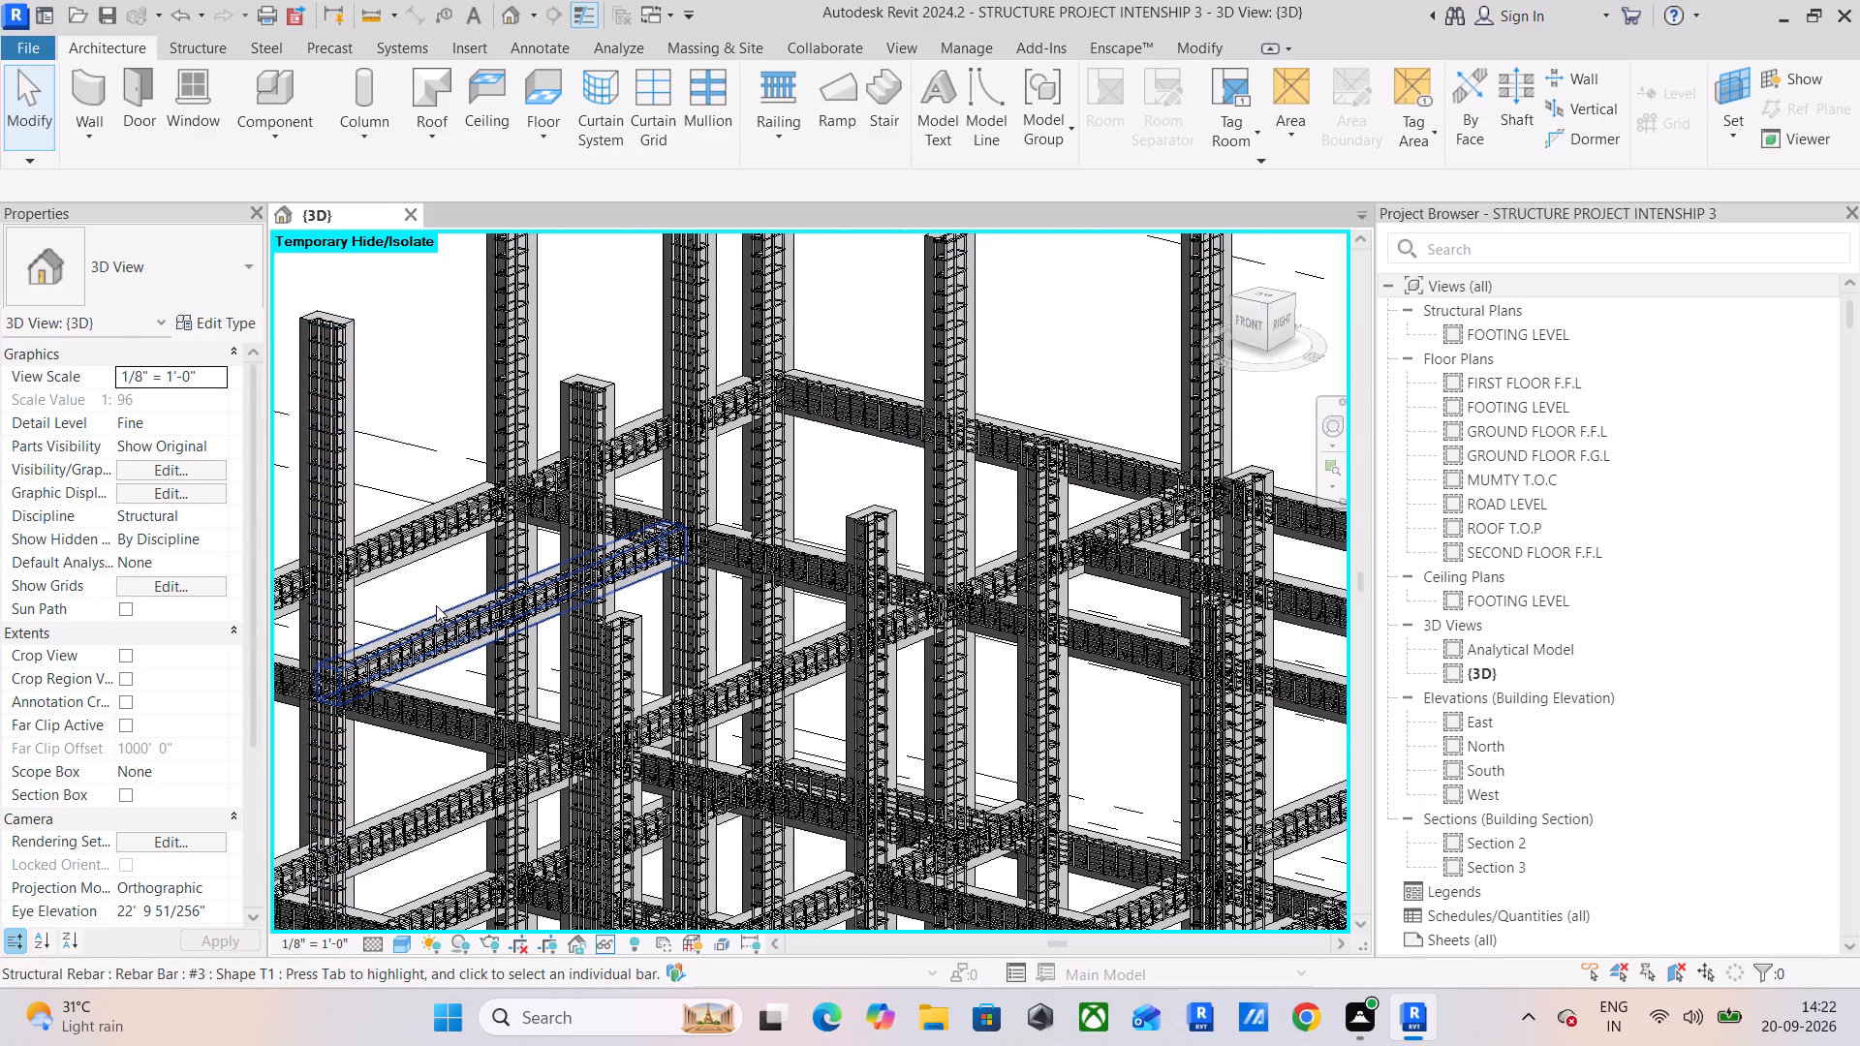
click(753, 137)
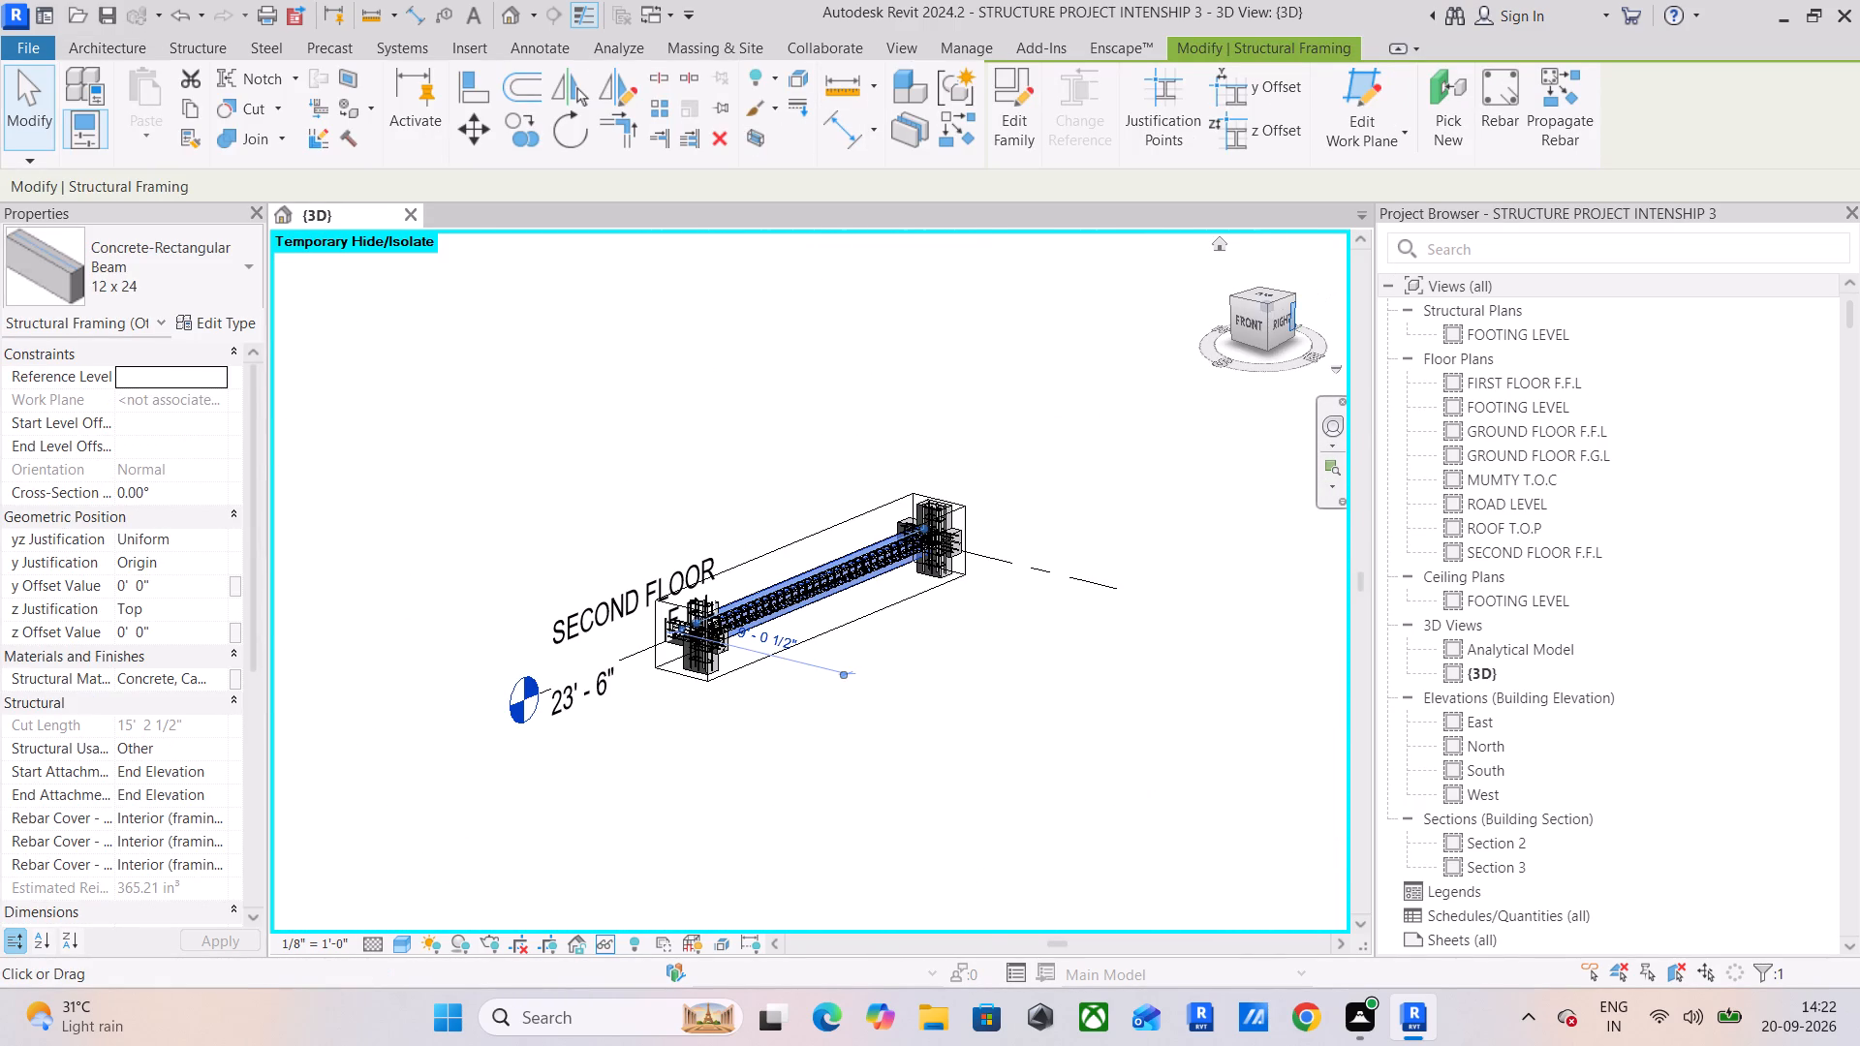
Examine the isolated beam's reinforcement from the Right view, including the bar ends at both column joints.
click(1279, 327)
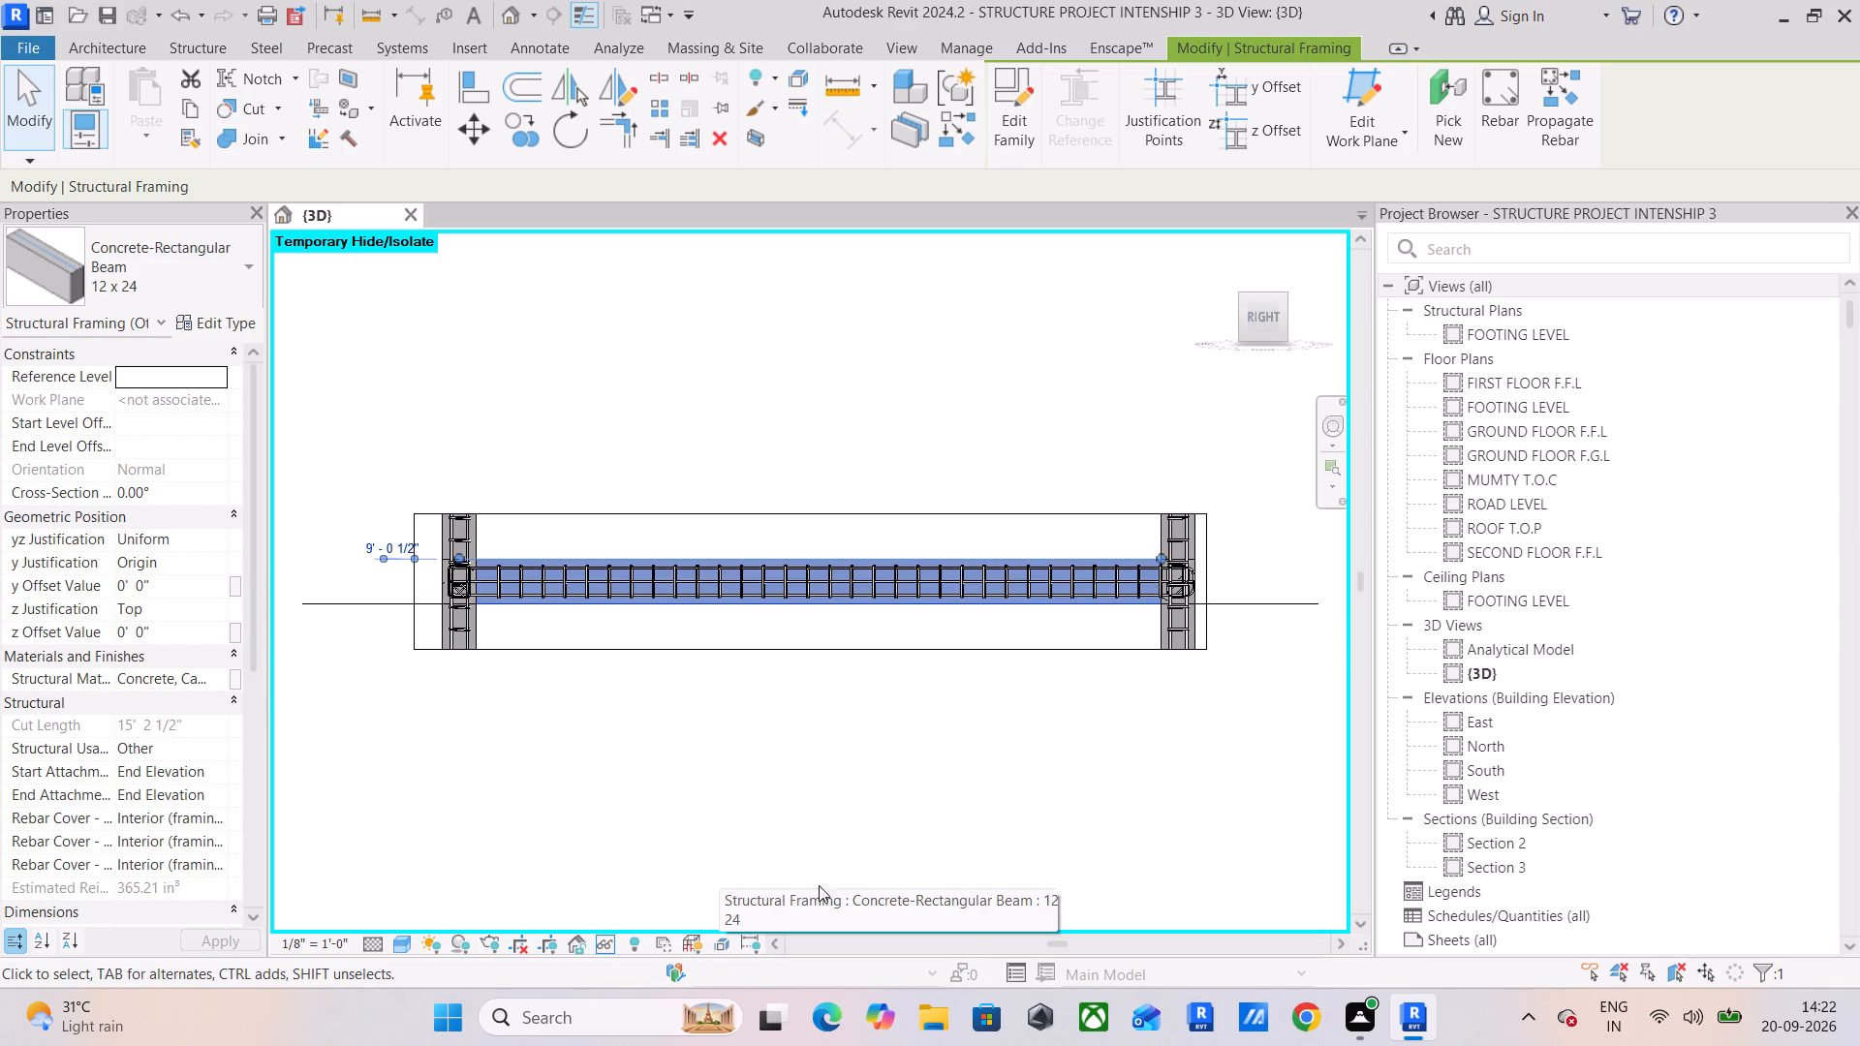
scroll(1100, 628, up, 5)
middle_drag(1204, 598, 993, 708)
scroll(1007, 613, up, 5)
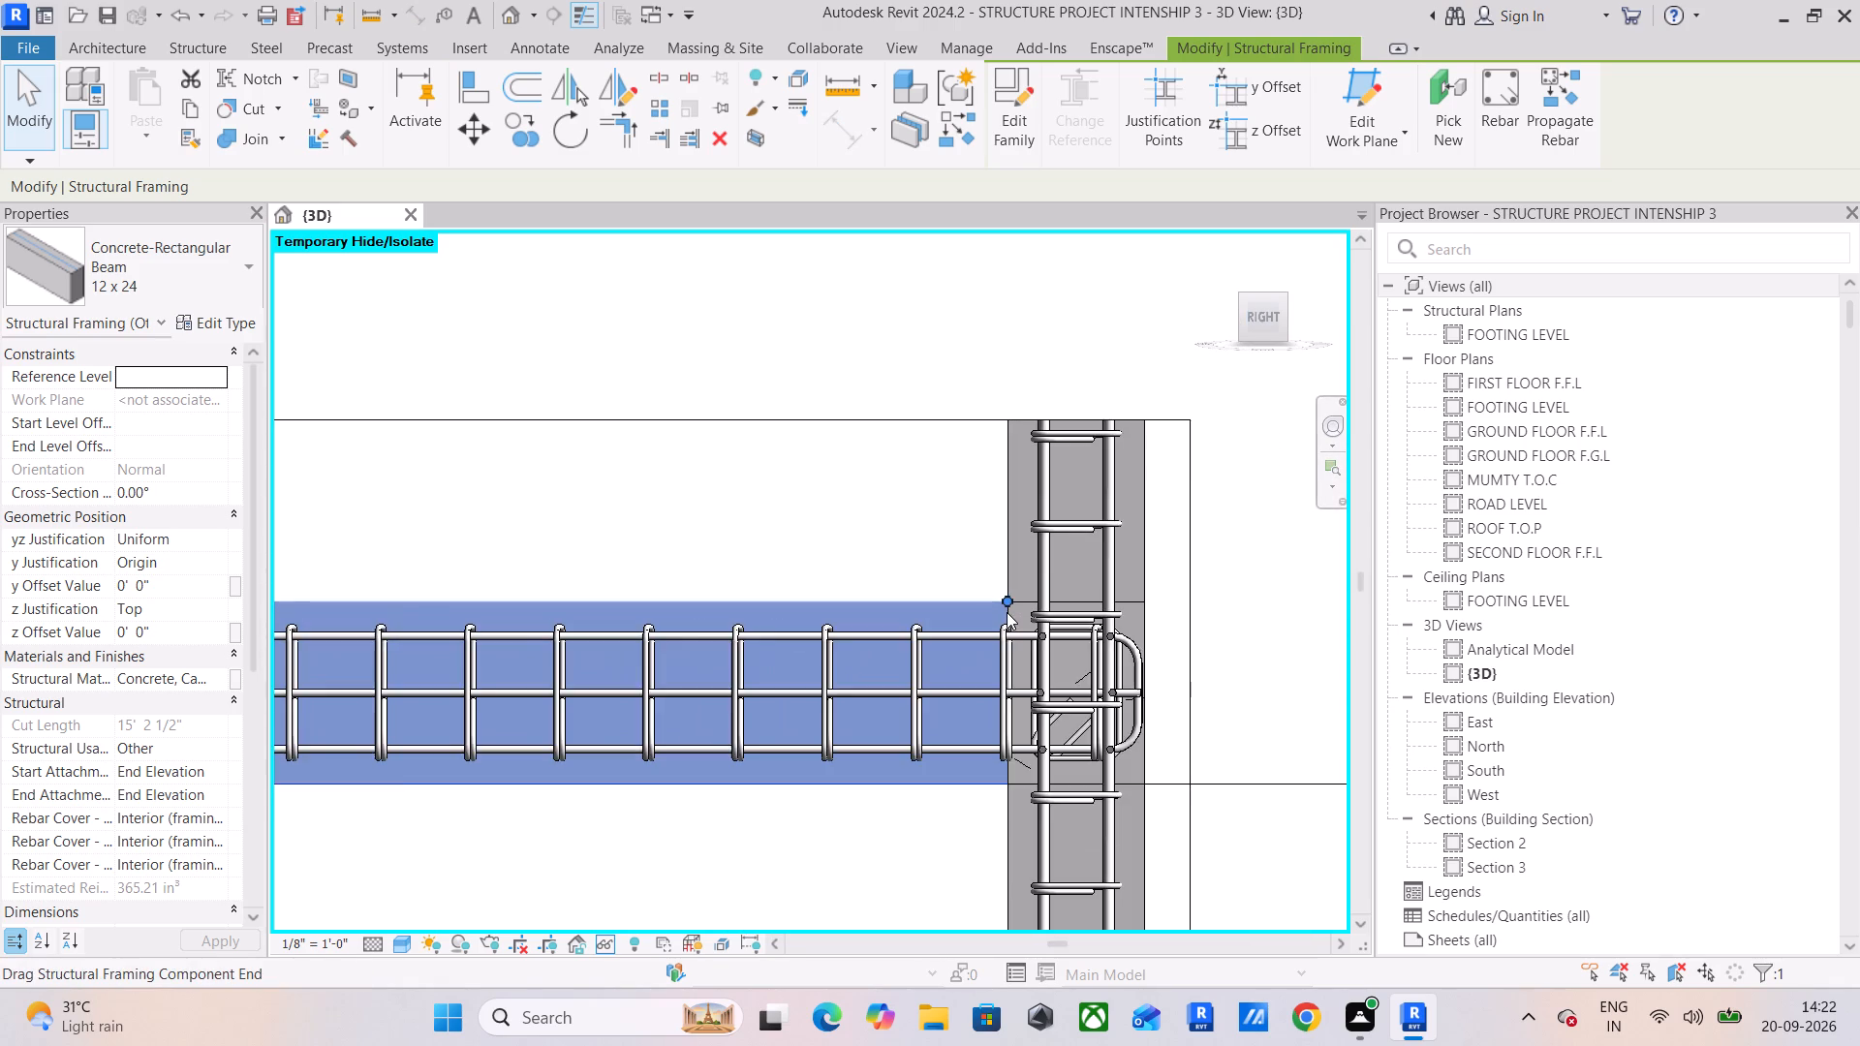
scroll(1007, 610, down, 6)
middle_drag(805, 623, 1681, 612)
scroll(644, 618, up, 5)
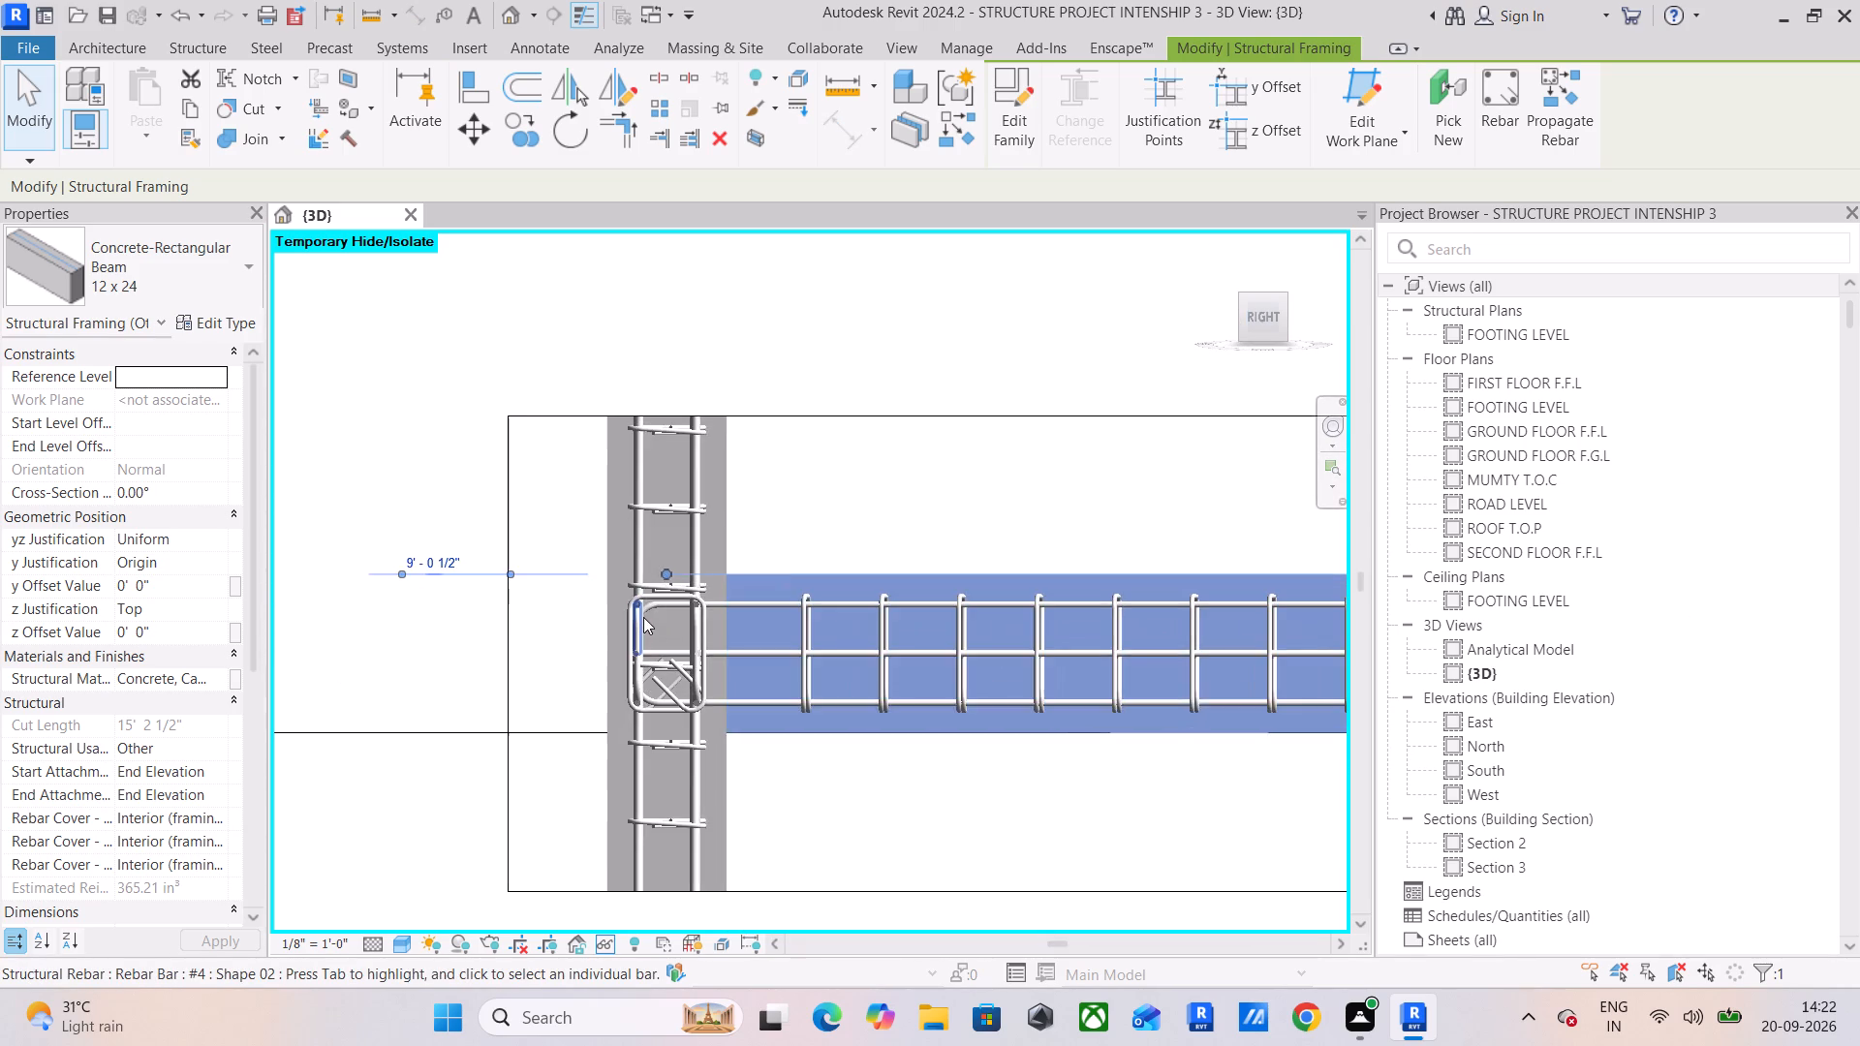
scroll(643, 617, down, 6)
key(Escape)
key(Escape)
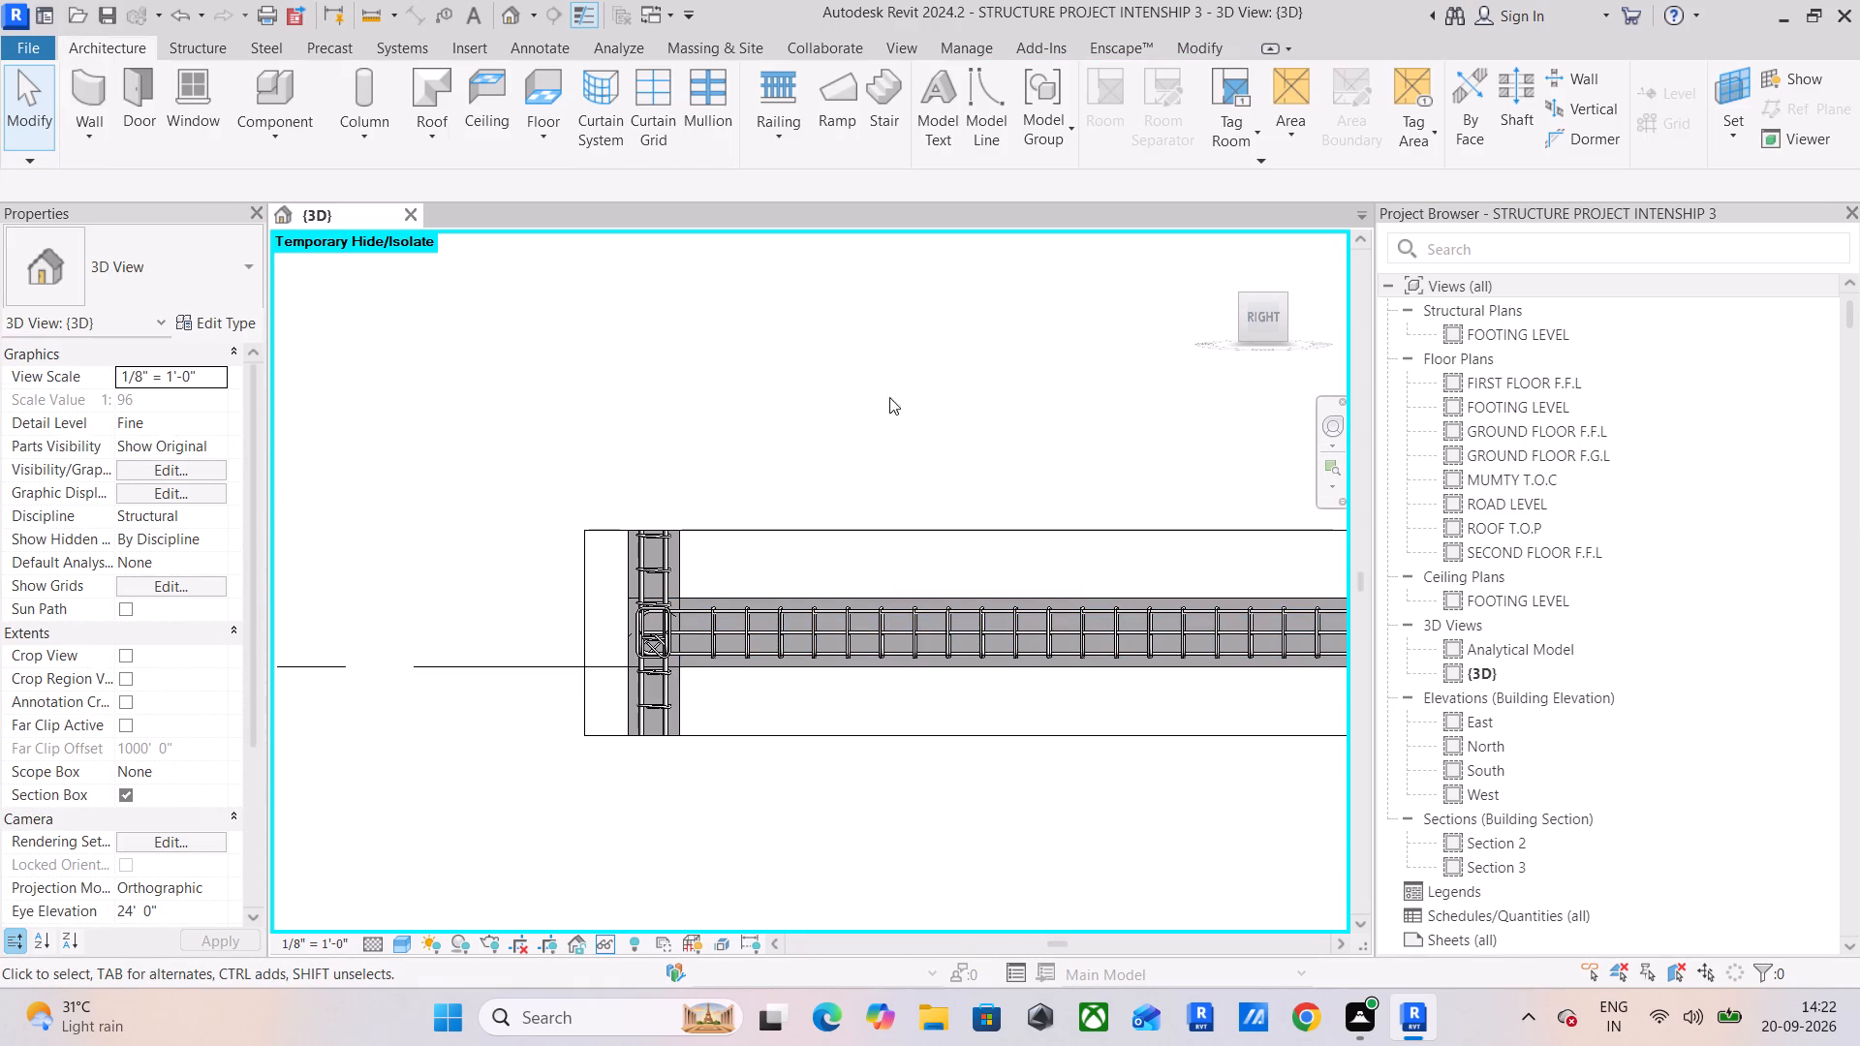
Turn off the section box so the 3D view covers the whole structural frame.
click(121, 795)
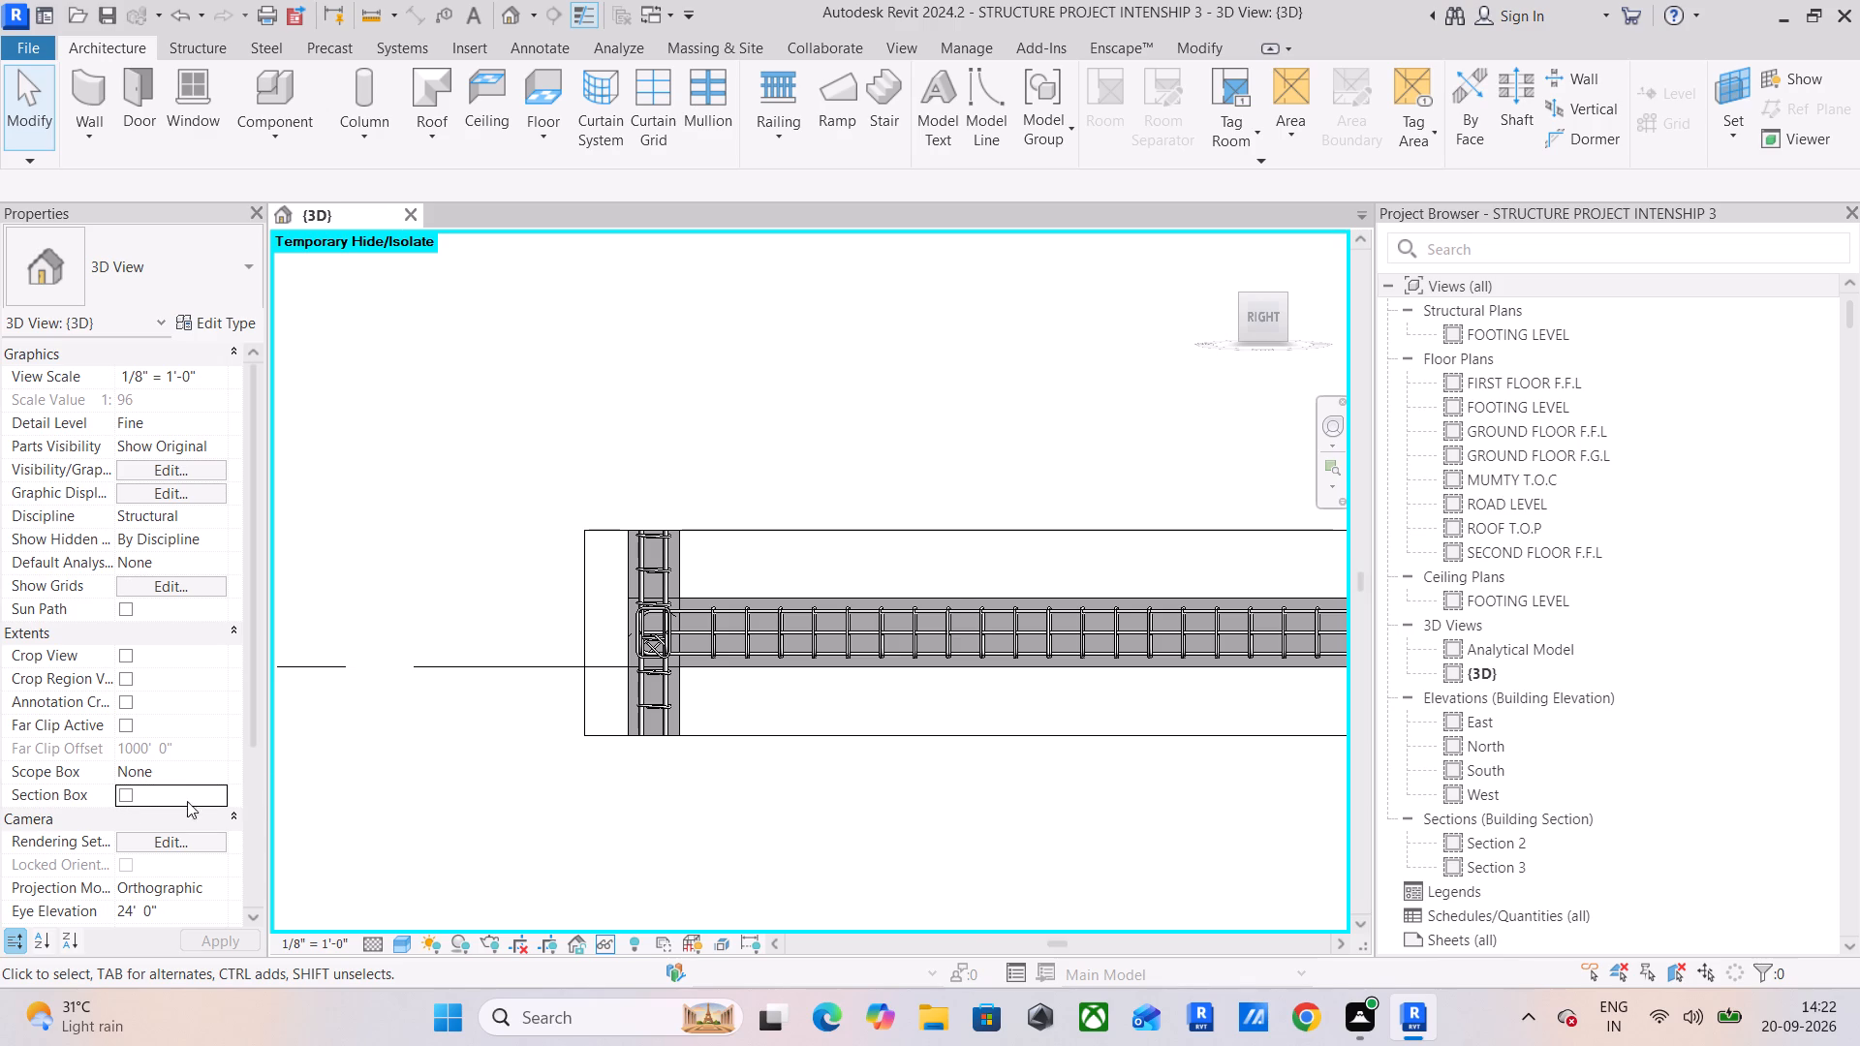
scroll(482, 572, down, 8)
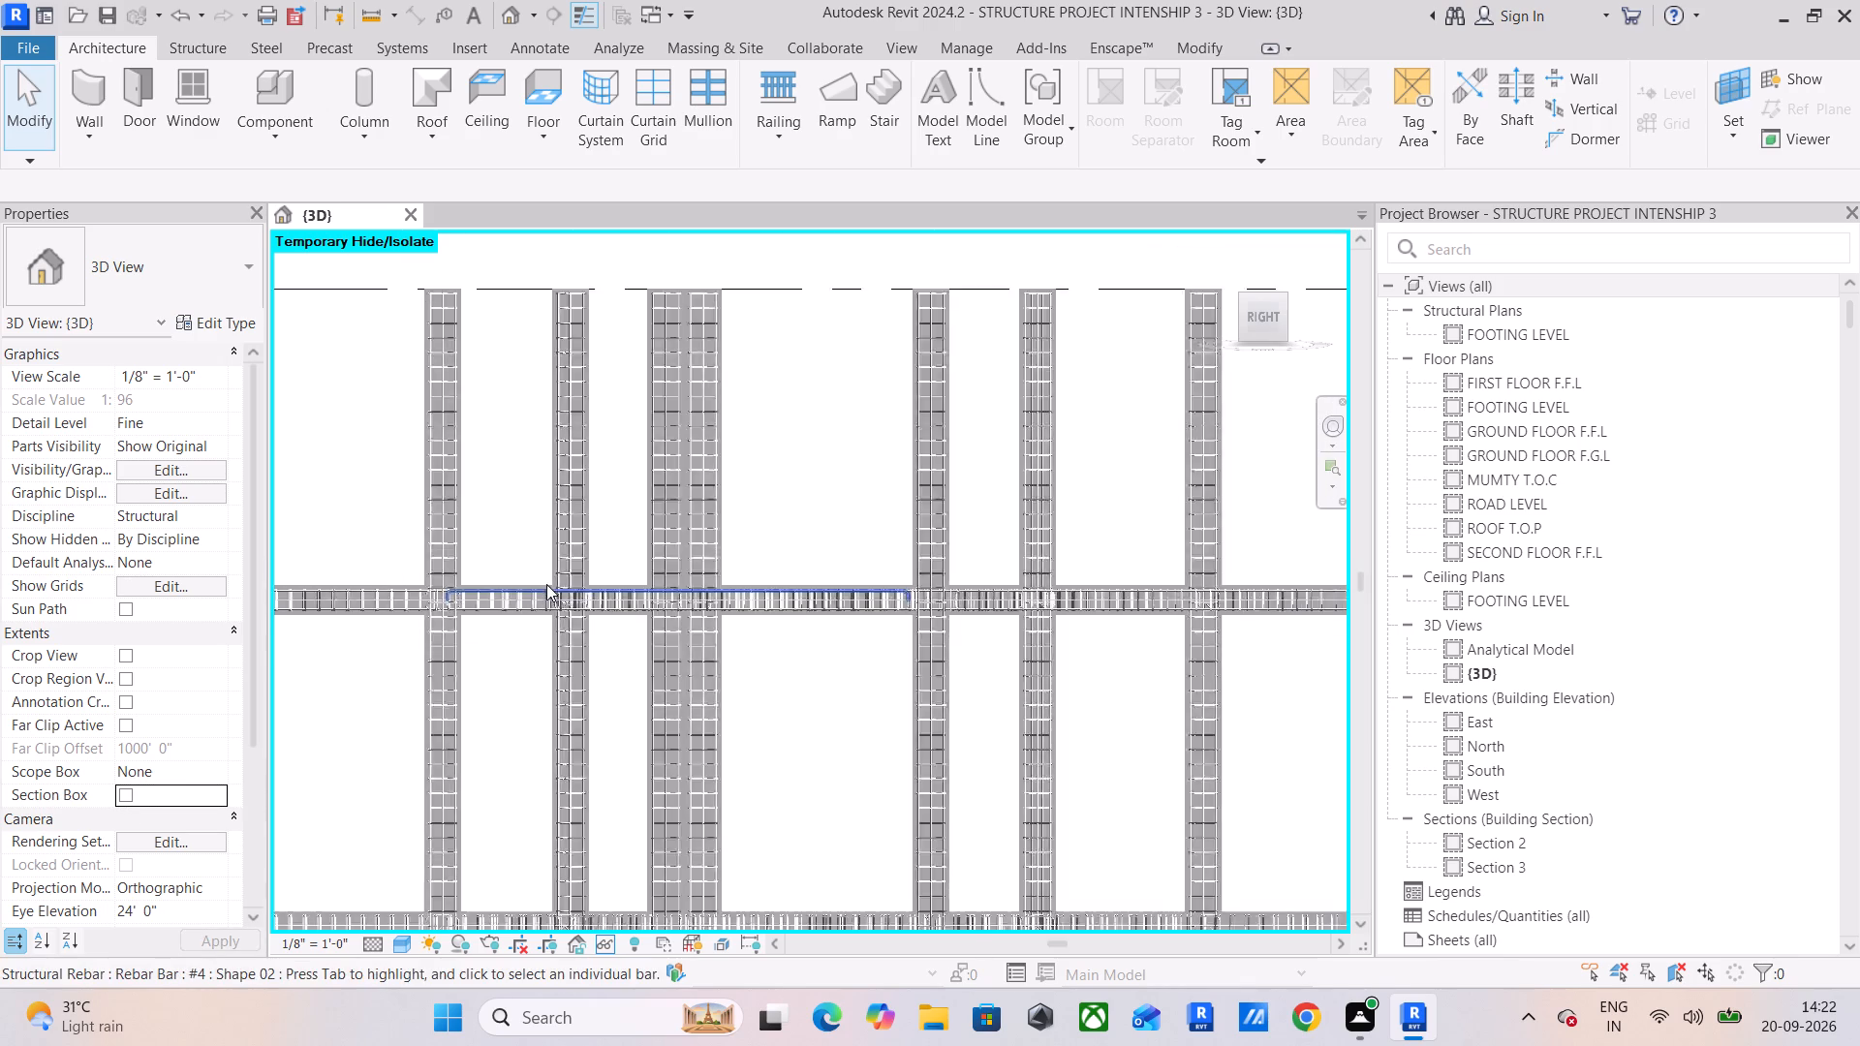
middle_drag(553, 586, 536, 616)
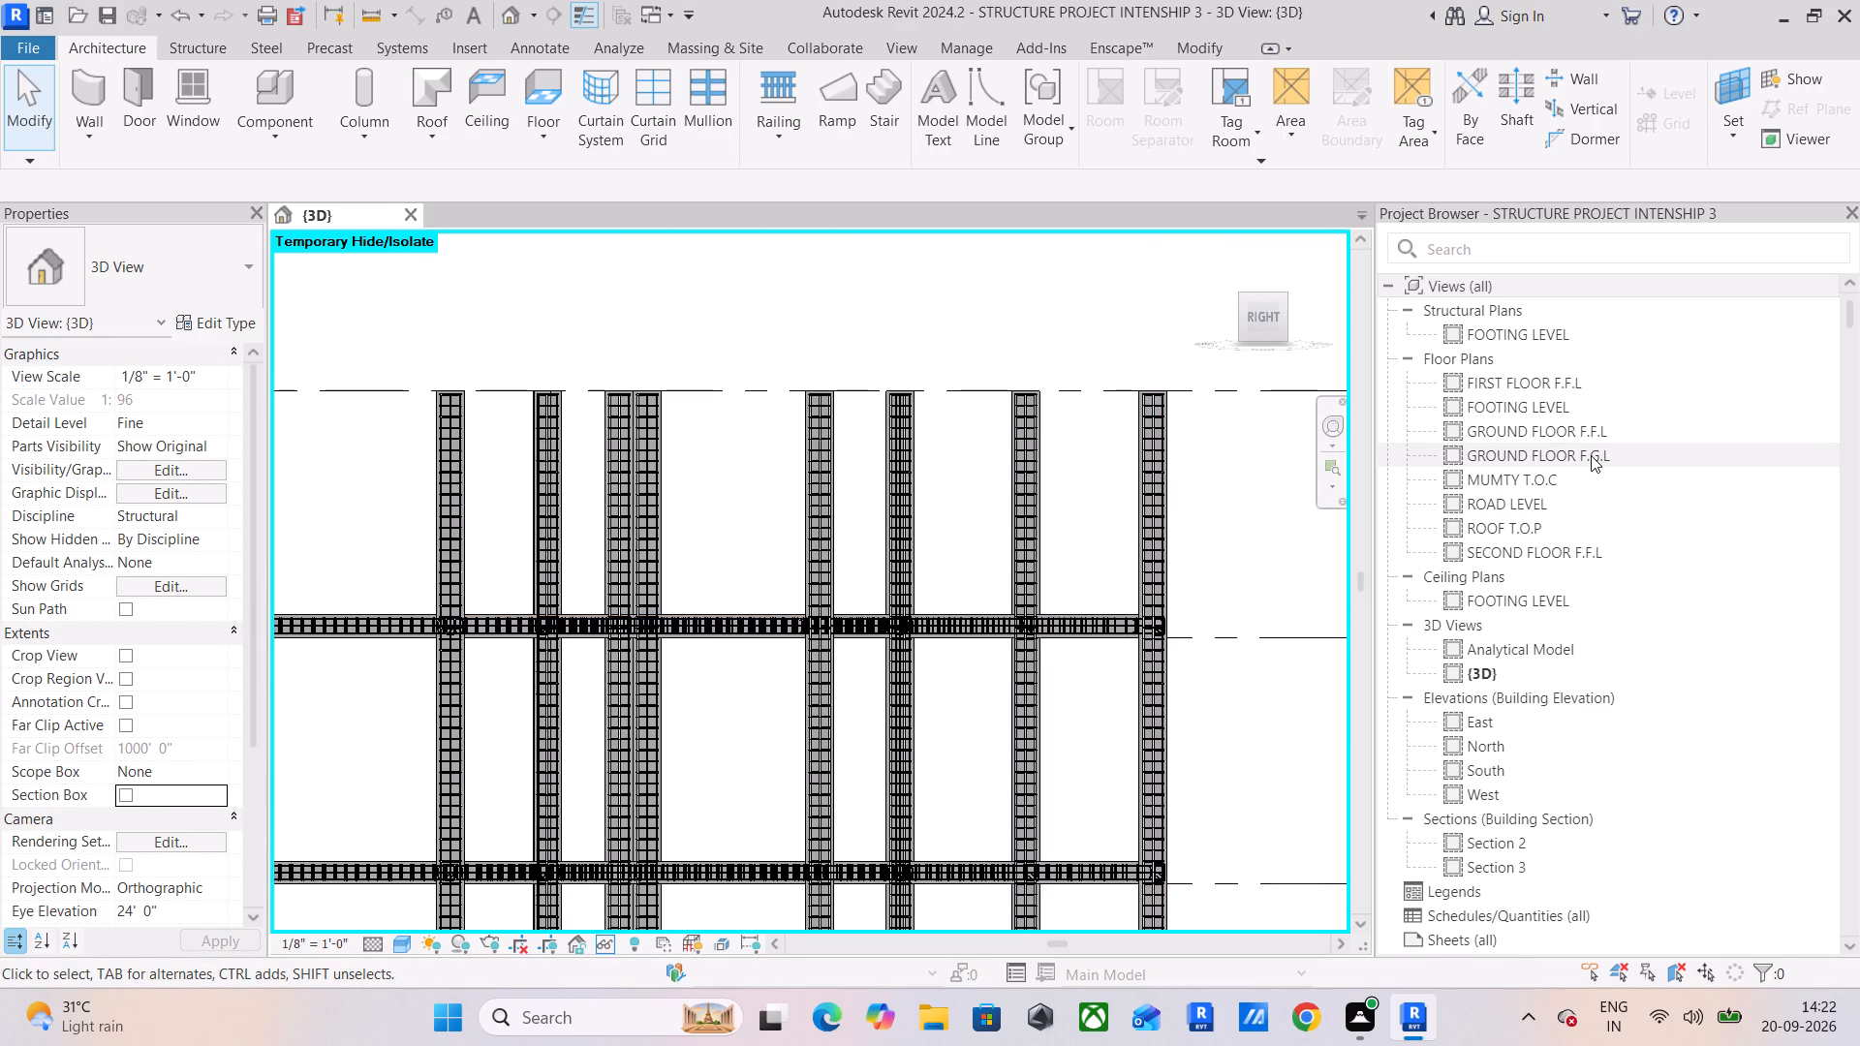
Open the FIRST FLOOR F.F.L floor plan.
double_click(1579, 384)
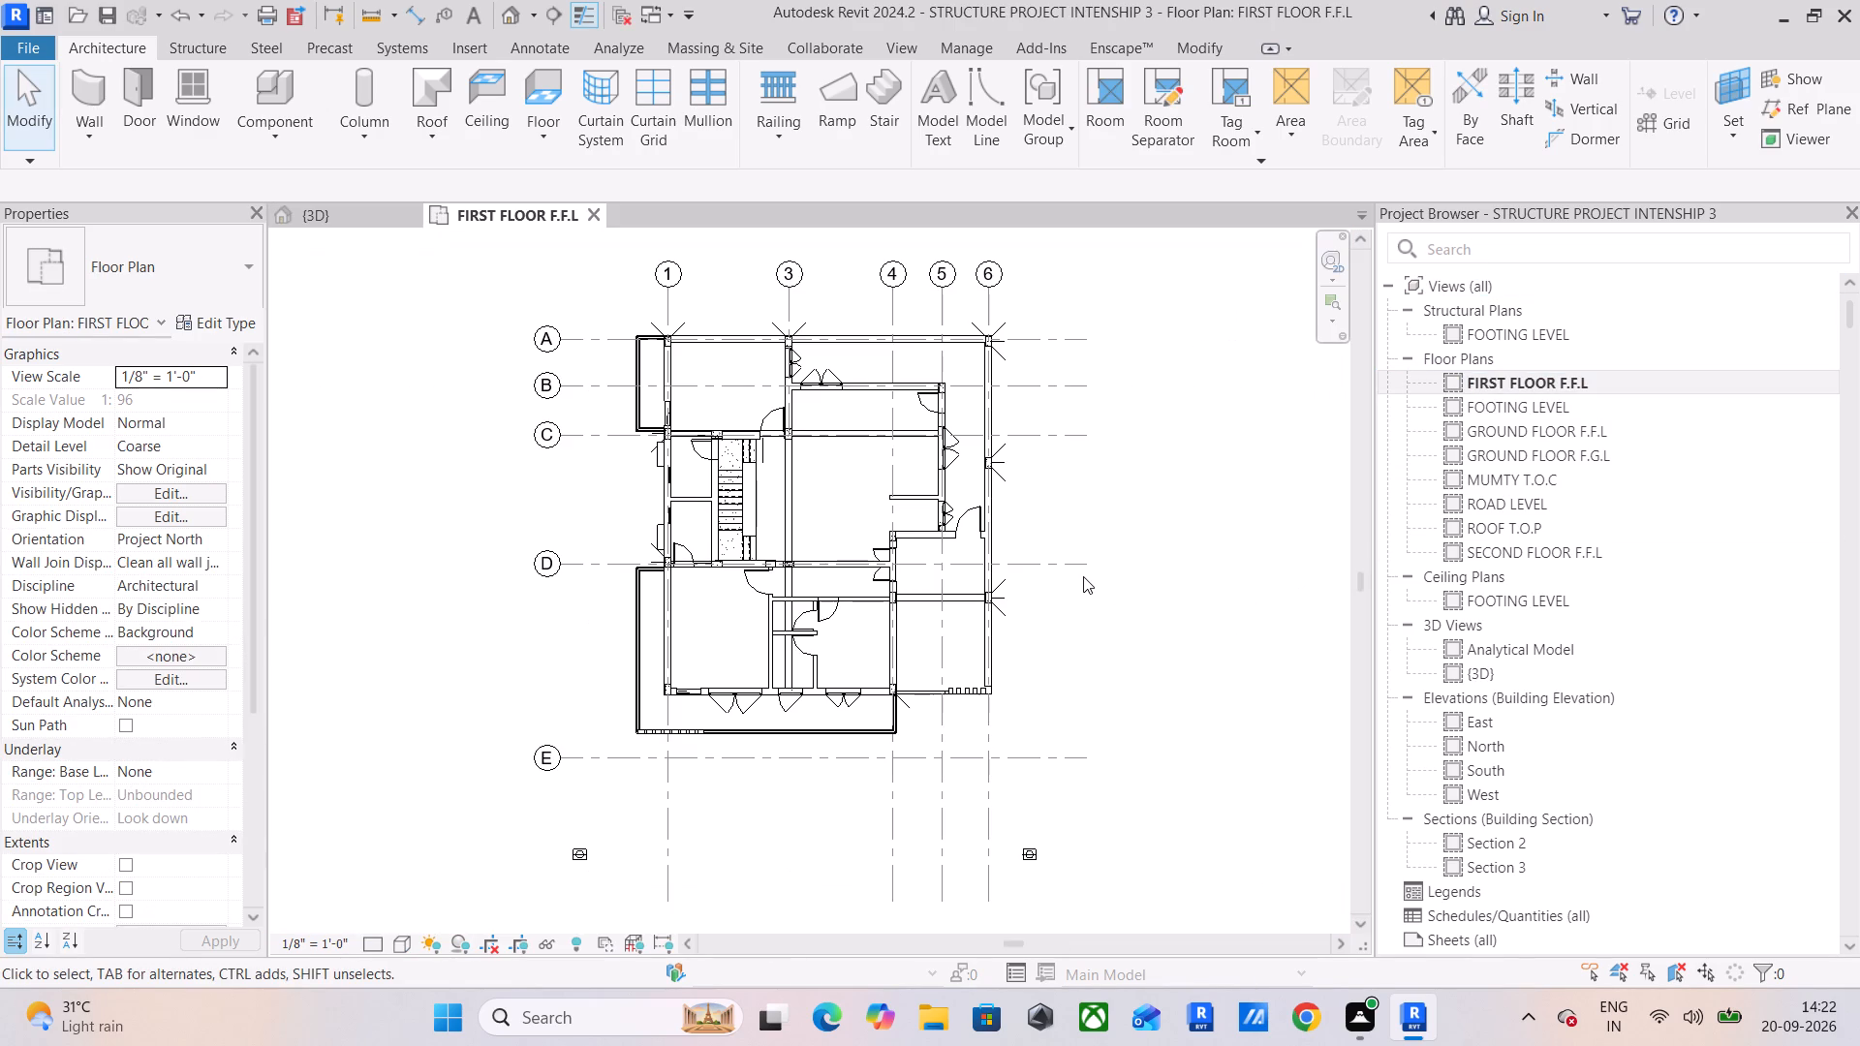
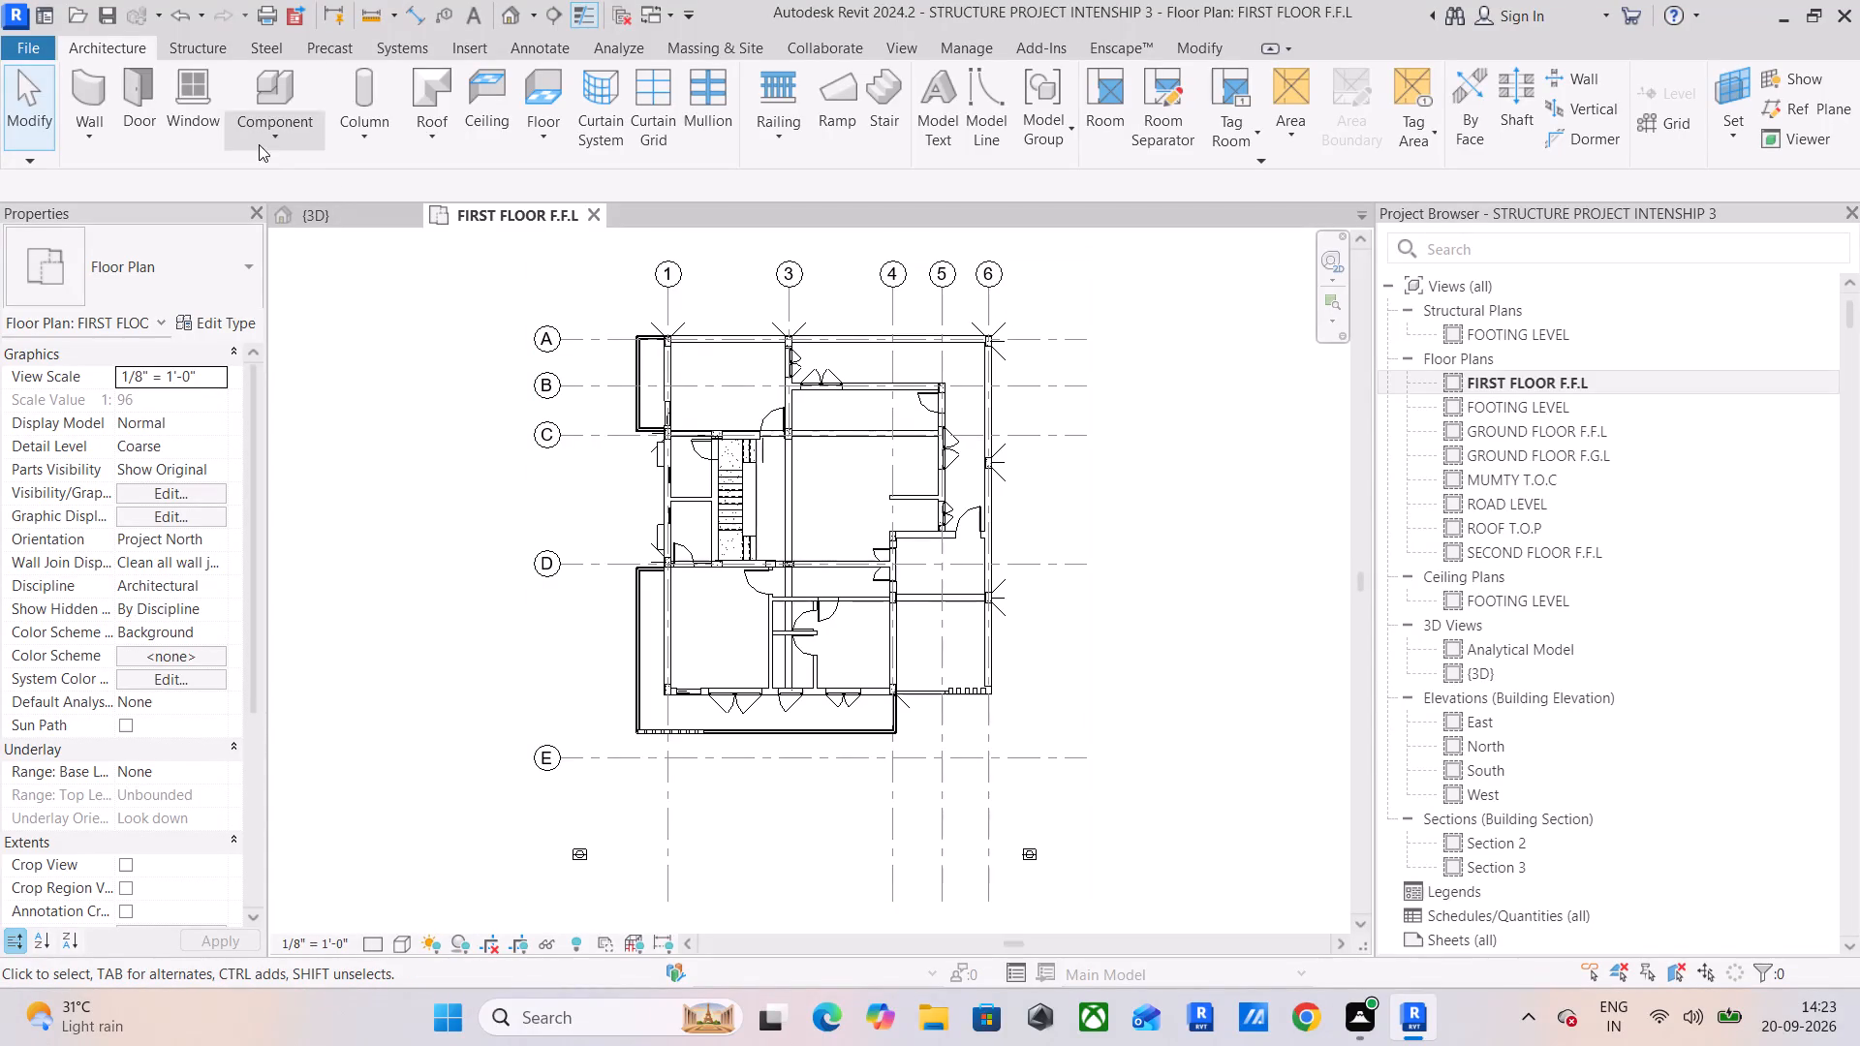
Start a structural floor on the FIRST FLOOR F.F.L plan, with its boundary sketched as a rectangle.
click(201, 36)
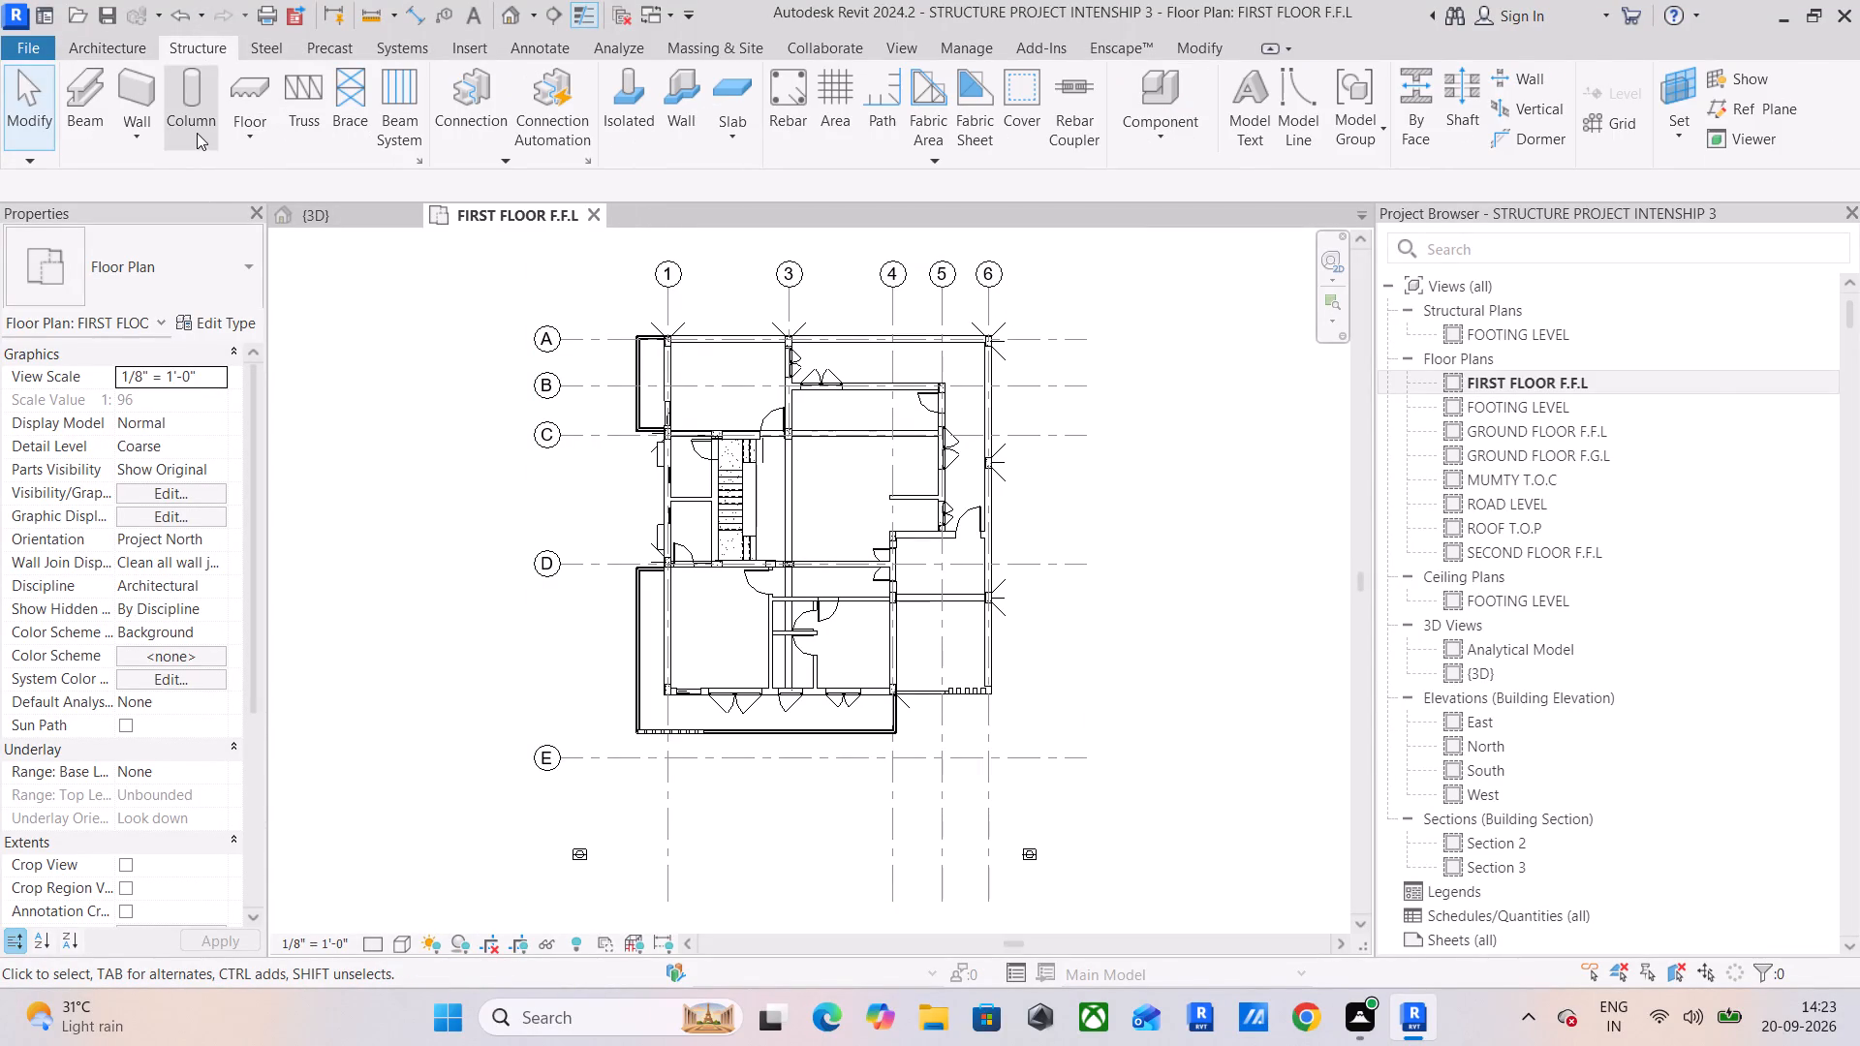
click(265, 139)
click(313, 194)
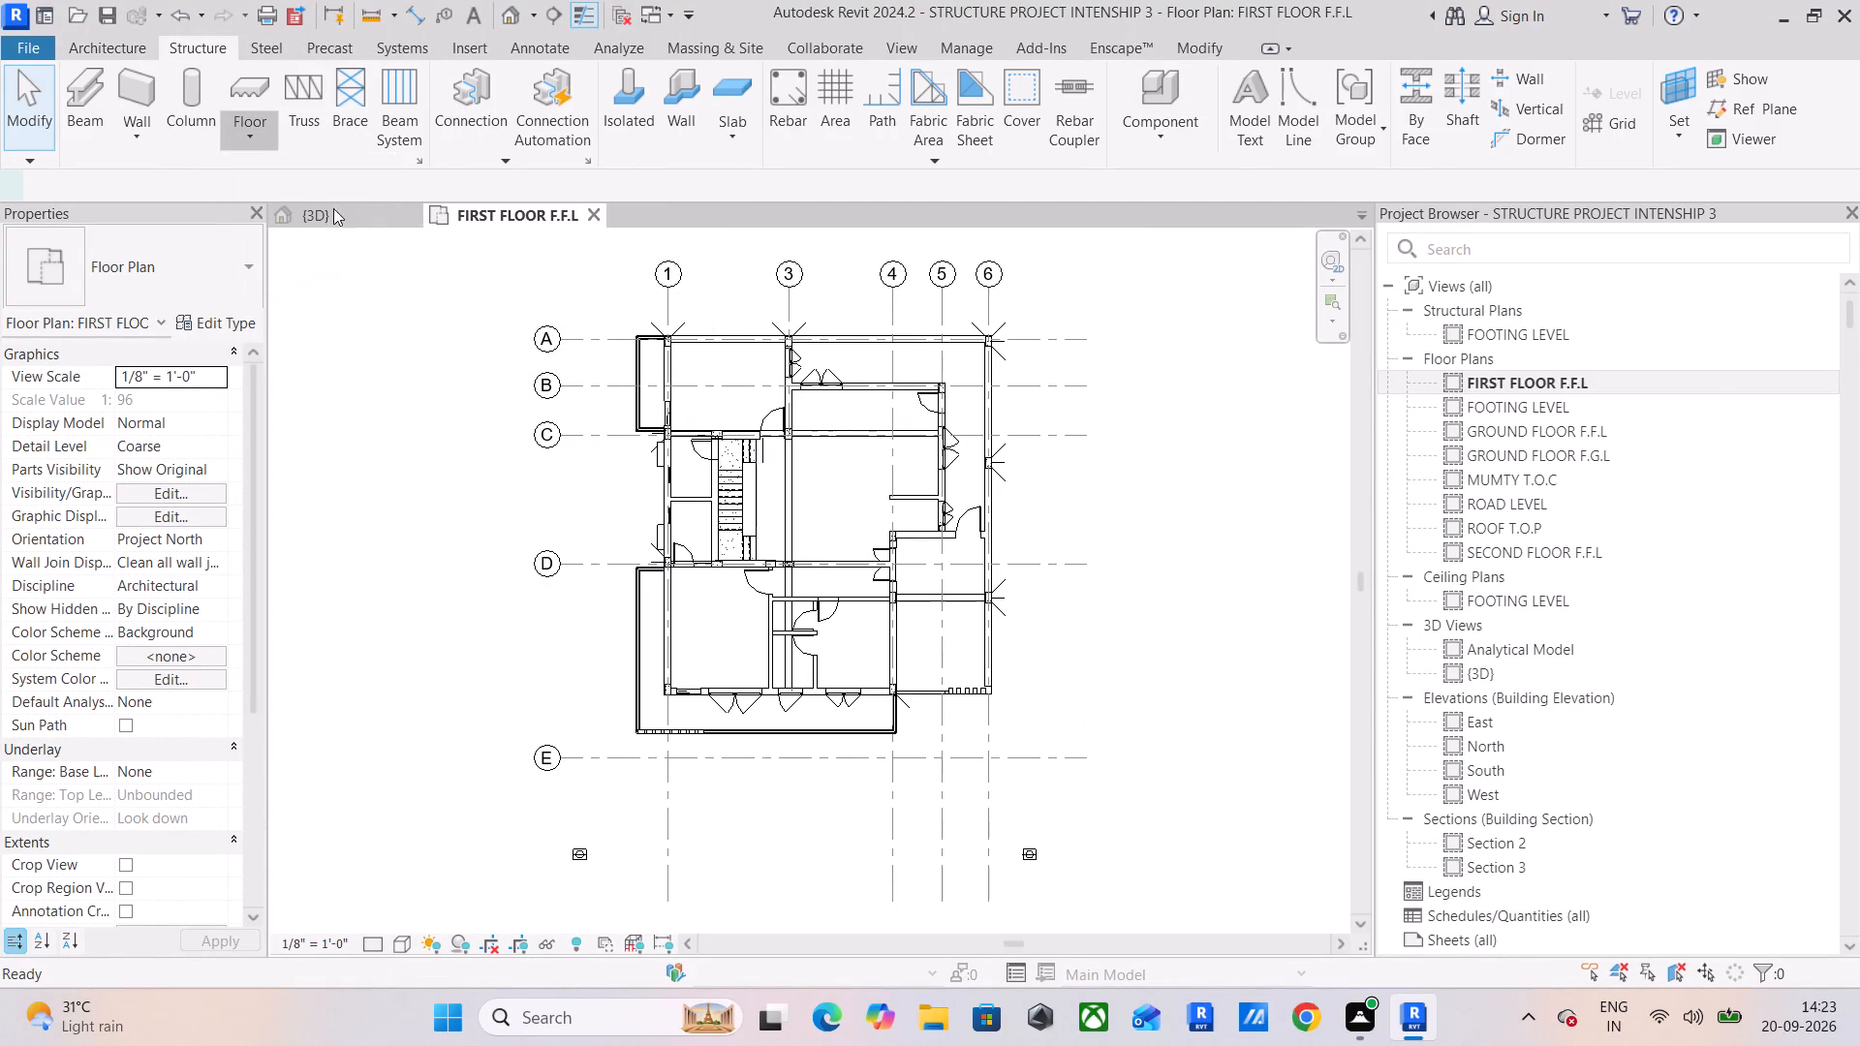
scroll(744, 345, up, 5)
click(1226, 88)
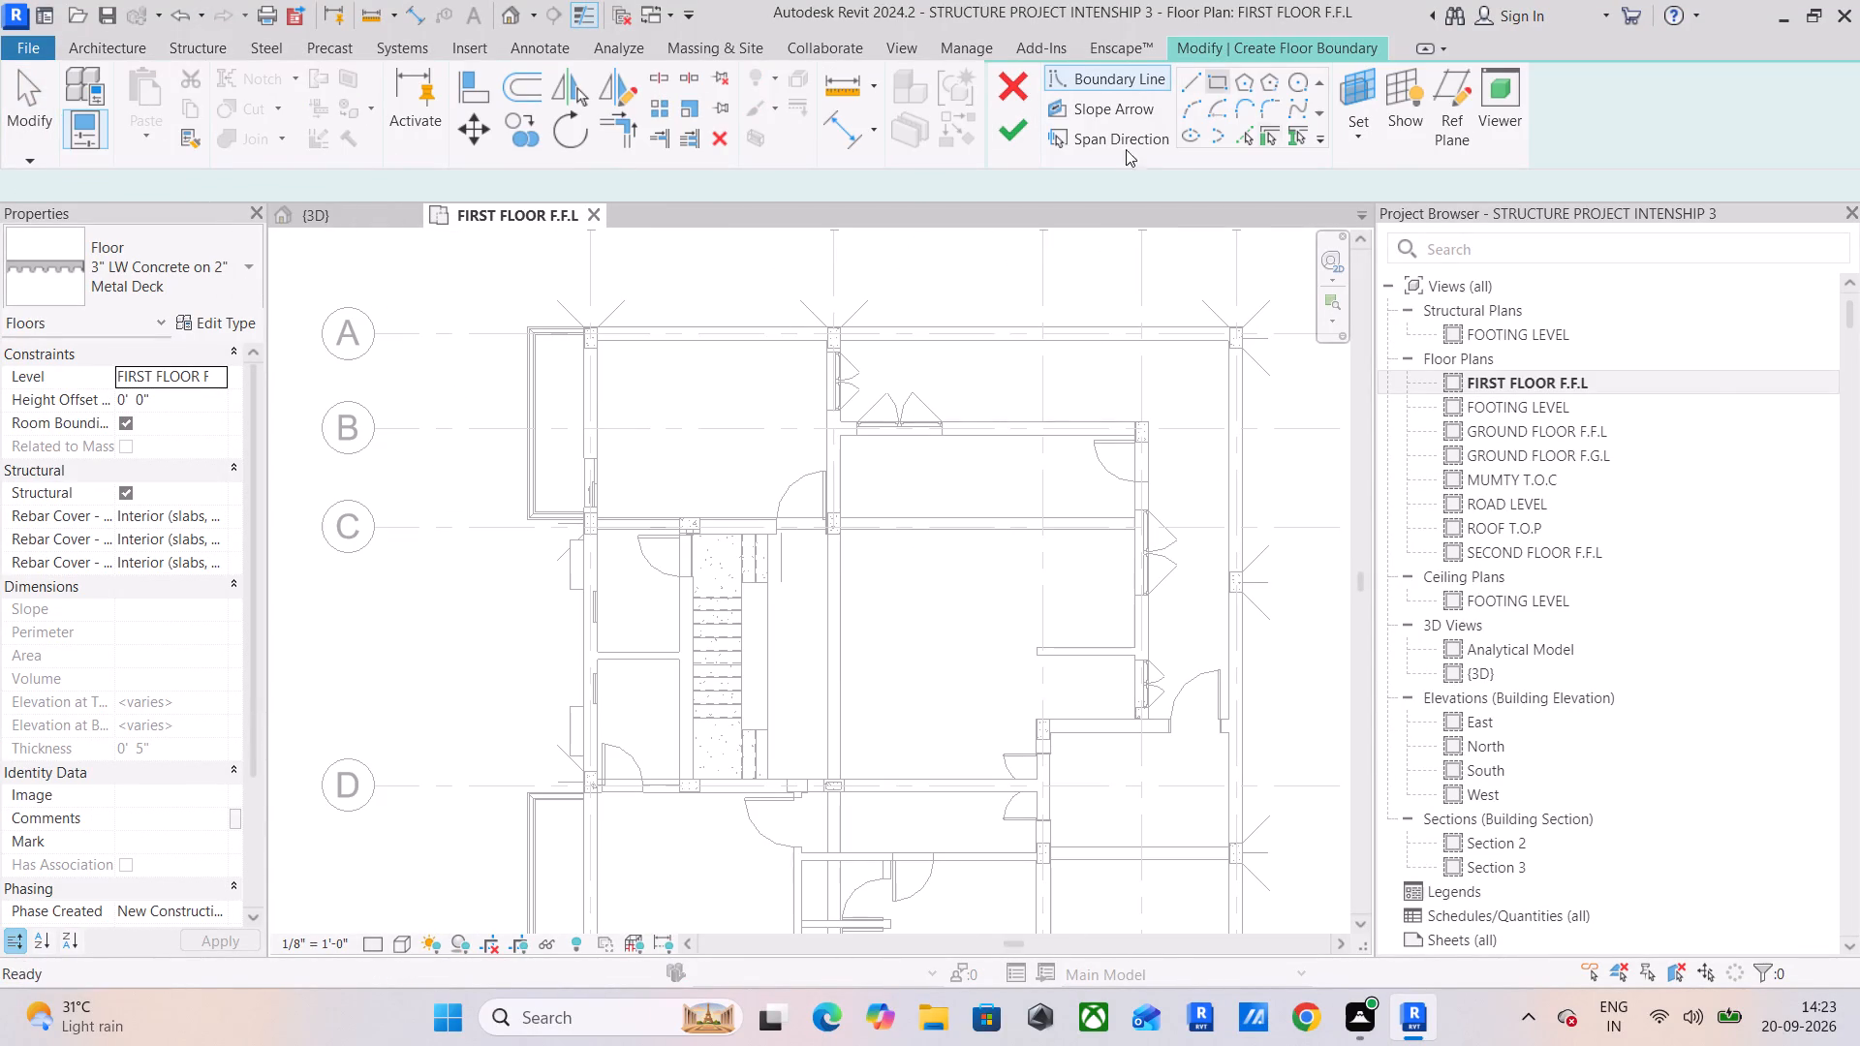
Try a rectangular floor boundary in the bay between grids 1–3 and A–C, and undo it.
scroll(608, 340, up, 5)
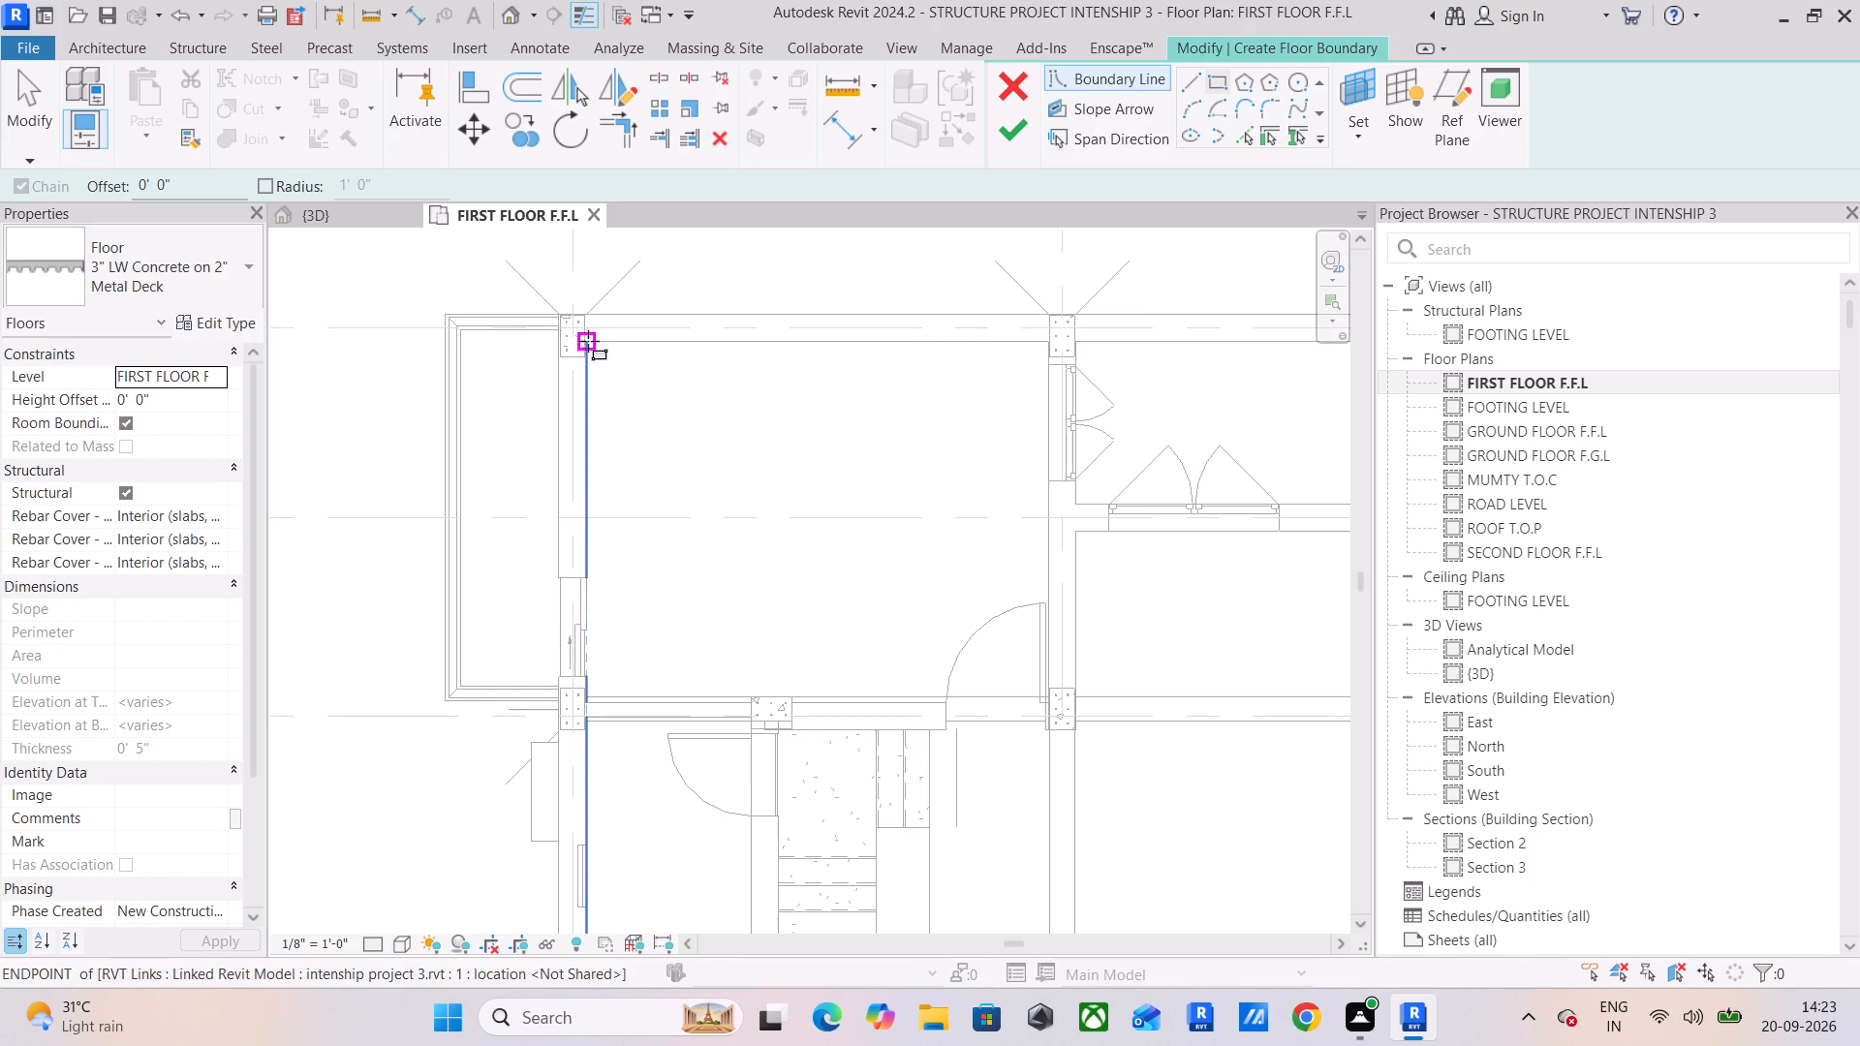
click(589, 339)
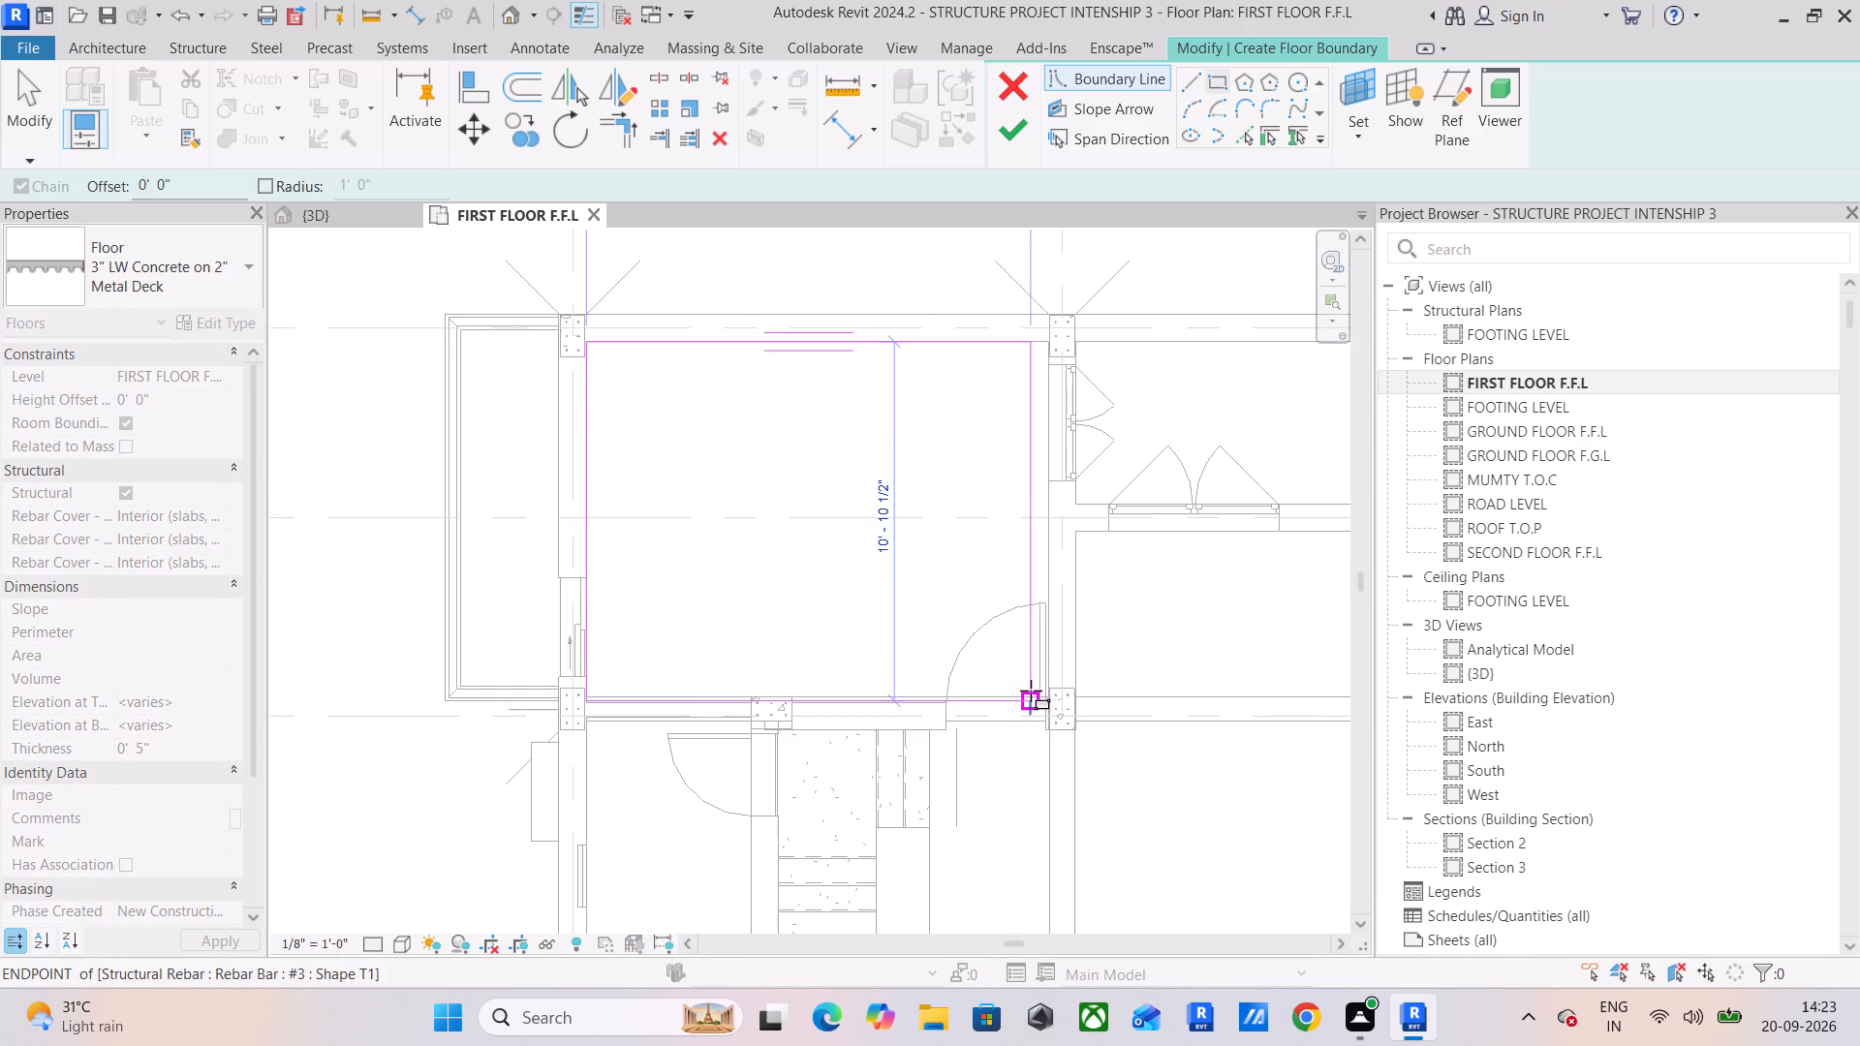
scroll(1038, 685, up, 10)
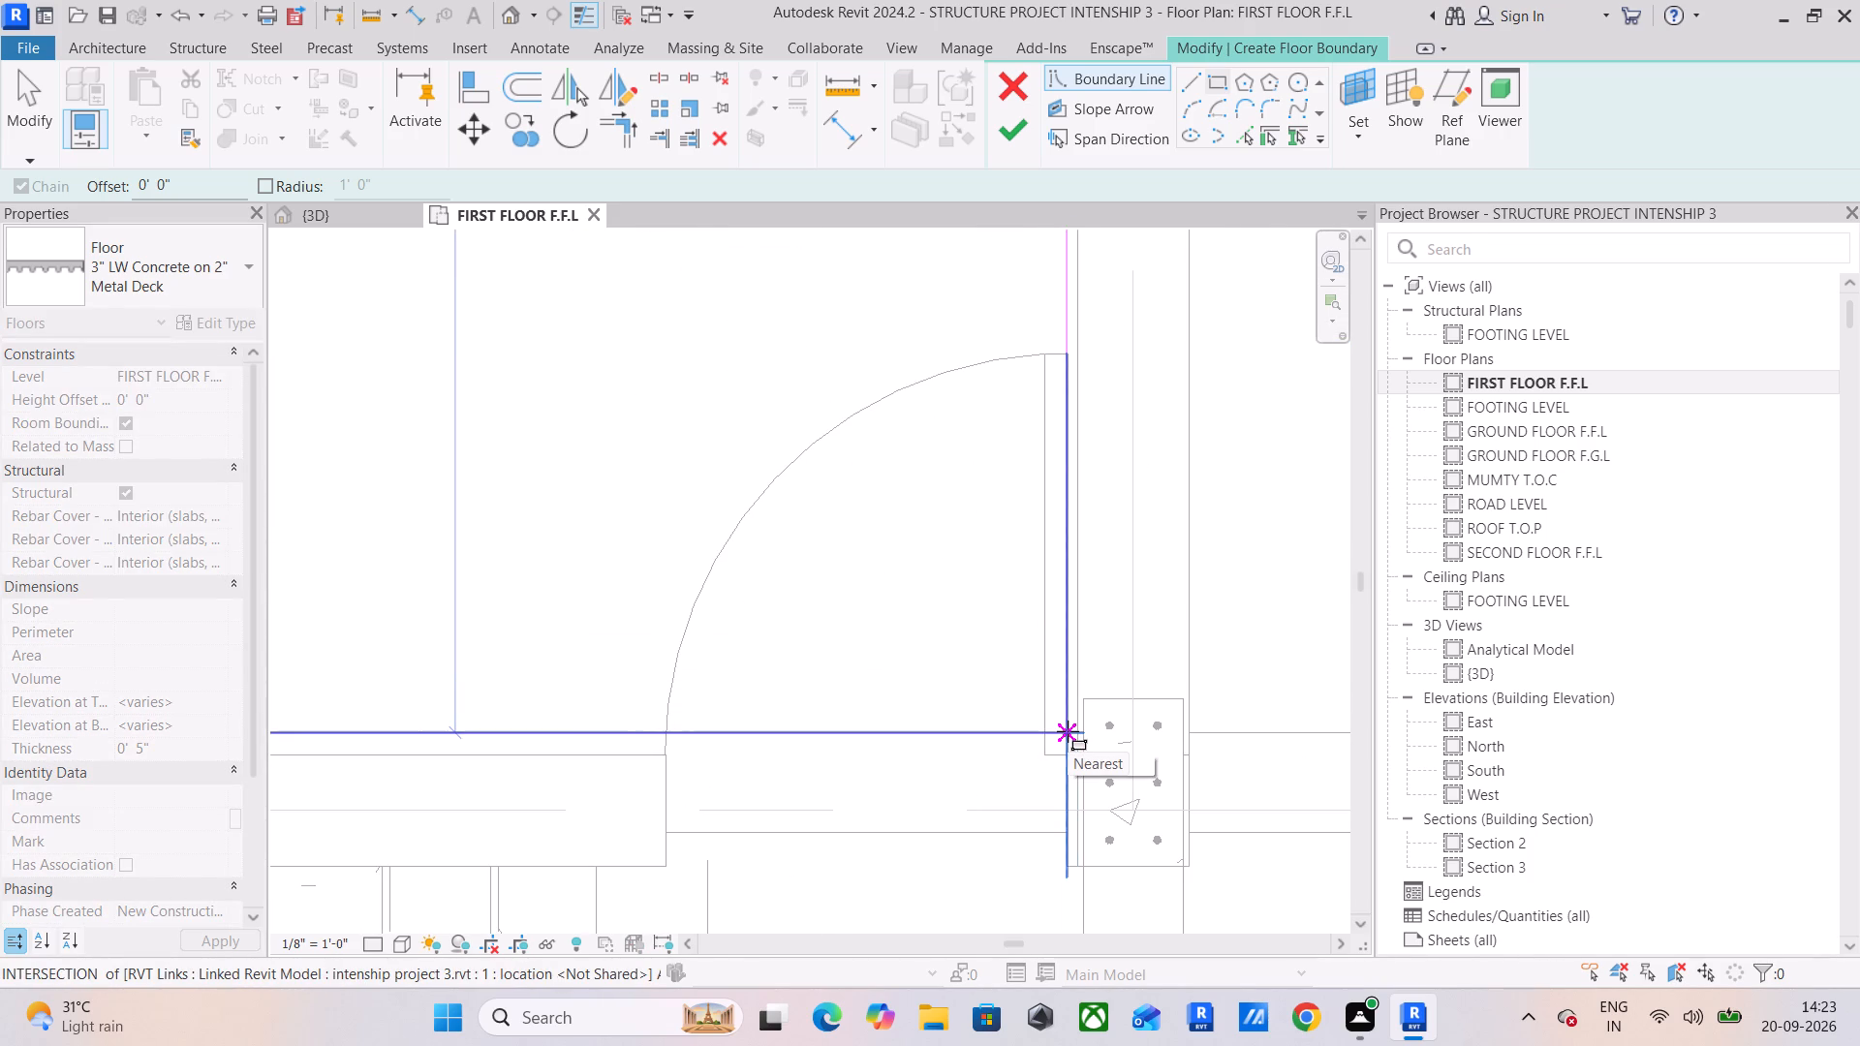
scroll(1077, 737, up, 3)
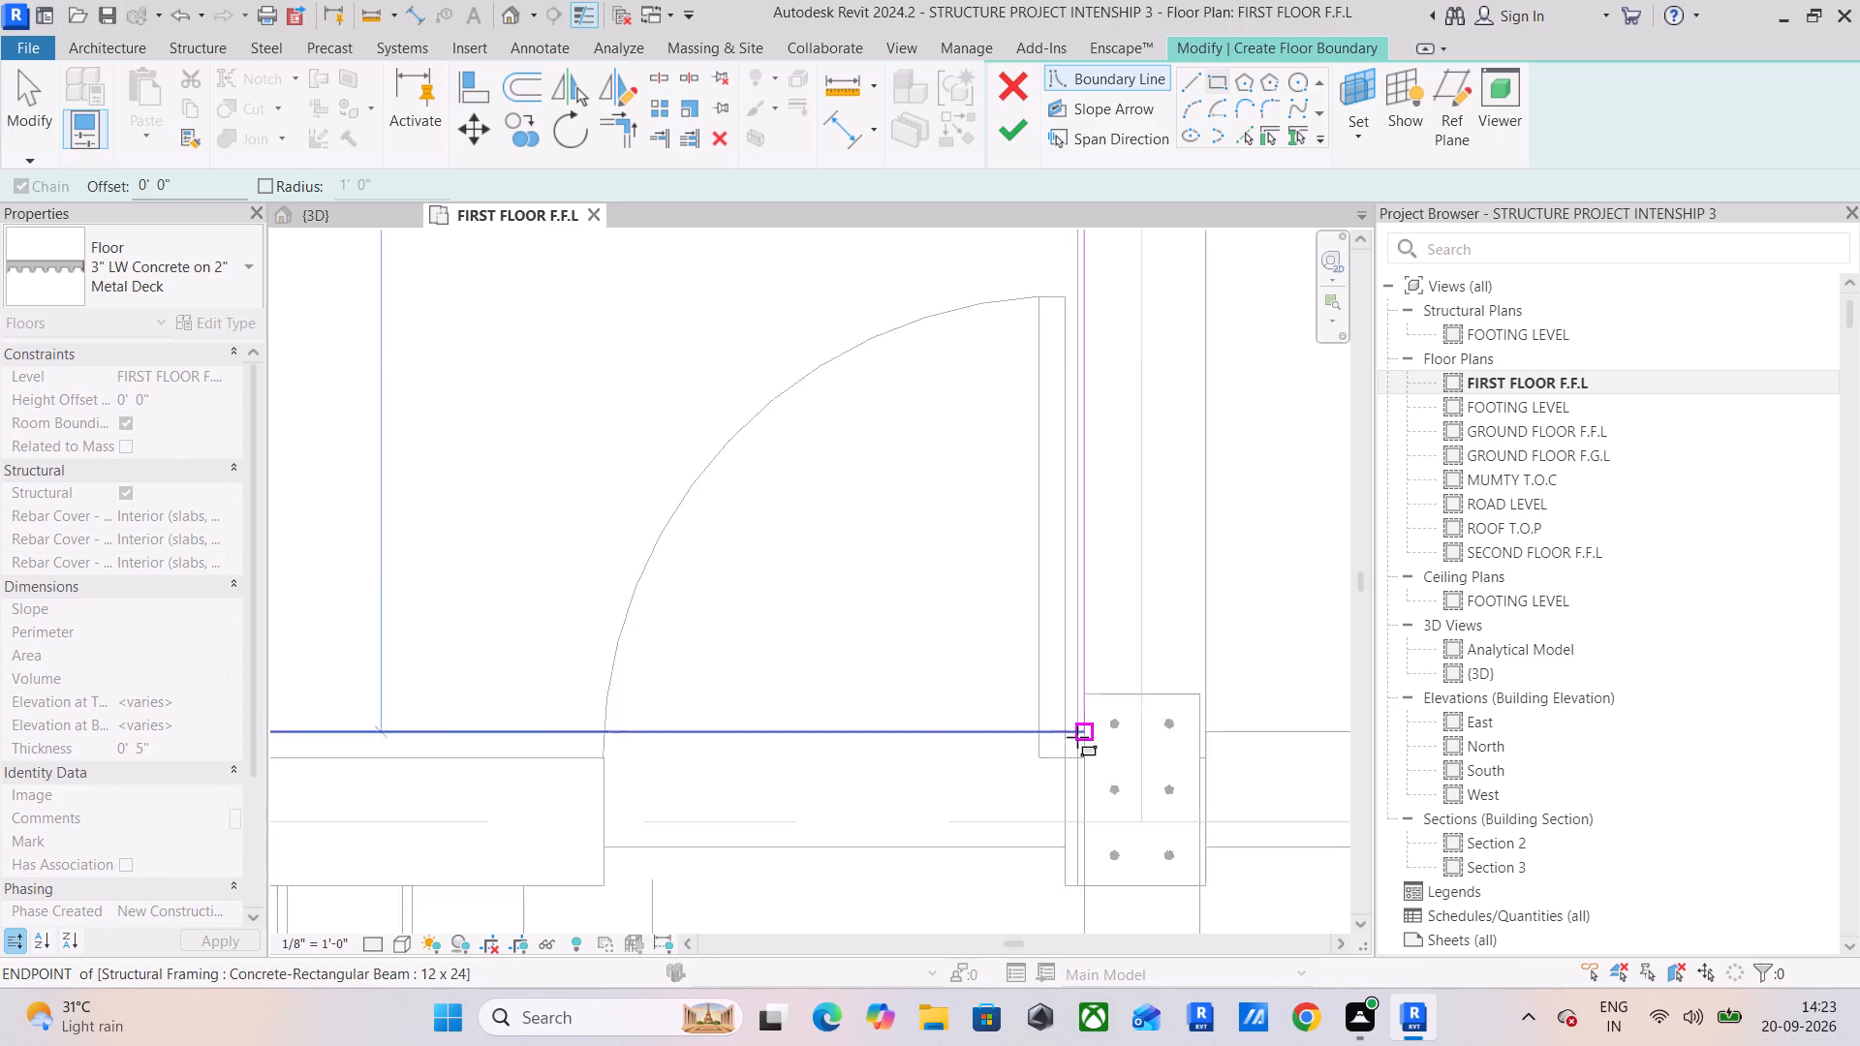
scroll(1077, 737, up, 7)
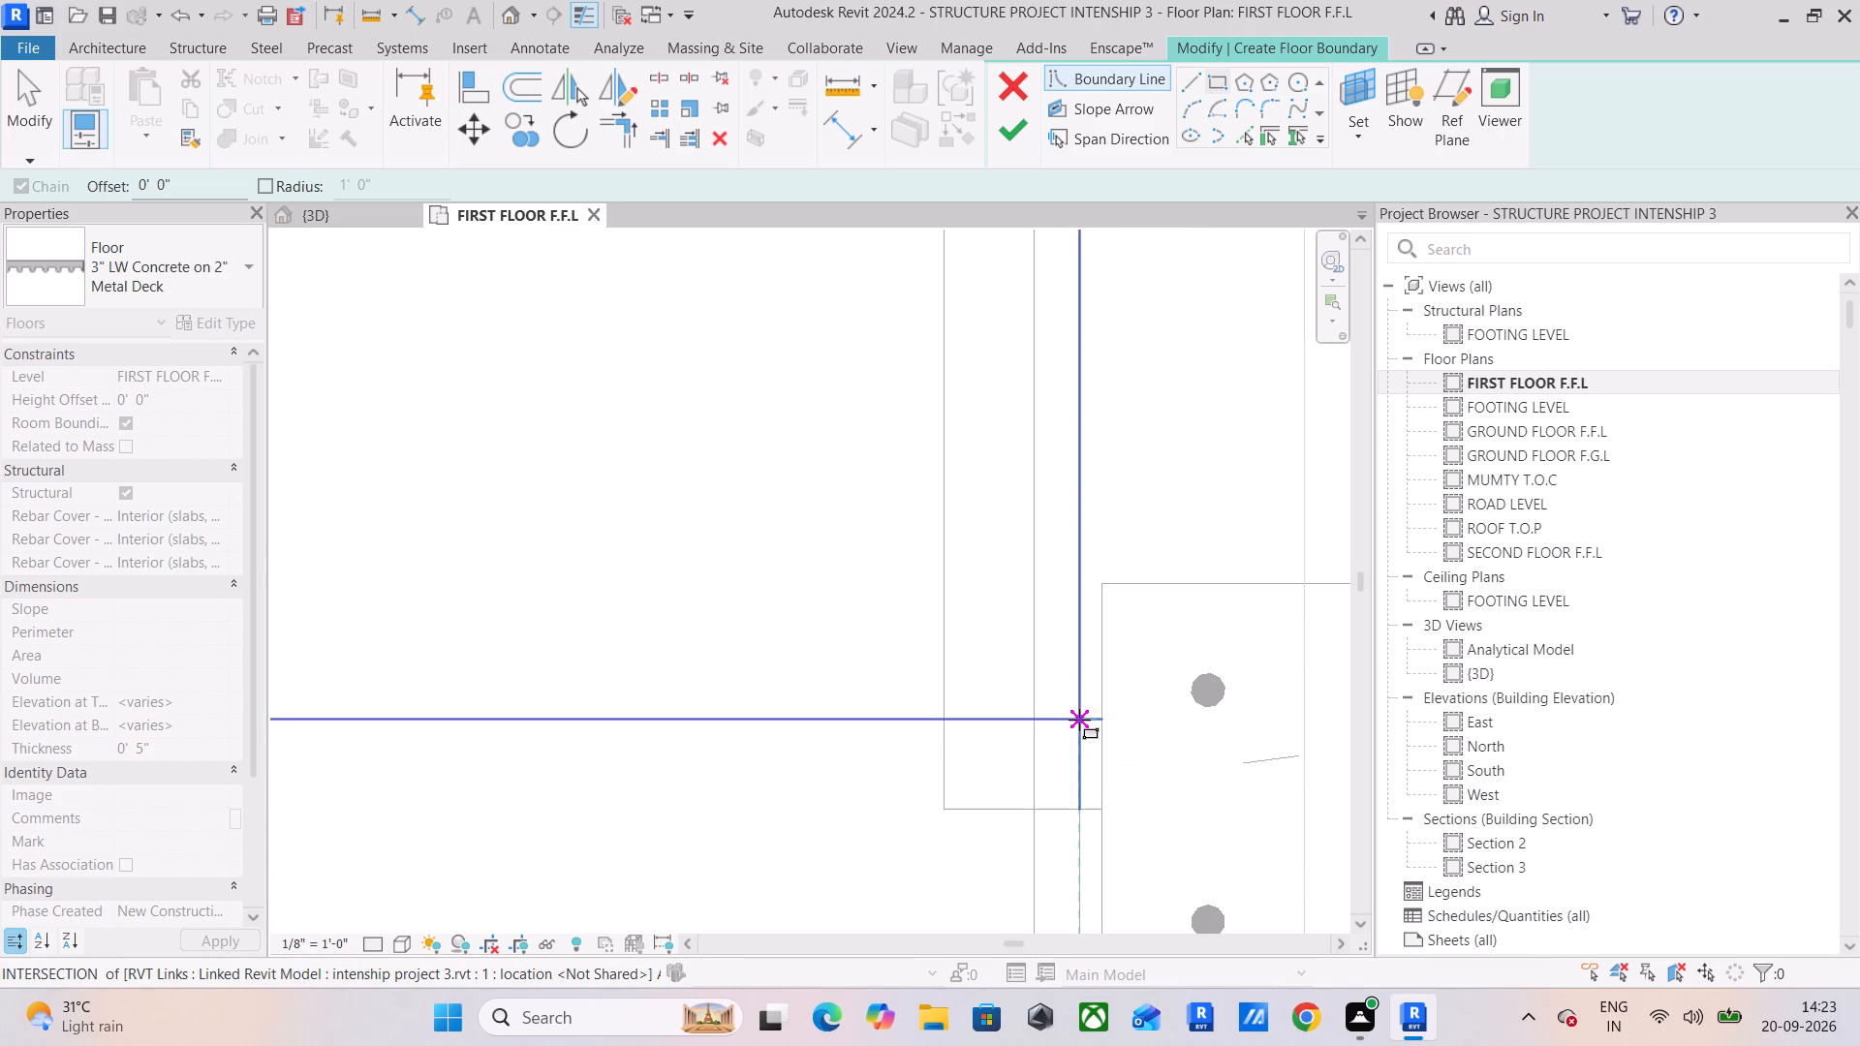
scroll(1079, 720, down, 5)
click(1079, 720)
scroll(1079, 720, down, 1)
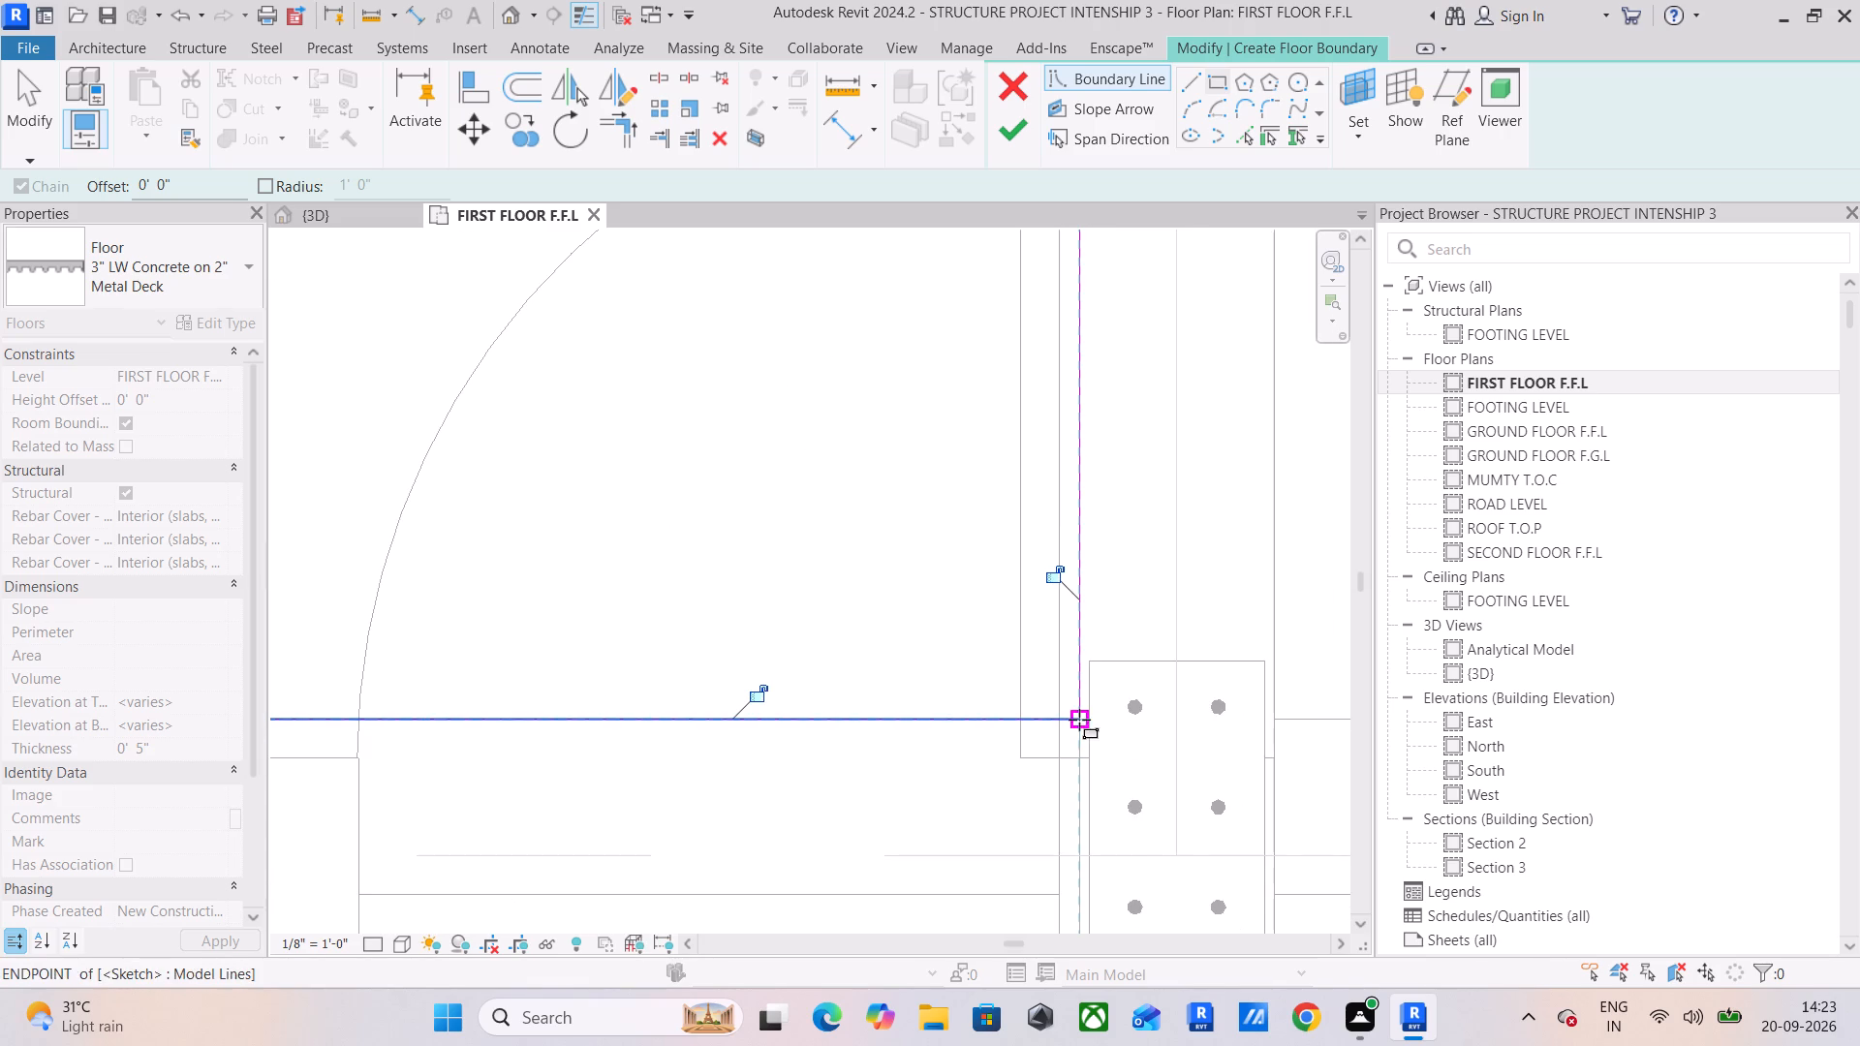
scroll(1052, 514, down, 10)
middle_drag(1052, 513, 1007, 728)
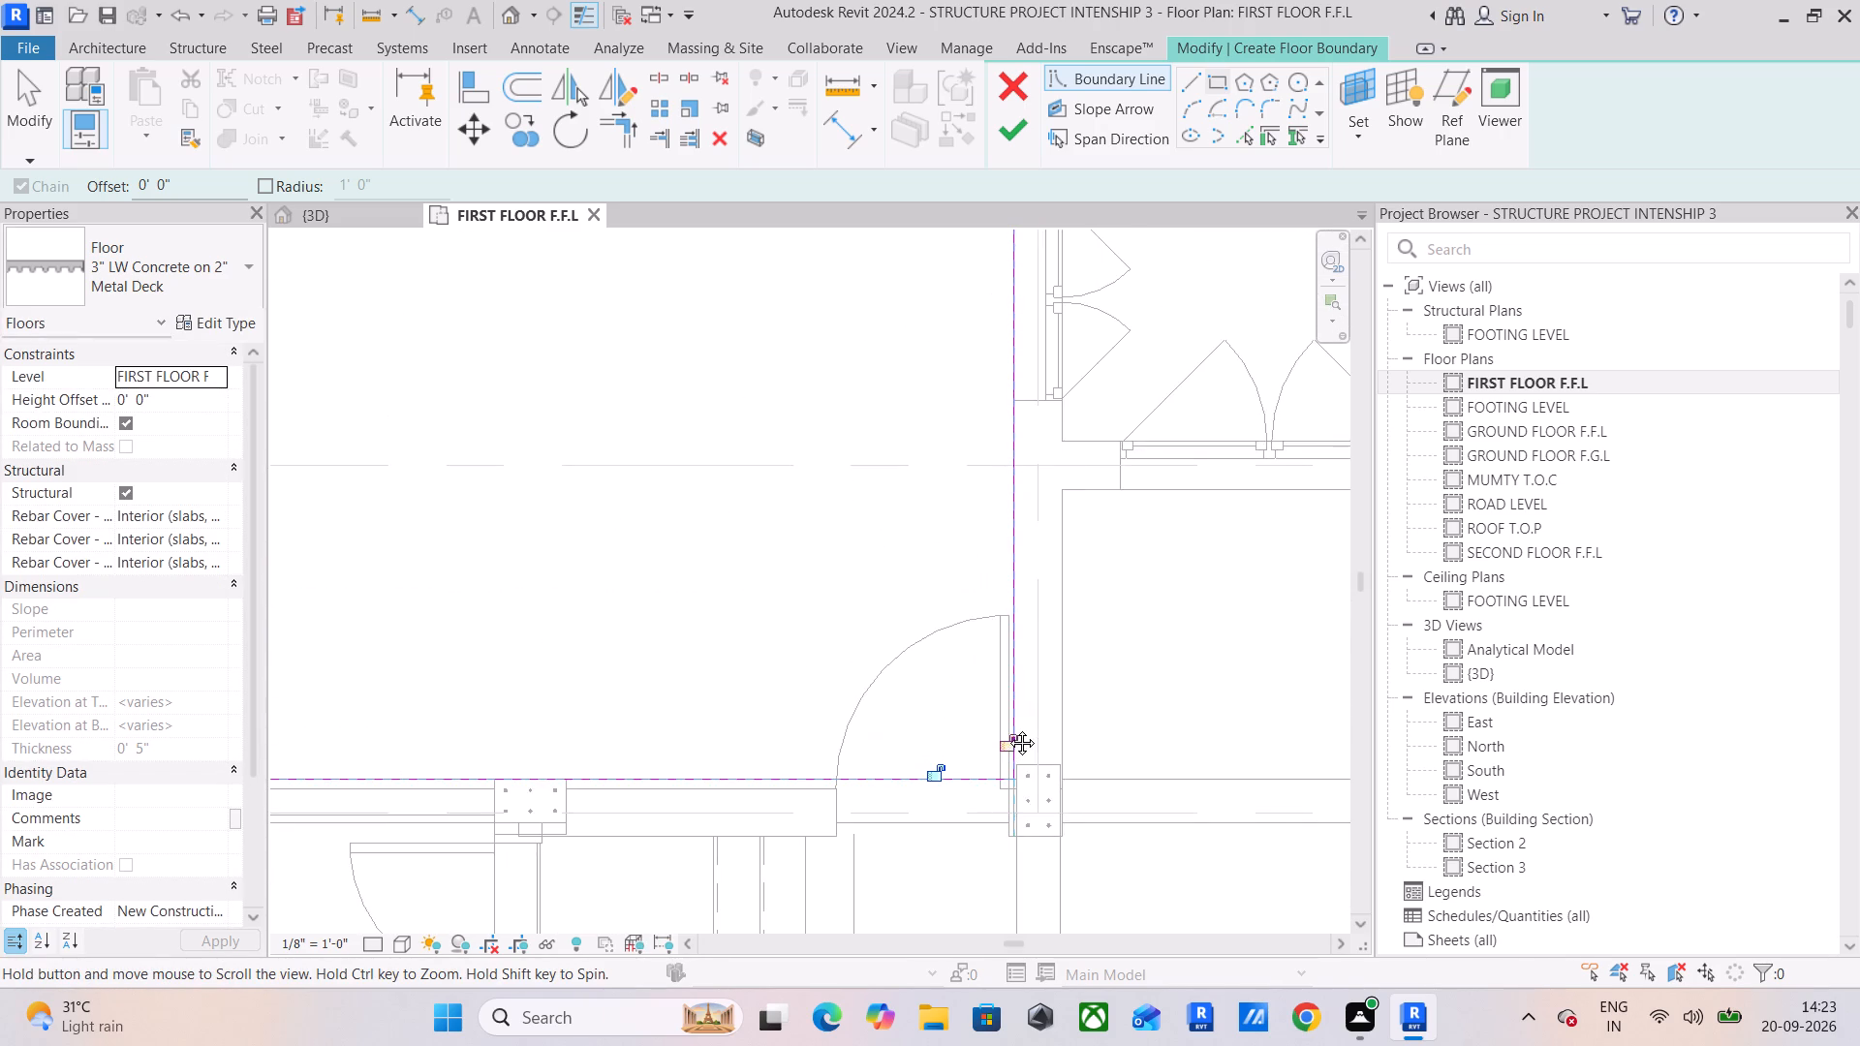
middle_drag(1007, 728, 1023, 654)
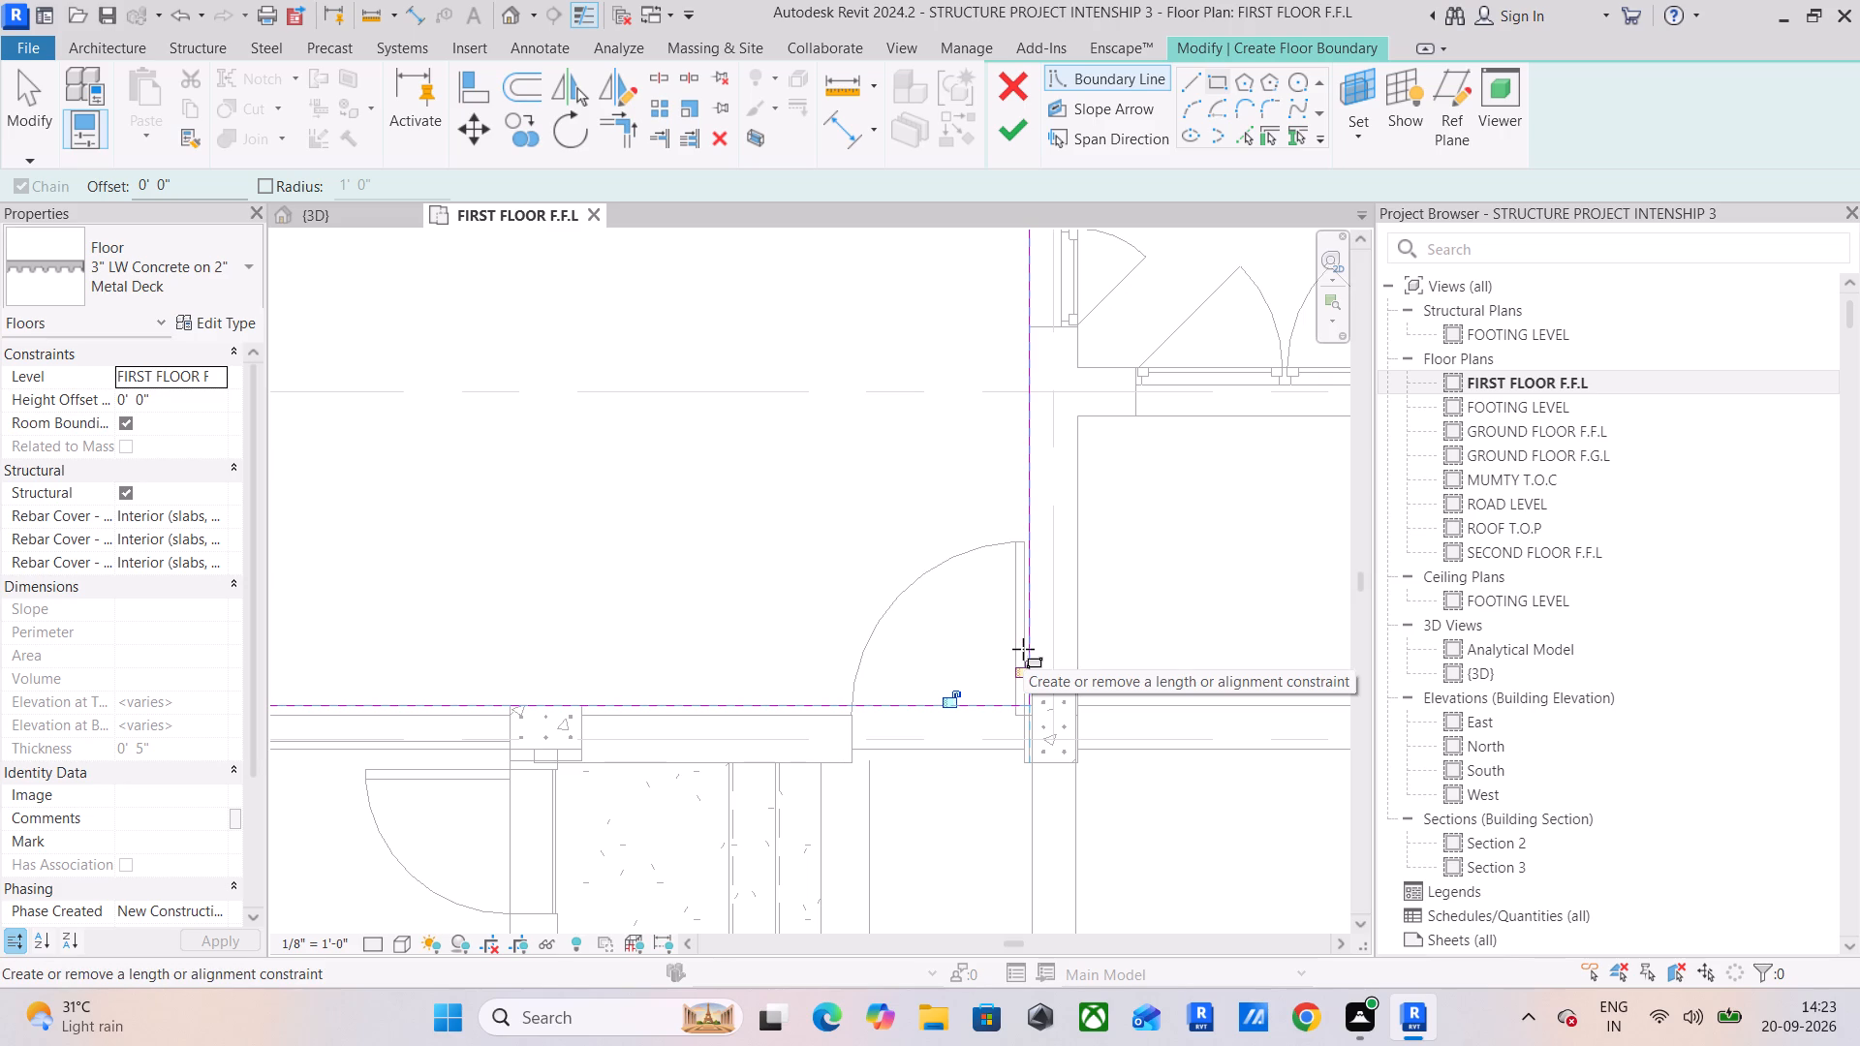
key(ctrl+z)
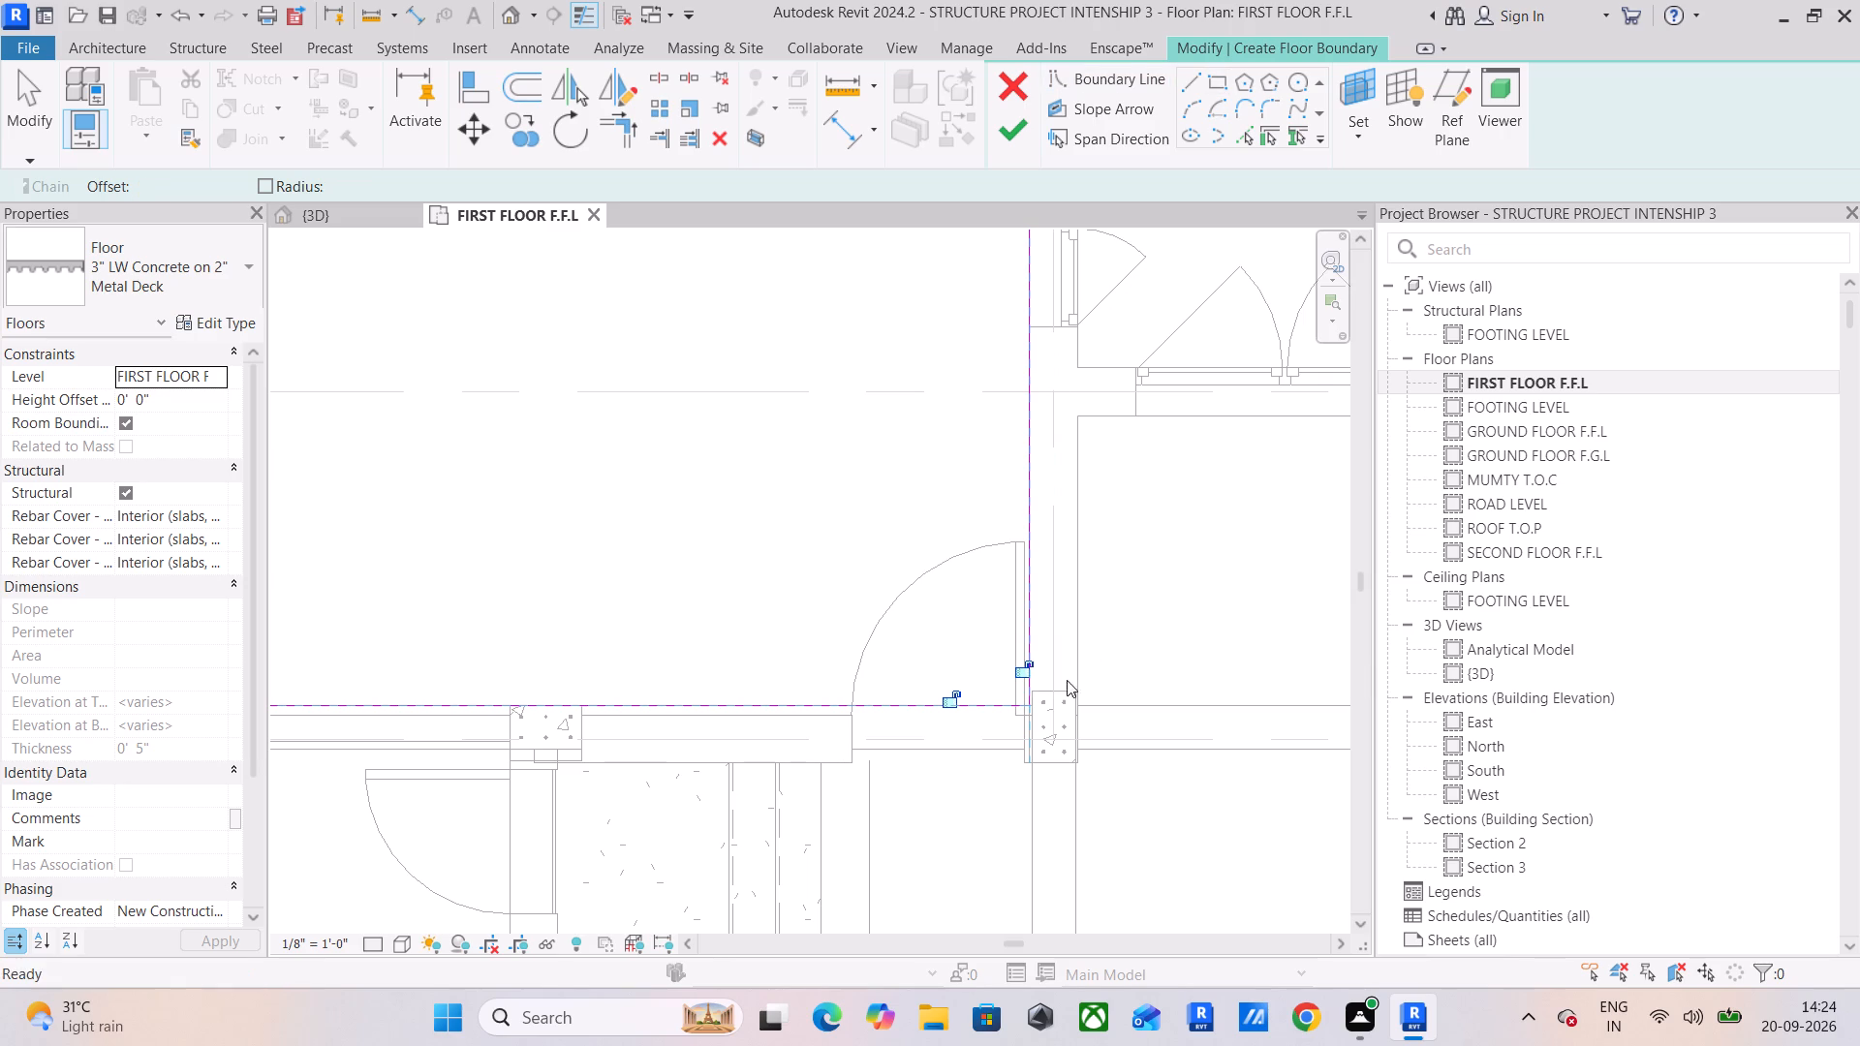
Sketch a rectangular floor boundary along the inner beam faces, from the column at grids 1/A to the column at 3/C.
scroll(576, 339, up, 13)
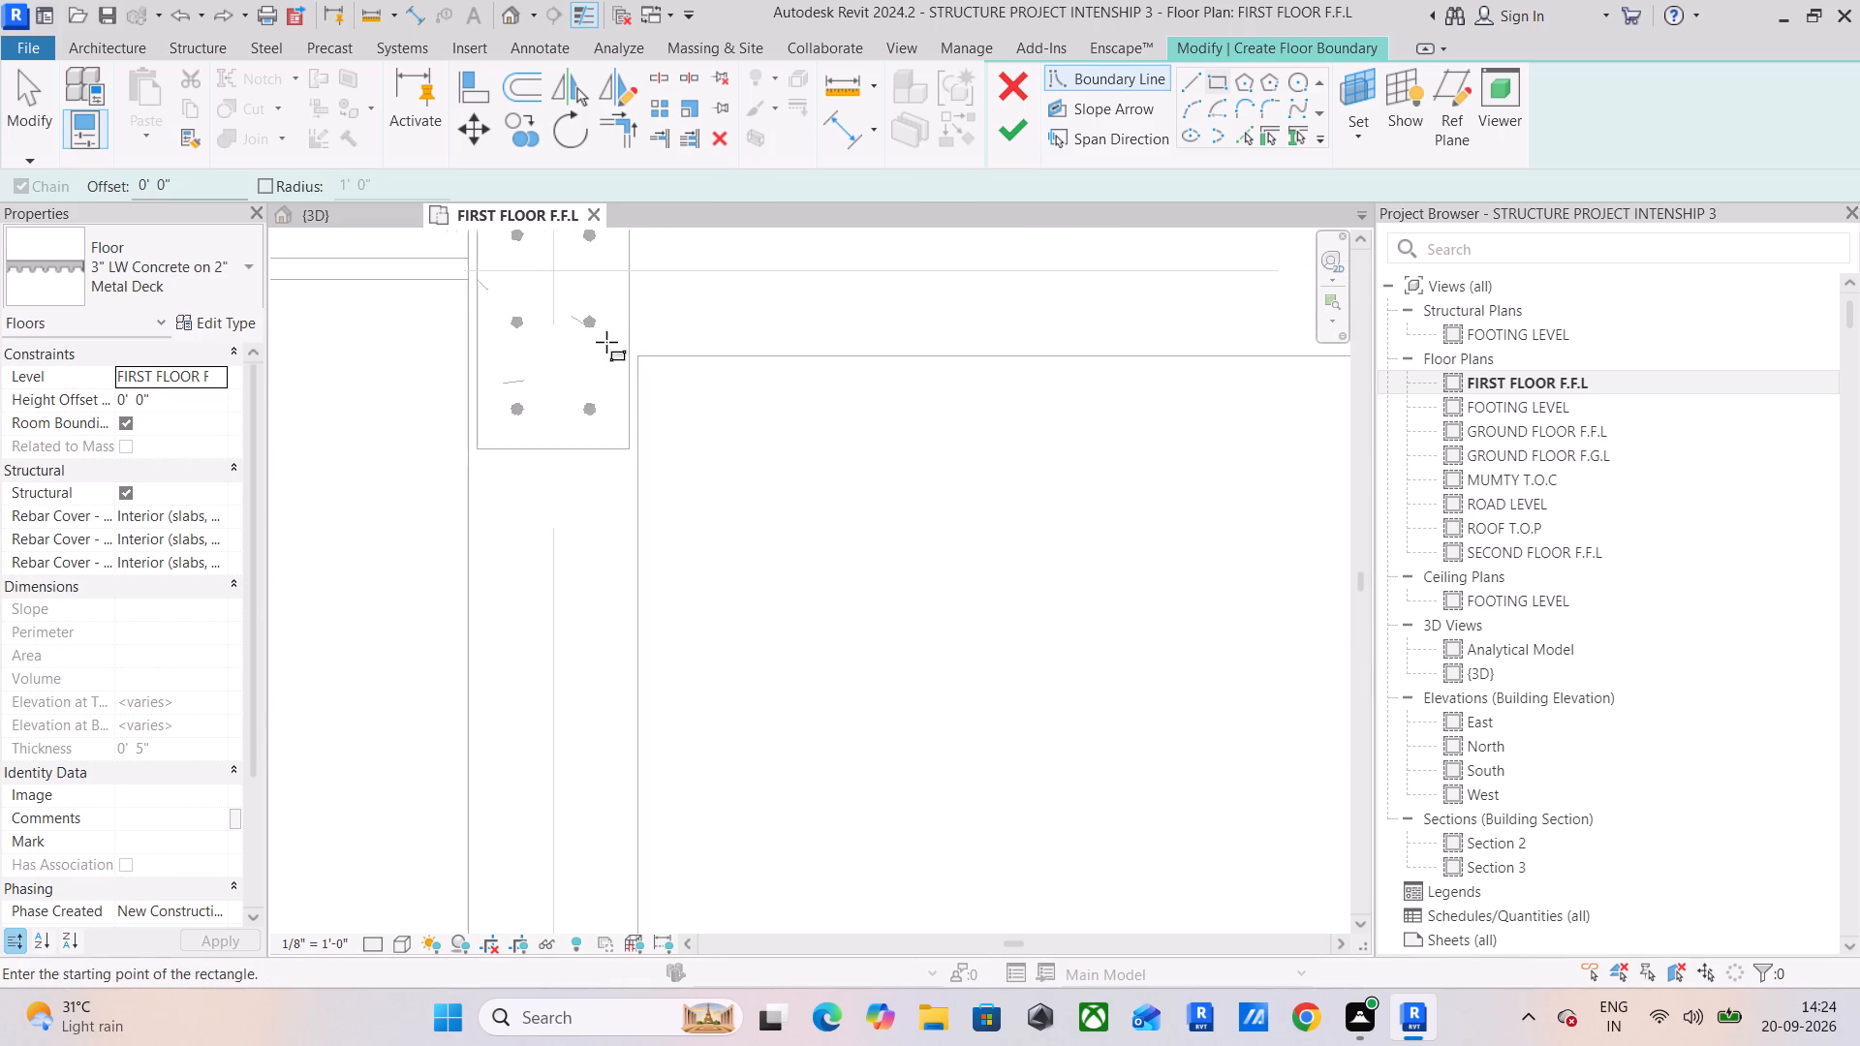
scroll(609, 341, up, 6)
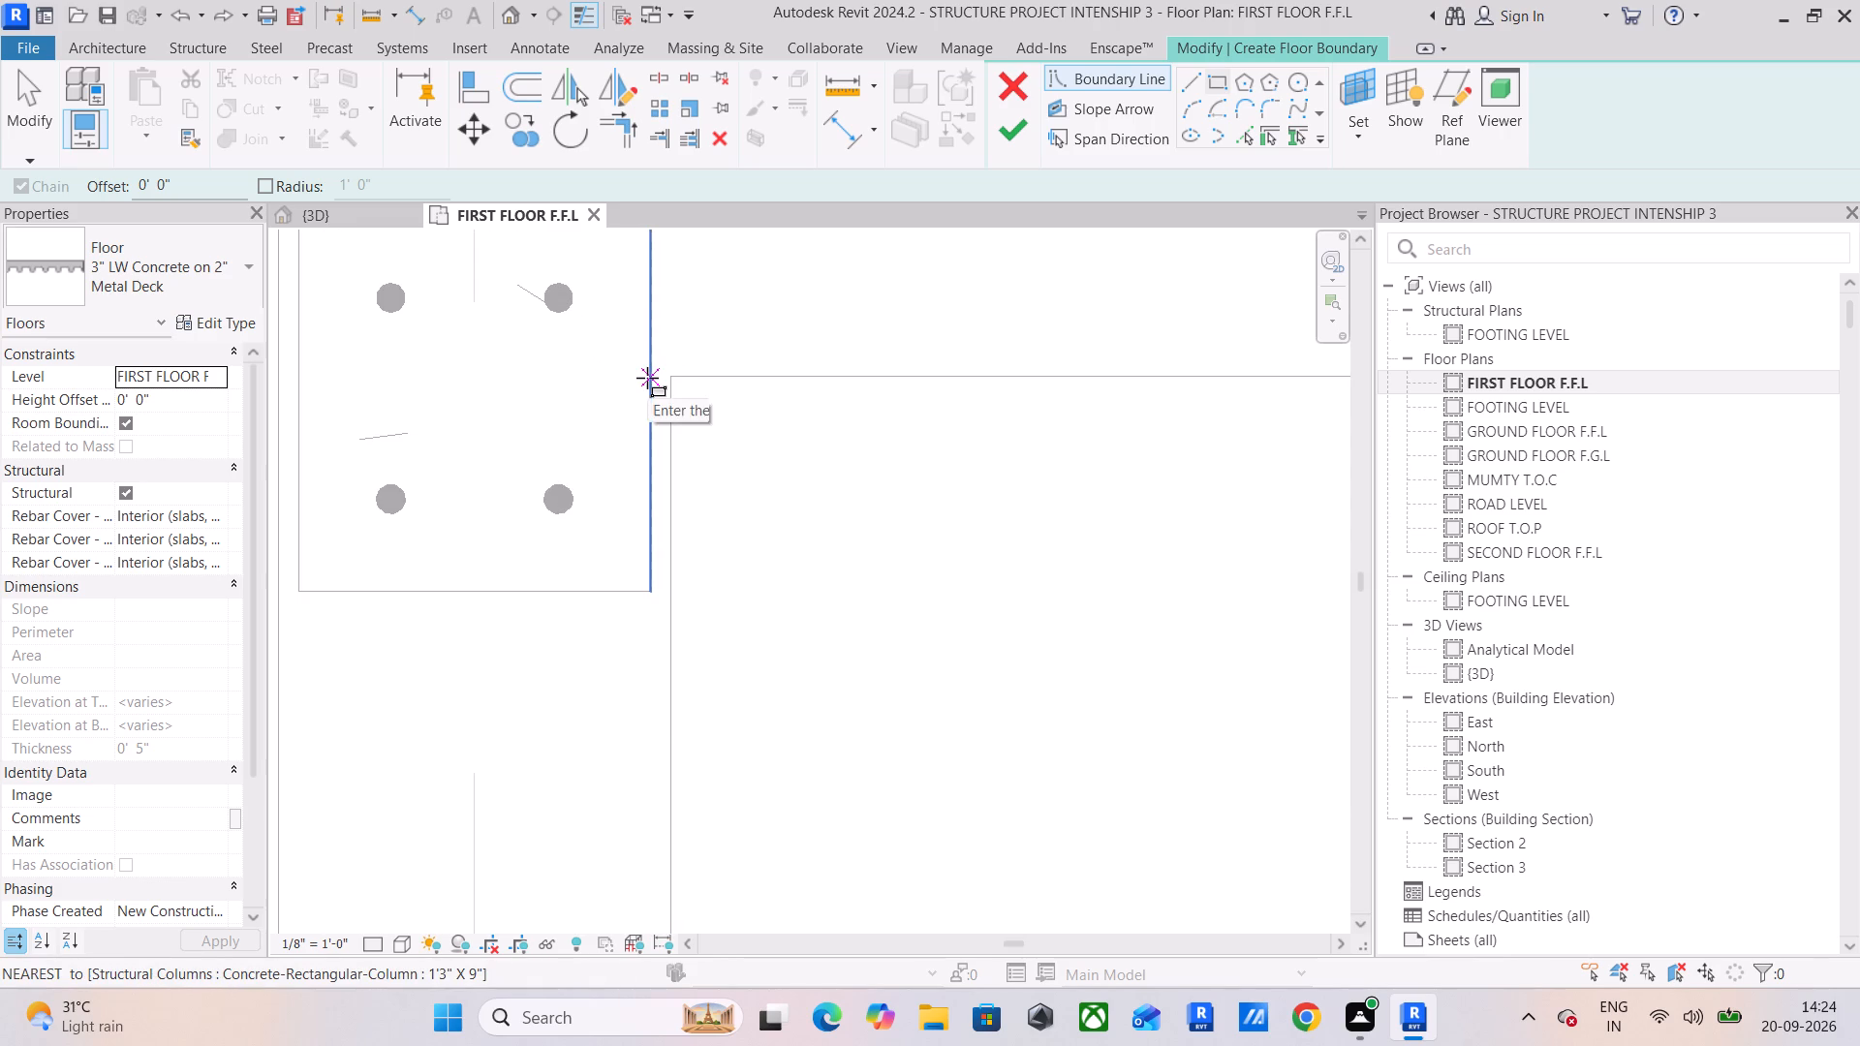
click(656, 378)
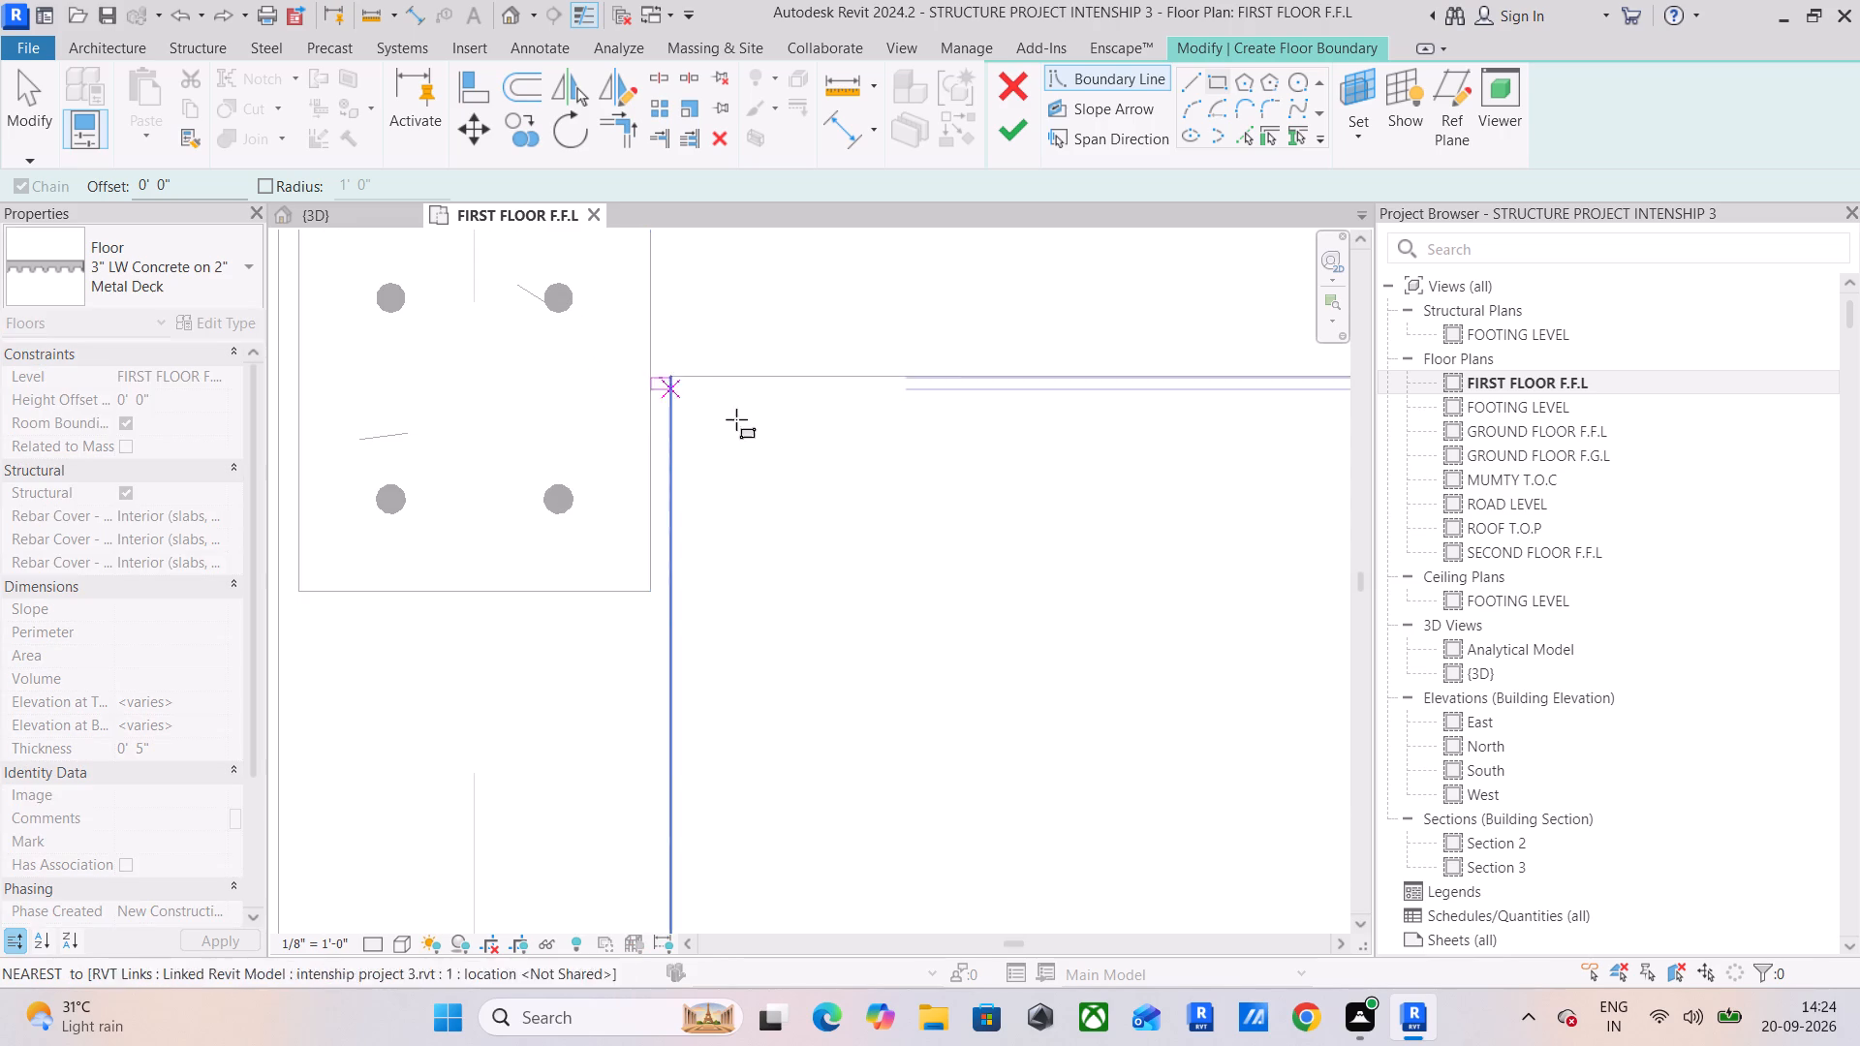
scroll(775, 442, down, 5)
middle_drag(942, 524, 864, 538)
scroll(620, 402, up, 6)
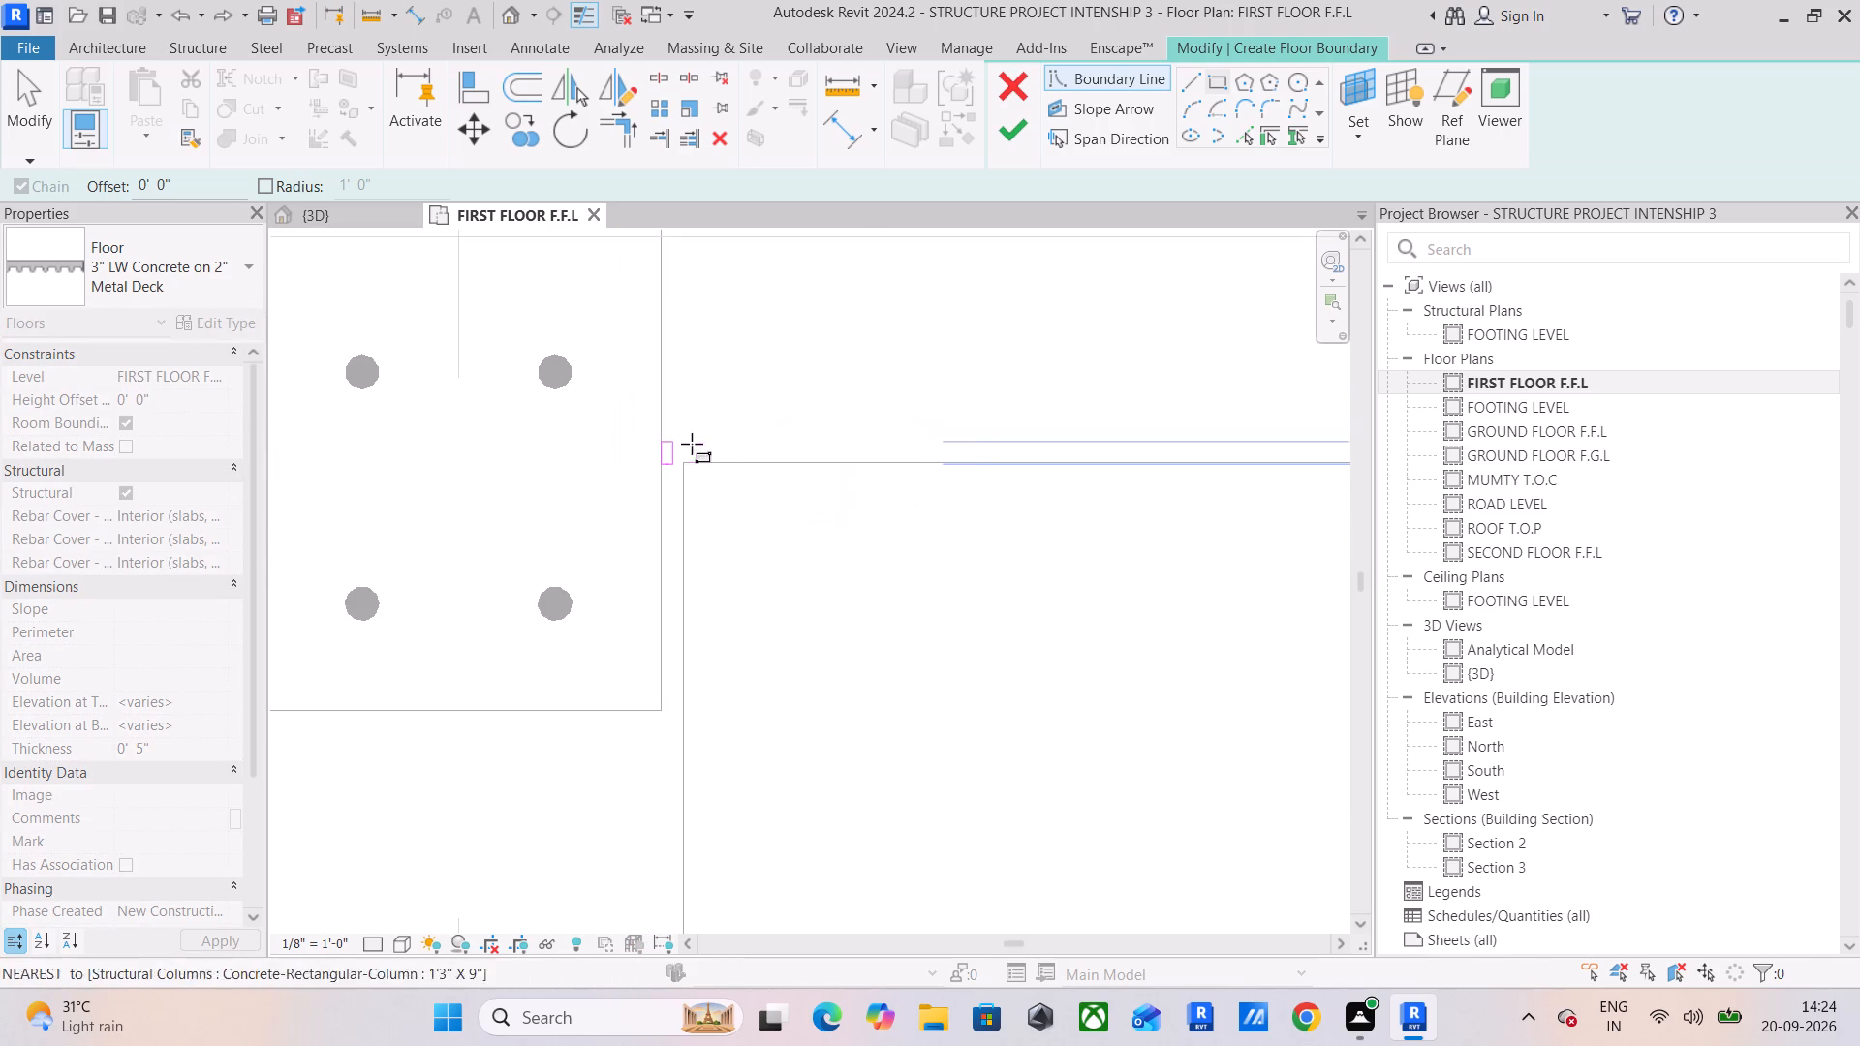
scroll(847, 663, down, 6)
middle_drag(914, 679, 433, 446)
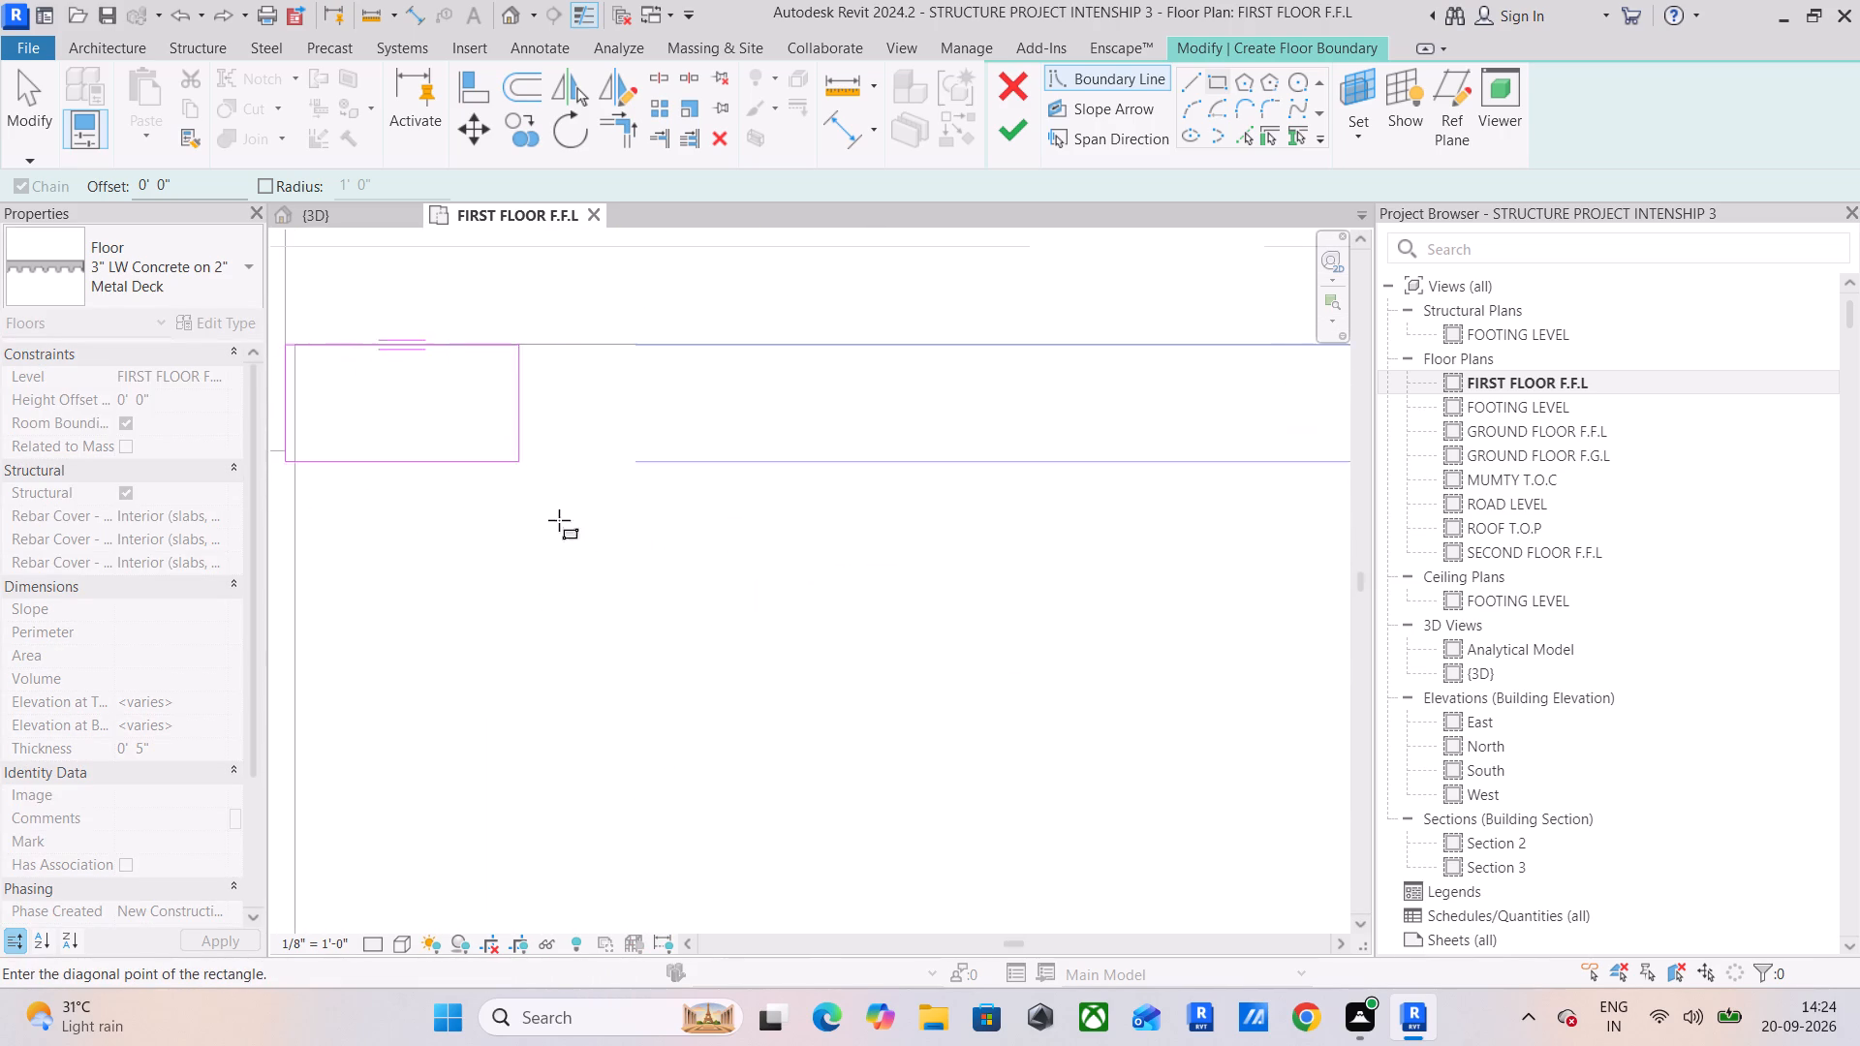
scroll(566, 534, down, 7)
middle_drag(738, 622, 161, 361)
scroll(896, 566, down, 7)
middle_drag(904, 573, 878, 378)
scroll(1101, 671, up, 7)
scroll(736, 385, up, 6)
scroll(706, 495, up, 7)
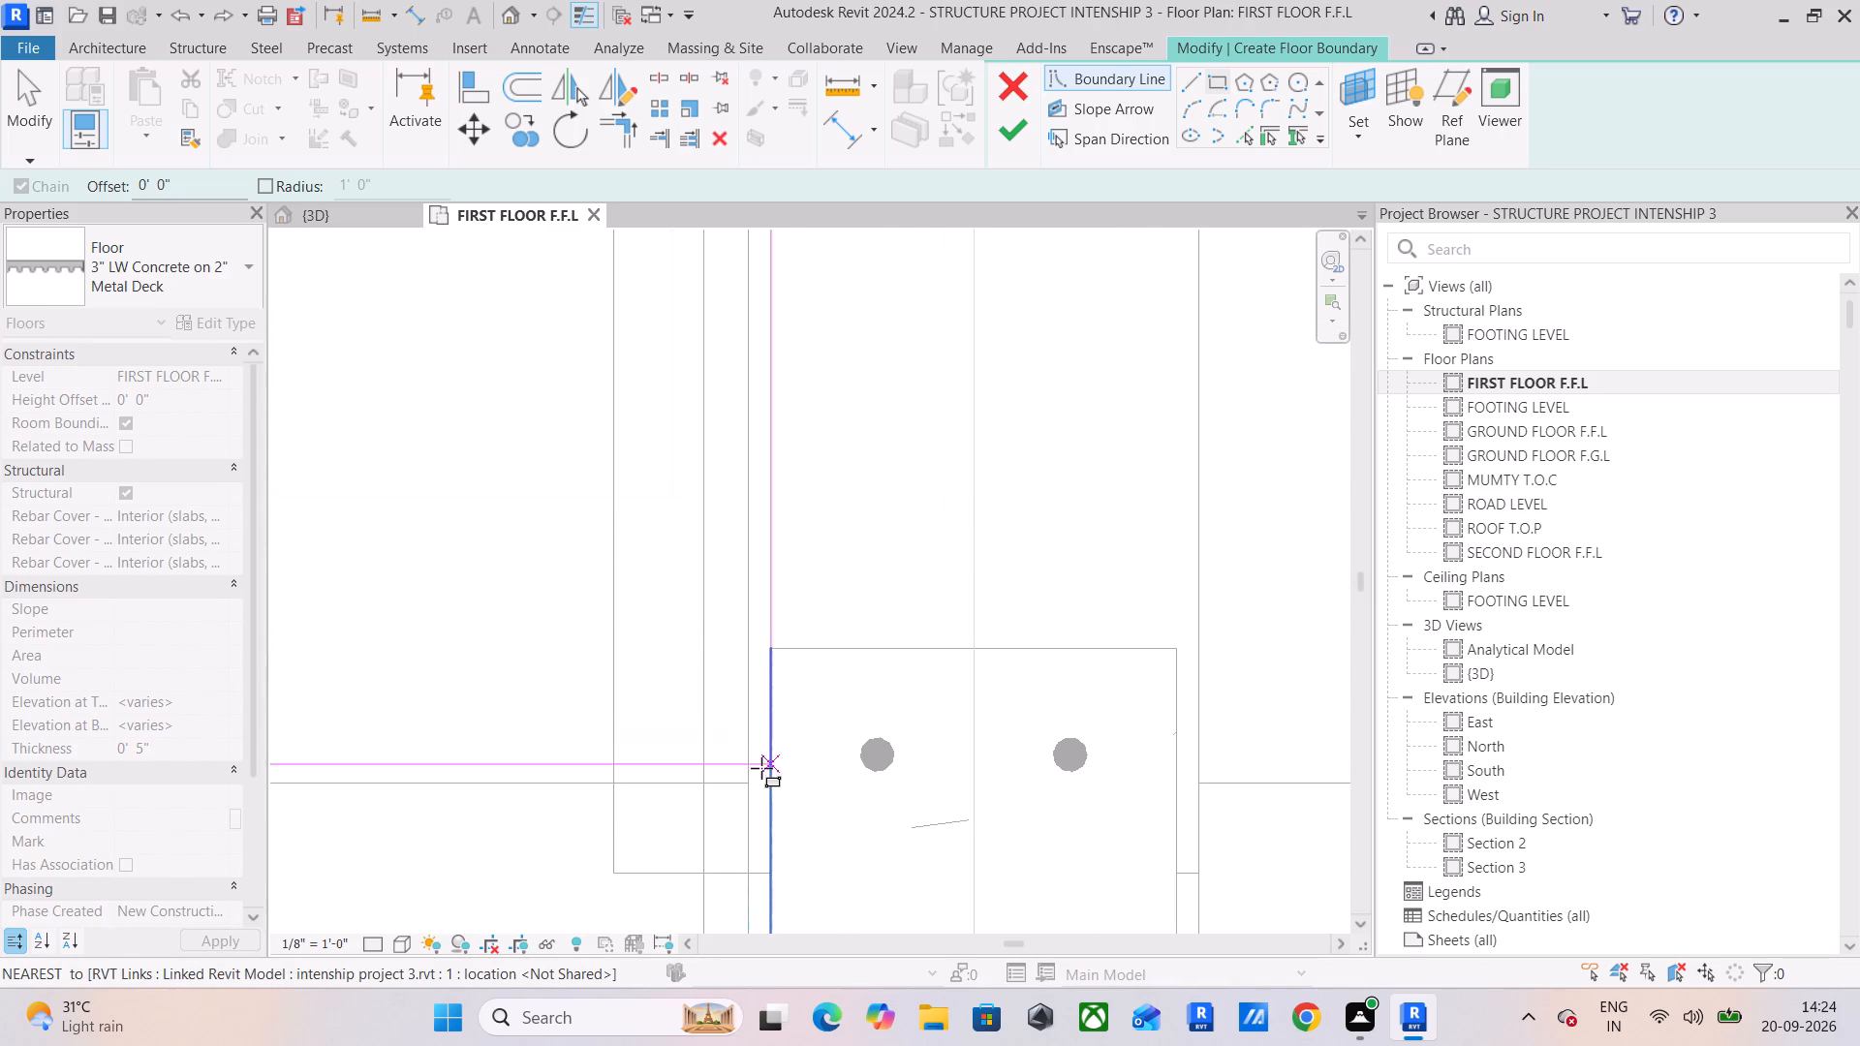
click(762, 784)
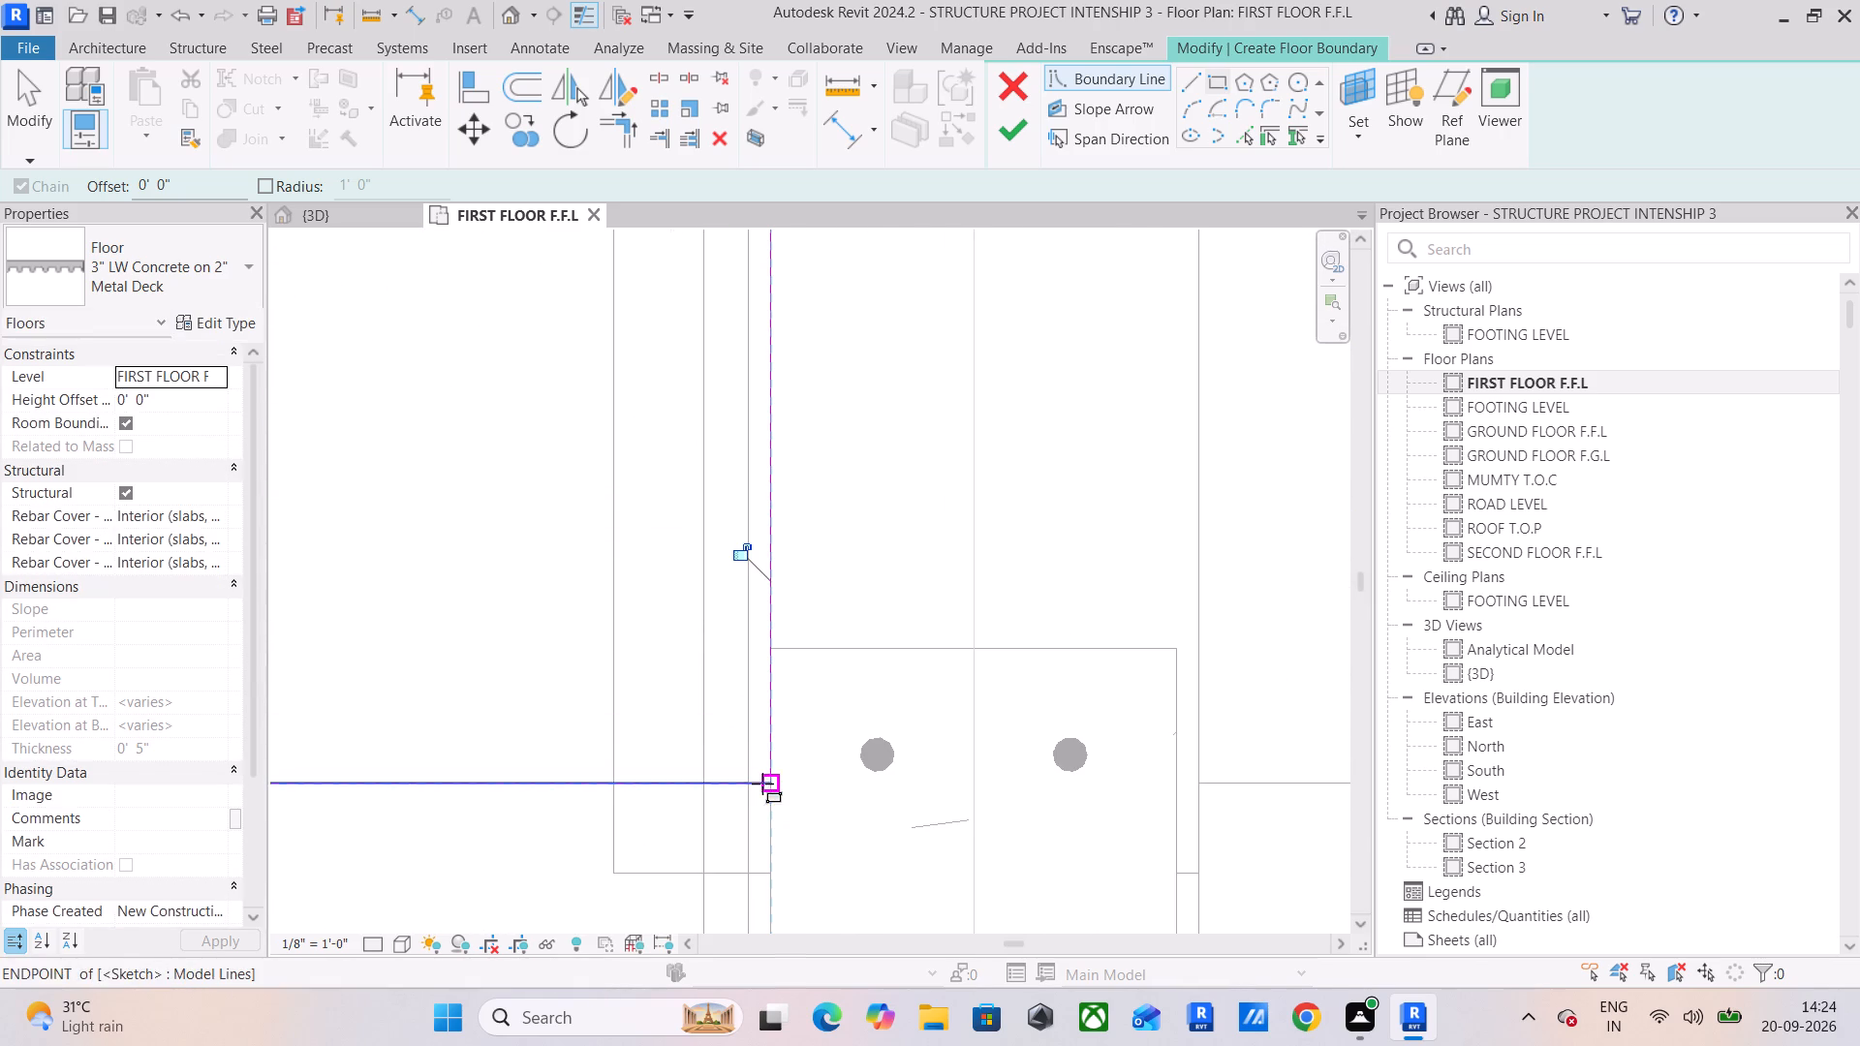
Check the sketched rectangle's beam-side edges and finish the boundary to create the structural floor.
scroll(711, 562, down, 5)
middle_drag(665, 569, 1180, 708)
scroll(723, 393, down, 6)
middle_drag(761, 502, 814, 858)
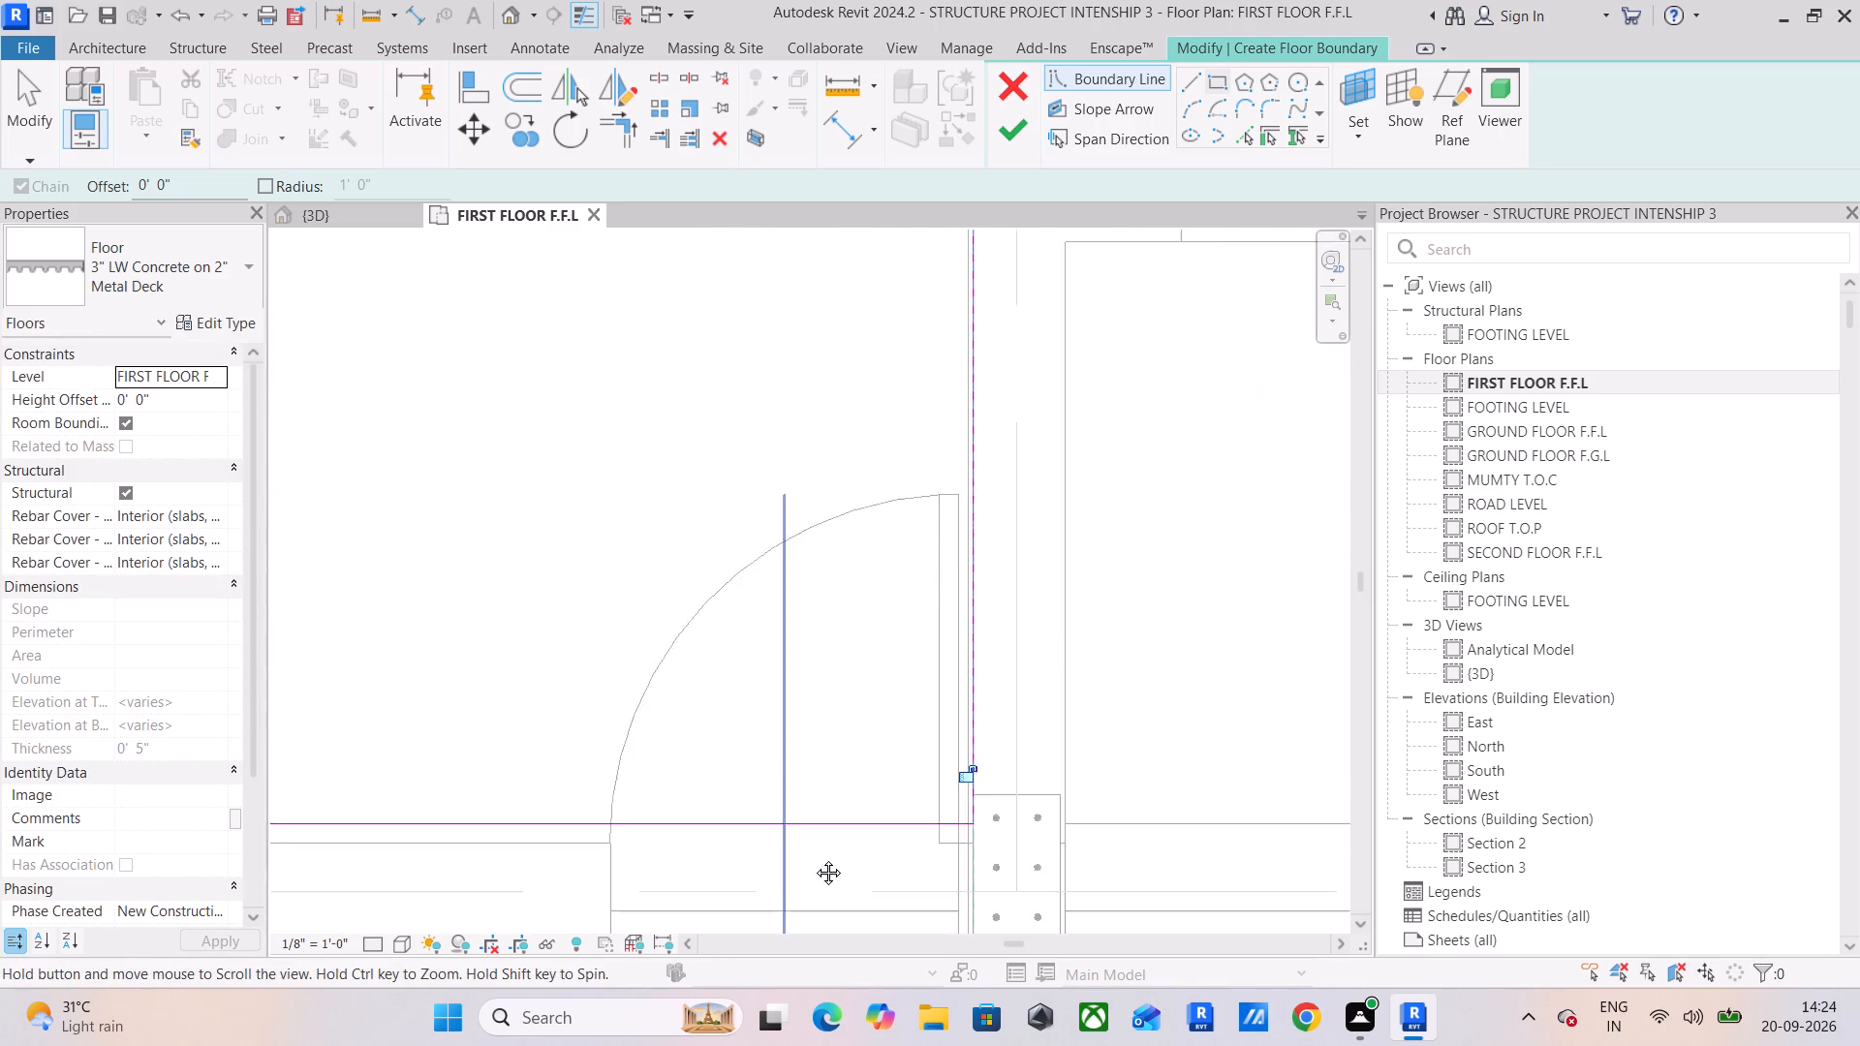
middle_drag(814, 858, 842, 927)
scroll(721, 463, down, 4)
middle_drag(765, 677, 902, 890)
scroll(823, 474, down, 3)
middle_drag(793, 470, 837, 669)
scroll(680, 483, up, 6)
scroll(707, 599, up, 7)
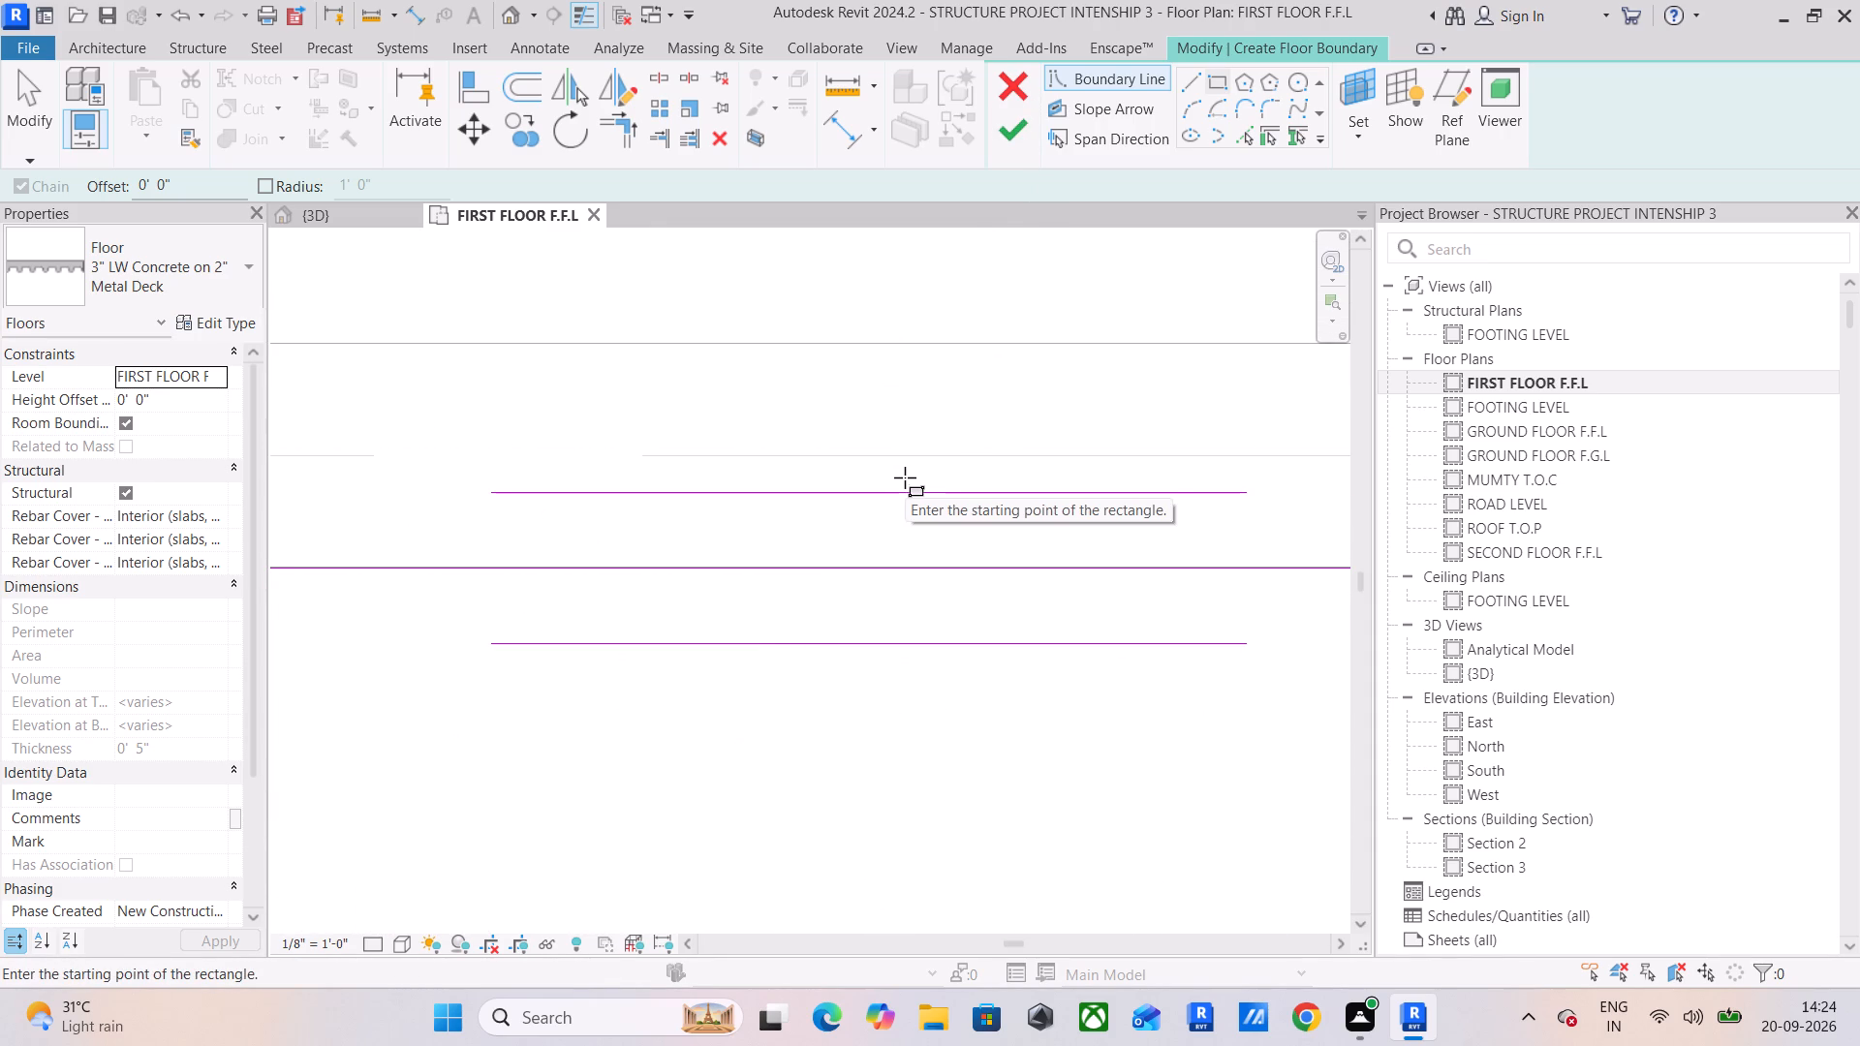
key(Escape)
key(Escape)
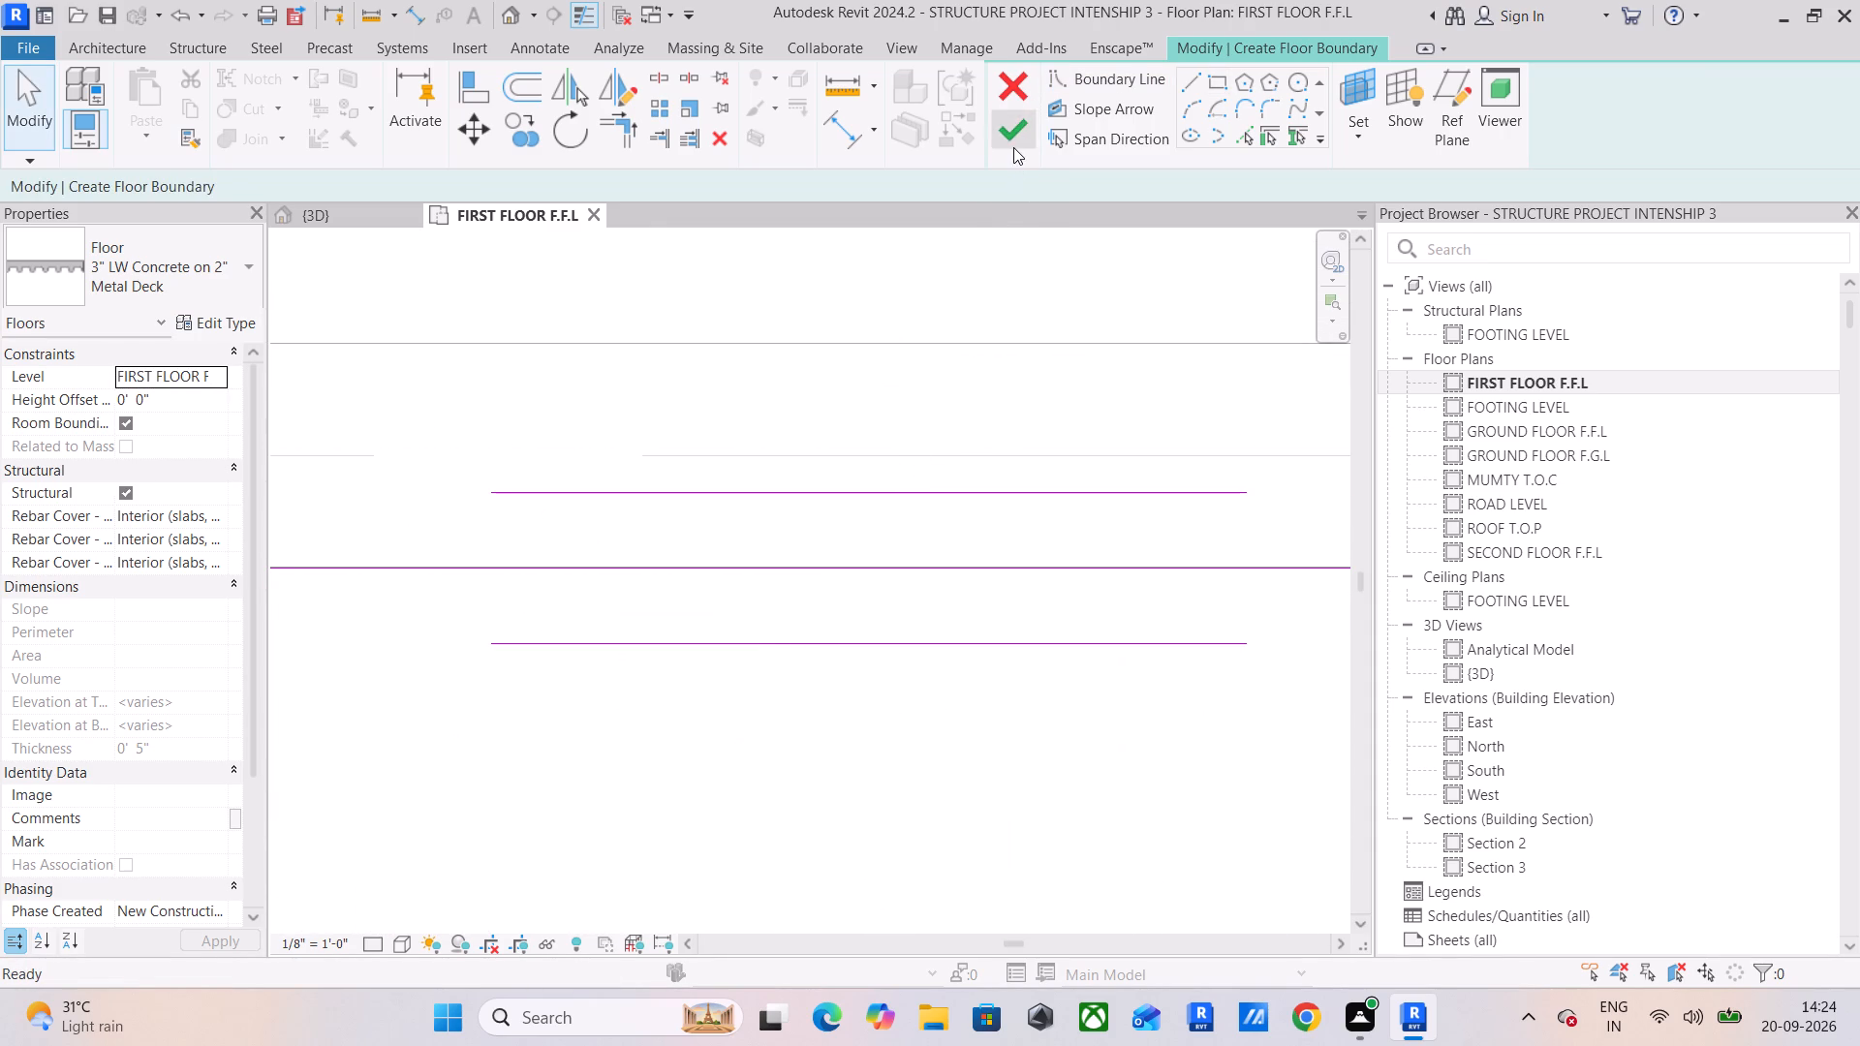
click(1013, 144)
Examine the new floor's edges and the surrounding 12 x 24 concrete beams in the bay between grids 1–3 and A–C.
scroll(804, 567, down, 19)
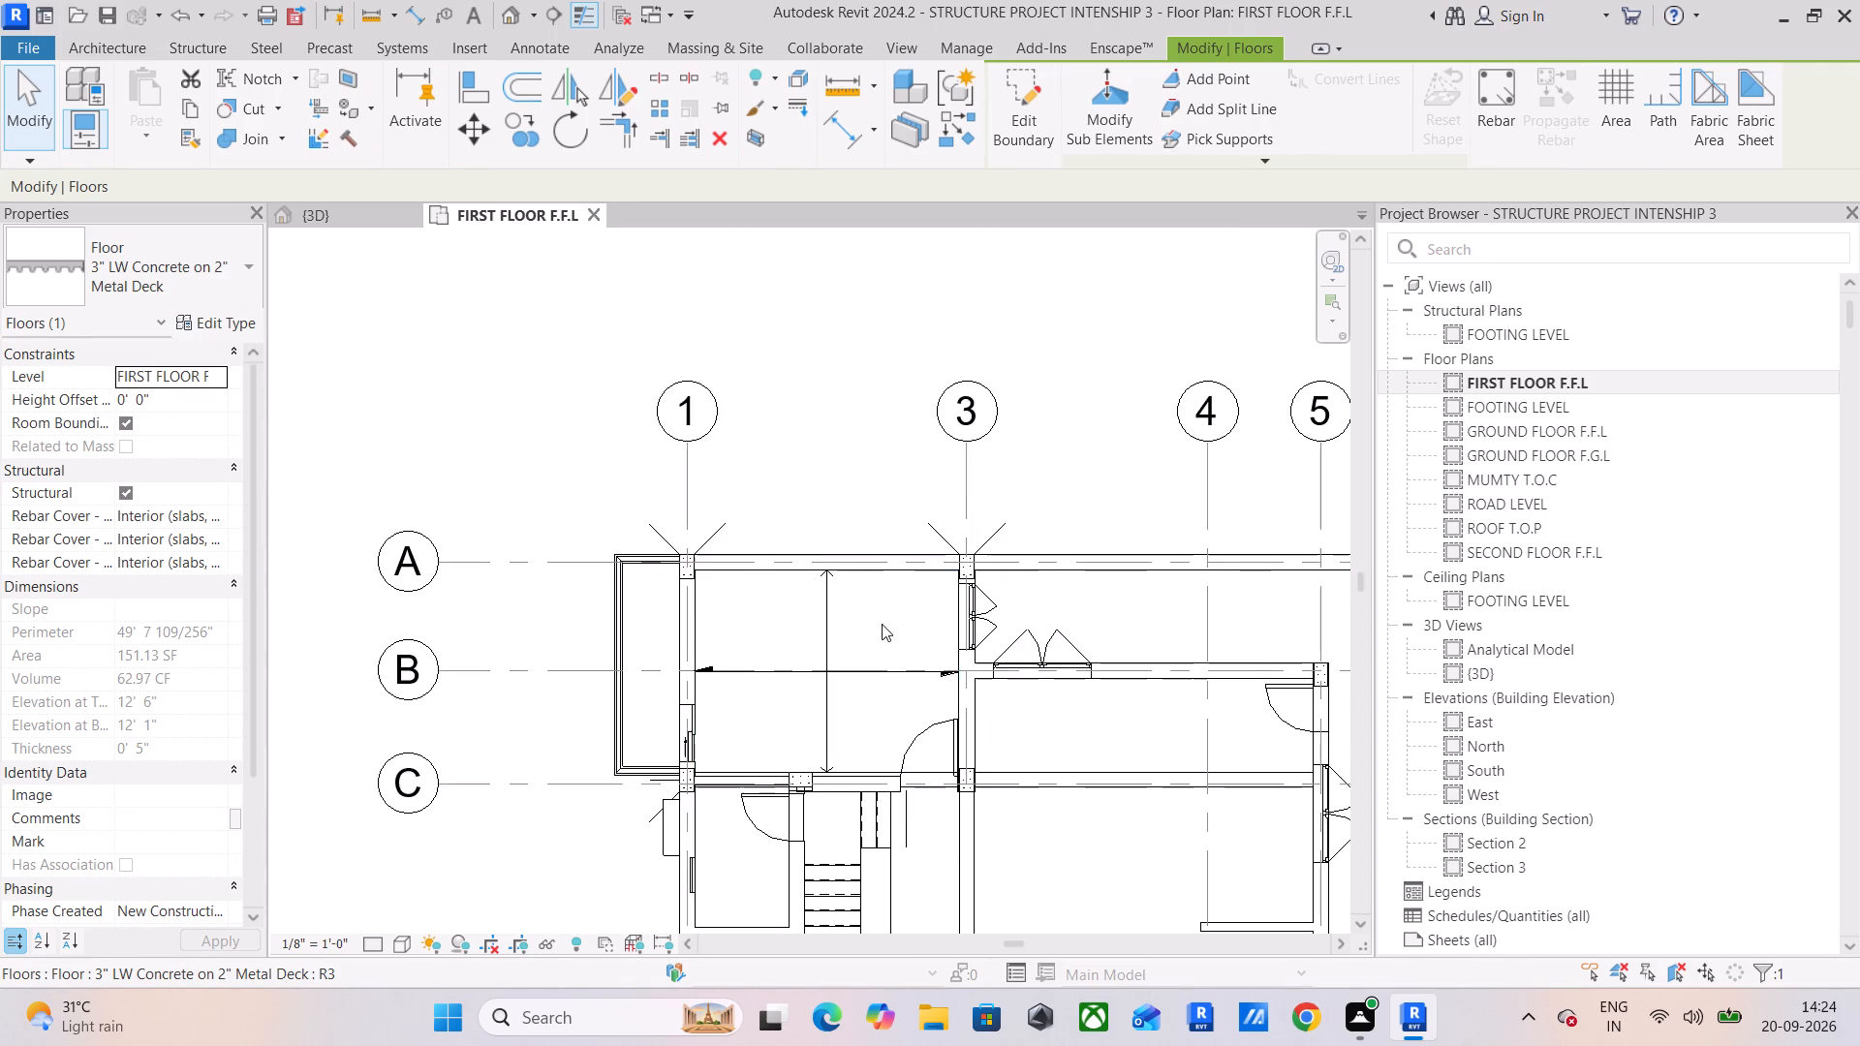
middle_drag(882, 625, 783, 492)
scroll(710, 546, up, 3)
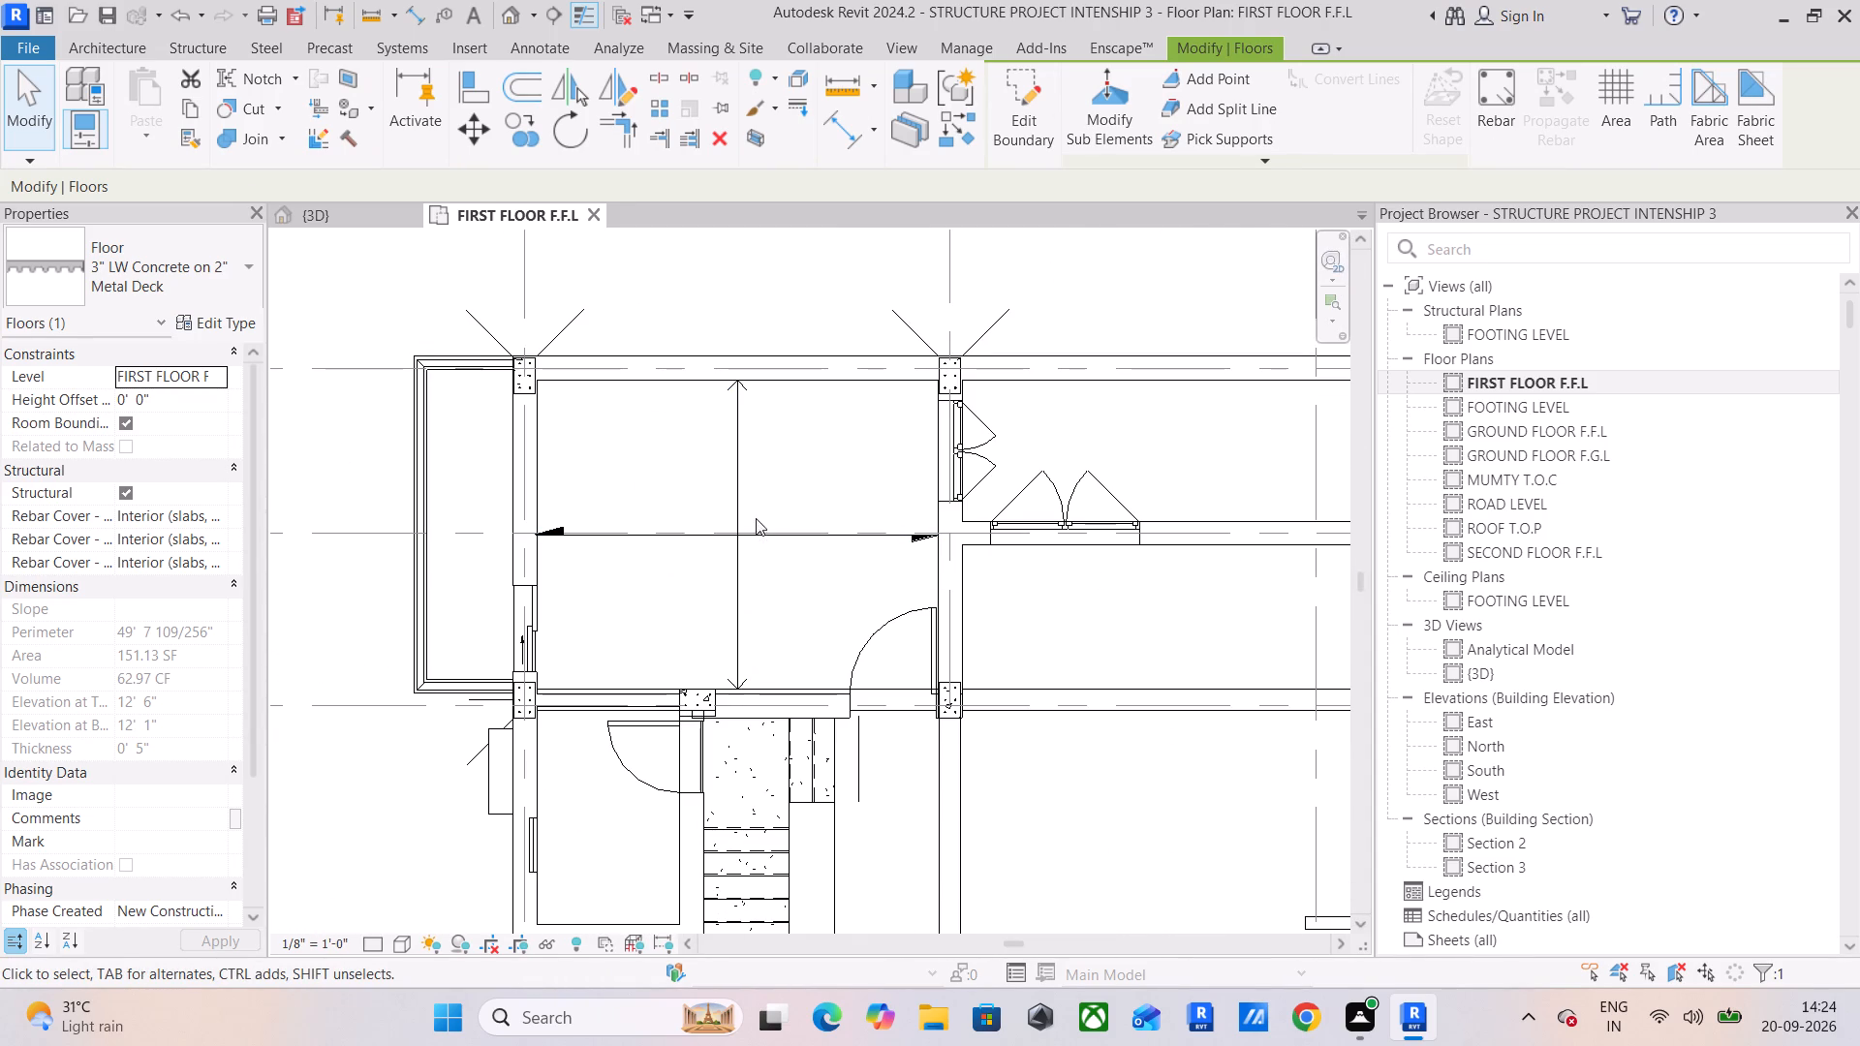
click(852, 385)
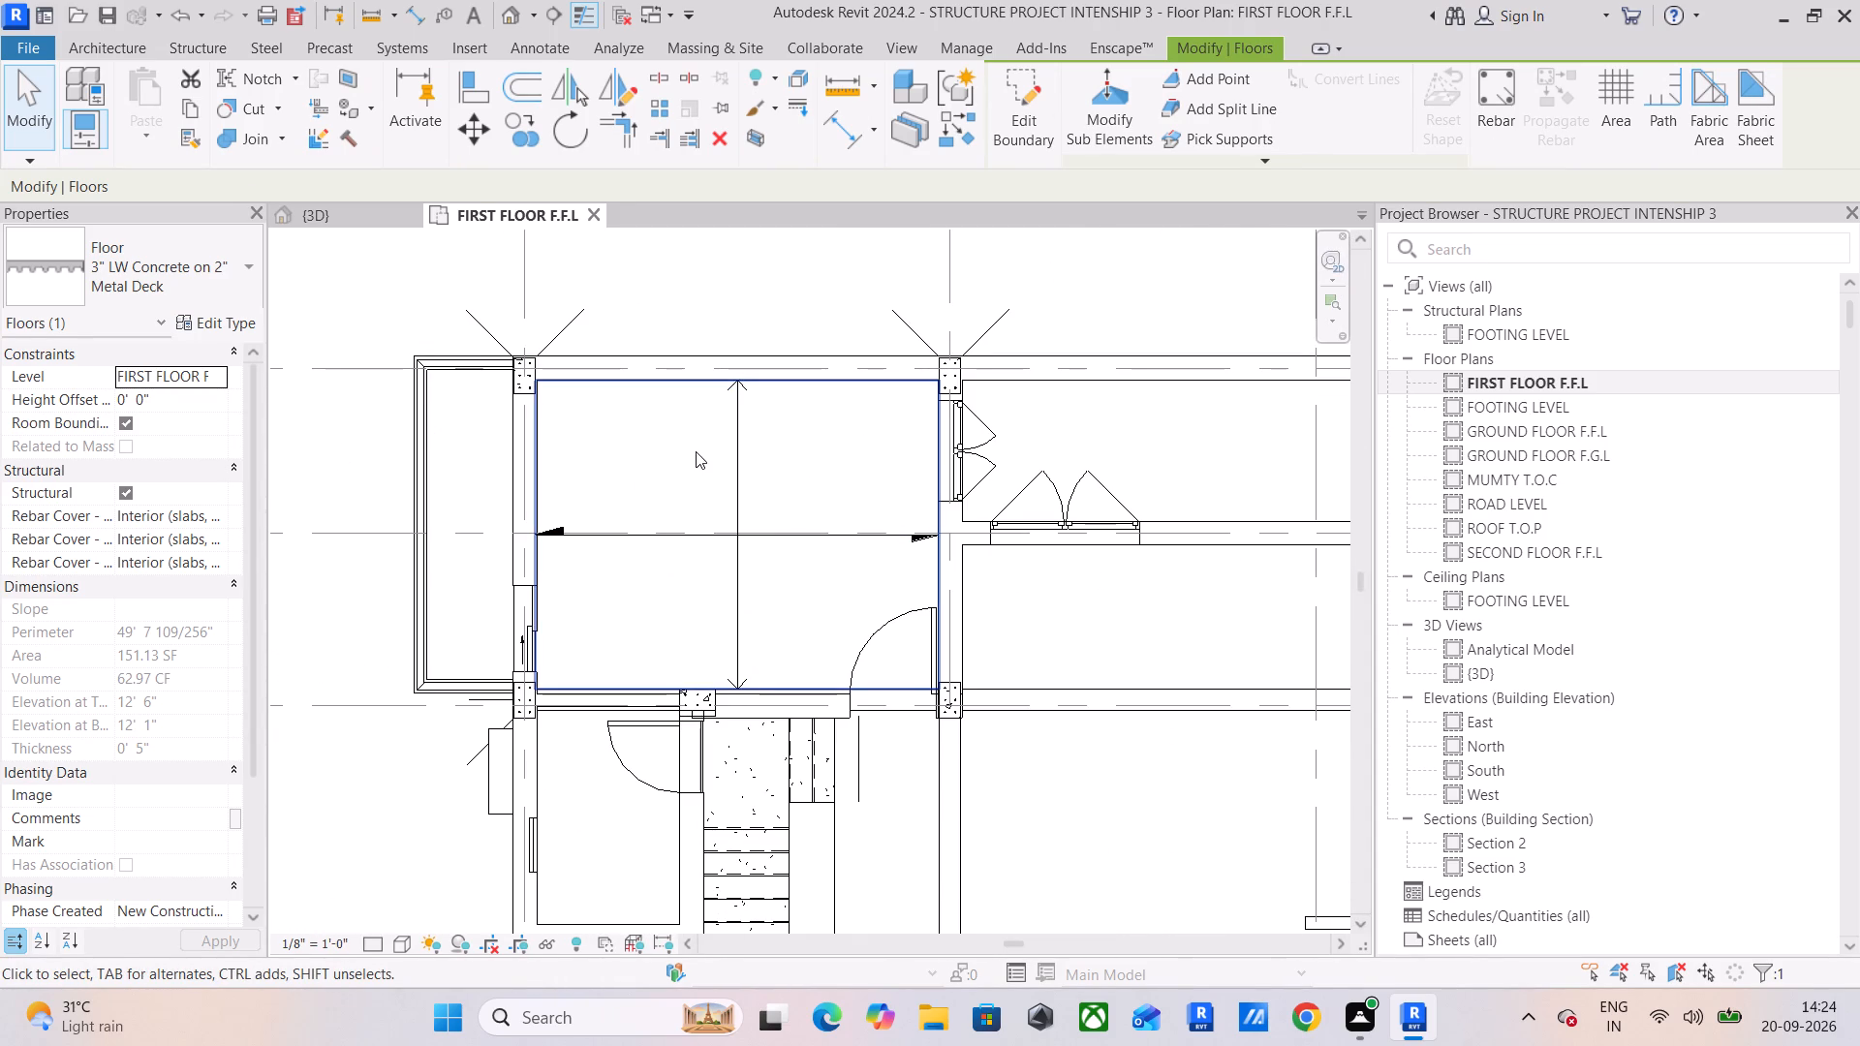
key(Escape)
key(Escape)
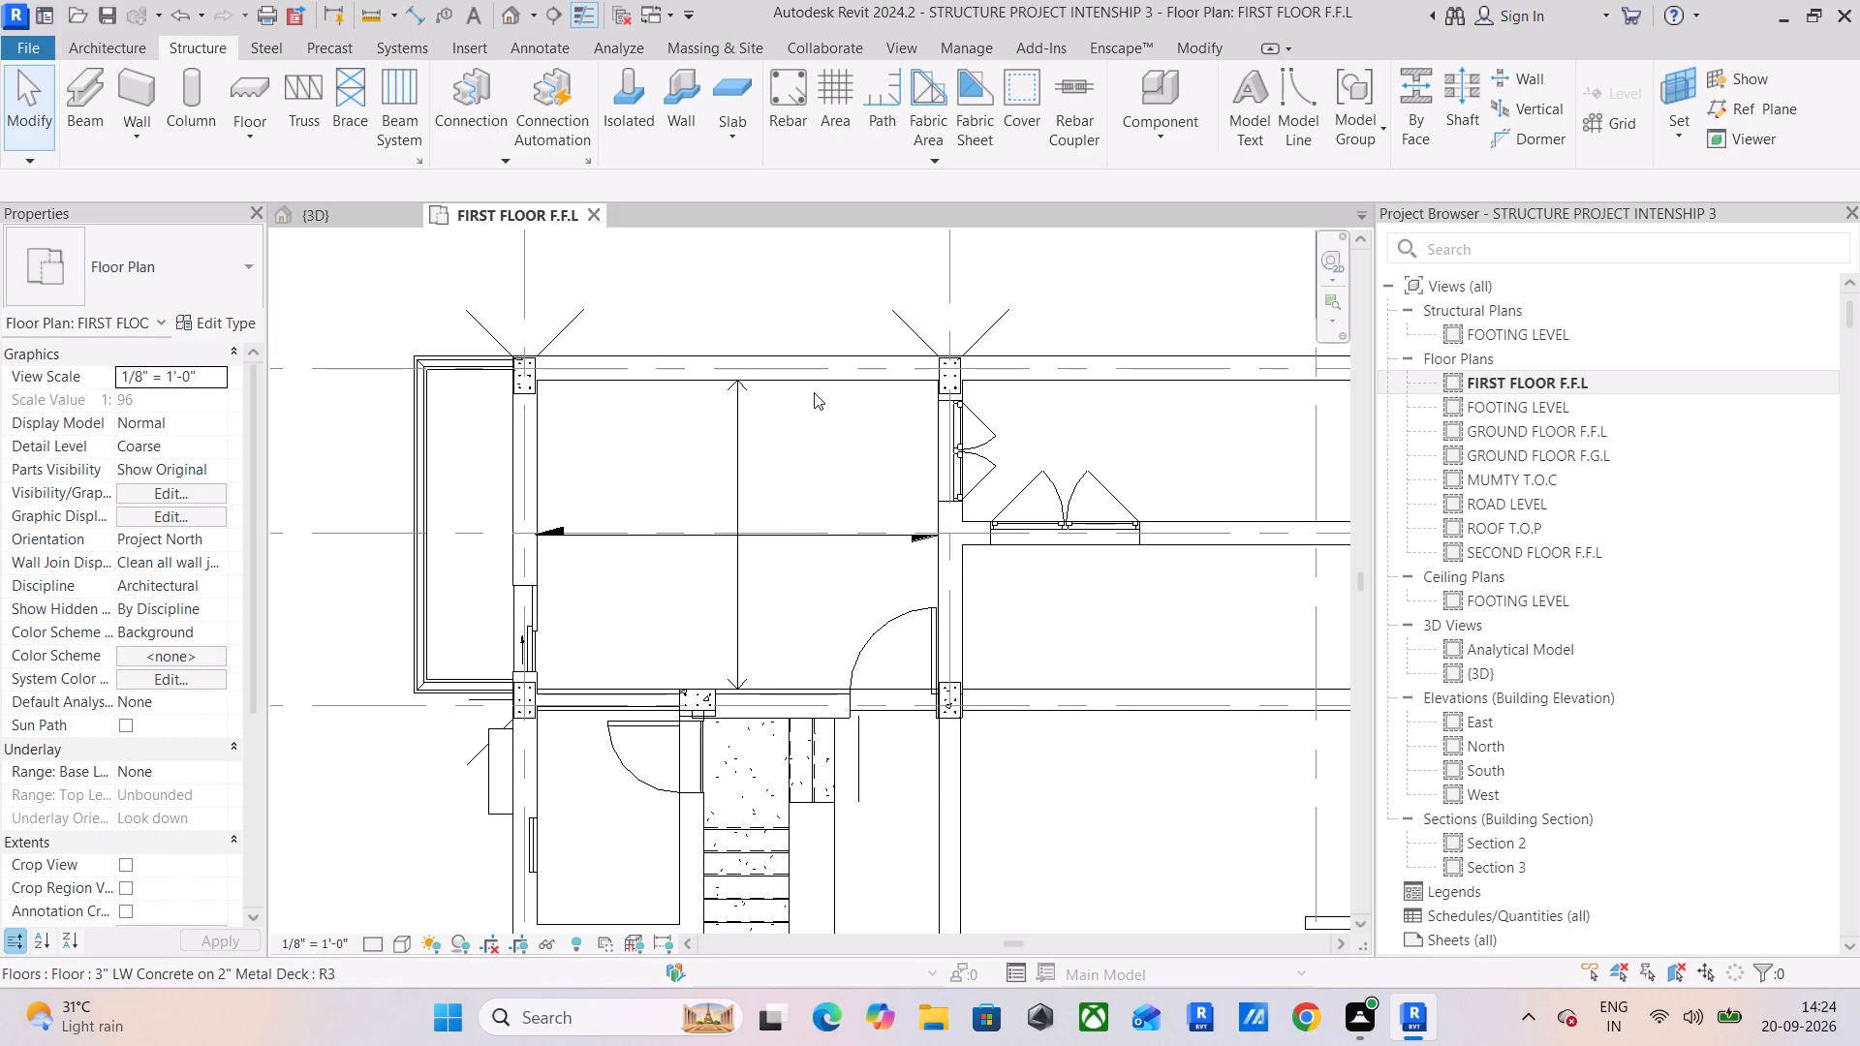
key(Tab)
key(Tab)
key(Tab)
key(Tab)
key(Tab)
key(Tab)
key(Tab)
key(Tab)
key(Tab)
key(Tab)
key(Tab)
key(Tab)
key(Tab)
key(Tab)
key(Tab)
key(Tab)
key(Tab)
key(Tab)
key(Tab)
key(Tab)
click(815, 389)
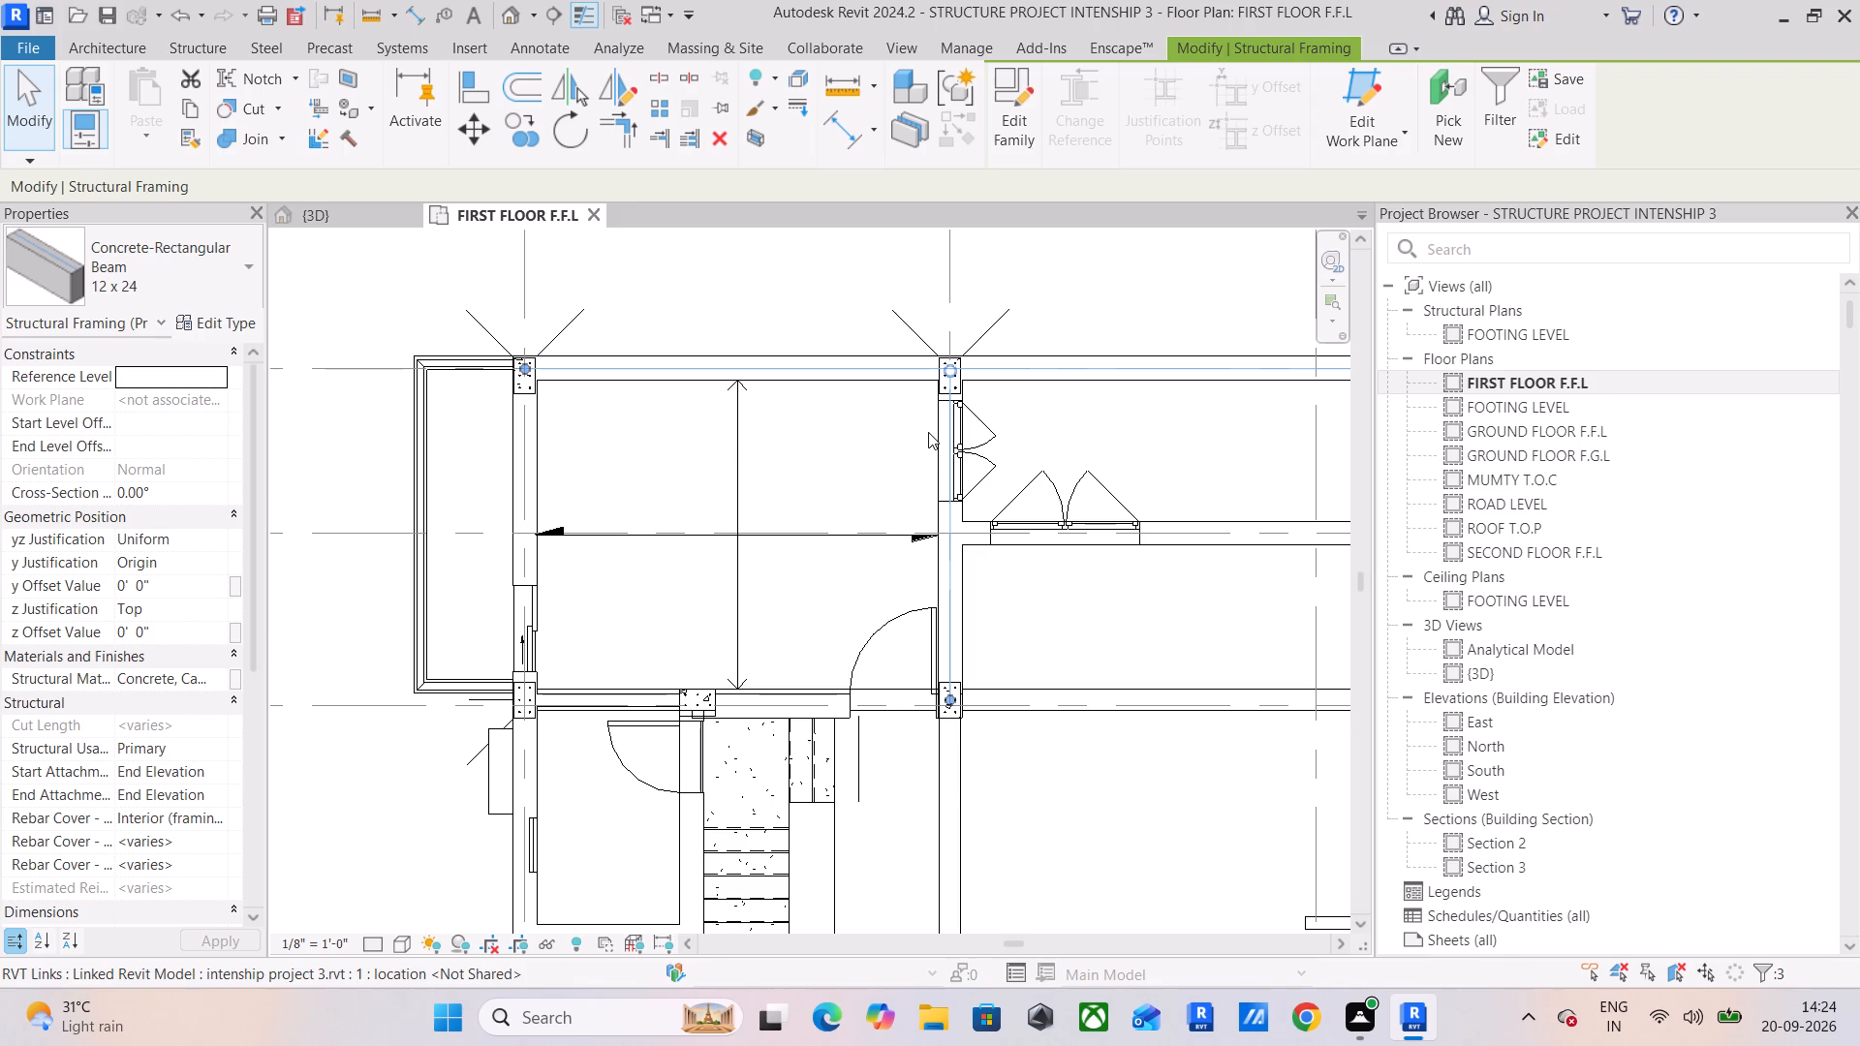
click(742, 542)
key(Escape)
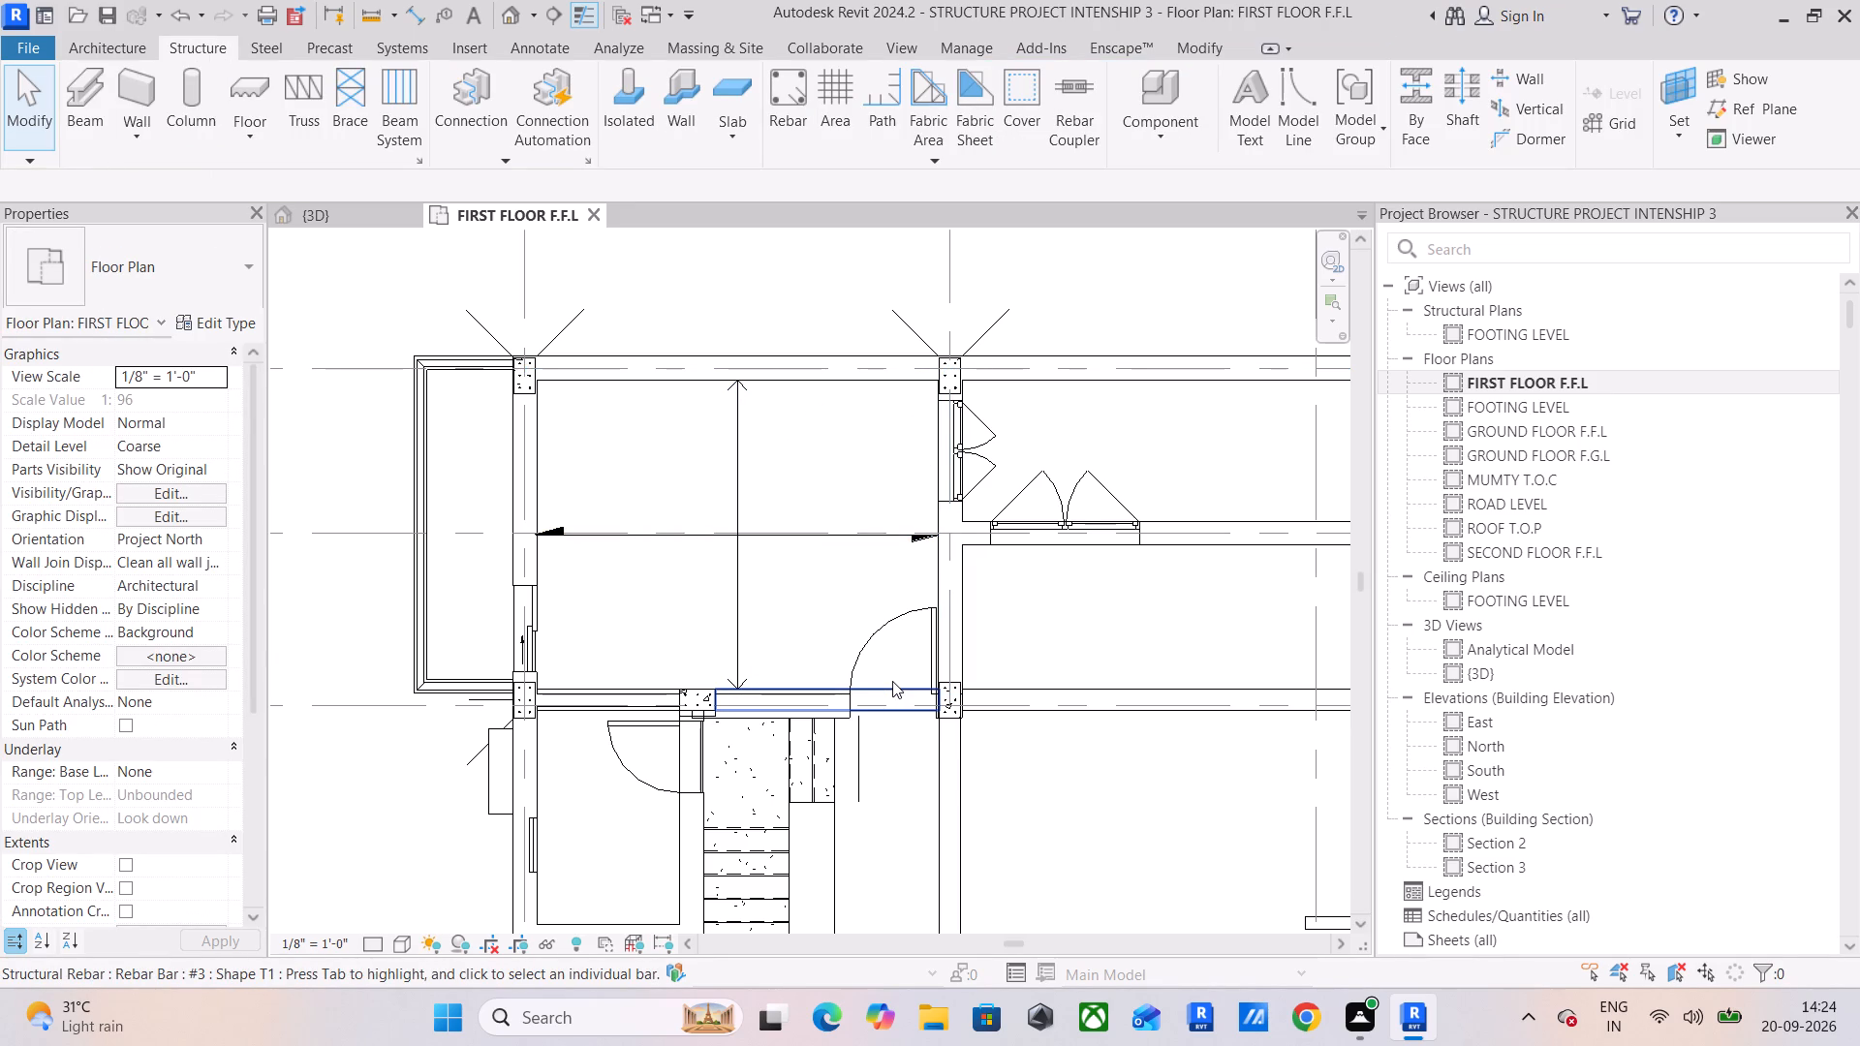
scroll(892, 677, up, 3)
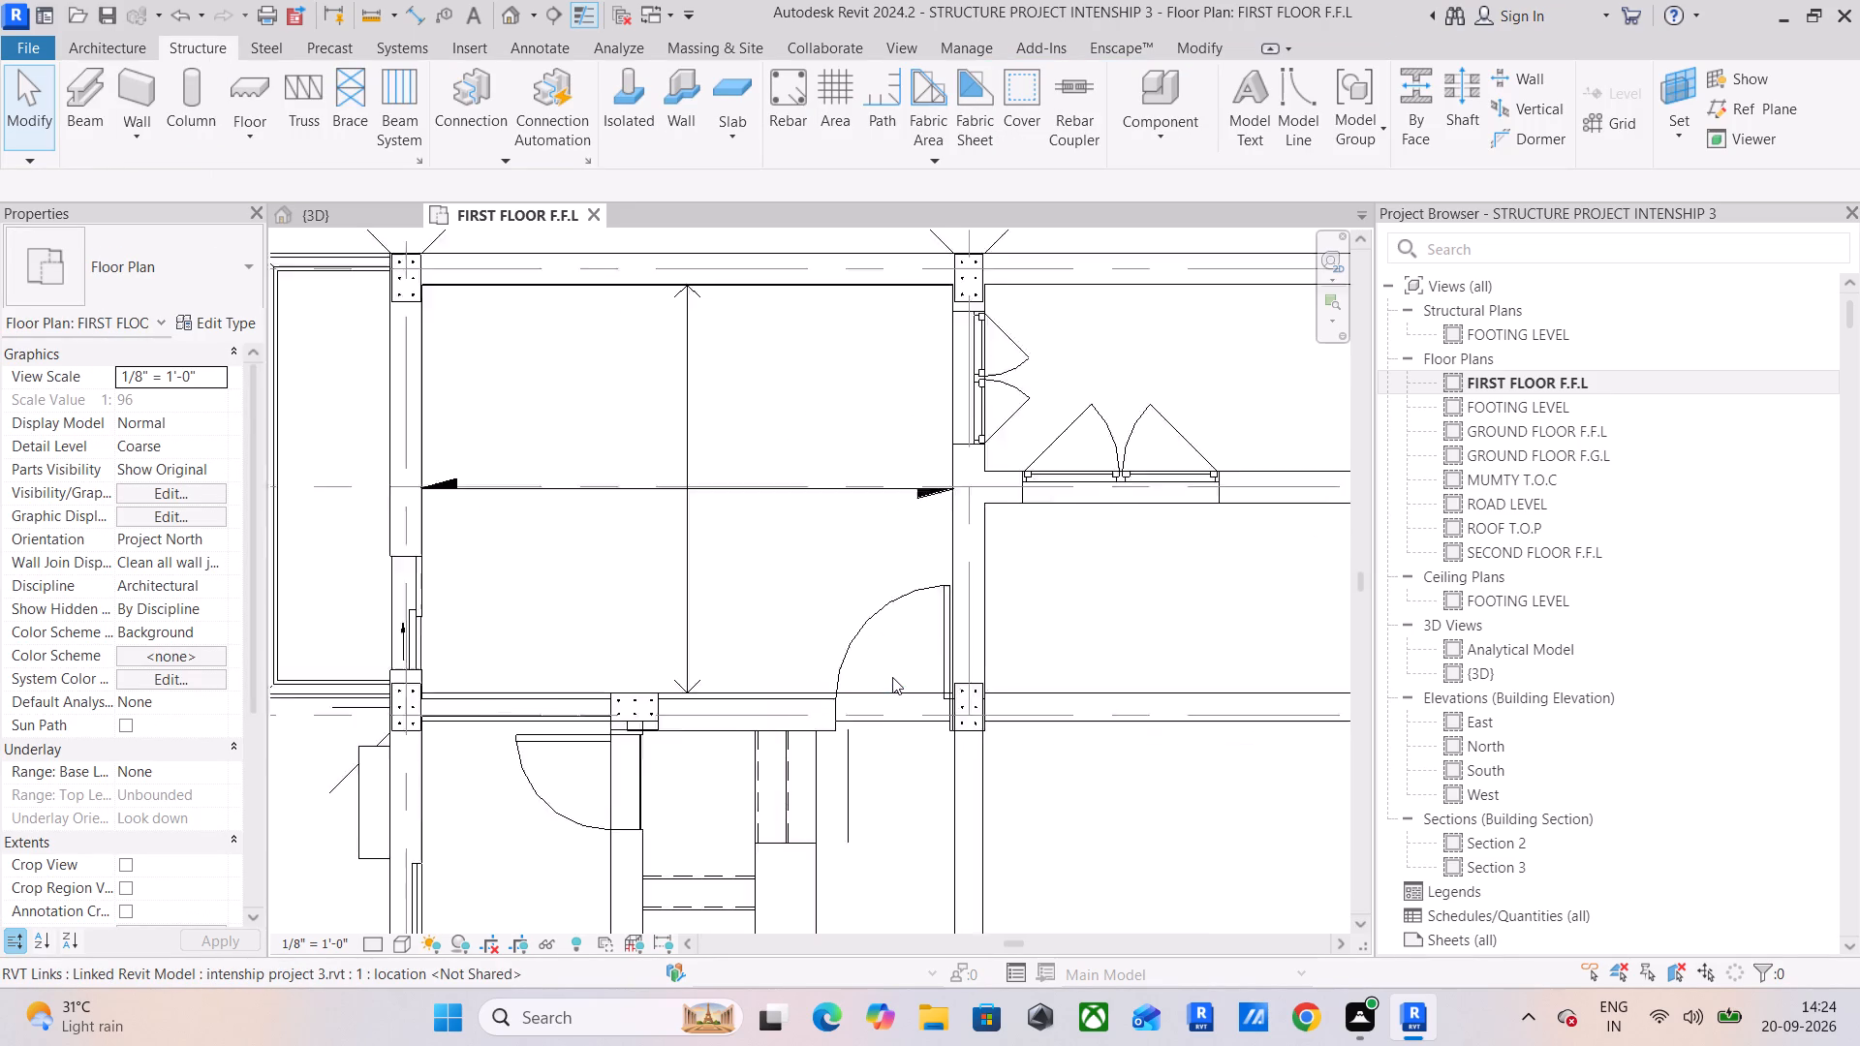
scroll(892, 677, up, 3)
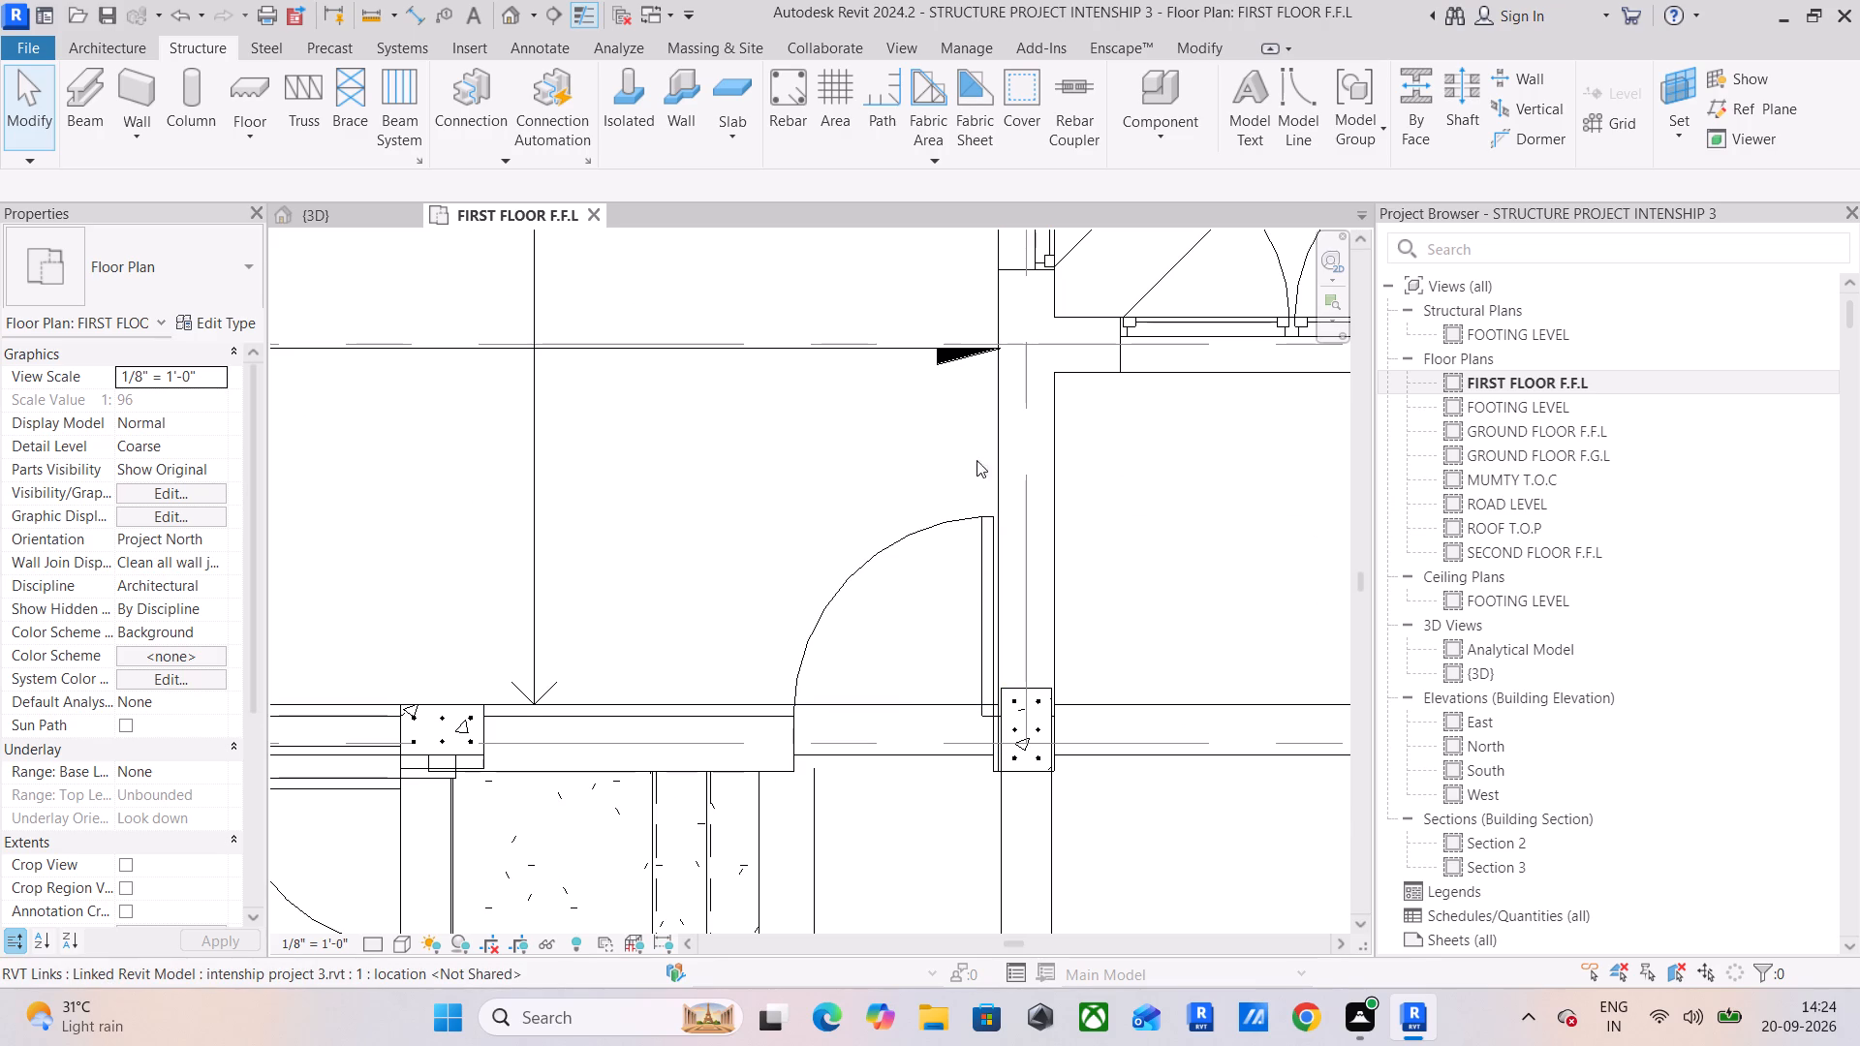
scroll(816, 480, down, 6)
middle_drag(768, 490, 777, 696)
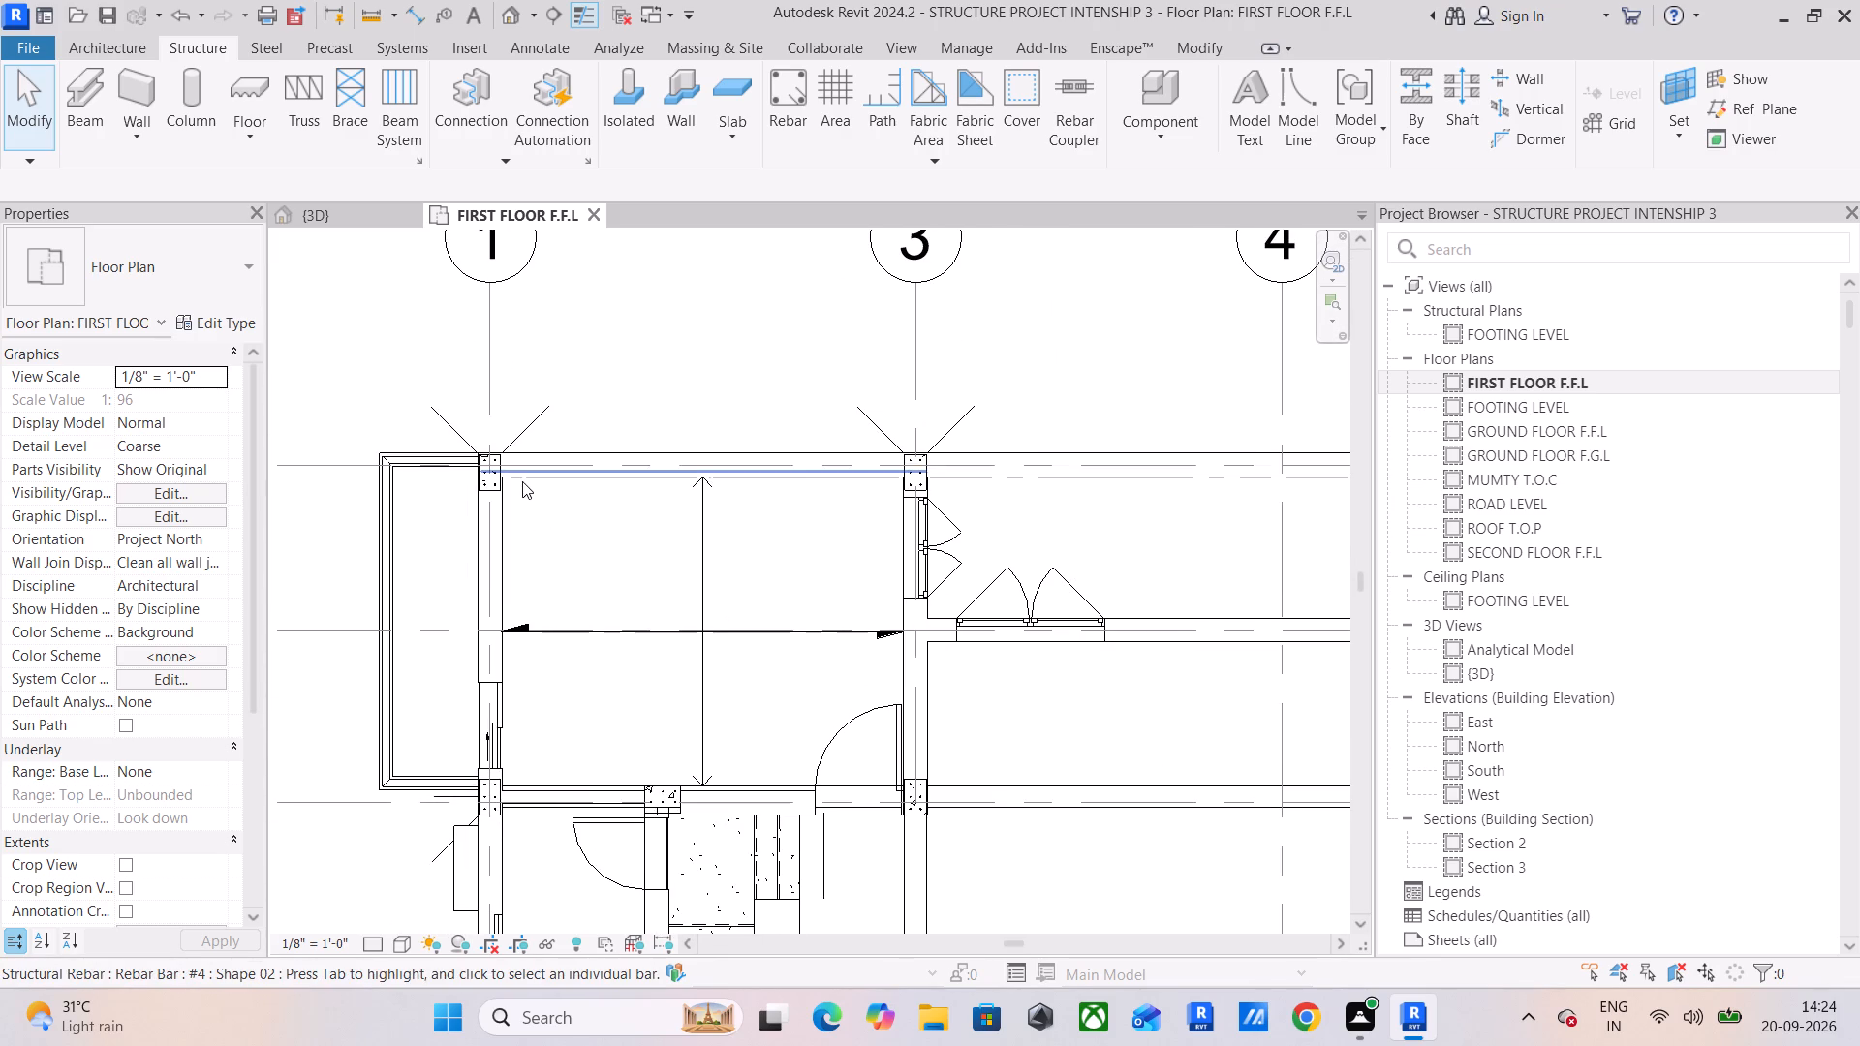
In the 3D view, change the type of the new floor between grids 1–3 and A–C to 6" Concrete.
click(528, 487)
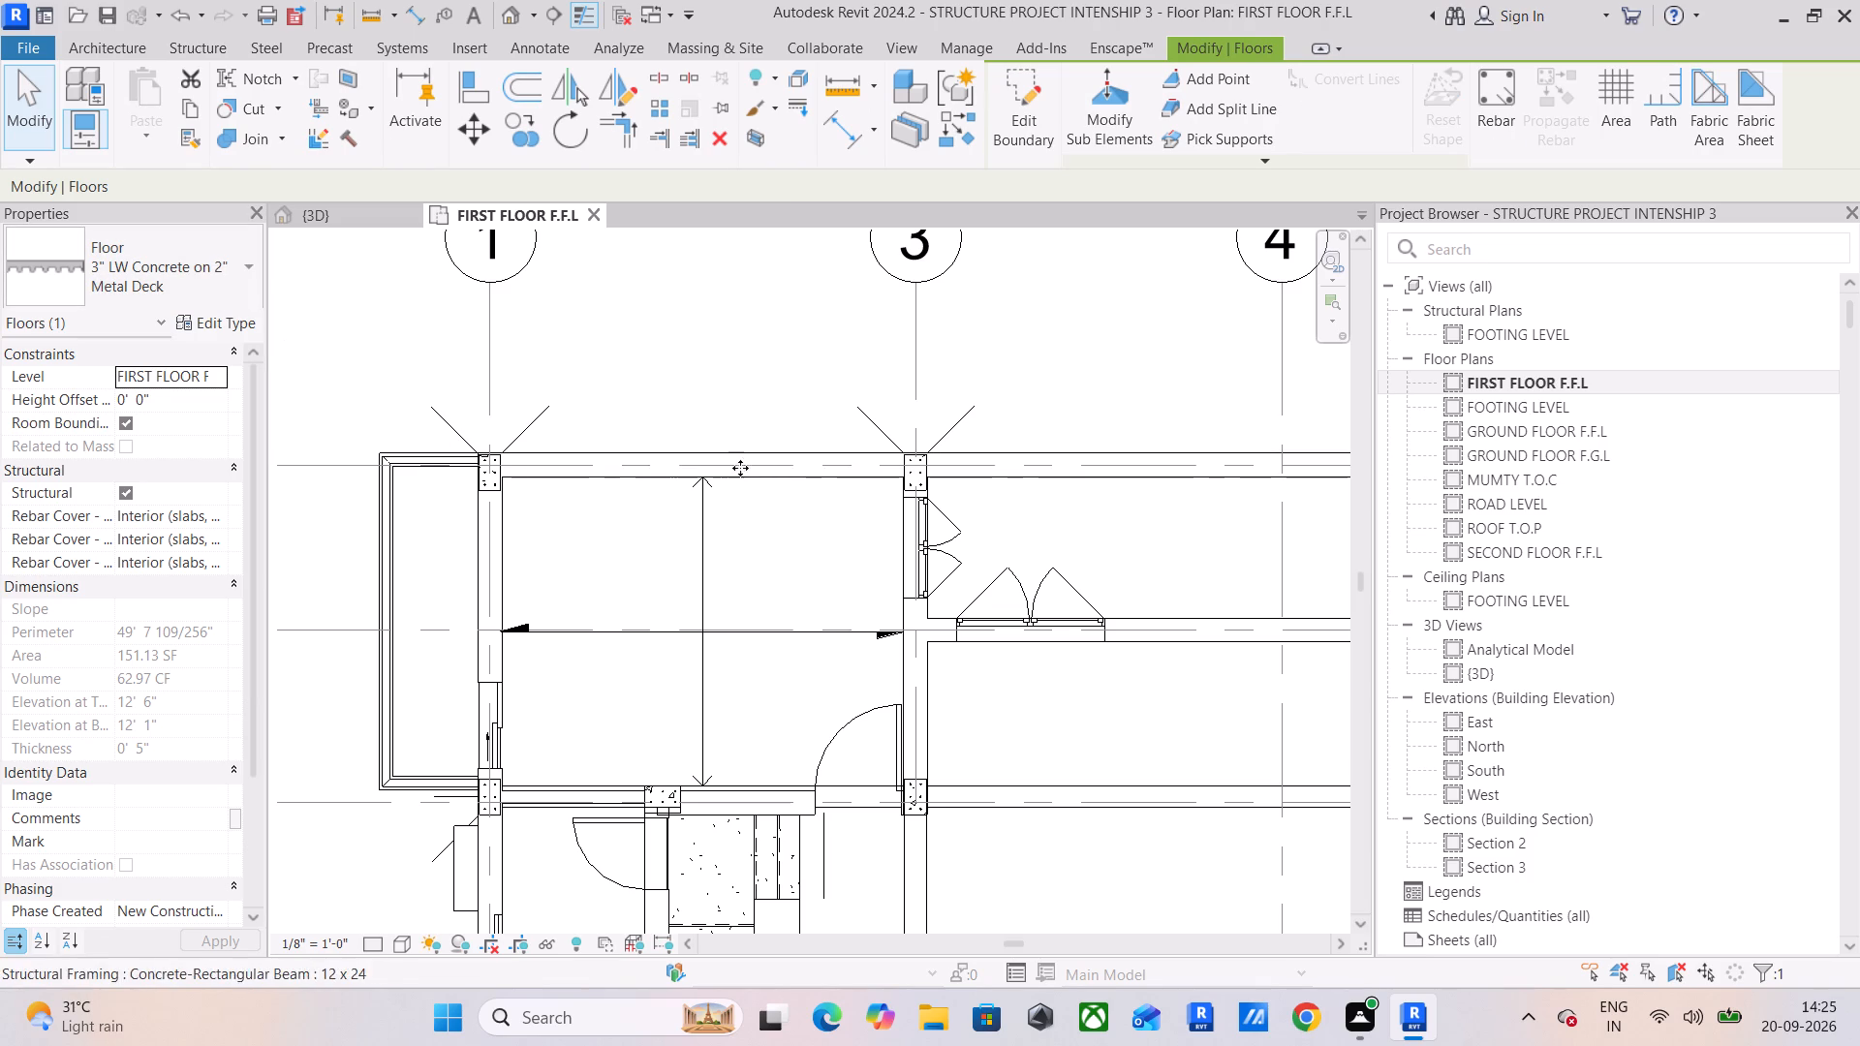
scroll(745, 464, down, 7)
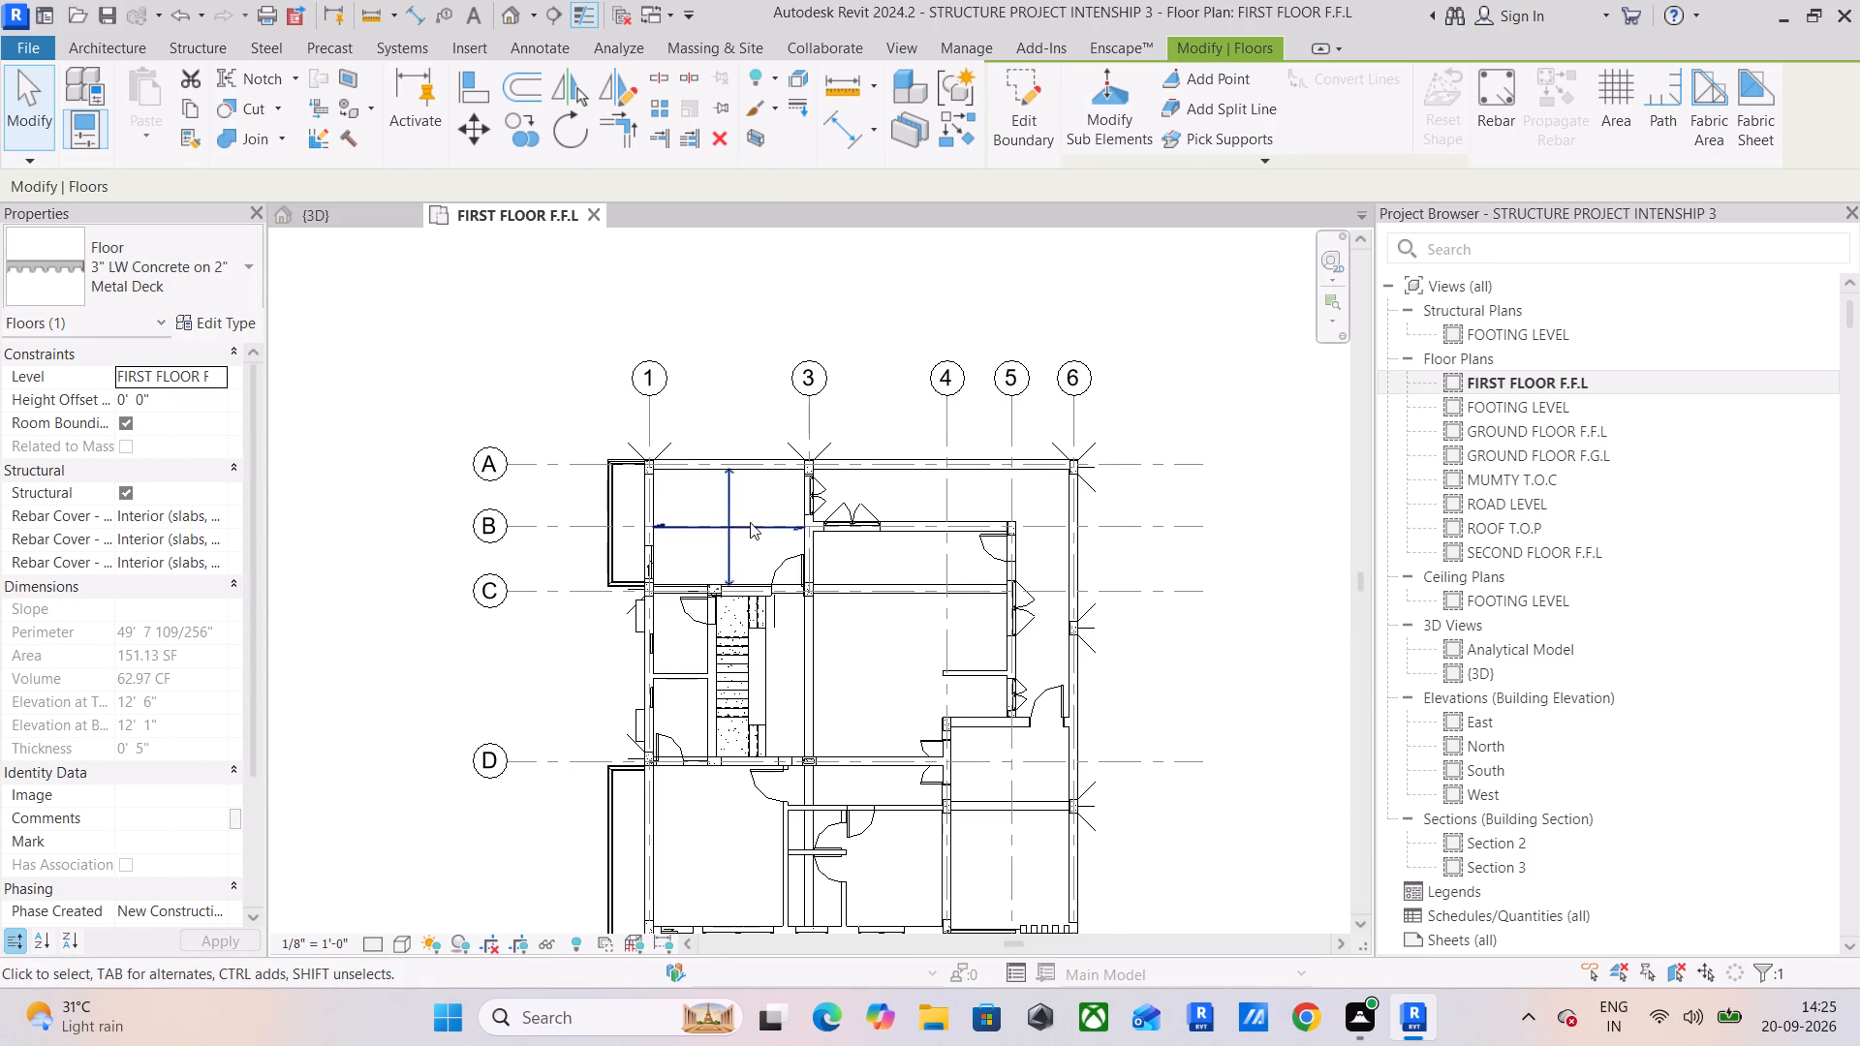
click(326, 214)
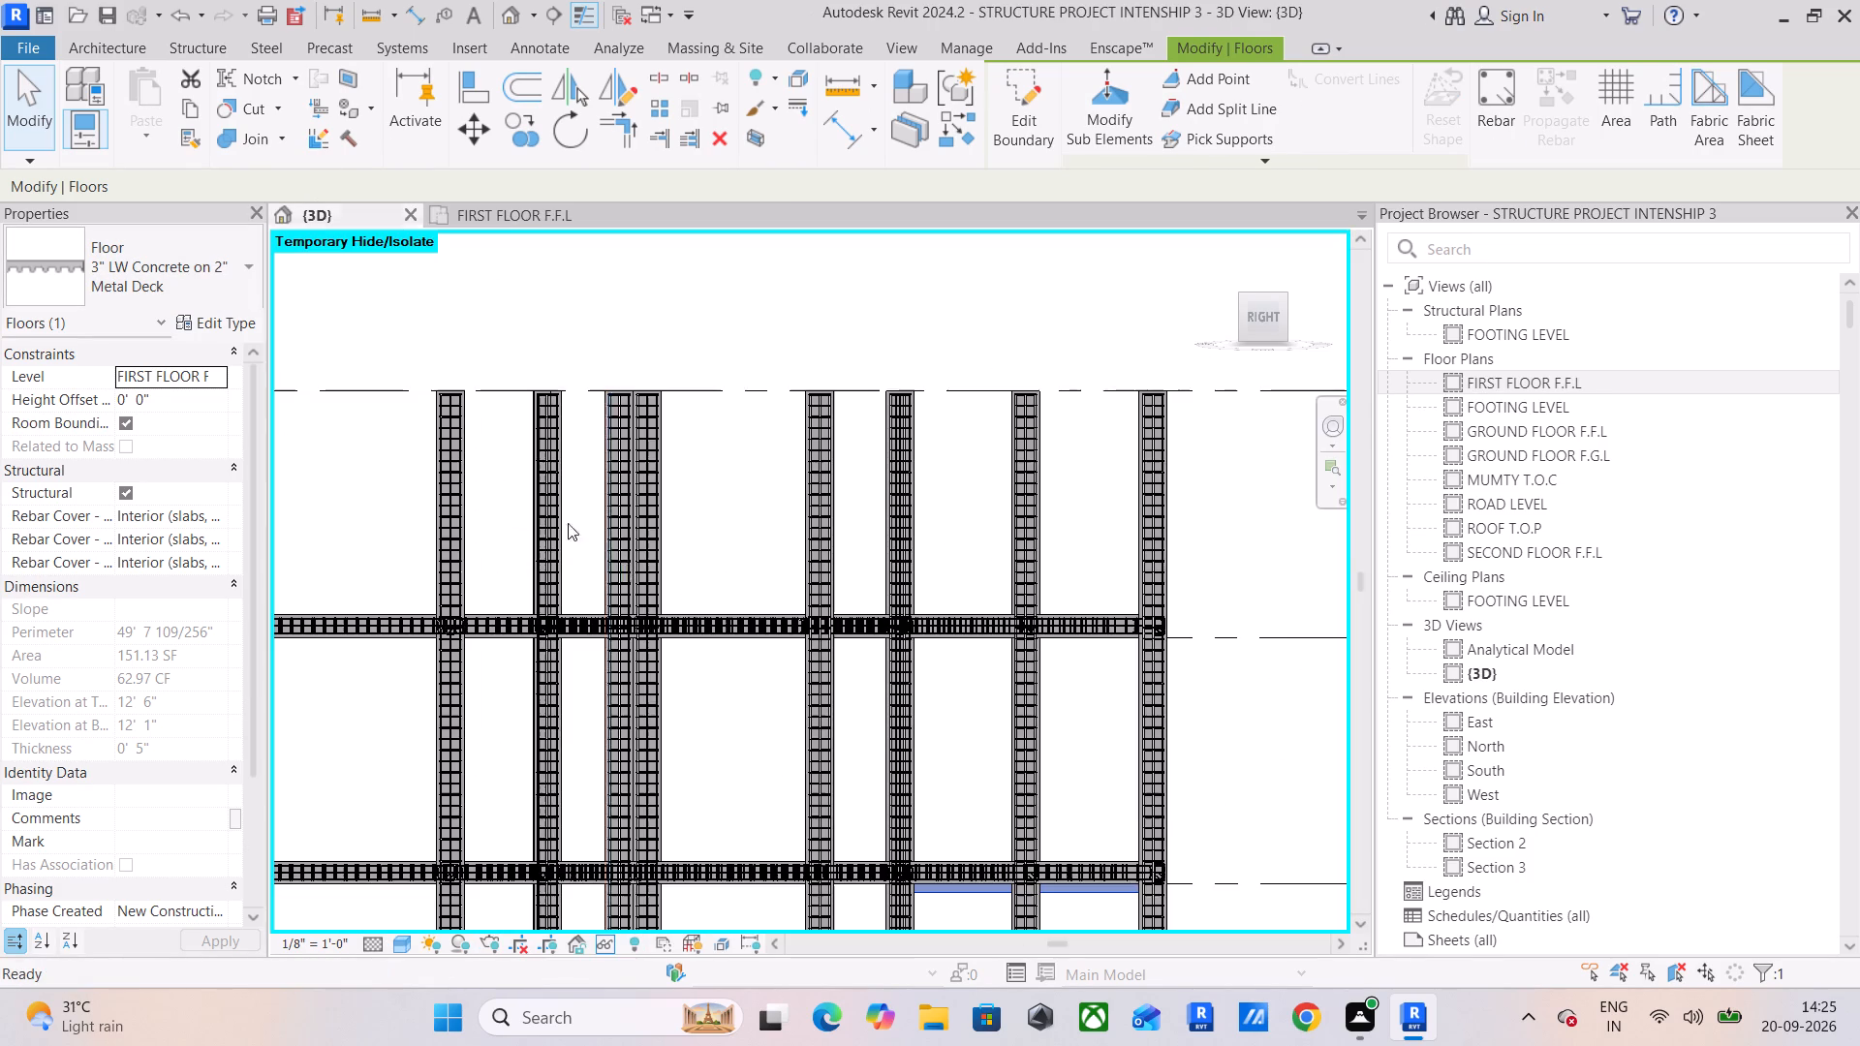
scroll(566, 631, down, 7)
shift+middle_drag(651, 625, 581, 701)
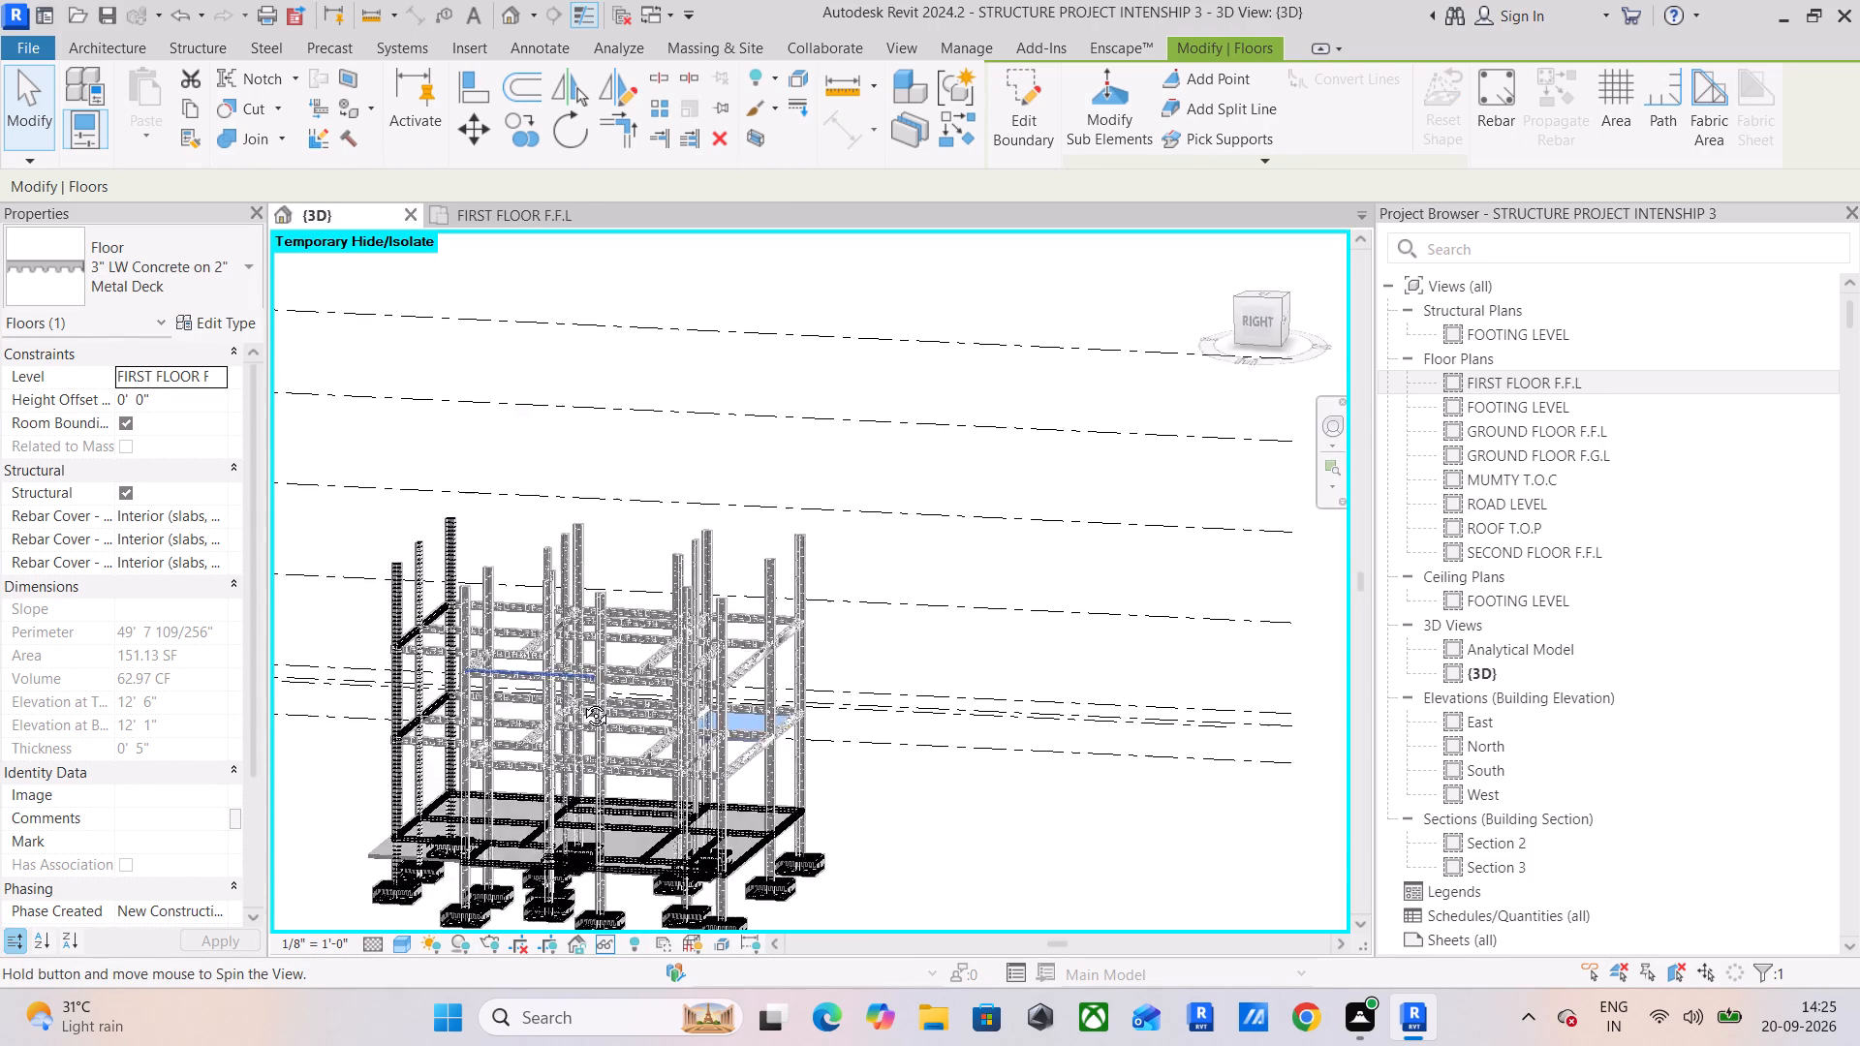
shift+middle_drag(581, 701, 1129, 707)
scroll(449, 680, up, 7)
middle_drag(918, 736, 504, 562)
scroll(639, 616, up, 6)
shift+middle_drag(646, 614, 689, 616)
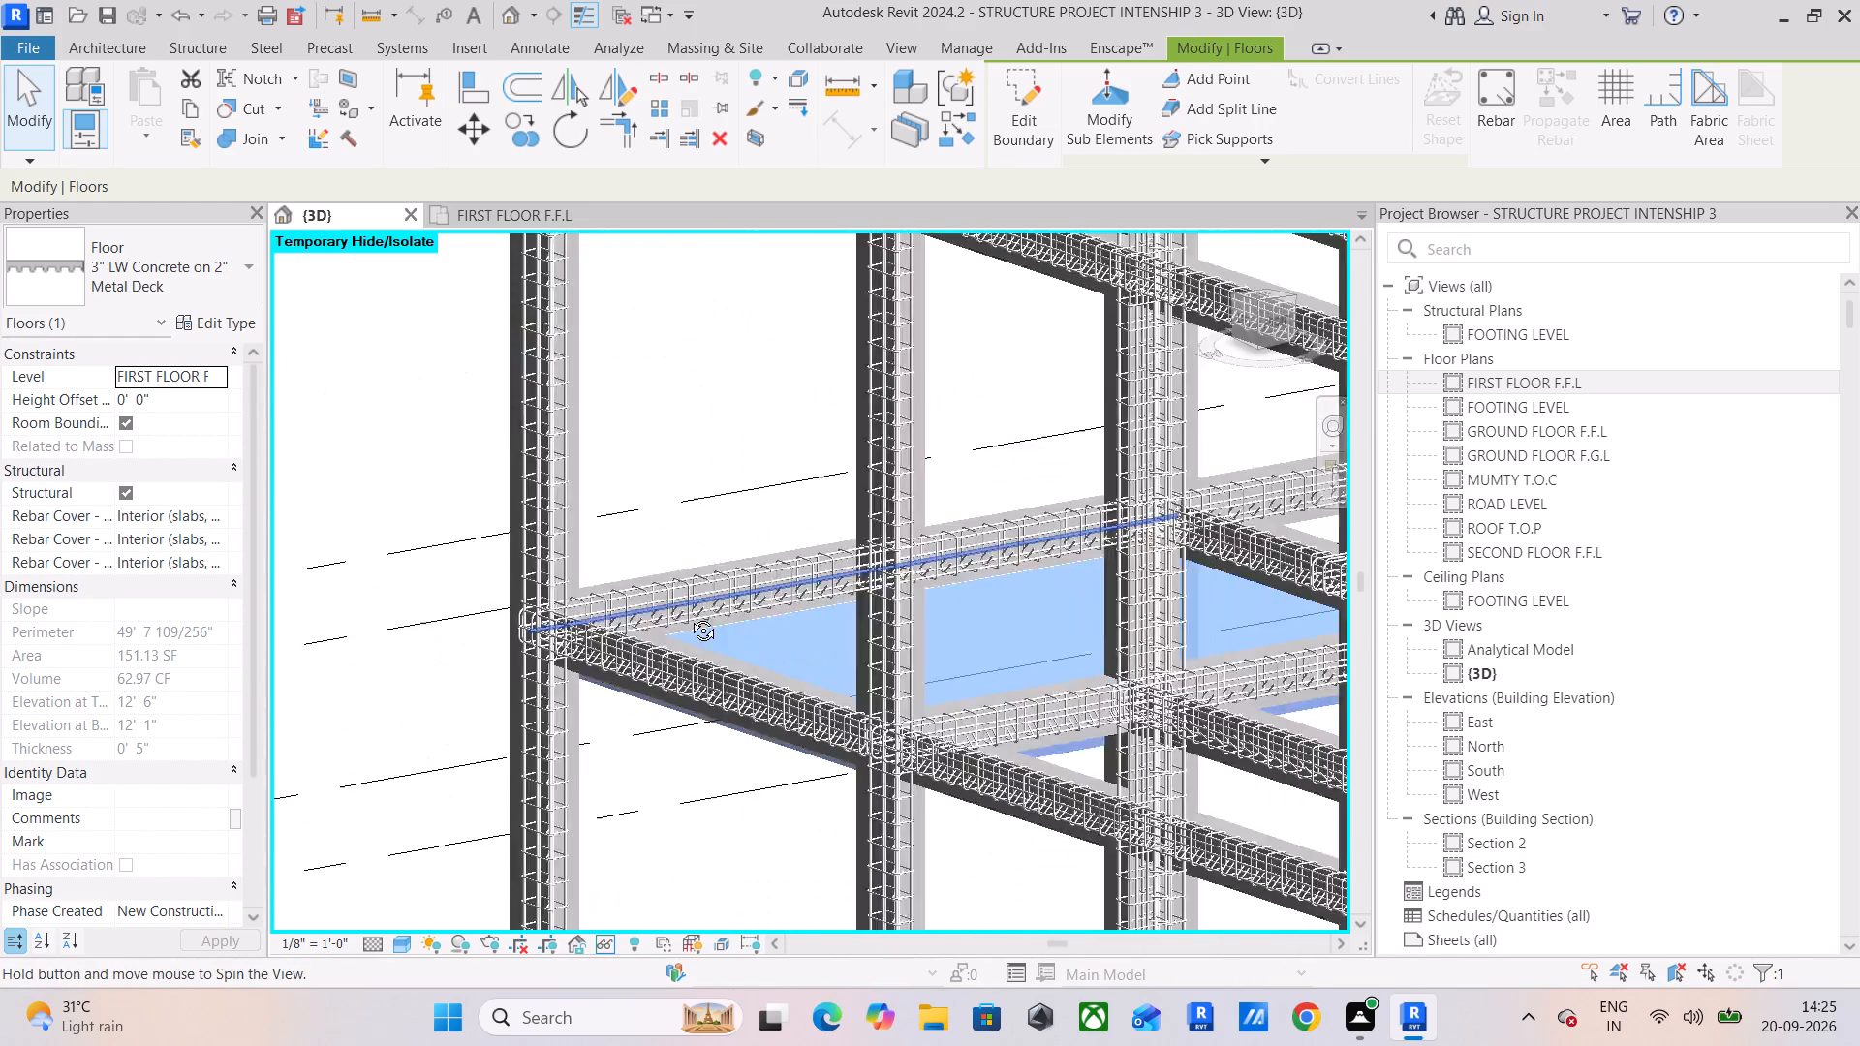
shift+middle_drag(689, 616, 752, 578)
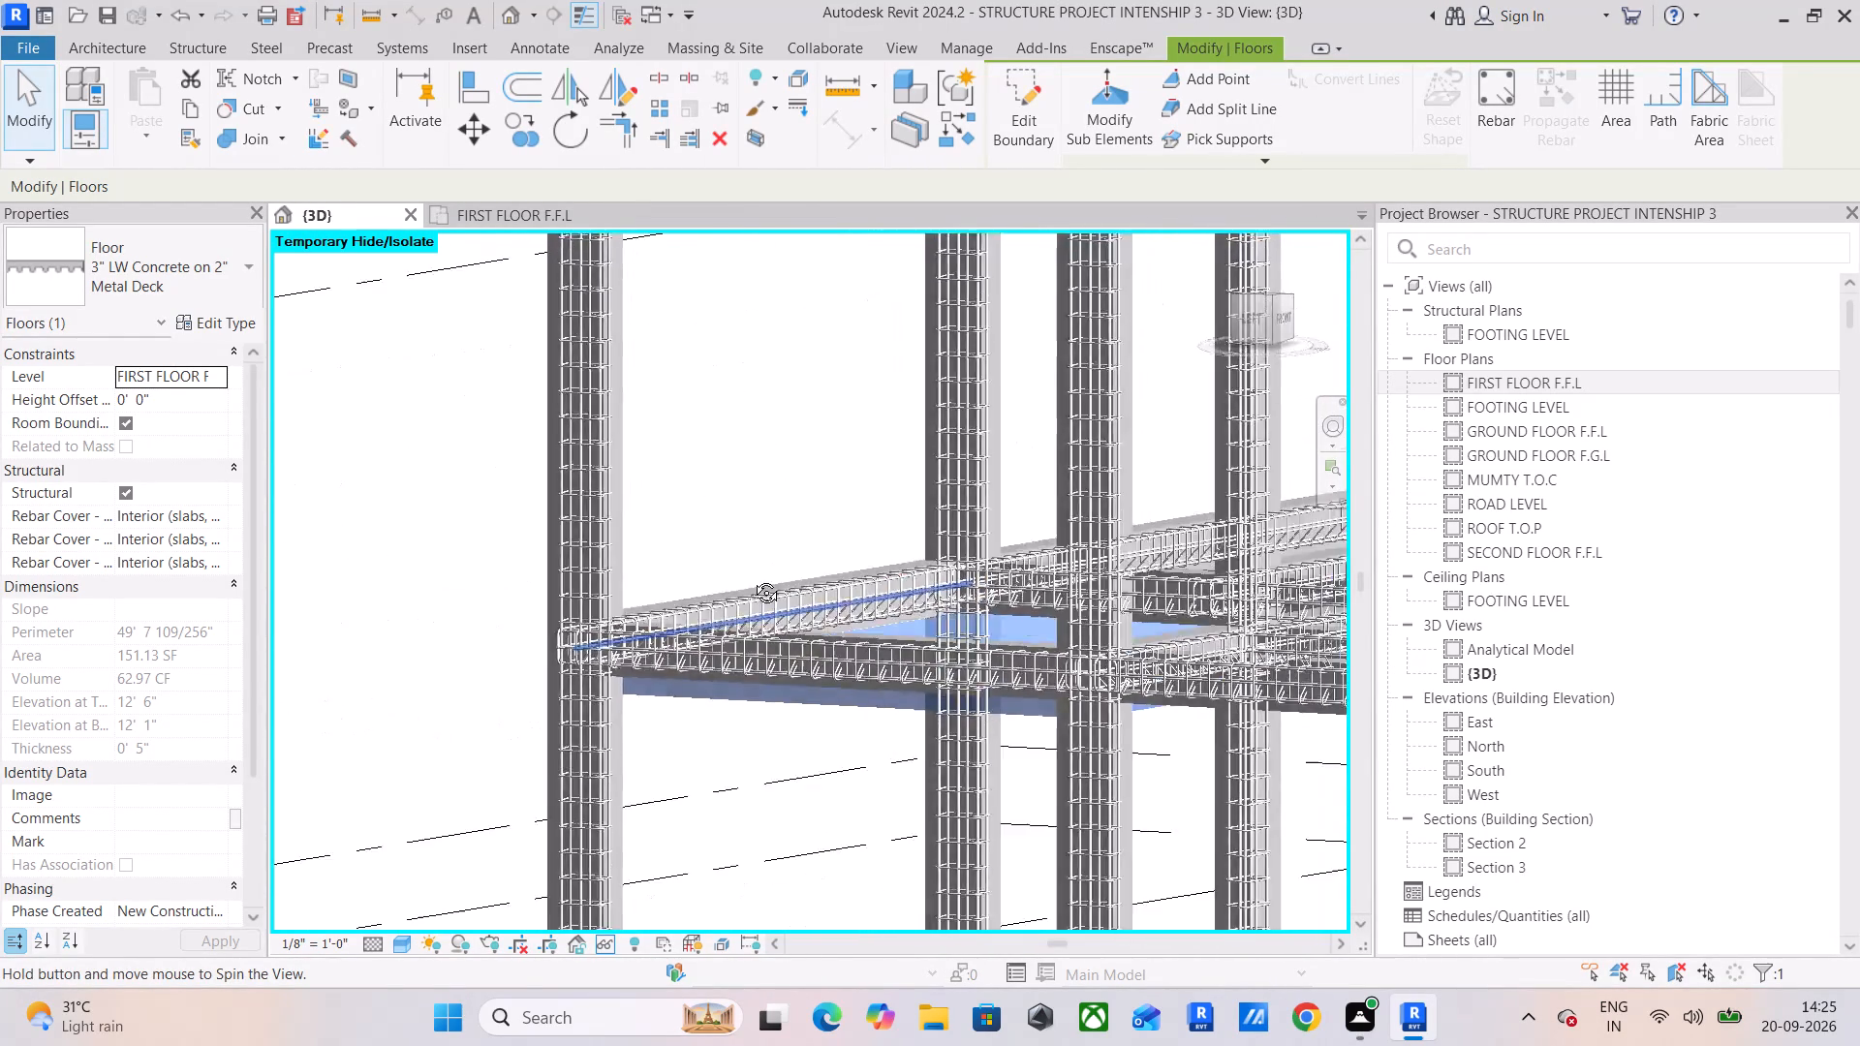
shift+middle_drag(752, 578, 830, 543)
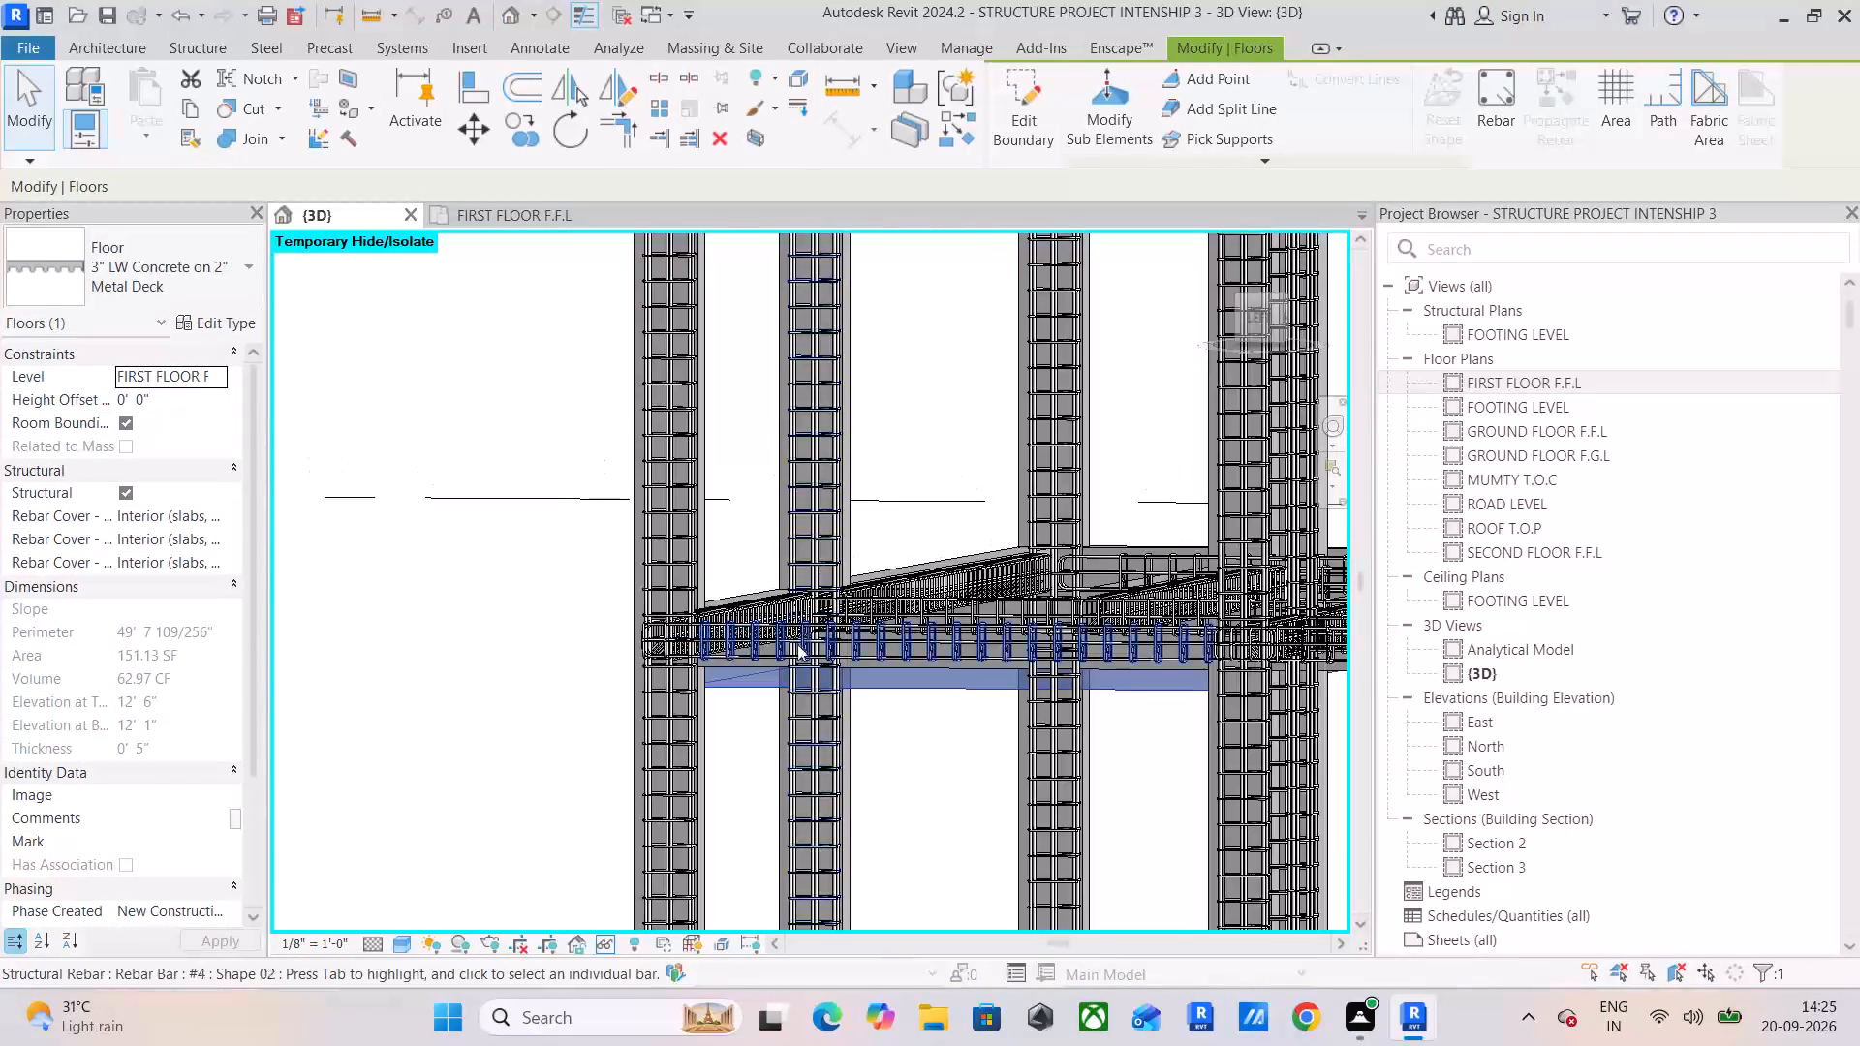
scroll(796, 648, up, 5)
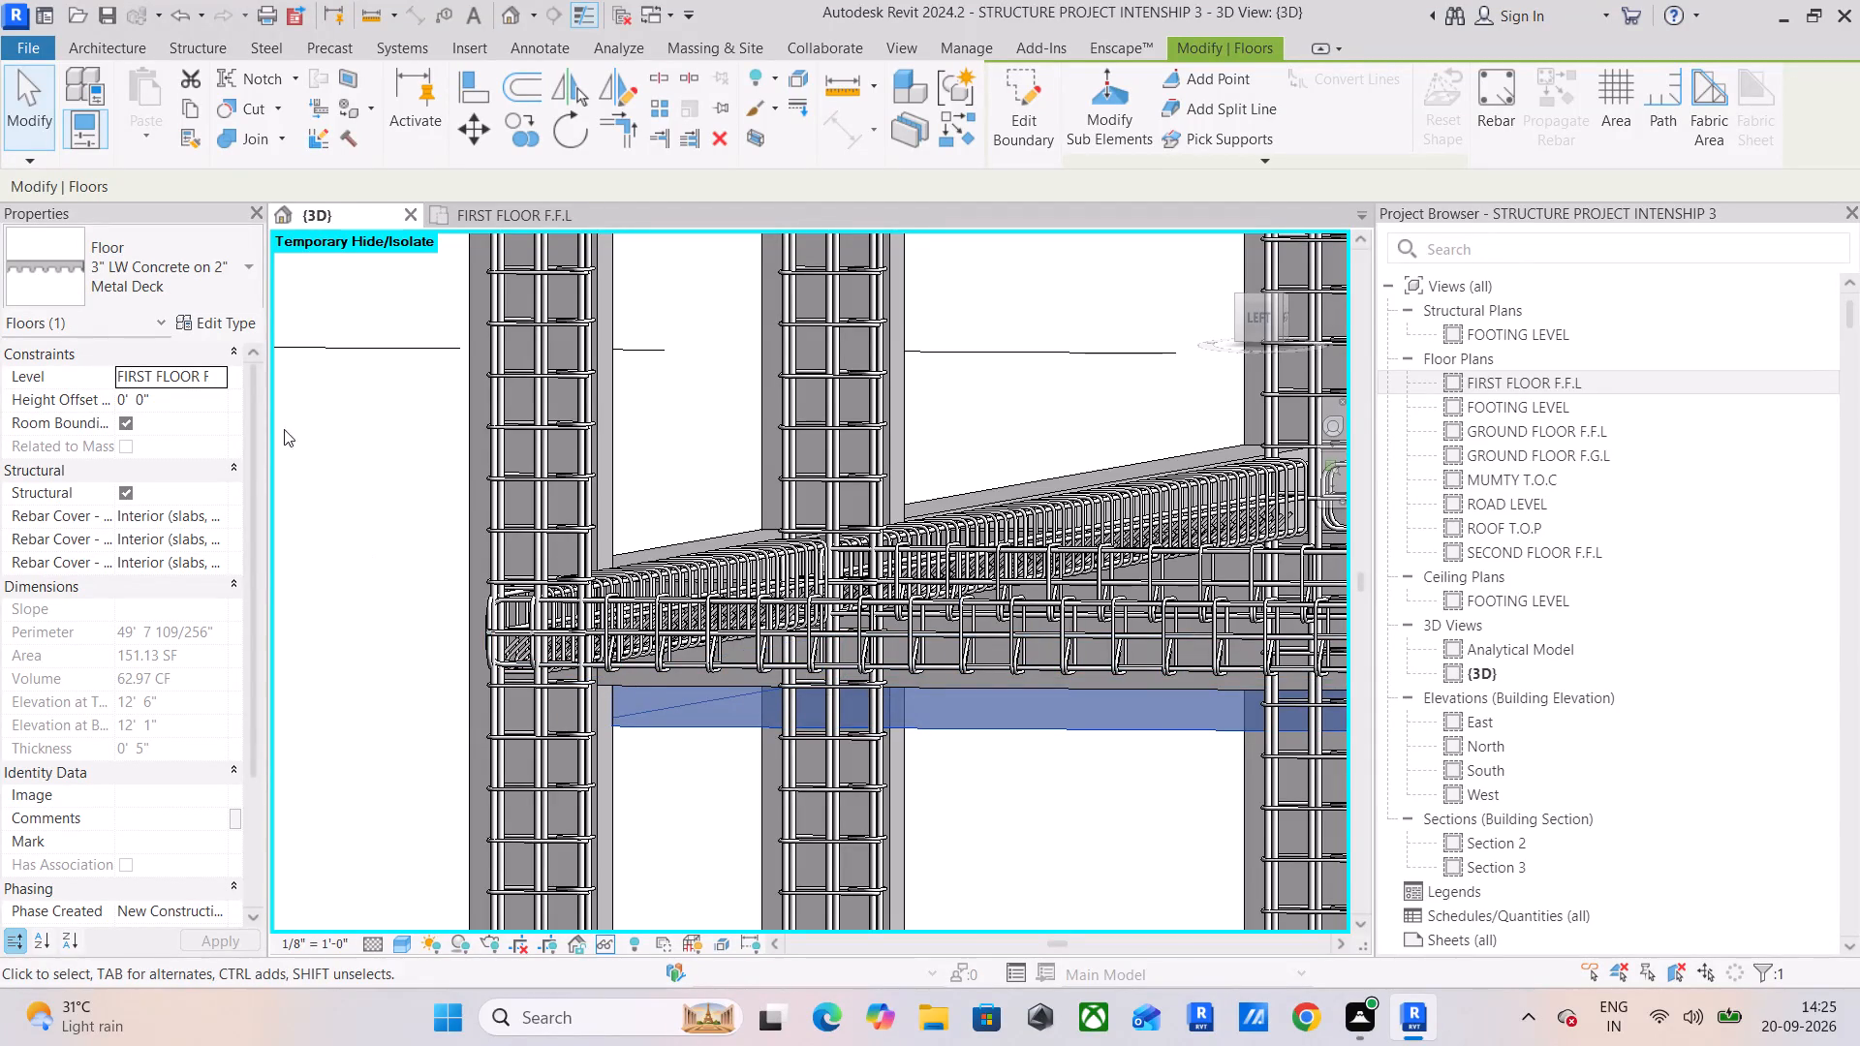
click(247, 279)
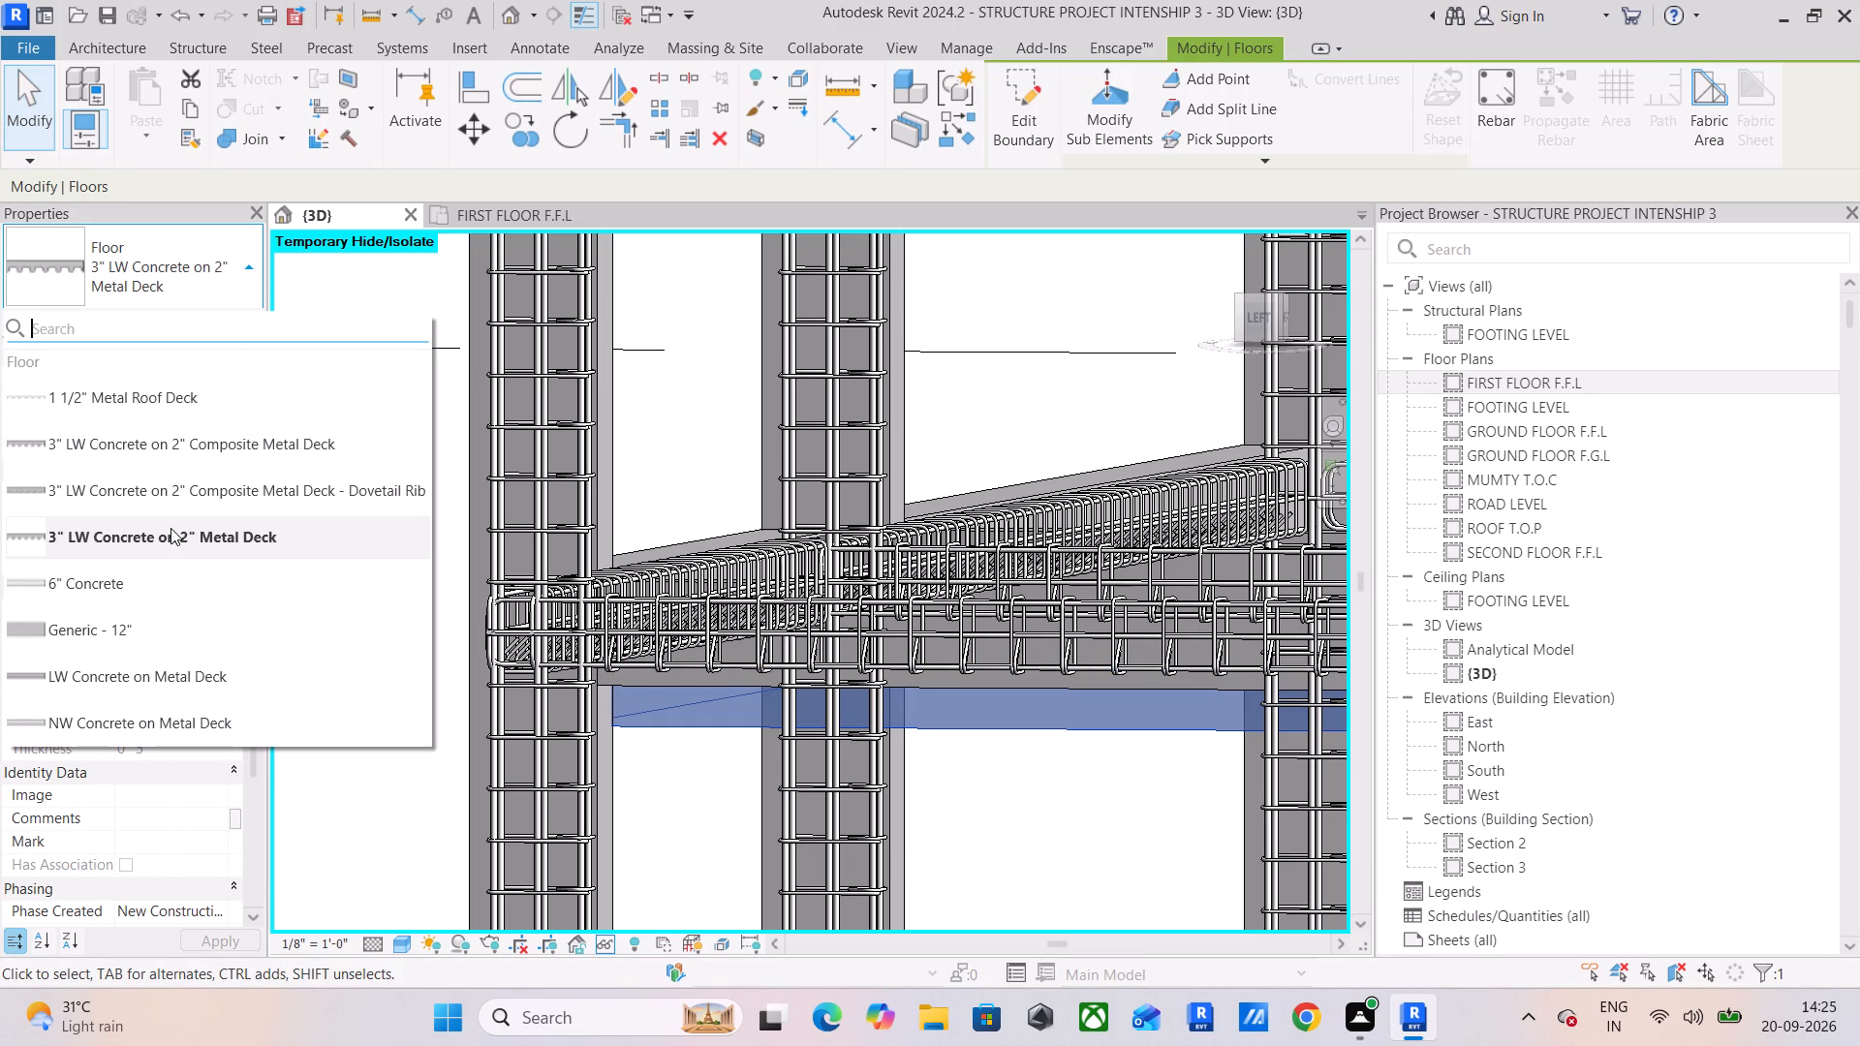
click(153, 592)
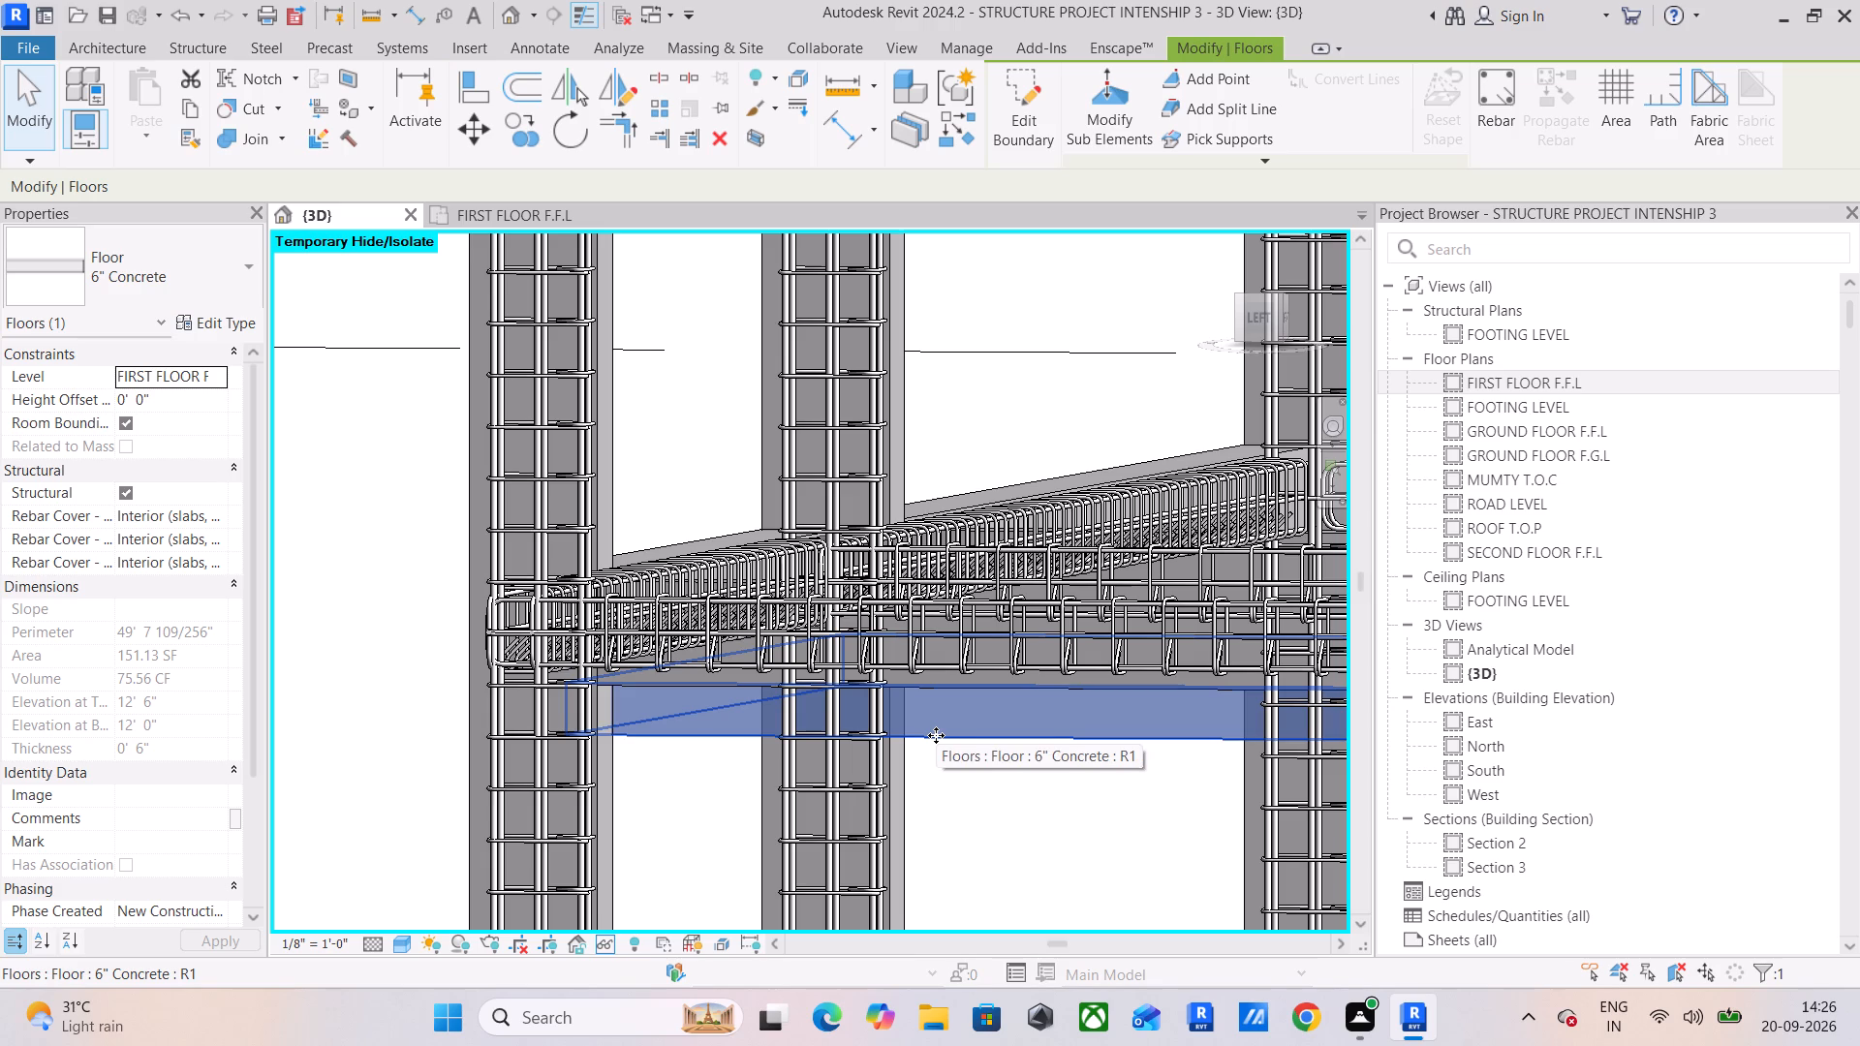
Examine in 3D how the 6" Concrete floor sits against the surrounding reinforced beams and columns.
scroll(834, 615, down, 4)
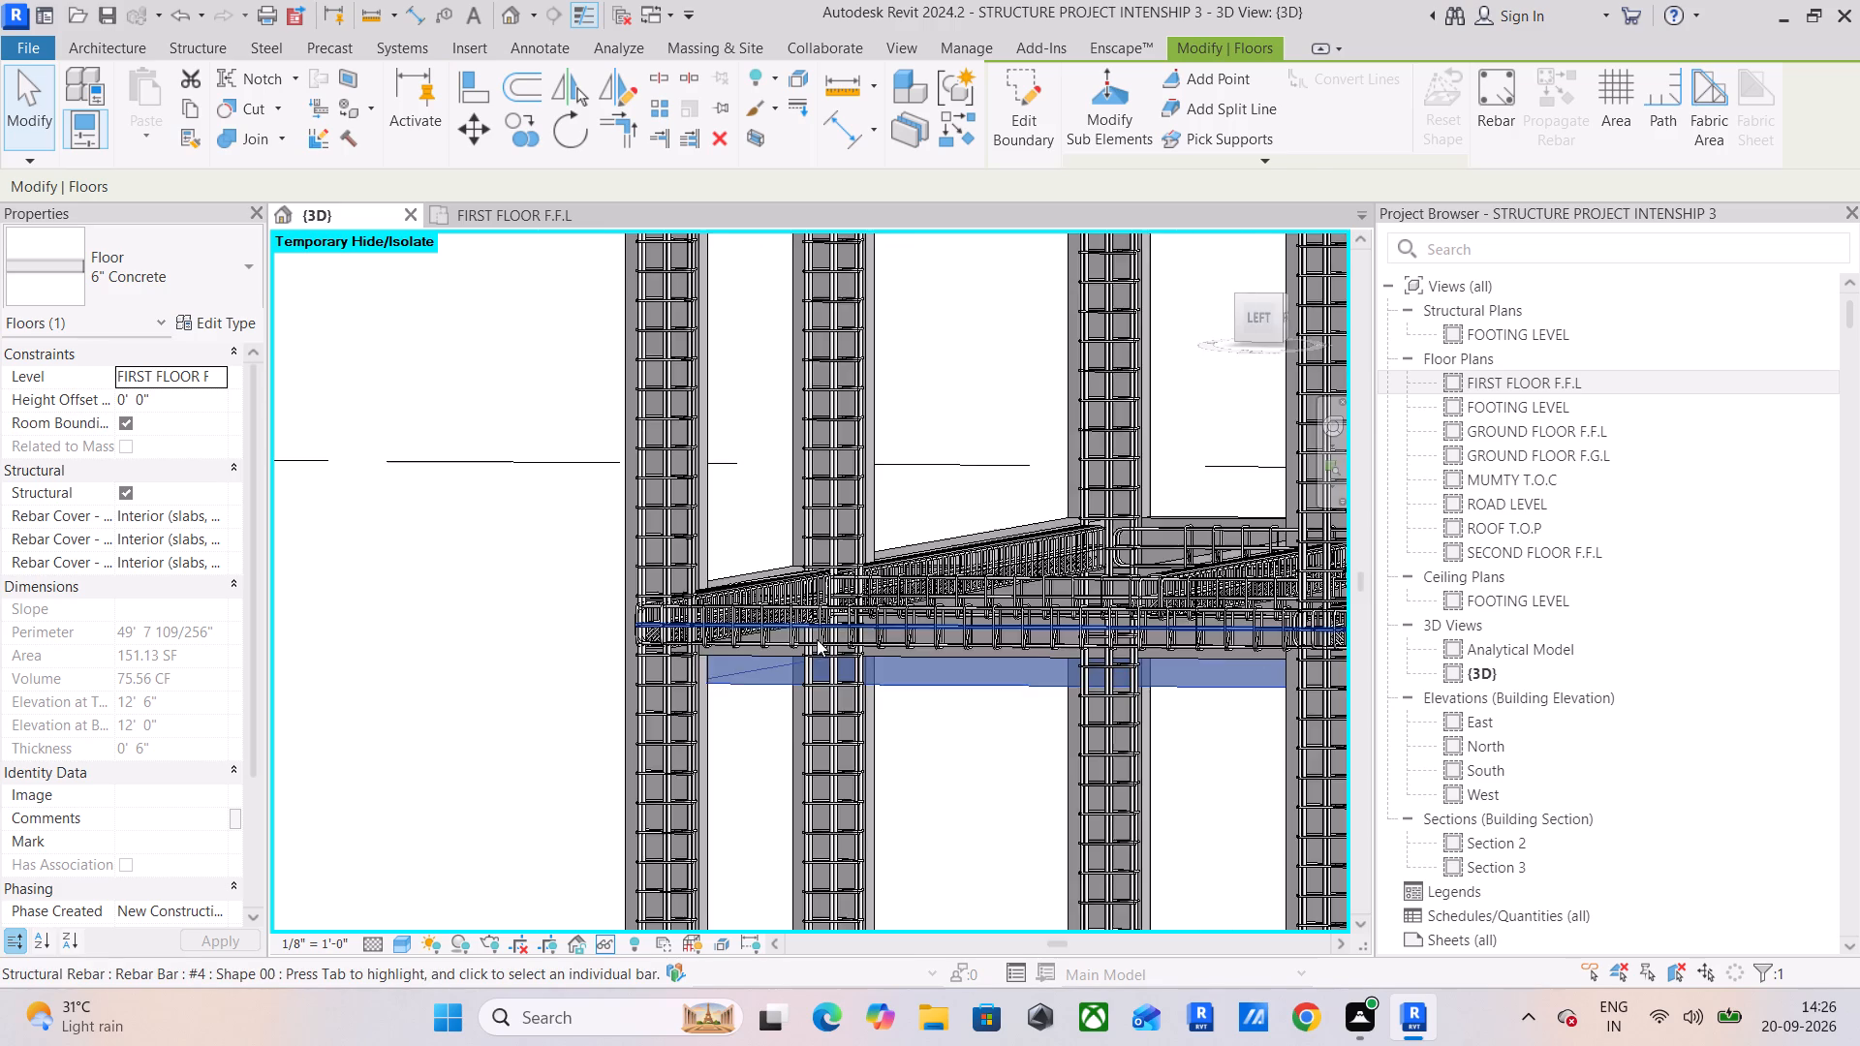
scroll(757, 655, down, 2)
shift+middle_drag(720, 652, 727, 607)
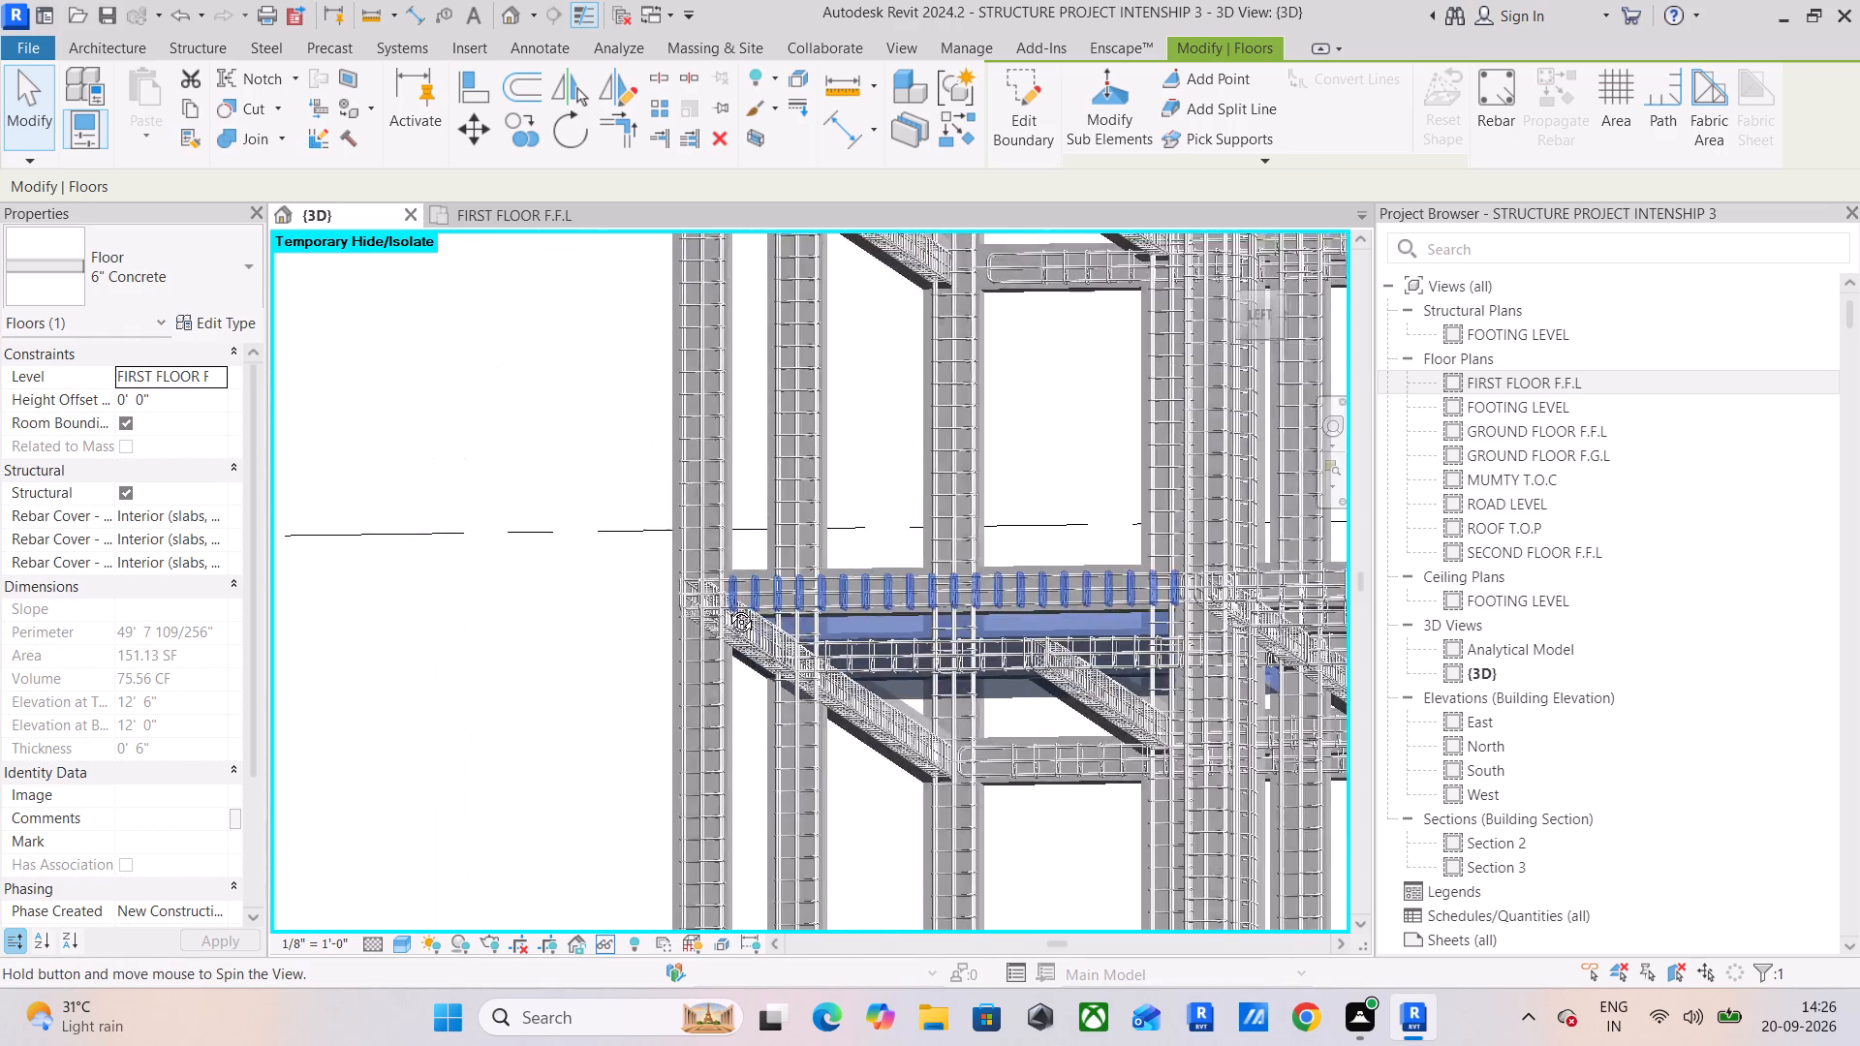
shift+middle_drag(727, 607, 526, 744)
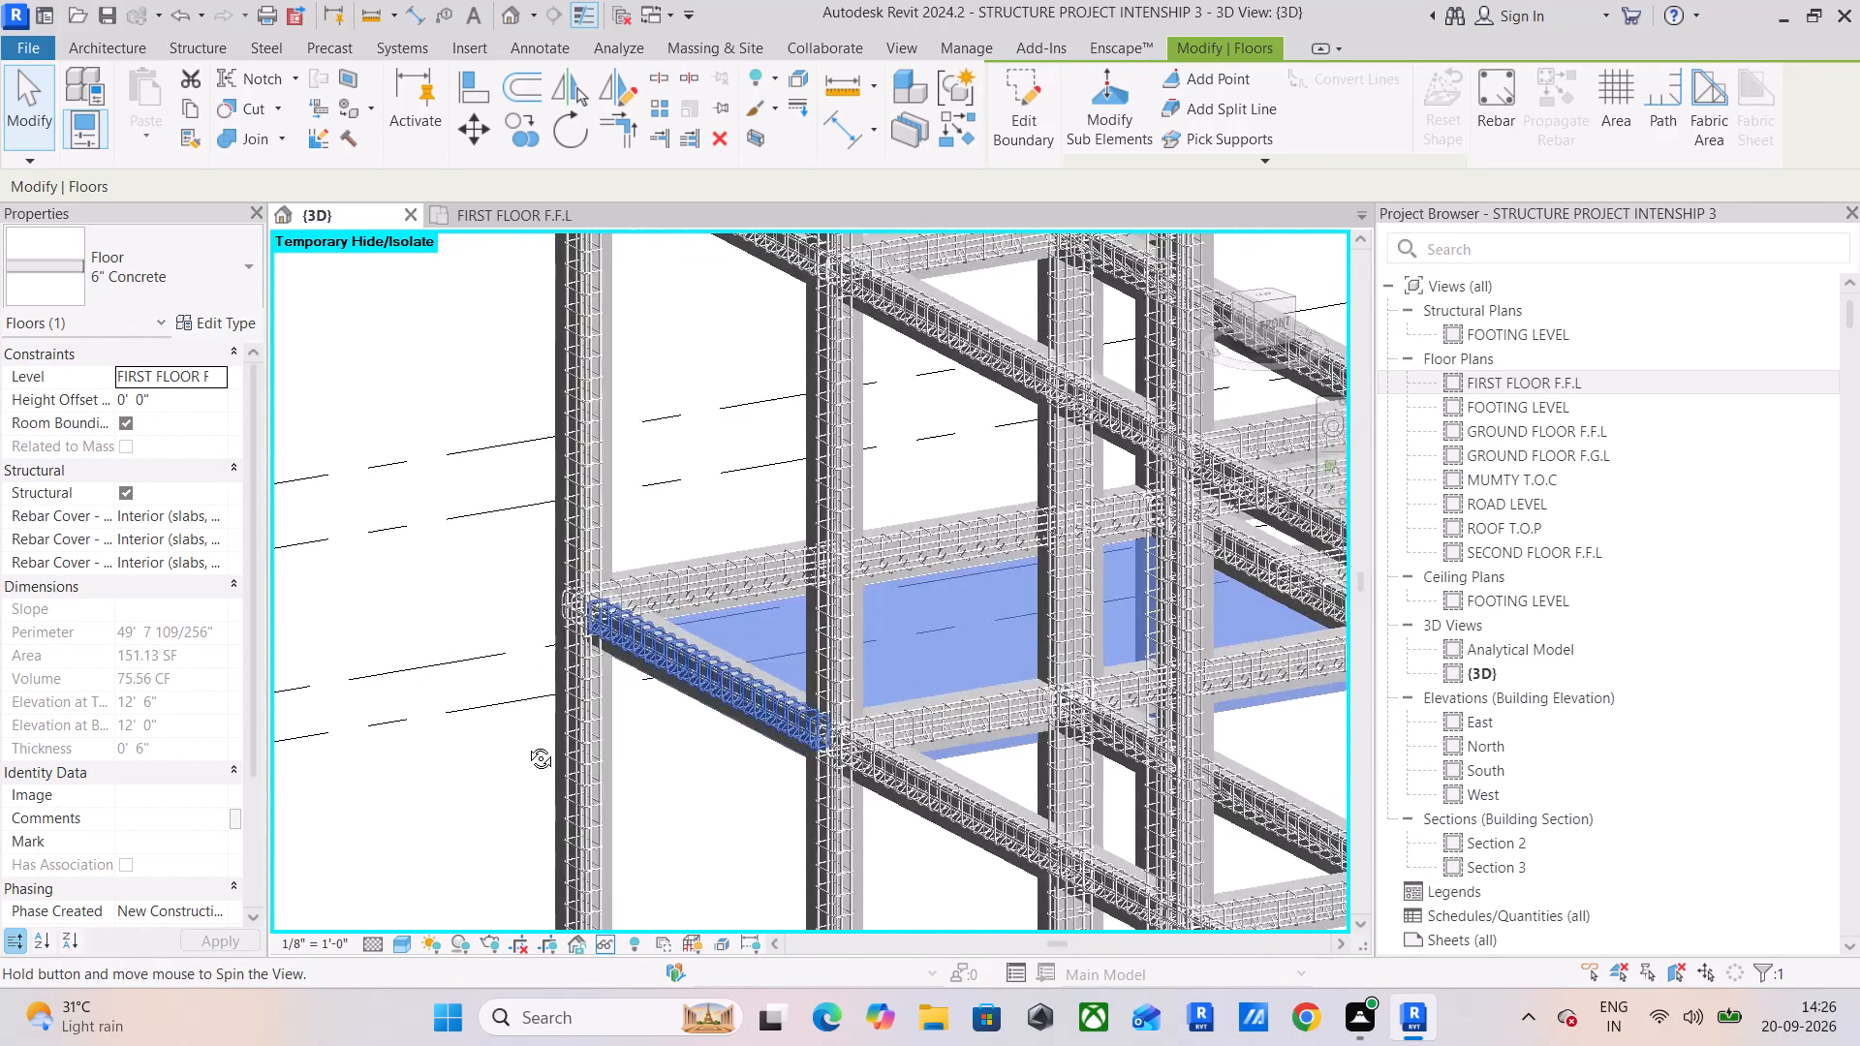
shift+middle_drag(526, 744, 860, 718)
scroll(1009, 682, up, 6)
shift+middle_drag(994, 712, 781, 801)
scroll(729, 703, down, 5)
middle_drag(729, 694, 731, 721)
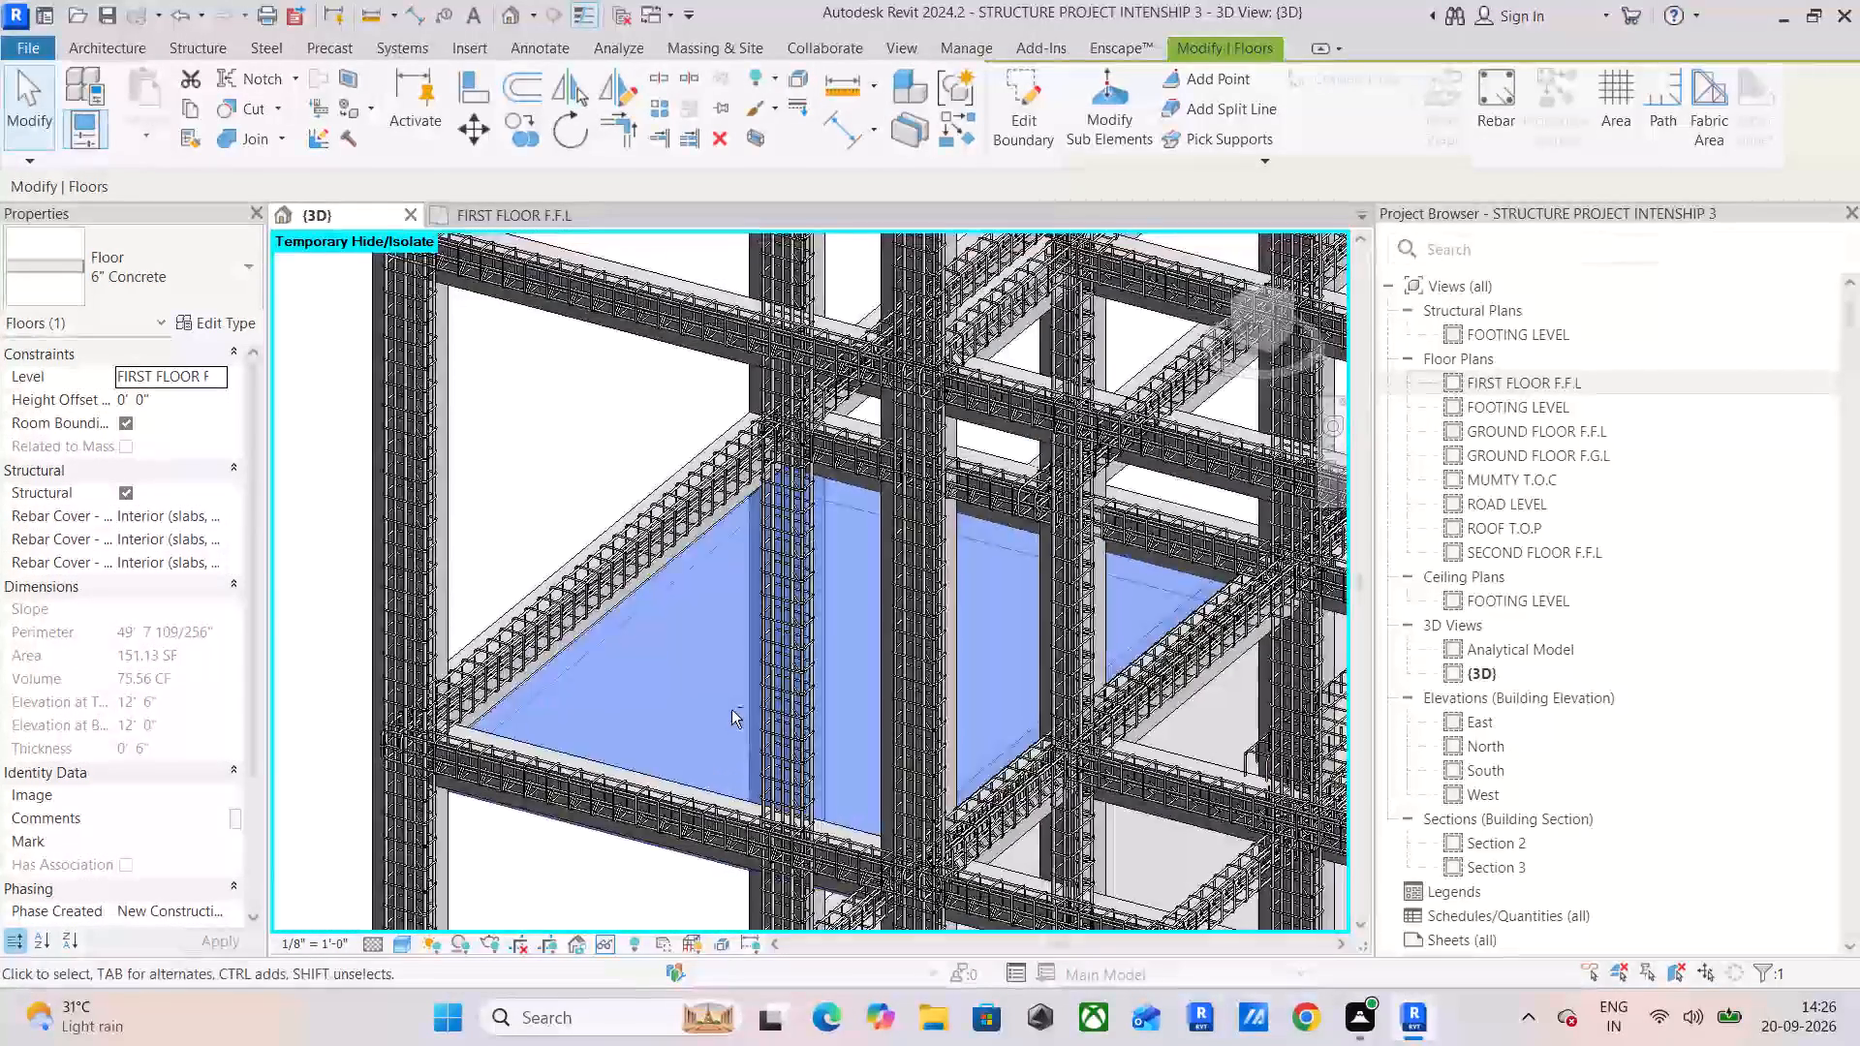
shift+middle_drag(731, 710, 787, 787)
middle_drag(782, 772, 758, 624)
scroll(589, 579, up, 6)
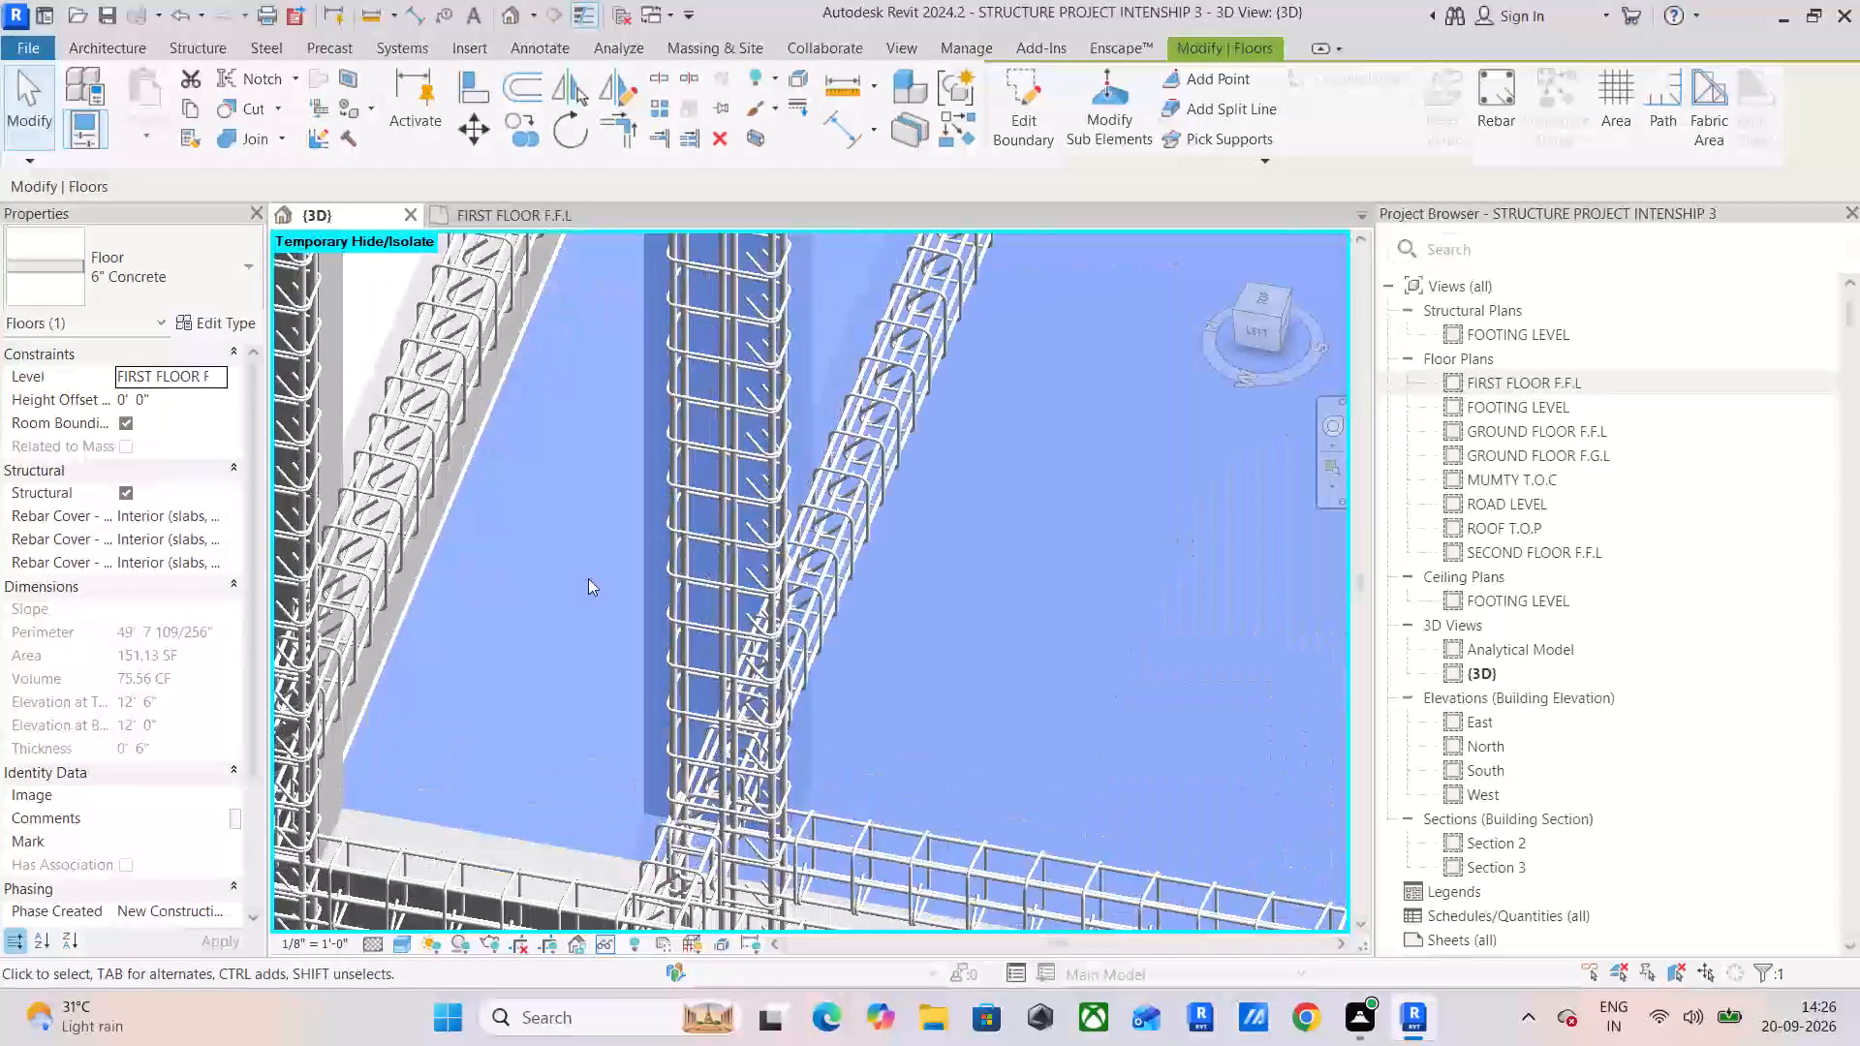
scroll(397, 593, up, 5)
shift+middle_drag(387, 656, 262, 606)
On the first floor plan, copy the 6" Concrete floor and paste it aligned to the FIRST FLOOR F.F.L level.
click(491, 225)
scroll(681, 518, up, 5)
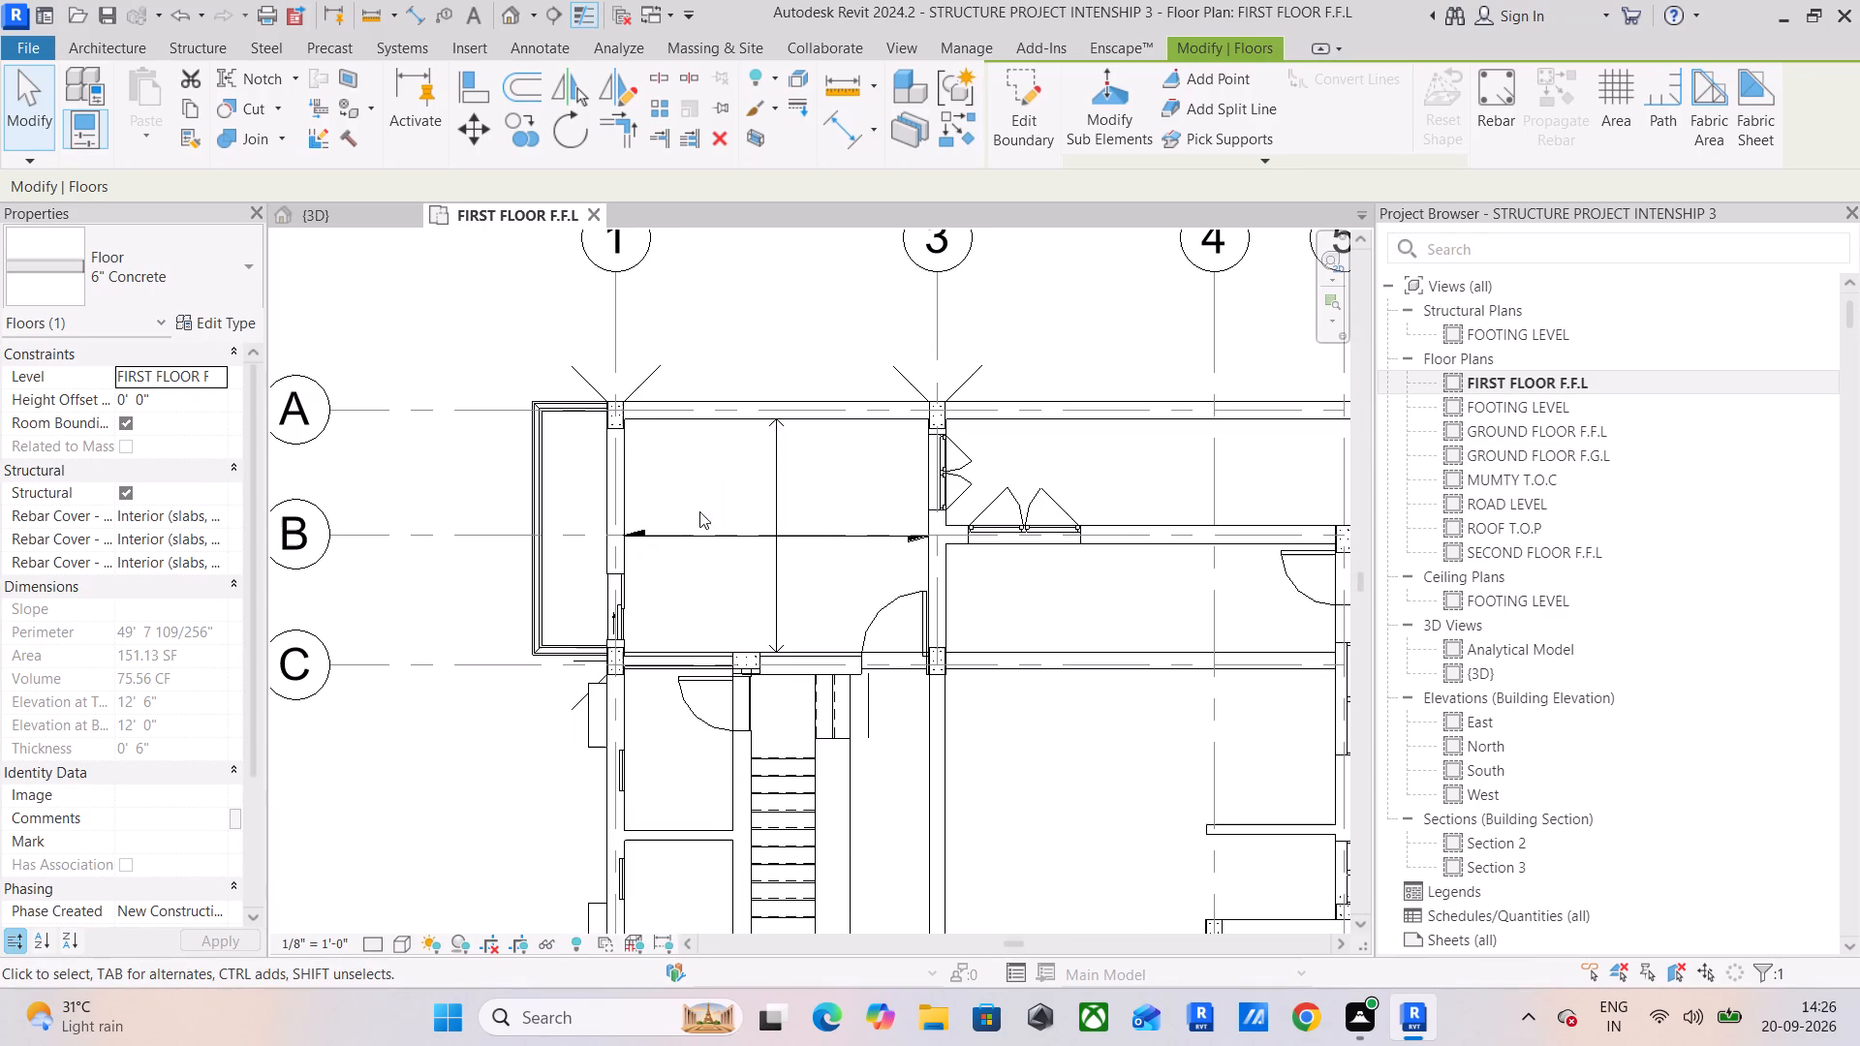
click(924, 470)
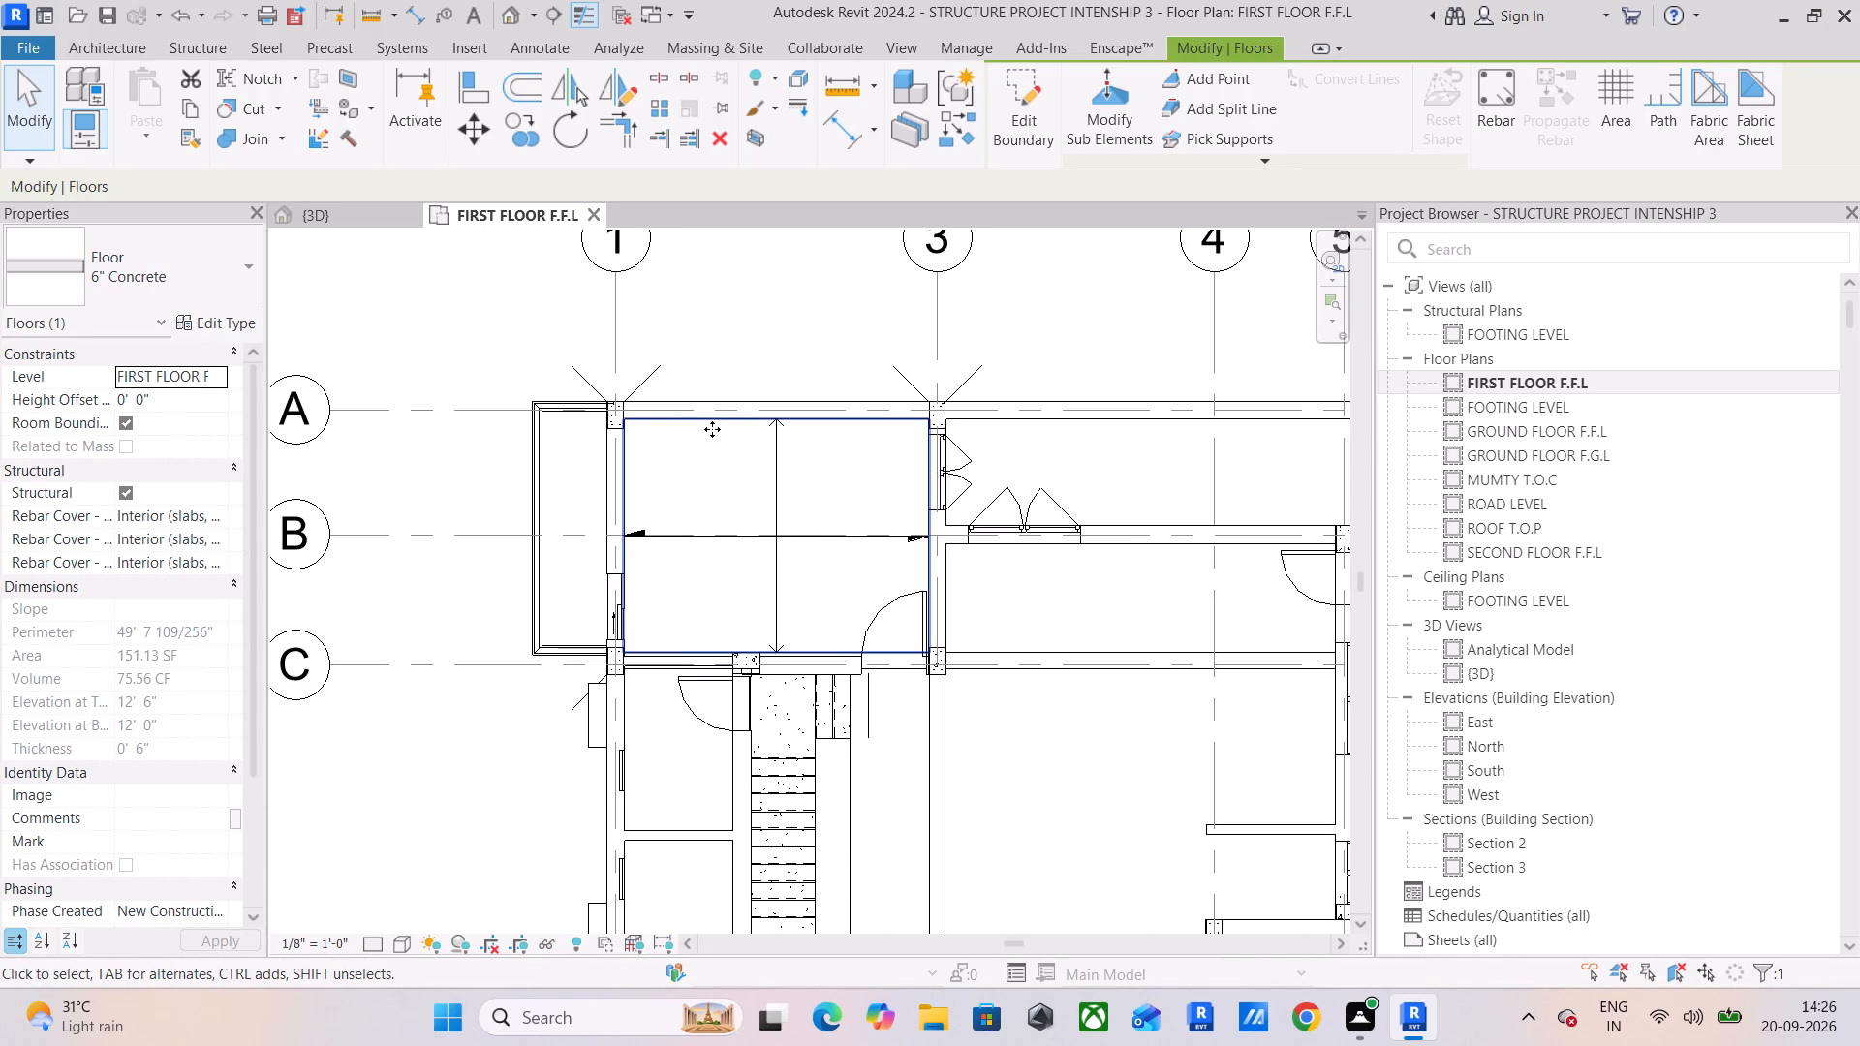
click(712, 429)
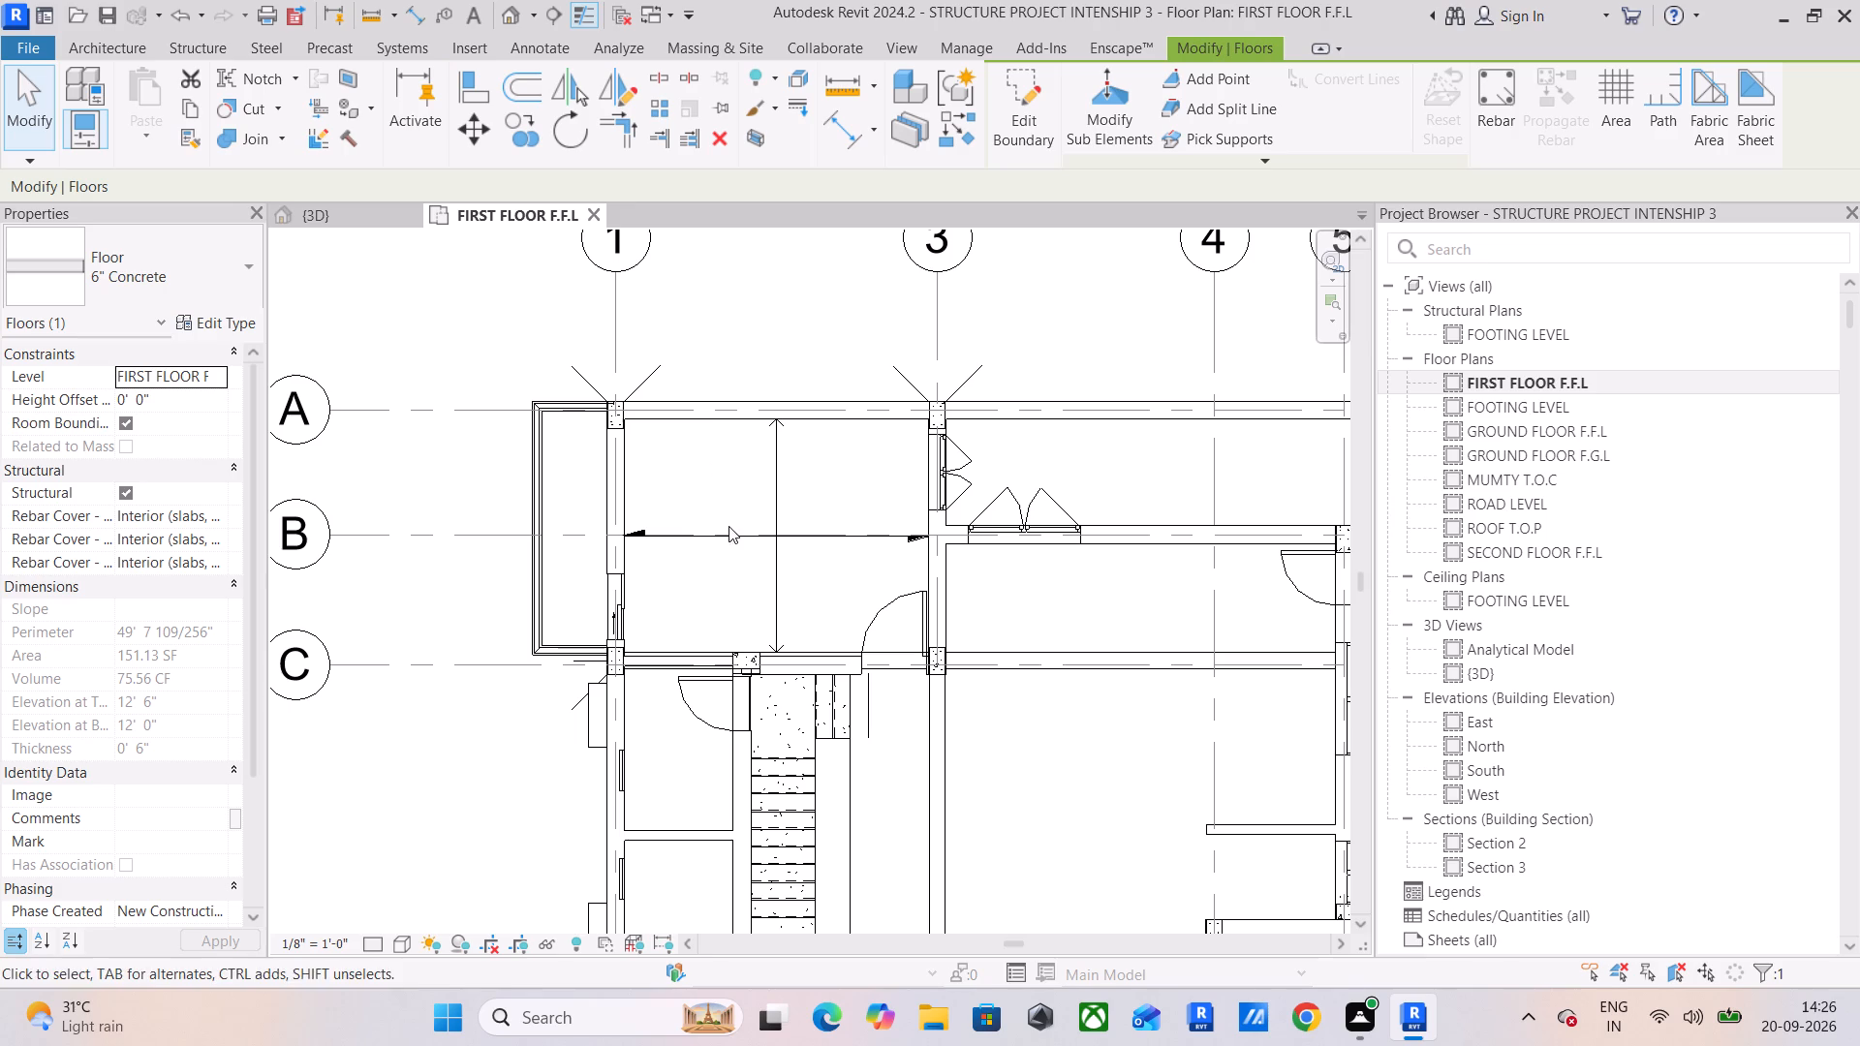
key(Escape)
key(Escape)
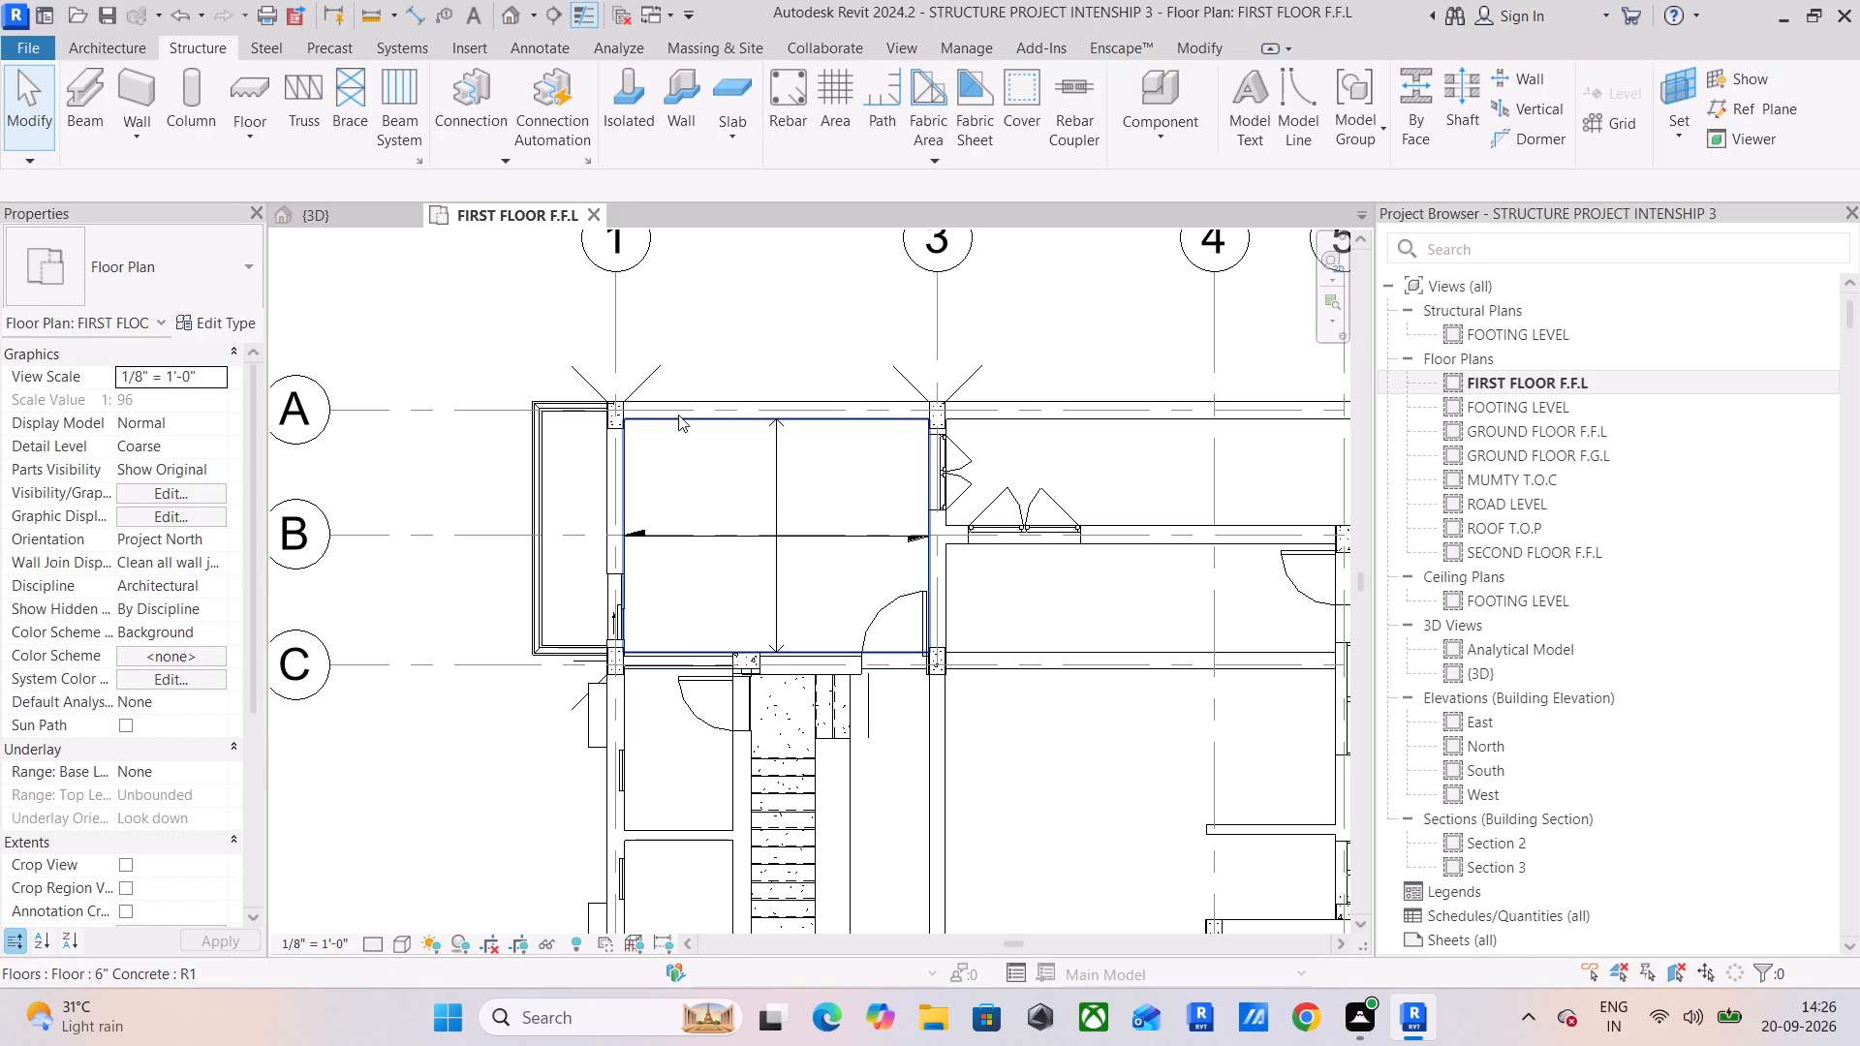
key(Escape)
click(678, 415)
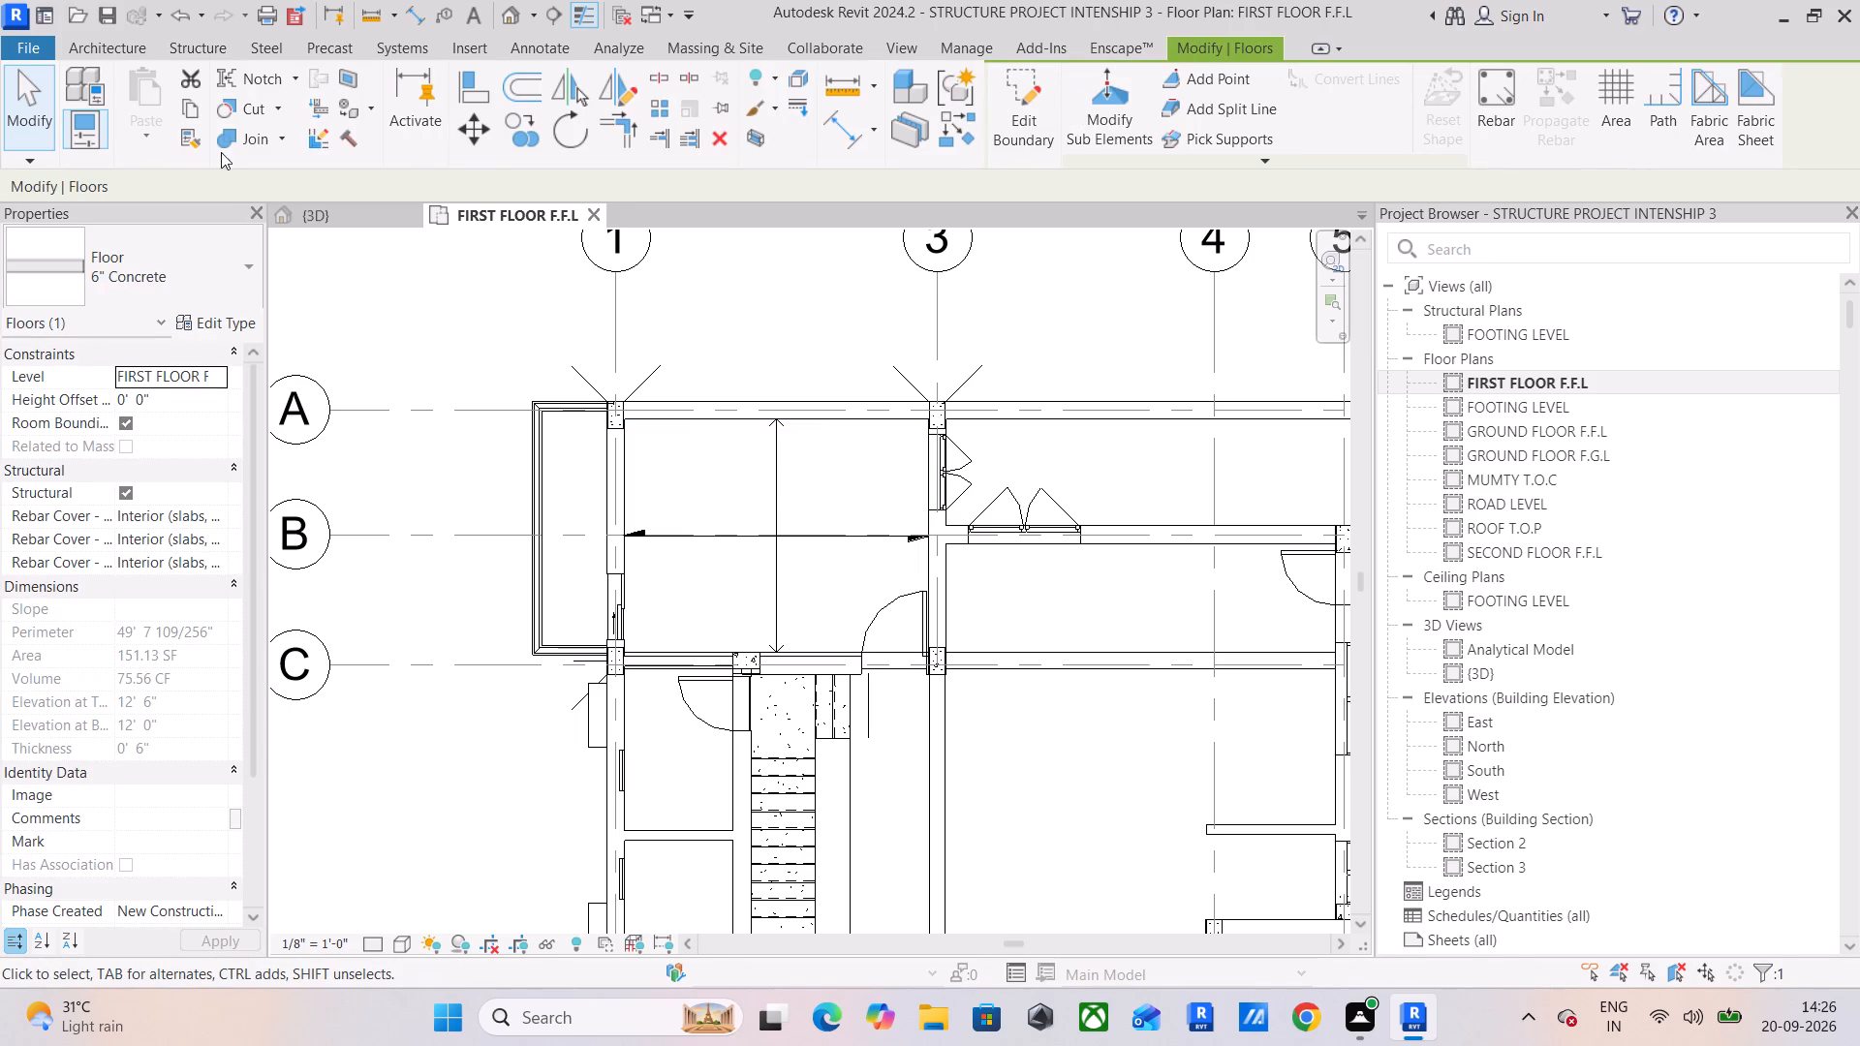
click(180, 99)
click(131, 142)
click(238, 229)
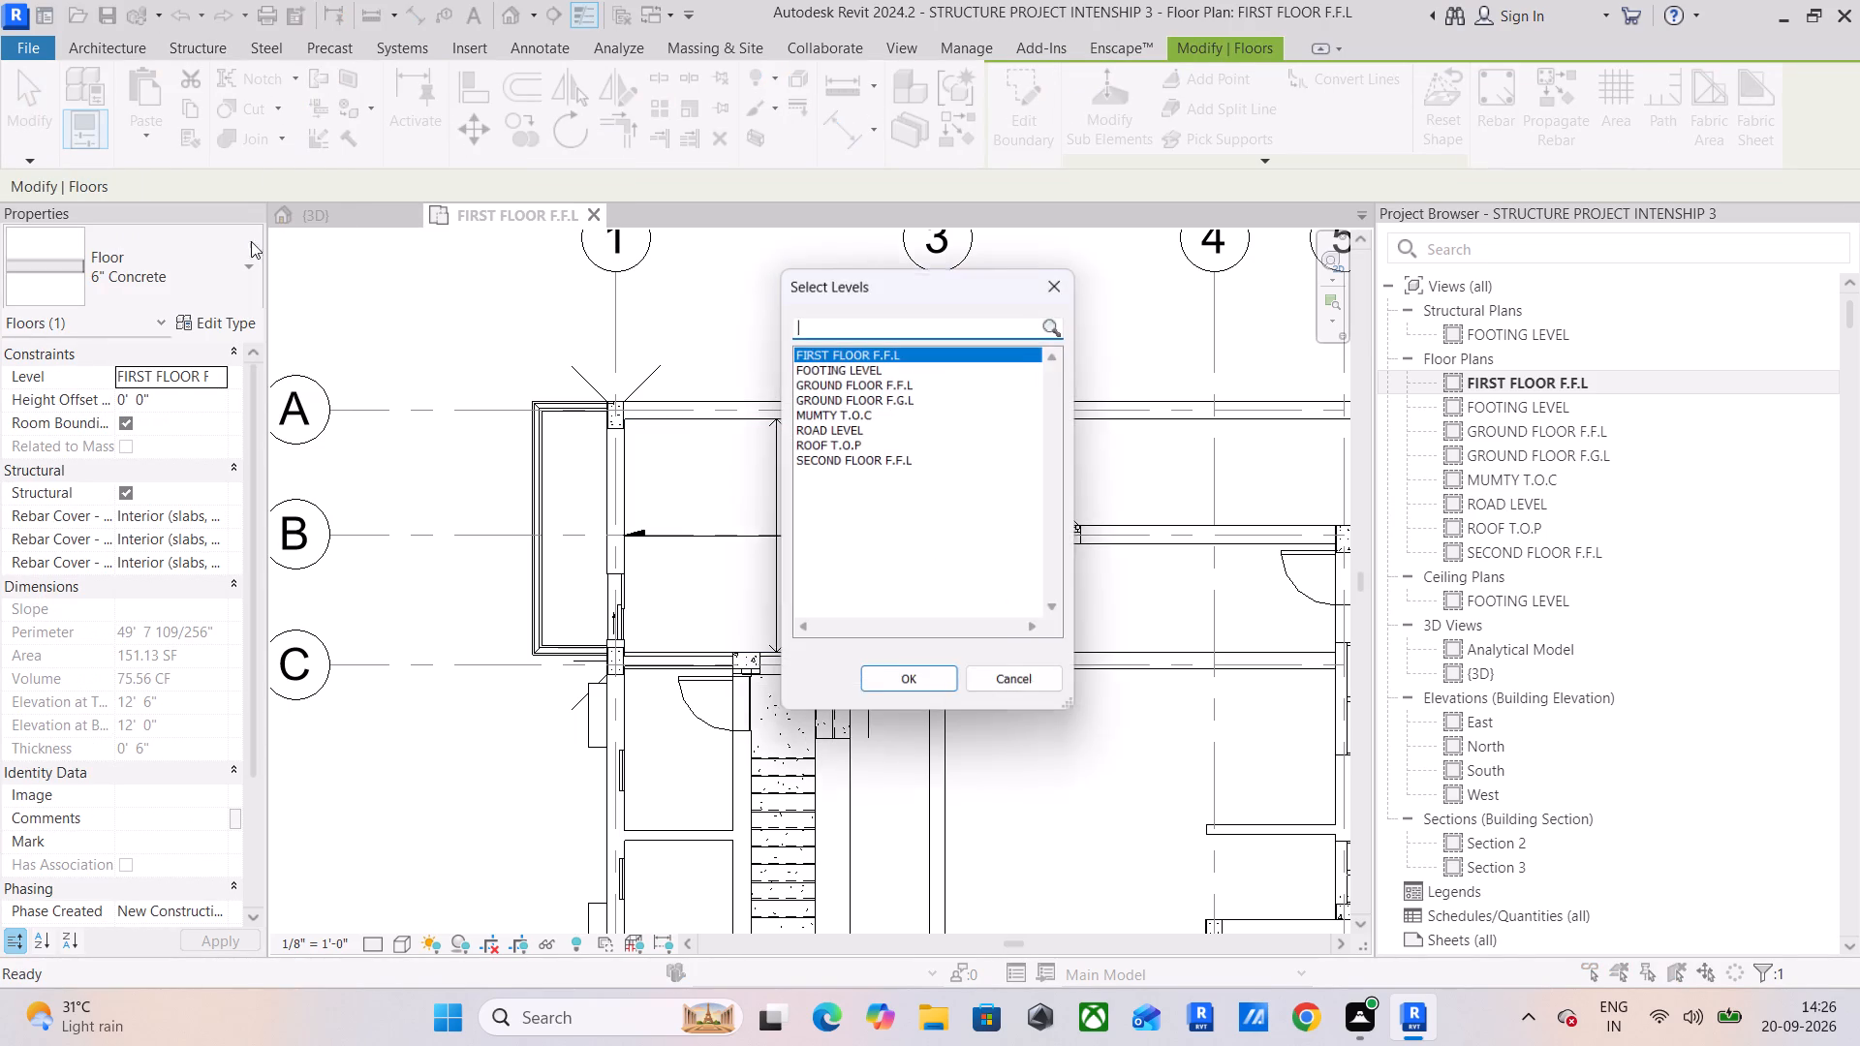
click(852, 349)
click(878, 685)
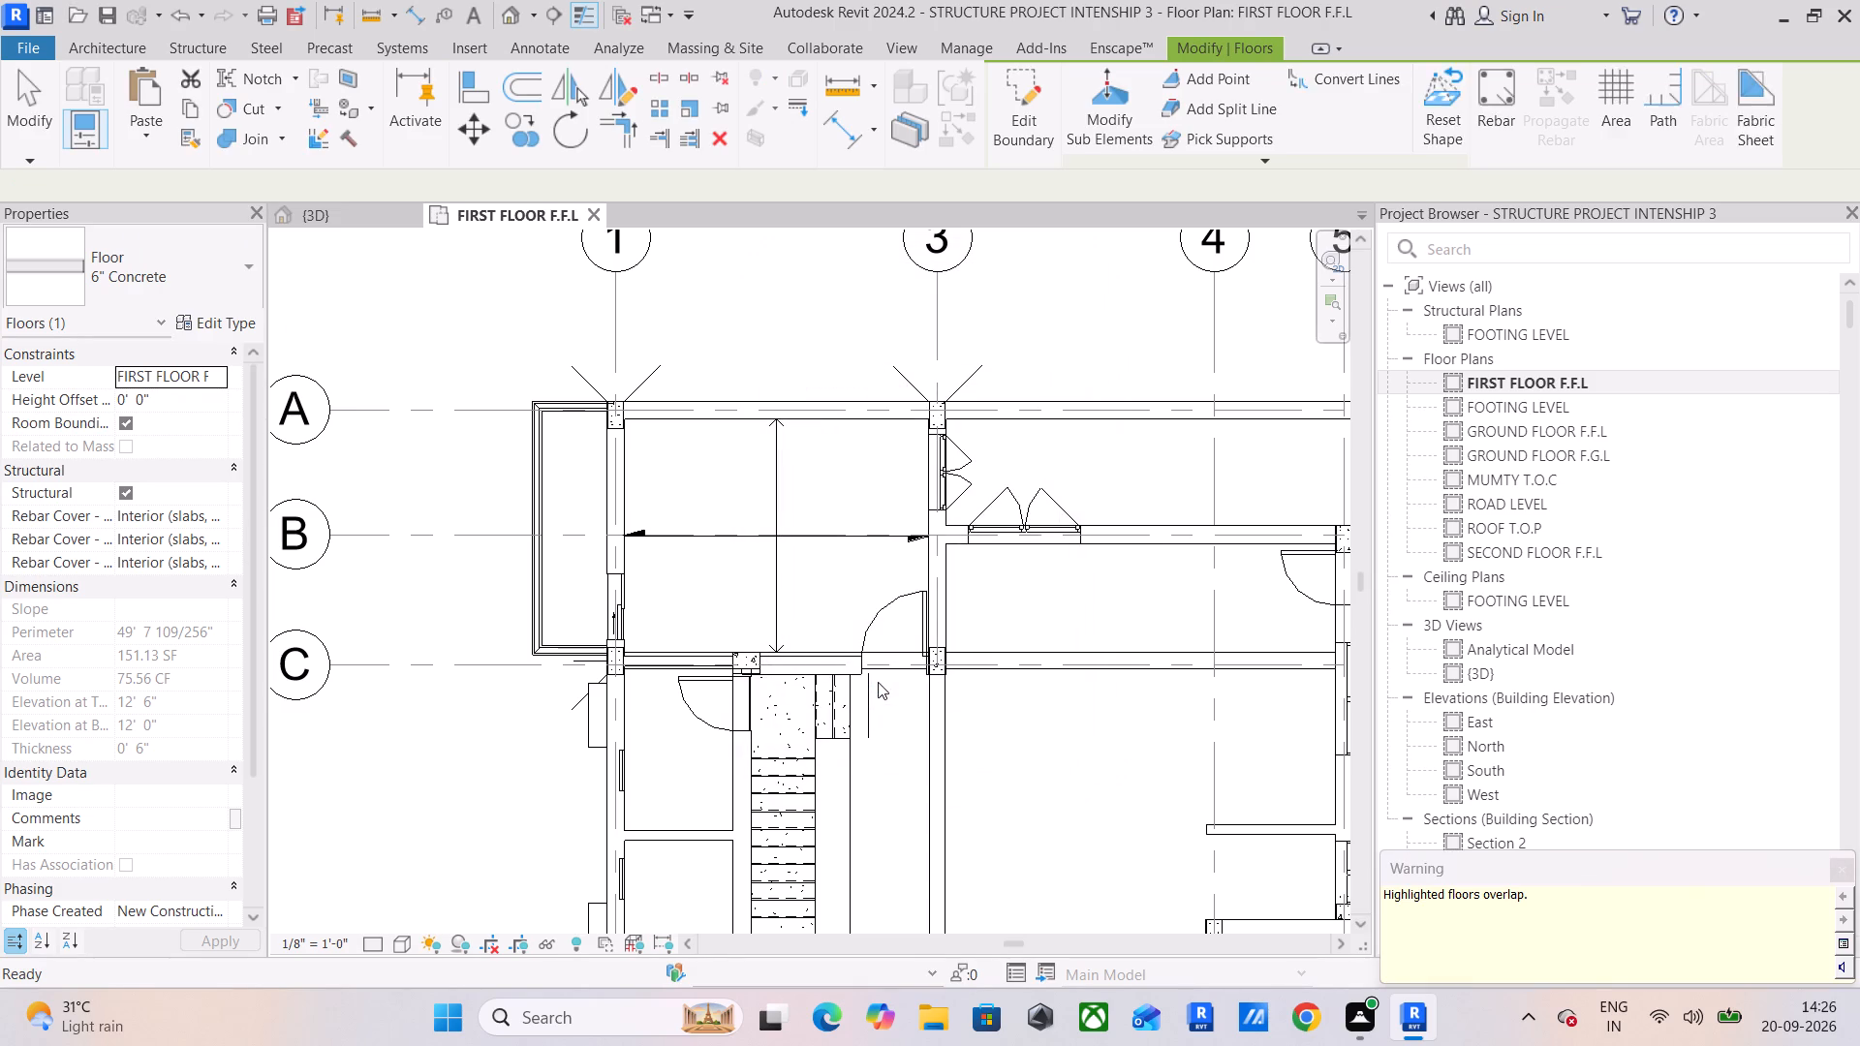
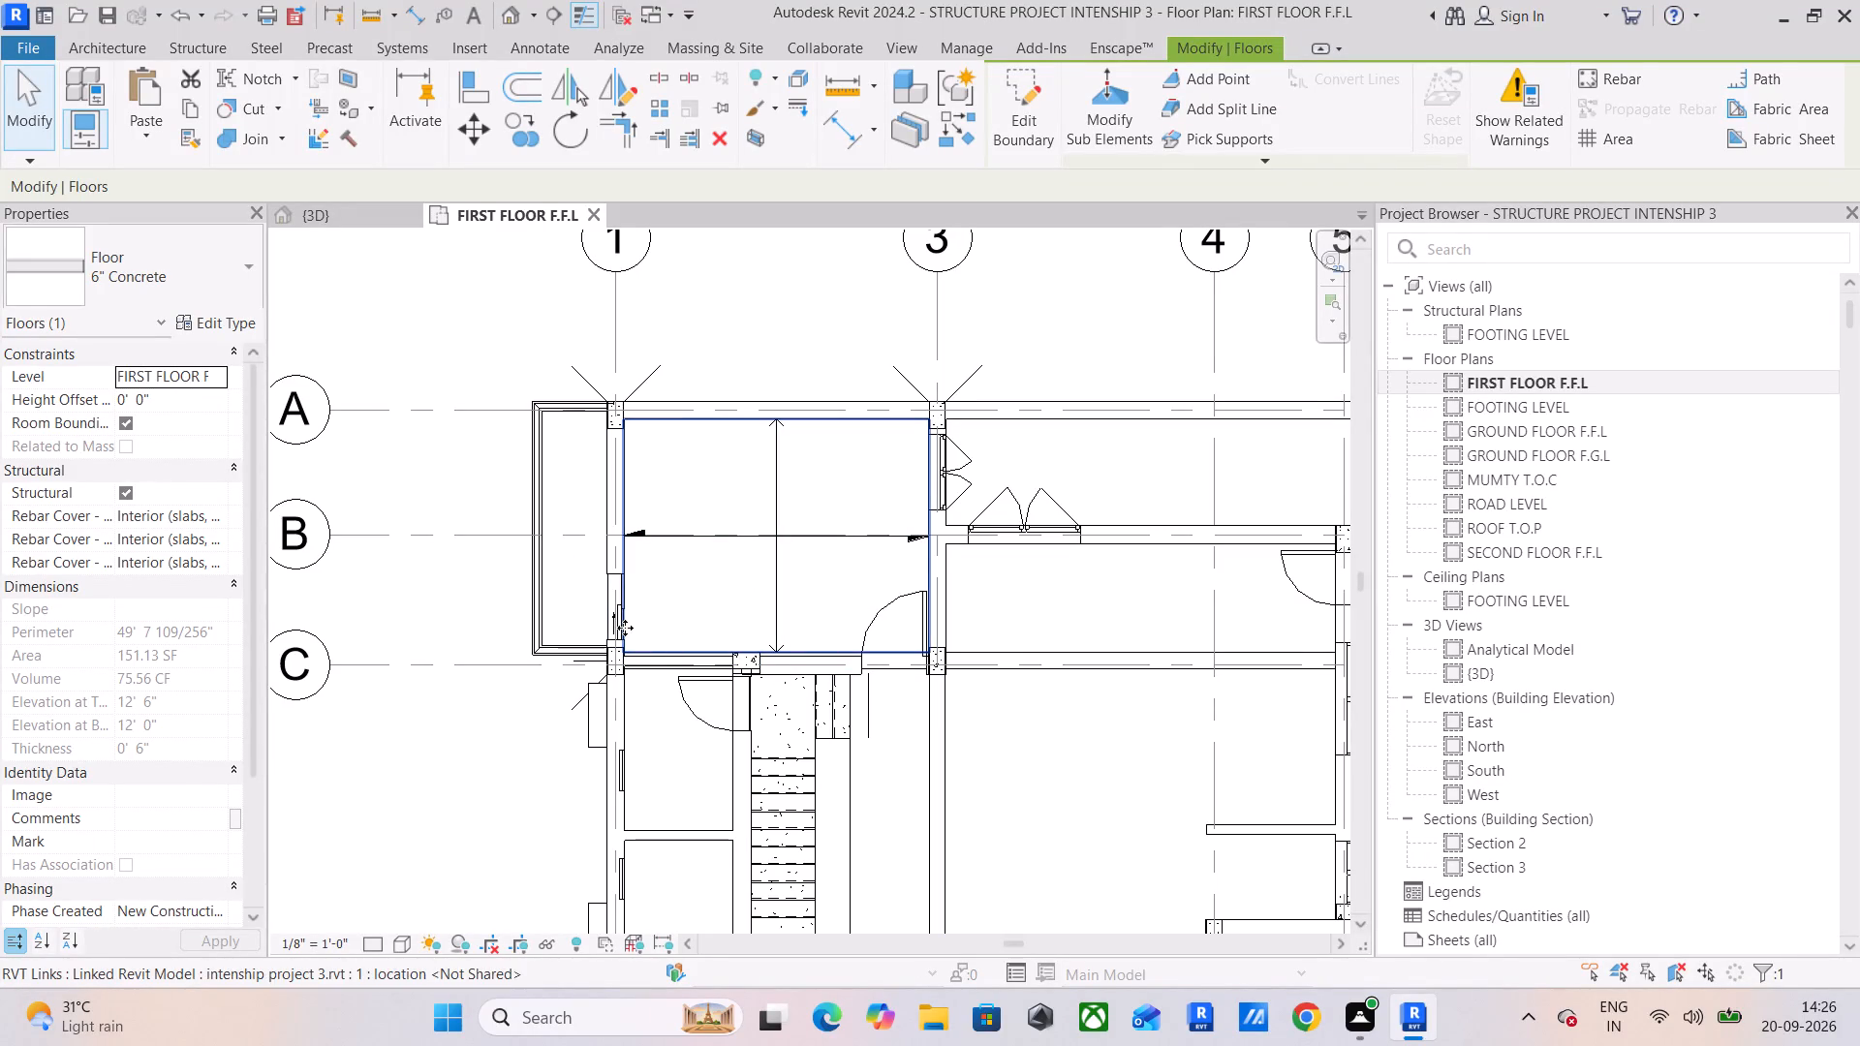
Examine in 3D how the pasted first-floor 6" Concrete floor between grids 1–3 and A–C sits against the reinforced beams and columns.
shift+middle_drag(622, 625, 641, 600)
click(367, 217)
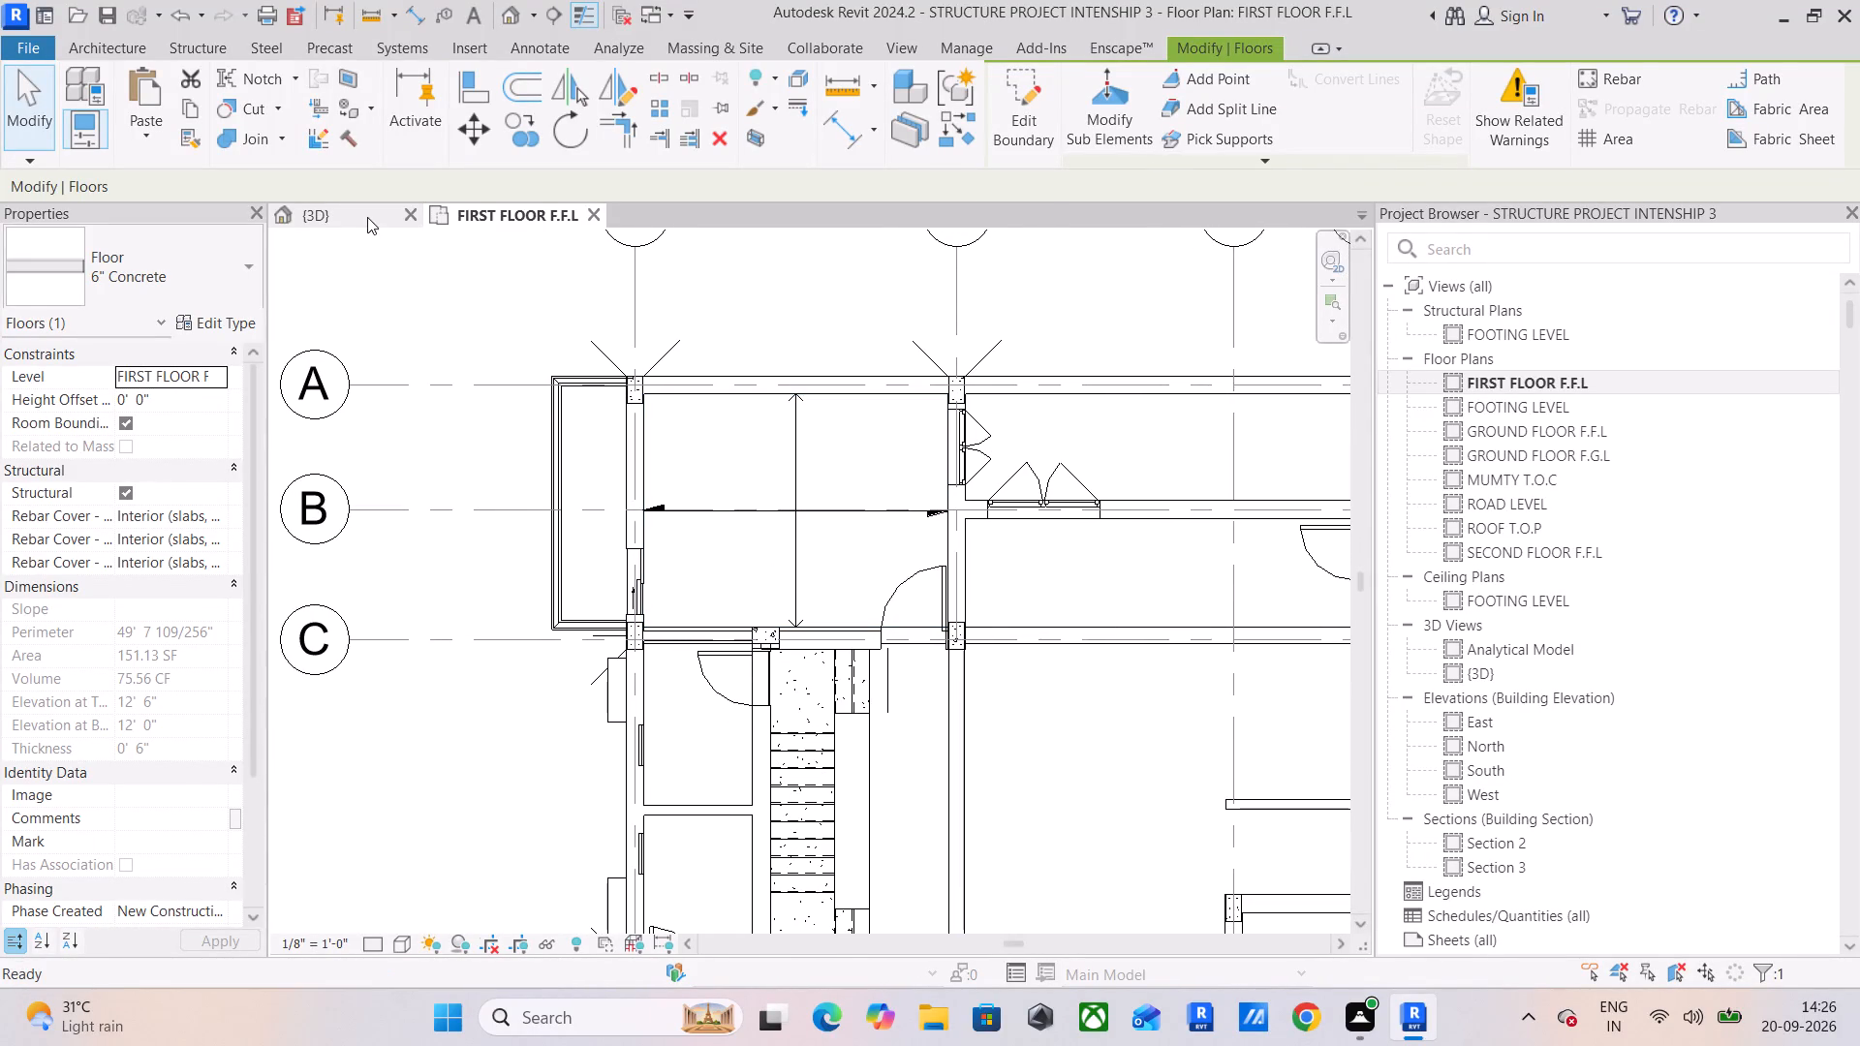
scroll(629, 476, down, 9)
shift+middle_drag(639, 505, 583, 444)
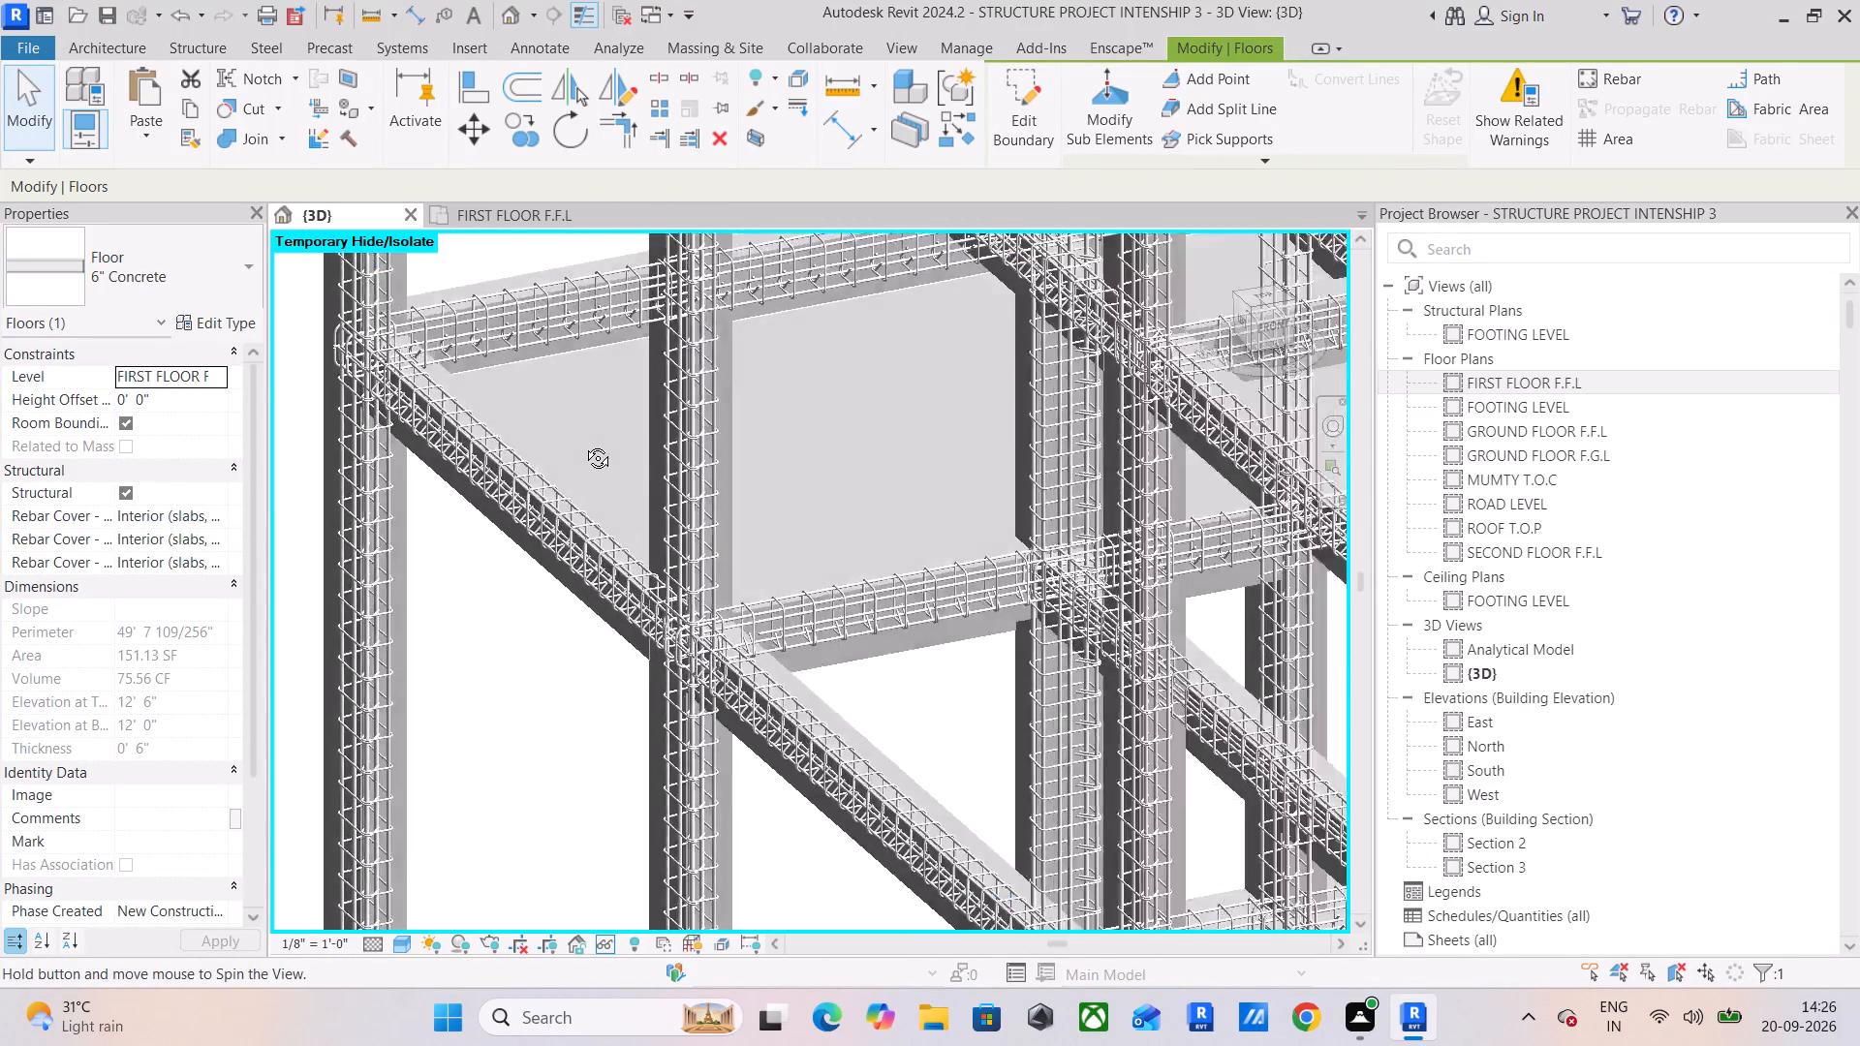
shift+middle_drag(583, 444, 663, 323)
click(518, 484)
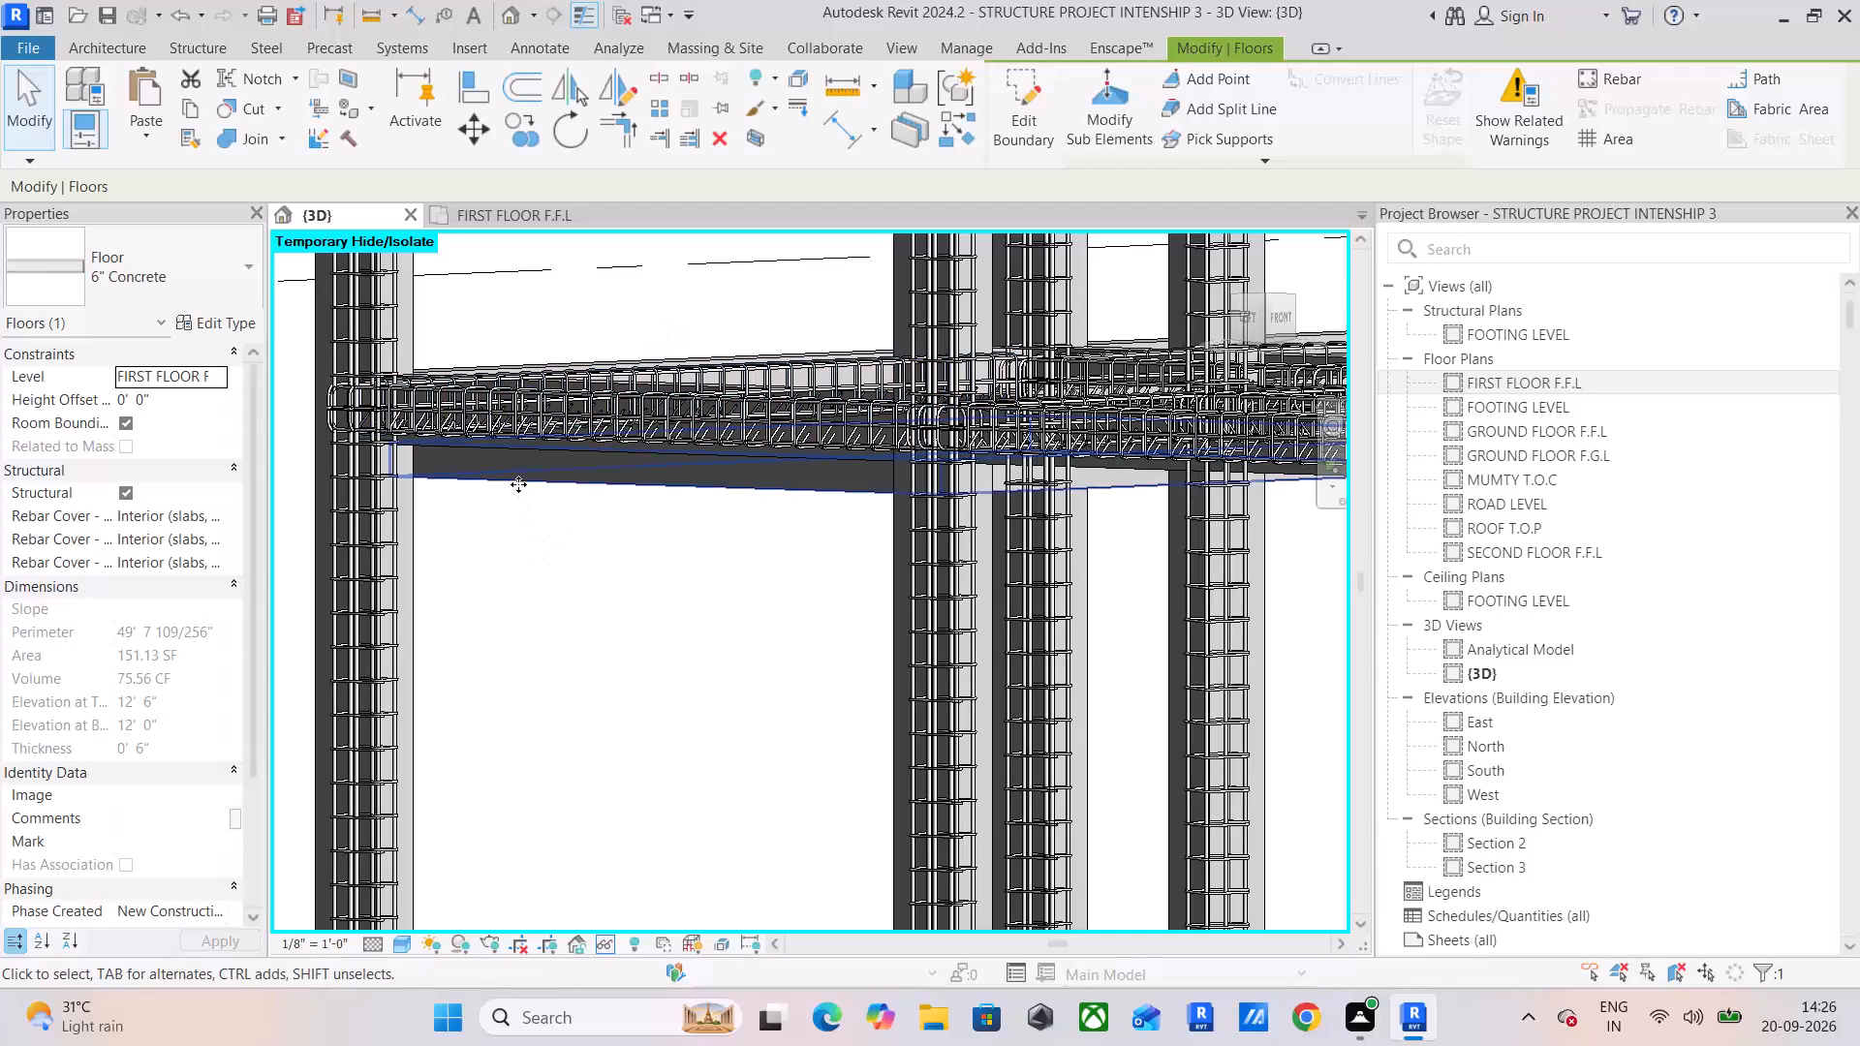
scroll(560, 544, down, 2)
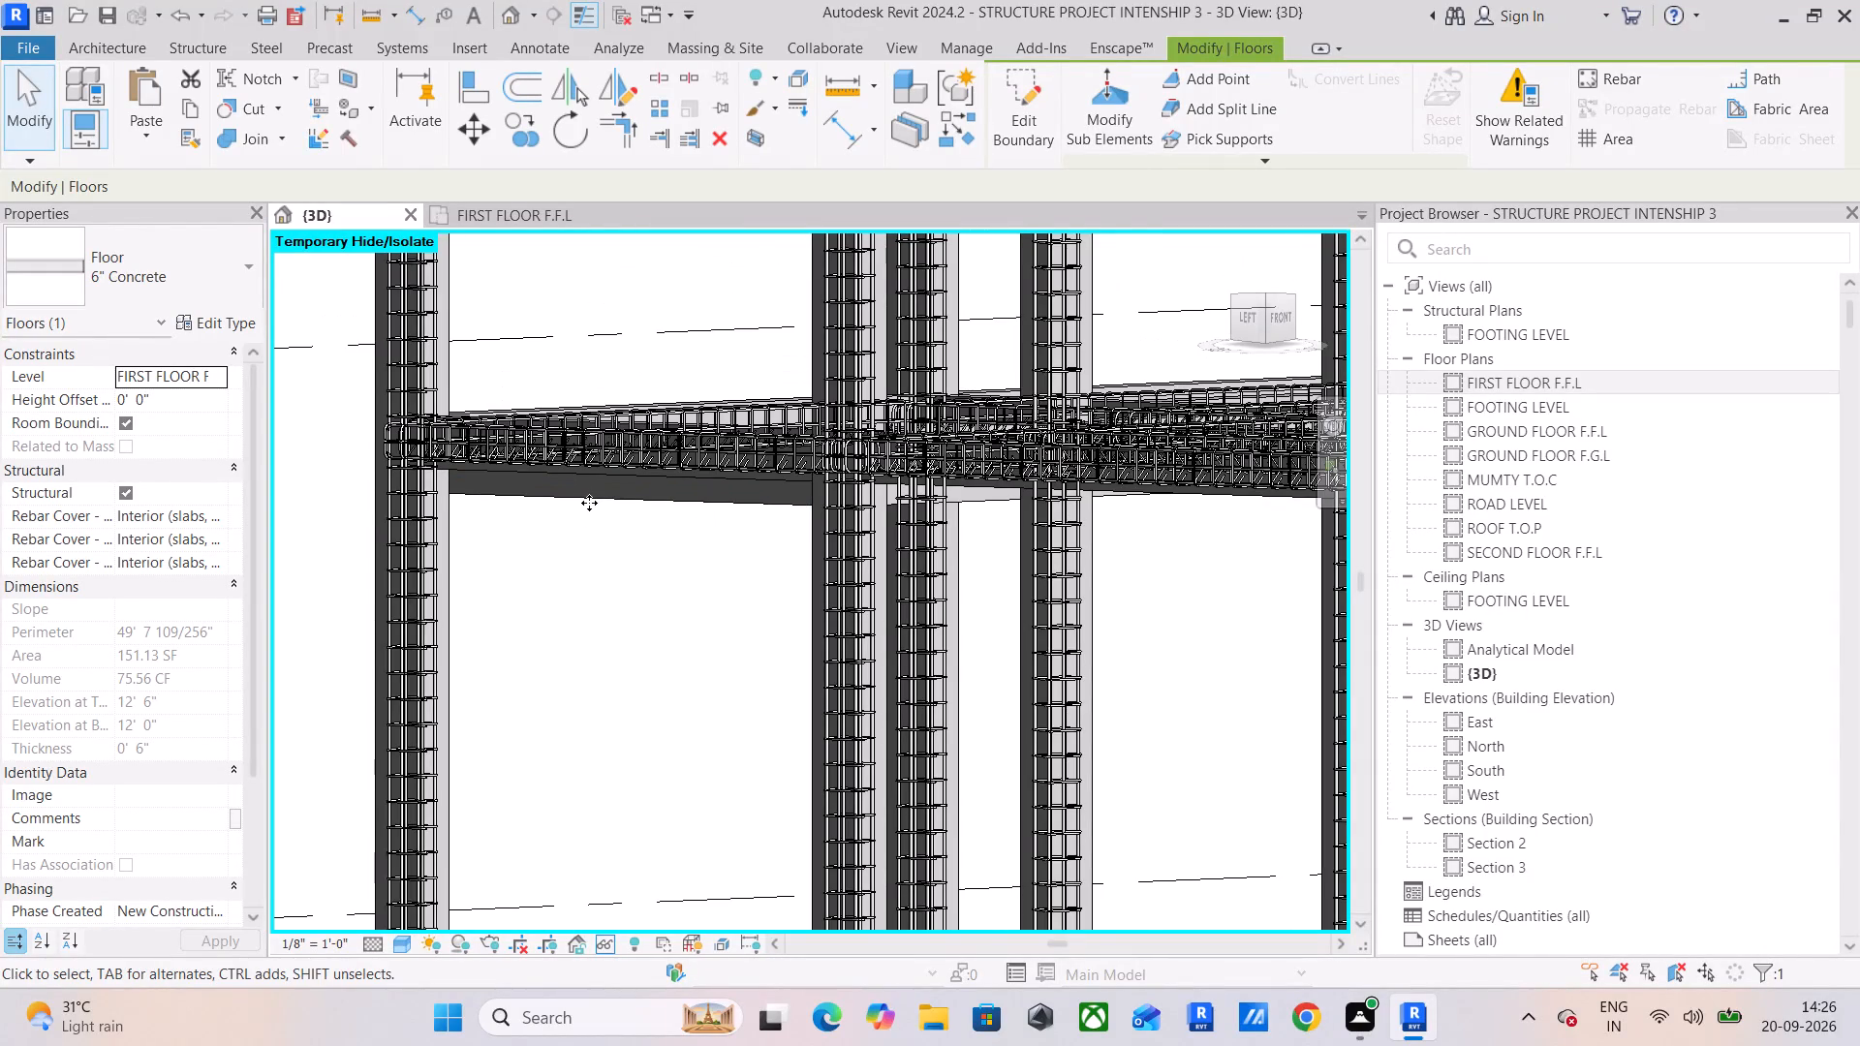
click(589, 503)
scroll(589, 506, up, 9)
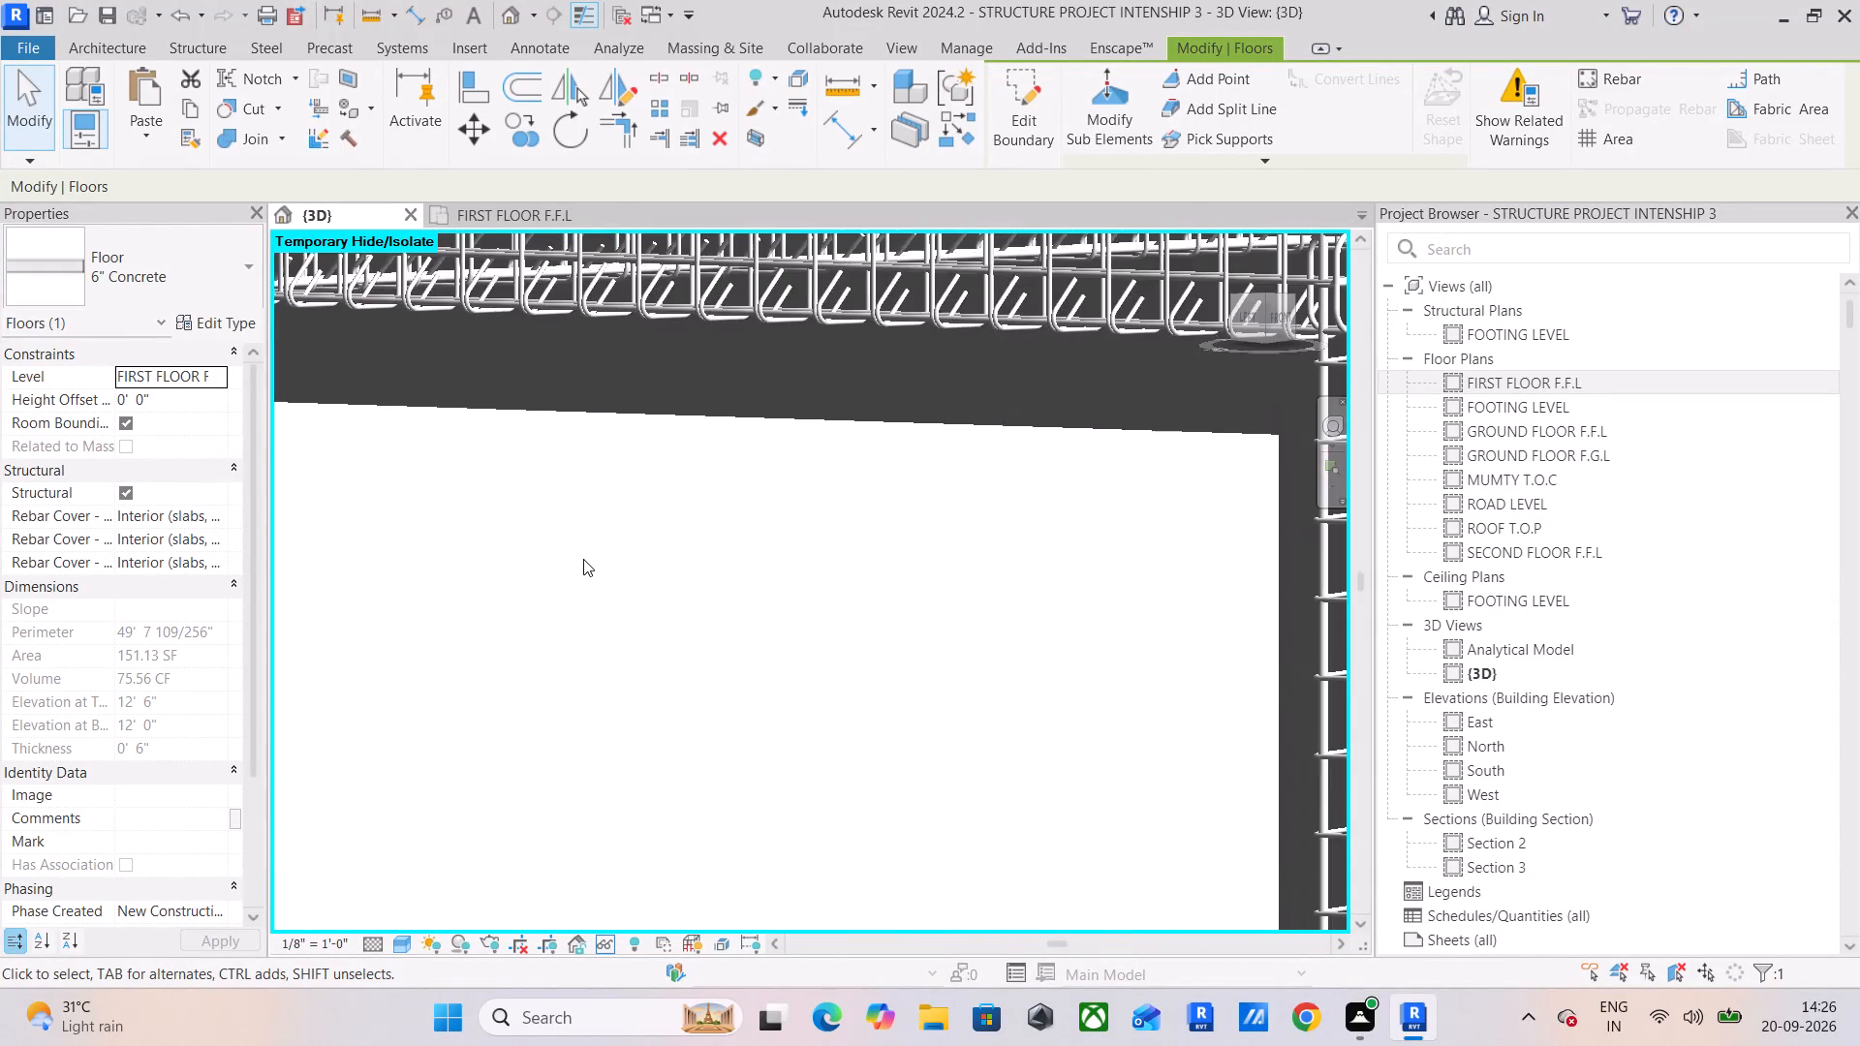
scroll(583, 559, down, 11)
shift+middle_drag(588, 546, 586, 546)
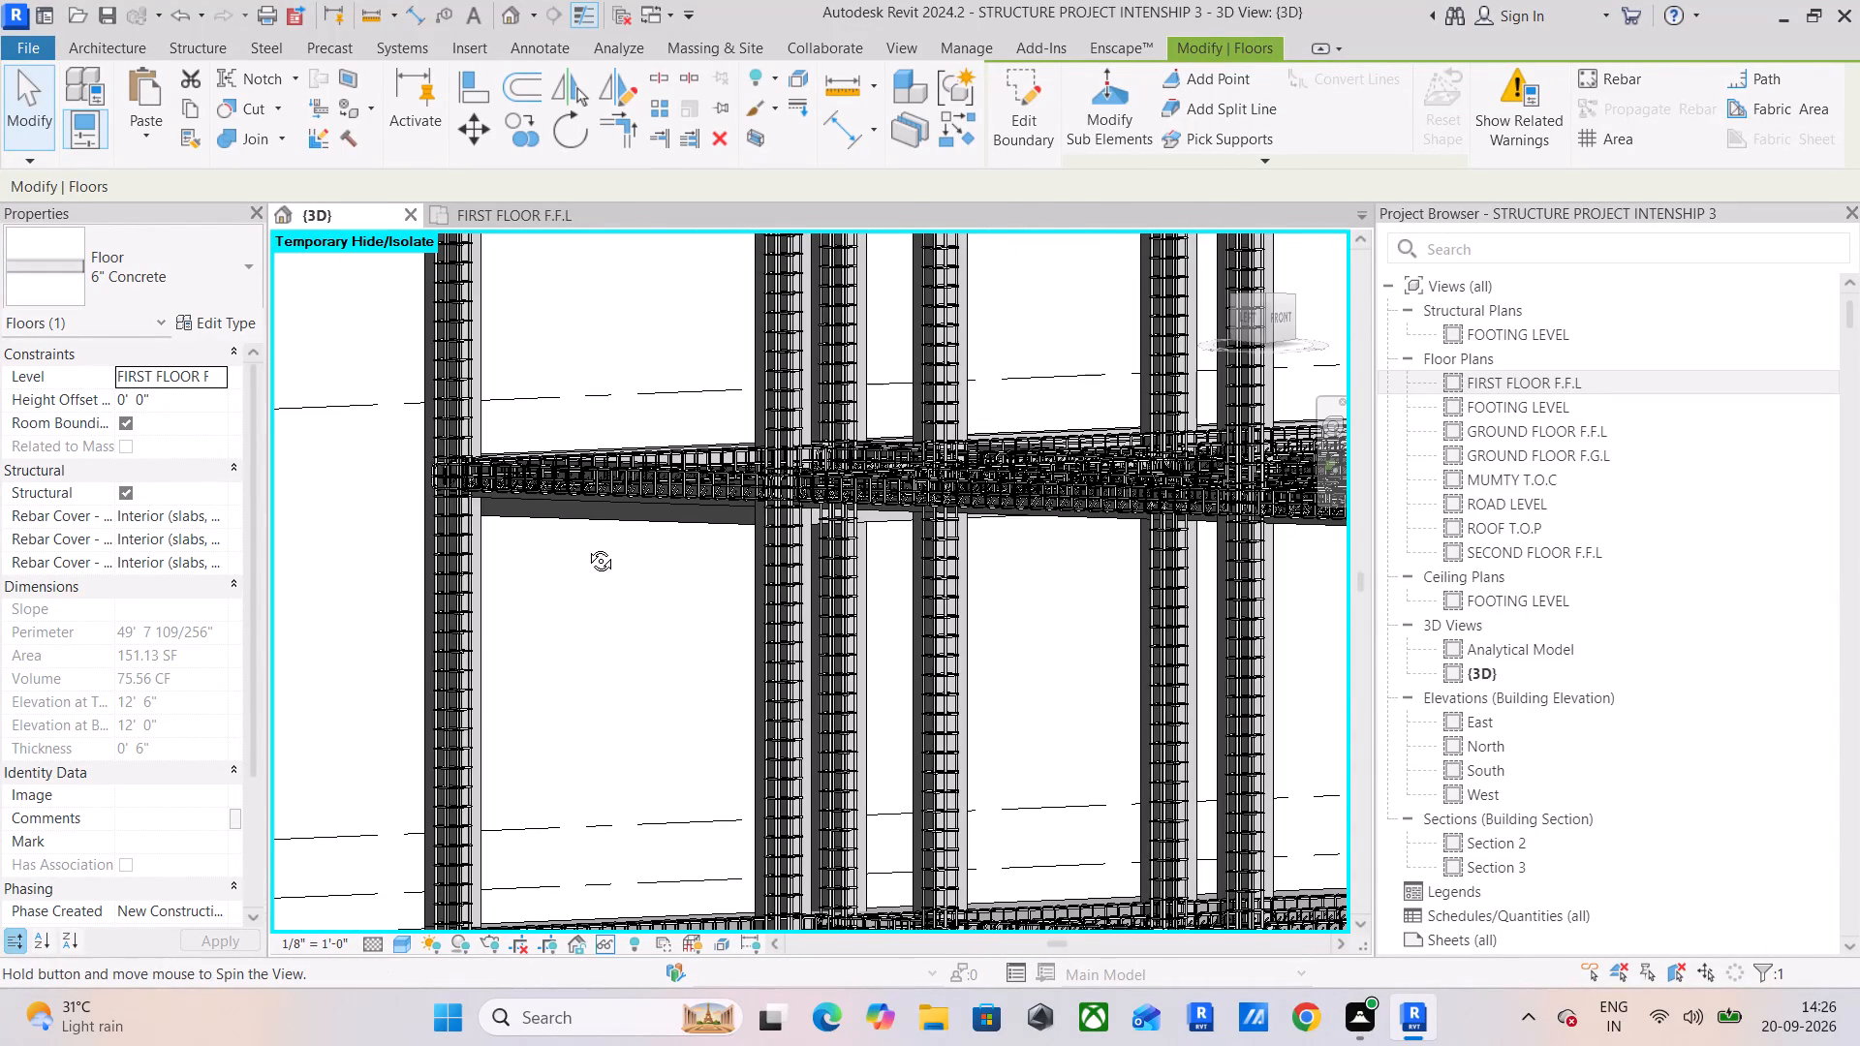
shift+middle_drag(586, 546, 588, 721)
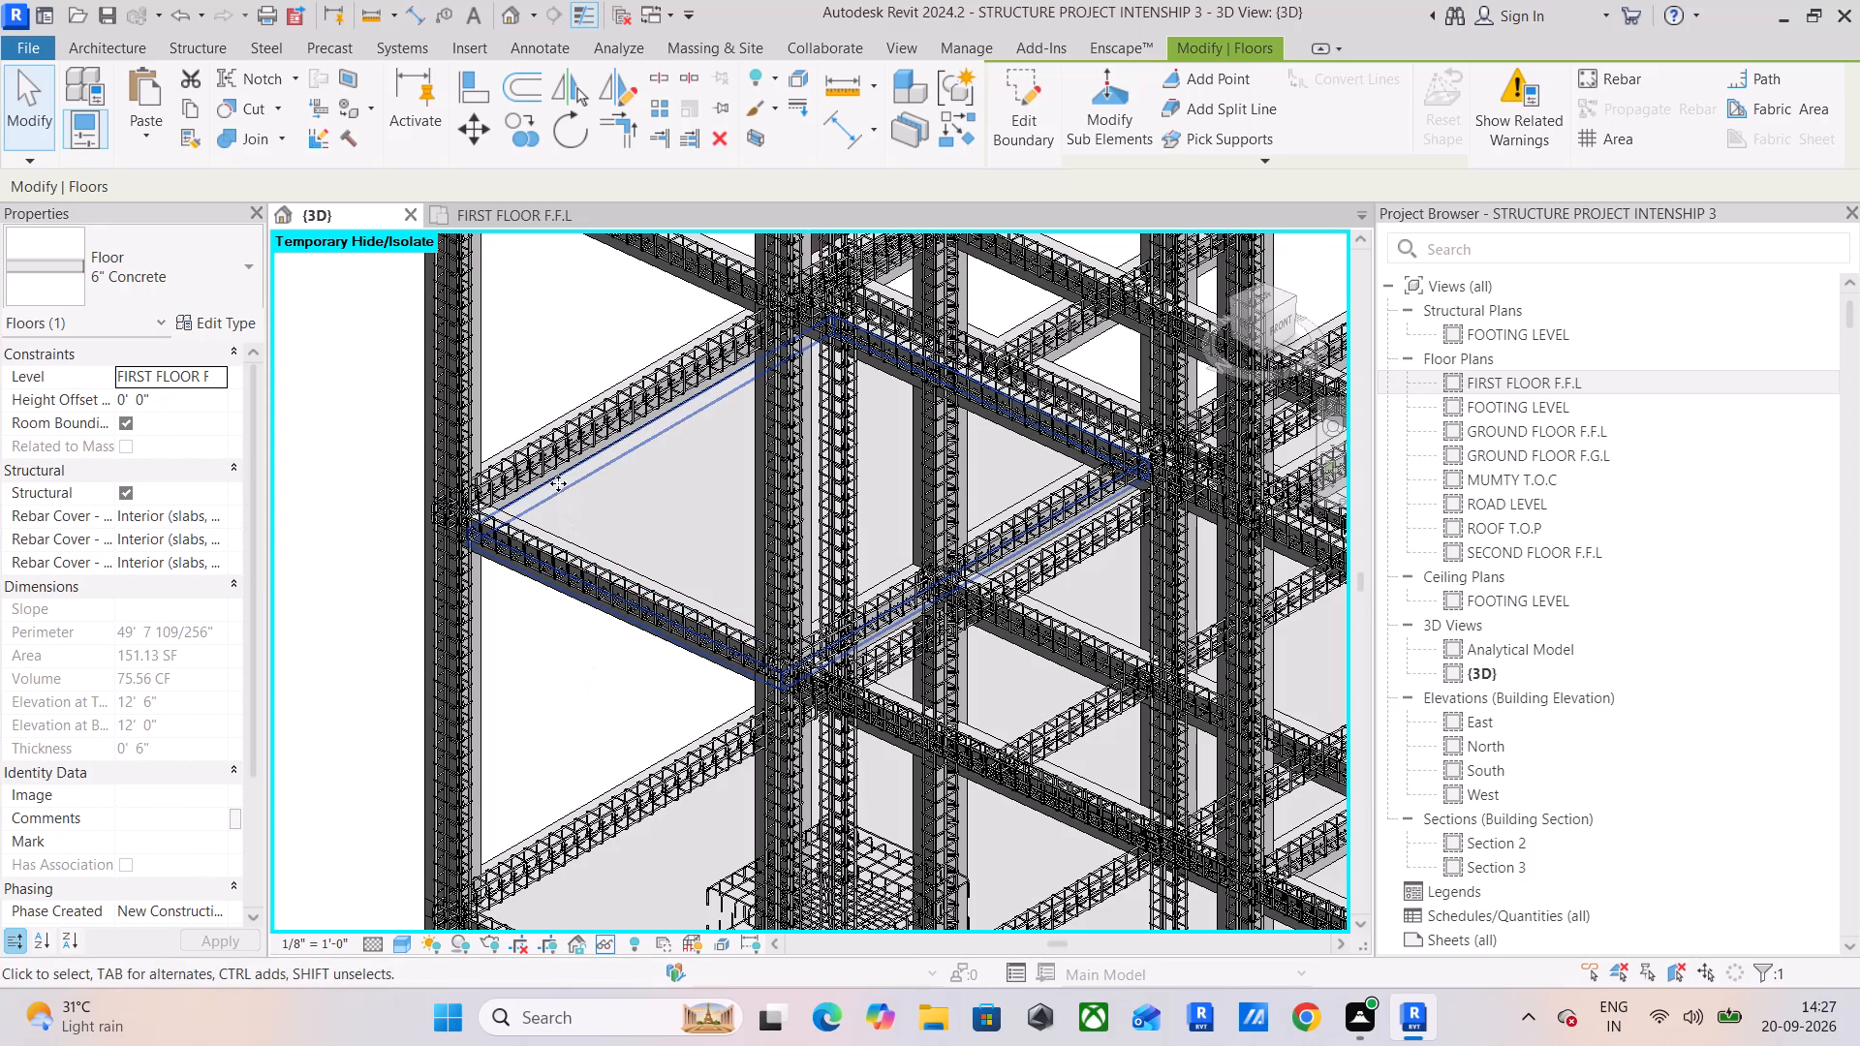
click(558, 483)
key(Escape)
key(Escape)
key(Escape)
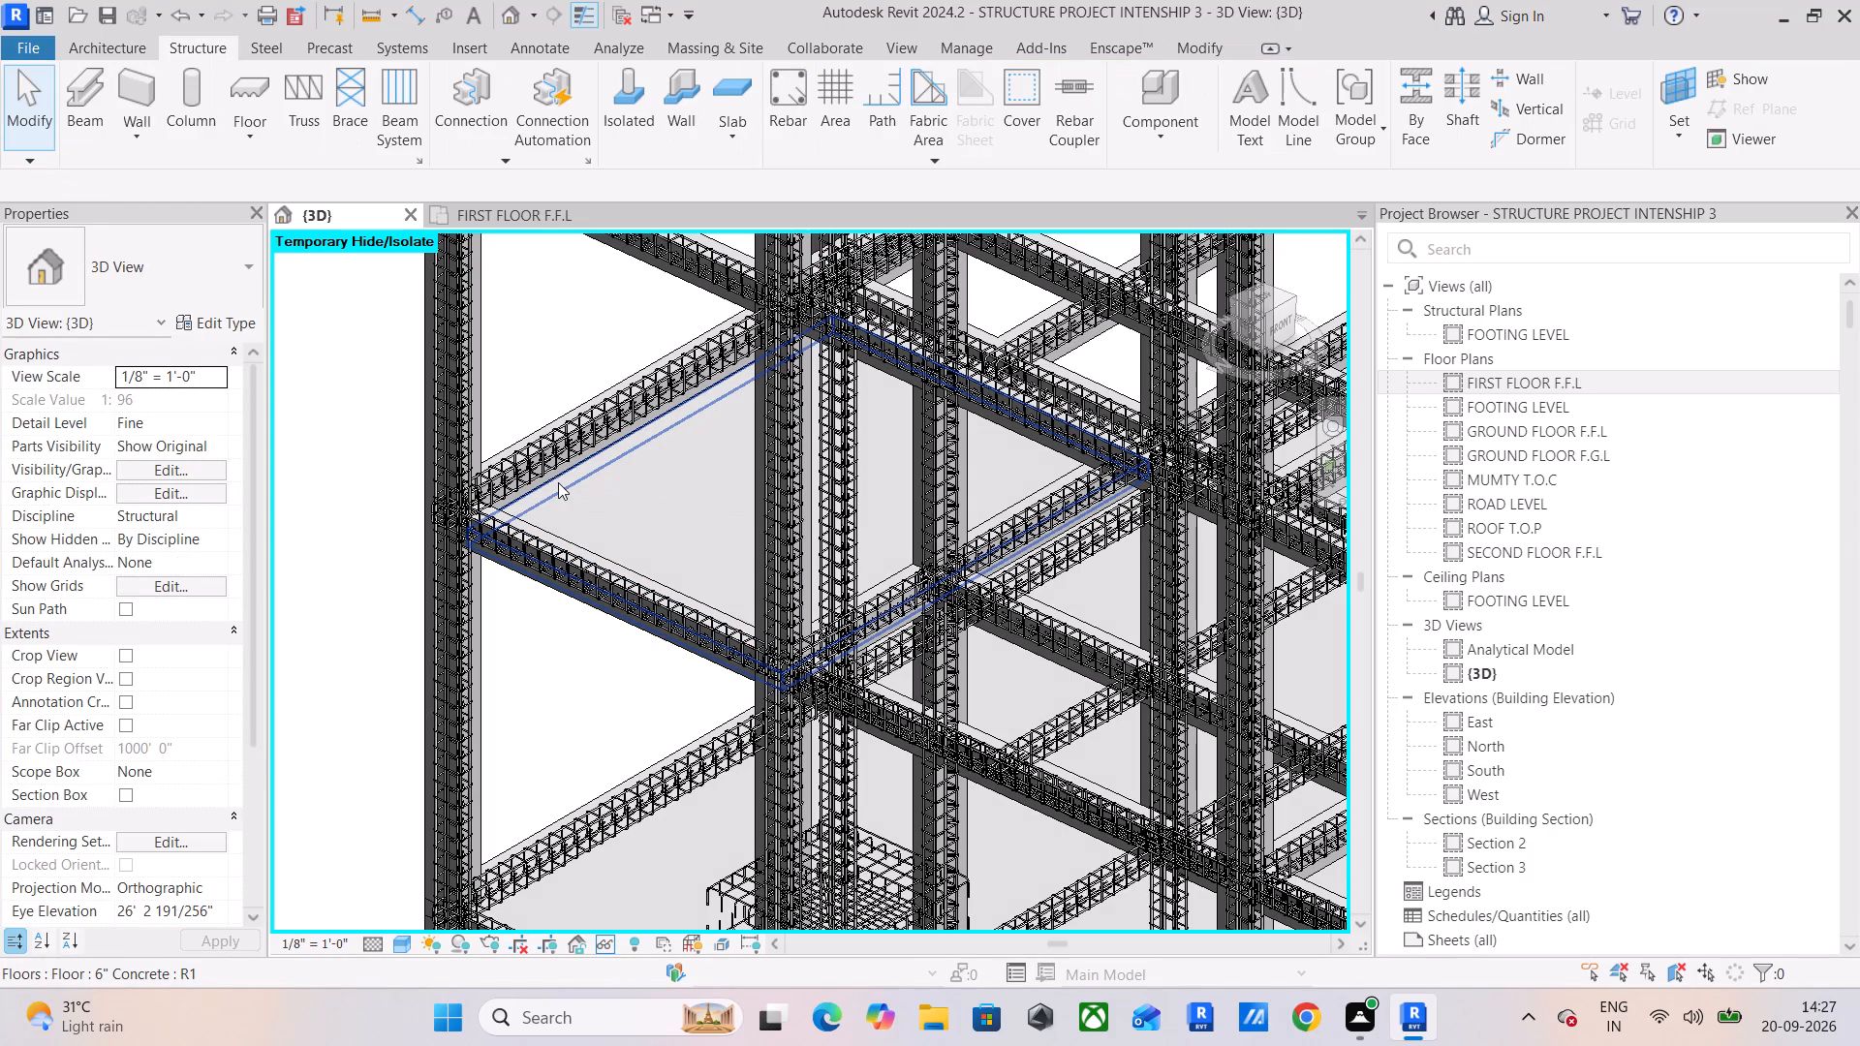
click(558, 482)
key(Escape)
key(Escape)
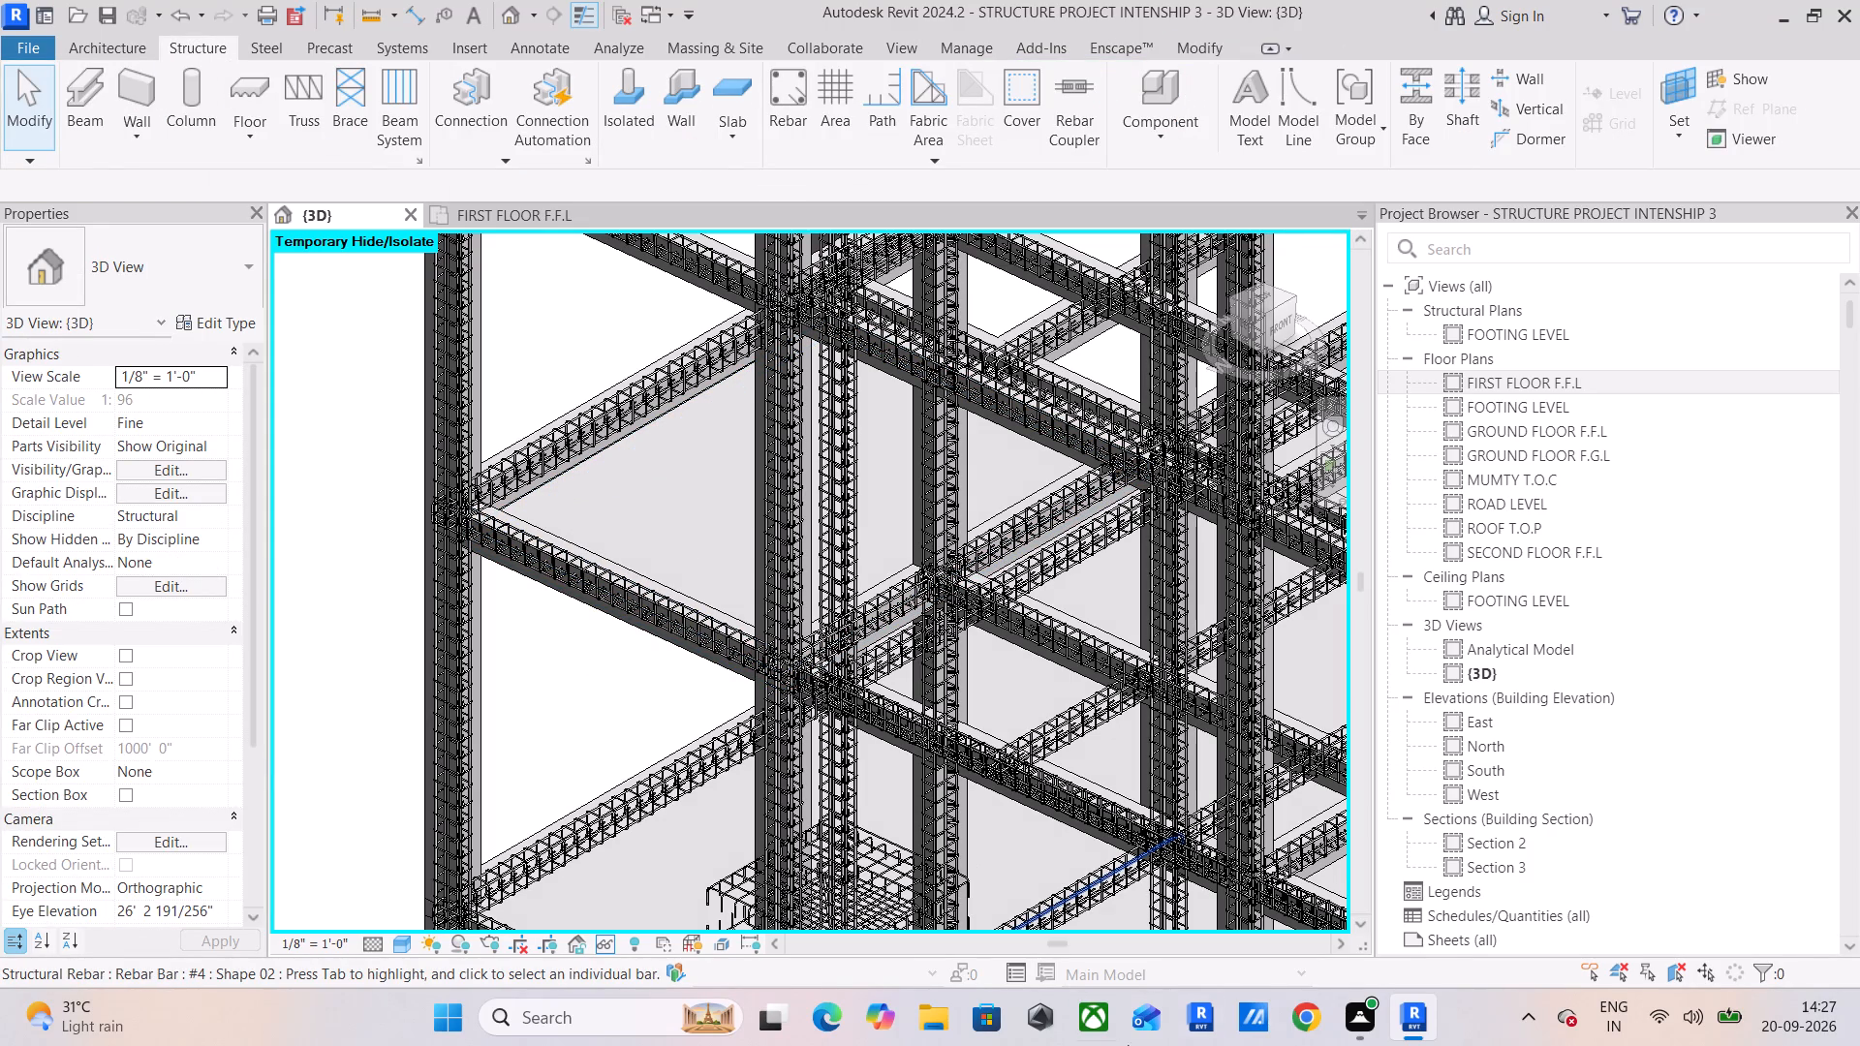
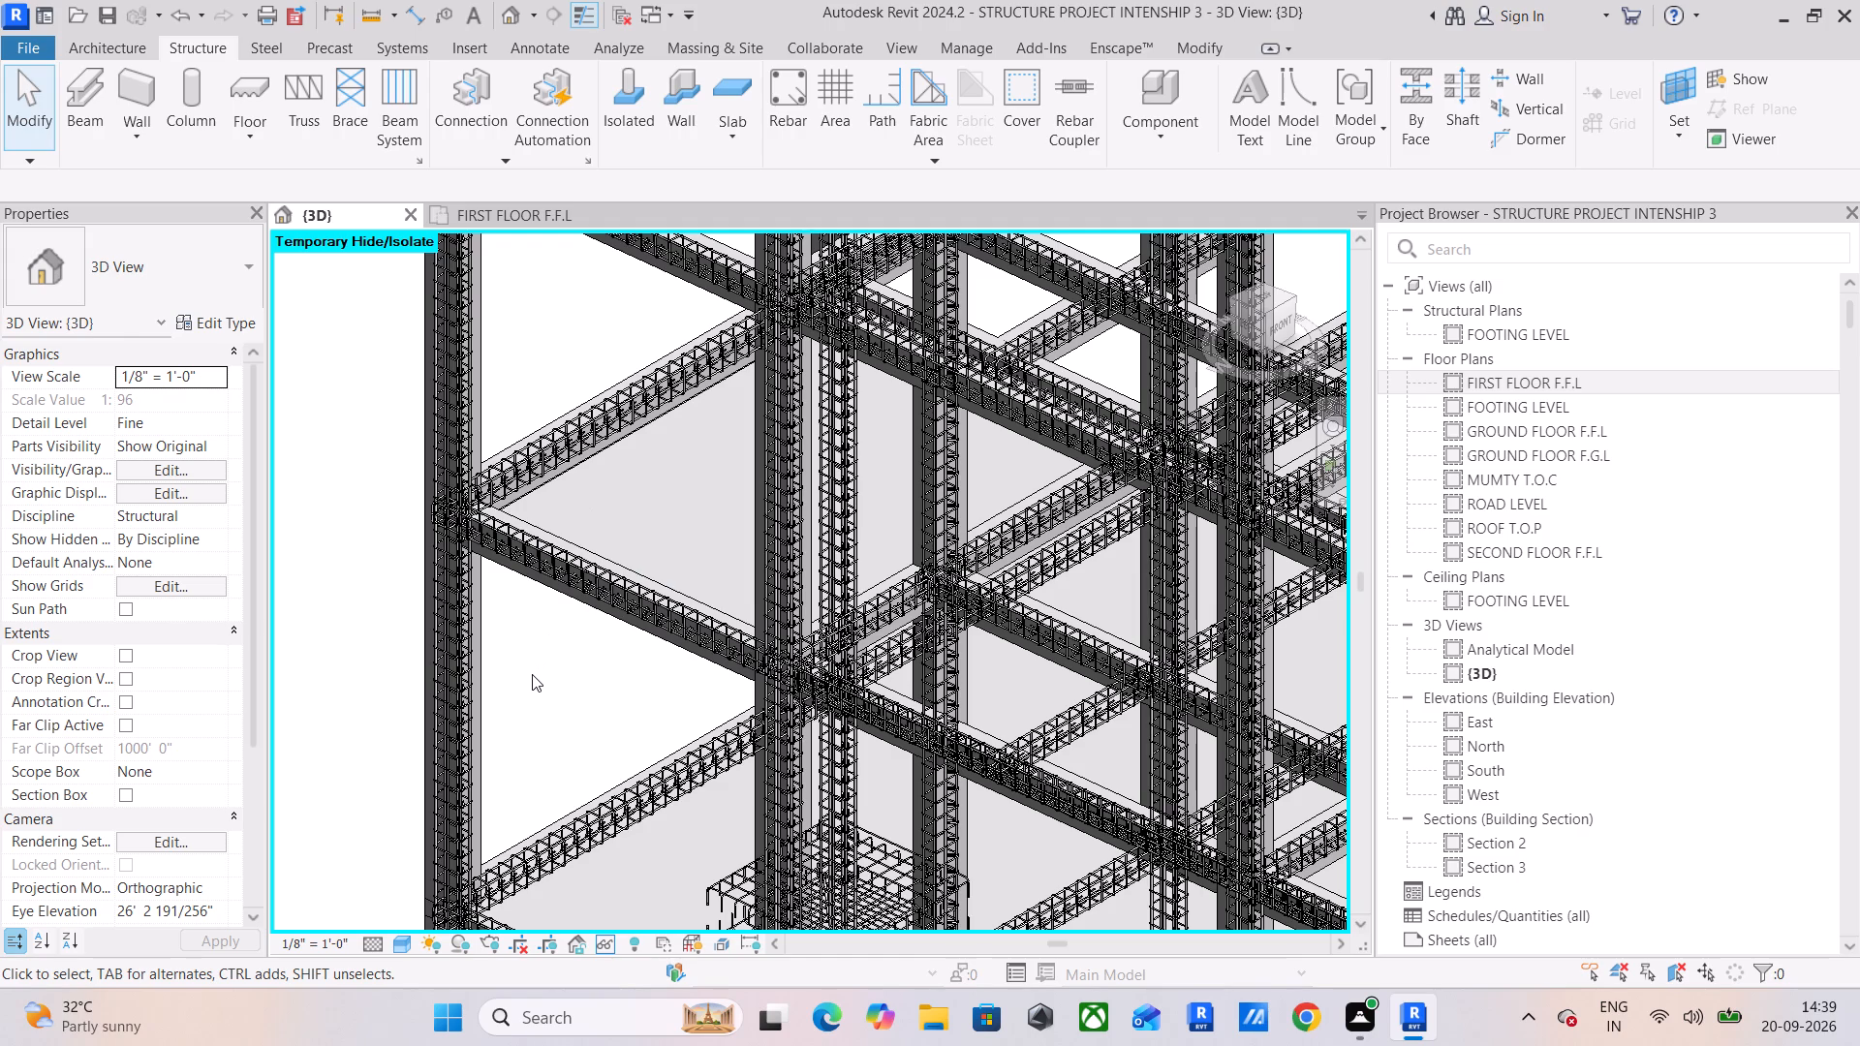
Examine in 3D, from above and from the underside, how the concrete slabs sit against the reinforced beams, columns and footings.
scroll(586, 706, down, 3)
middle_drag(612, 698, 462, 543)
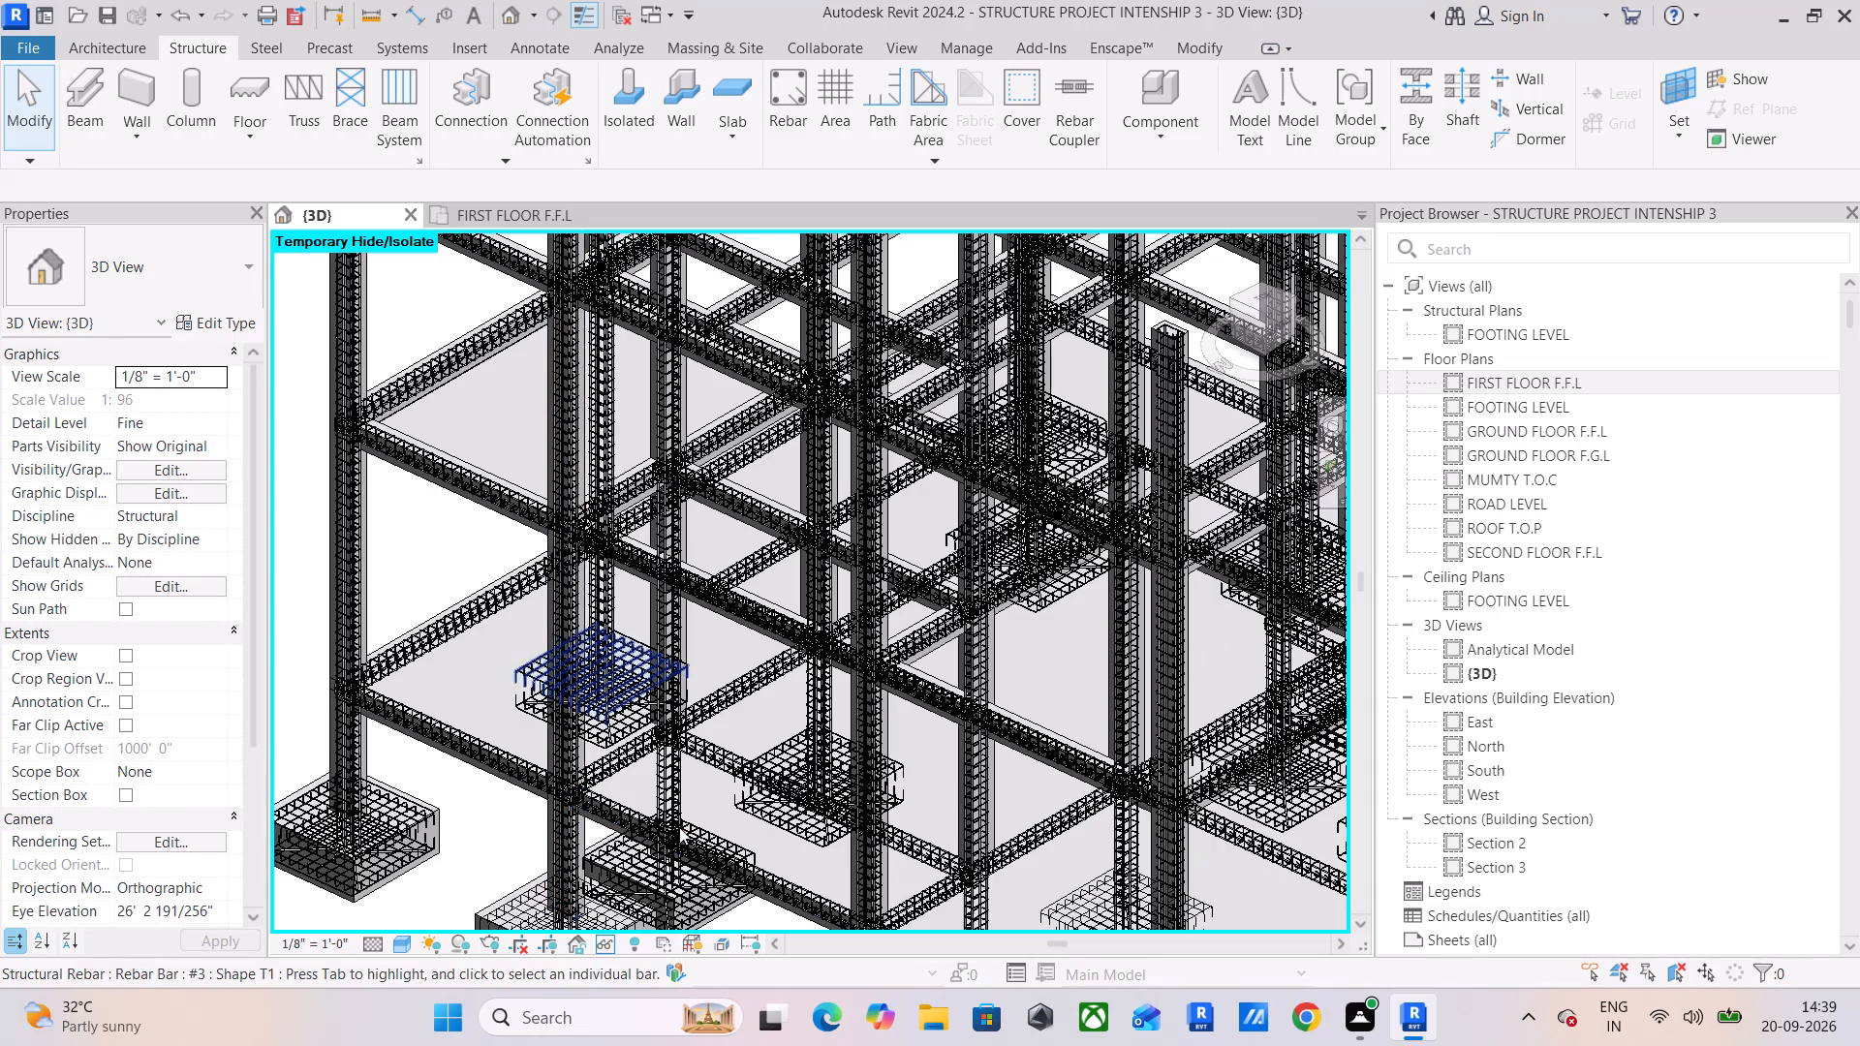
scroll(469, 713, up, 6)
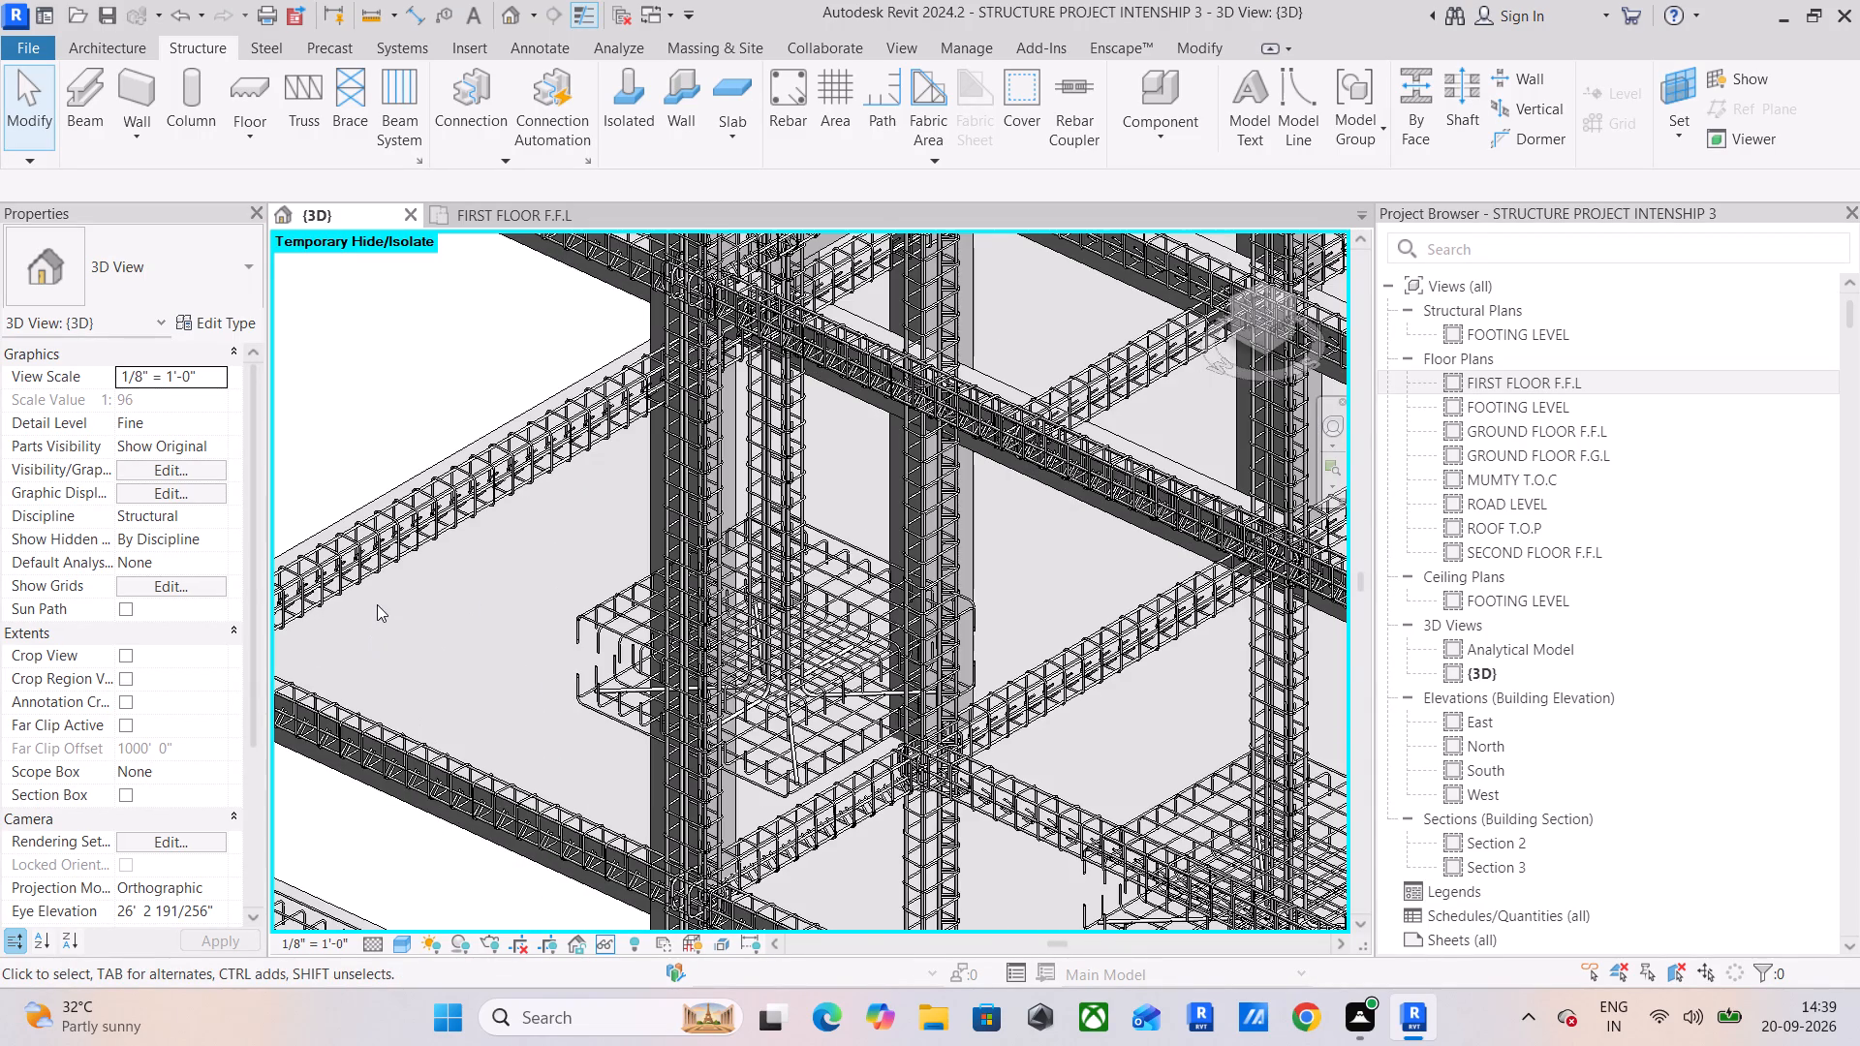
scroll(486, 786, down, 3)
middle_drag(539, 765, 696, 724)
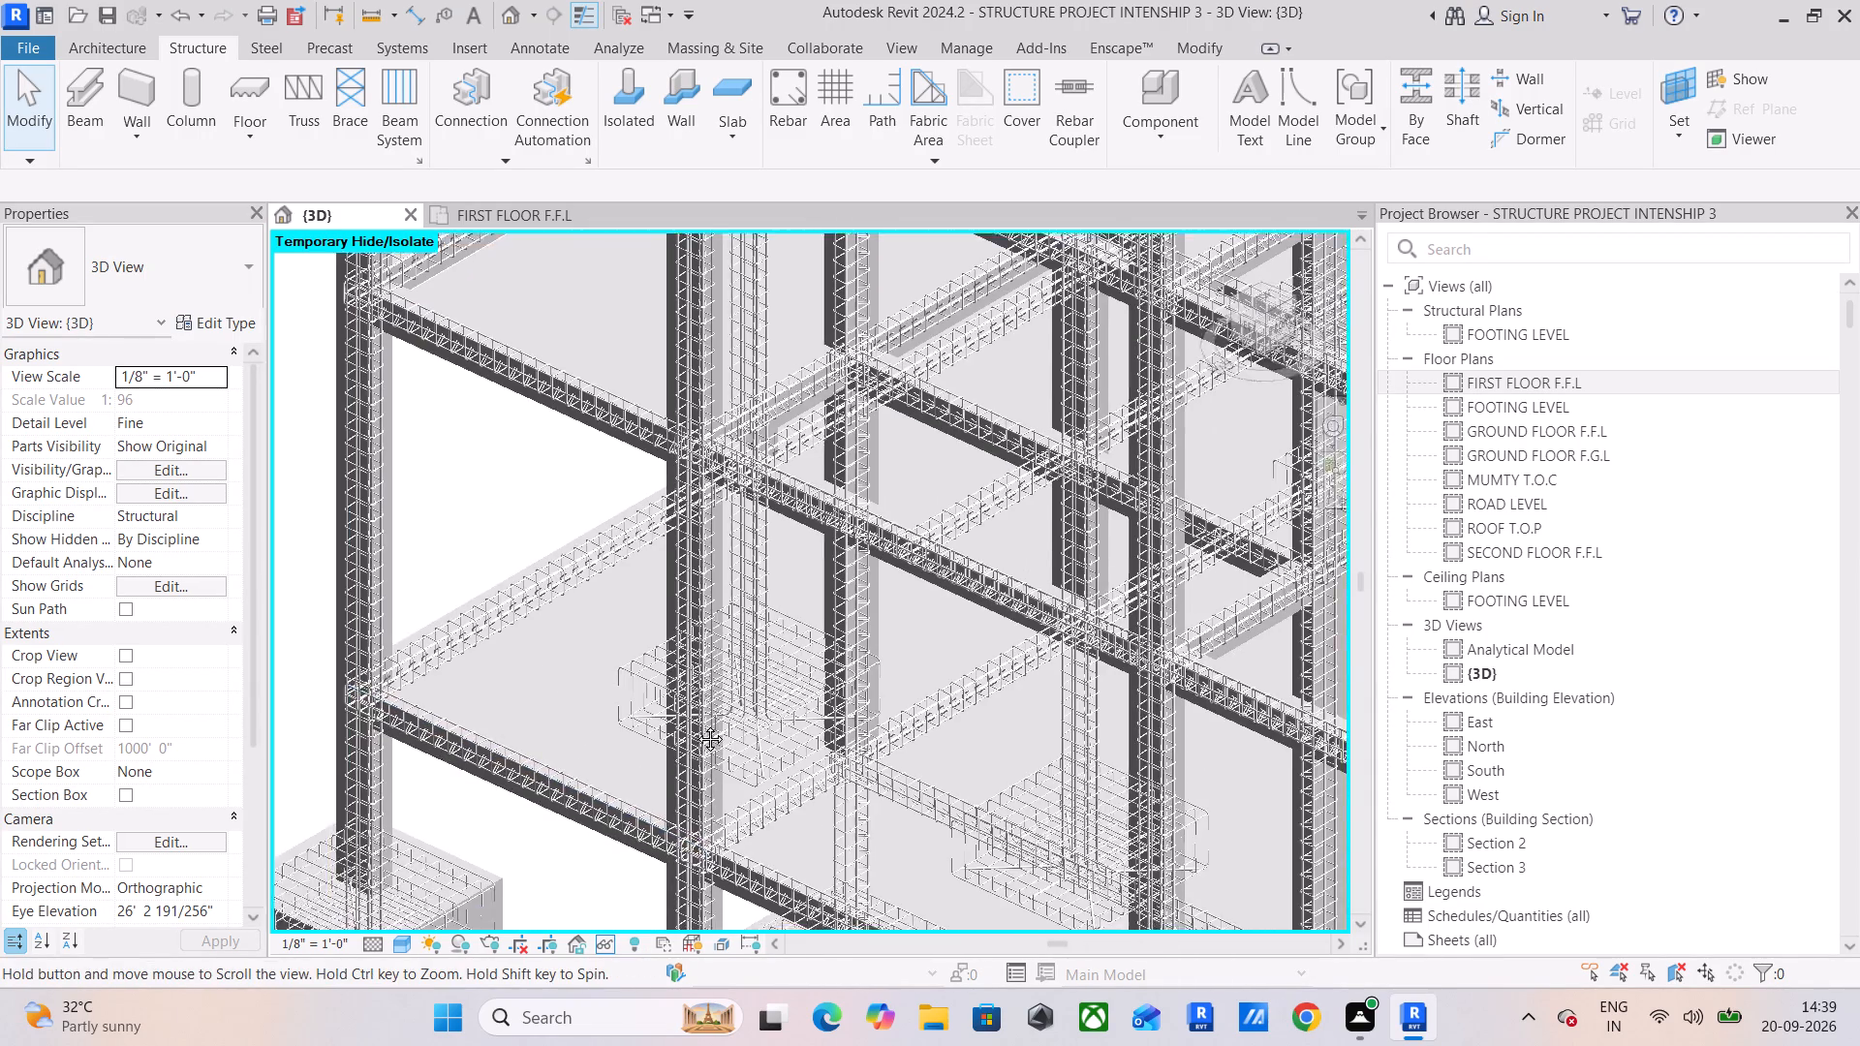
middle_drag(696, 724, 847, 624)
shift+middle_drag(646, 737, 919, 575)
scroll(921, 573, up, 8)
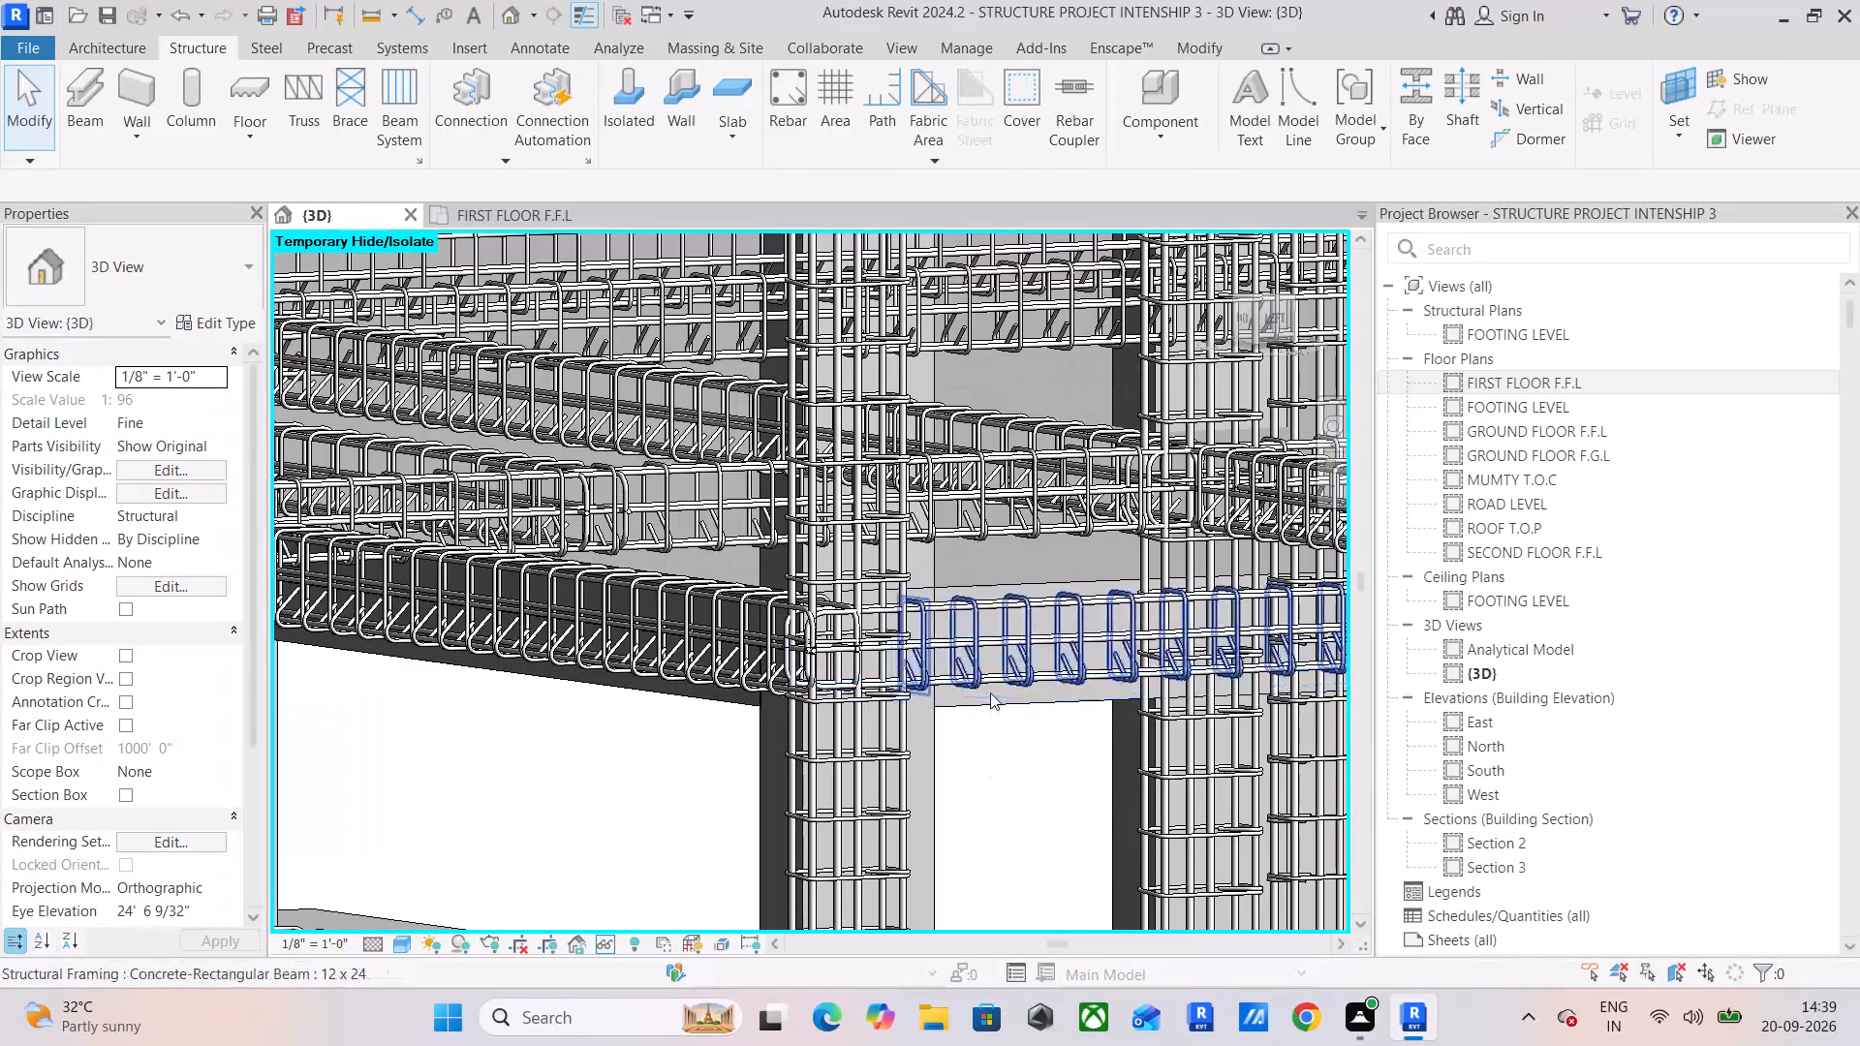
shift+scroll(986, 700, up, 1)
shift+middle_drag(986, 700, 751, 756)
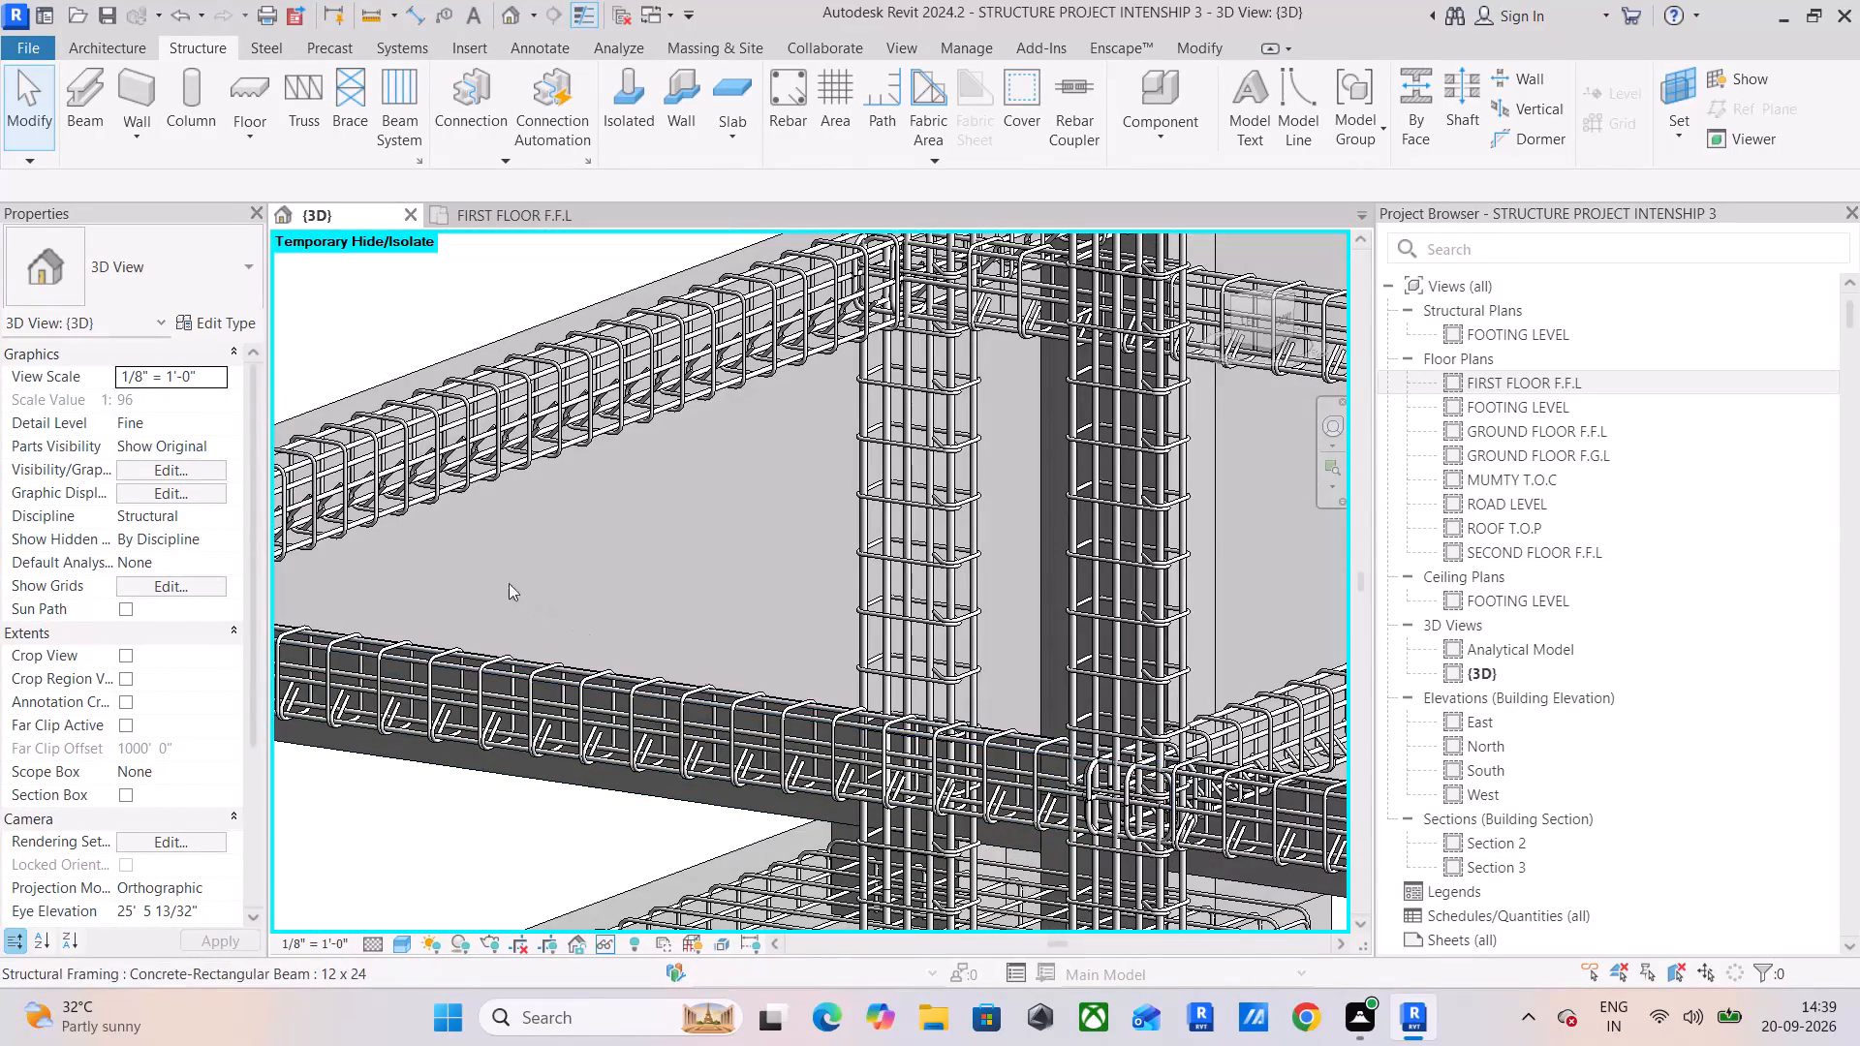
click(482, 572)
scroll(786, 762, down, 12)
middle_drag(967, 700, 474, 580)
middle_drag(1206, 603, 673, 676)
shift+middle_drag(915, 616, 697, 668)
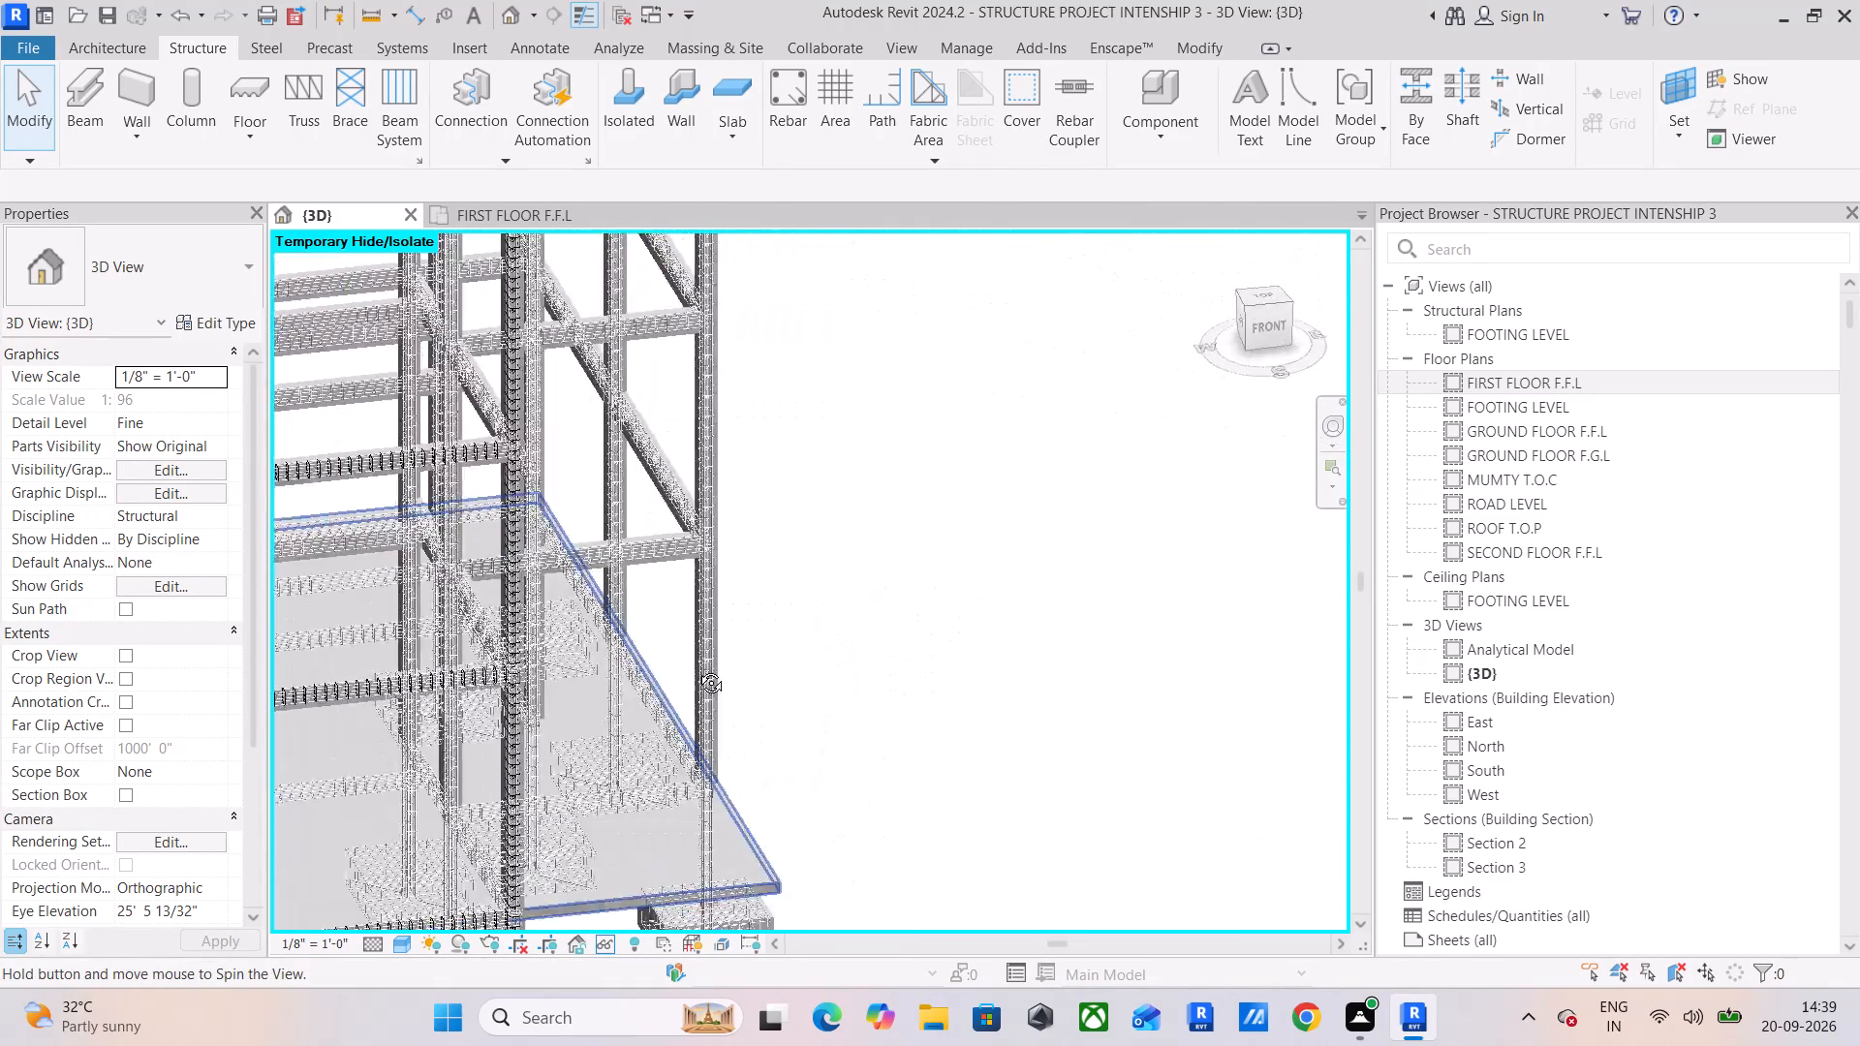
shift+middle_drag(697, 668, 644, 612)
middle_drag(572, 667, 767, 441)
scroll(512, 590, up, 5)
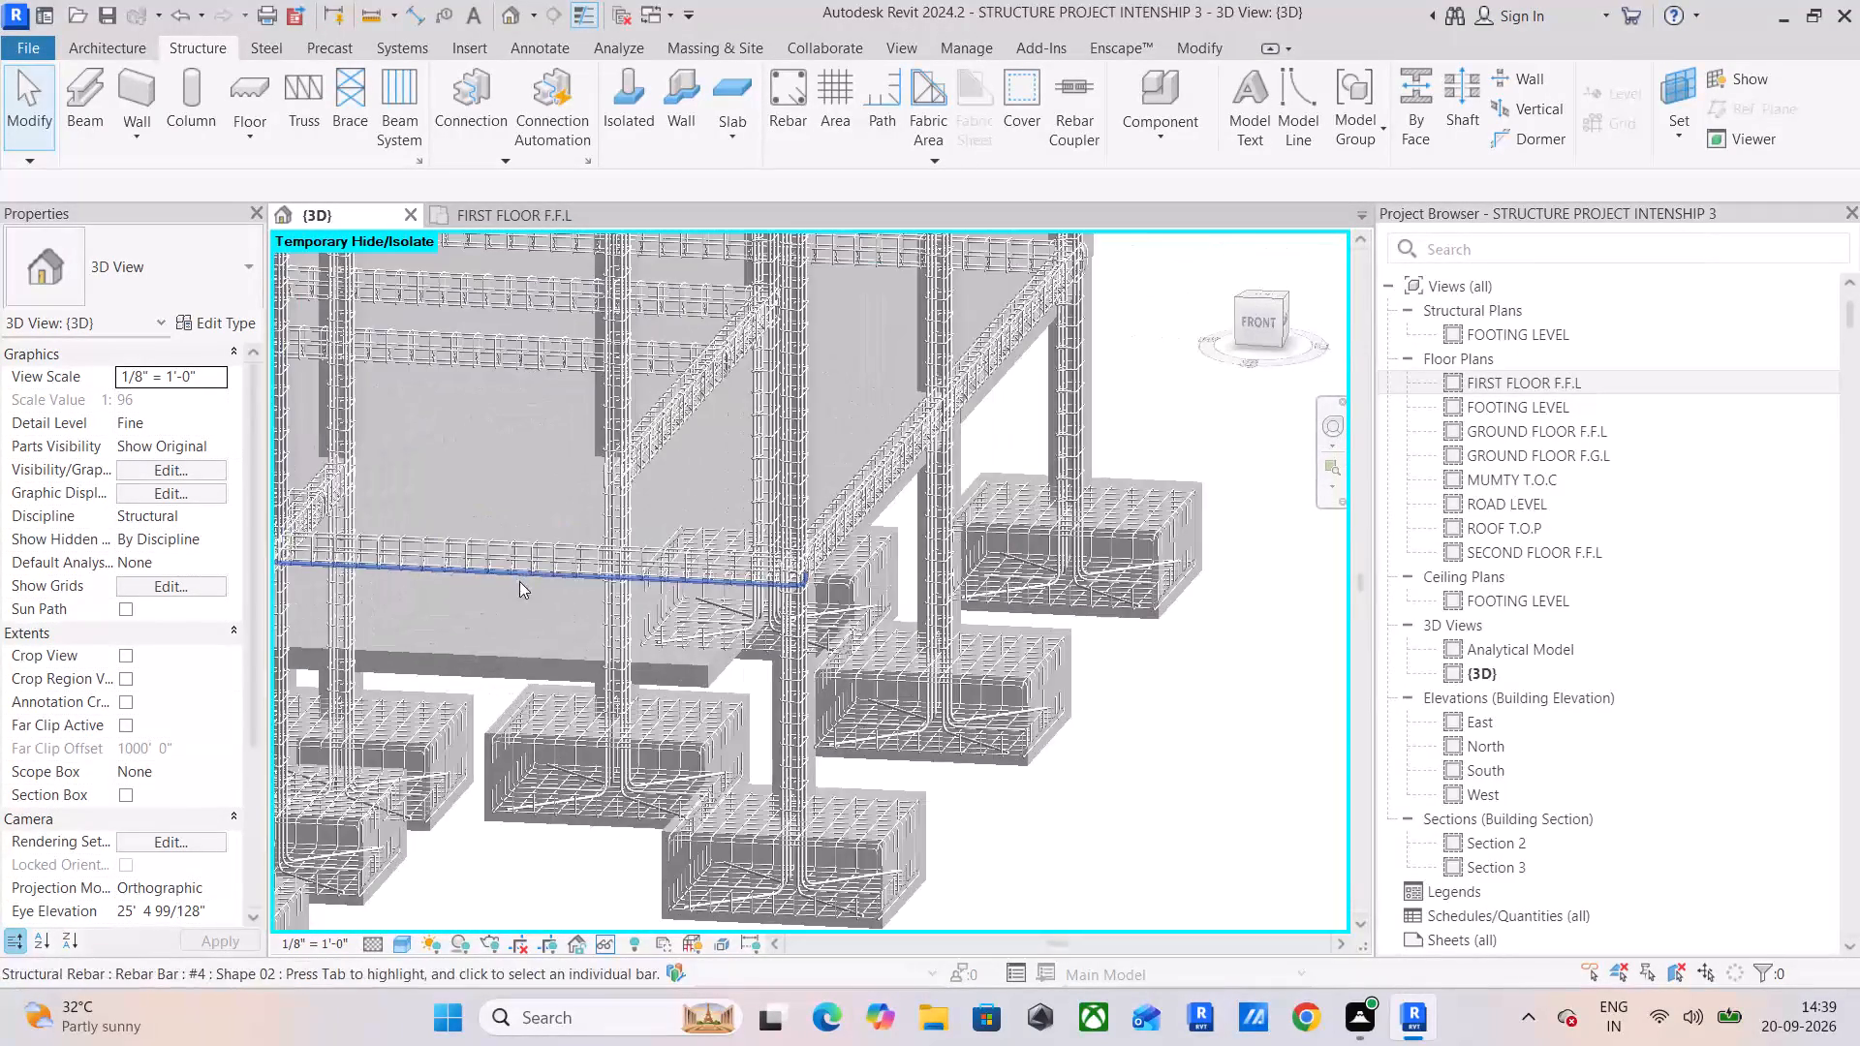
shift+middle_drag(620, 617, 590, 561)
middle_drag(602, 572, 645, 877)
shift+scroll(638, 814, up, 1)
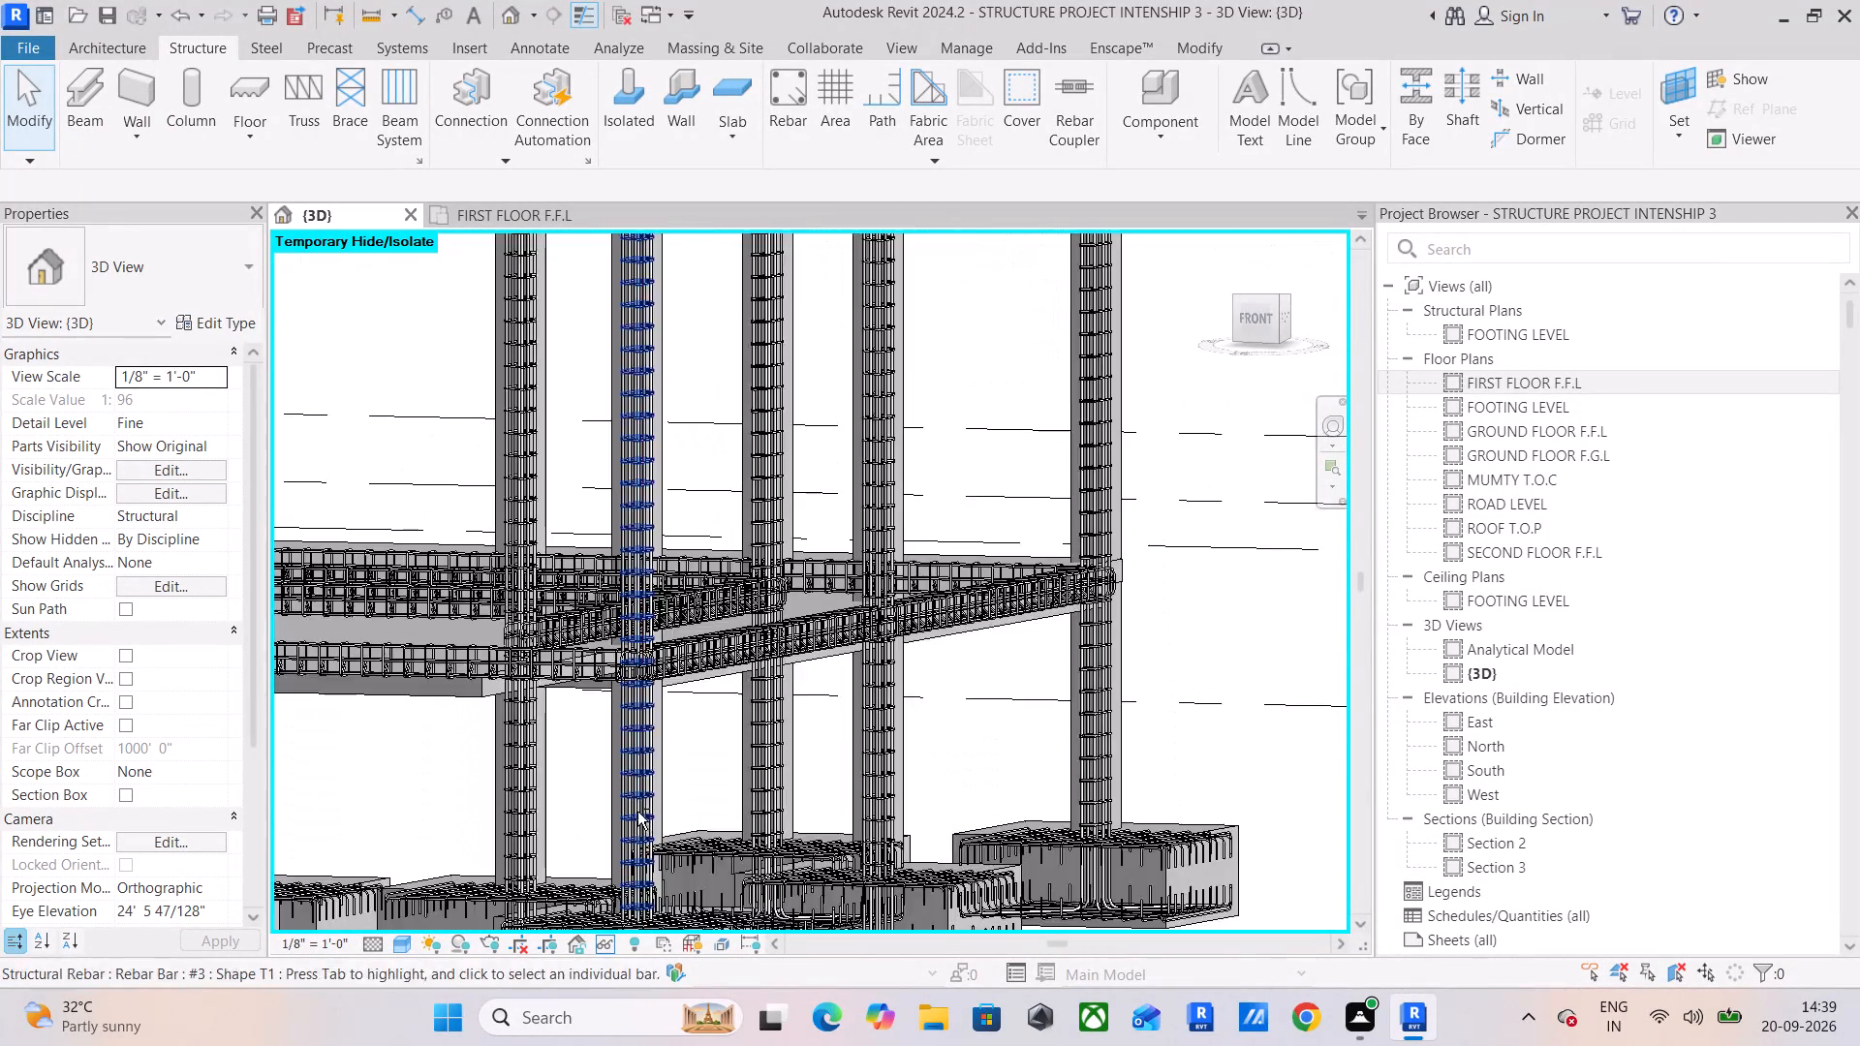
shift+middle_drag(636, 812, 592, 774)
middle_drag(583, 755, 1082, 993)
scroll(759, 696, up, 2)
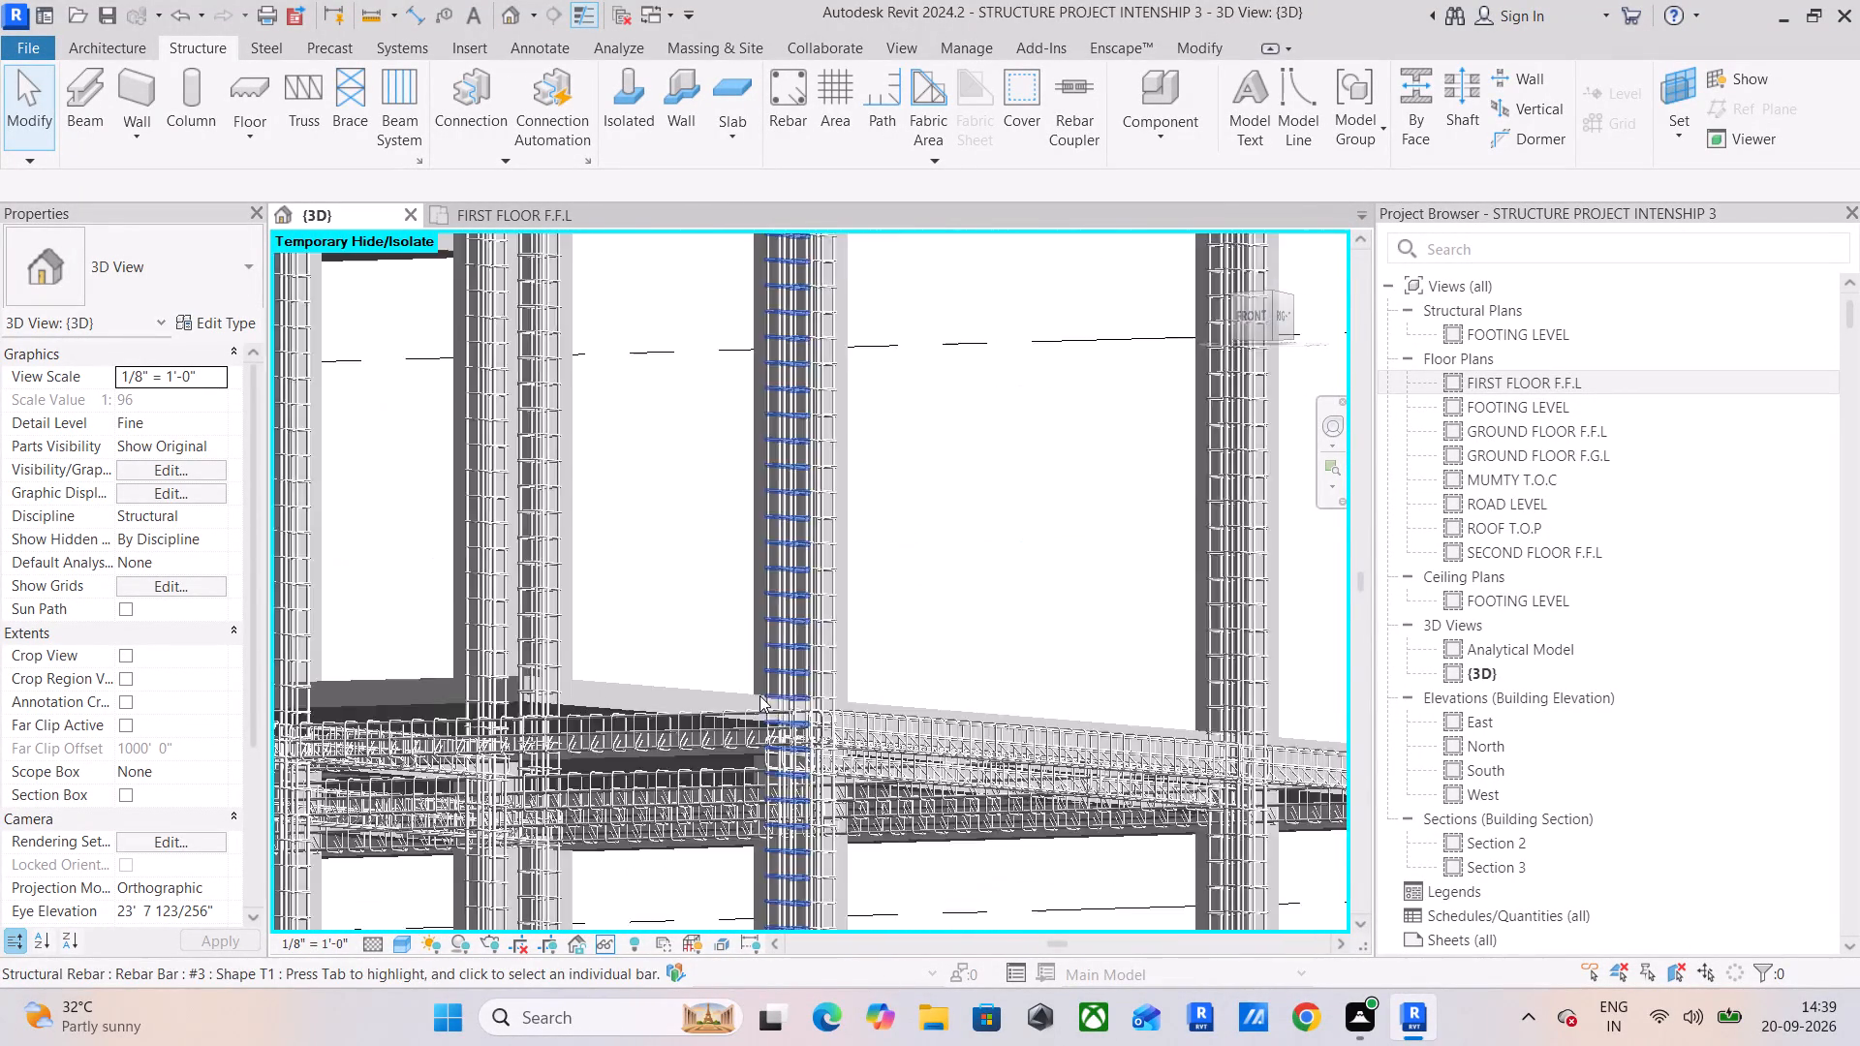
scroll(759, 695, up, 6)
shift+middle_drag(696, 741, 698, 750)
middle_drag(709, 758, 718, 569)
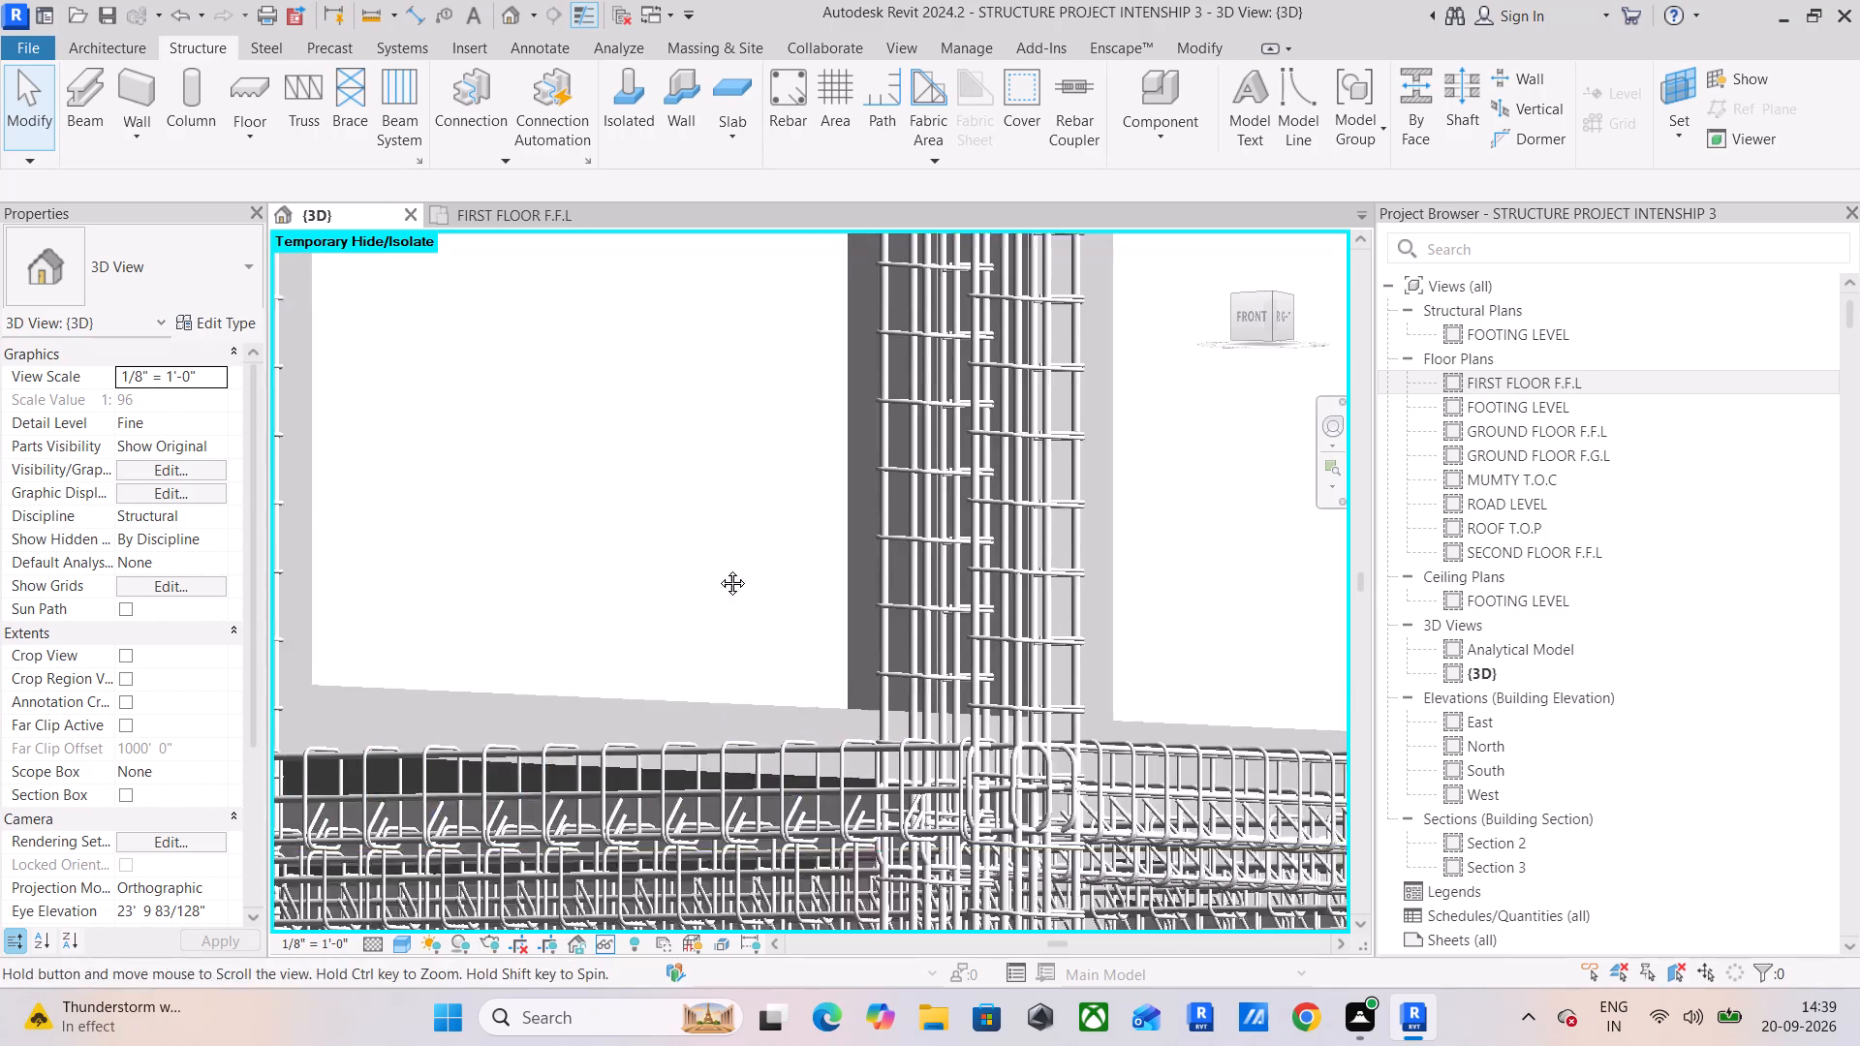
middle_drag(718, 569, 718, 497)
shift+middle_drag(722, 644, 730, 659)
middle_drag(732, 659, 646, 497)
shift+middle_drag(669, 623, 680, 649)
middle_drag(683, 666, 628, 227)
scroll(683, 666, up, 1)
scroll(714, 564, down, 2)
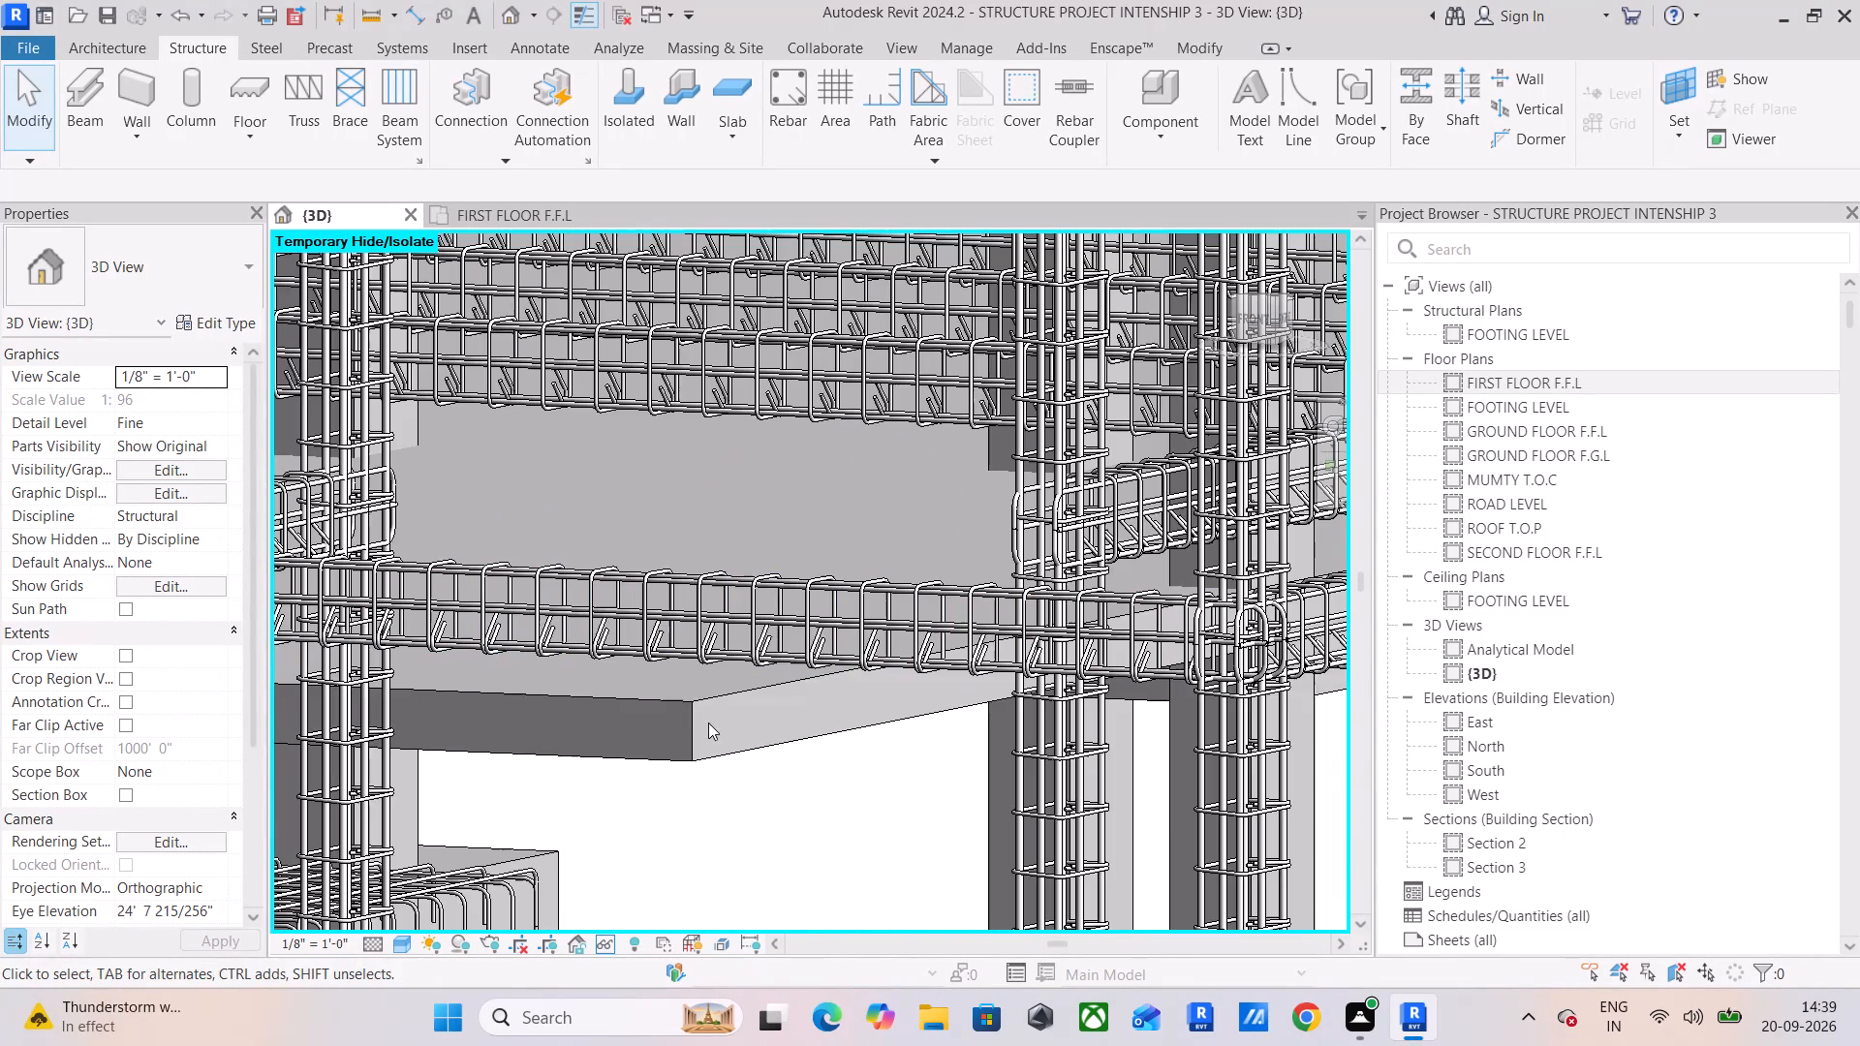
Select the ground-floor 6" Foundation Slab and examine from the right side of the model how its depth sits within the reinforced beams.
click(706, 725)
click(691, 722)
scroll(866, 740, down, 4)
shift+middle_drag(917, 730, 892, 727)
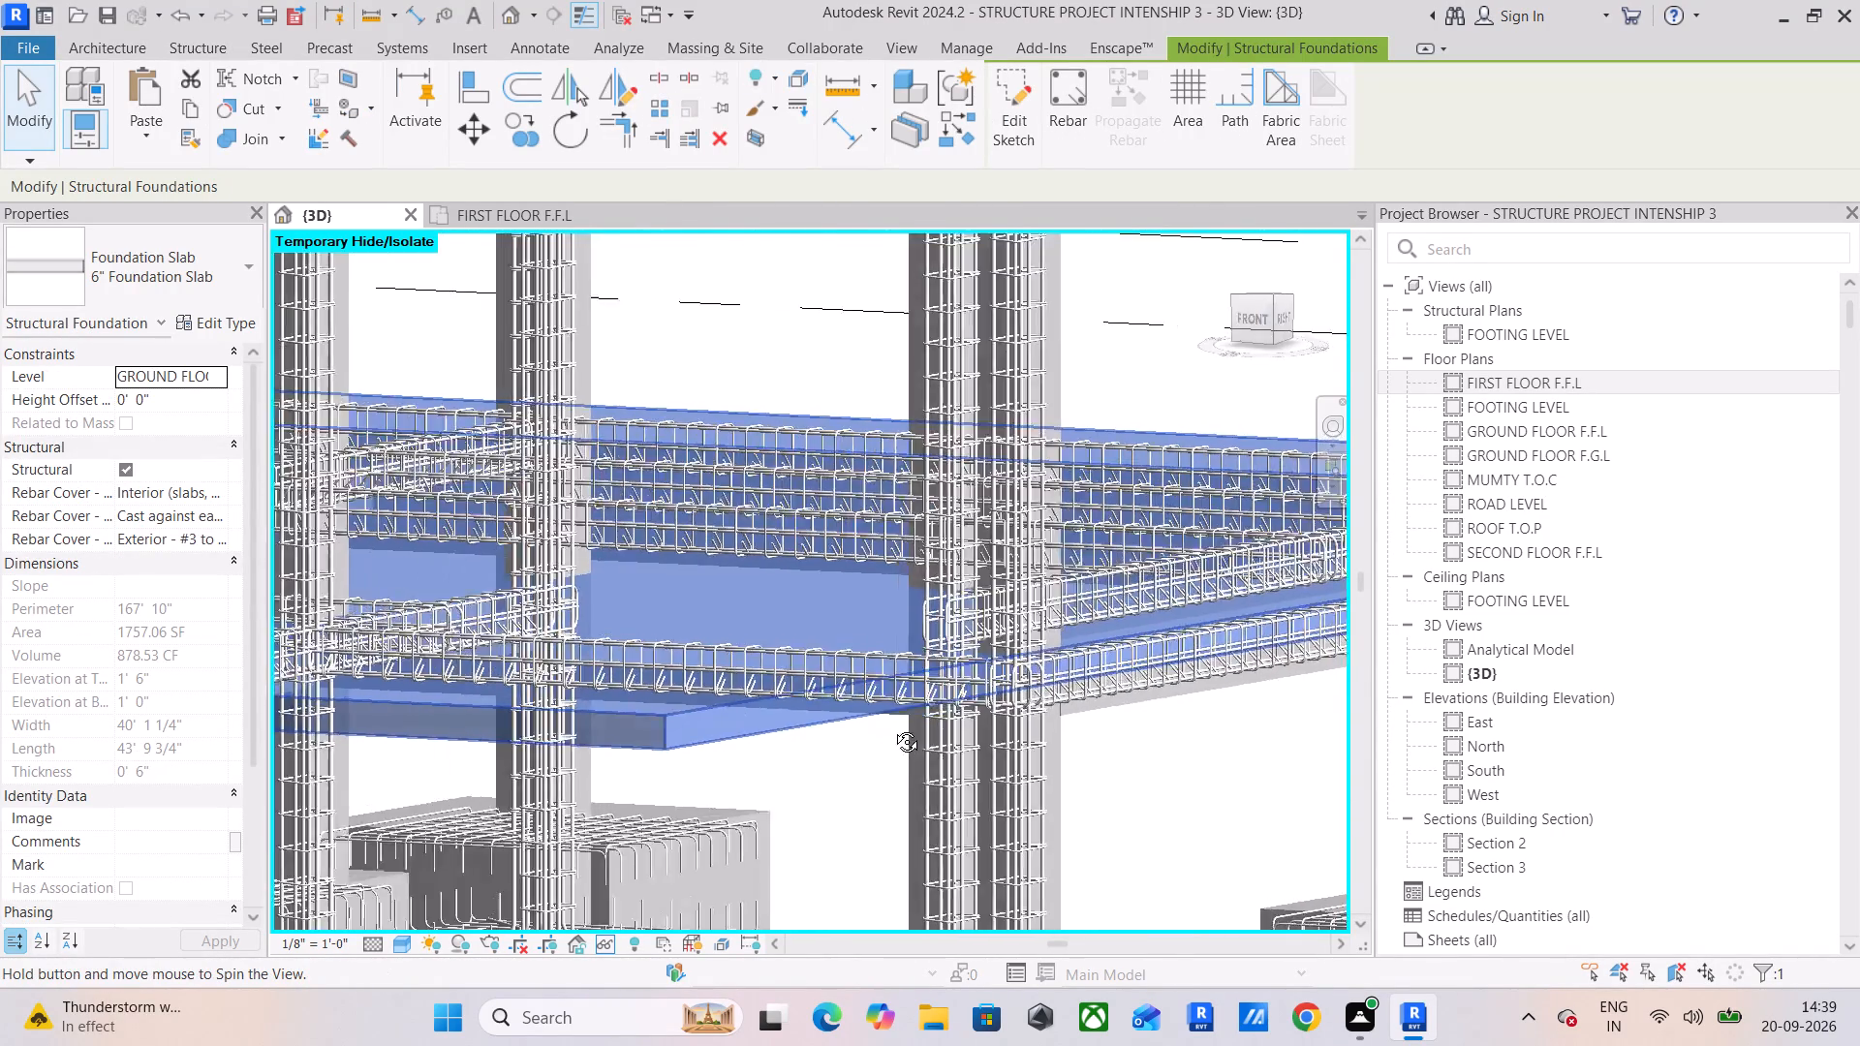
shift+middle_drag(892, 727, 826, 721)
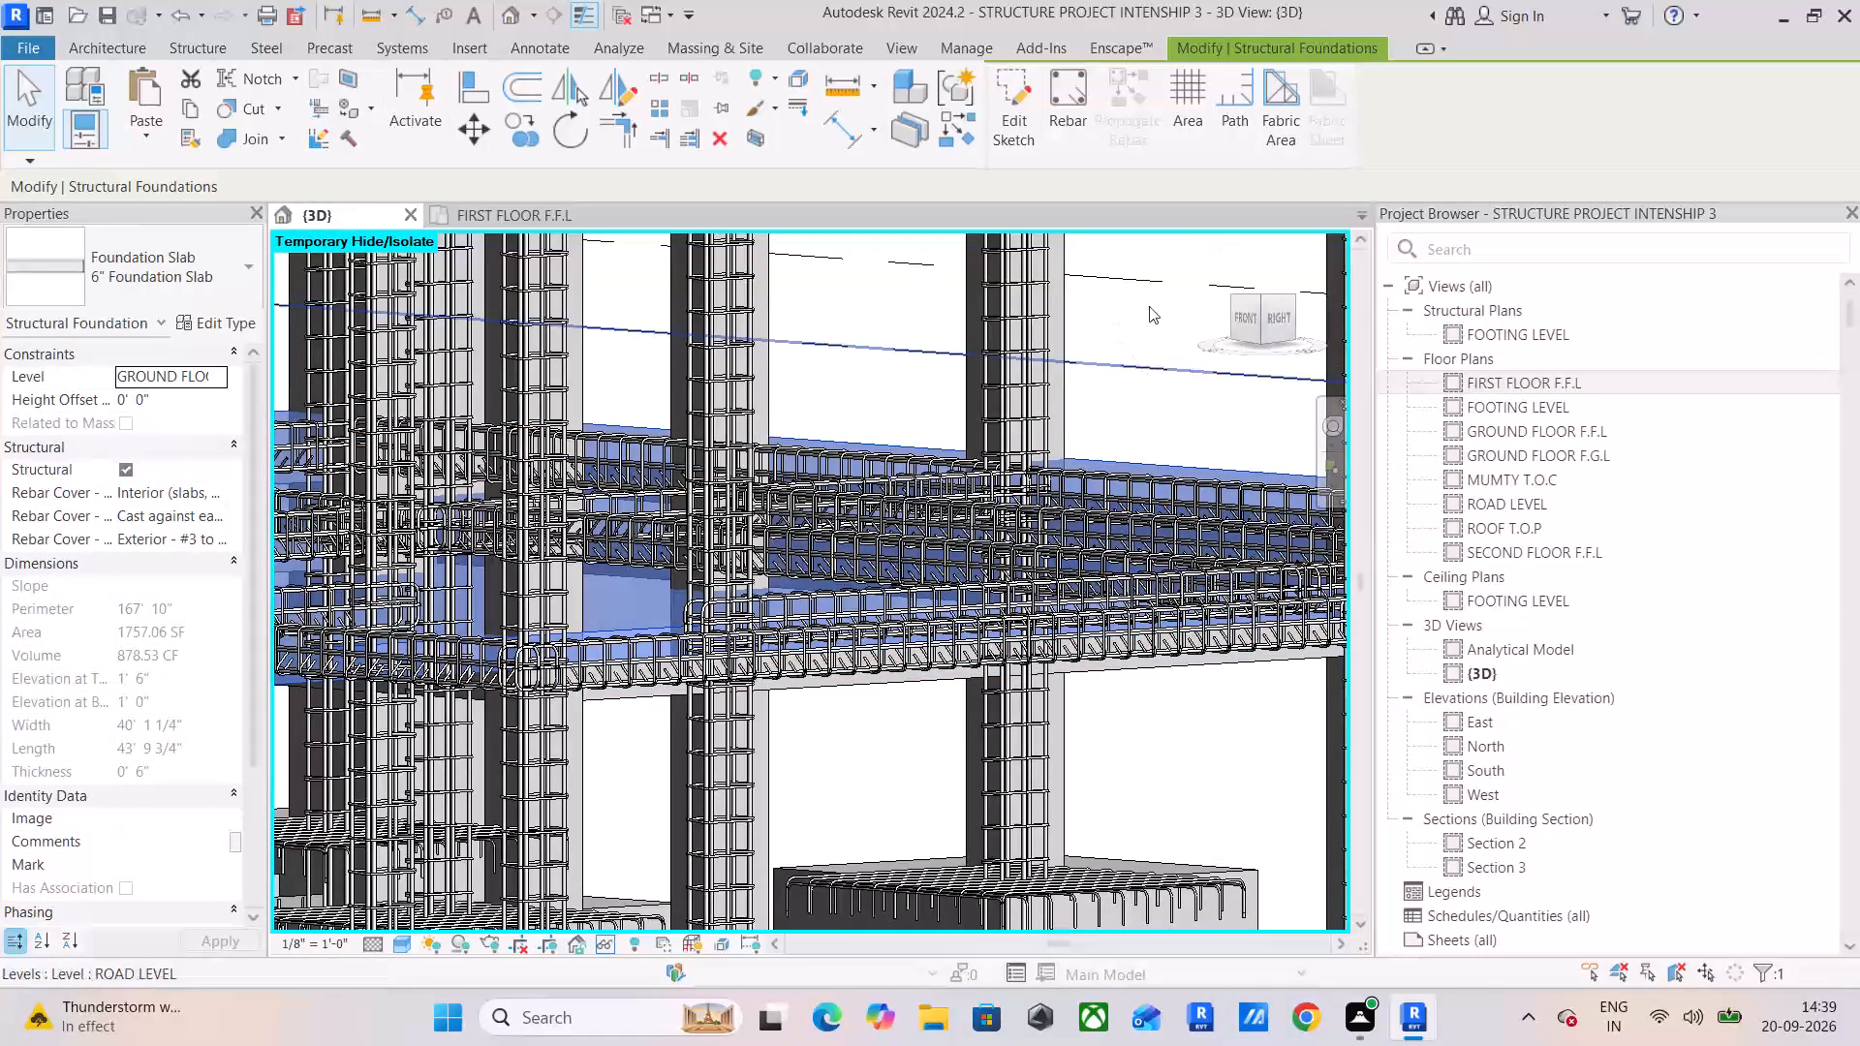
click(1280, 317)
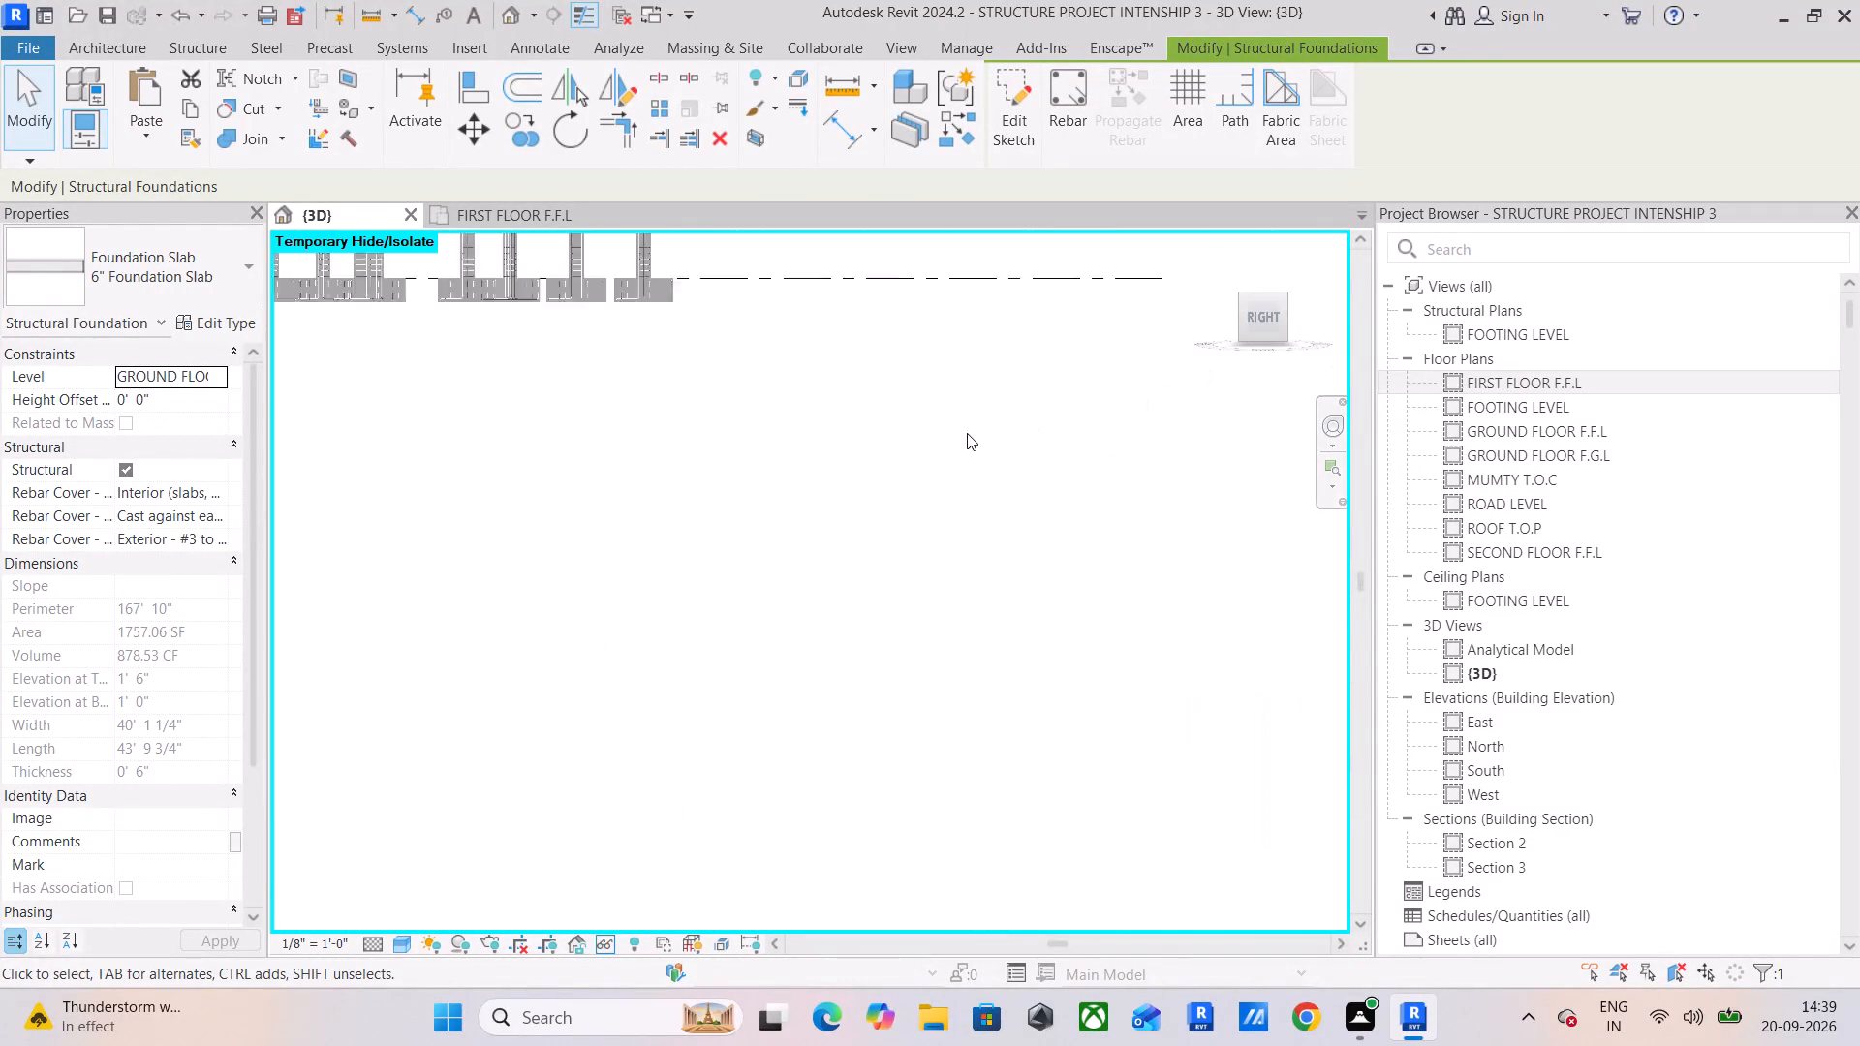
scroll(671, 575, up, 12)
middle_drag(497, 607, 861, 611)
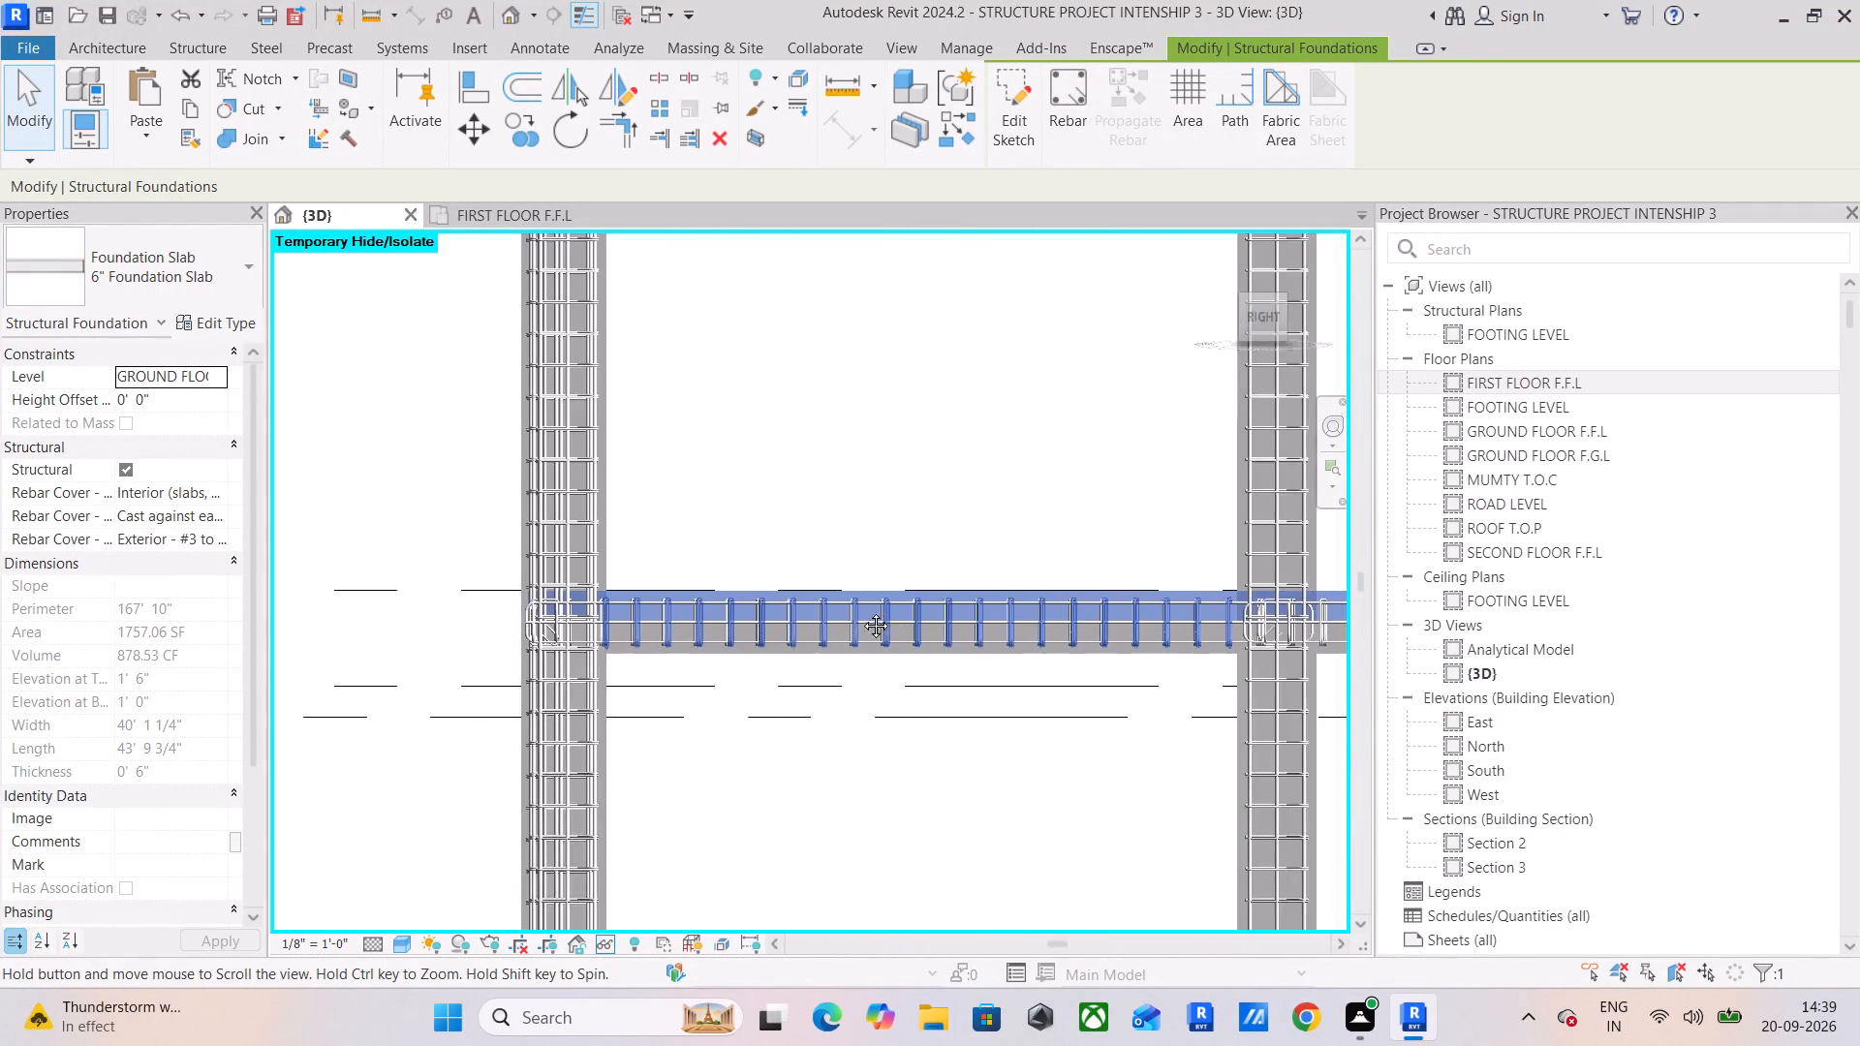
middle_drag(861, 611, 878, 615)
scroll(562, 568, up, 8)
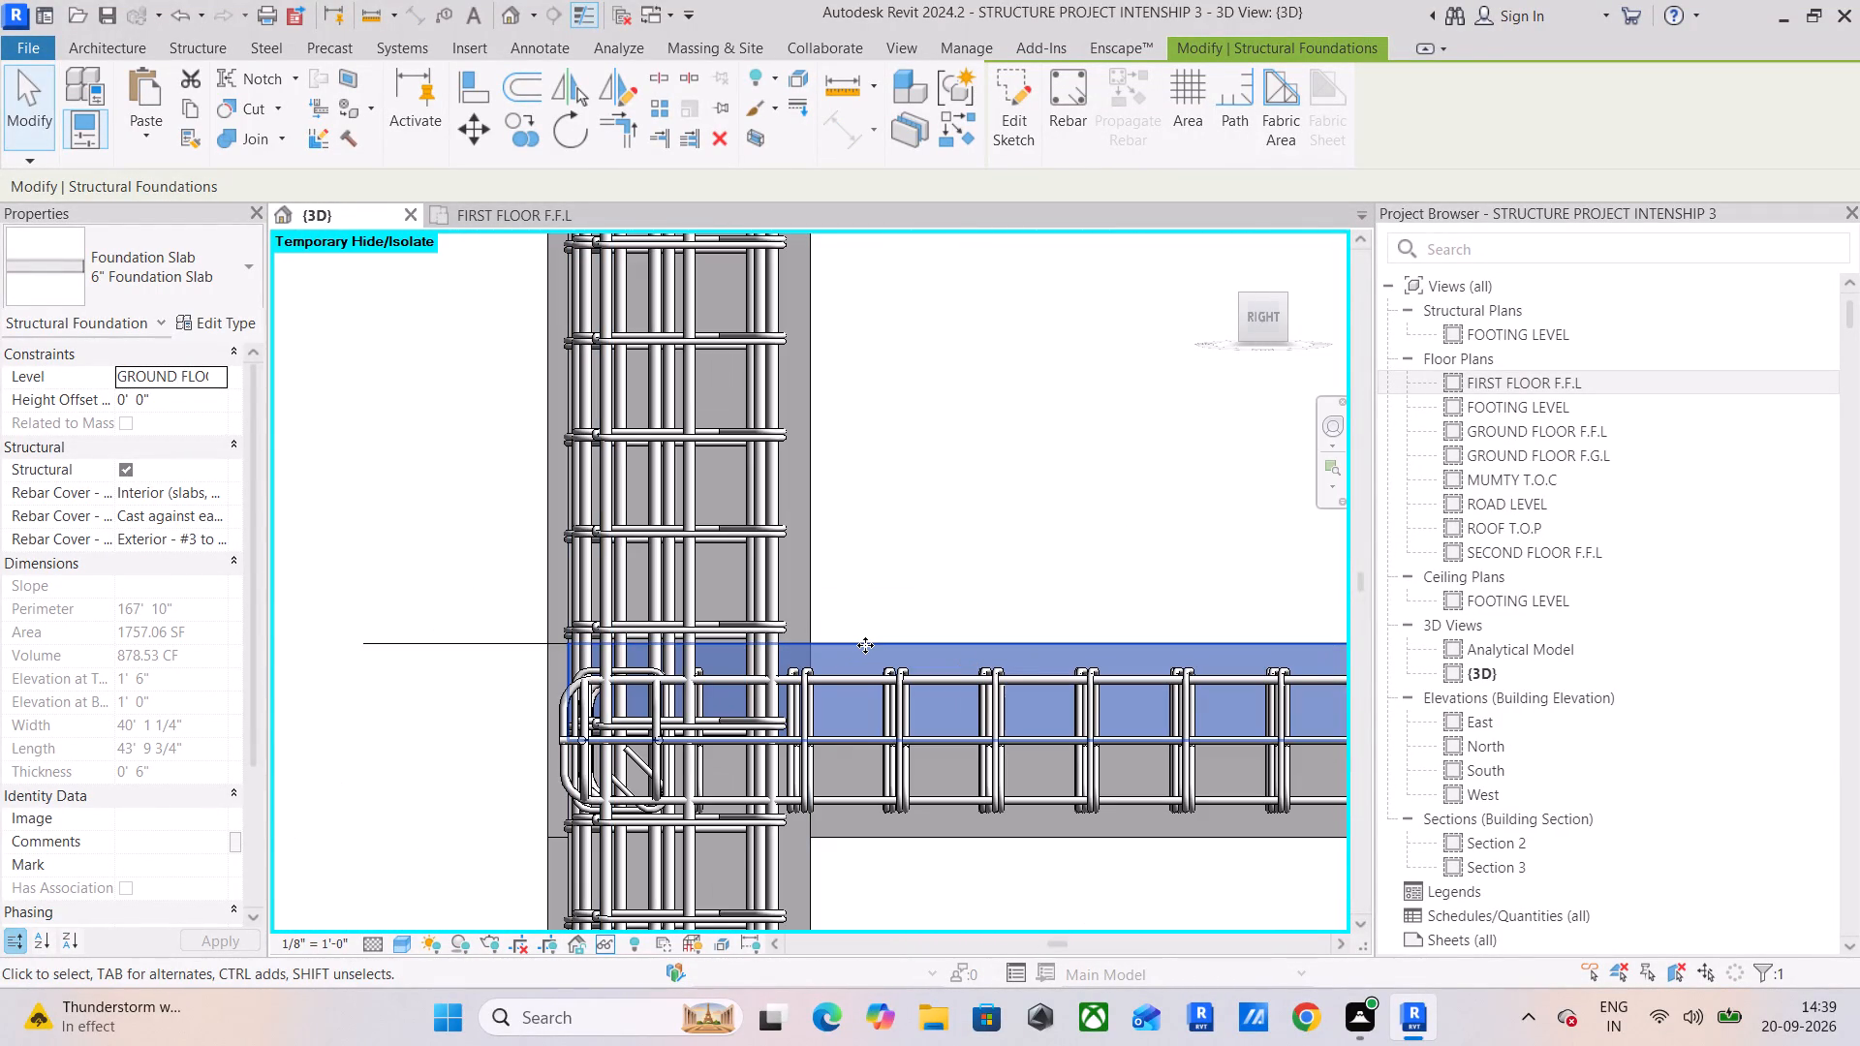
click(993, 387)
scroll(674, 518, down, 4)
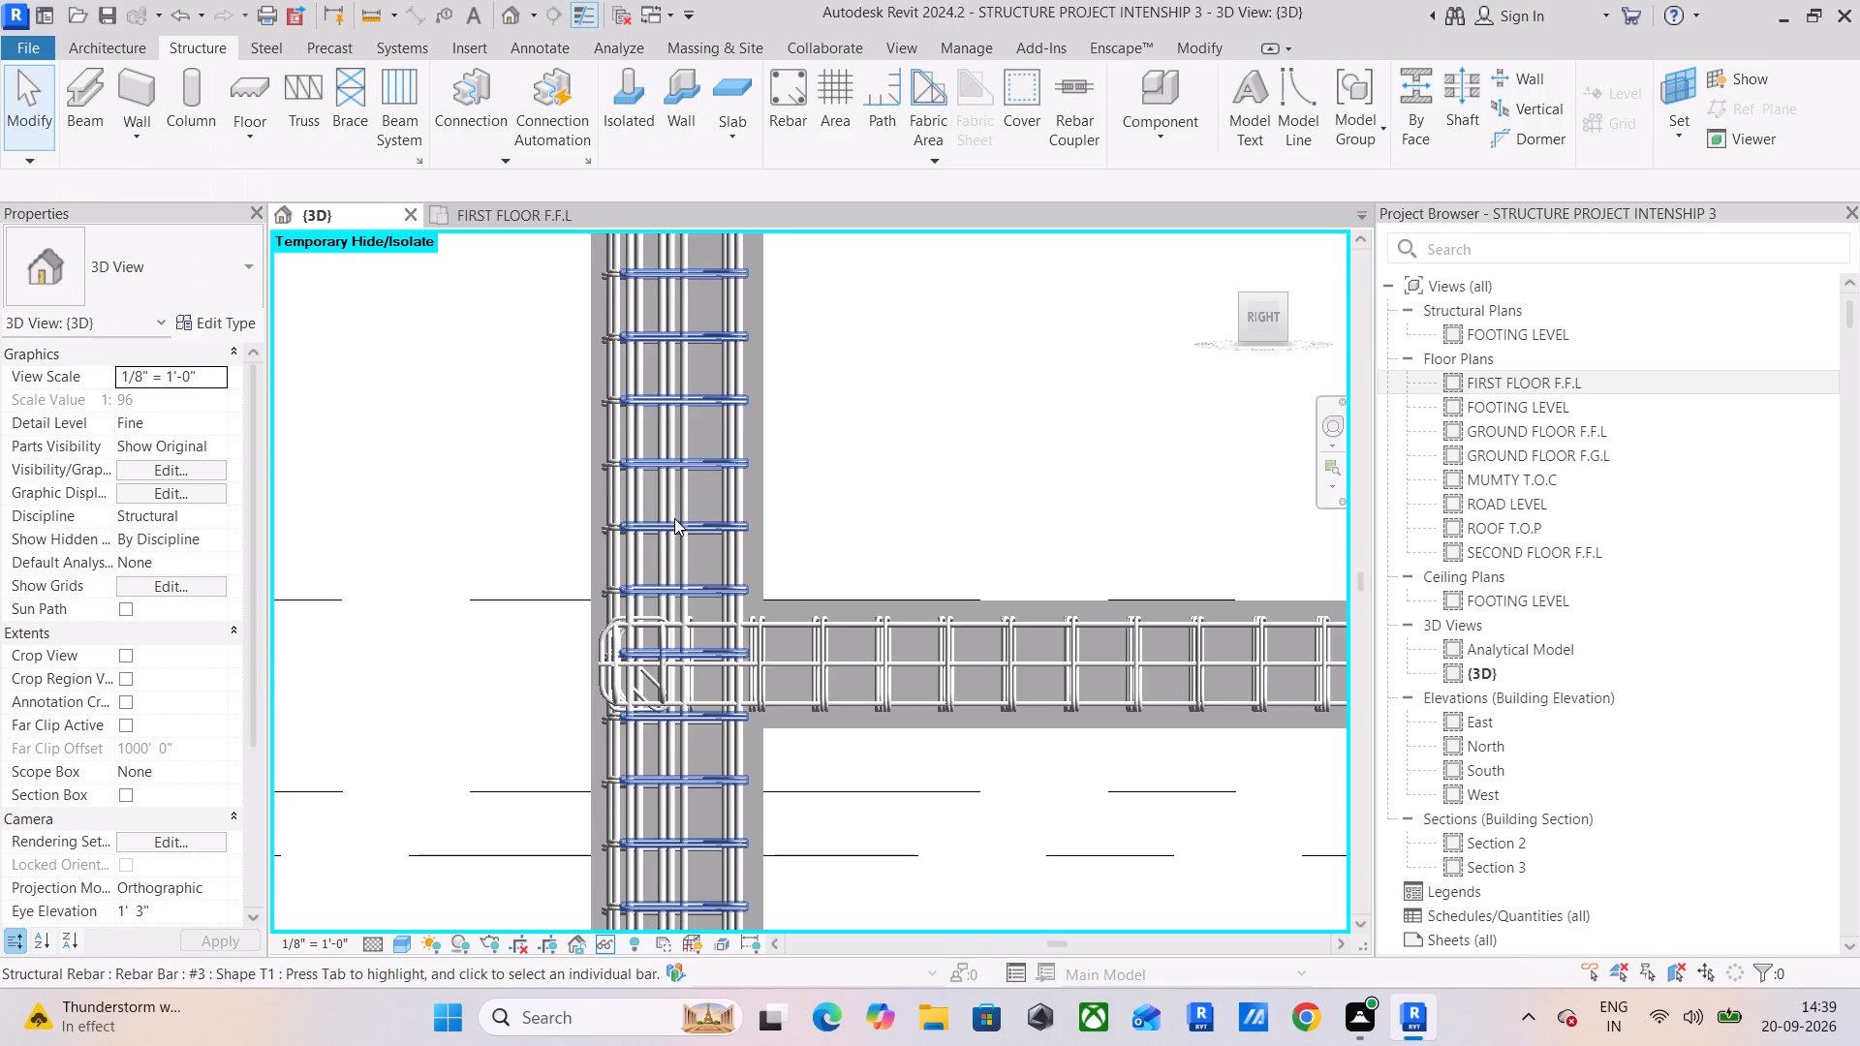
scroll(673, 521, down, 5)
shift+middle_drag(673, 524, 861, 602)
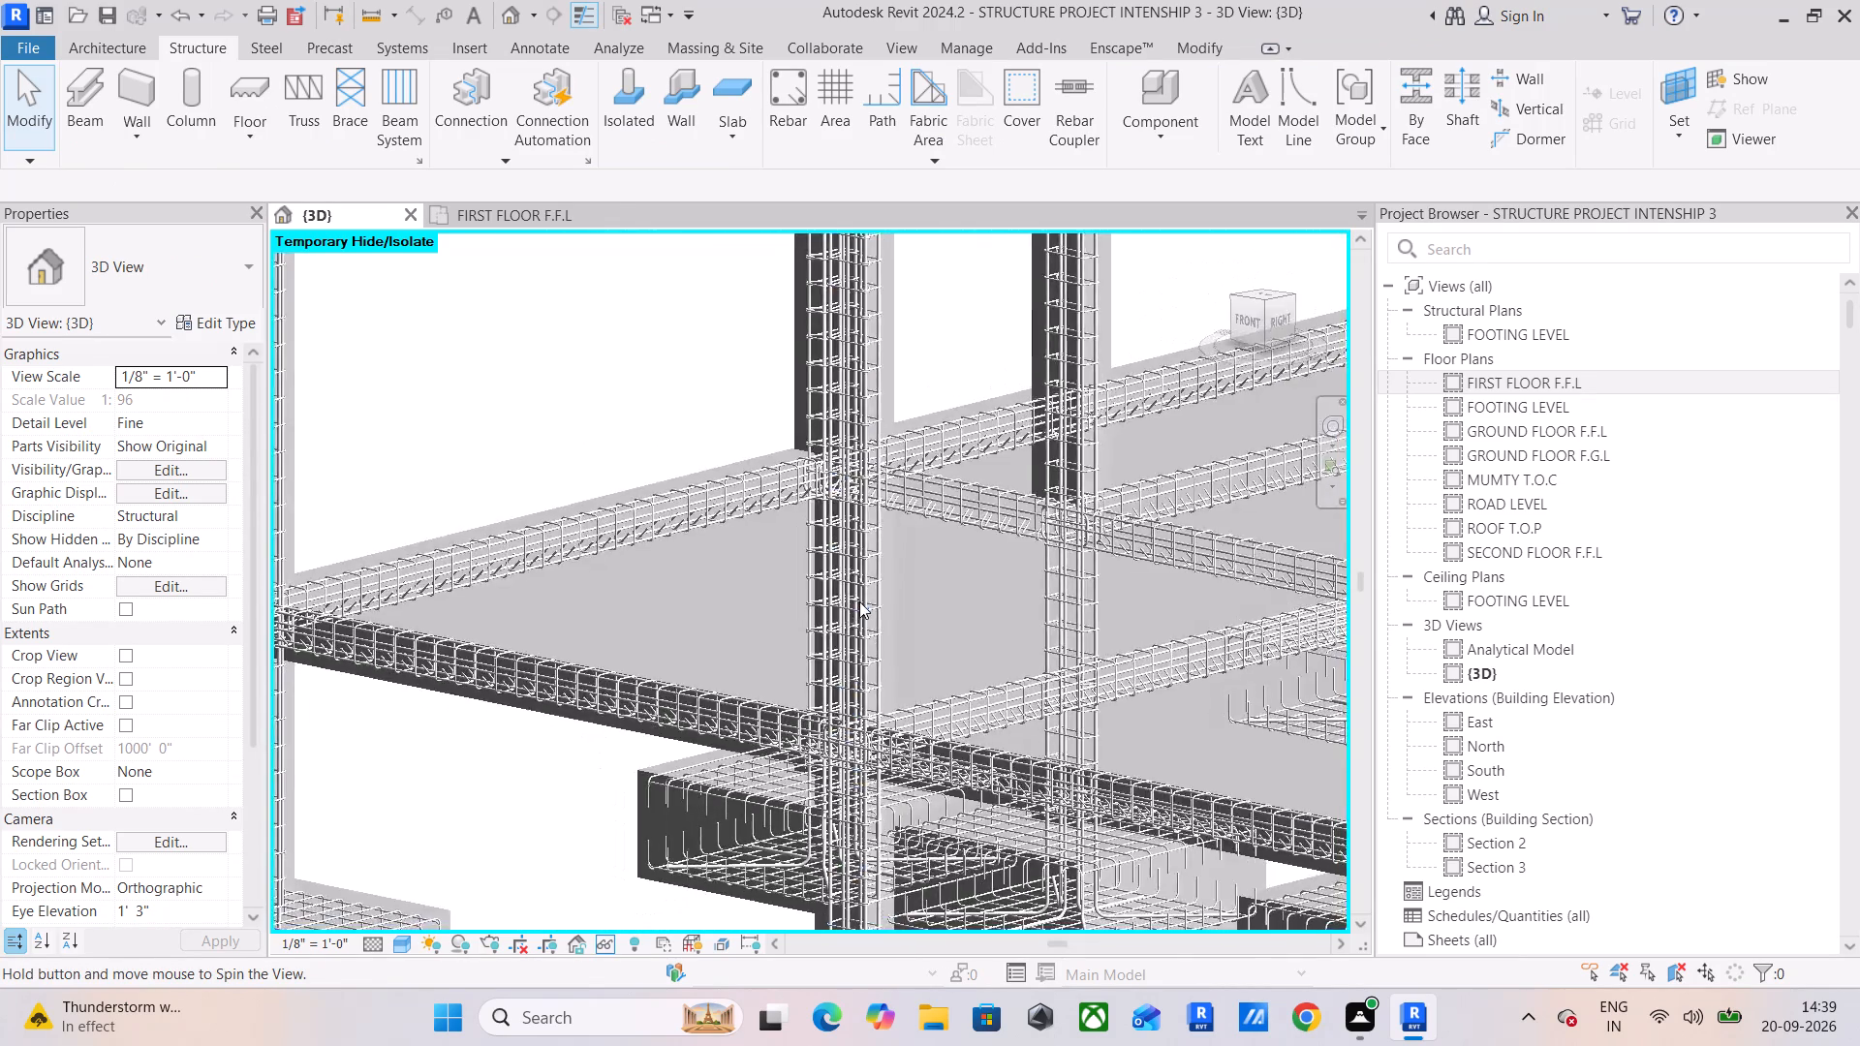
scroll(859, 600, down, 5)
middle_drag(860, 597, 839, 722)
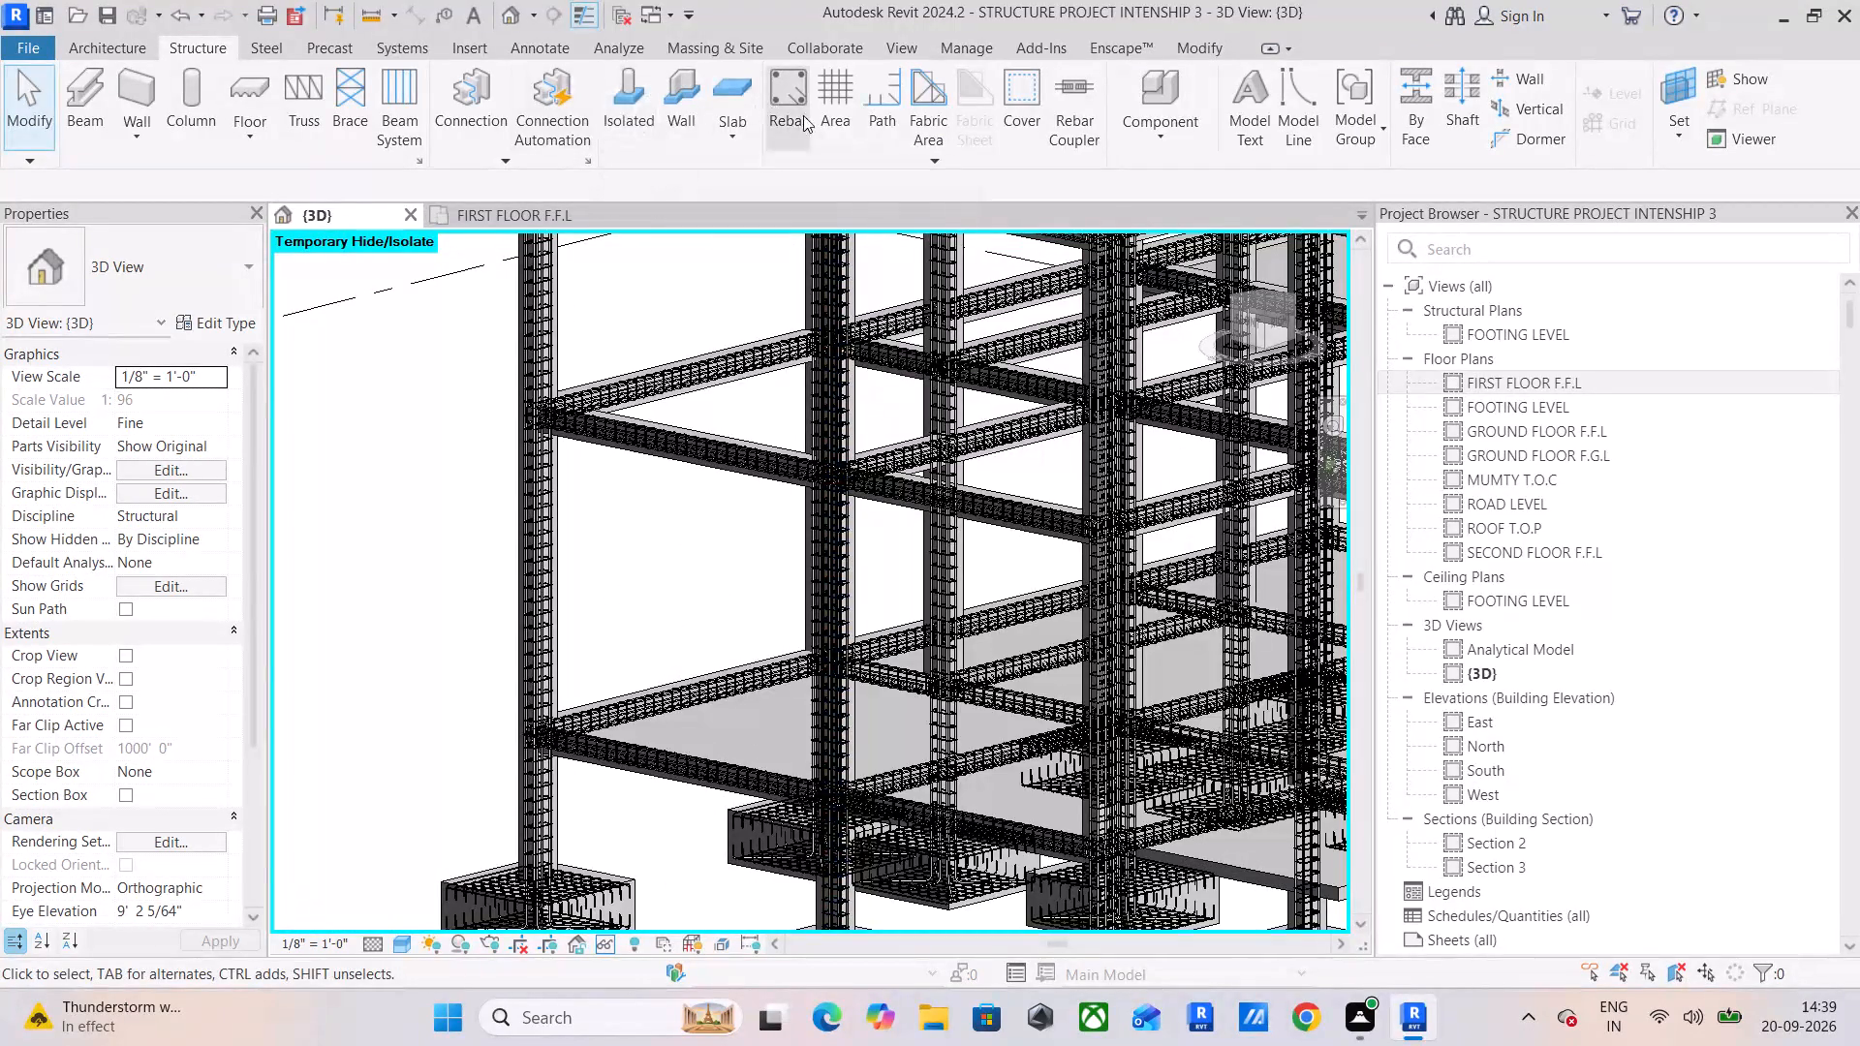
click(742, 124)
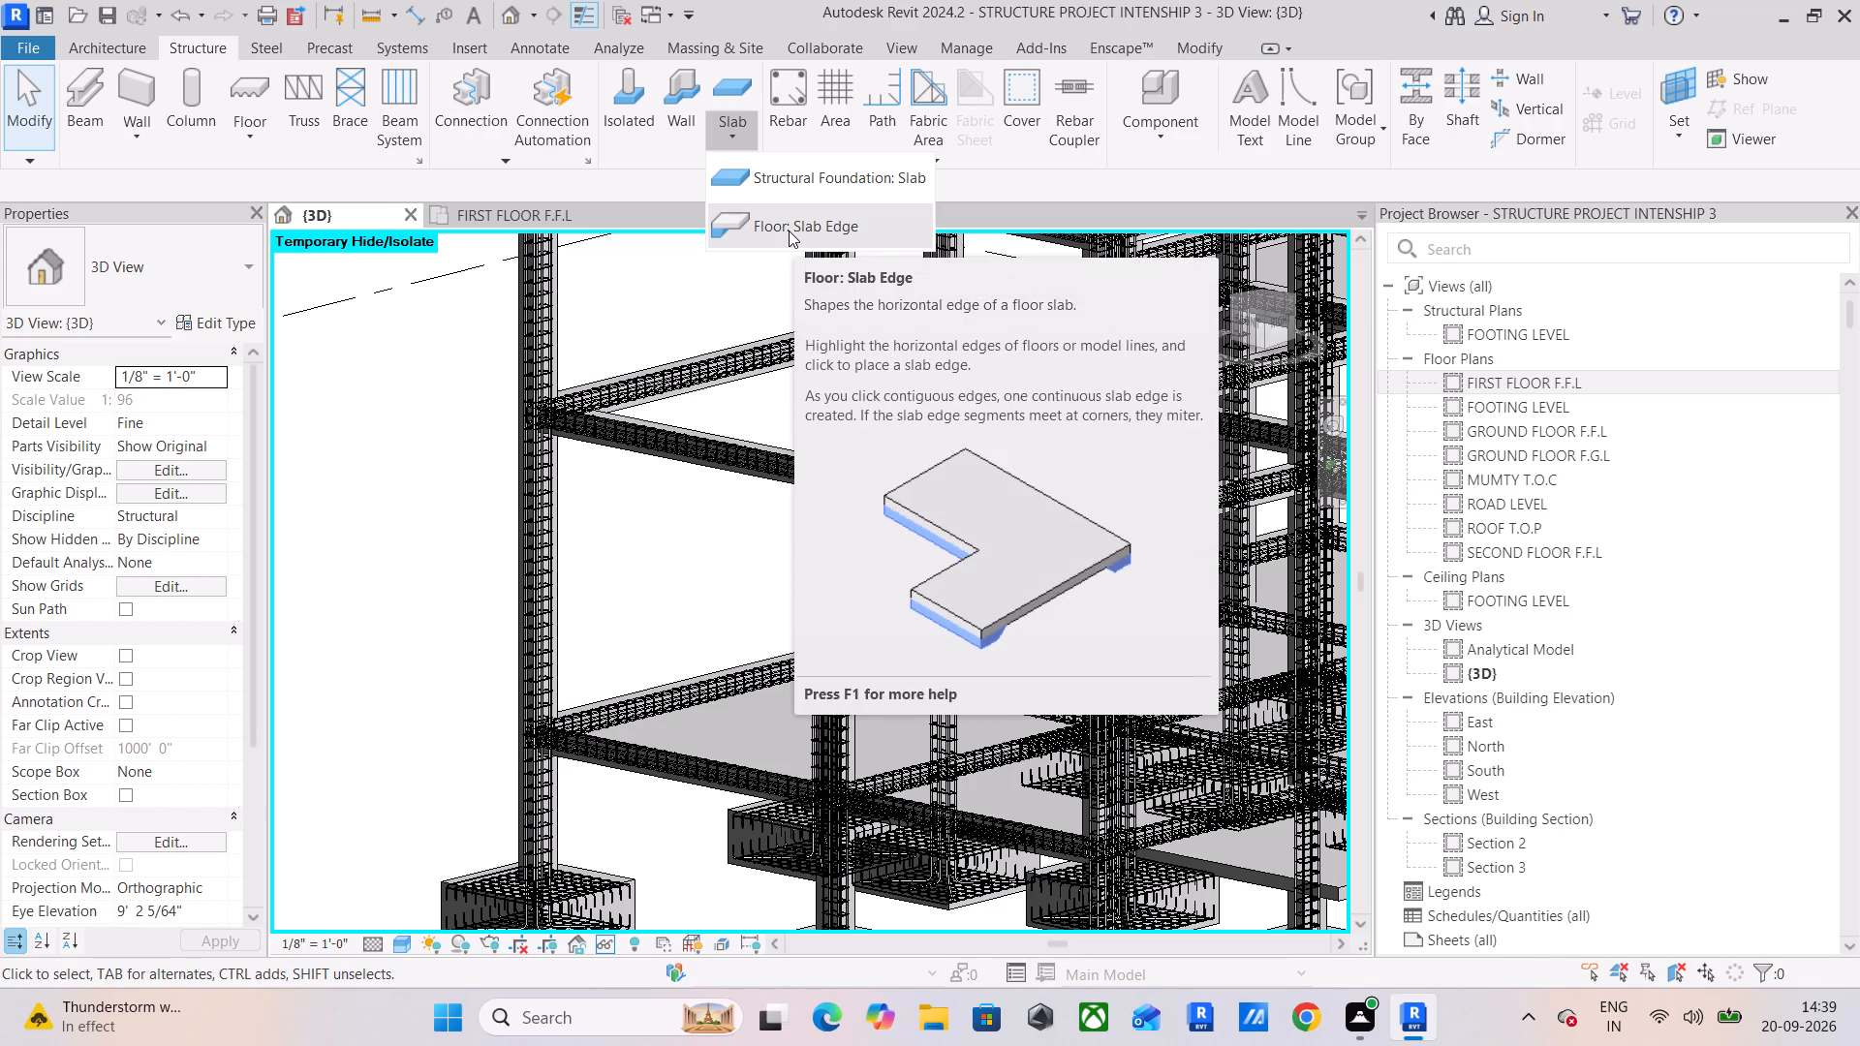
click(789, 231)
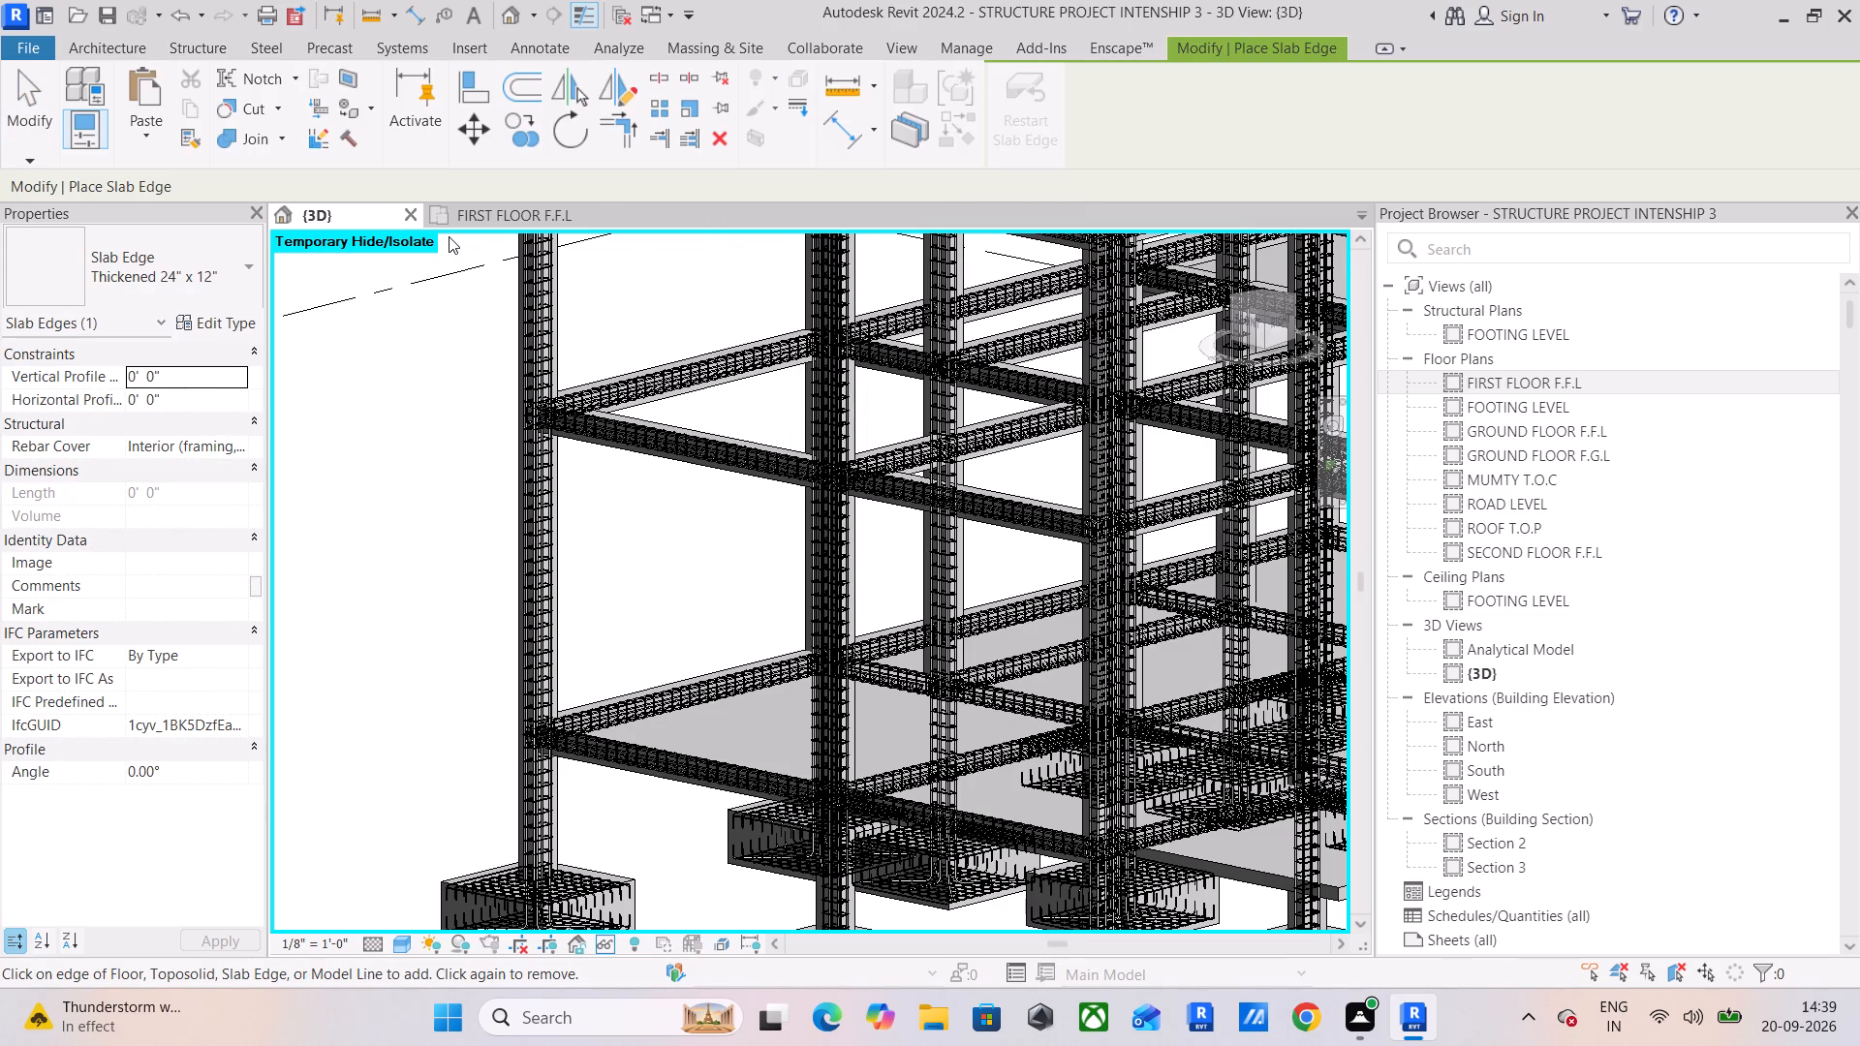
Open the FIRST FLOOR F.F.L floor plan.
click(518, 214)
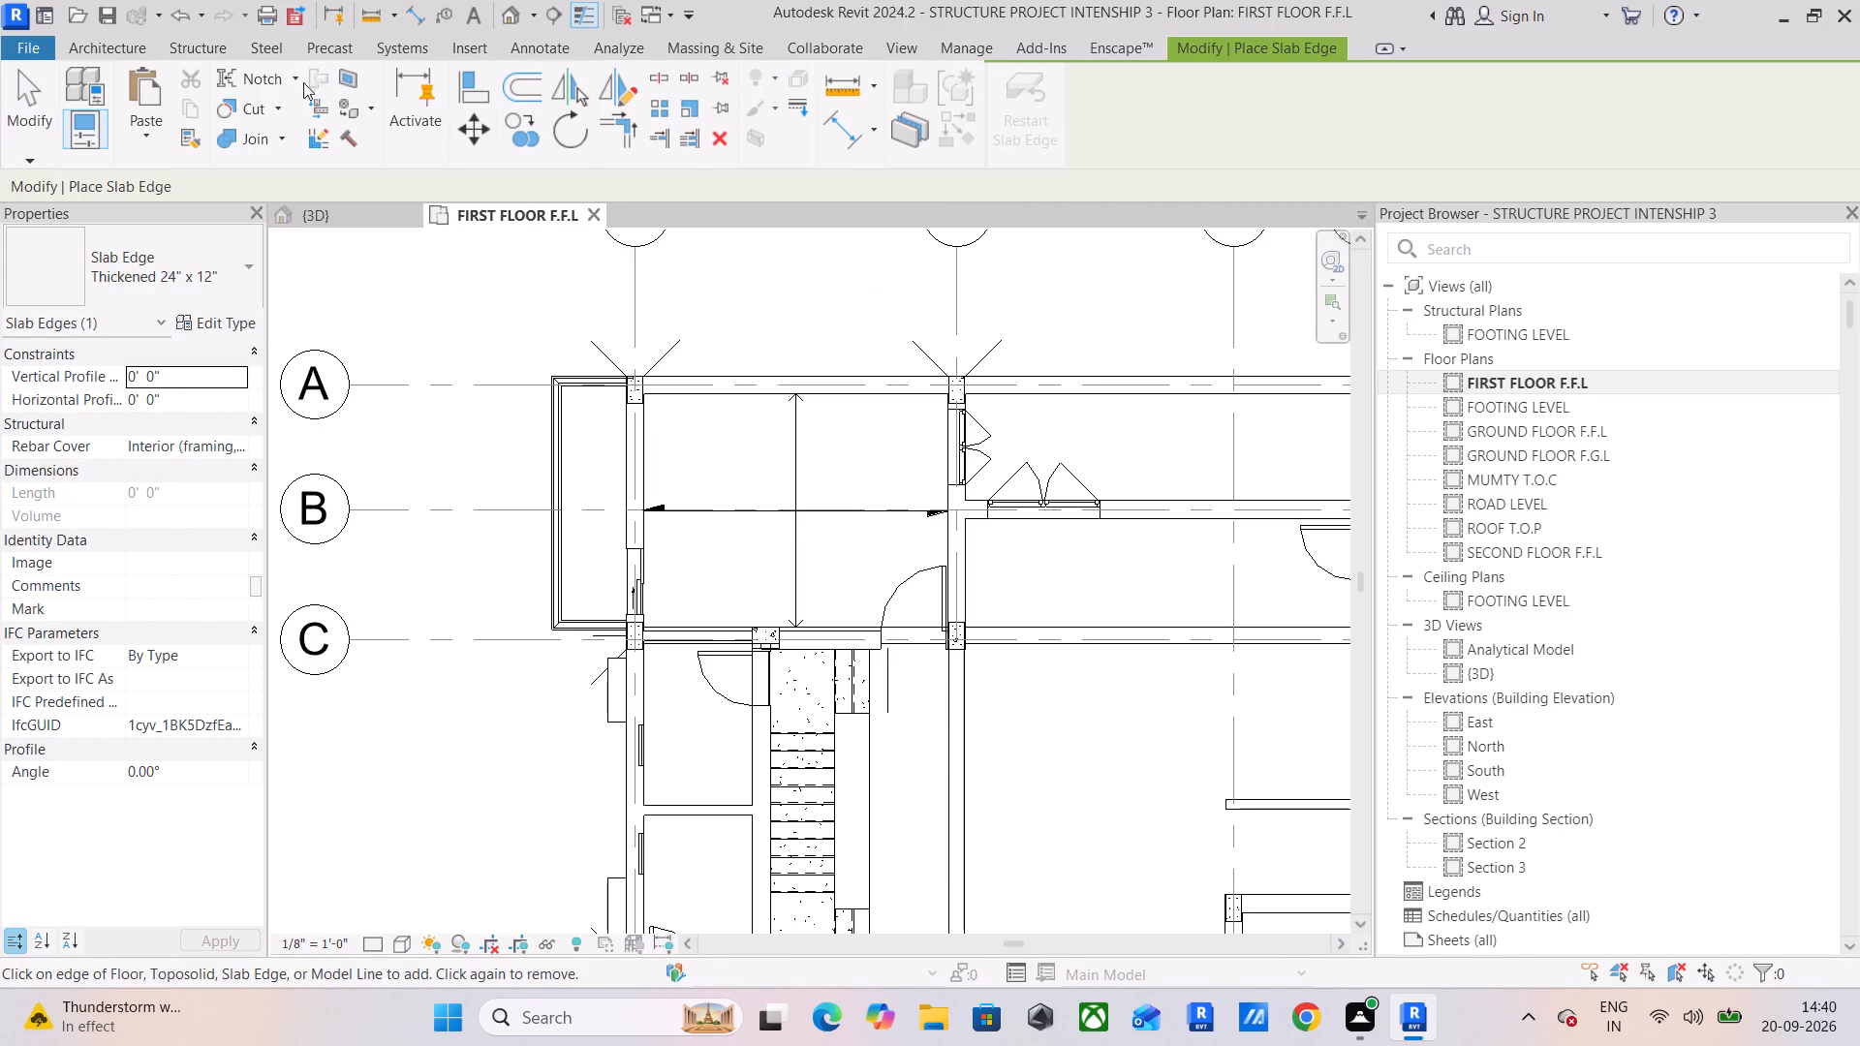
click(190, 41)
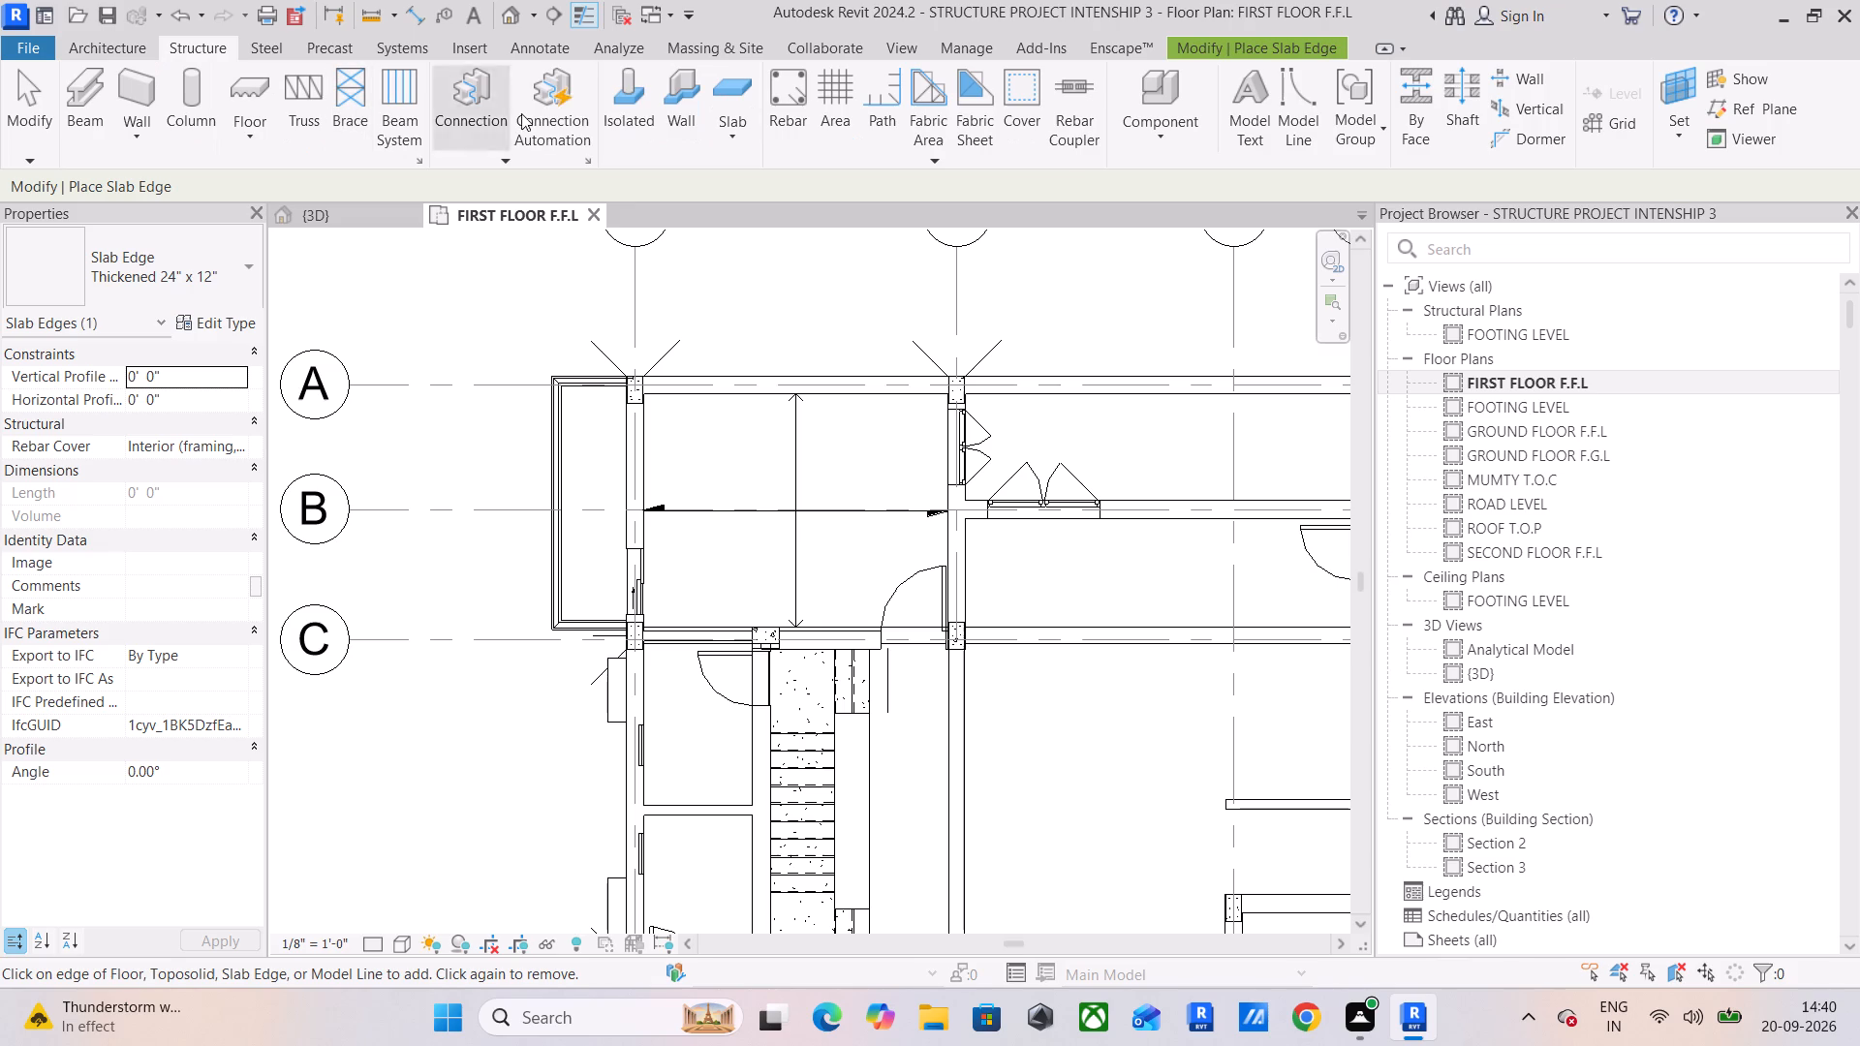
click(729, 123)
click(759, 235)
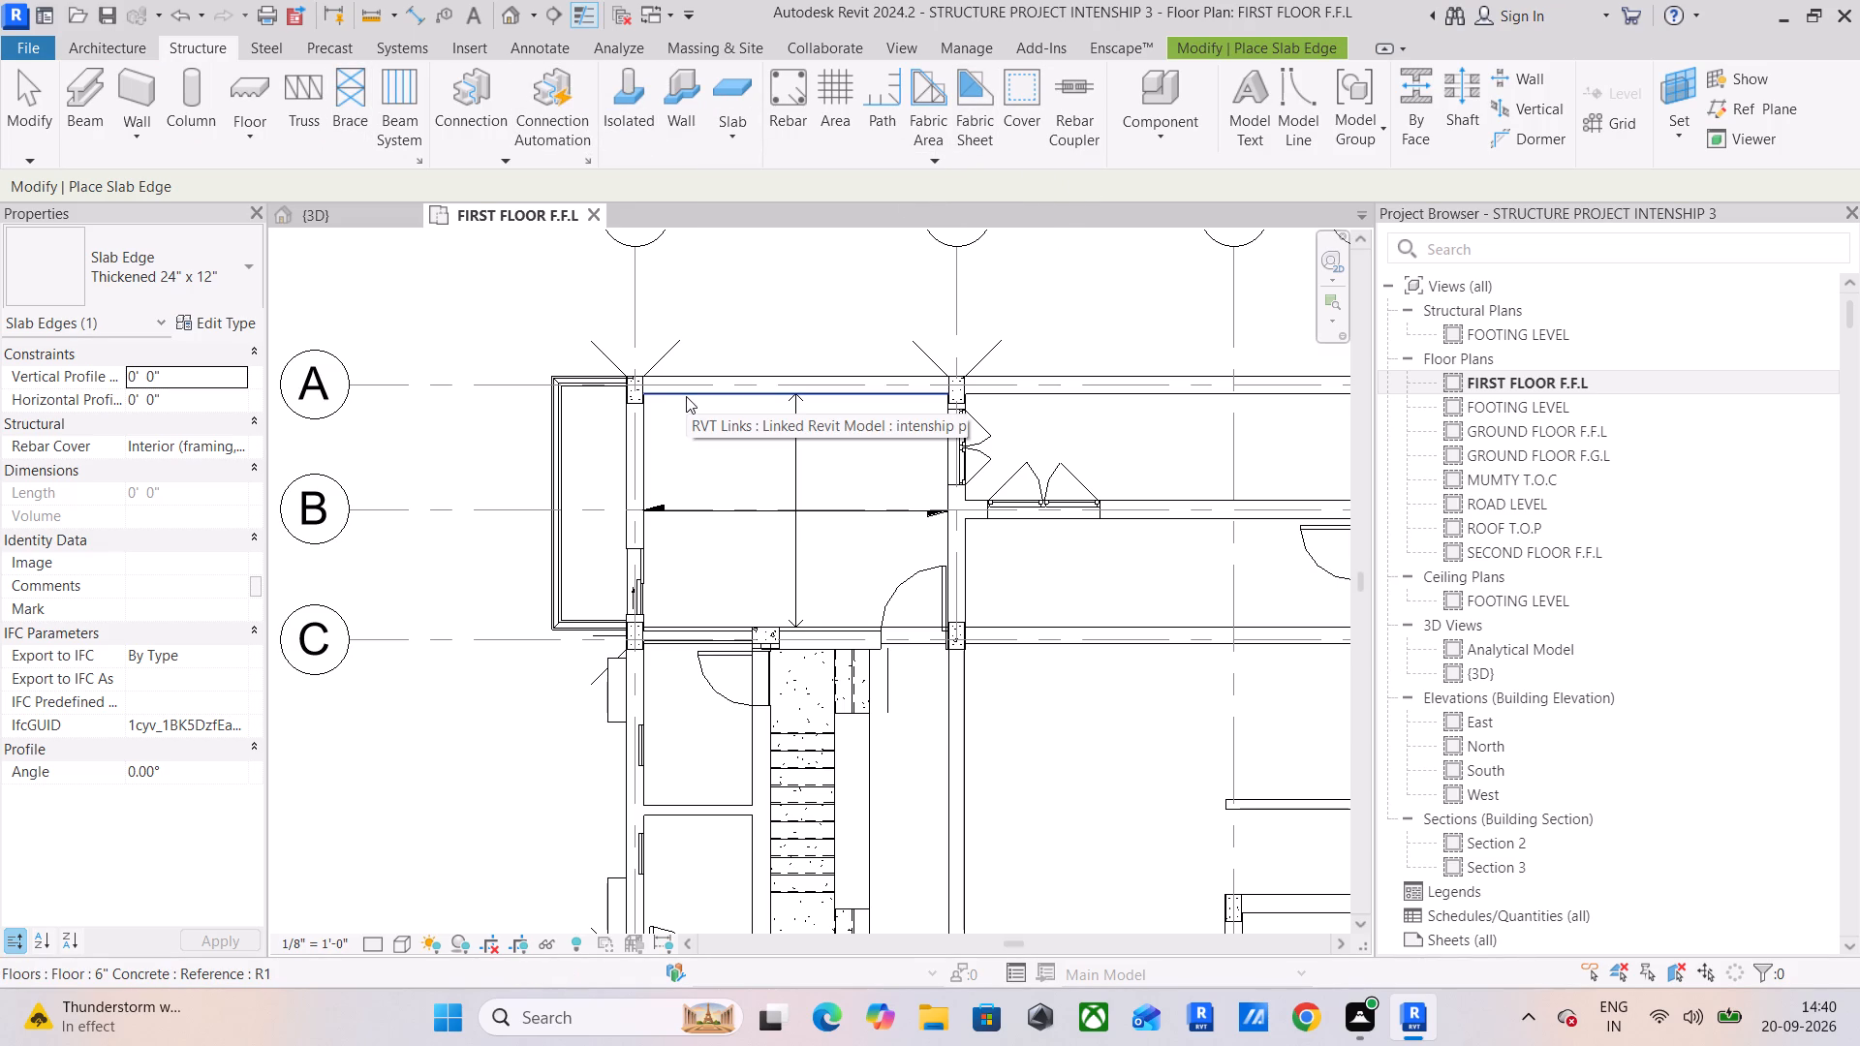
Start a 6" Foundation Slab on FIRST FLOOR F.F.L and sketch its rectangular boundary over the existing floor bay between grids A and C.
click(712, 135)
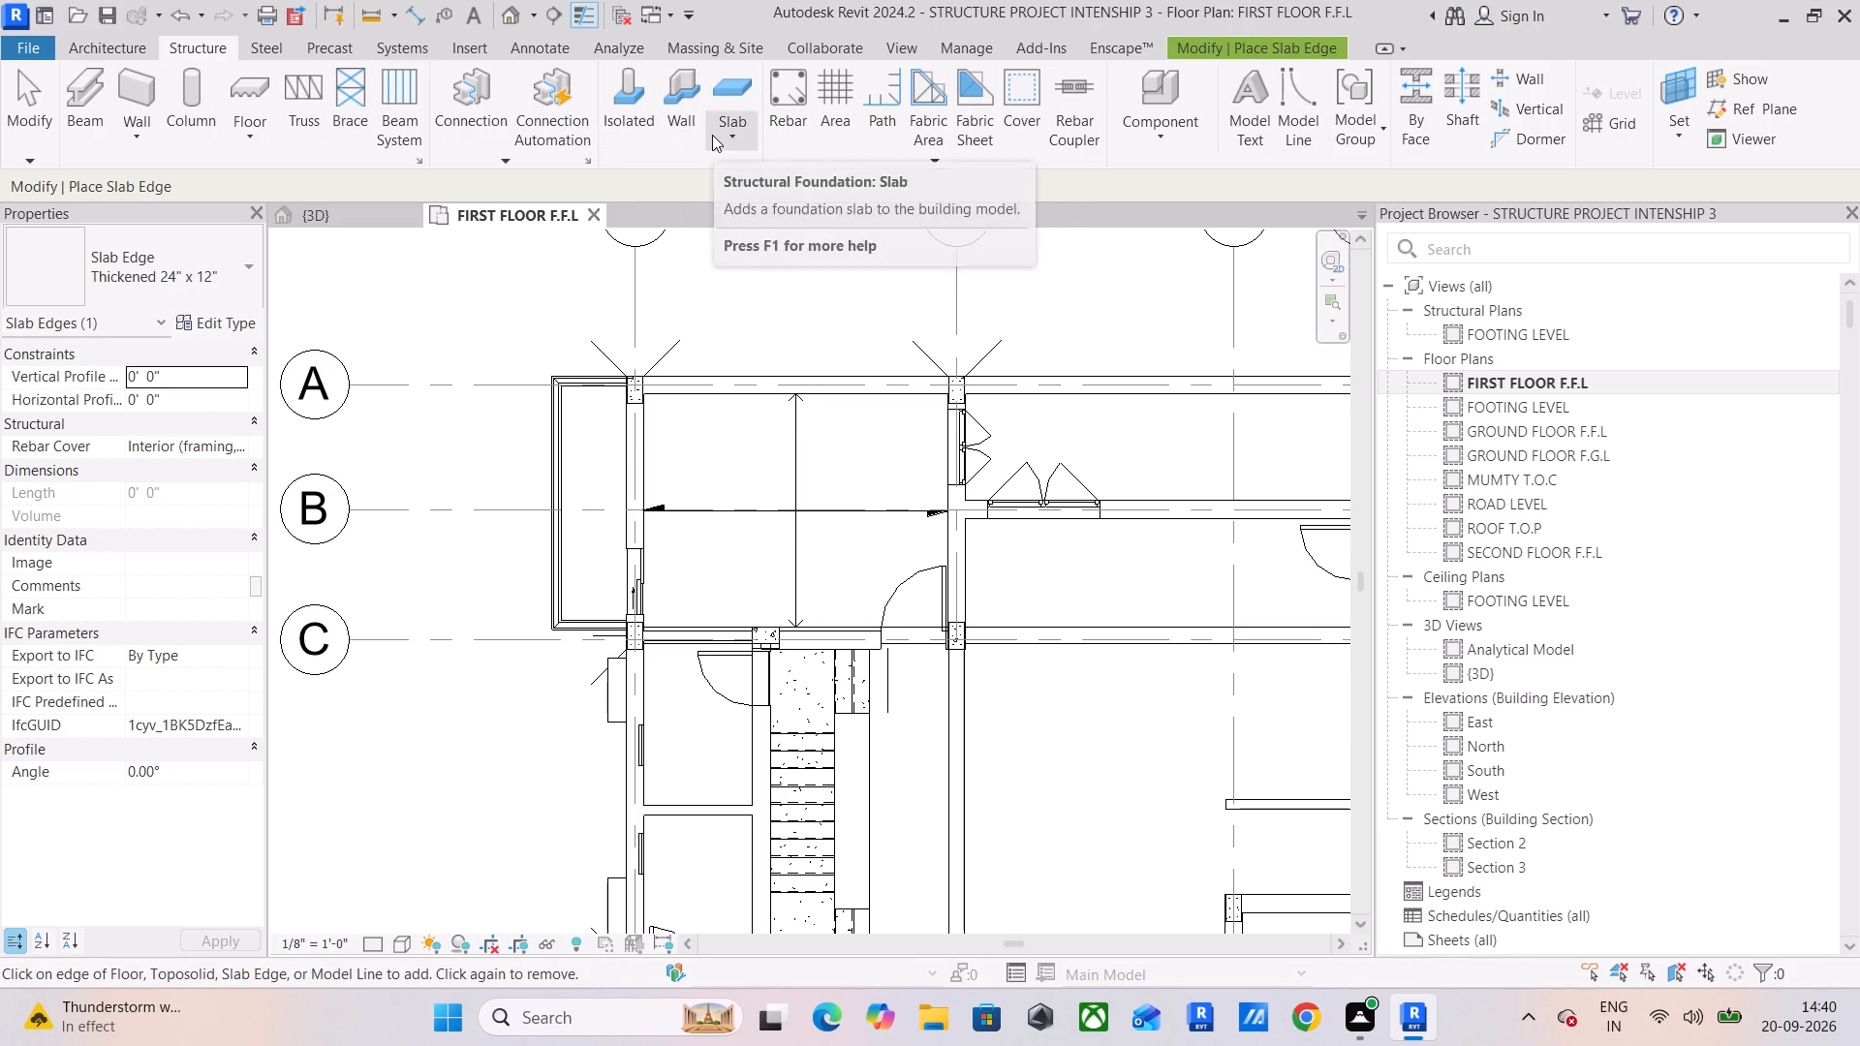
click(751, 186)
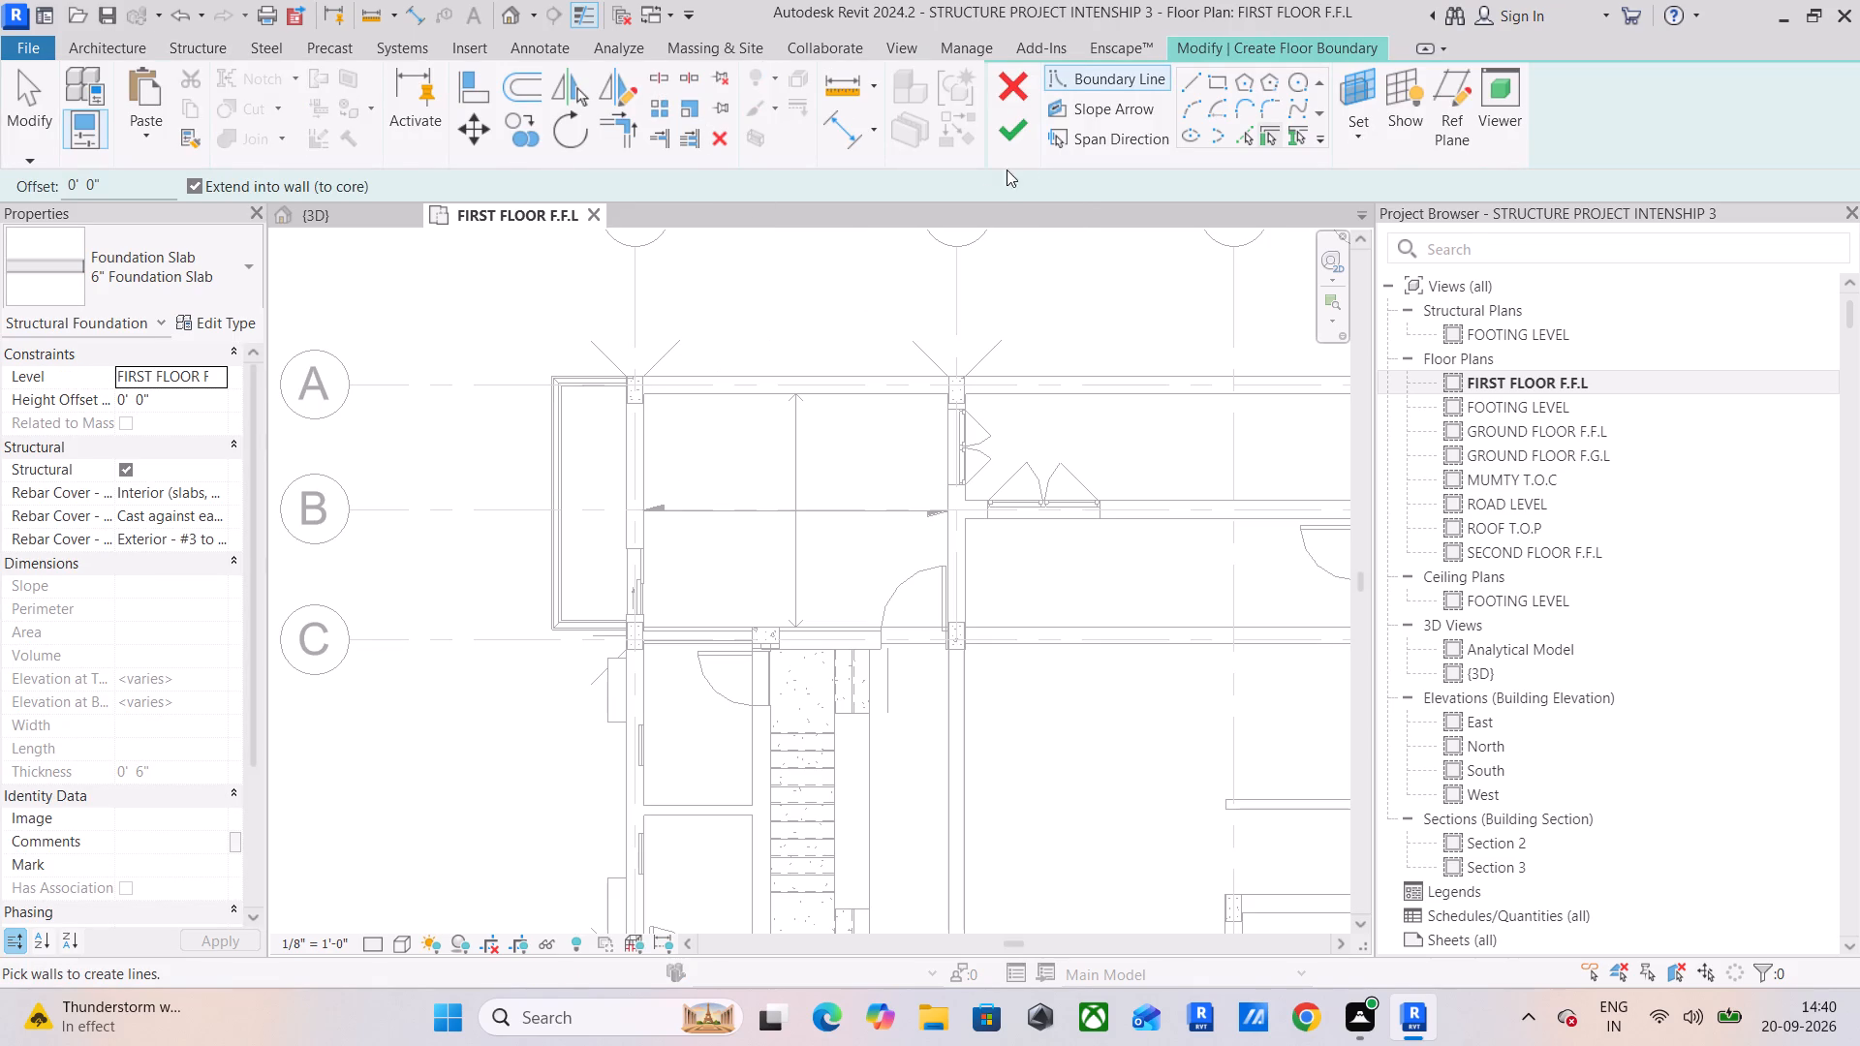
click(1224, 81)
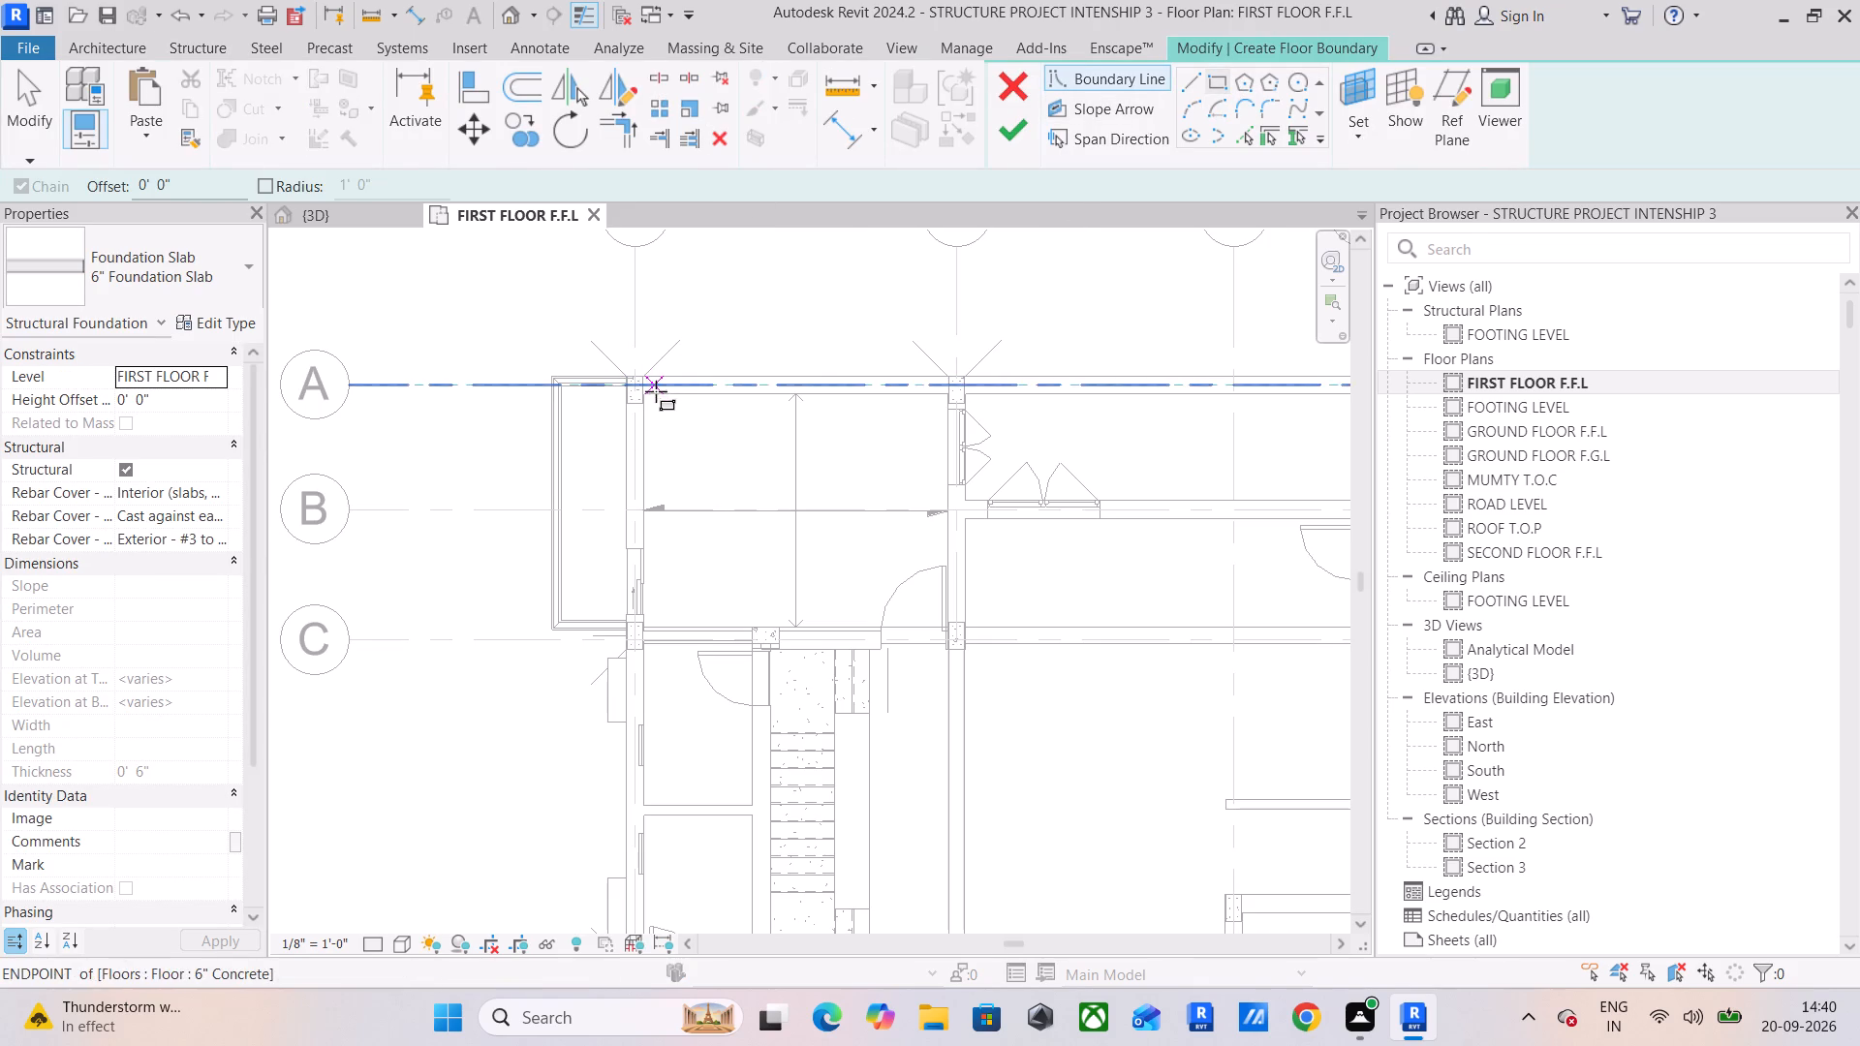
scroll(640, 389, up, 13)
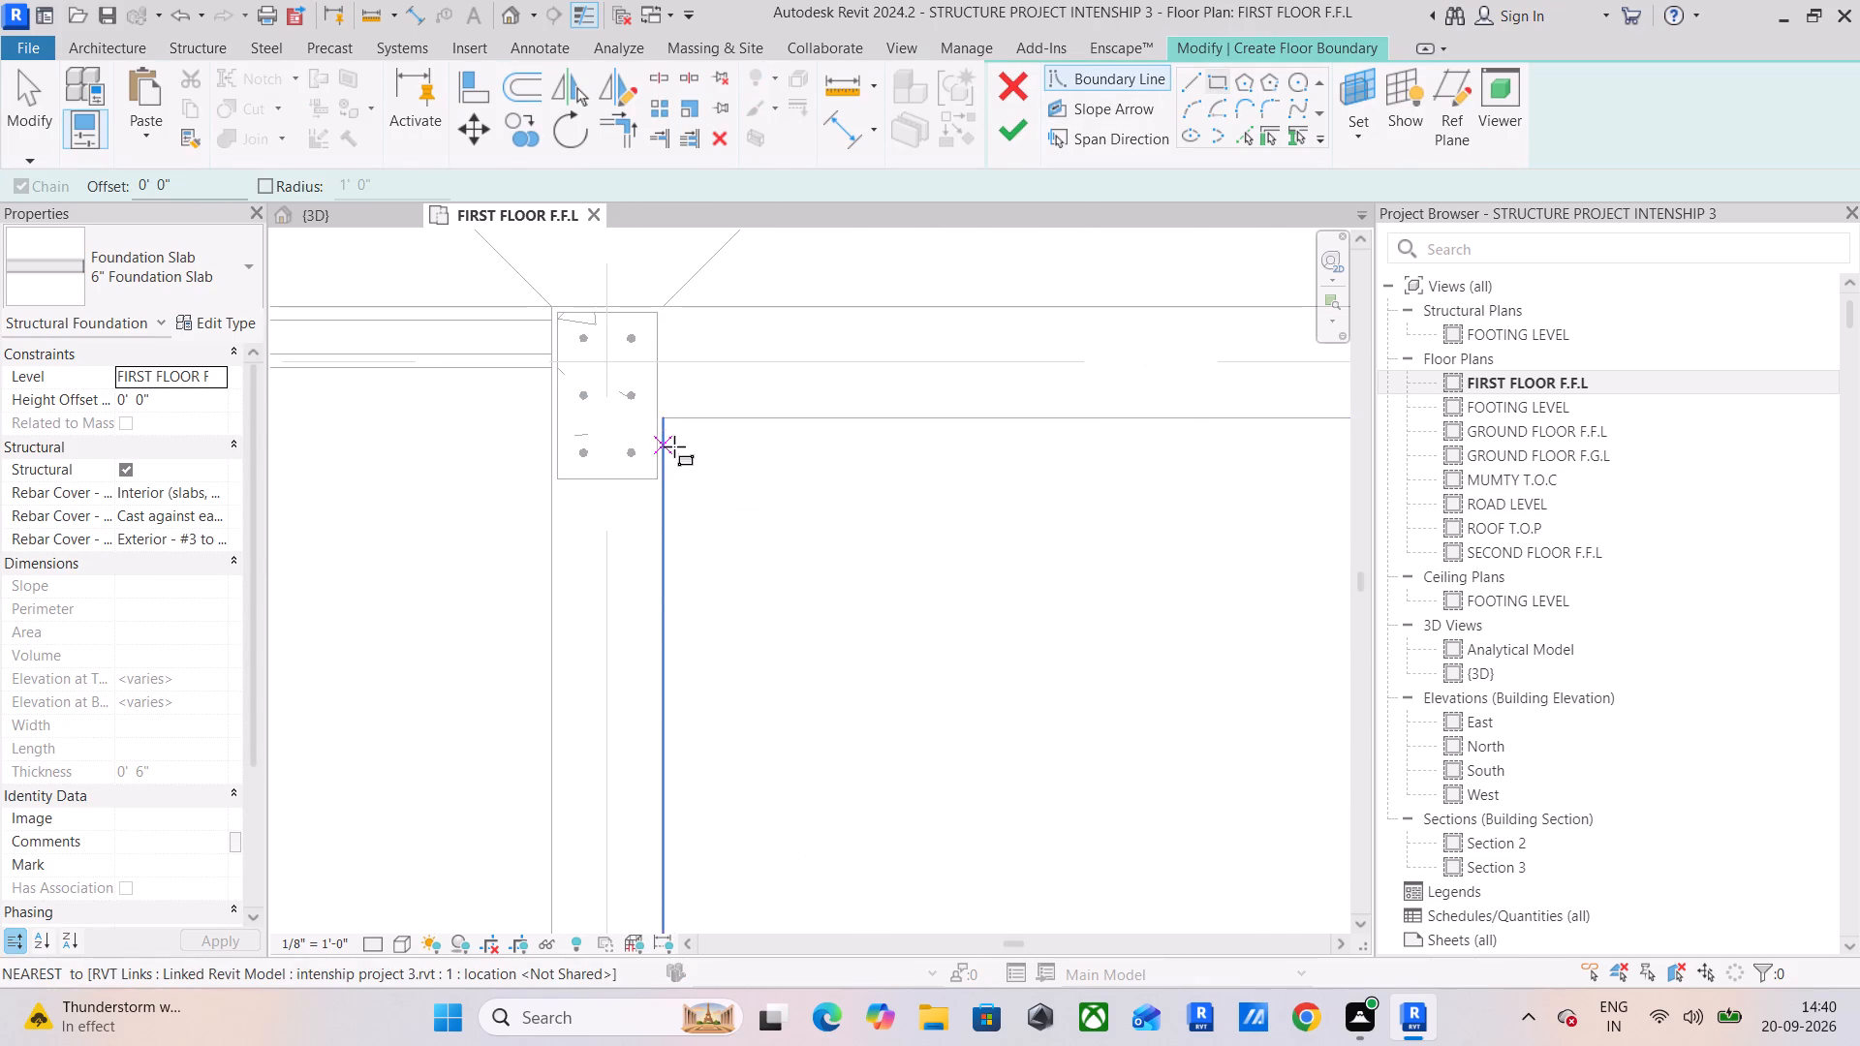
scroll(660, 419, up, 5)
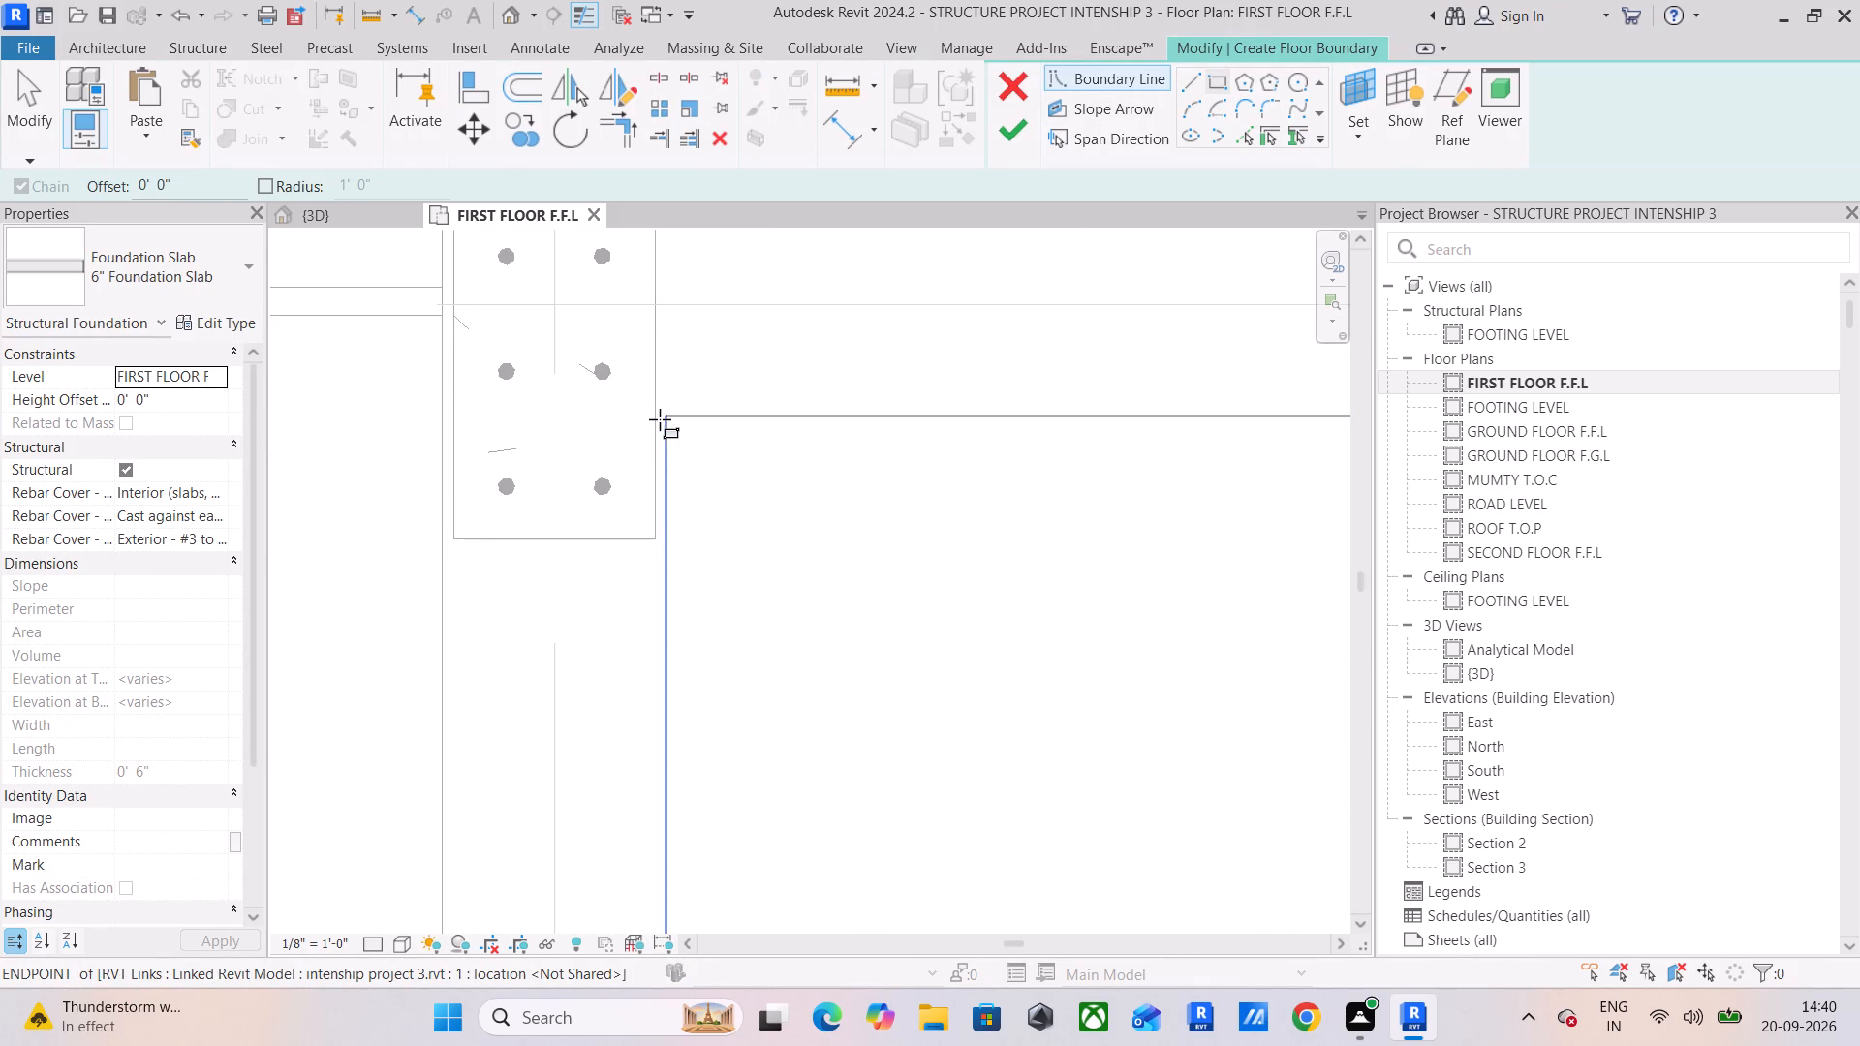
drag(665, 416, 704, 442)
scroll(869, 513, down, 7)
middle_drag(881, 514, 495, 306)
scroll(579, 439, down, 6)
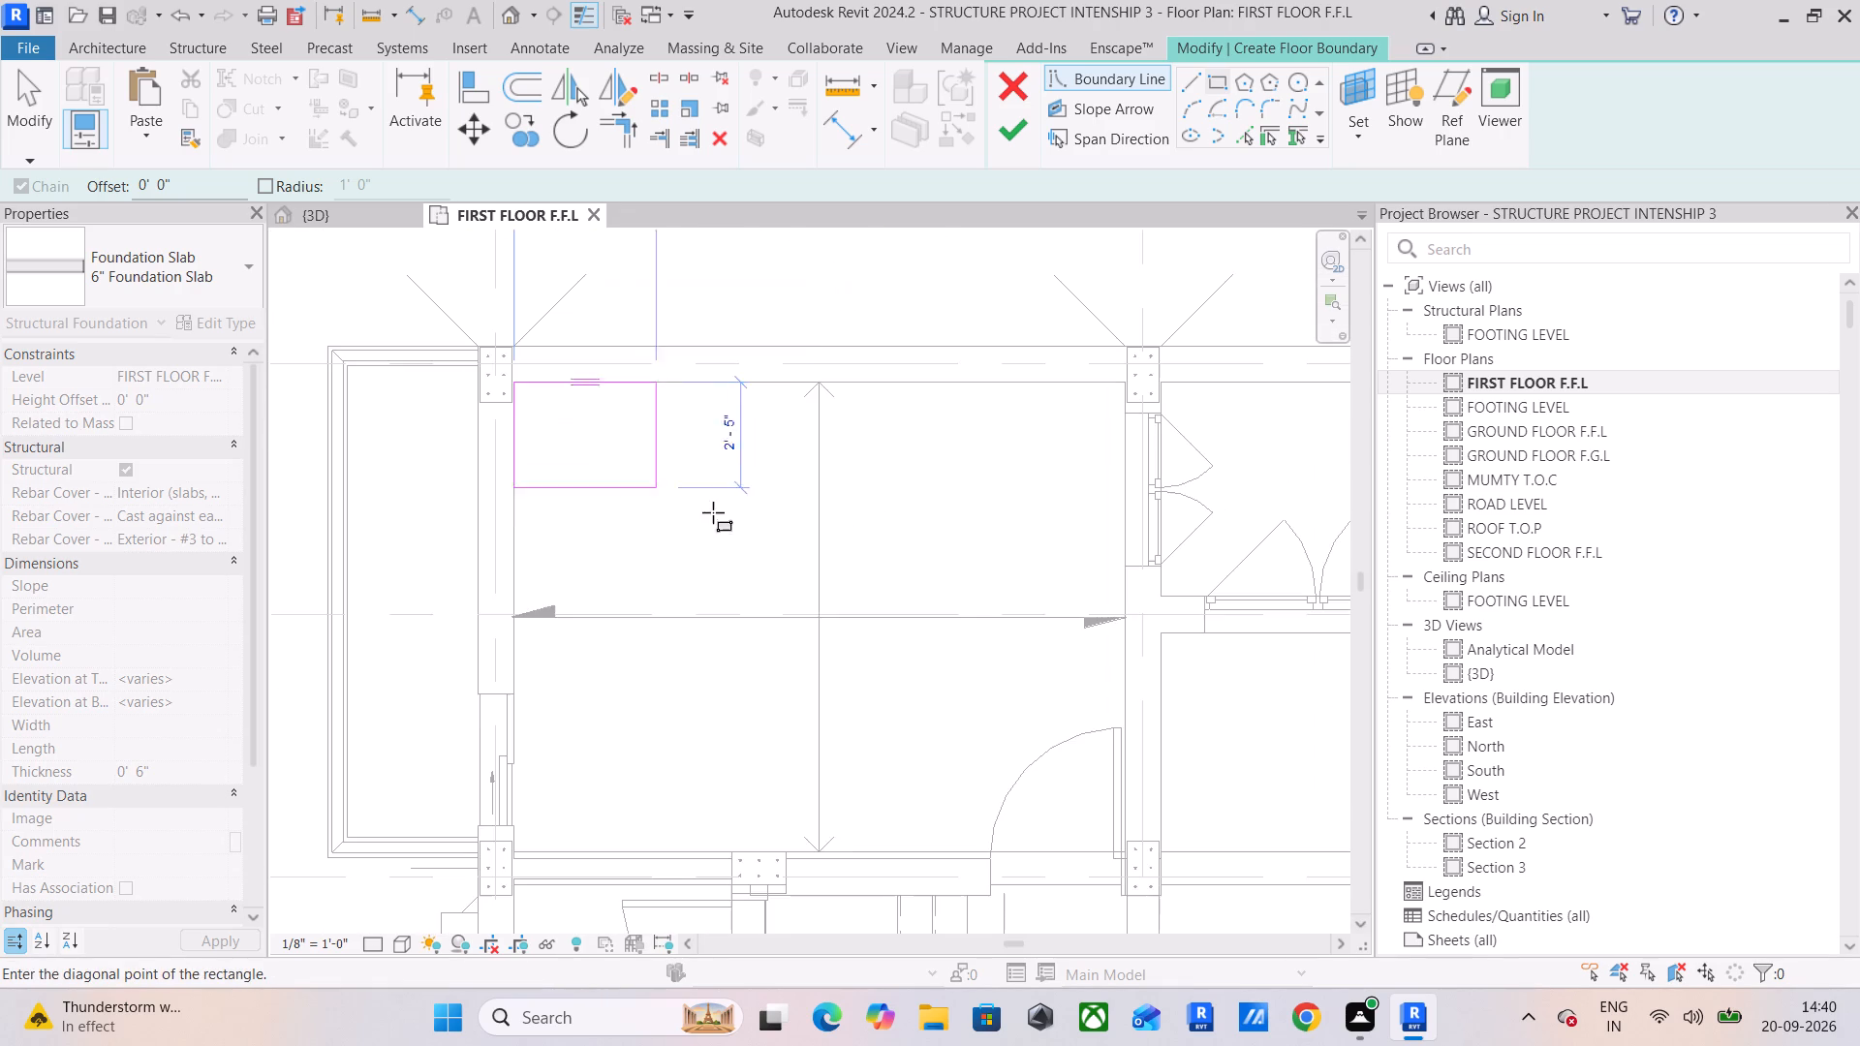
scroll(977, 671, down, 1)
middle_drag(977, 671, 652, 456)
scroll(768, 571, up, 14)
middle_drag(768, 587, 768, 581)
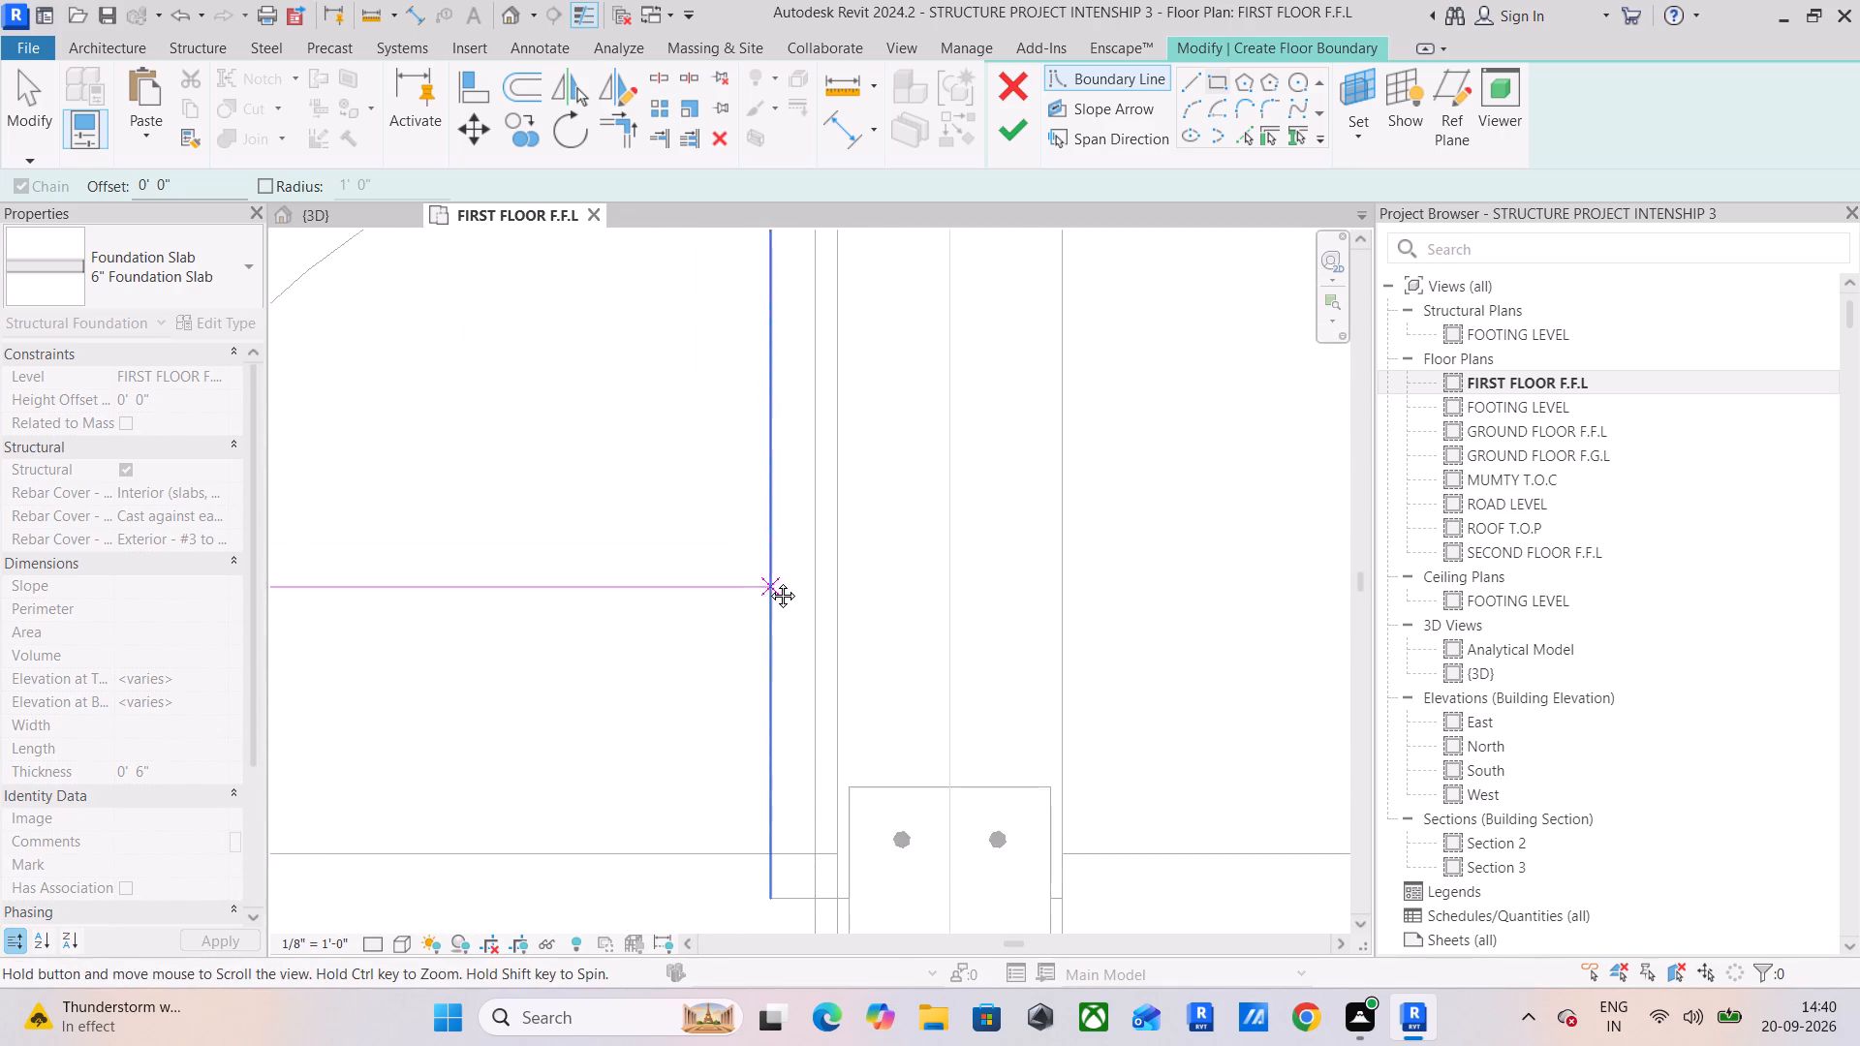
middle_drag(768, 581, 648, 334)
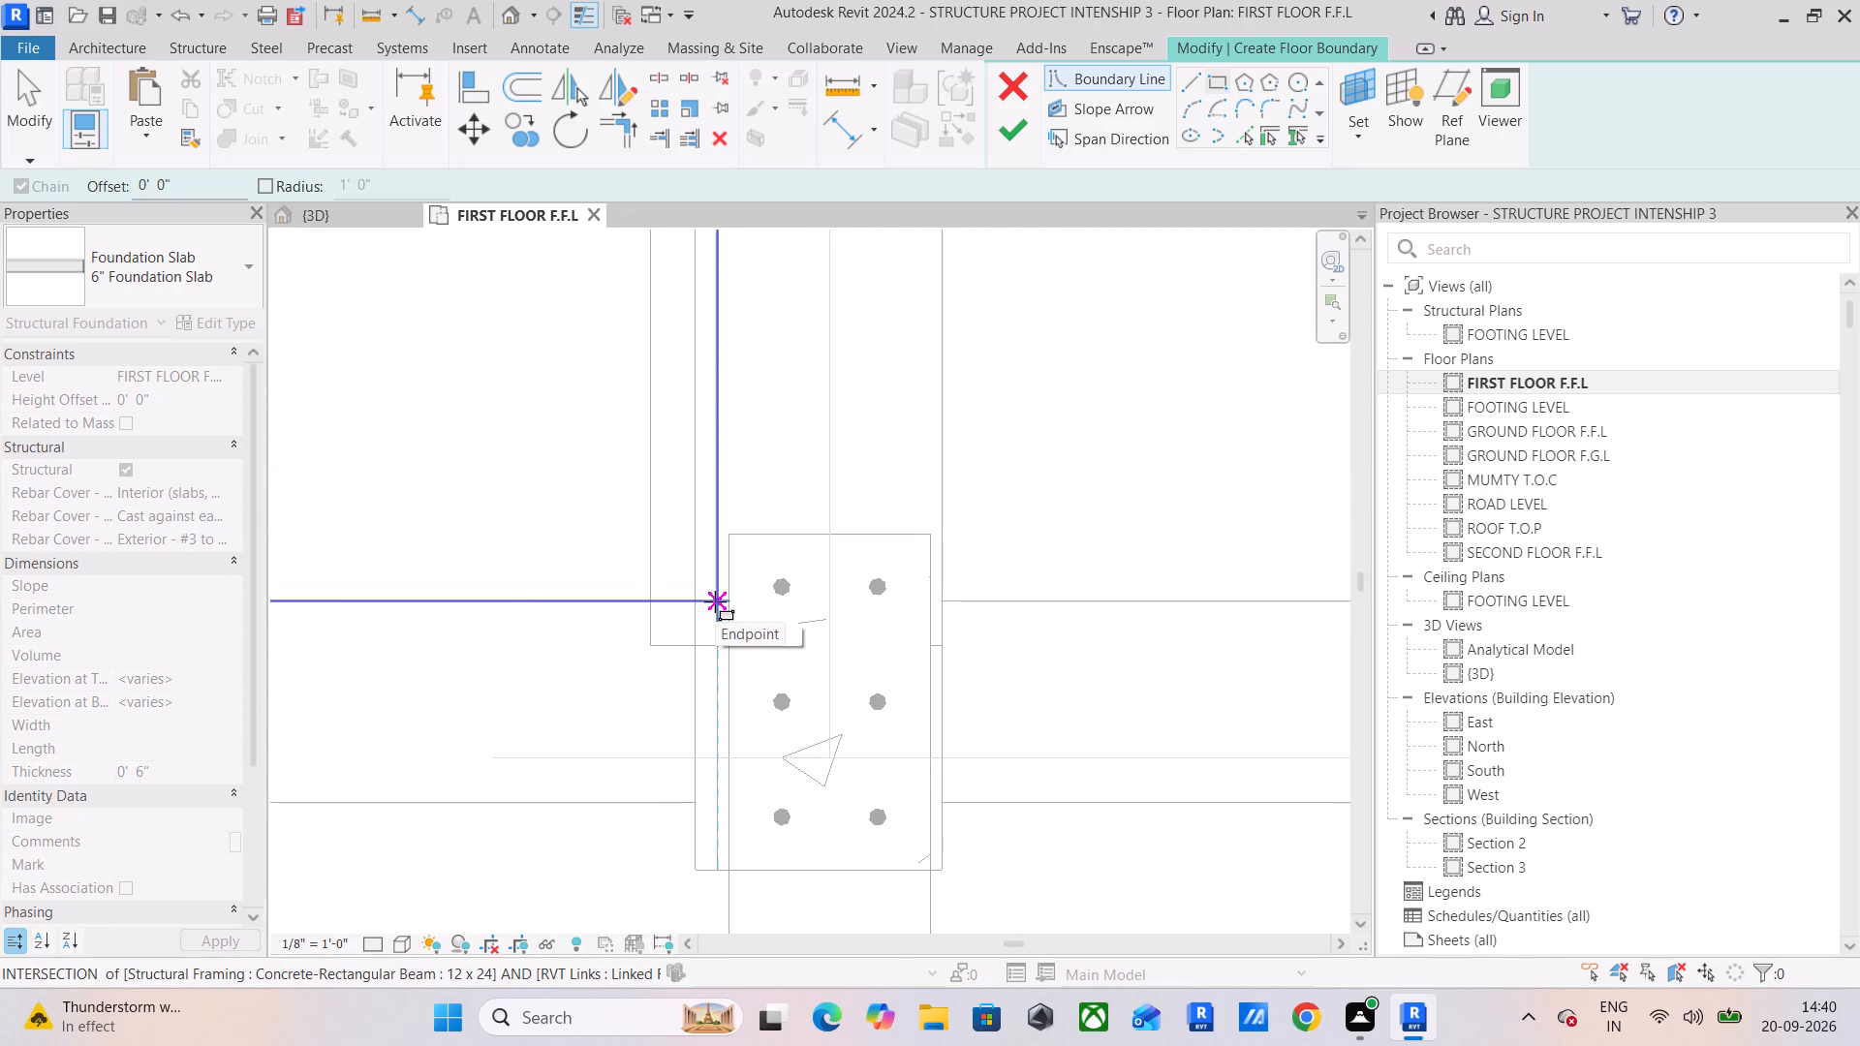
click(715, 601)
key(Escape)
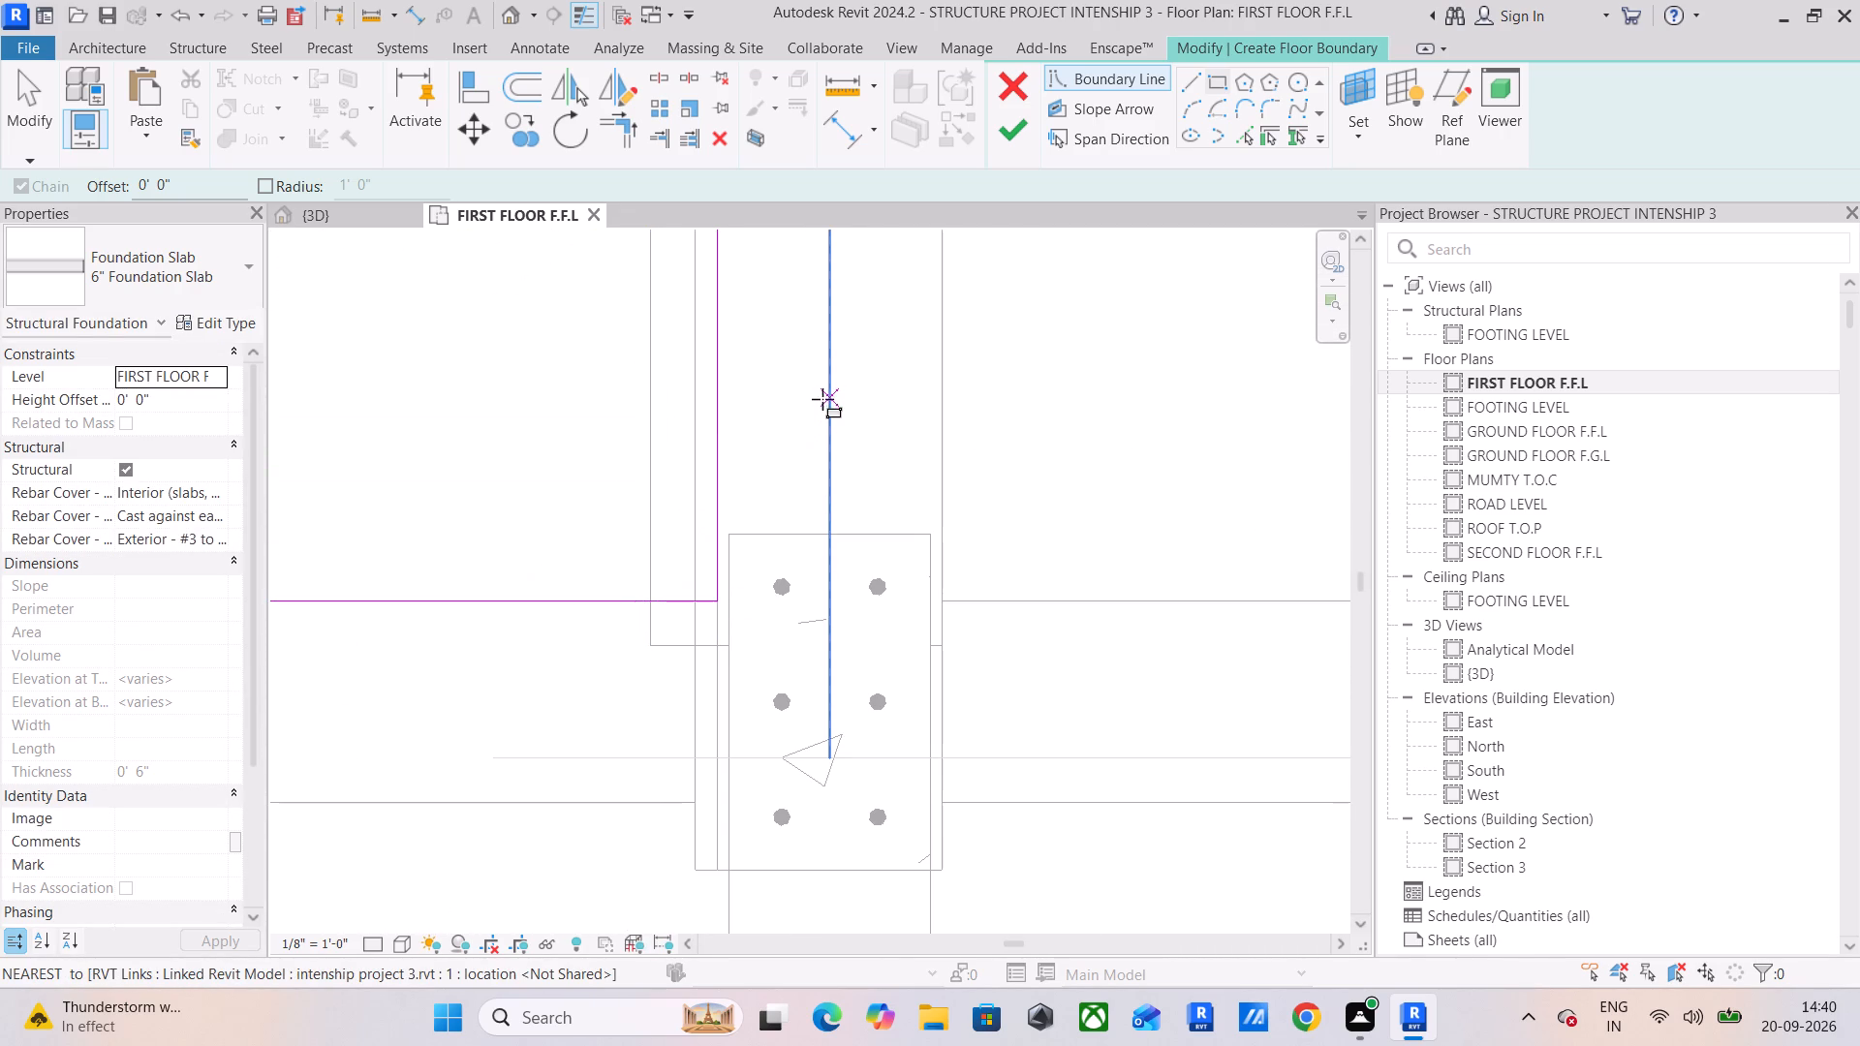
key(Escape)
key(Escape)
Align the slab boundary's right edge with the left face of the column at grid C.
click(472, 86)
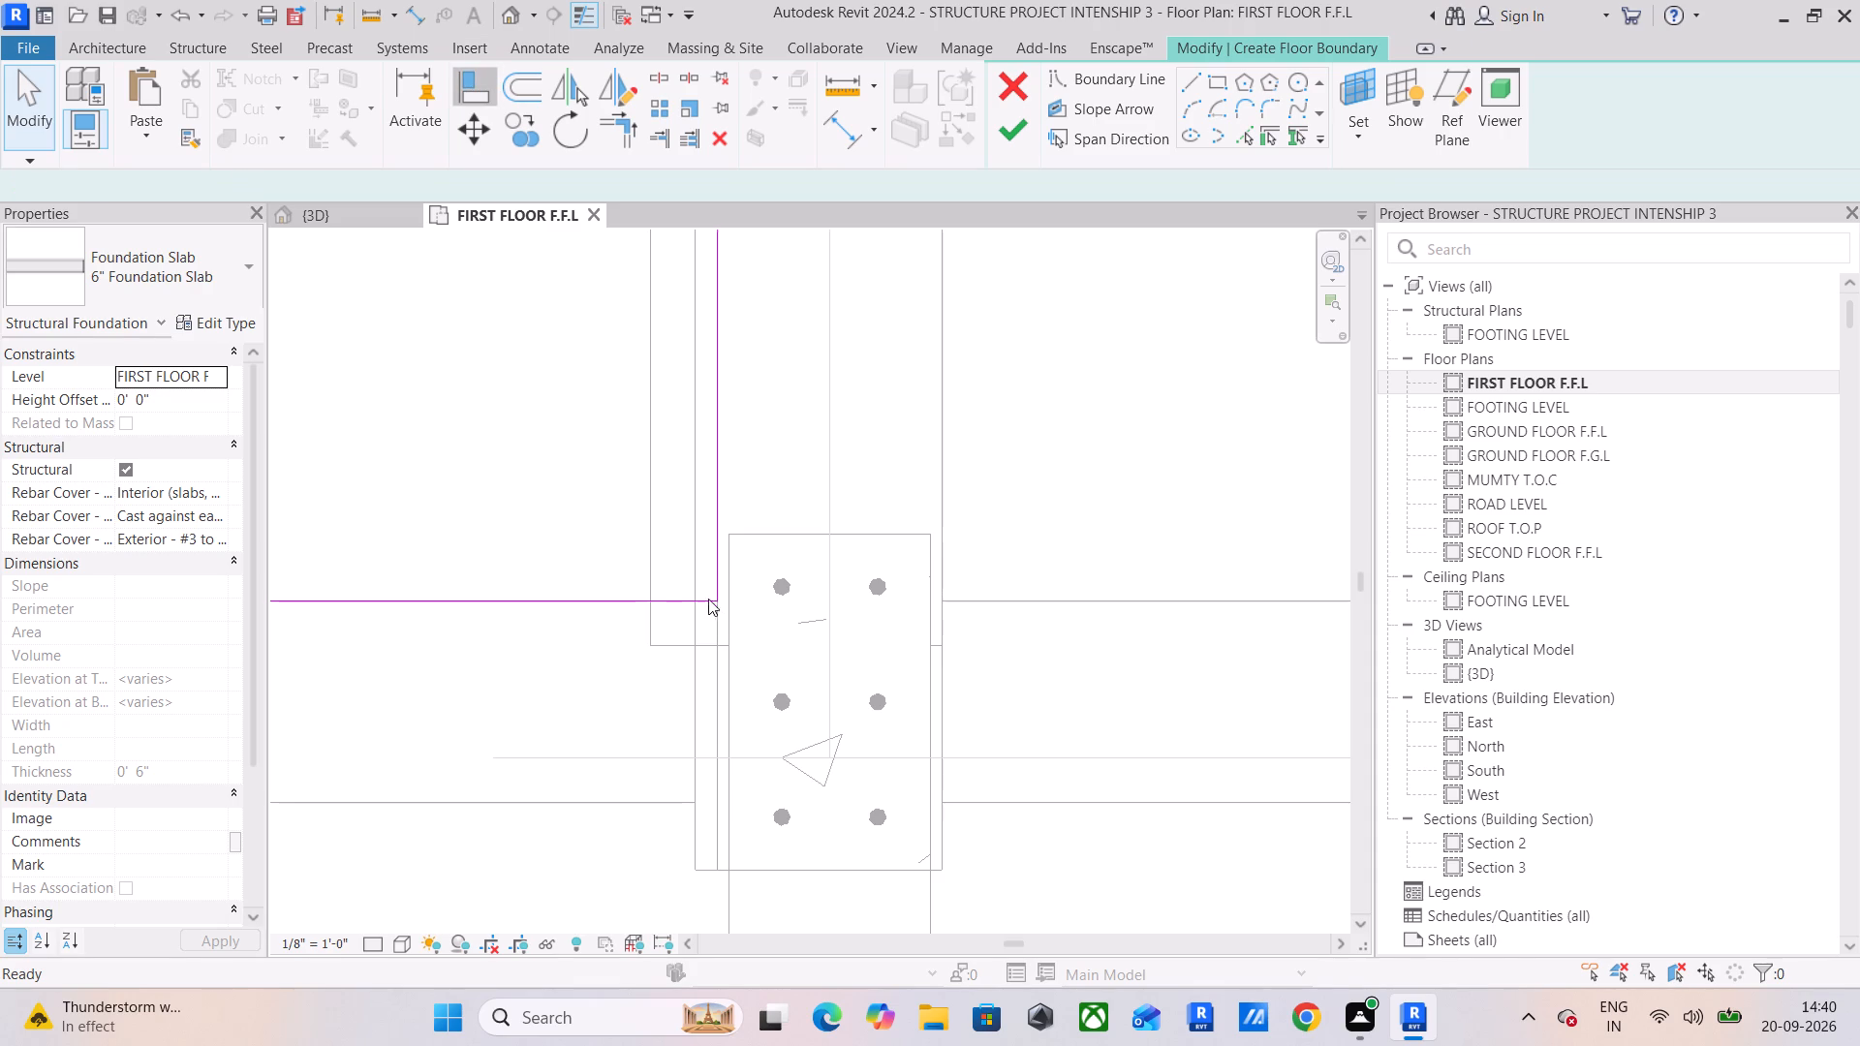
click(729, 569)
click(716, 575)
scroll(690, 478, down, 8)
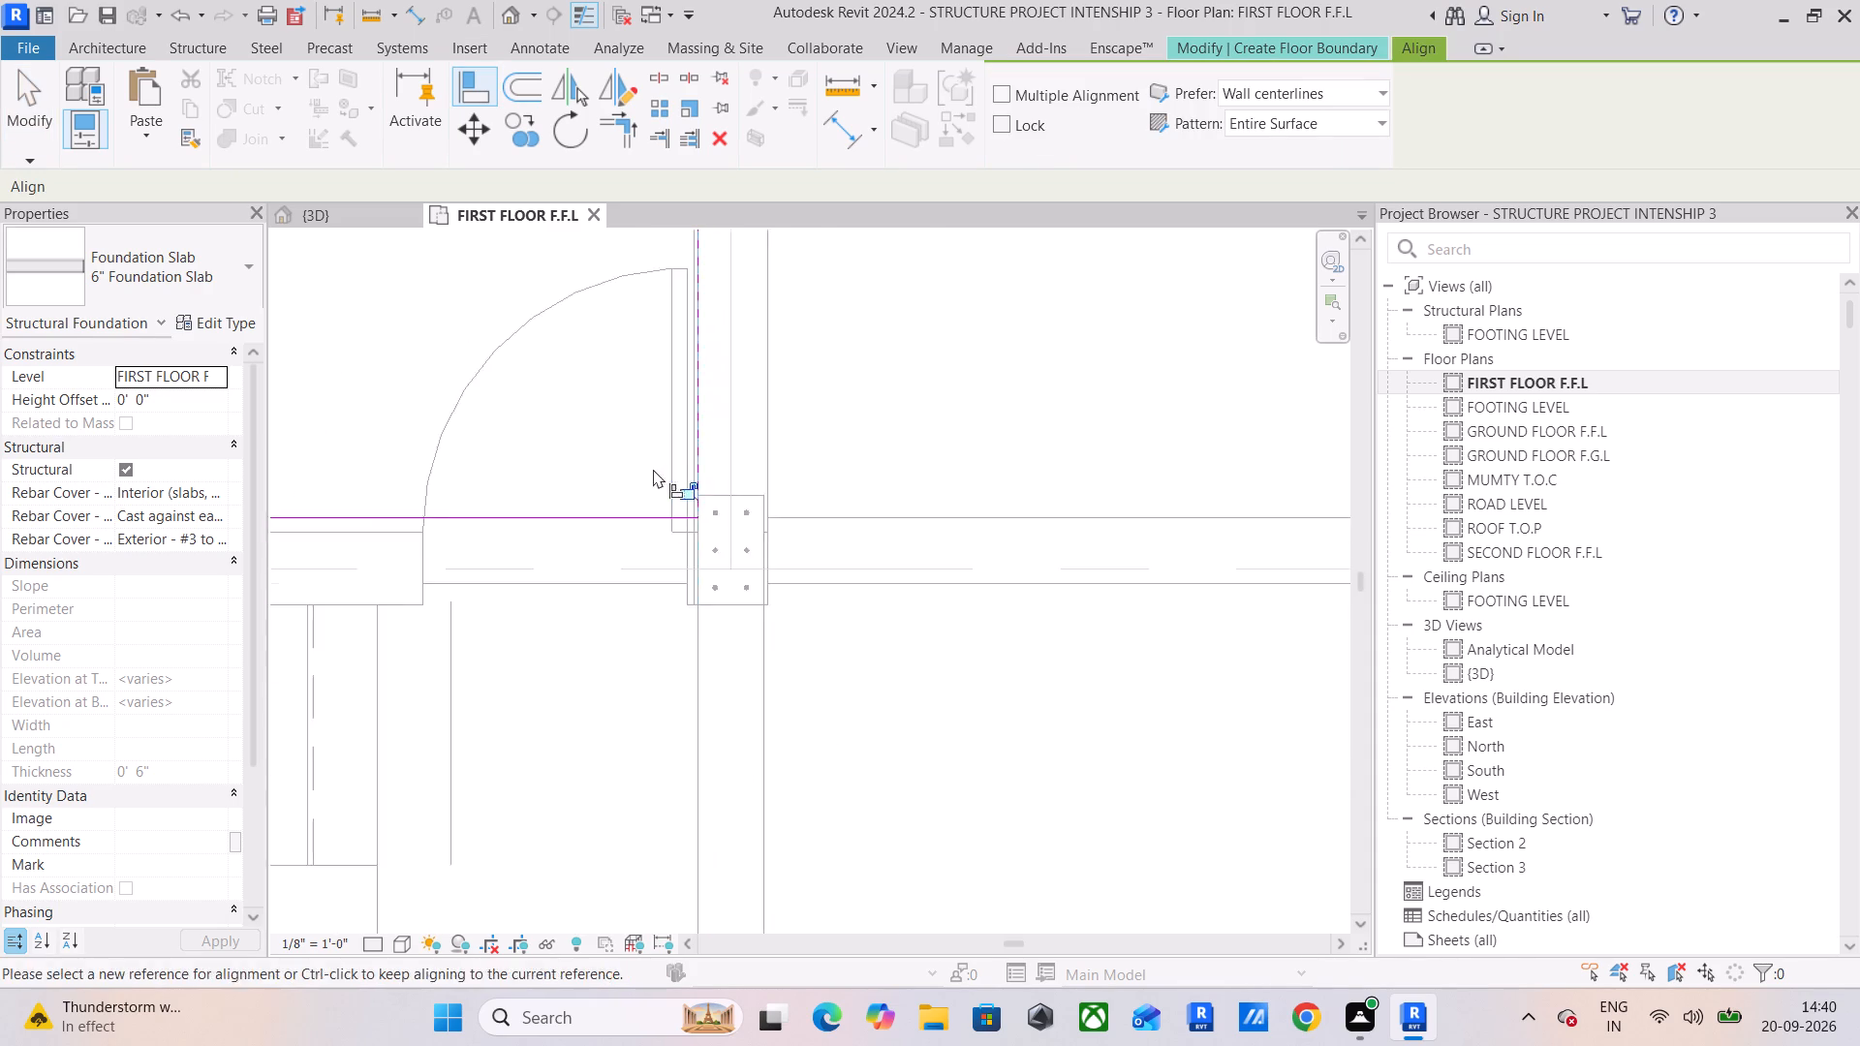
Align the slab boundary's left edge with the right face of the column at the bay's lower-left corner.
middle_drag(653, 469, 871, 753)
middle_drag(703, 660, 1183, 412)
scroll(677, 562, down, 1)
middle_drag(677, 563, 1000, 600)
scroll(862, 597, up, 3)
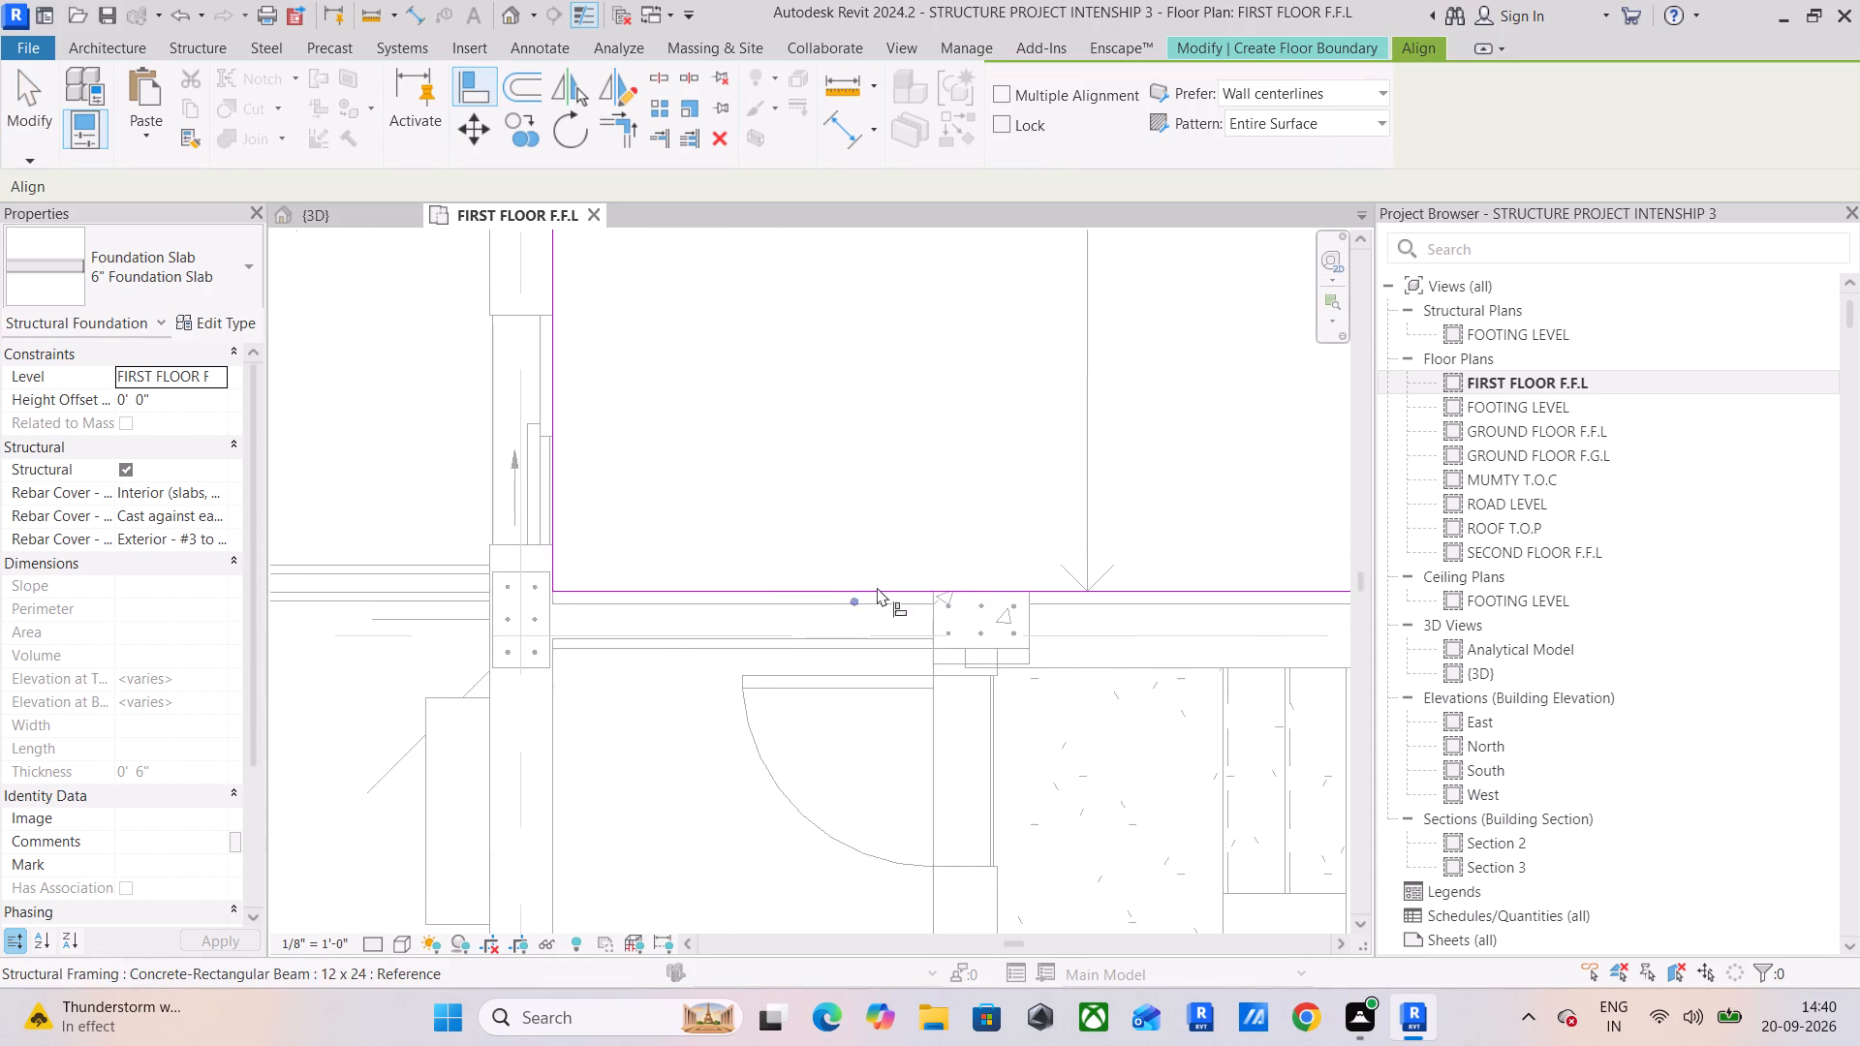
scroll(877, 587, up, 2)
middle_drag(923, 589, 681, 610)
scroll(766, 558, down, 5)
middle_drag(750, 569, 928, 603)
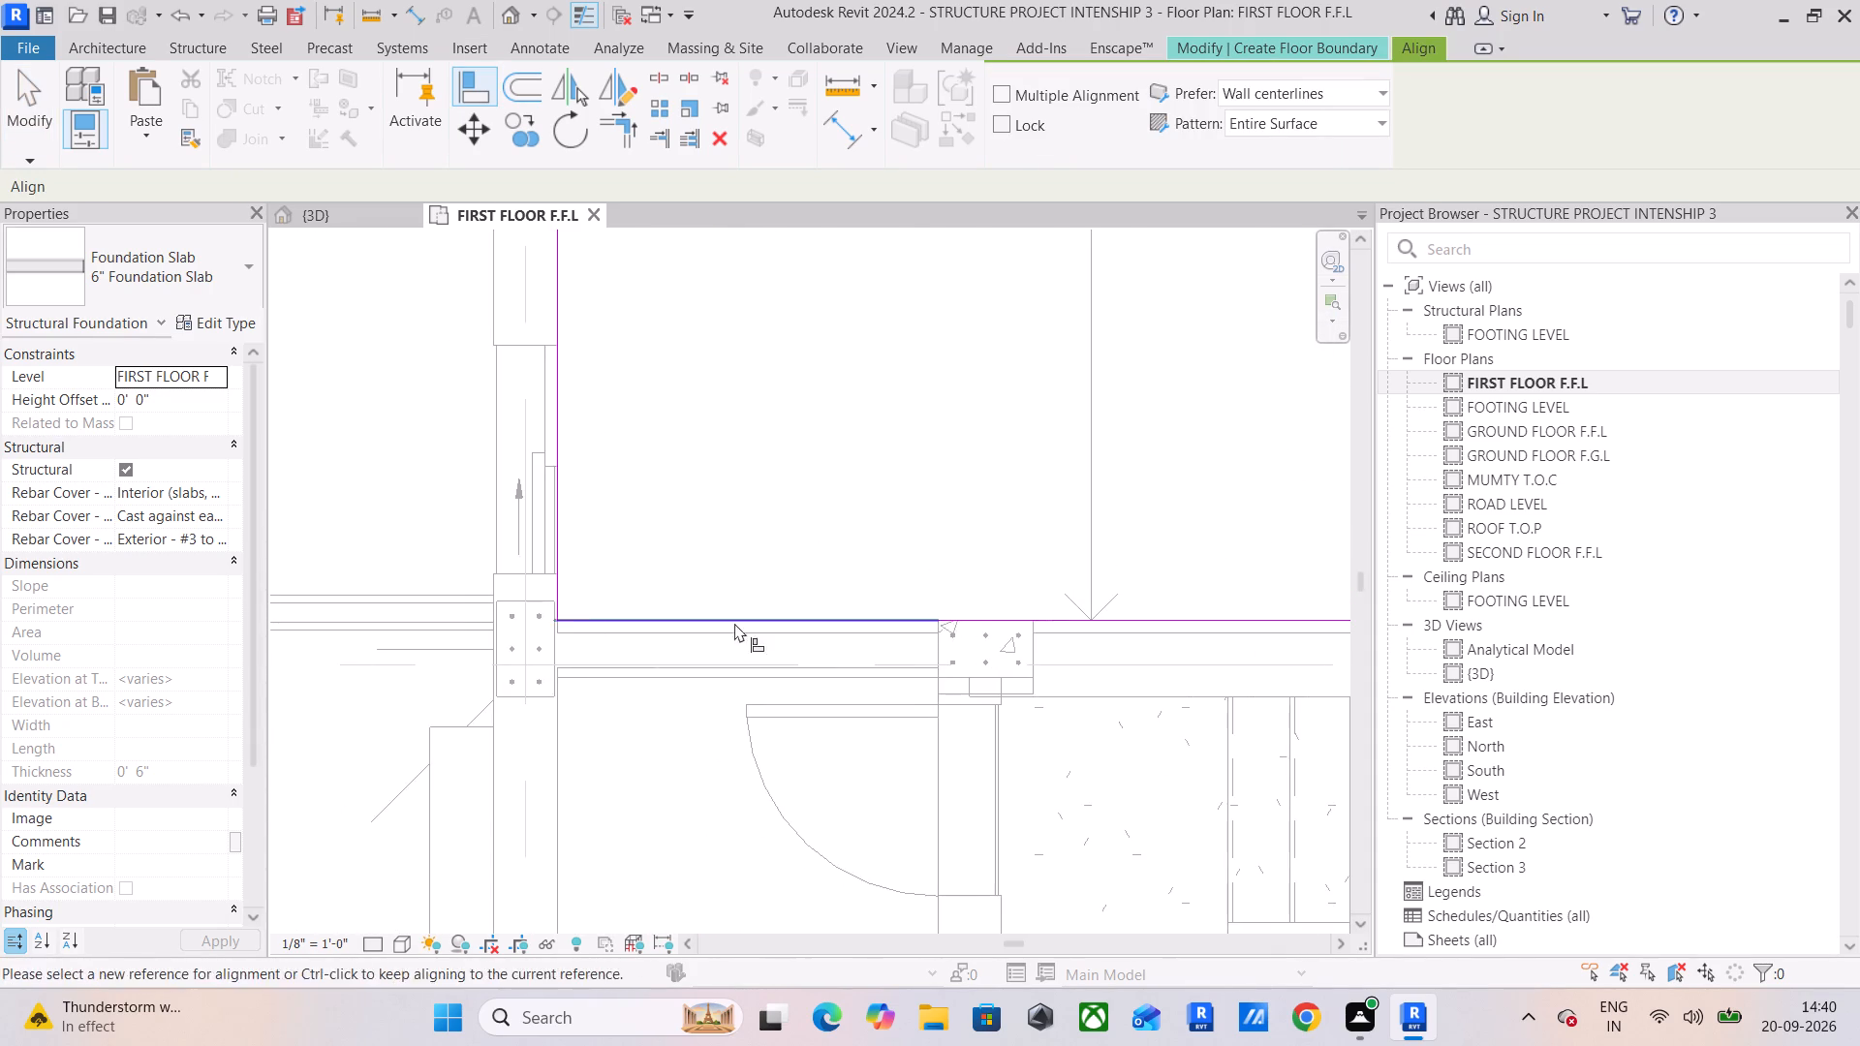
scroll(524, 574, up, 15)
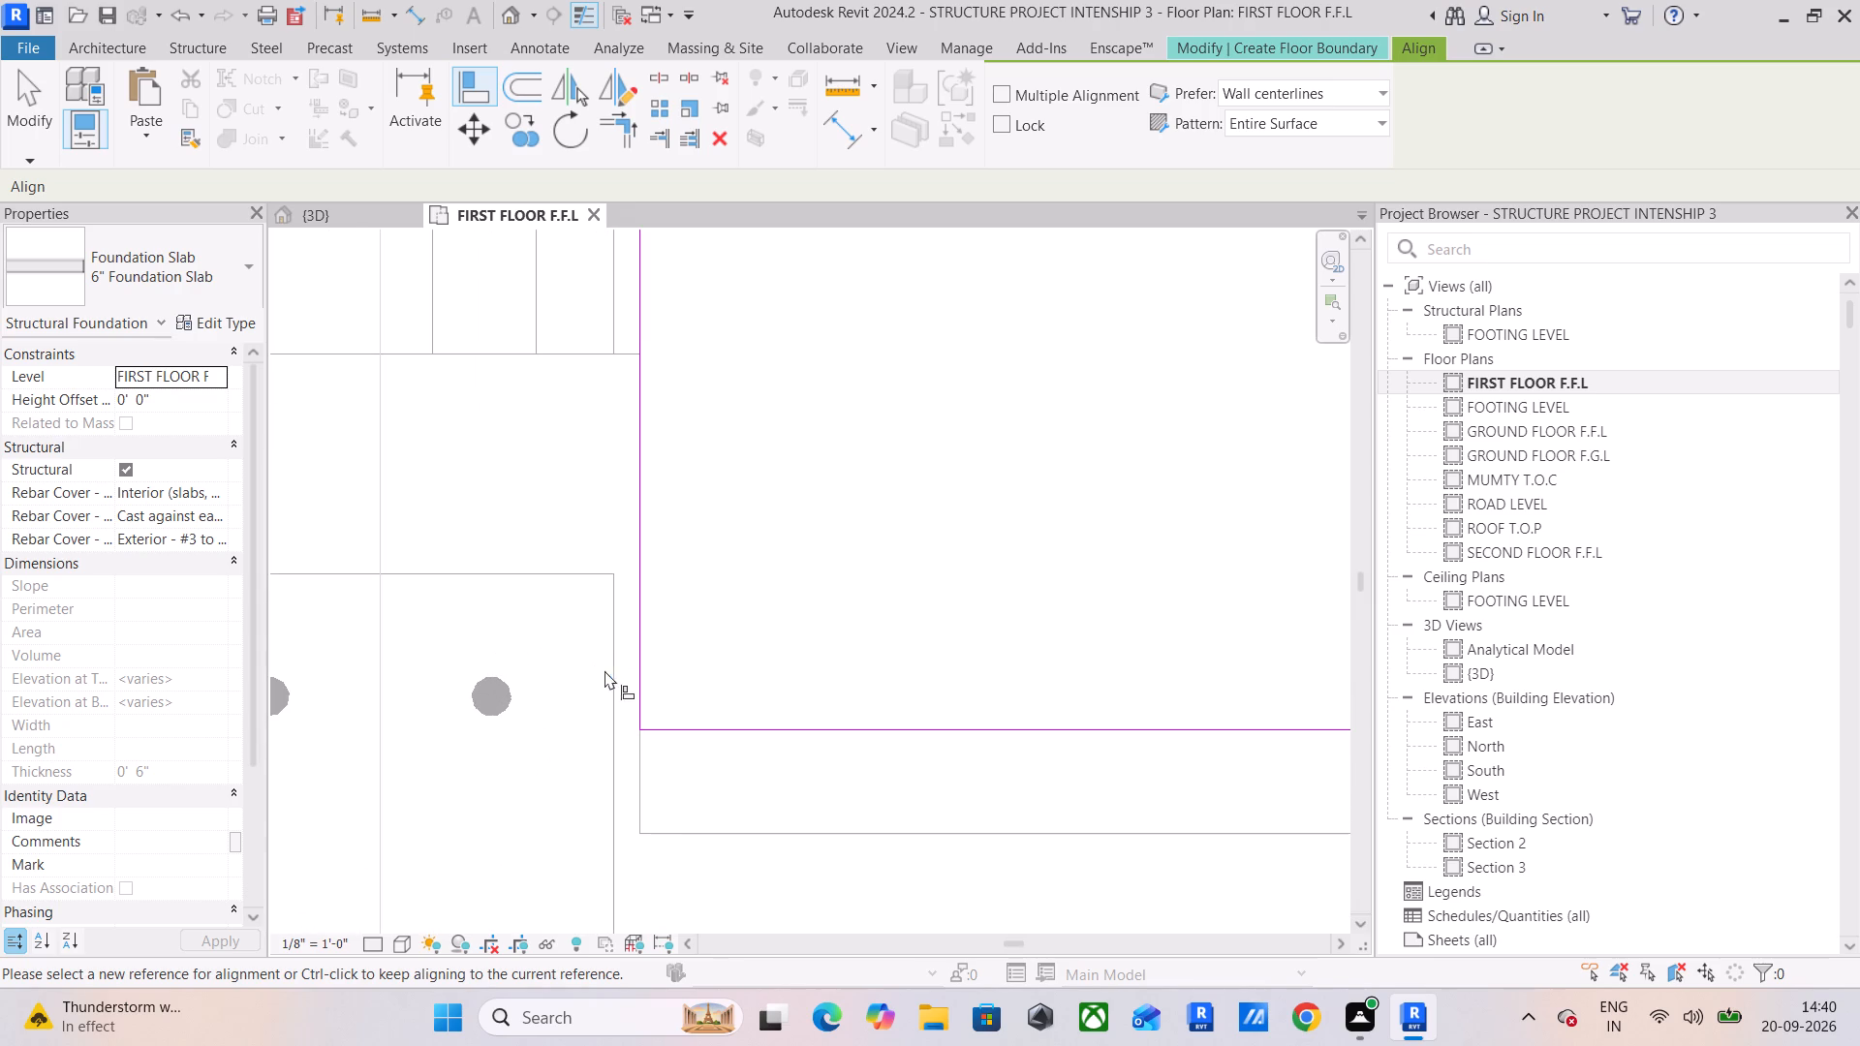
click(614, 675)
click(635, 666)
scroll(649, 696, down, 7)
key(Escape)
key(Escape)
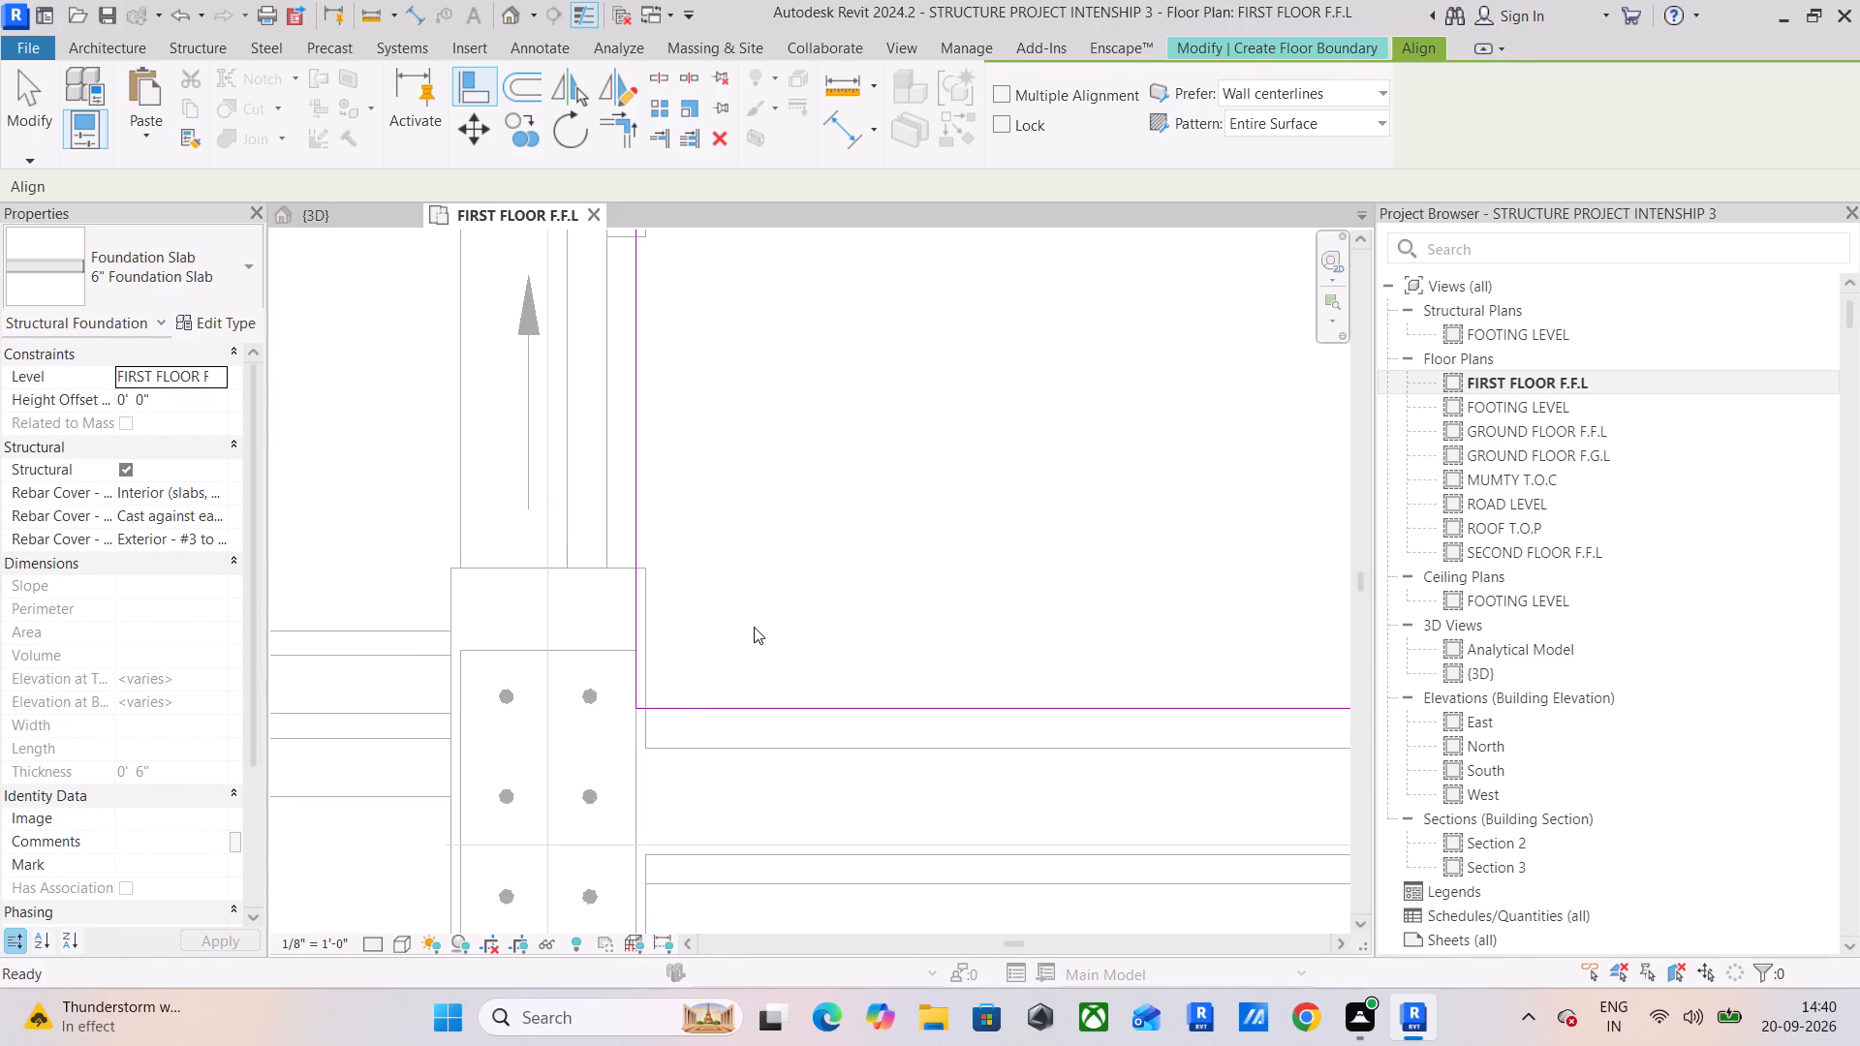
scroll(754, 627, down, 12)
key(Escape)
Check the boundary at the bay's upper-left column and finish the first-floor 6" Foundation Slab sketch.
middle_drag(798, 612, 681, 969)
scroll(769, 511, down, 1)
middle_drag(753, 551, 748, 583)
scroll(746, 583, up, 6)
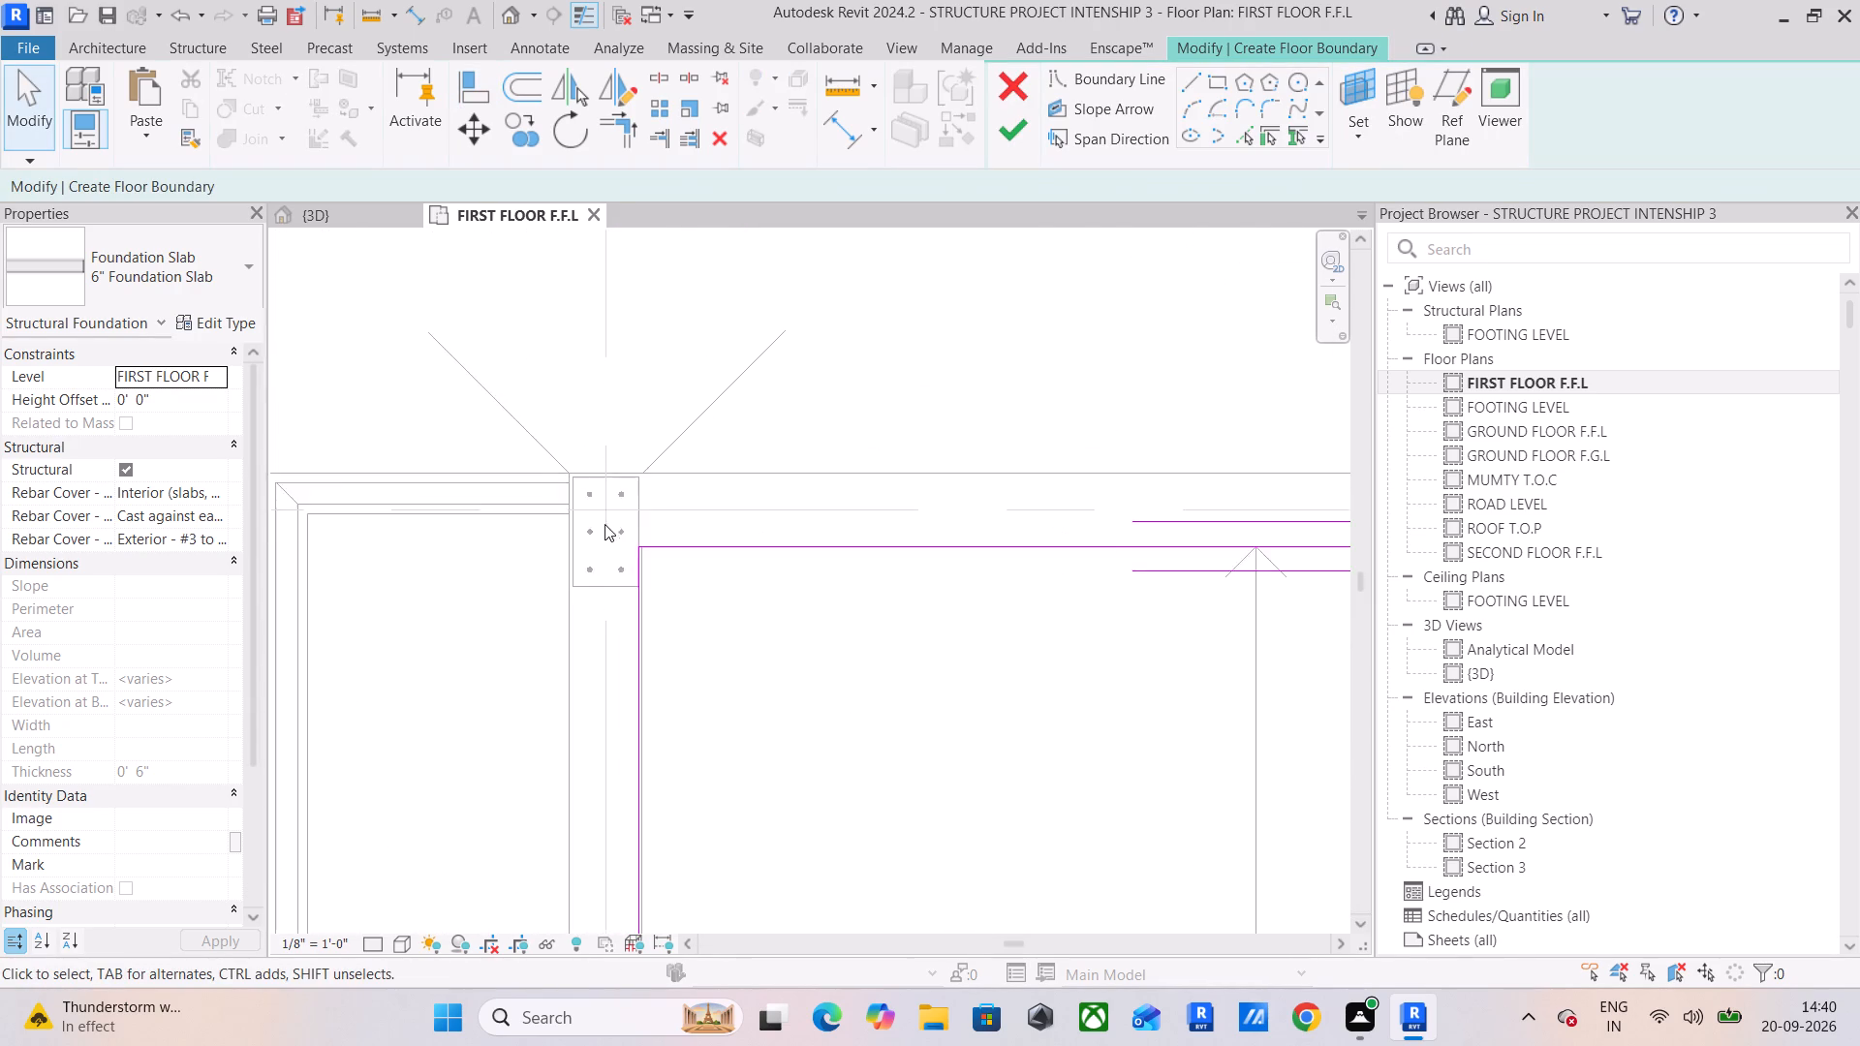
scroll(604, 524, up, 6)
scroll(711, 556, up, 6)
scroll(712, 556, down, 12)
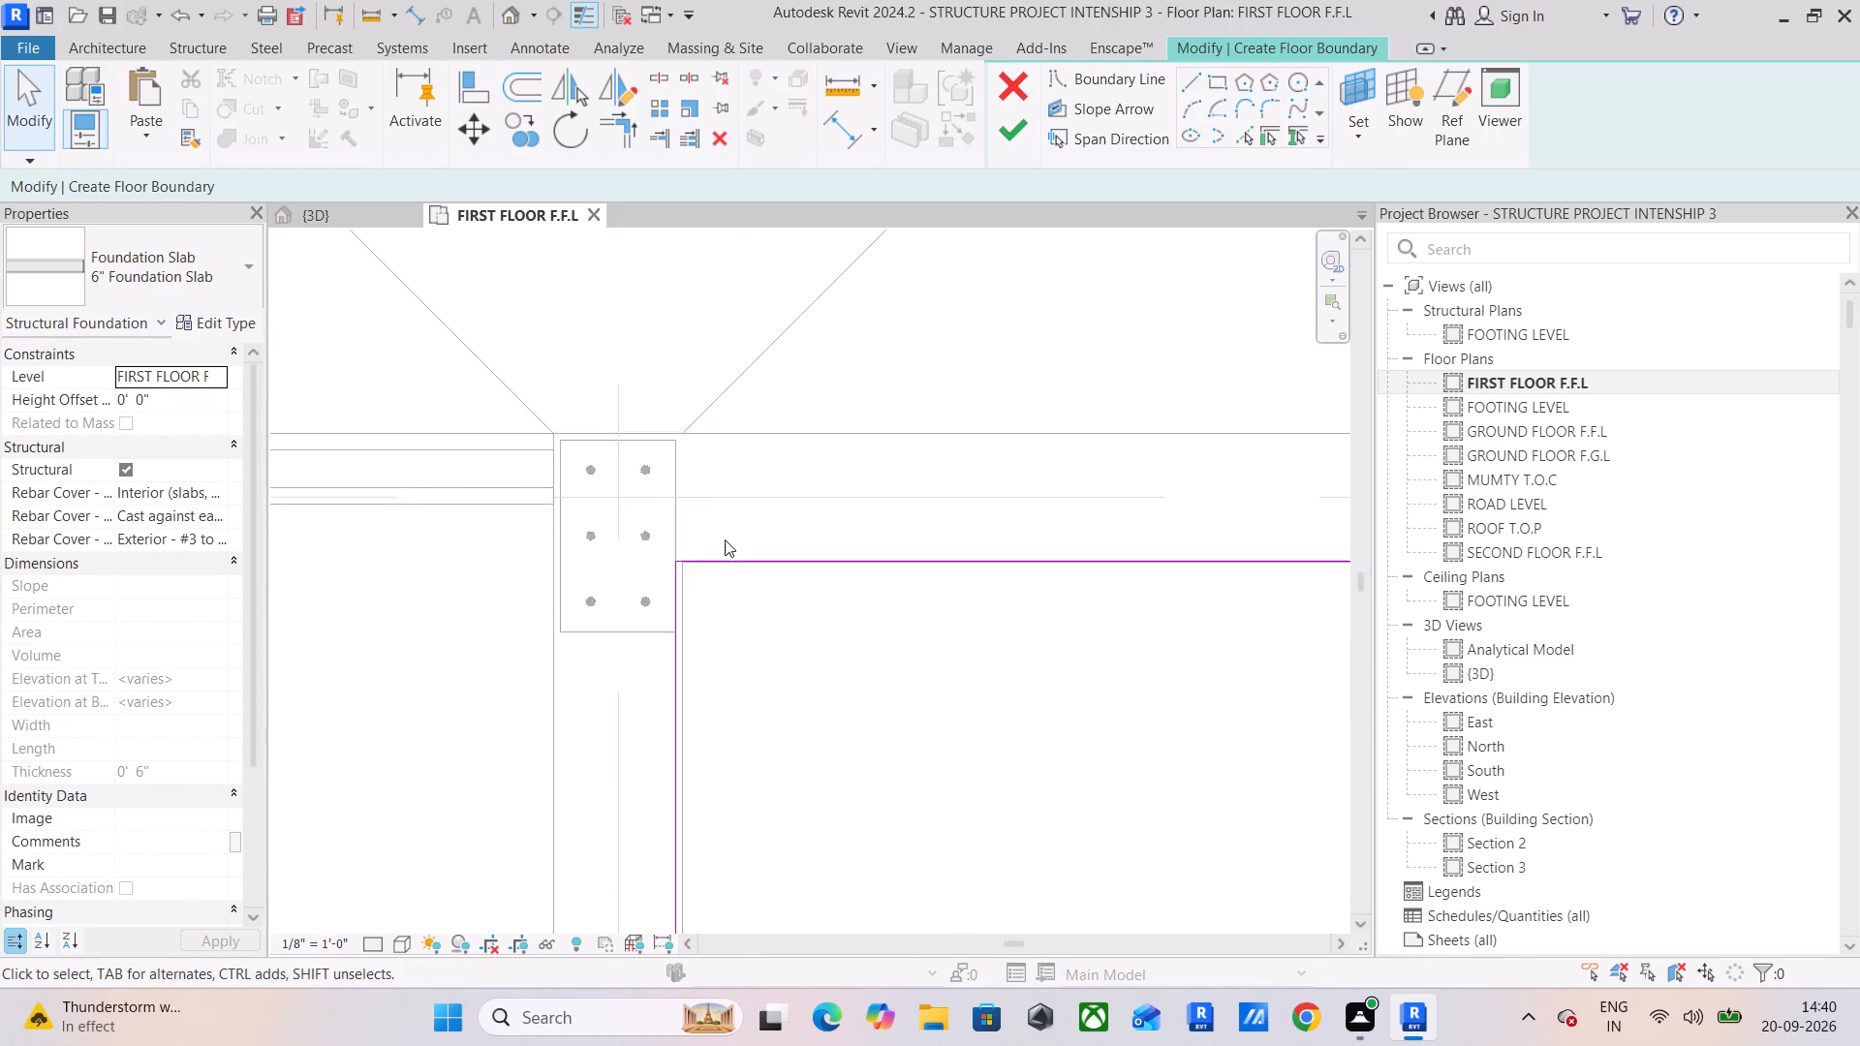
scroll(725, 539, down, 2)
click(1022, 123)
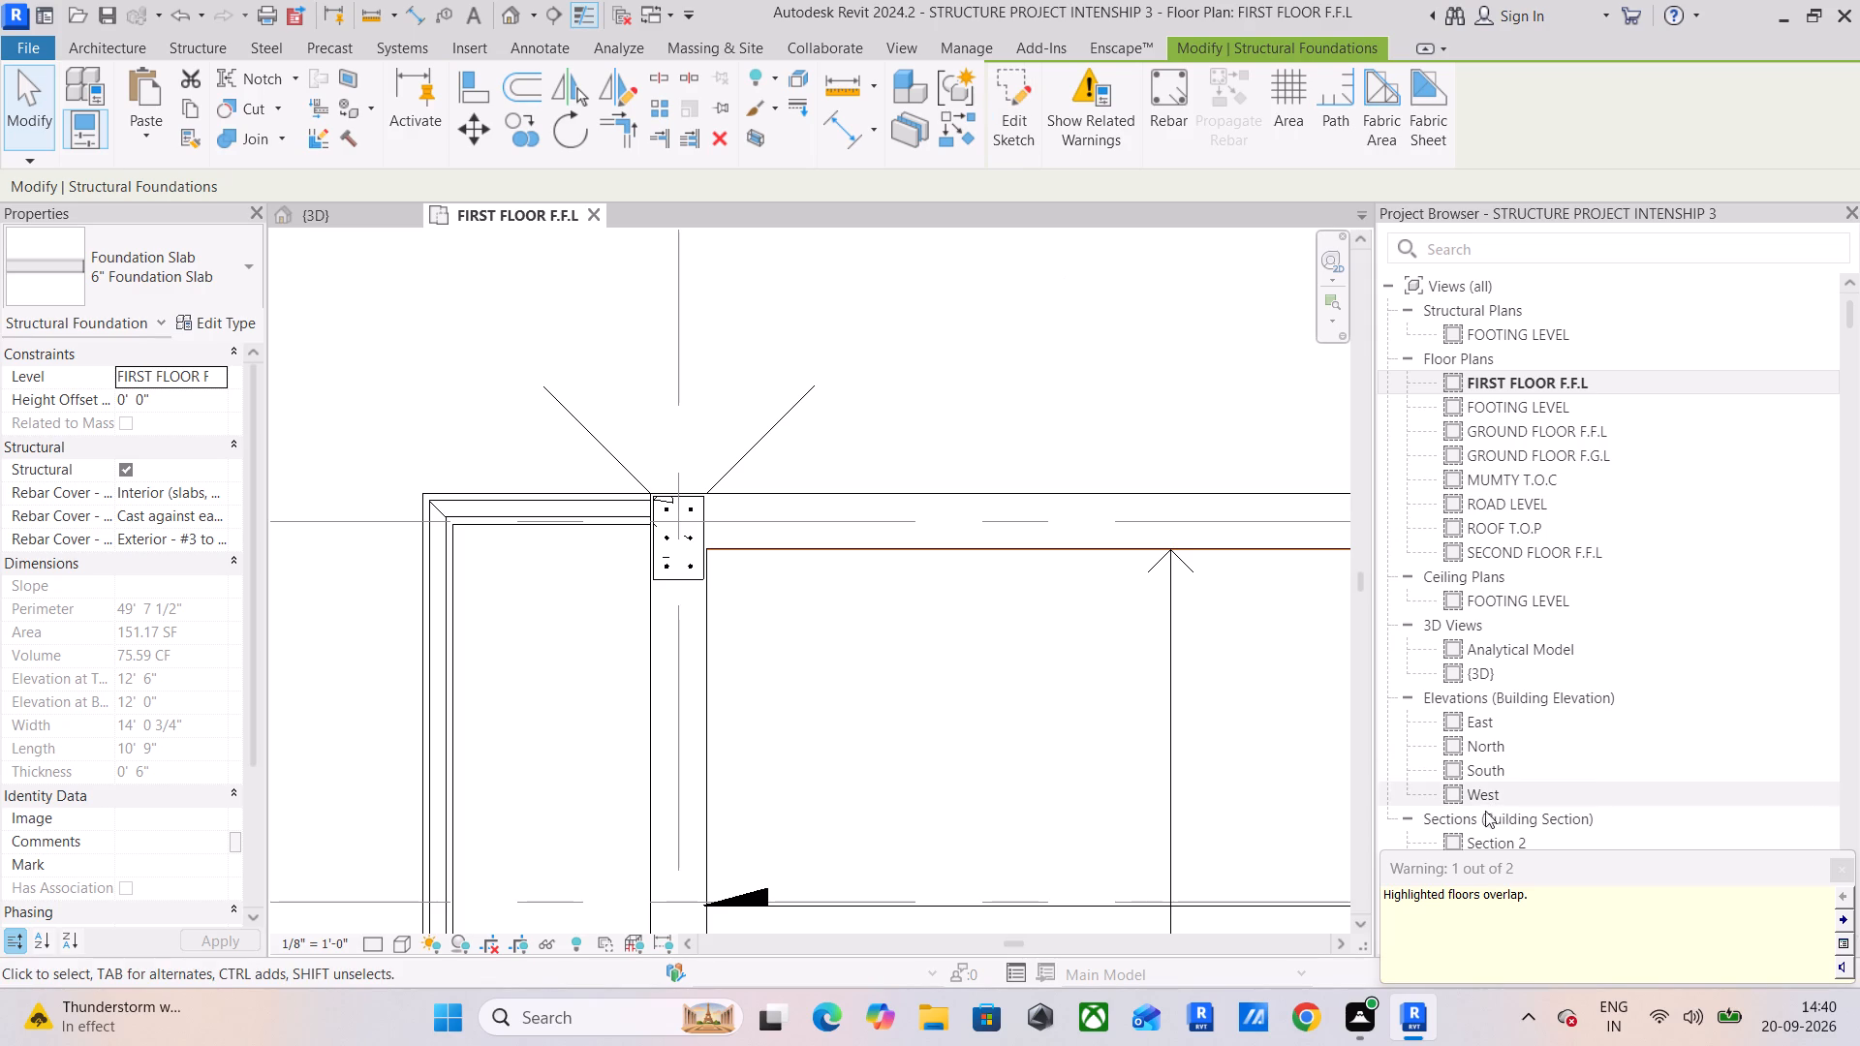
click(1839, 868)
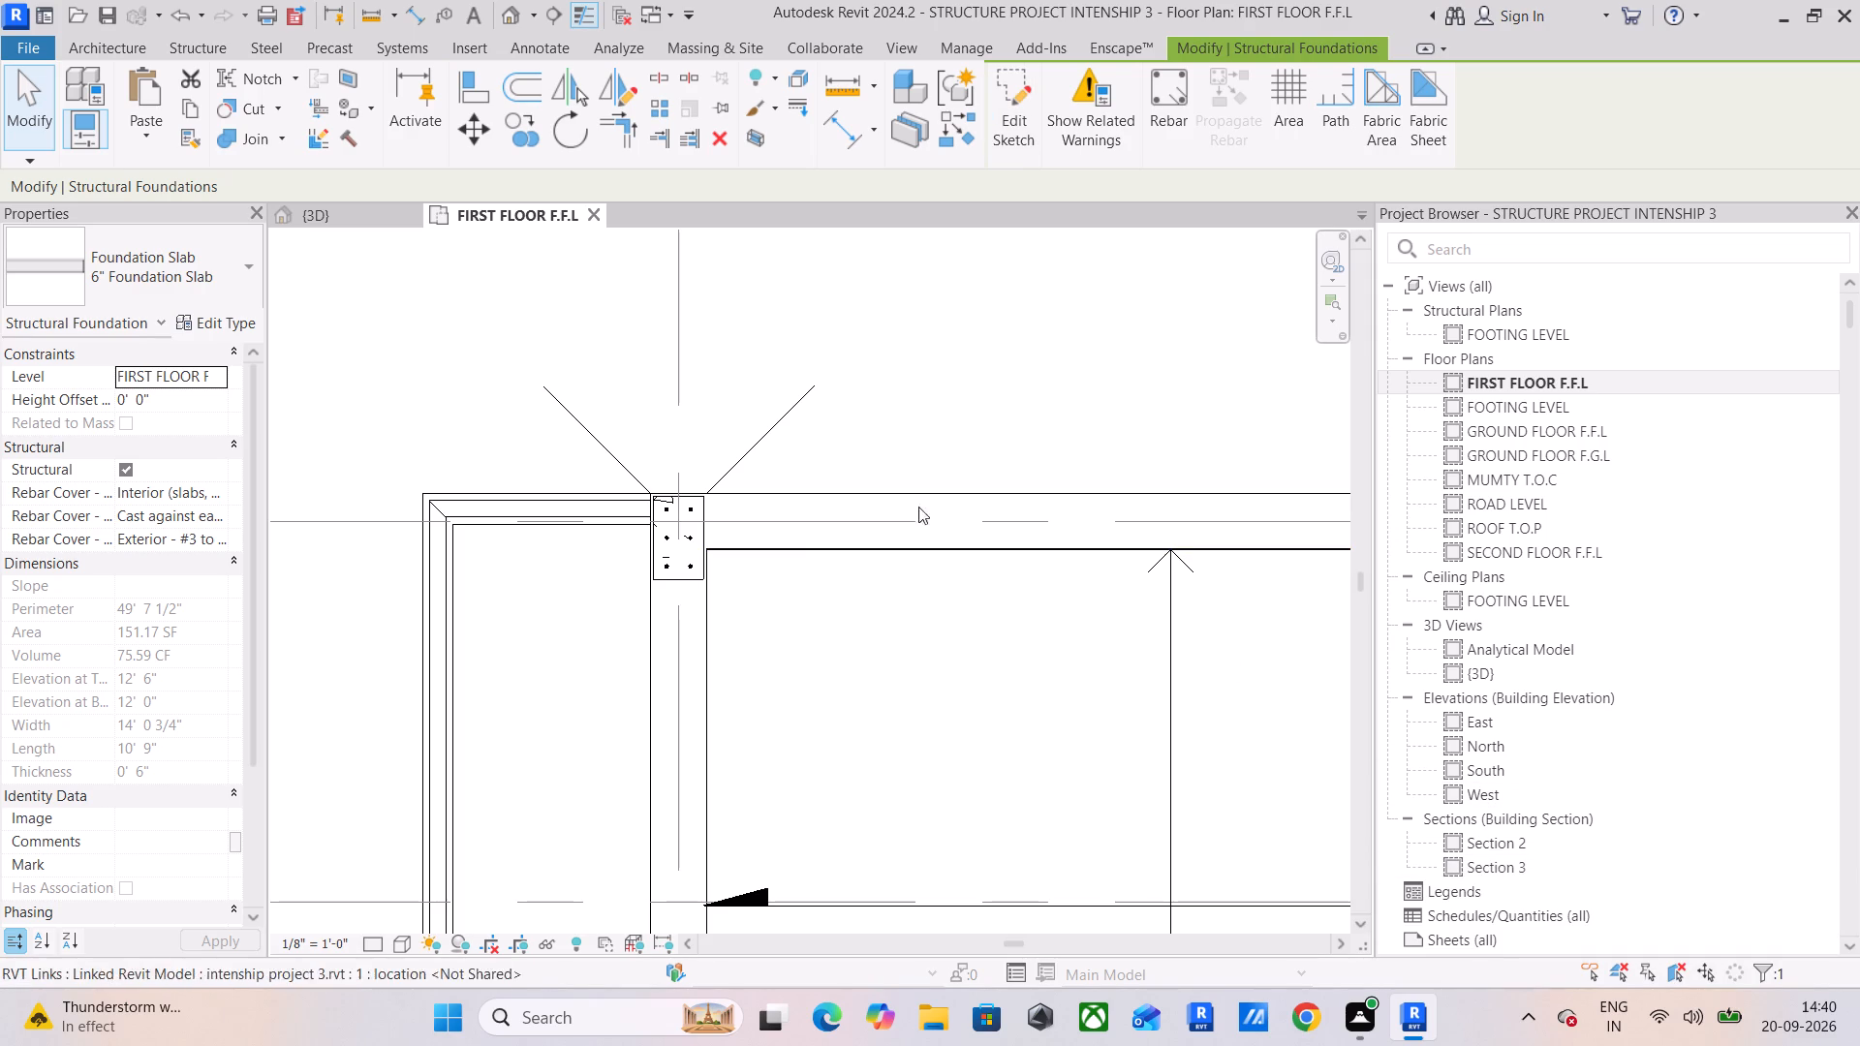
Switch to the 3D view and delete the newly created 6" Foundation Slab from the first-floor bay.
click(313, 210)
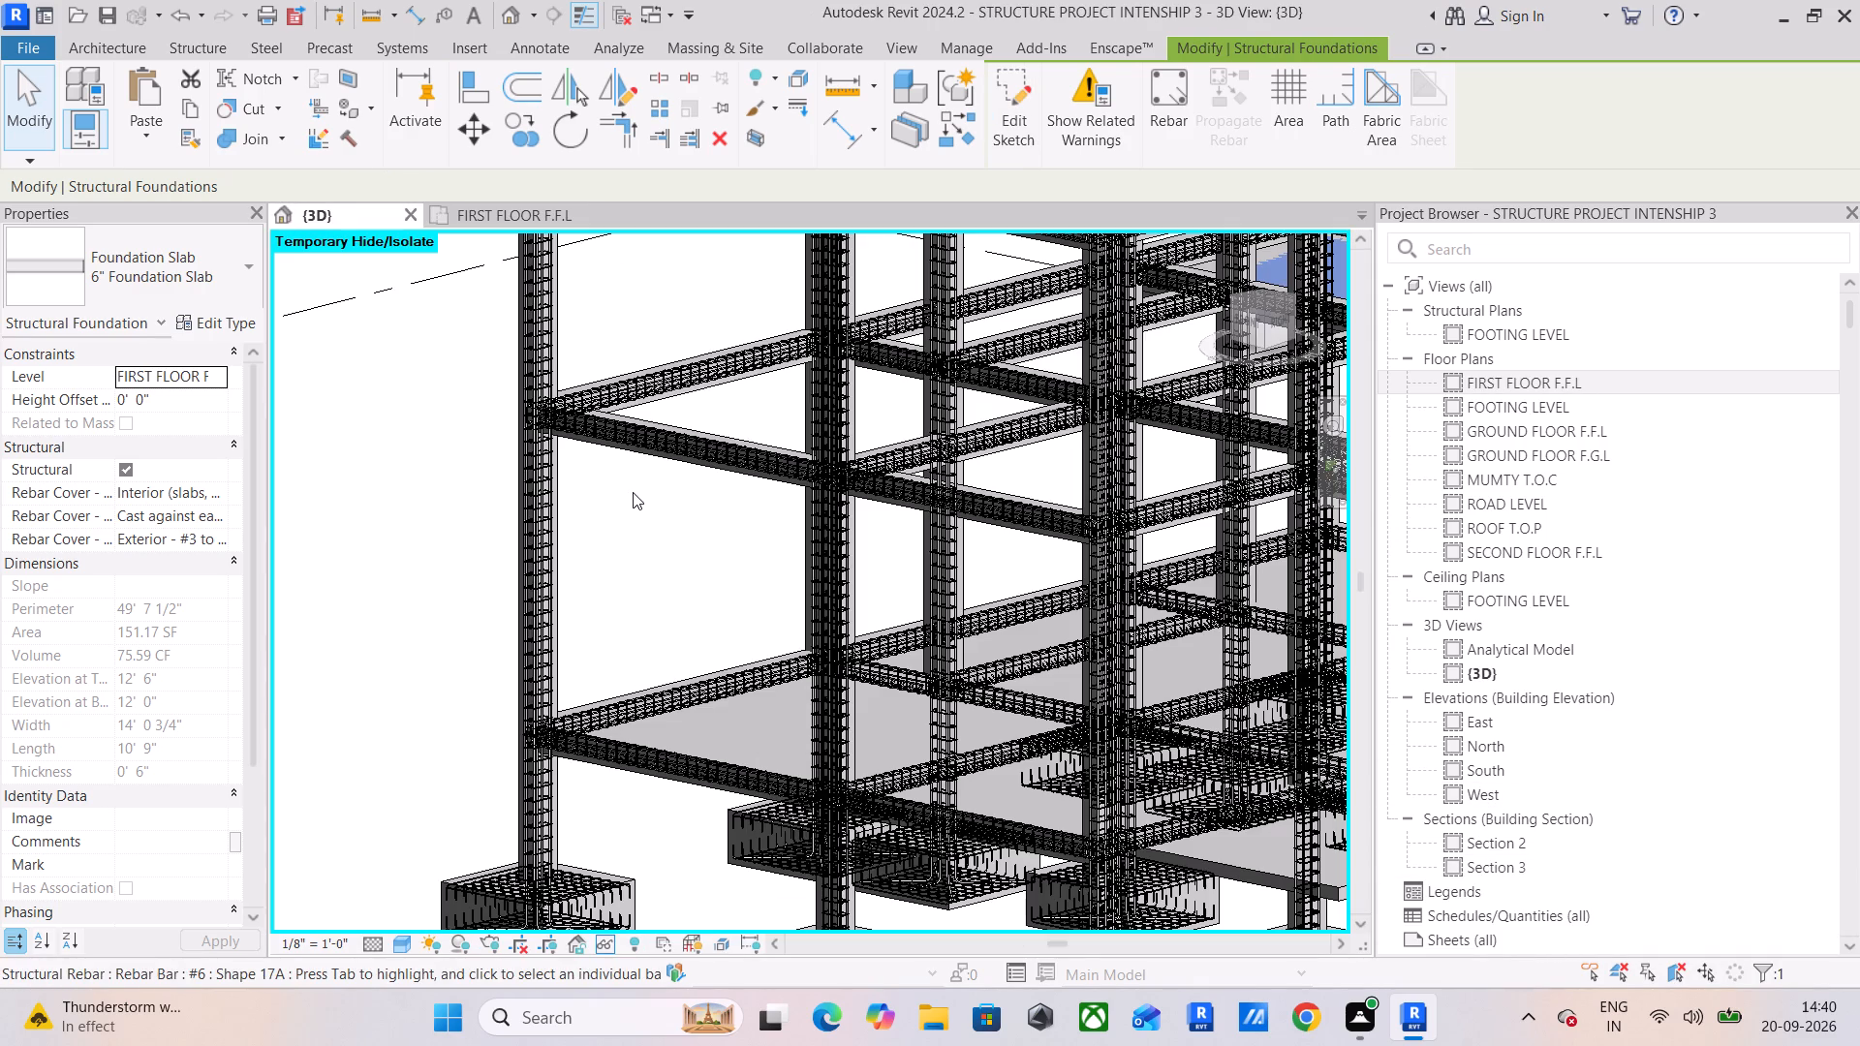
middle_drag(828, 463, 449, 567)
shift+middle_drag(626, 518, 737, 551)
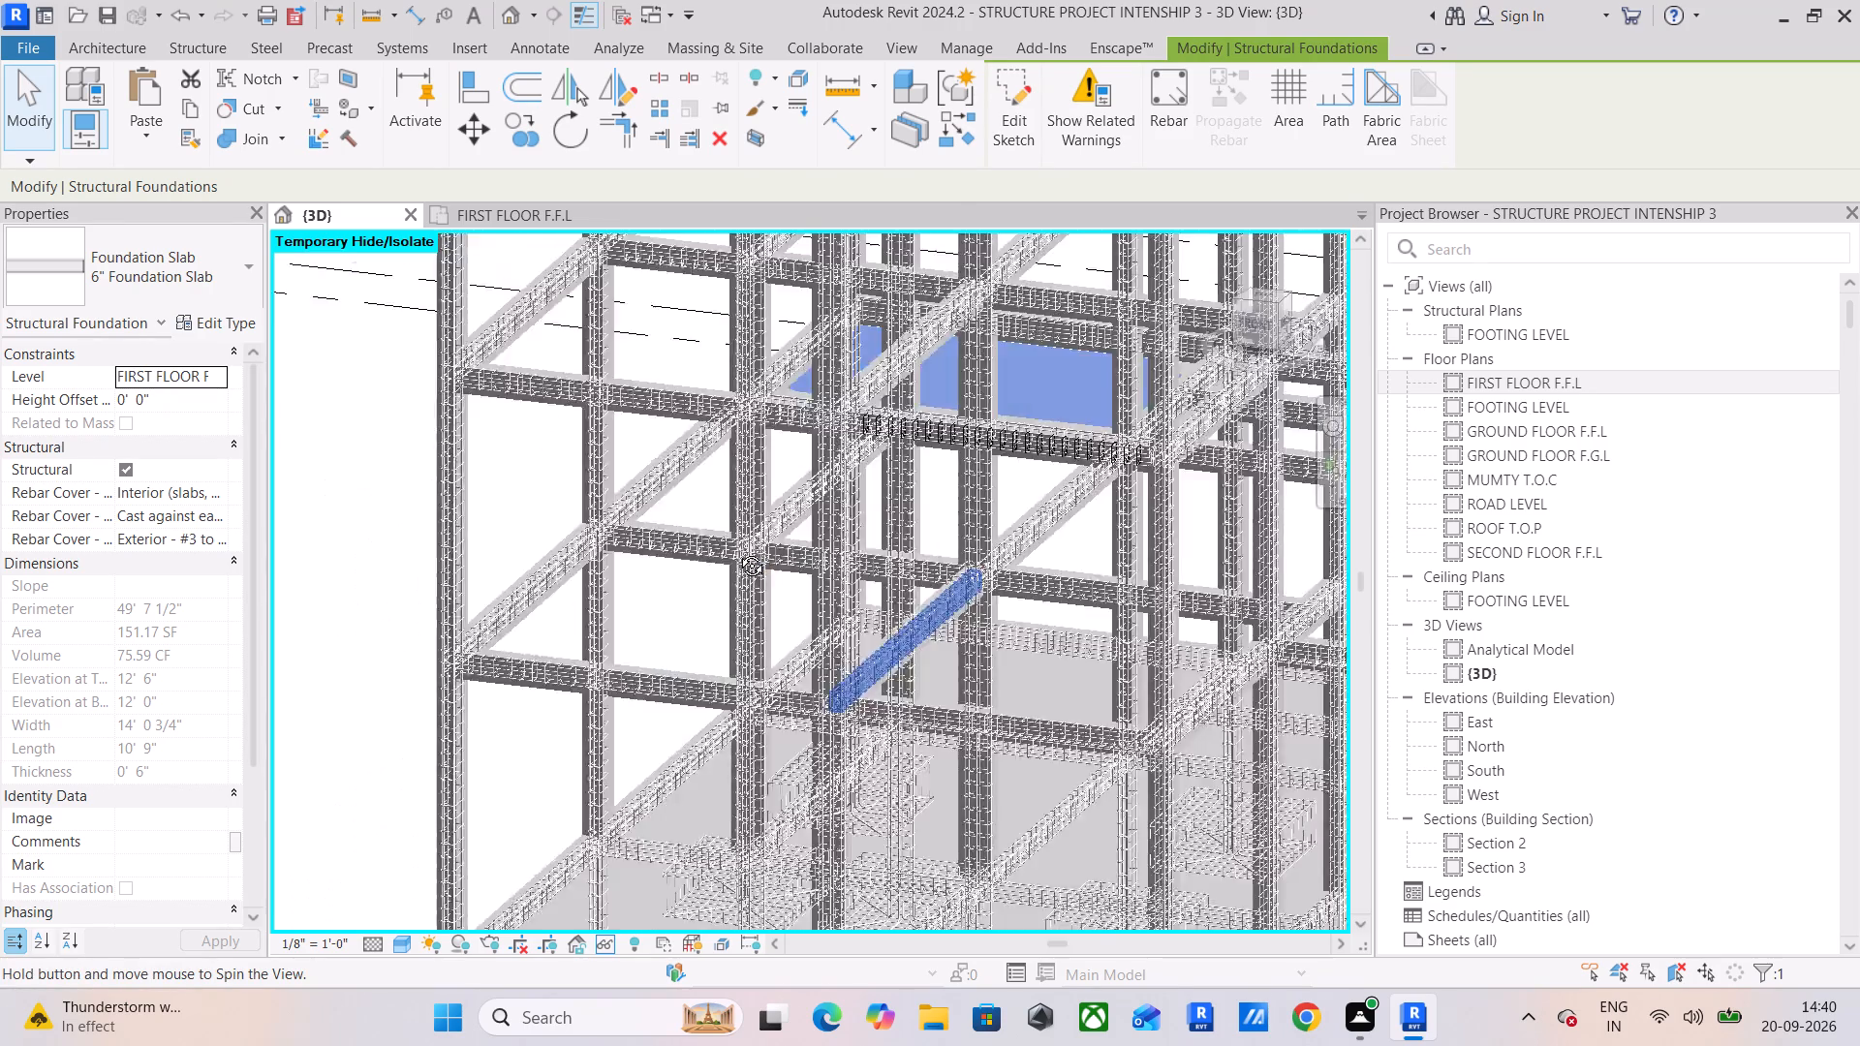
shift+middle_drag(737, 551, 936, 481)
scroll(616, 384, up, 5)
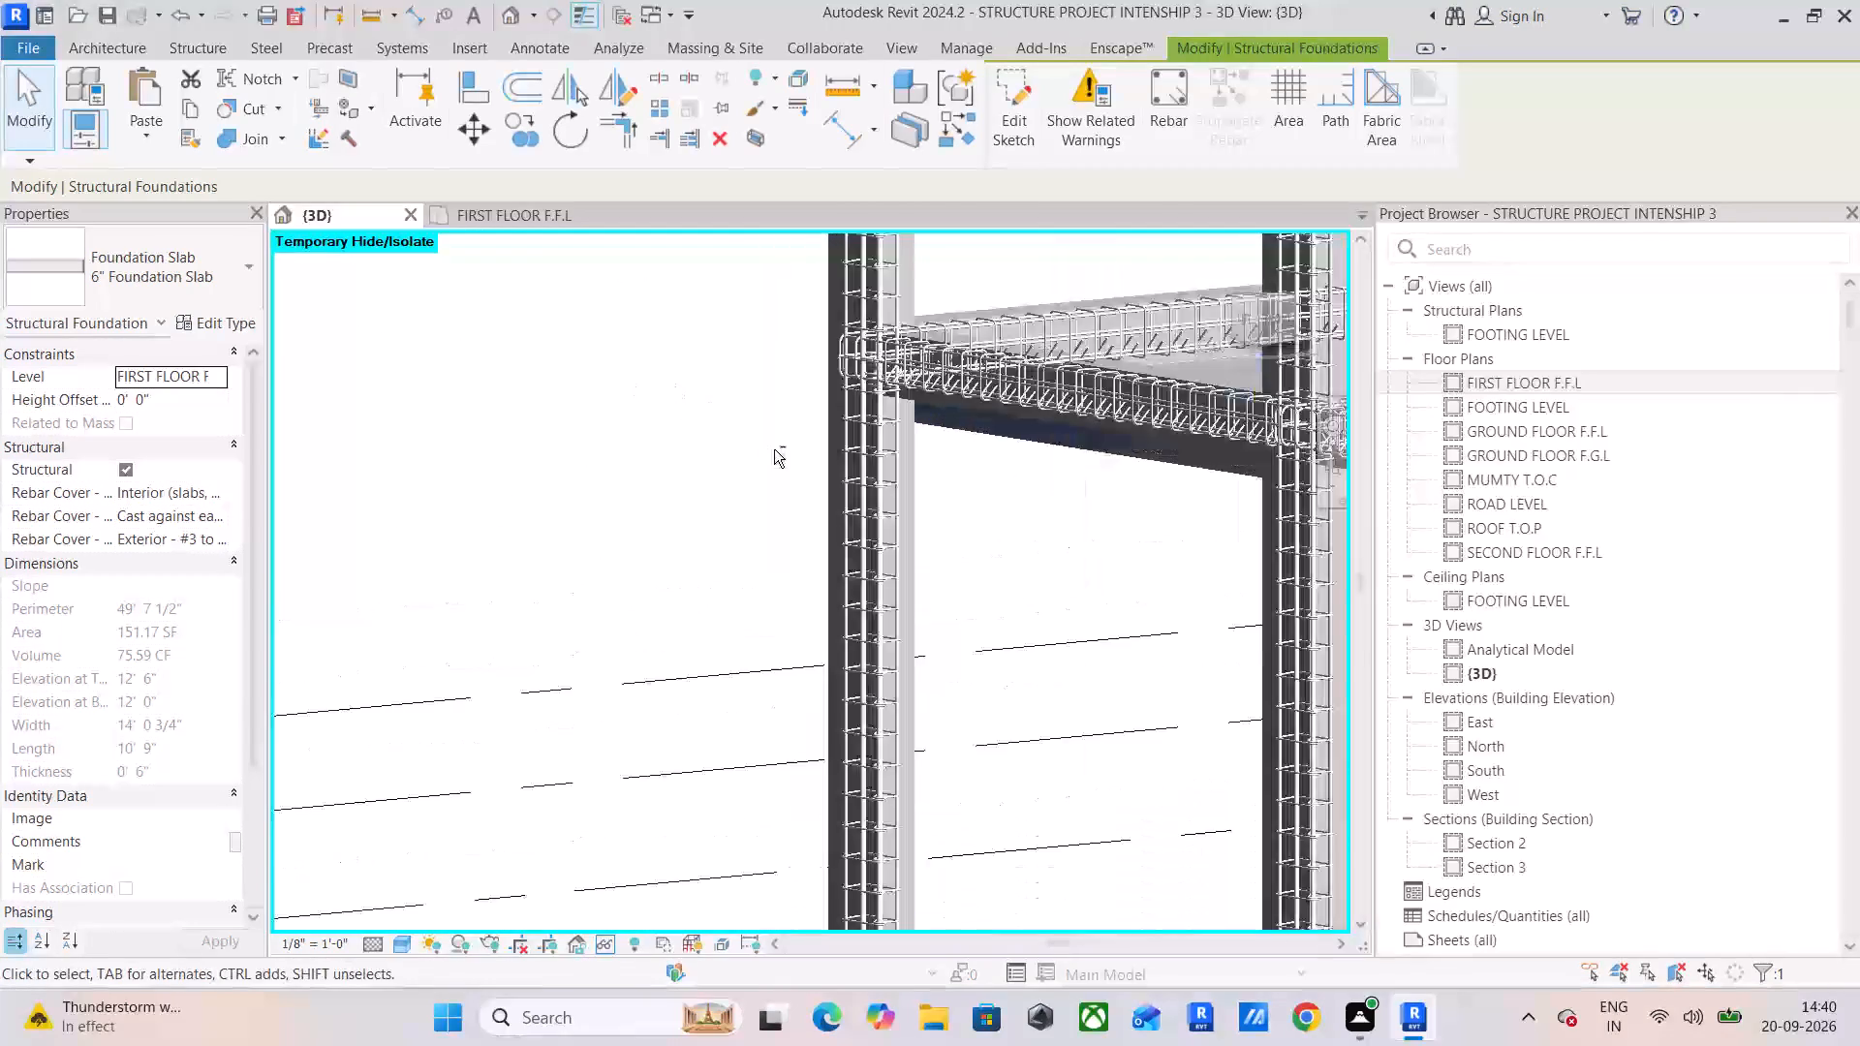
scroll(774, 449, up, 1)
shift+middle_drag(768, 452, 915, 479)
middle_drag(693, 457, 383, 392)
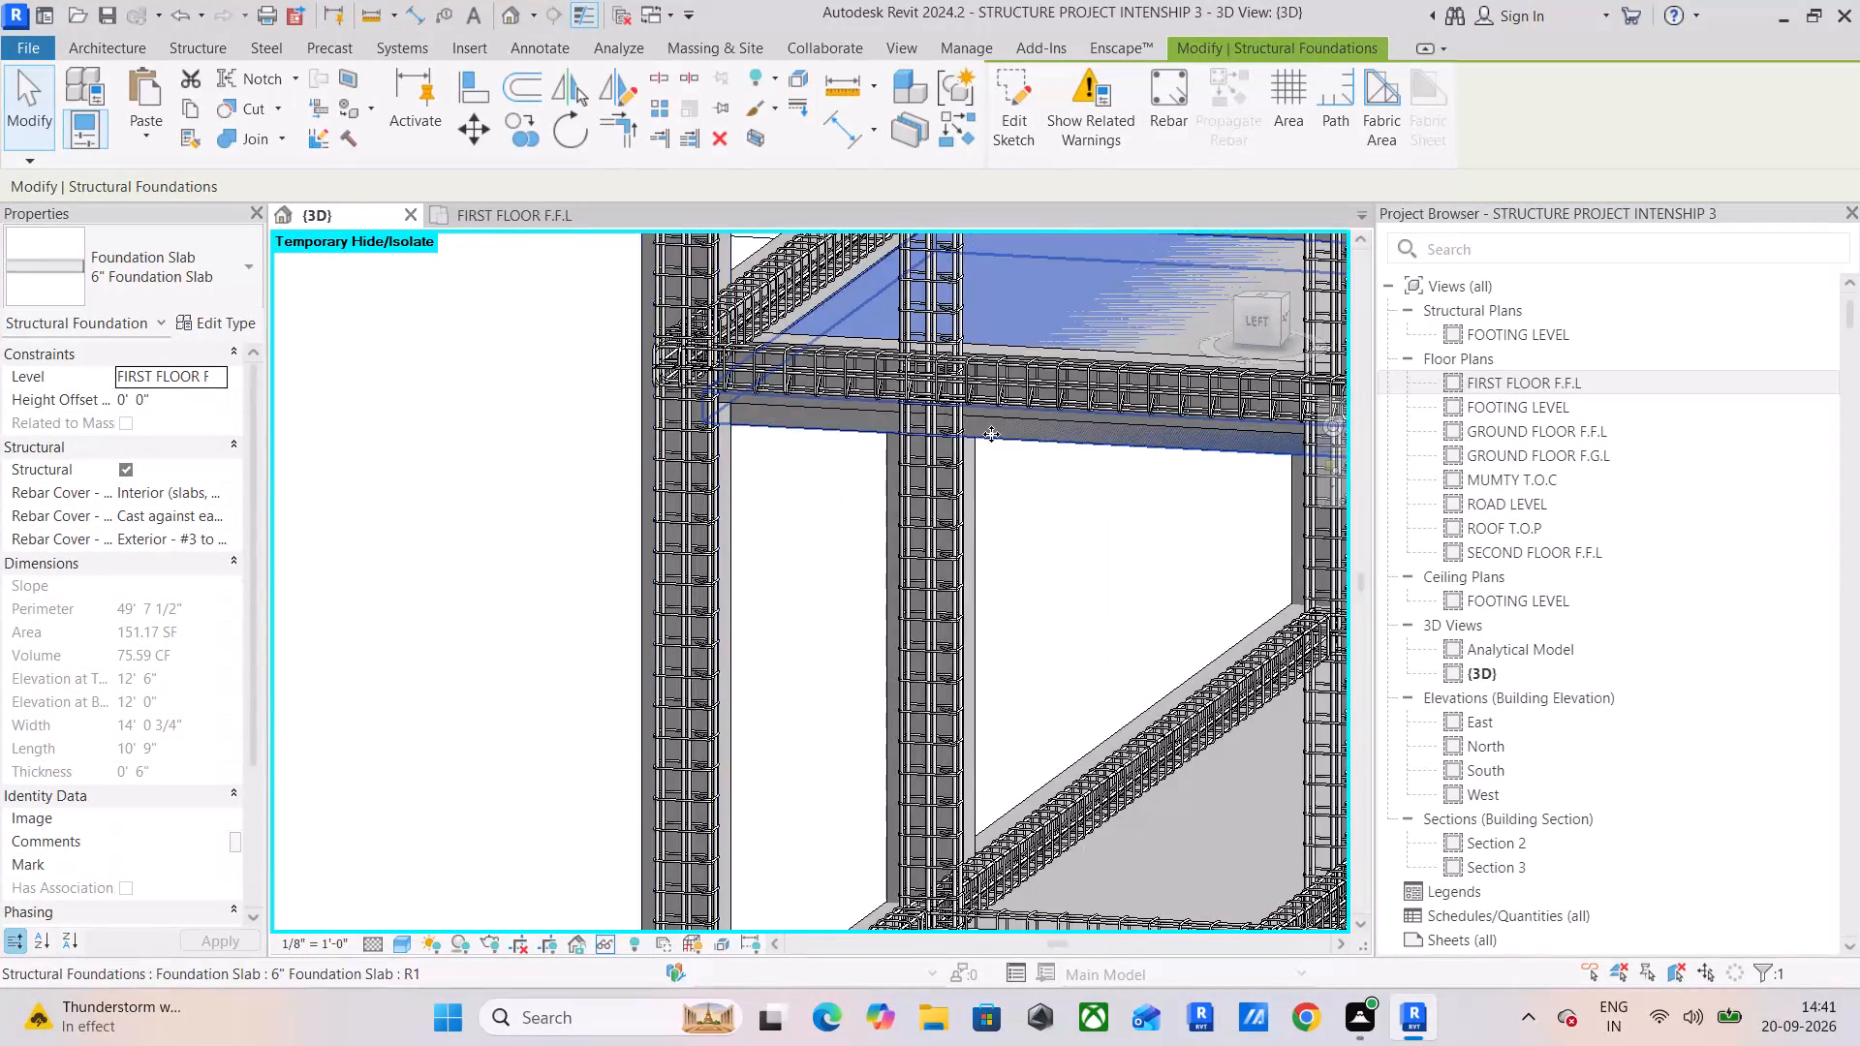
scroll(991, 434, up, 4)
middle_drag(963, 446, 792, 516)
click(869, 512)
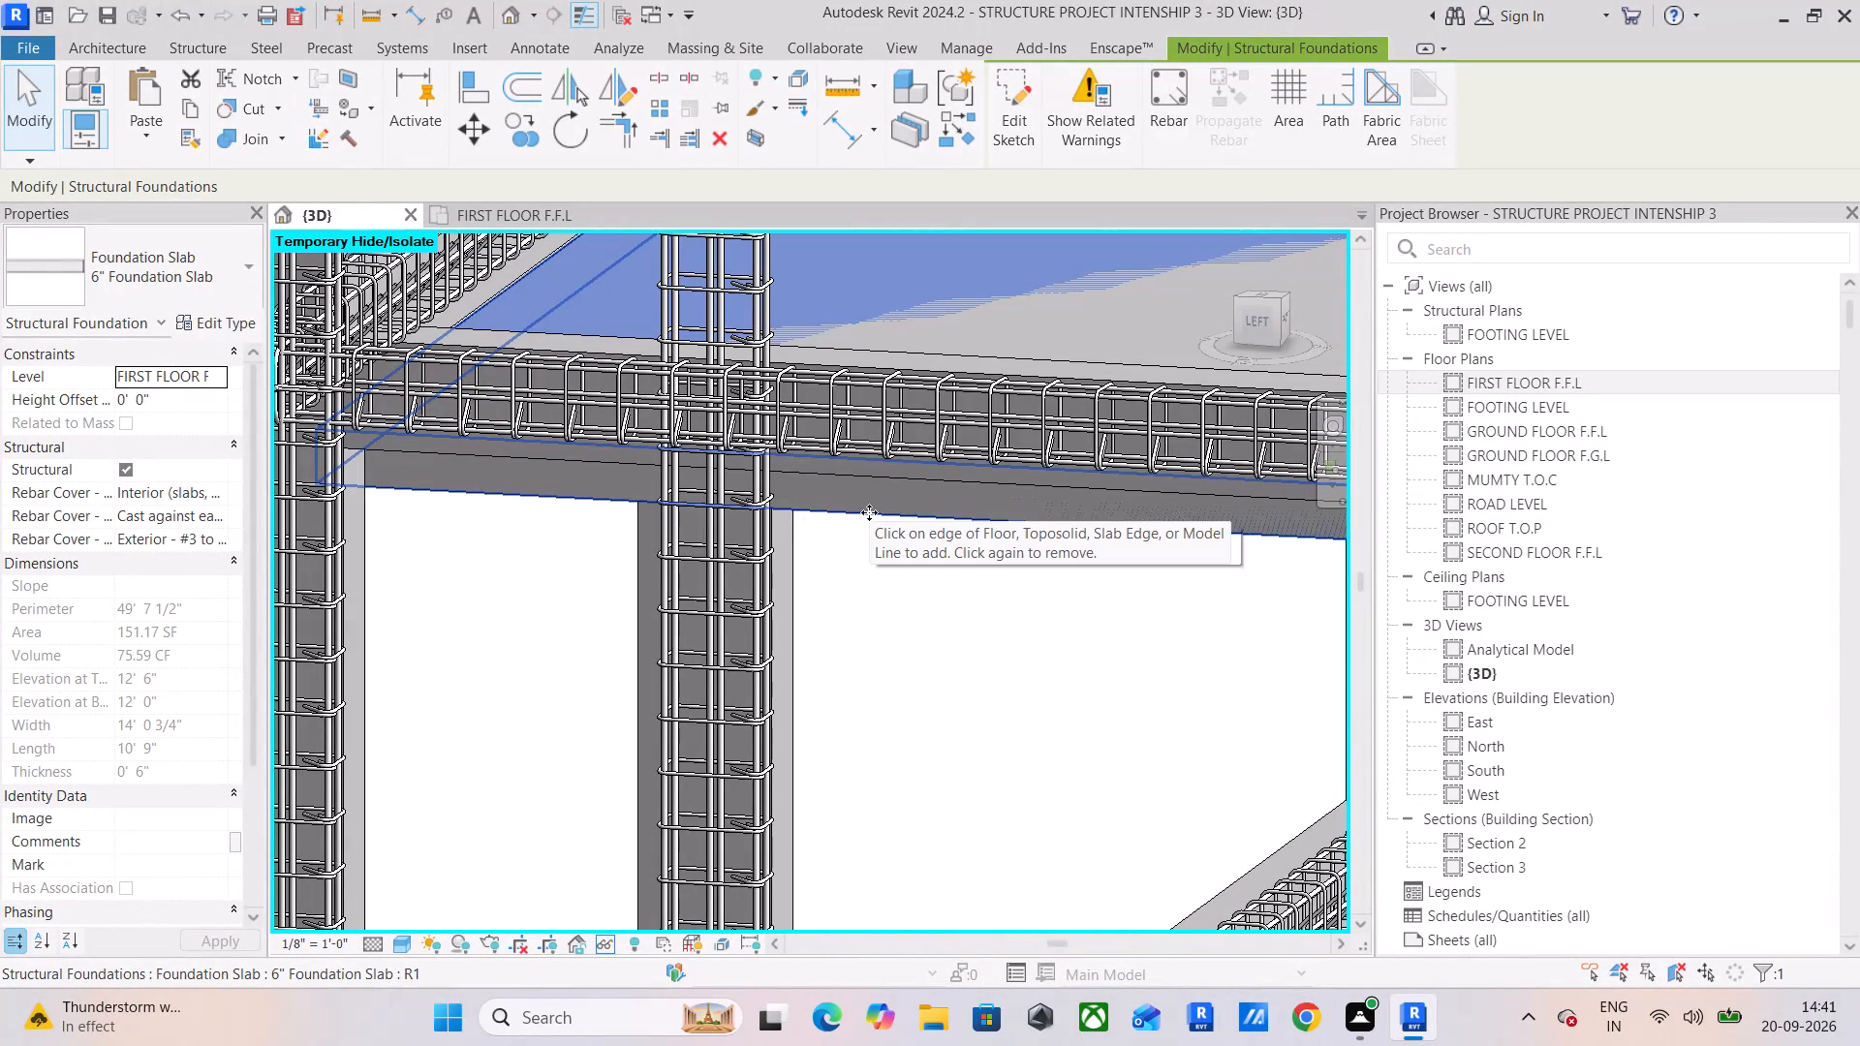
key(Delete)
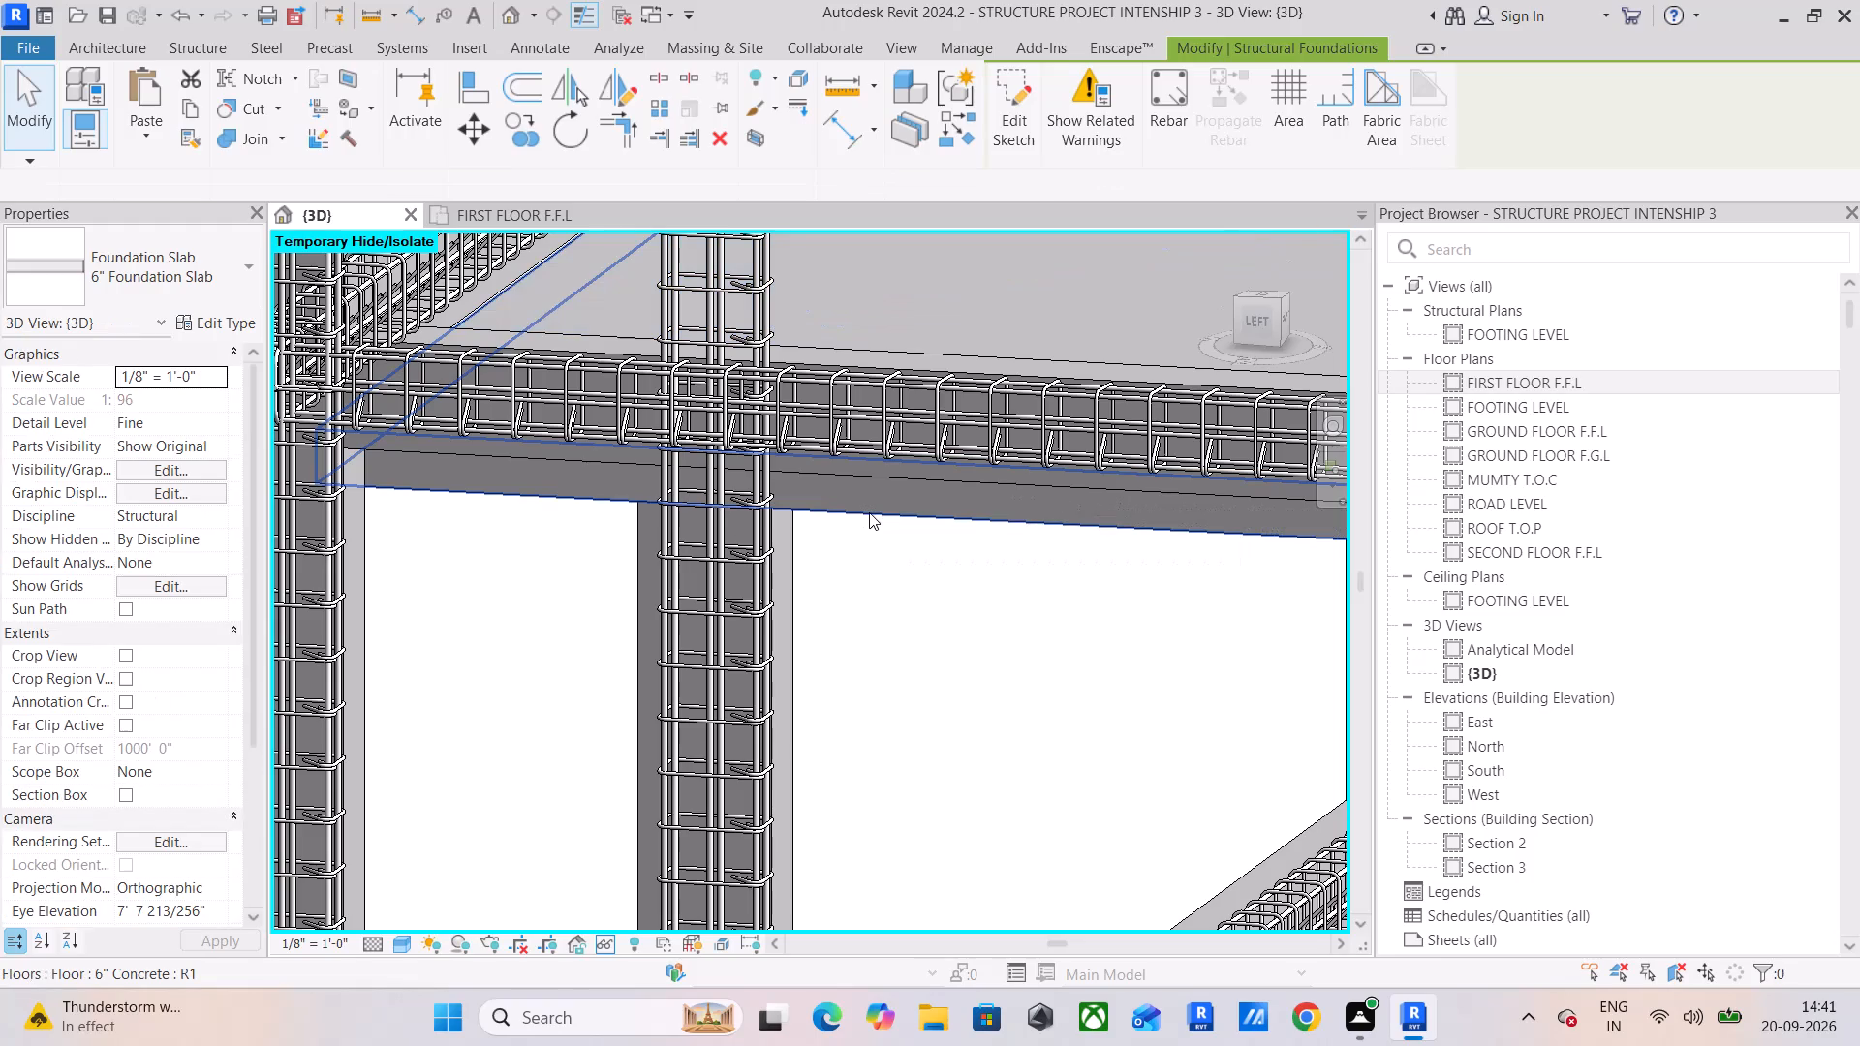
Delete the remaining overlapping 6" concrete floors from the same first-floor bay.
click(870, 502)
click(886, 515)
scroll(886, 515, down, 5)
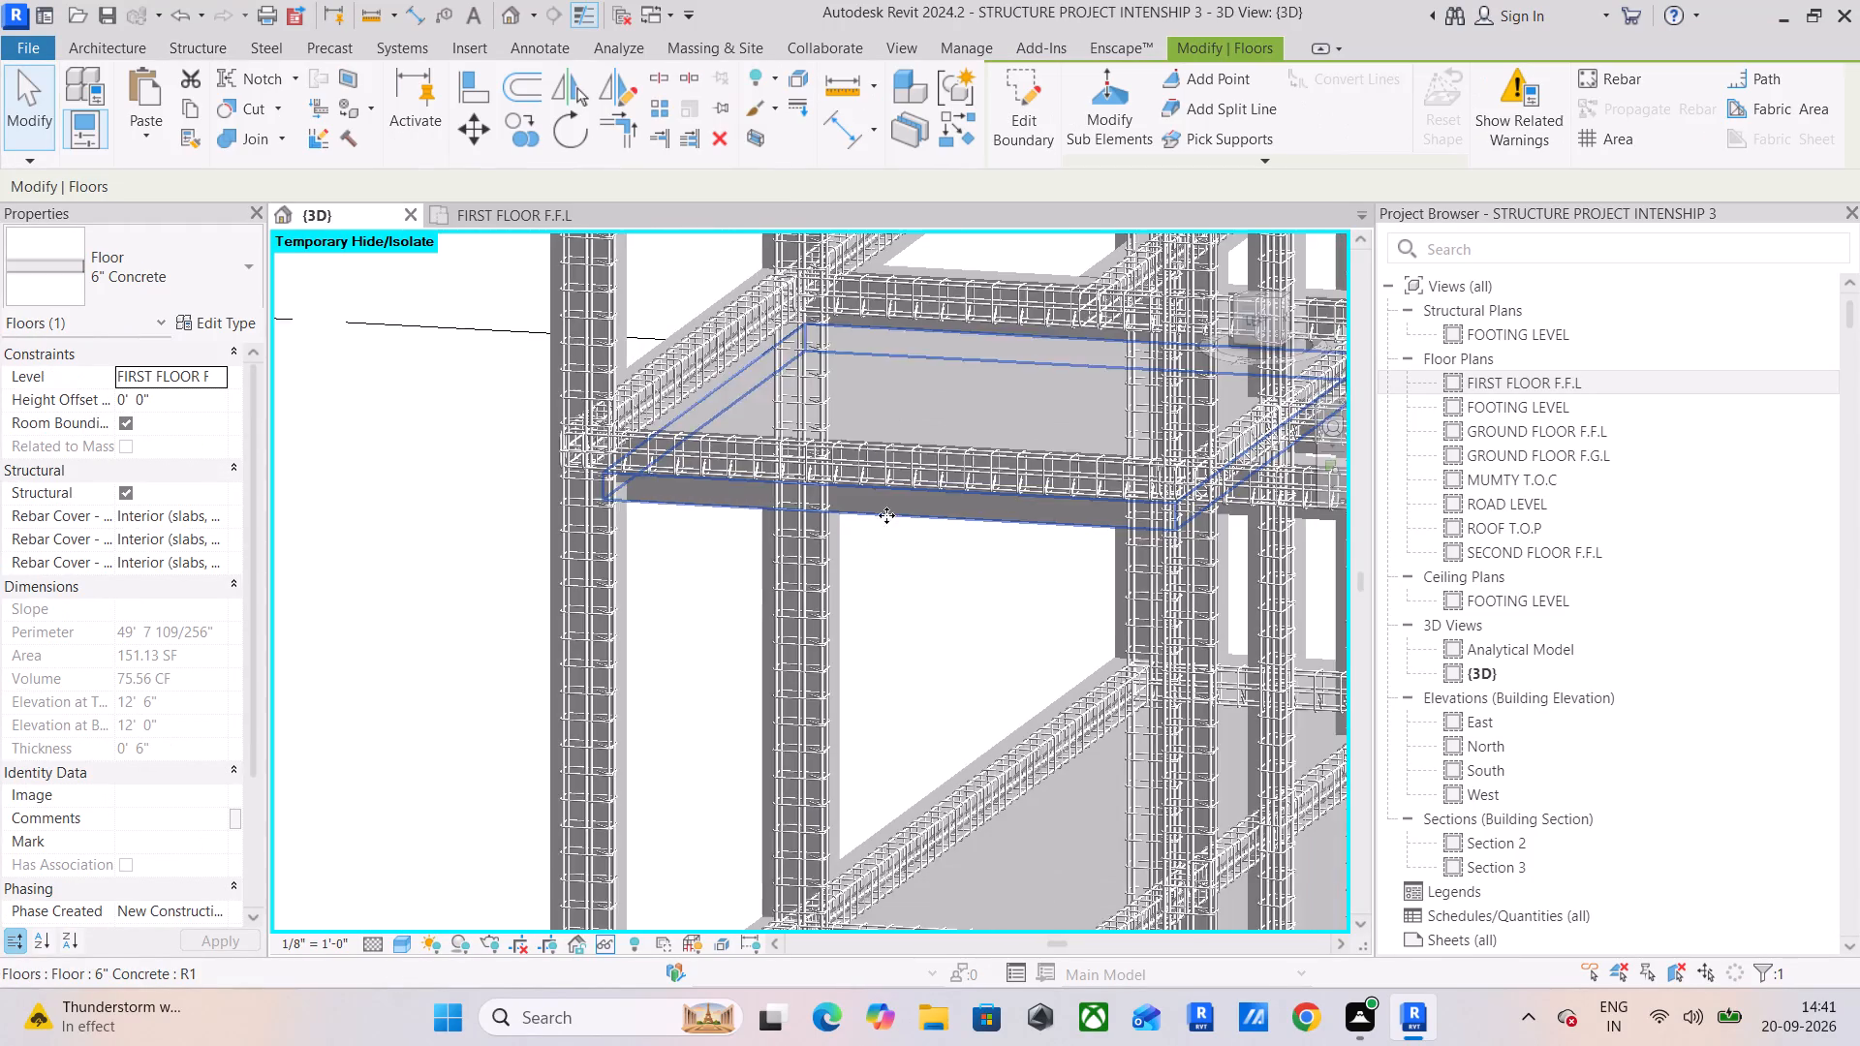
middle_drag(875, 528, 672, 580)
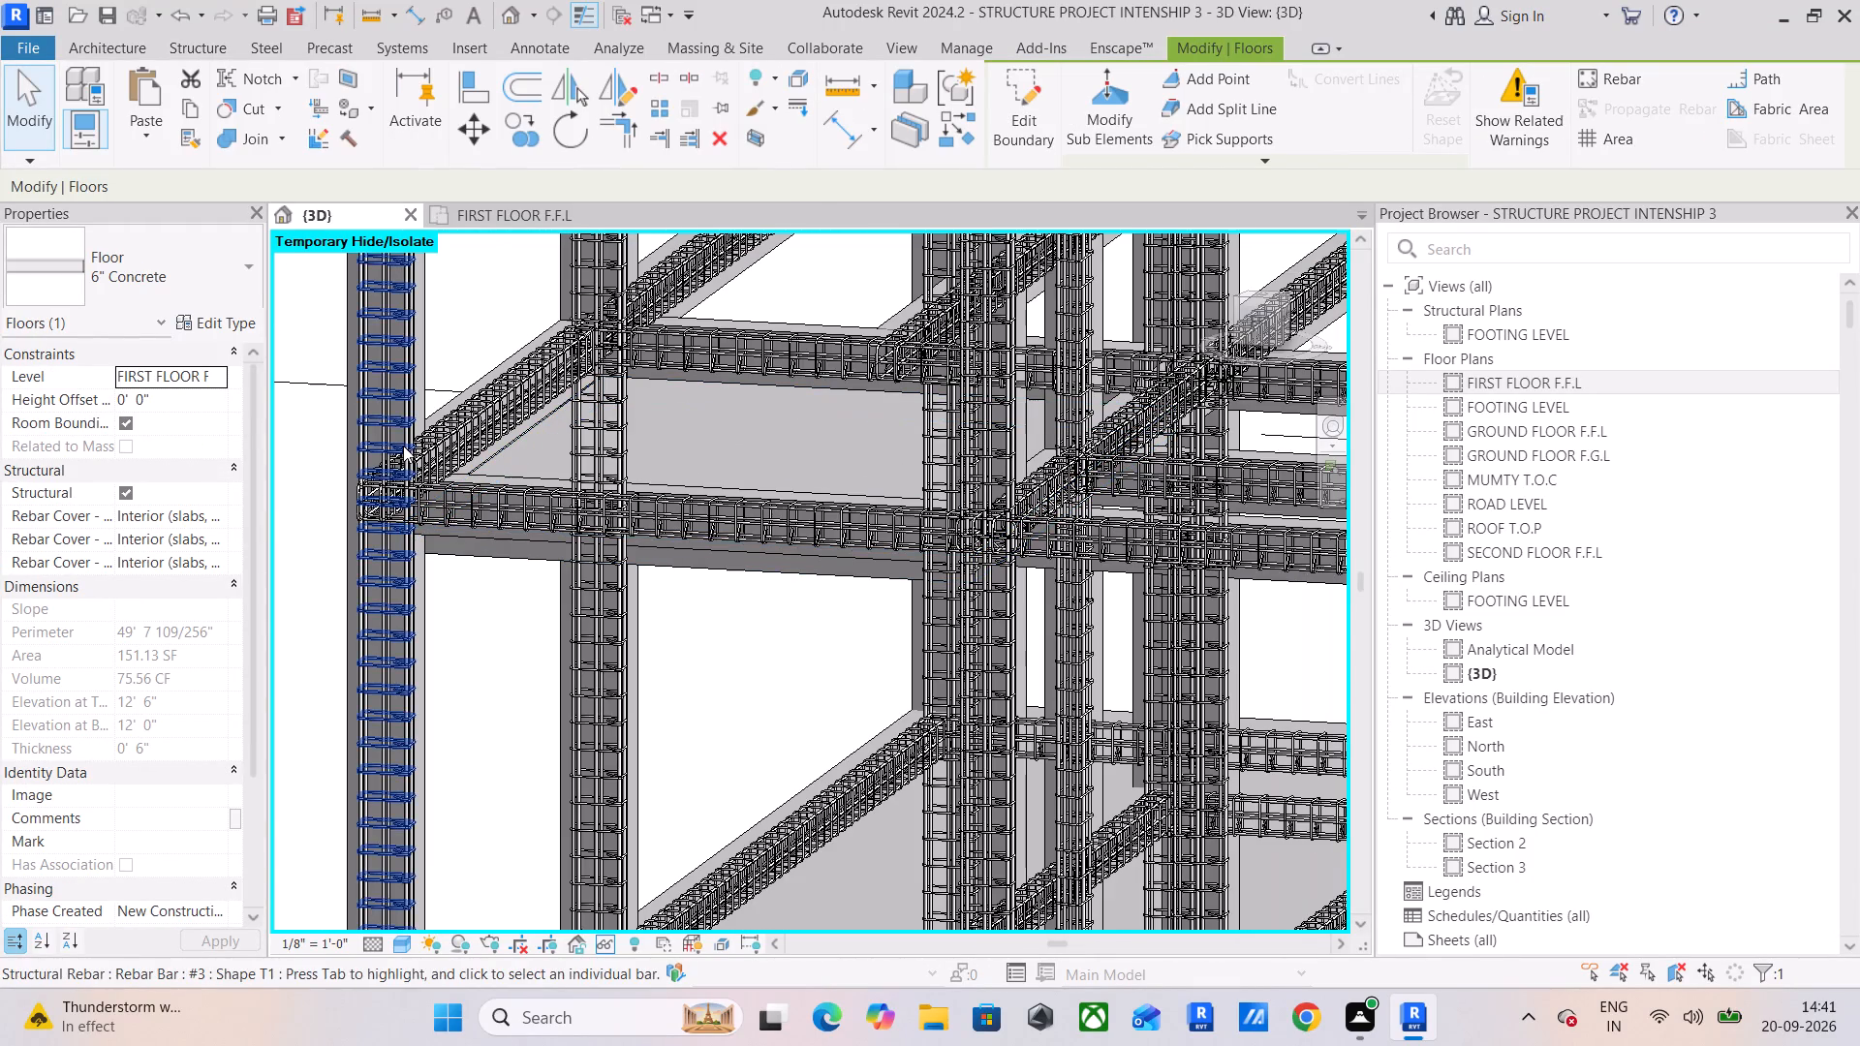
key(Delete)
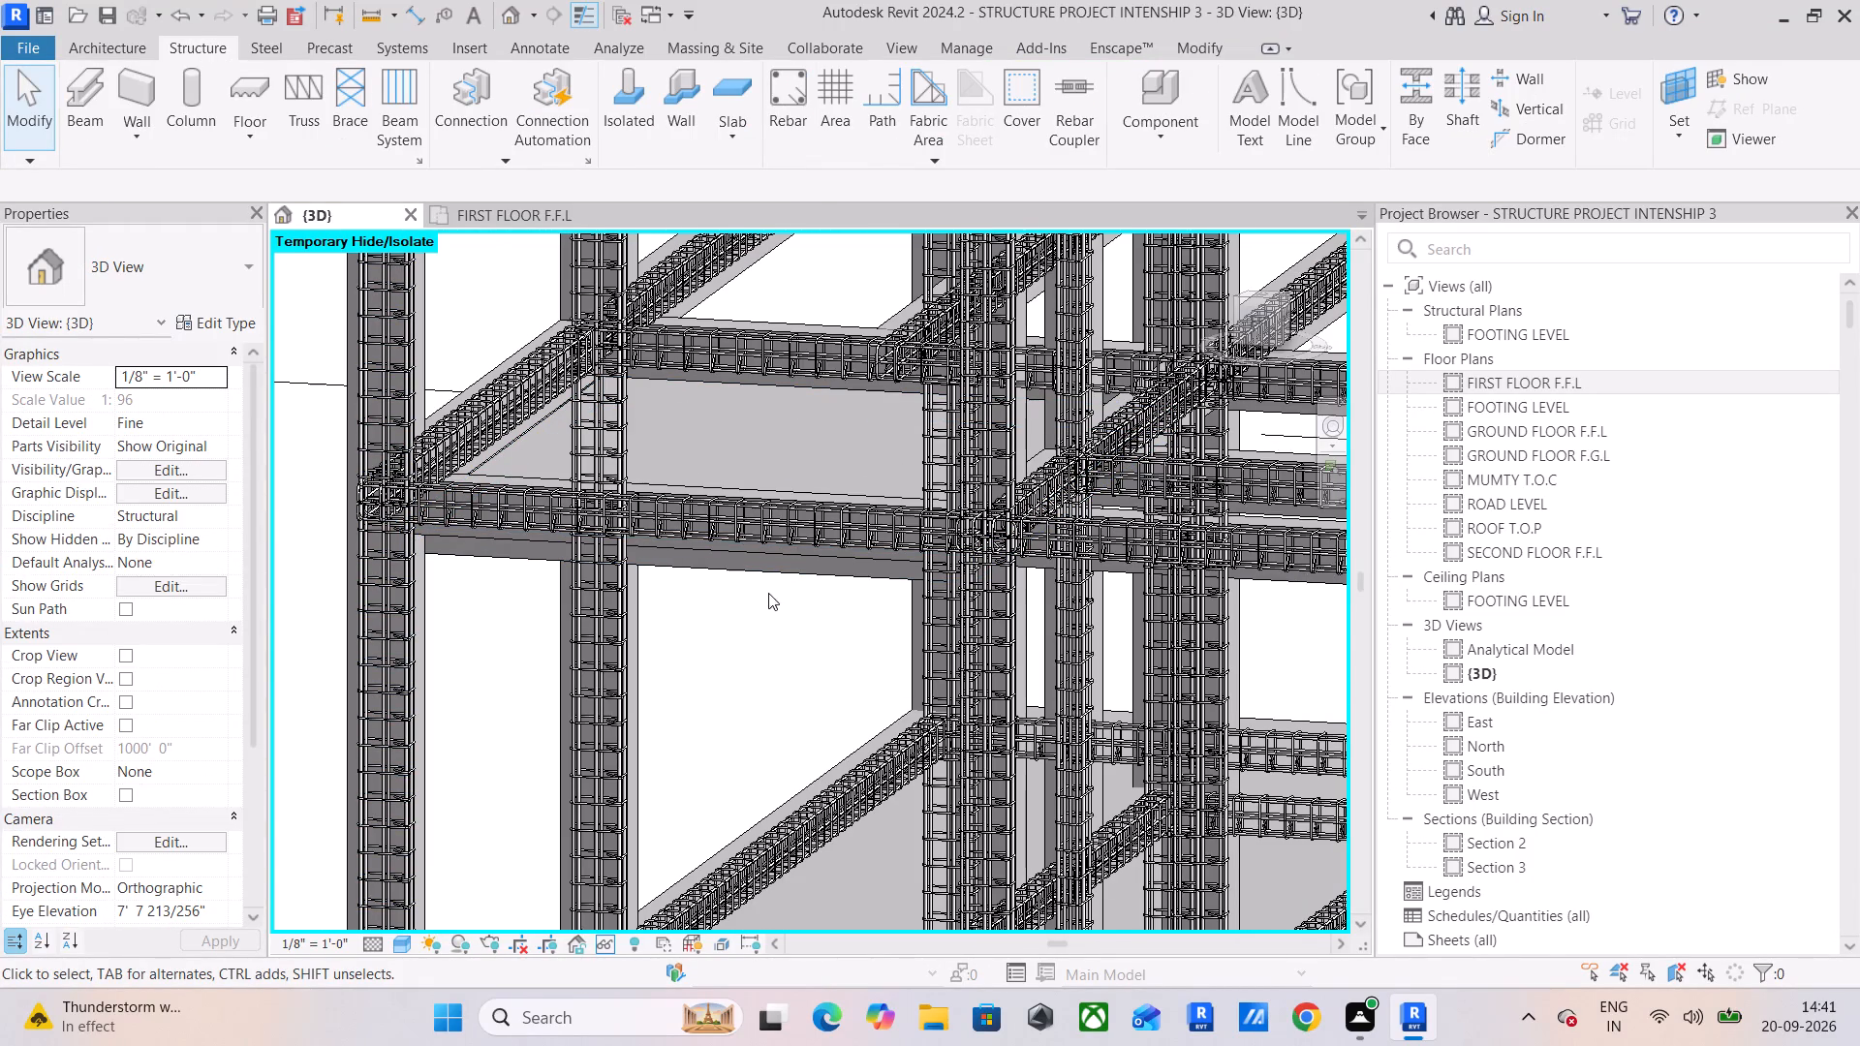
click(784, 577)
key(Delete)
Copy the ground-floor 6" Foundation Slab and paste it aligned to the level FIRST FLOOR F.F.L.
scroll(795, 610, down, 6)
middle_drag(832, 624, 667, 378)
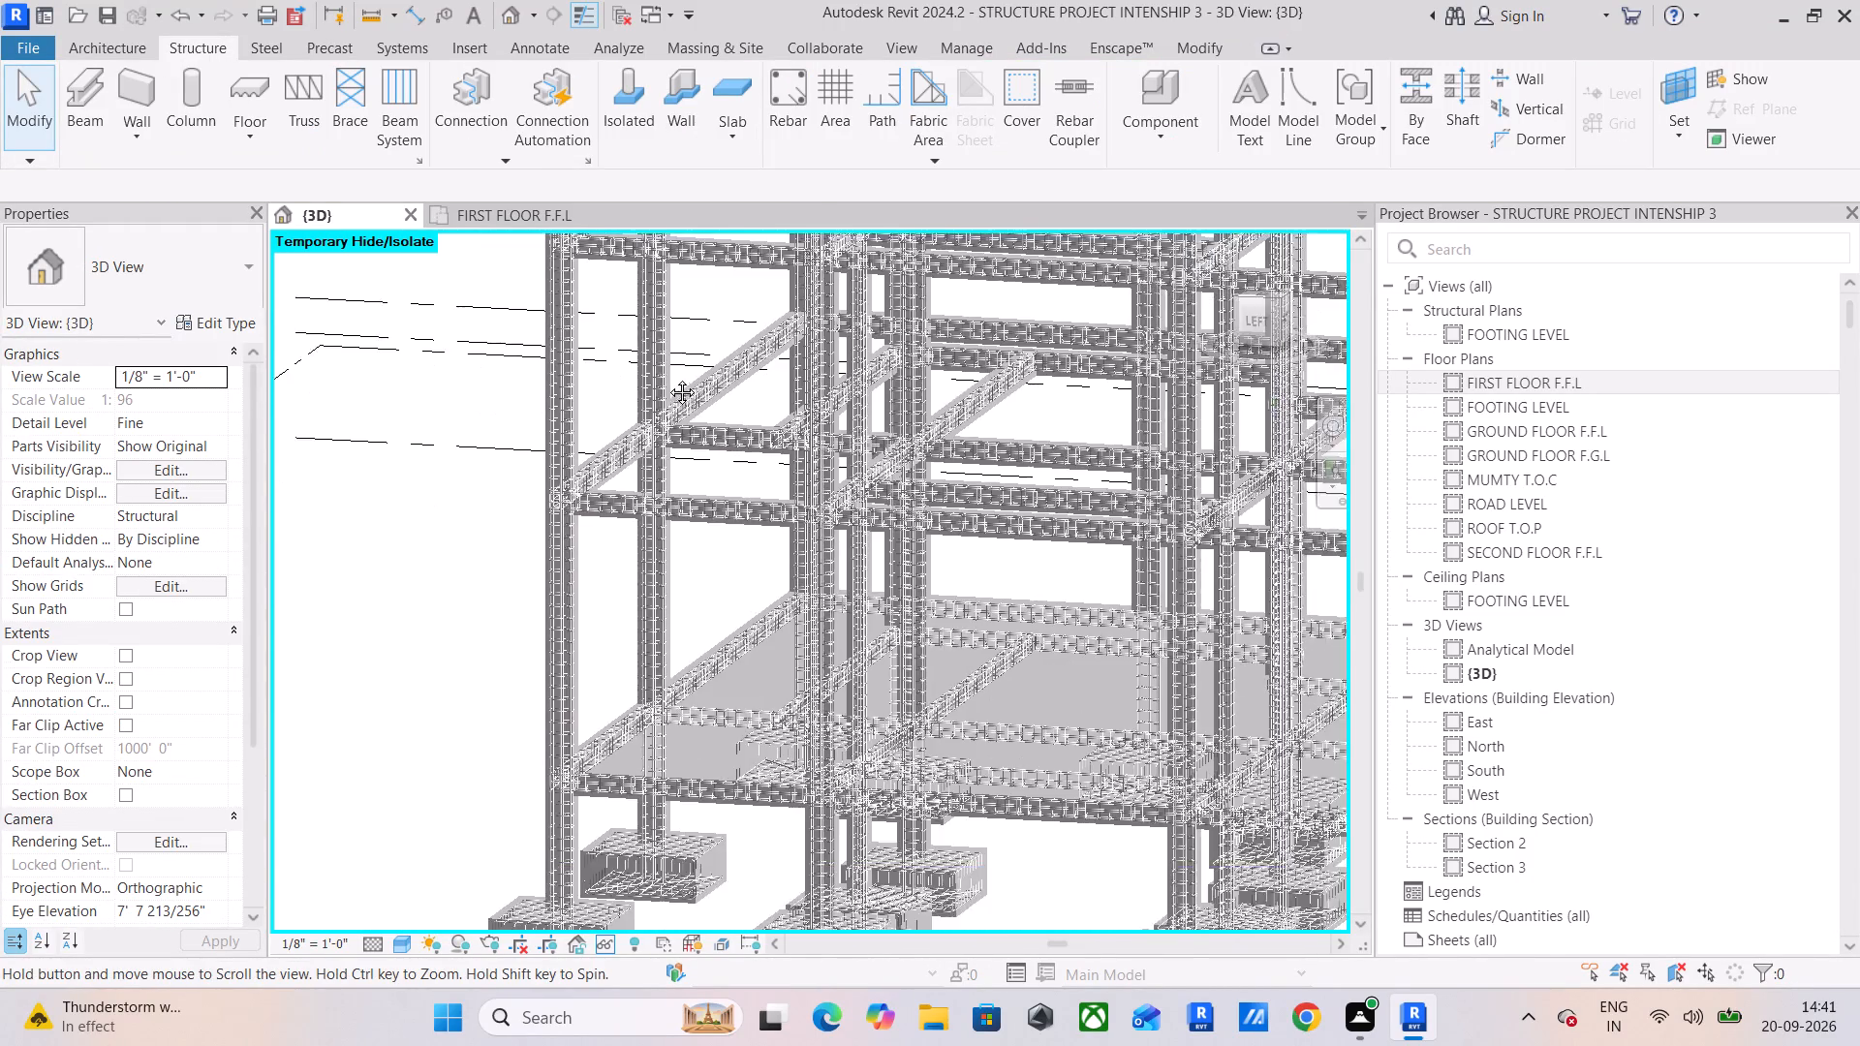
middle_drag(667, 378, 667, 379)
scroll(969, 626, down, 2)
shift+middle_drag(959, 631, 909, 654)
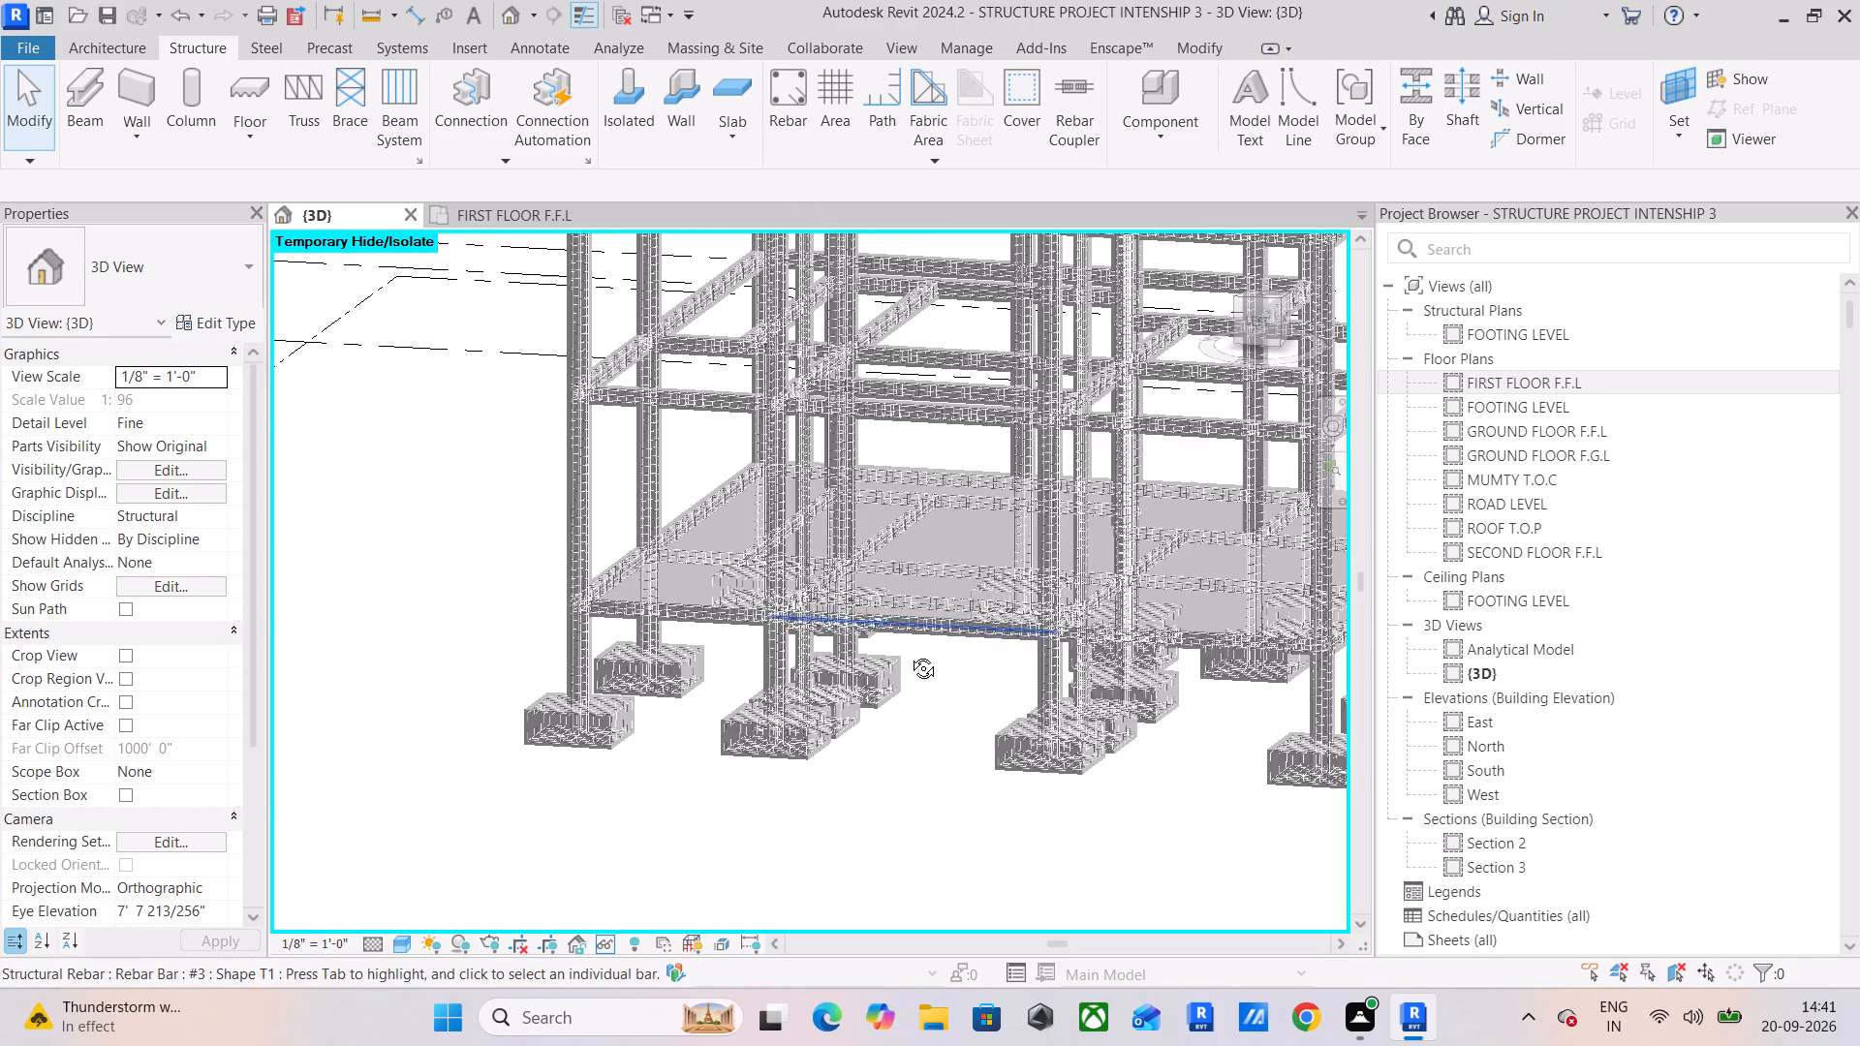
shift+middle_drag(909, 654, 624, 610)
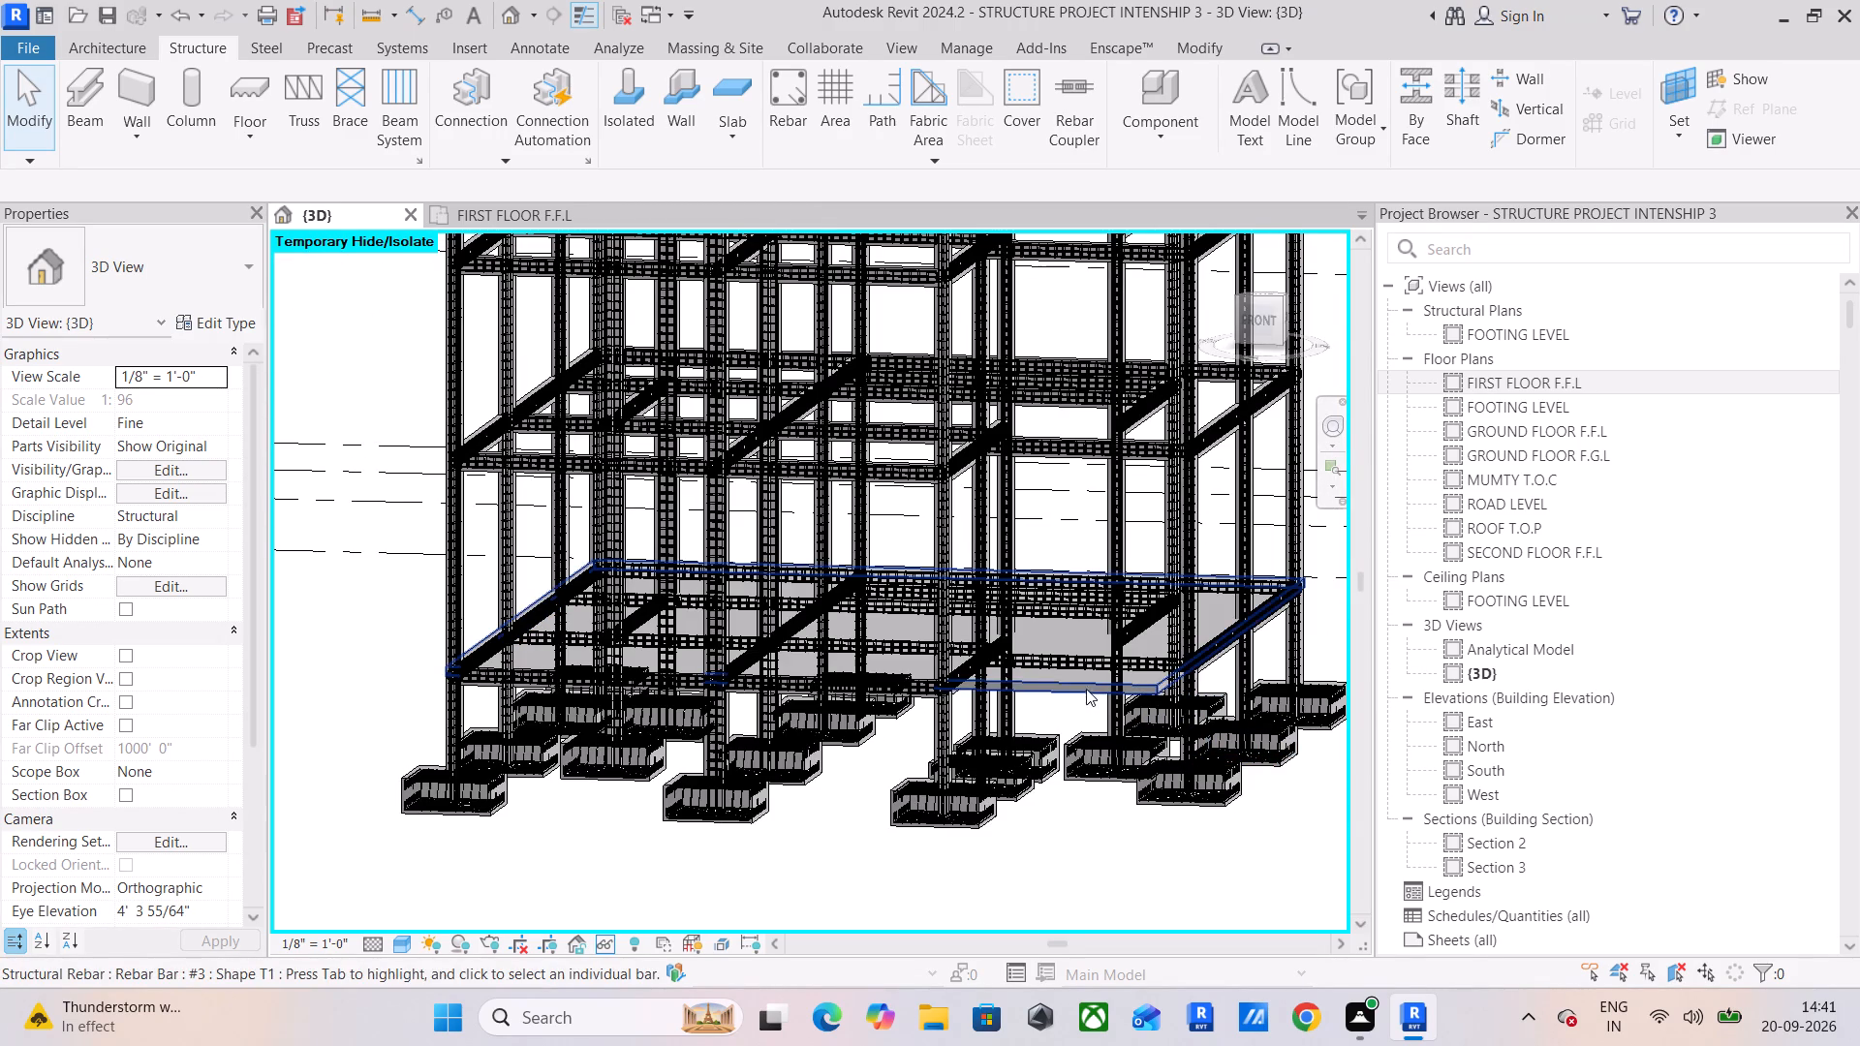
click(1084, 688)
shift+middle_drag(653, 607, 866, 583)
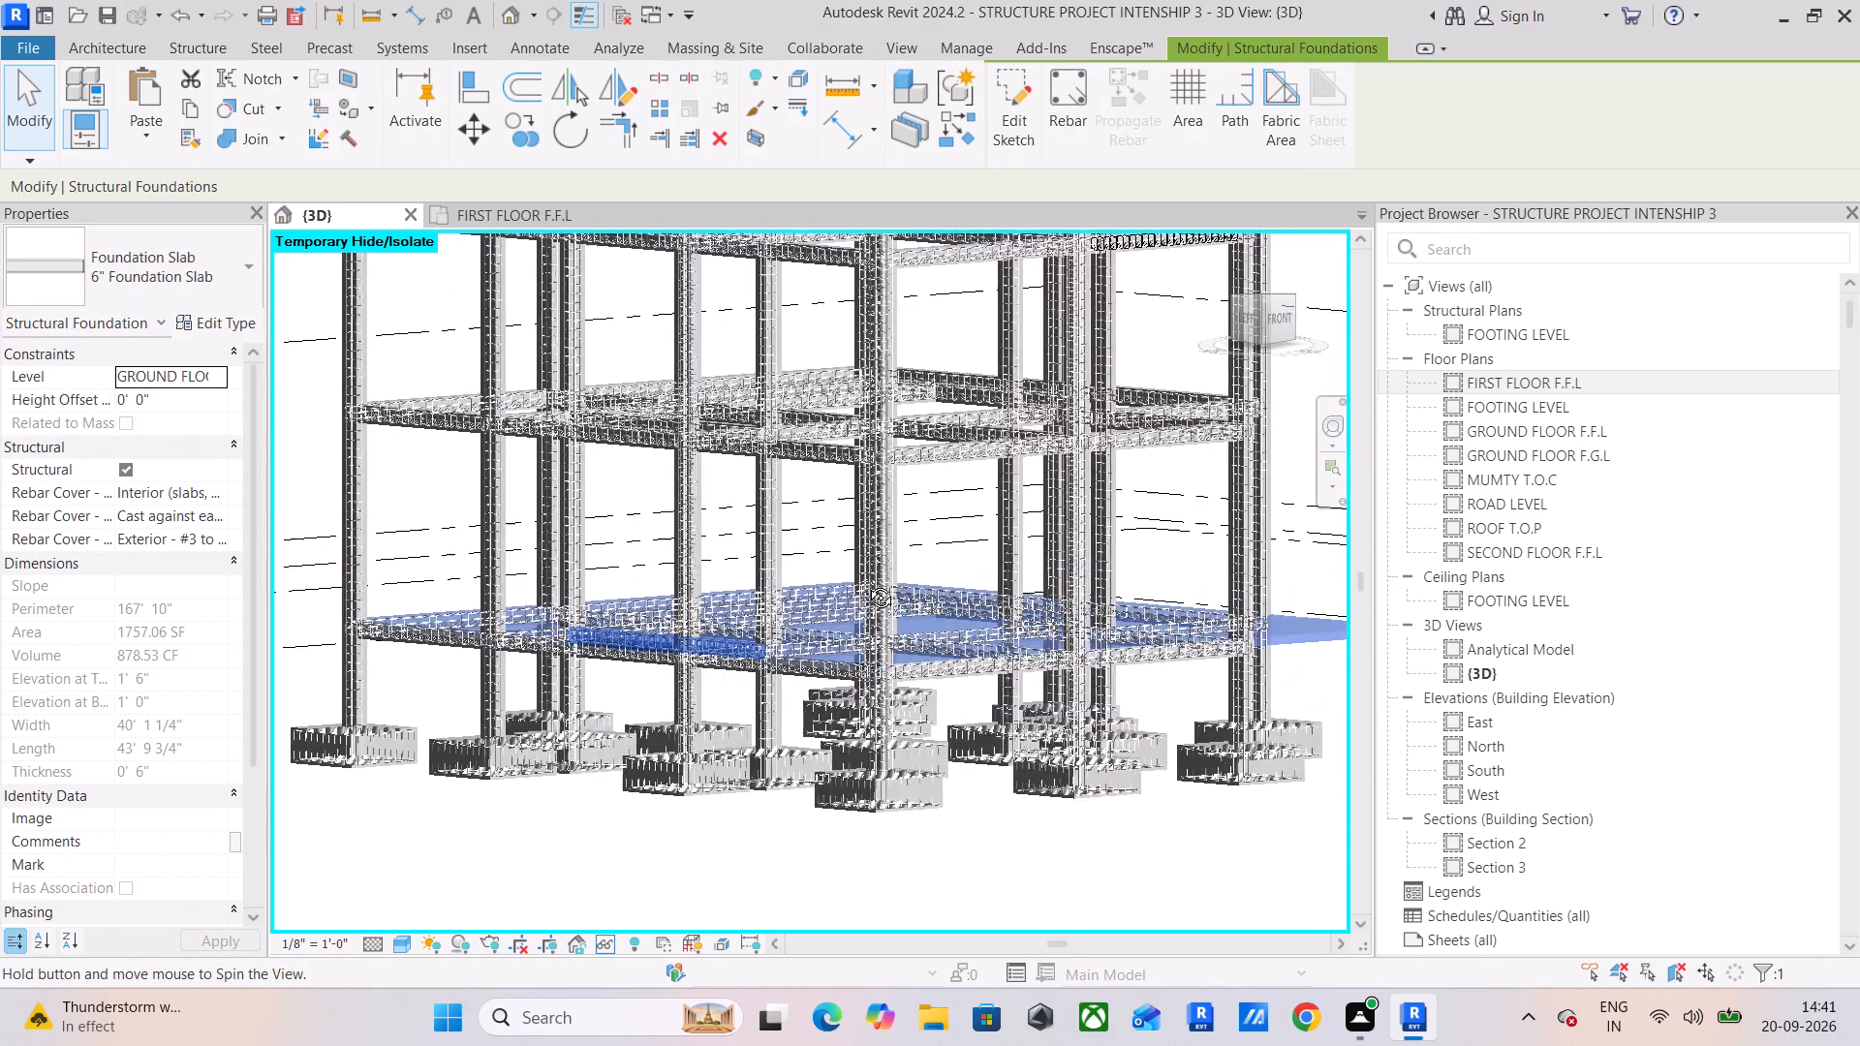
shift+middle_drag(866, 583, 873, 580)
middle_drag(805, 570, 964, 758)
shift+middle_drag(867, 714, 890, 705)
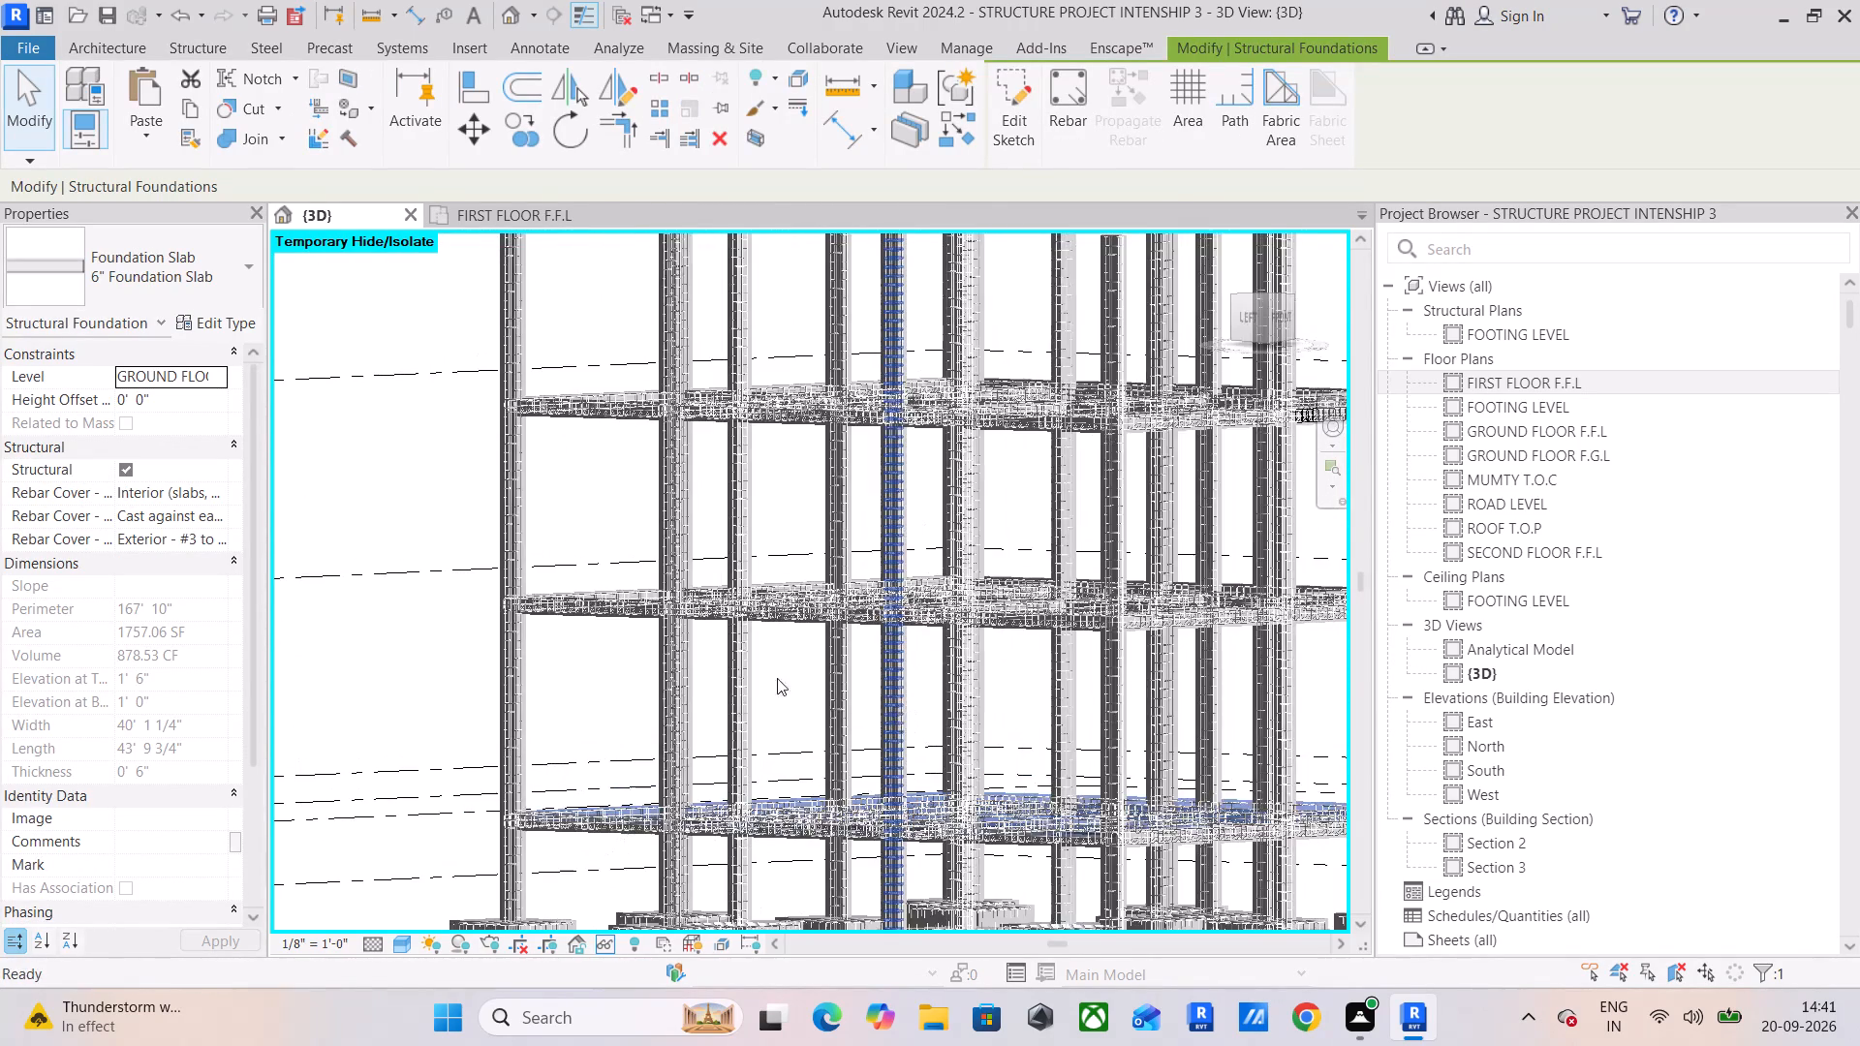
click(200, 112)
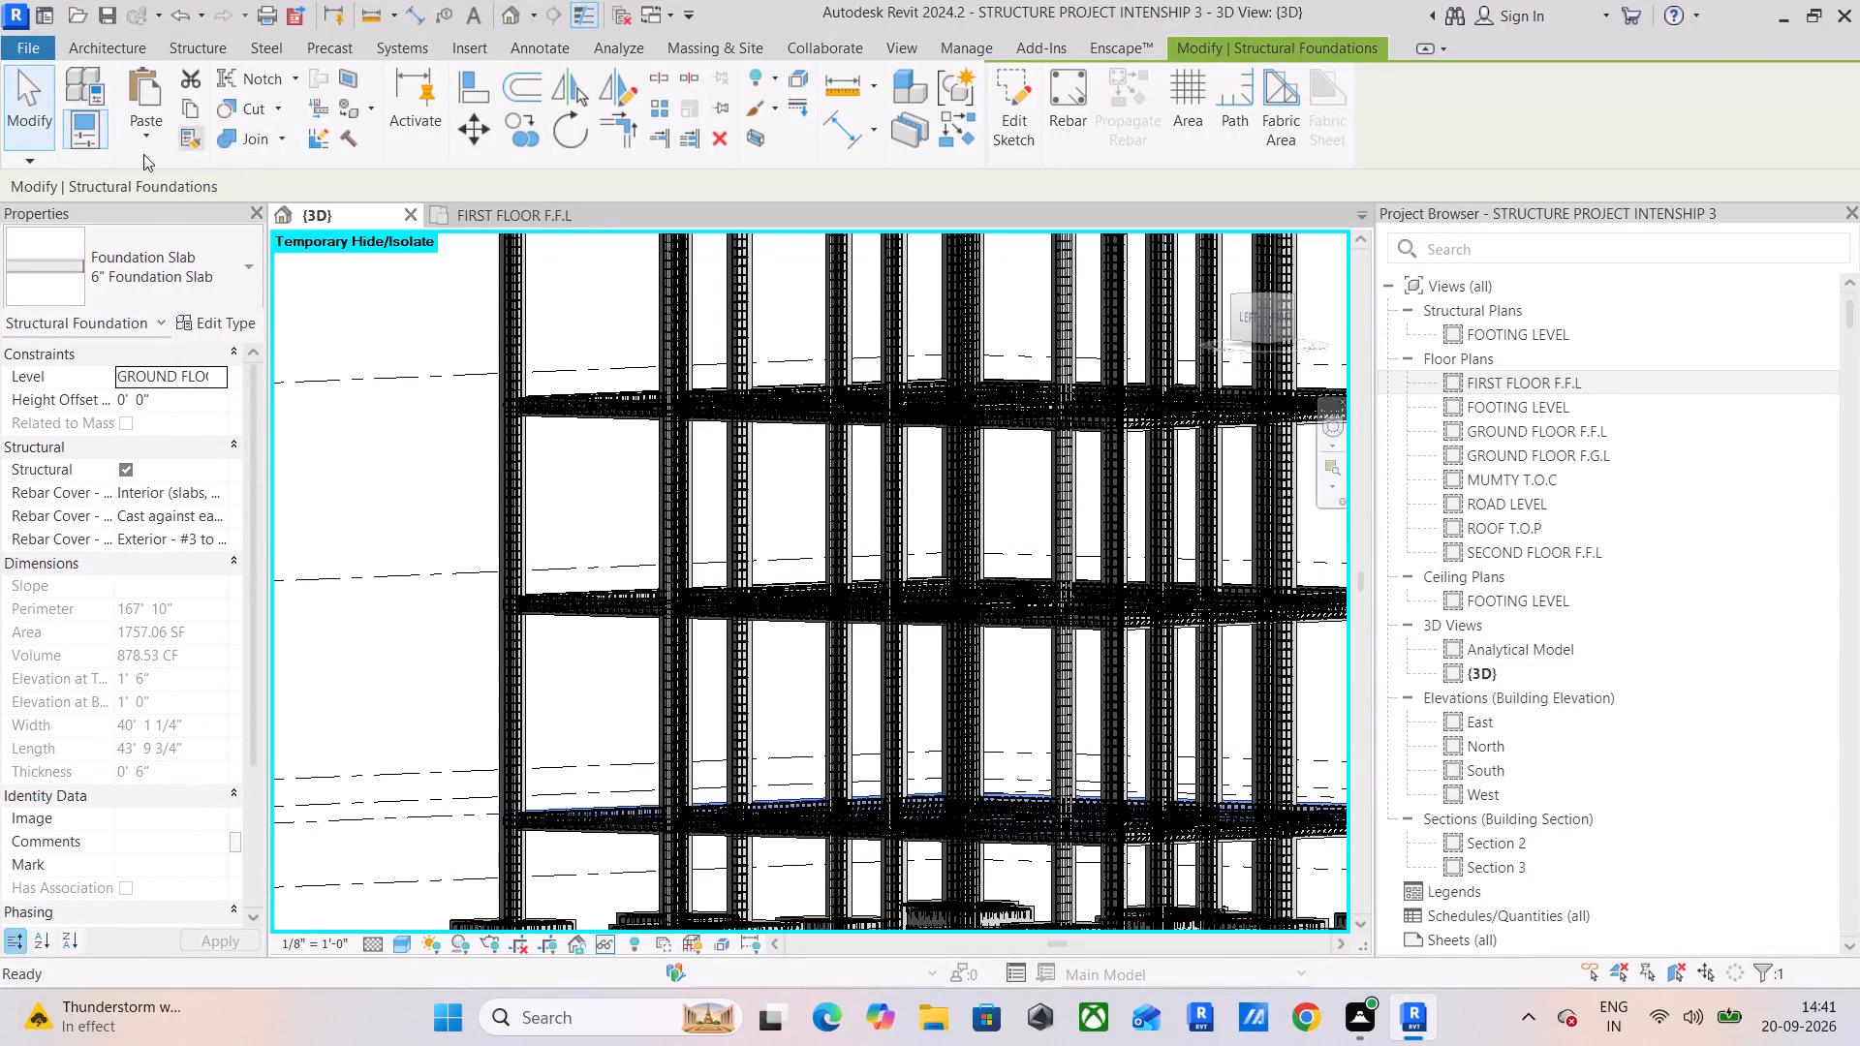
click(142, 140)
click(209, 224)
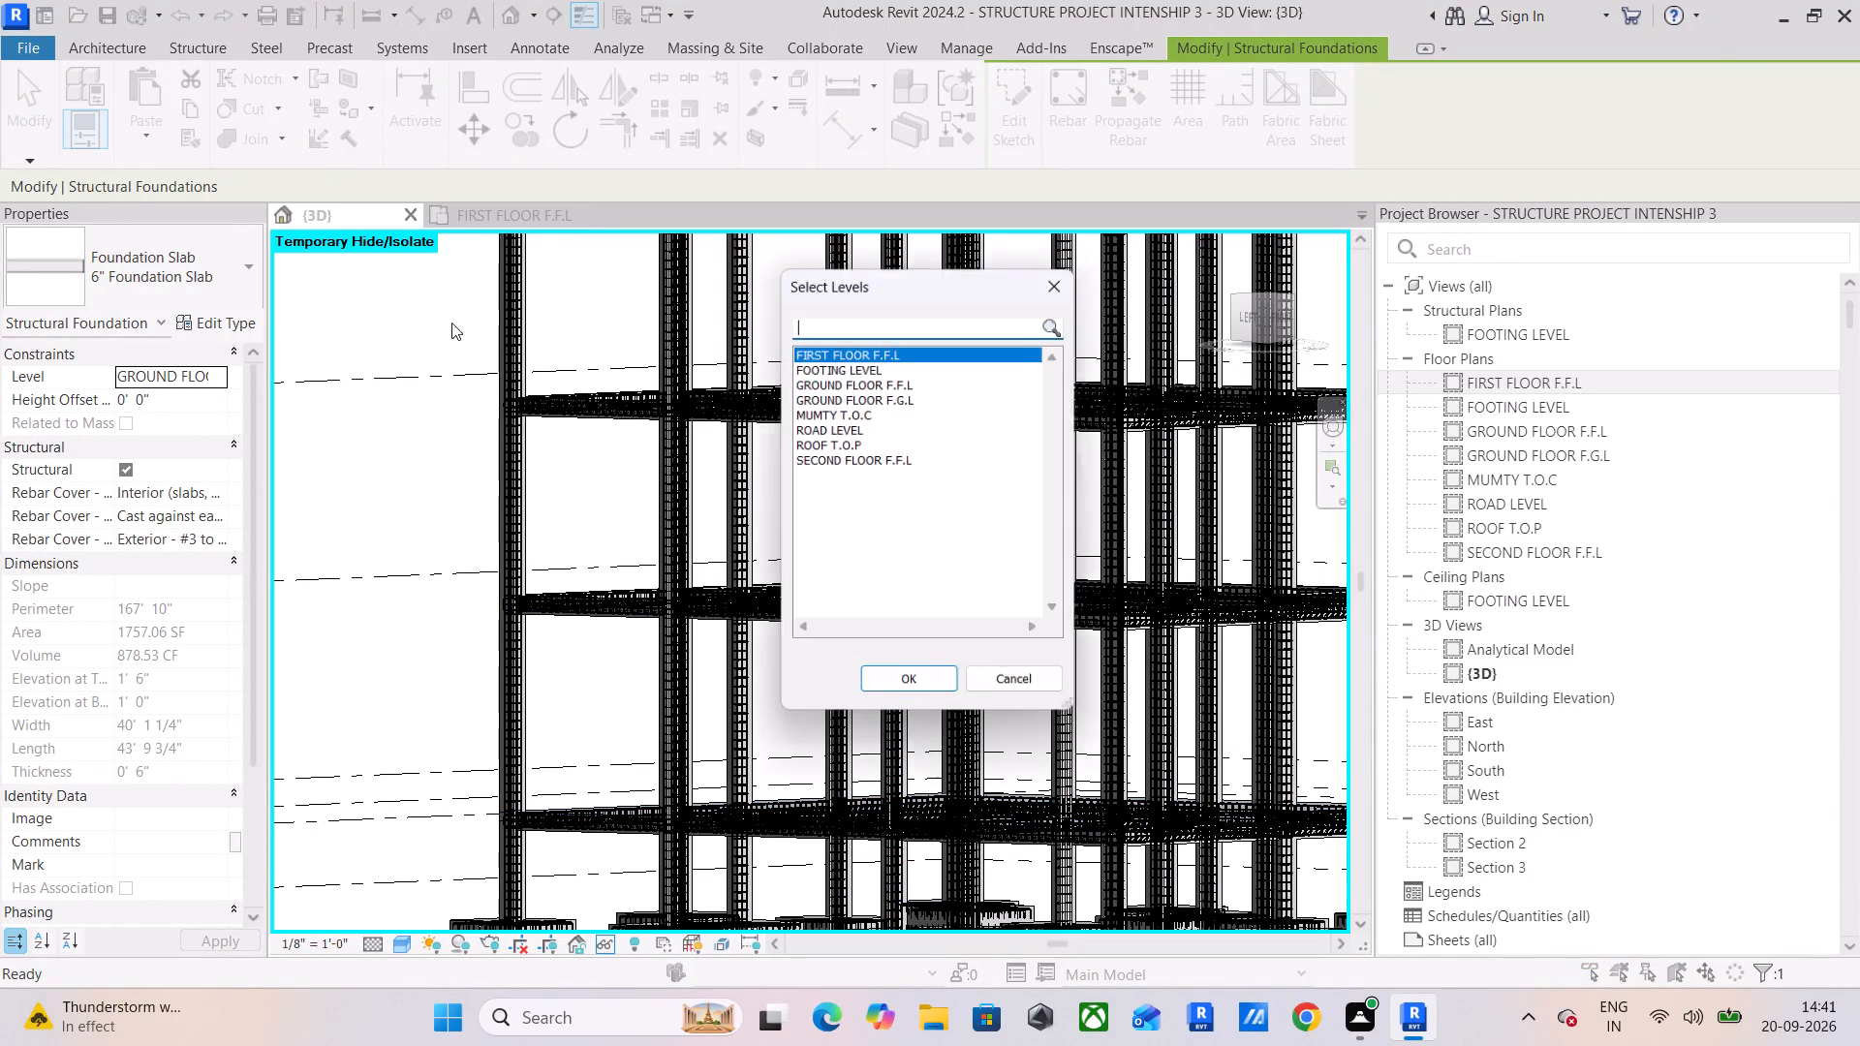
click(893, 690)
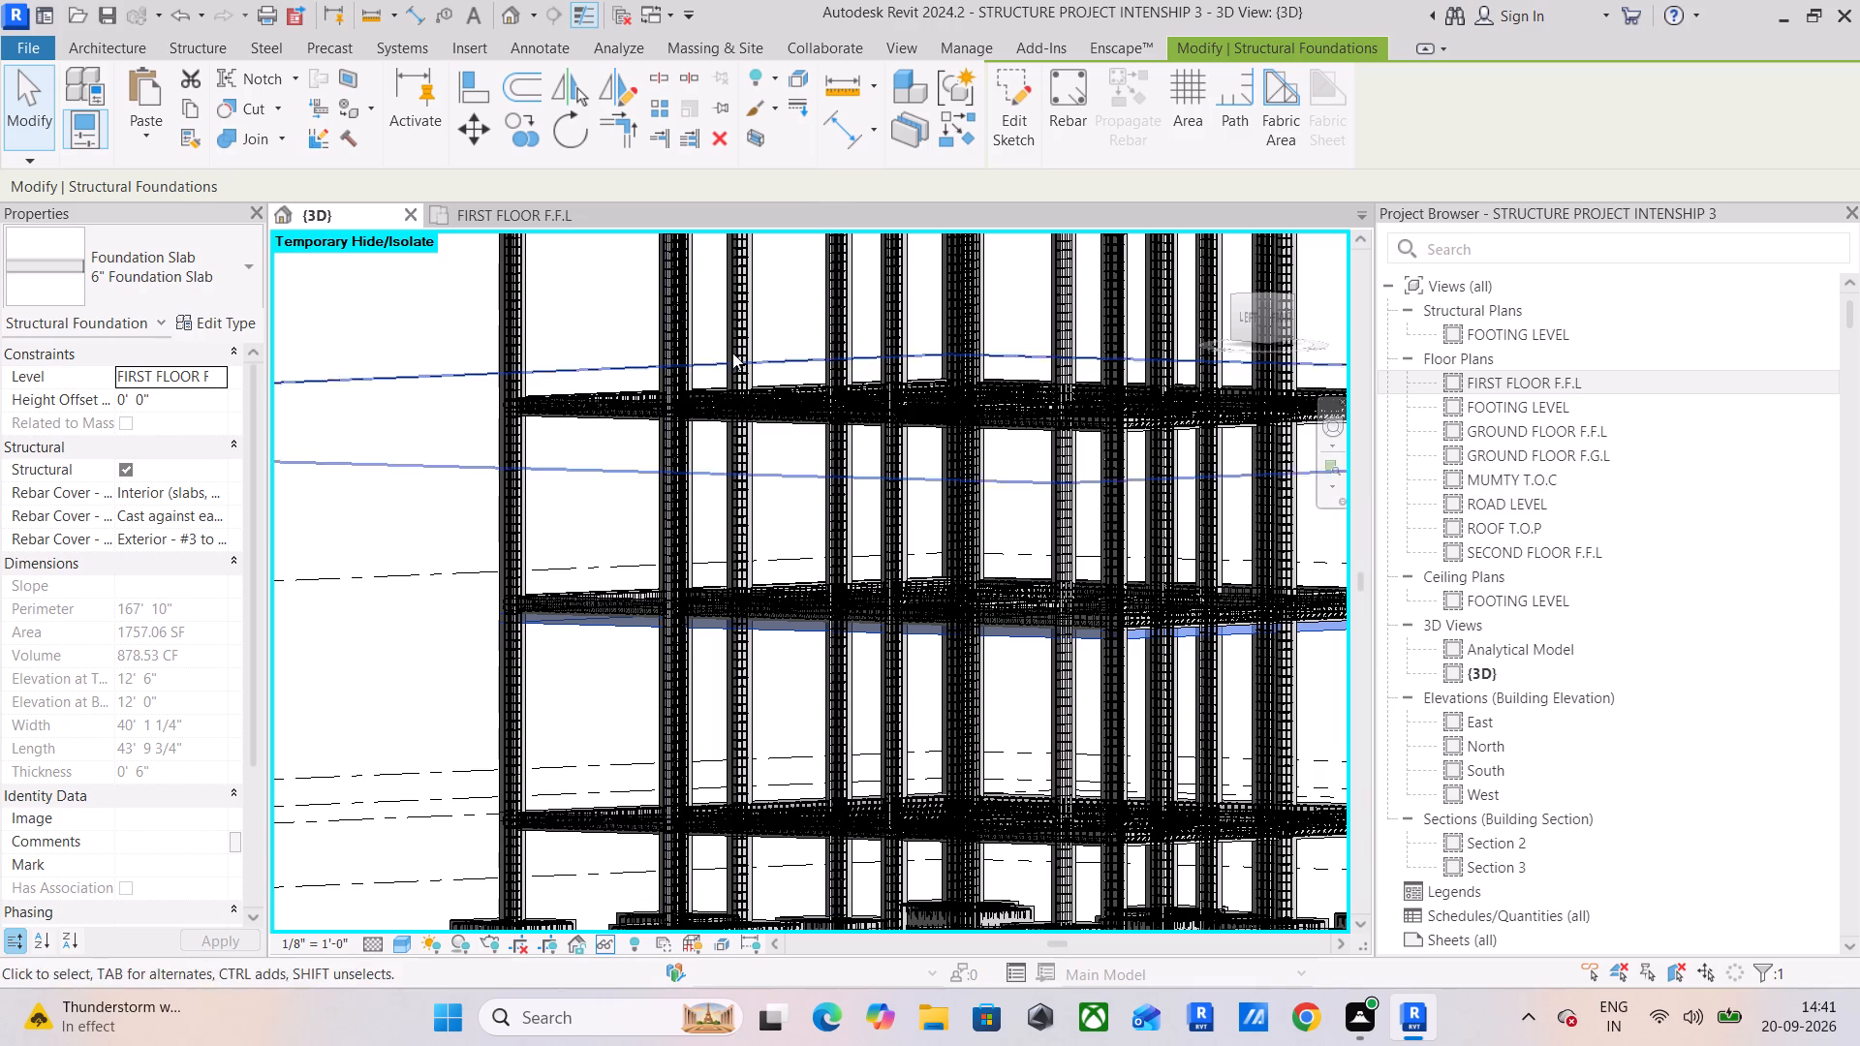
Examine from the front how the pasted first-floor 6" Foundation Slab sits against the reinforced beams along the frame.
click(1282, 327)
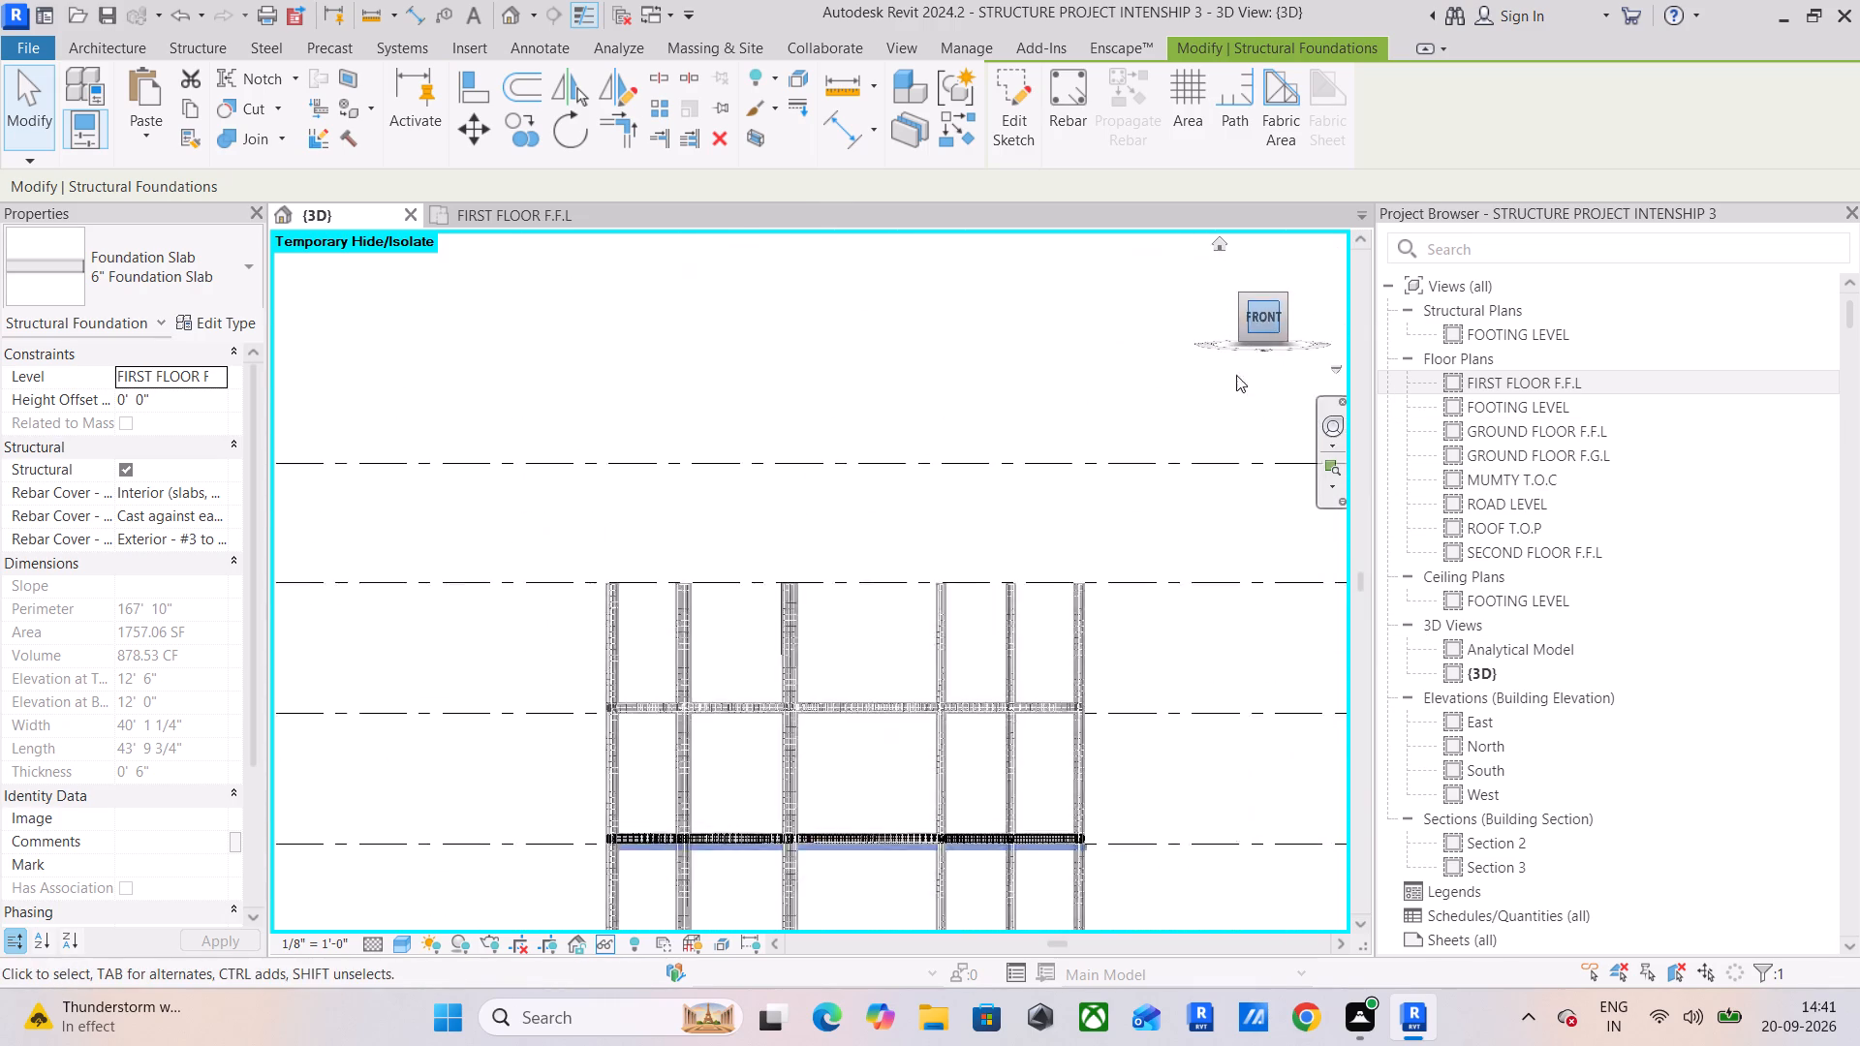
scroll(1070, 556, up, 10)
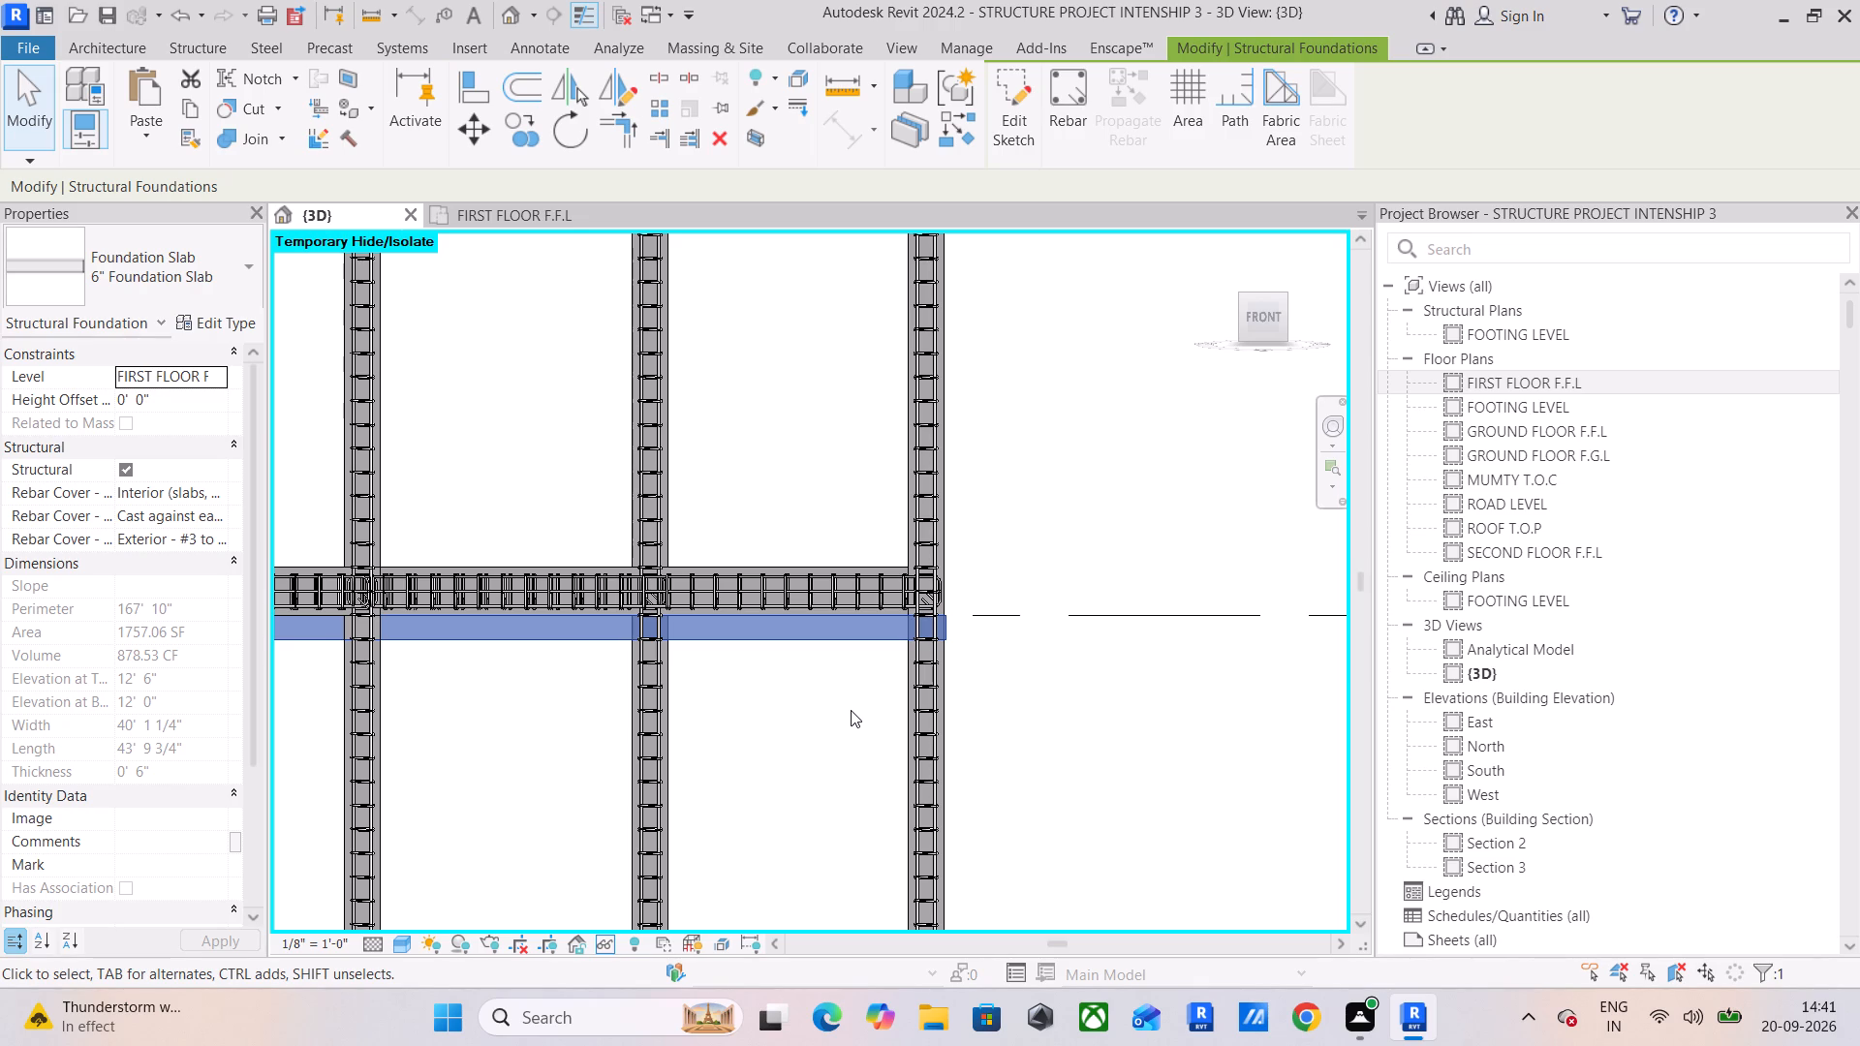
middle_drag(970, 680, 969, 679)
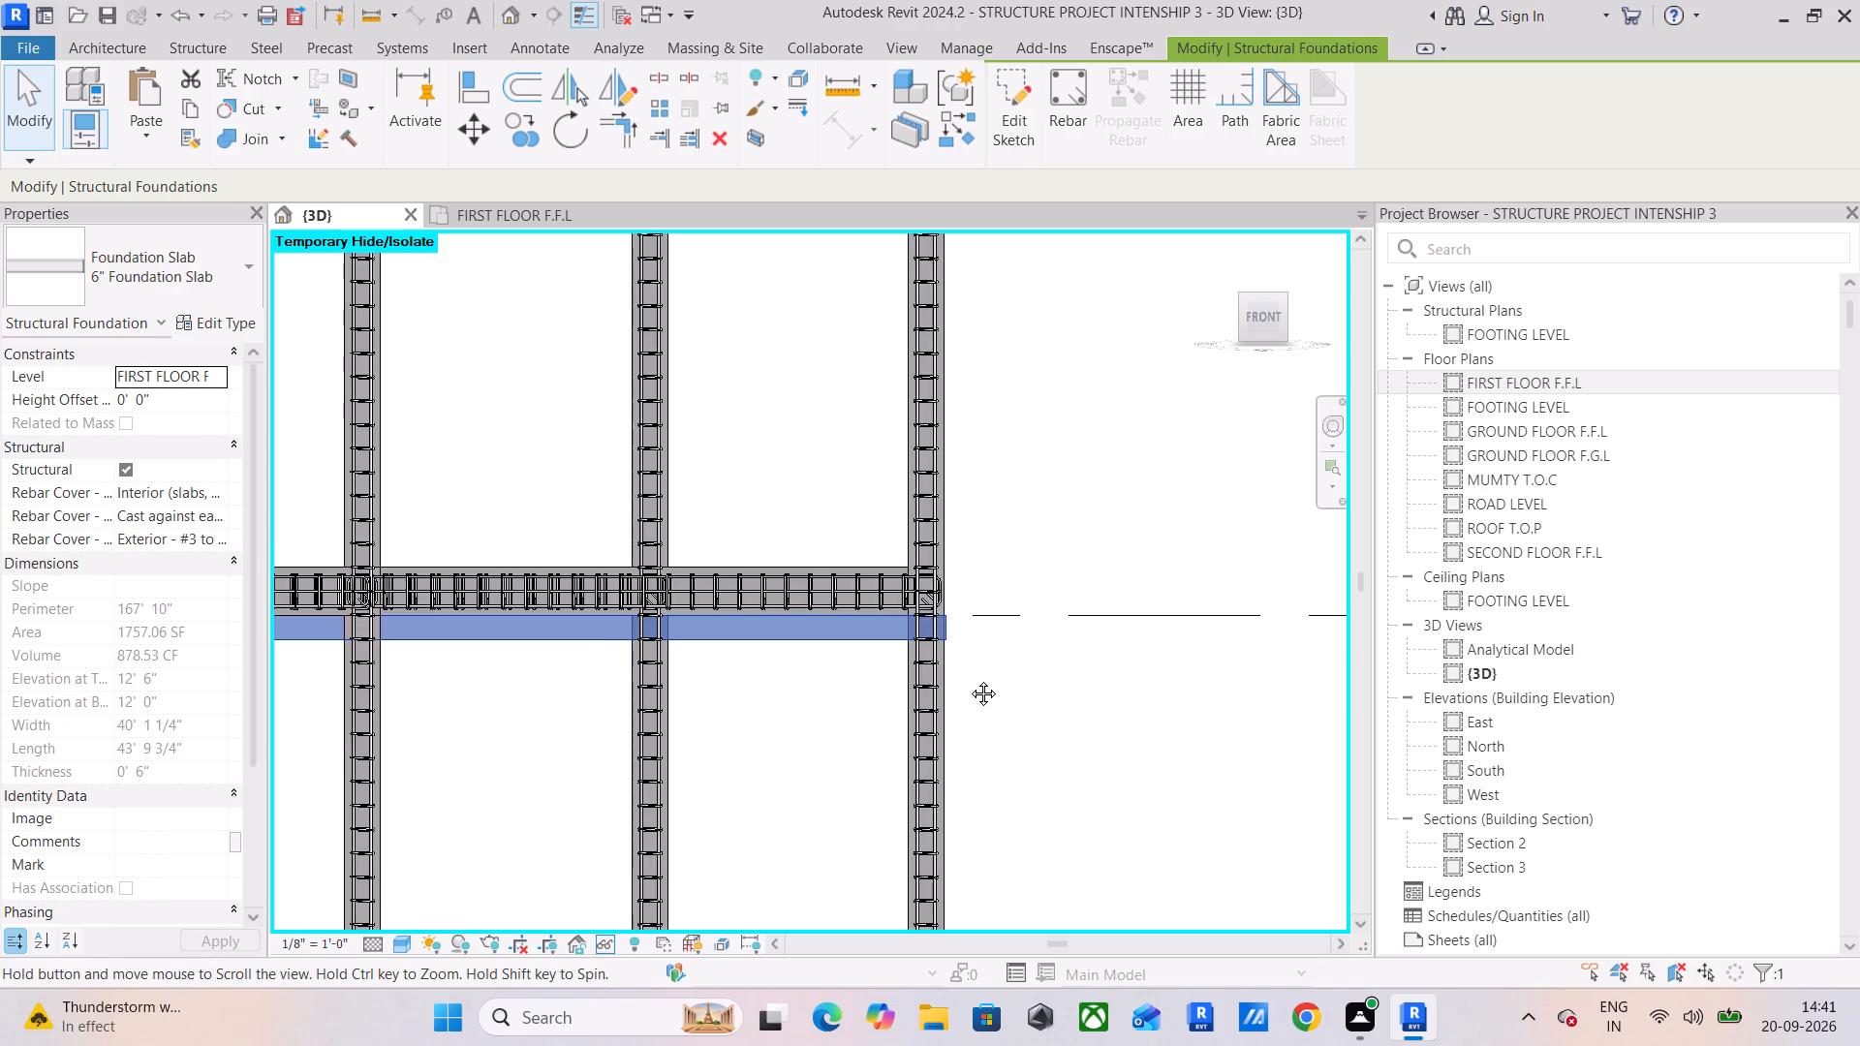
middle_drag(969, 679, 758, 723)
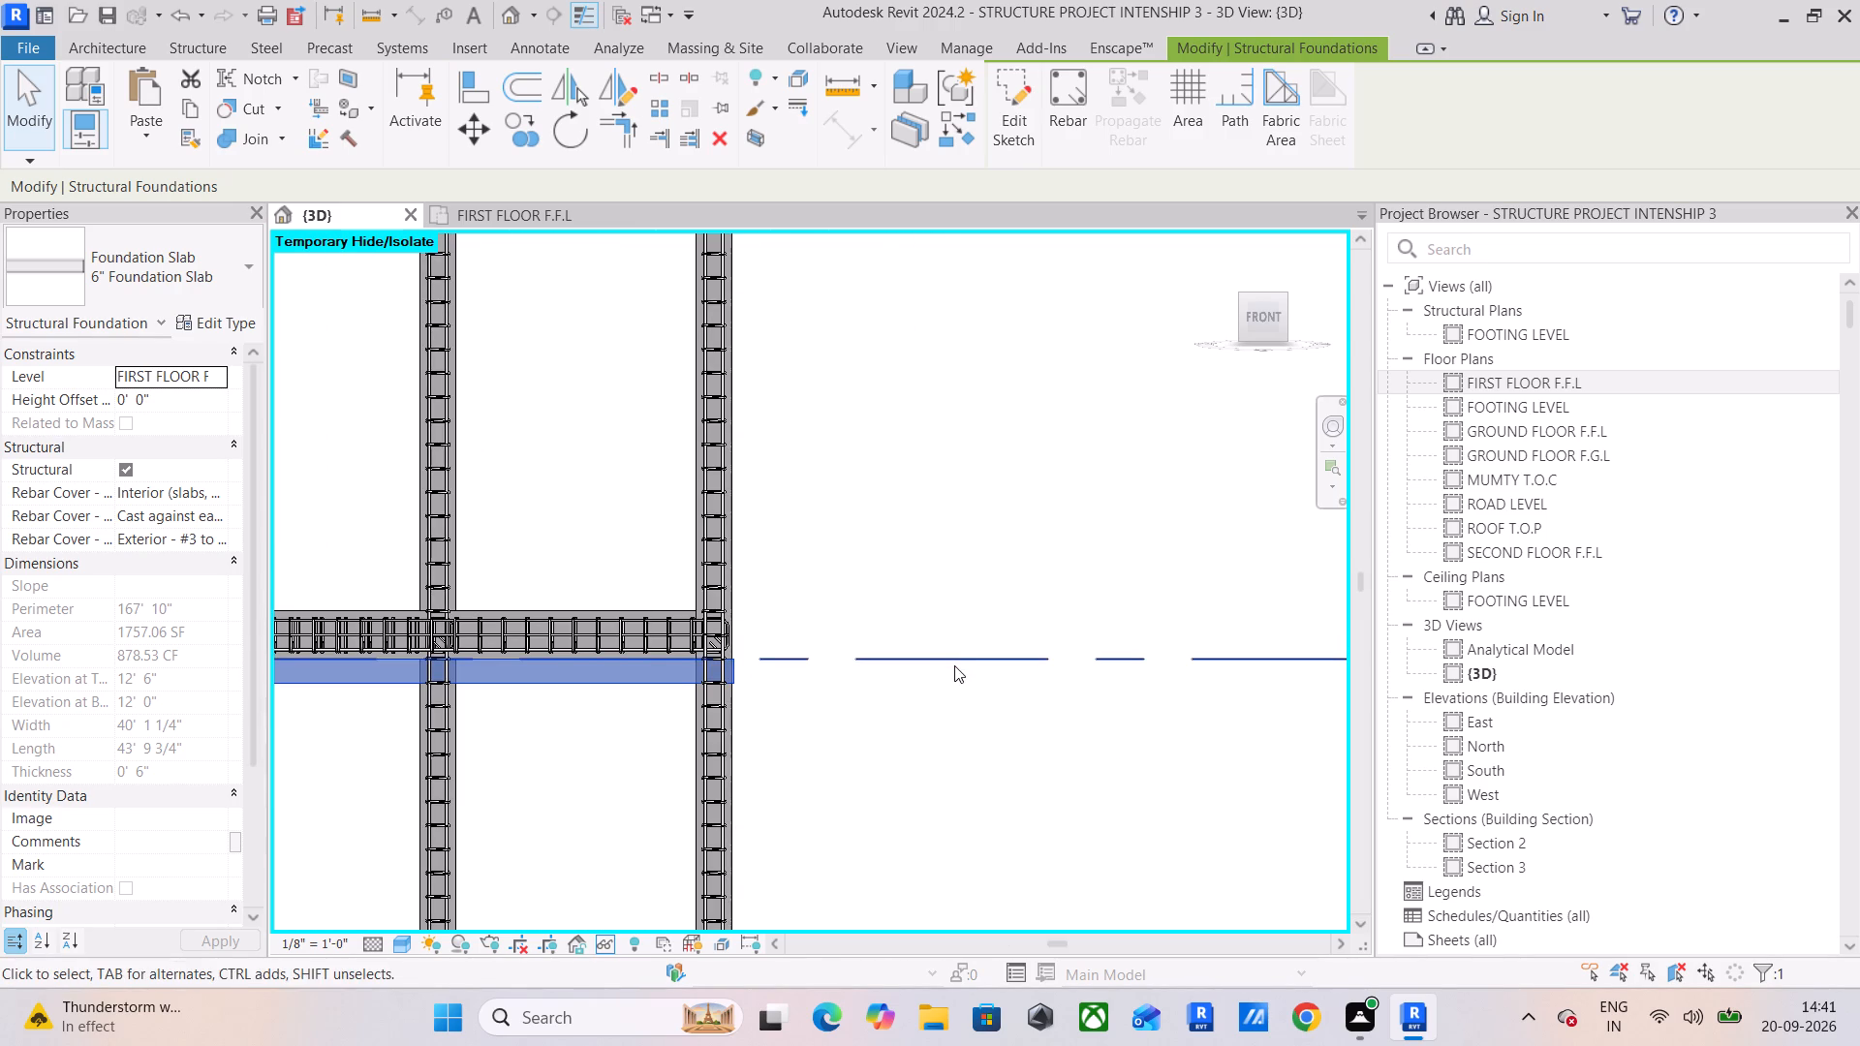
middle_drag(672, 692, 808, 692)
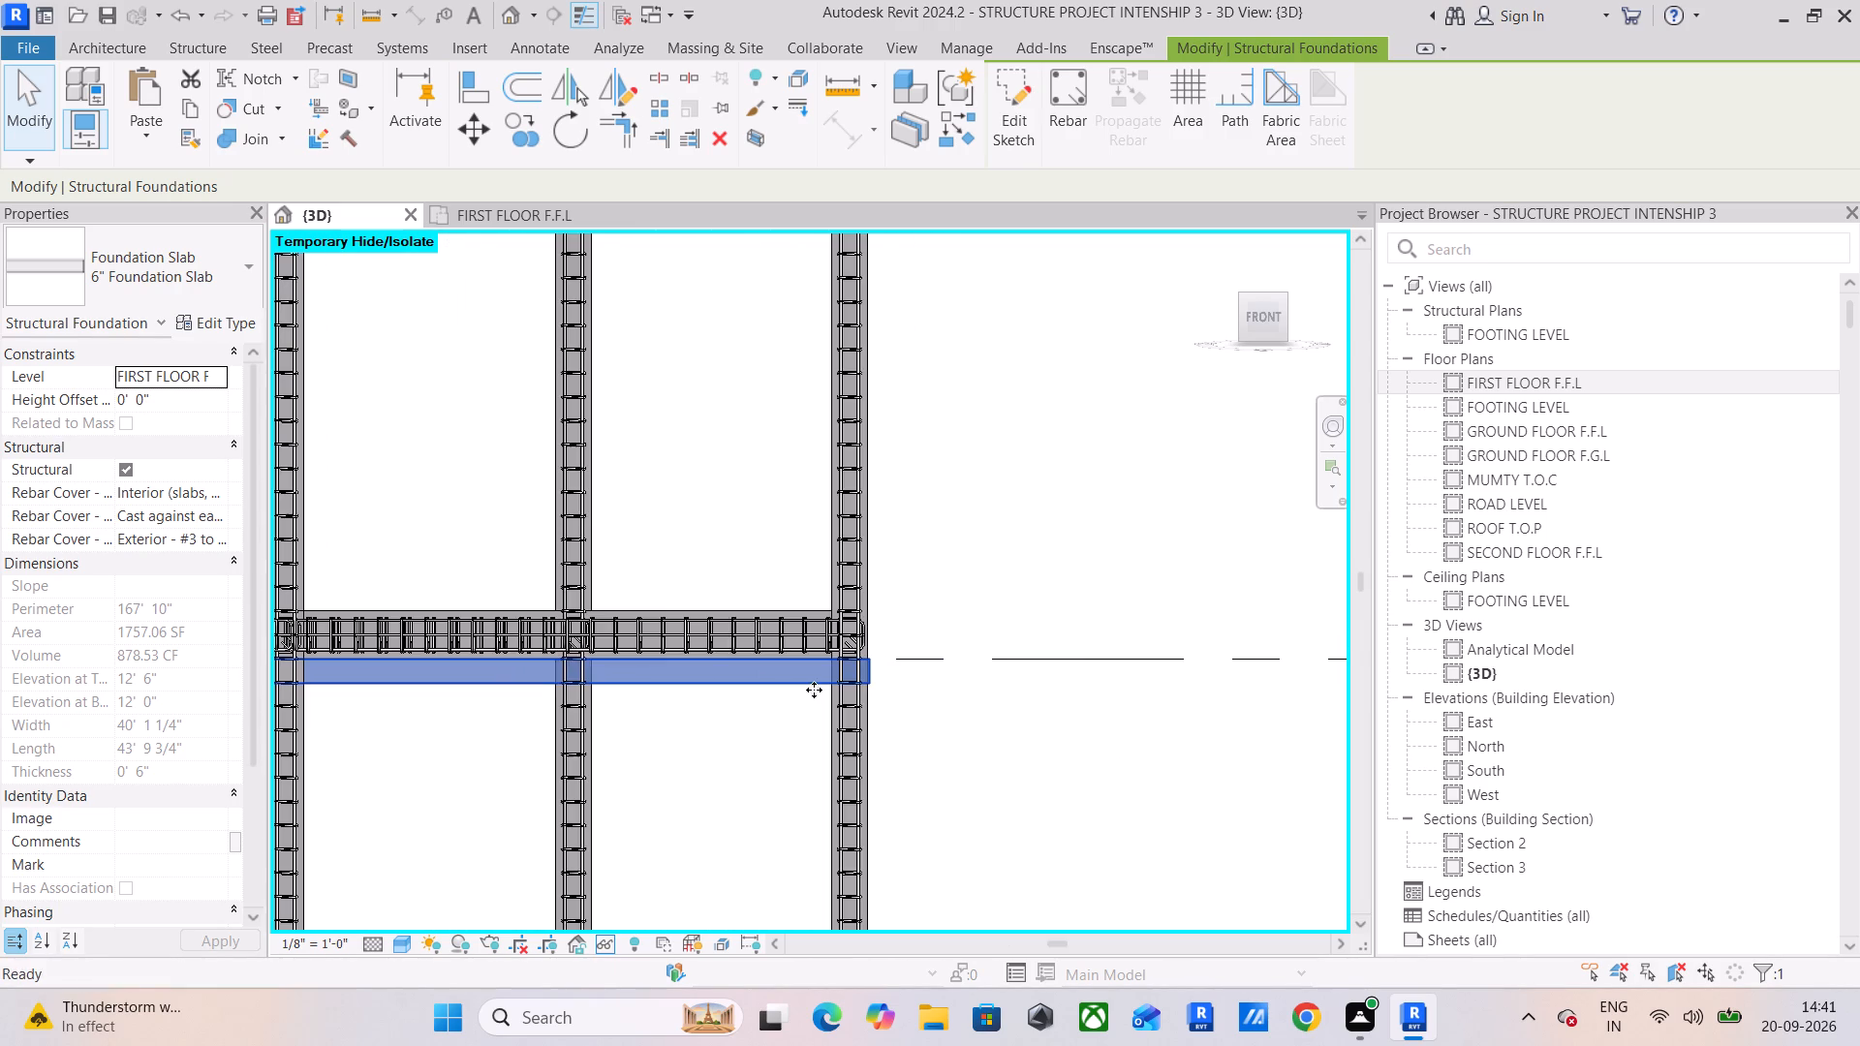
scroll(711, 613, down, 3)
middle_drag(724, 614, 1055, 627)
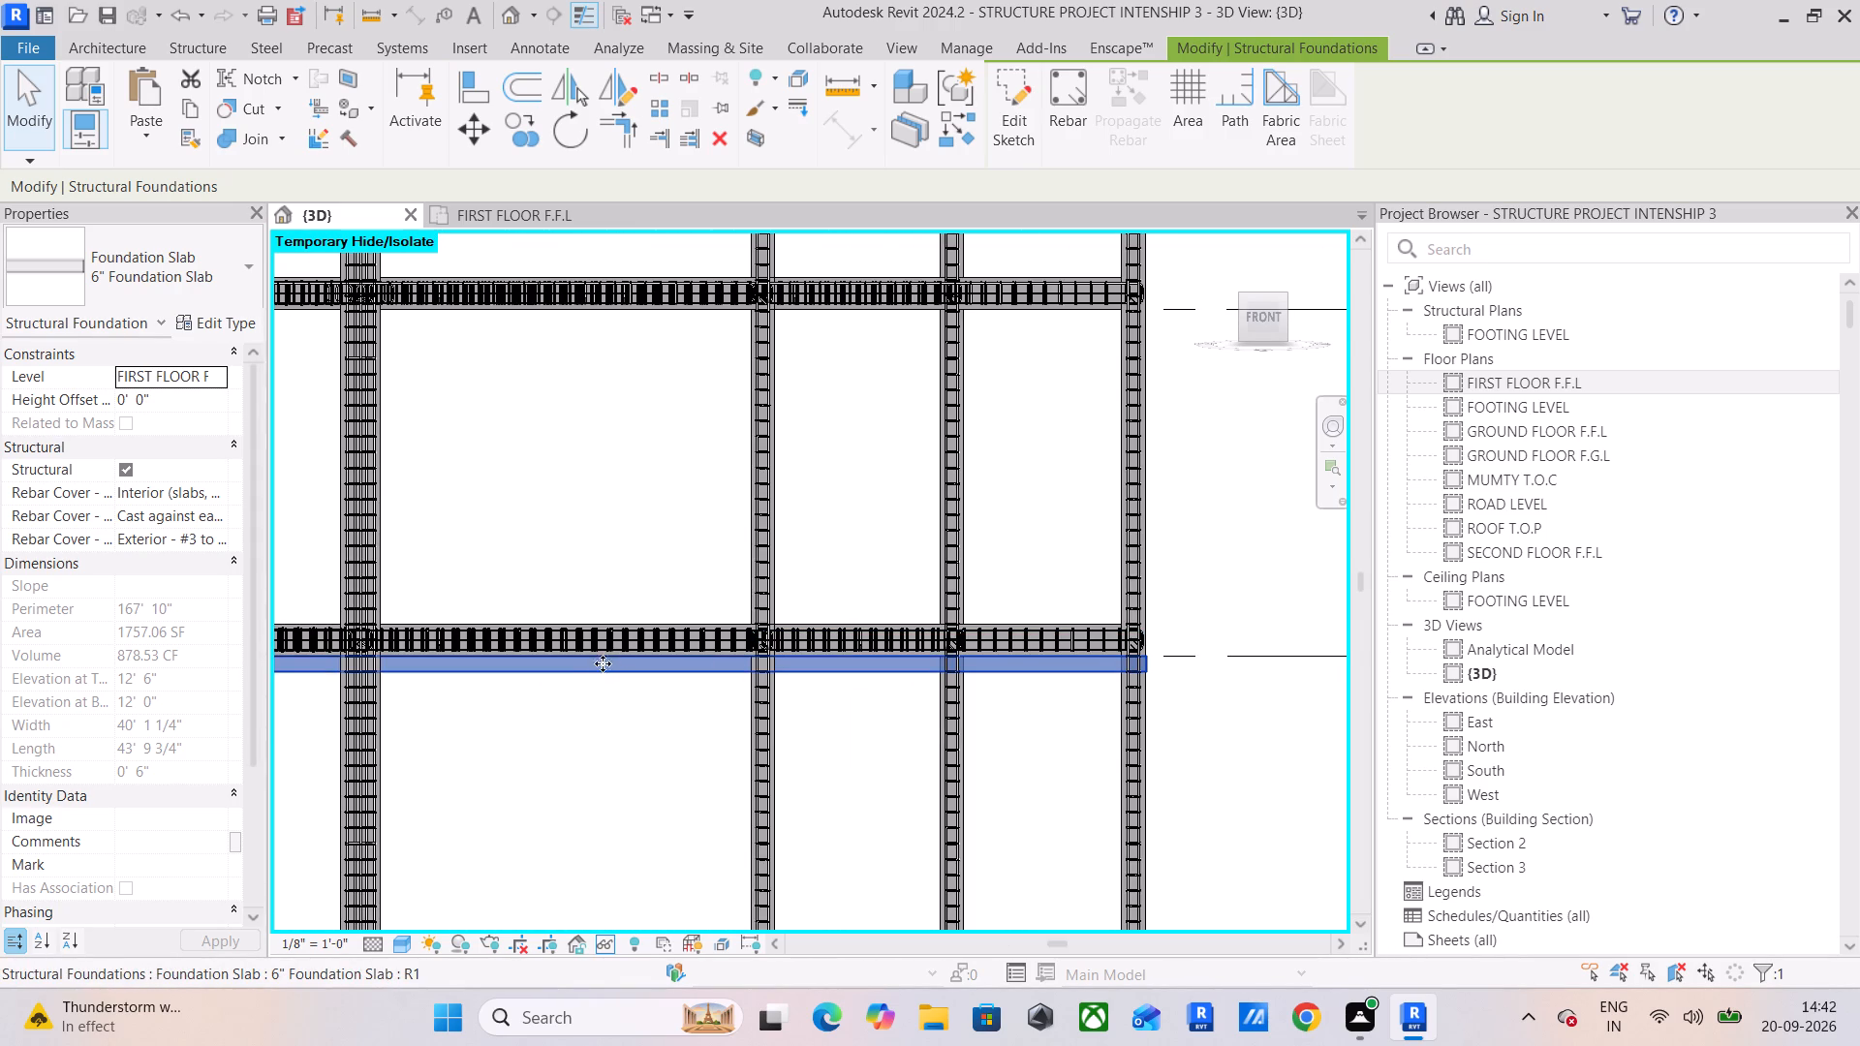
middle_drag(611, 675, 855, 683)
middle_drag(597, 695, 701, 713)
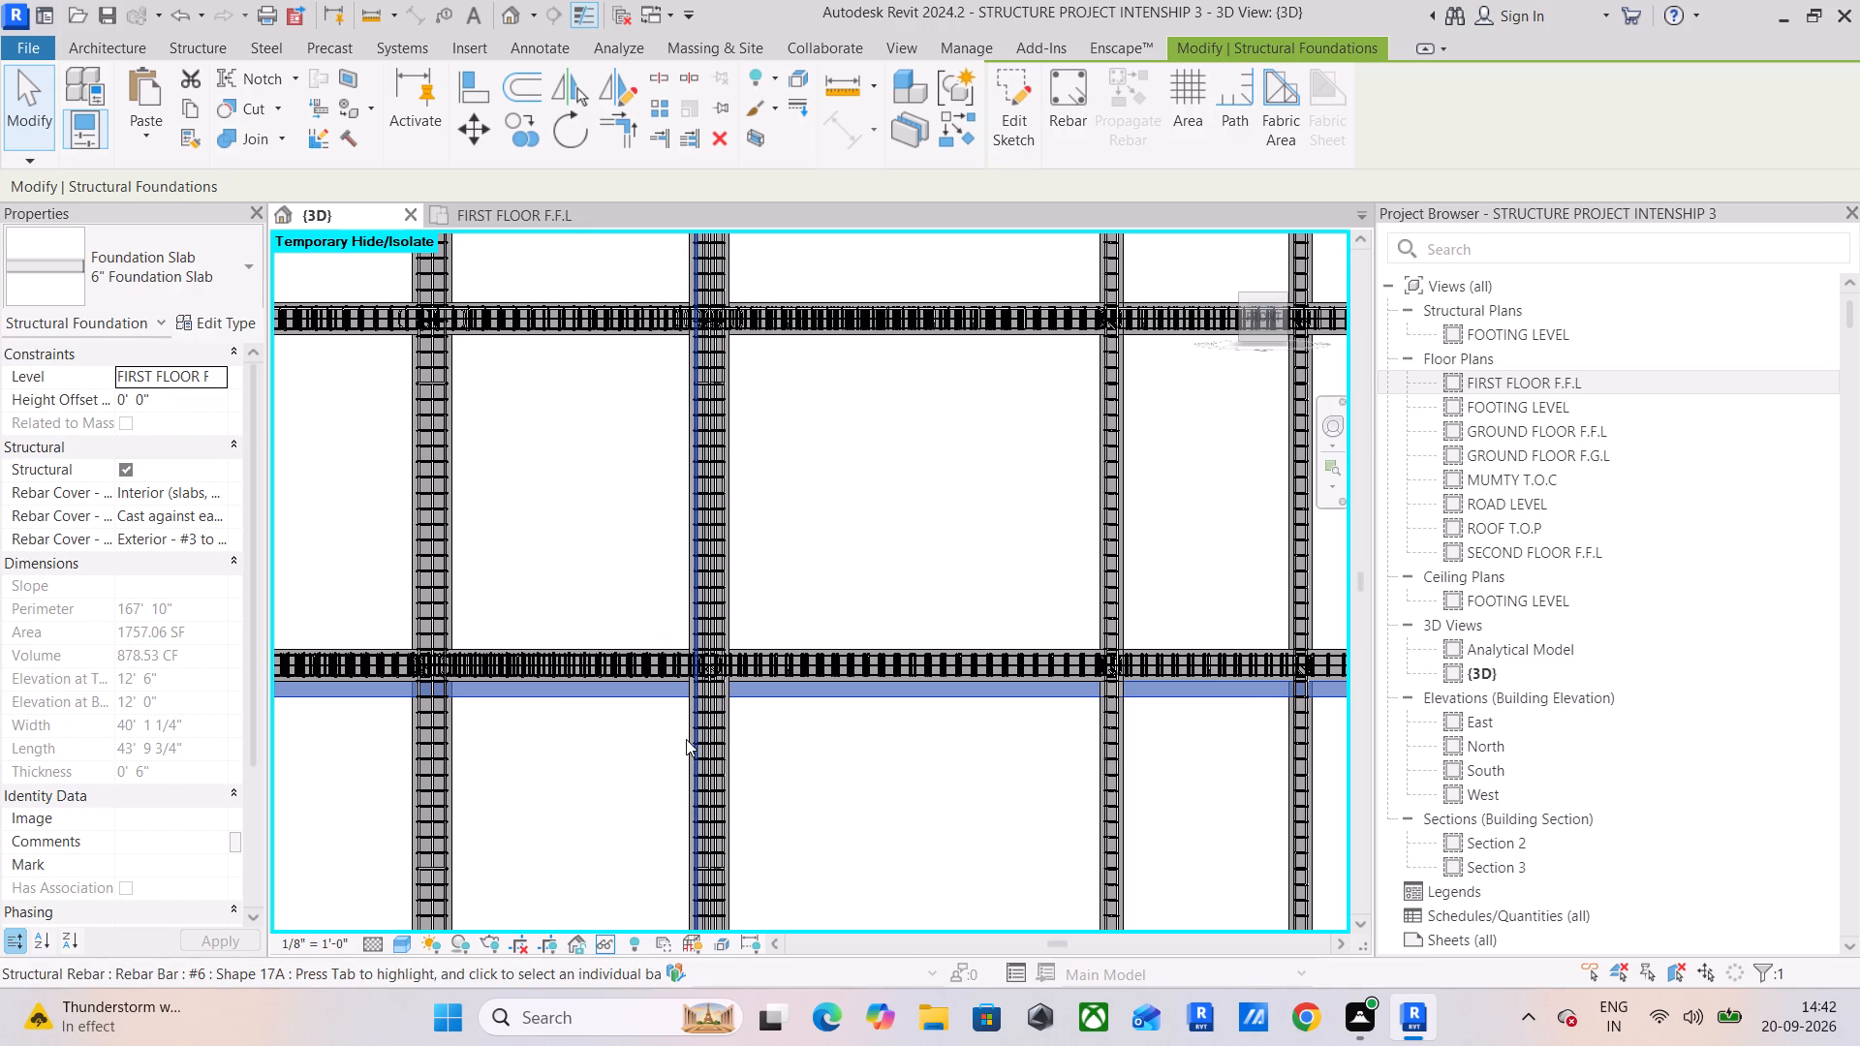
middle_drag(841, 750, 441, 756)
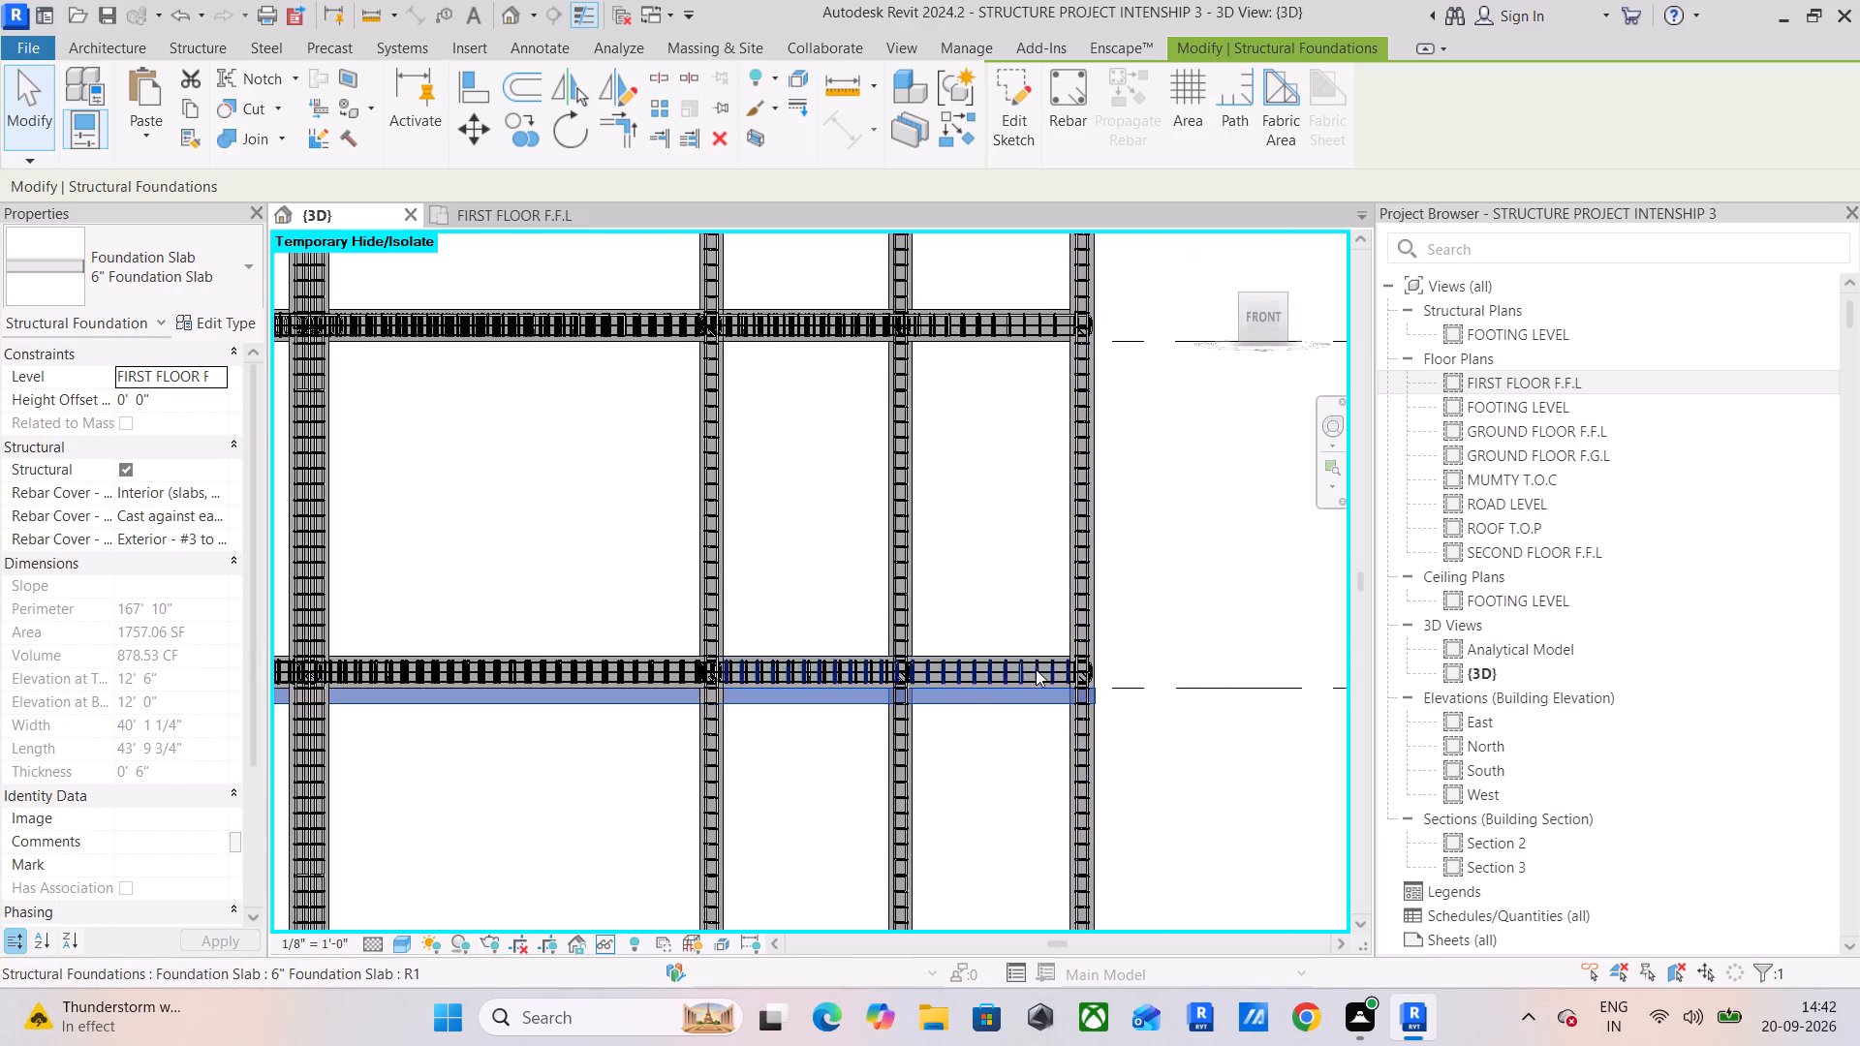
click(1025, 654)
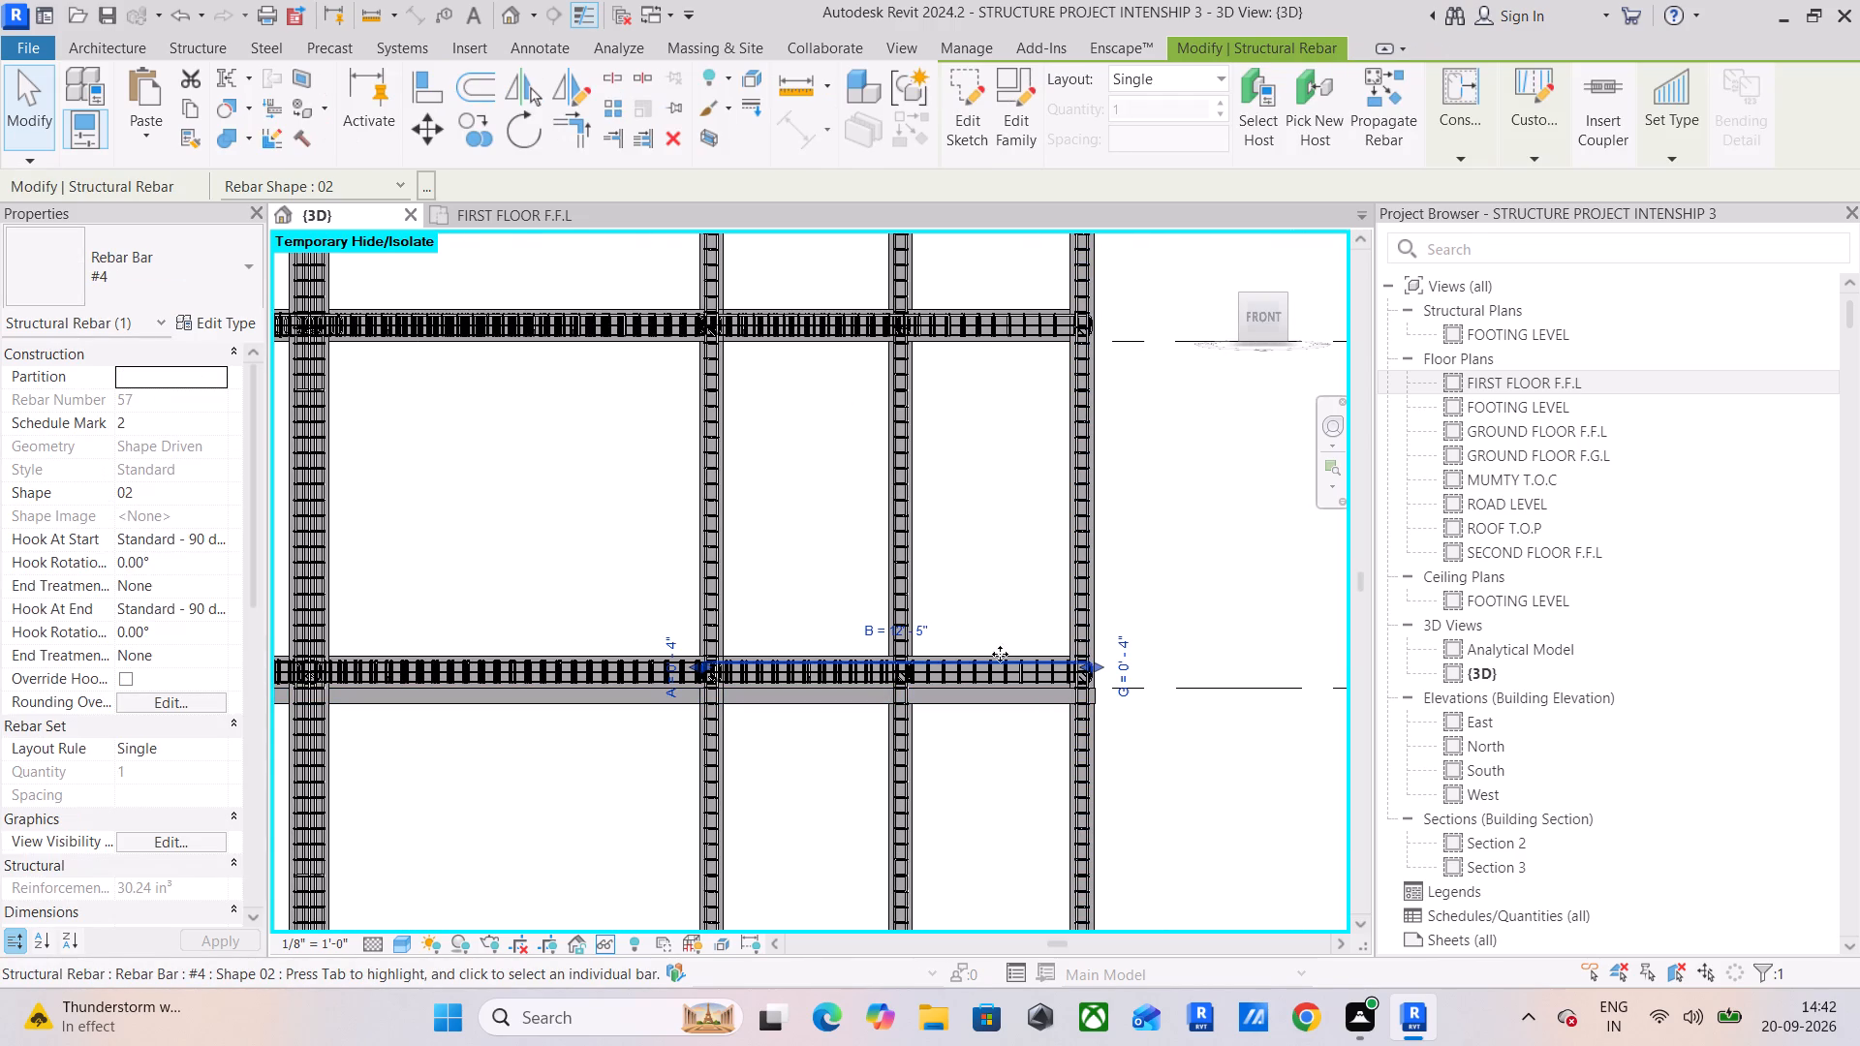
Move all first-floor beams and their rebar, without the slab, down 1'-0" from the beam-top endpoint to the level line, with Constrain off.
scroll(745, 532, down, 3)
middle_drag(747, 534, 756, 535)
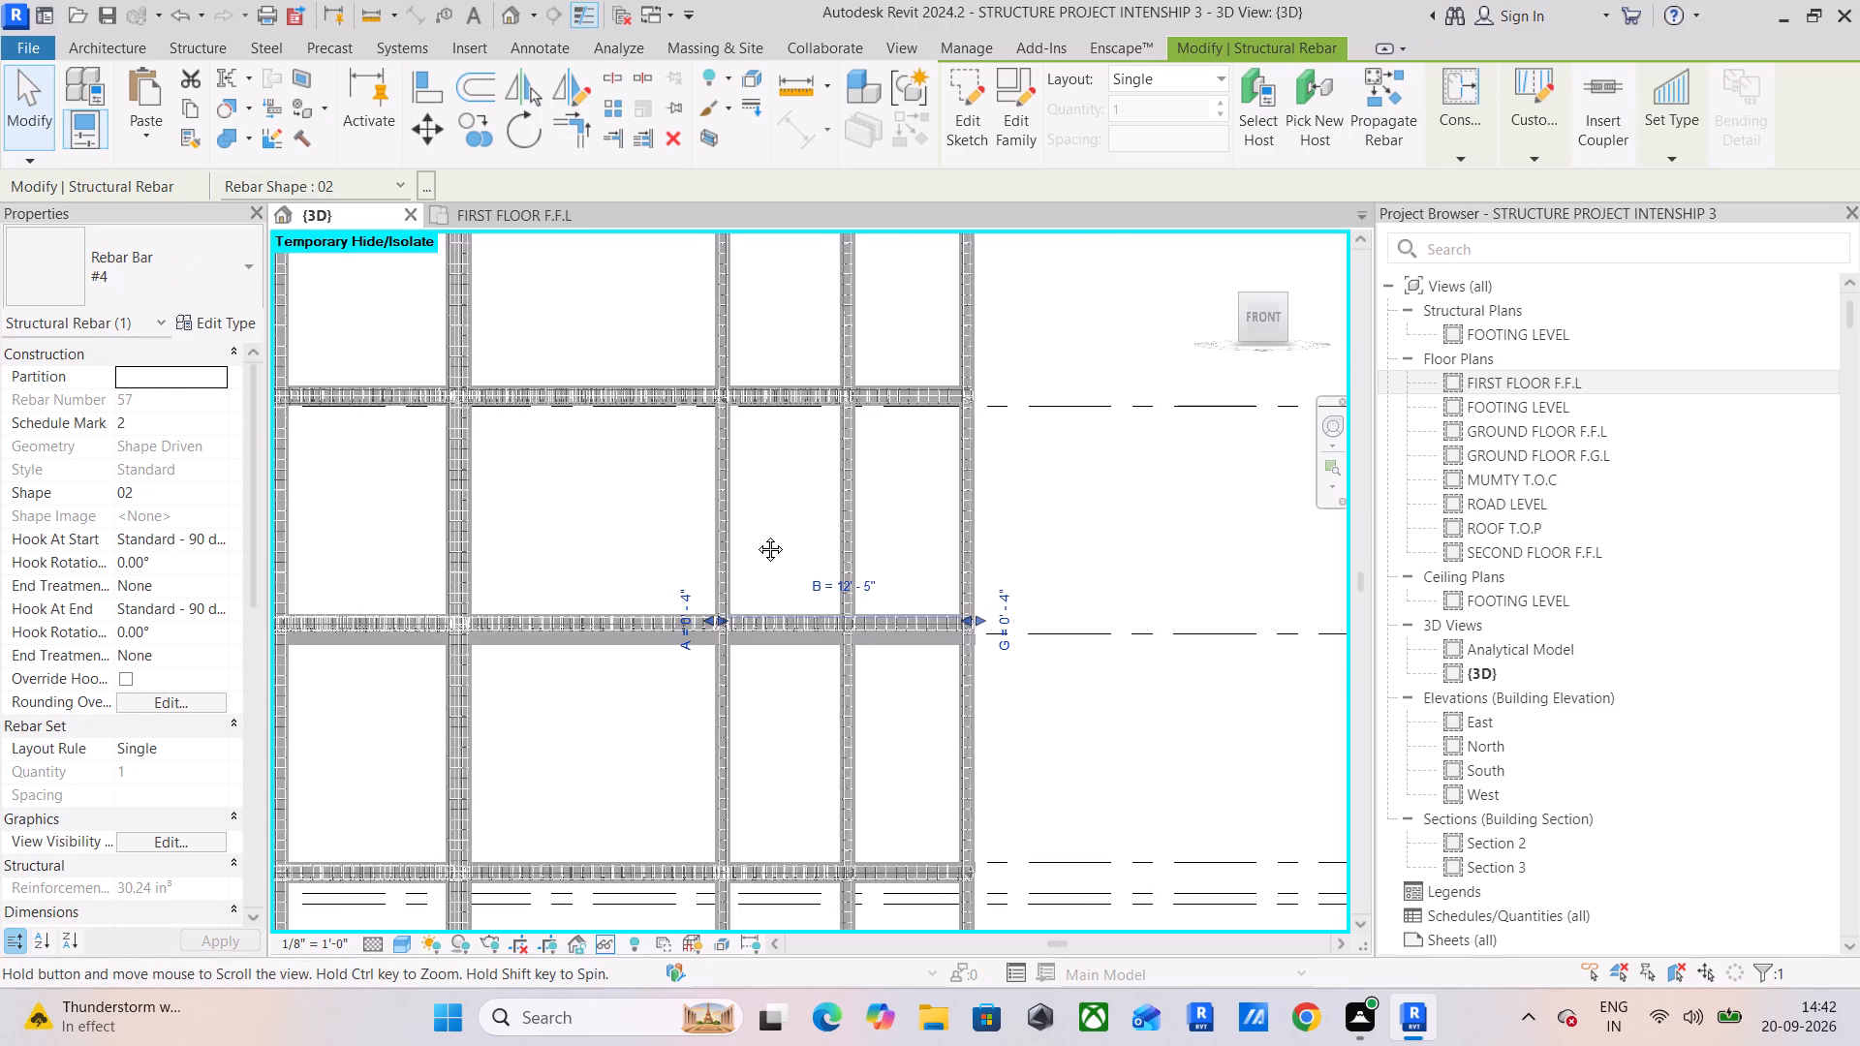
middle_drag(756, 535, 1241, 480)
middle_drag(681, 531, 480, 491)
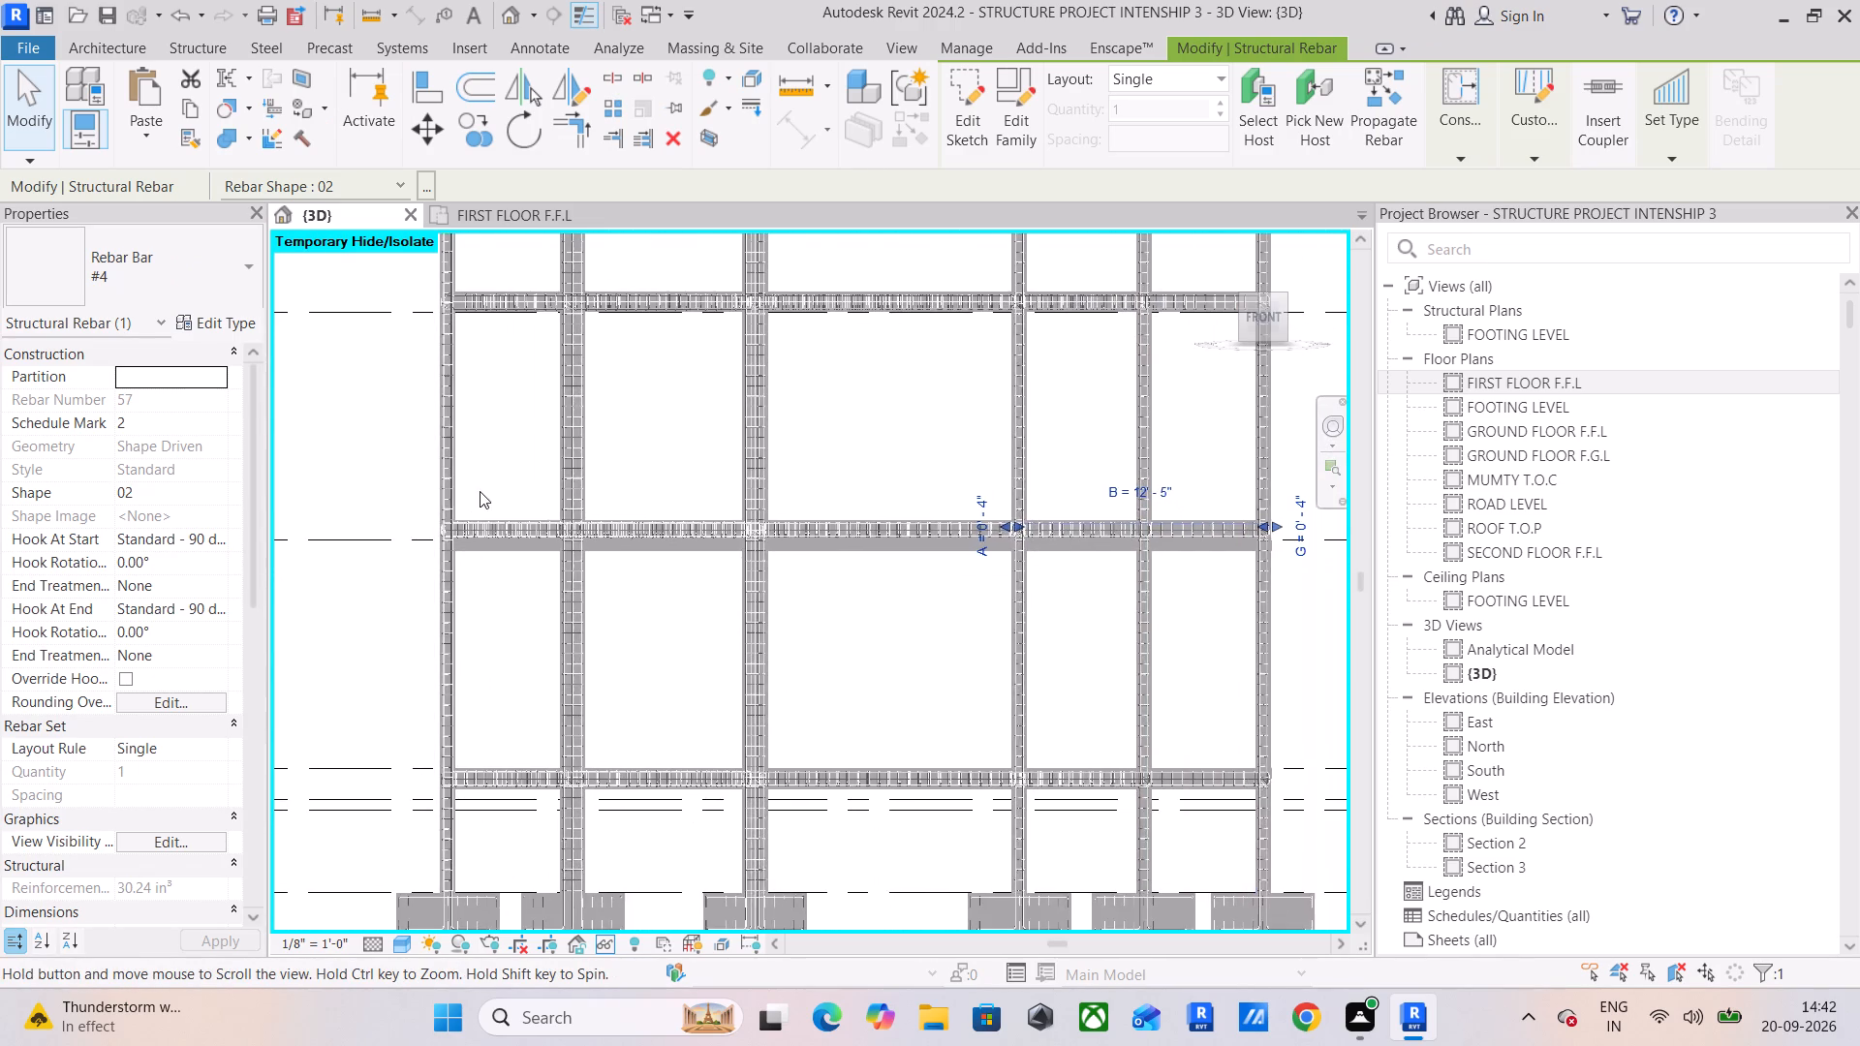
drag(360, 446, 1300, 585)
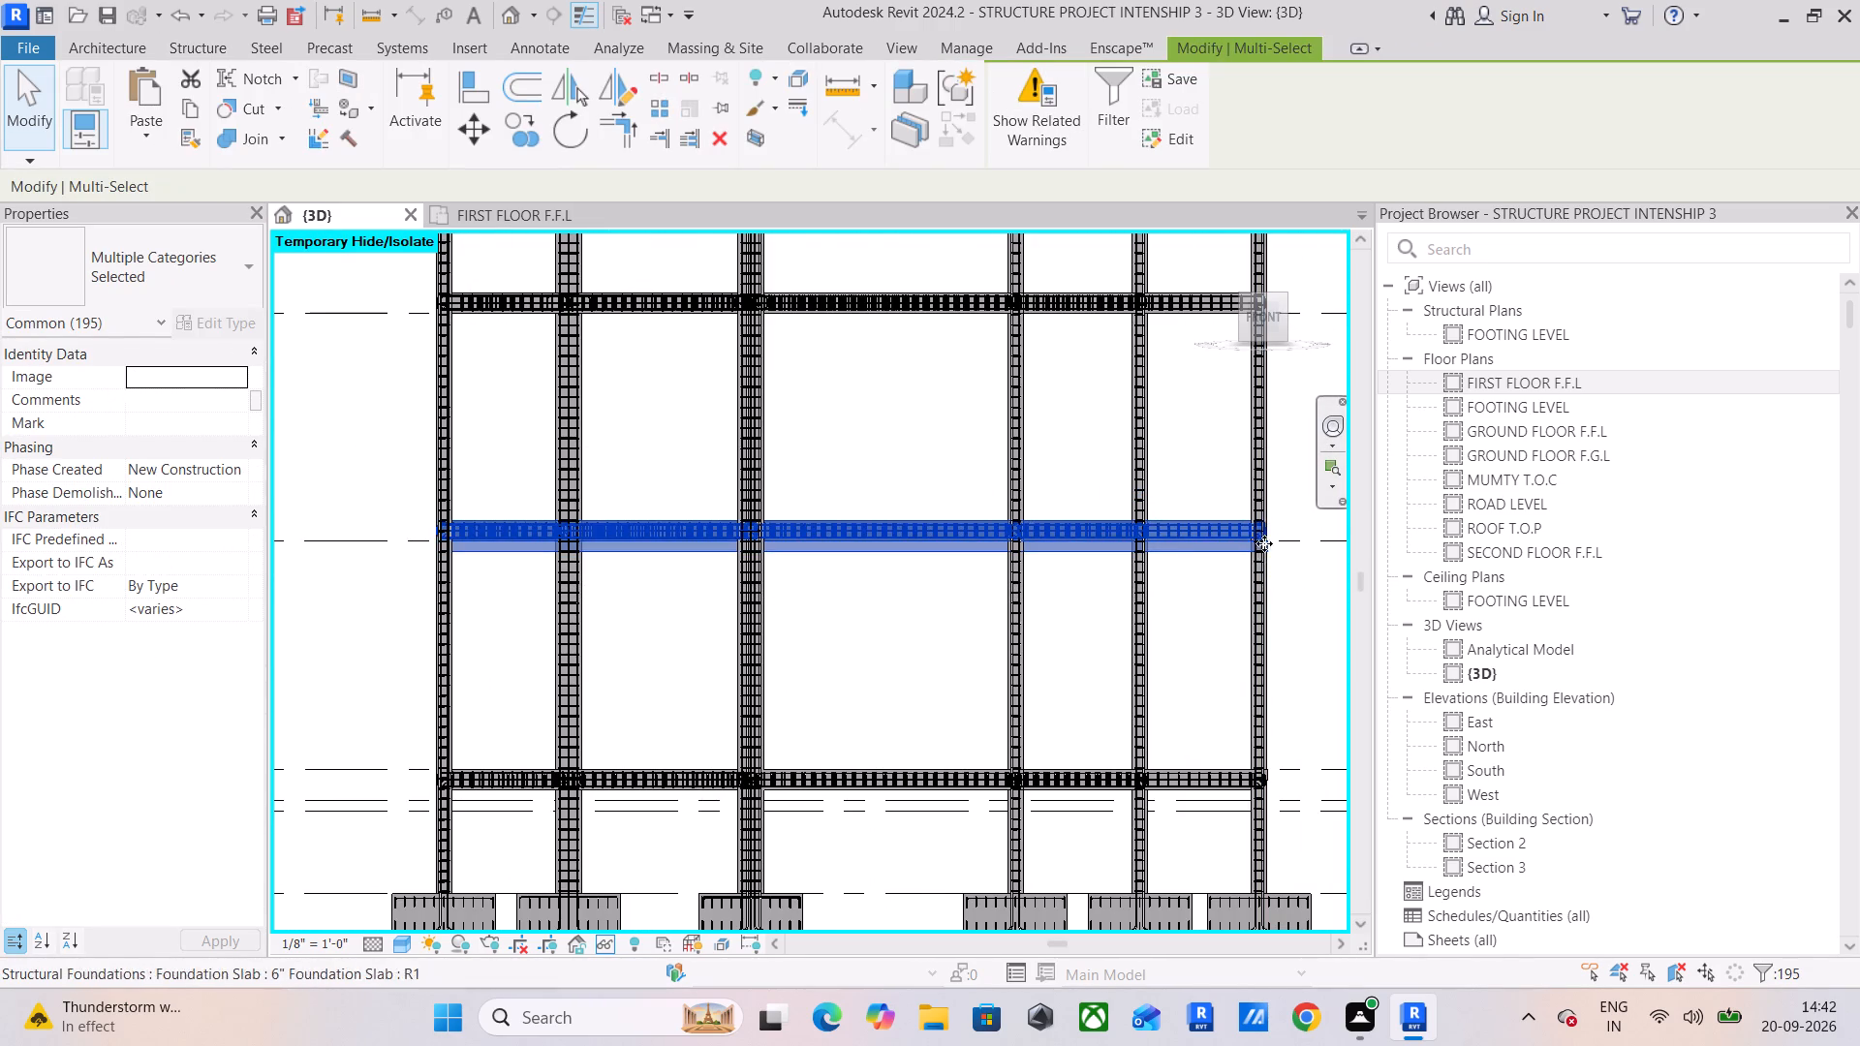
shift+middle_drag(1206, 534, 1118, 592)
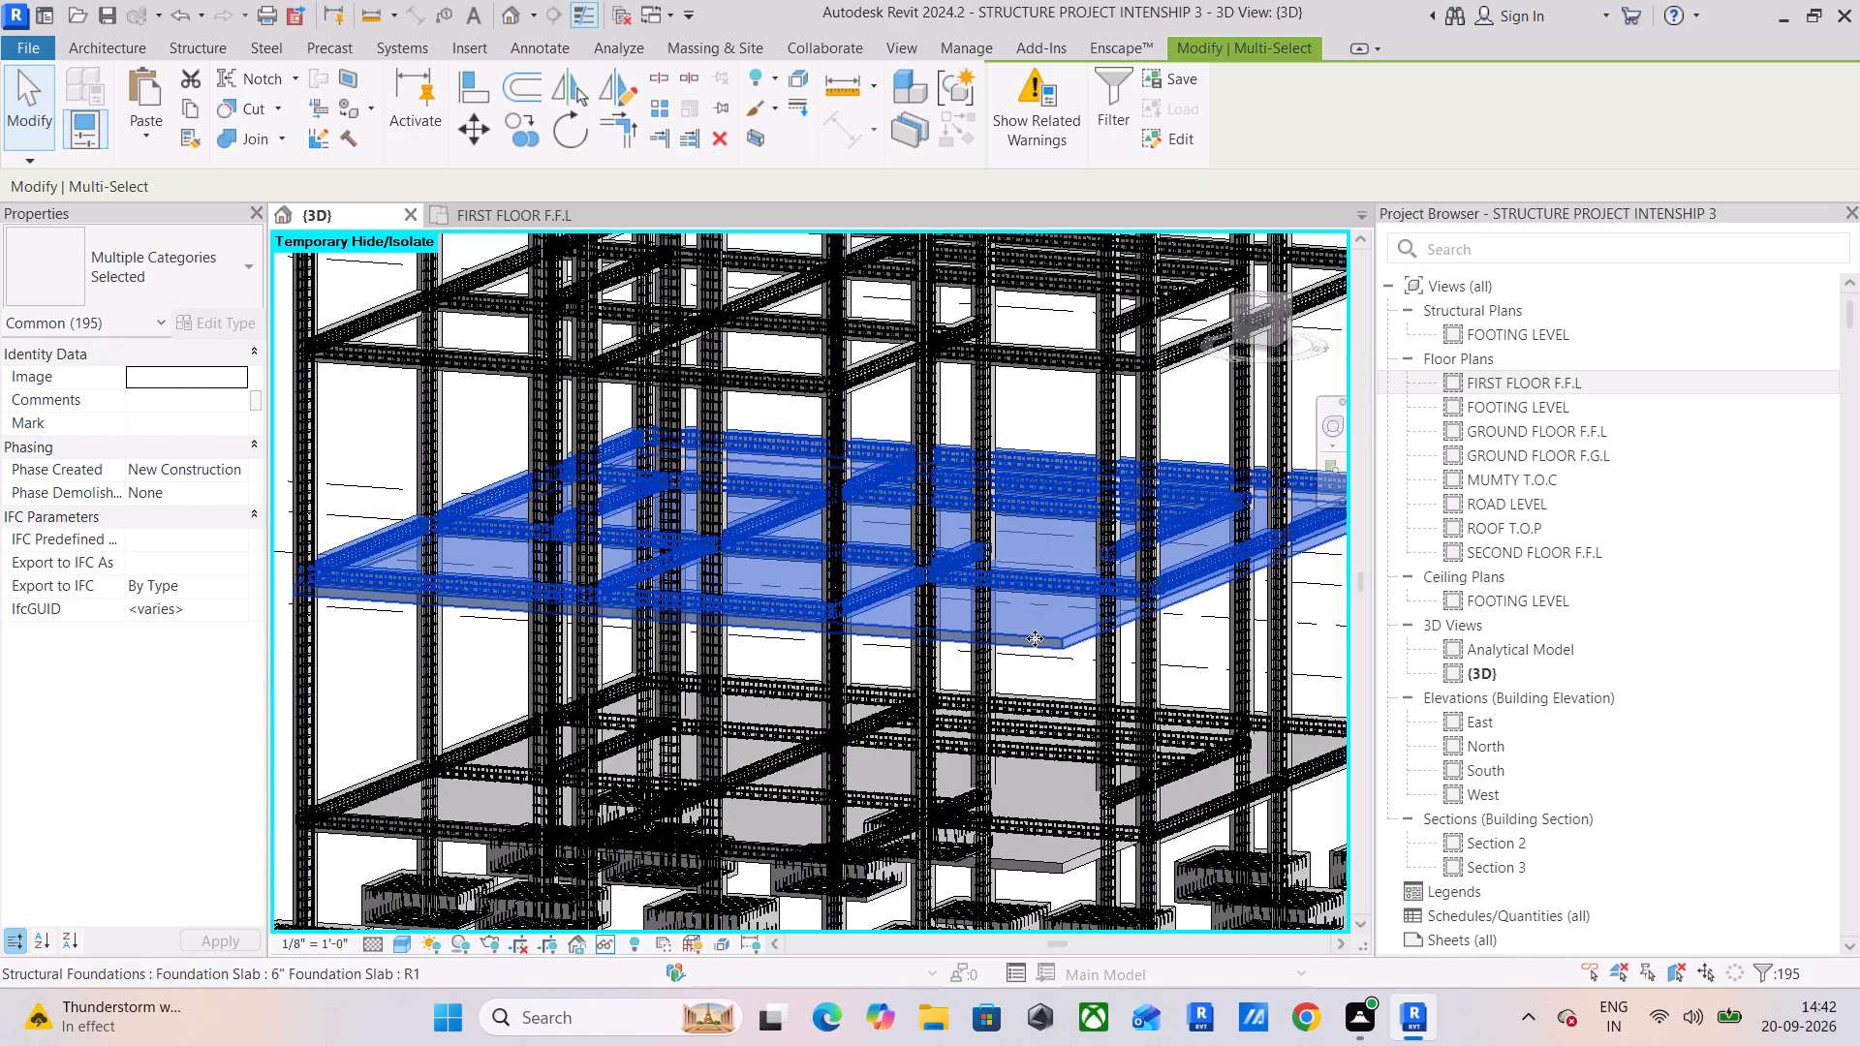
shift+click(1037, 638)
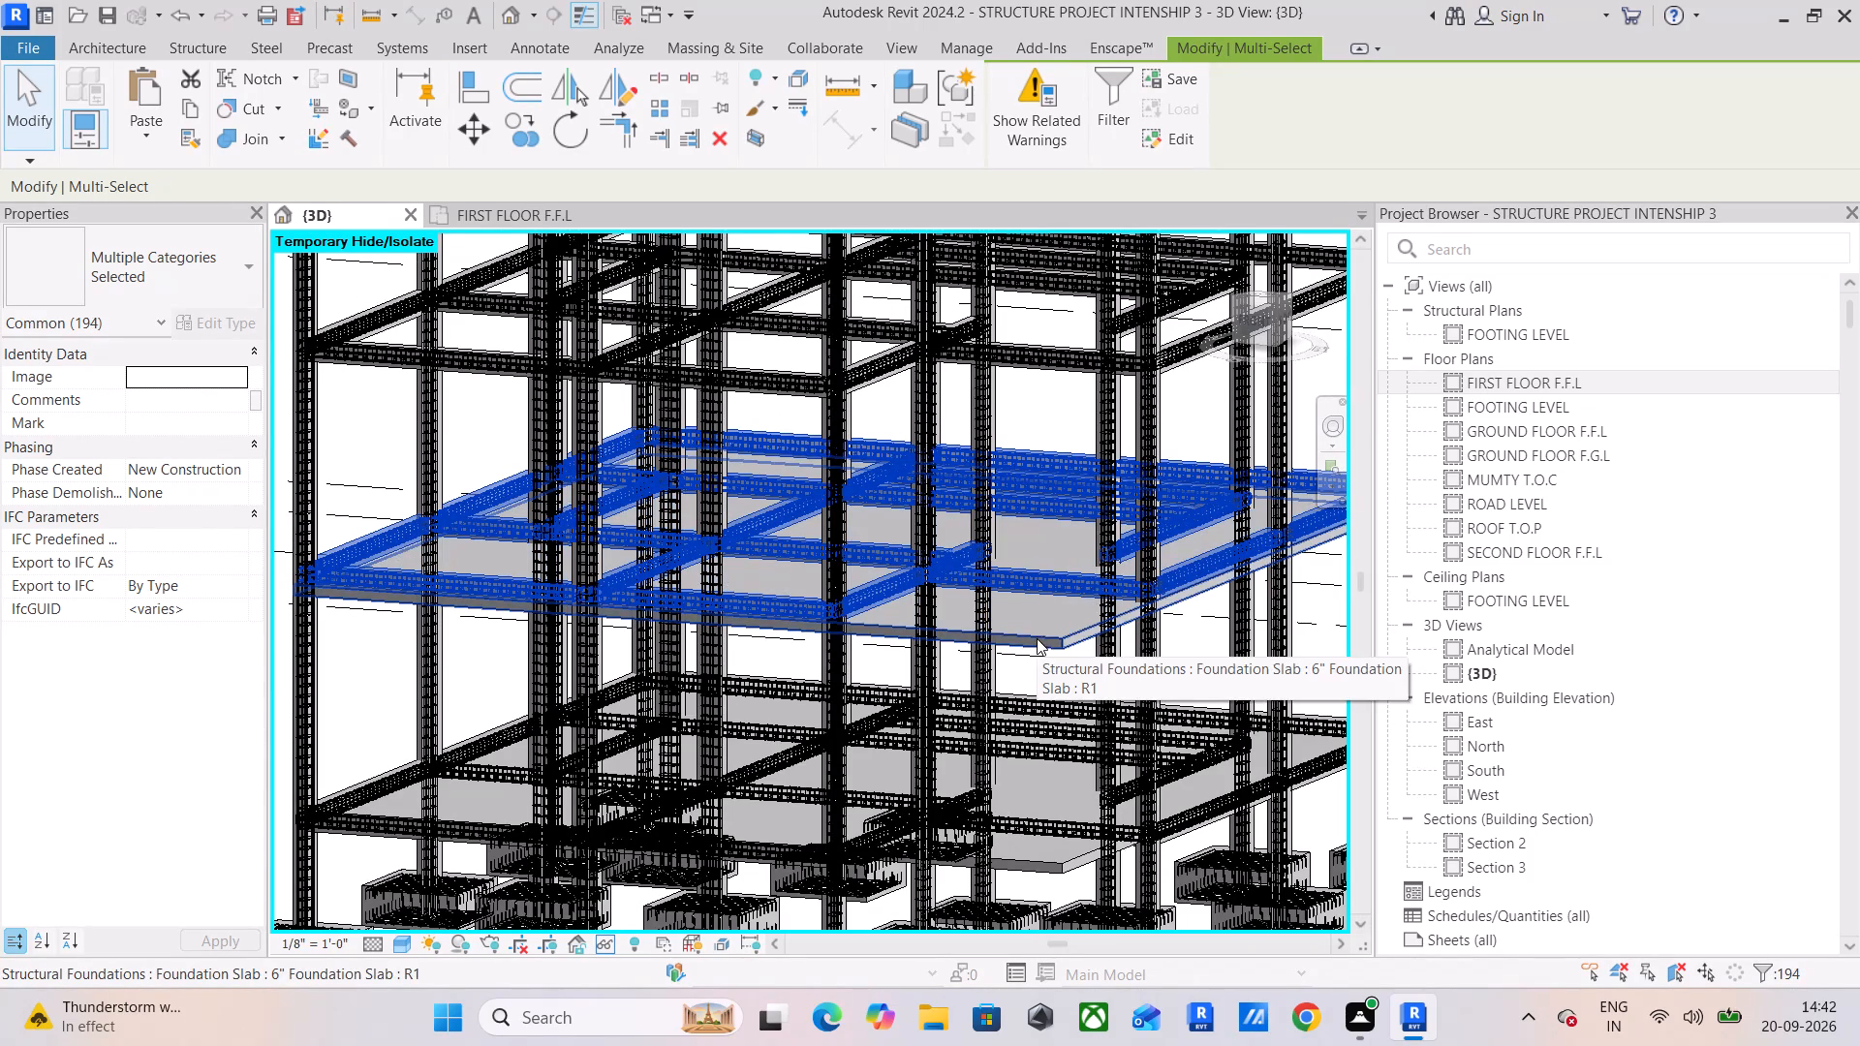
shift+middle_drag(1000, 649, 1083, 618)
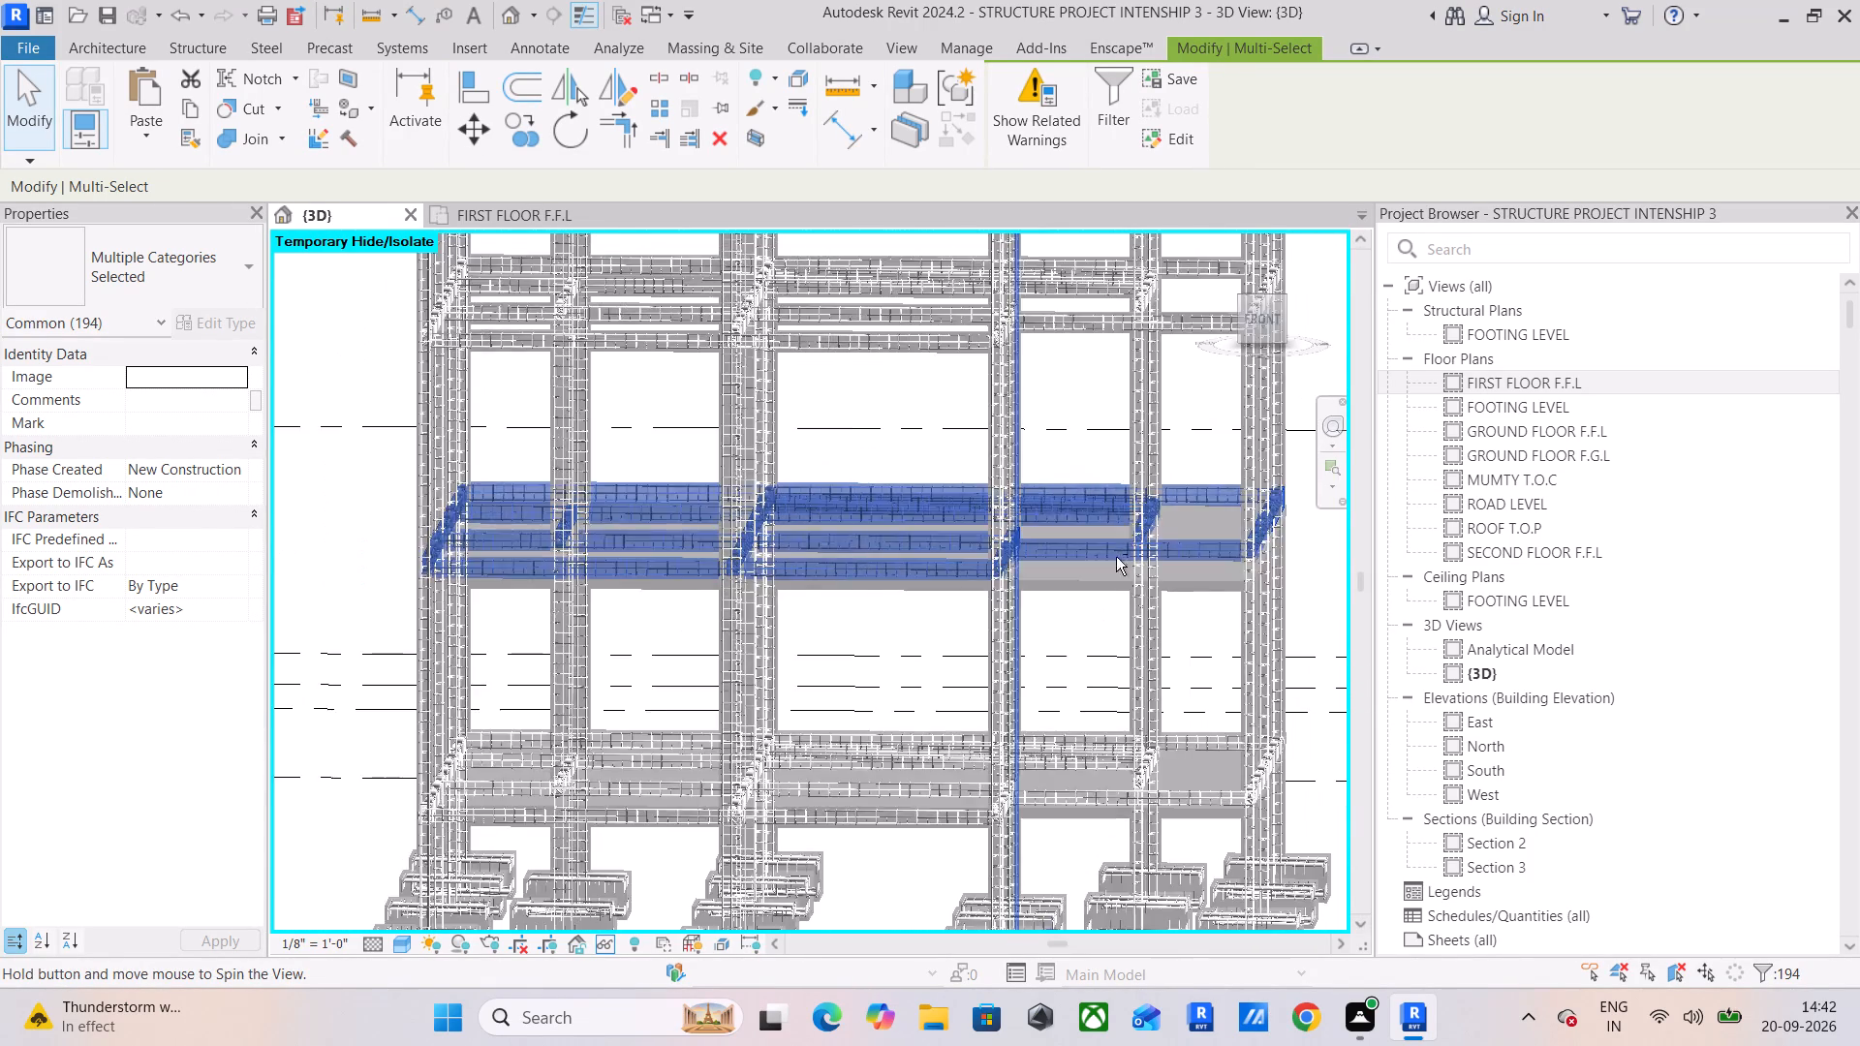
click(1266, 317)
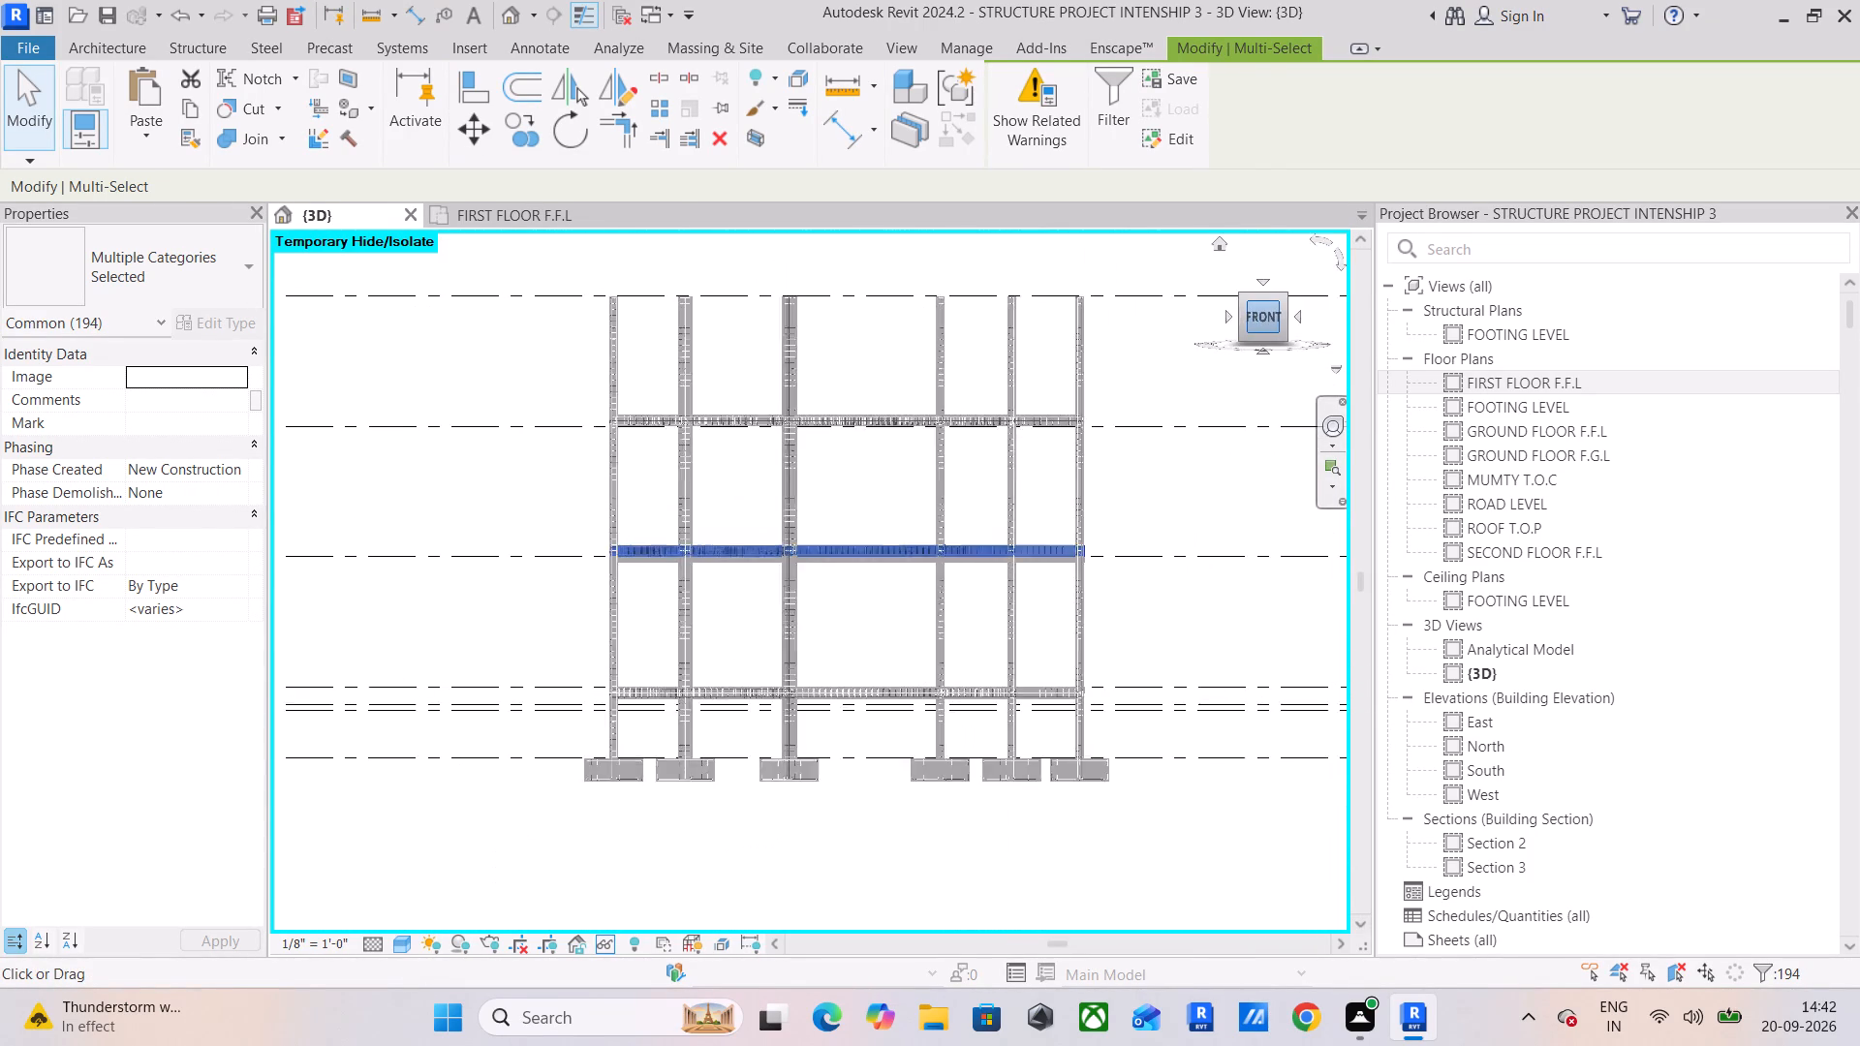
scroll(1054, 565, up, 10)
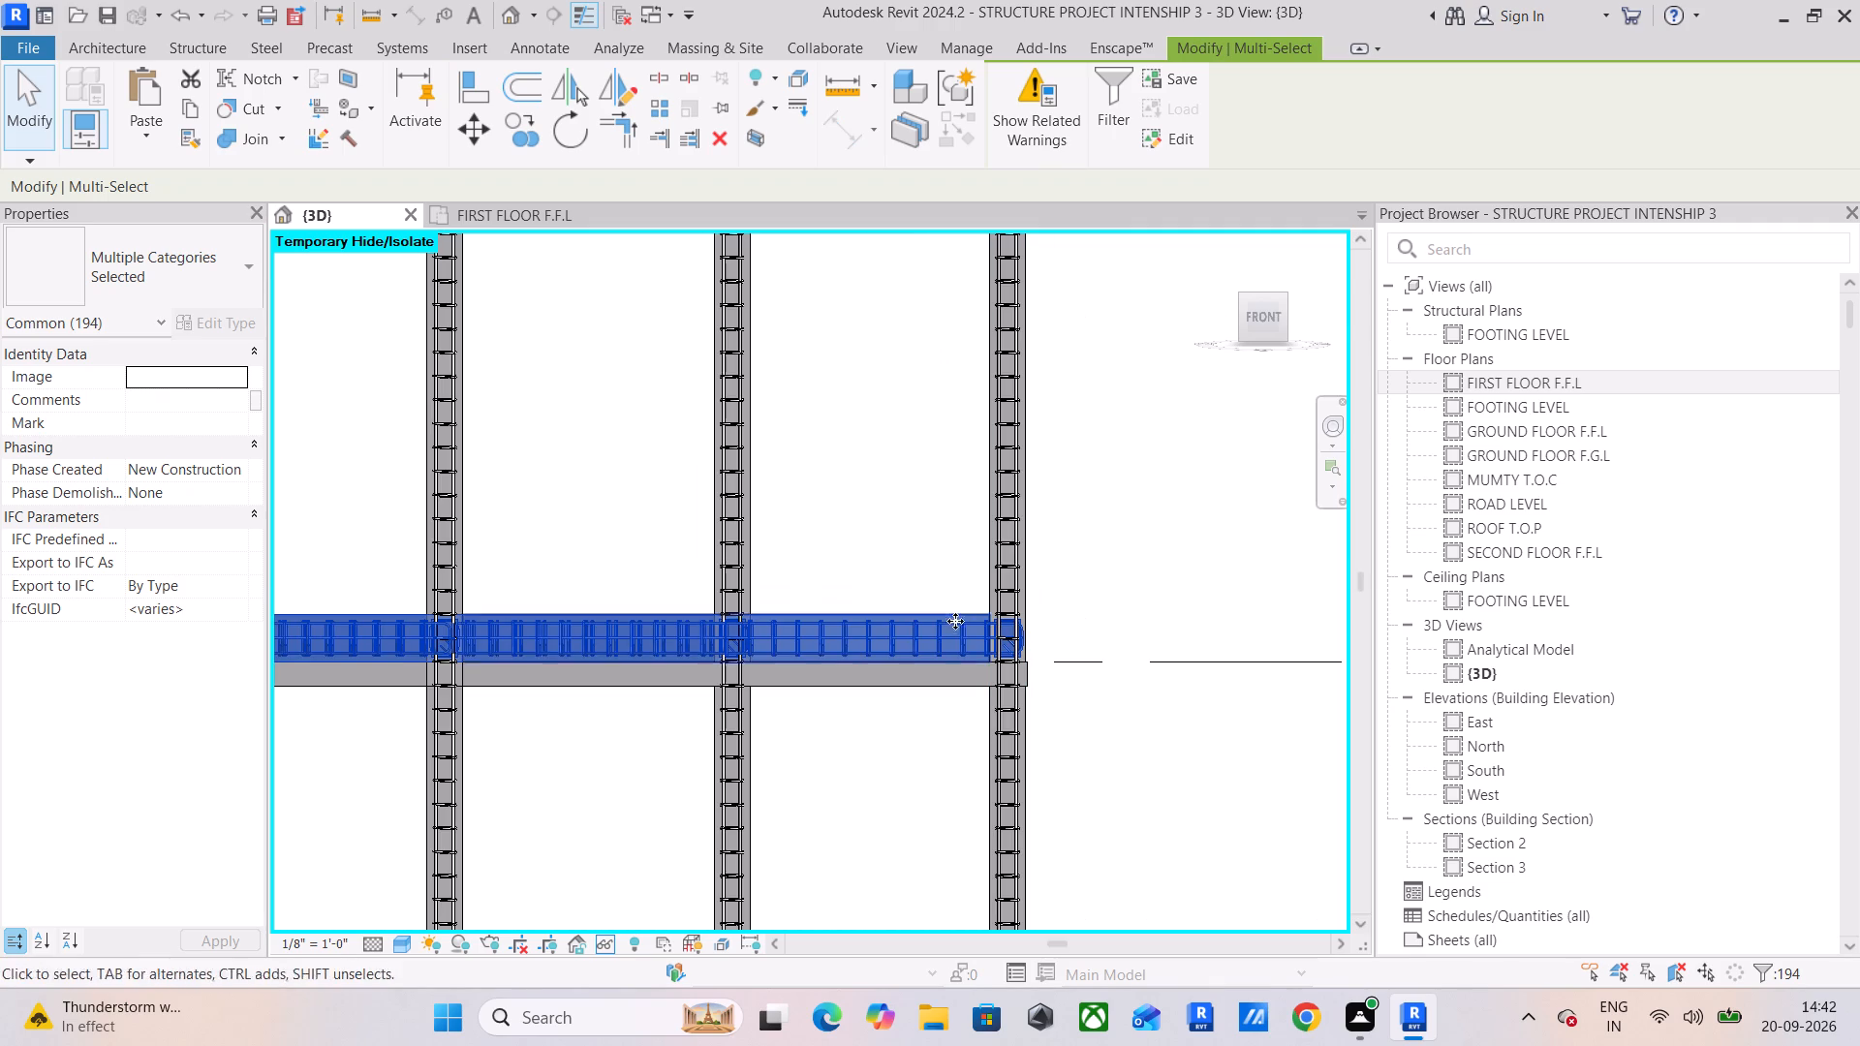
key(m)
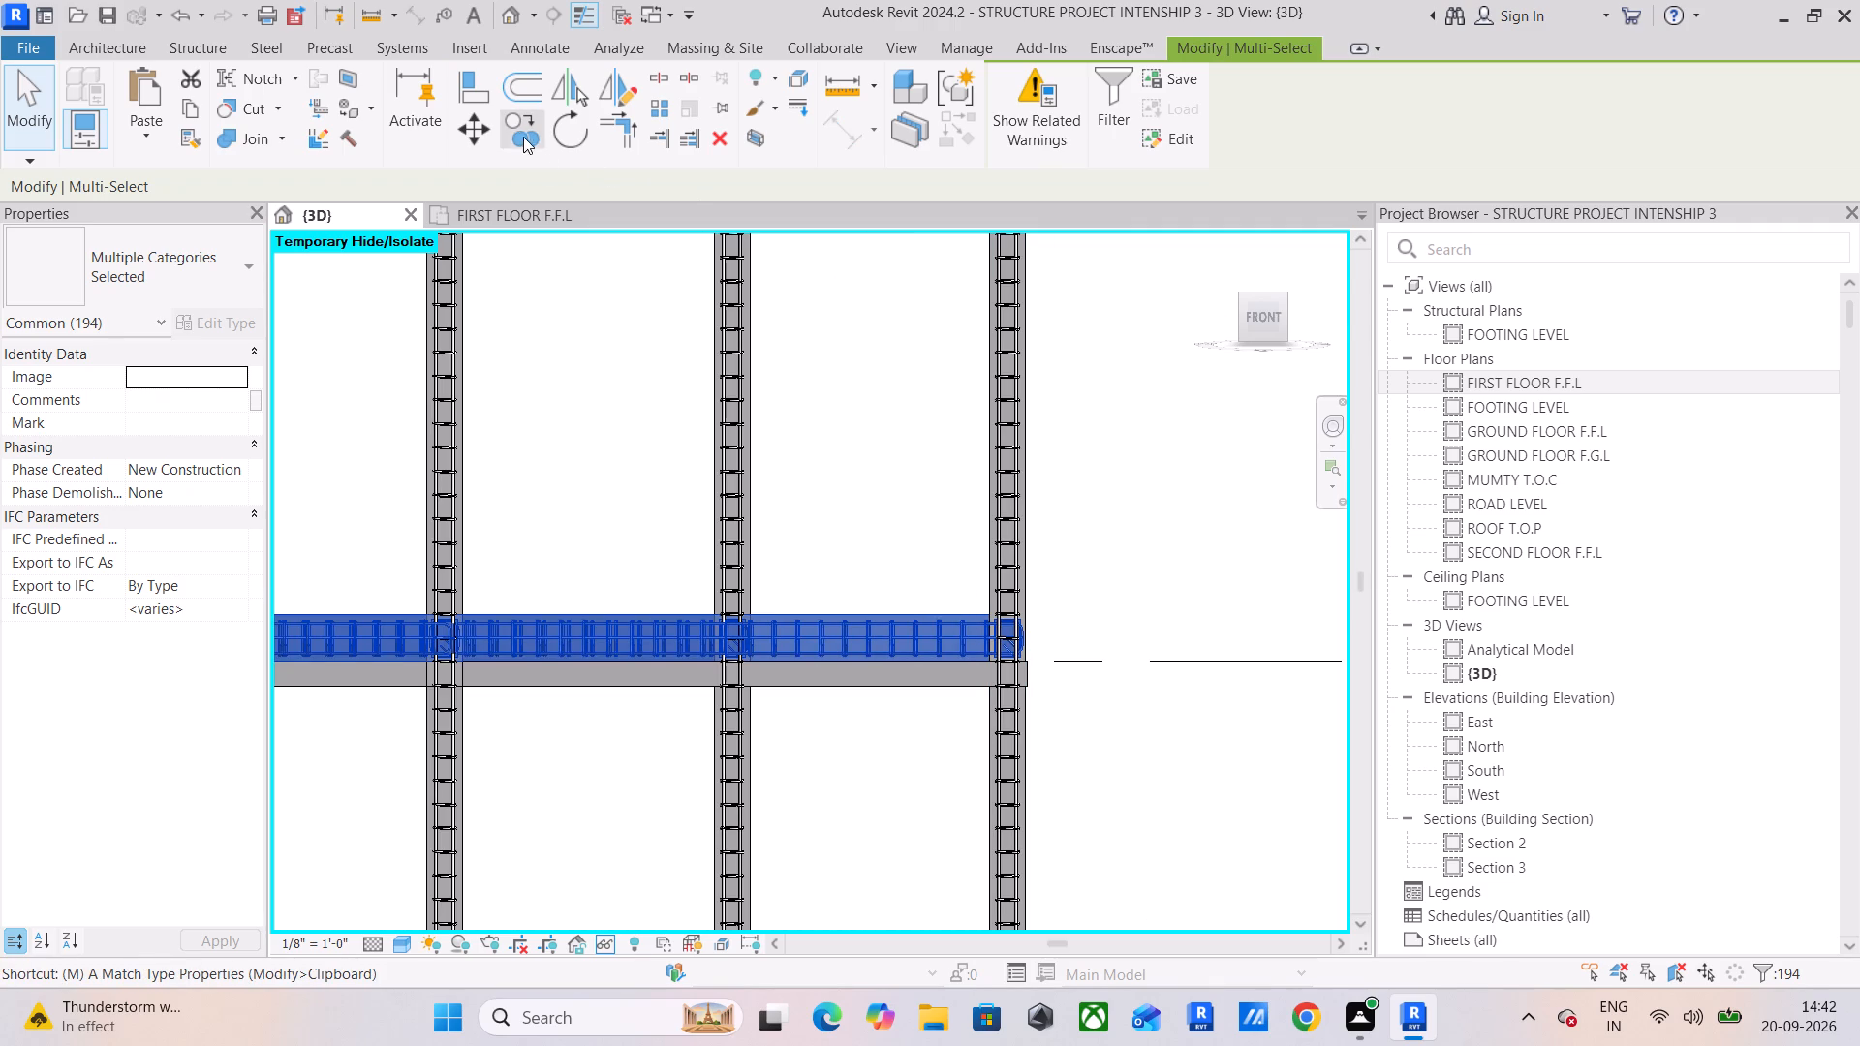
click(478, 138)
scroll(1015, 623, up, 6)
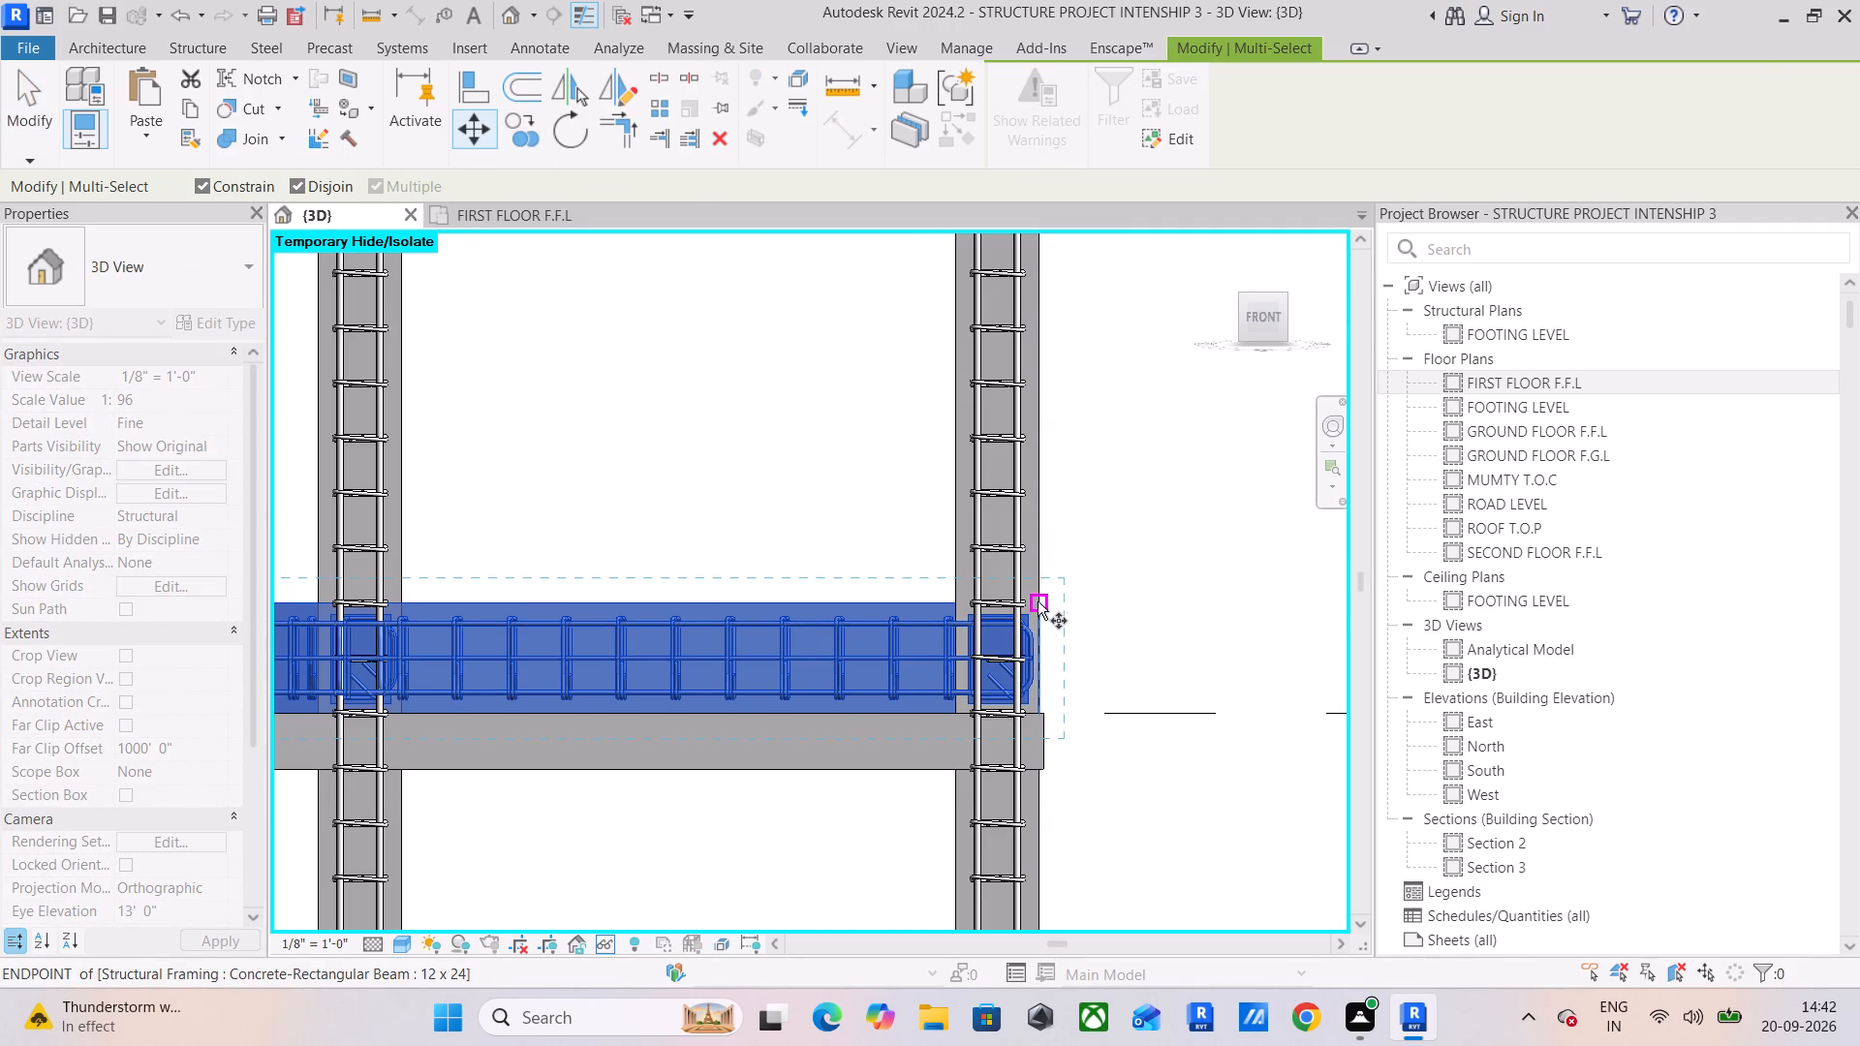
click(1040, 599)
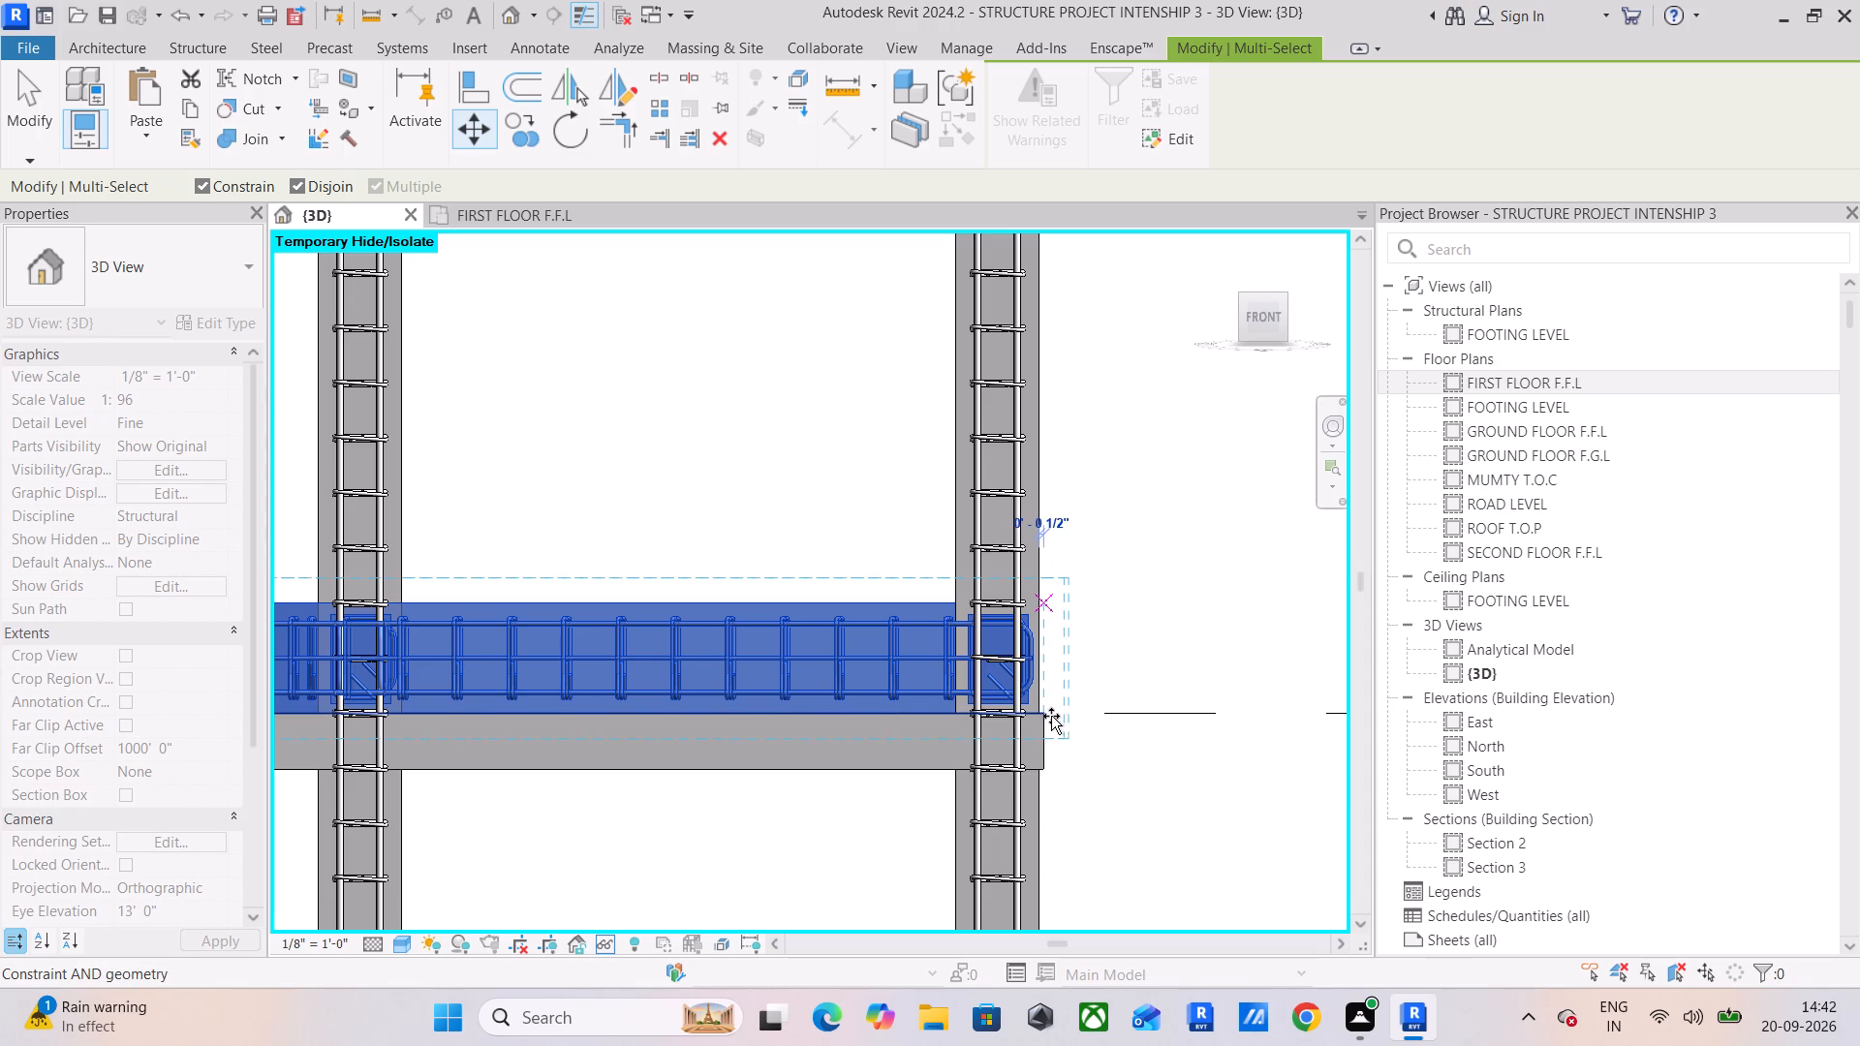
click(203, 186)
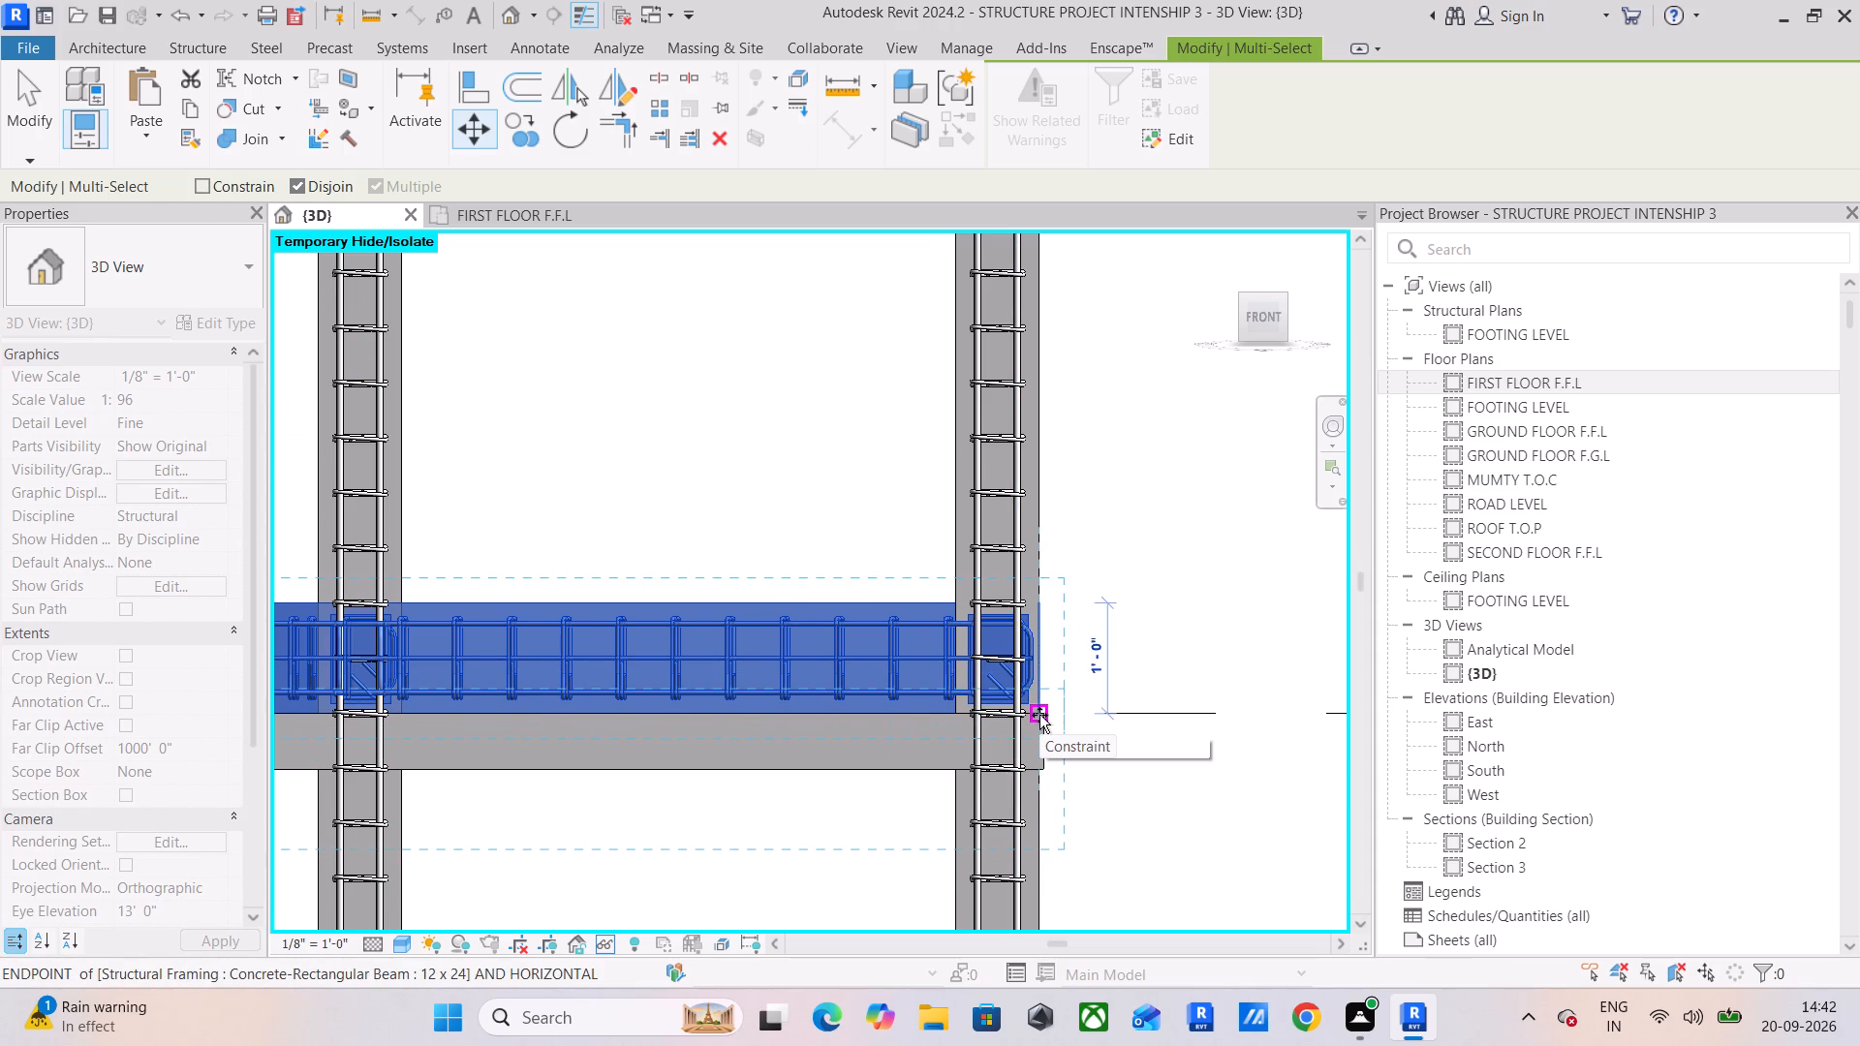
click(1039, 715)
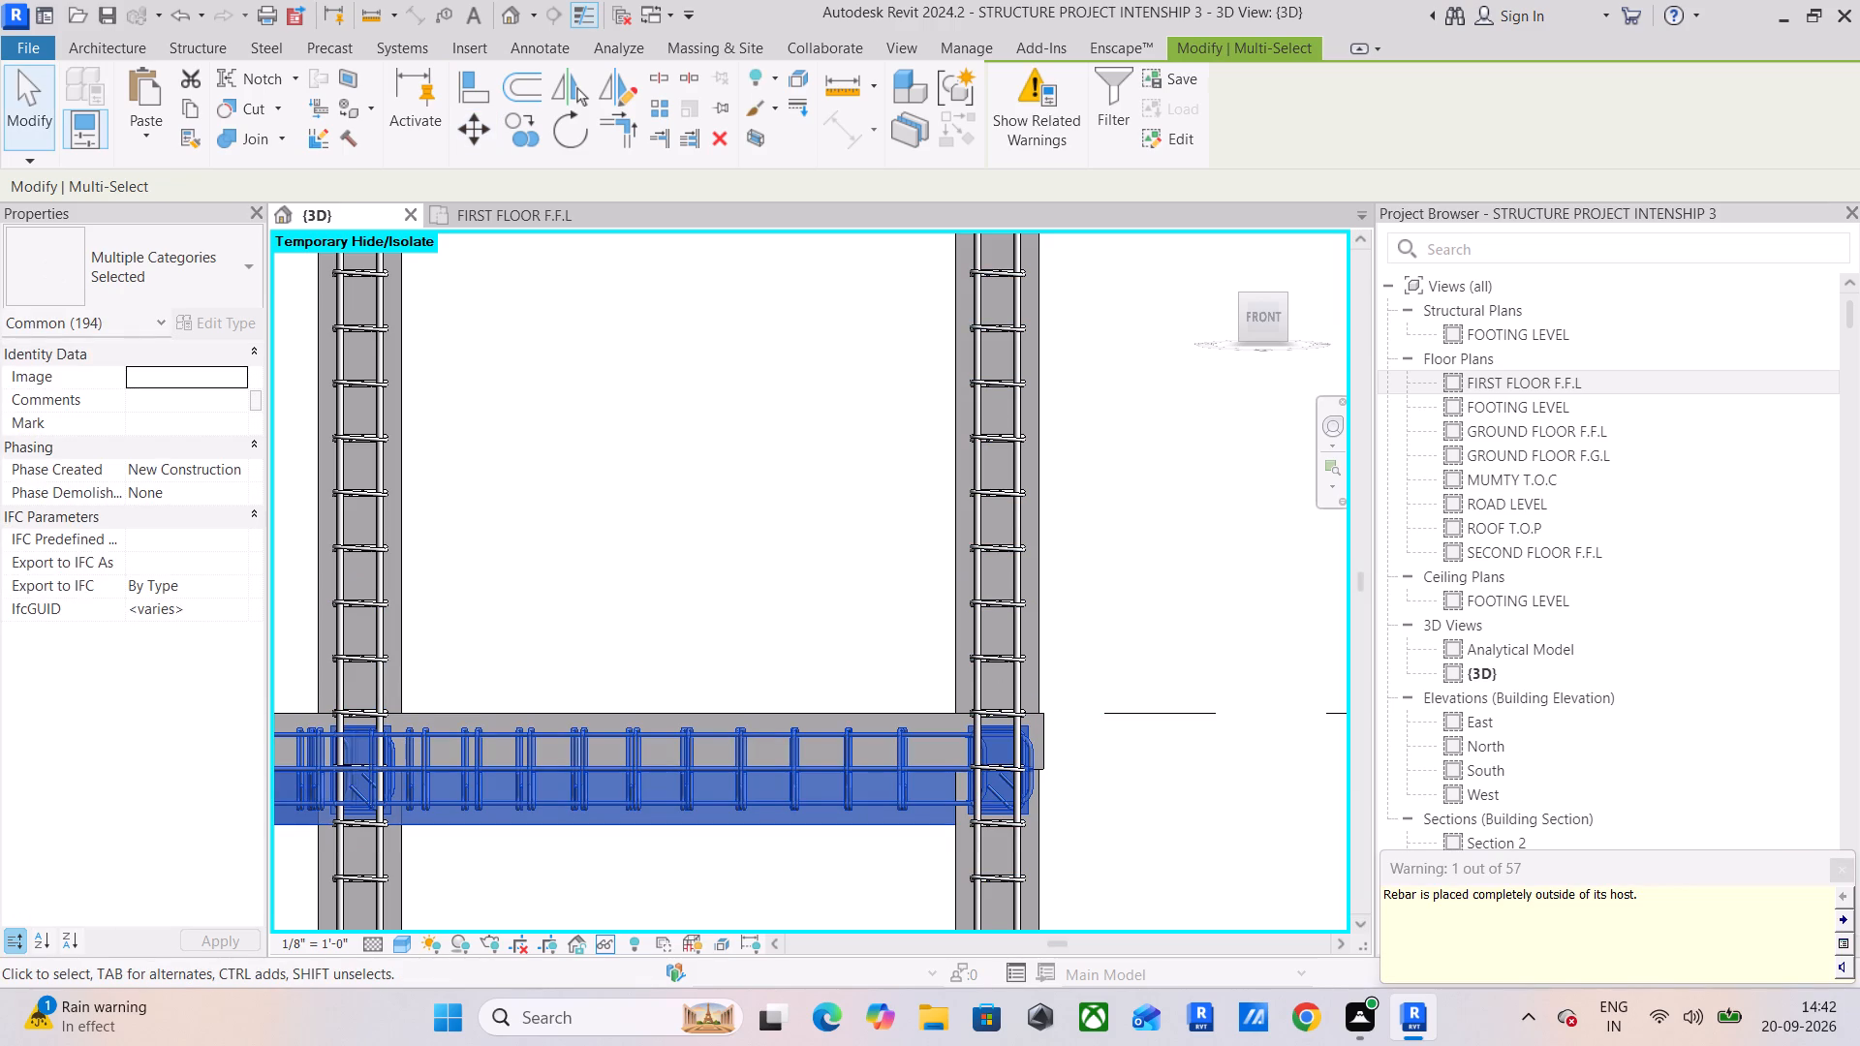
click(1849, 863)
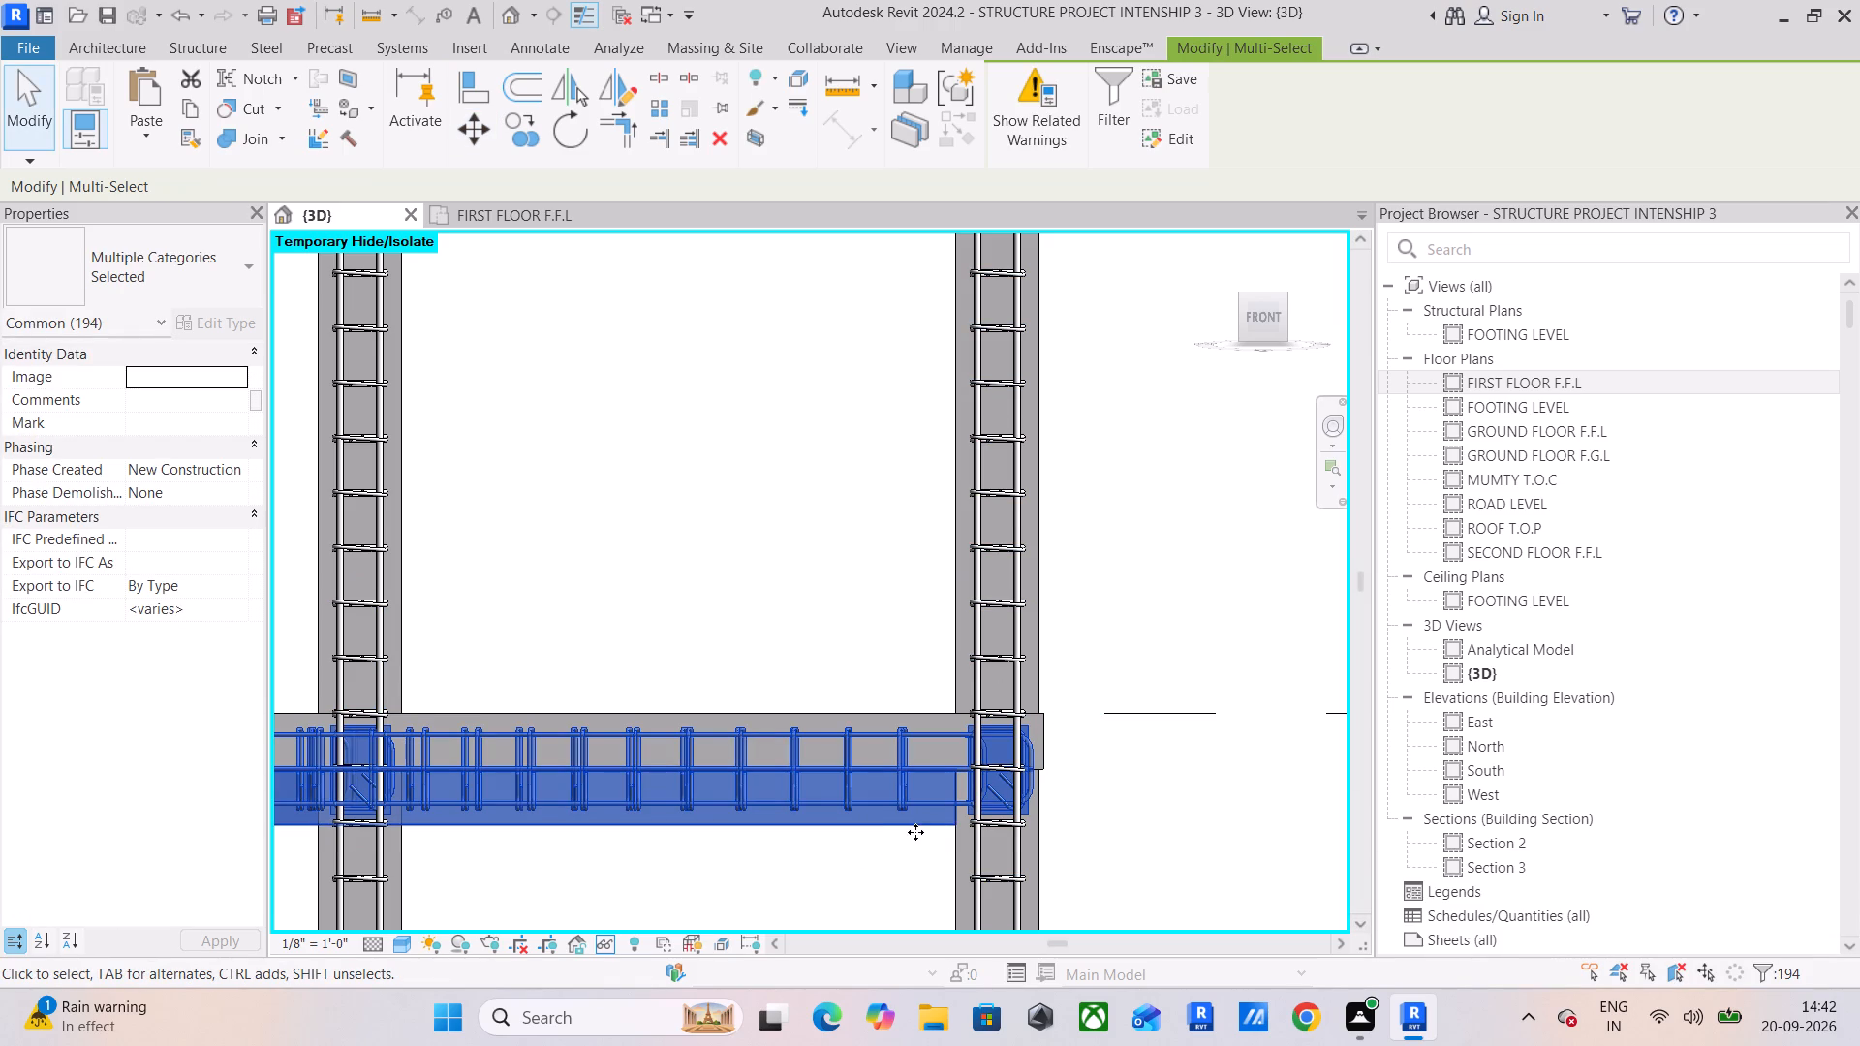
key(Escape)
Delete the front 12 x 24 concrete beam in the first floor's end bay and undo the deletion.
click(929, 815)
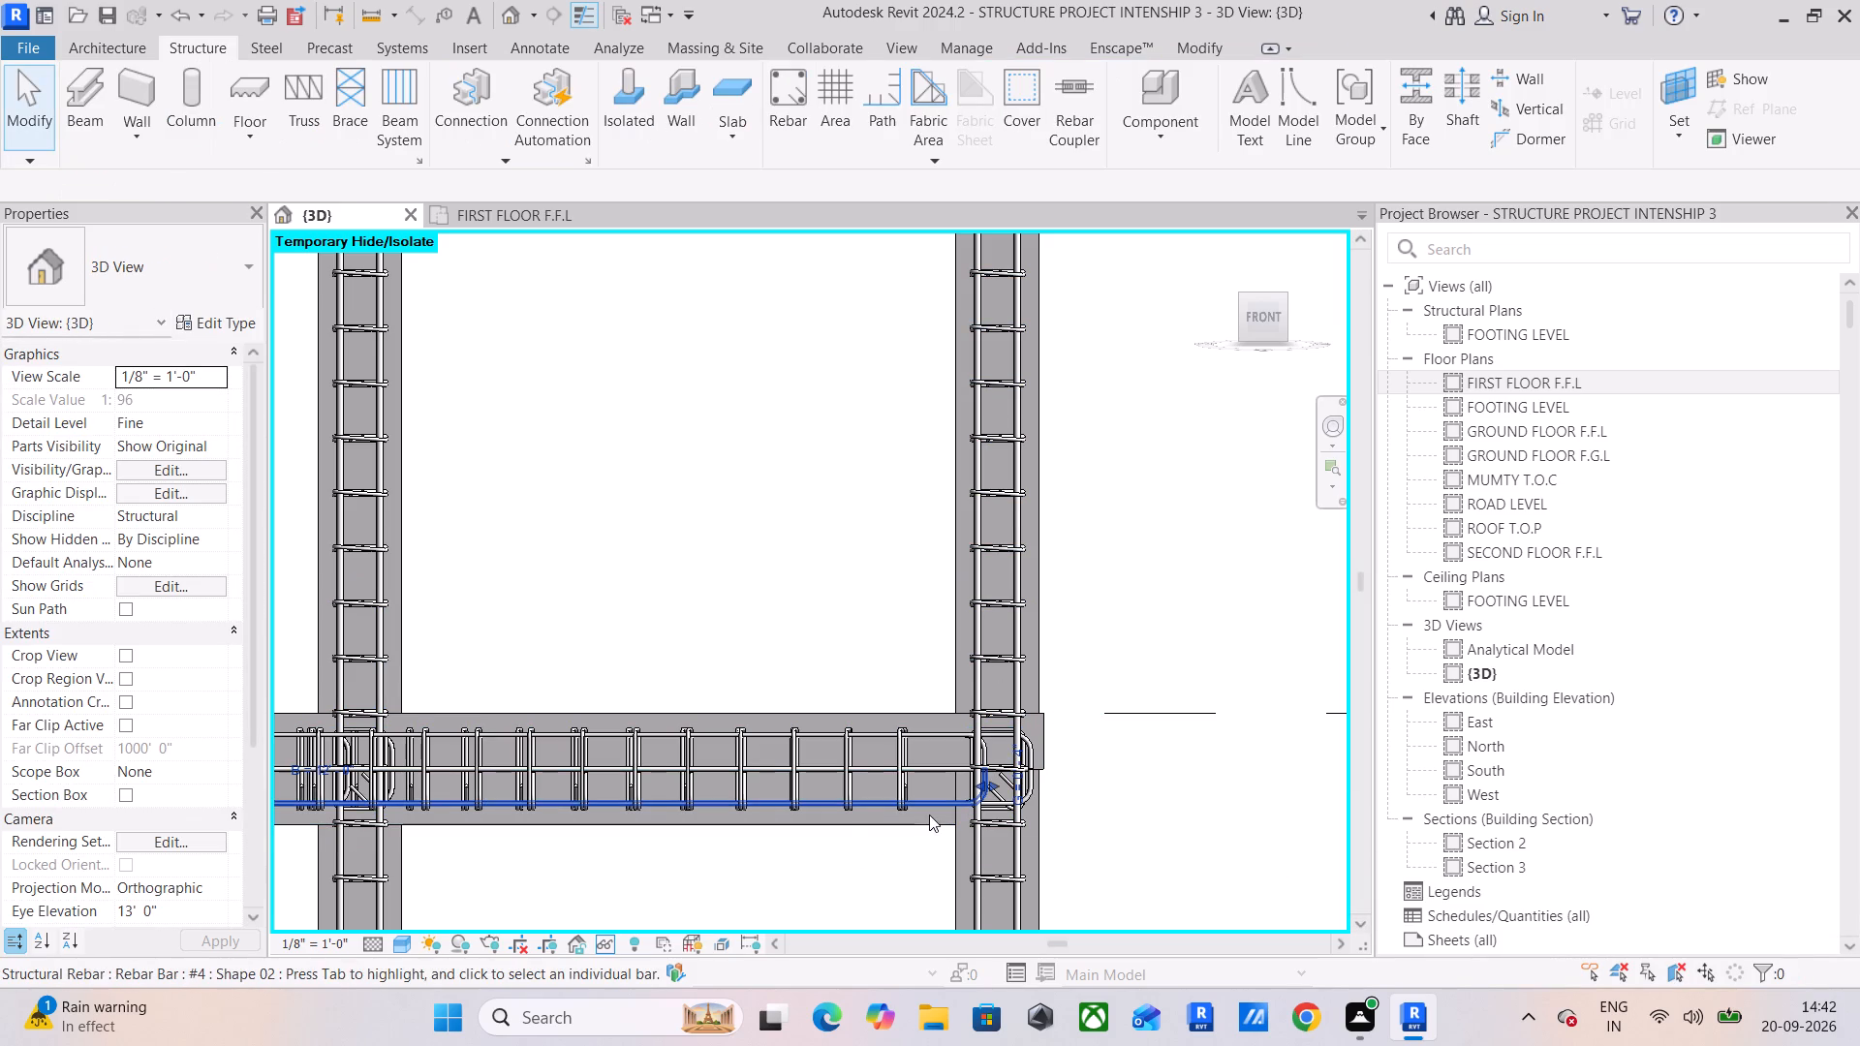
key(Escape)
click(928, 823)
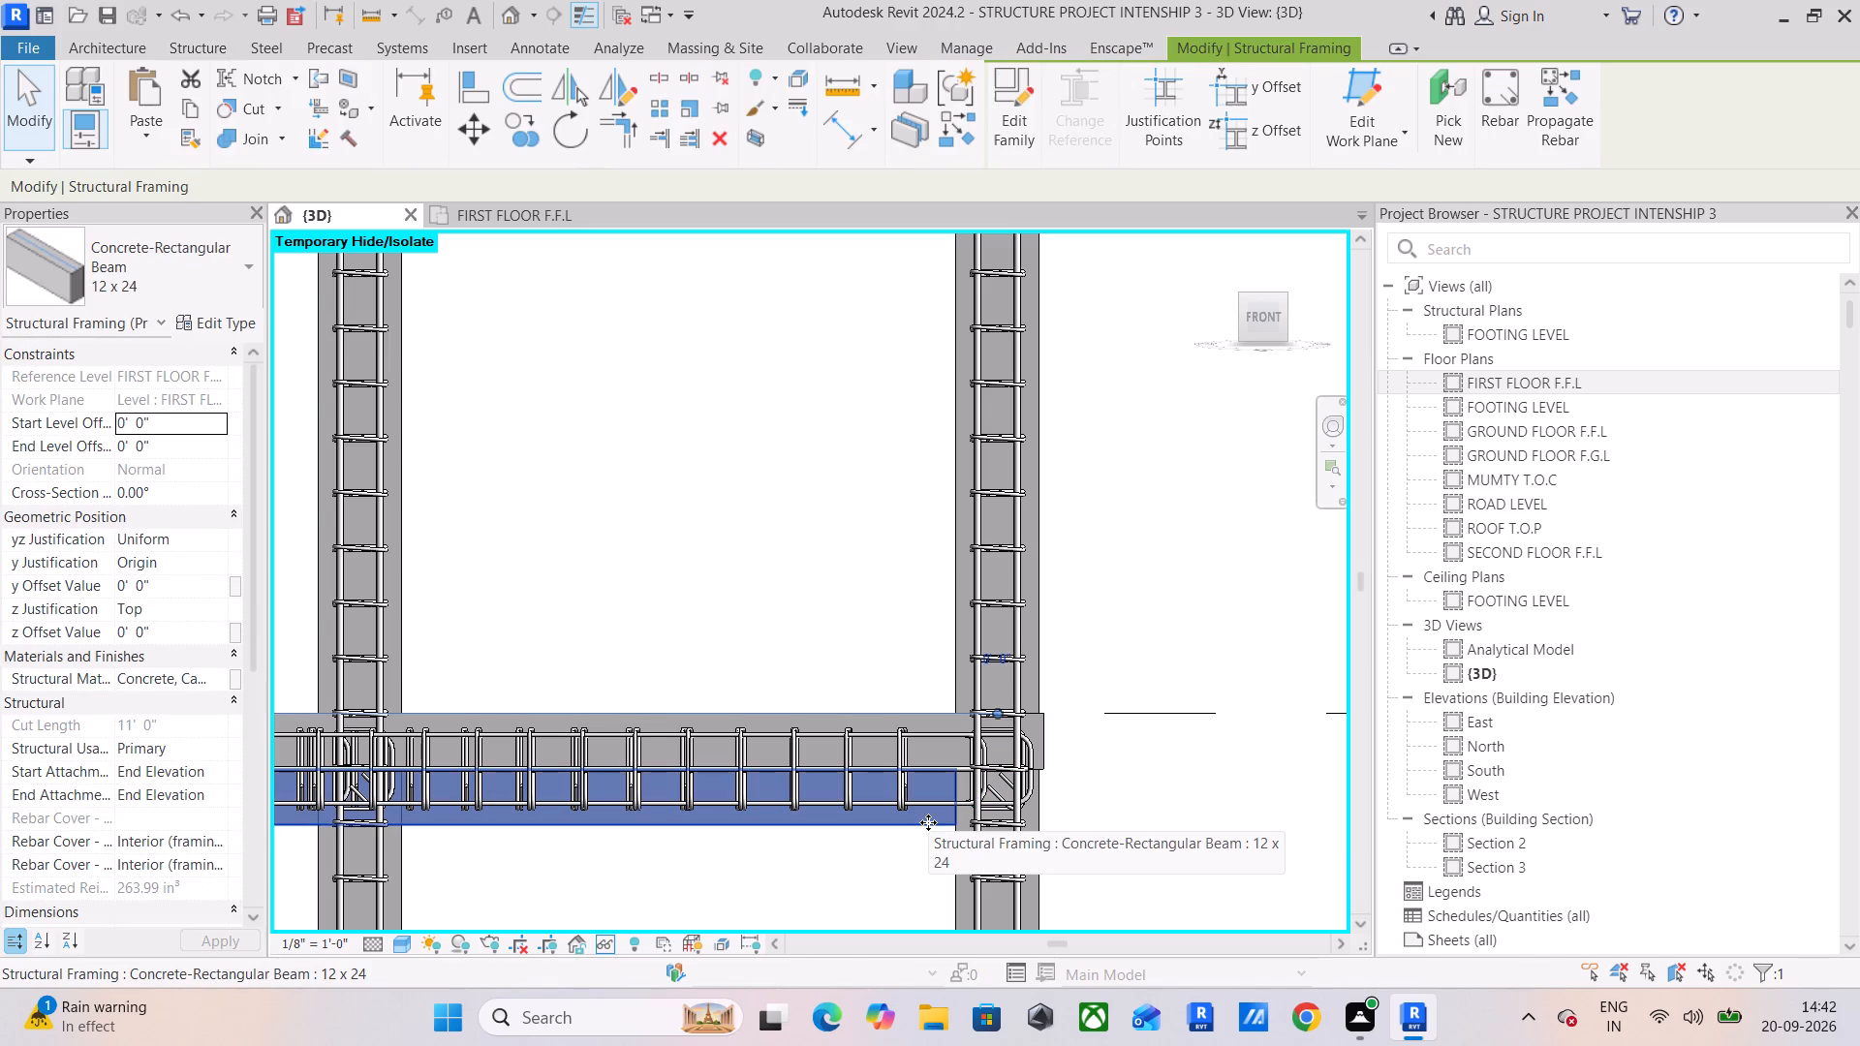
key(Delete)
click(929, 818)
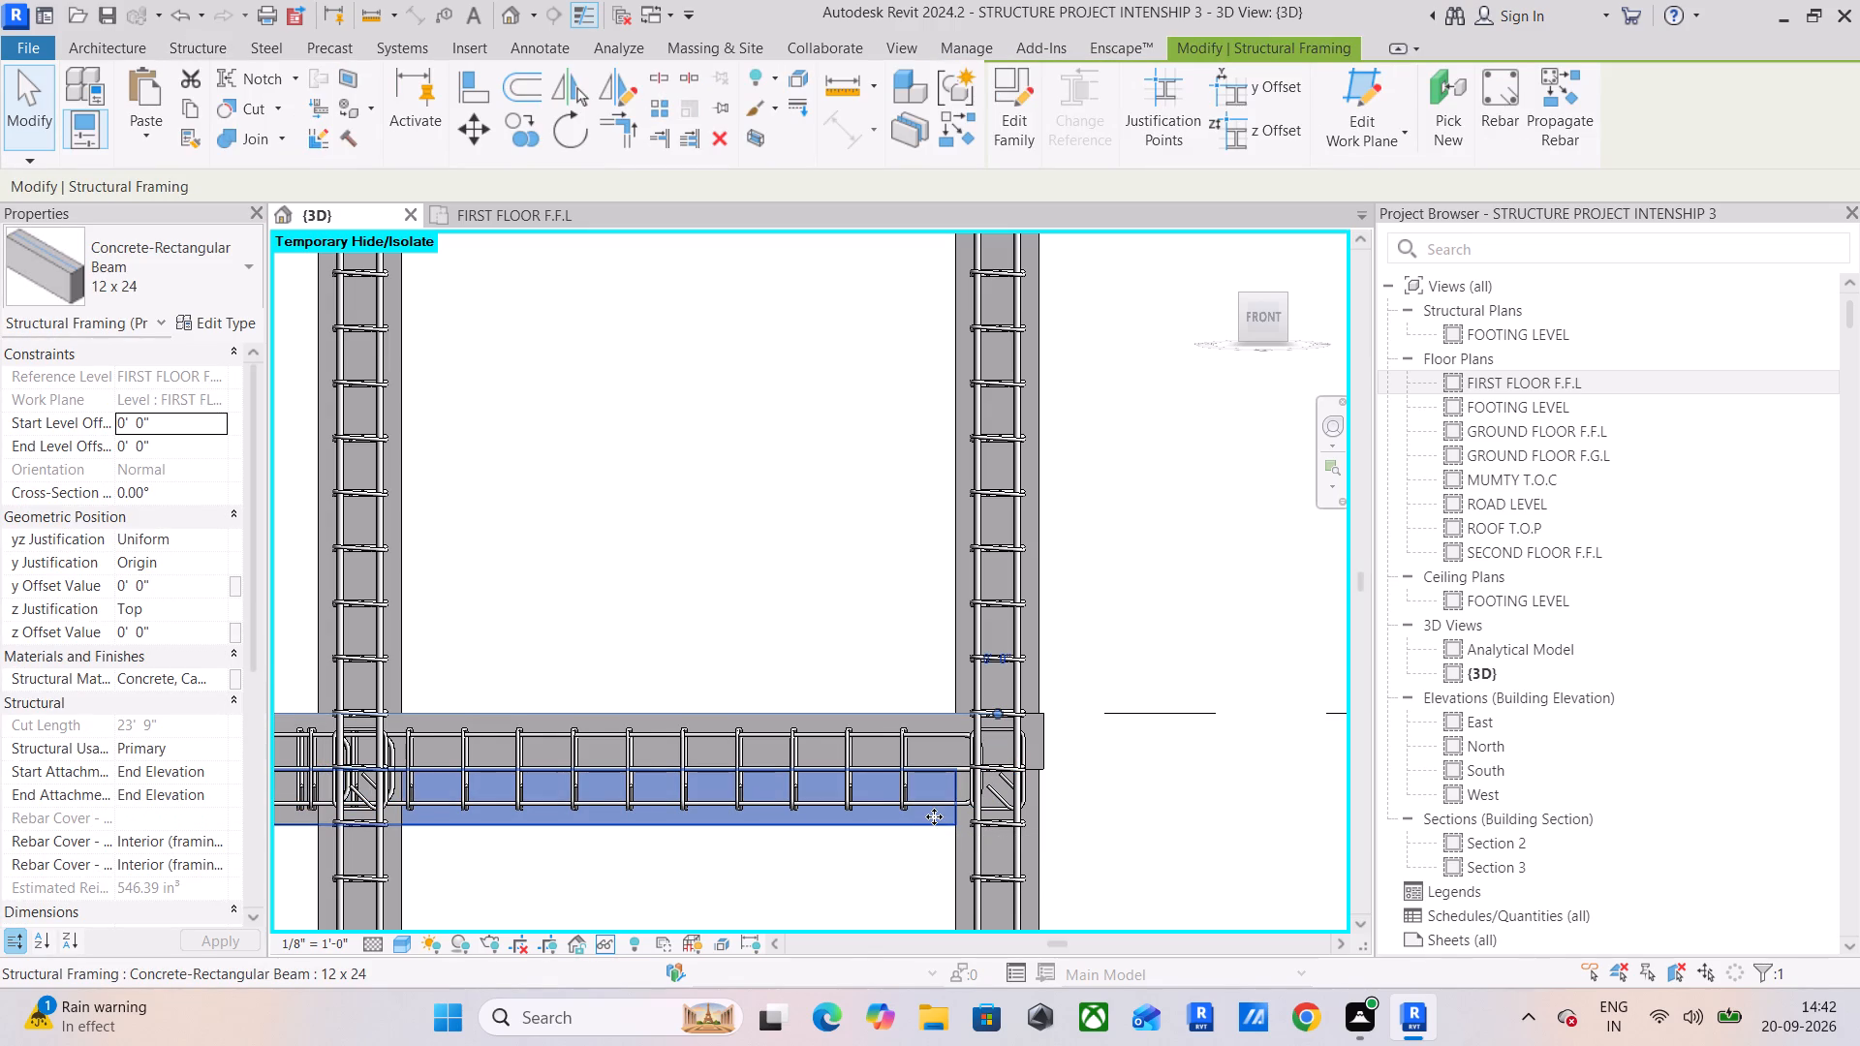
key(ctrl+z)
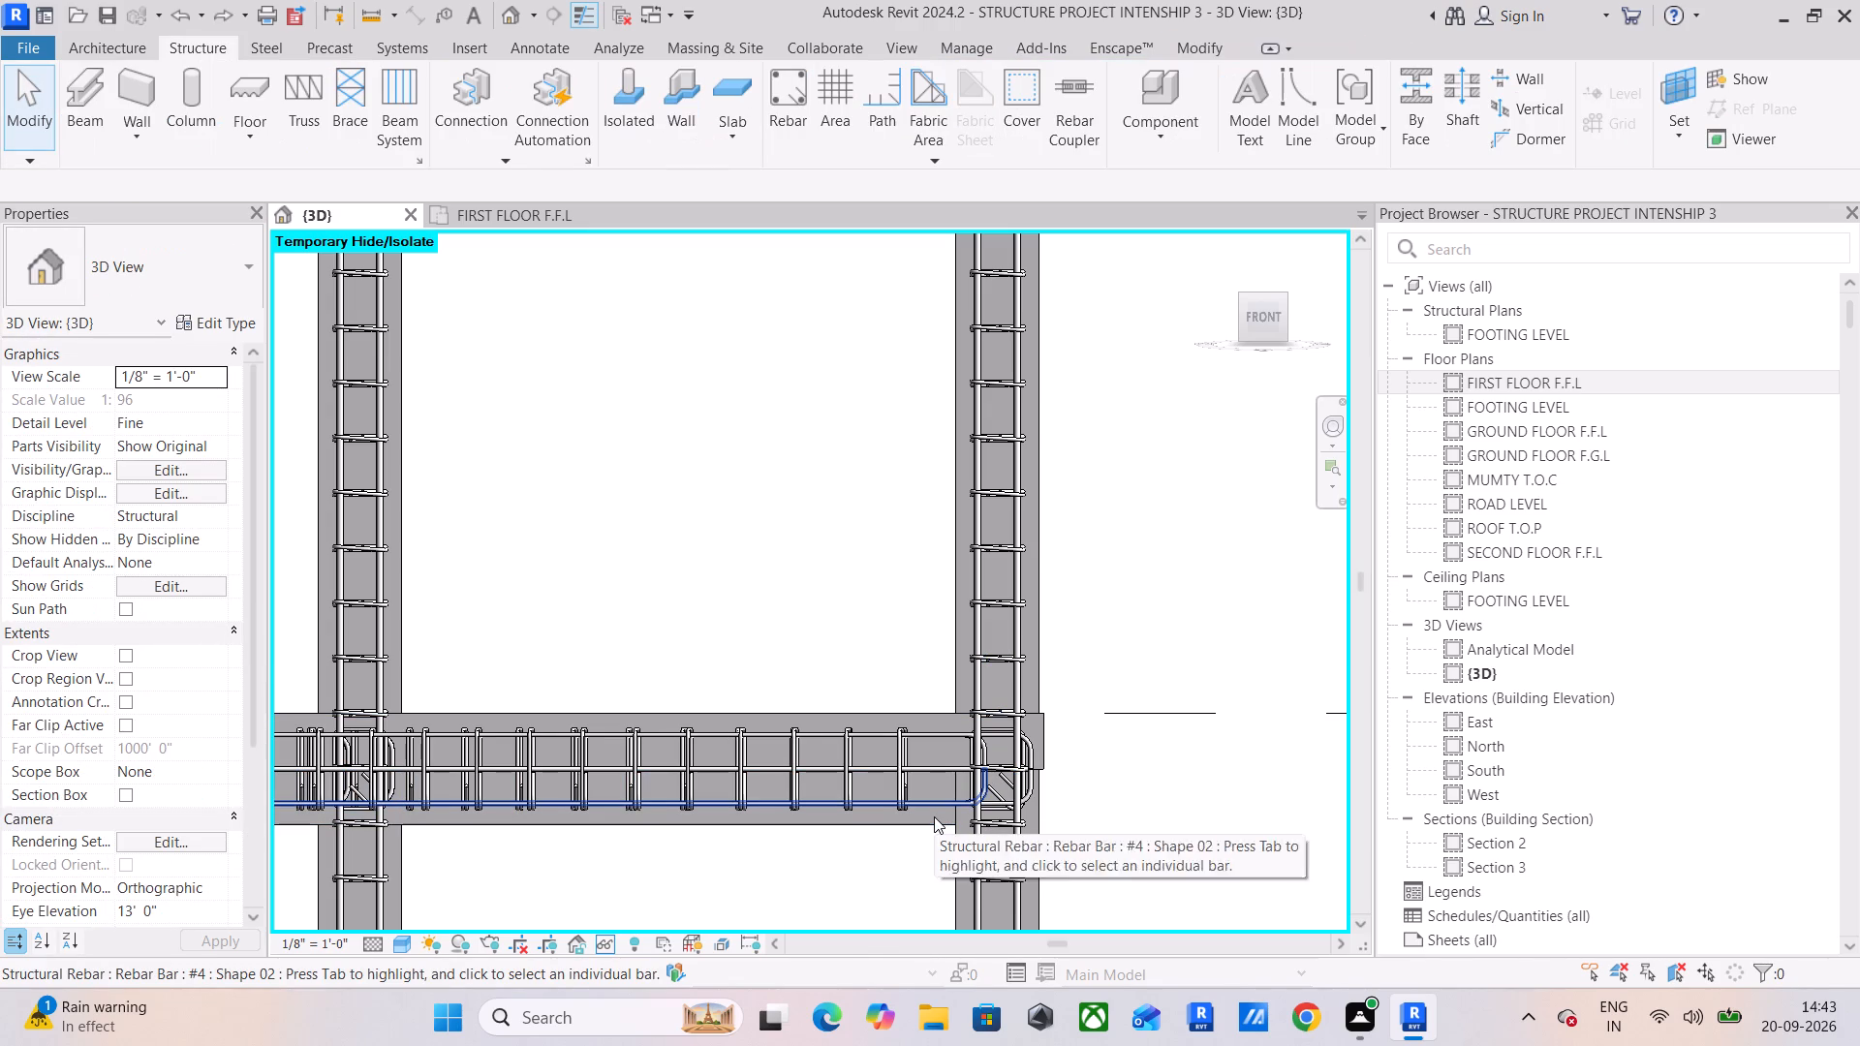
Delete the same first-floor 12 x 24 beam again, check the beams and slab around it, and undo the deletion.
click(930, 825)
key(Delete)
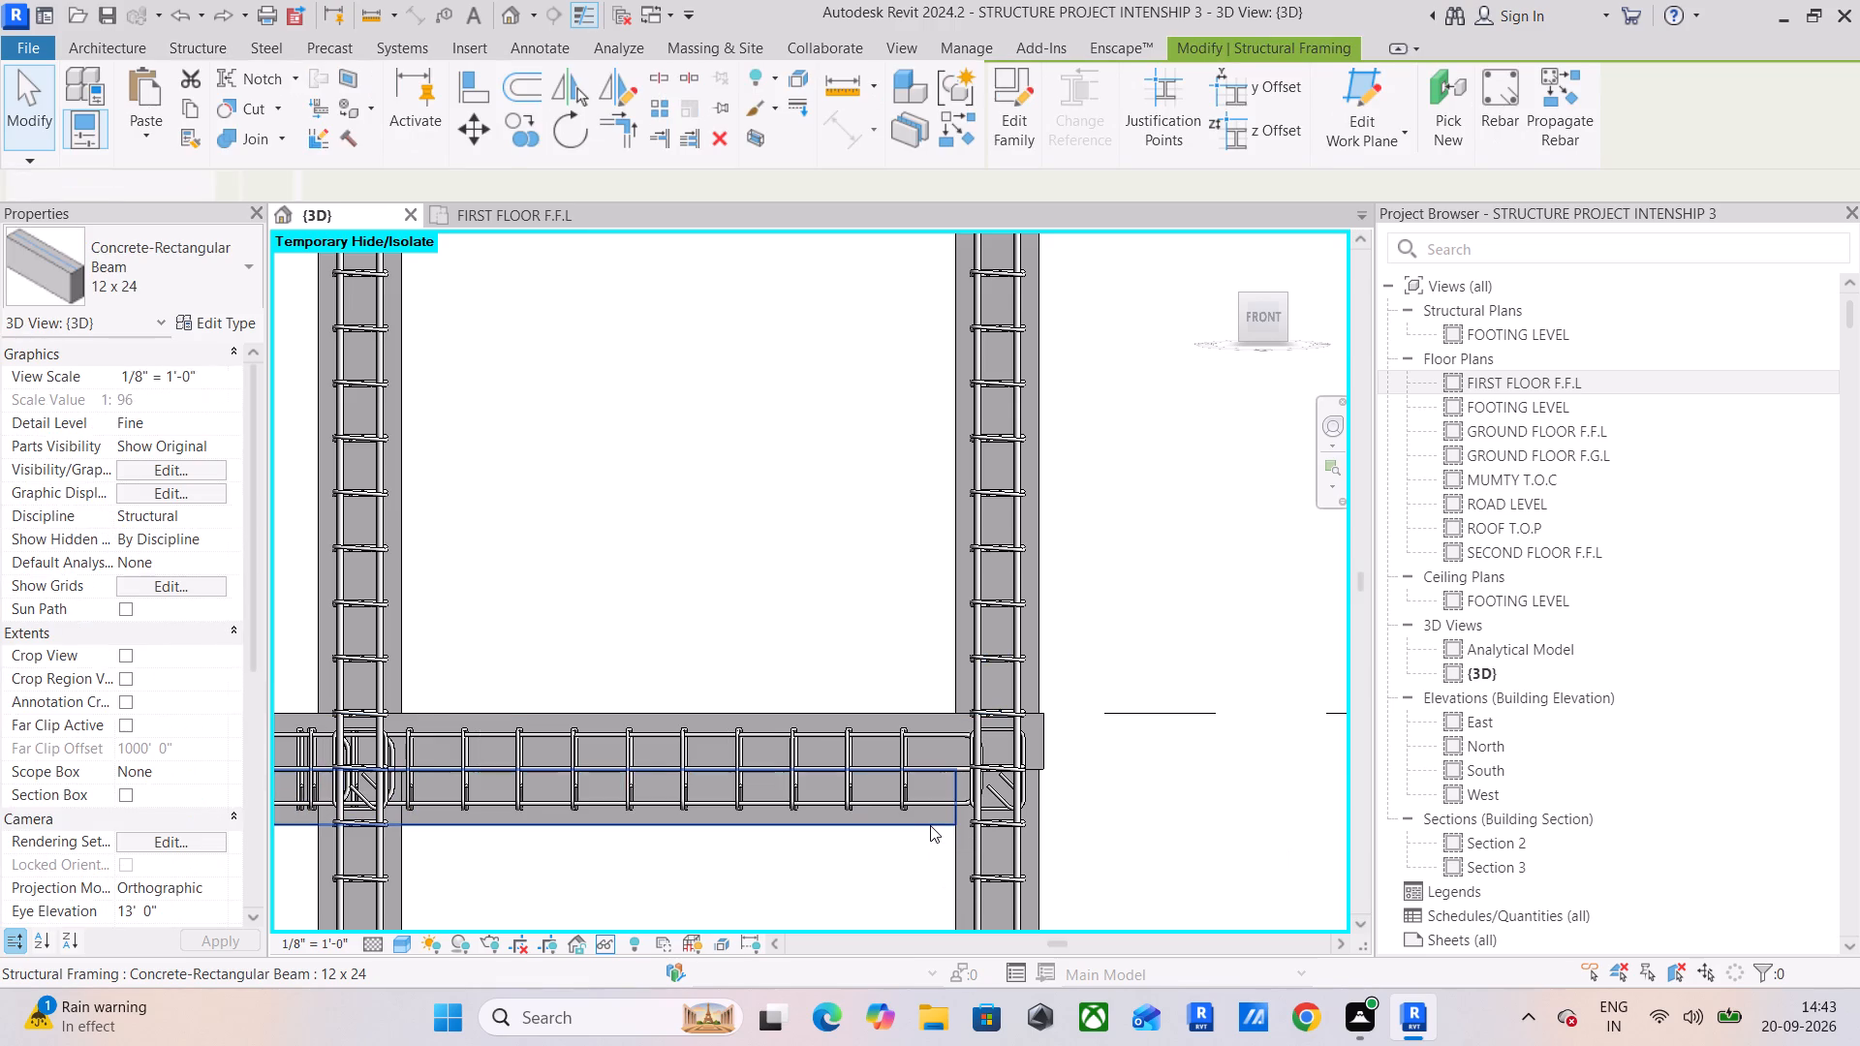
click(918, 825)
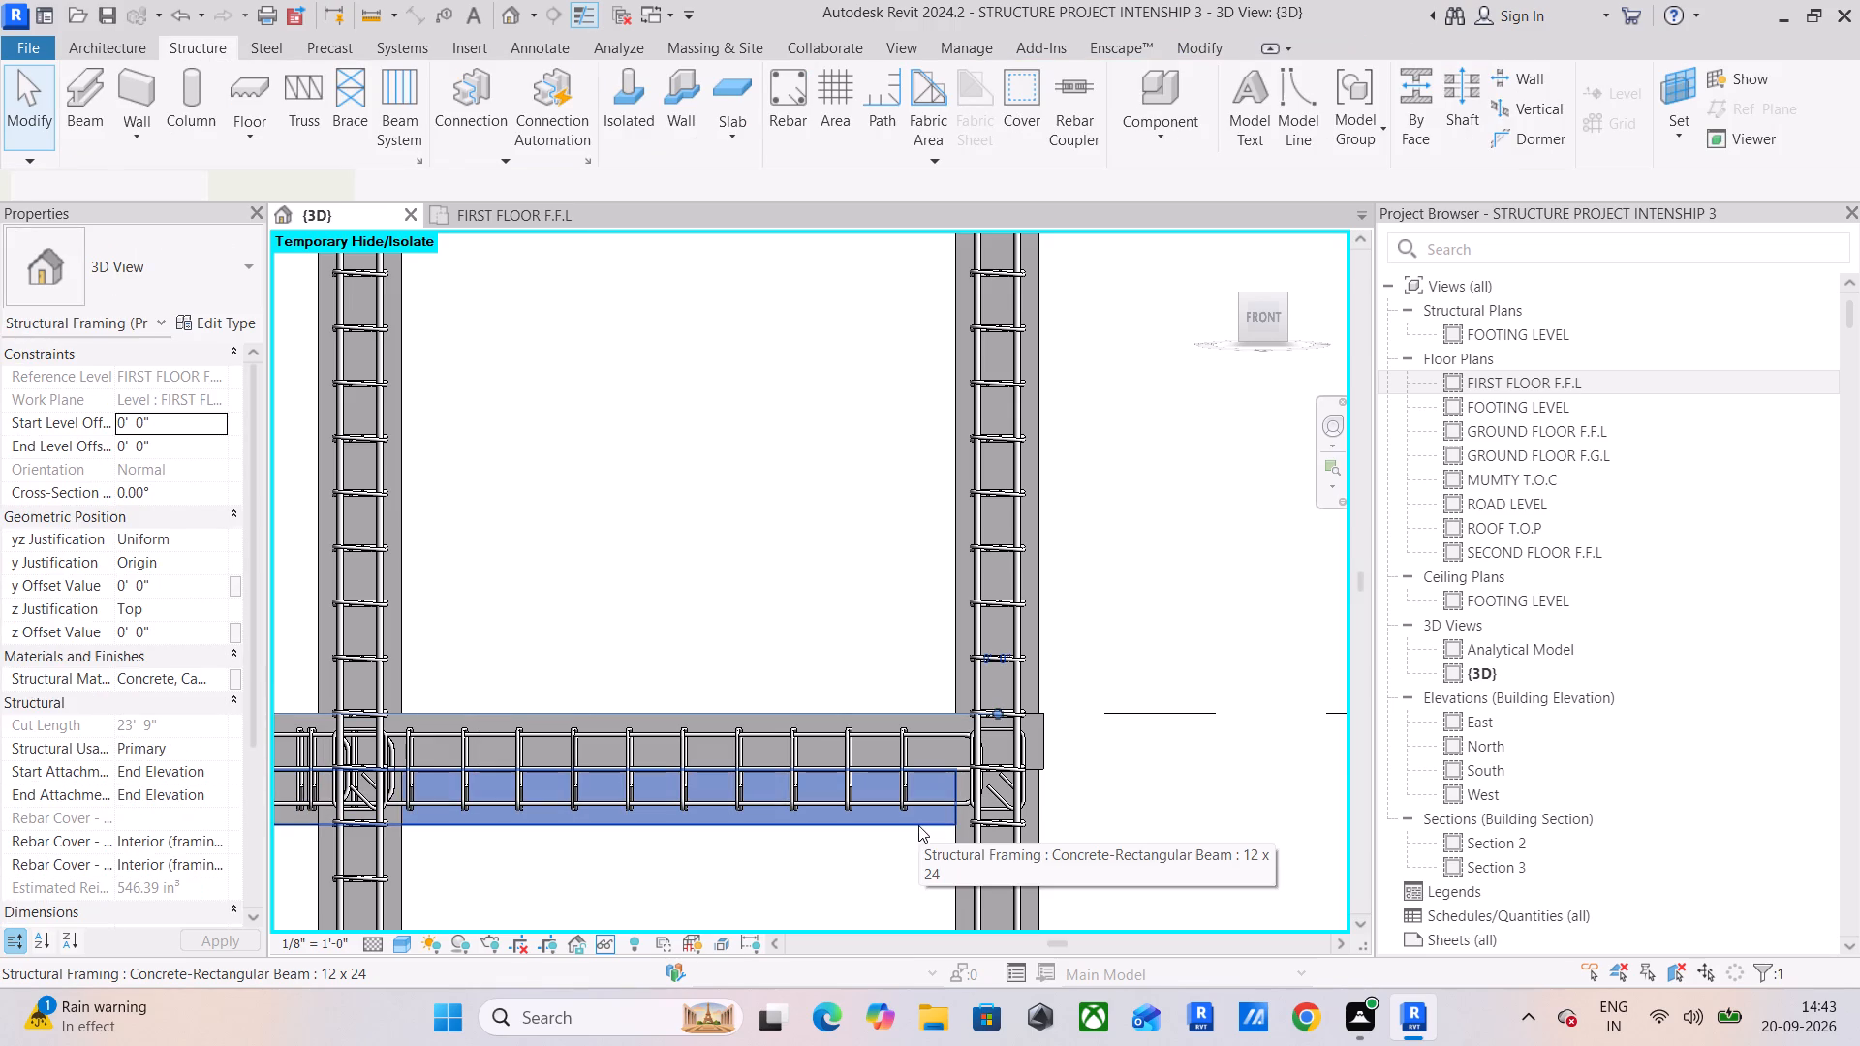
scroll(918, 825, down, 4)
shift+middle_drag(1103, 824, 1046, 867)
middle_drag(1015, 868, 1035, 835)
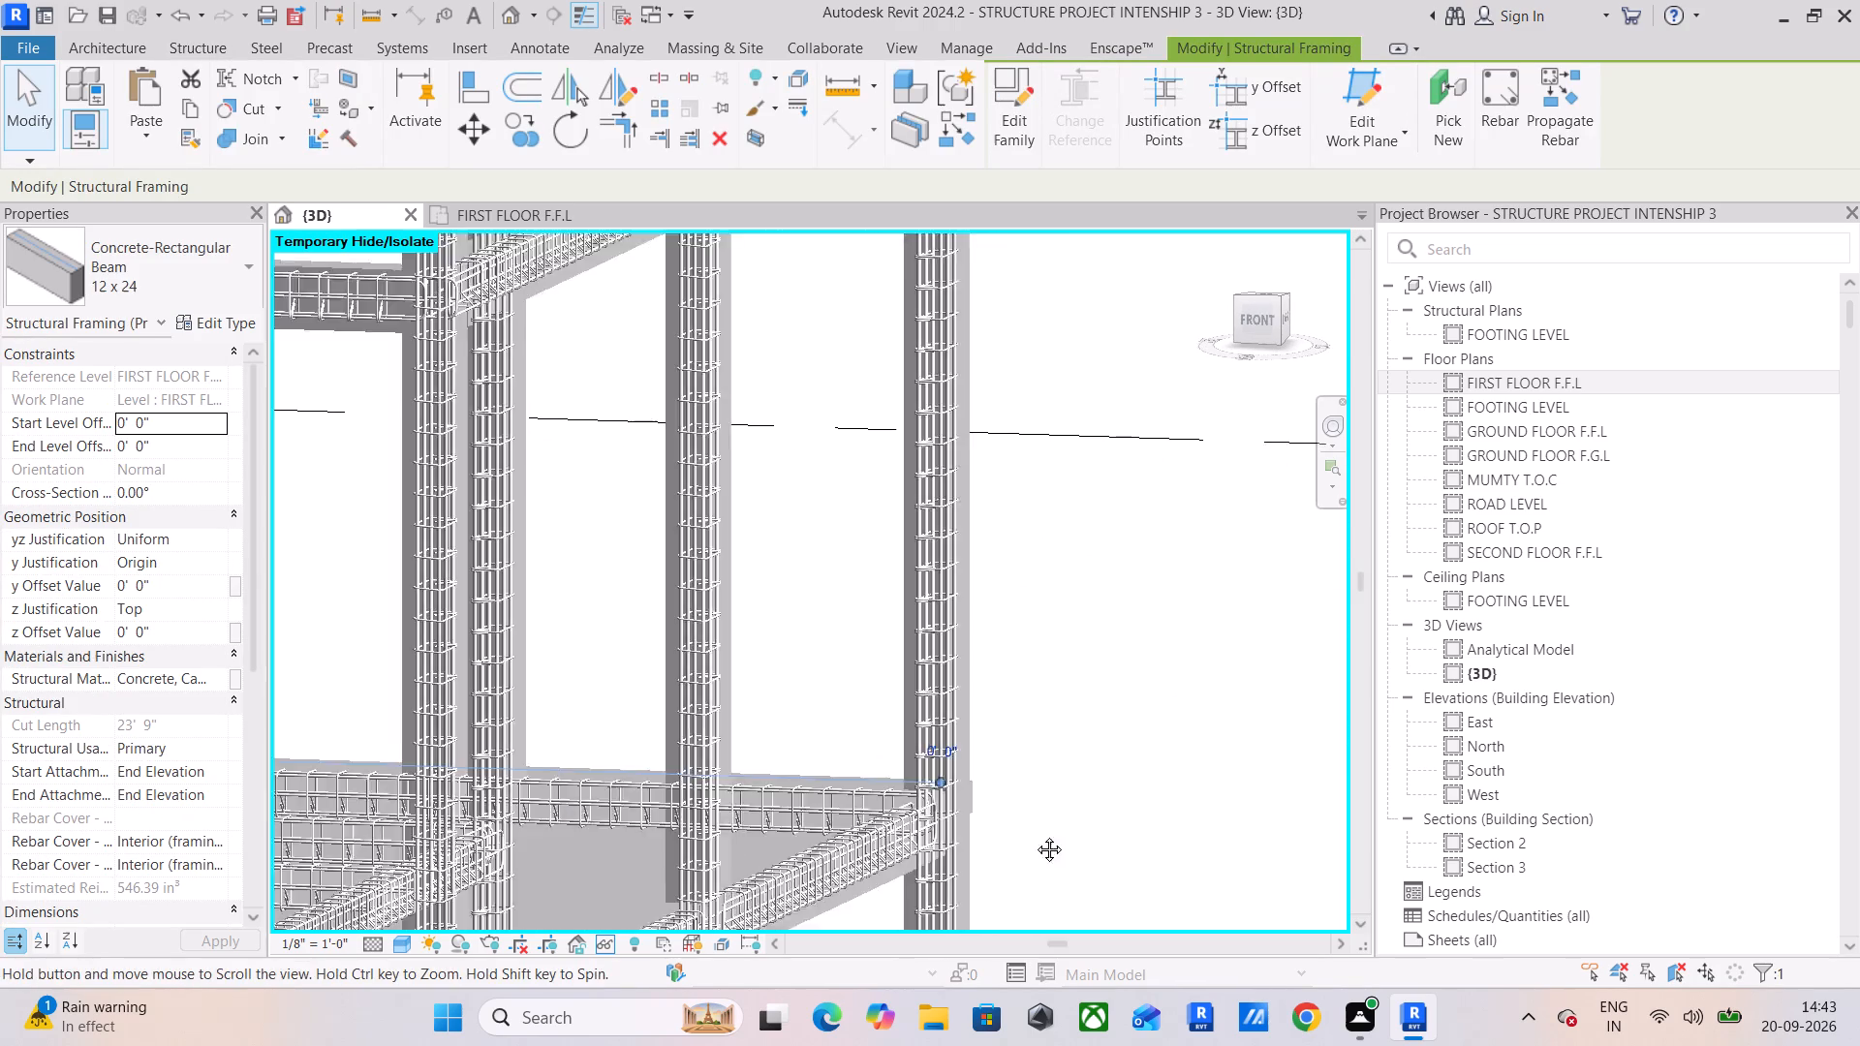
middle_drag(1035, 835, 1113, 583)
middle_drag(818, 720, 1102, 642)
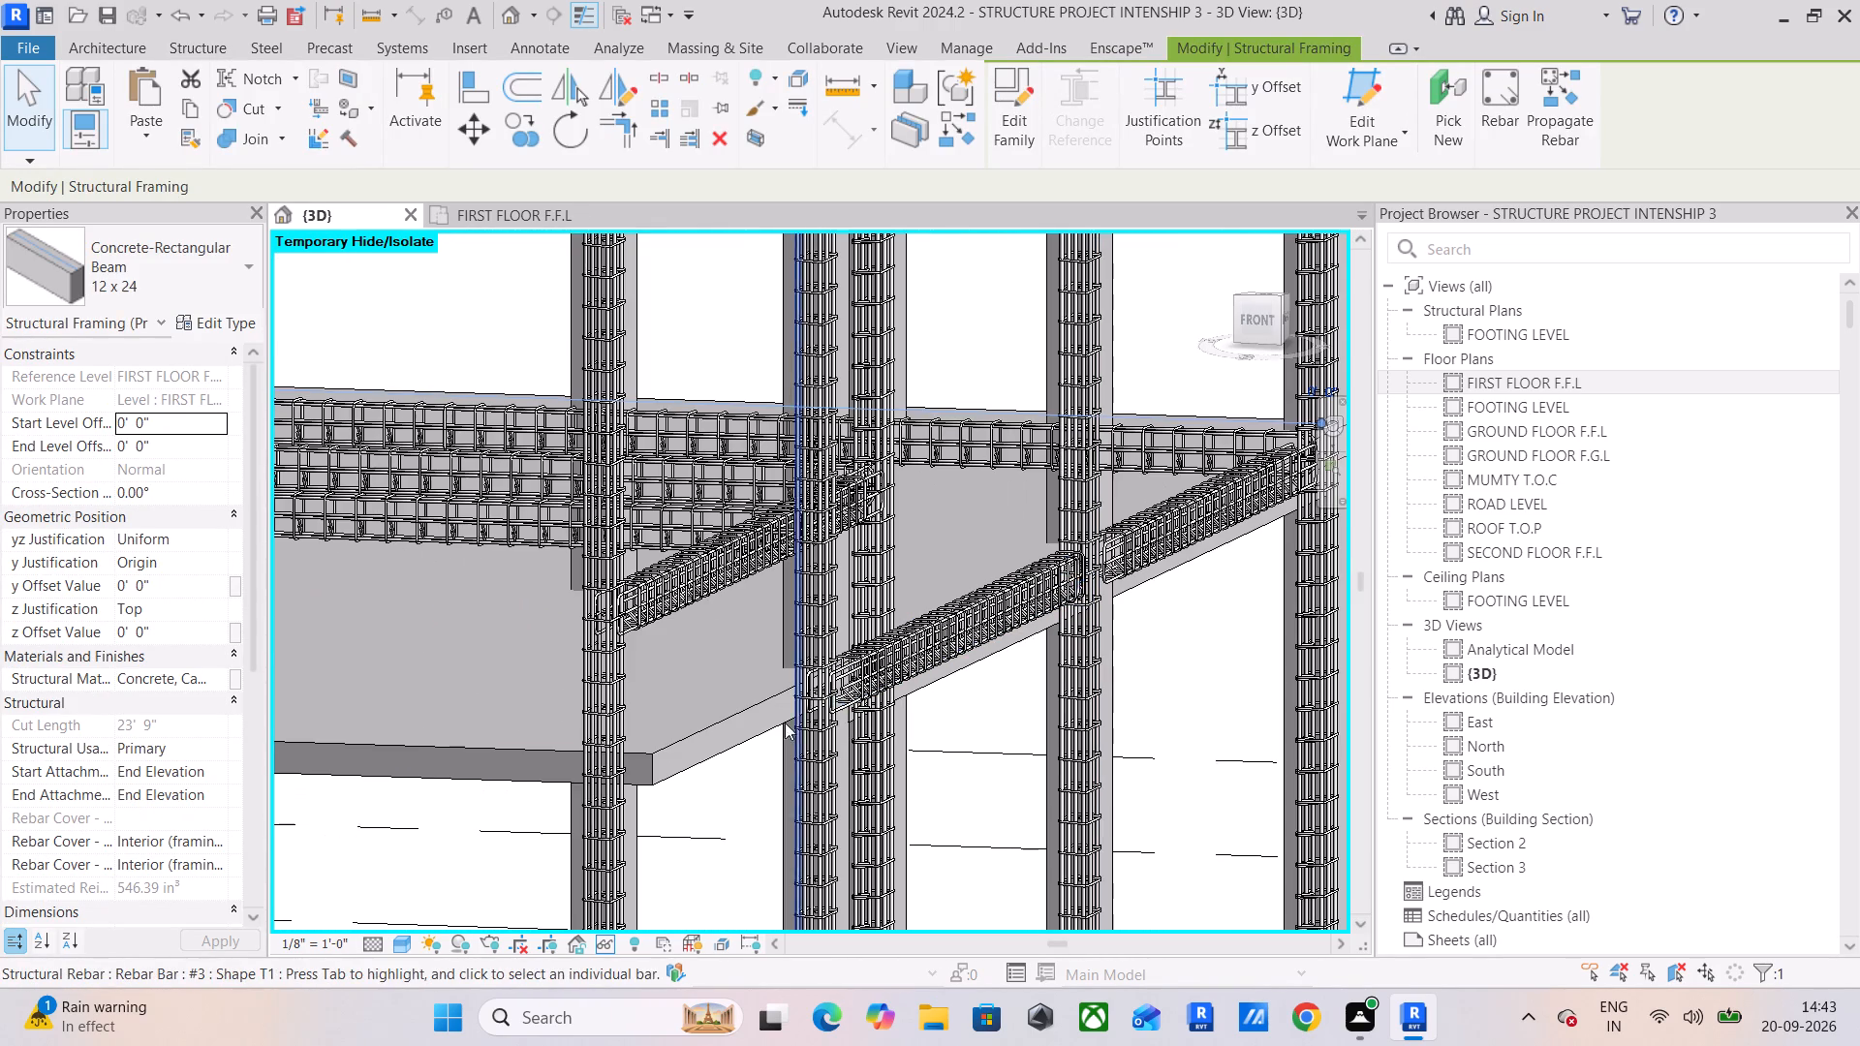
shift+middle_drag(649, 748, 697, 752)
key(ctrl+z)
Delete the pasted 6" Foundation Slab at the first floor and return to the front view.
scroll(702, 755, down, 5)
middle_drag(703, 755, 758, 711)
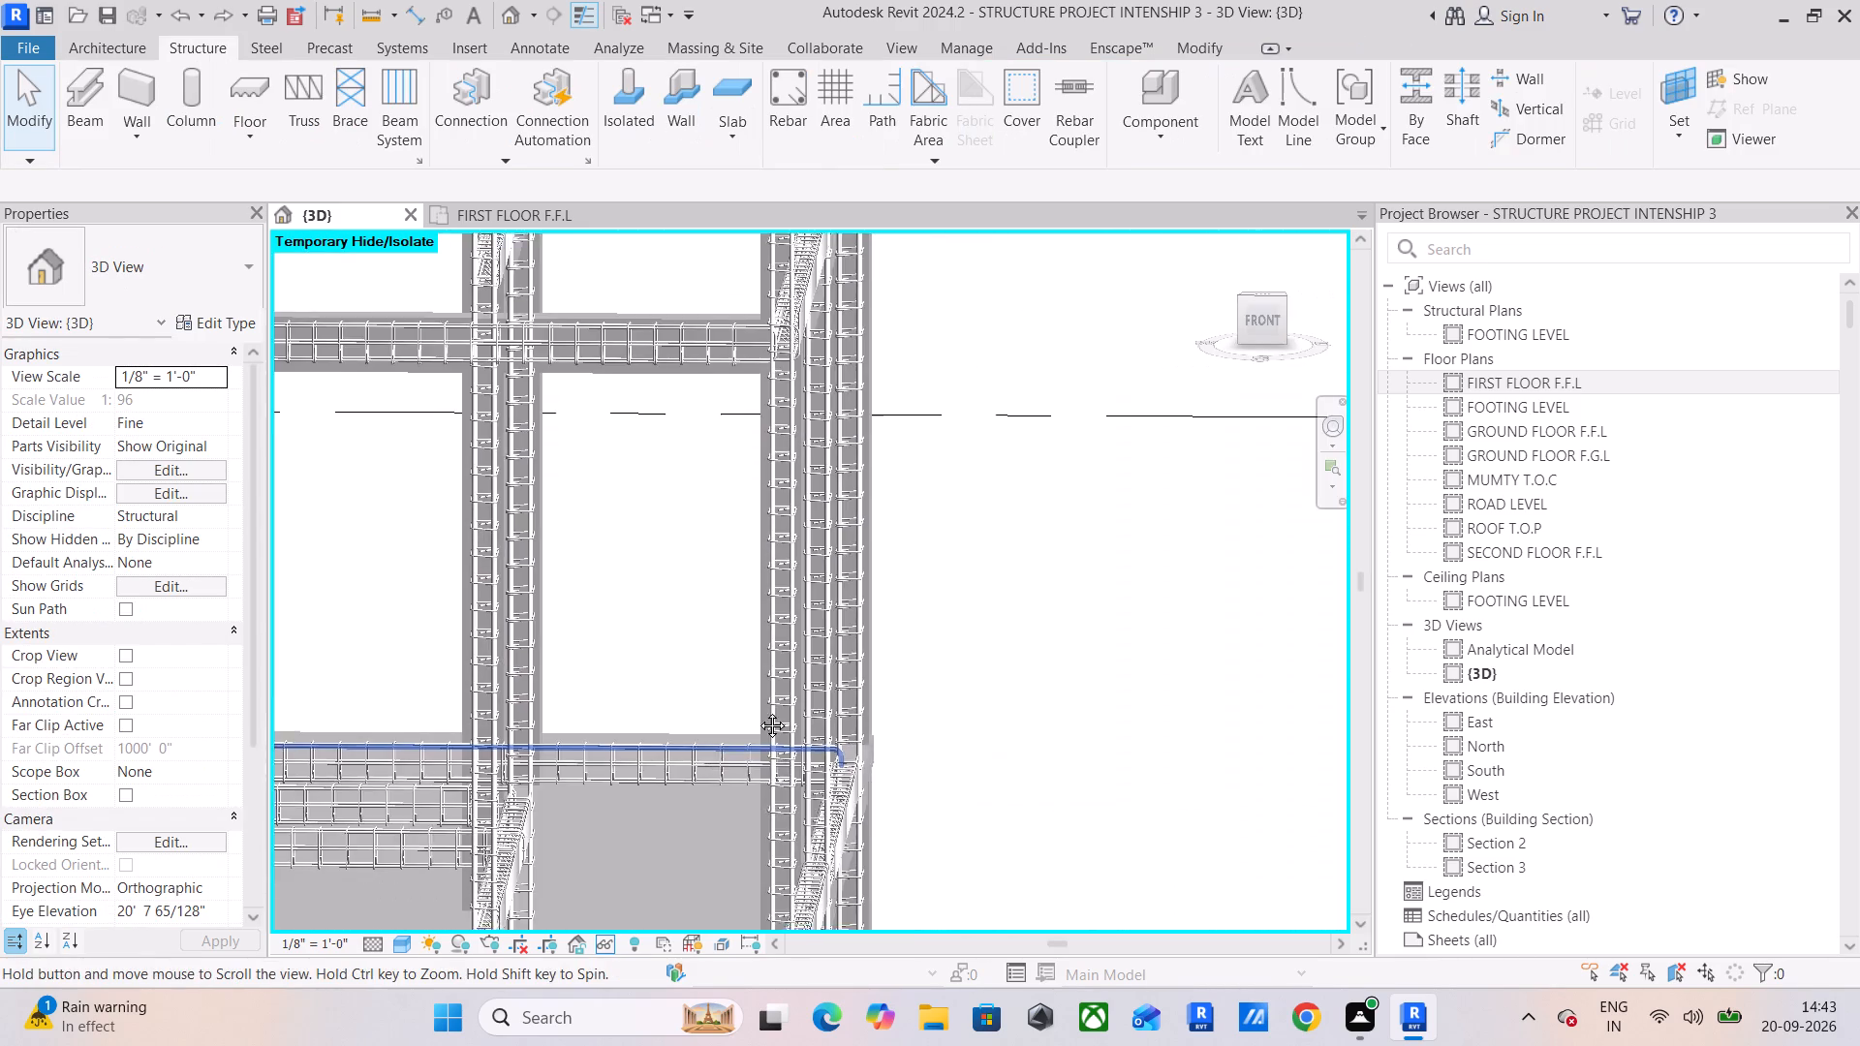
middle_drag(758, 711, 888, 494)
click(556, 819)
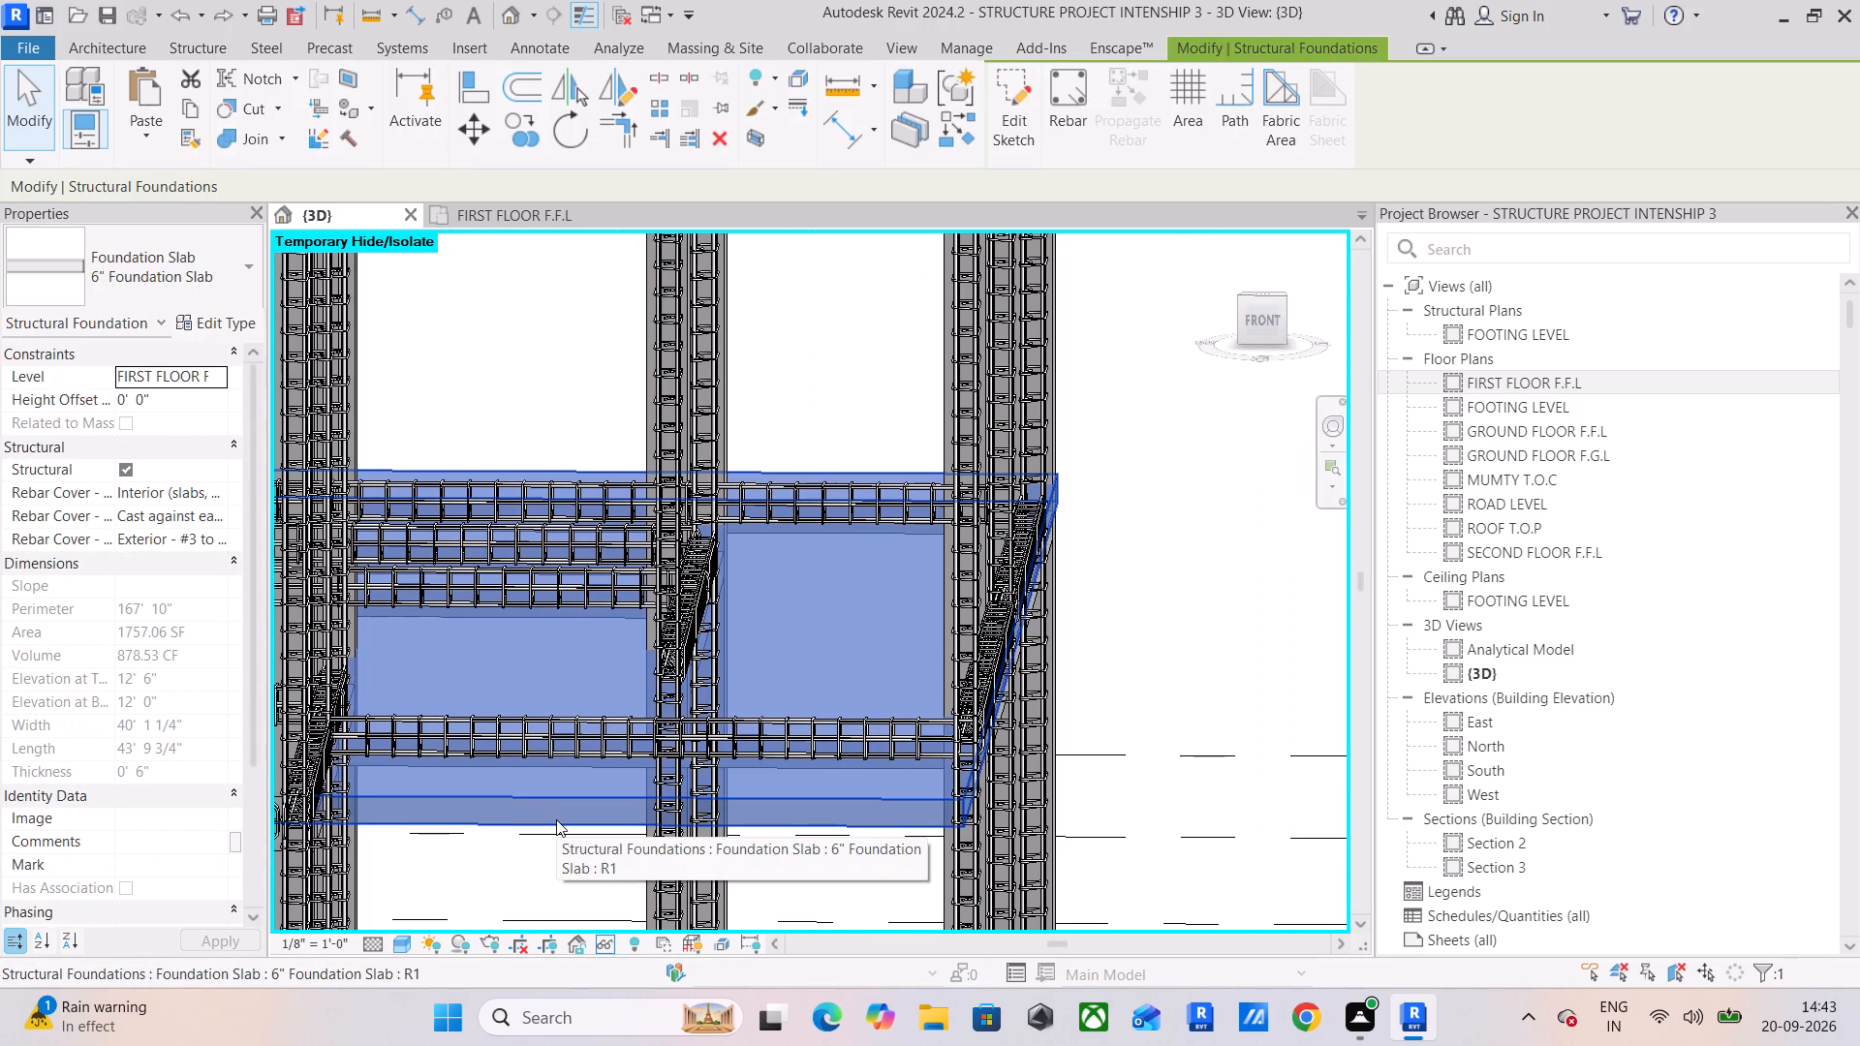
key(Delete)
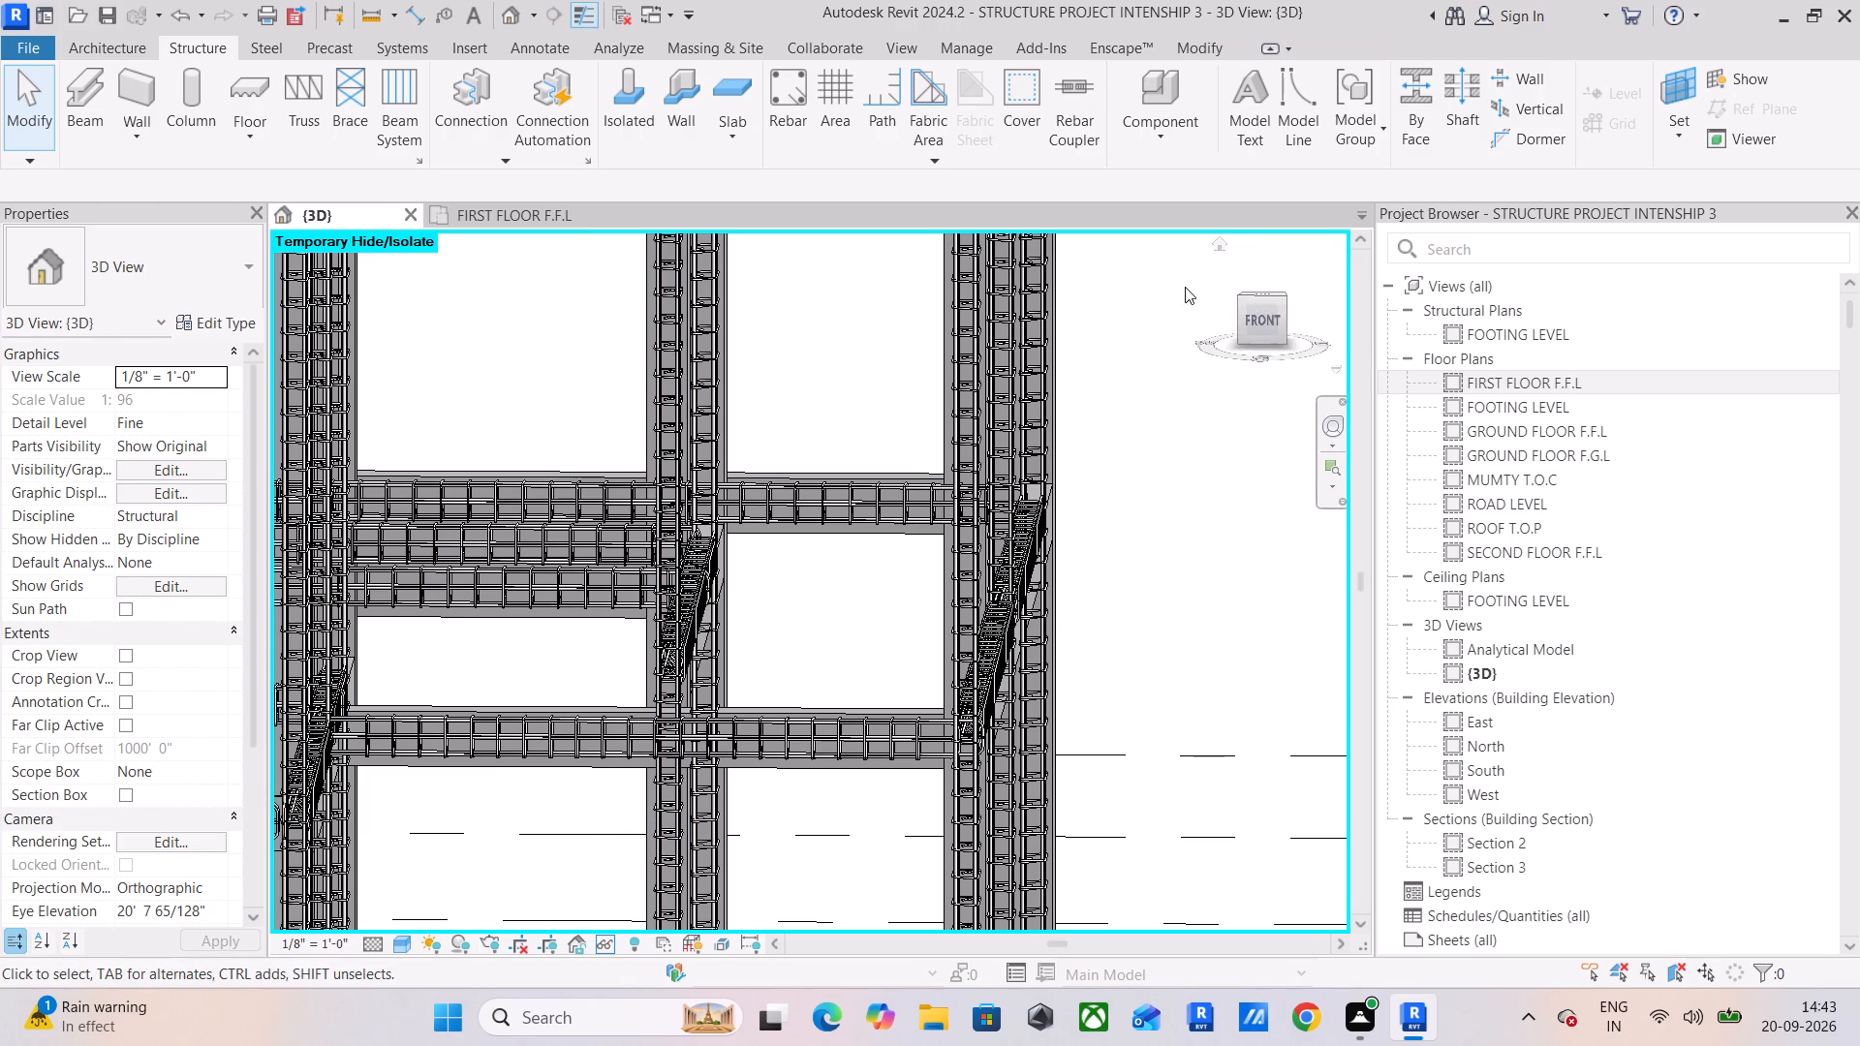
click(1255, 315)
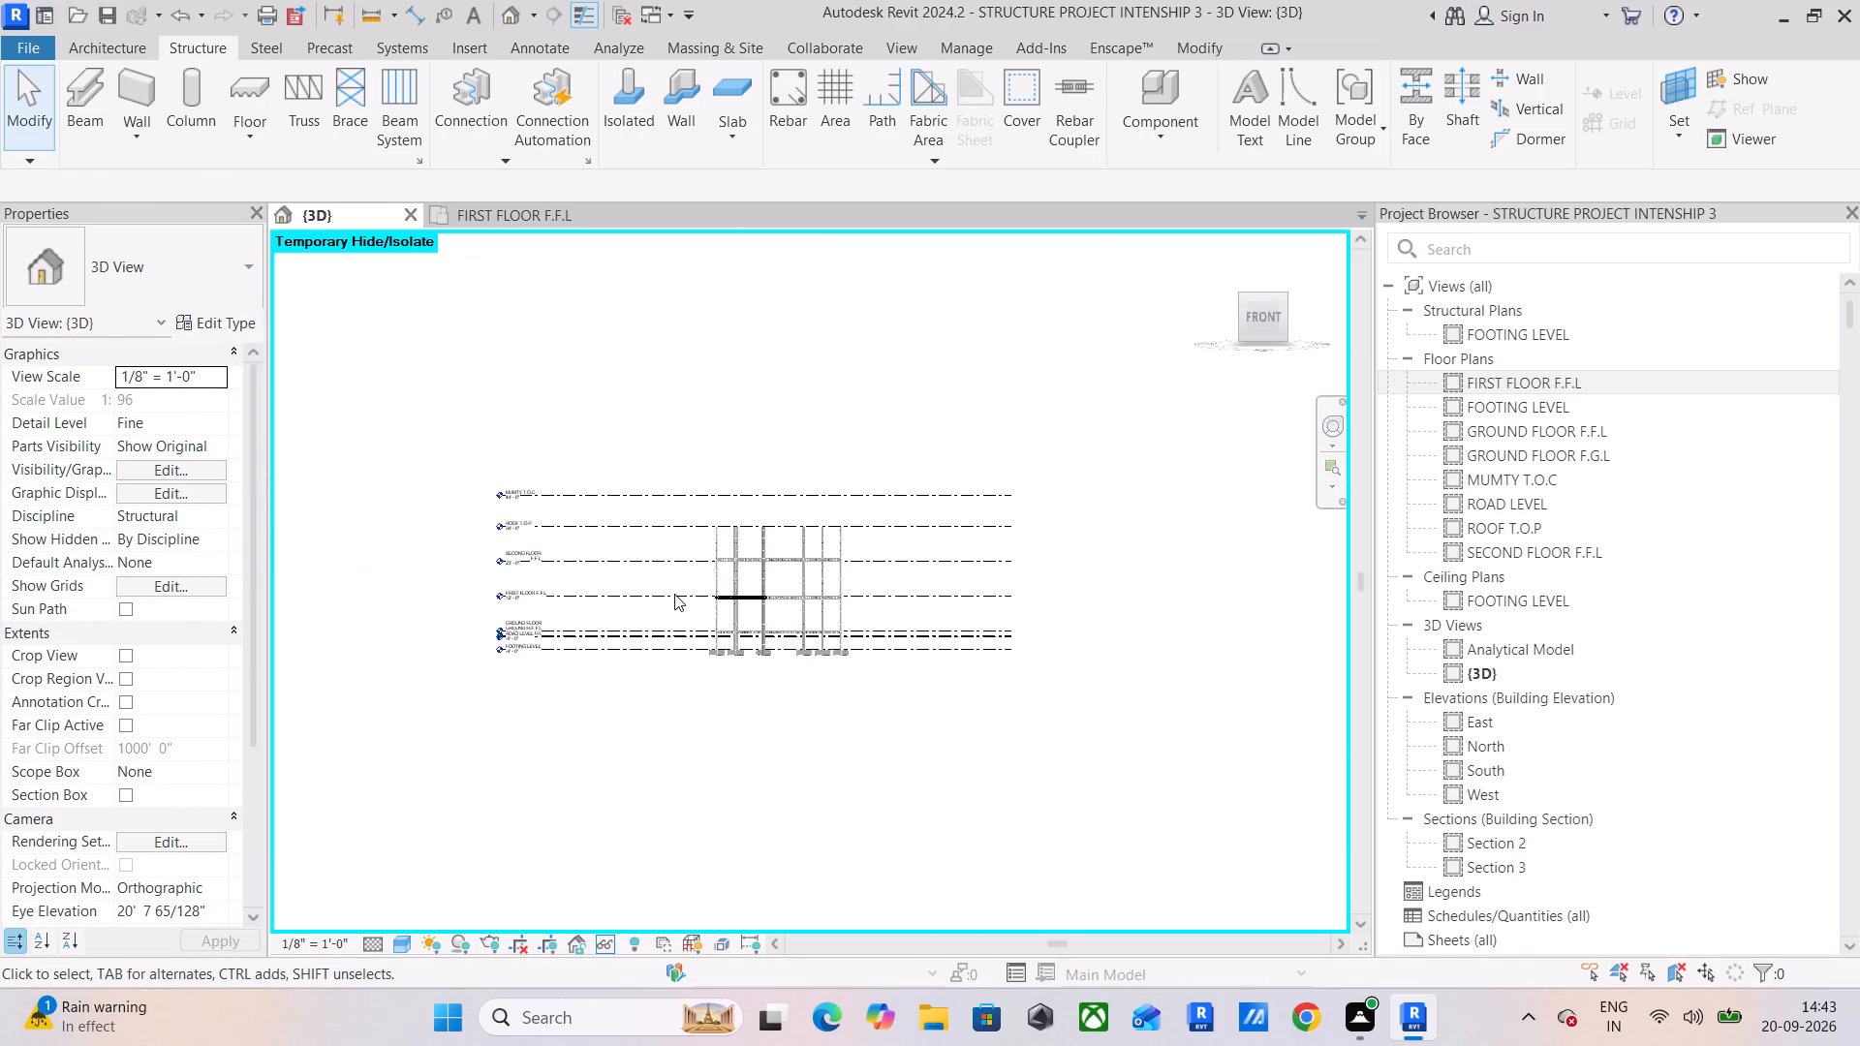
Isolate the first-floor 12 x 24 concrete beam in the end bay with a section box.
scroll(889, 615, up, 11)
scroll(969, 586, up, 5)
scroll(819, 553, up, 5)
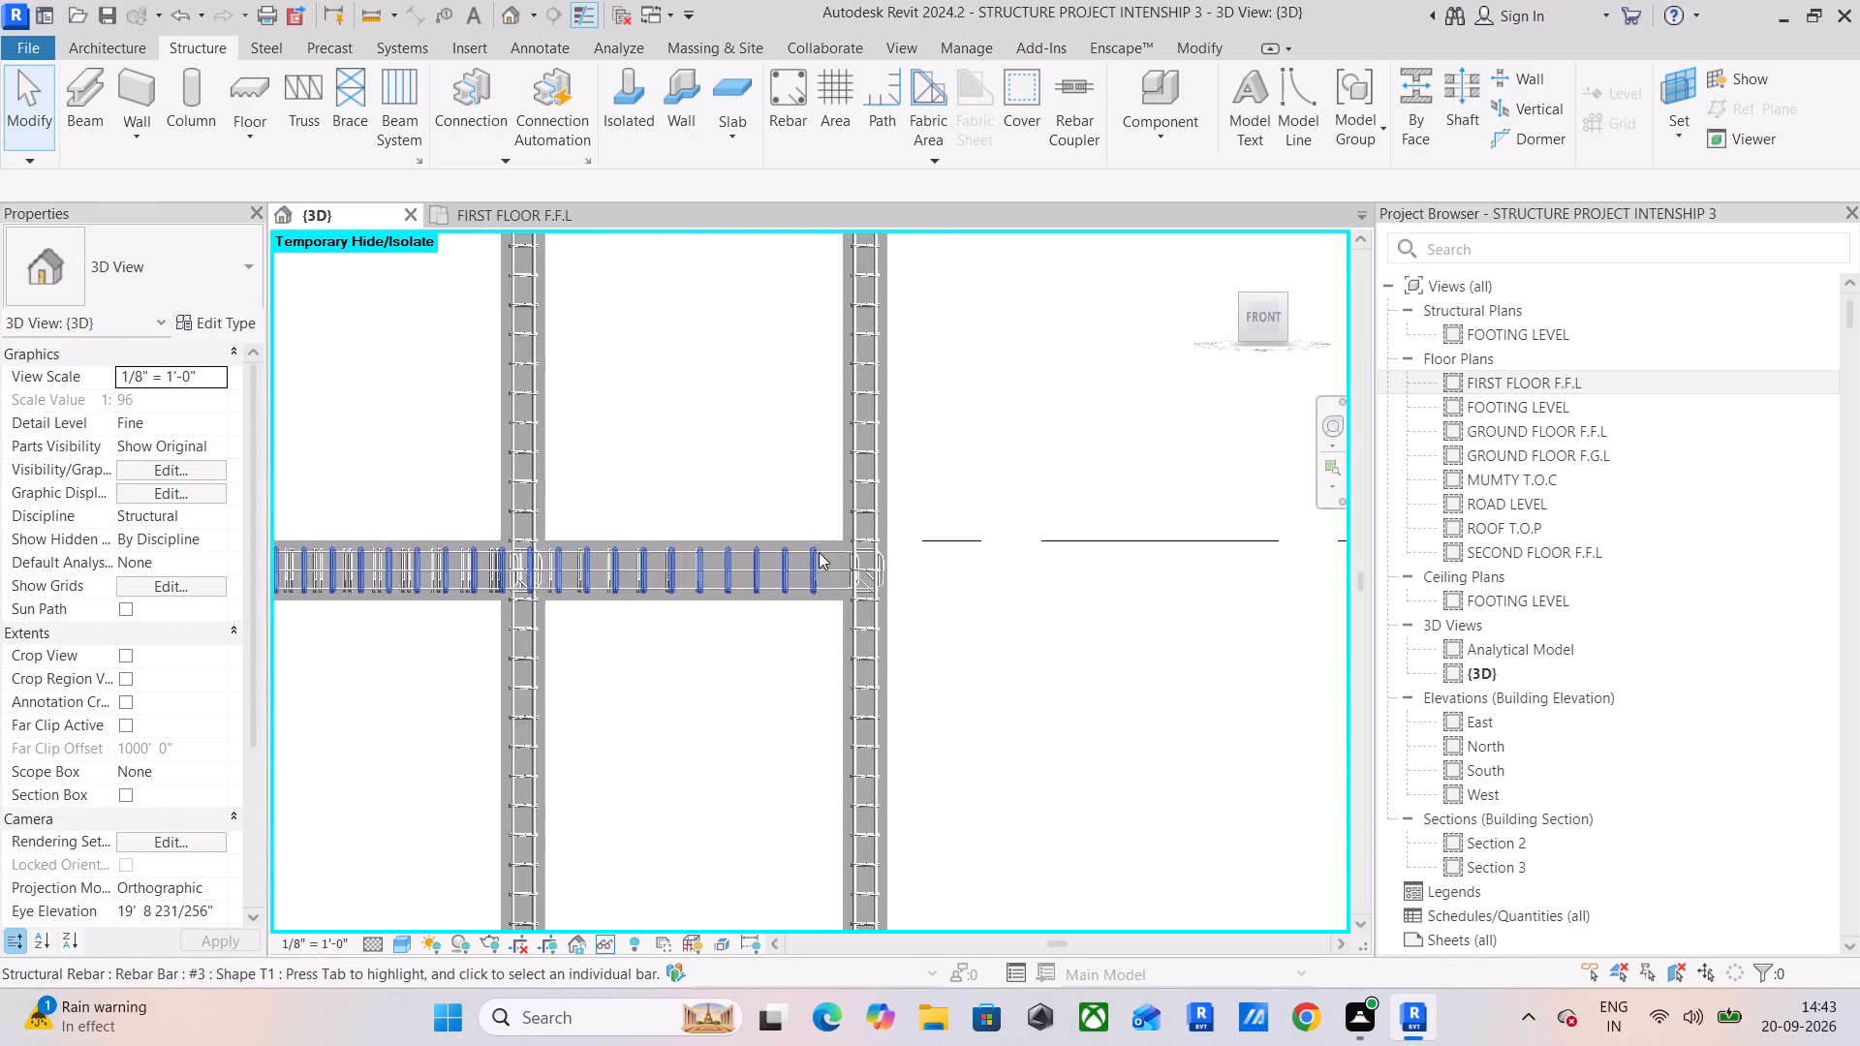
scroll(875, 547, up, 10)
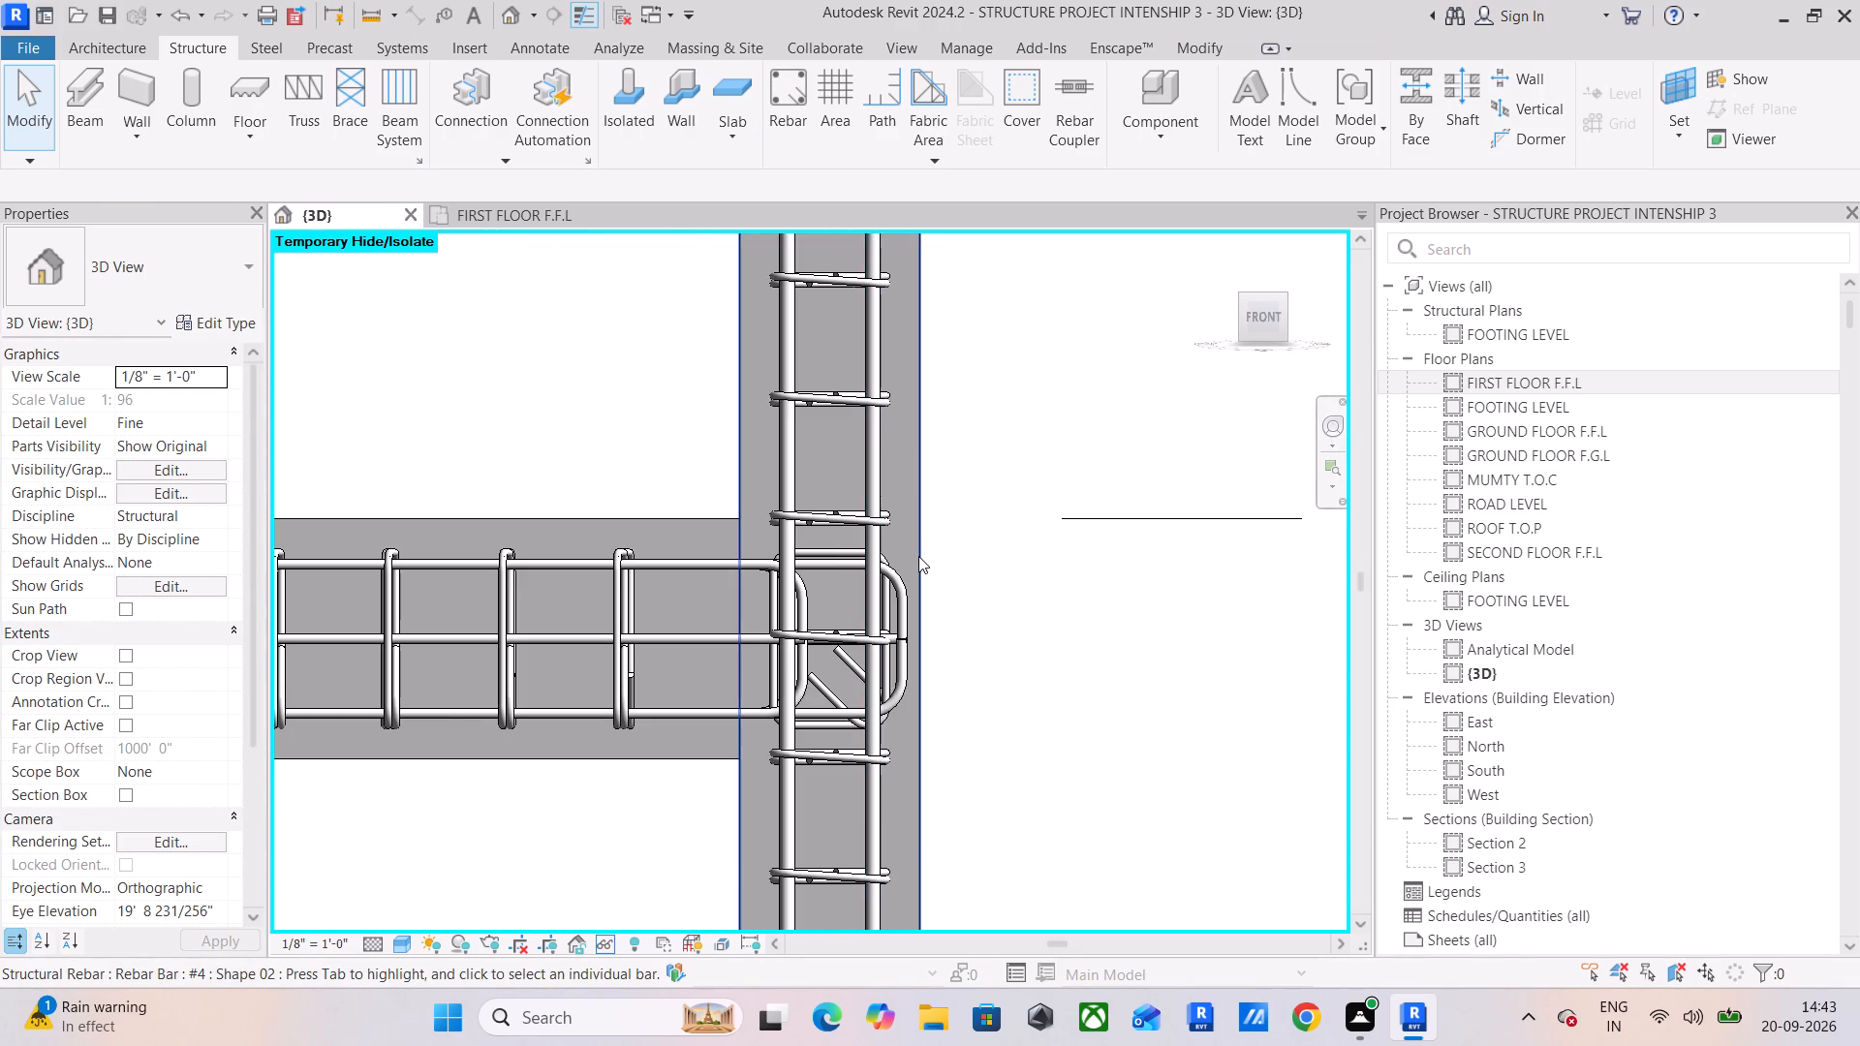
scroll(918, 556, down, 11)
scroll(920, 558, up, 1)
middle_drag(979, 618, 1021, 672)
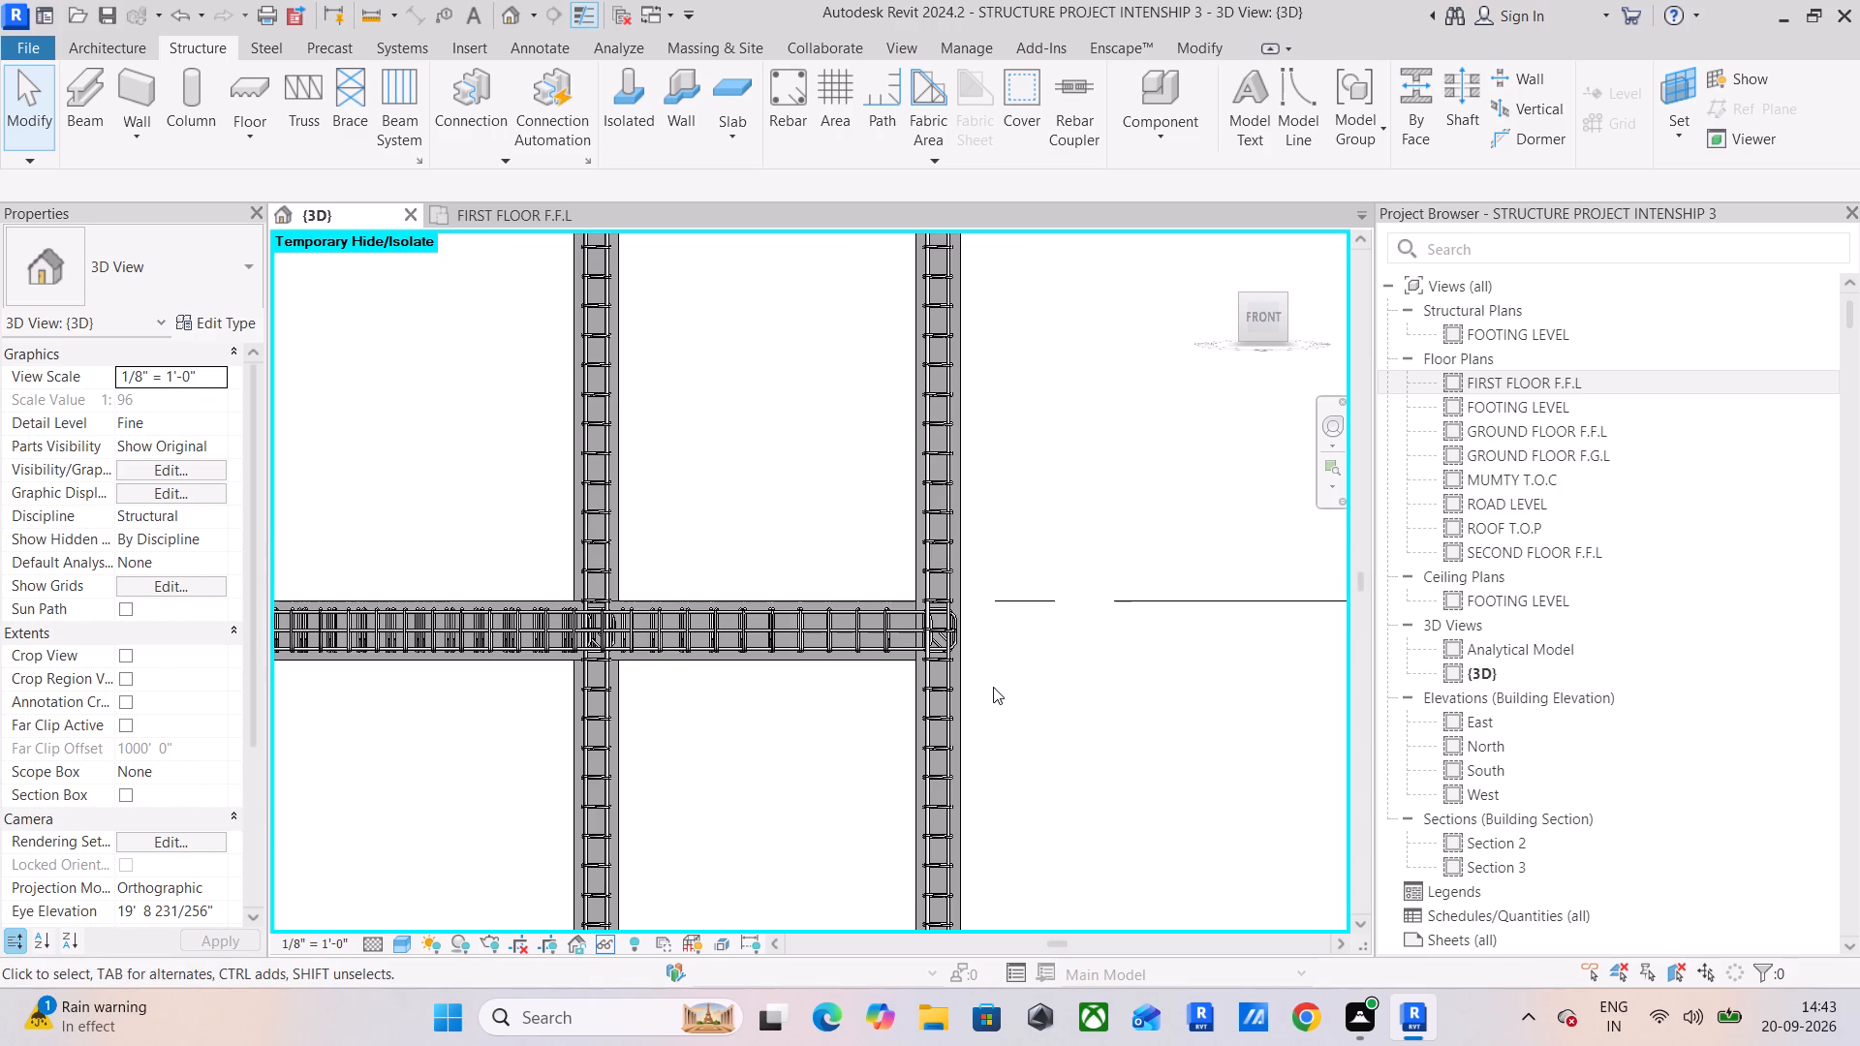
click(896, 596)
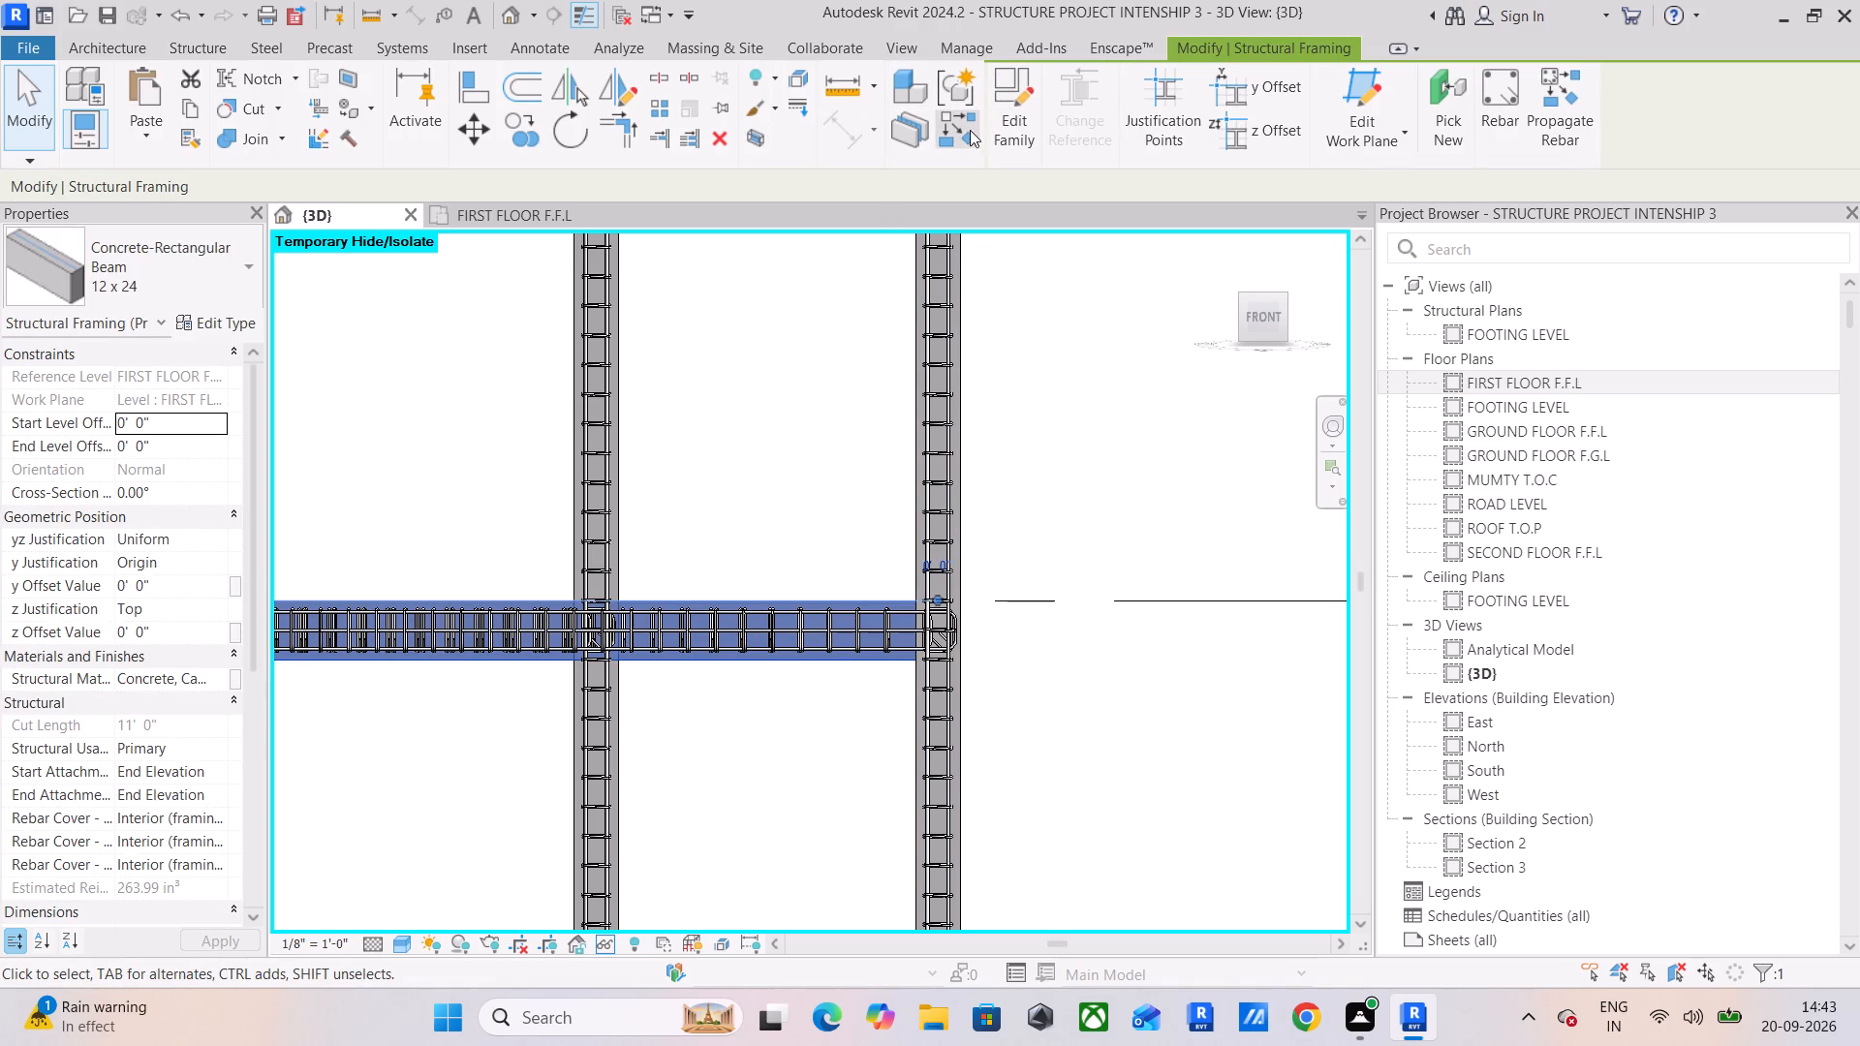
click(753, 134)
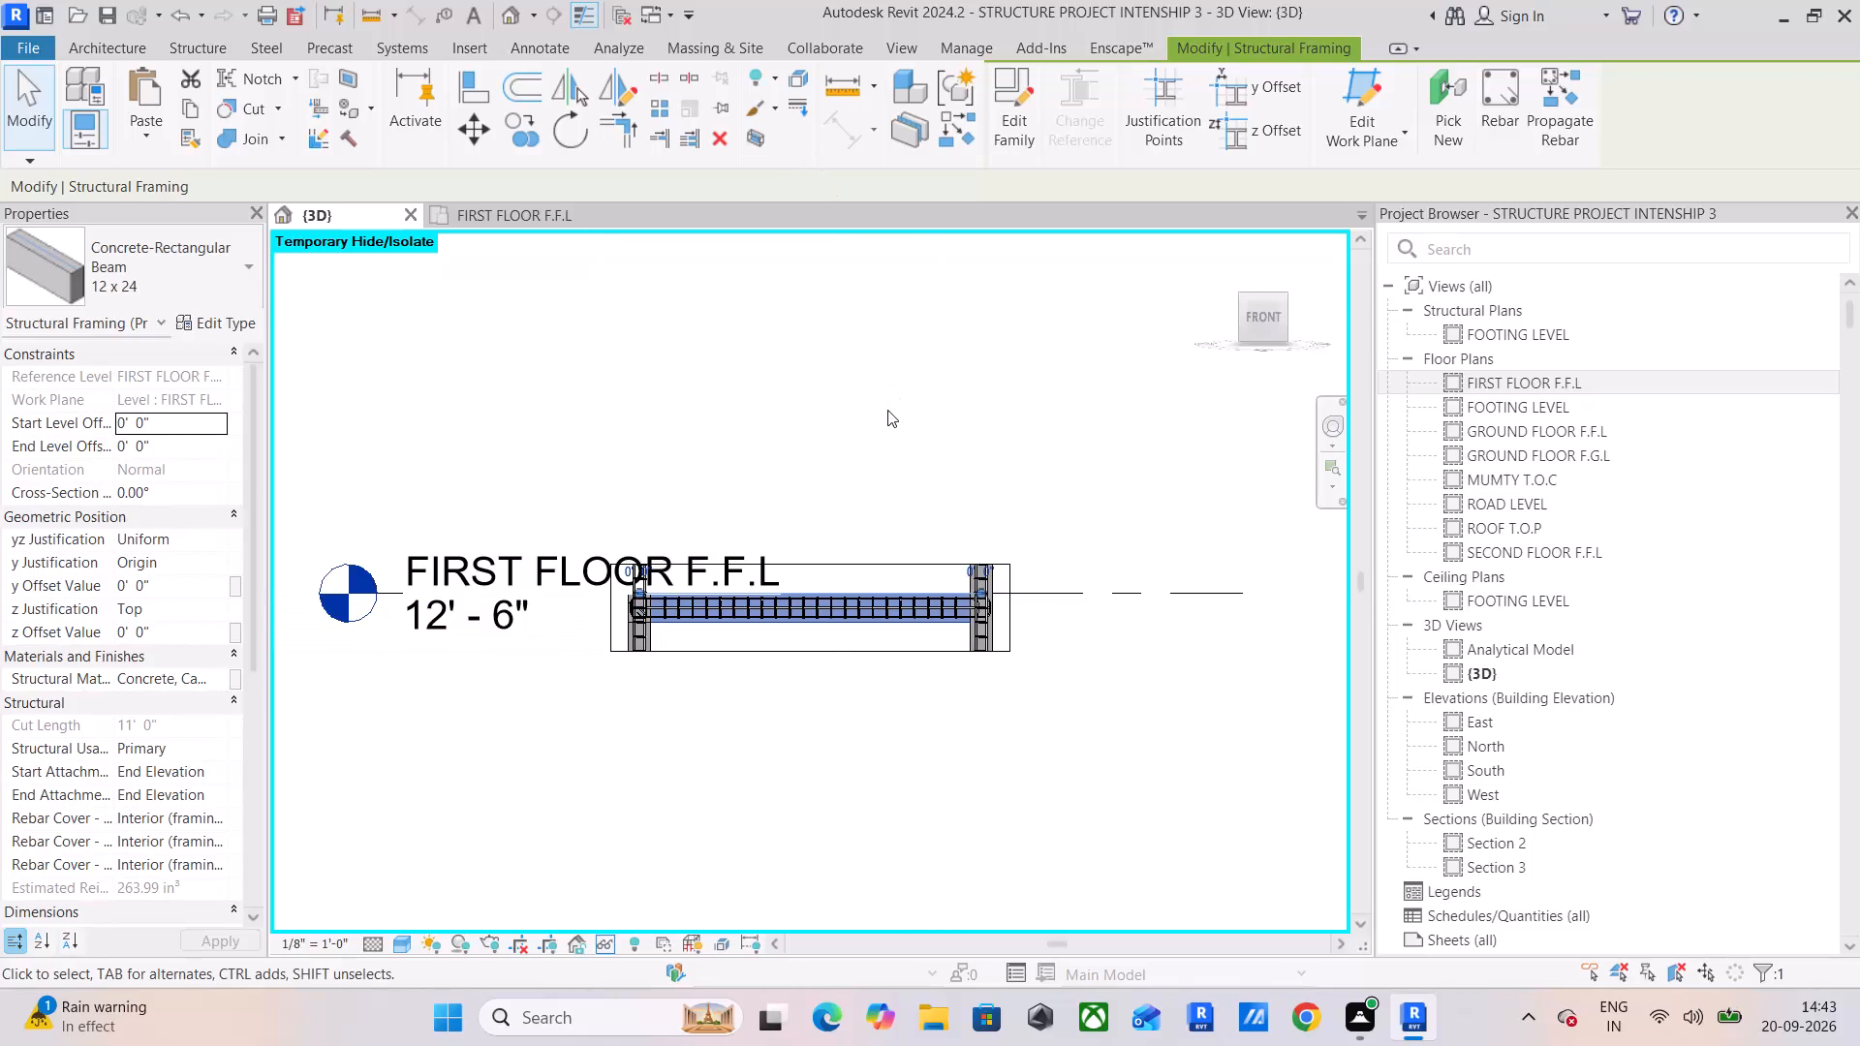
Stretch the section box lengthwise well beyond both ends of the end-bay beam.
click(1013, 615)
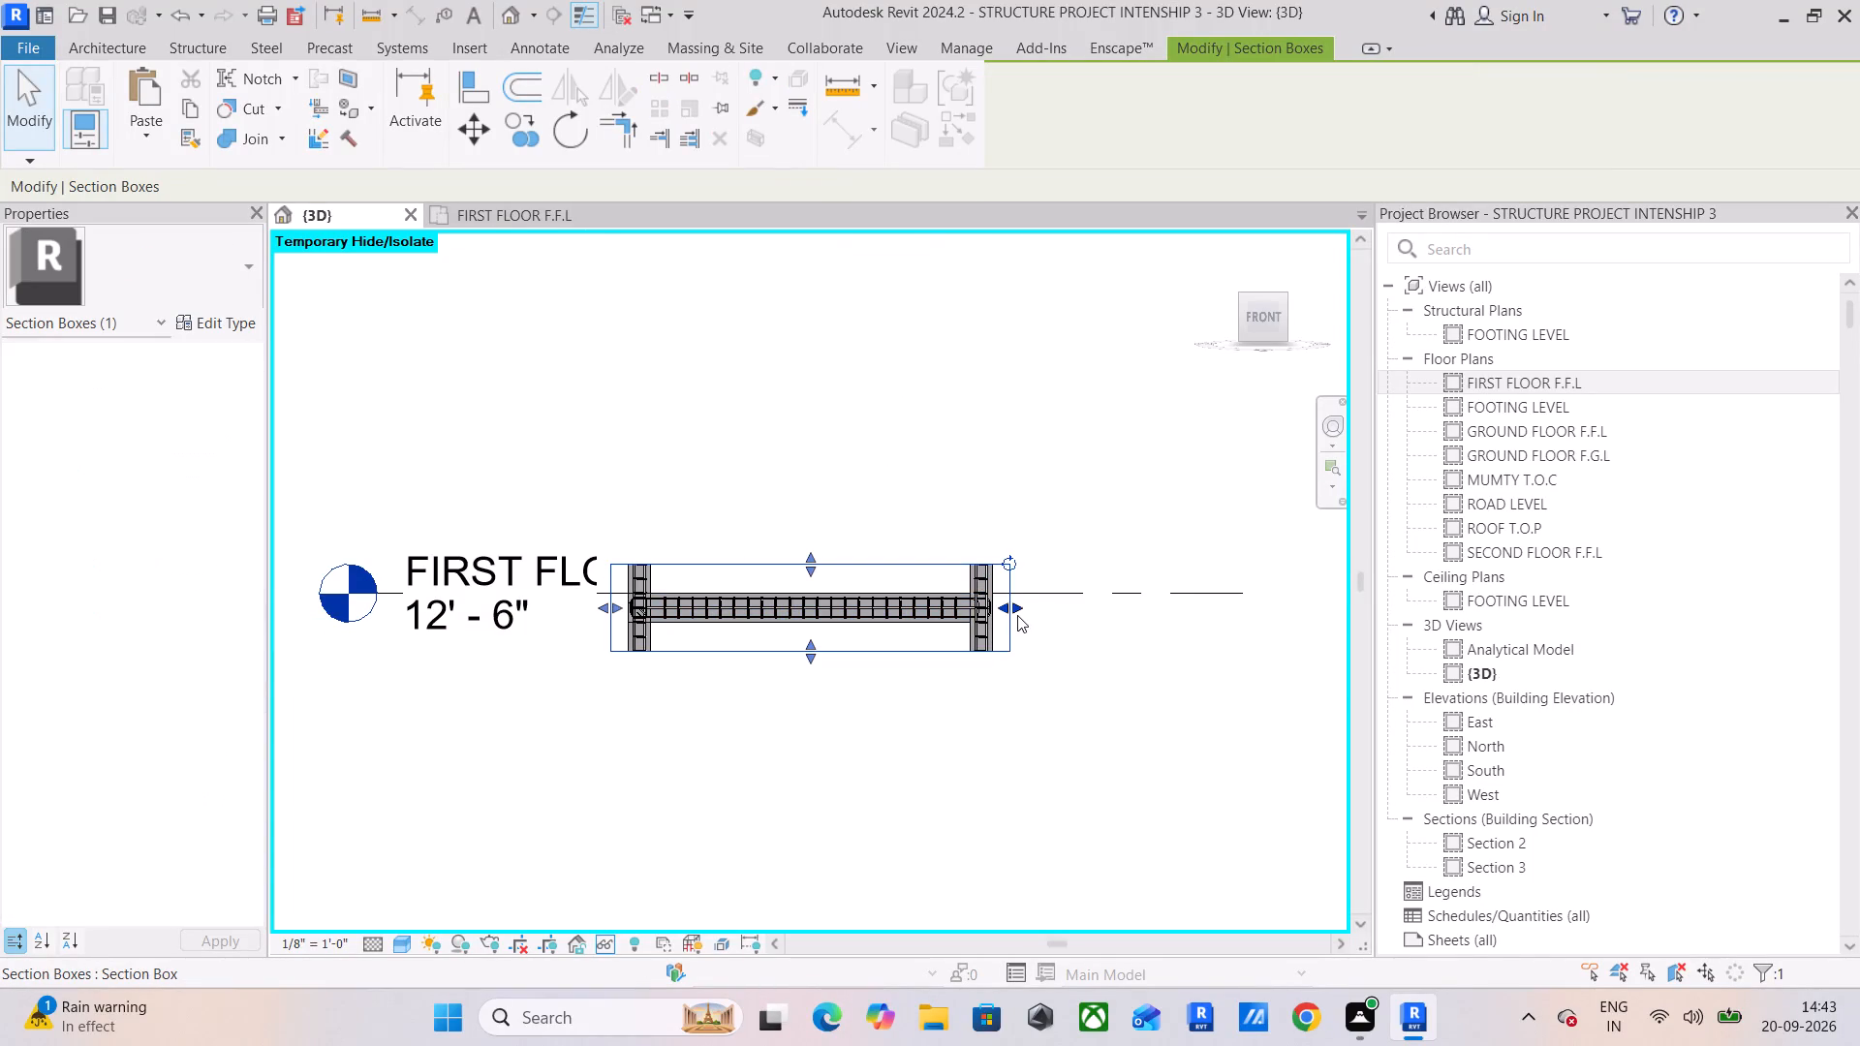
drag(1017, 609, 1259, 600)
scroll(956, 616, down, 6)
middle_drag(956, 617, 1271, 617)
drag(1117, 608, 467, 597)
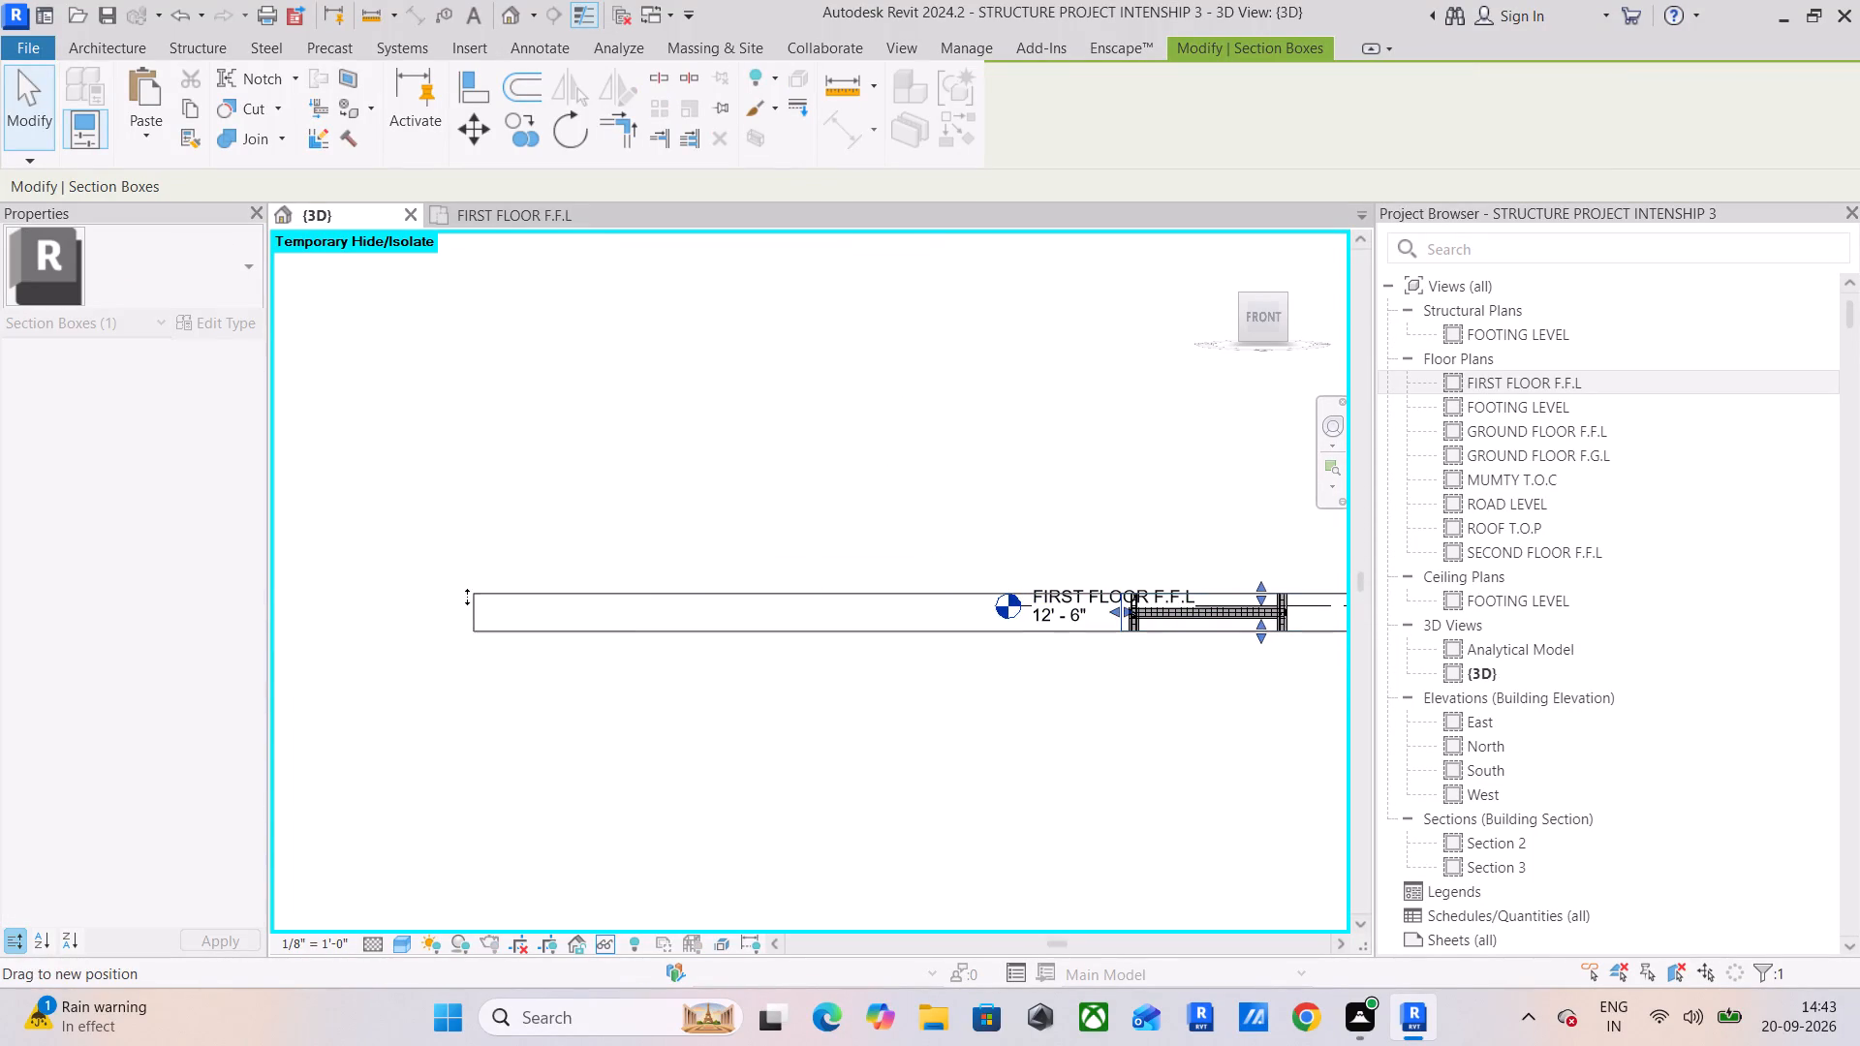
drag(467, 597, 465, 597)
middle_drag(1131, 634, 790, 618)
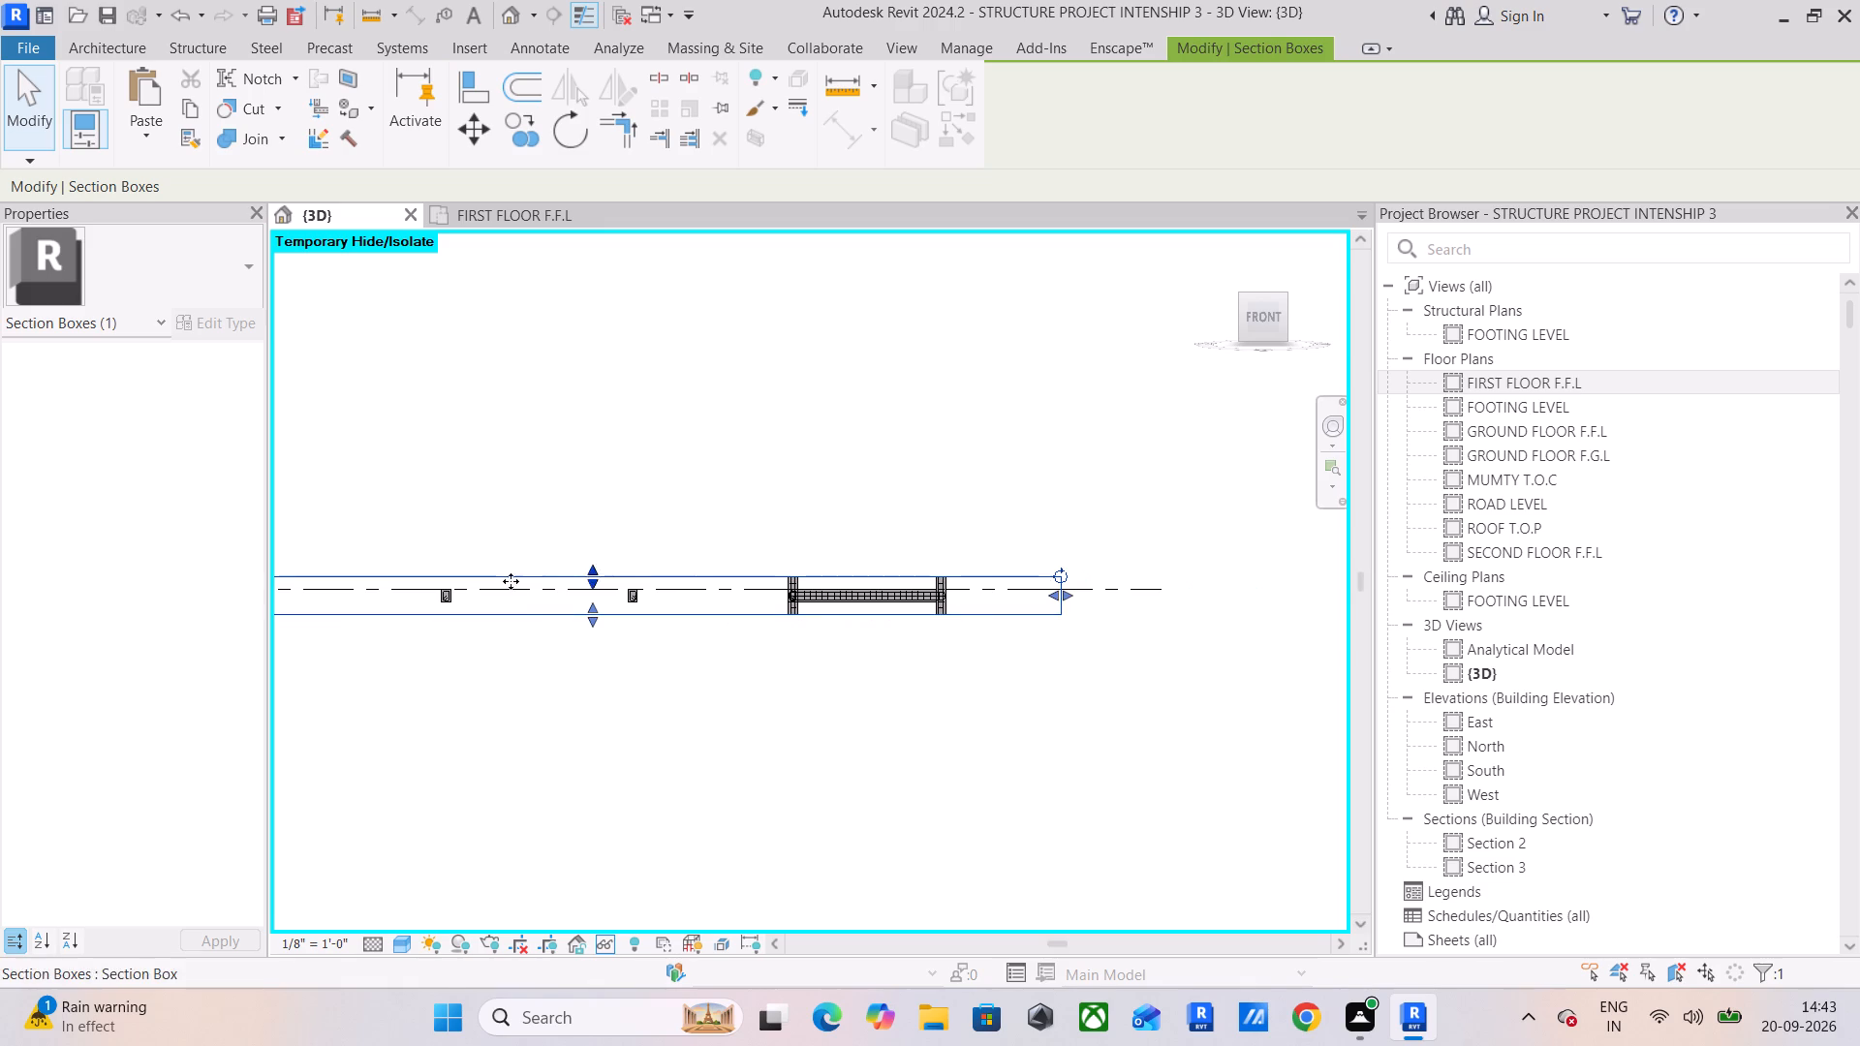
Extend the end-bay beam's #3 stirrup set, spaced at 0' 6", to the column faces at both ends.
scroll(627, 610, up, 6)
middle_drag(794, 614, 565, 678)
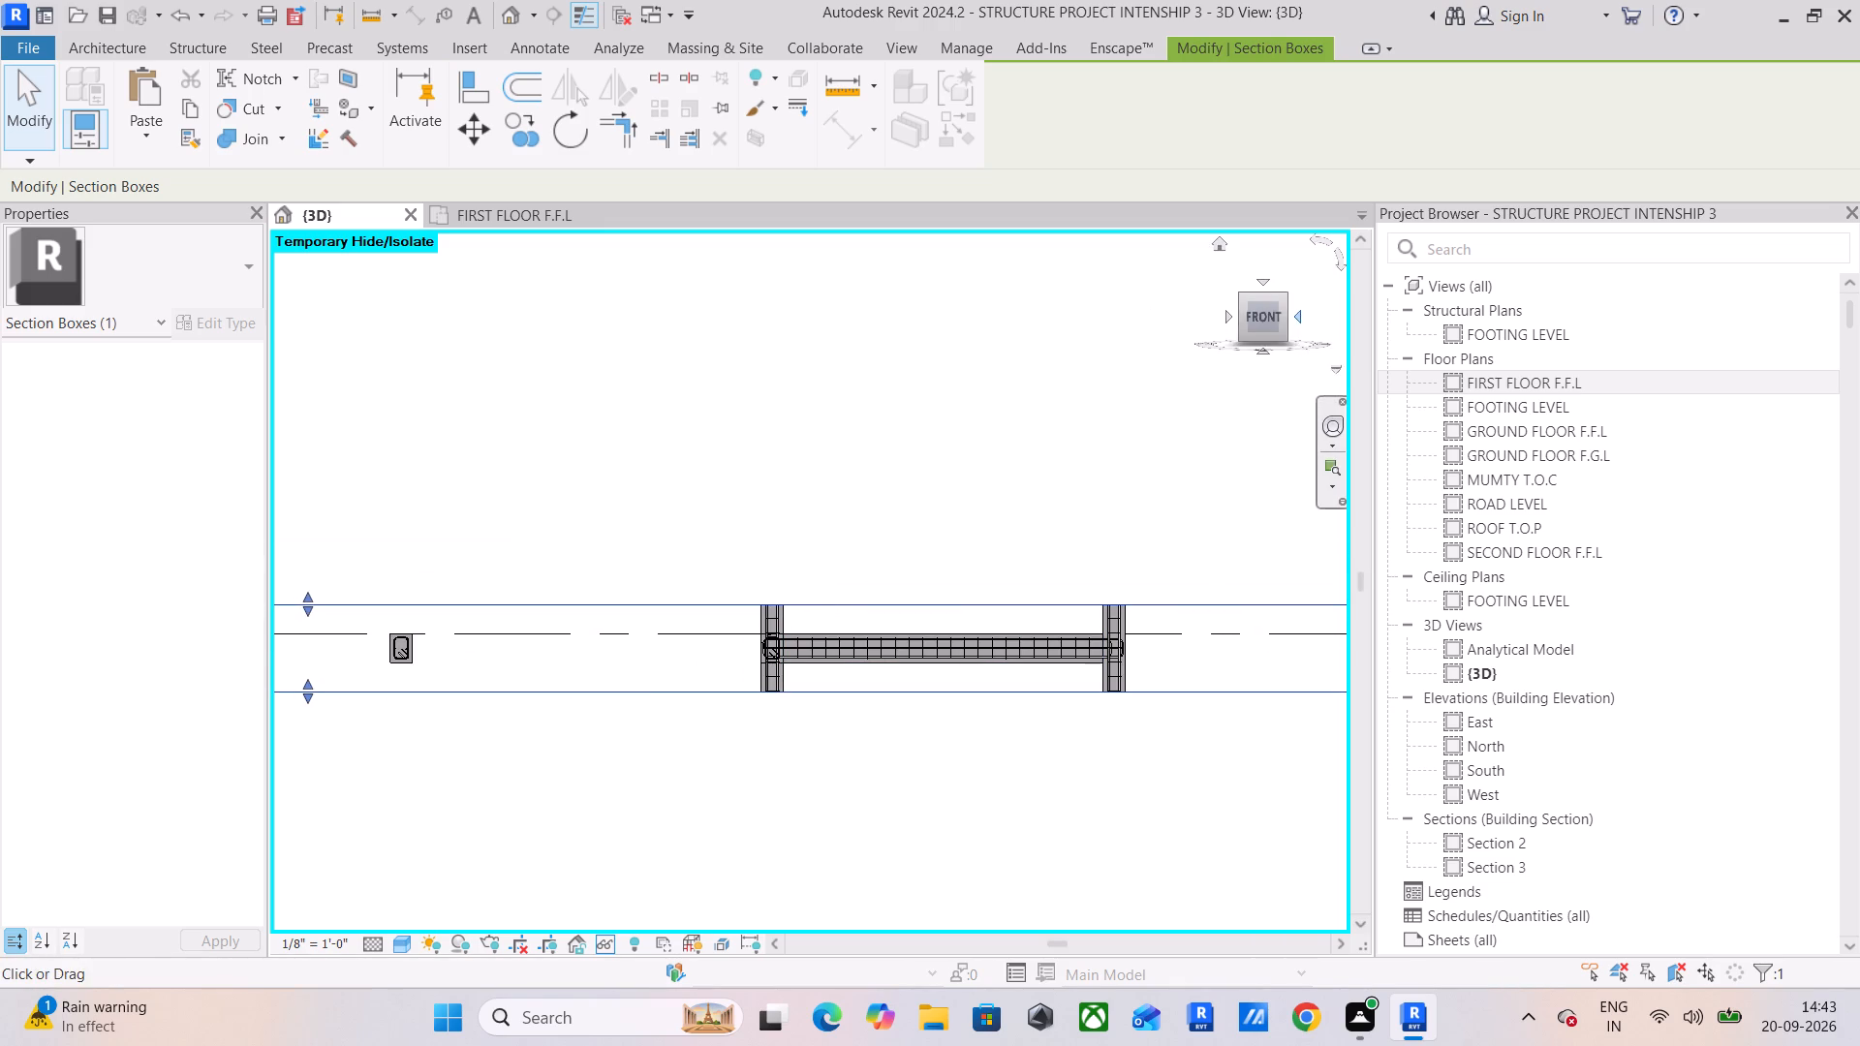
scroll(899, 662, up, 5)
middle_drag(625, 642, 523, 673)
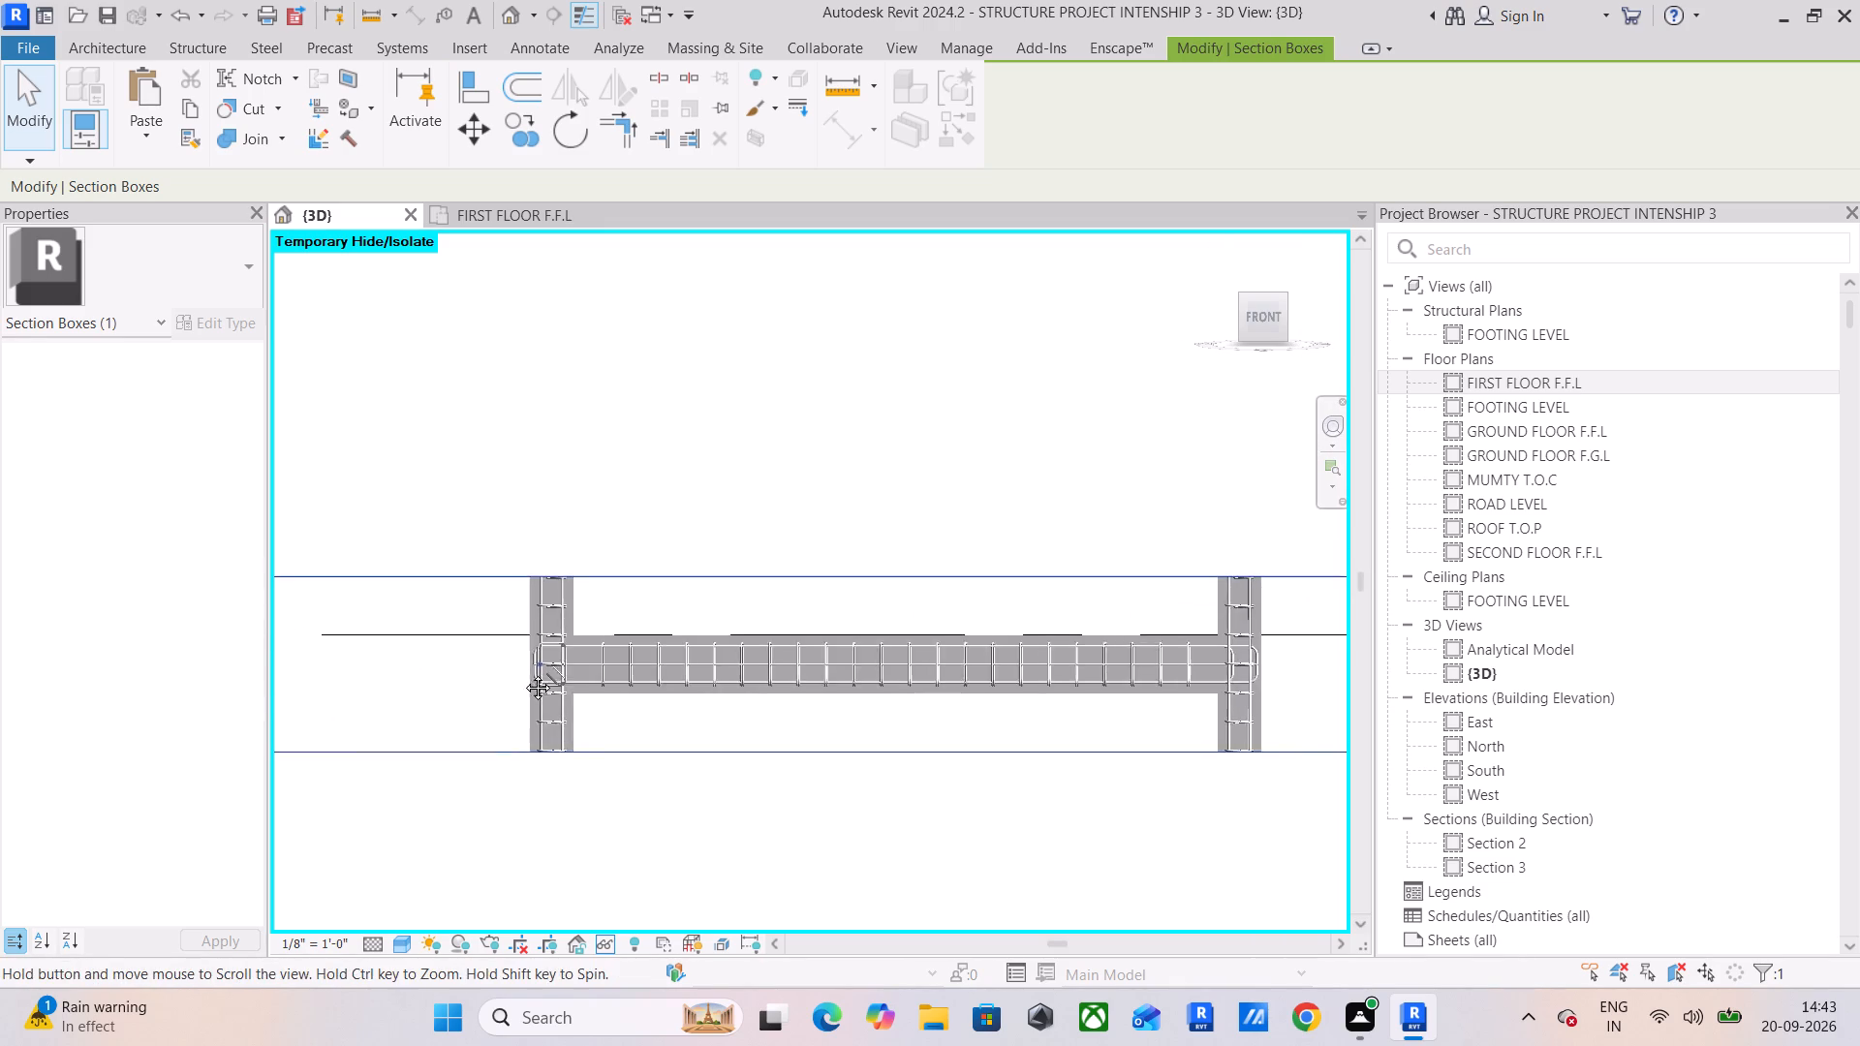
middle_drag(523, 673, 523, 675)
scroll(576, 668, up, 7)
middle_drag(579, 660, 672, 636)
click(719, 609)
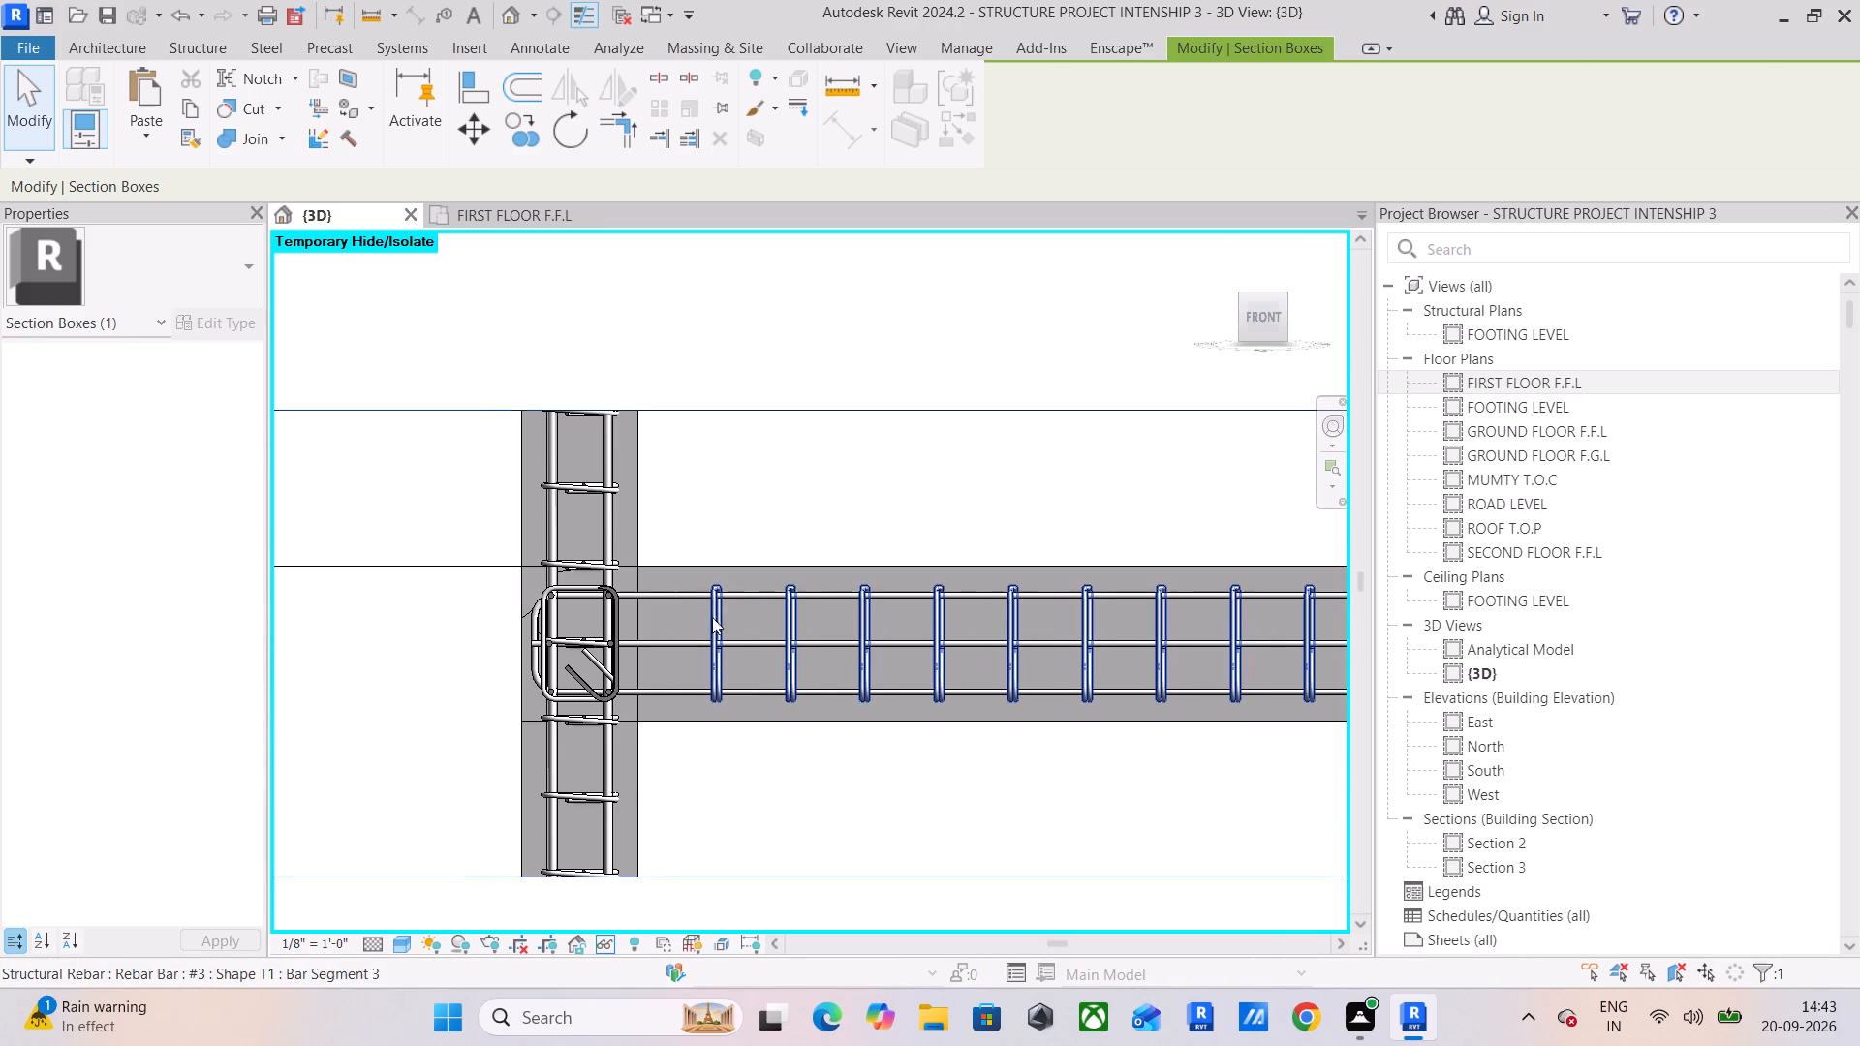
drag(711, 643, 653, 646)
scroll(809, 655, down, 5)
middle_drag(873, 653, 455, 656)
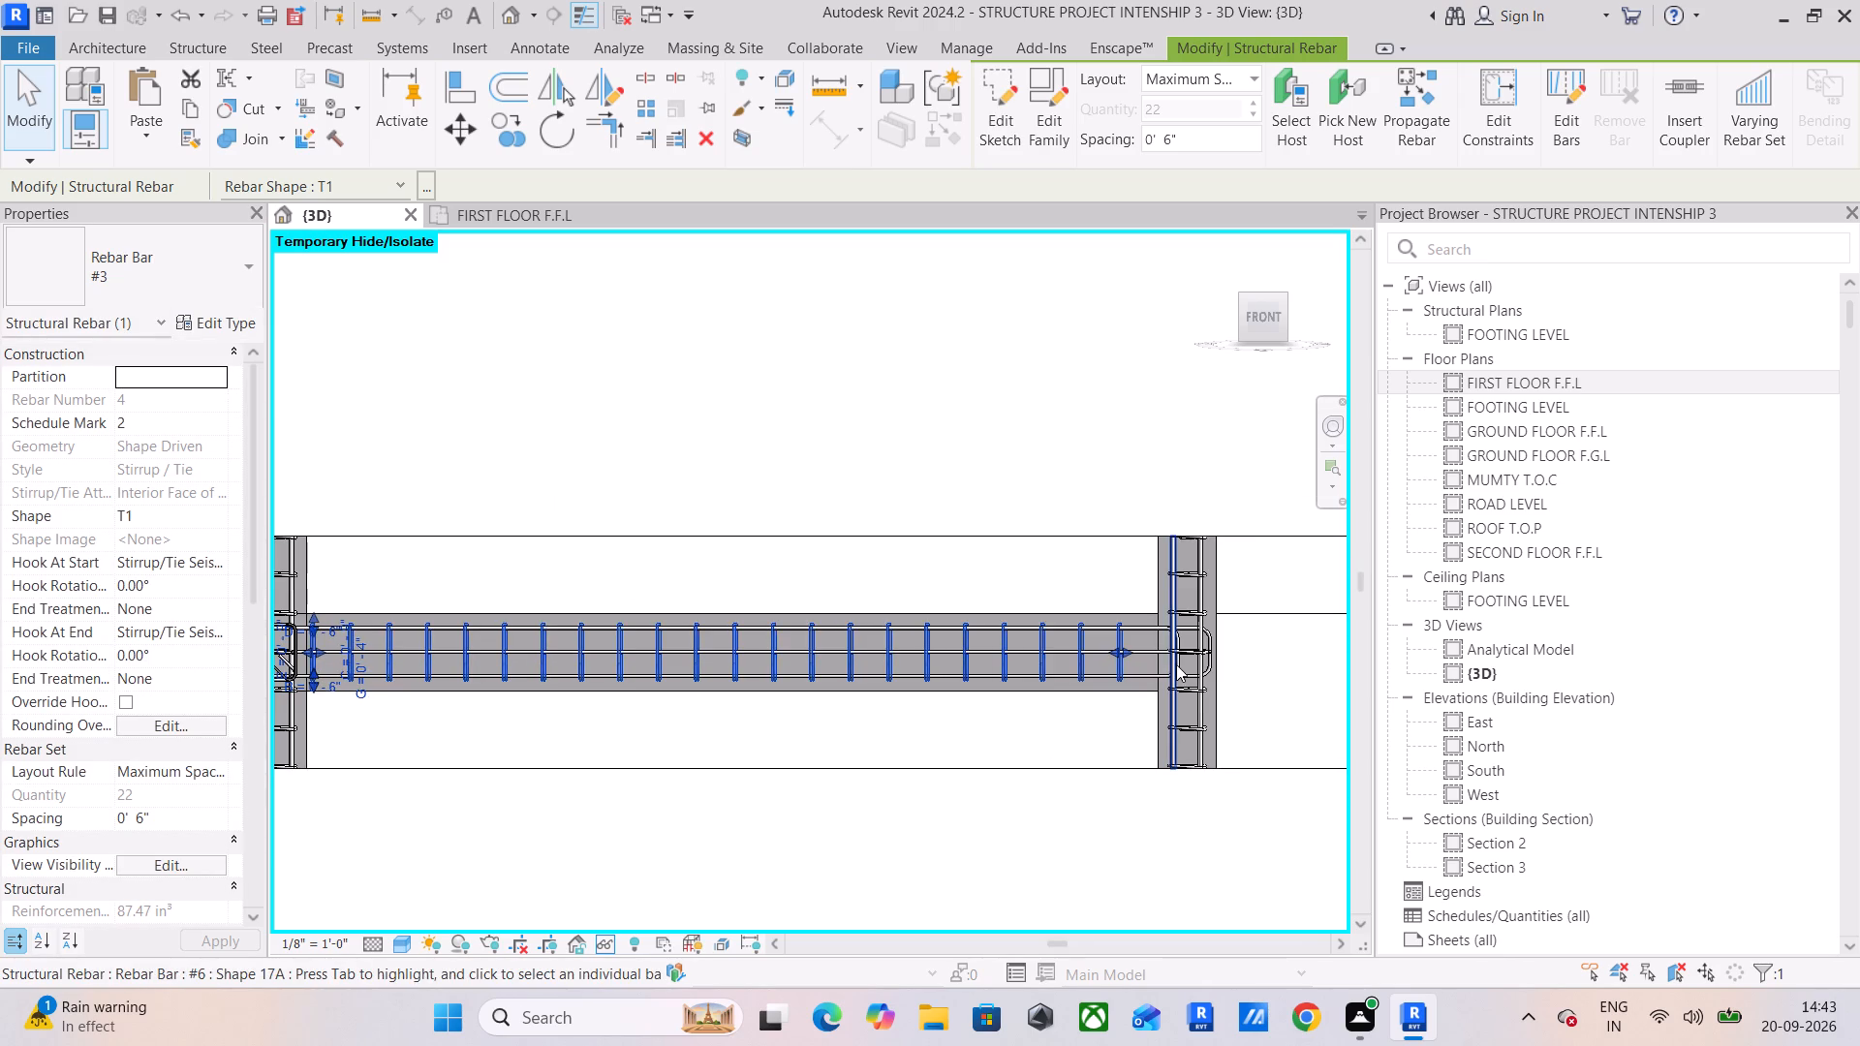
scroll(1176, 661, up, 6)
middle_drag(1165, 668, 922, 700)
scroll(850, 680, up, 5)
drag(777, 661, 918, 682)
Extend the beam's top, bottom and middle #4 bars into the end column, up to the outer hooked bars.
click(1029, 606)
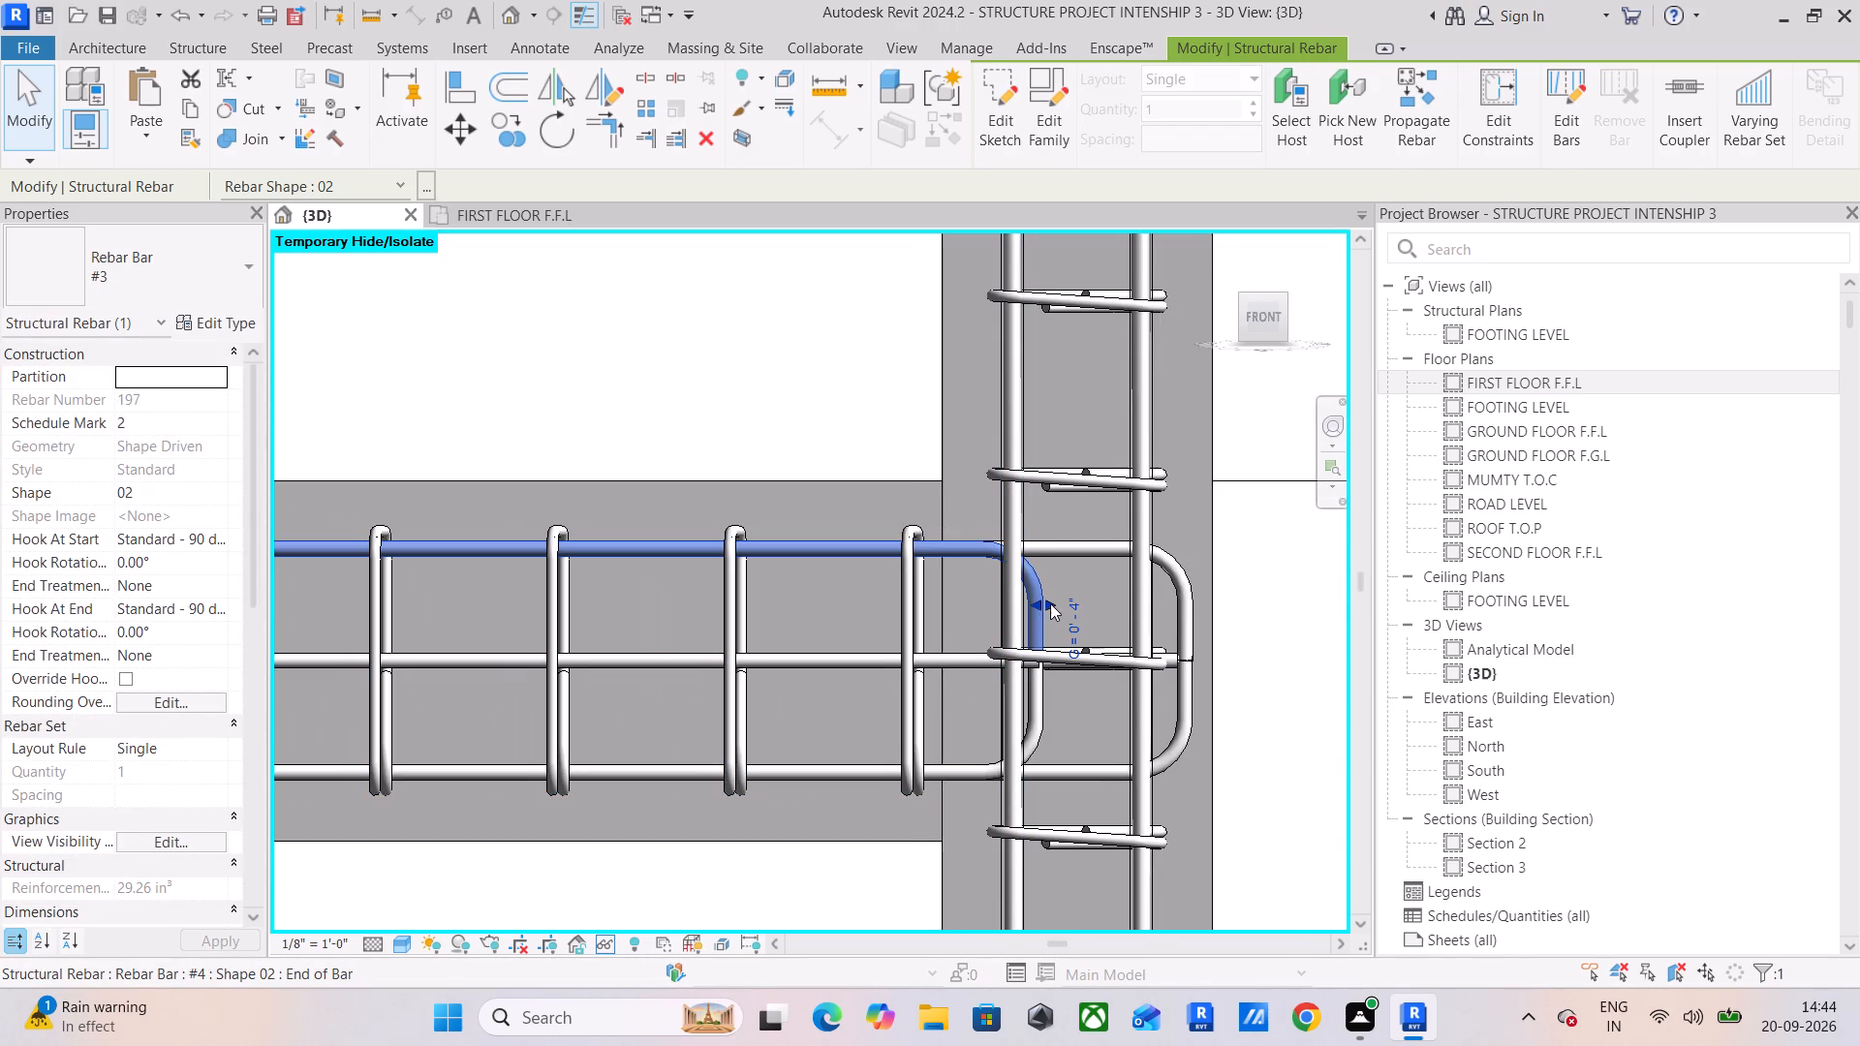
drag(1050, 602, 1185, 602)
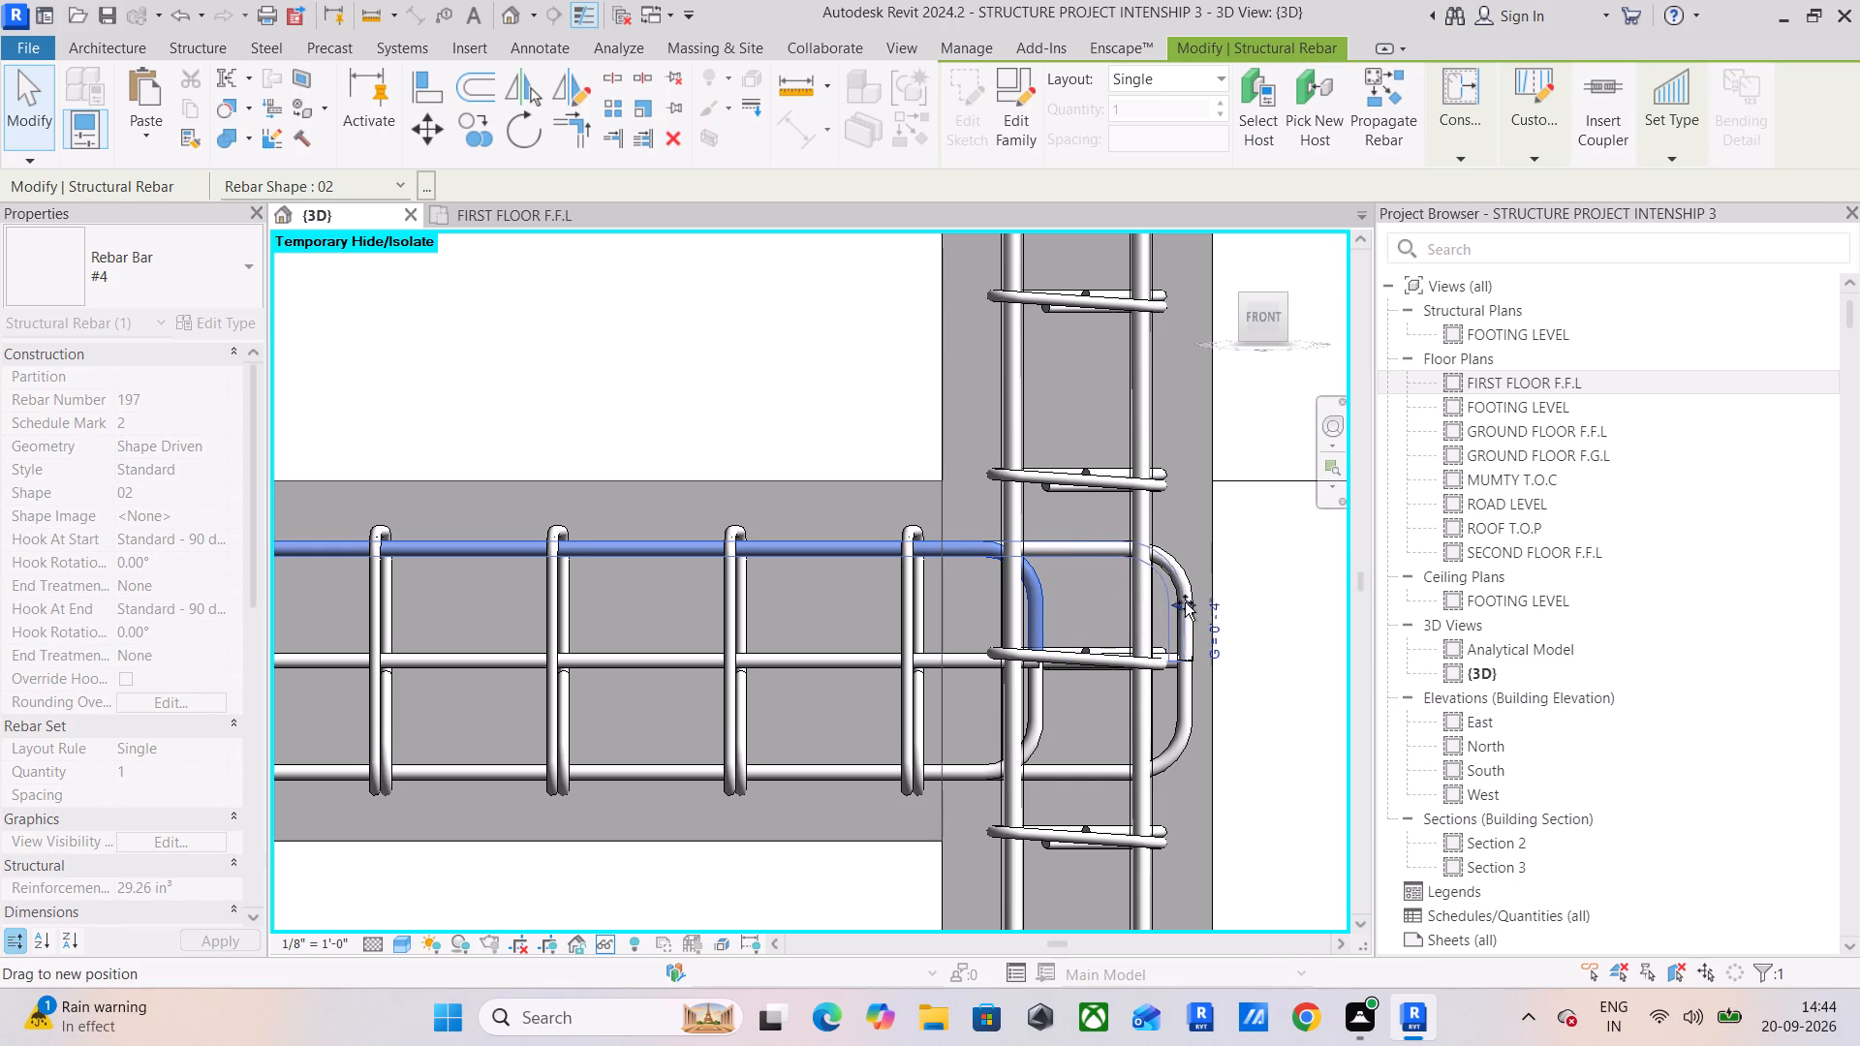
drag(1185, 602, 1192, 604)
click(1032, 719)
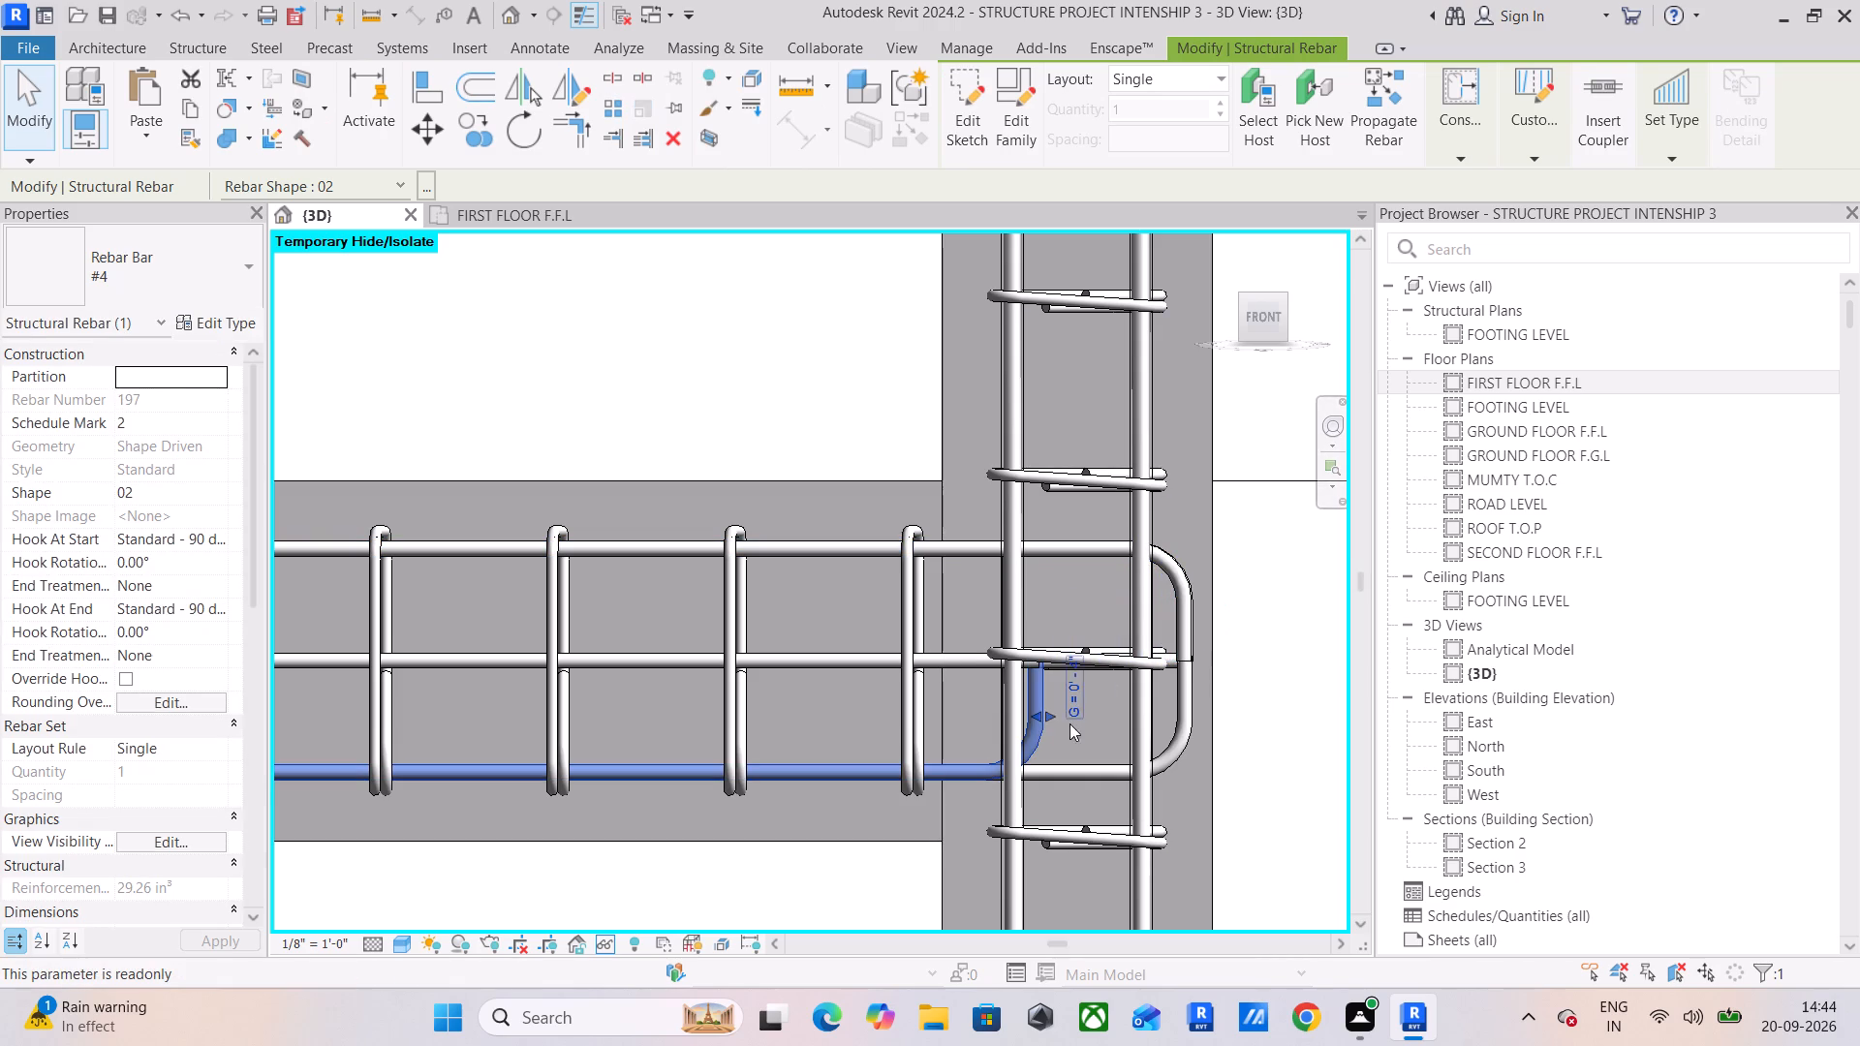
drag(1050, 712, 1193, 723)
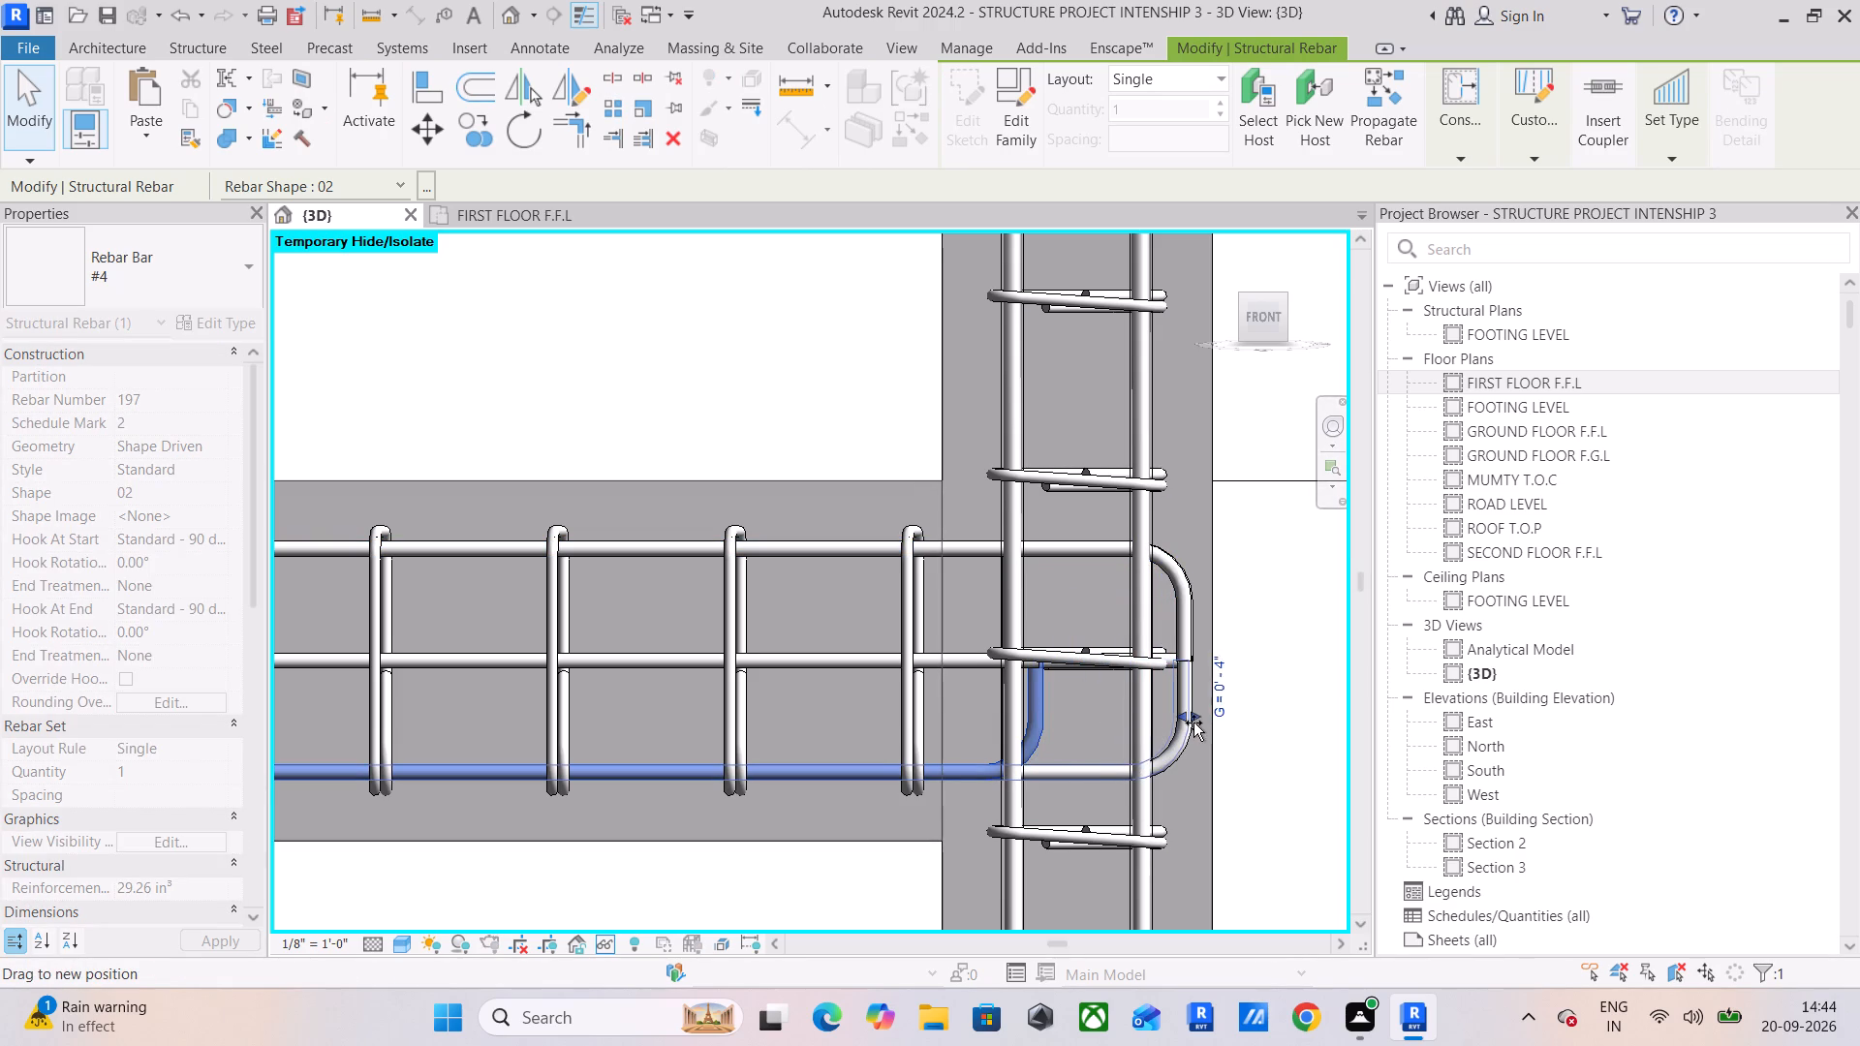
drag(1193, 723, 1191, 724)
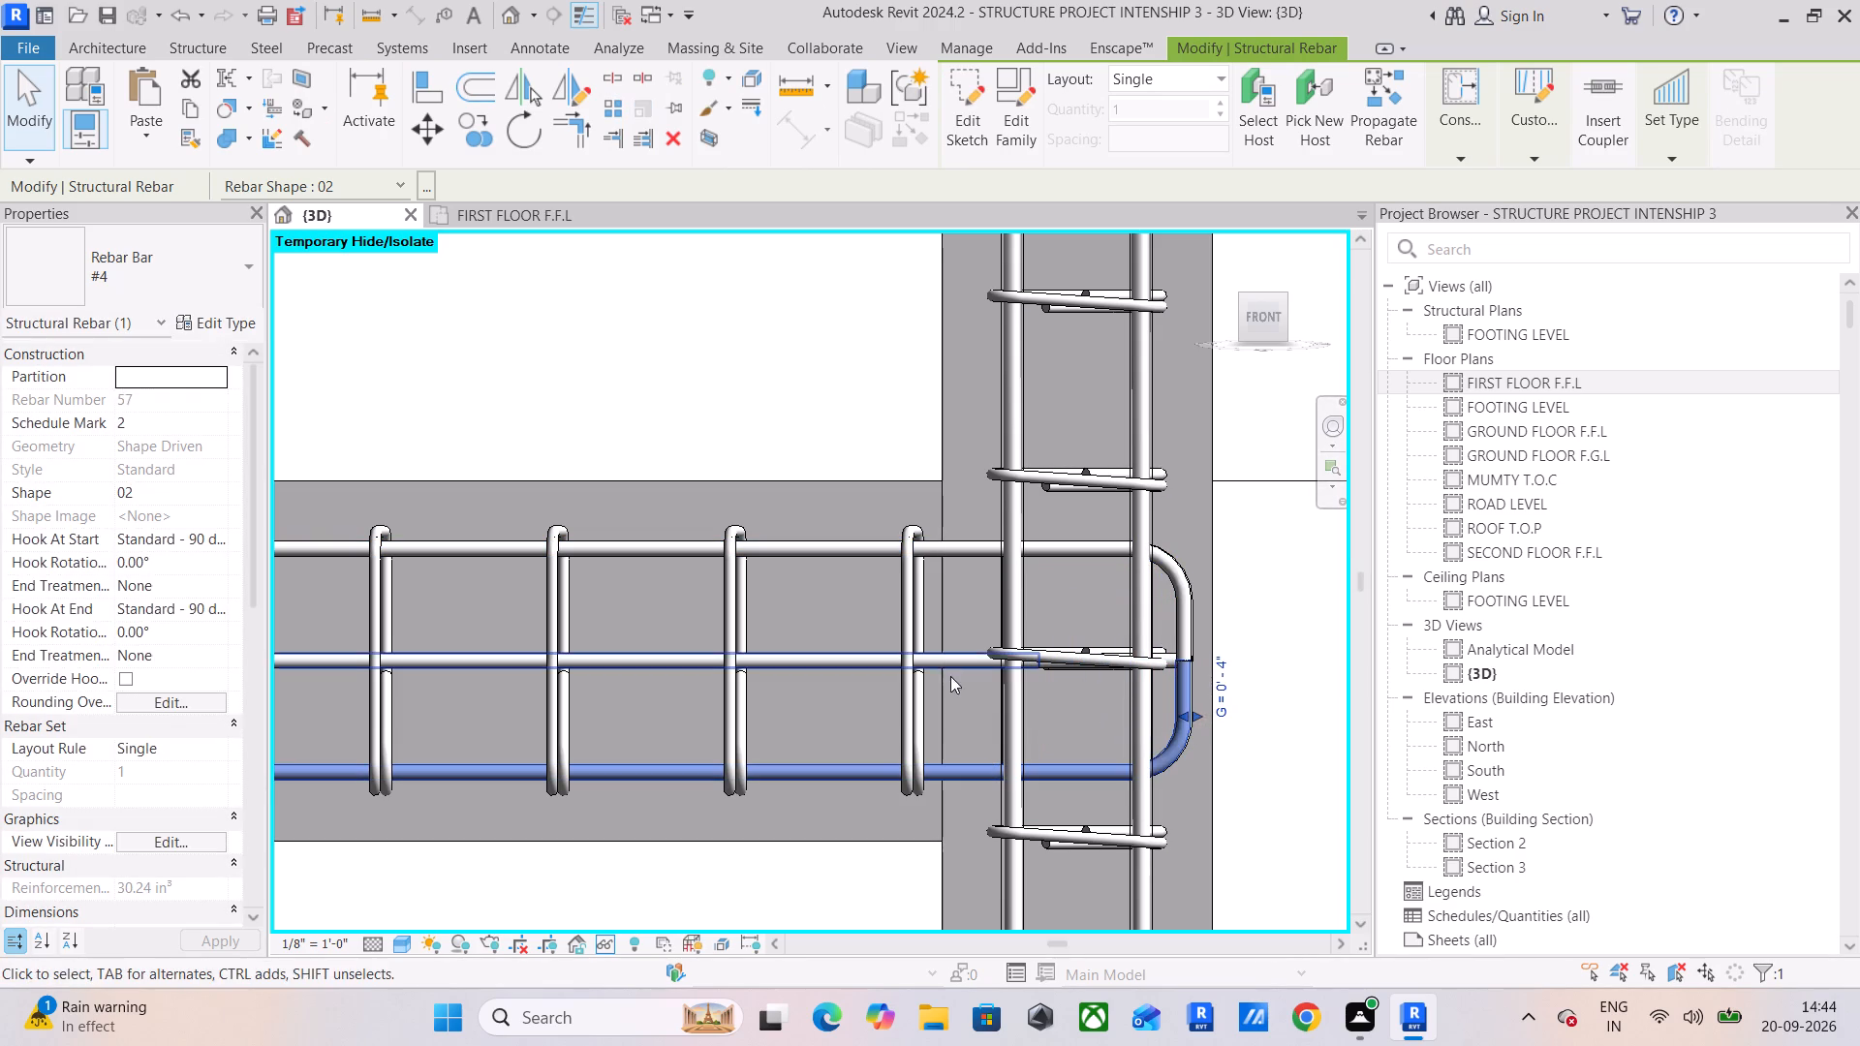
click(942, 656)
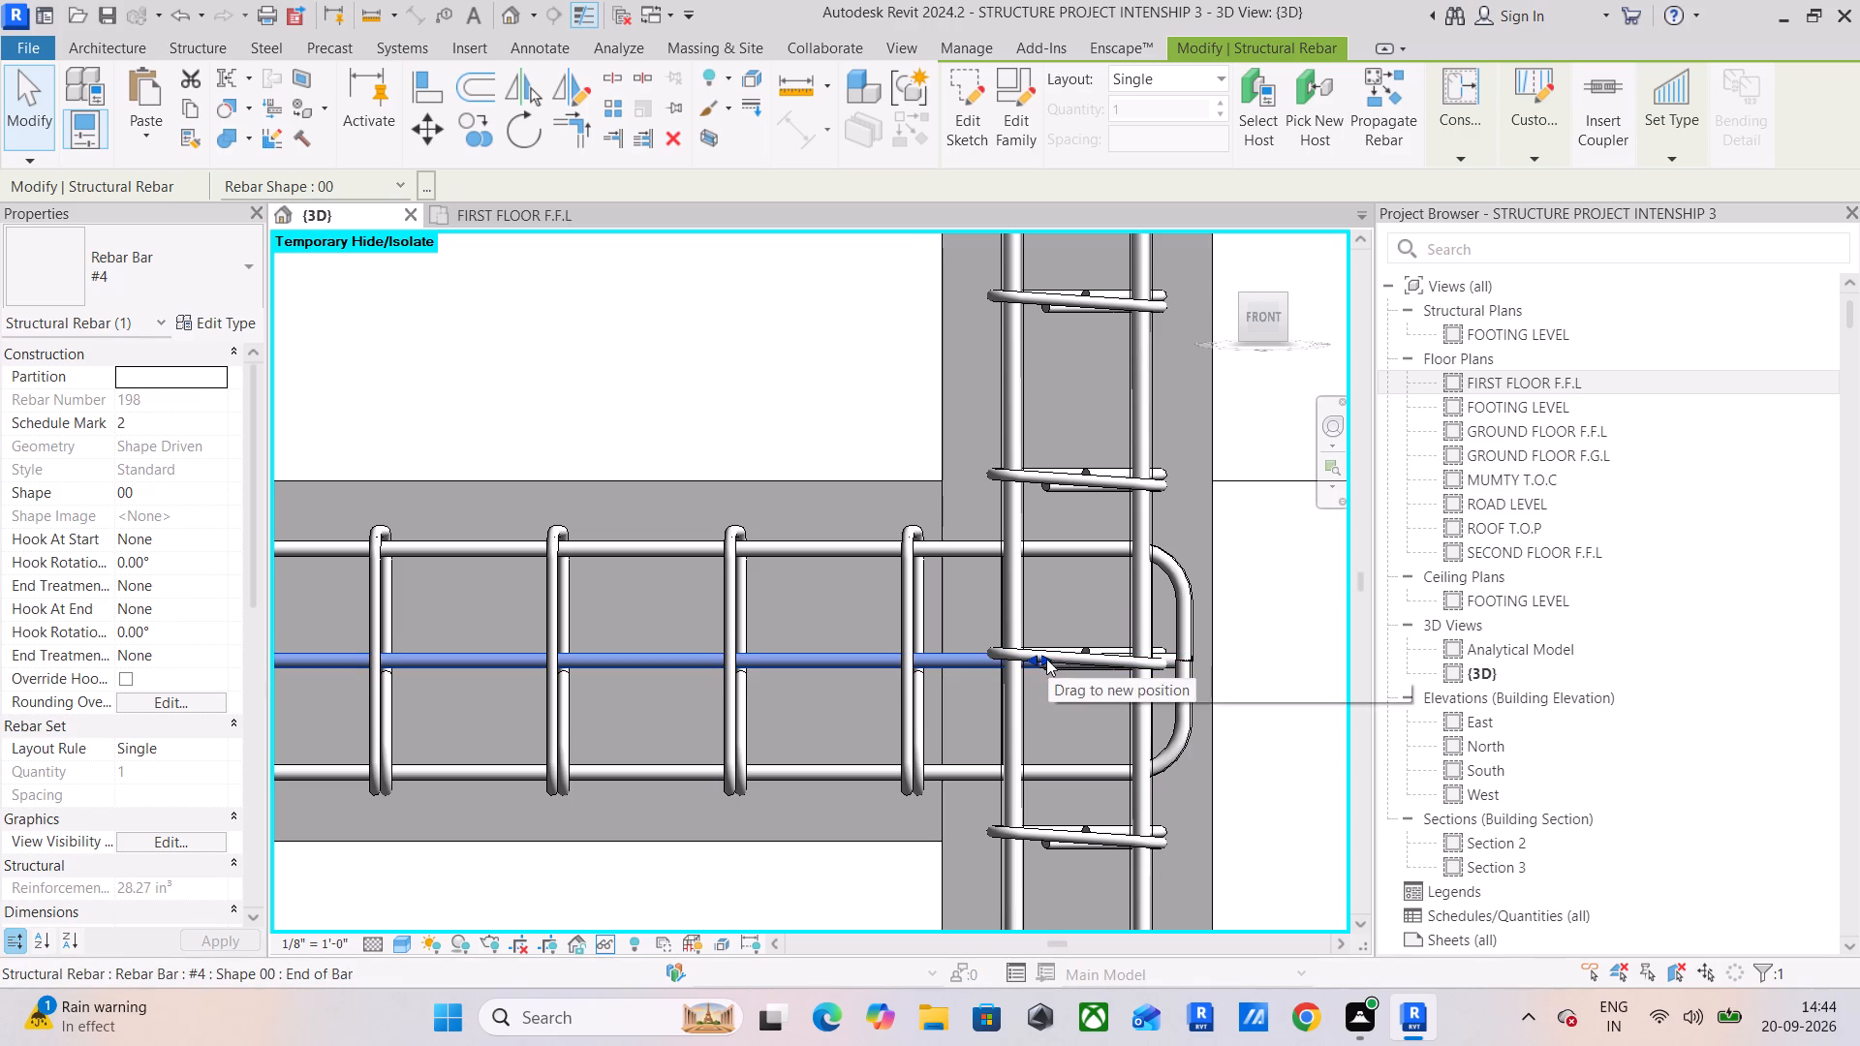
drag(1046, 658, 1185, 671)
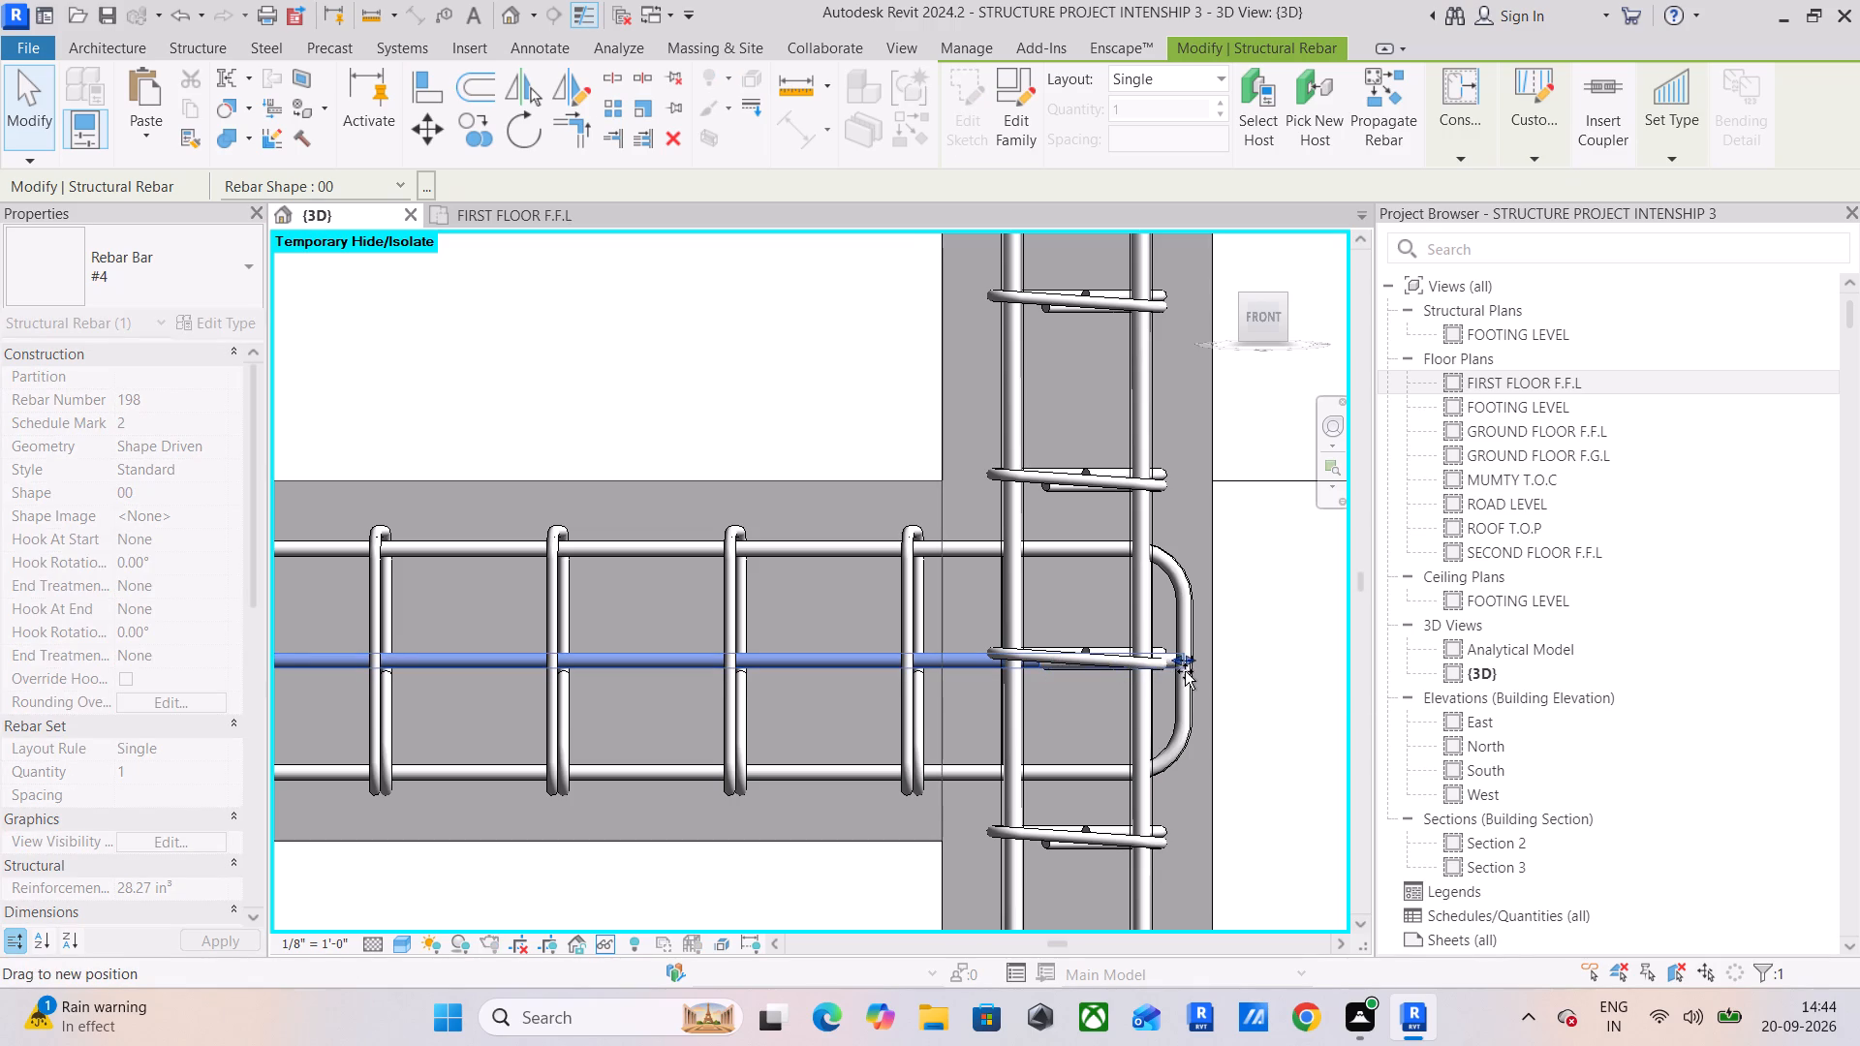
drag(1185, 671, 1193, 674)
Fine-tune the top and bottom hooked #4 bars at the end column so their bends line up with the adjacent bar ends.
scroll(1165, 594, up, 6)
middle_drag(1236, 625, 1112, 600)
scroll(1088, 625, up, 4)
click(1074, 622)
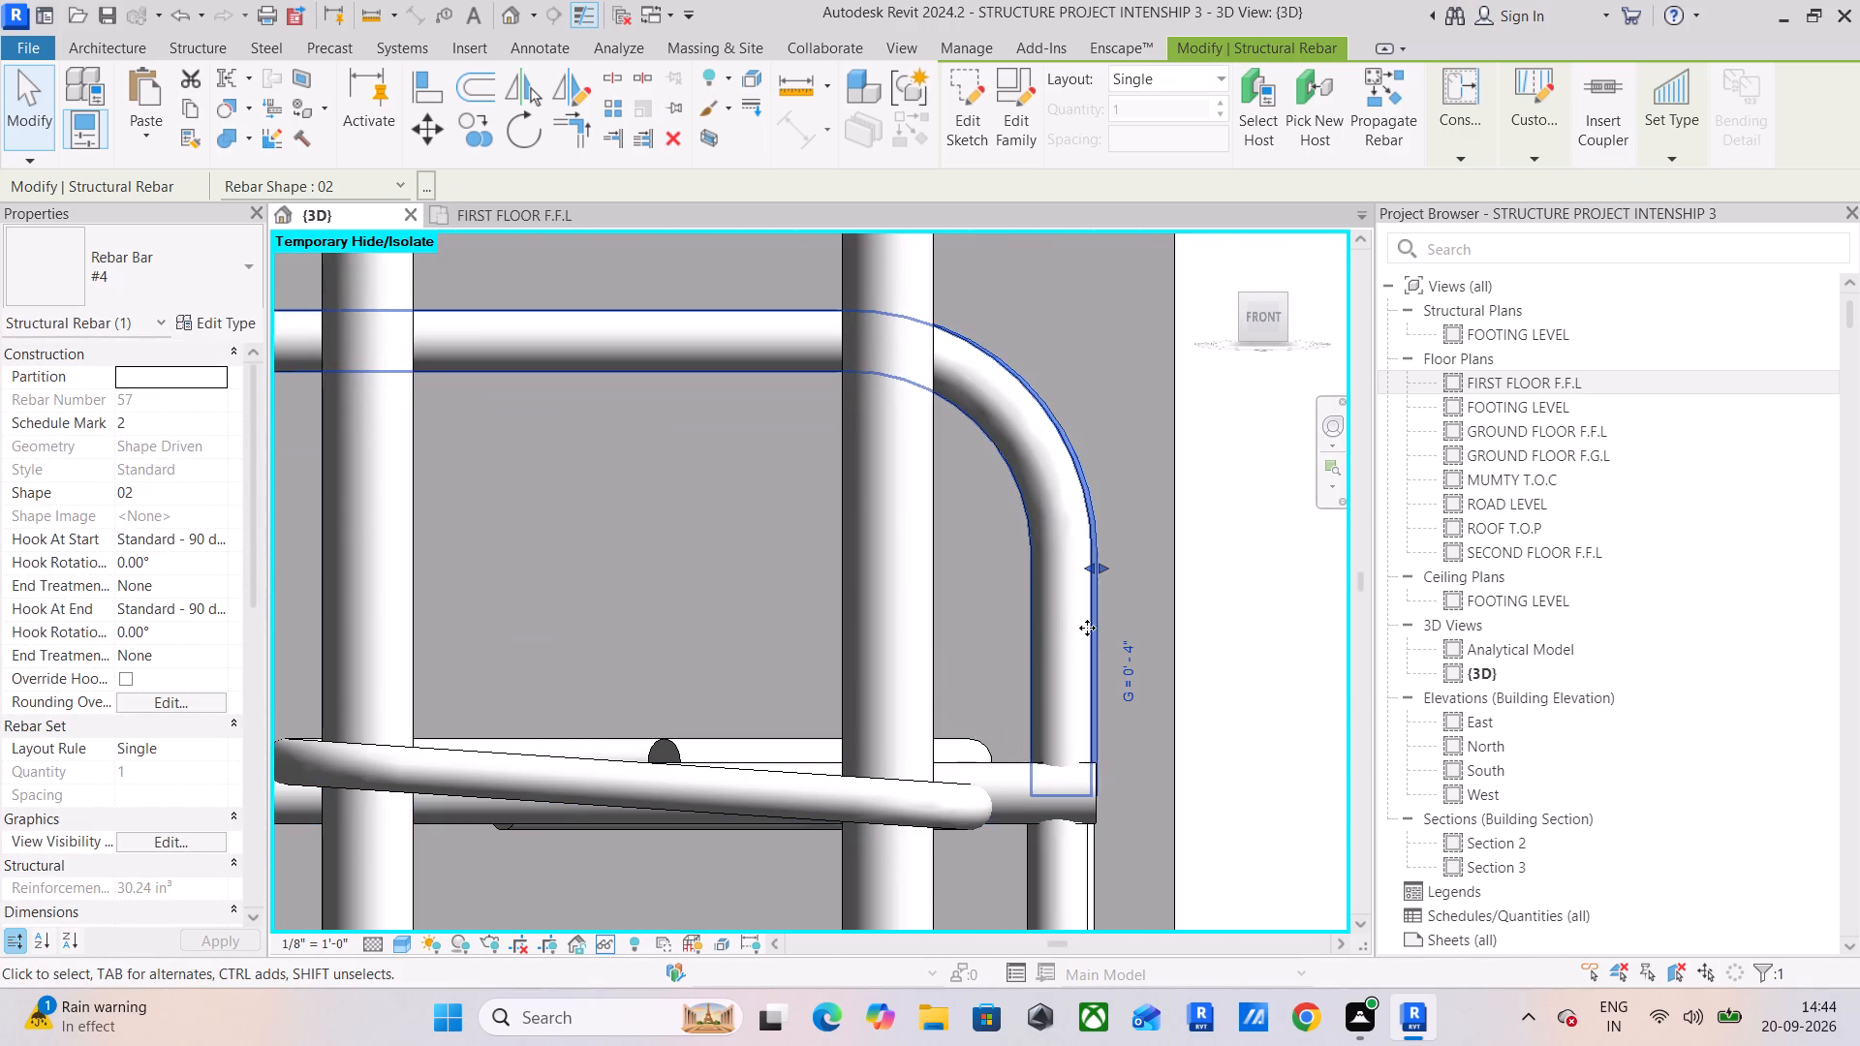
drag(1105, 569, 1100, 571)
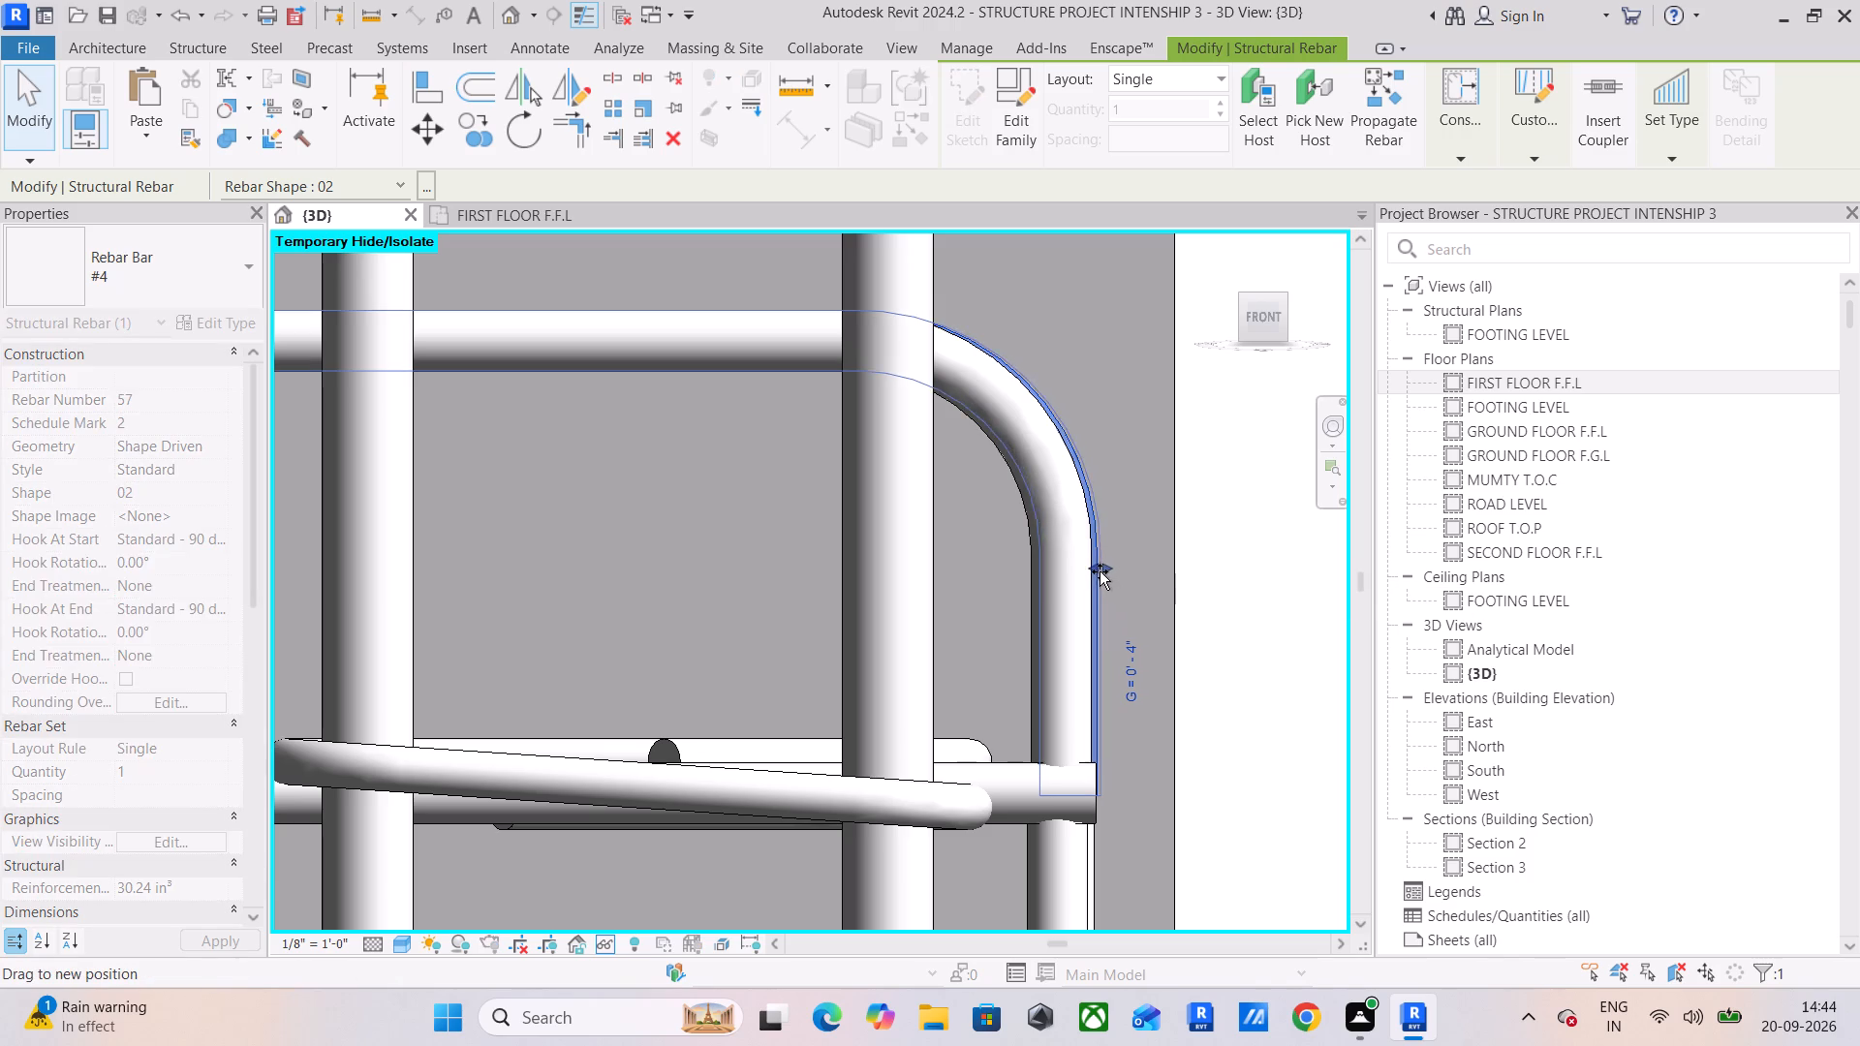
drag(1100, 571, 1094, 575)
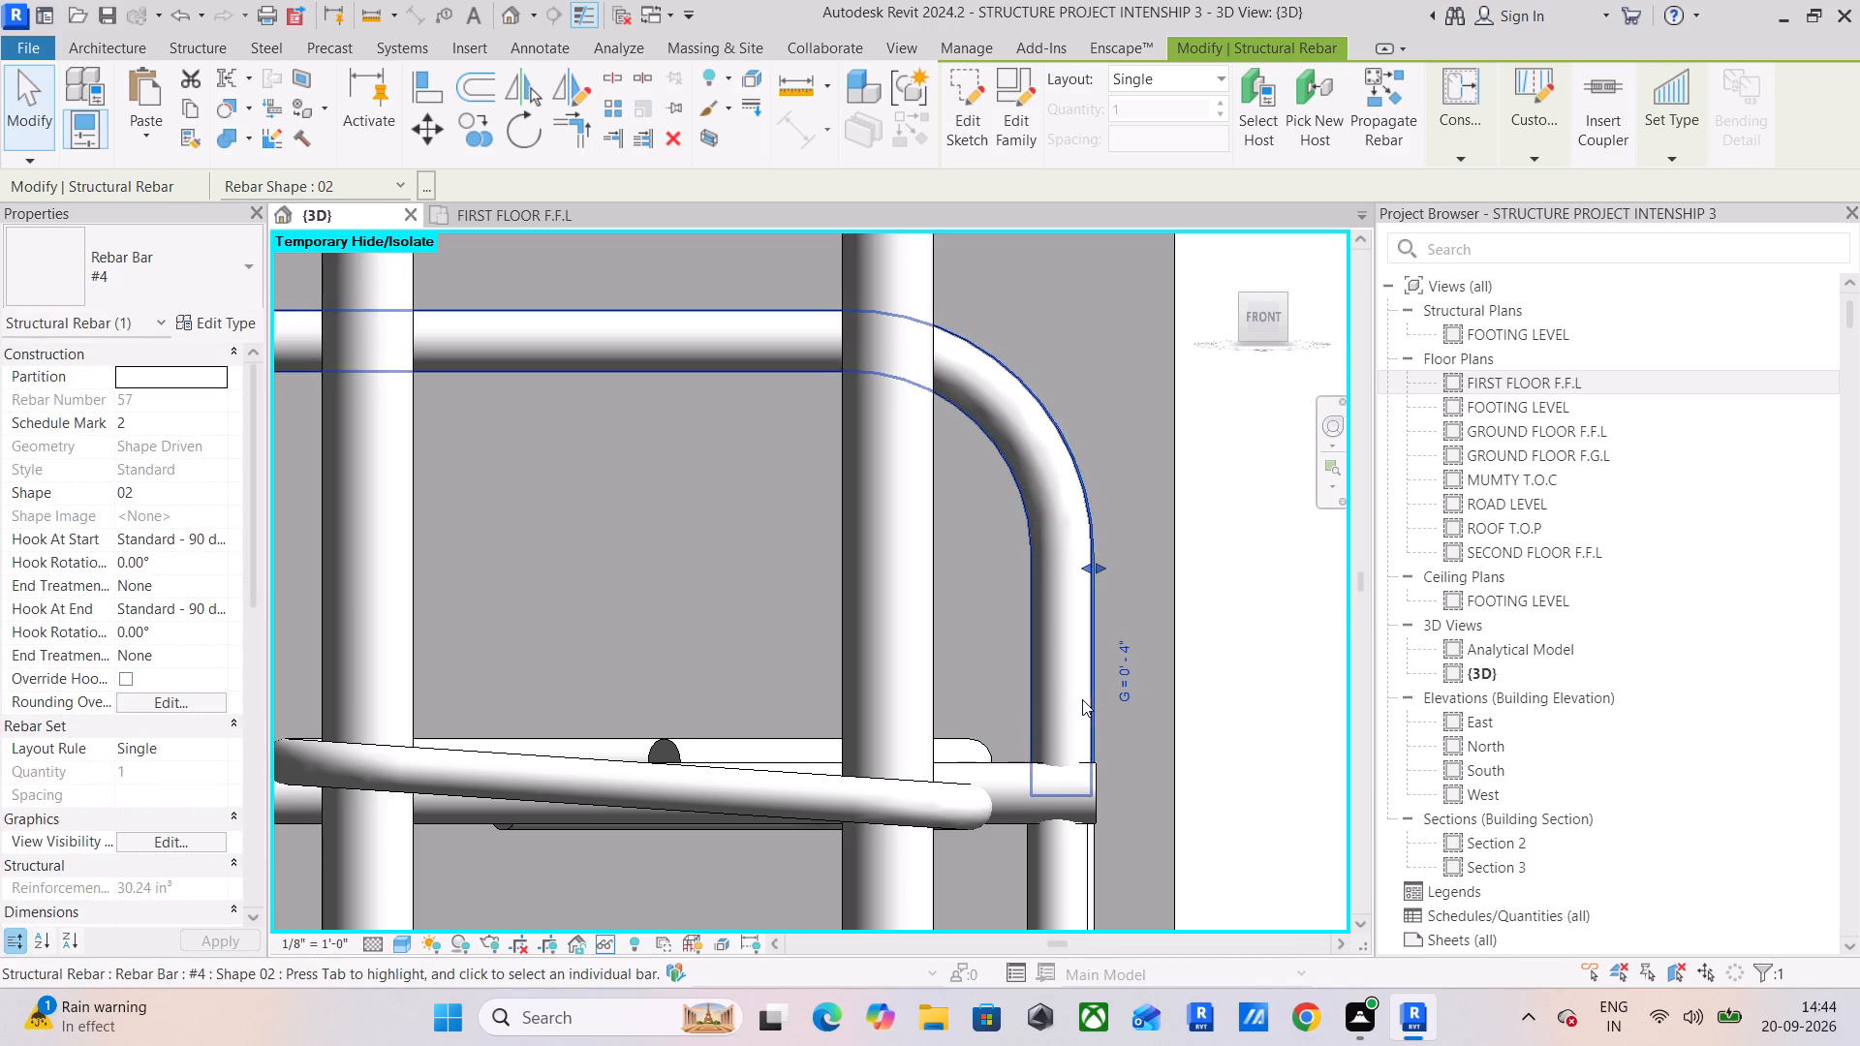
middle_drag(1082, 701, 1126, 602)
click(1139, 822)
middle_drag(1119, 822, 1066, 575)
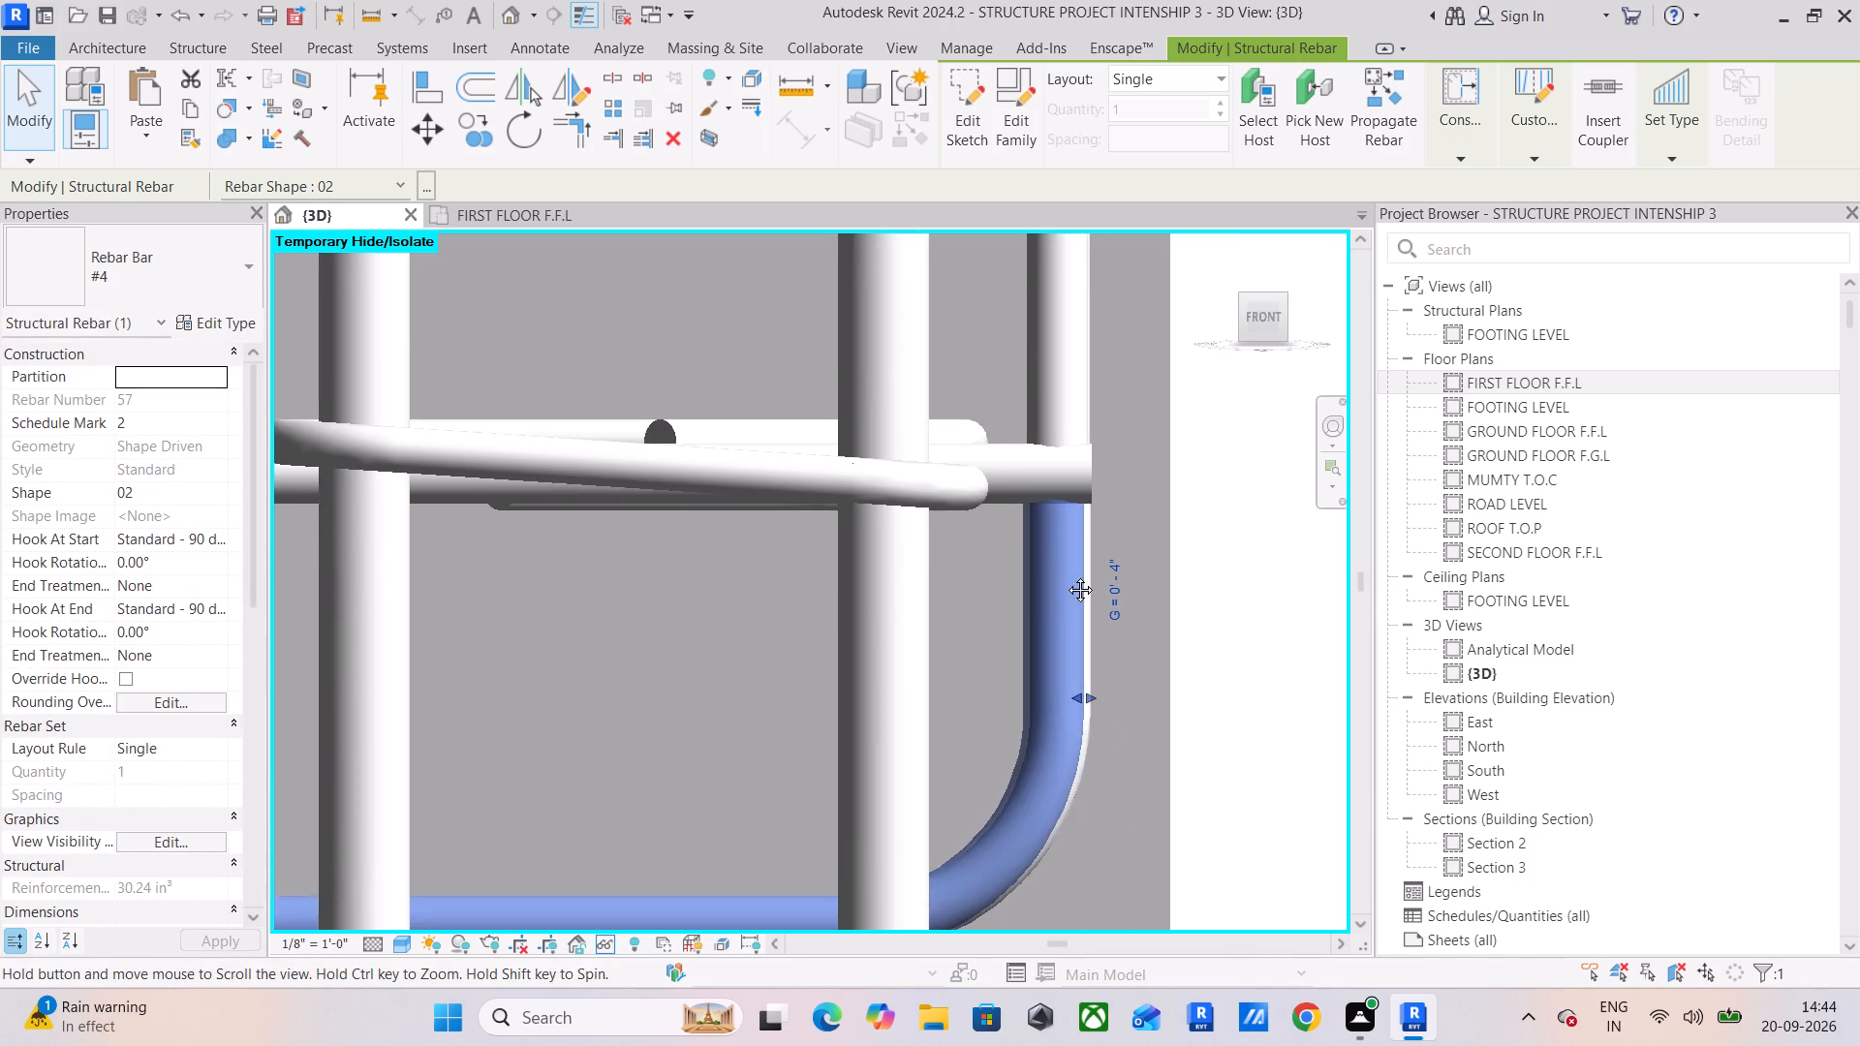
middle_drag(1066, 575, 1066, 573)
click(1085, 668)
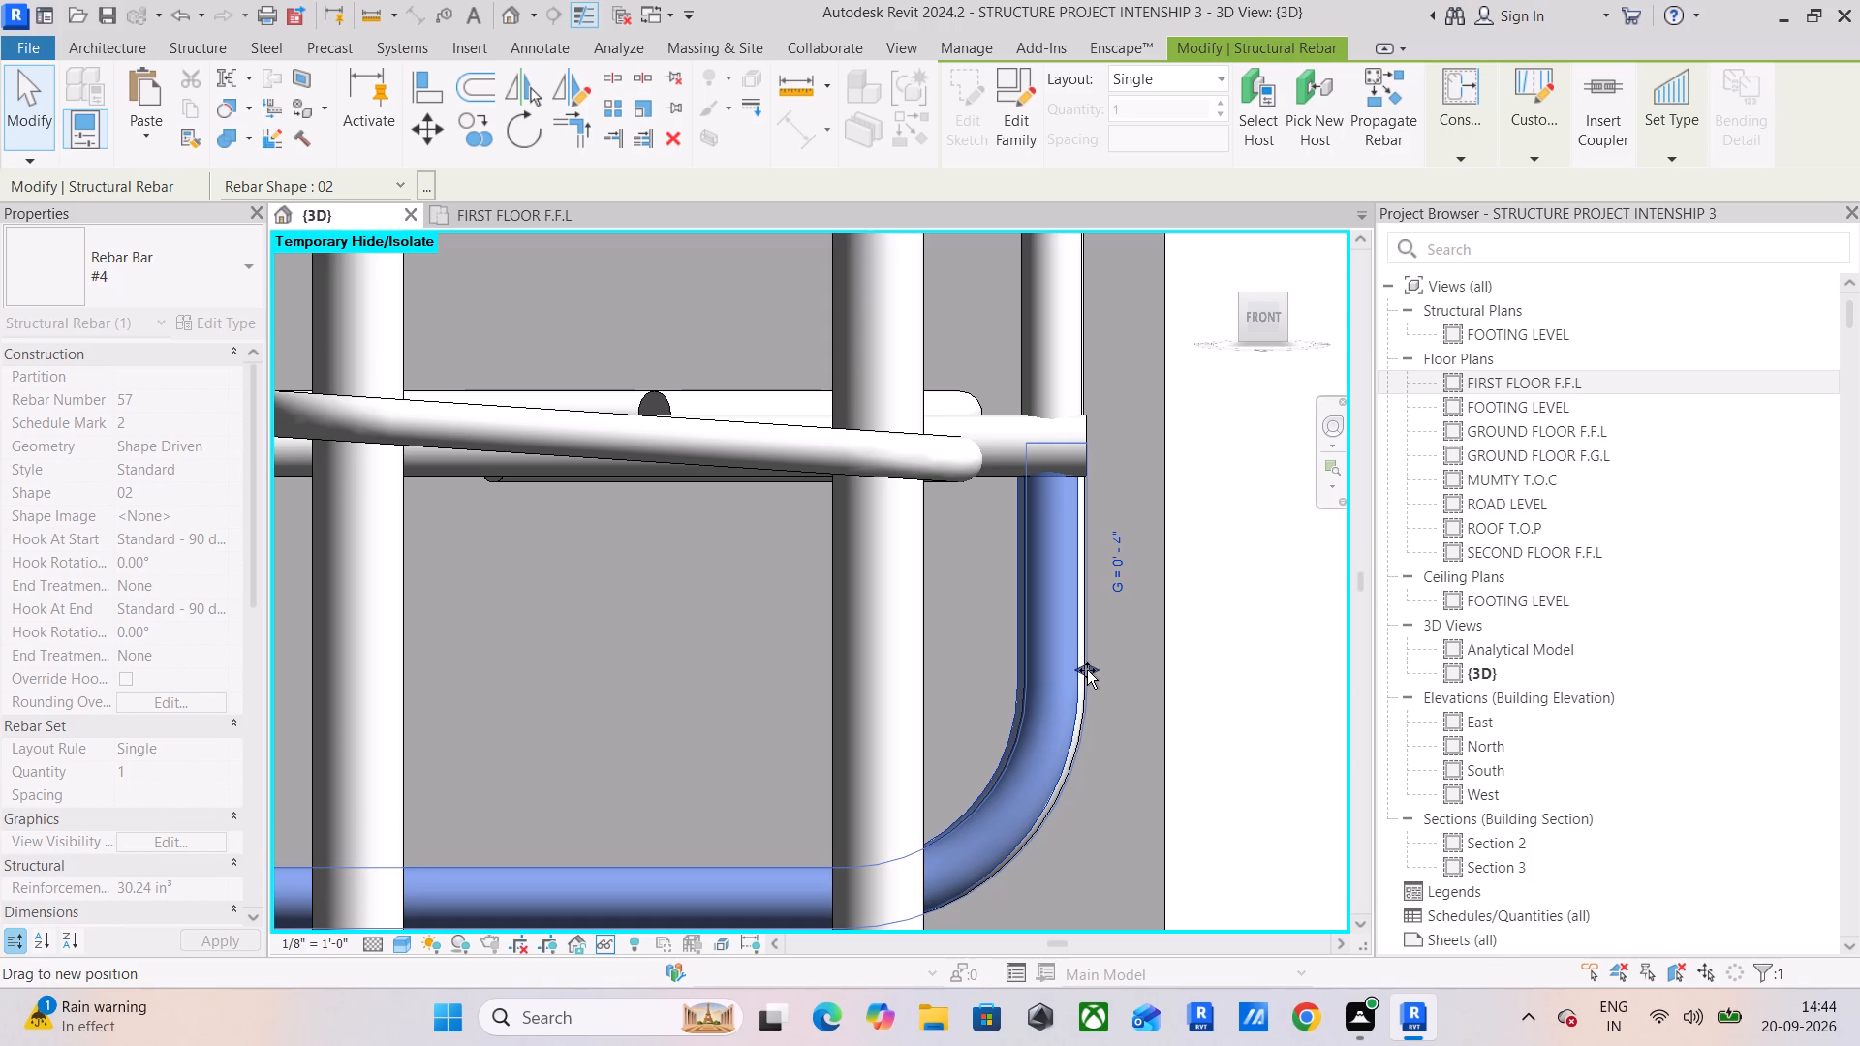
click(1262, 605)
Examine the beam's reinforcement along its length and at the opposite column joint, from the front and slightly above.
scroll(1262, 607, down, 6)
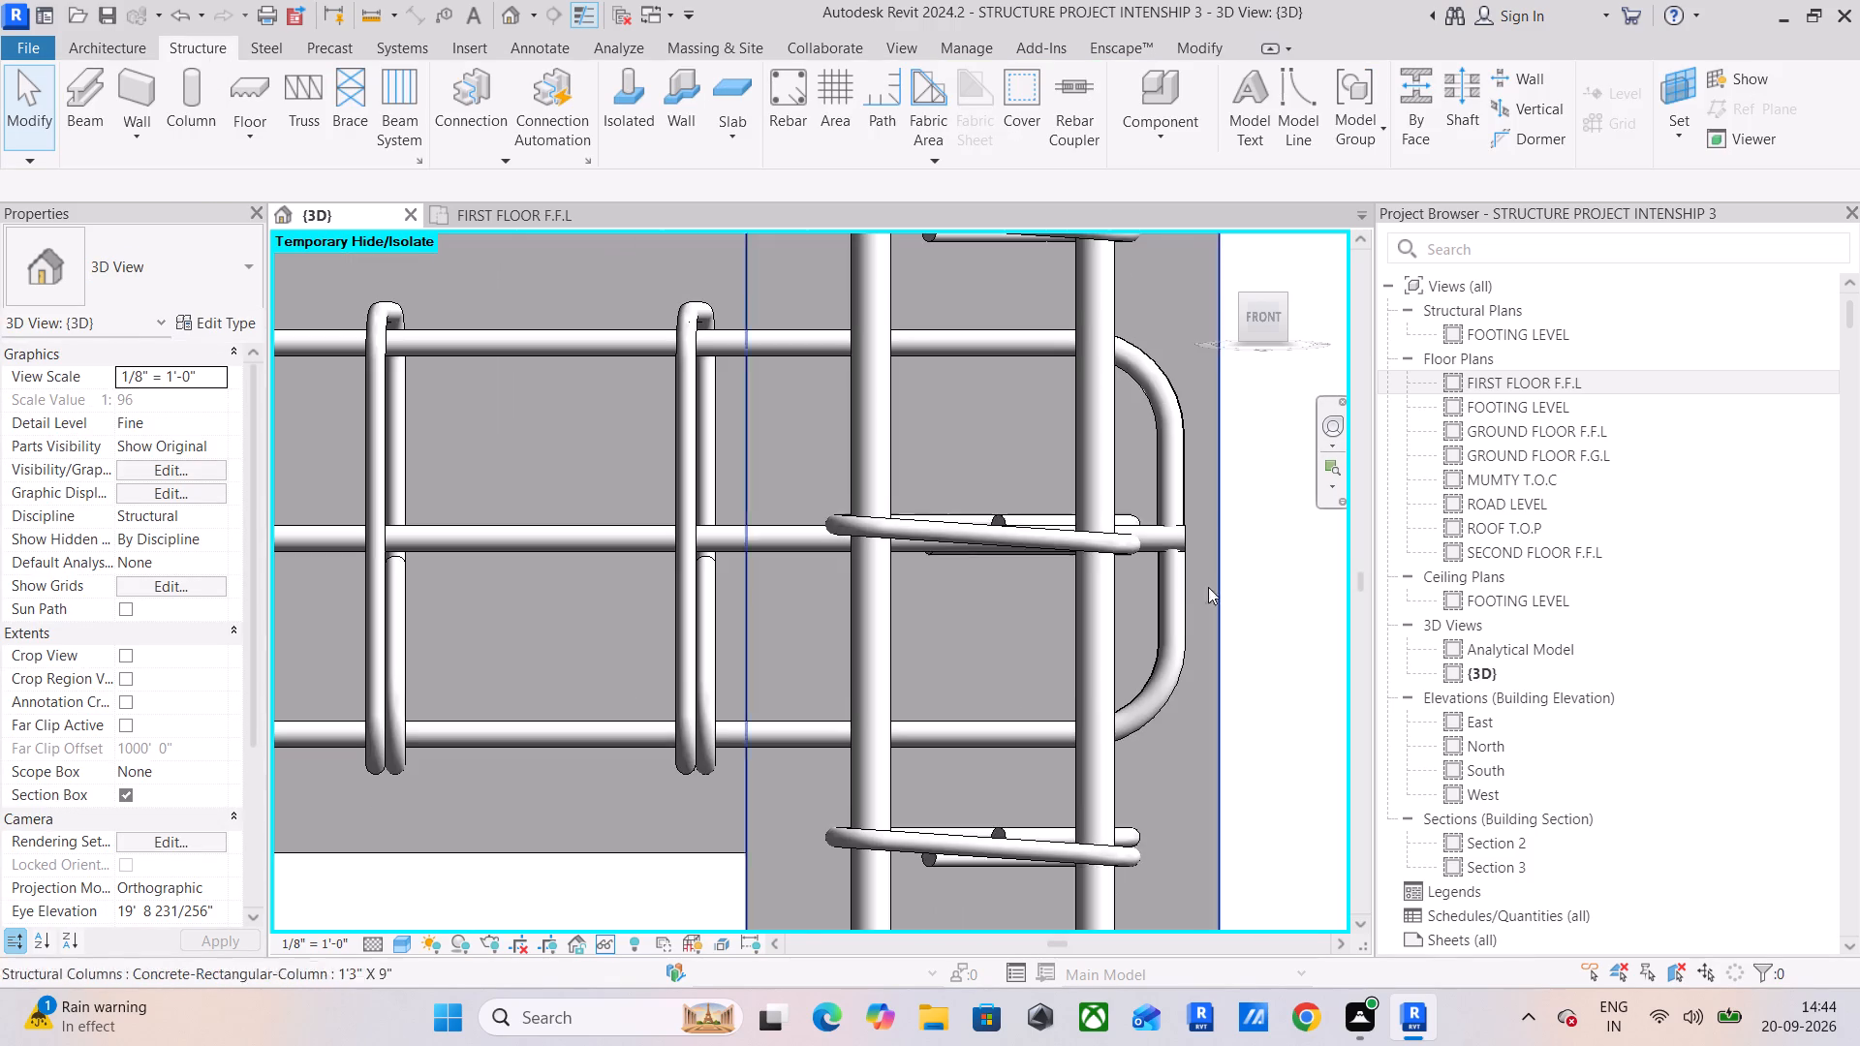
scroll(743, 539, down, 12)
middle_drag(803, 612, 1190, 605)
scroll(1190, 605, up, 1)
scroll(703, 585, down, 3)
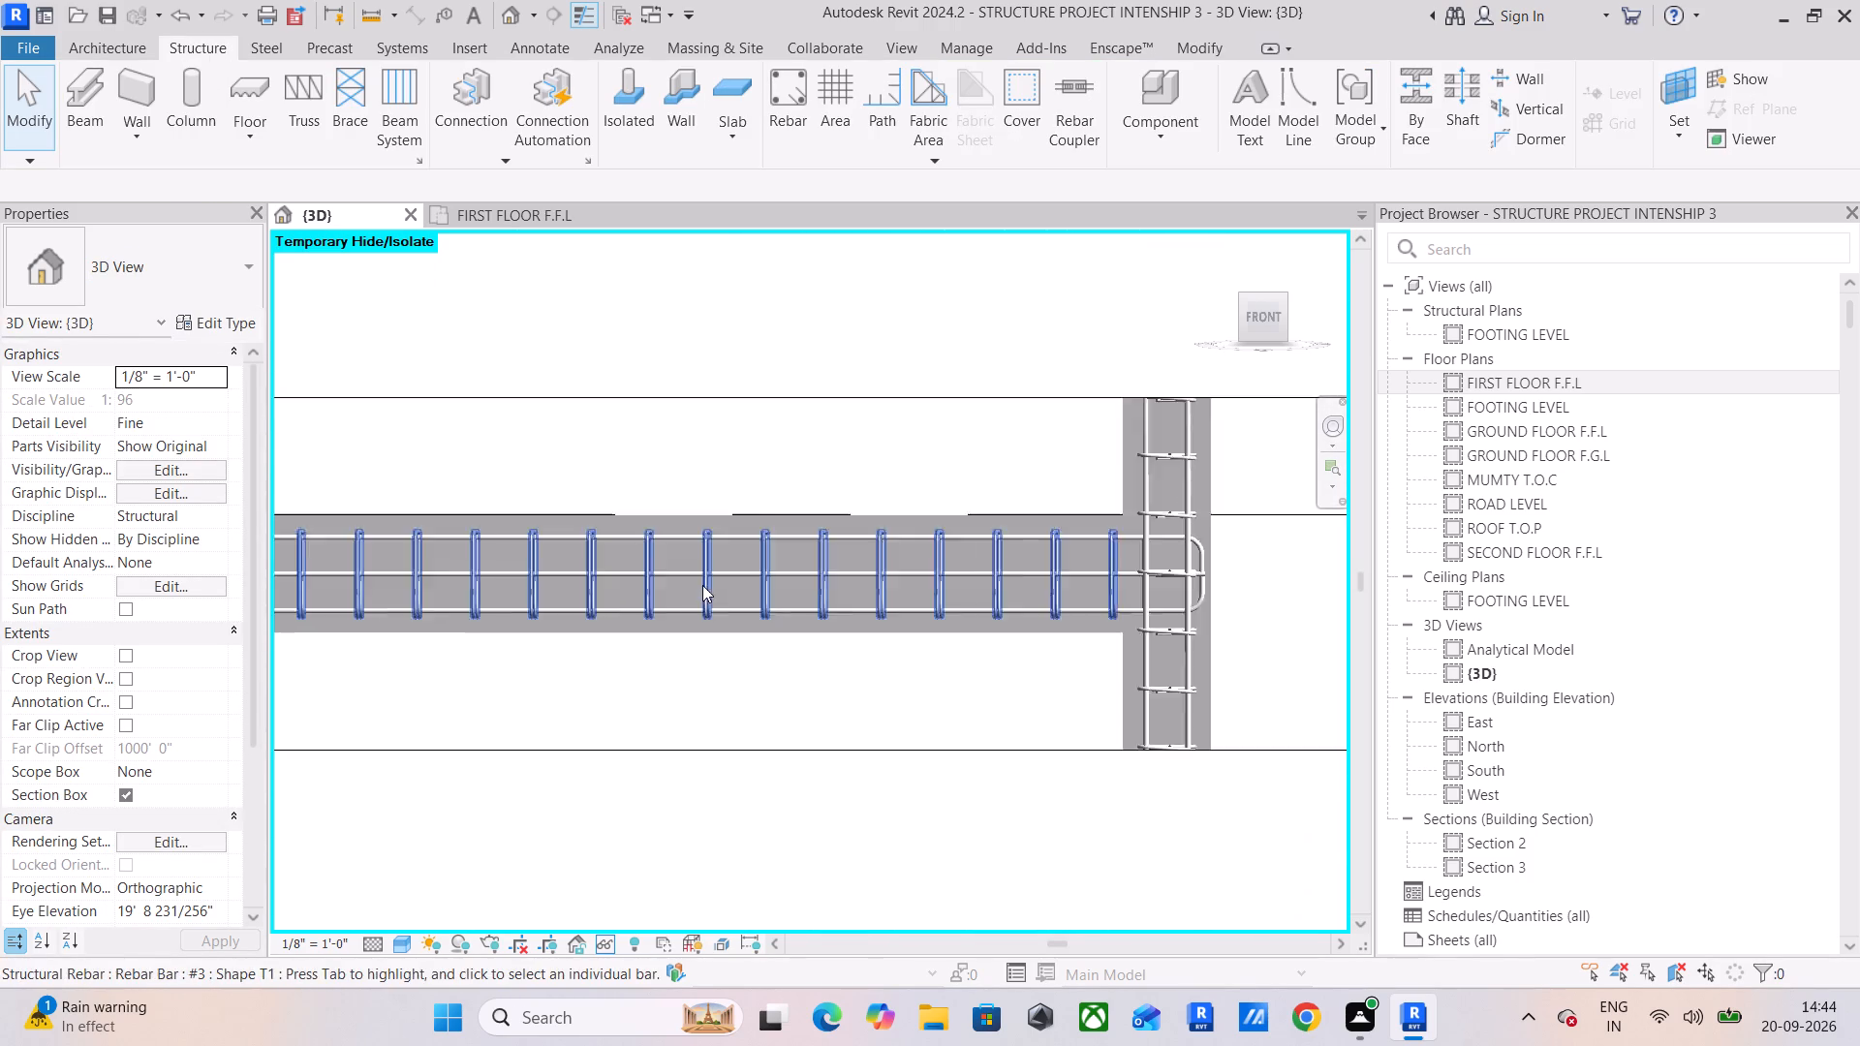
scroll(702, 585, down, 2)
middle_drag(680, 587, 1079, 609)
scroll(579, 585, up, 12)
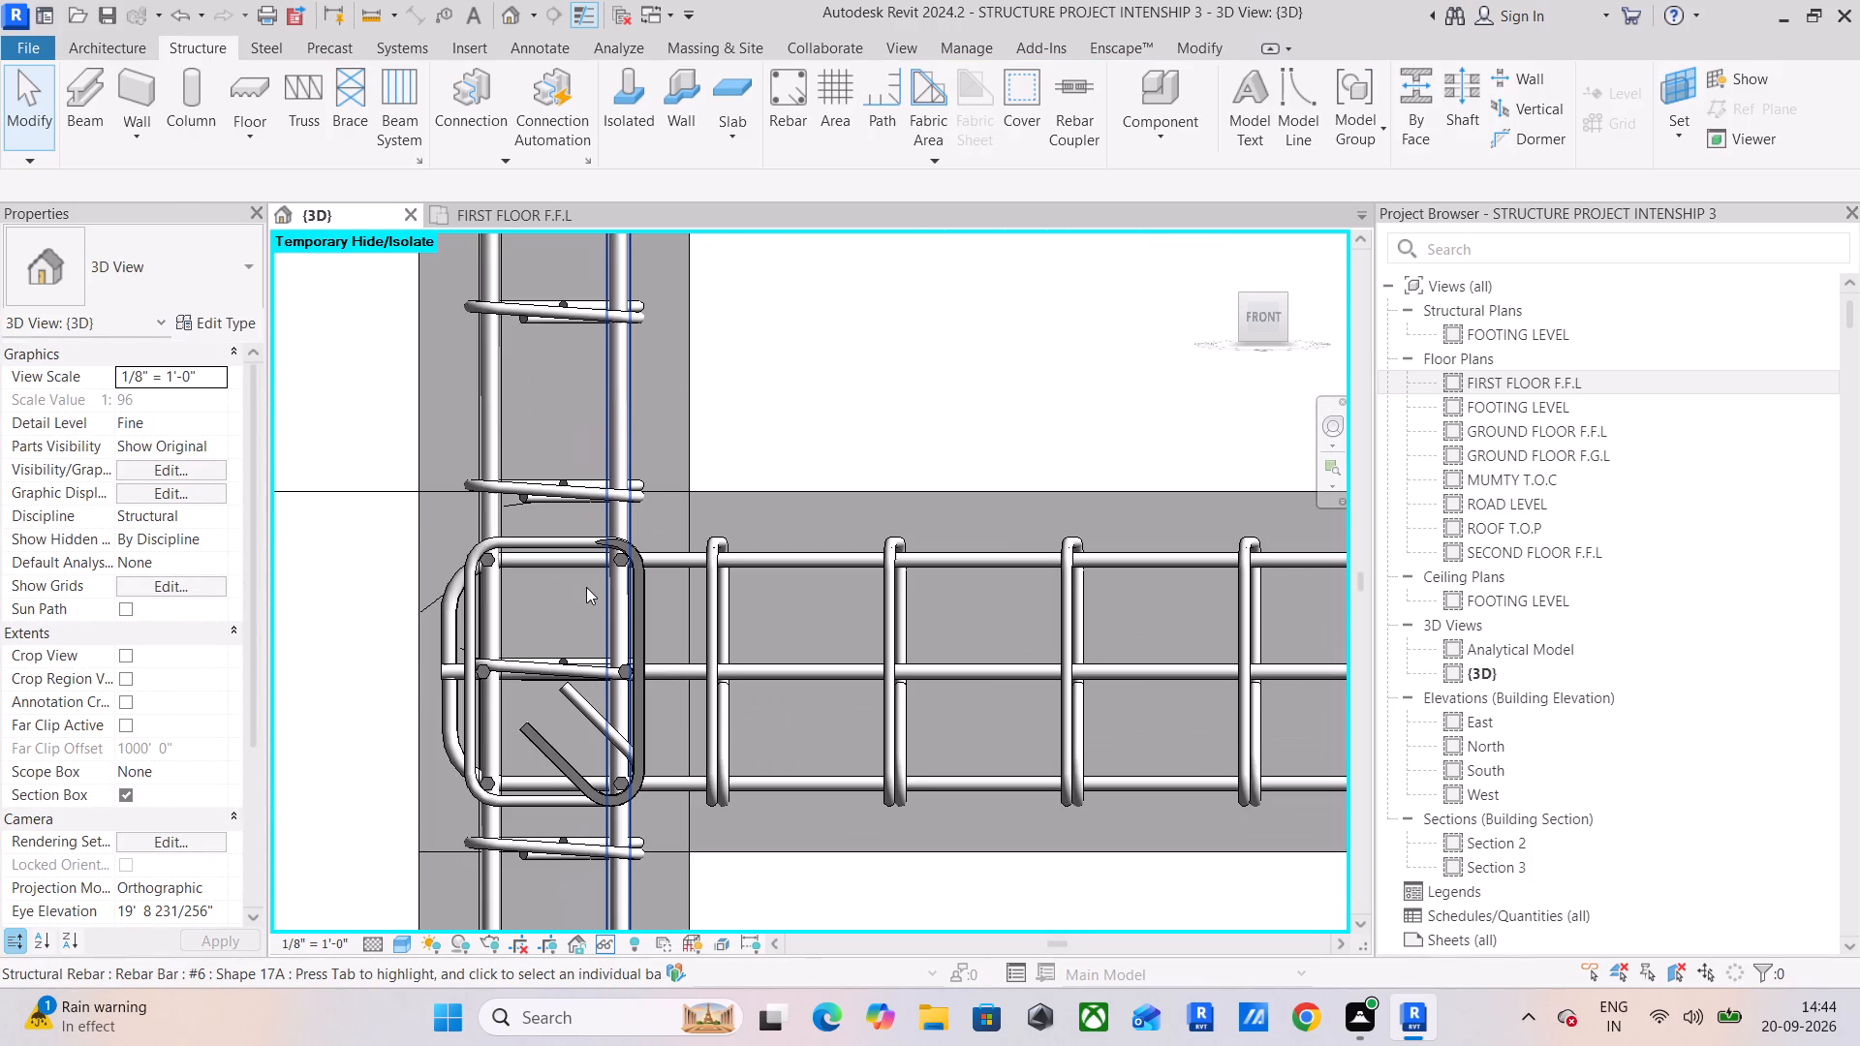
drag(1257, 317, 1258, 325)
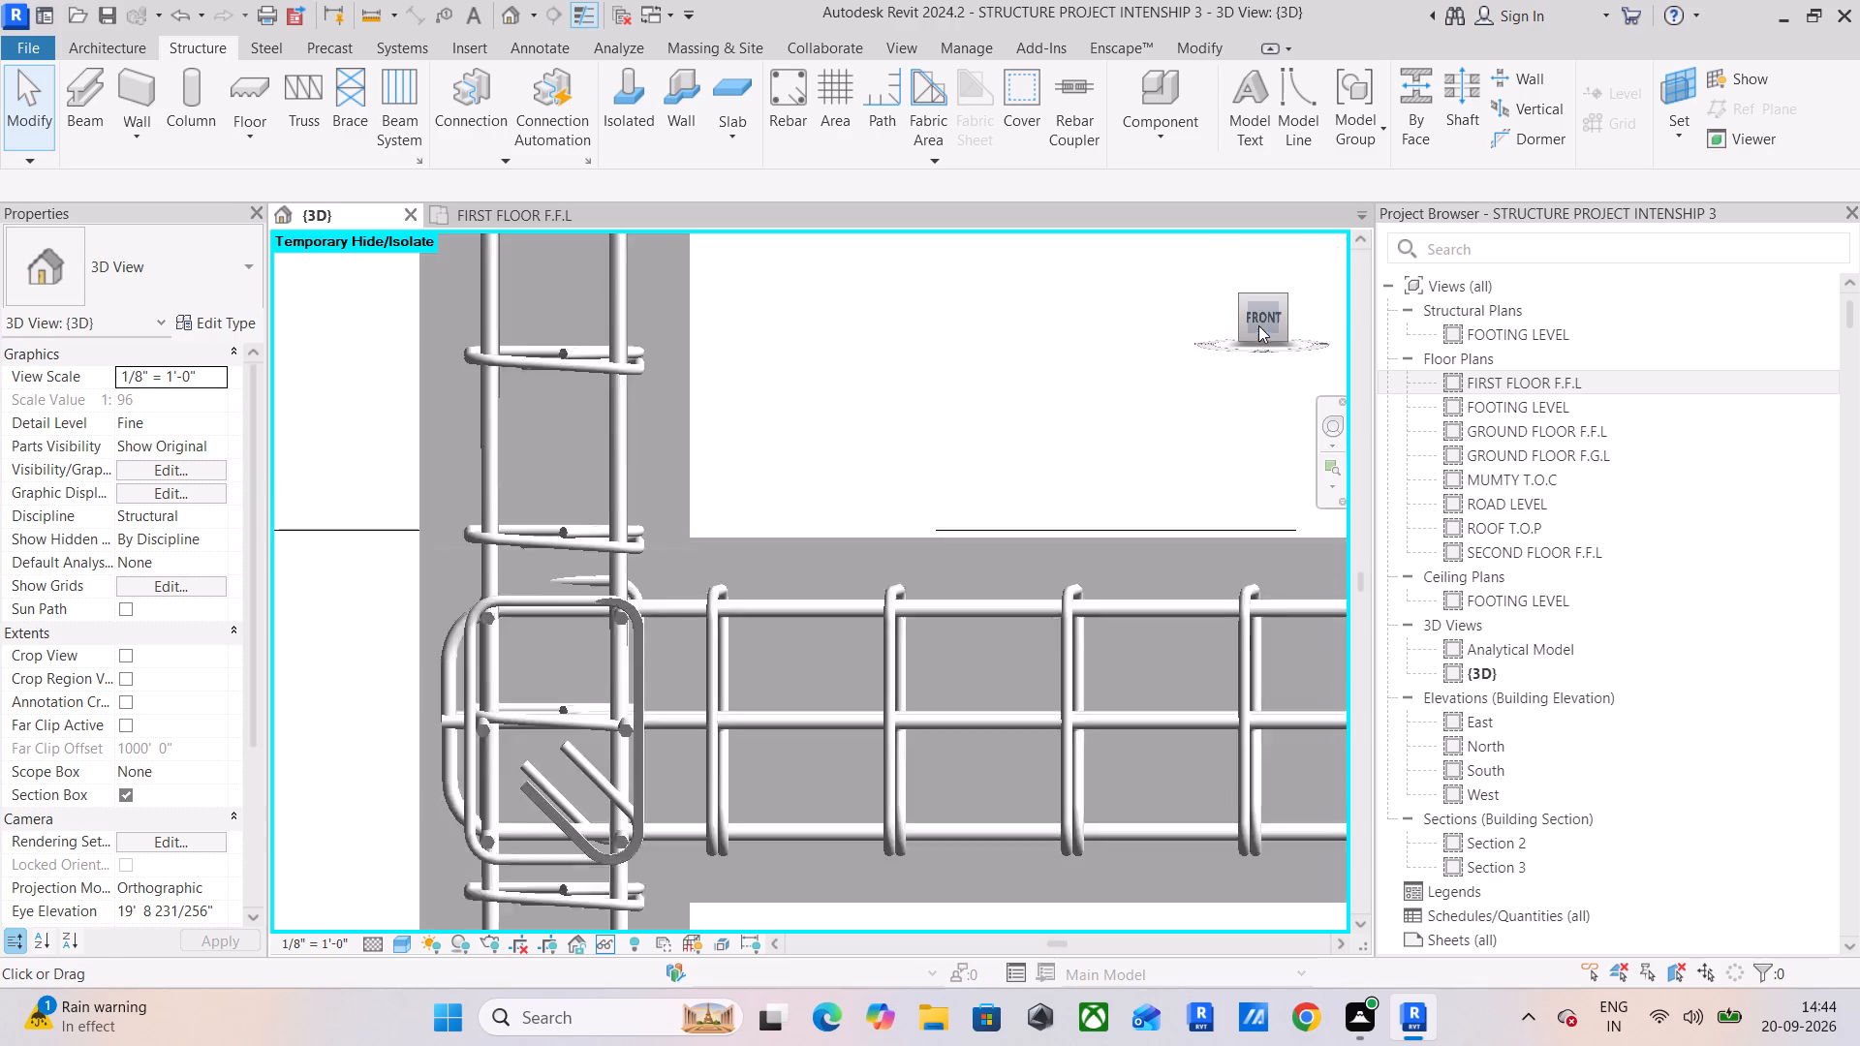
drag(1258, 325, 1255, 339)
scroll(999, 489, down, 5)
middle_drag(968, 538, 865, 476)
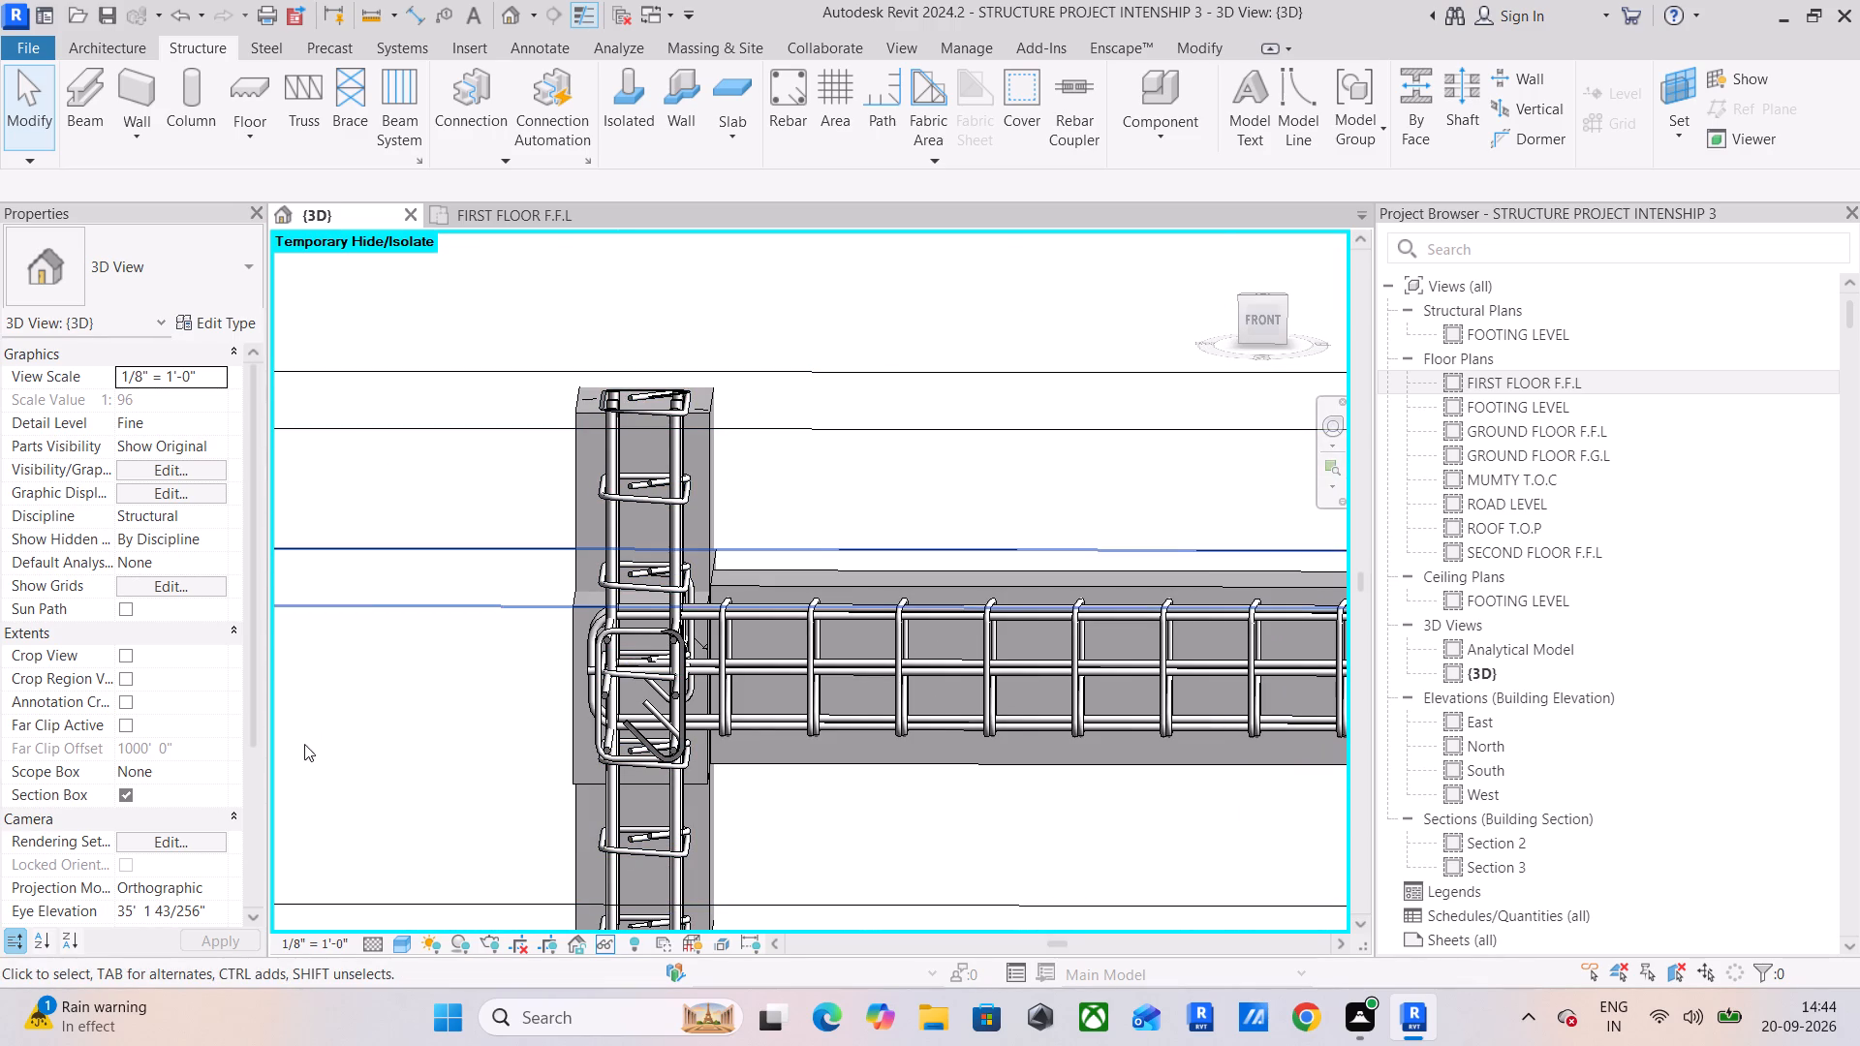
Turn off the section box of the 3D view.
click(128, 797)
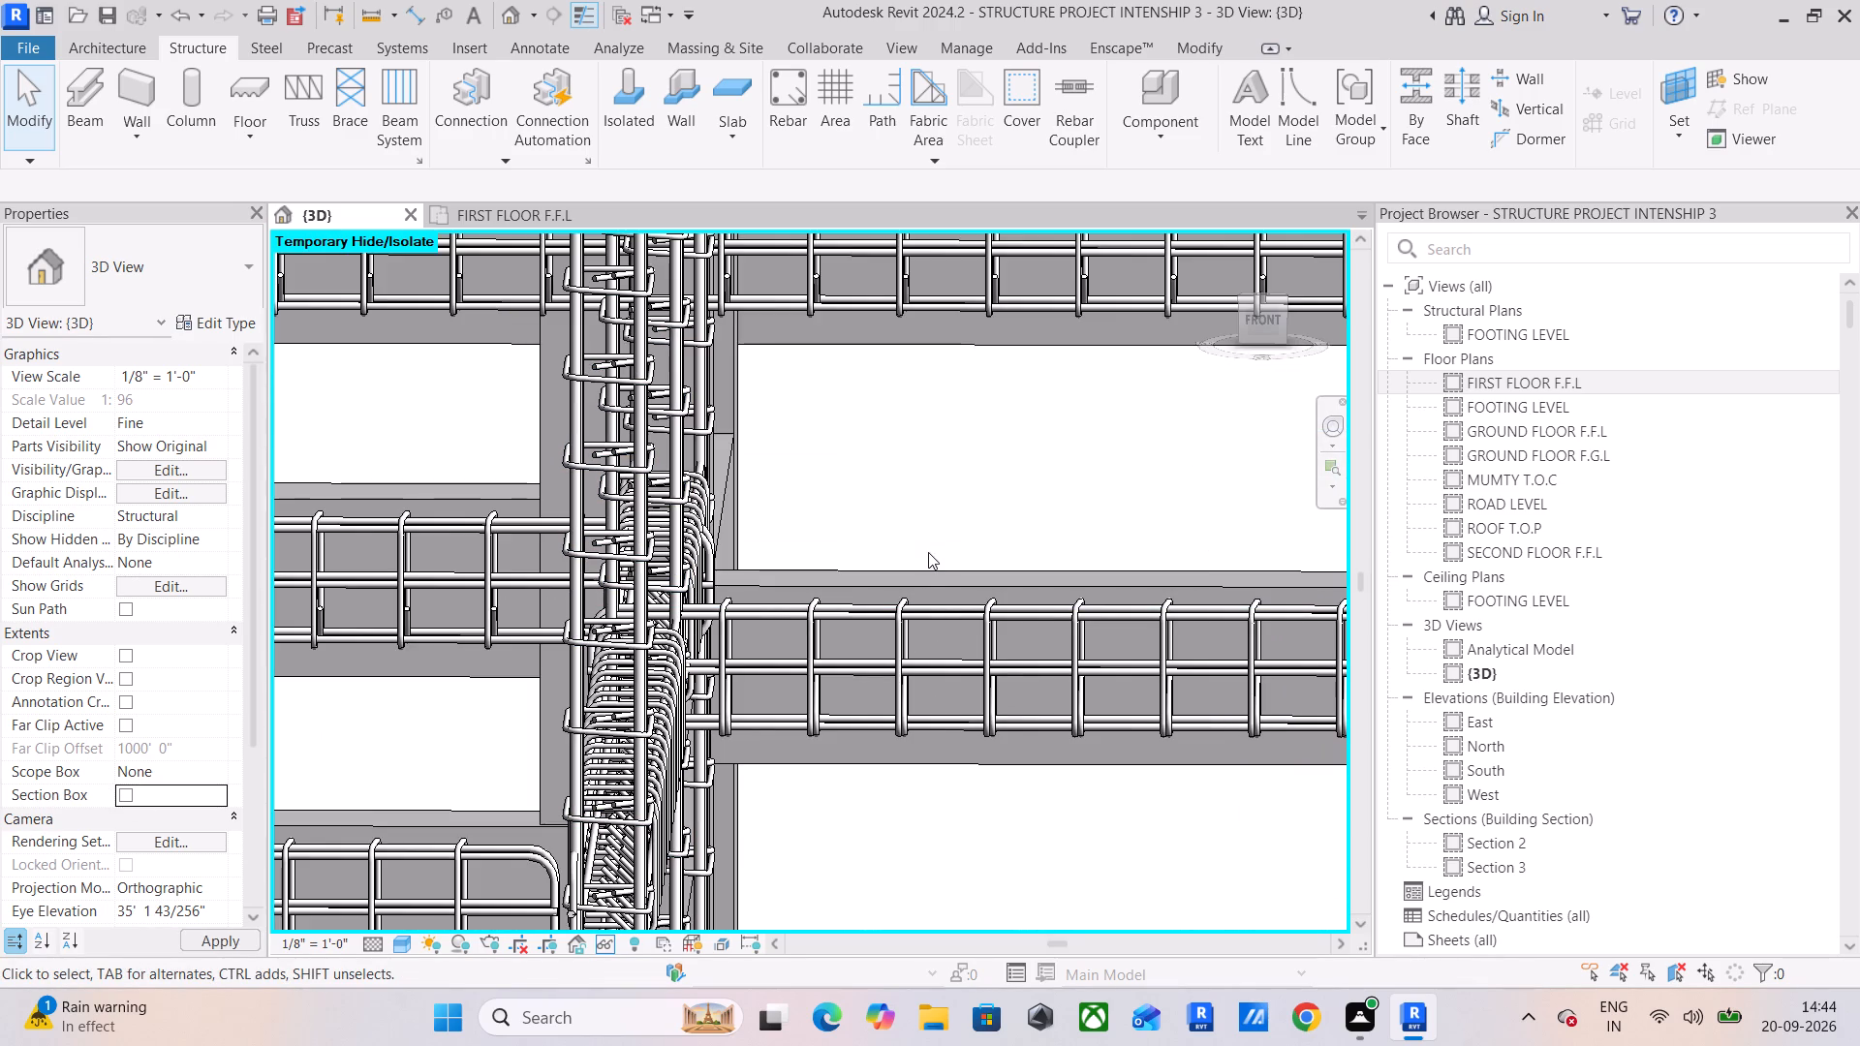
Isolate the front first-floor 12 x 24 beam in the neighbouring bay with a section box and show it from the front.
scroll(942, 538, down, 10)
middle_drag(819, 618, 982, 595)
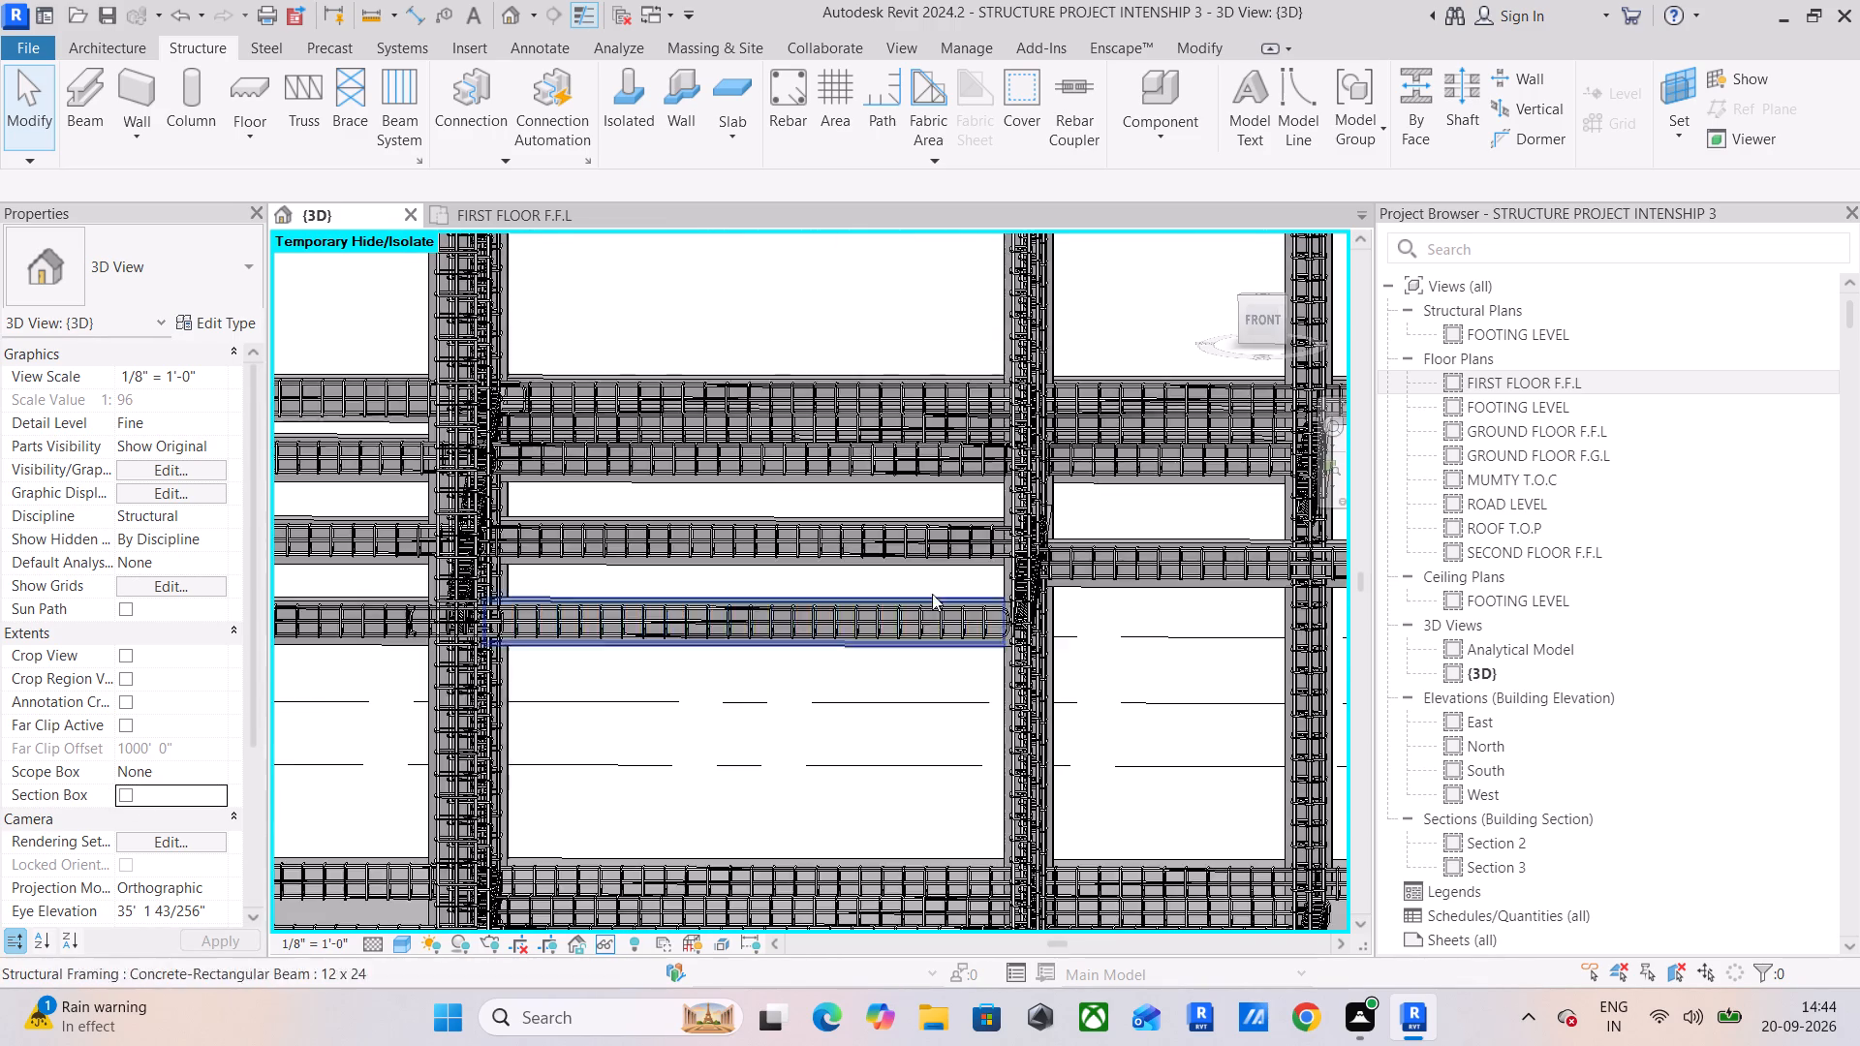
scroll(901, 596, down, 4)
scroll(818, 601, up, 5)
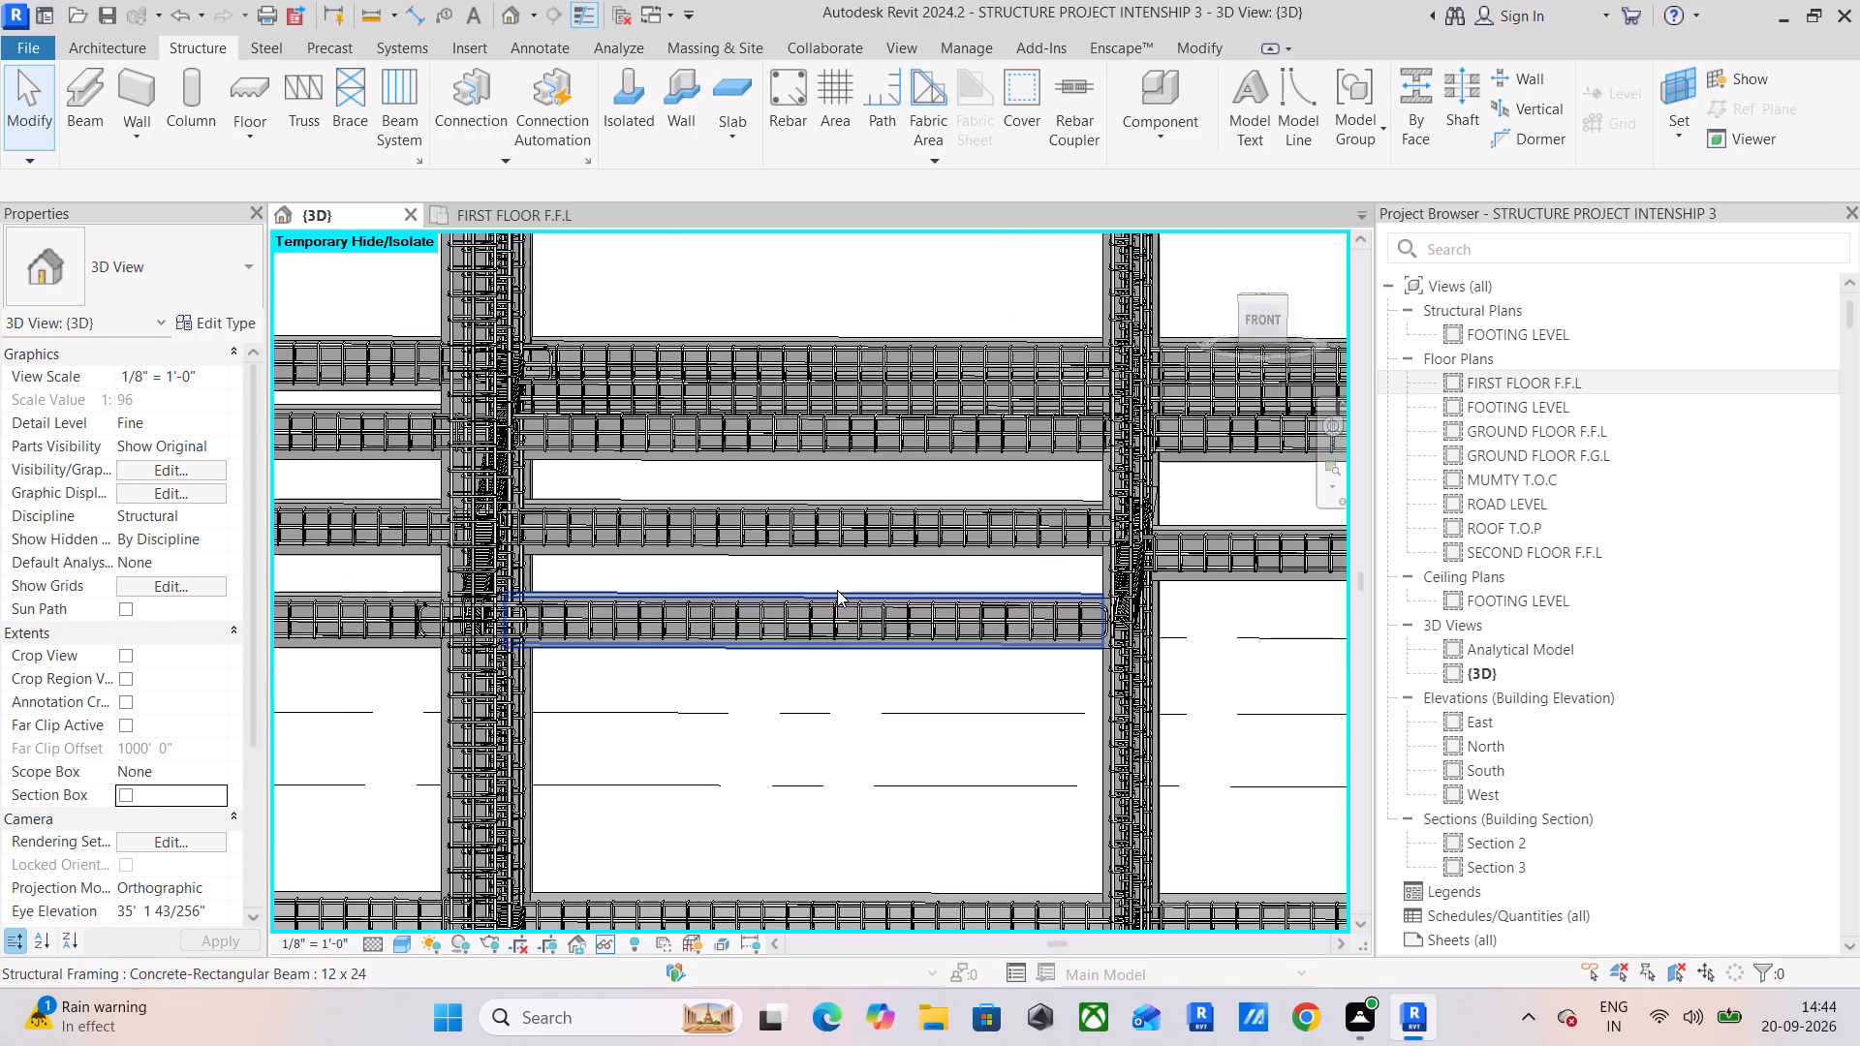
click(849, 591)
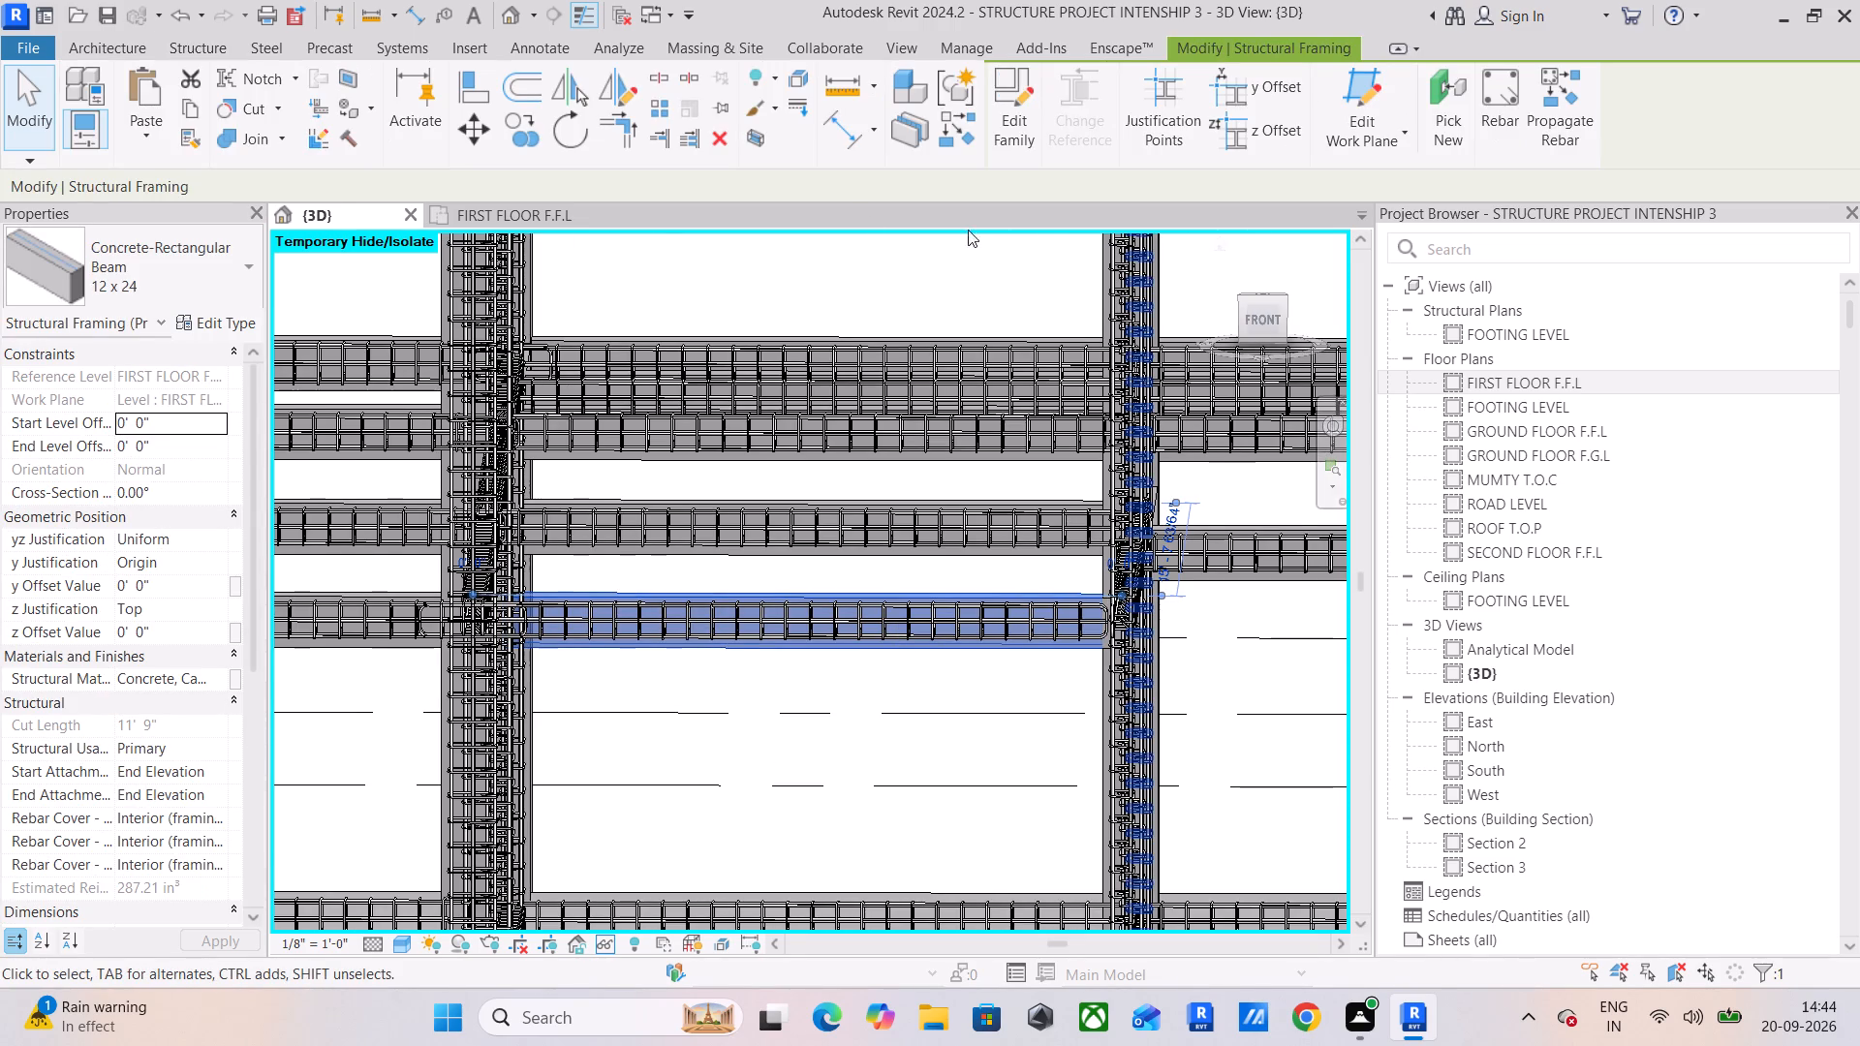
click(761, 145)
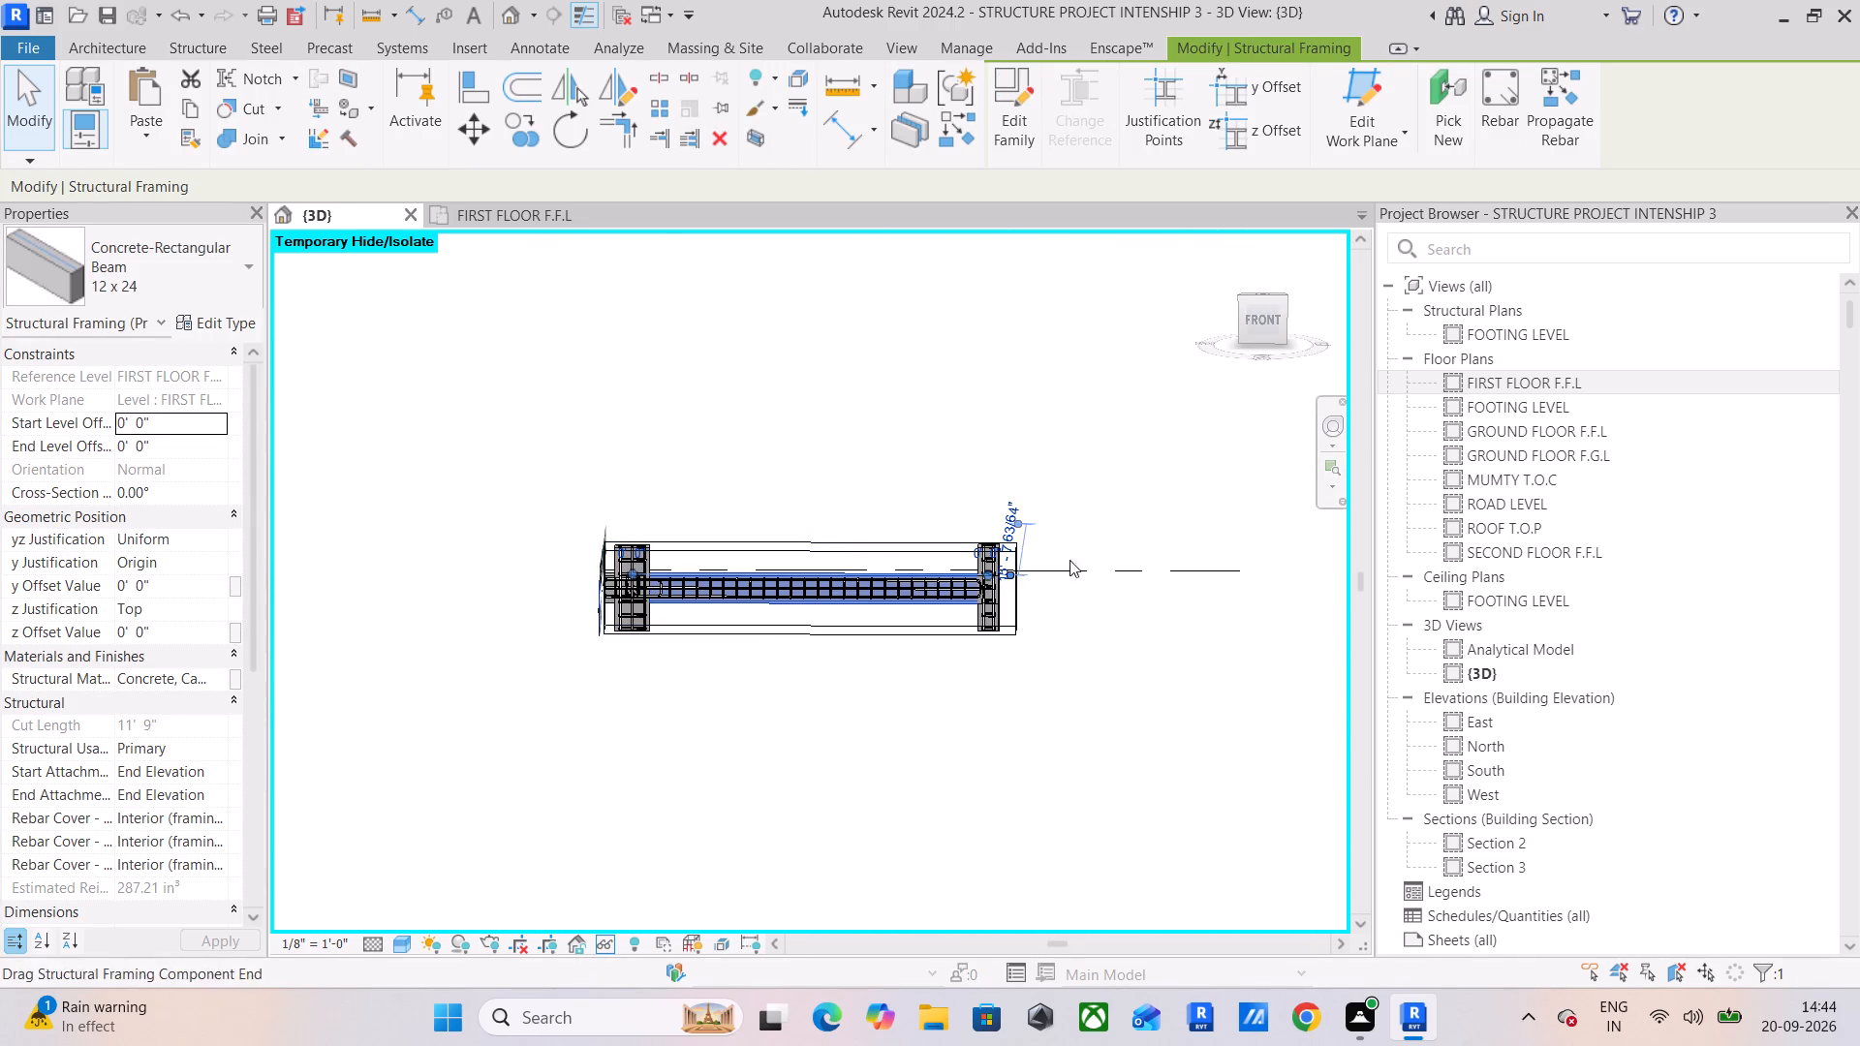
click(1258, 316)
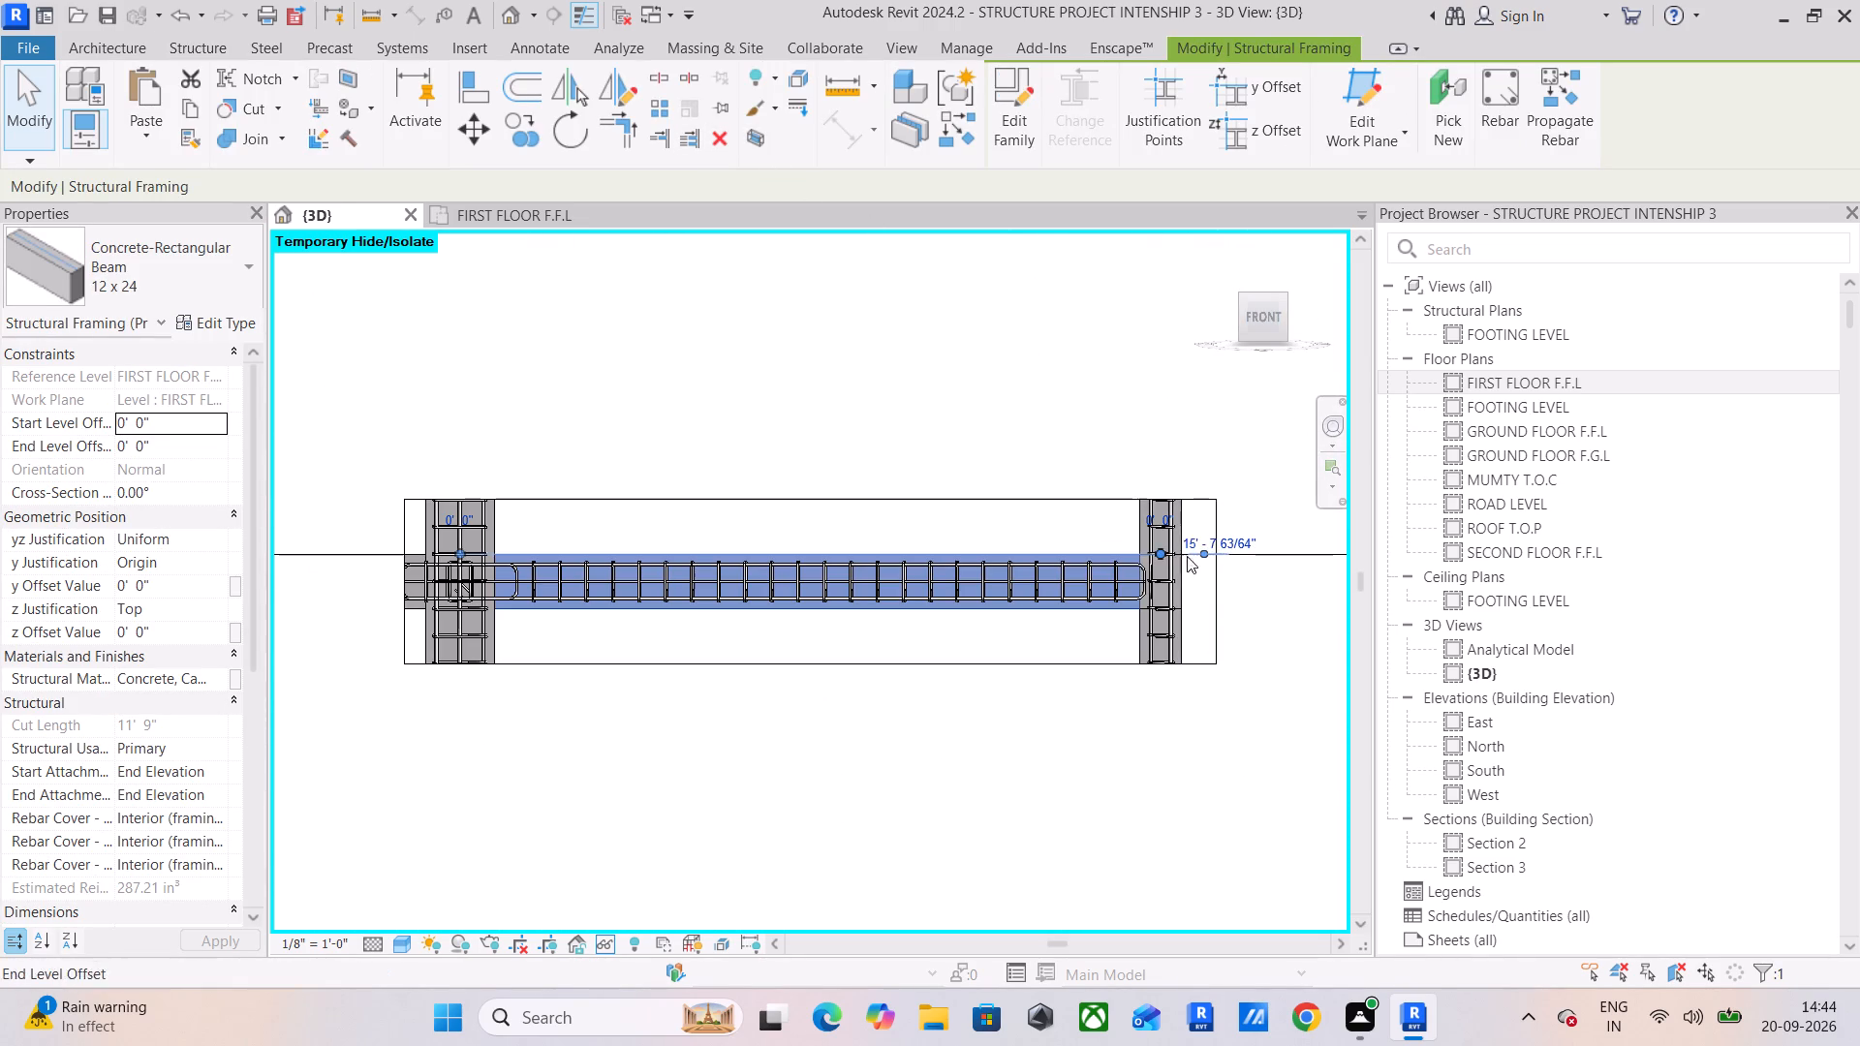
Extend the section box outward in both directions along the first-floor beam line to take in the neighbouring bays and their columns.
click(1211, 582)
scroll(716, 442, down, 7)
drag(911, 498, 1193, 495)
drag(592, 493, 351, 498)
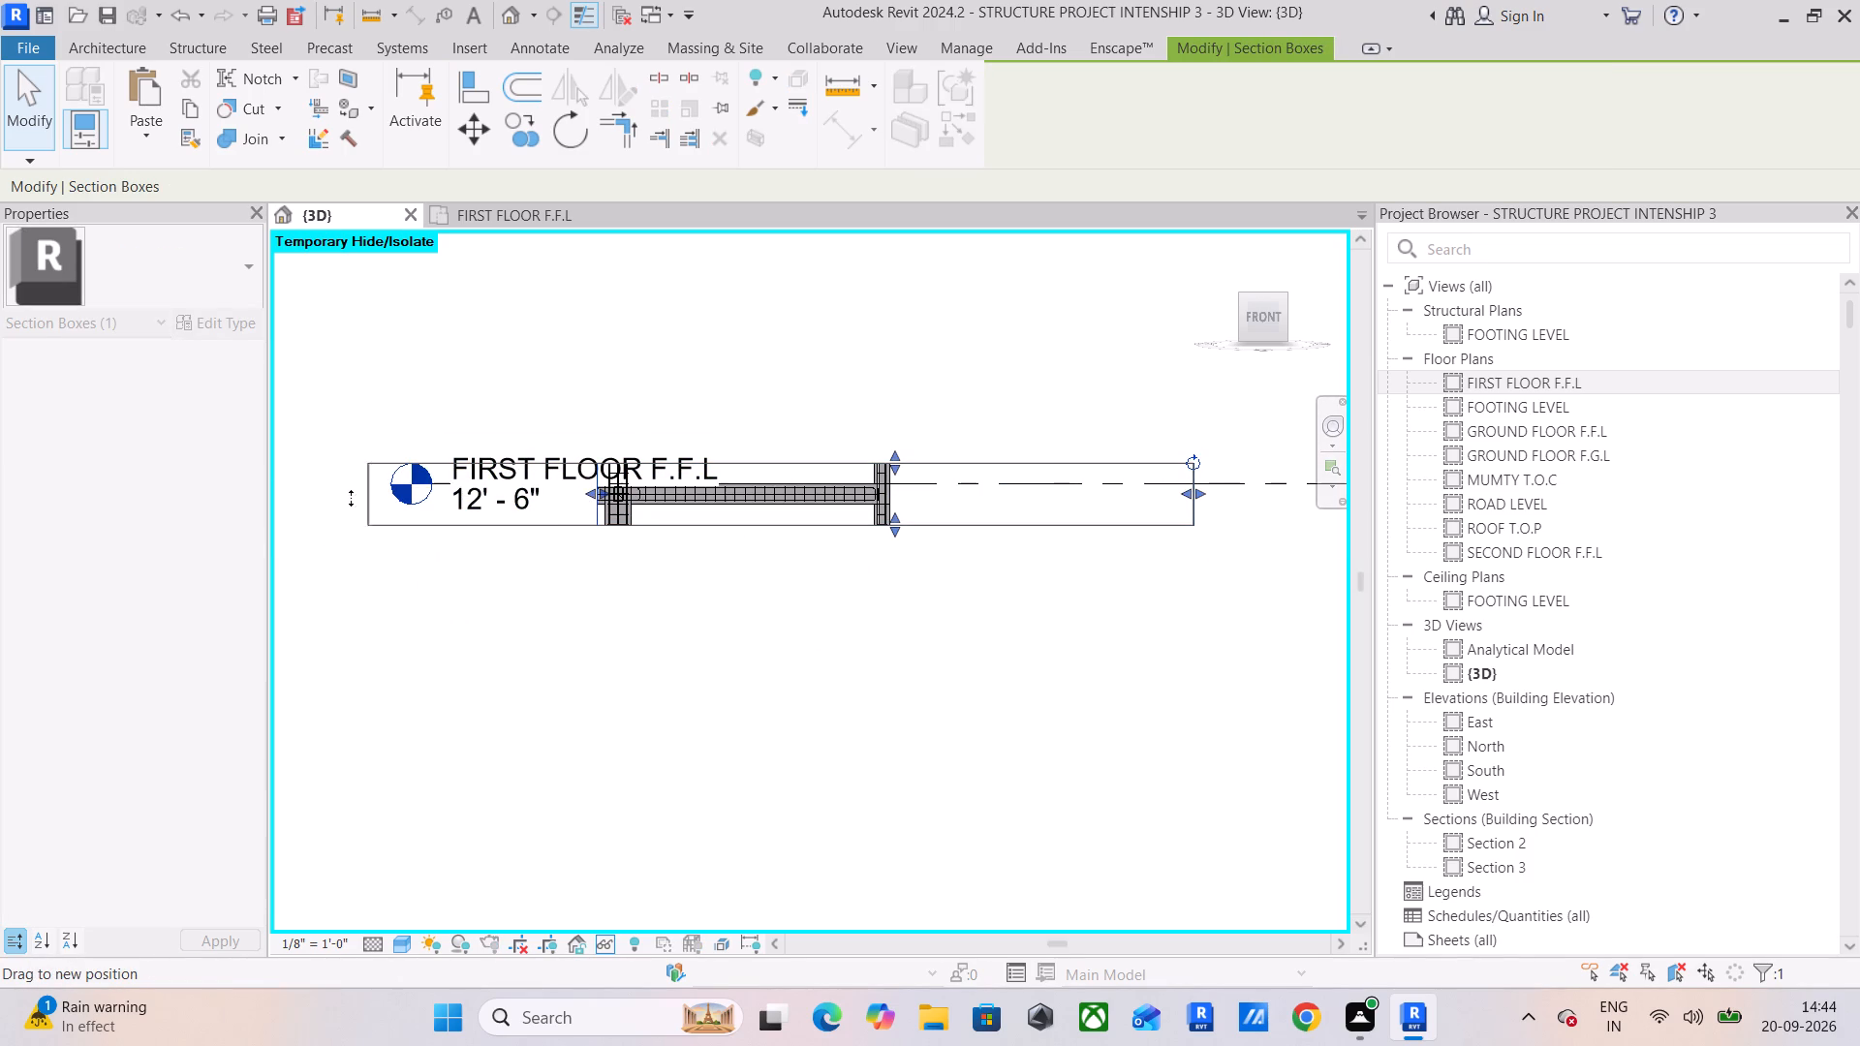
drag(351, 498, 306, 501)
middle_drag(590, 543, 1163, 571)
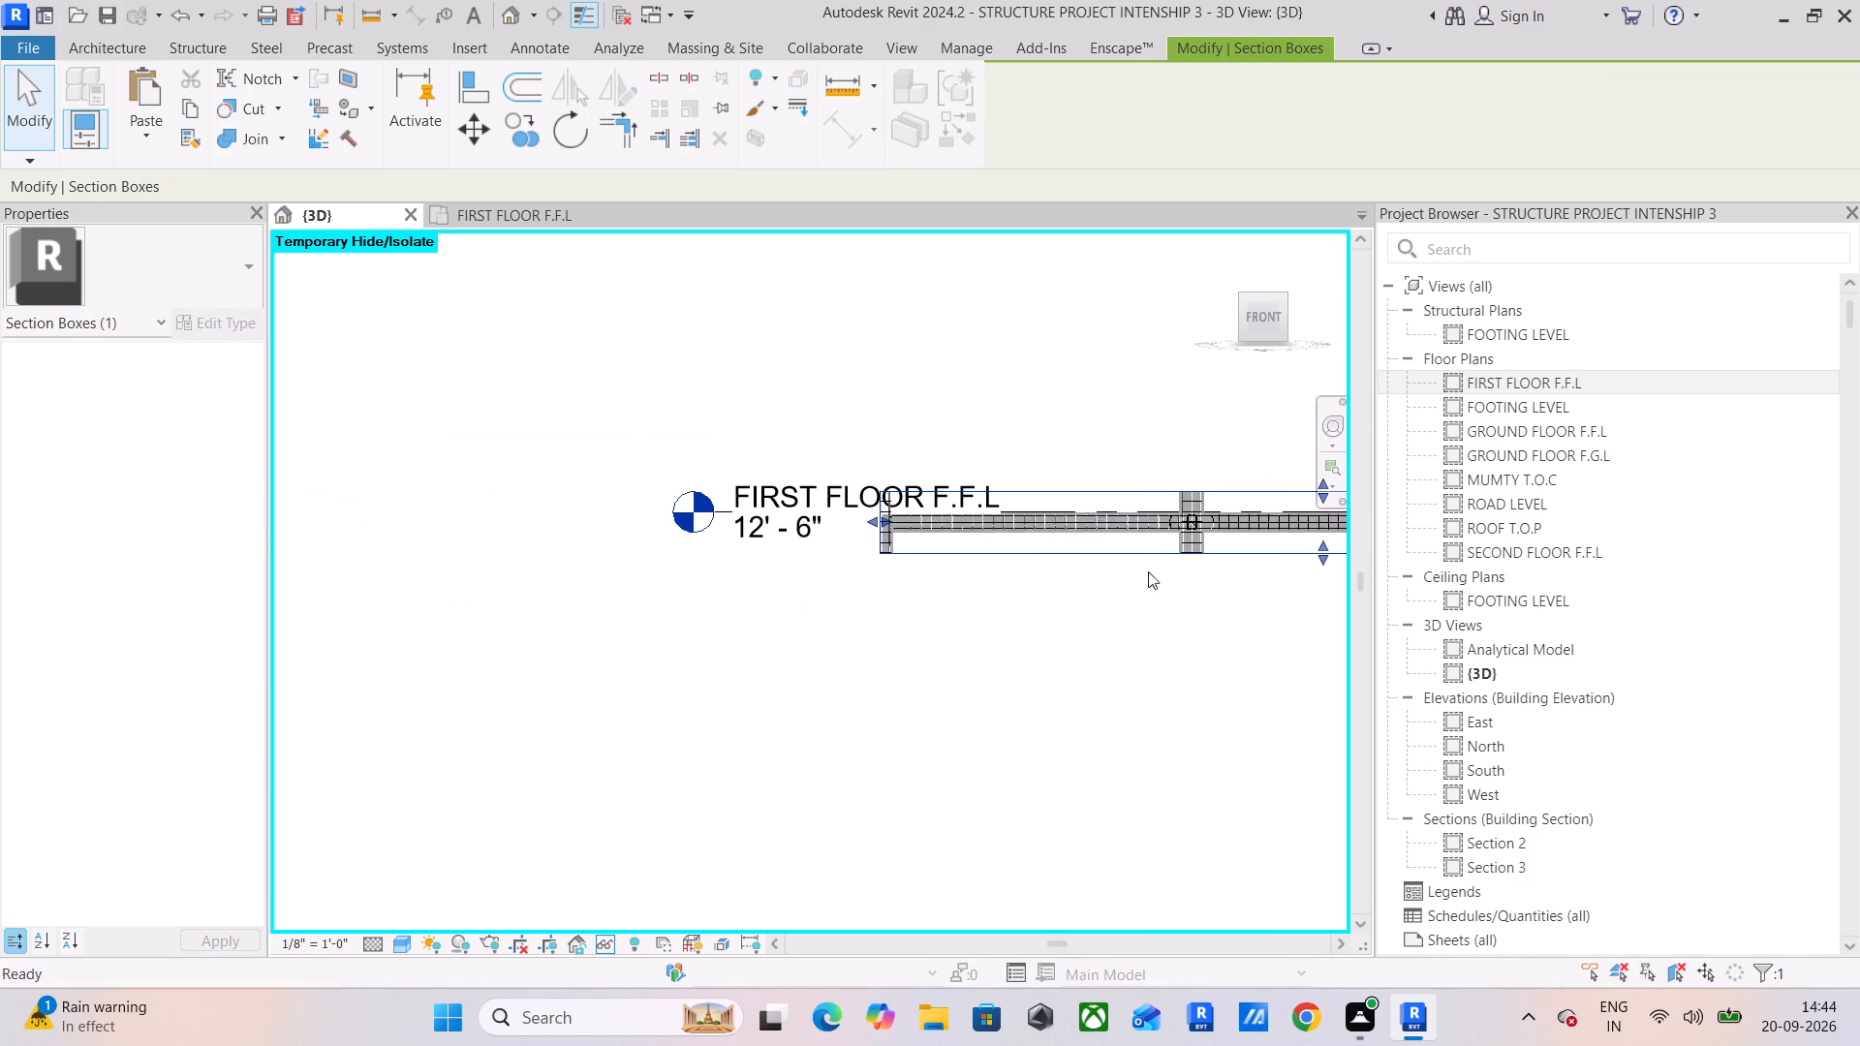
drag(874, 524, 396, 527)
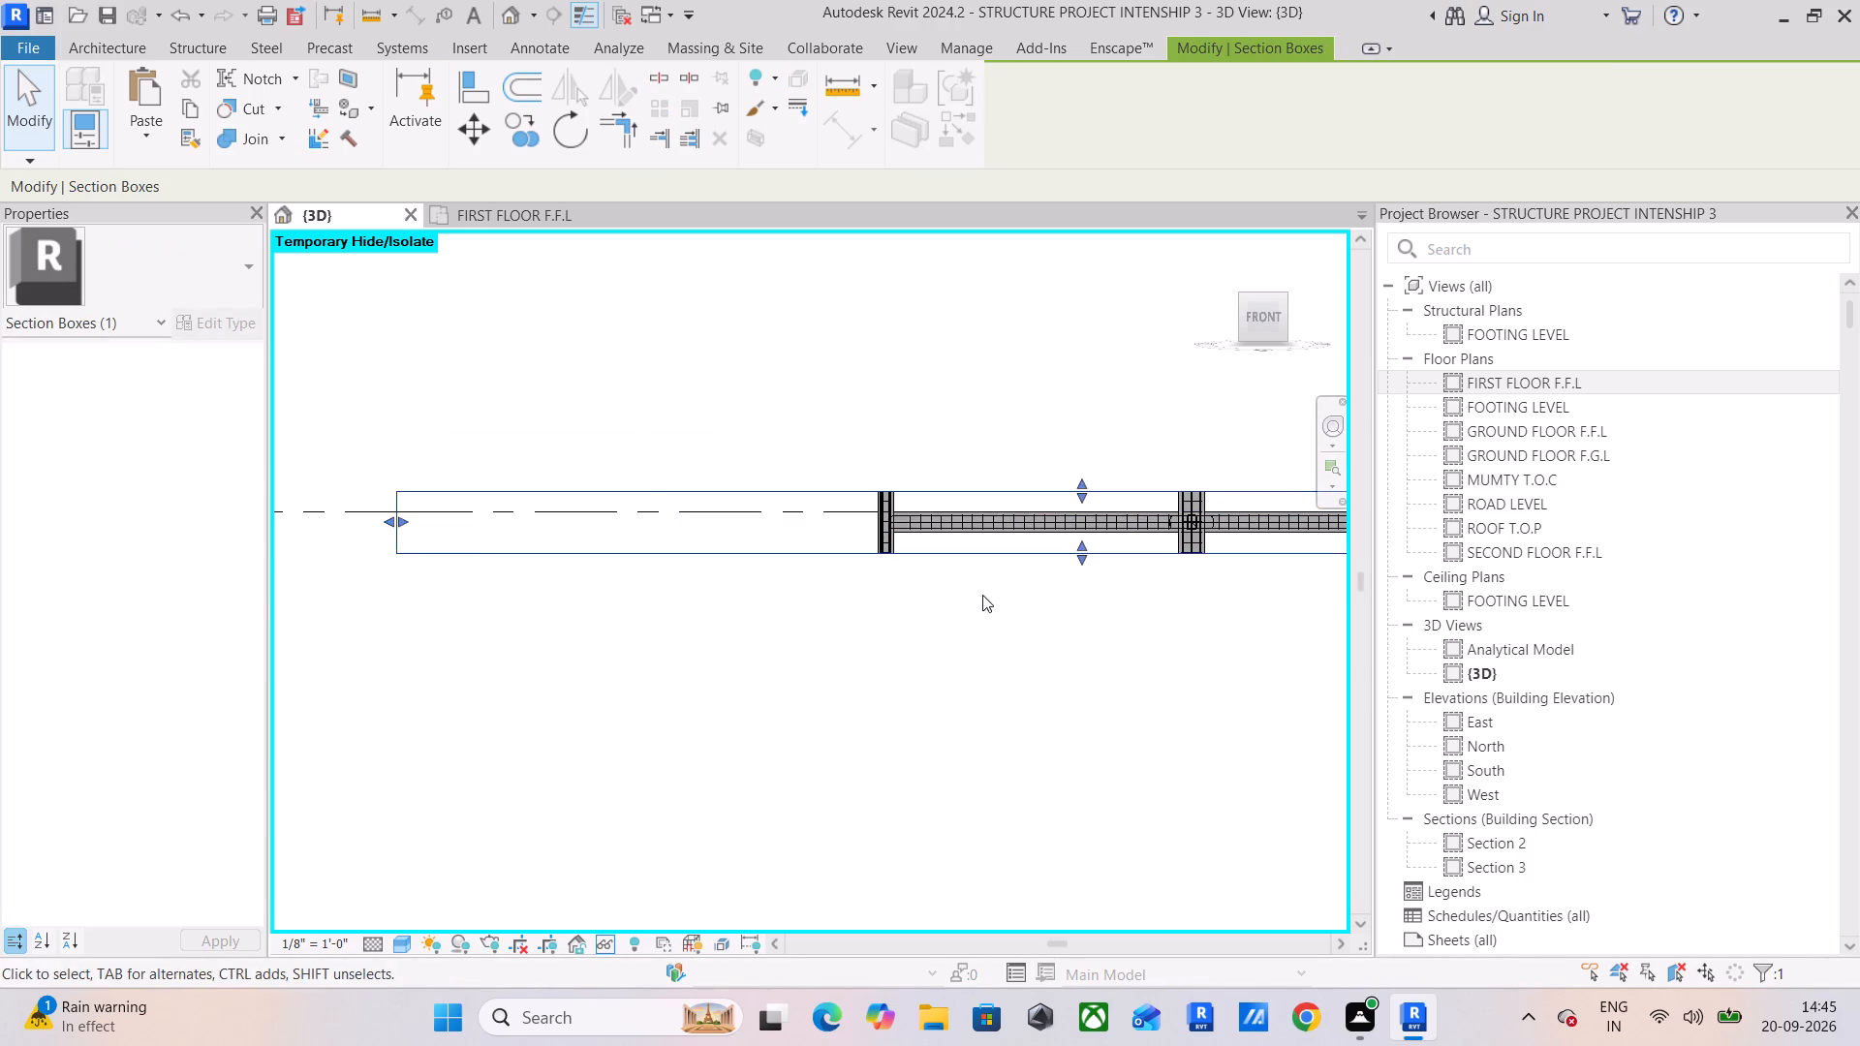
Extend the two top hooked #4 bars of the neighbouring bay's beam into the end column, bringing their bends to the outer side of its ties.
scroll(1050, 491, up, 11)
middle_drag(769, 600, 785, 519)
scroll(670, 550, up, 6)
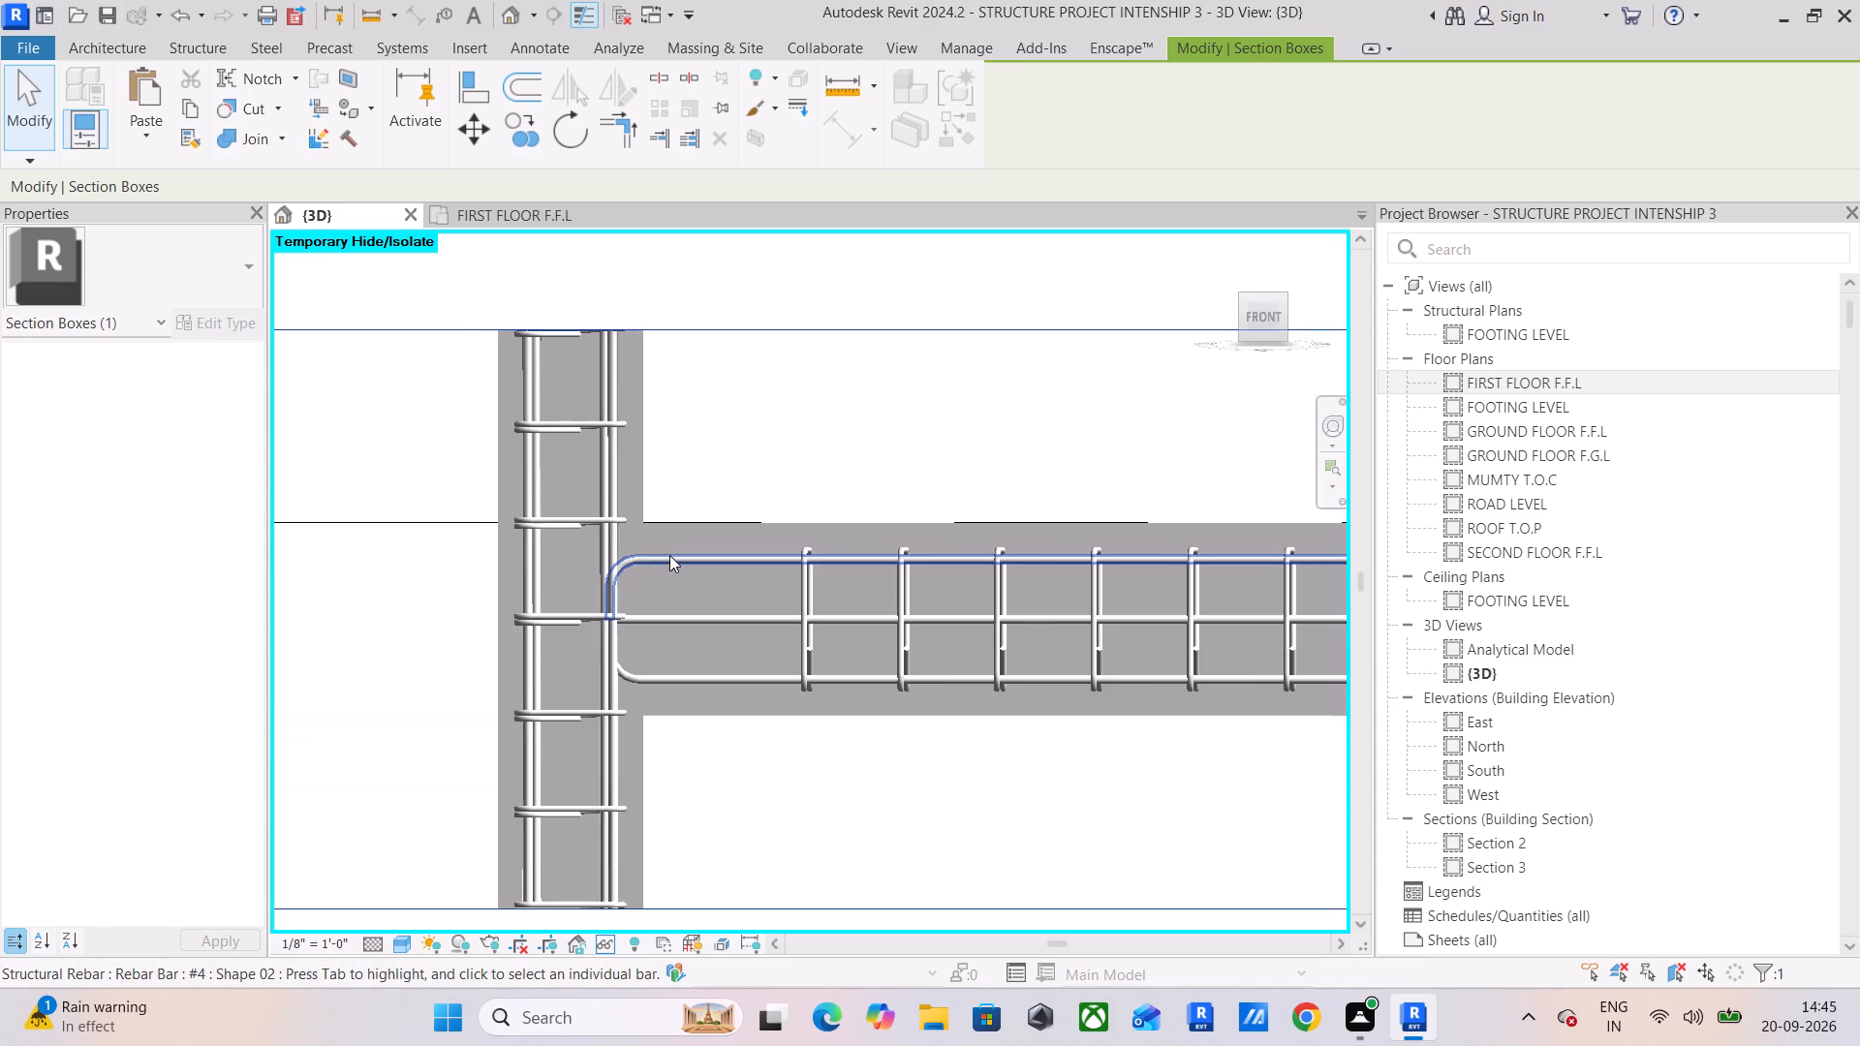
click(669, 555)
scroll(585, 611, up, 5)
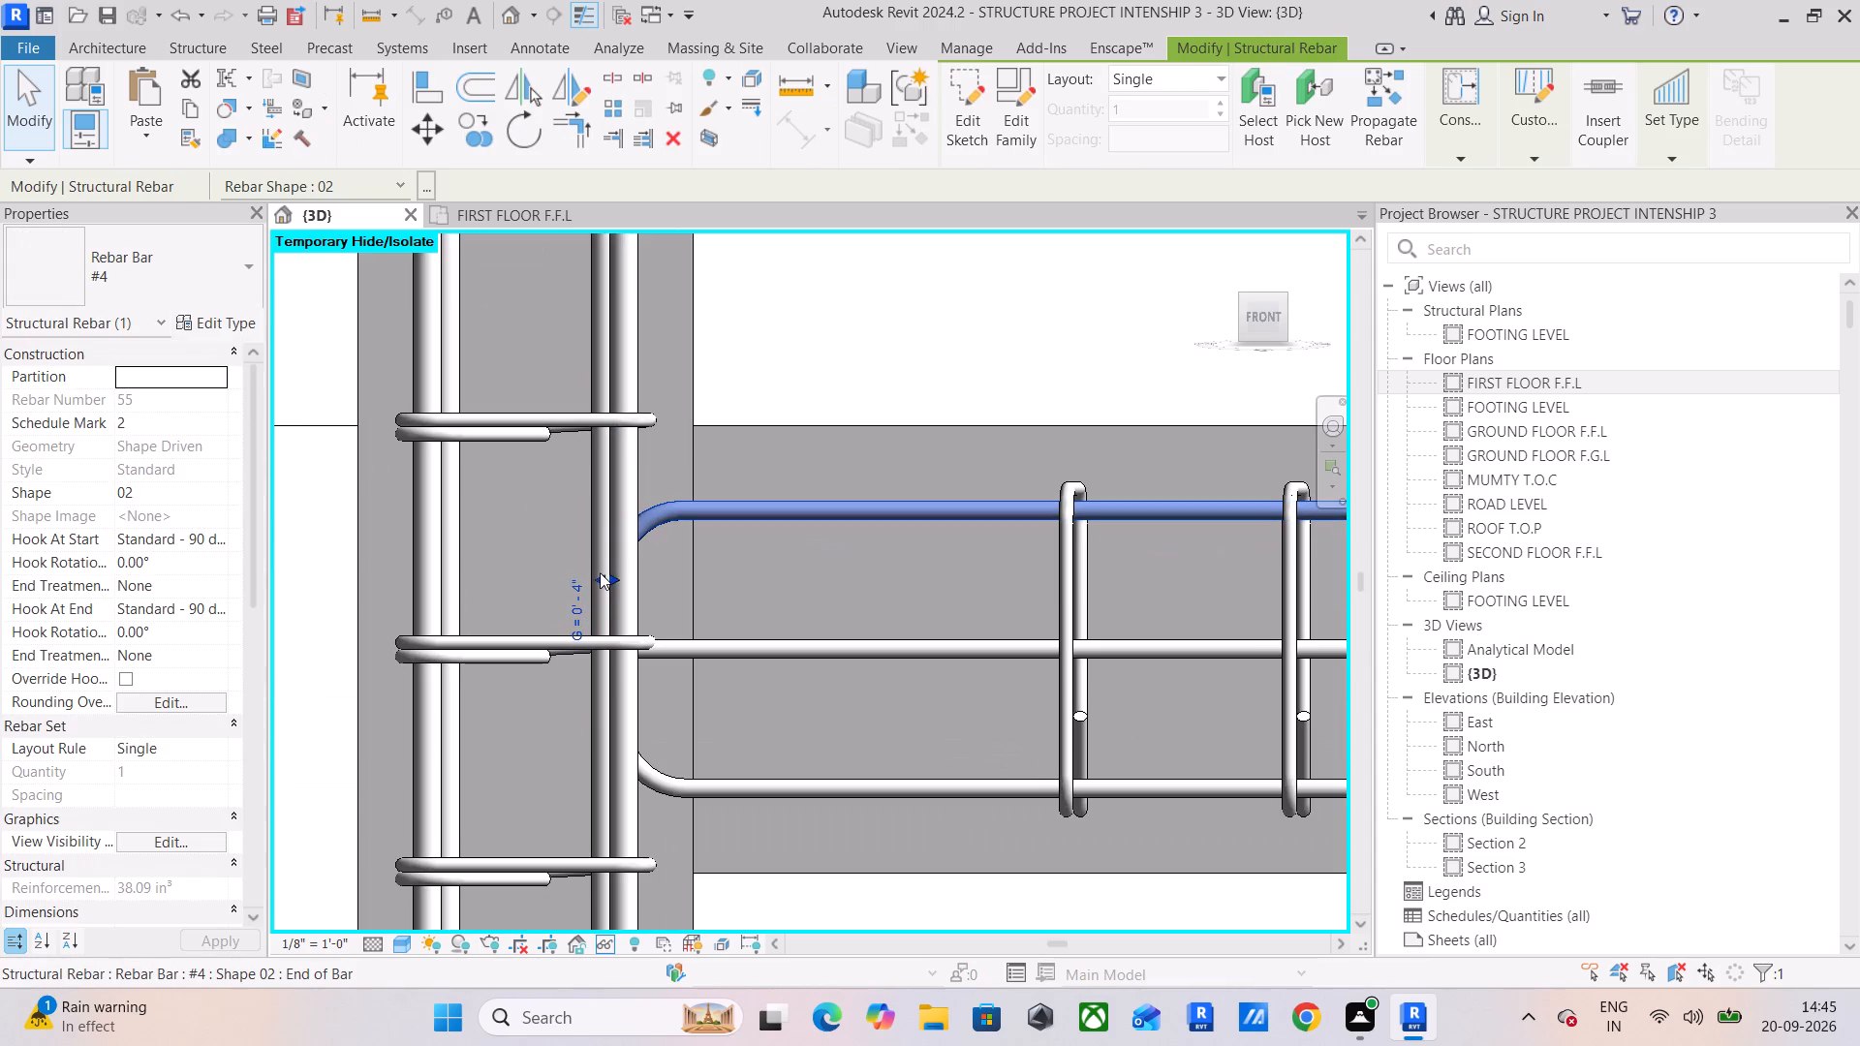
drag(597, 579, 396, 586)
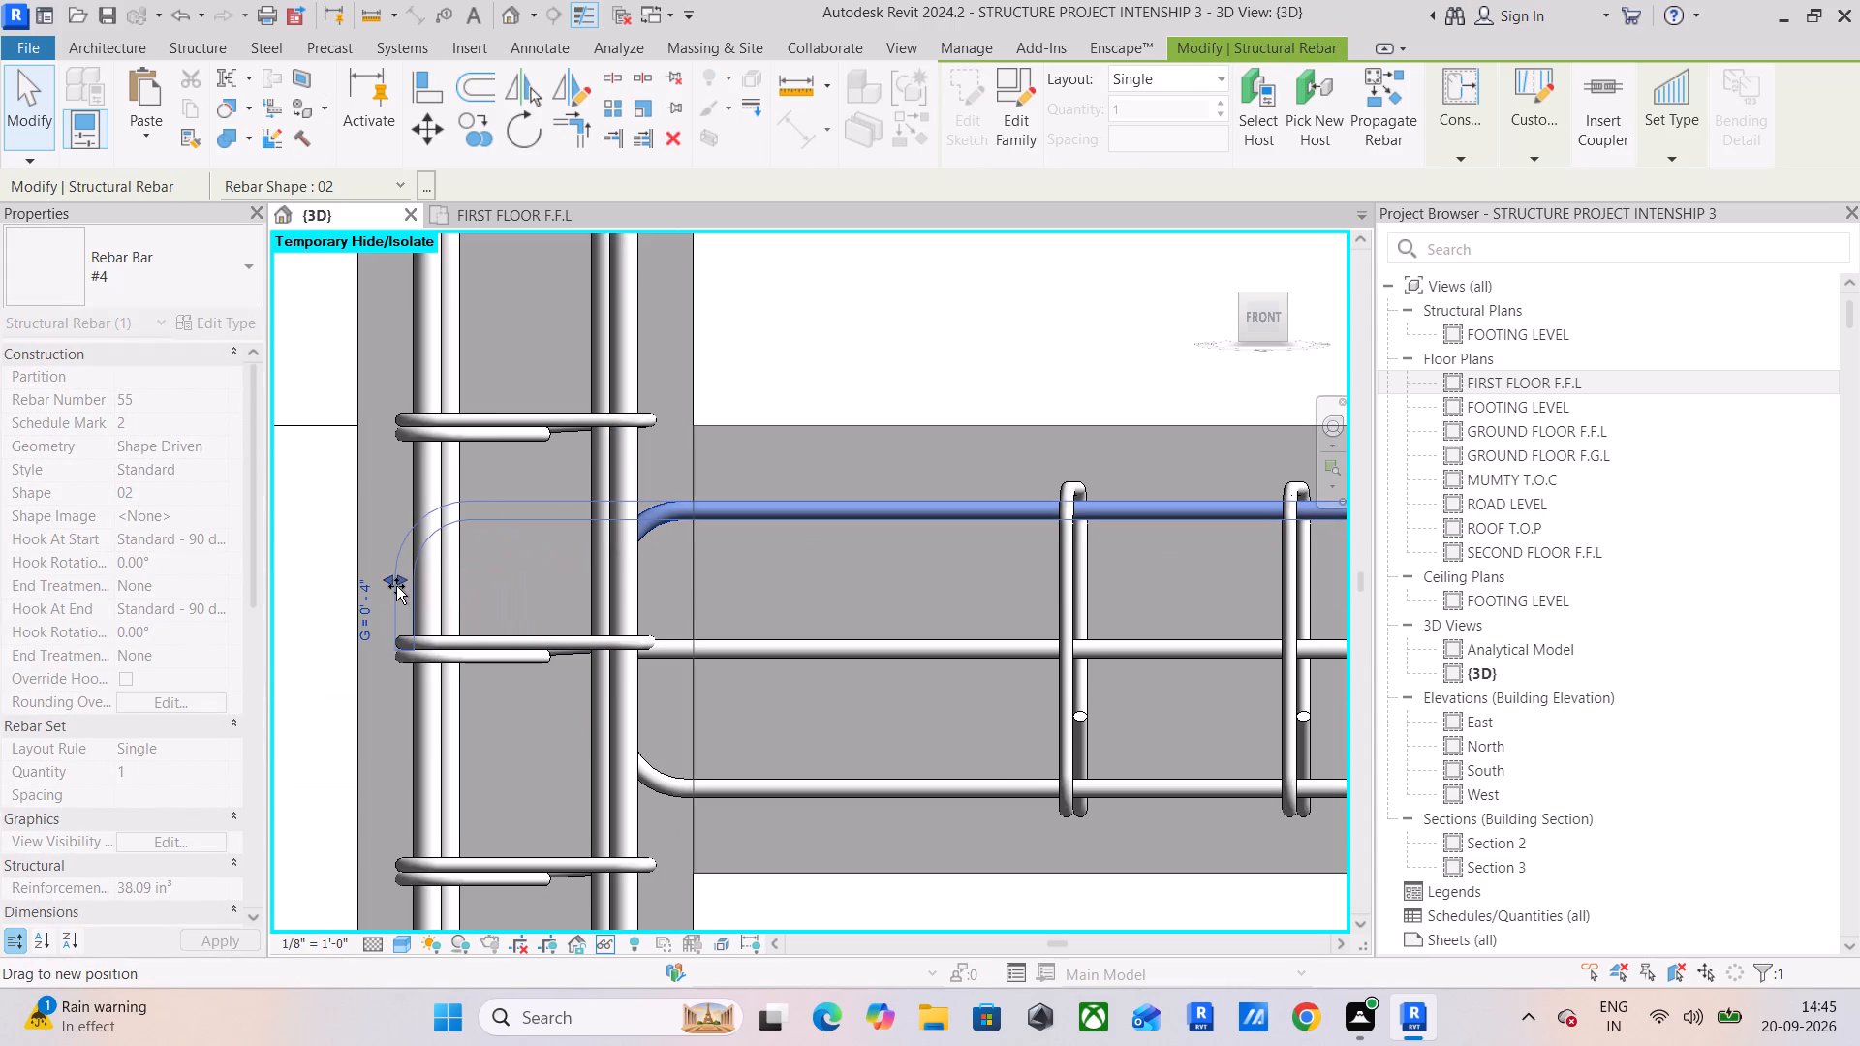
drag(396, 586, 395, 586)
click(653, 538)
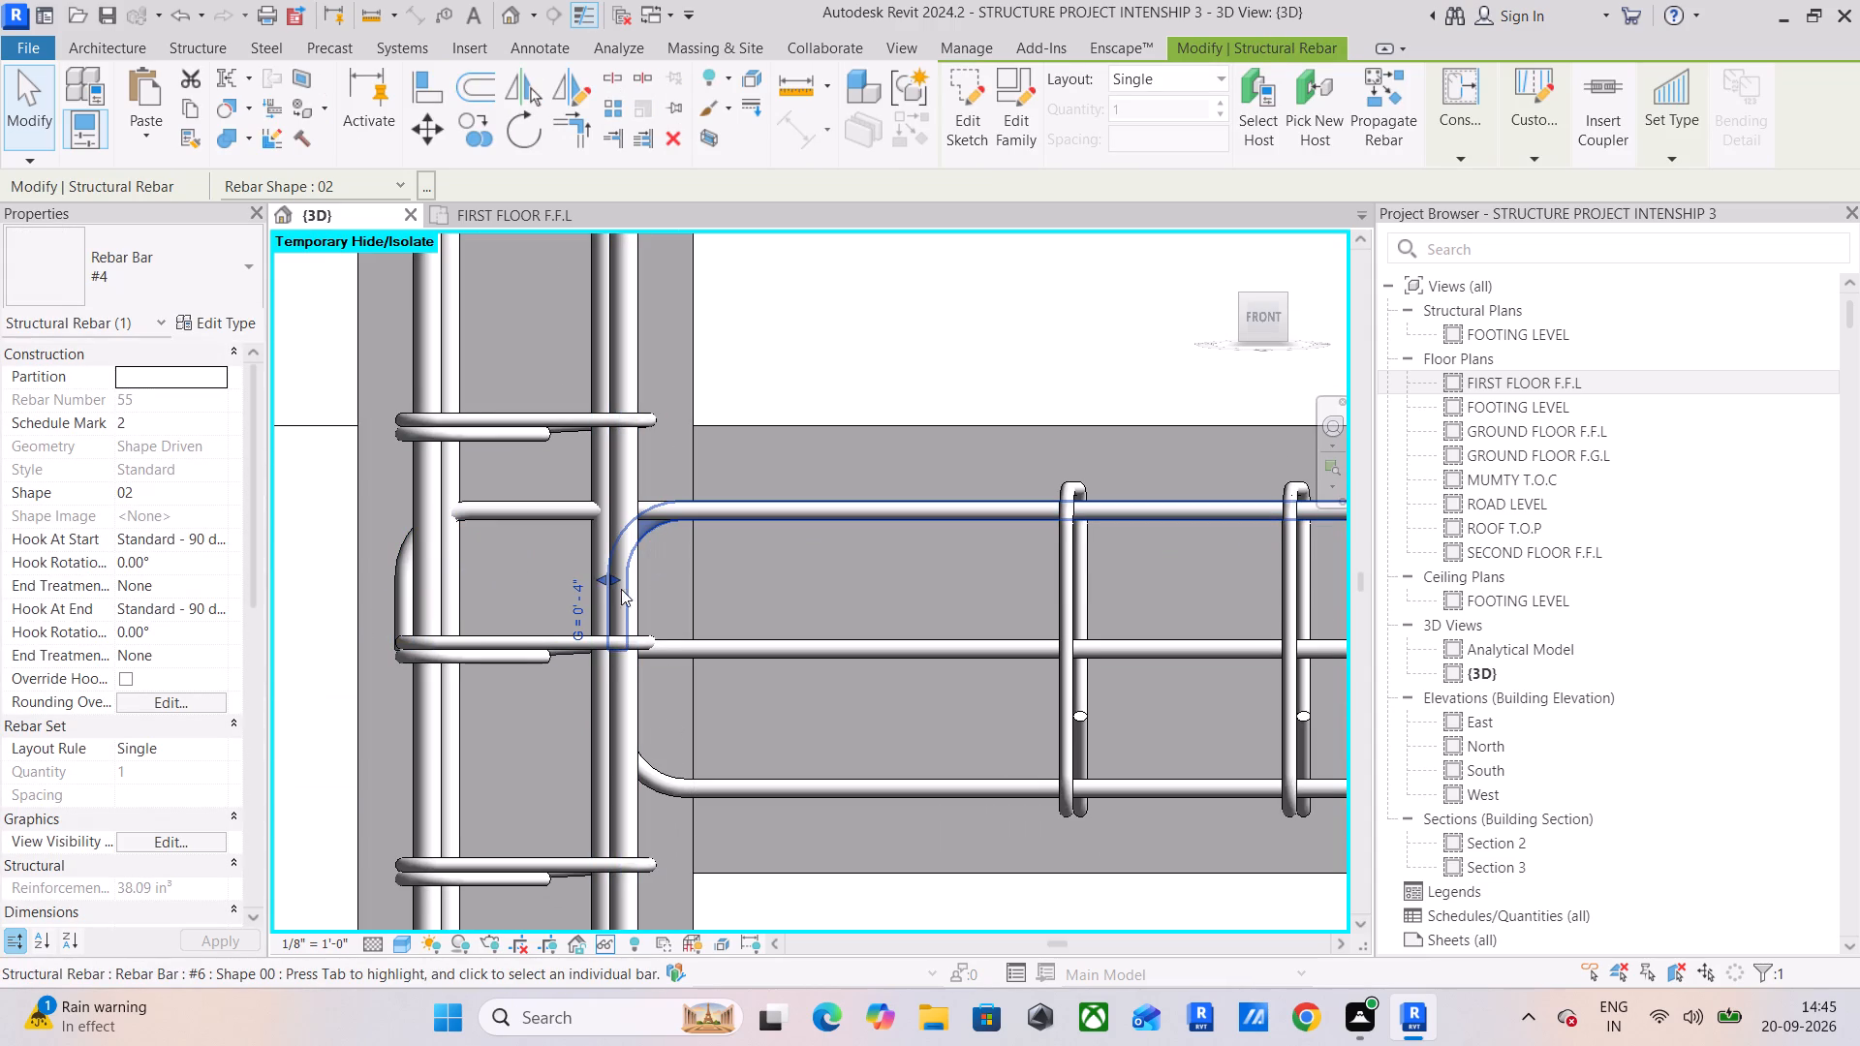
drag(601, 577, 398, 581)
Extend the front middle straight #4 bar into the end column to line up with the top bars' bends.
click(730, 641)
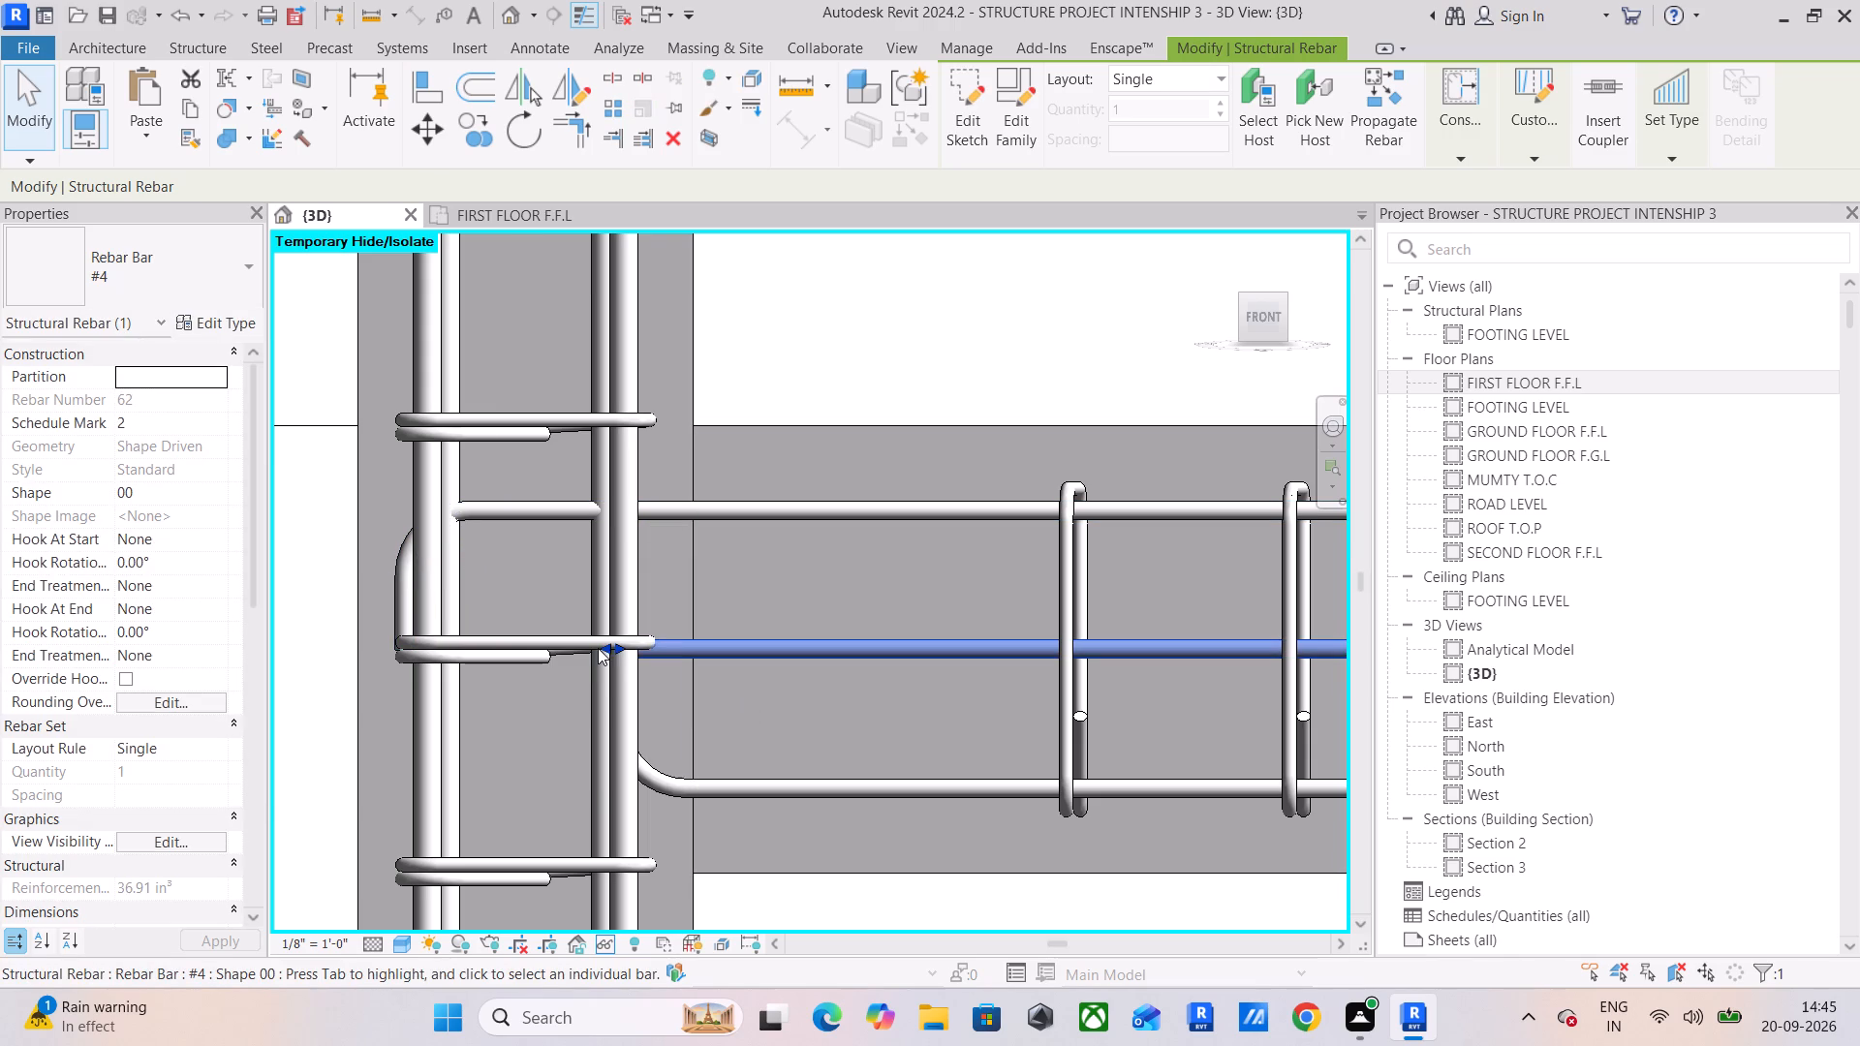
drag(598, 647, 397, 651)
Extend the two bottom hooked #4 bars into the end column so their bends line up with the top hooks.
click(780, 791)
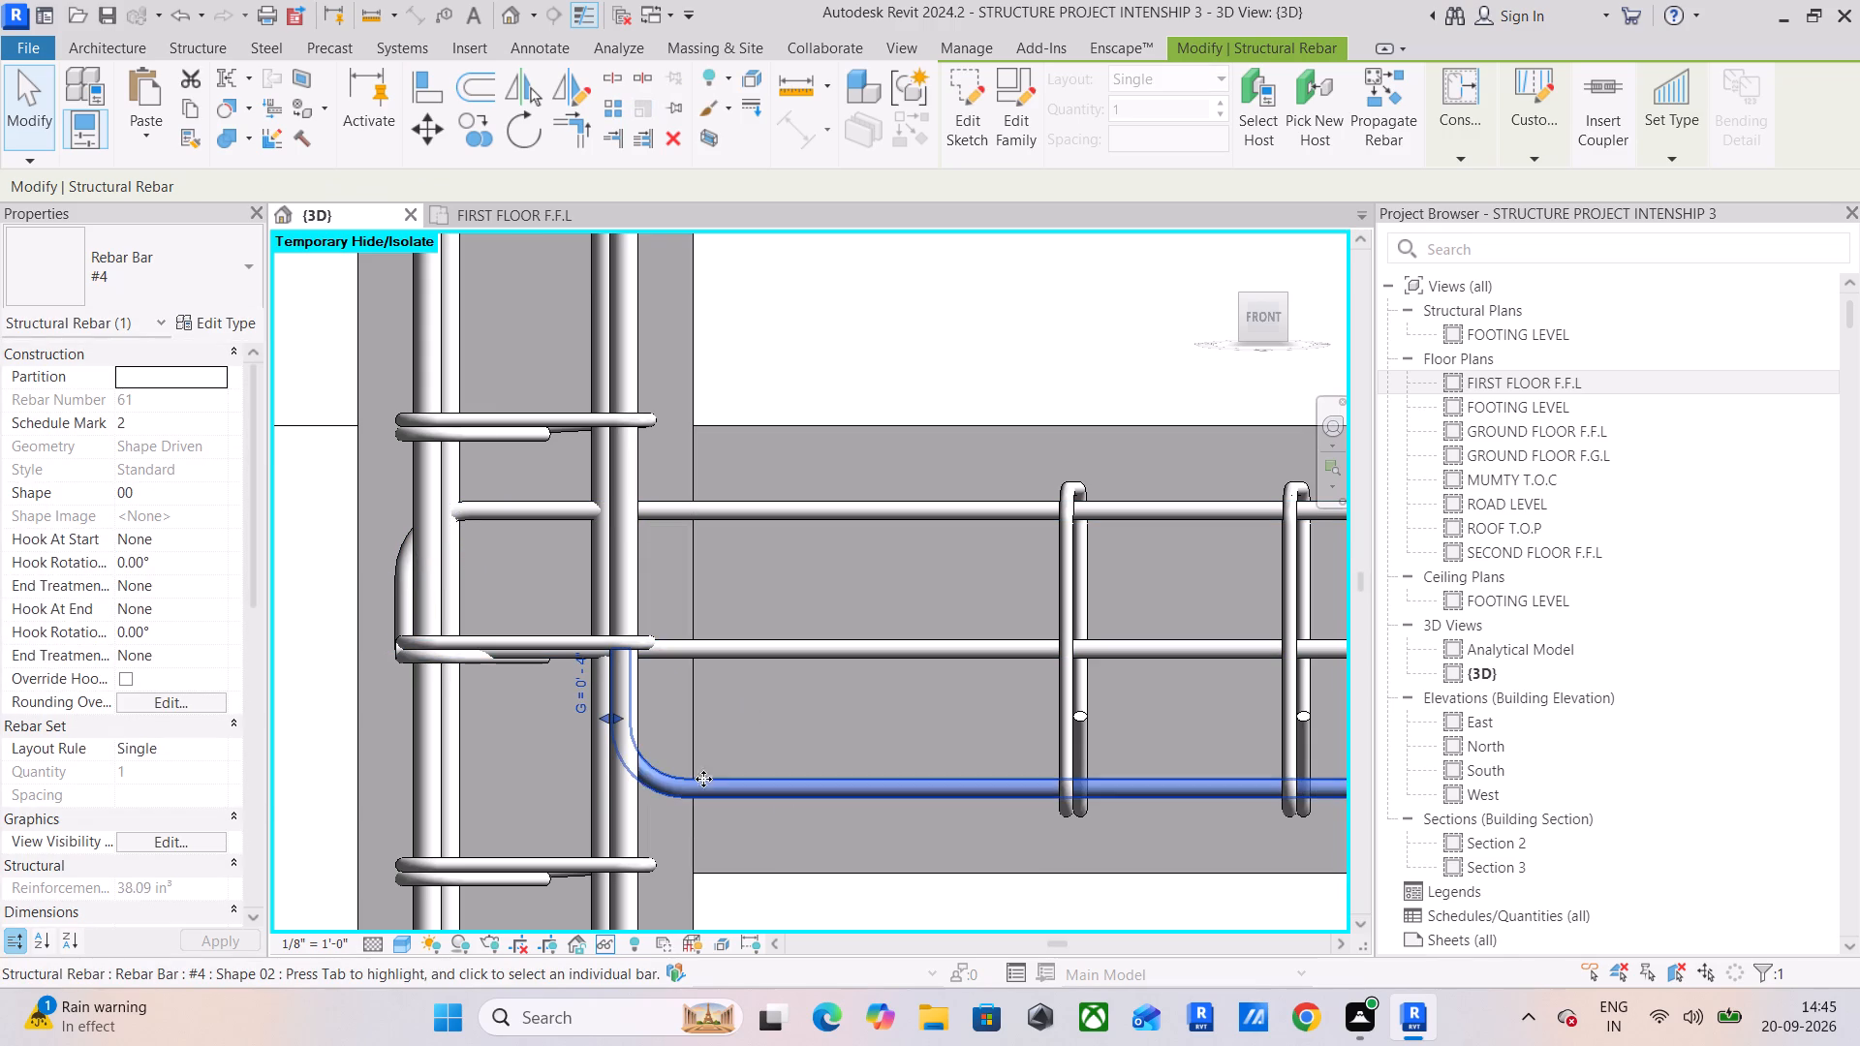
drag(604, 720, 405, 721)
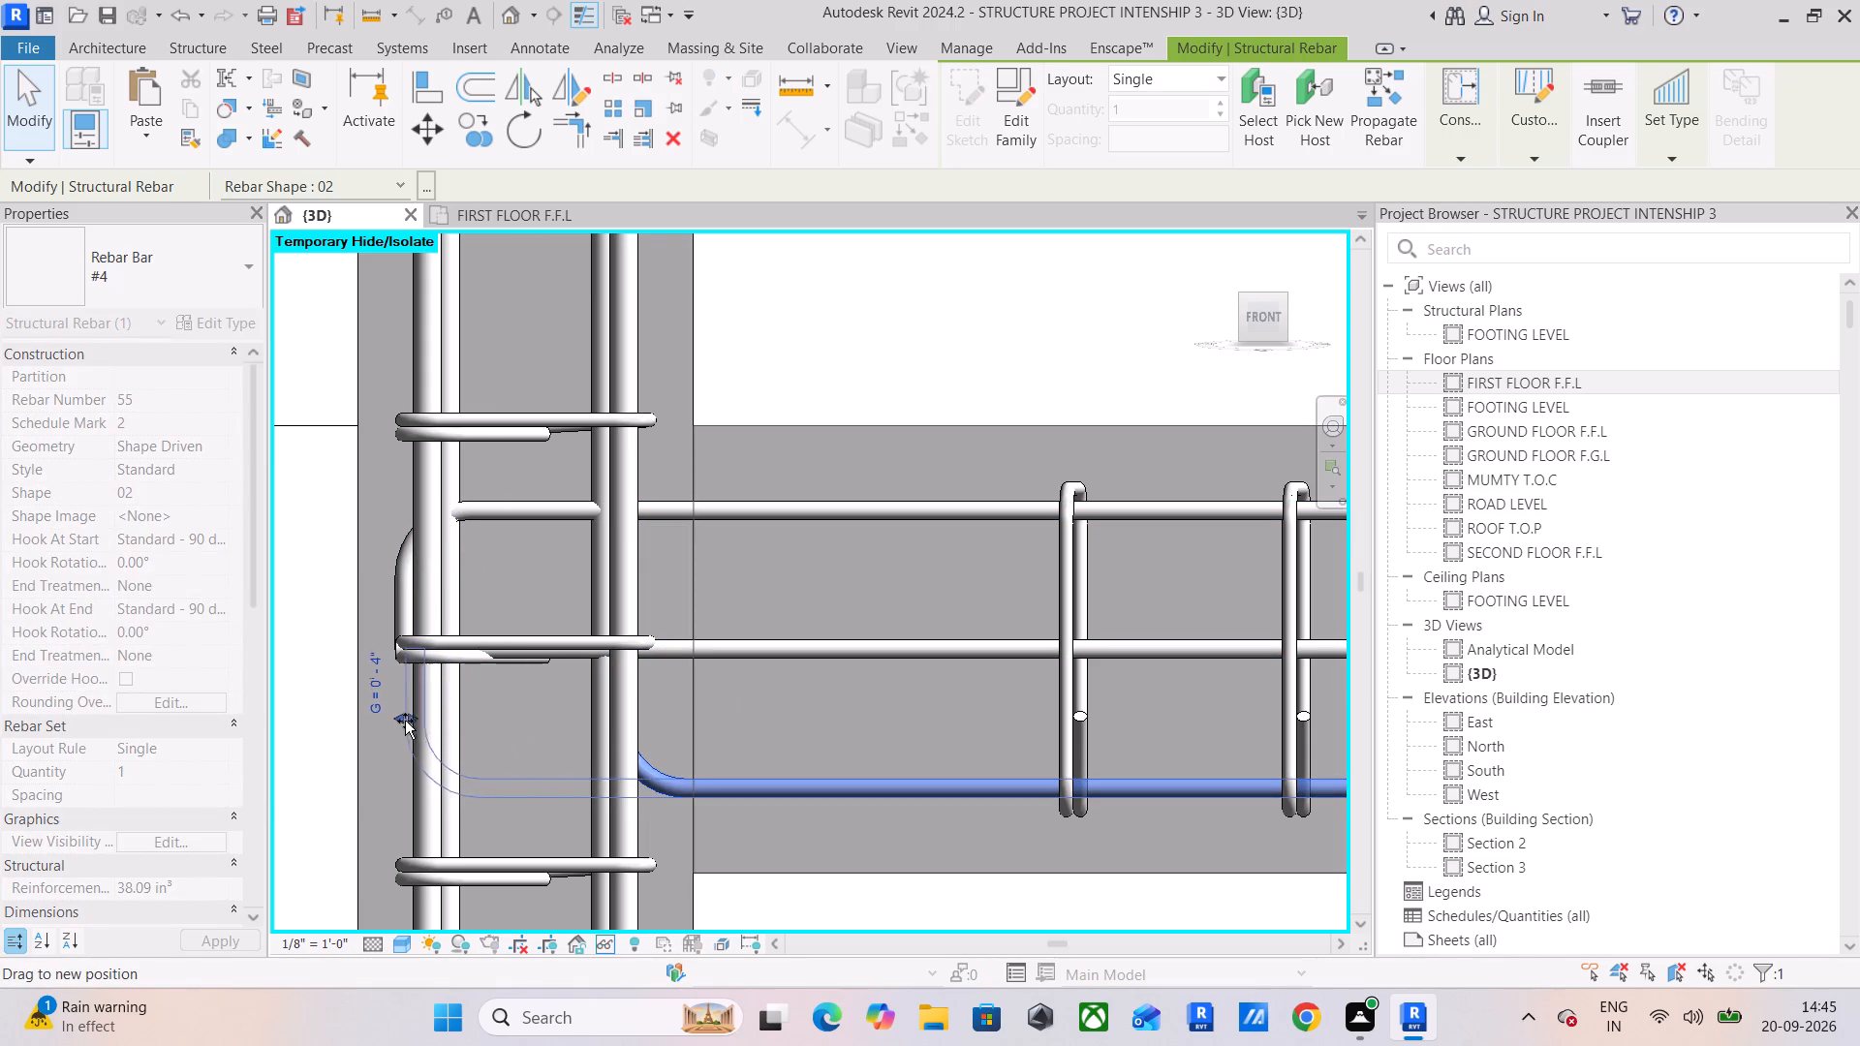
drag(405, 721, 401, 722)
click(666, 774)
click(656, 760)
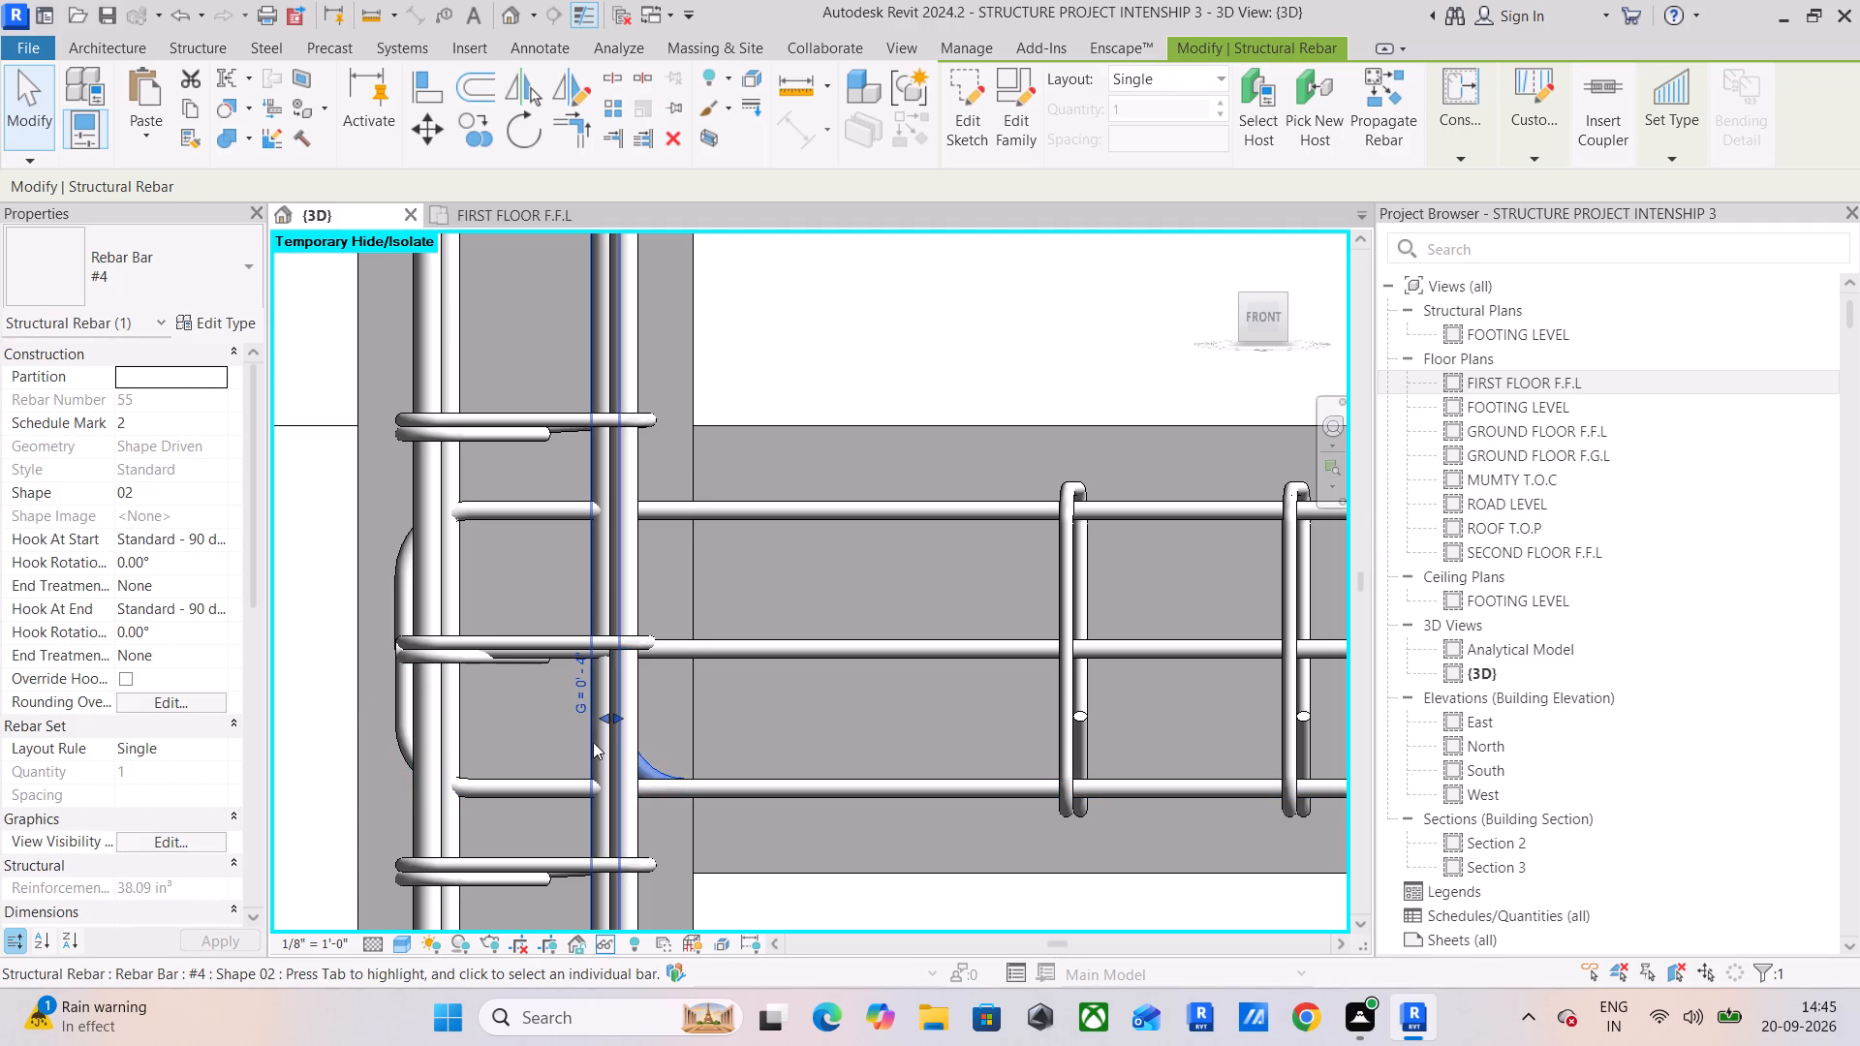
drag(604, 724, 397, 724)
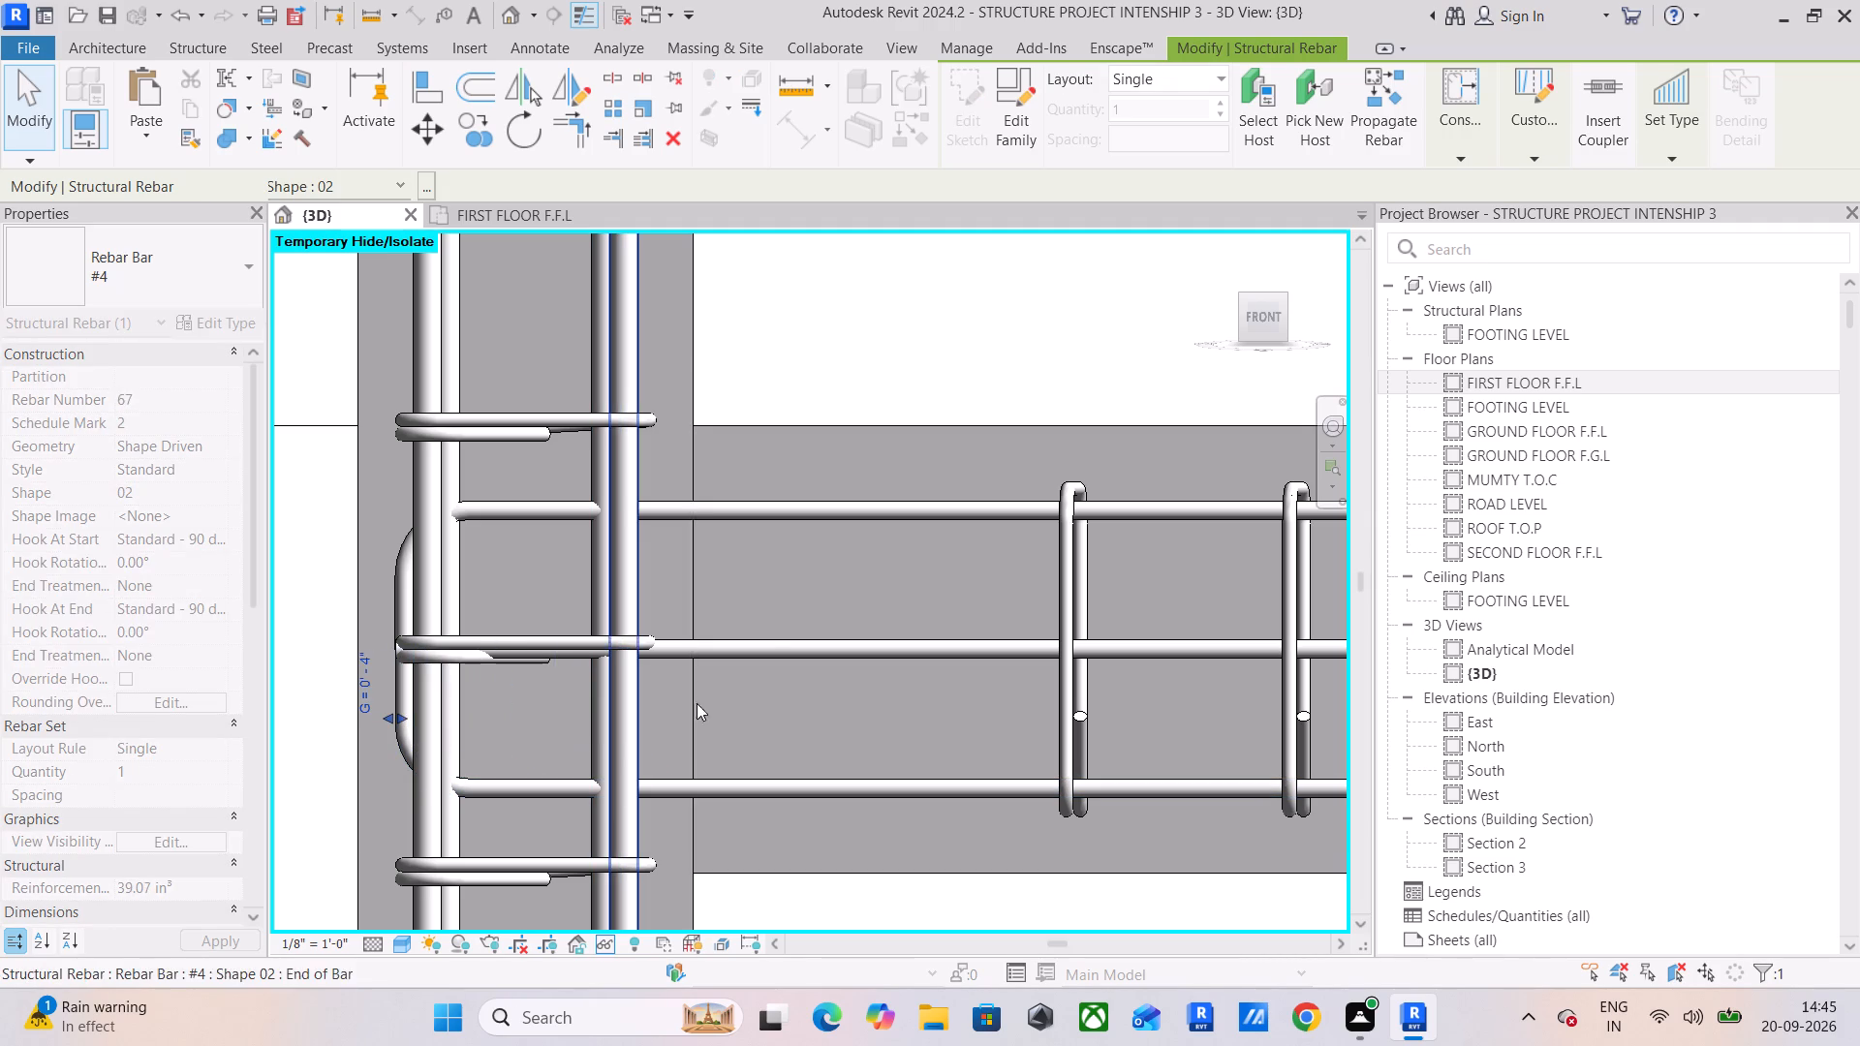
Extend the rear middle straight #4 bar into the end column to match the front middle bar.
click(1149, 648)
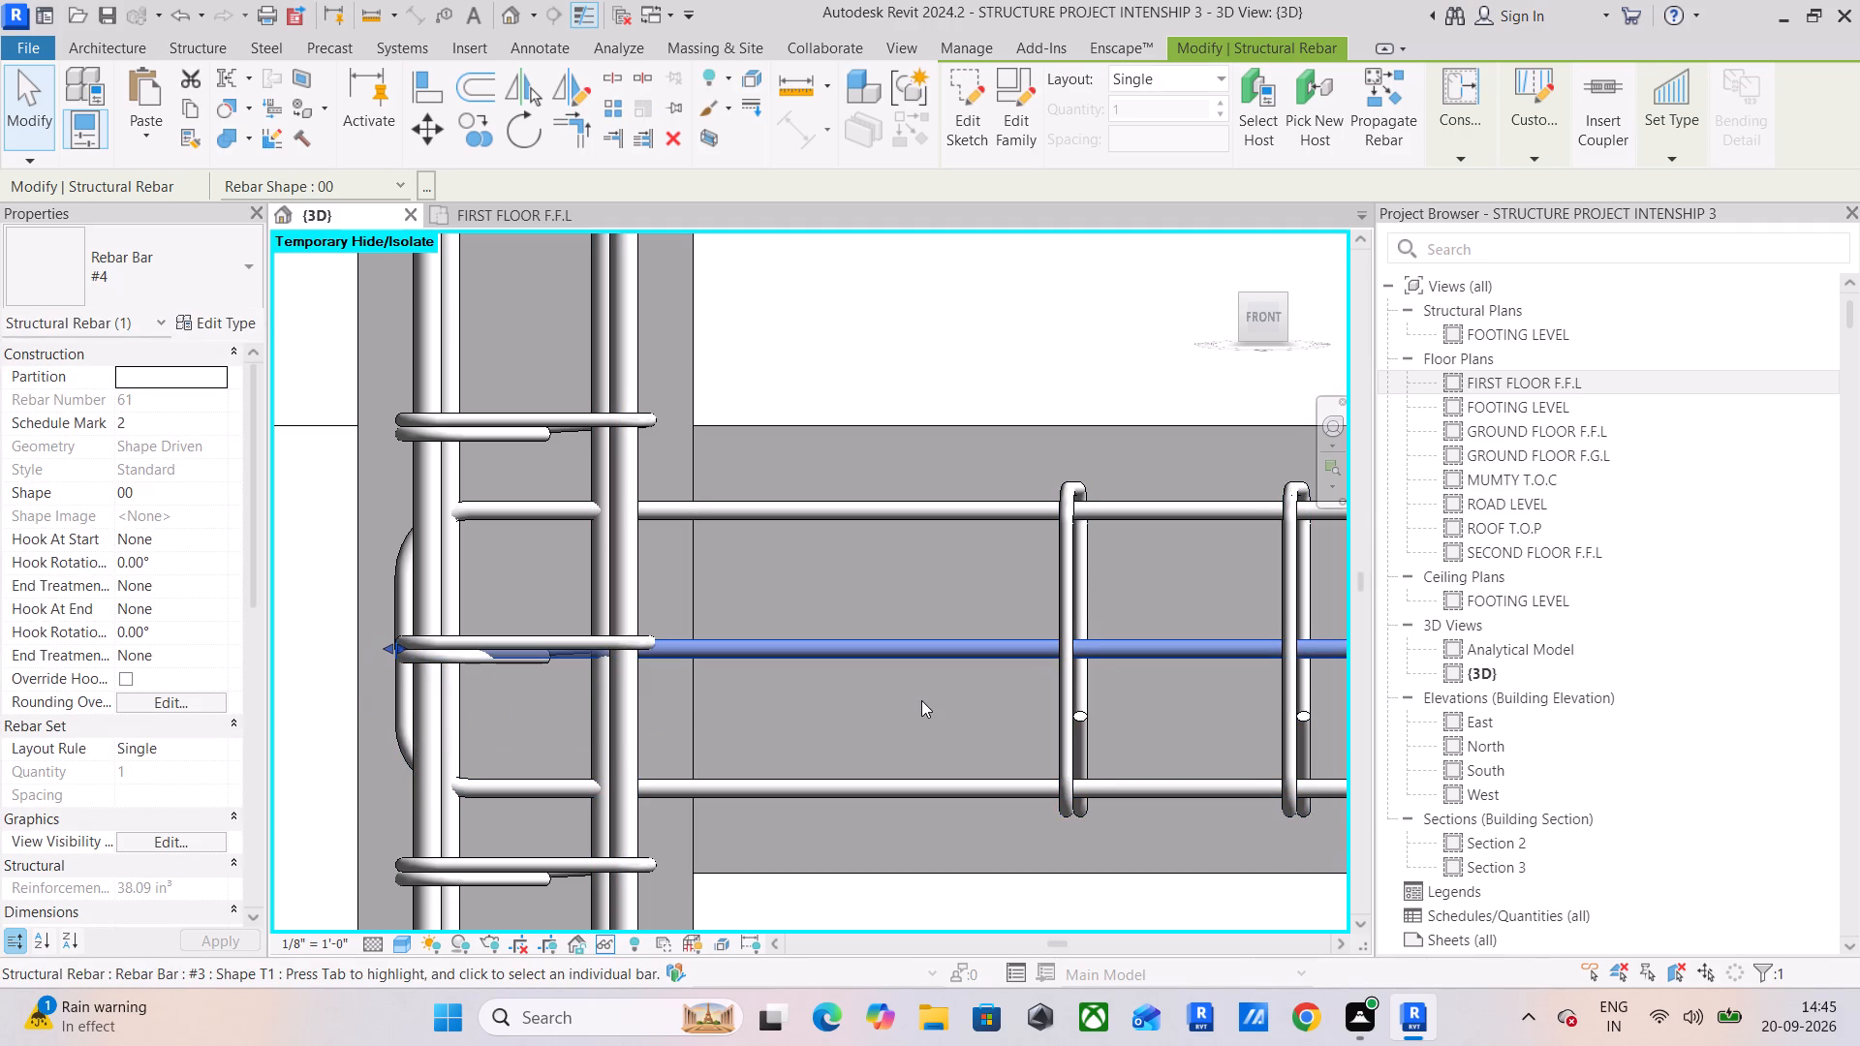
shift+middle_drag(936, 612, 935, 637)
click(842, 621)
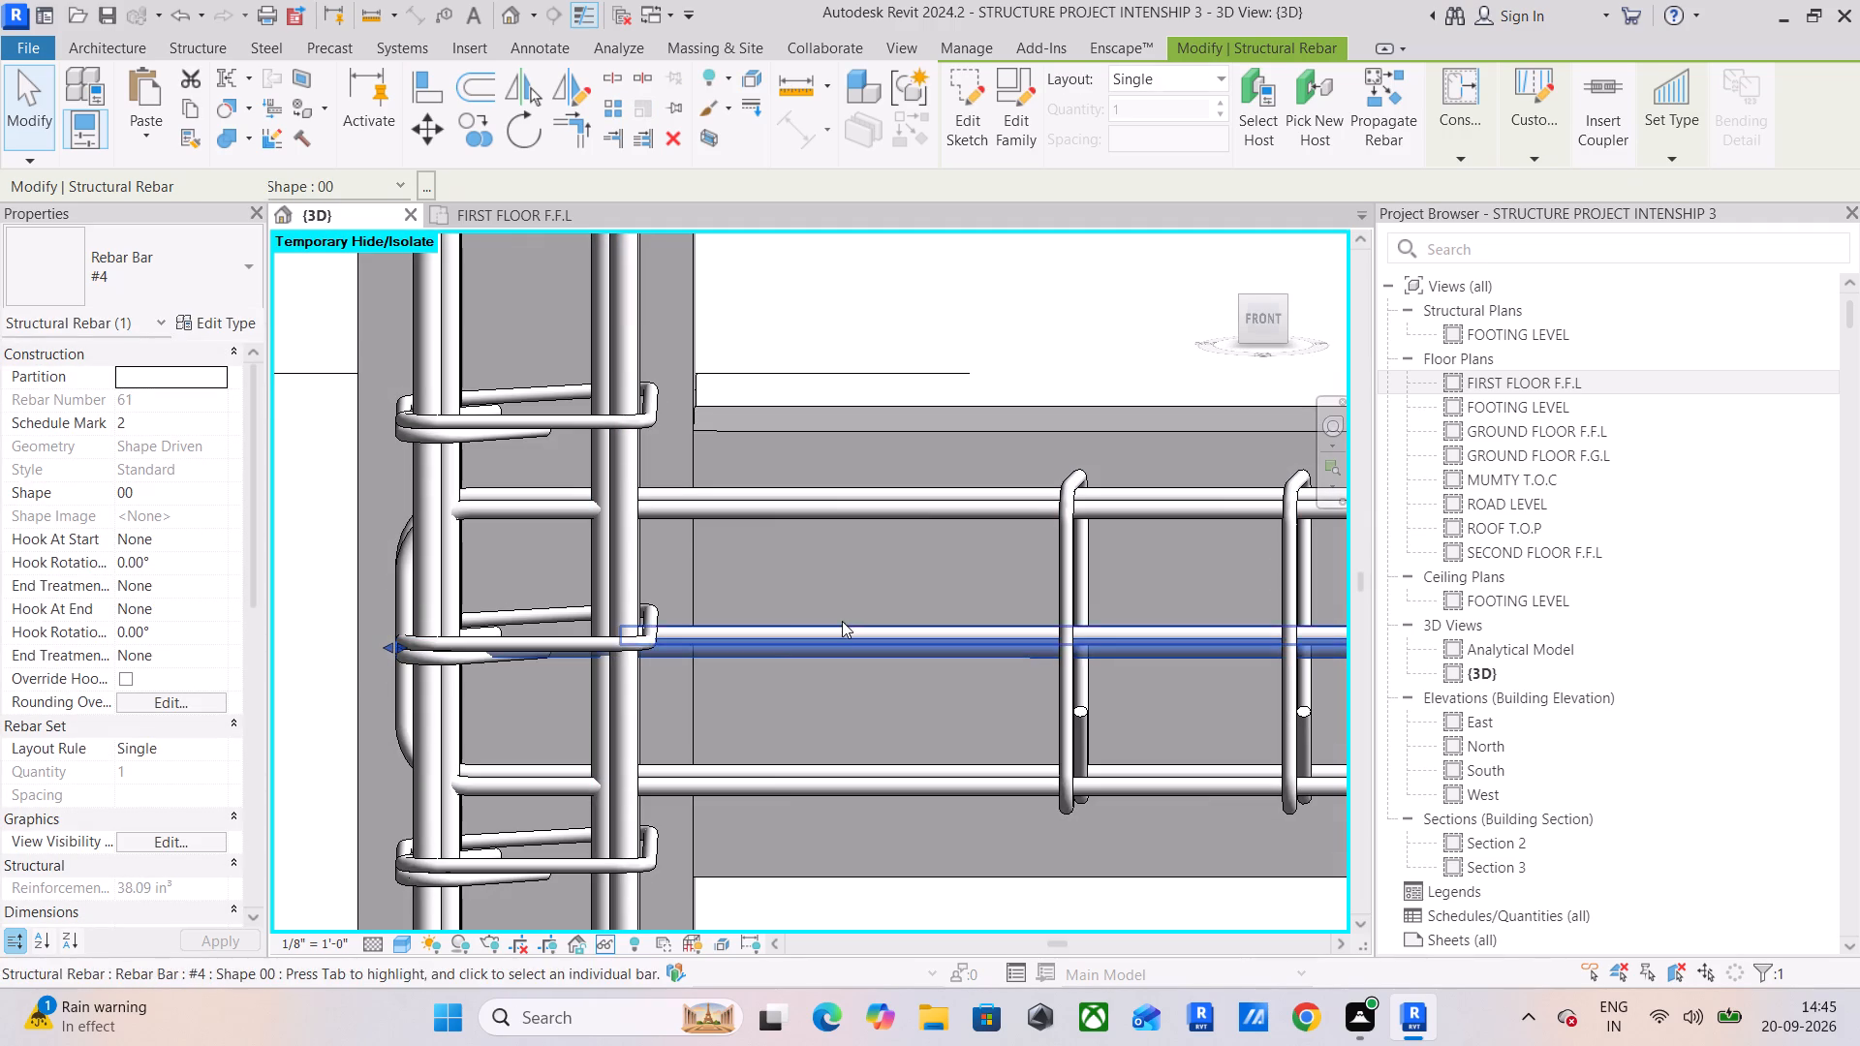
click(1254, 334)
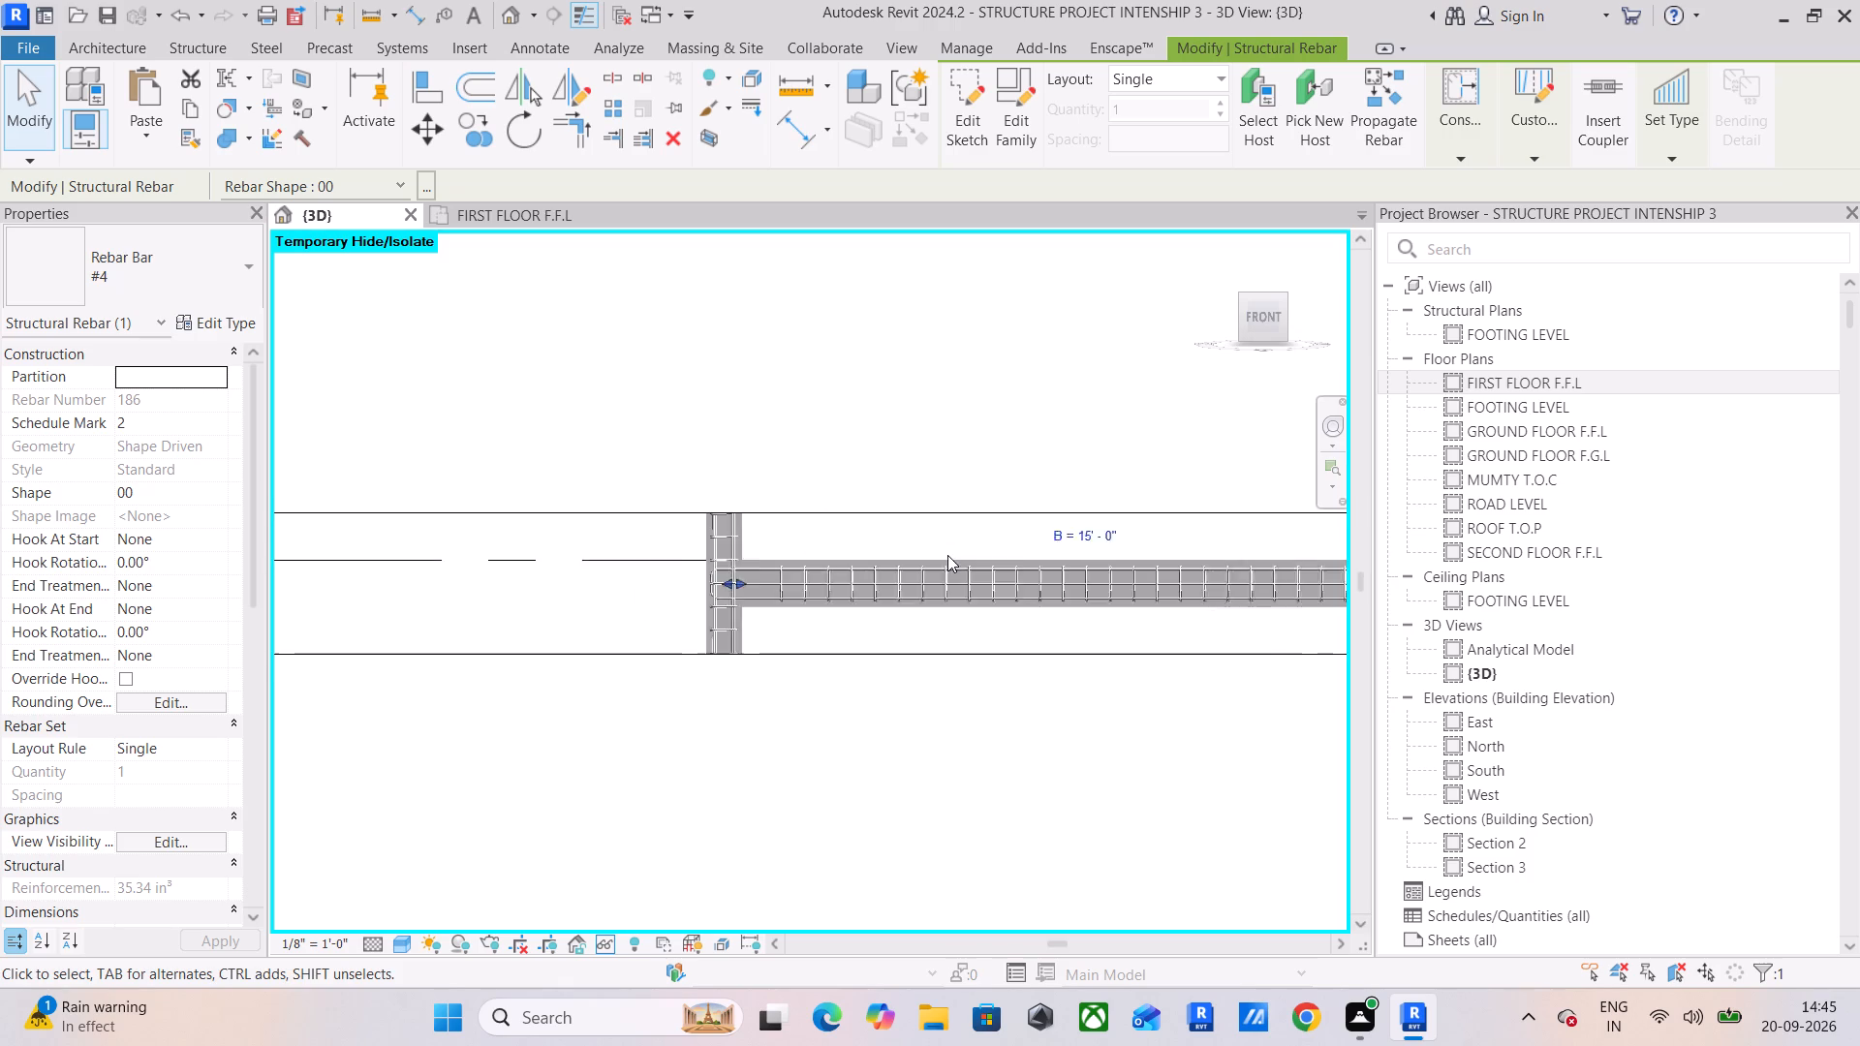
scroll(425, 580, up, 15)
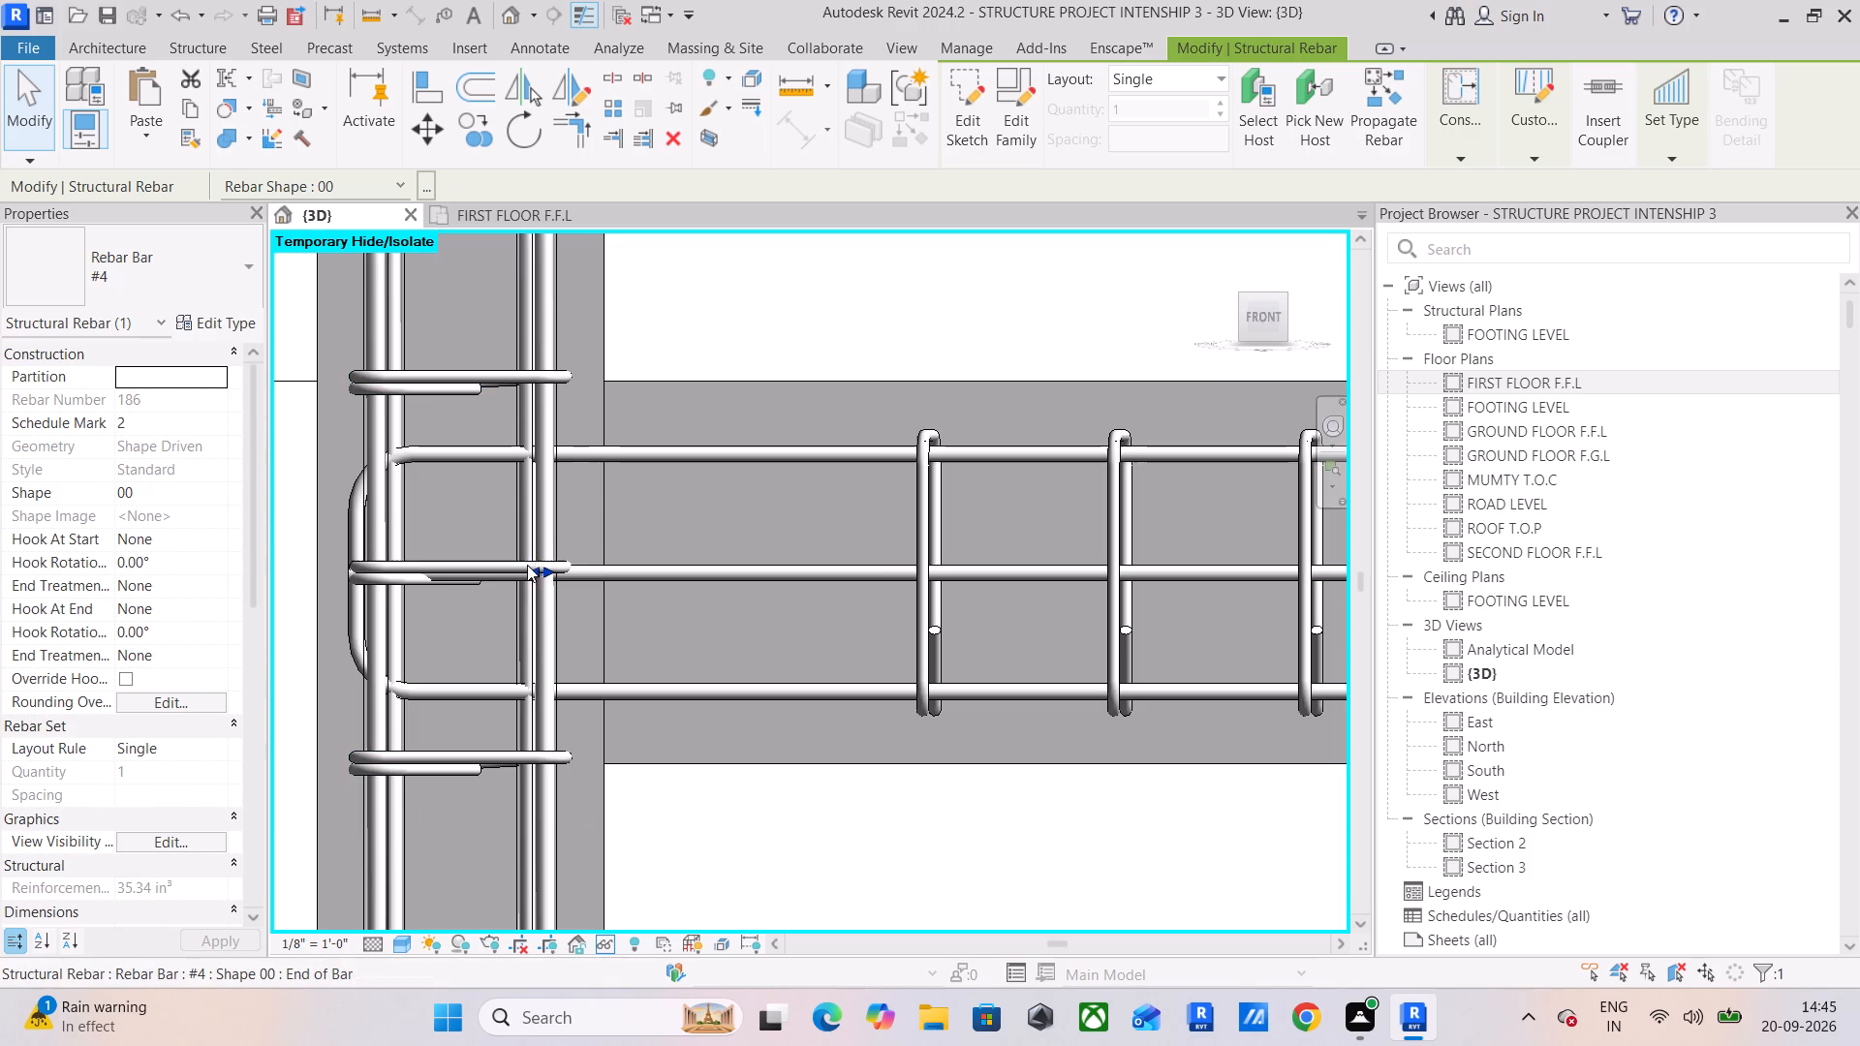
drag(532, 569, 348, 579)
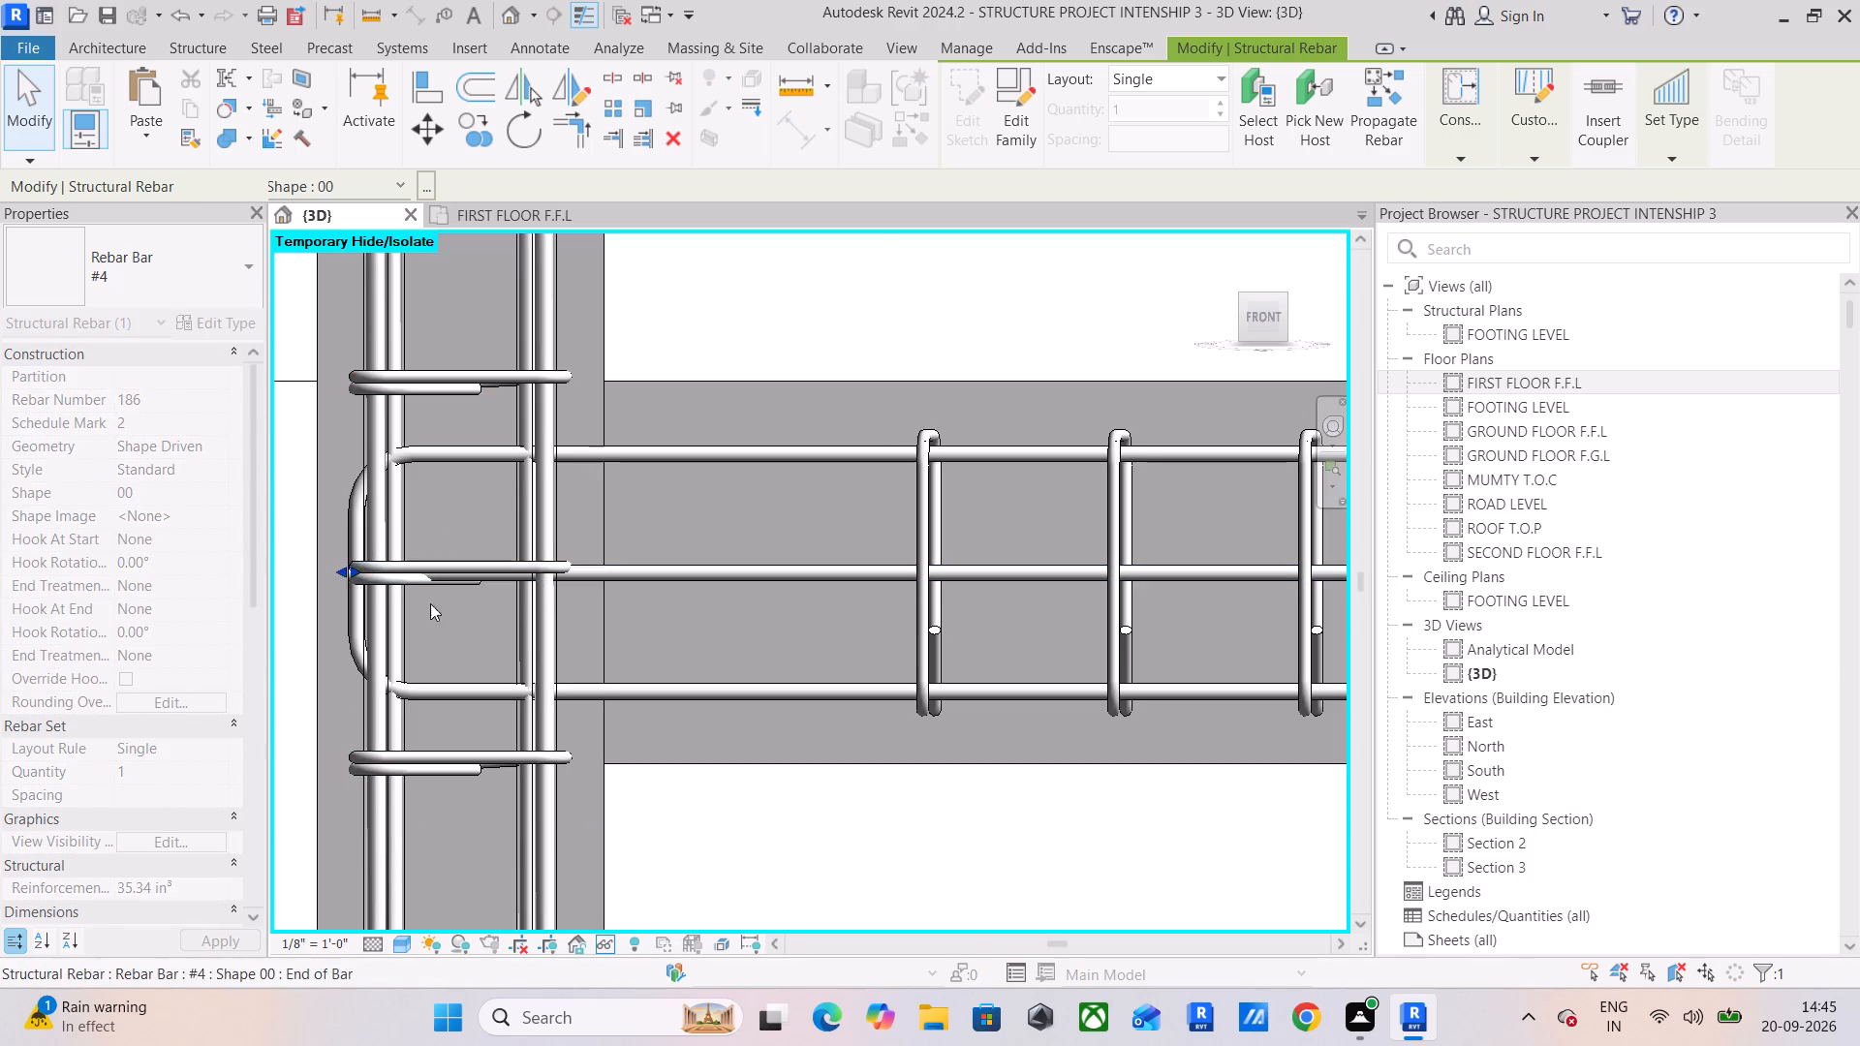
Stretch the beam's #3 stirrup set toward the end column so its first stirrup sits just off the column face.
scroll(669, 649, down, 10)
click(820, 643)
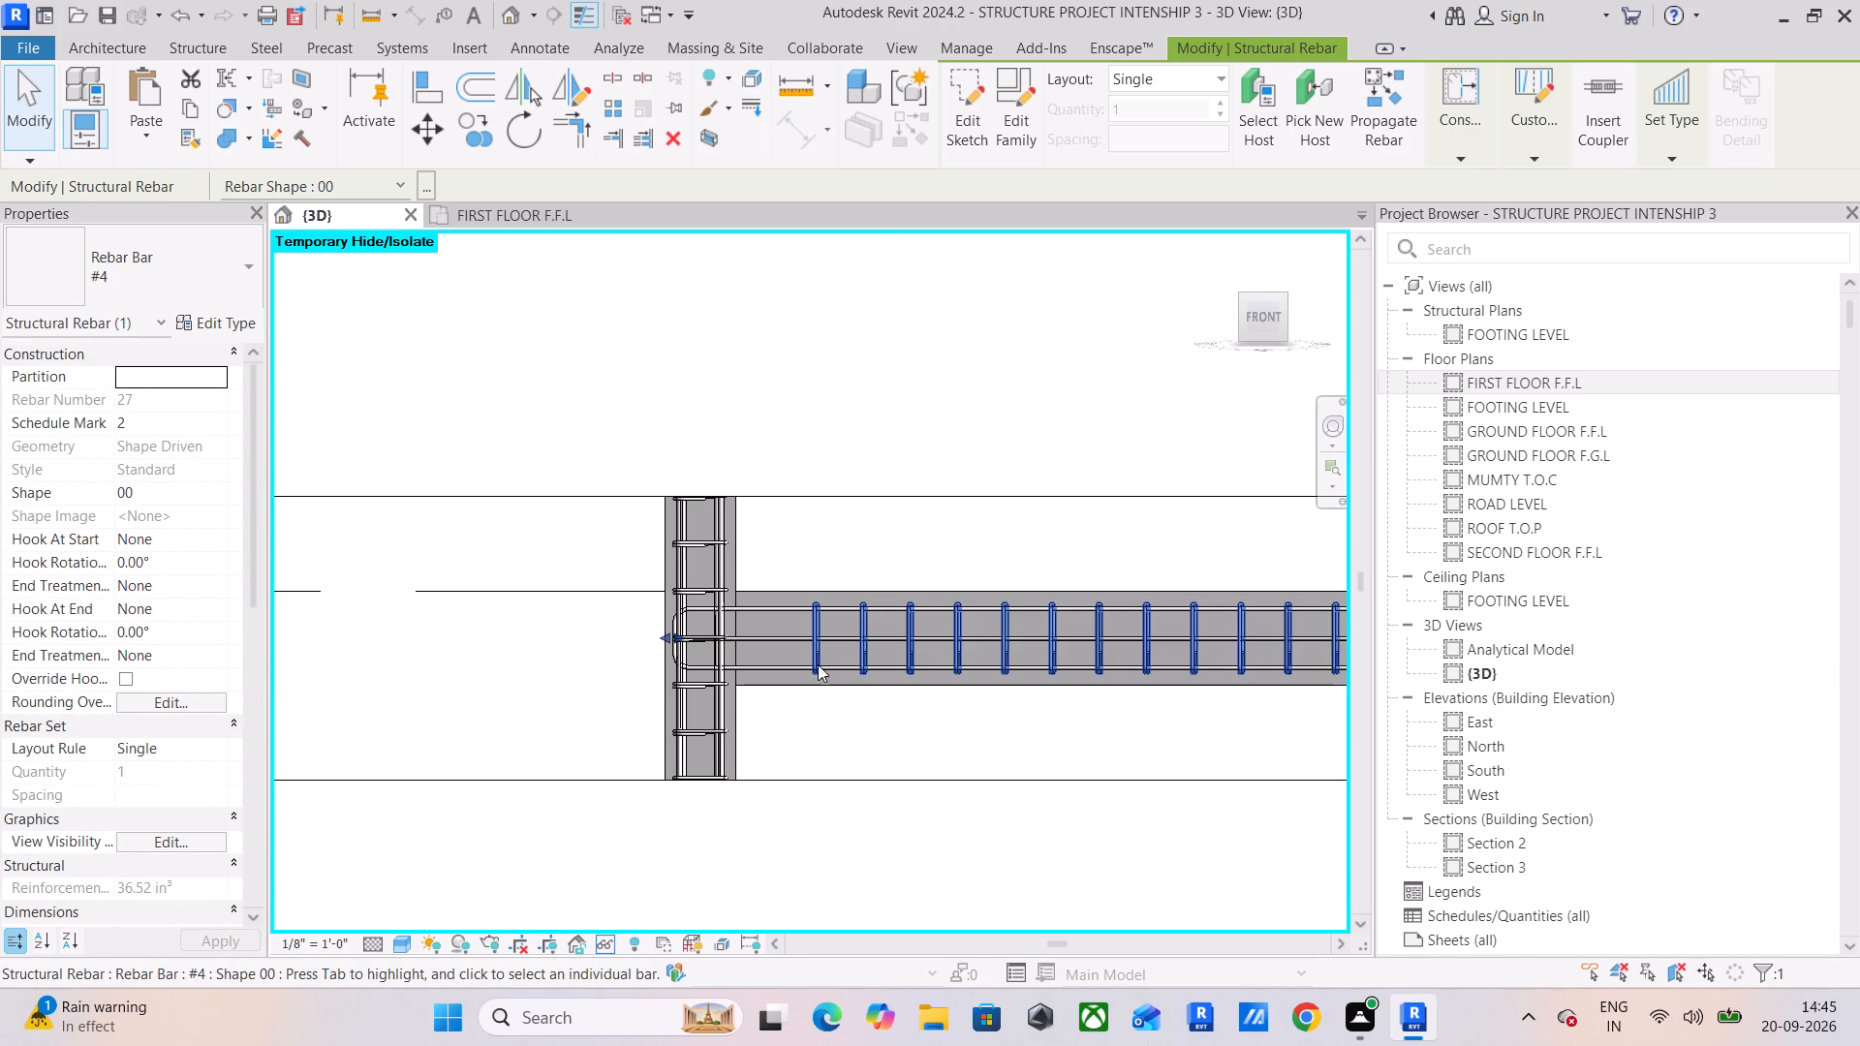
click(813, 659)
scroll(814, 623, up, 9)
drag(810, 654, 790, 652)
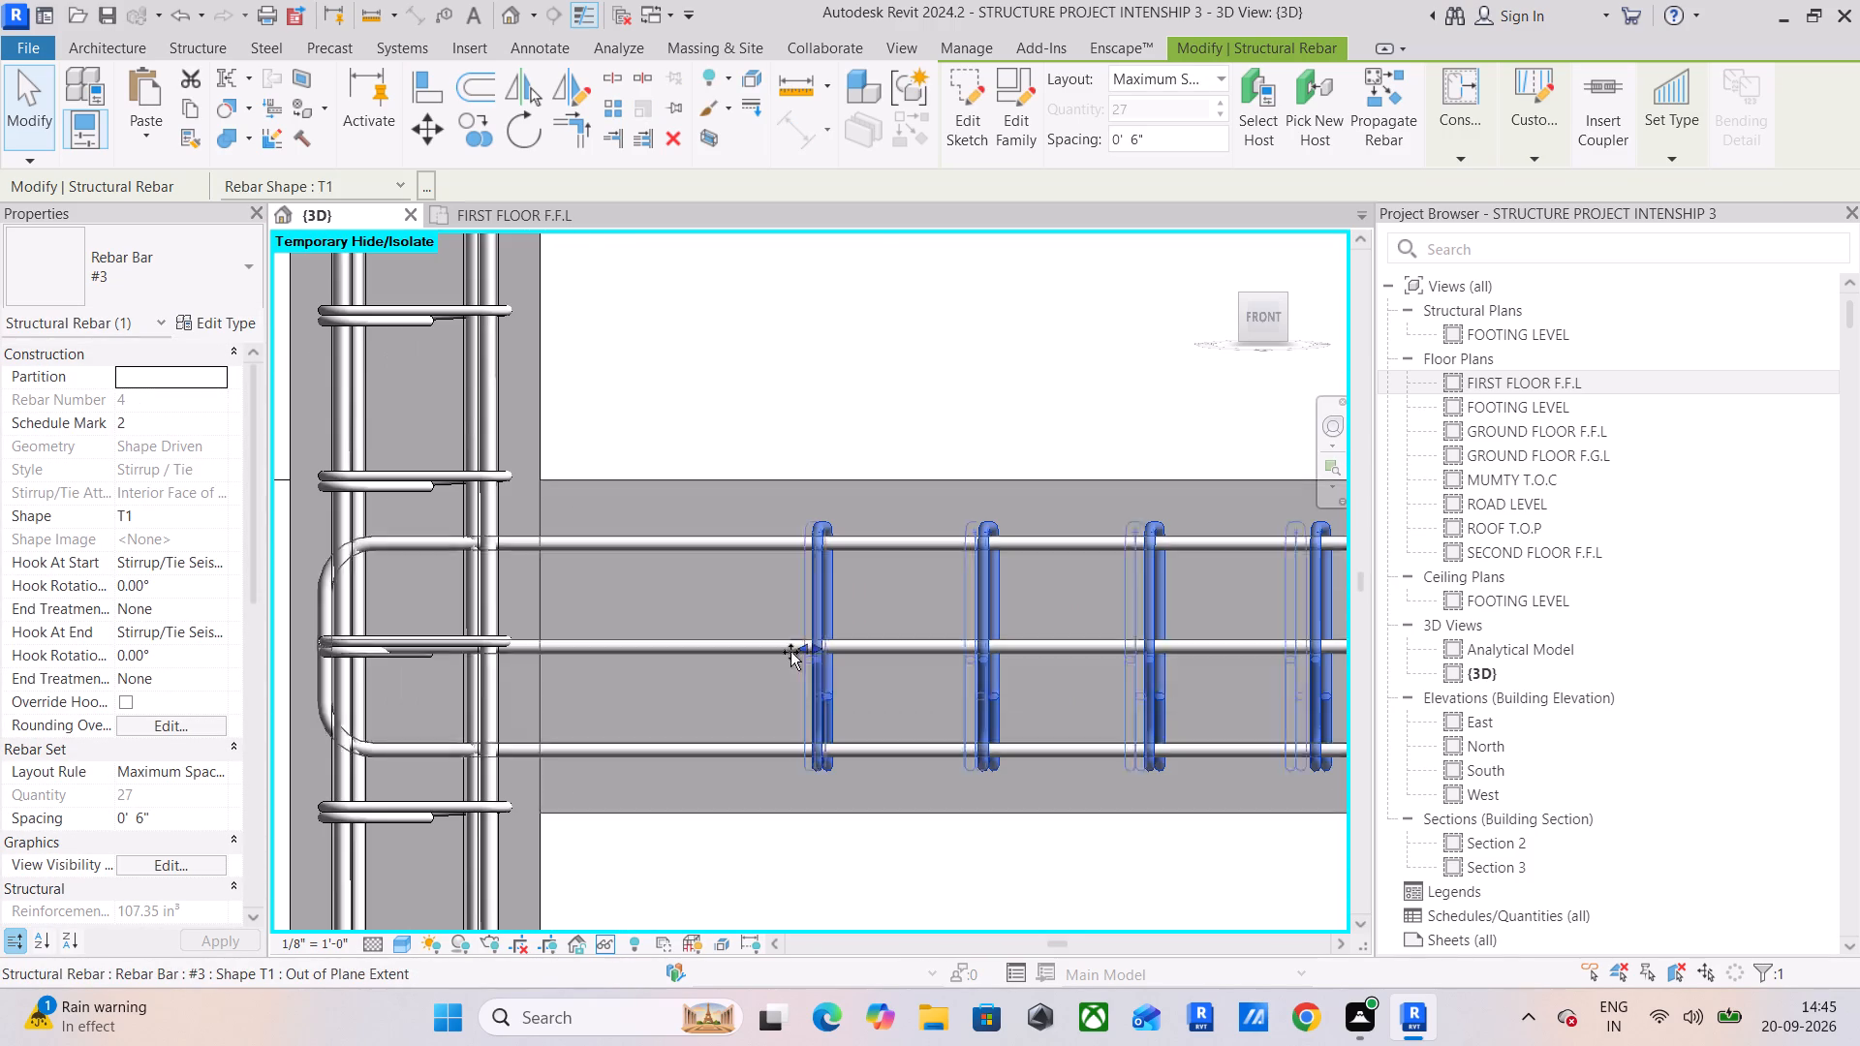
drag(790, 652, 566, 654)
scroll(612, 663, down, 4)
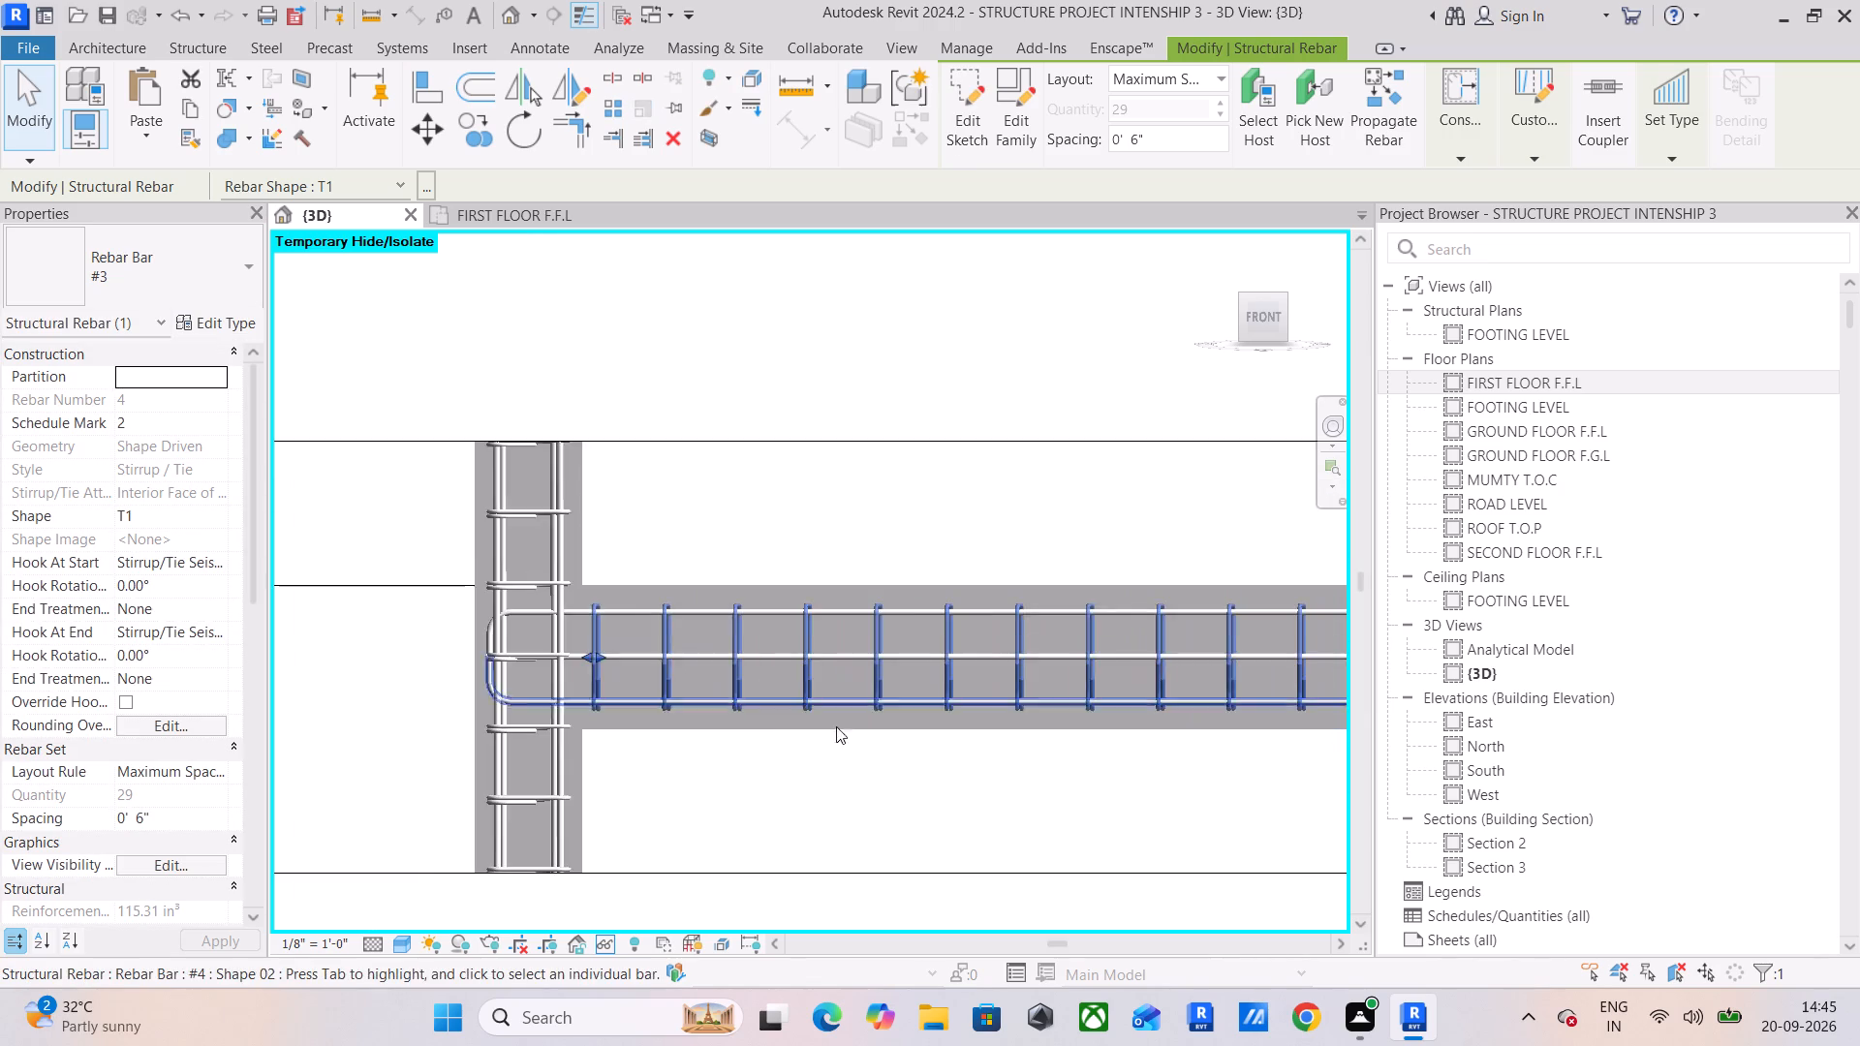
Pull the other end of the #3 stirrup set back so its last stirrup stands just clear of the interior column's face.
scroll(836, 726, down, 5)
middle_drag(850, 737, 501, 723)
scroll(1024, 741, down, 5)
middle_drag(1088, 721, 605, 728)
scroll(973, 723, up, 5)
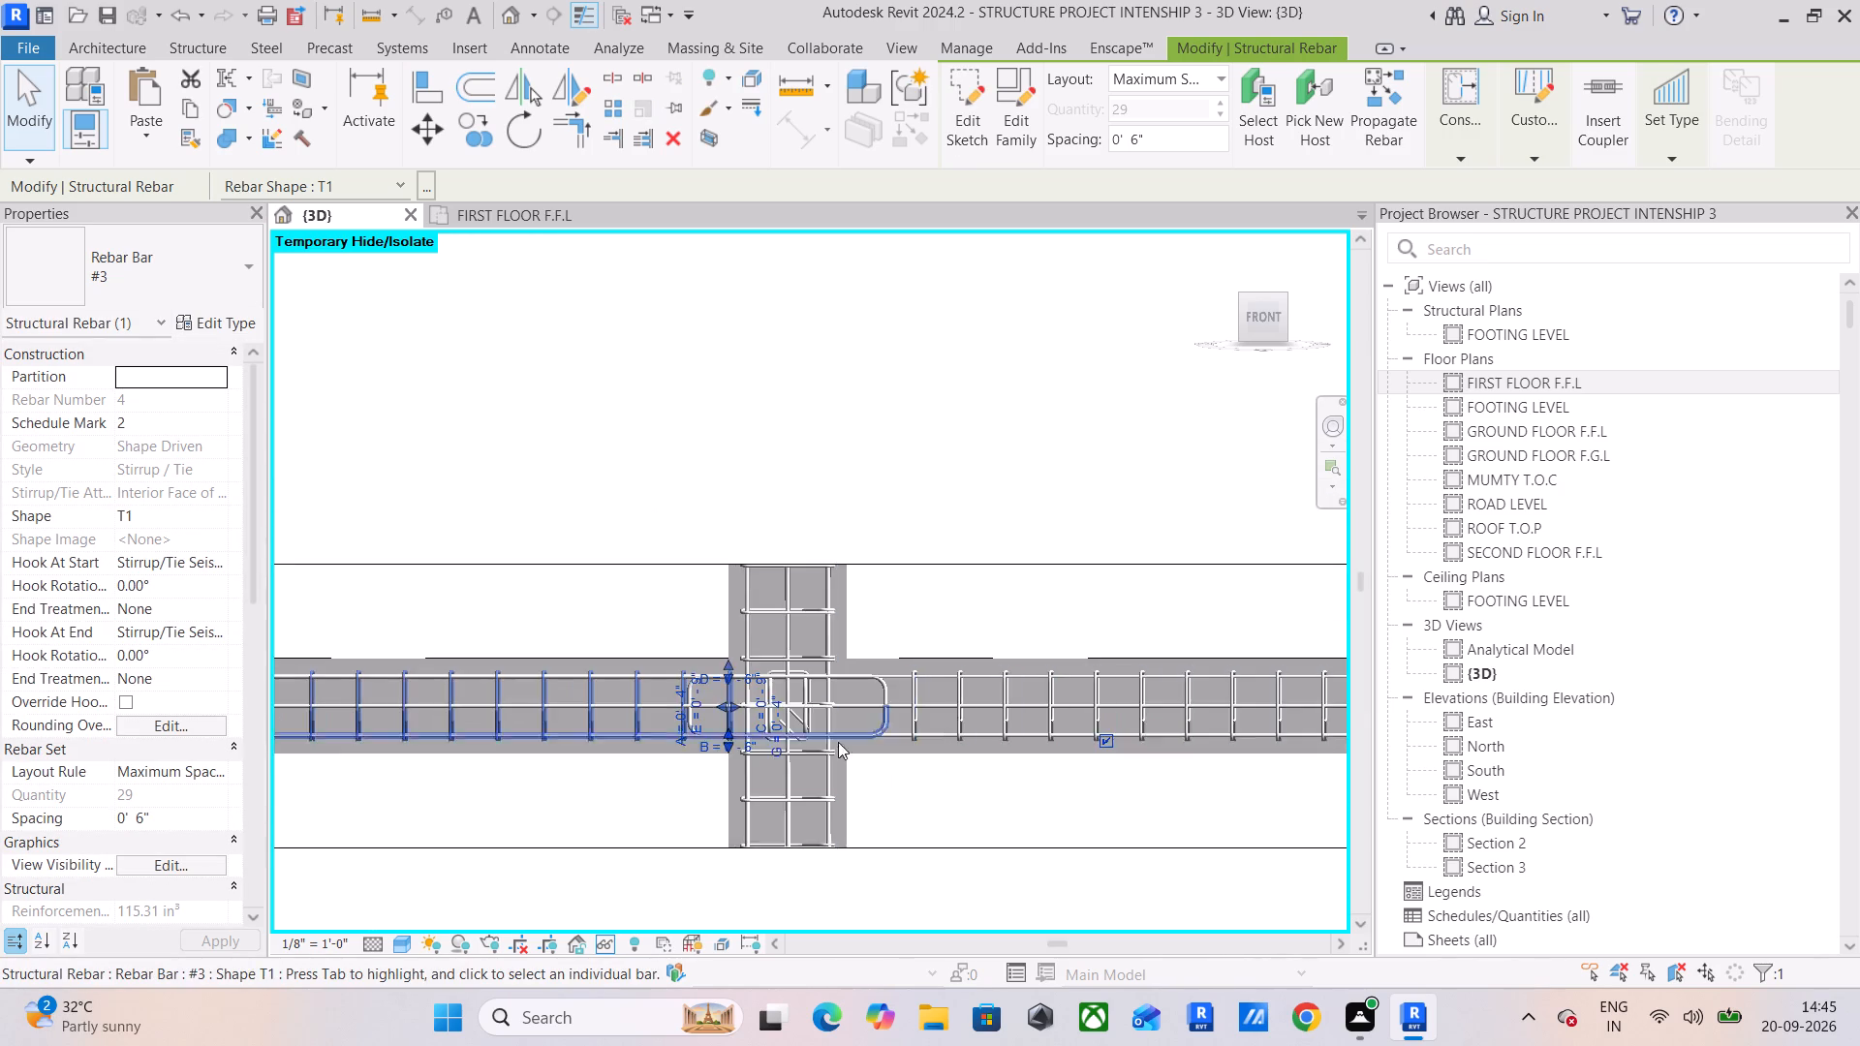
scroll(838, 742, up, 5)
scroll(638, 709, up, 6)
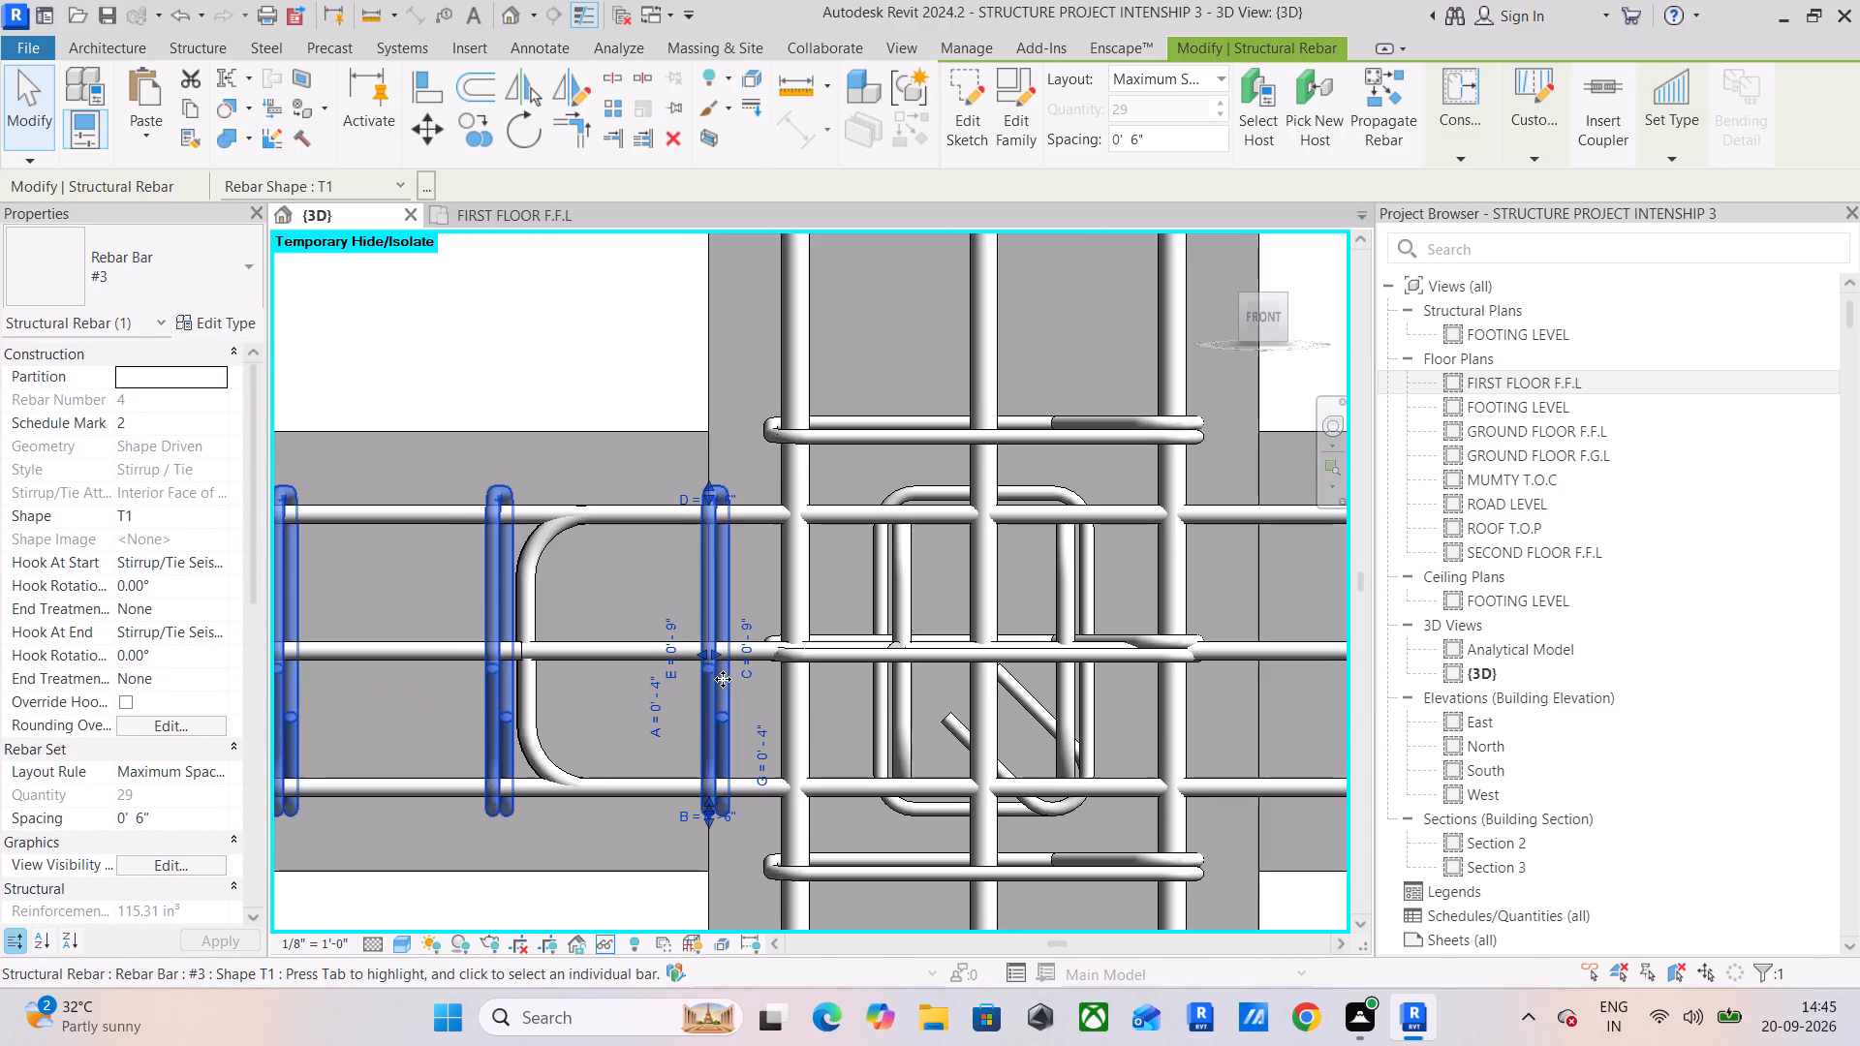
drag(701, 656, 671, 656)
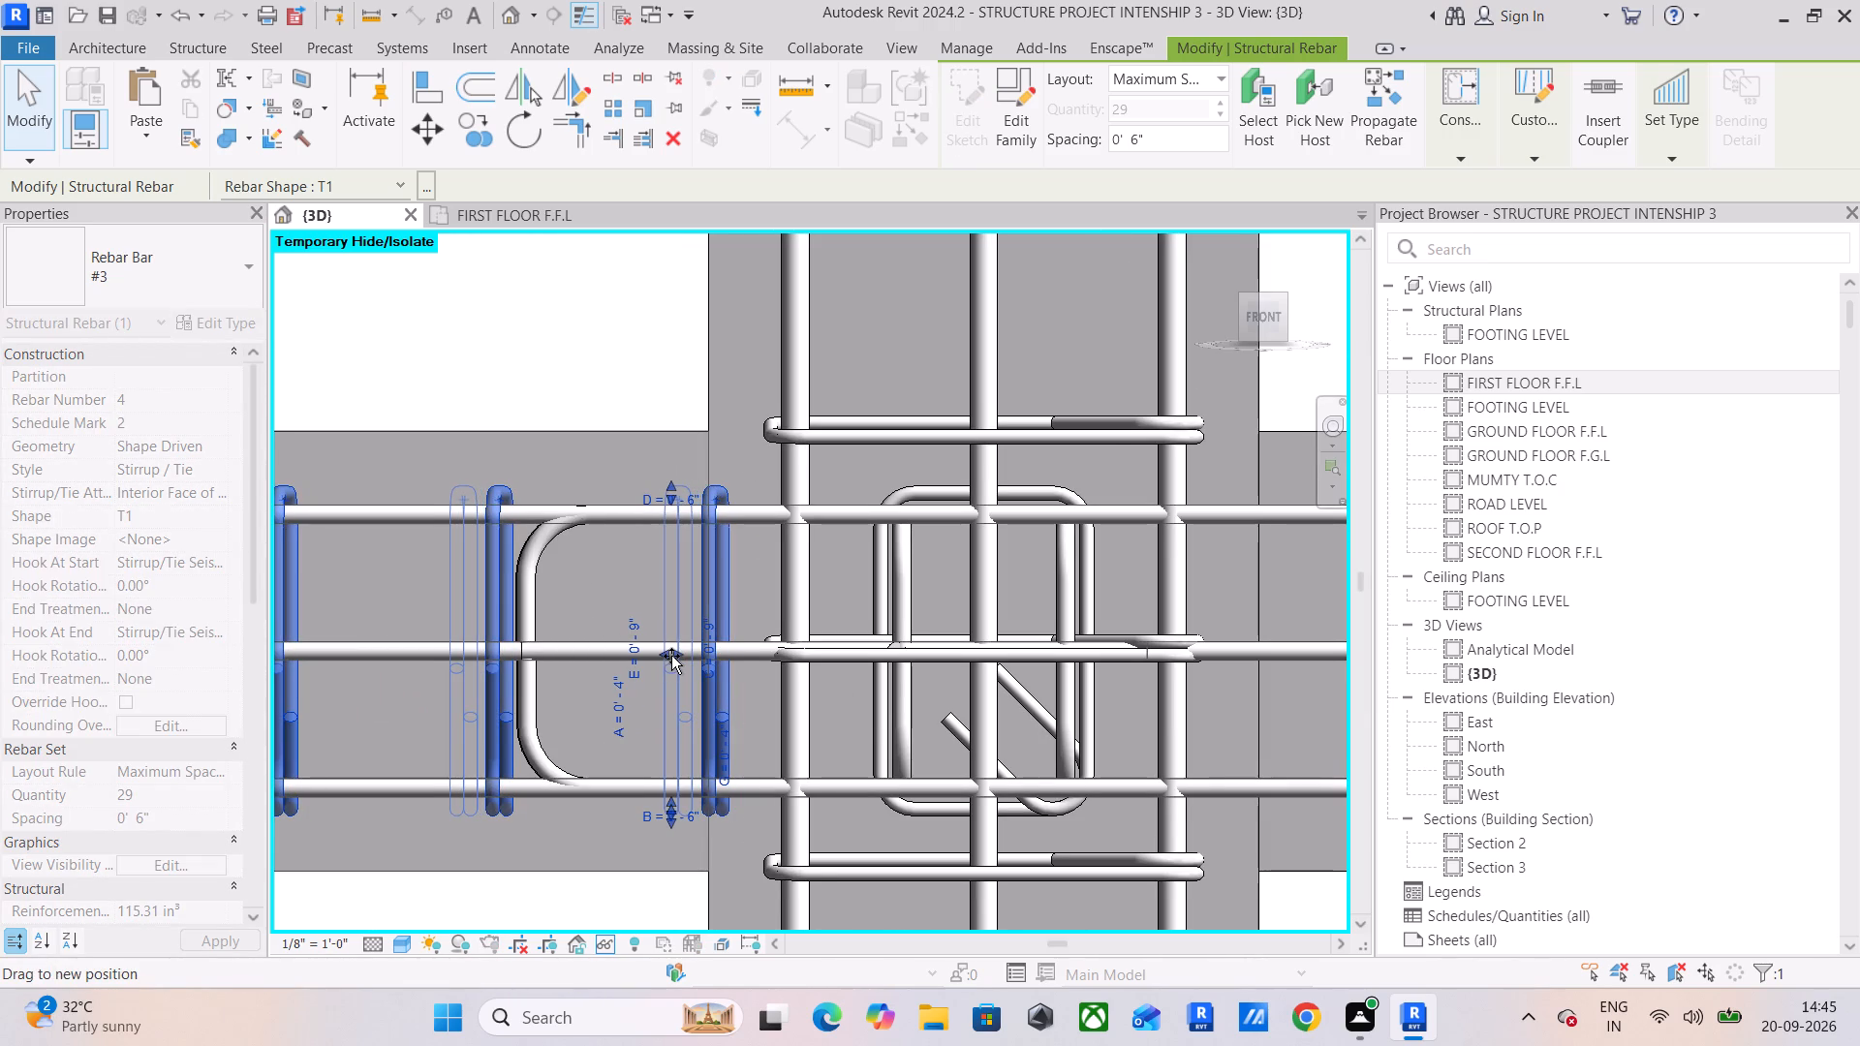
drag(671, 656, 672, 656)
Shorten the adjoining beam's two top hooked #4 bars at the interior column so their bends lie just inside its near face.
scroll(581, 630, down, 2)
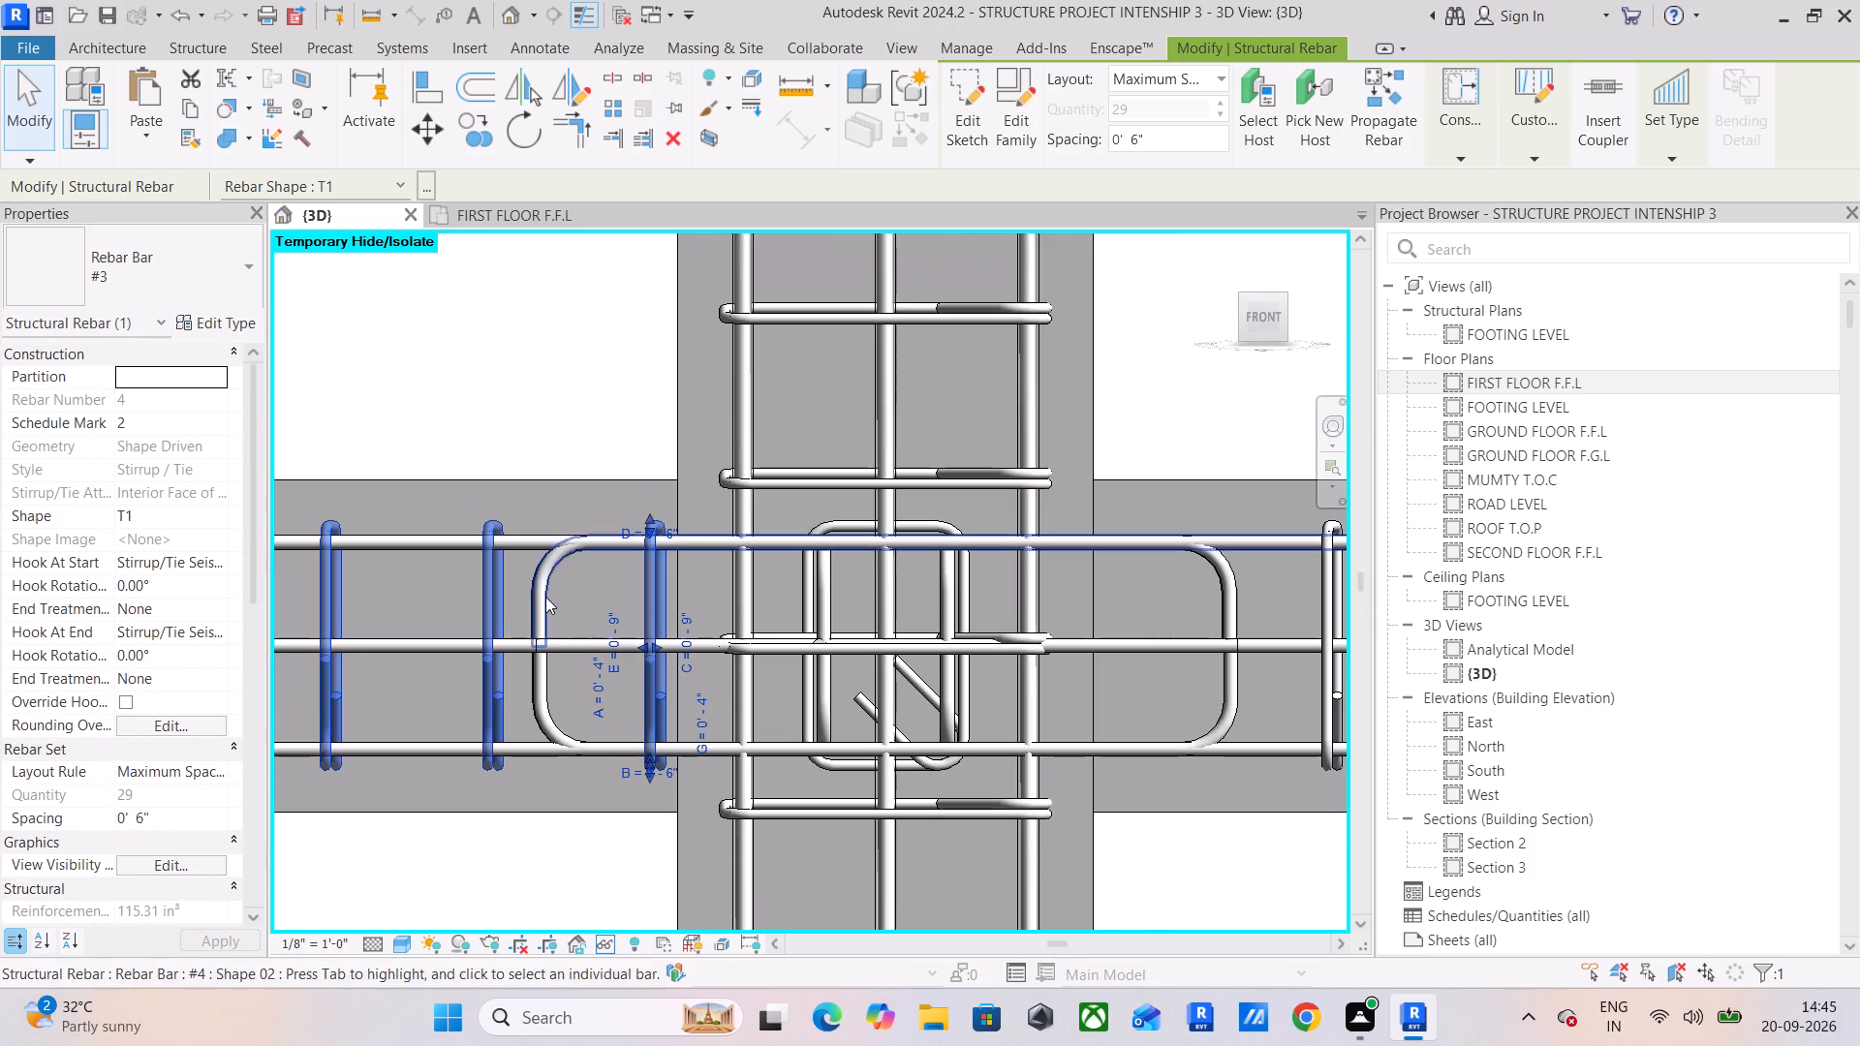
click(545, 597)
click(1166, 873)
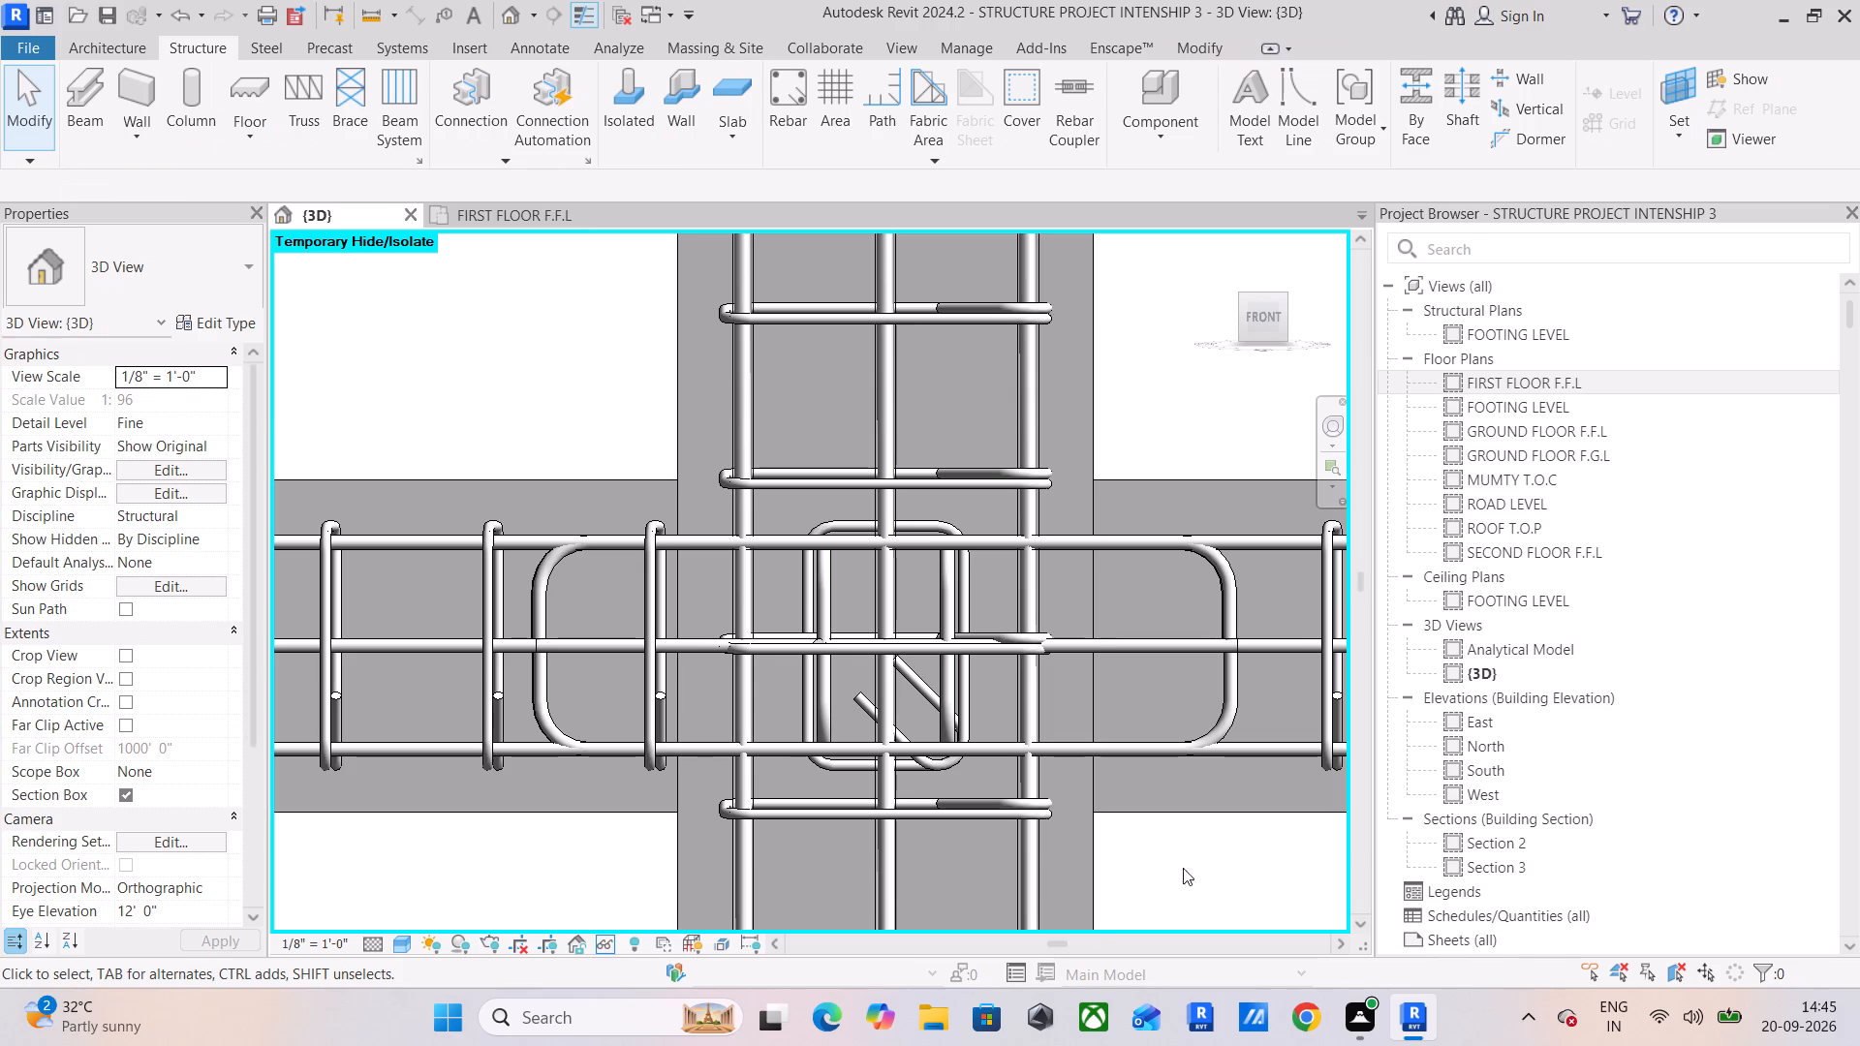
click(553, 588)
drag(539, 595, 701, 595)
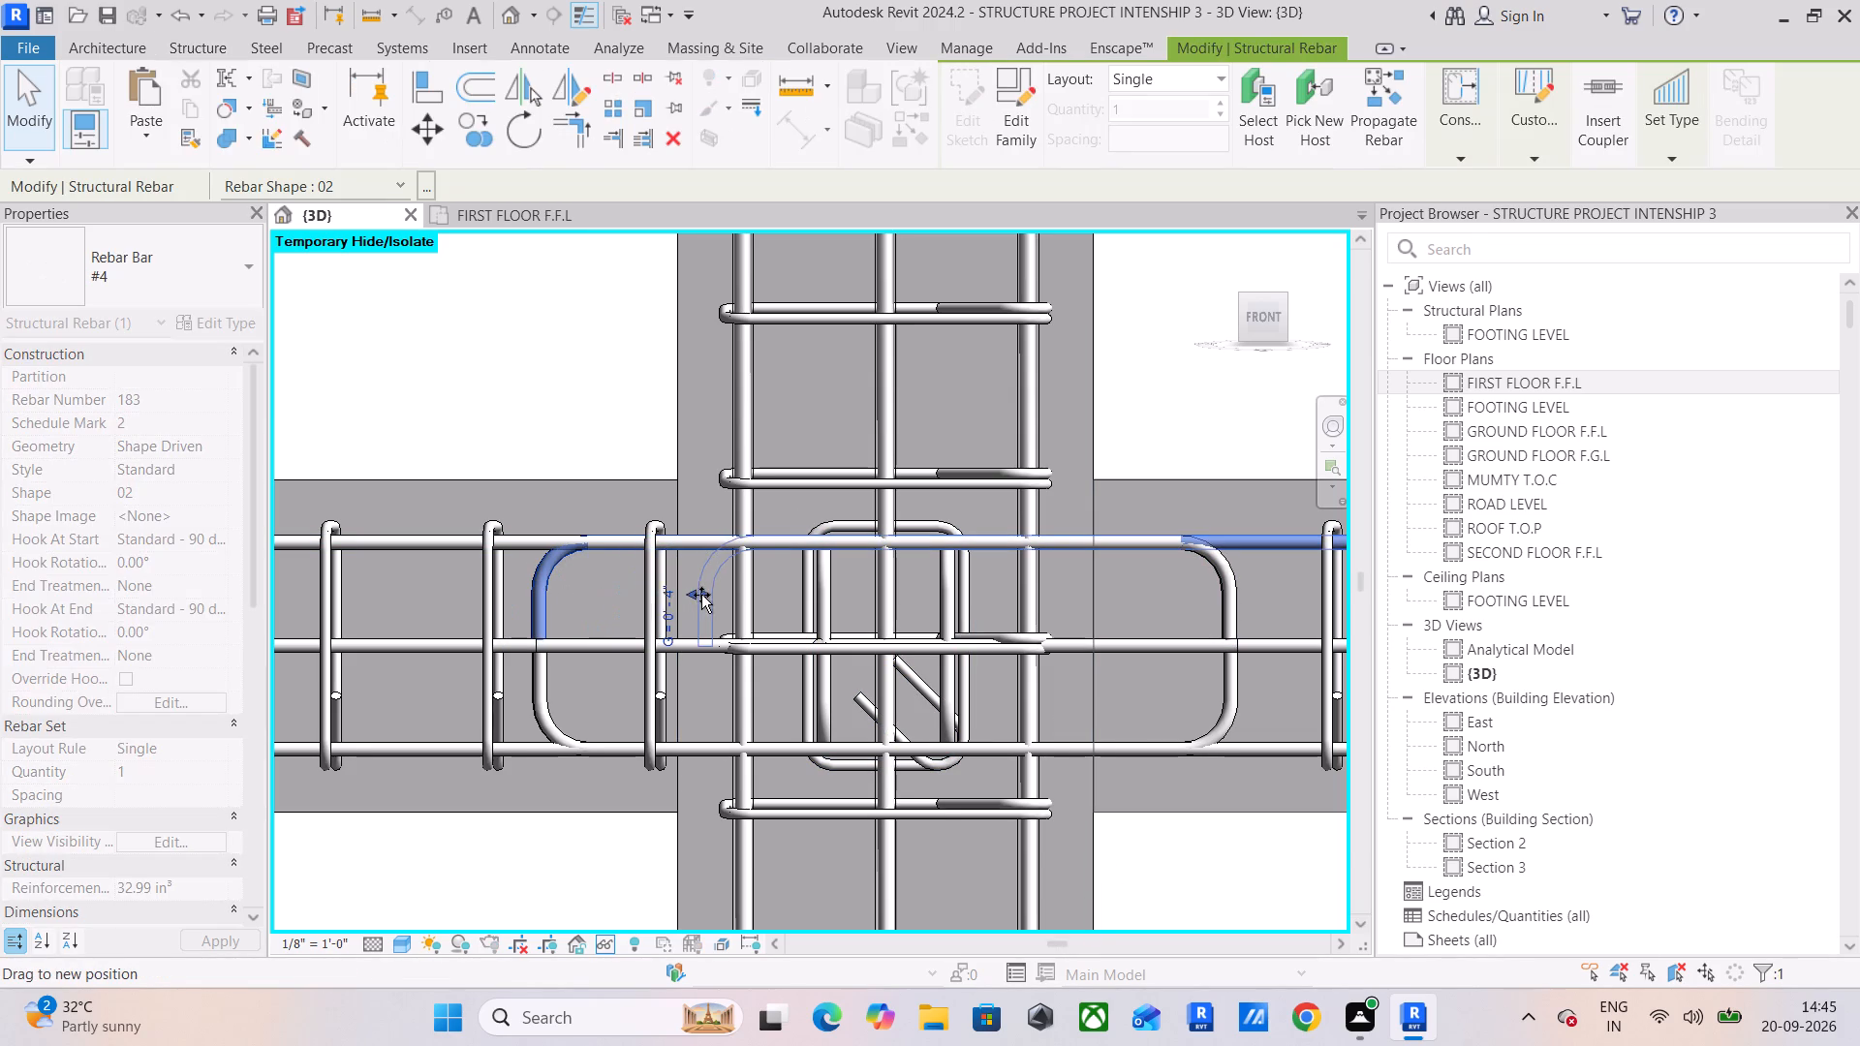
drag(701, 595, 690, 601)
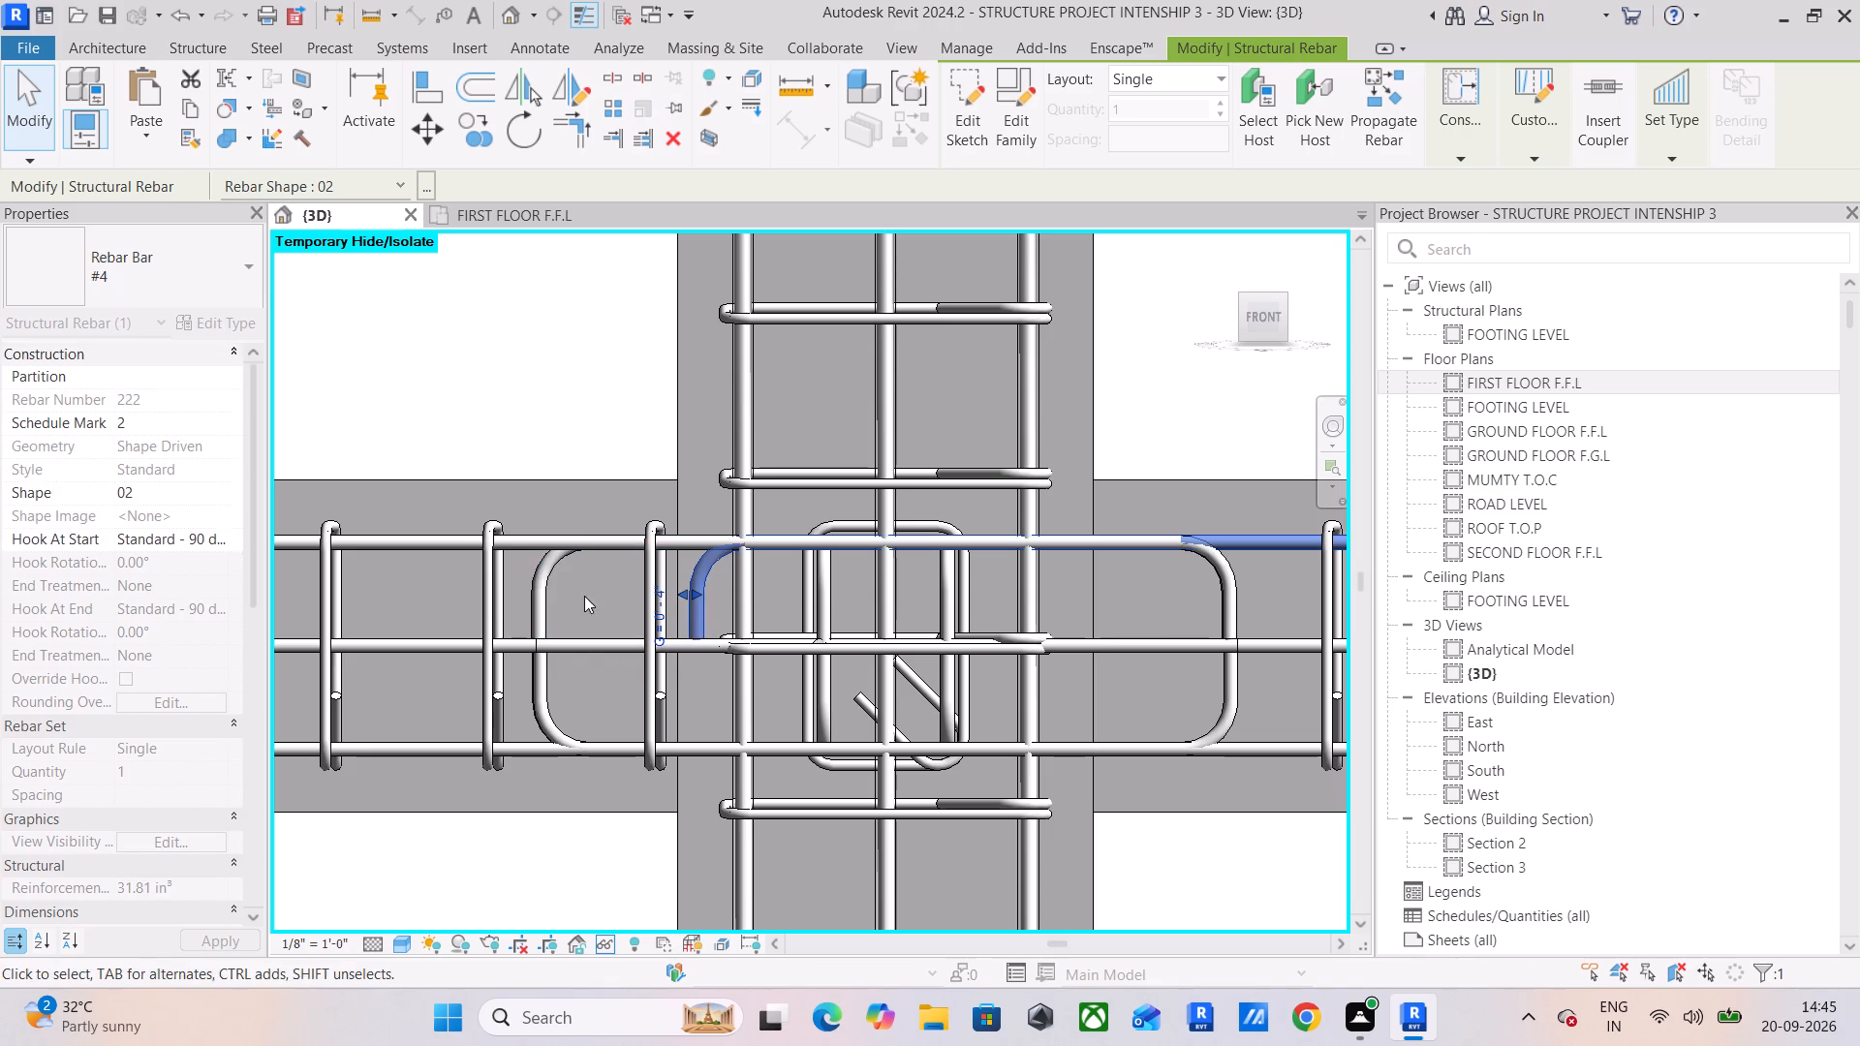
click(532, 579)
drag(535, 591, 683, 616)
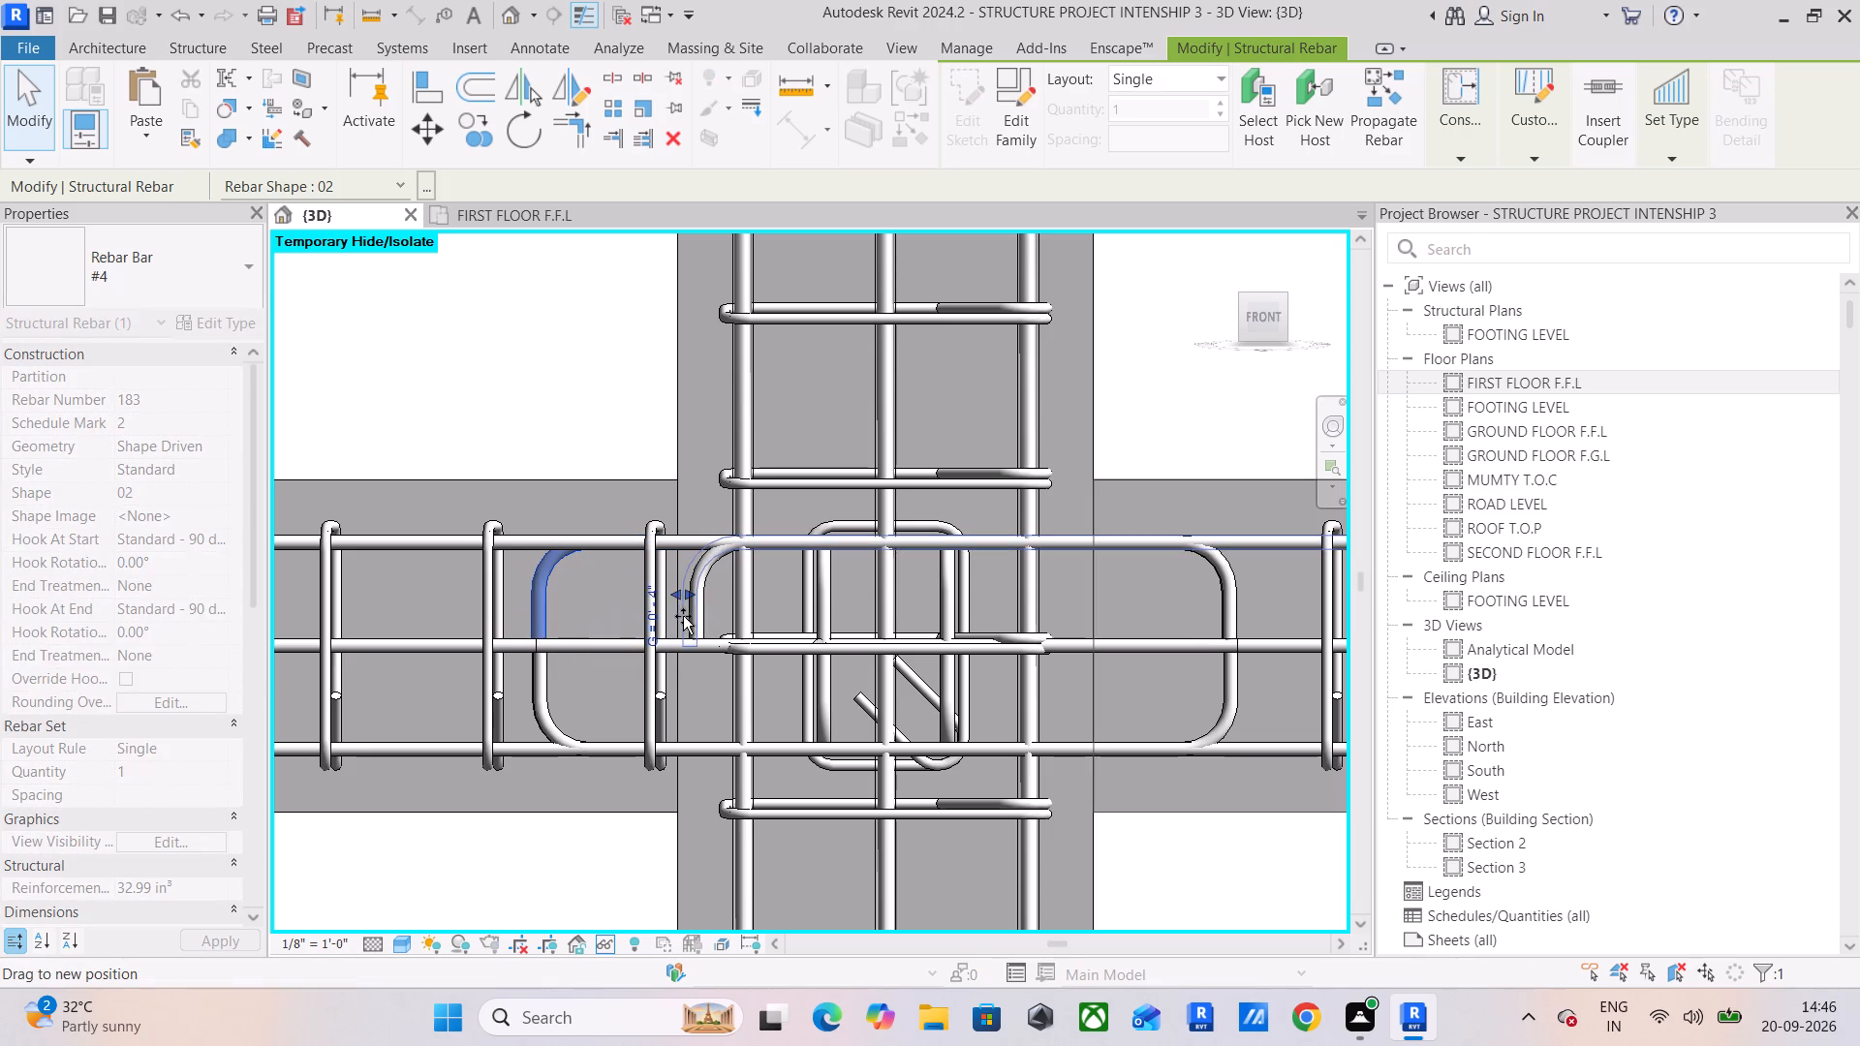
drag(683, 616, 690, 618)
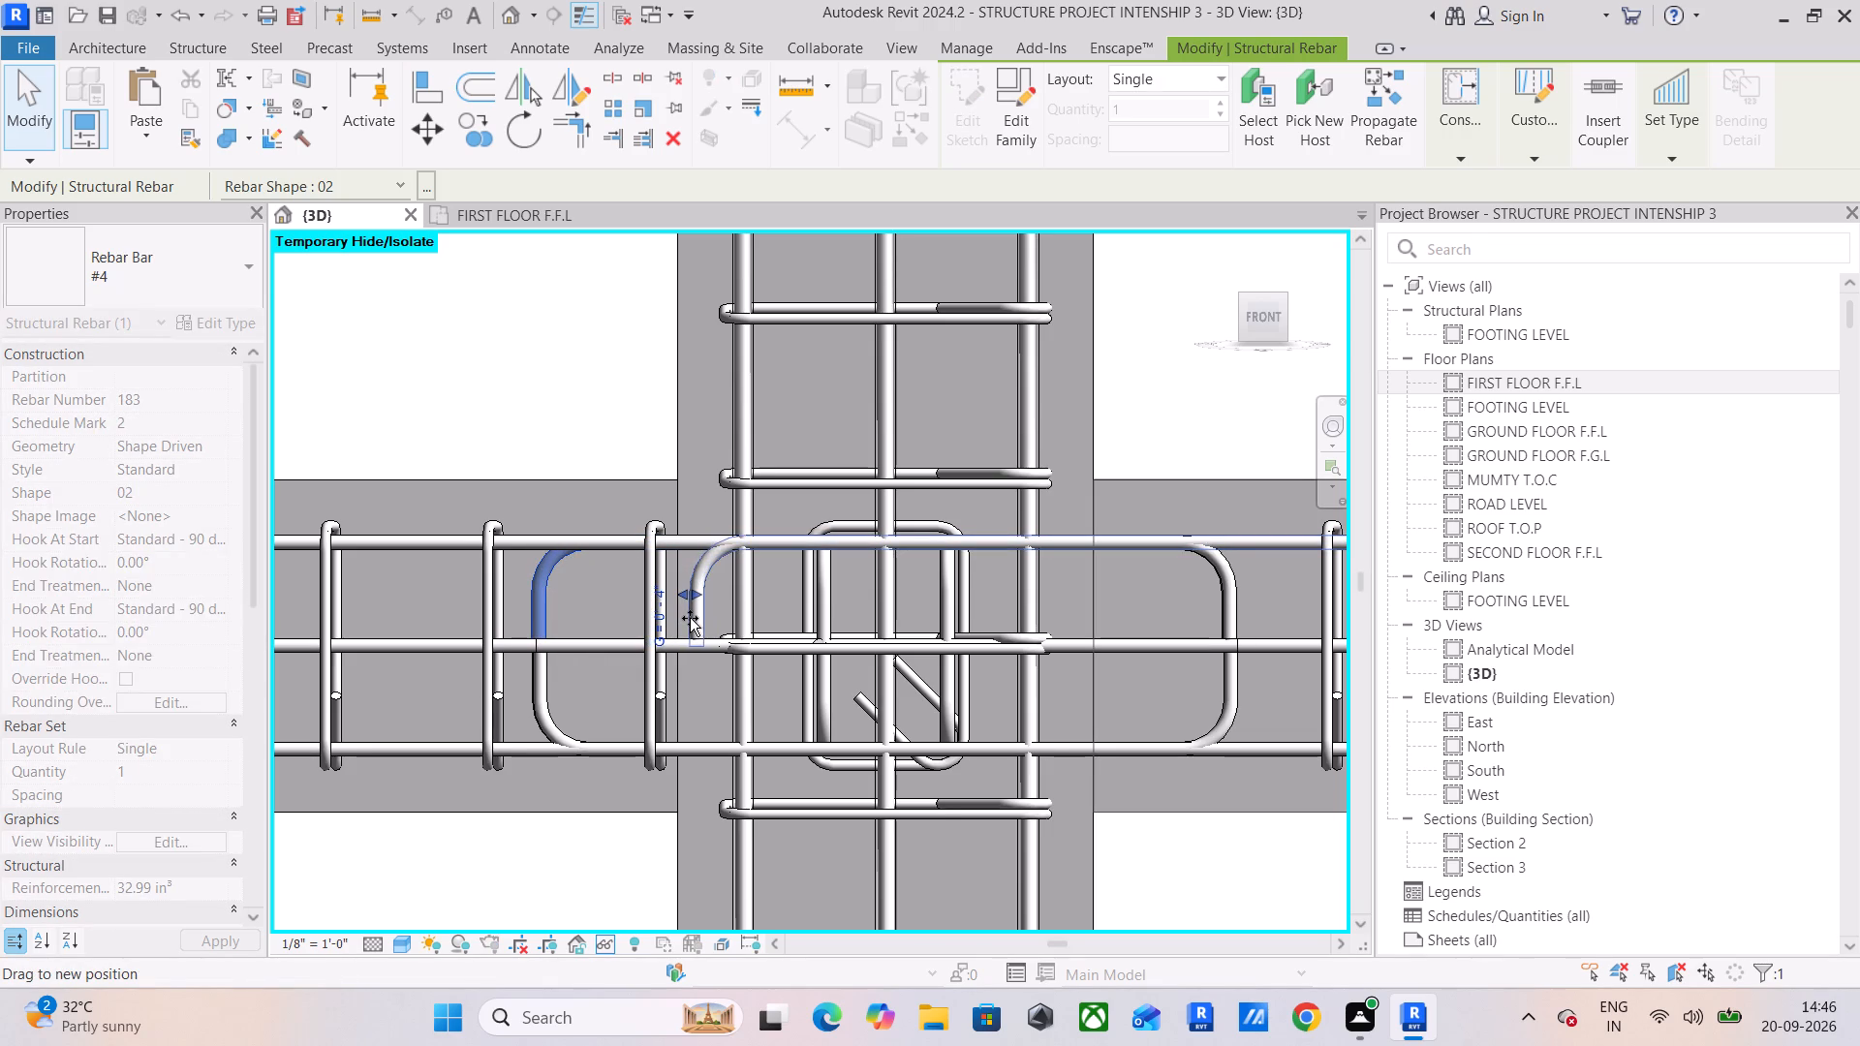
drag(690, 618, 690, 619)
Shorten the adjoining beam's two bottom hooked #4 bars at the interior column so their bends line up below the top hooks.
scroll(705, 617, up, 9)
scroll(674, 663, down, 3)
middle_drag(674, 664, 779, 511)
click(430, 625)
drag(410, 655, 450, 660)
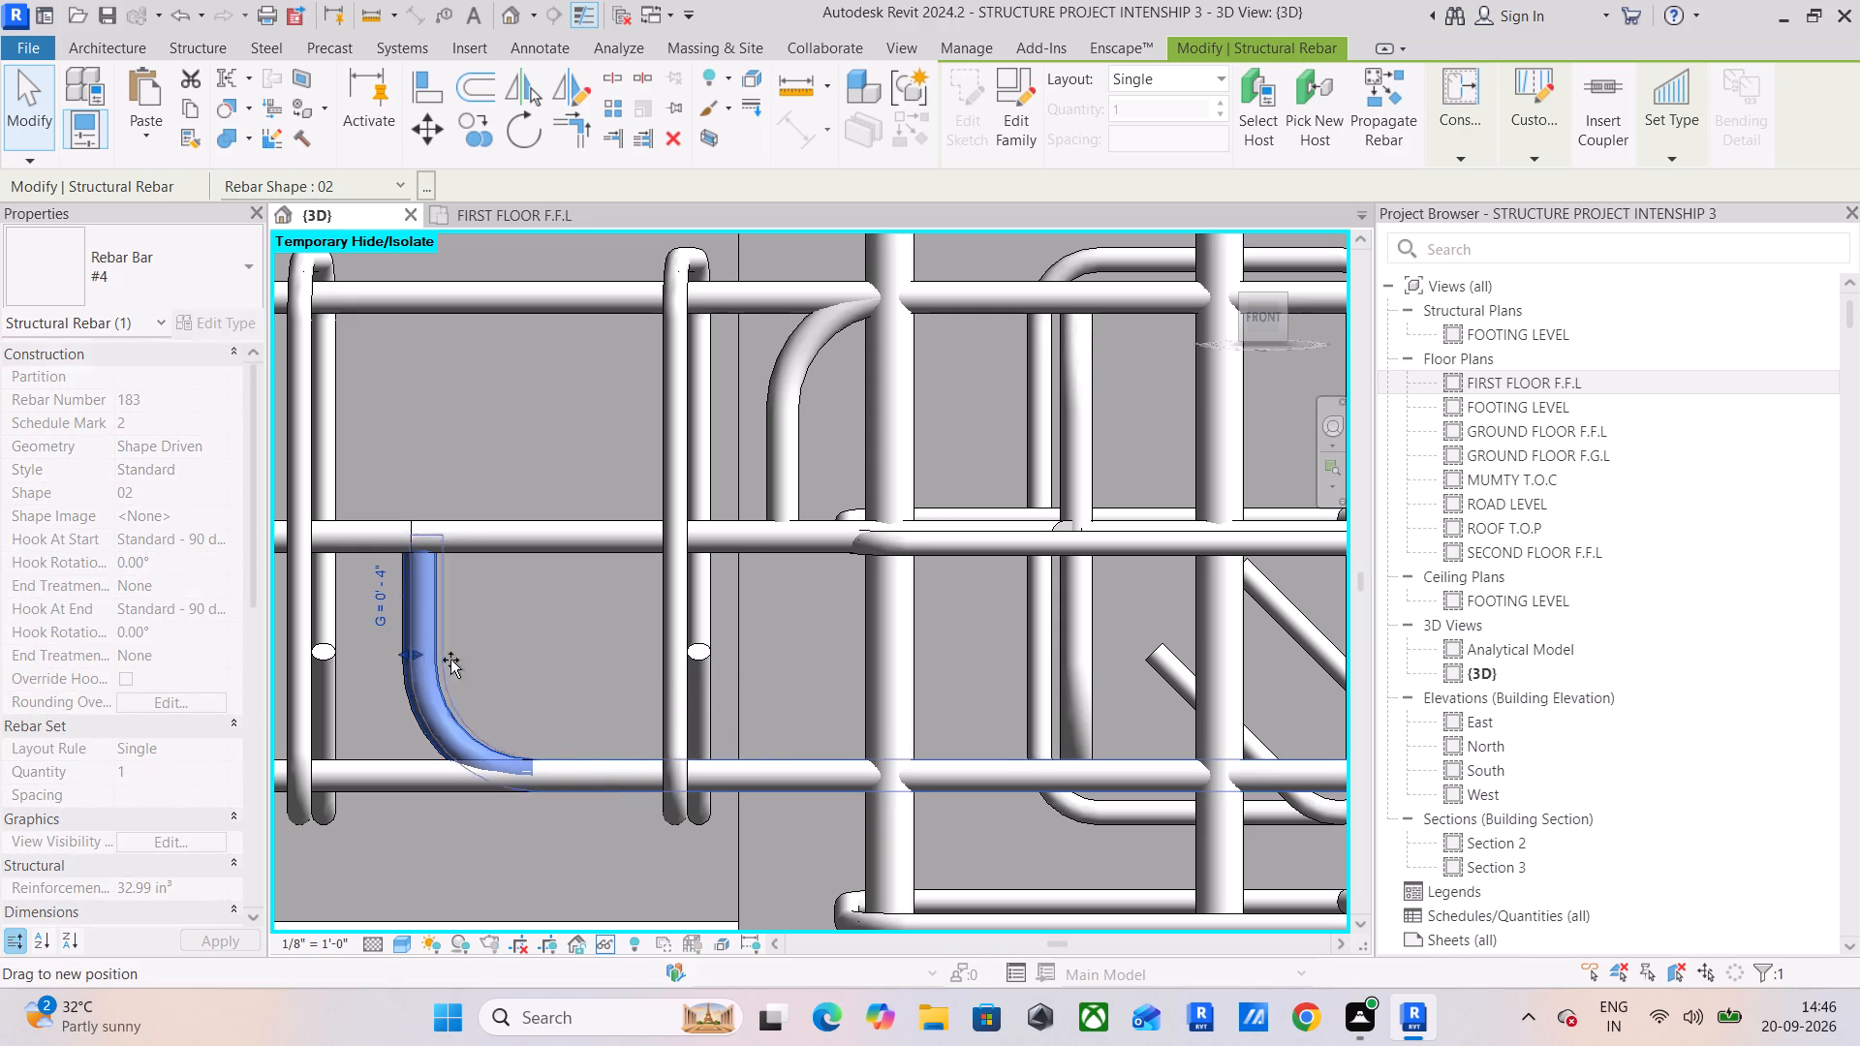
drag(450, 660, 768, 678)
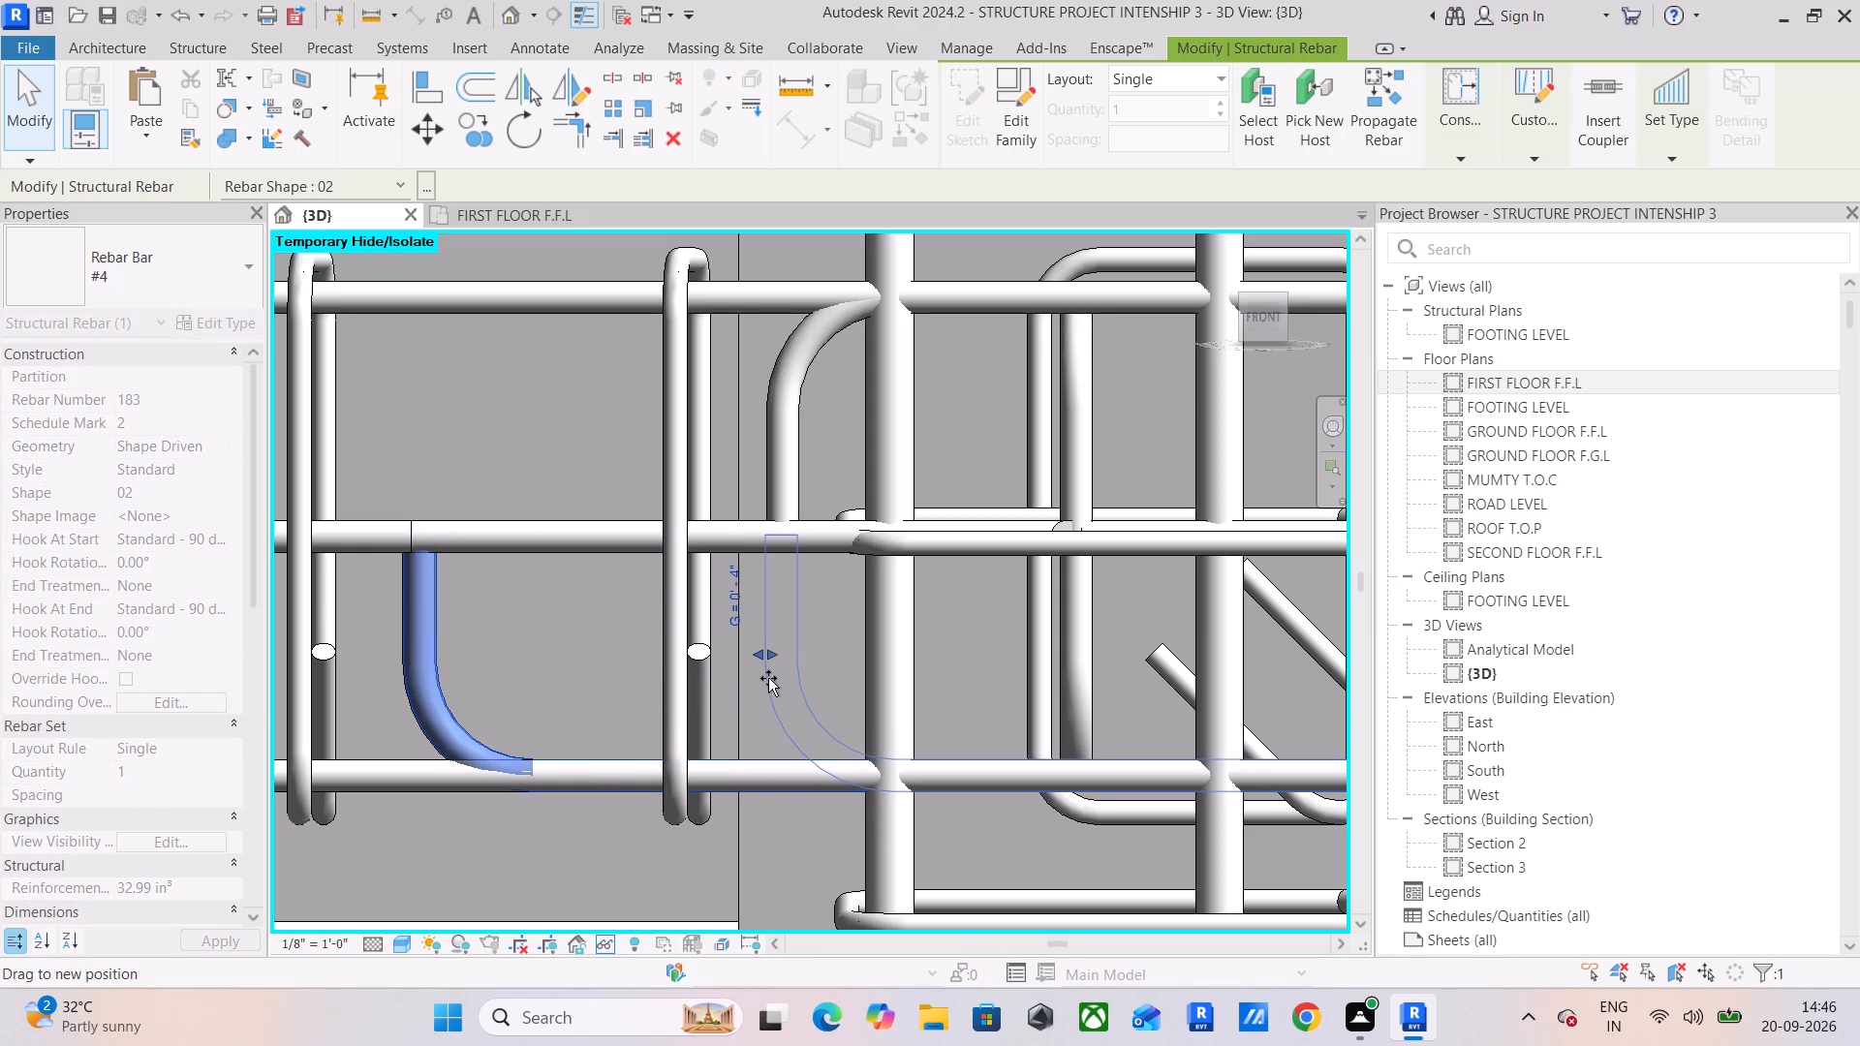
drag(768, 678, 767, 682)
click(407, 627)
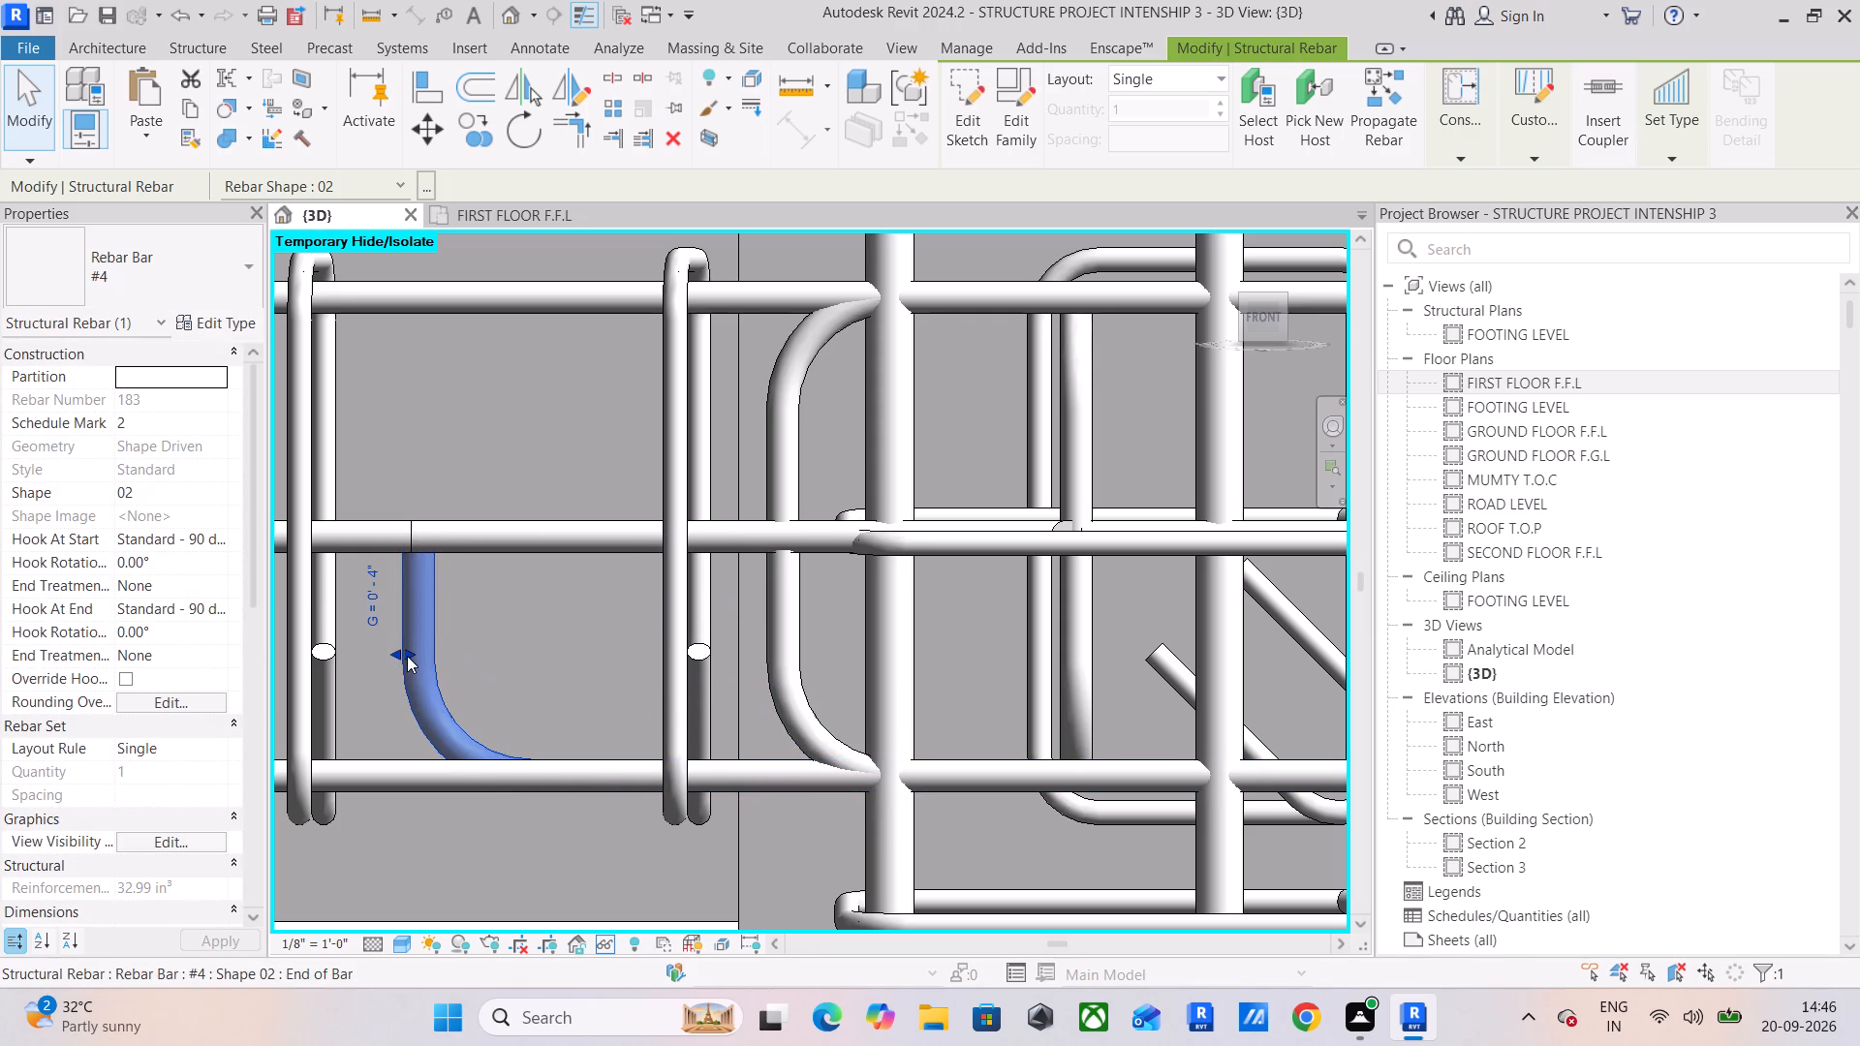
drag(408, 655, 765, 672)
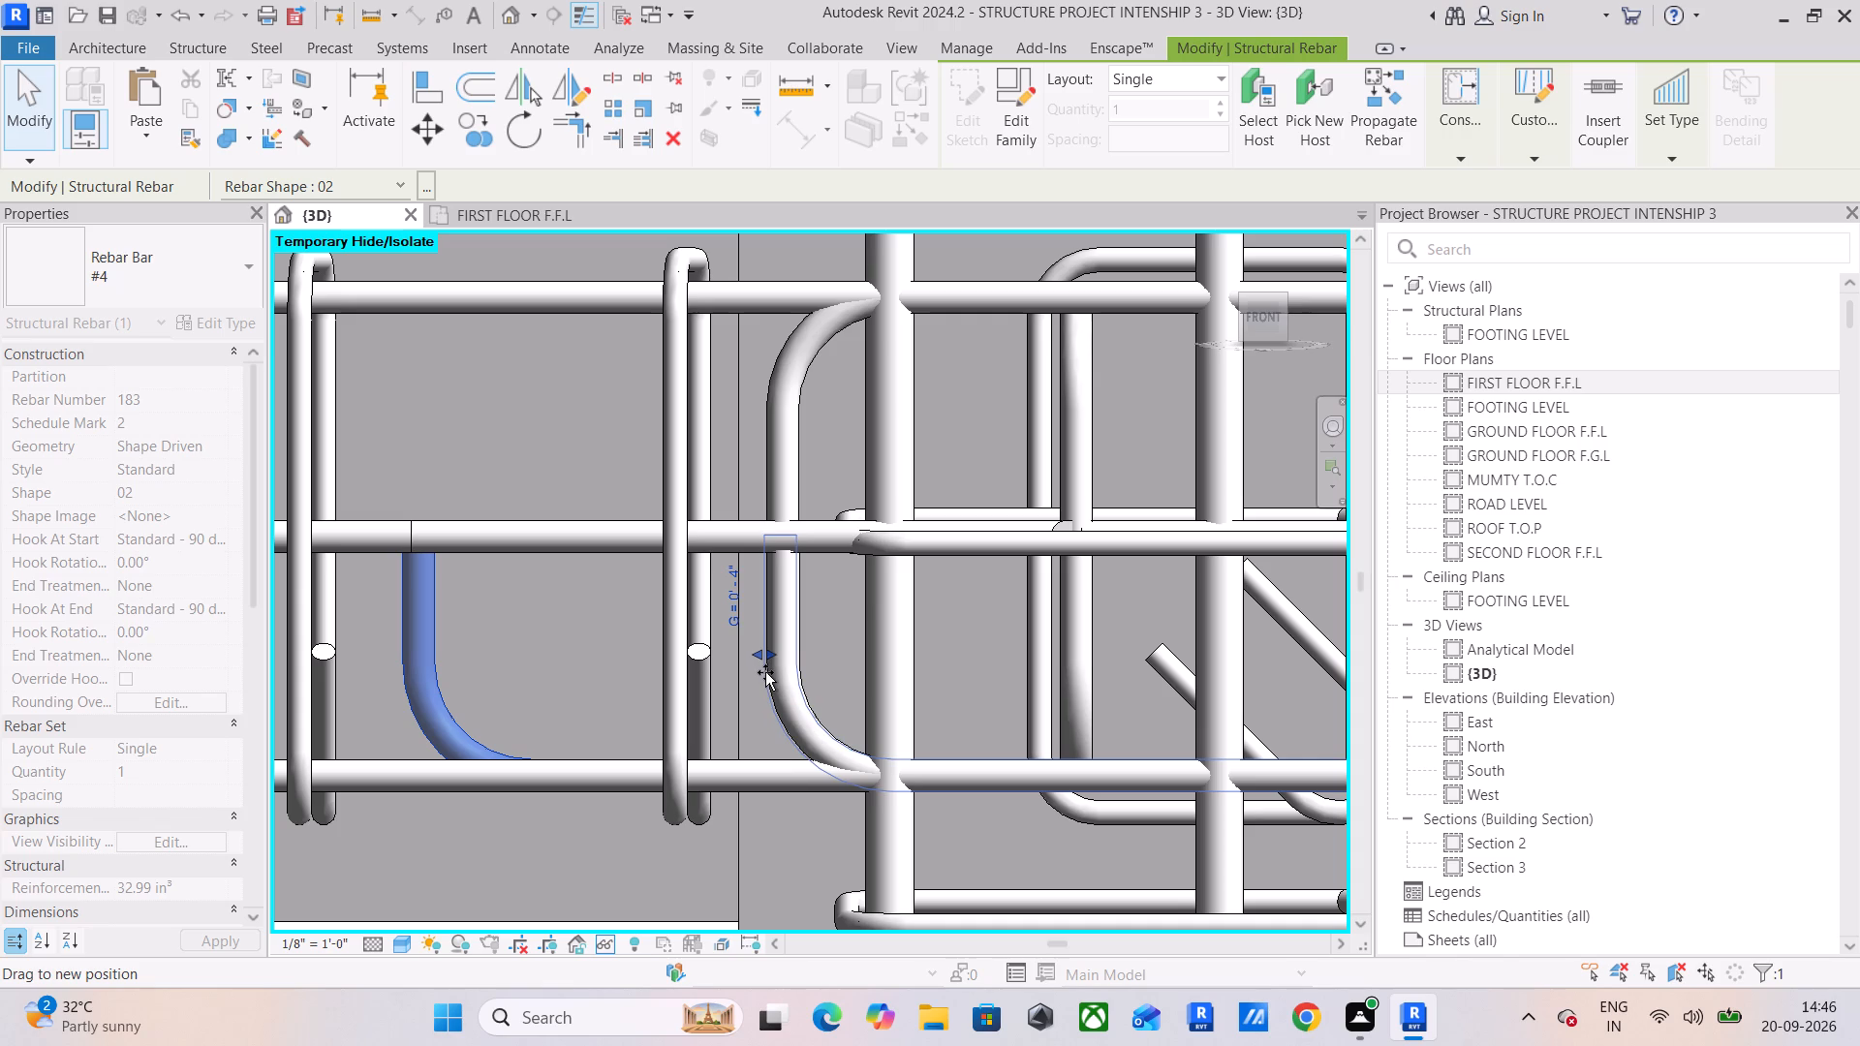
drag(765, 672, 767, 677)
Shorten the first beam's straight mid-depth #4 bar at the interior column so it ends just inside the face toward the adjoining beam.
click(516, 518)
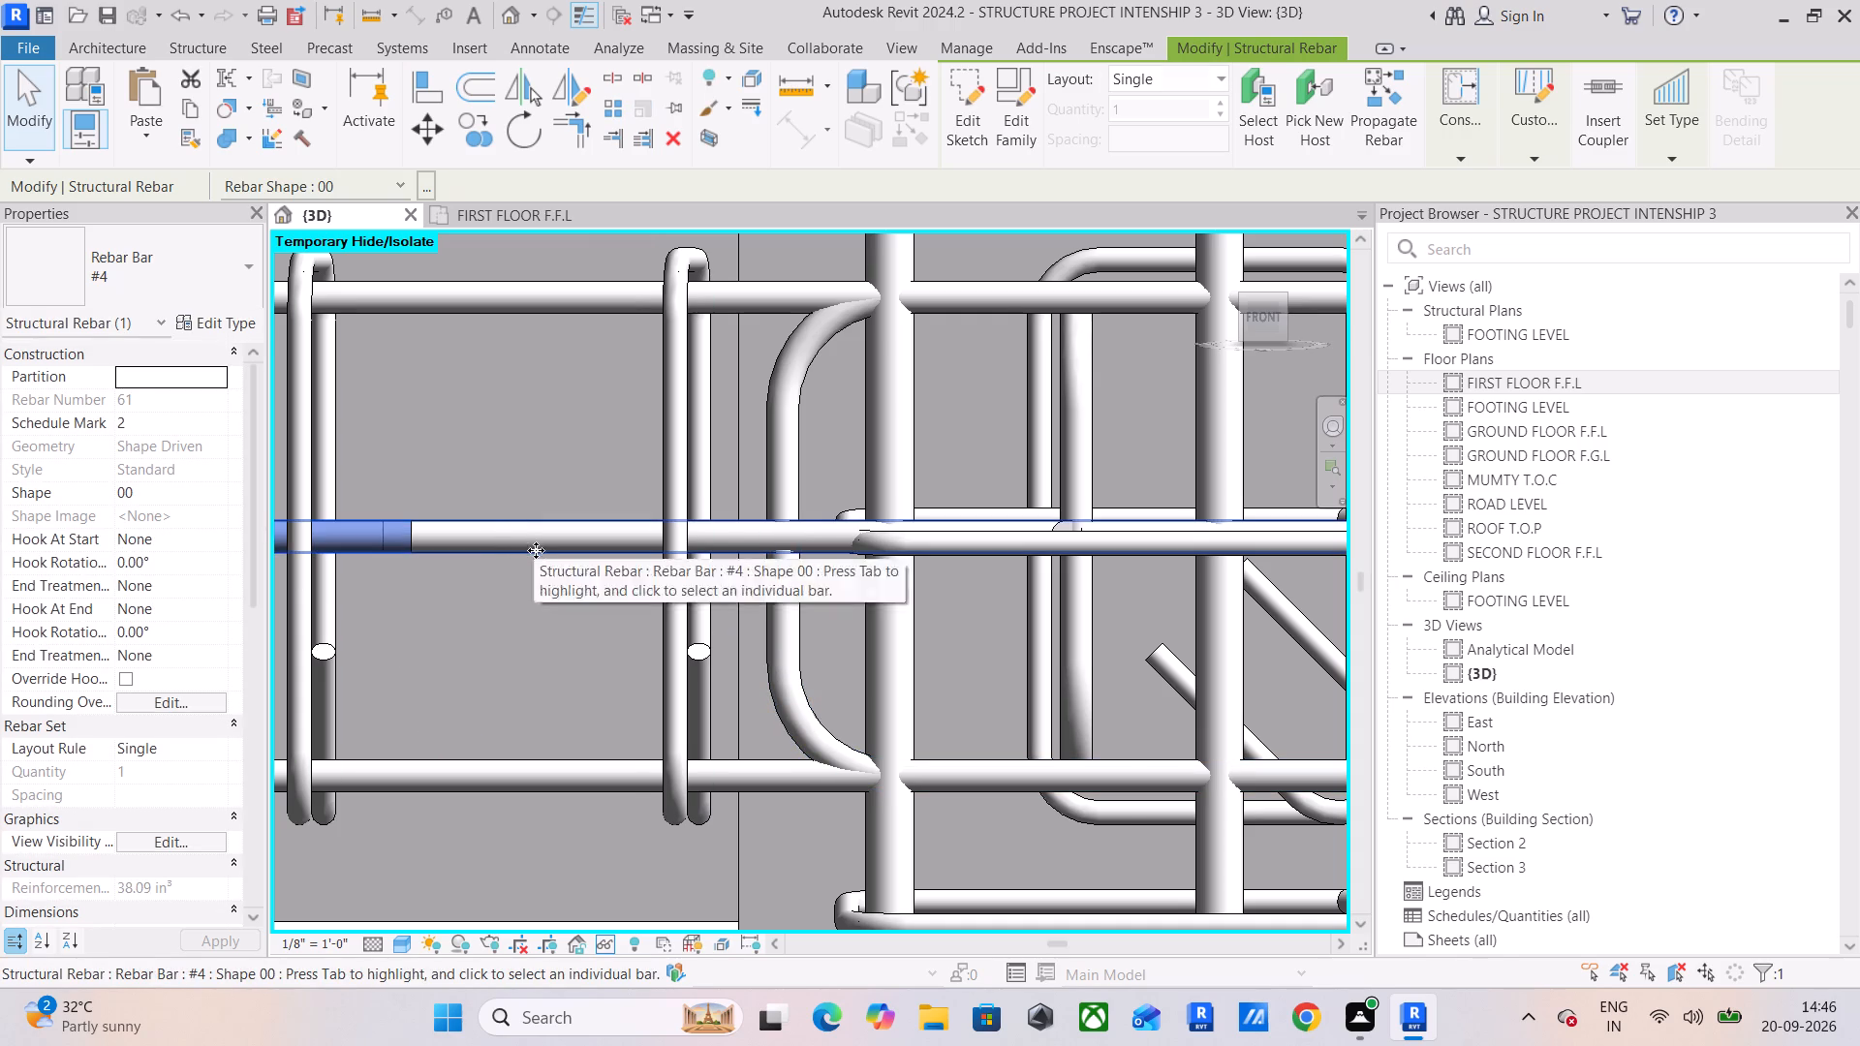
scroll(541, 557, down, 6)
scroll(714, 610, down, 3)
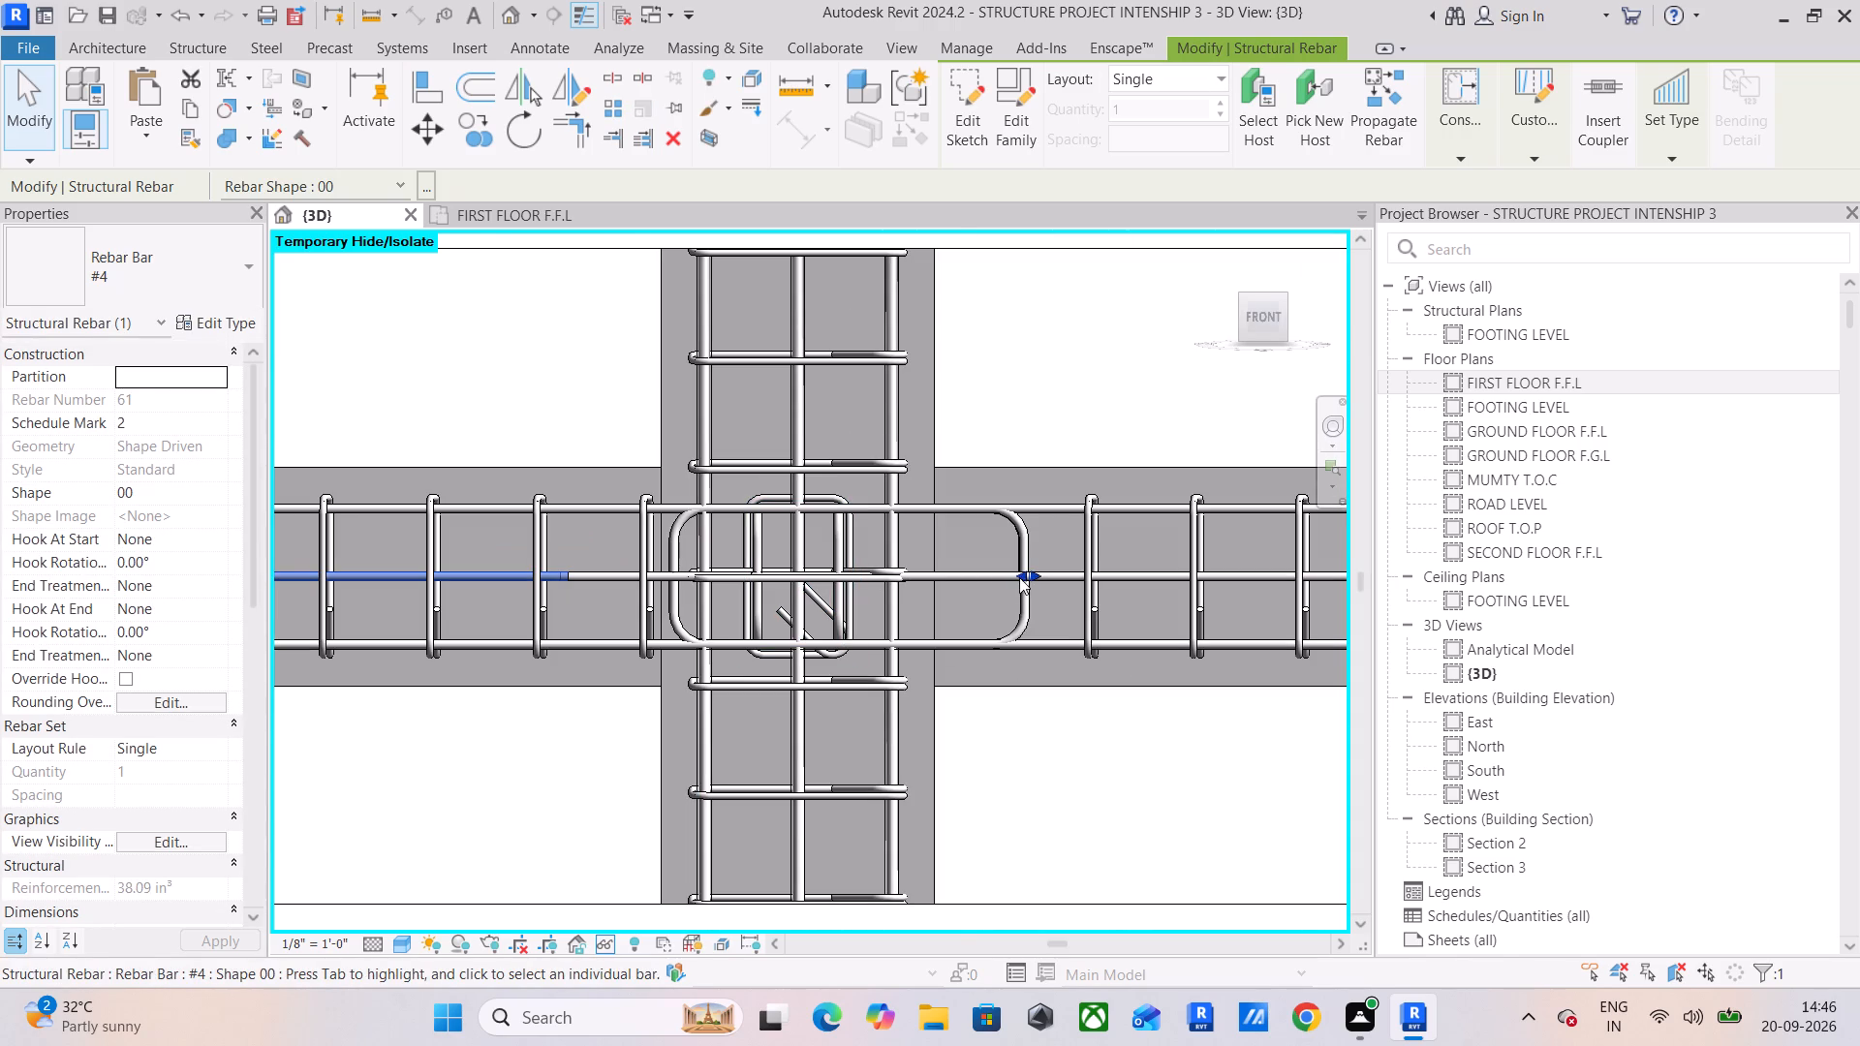
drag(1020, 574, 913, 582)
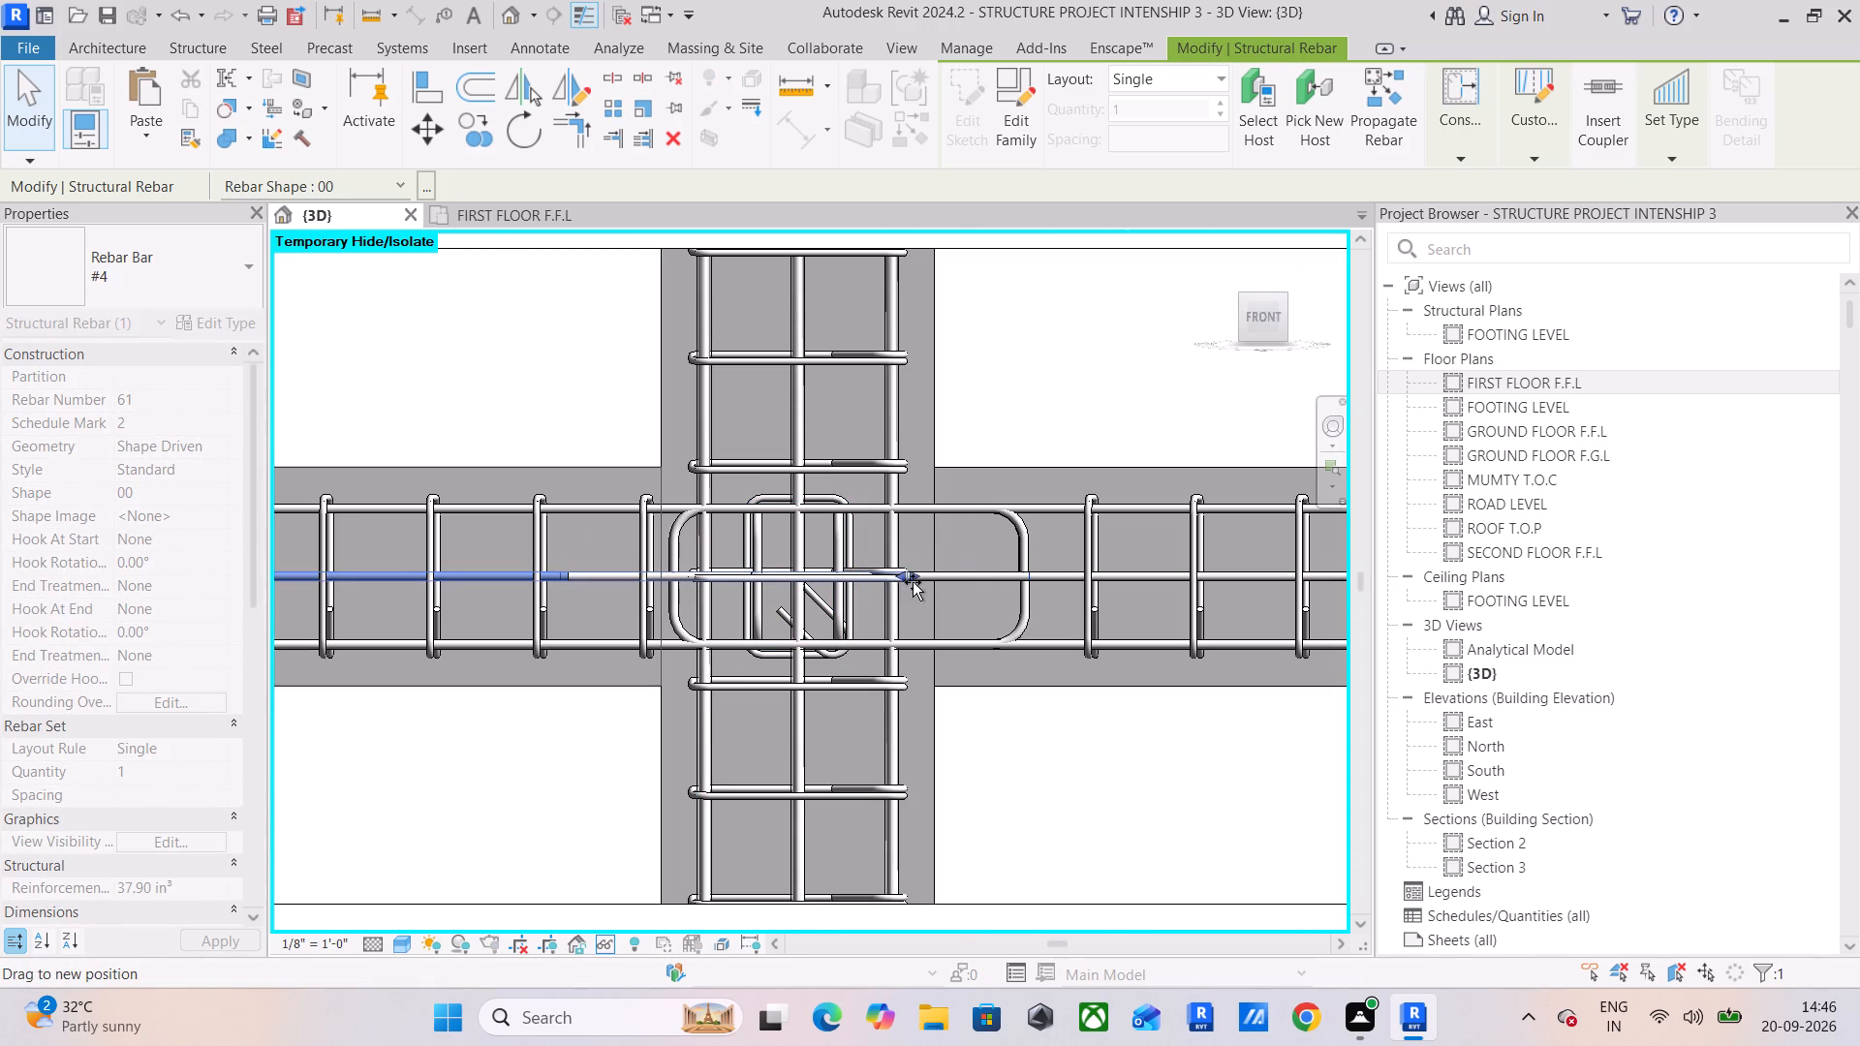
drag(913, 582, 918, 582)
scroll(922, 580, up, 5)
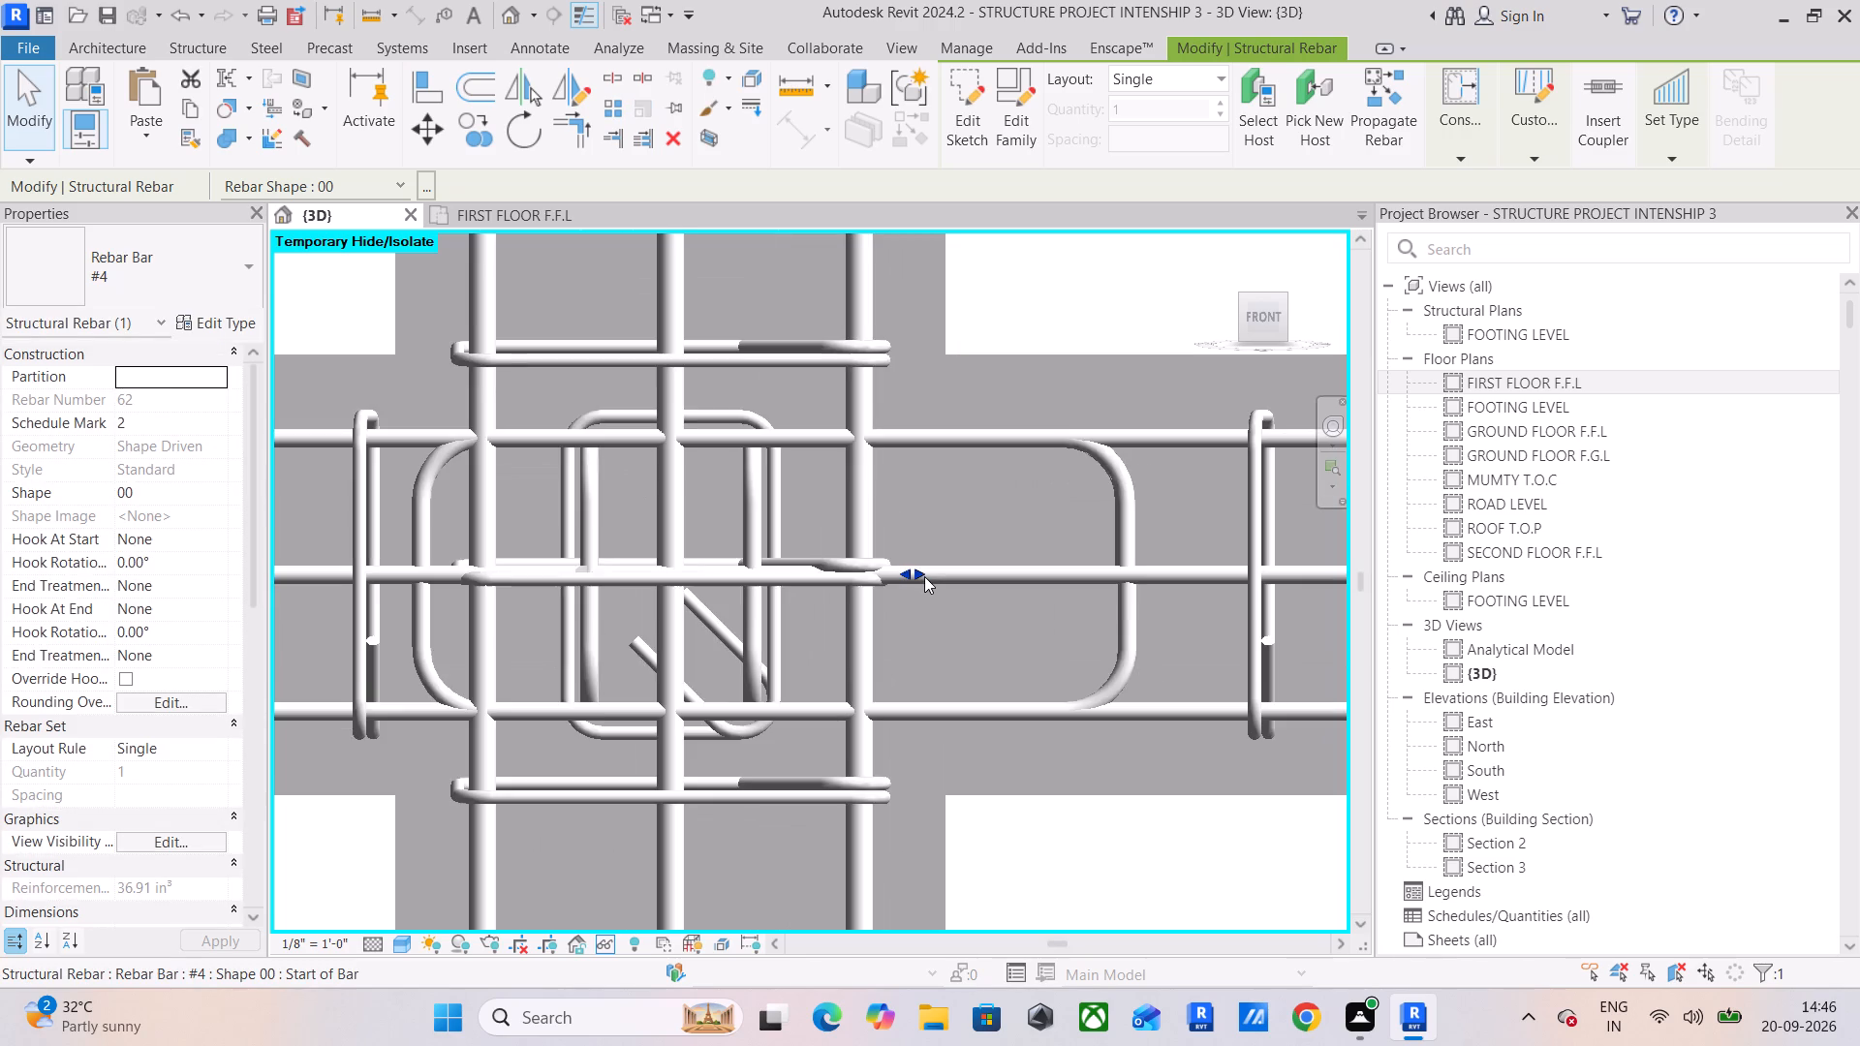
drag(921, 571, 930, 575)
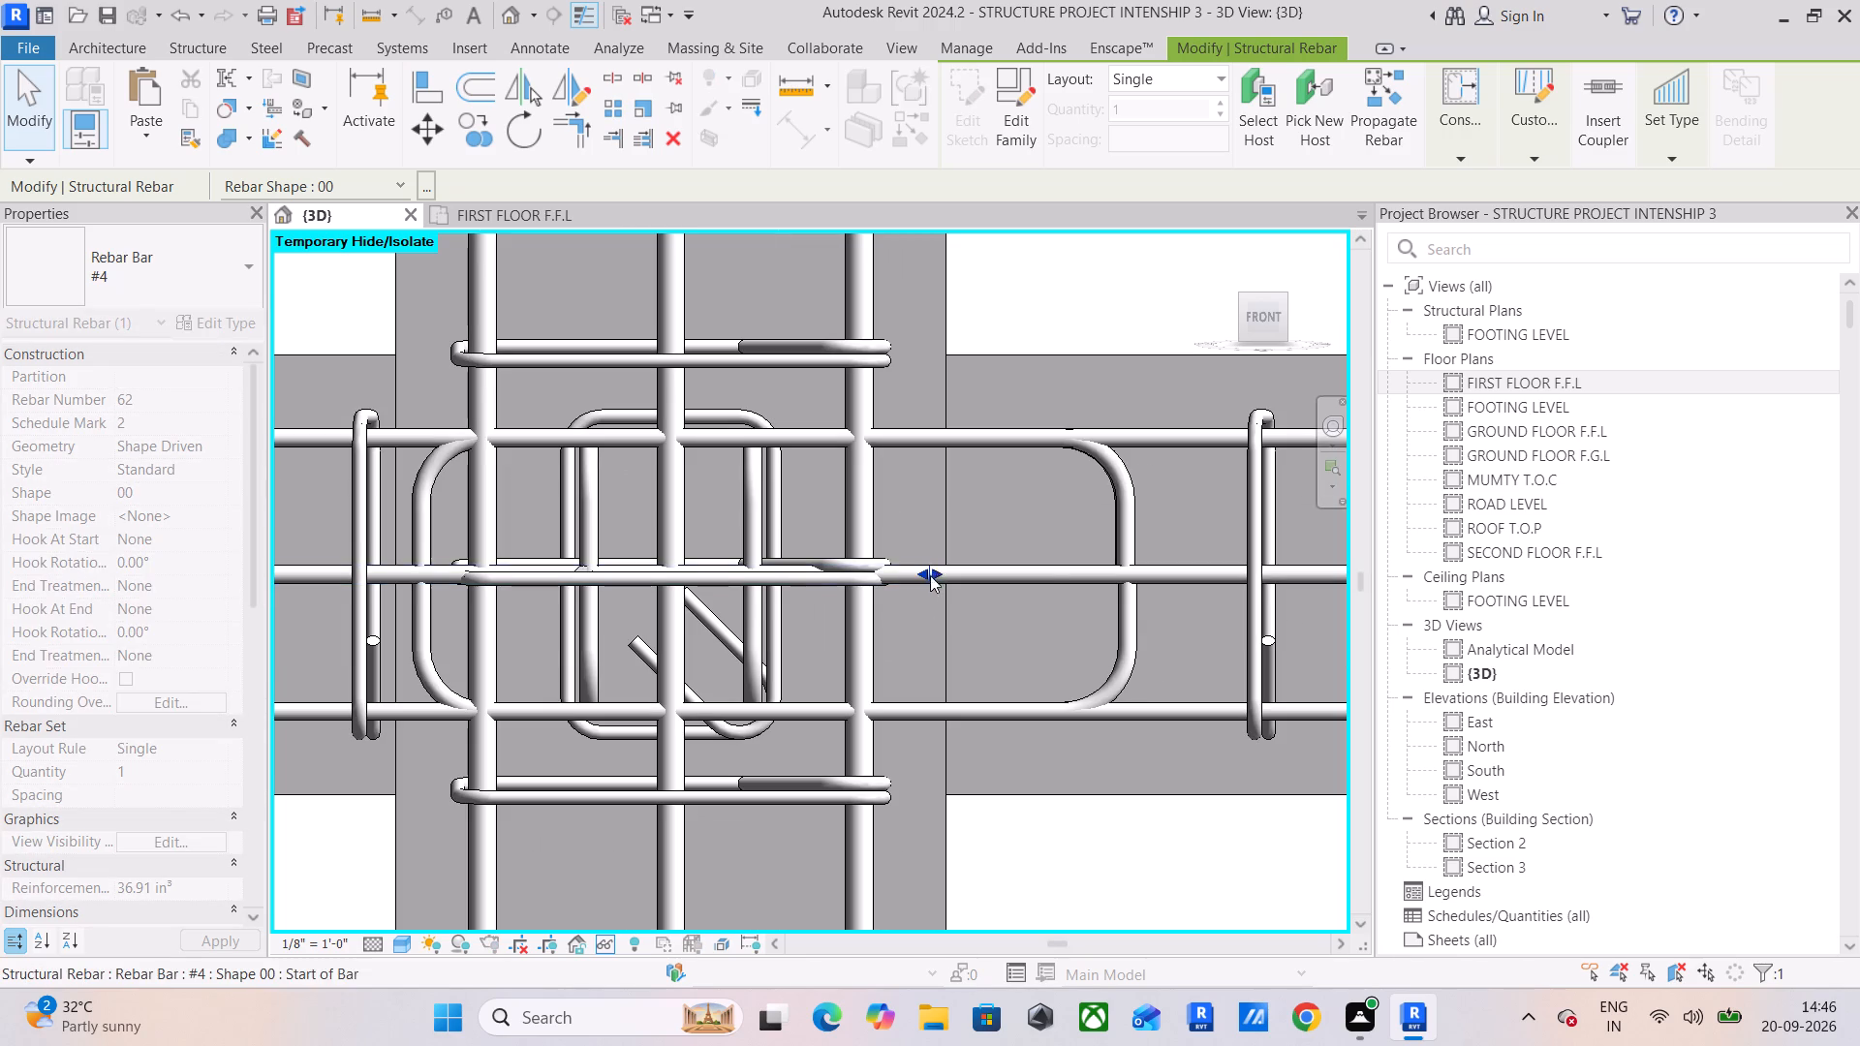
Shorten the adjoining beam's straight mid-depth #4 bar so it ends just inside the interior column's opposite face, level with its hooked bars.
click(1179, 576)
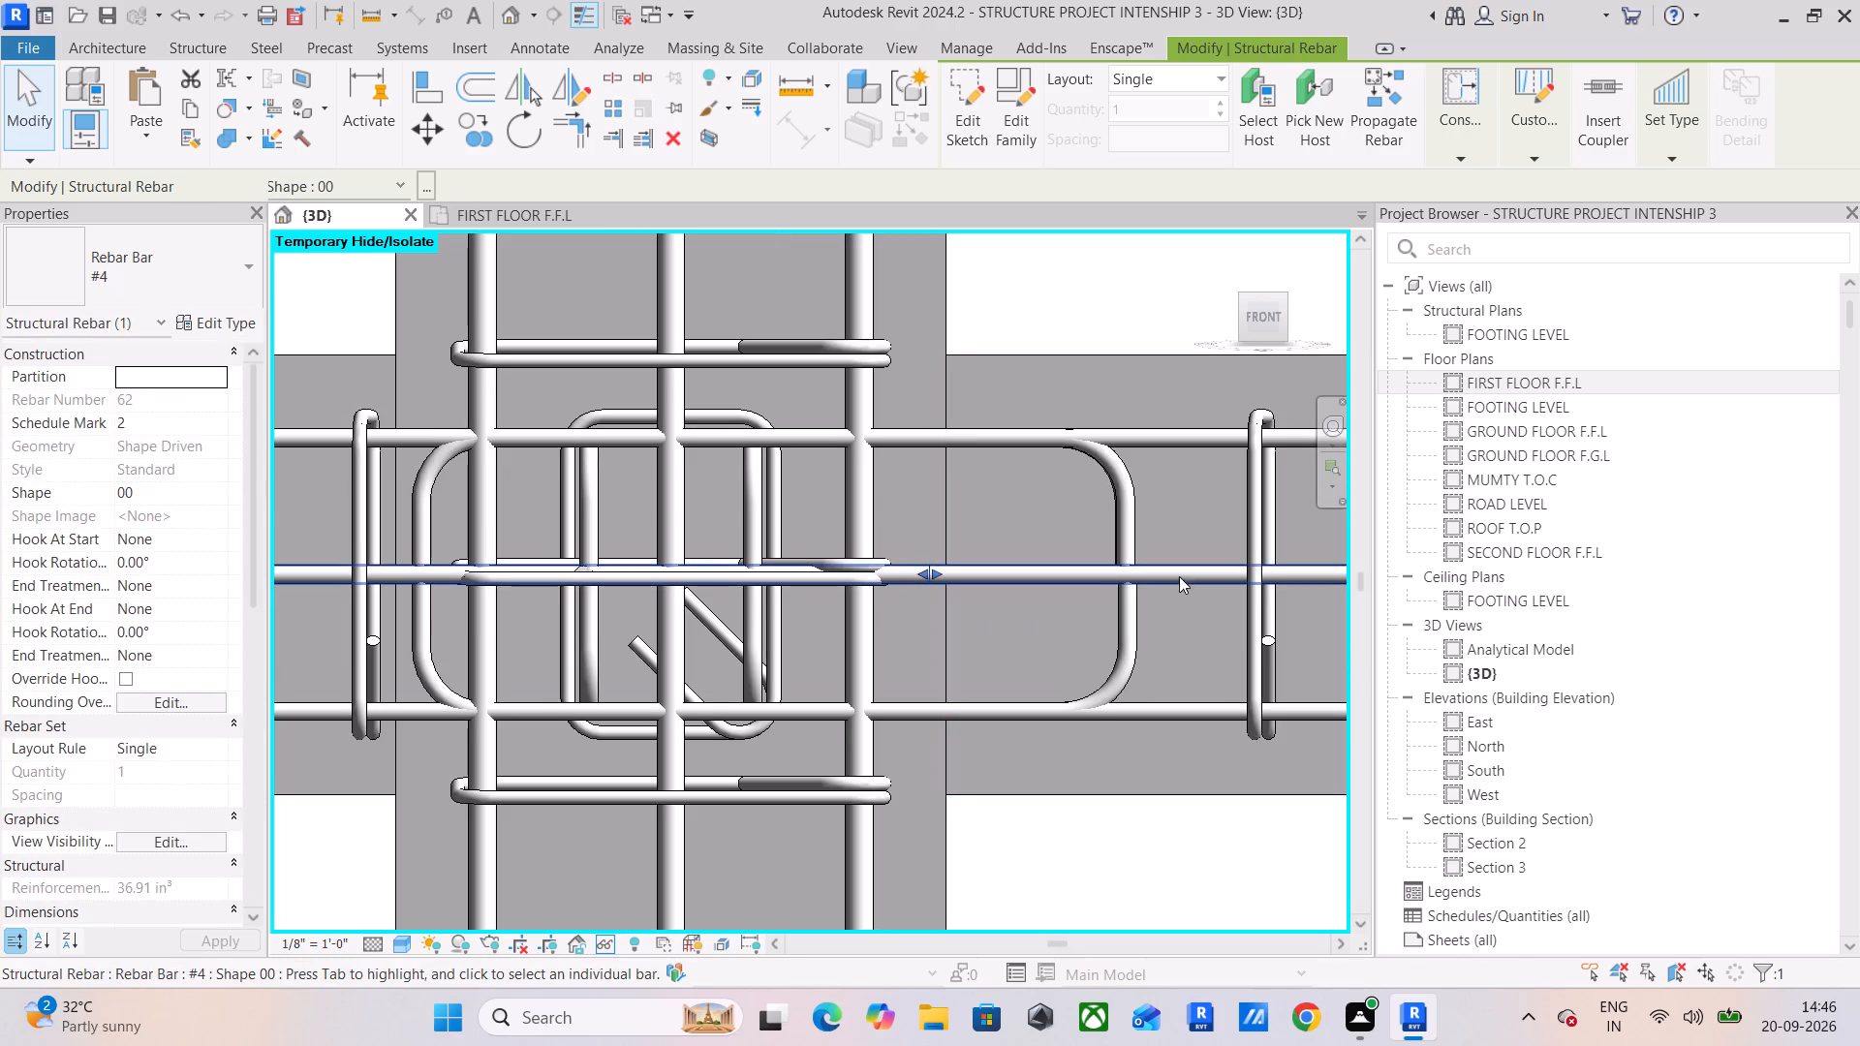
scroll(916, 588, down, 5)
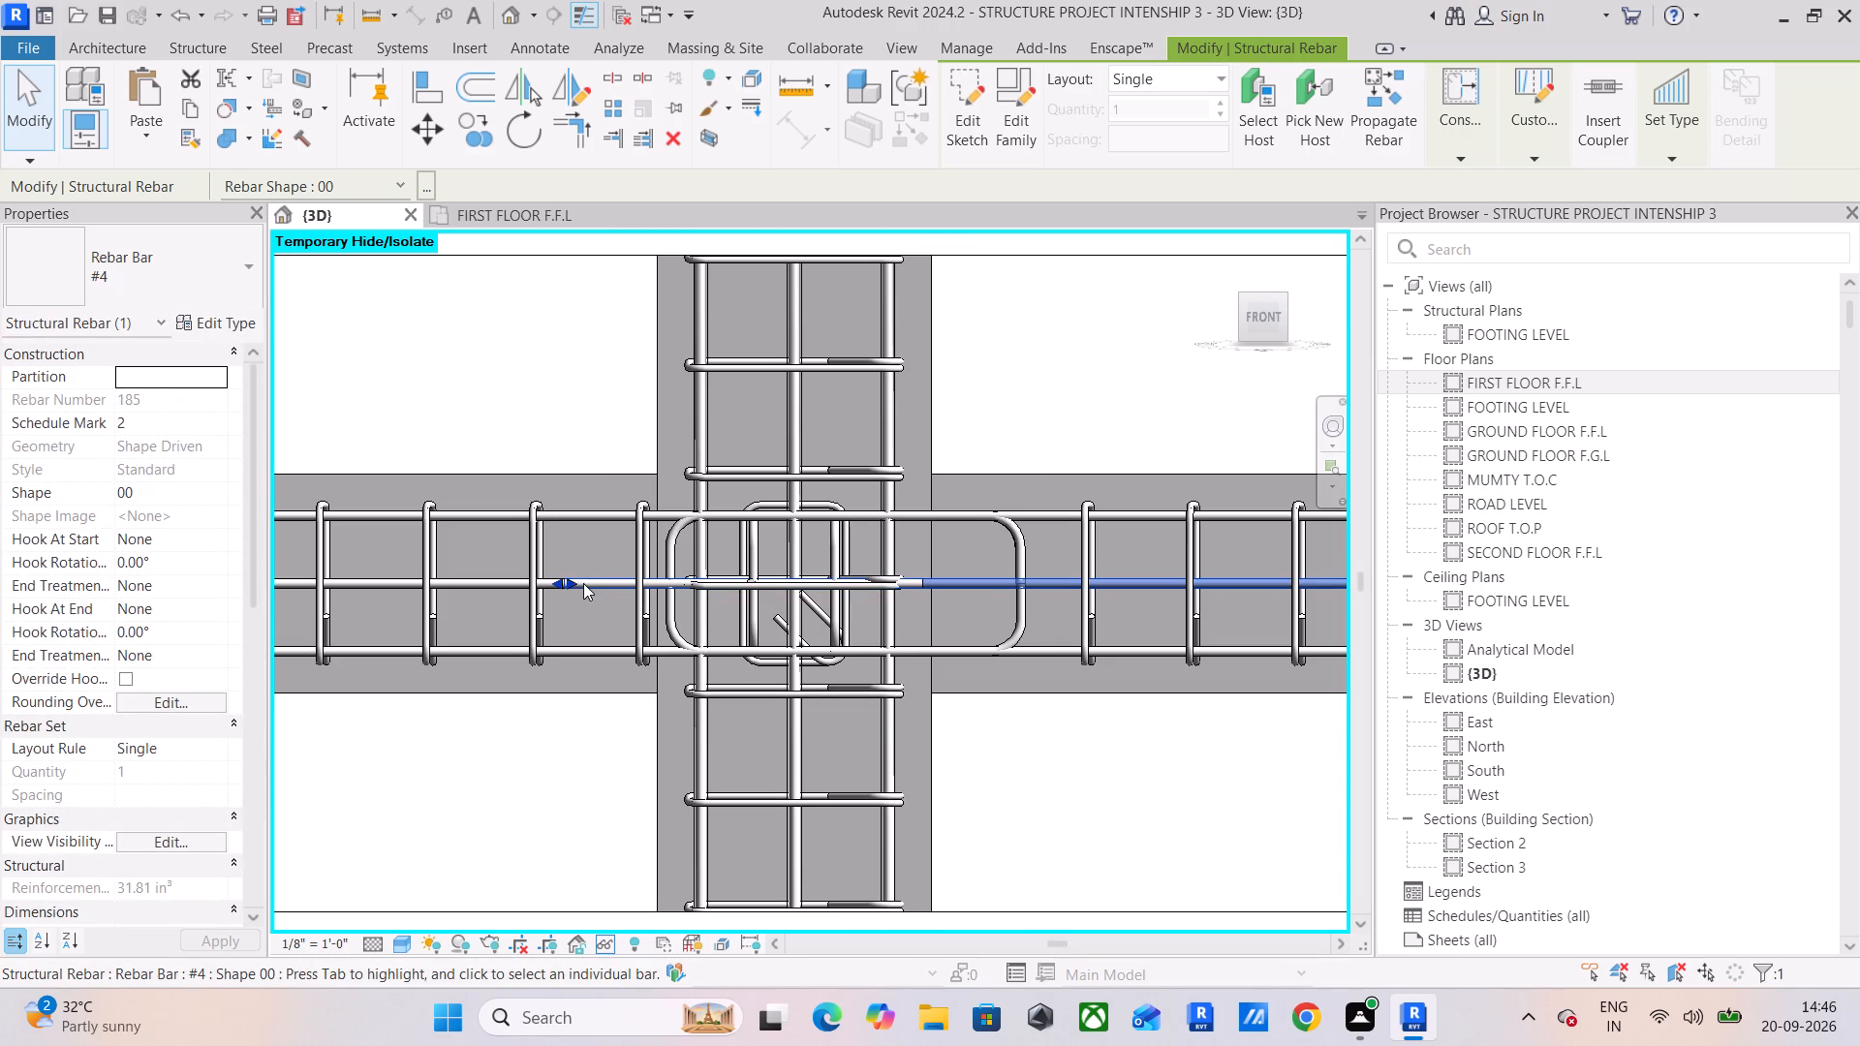
drag(575, 584, 667, 606)
scroll(682, 592, up, 10)
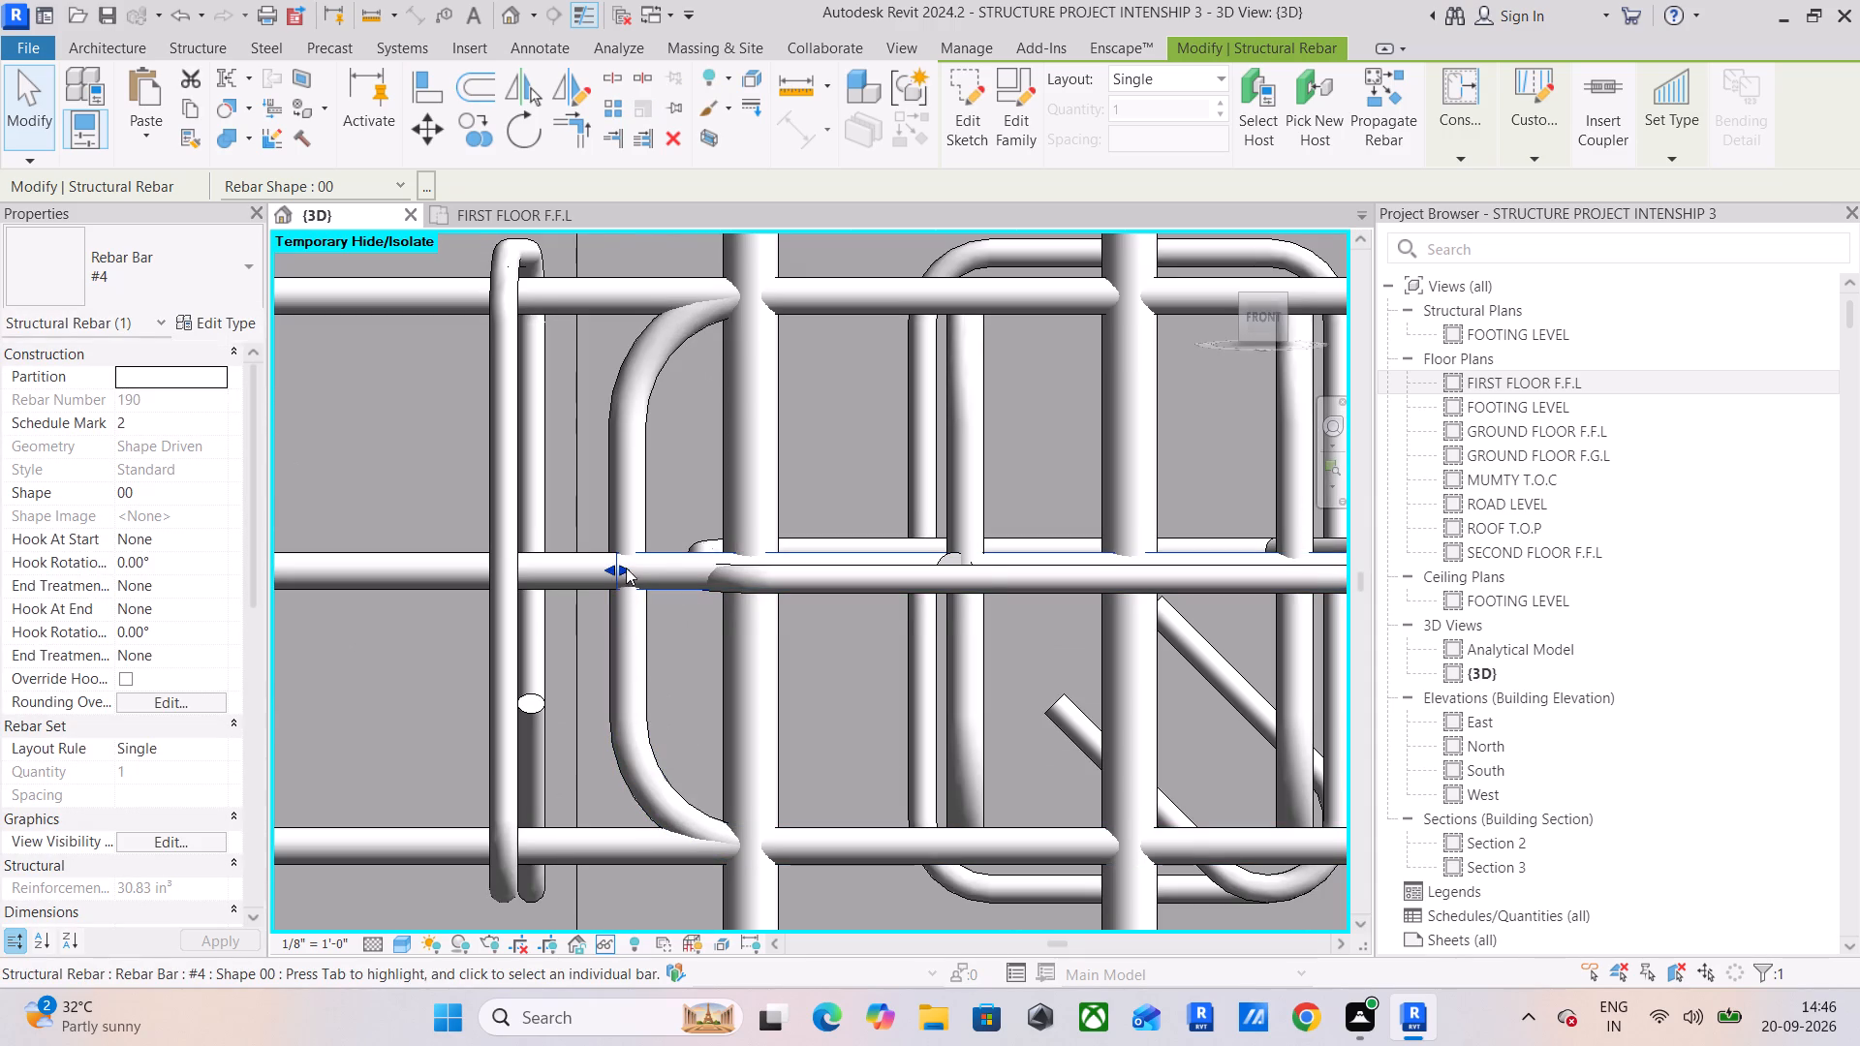
drag(624, 566, 616, 577)
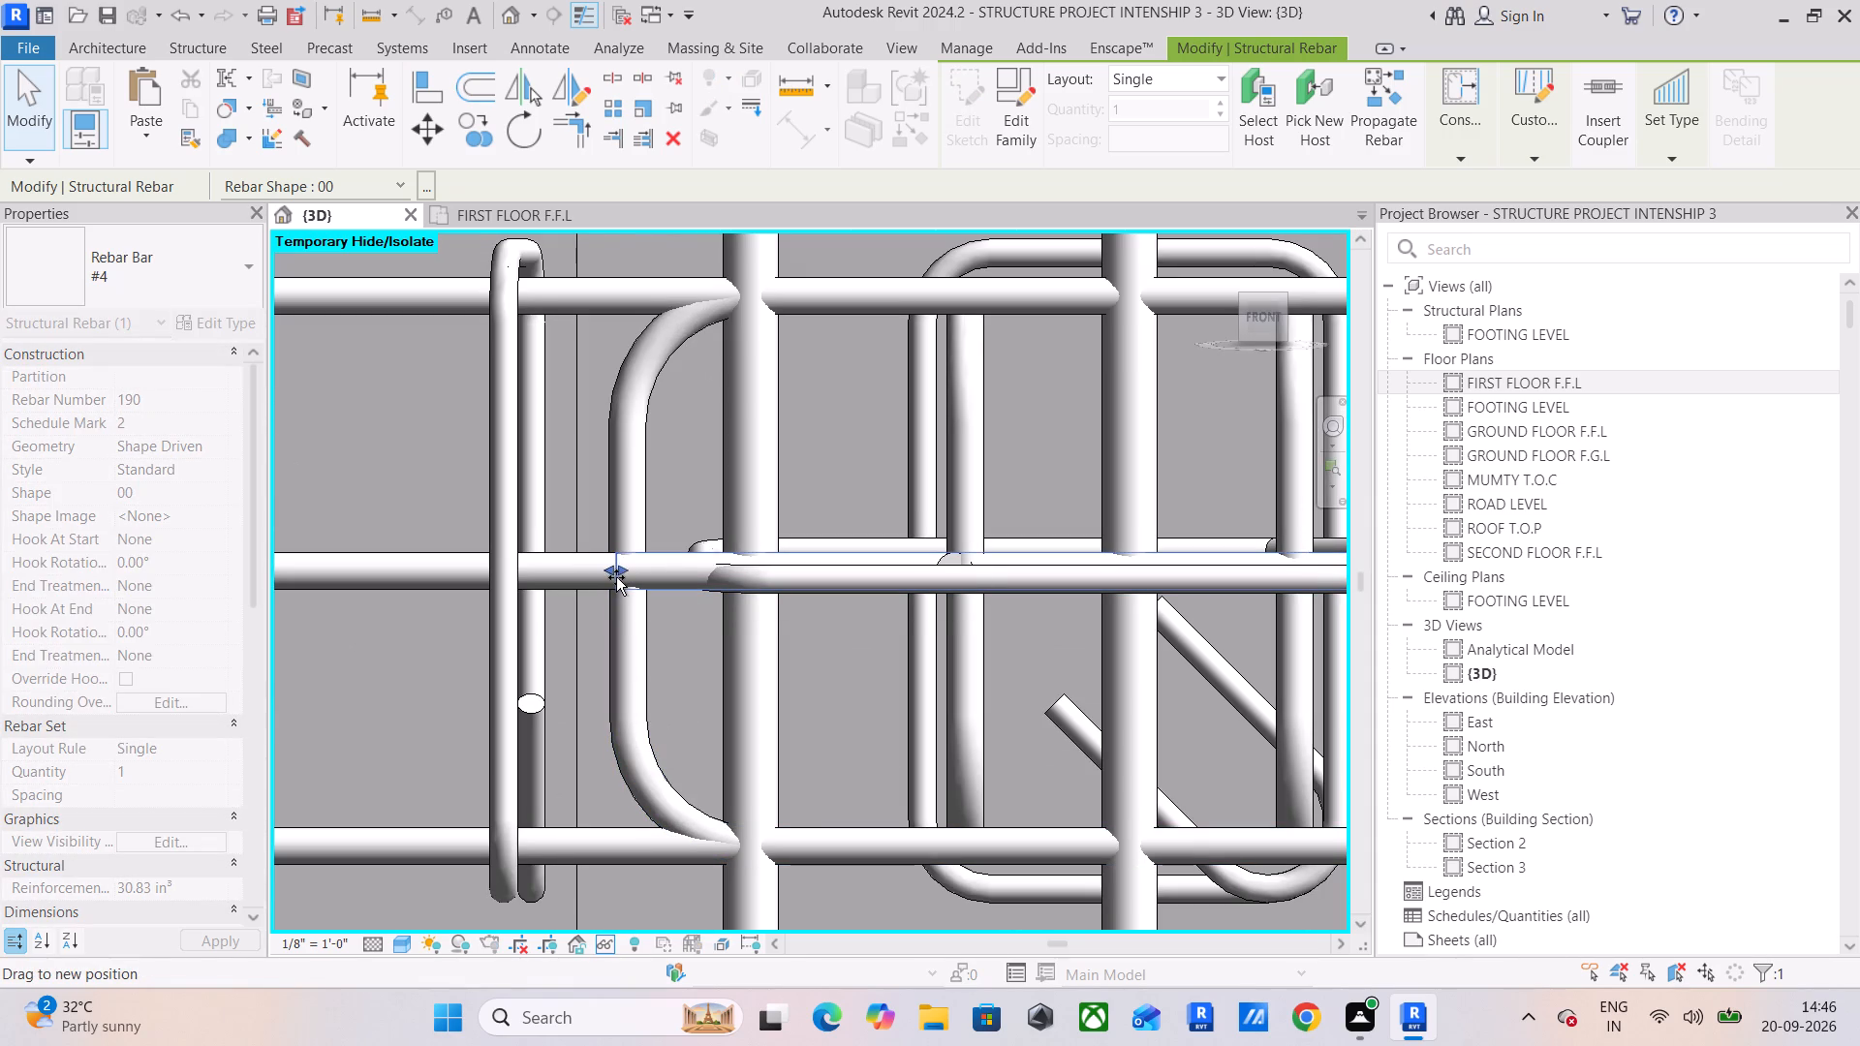
drag(616, 577, 612, 580)
click(387, 464)
scroll(729, 638, down, 1)
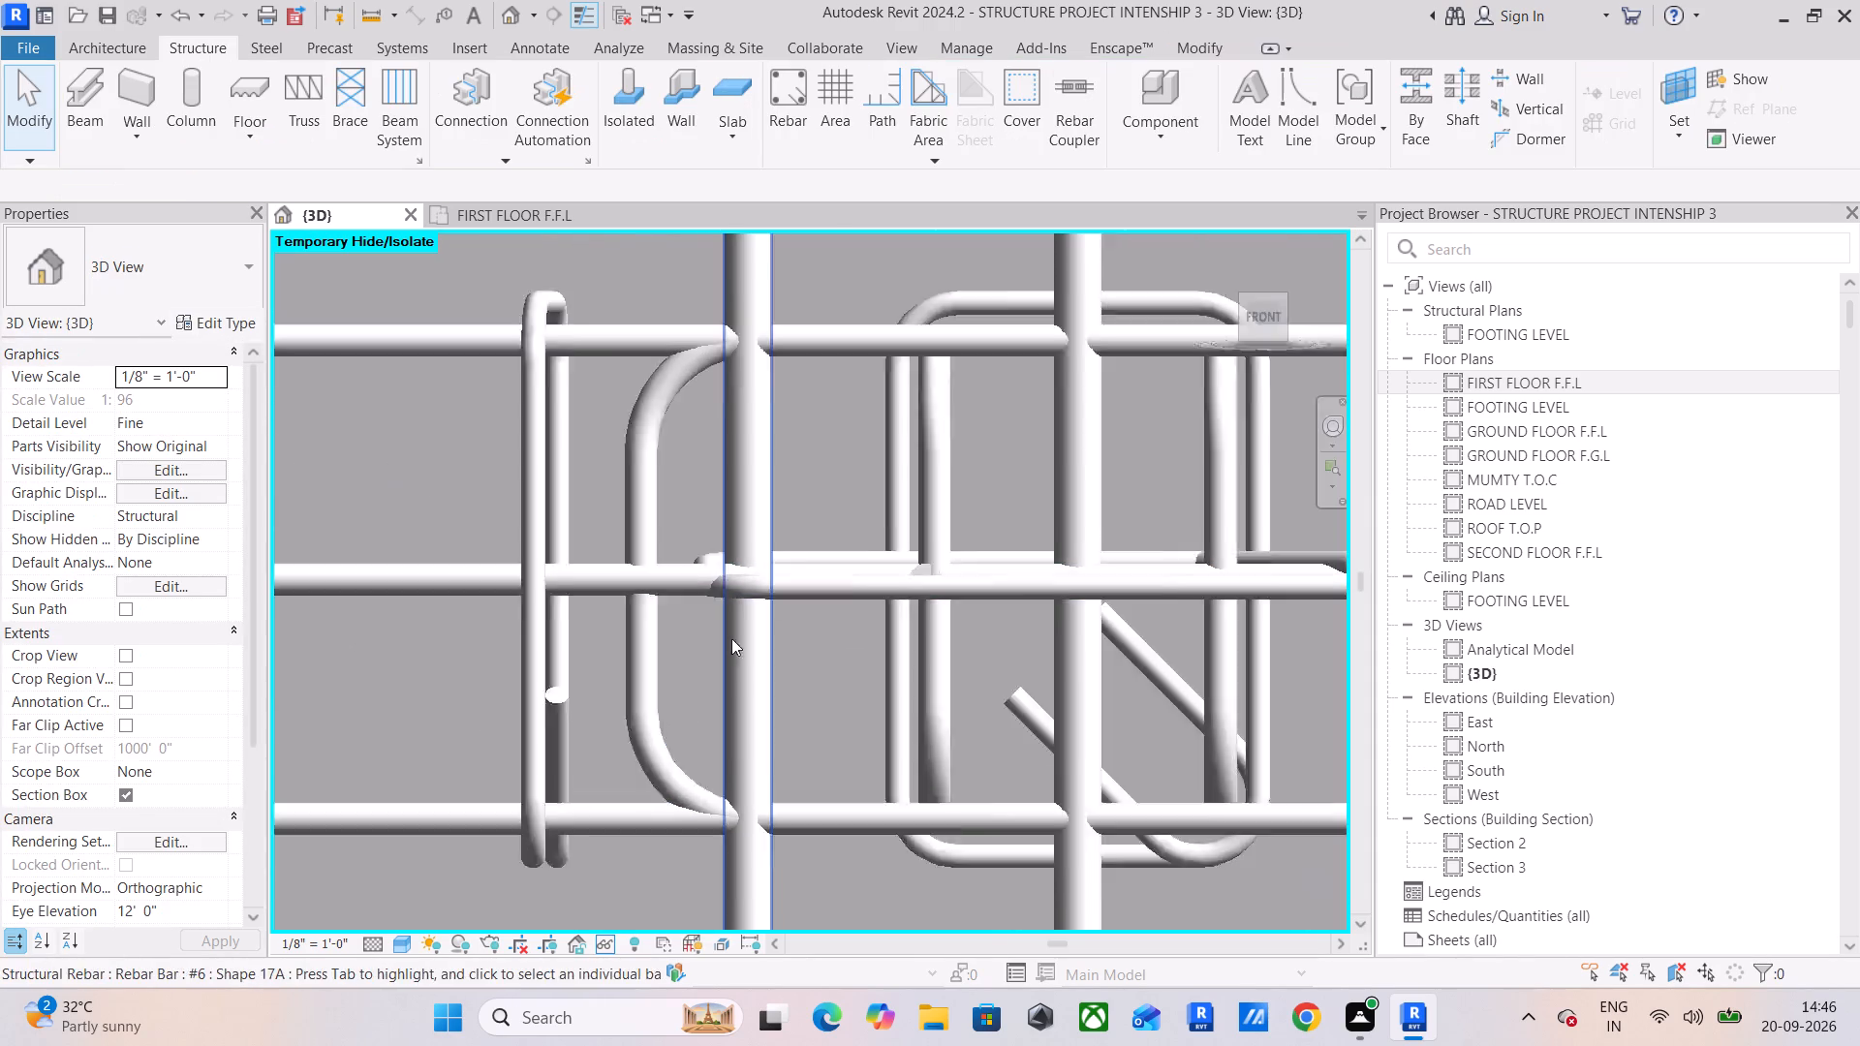
Shorten the first beam's two top hooked #4 bars so their bends lie just inside the interior column's face toward the adjoining beam.
scroll(731, 638, down, 4)
middle_drag(791, 642, 527, 681)
click(1122, 572)
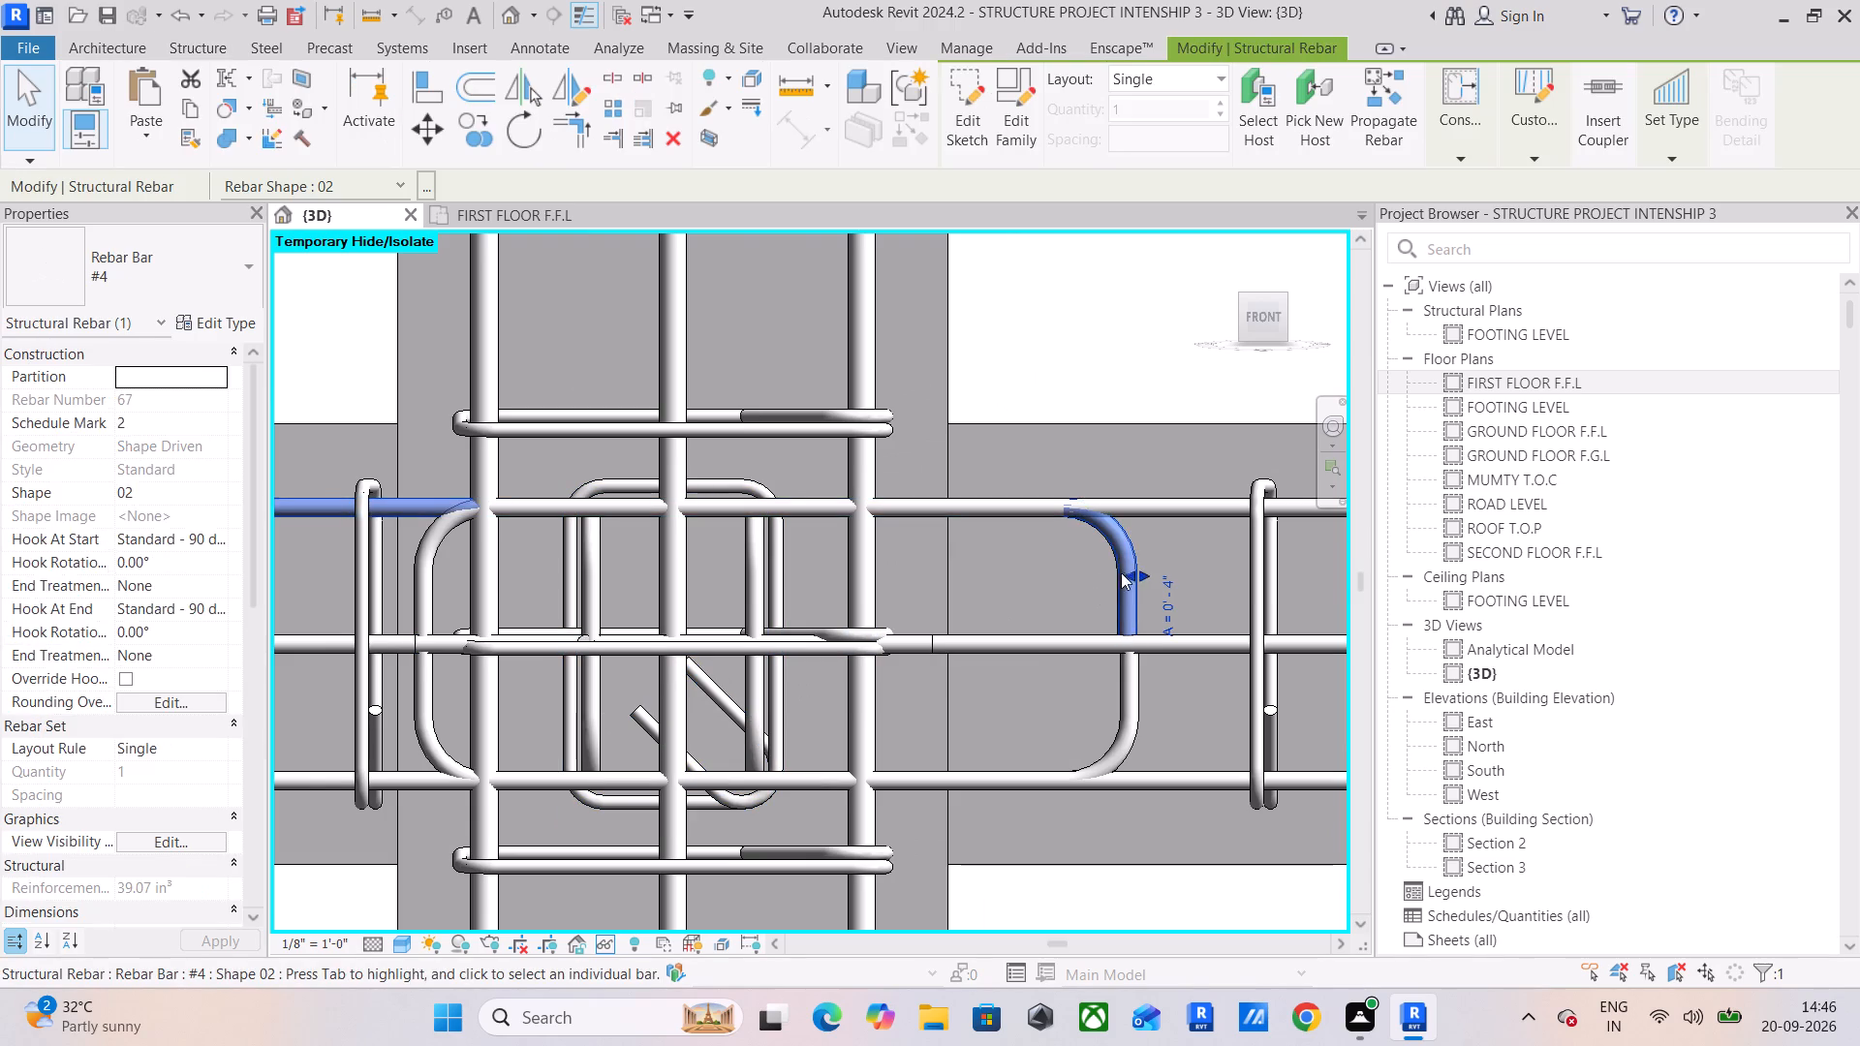
drag(1131, 571, 938, 577)
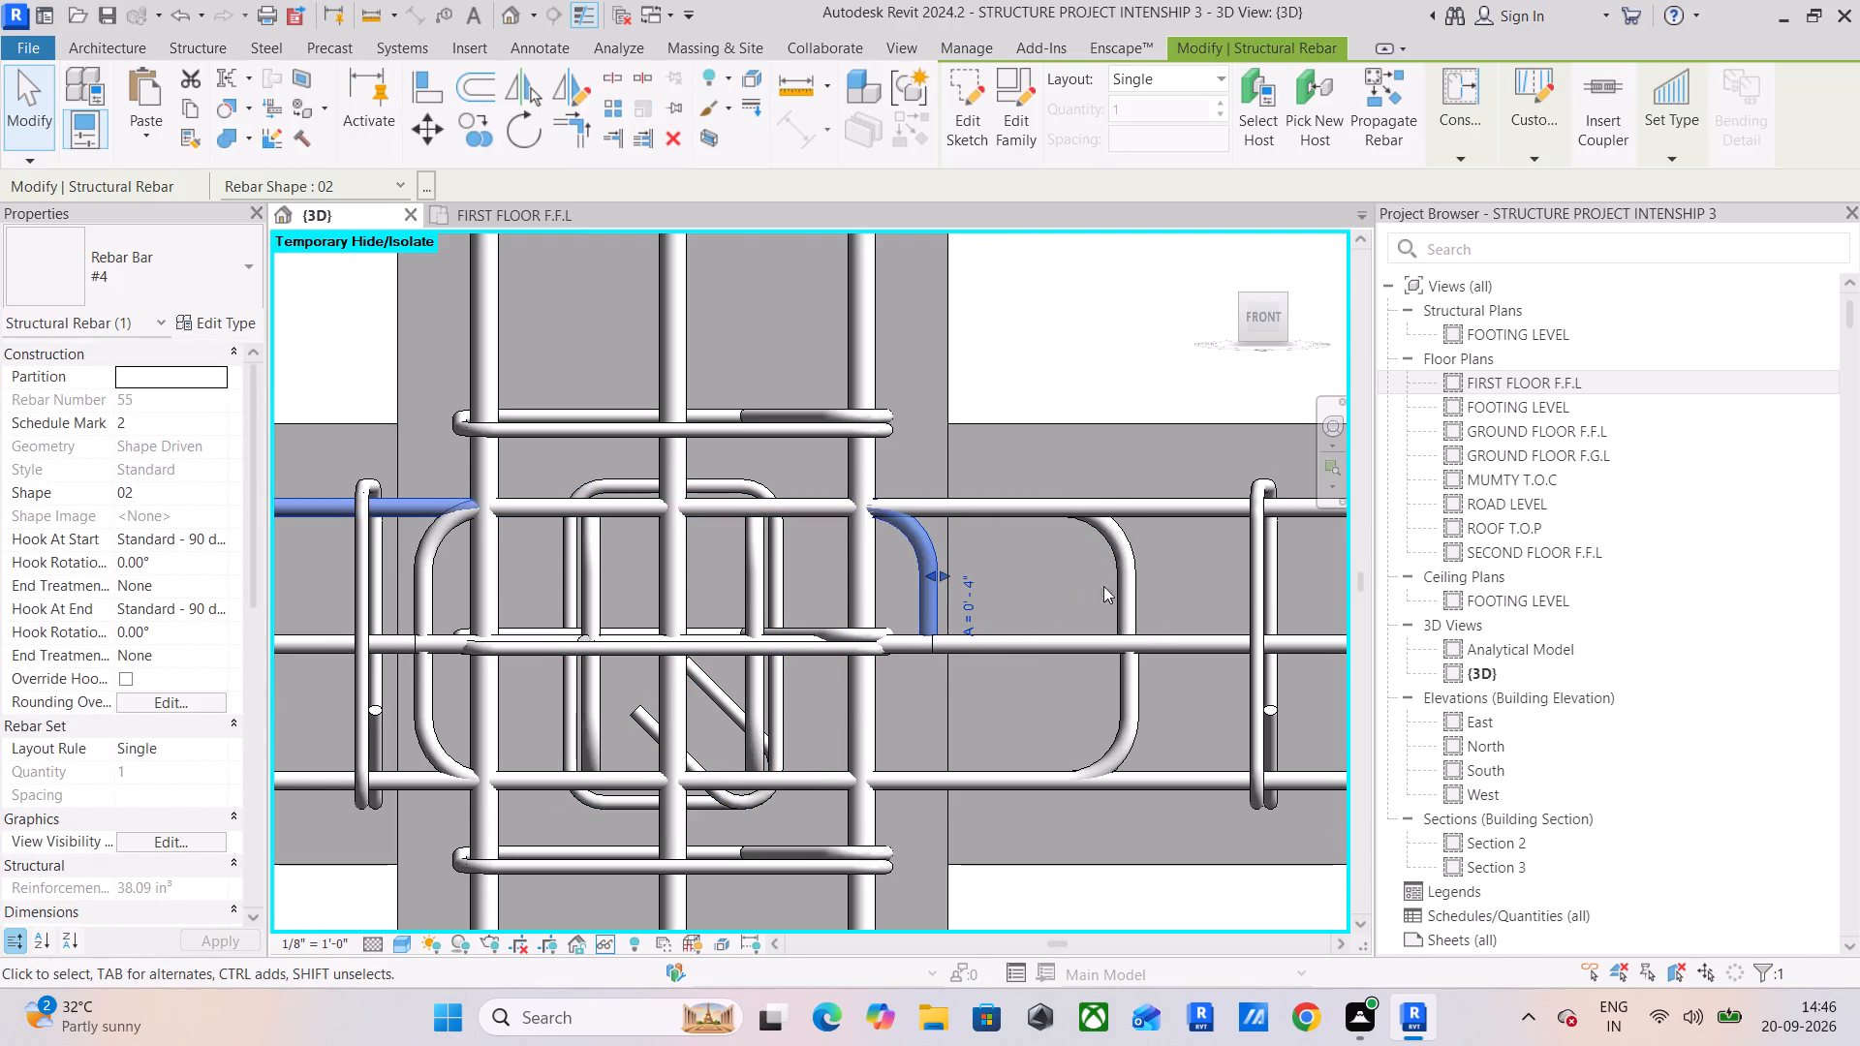
click(1127, 585)
drag(1129, 577, 937, 595)
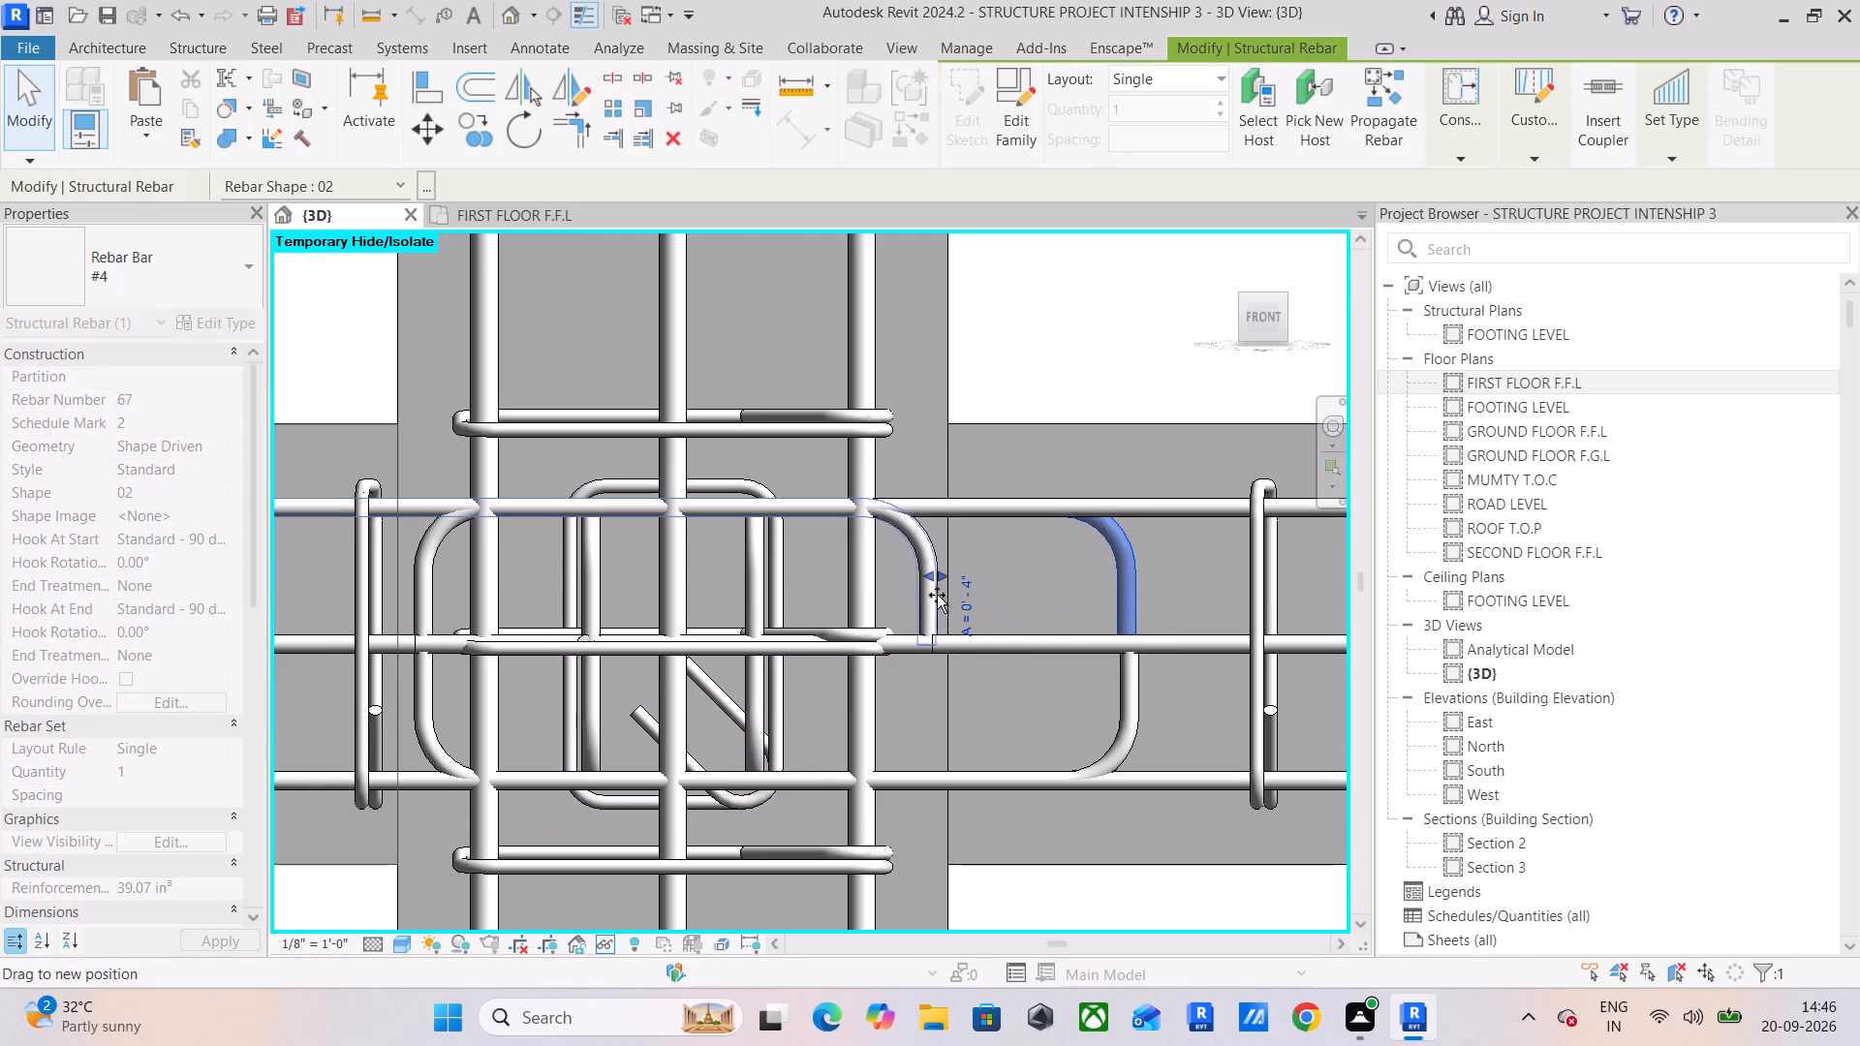
drag(937, 595, 939, 594)
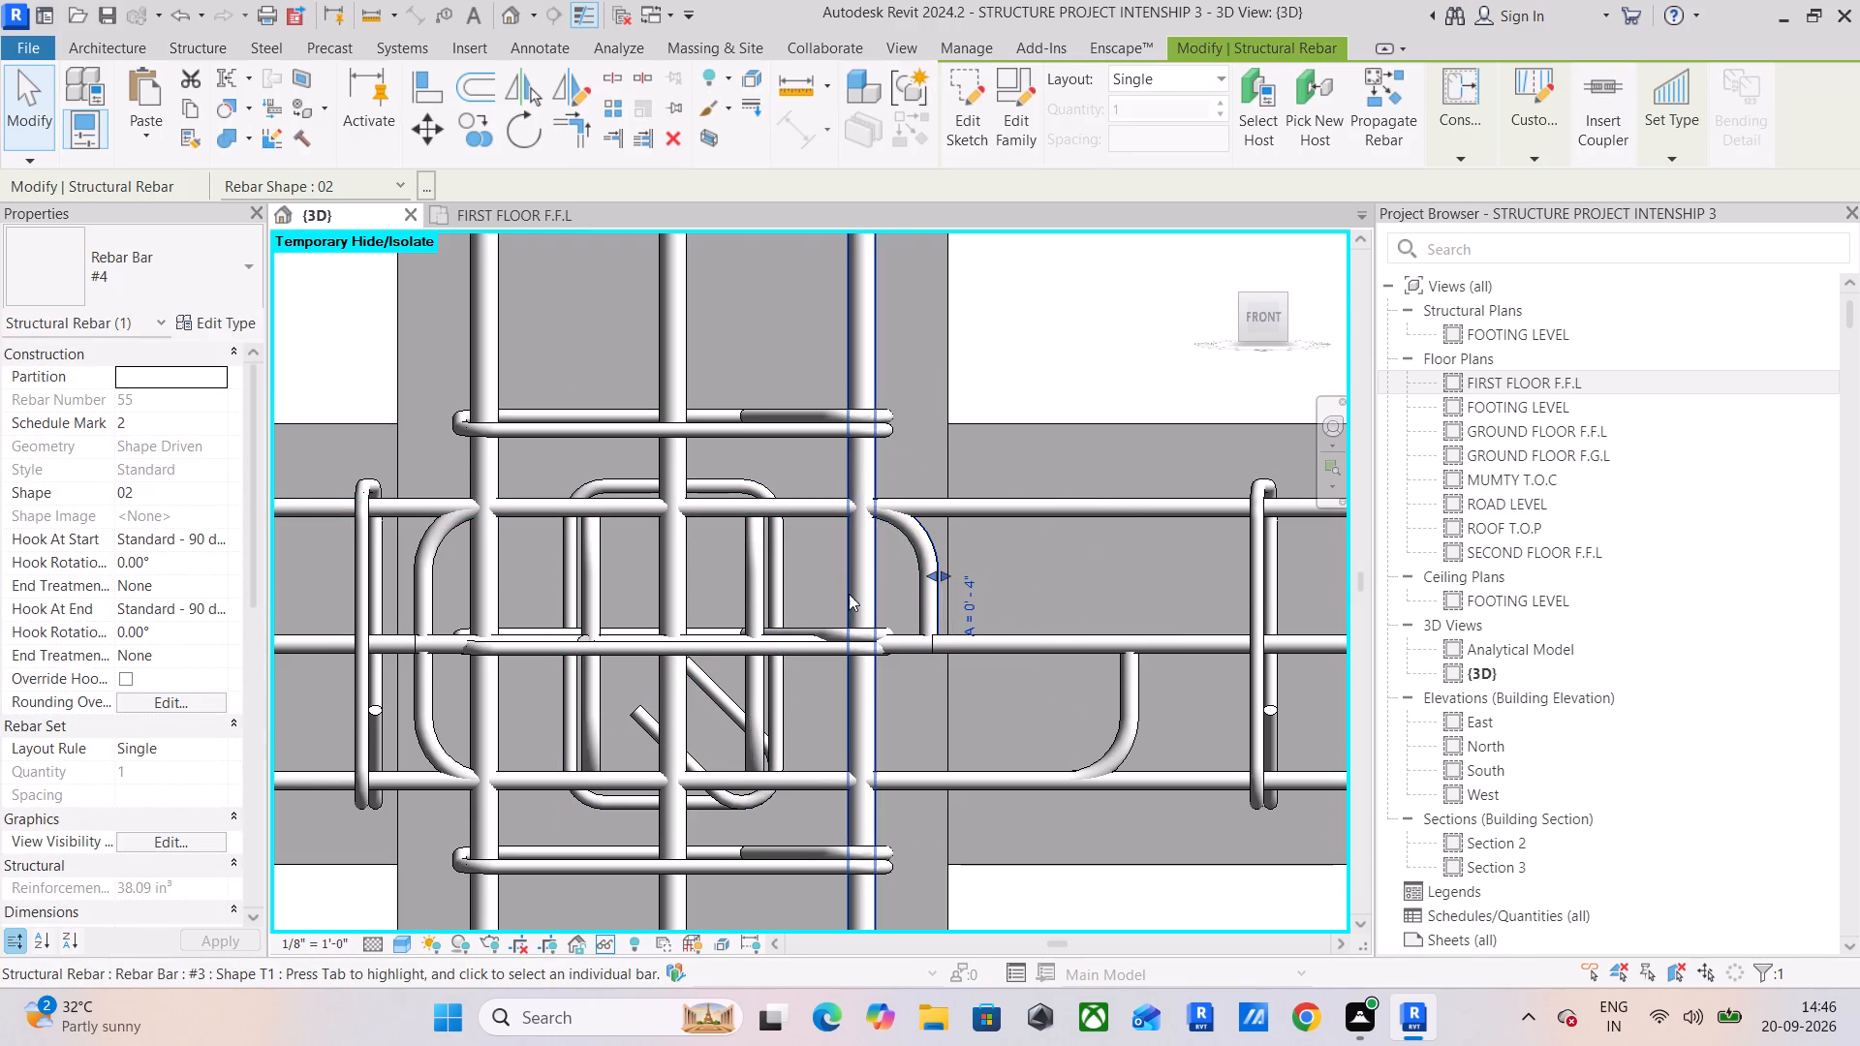
Shorten the first beam's two bottom hooked #4 bars at the interior column so their bends line up below the top hooks.
scroll(858, 556, up, 5)
scroll(1081, 698, down, 5)
middle_drag(1088, 701, 901, 617)
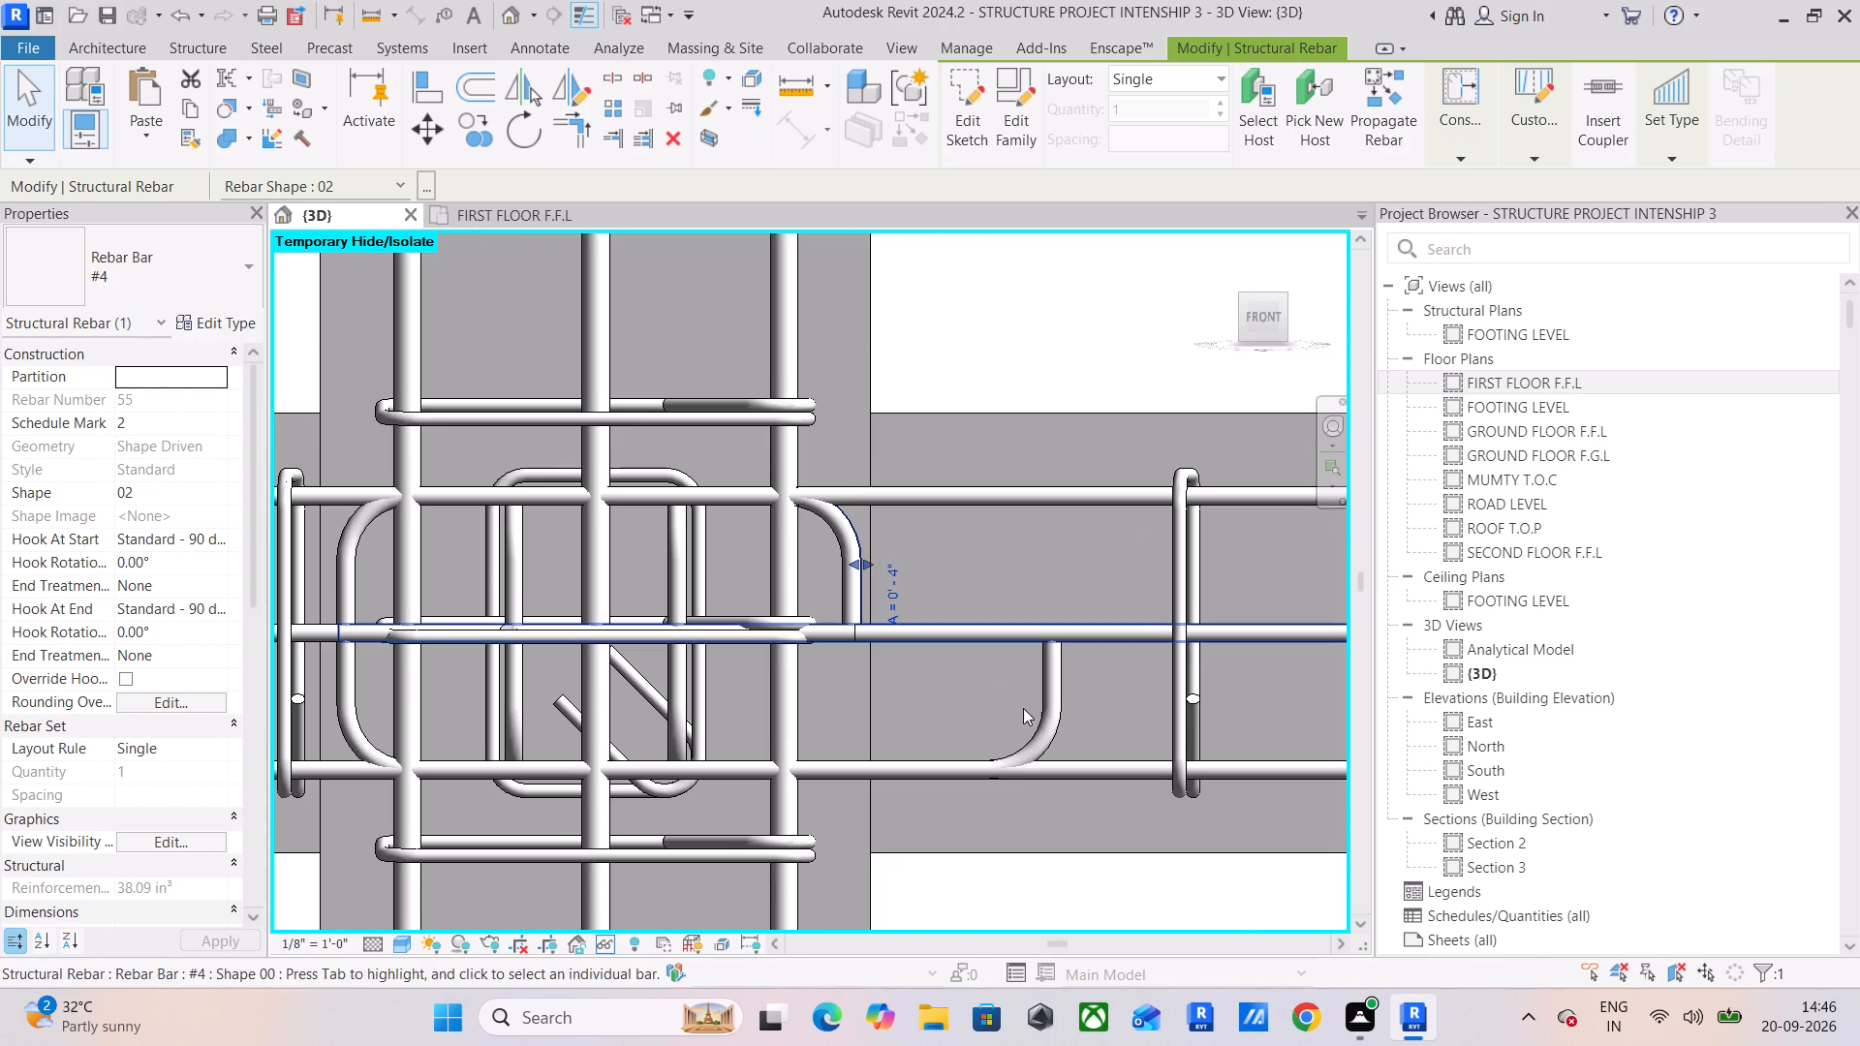
click(1050, 699)
drag(1051, 698, 834, 696)
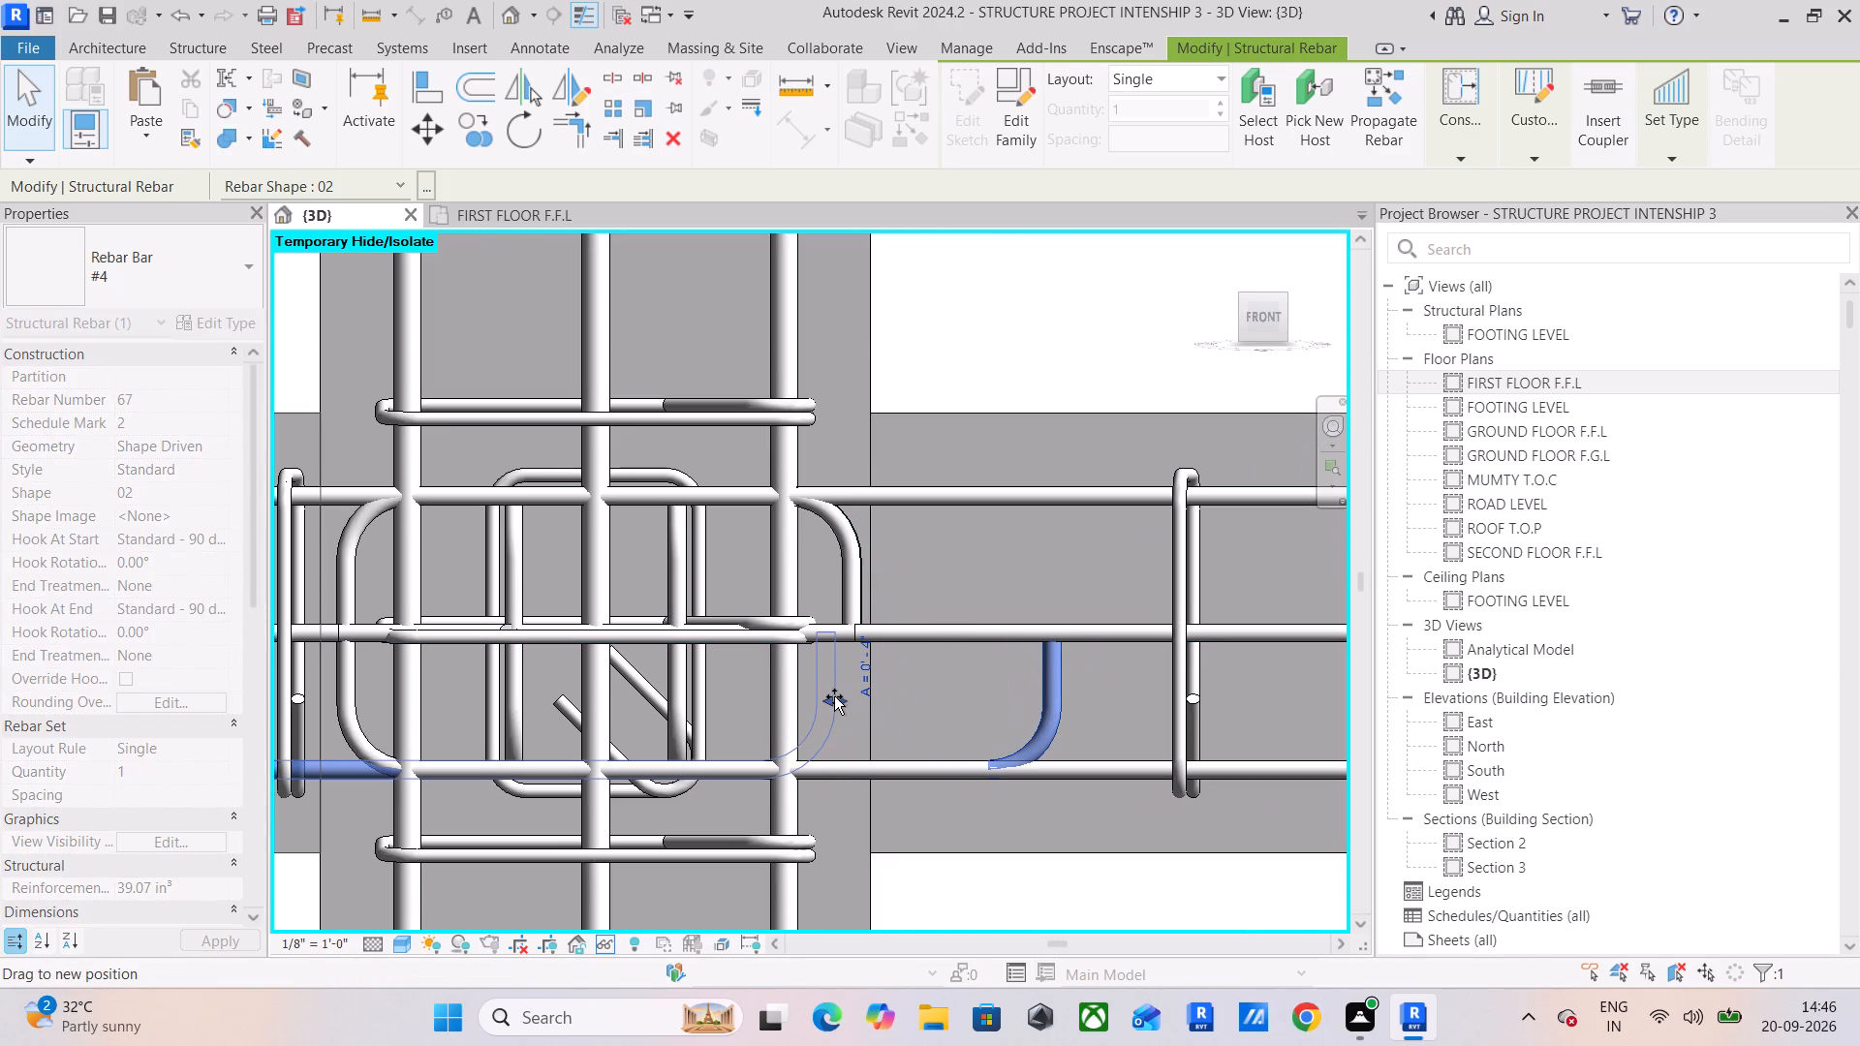
drag(834, 696, 860, 702)
click(1058, 710)
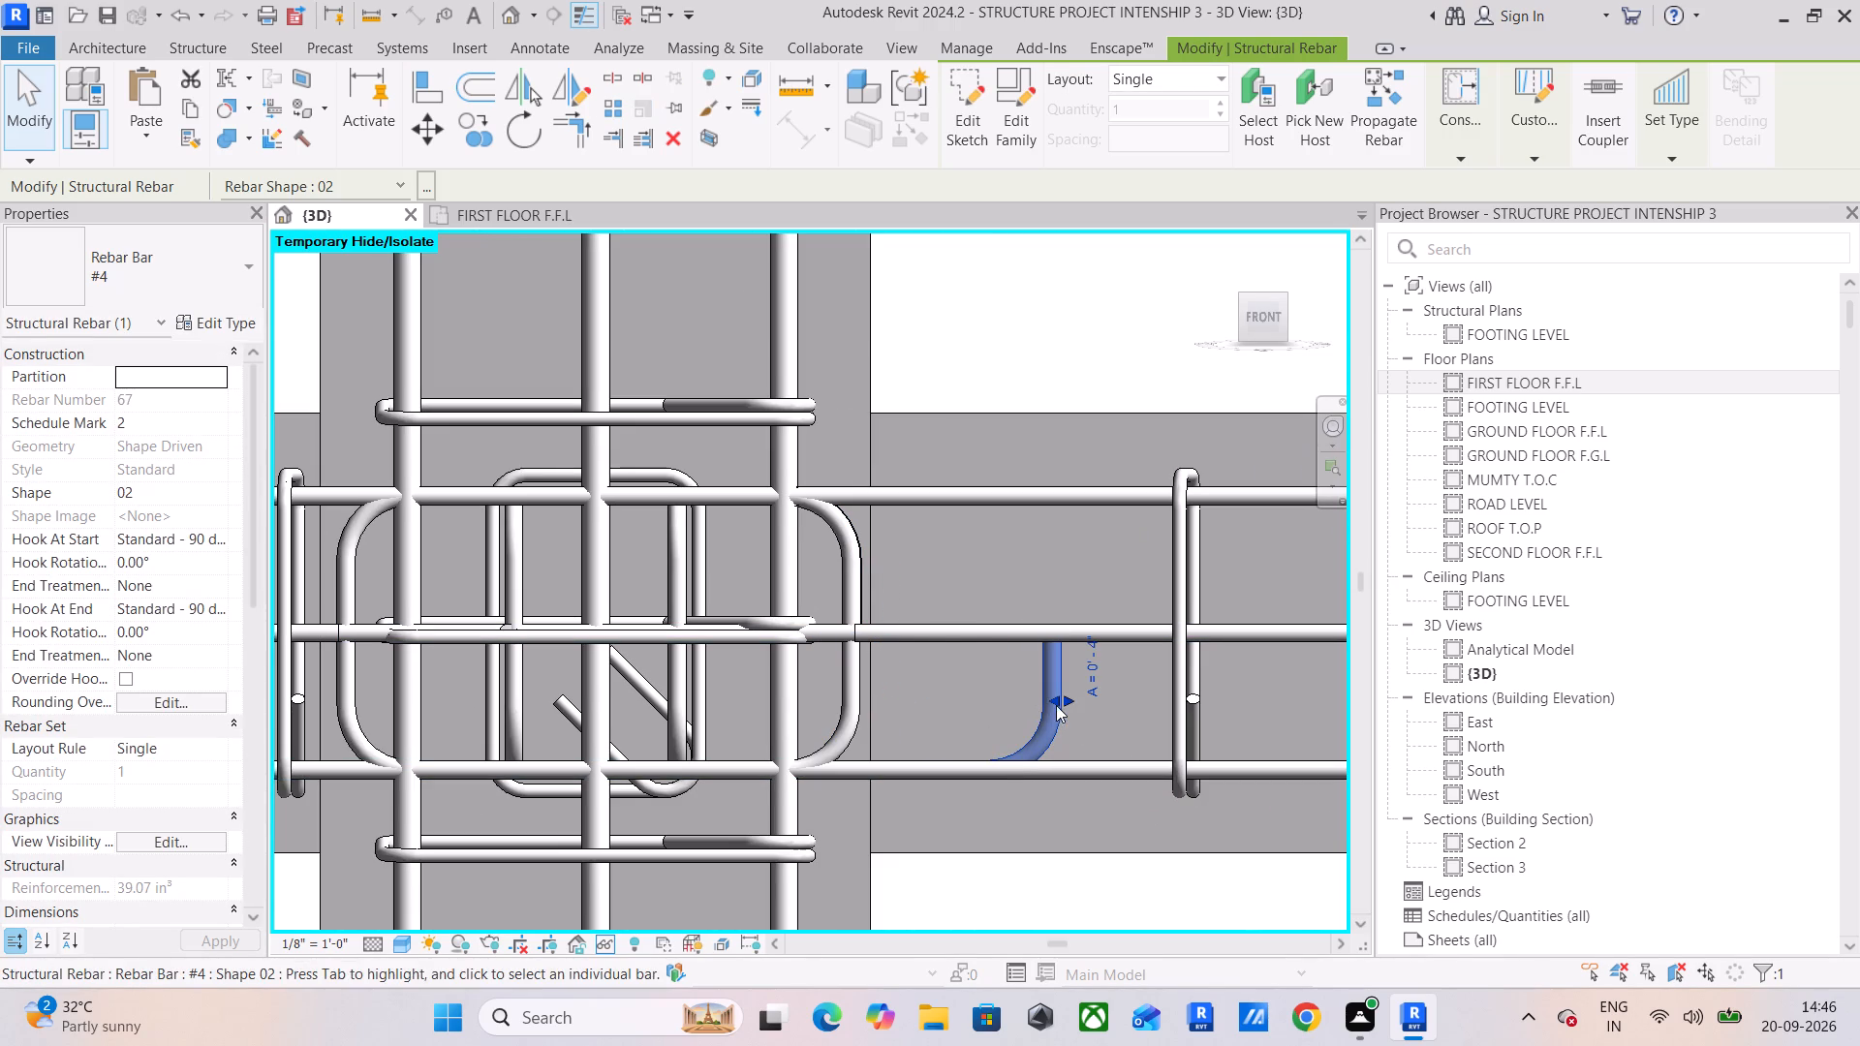
drag(1056, 701, 861, 705)
scroll(861, 705, up, 10)
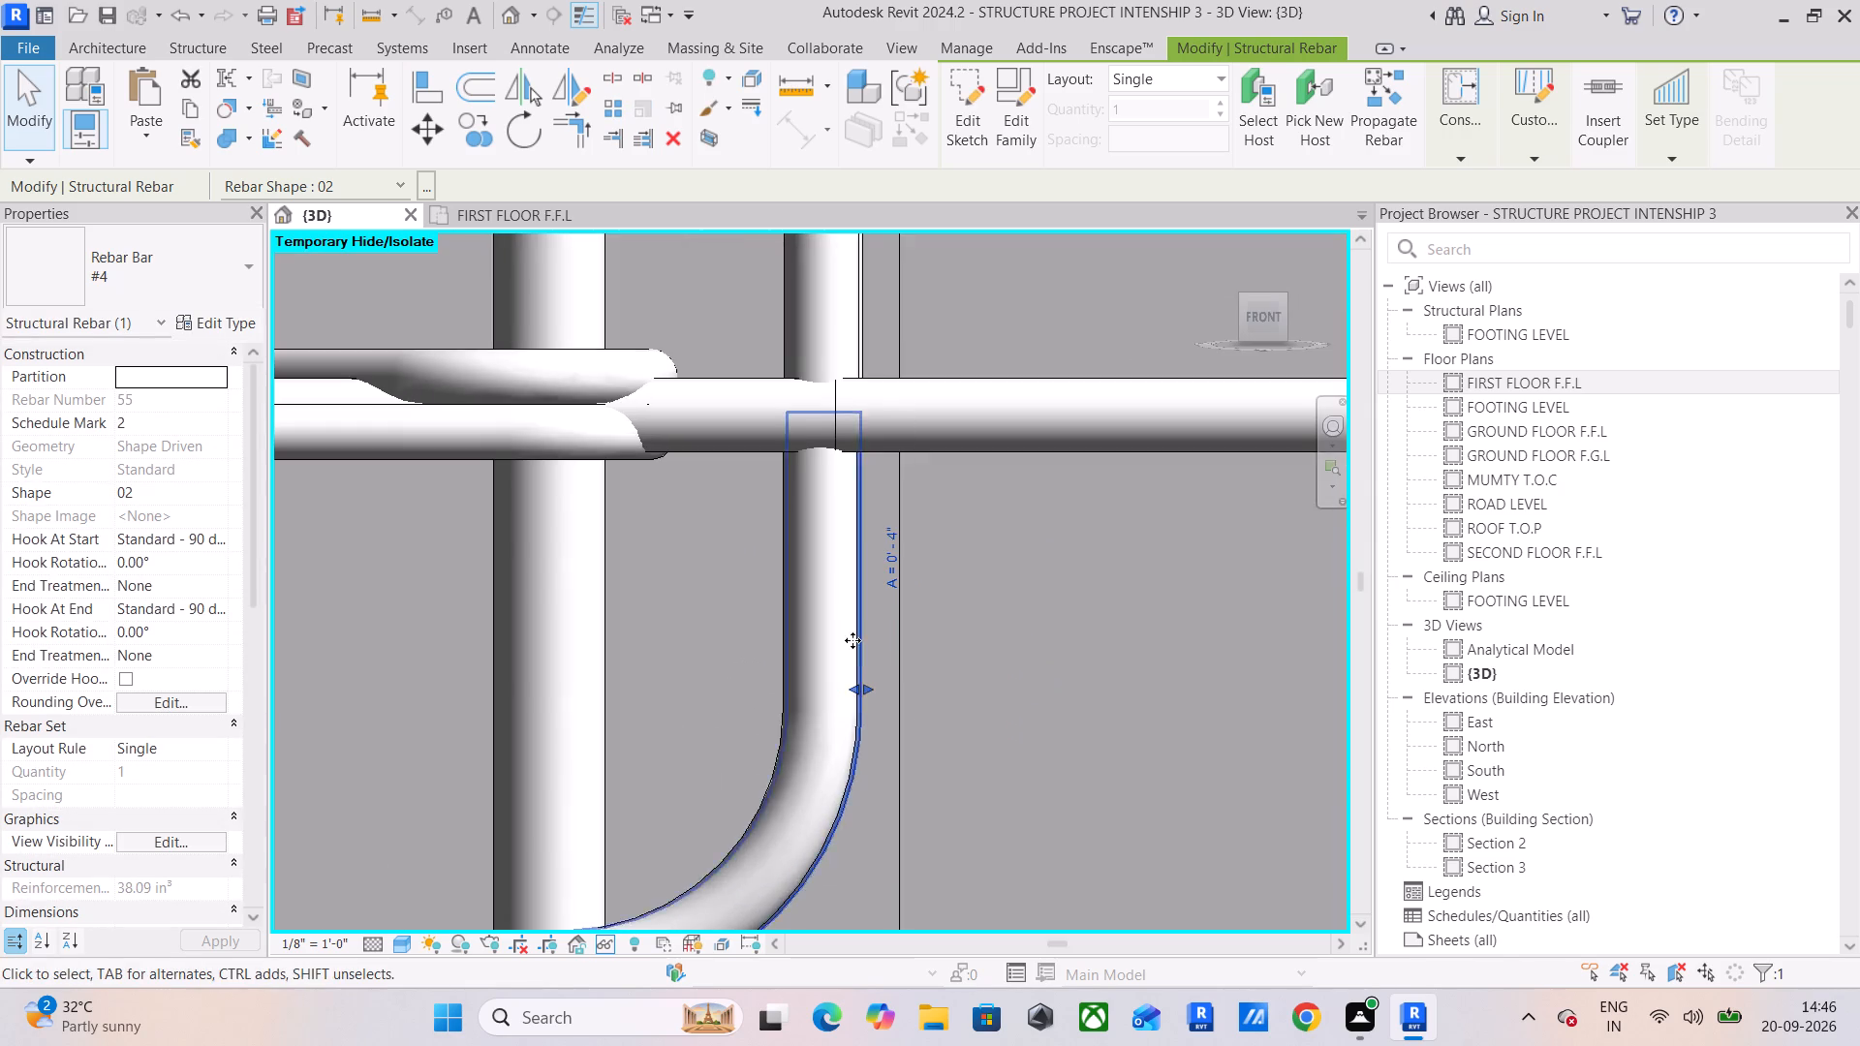
scroll(853, 641, down, 6)
click(1015, 710)
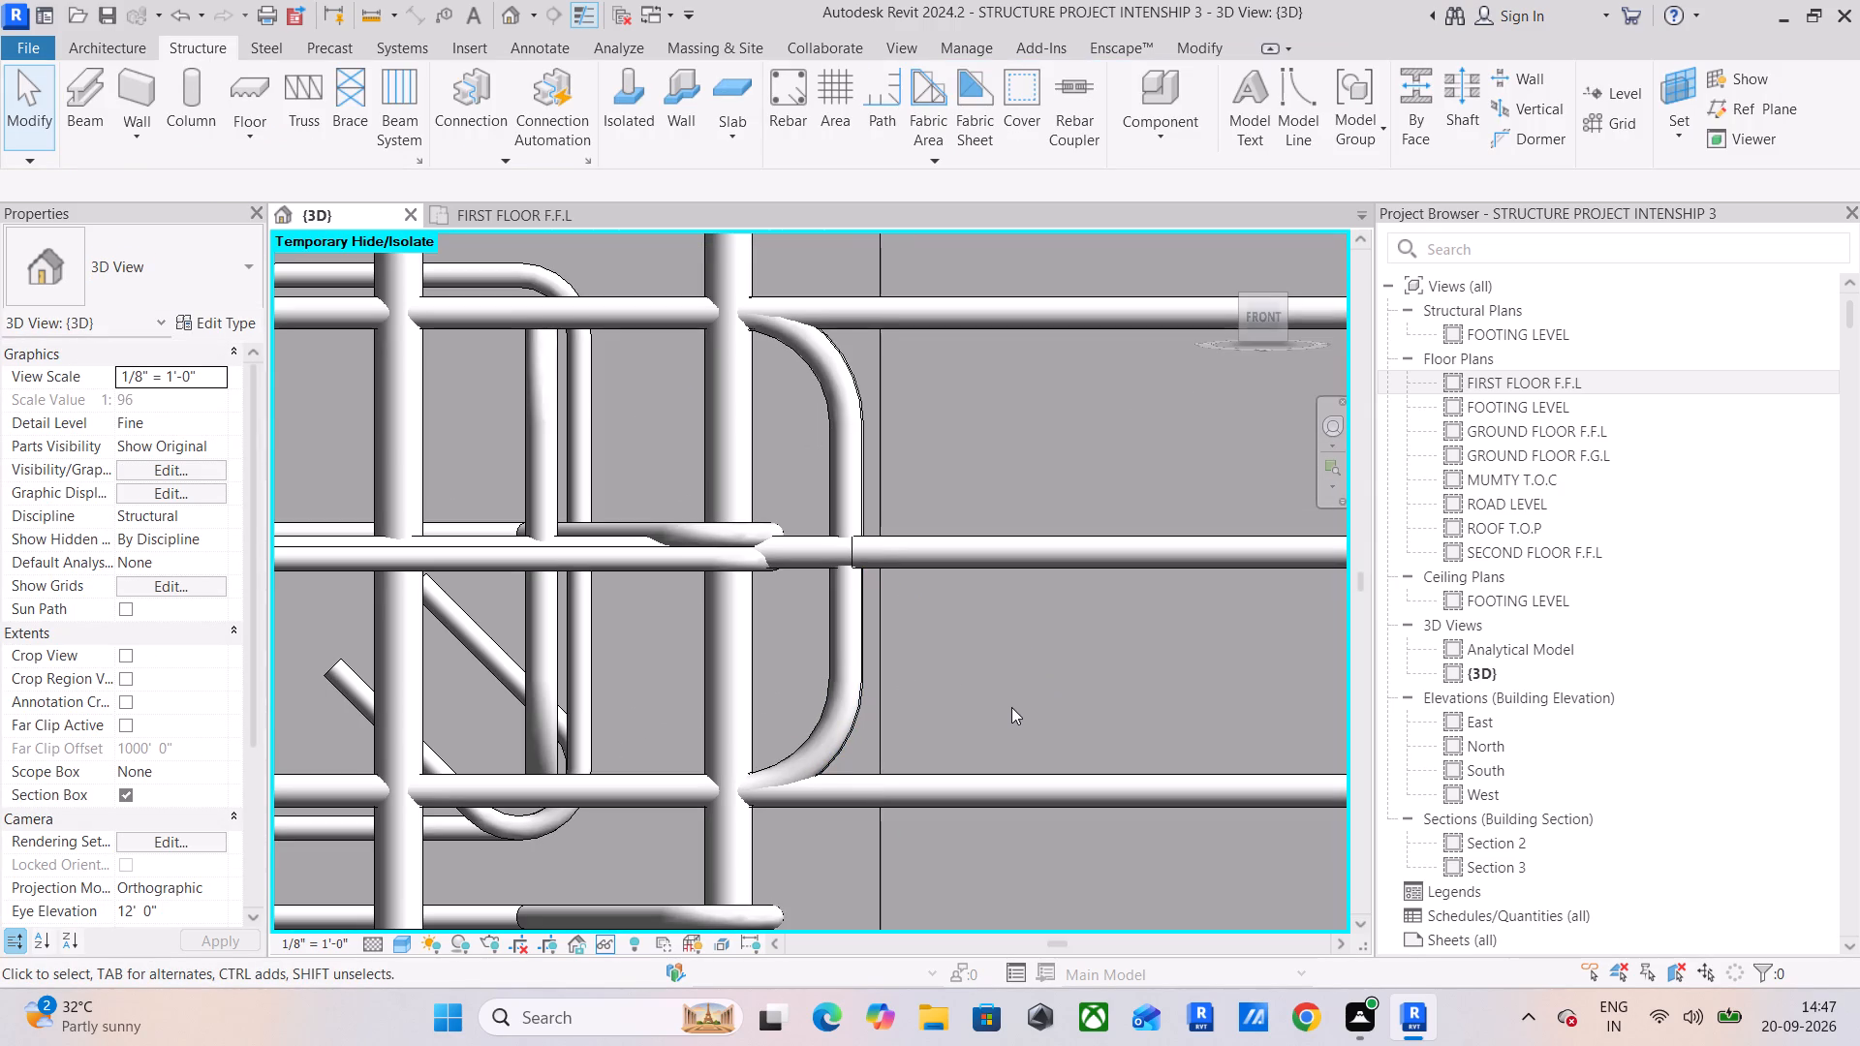
Stretch the adjoining beam's #3 stirrup set toward the interior column so its first stirrup sits just off the column face.
scroll(1037, 661, down, 7)
middle_drag(1090, 635, 1030, 683)
scroll(1030, 683, down, 4)
middle_drag(1029, 681, 1024, 680)
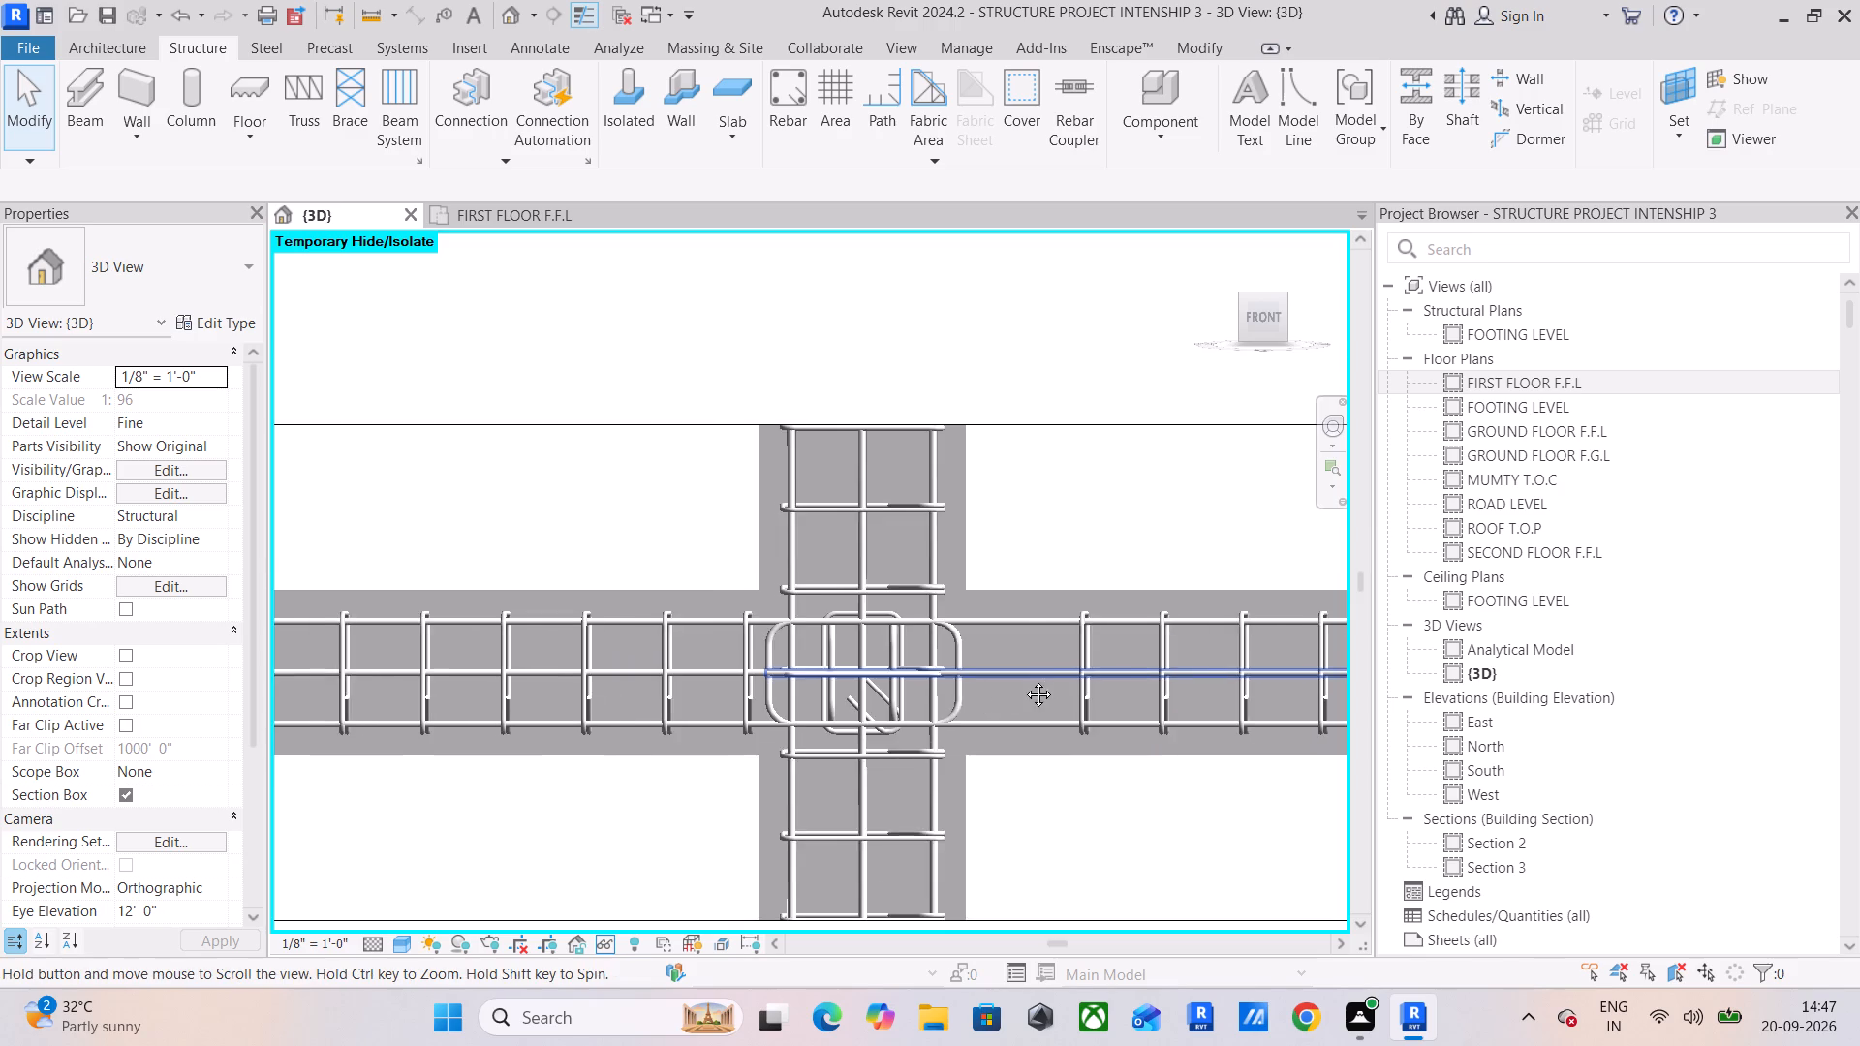
middle_drag(1024, 680, 560, 617)
click(606, 631)
middle_drag(610, 636, 804, 637)
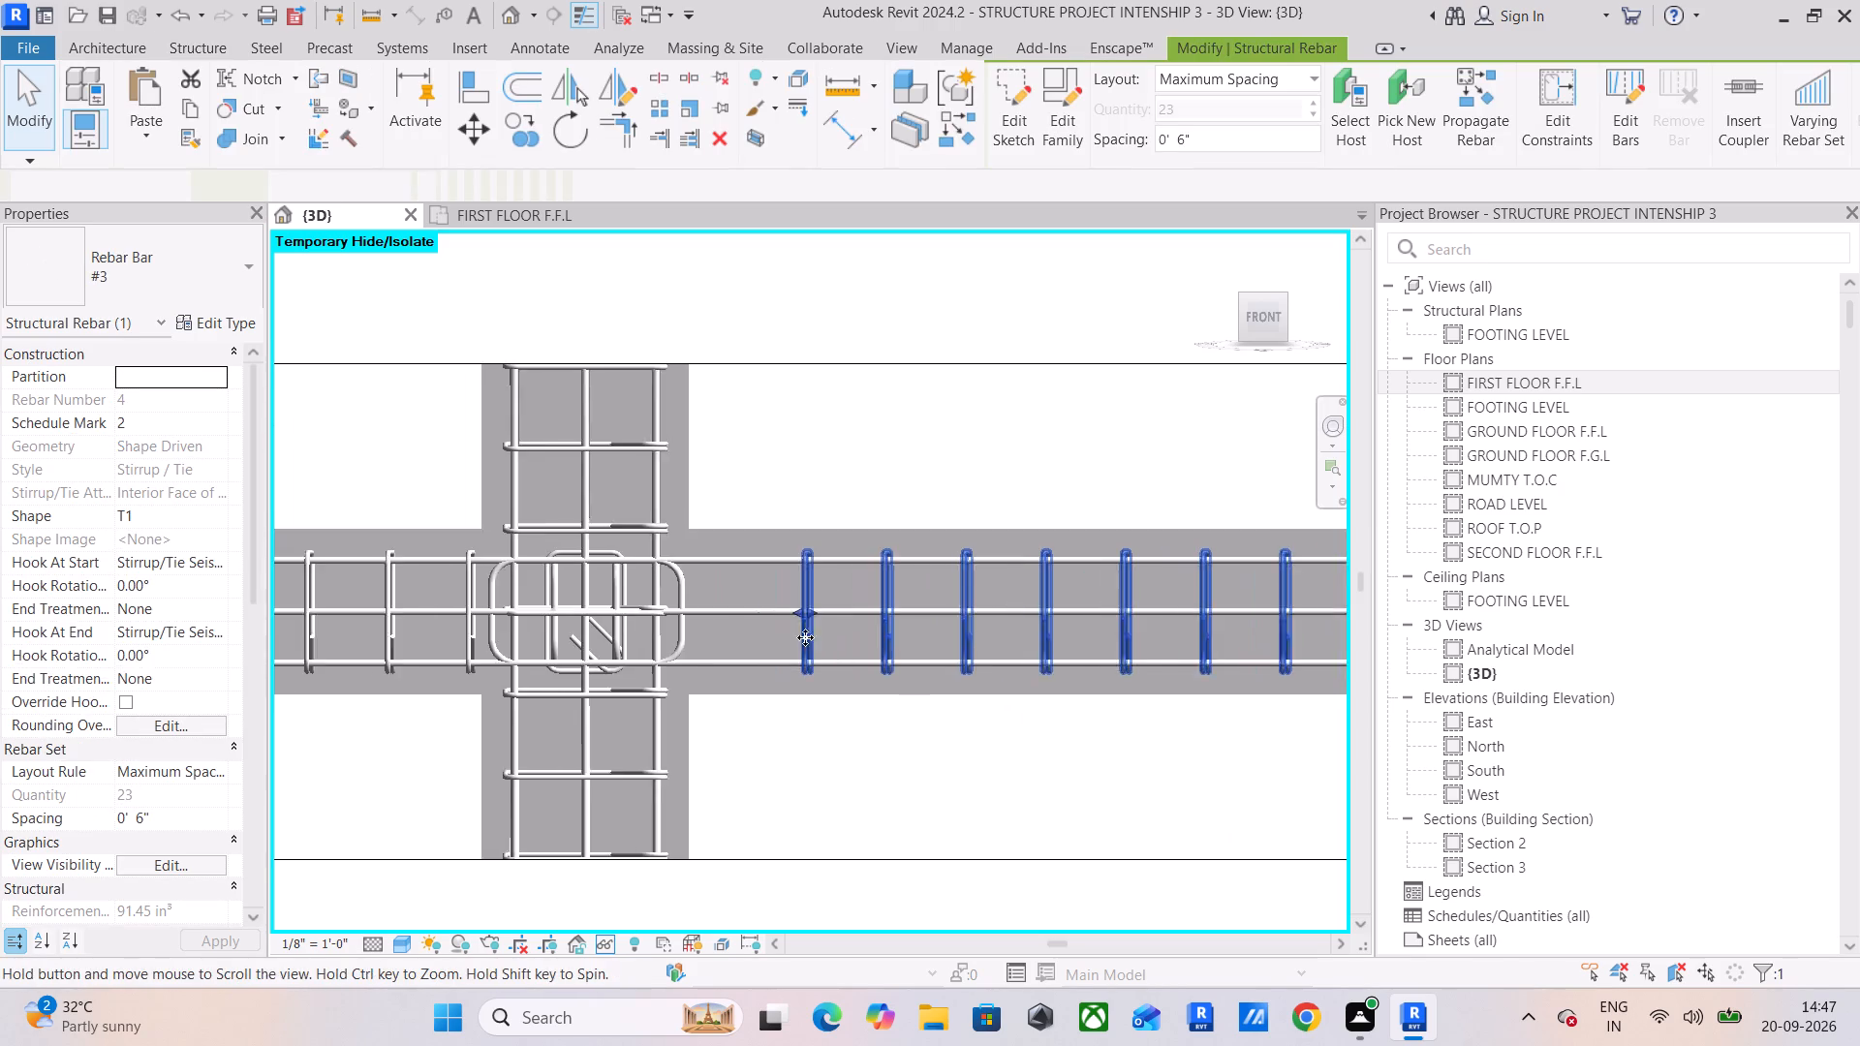
scroll(795, 630, up, 2)
drag(800, 605, 680, 614)
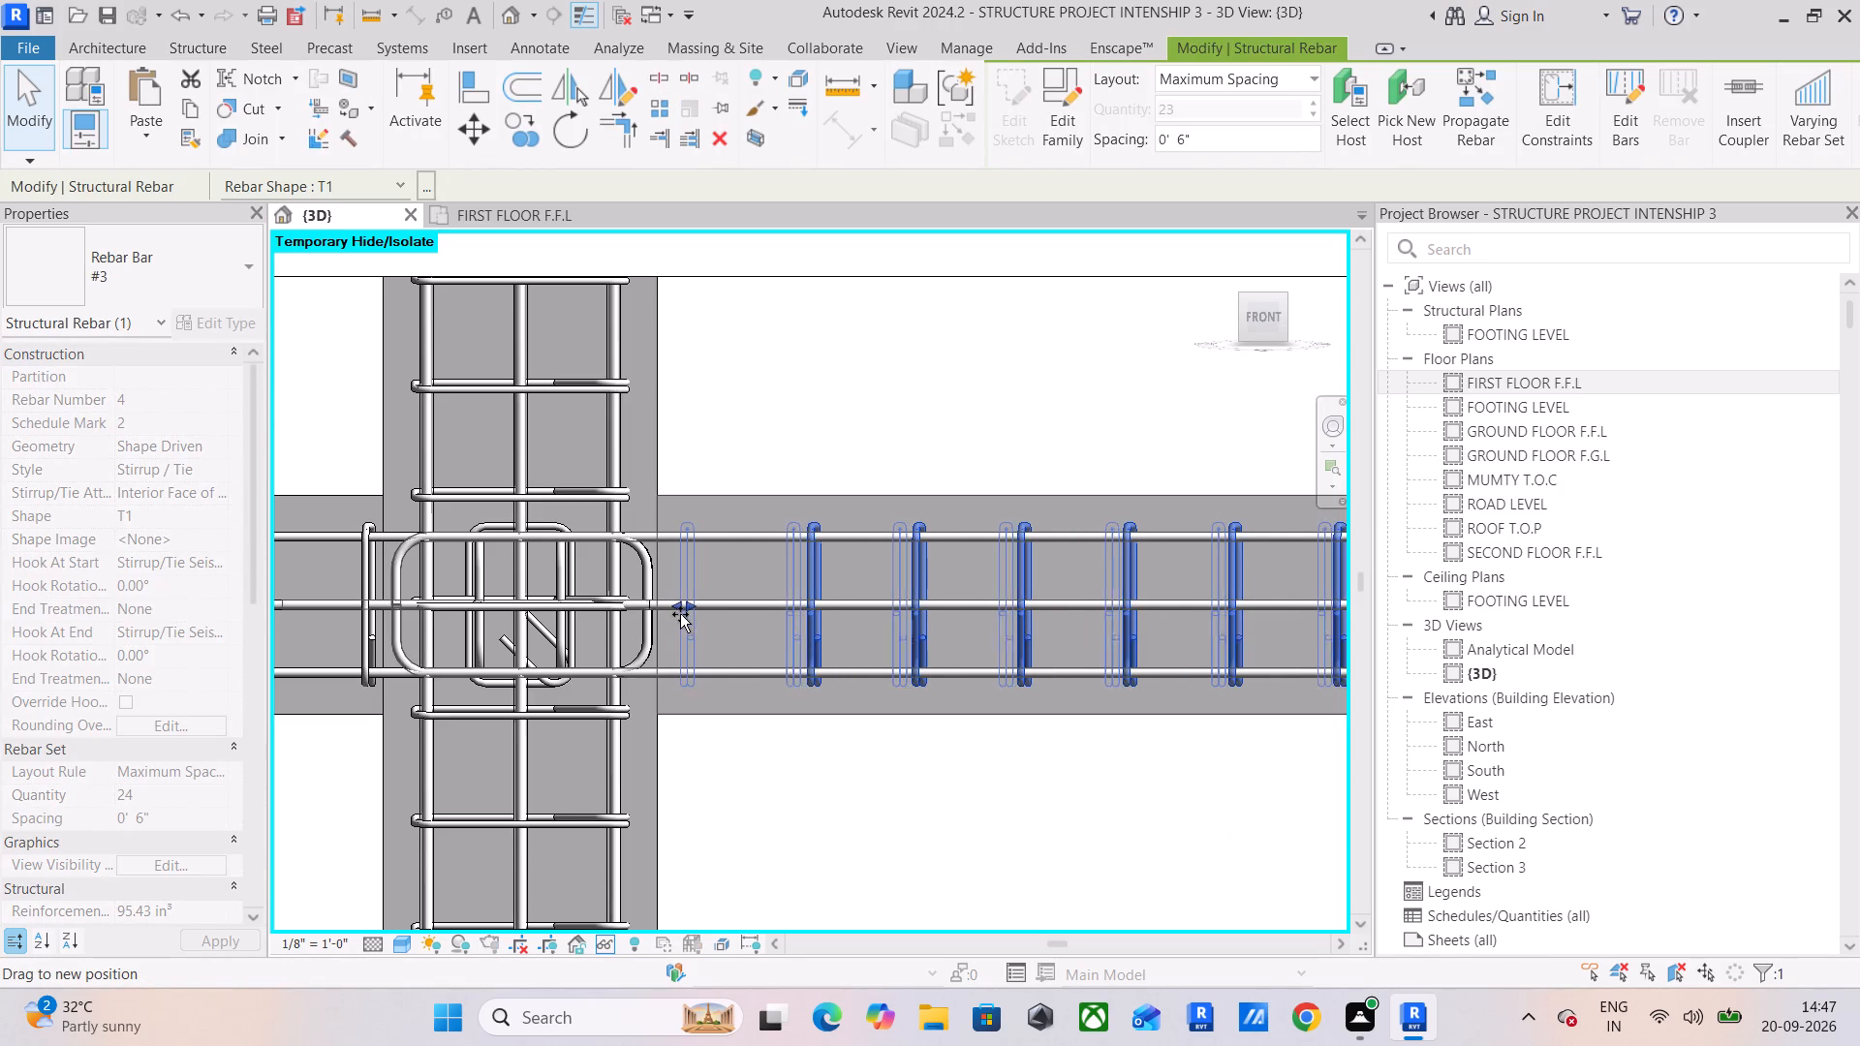
drag(680, 614, 675, 615)
Stretch the other end of the adjoining beam's #3 stirrup set toward the far column so its last stirrup stands just short of the face.
scroll(677, 619, down, 6)
middle_drag(861, 647, 455, 634)
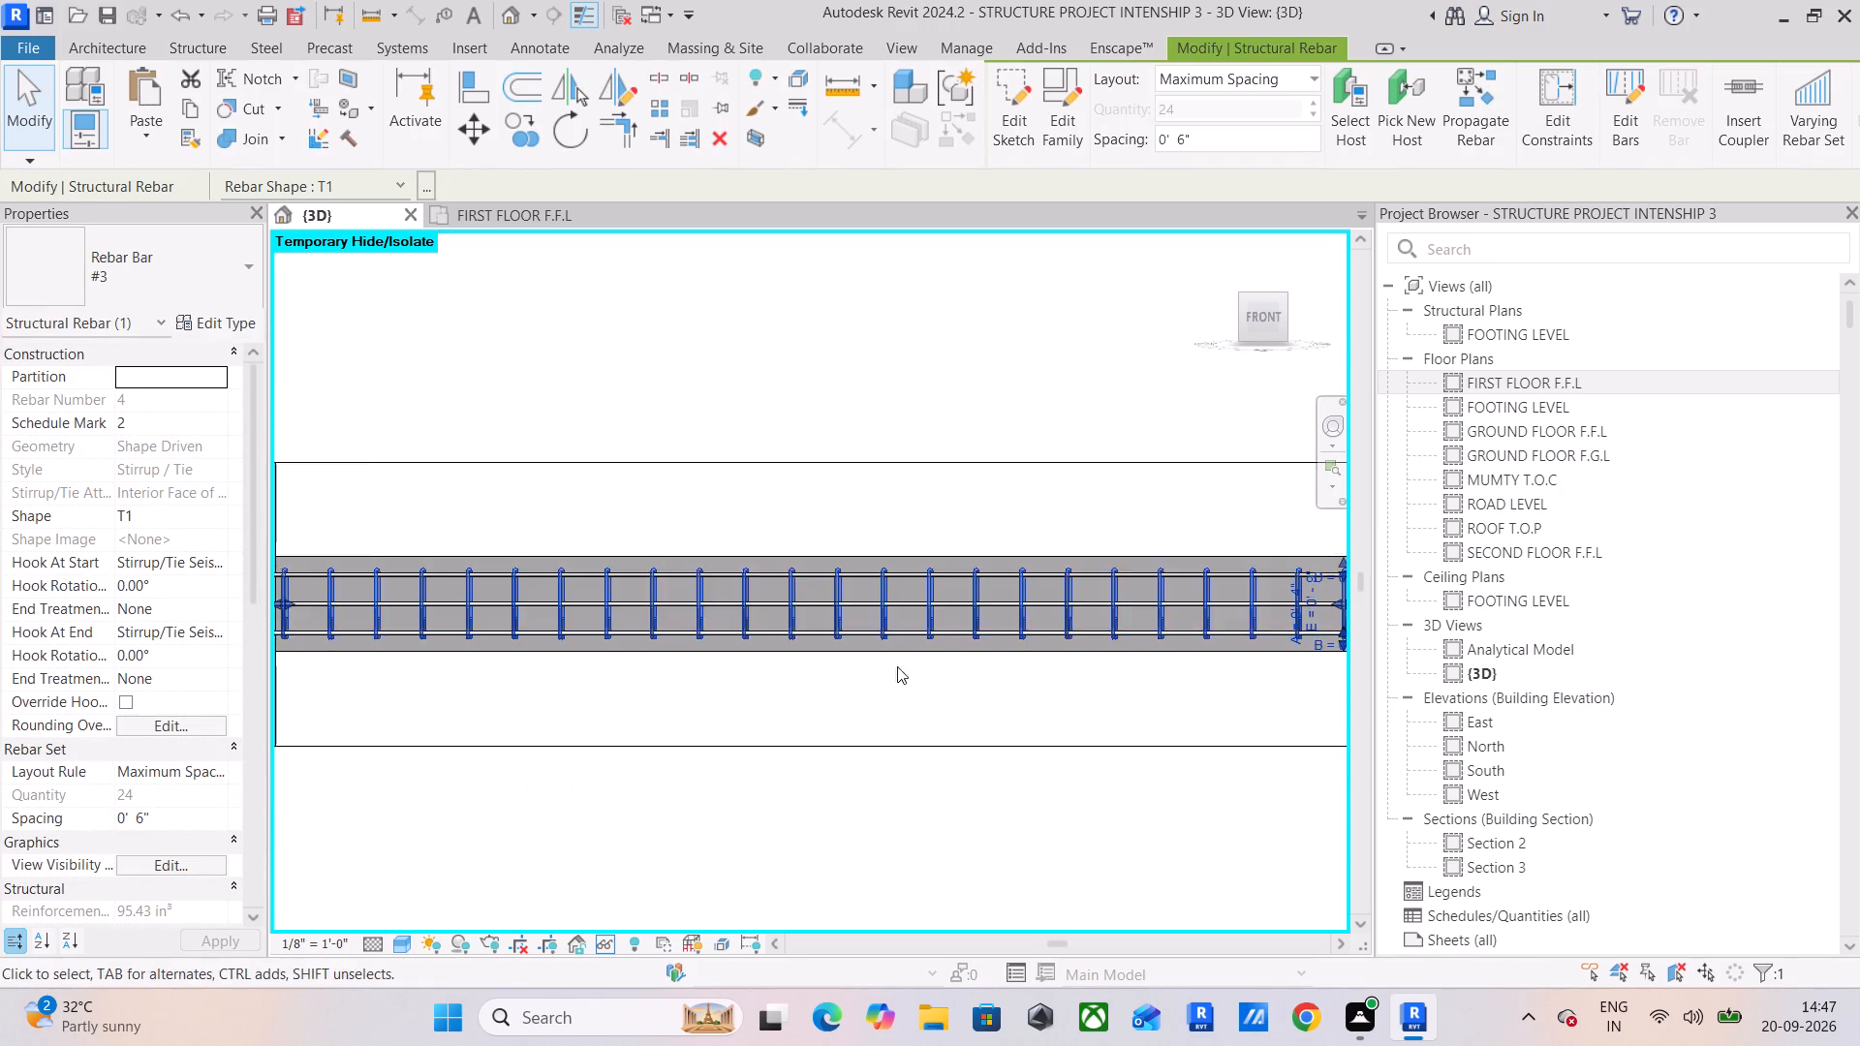
scroll(909, 668, down, 4)
middle_drag(1003, 657, 604, 729)
scroll(757, 685, up, 12)
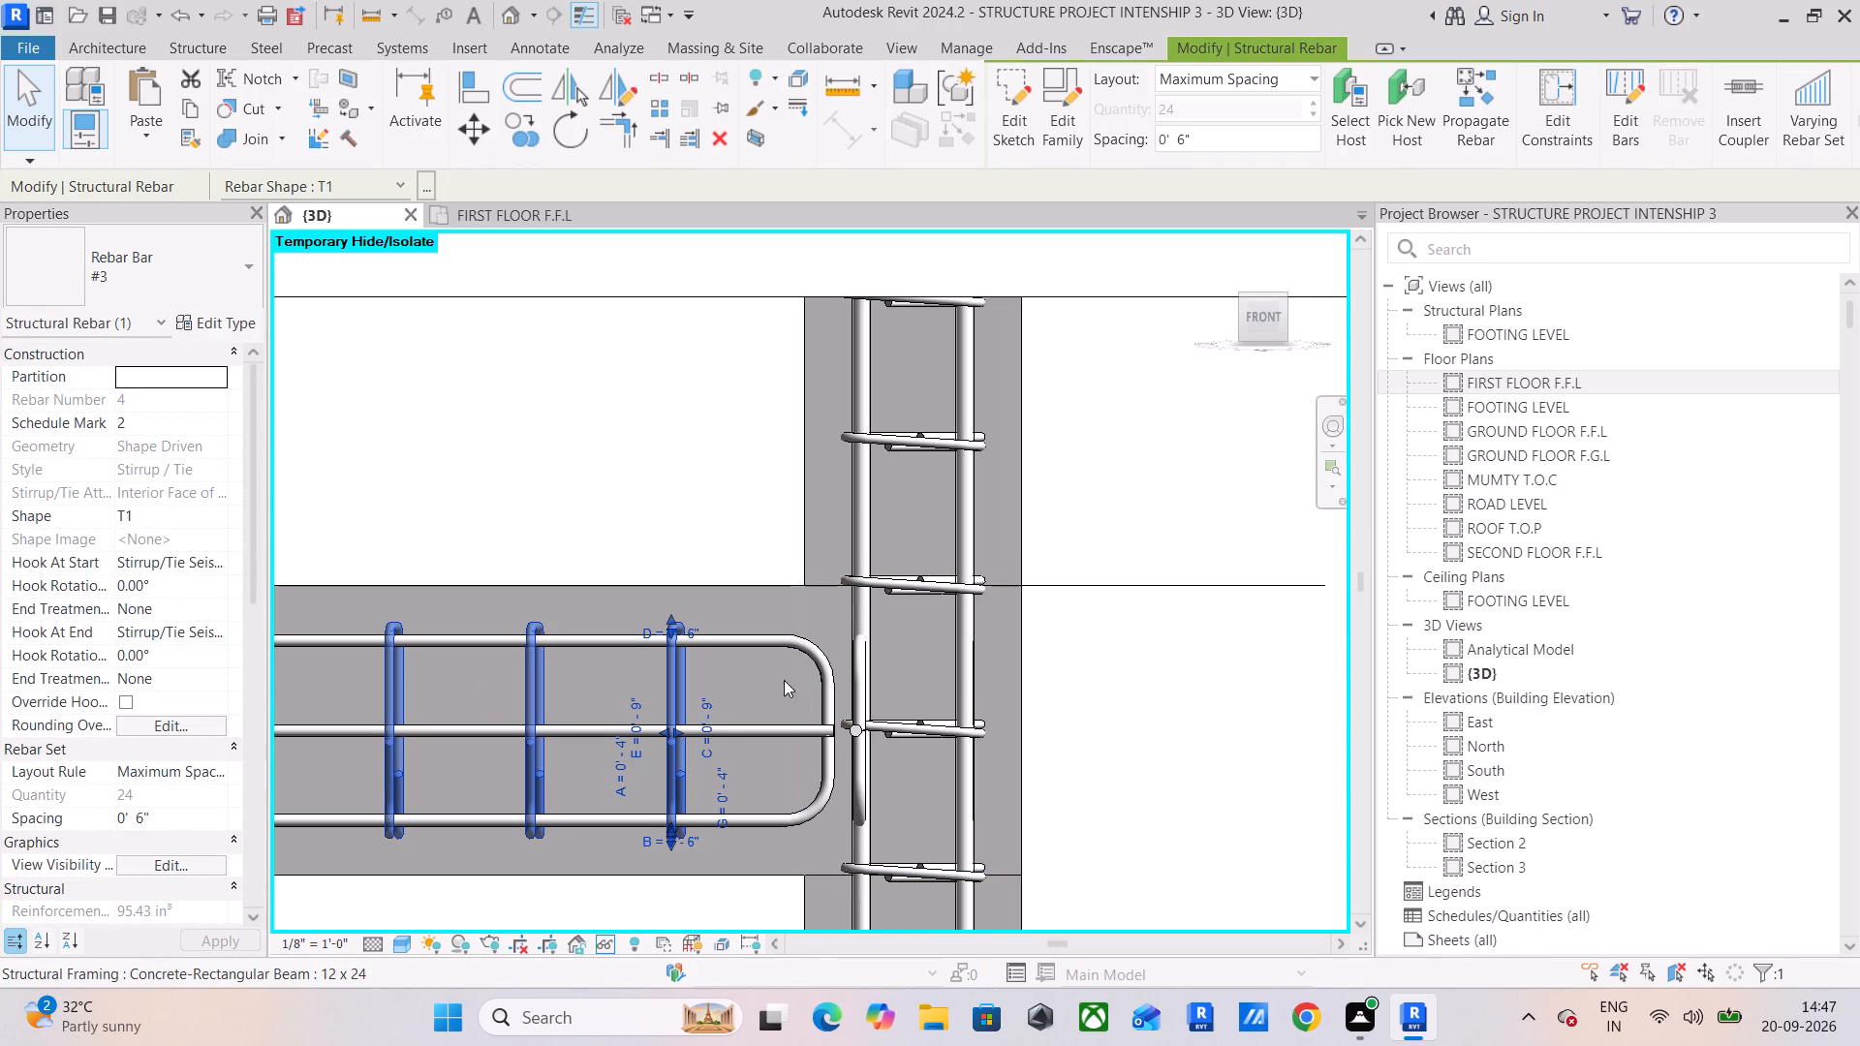
drag(680, 727, 765, 731)
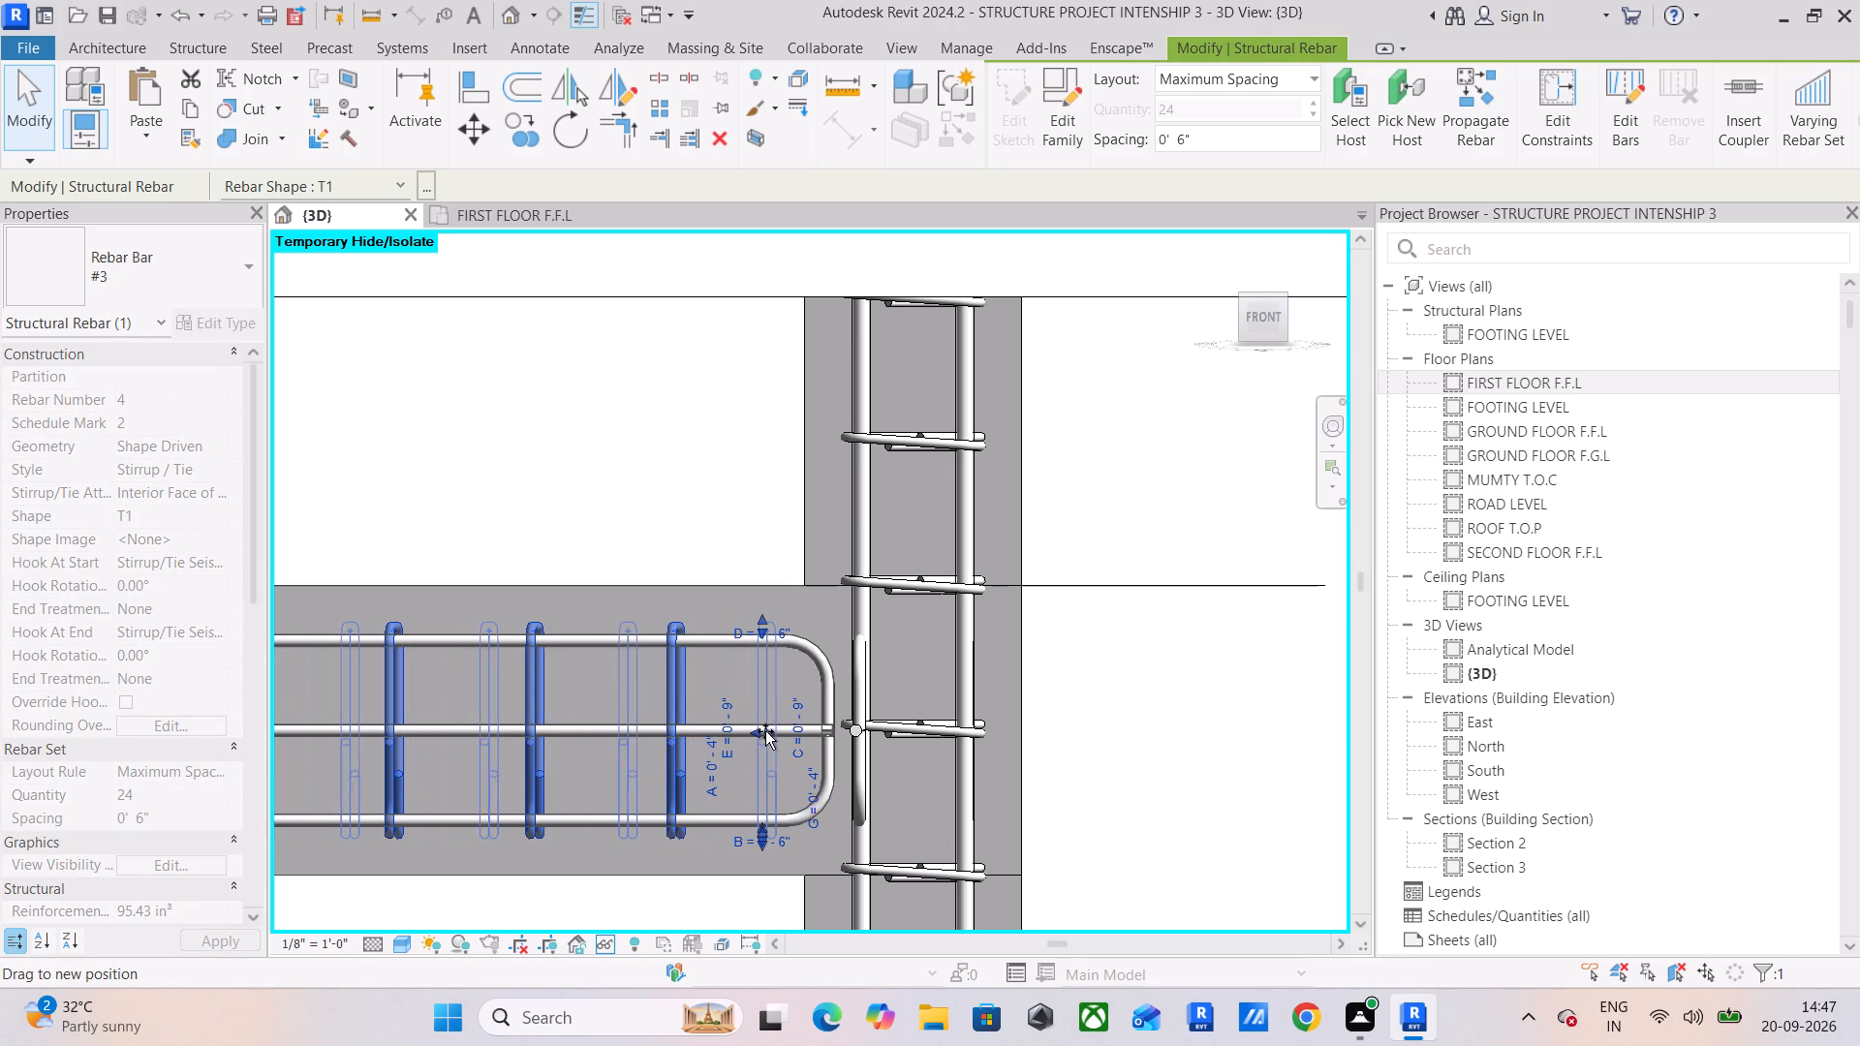
drag(765, 731, 769, 732)
Extend the adjoining beam's two top hooked #4 bars into the far column so their bends lie just inside its outer face.
click(822, 689)
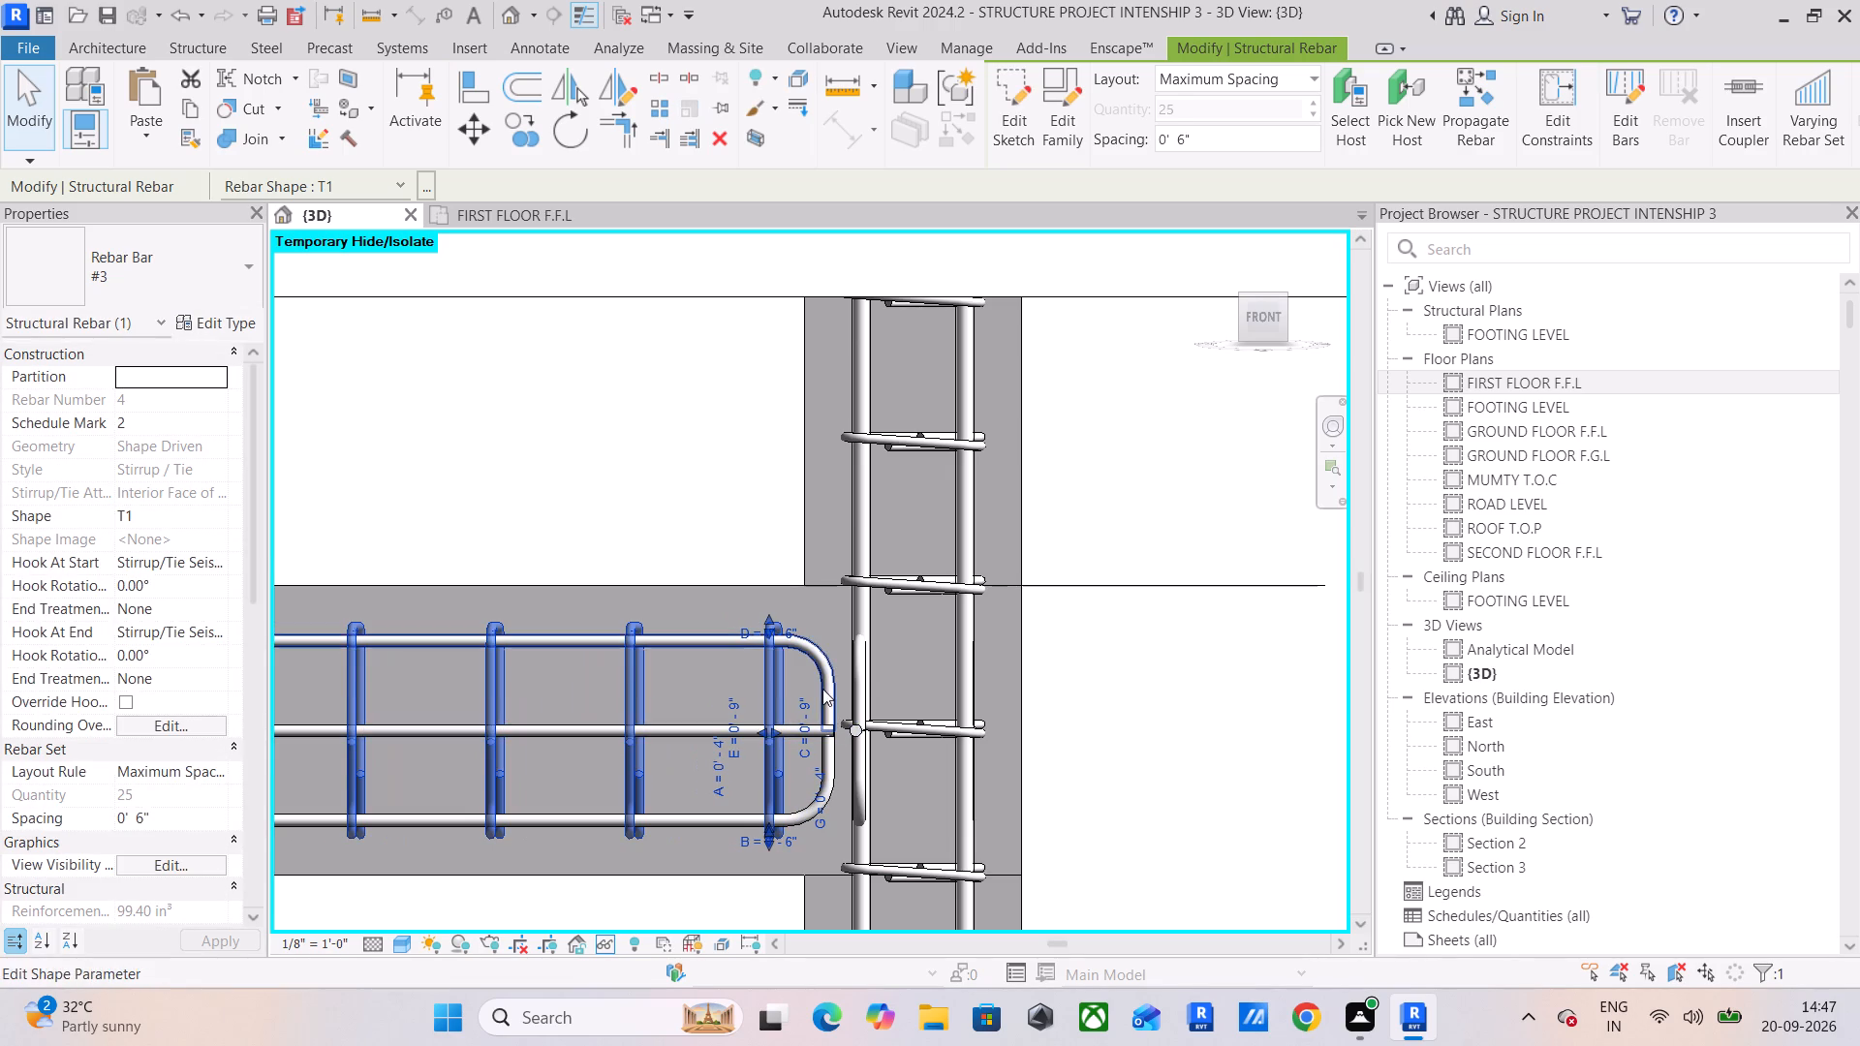
drag(836, 679, 976, 686)
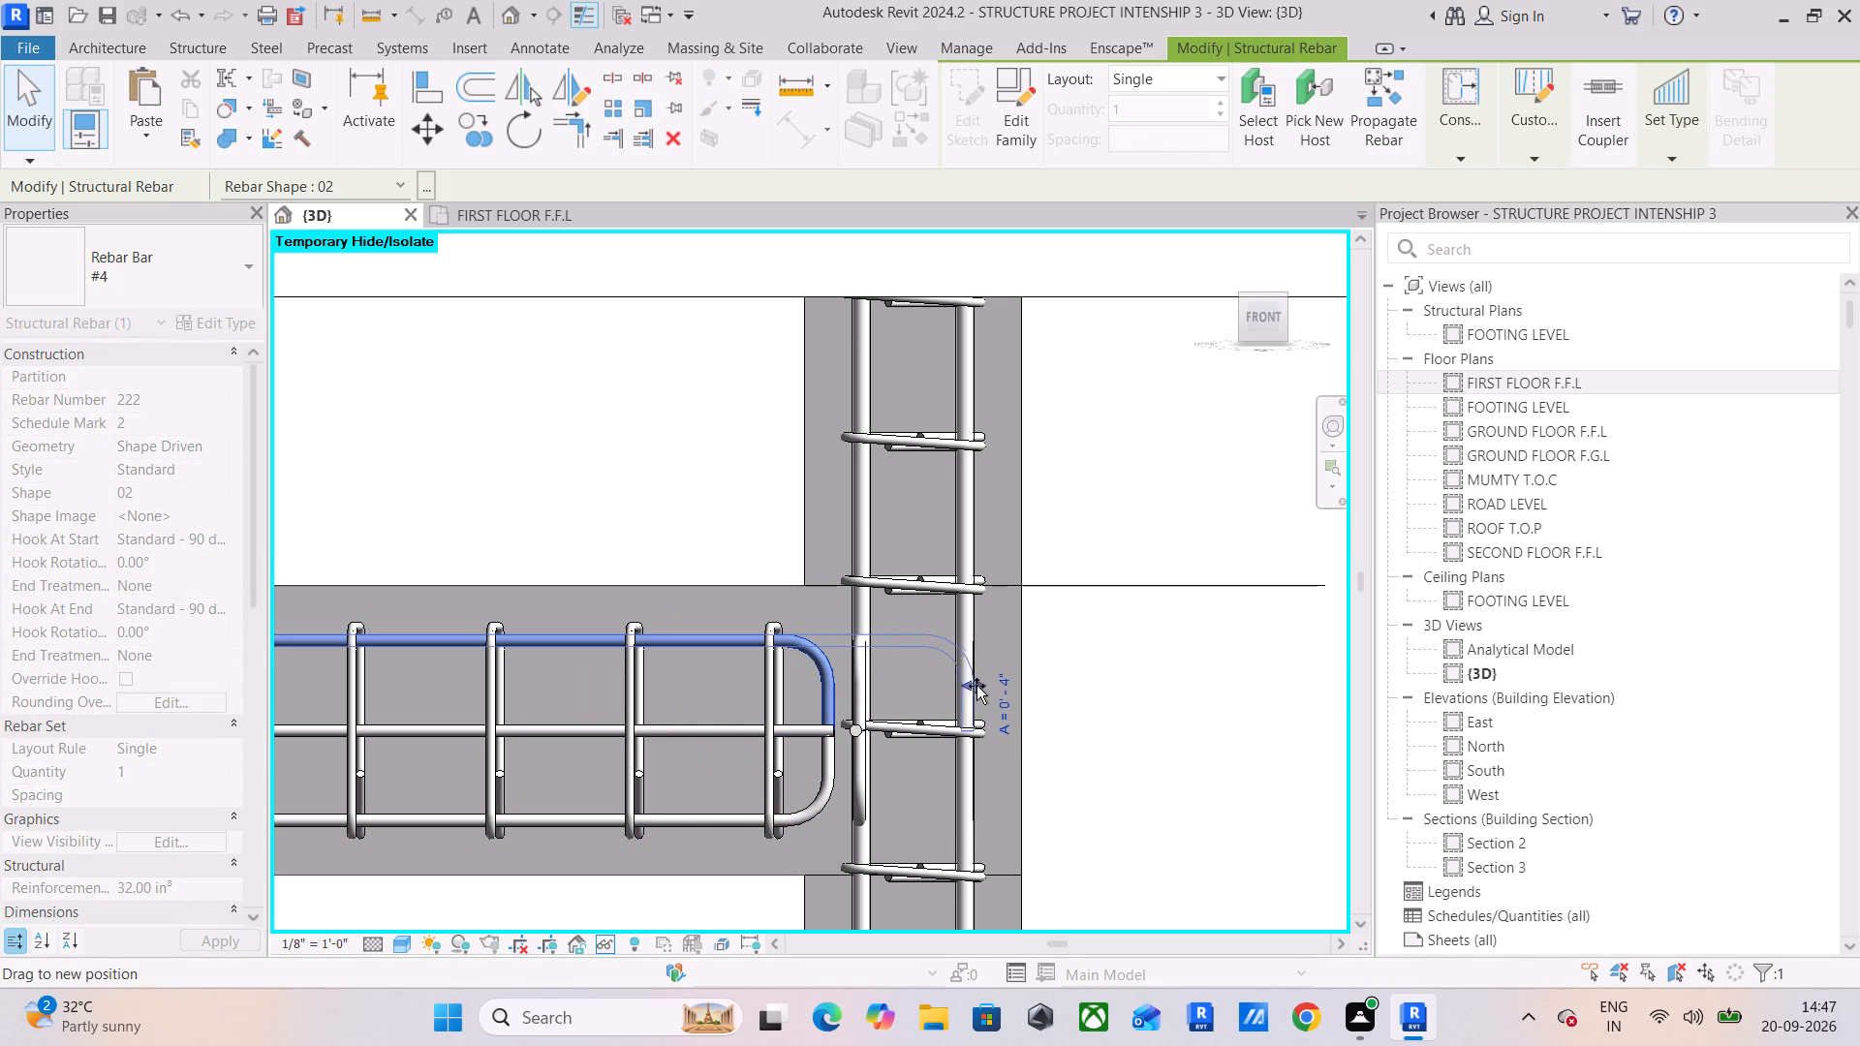
drag(976, 686, 990, 687)
click(839, 685)
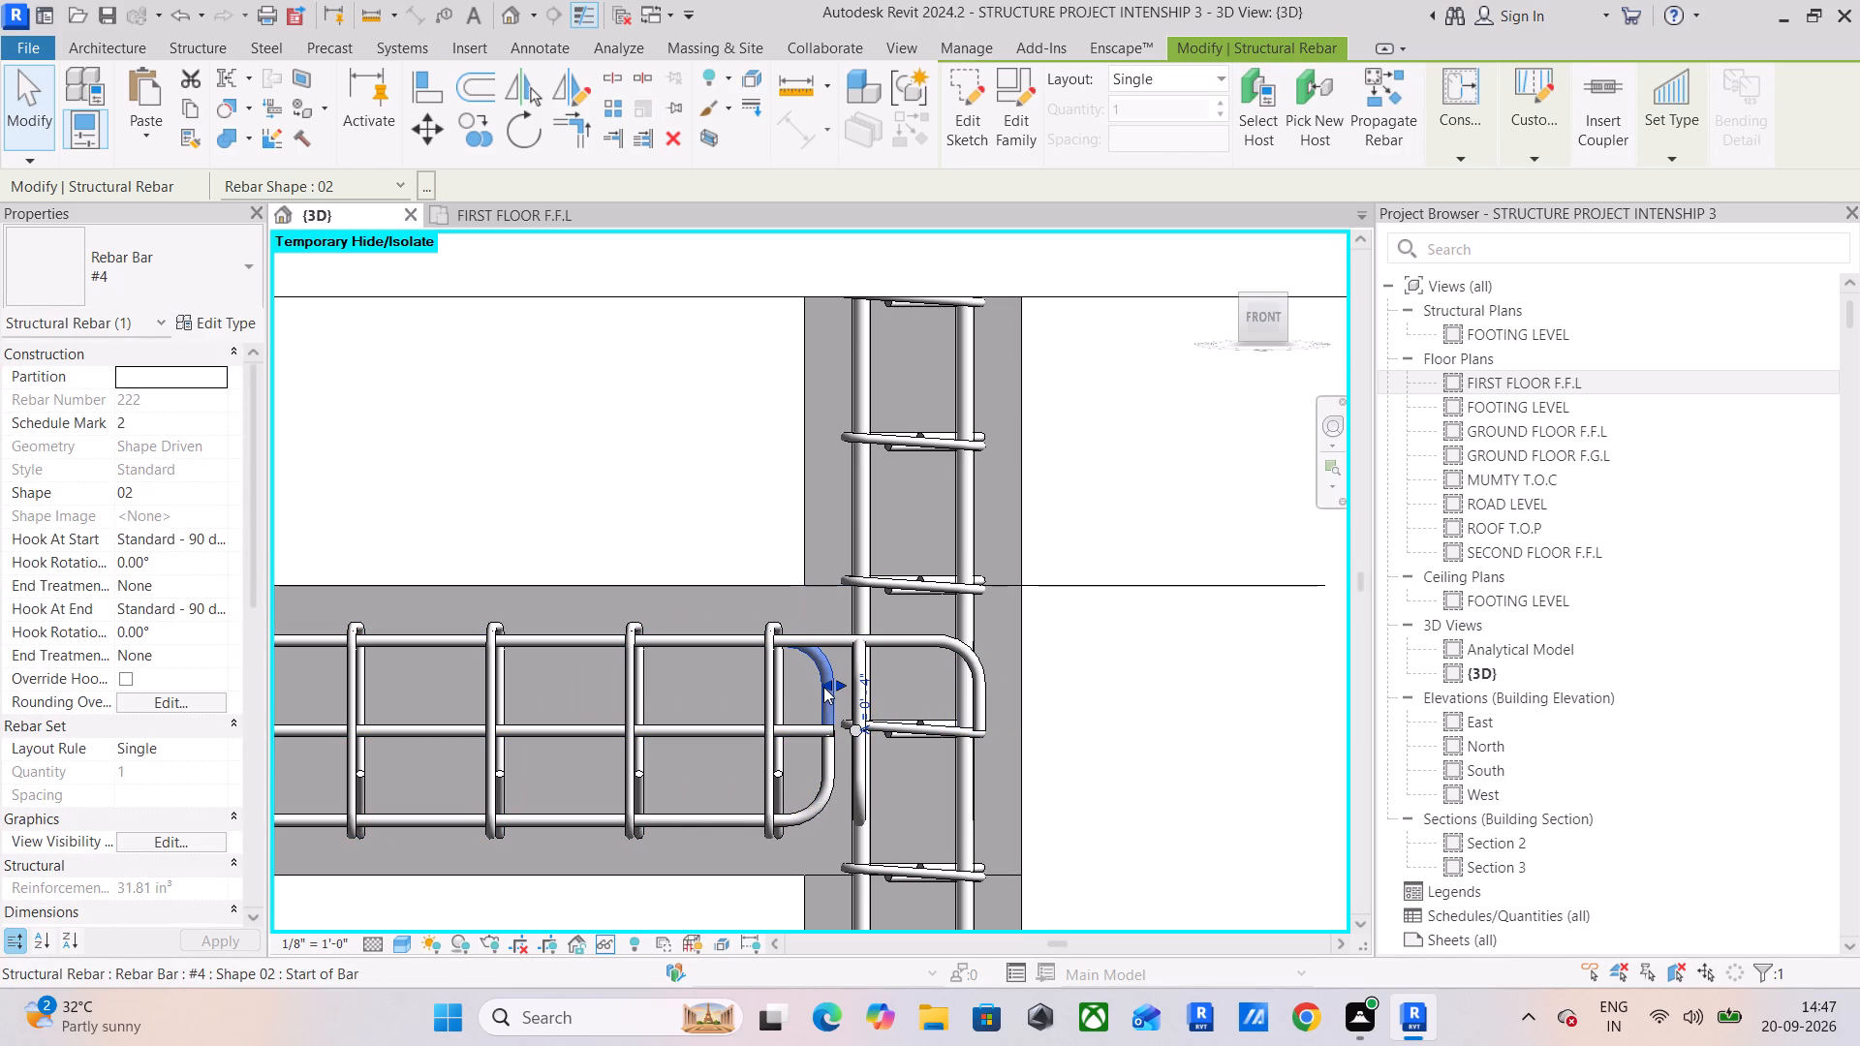
drag(838, 687, 988, 691)
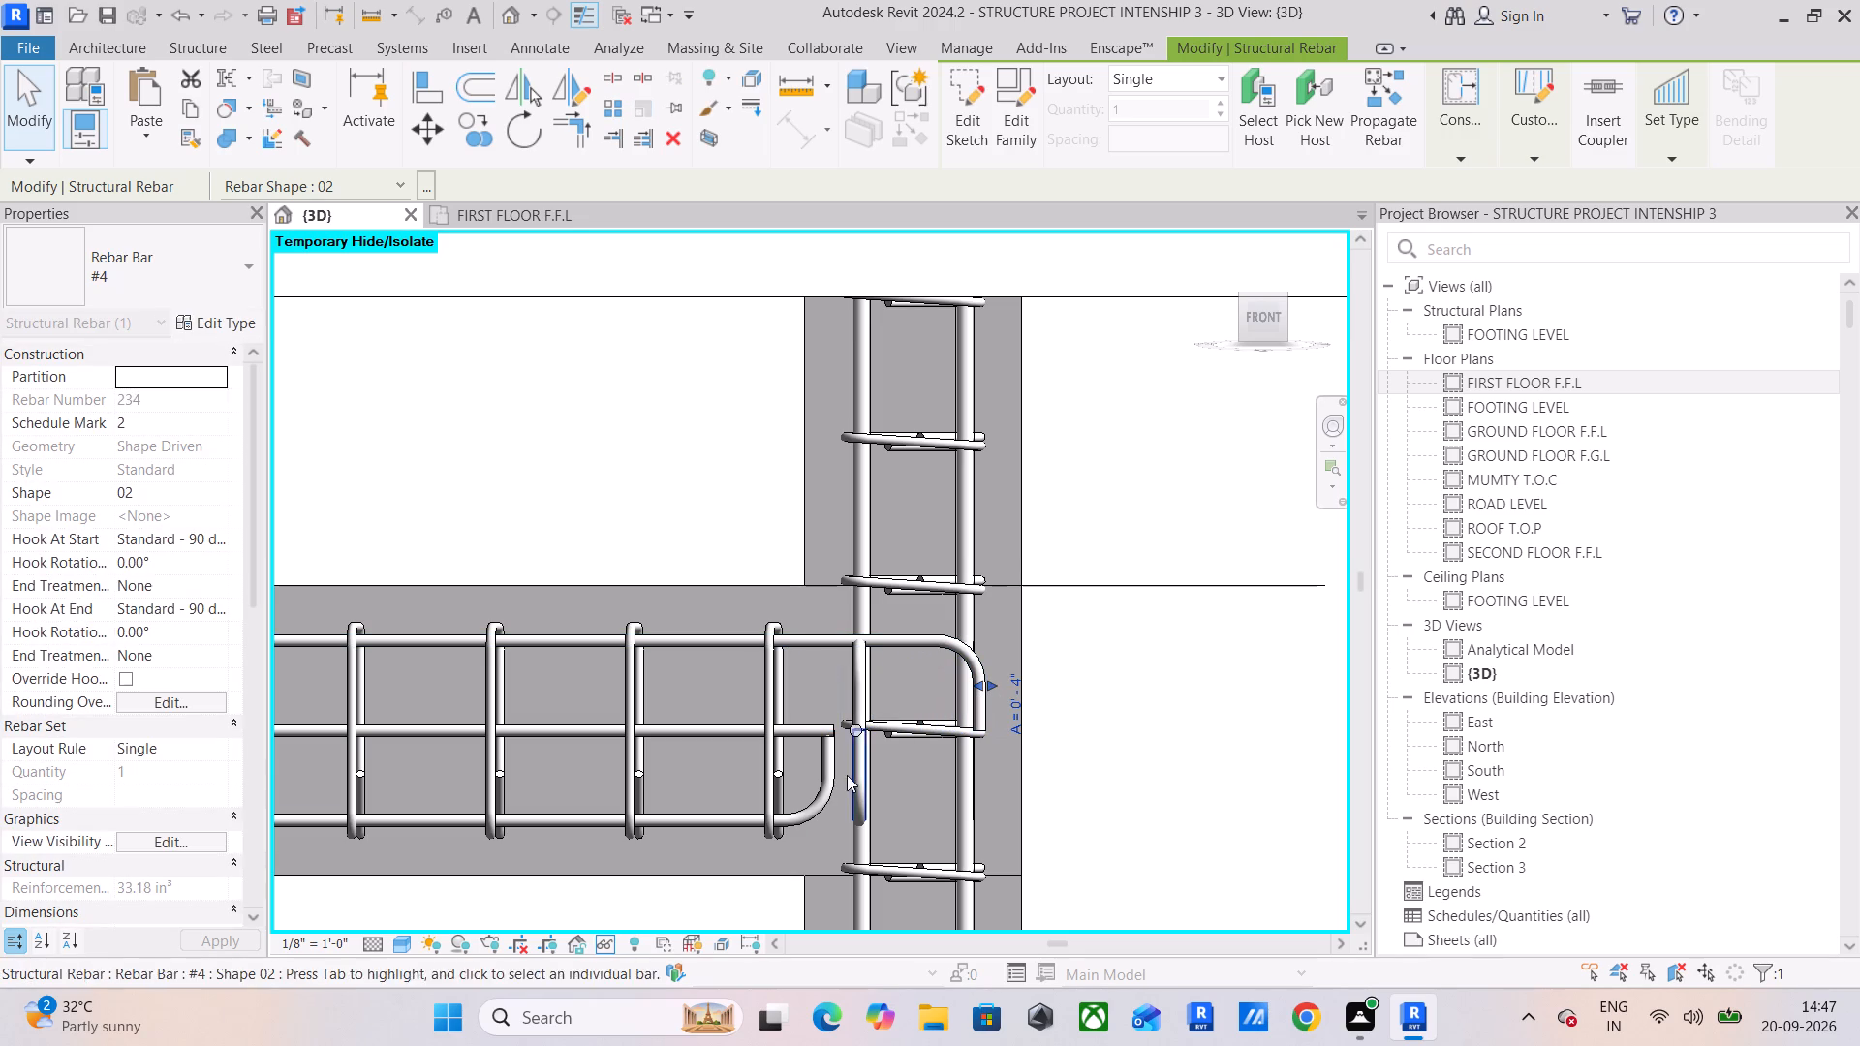
Extend the adjoining beam's straight mid-depth #4 bar into the far column, ending it level with the top hooks.
click(814, 723)
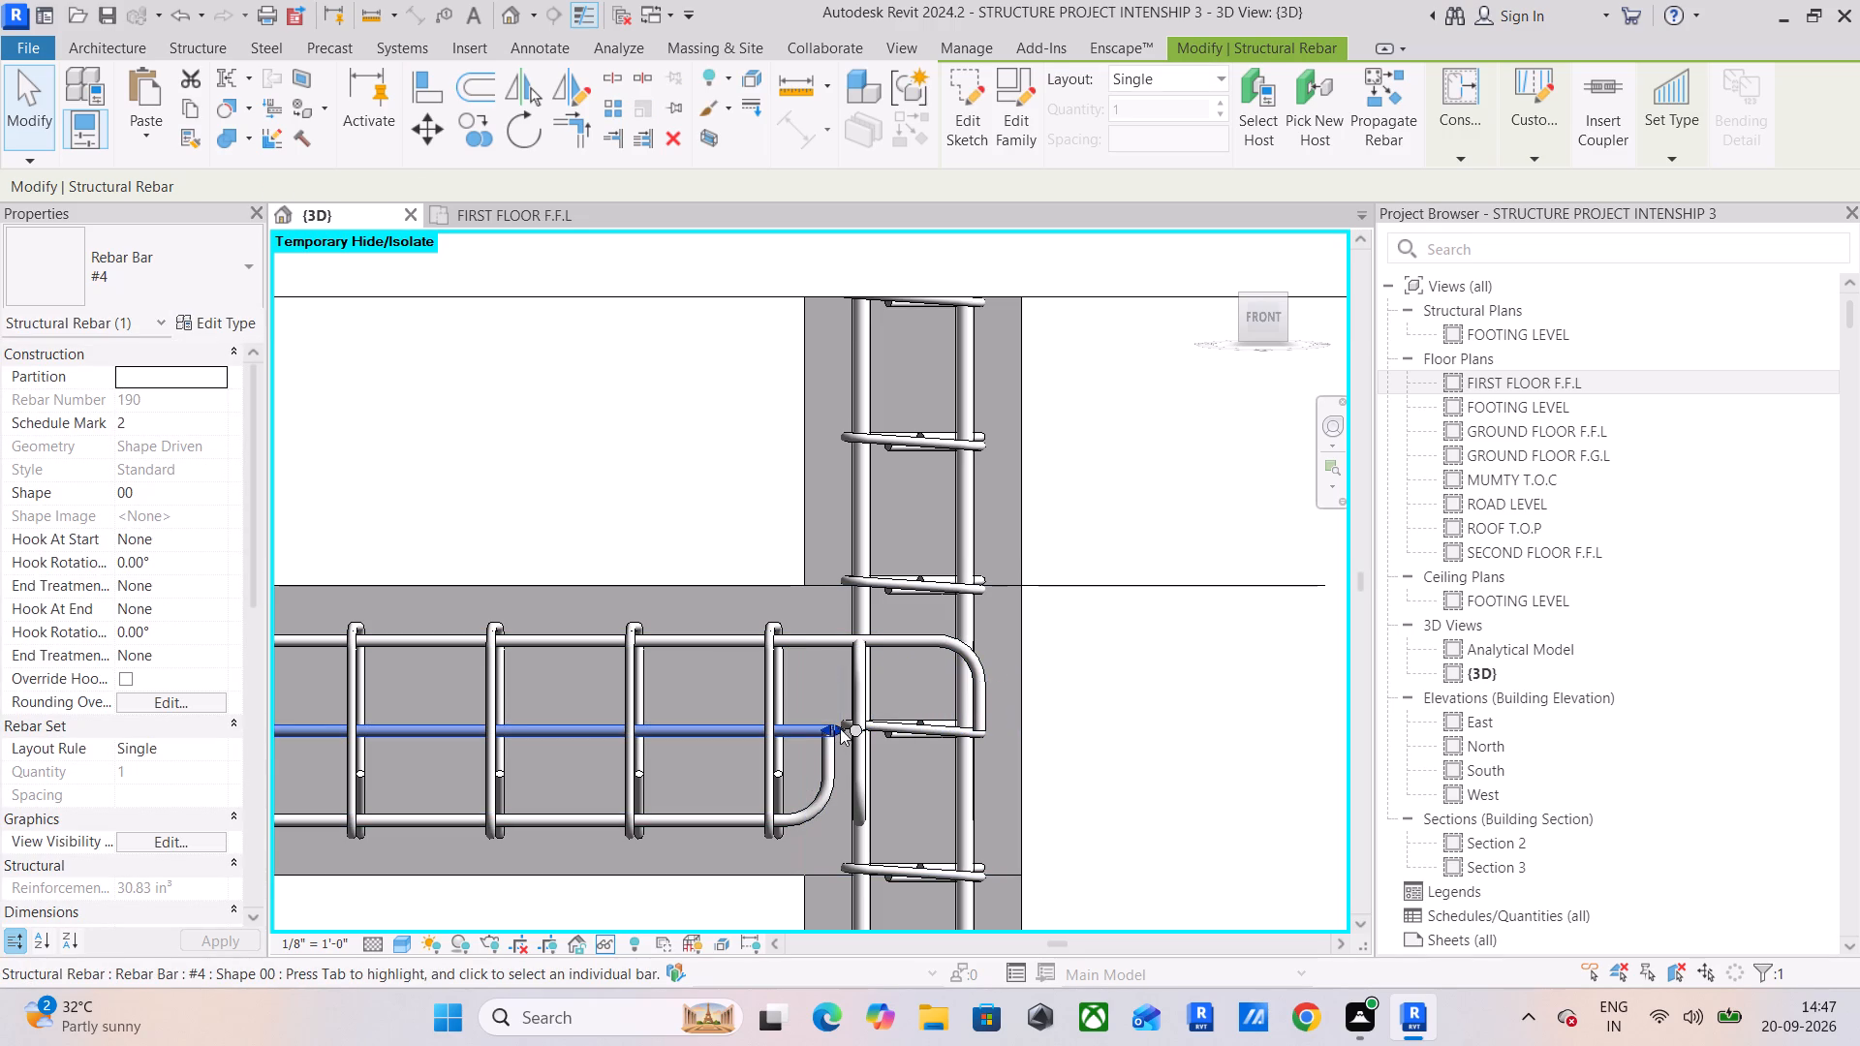
drag(843, 727, 983, 728)
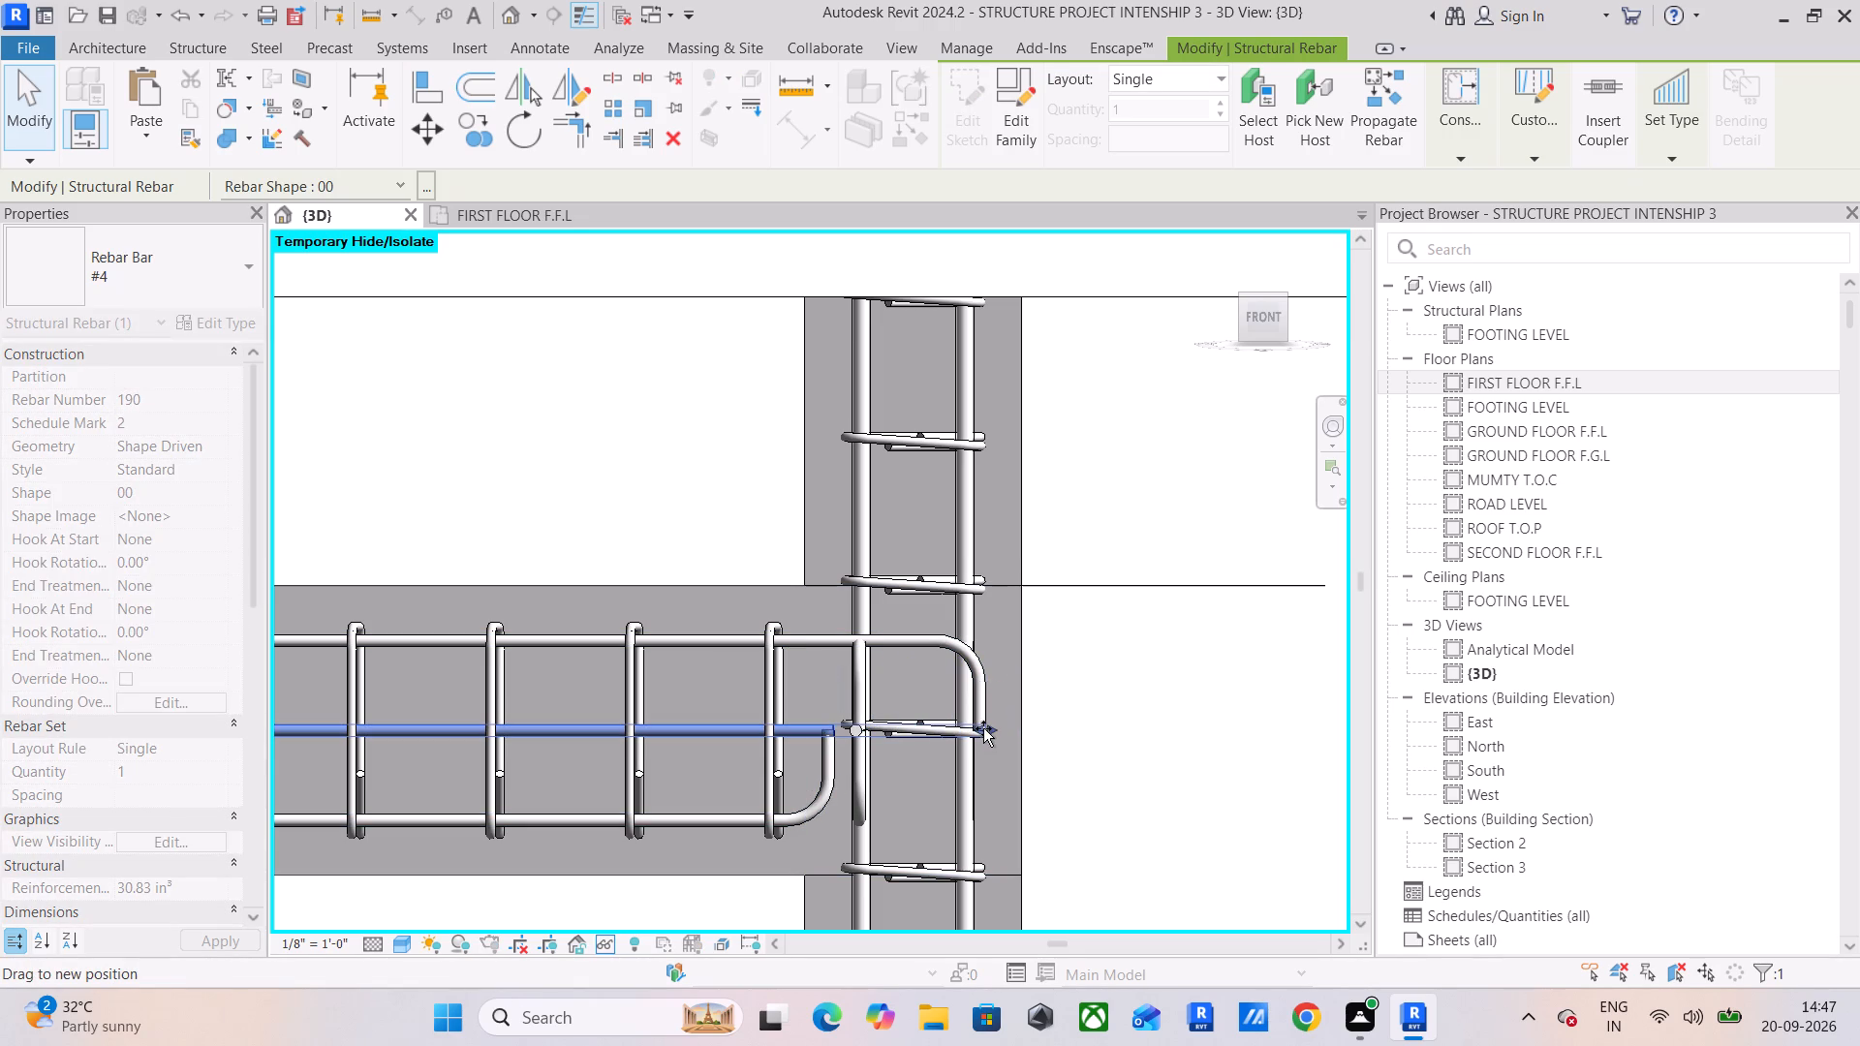
drag(983, 728, 984, 728)
Extend the adjoining beam's two bottom hooked #4 bars into the far column so their bends line up below the top hooks.
click(818, 785)
drag(842, 771, 977, 771)
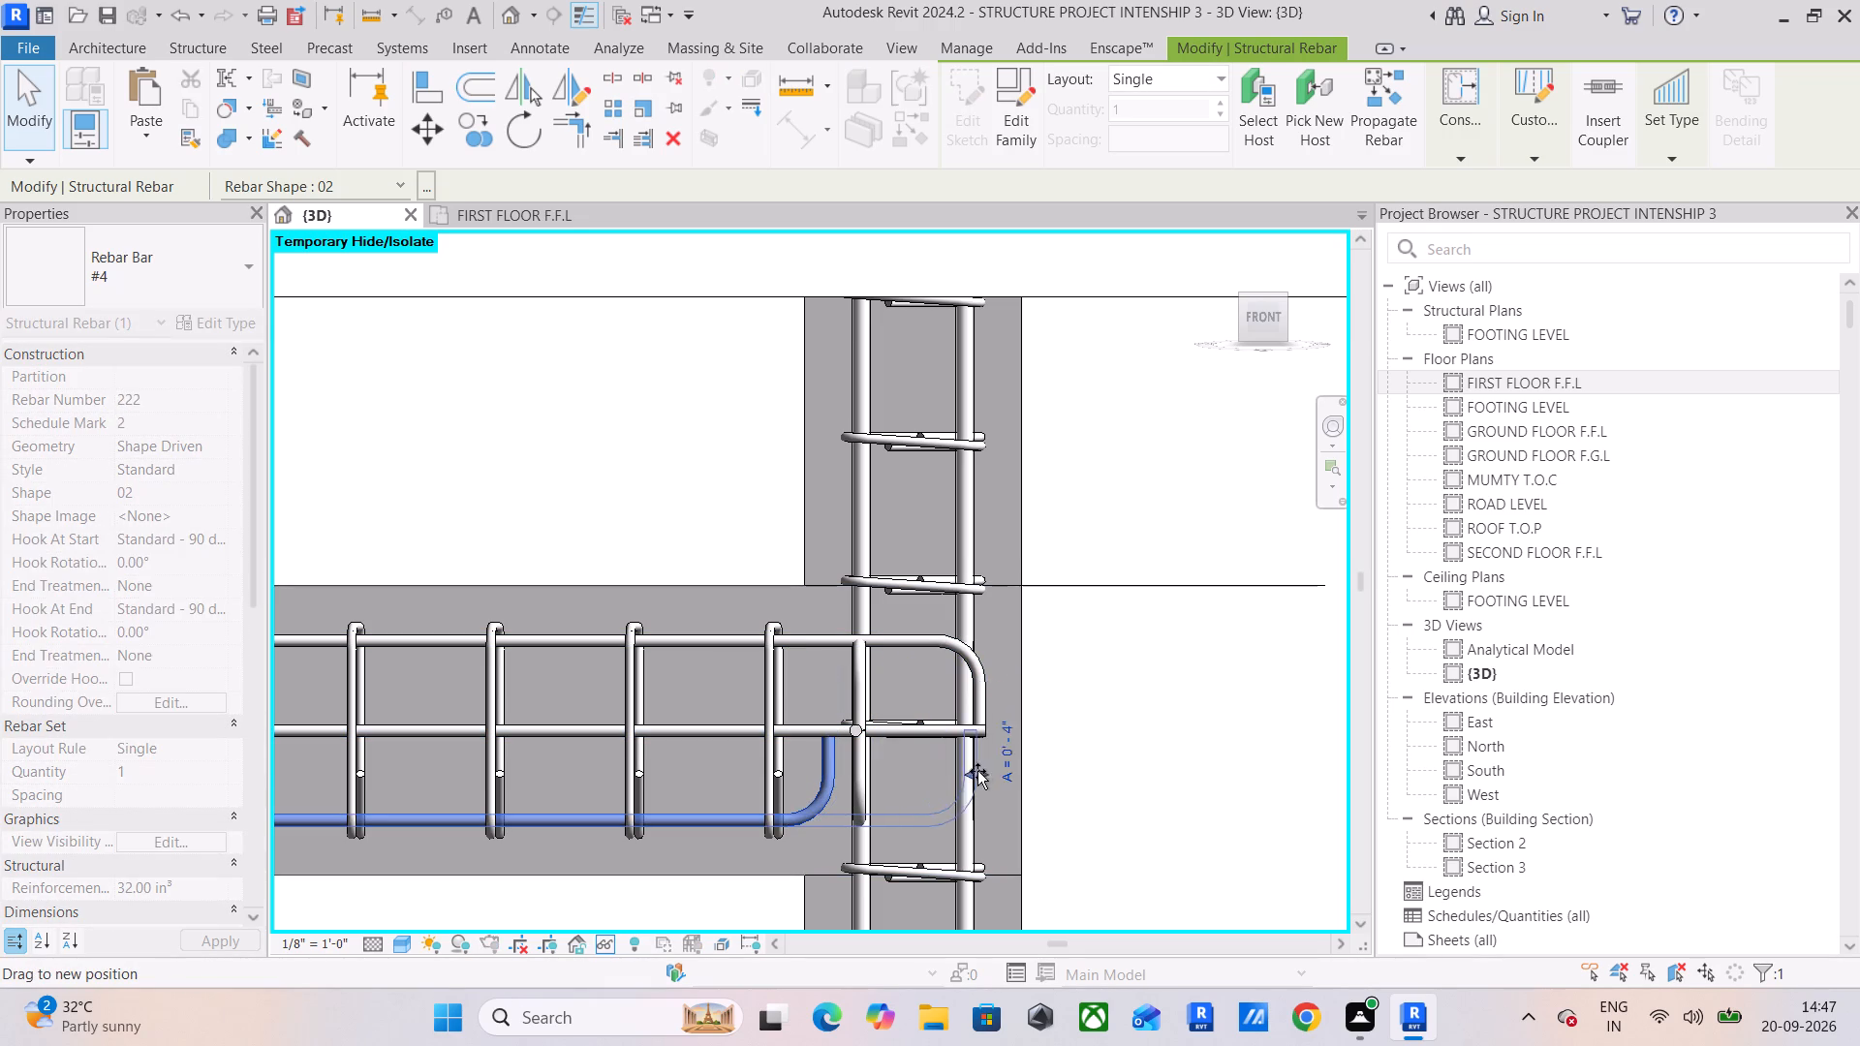
drag(977, 771, 983, 771)
click(824, 767)
drag(843, 774, 932, 778)
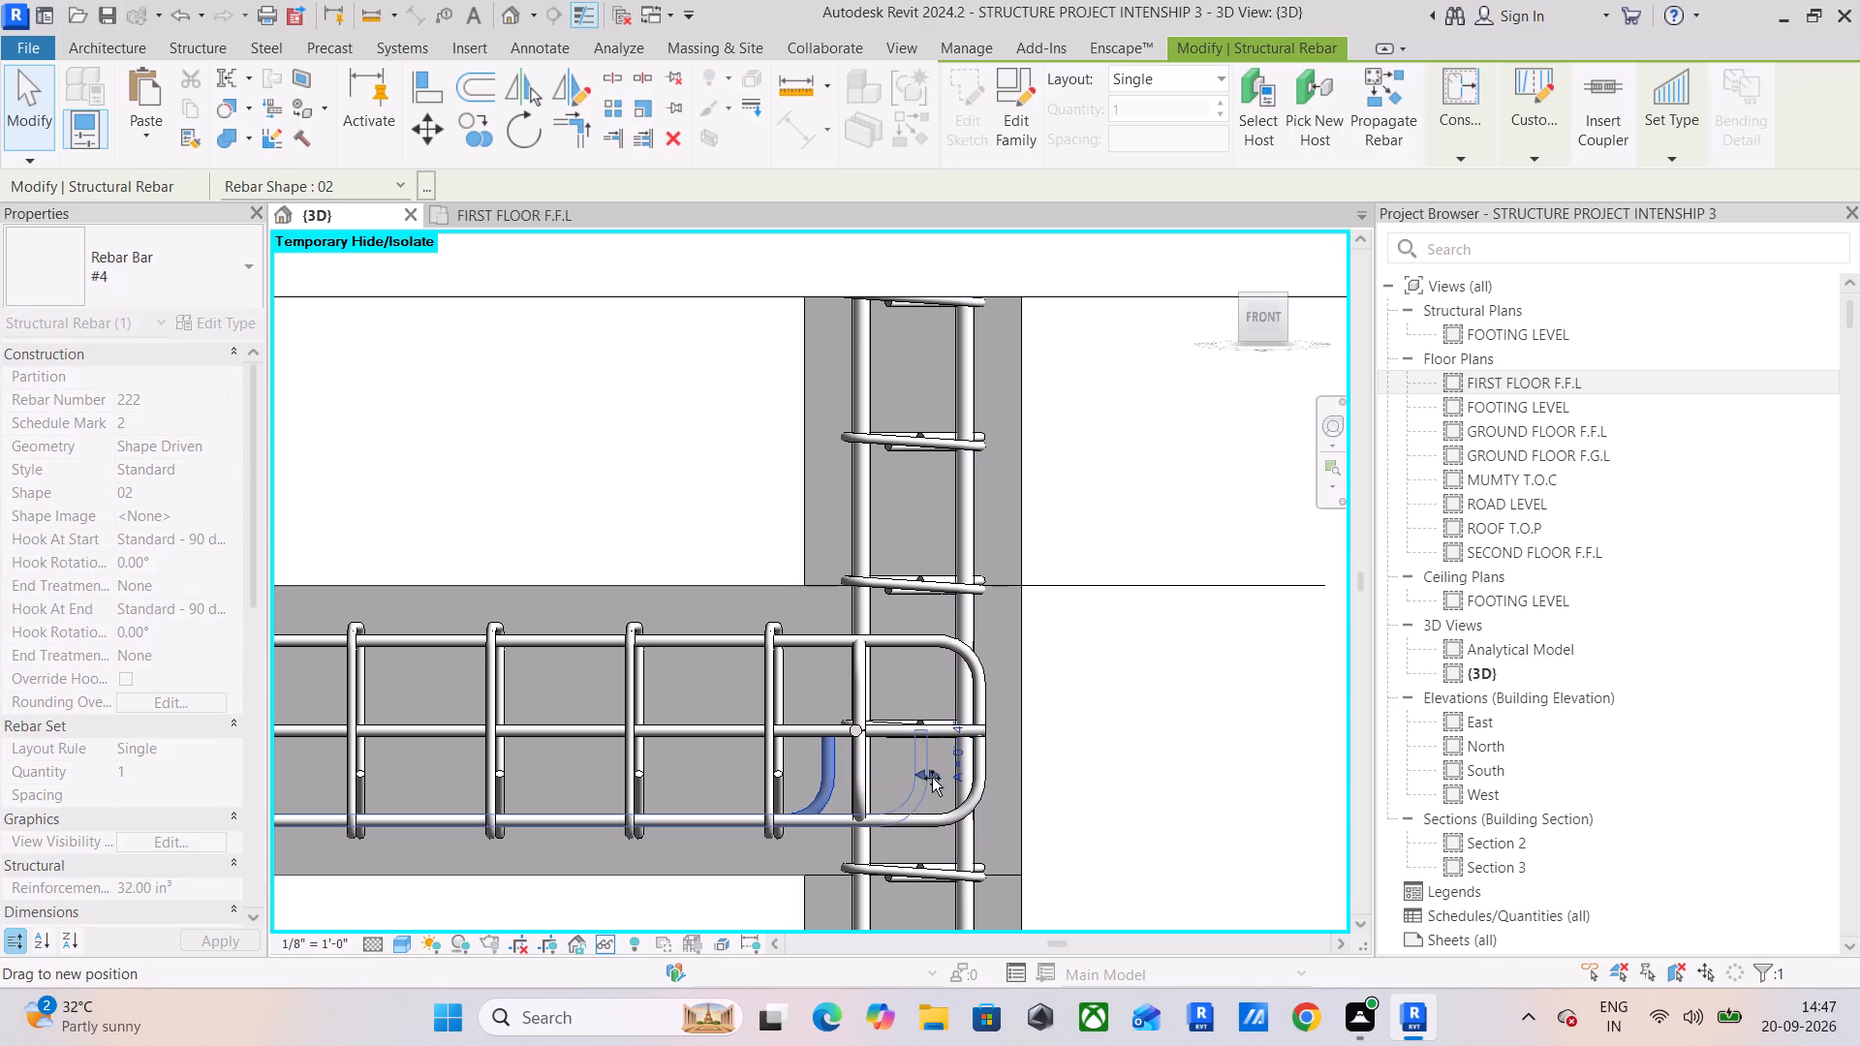
drag(932, 778, 984, 781)
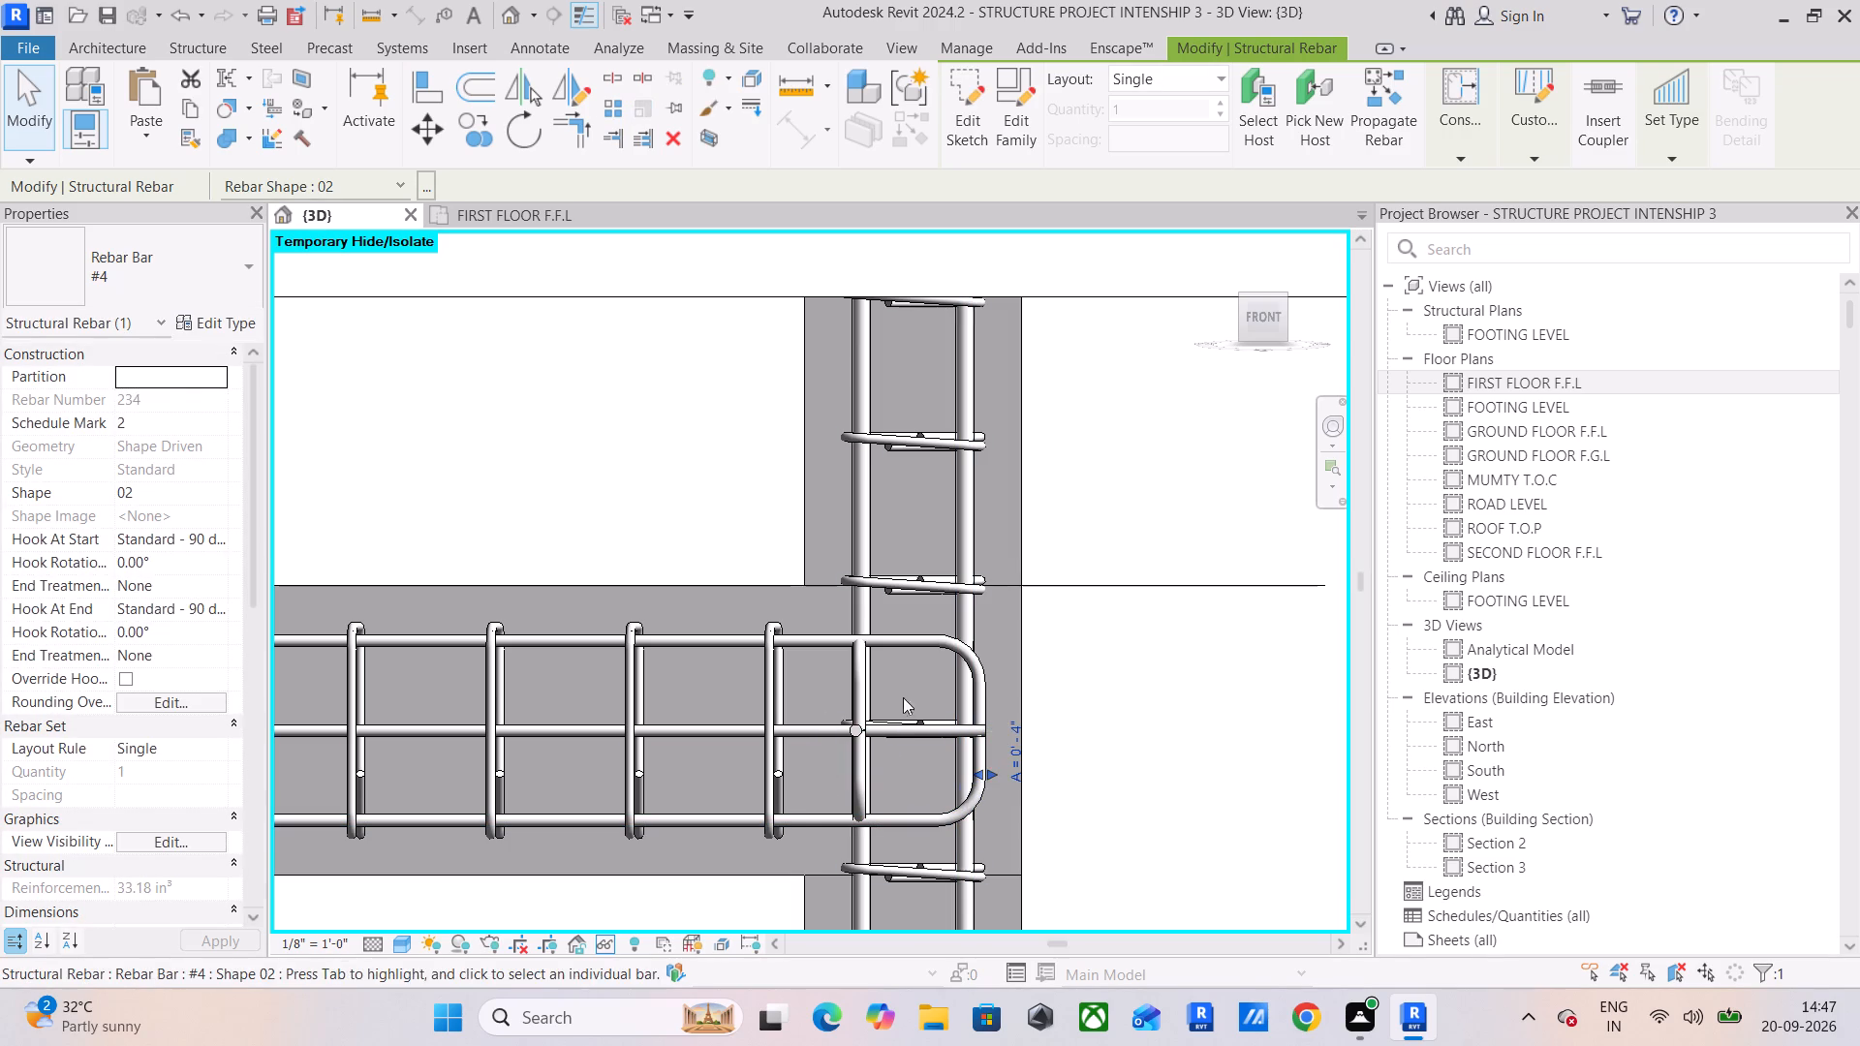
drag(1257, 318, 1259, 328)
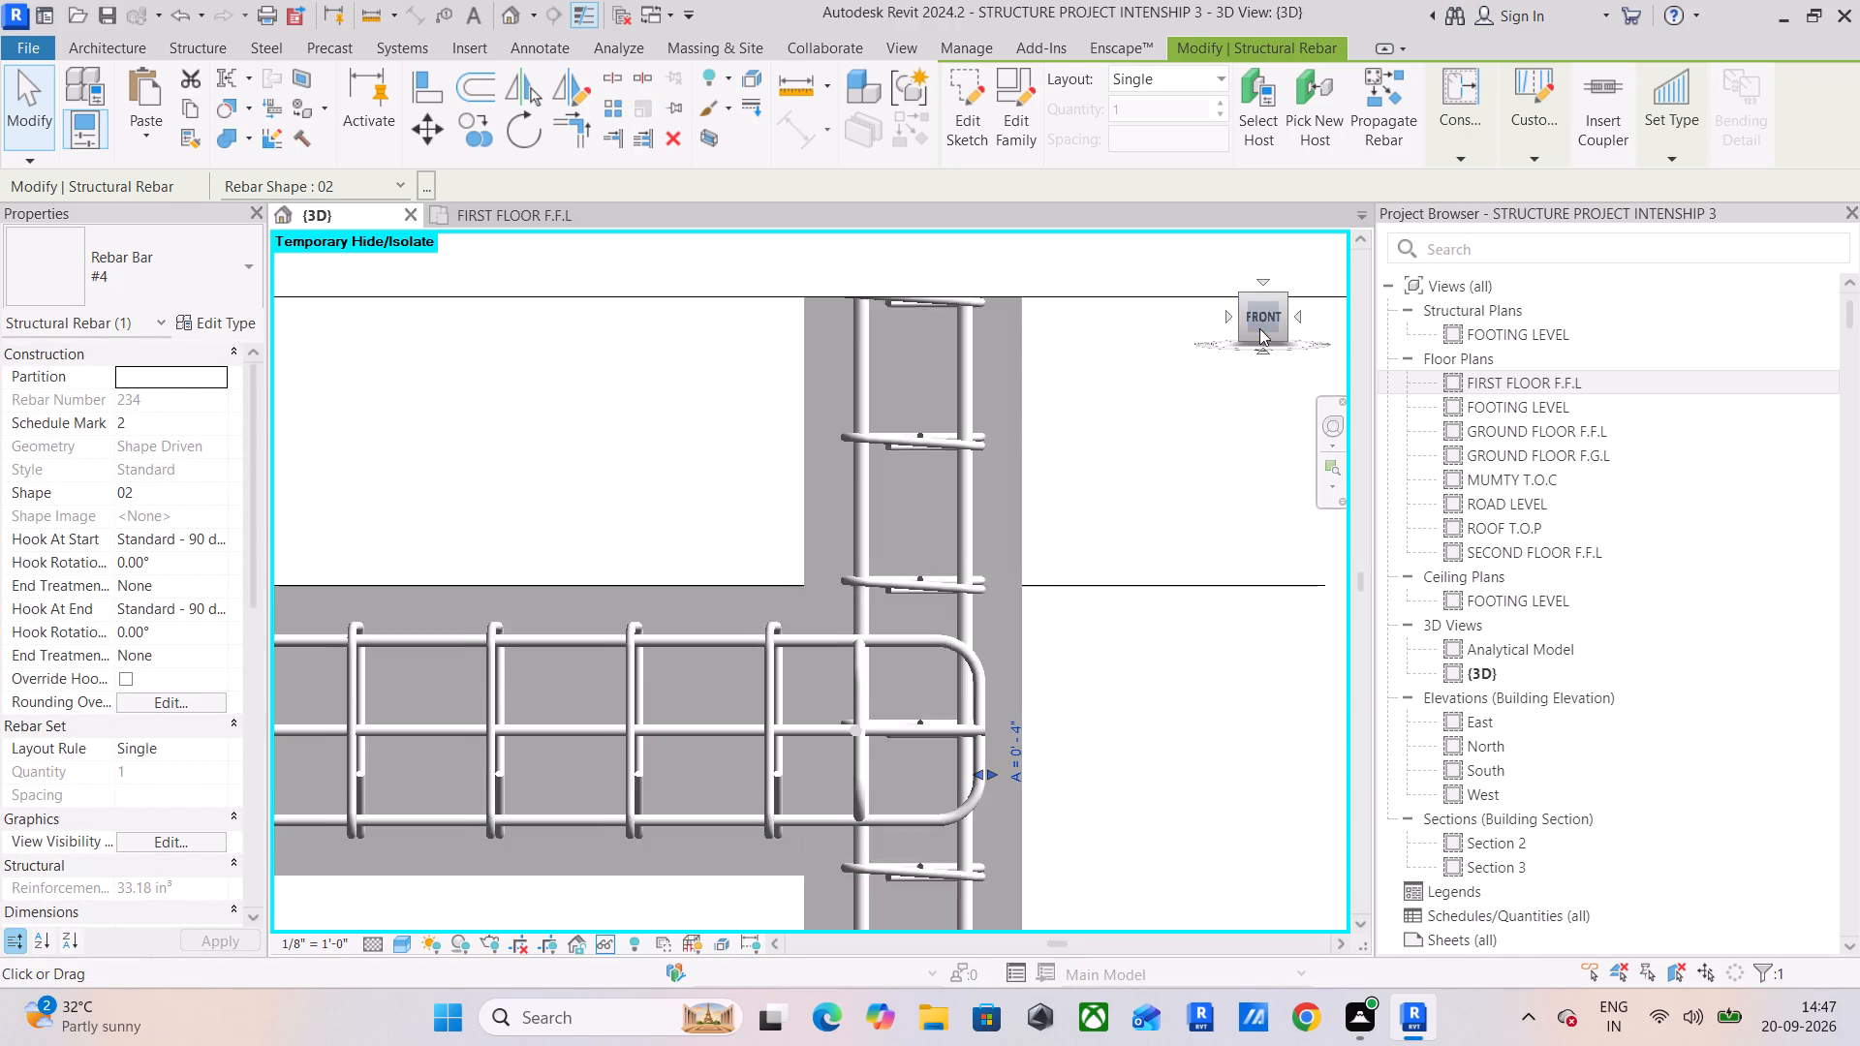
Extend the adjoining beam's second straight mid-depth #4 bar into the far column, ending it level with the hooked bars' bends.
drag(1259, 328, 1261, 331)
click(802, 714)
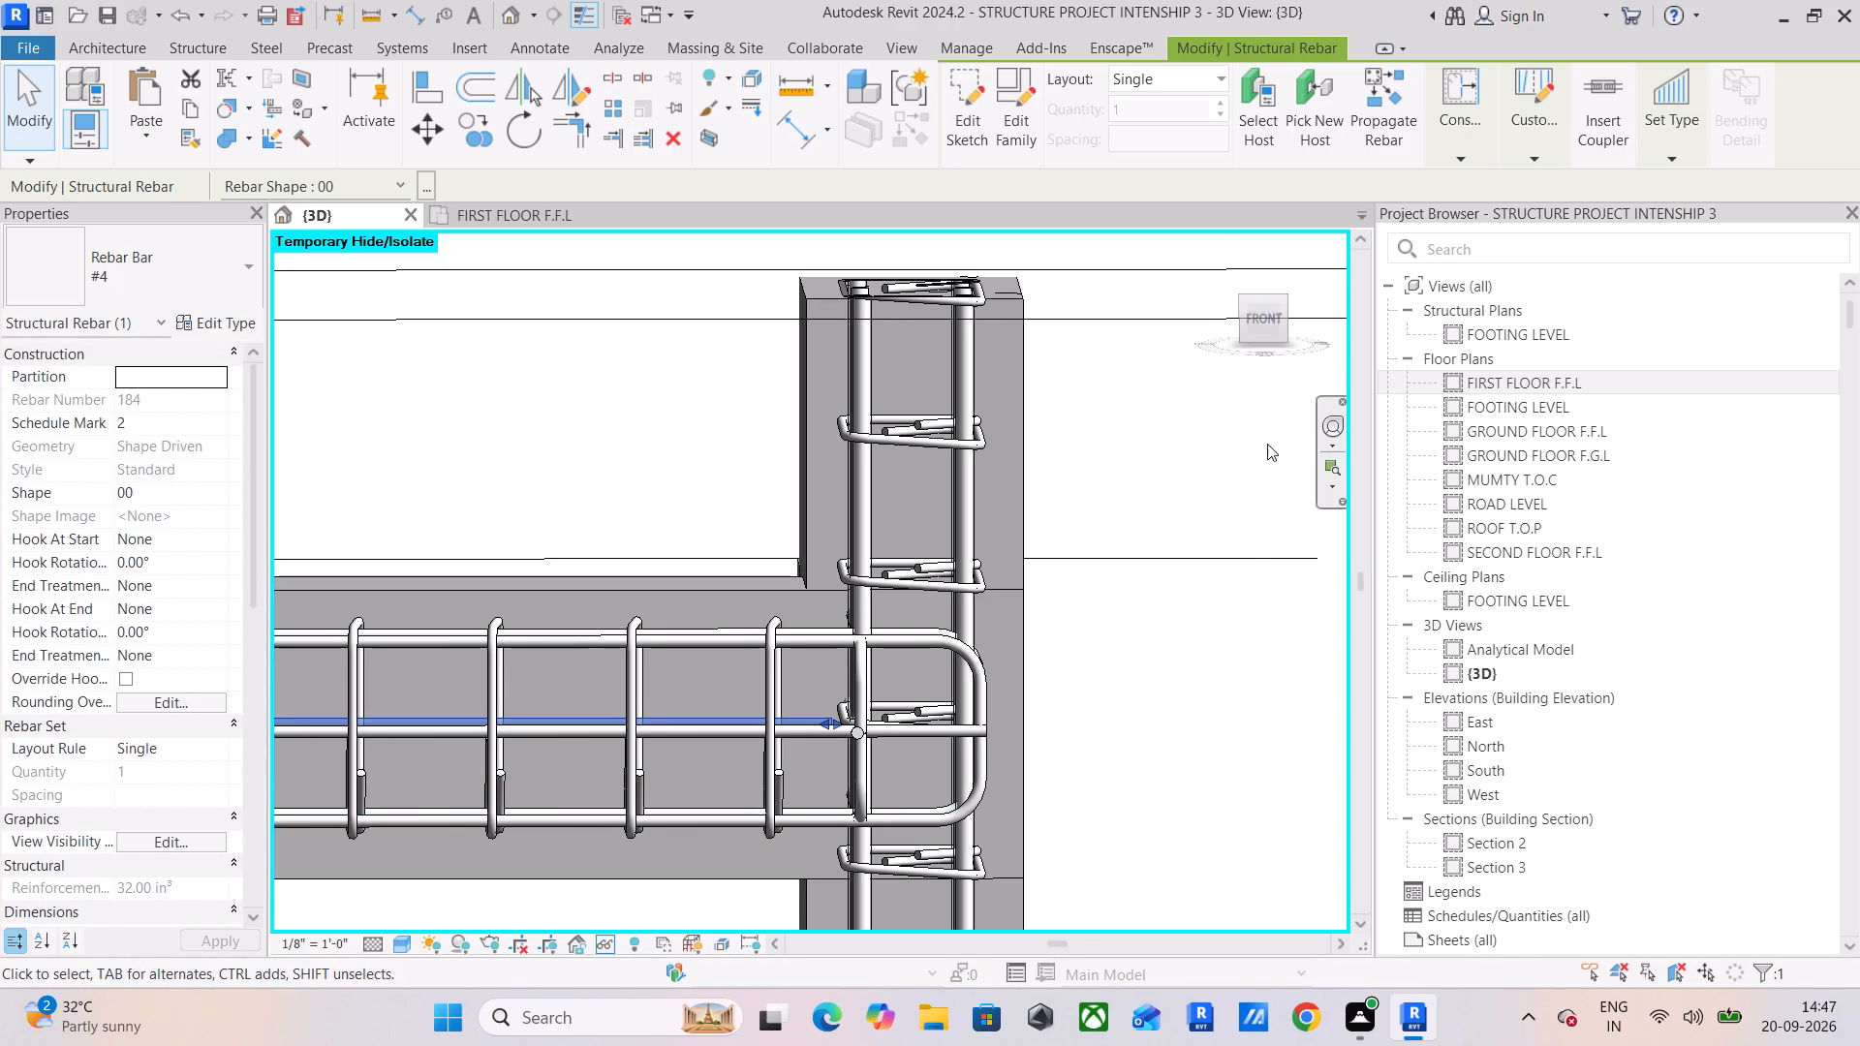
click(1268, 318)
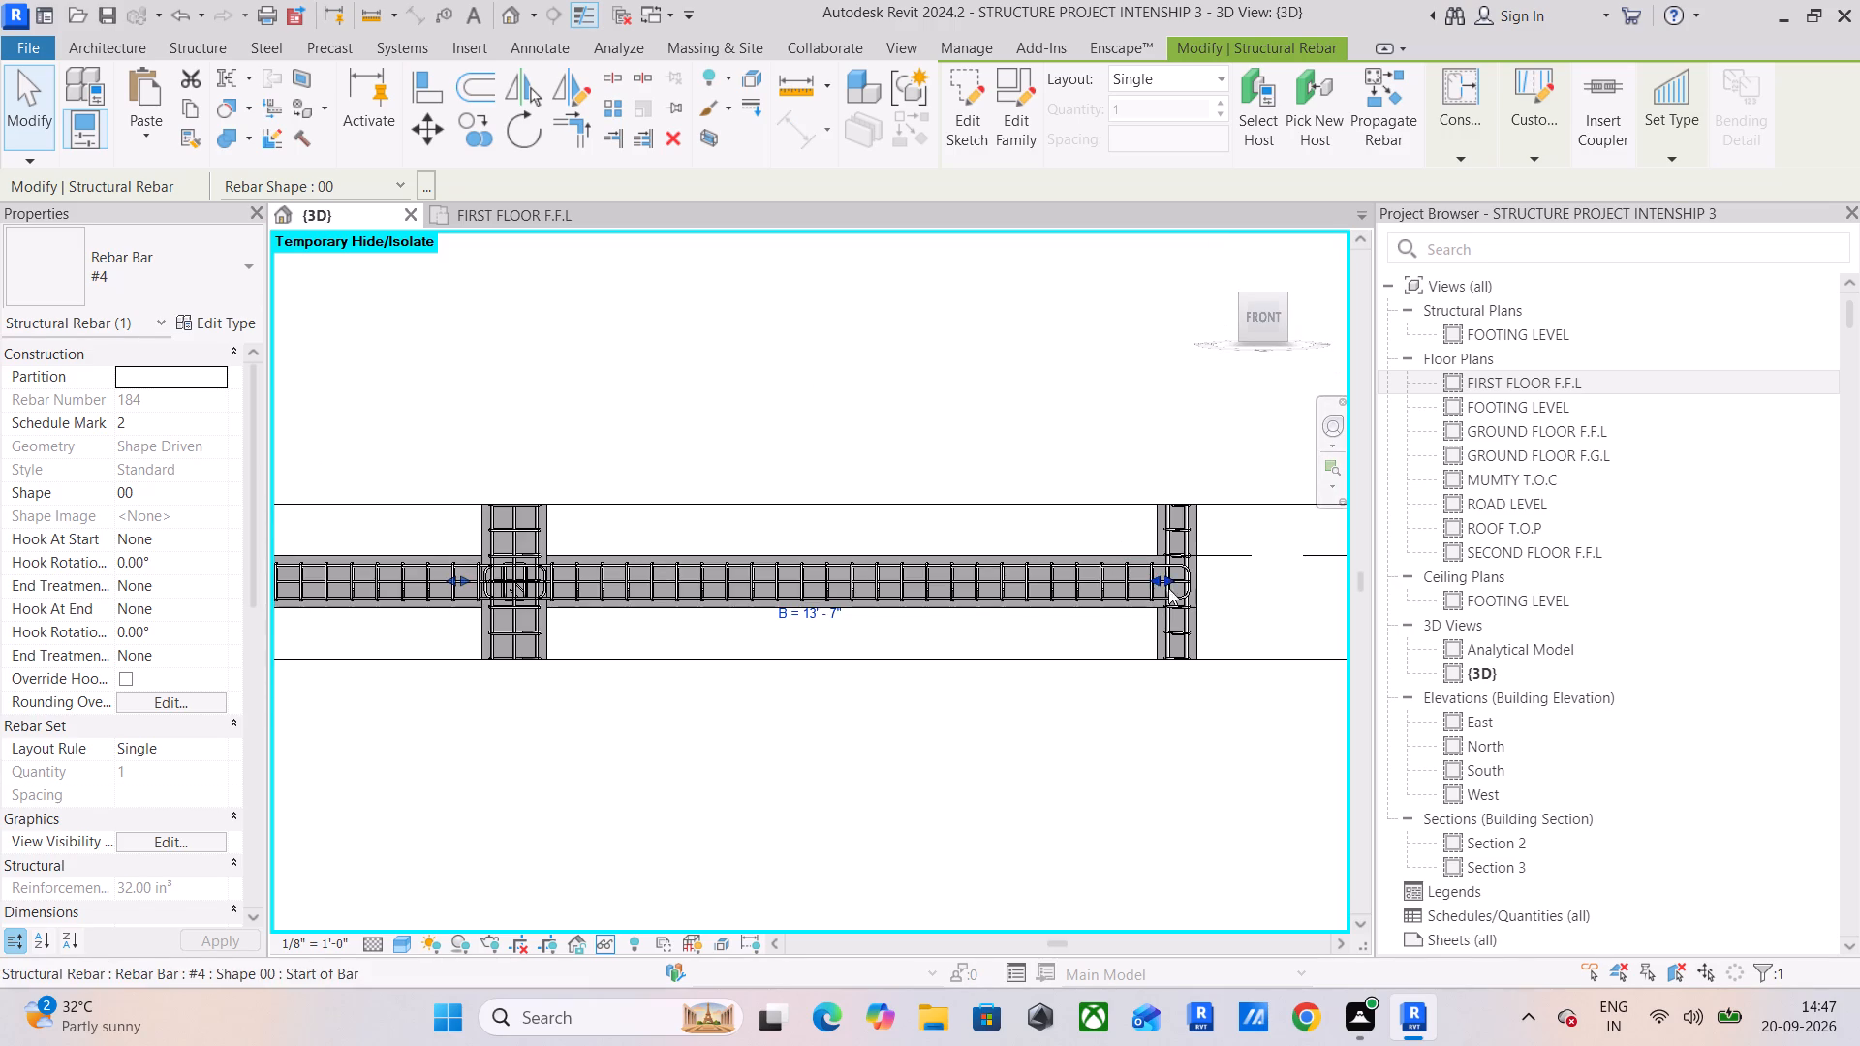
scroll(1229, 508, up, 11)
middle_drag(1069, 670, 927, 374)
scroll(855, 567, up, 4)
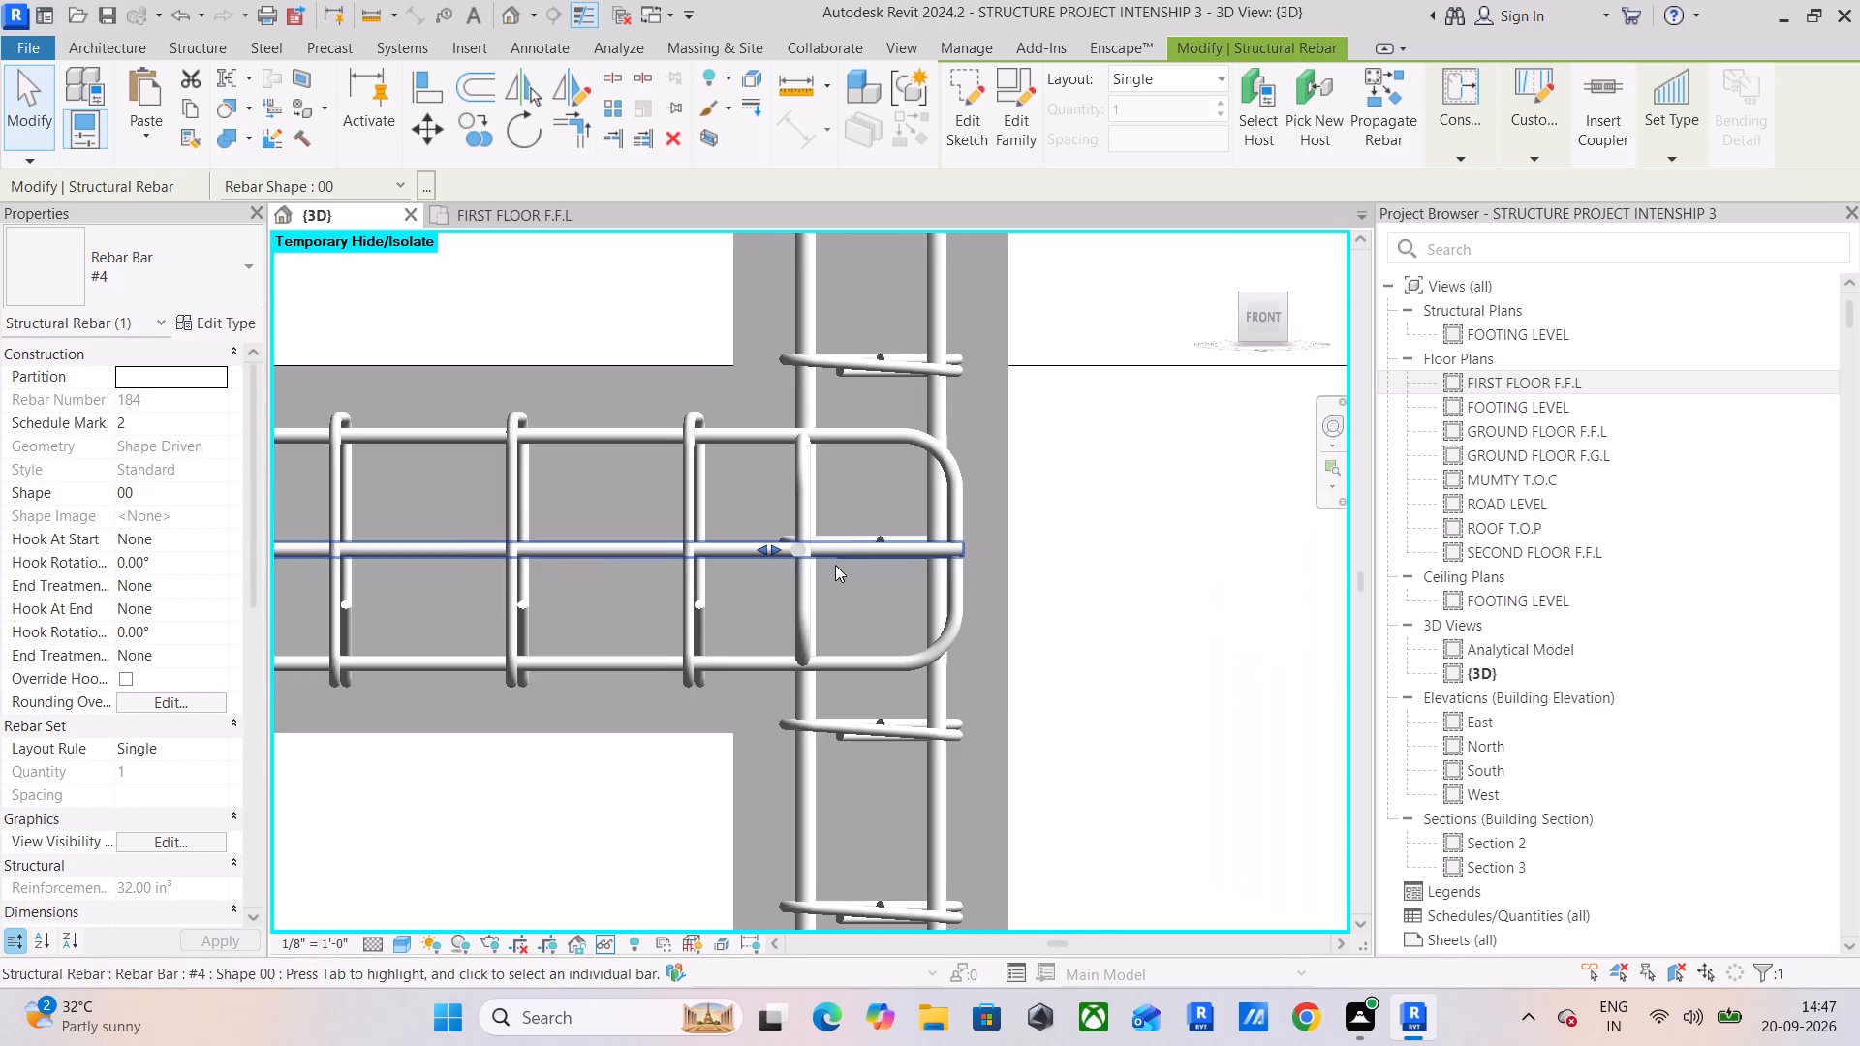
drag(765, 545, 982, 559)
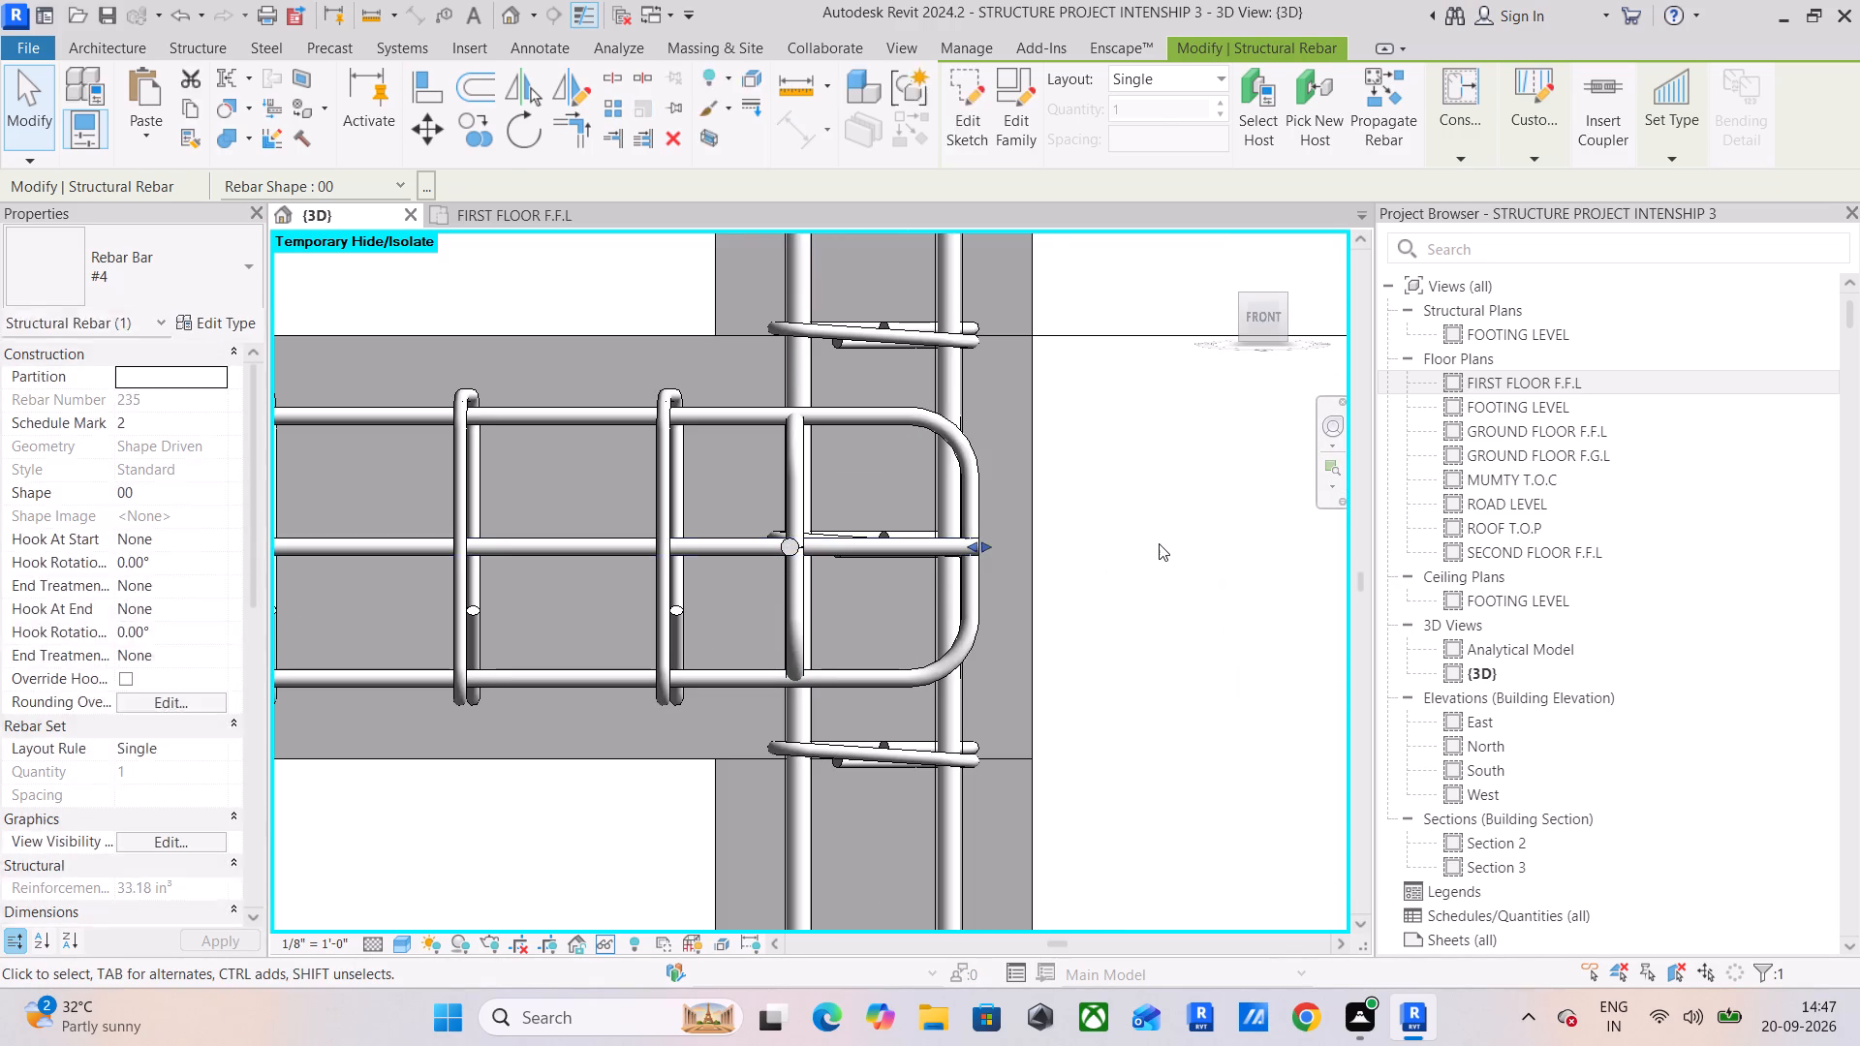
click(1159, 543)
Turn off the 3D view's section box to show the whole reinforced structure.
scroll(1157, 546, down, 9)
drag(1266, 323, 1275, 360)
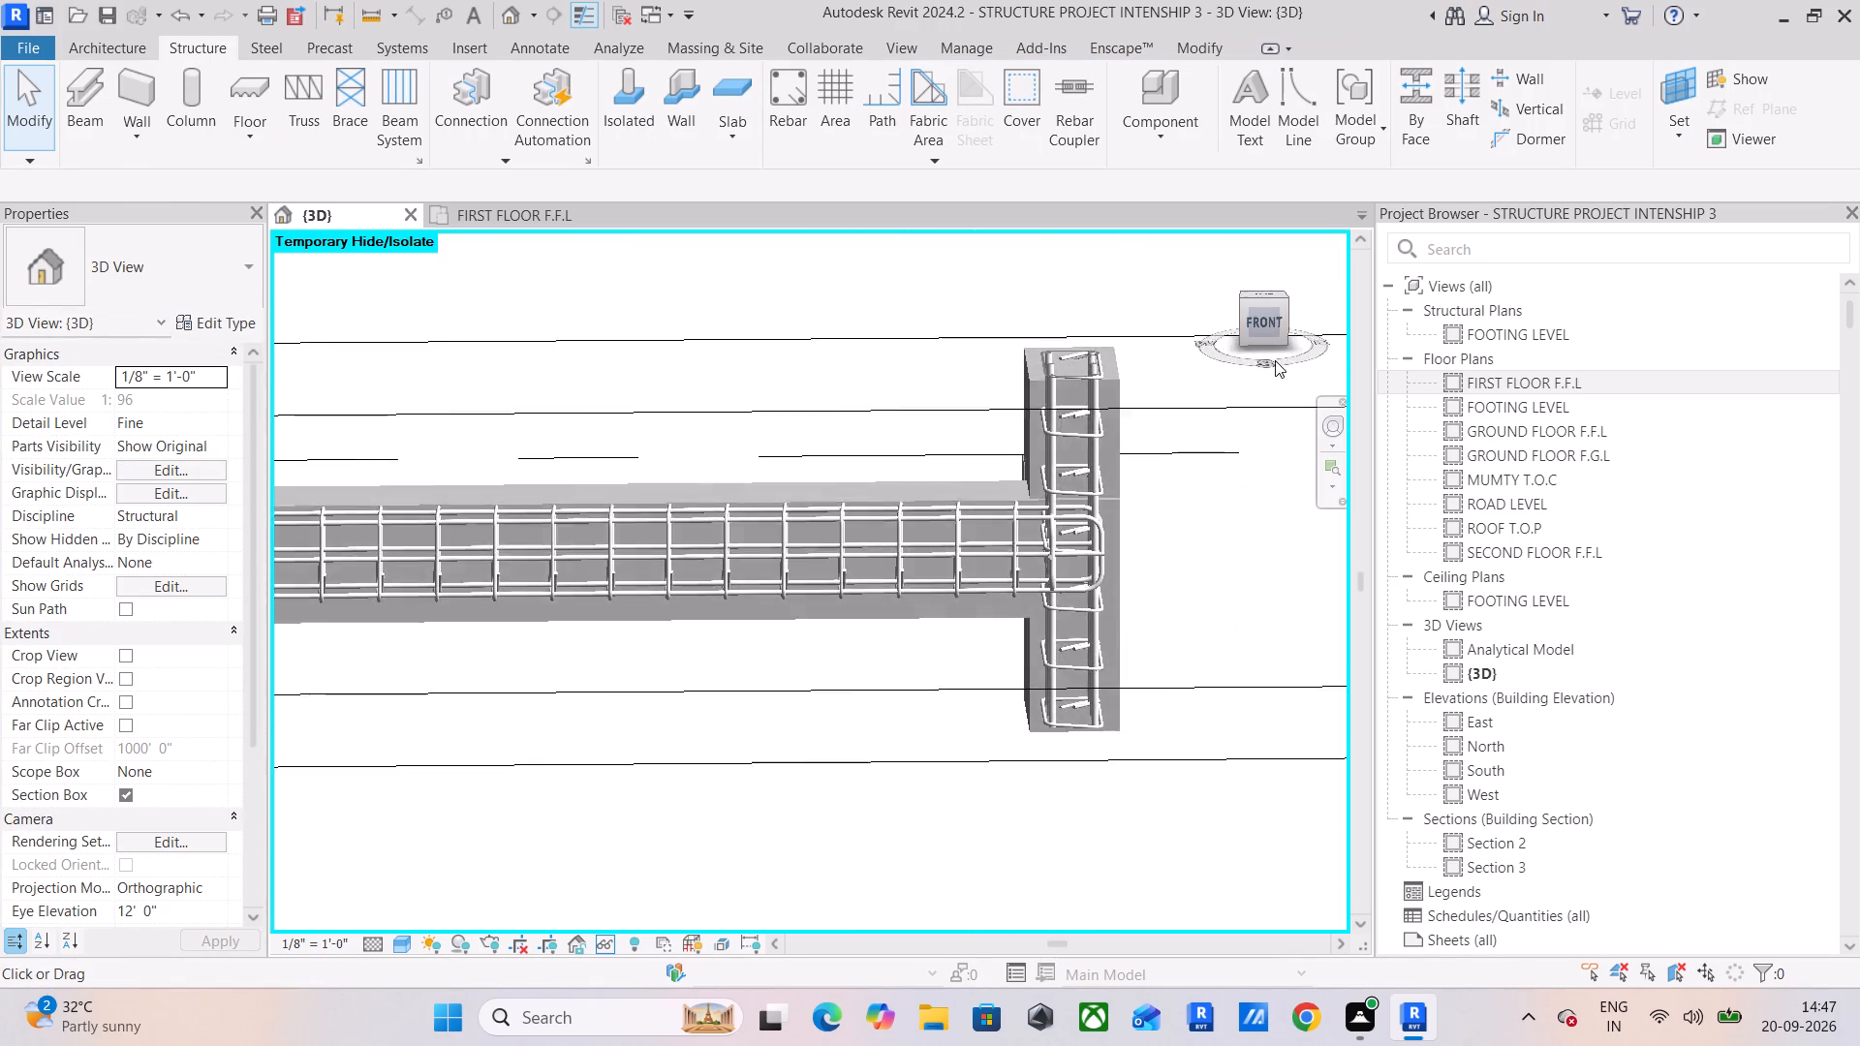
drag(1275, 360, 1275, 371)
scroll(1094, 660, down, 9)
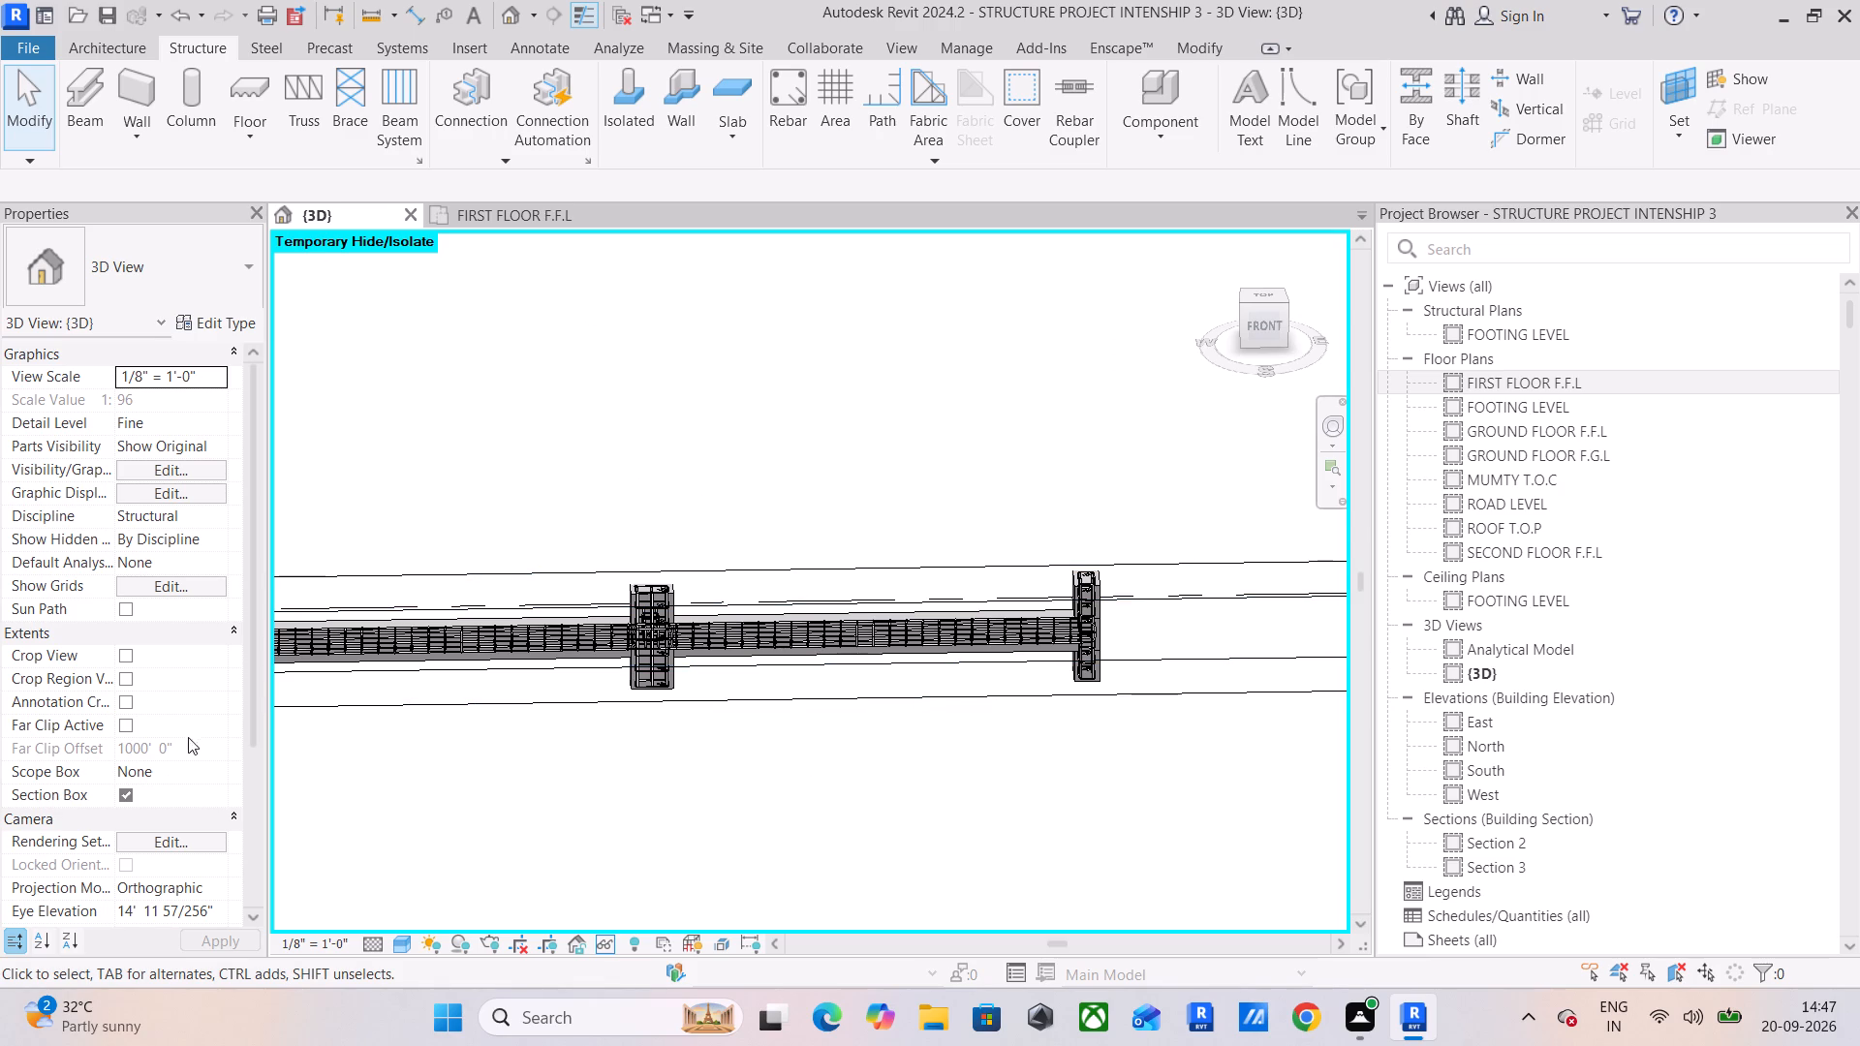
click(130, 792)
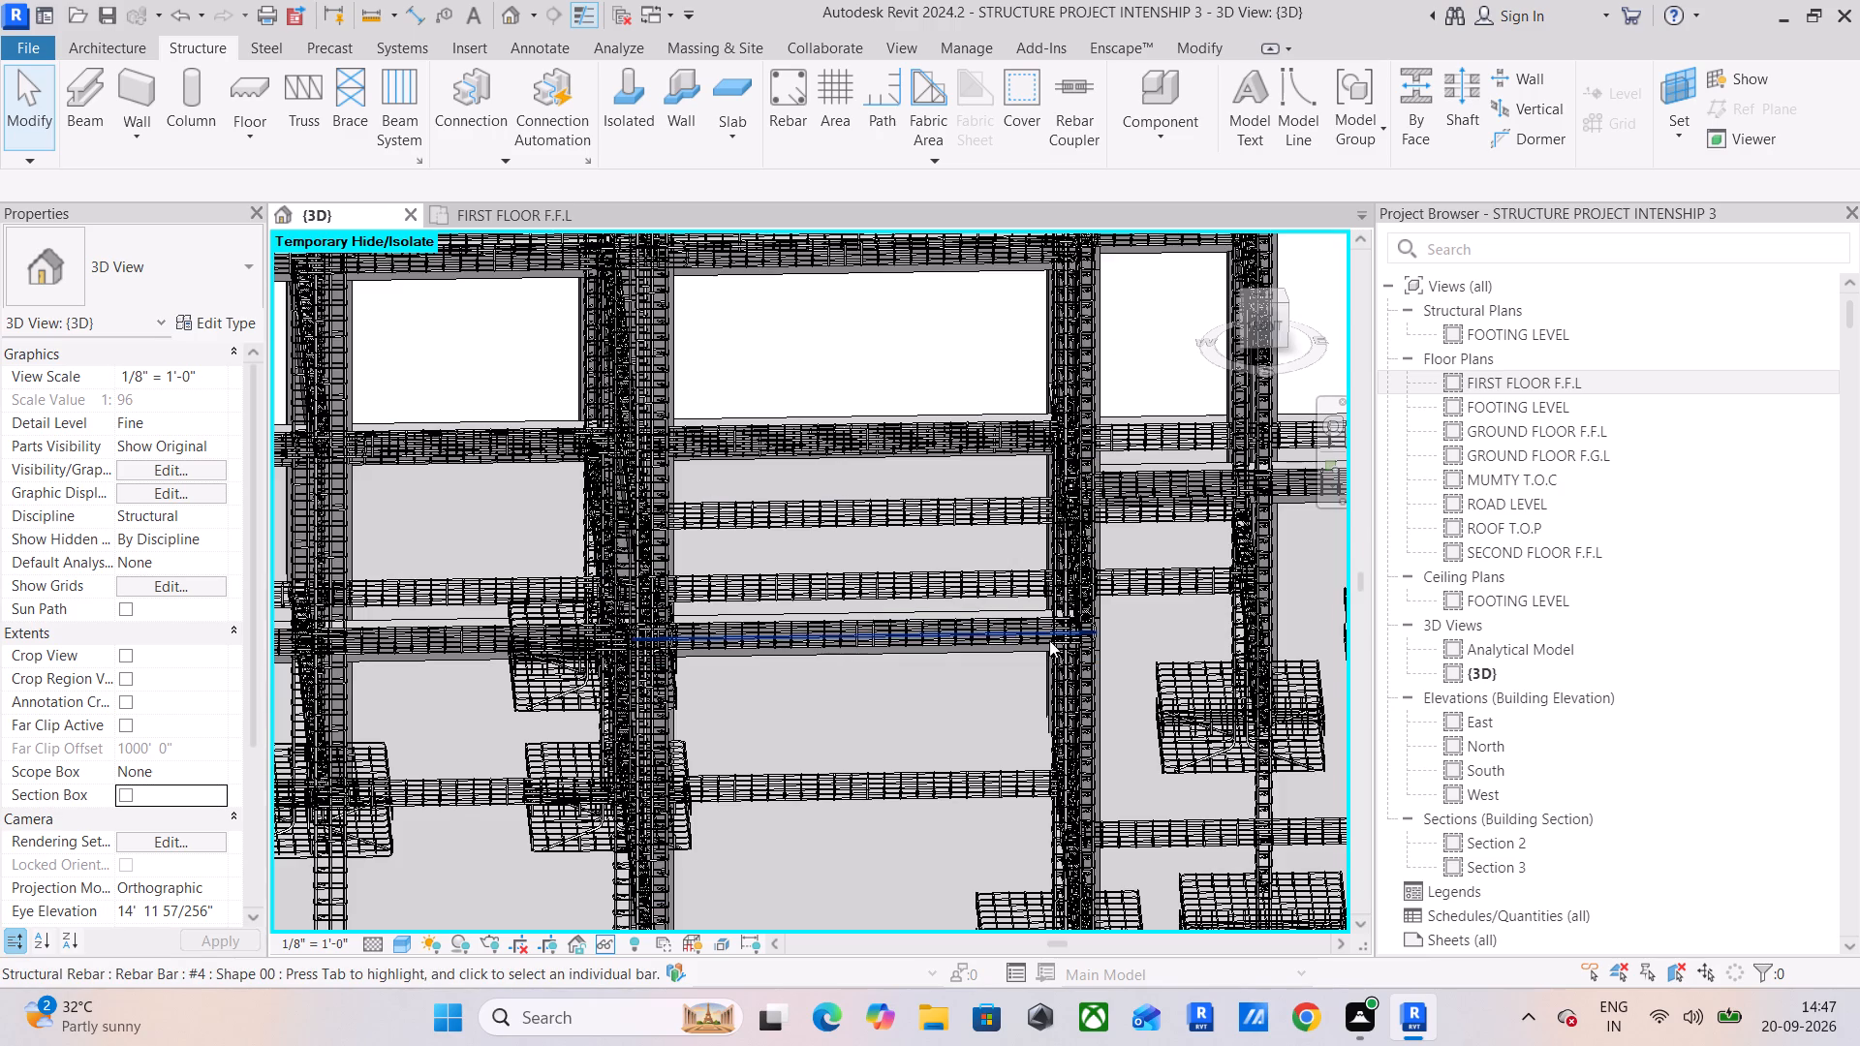
Examine the reinforced beams, slabs and columns throughout the frame from above, below and the front and right sides.
scroll(1049, 640, down, 3)
middle_drag(1056, 639, 1062, 723)
scroll(962, 692, up, 2)
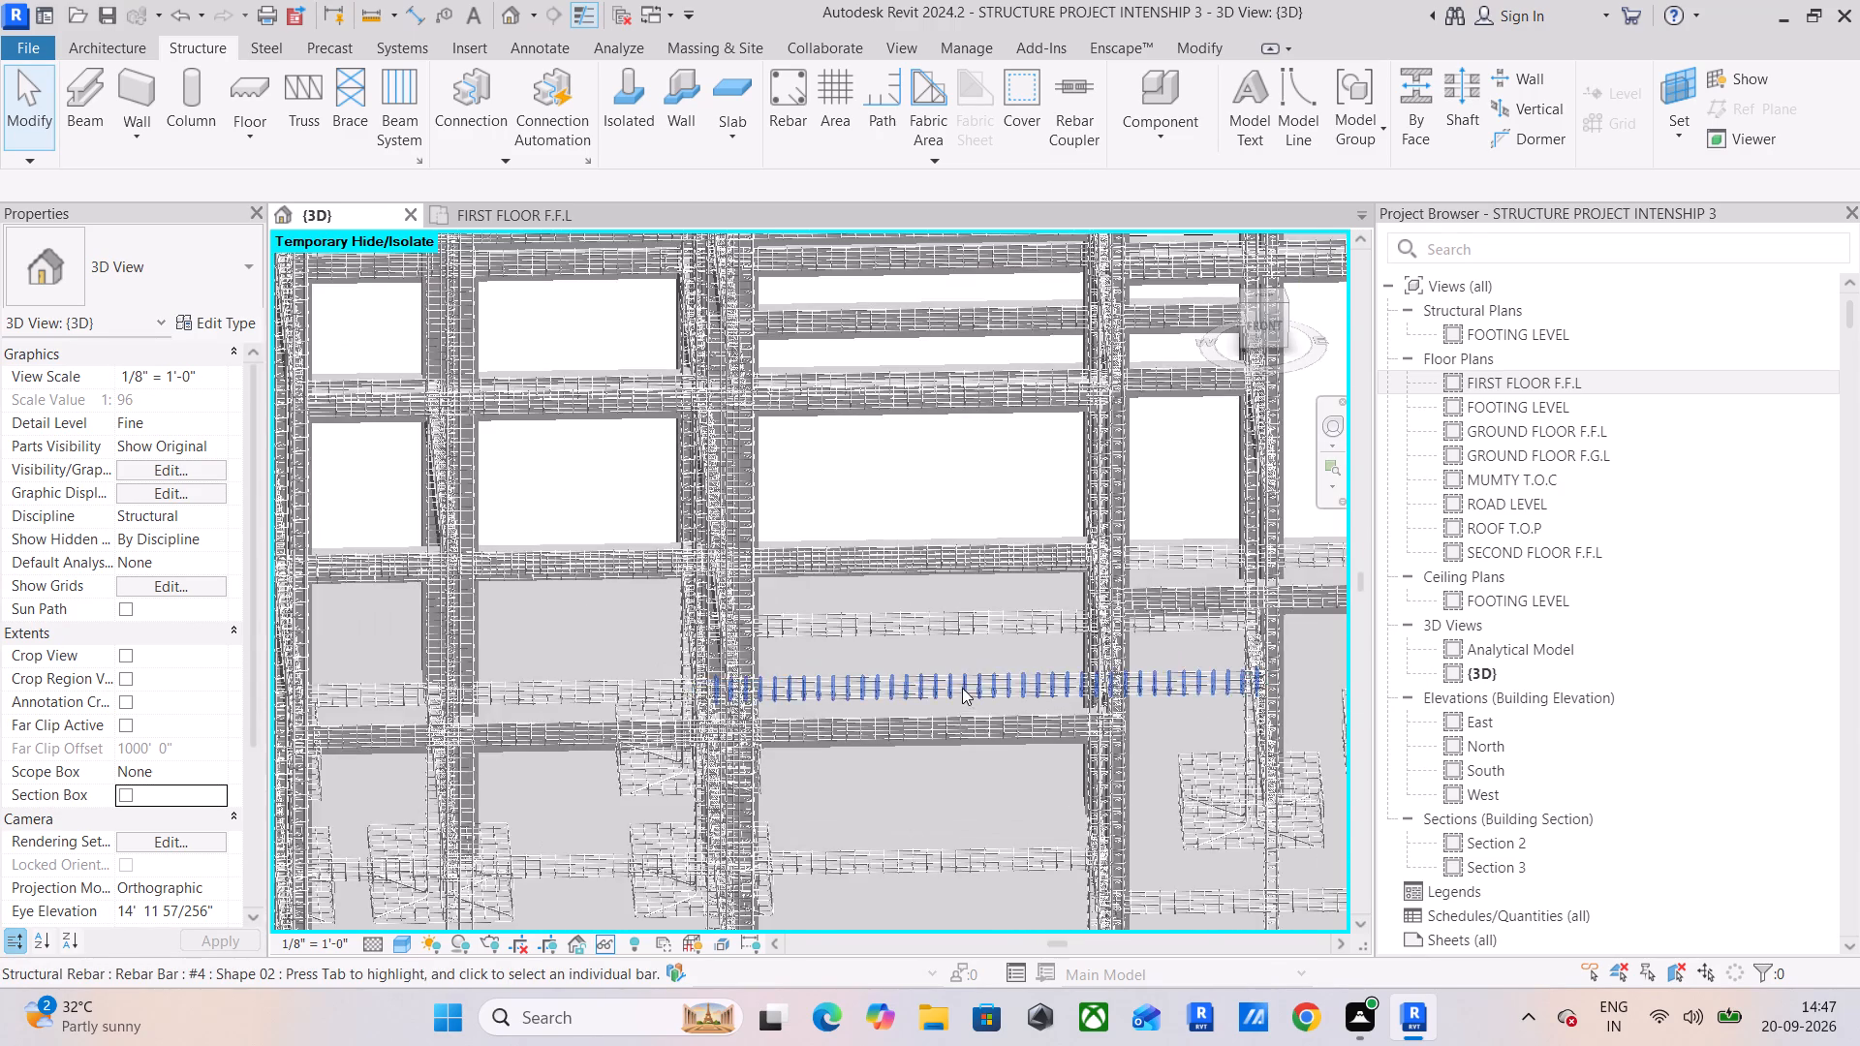
scroll(1052, 669, up, 5)
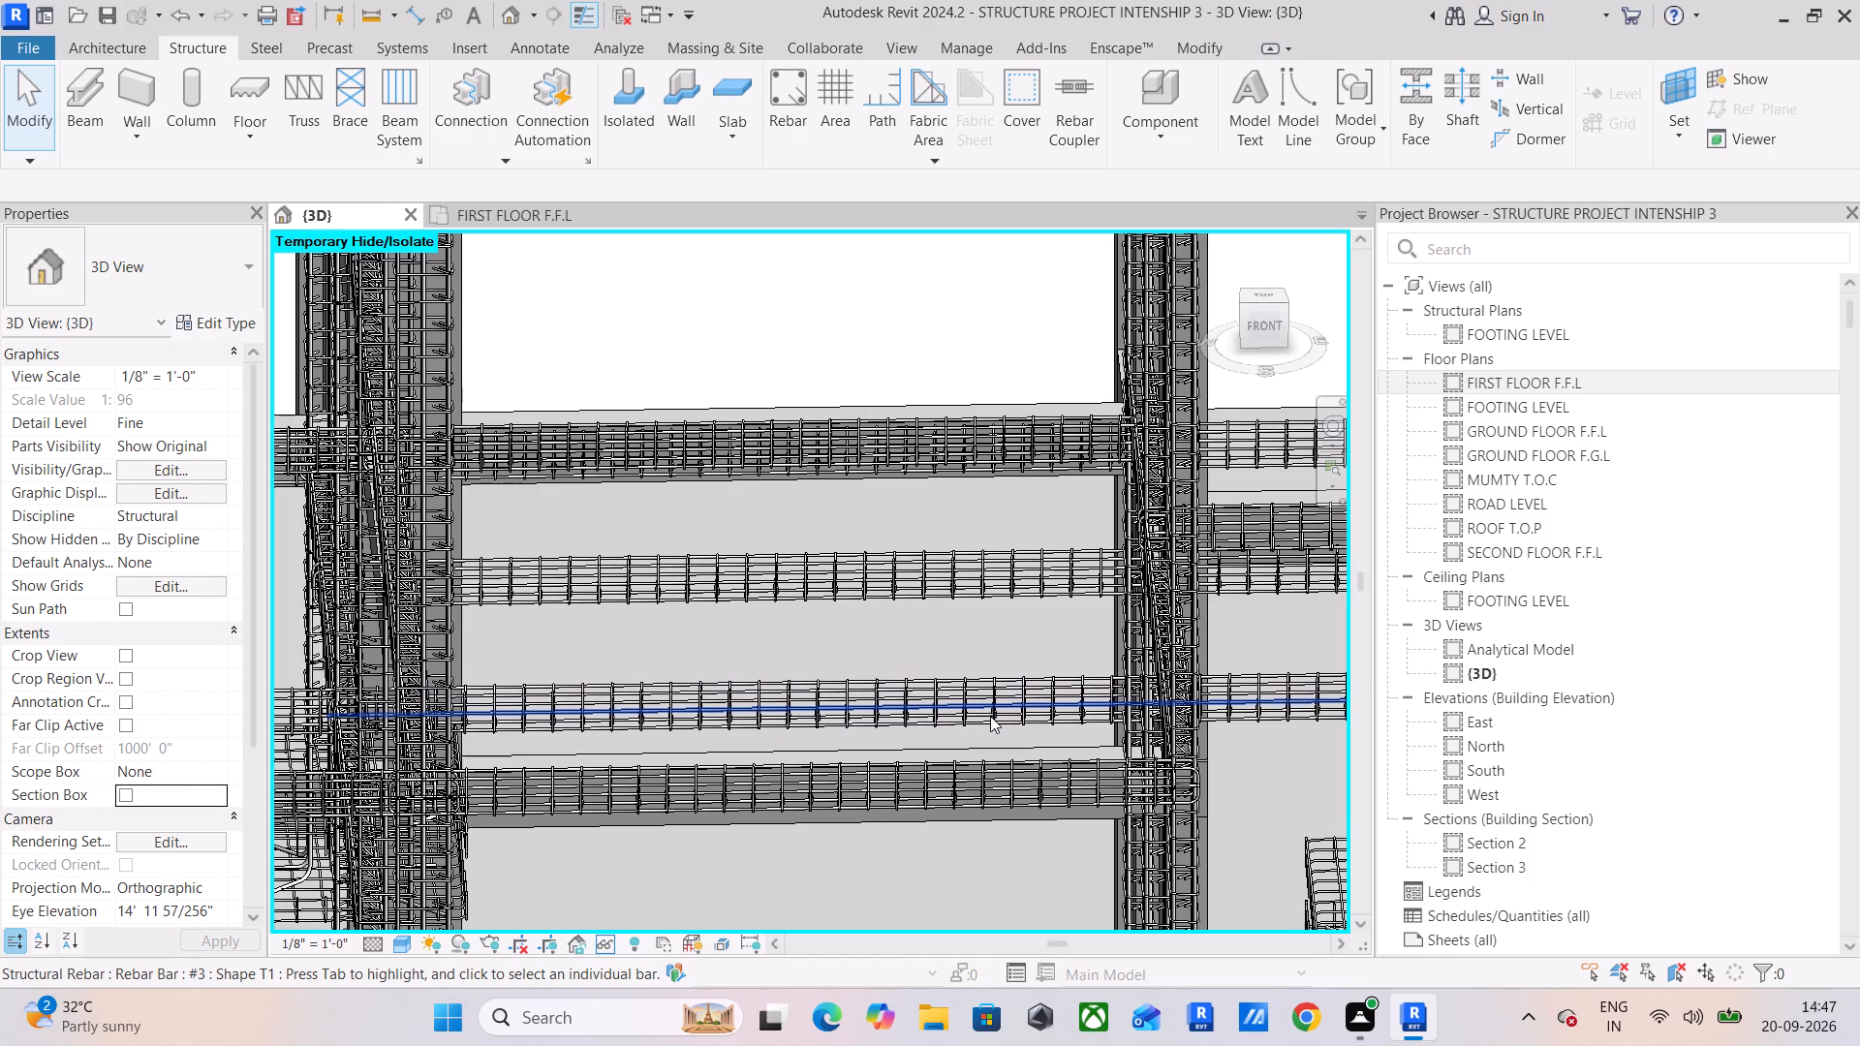
scroll(997, 699, down, 2)
middle_drag(1001, 692, 588, 609)
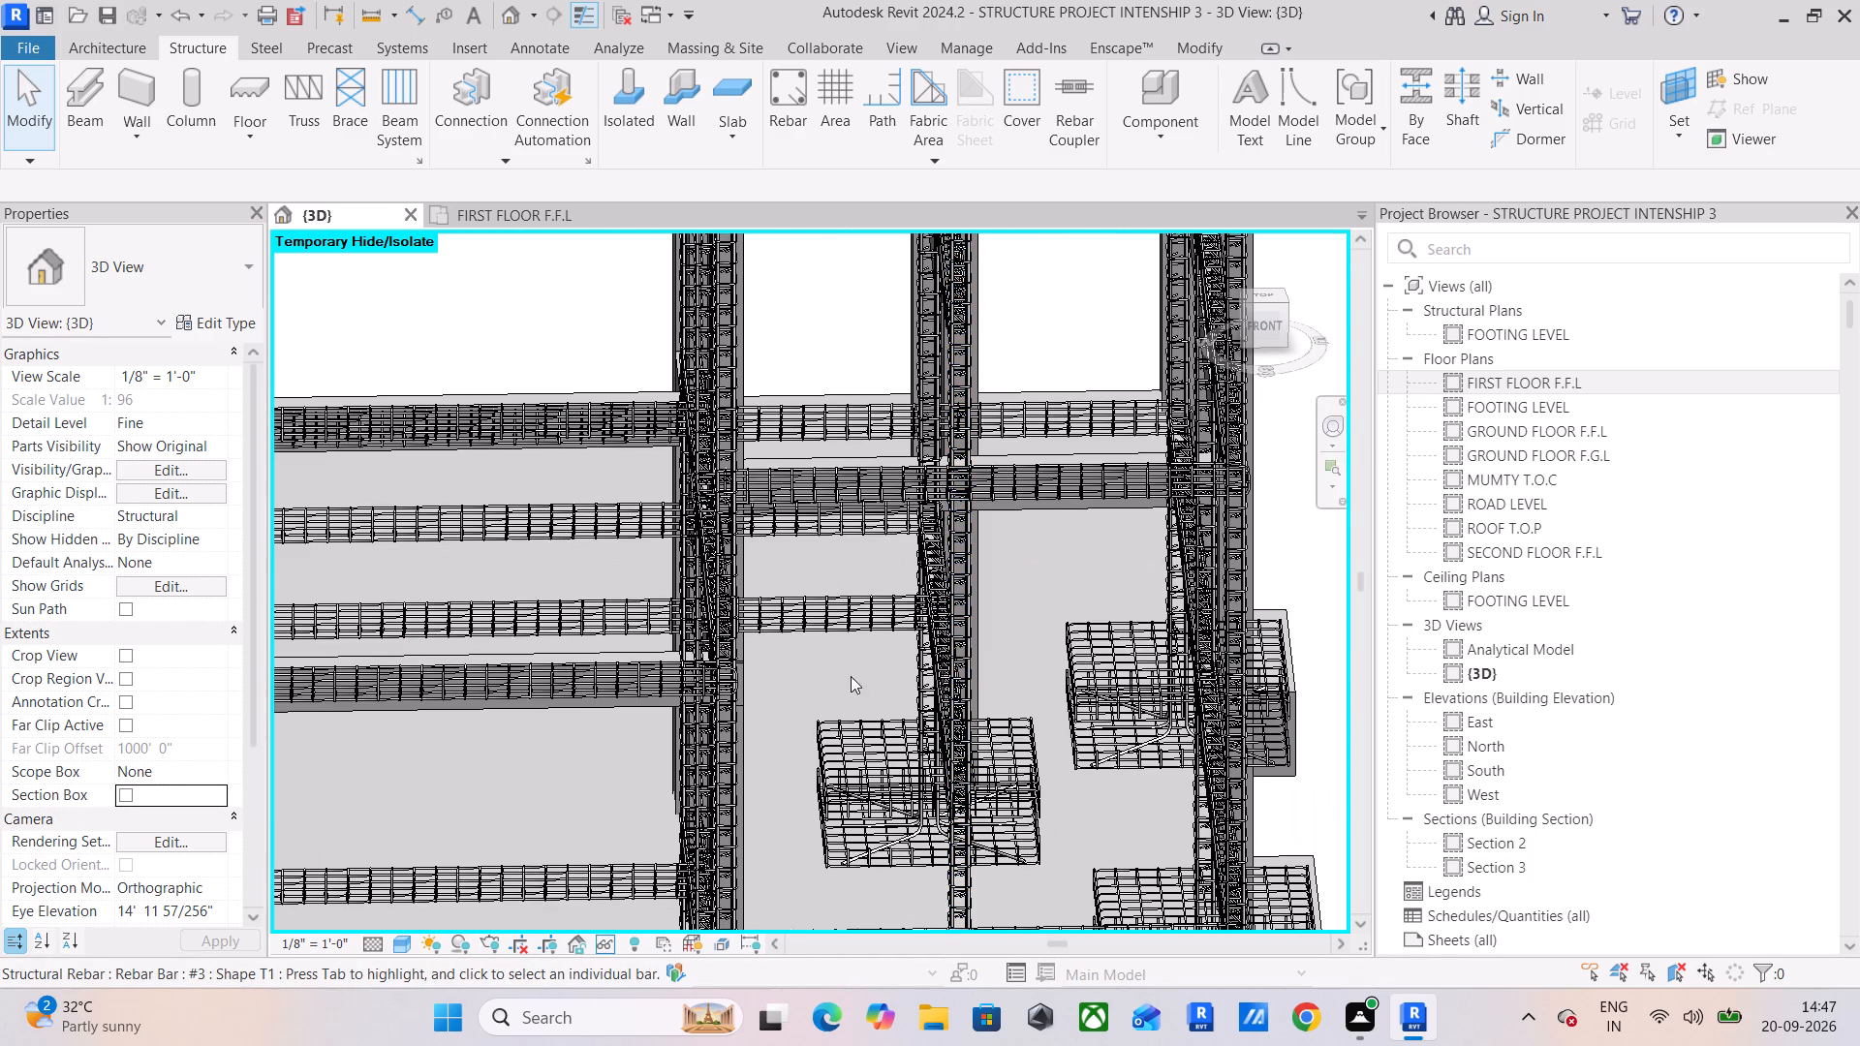
scroll(873, 646, up, 3)
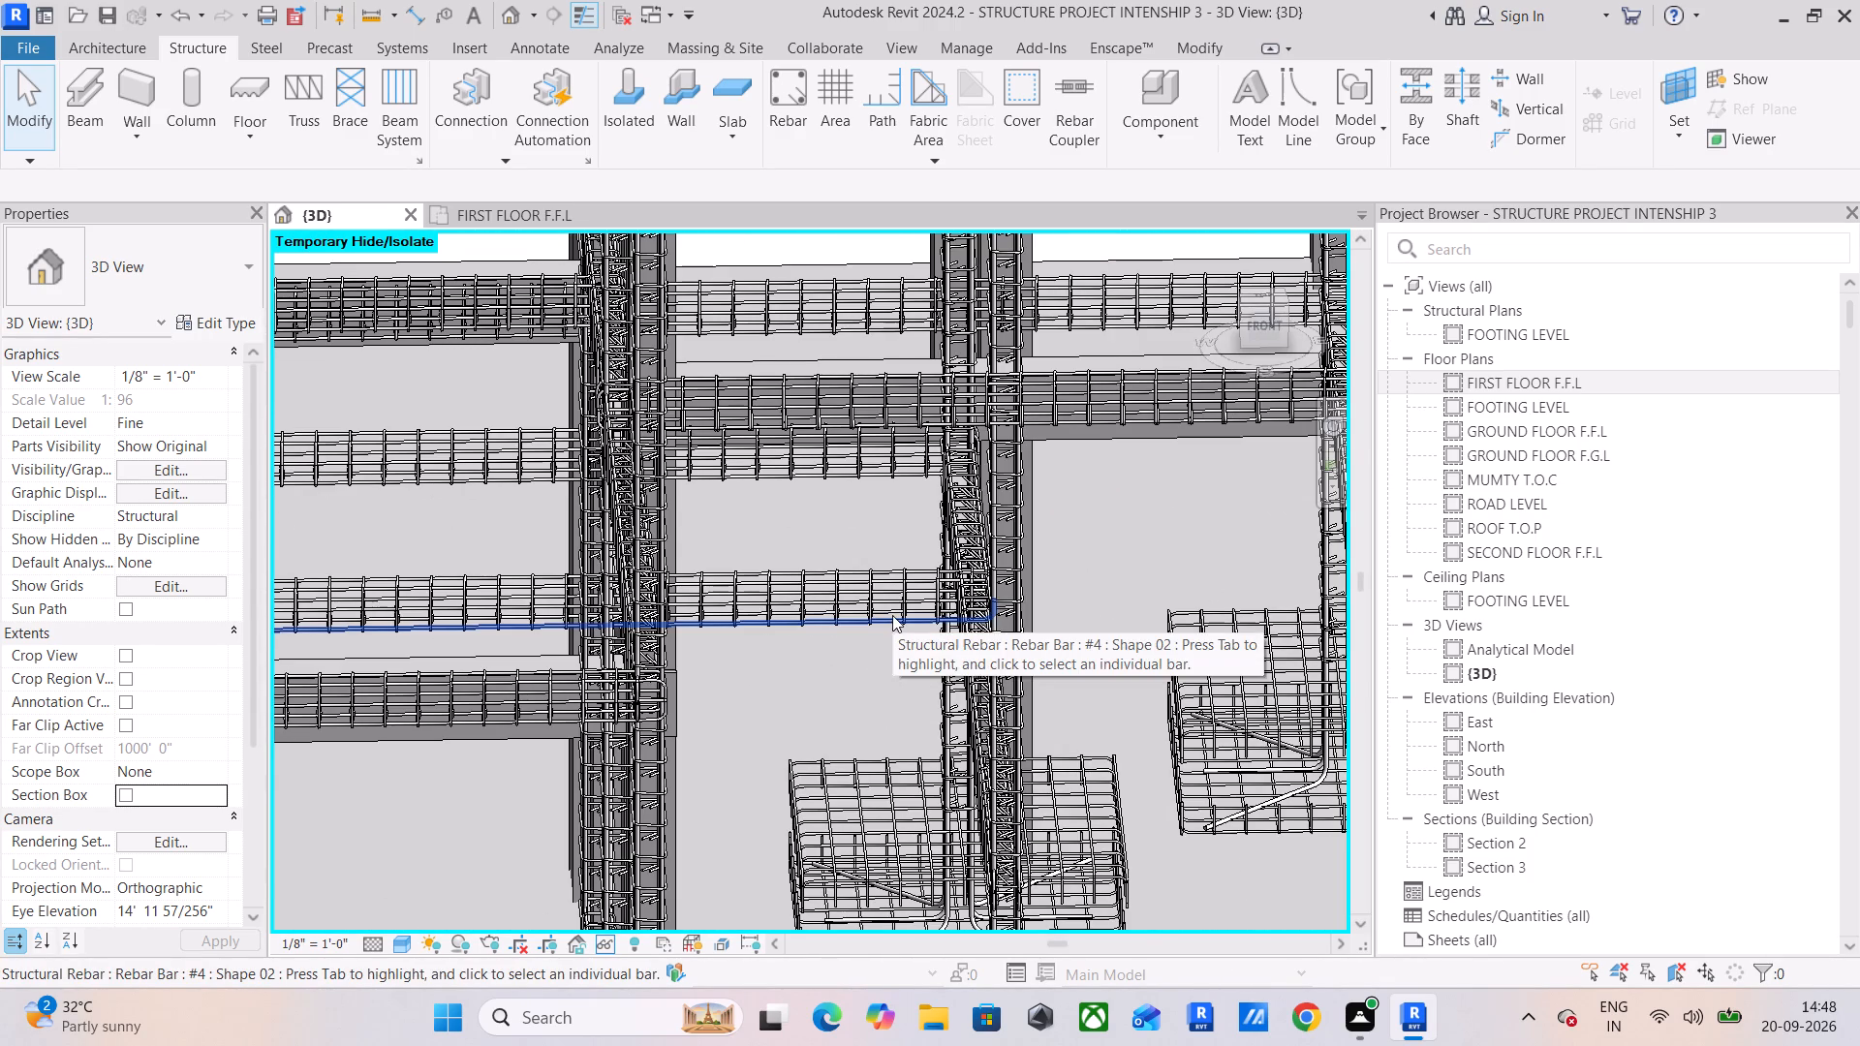
shift+middle_drag(856, 513, 832, 475)
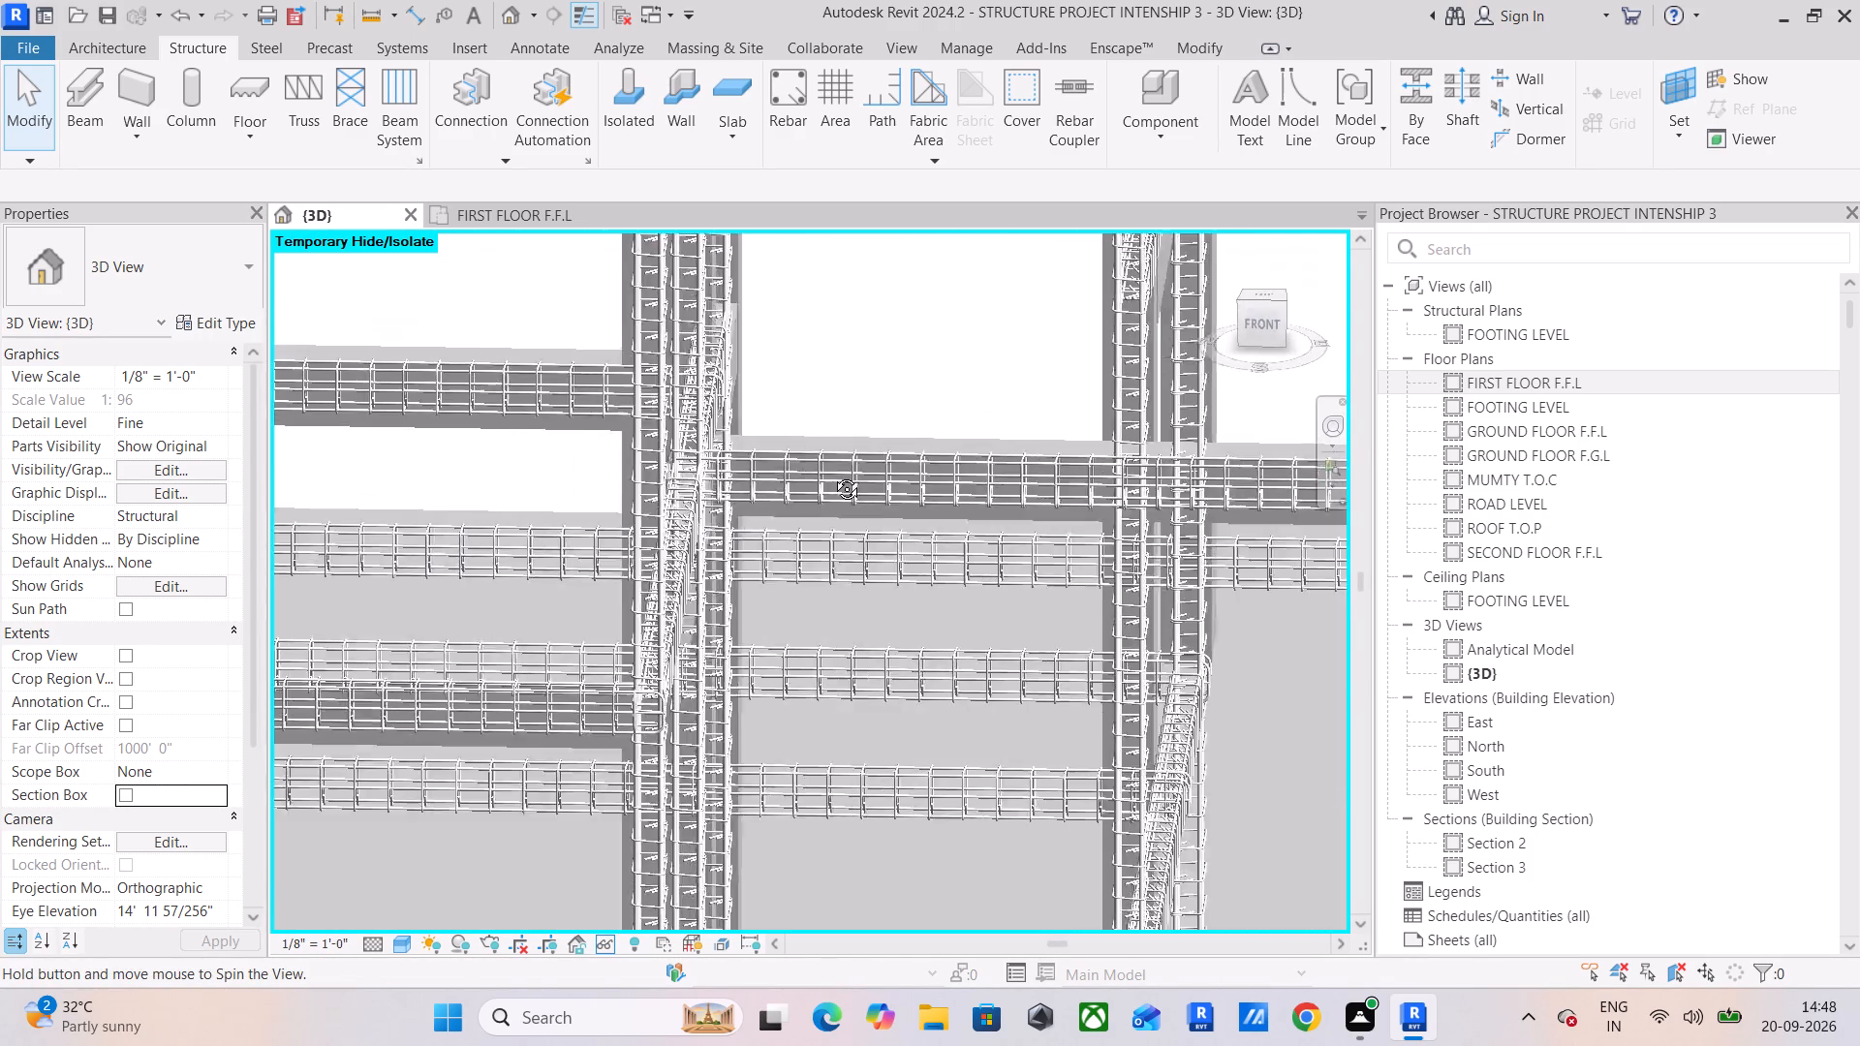
shift+middle_drag(832, 475, 827, 463)
scroll(930, 682, down, 1)
middle_drag(914, 768, 776, 344)
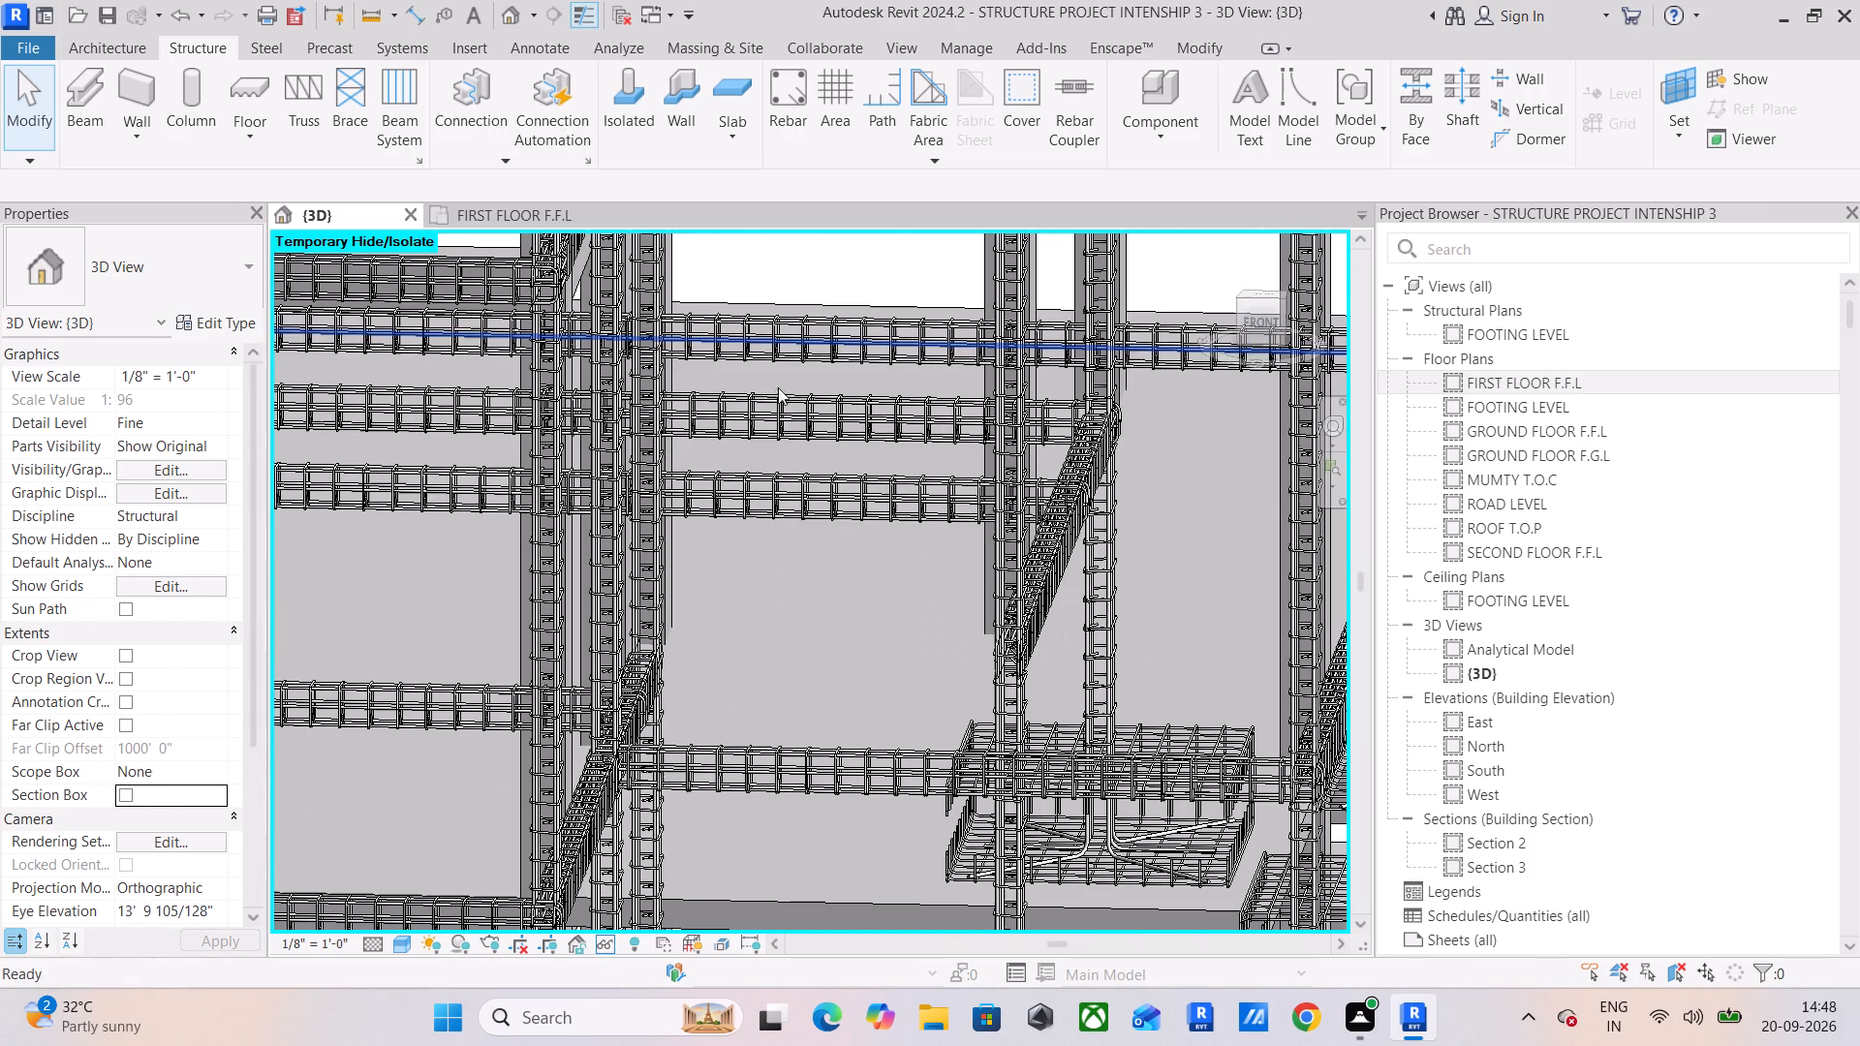
scroll(751, 775, down, 3)
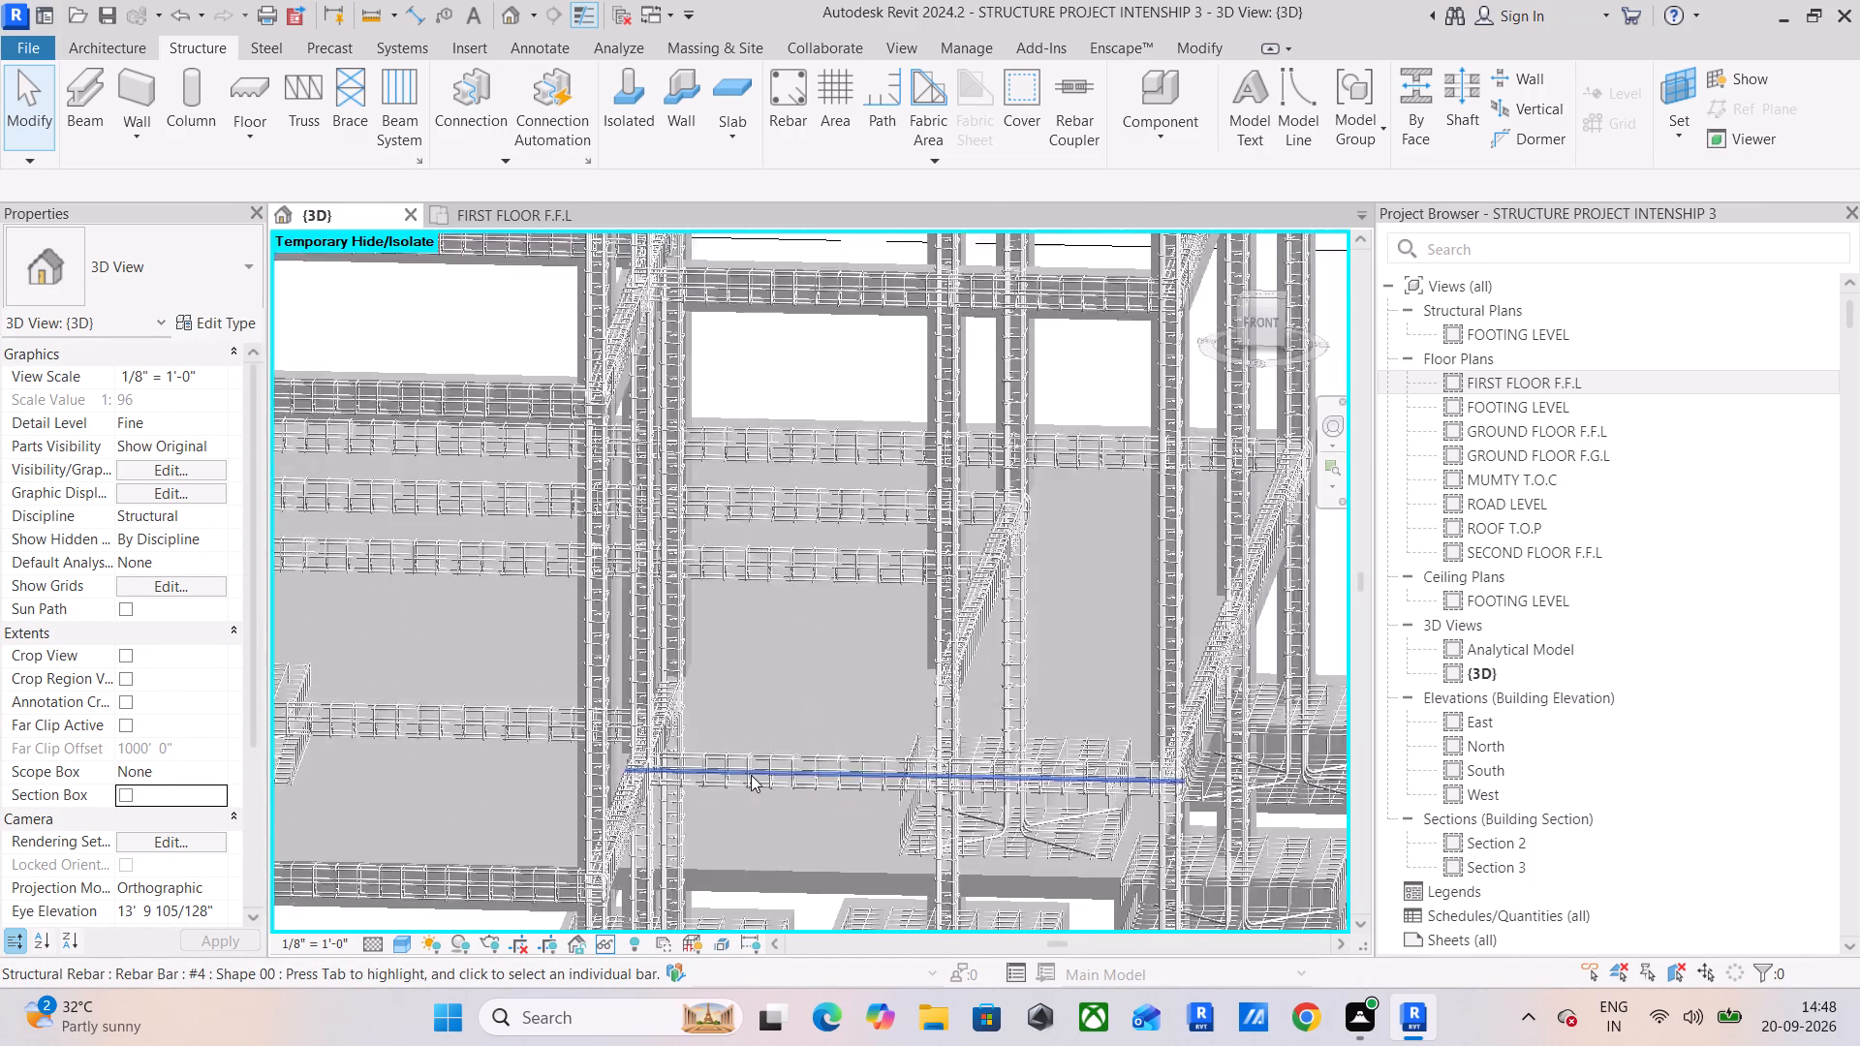
middle_drag(759, 773, 747, 654)
shift+middle_drag(748, 727, 748, 726)
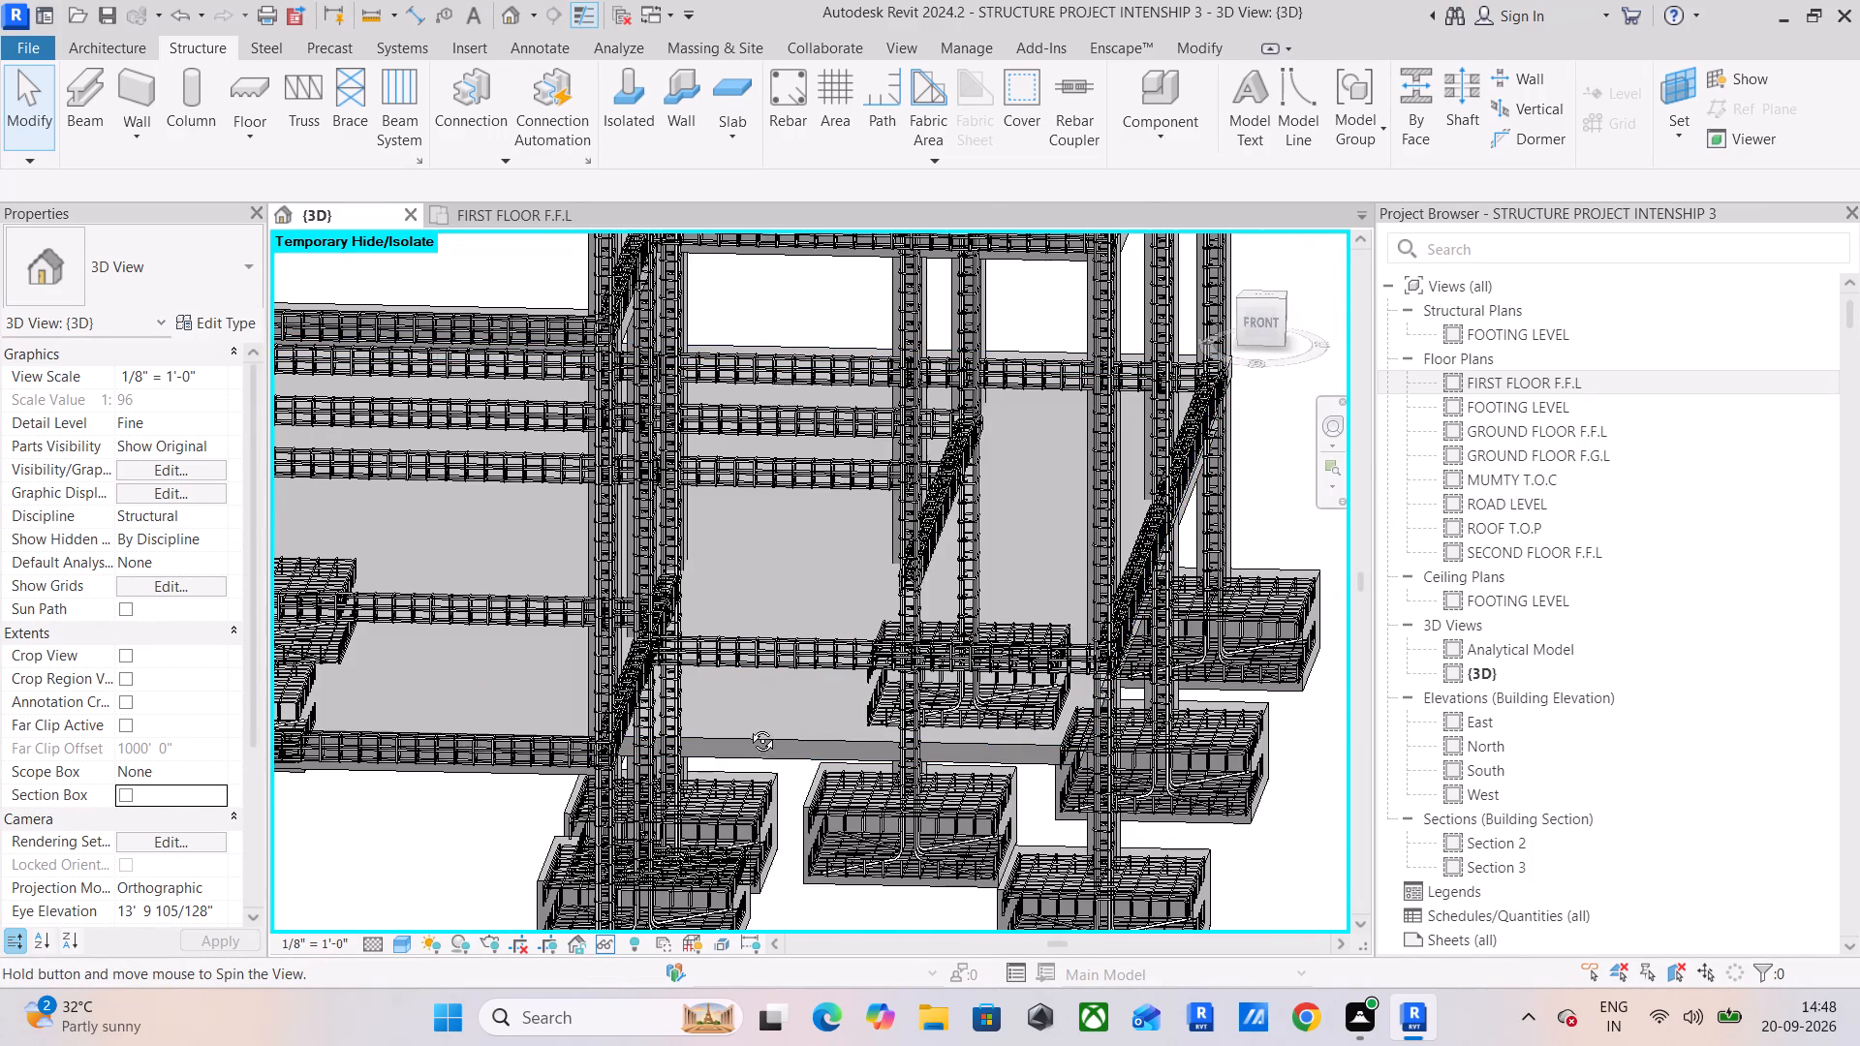
shift+middle_drag(748, 726, 716, 678)
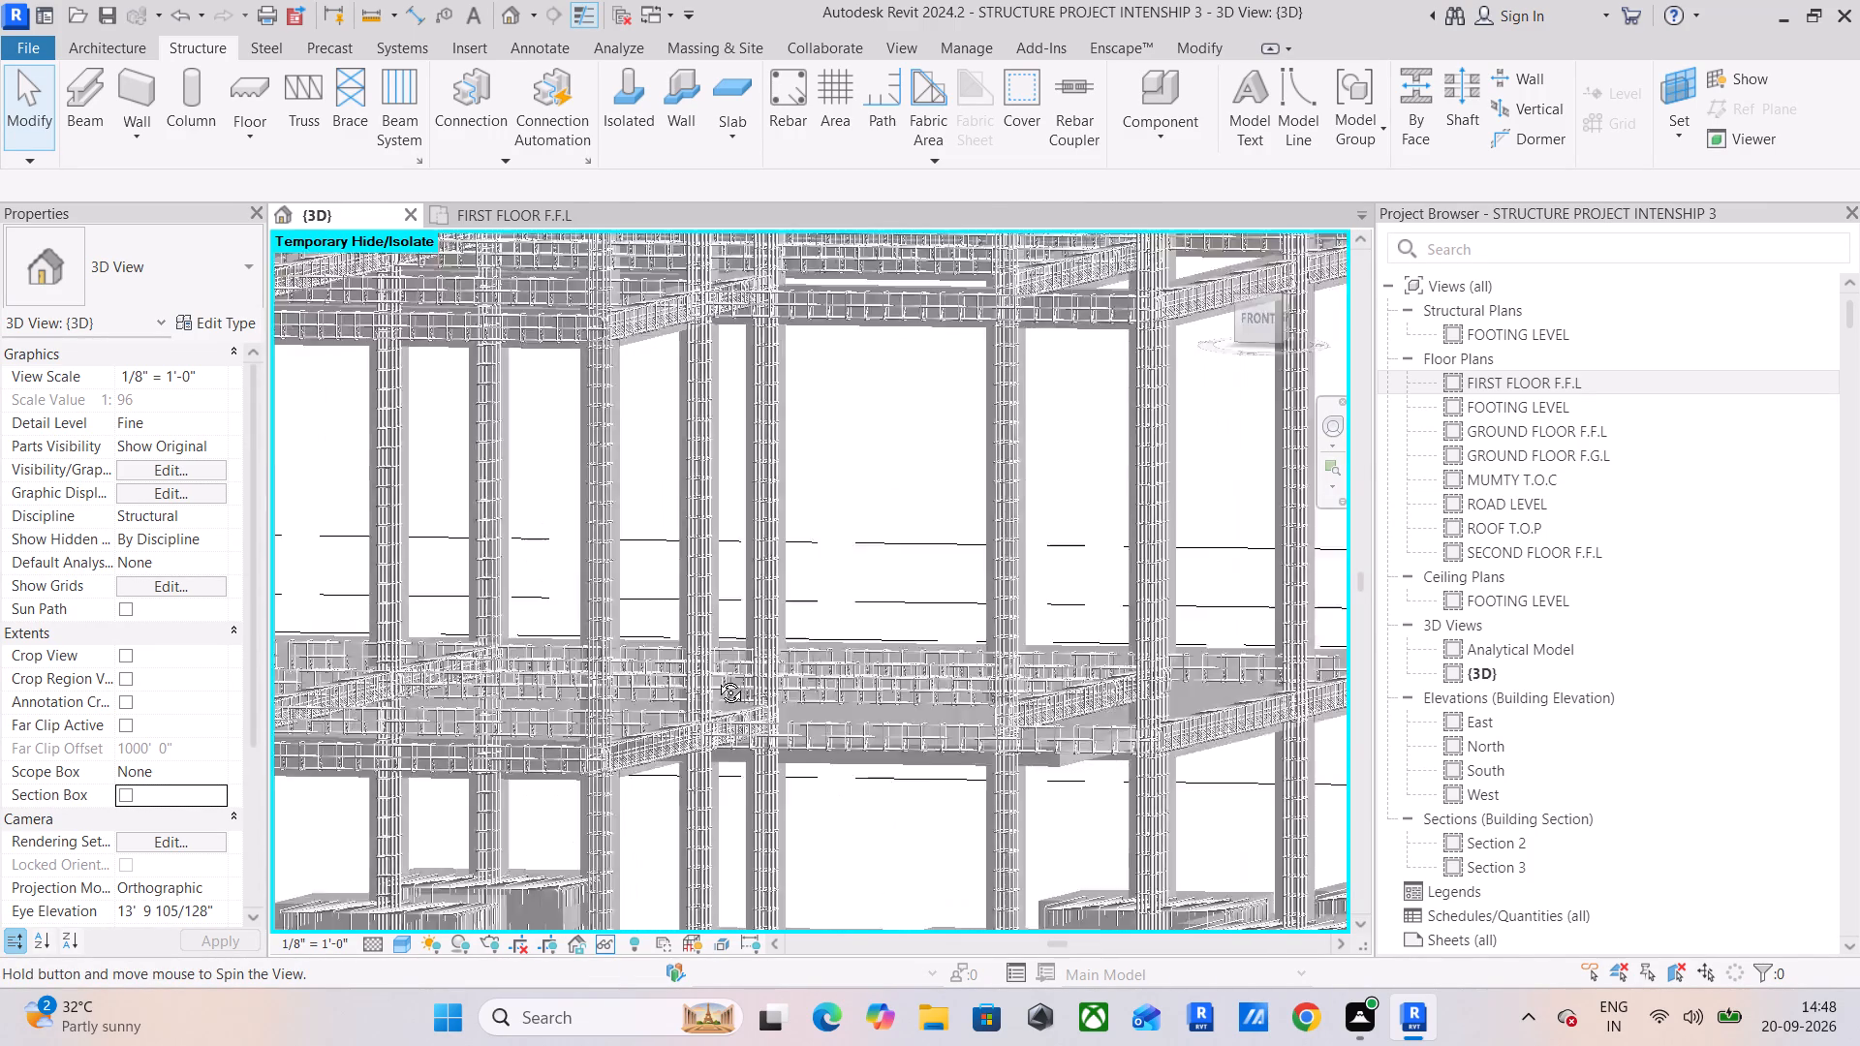
shift+middle_drag(716, 678, 567, 670)
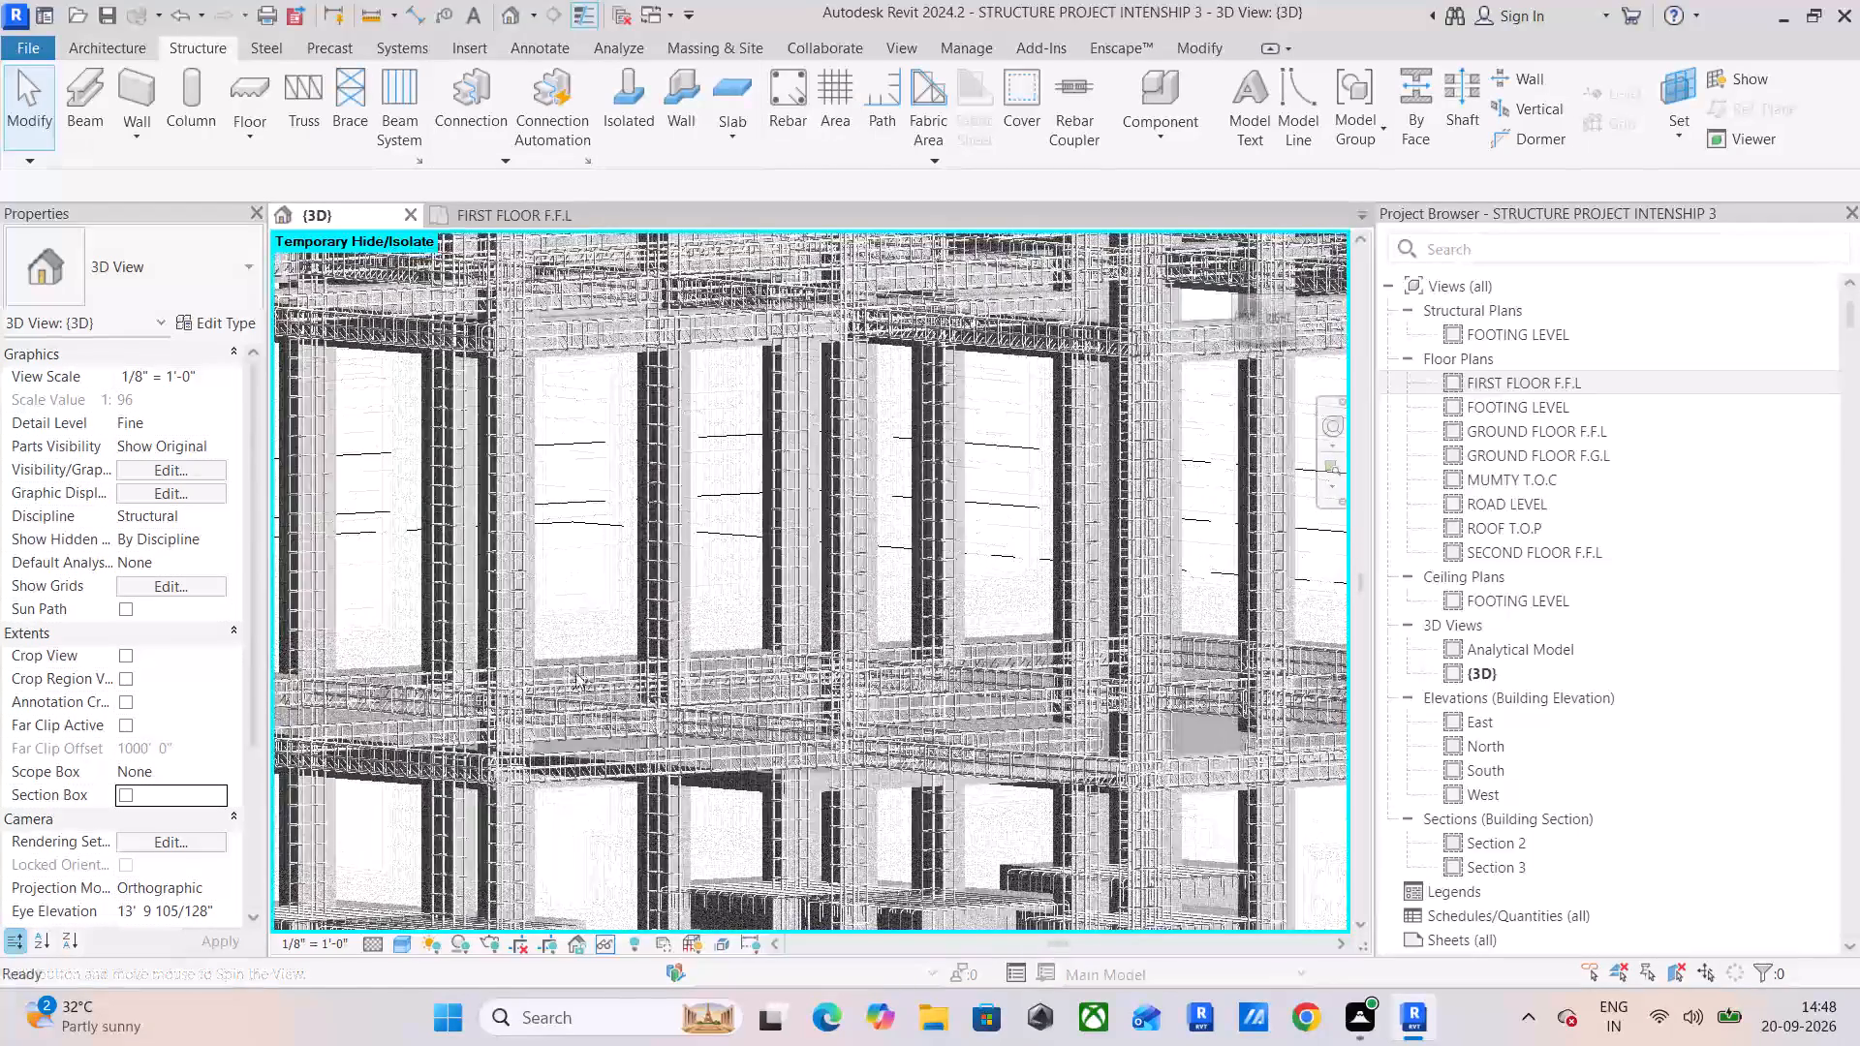
scroll(1174, 866, up, 5)
scroll(932, 760, up, 5)
shift+middle_drag(937, 674, 938, 680)
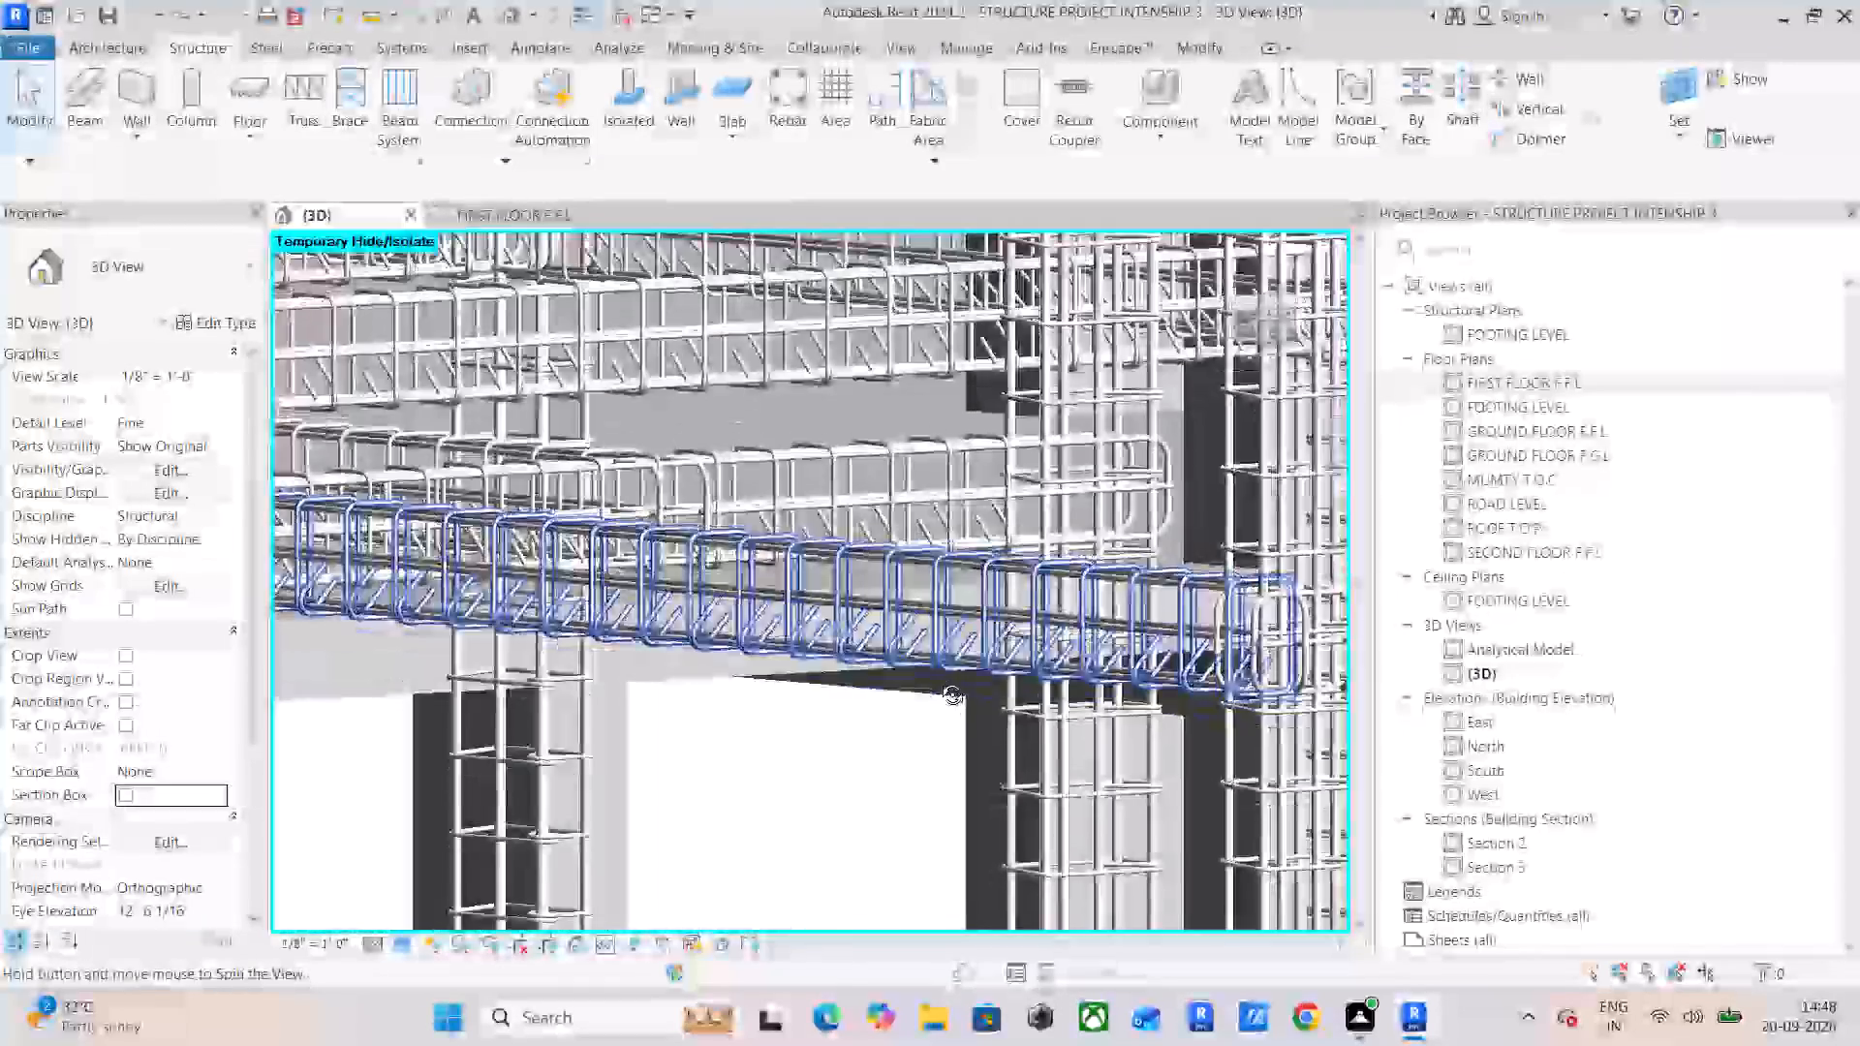
shift+middle_drag(938, 680, 1037, 674)
scroll(1041, 667, down, 2)
middle_drag(1041, 677, 982, 826)
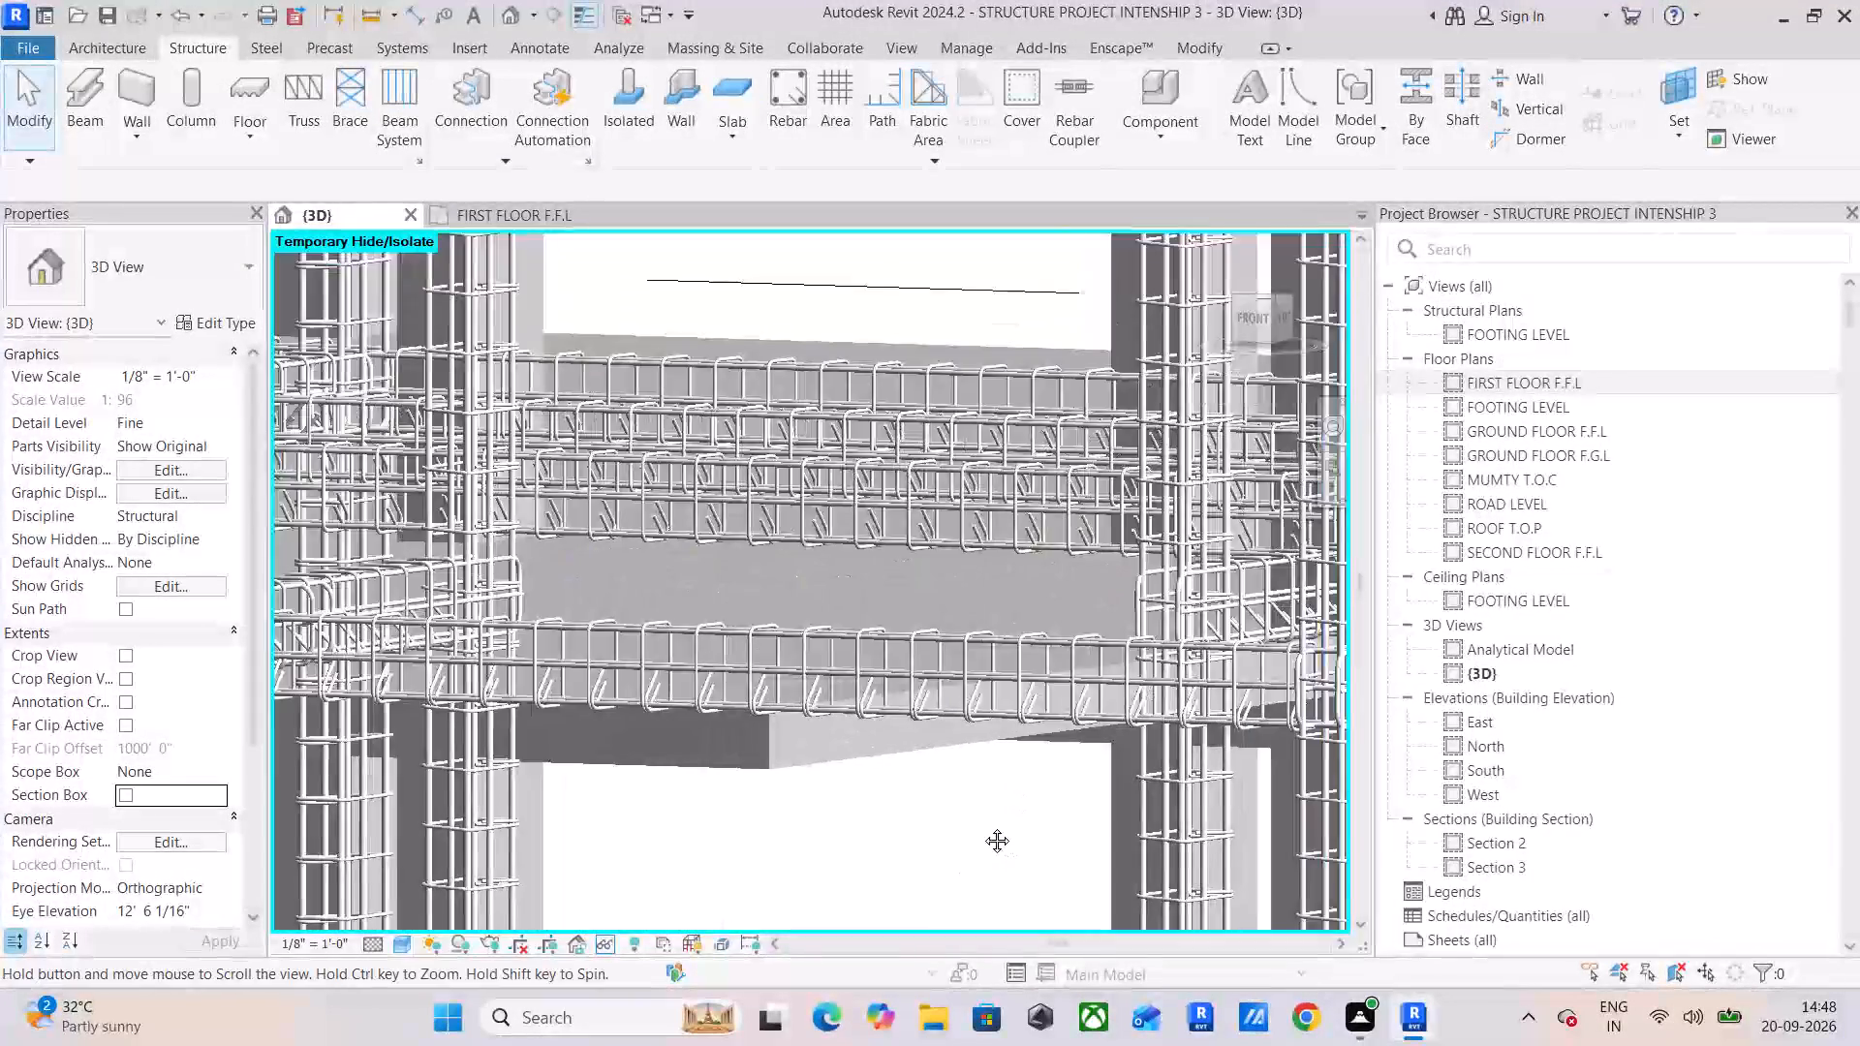
middle_drag(982, 826, 982, 829)
scroll(982, 827, up, 1)
scroll(982, 773, down, 3)
scroll(924, 604, down, 3)
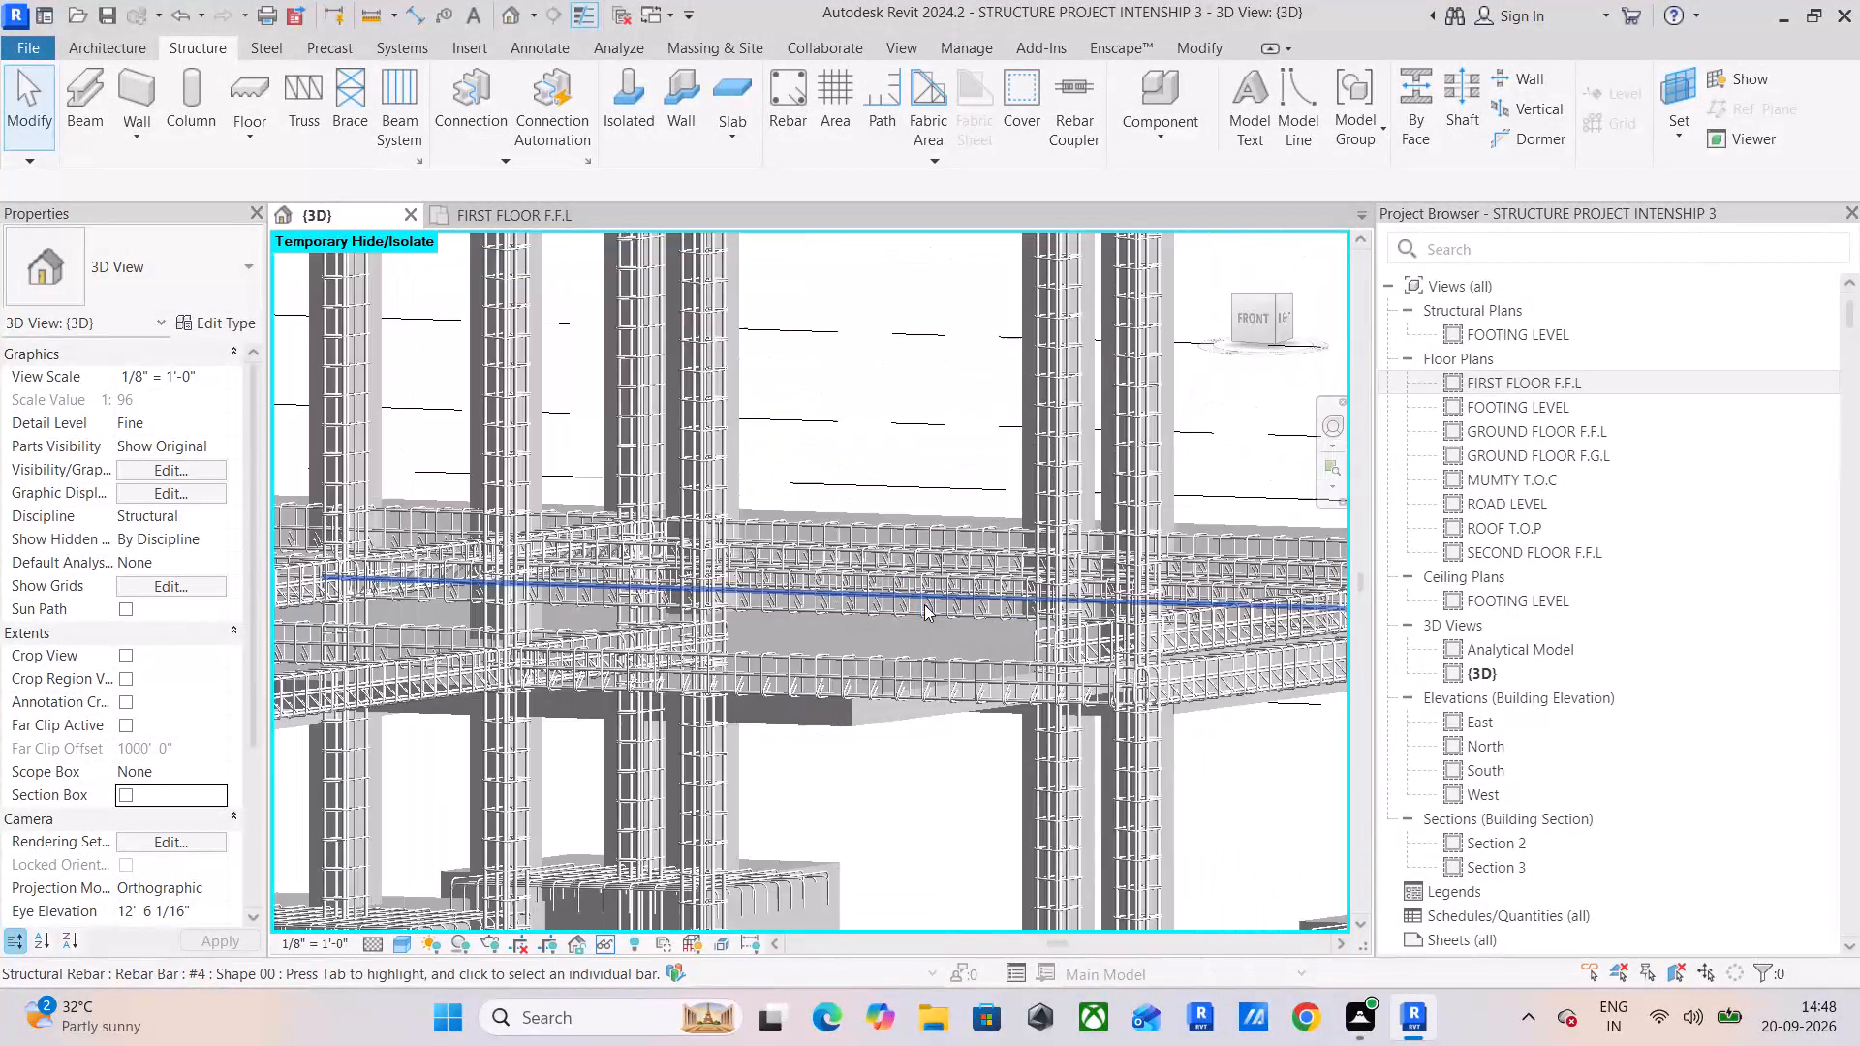
middle_drag(1154, 700, 994, 770)
scroll(1171, 794, up, 5)
scroll(919, 645, down, 5)
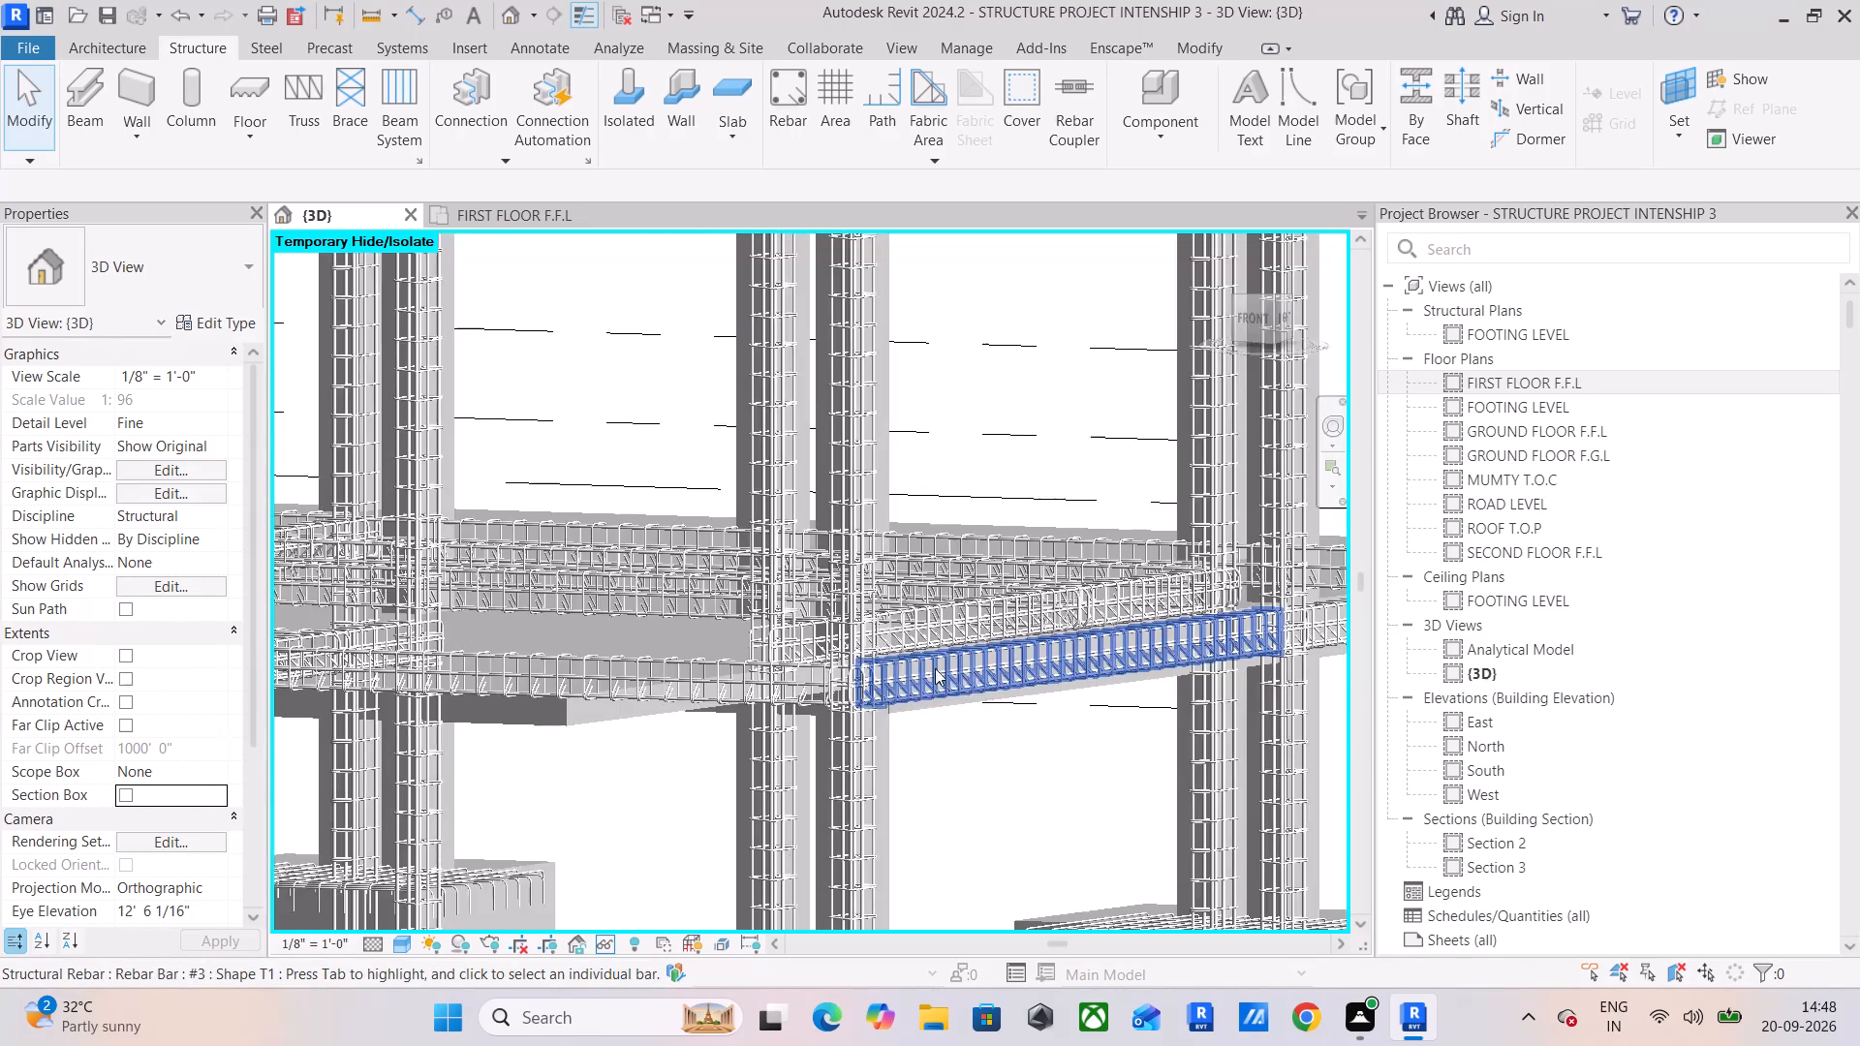
middle_drag(964, 690, 992, 644)
shift+middle_drag(974, 740, 1071, 817)
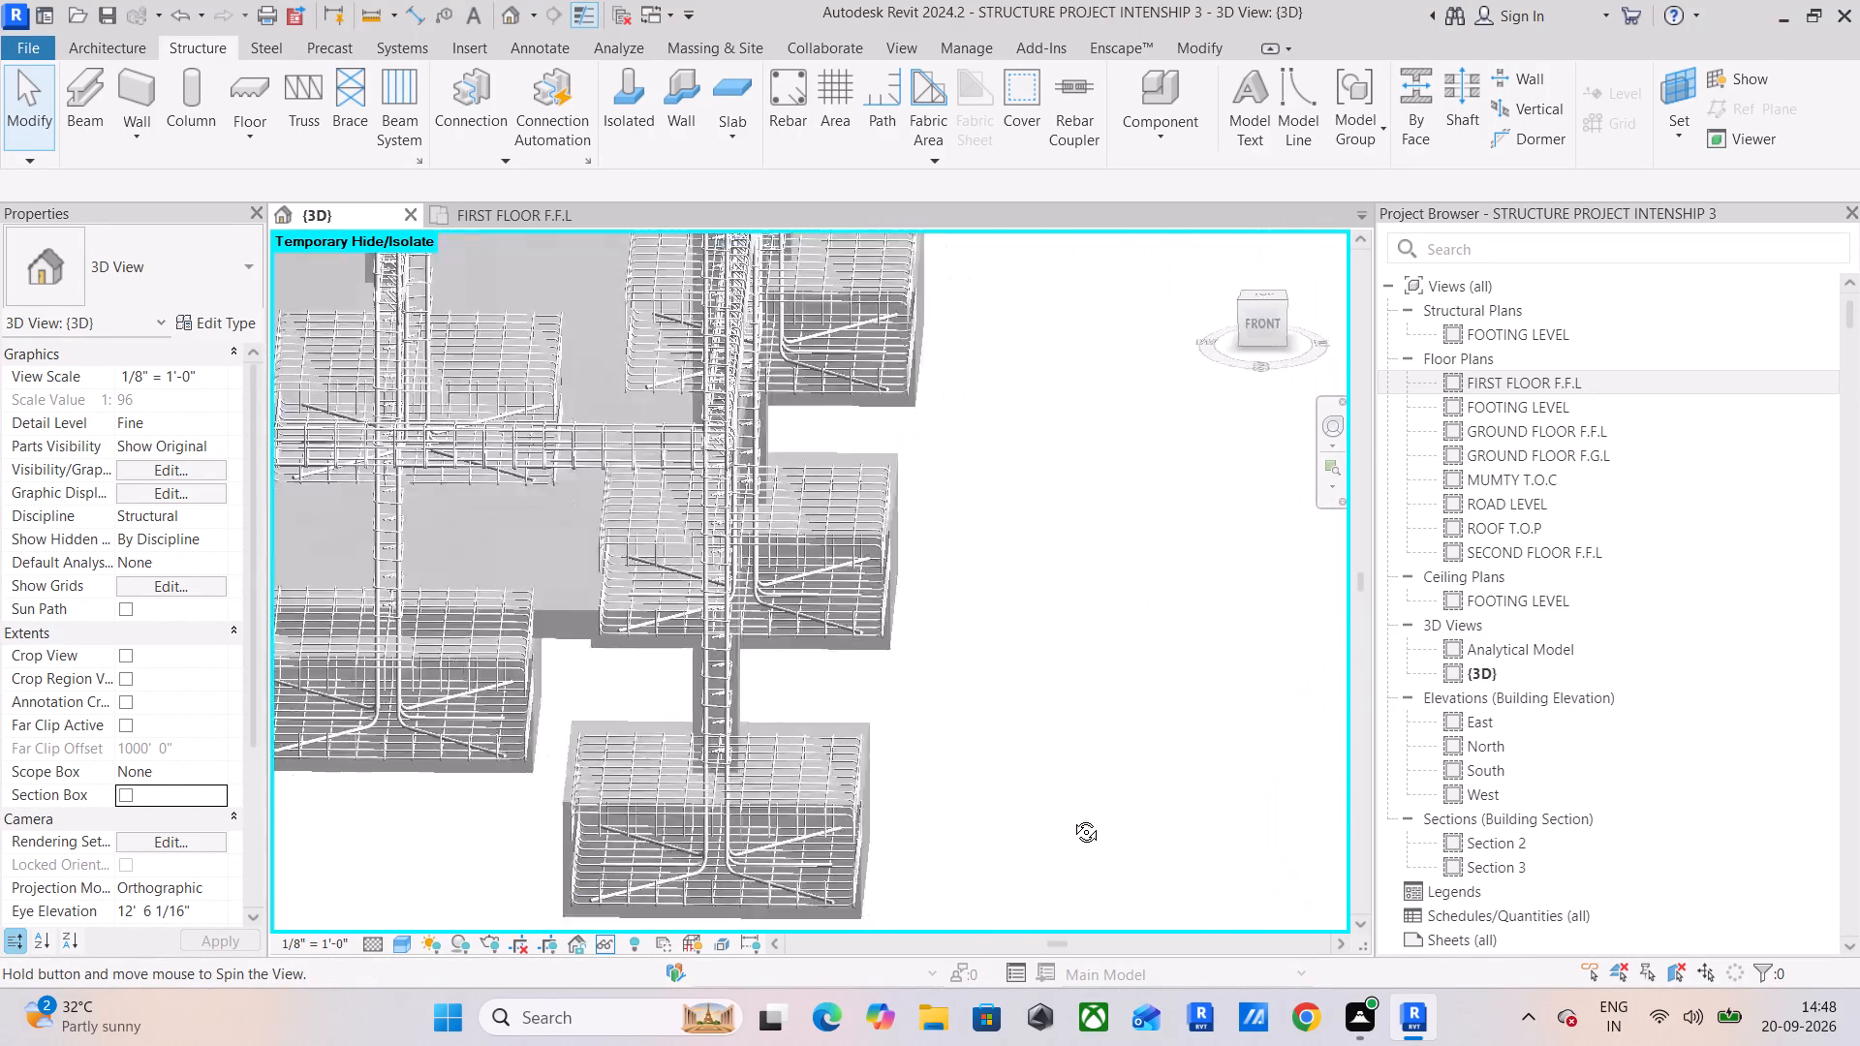
shift+middle_drag(1071, 817, 902, 692)
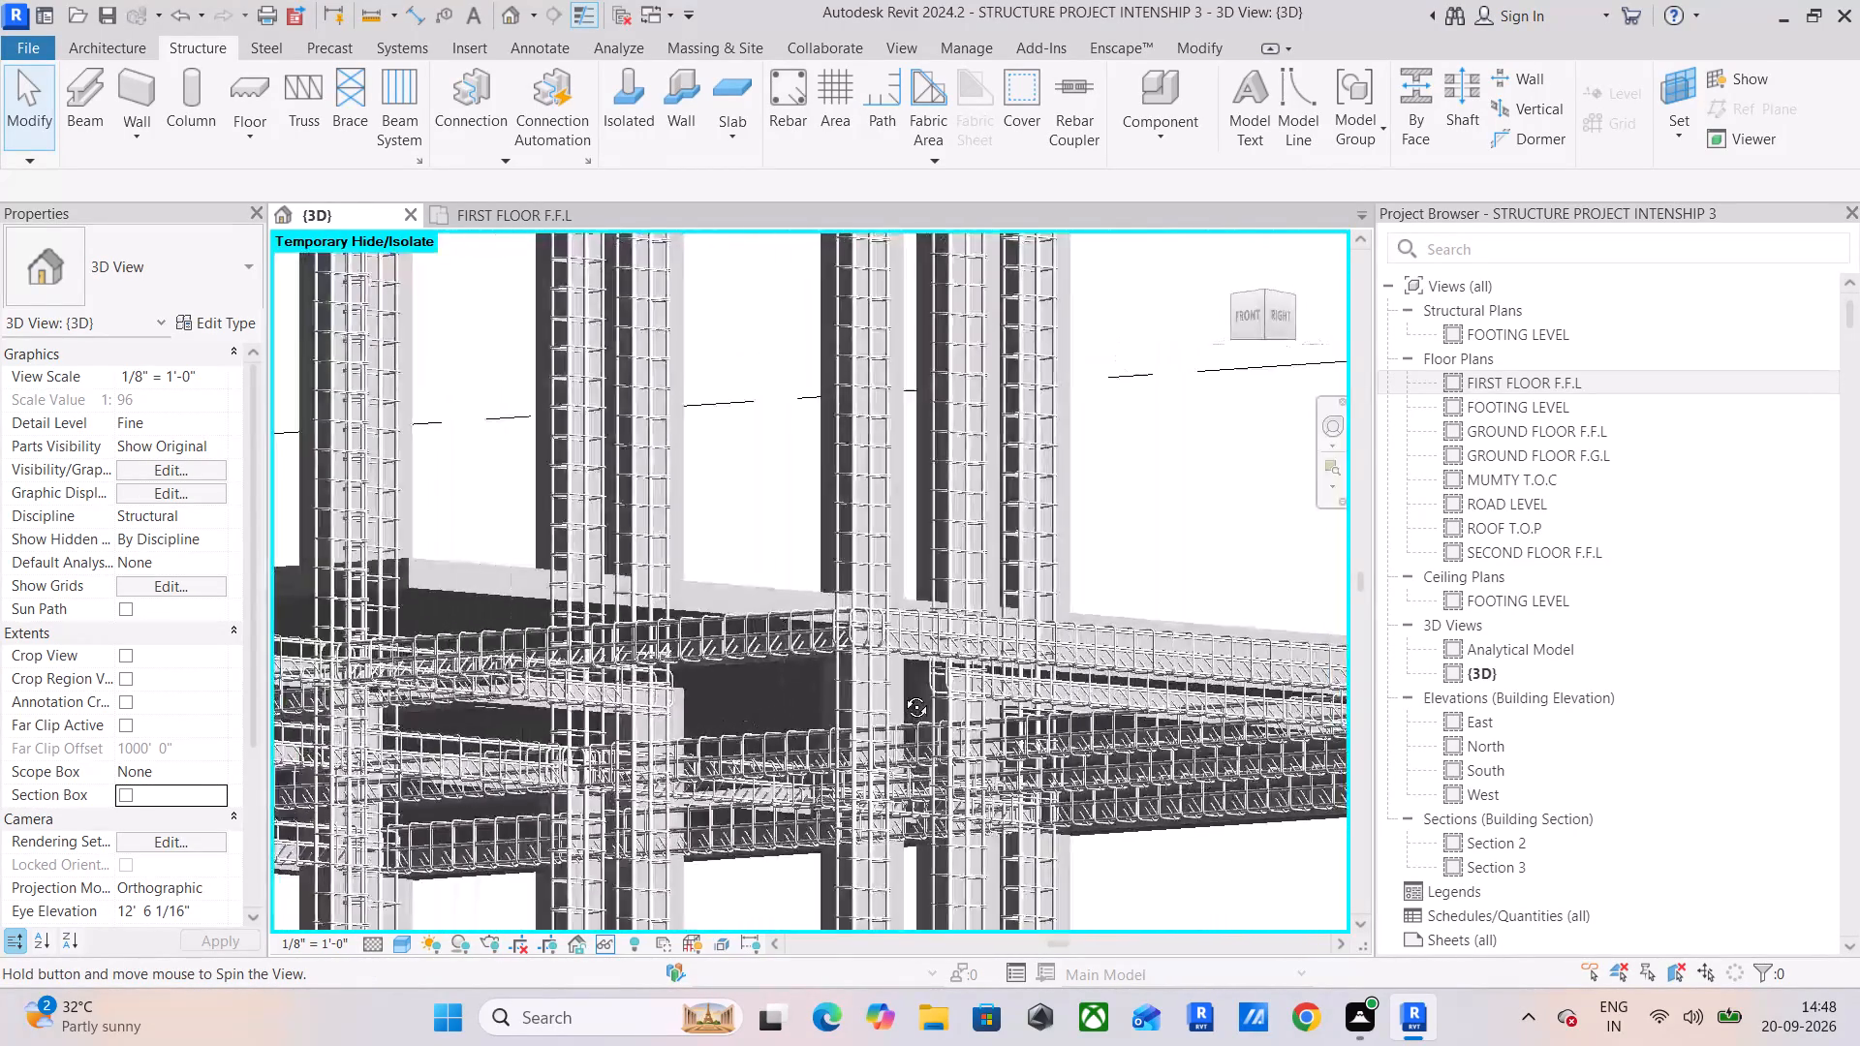
shift+middle_drag(902, 692, 803, 726)
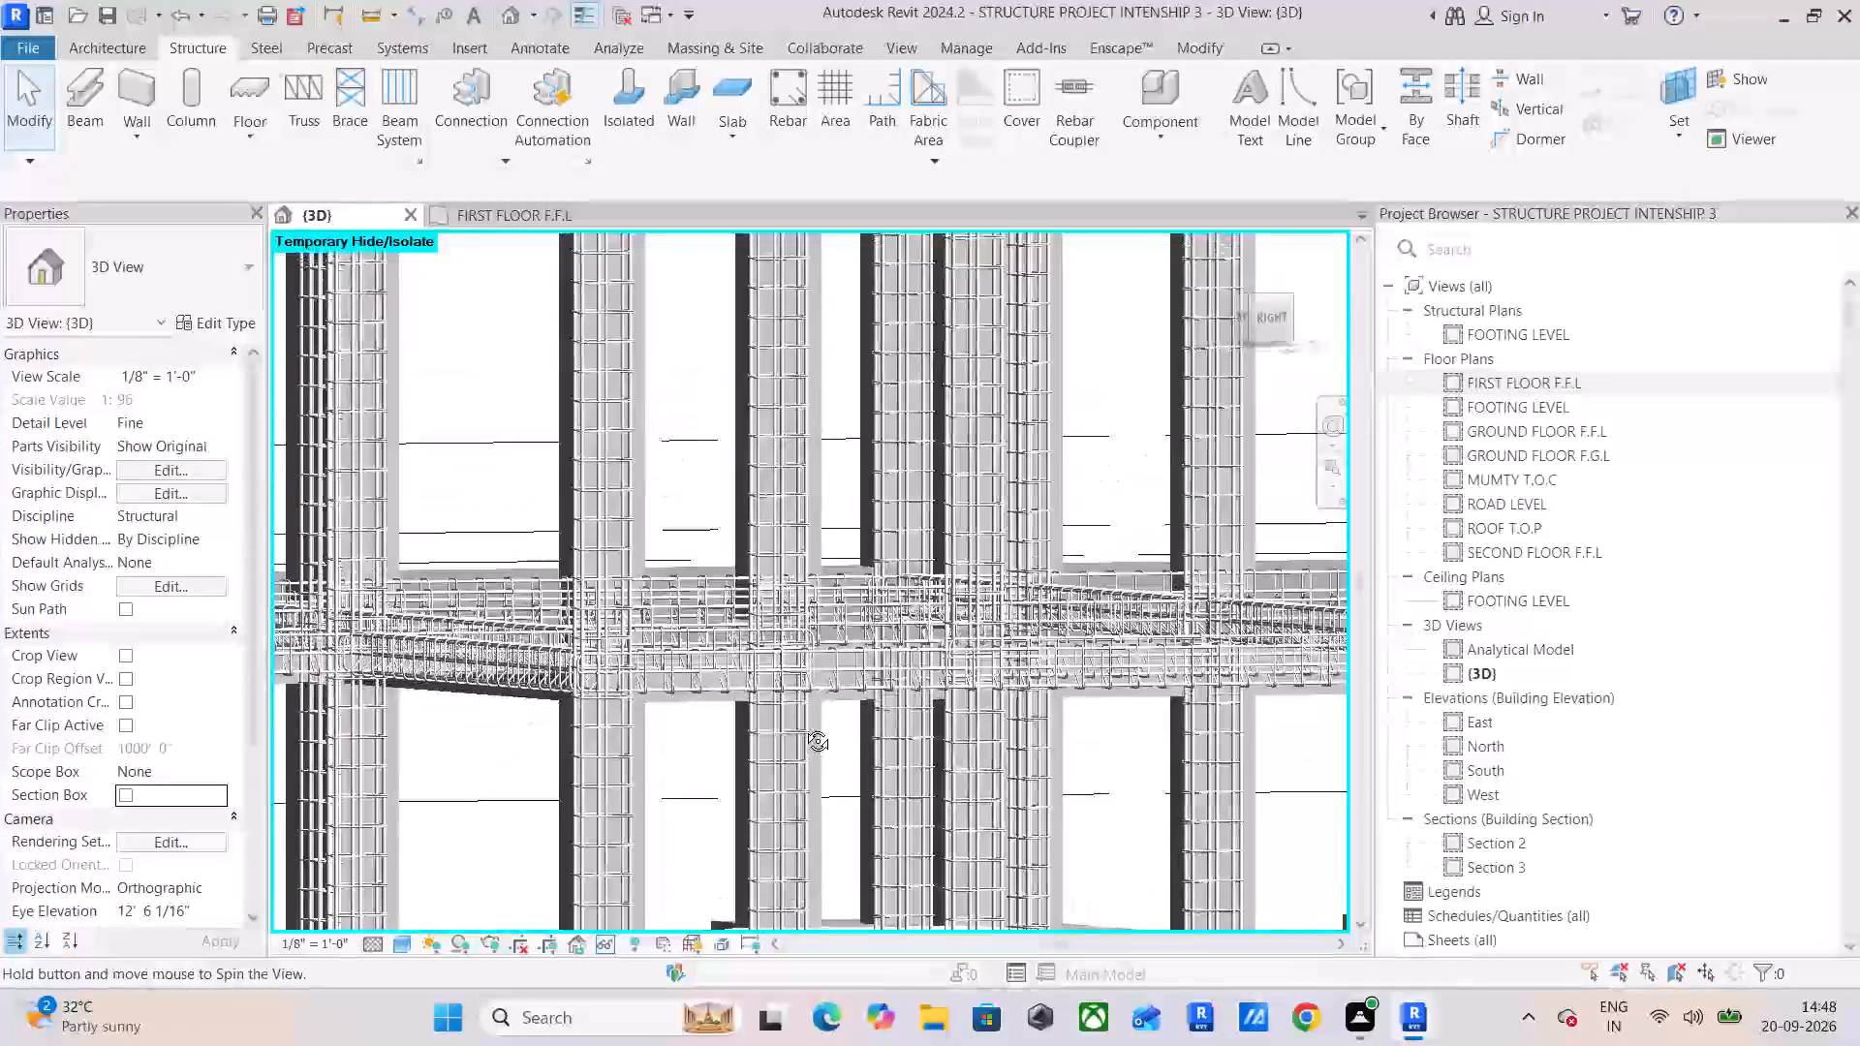
shift+middle_drag(803, 726, 803, 721)
scroll(803, 720, down, 6)
scroll(803, 720, up, 1)
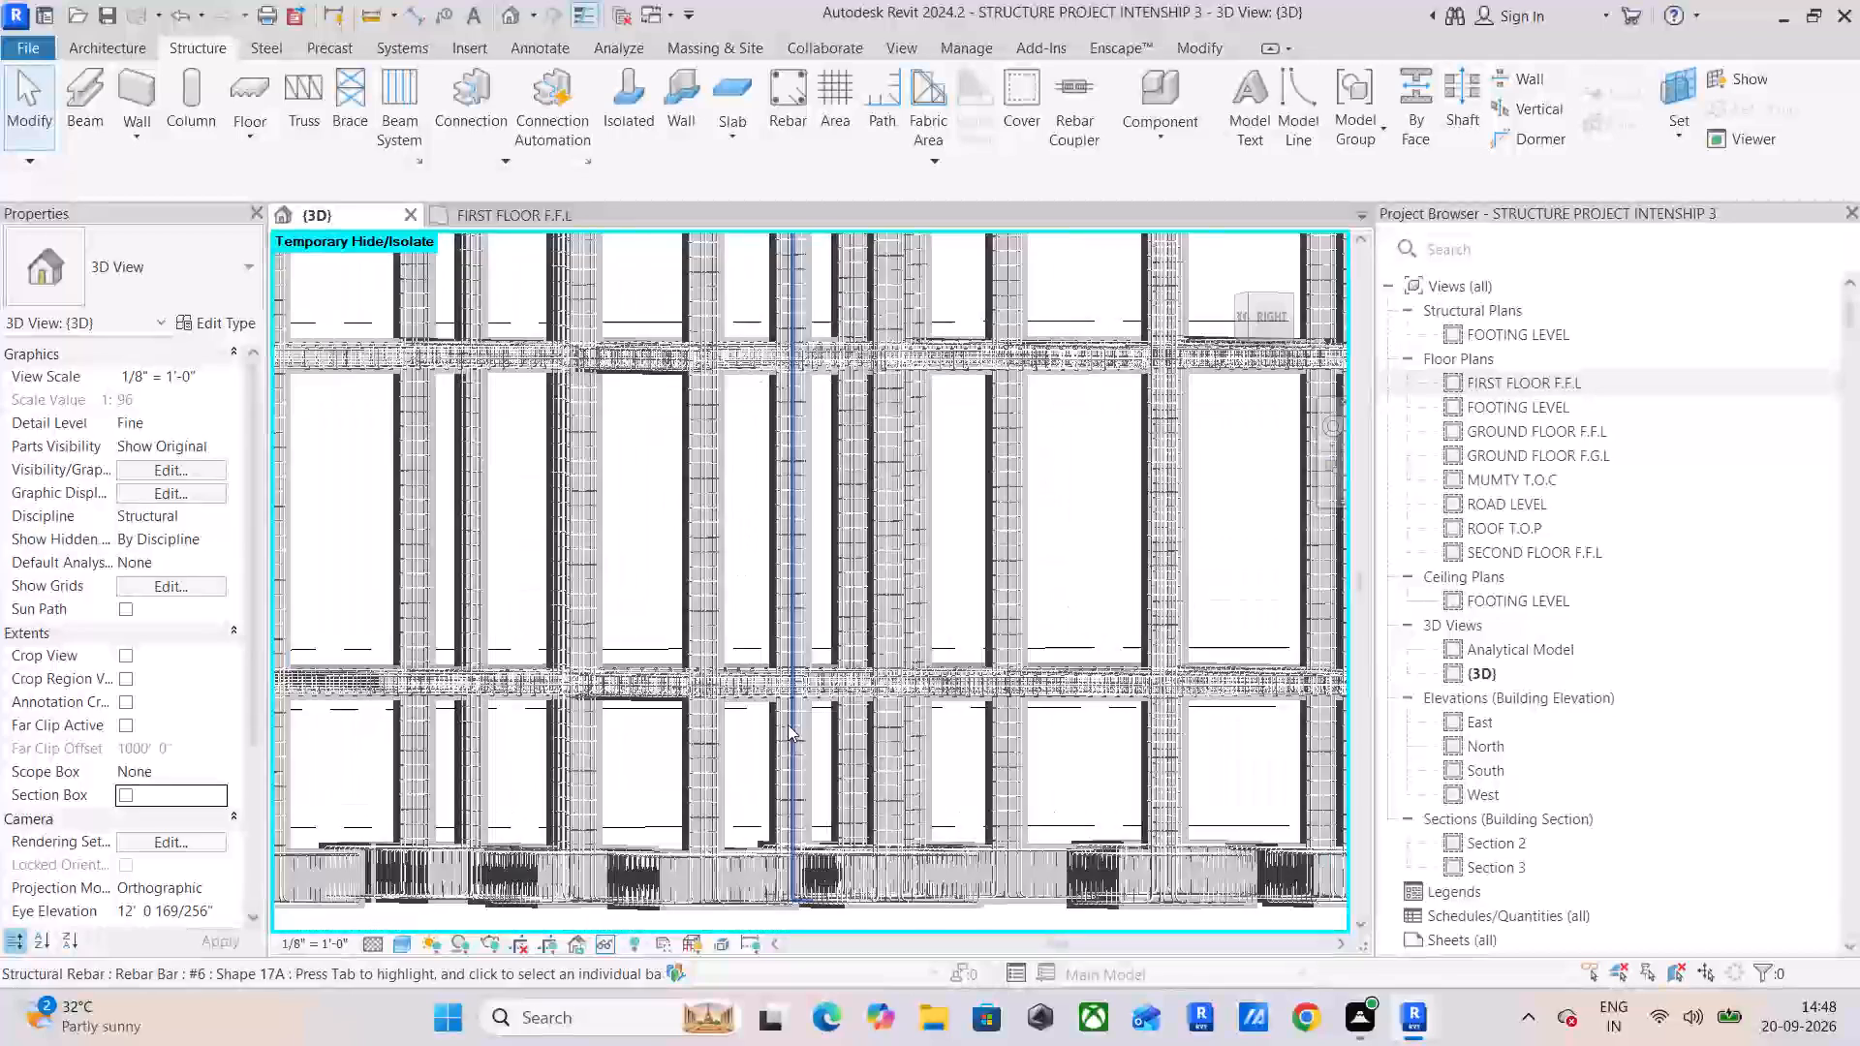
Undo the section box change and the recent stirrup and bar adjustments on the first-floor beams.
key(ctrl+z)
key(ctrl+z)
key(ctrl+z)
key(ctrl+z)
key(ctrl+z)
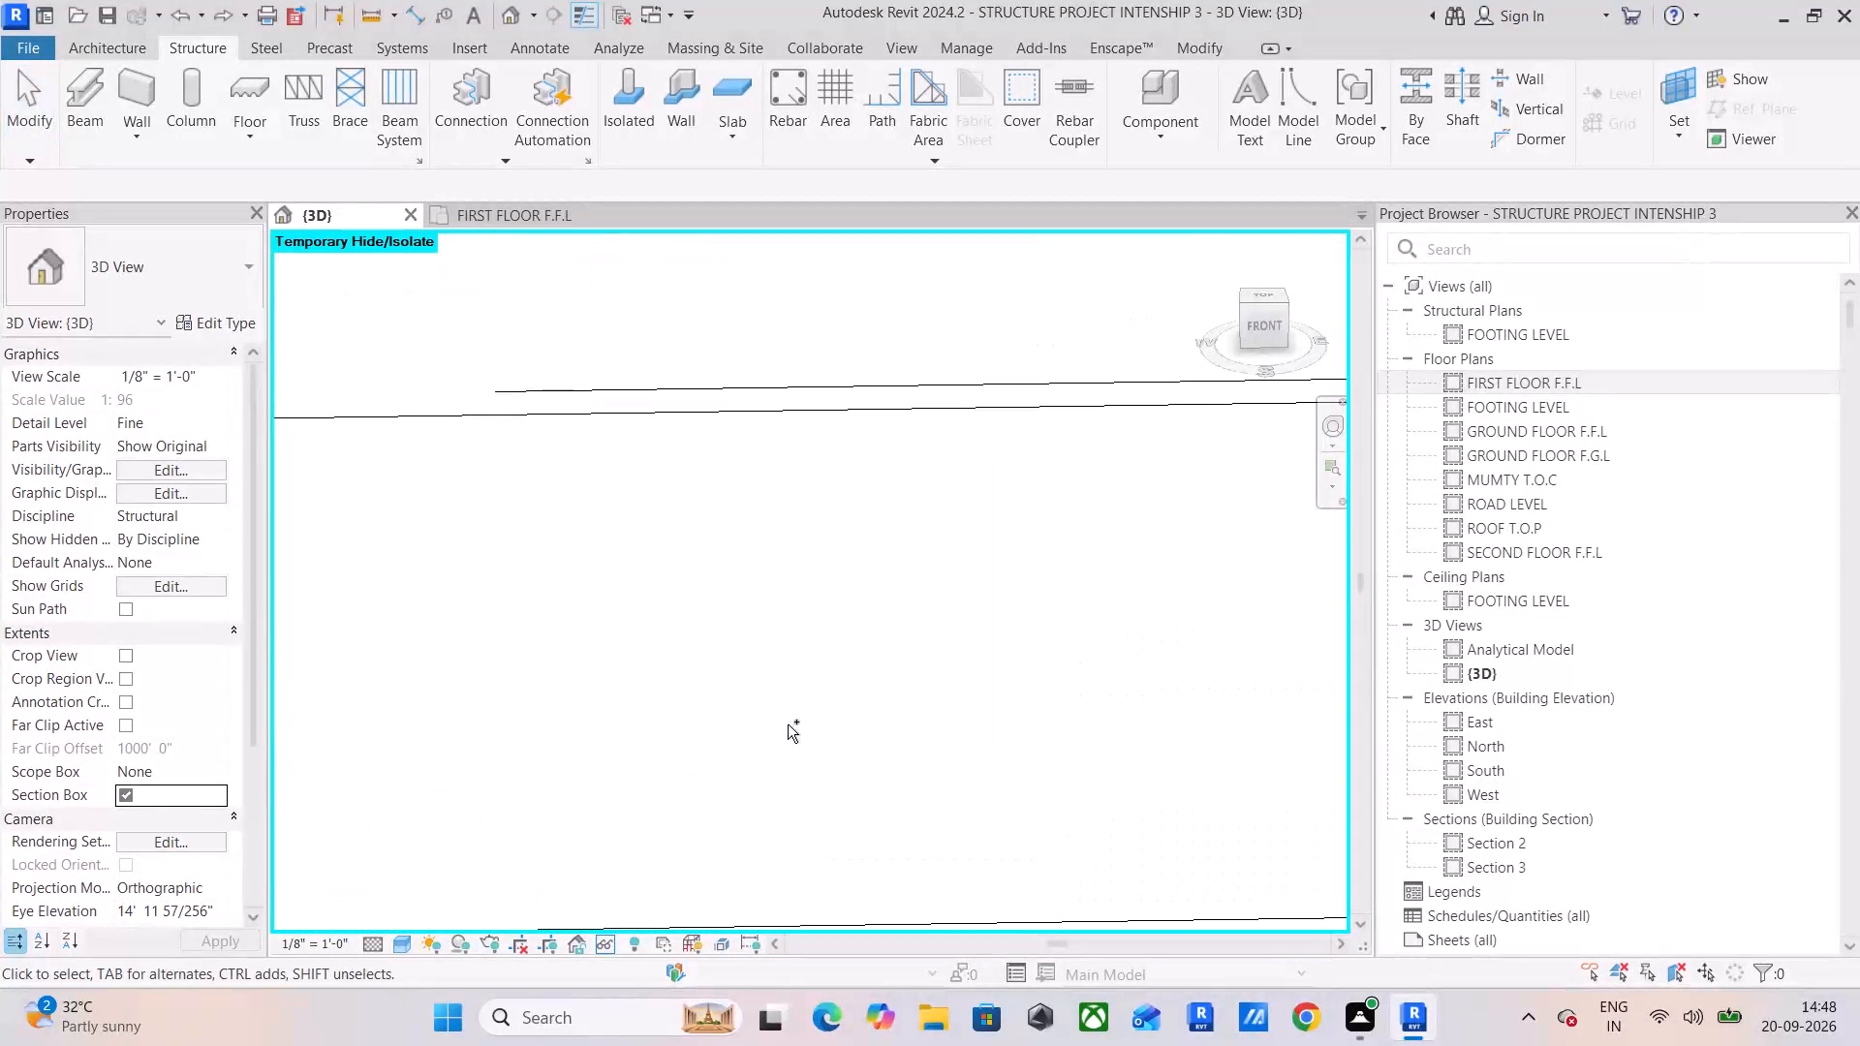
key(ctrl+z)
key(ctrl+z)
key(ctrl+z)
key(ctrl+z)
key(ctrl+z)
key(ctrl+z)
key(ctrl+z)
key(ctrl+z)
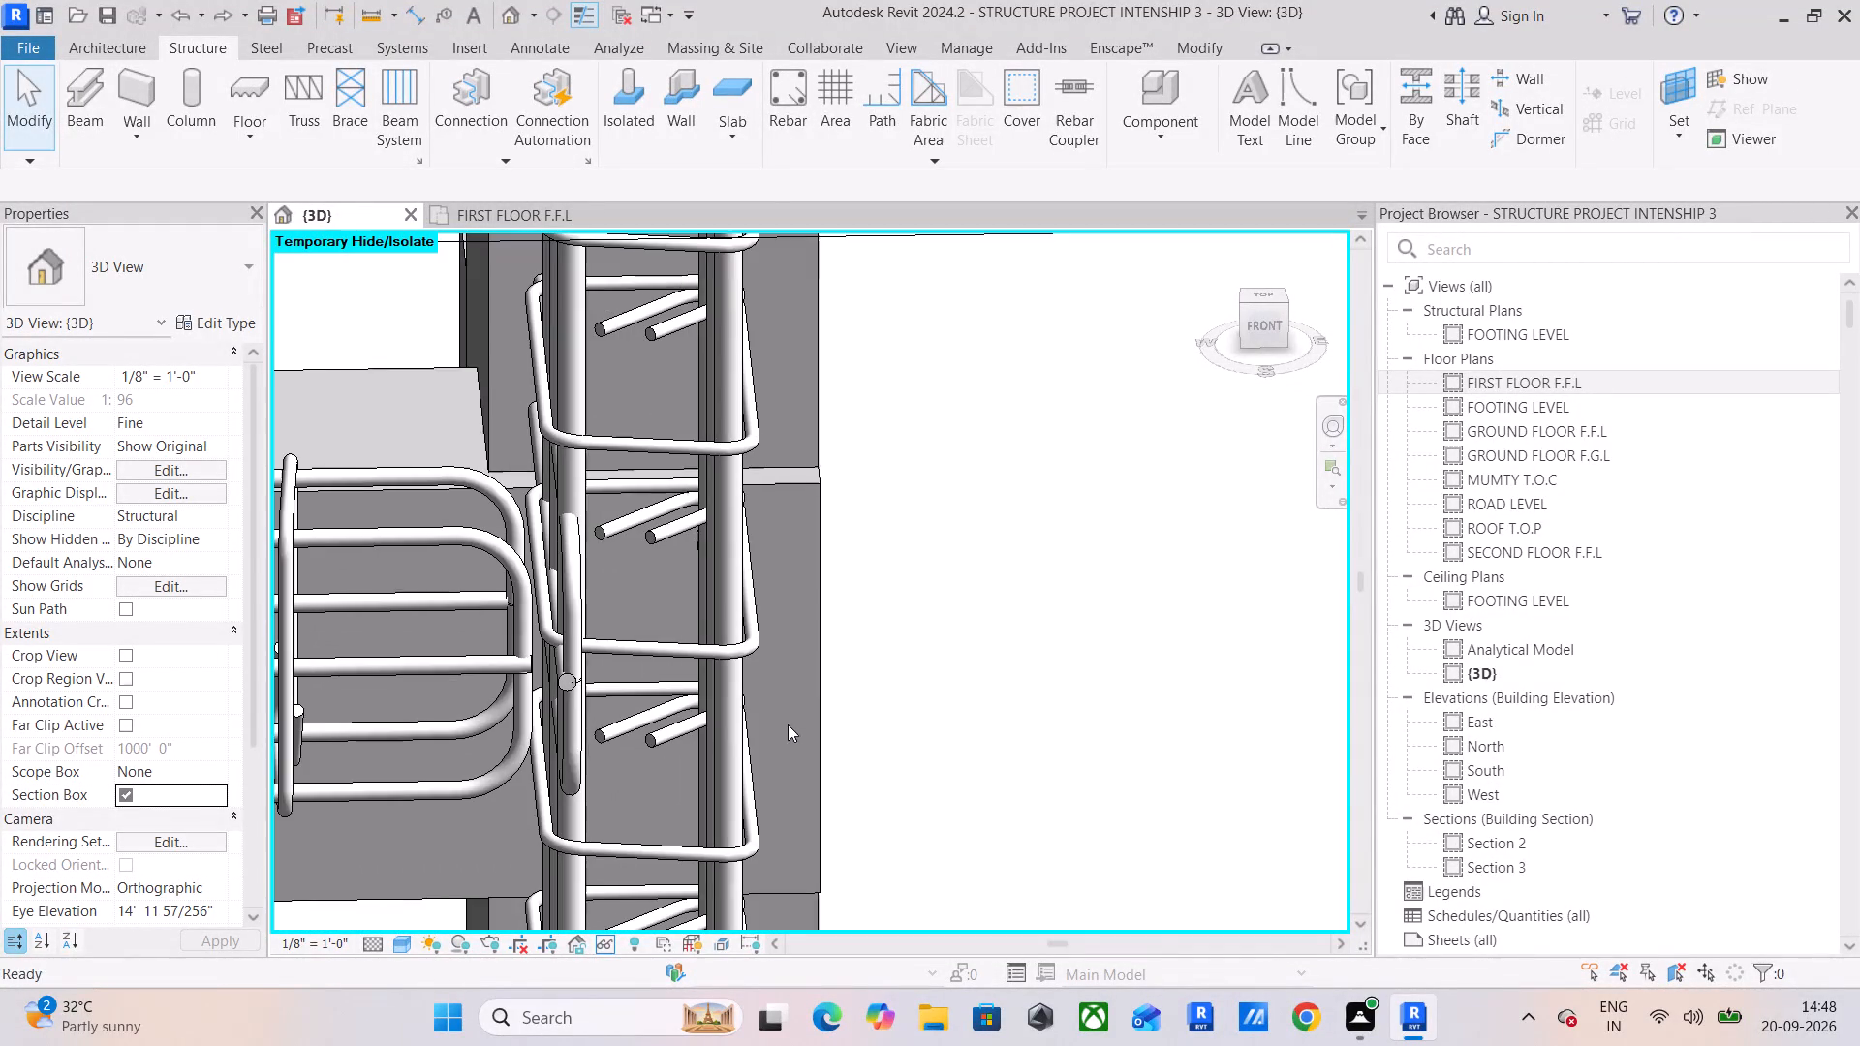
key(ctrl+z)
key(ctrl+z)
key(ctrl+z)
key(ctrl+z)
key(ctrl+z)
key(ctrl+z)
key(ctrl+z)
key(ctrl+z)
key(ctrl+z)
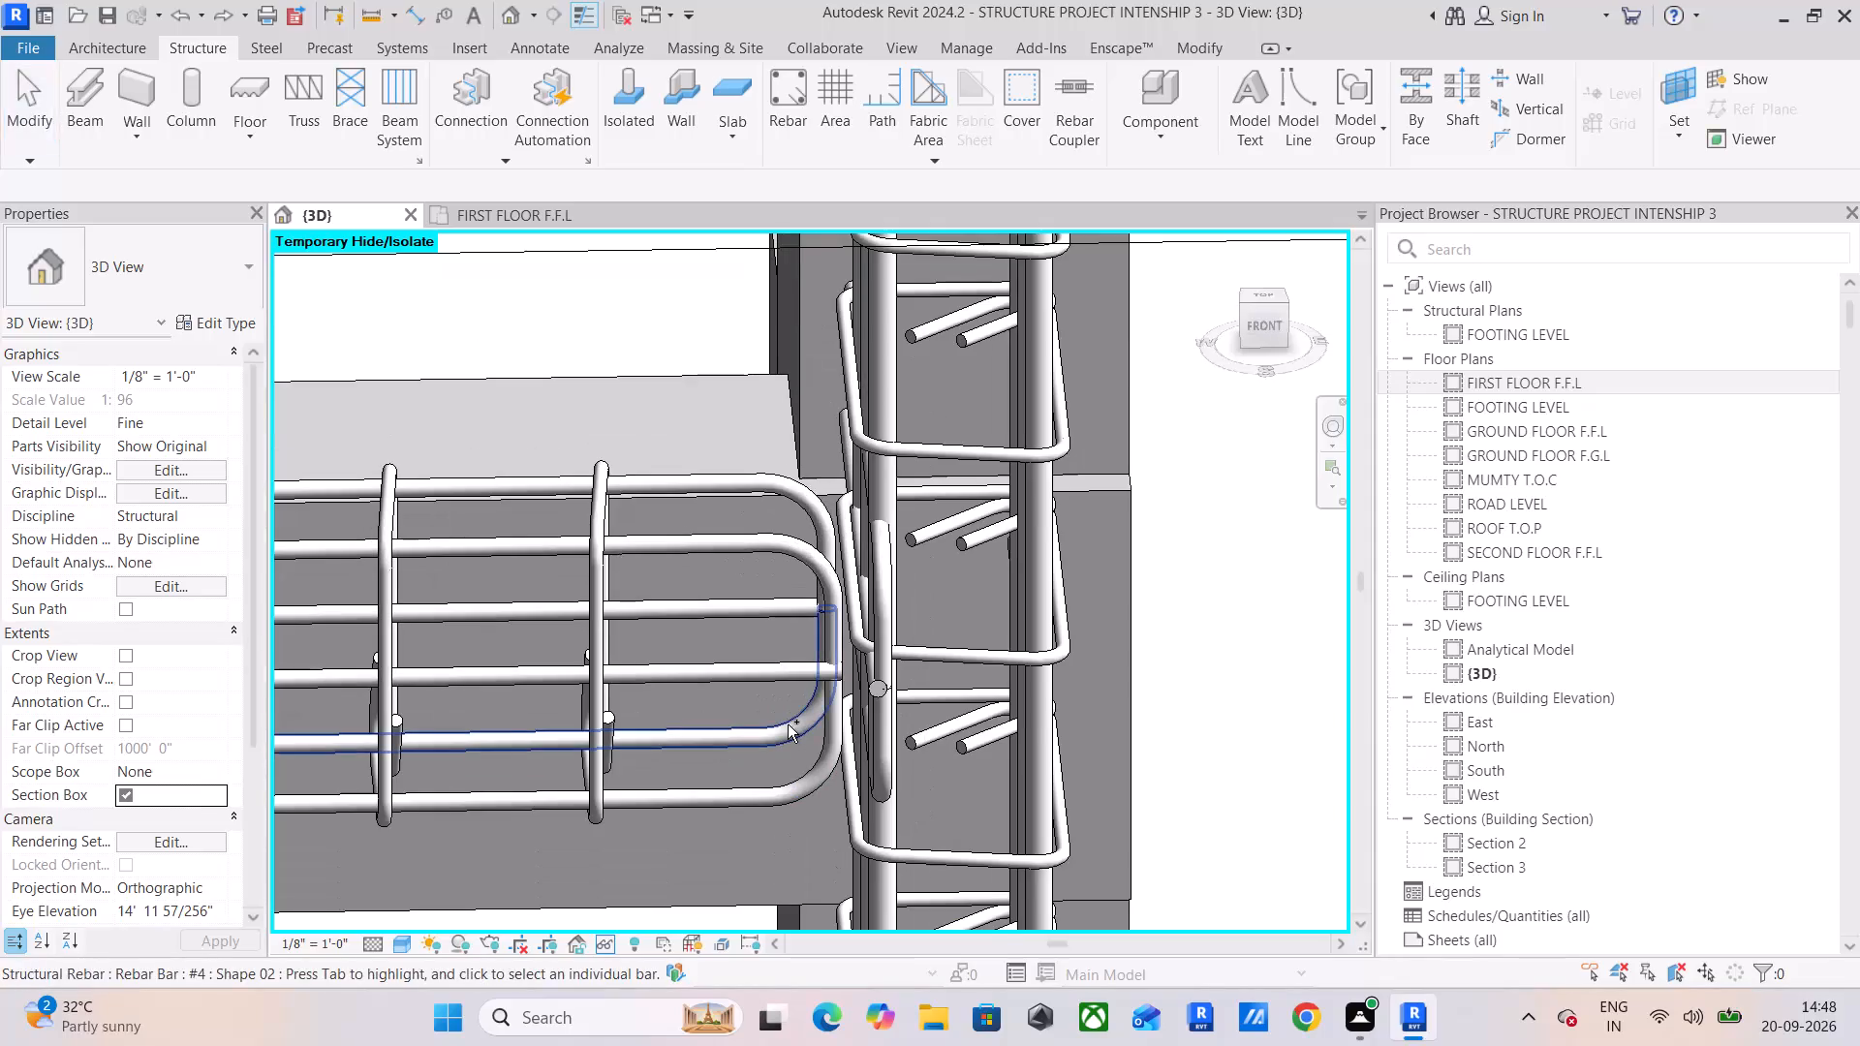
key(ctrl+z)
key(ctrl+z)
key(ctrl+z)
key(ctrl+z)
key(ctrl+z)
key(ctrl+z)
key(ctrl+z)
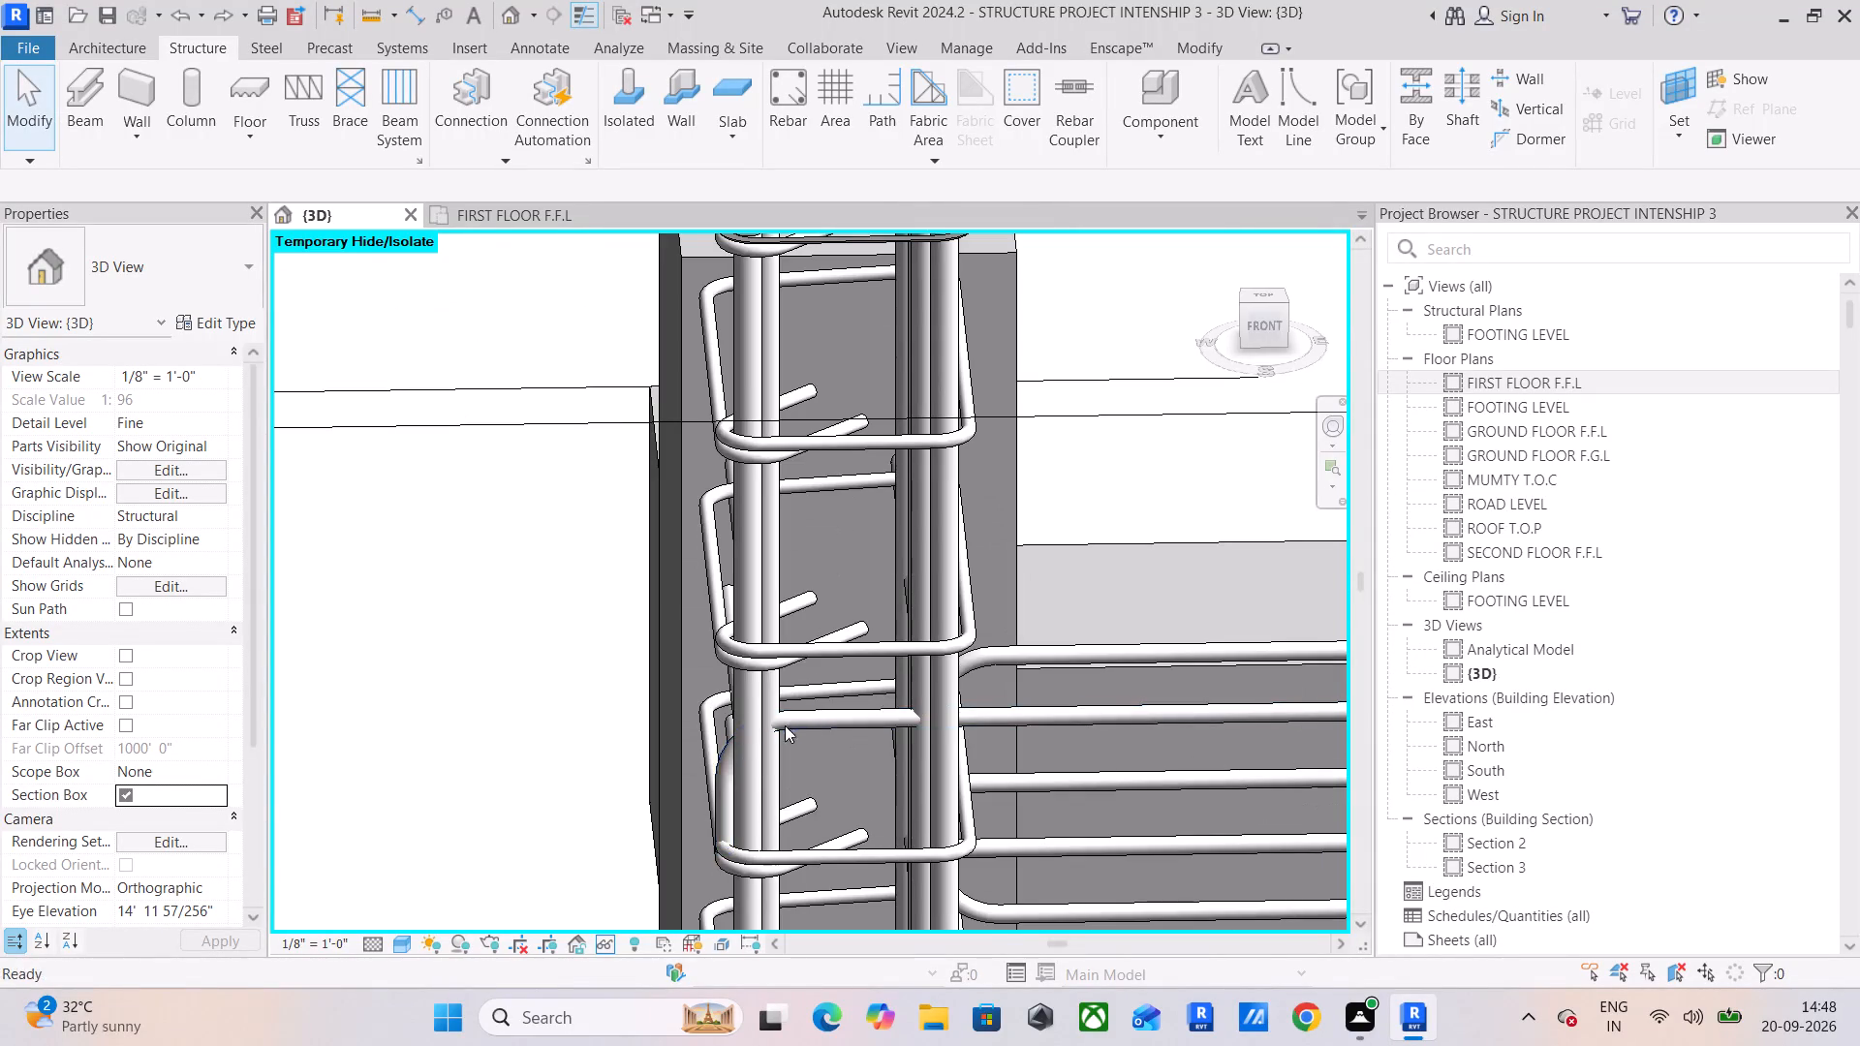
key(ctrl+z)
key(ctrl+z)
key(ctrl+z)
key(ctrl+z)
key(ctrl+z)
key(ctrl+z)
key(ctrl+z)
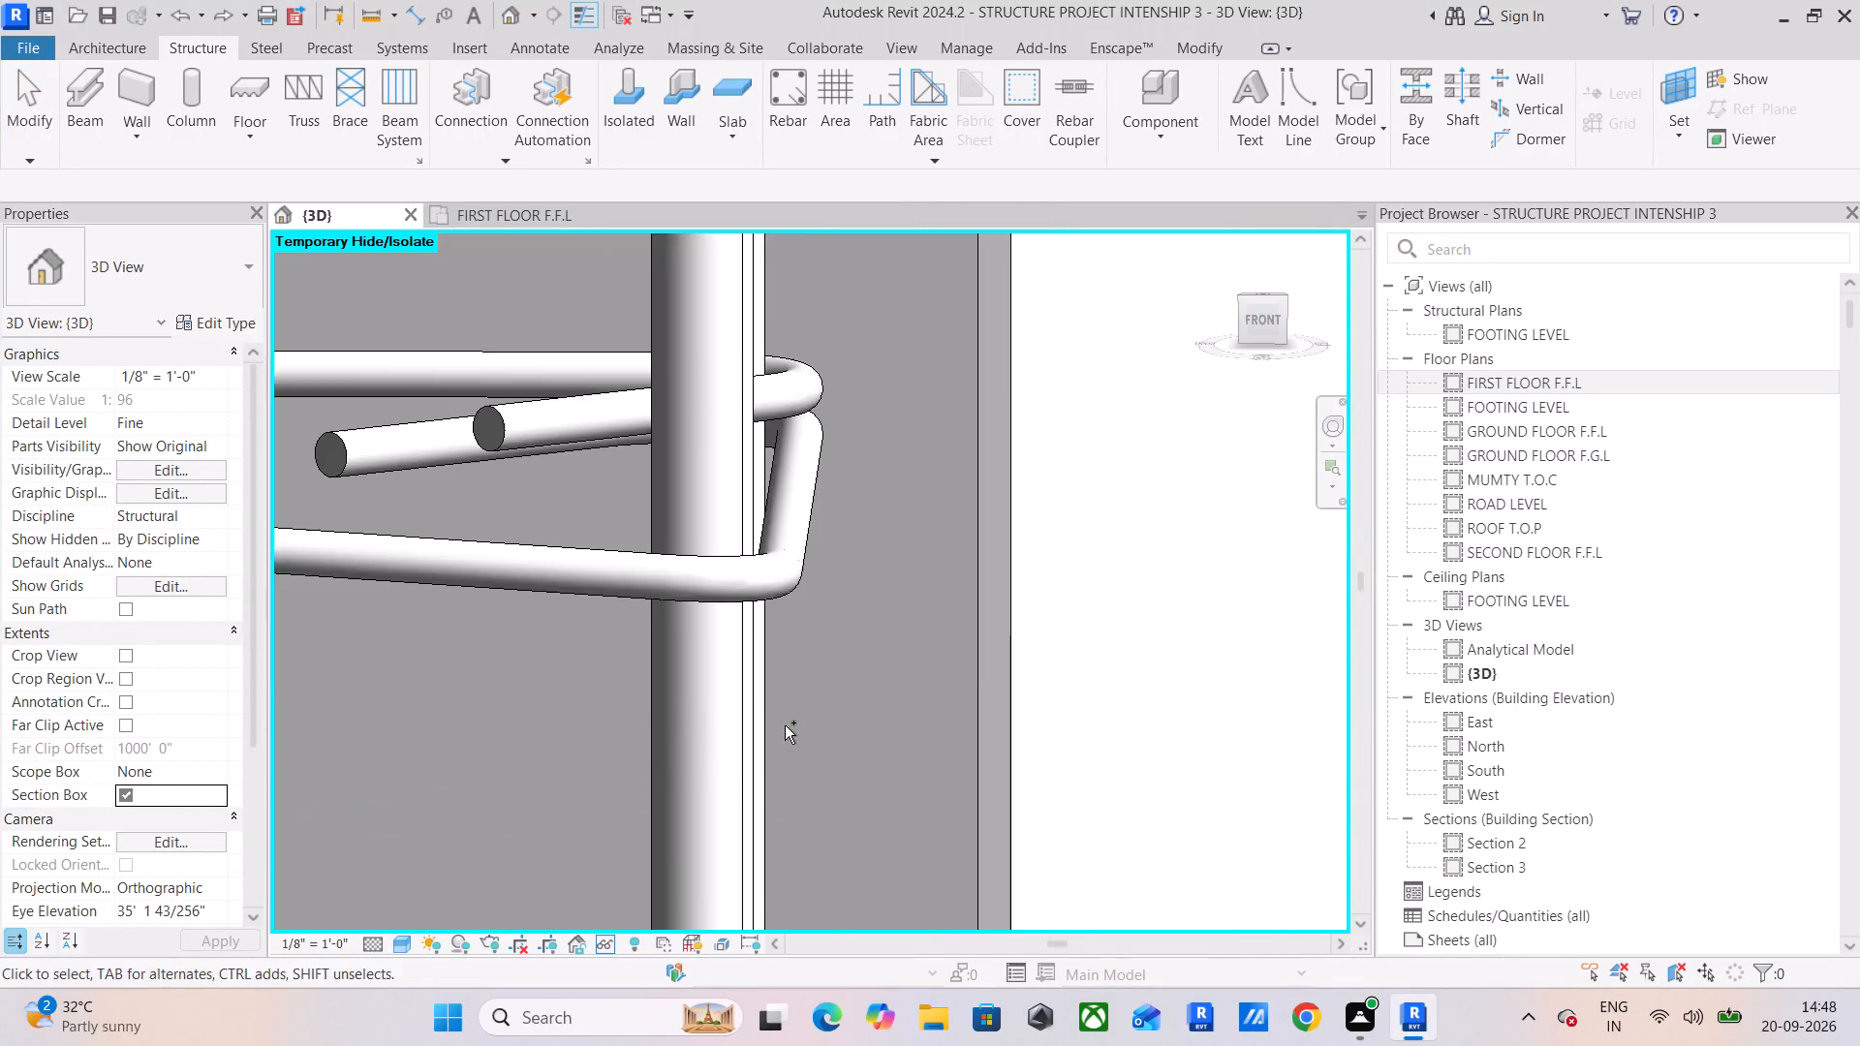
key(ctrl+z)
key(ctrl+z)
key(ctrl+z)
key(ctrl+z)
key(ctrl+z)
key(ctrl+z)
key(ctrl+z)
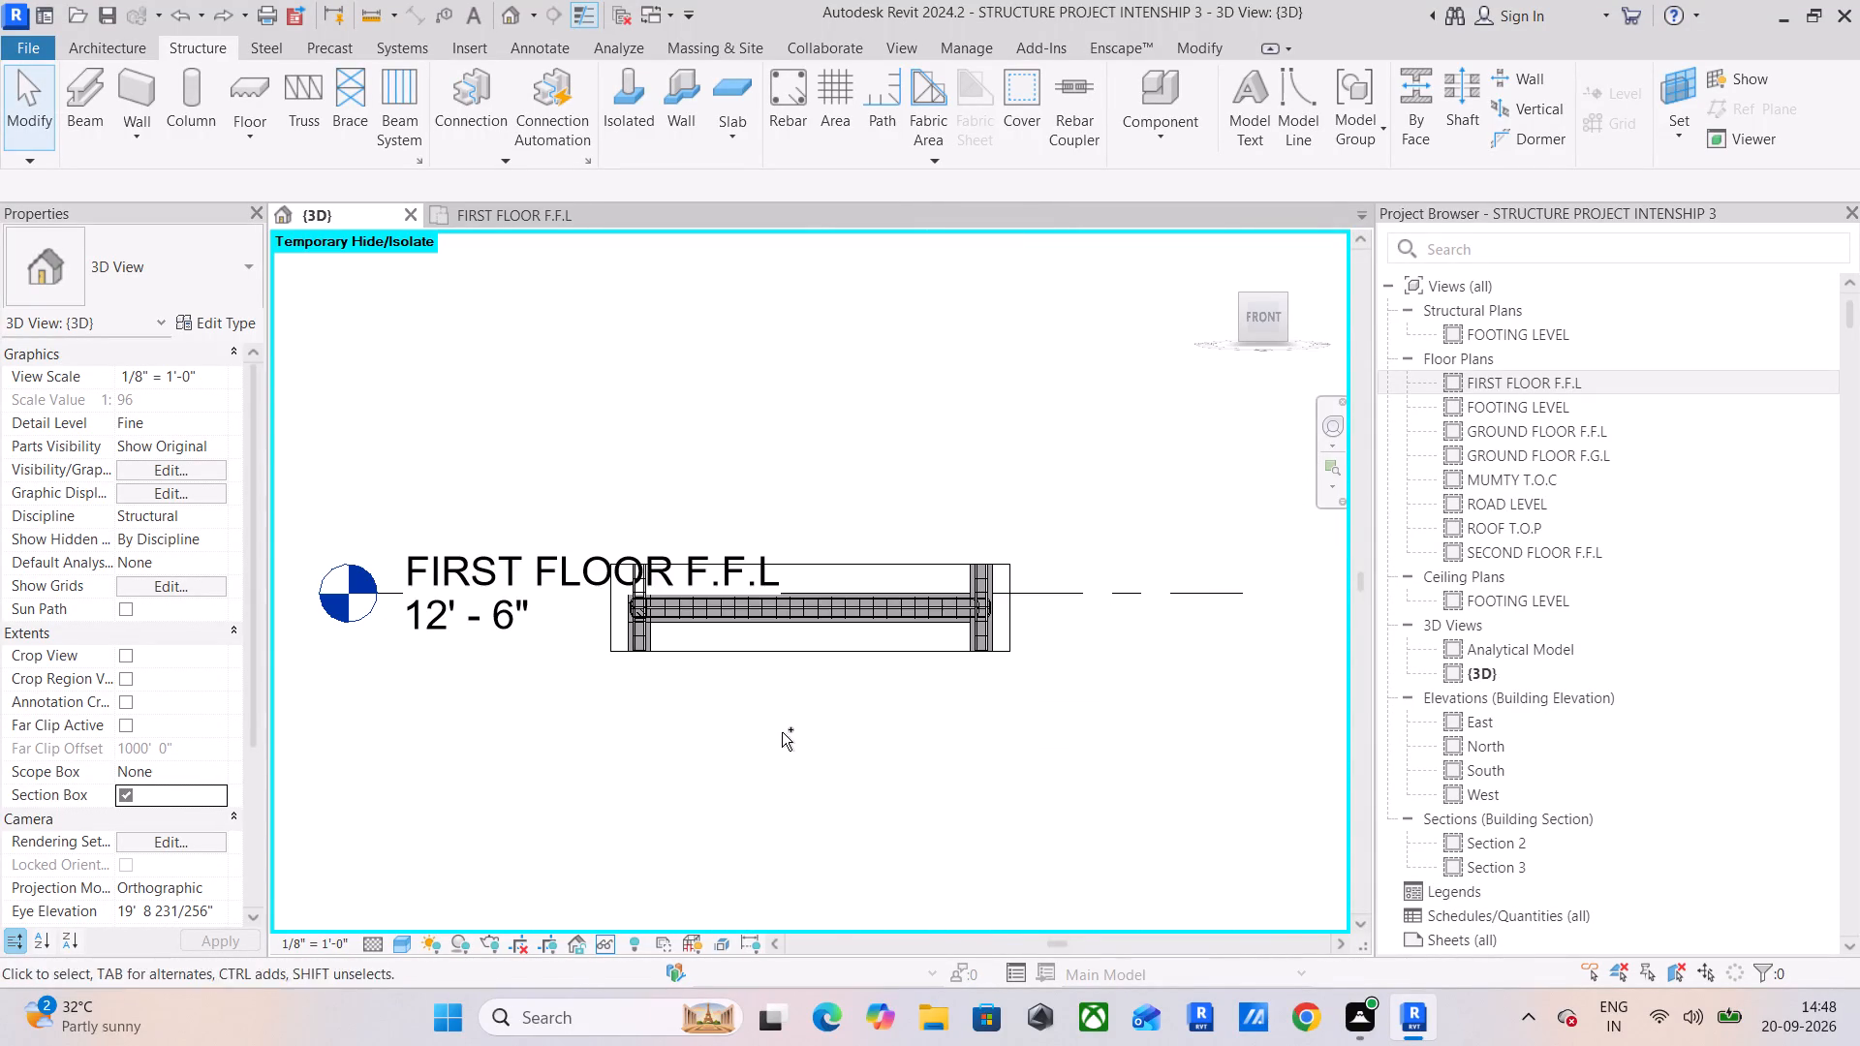
Undo the earlier 3D section box changes and the first-floor 6" foundation slab sketch edits.
key(ctrl+z)
key(ctrl+z)
key(ctrl+z)
key(ctrl+z)
key(ctrl+z)
key(ctrl+z)
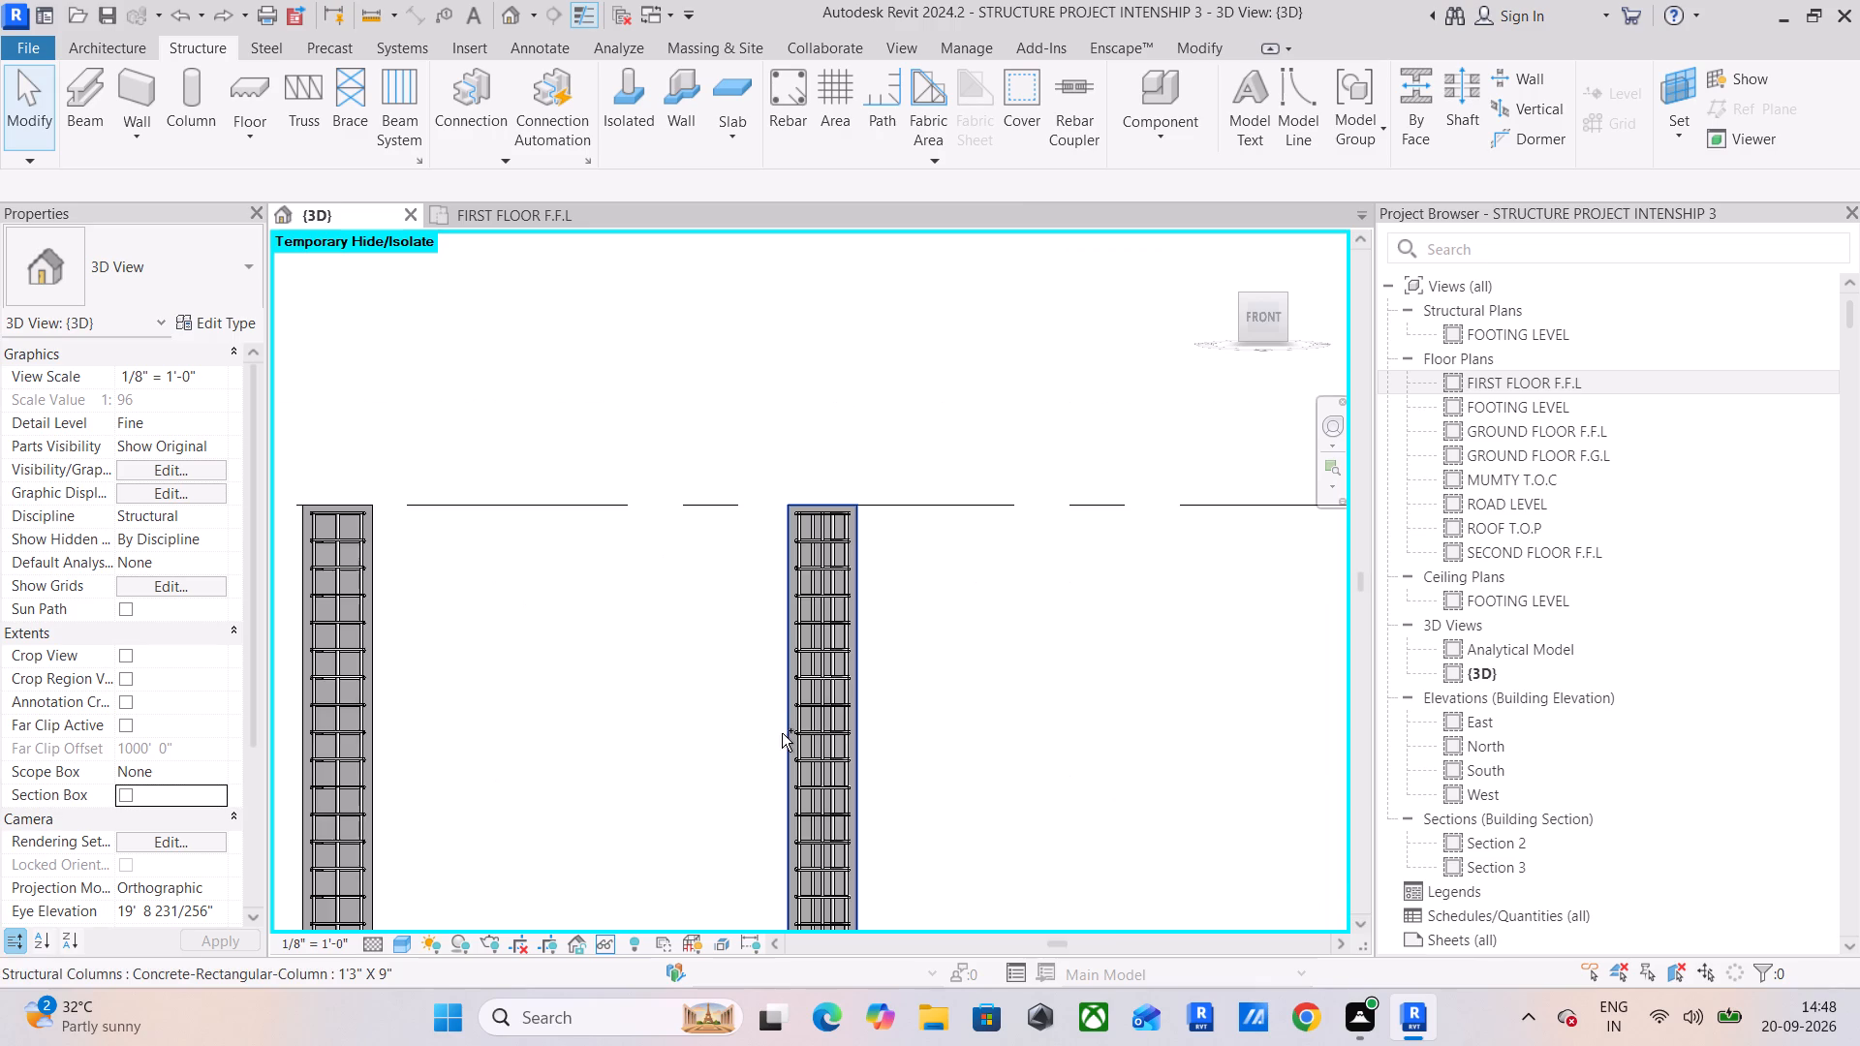
key(ctrl+z)
key(ctrl+z)
key(ctrl+z)
key(ctrl+z)
key(ctrl+z)
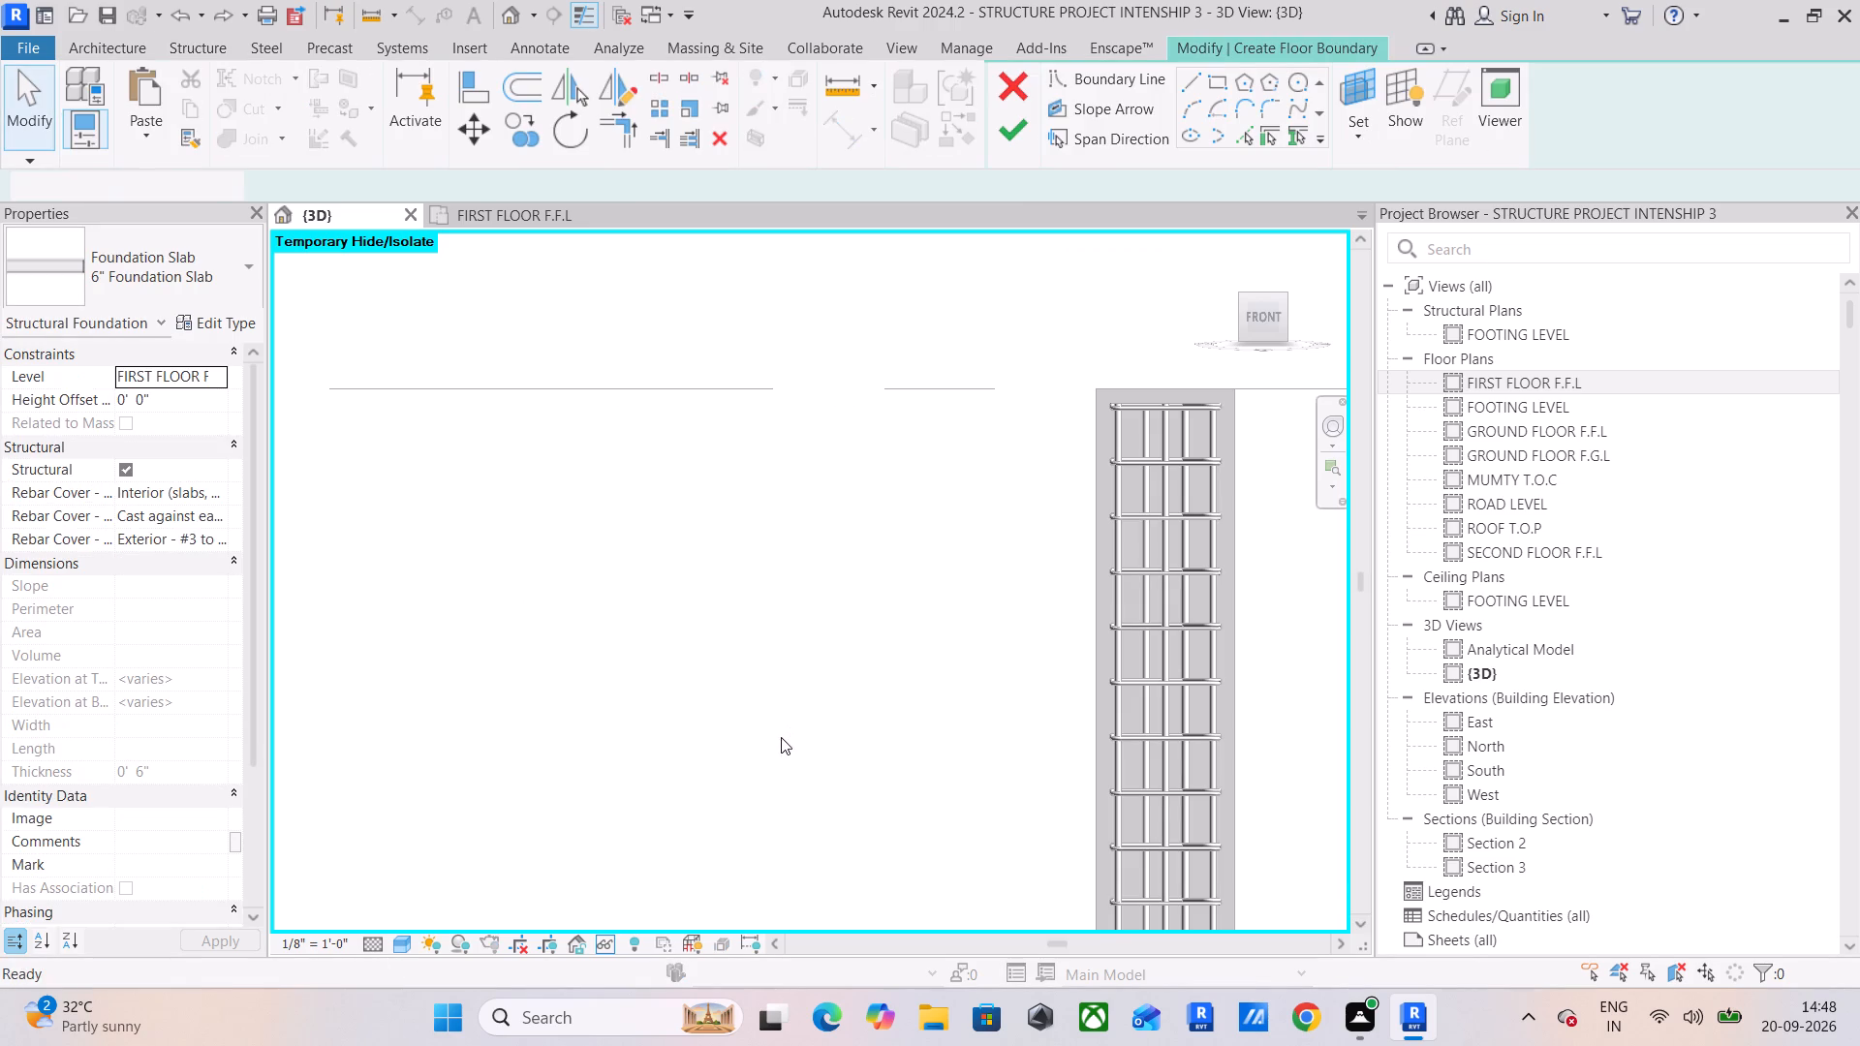
key(ctrl+z)
key(ctrl+z)
key(ctrl+z)
key(ctrl+z)
key(ctrl+z)
key(ctrl+z)
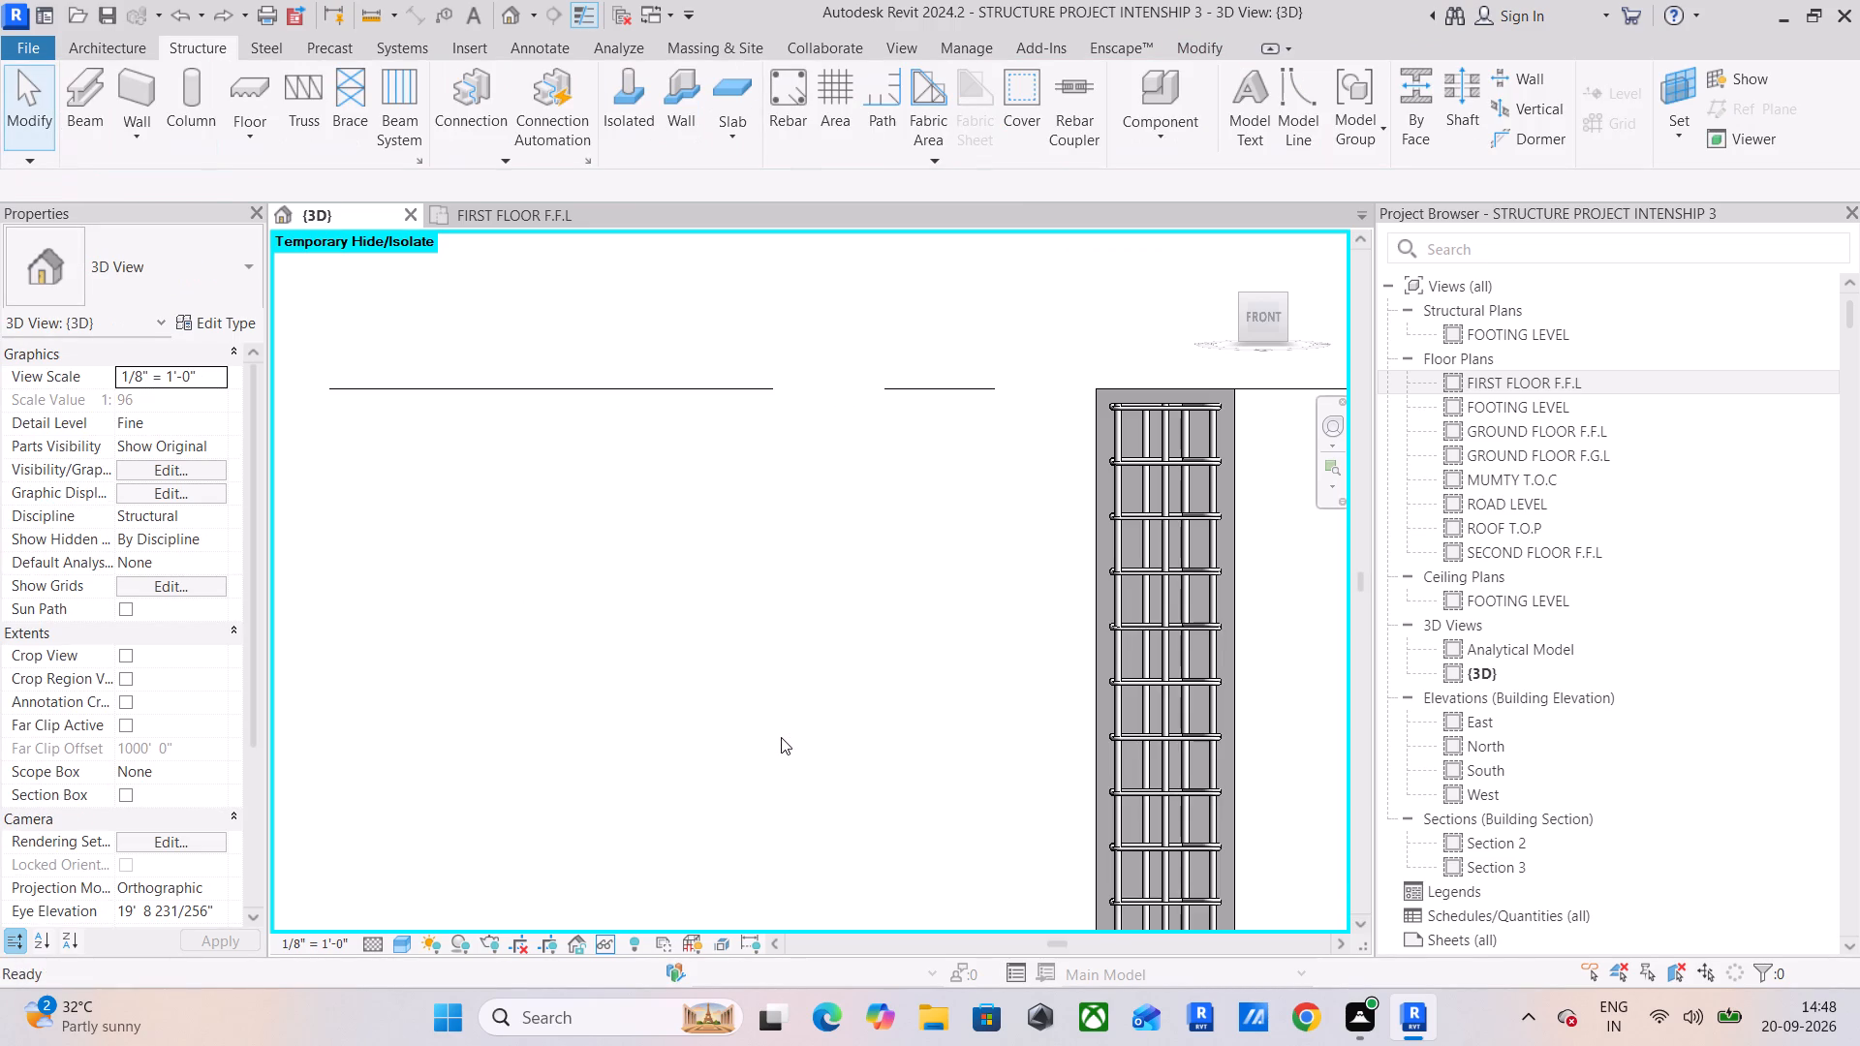
key(ctrl+z)
key(ctrl+z)
key(ctrl+z)
key(ctrl+z)
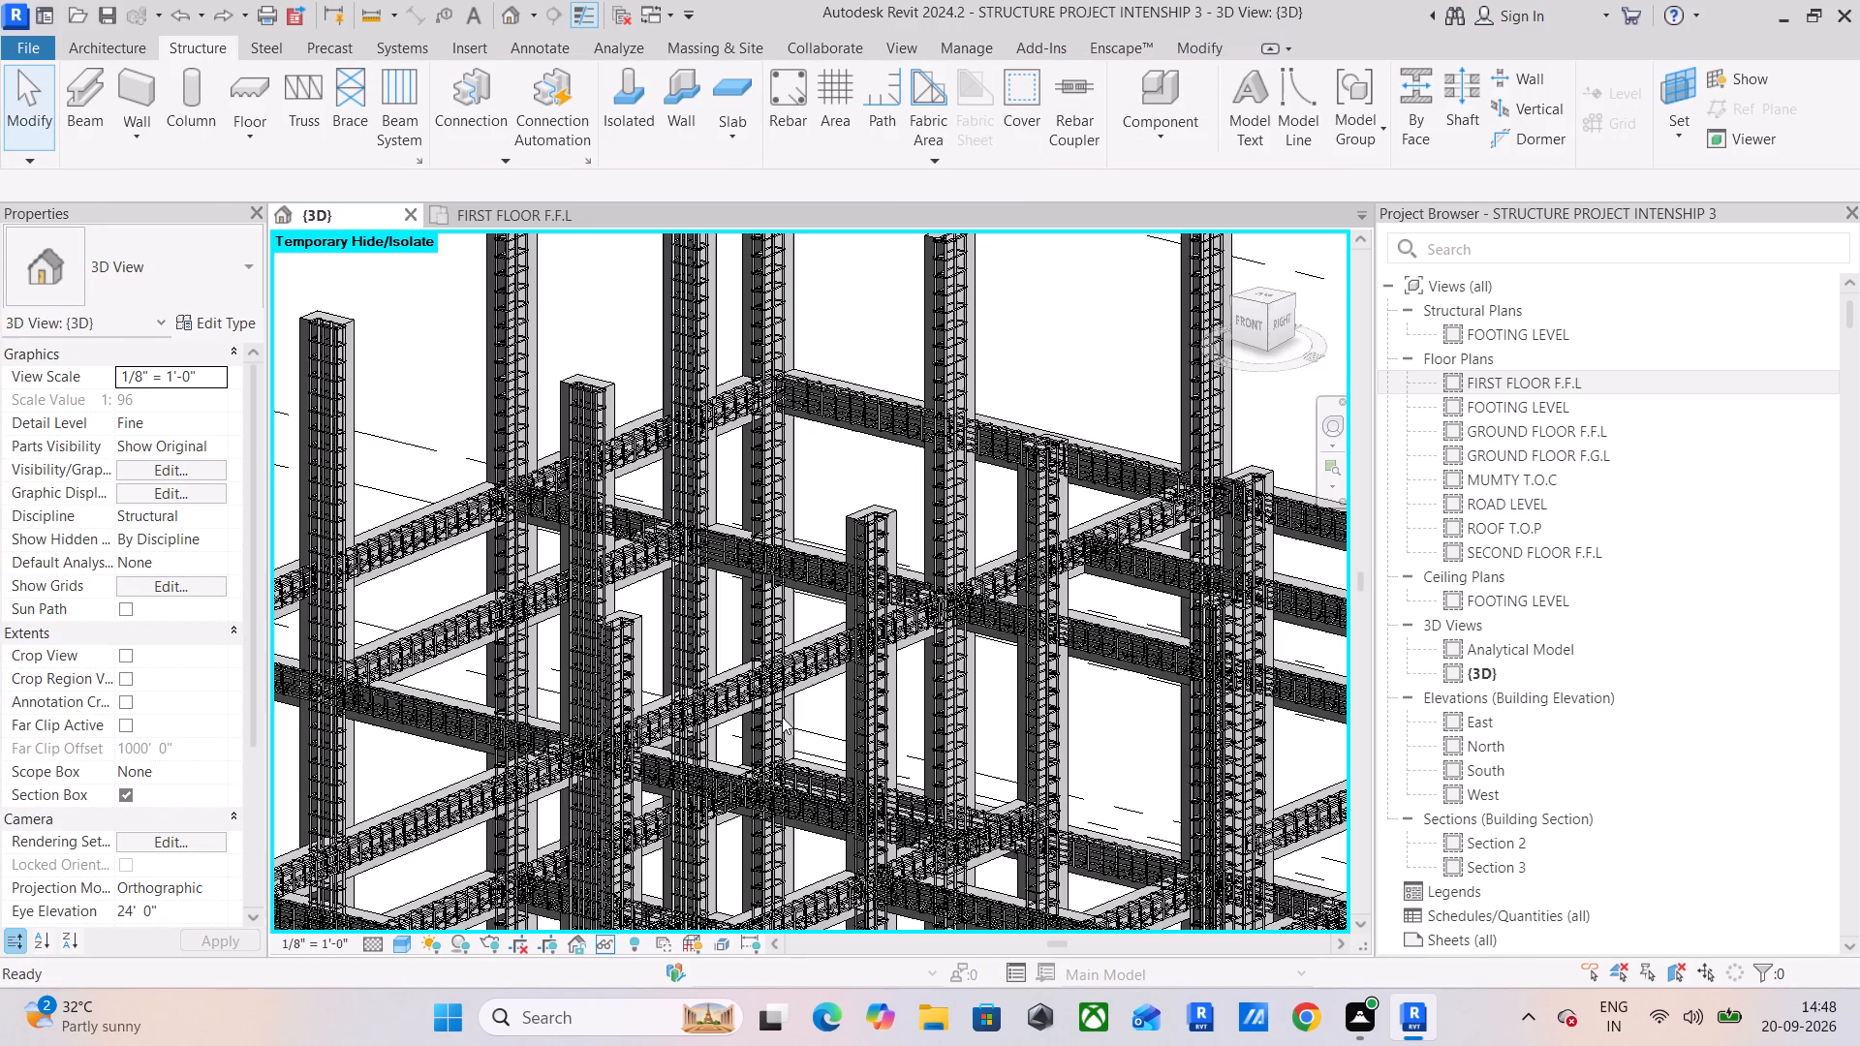
Undo the temporary hiding of the linked architectural model in the 3D view.
ctrl+scroll(770, 676, down, 6)
middle_drag(790, 674, 771, 401)
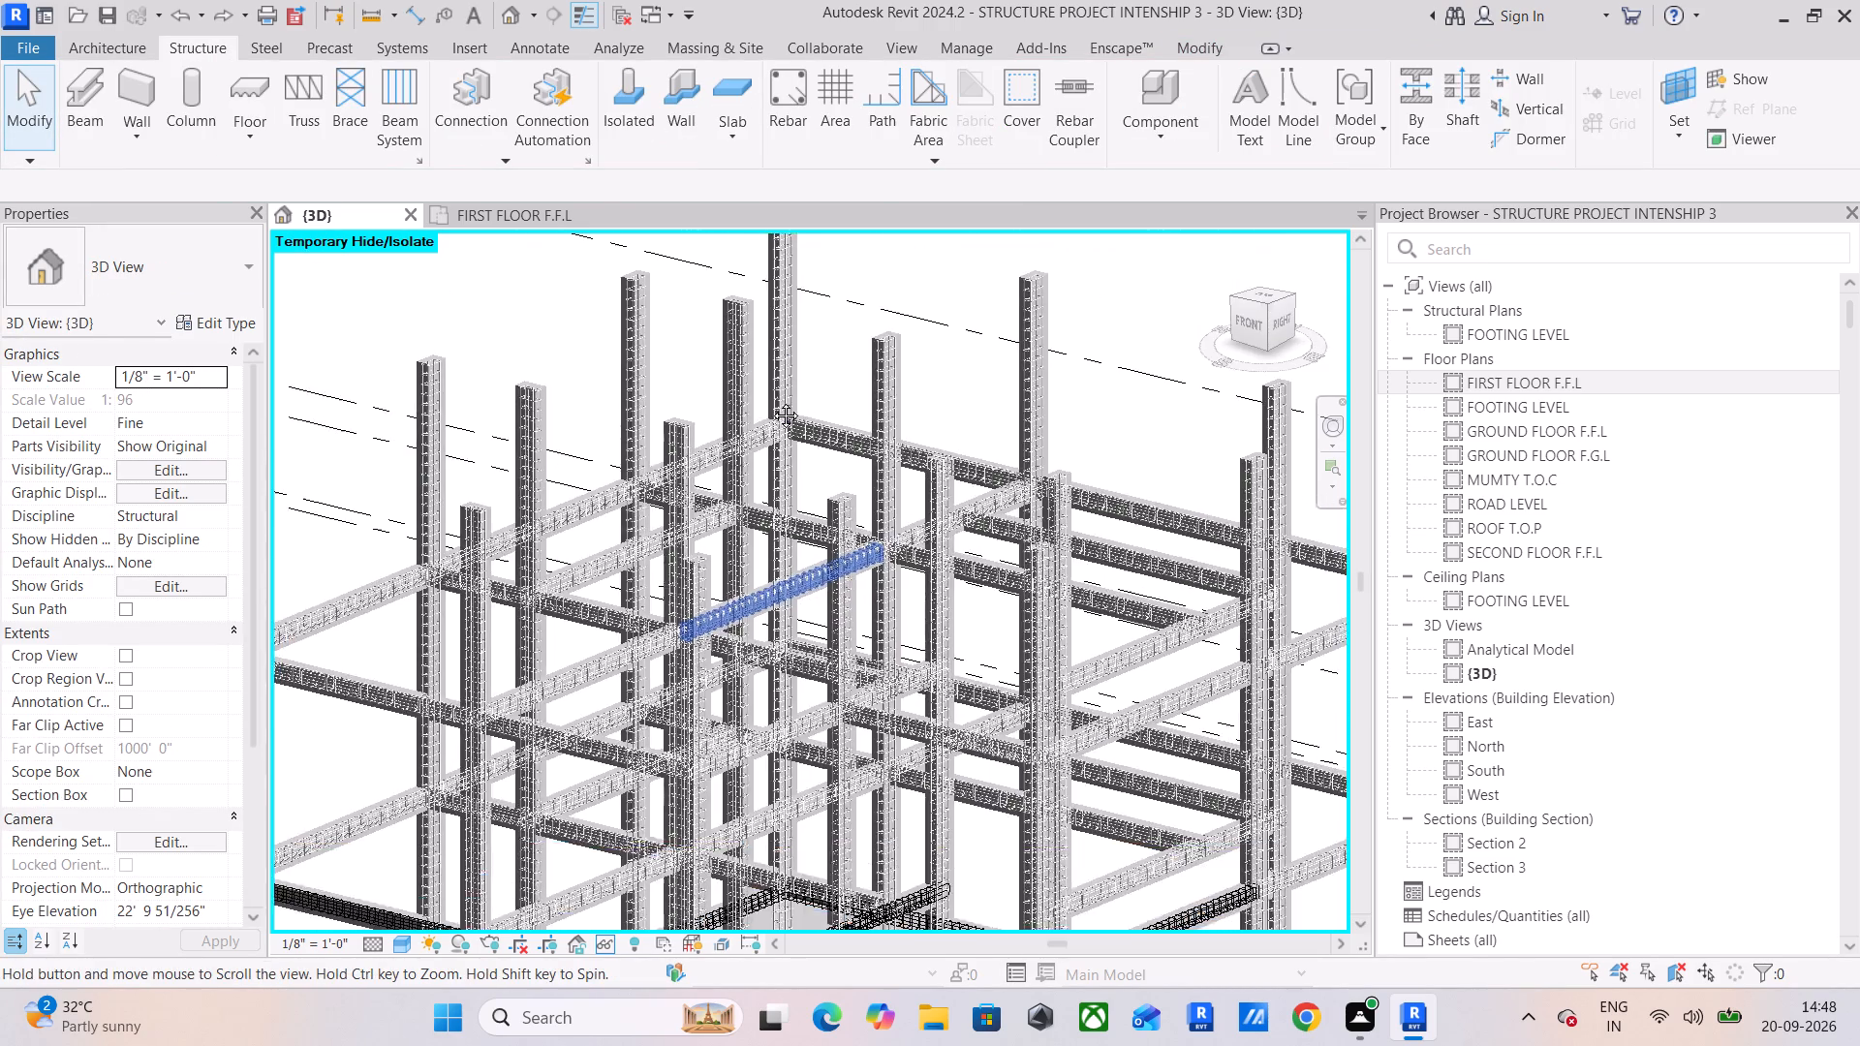
middle_drag(771, 401, 770, 400)
middle_drag(795, 679, 725, 367)
scroll(825, 743, up, 7)
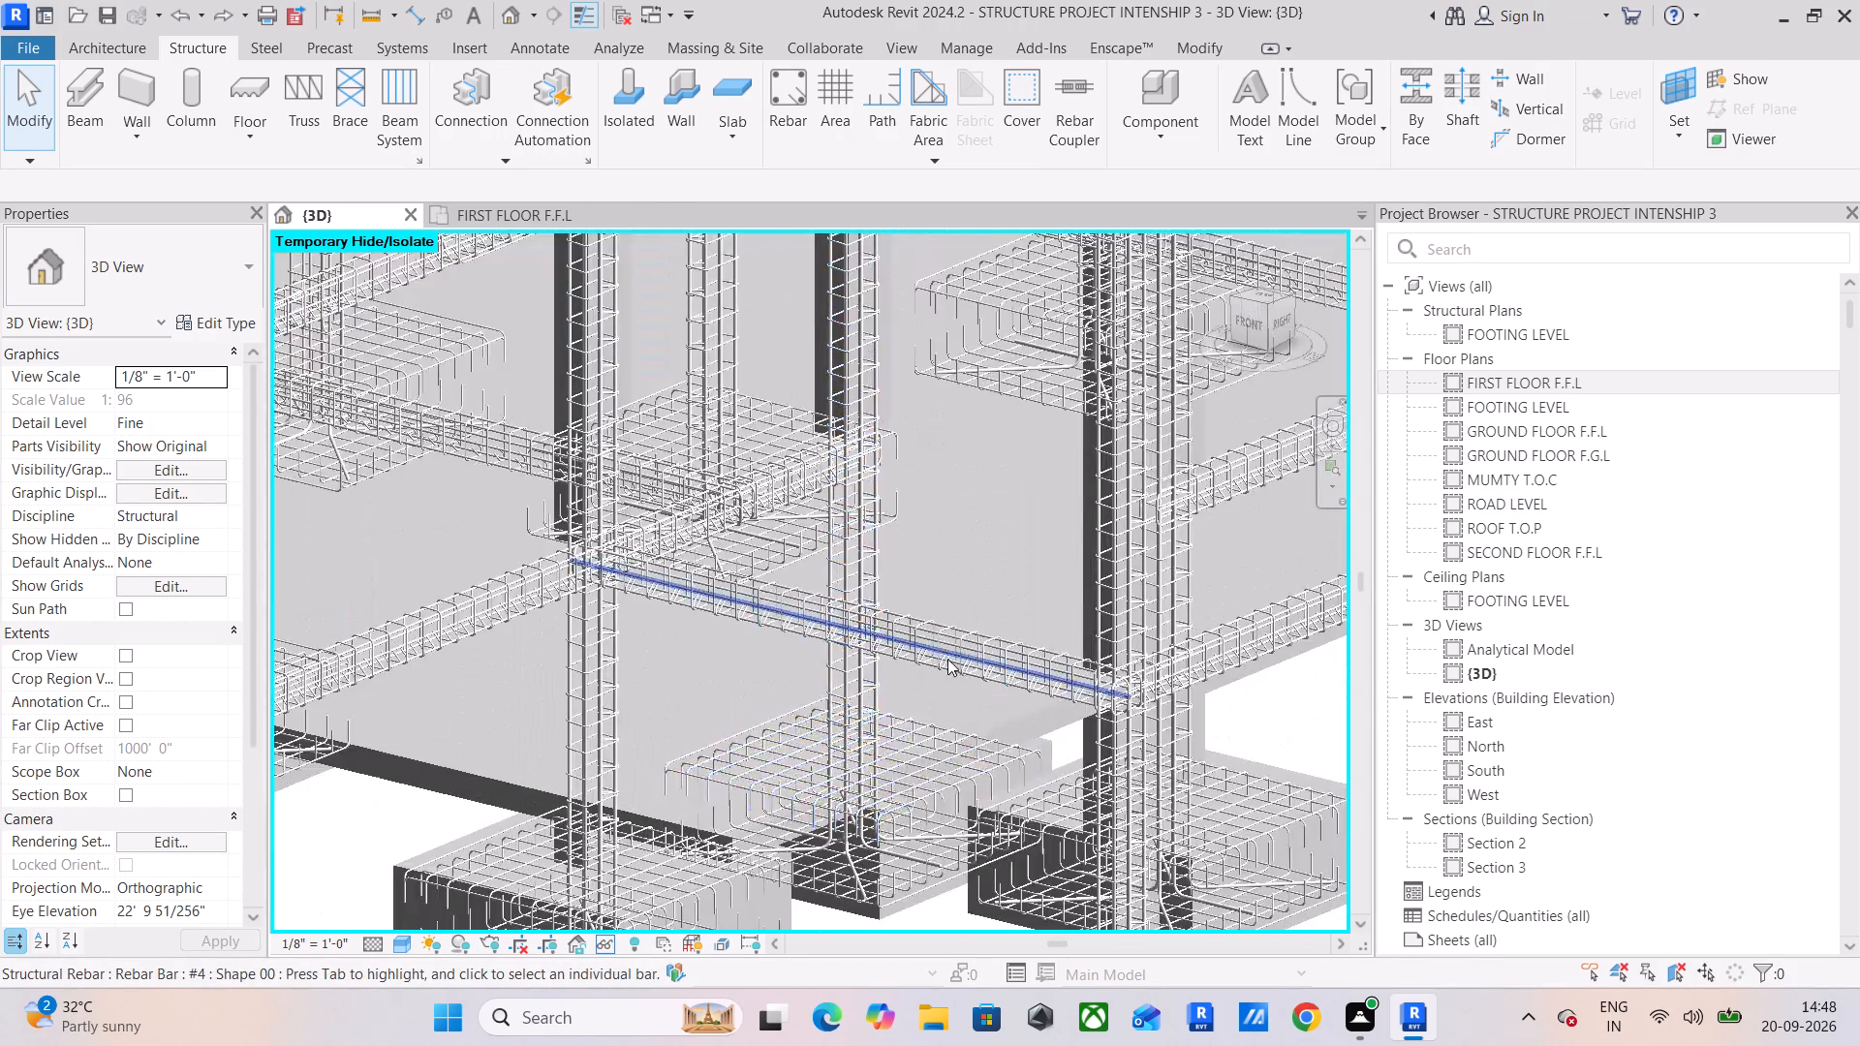
key(ctrl+z)
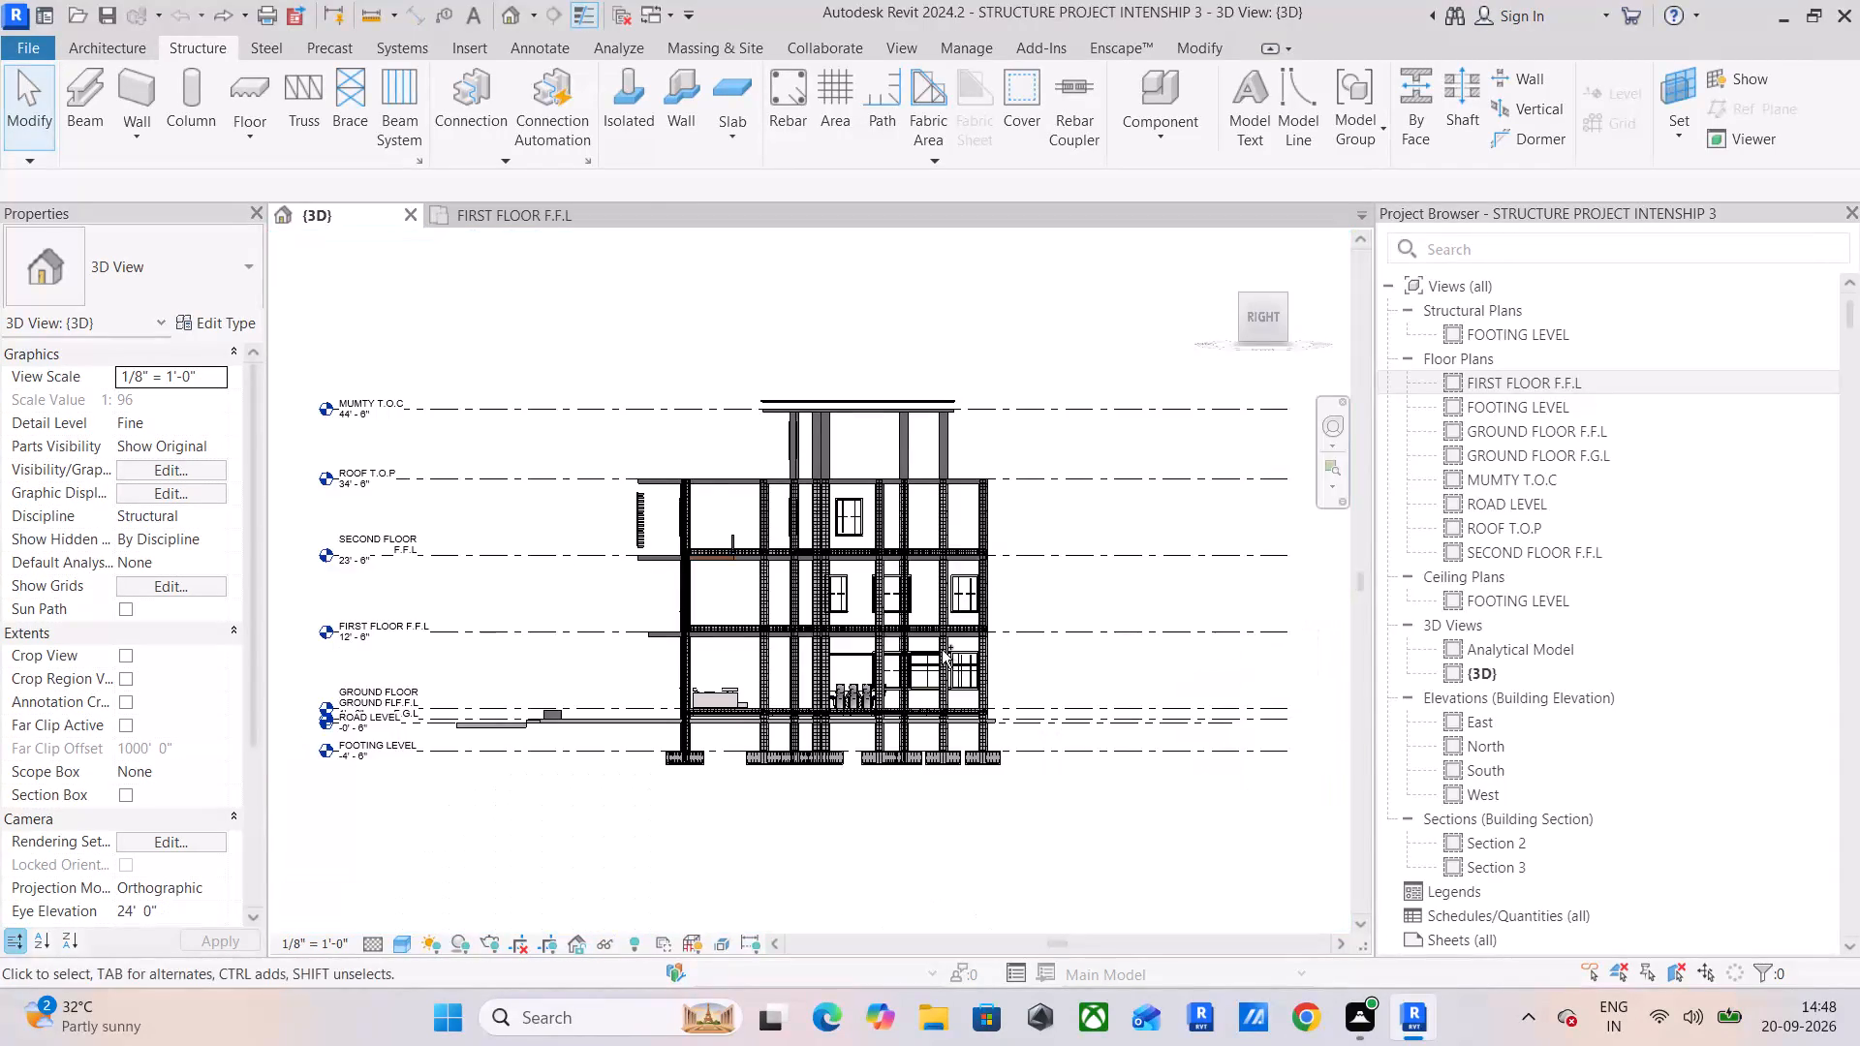
key(ctrl+z)
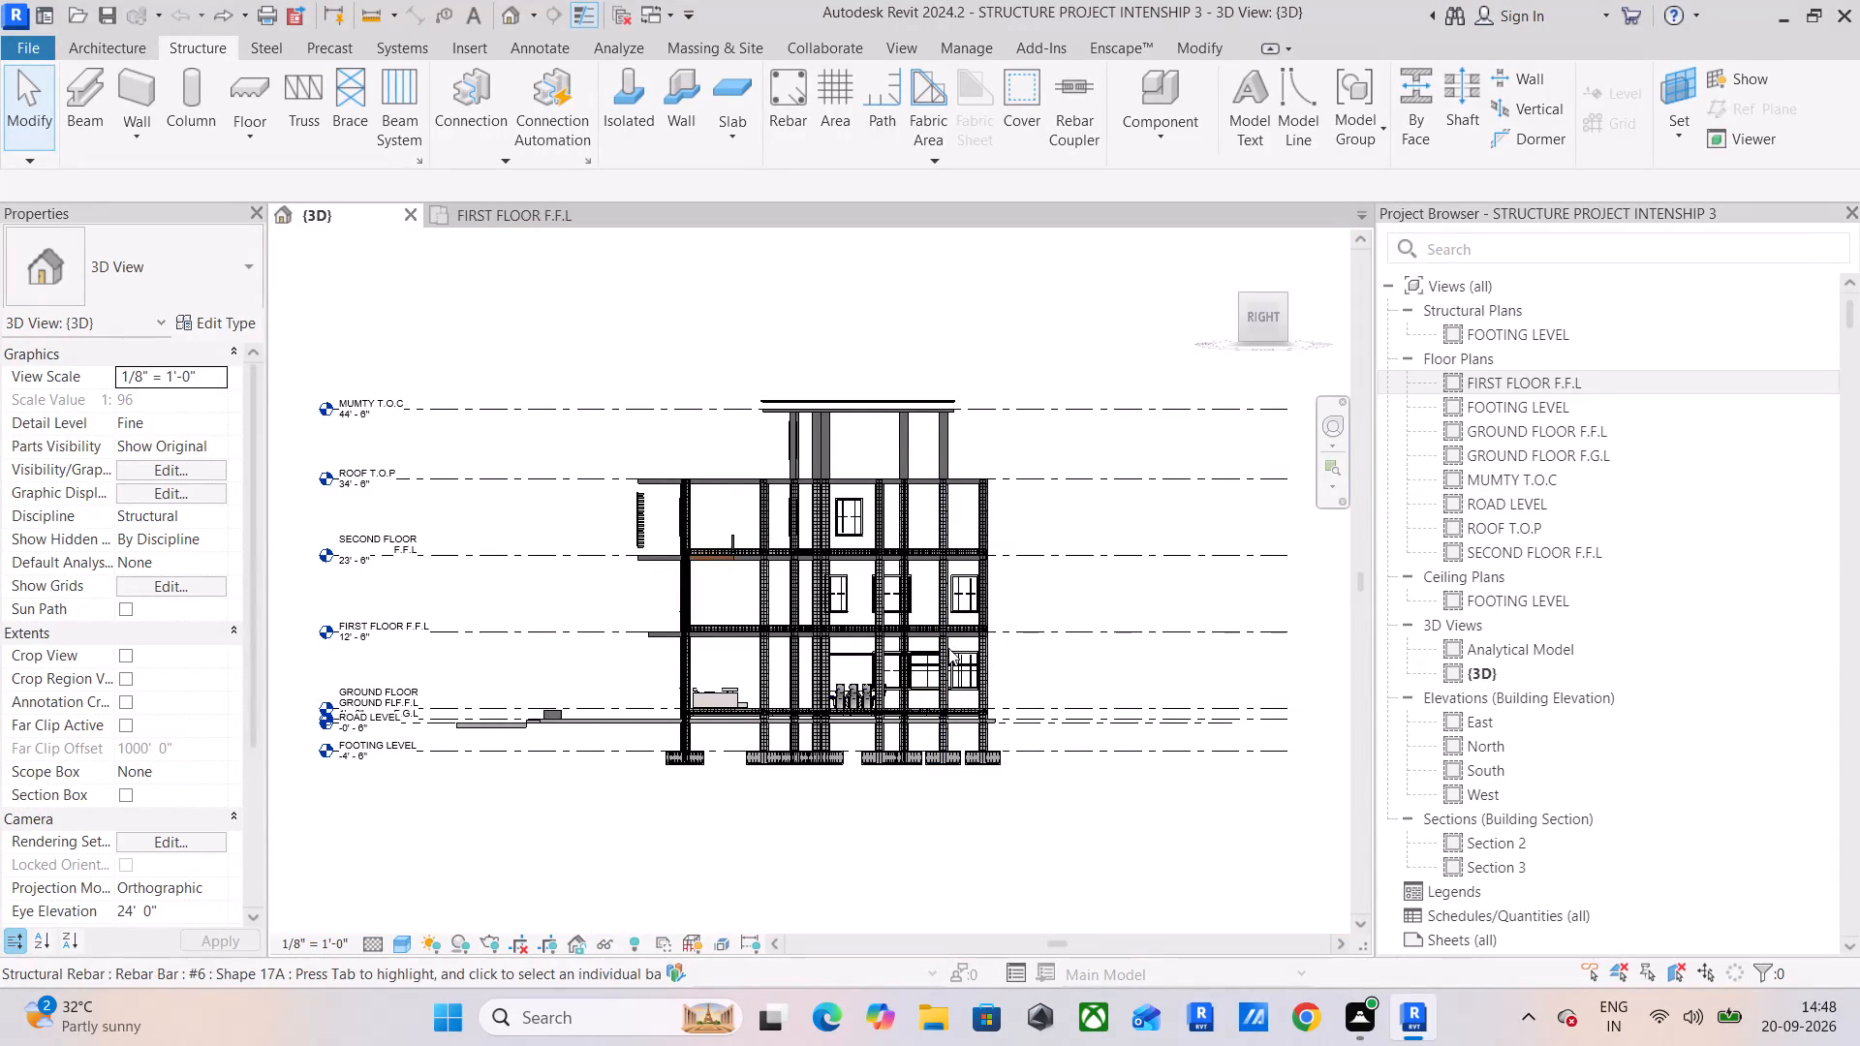
Examine the ground-floor slab, beams, columns and level lines from the right side.
scroll(947, 648, up, 5)
scroll(972, 749, up, 1)
middle_drag(972, 749, 867, 670)
scroll(888, 698, up, 12)
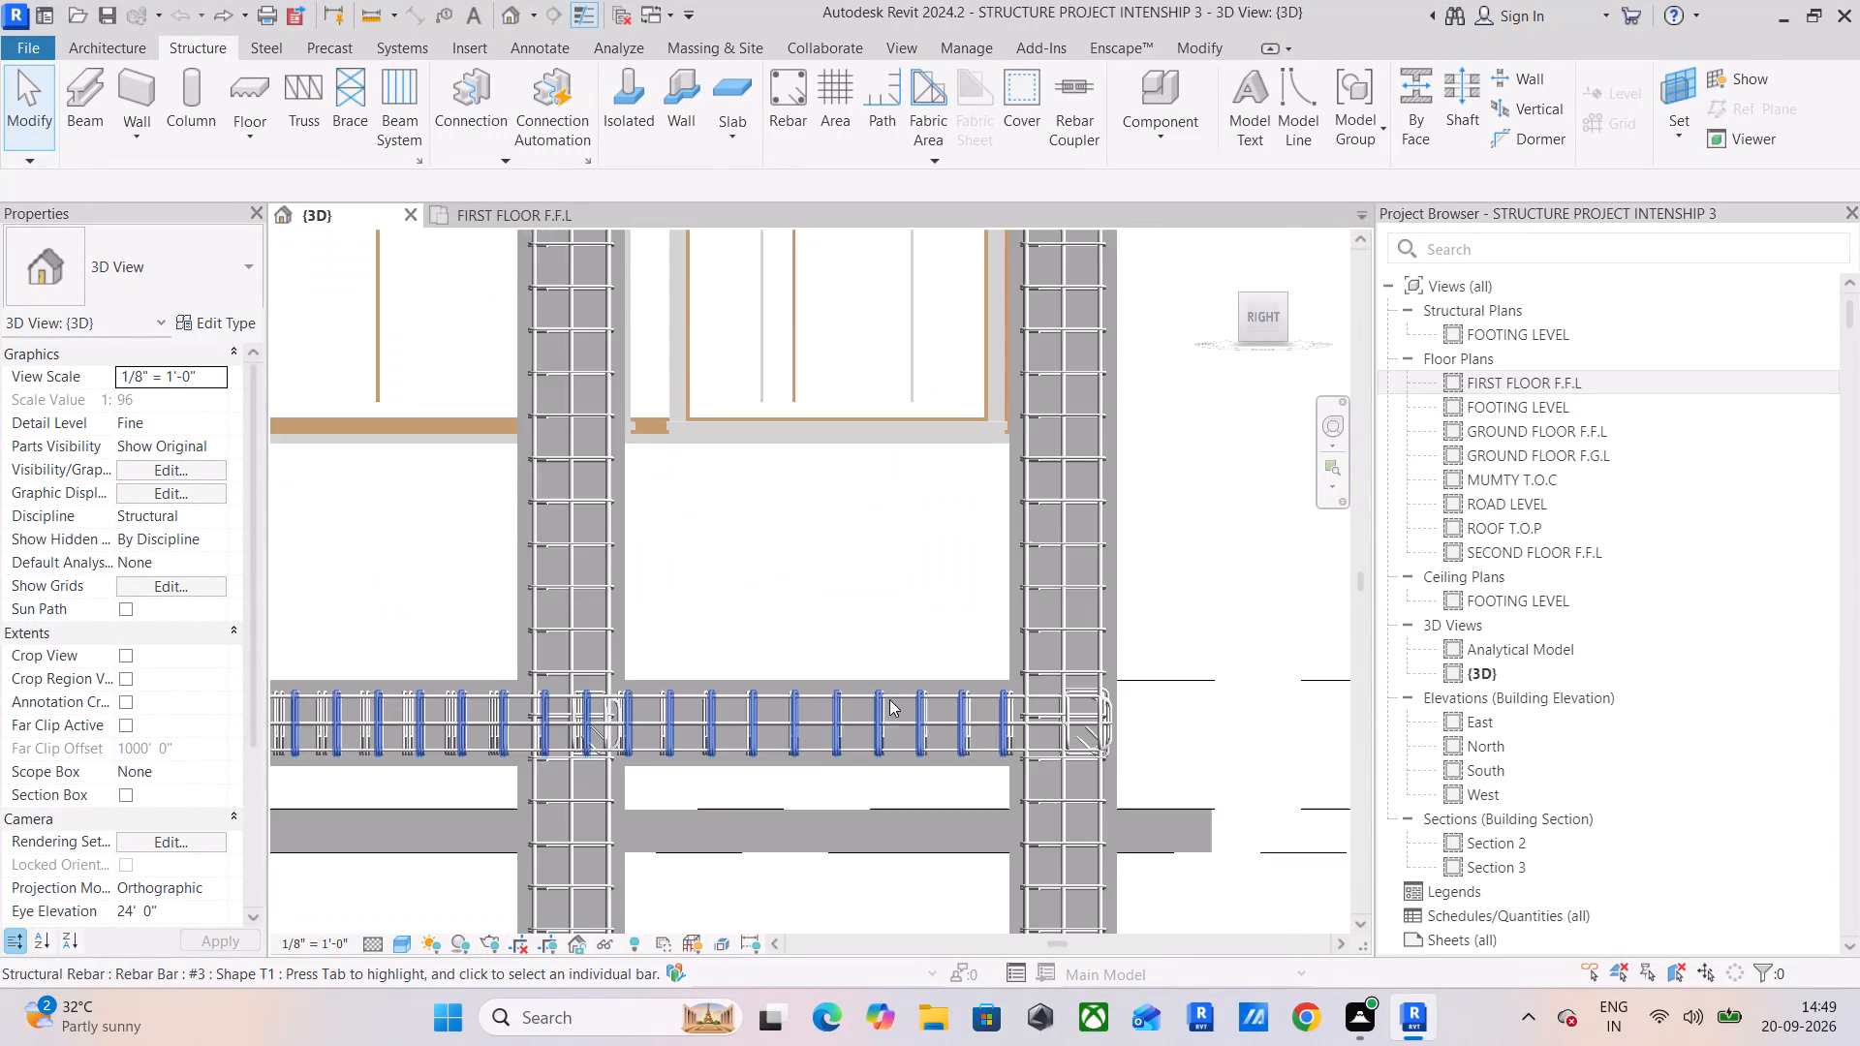
scroll(889, 698, up, 4)
scroll(970, 668, down, 6)
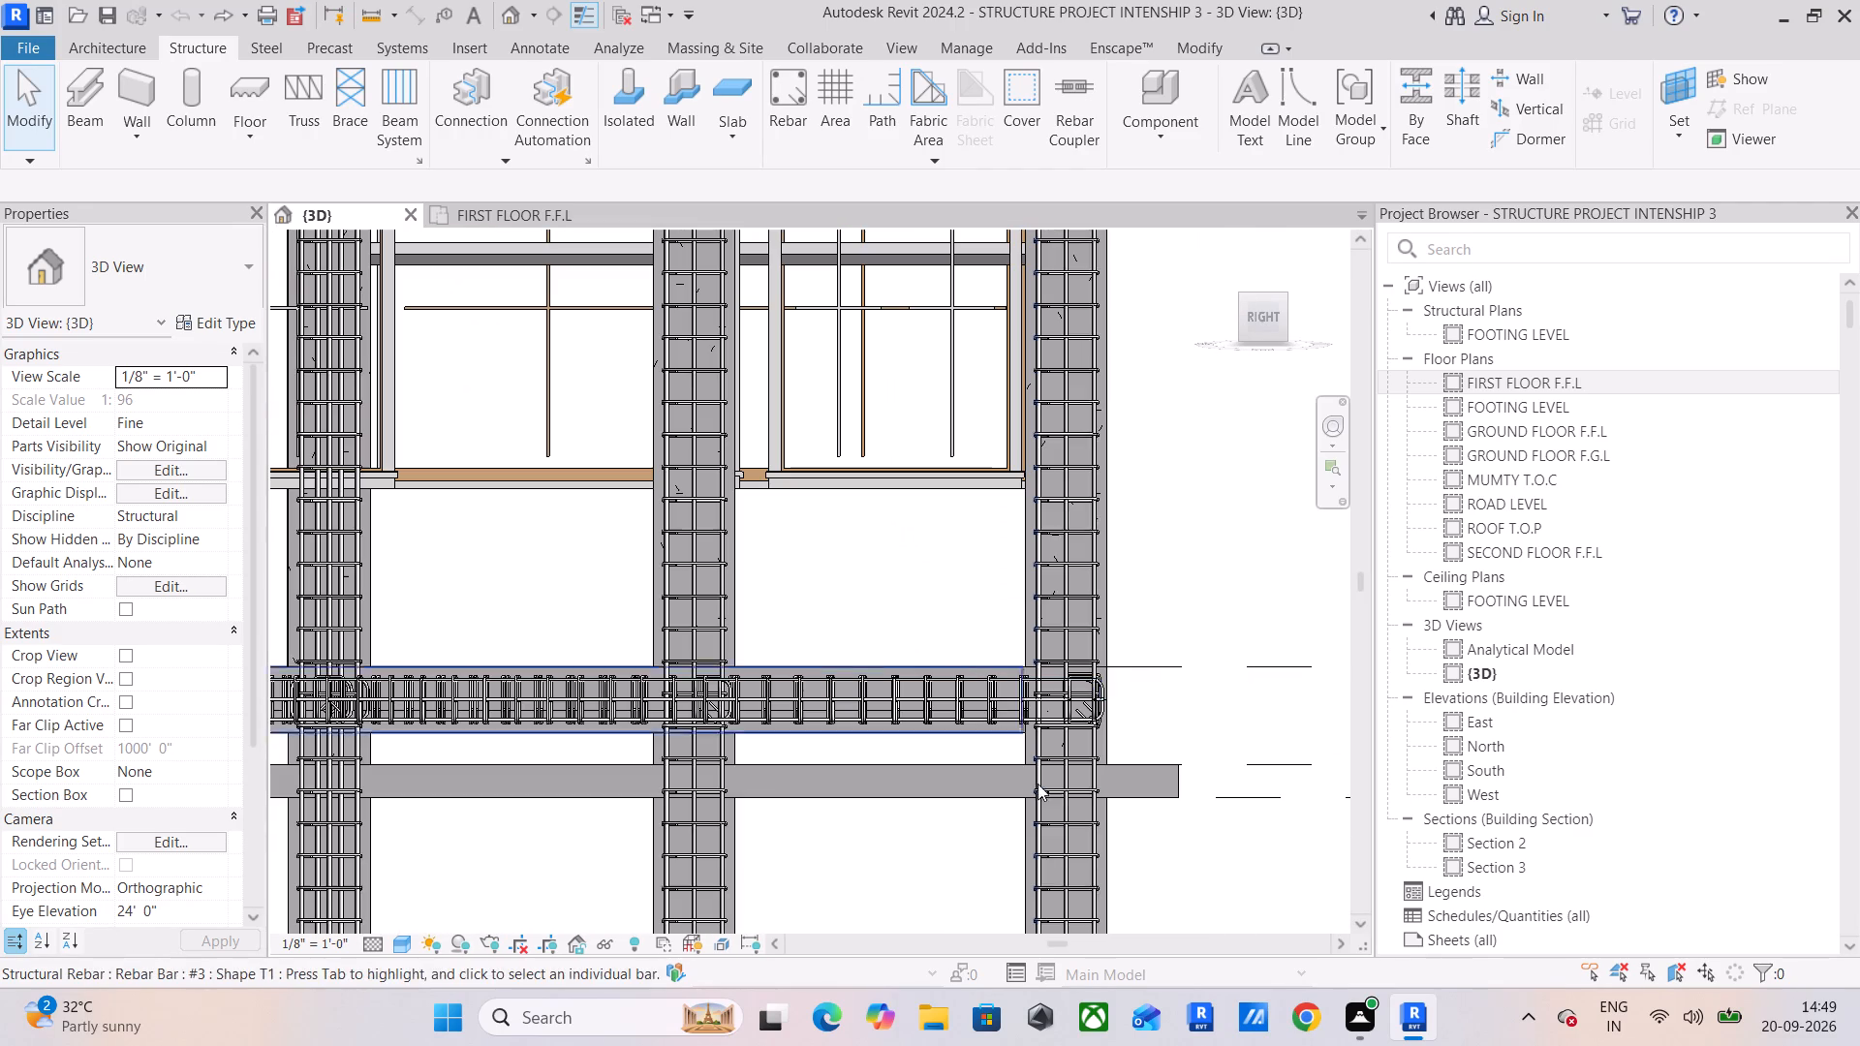
click(873, 767)
scroll(938, 804, down, 4)
middle_drag(962, 798, 962, 797)
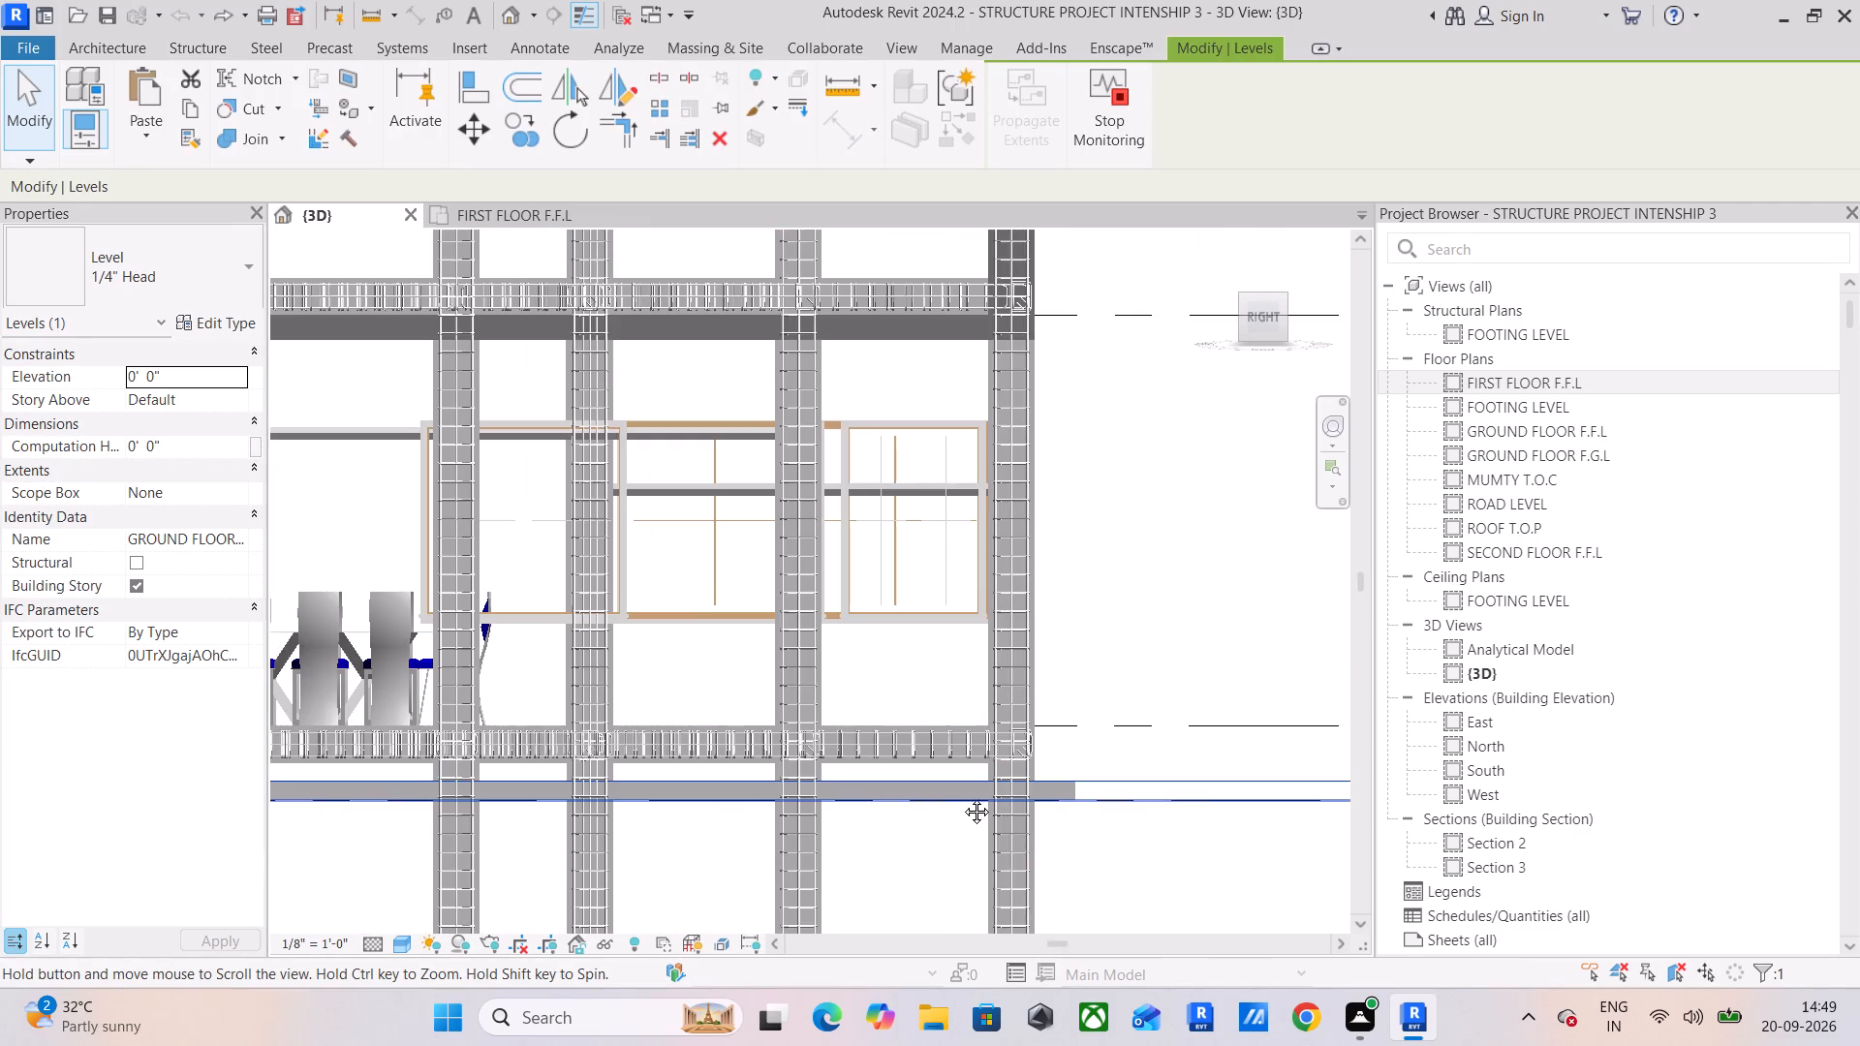
middle_drag(962, 797, 943, 810)
middle_drag(870, 811, 1192, 677)
middle_drag(1100, 718, 1012, 730)
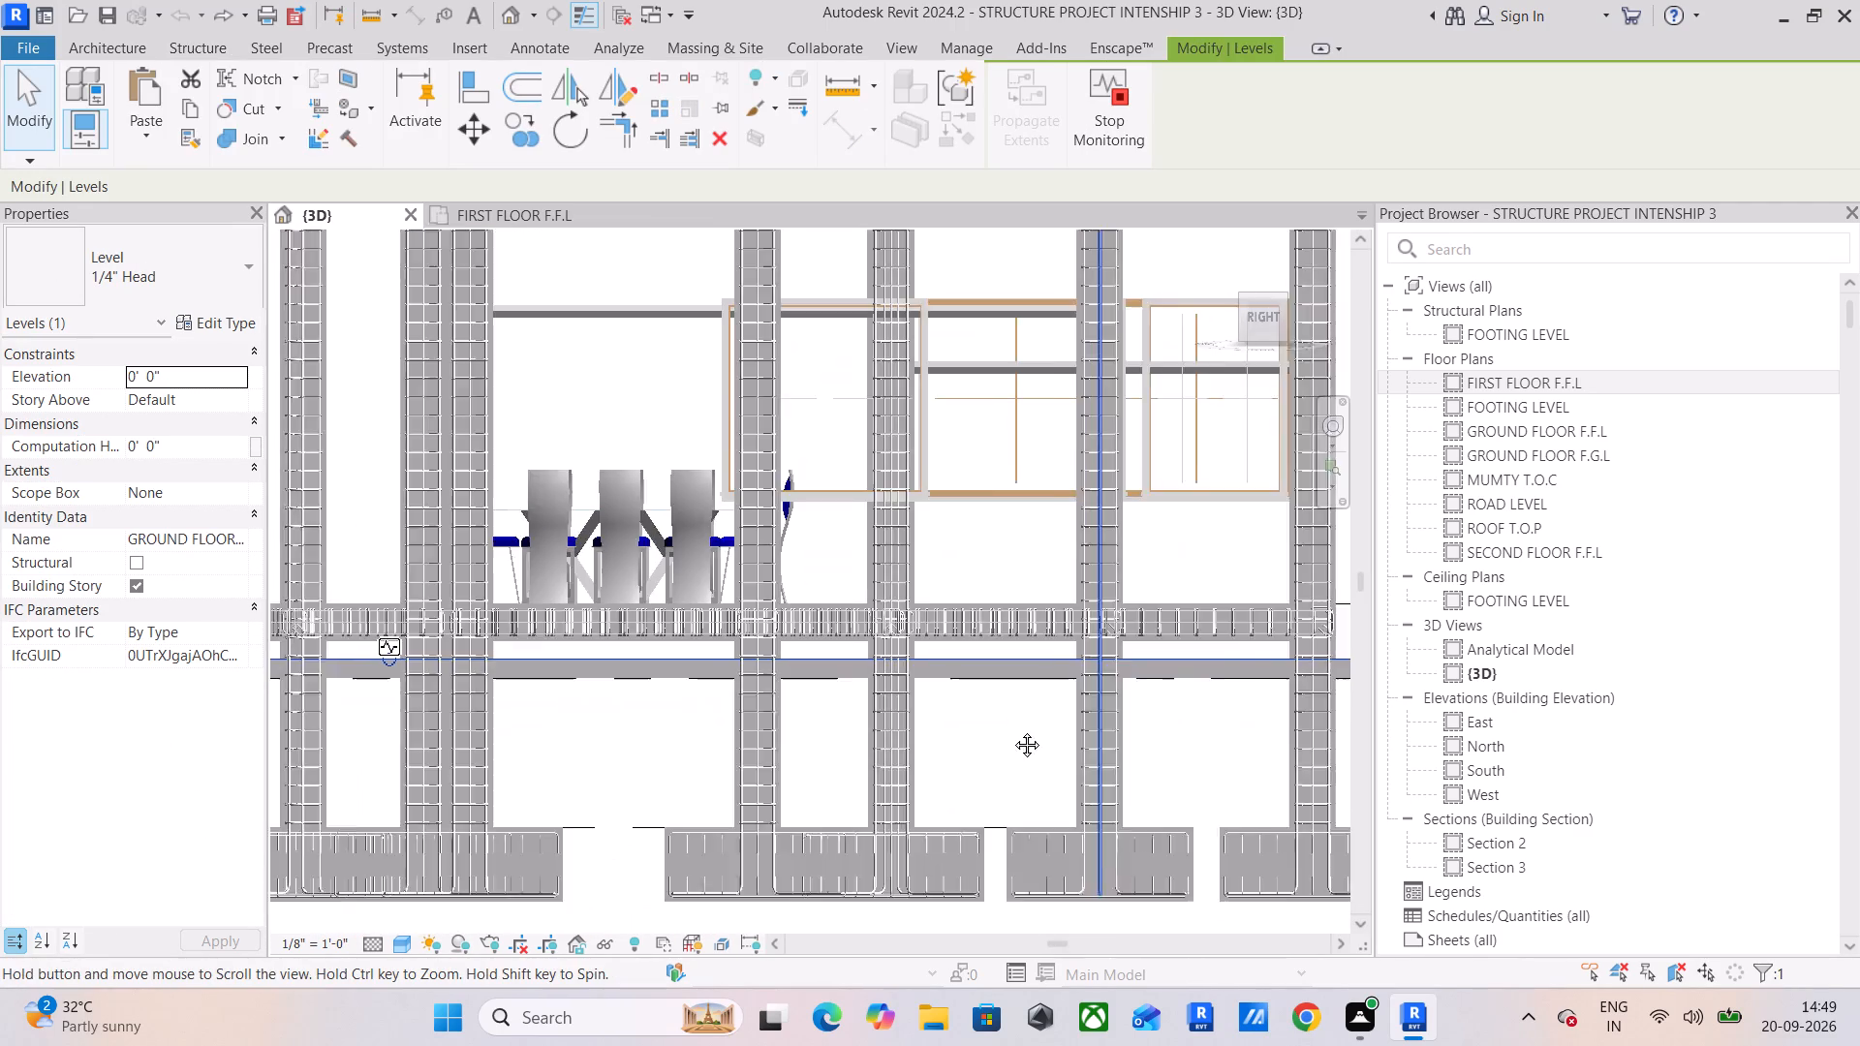
middle_drag(1012, 730, 640, 736)
scroll(947, 633, up, 5)
scroll(828, 640, up, 4)
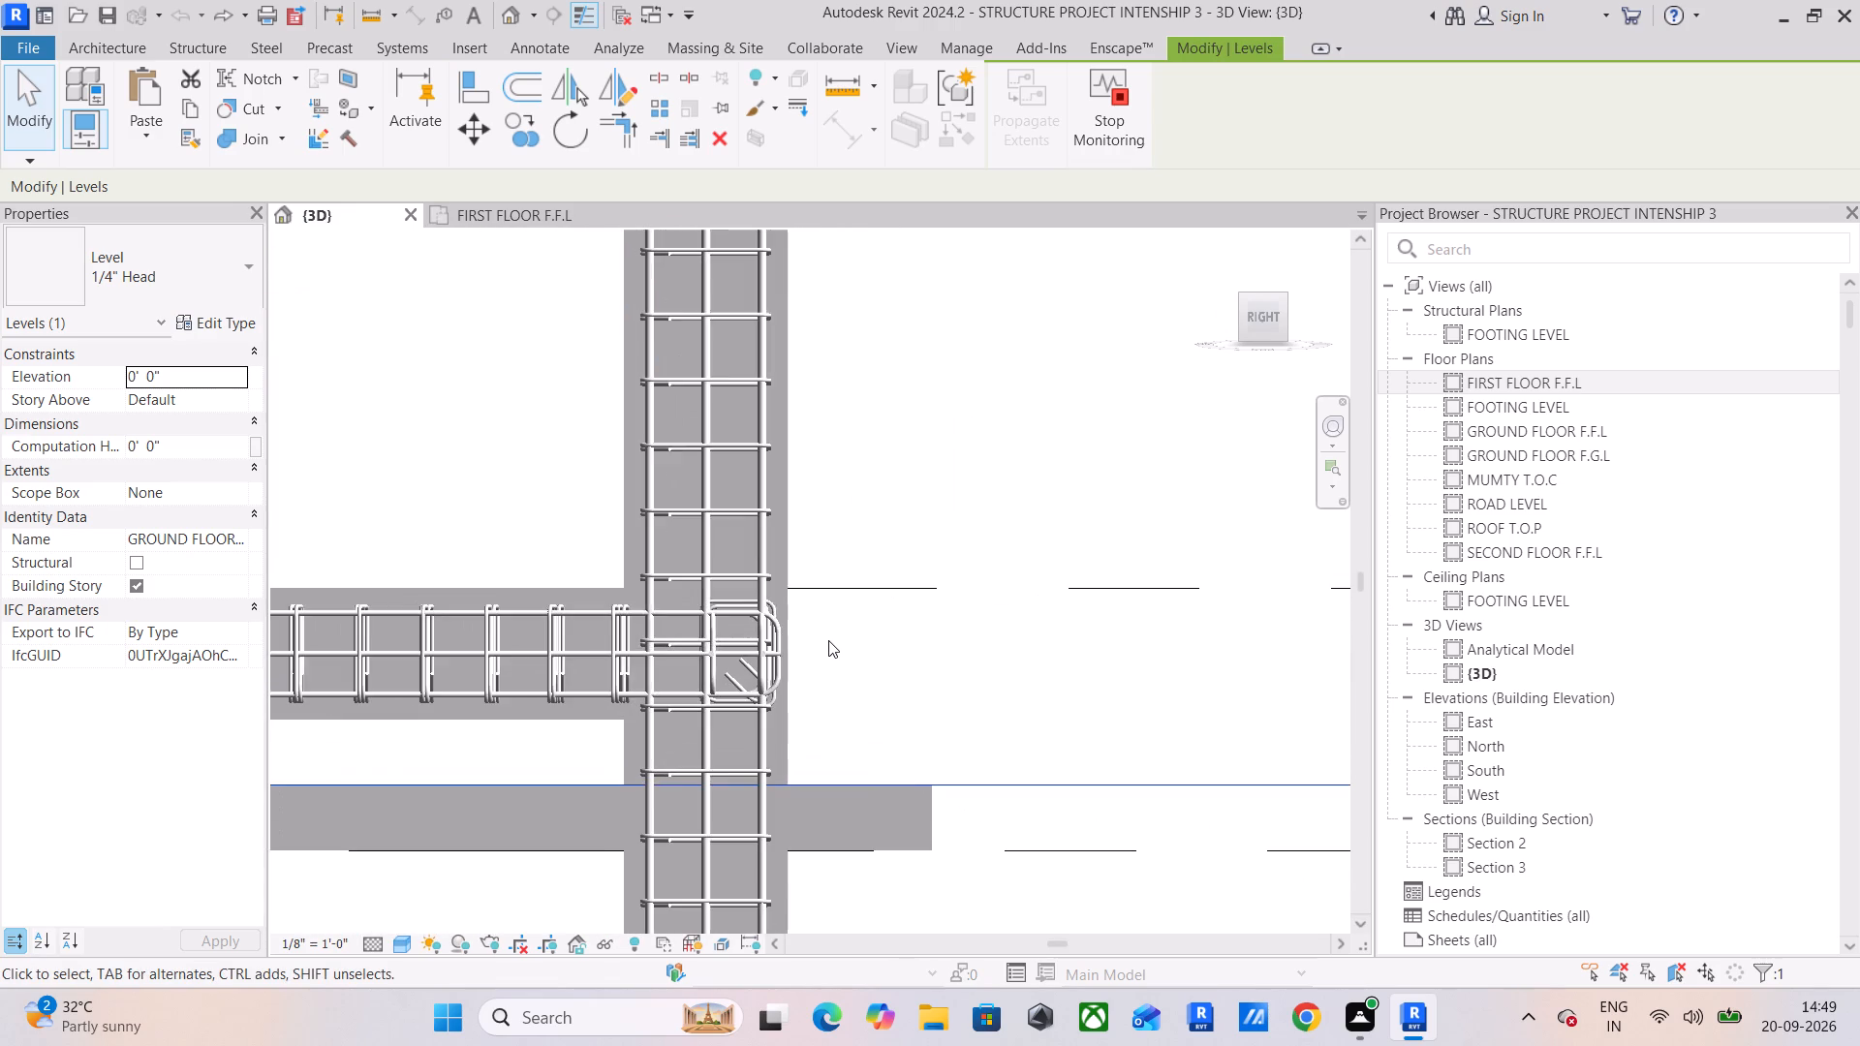
click(552, 587)
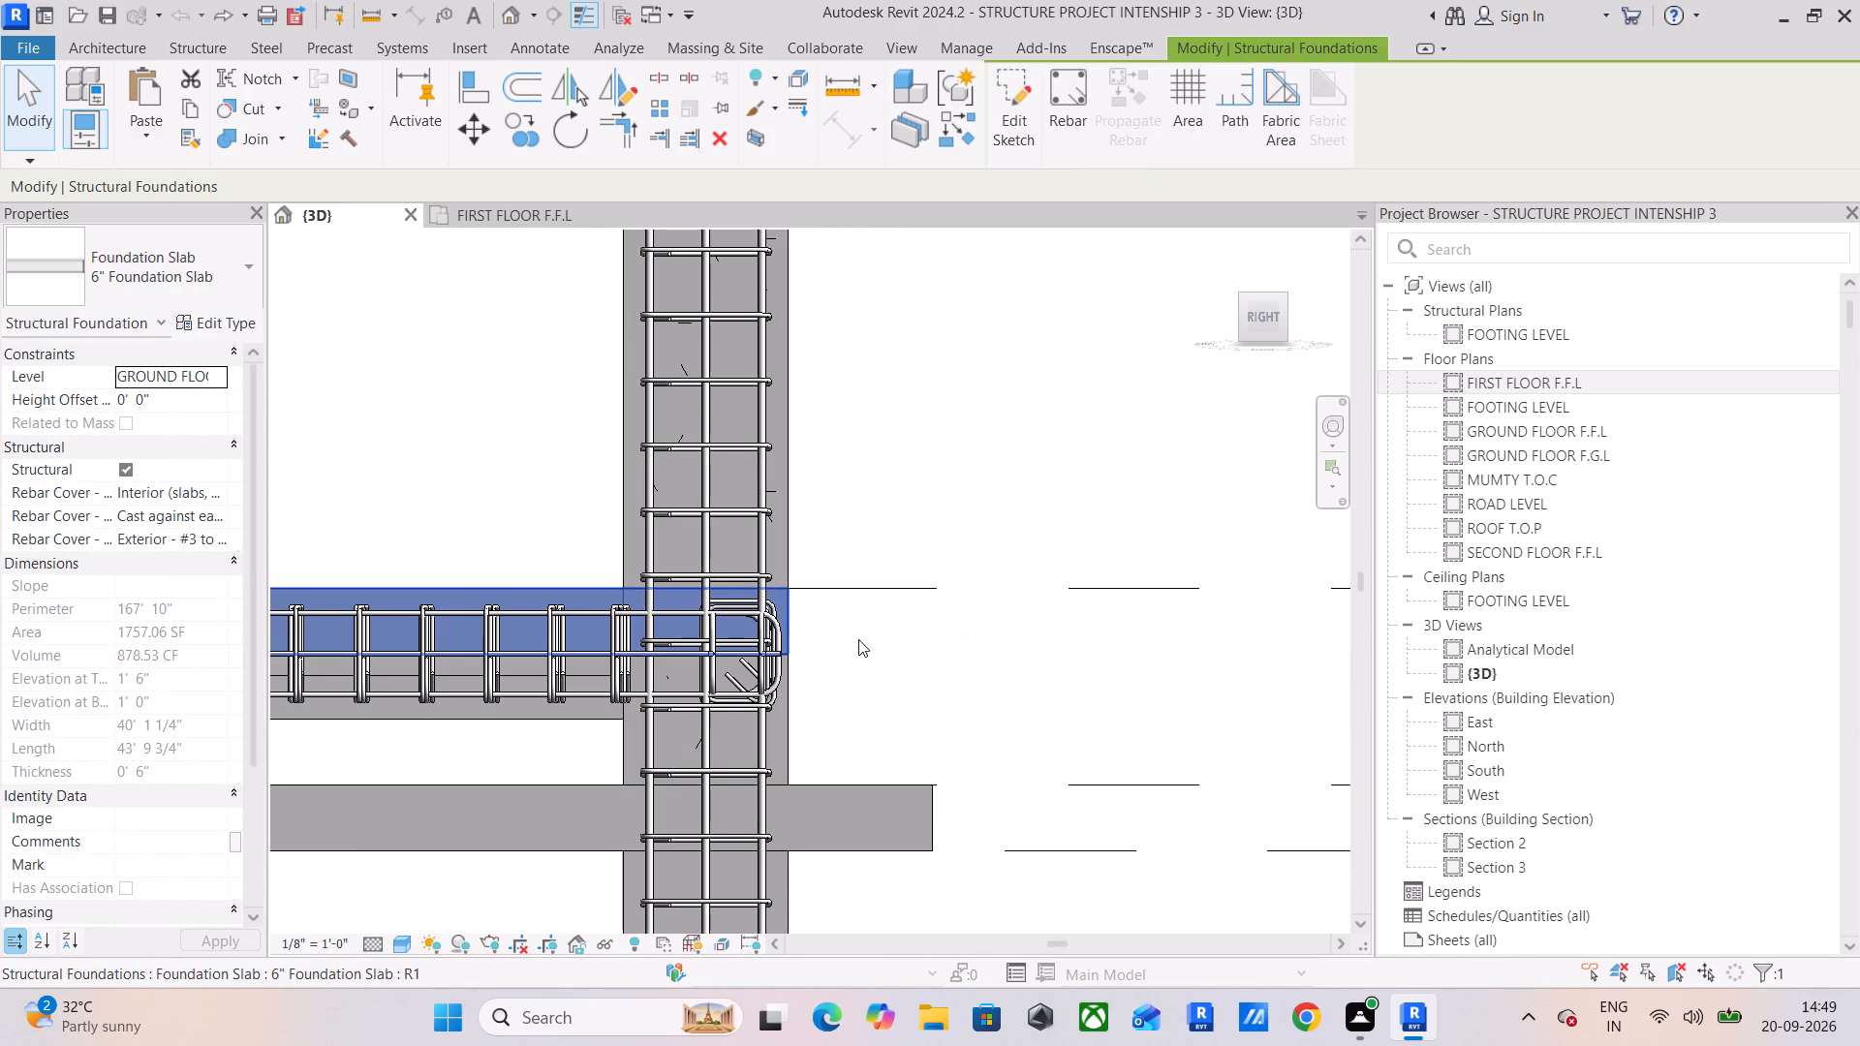
click(889, 789)
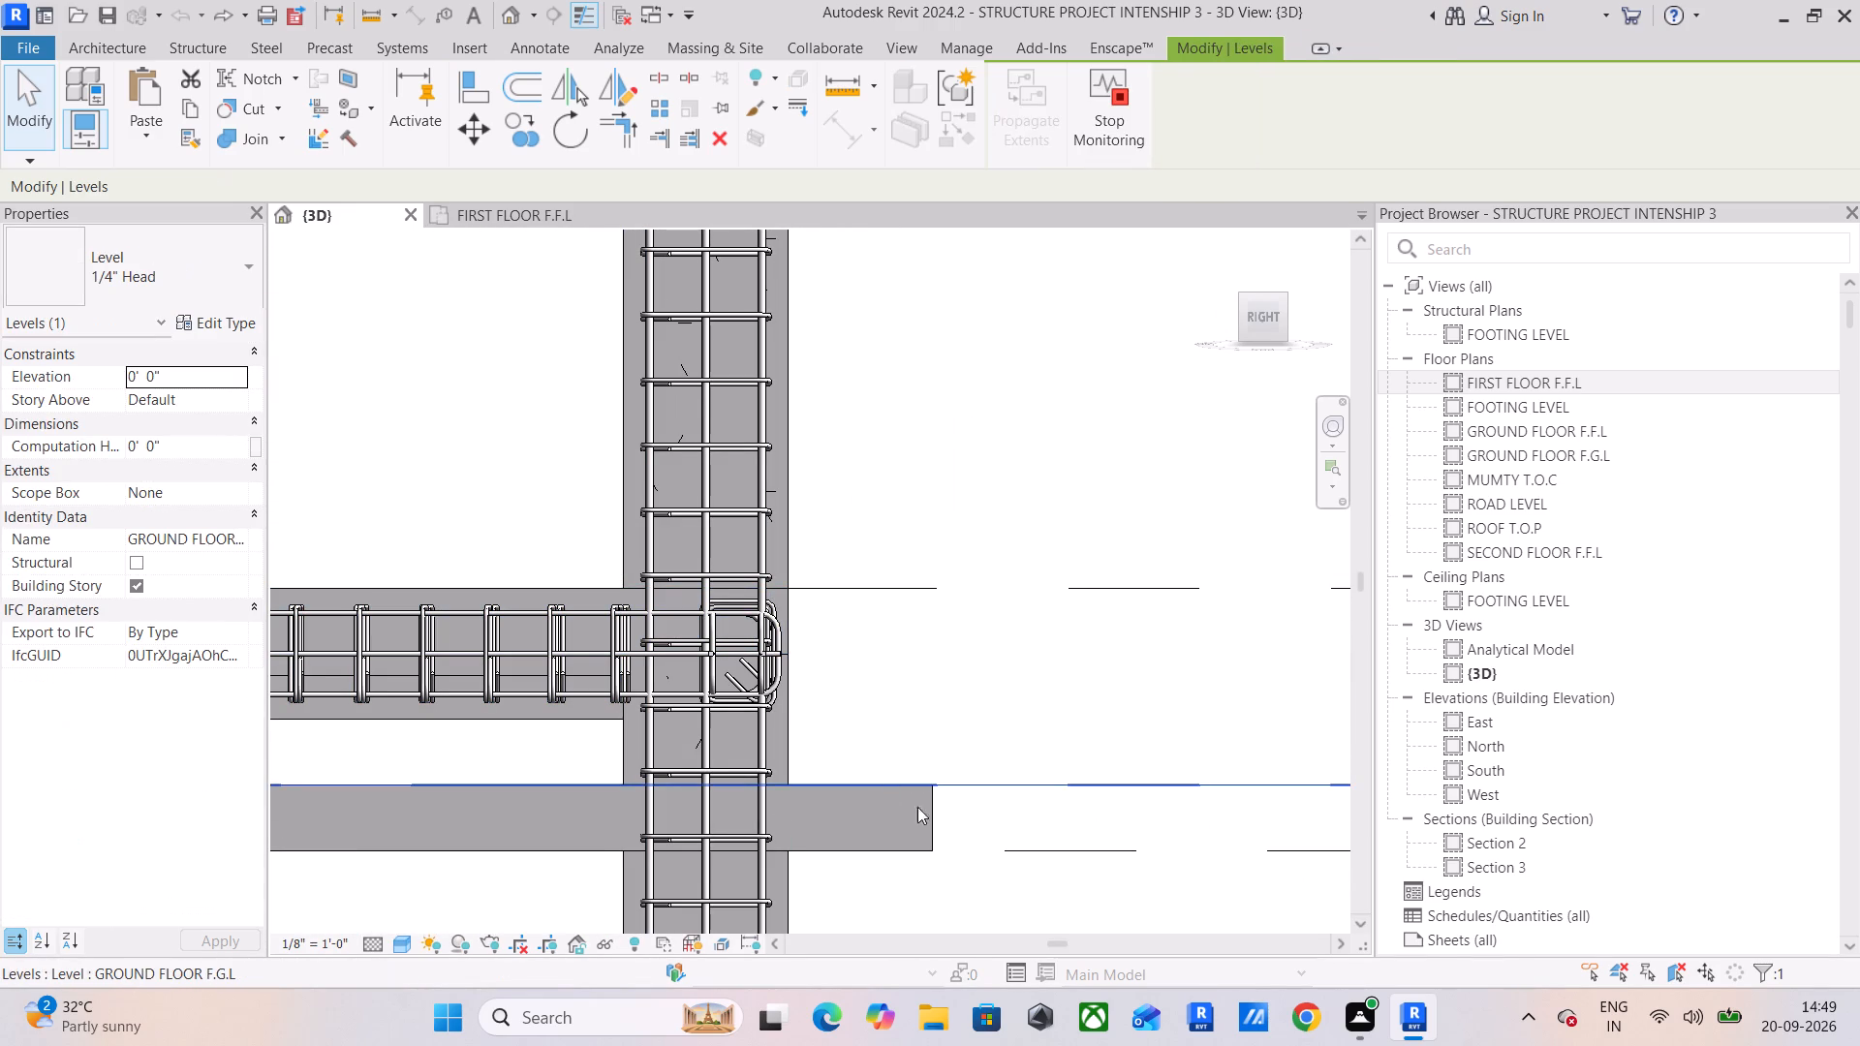
click(935, 811)
scroll(934, 813, down, 4)
click(966, 761)
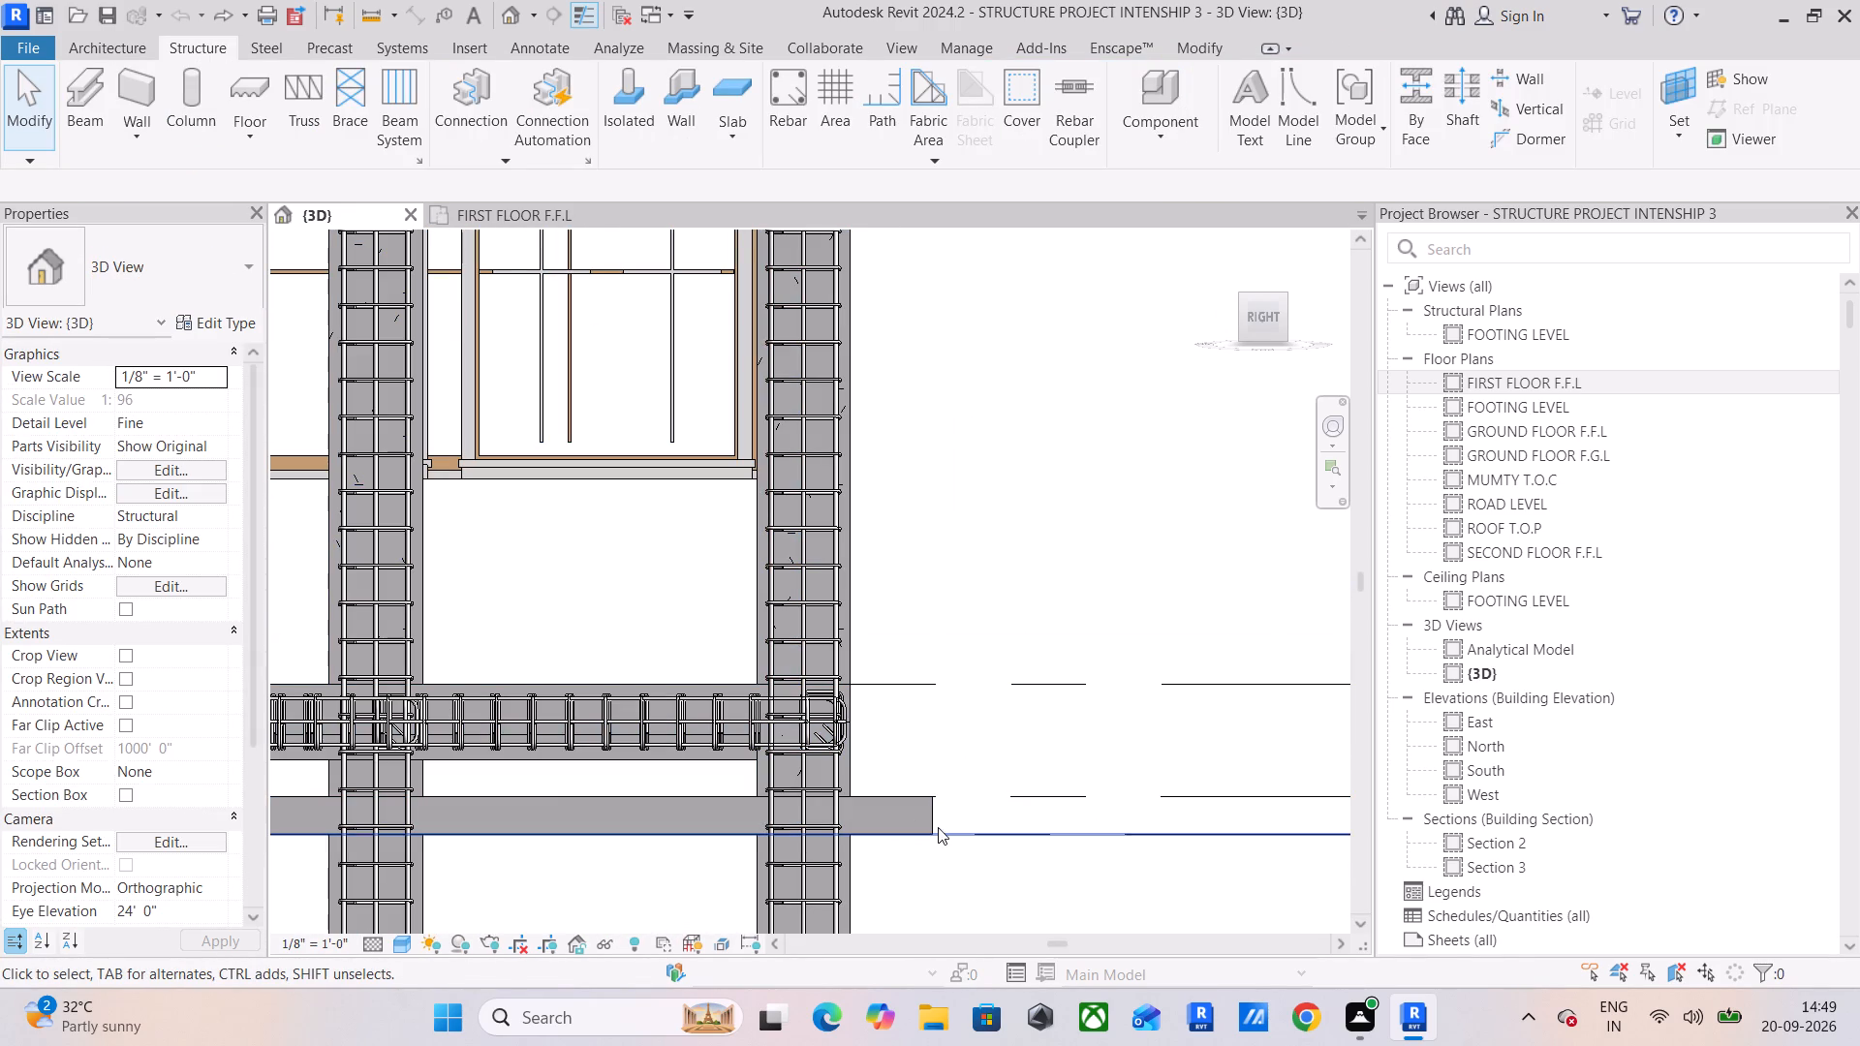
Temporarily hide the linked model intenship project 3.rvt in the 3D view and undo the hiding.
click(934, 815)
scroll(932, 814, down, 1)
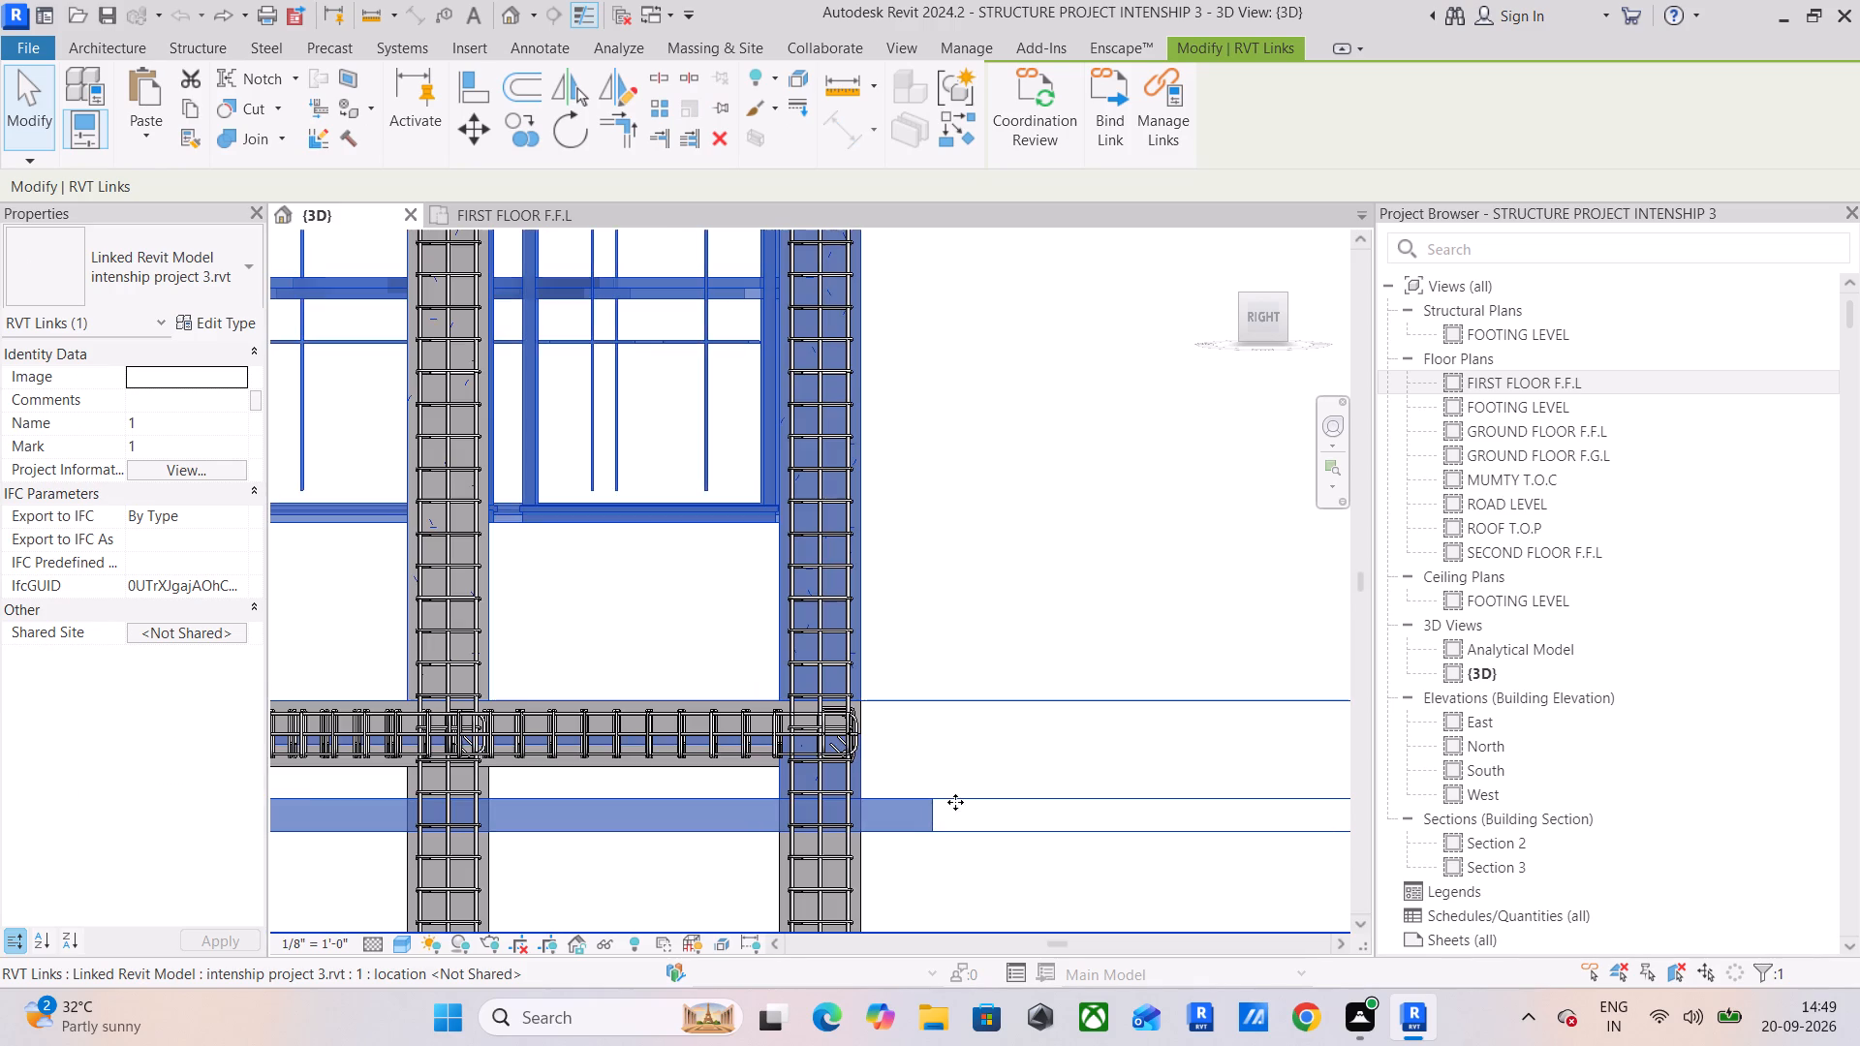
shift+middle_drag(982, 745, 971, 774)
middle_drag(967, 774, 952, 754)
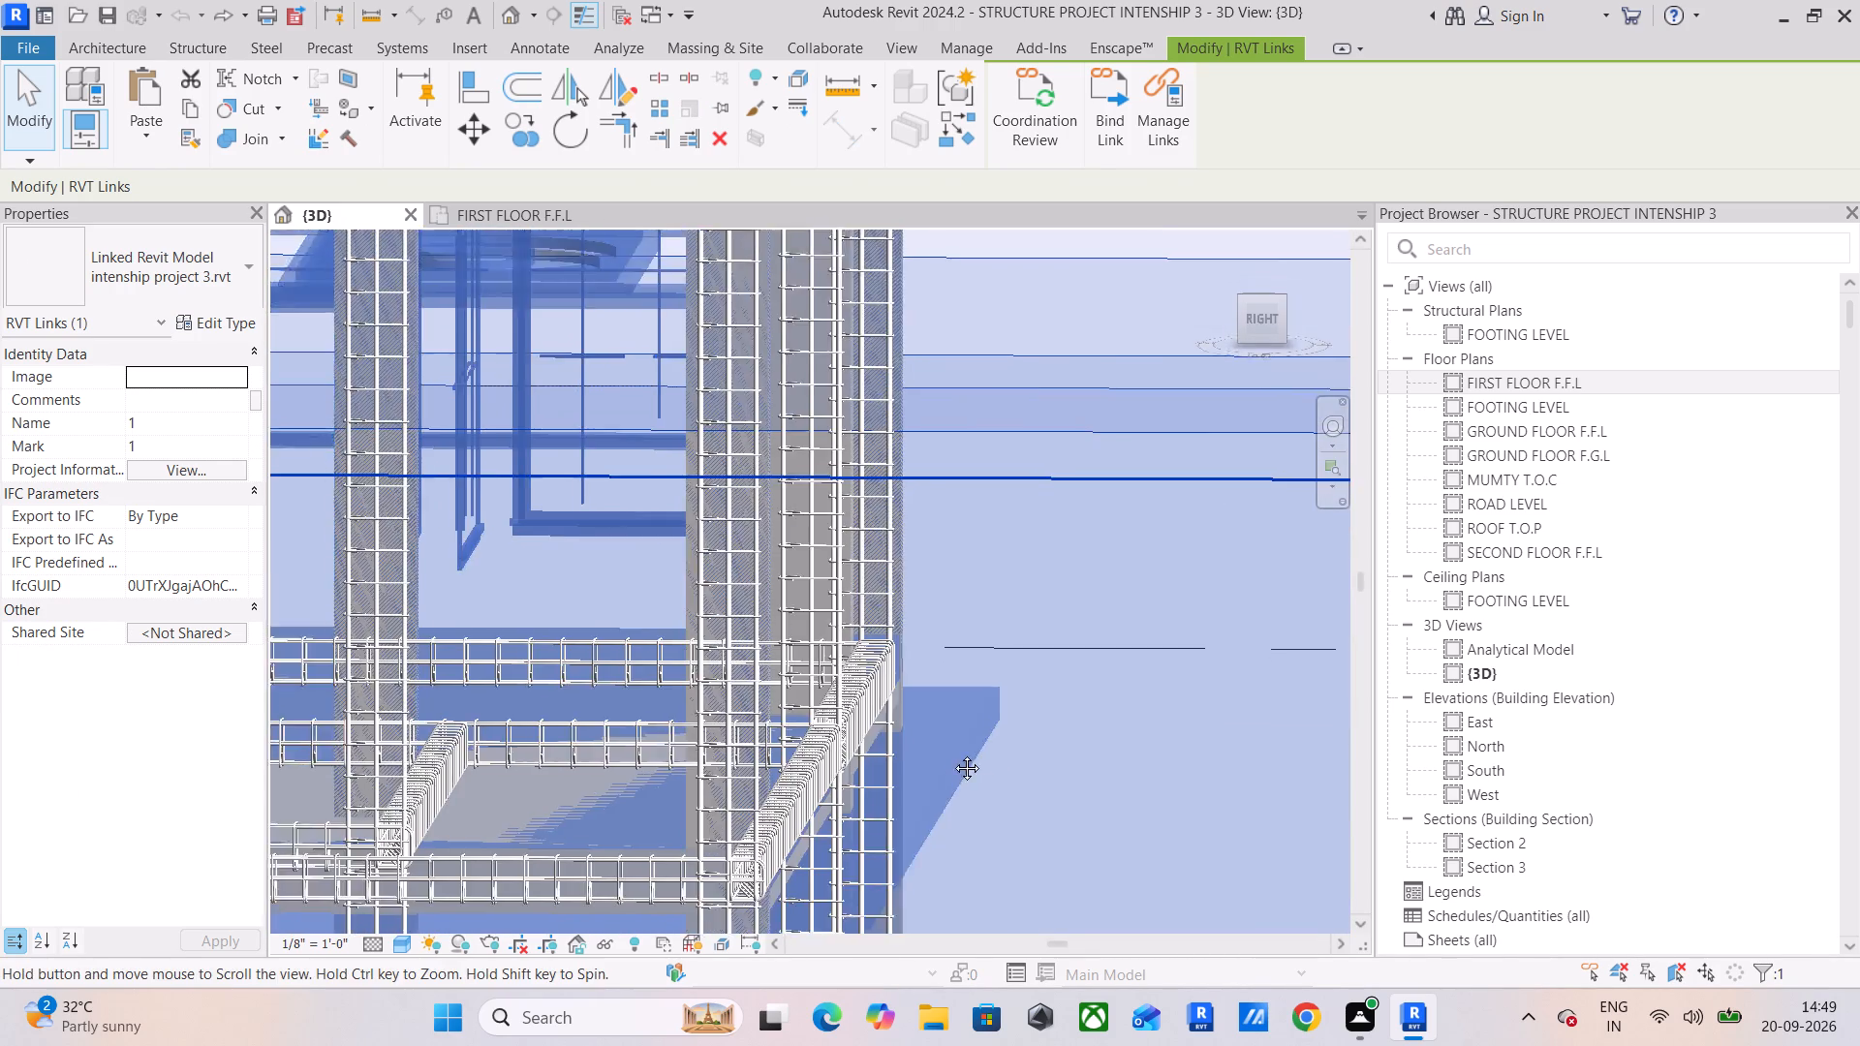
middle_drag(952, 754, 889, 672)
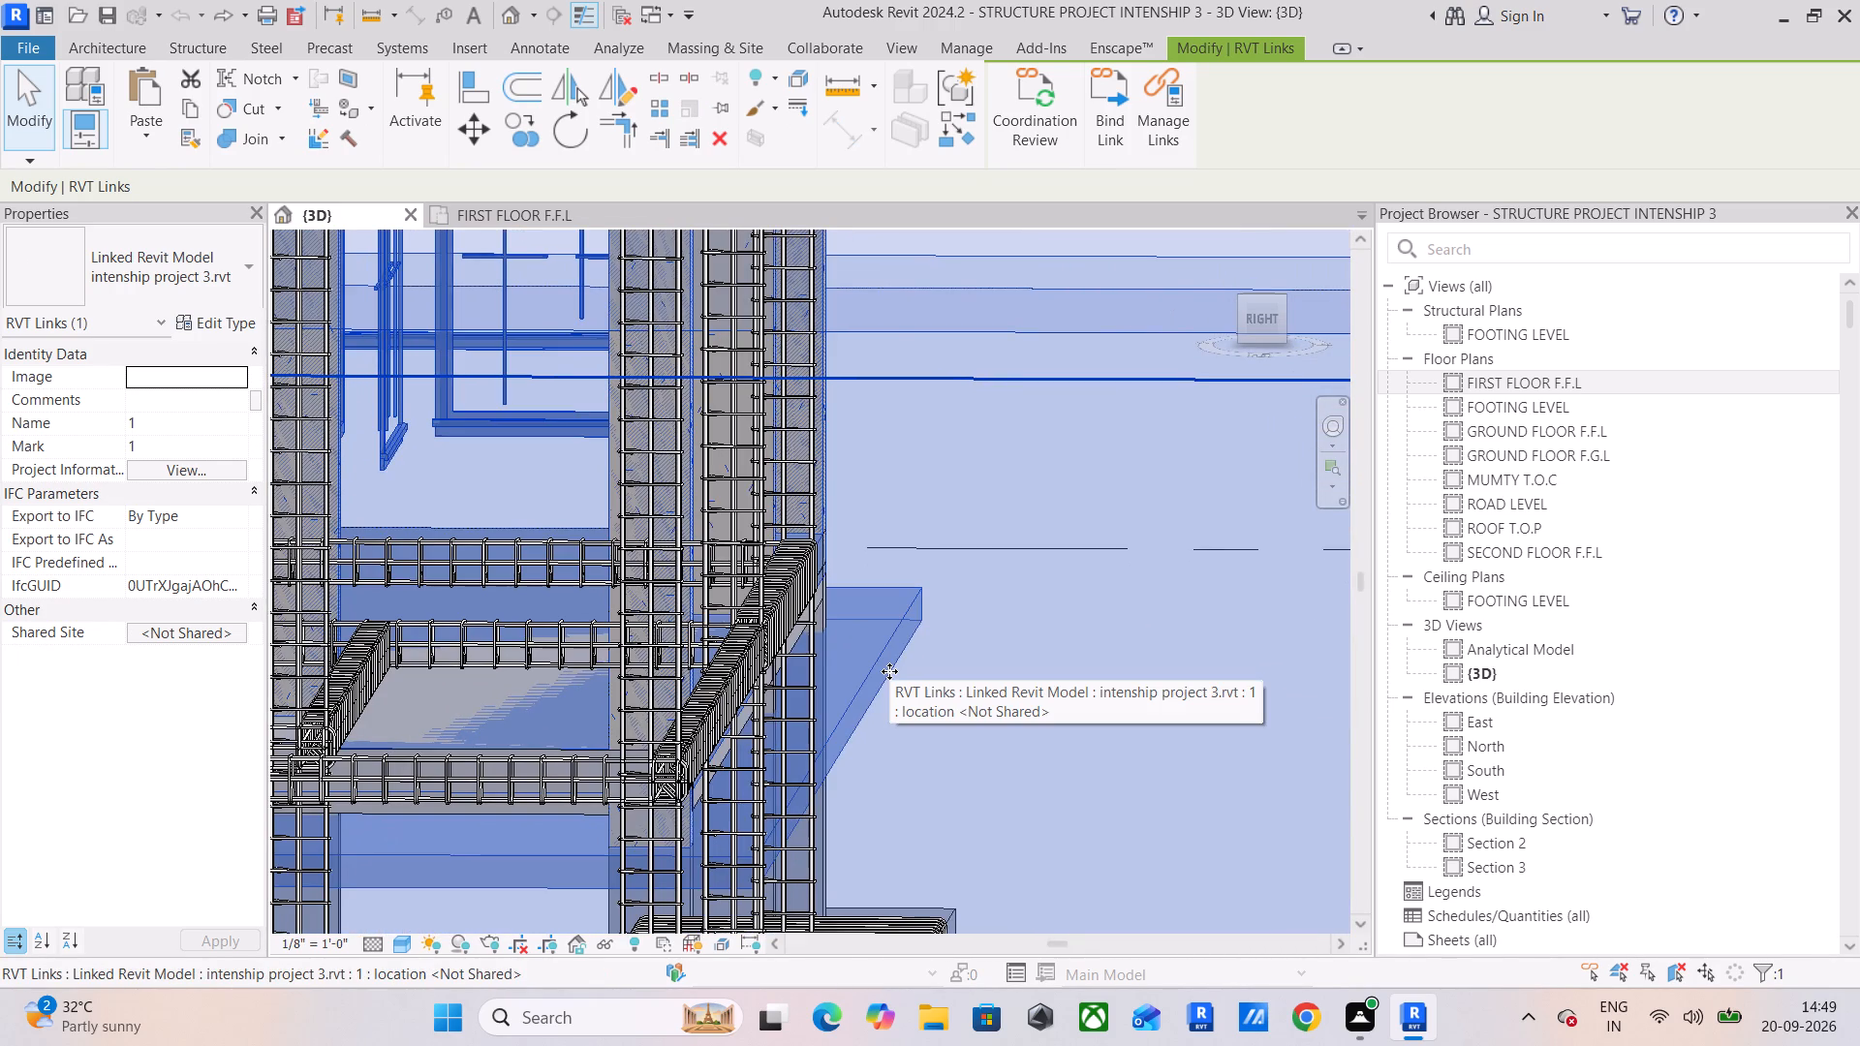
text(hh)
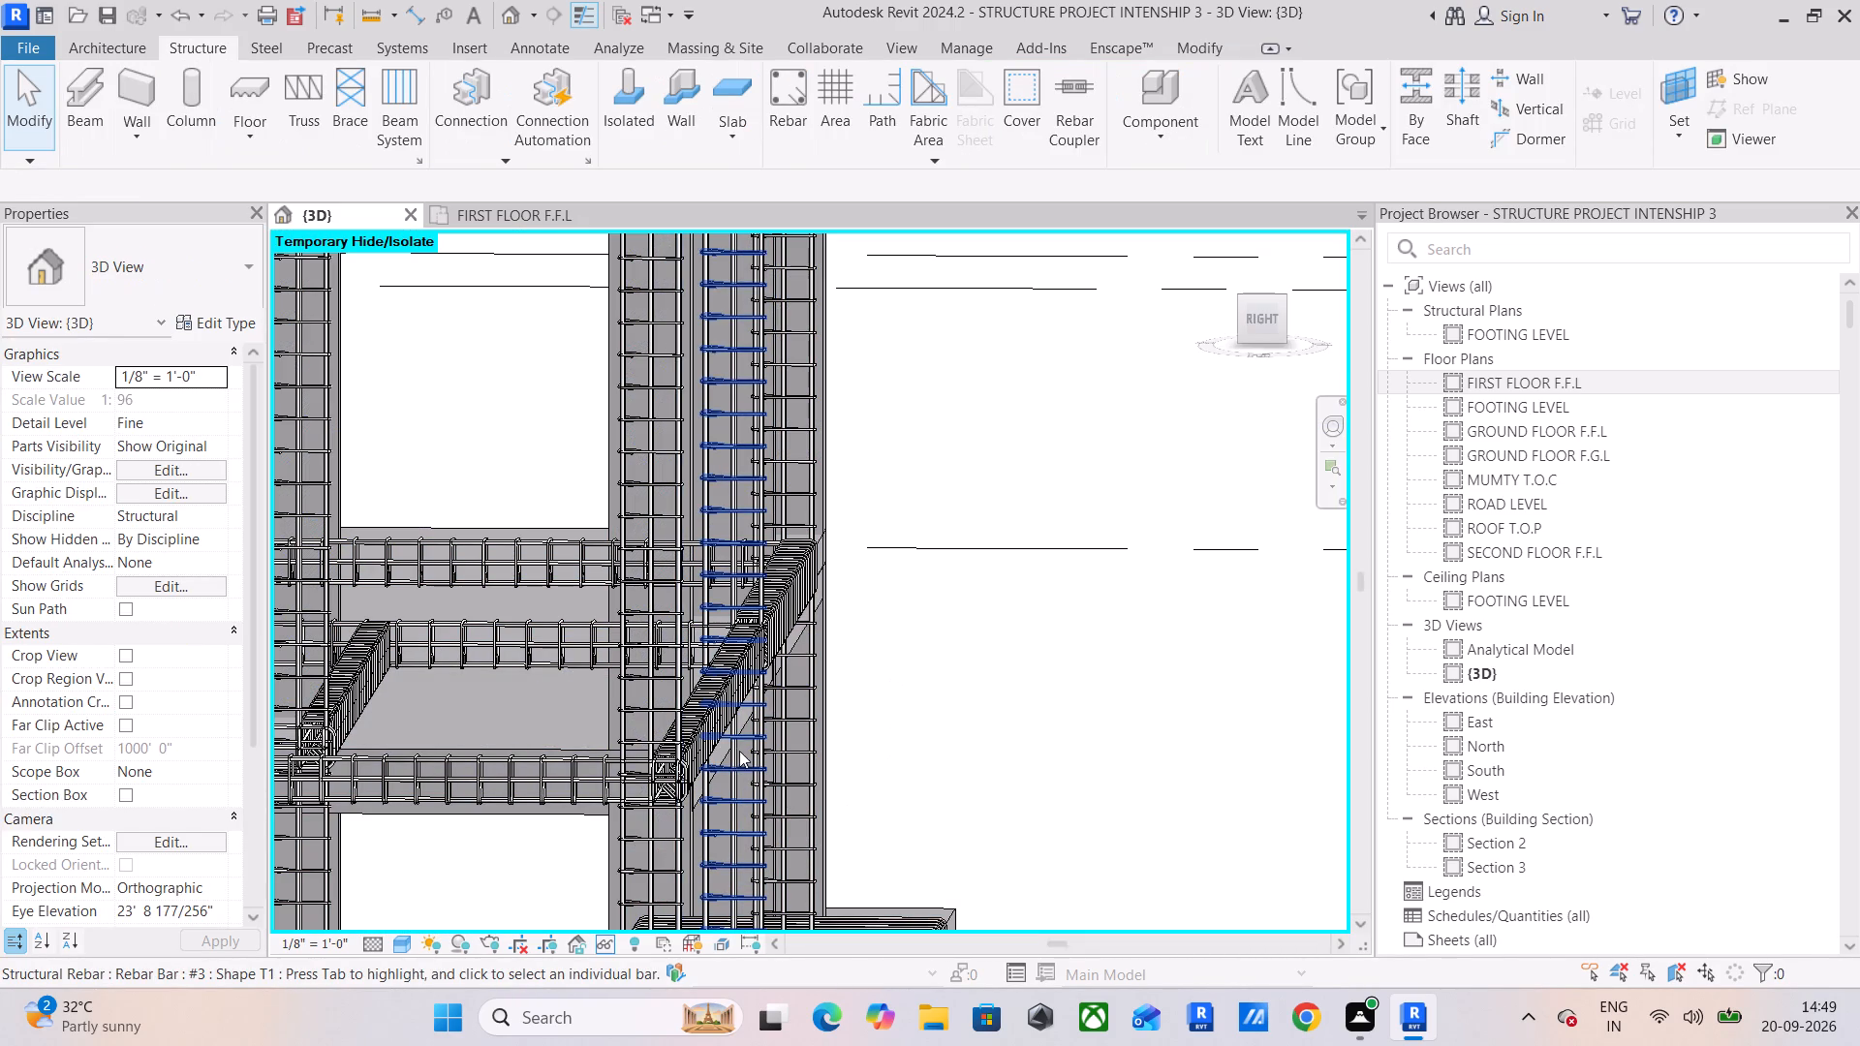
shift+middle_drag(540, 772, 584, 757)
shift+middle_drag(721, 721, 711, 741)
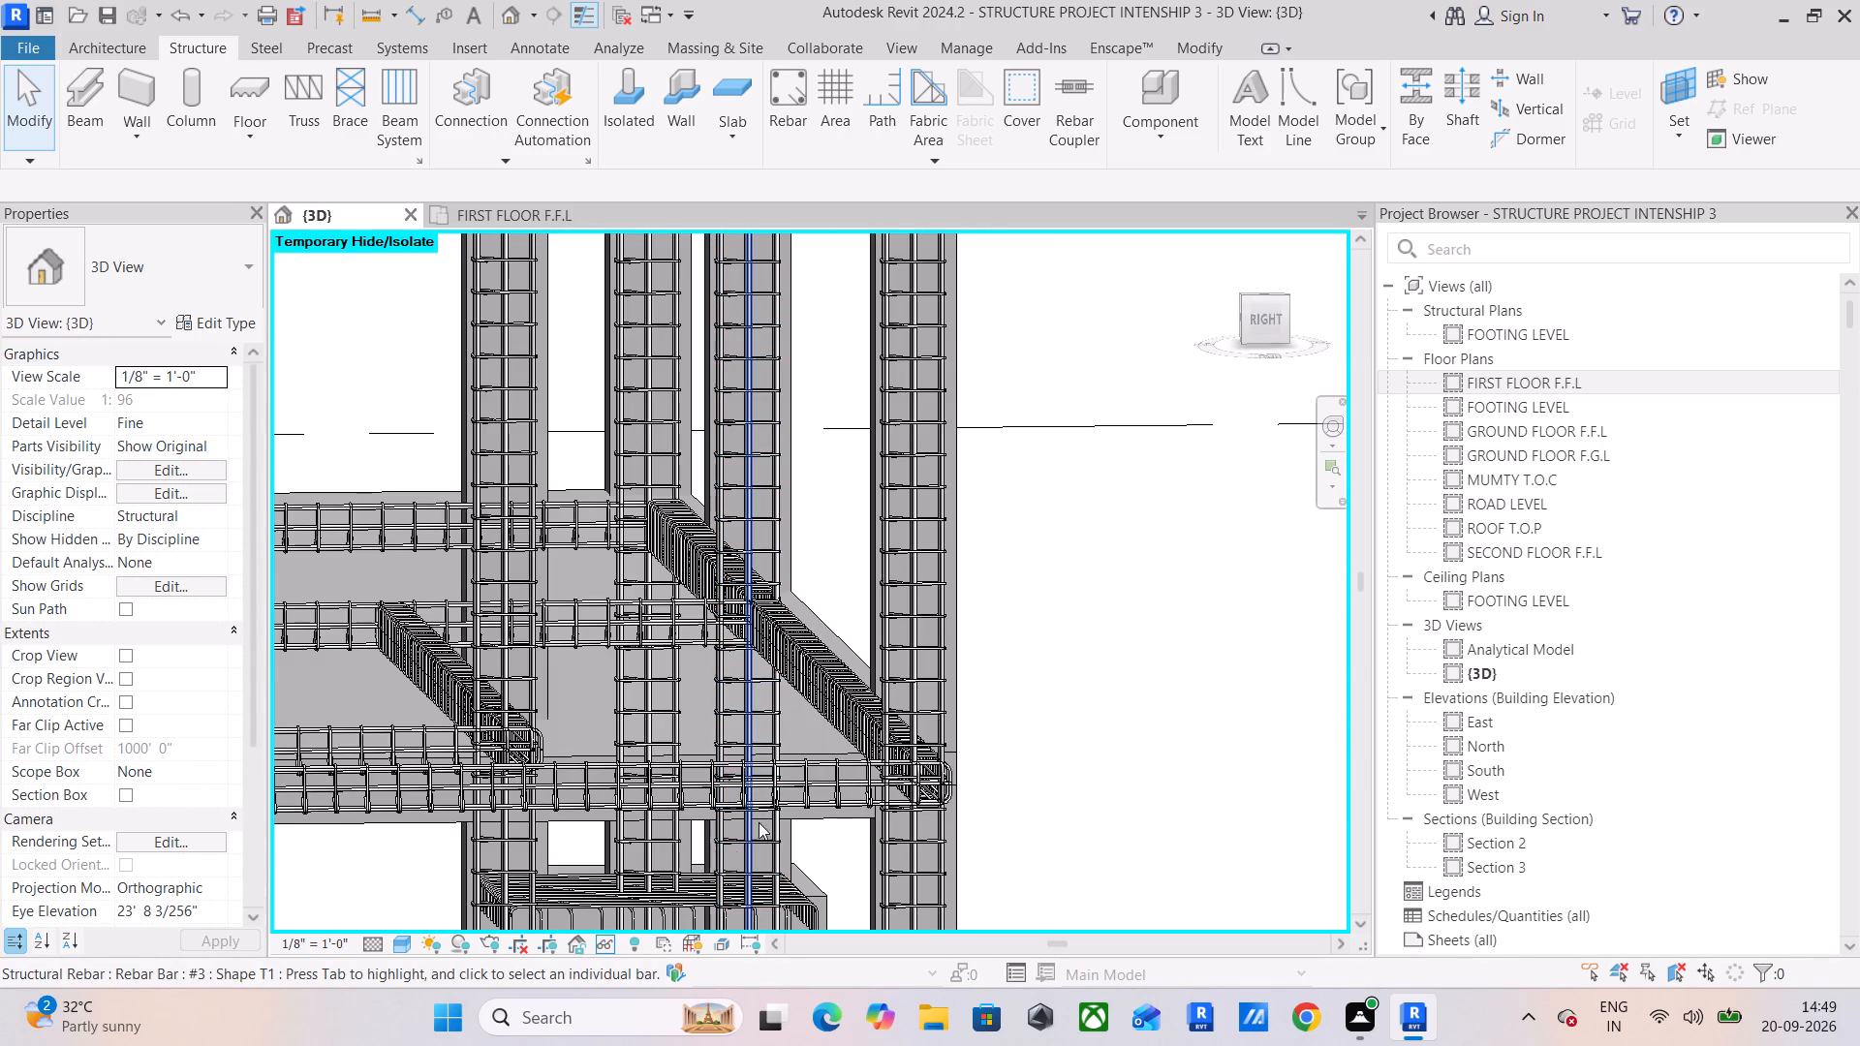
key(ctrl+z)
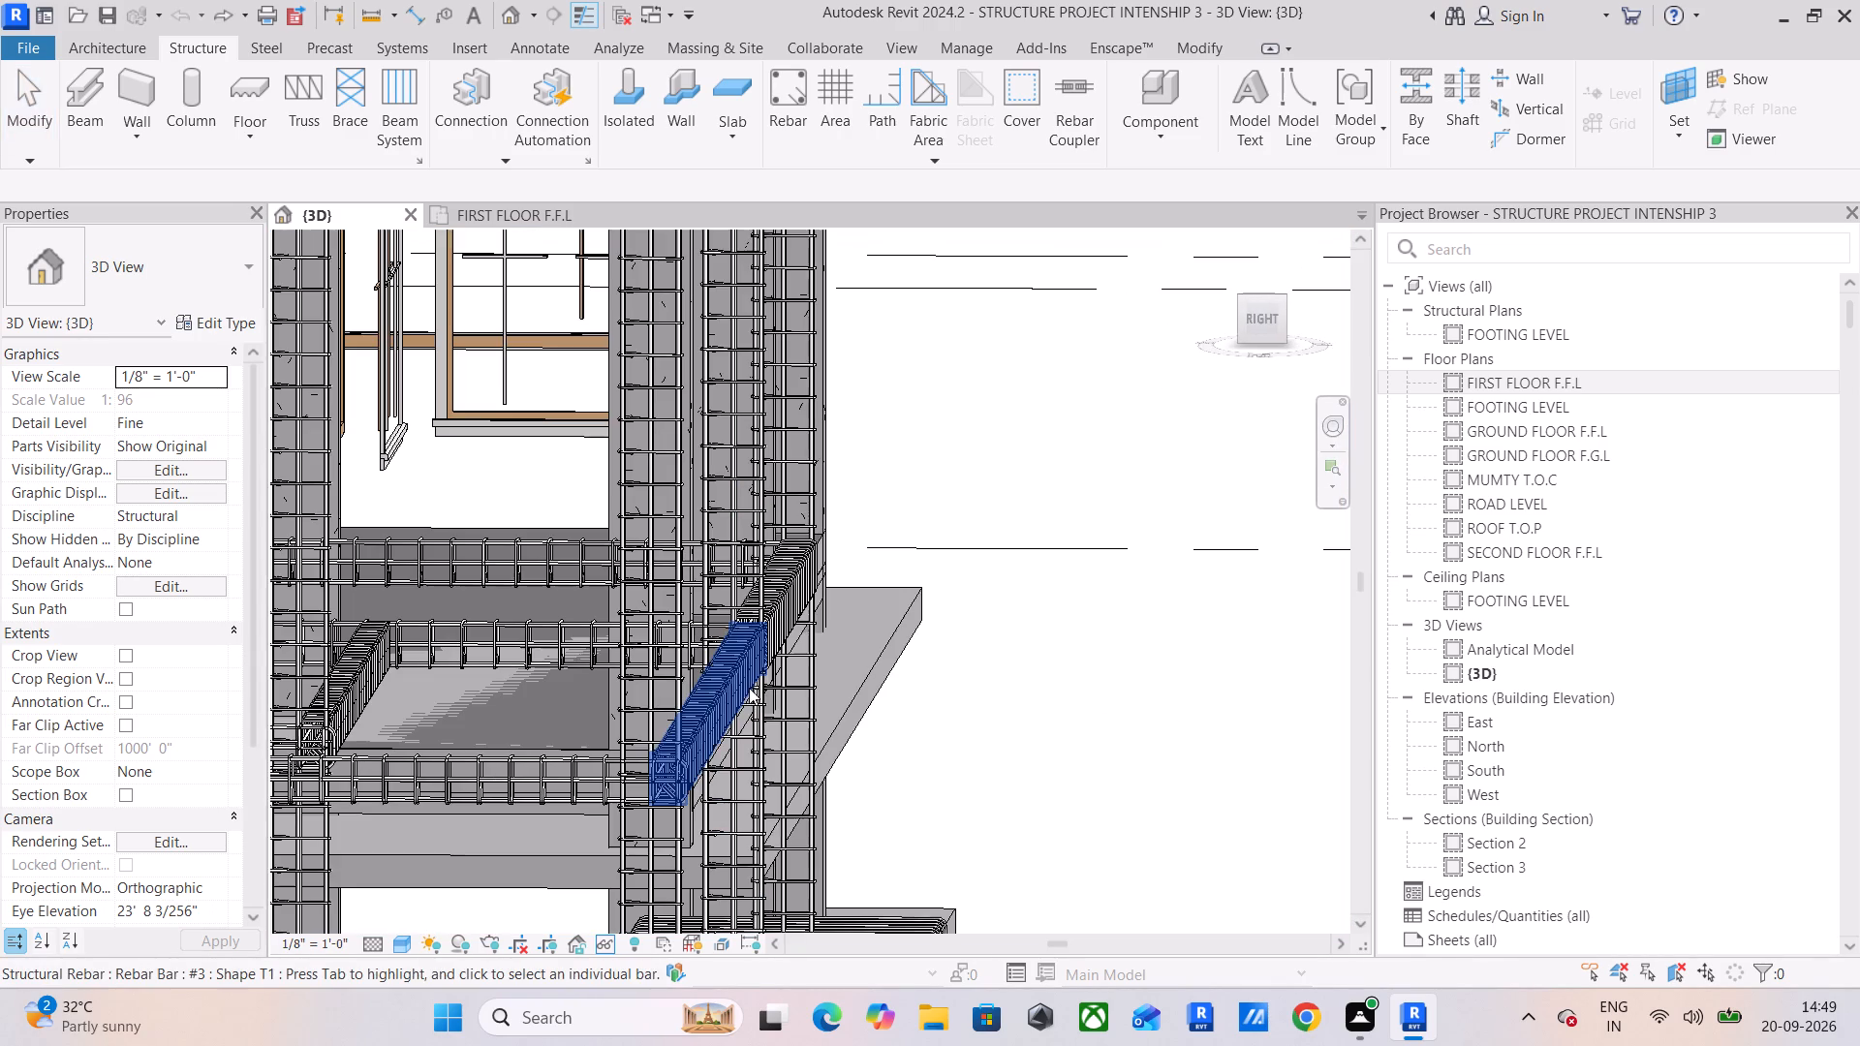
Temporarily hide the linked model intenship project 3.rvt in the 3D view, leaving only the structure.
click(842, 715)
shift+middle_drag(494, 805, 513, 773)
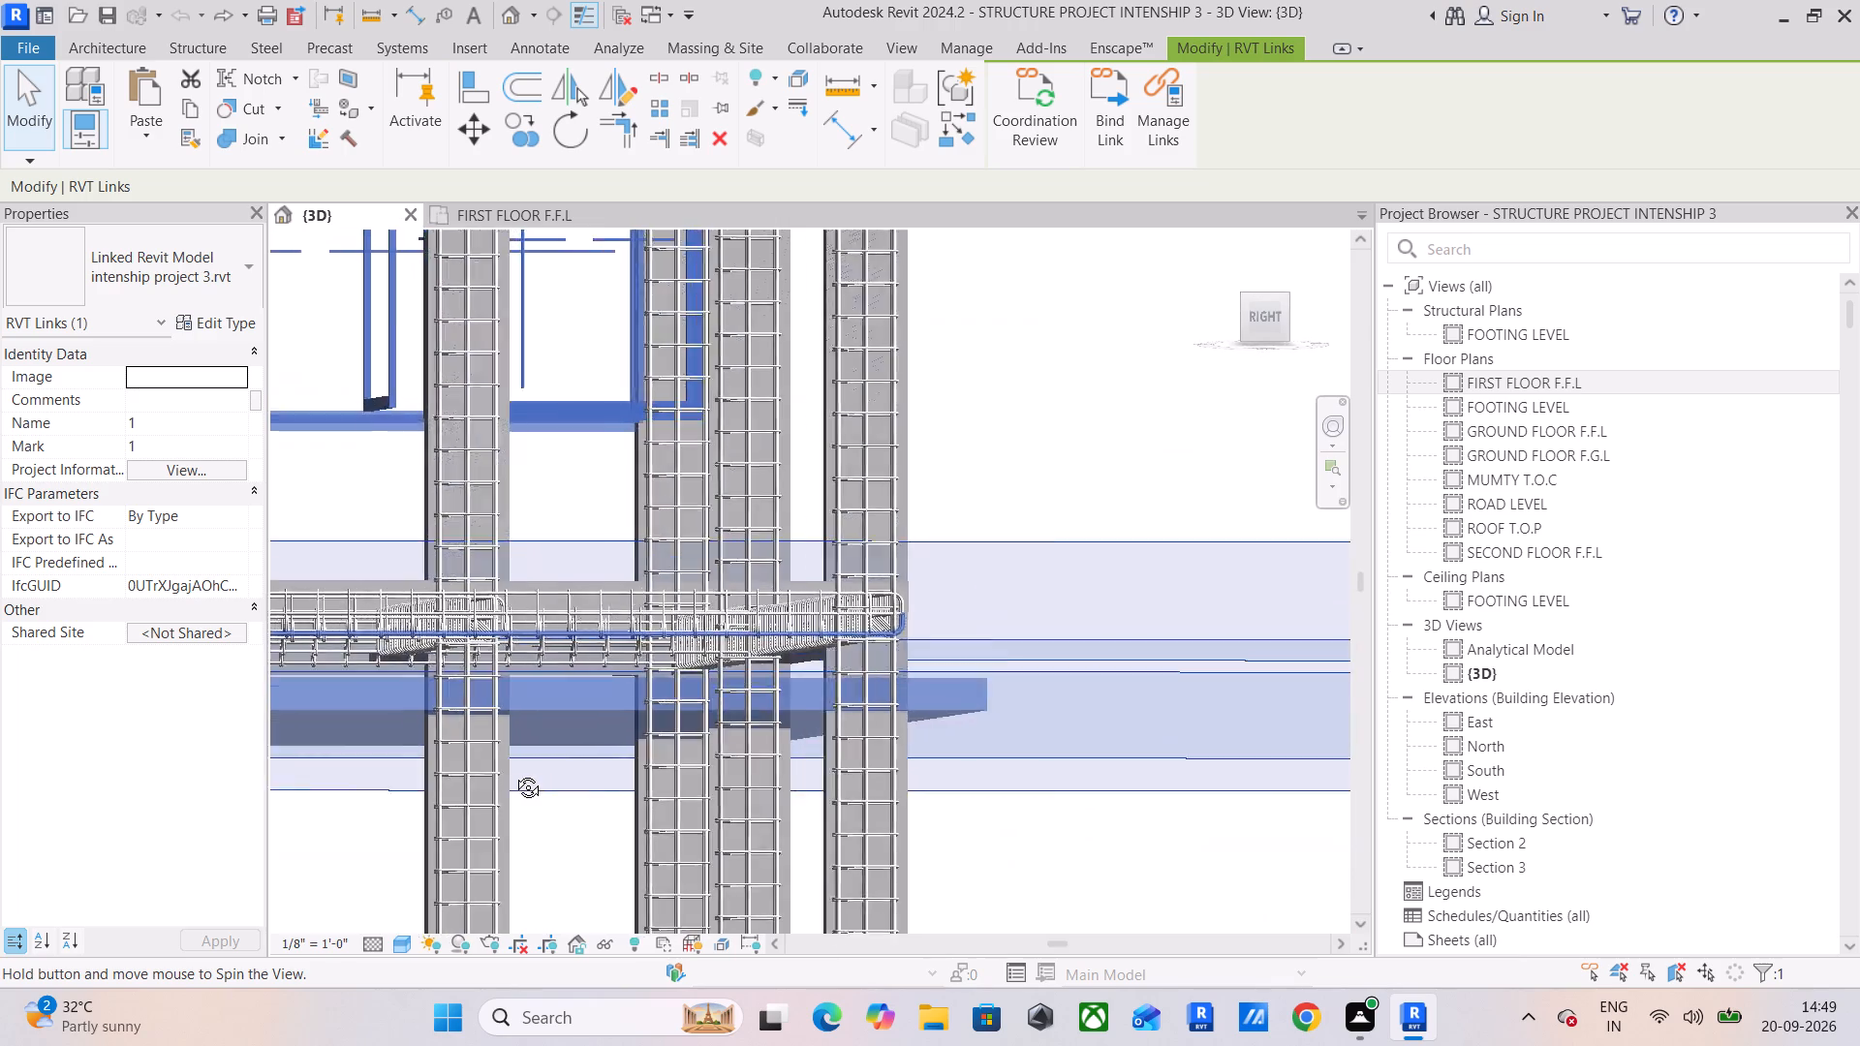
shift+middle_drag(513, 773, 582, 800)
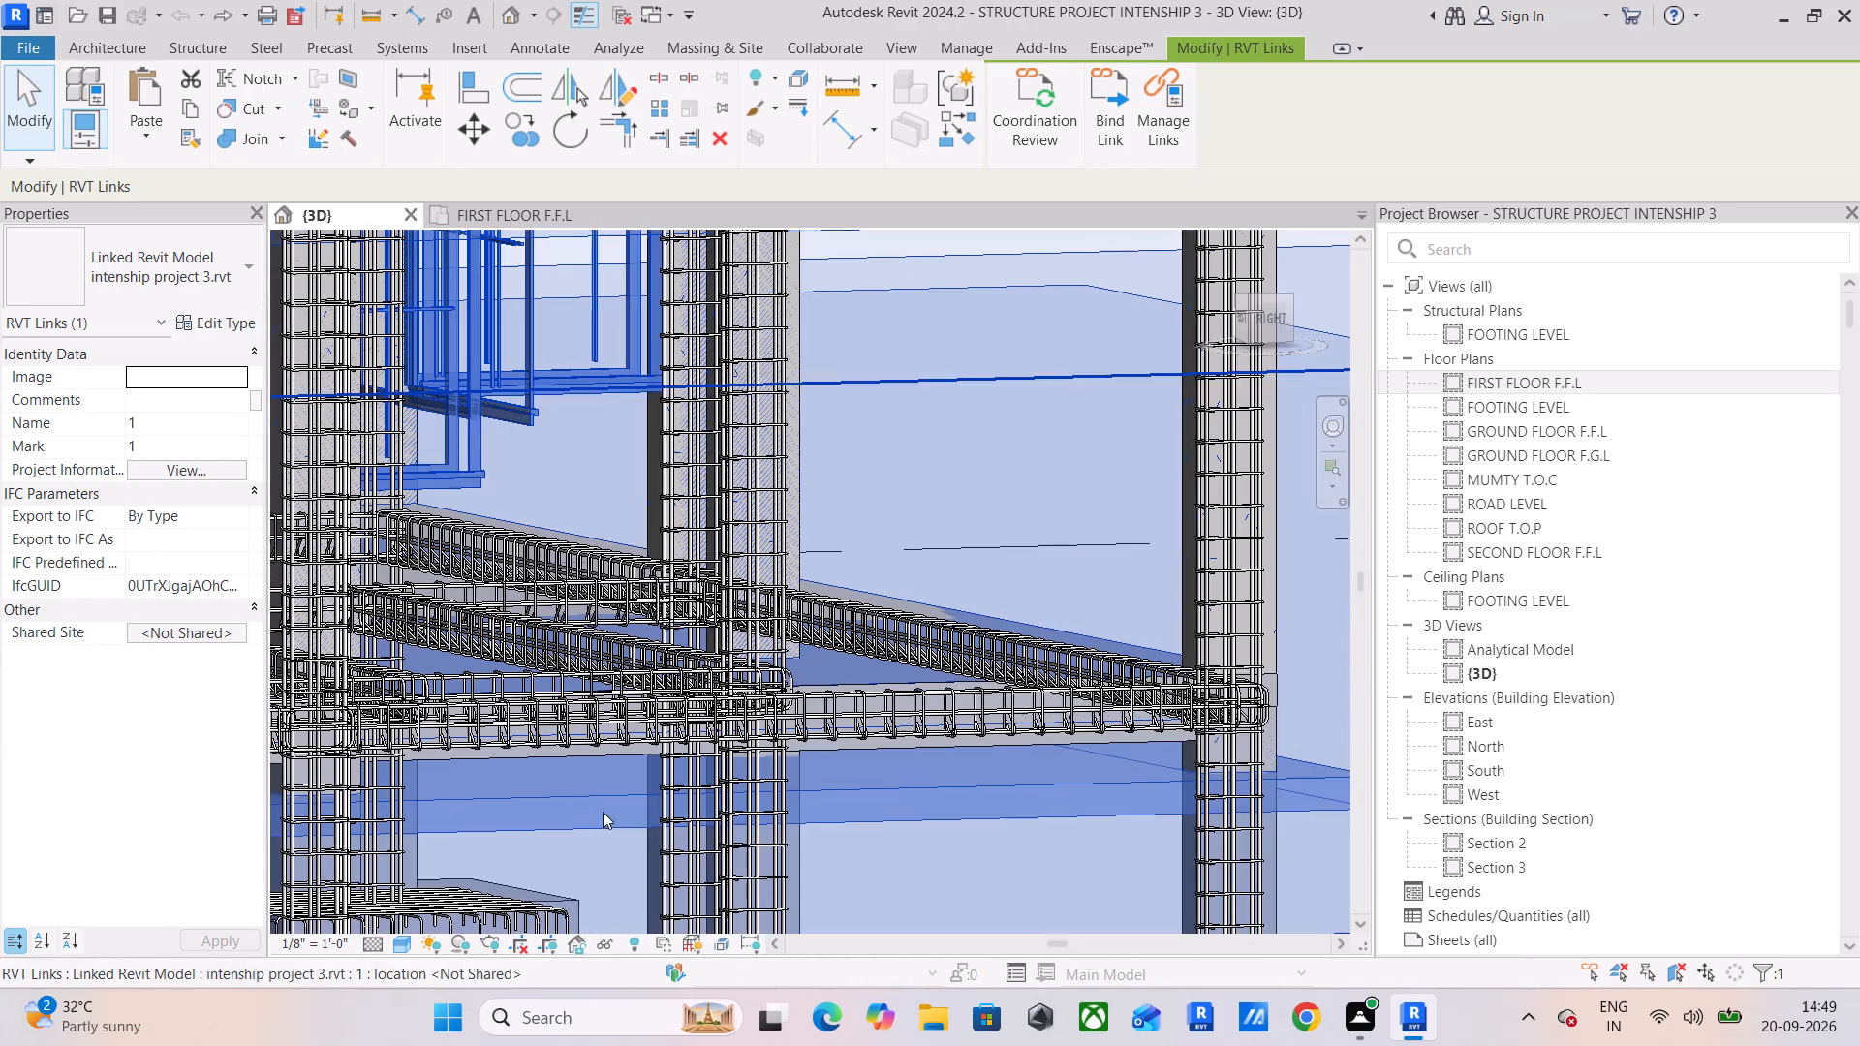
scroll(905, 670, up, 10)
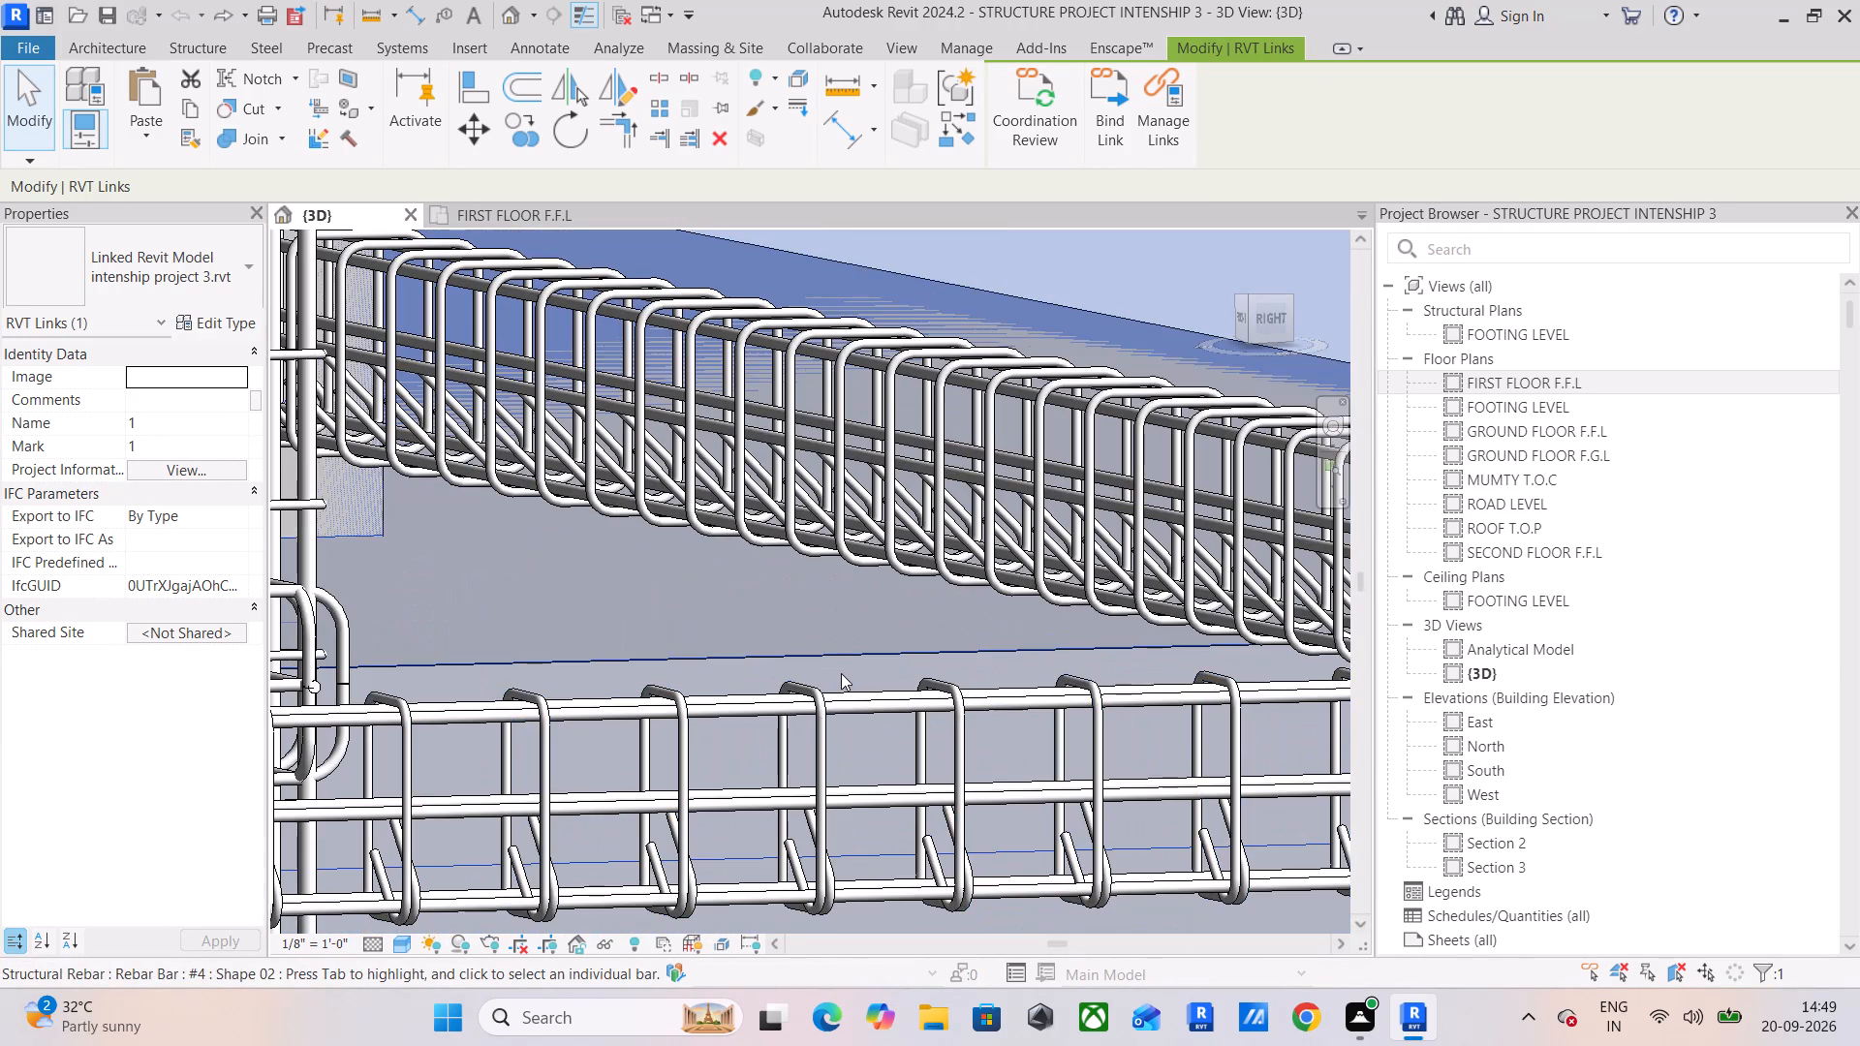
scroll(842, 669, down, 9)
shift+middle_drag(851, 695, 811, 746)
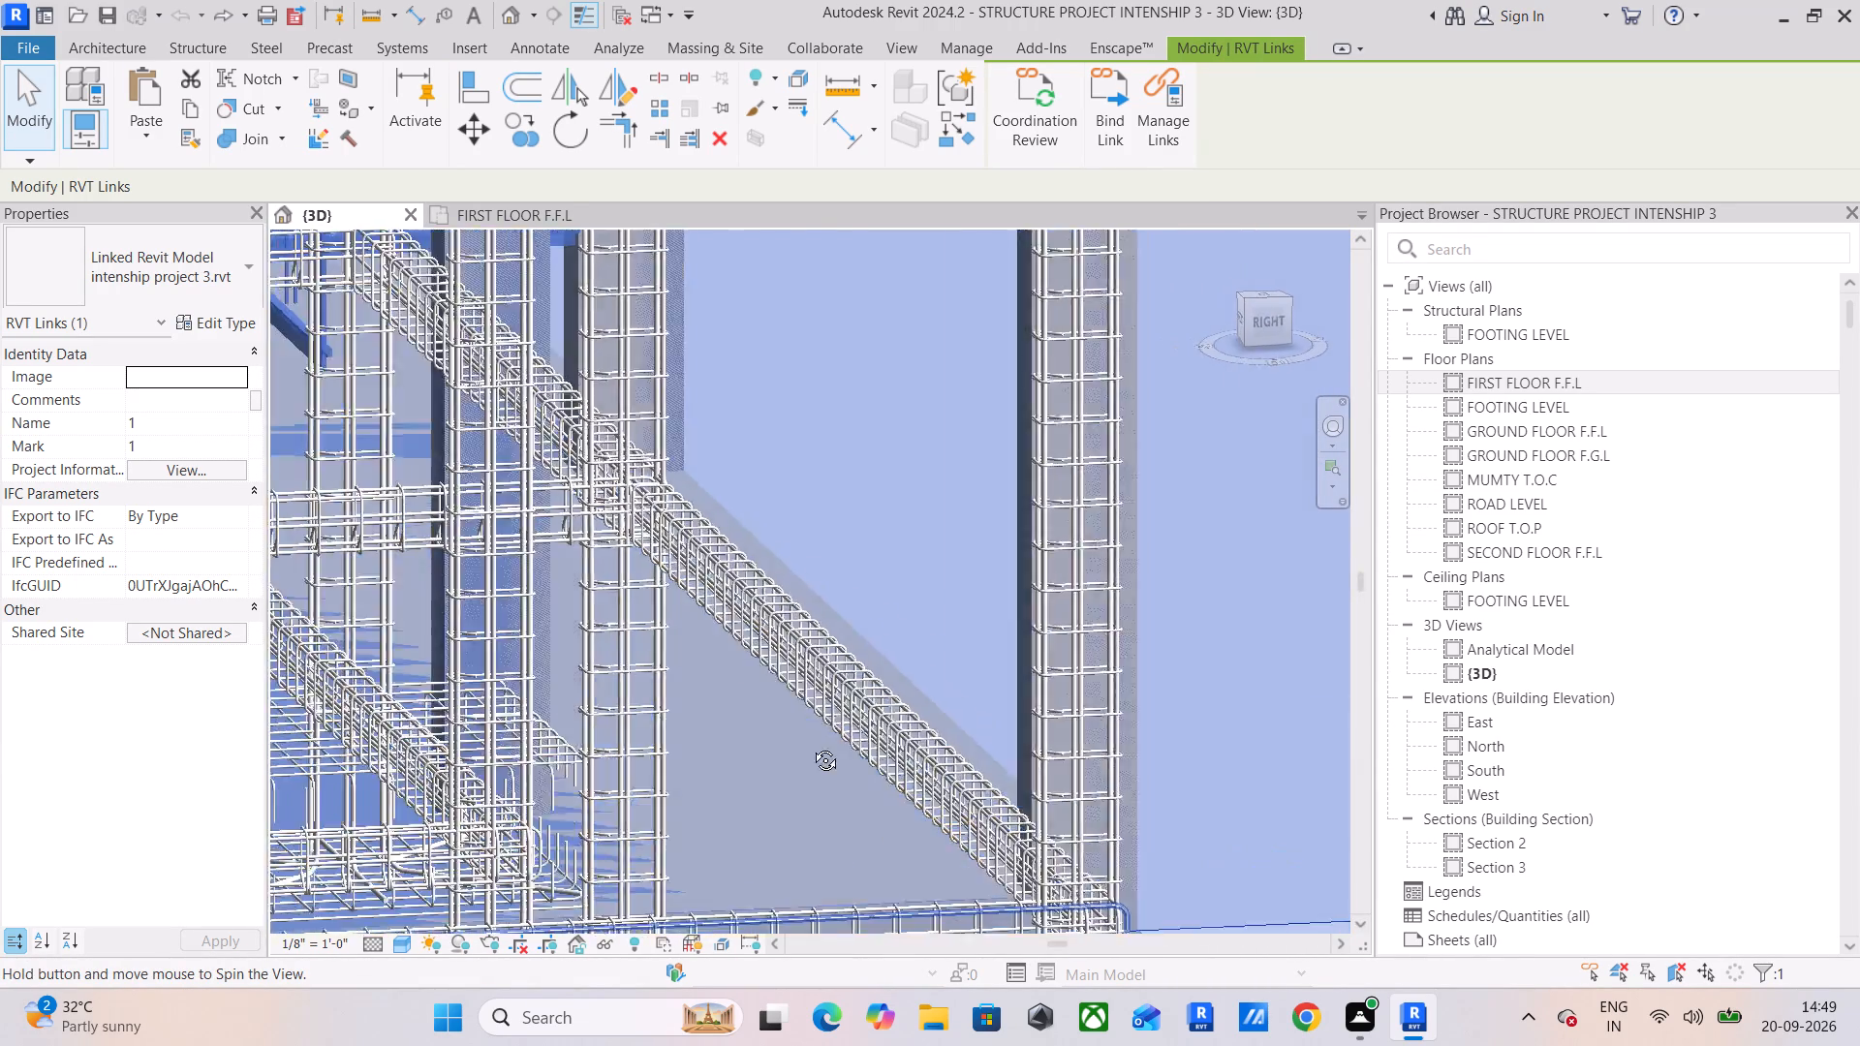
shift+middle_drag(811, 746, 628, 709)
scroll(626, 708, down, 12)
shift+middle_drag(633, 730, 653, 738)
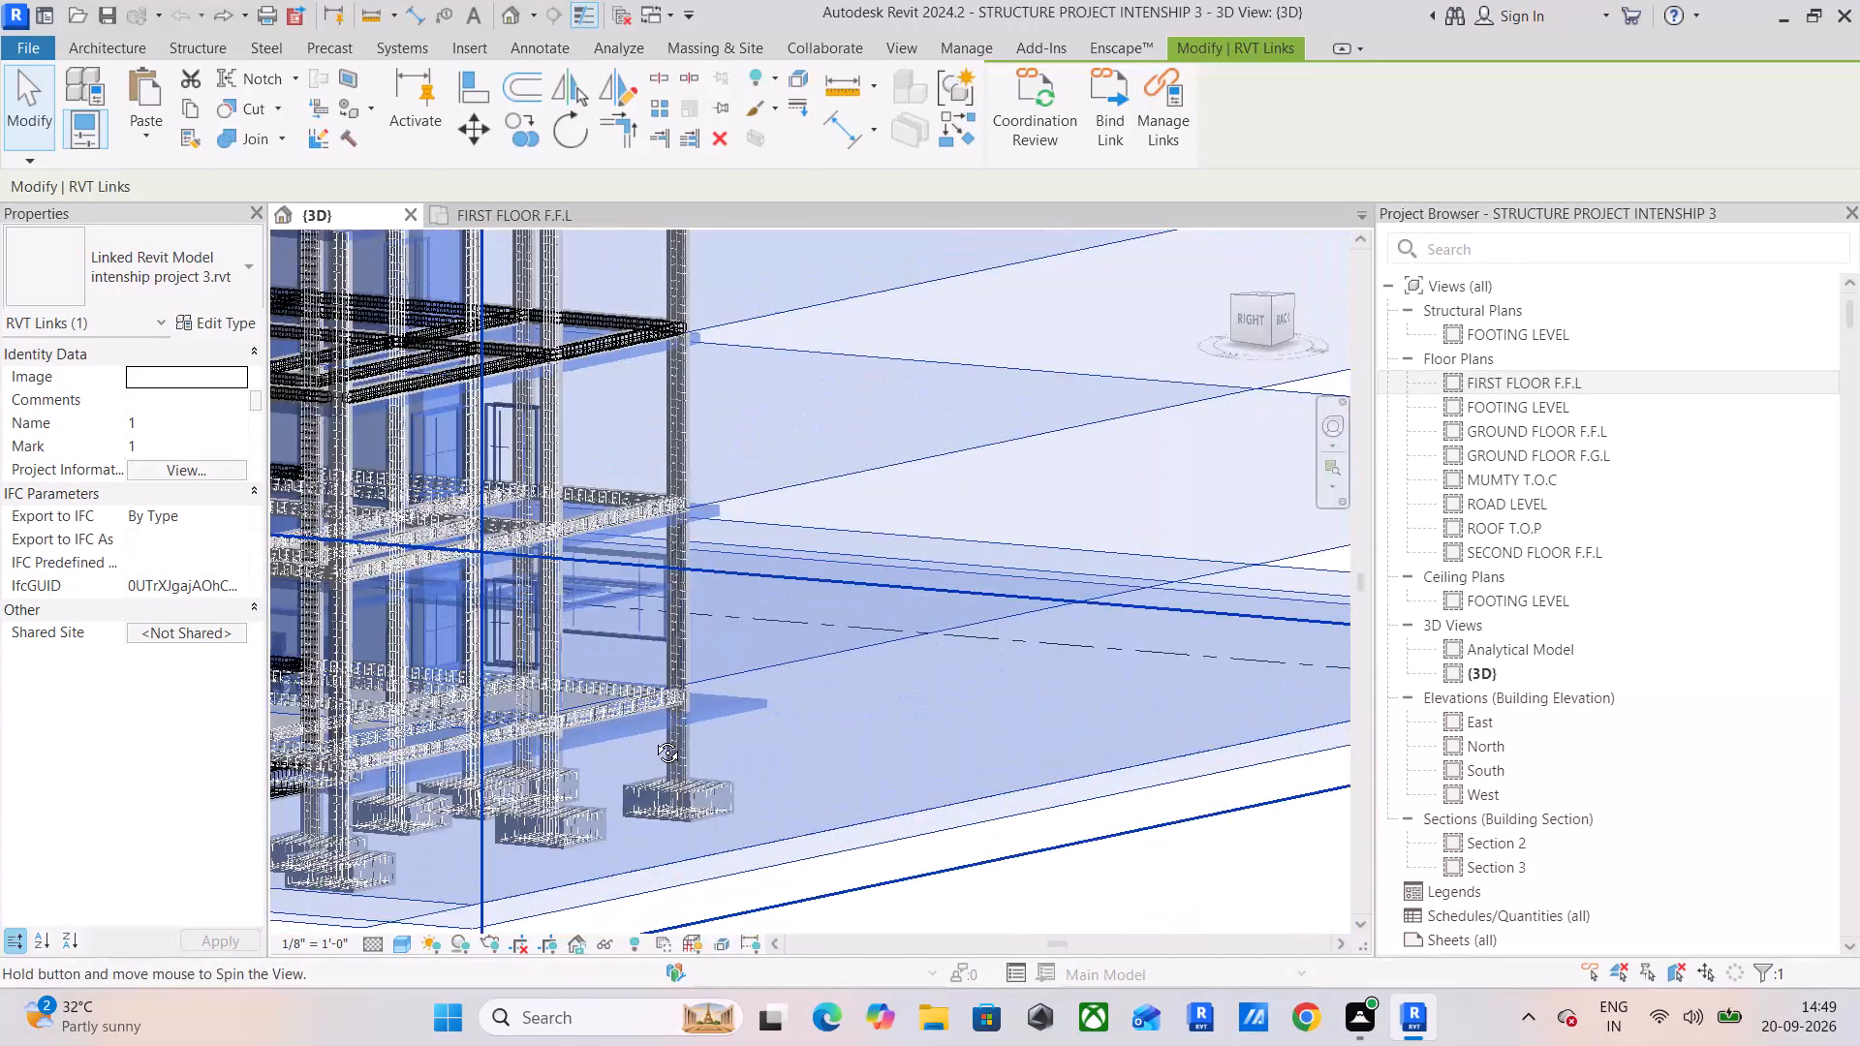
shift+middle_drag(653, 738, 662, 743)
key(h)
key(h)
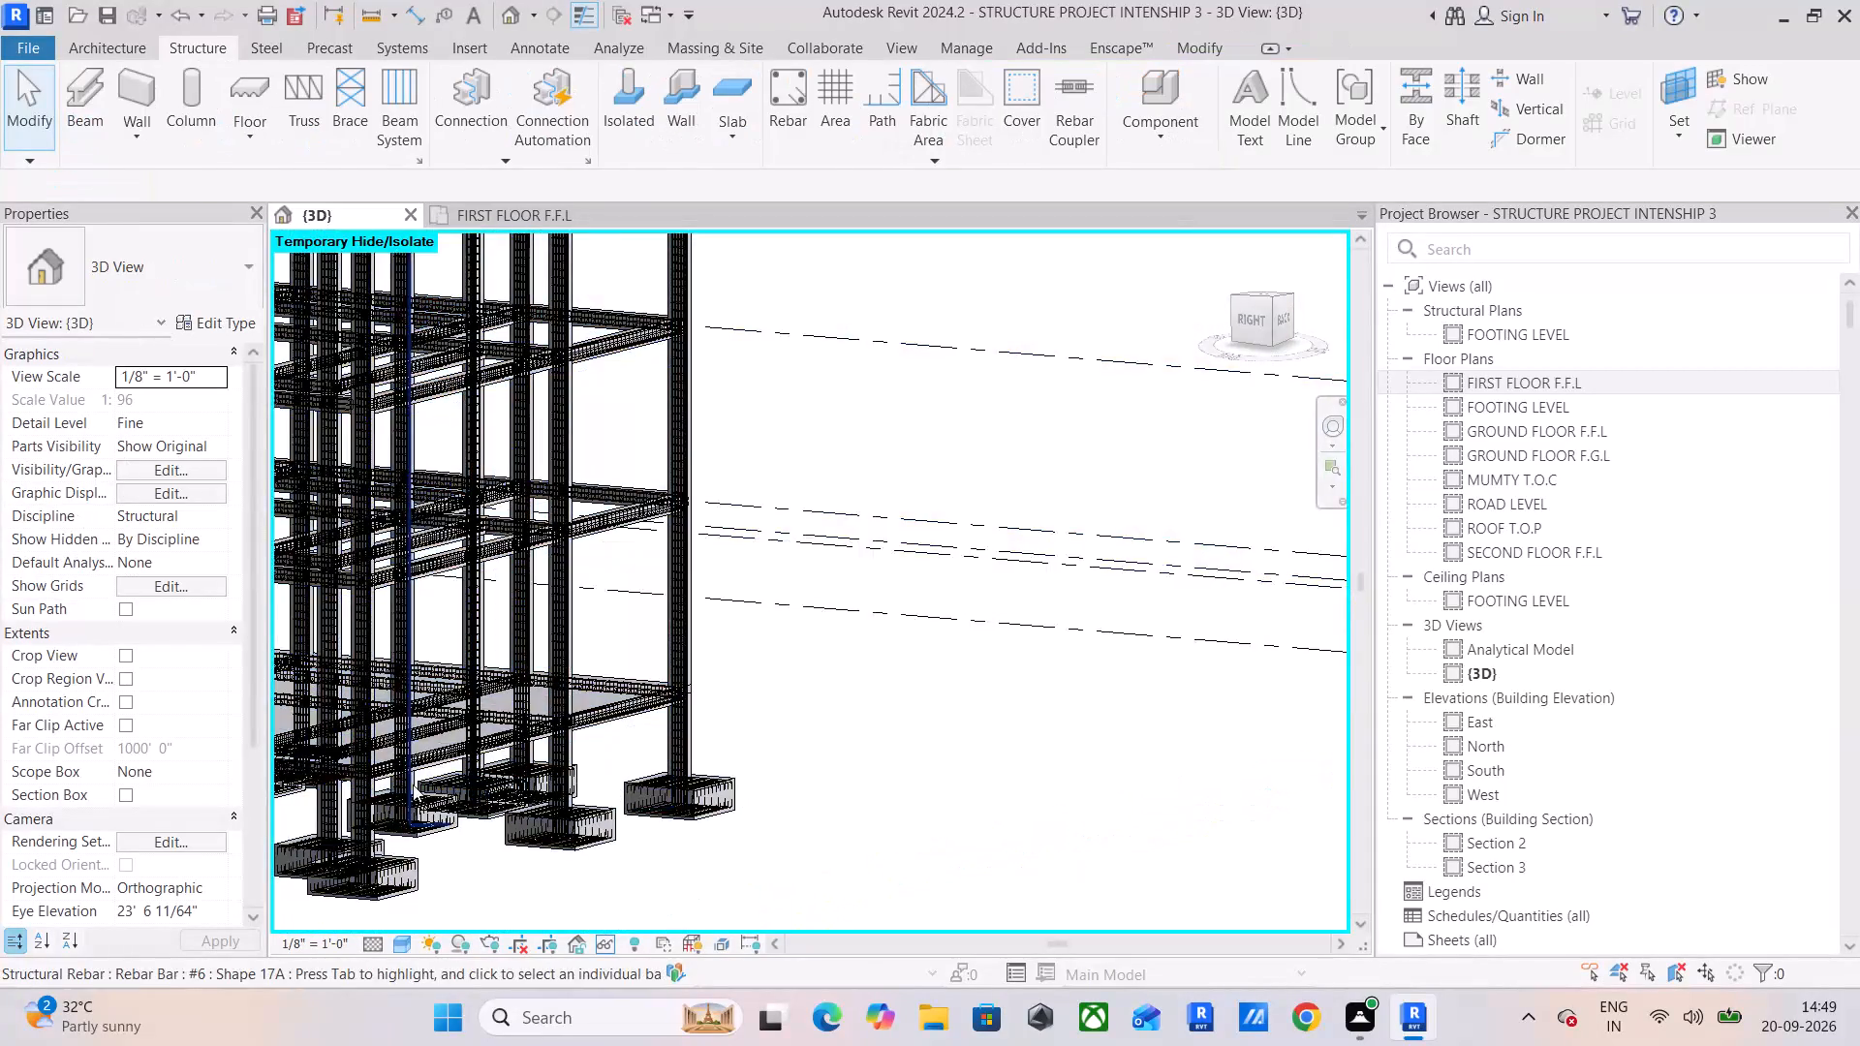
Examine how the ground-floor slab meets the reinforced 12 x 24 beams and columns, at an angle and from the right side.
scroll(411, 784, up, 1)
middle_drag(411, 784, 637, 775)
scroll(596, 768, up, 6)
scroll(434, 759, up, 6)
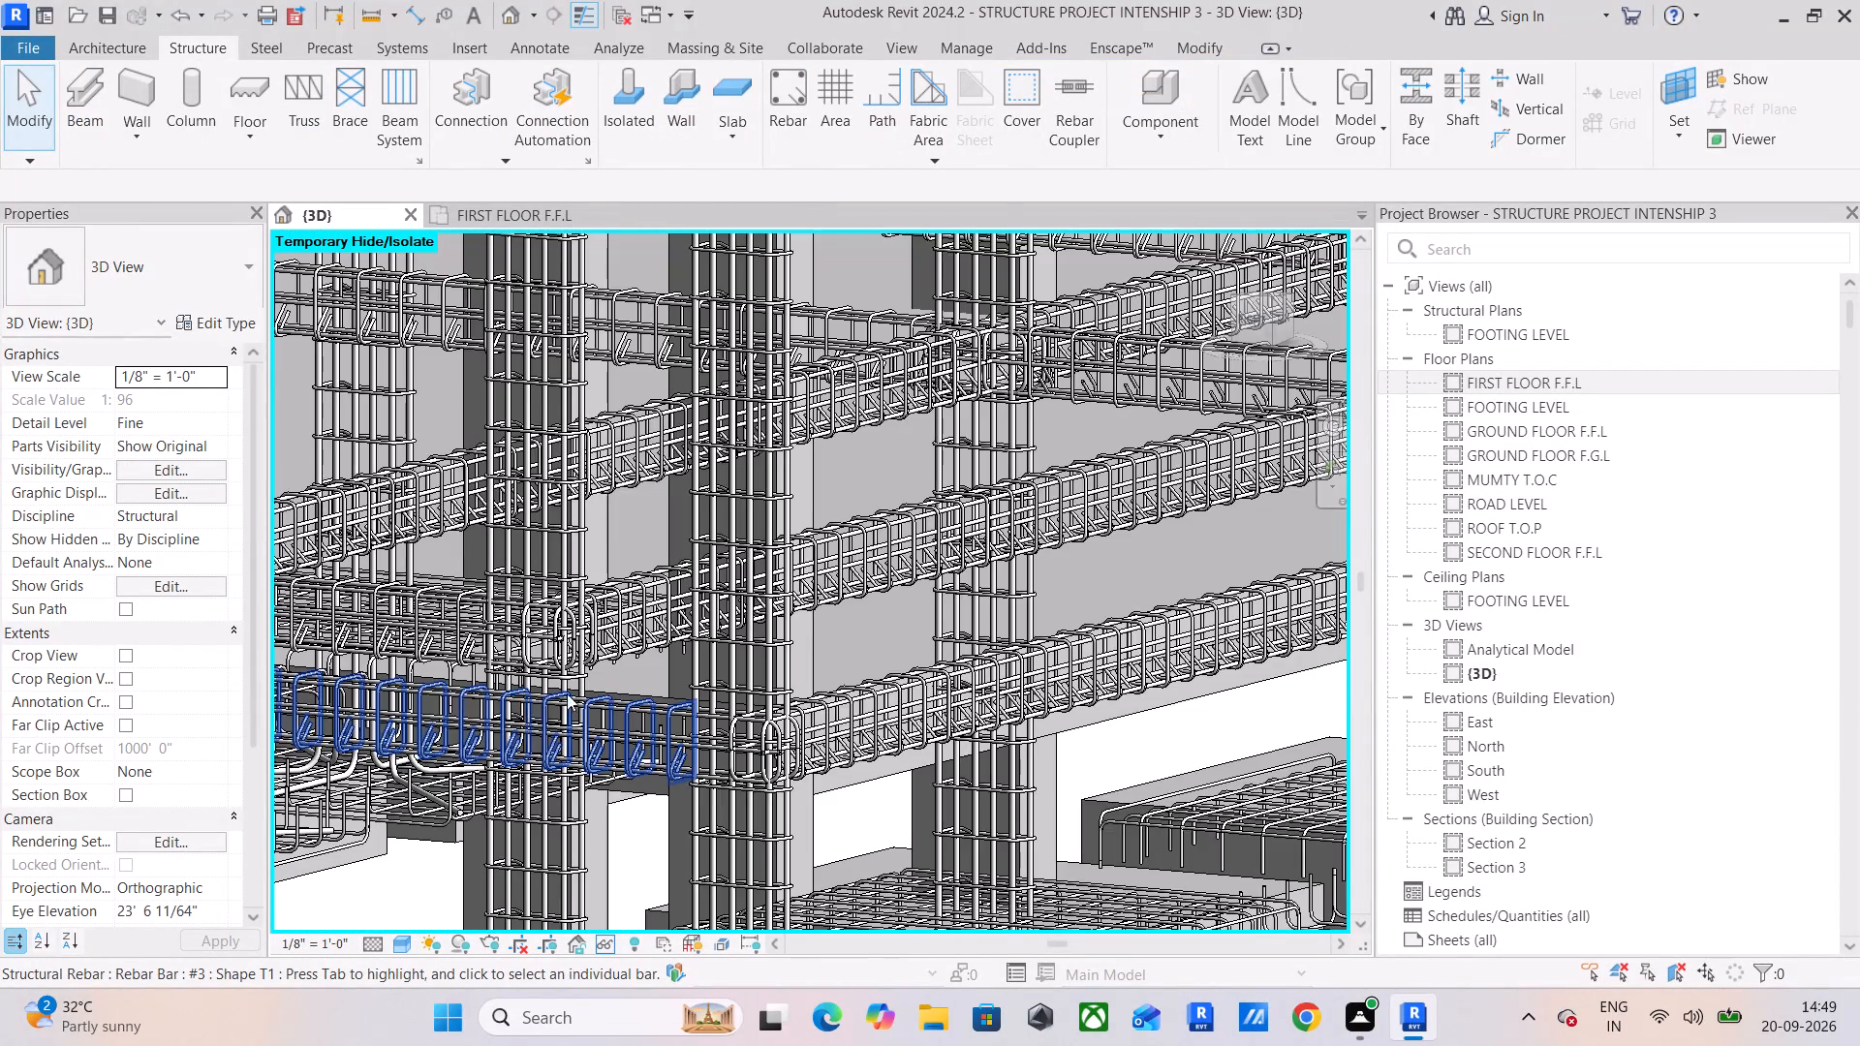
scroll(575, 689, up, 5)
click(651, 689)
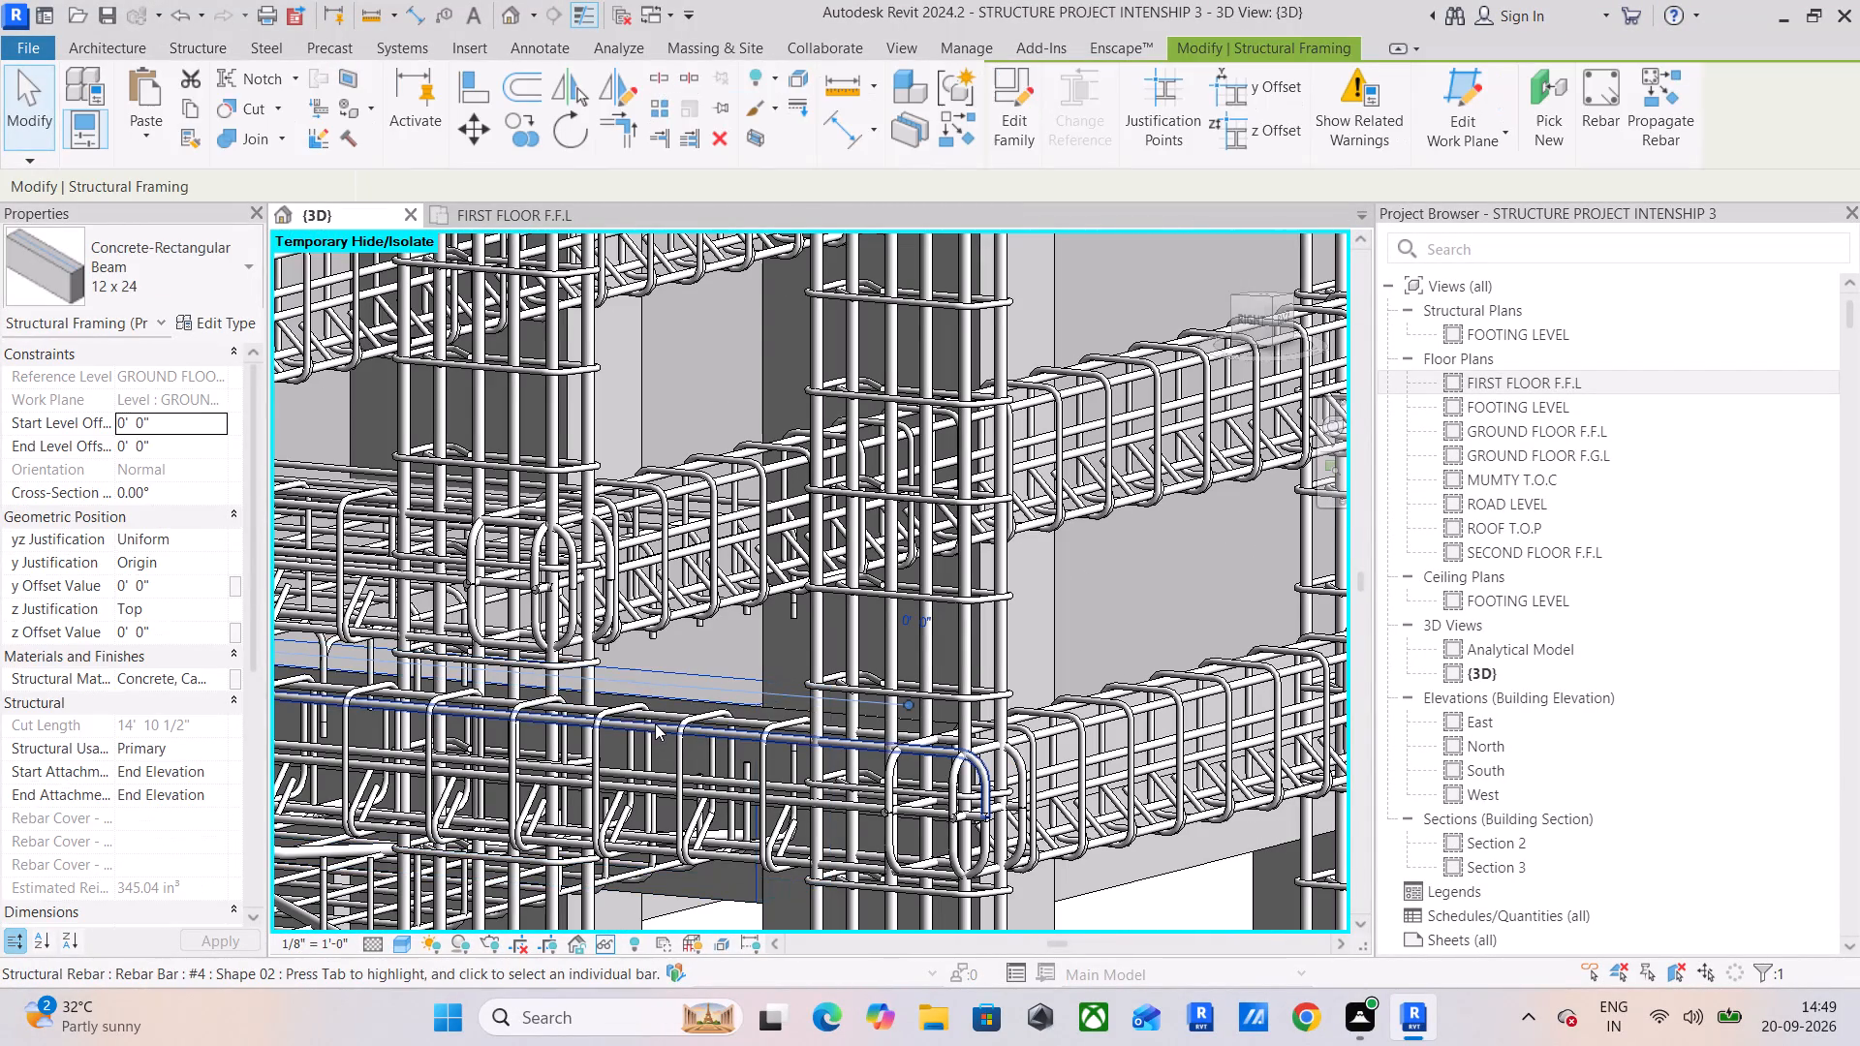
shift+middle_drag(569, 735, 671, 772)
scroll(672, 755, down, 4)
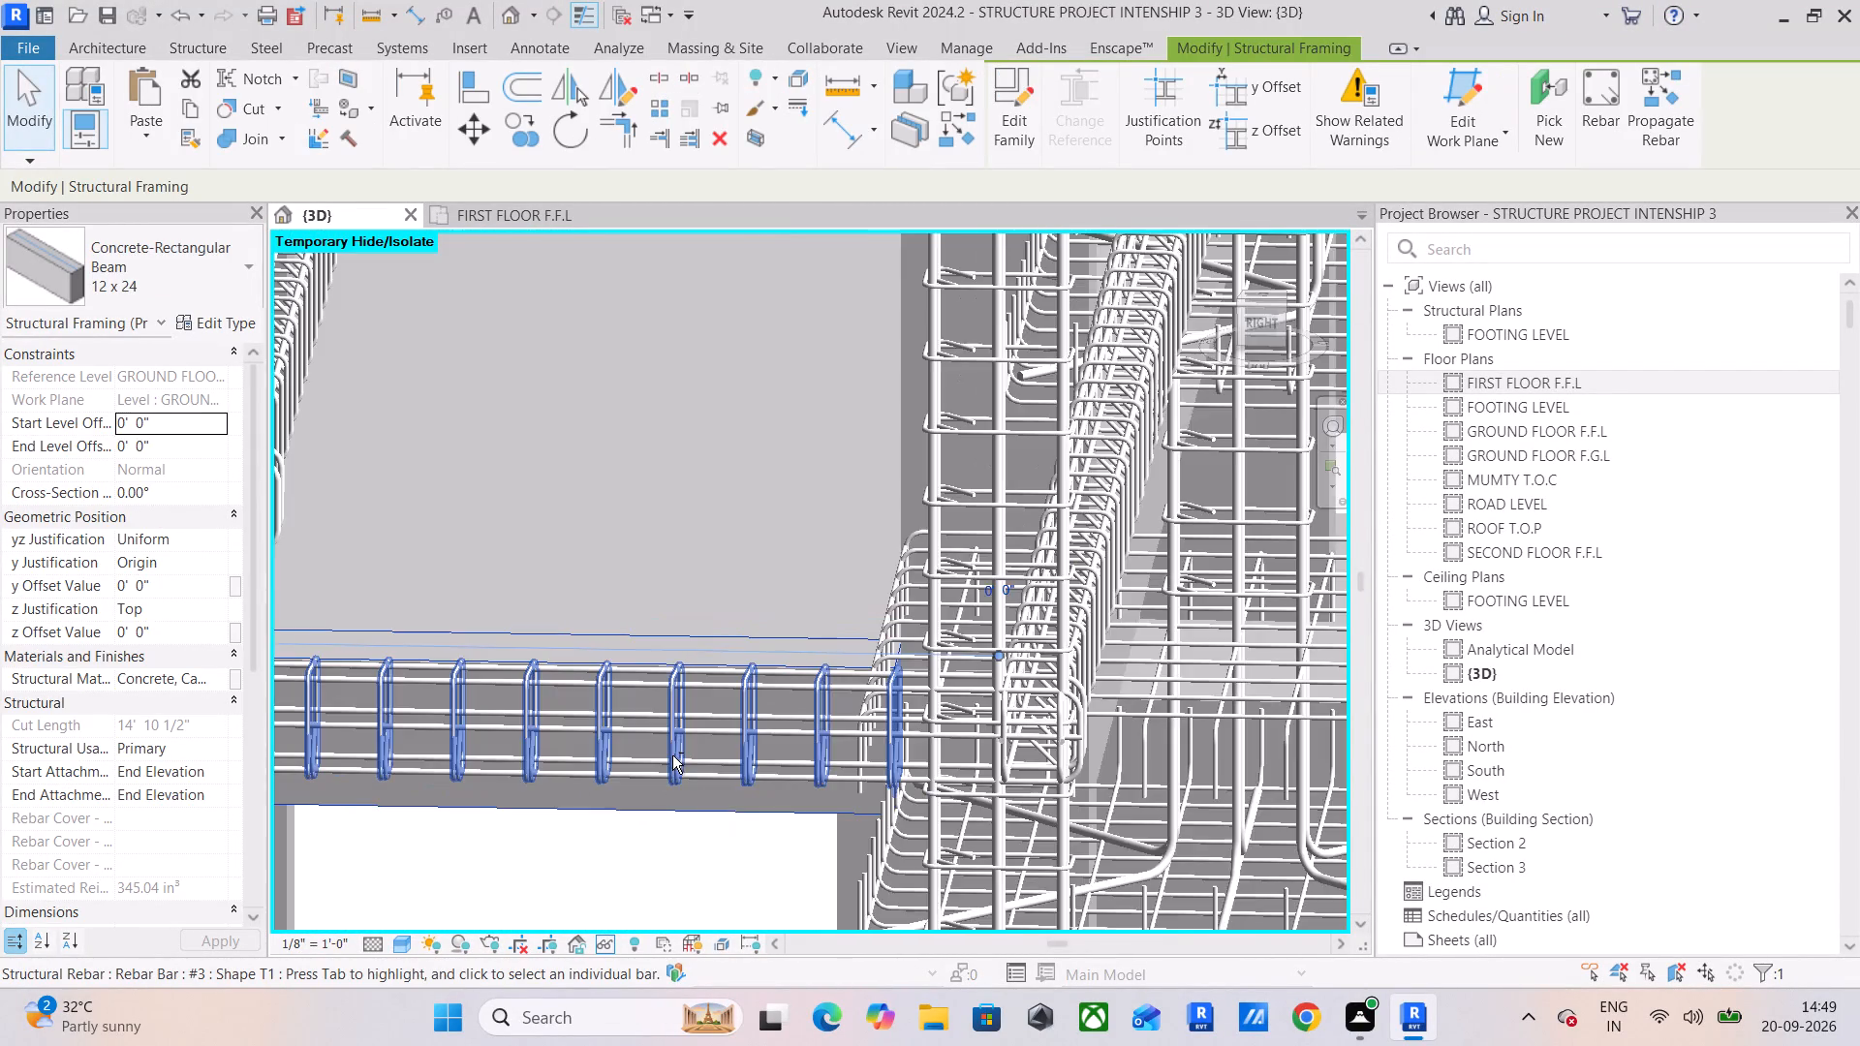
shift+middle_drag(672, 754, 833, 713)
scroll(719, 701, down, 4)
middle_drag(728, 717, 1097, 768)
scroll(1024, 735, down, 5)
middle_drag(1012, 747, 996, 757)
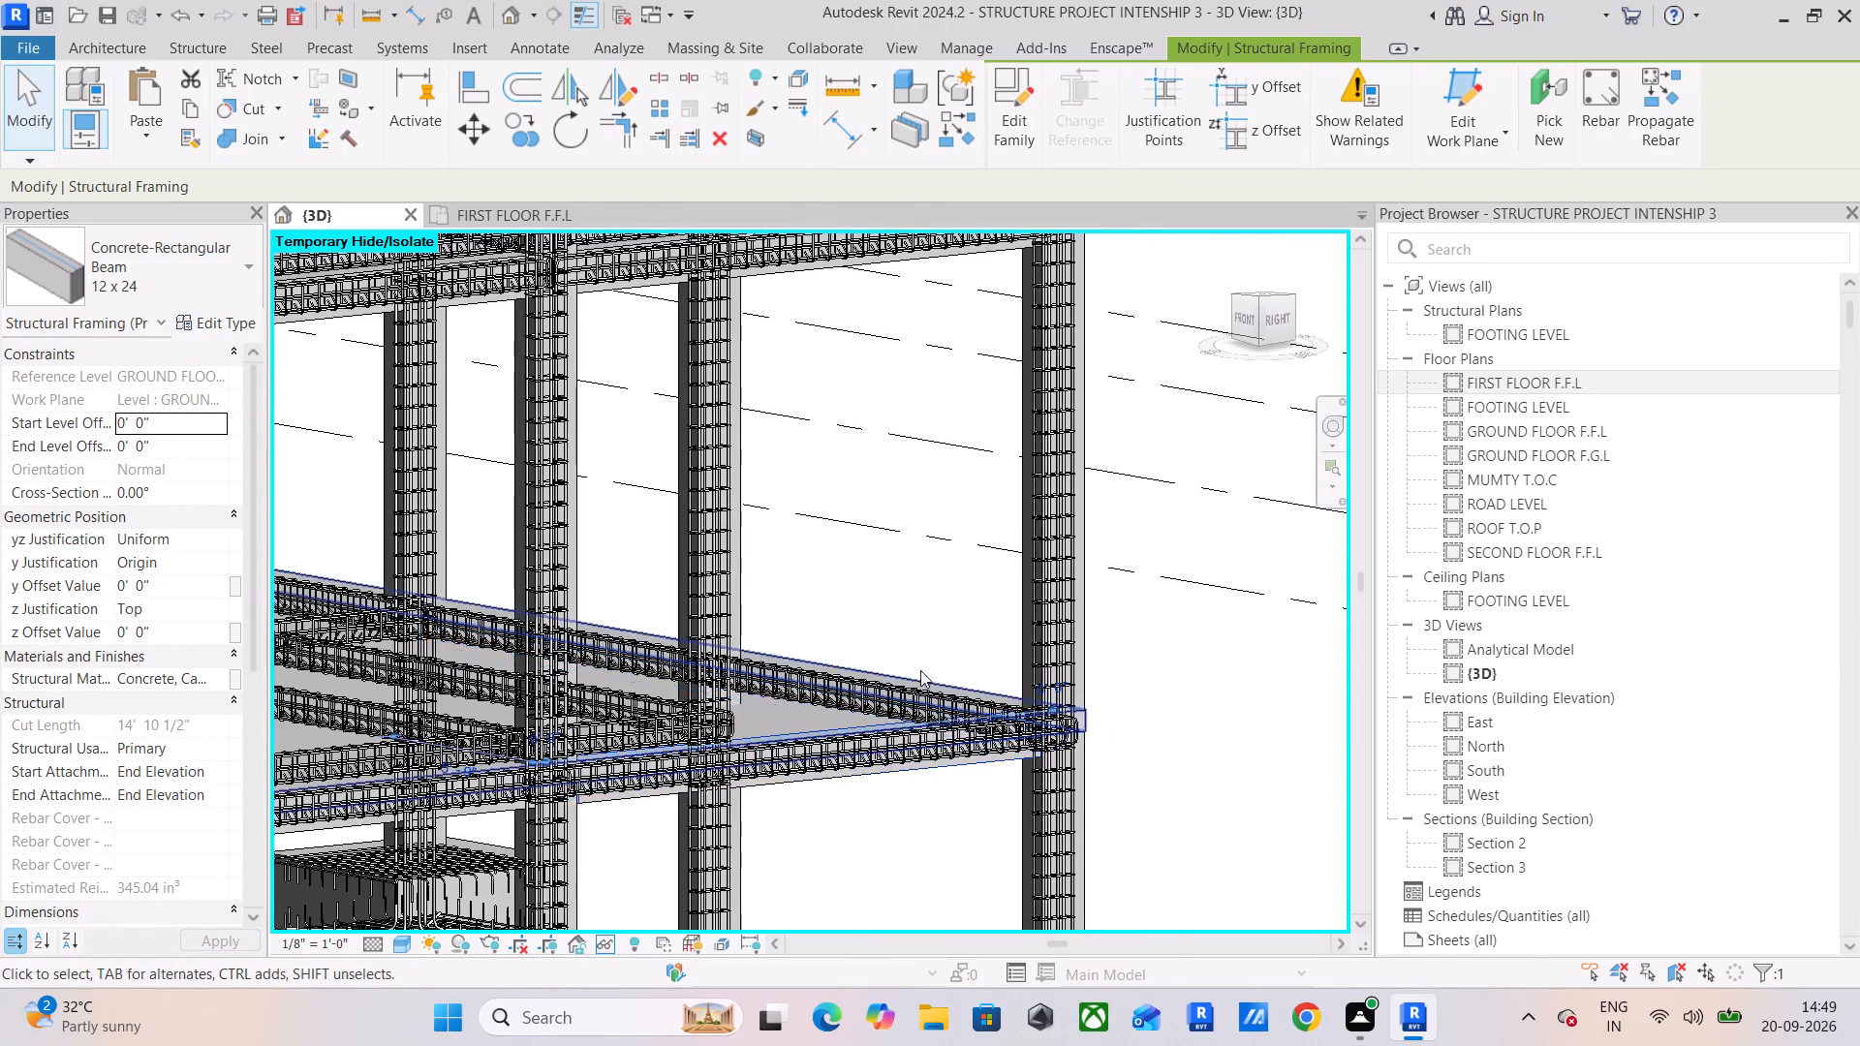
scroll(920, 670, up, 5)
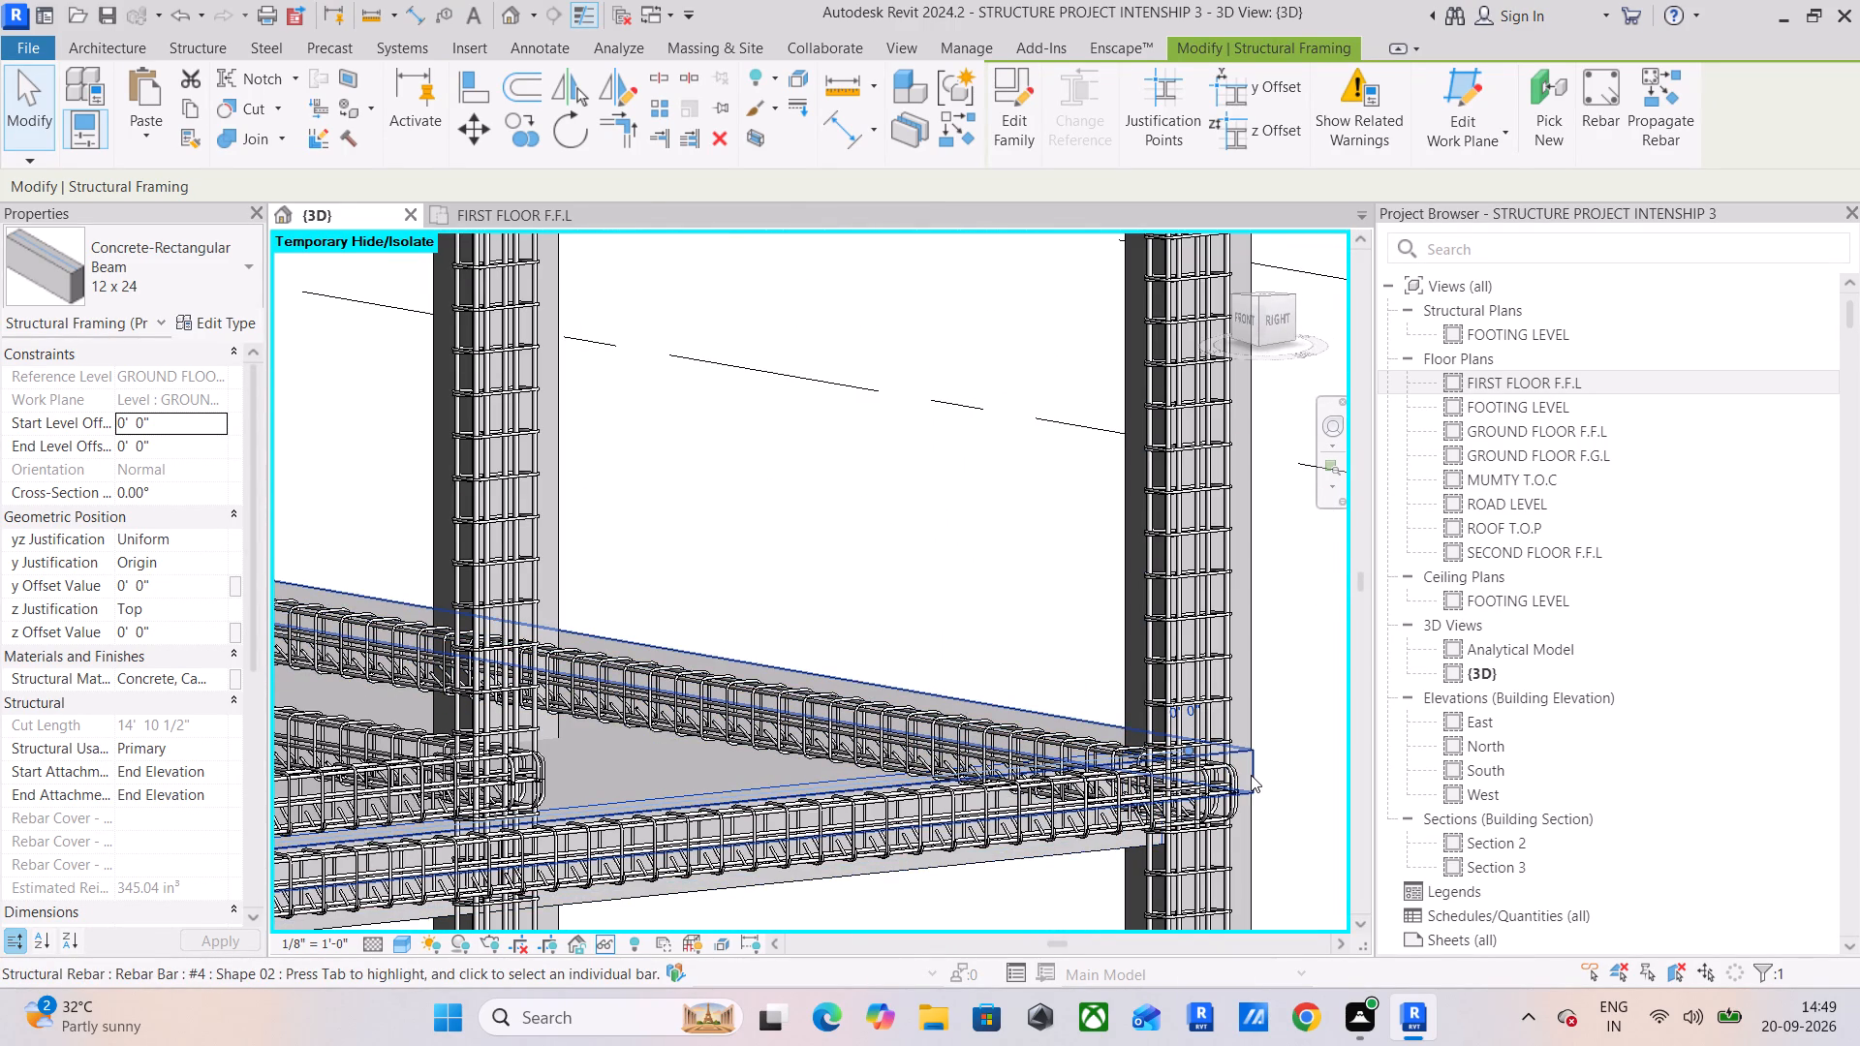
click(1275, 323)
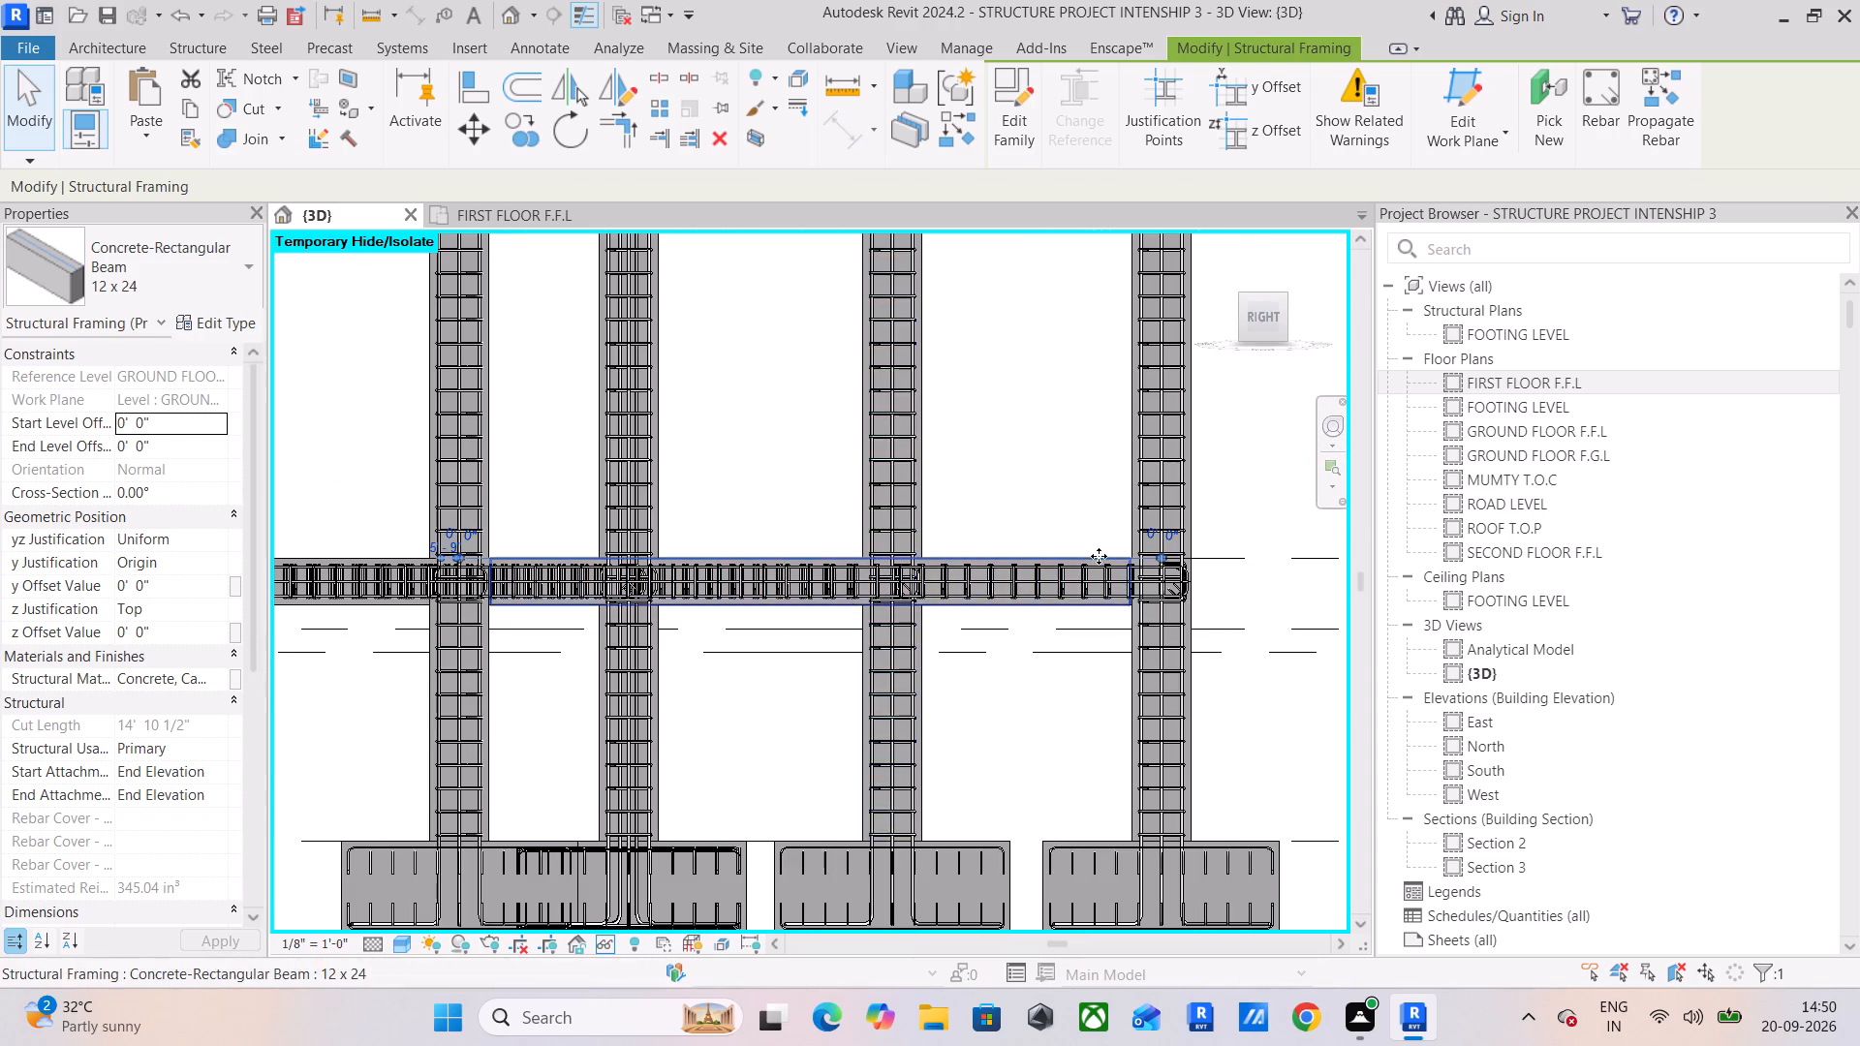
scroll(1107, 541, up, 10)
scroll(1087, 580, down, 3)
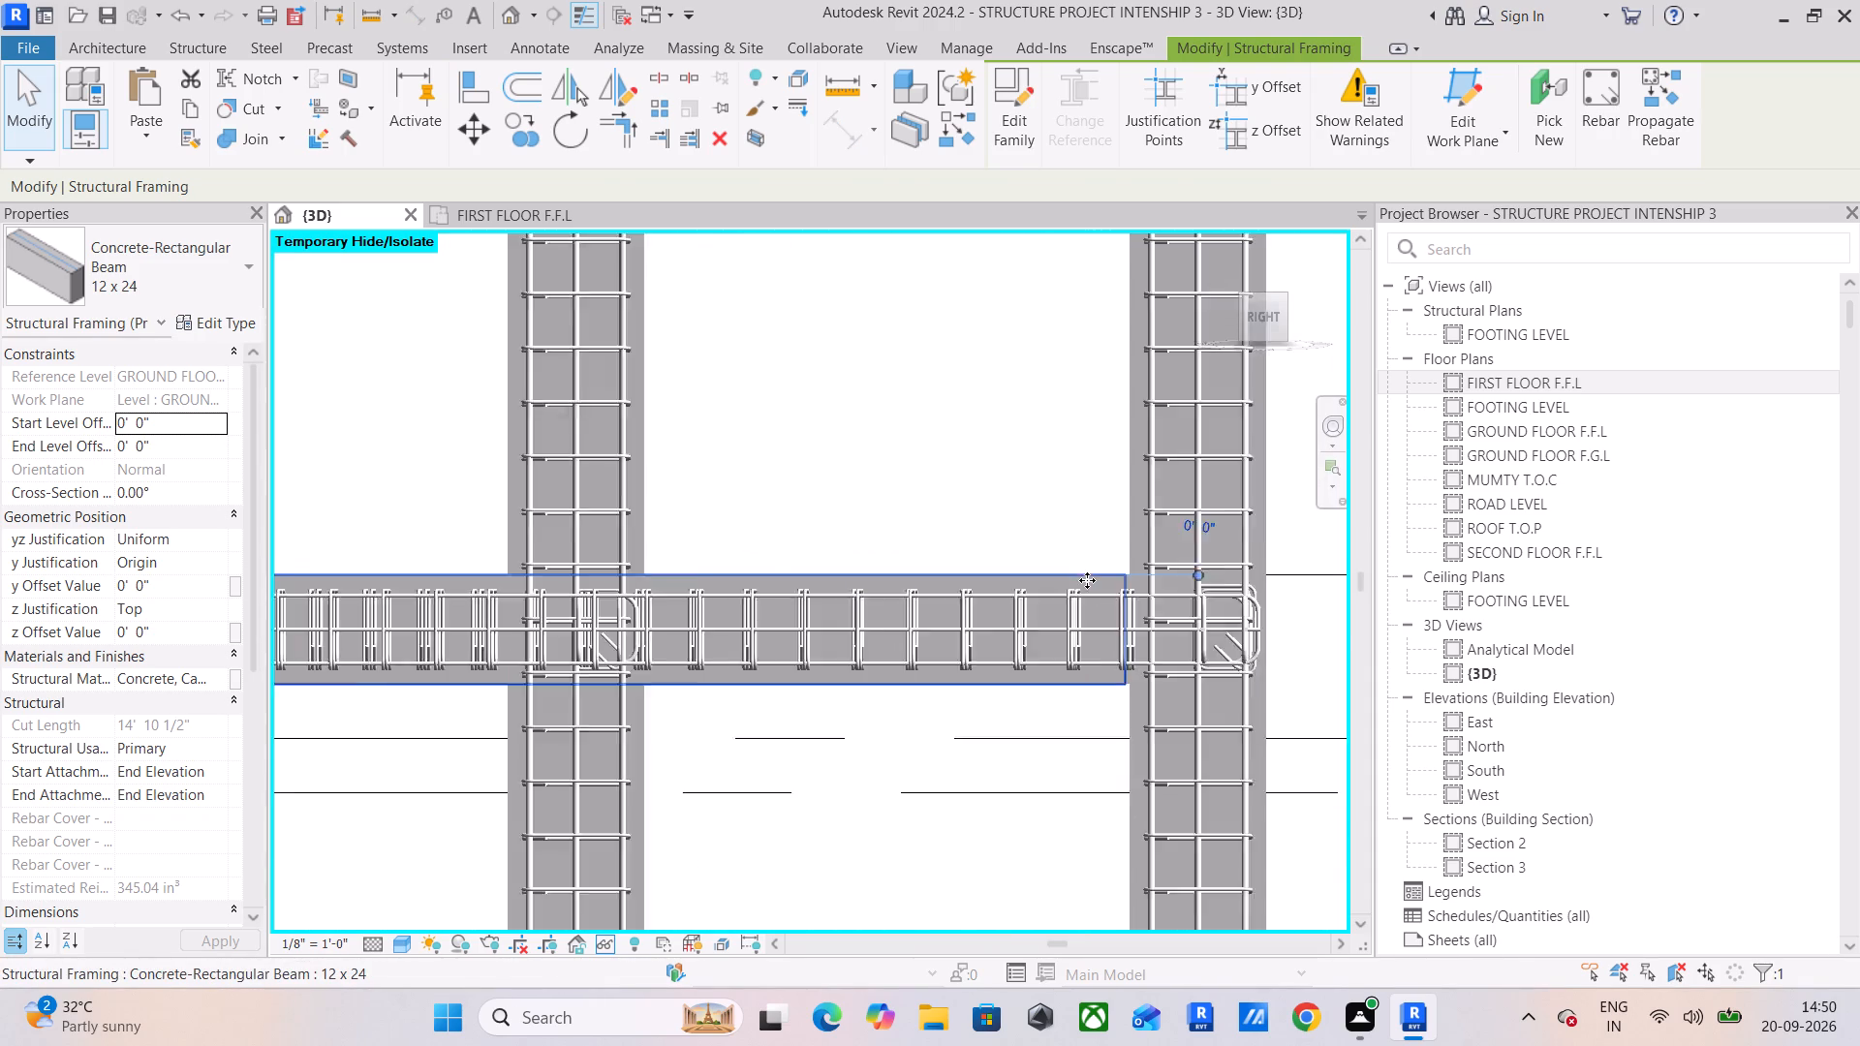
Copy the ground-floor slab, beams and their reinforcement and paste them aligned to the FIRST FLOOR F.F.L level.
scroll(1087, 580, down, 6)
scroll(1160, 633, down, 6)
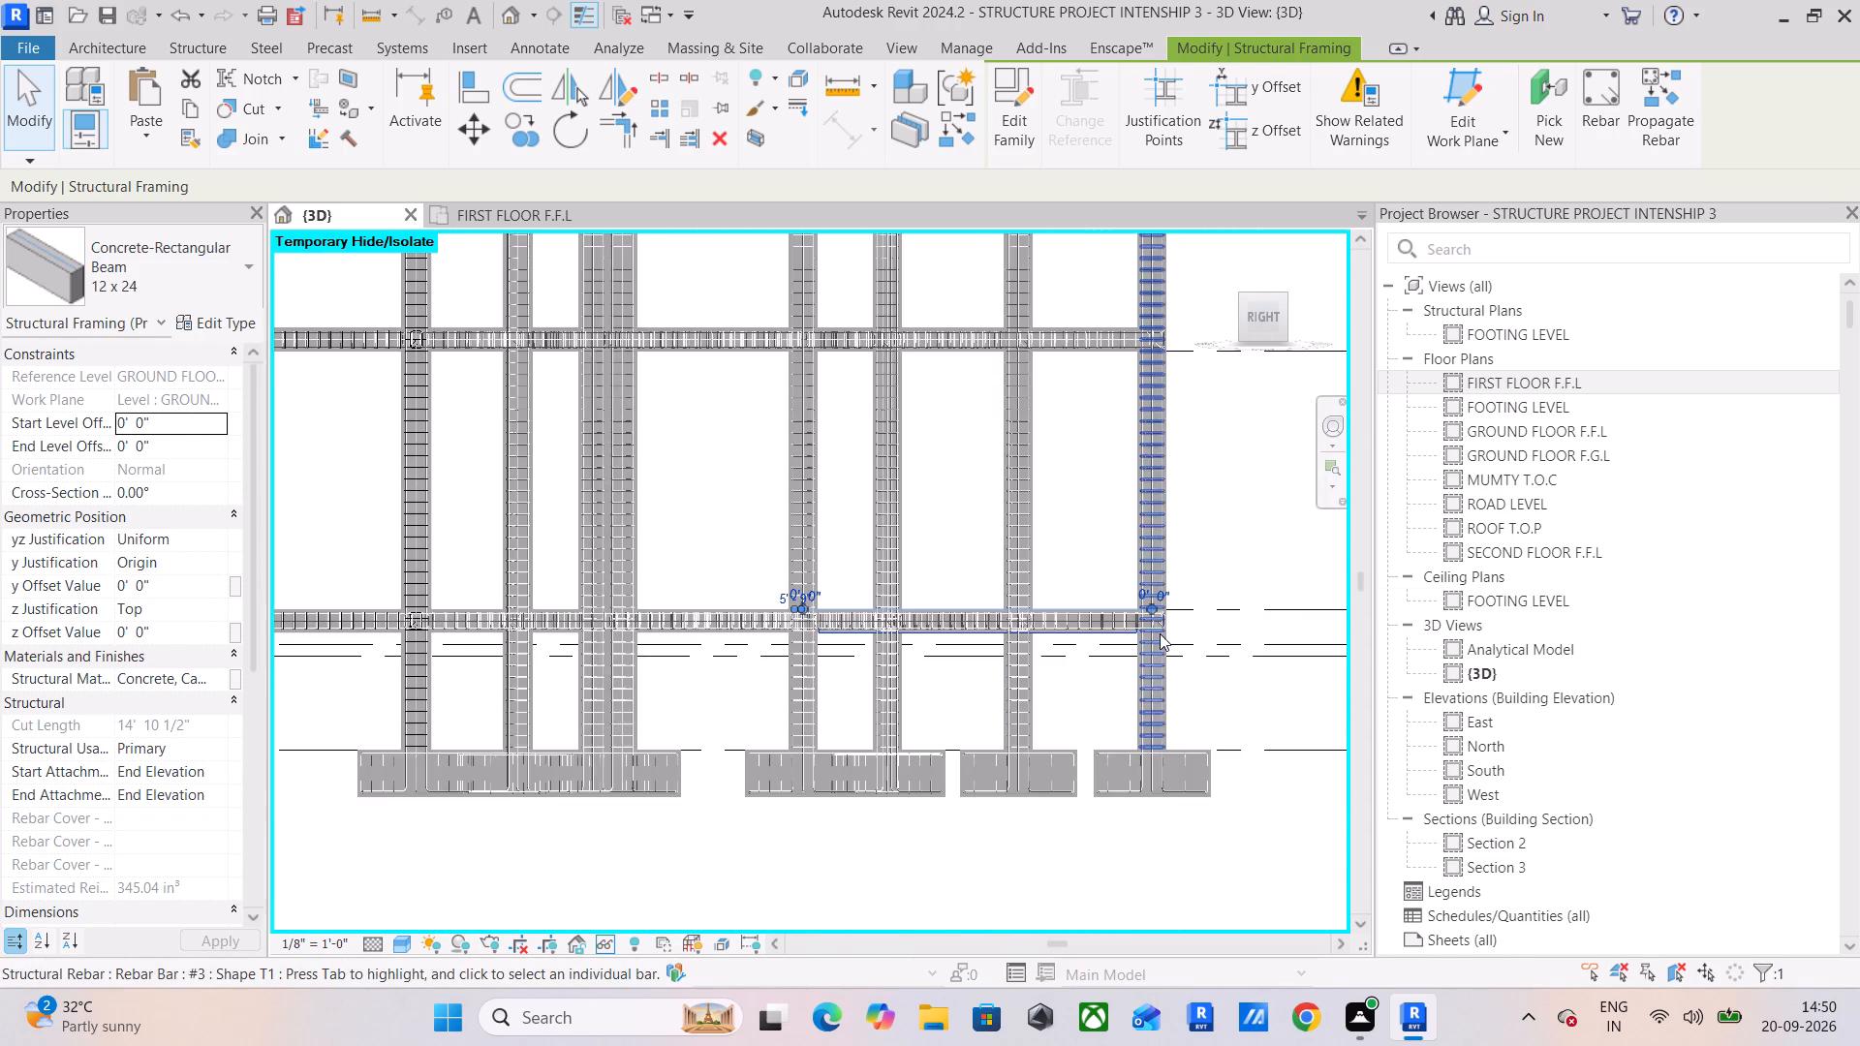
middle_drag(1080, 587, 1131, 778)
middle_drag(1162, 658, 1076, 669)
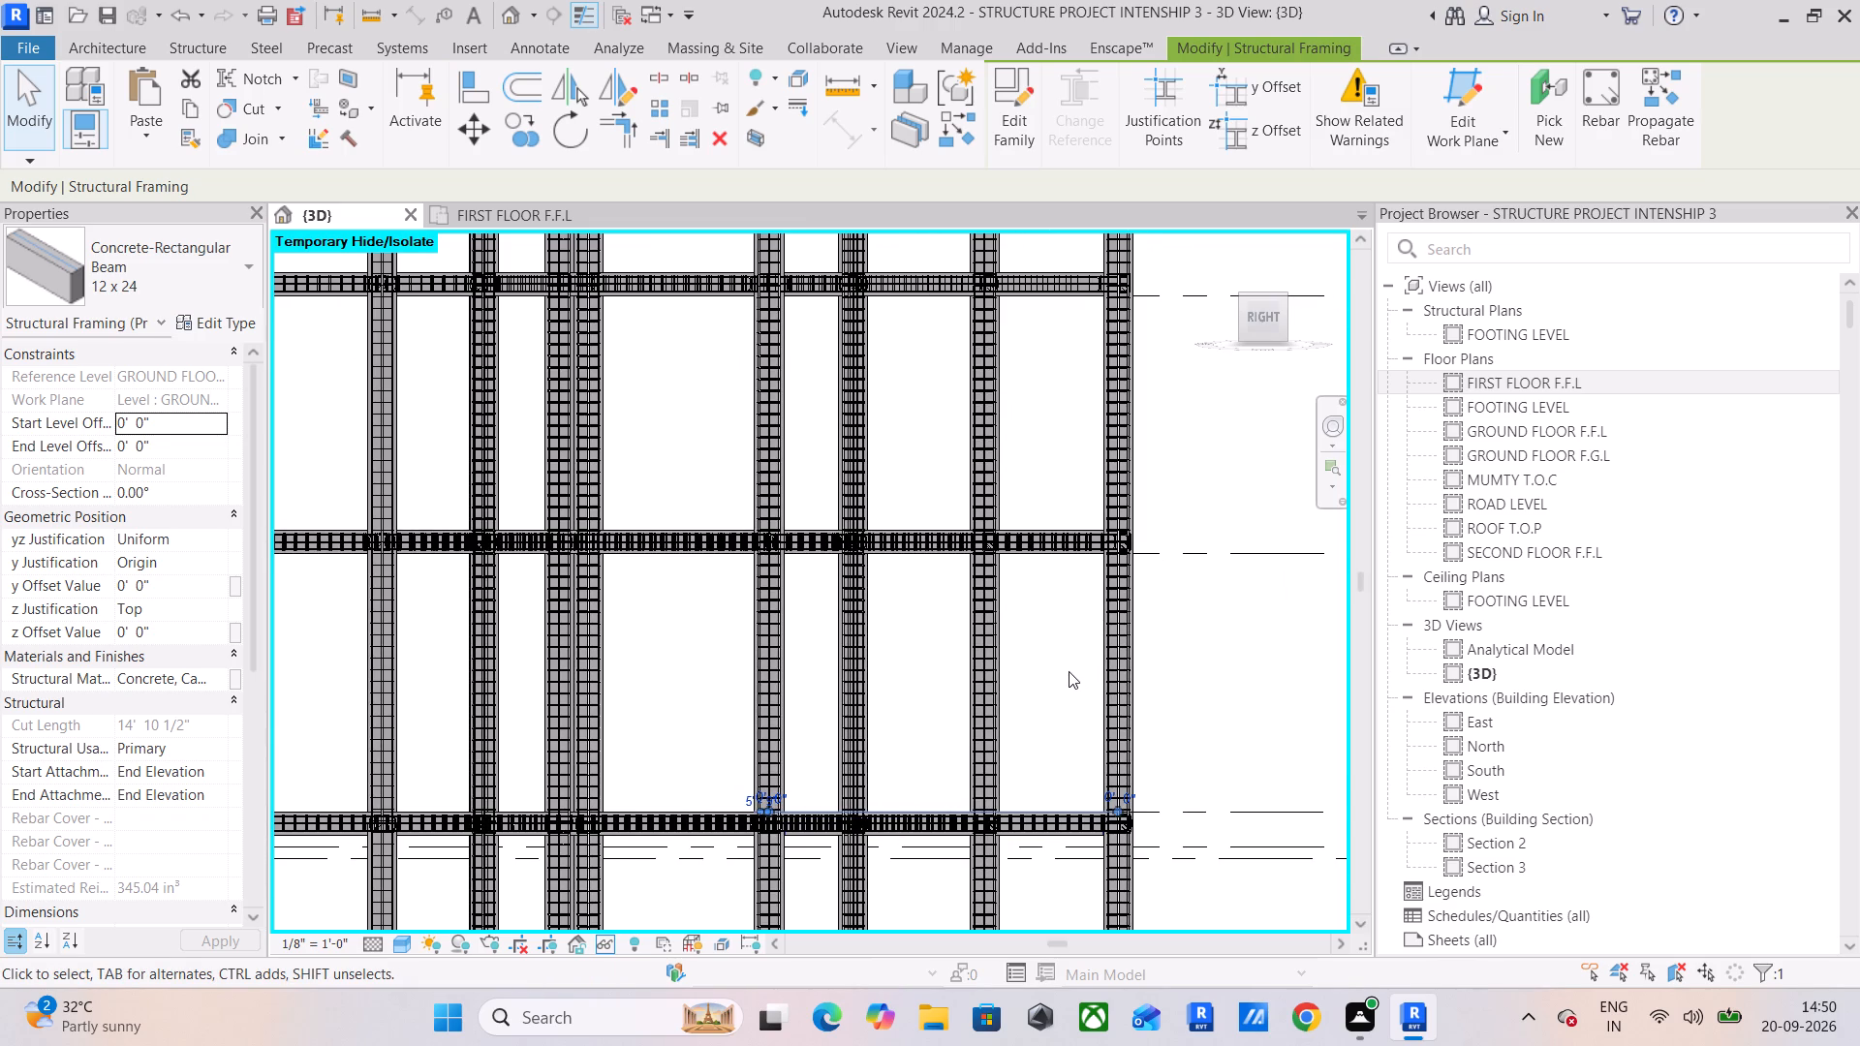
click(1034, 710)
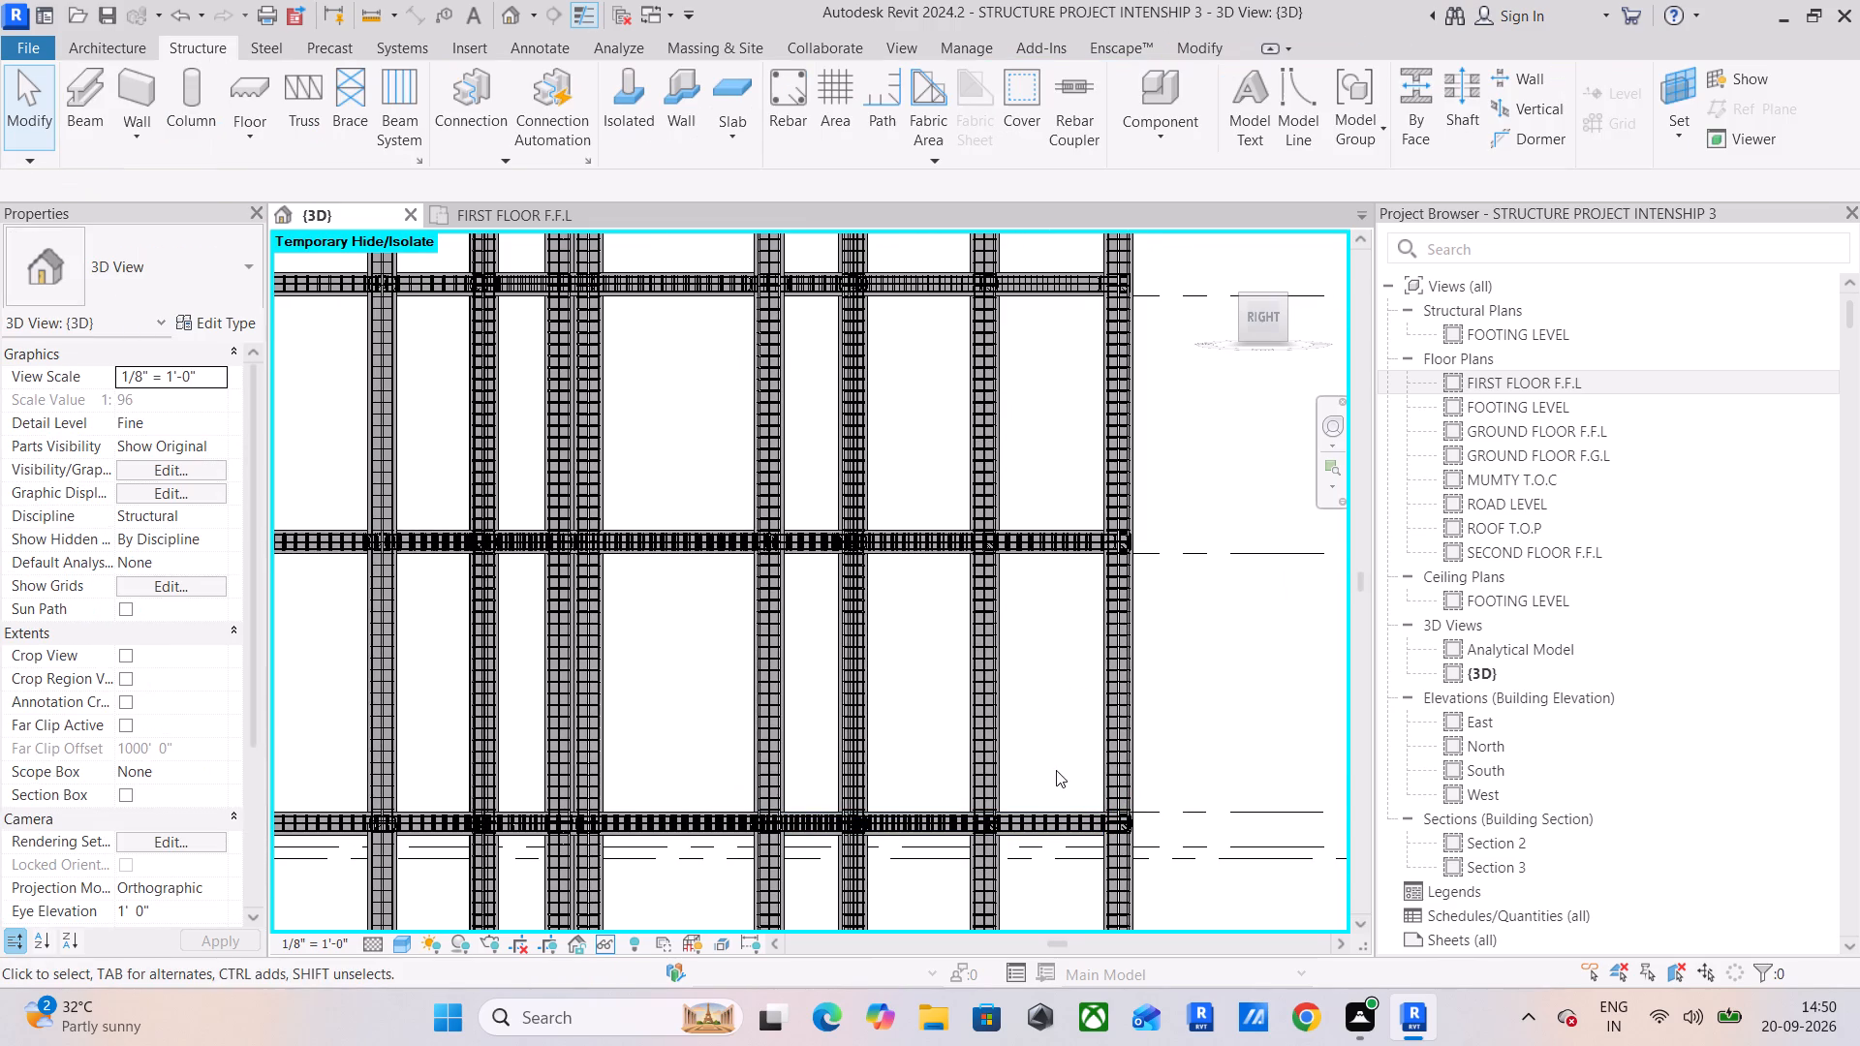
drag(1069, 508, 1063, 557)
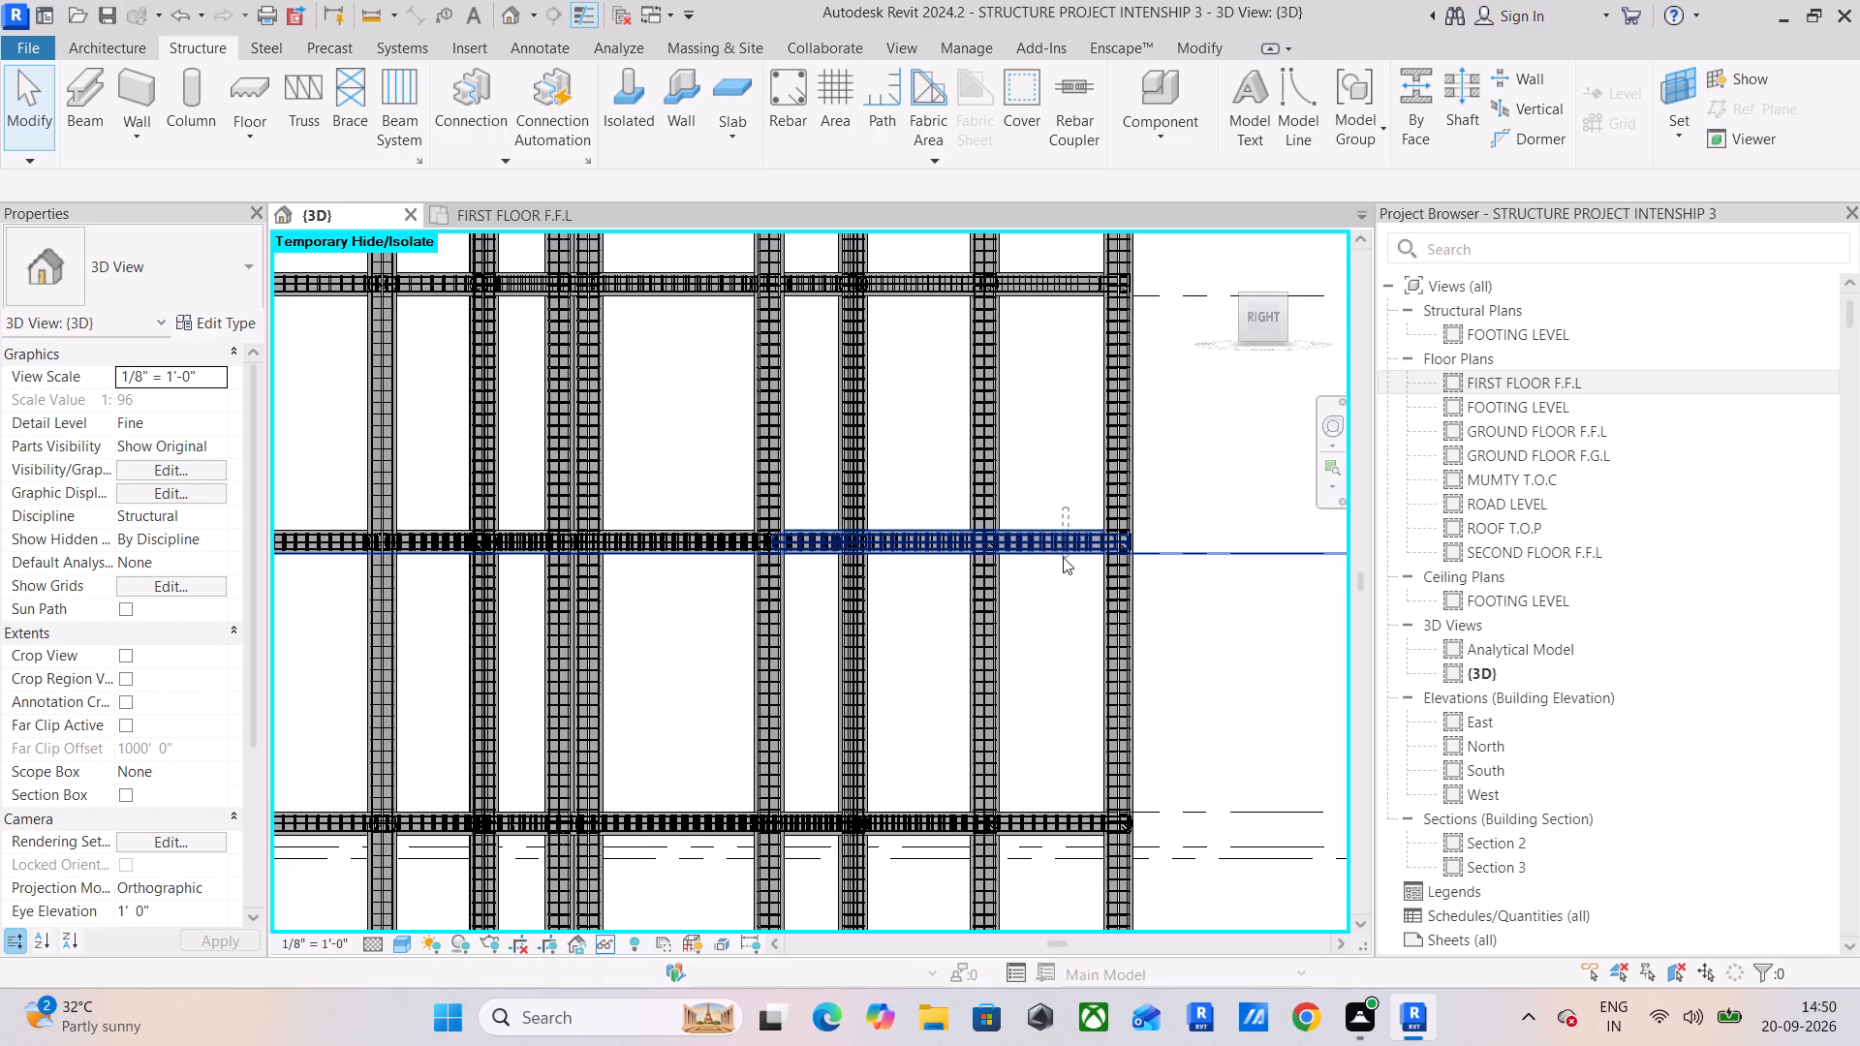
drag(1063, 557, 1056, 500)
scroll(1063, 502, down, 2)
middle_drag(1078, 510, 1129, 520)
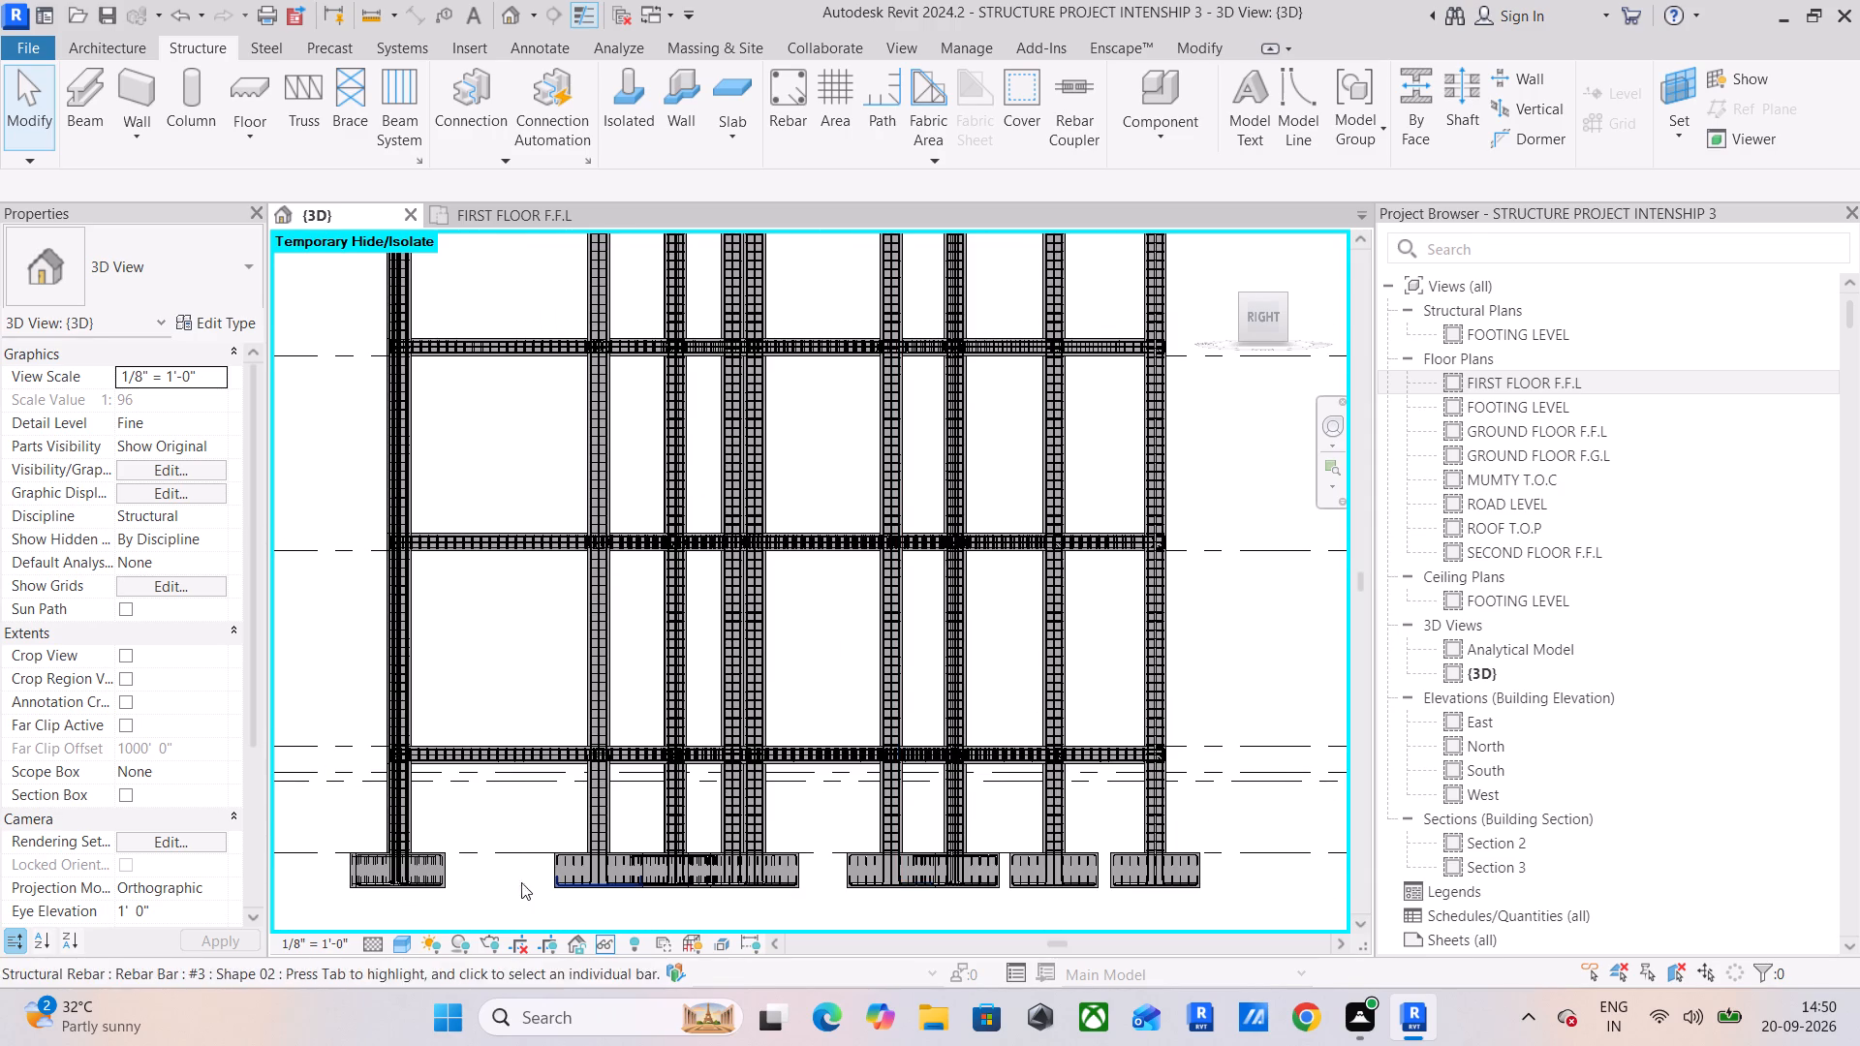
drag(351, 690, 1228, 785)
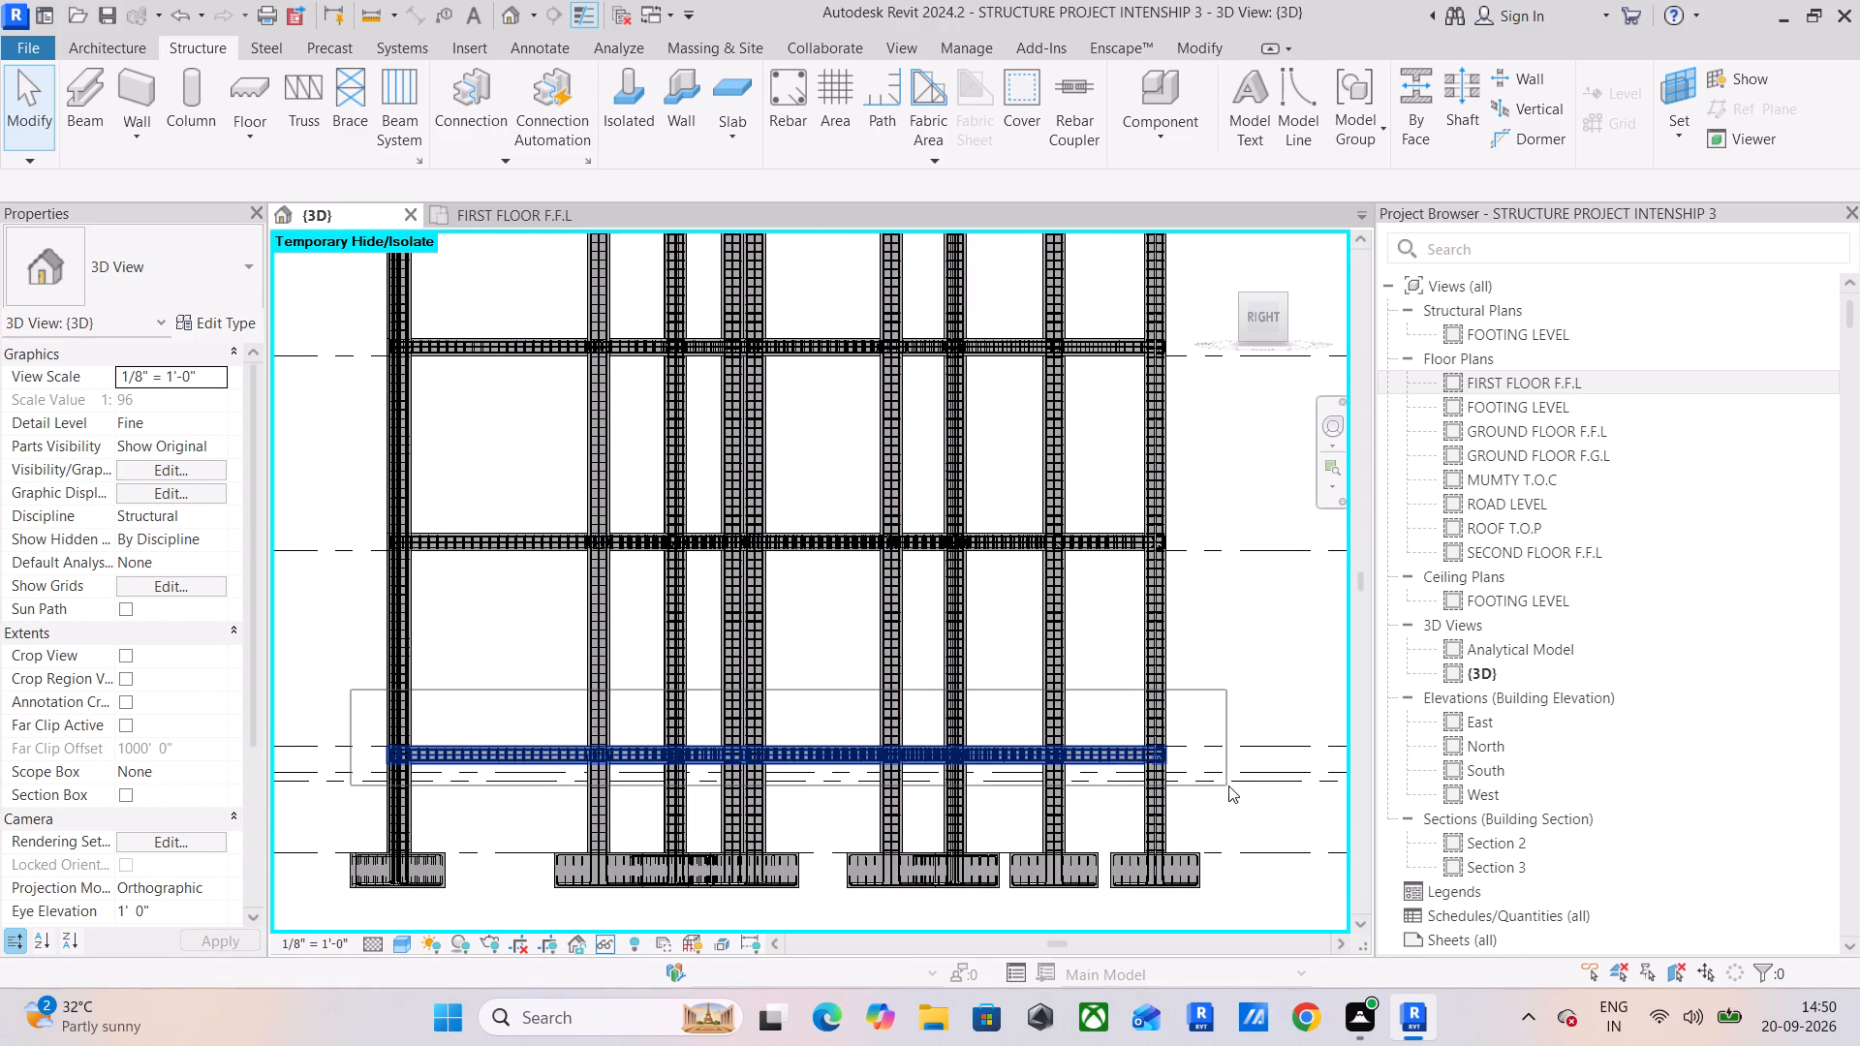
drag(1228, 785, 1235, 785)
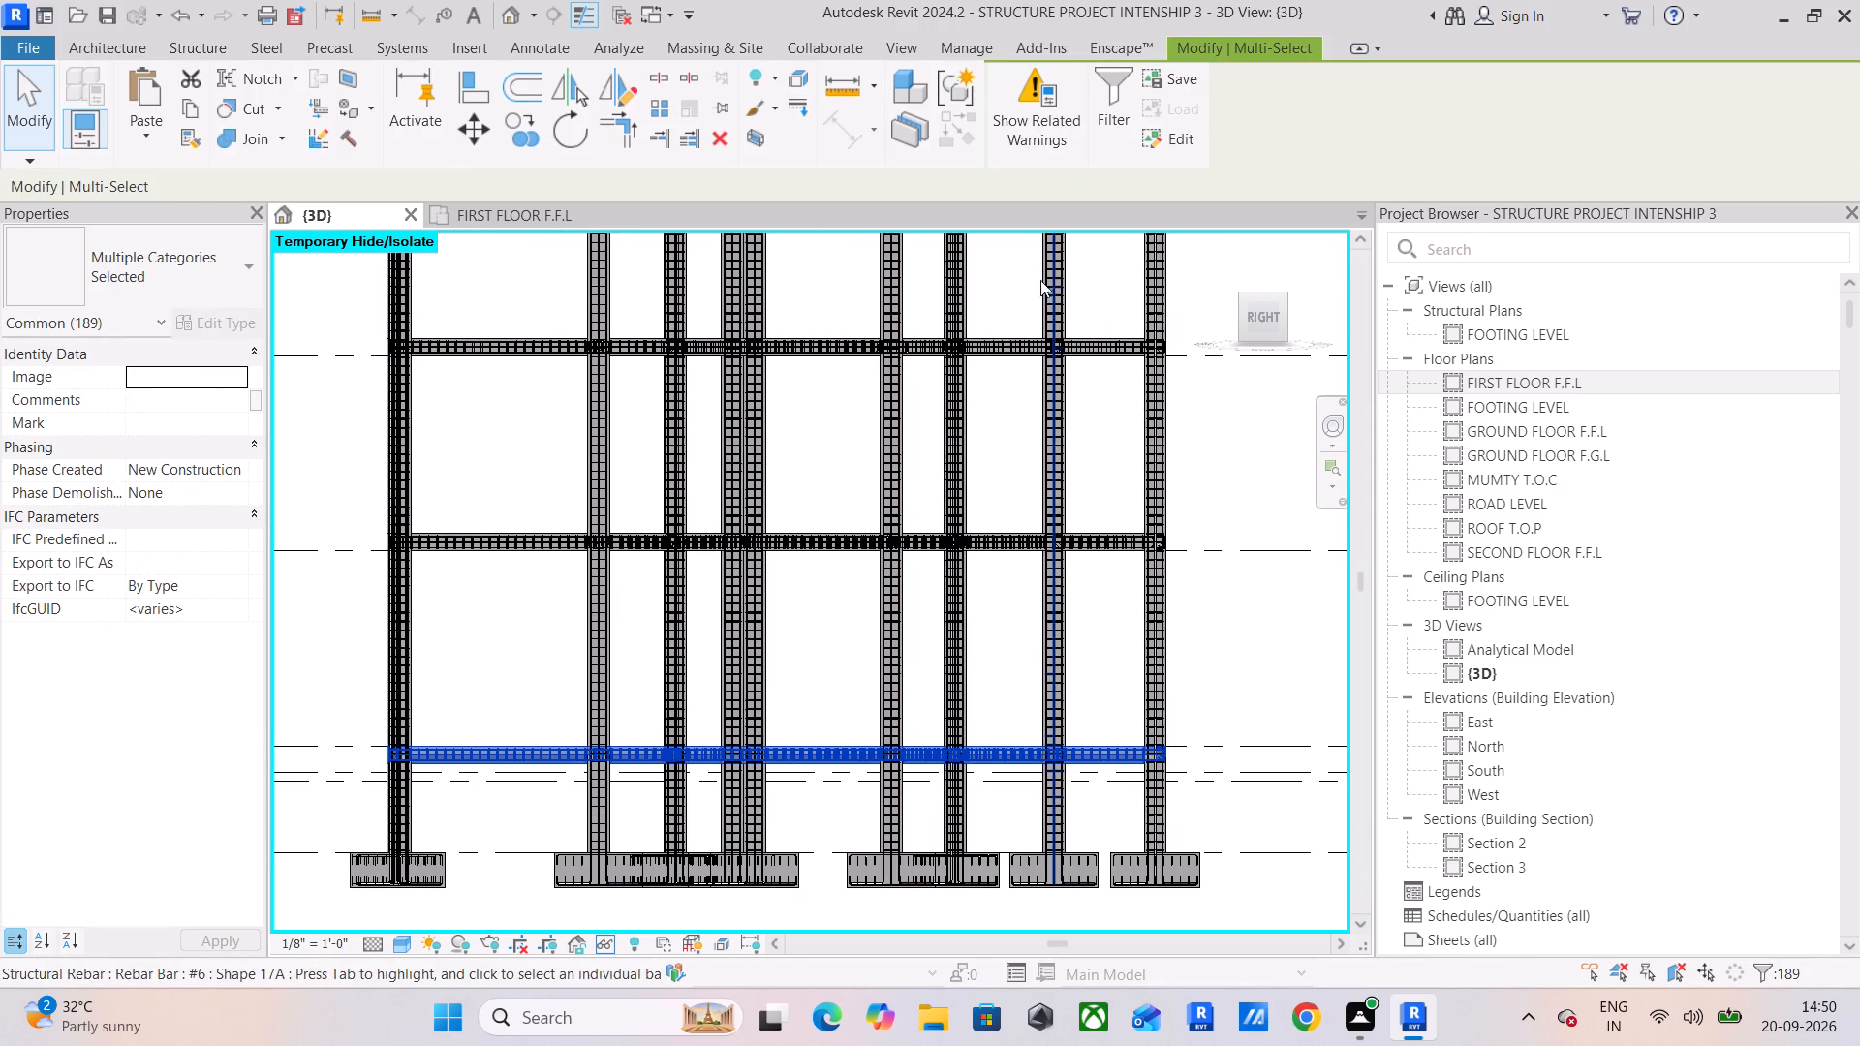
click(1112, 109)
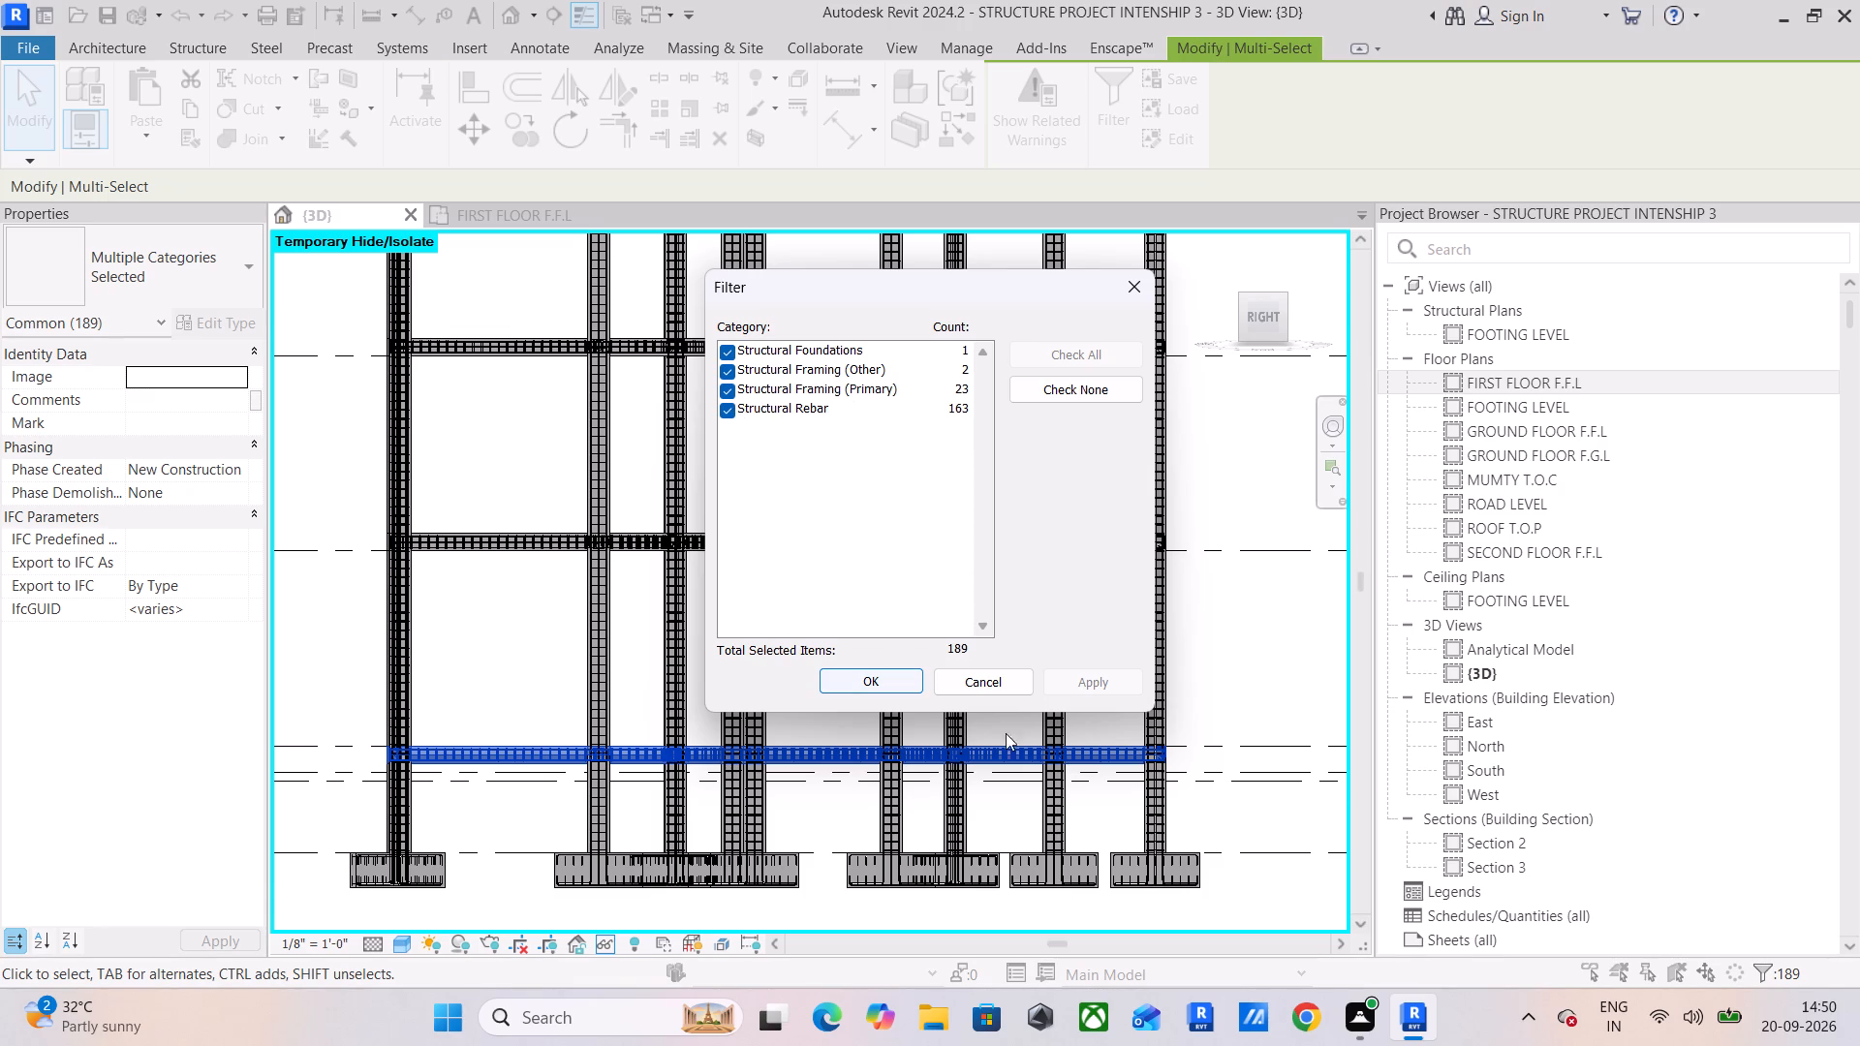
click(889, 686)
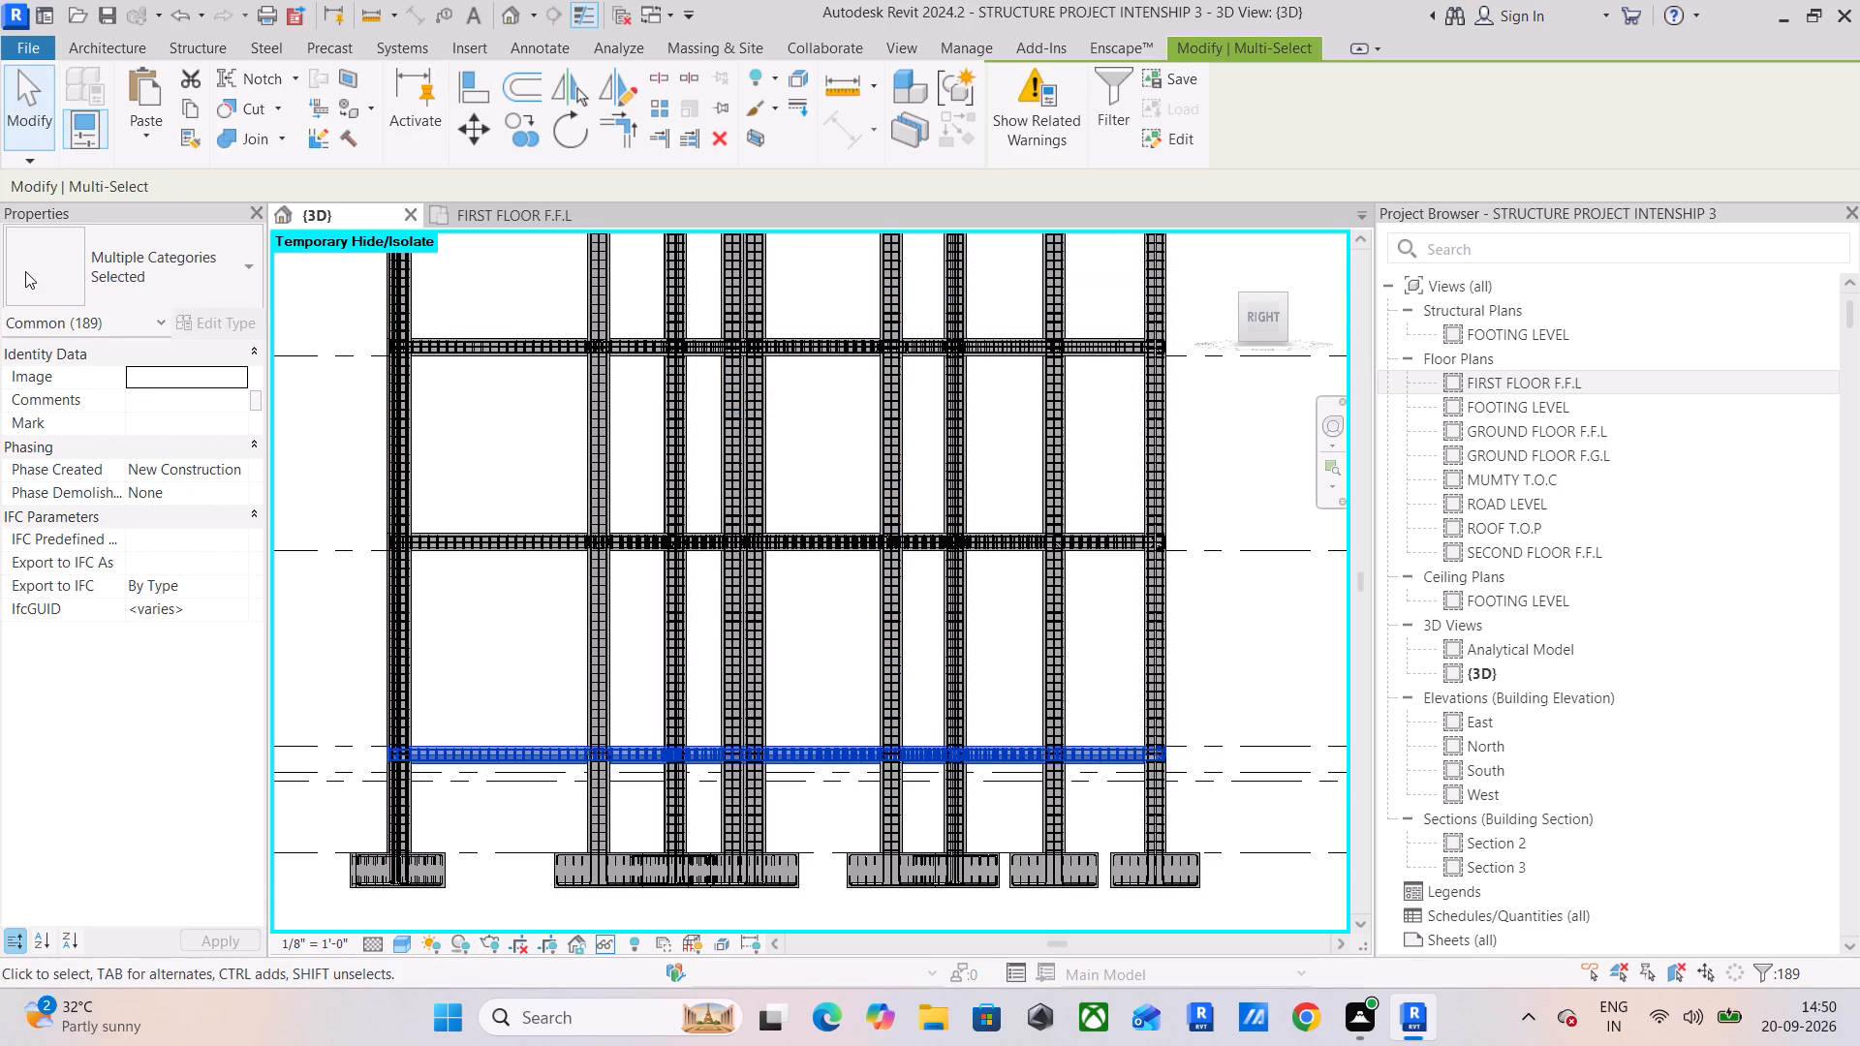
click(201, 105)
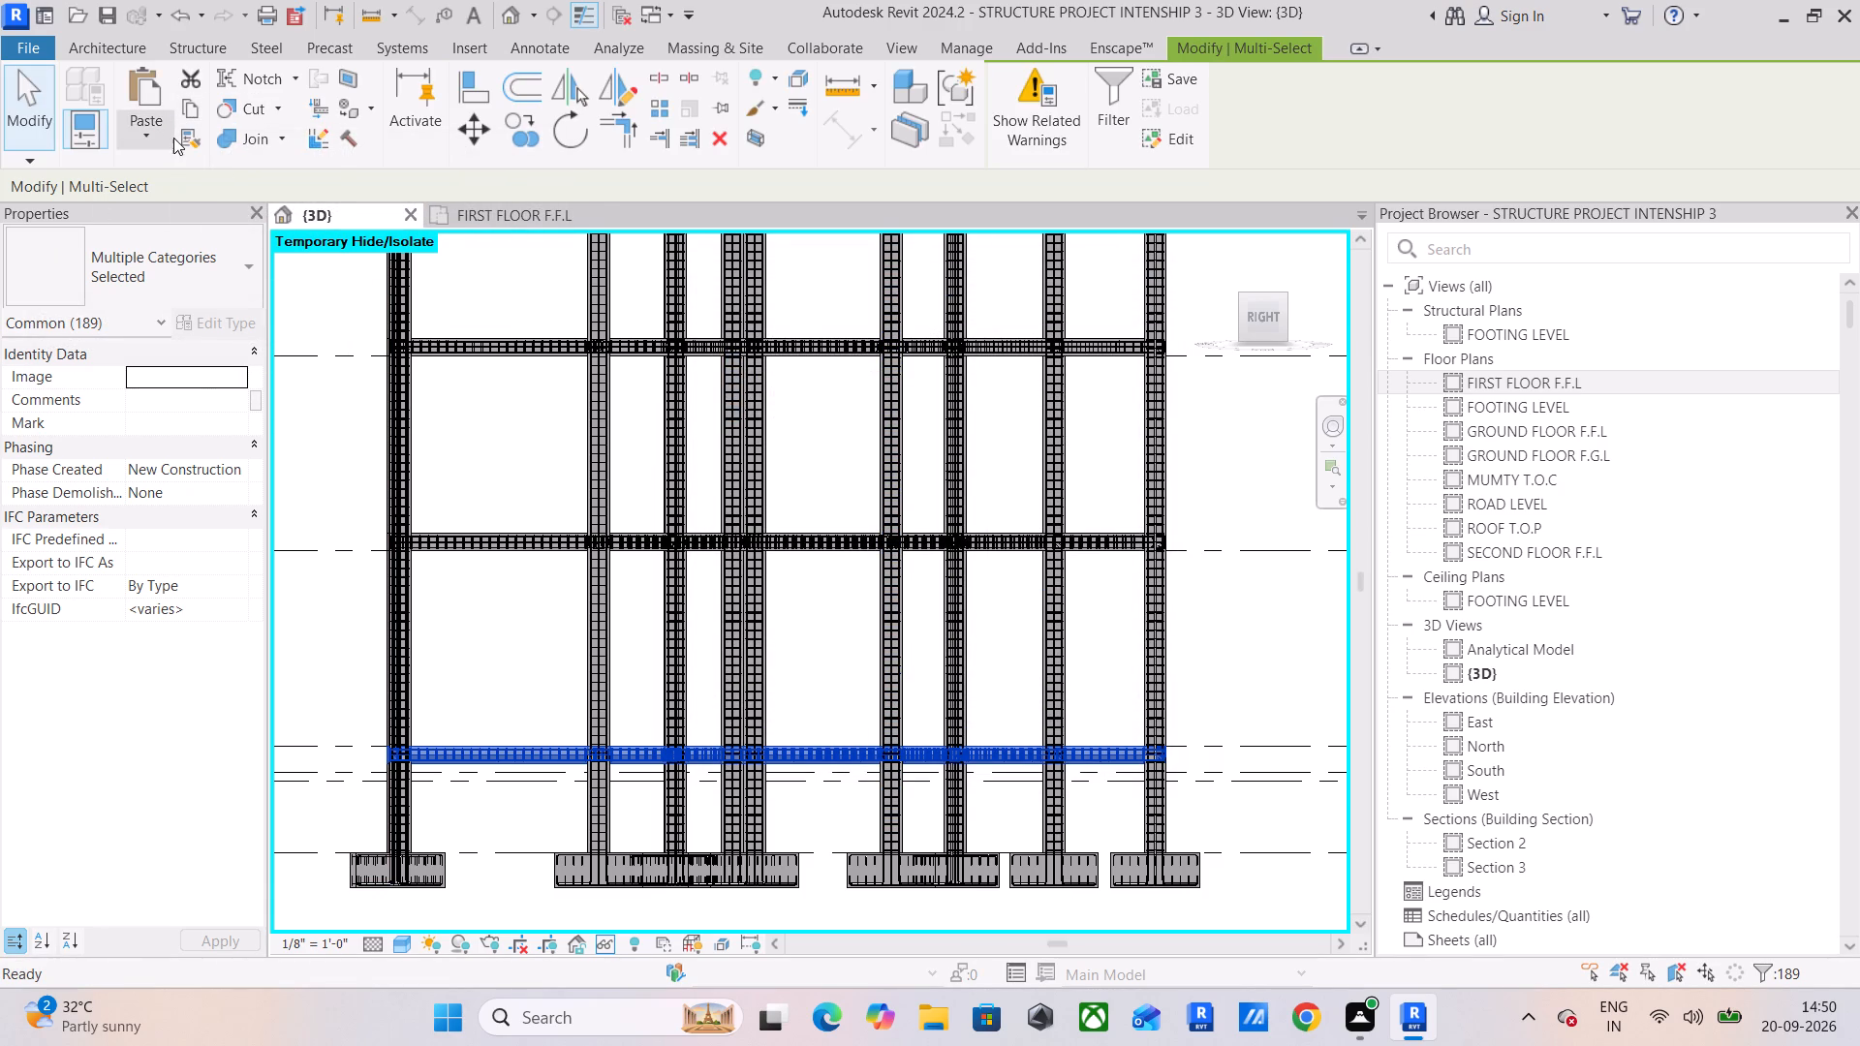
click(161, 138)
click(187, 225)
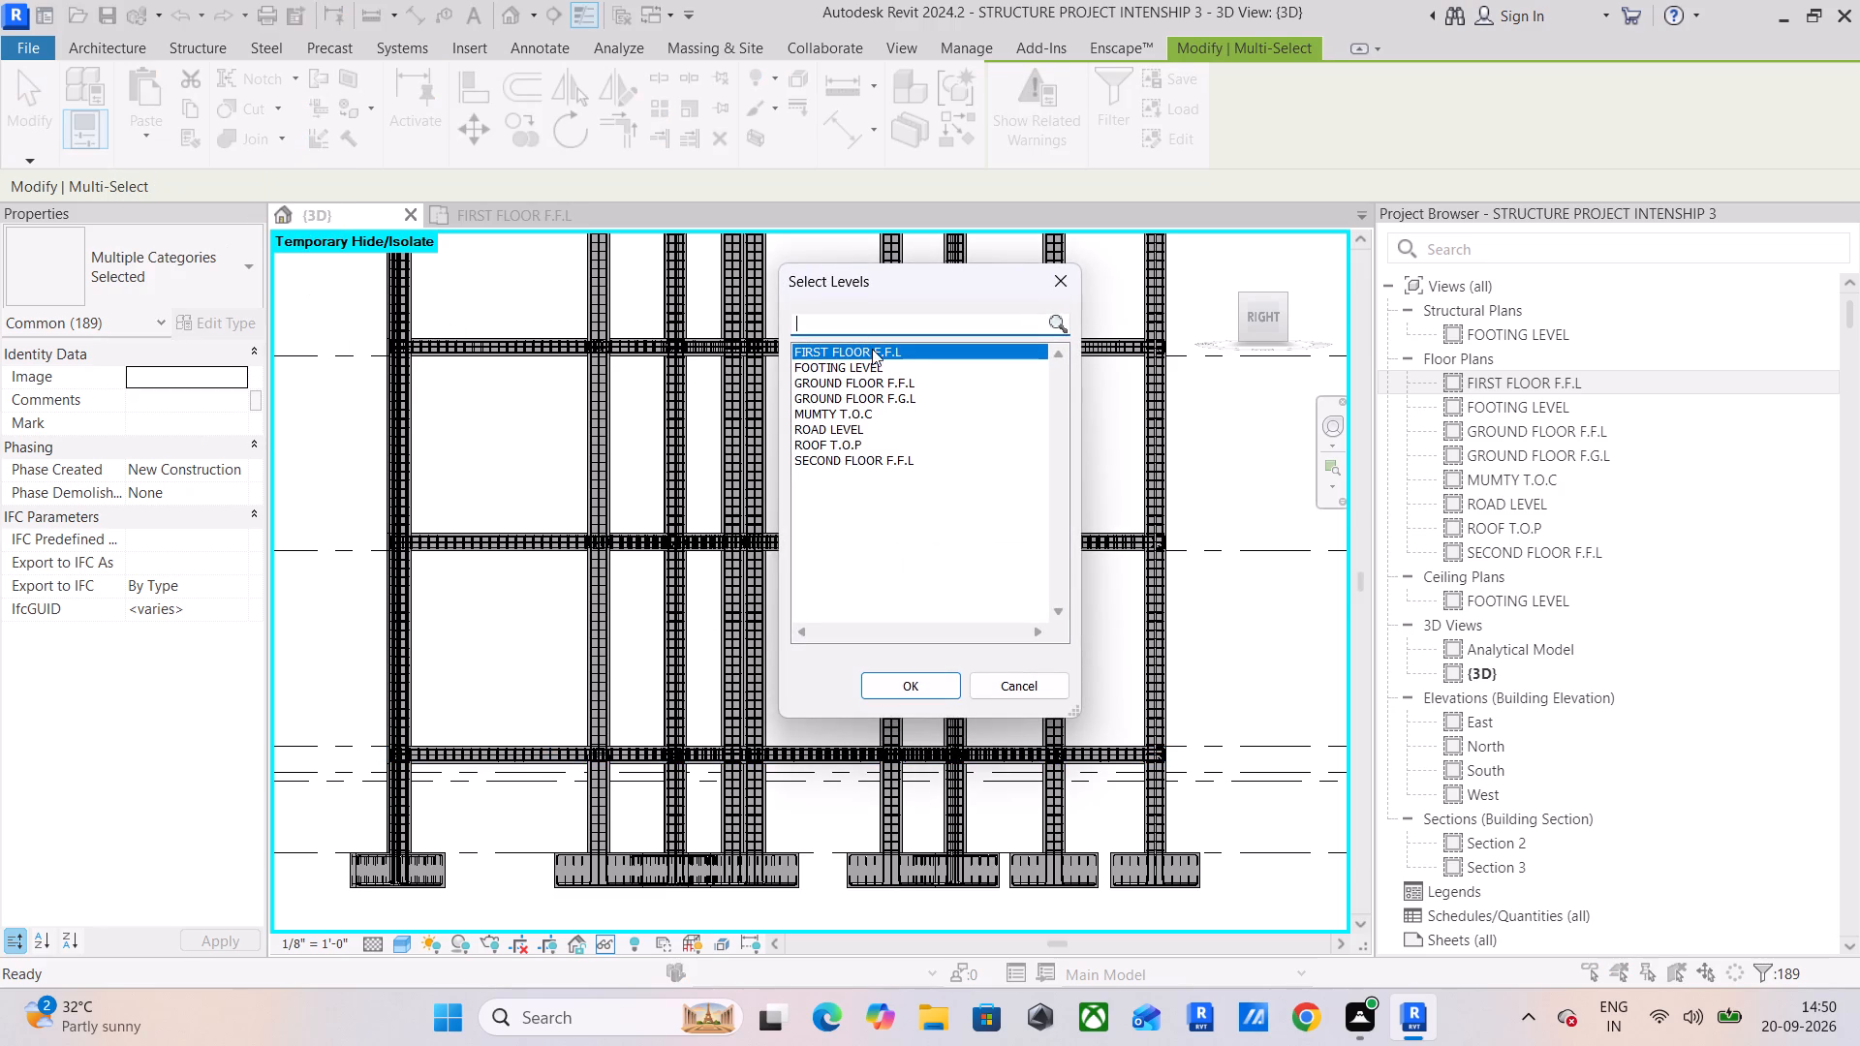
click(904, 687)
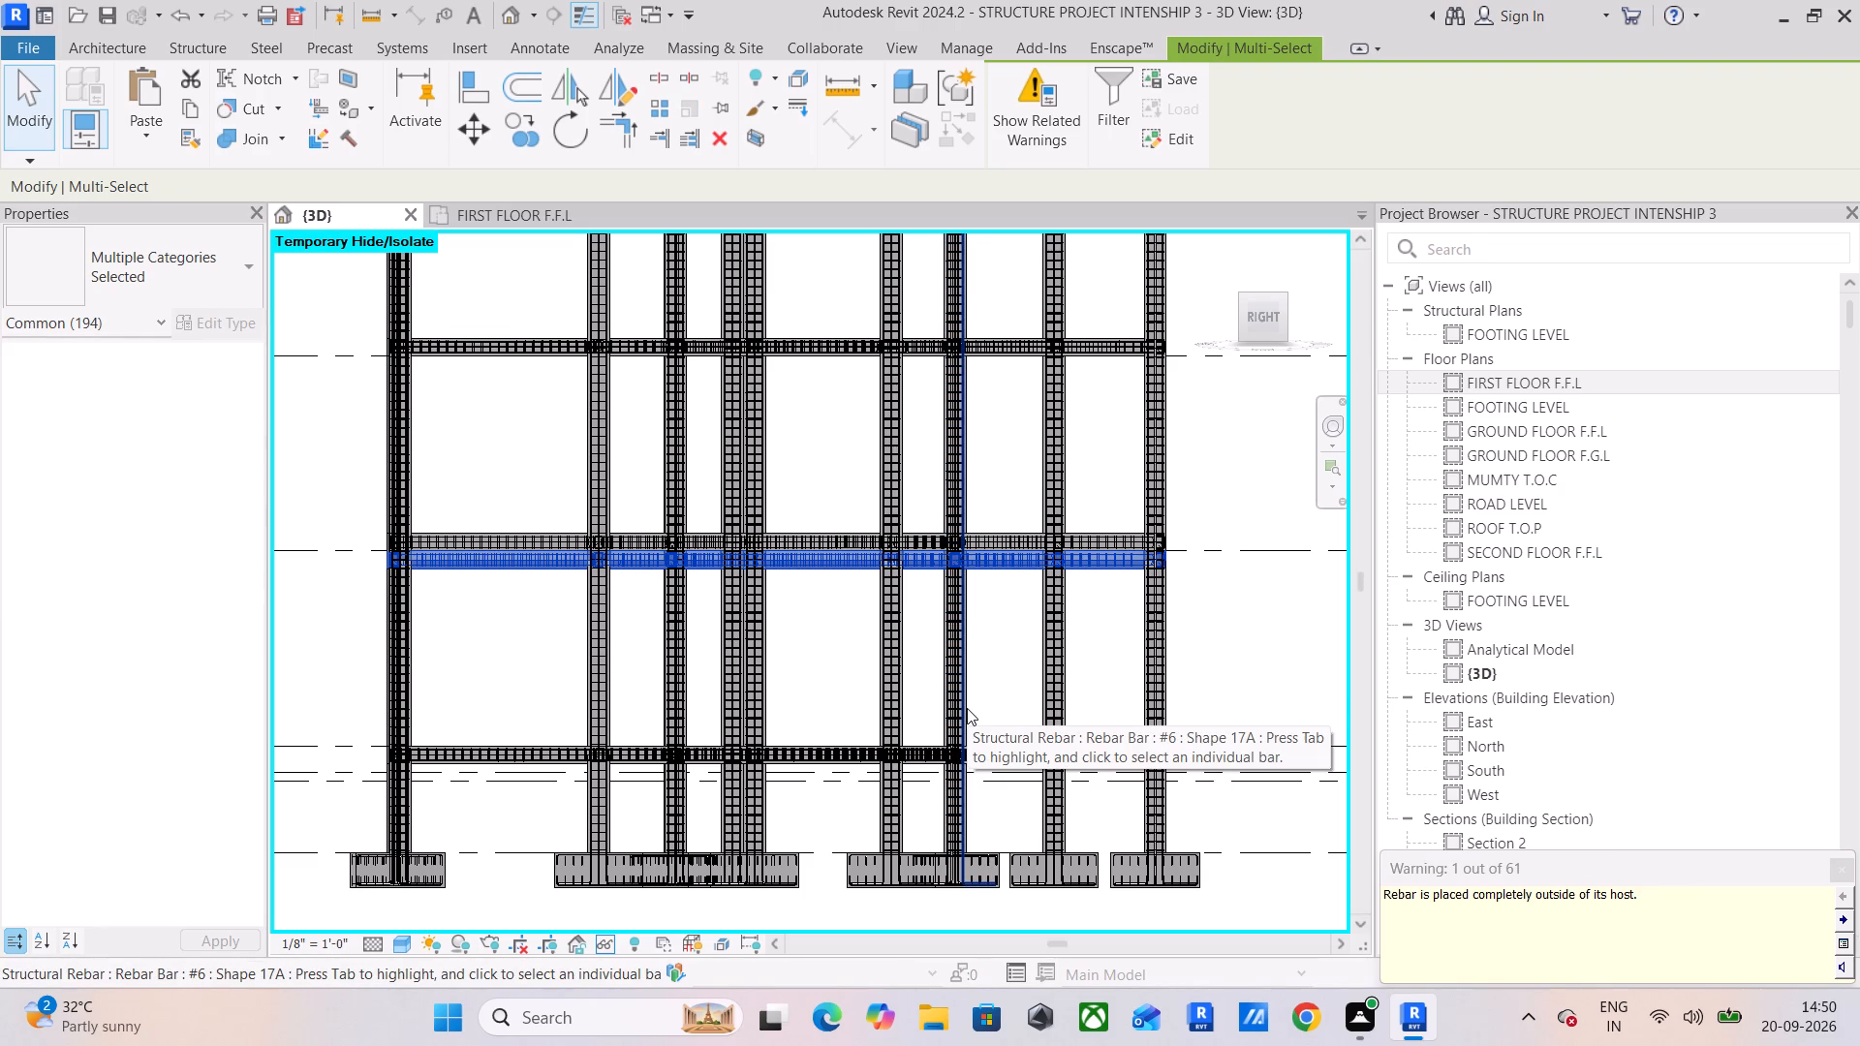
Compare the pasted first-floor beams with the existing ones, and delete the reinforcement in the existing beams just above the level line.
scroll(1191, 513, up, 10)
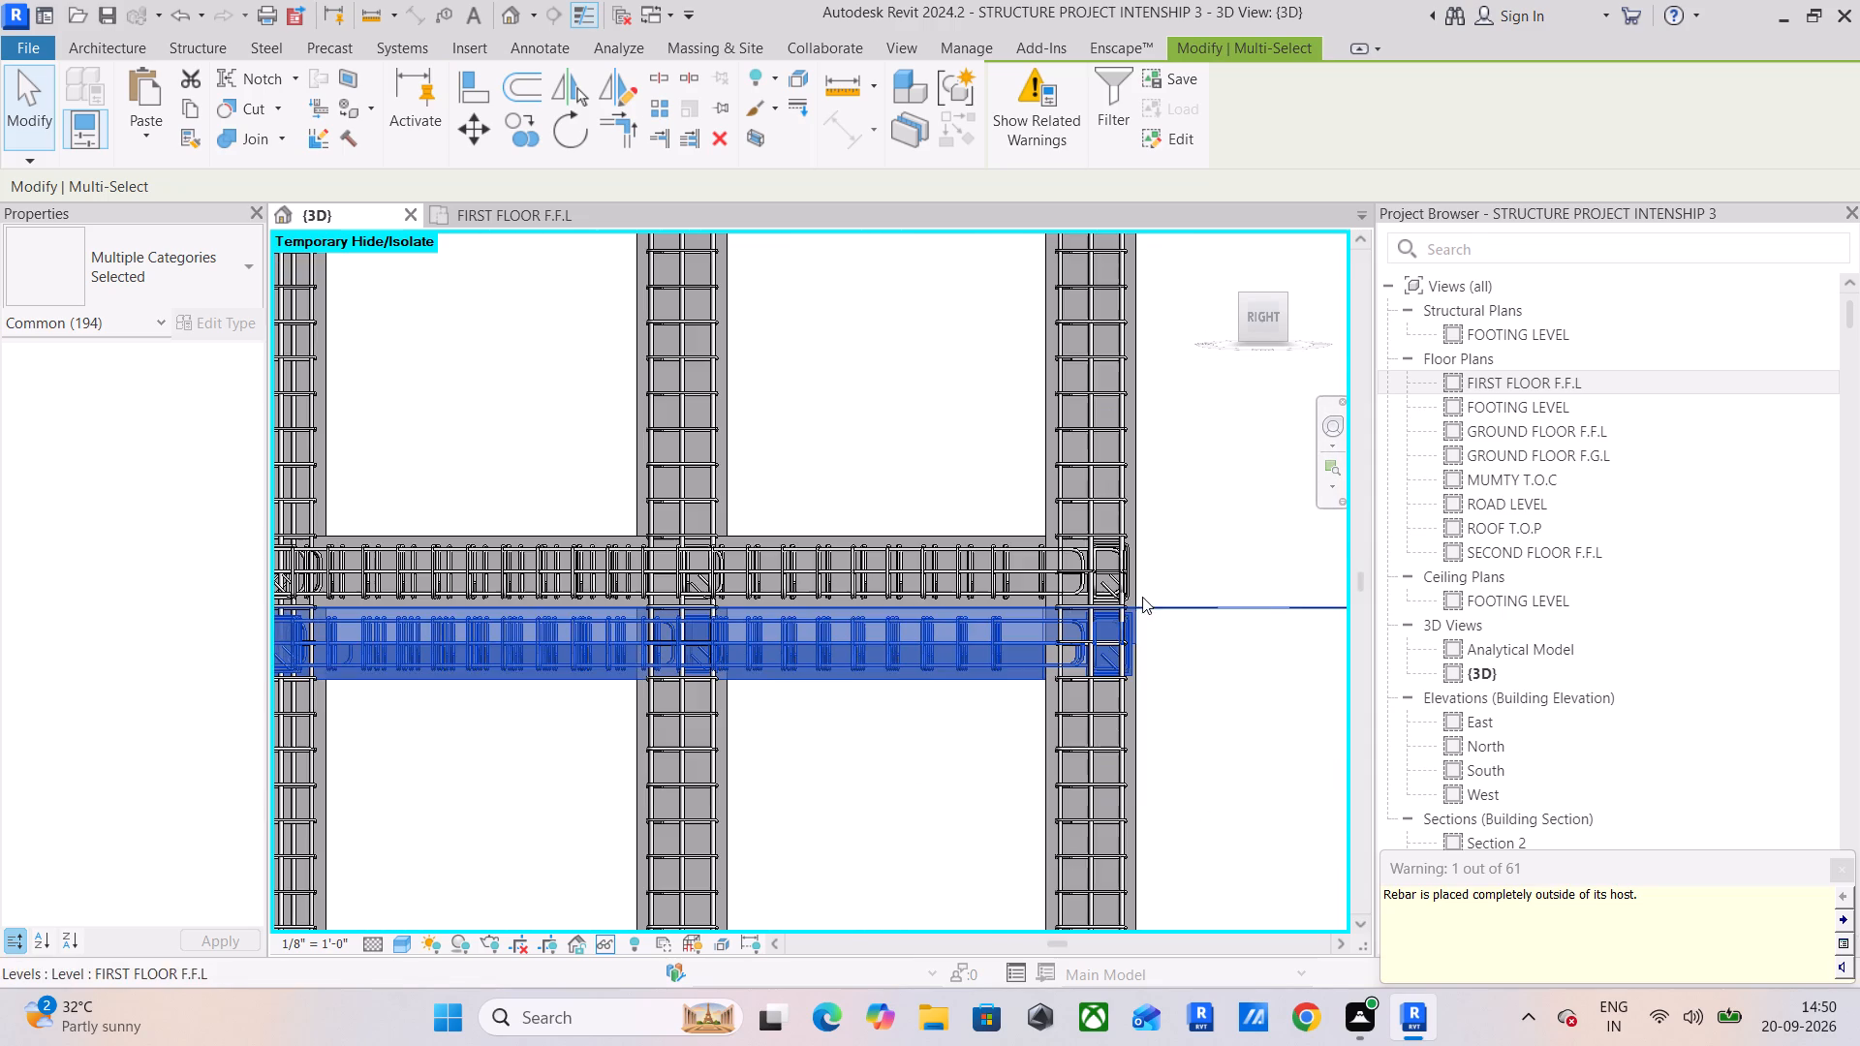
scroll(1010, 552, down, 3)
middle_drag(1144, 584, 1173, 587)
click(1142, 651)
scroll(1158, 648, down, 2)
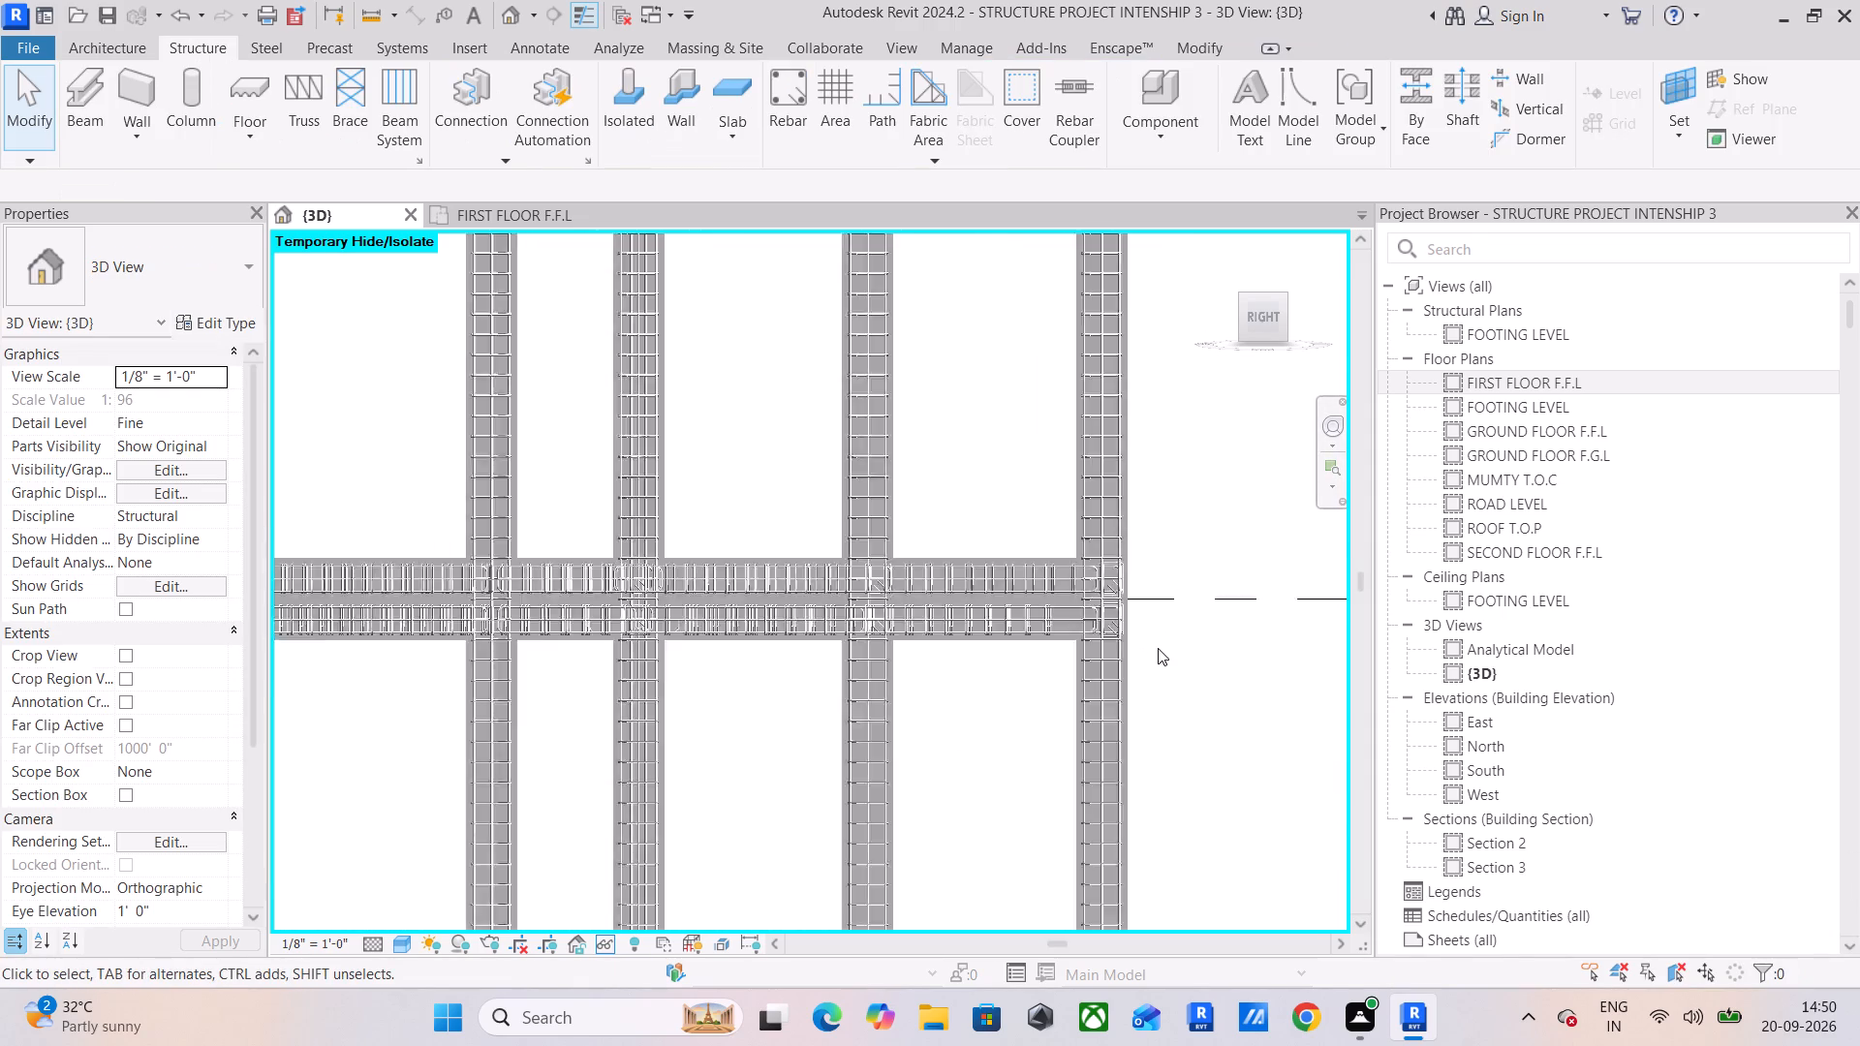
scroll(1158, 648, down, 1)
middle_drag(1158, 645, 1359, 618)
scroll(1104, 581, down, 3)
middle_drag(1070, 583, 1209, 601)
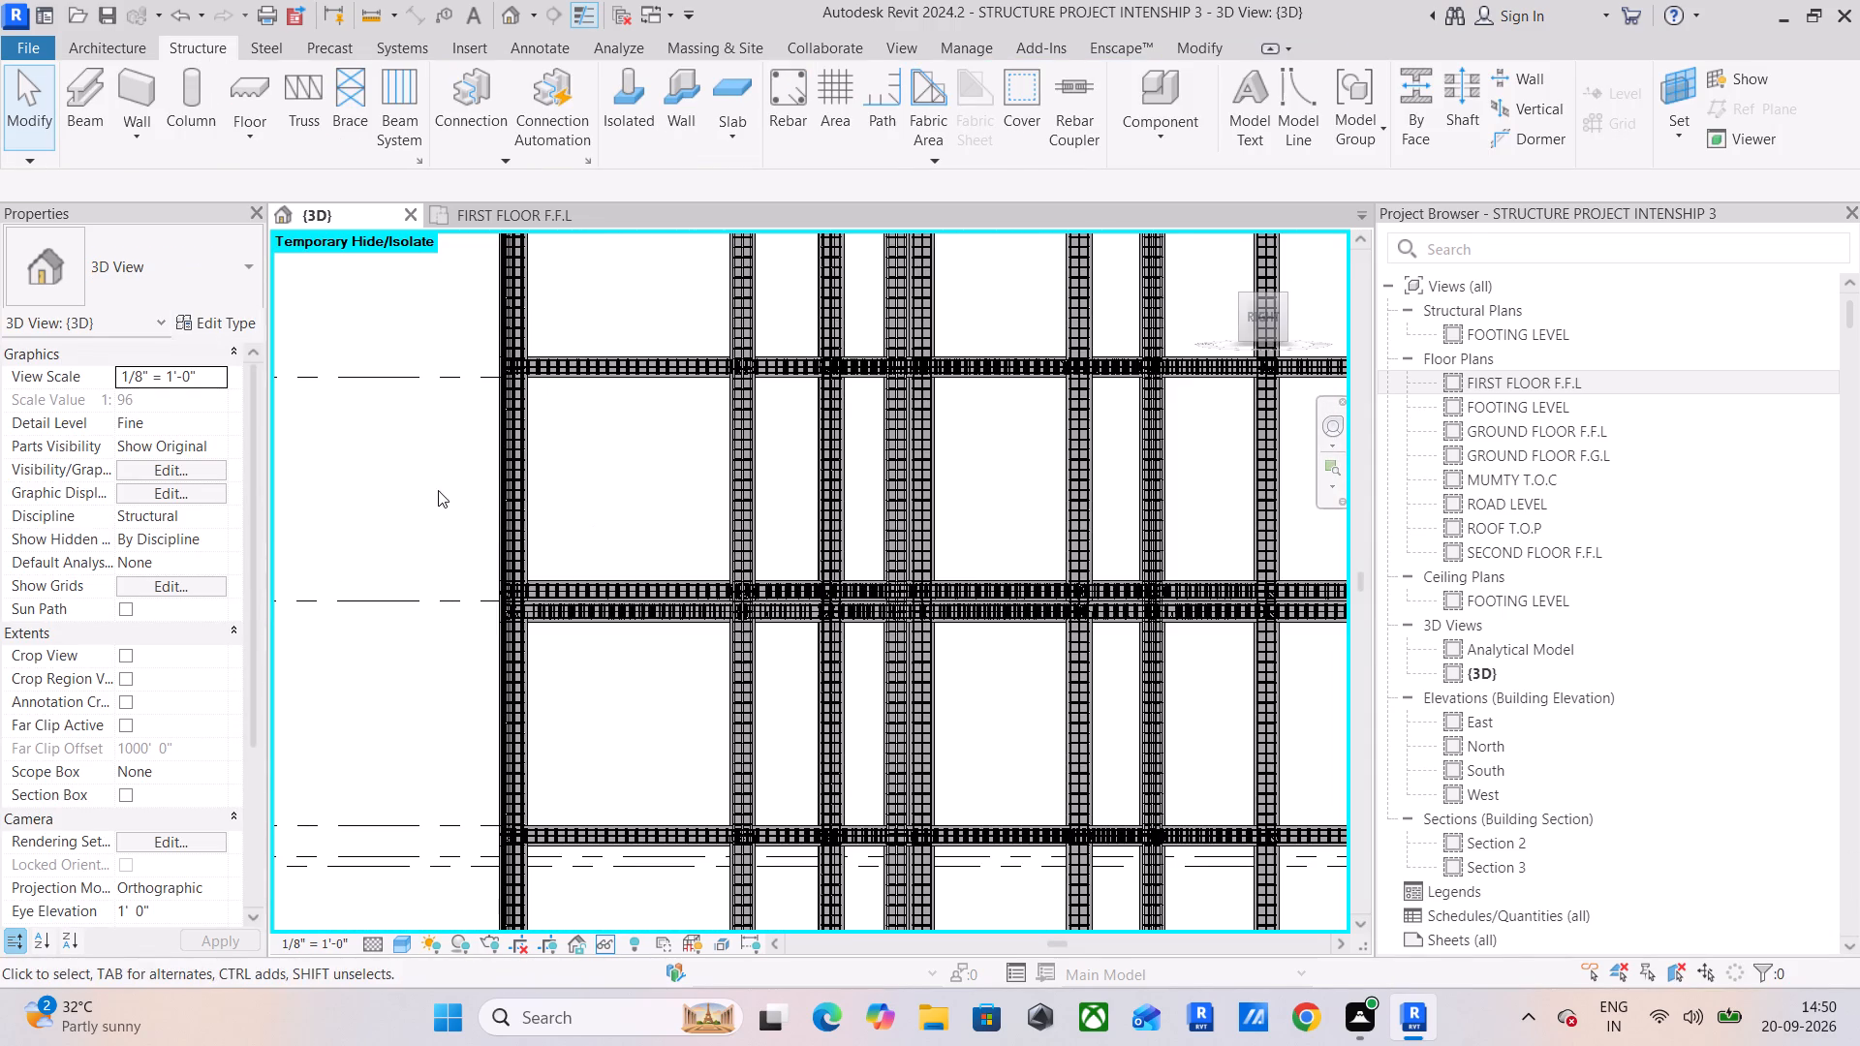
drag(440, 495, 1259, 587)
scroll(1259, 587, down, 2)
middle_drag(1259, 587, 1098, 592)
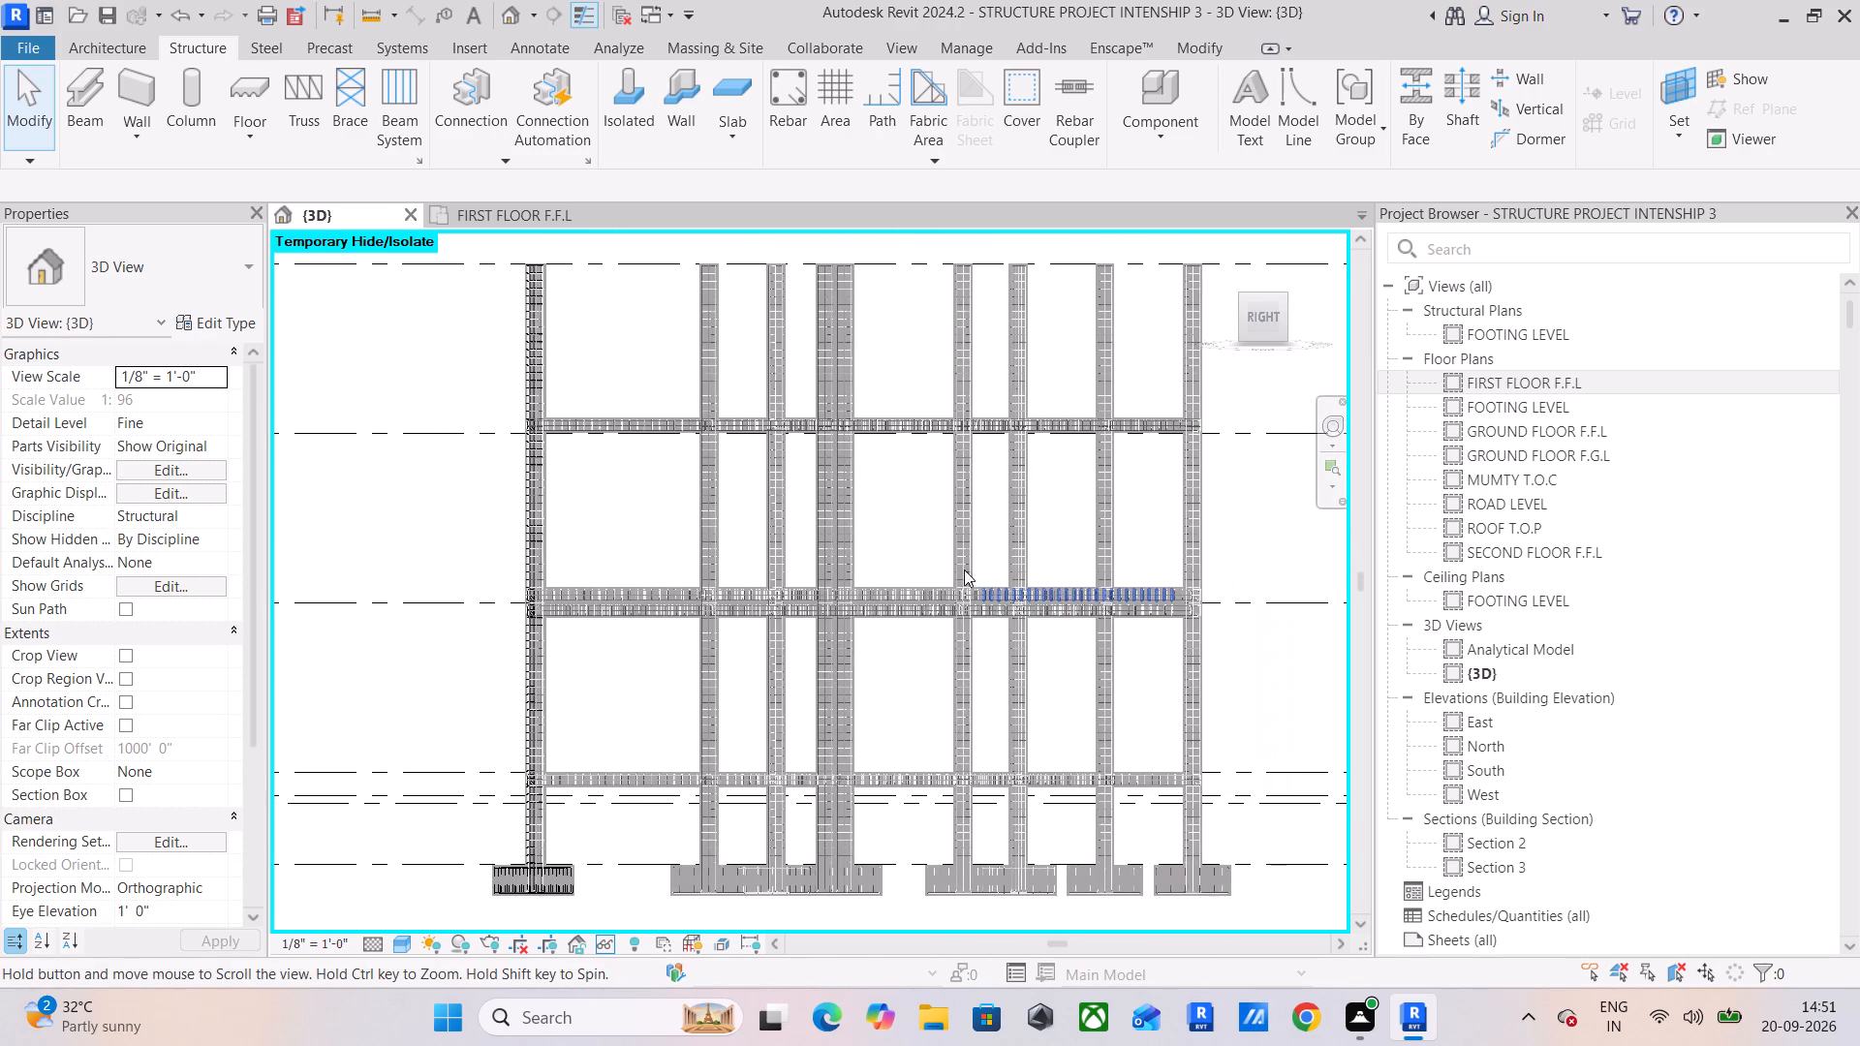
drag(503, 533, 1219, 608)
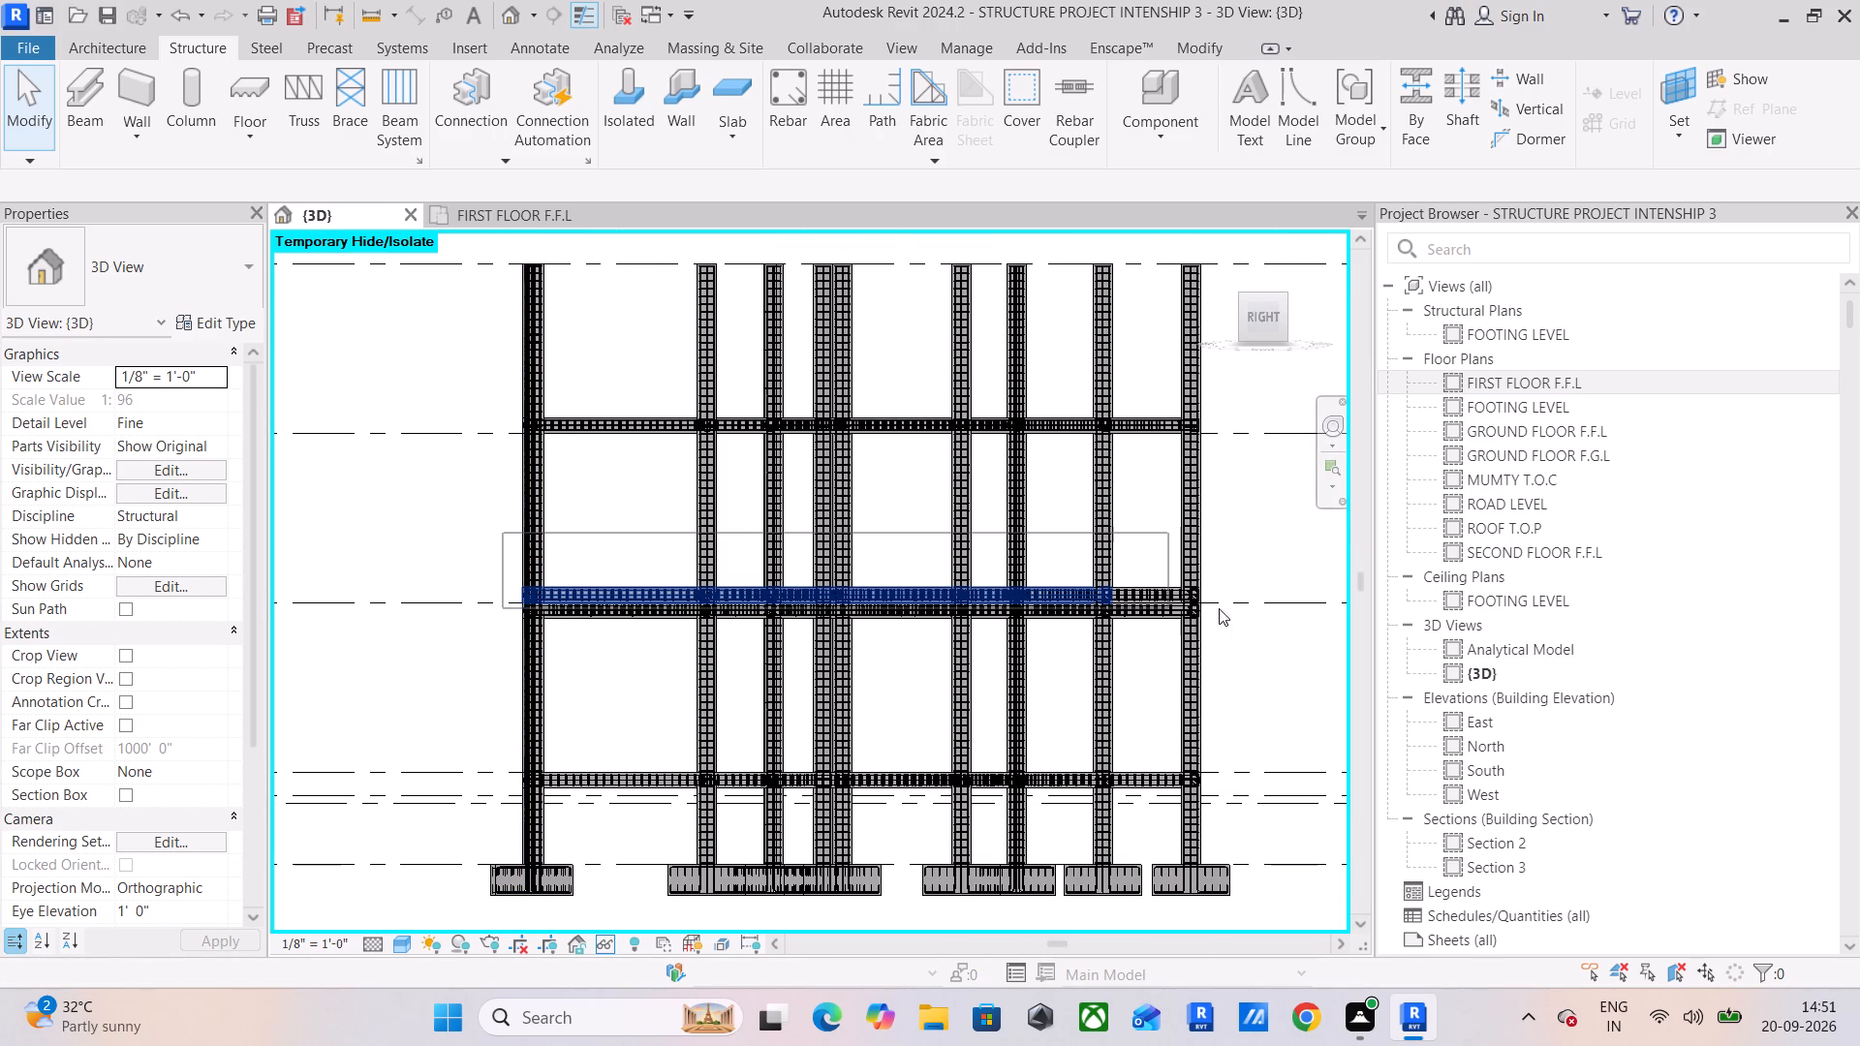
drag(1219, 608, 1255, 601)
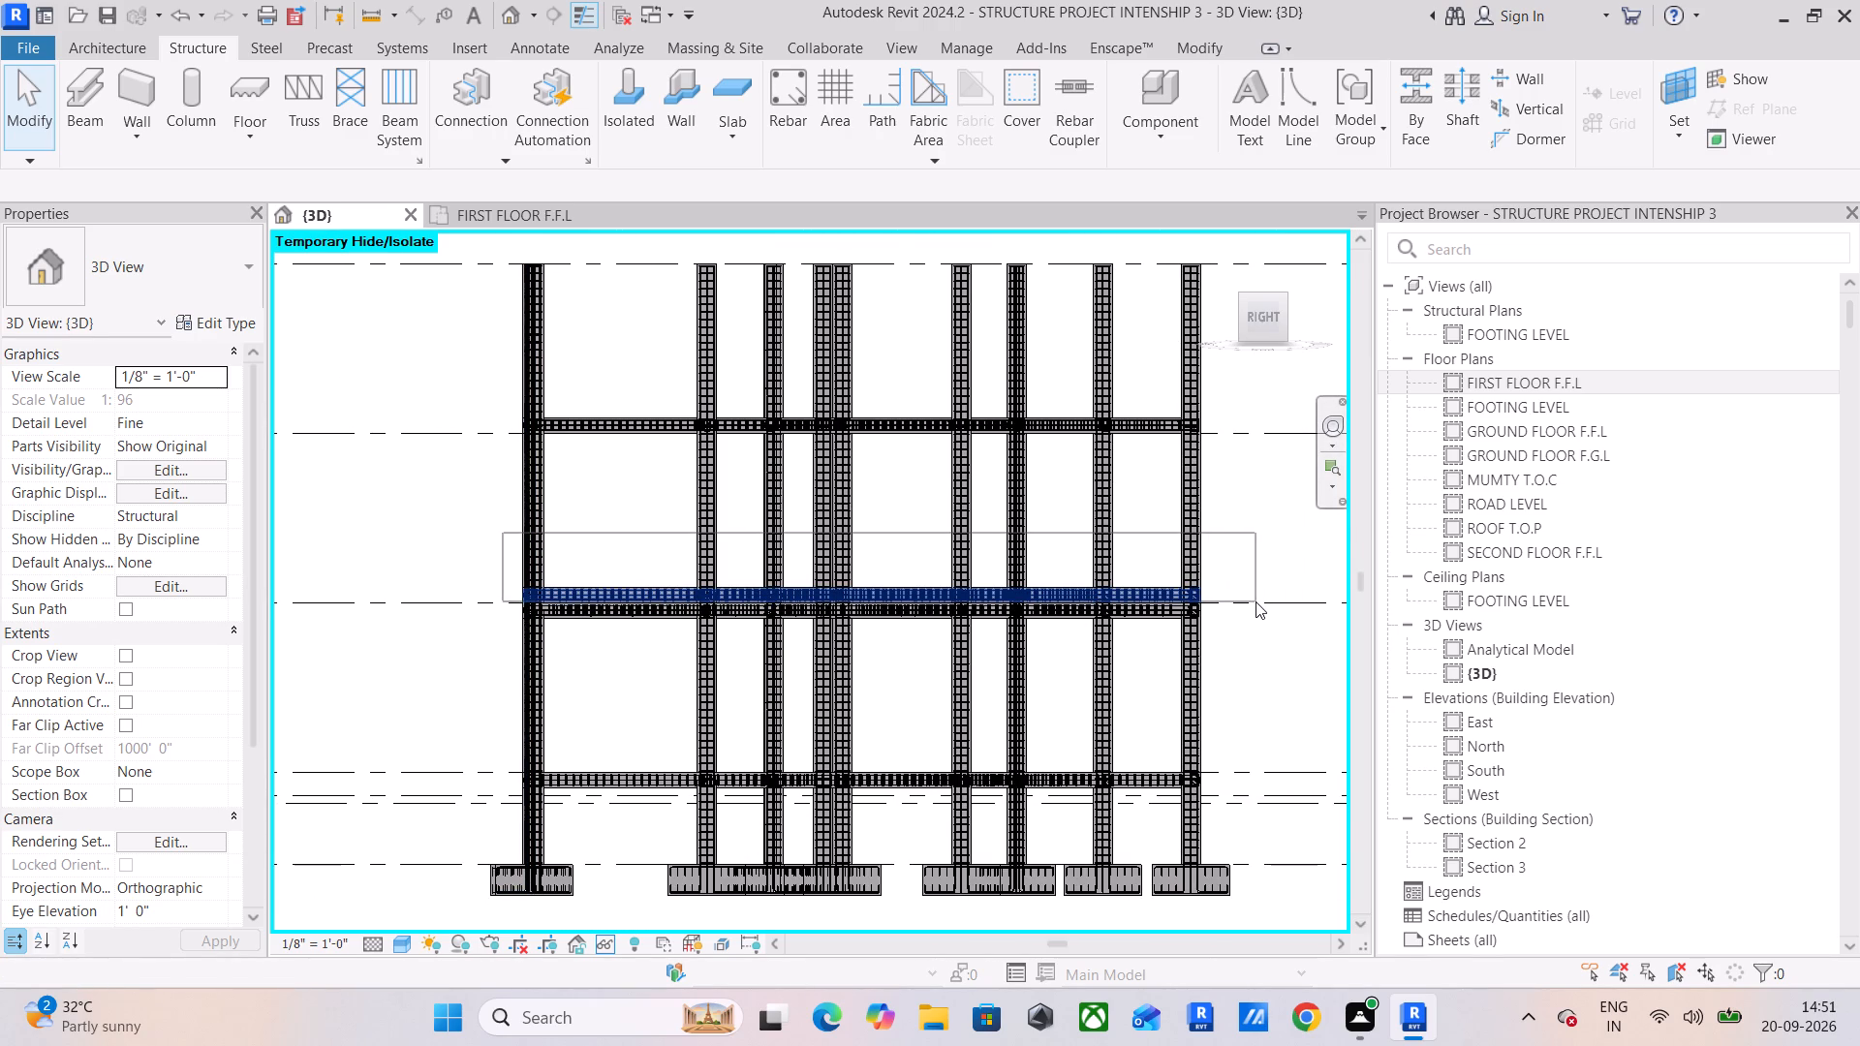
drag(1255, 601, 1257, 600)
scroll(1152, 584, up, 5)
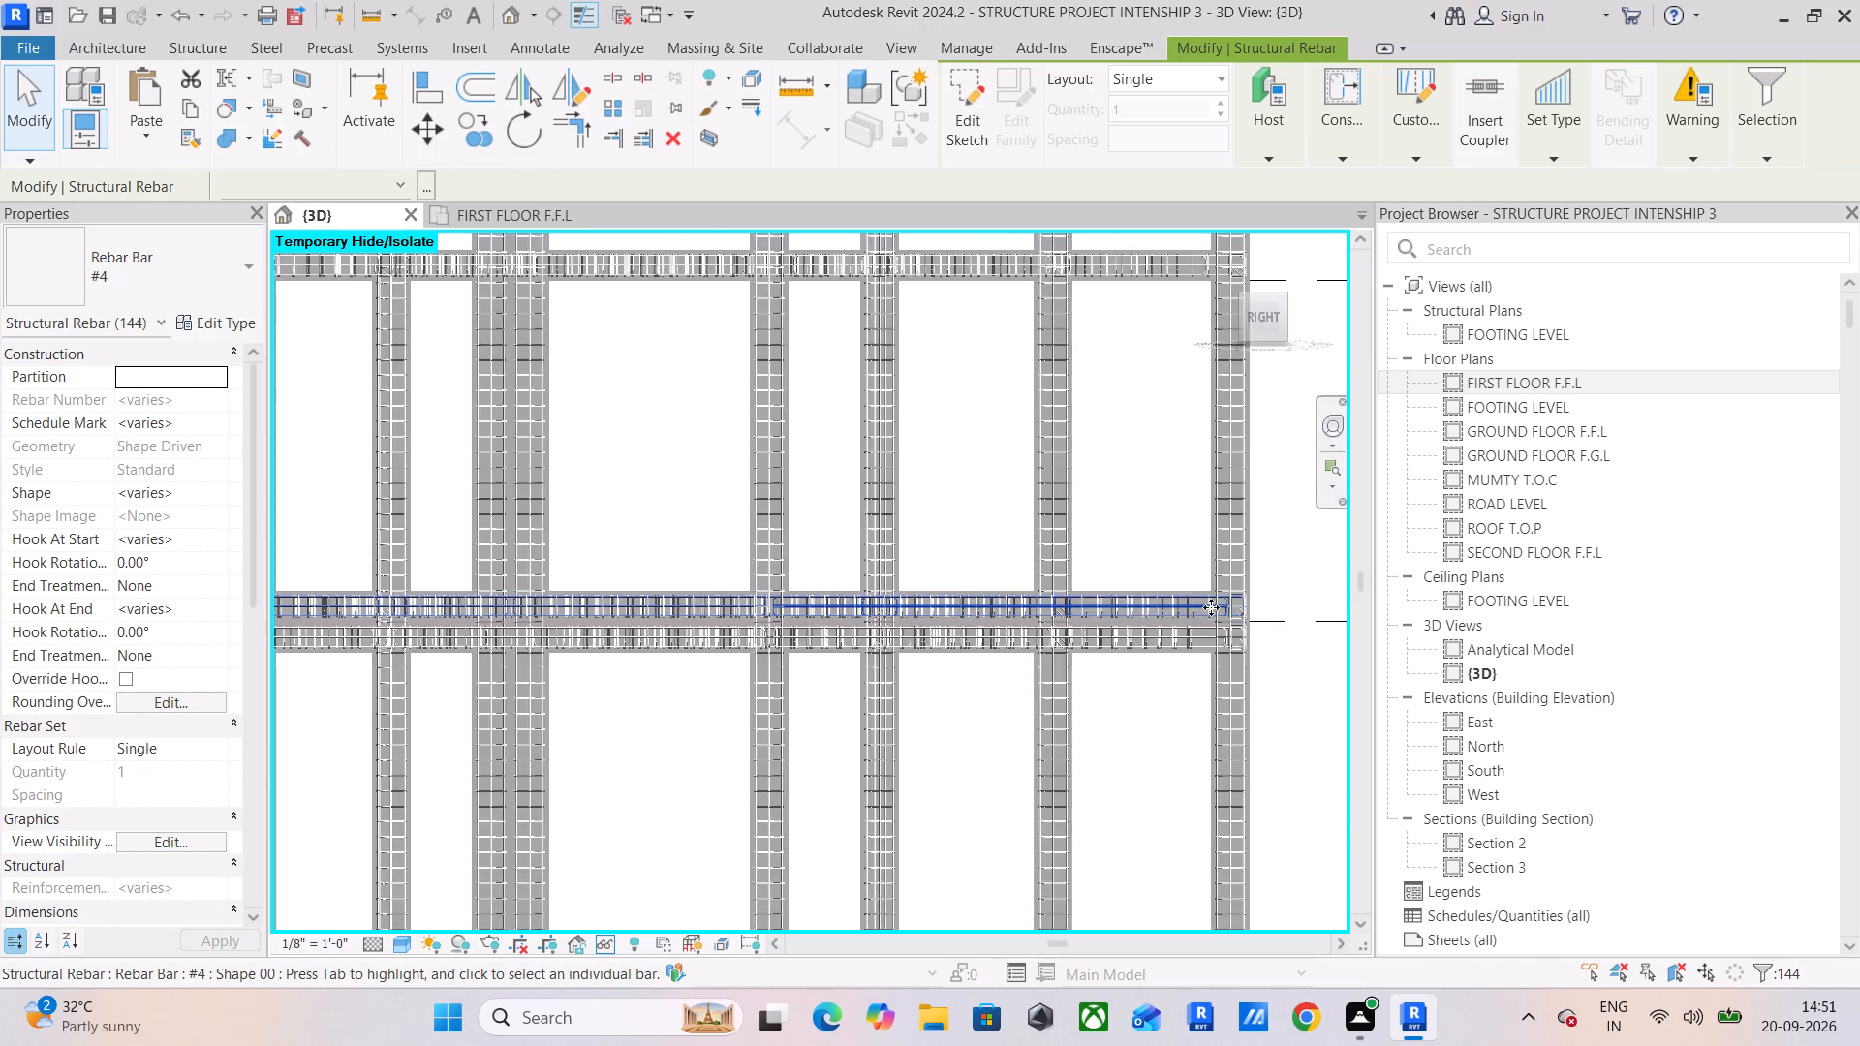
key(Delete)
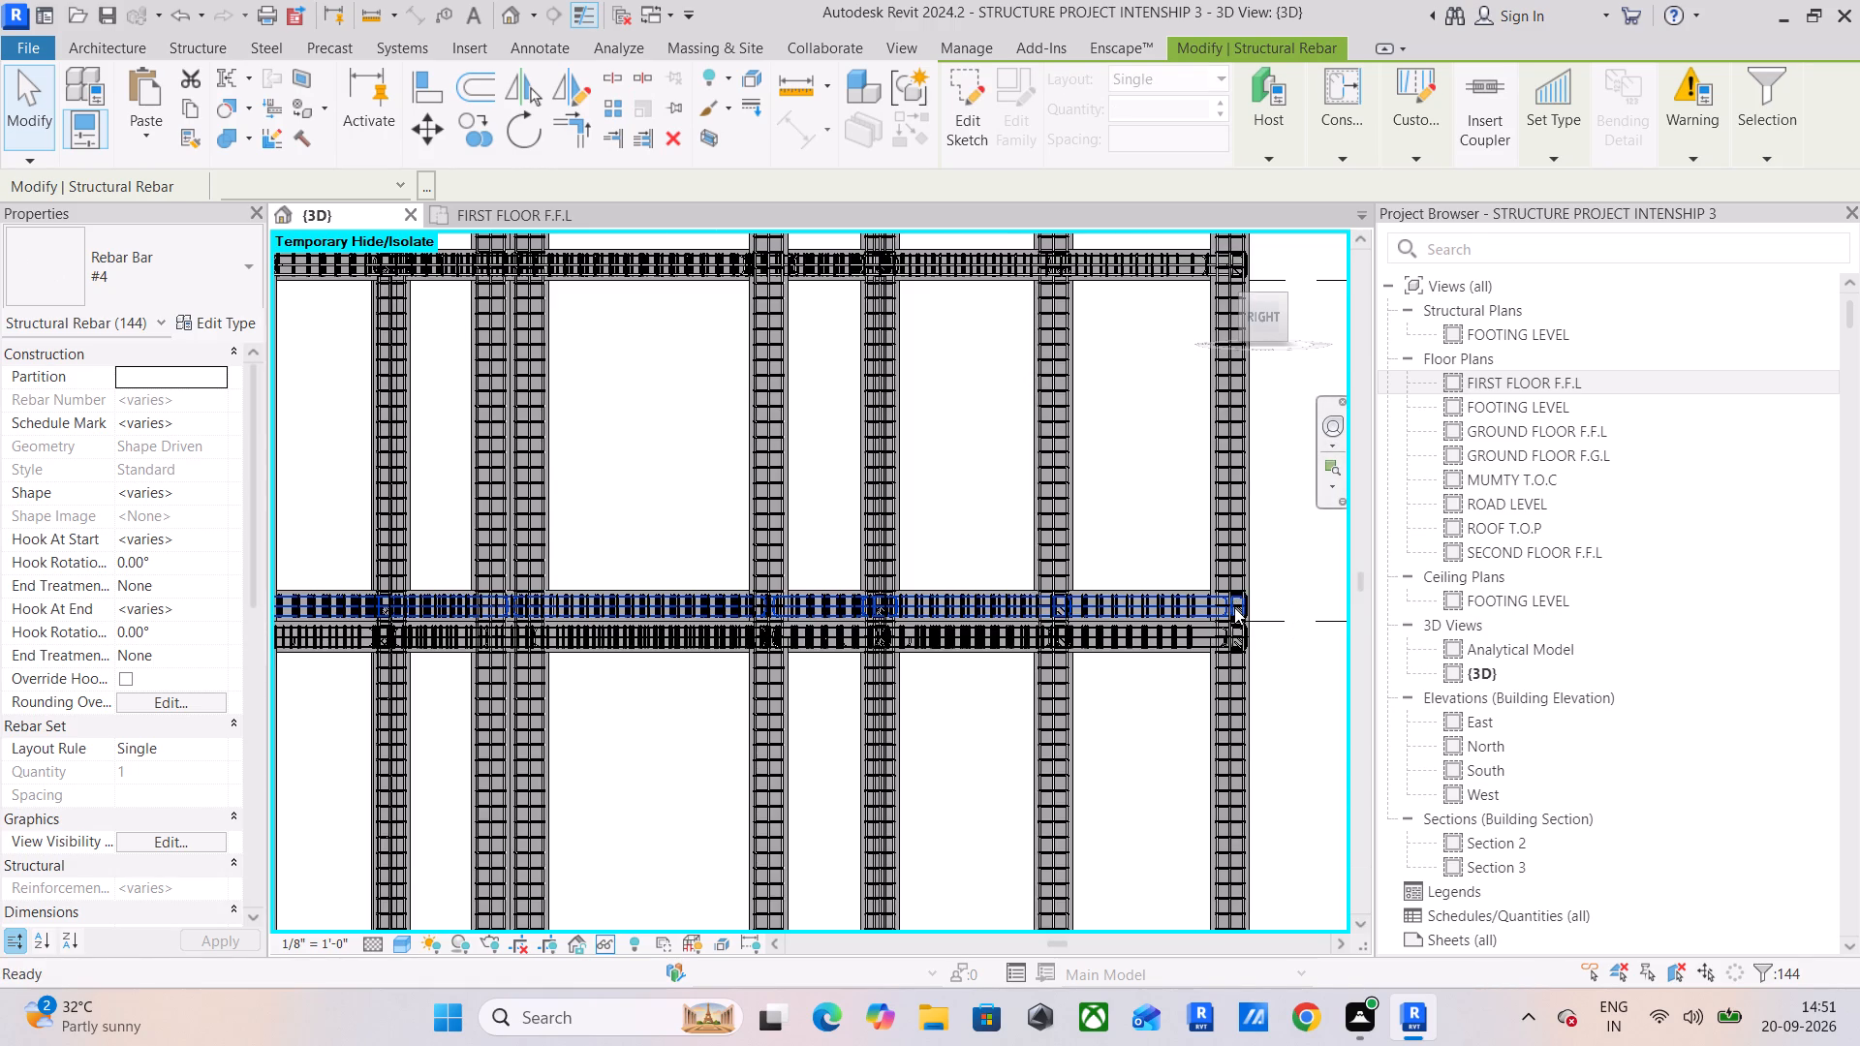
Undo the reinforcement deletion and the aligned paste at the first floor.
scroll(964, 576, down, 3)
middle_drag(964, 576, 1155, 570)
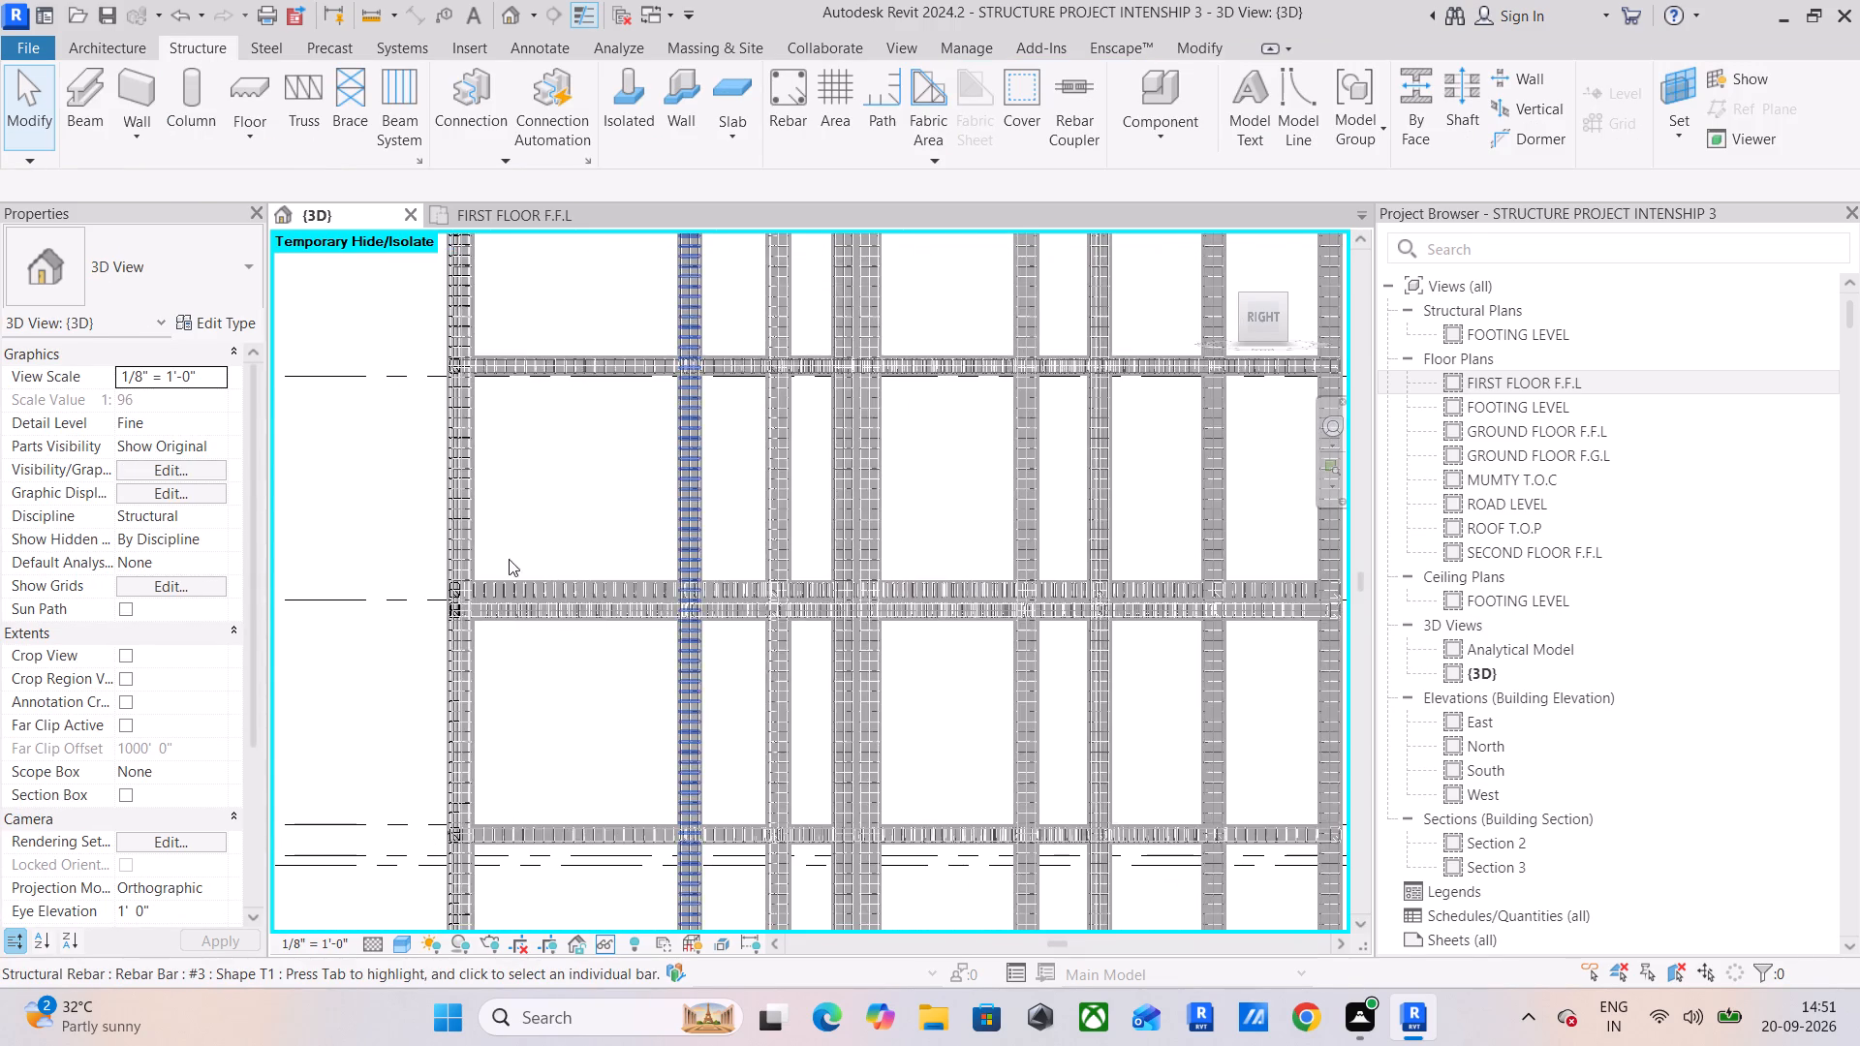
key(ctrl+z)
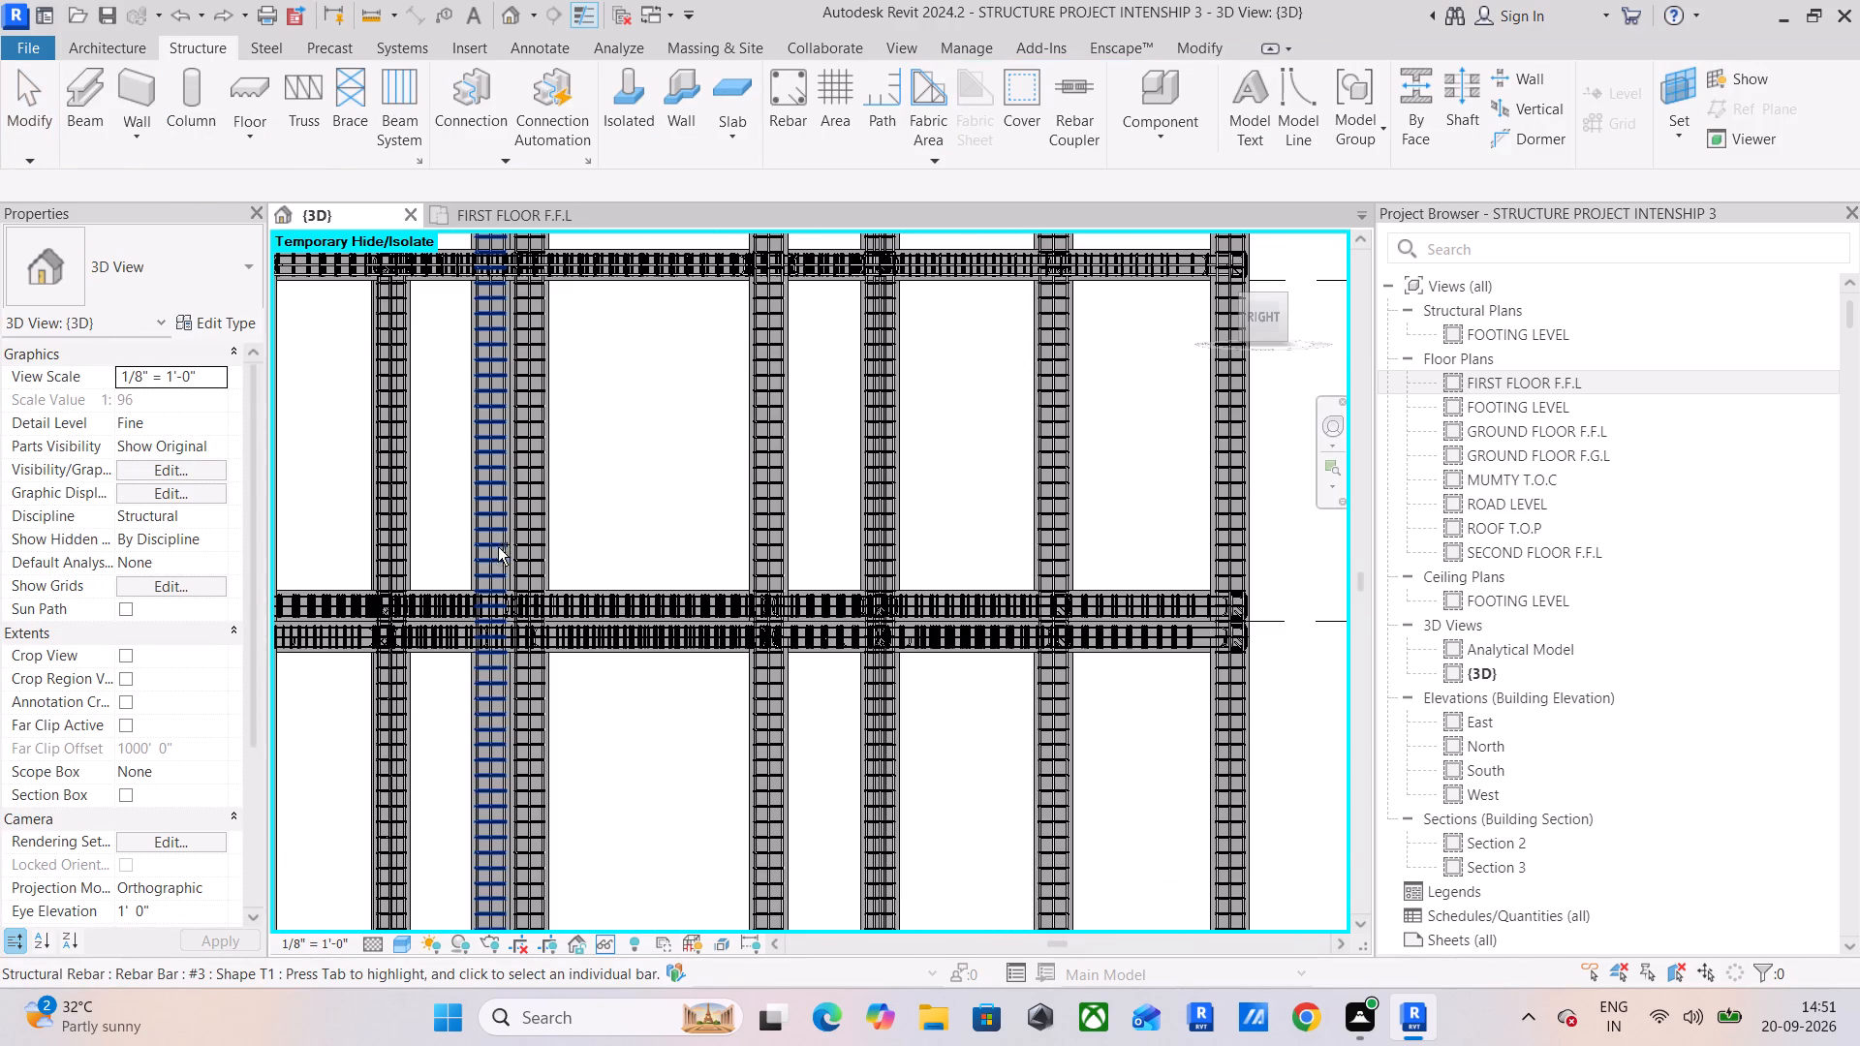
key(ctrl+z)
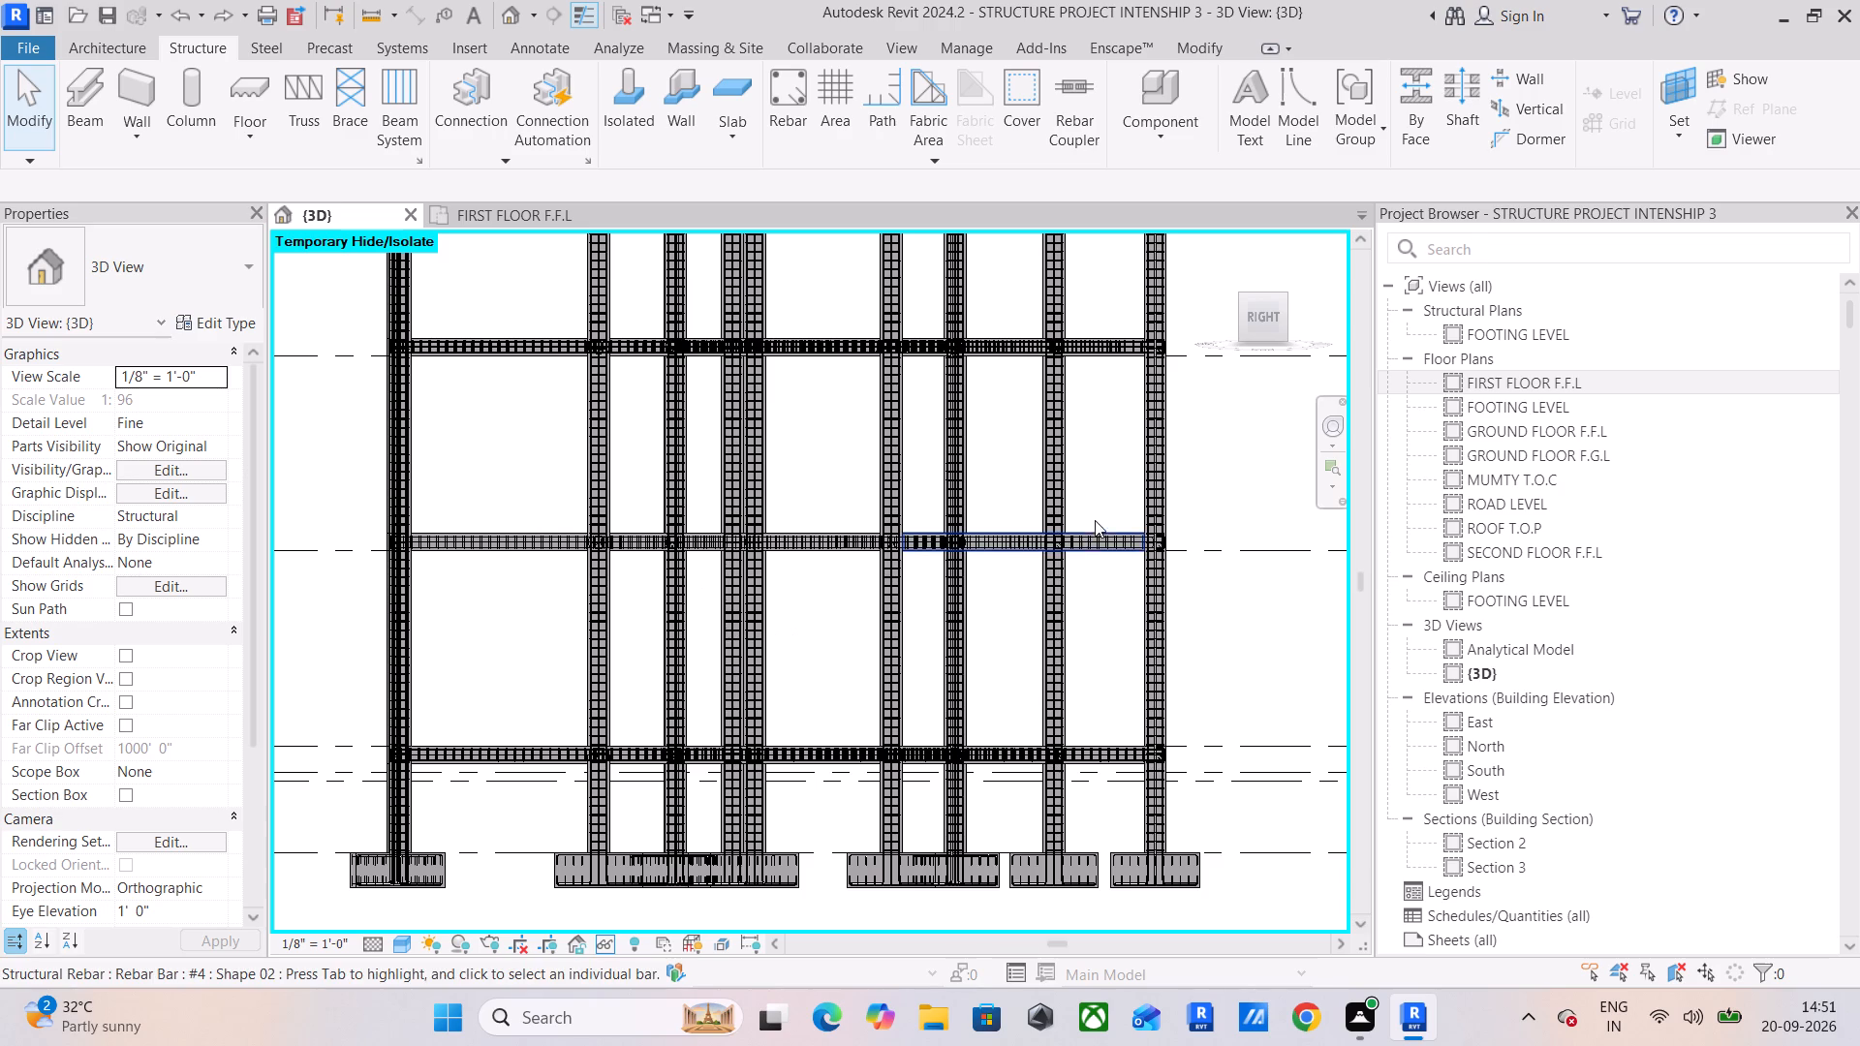
Delete all beams with their reinforcement at the SECOND FLOOR F.F.L and FIRST FLOOR F.F.L levels, keeping the columns and ground-floor framing.
drag(314, 455, 1091, 605)
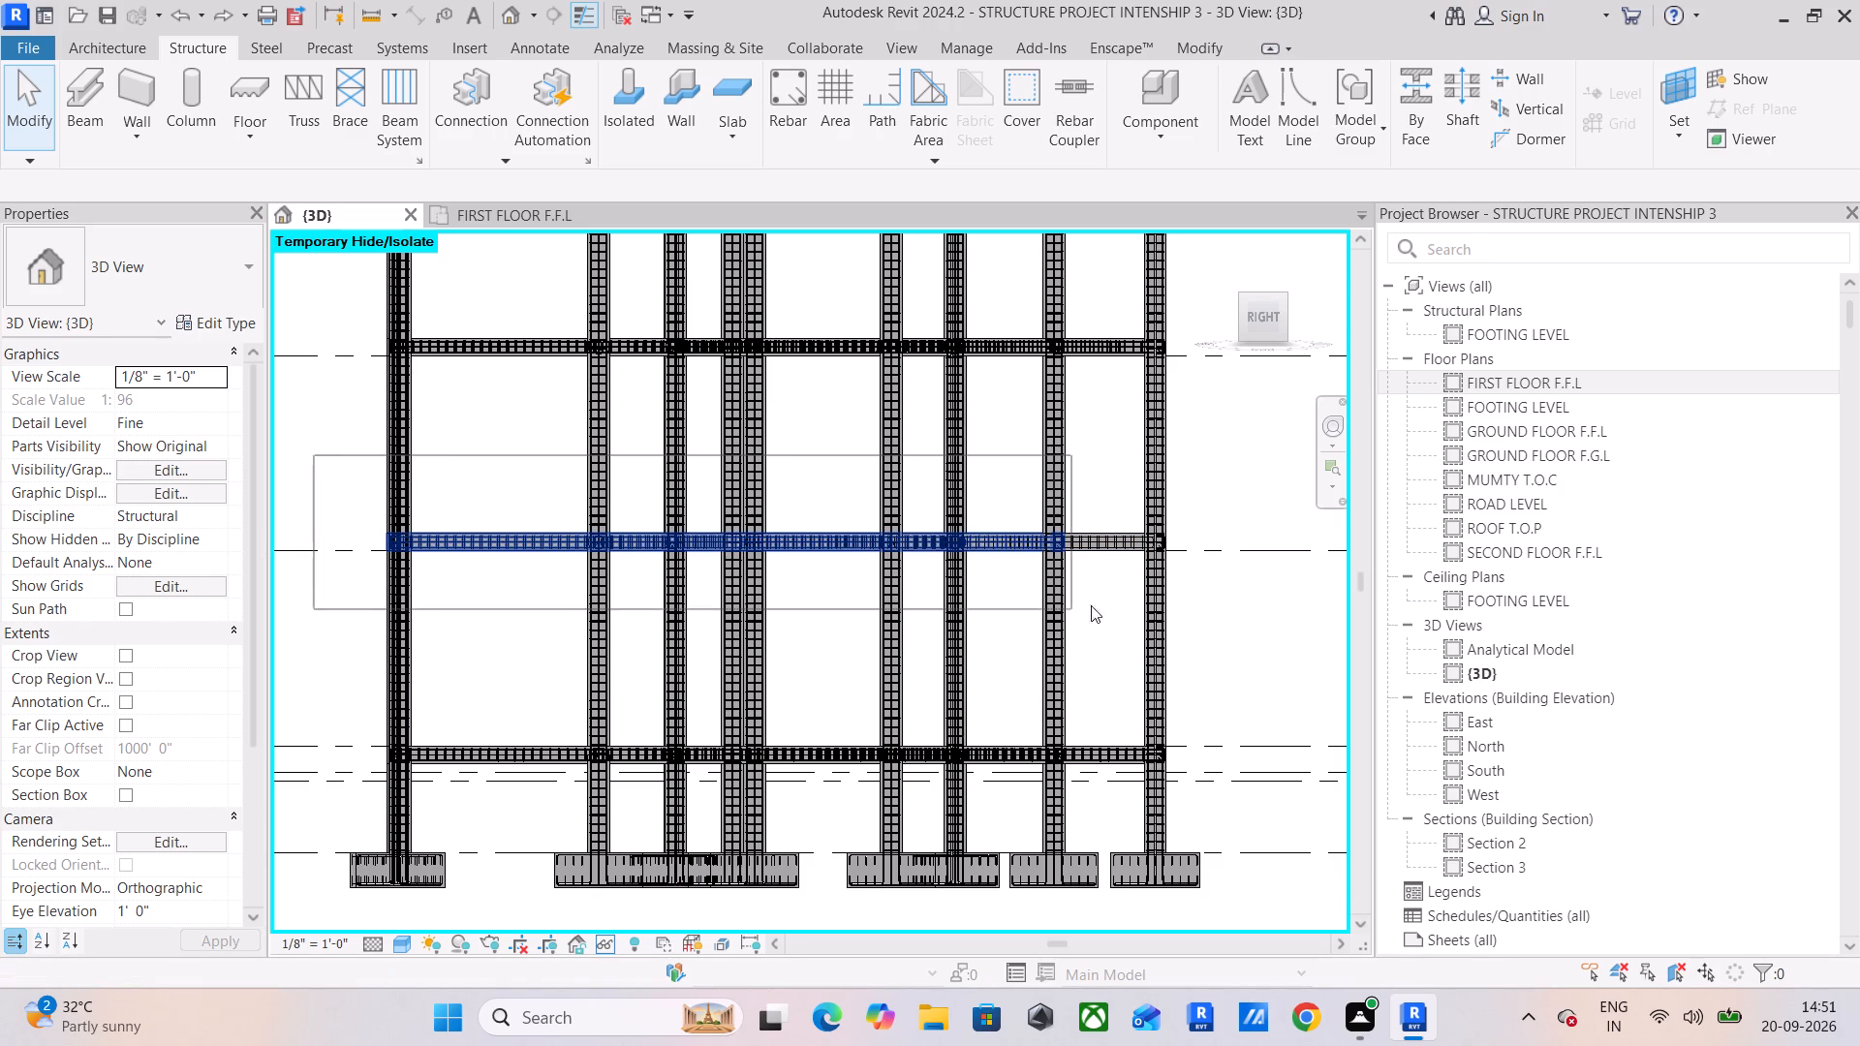
drag(1091, 605, 1191, 588)
scroll(518, 352, down, 3)
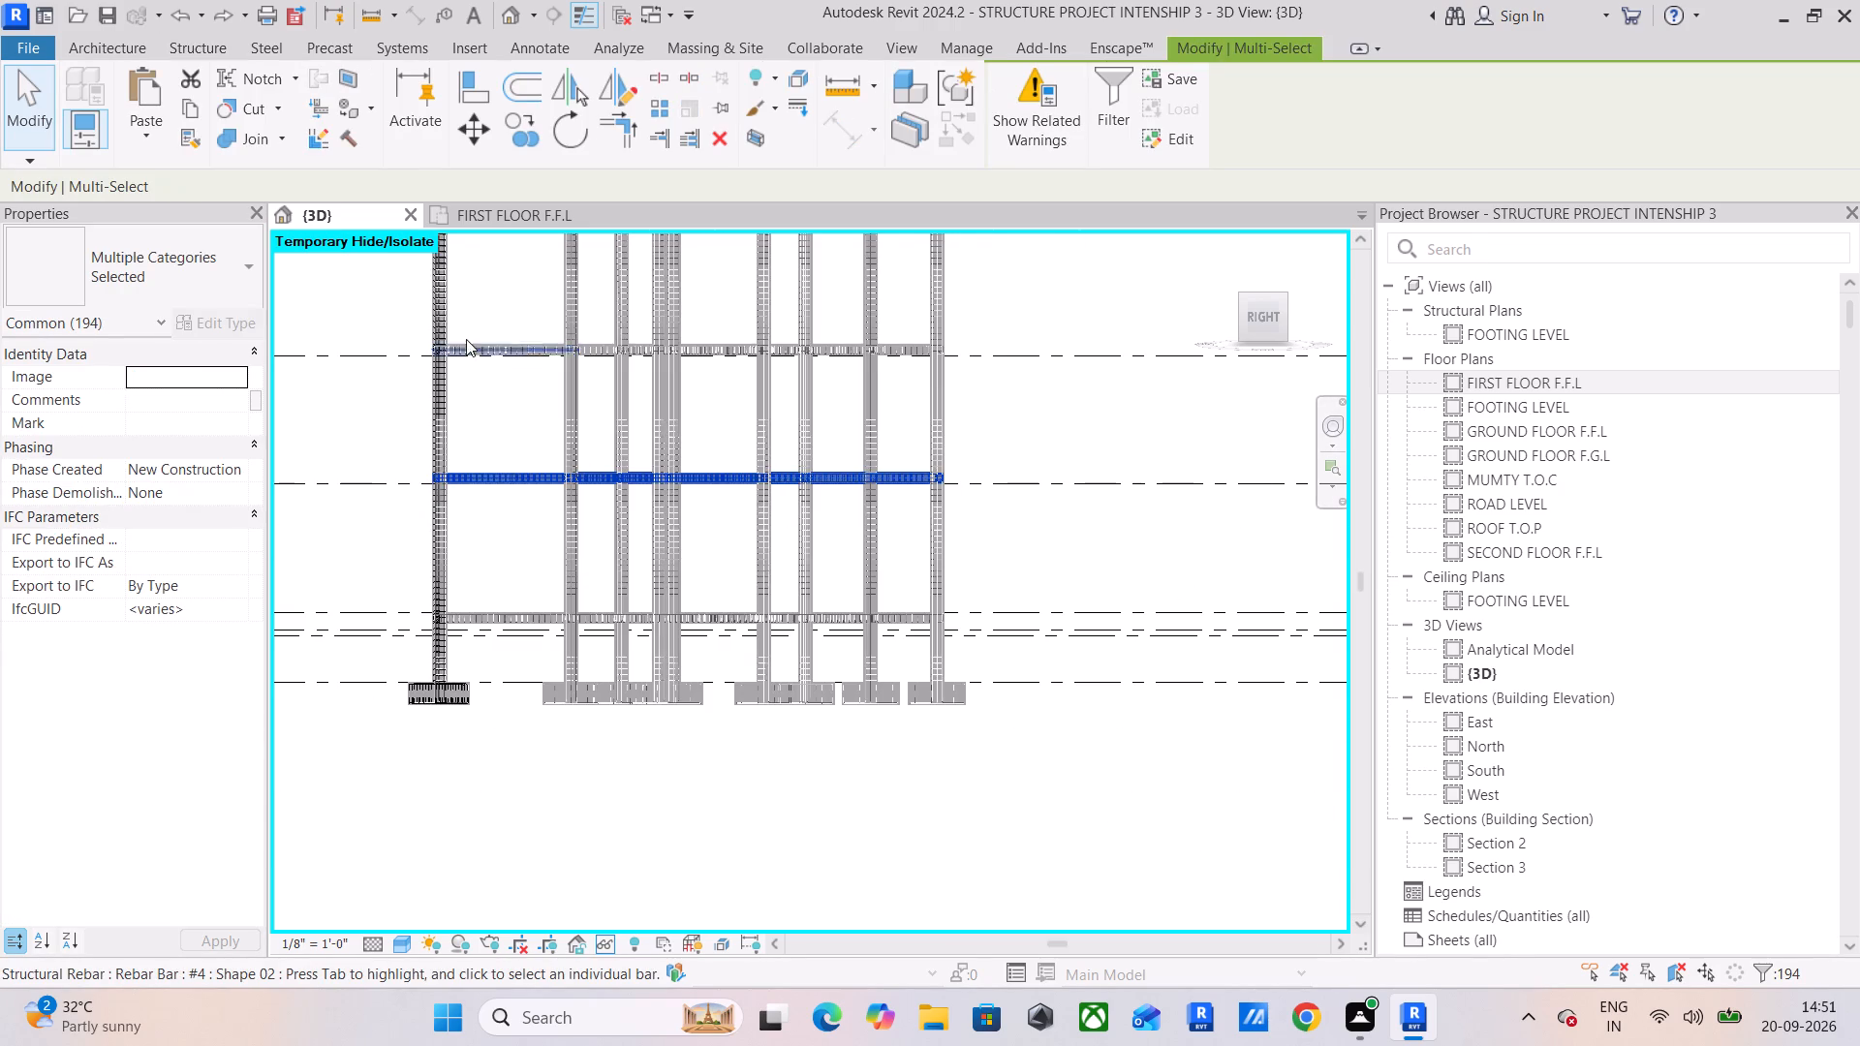
ctrl+drag(409, 314, 1073, 383)
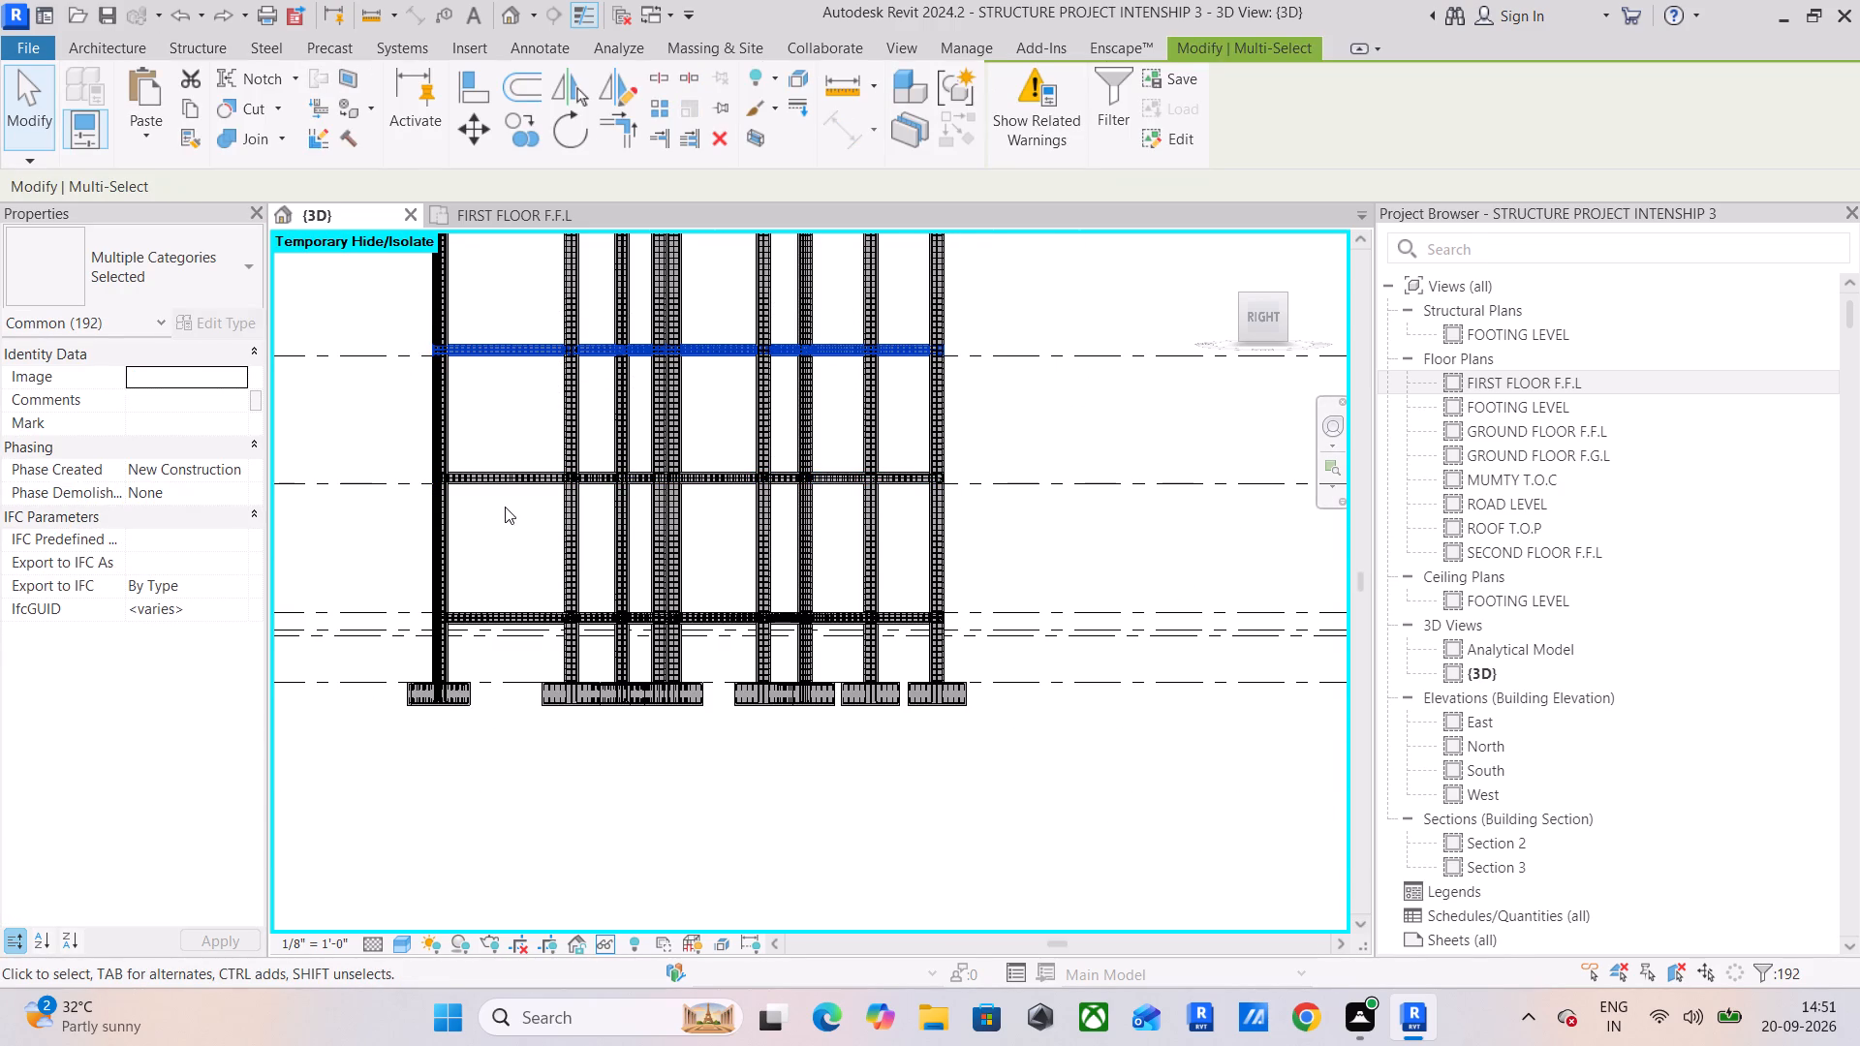
key(Delete)
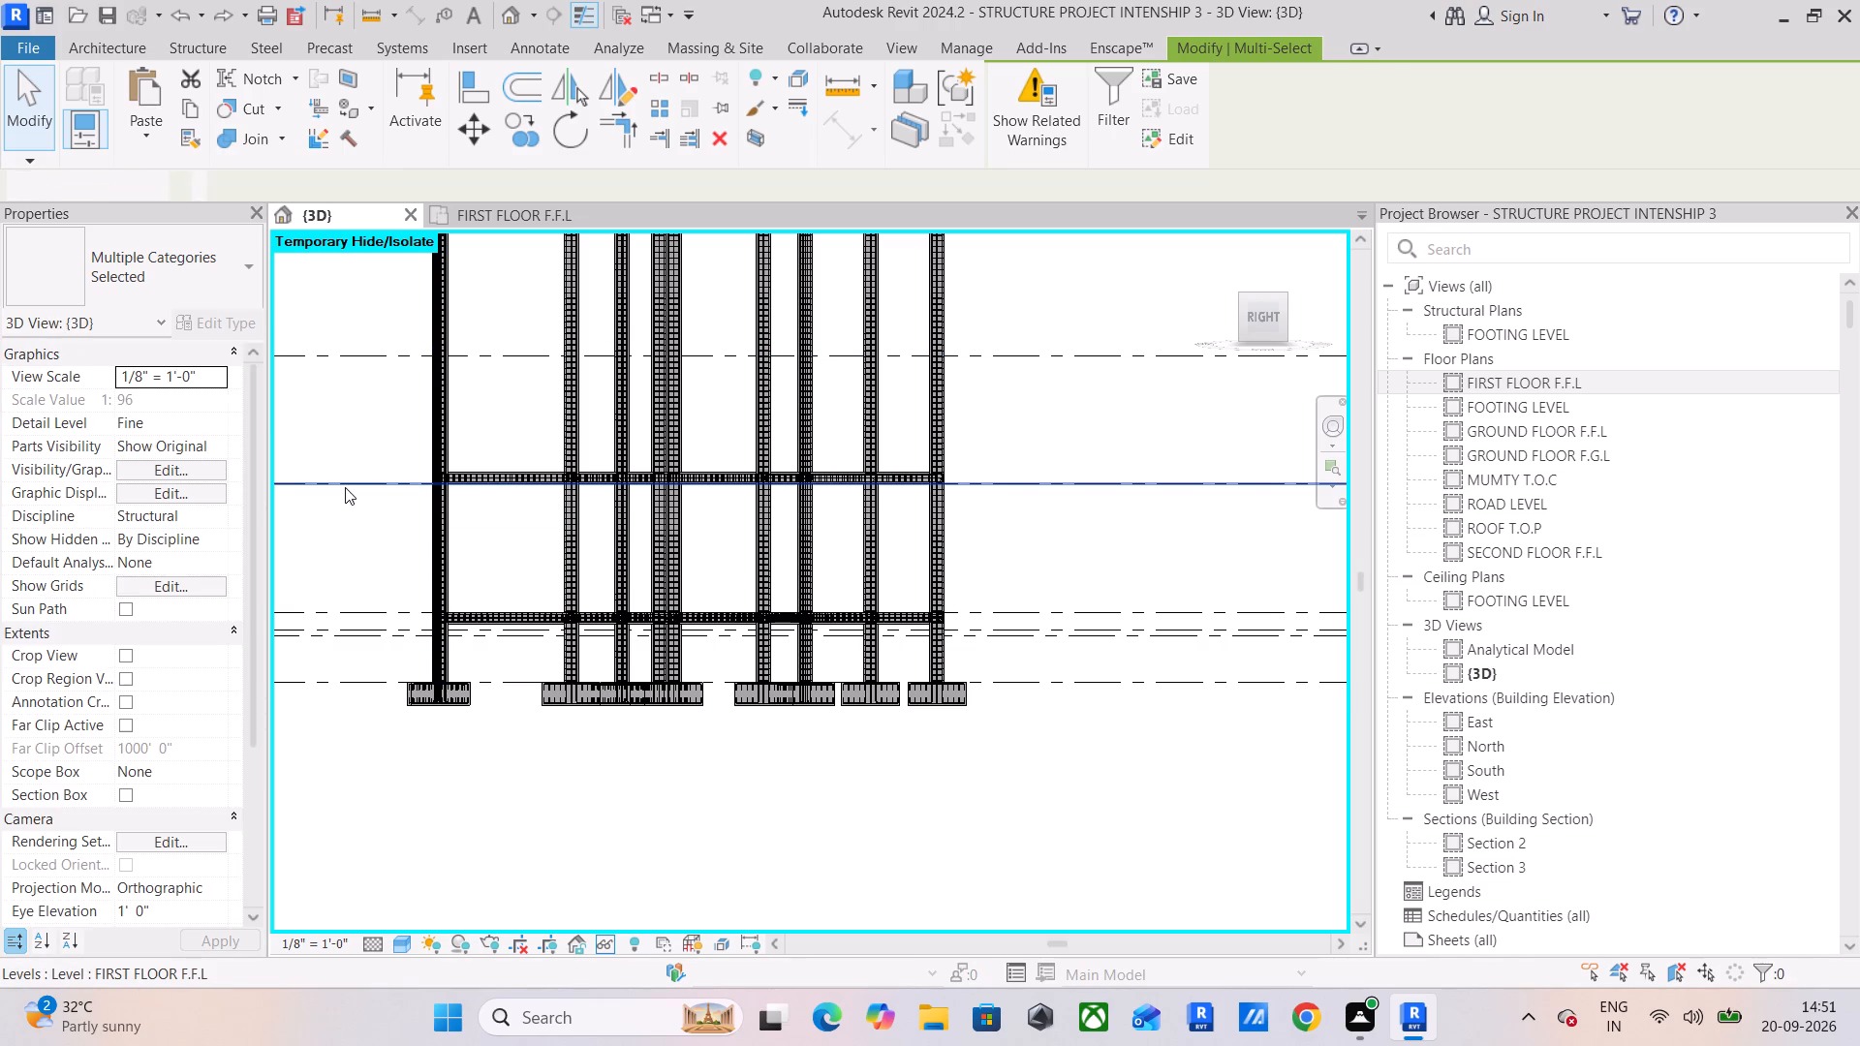
drag(334, 428, 1077, 546)
key(Delete)
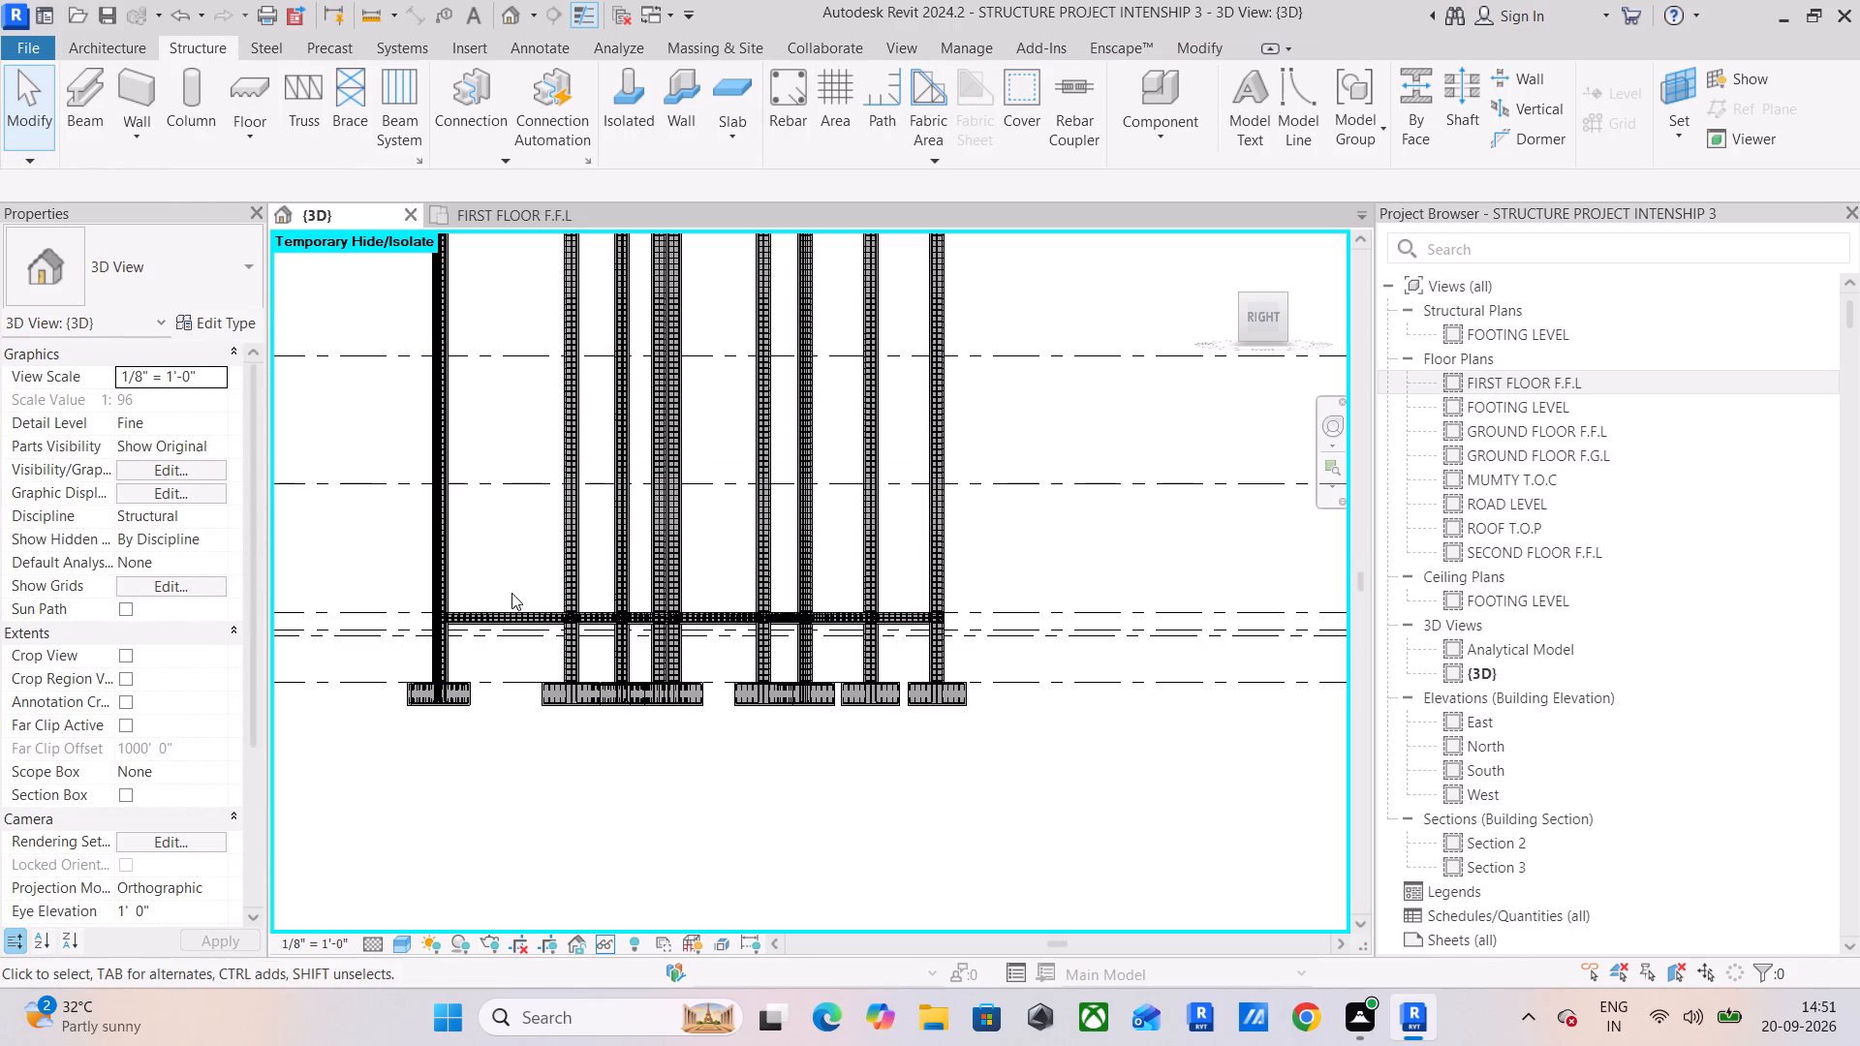
Select the ground-floor slab and reinforced beams, and examine them at an angle and close up around the columns.
drag(397, 566, 1051, 636)
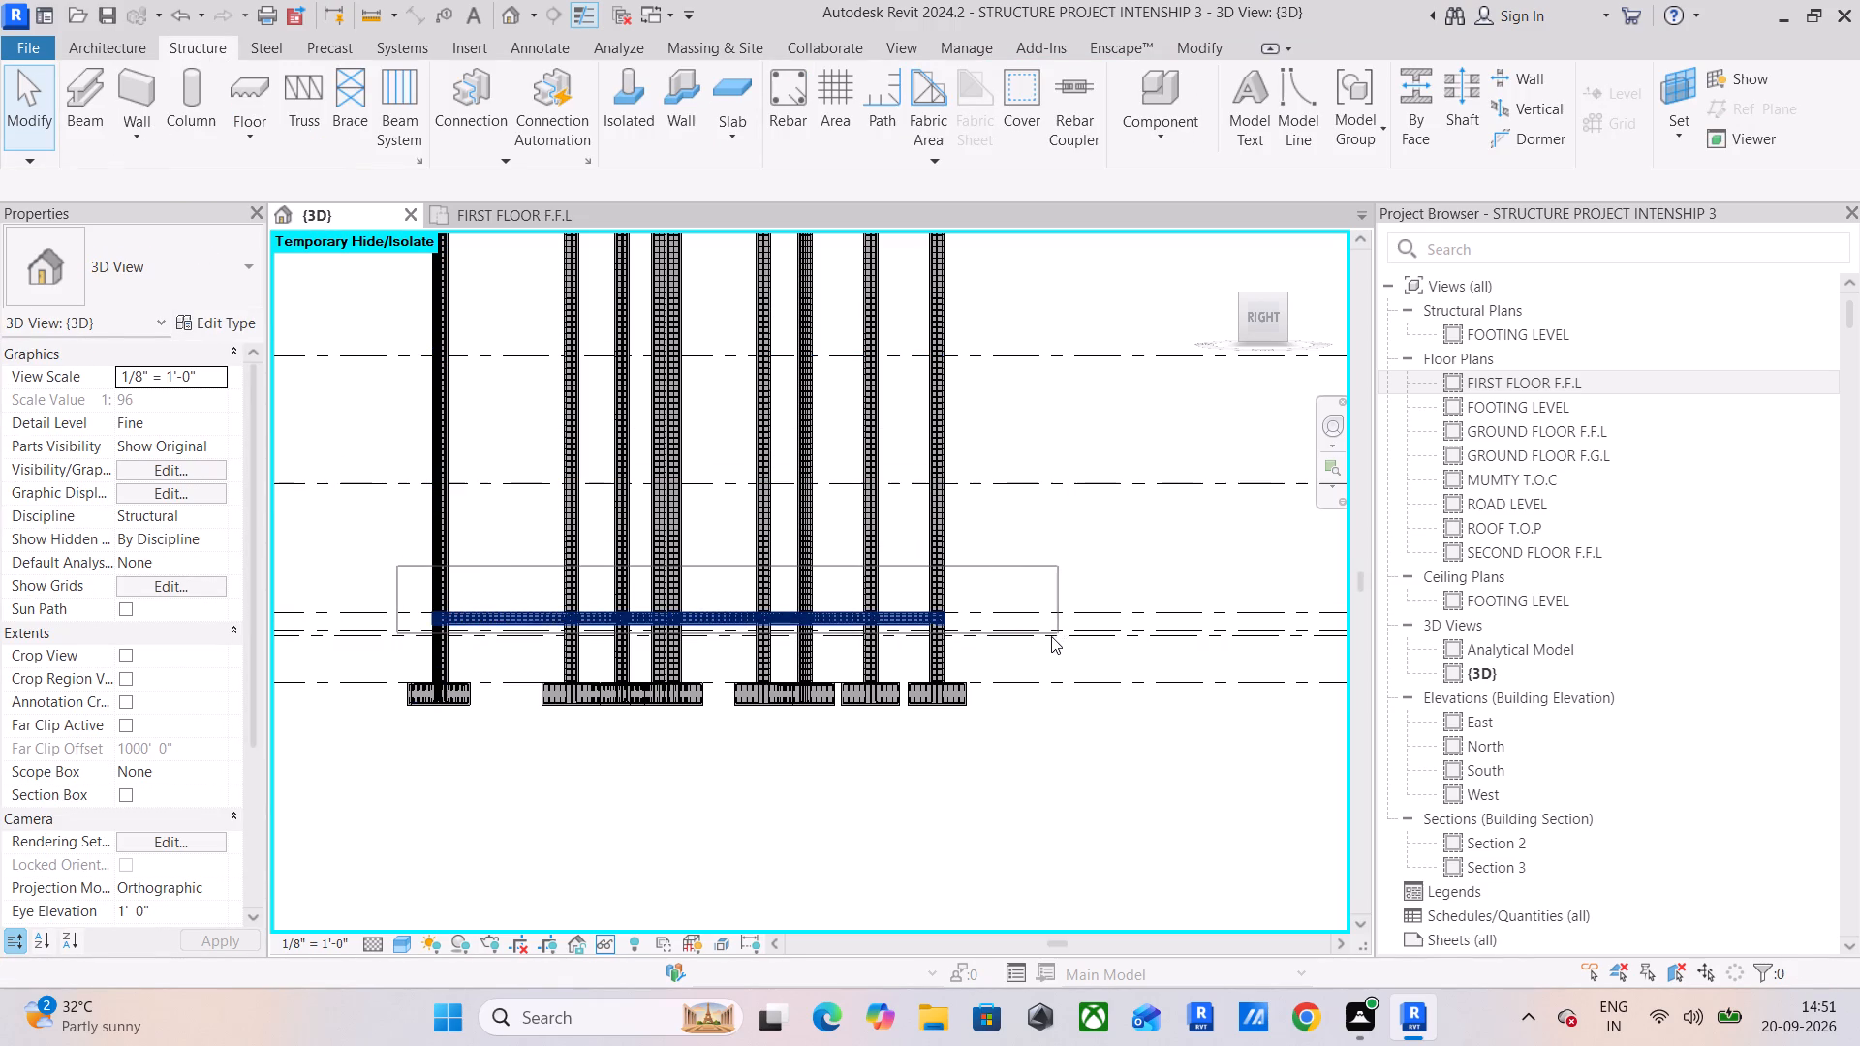
drag(1051, 636, 1010, 635)
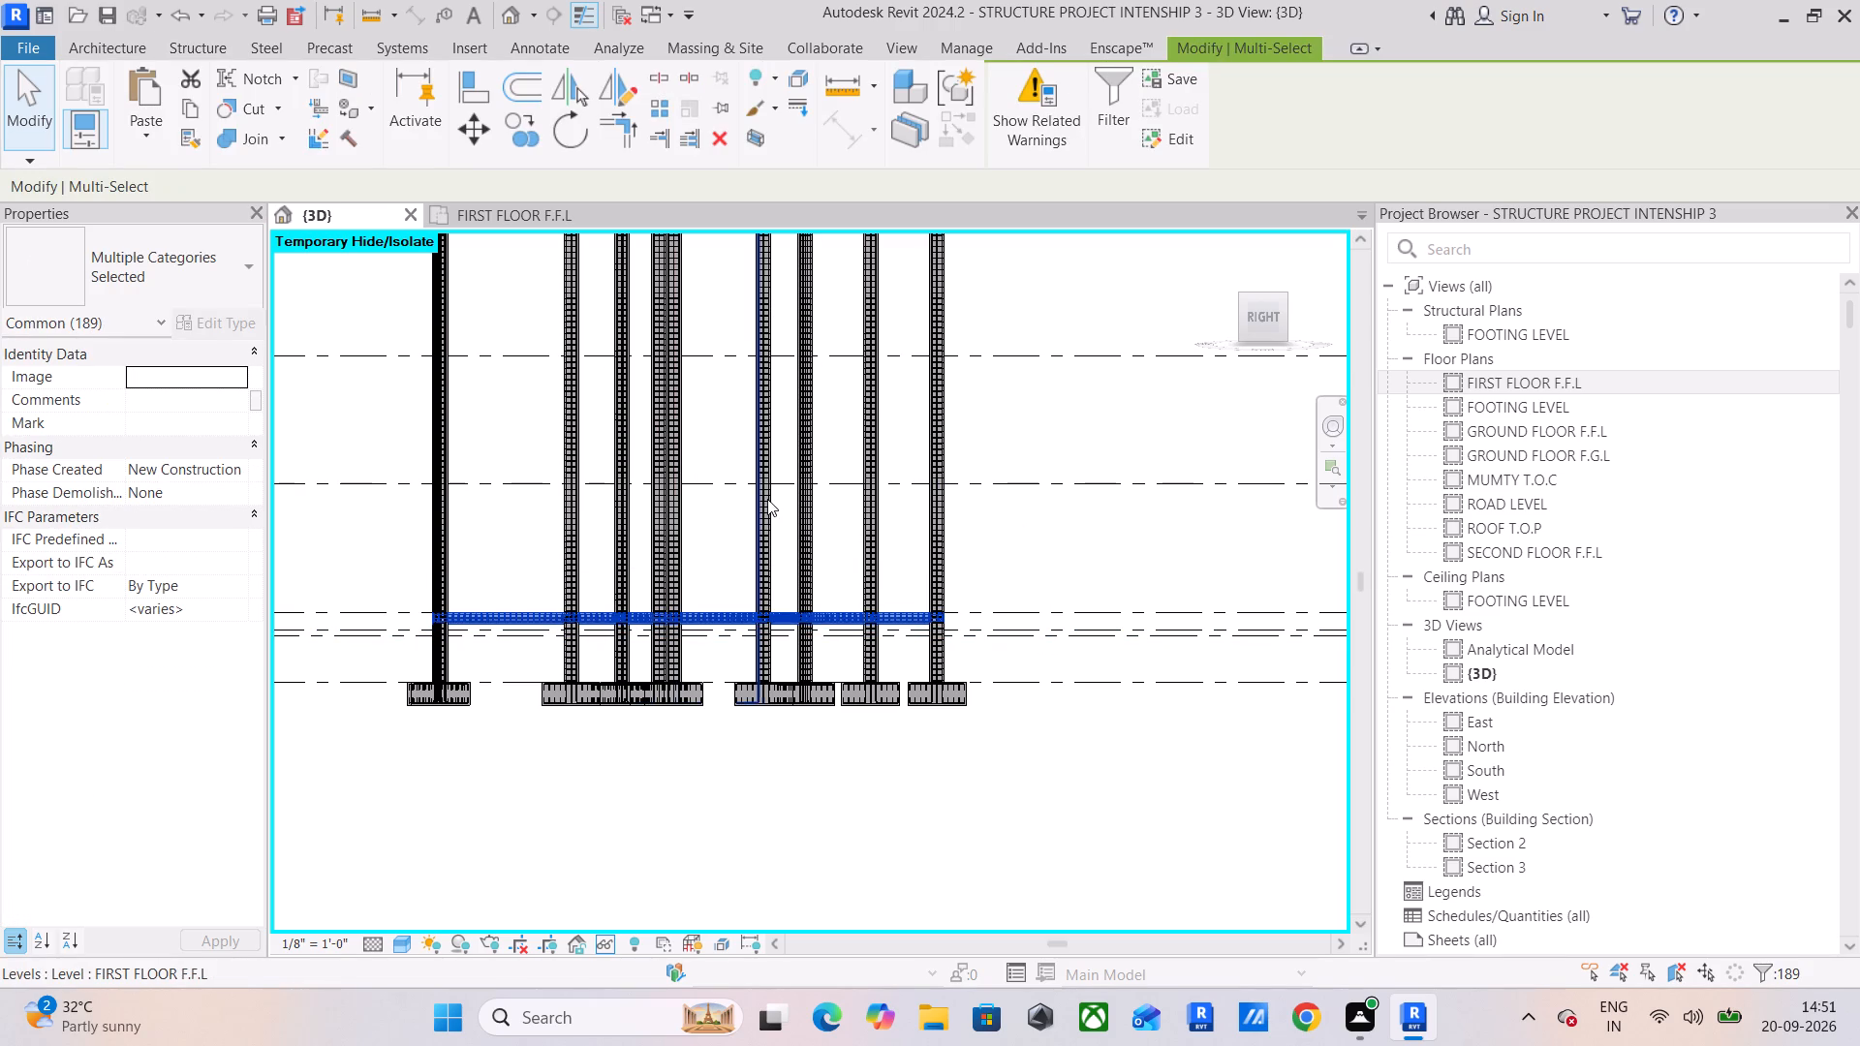
shift+middle_drag(848, 477, 781, 545)
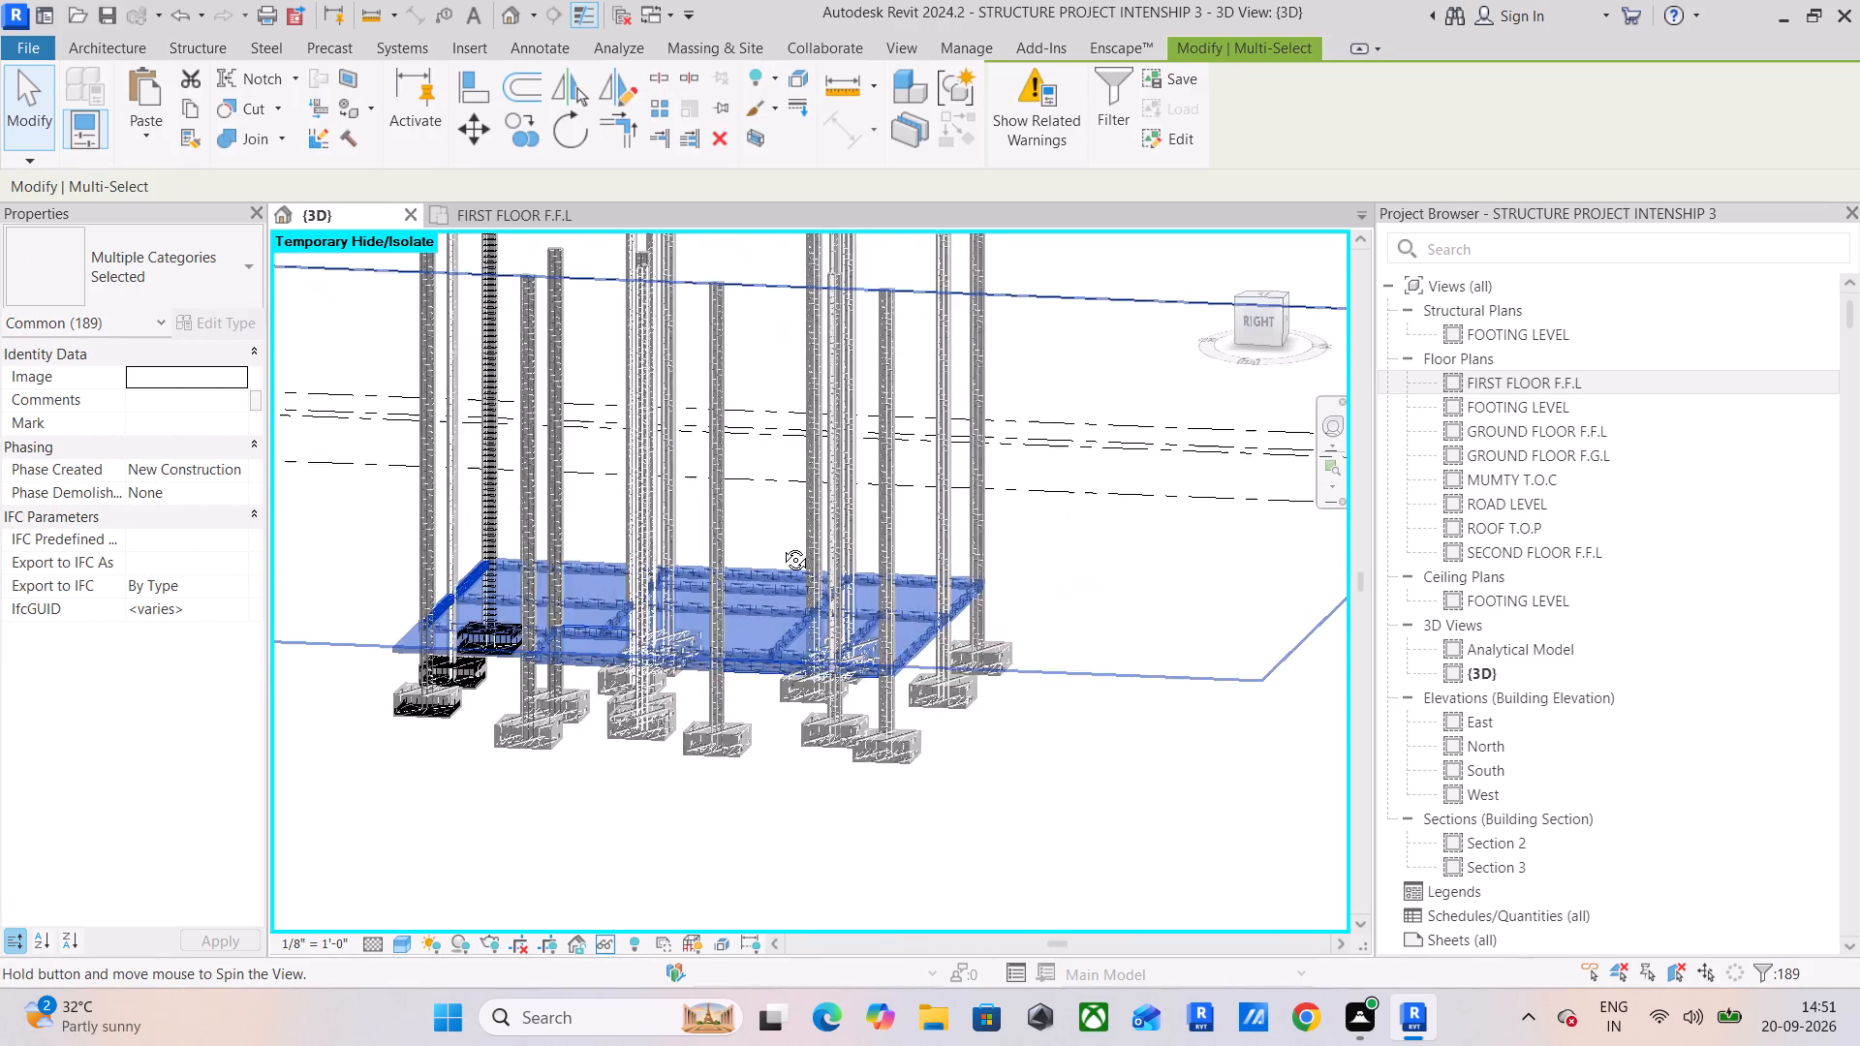
shift+middle_drag(781, 545, 748, 519)
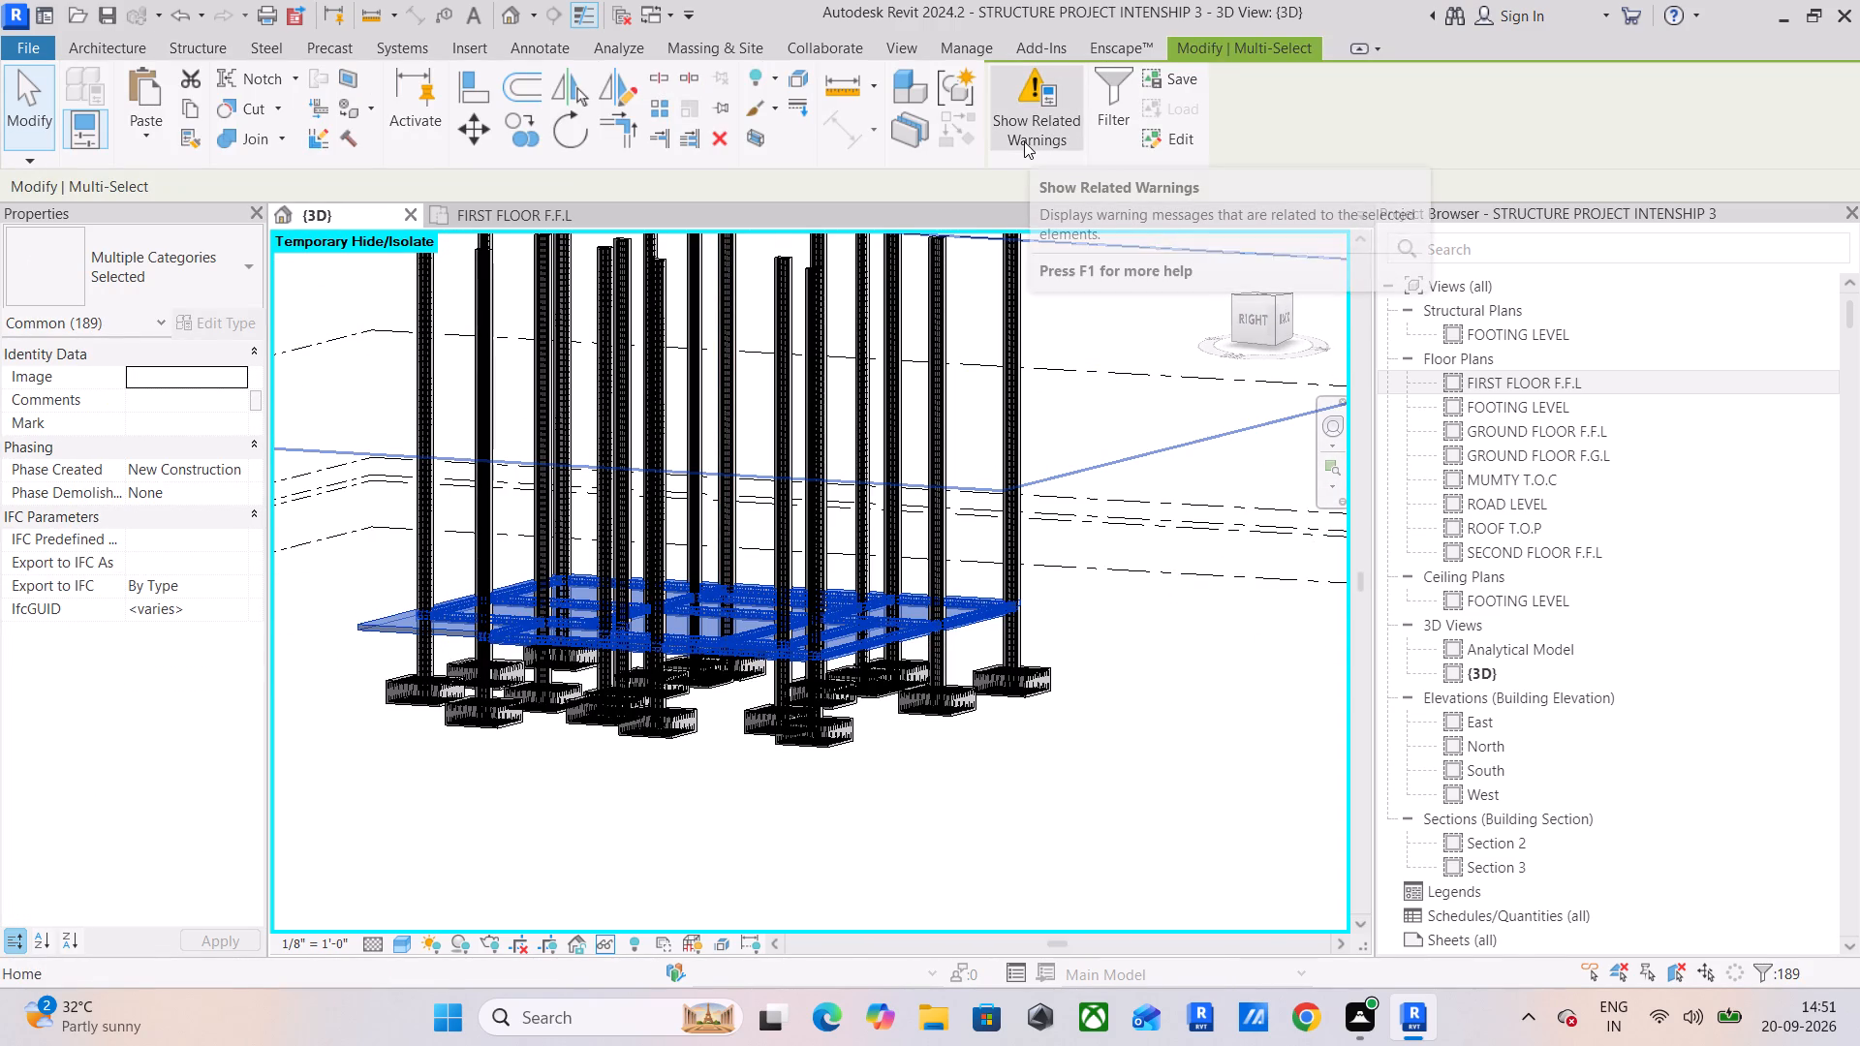
key(Escape)
scroll(595, 751, up, 6)
scroll(730, 586, up, 5)
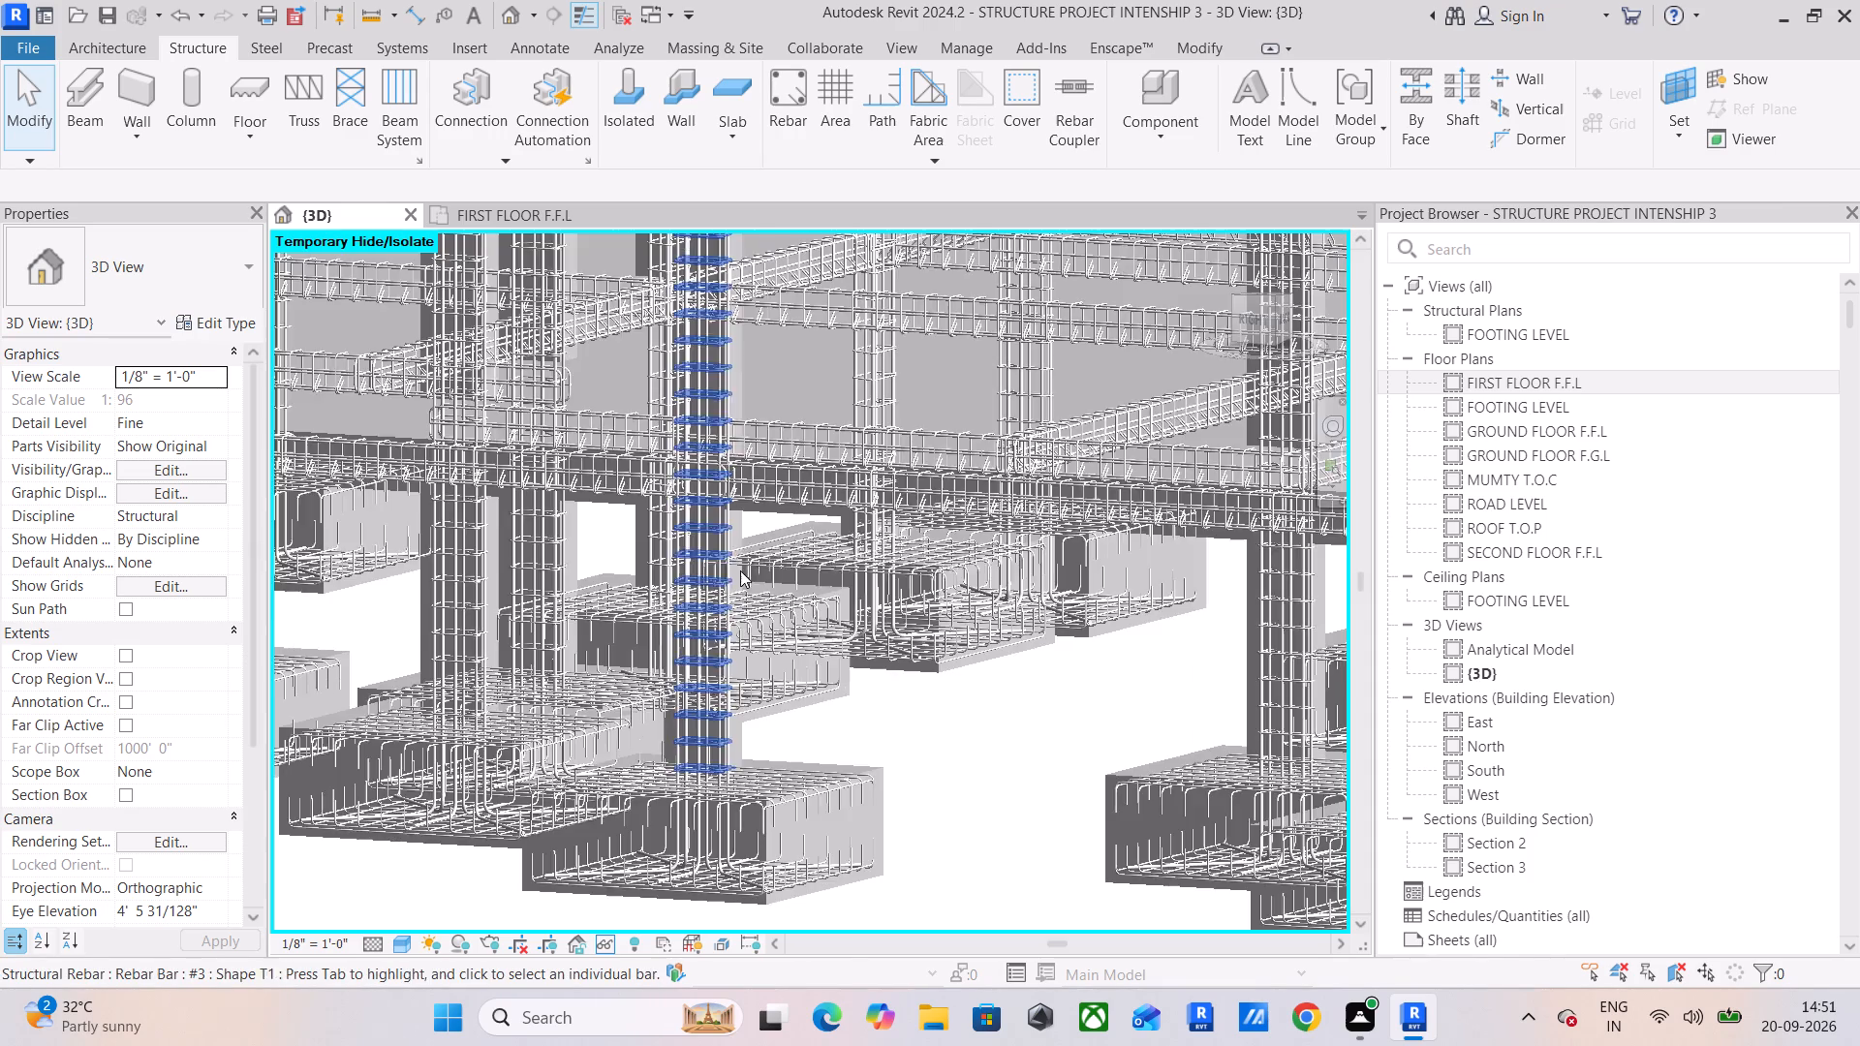
scroll(1137, 437, up, 6)
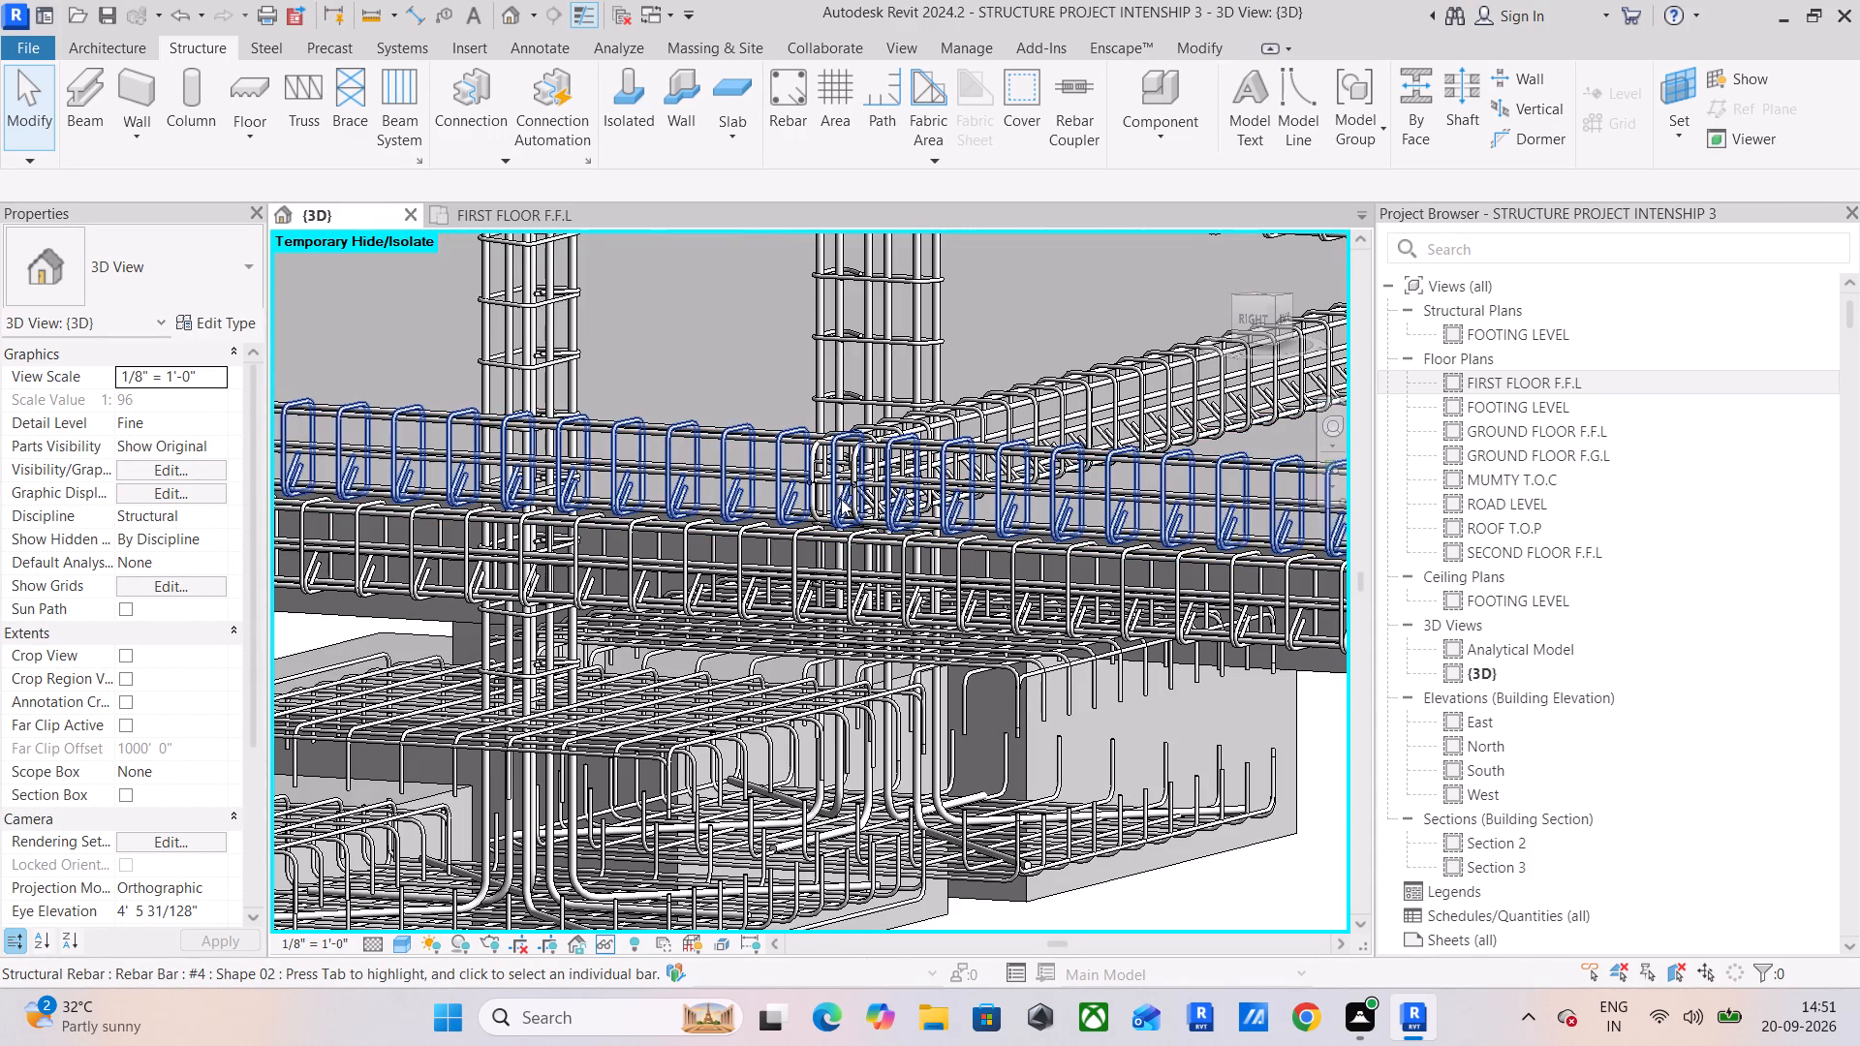
shift+middle_drag(841, 497, 891, 532)
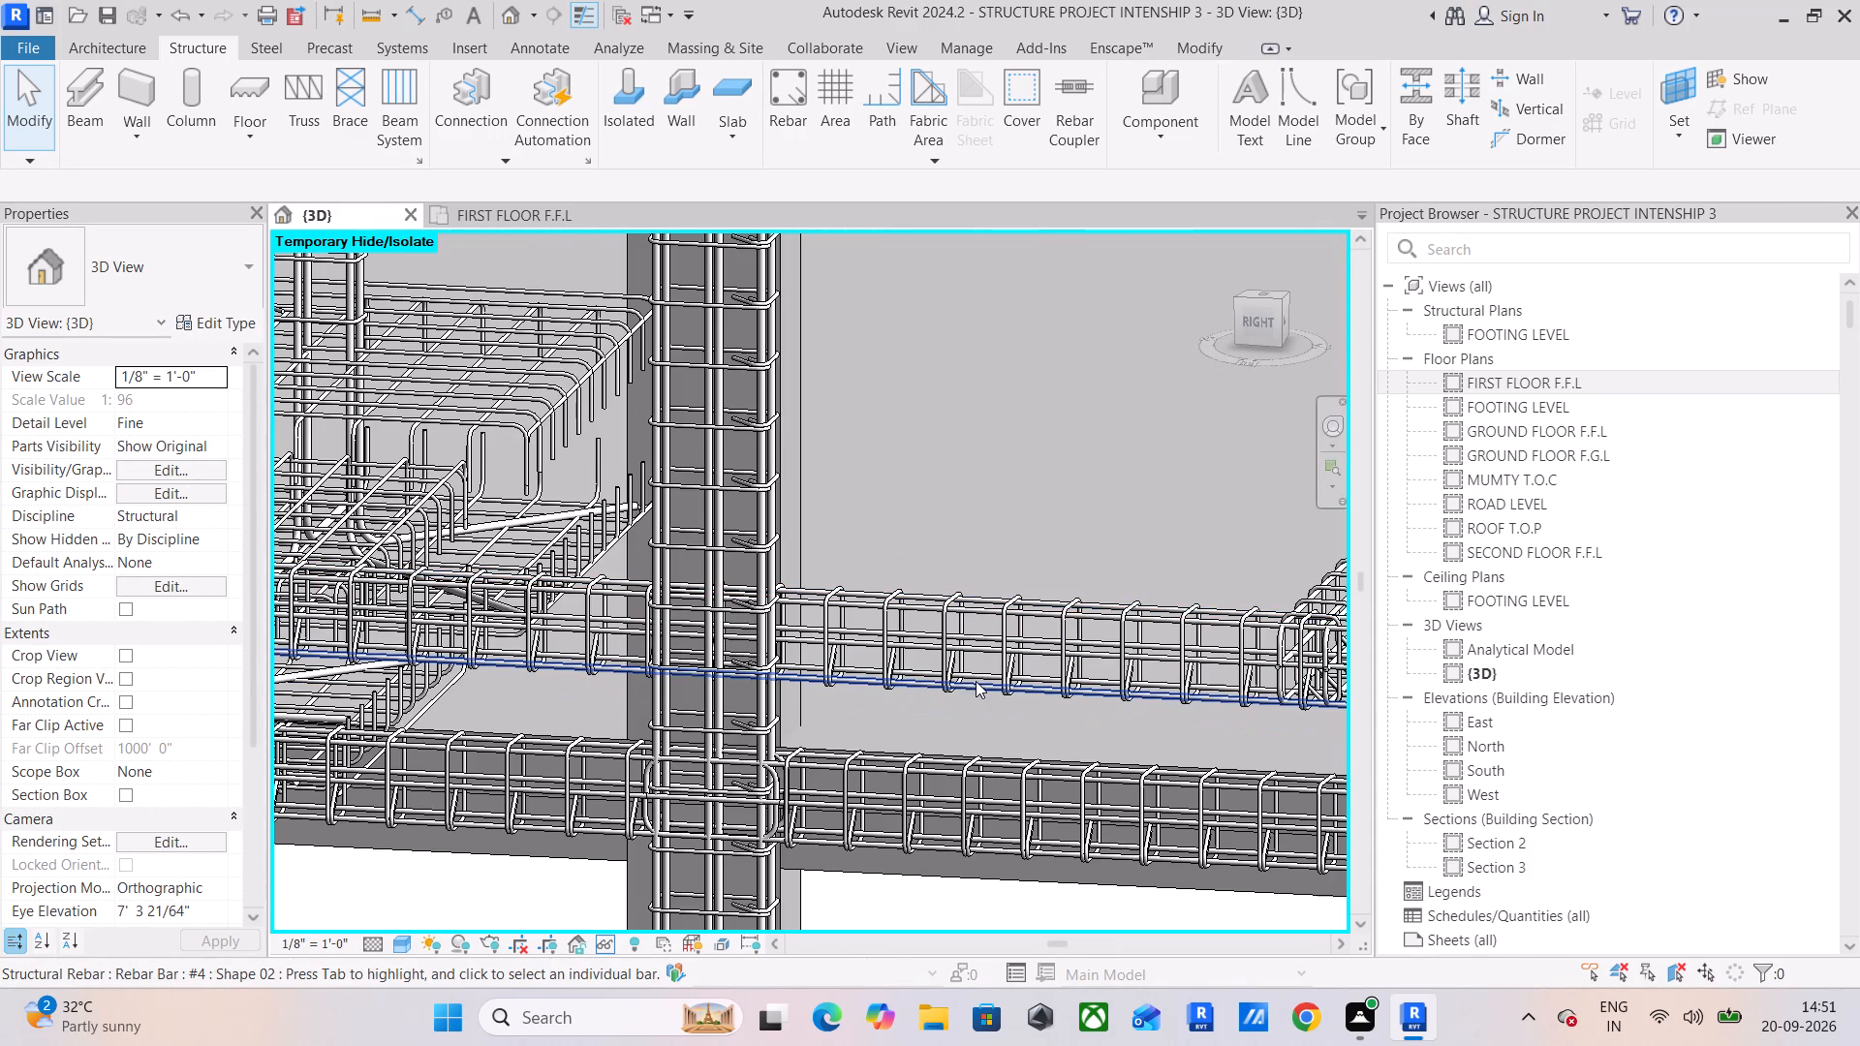
Select all instances of the 12 x 24 concrete beam and examine the ground-floor framing from several angles.
click(985, 582)
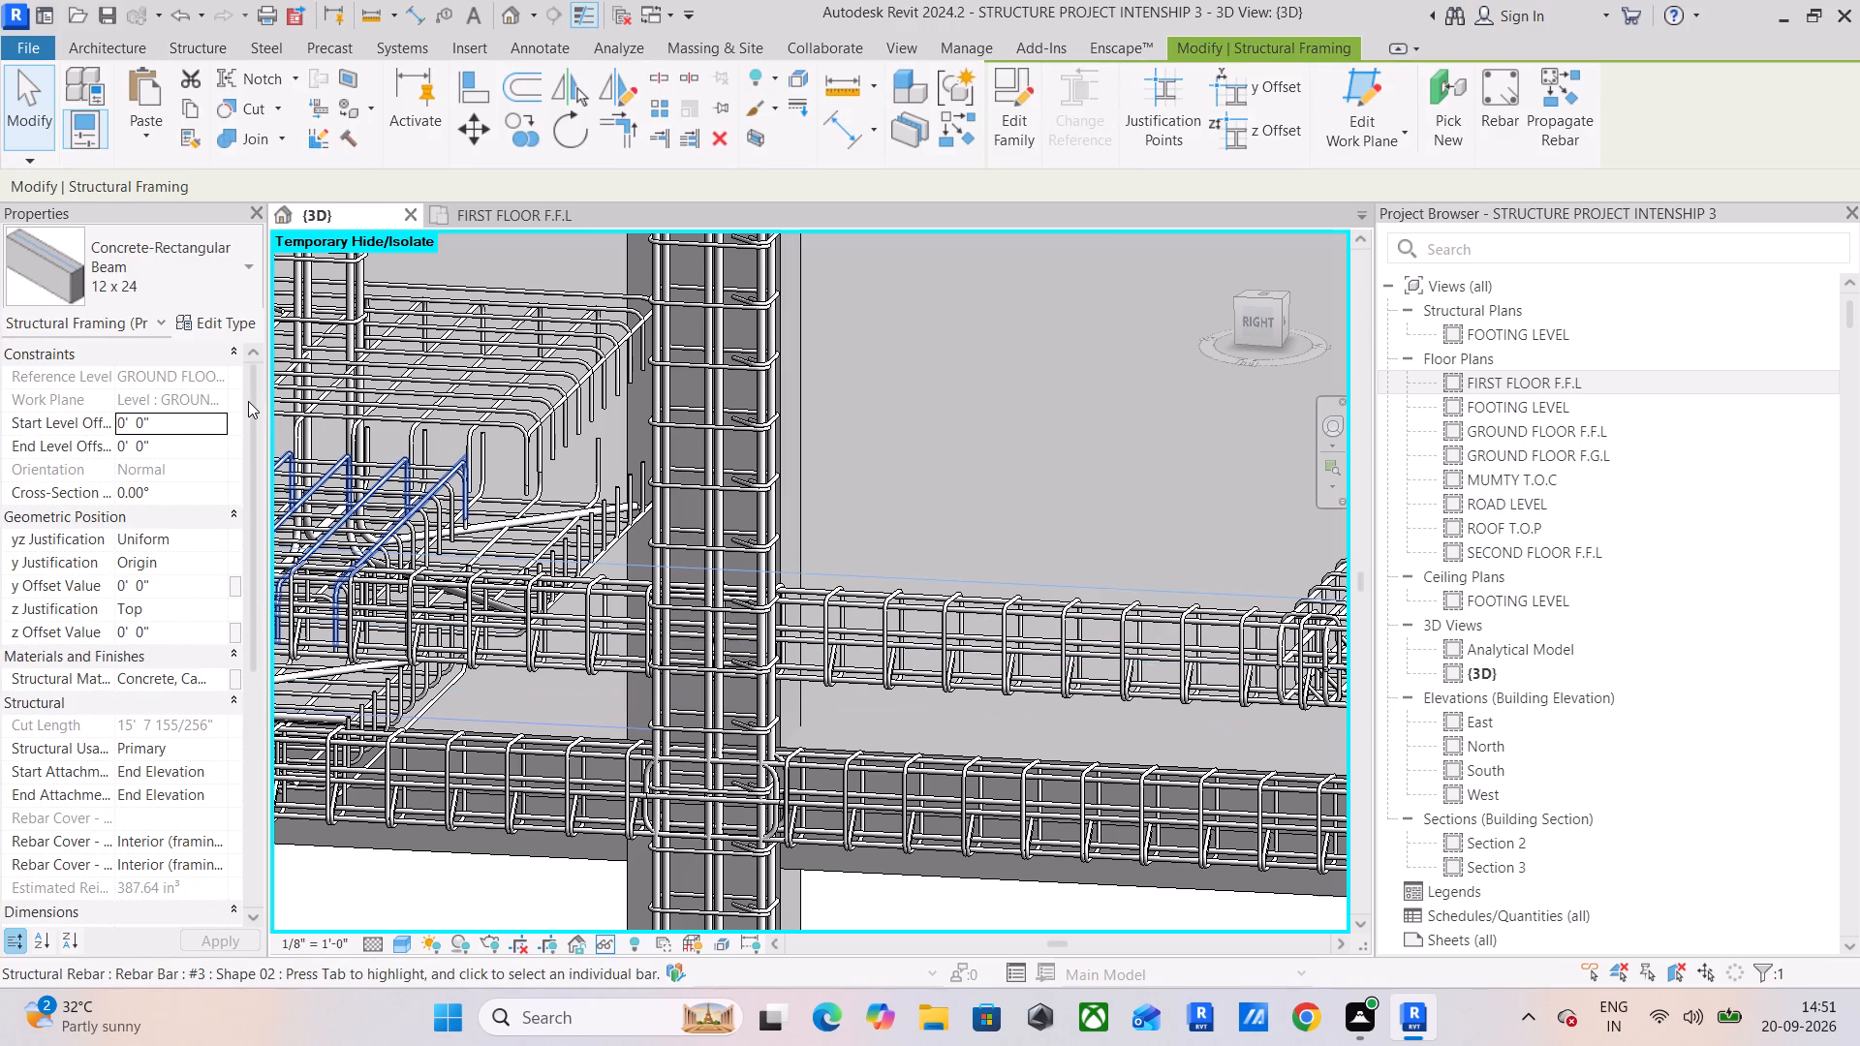
text(sa)
scroll(635, 477, down, 5)
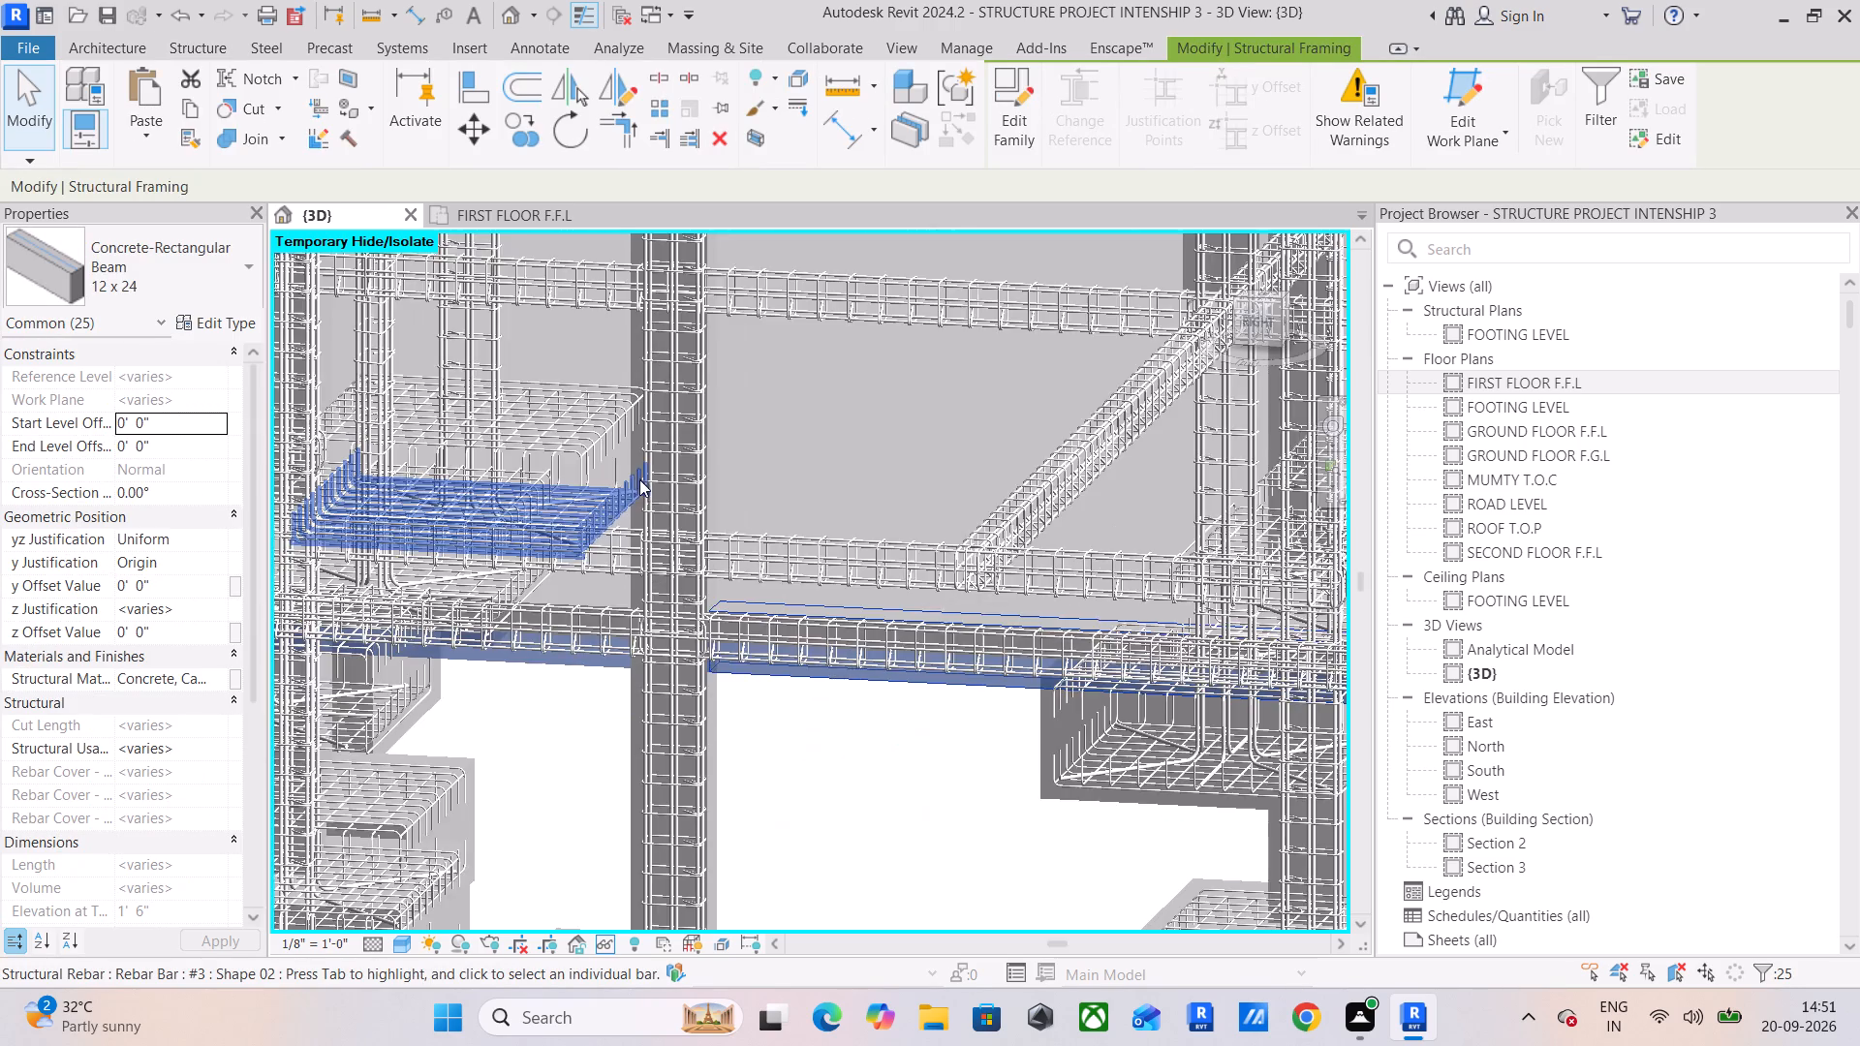
scroll(641, 484, down, 7)
shift+middle_drag(630, 600, 635, 600)
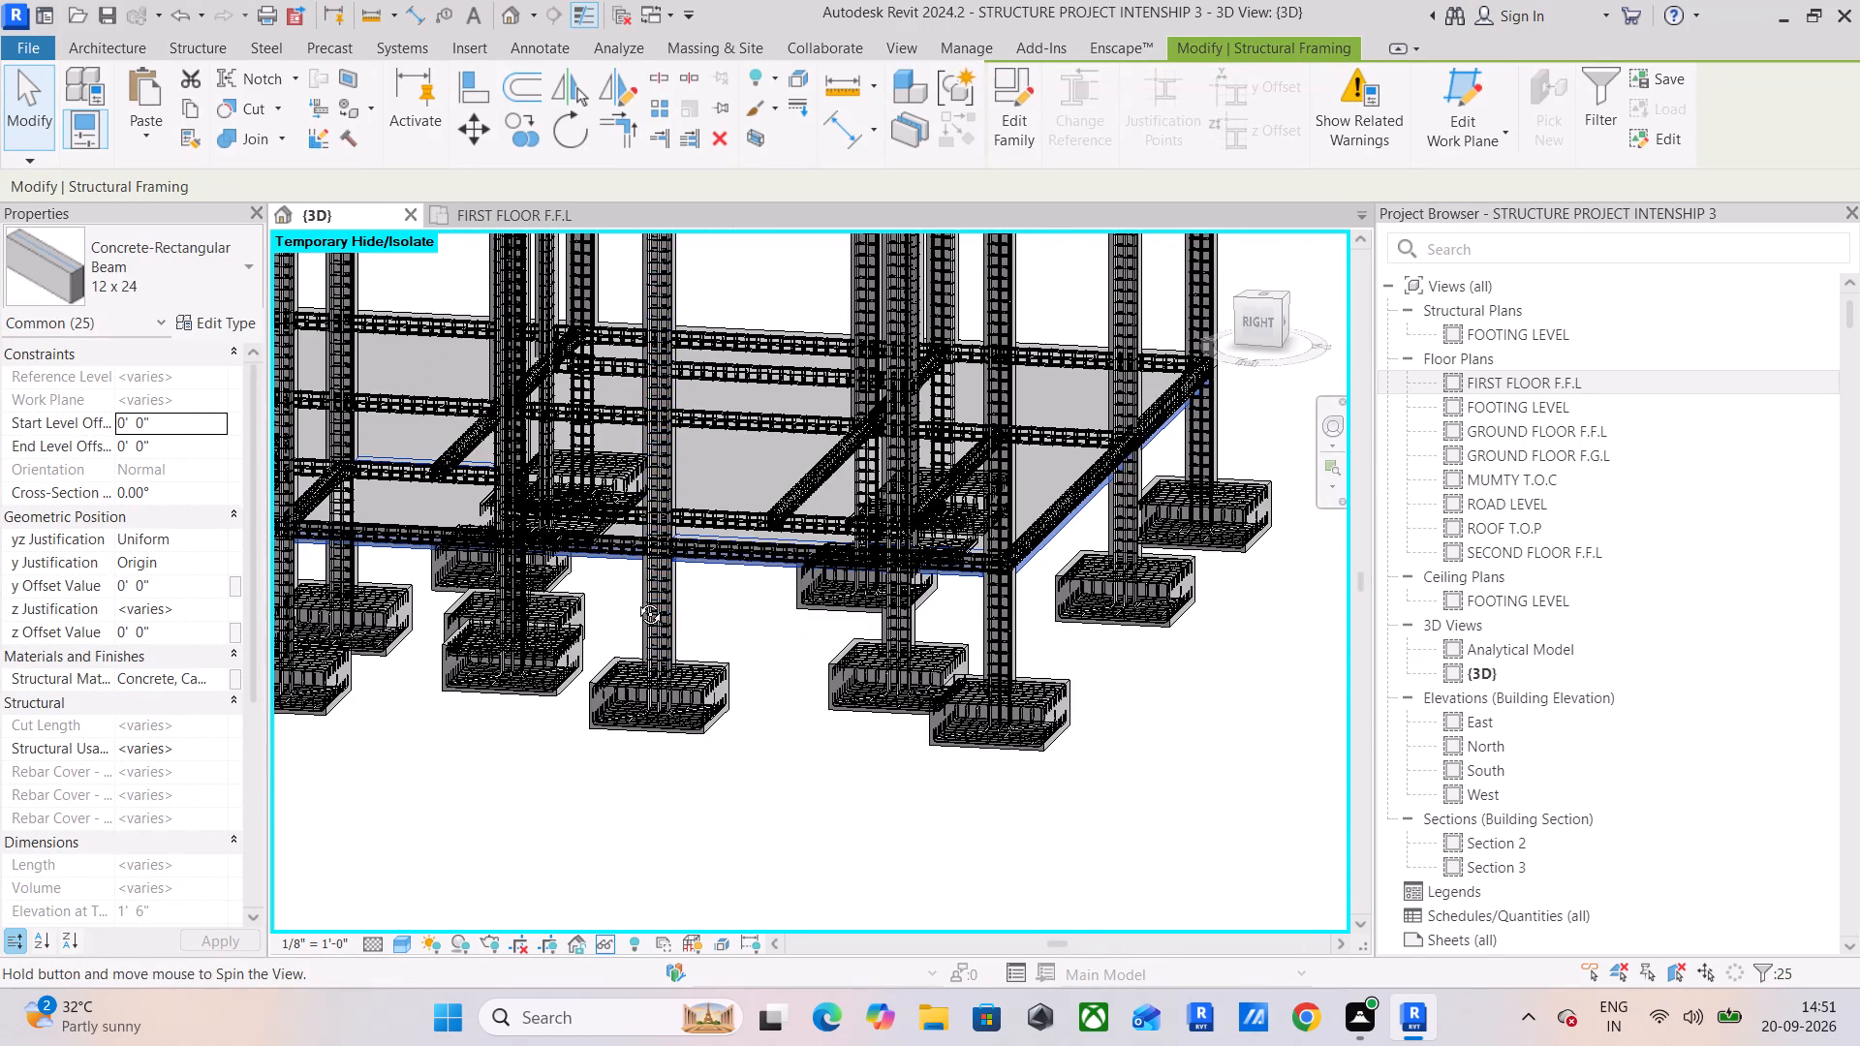
shift+middle_drag(635, 600, 497, 582)
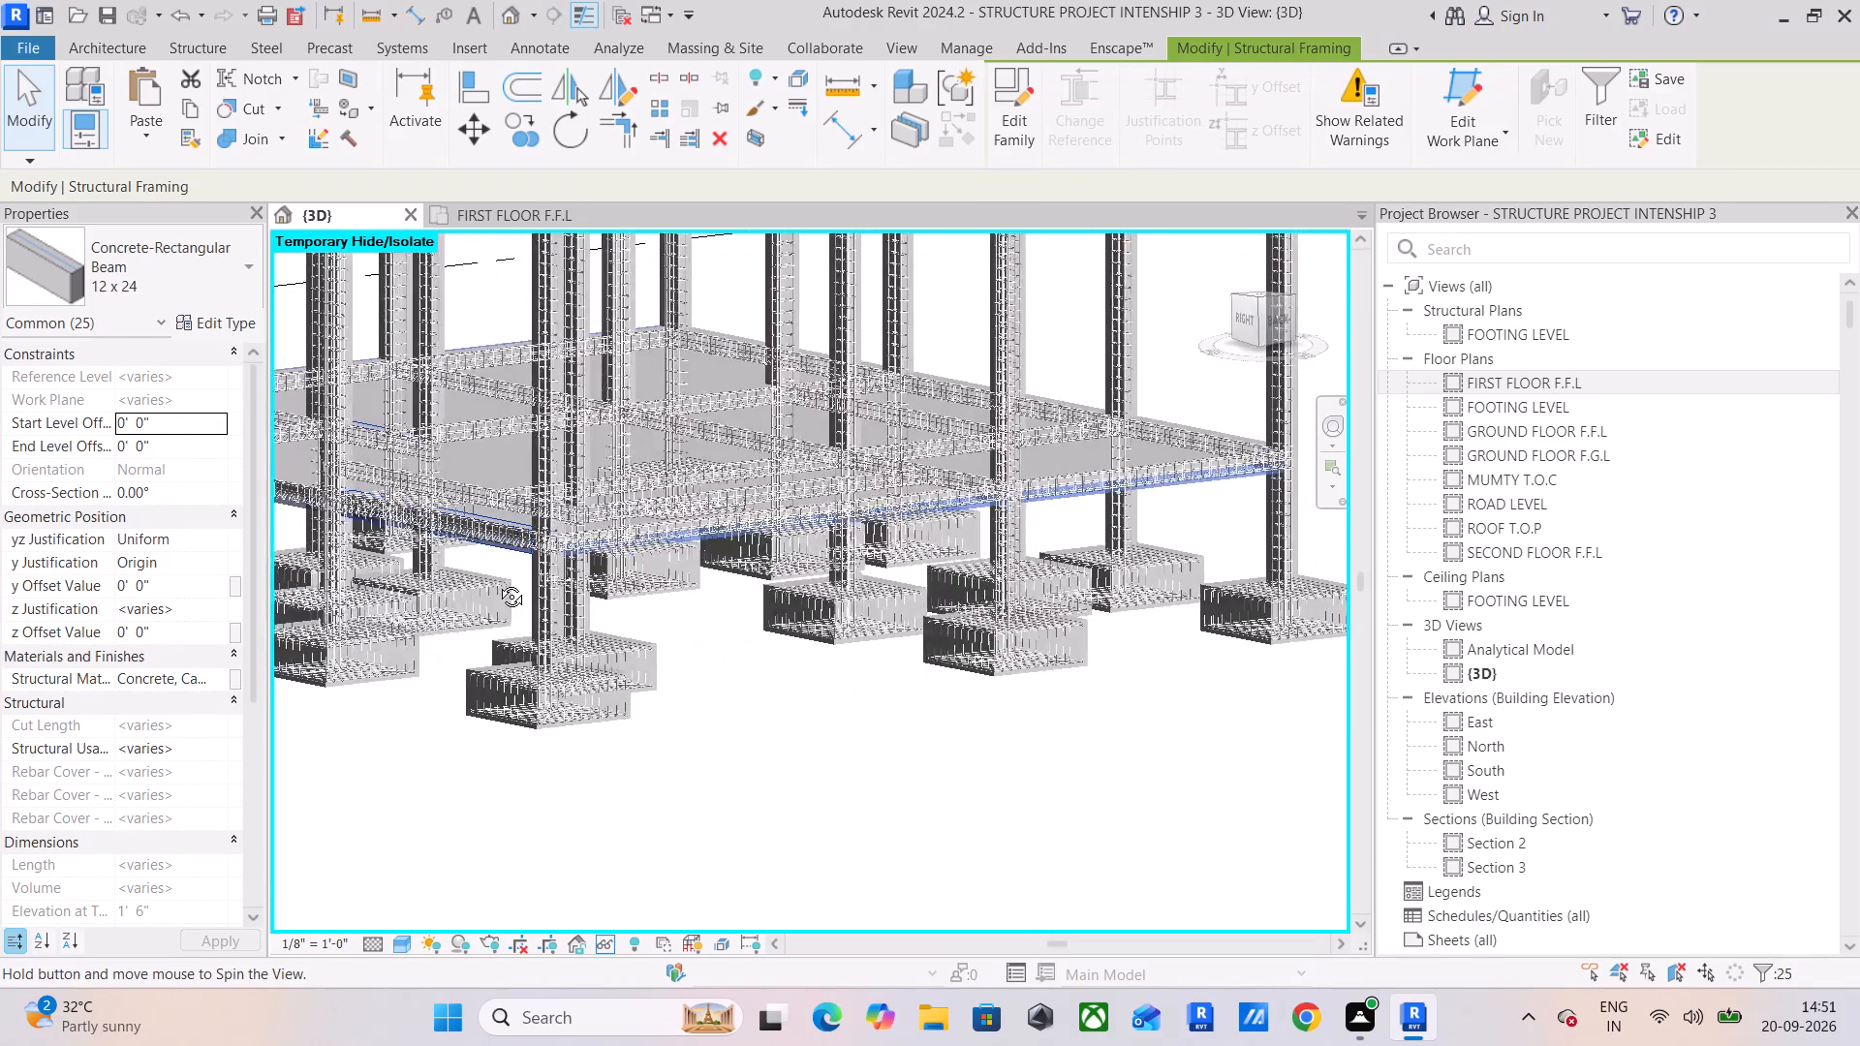
shift+middle_drag(497, 582, 810, 558)
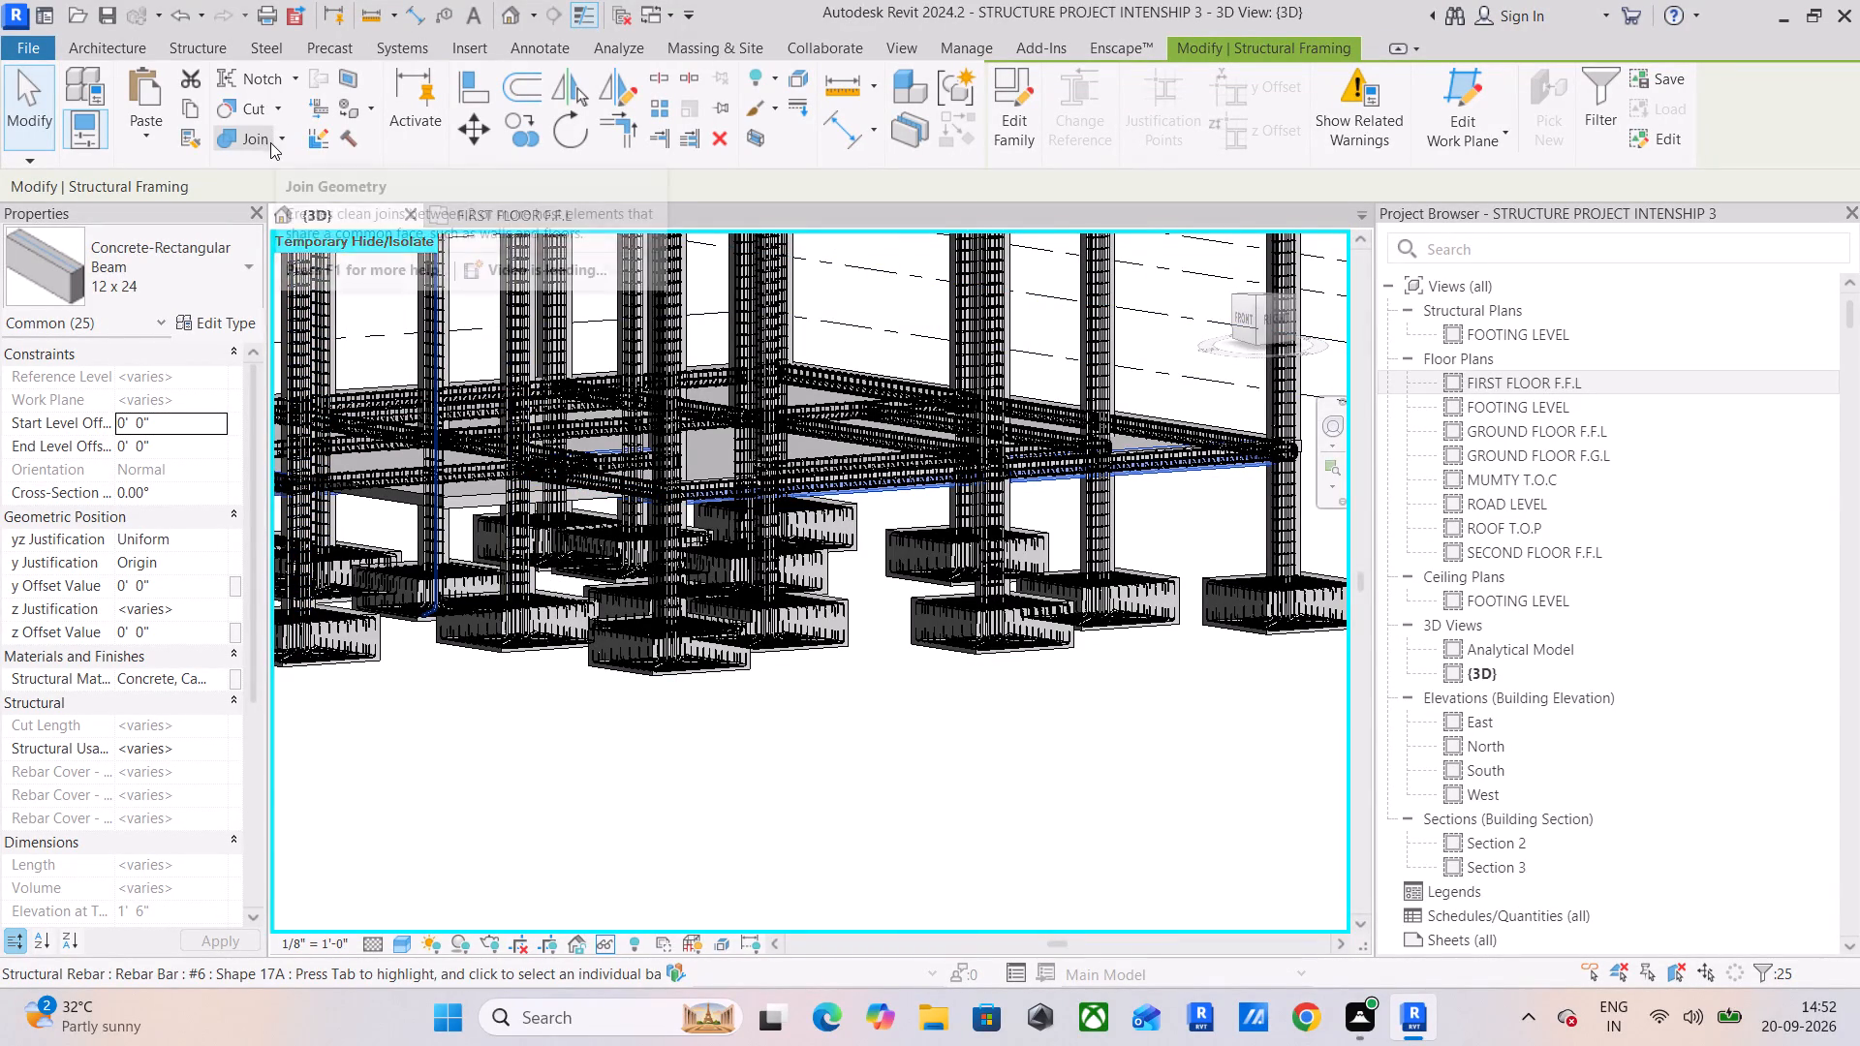
Set the 3D view's visual style to Realistic.
click(396, 940)
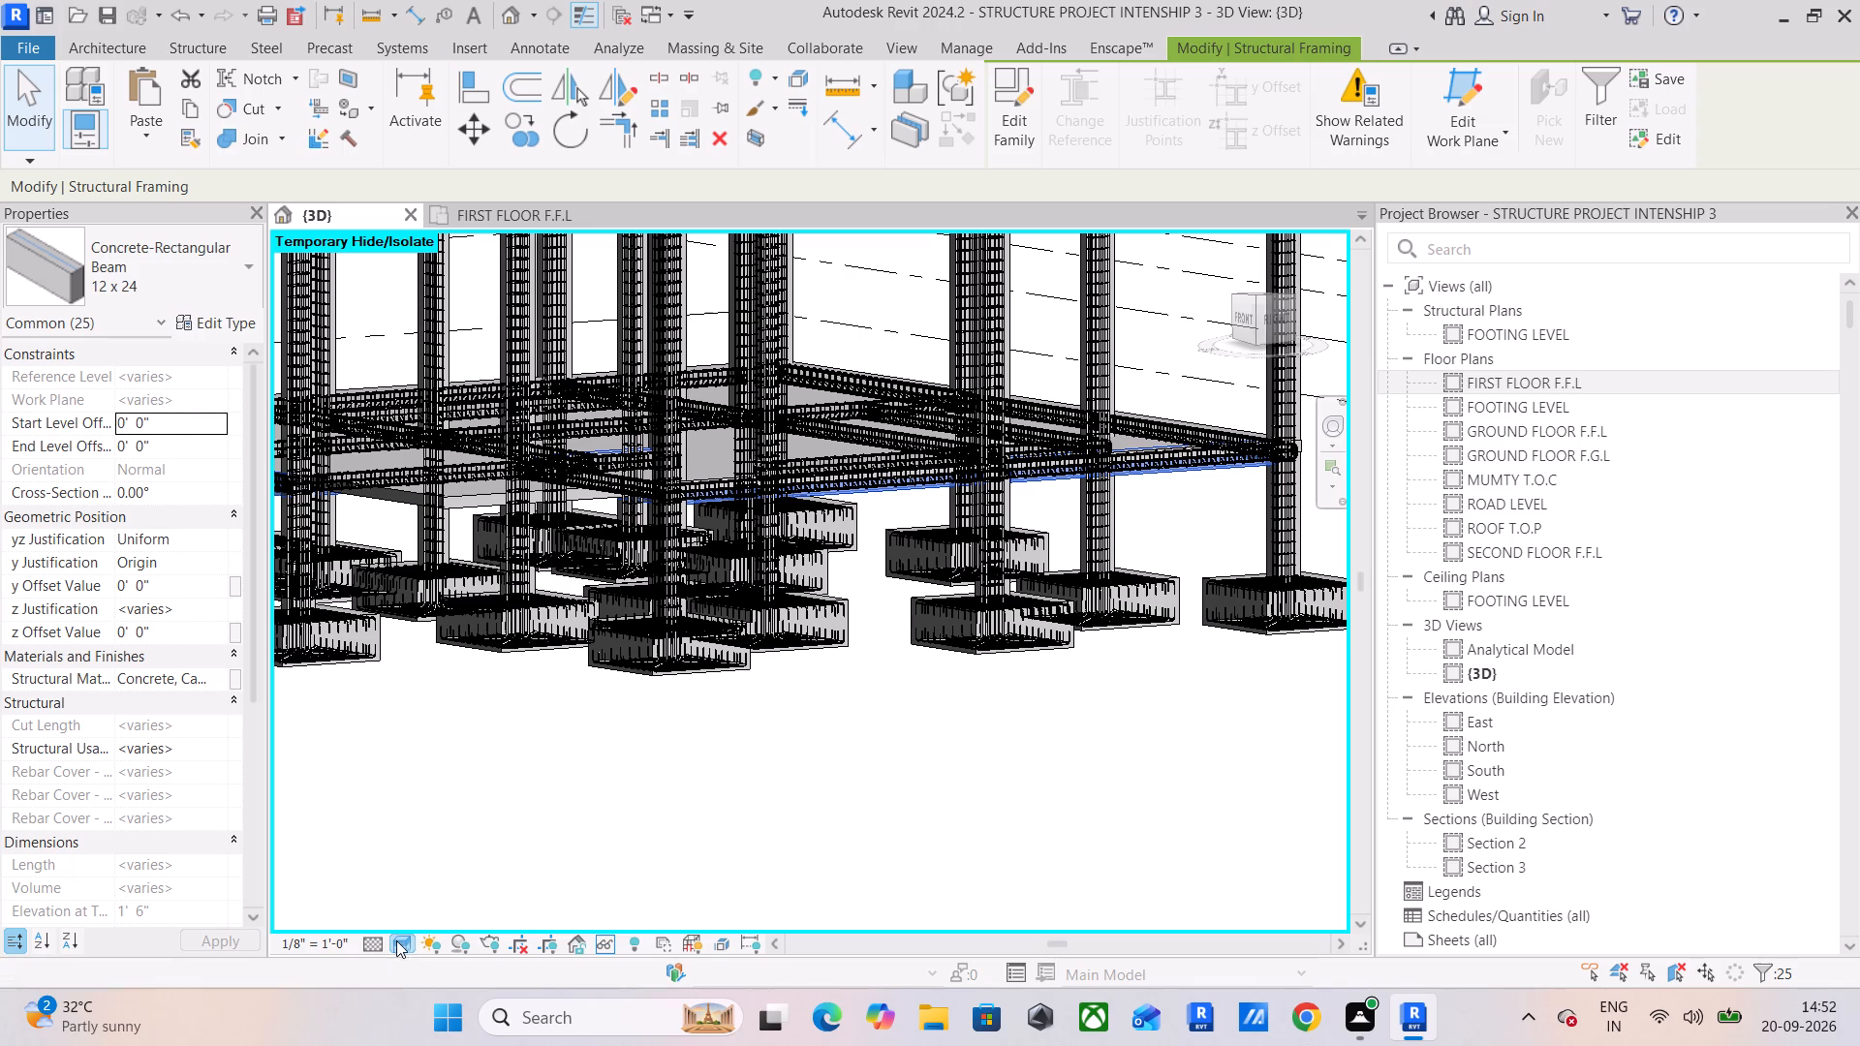
click(473, 848)
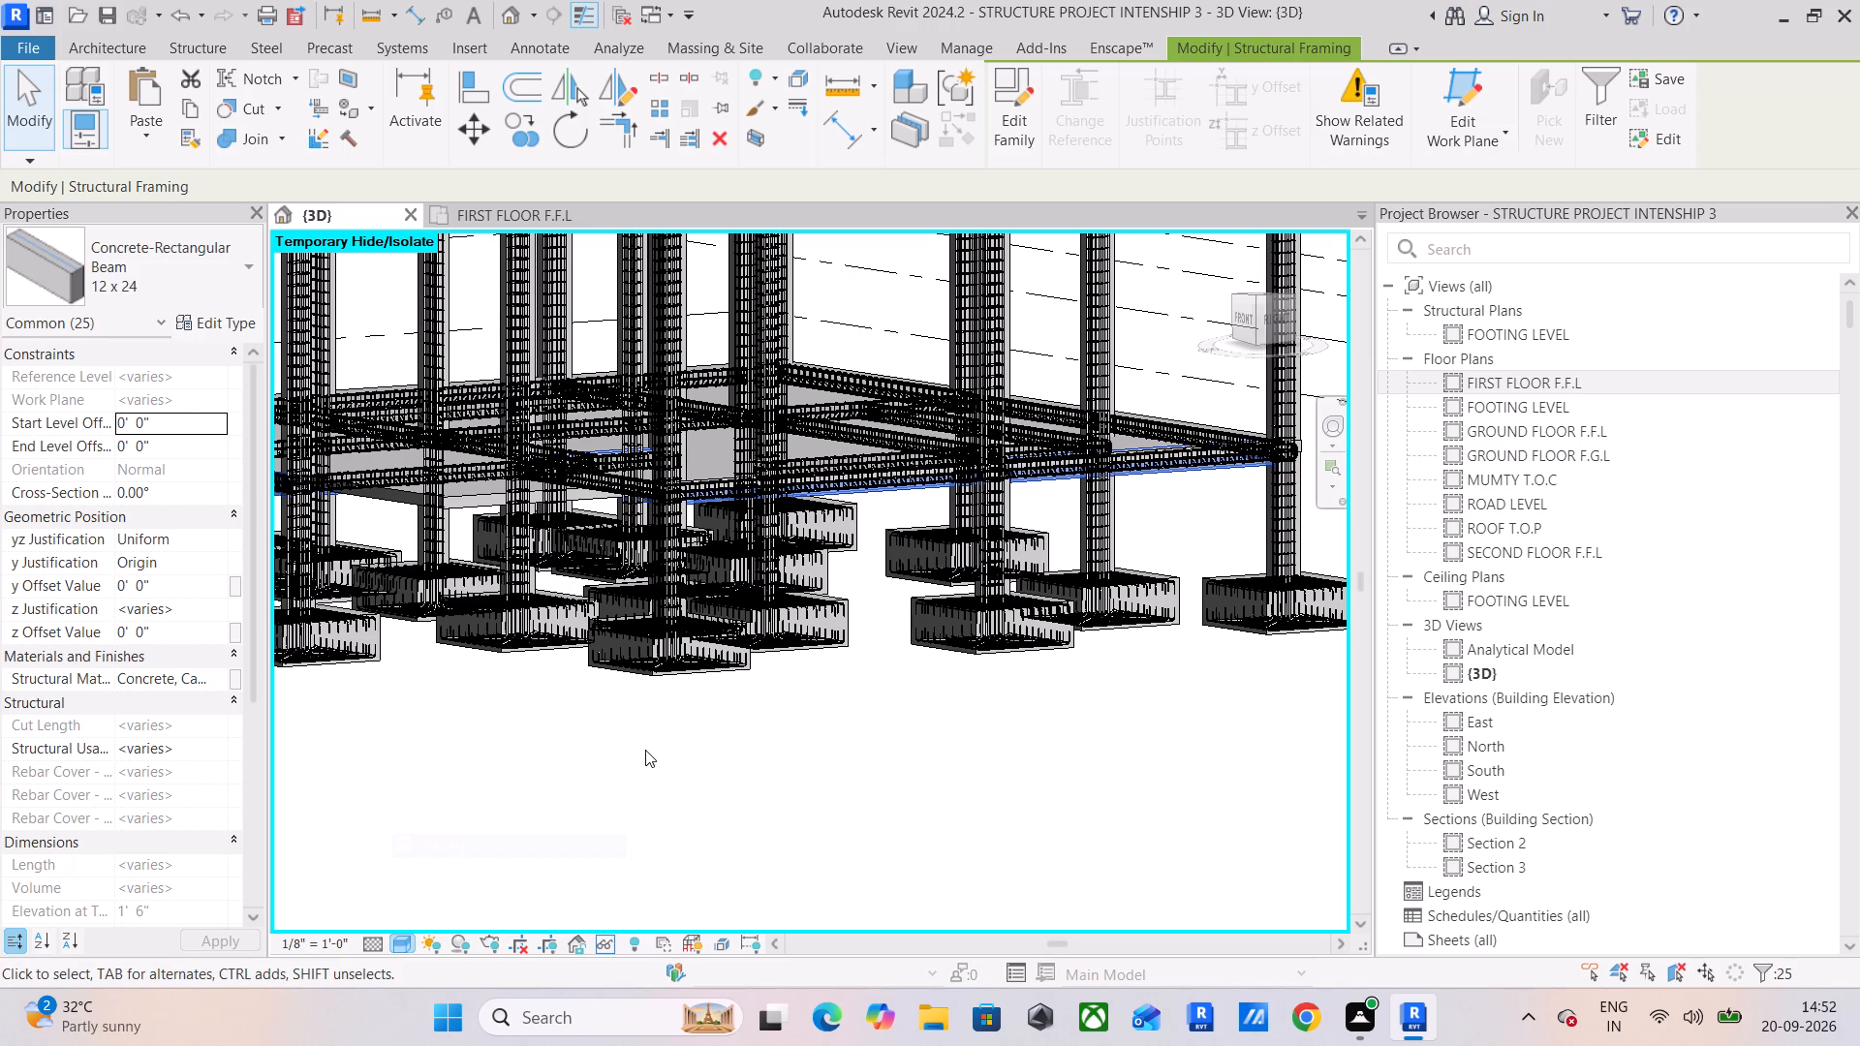
scroll(698, 673, down, 4)
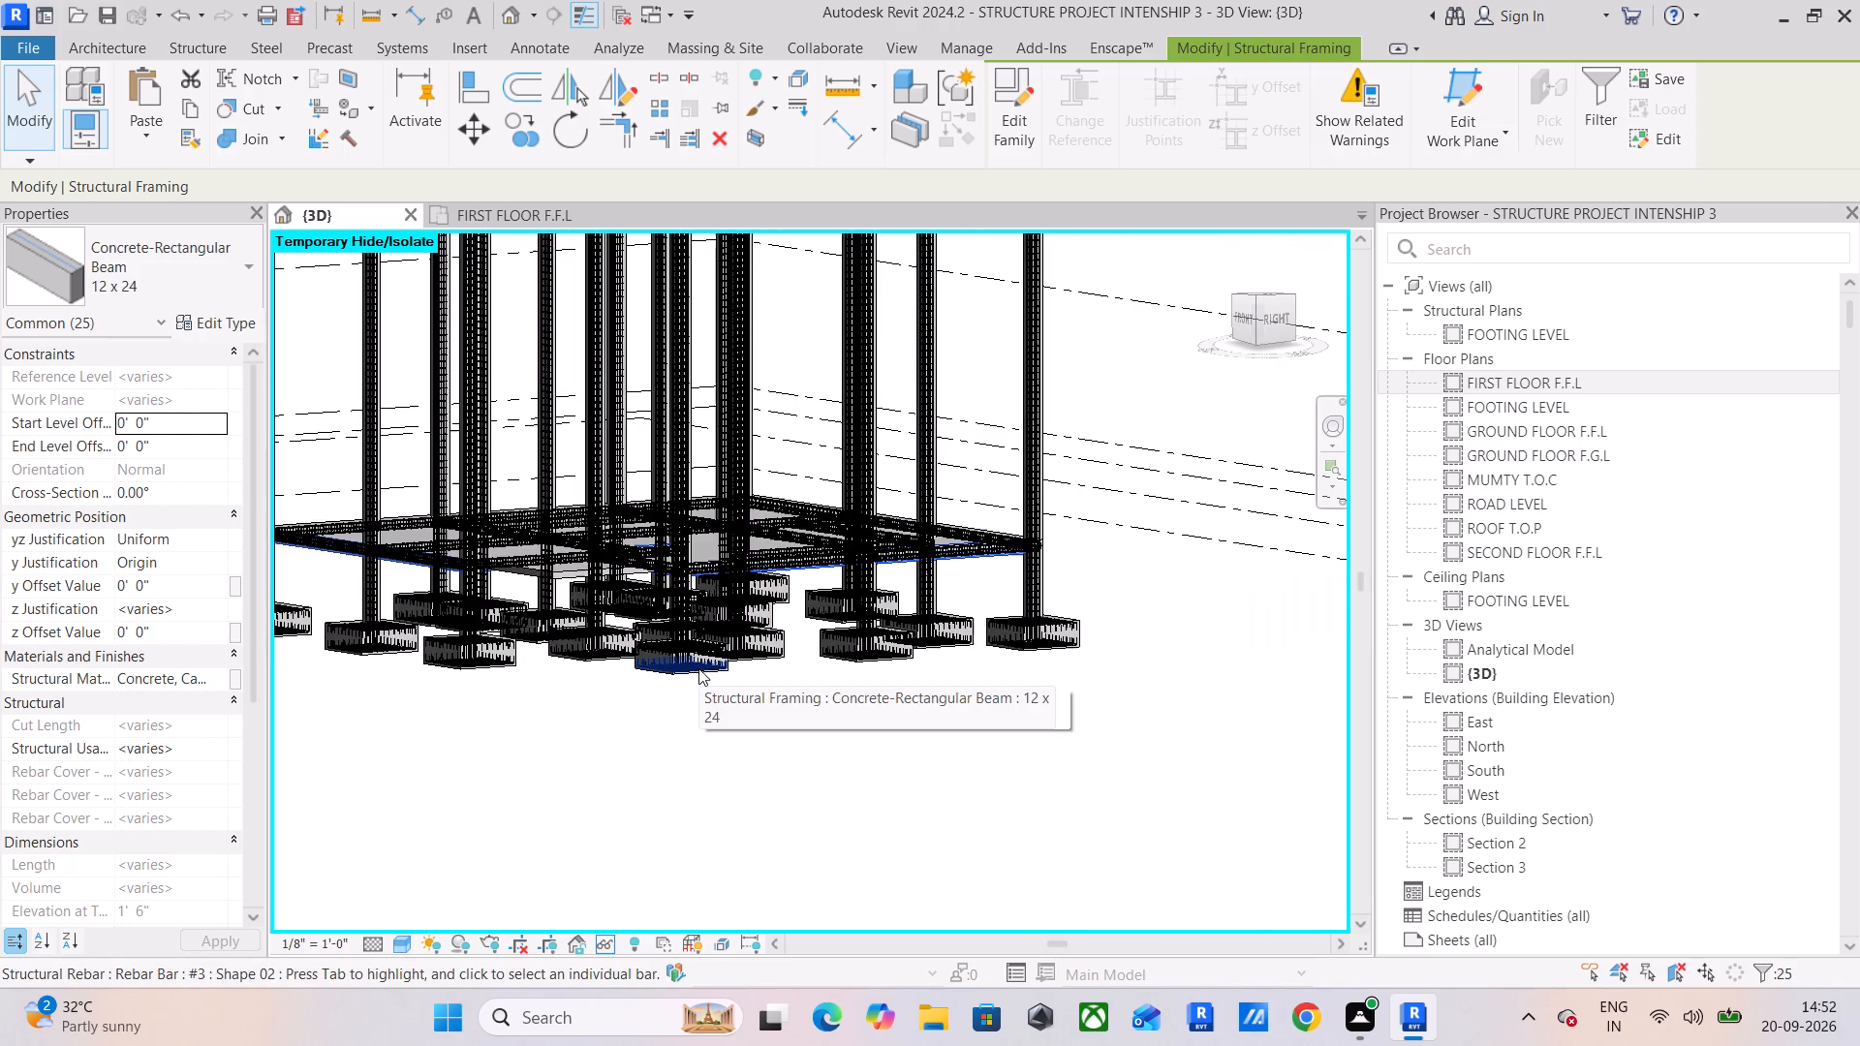
shift+middle_drag(692, 670, 413, 669)
scroll(524, 592, up, 4)
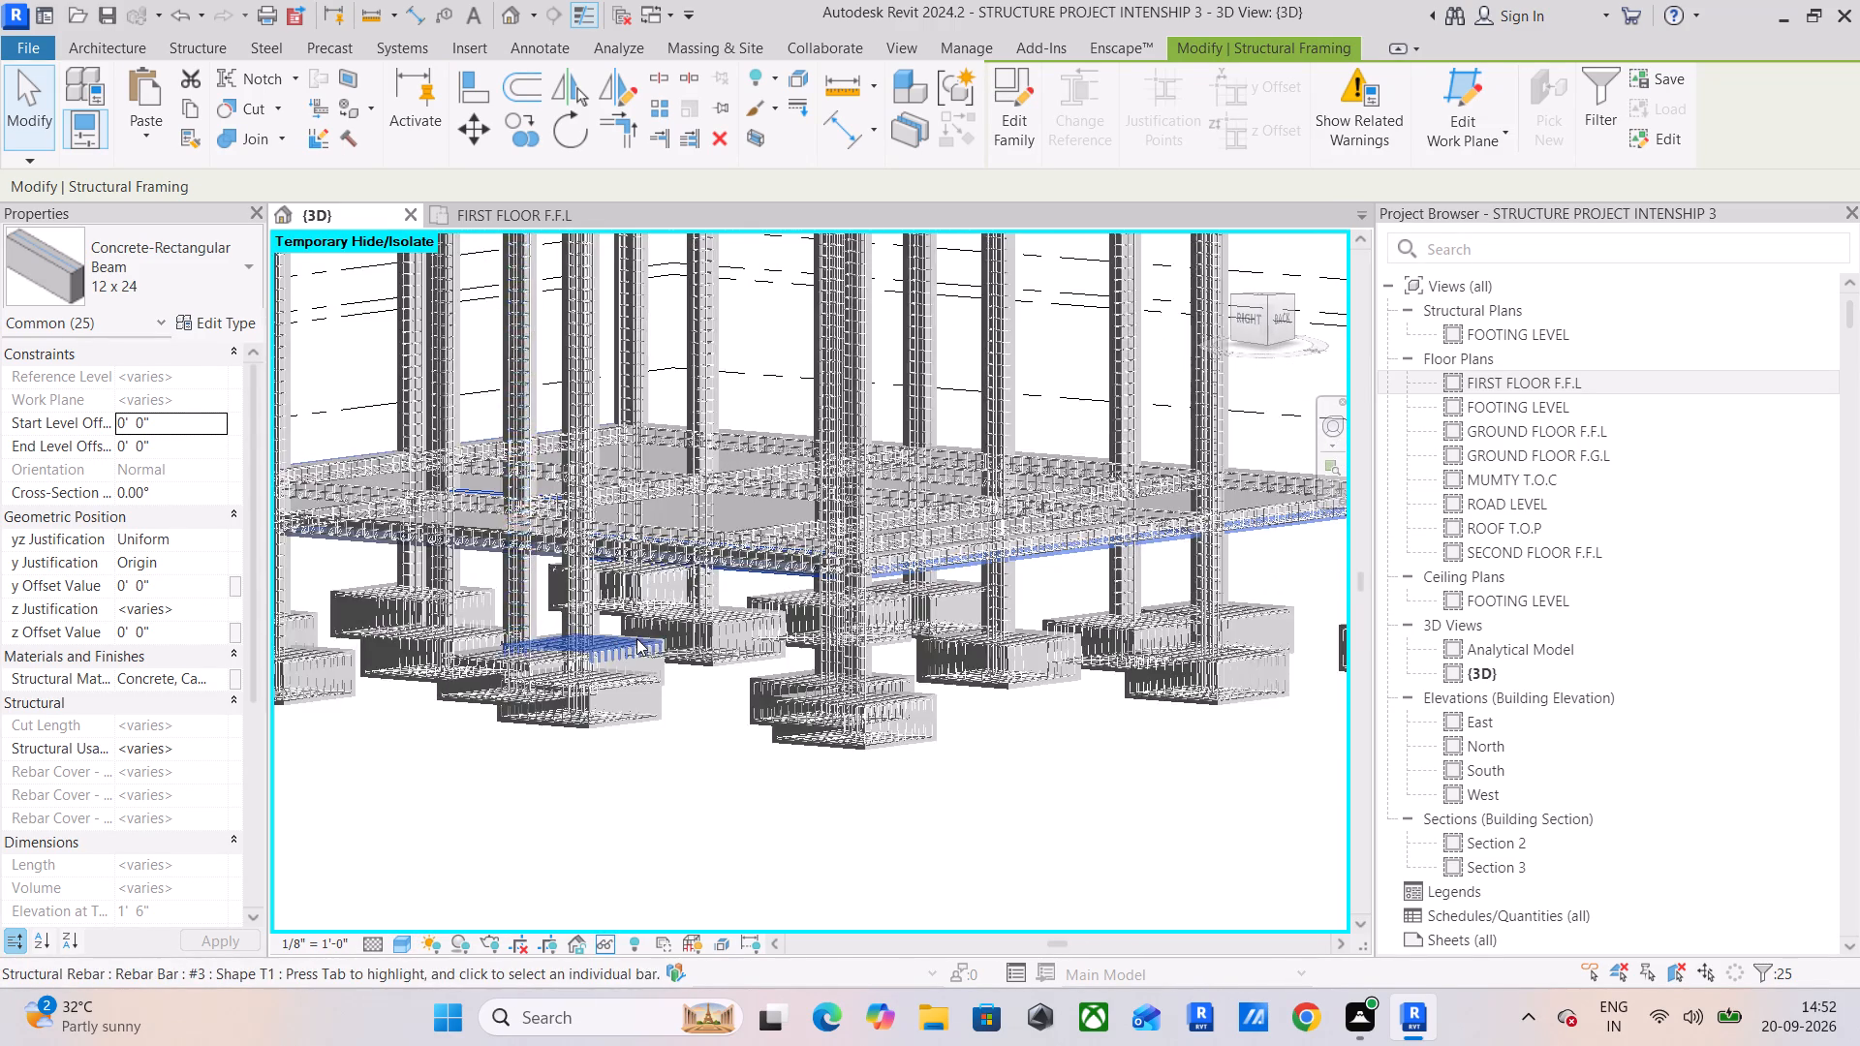
scroll(636, 638, up, 1)
middle_drag(637, 639, 607, 727)
click(392, 950)
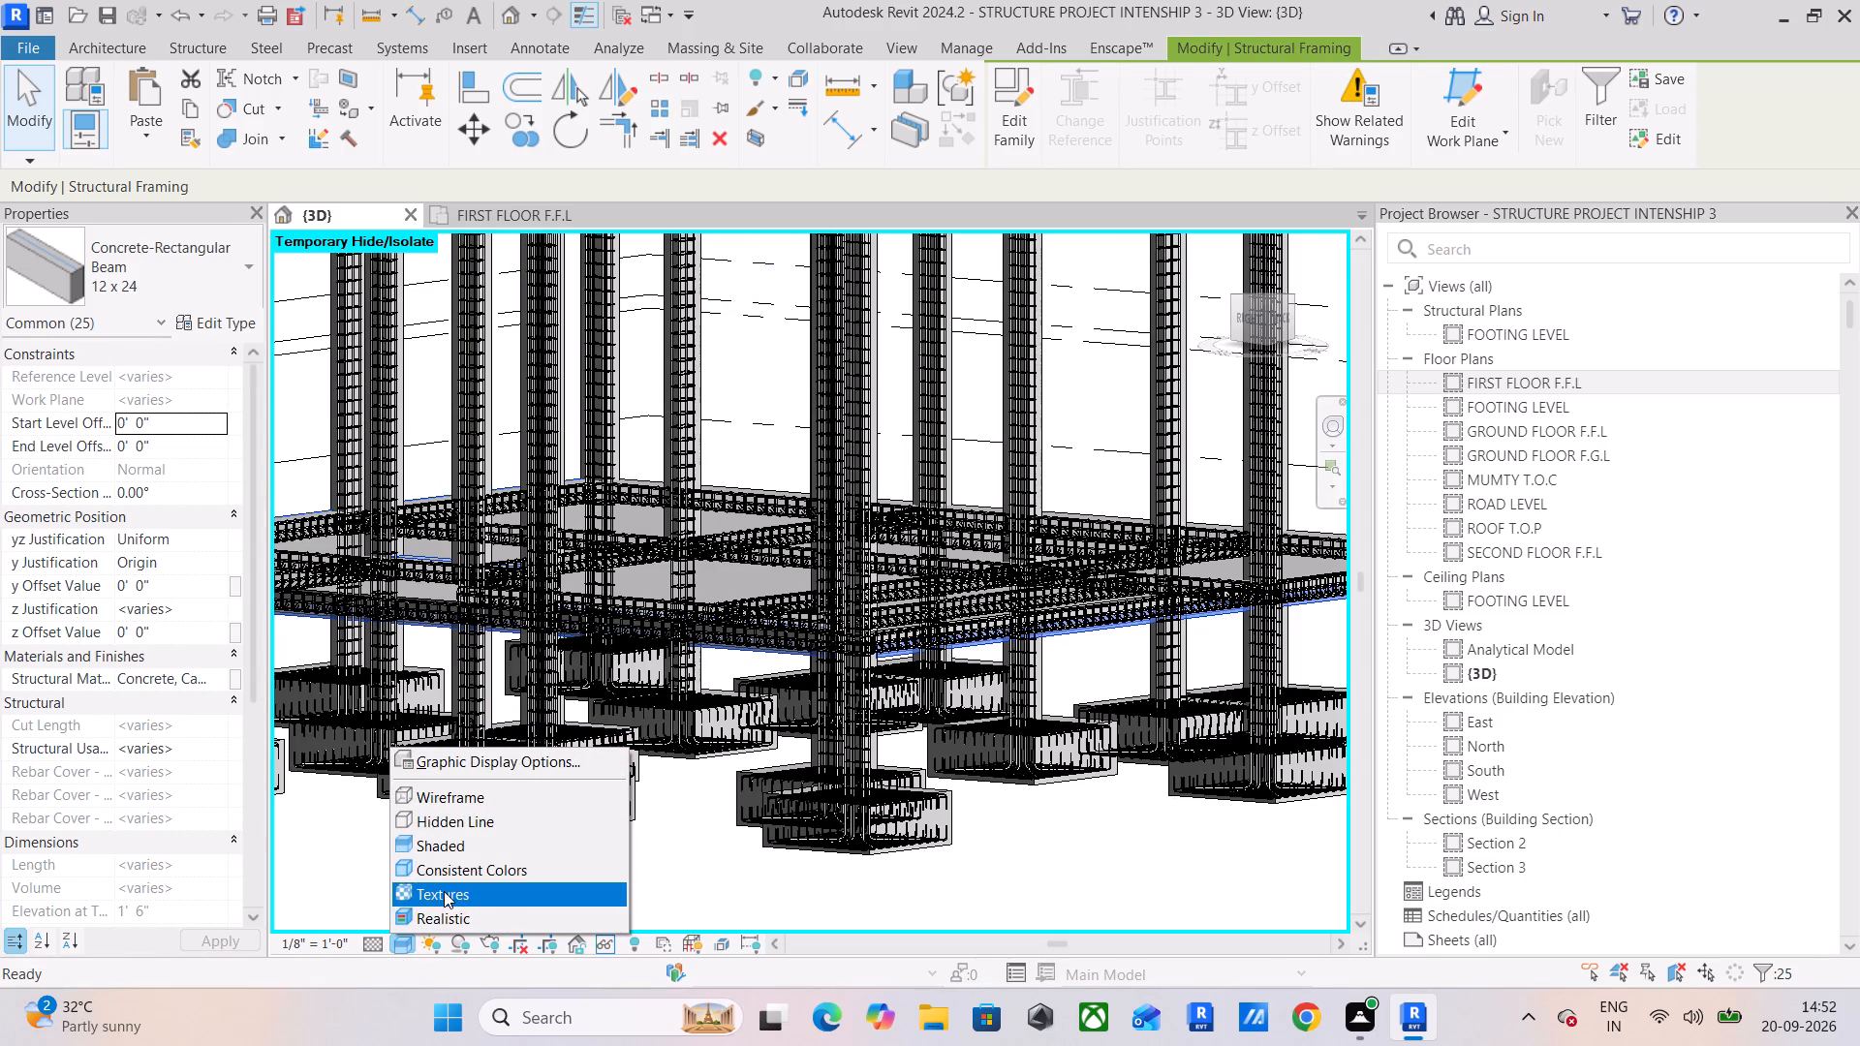
click(444, 913)
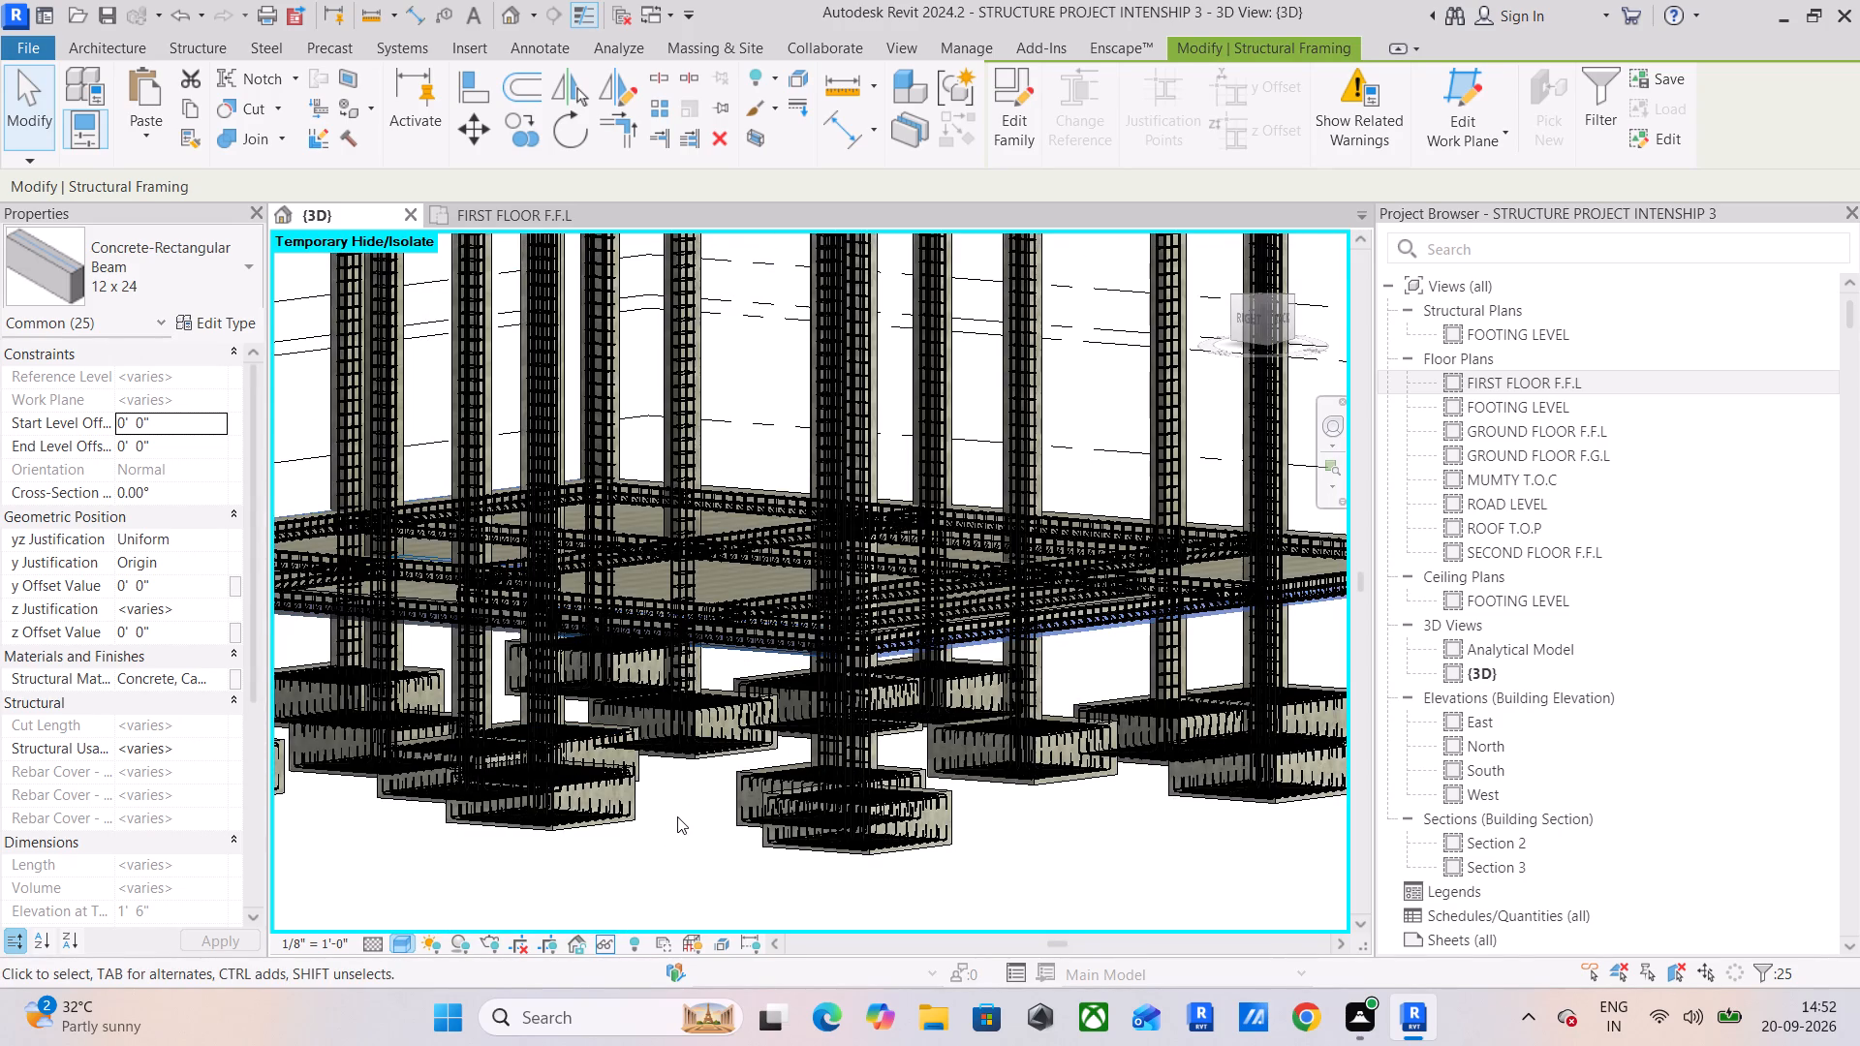
Examine the ground-floor beams, slab and reinforcement close up around the columns.
shift+middle_drag(812, 776, 812, 806)
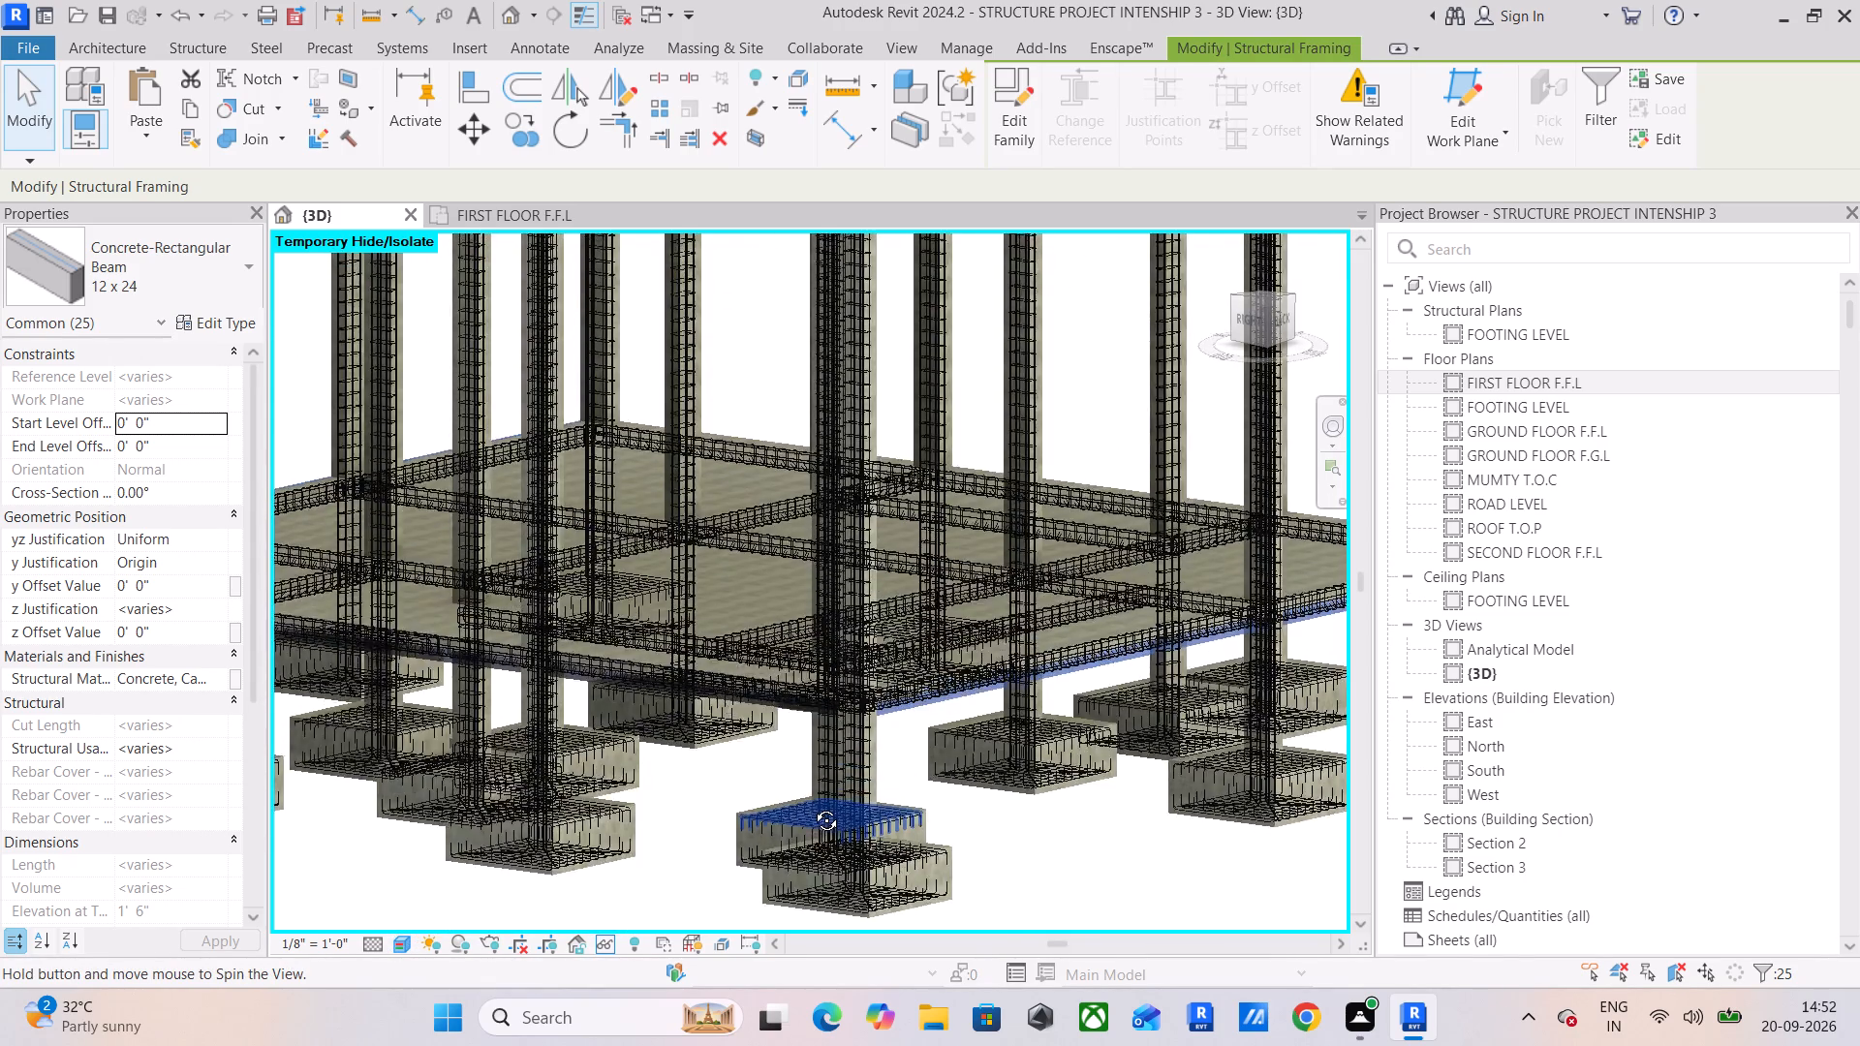
shift+middle_drag(812, 806, 990, 806)
shift+middle_drag(640, 661, 795, 667)
scroll(816, 647, up, 8)
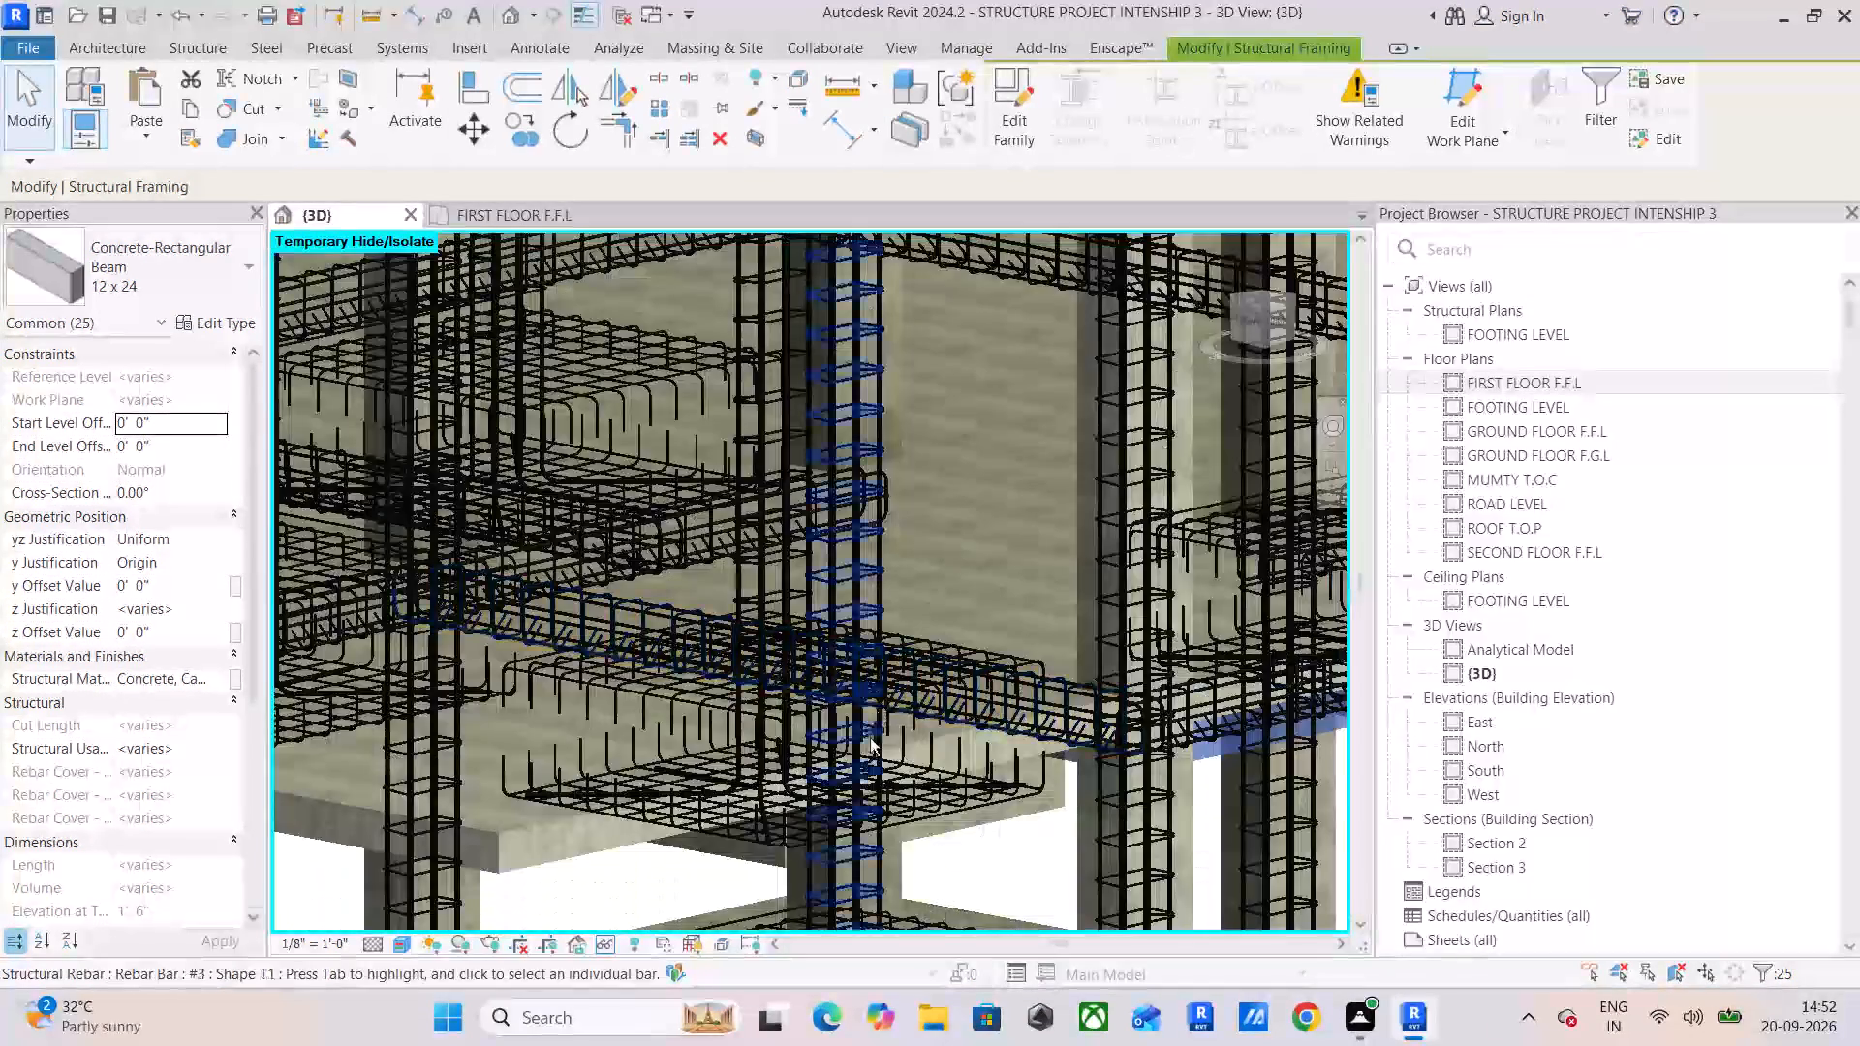
shift+middle_drag(870, 738, 911, 728)
middle_drag(913, 726, 906, 880)
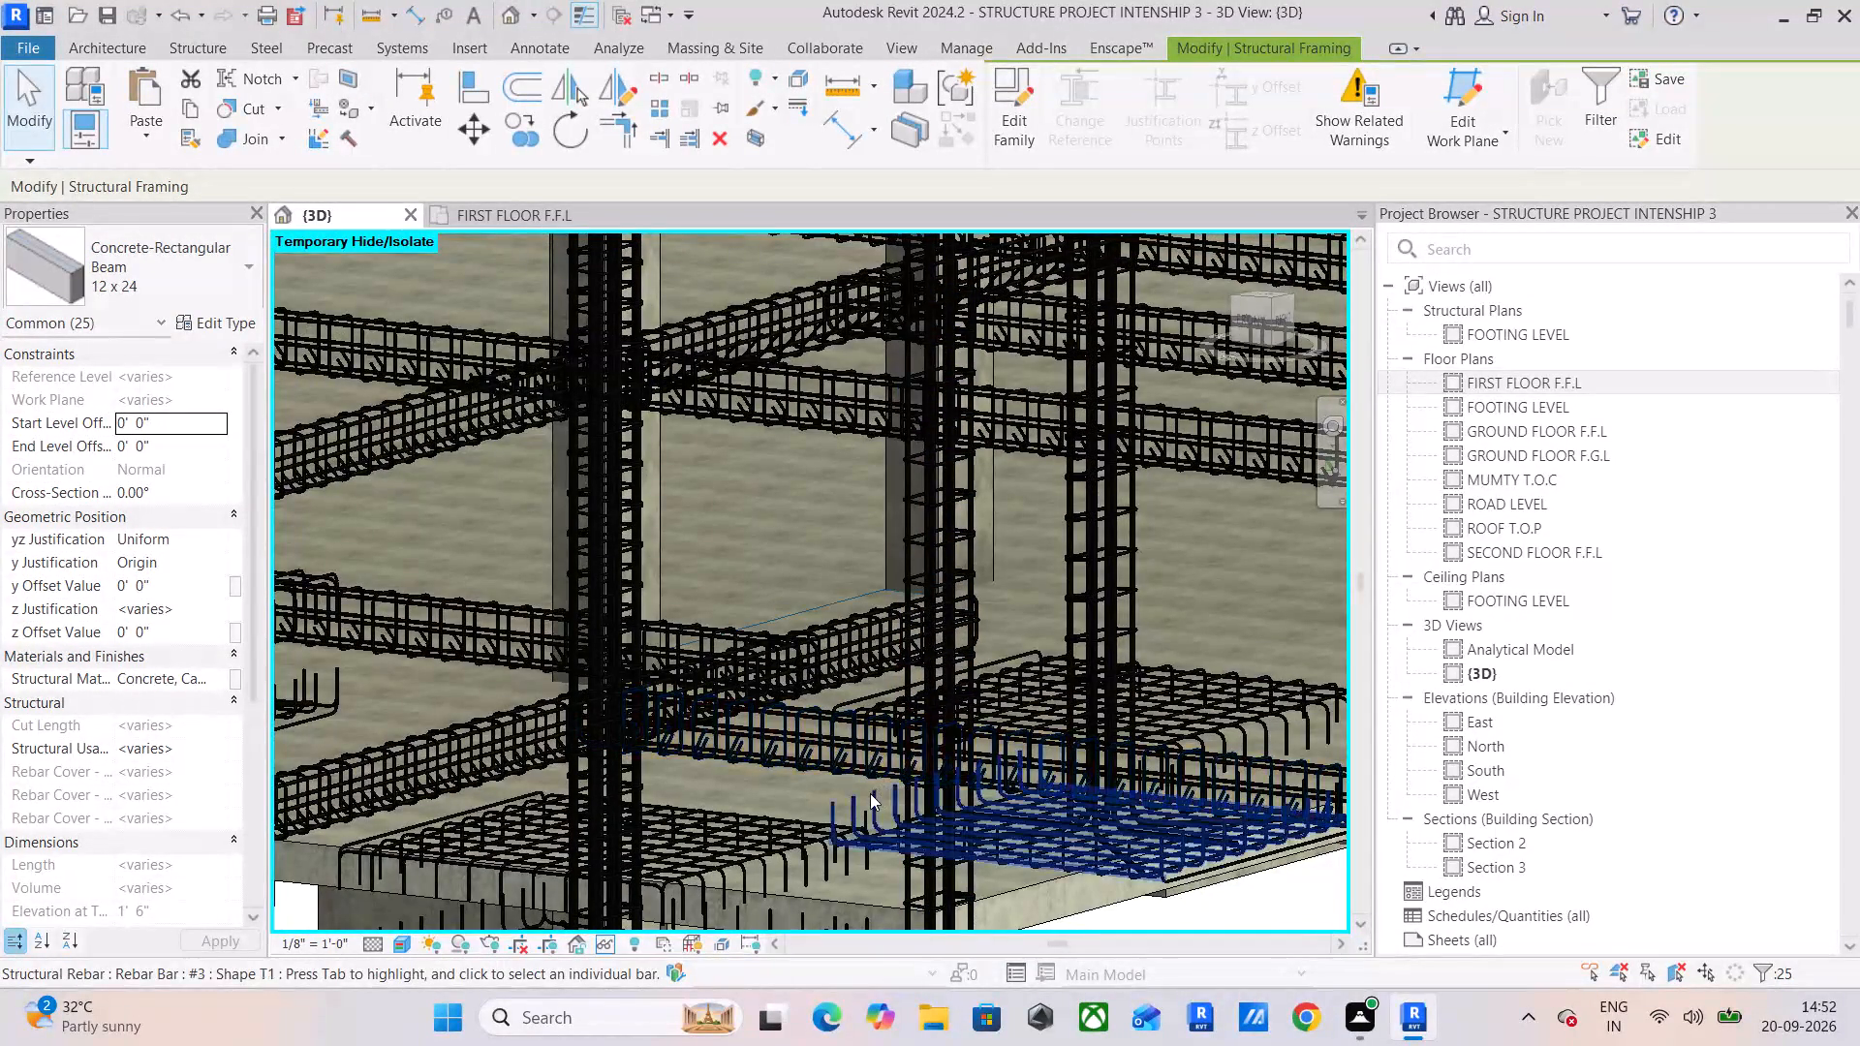
click(838, 701)
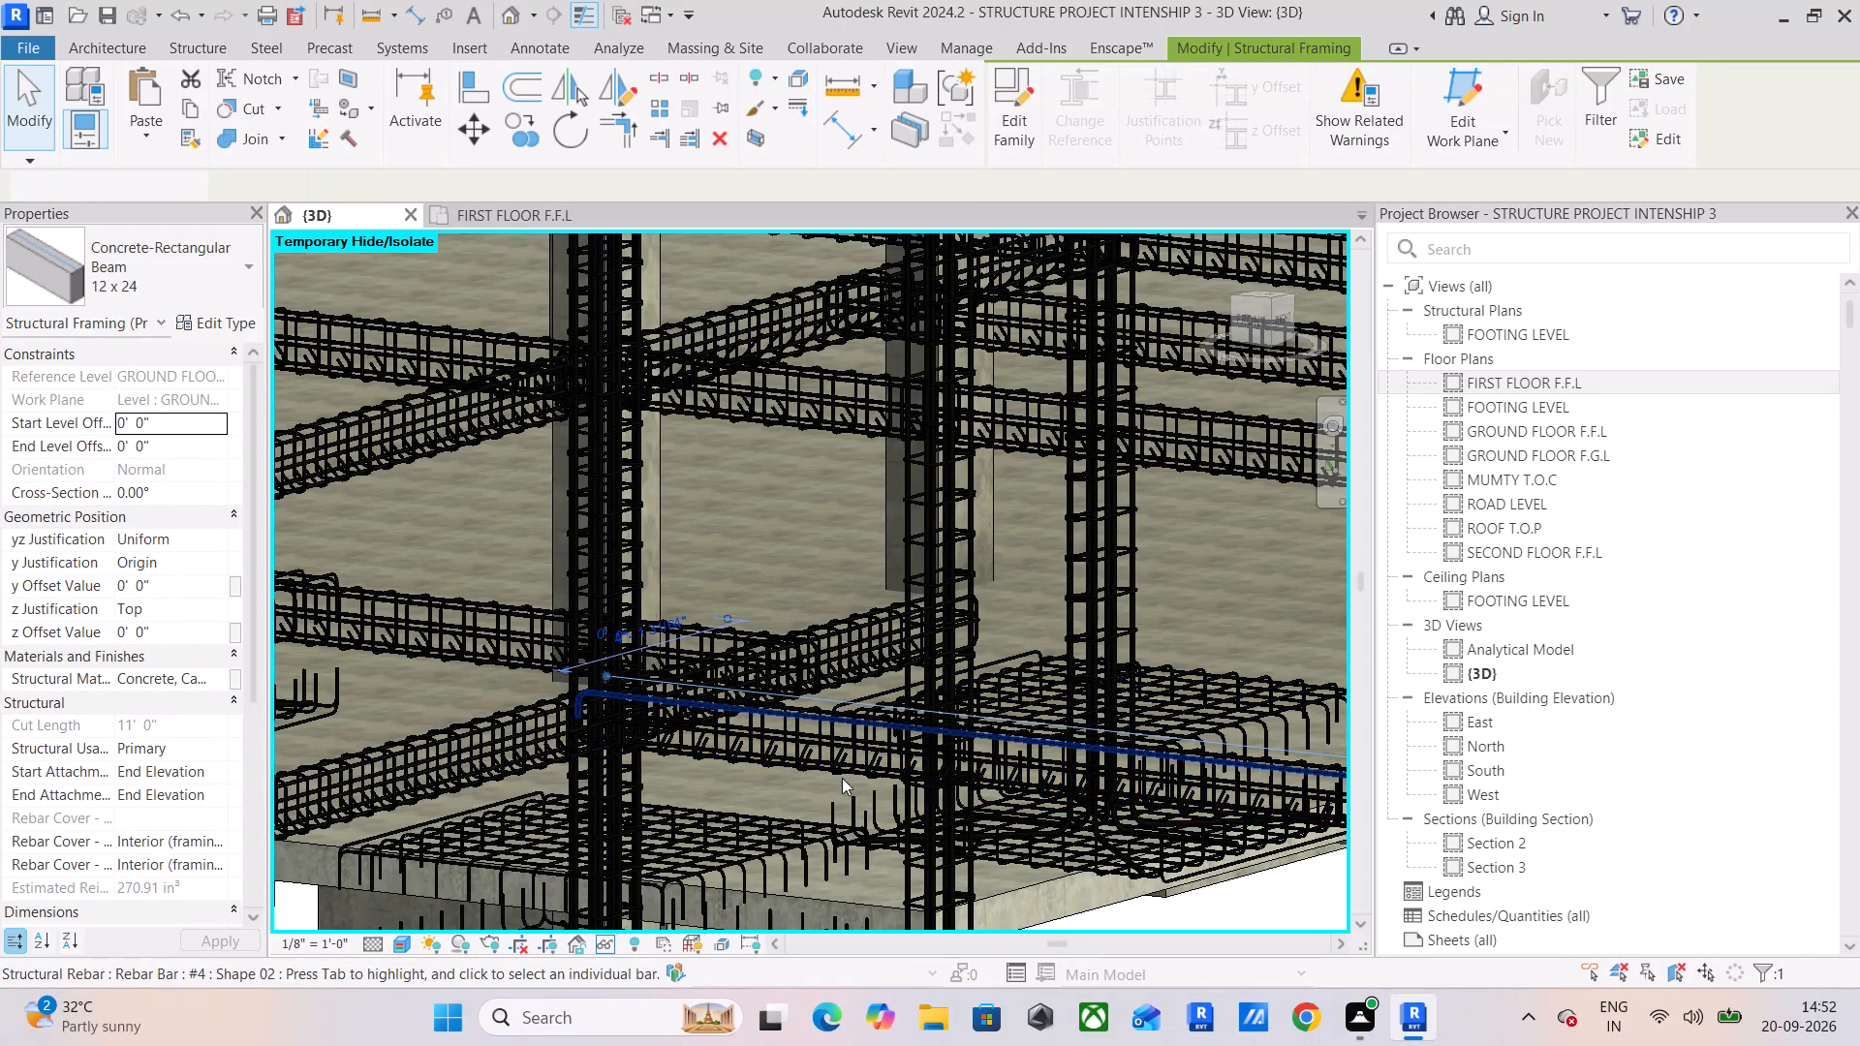
key(Escape)
key(Escape)
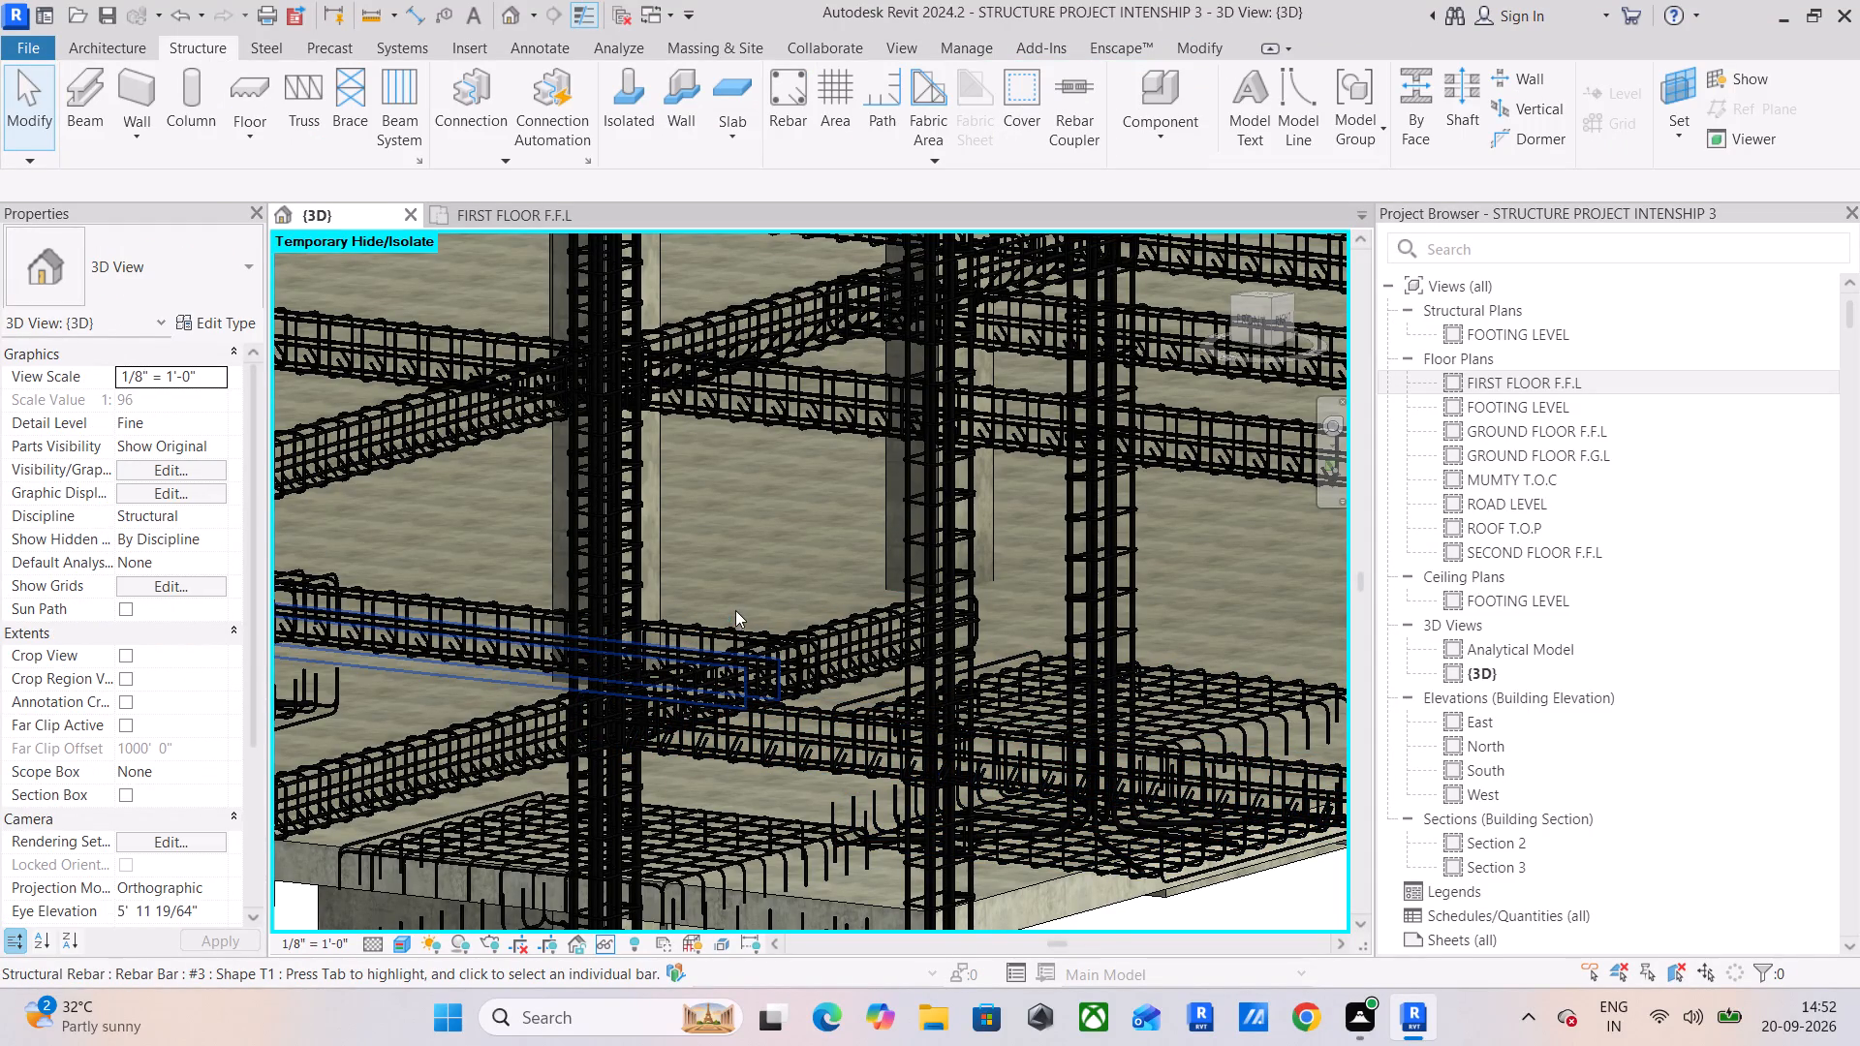
Select a single 12 x 24 ground-floor beam and inspect how the slab and framing meet from several sides.
click(728, 613)
shift+middle_drag(421, 686, 427, 692)
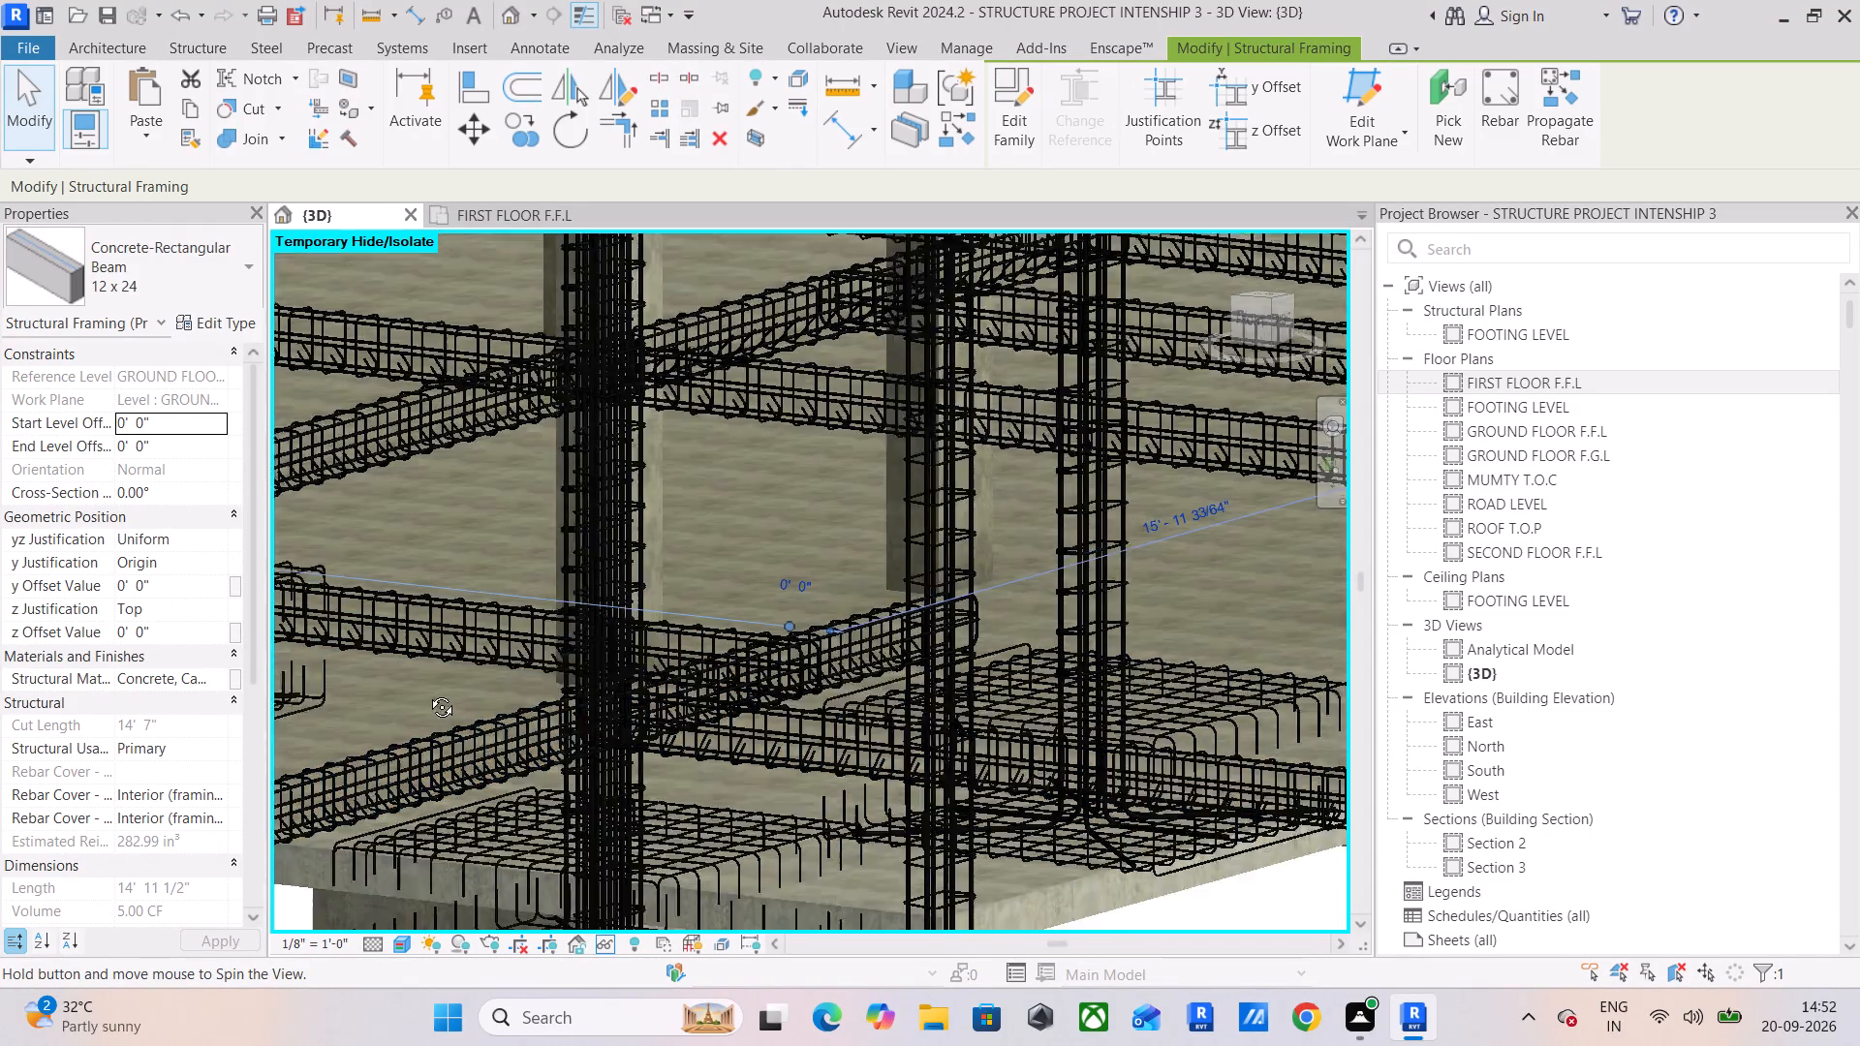
shift+middle_drag(427, 692, 601, 671)
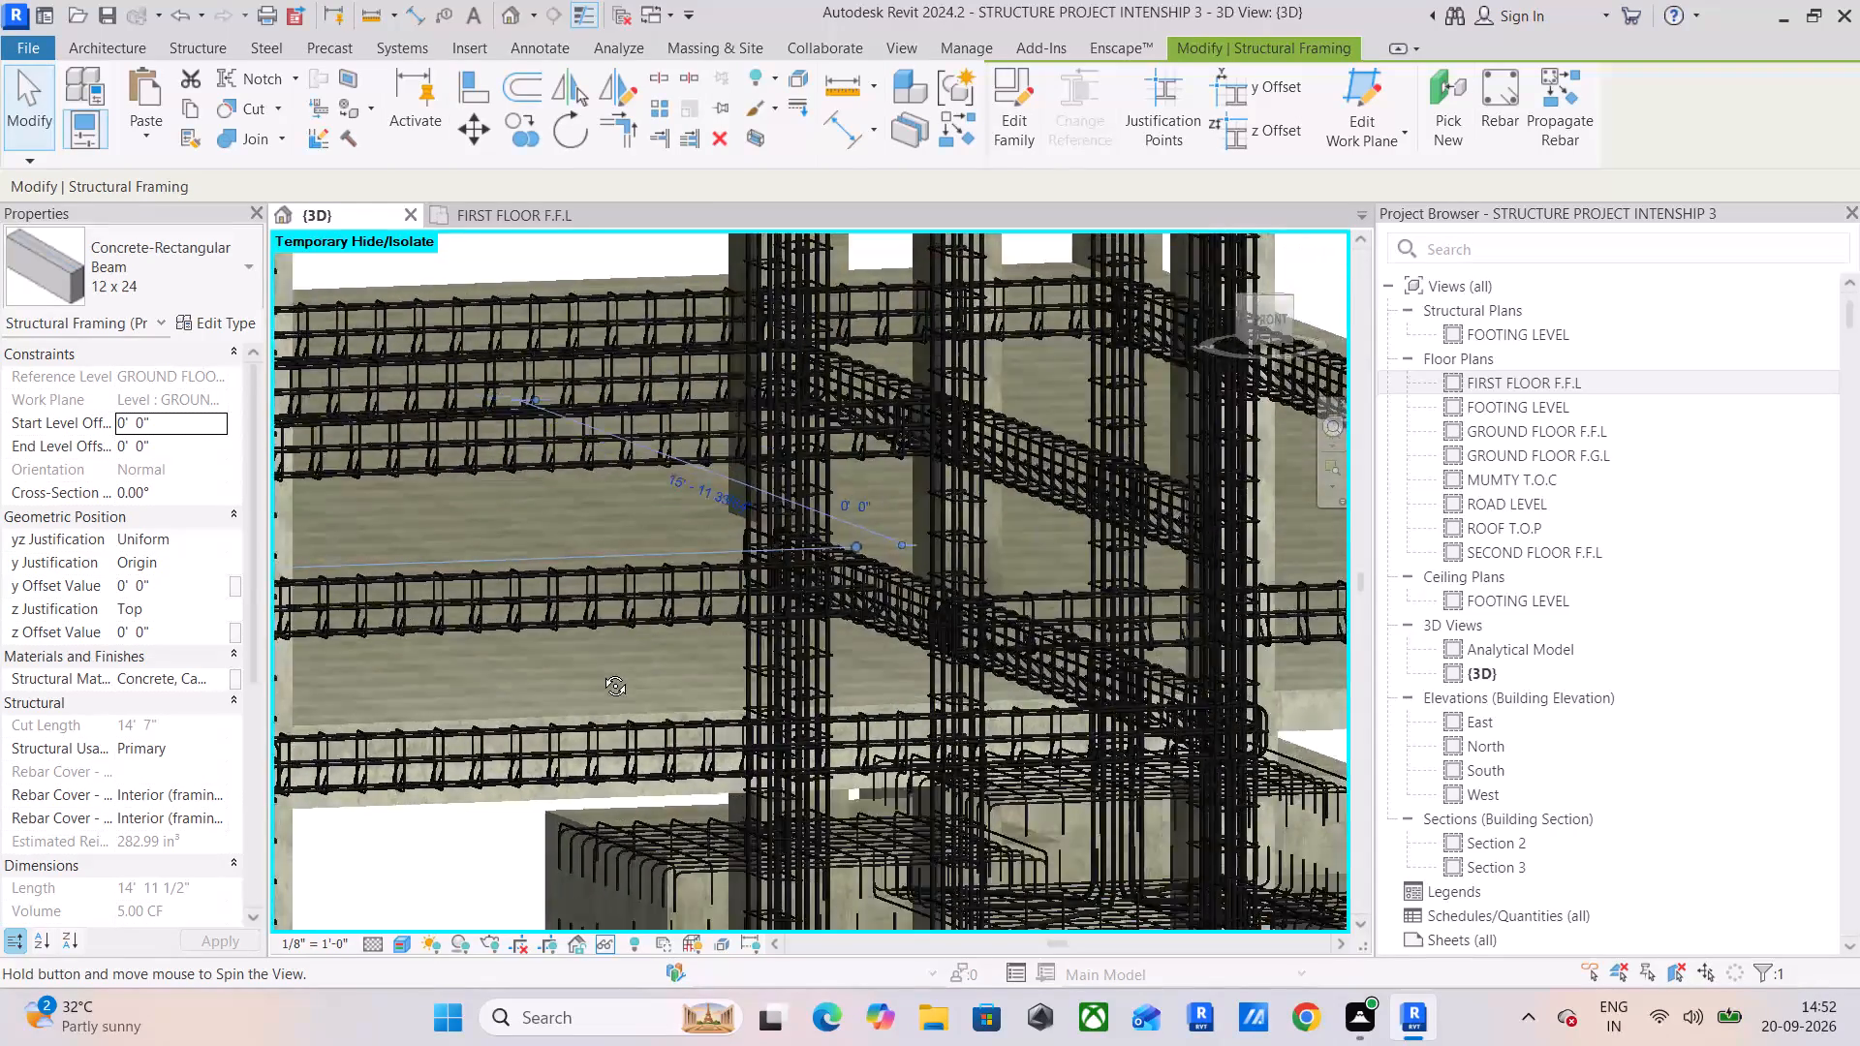
shift+middle_drag(601, 671, 380, 655)
scroll(511, 668, down, 4)
middle_drag(548, 675, 560, 693)
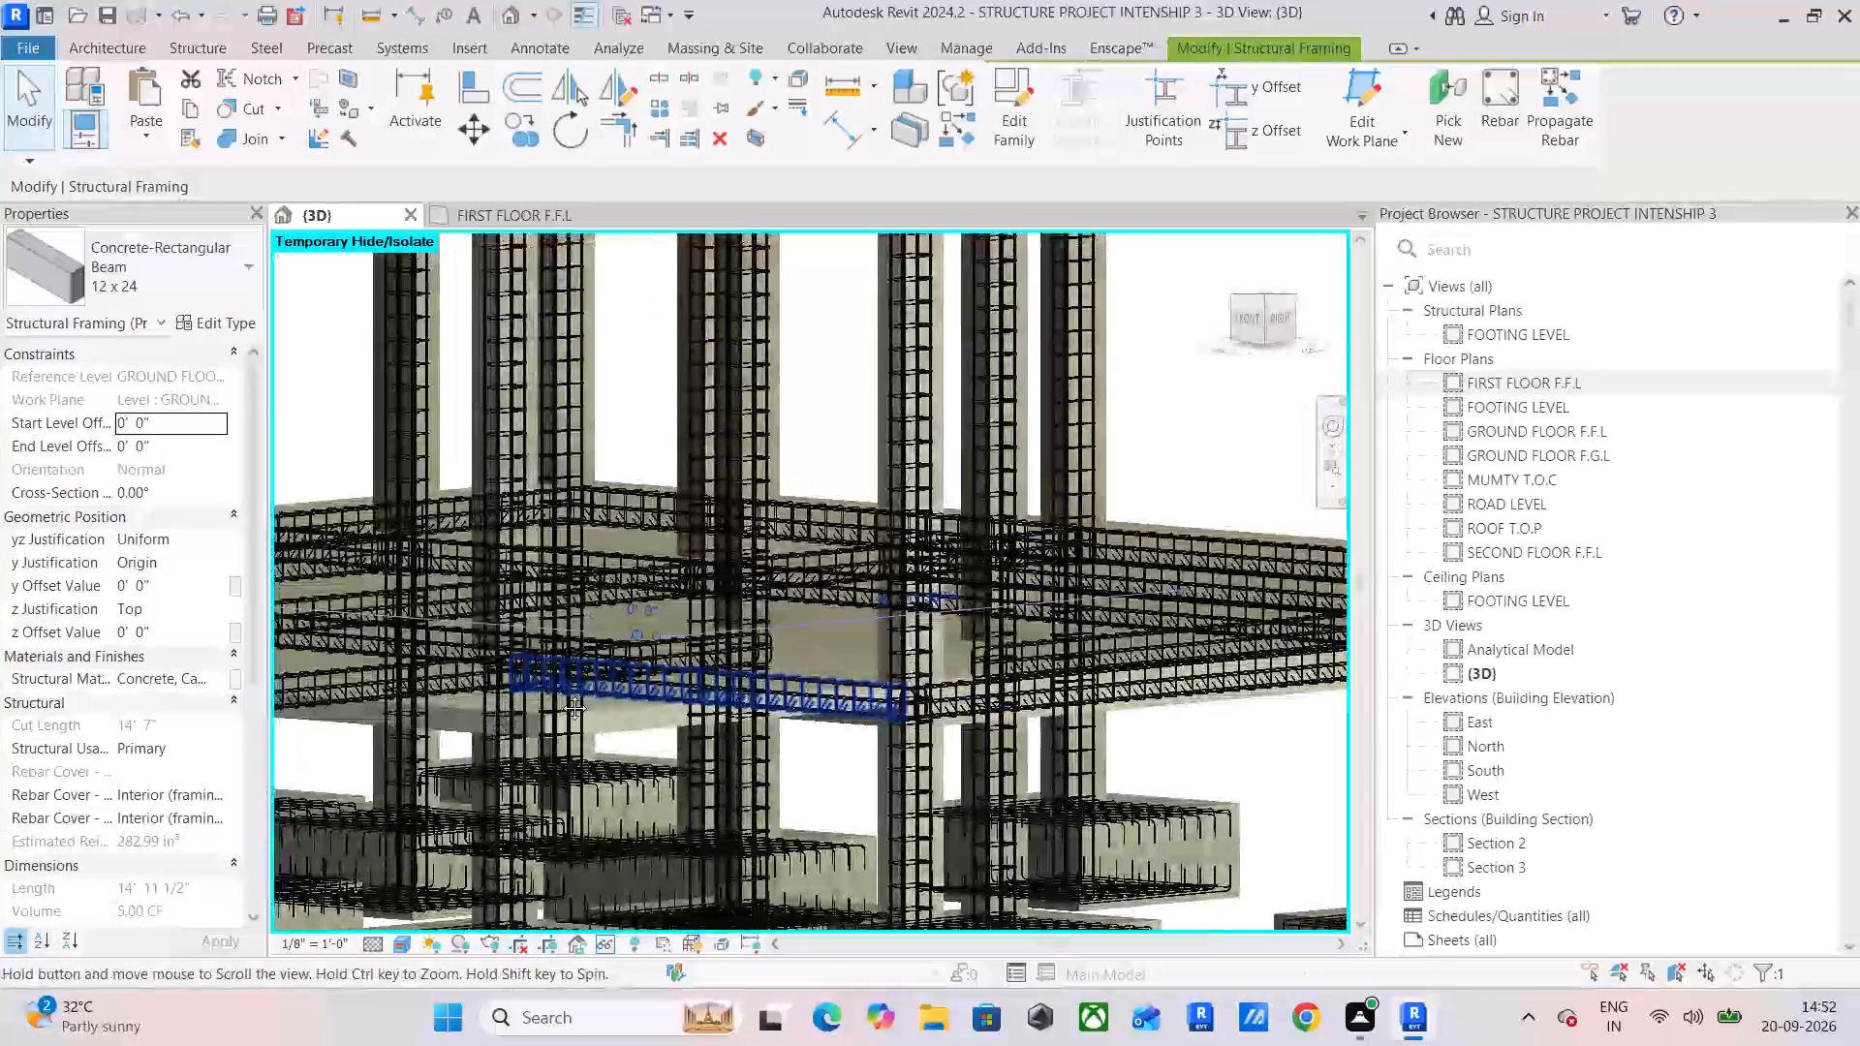
middle_drag(560, 693, 558, 763)
middle_drag(565, 759, 832, 642)
scroll(833, 641, down, 3)
middle_drag(833, 639, 735, 655)
shift+middle_drag(714, 726, 833, 685)
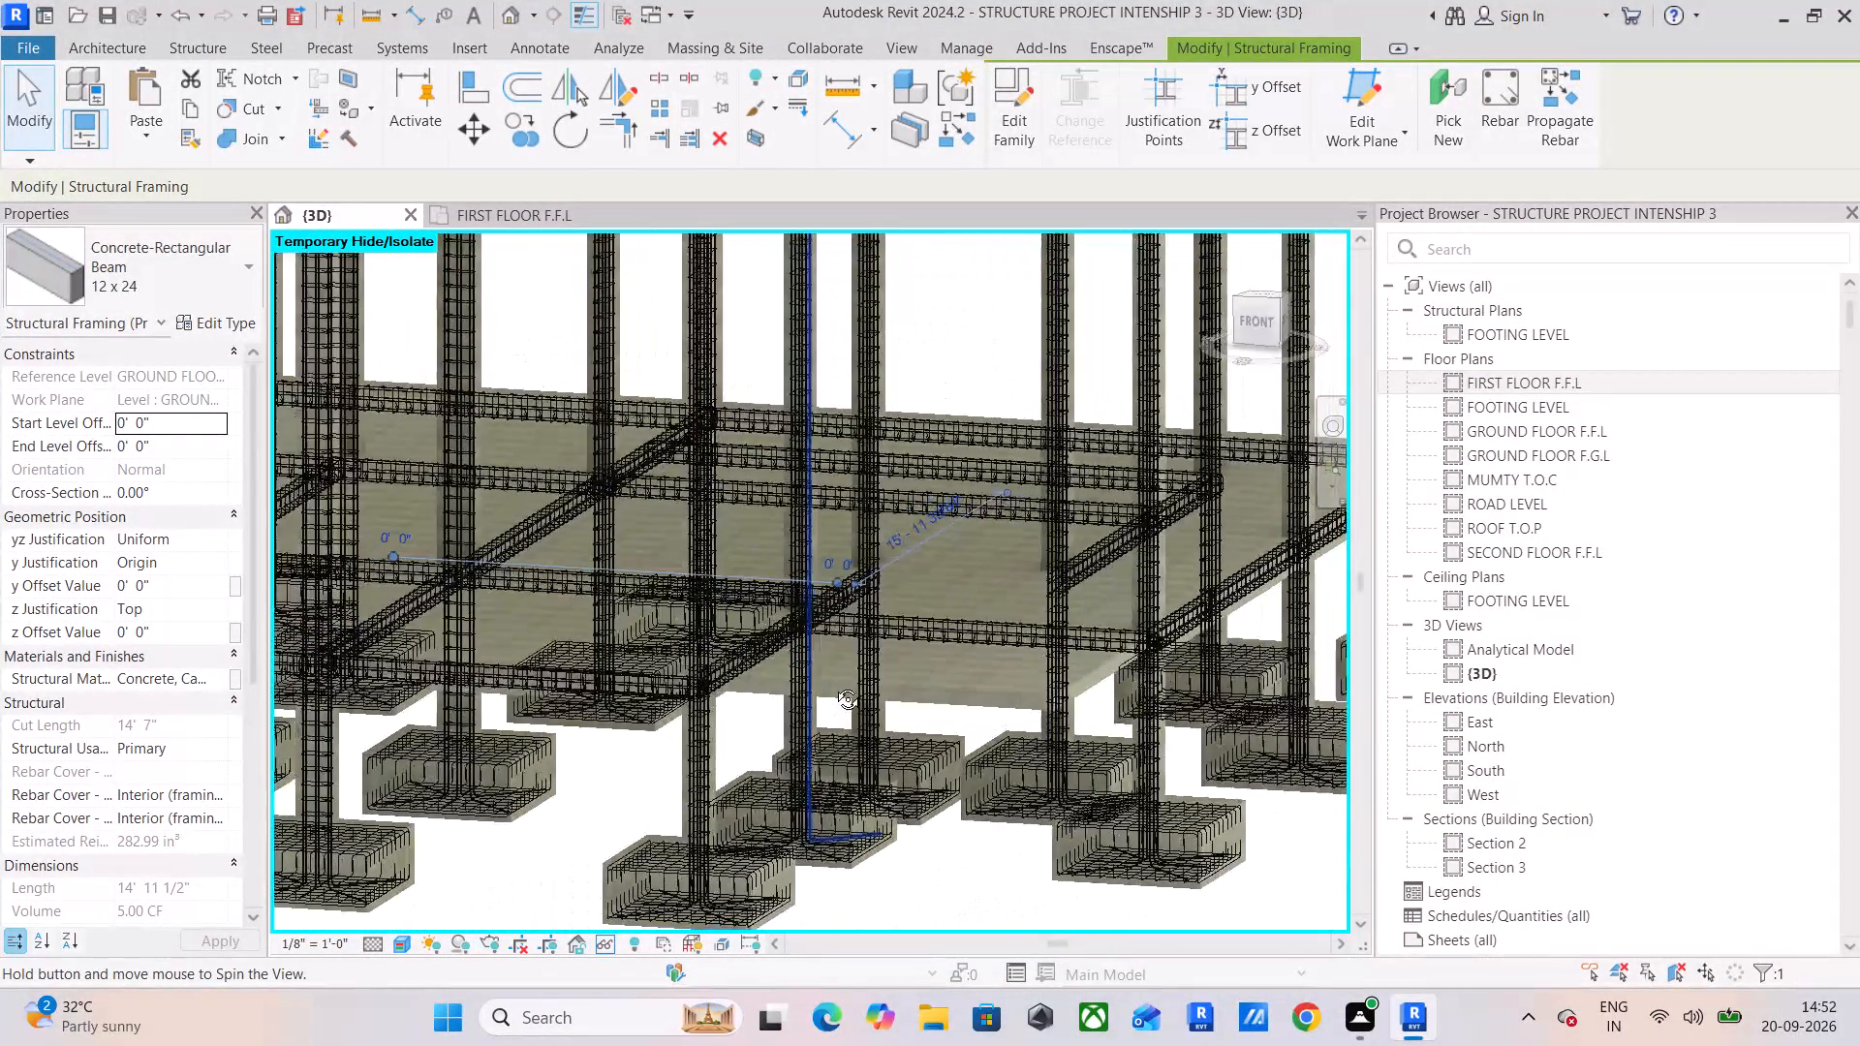
shift+middle_drag(833, 685, 790, 647)
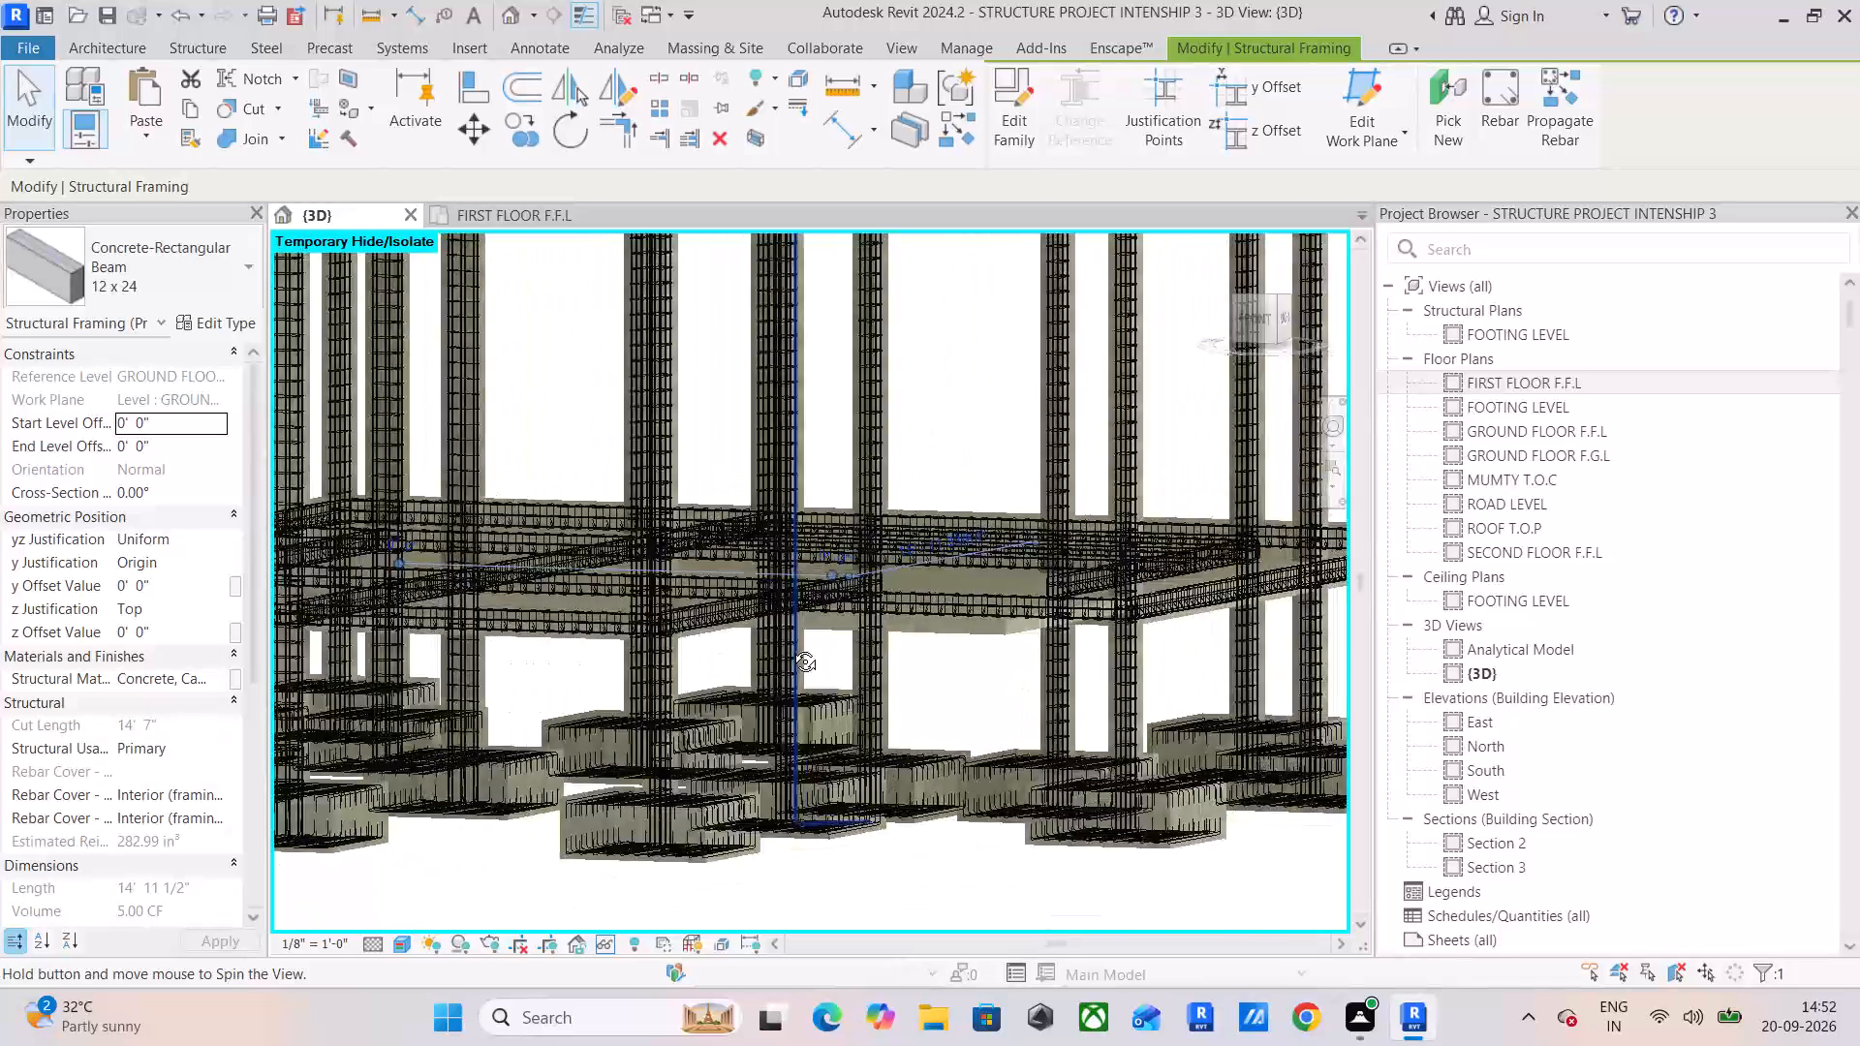
shift+middle_drag(790, 647, 768, 699)
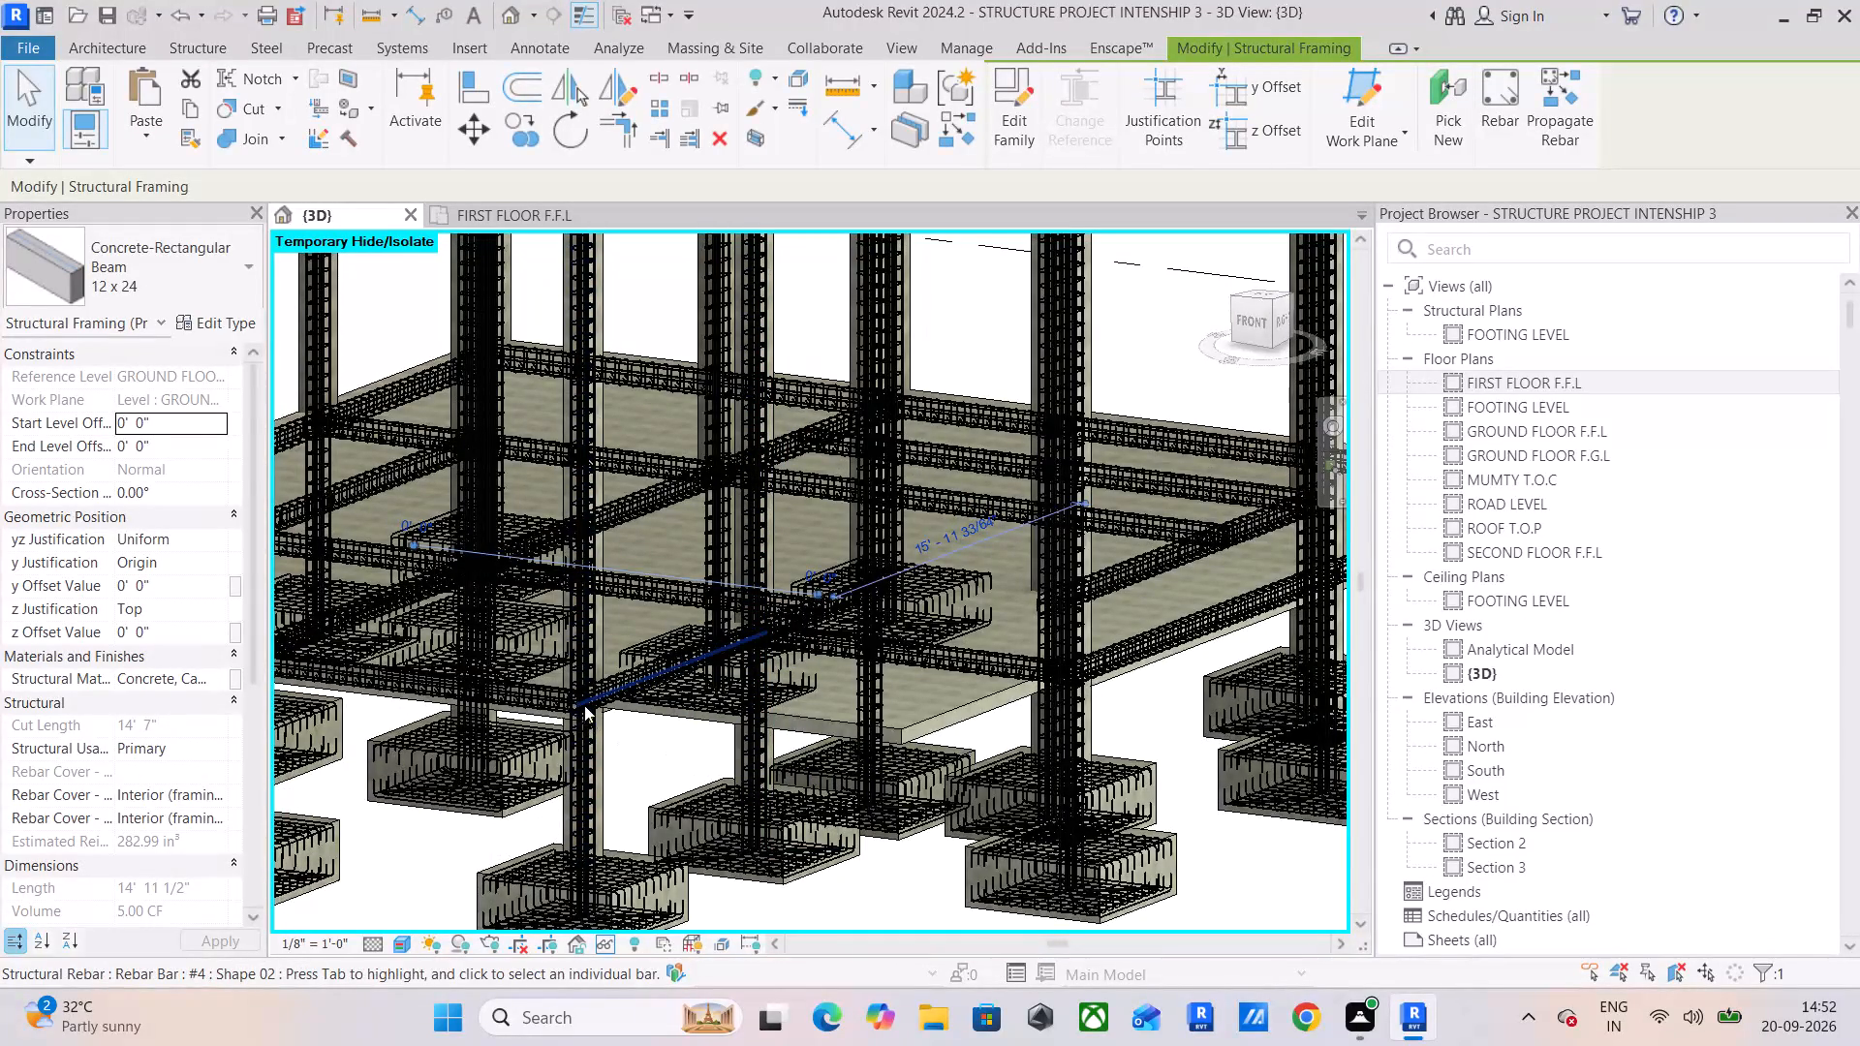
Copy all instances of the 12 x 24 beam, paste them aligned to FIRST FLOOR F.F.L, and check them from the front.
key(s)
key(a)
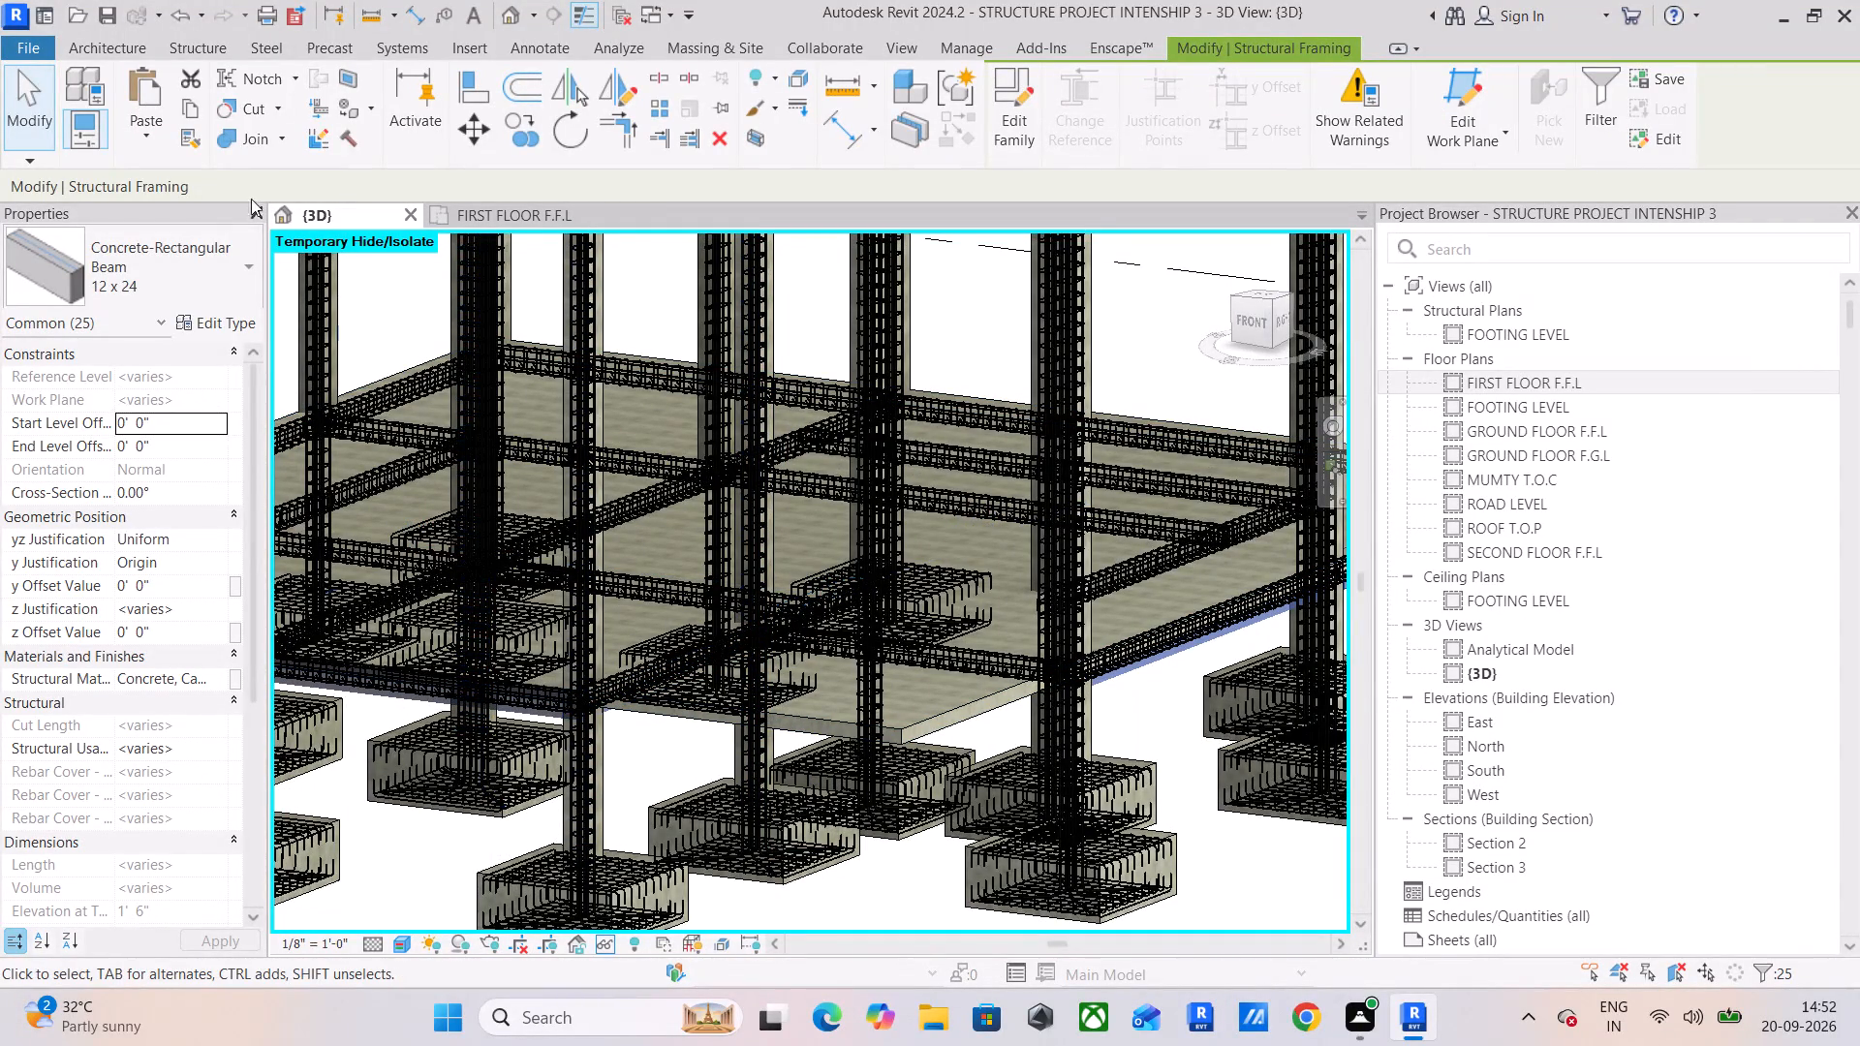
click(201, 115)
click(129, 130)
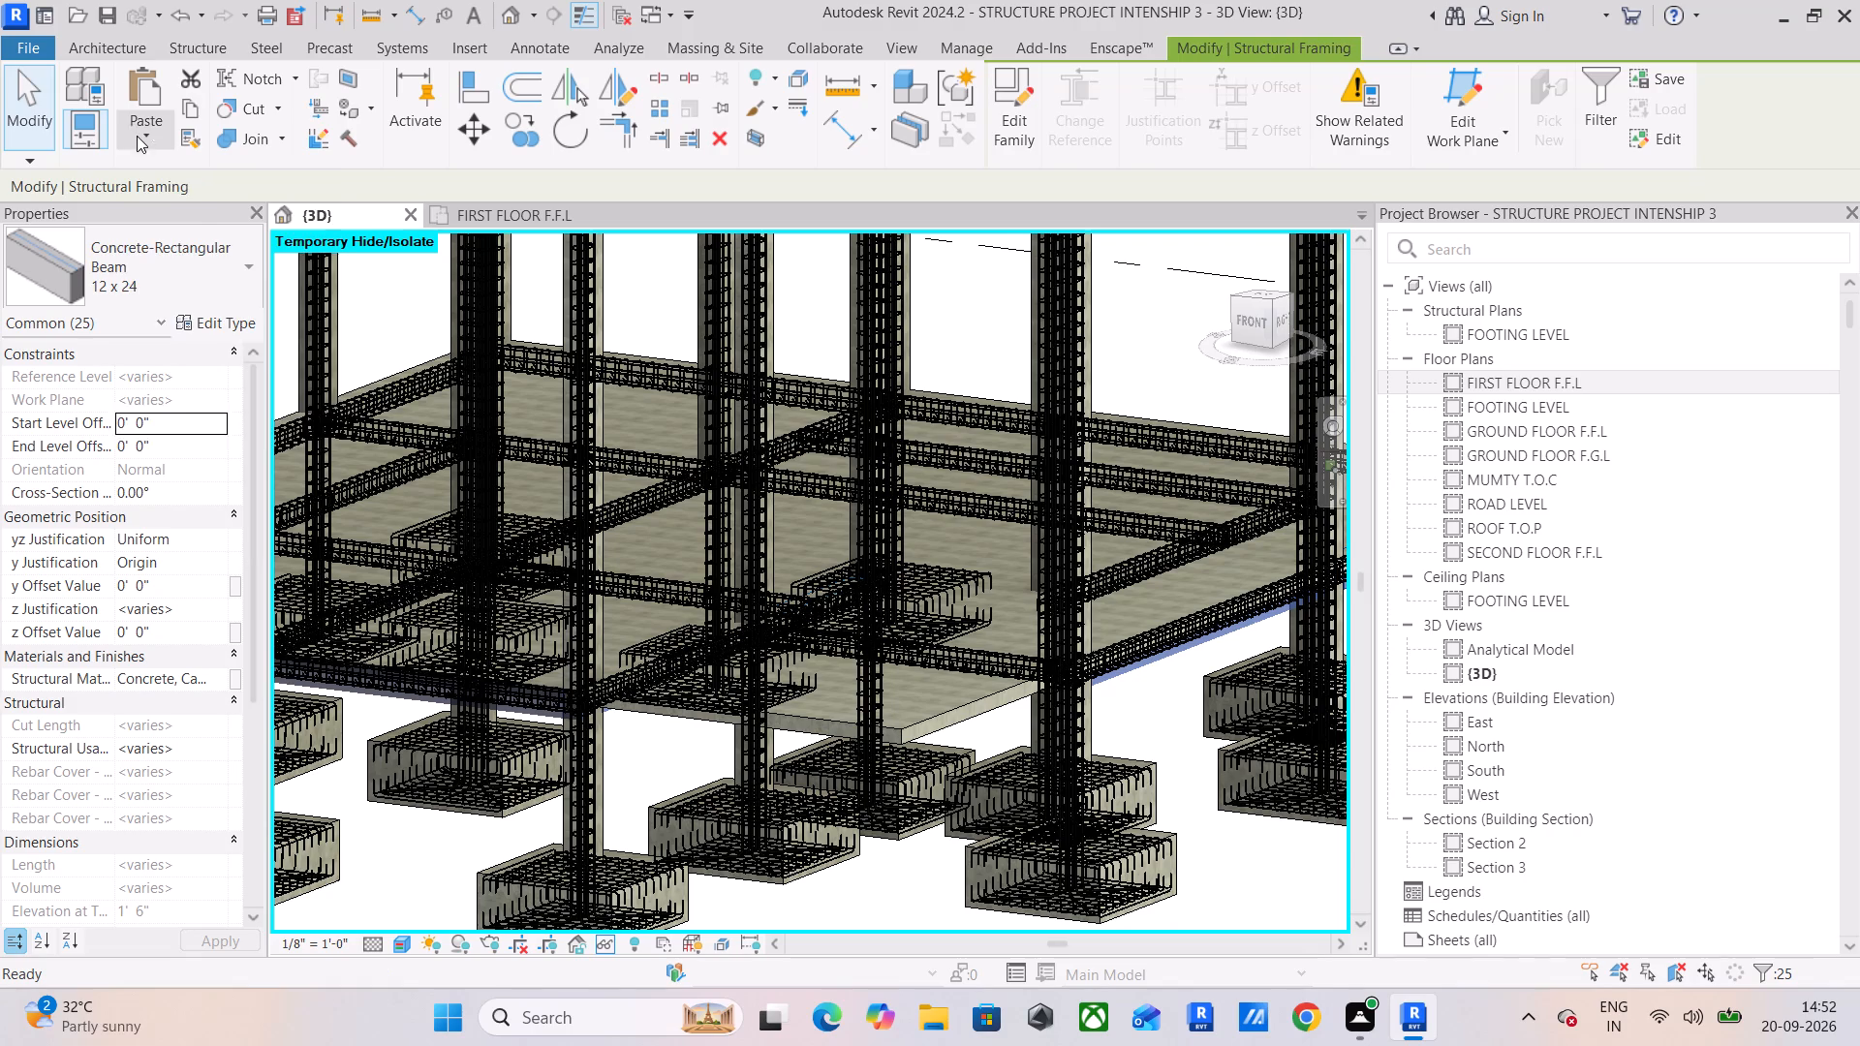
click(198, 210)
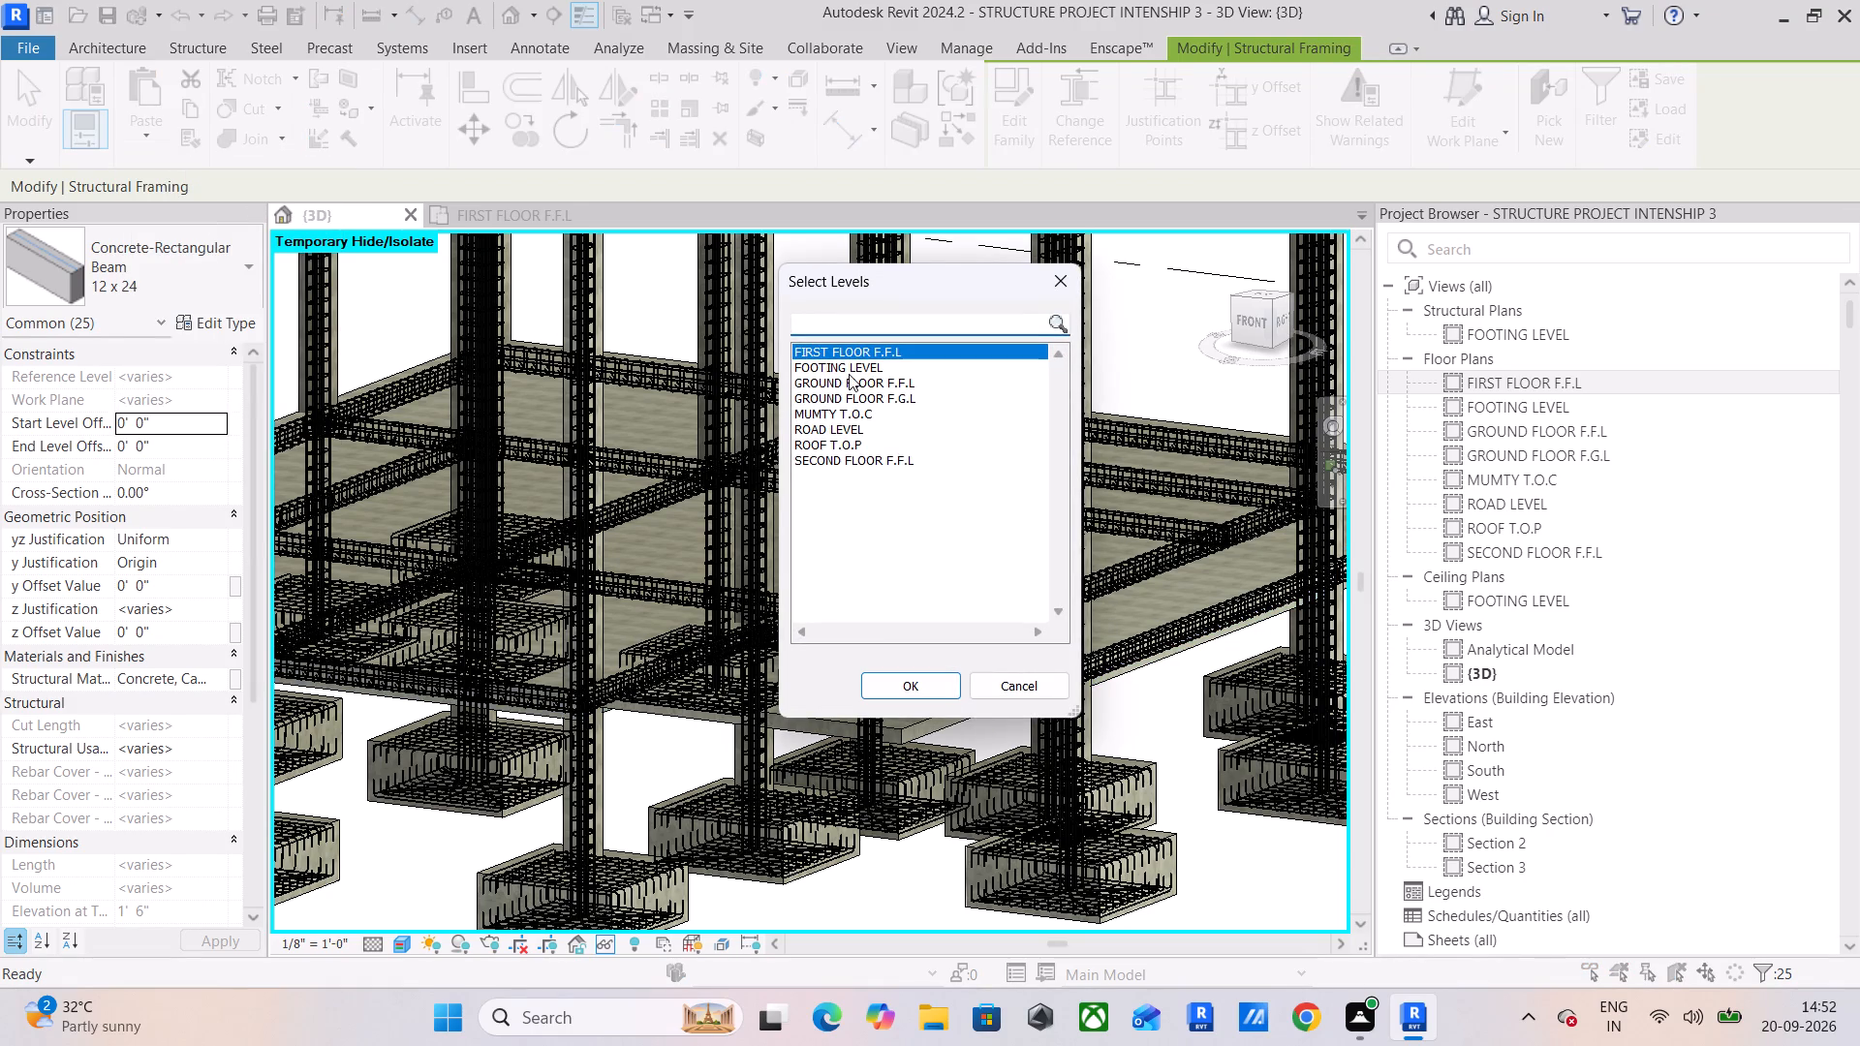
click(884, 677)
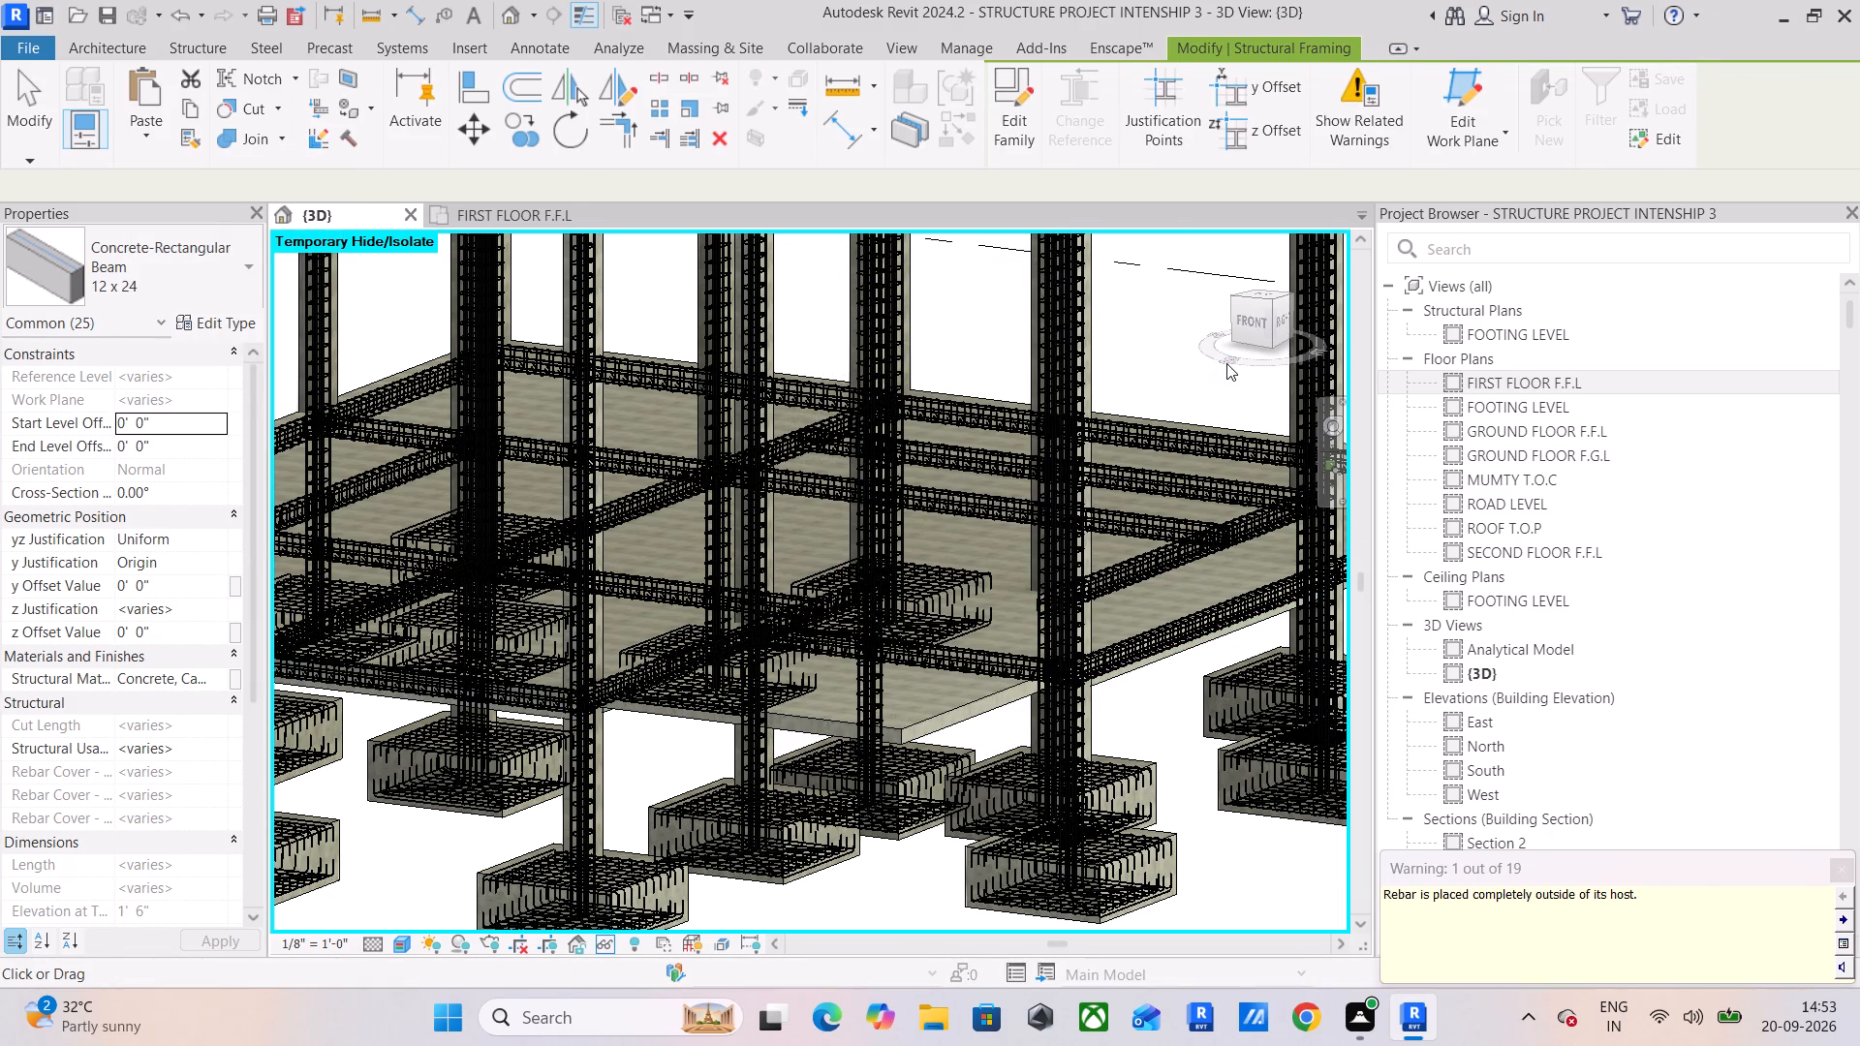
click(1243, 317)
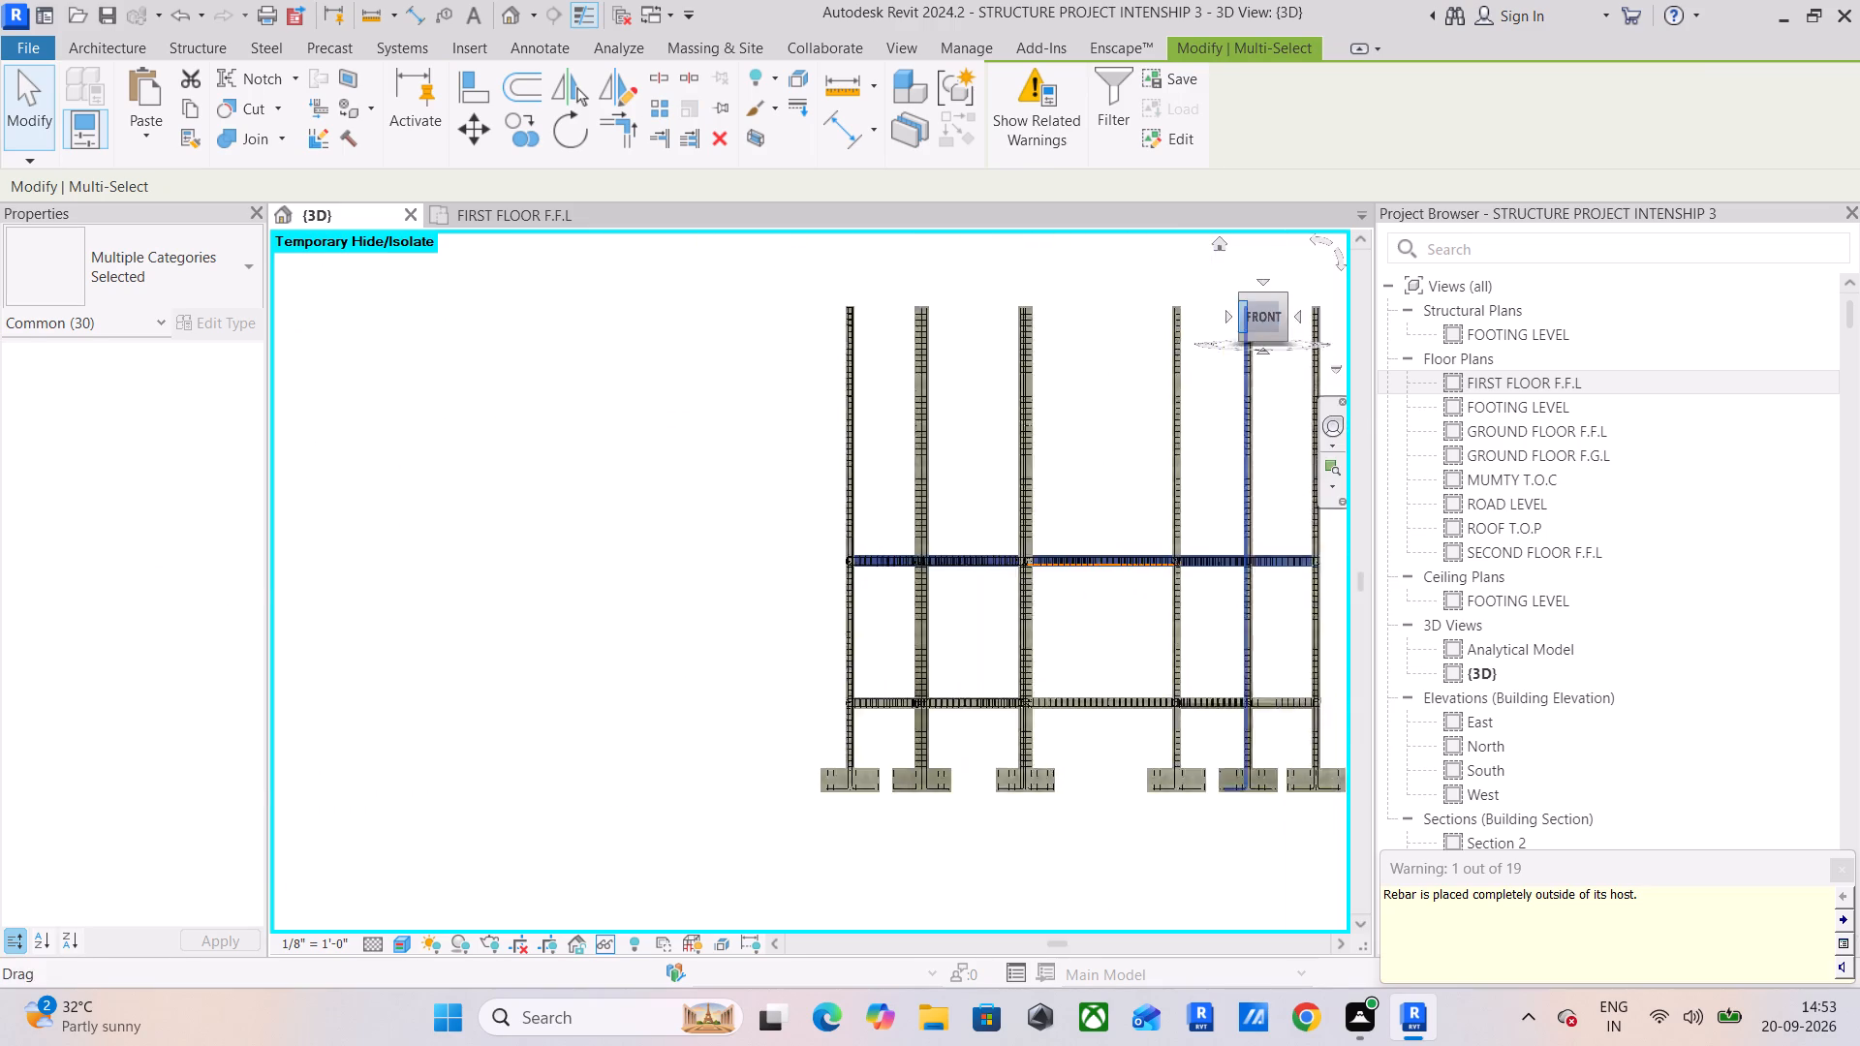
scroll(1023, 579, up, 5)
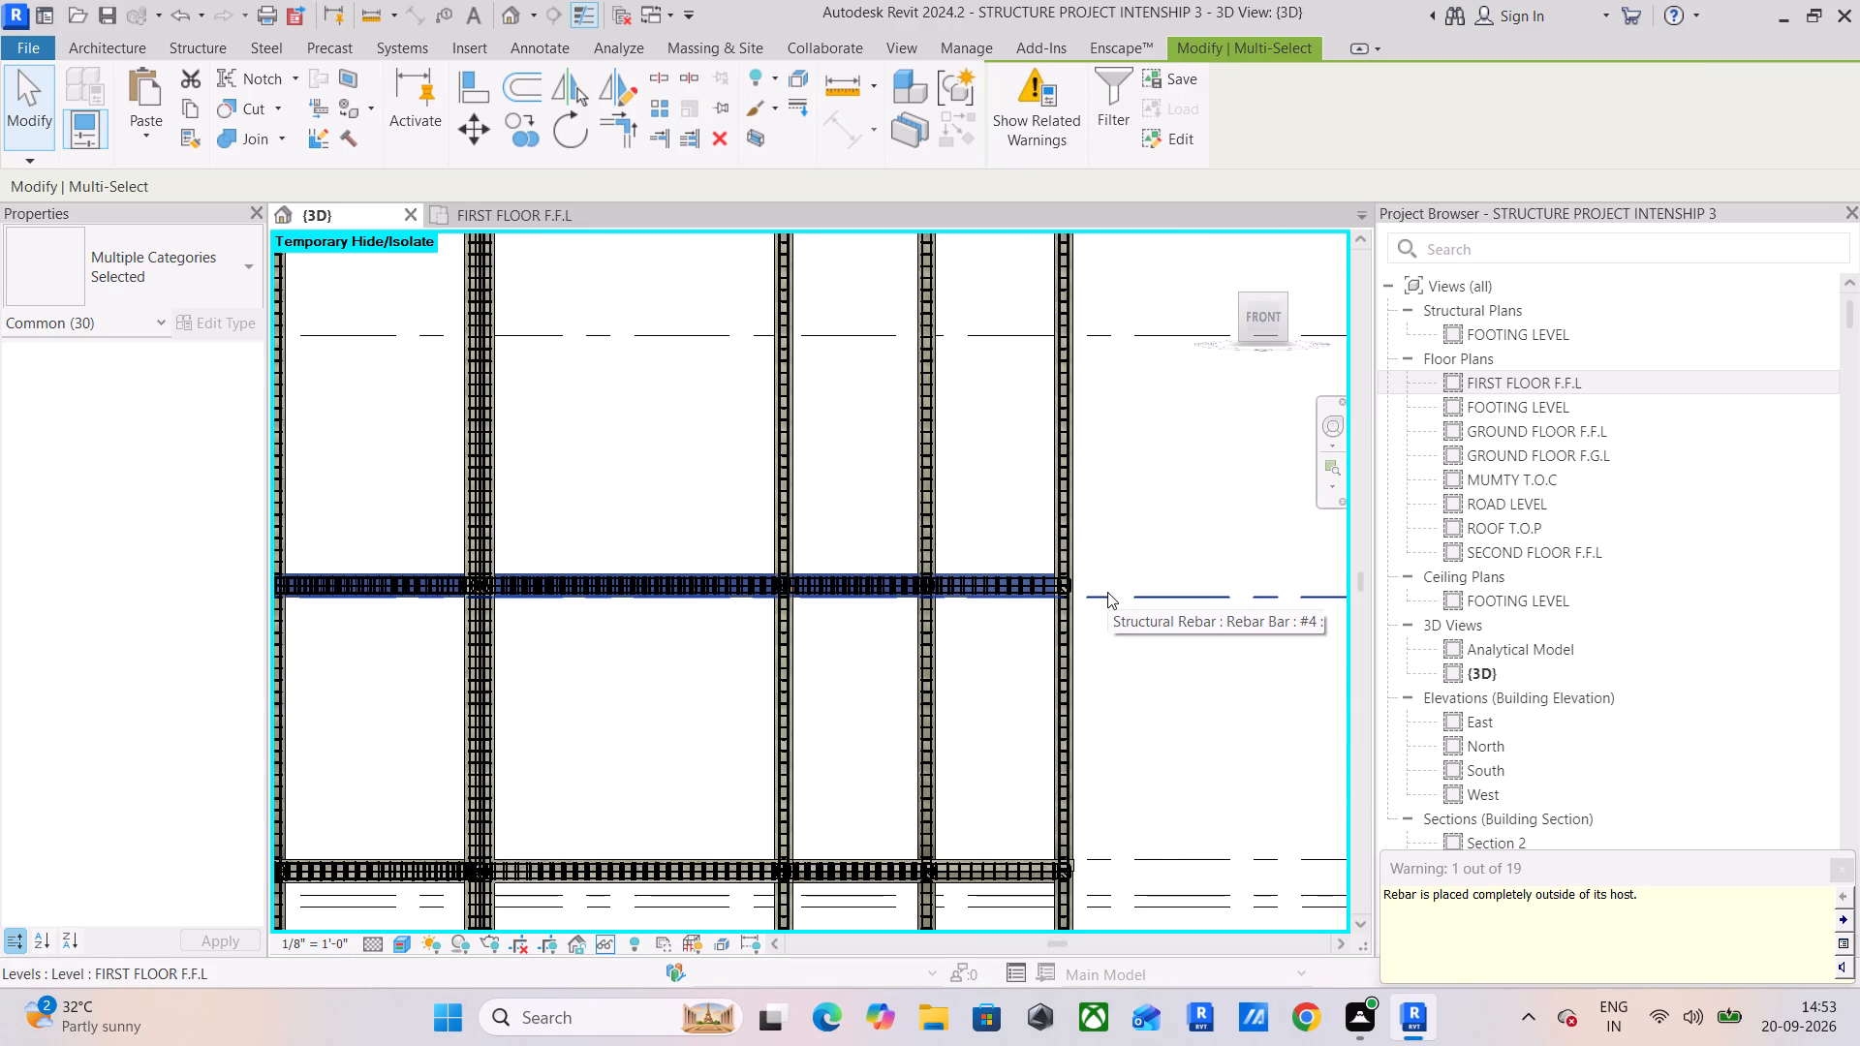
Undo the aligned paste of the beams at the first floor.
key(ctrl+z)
Copy the ground-floor beams, slab and their reinforcement together and paste them aligned to FIRST FLOOR F.F.L.
middle_drag(1034, 694, 950, 504)
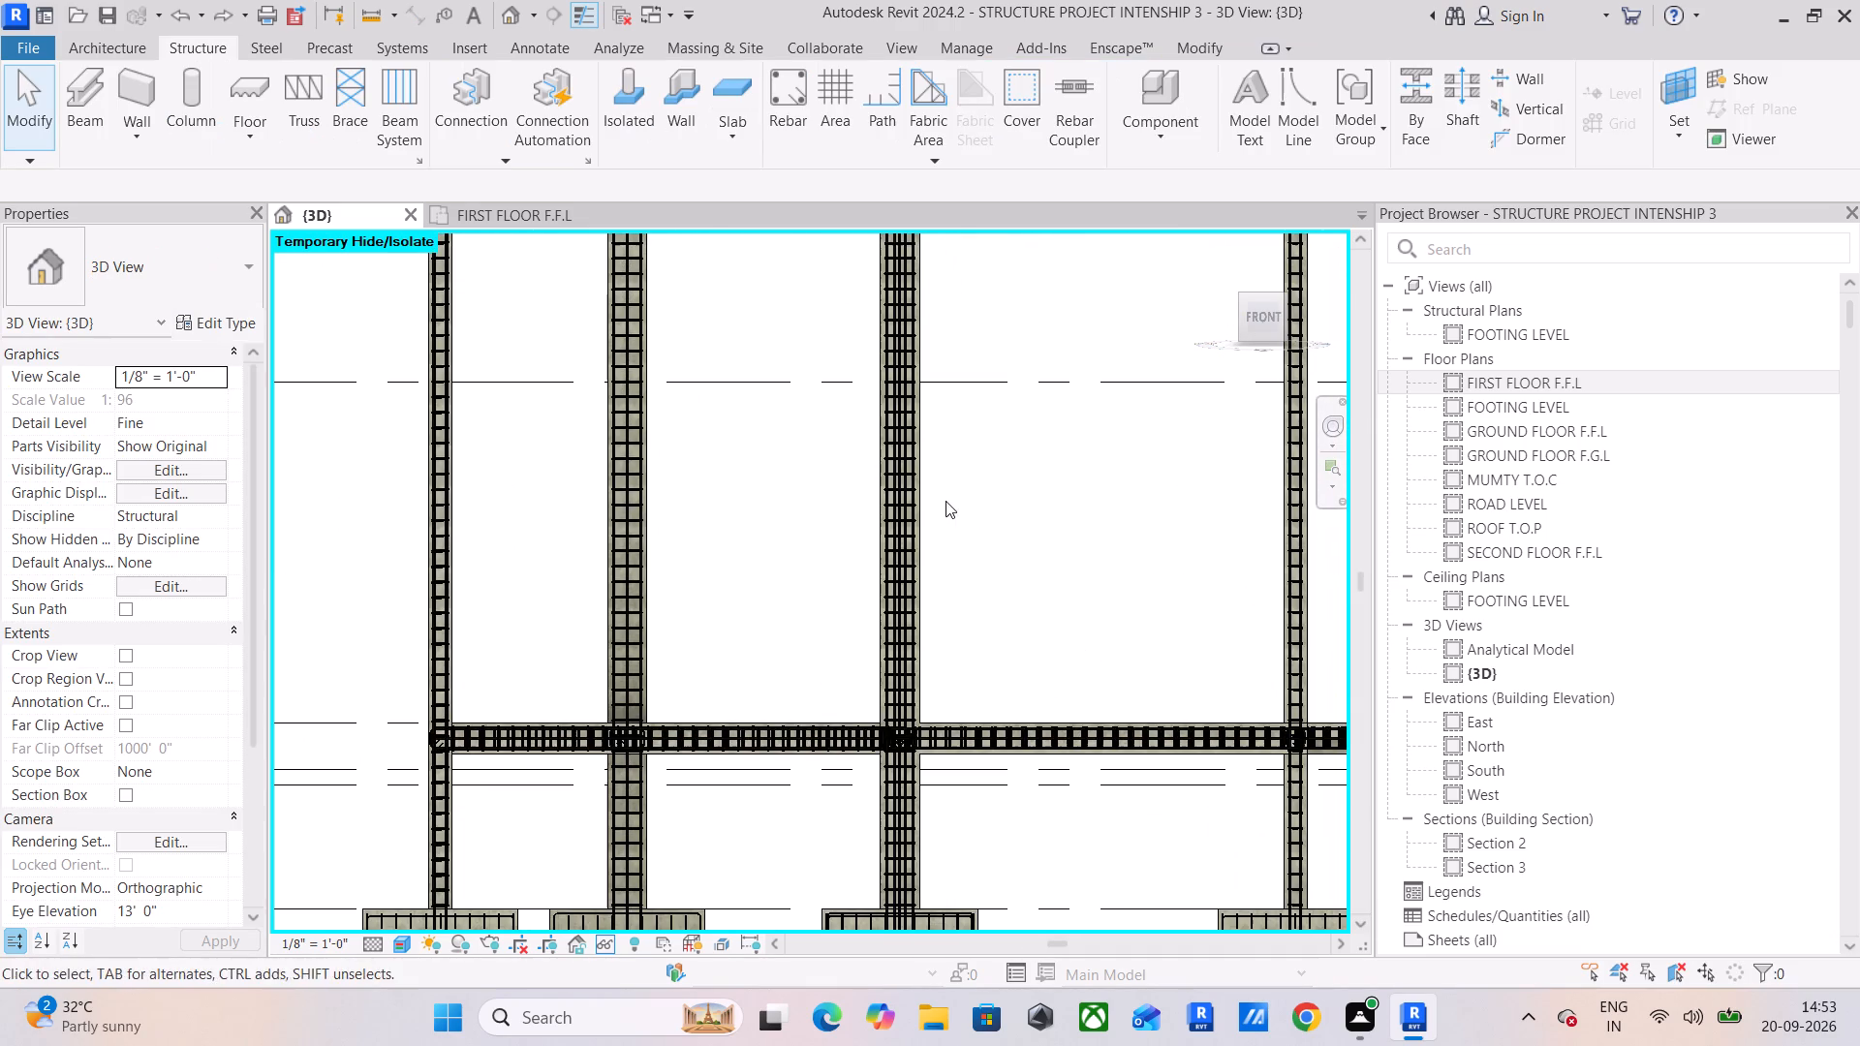
middle_drag(627, 736, 603, 642)
scroll(480, 654, down, 3)
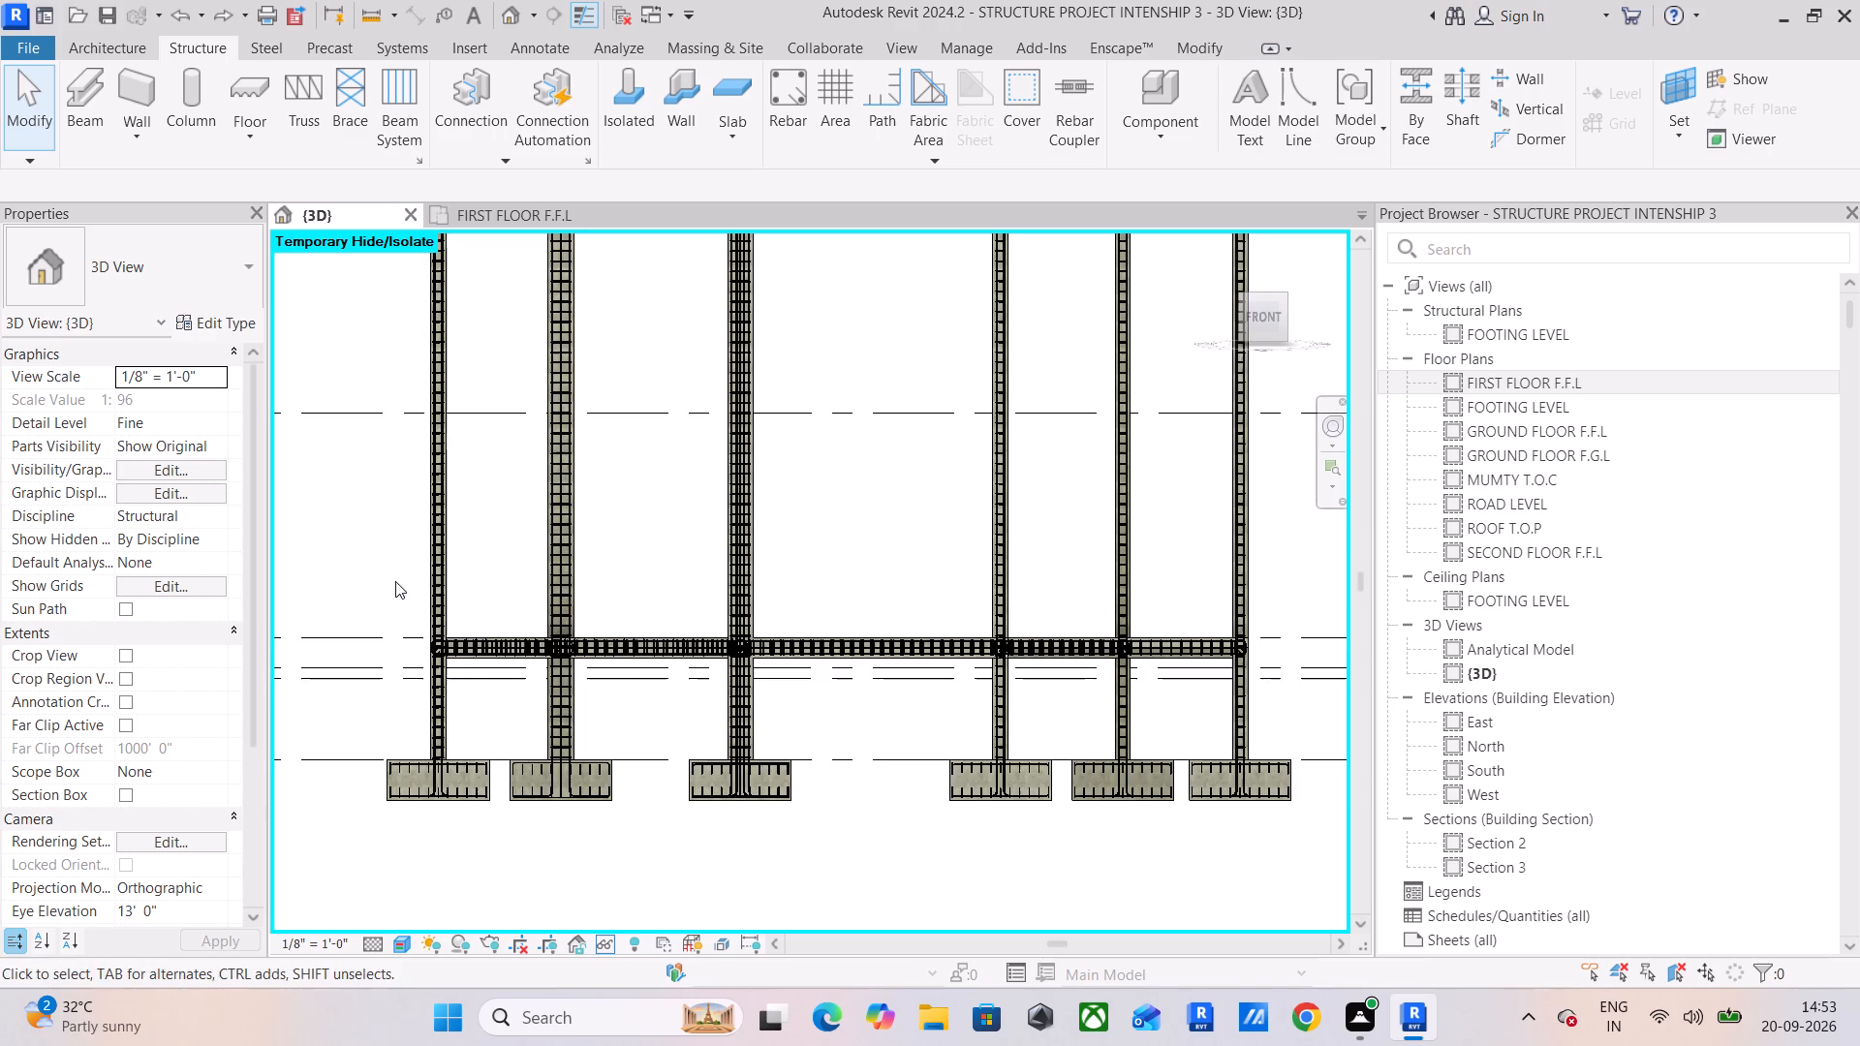
drag(390, 599, 1291, 672)
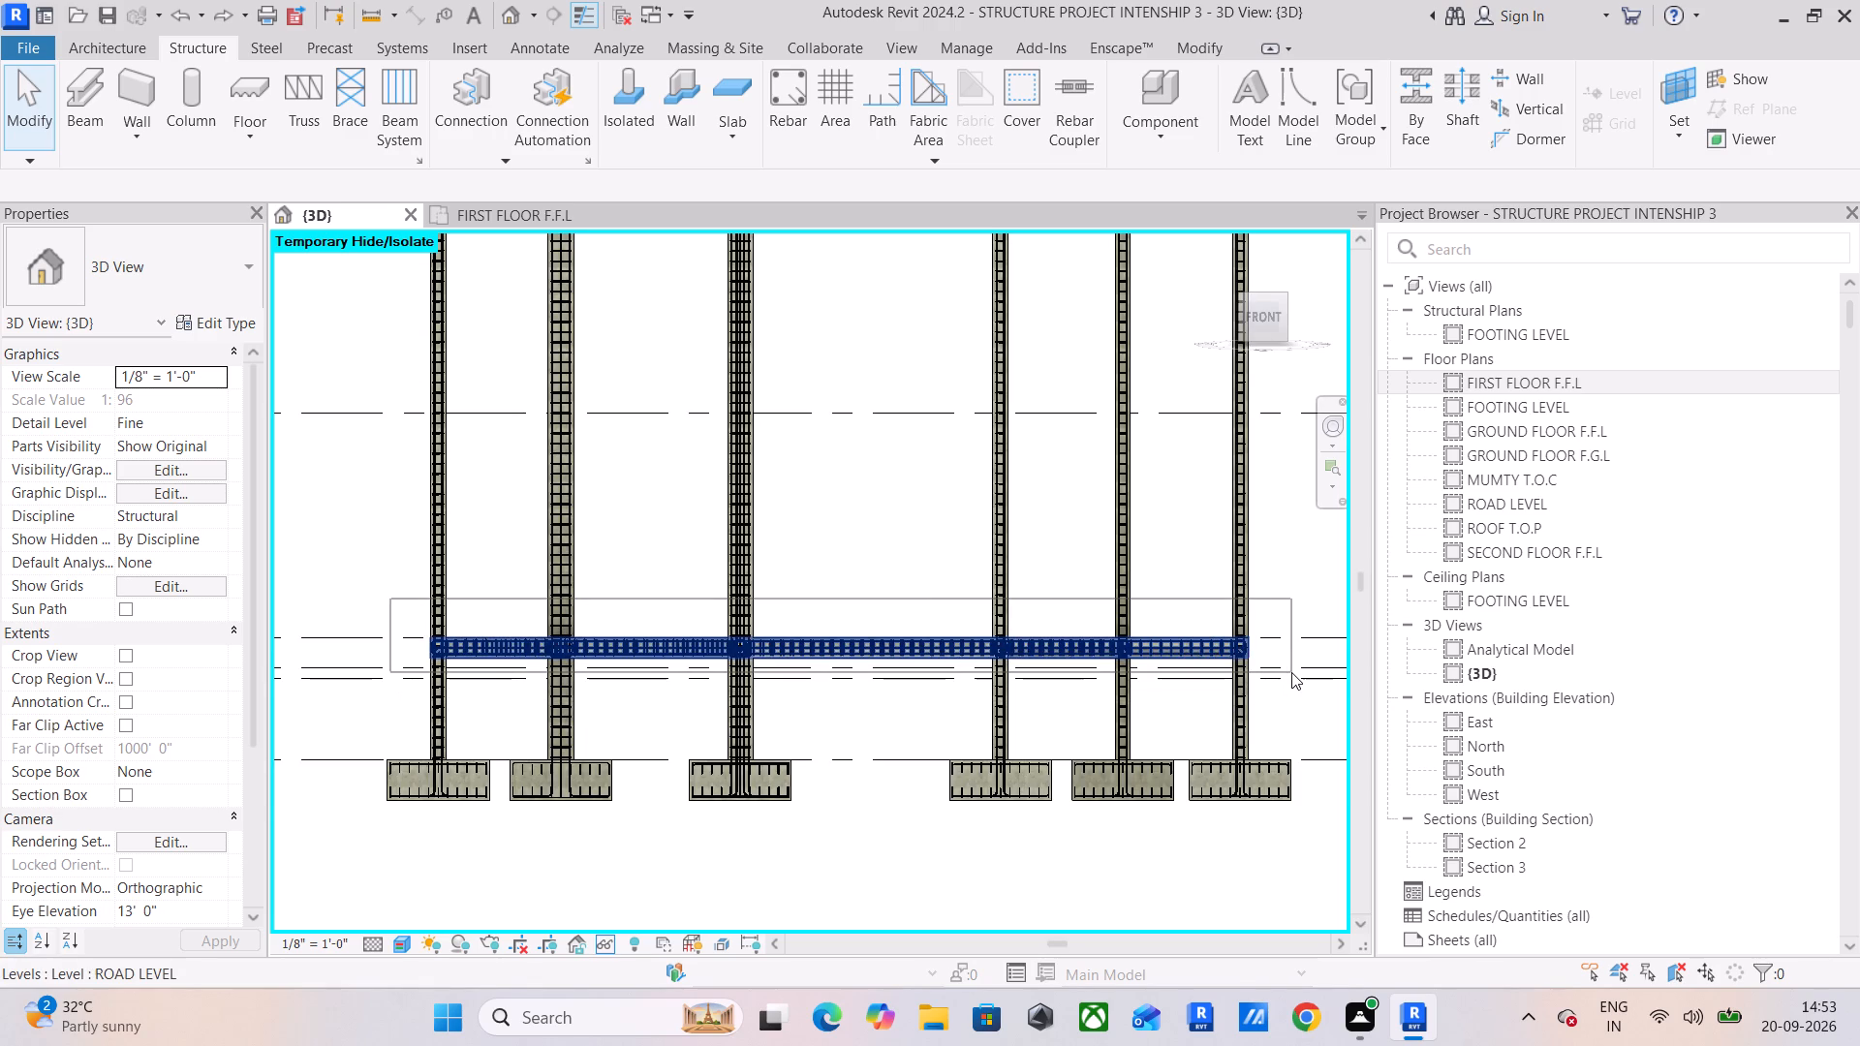
click(1114, 112)
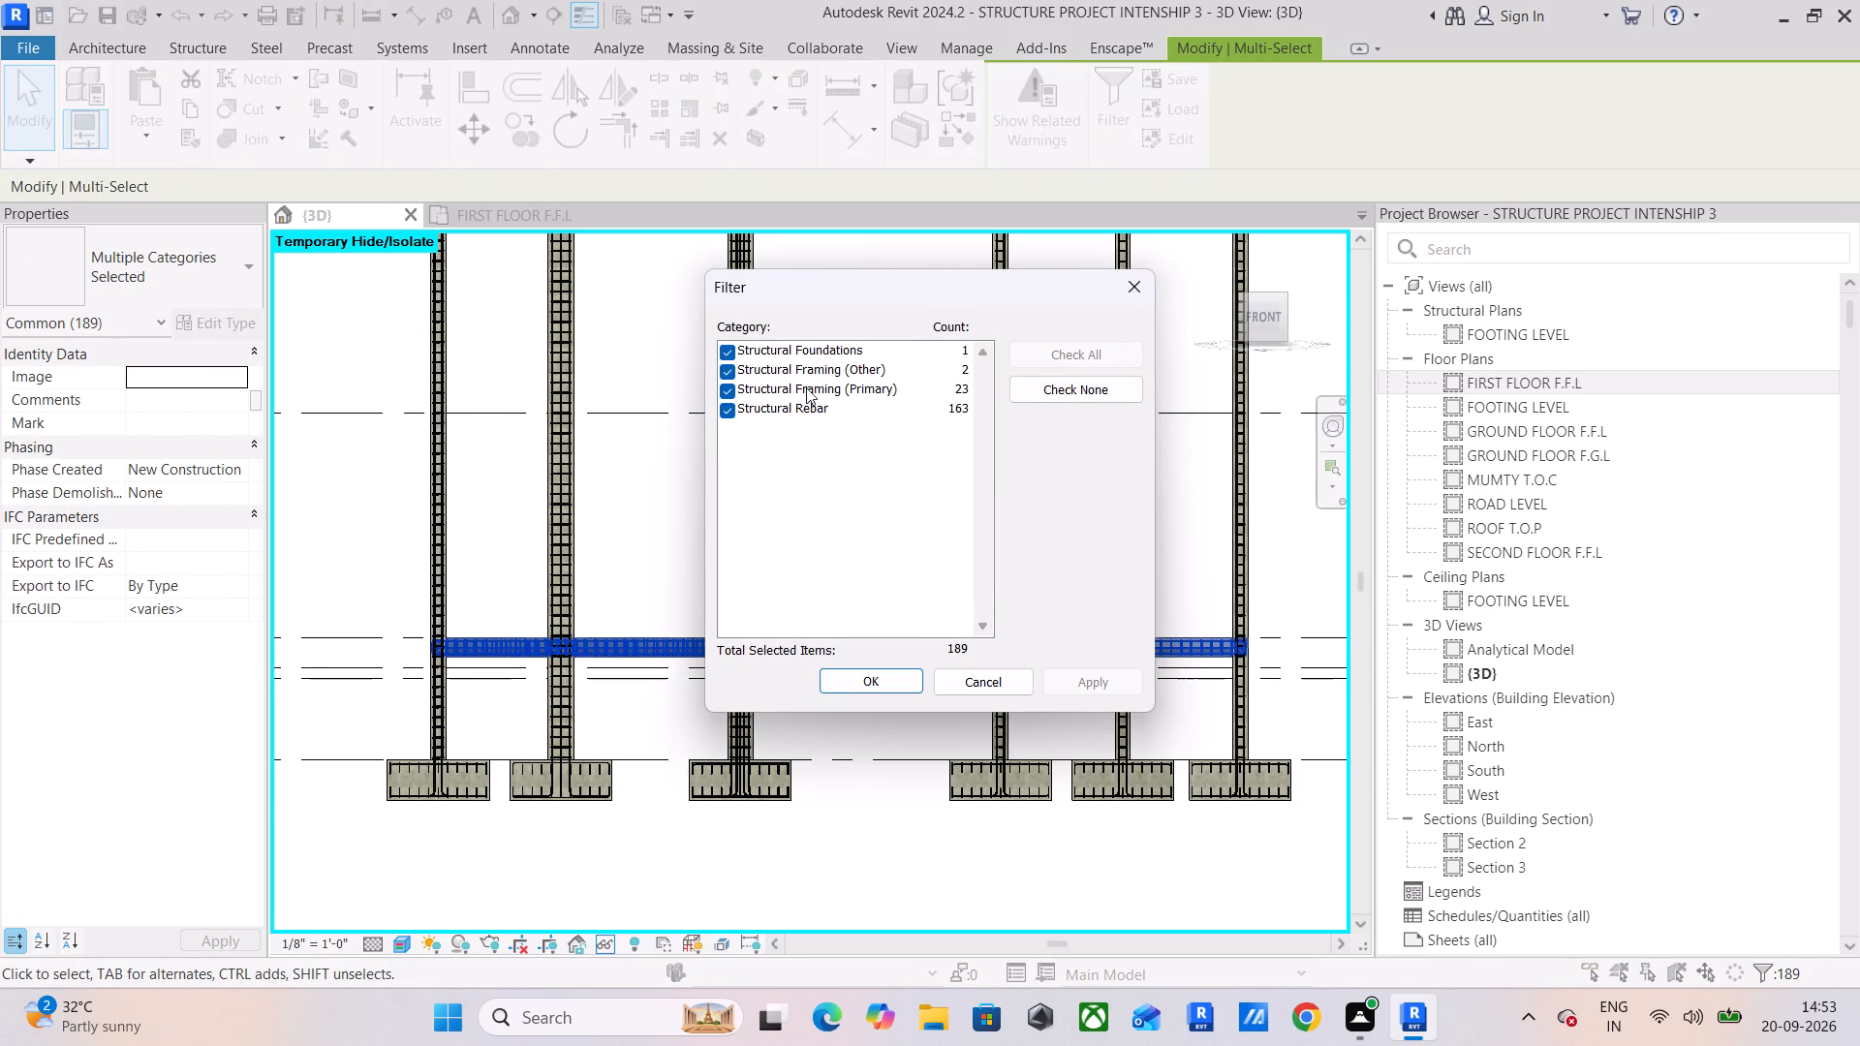
click(854, 678)
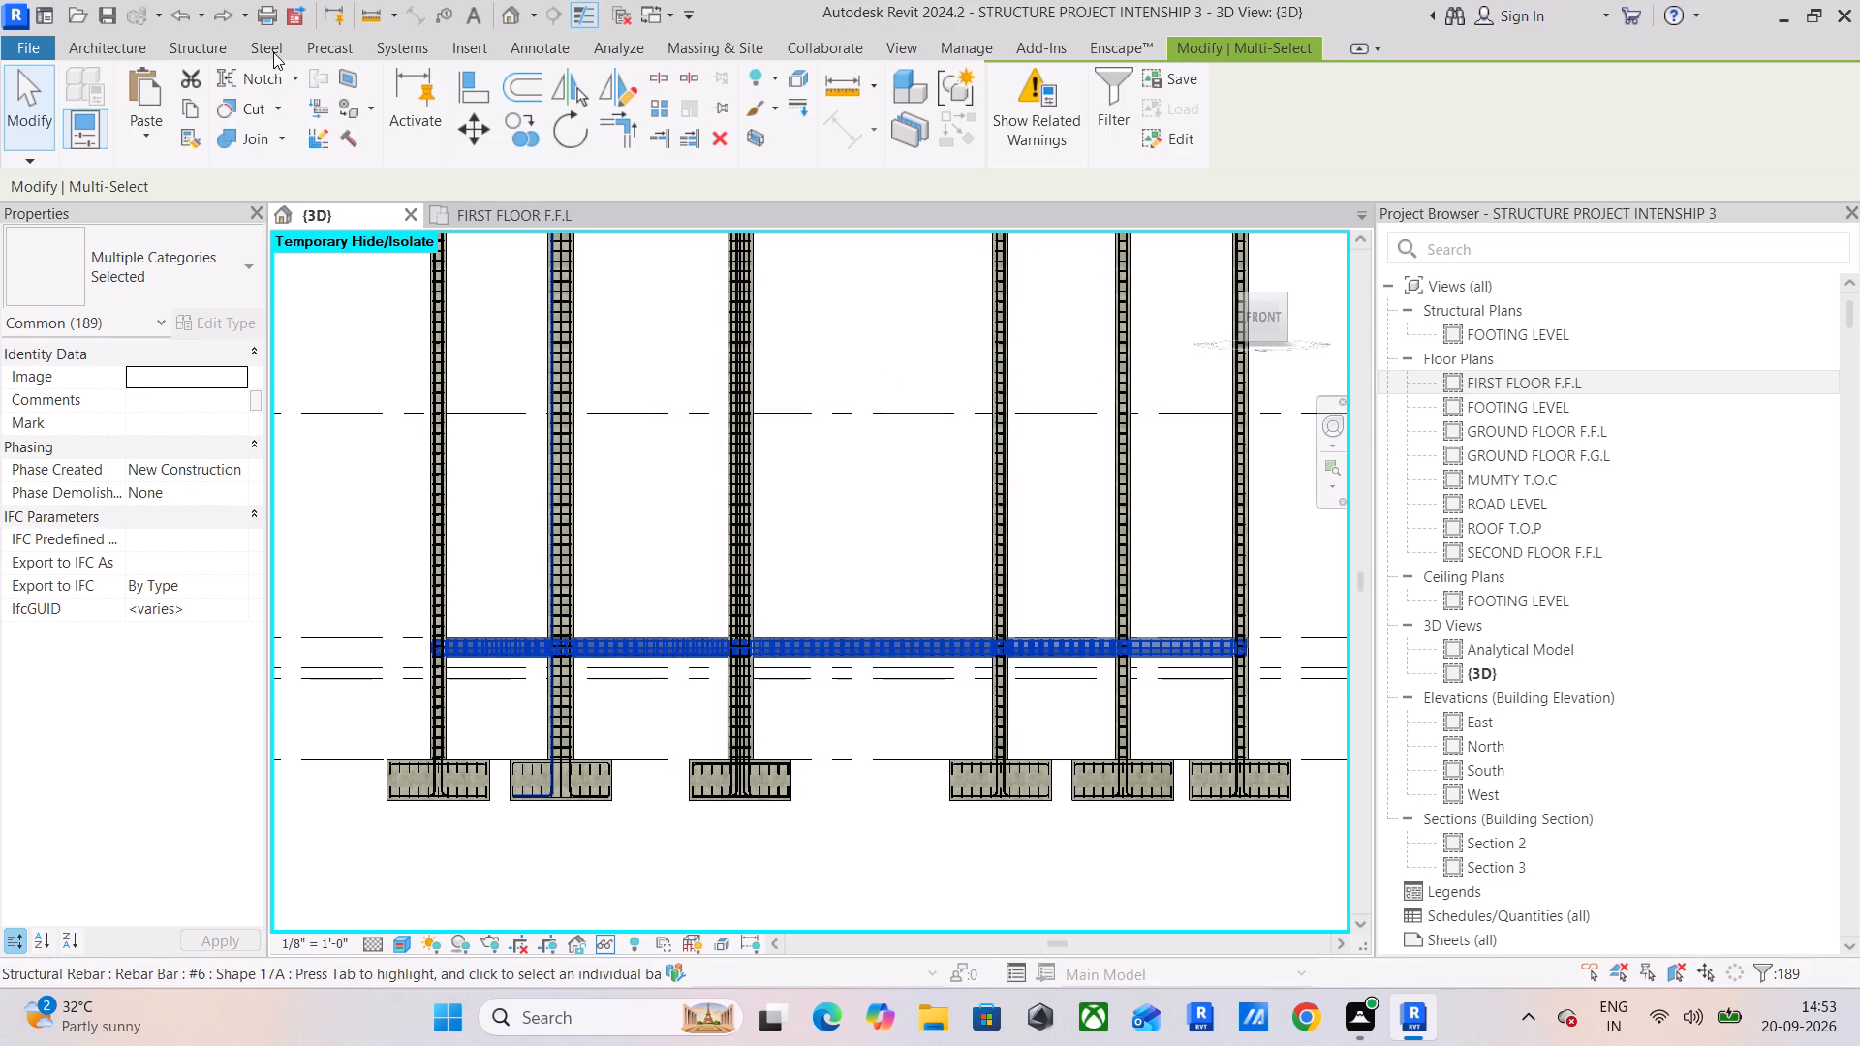
click(191, 108)
click(138, 137)
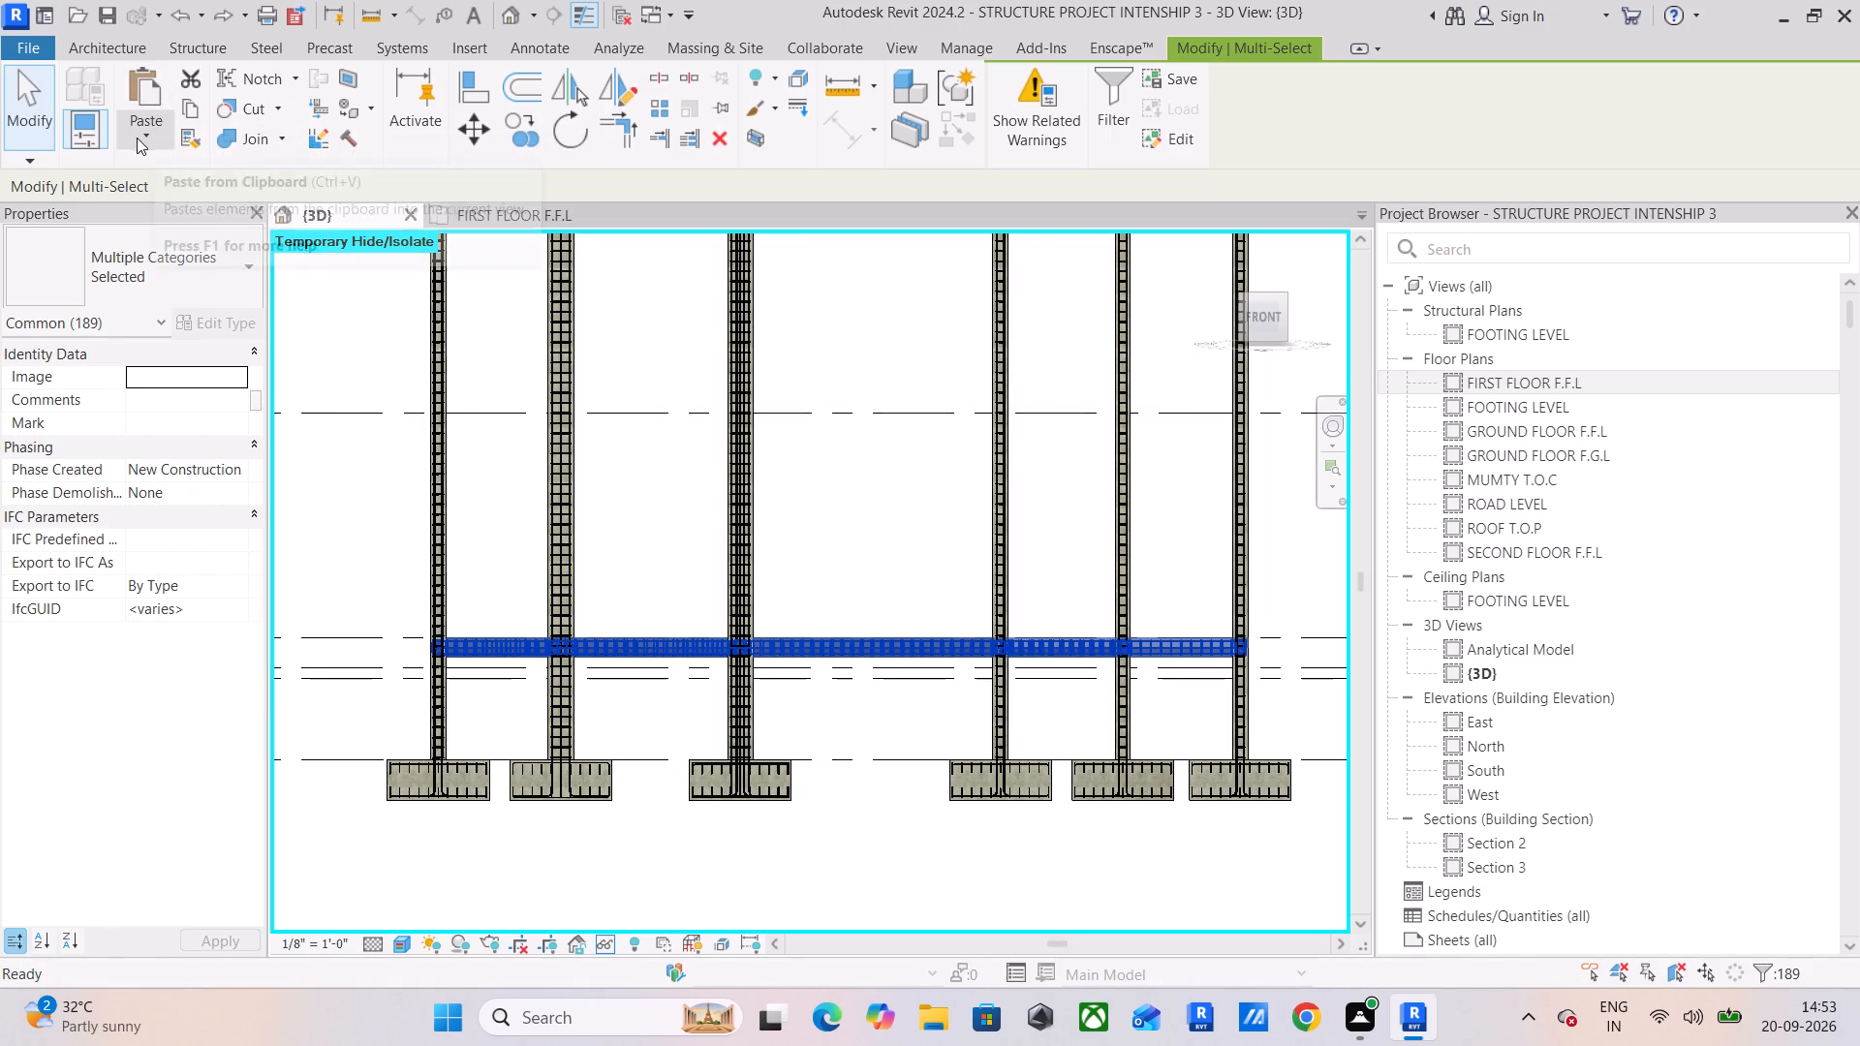
click(198, 211)
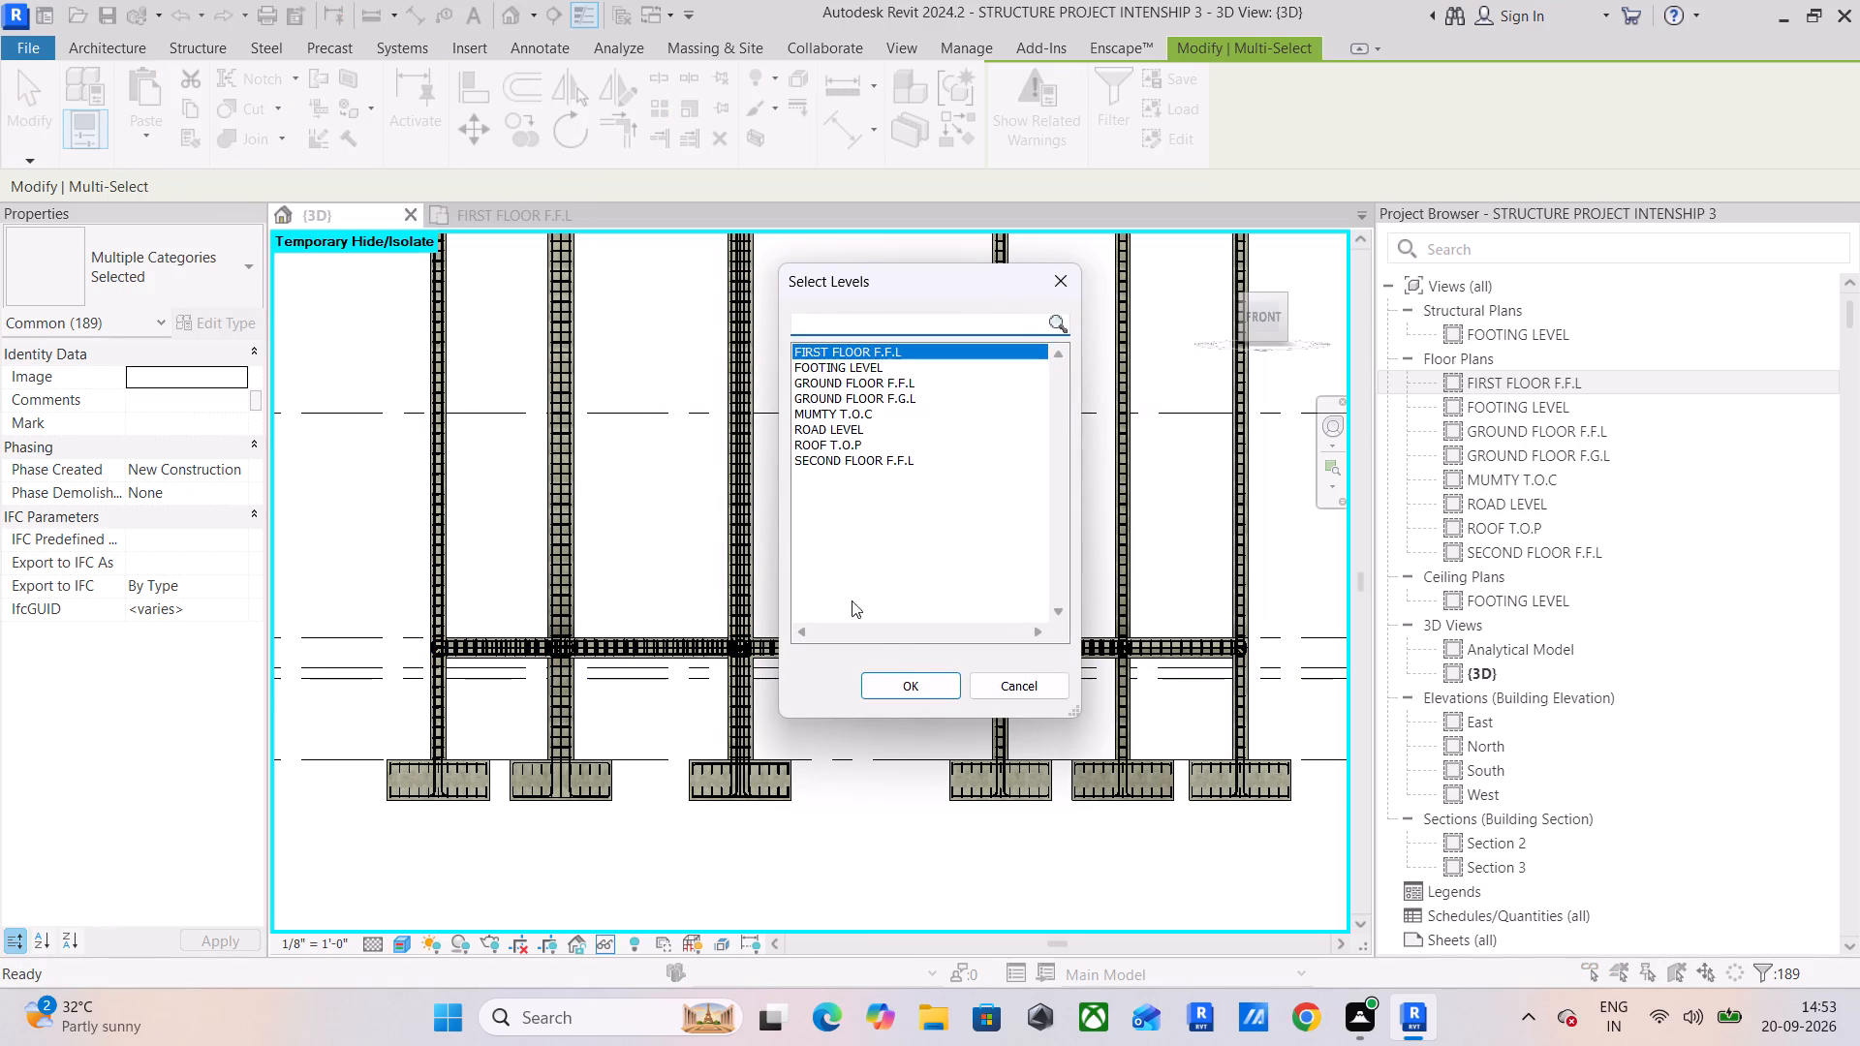
click(893, 677)
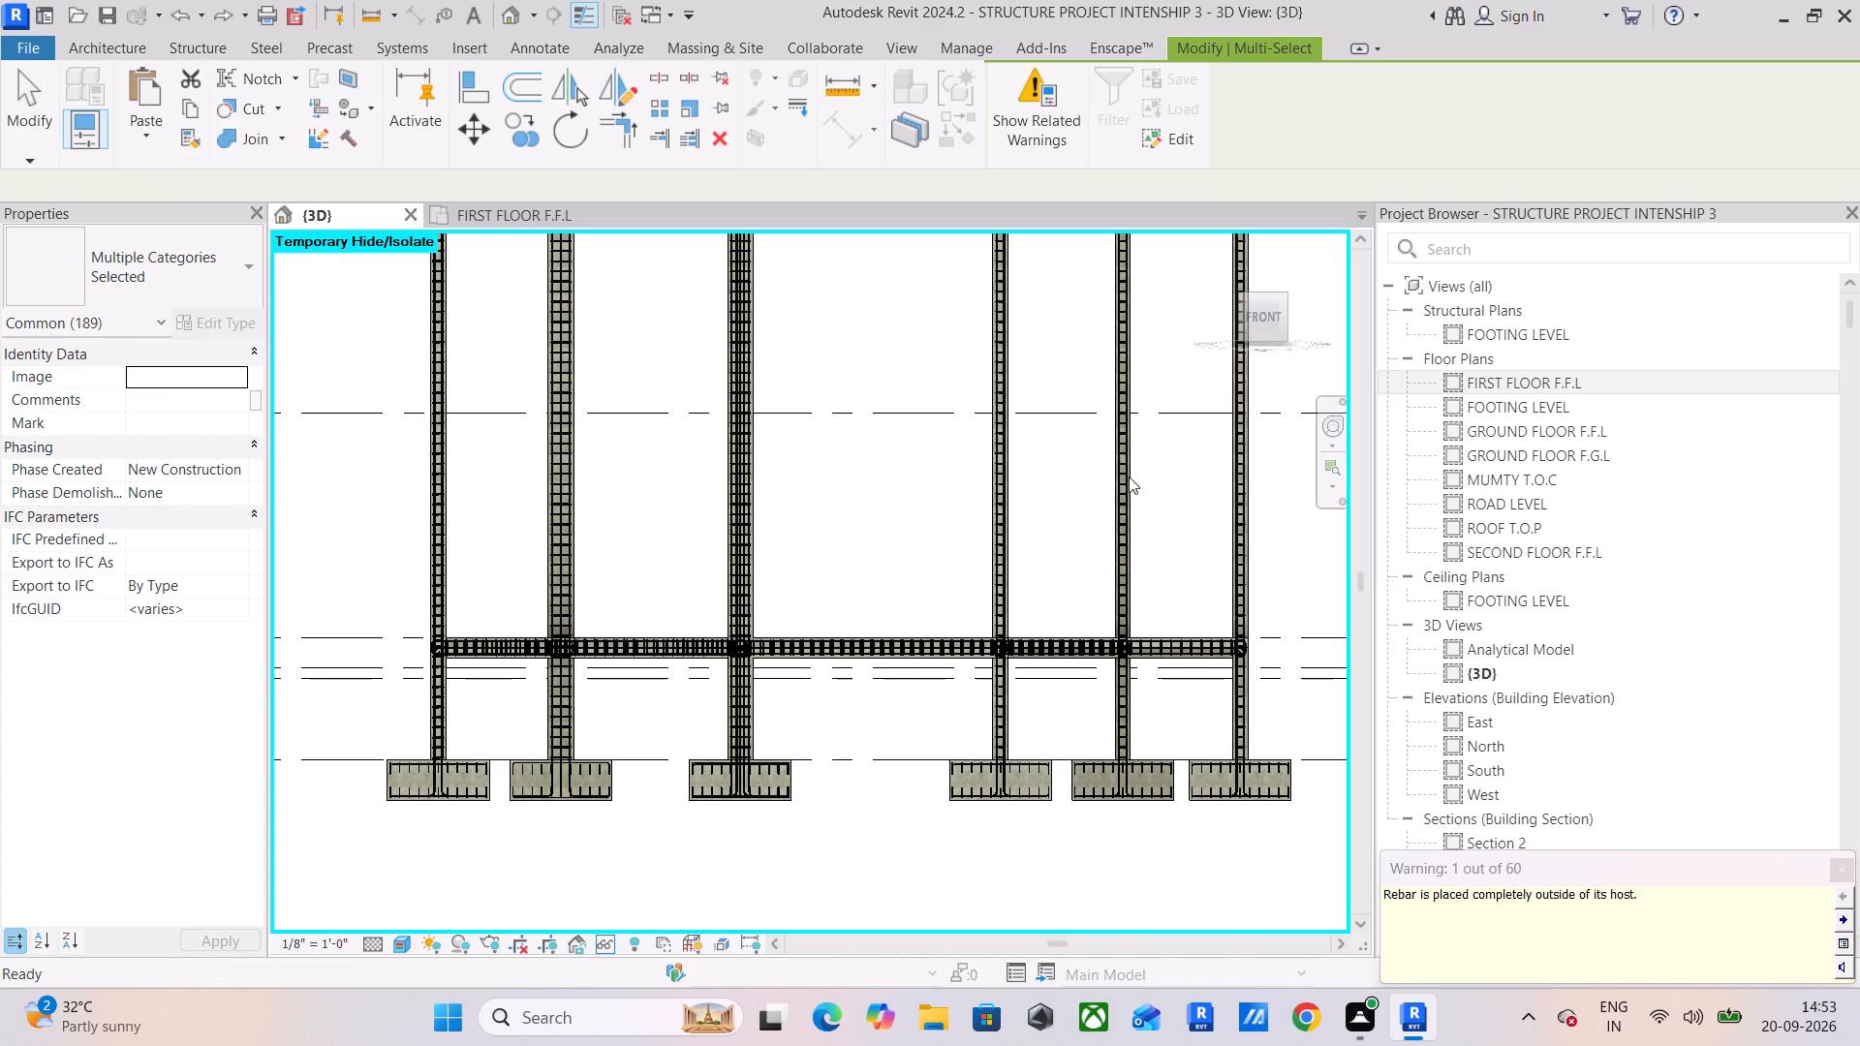
middle_drag(1155, 440, 1079, 517)
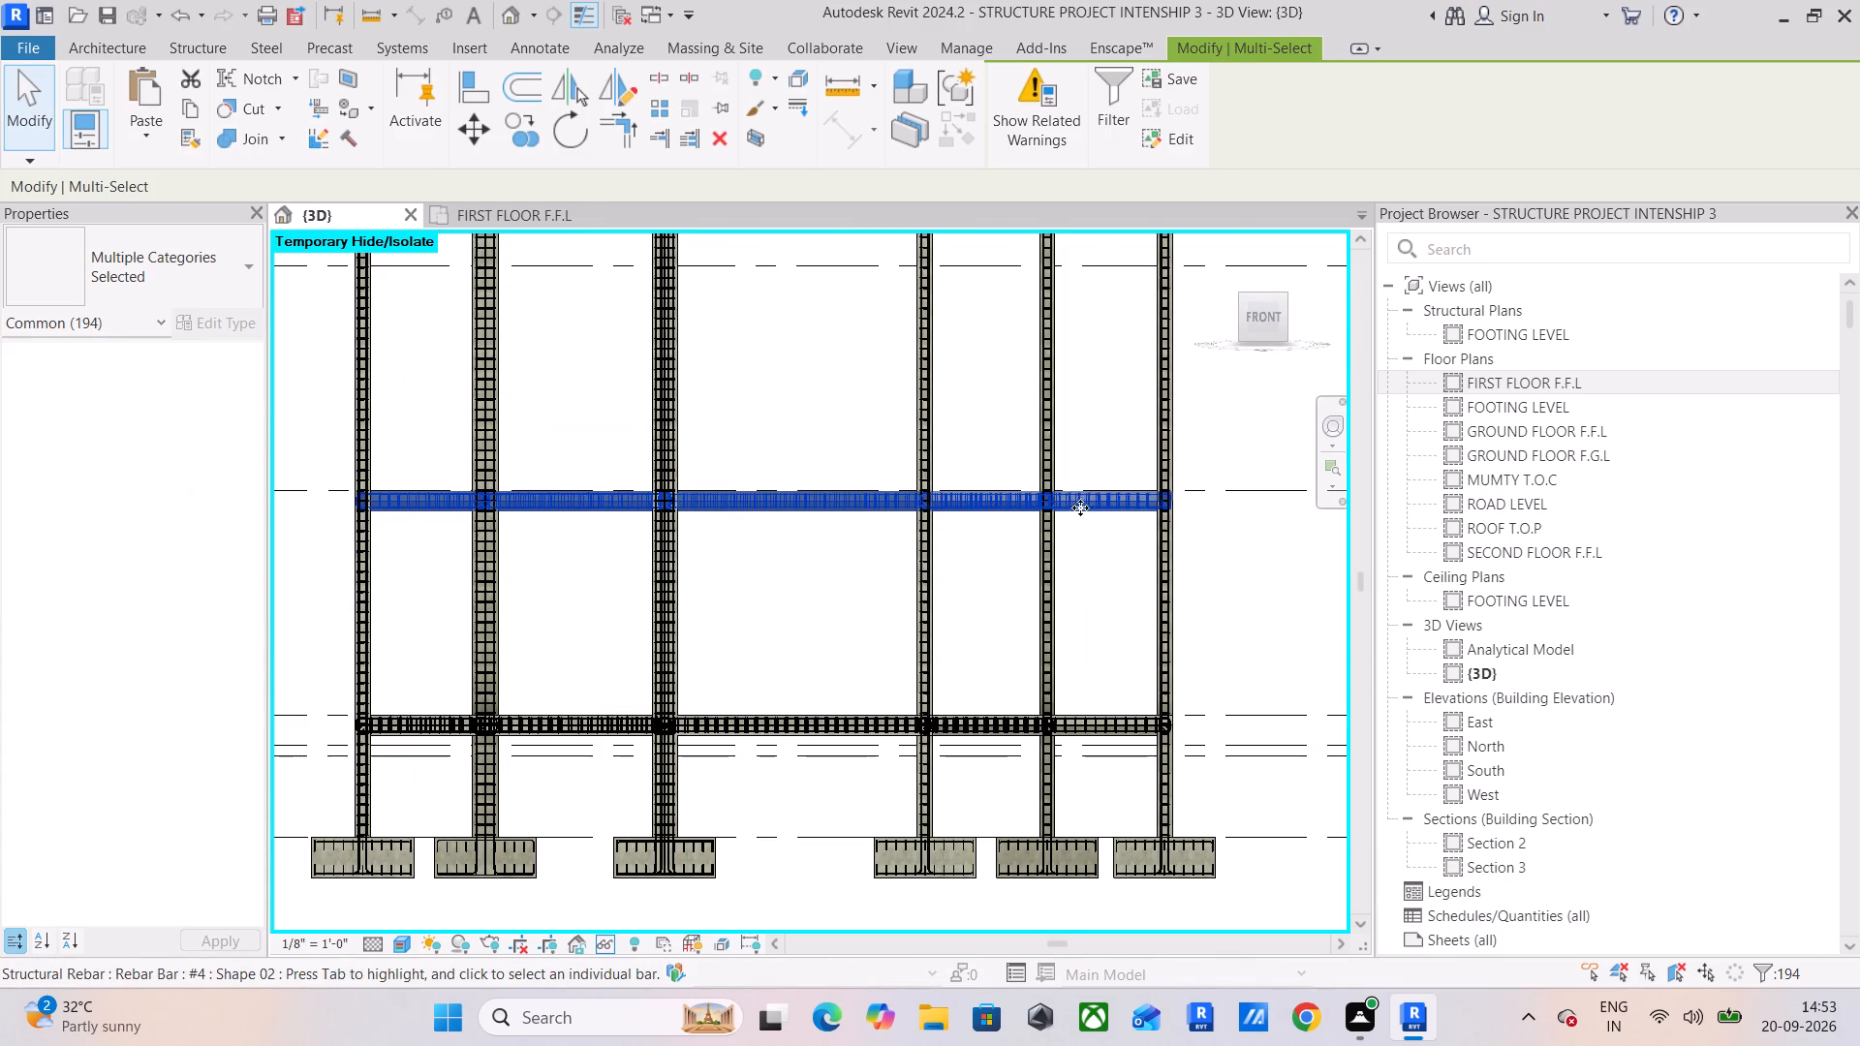
shift+middle_drag(1077, 510, 1074, 594)
click(1237, 466)
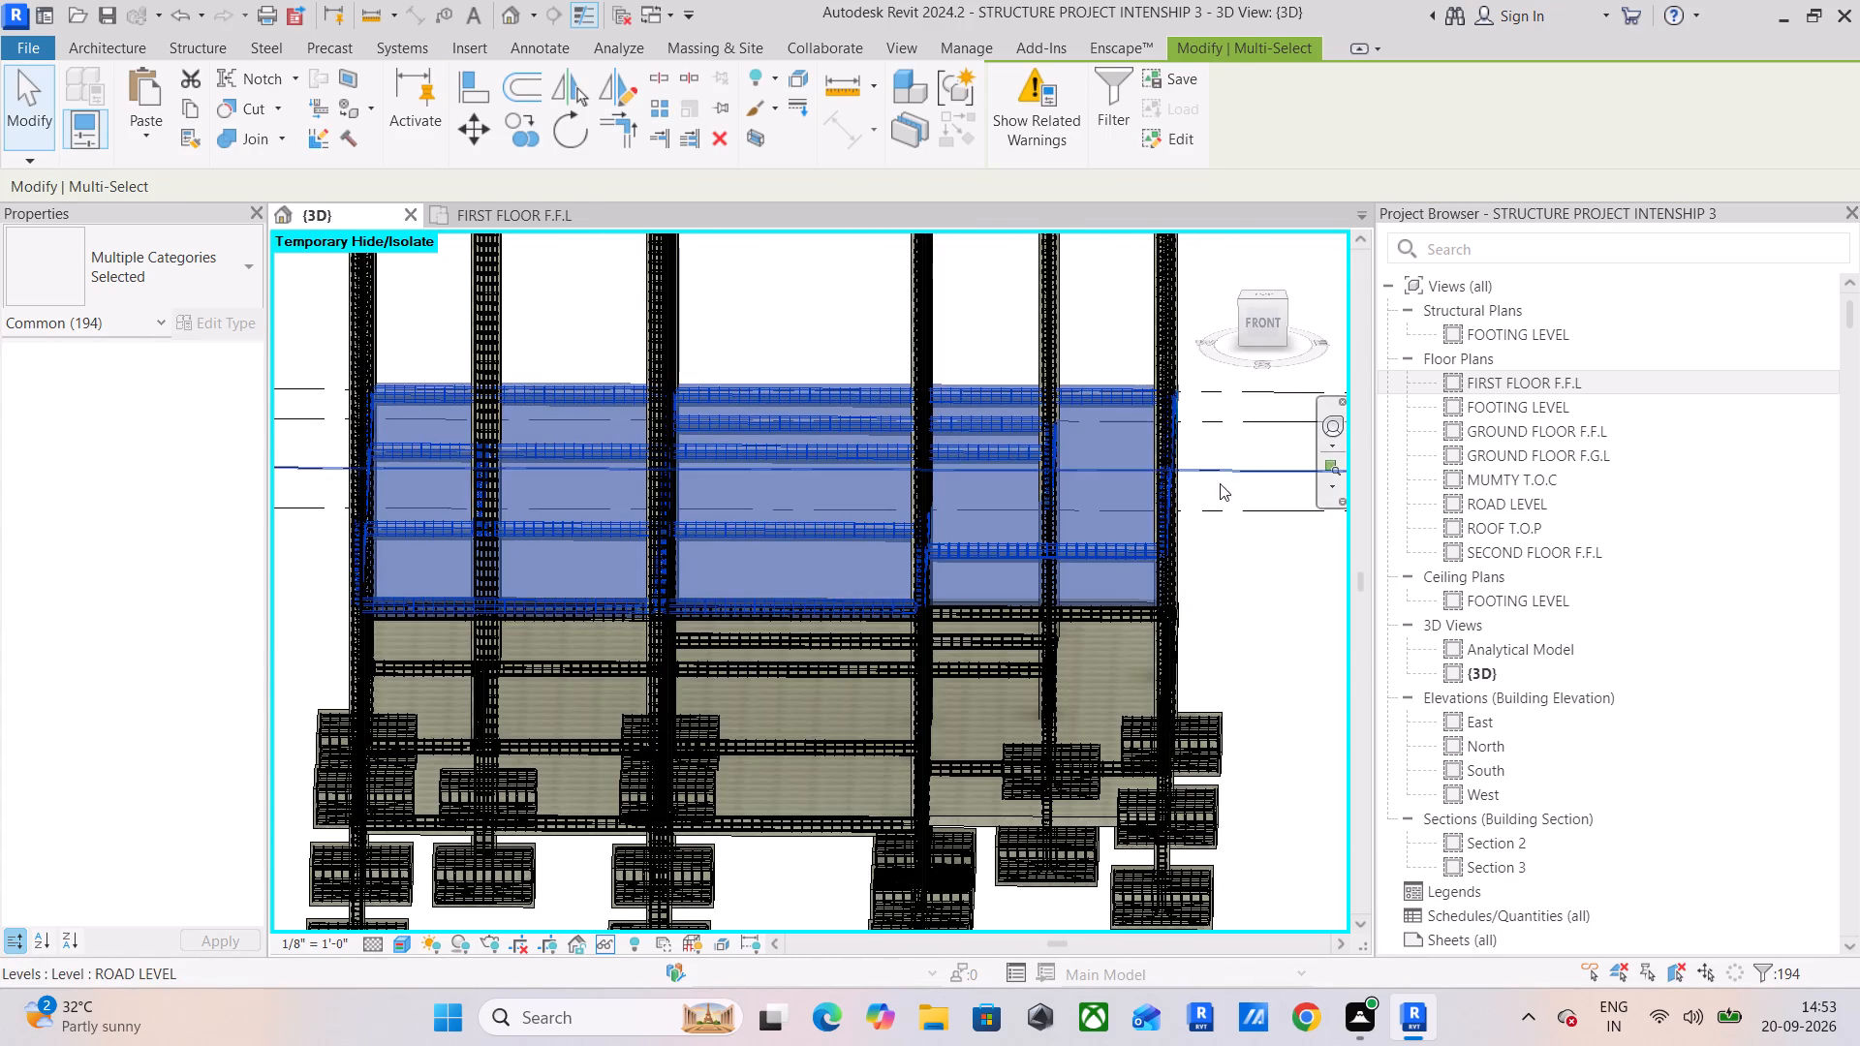
Delete the pasted 6" Foundation Slab at the first floor, keeping the beams and reinforcement.
click(1087, 596)
scroll(1101, 581, up, 5)
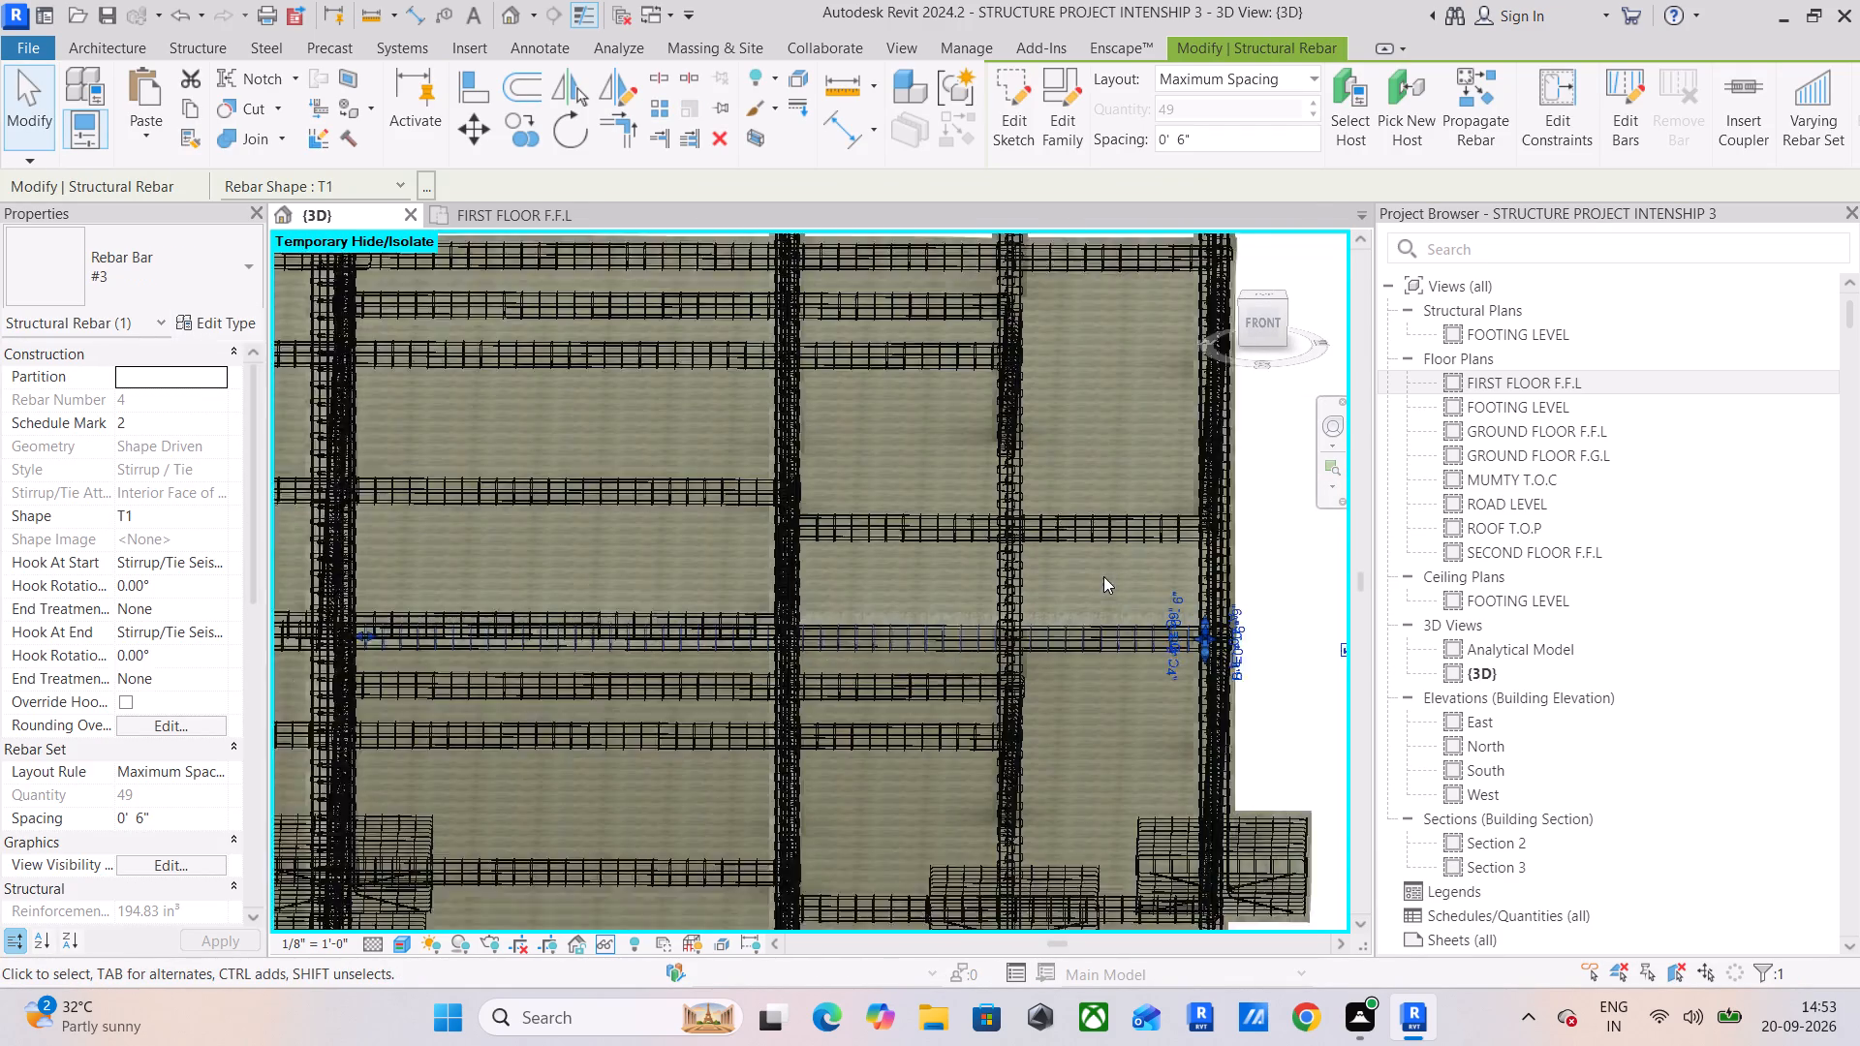
shift+middle_drag(1150, 607, 1071, 568)
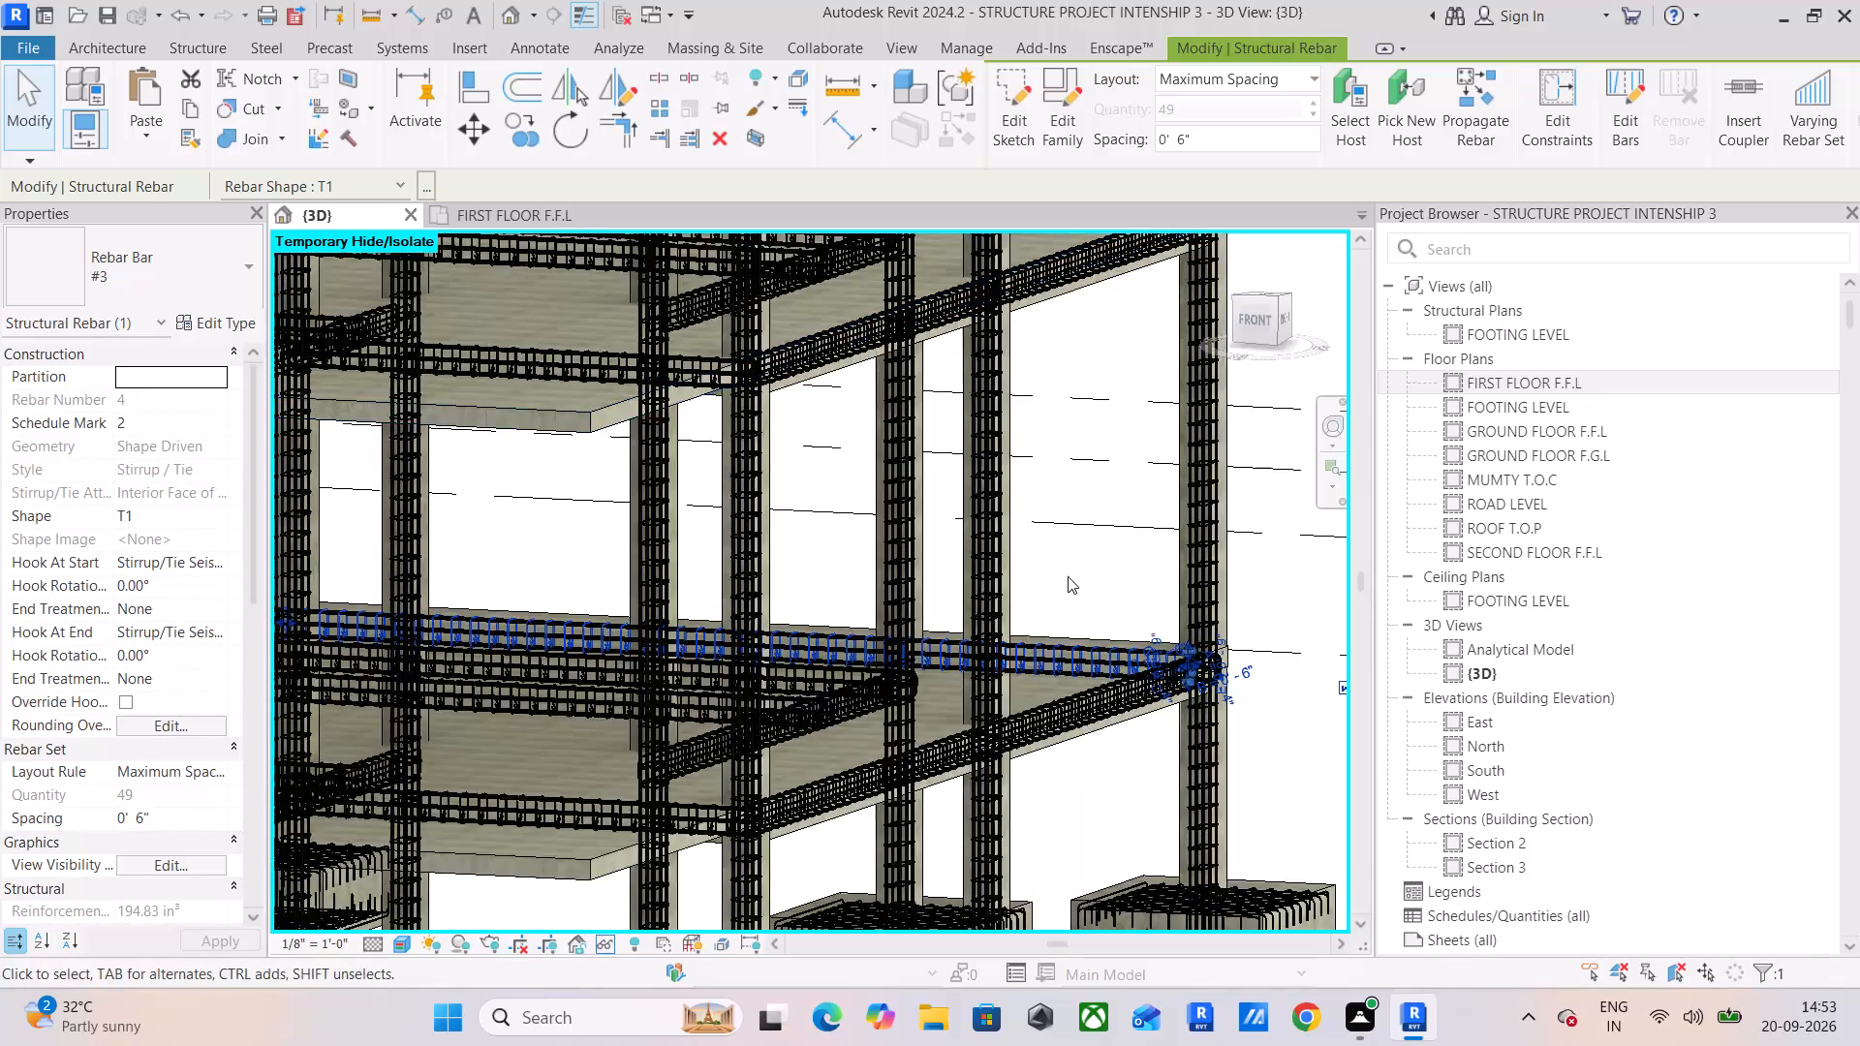
middle_drag(1064, 600, 1091, 679)
click(599, 507)
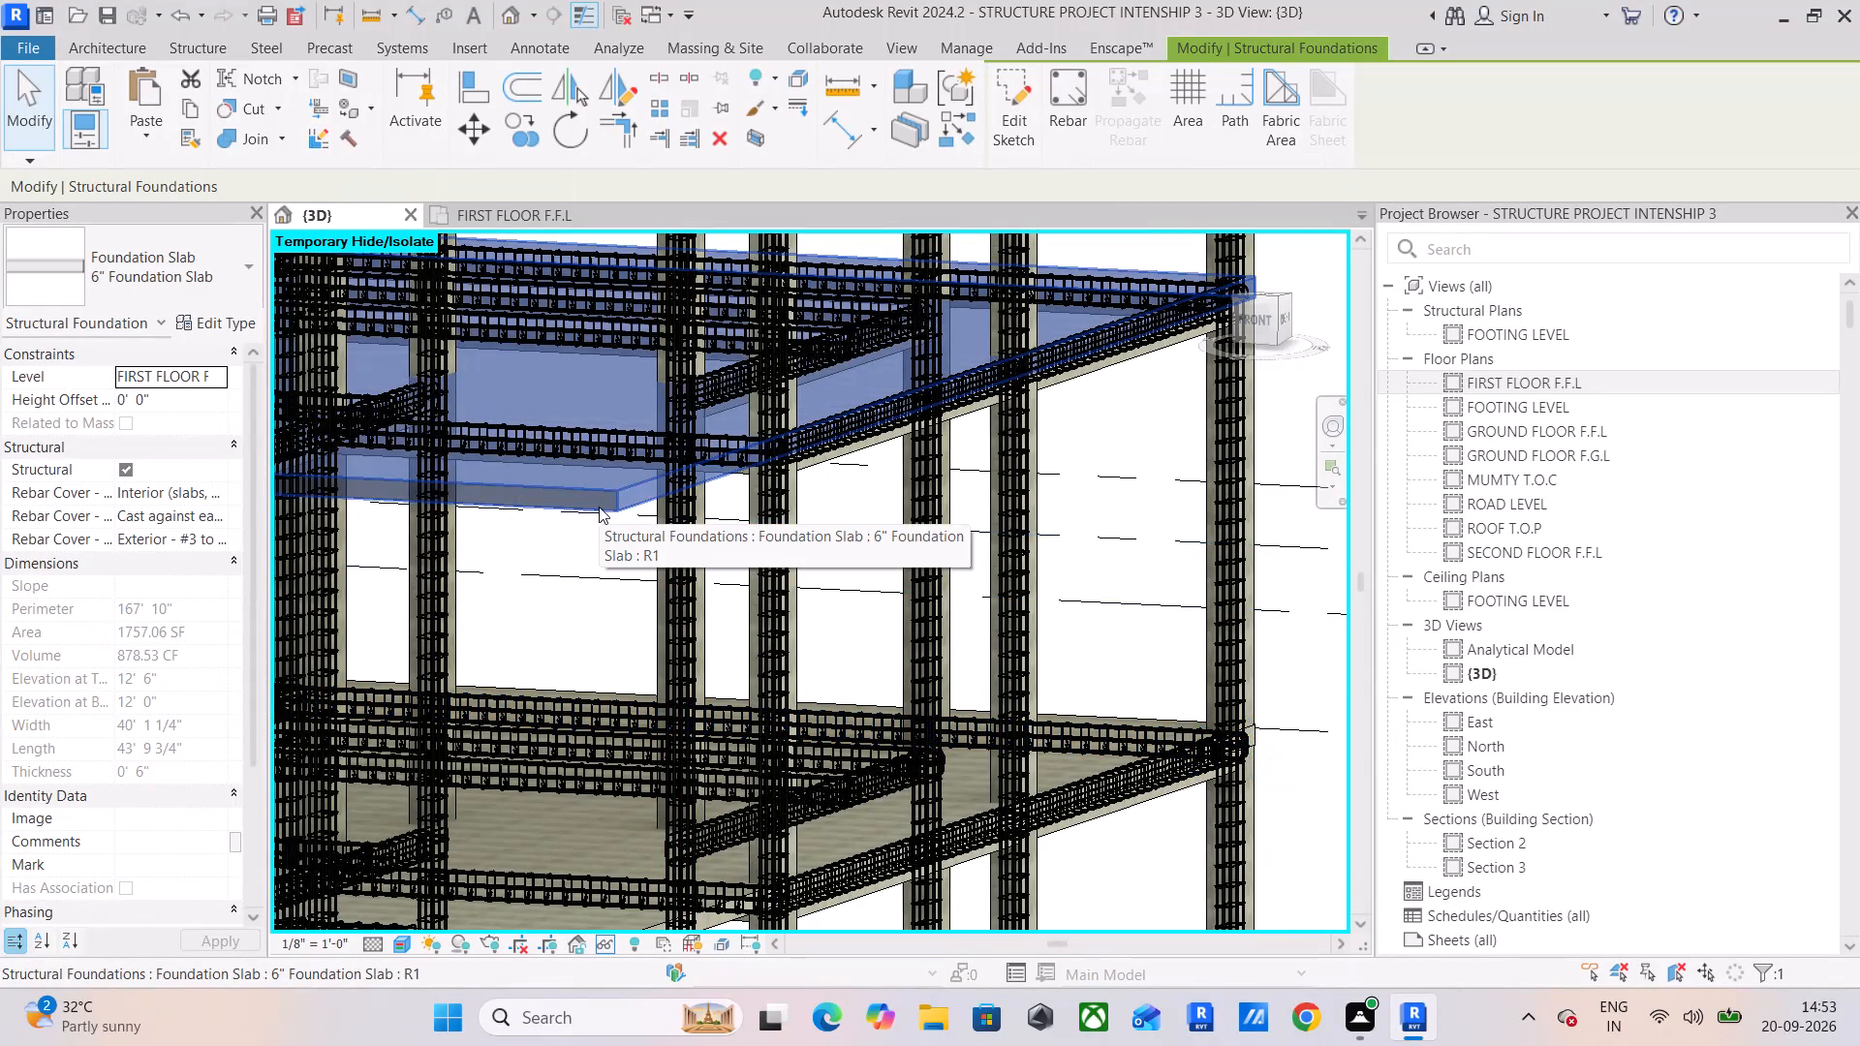
key(Delete)
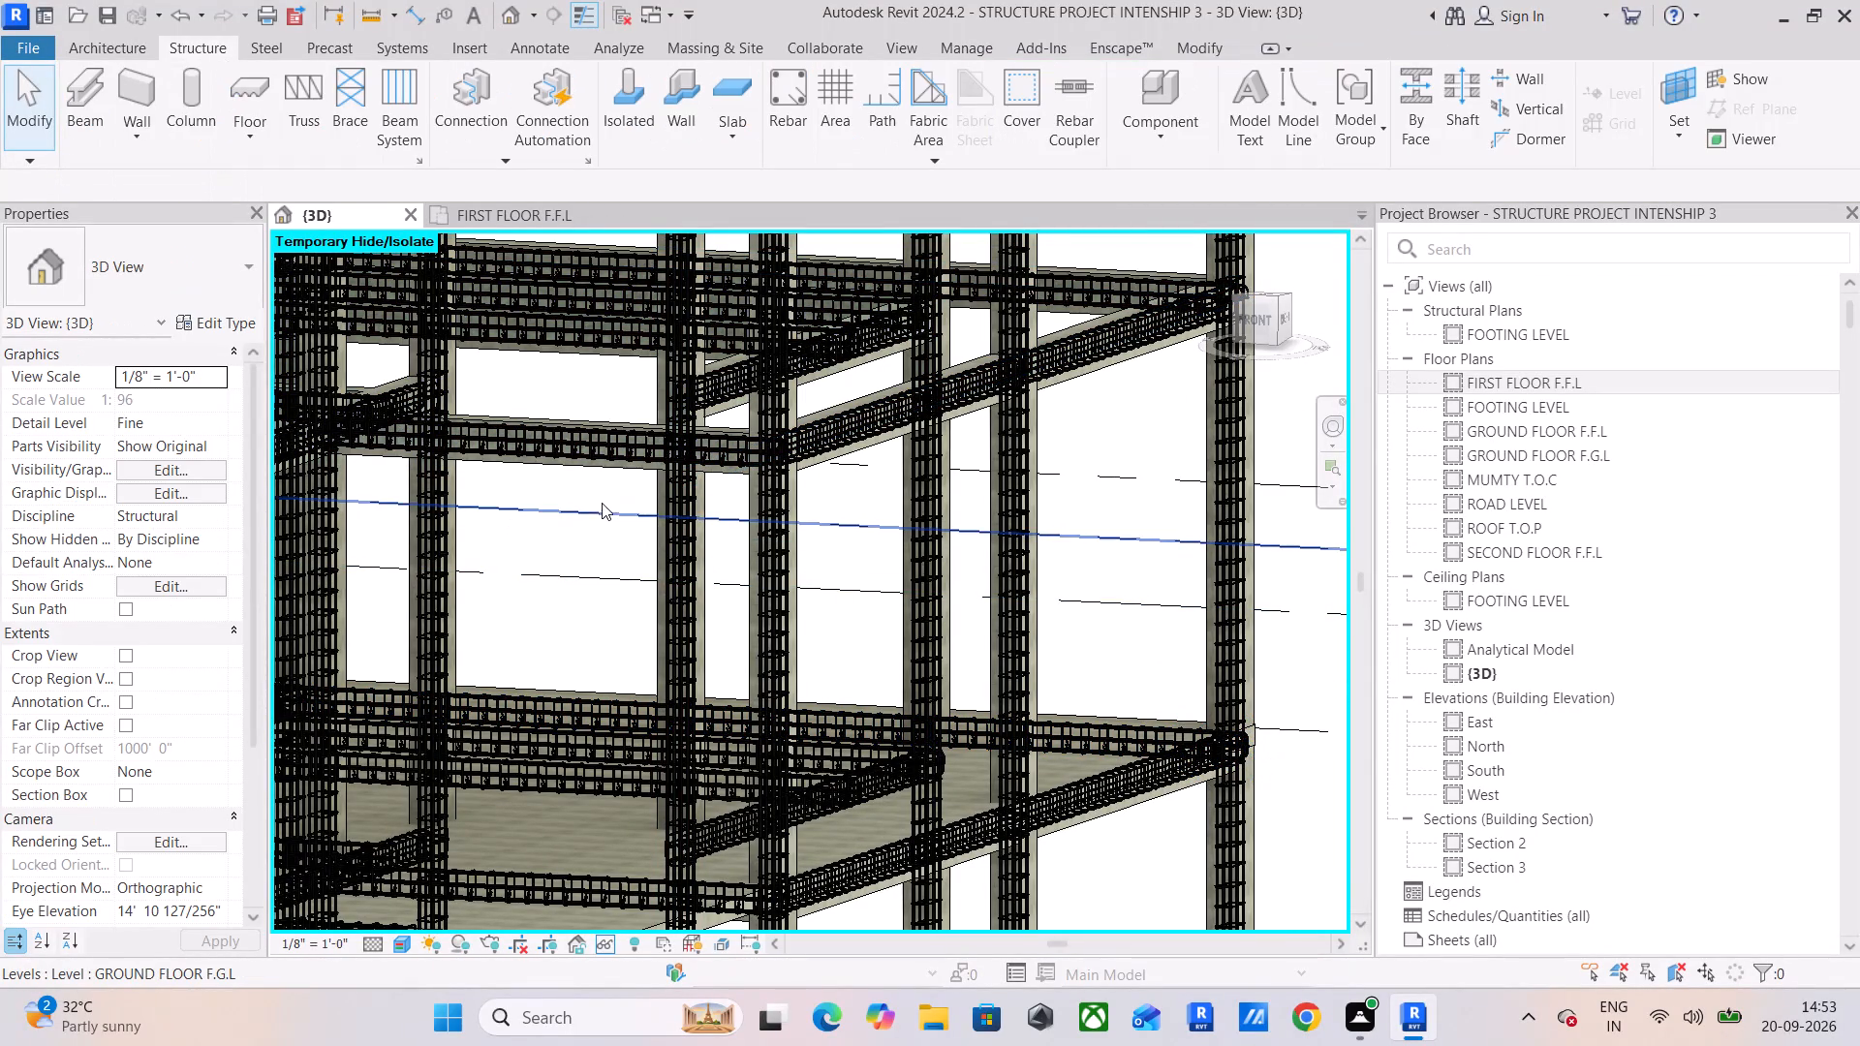
Examine the first-floor beam framing from several sides against the ground-floor framing below.
scroll(708, 550, down, 1)
shift+middle_drag(760, 556, 930, 569)
scroll(934, 561, down, 4)
shift+middle_drag(940, 552, 785, 554)
middle_drag(779, 553, 790, 582)
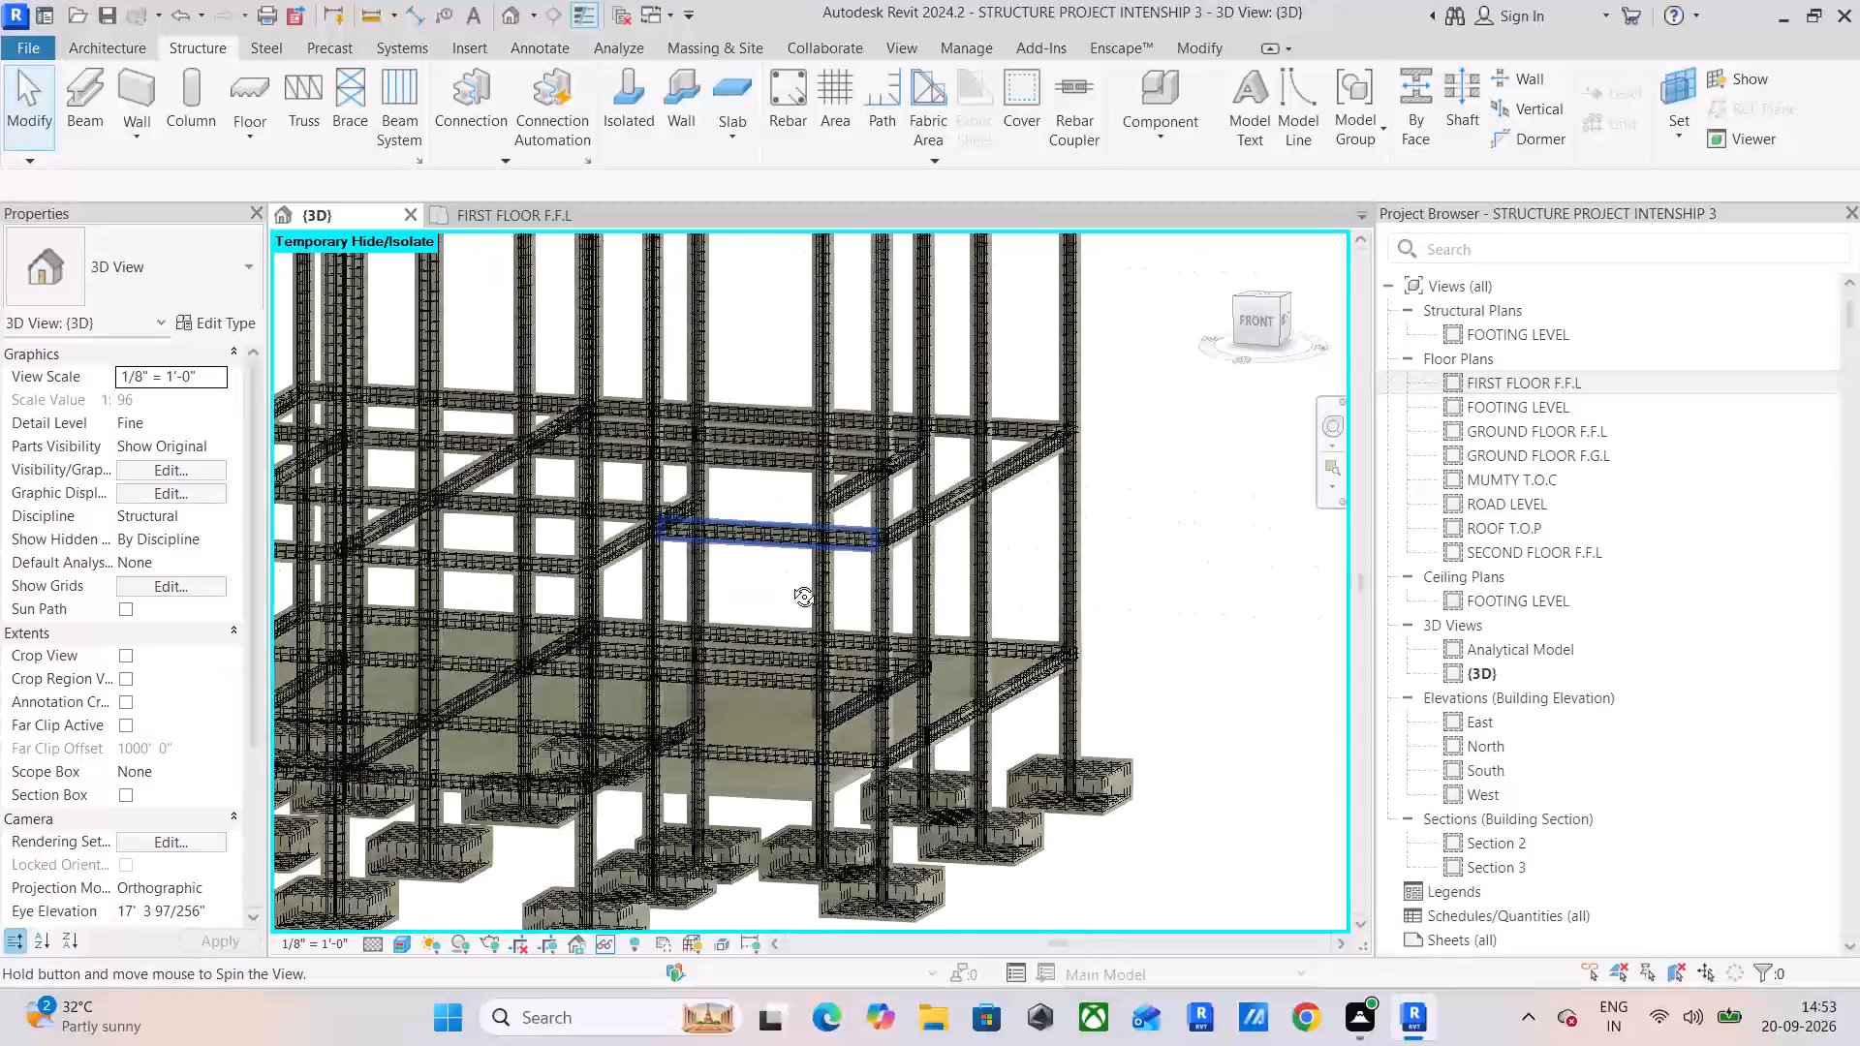
middle_drag(790, 582, 797, 594)
scroll(798, 594, down, 3)
shift+middle_drag(801, 596, 815, 613)
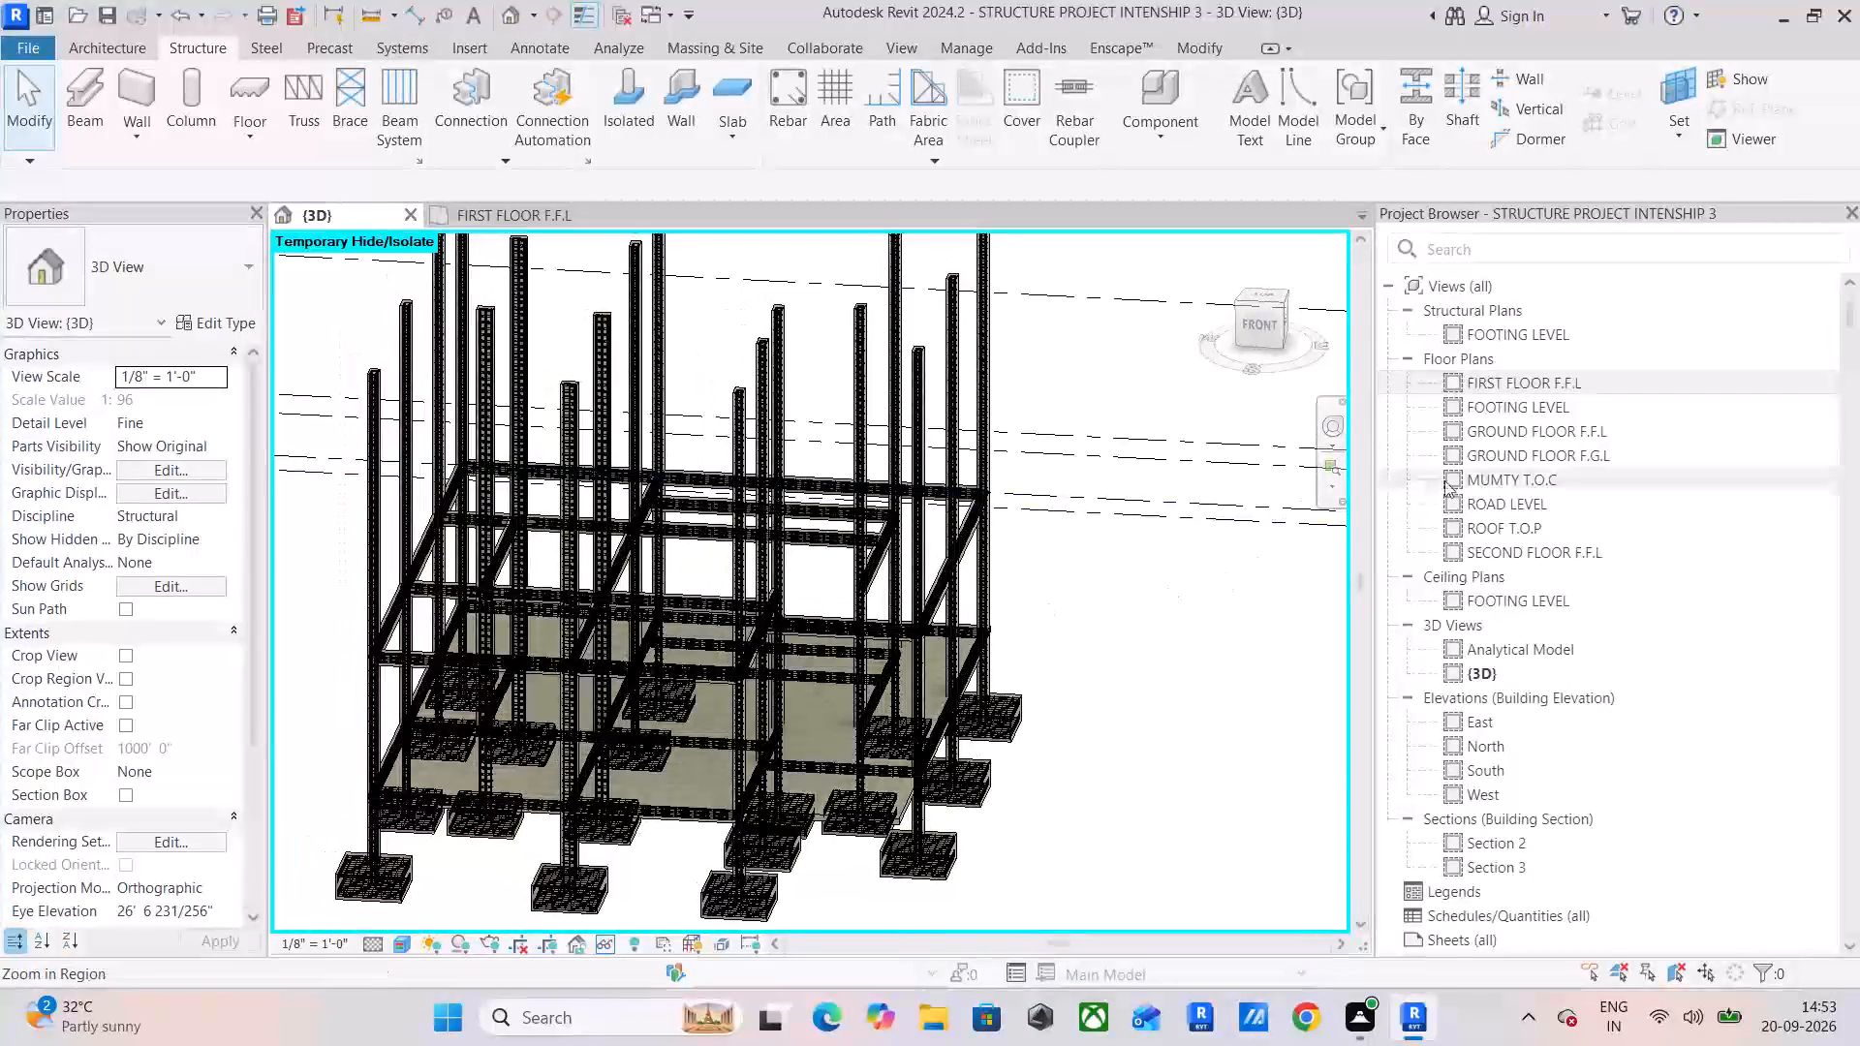
Open the FIRST FLOOR F.F.L plan and examine the walls, columns and grid layout.
double_click(1532, 385)
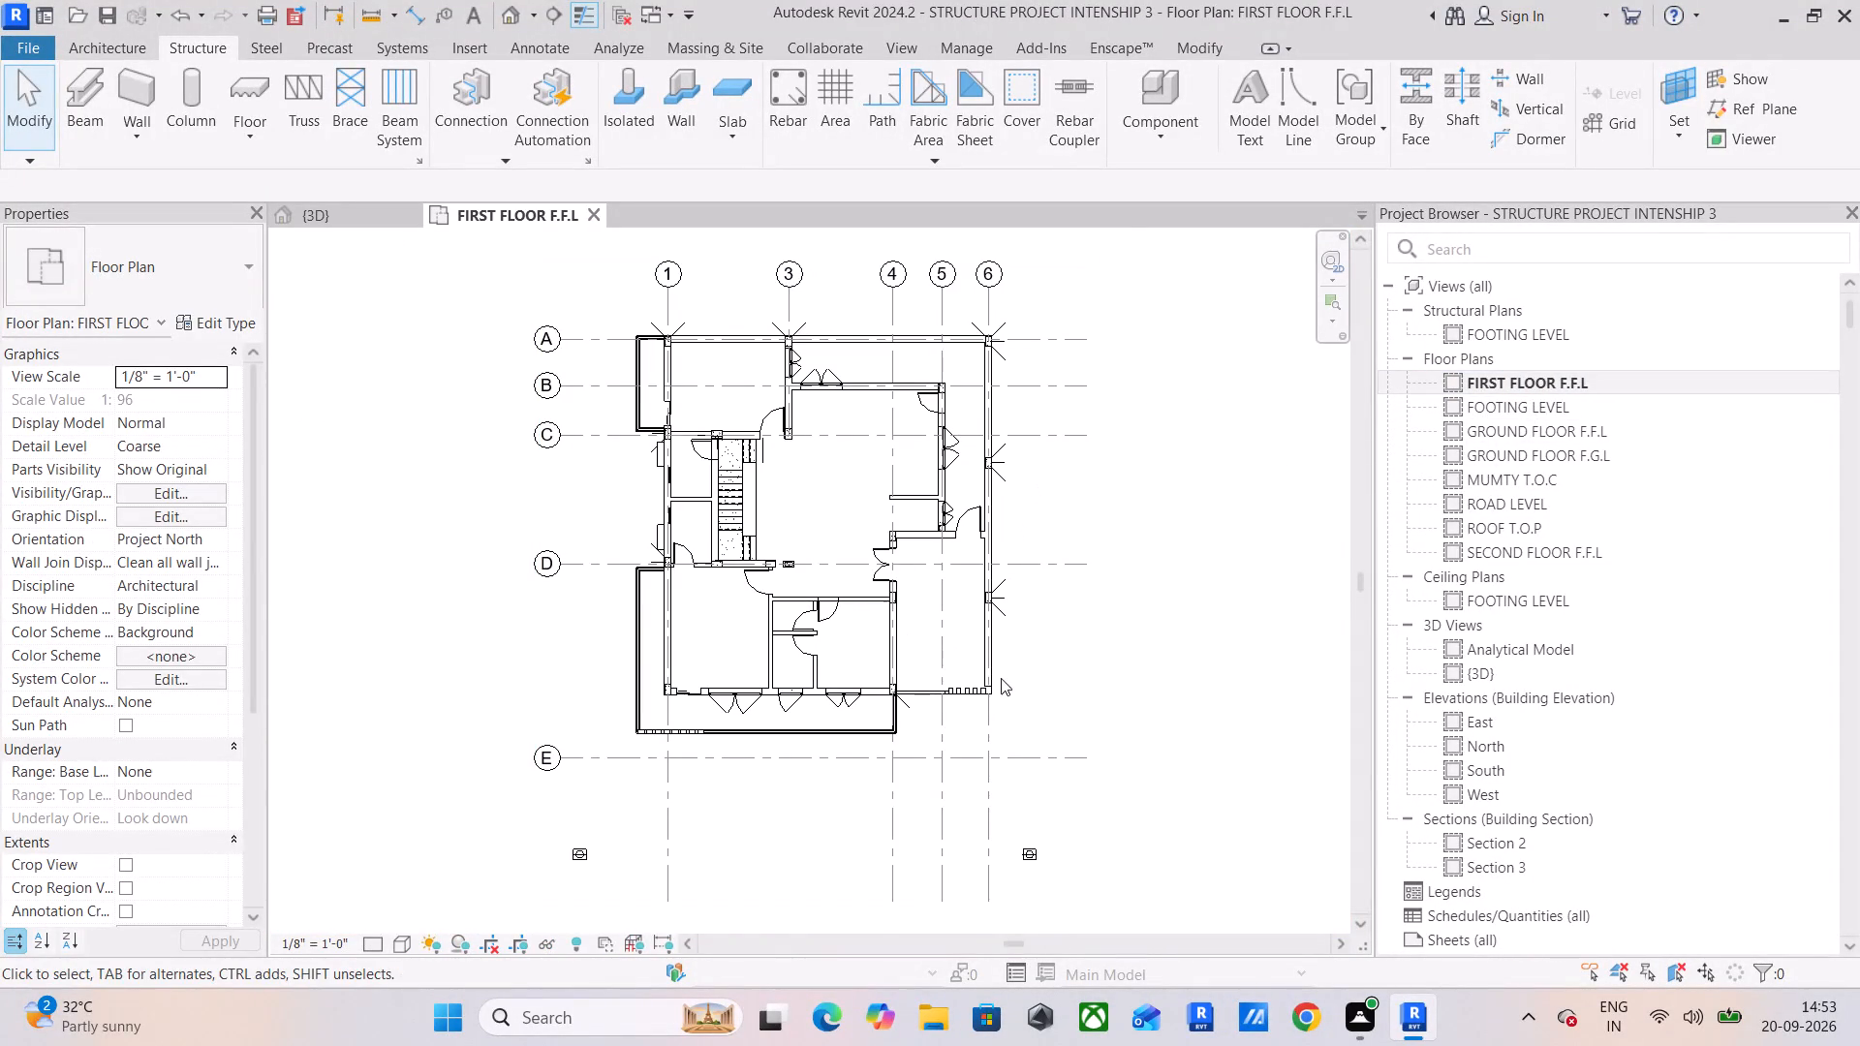
scroll(955, 680, up, 6)
middle_drag(943, 716, 893, 685)
scroll(943, 716, up, 1)
scroll(790, 666, up, 4)
scroll(900, 671, down, 3)
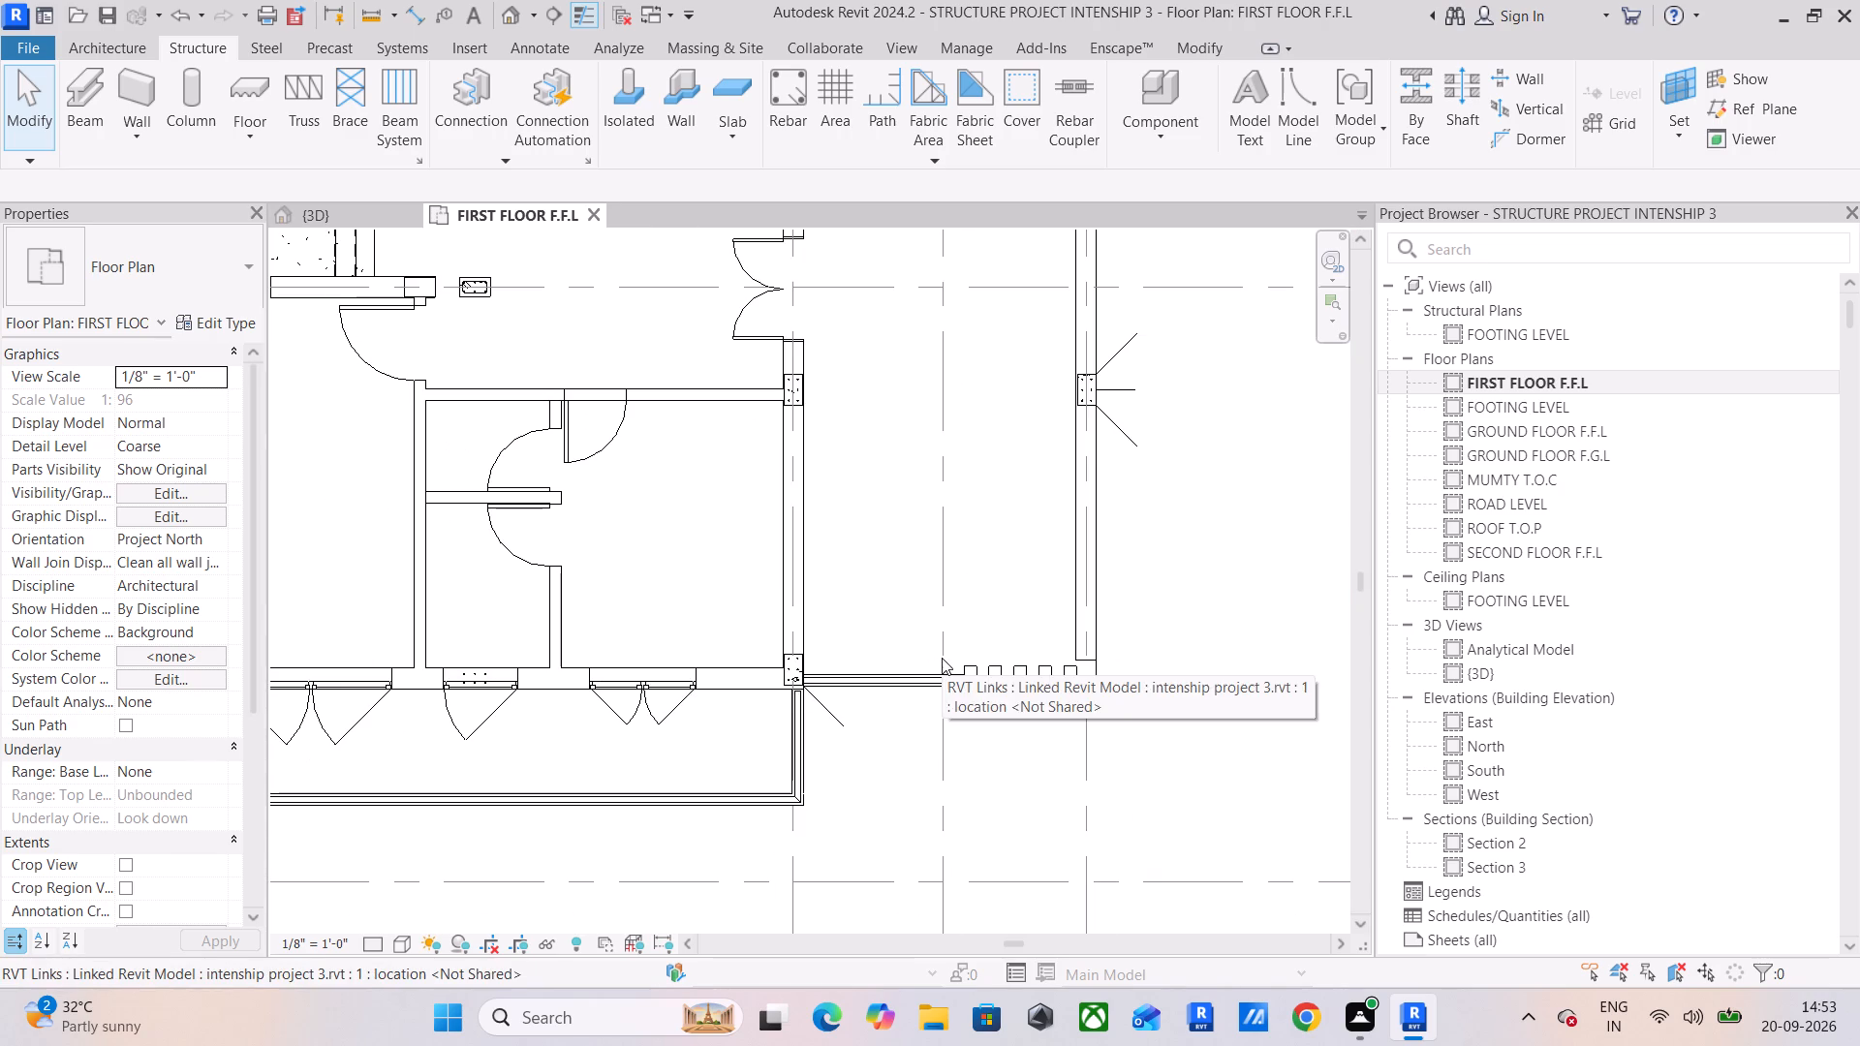
scroll(1021, 671, down, 1)
middle_drag(1026, 693, 1074, 707)
scroll(1075, 707, down, 3)
middle_drag(1066, 688, 1065, 724)
scroll(1066, 697, down, 4)
middle_drag(1036, 617, 989, 632)
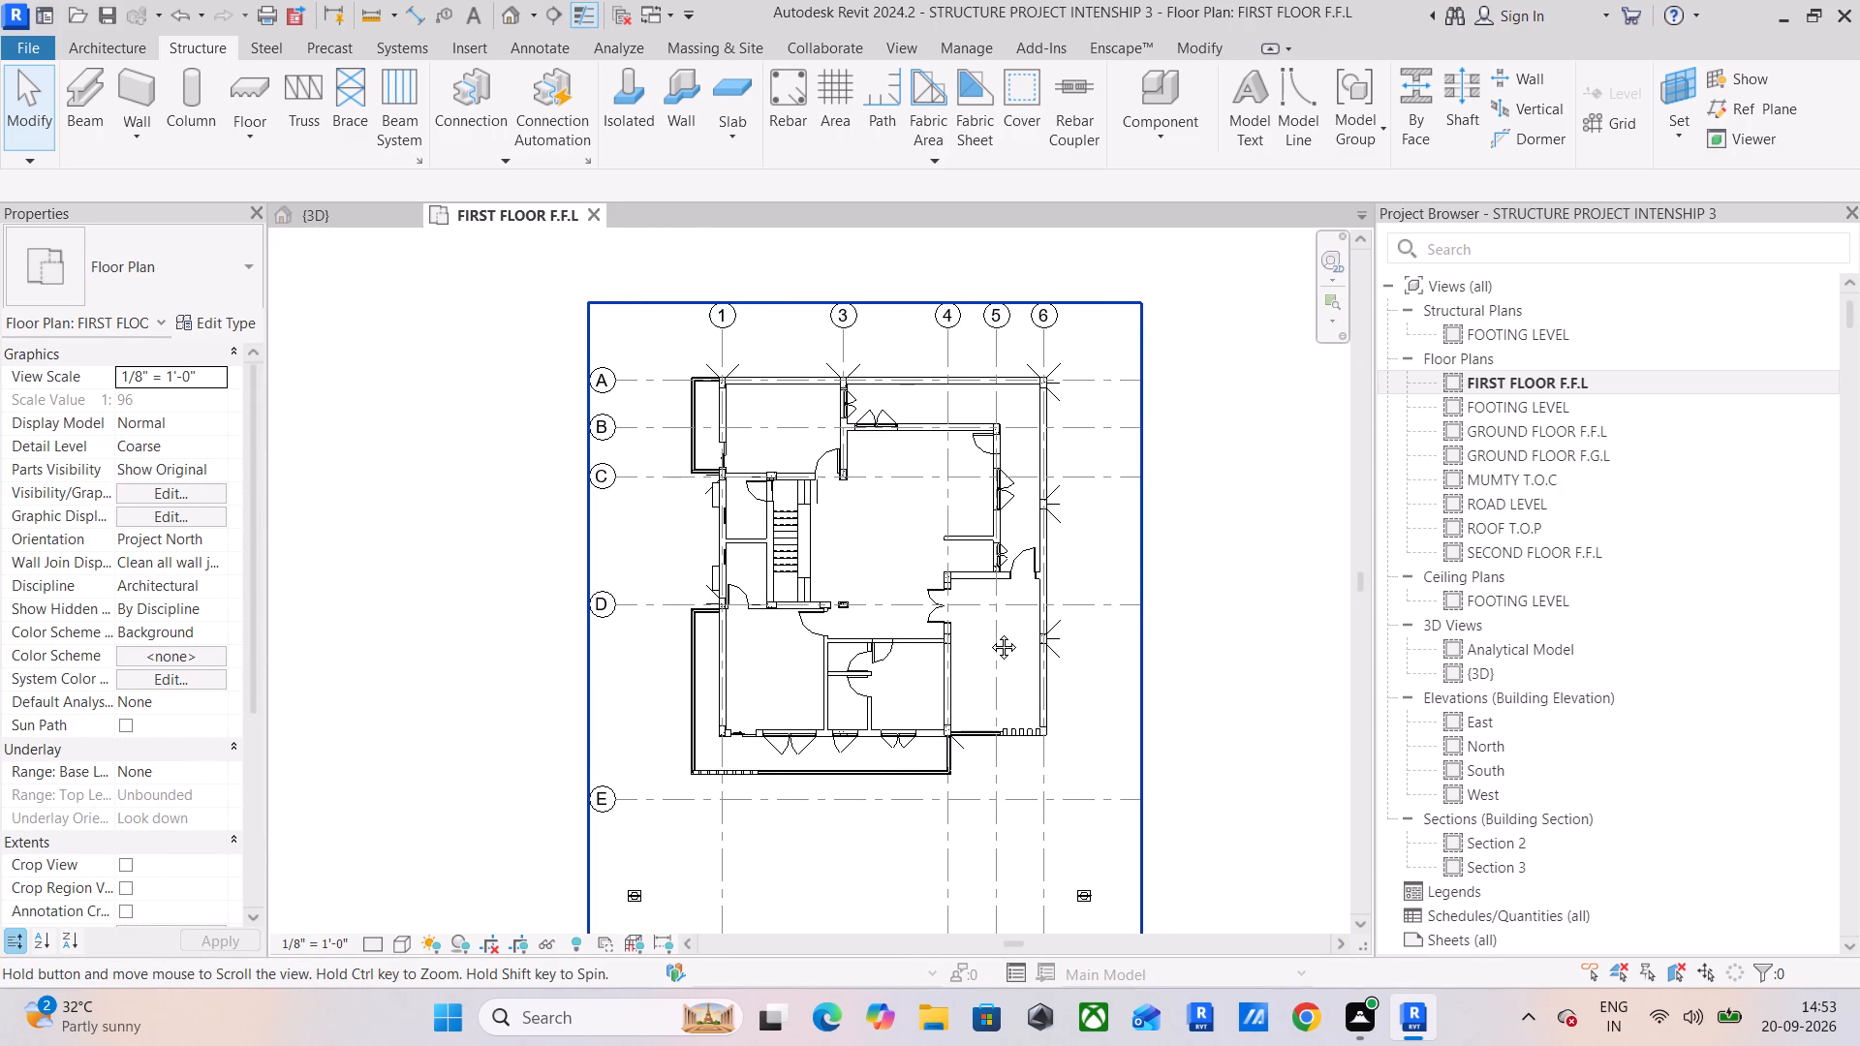
middle_drag(989, 632, 944, 632)
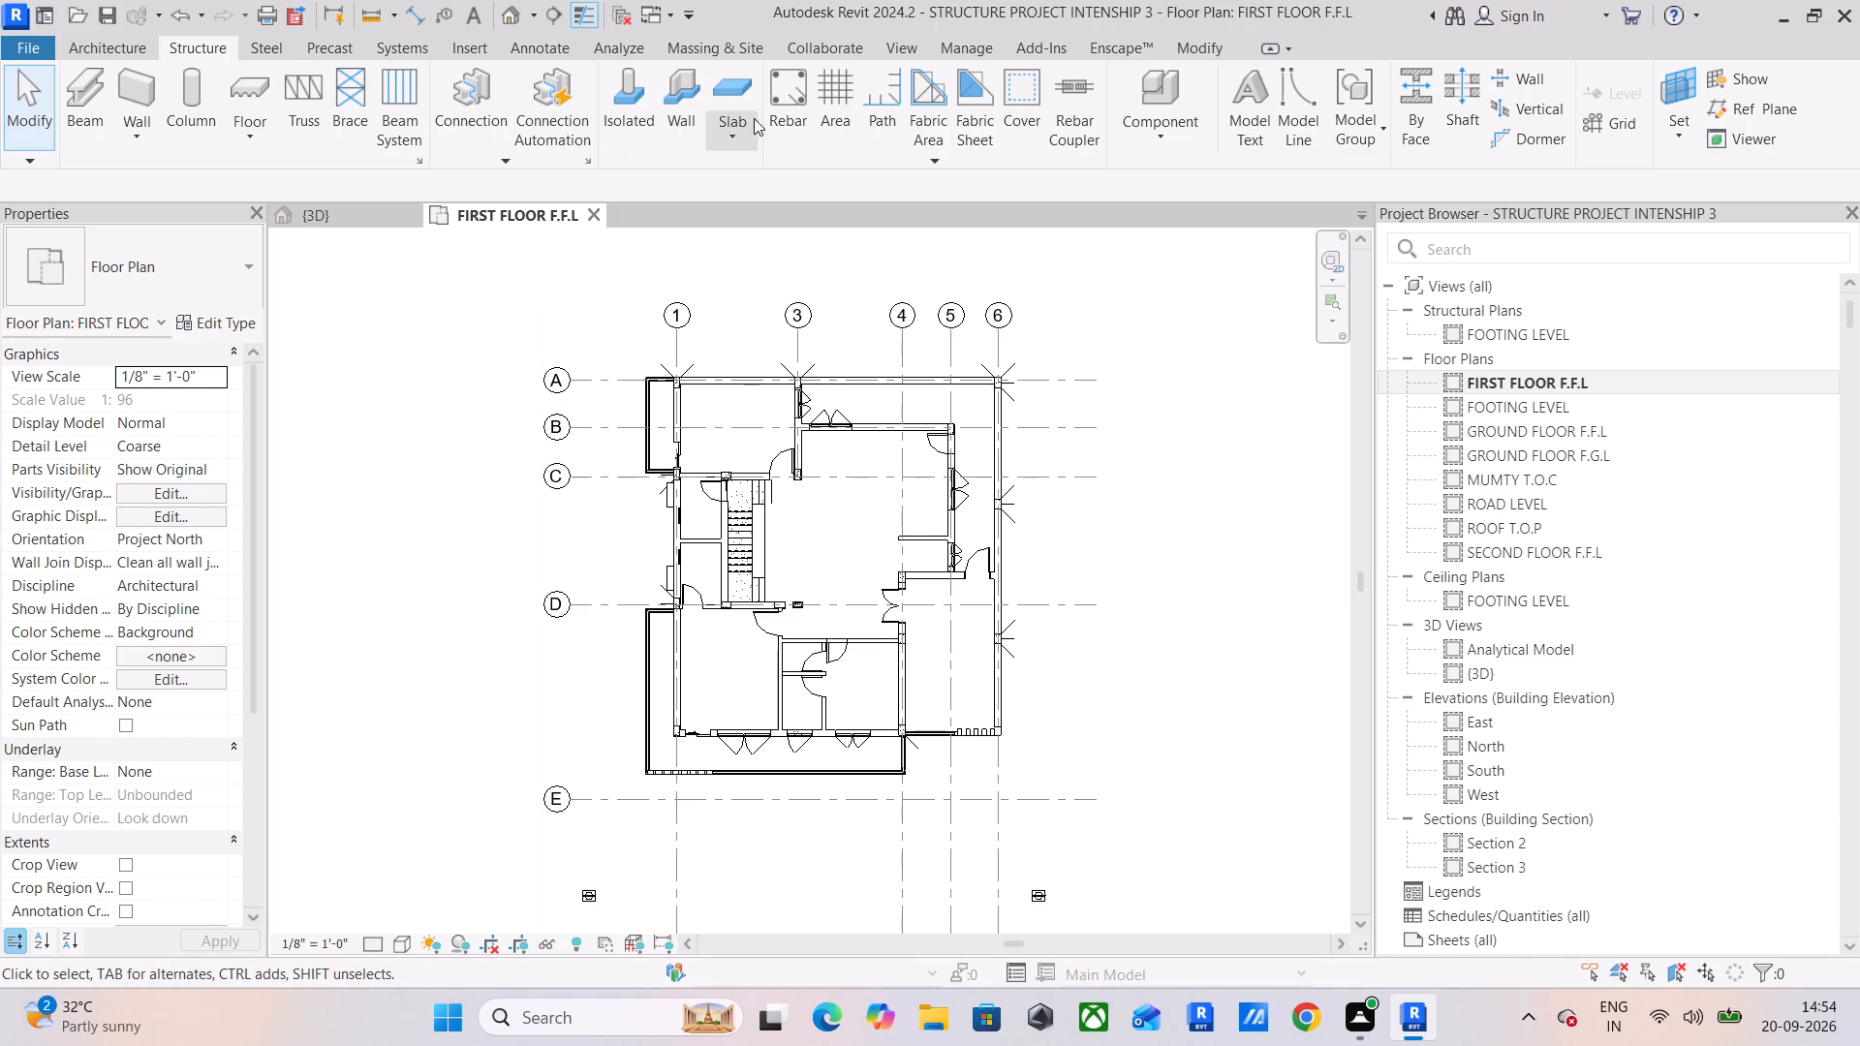
Start a 6" Foundation Slab at FIRST FLOOR F.F.L and sketch a rectangular boundary for the room between grids 1–3 and A–C.
click(740, 98)
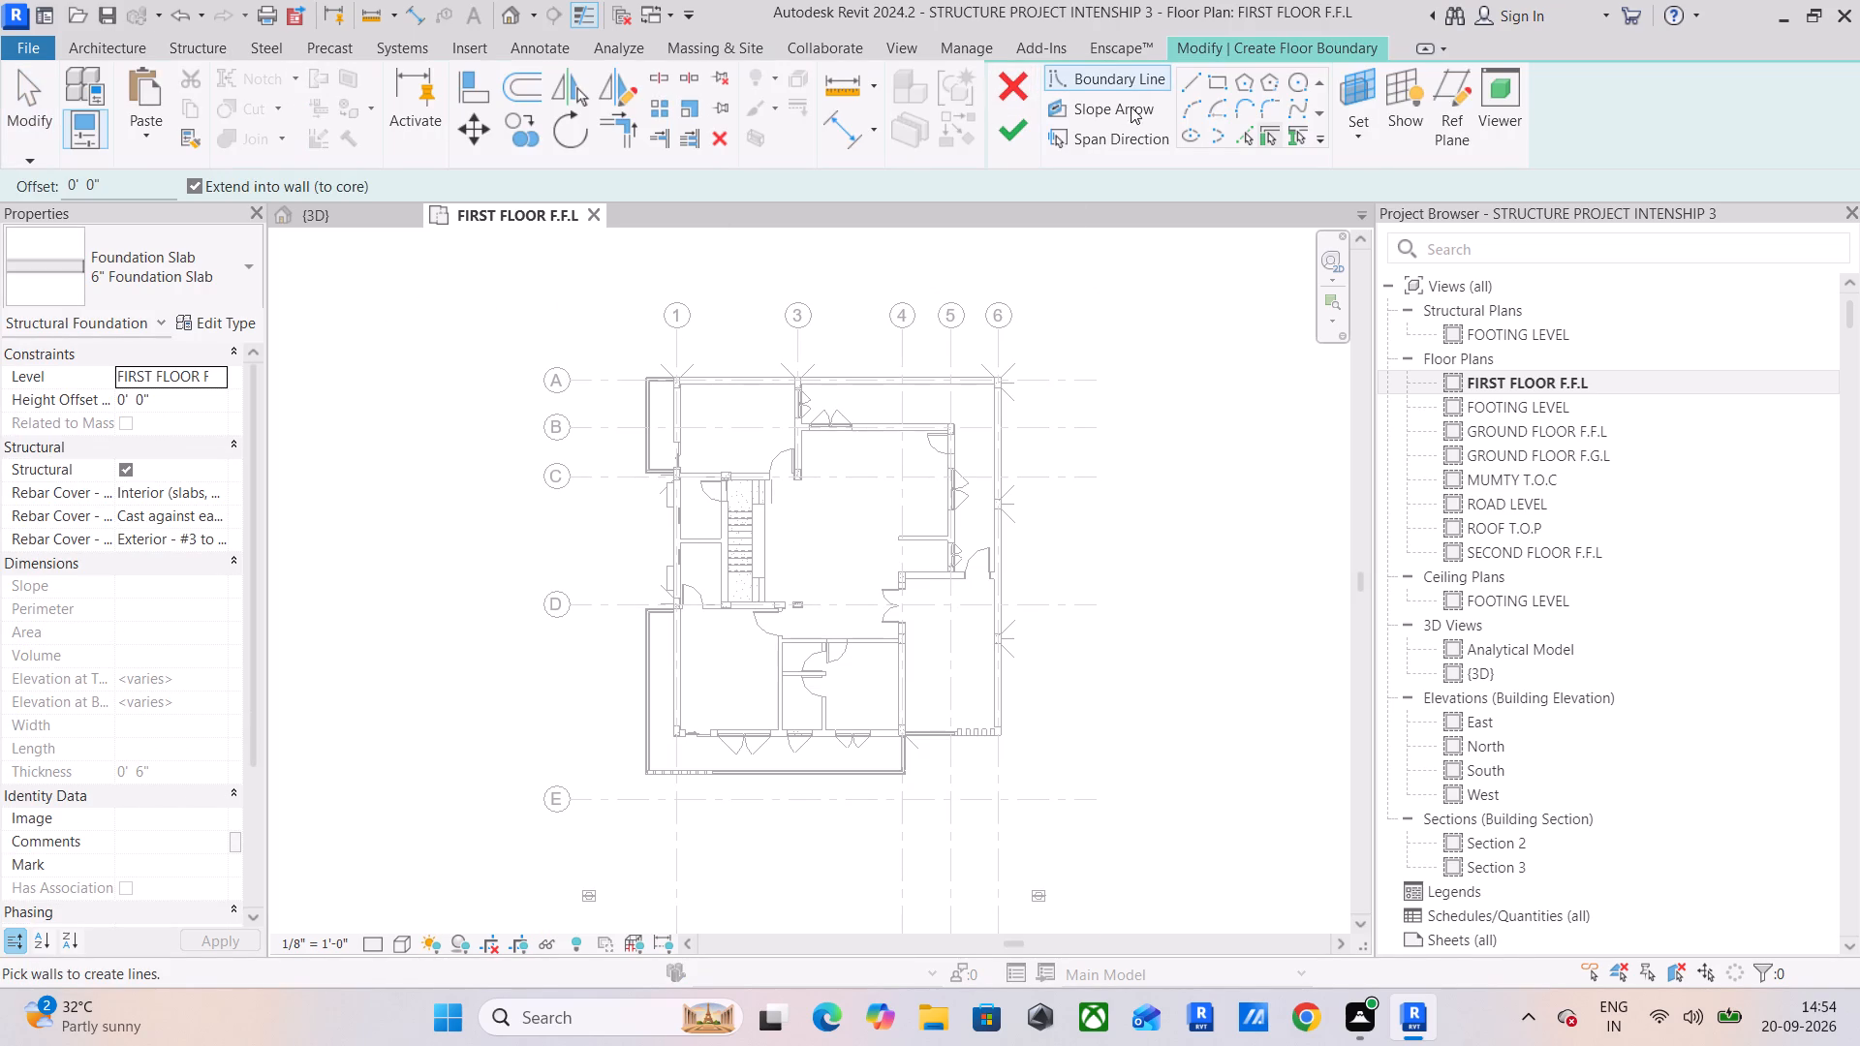
click(1212, 80)
scroll(651, 370, up, 4)
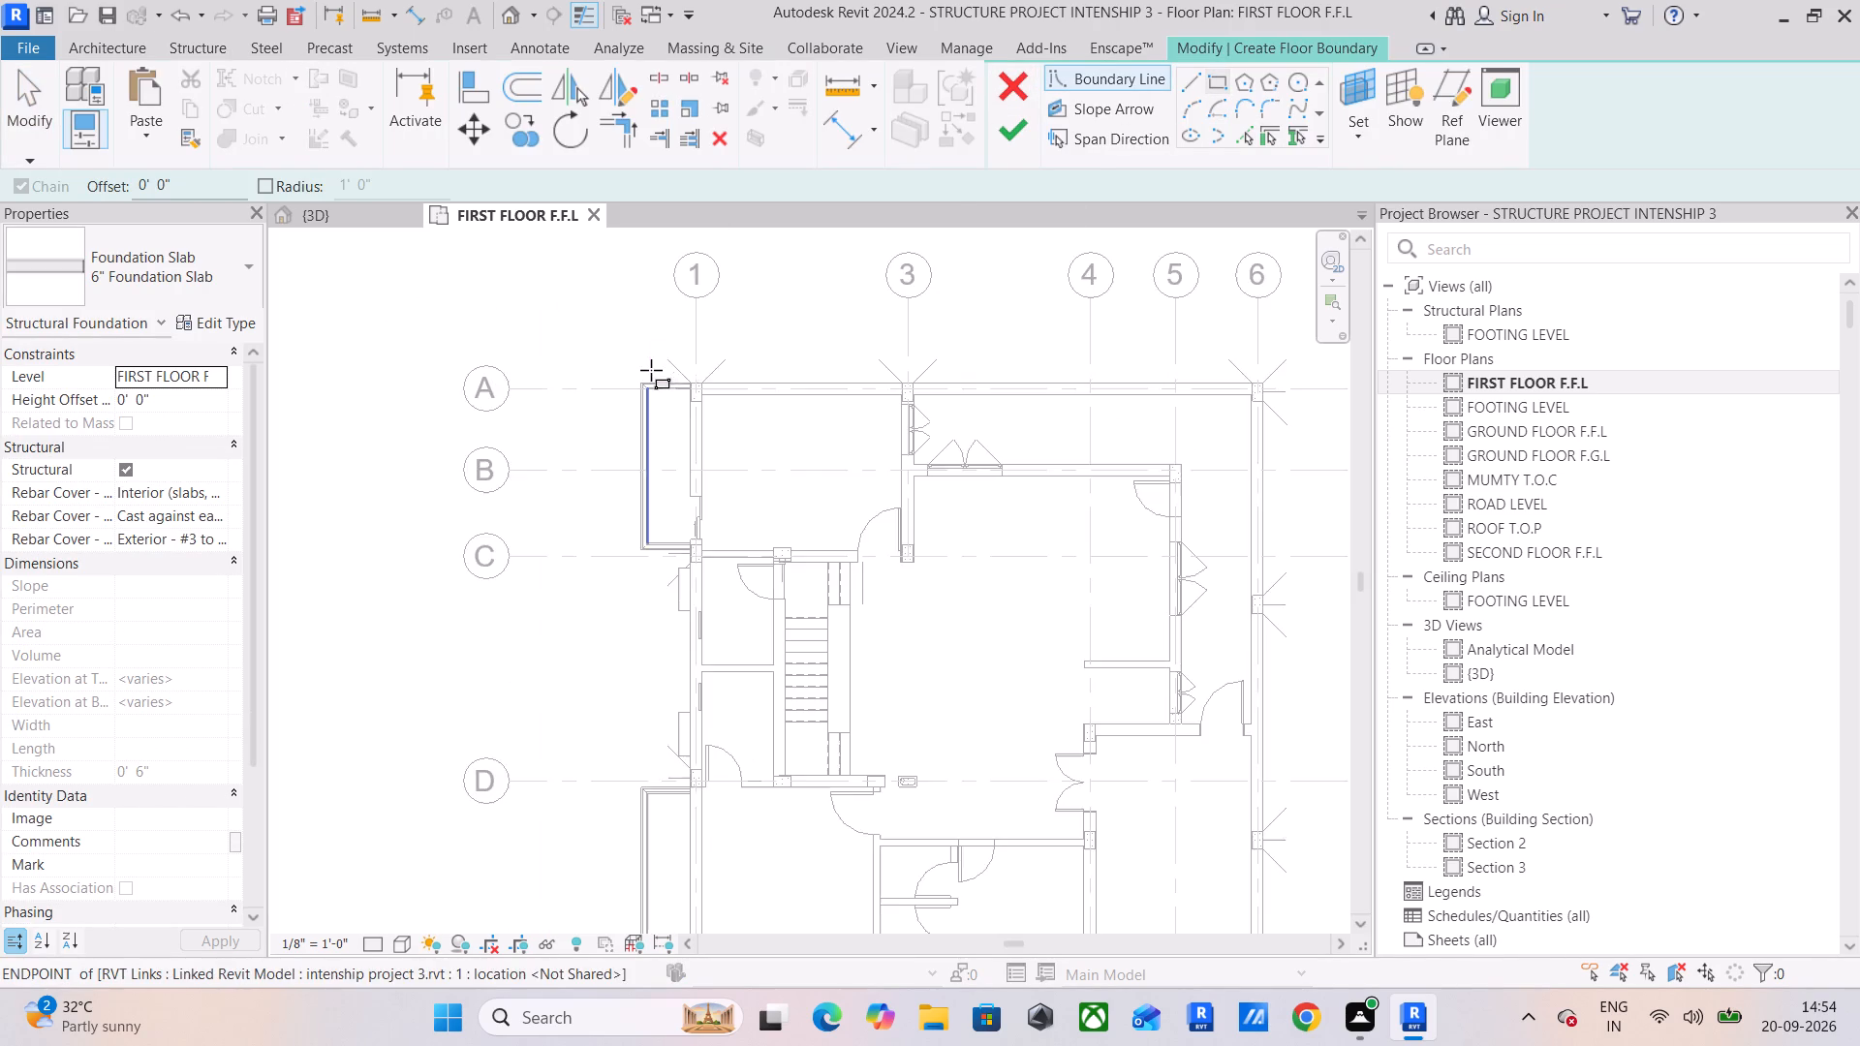
scroll(680, 367, up, 4)
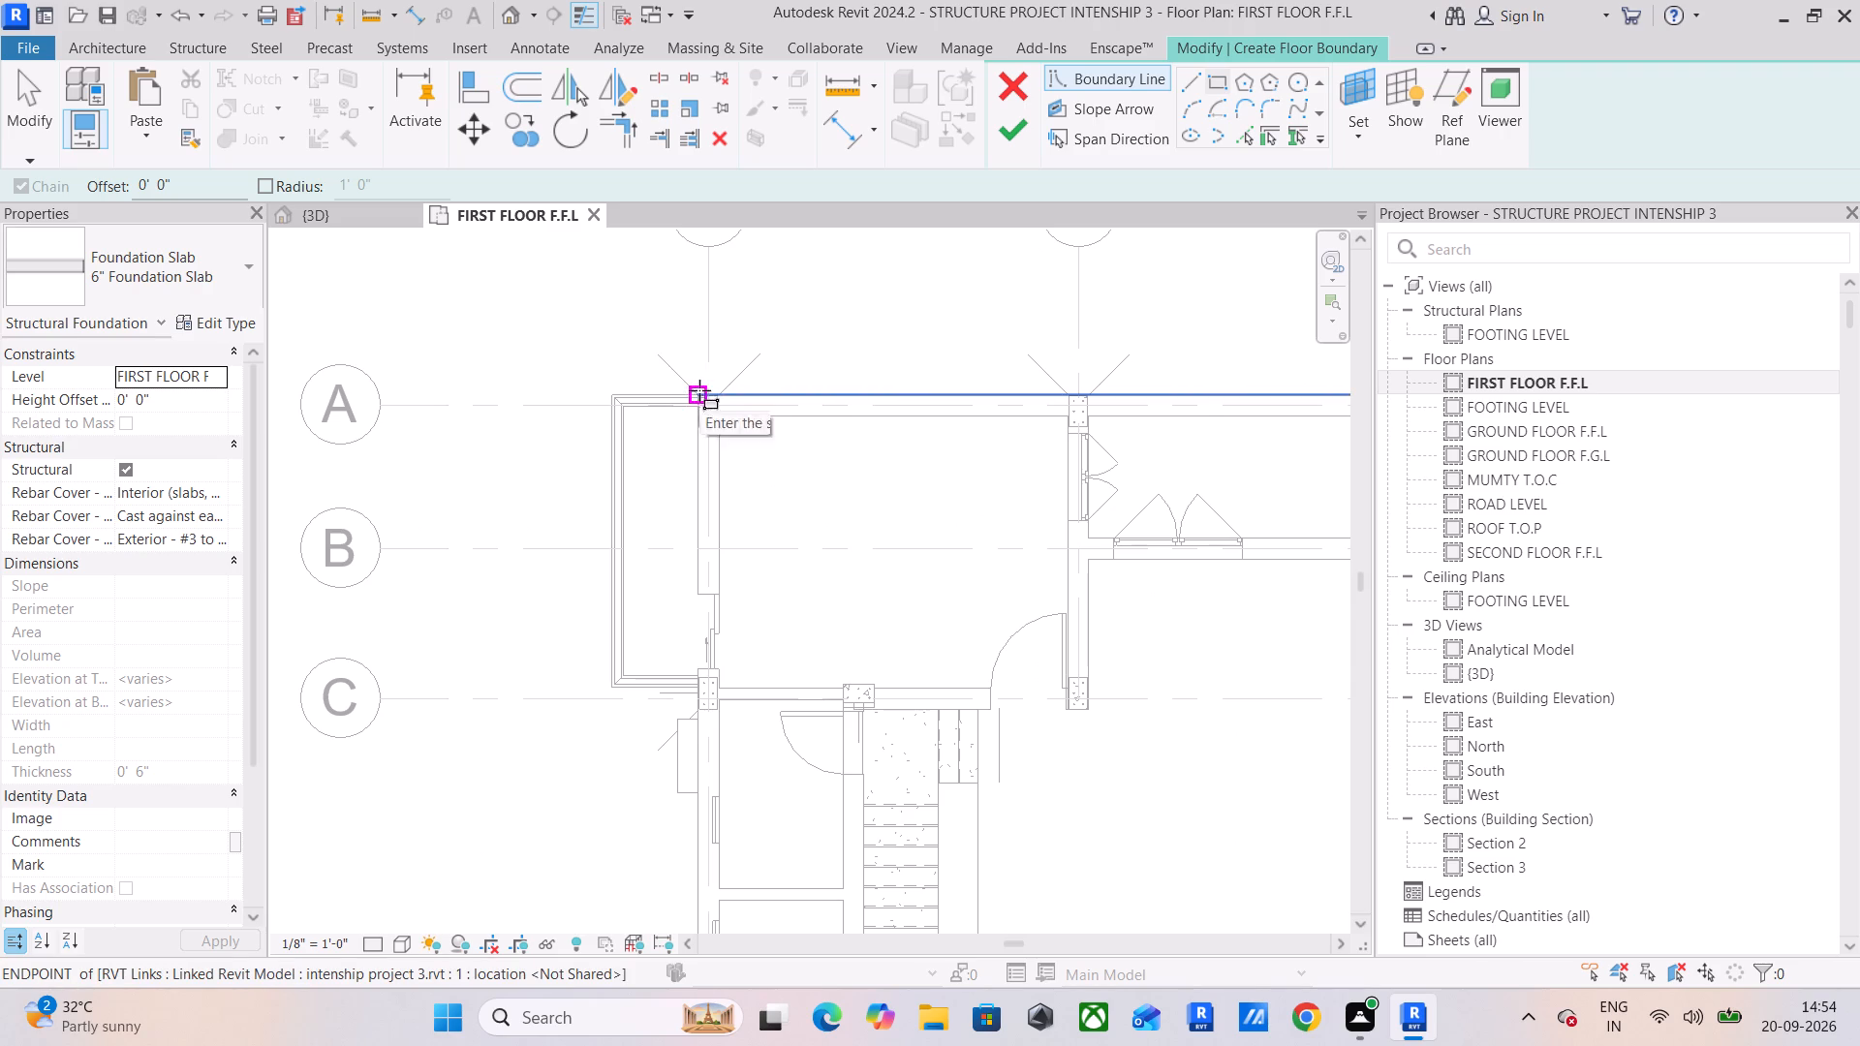
scroll(700, 389, up, 15)
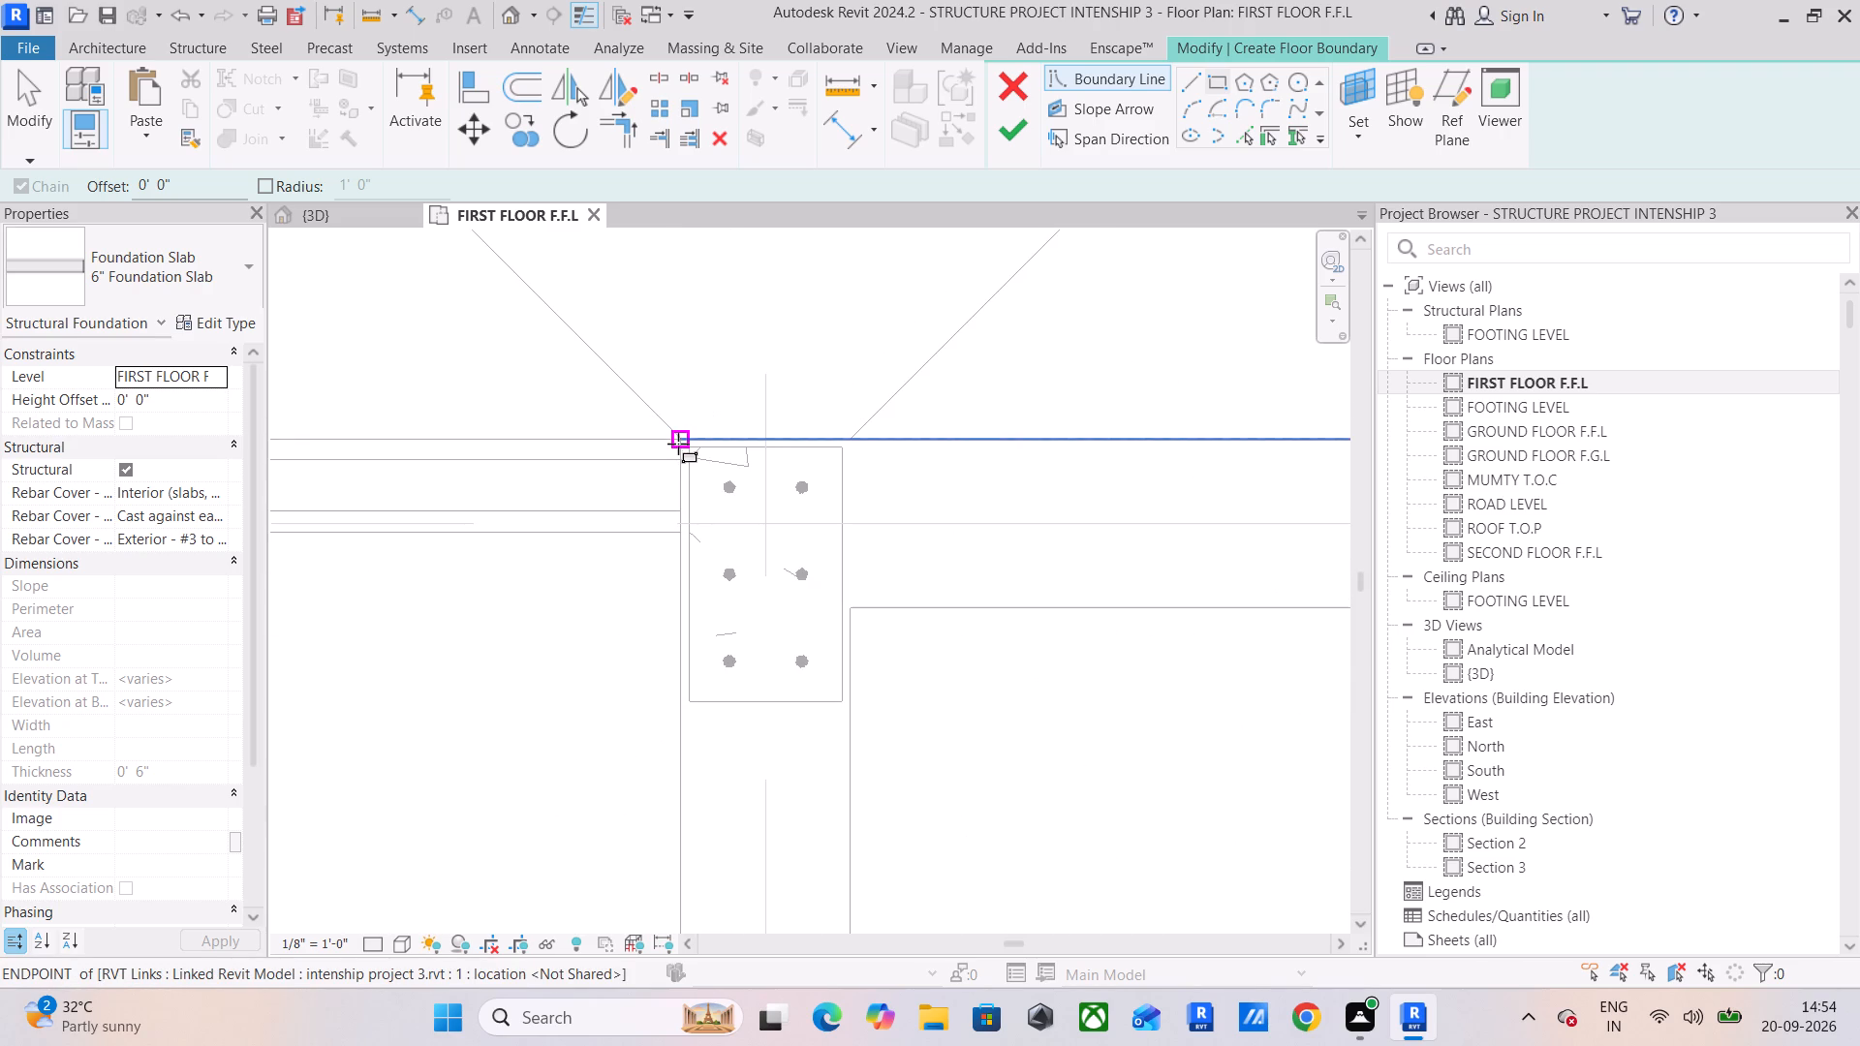
click(852, 612)
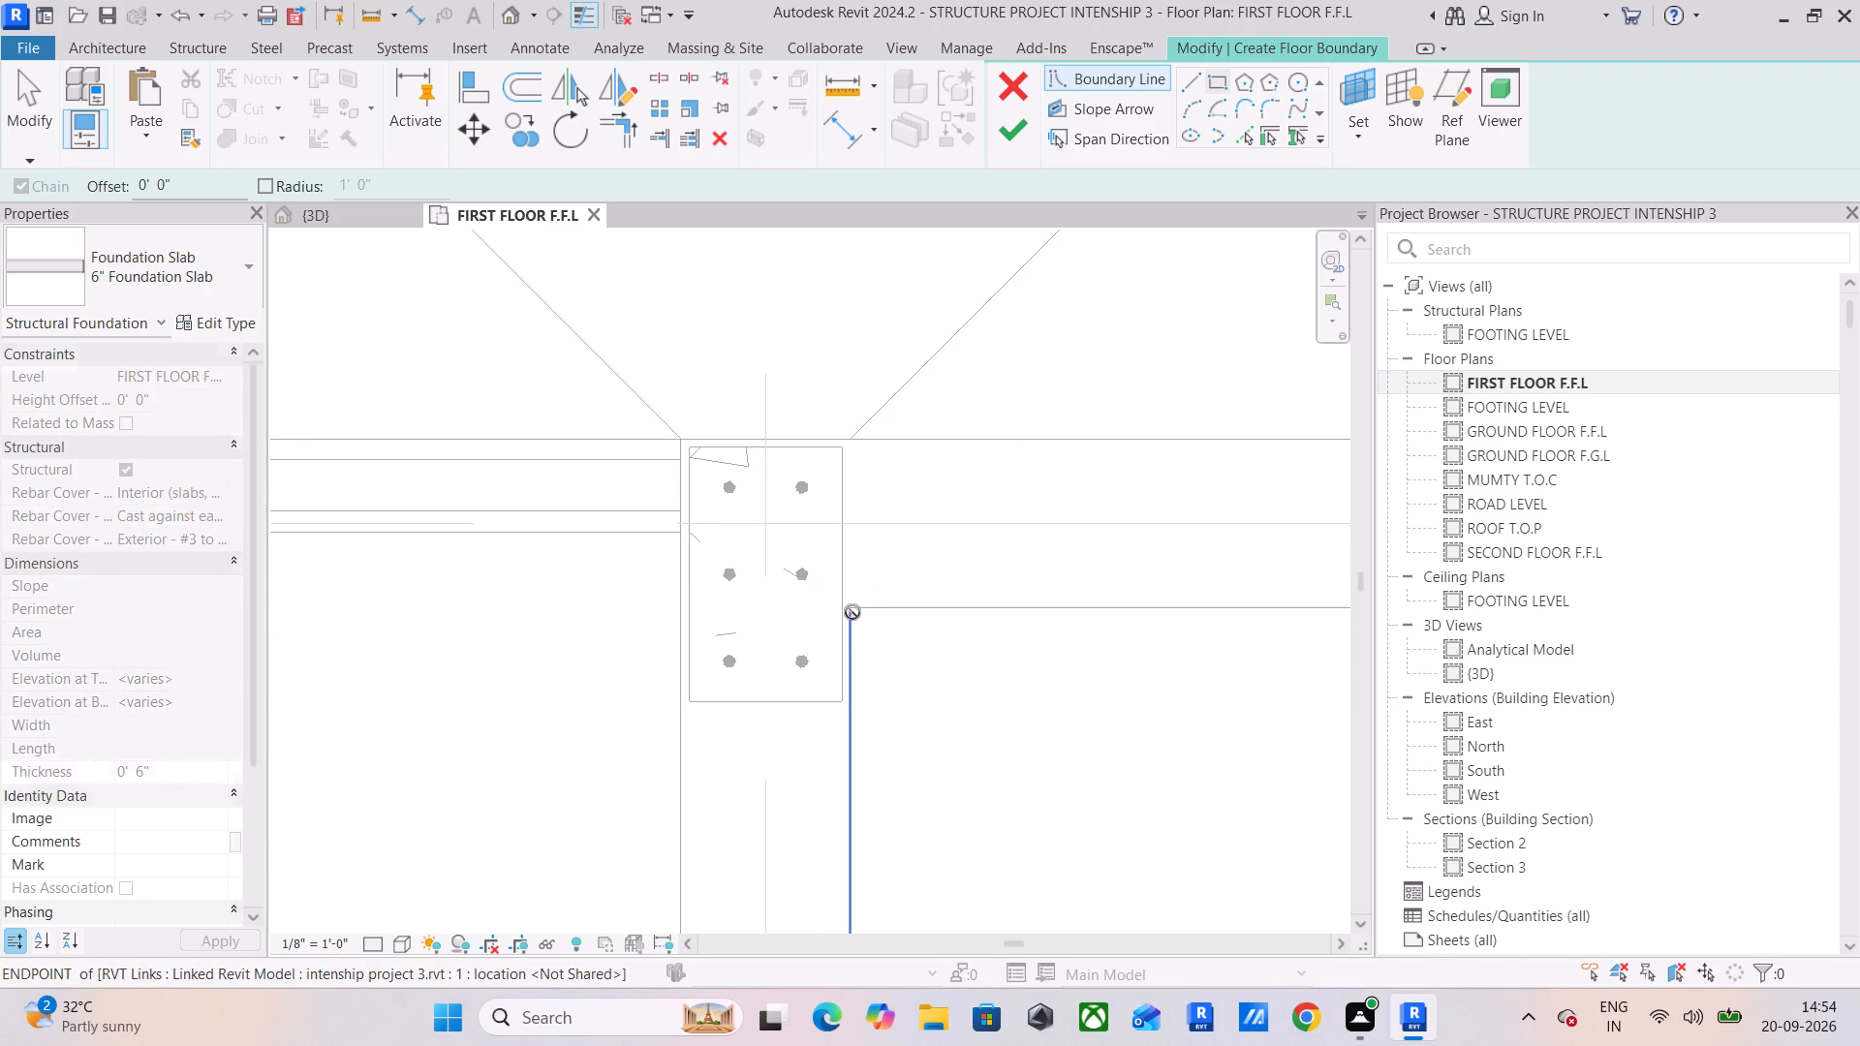
scroll(971, 695, down, 5)
middle_drag(988, 681, 572, 246)
scroll(659, 354, down, 6)
scroll(854, 522, down, 1)
middle_drag(854, 524, 702, 342)
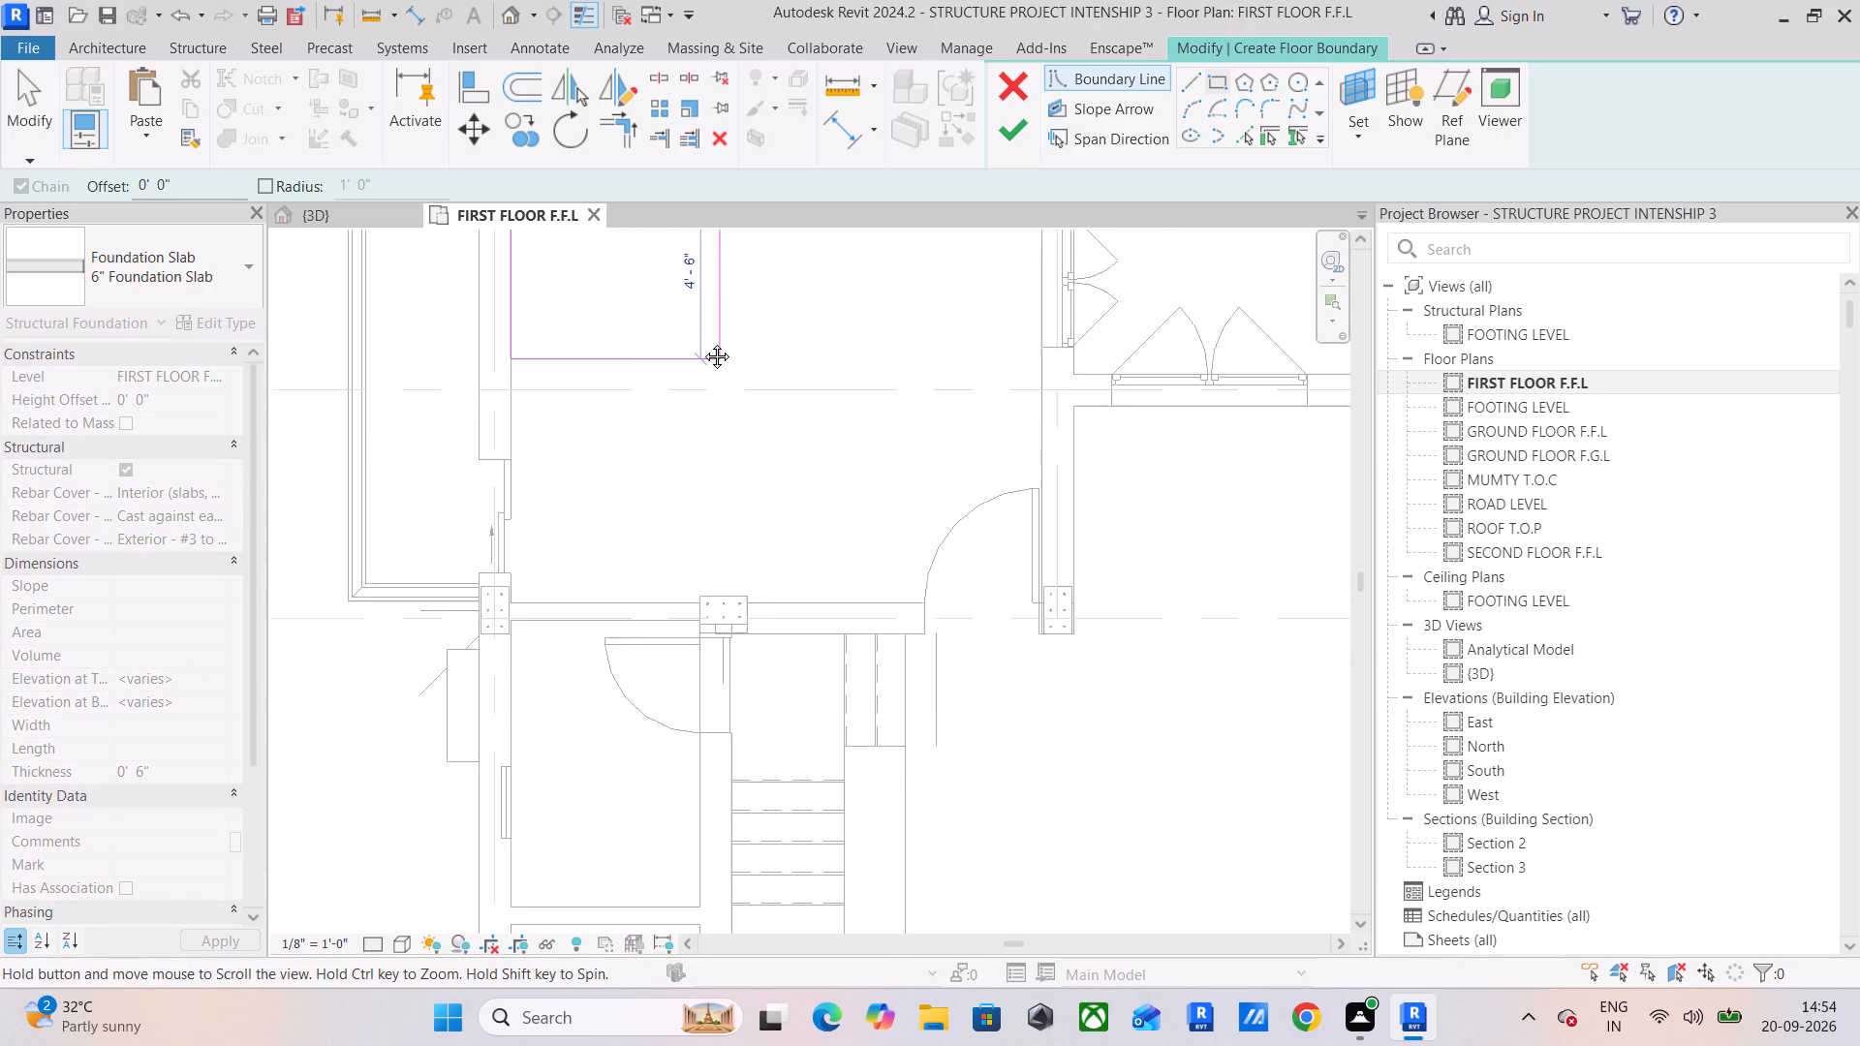
middle_drag(702, 342, 700, 339)
scroll(985, 538, up, 7)
middle_drag(1047, 577, 790, 484)
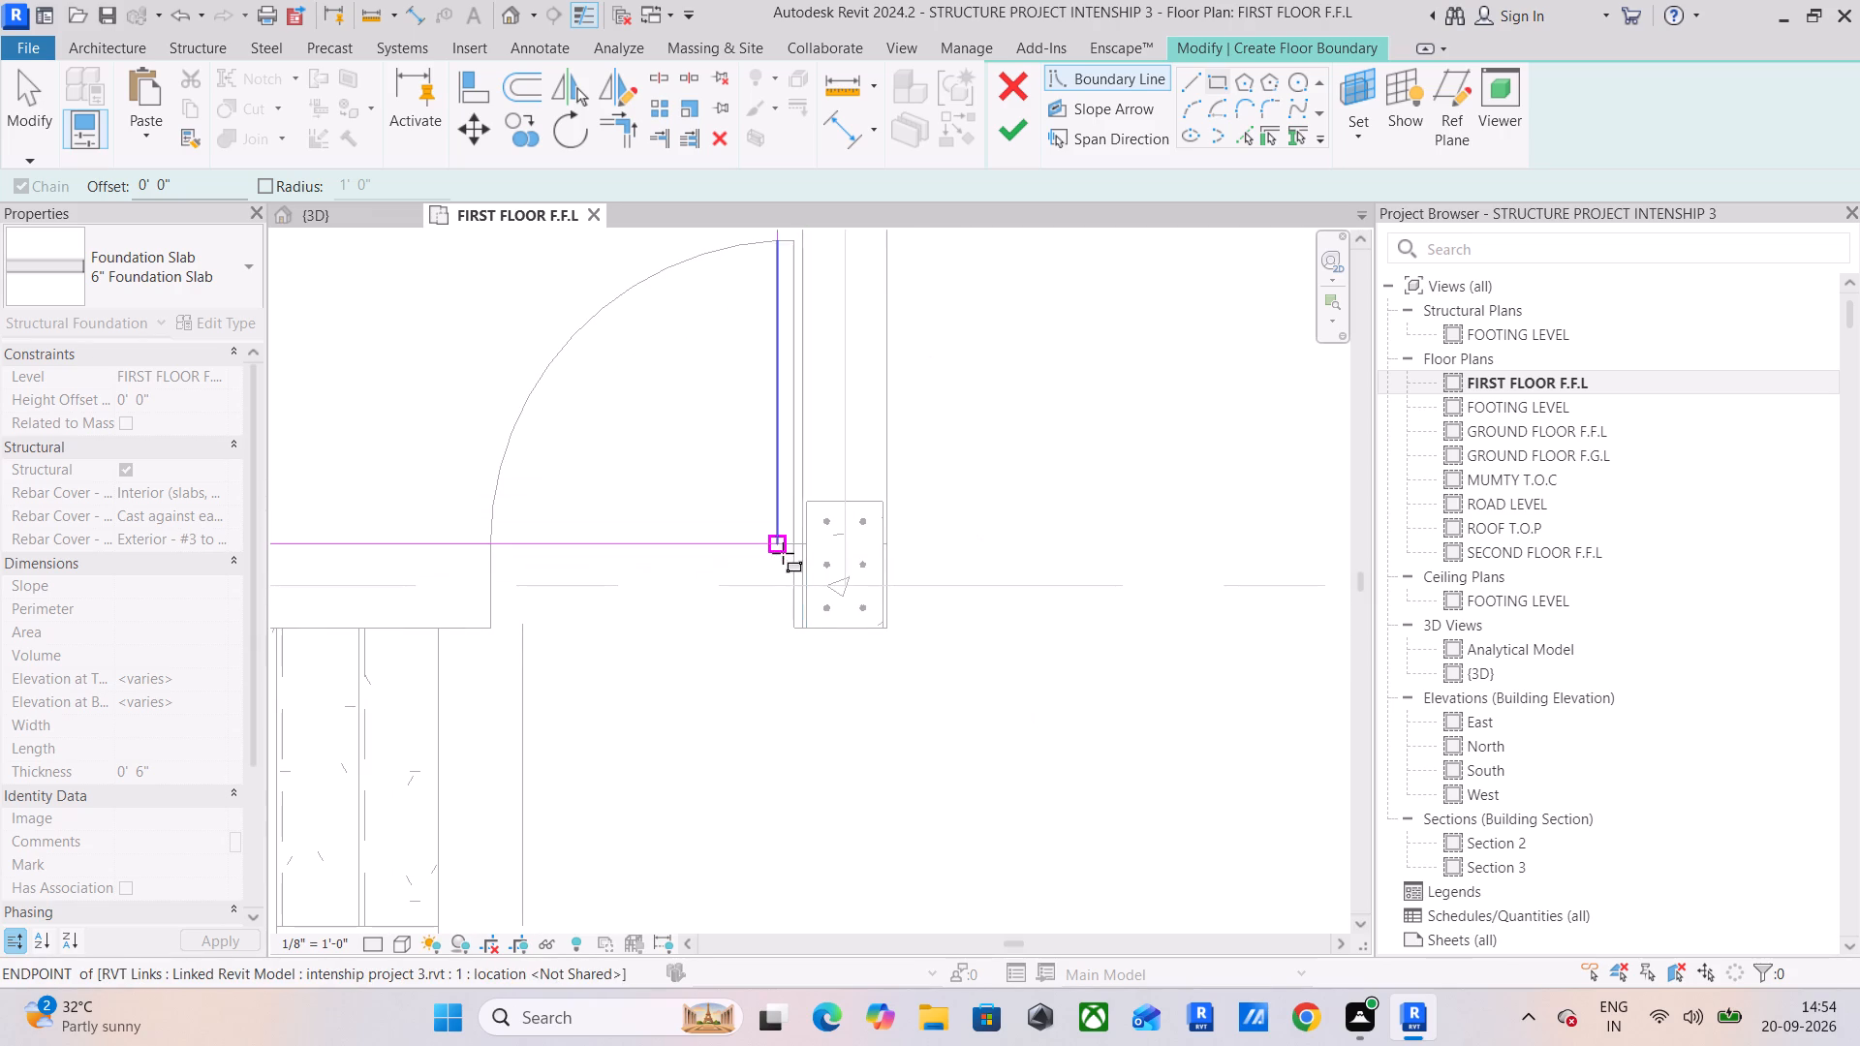
scroll(792, 550, up, 9)
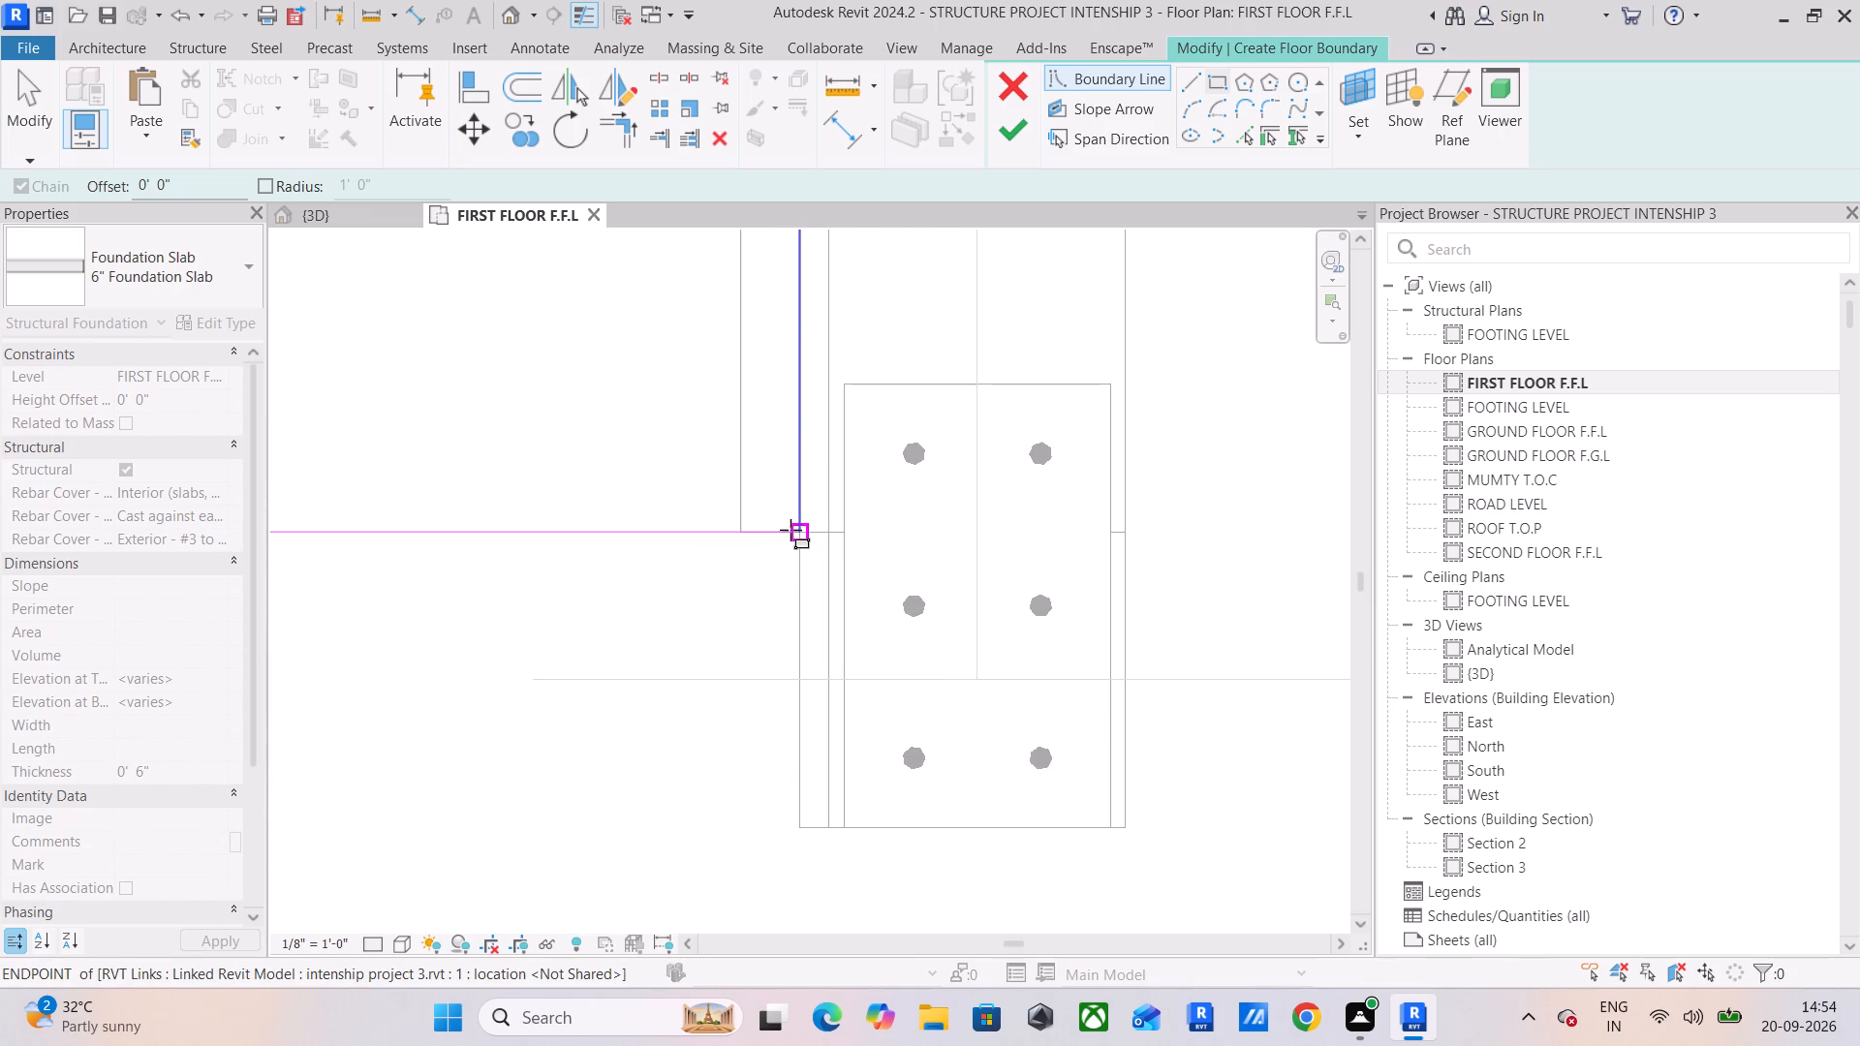
click(825, 522)
Align the slab boundary's edges along grids 3 and 1 with the inner faces of the adjacent concrete columns.
scroll(850, 393, down, 4)
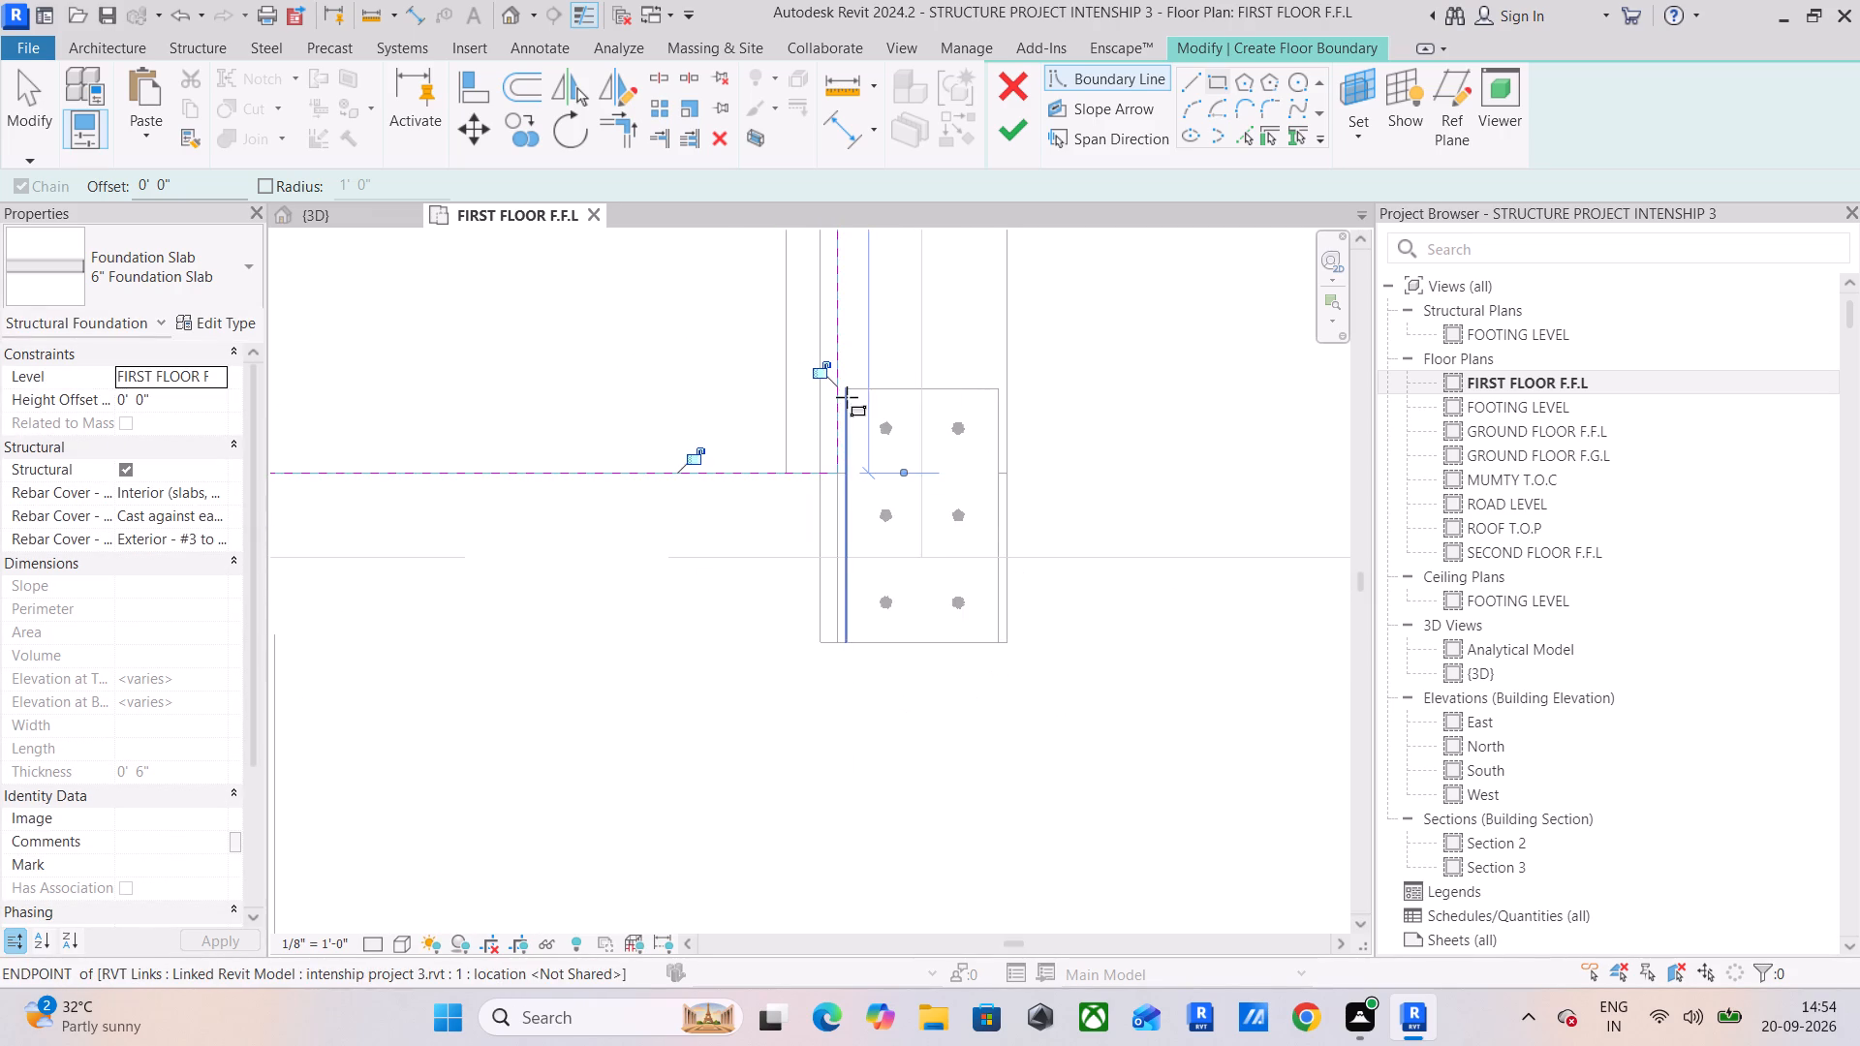
click(481, 88)
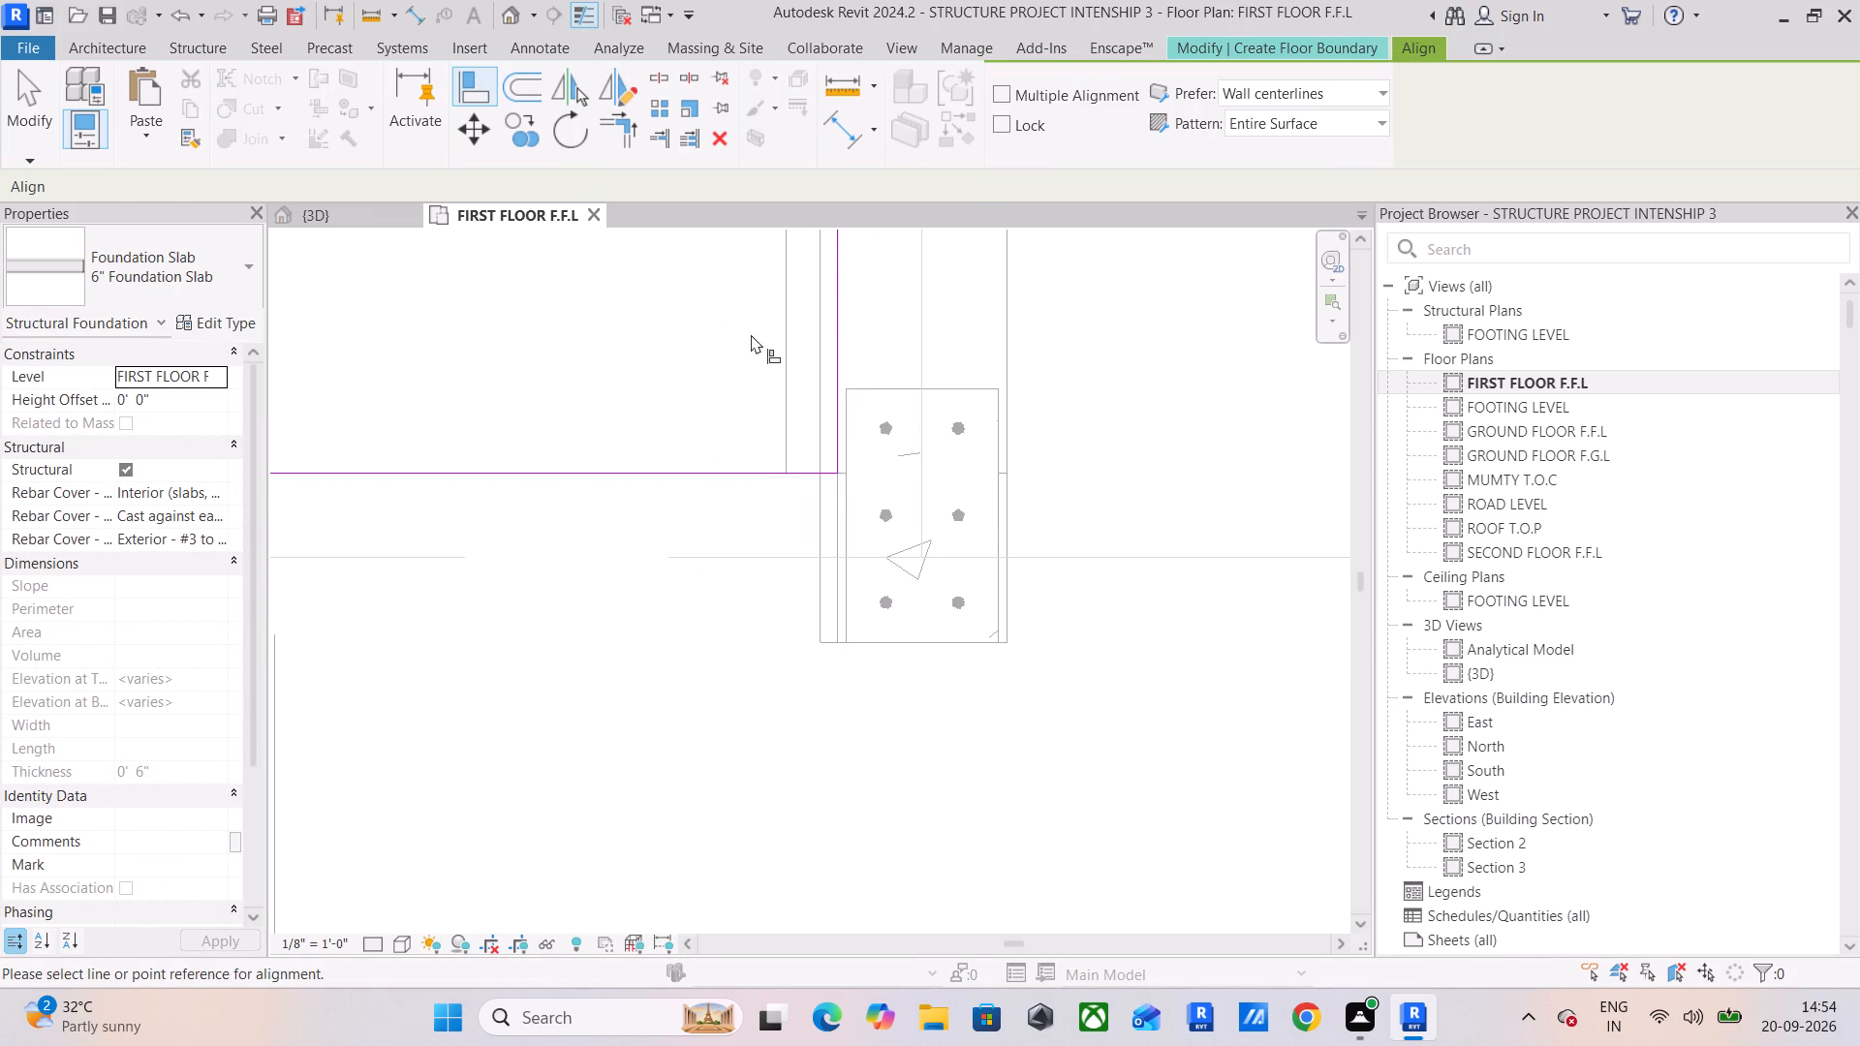
click(841, 422)
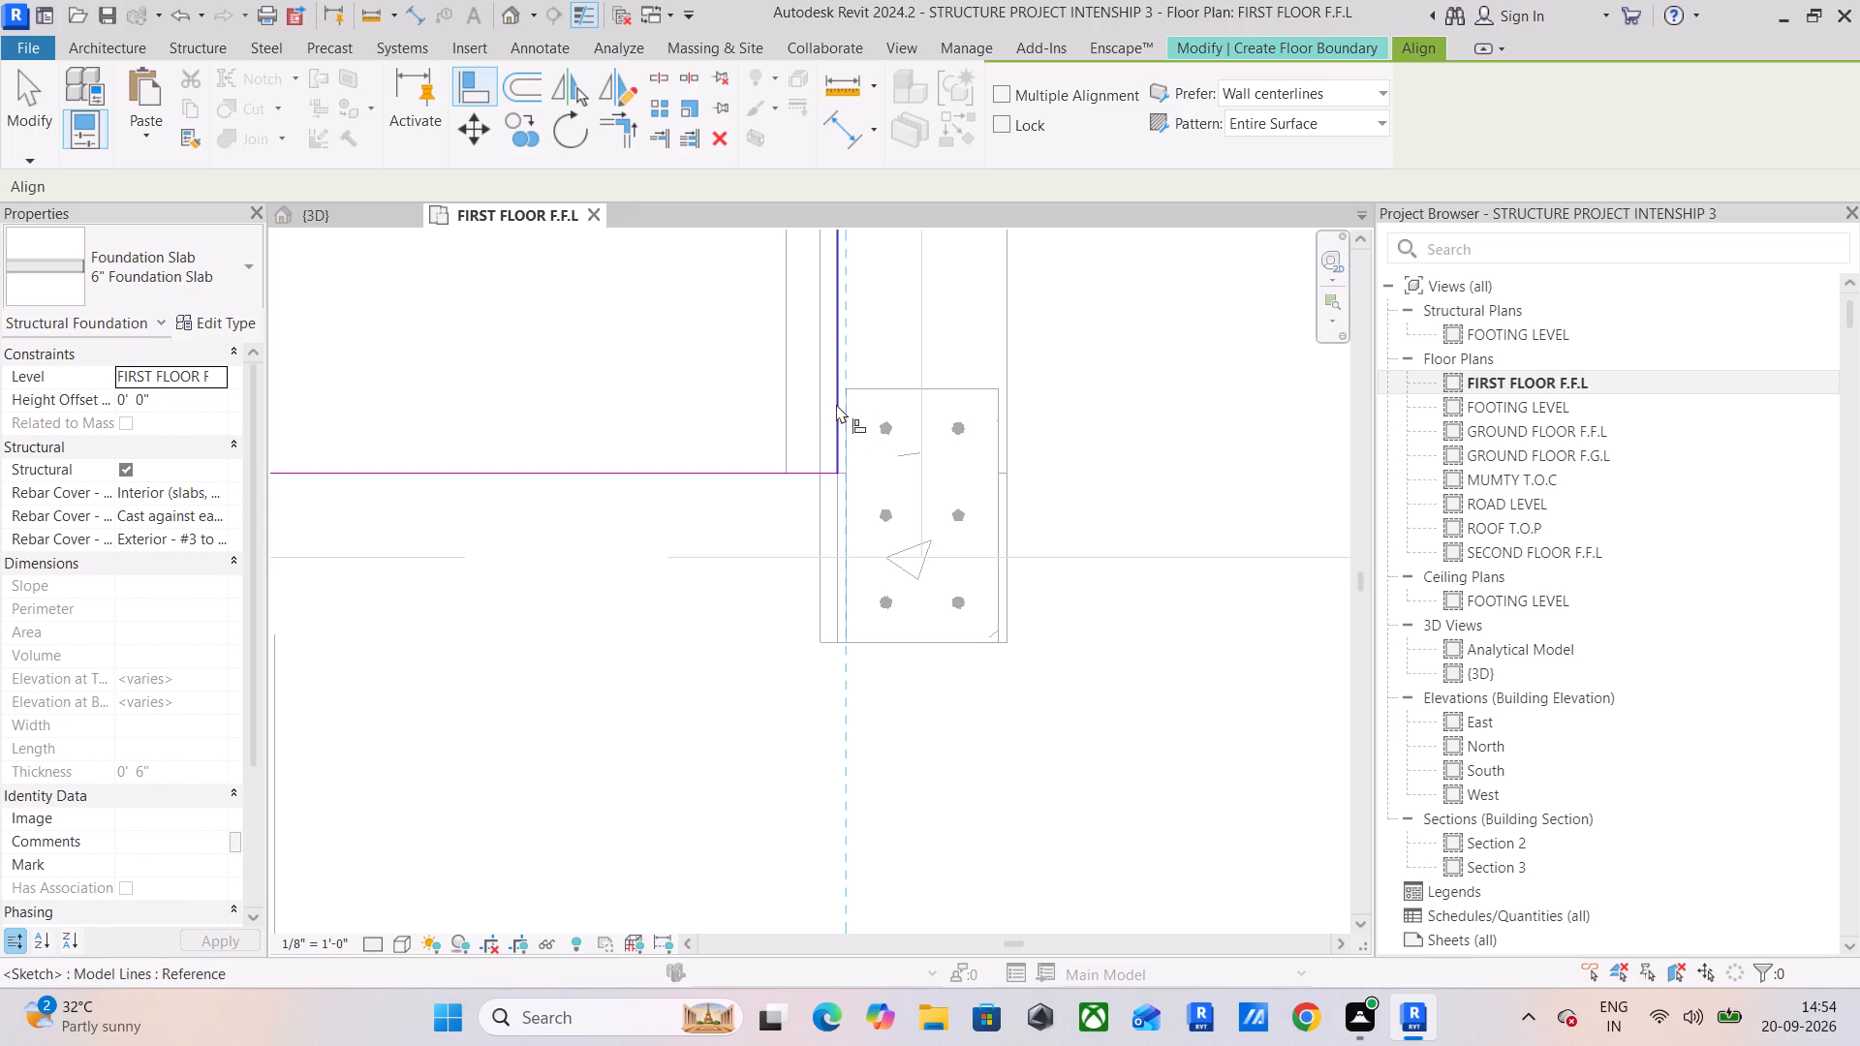
click(836, 404)
scroll(731, 407, down, 6)
middle_drag(674, 395, 1225, 502)
scroll(635, 409, down, 4)
middle_drag(635, 414, 1095, 546)
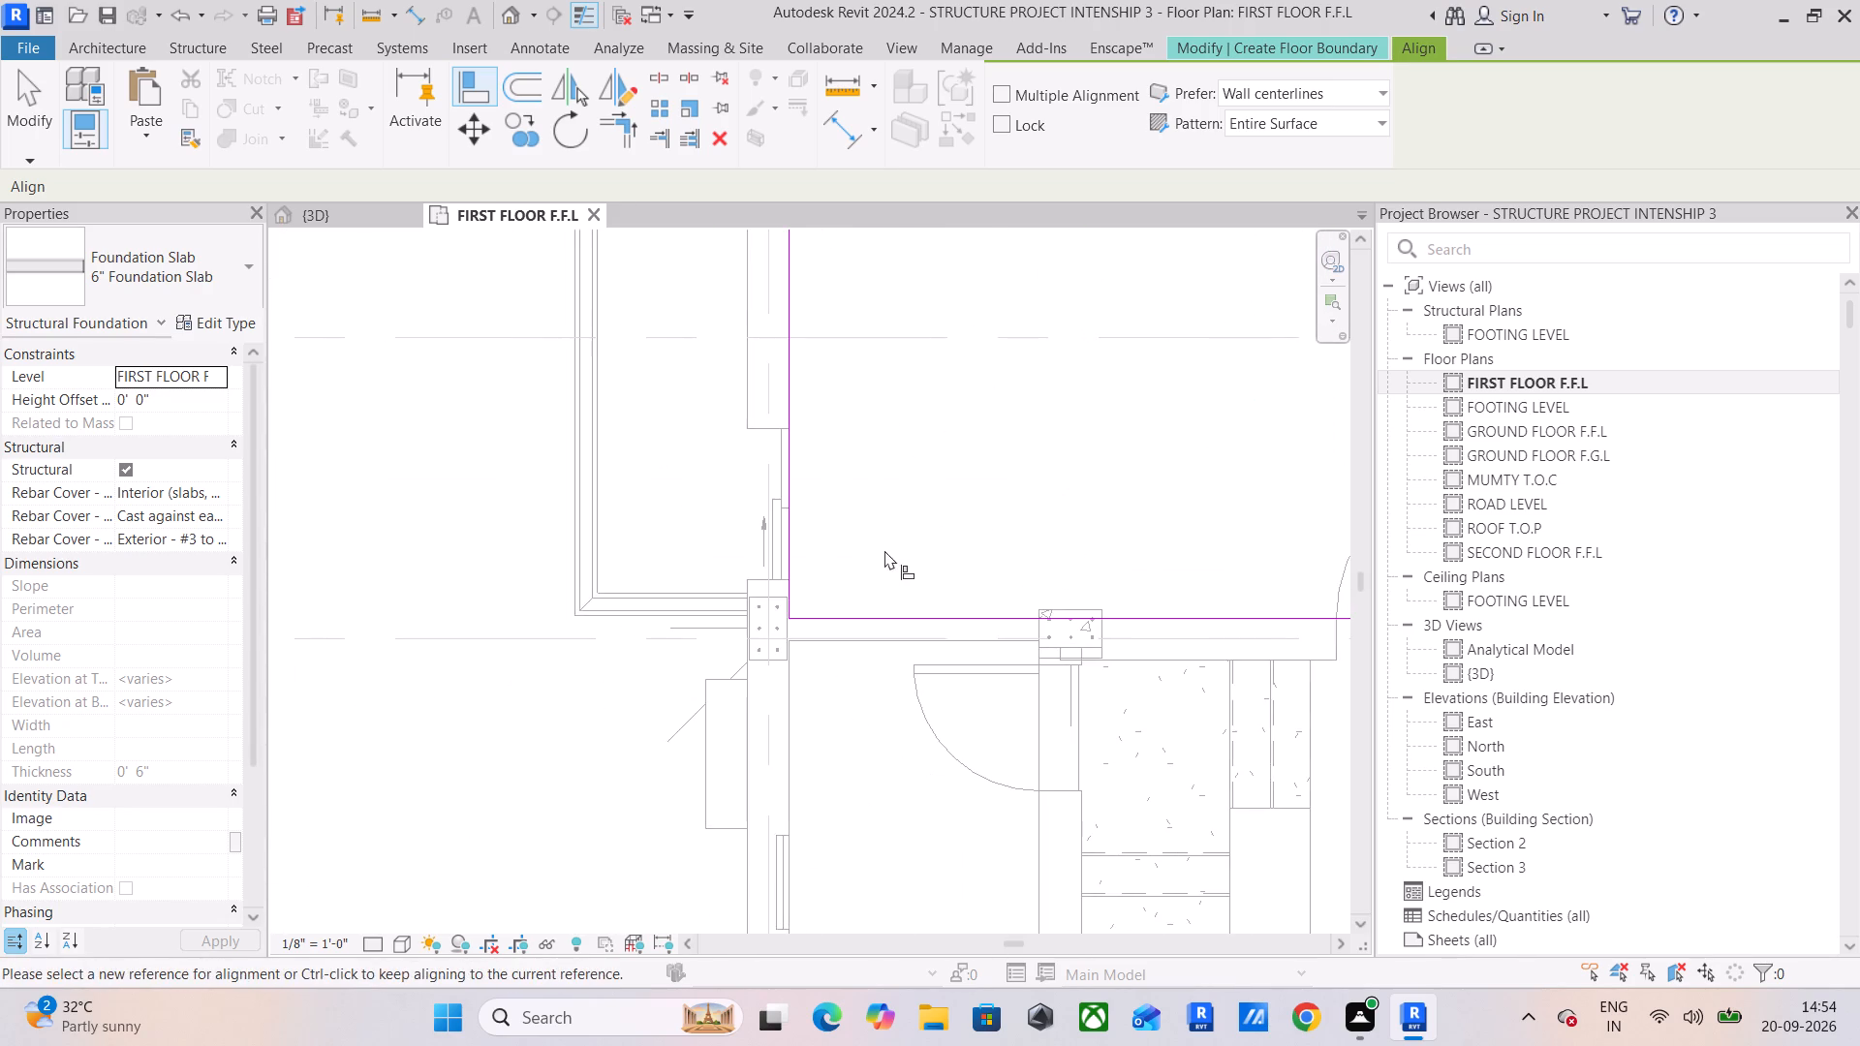
scroll(755, 585, up, 18)
click(819, 695)
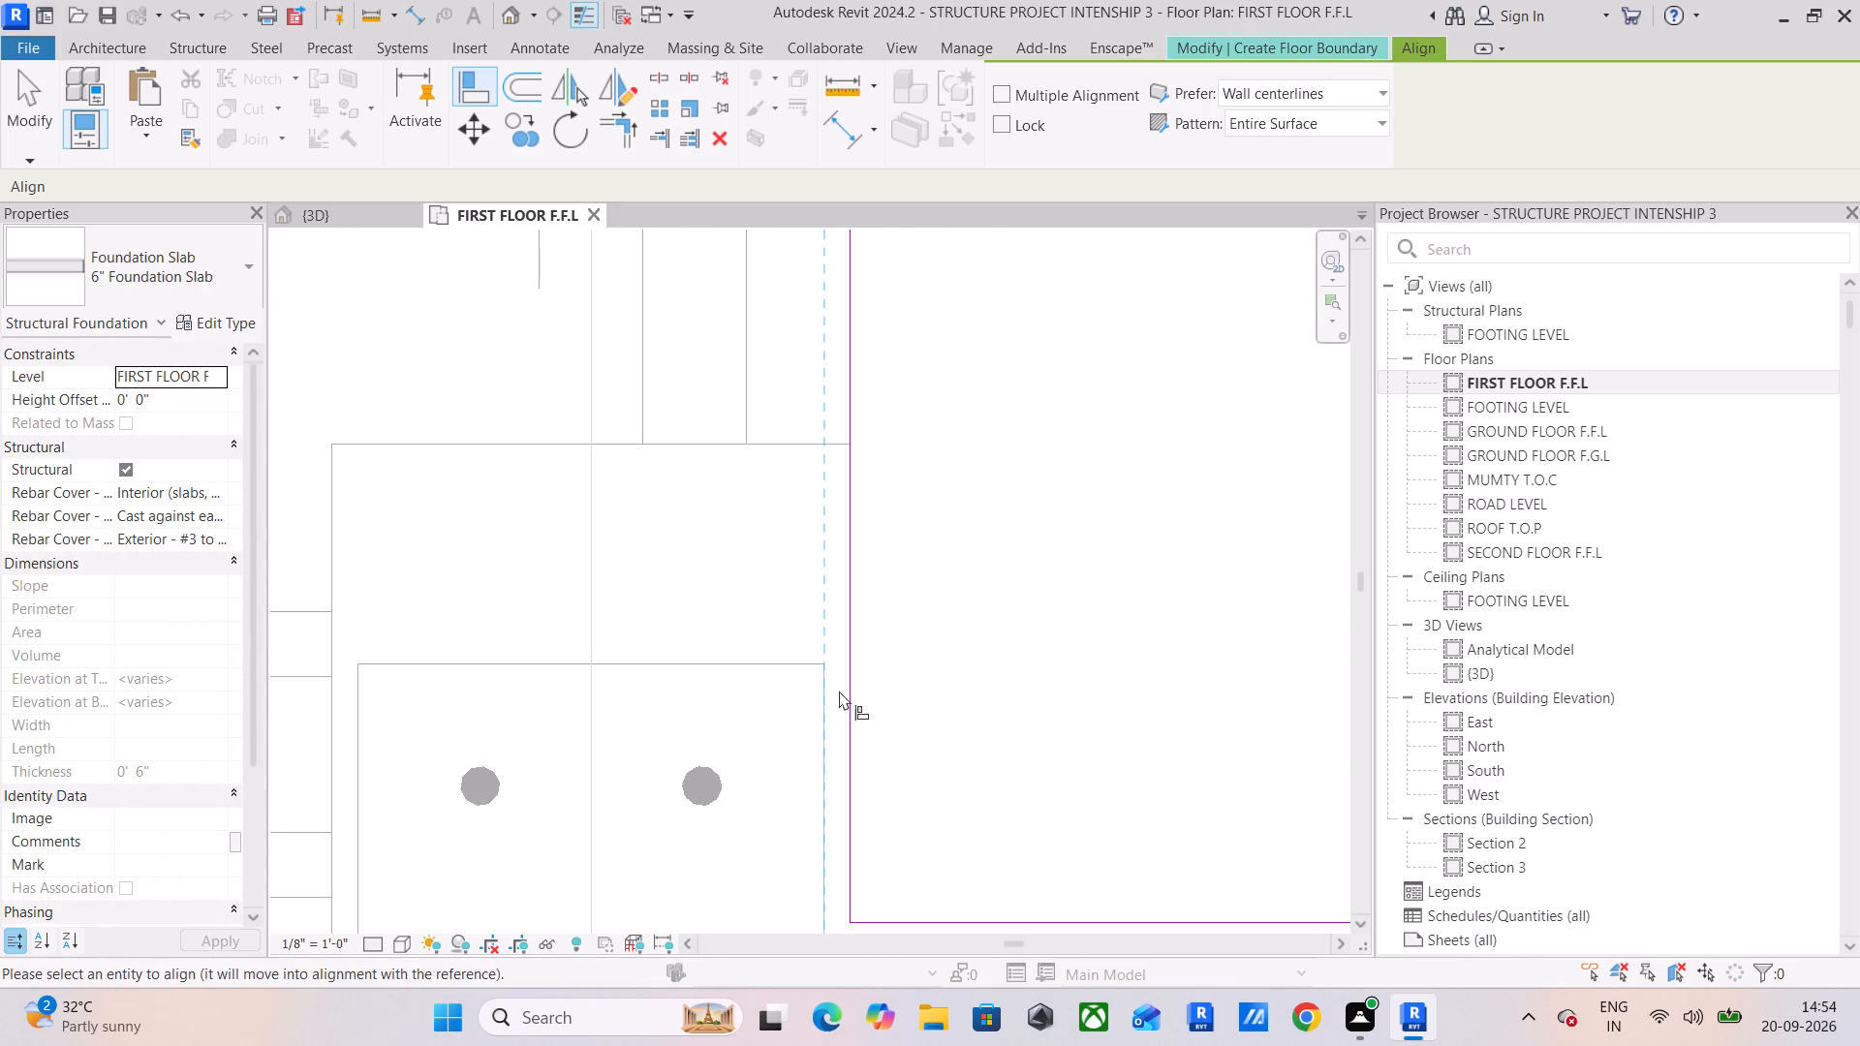
click(847, 682)
Check the boundary corner at grids 1 and A and finish the slab sketch for the room between grids 1–3 and A–C.
scroll(920, 577, down, 19)
middle_drag(1014, 495, 939, 842)
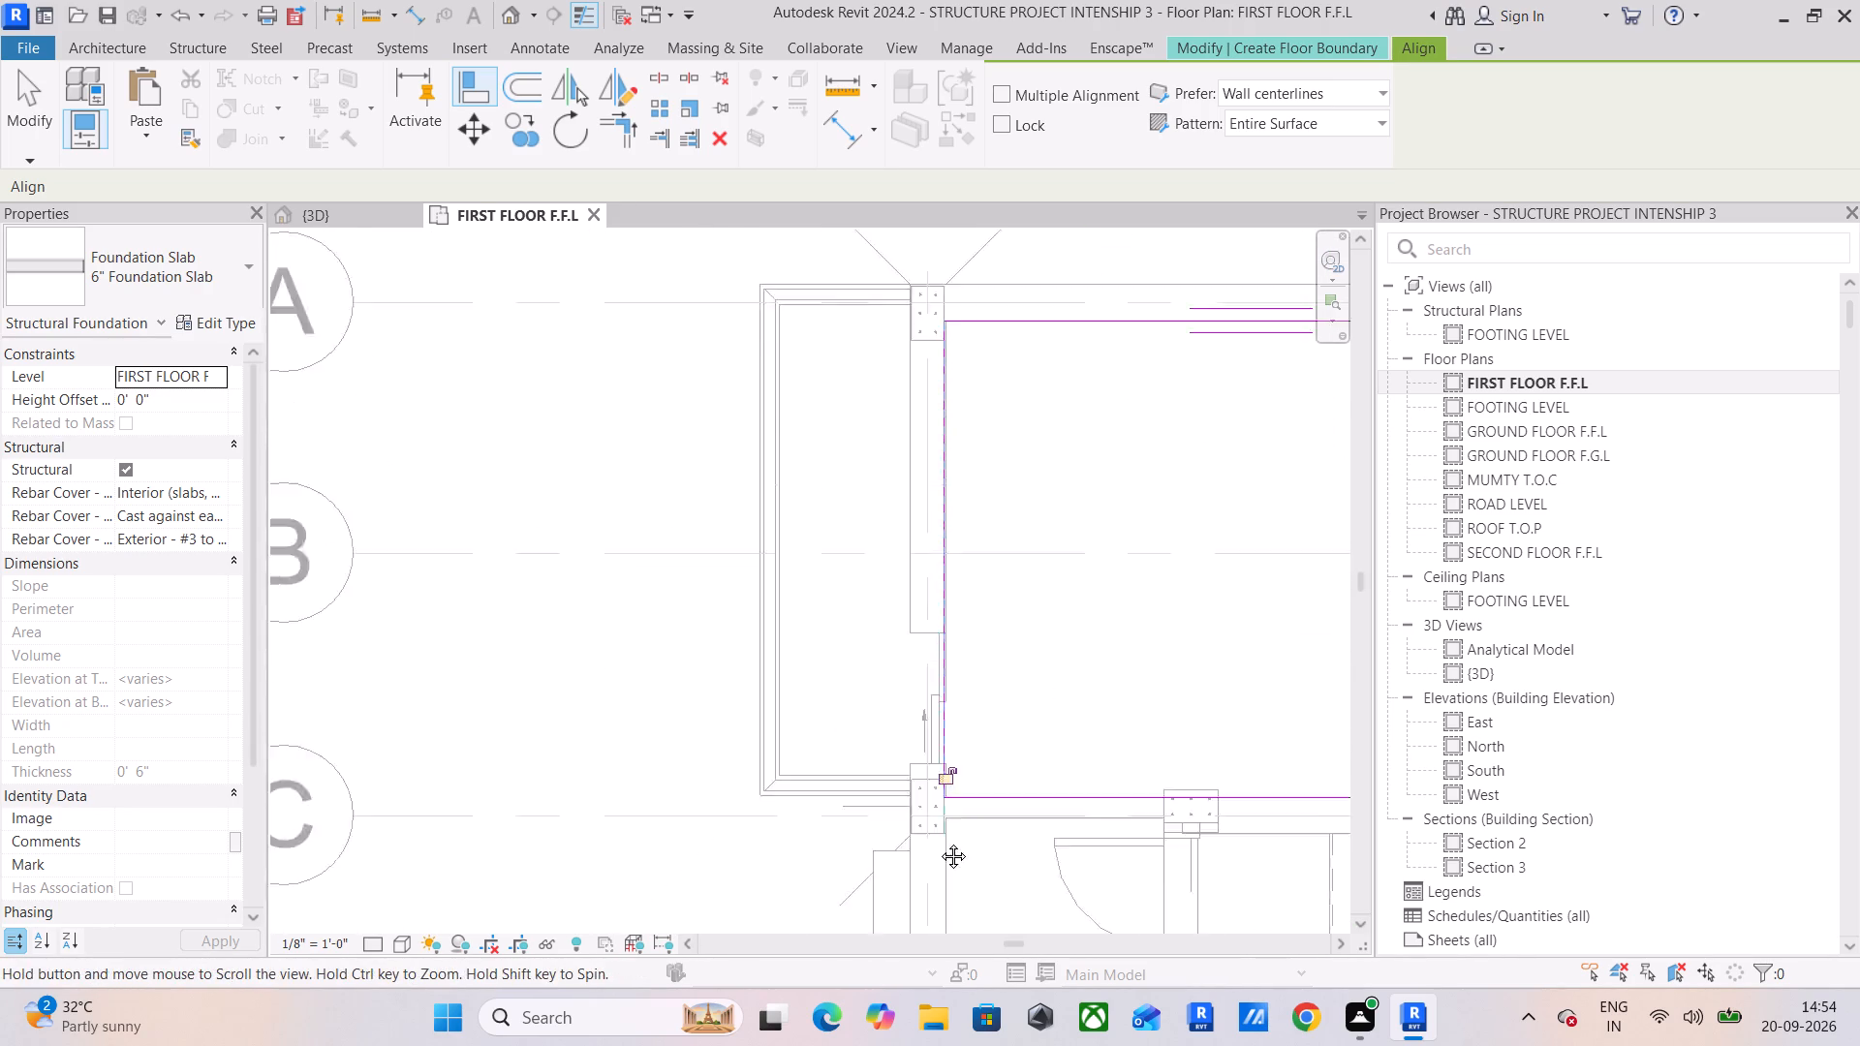
middle_drag(939, 842, 937, 851)
middle_drag(1008, 557, 977, 649)
scroll(900, 447, up, 12)
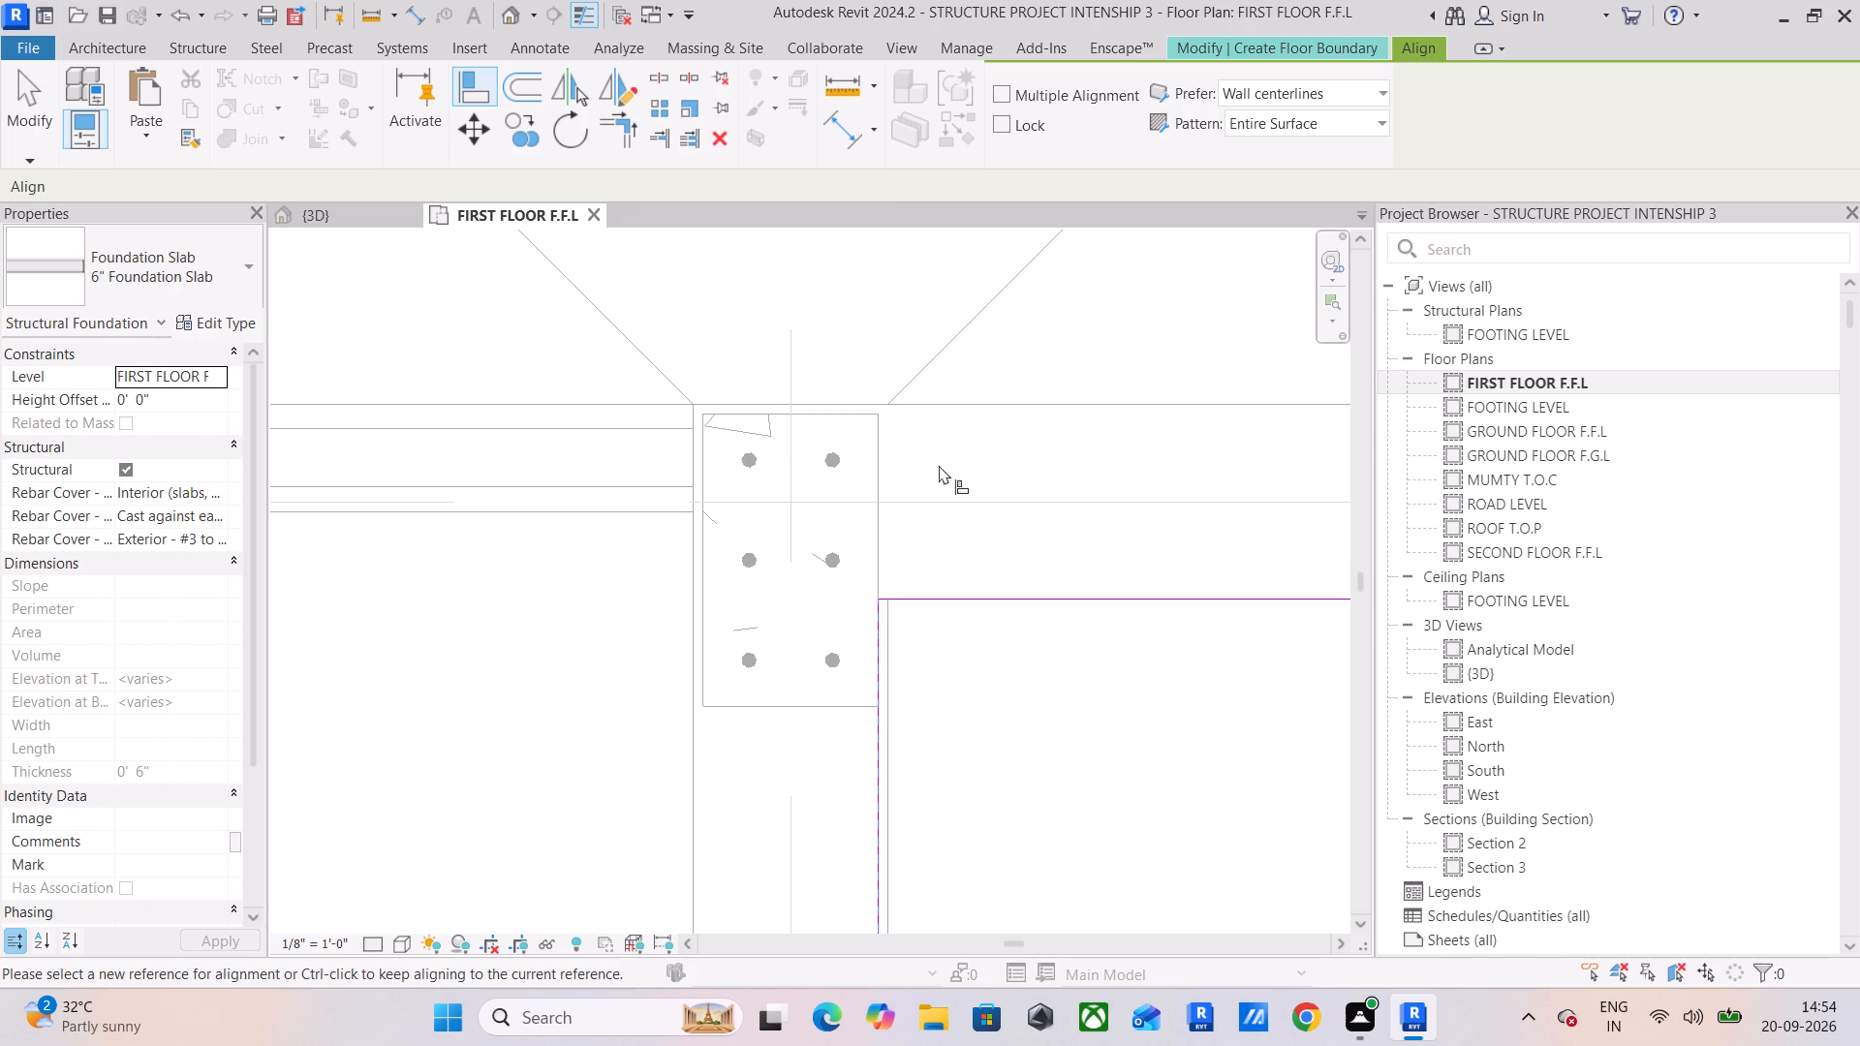
key(Escape)
key(Escape)
key(Escape)
click(994, 138)
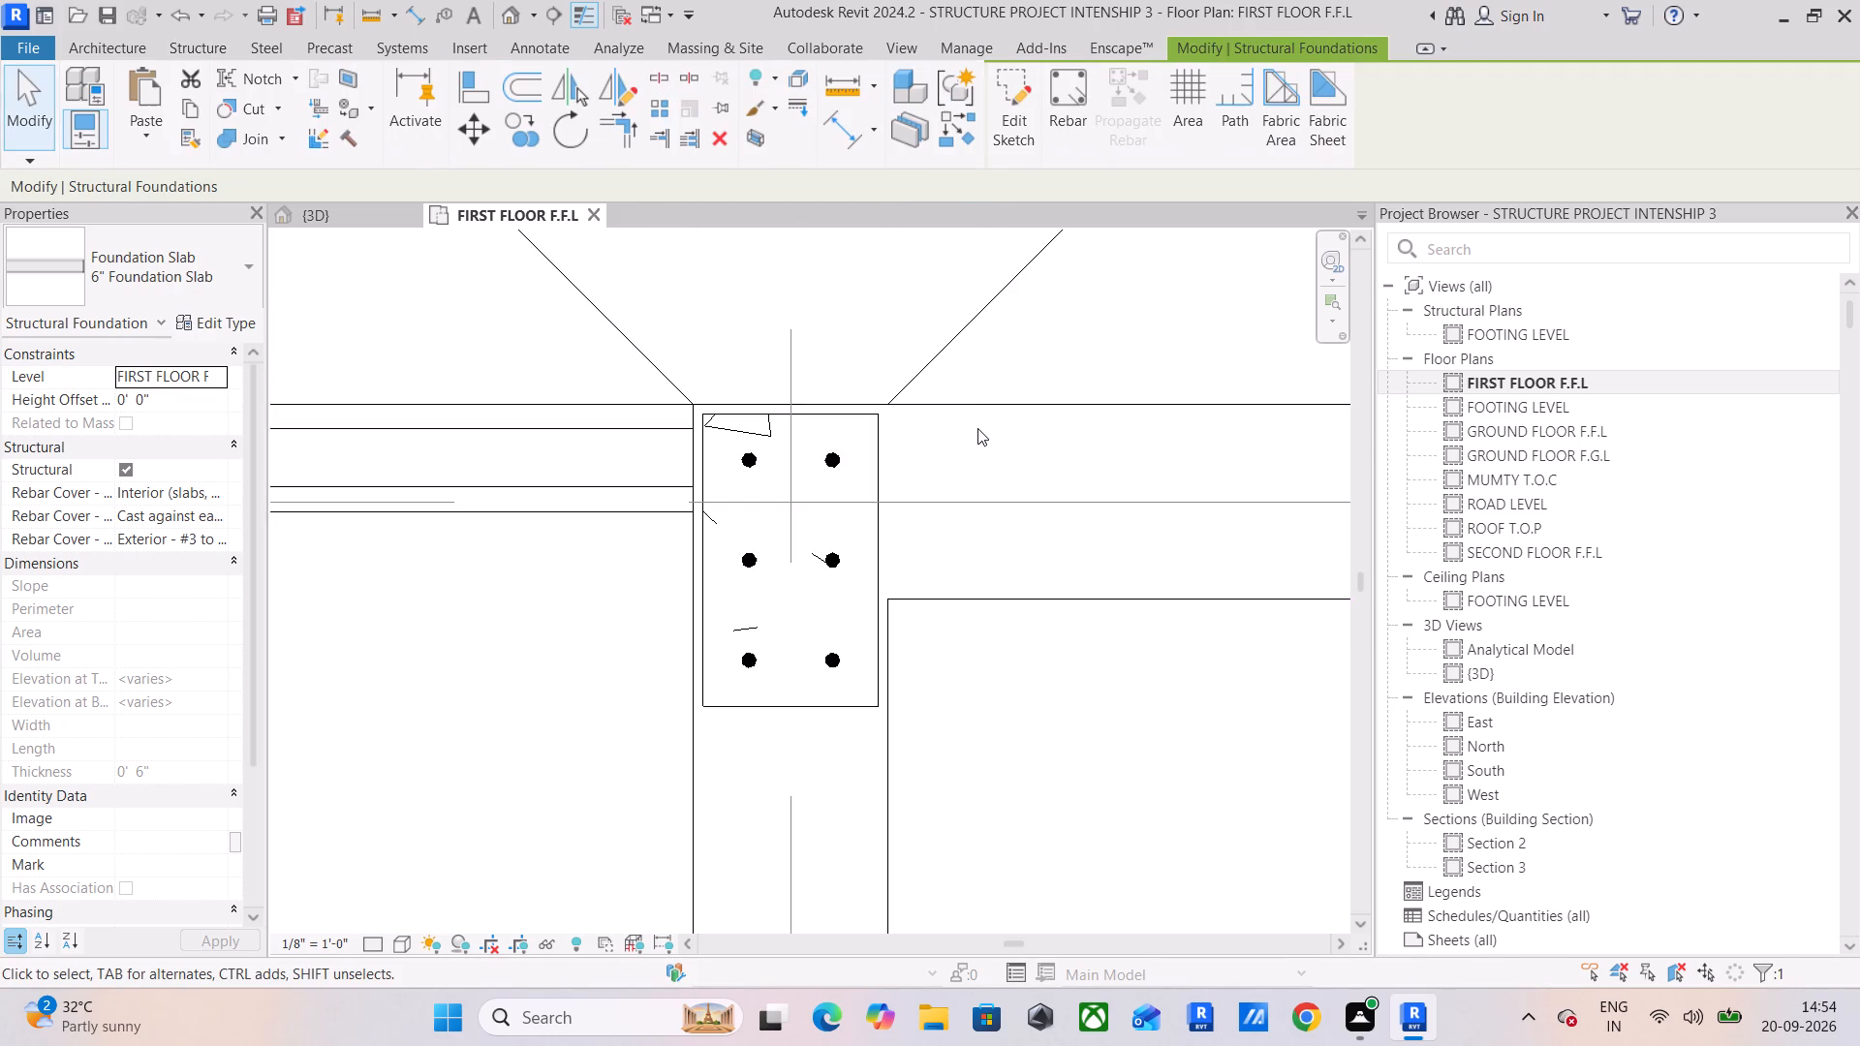
Examine in 3D how the new first-floor slab sits between the surrounding reinforced beams and columns.
scroll(977, 431, down, 6)
click(345, 209)
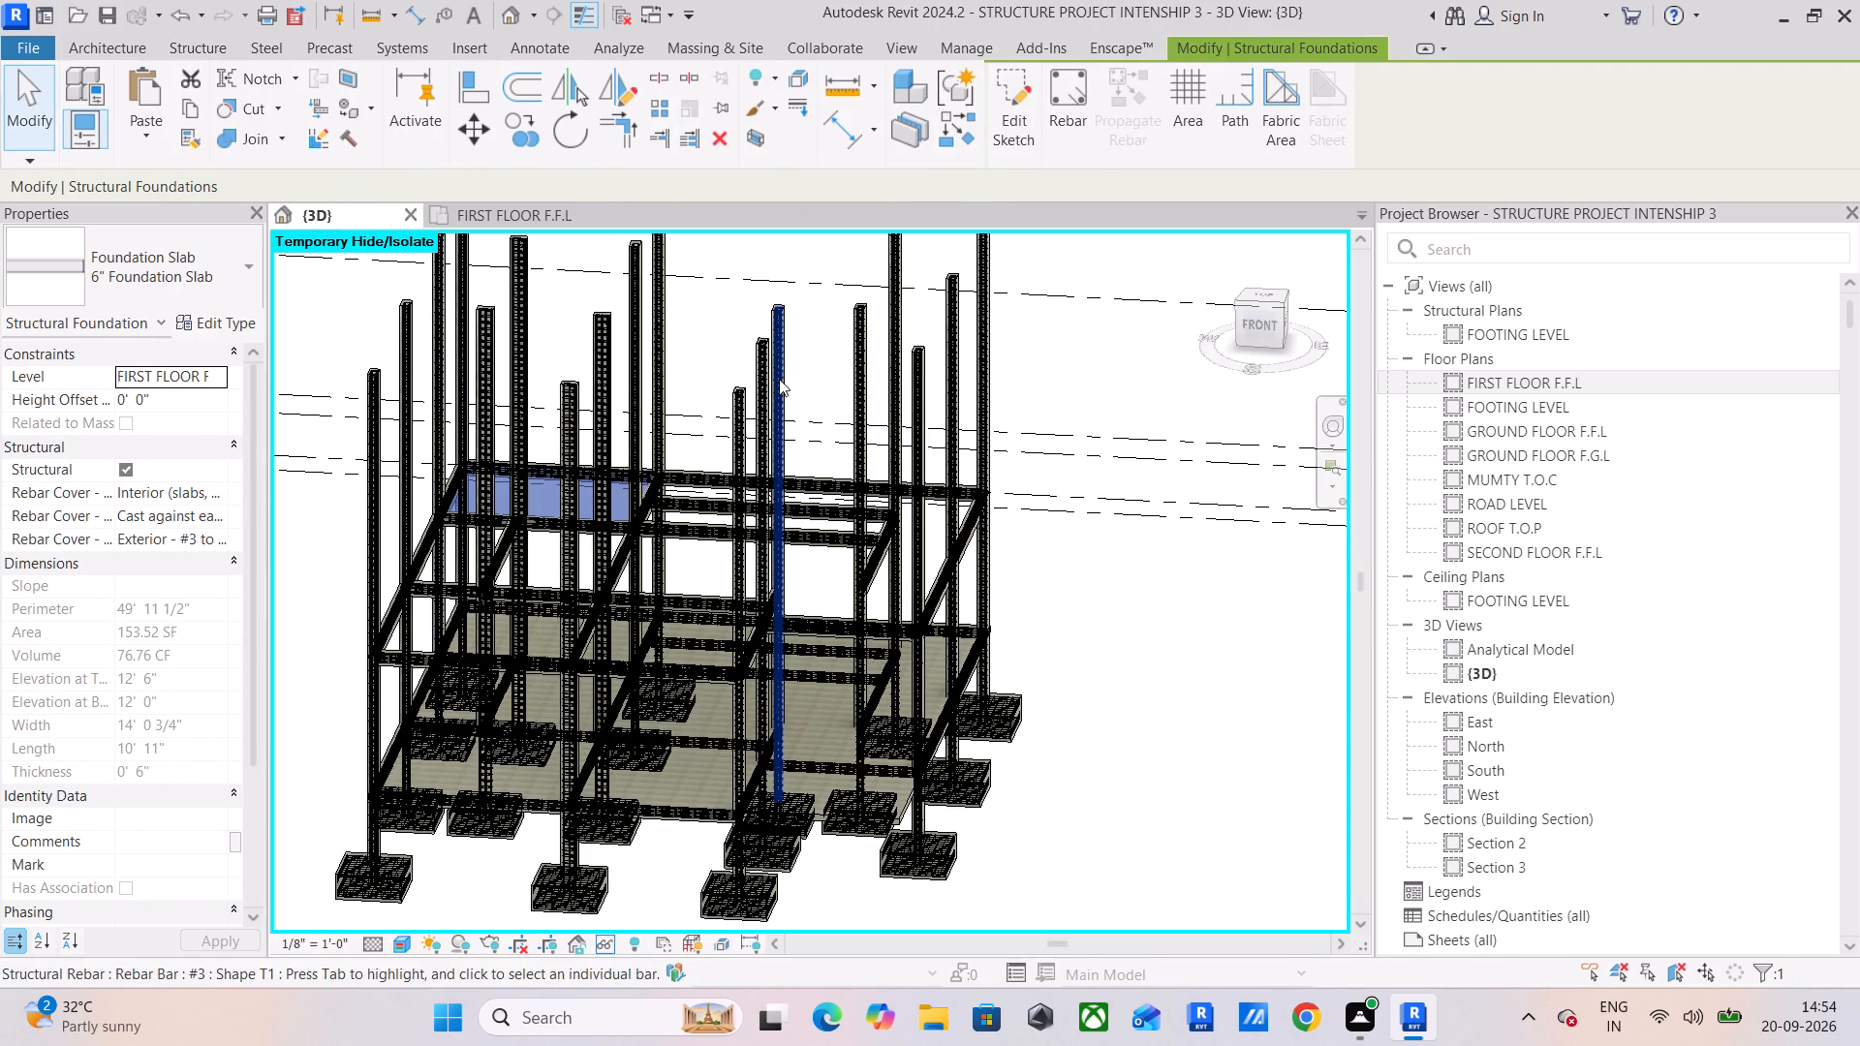
shift+middle_drag(523, 458, 847, 364)
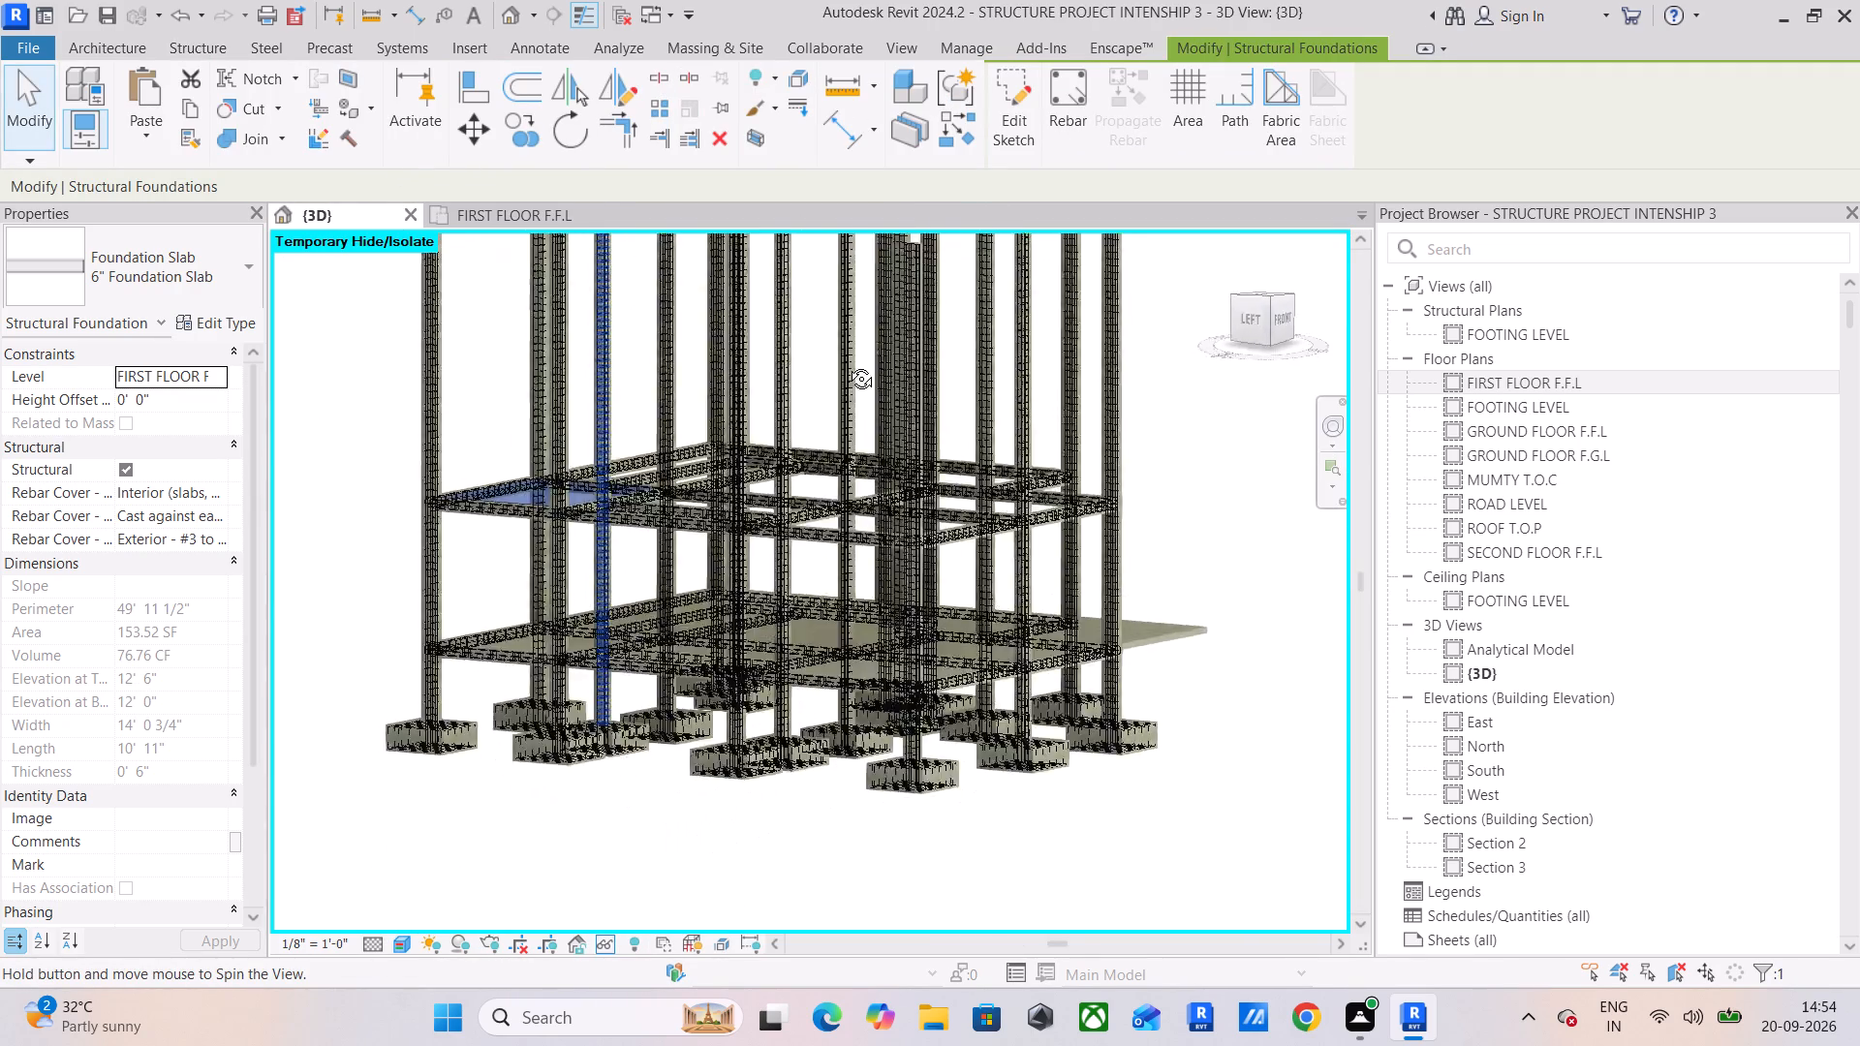
shift+middle_drag(847, 364, 855, 352)
scroll(447, 474, up, 10)
shift+middle_drag(486, 480, 488, 525)
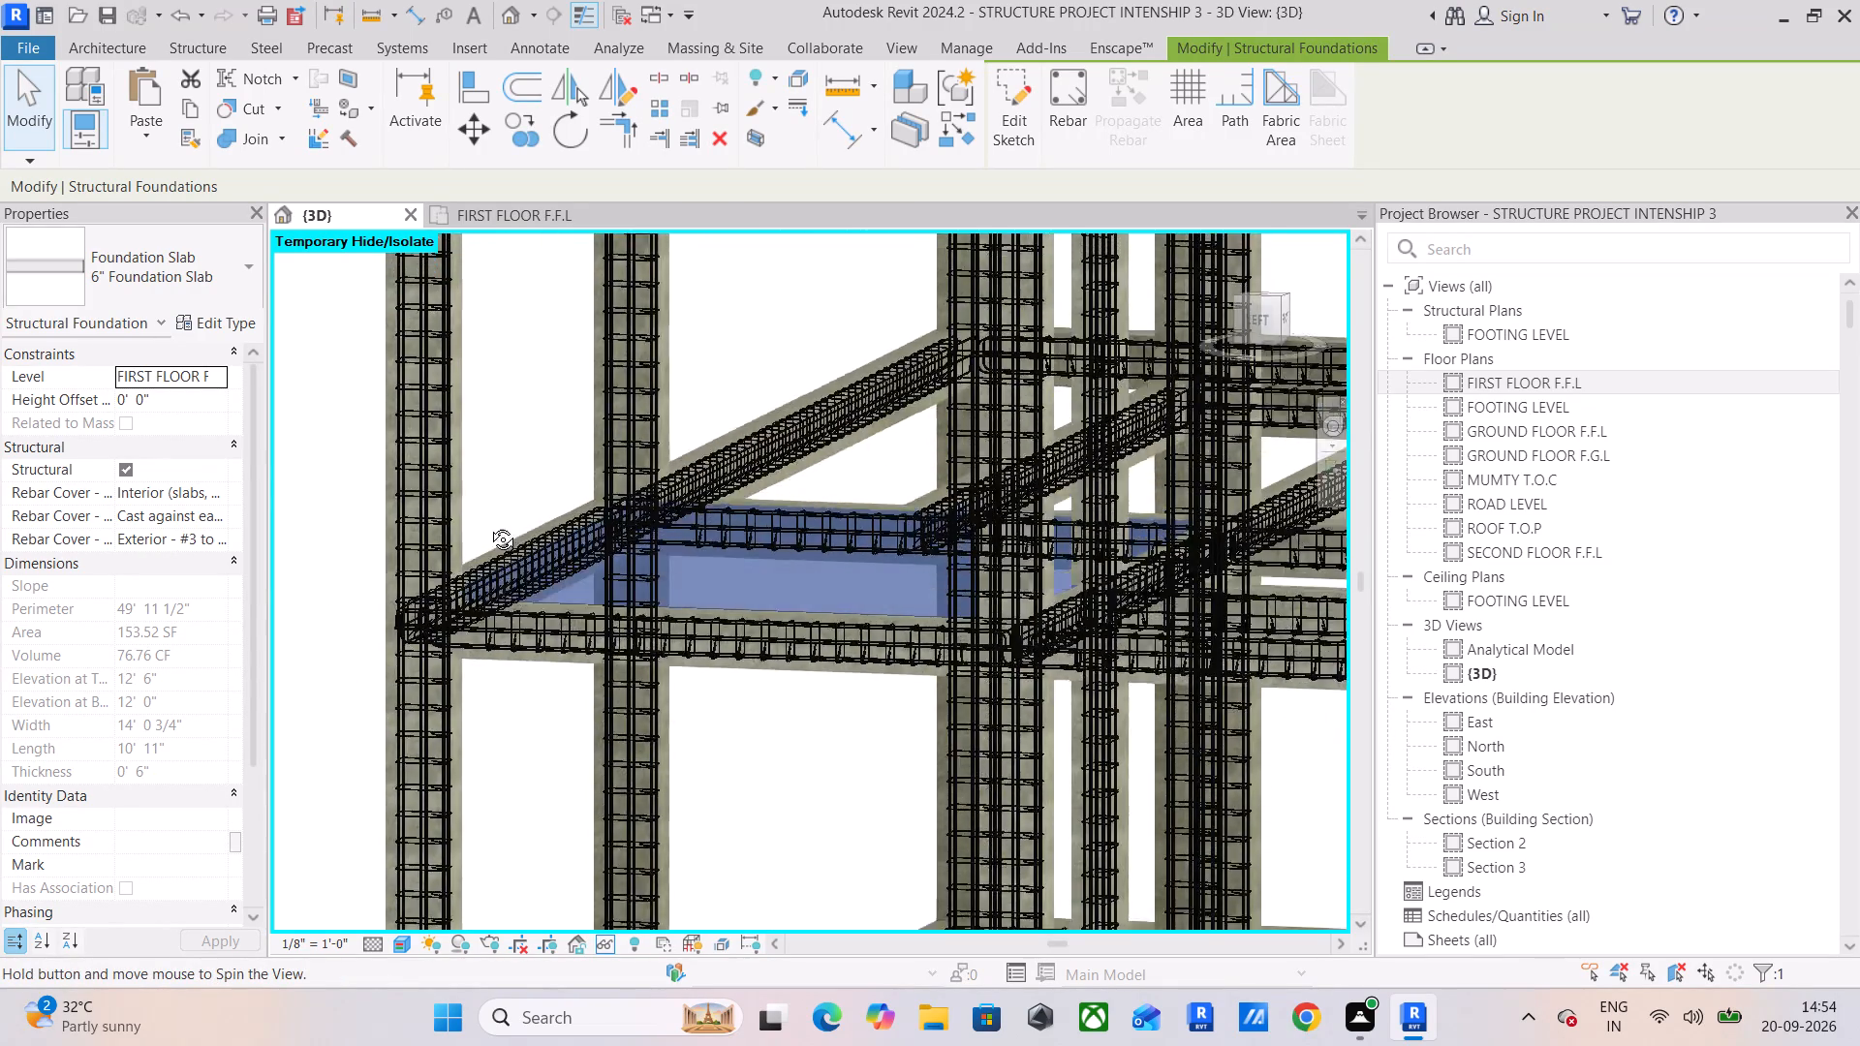
shift+middle_drag(488, 525, 544, 493)
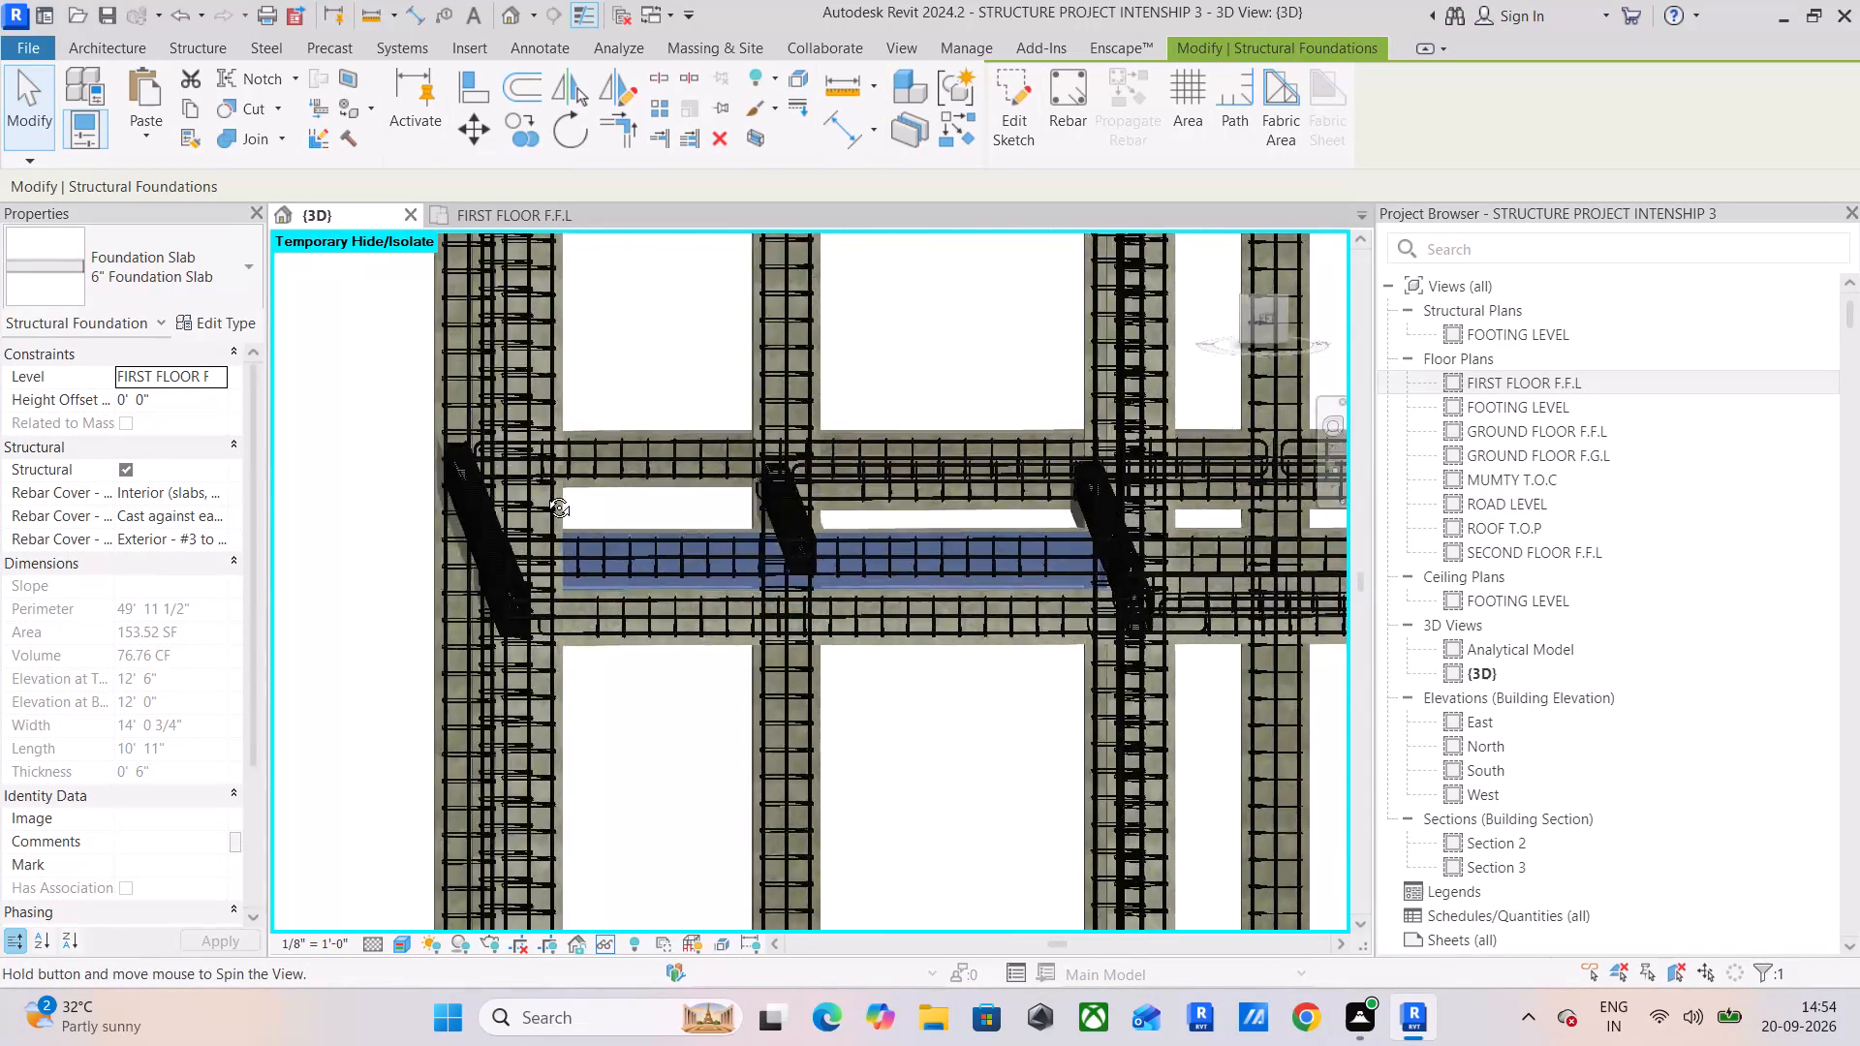
shift+middle_drag(544, 493, 593, 524)
scroll(607, 523, down, 5)
shift+middle_drag(710, 532, 542, 559)
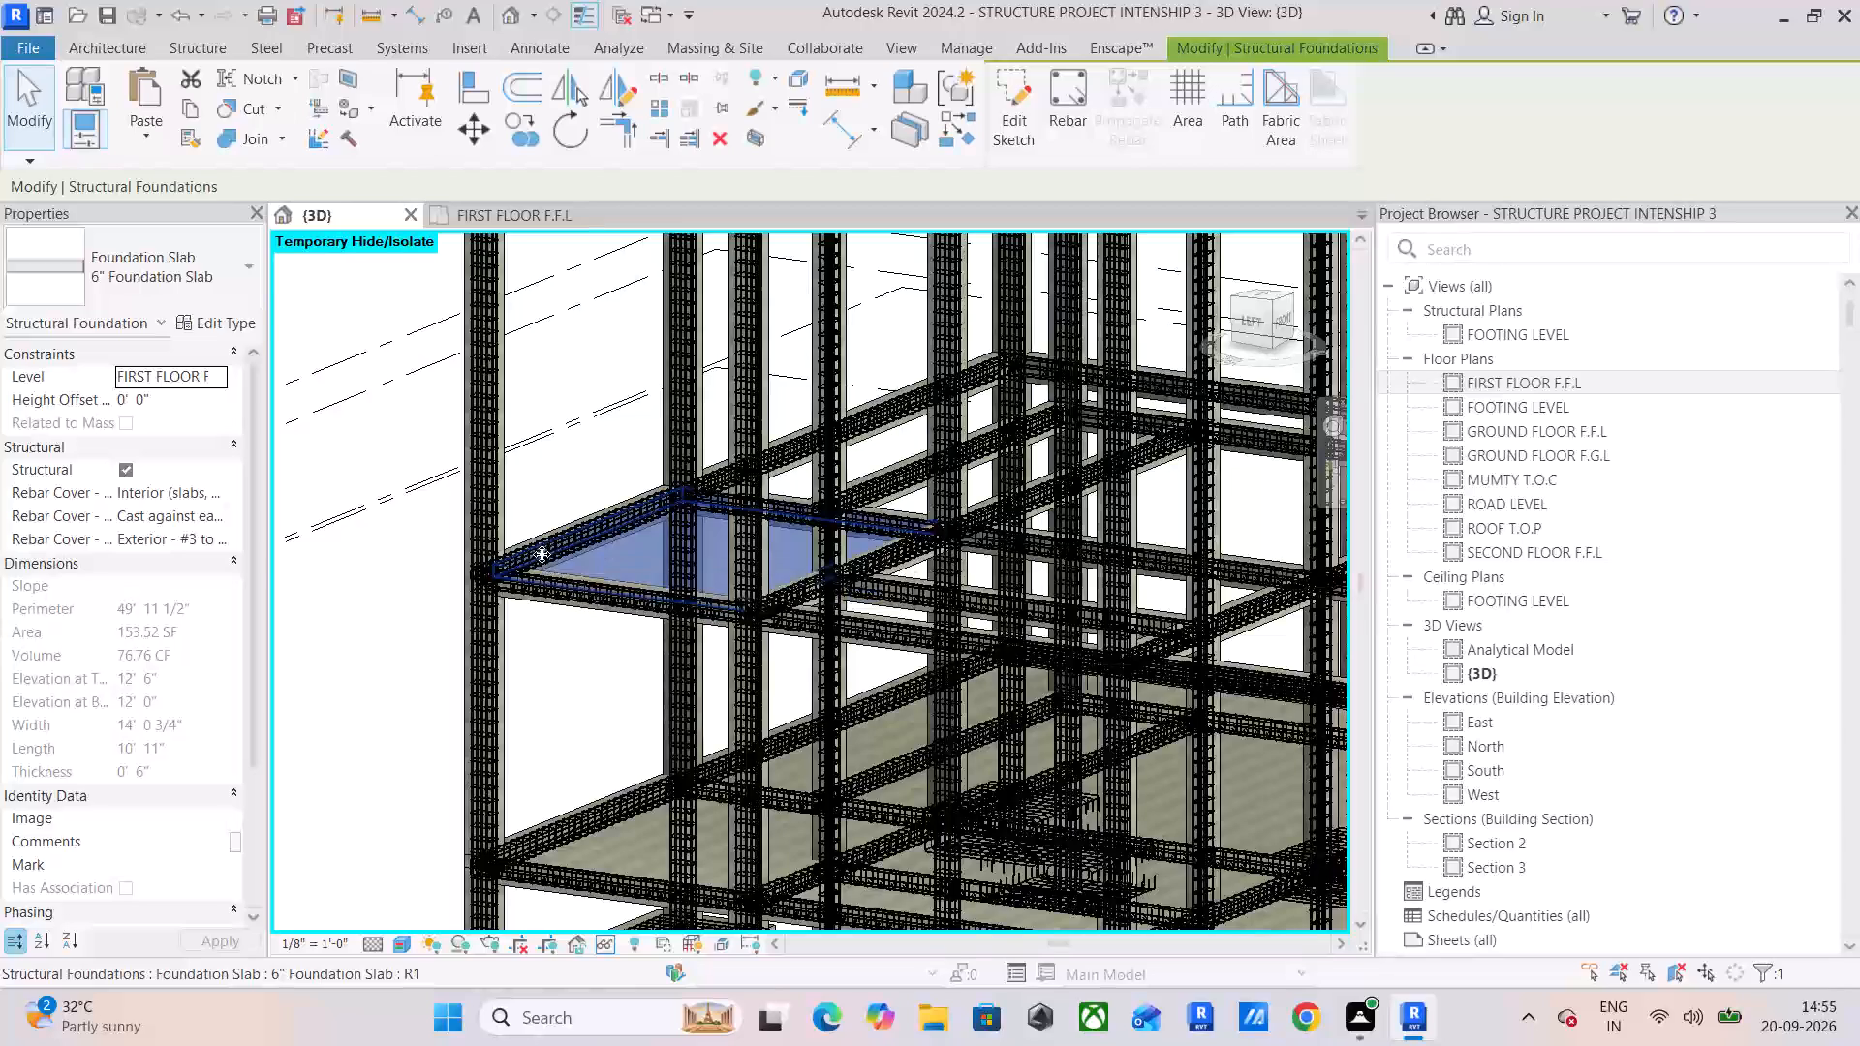
In the FIRST FLOOR F.F.L plan, sketch a rectangular 6" Foundation Slab boundary about 3' 6" by 11' 8" around the projection outside grid 1, between grids A and C.
click(490, 209)
scroll(693, 573, down, 6)
middle_drag(709, 565, 471, 459)
scroll(492, 498, down, 6)
middle_drag(573, 557, 573, 553)
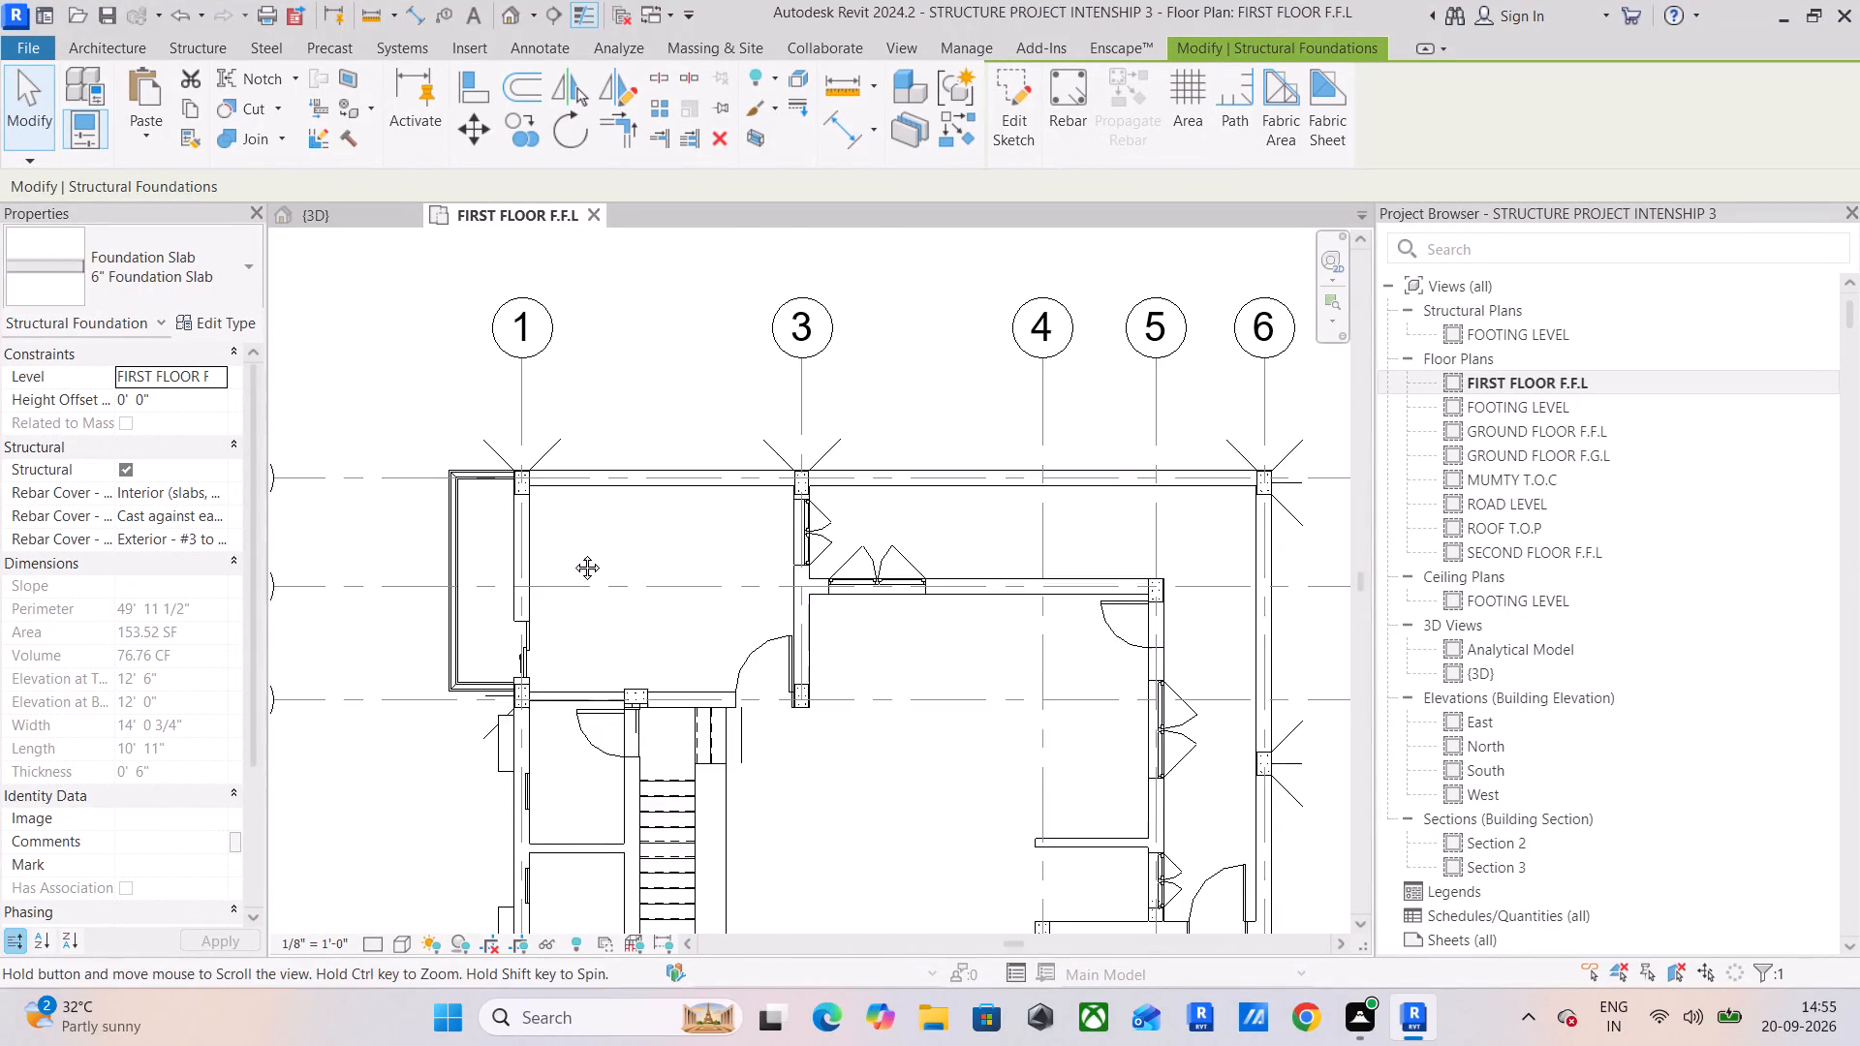
middle_drag(573, 553, 491, 481)
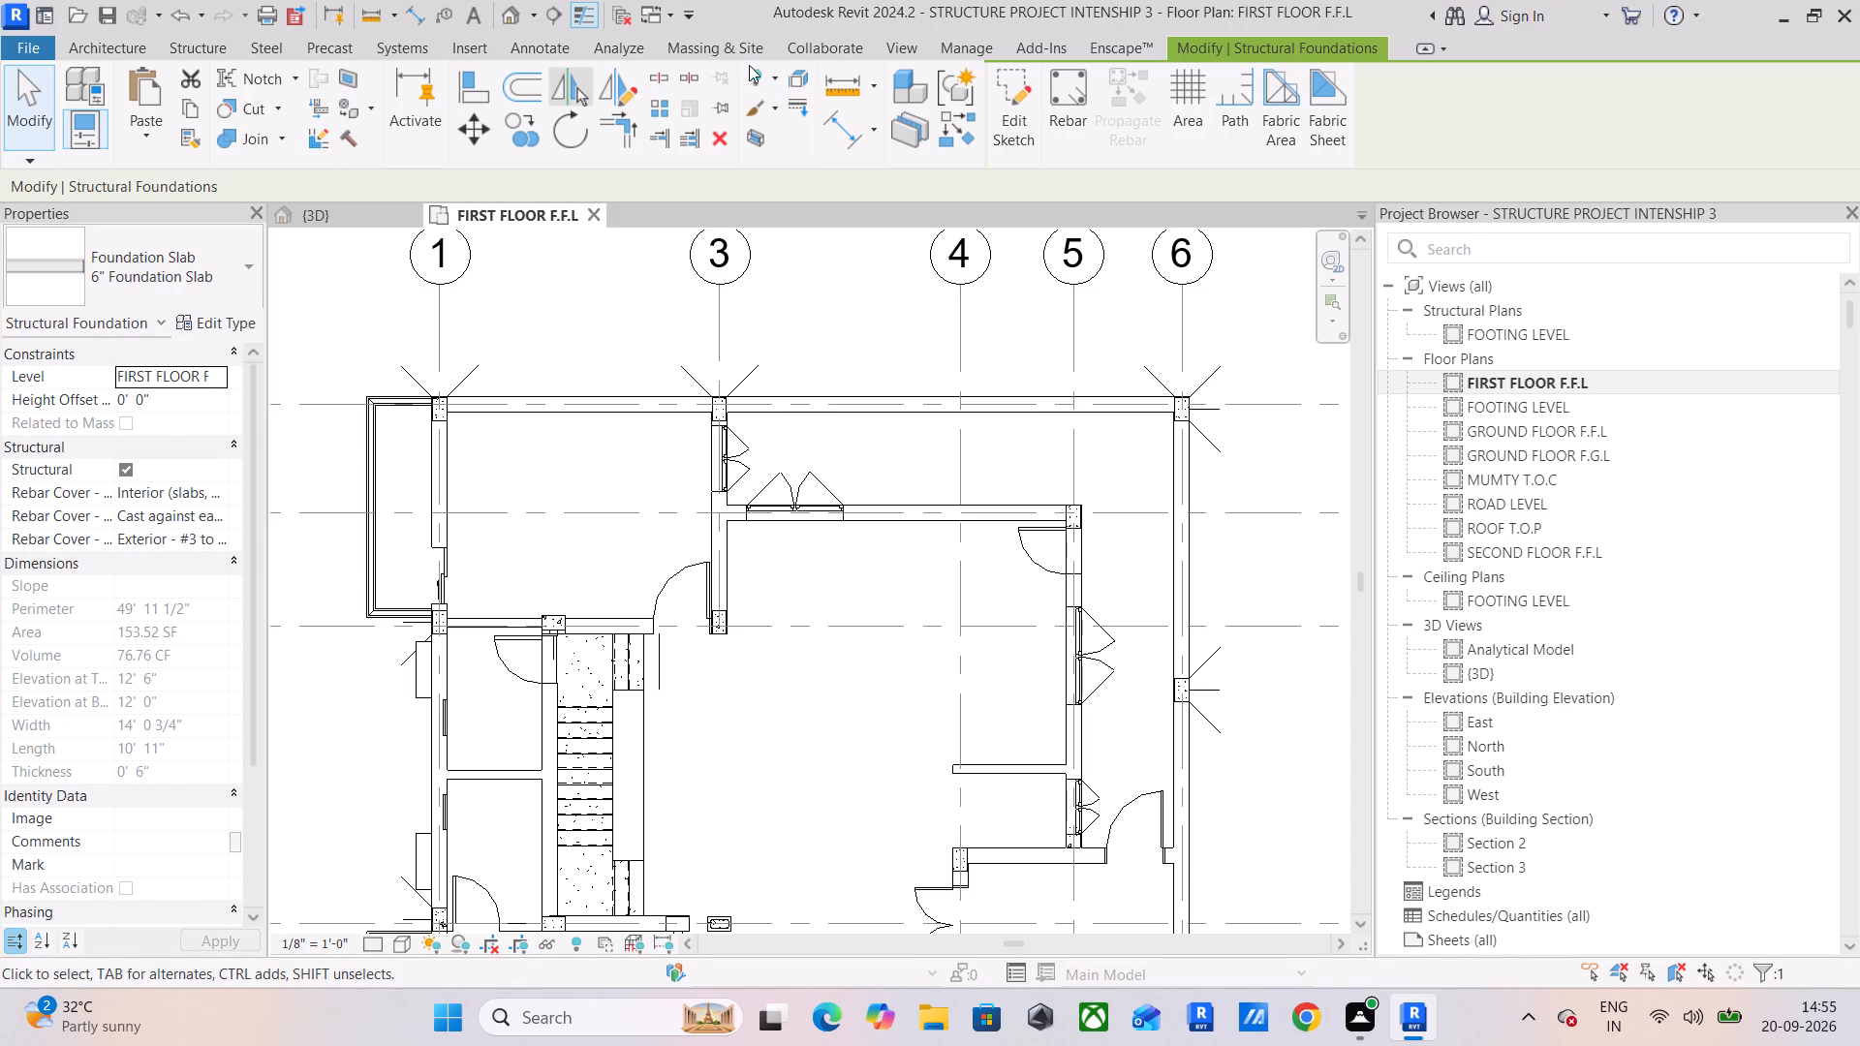
click(185, 49)
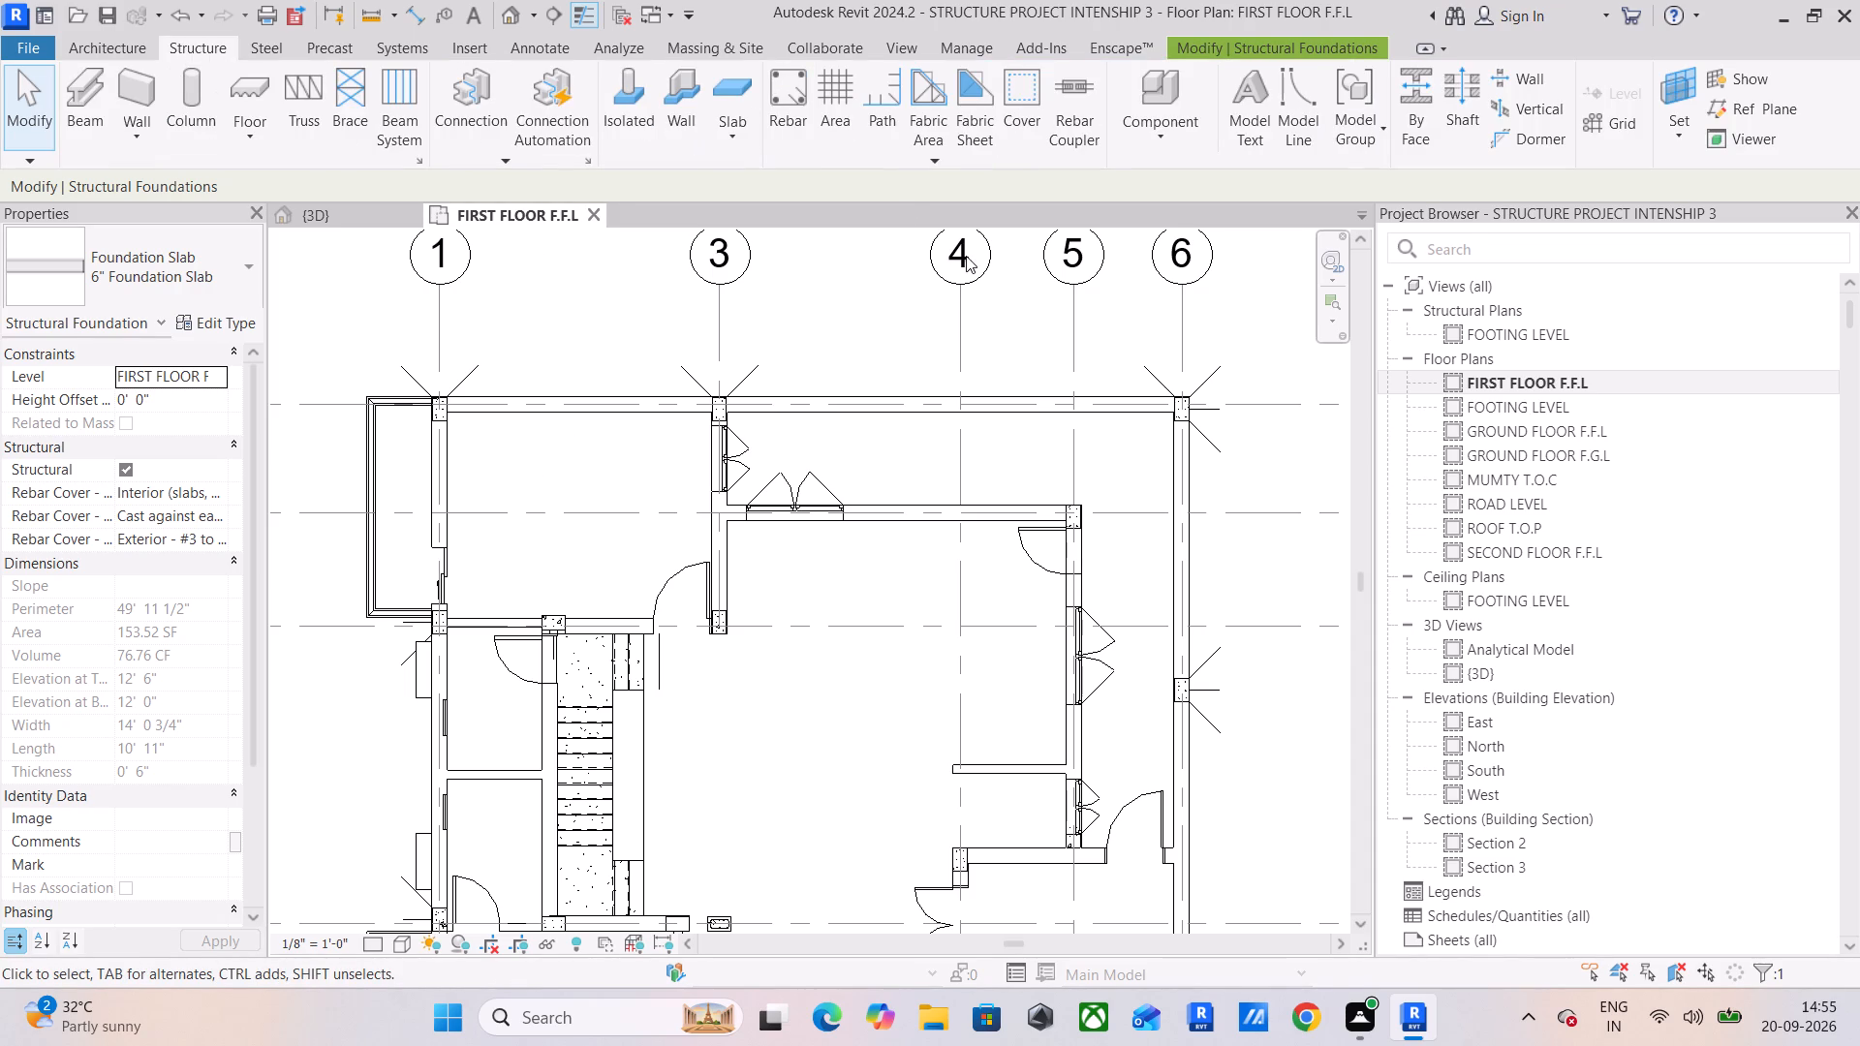
click(742, 91)
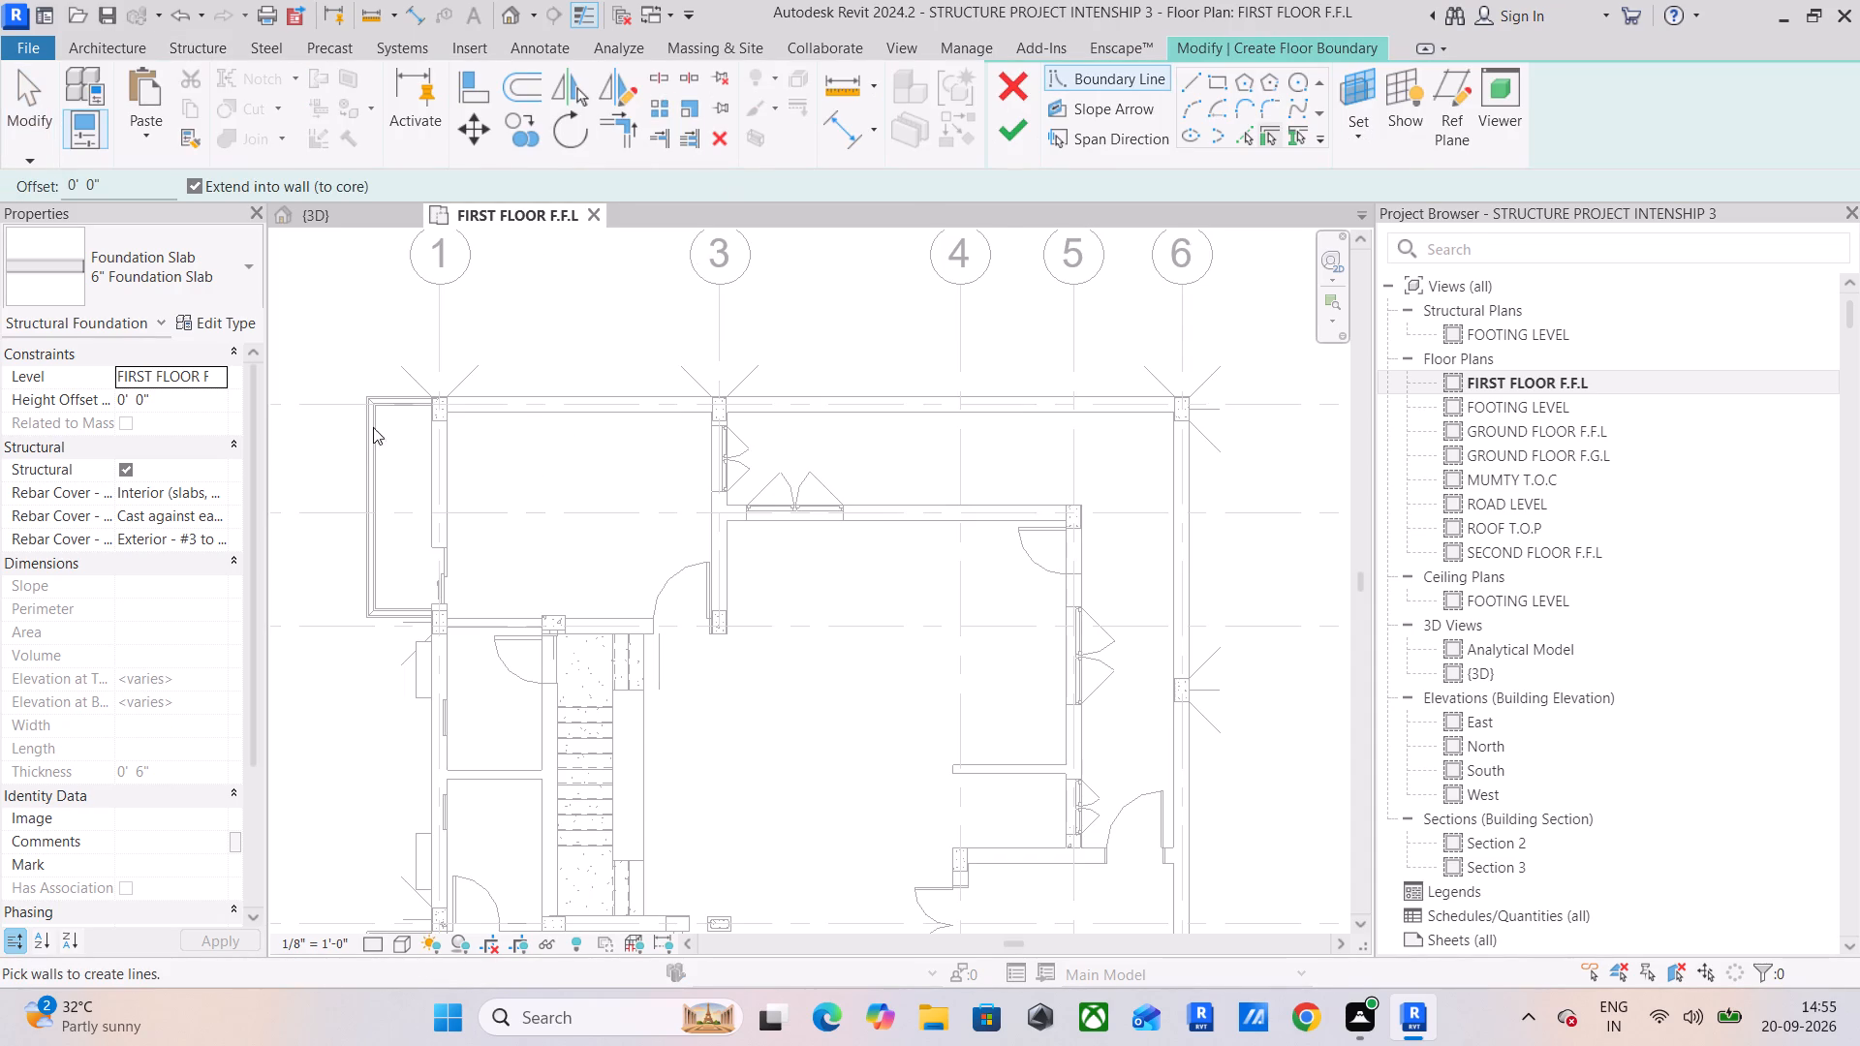
scroll(367, 425, up, 6)
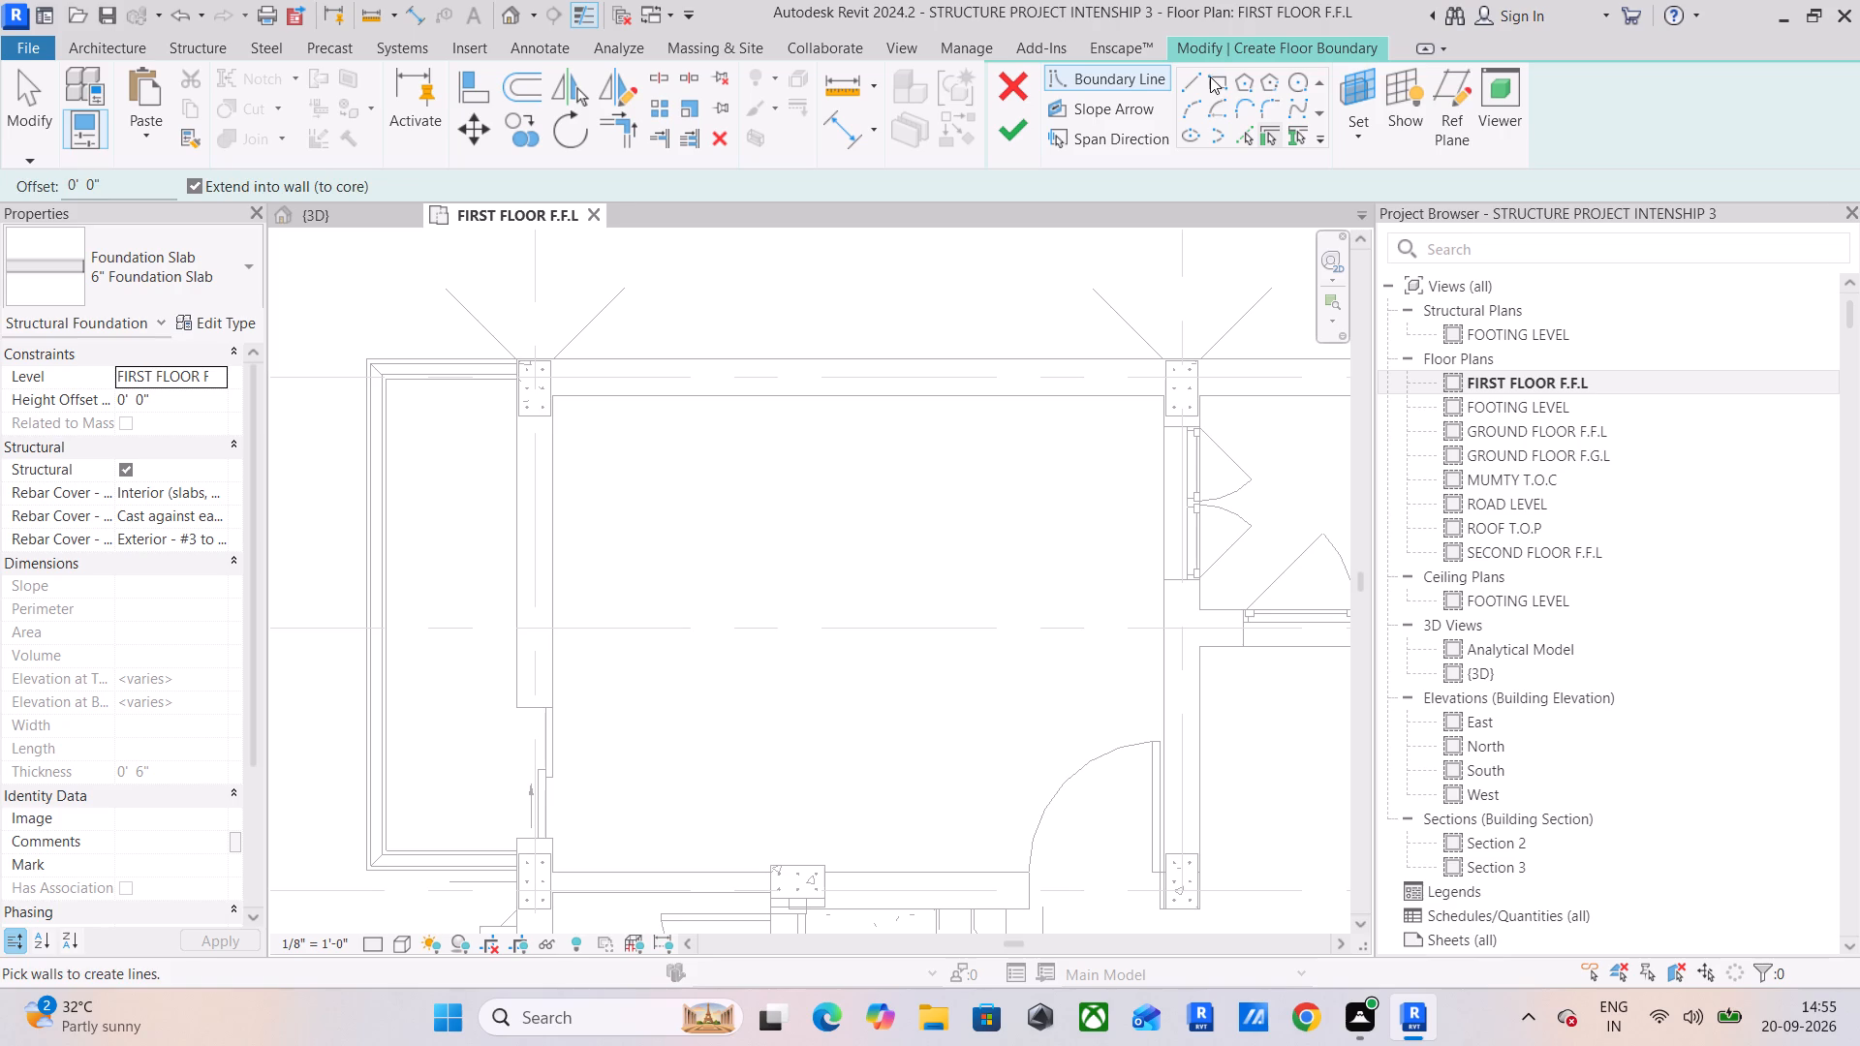
click(1219, 78)
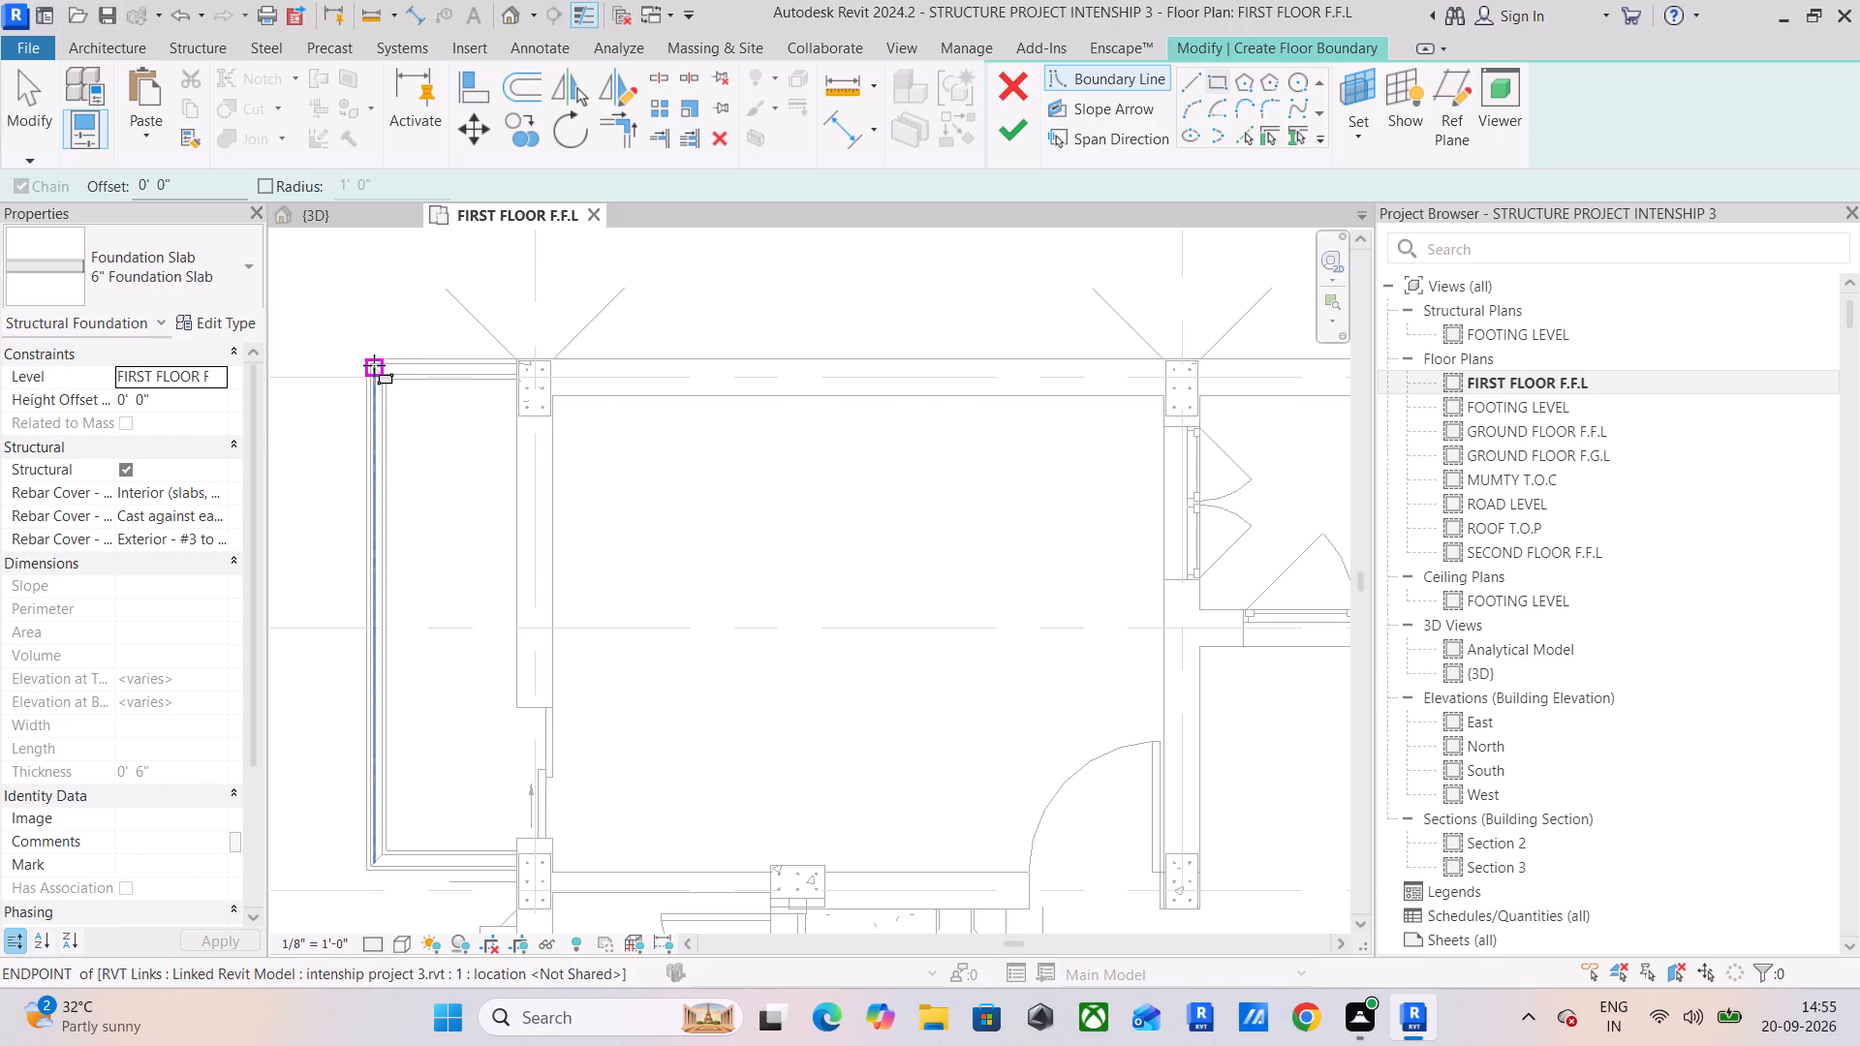
scroll(374, 364, up, 9)
click(343, 353)
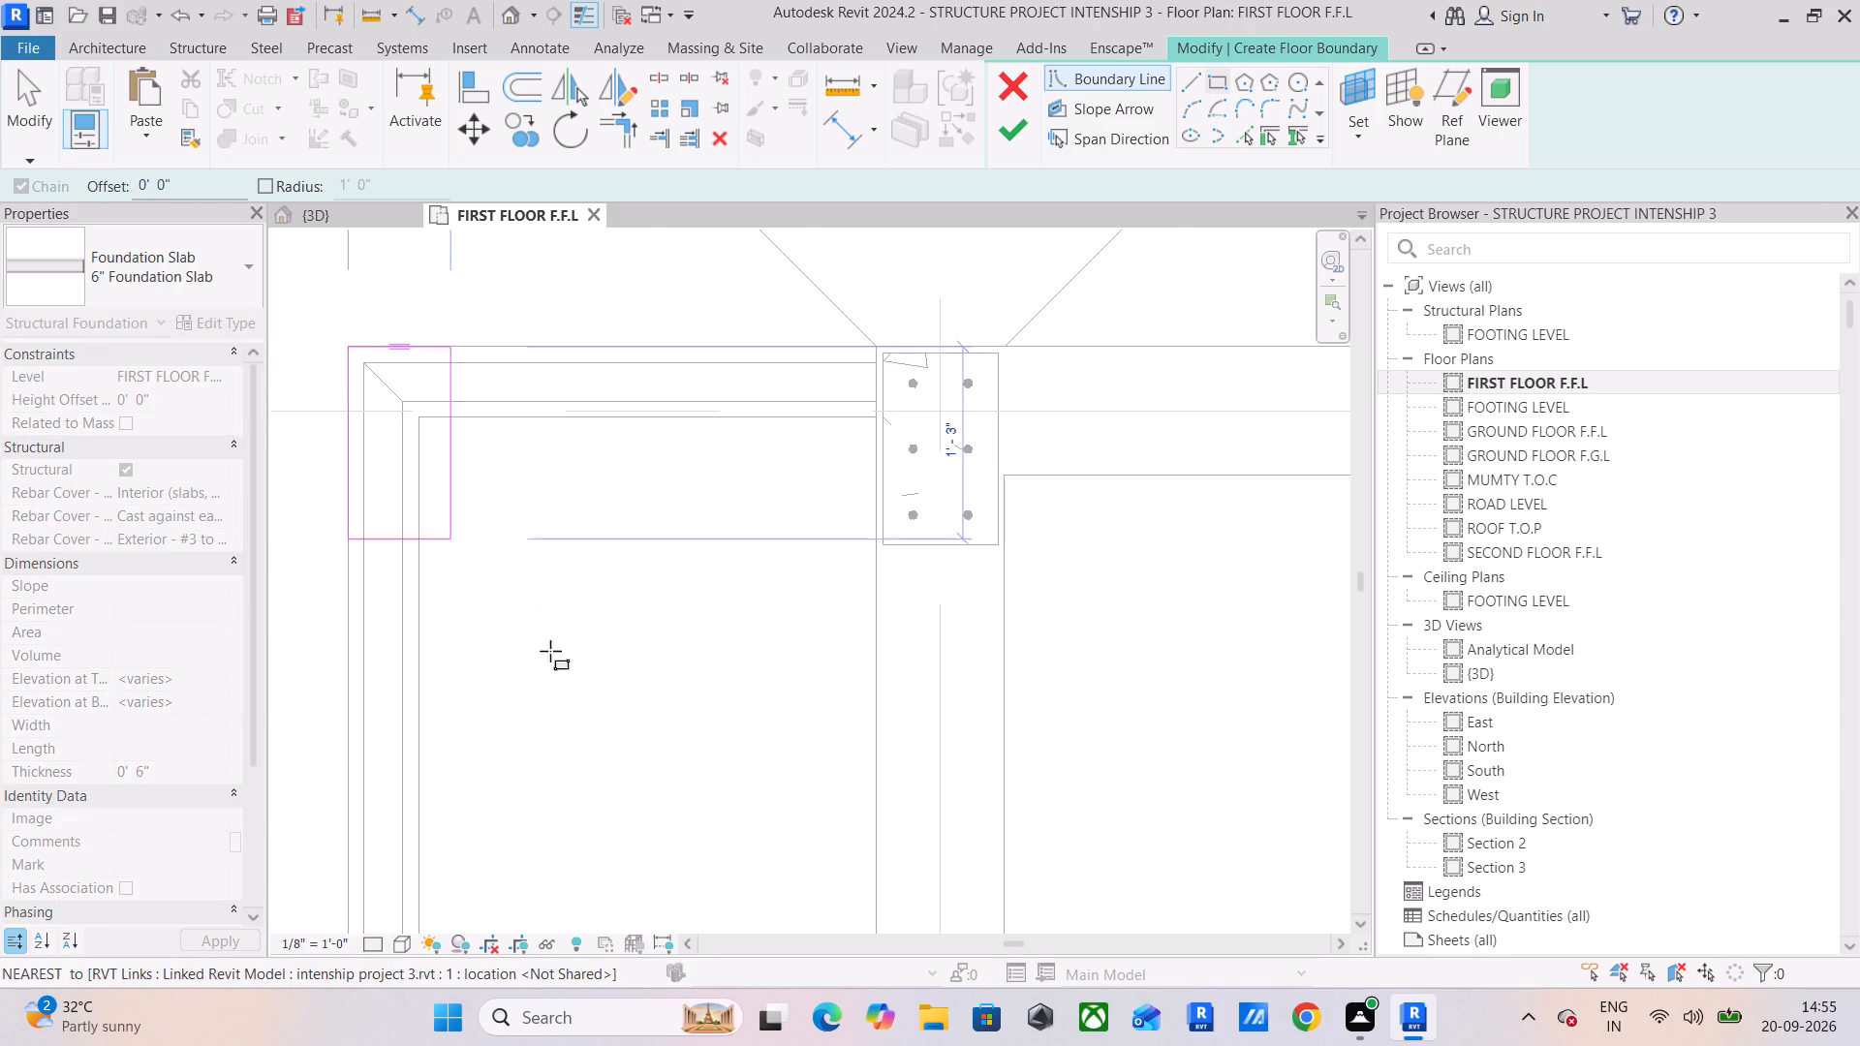
middle_drag(712, 710, 853, 434)
scroll(865, 584, down, 5)
middle_drag(882, 645, 905, 367)
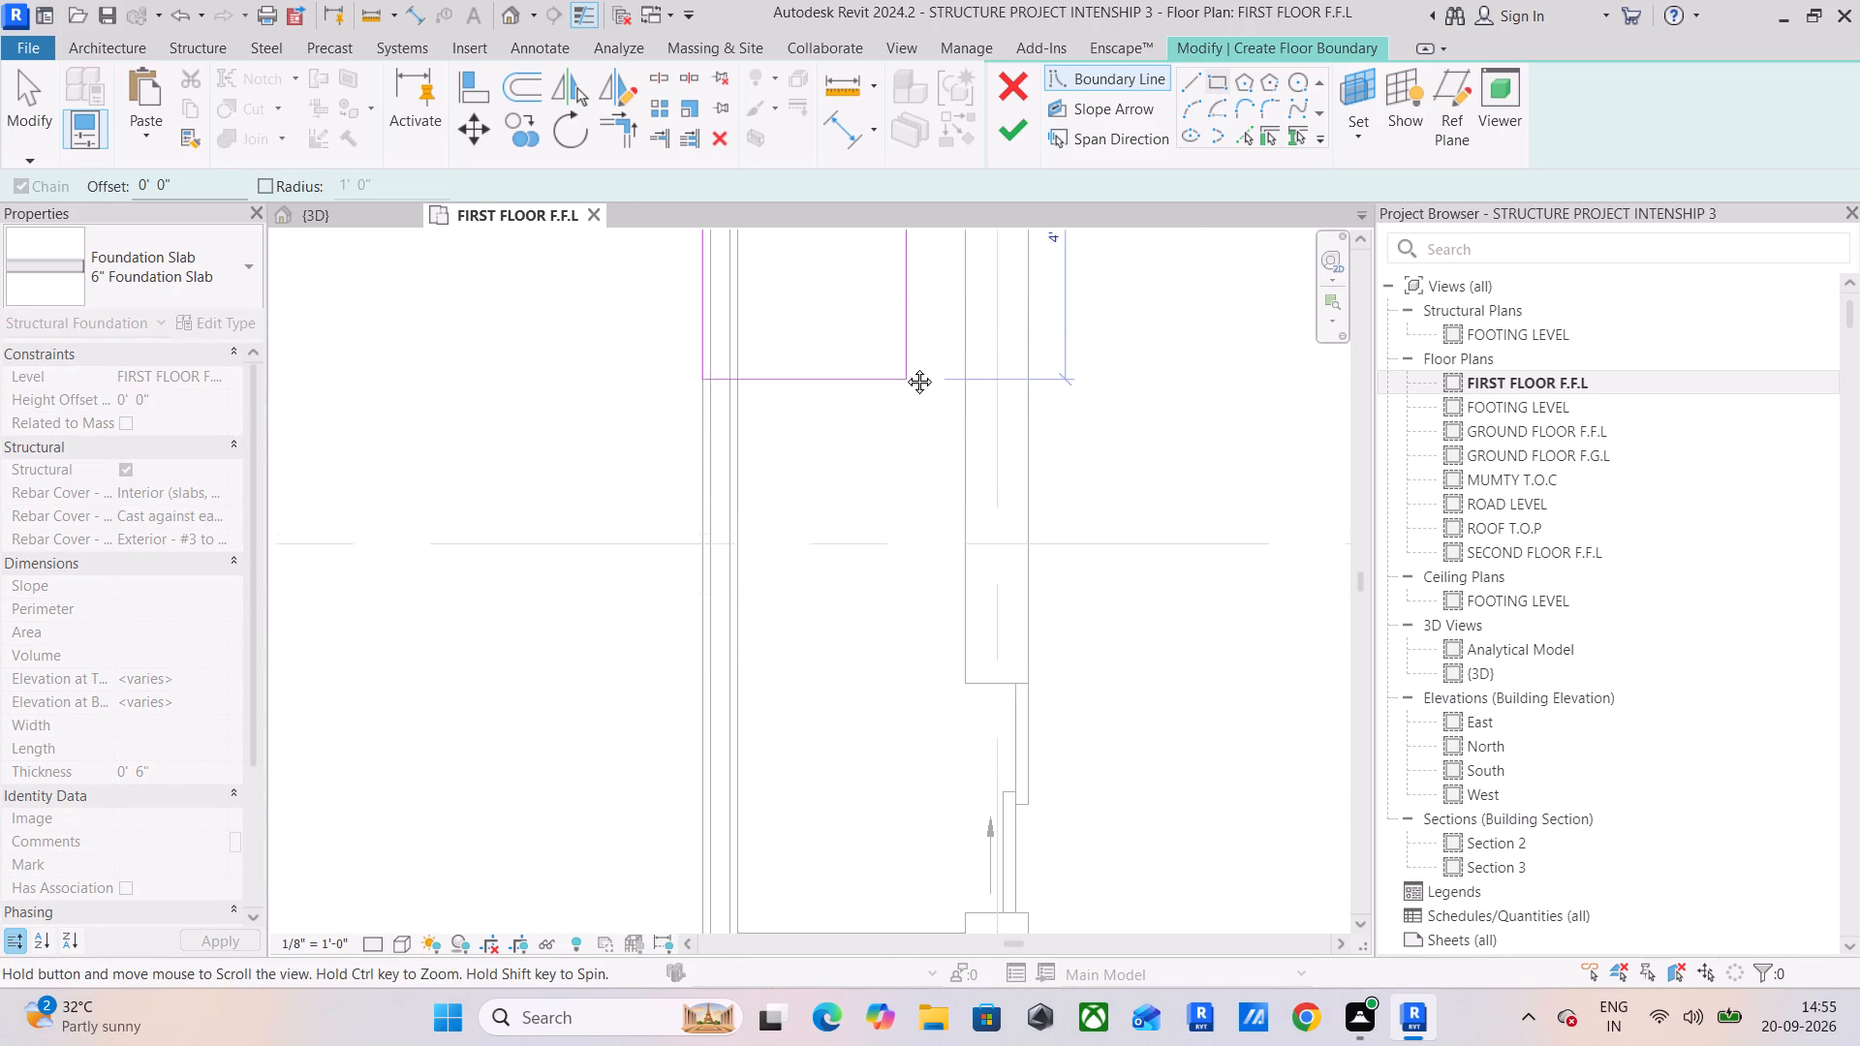
middle_drag(905, 367, 905, 366)
scroll(939, 706, down, 4)
middle_drag(939, 706, 907, 473)
scroll(906, 630, up, 6)
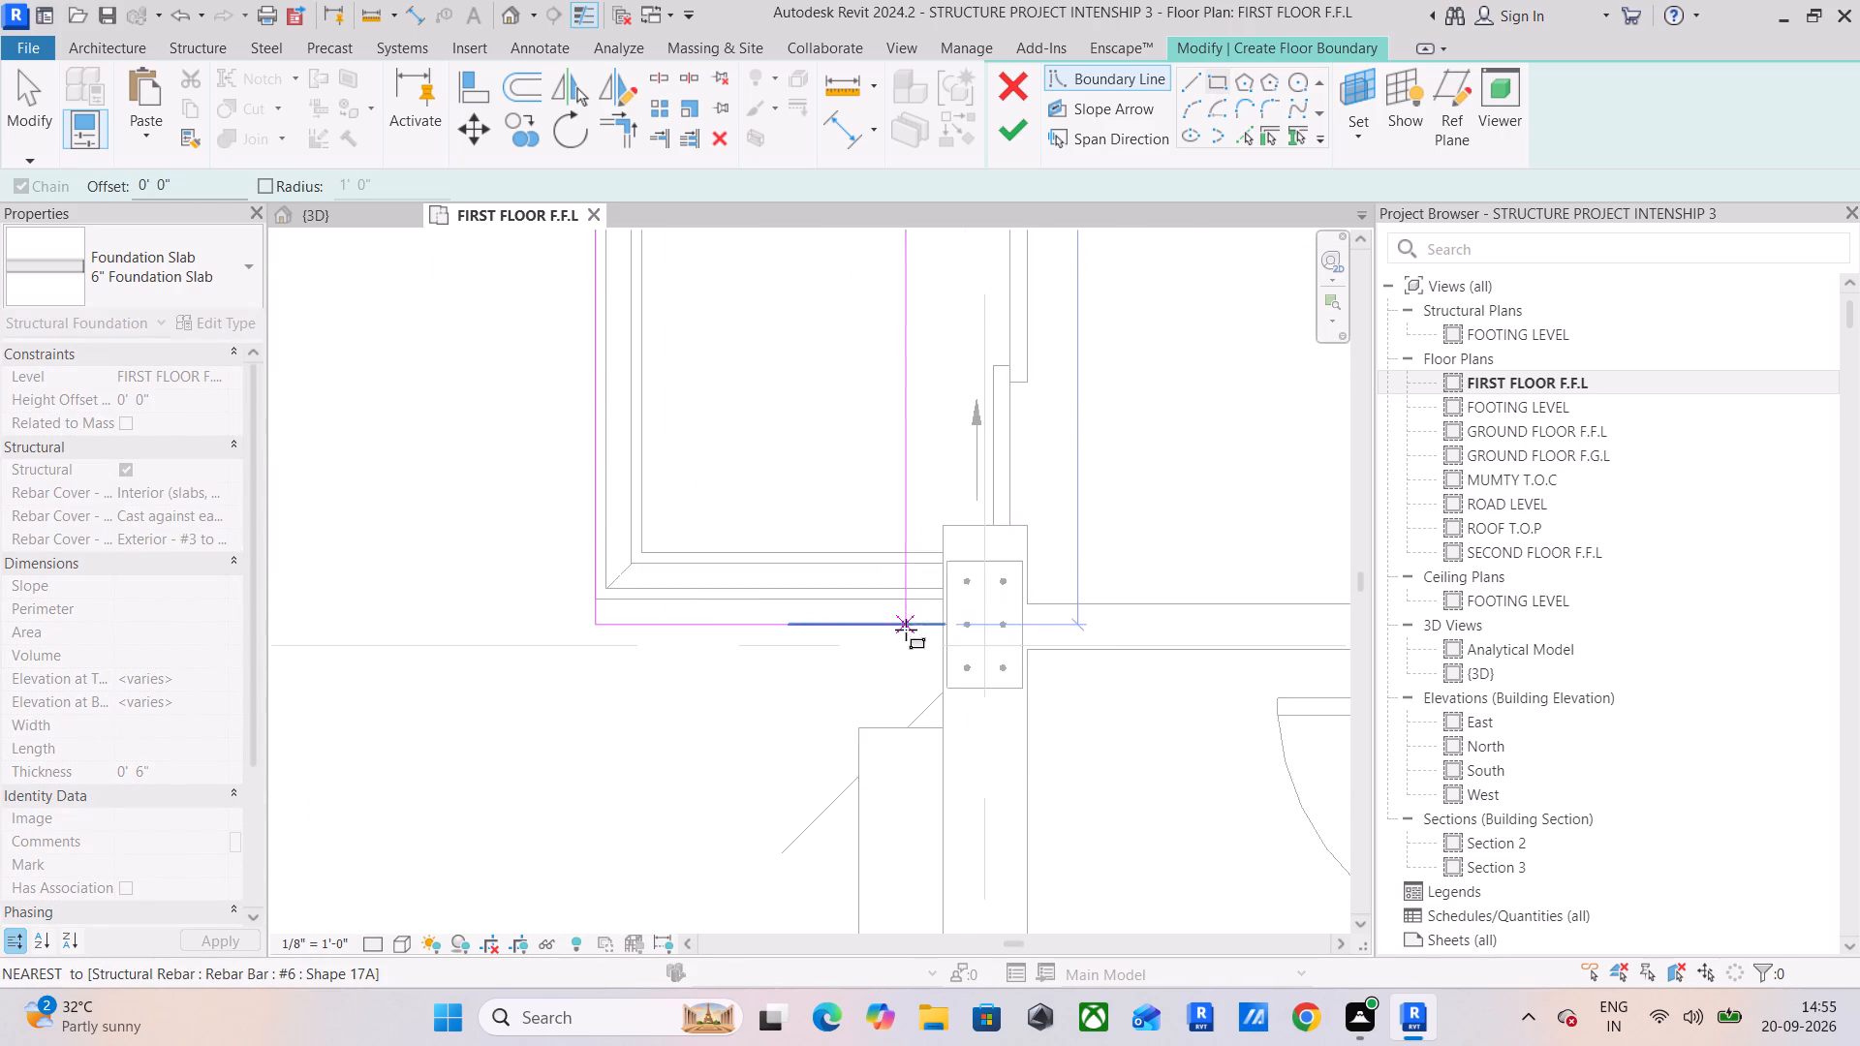
scroll(912, 629, up, 10)
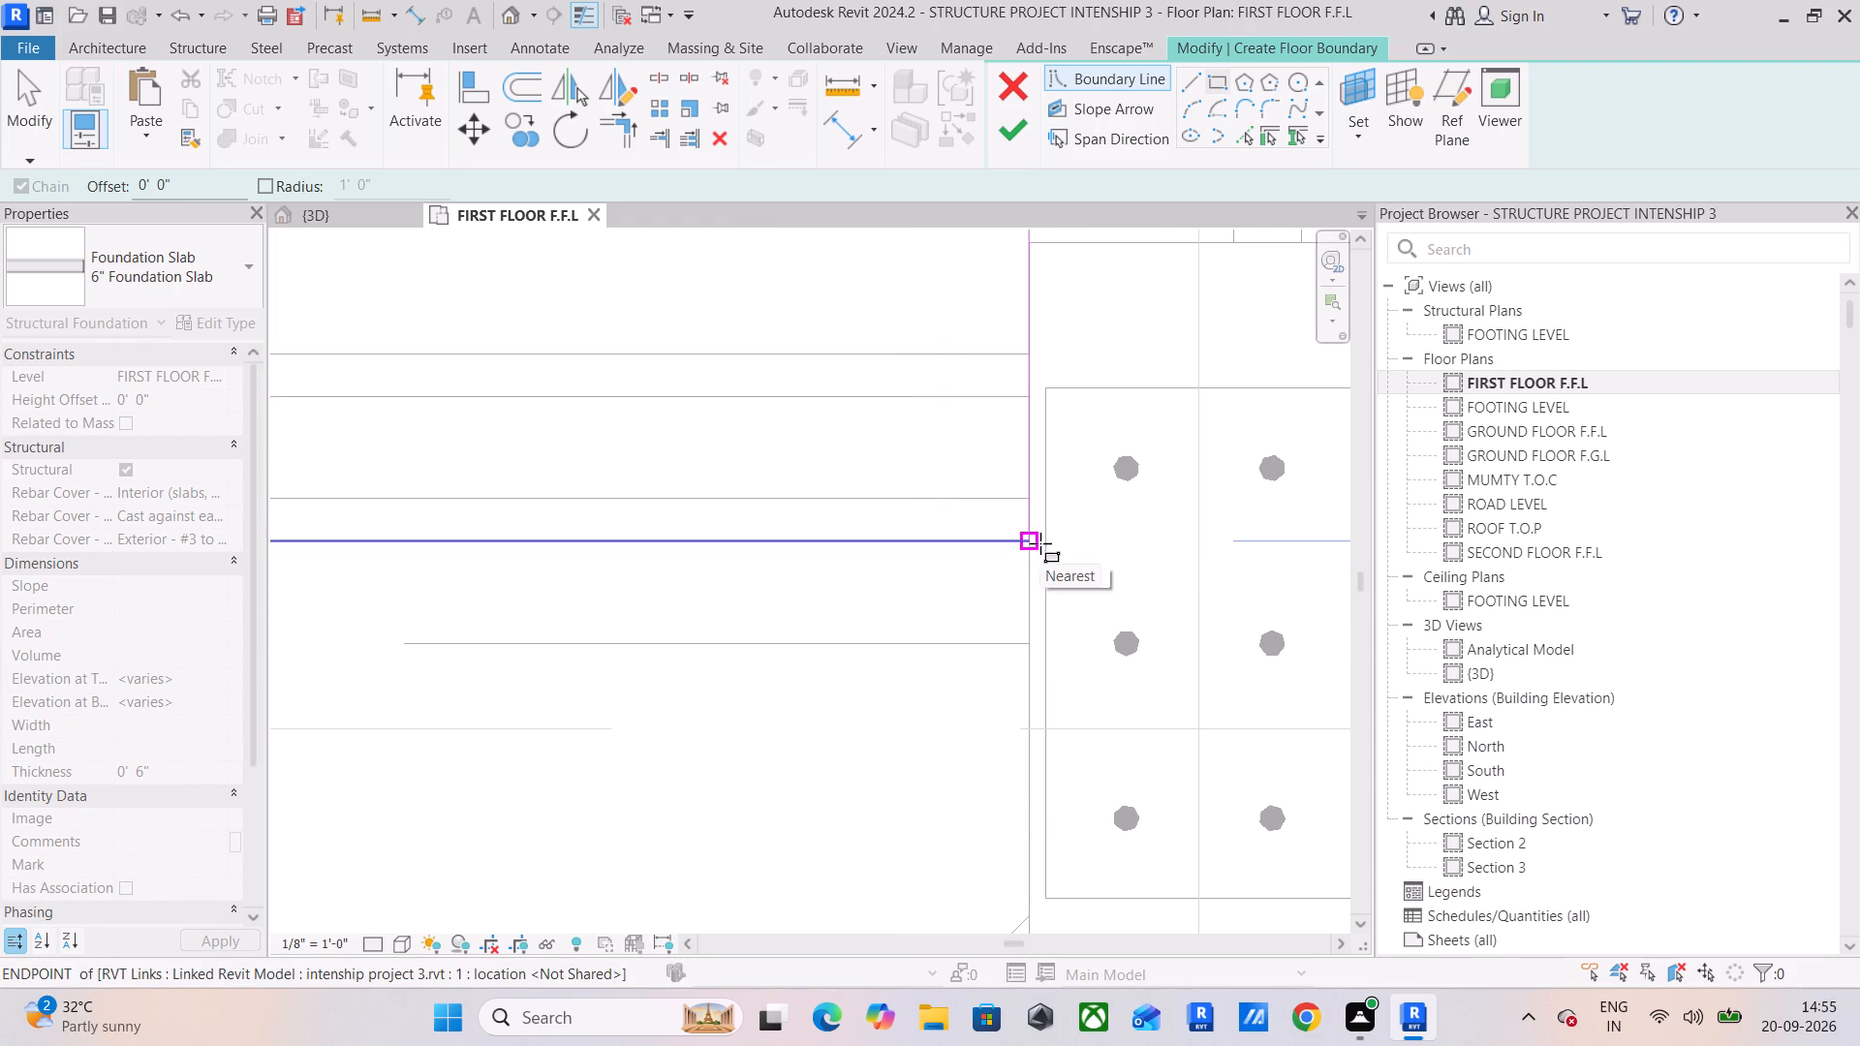
click(1041, 543)
Align the boundary edge near grid C with the outer face of the projection's wall.
scroll(908, 550, up, 6)
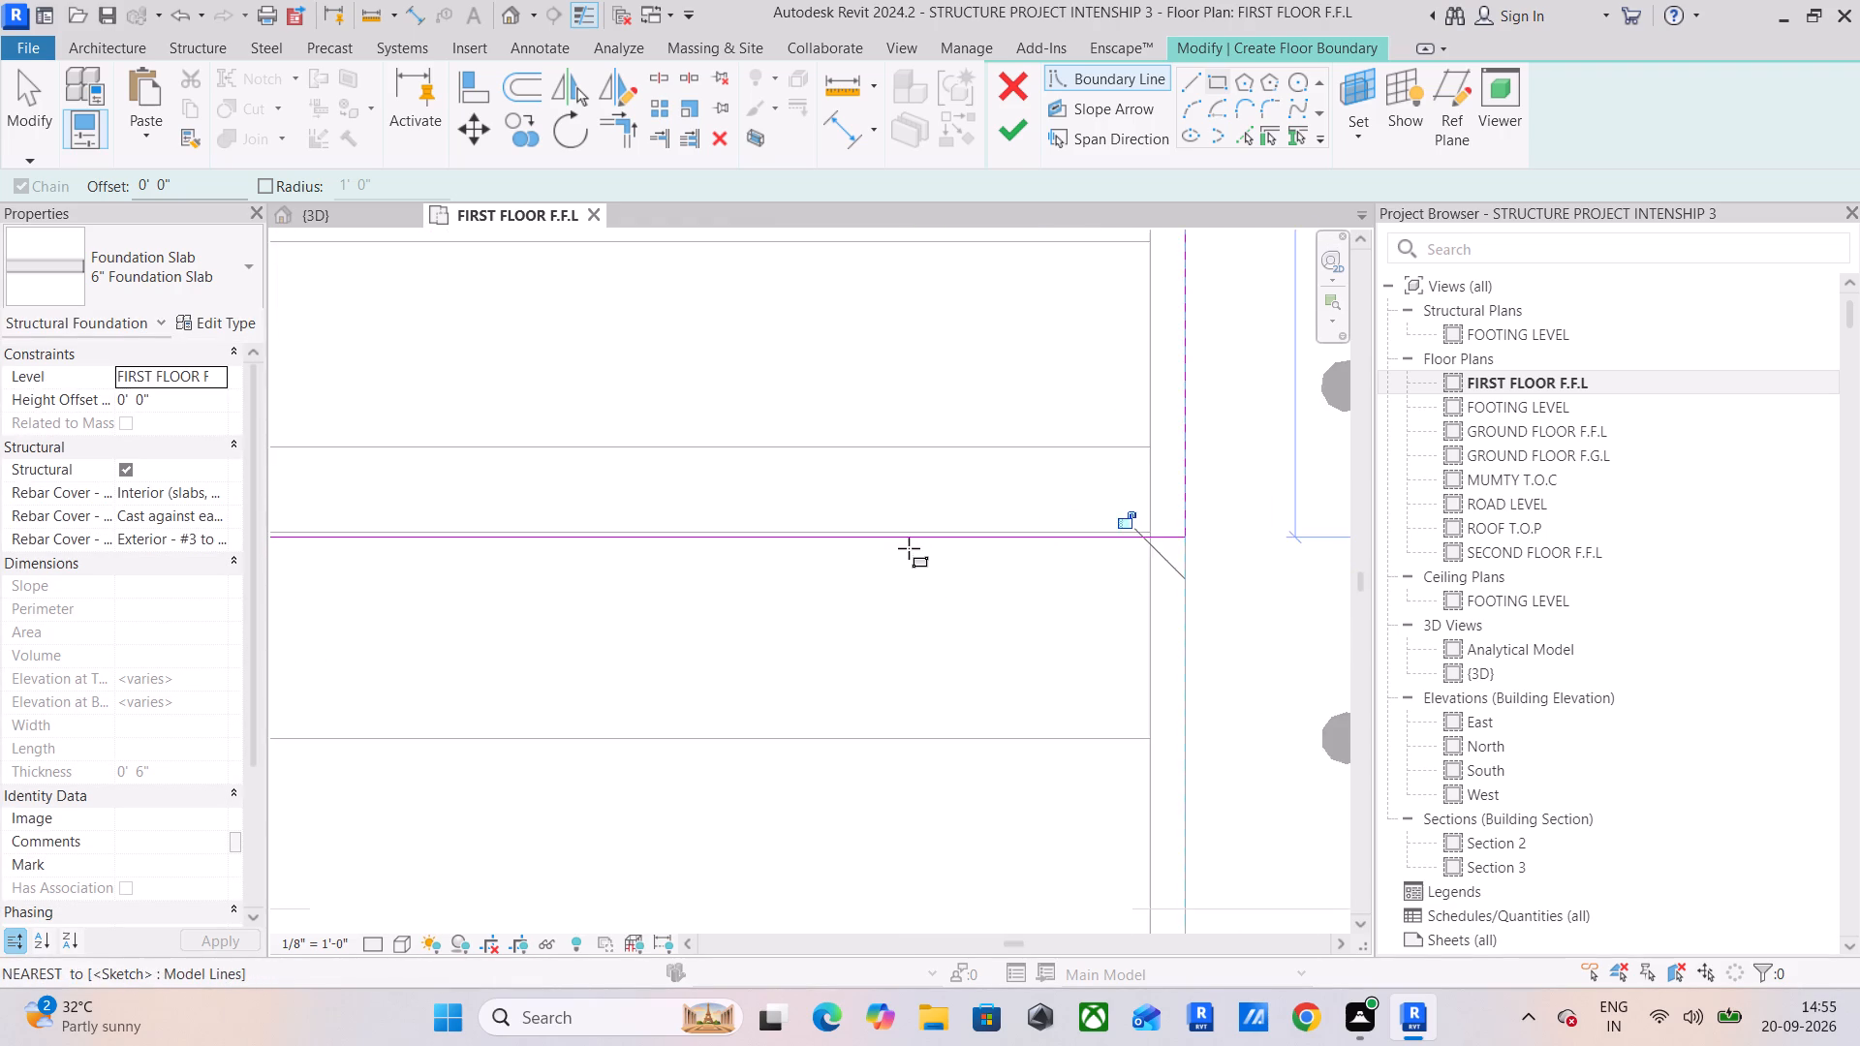
click(471, 83)
scroll(1099, 540, up, 5)
click(1124, 513)
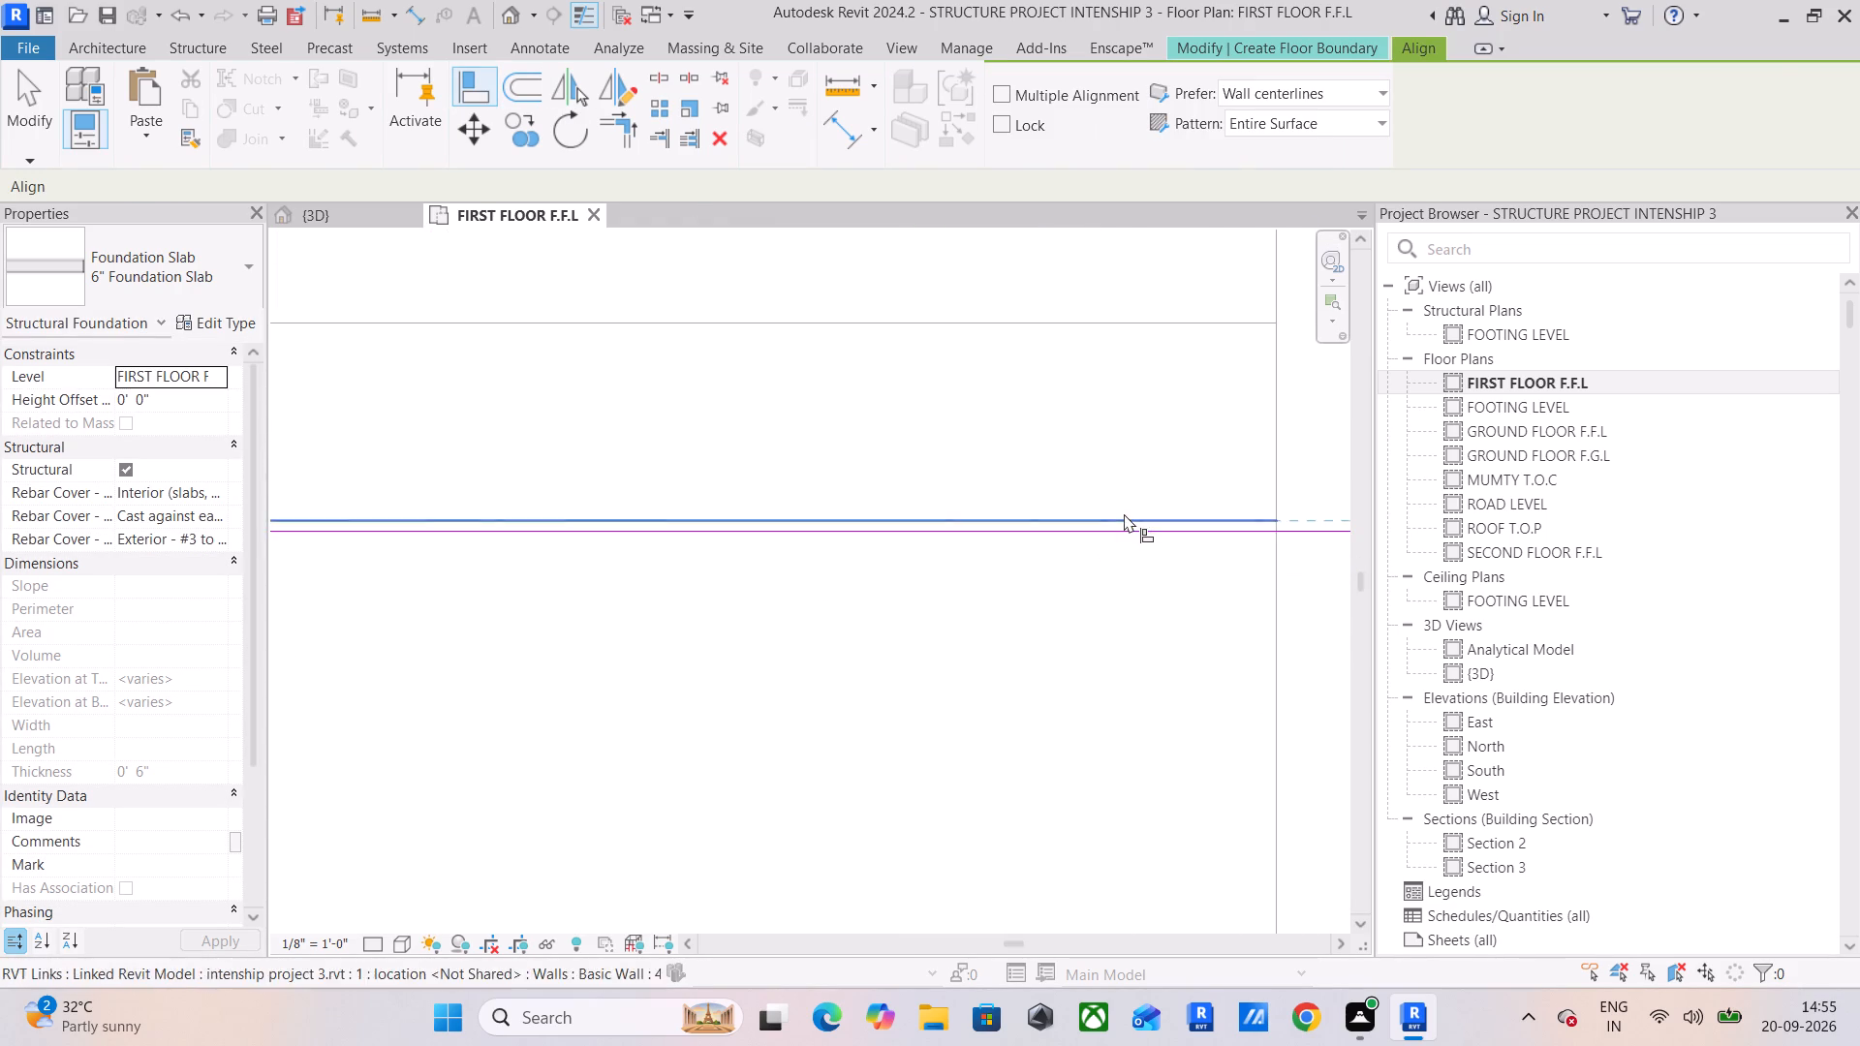
click(1125, 527)
Check the boundary corner at the grid 1–A column and finish the slab sketch for the projection outside grid 1.
scroll(960, 625, down, 18)
scroll(868, 672, down, 1)
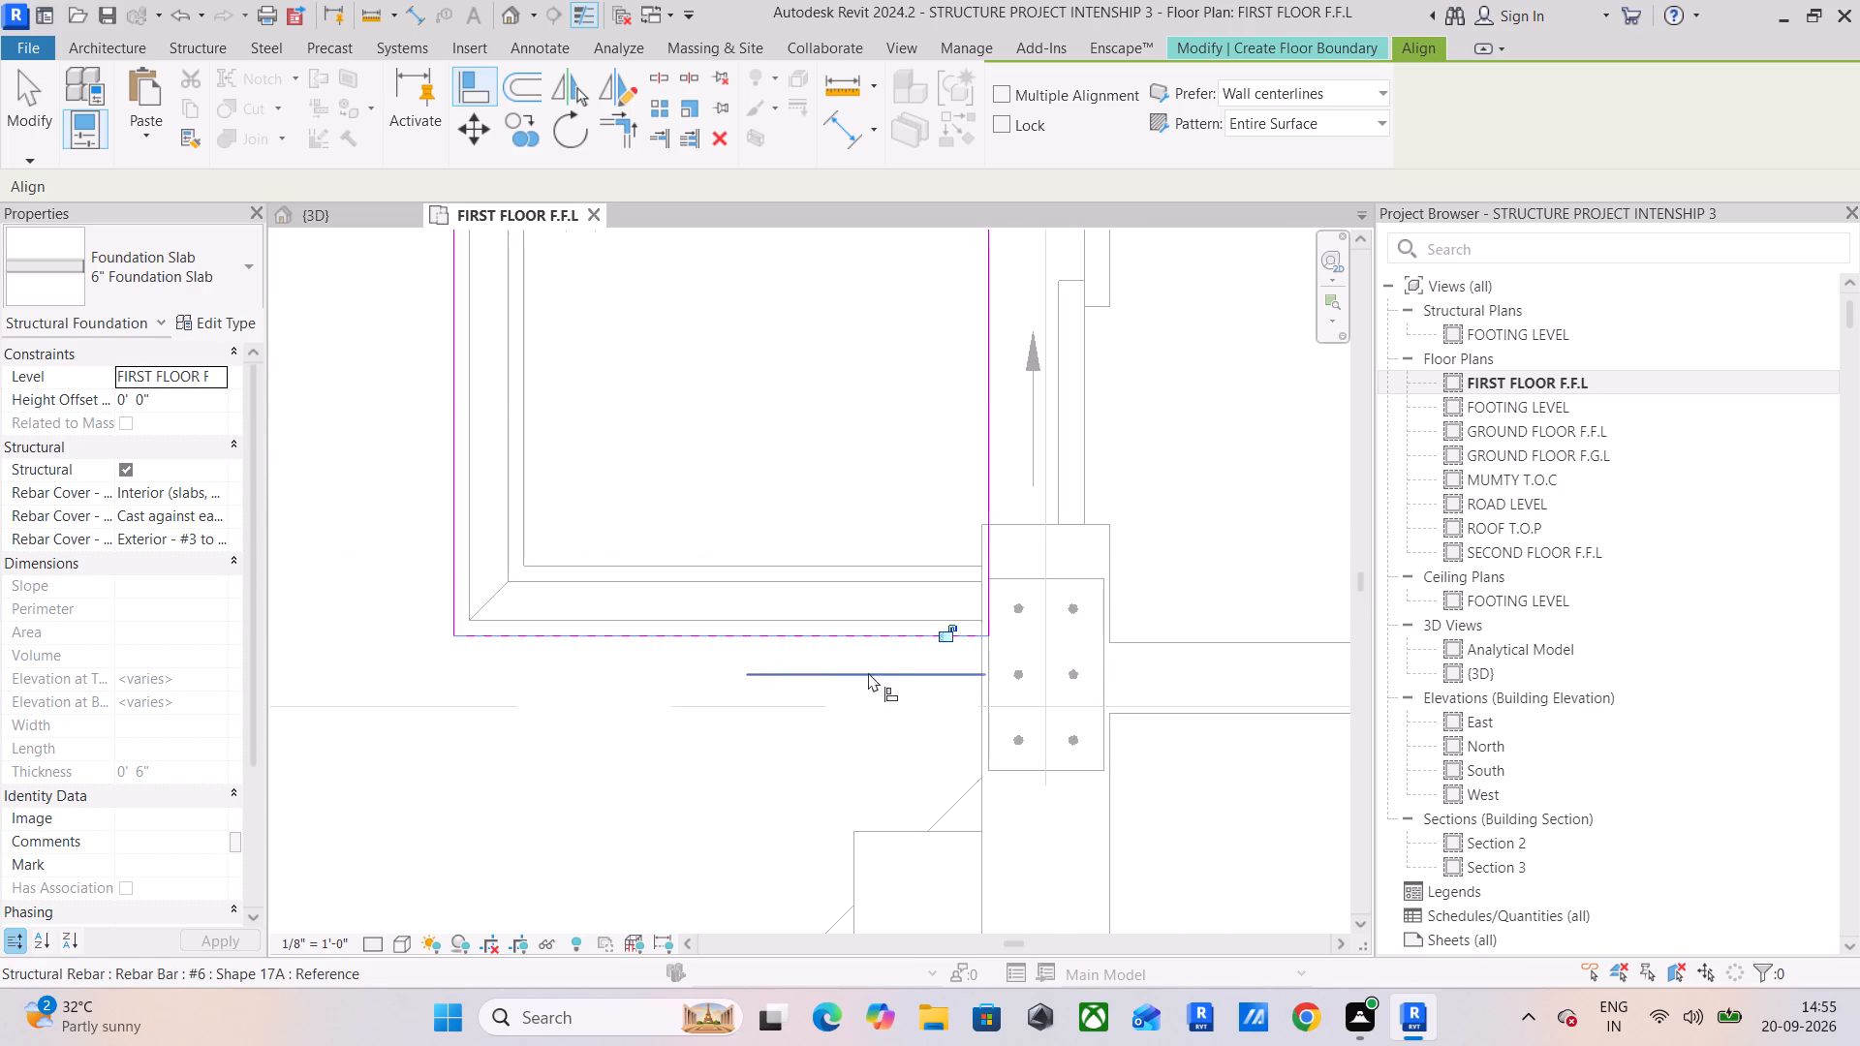
scroll(868, 672, down, 2)
middle_drag(922, 652, 869, 926)
scroll(791, 720, down, 5)
middle_drag(866, 369, 825, 710)
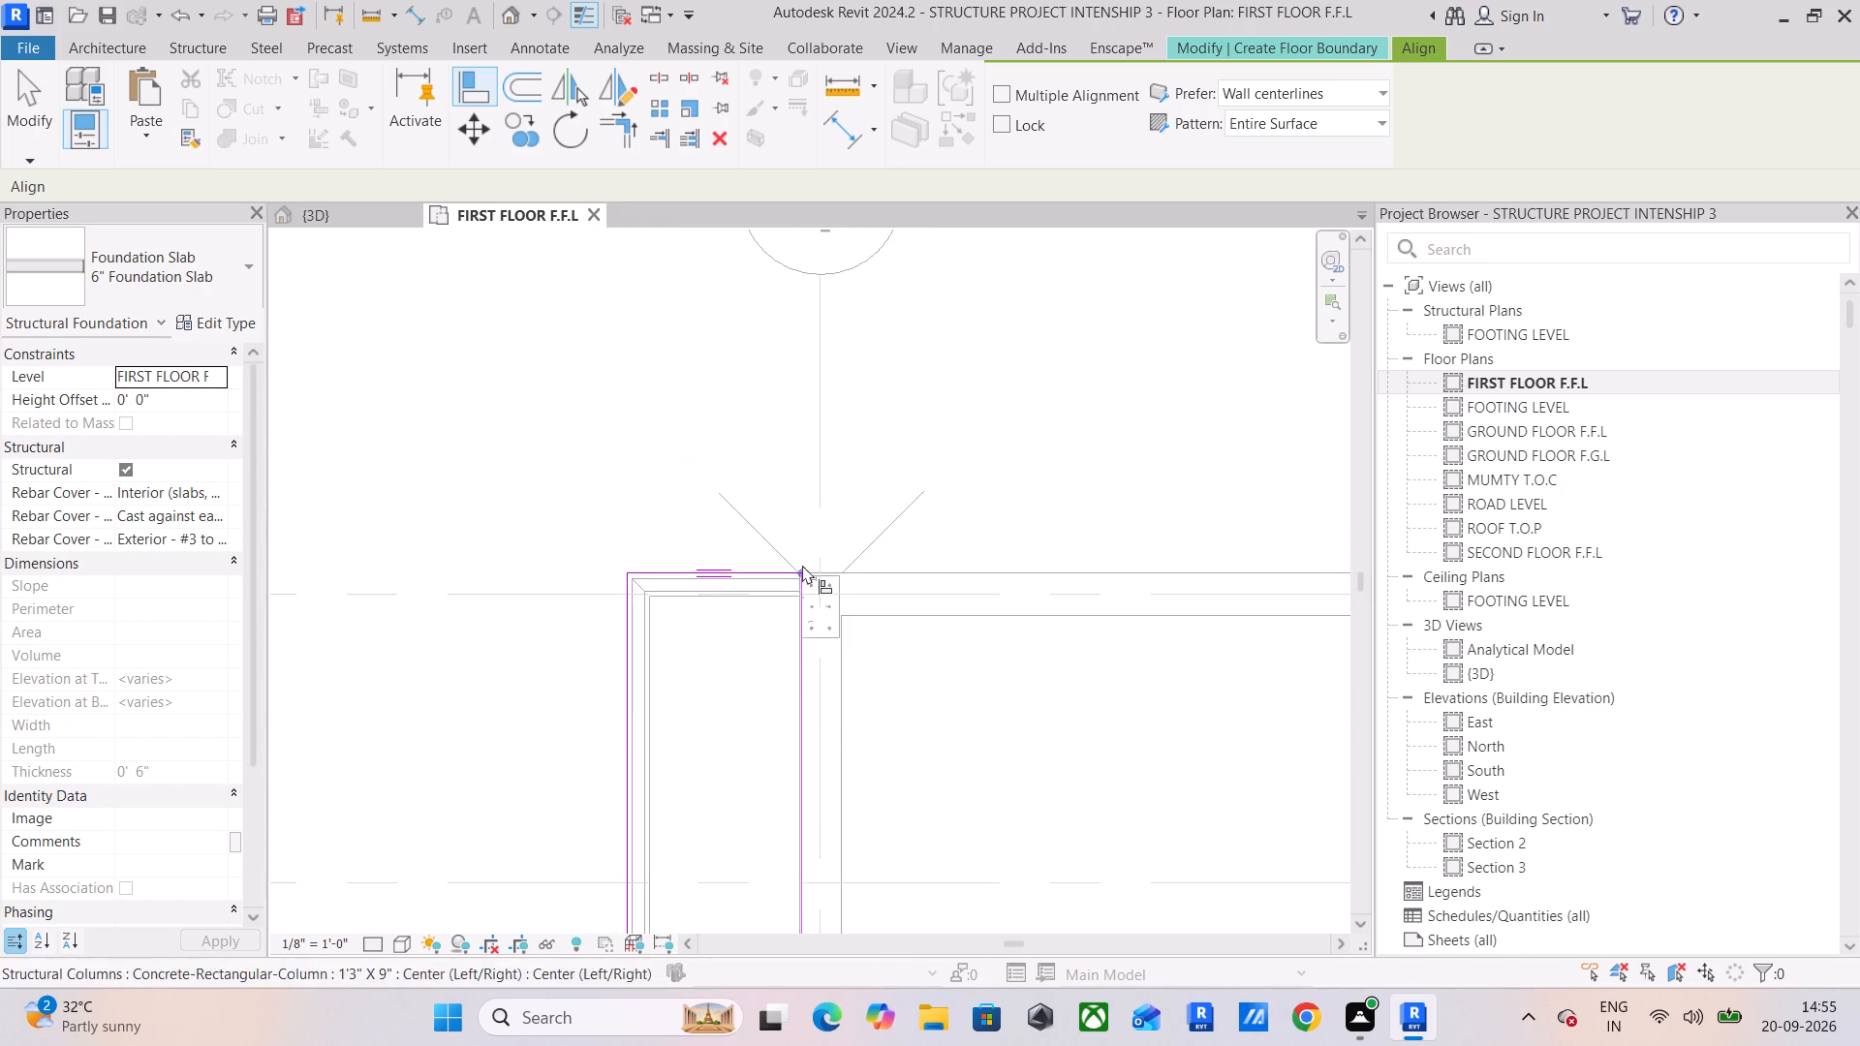
scroll(791, 545, up, 12)
scroll(847, 679, up, 5)
scroll(852, 661, down, 6)
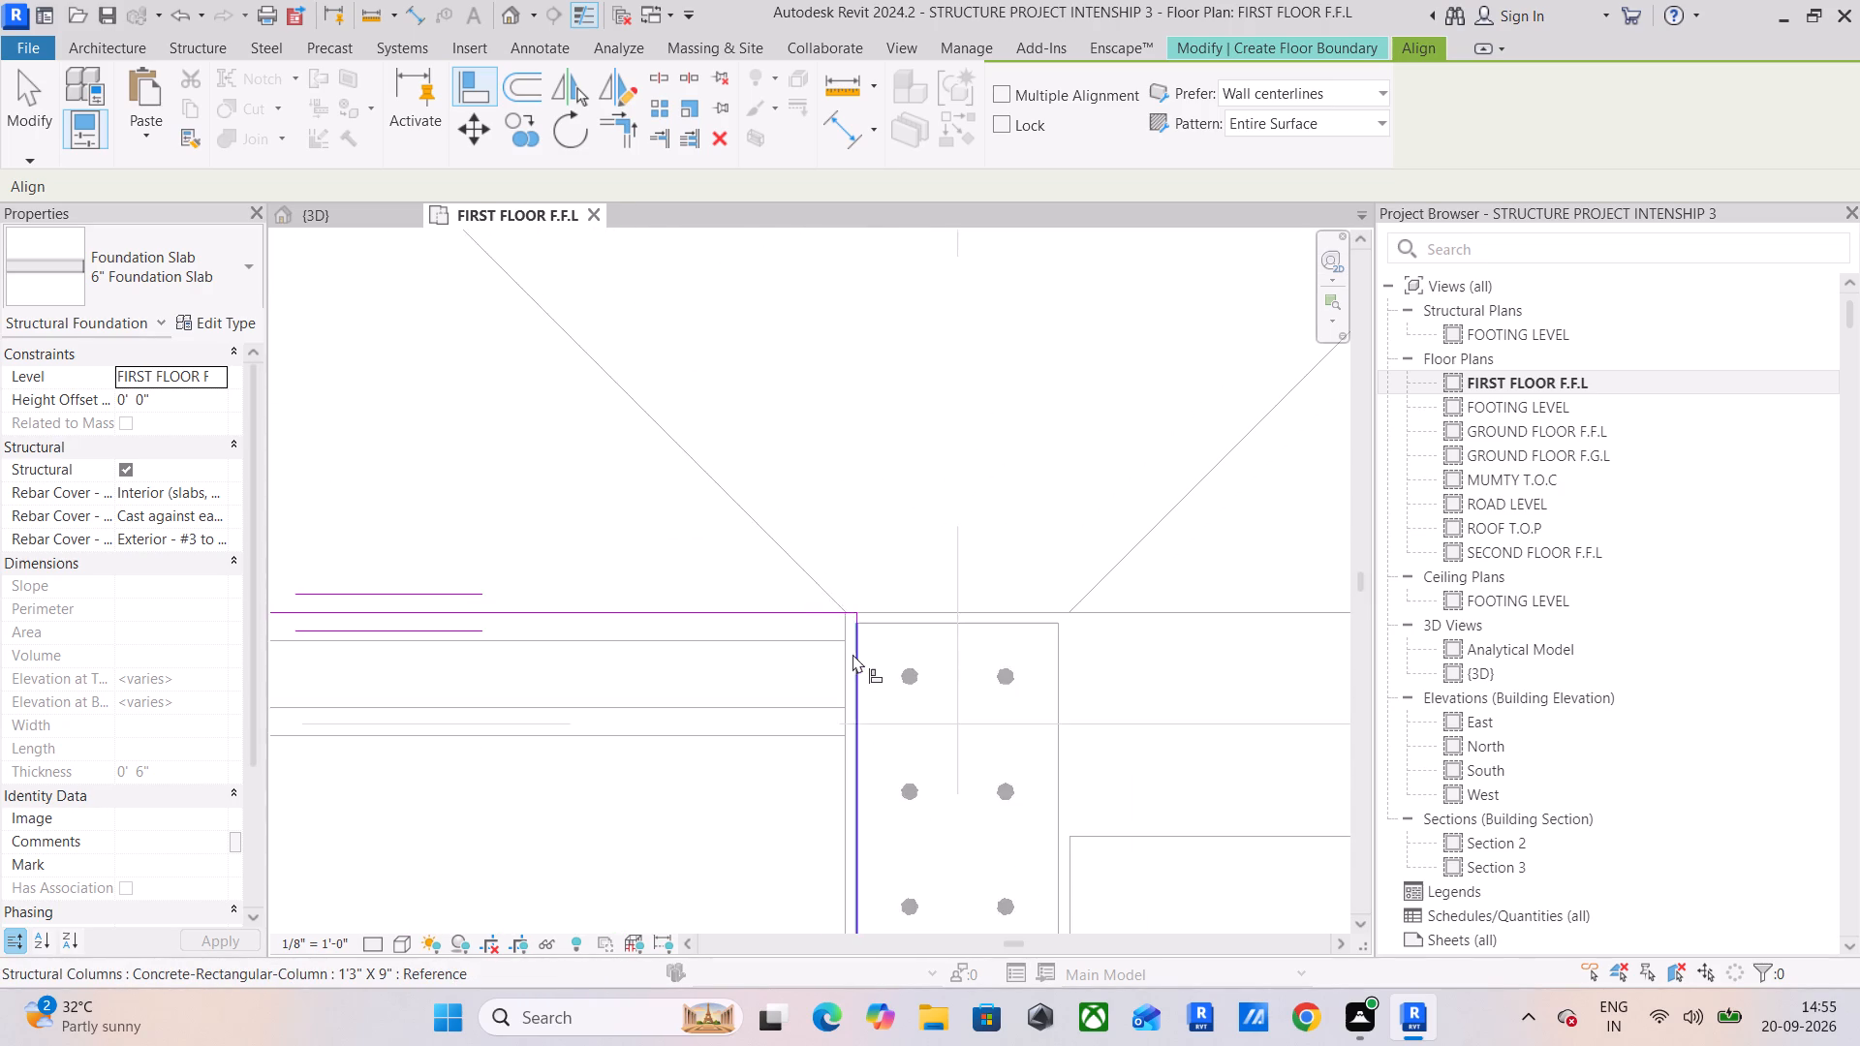
scroll(851, 637, down, 12)
scroll(965, 647, down, 5)
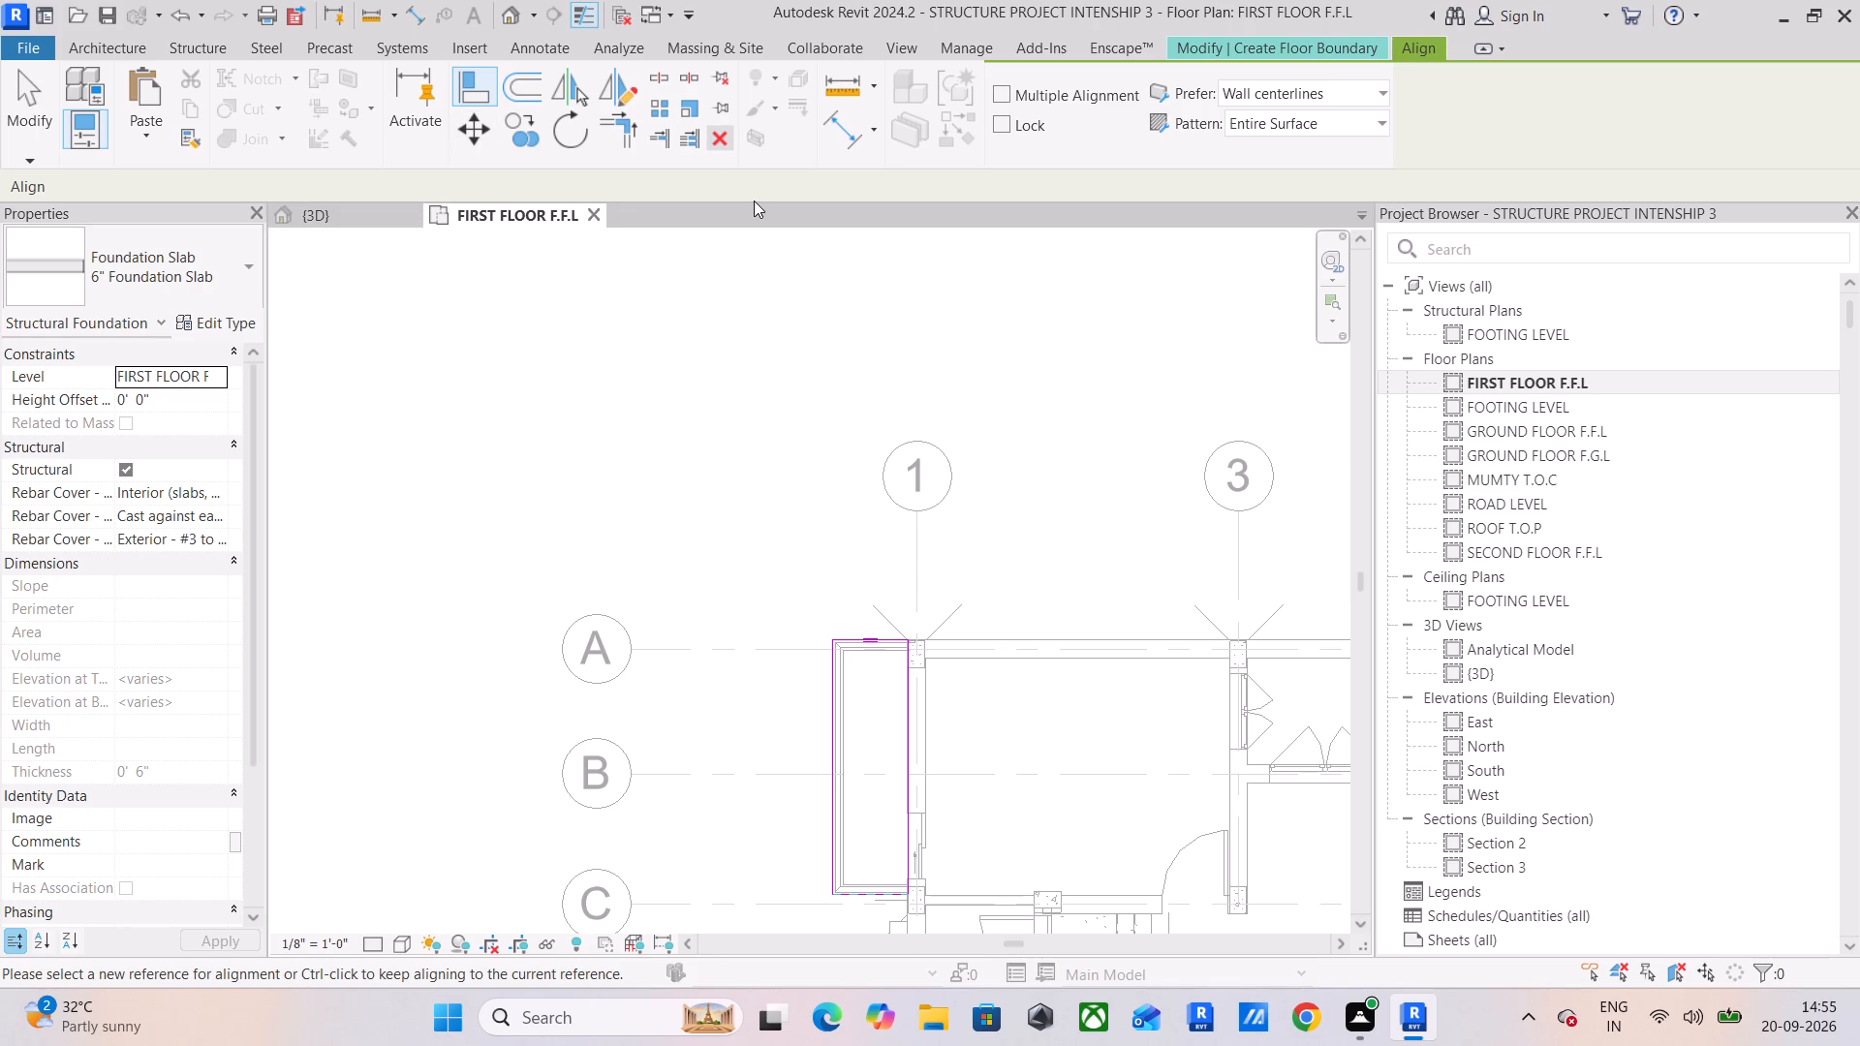
key(Escape)
key(Escape)
key(Escape)
click(1014, 126)
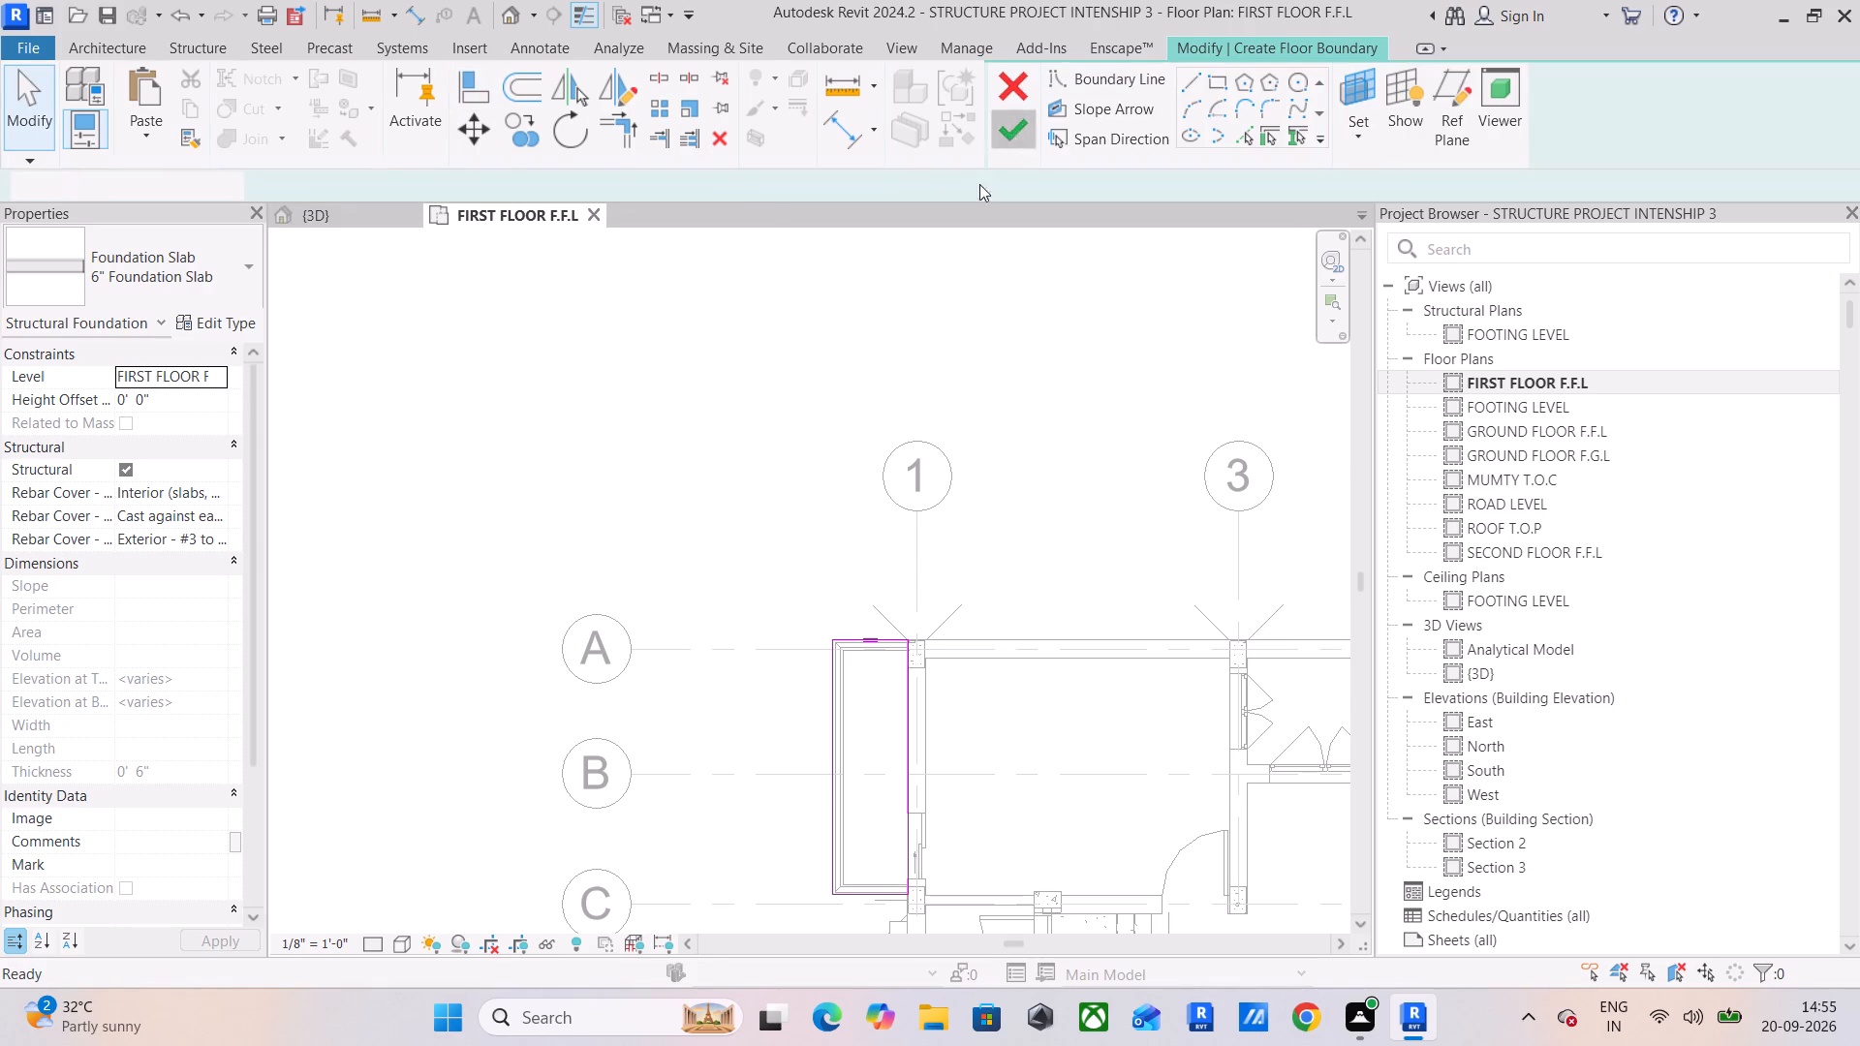
Create a rectangular 6" Foundation Slab about 23' 8" by 4' 11" between grids A and B, from the grid 3 column to the grid 6 wall.
scroll(860, 593, down, 4)
middle_drag(891, 588, 649, 540)
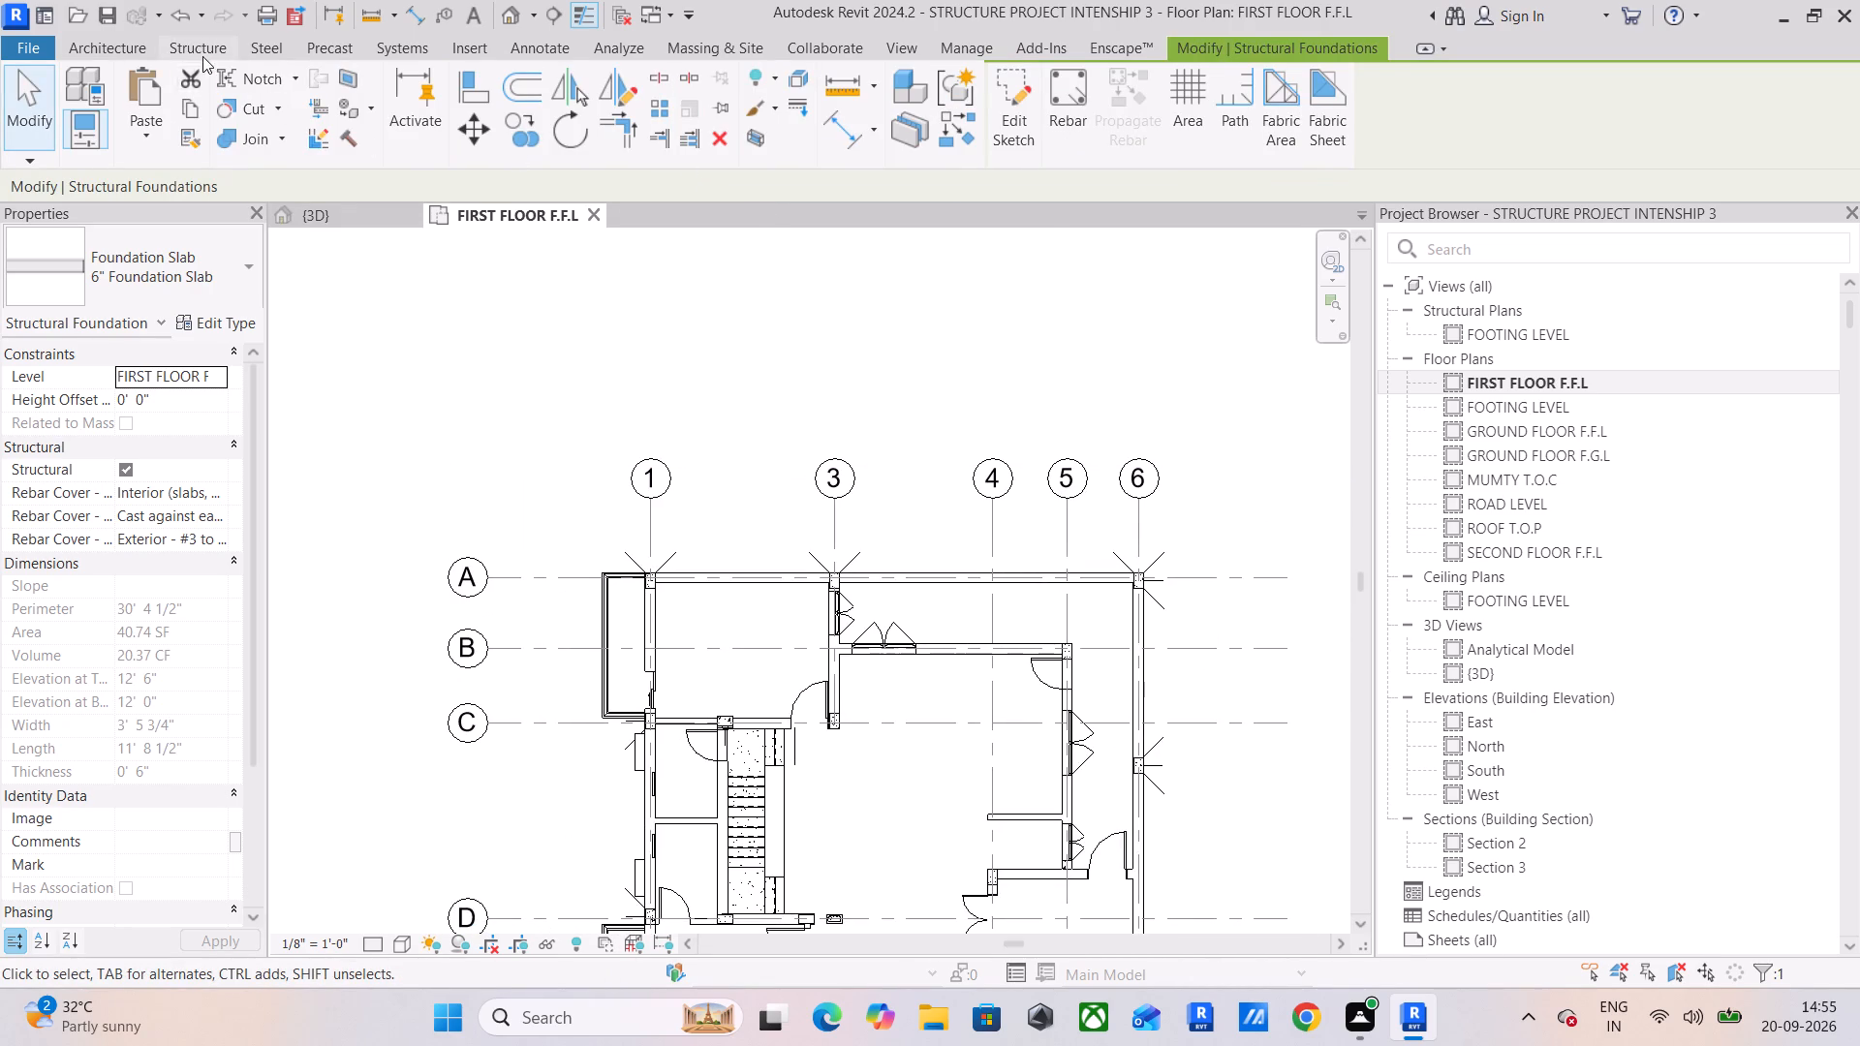
click(203, 55)
click(730, 96)
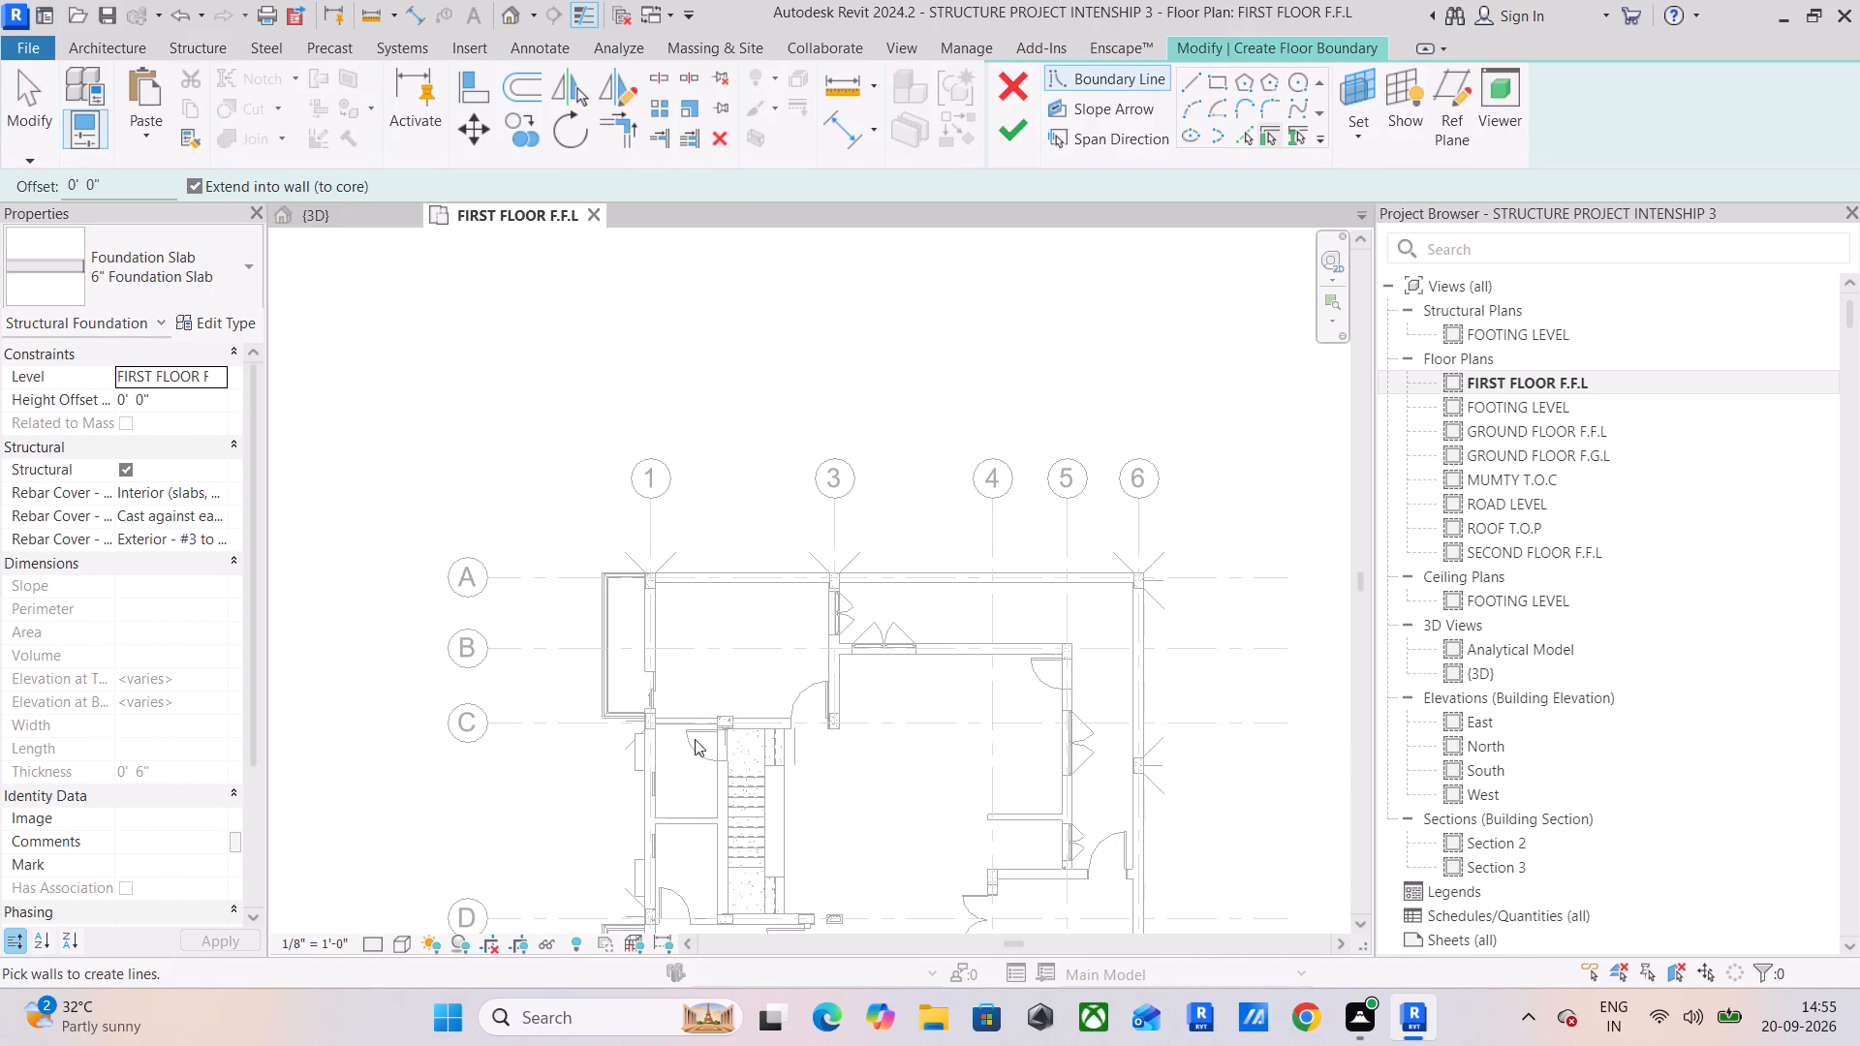
middle_drag(912, 644, 688, 619)
scroll(675, 636, up, 4)
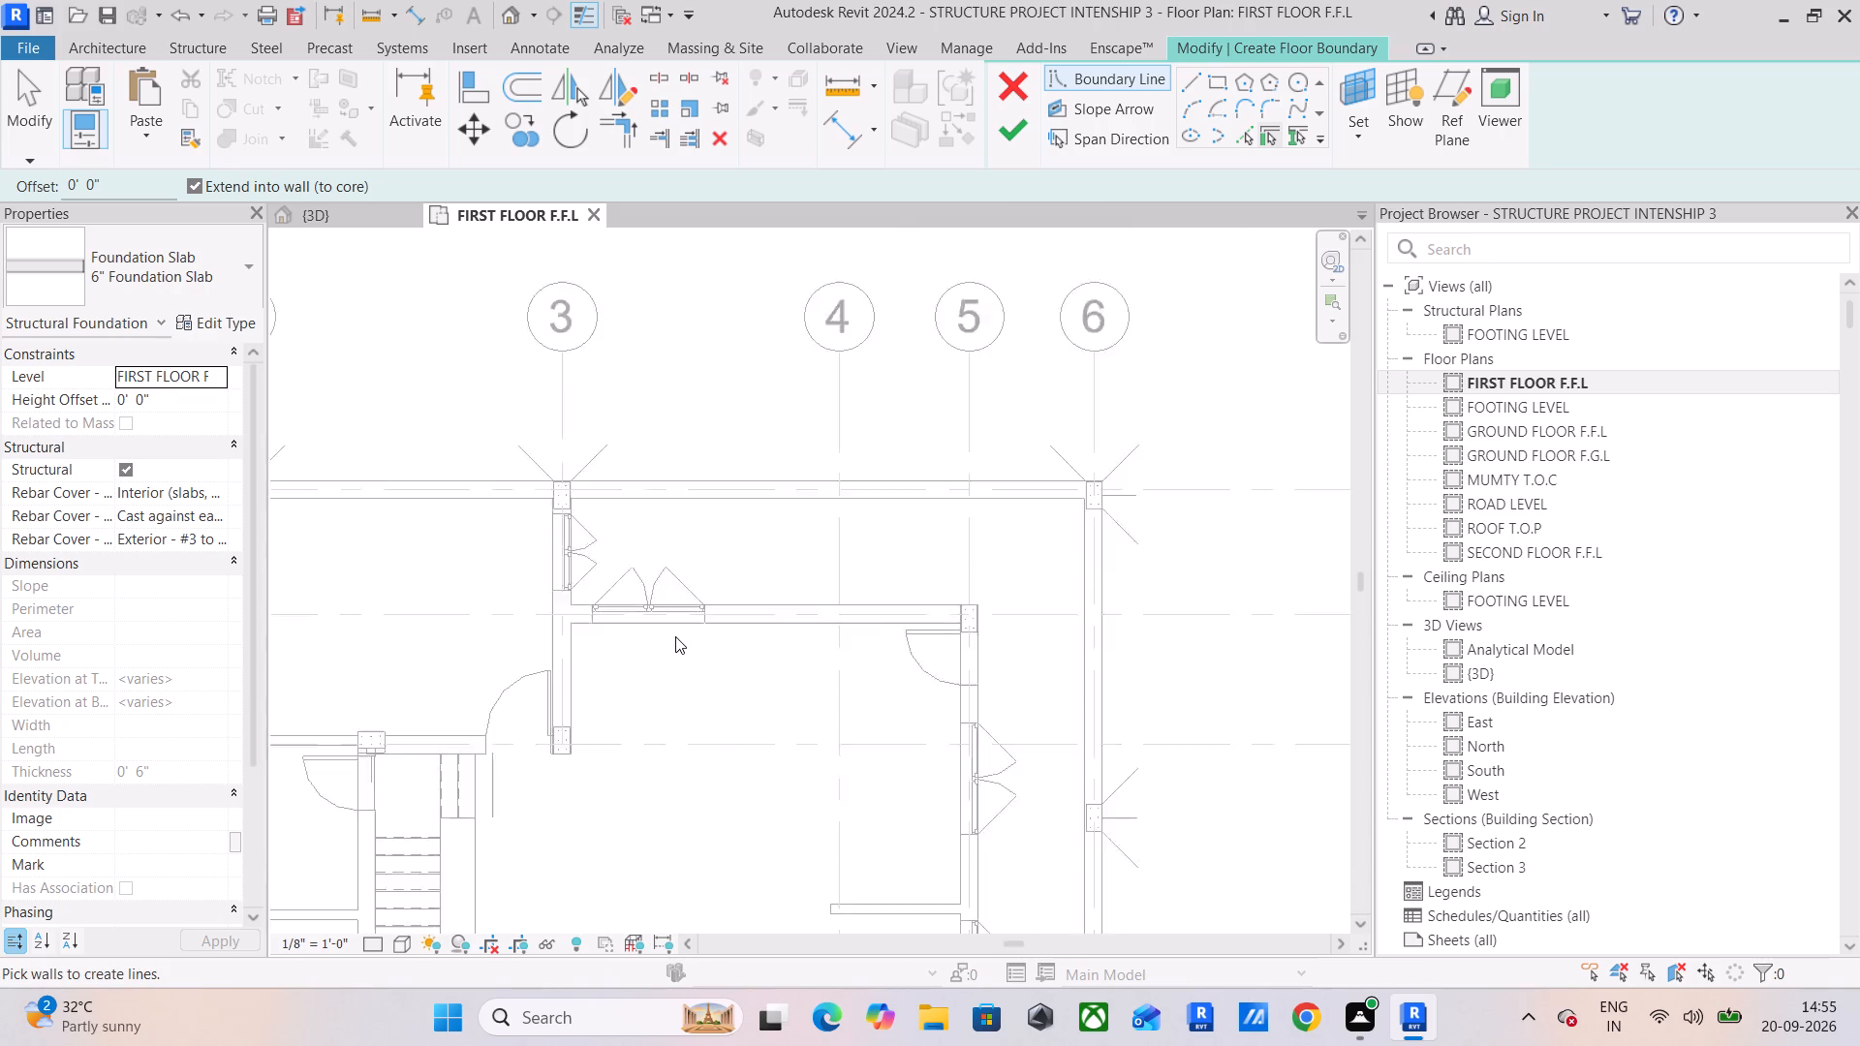
scroll(675, 636, up, 3)
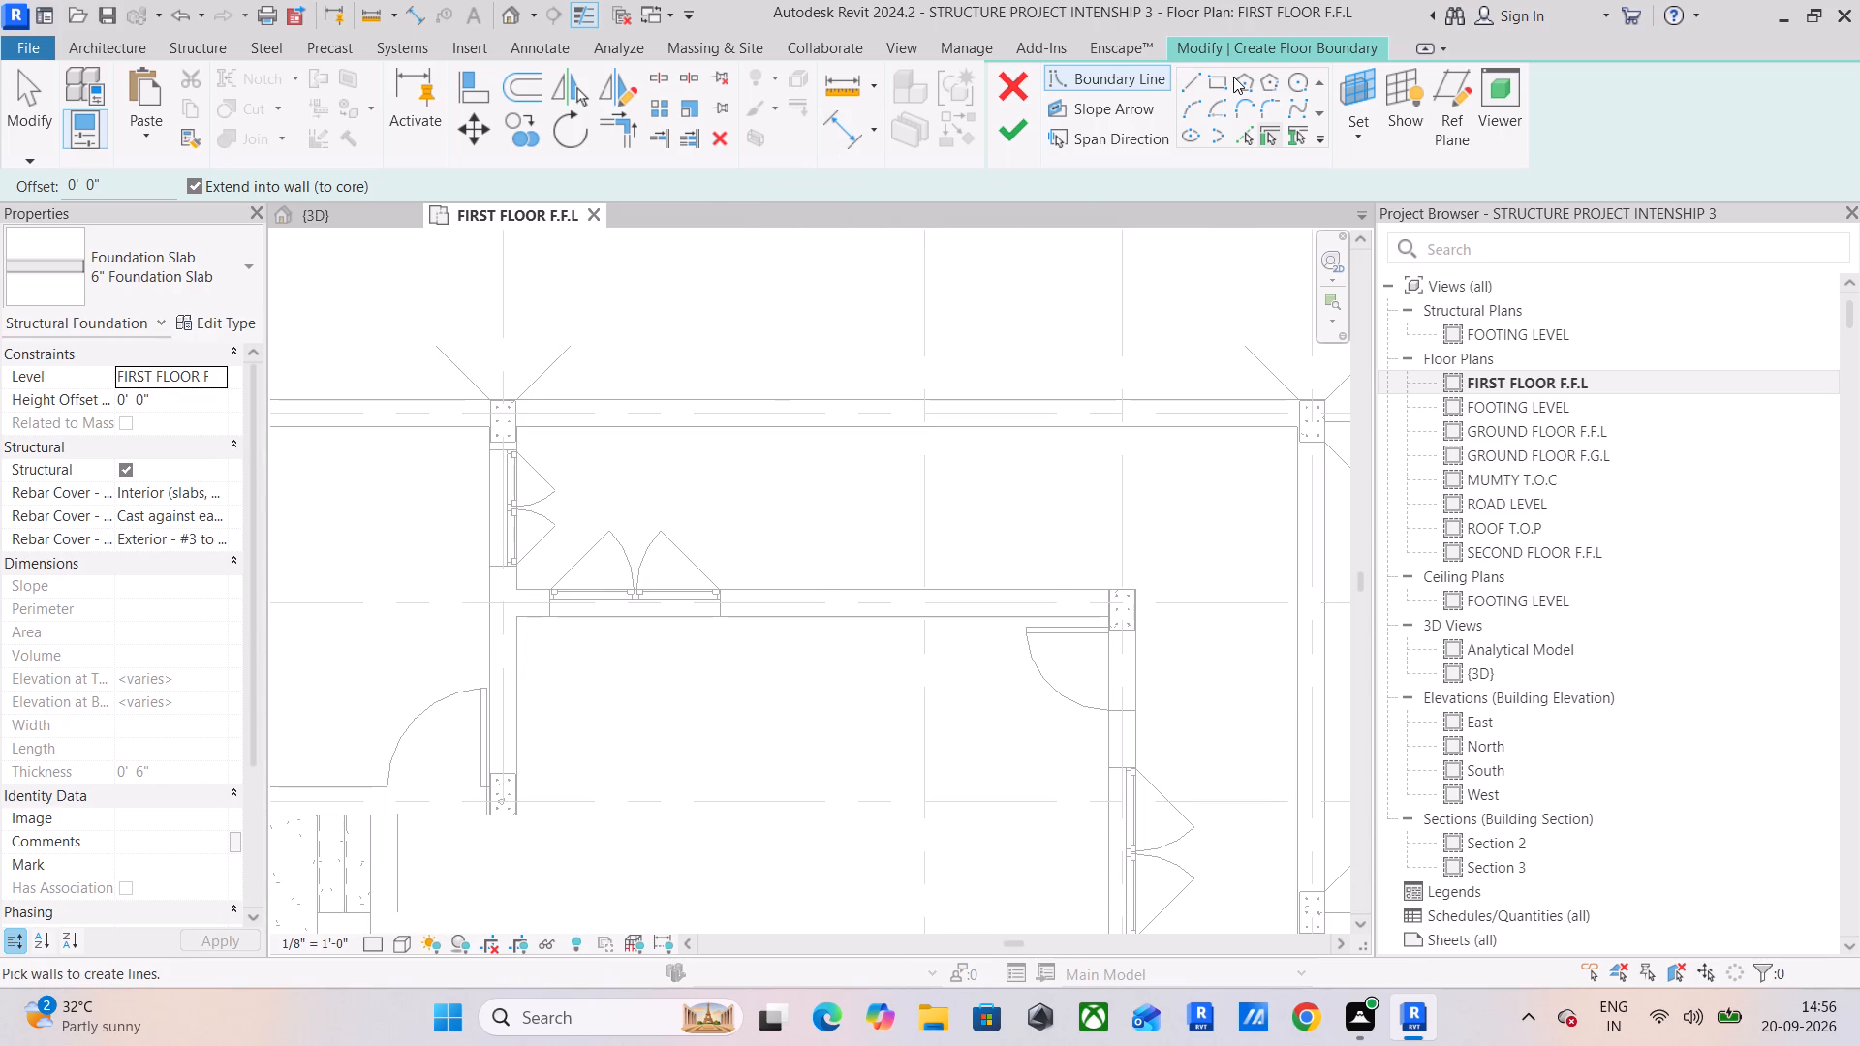
click(1218, 80)
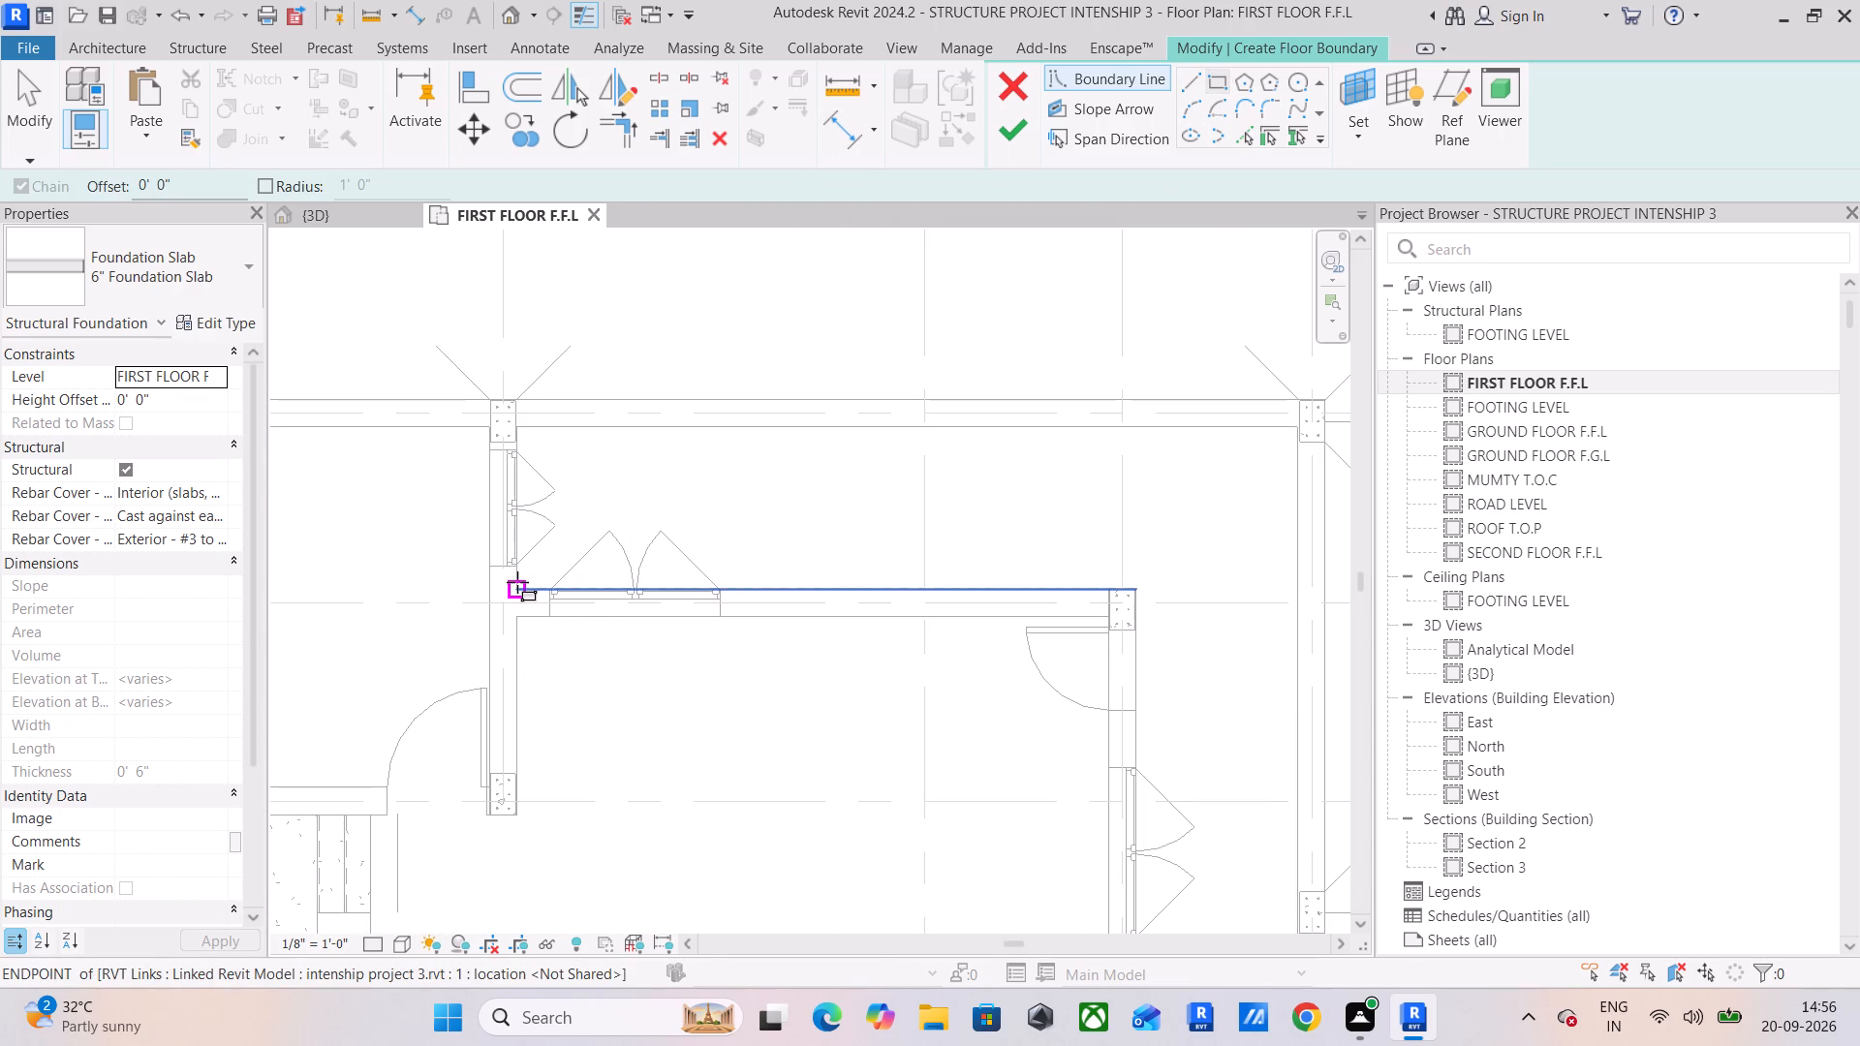
scroll(525, 394, up, 11)
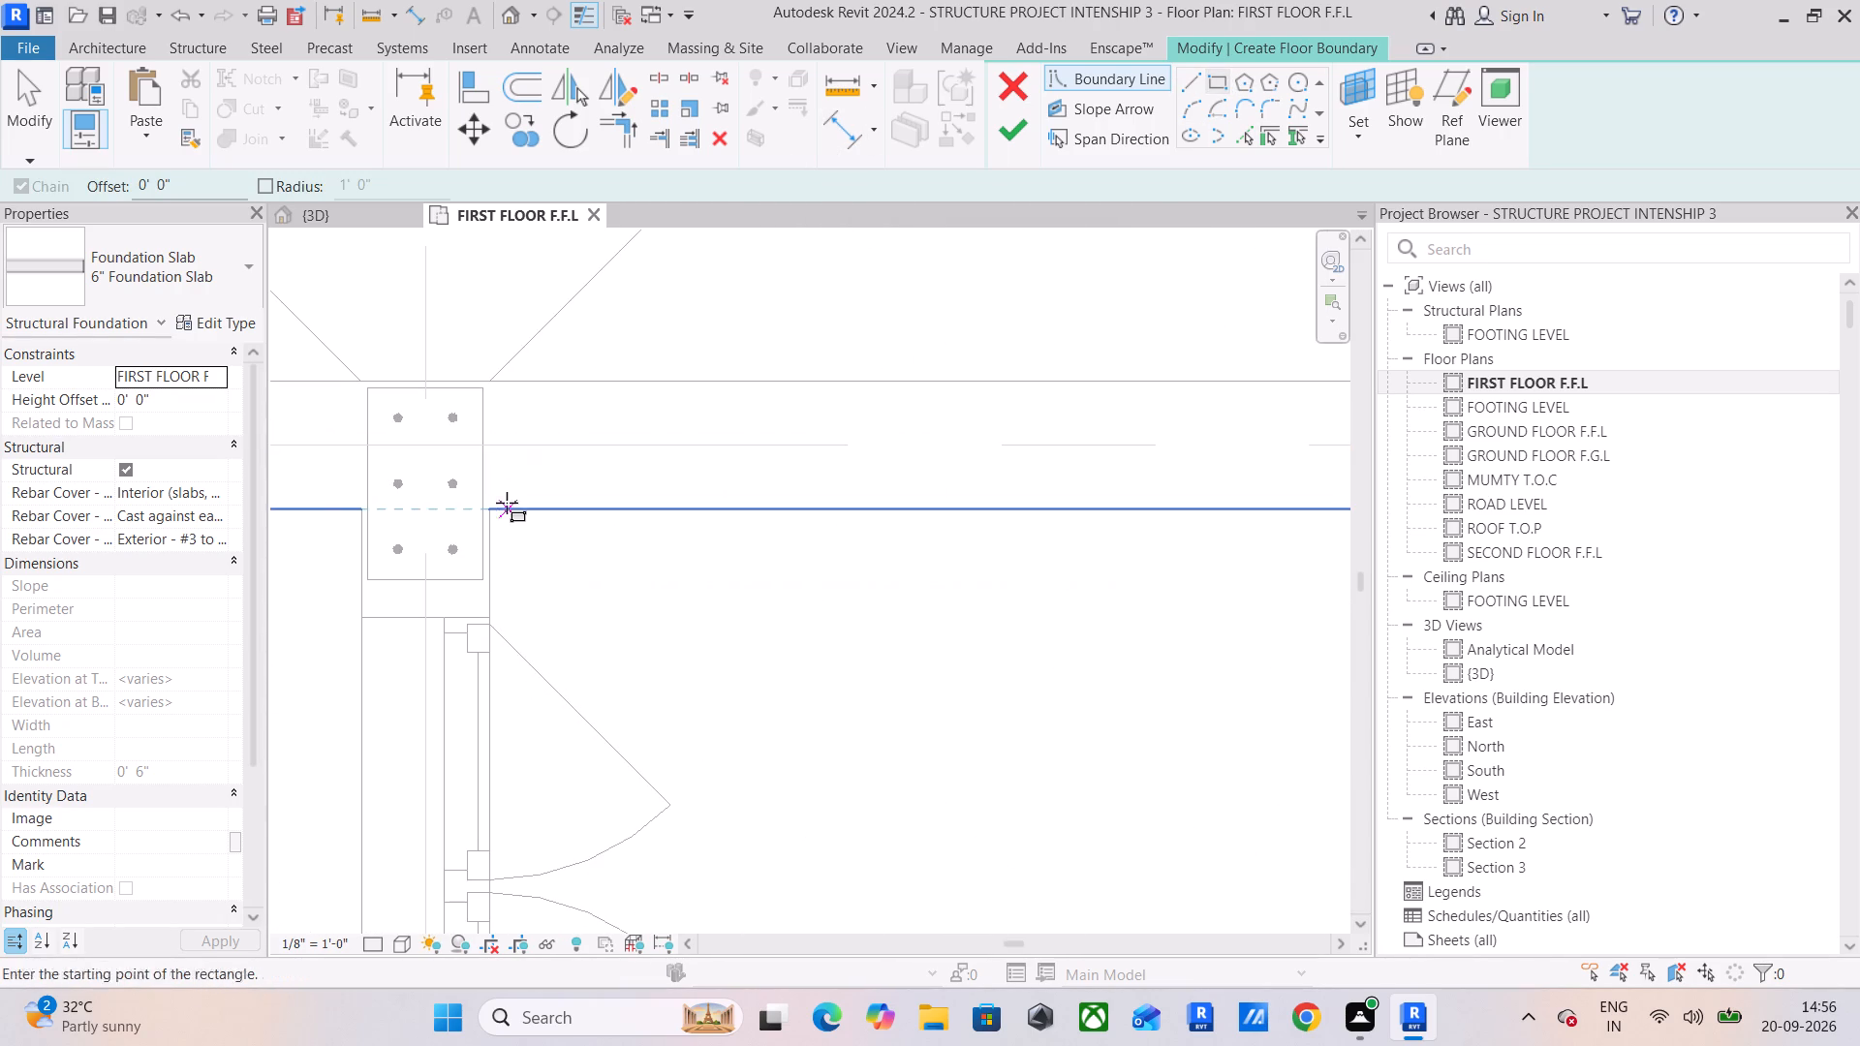
scroll(496, 504, up, 5)
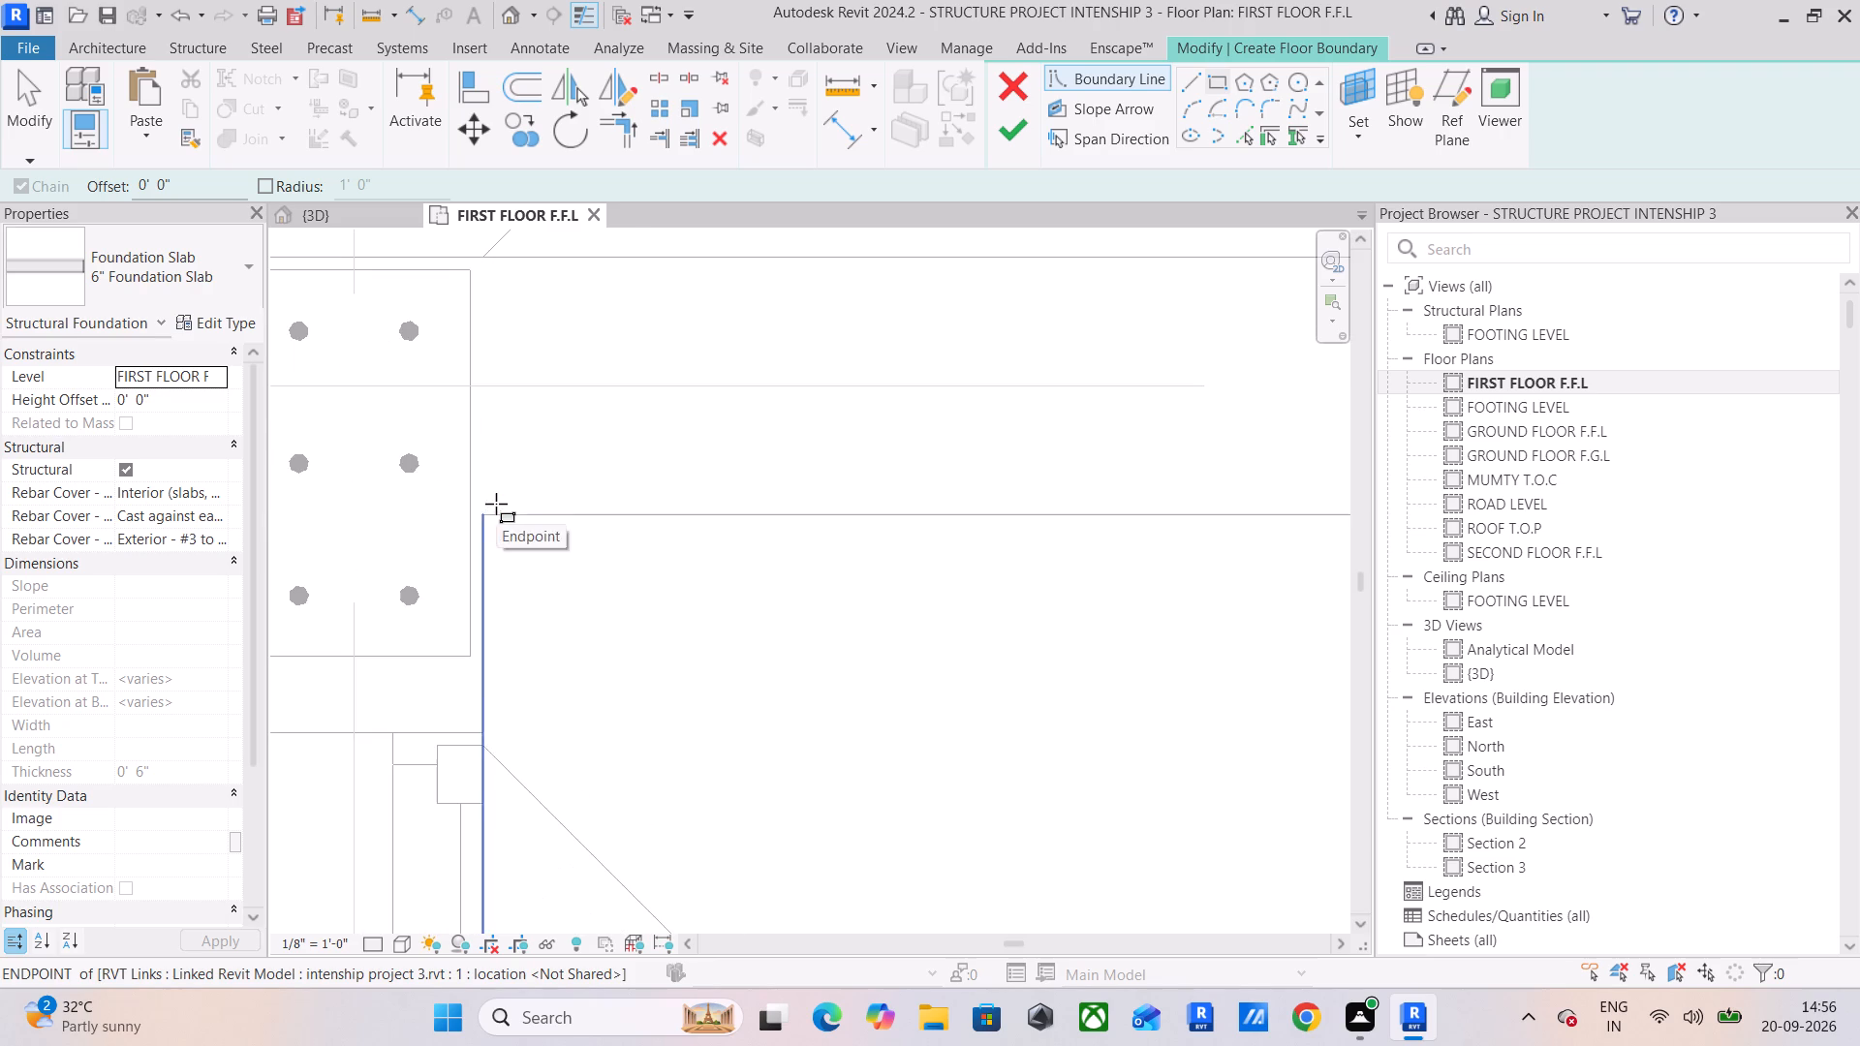
click(468, 513)
scroll(611, 537, down, 6)
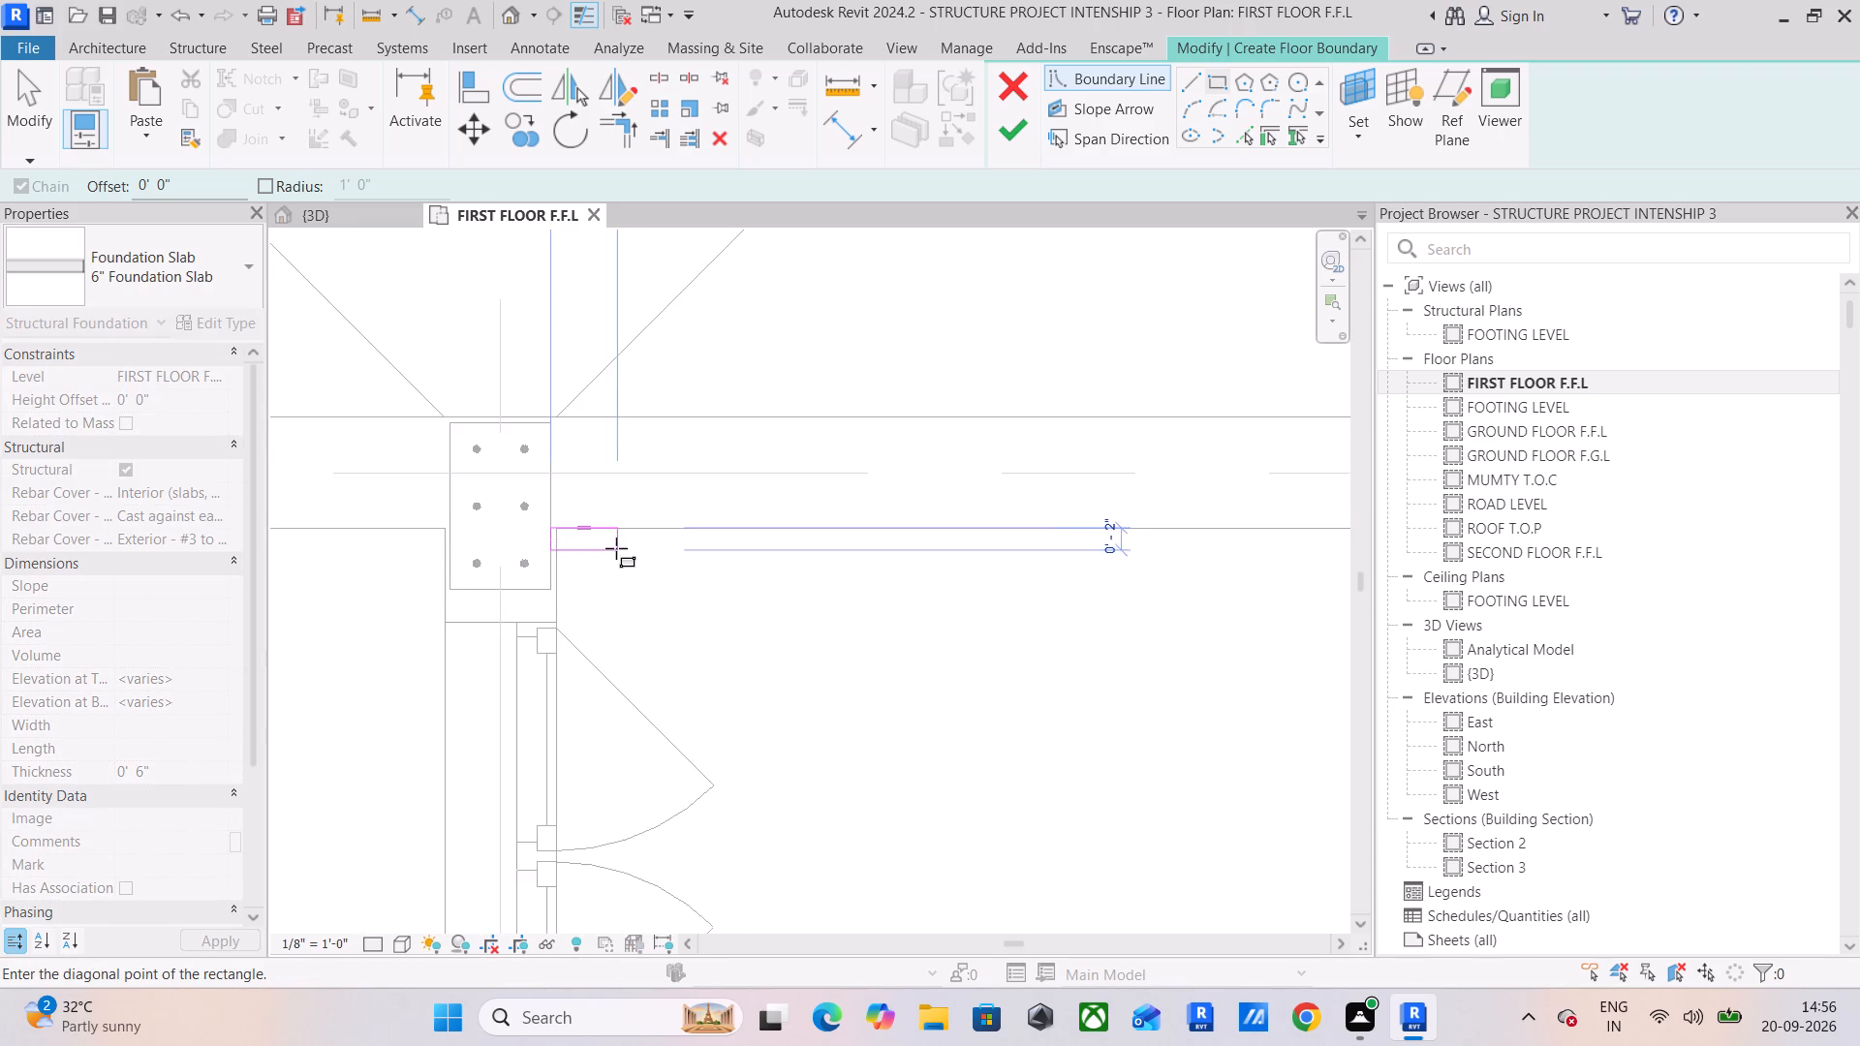
scroll(616, 548, down, 7)
middle_drag(793, 666, 454, 553)
middle_drag(1302, 666, 716, 627)
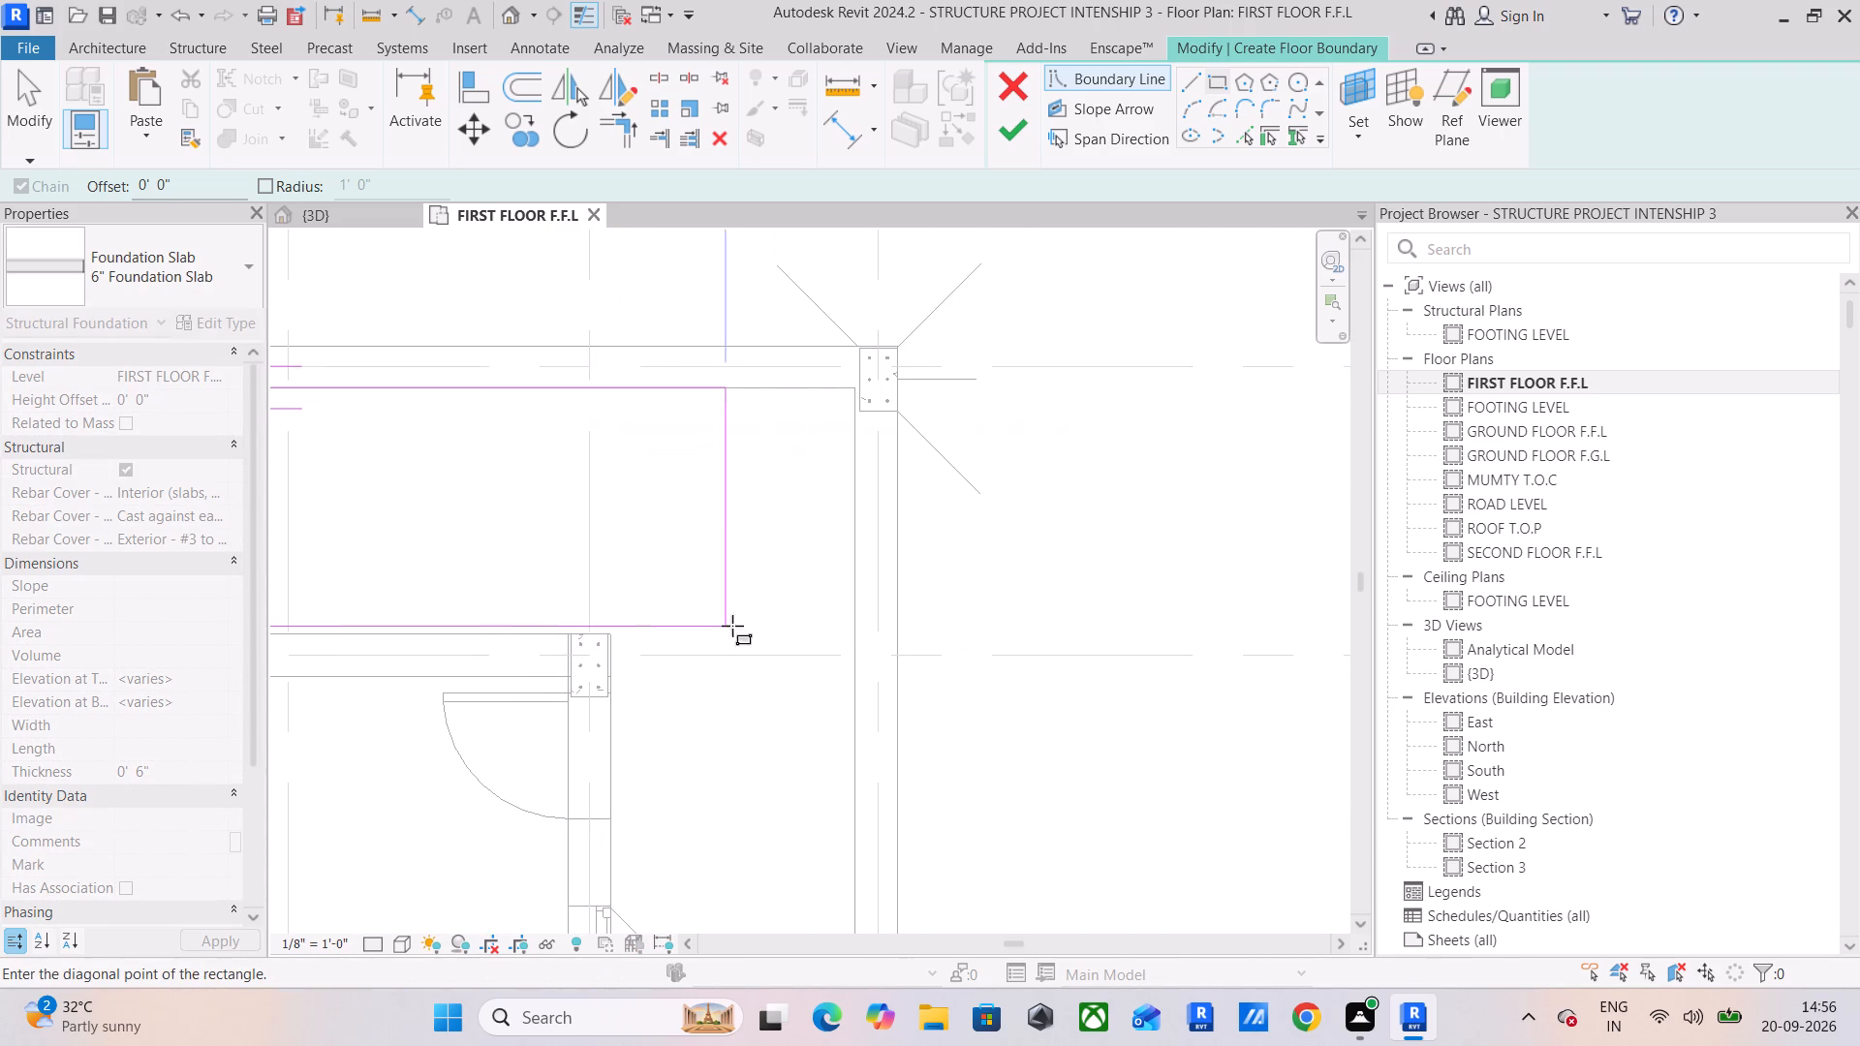
scroll(845, 629, up, 6)
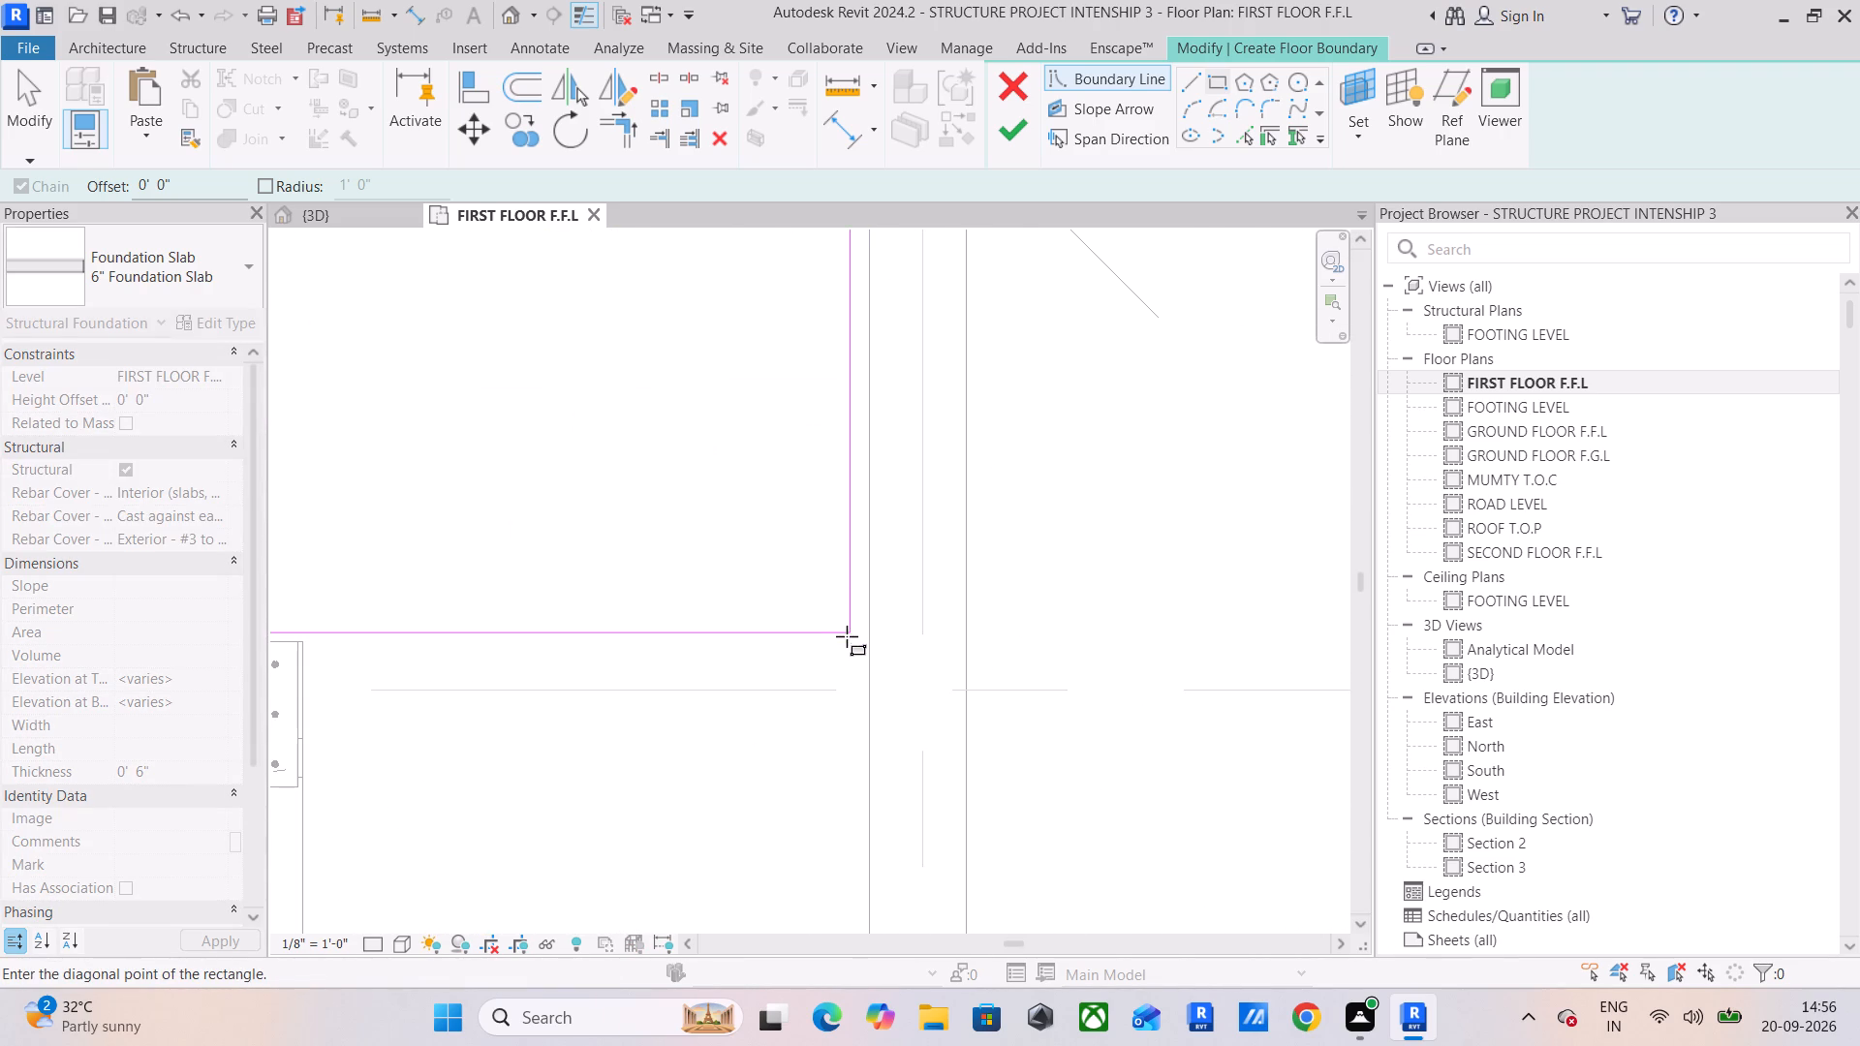
middle_drag(860, 636, 972, 540)
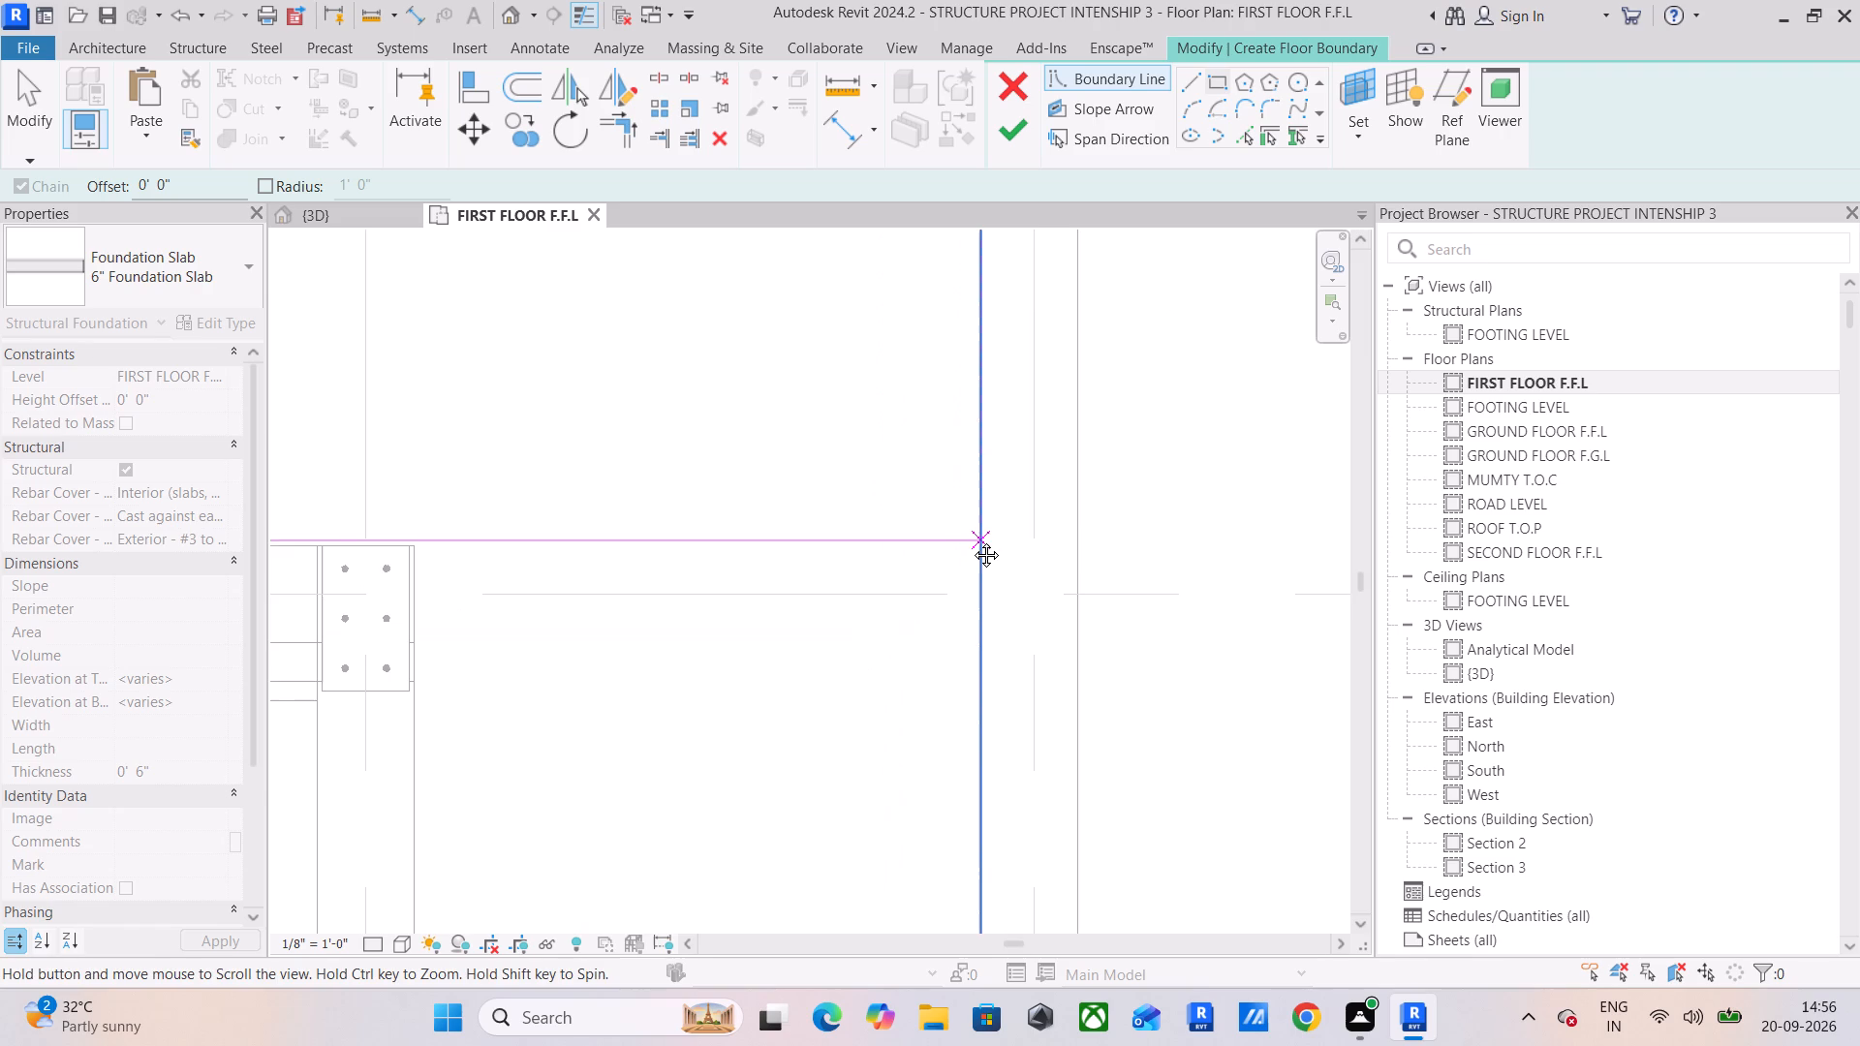
middle_drag(972, 540, 976, 548)
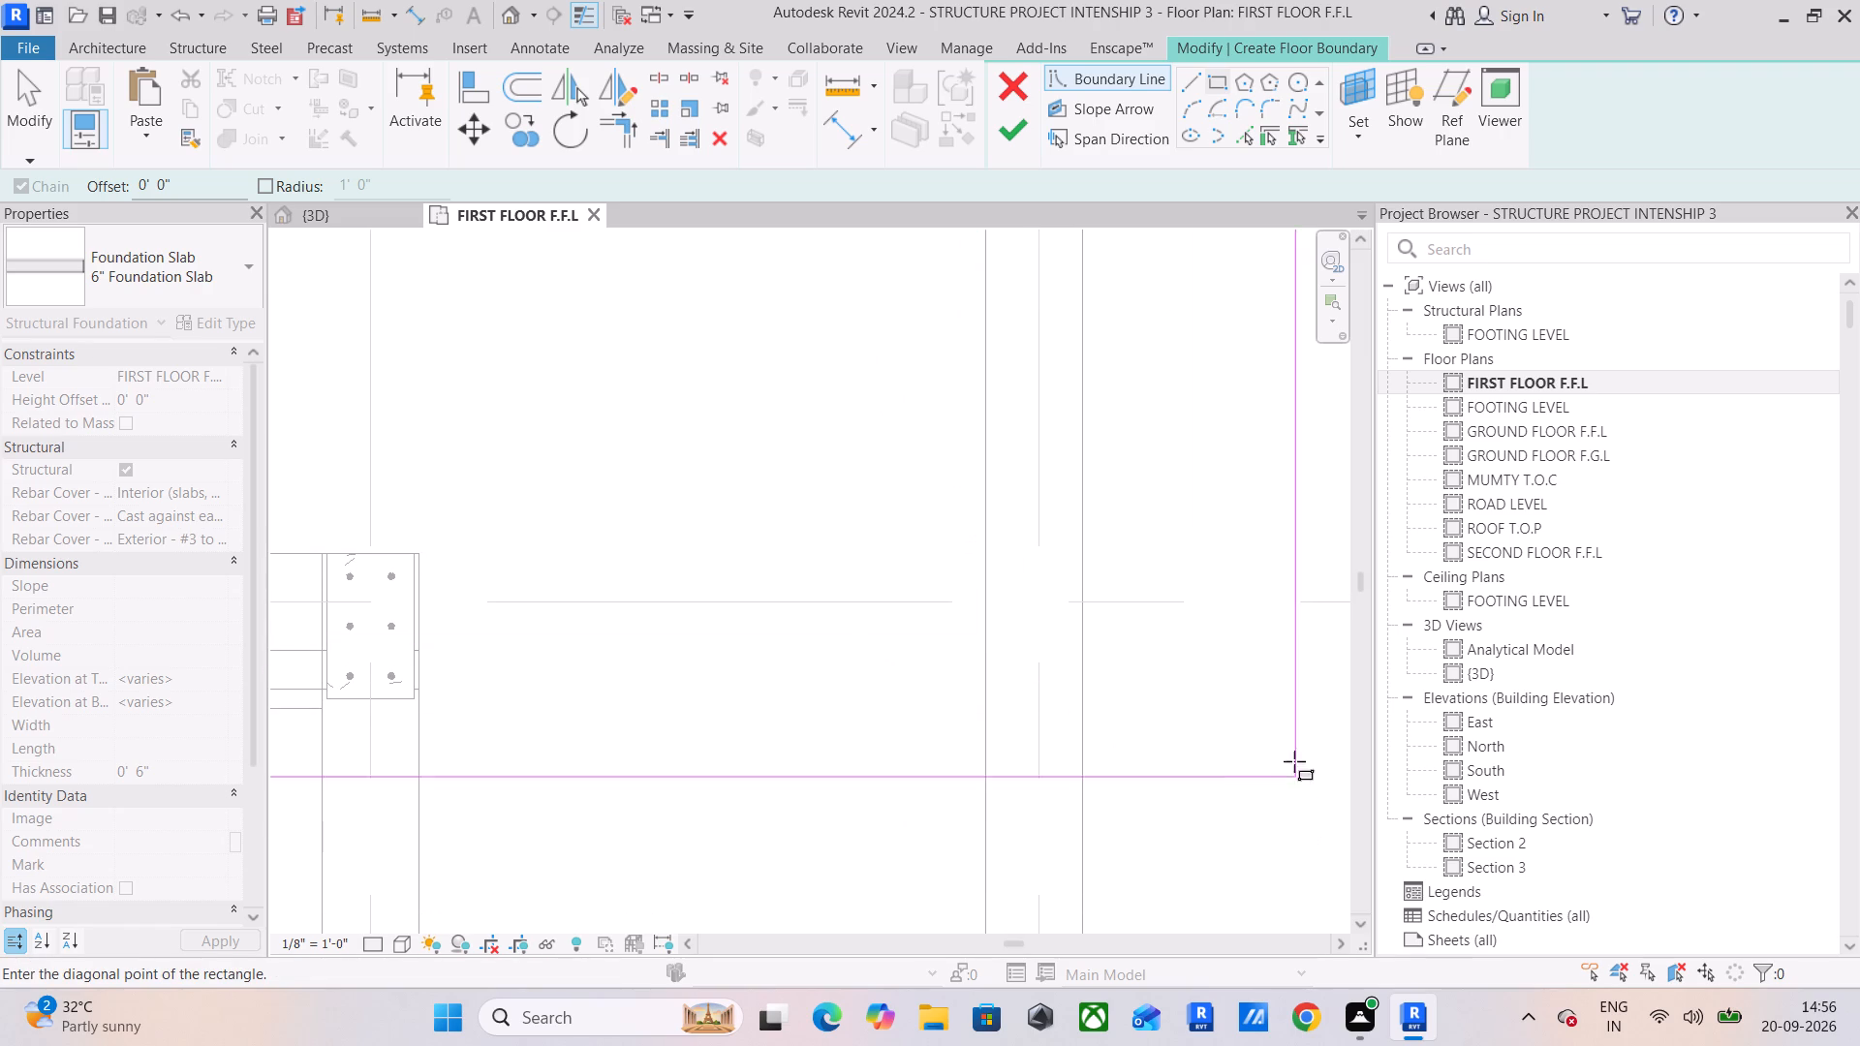
click(995, 554)
scroll(886, 323, down, 11)
middle_drag(875, 422, 922, 478)
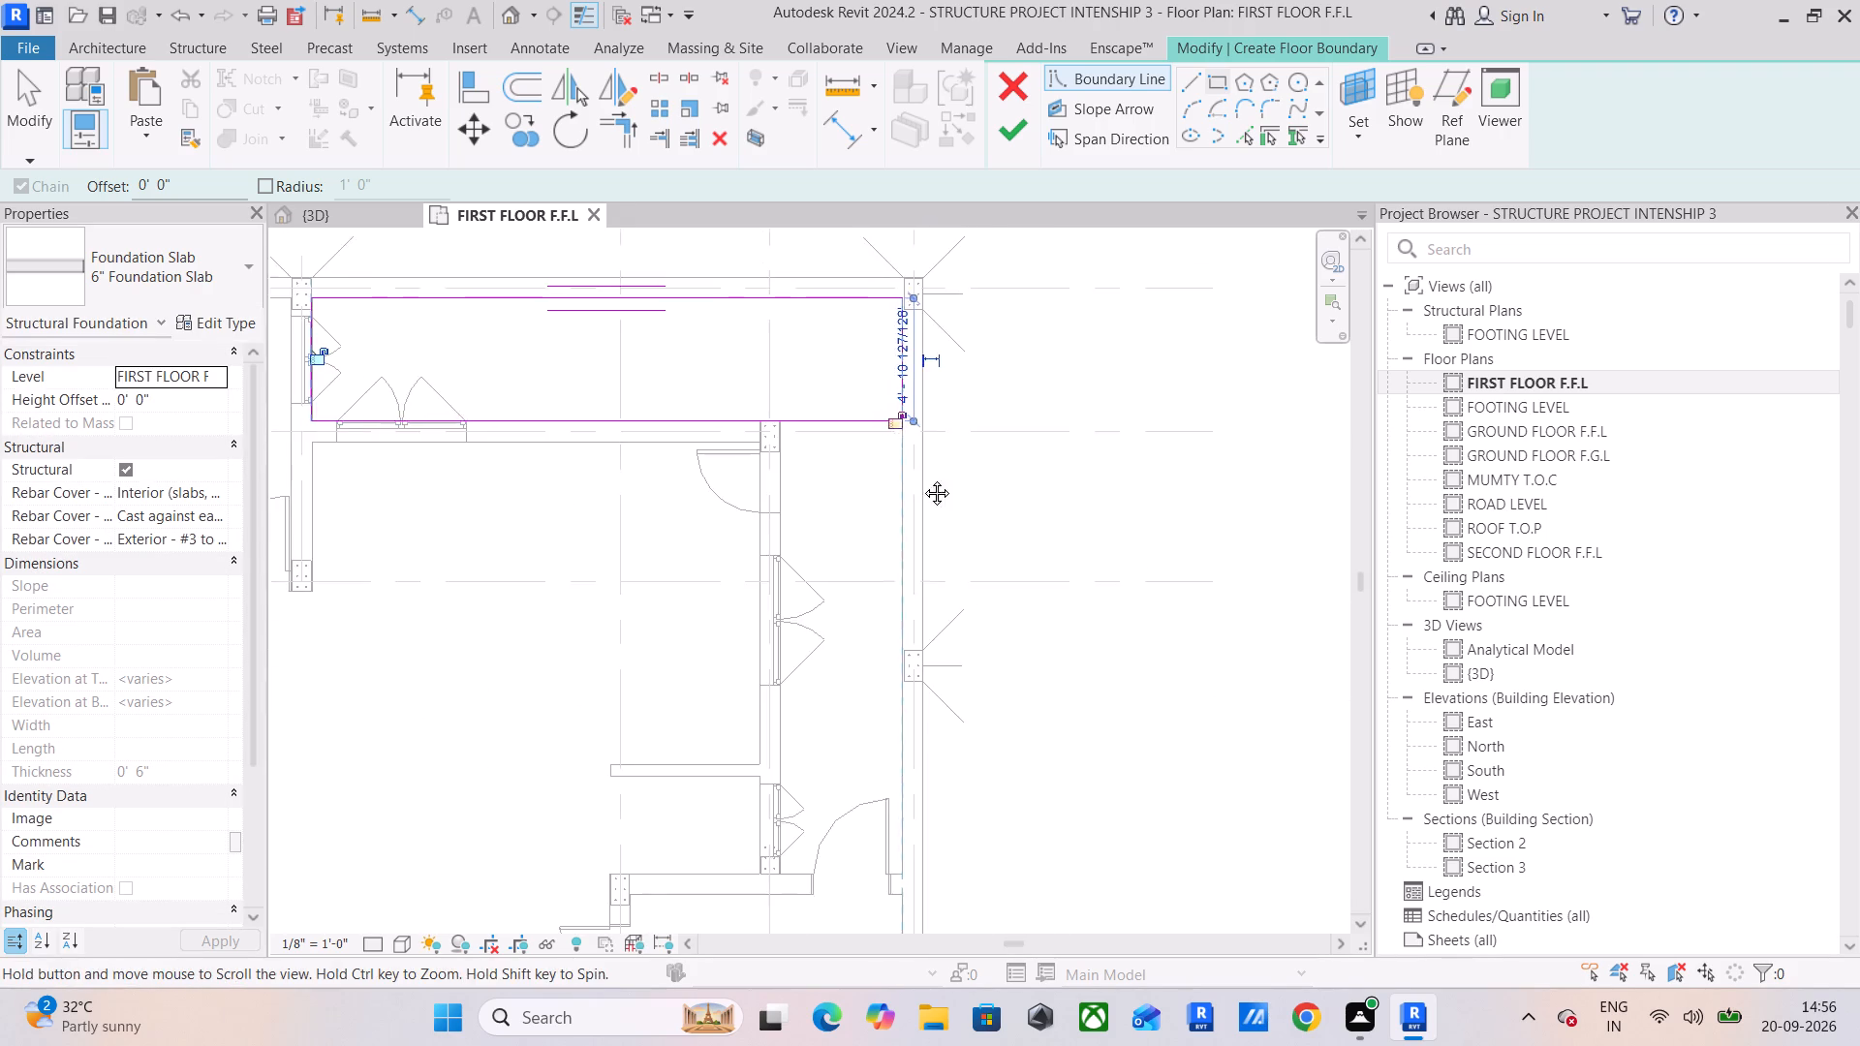
middle_drag(922, 478, 977, 528)
click(1007, 138)
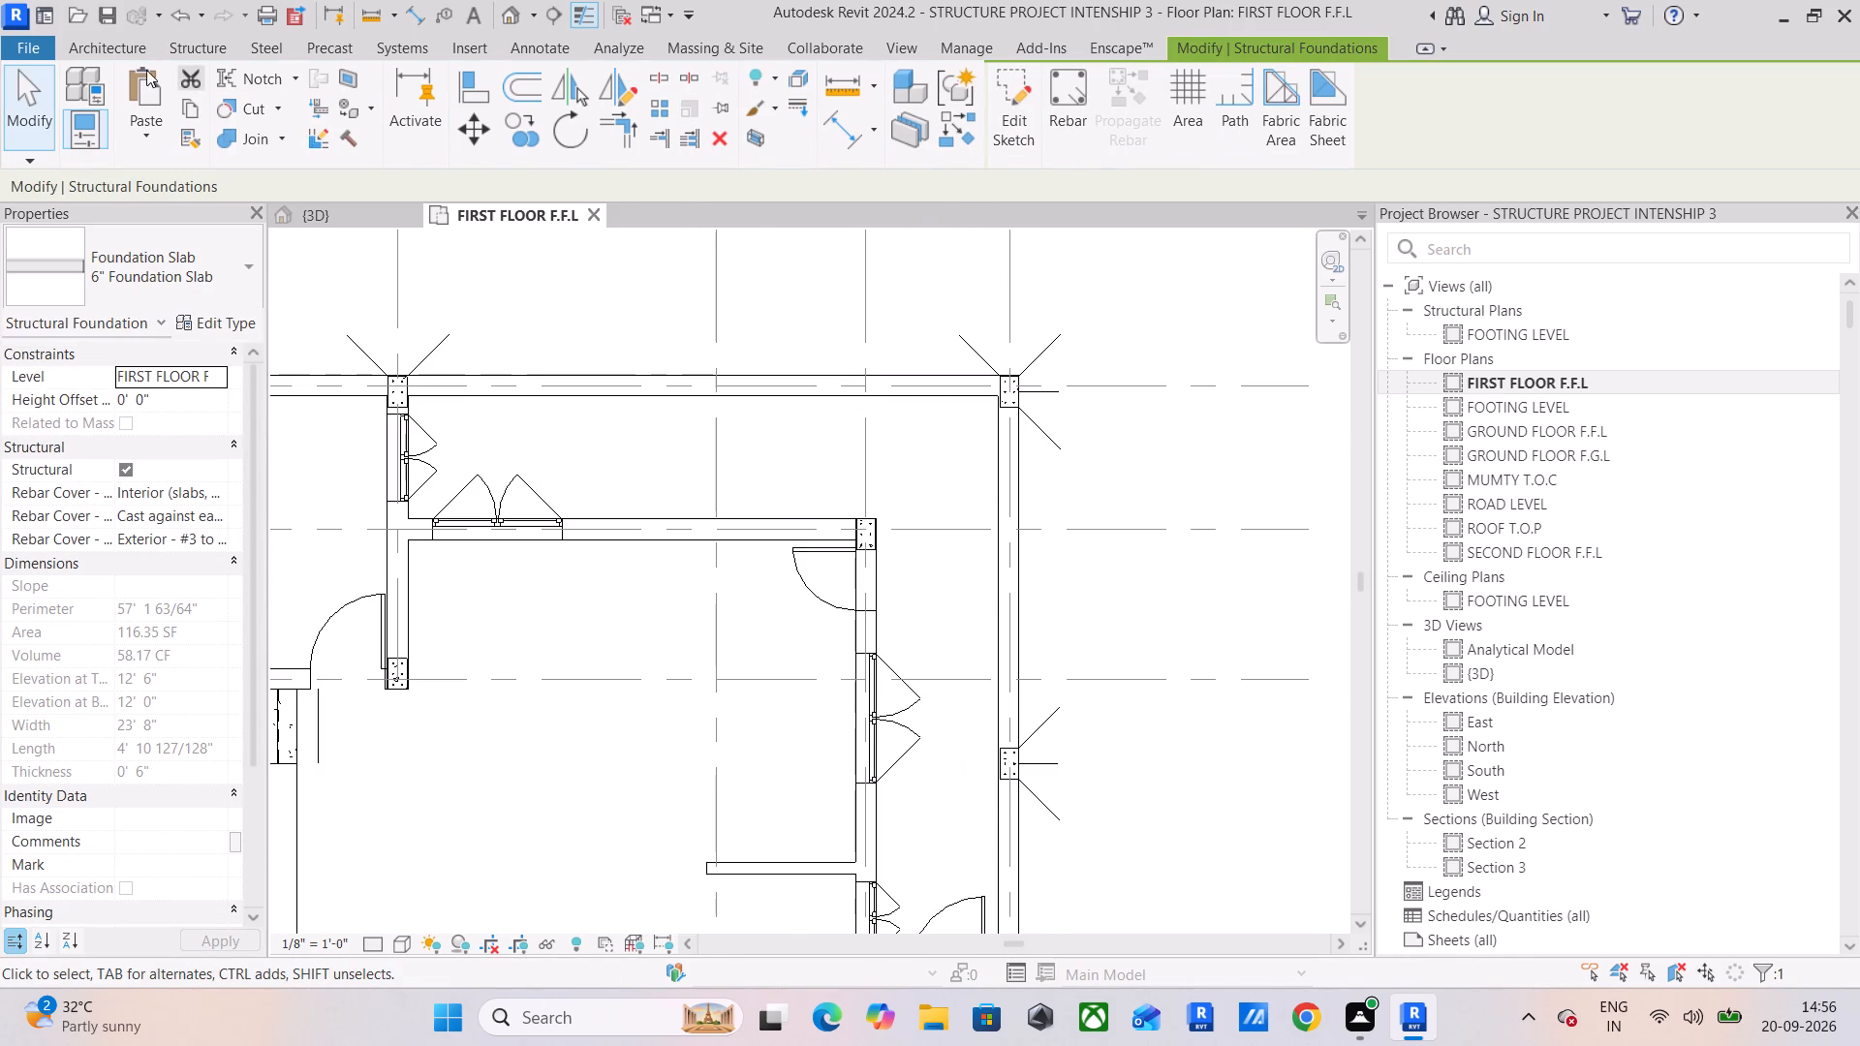
Create a rectangular 6" Foundation Slab about 4' 11" by 18' 1" between grids 5 and 6, from grid B to the door wall near grid D.
click(135, 40)
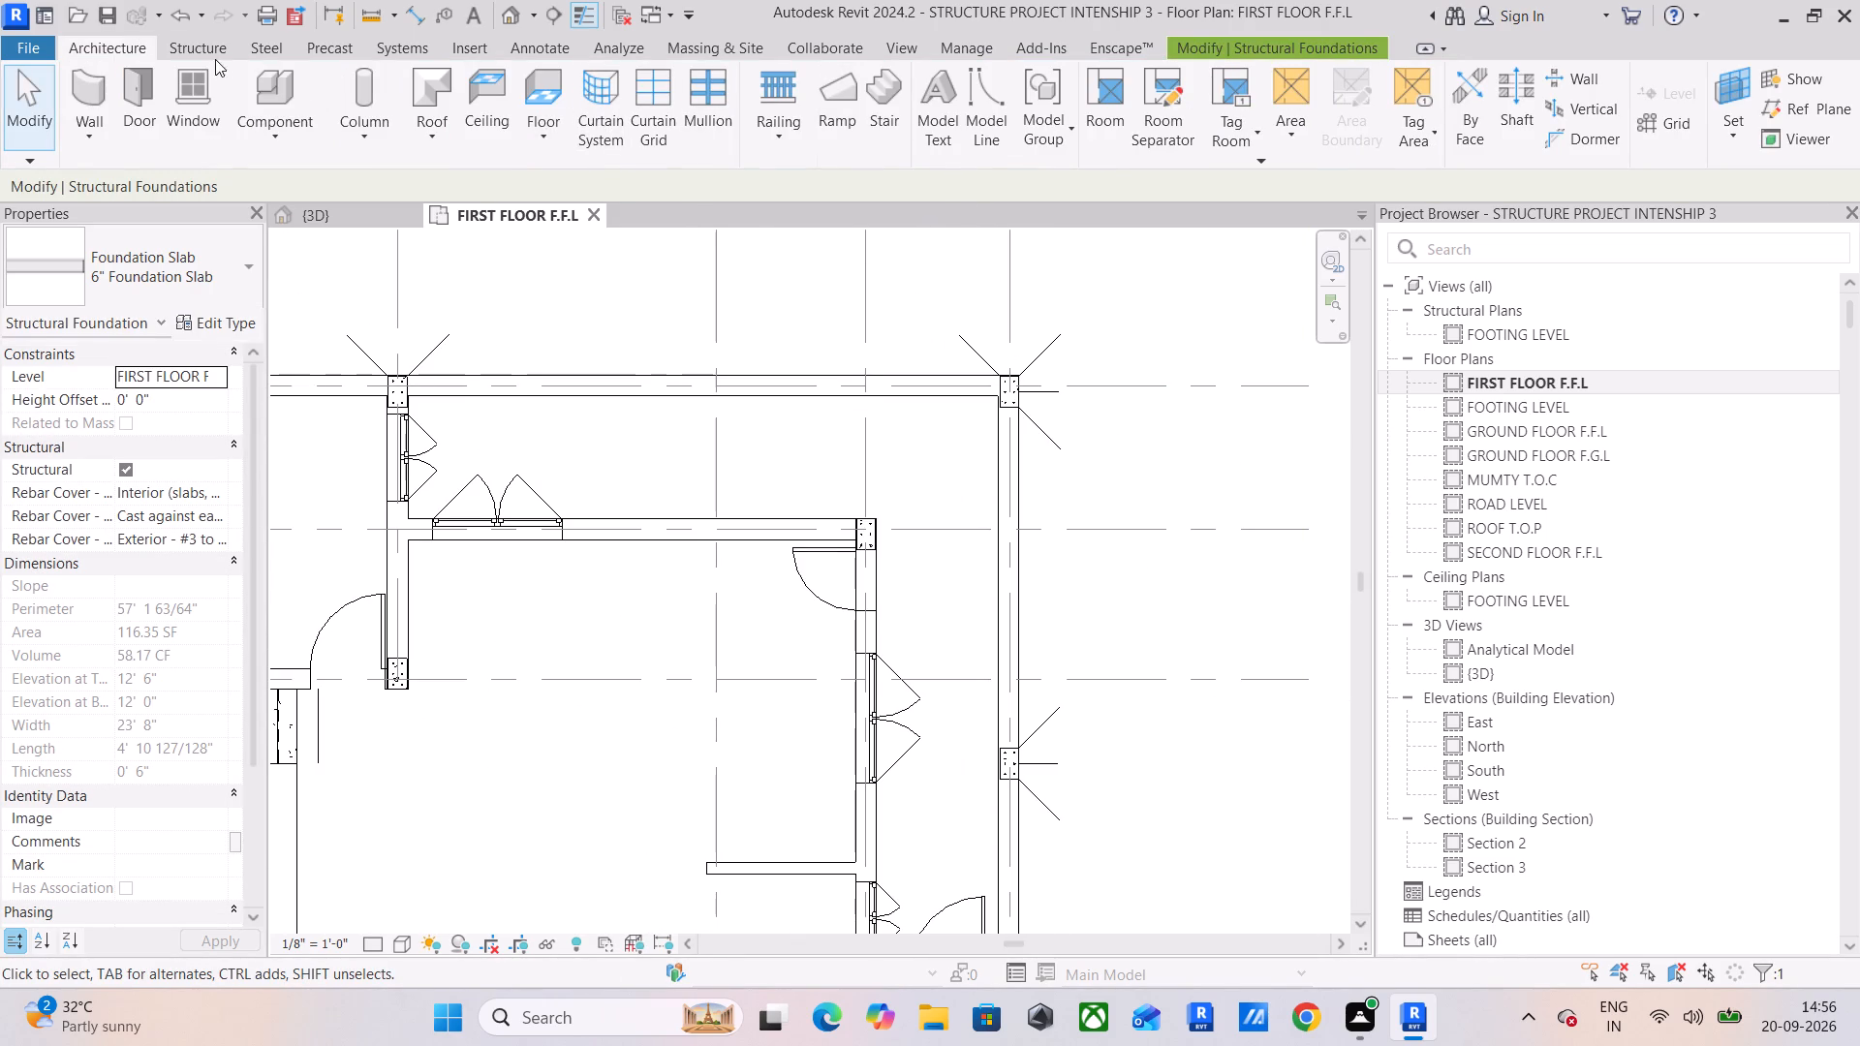
click(214, 56)
click(746, 98)
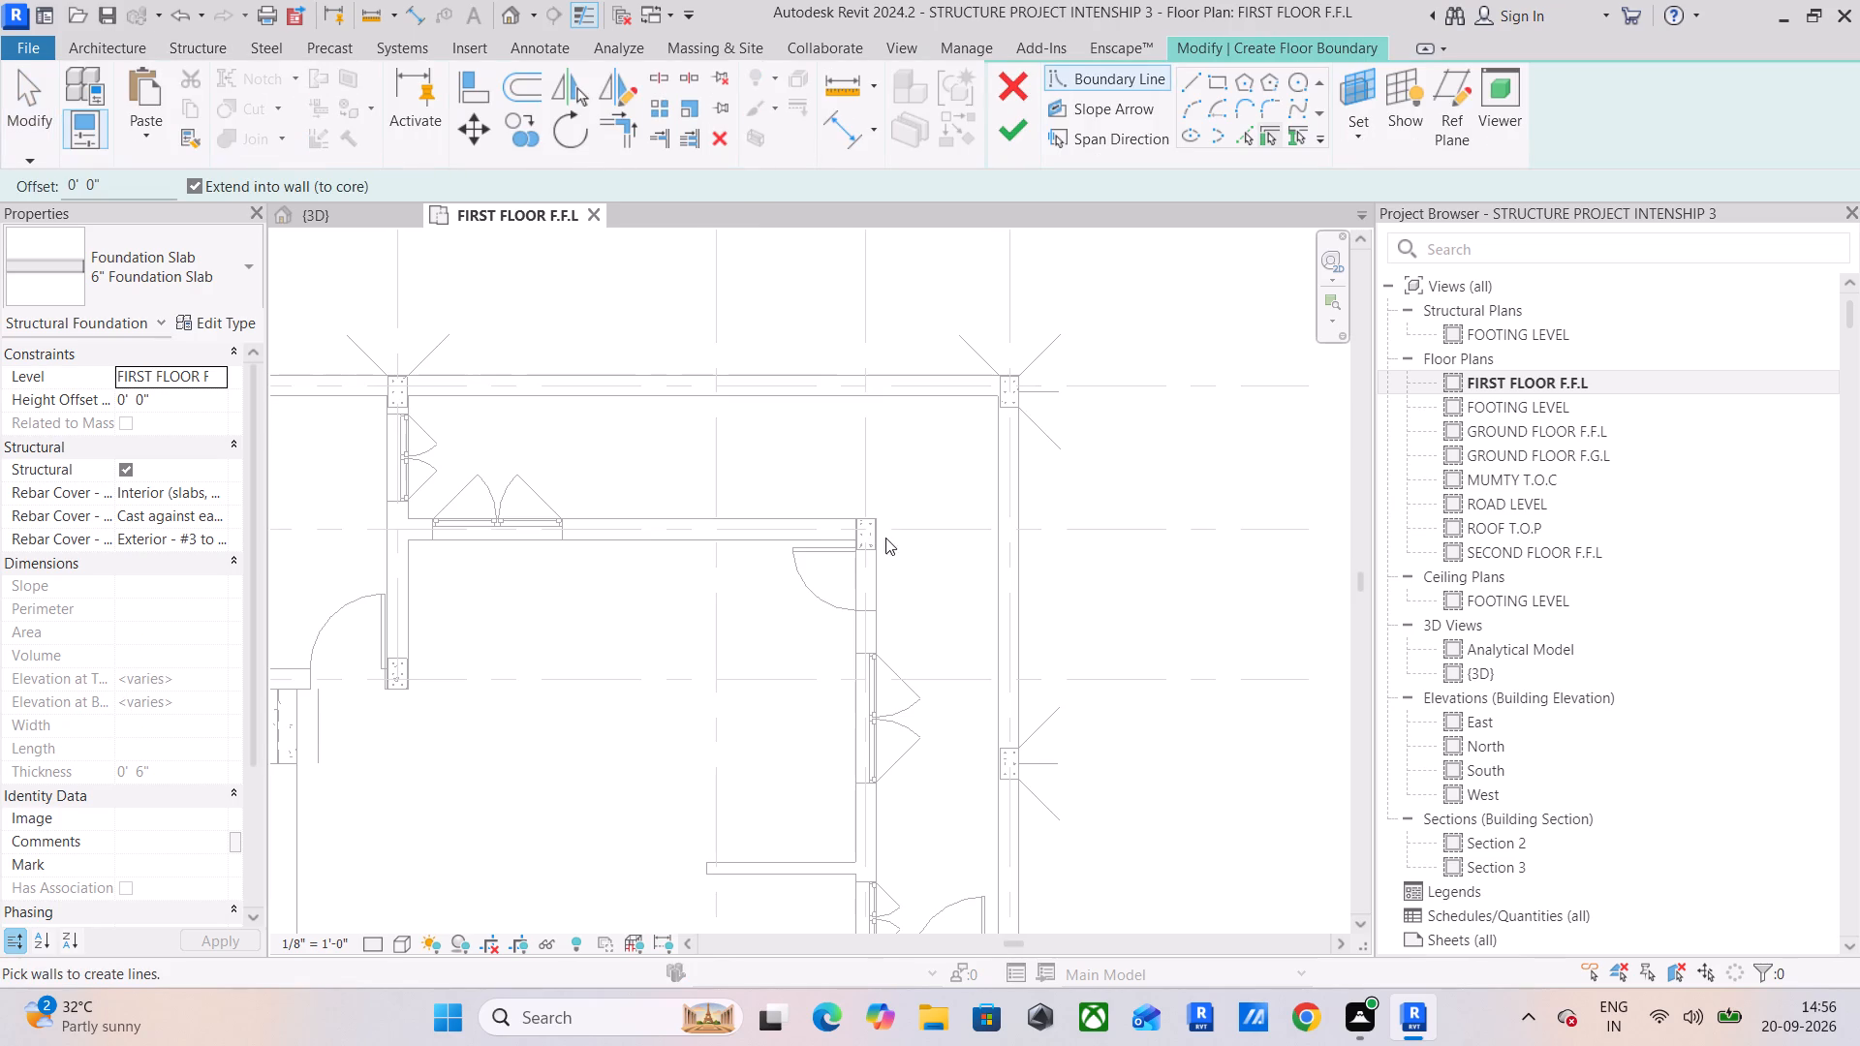
click(1212, 78)
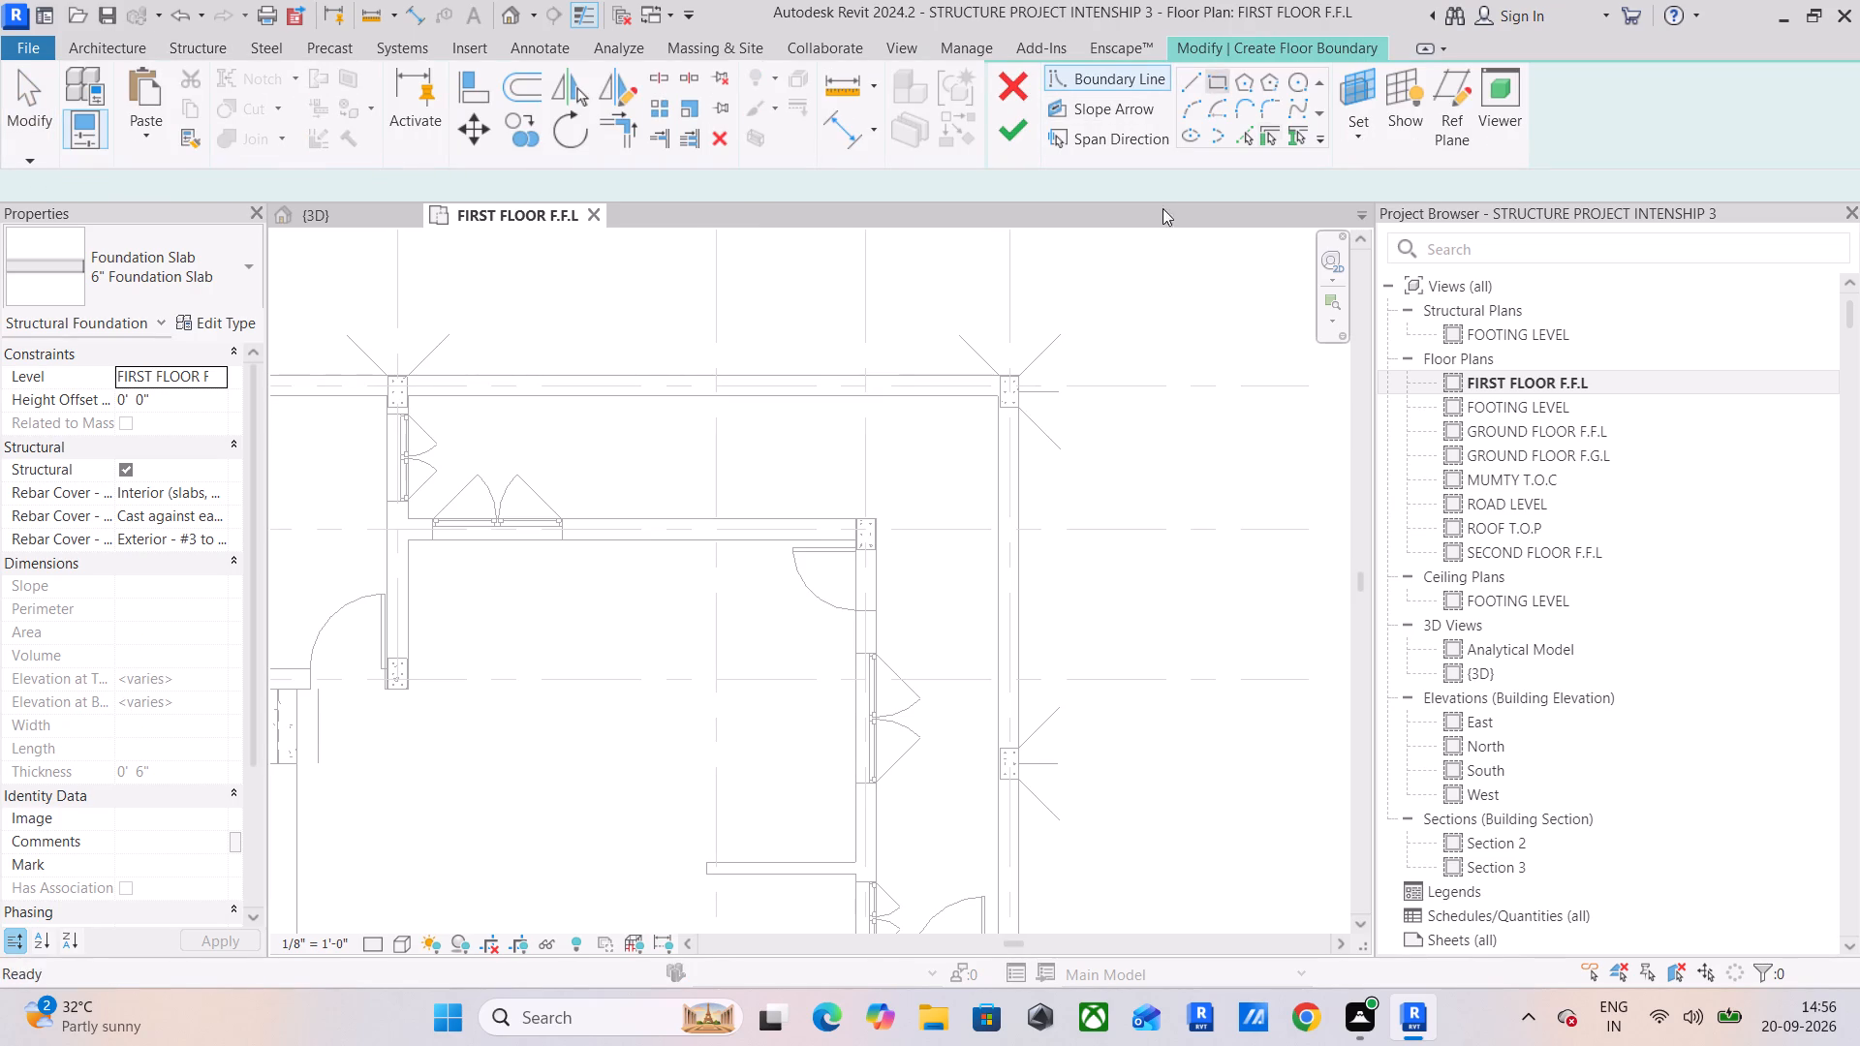
scroll(875, 512, up, 10)
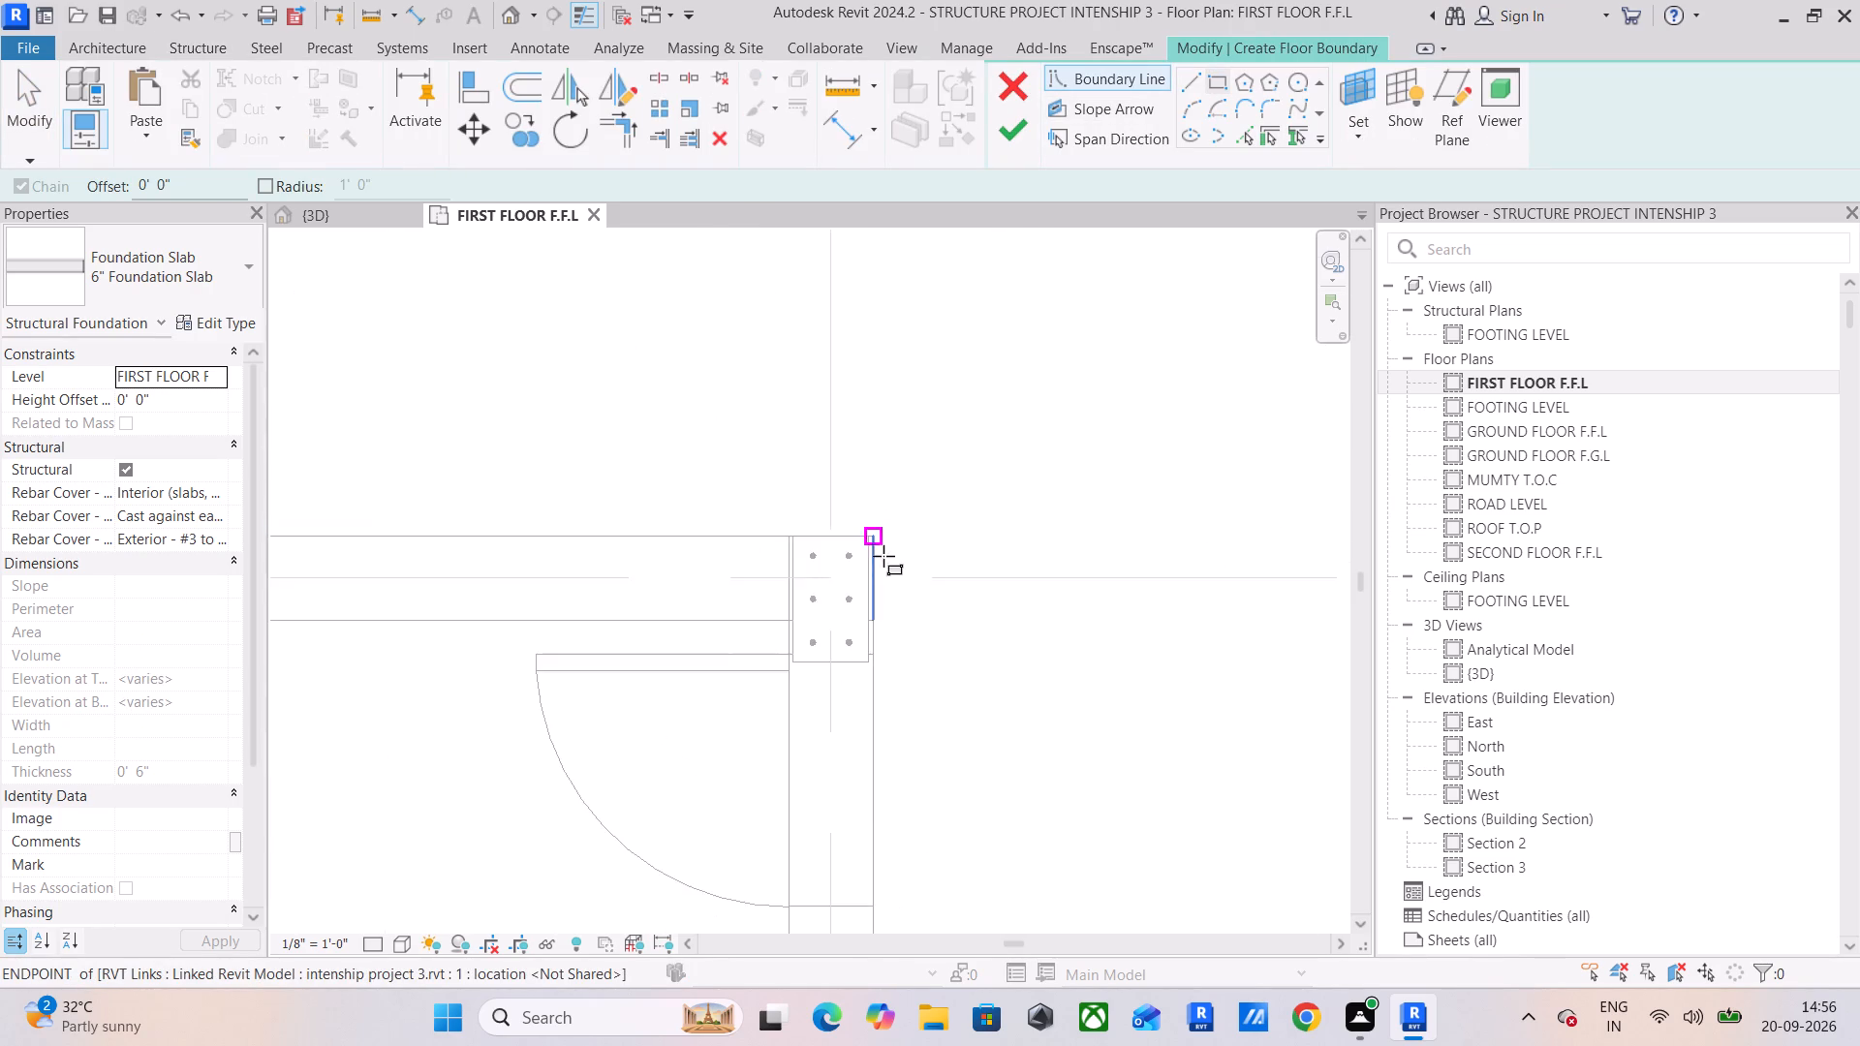
scroll(884, 562, up, 6)
drag(844, 501, 859, 531)
scroll(936, 655, down, 6)
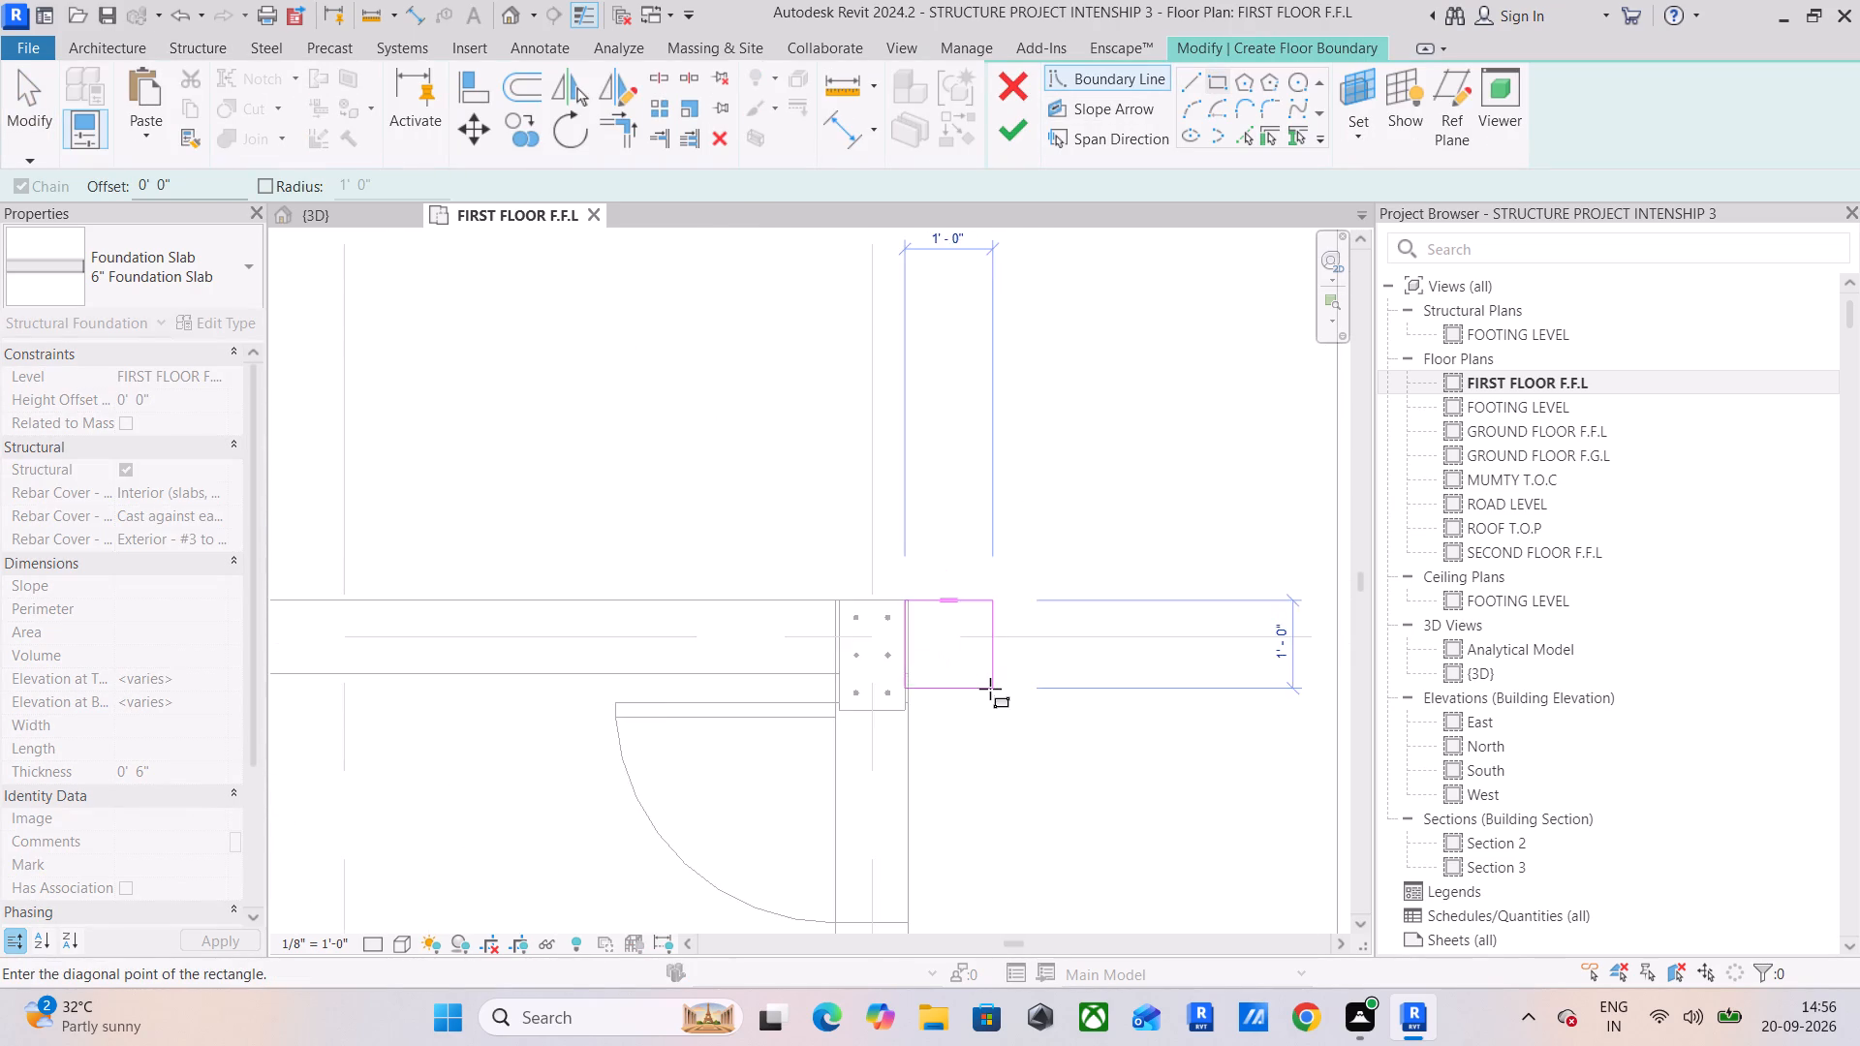
scroll(990, 689, down, 2)
middle_drag(990, 689, 824, 380)
scroll(883, 473, up, 1)
scroll(903, 515, down, 6)
middle_drag(947, 571, 947, 318)
scroll(967, 513, down, 4)
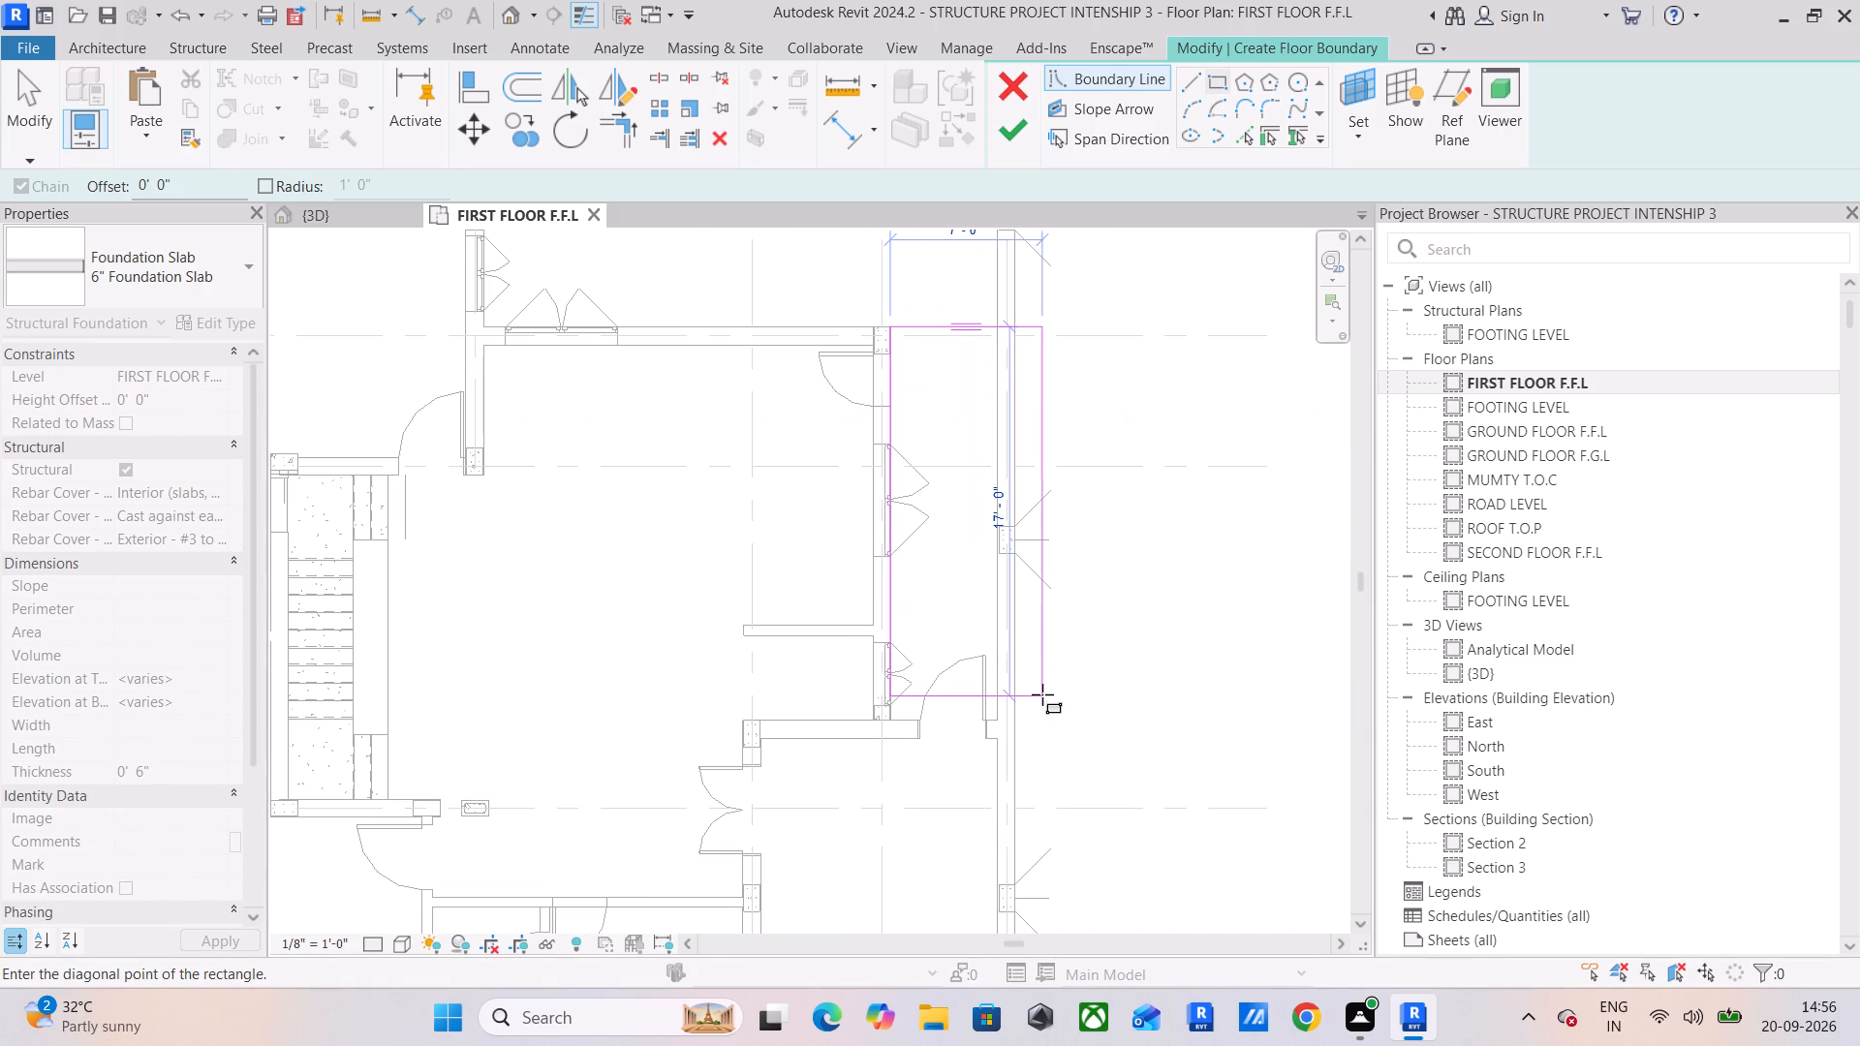
middle_drag(1042, 694, 987, 507)
scroll(915, 524, up, 15)
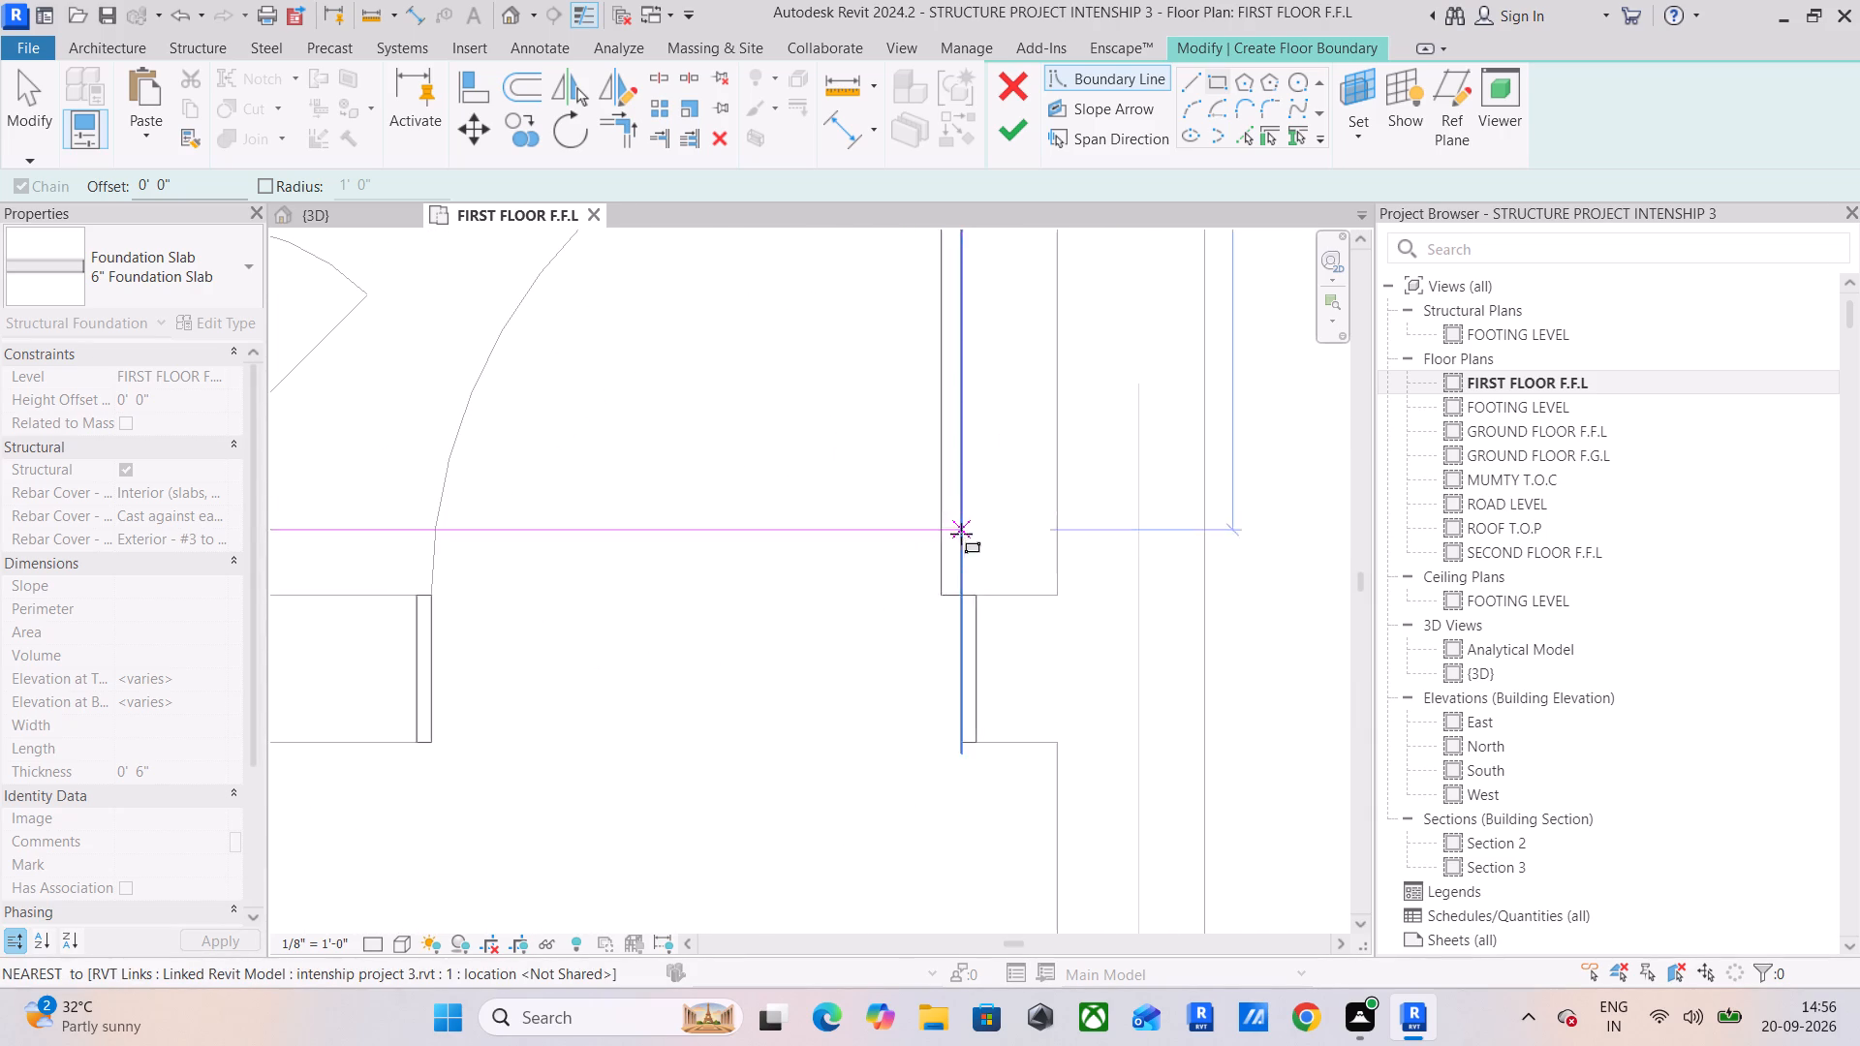
click(1055, 598)
scroll(1046, 530, down, 7)
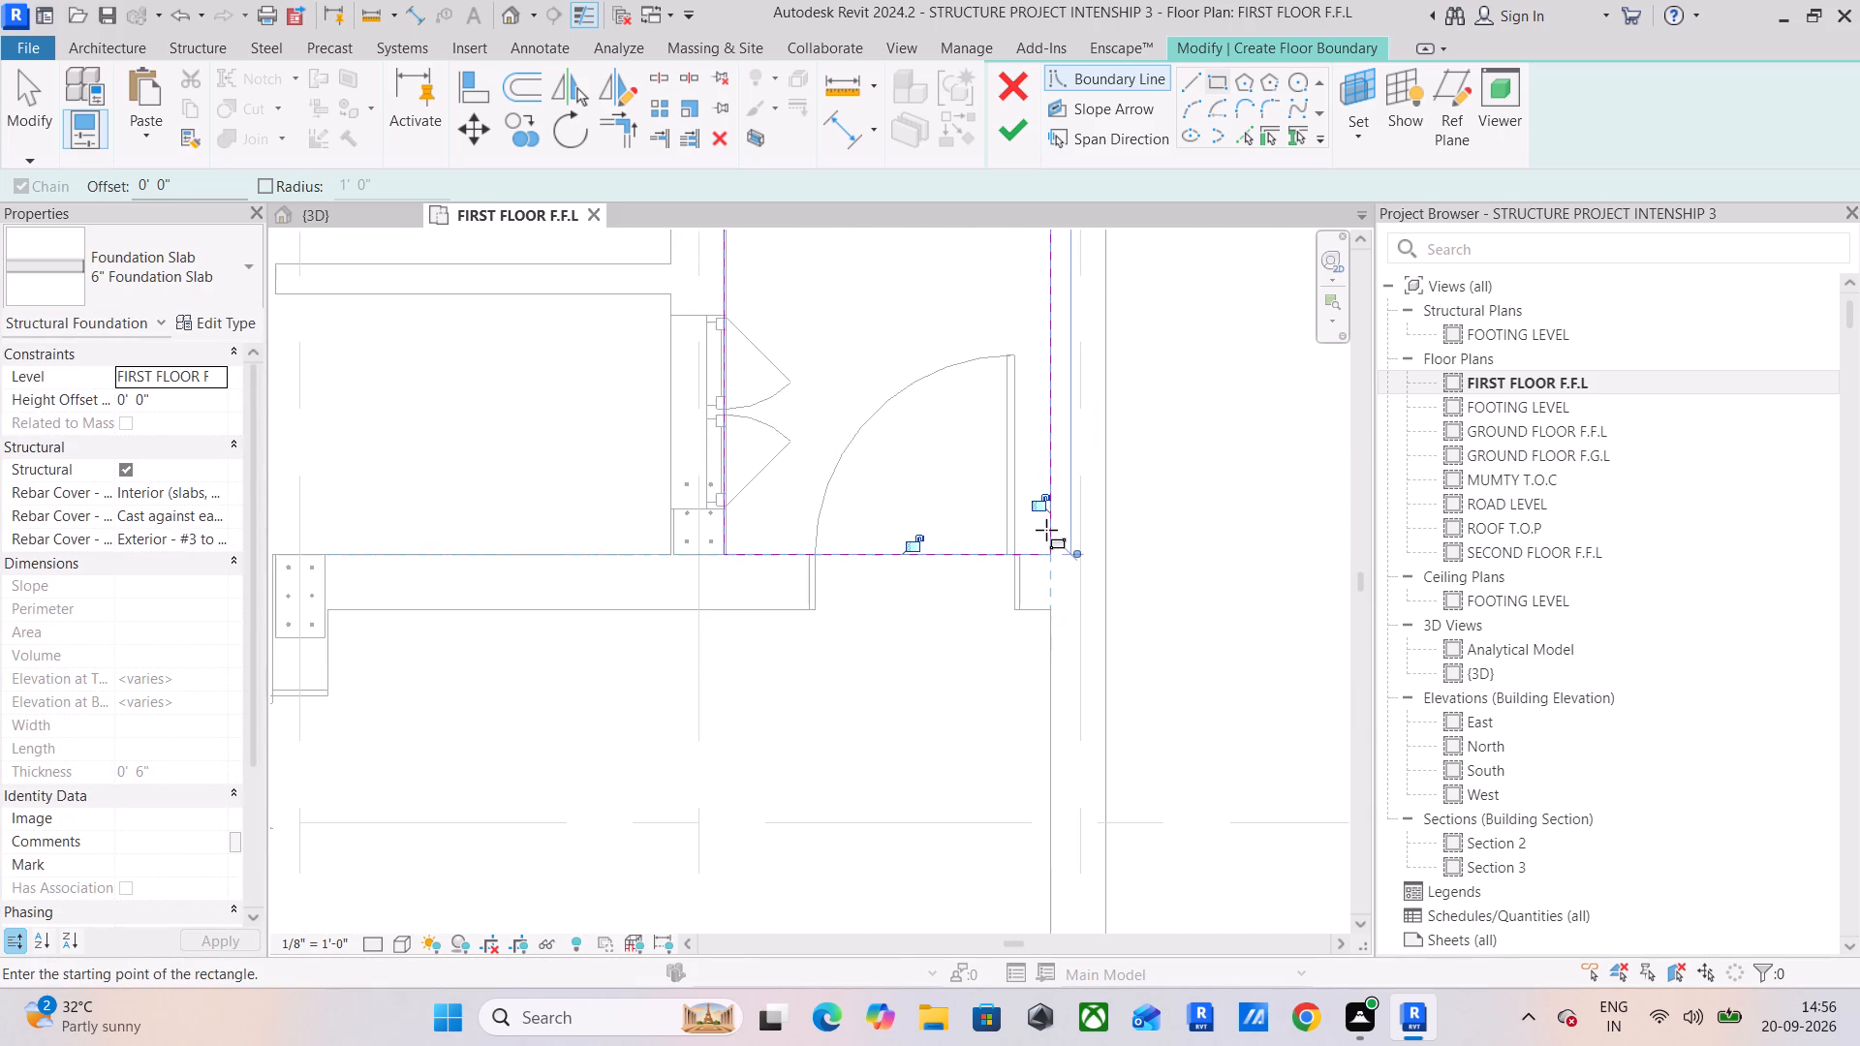
click(1013, 151)
click(1013, 139)
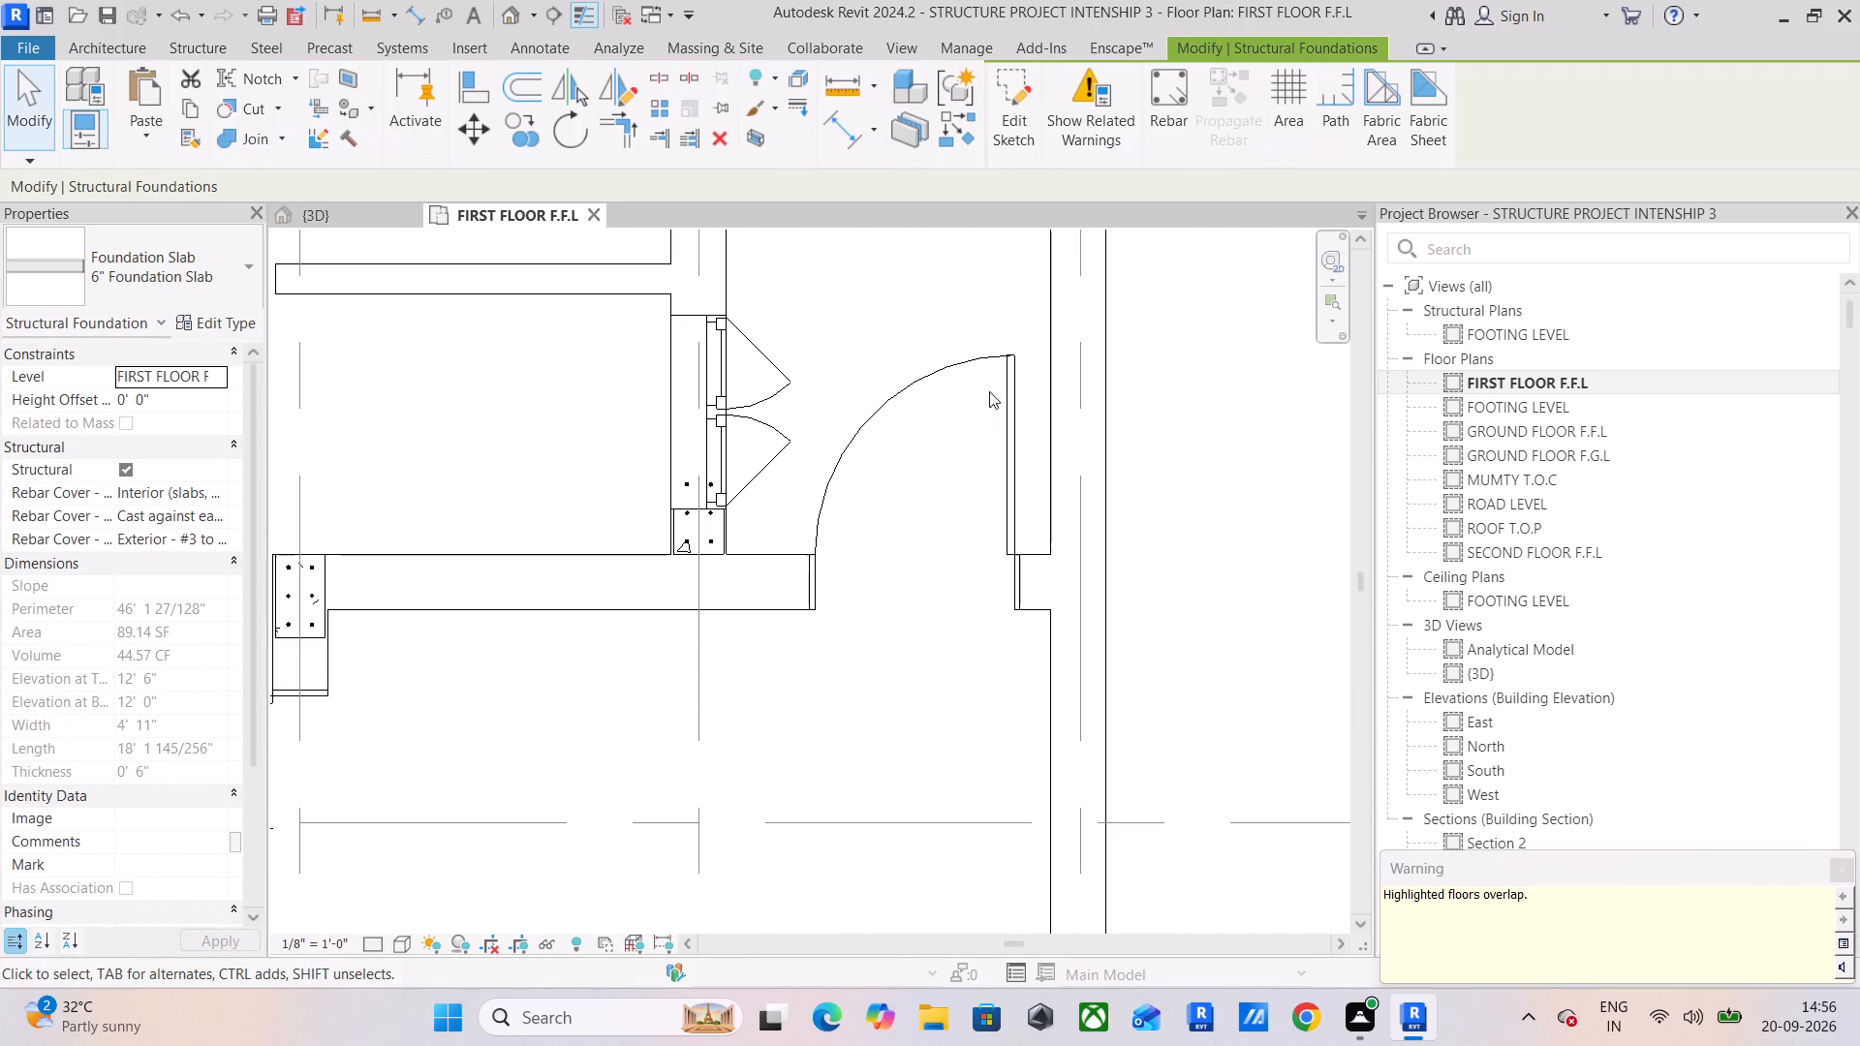
scroll(1111, 538, down, 6)
click(1837, 859)
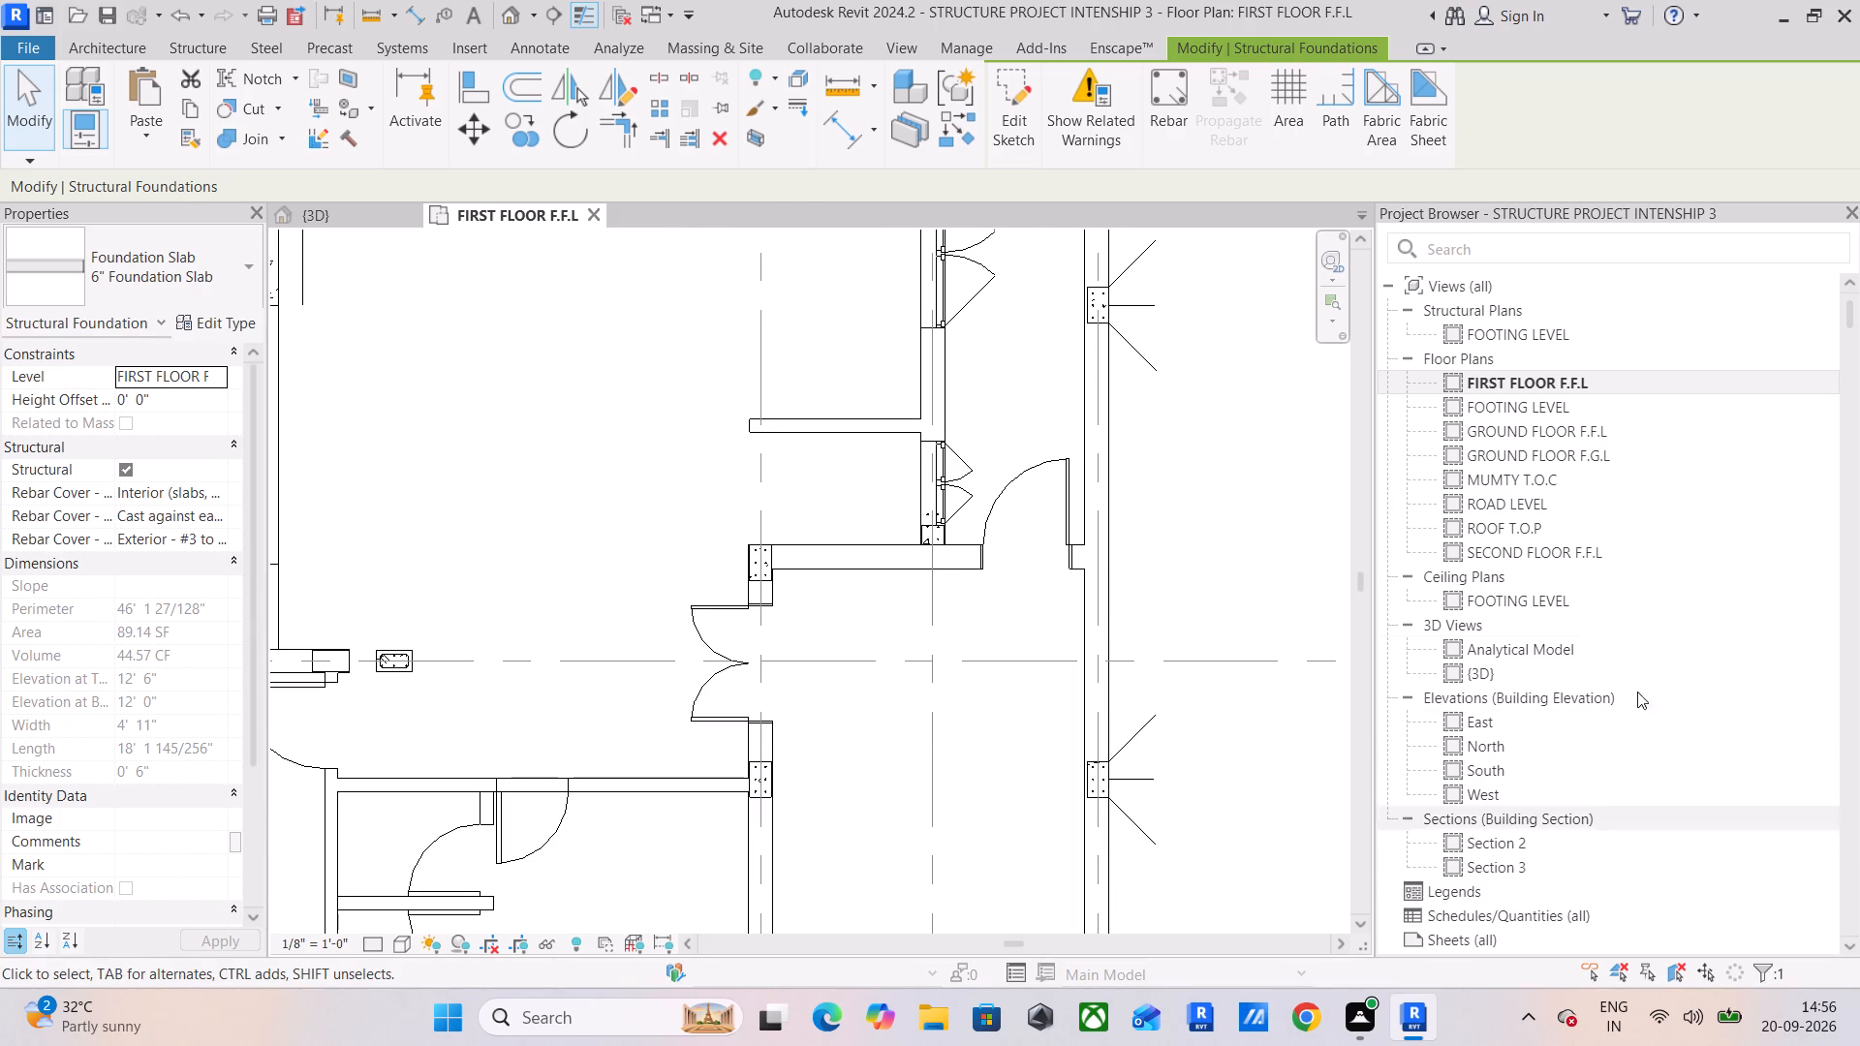
Examine in 3D how the new slab strips along grids A–B and 5–6 meet the surrounding reinforced beams and columns.
click(354, 214)
scroll(752, 422, down, 4)
shift+middle_drag(918, 456, 556, 583)
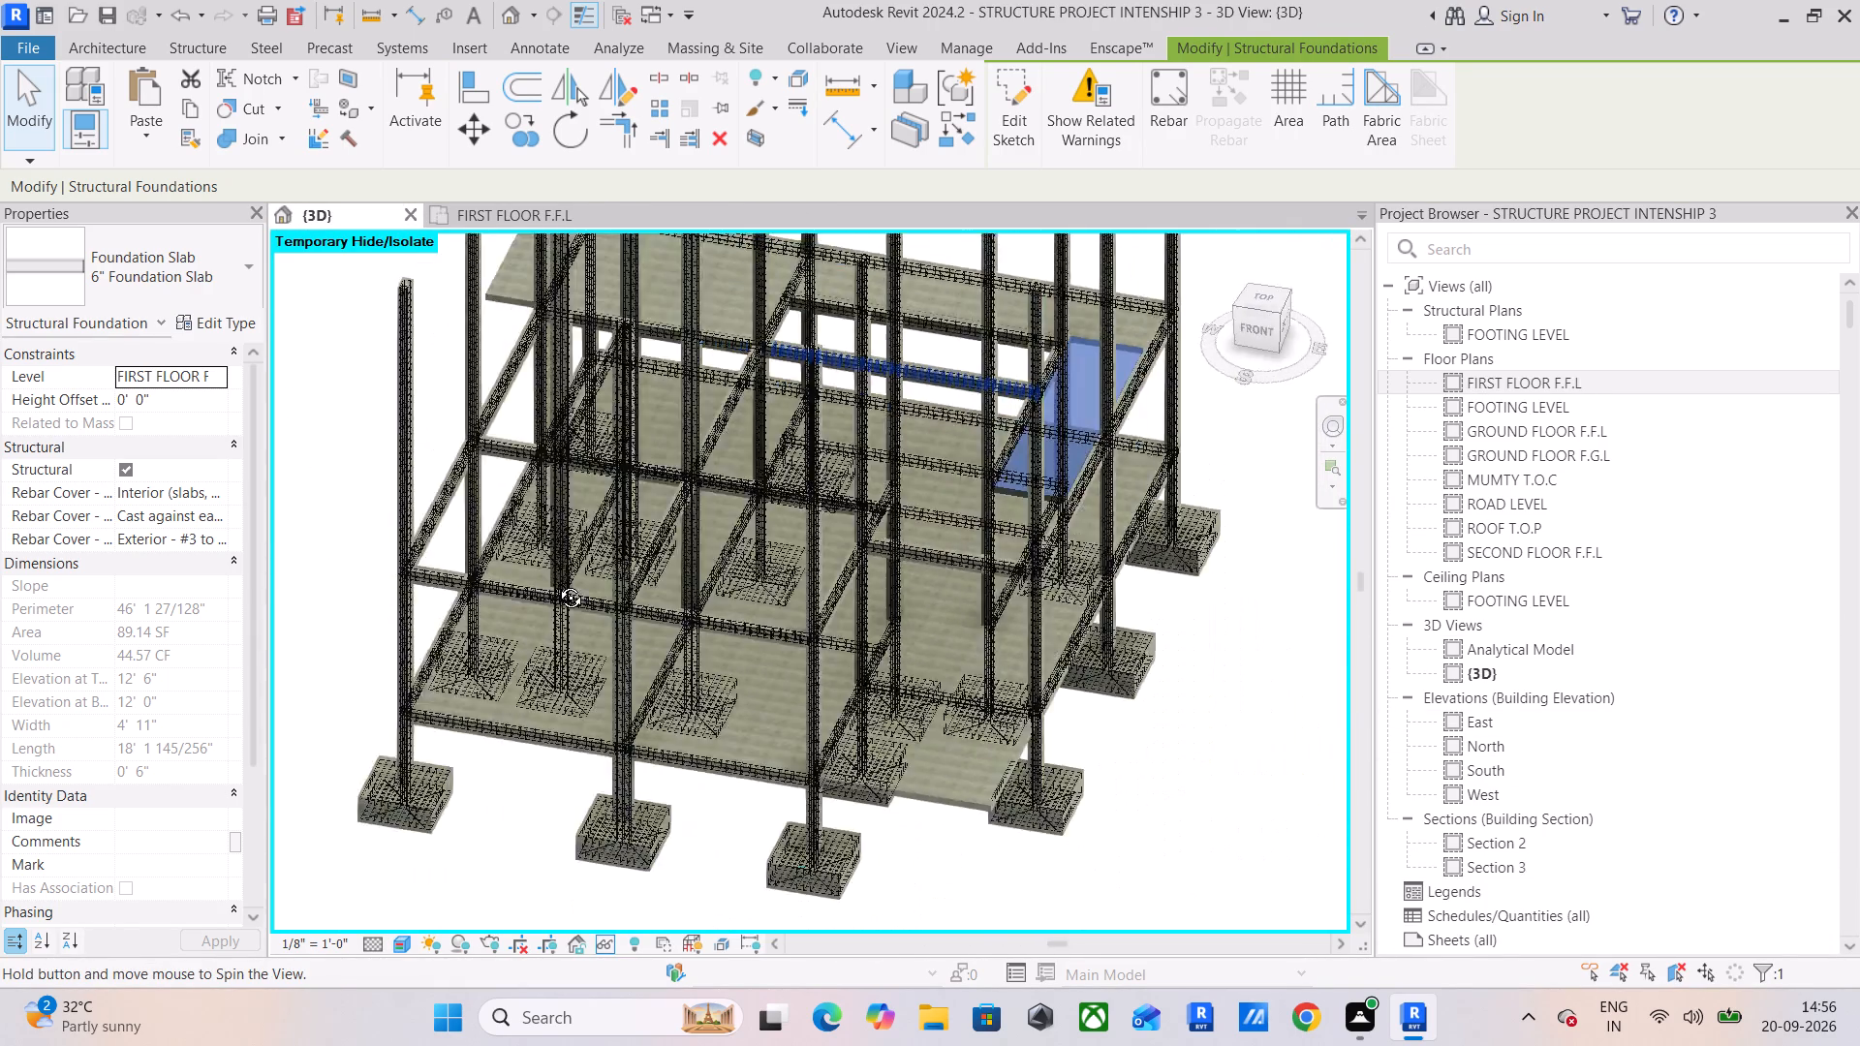
shift+middle_drag(556, 583, 383, 584)
middle_drag(1162, 611, 603, 741)
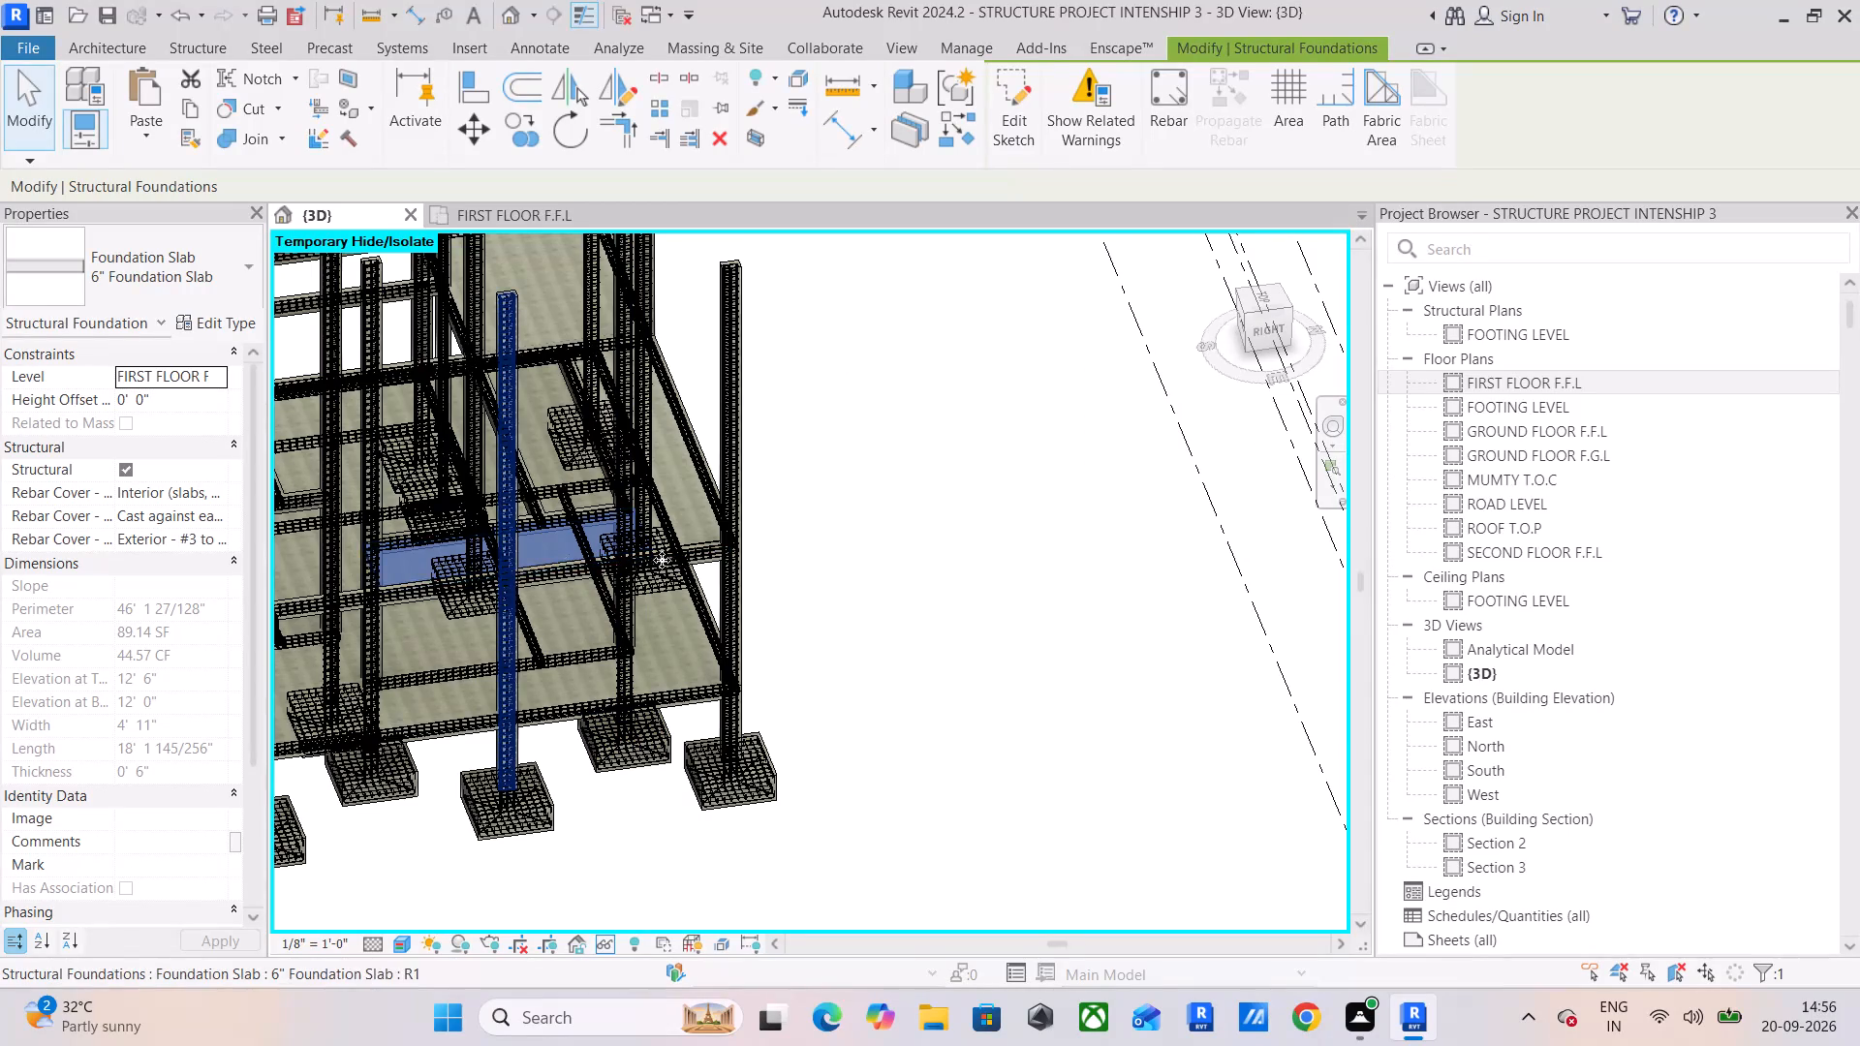
shift+middle_drag(662, 560, 647, 468)
shift+scroll(662, 560, up, 1)
scroll(646, 485, up, 12)
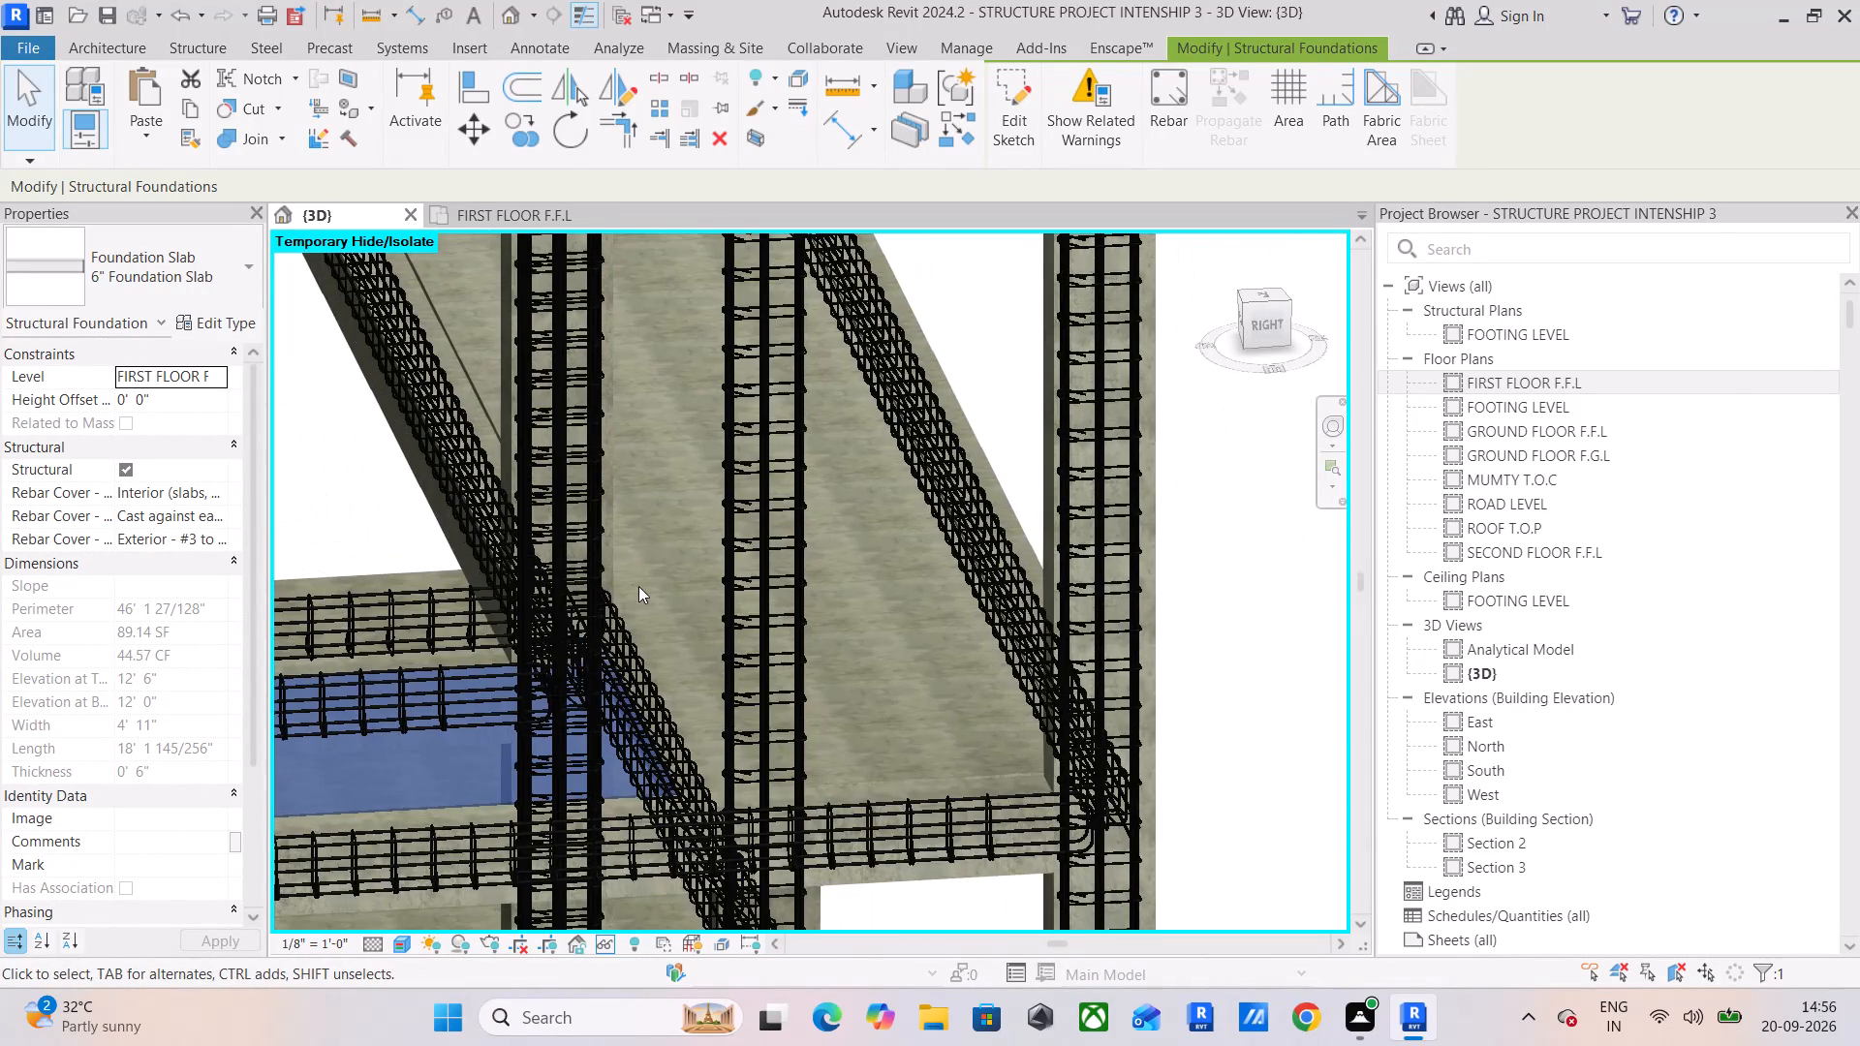
shift+middle_drag(910, 546, 883, 417)
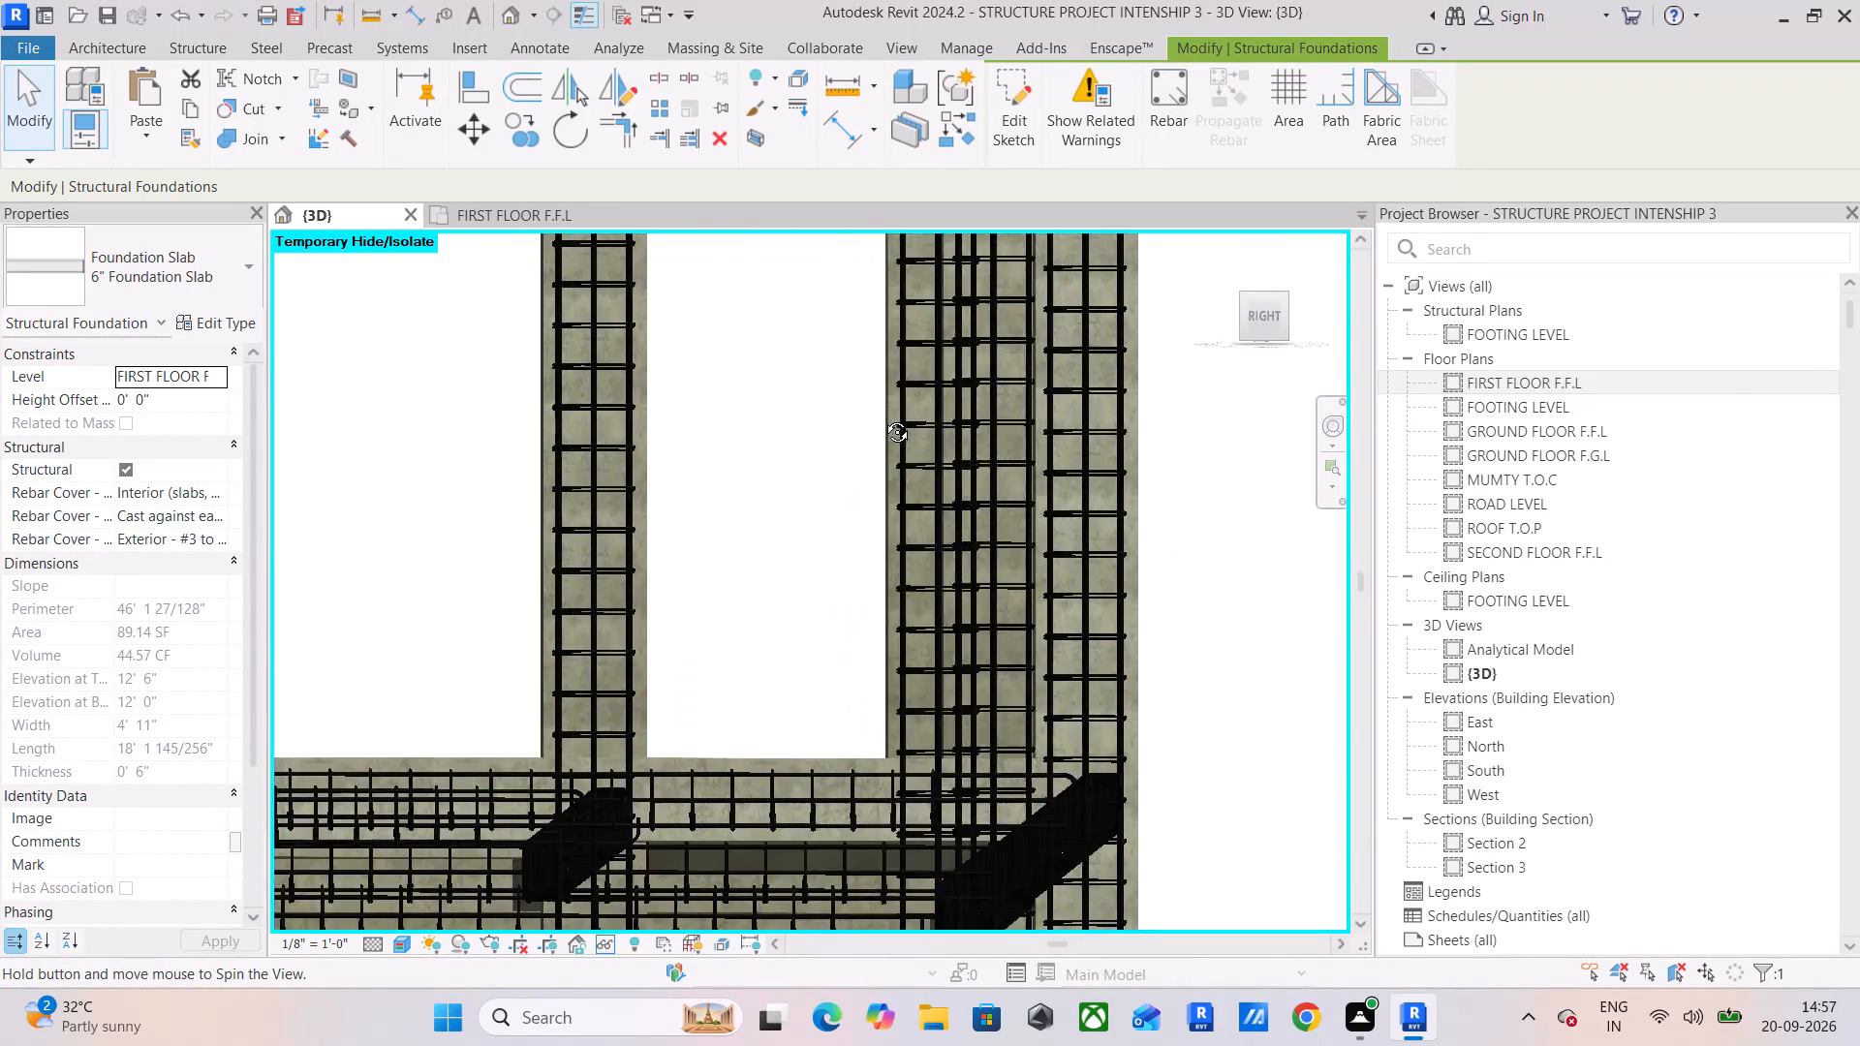
shift+middle_drag(883, 417, 872, 493)
middle_drag(732, 740, 737, 752)
shift+scroll(737, 752, up, 1)
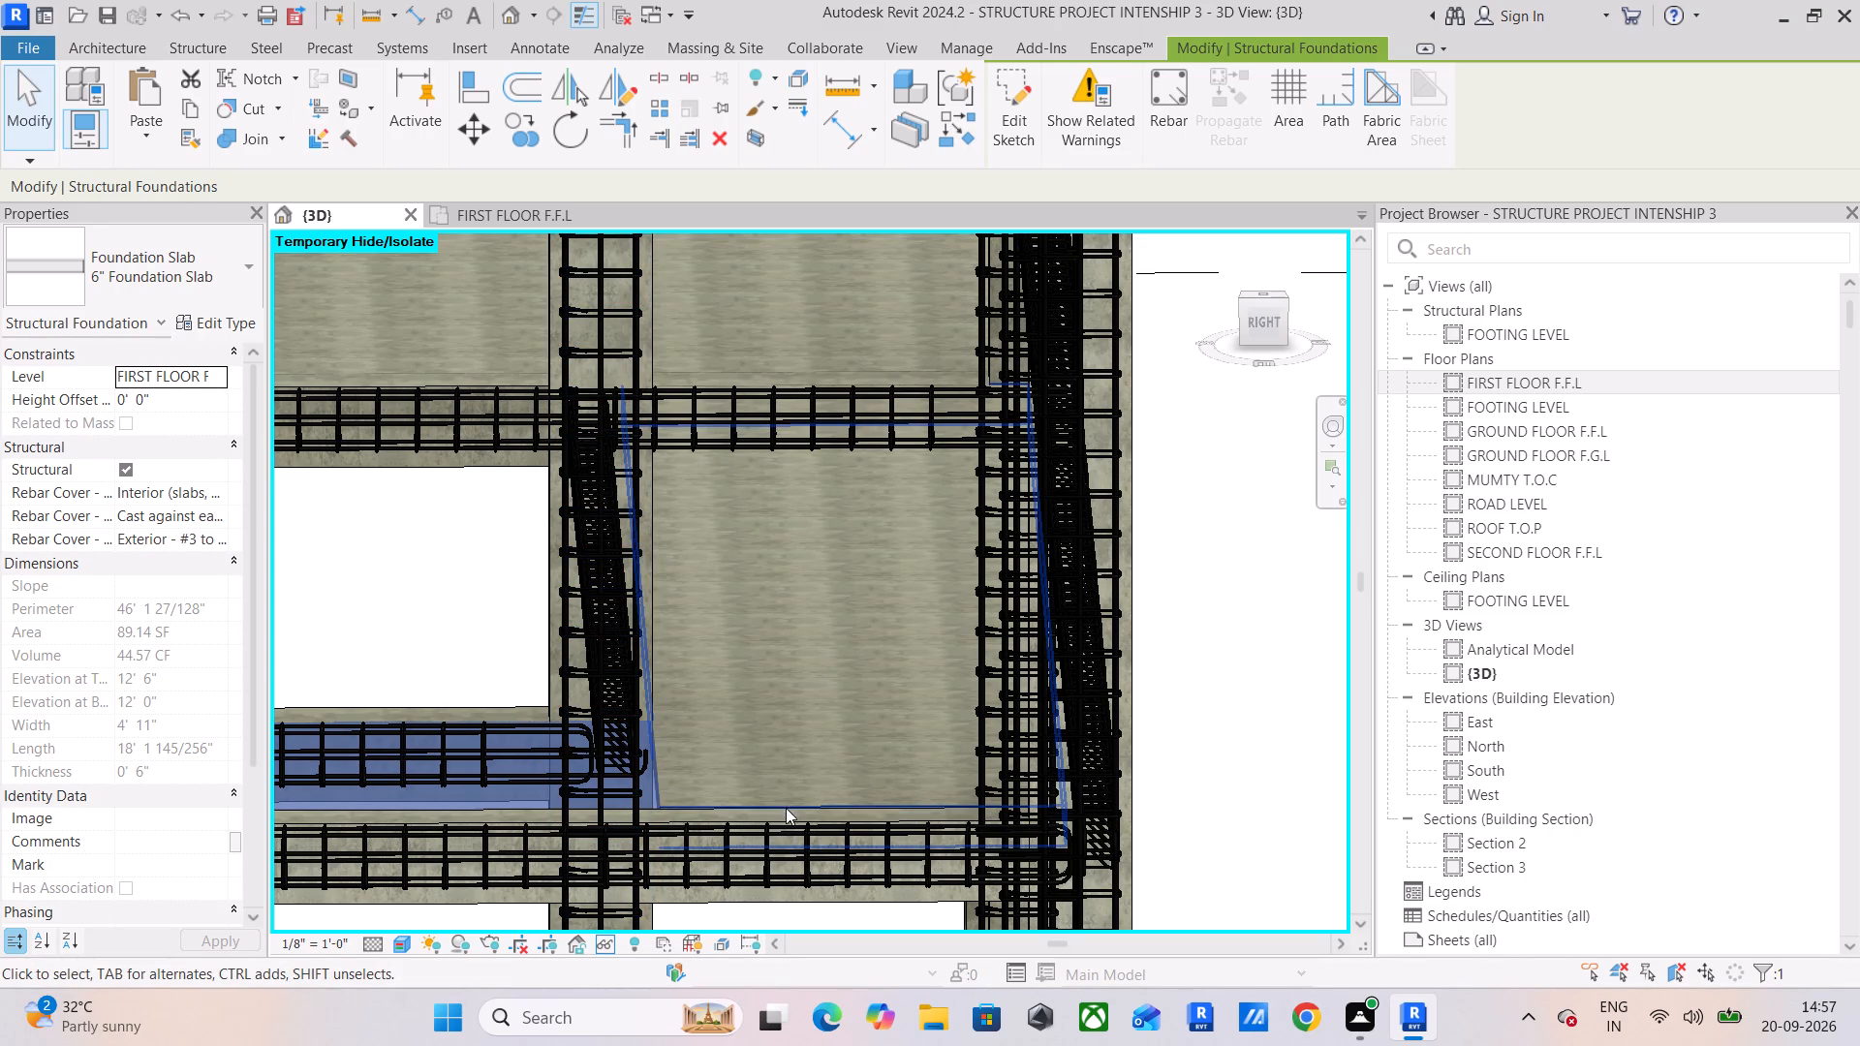
middle_drag(798, 793, 799, 824)
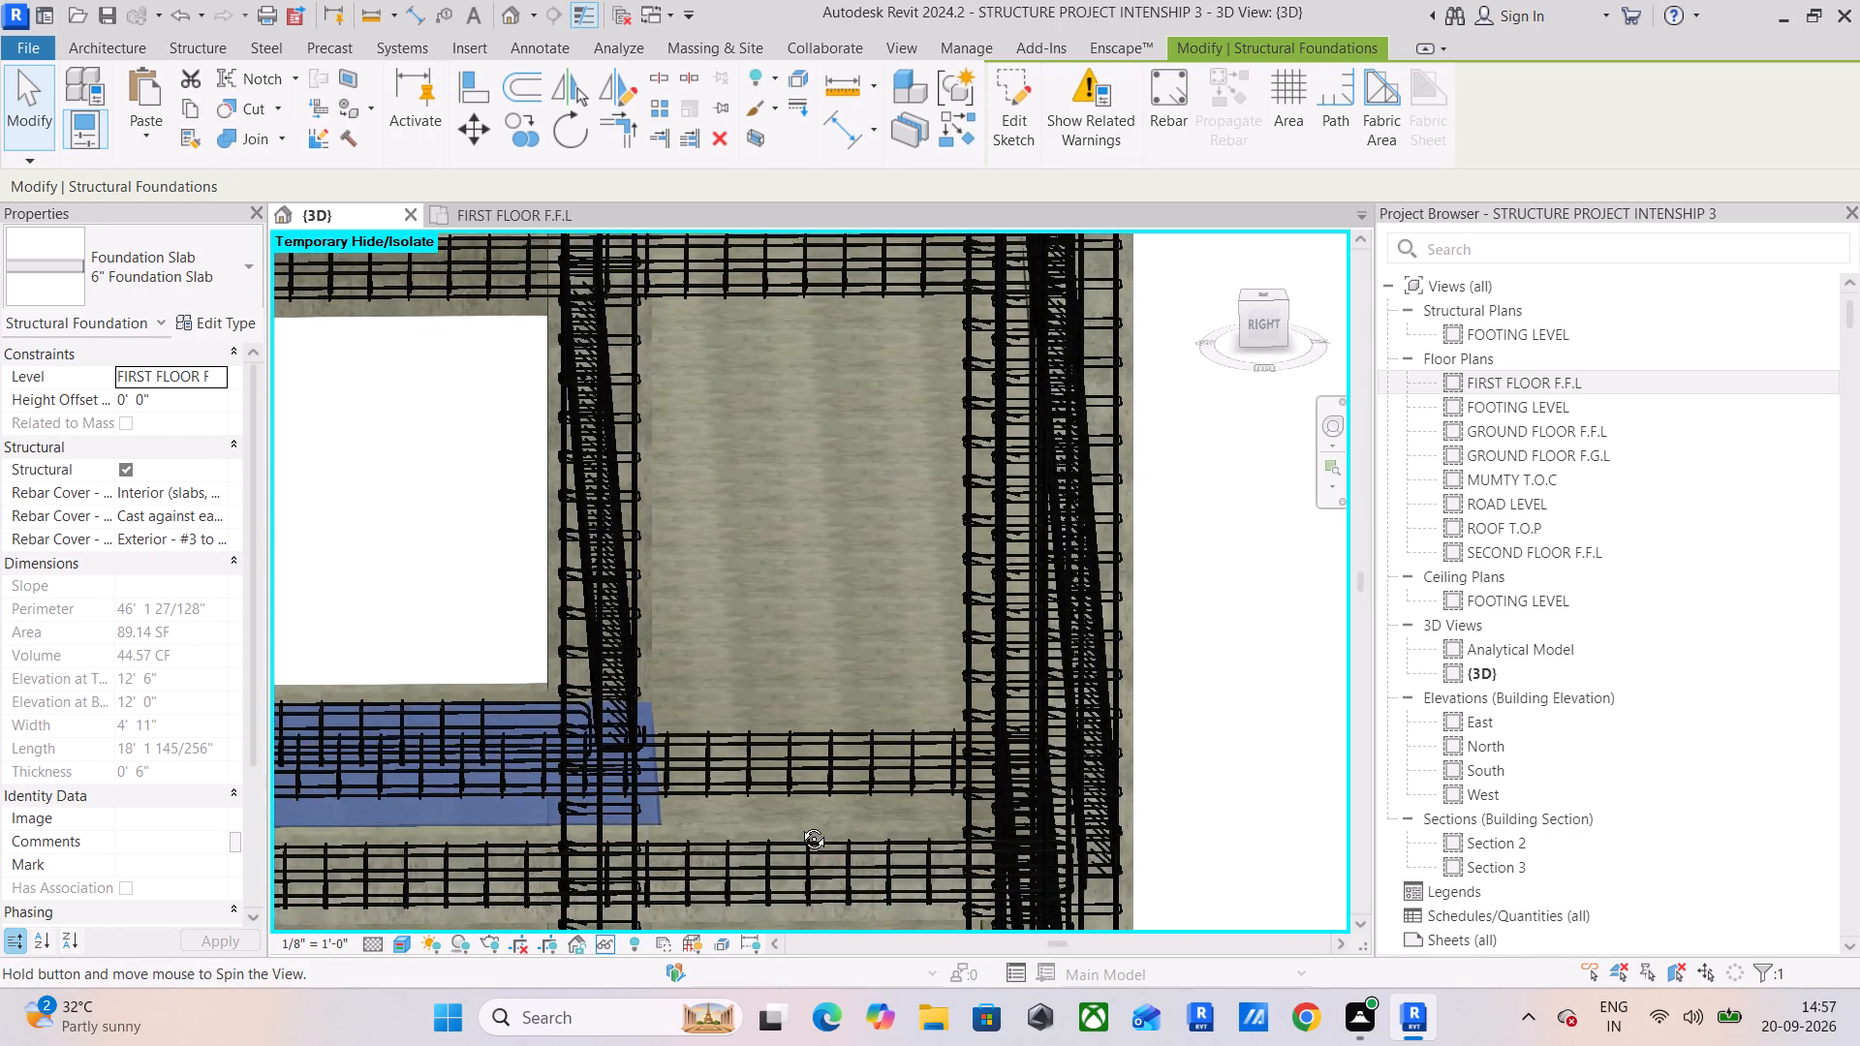
middle_drag(799, 824, 800, 824)
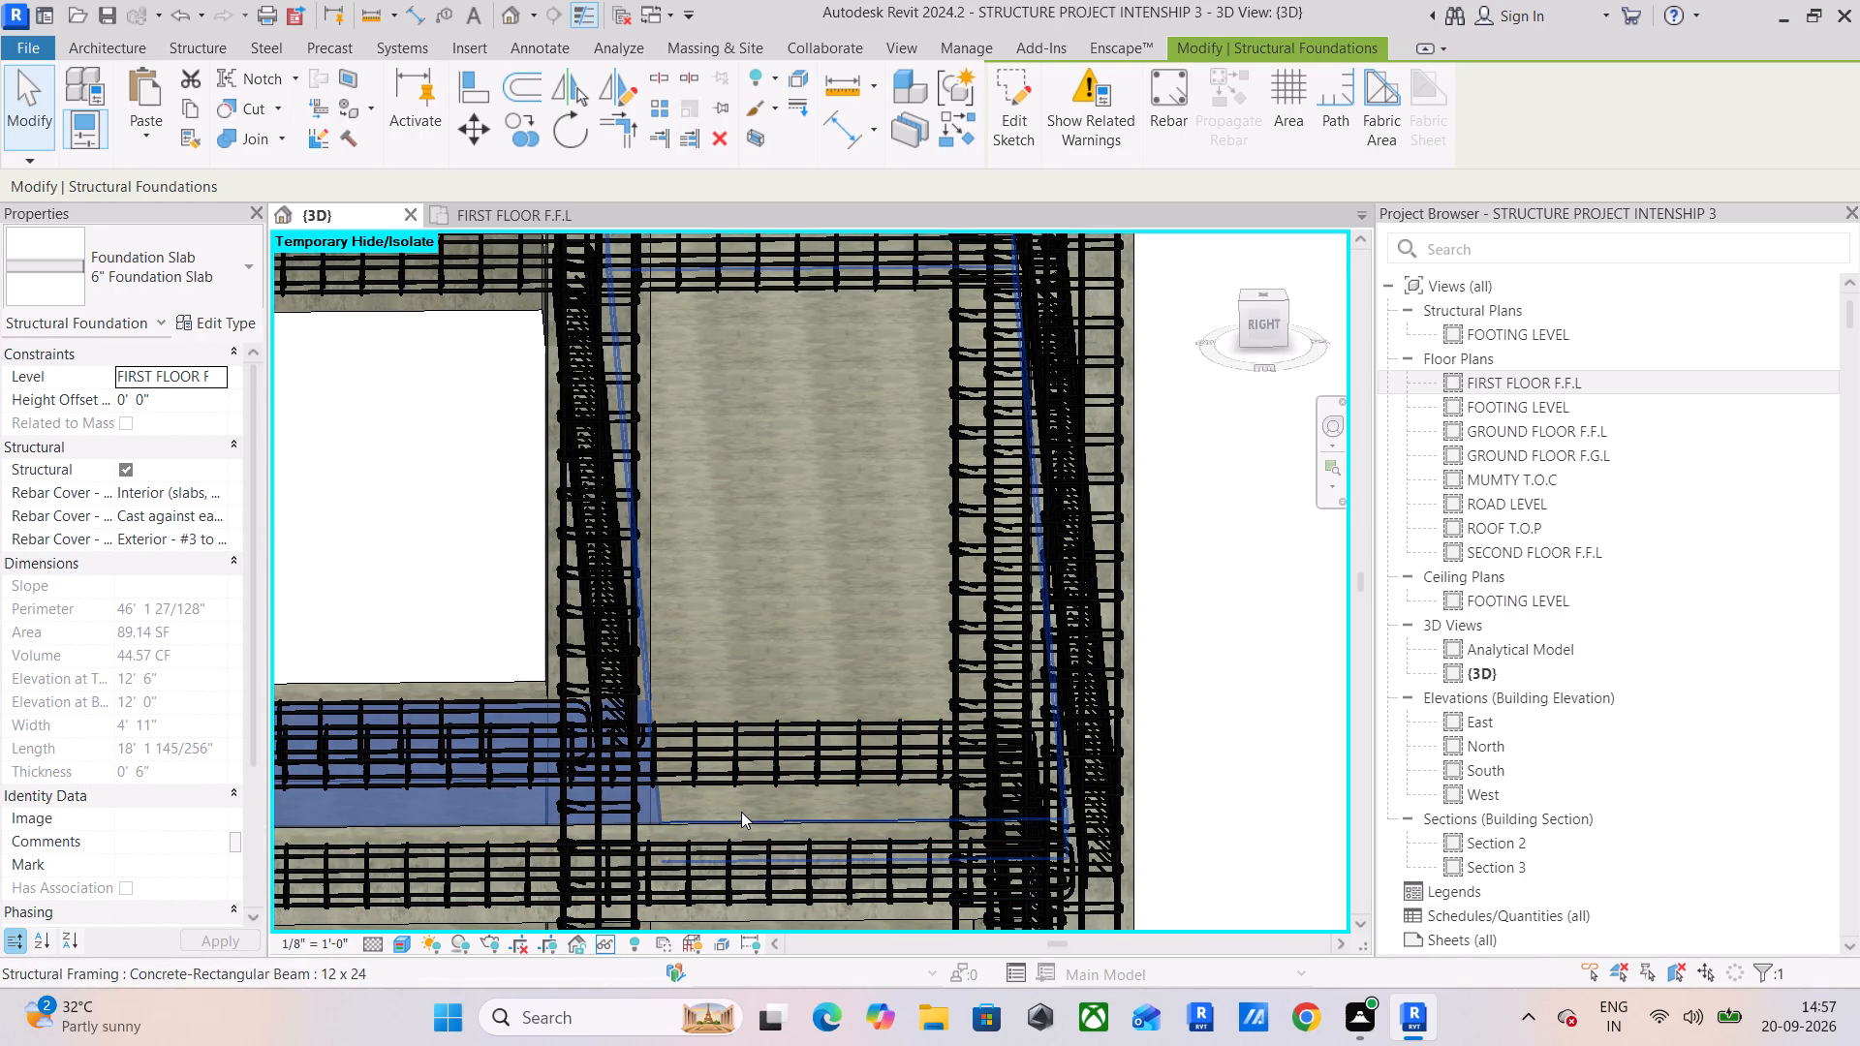
Examine in 3D the corner where the grids A–B slab strip meets the grids 5–6 strip, beams and columns.
click(741, 812)
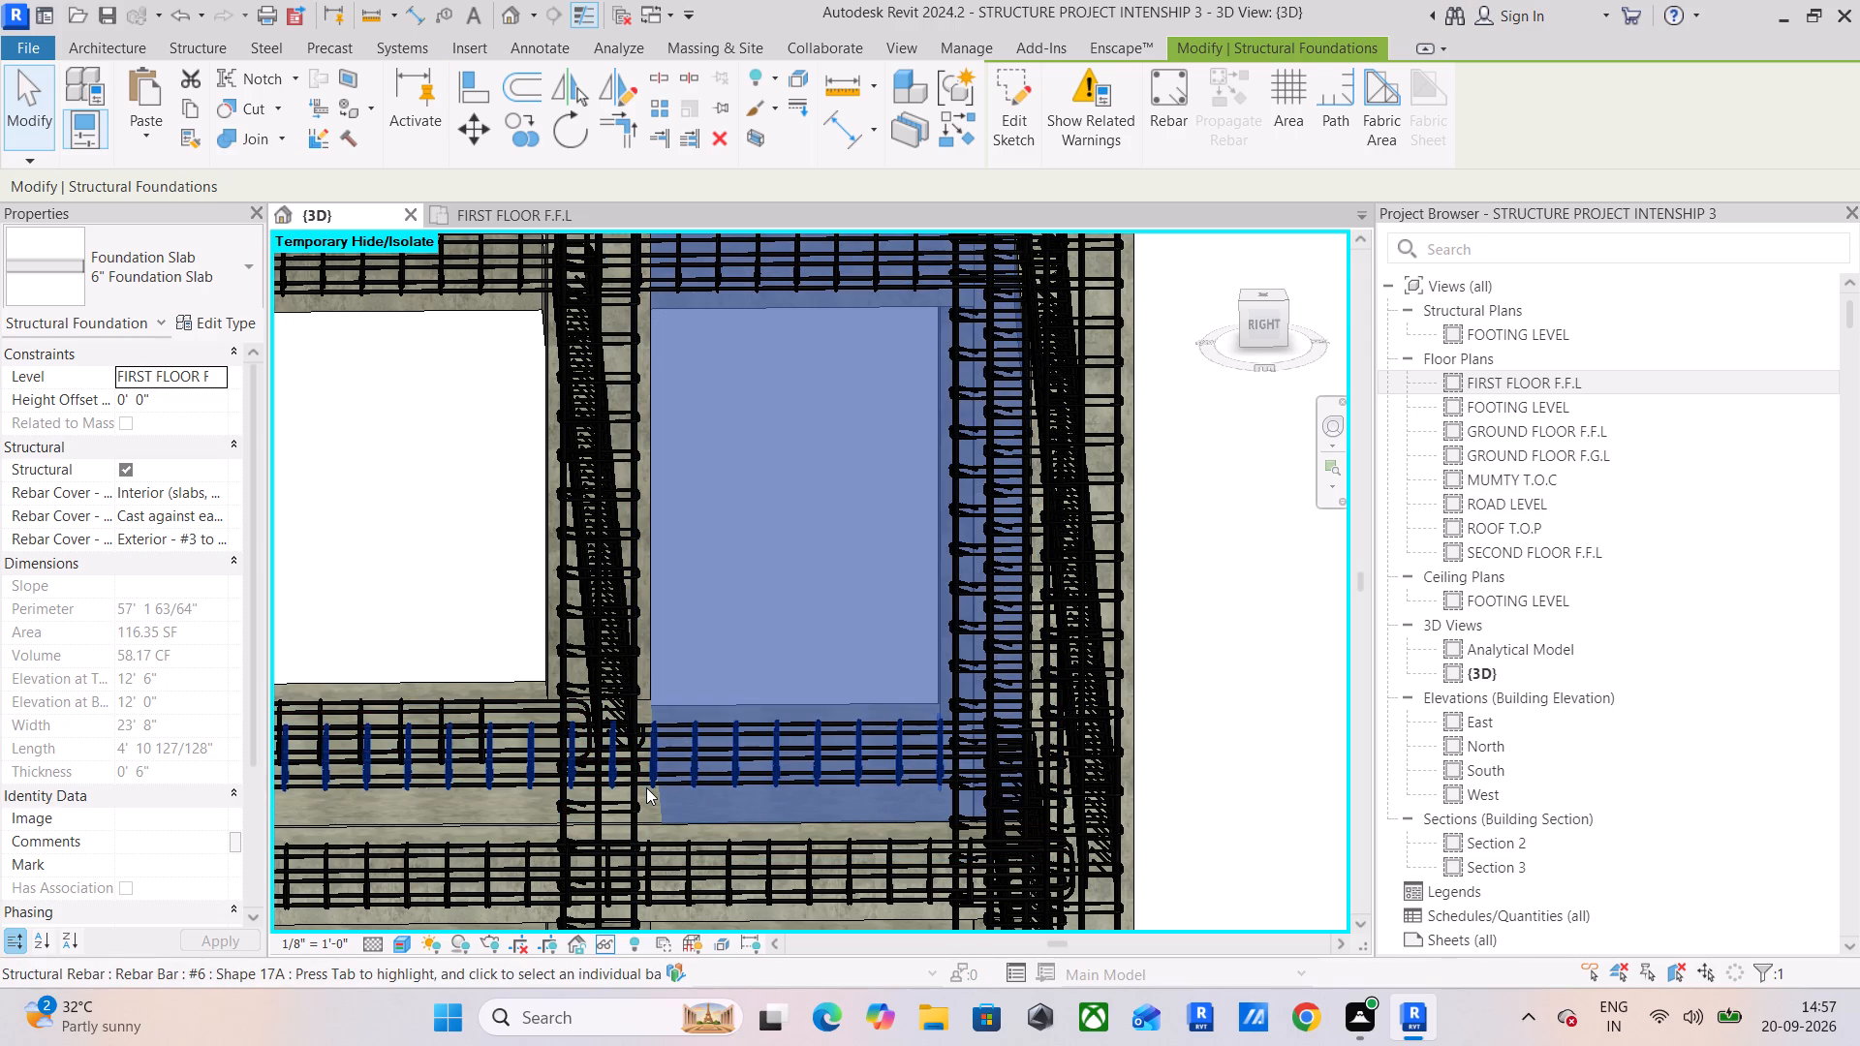
shift+middle_drag(716, 758, 697, 705)
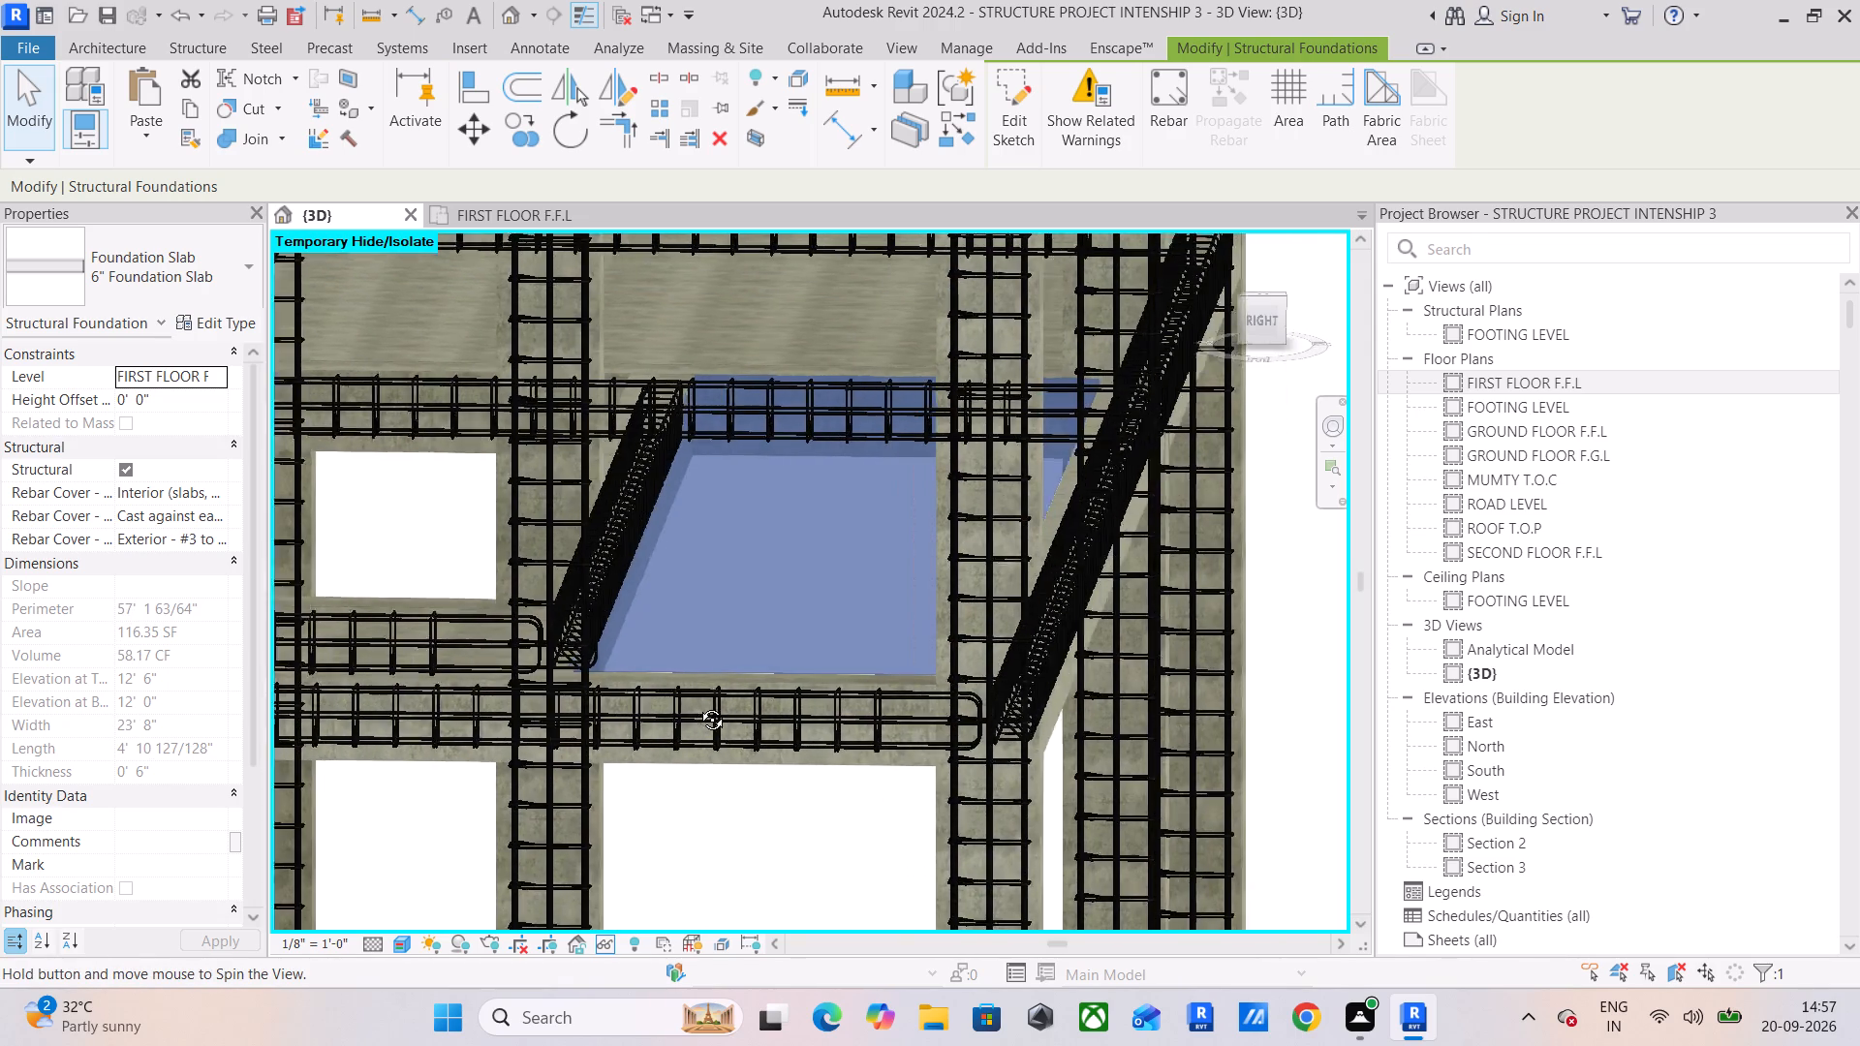
shift+middle_drag(697, 705, 716, 716)
scroll(638, 698, up, 2)
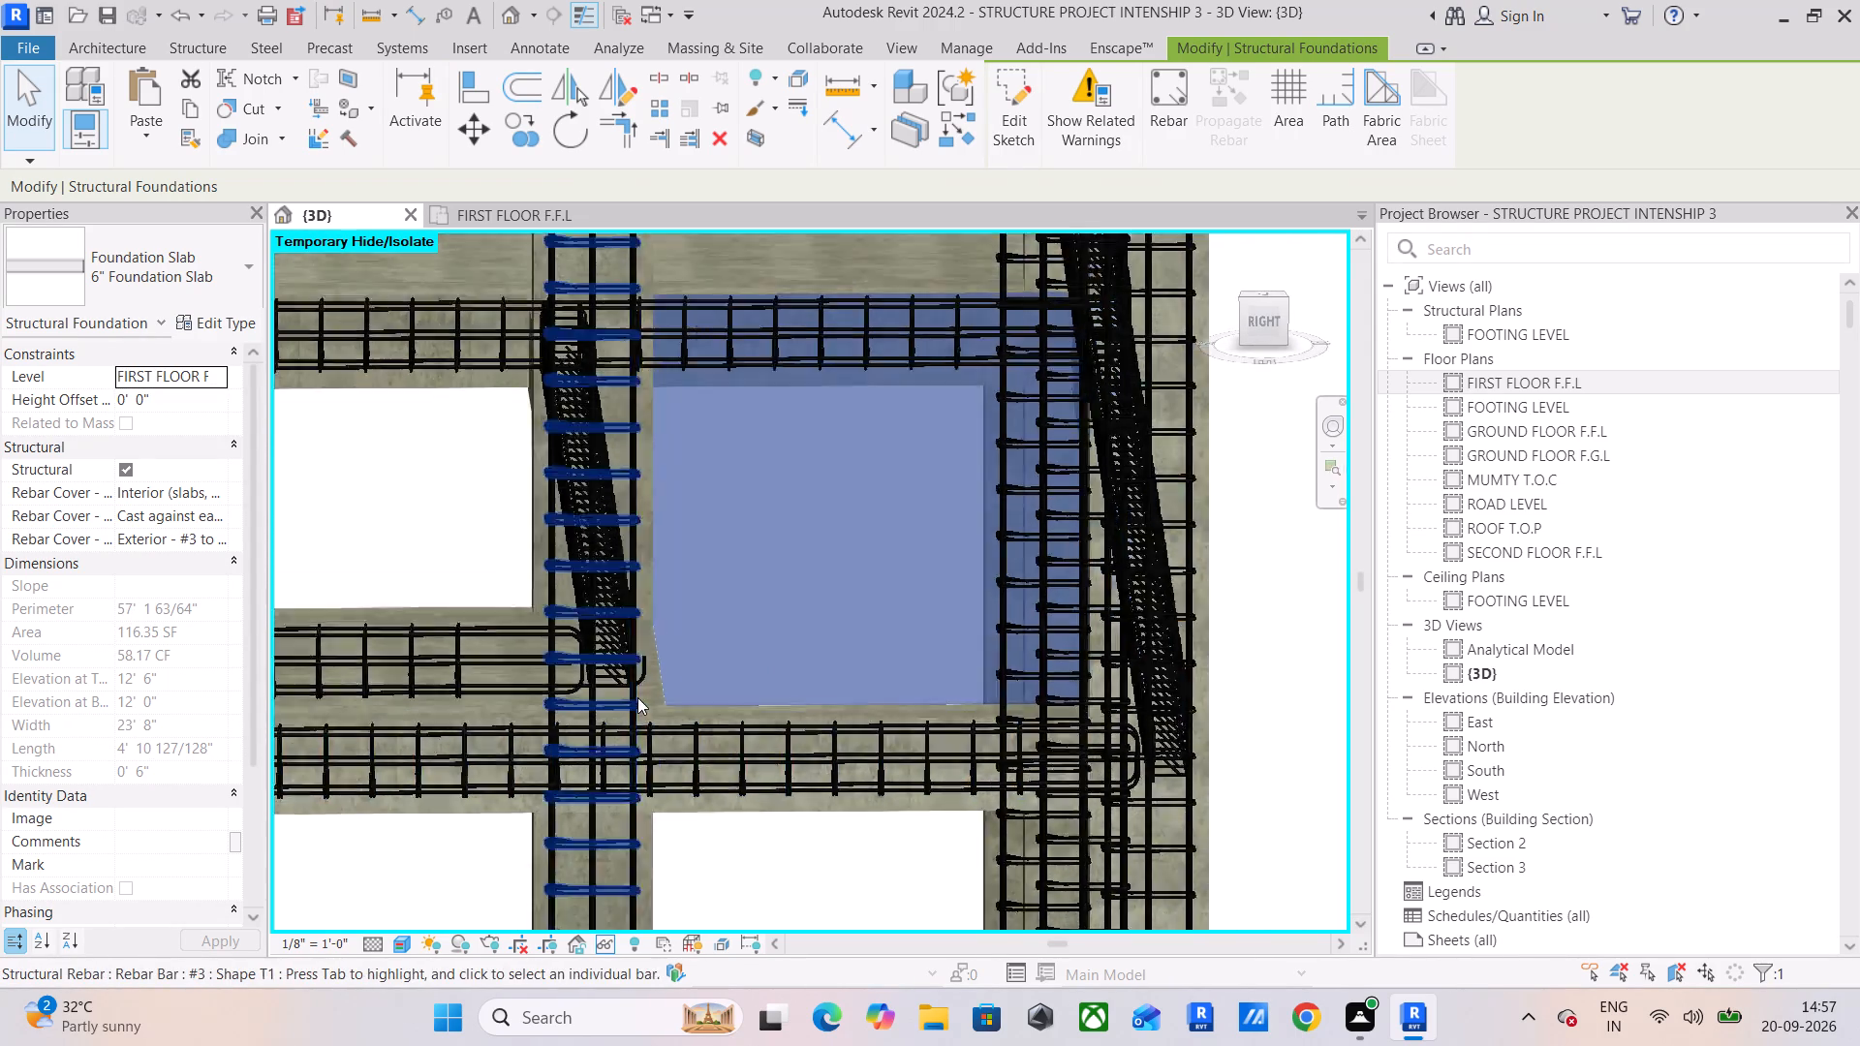
scroll(637, 697, up, 4)
shift+middle_drag(683, 672, 688, 652)
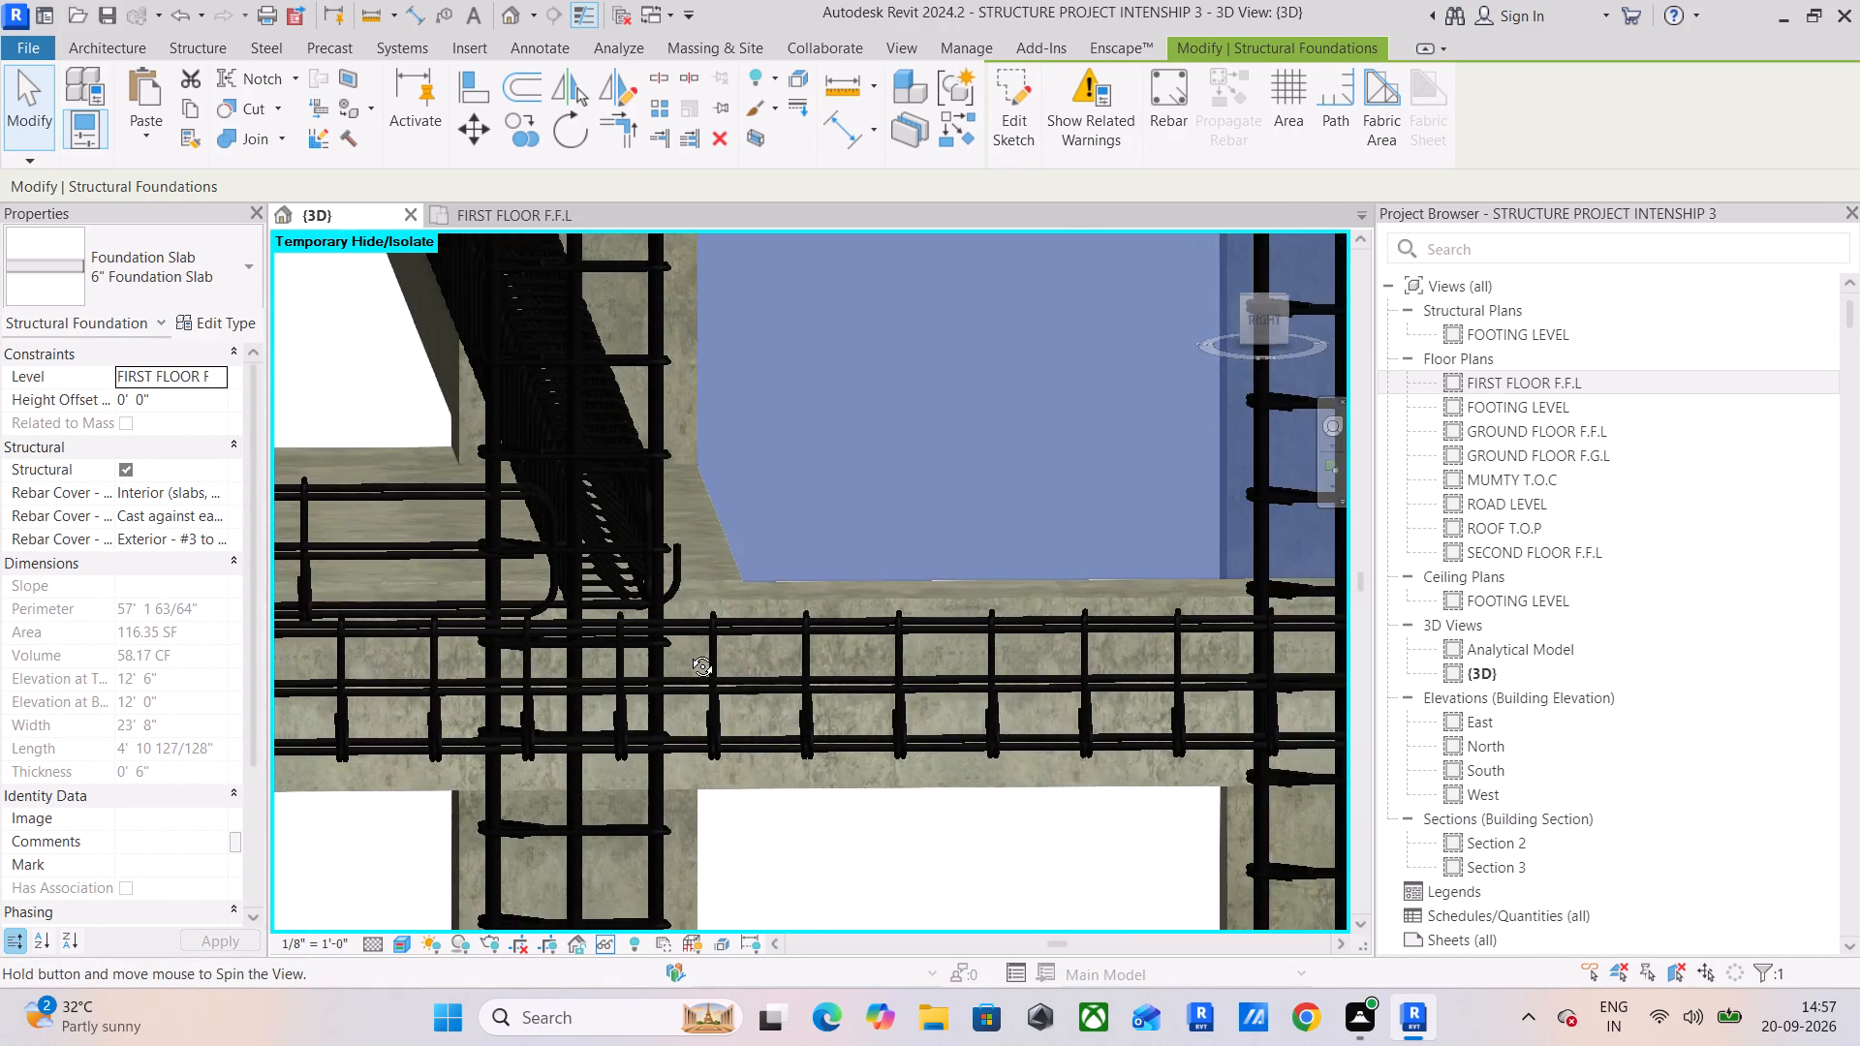
shift+middle_drag(688, 652, 649, 682)
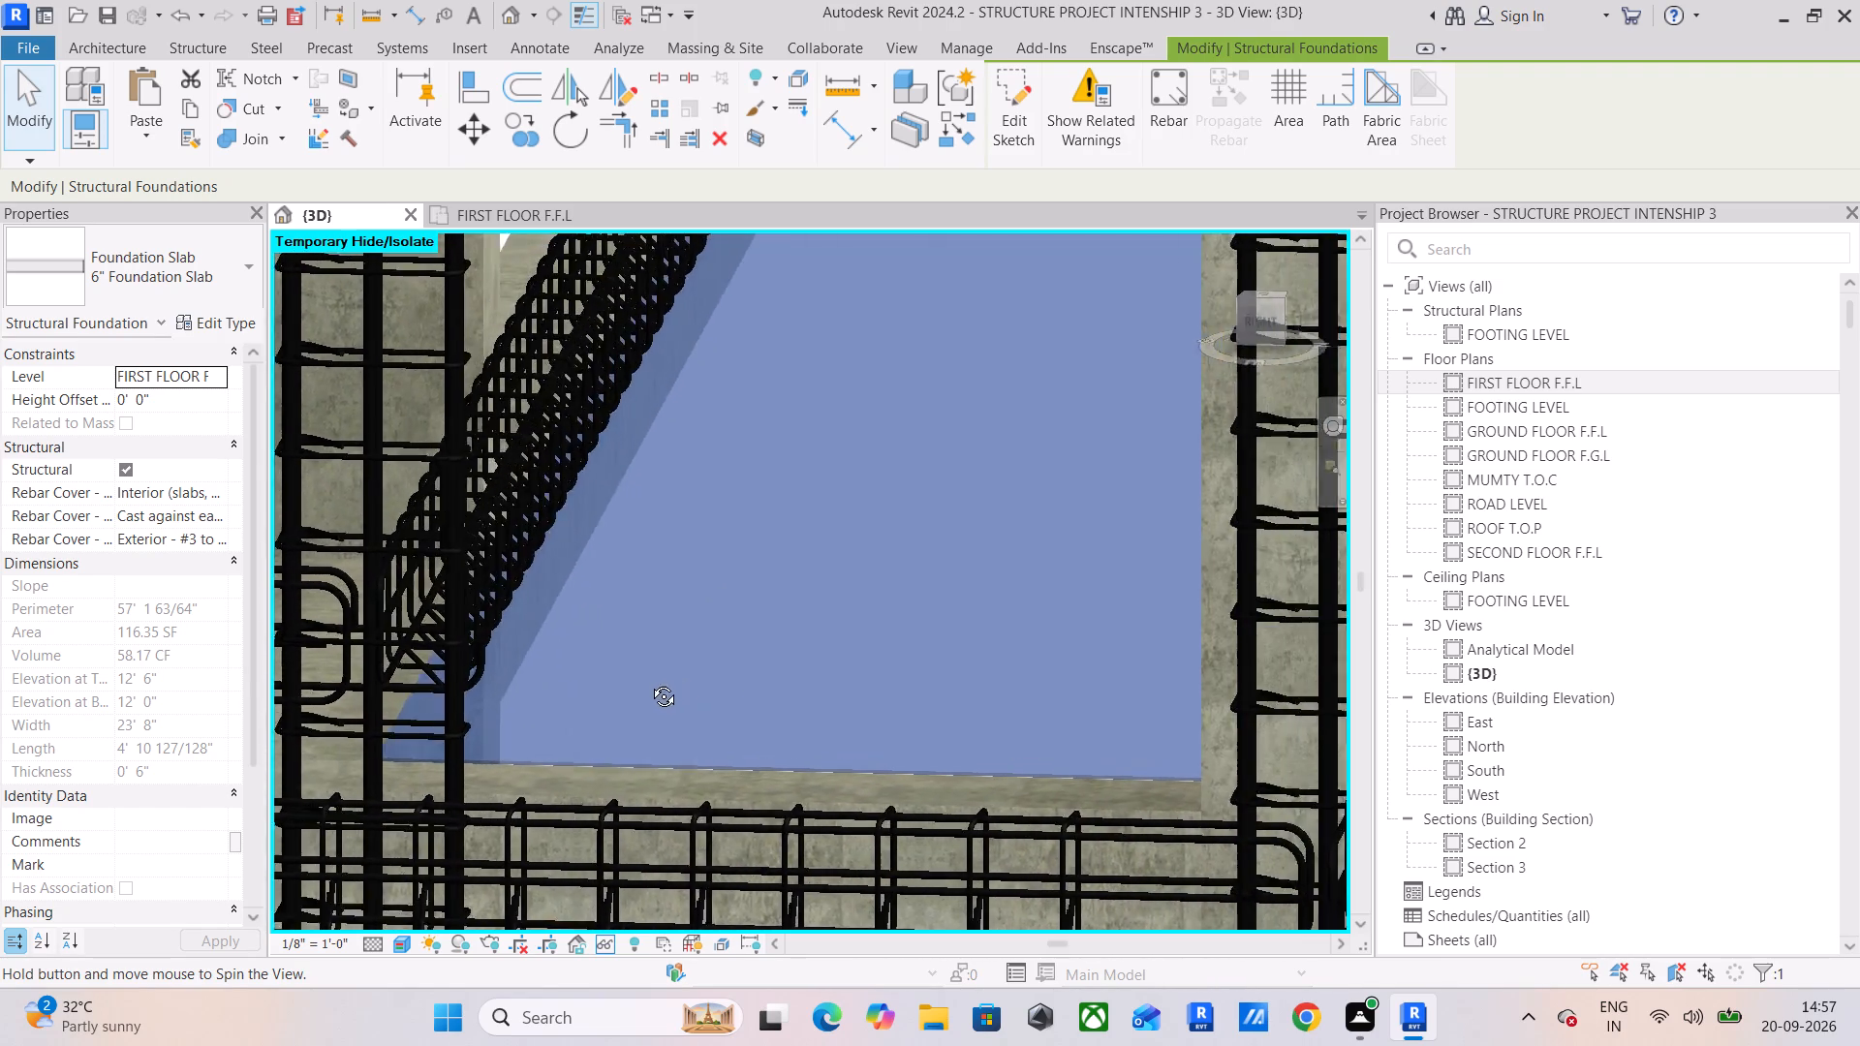
shift+middle_drag(649, 682, 735, 679)
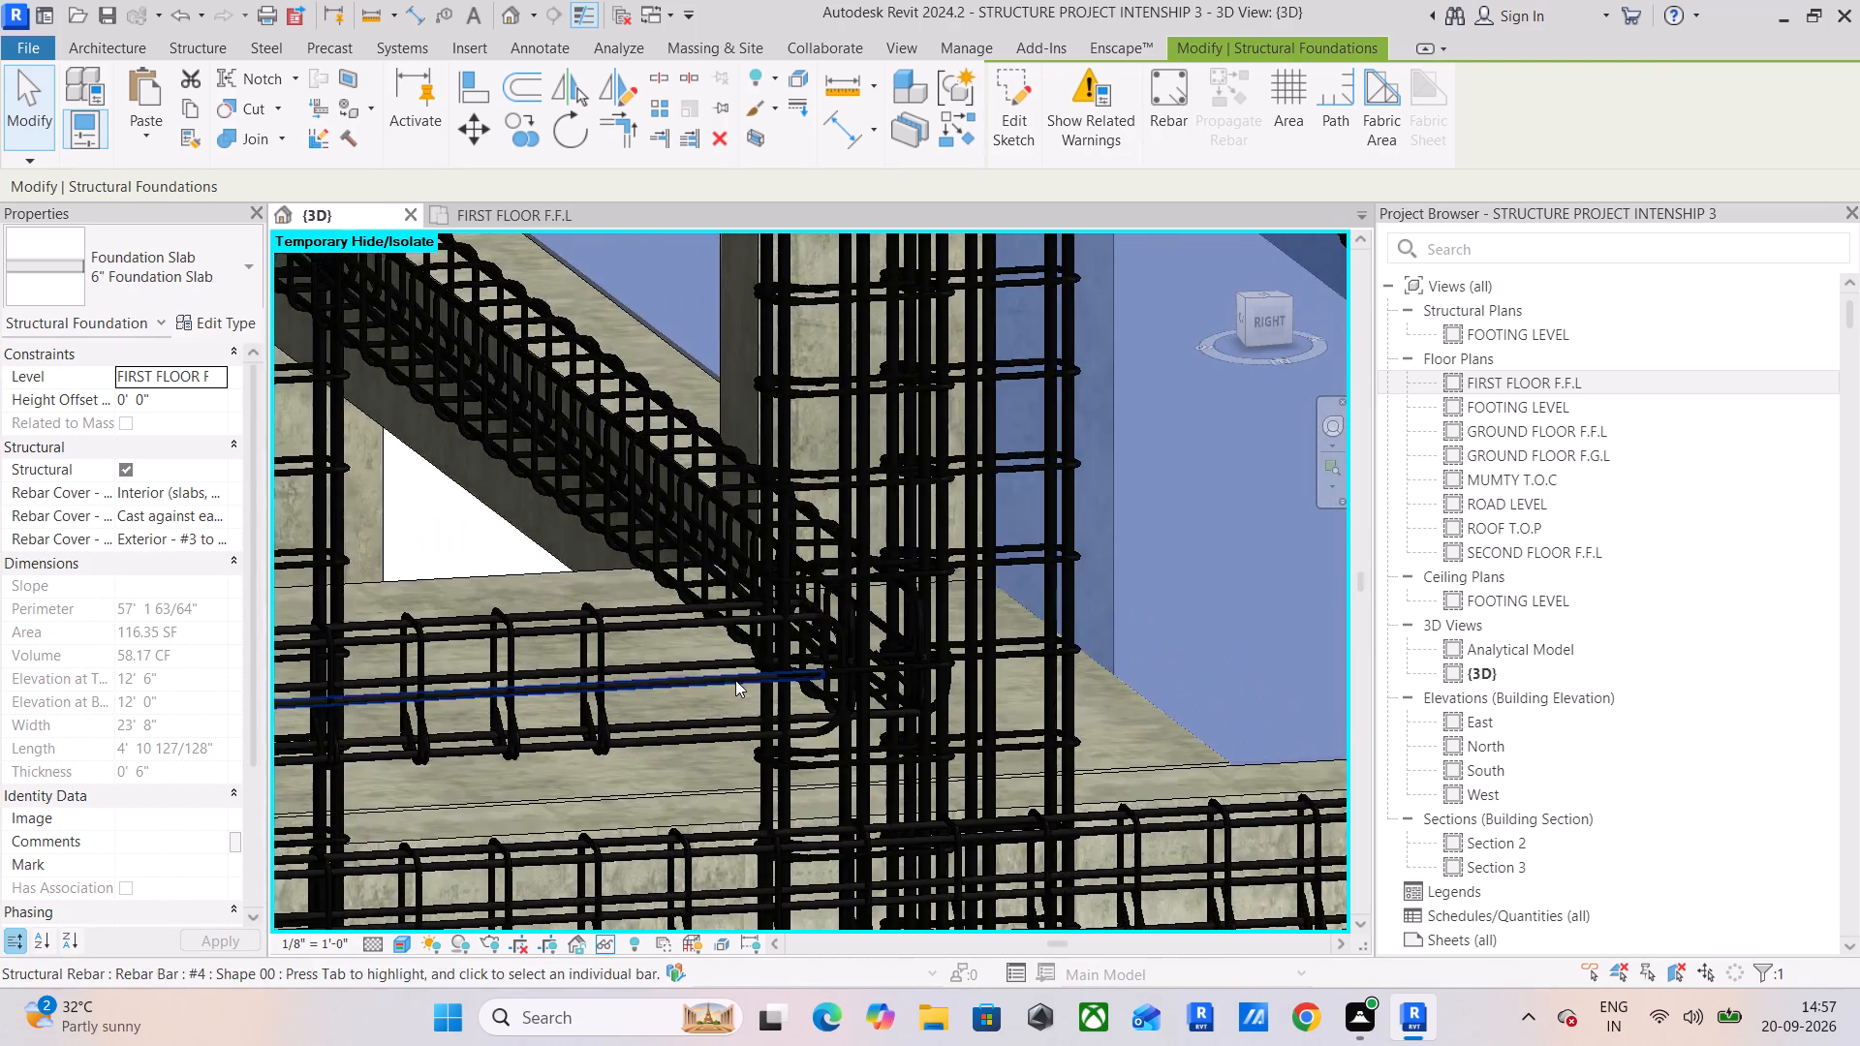
scroll(735, 680, down, 6)
shift+middle_drag(807, 696, 694, 766)
scroll(476, 724, down, 4)
scroll(476, 724, up, 1)
middle_drag(476, 724, 754, 575)
scroll(686, 681, up, 5)
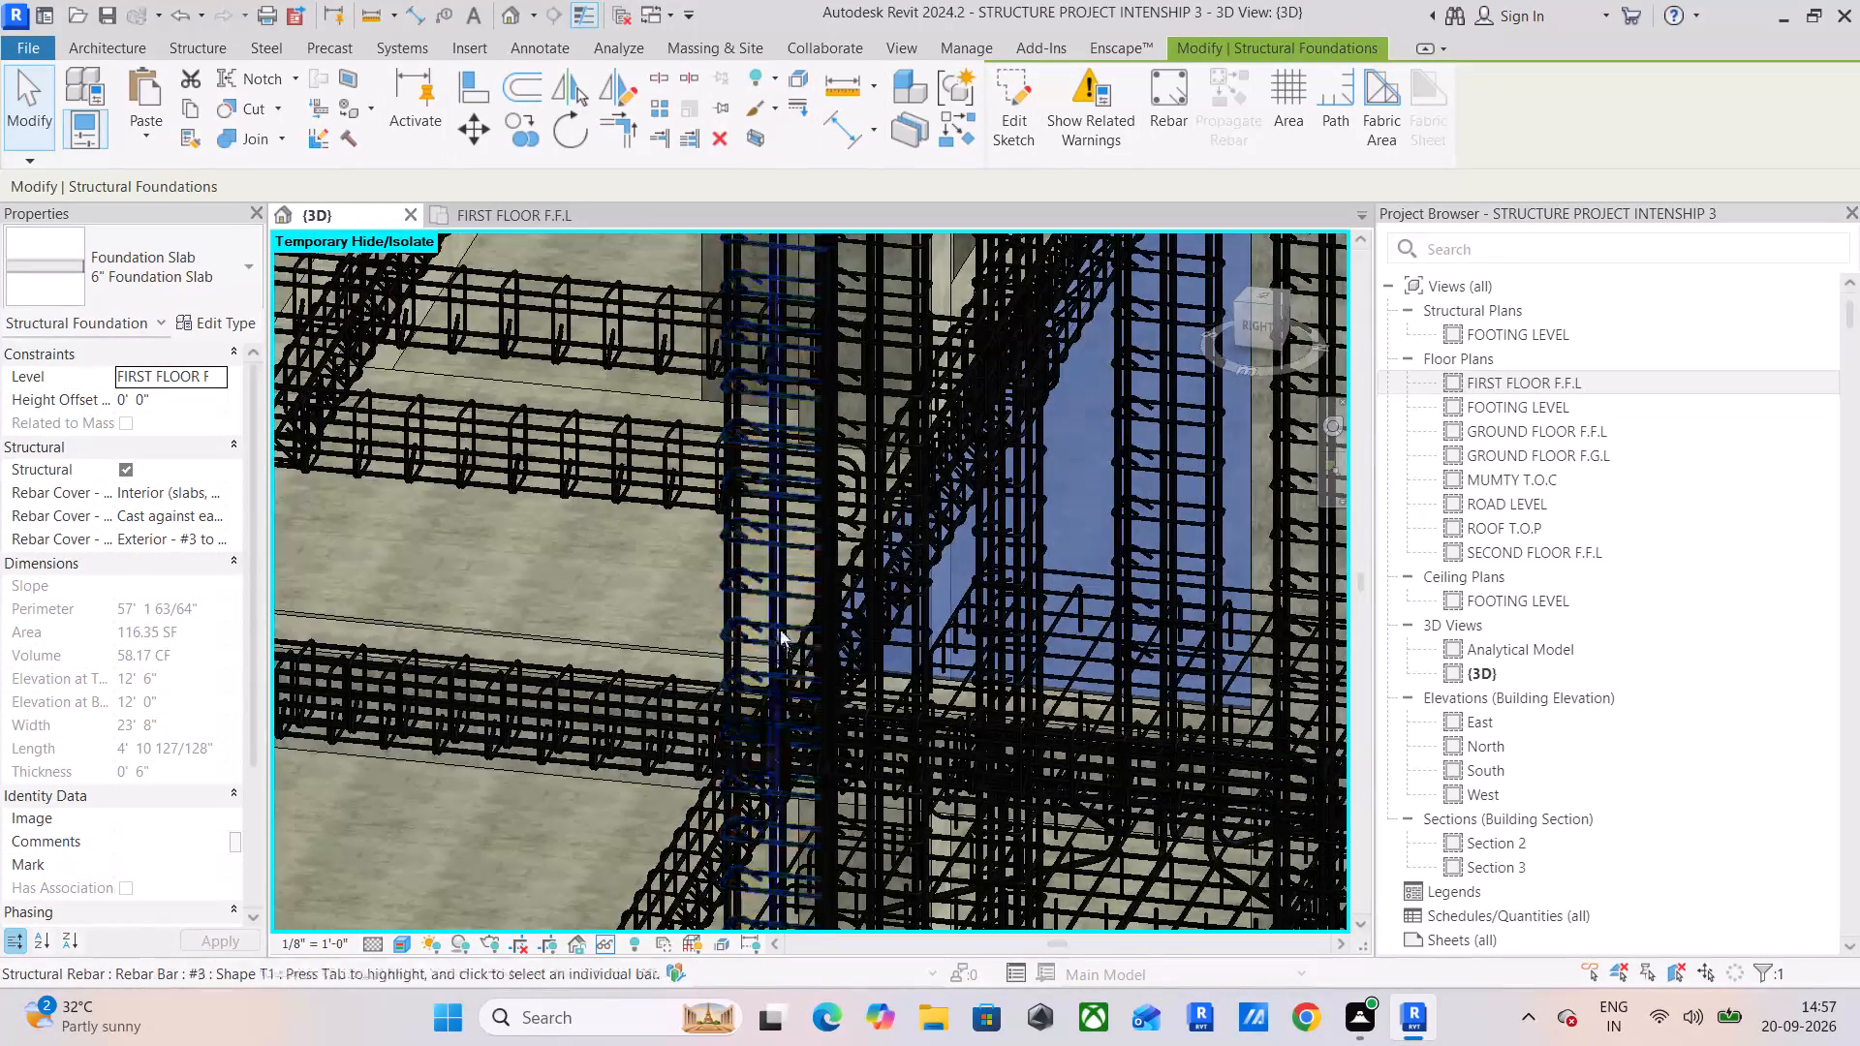
shift+middle_drag(640, 621, 693, 642)
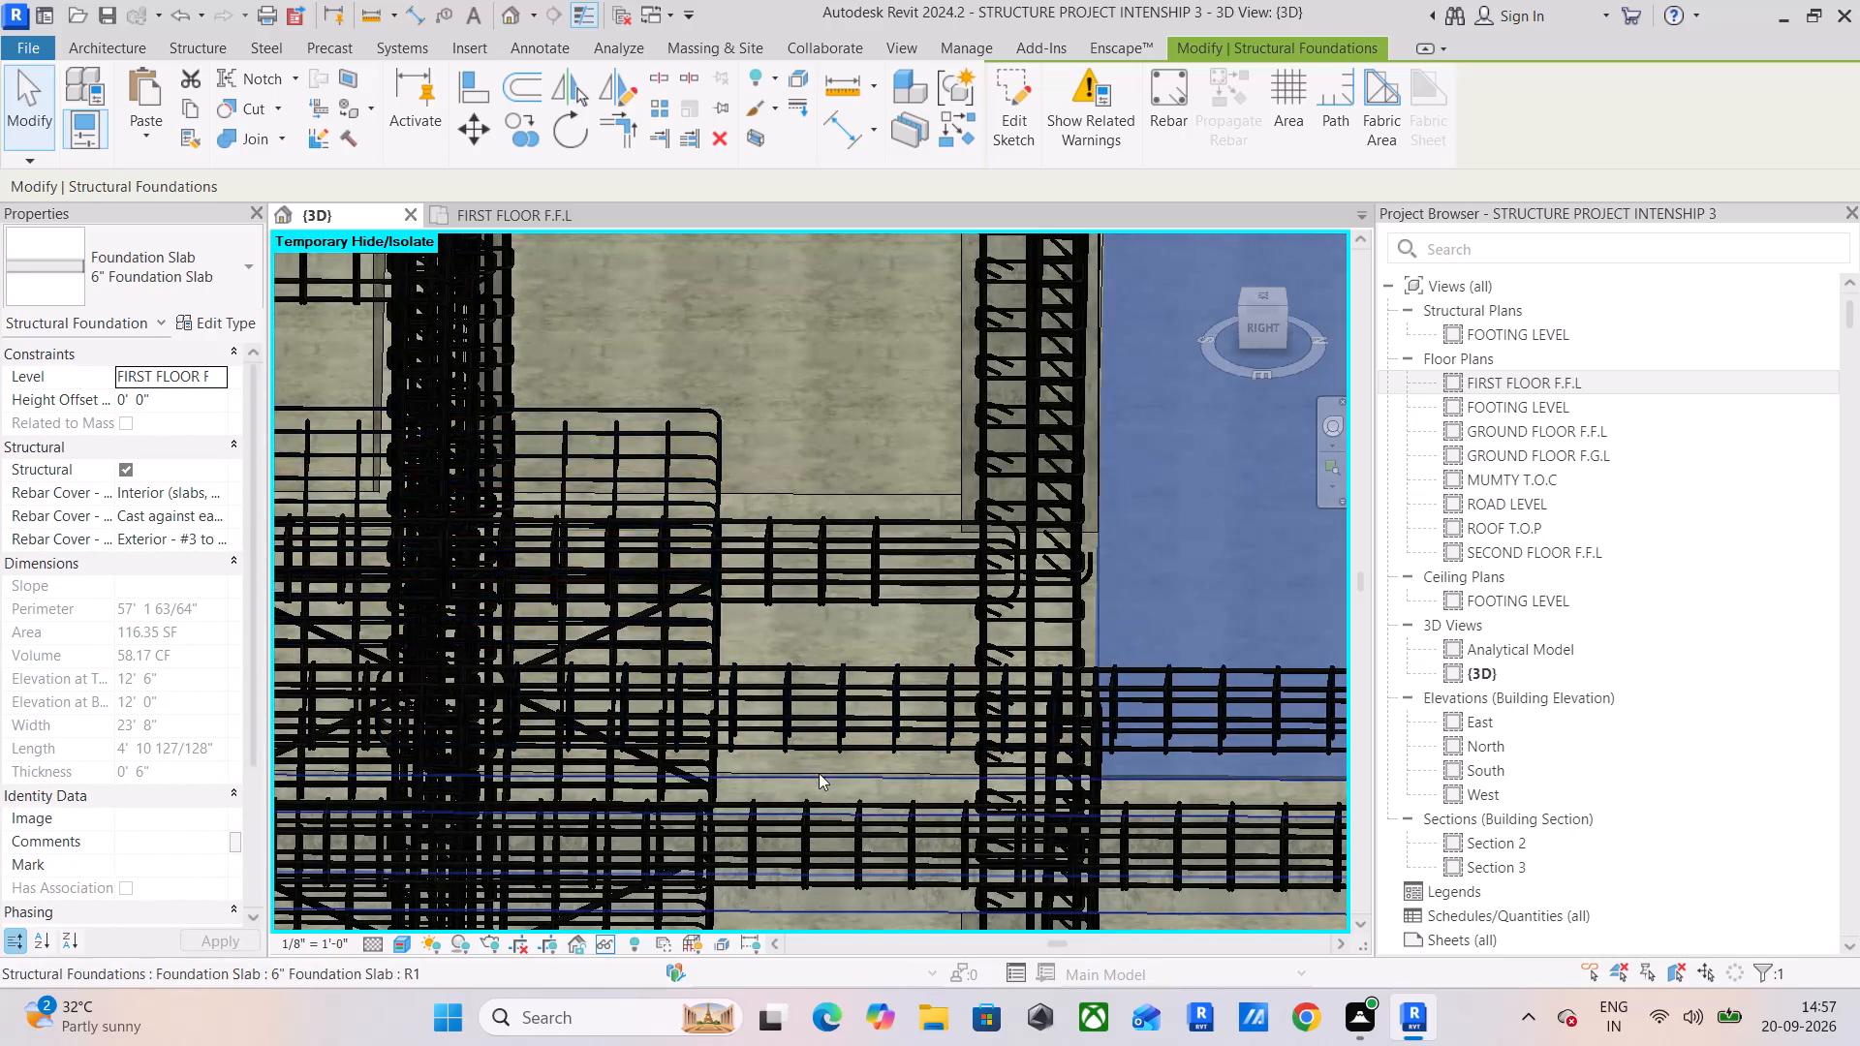
click(826, 765)
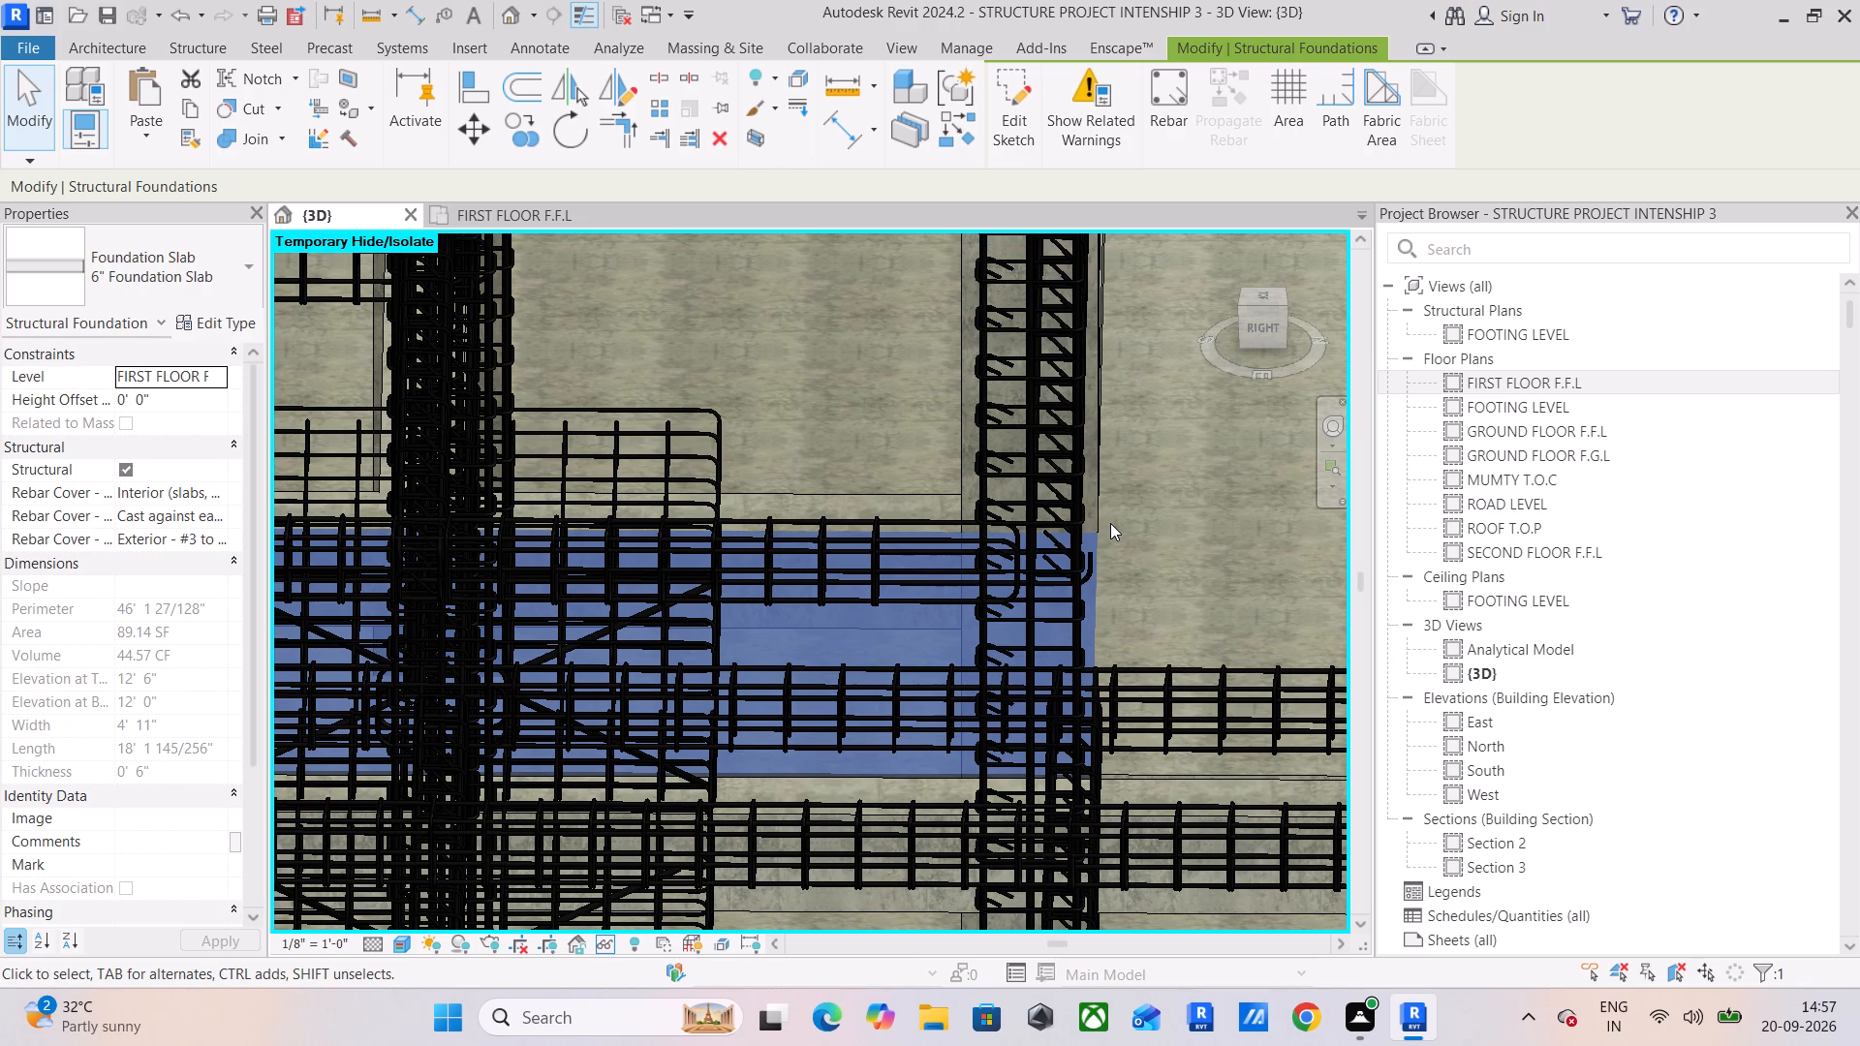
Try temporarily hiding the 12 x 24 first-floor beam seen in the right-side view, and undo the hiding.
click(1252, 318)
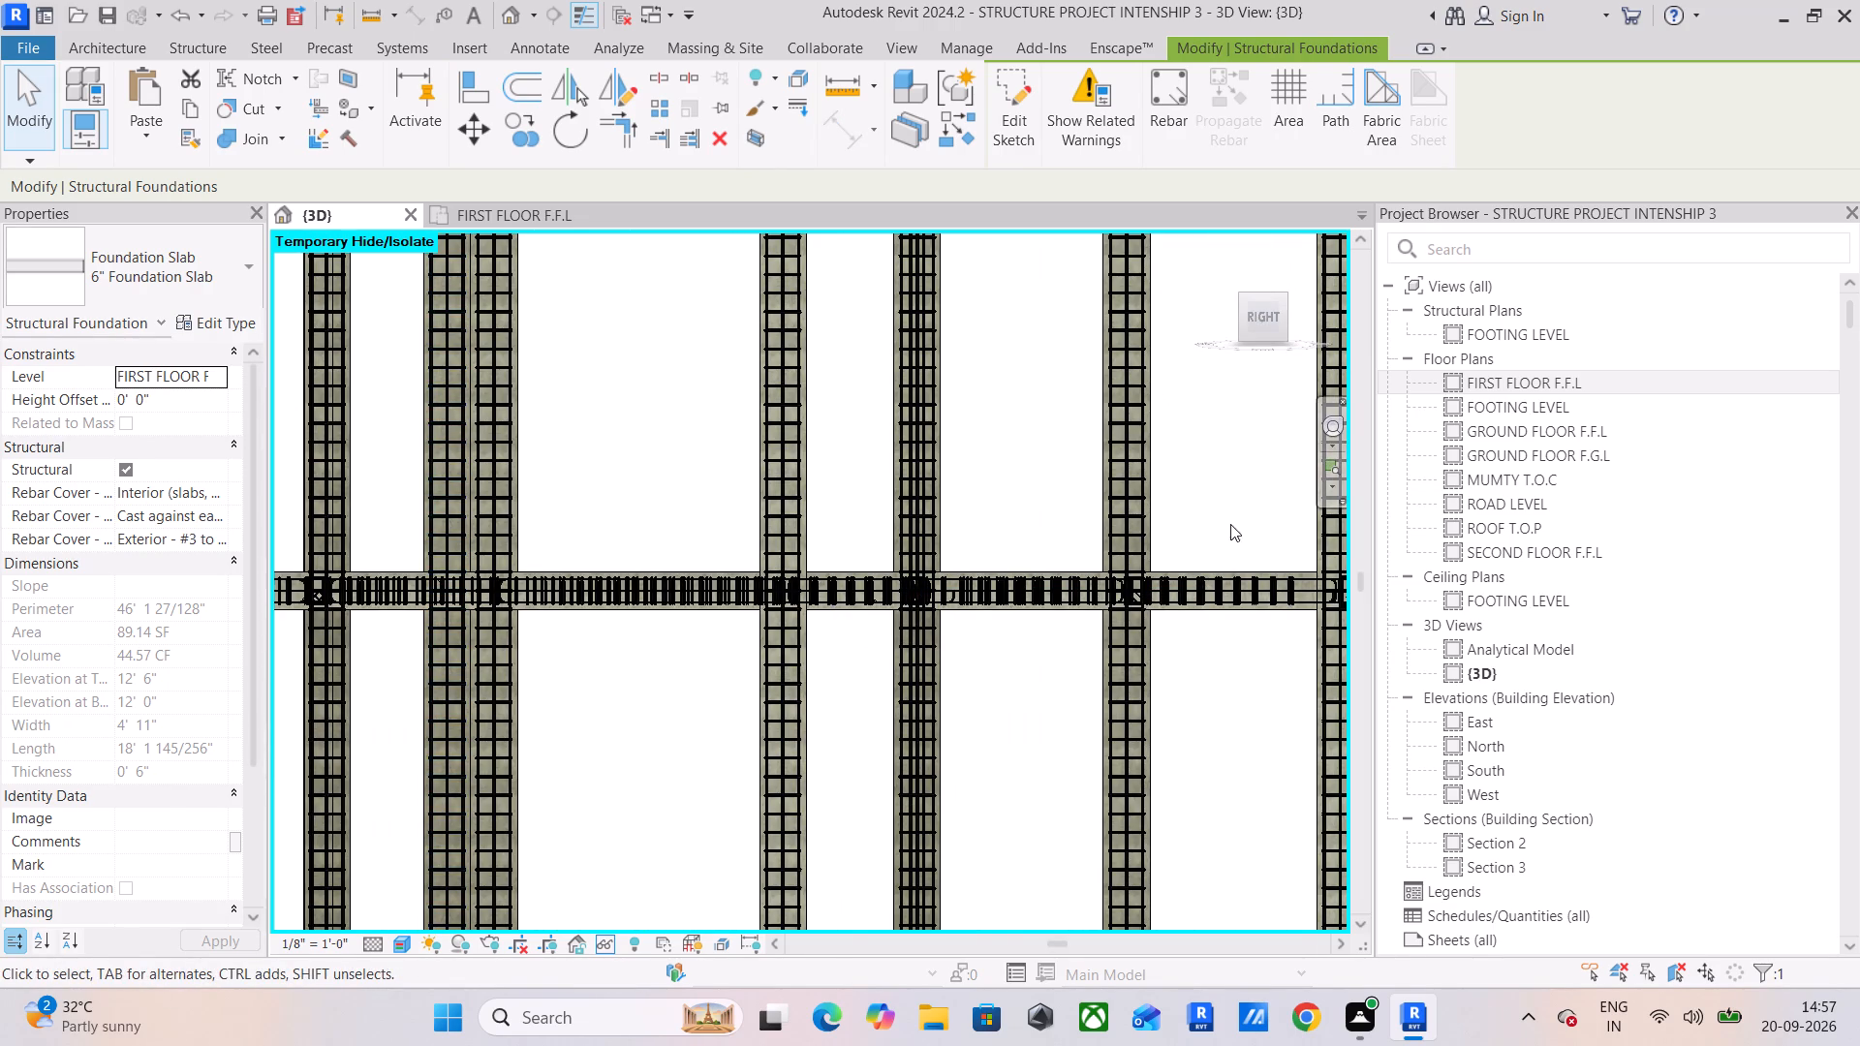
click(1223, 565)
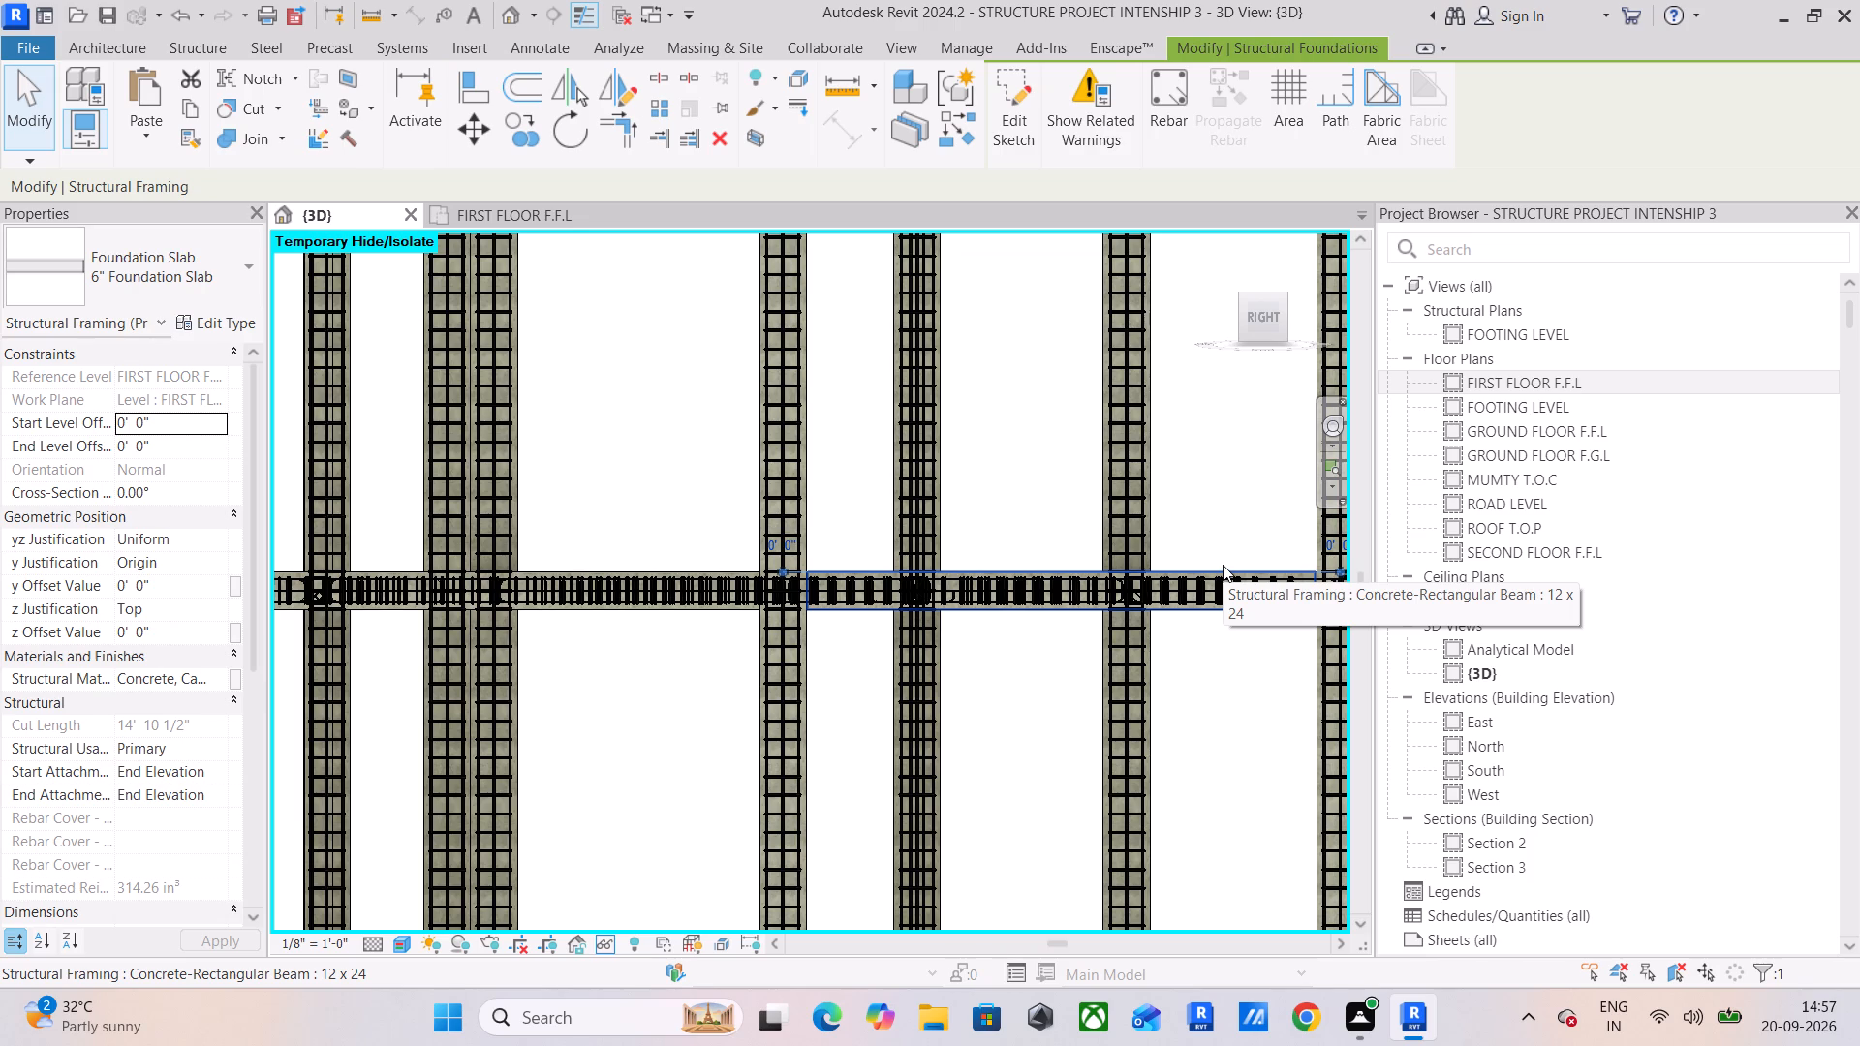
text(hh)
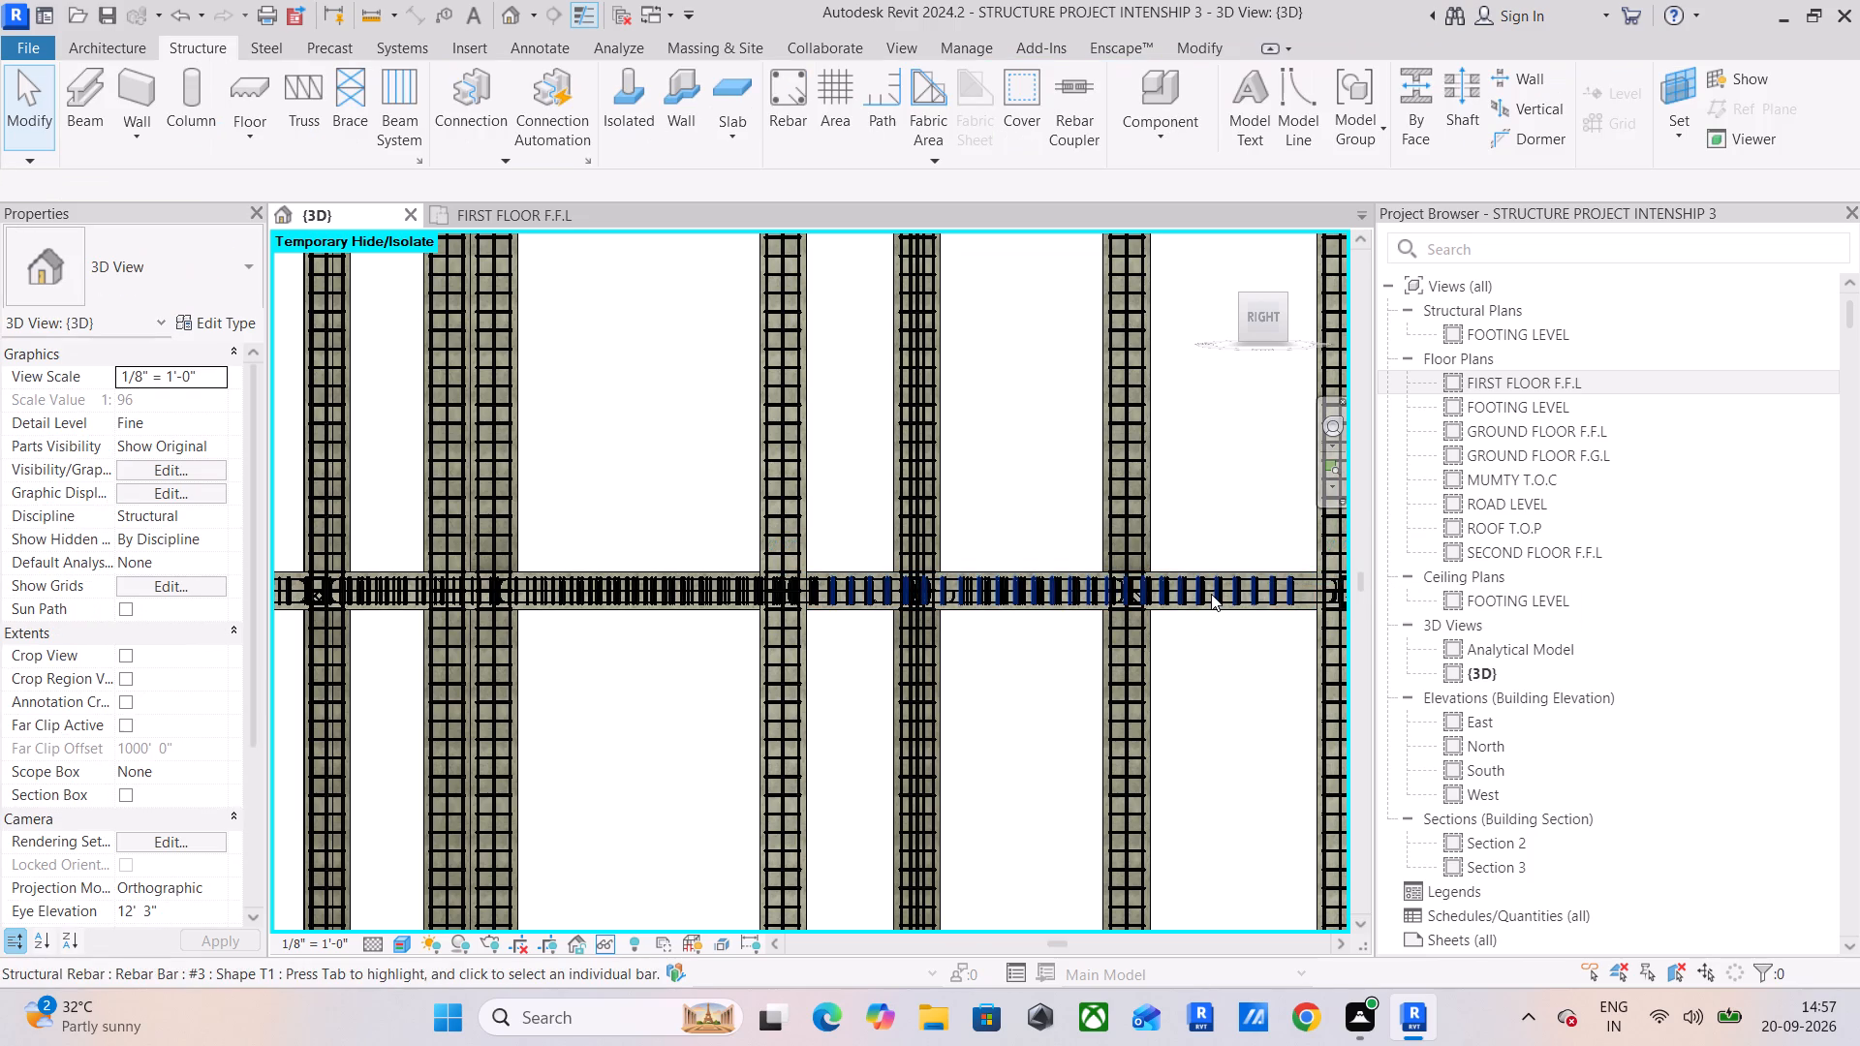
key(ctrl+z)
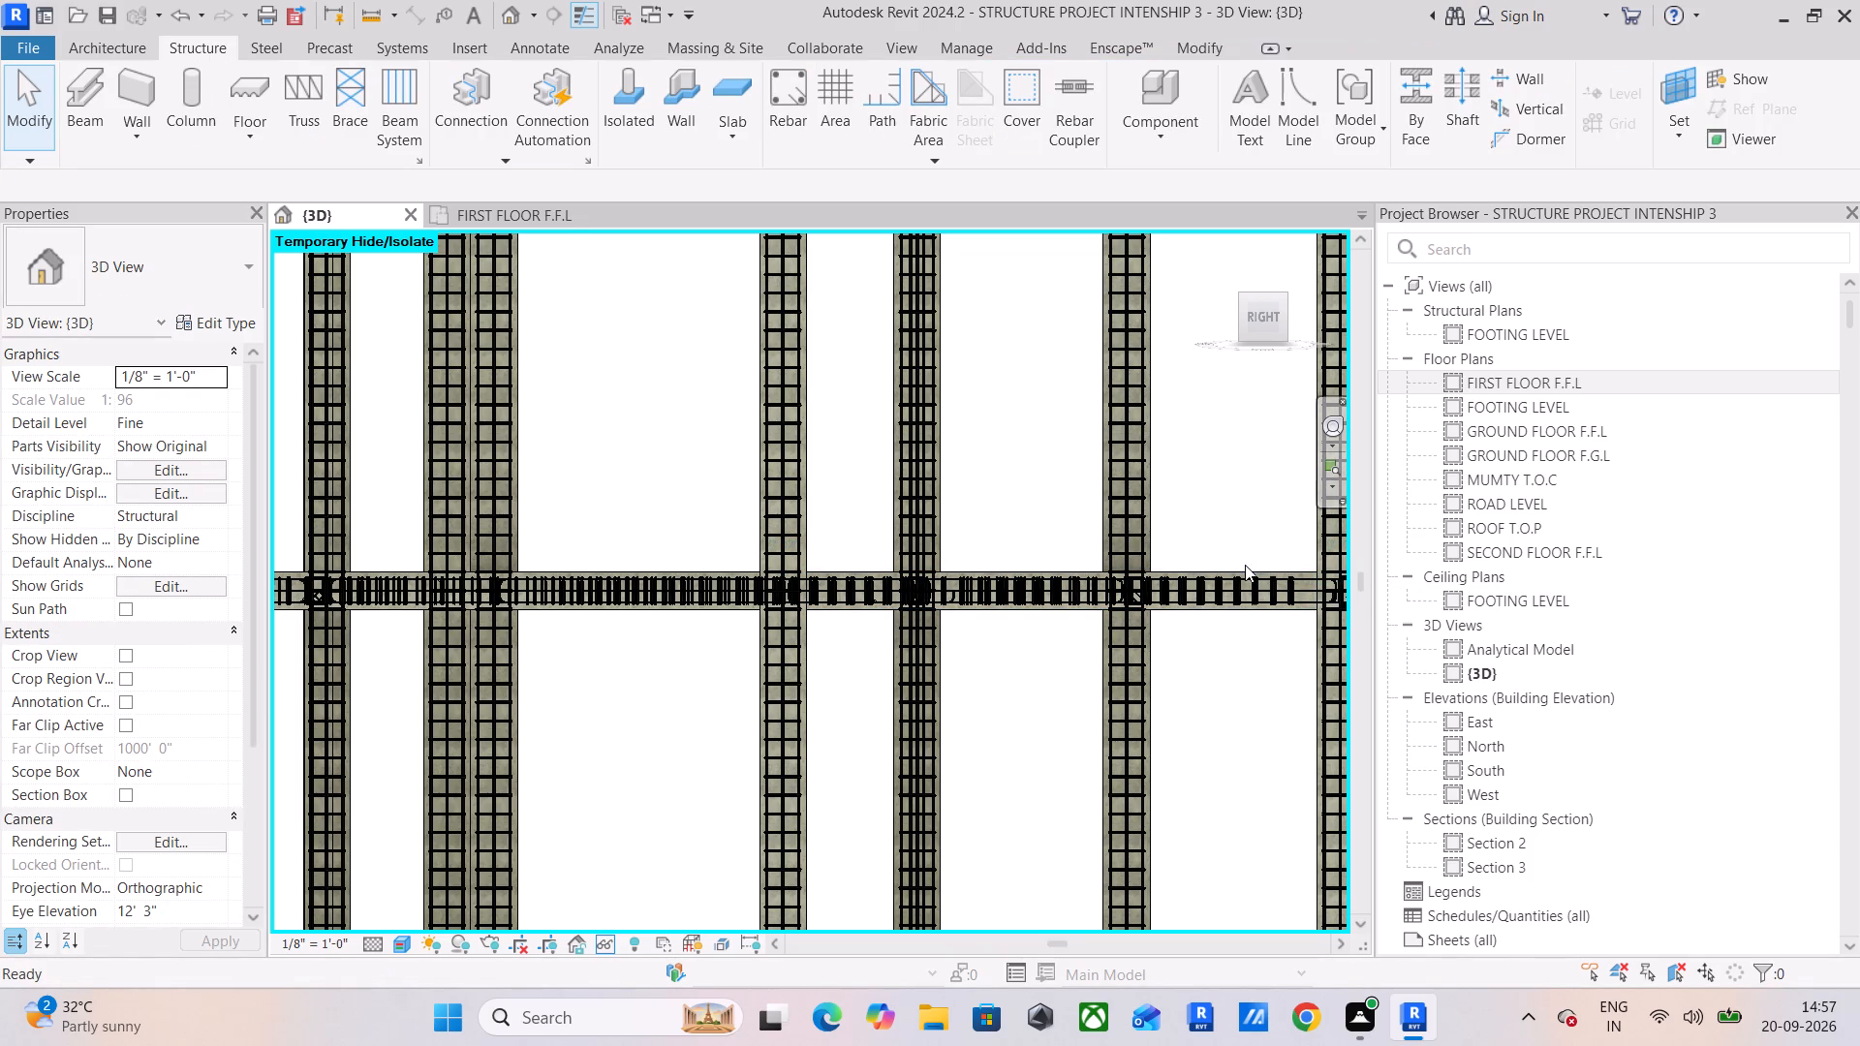
Temporarily hide the two overlapping 12 x 24 first-floor beams in the end bays of the building's right side.
scroll(1269, 592, up, 5)
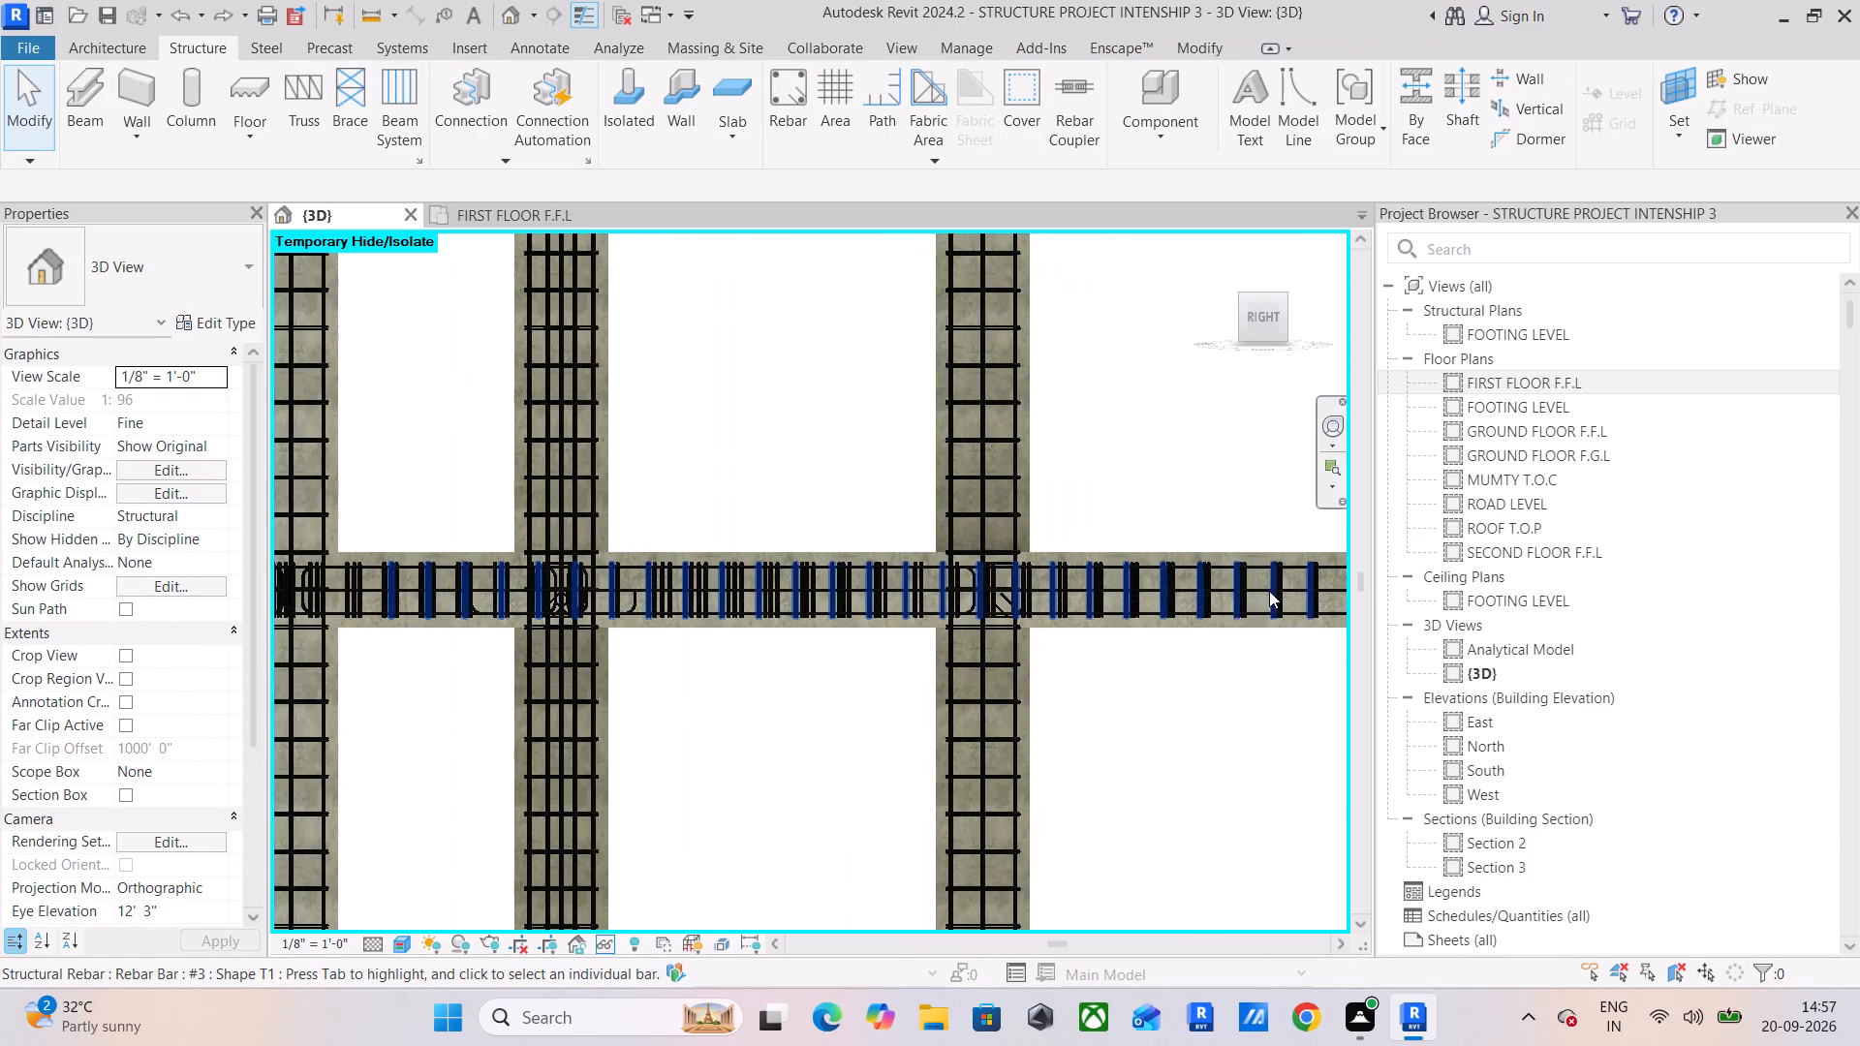
middle_drag(1269, 591, 1018, 568)
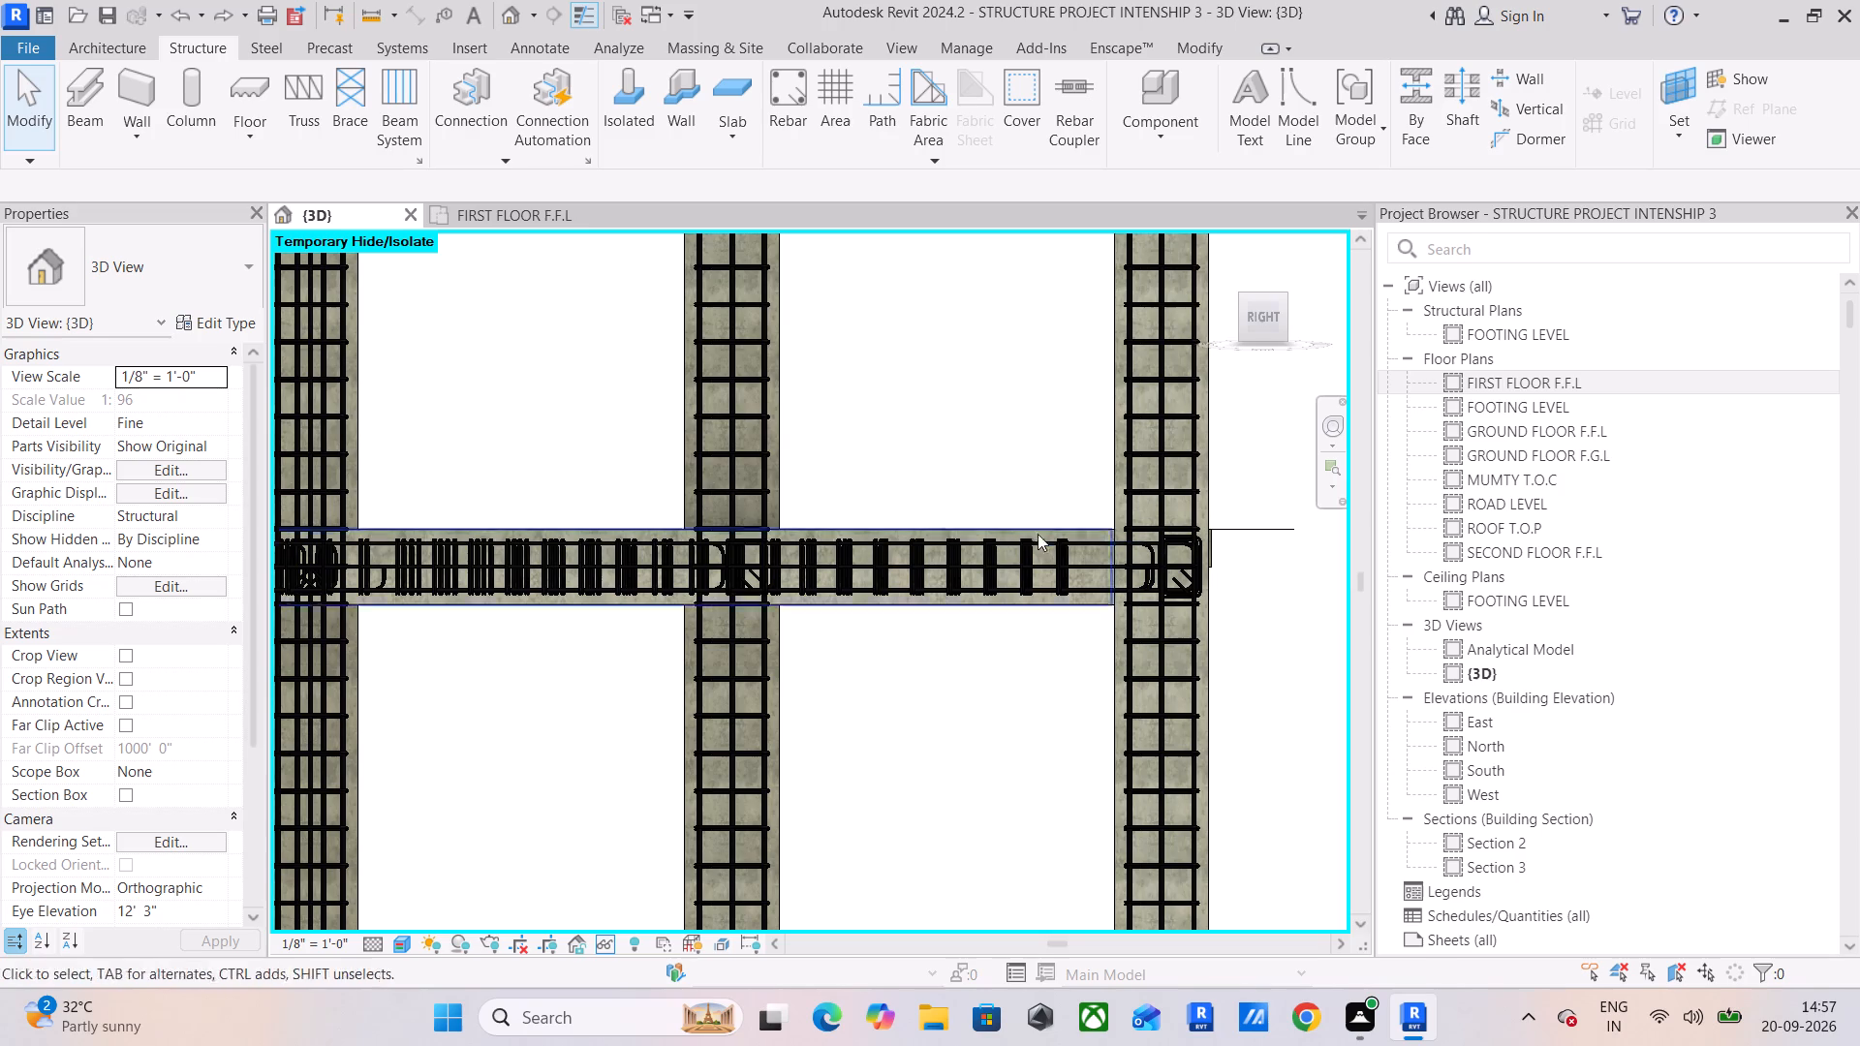
click(1092, 531)
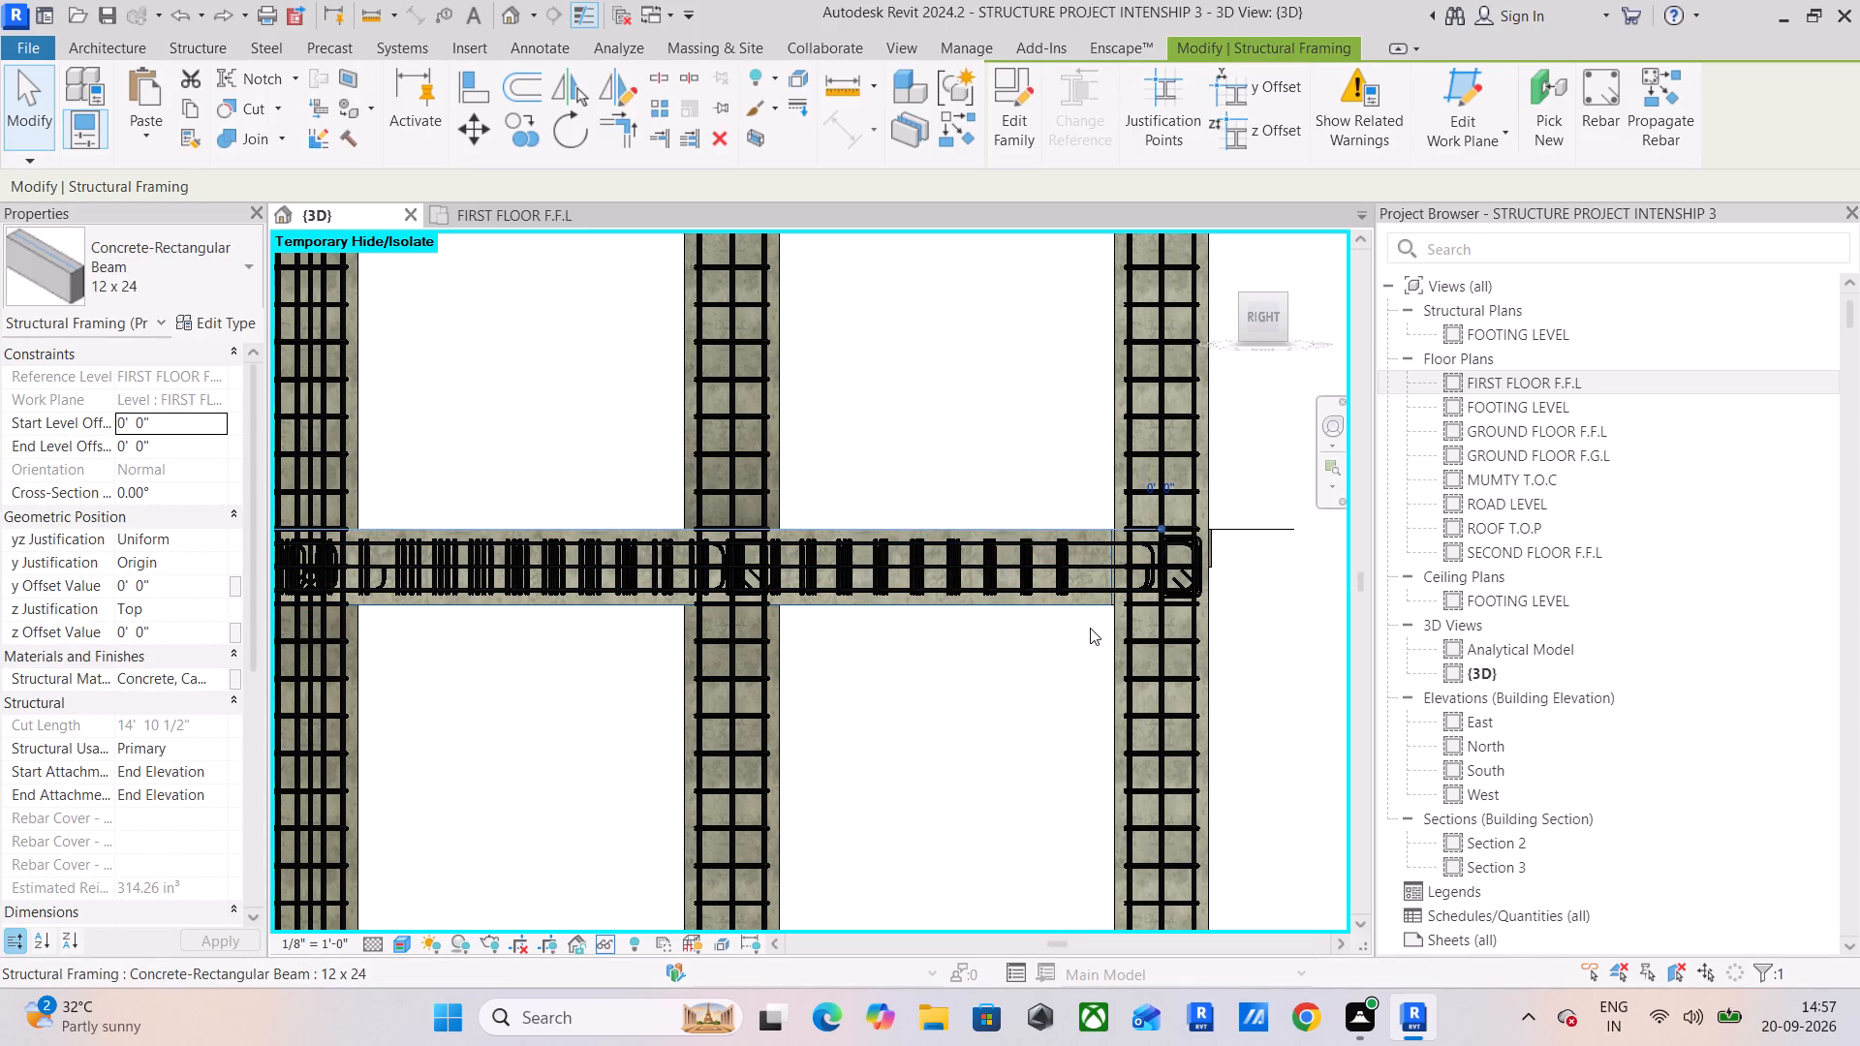
text(hh)
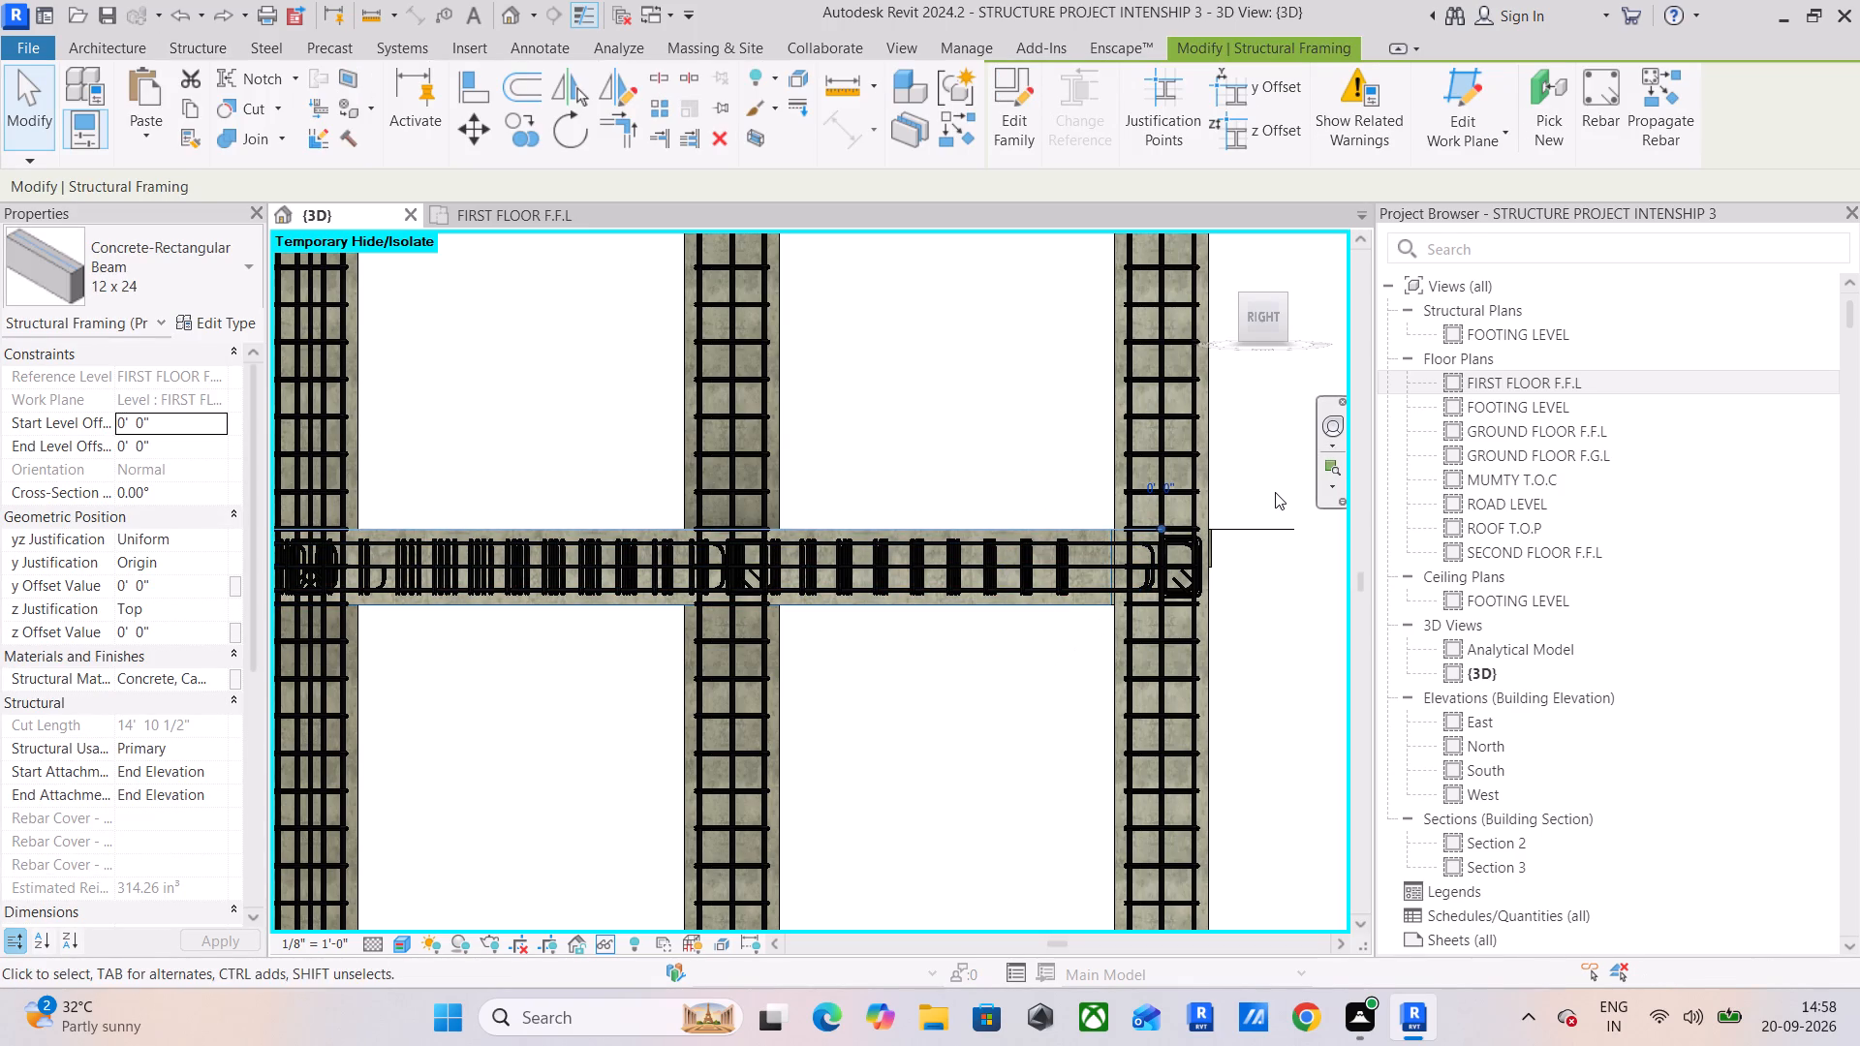
click(1084, 605)
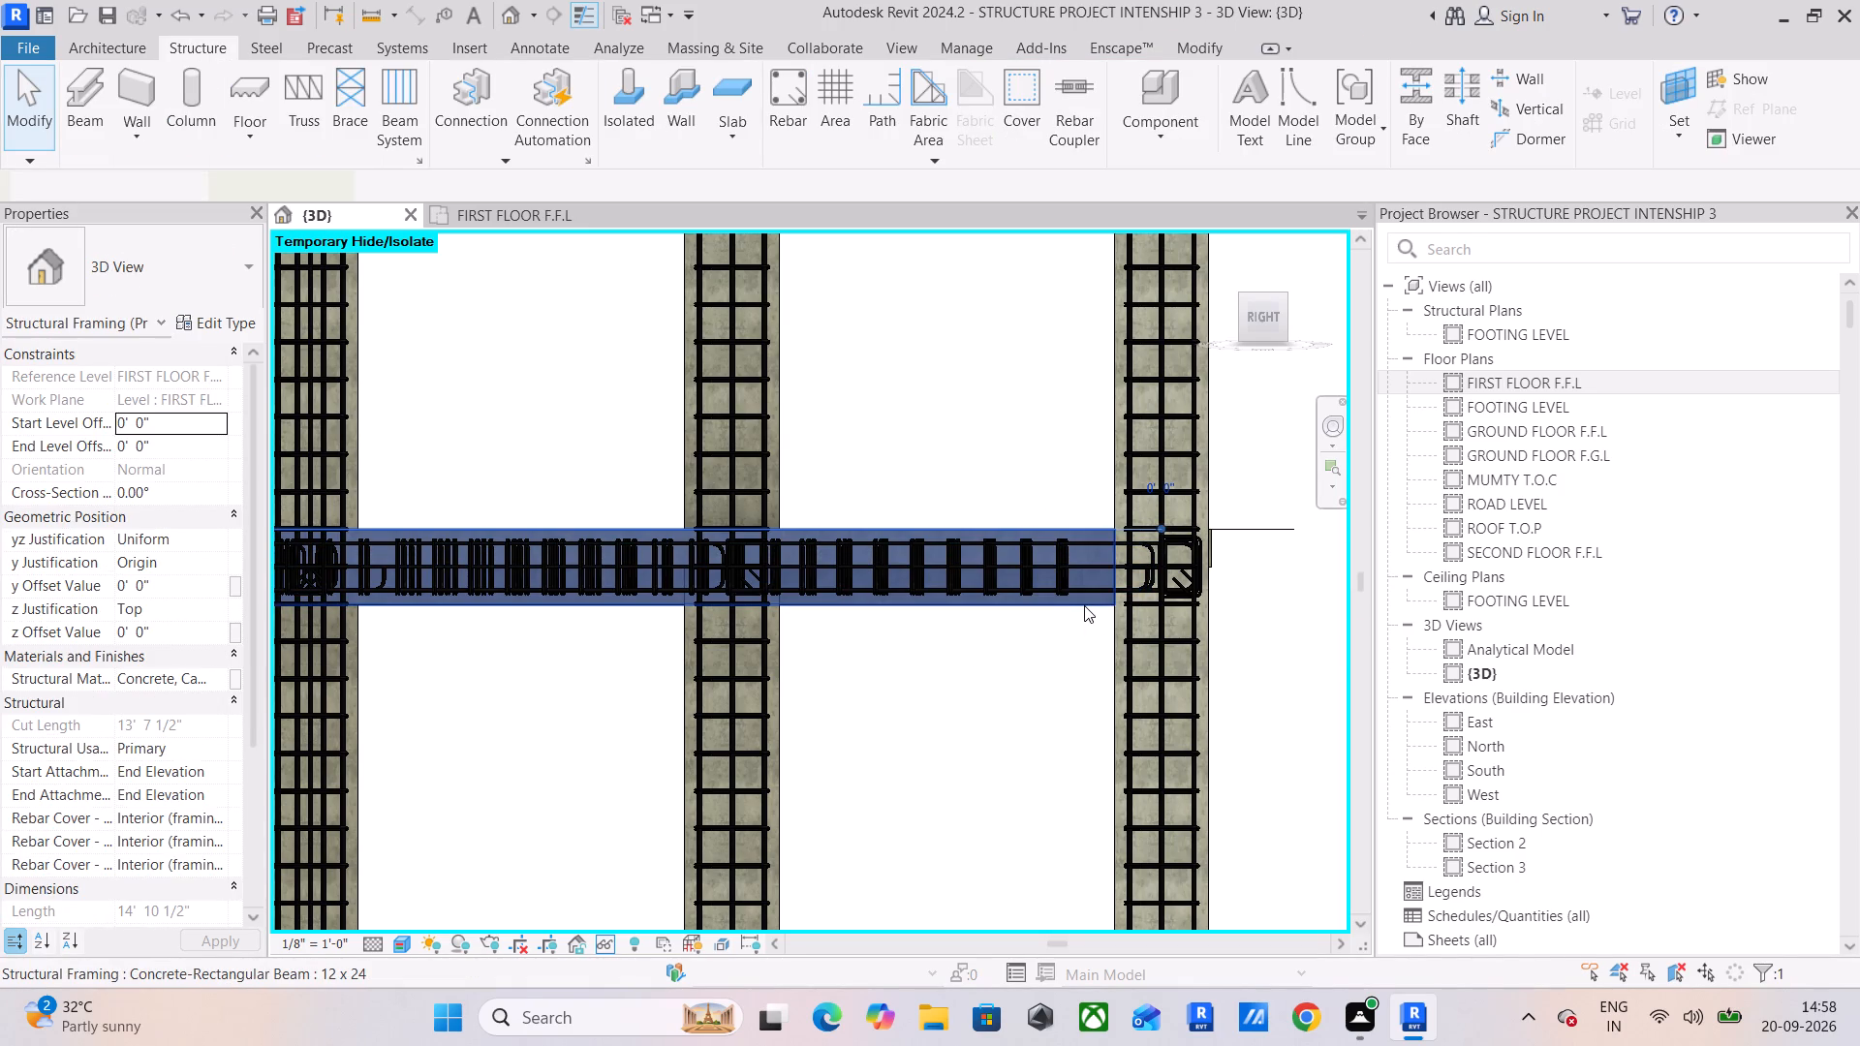
shift+middle_drag(897, 577, 877, 680)
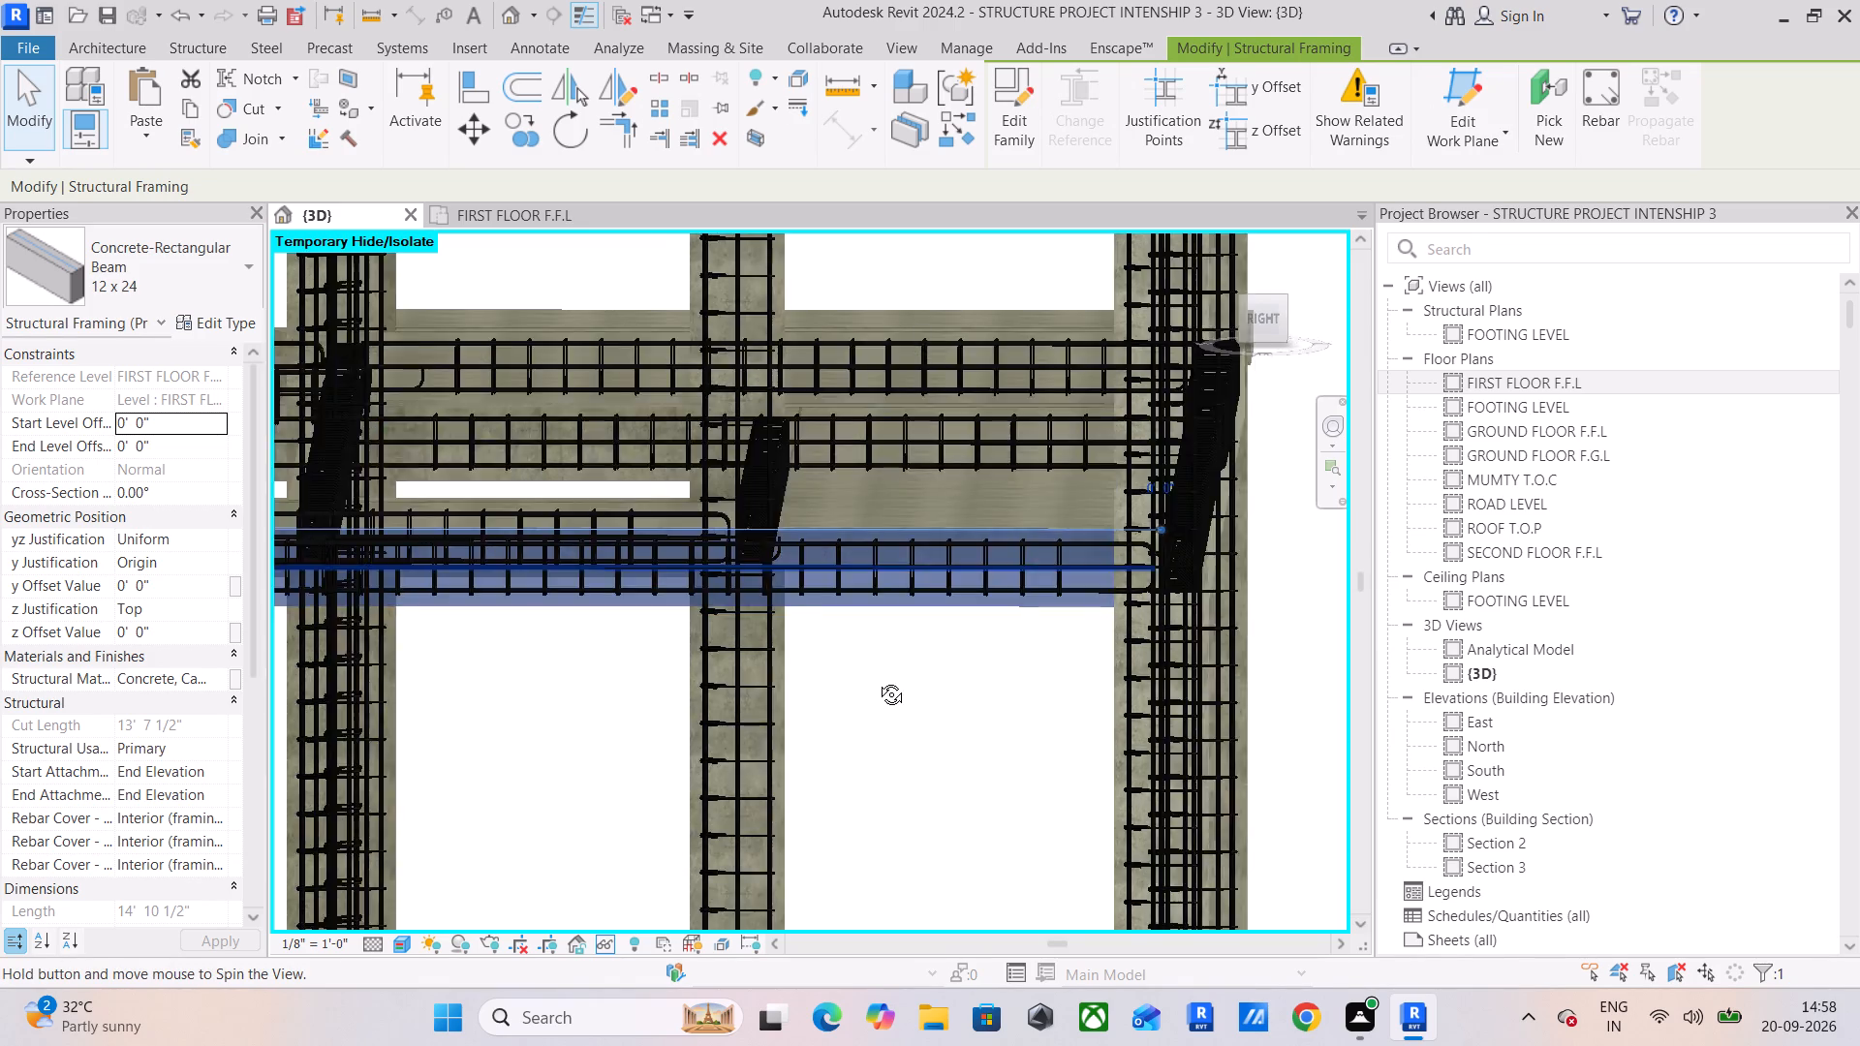
shift+middle_drag(877, 680, 883, 694)
text(hh)
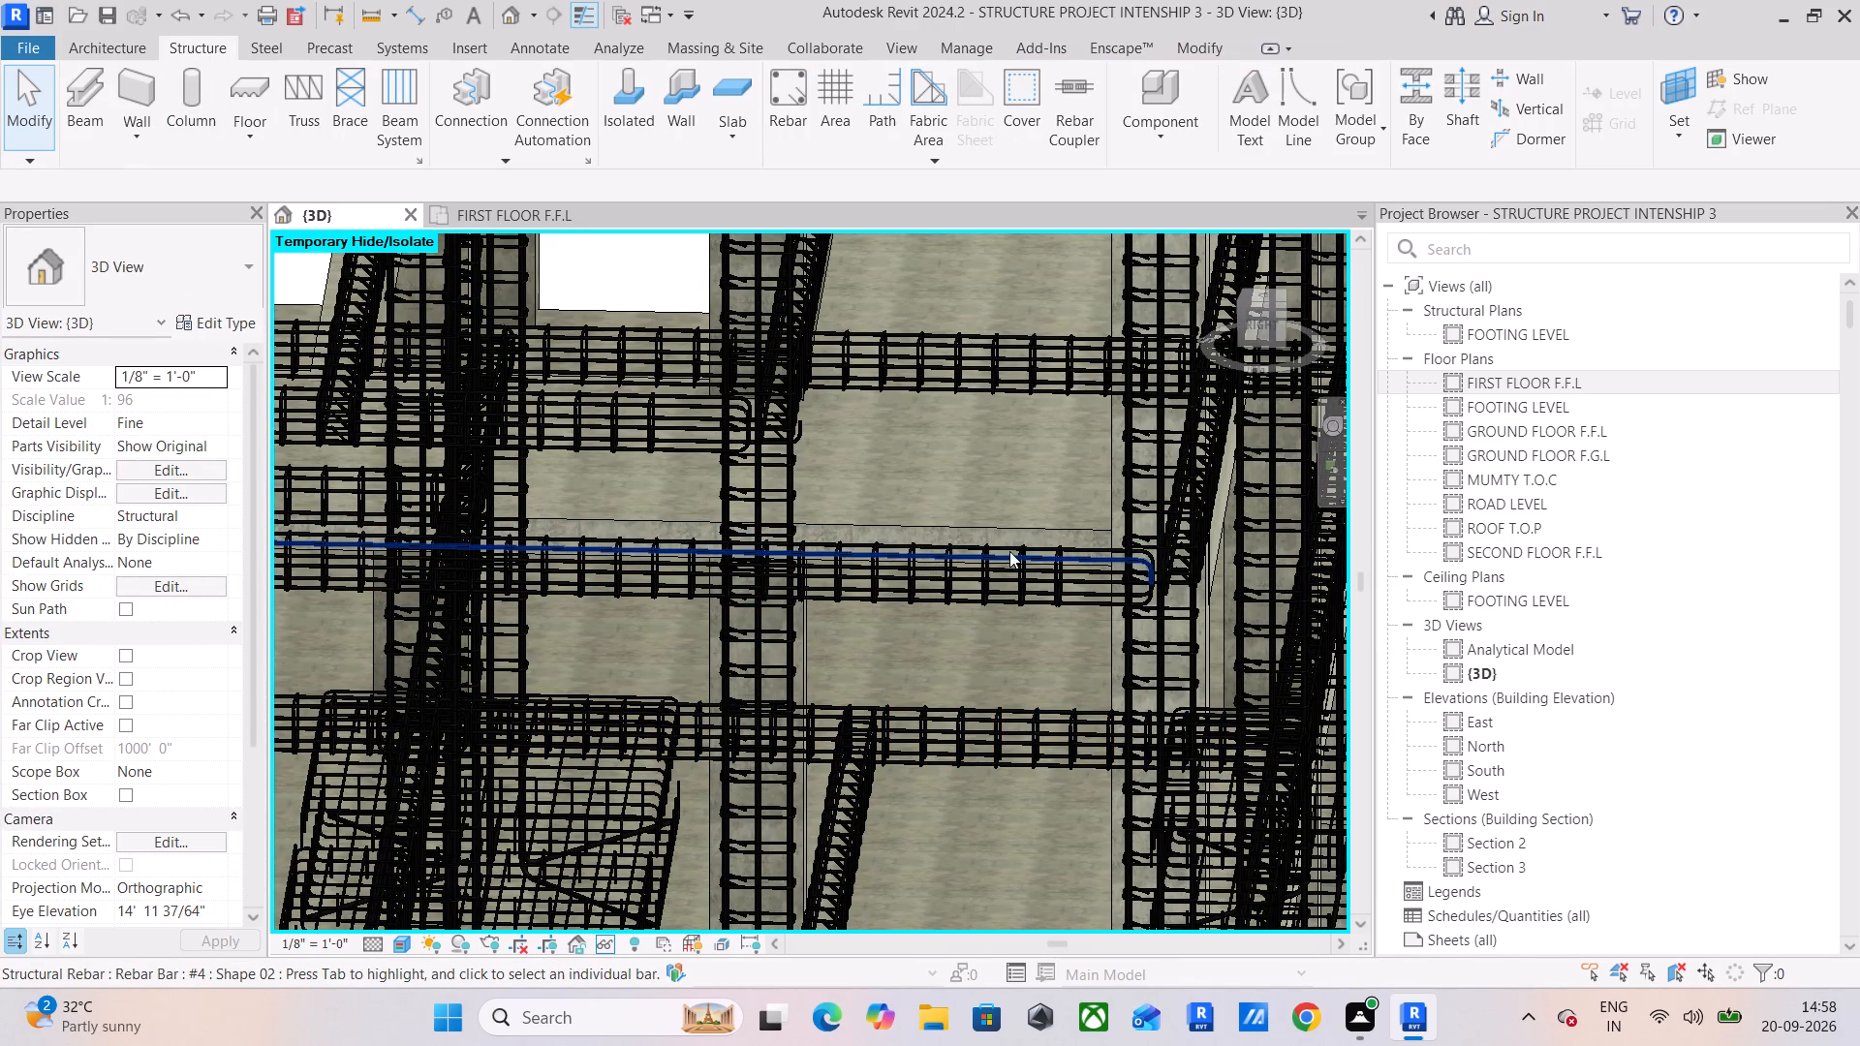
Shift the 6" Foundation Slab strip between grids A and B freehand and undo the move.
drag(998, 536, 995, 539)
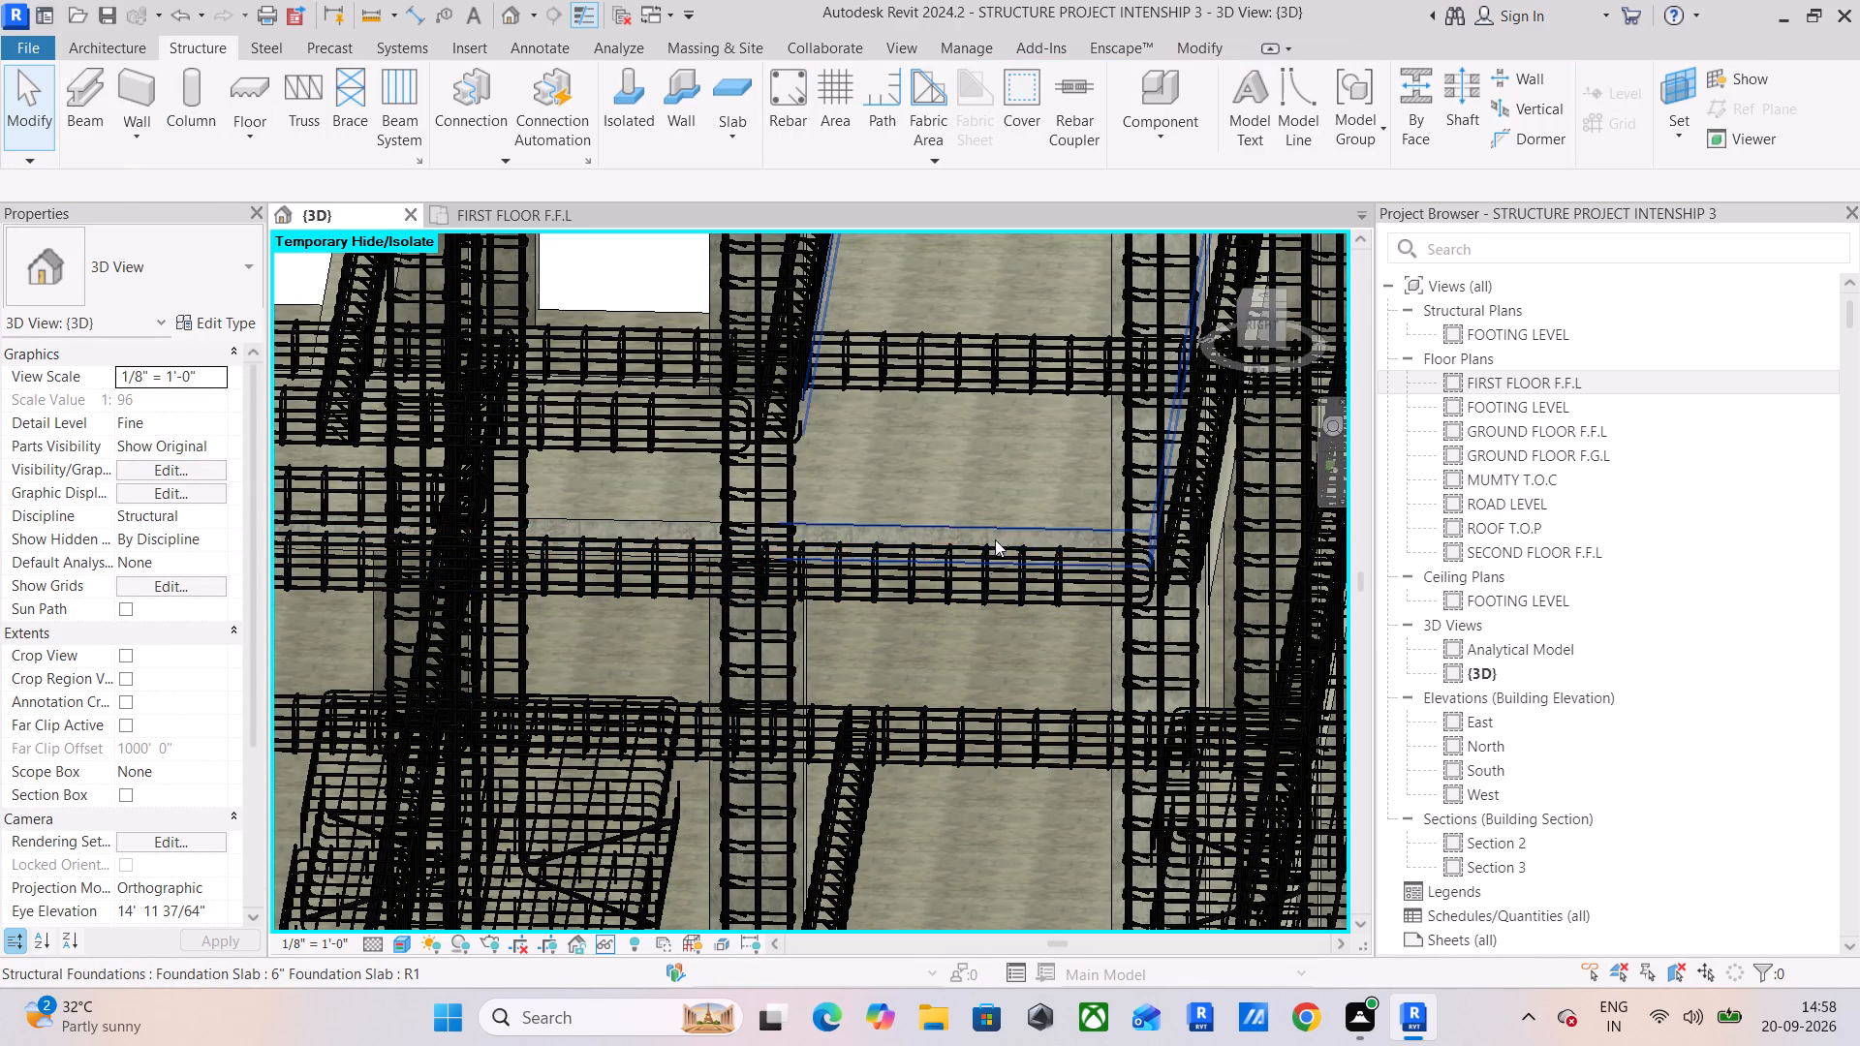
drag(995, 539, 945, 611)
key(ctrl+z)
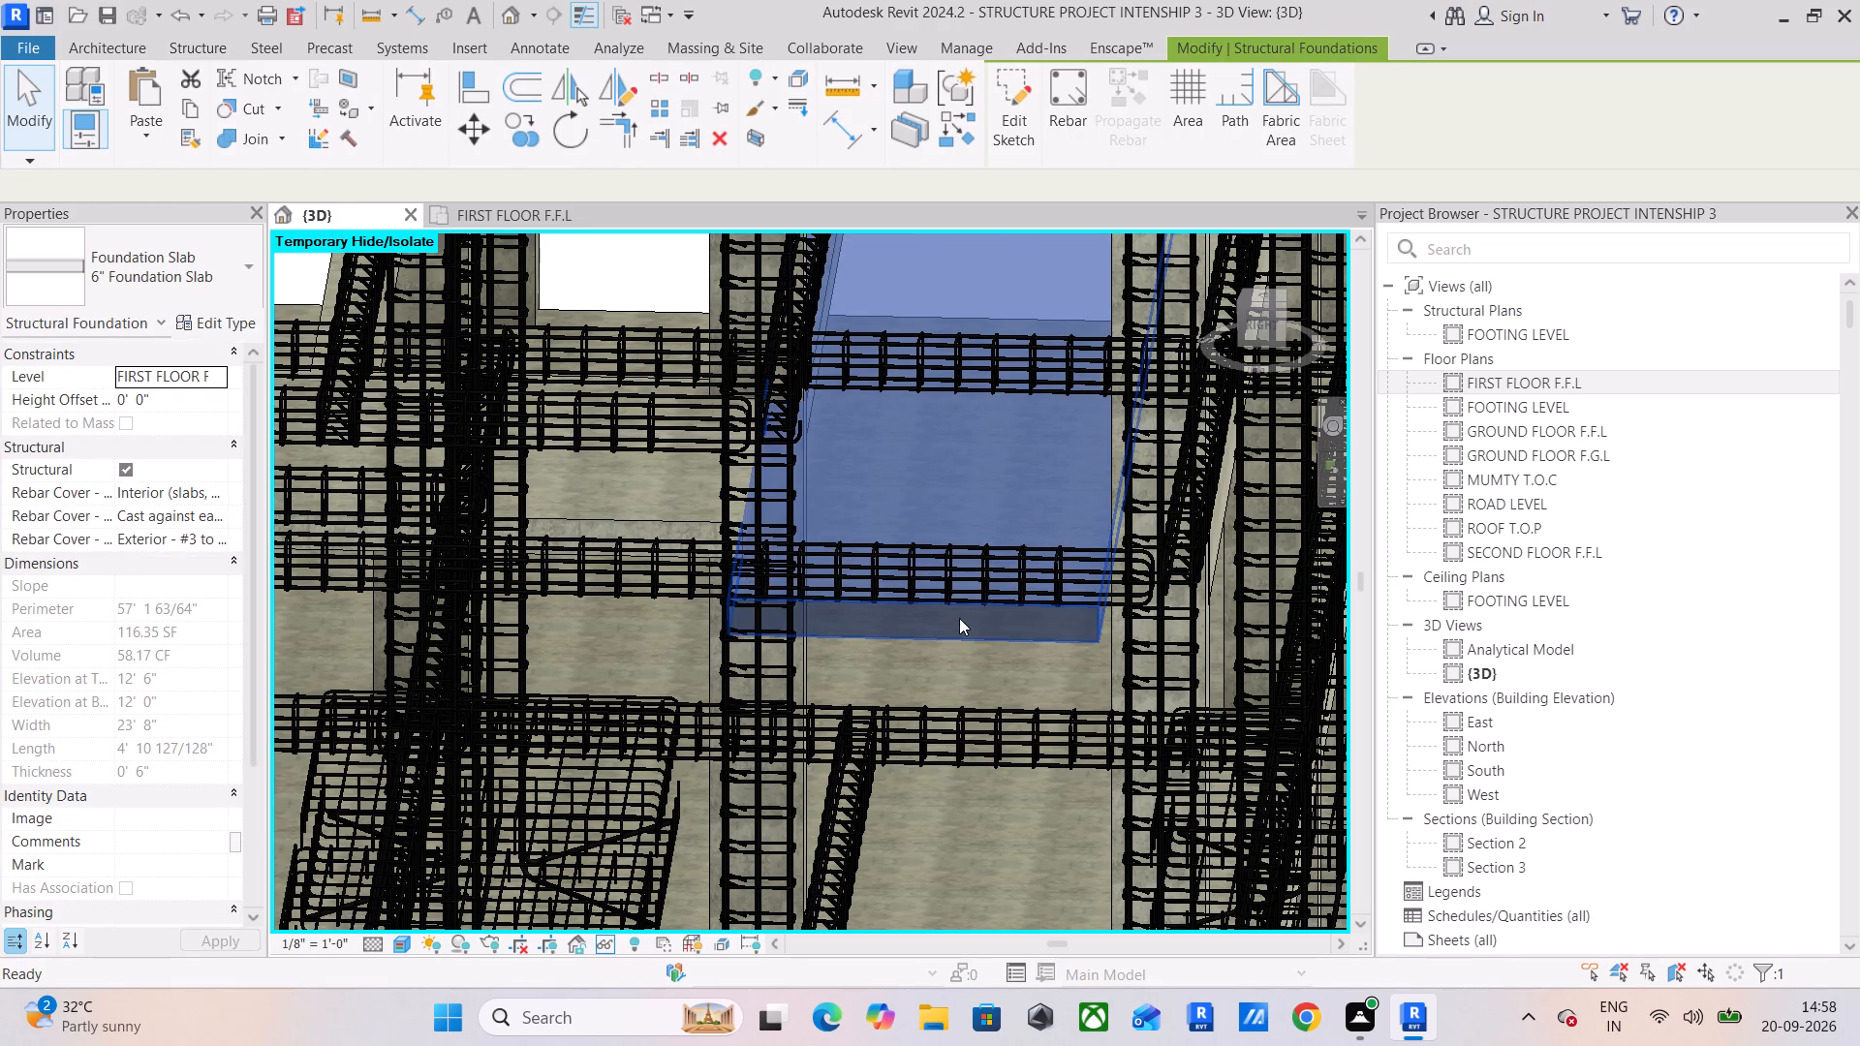
Inspect the end of the grids A–B slab strip and switch the 3D view to the Shaded visual style.
click(978, 523)
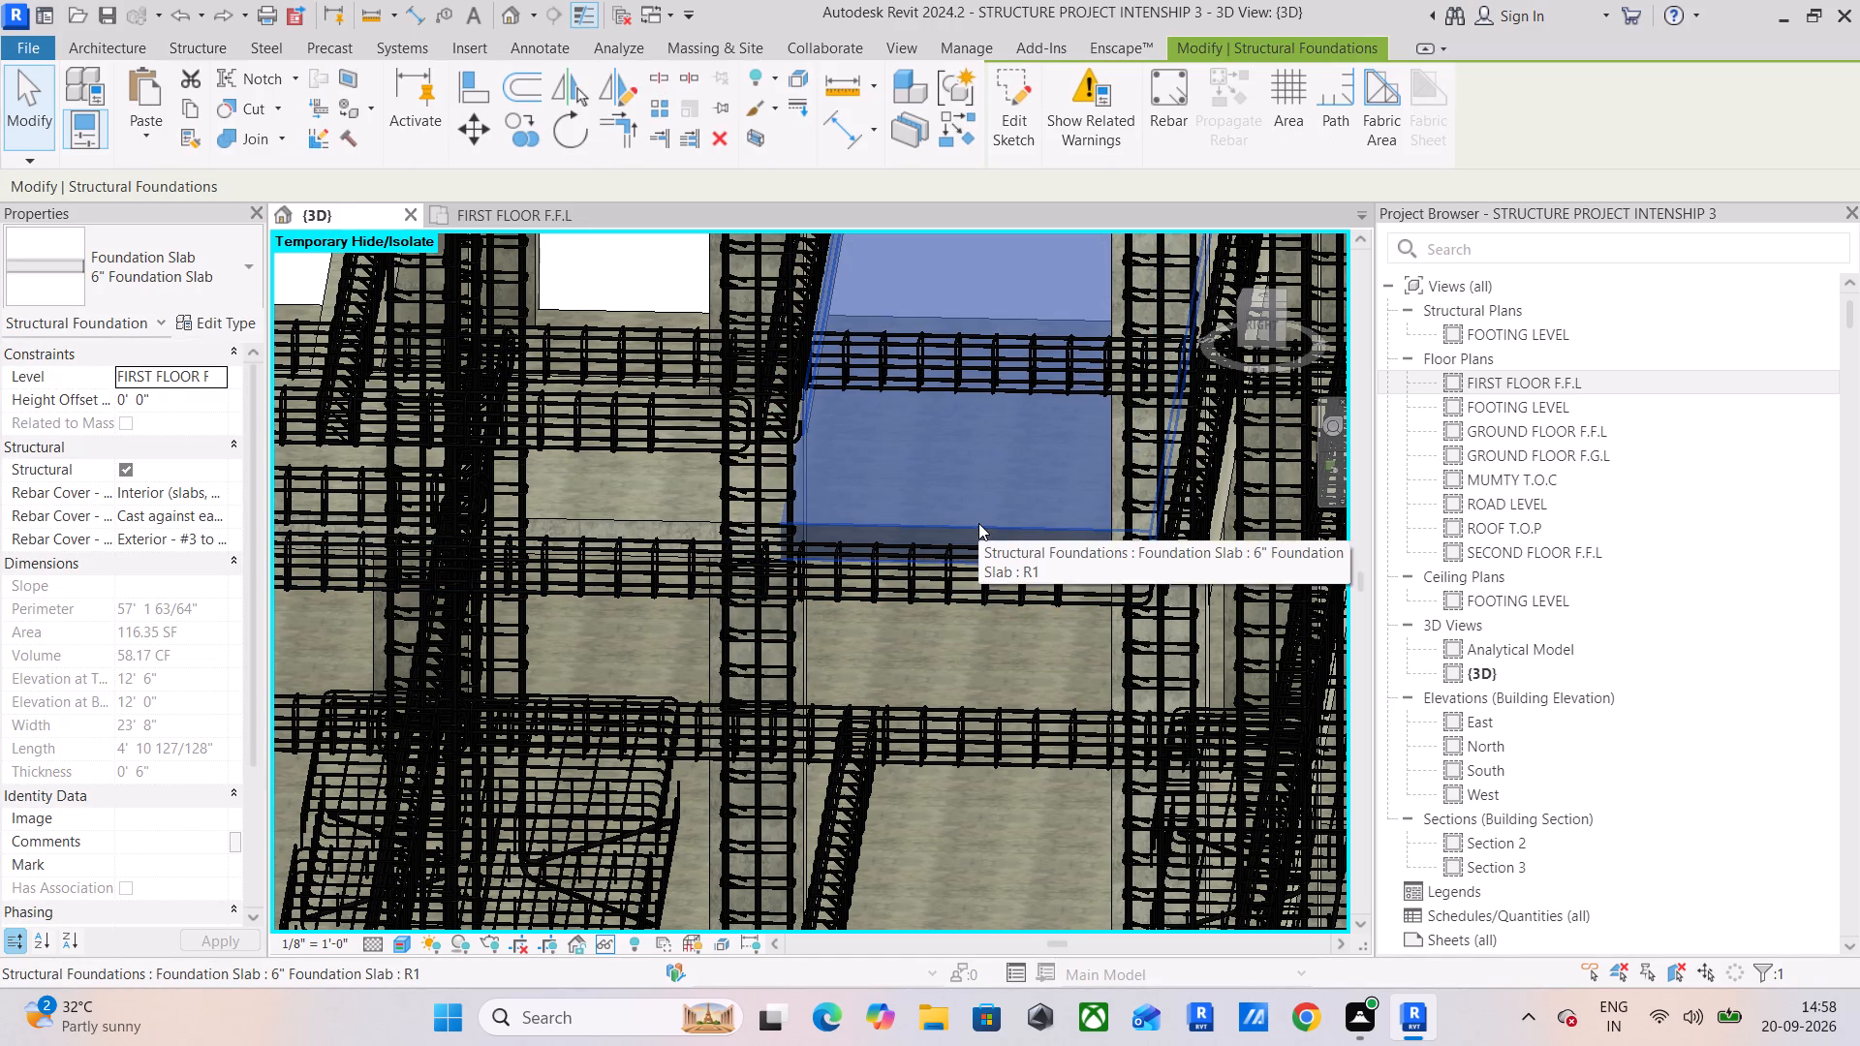
scroll(807, 526, up, 9)
shift+scroll(823, 535, up, 1)
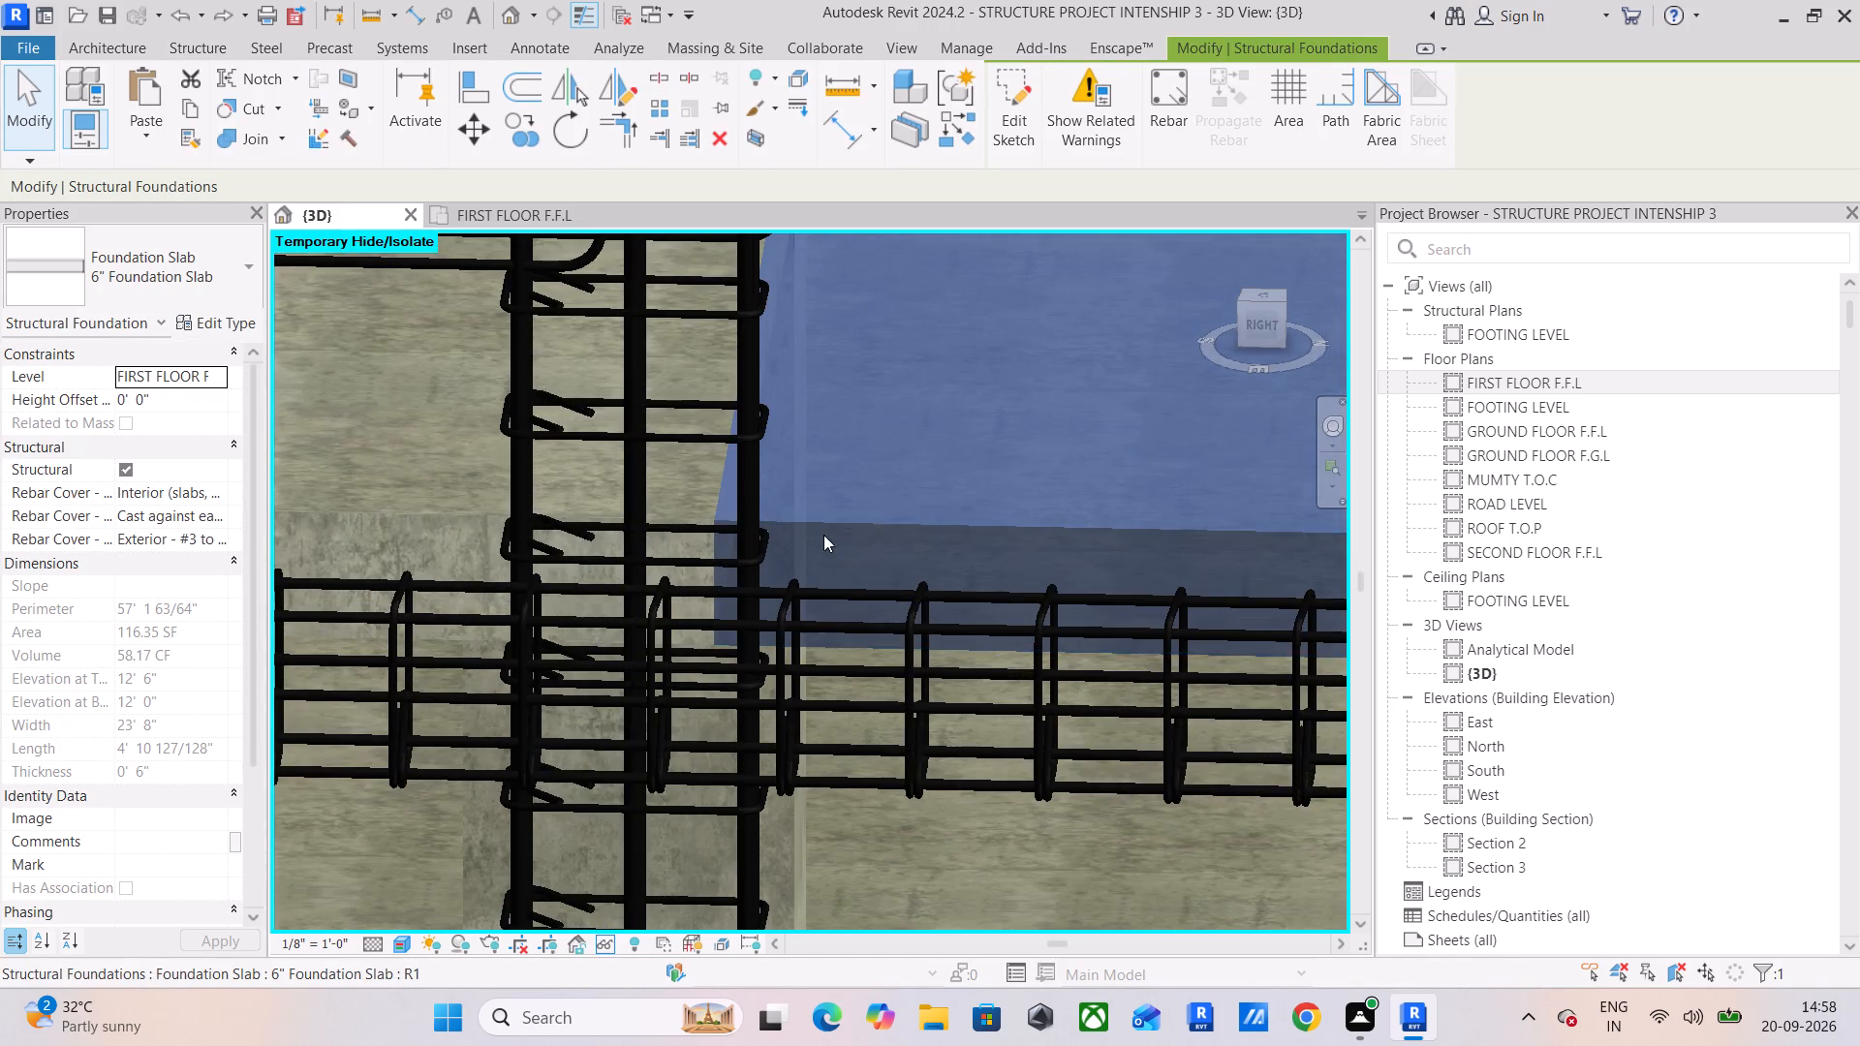
shift+middle_drag(823, 535, 832, 603)
scroll(832, 603, down, 3)
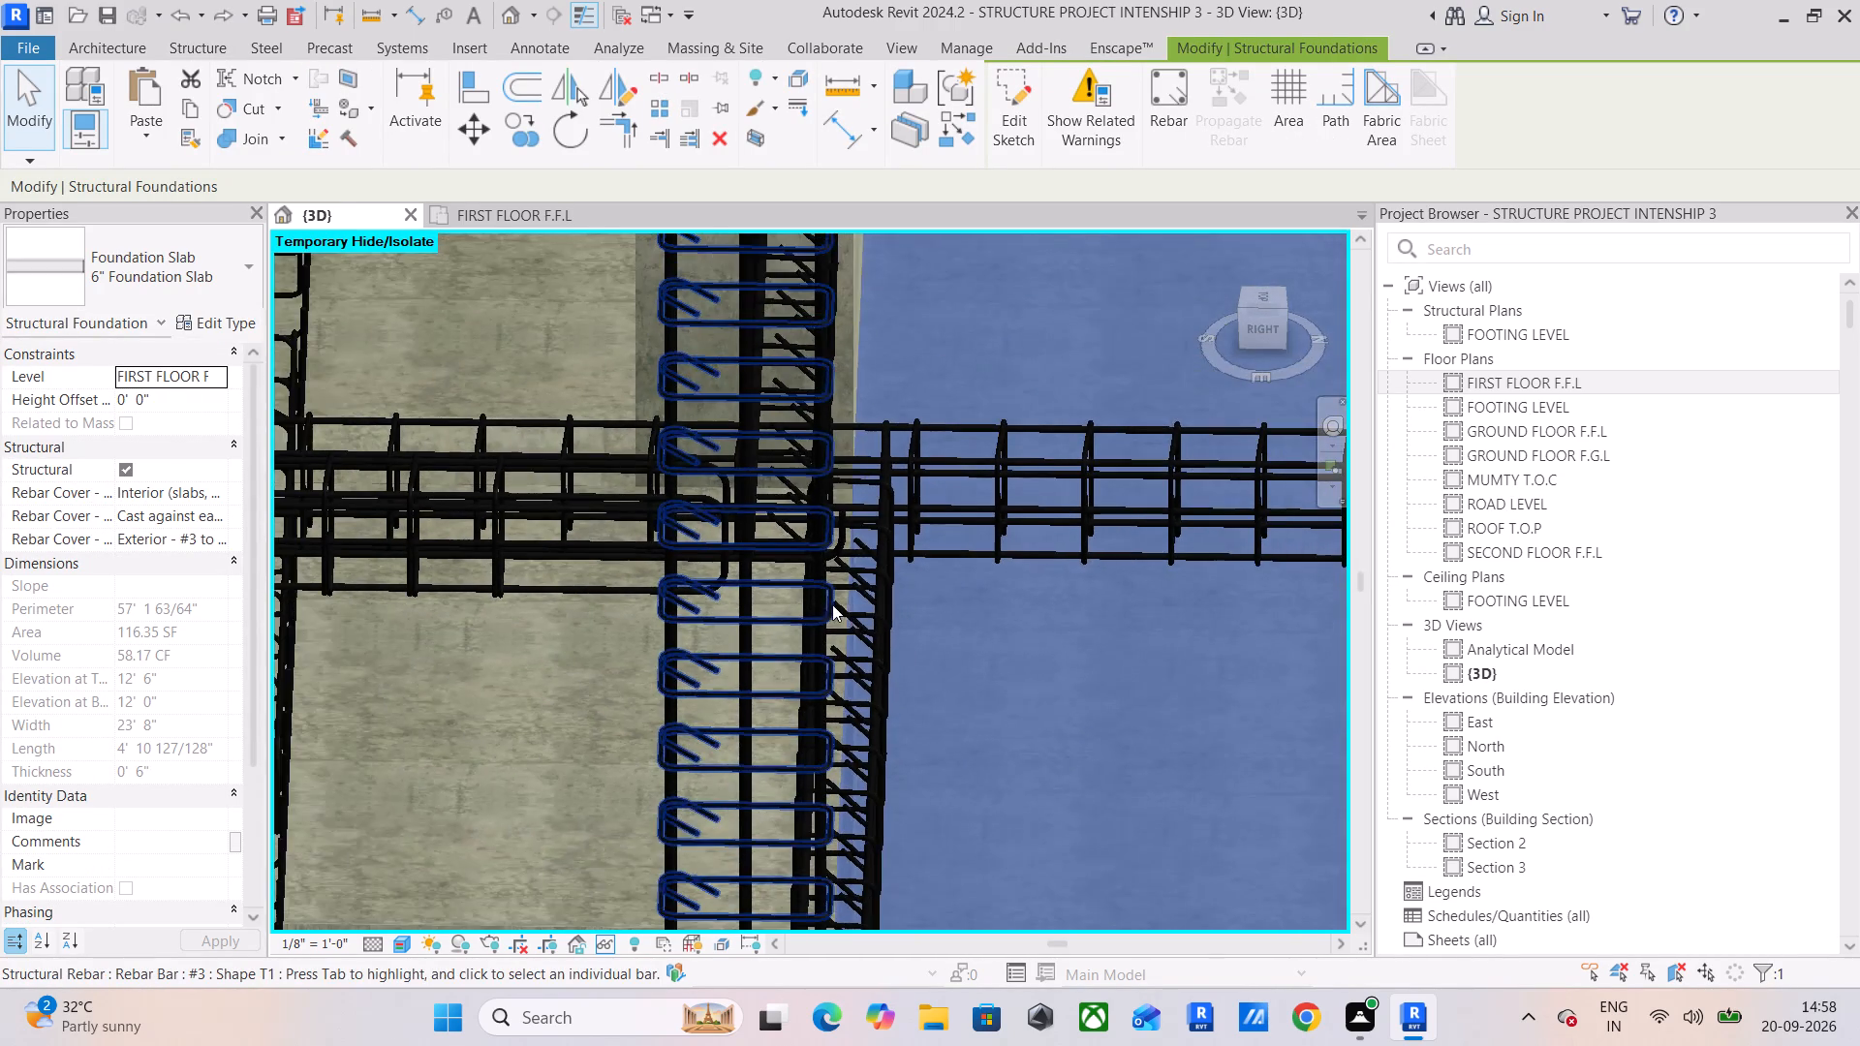
click(402, 949)
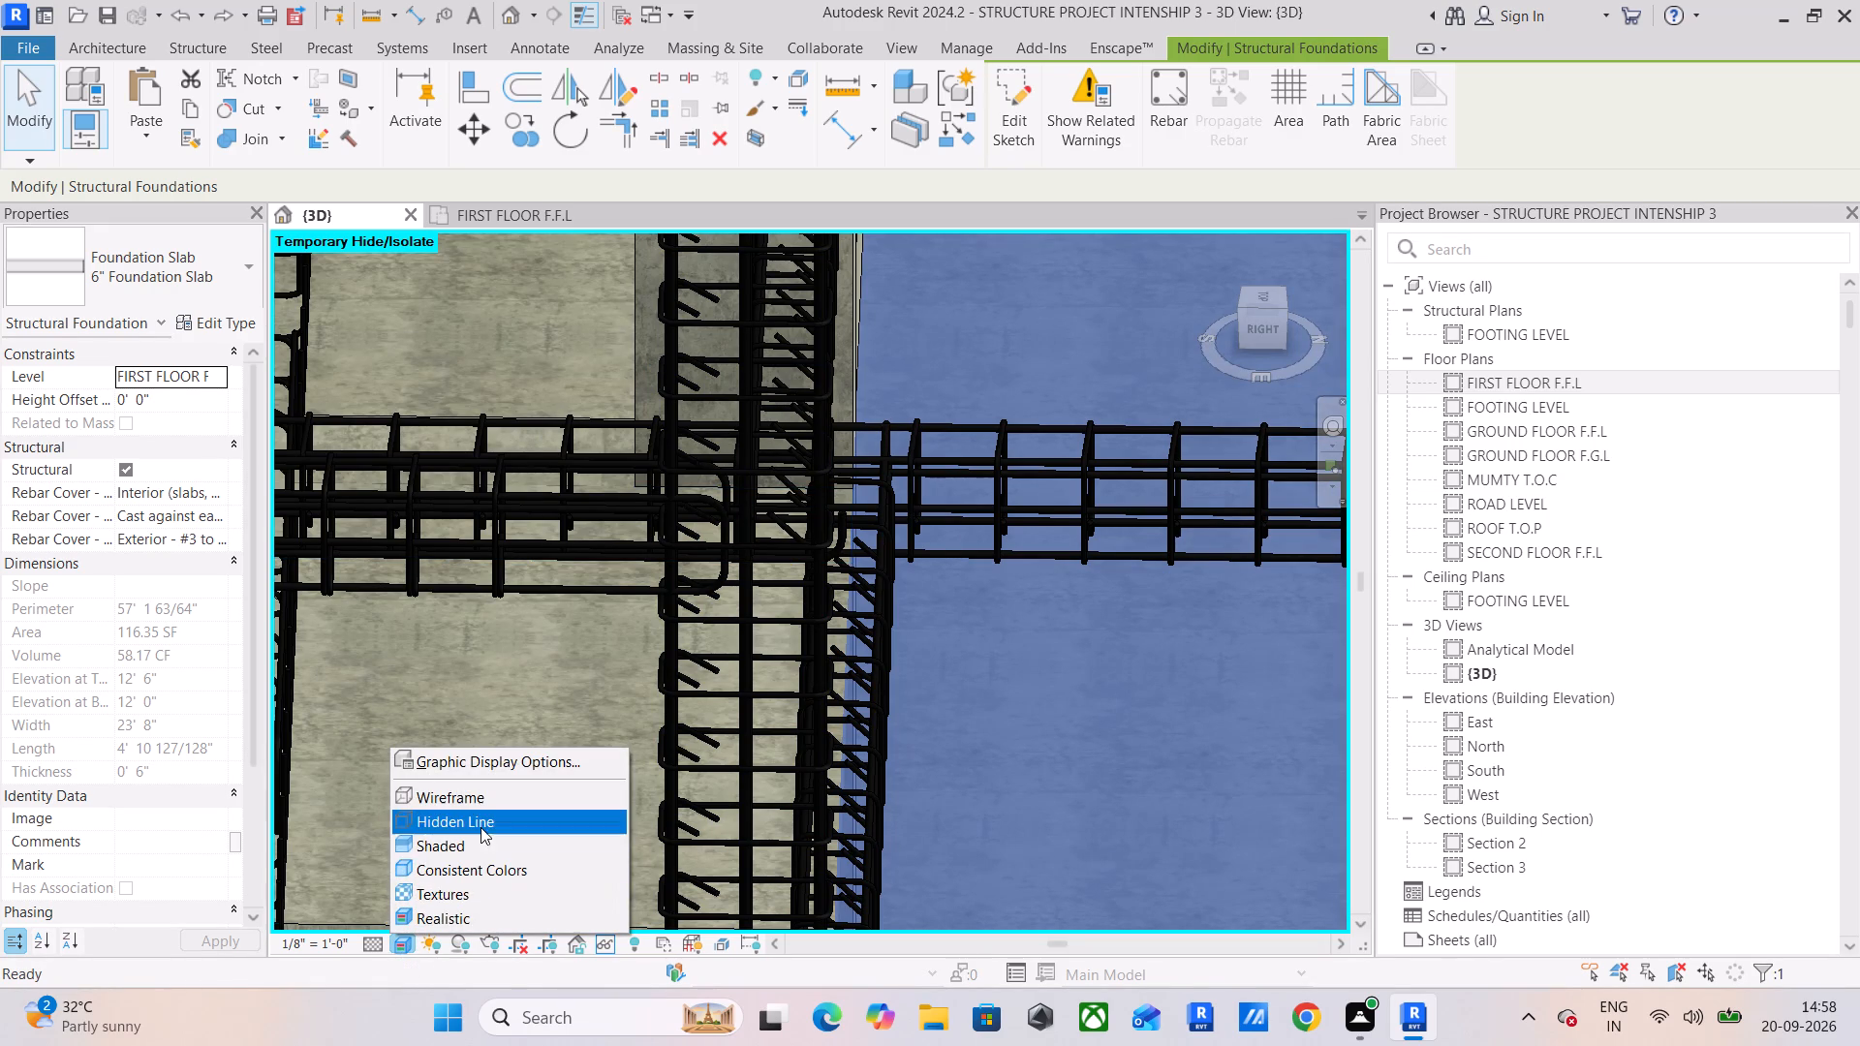
click(481, 837)
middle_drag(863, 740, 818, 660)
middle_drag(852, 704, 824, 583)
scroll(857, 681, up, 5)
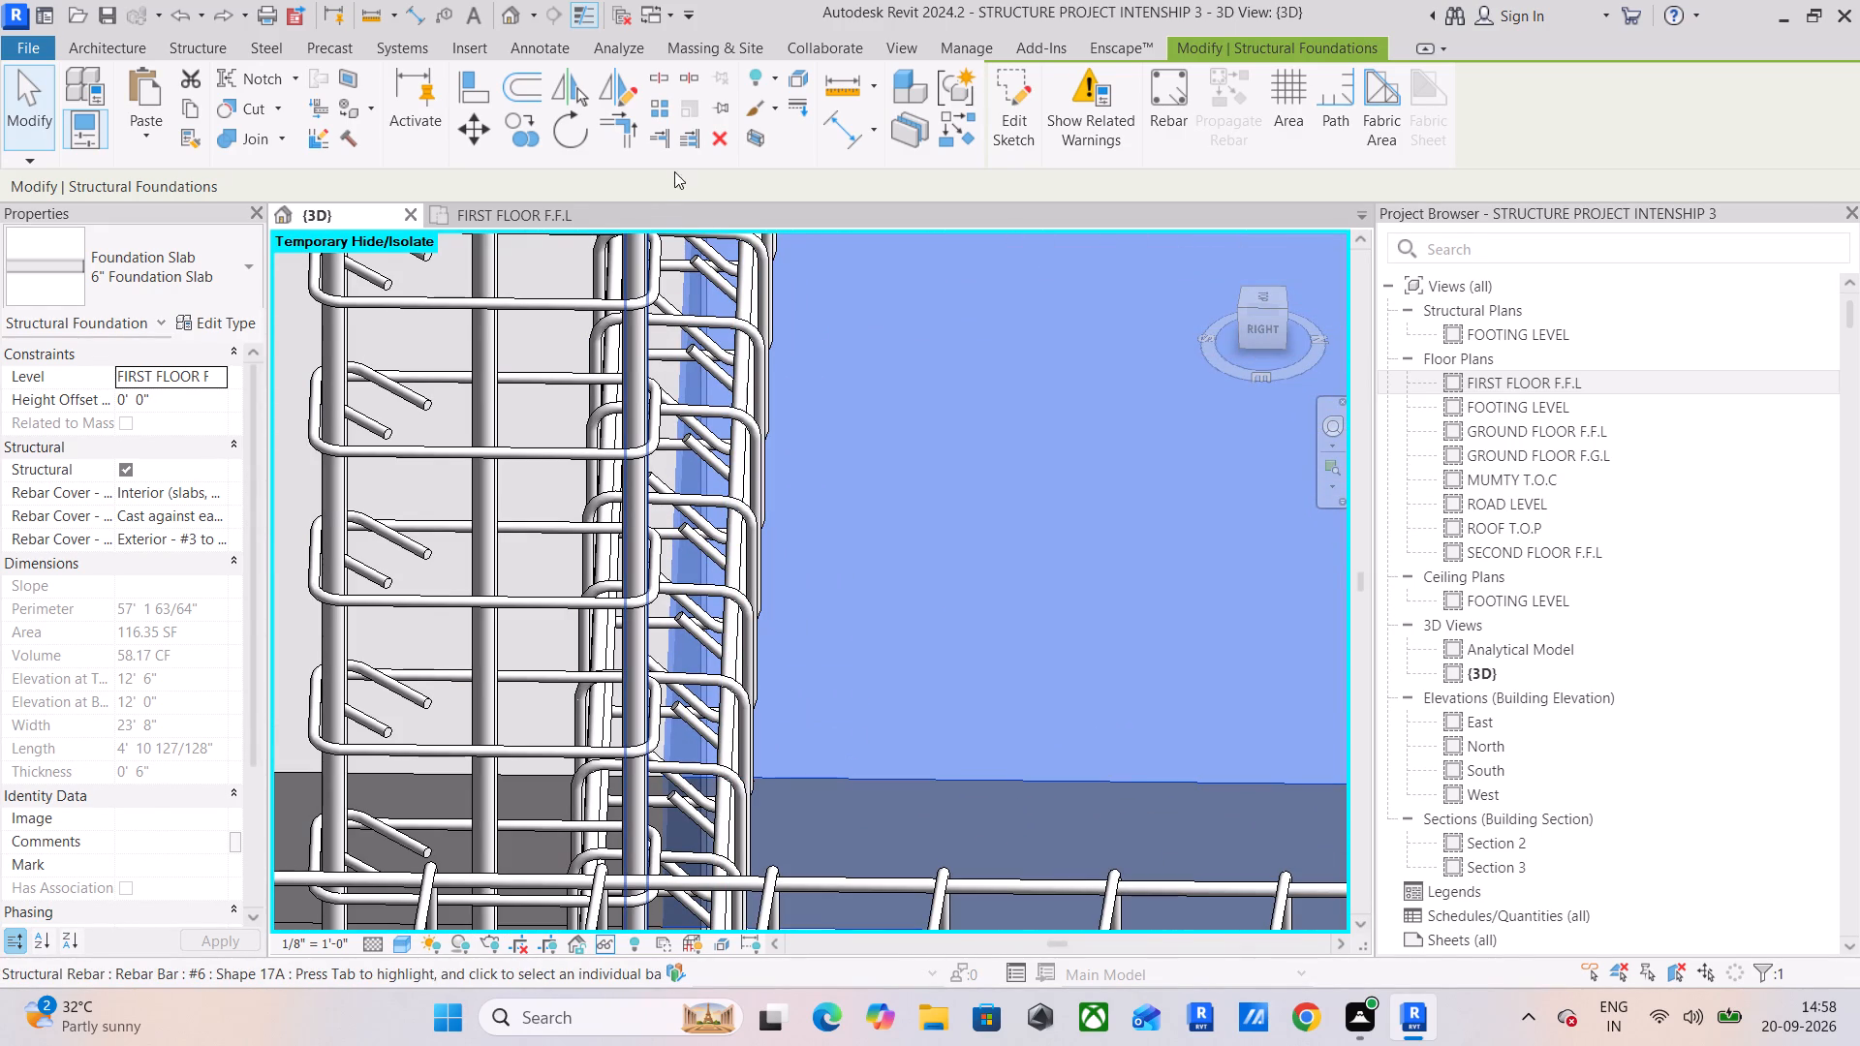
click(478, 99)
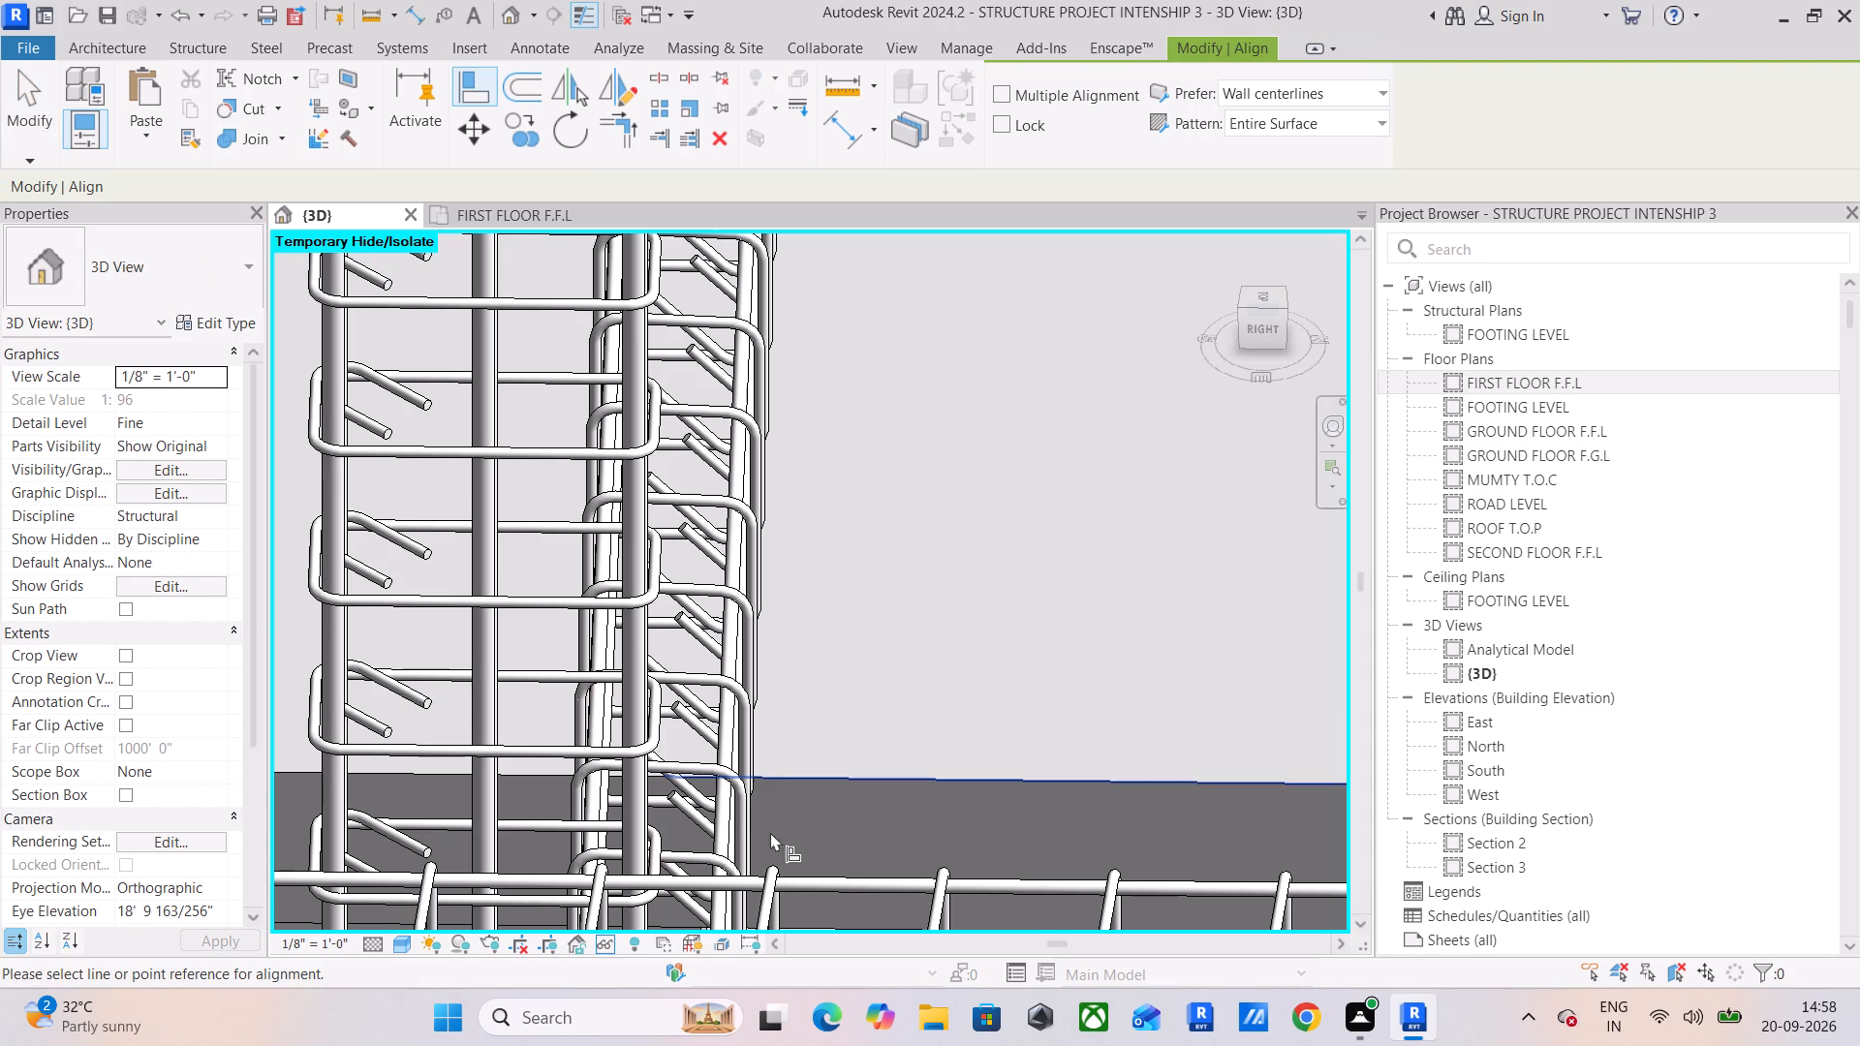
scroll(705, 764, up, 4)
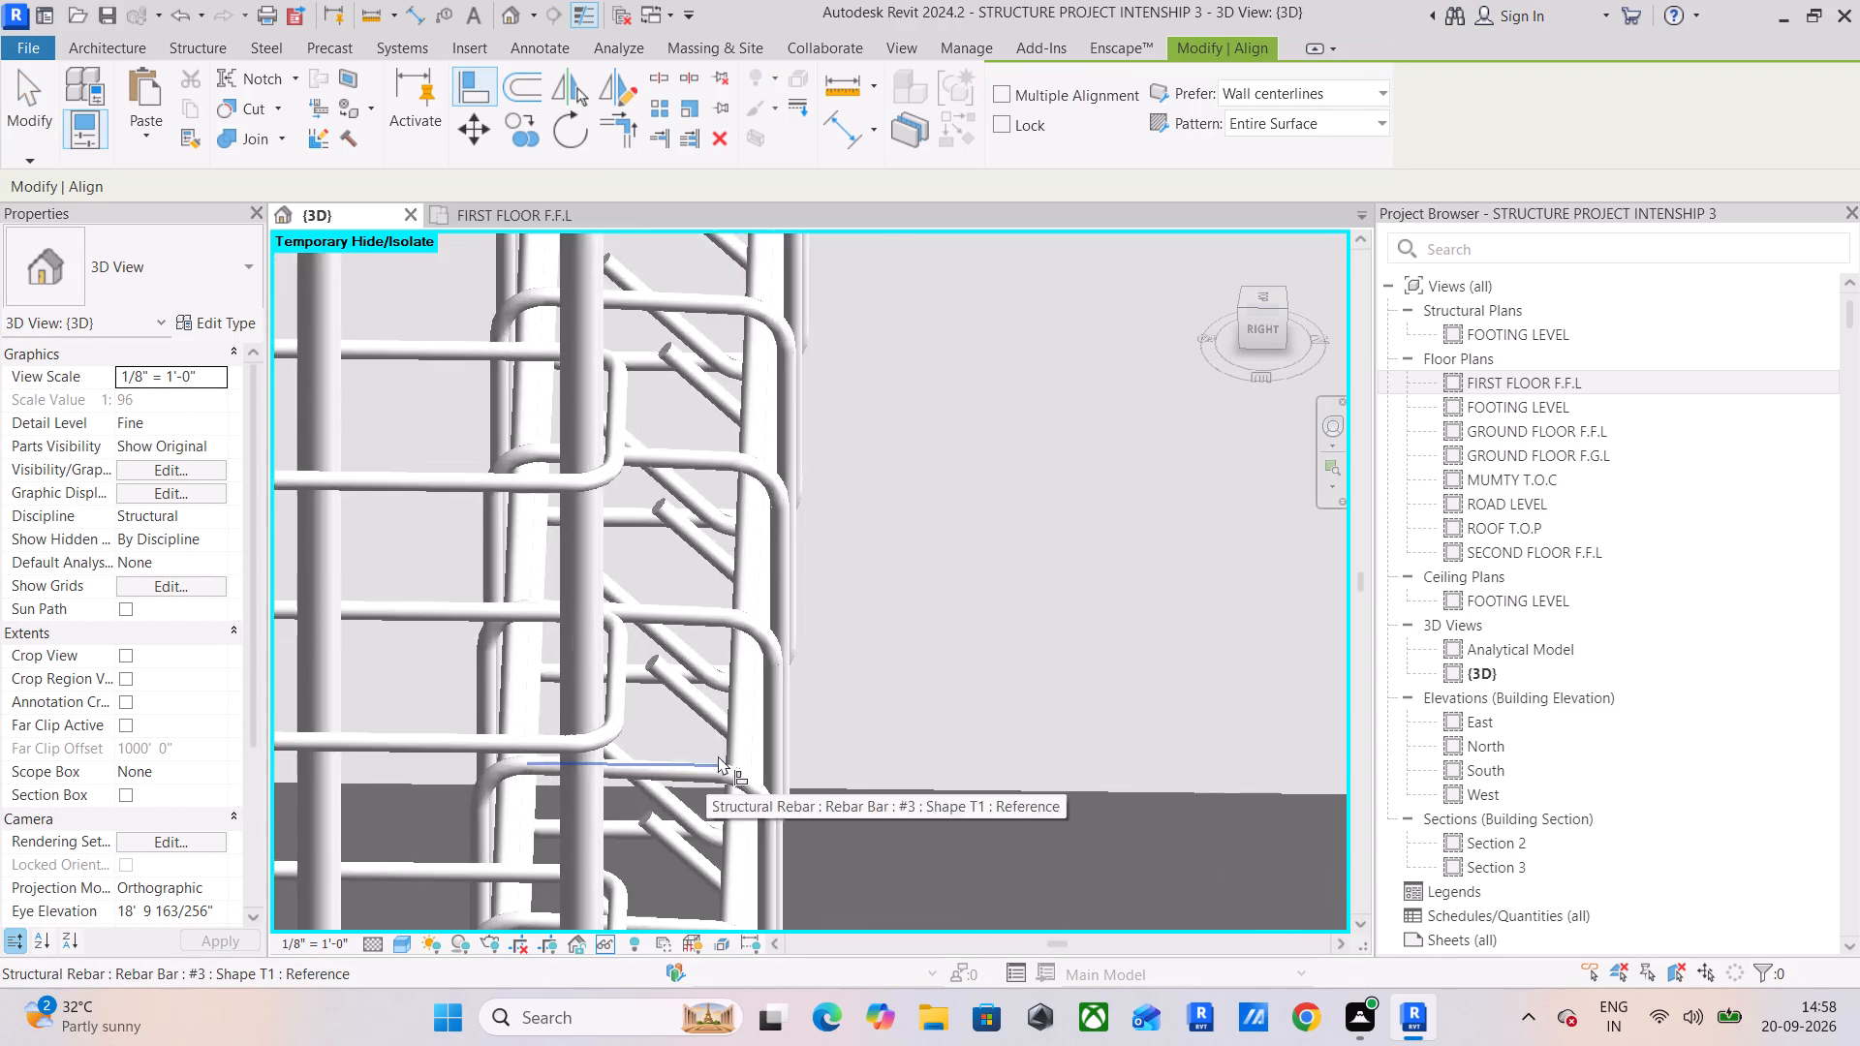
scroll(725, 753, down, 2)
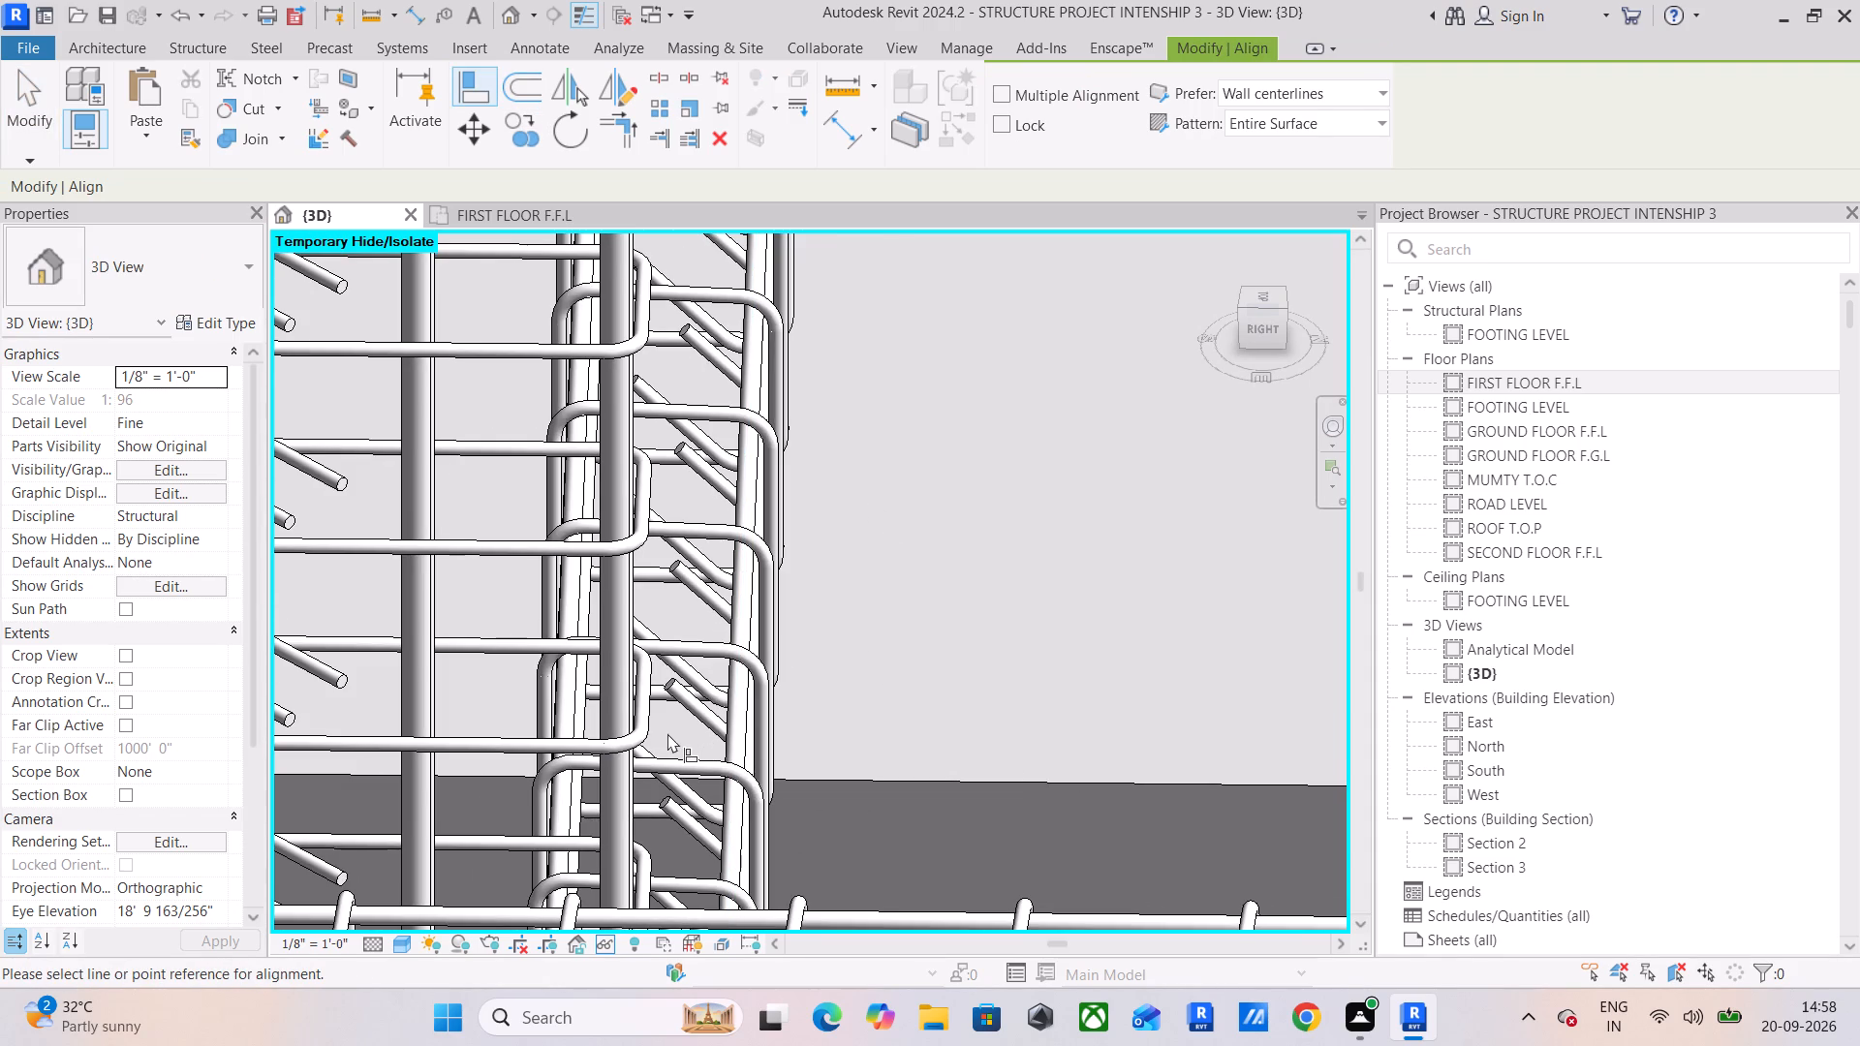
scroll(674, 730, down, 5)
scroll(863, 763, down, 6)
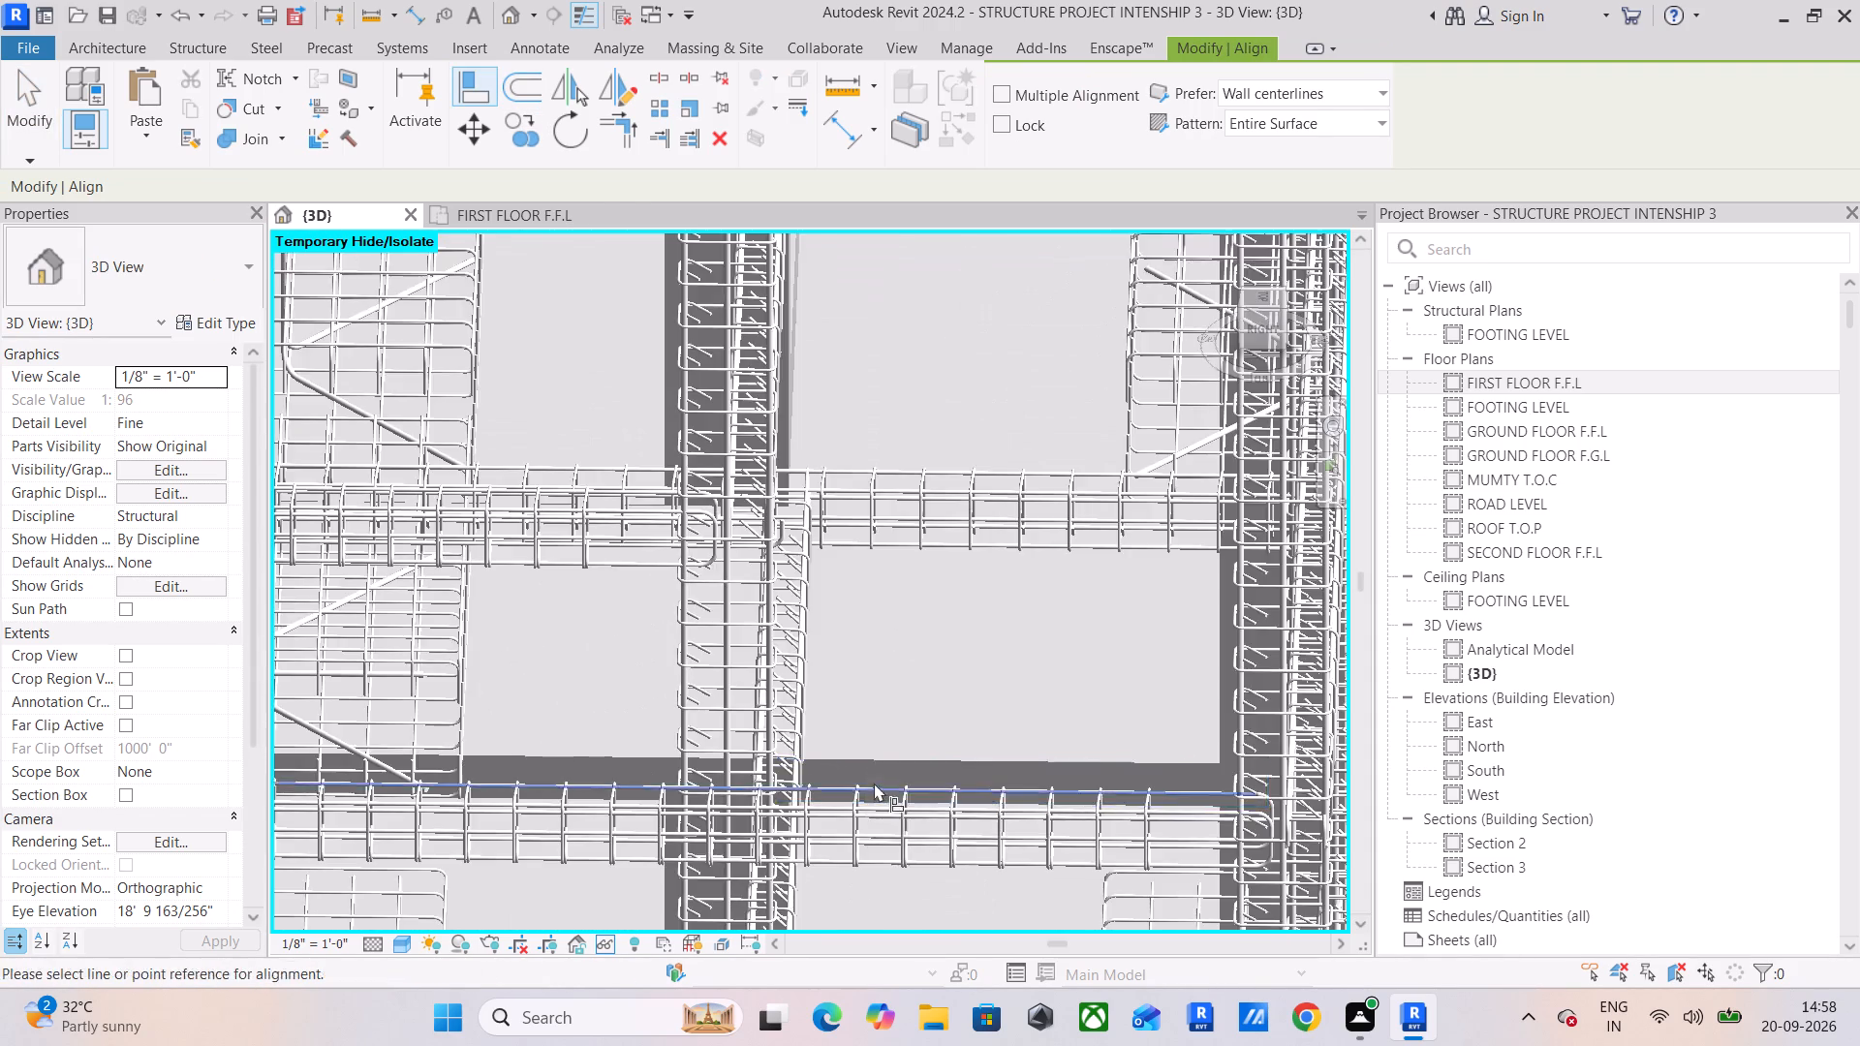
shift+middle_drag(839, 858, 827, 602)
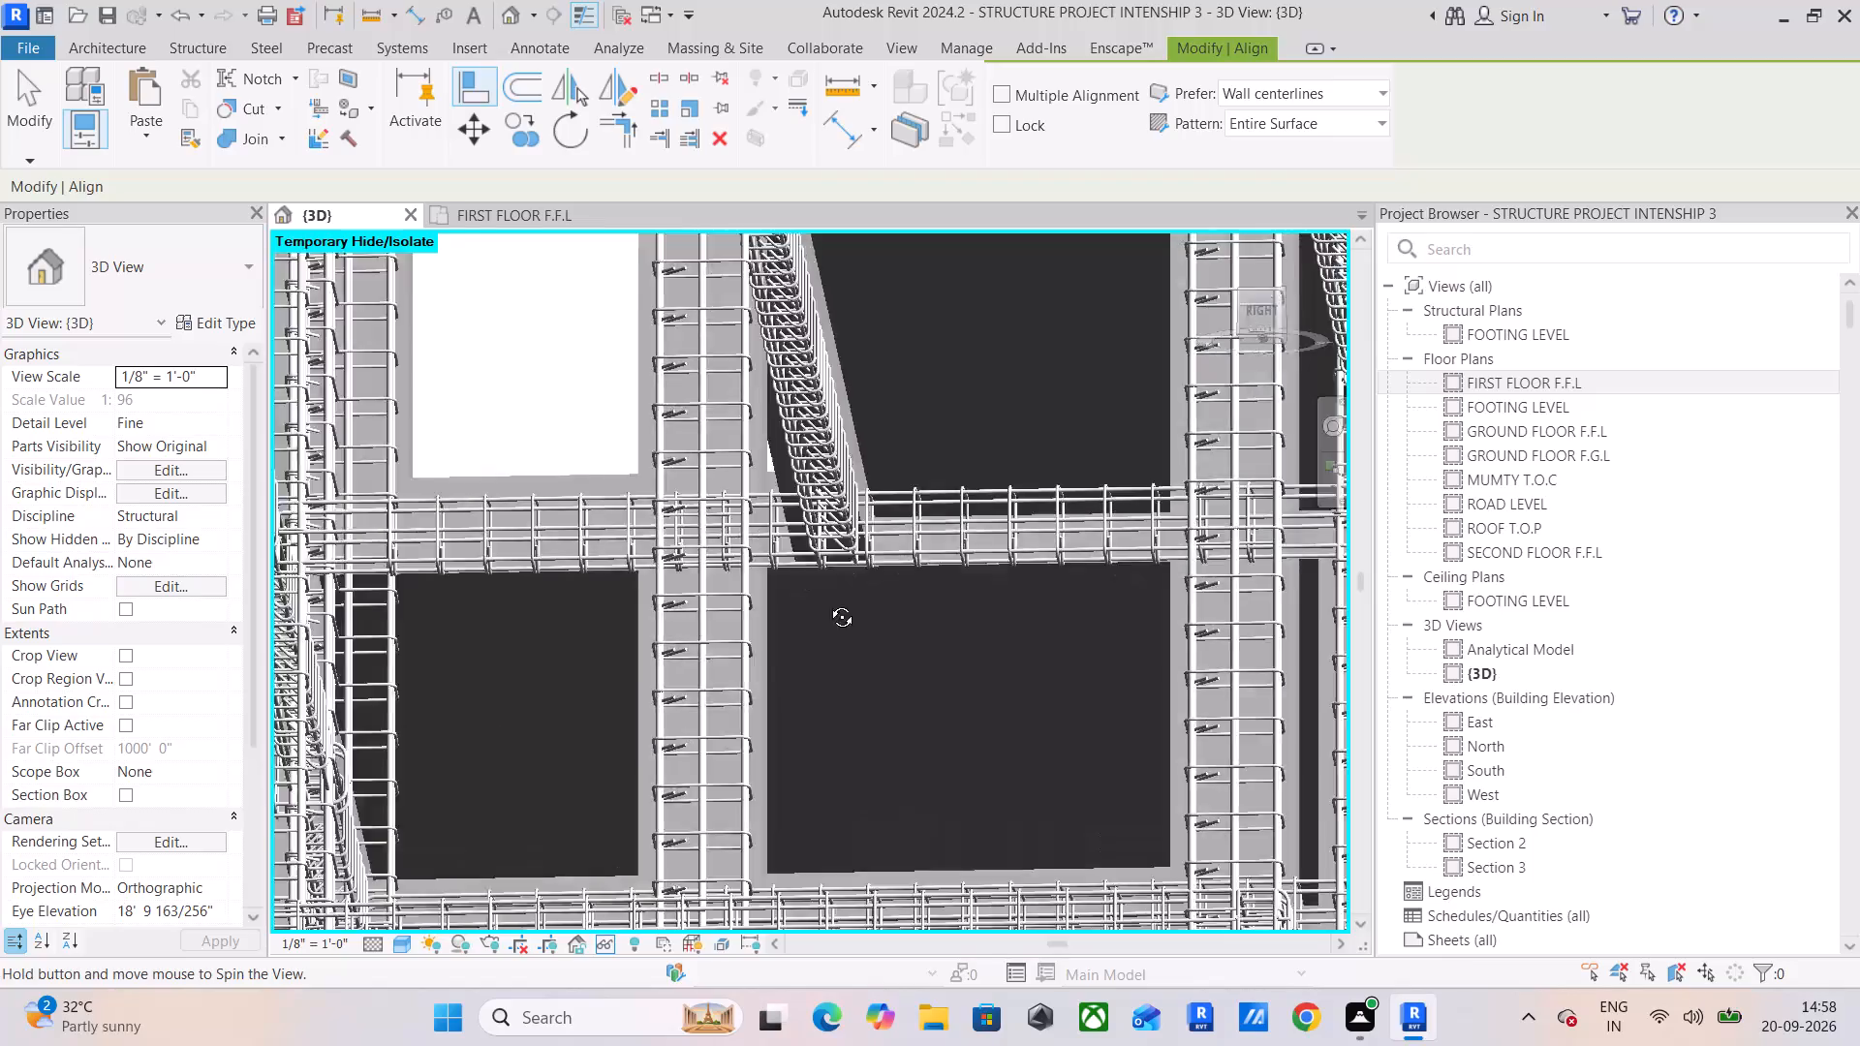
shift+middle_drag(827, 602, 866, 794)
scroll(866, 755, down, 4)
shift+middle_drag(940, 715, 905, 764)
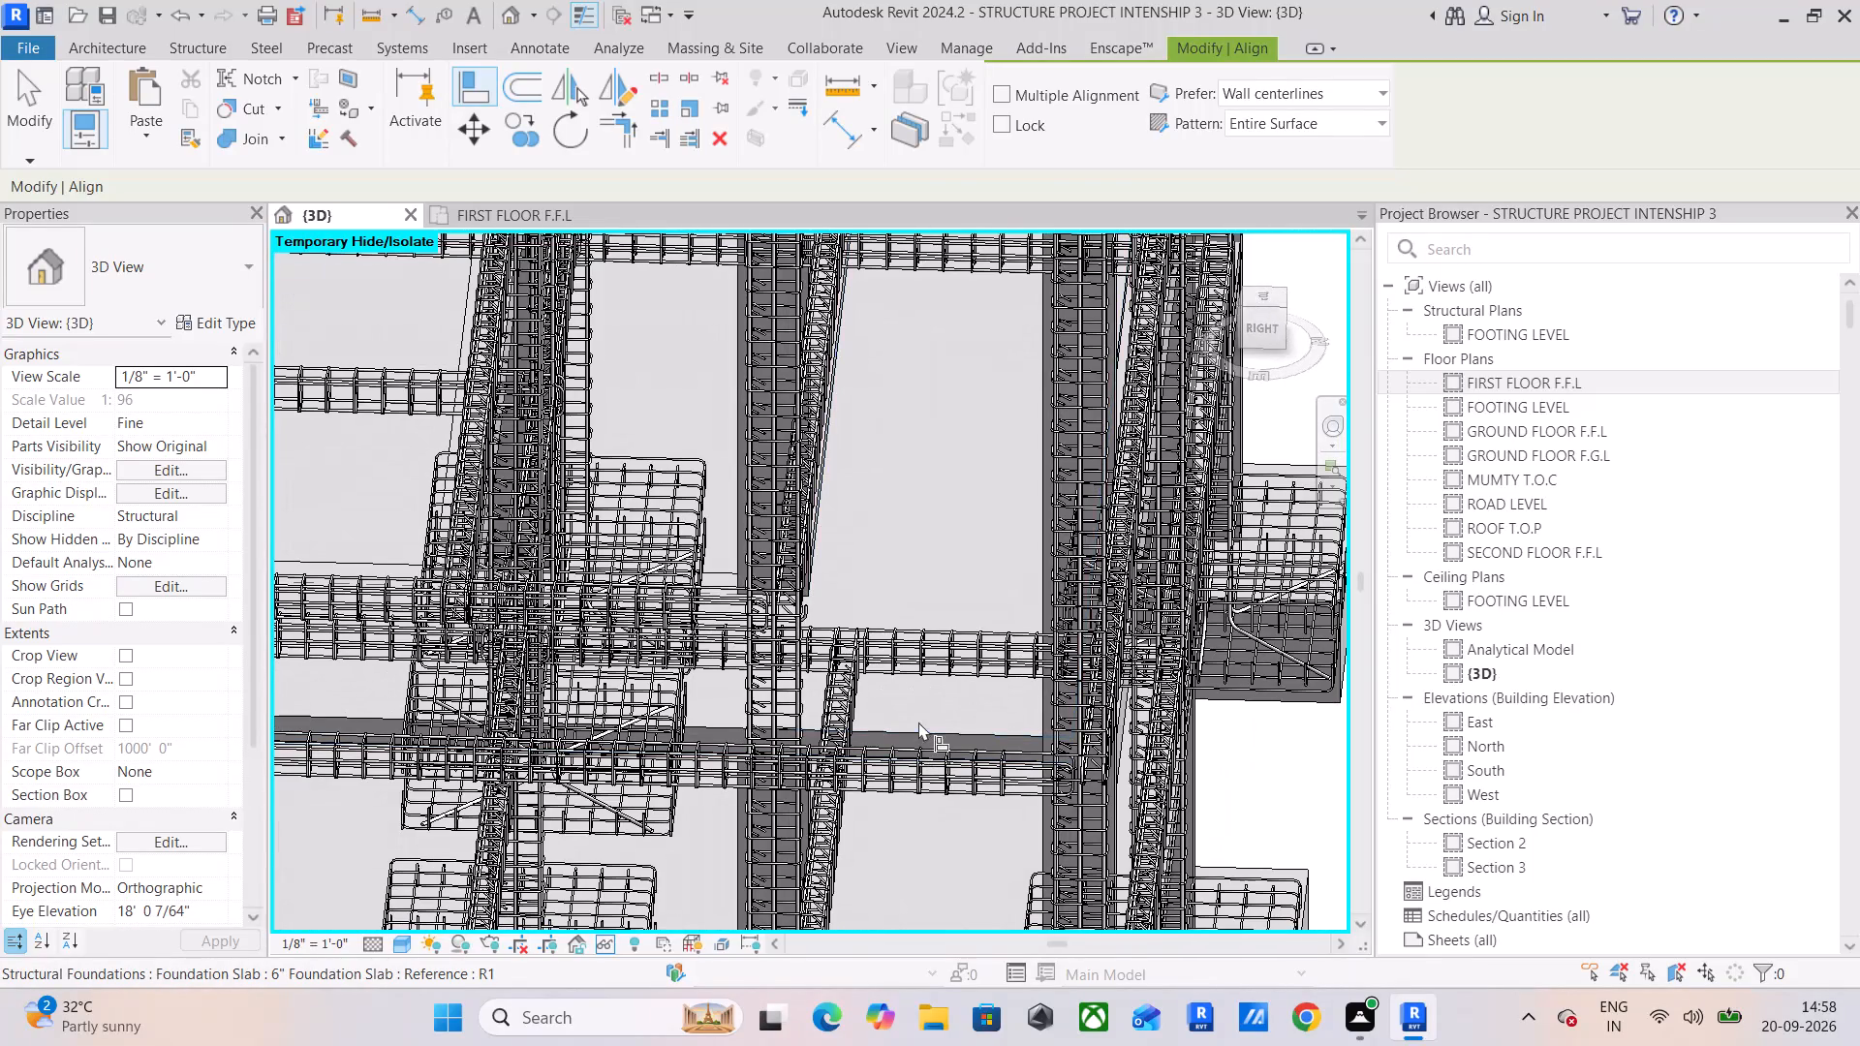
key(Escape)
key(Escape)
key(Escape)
Delete the 6" Foundation Slab strip between grids A and B.
click(943, 723)
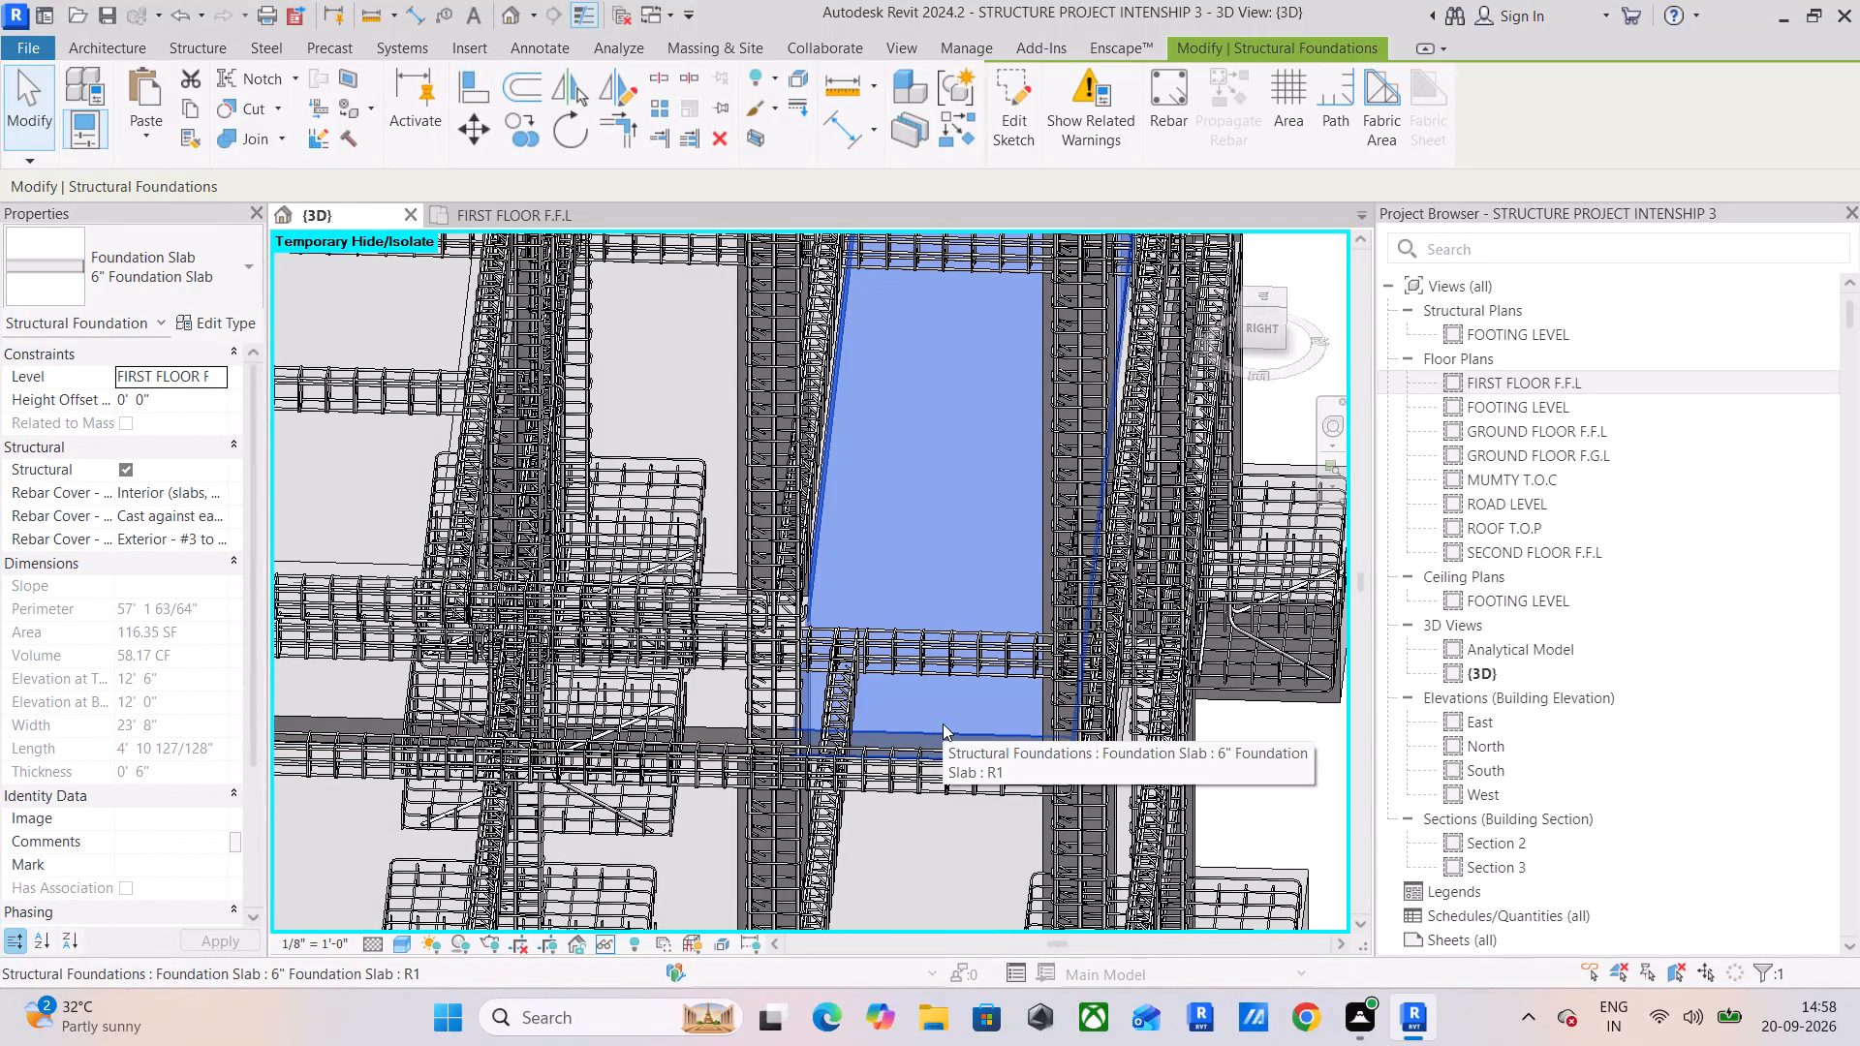
key(Delete)
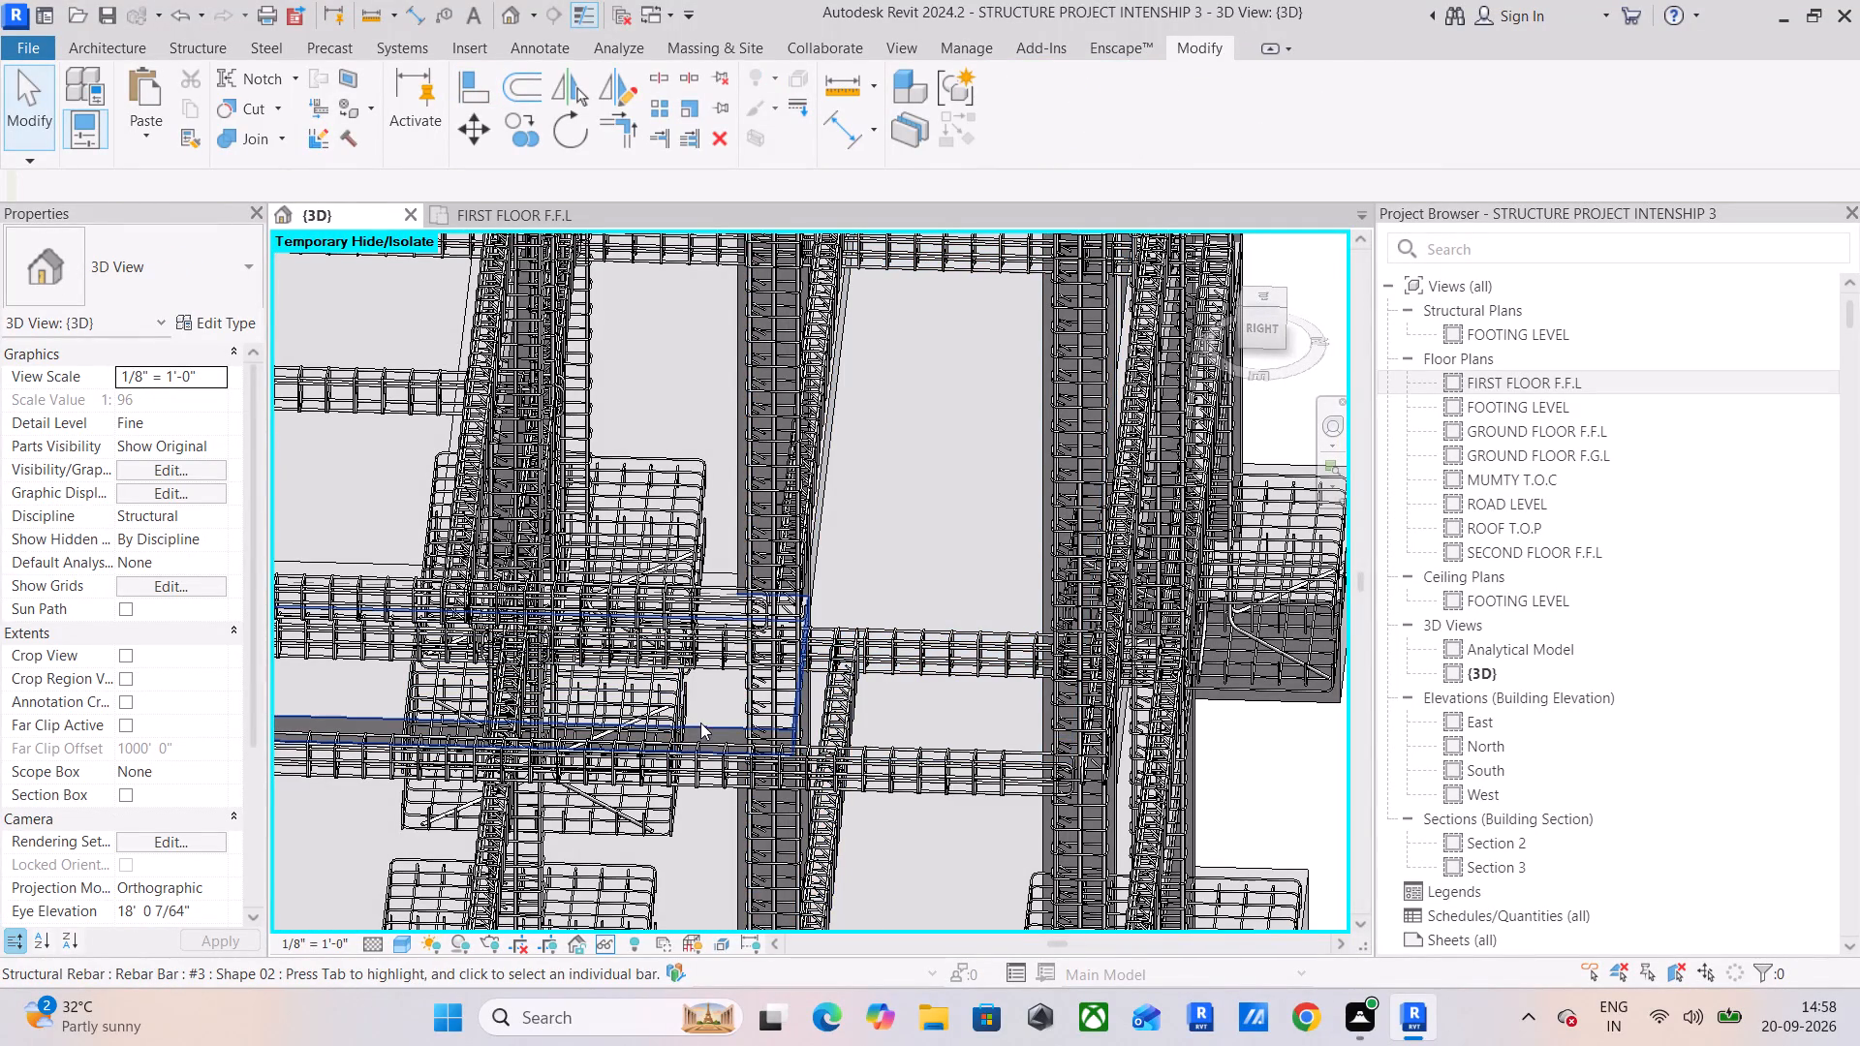
In the FIRST FLOOR F.F.L plan, start a 6" Foundation Slab and draw its grid 3 boundary edge about 4' 11" from the grid A beam toward grid B.
click(541, 206)
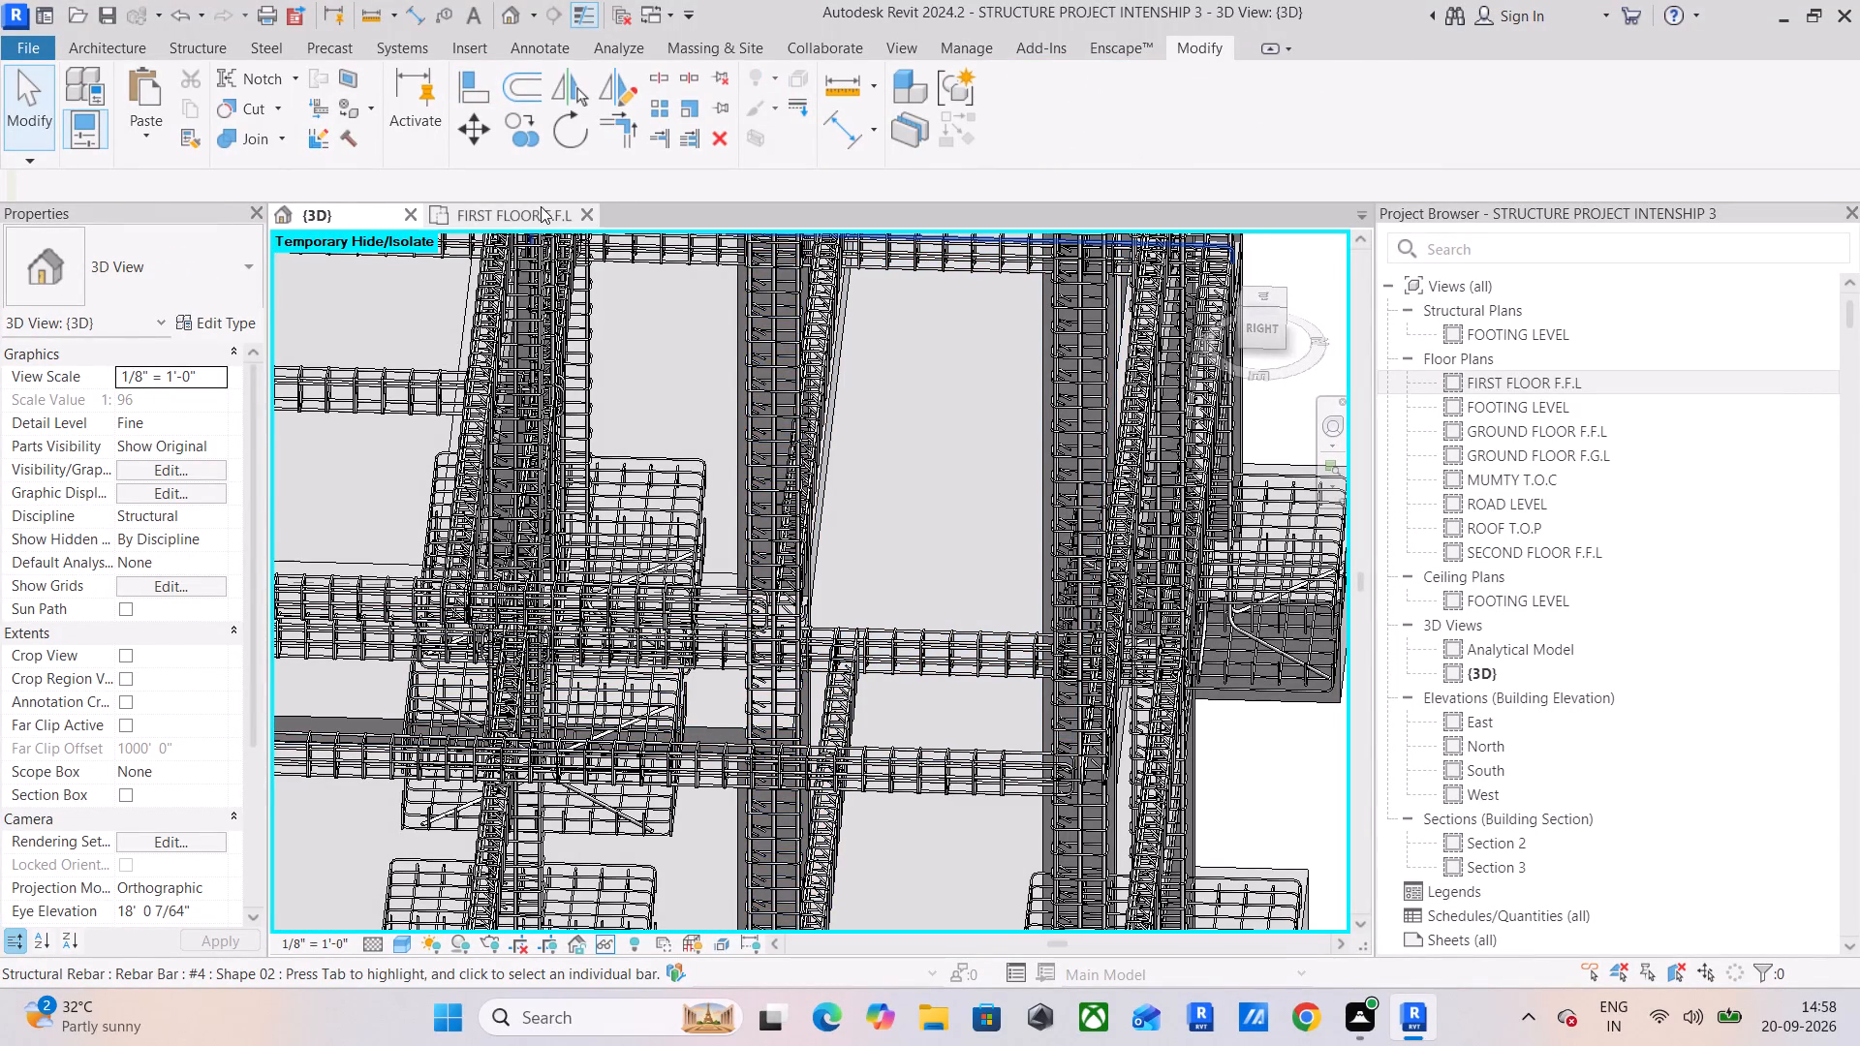
scroll(822, 335, down, 4)
middle_drag(833, 341, 855, 719)
middle_drag(846, 570, 831, 643)
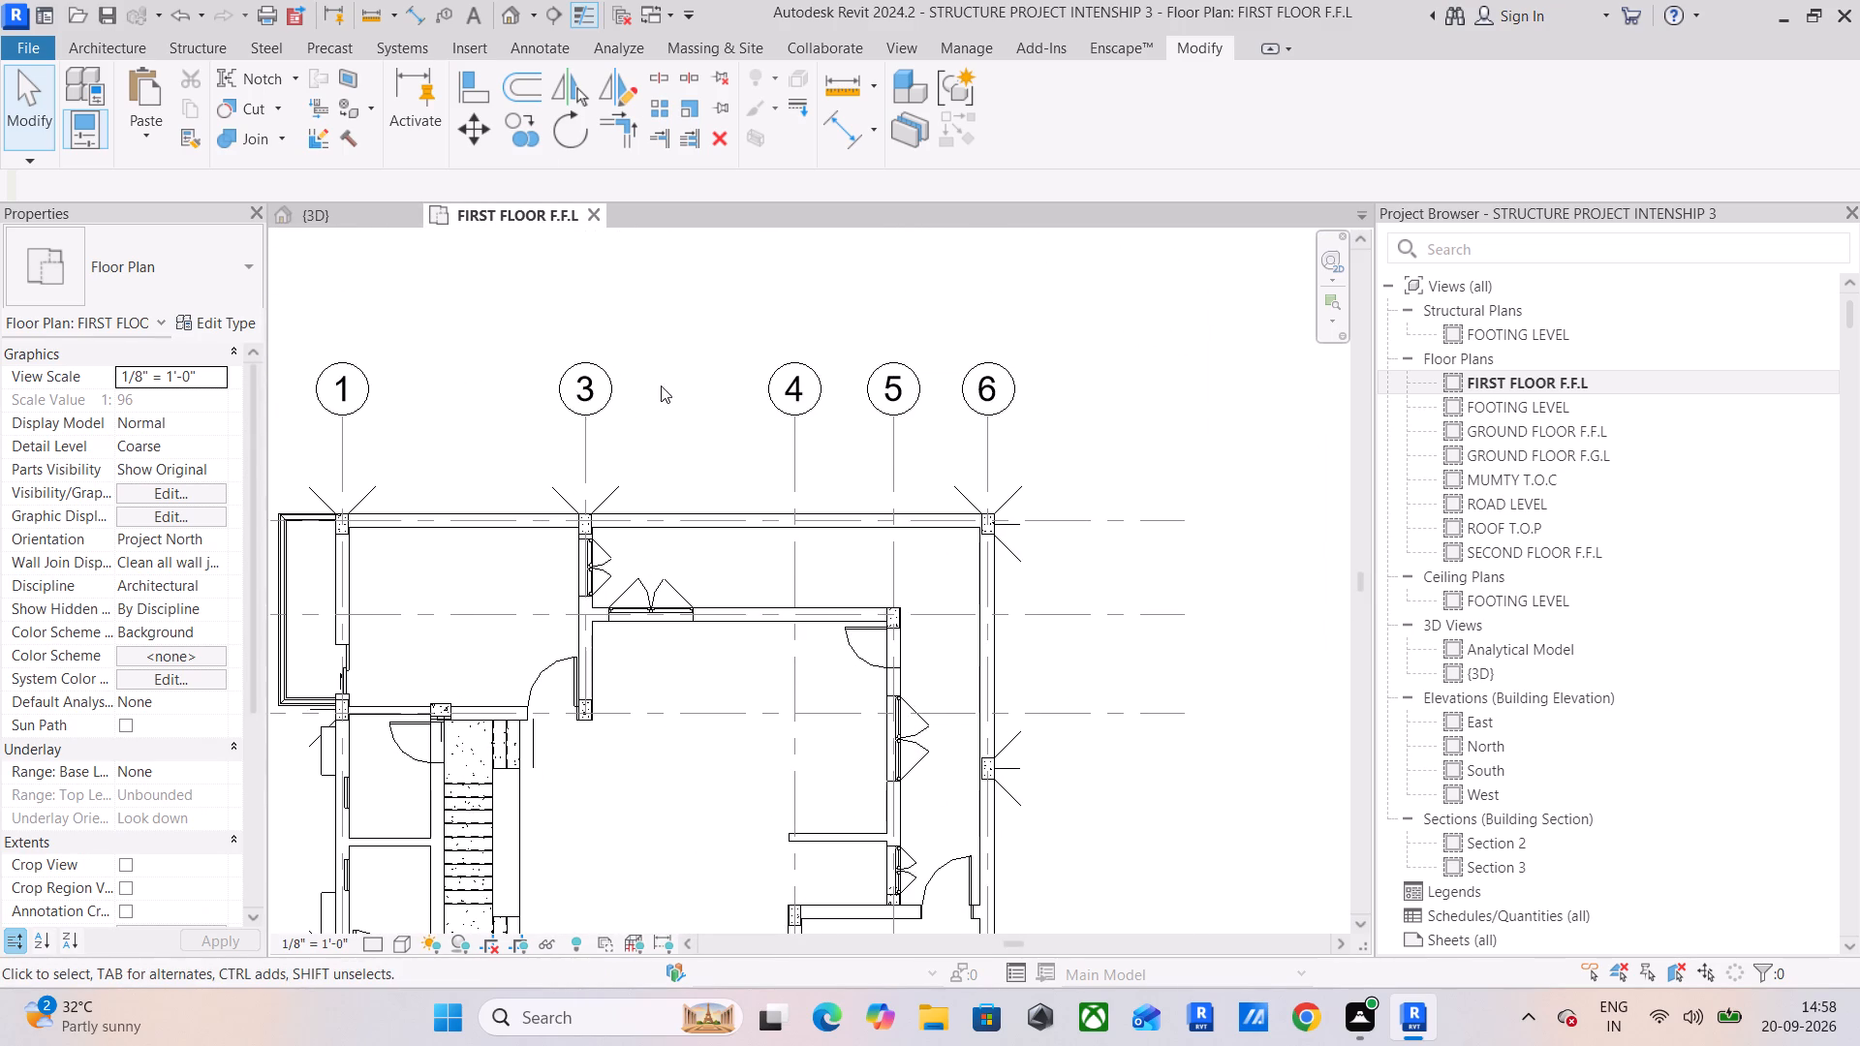
click(181, 46)
click(720, 98)
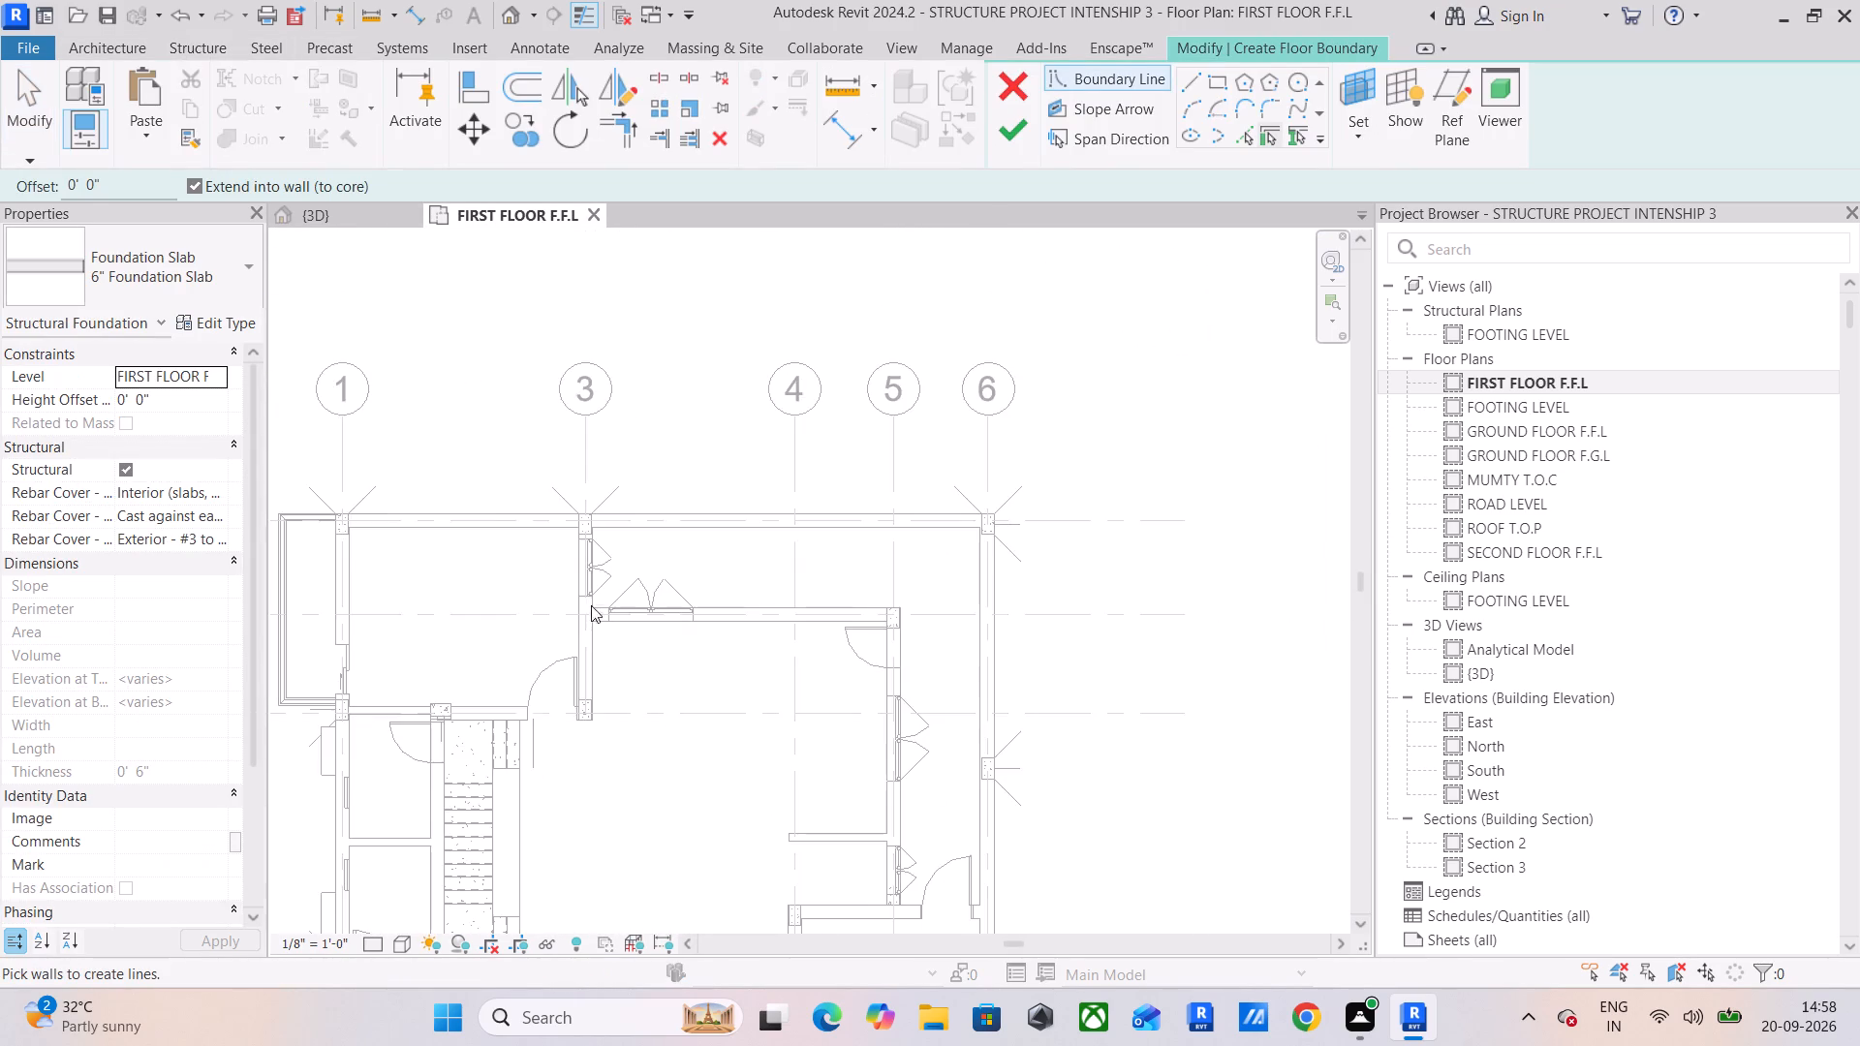
scroll(587, 585, up, 13)
middle_drag(603, 360, 633, 591)
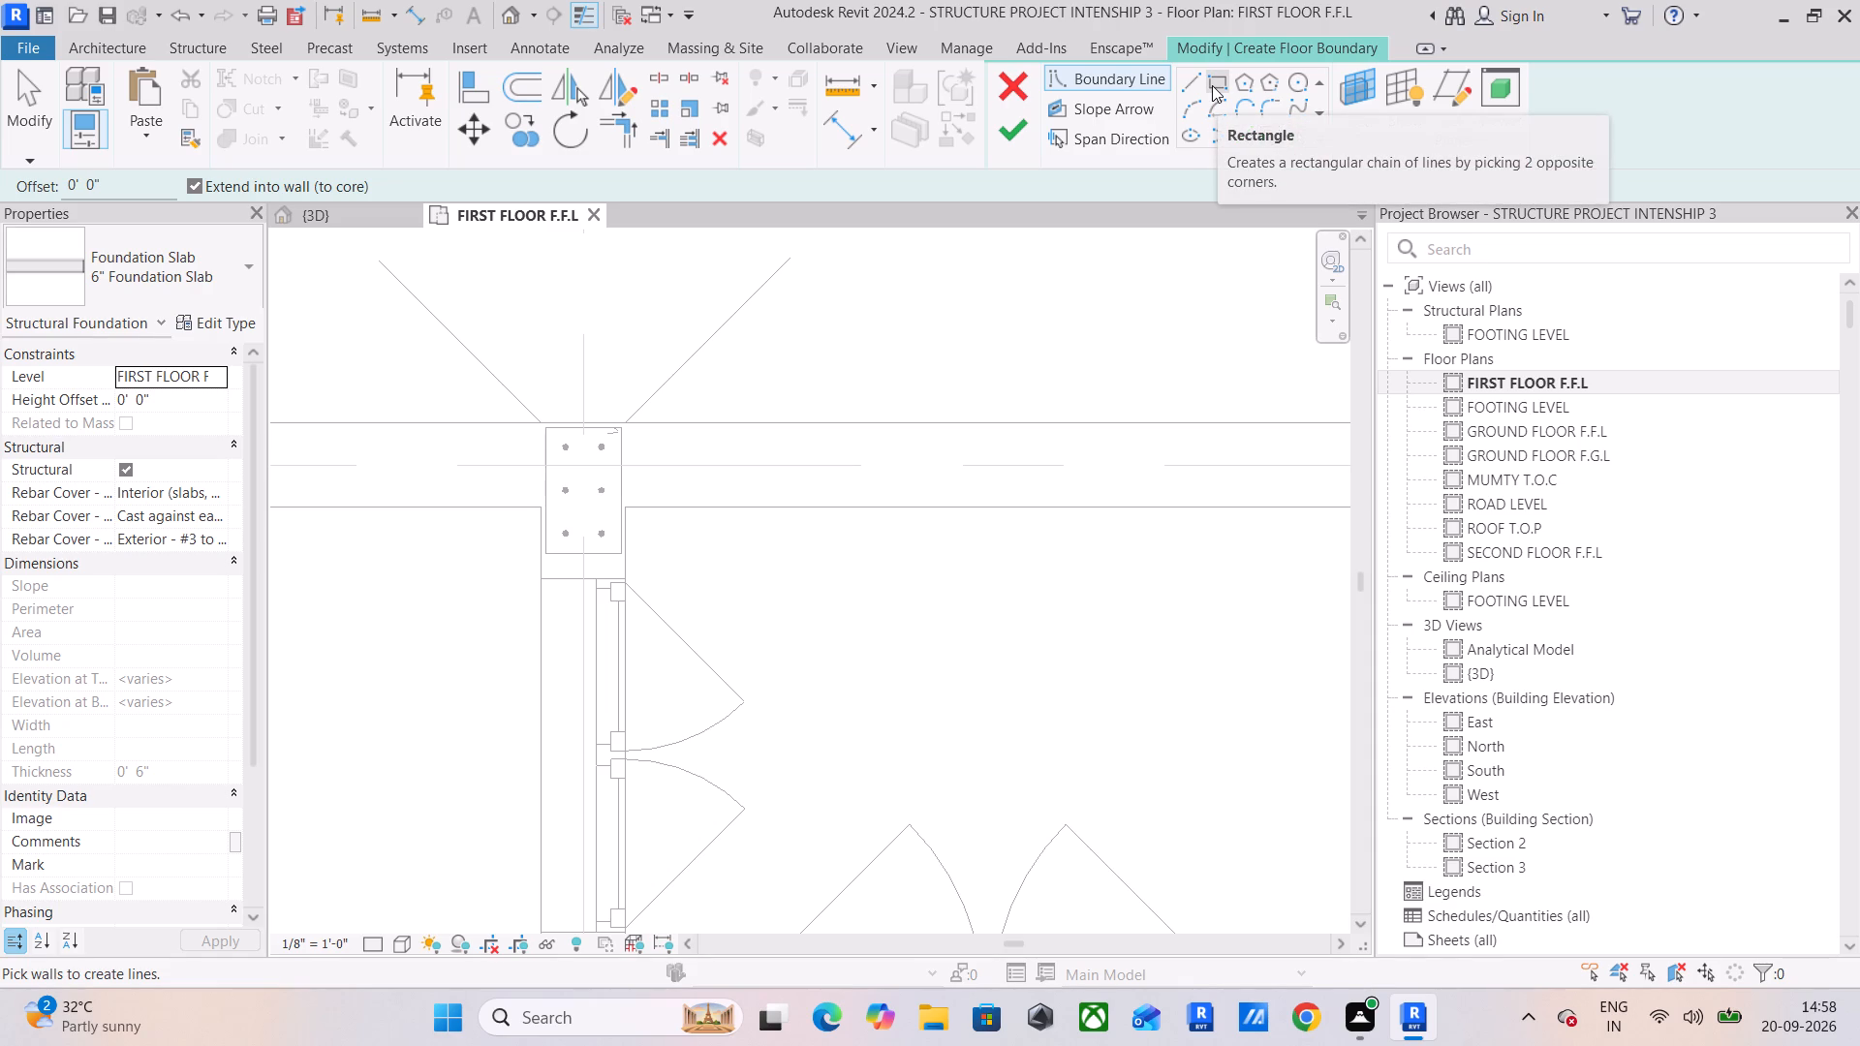
click(1185, 77)
scroll(1177, 369, down, 4)
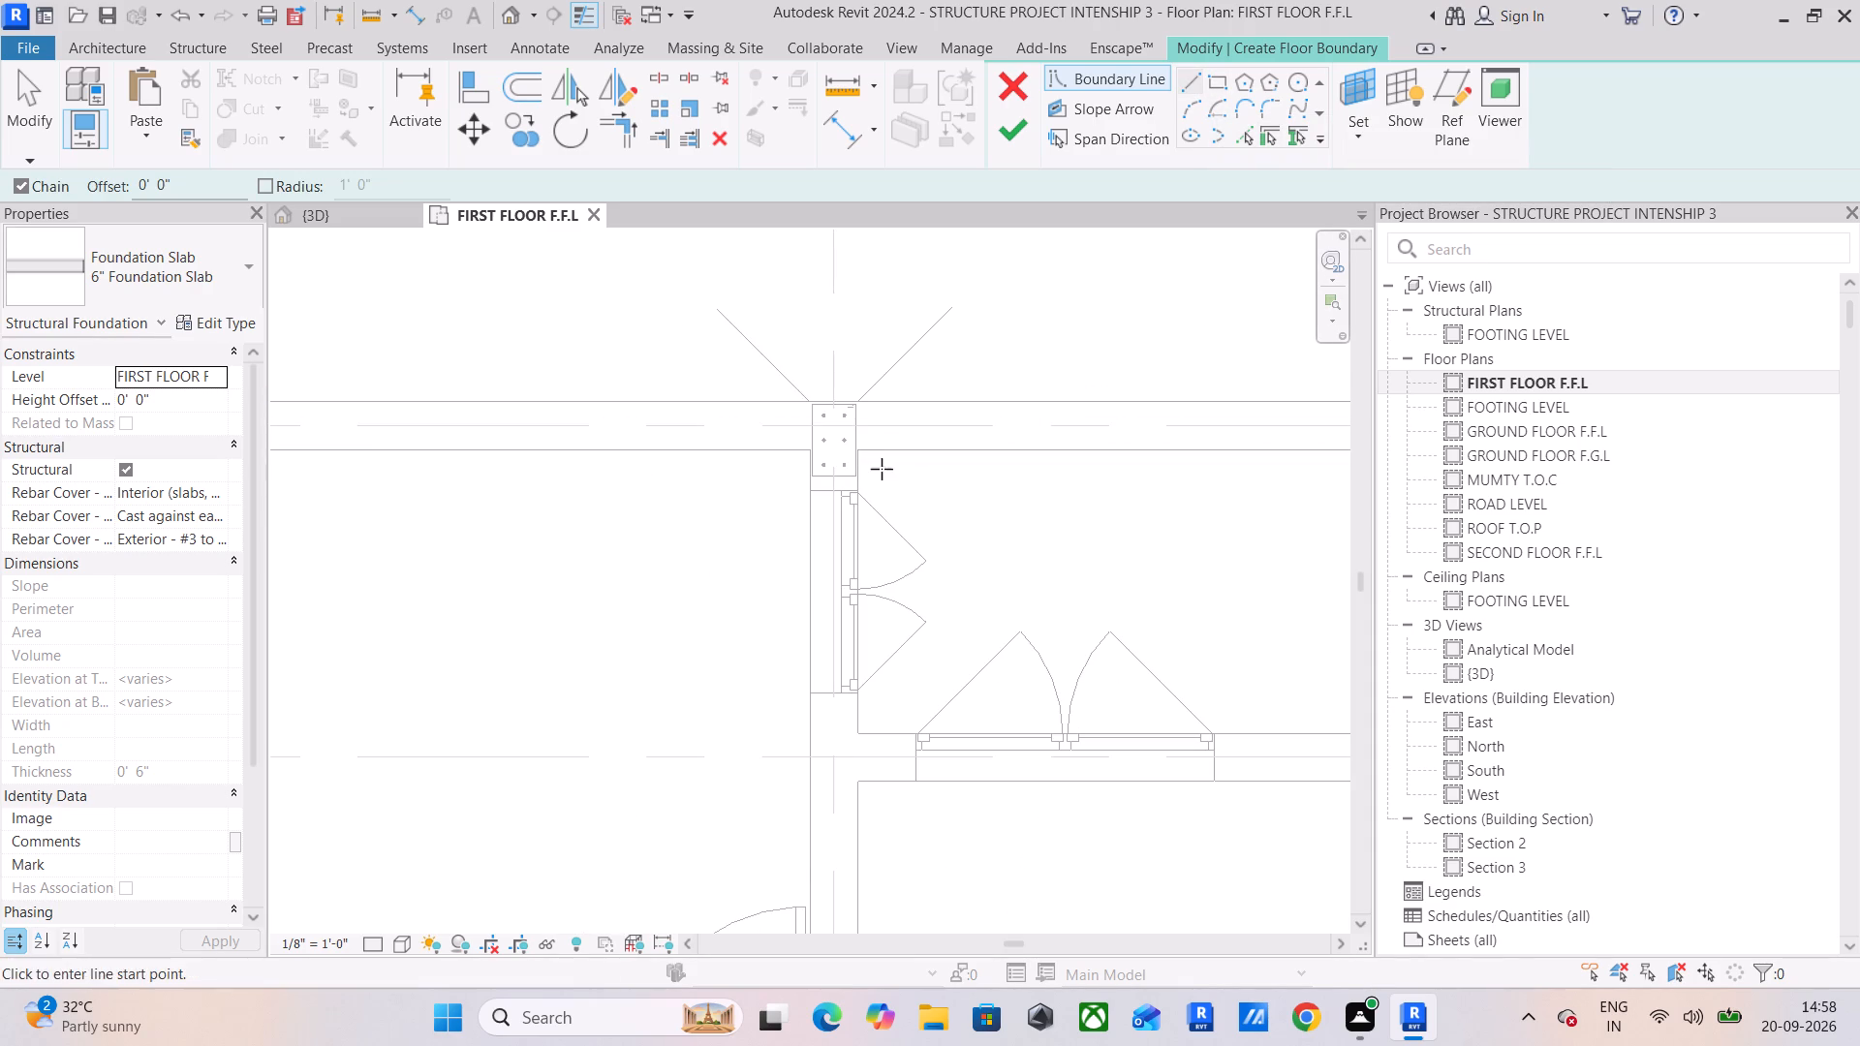
scroll(851, 459, up, 15)
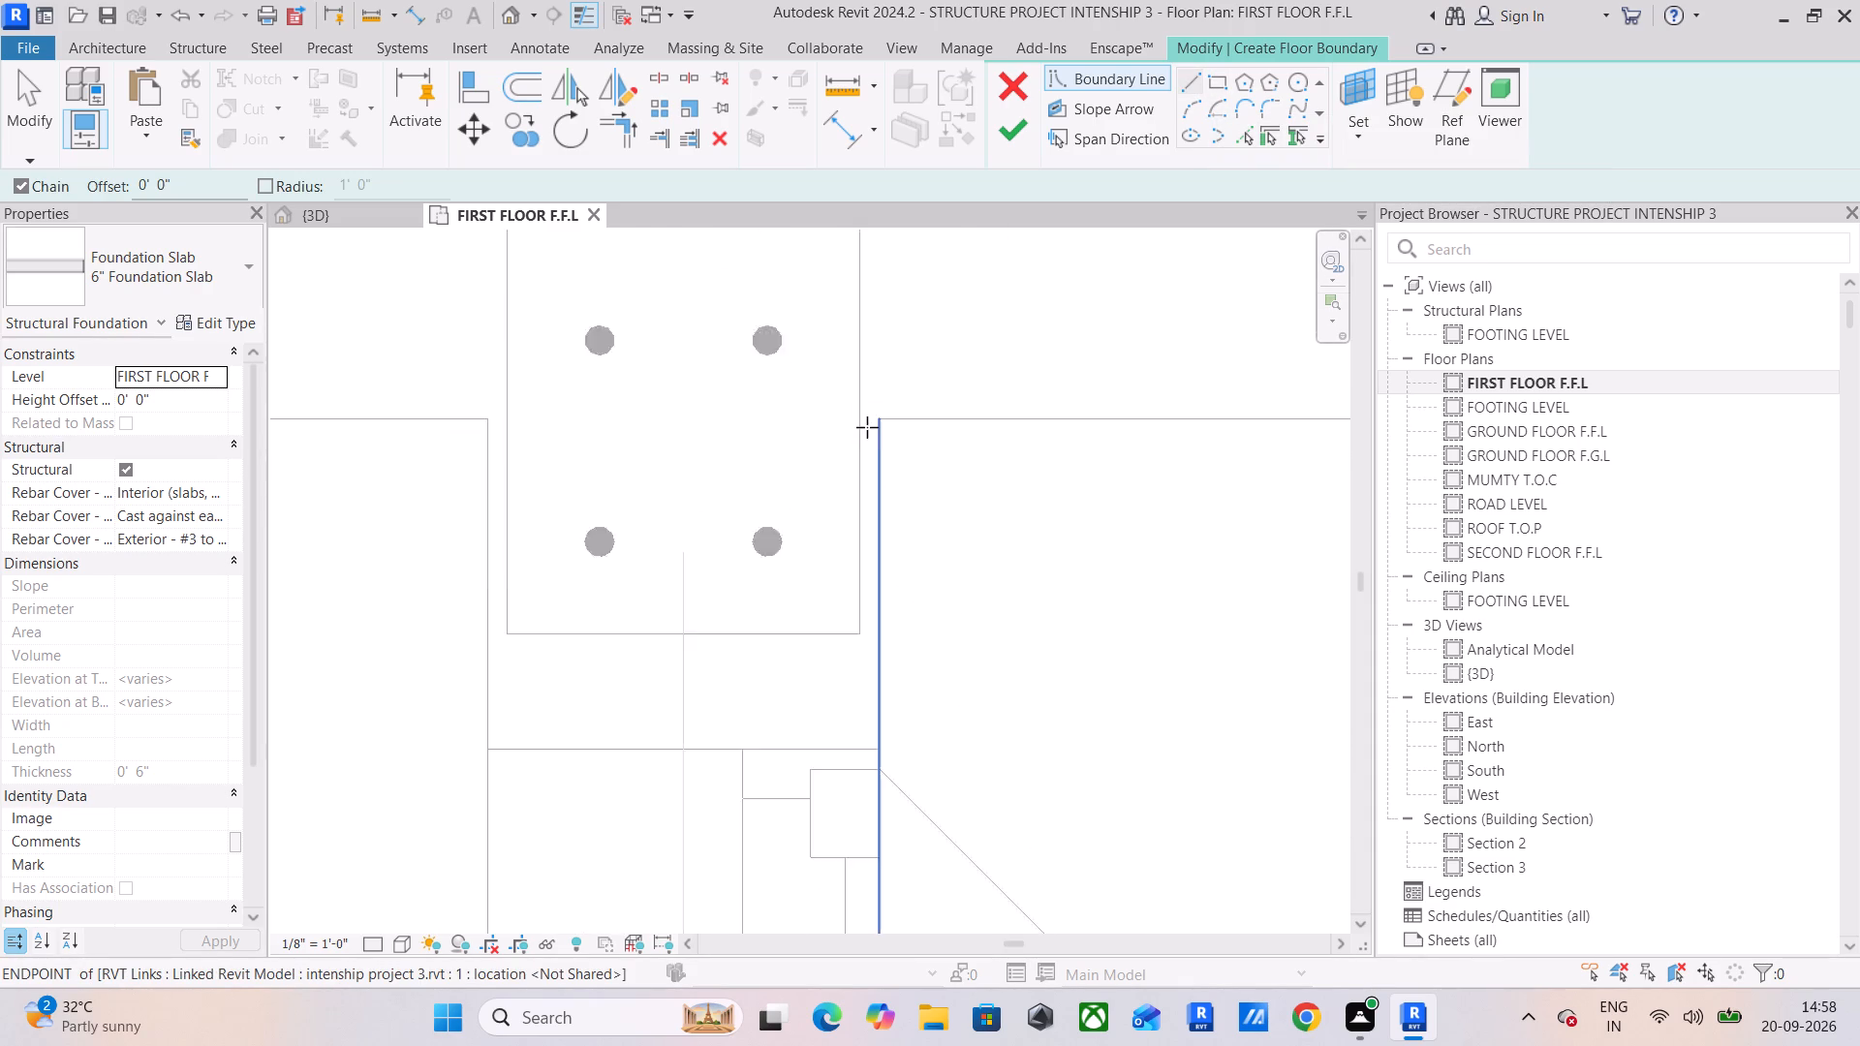
scroll(867, 427, up, 3)
click(884, 415)
click(861, 415)
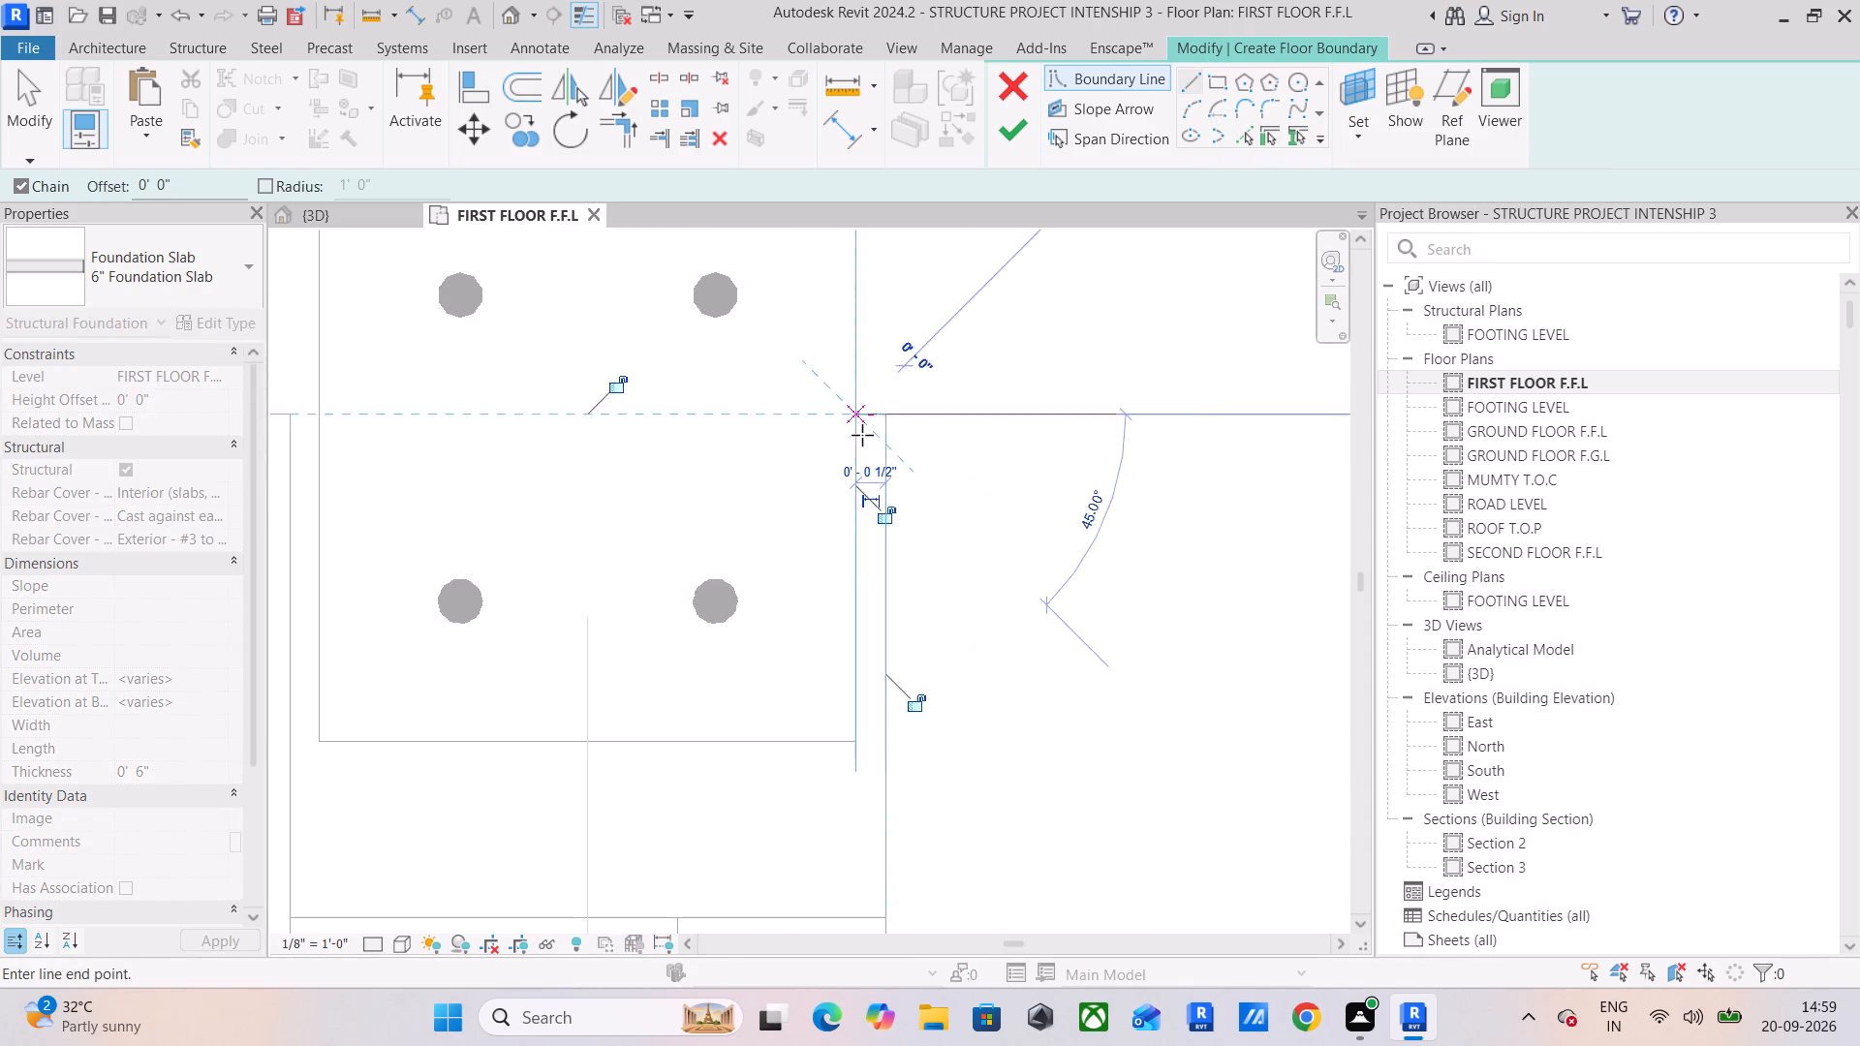
scroll(859, 588, down, 7)
middle_drag(858, 599, 874, 302)
scroll(859, 597, up, 1)
scroll(823, 652, down, 5)
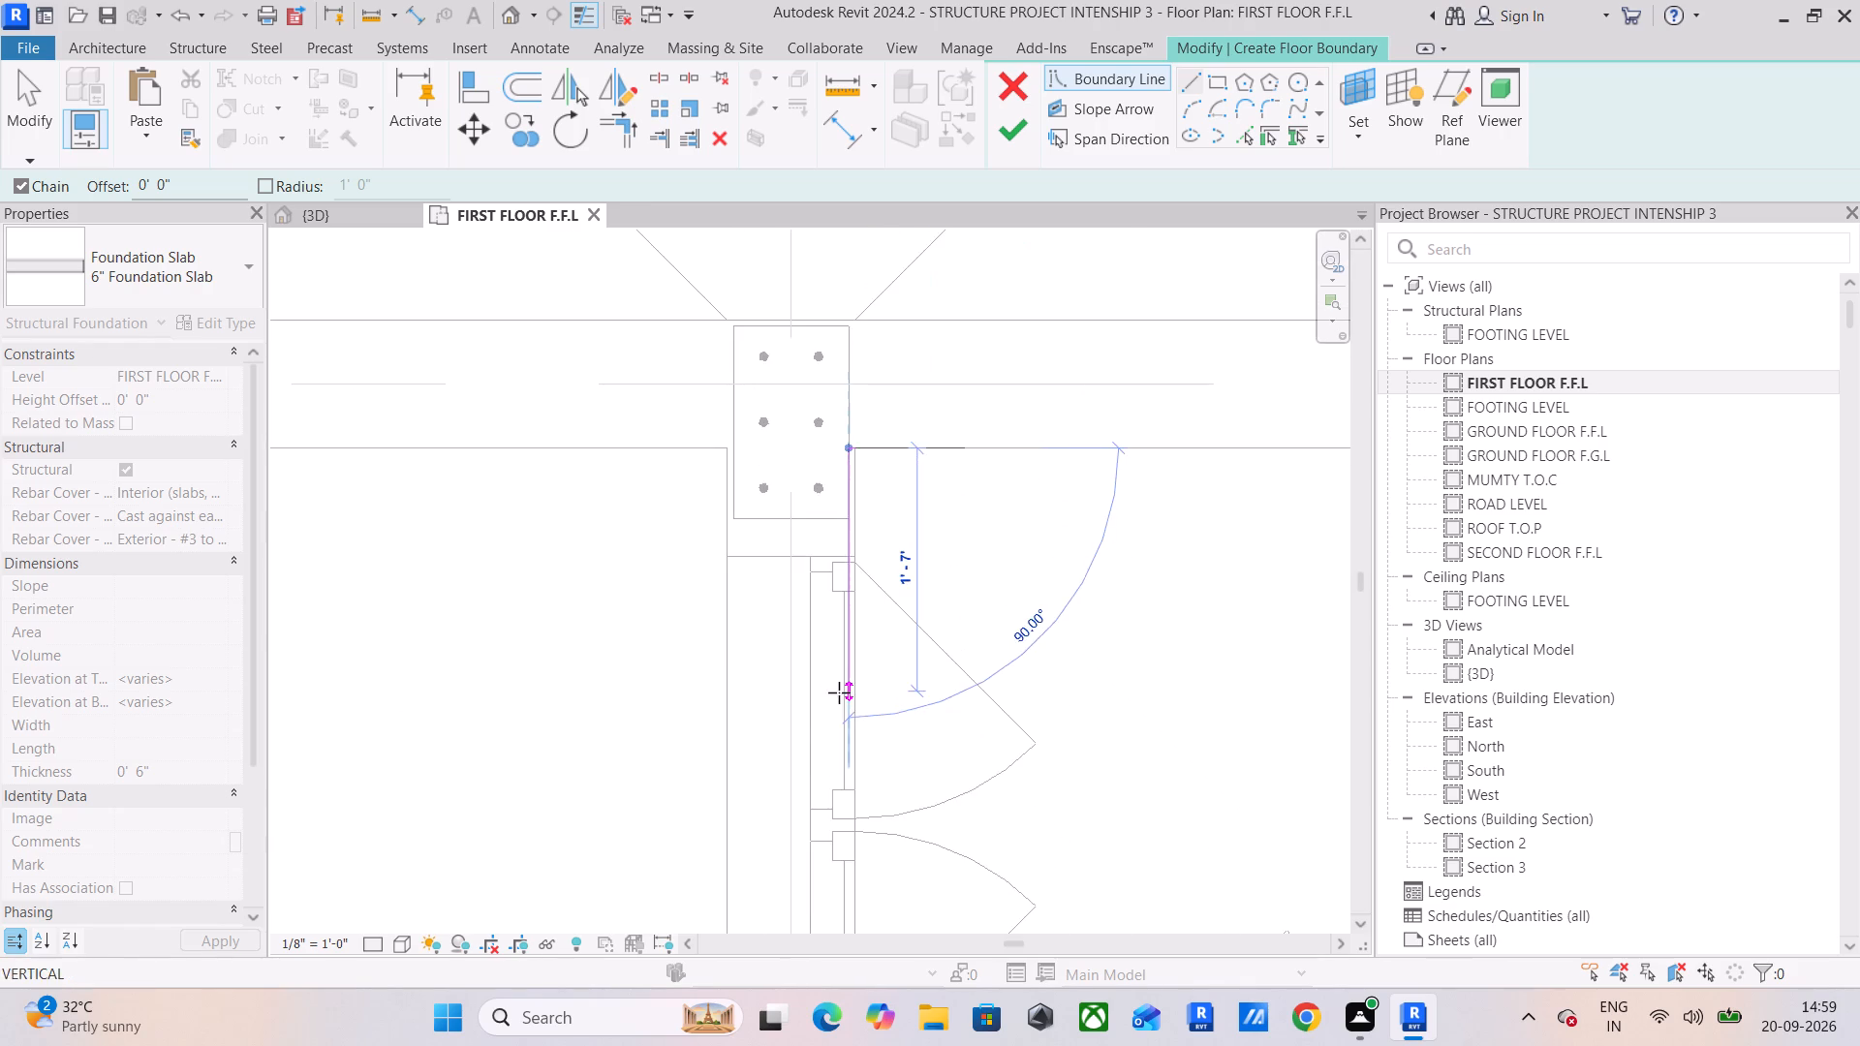
middle_drag(839, 694, 845, 196)
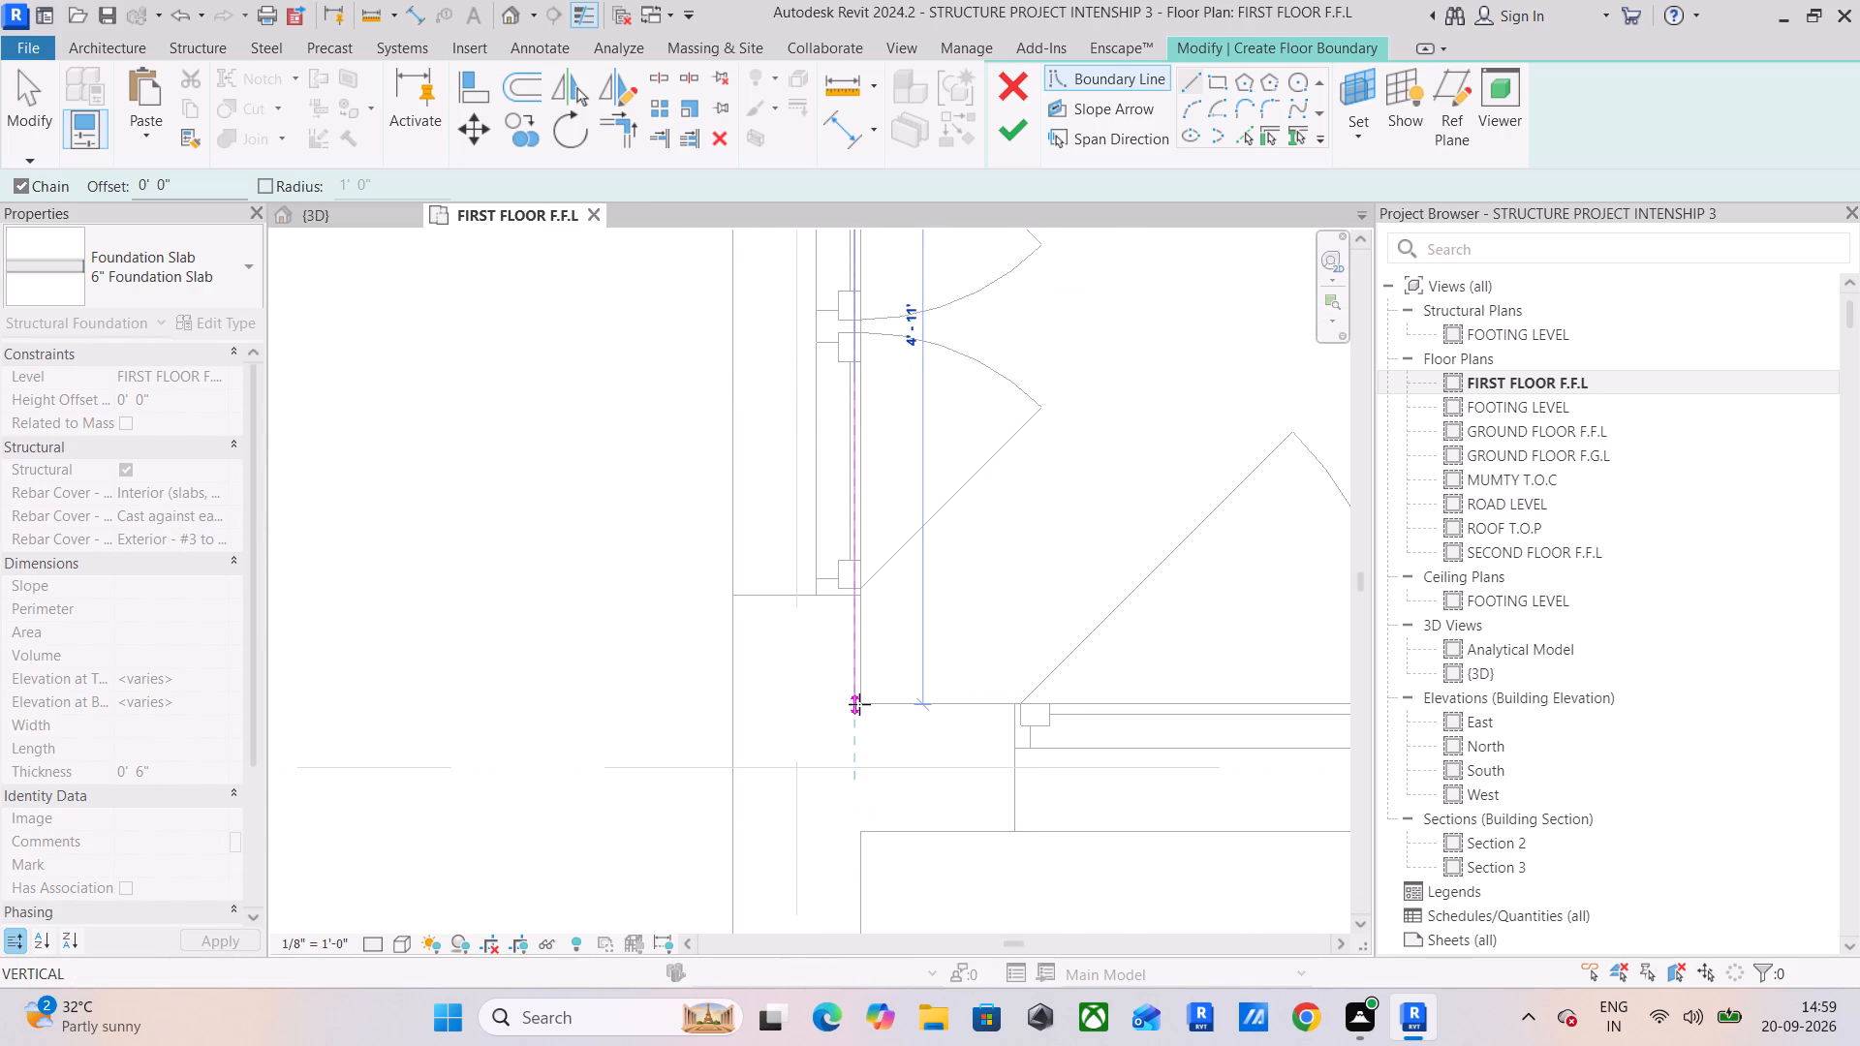
scroll(859, 704, up, 4)
click(859, 704)
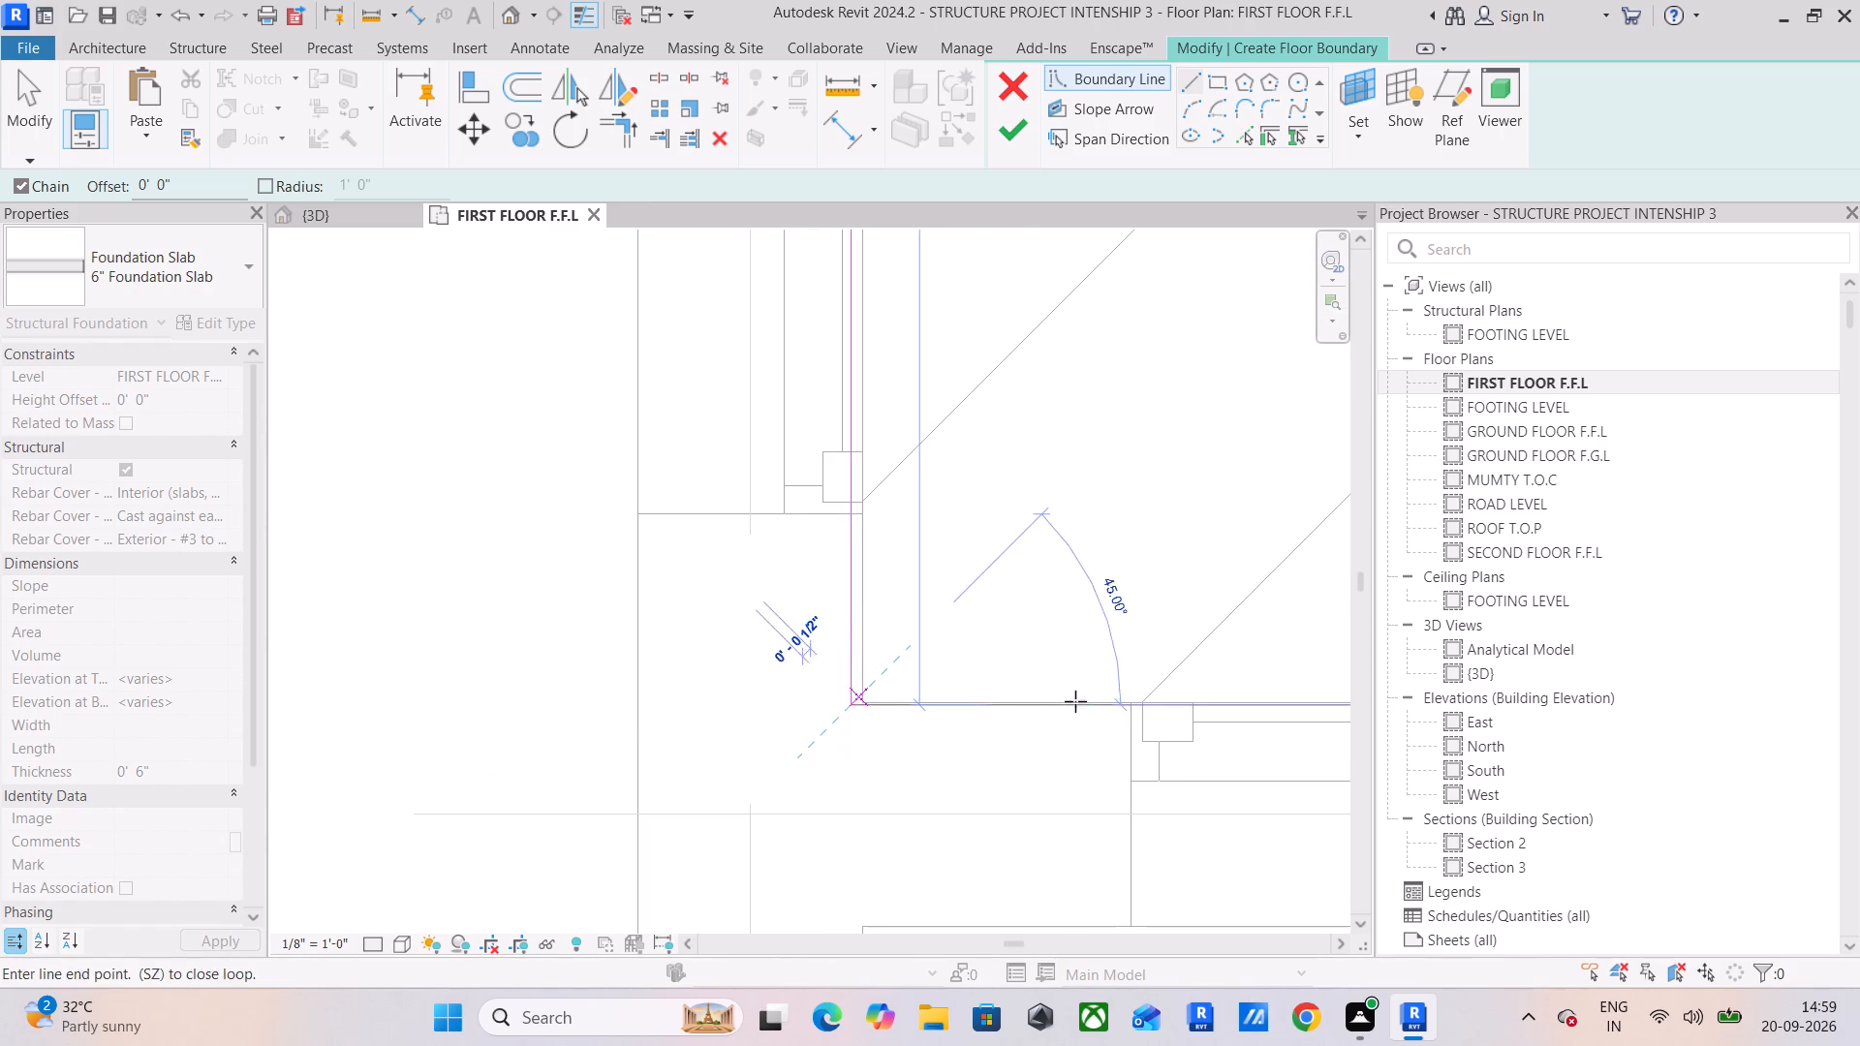
scroll(790, 701, up, 7)
scroll(974, 681, up, 5)
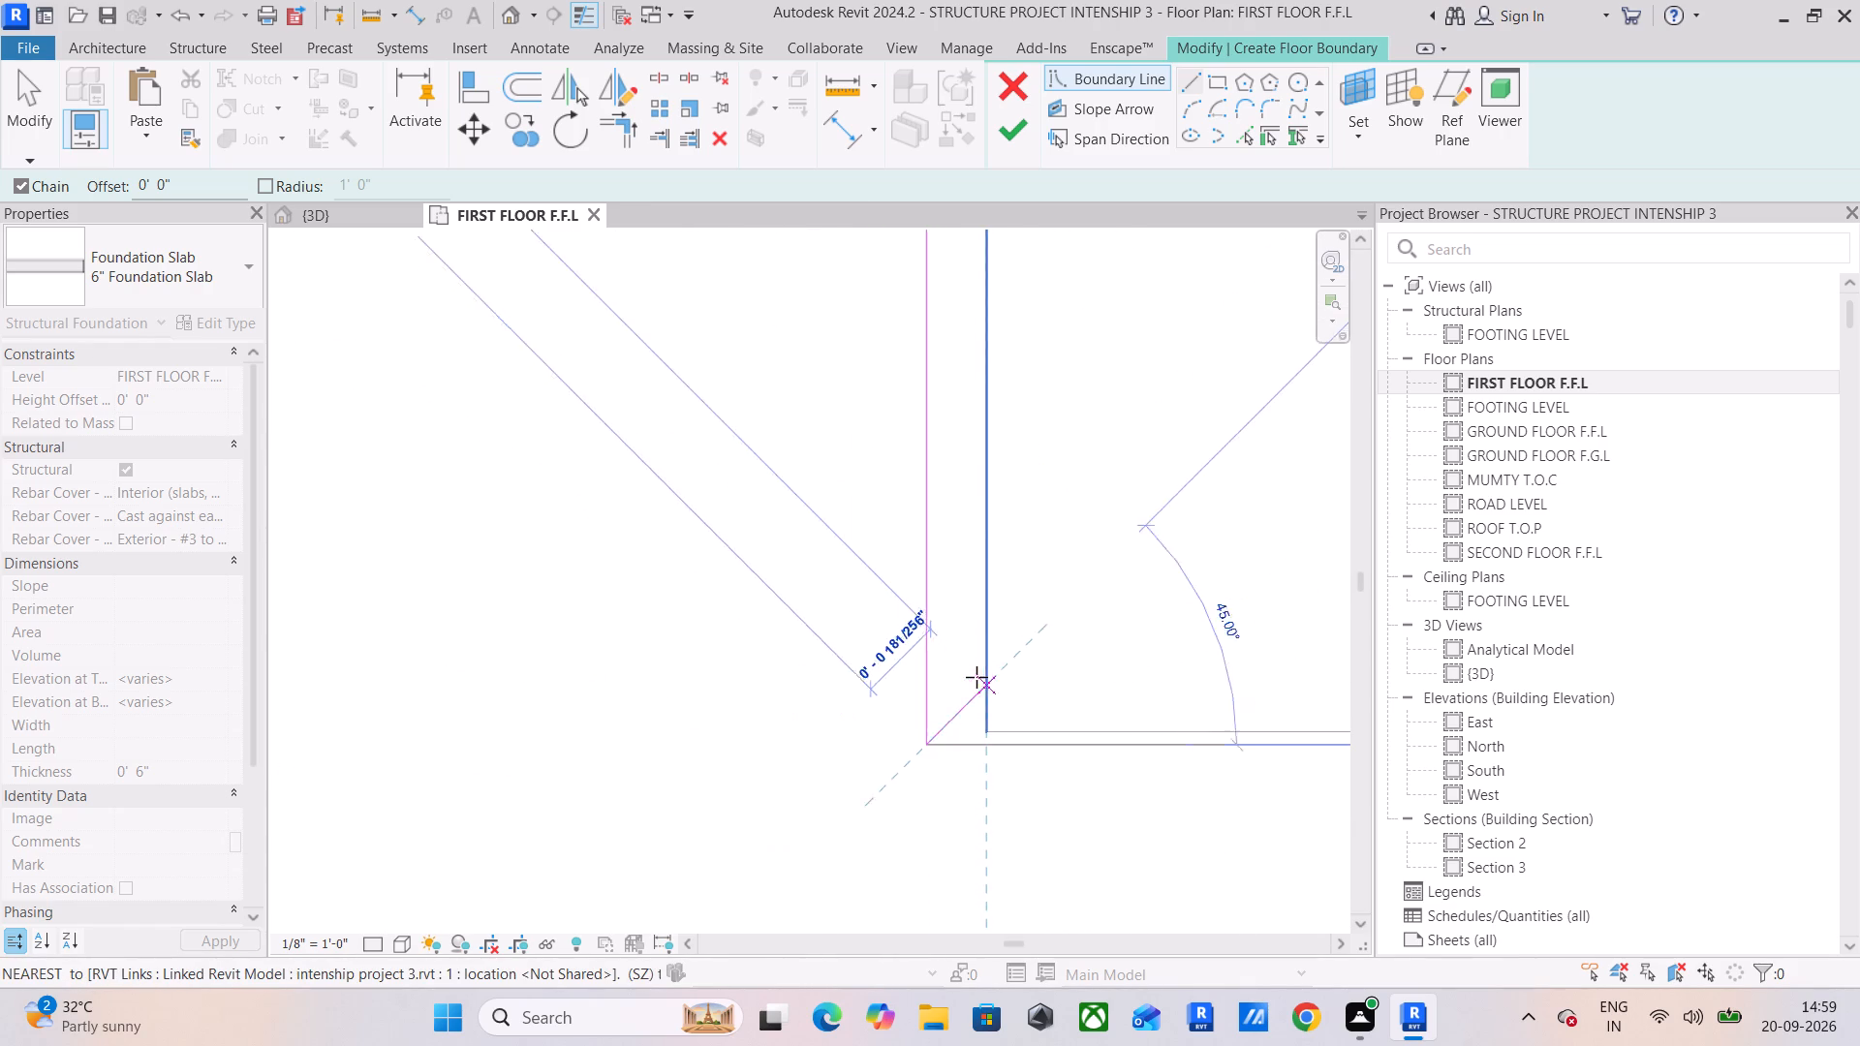
key(Escape)
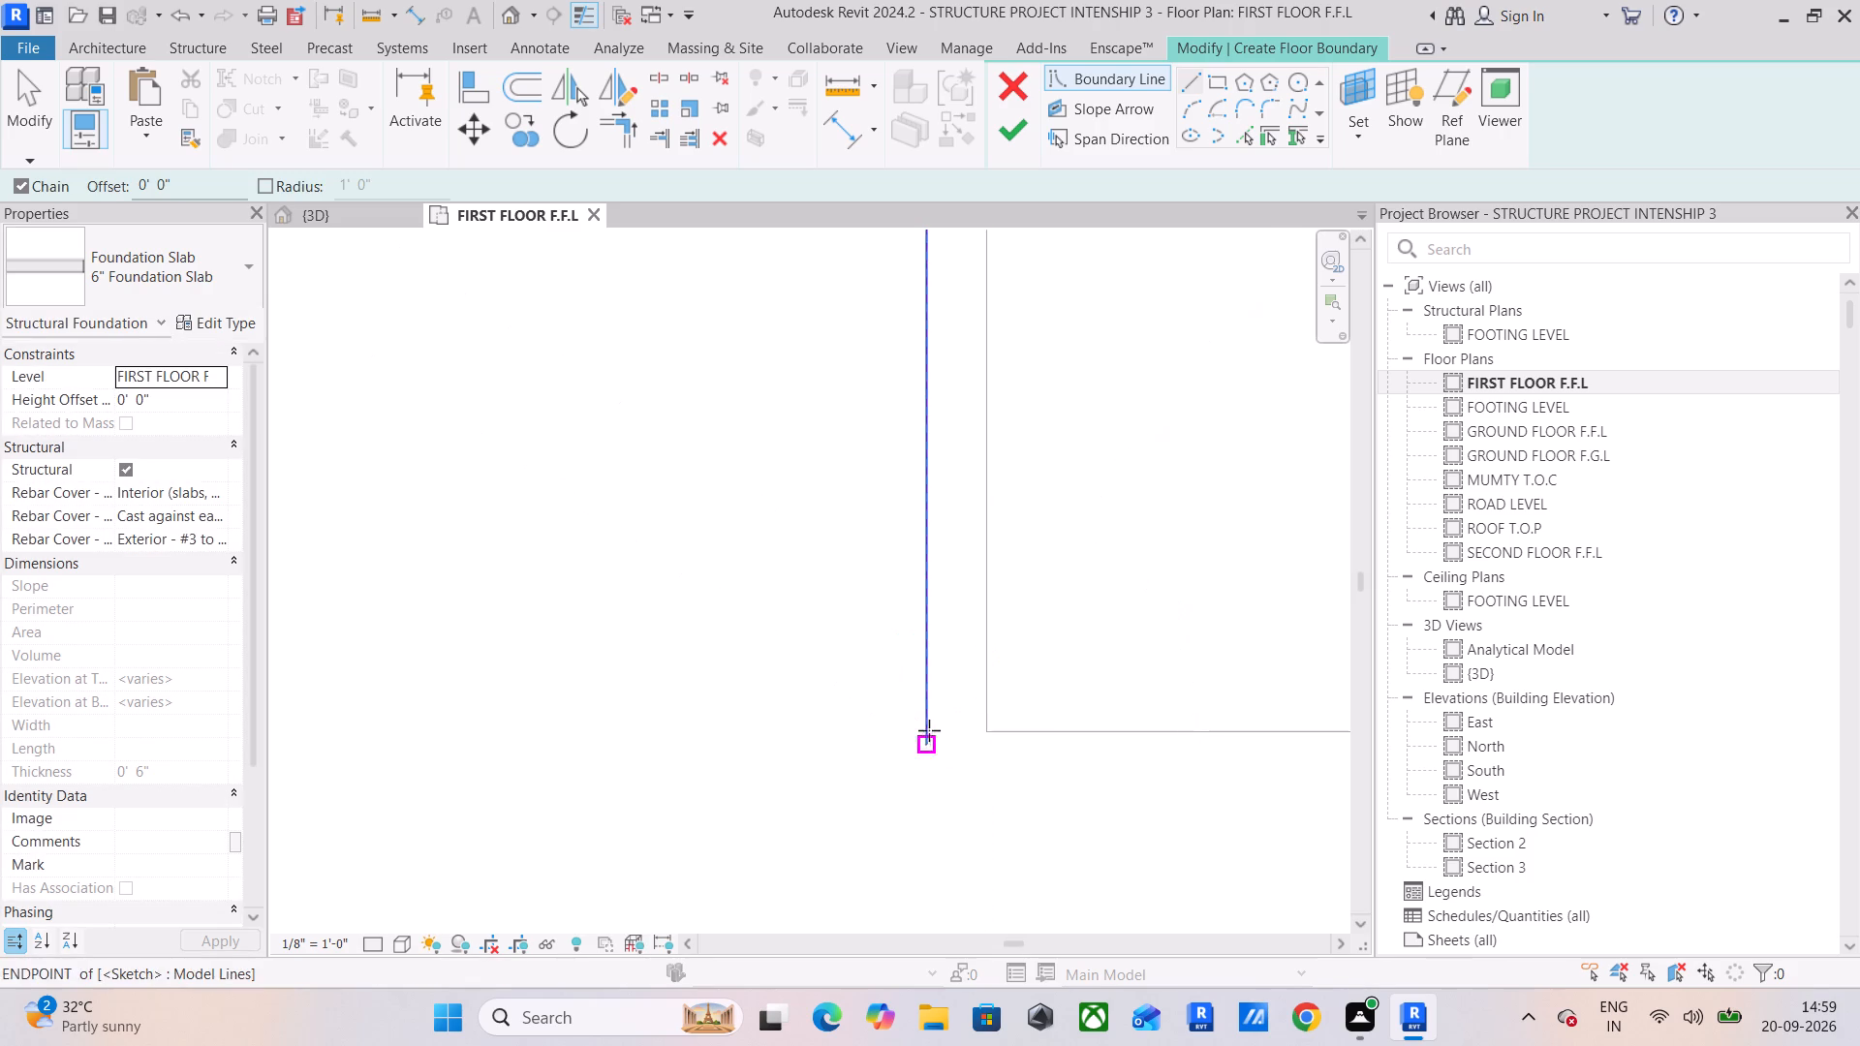
Align the lower end of the grid 3 boundary line with the wall face along grid B.
click(459, 76)
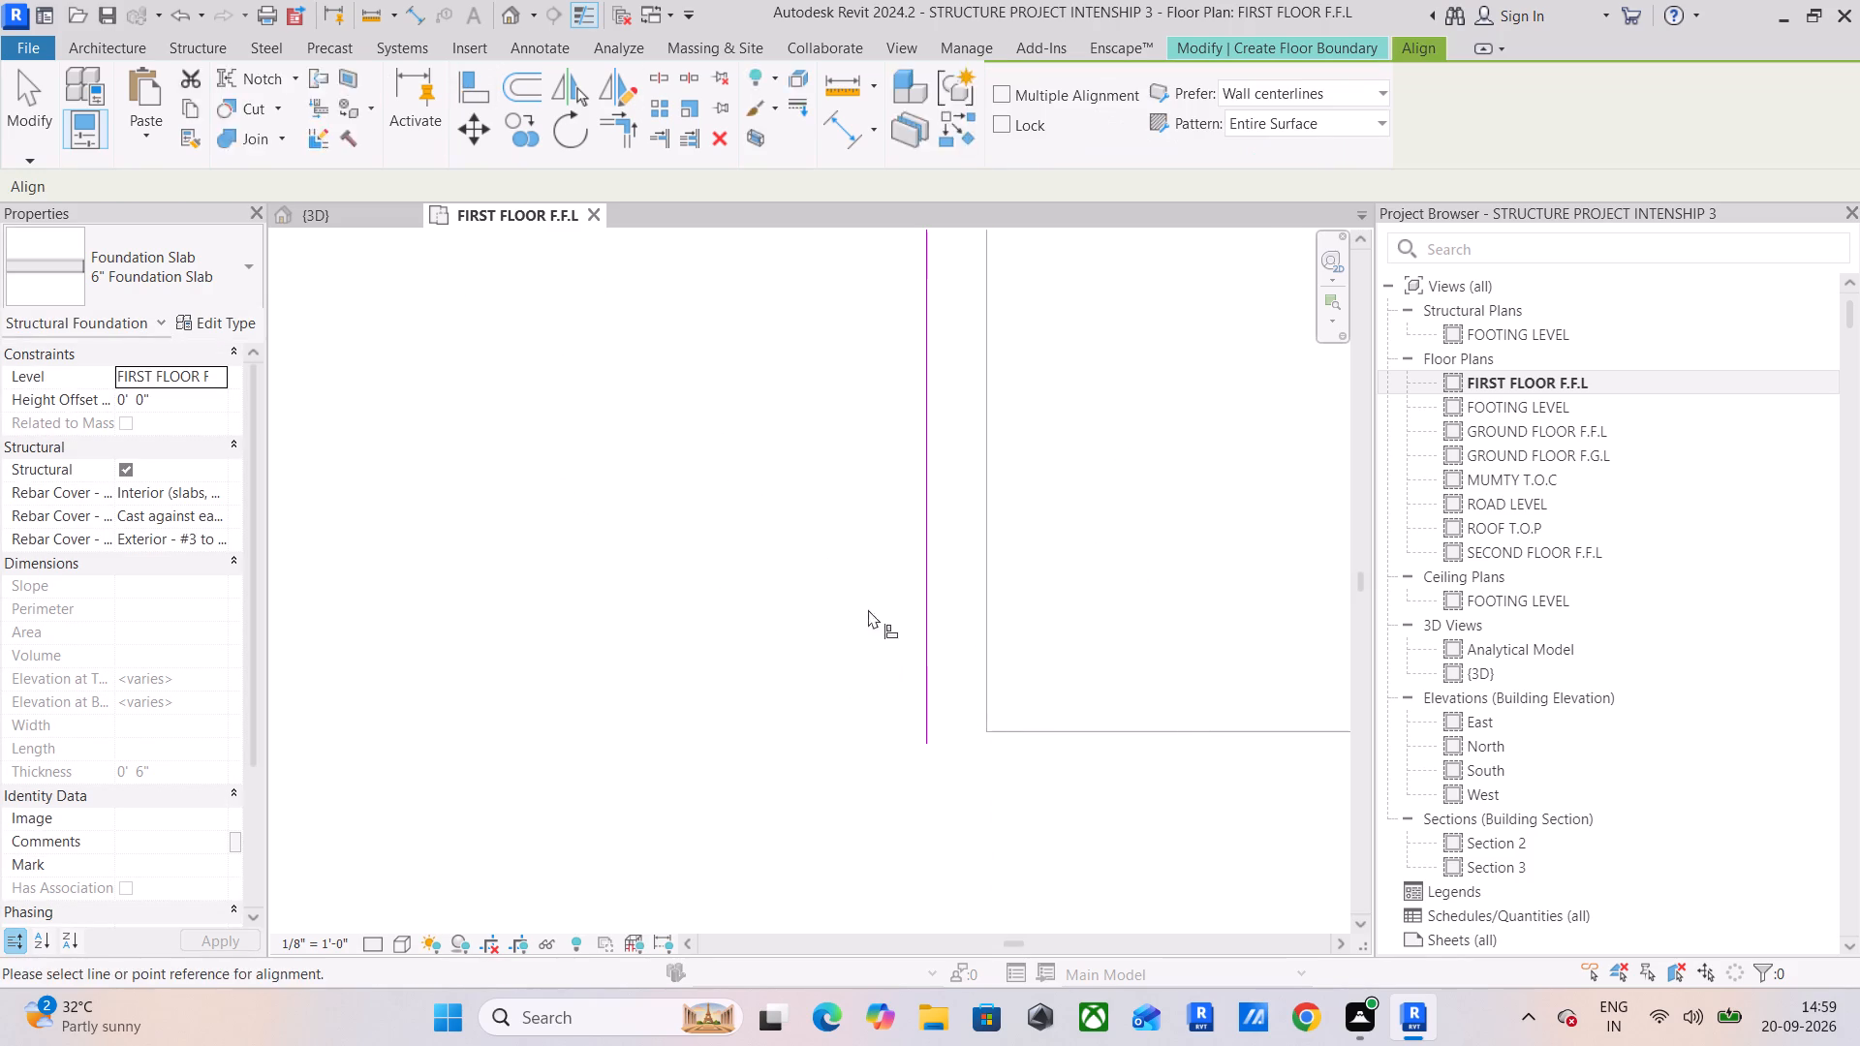
click(1012, 731)
click(922, 749)
key(Escape)
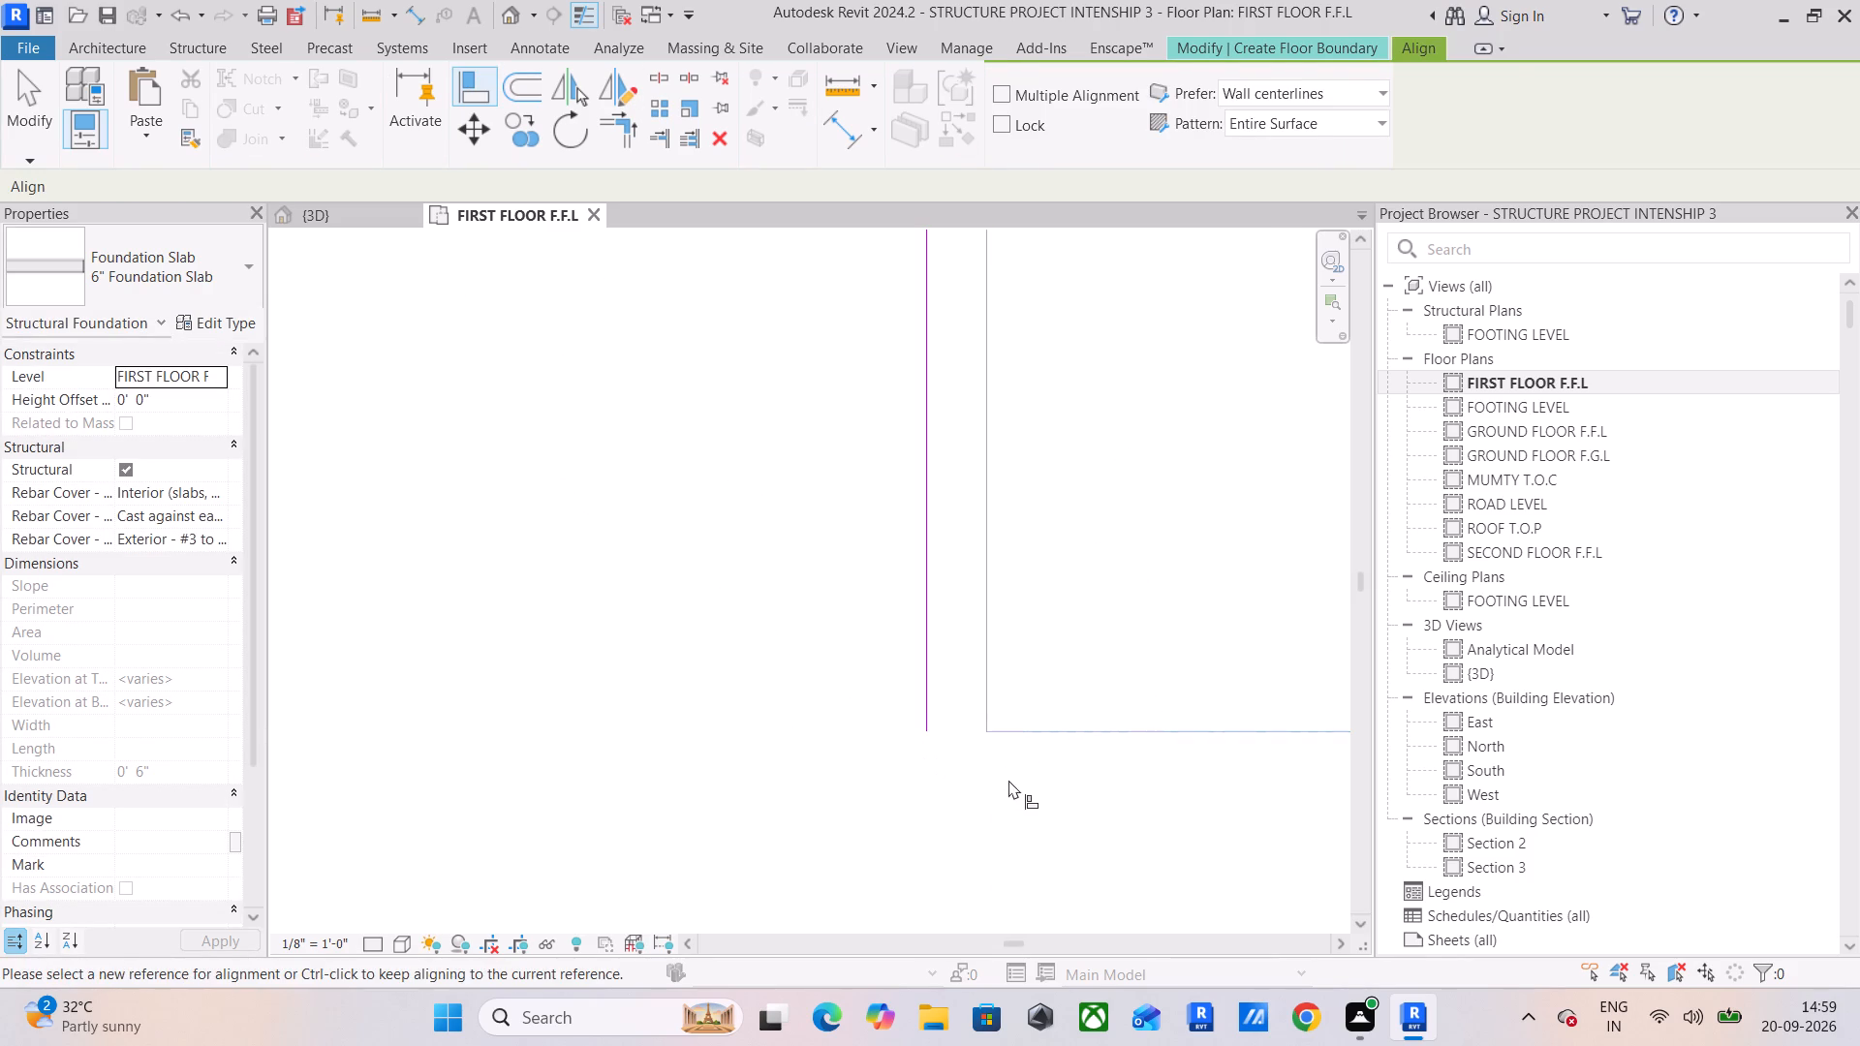
key(Escape)
key(Escape)
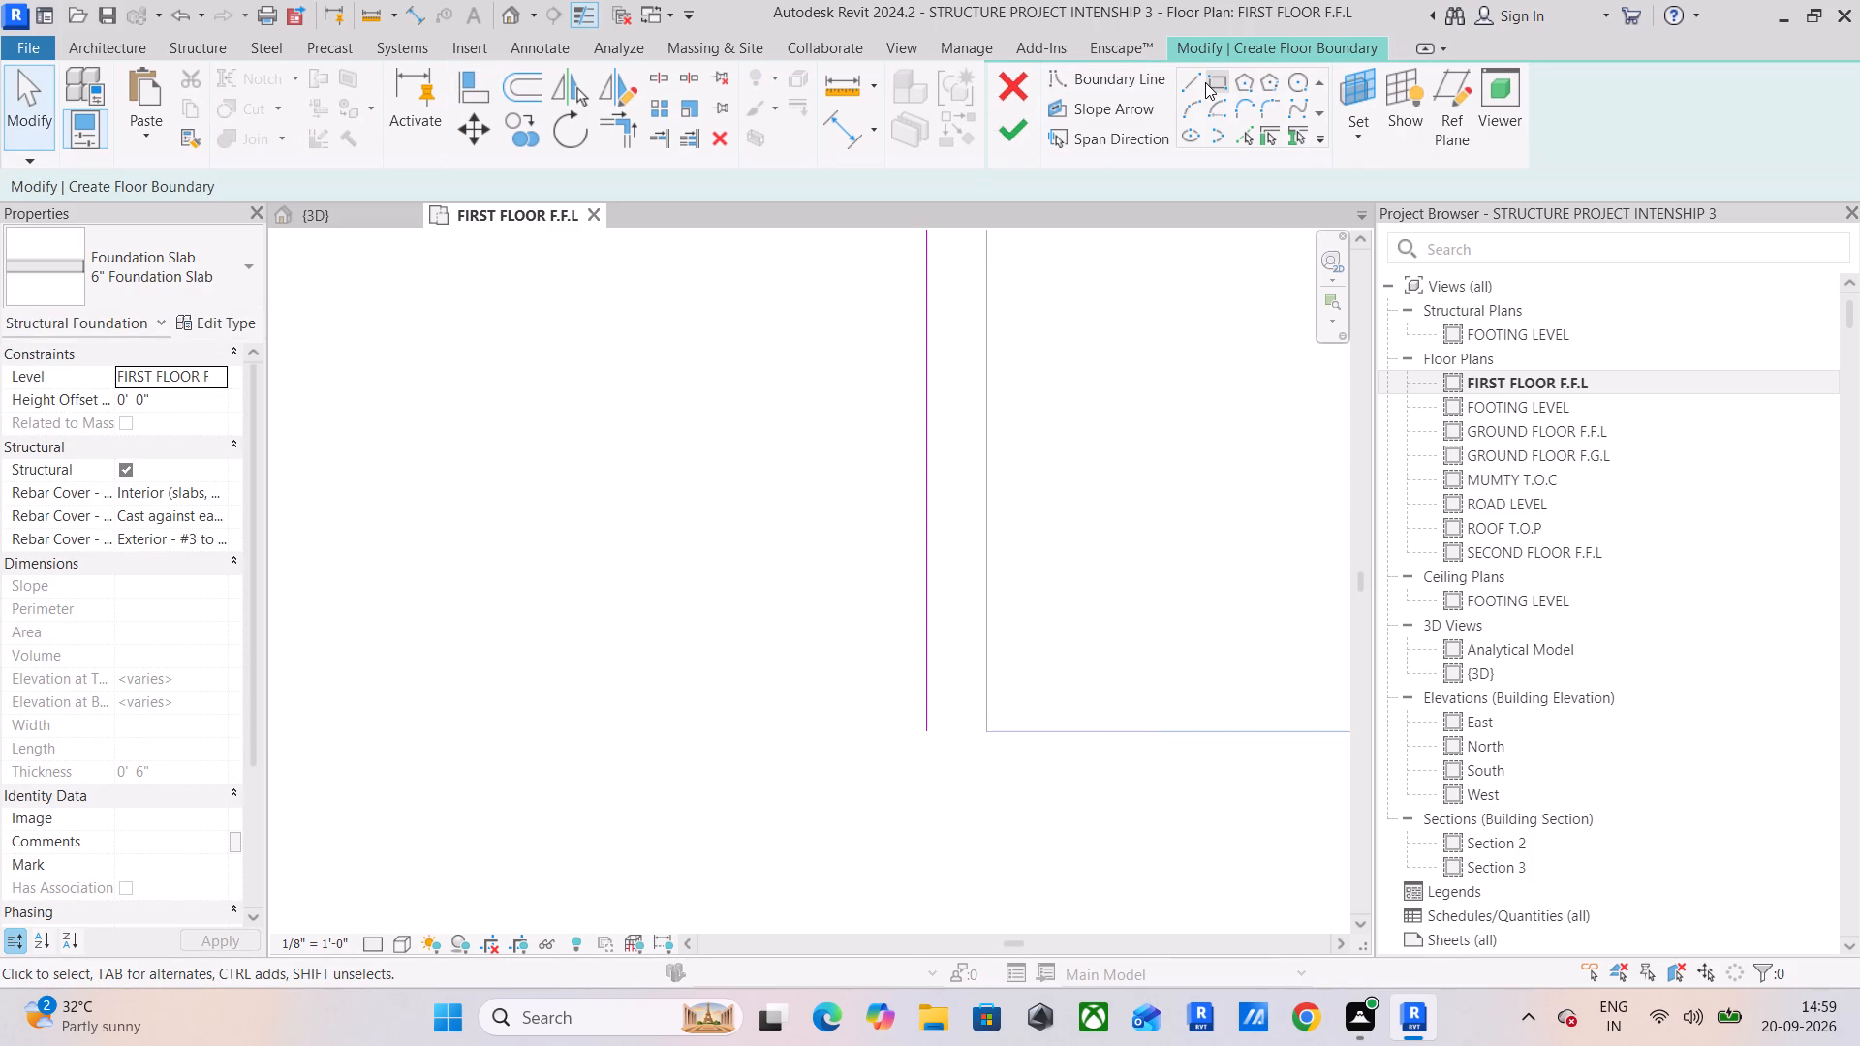
Draw the slab's grid B edge 23' 8" long toward grid 6 and its grid 6 edge about 4' 11" up to the grid A beam.
click(1193, 78)
click(925, 735)
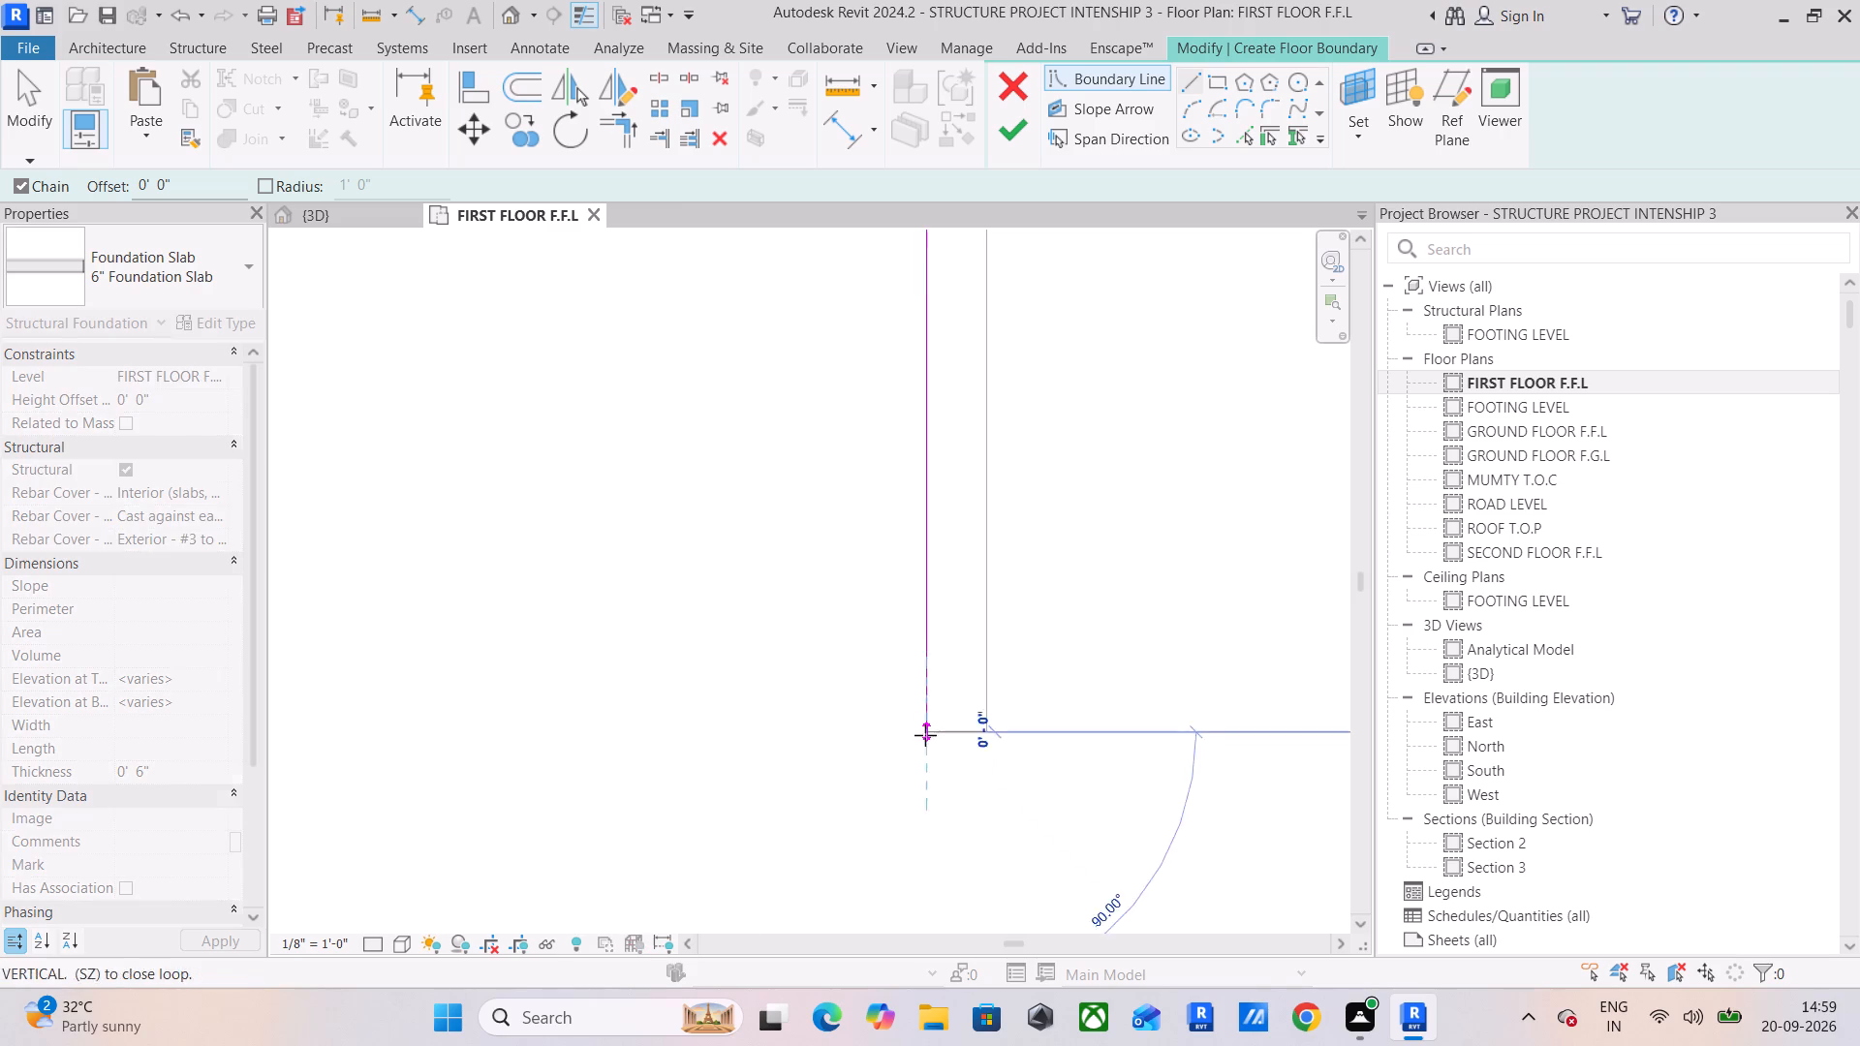
scroll(1059, 707, down, 5)
middle_drag(1123, 707, 422, 587)
scroll(531, 621, down, 6)
middle_drag(925, 604, 213, 496)
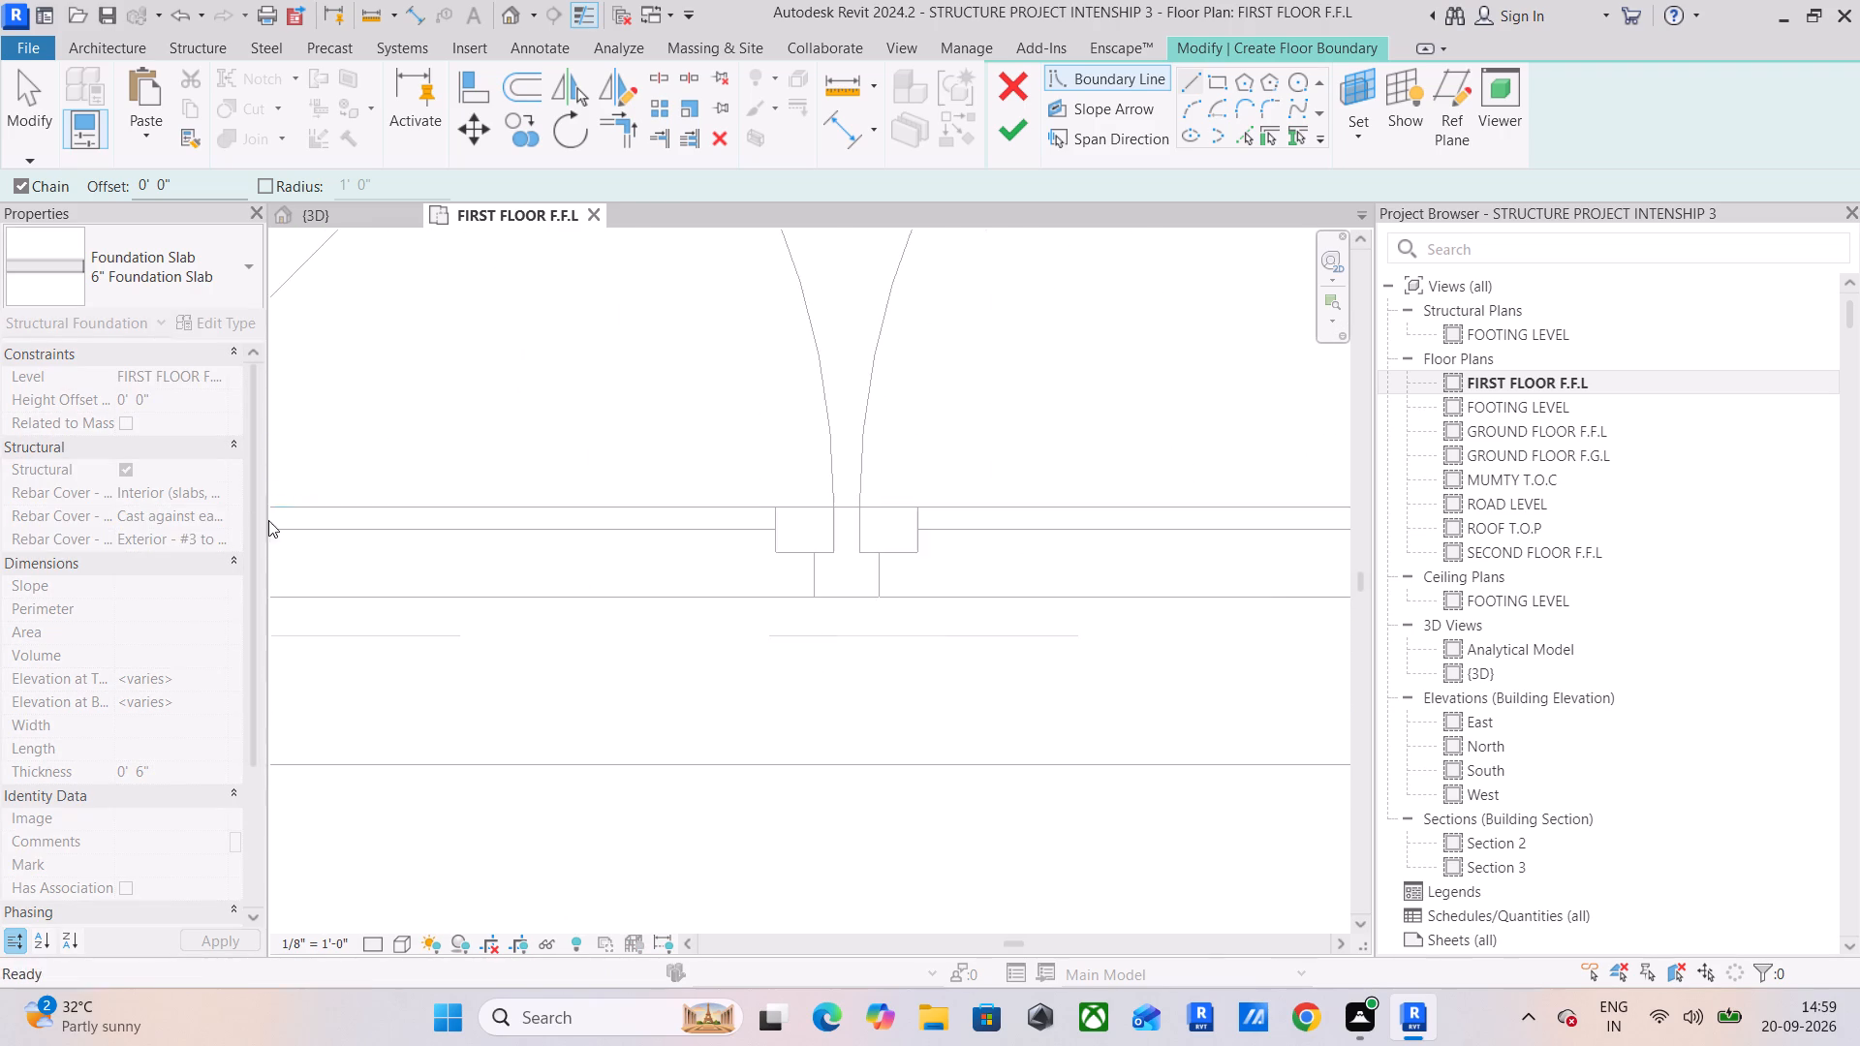
scroll(729, 548, down, 5)
middle_drag(968, 510, 367, 542)
scroll(796, 591, down, 5)
middle_drag(935, 573, 285, 568)
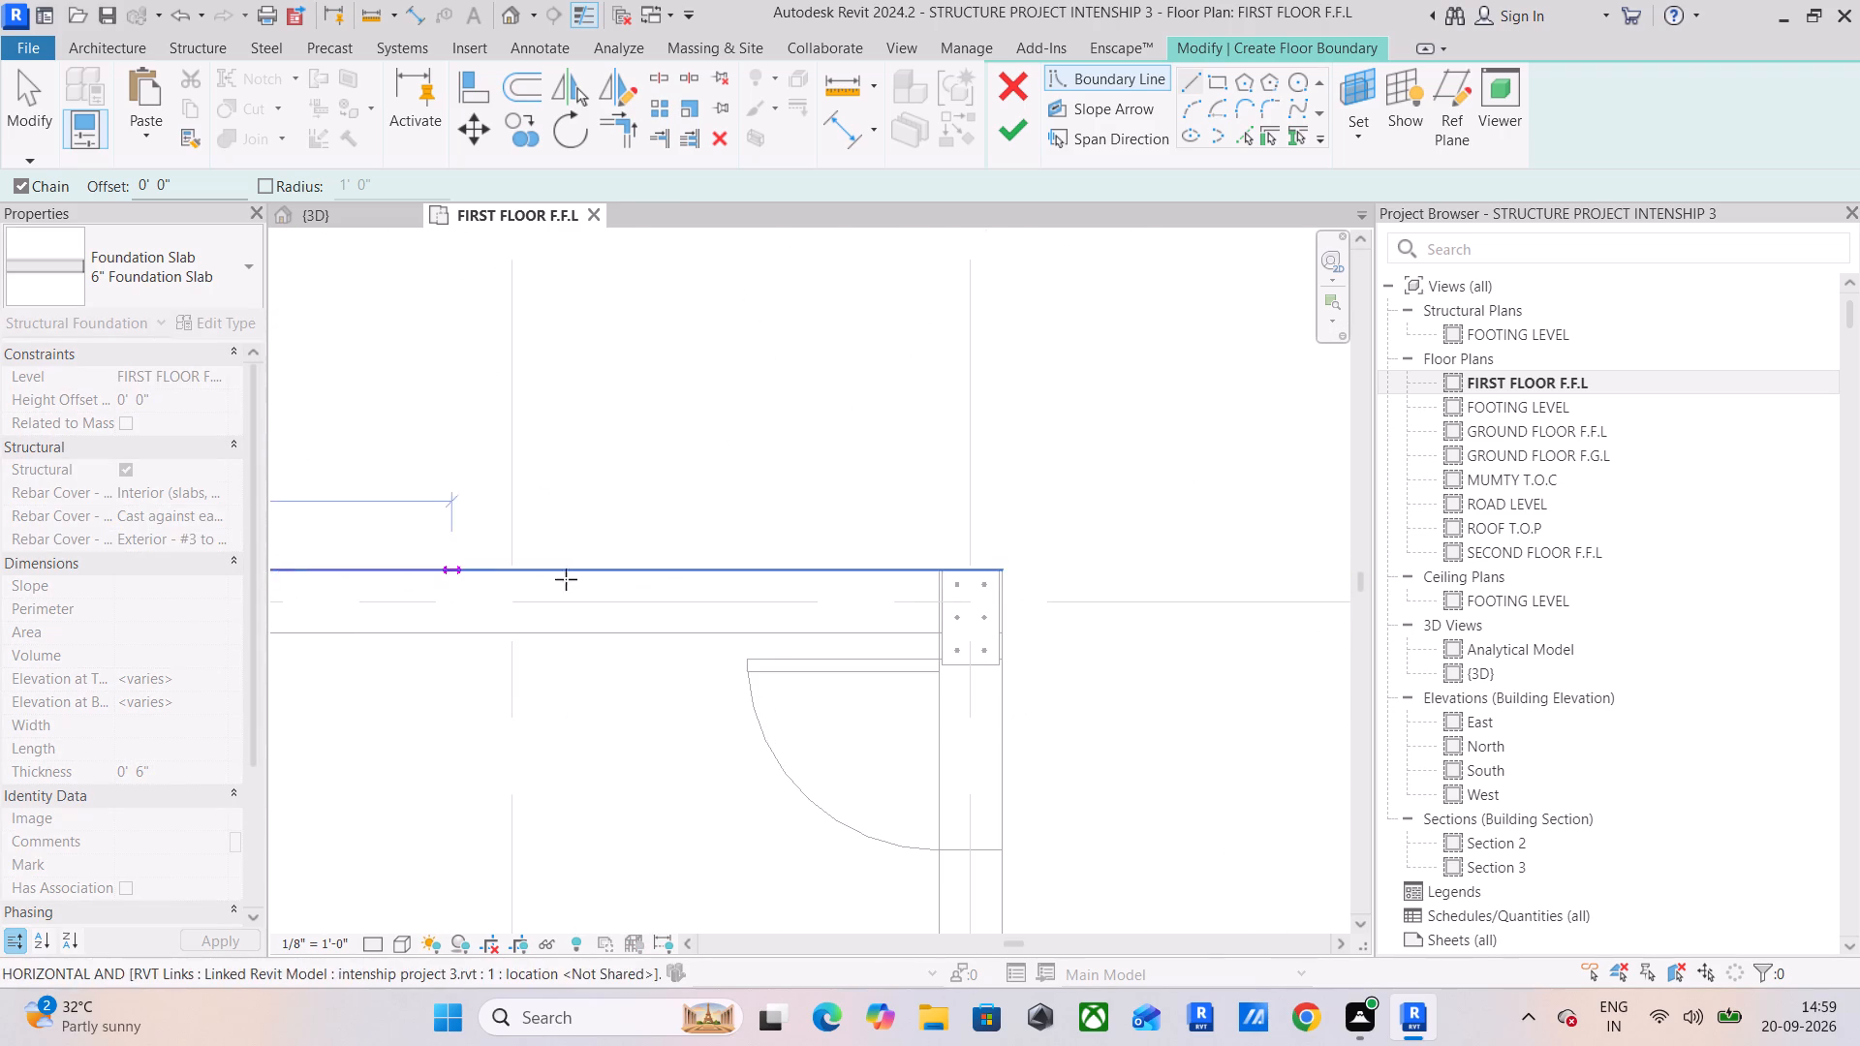
scroll(585, 582, down, 4)
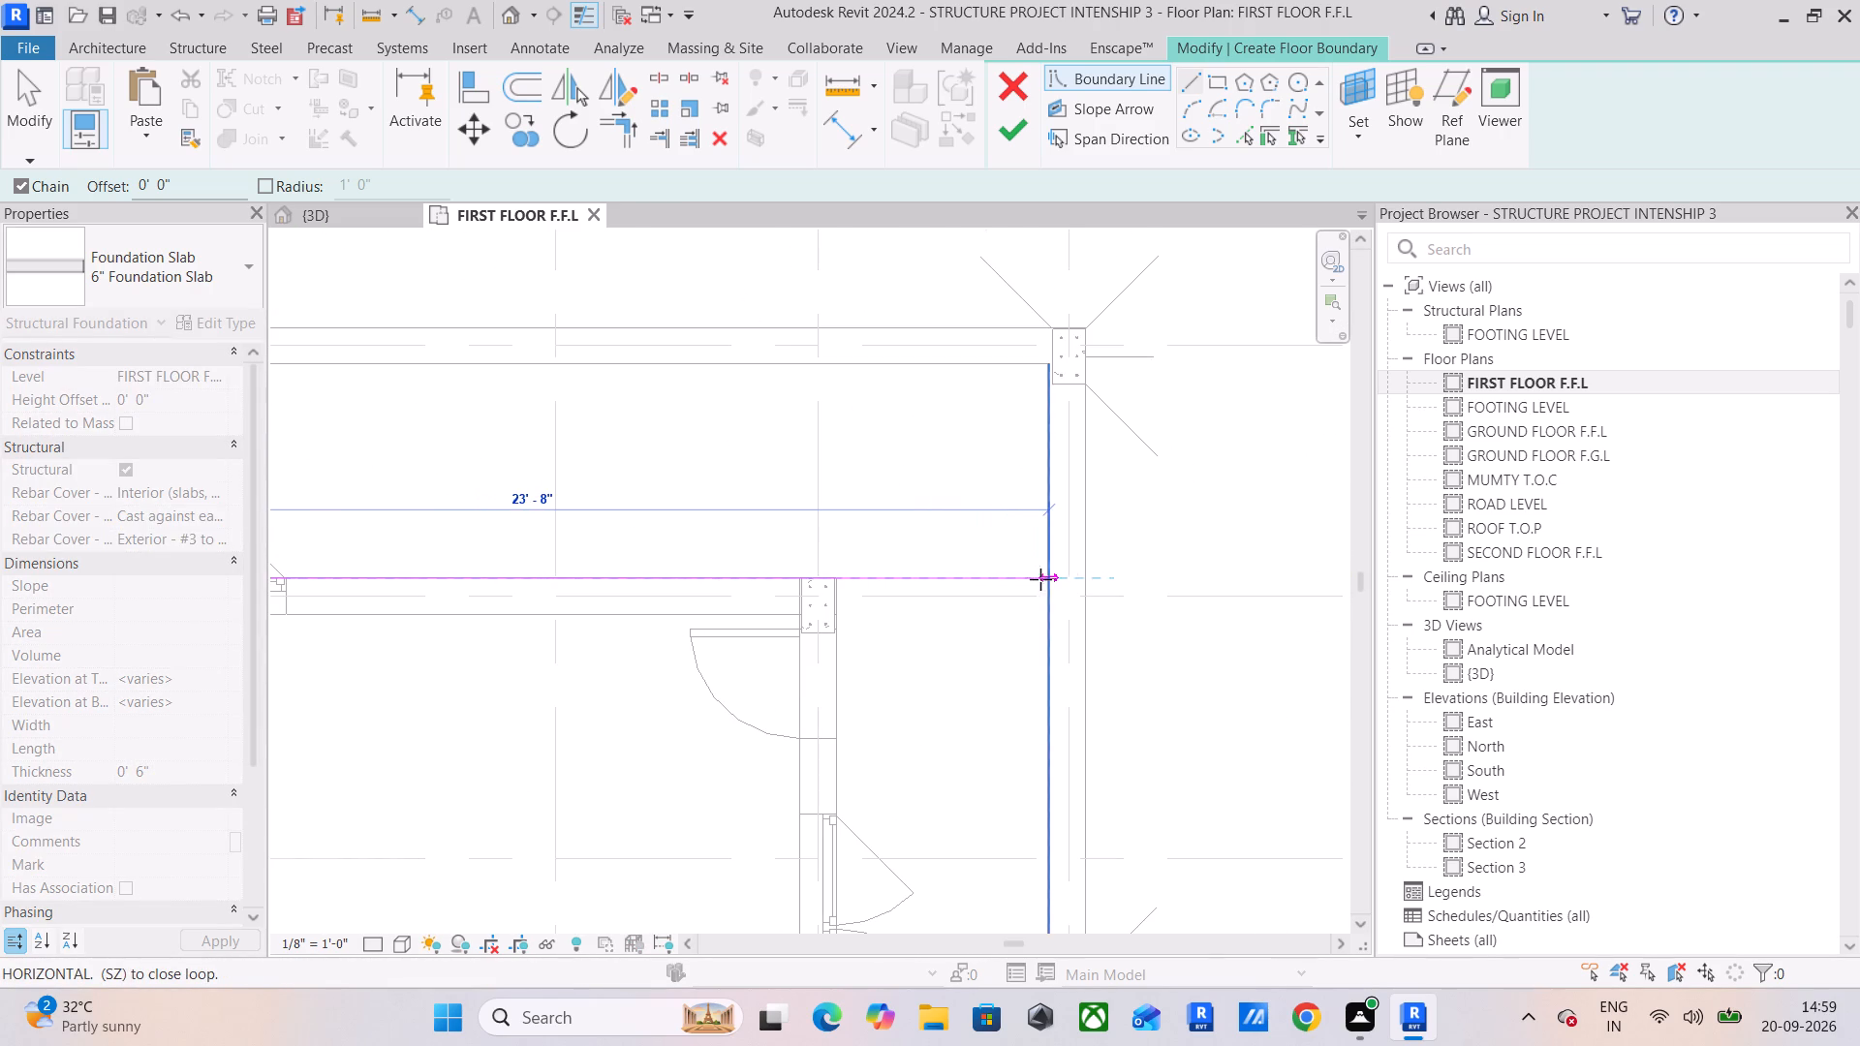
click(1045, 578)
click(1050, 365)
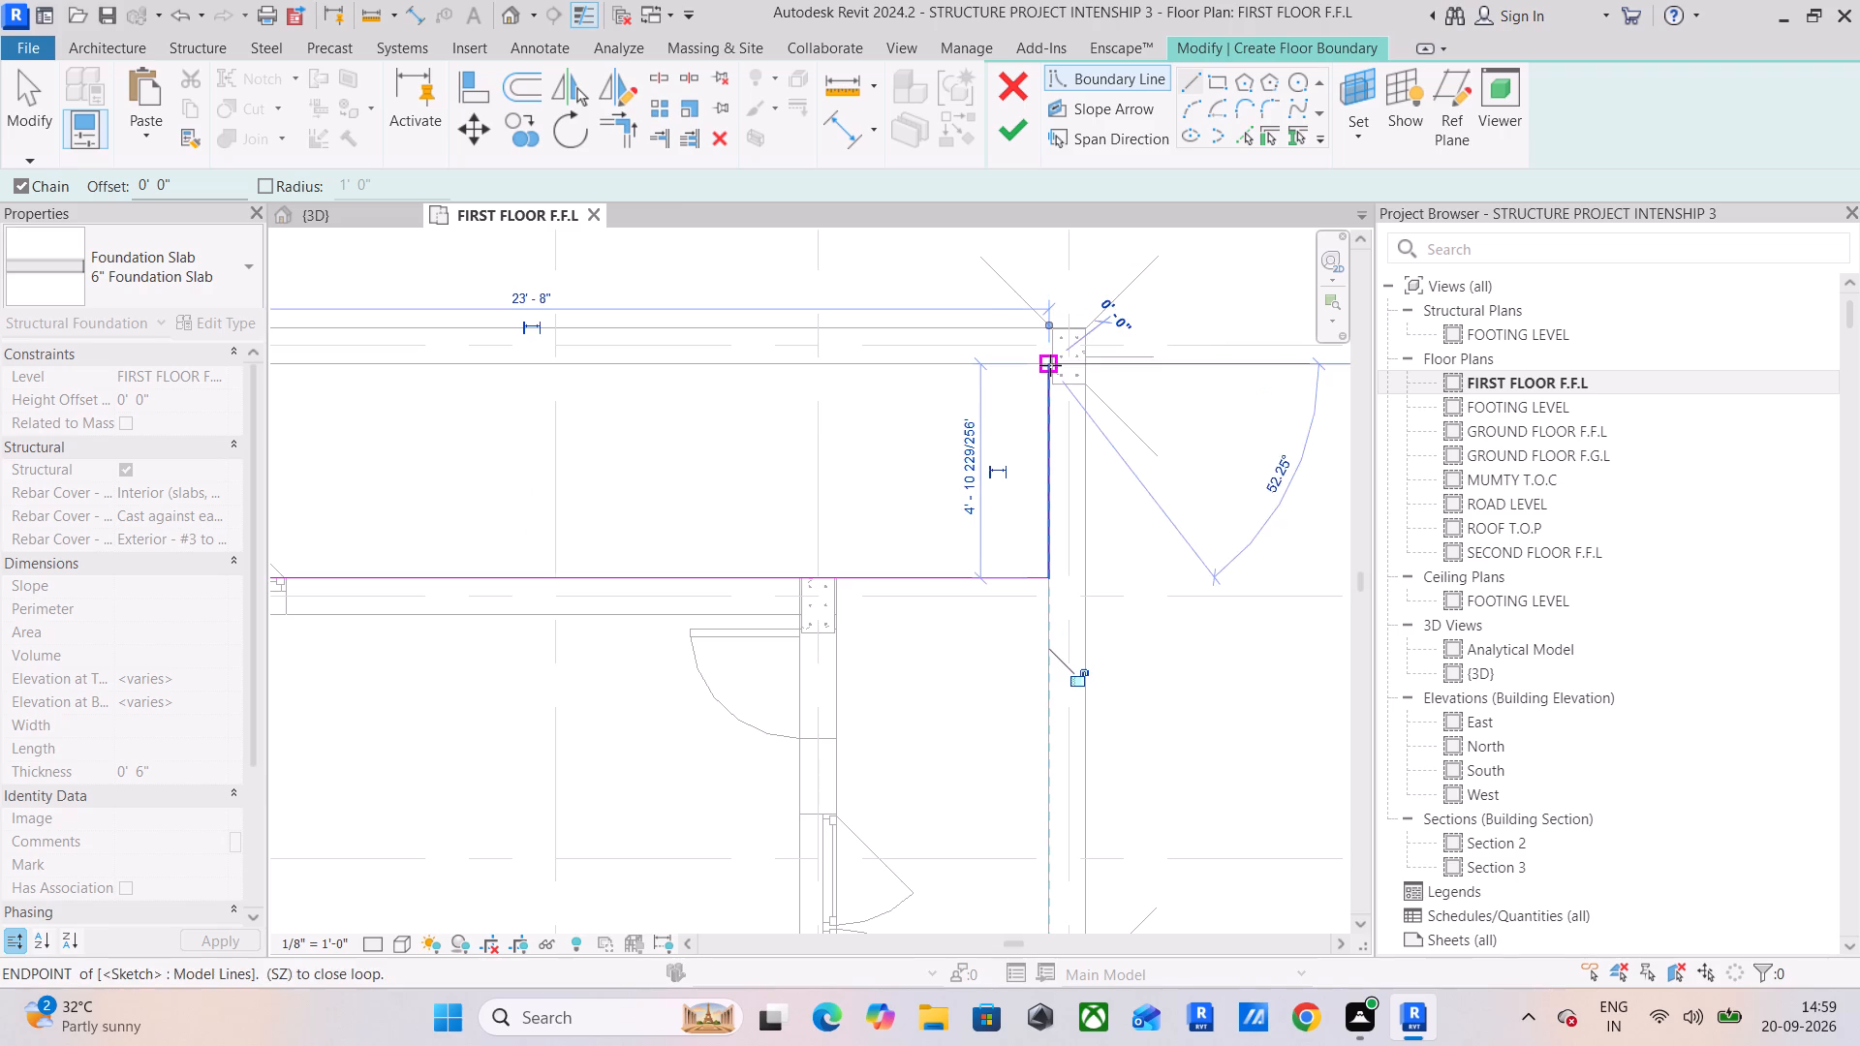
Close the boundary along the grid A beam back to the column at grid 3 and finish the 6" slab strip.
middle_drag(663, 356, 1148, 360)
scroll(511, 355, up, 2)
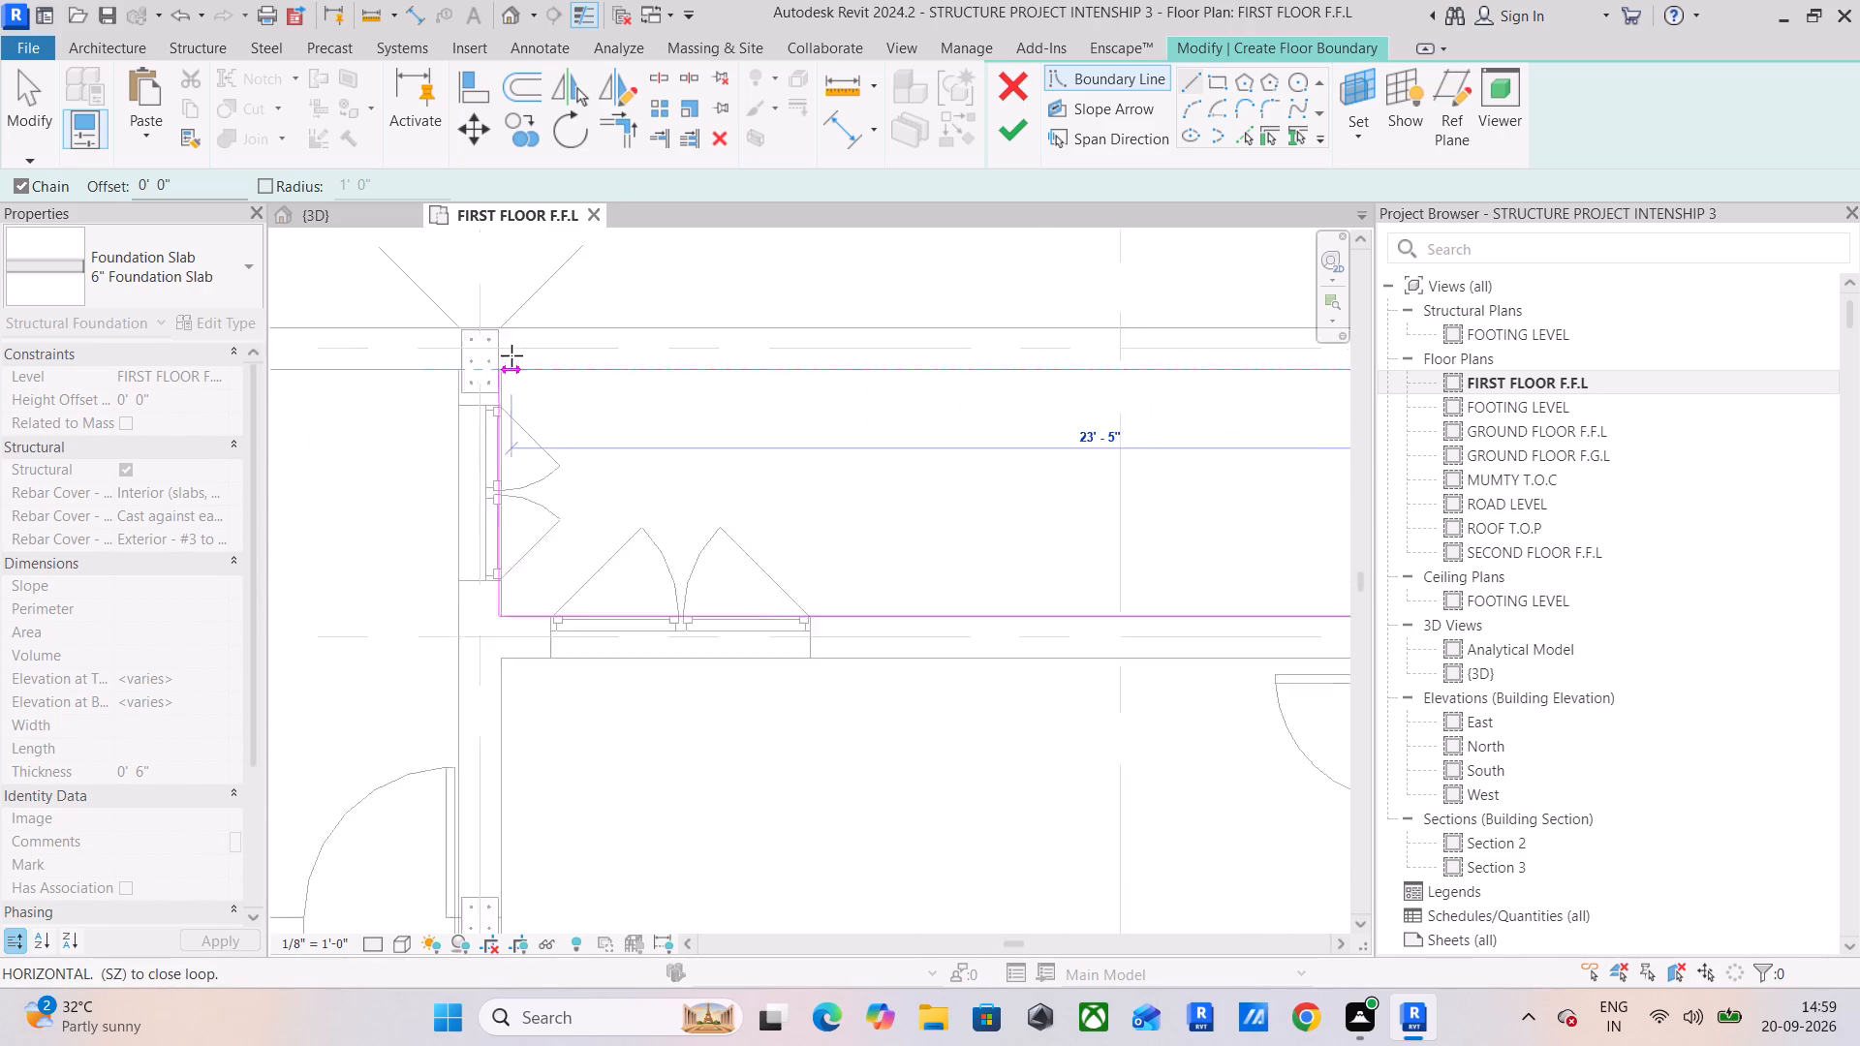
scroll(511, 355, up, 17)
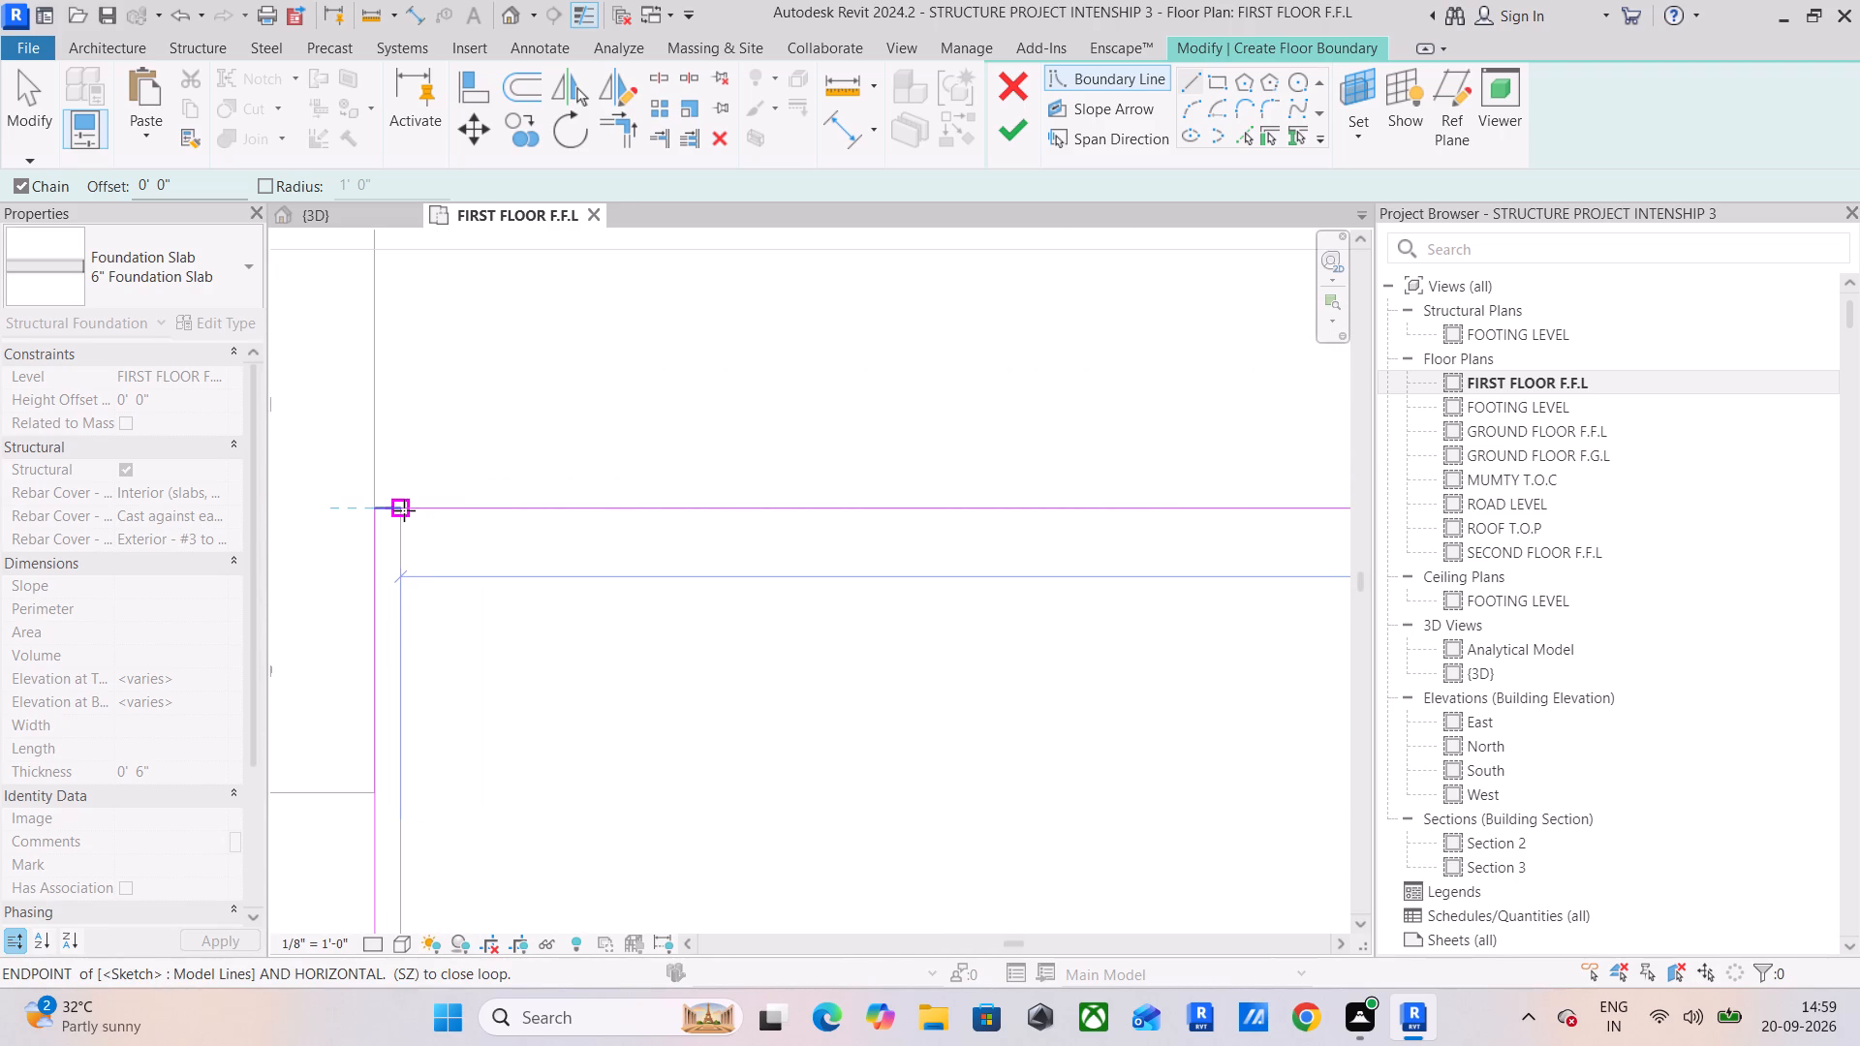
click(403, 510)
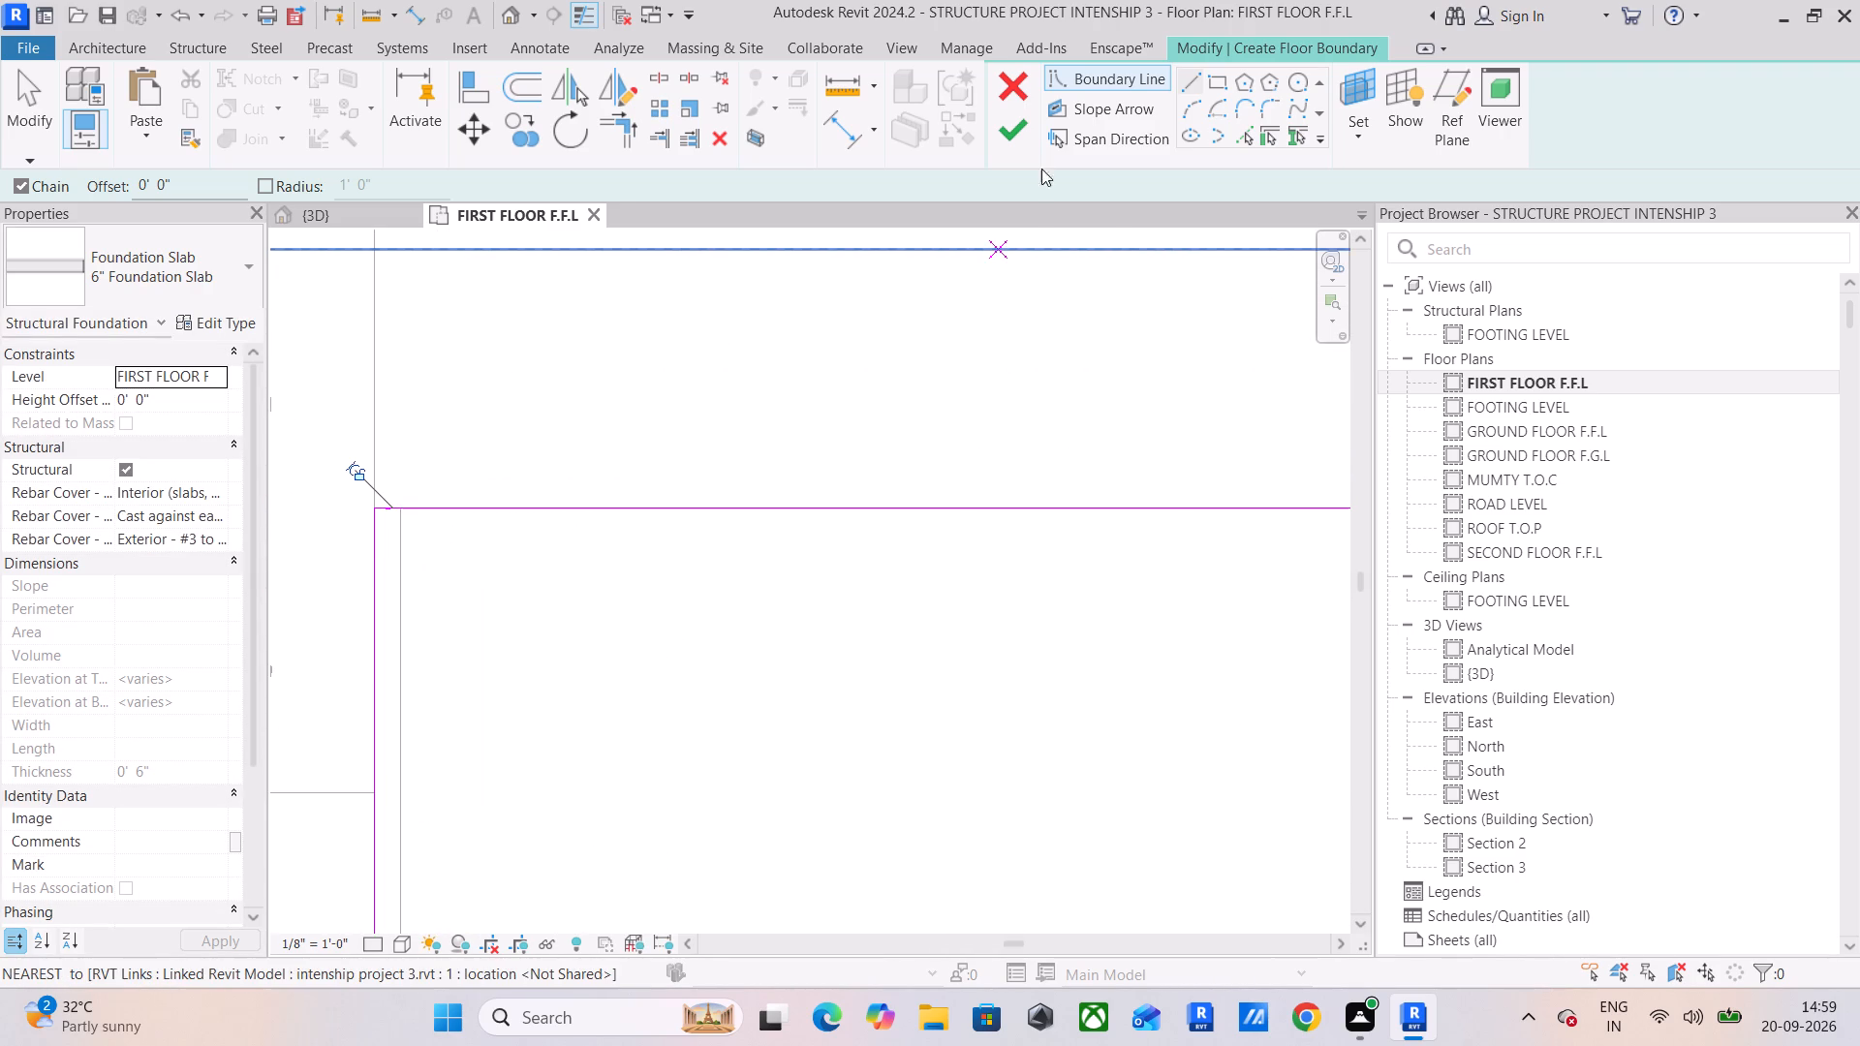
click(1001, 134)
Start another 6" Foundation Slab and sketch a rectangular boundary about 11' 8 1/2" by 19' 1 3/4" over the room between grids 4 and 6 crossing grid D.
scroll(1021, 539, down, 12)
middle_drag(1021, 541, 628, 396)
scroll(628, 396, up, 1)
scroll(667, 432, down, 10)
middle_drag(792, 495, 410, 357)
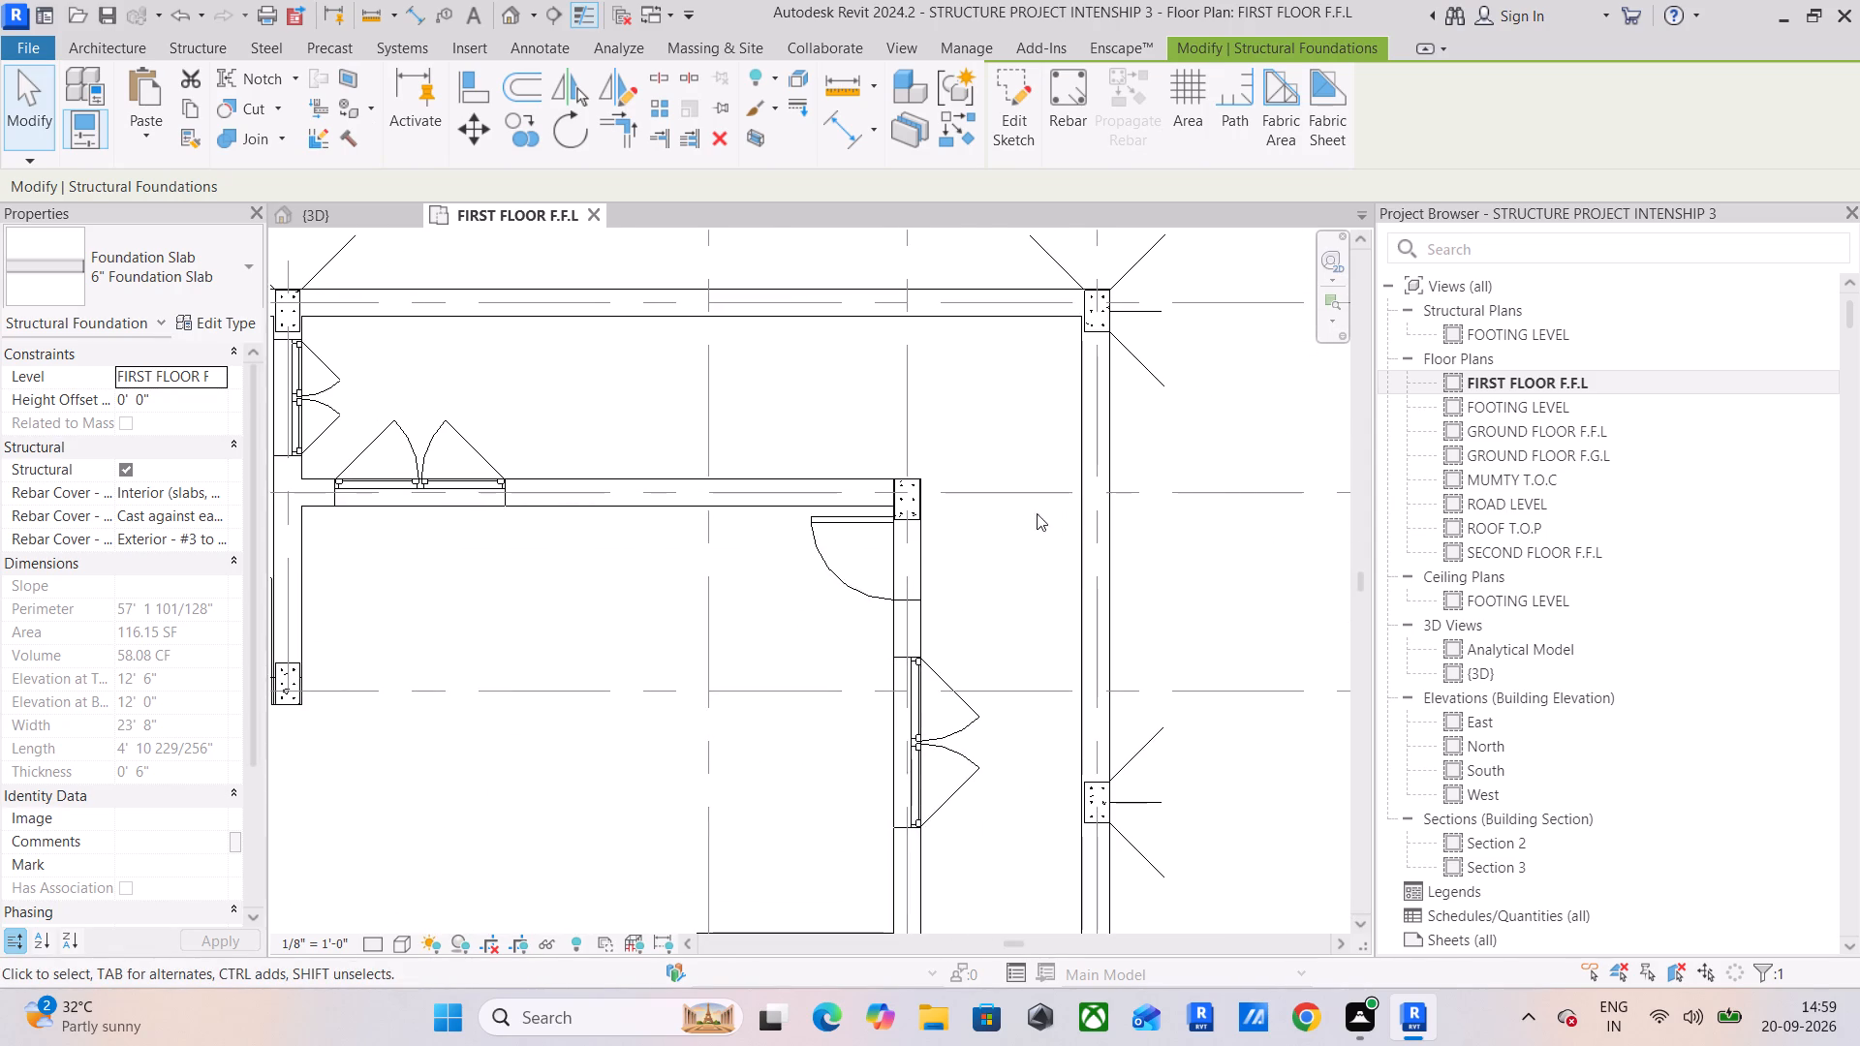
scroll(965, 554, down, 5)
middle_drag(965, 557, 1041, 375)
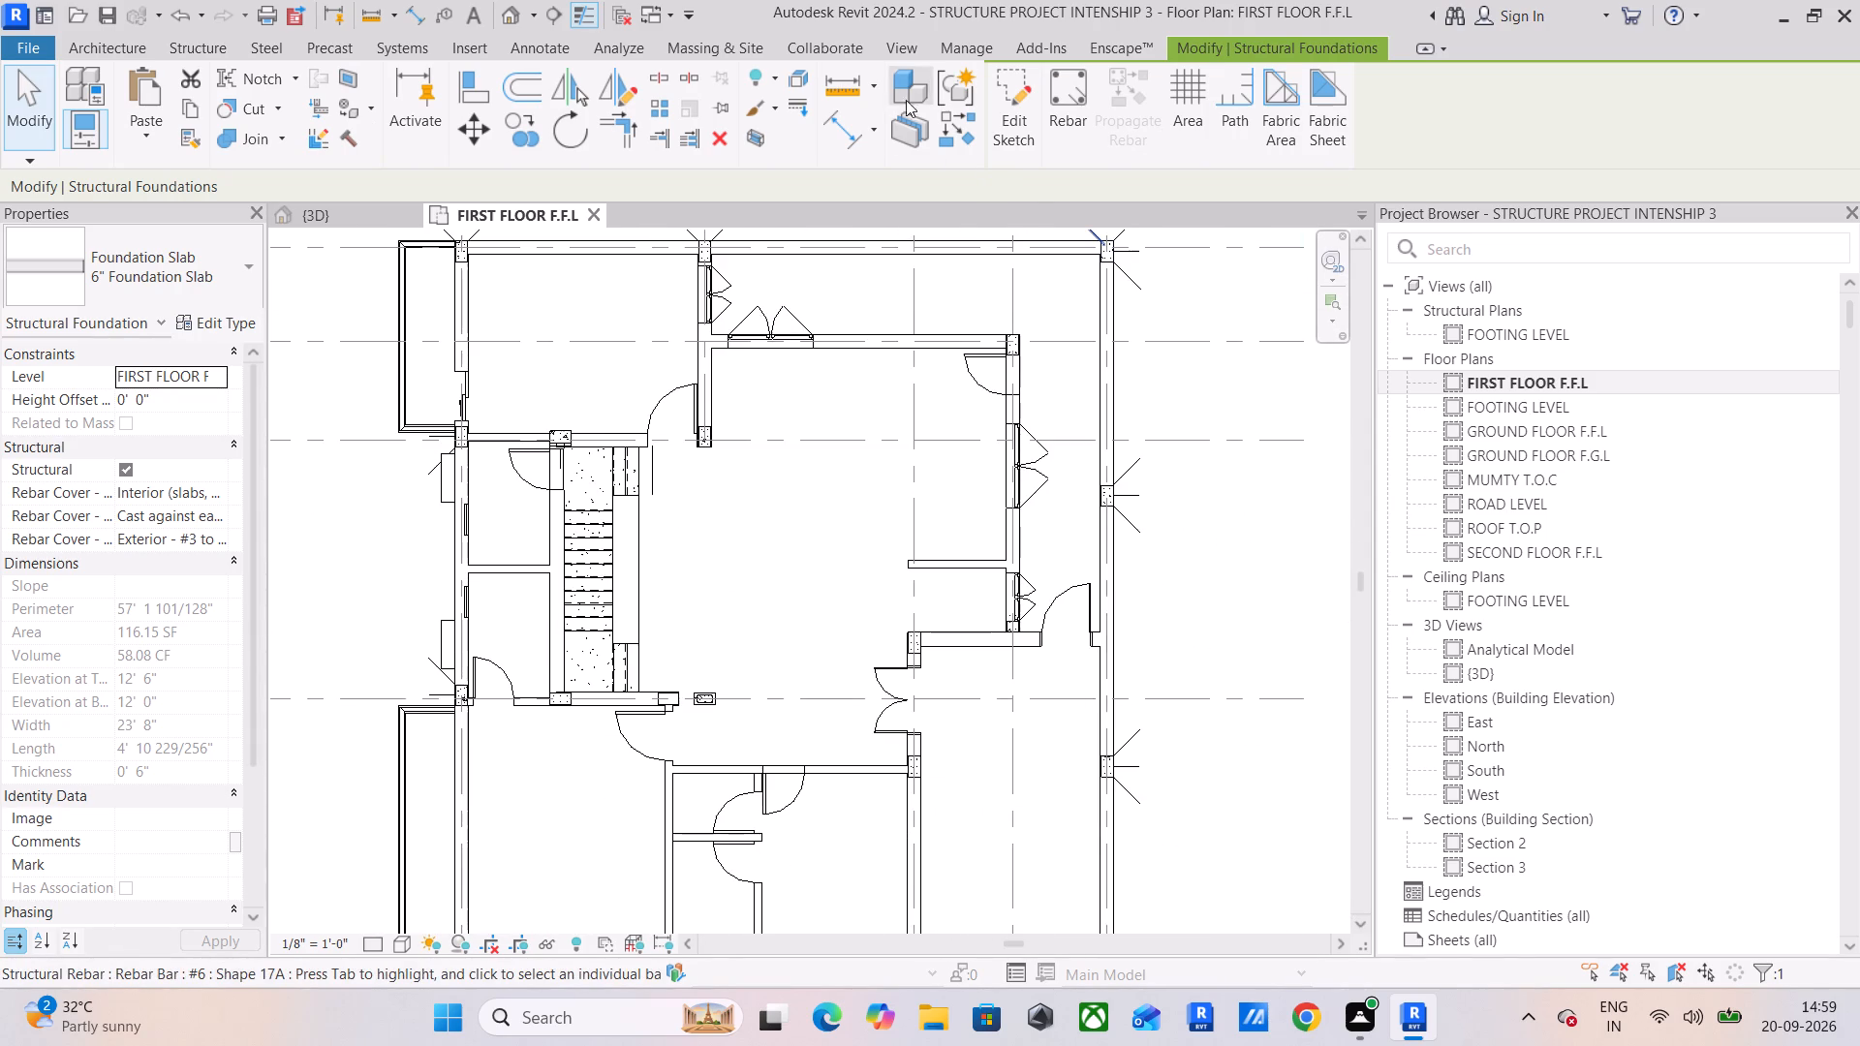
click(212, 52)
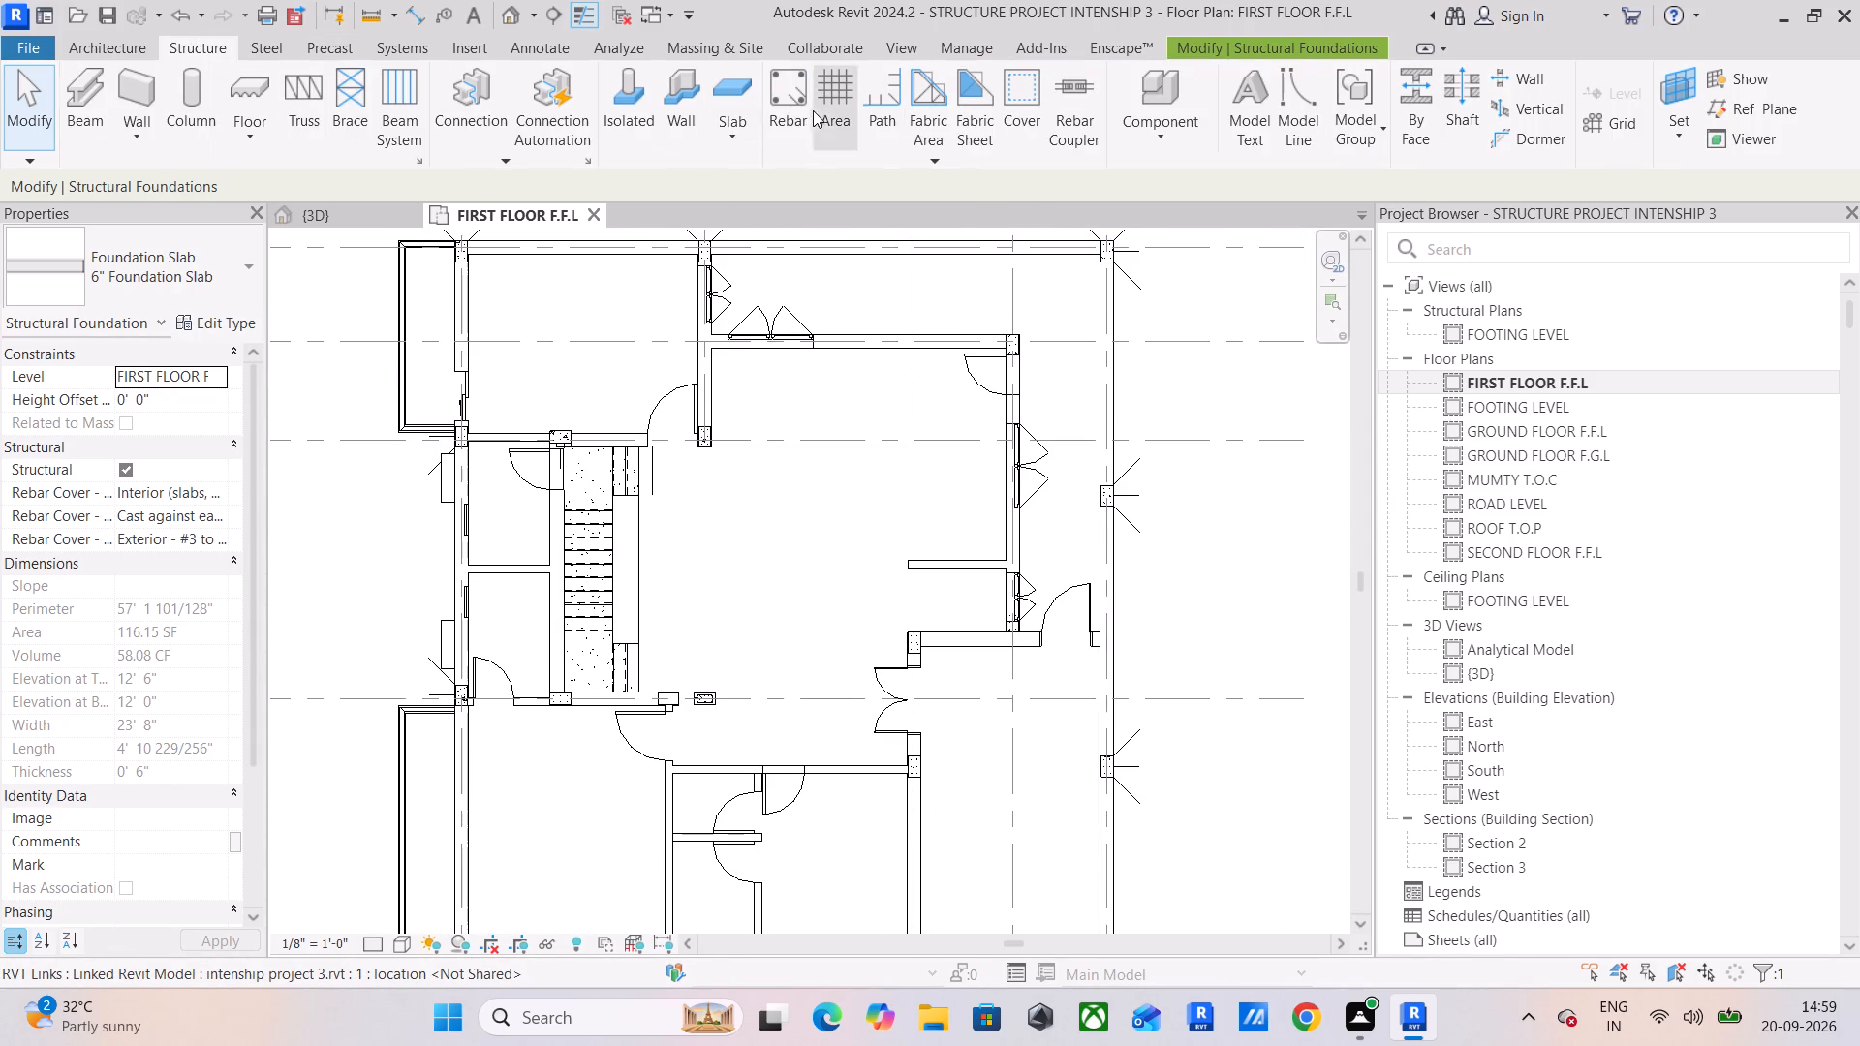
click(724, 86)
middle_drag(1041, 661, 1114, 517)
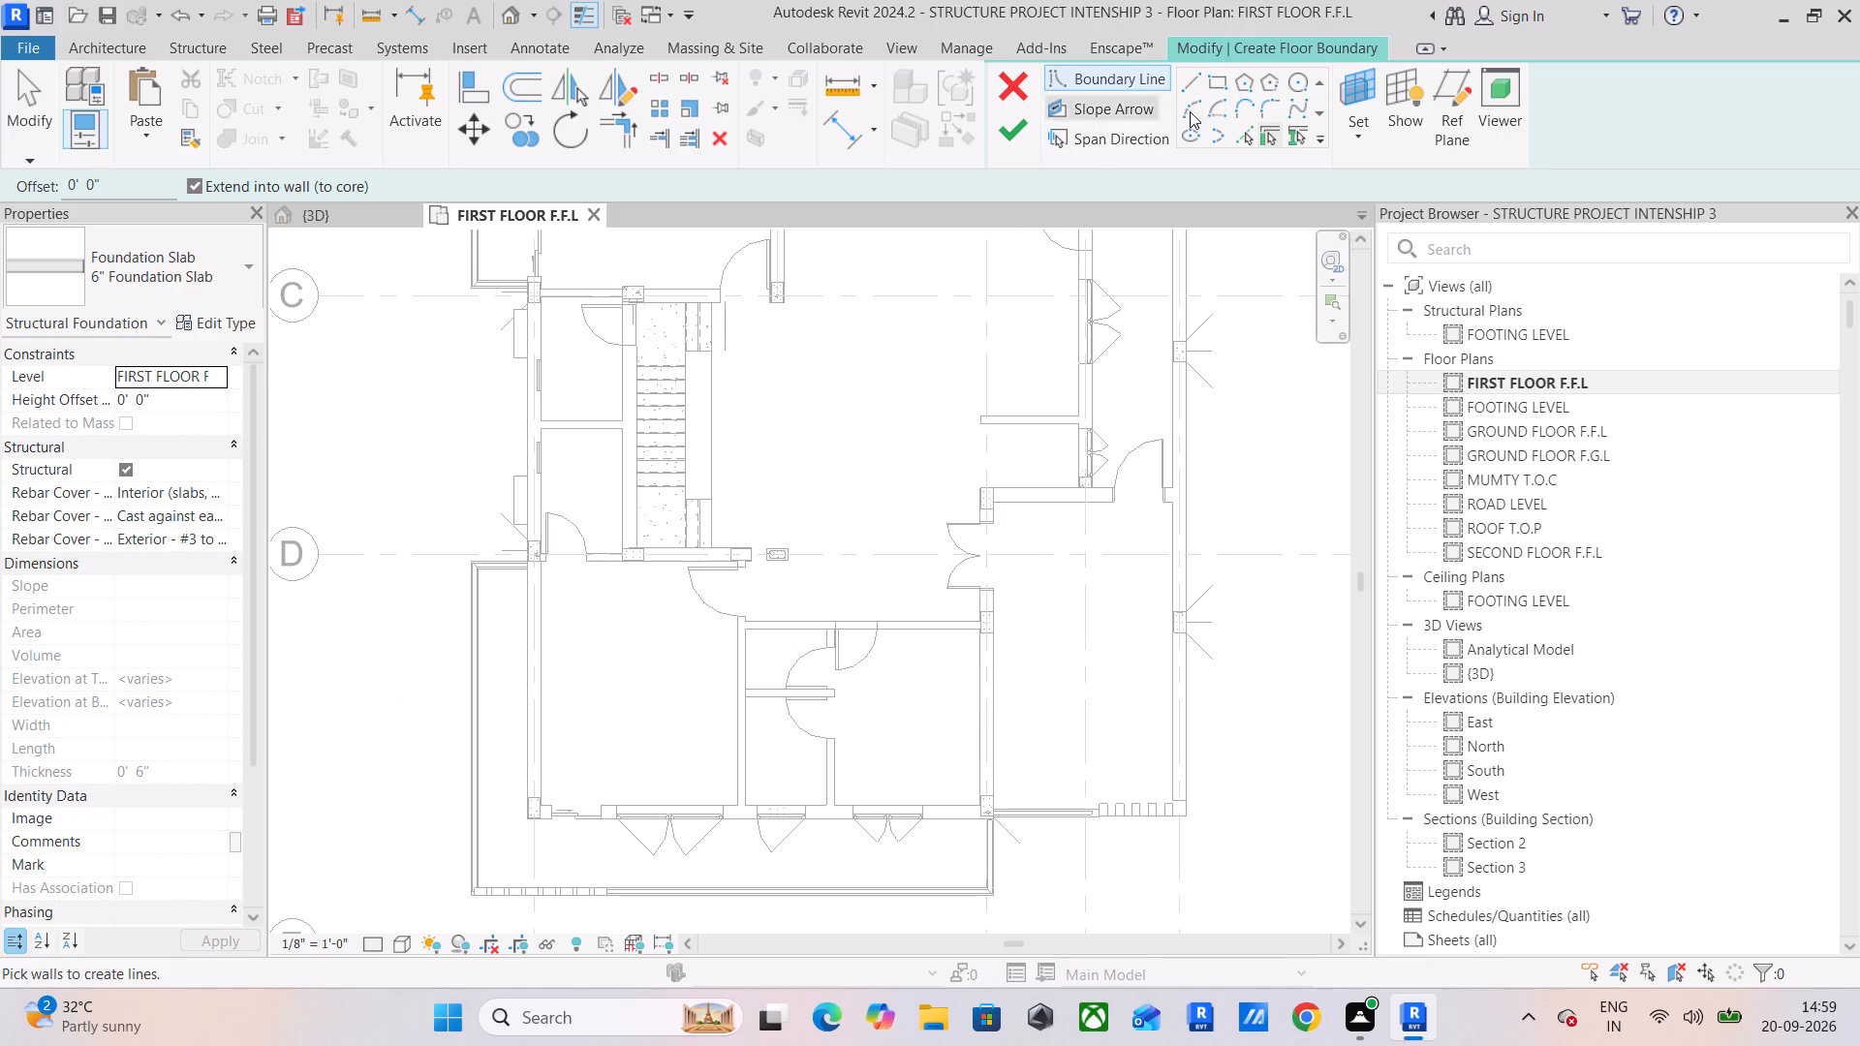
click(1219, 81)
scroll(1007, 476, up, 12)
scroll(967, 628, up, 5)
drag(908, 534, 914, 553)
scroll(1041, 872, down, 5)
middle_drag(1084, 860, 835, 469)
scroll(923, 572, down, 6)
middle_drag(986, 656, 1036, 434)
scroll(1078, 646, down, 5)
middle_drag(1199, 723, 949, 609)
scroll(973, 696, up, 6)
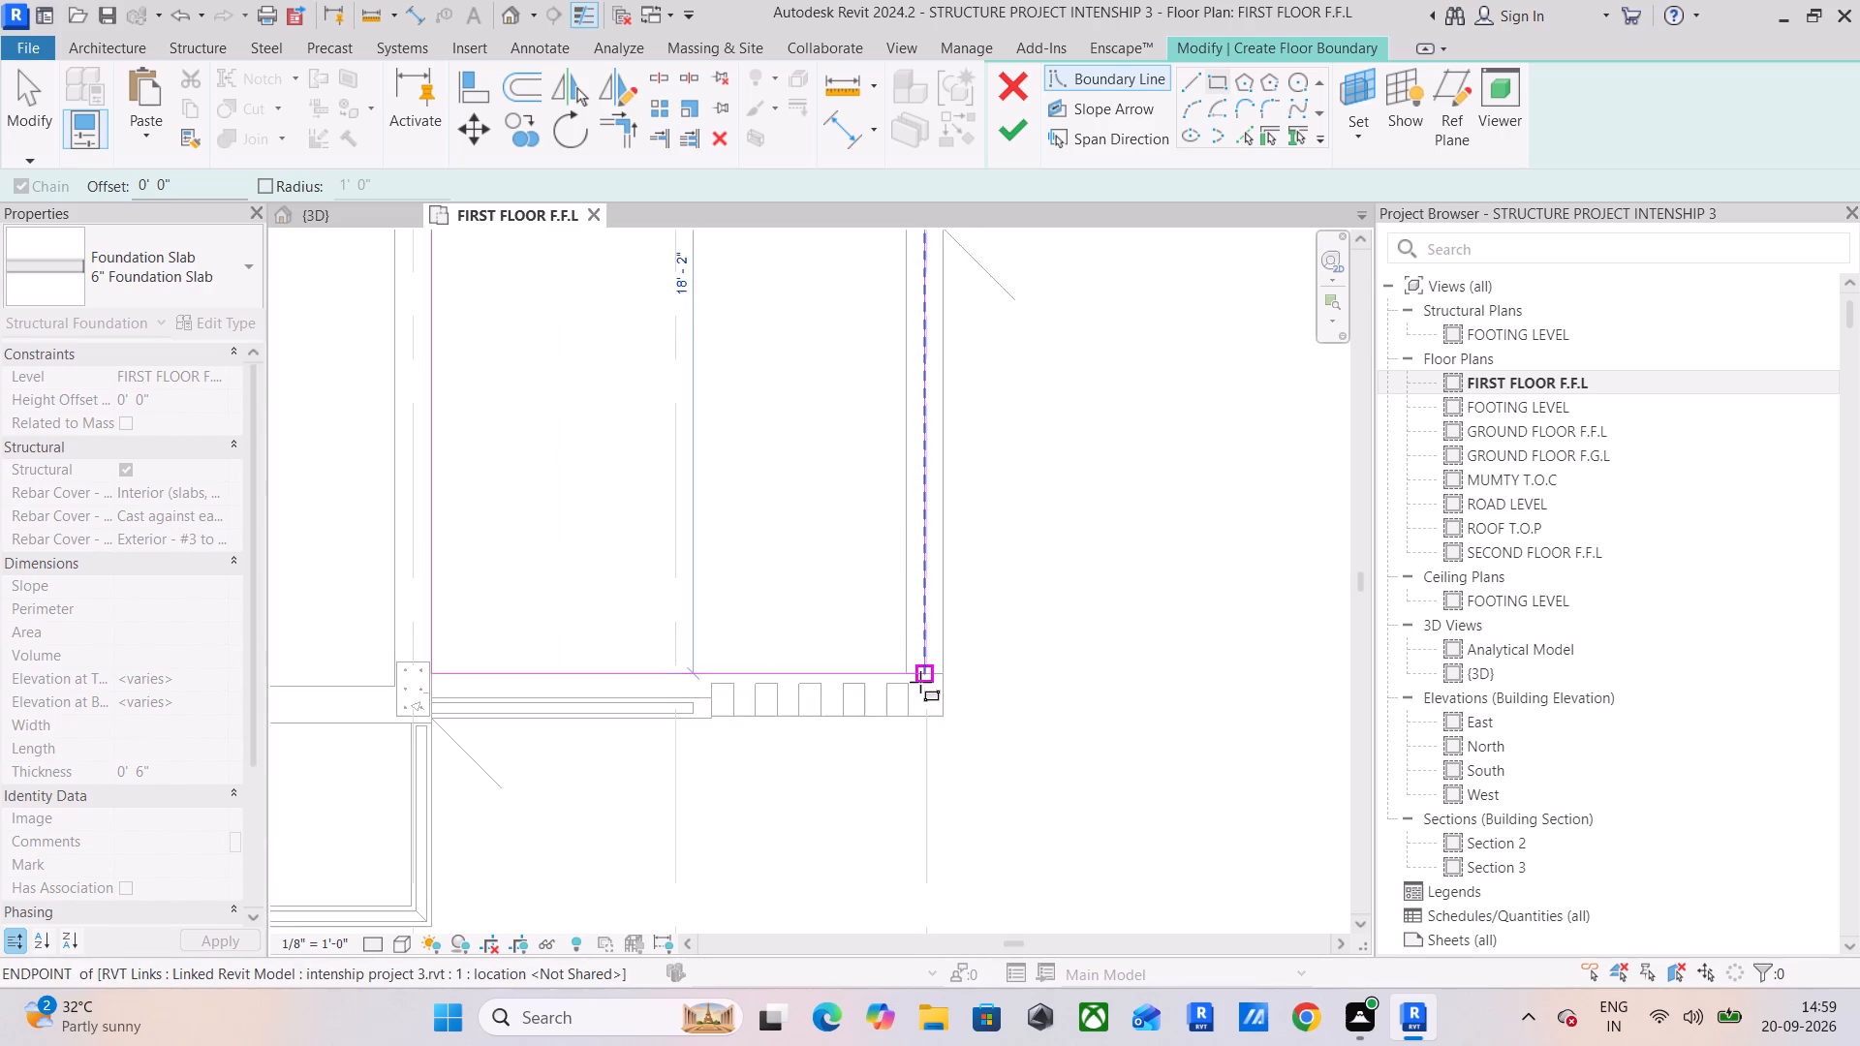
click(947, 724)
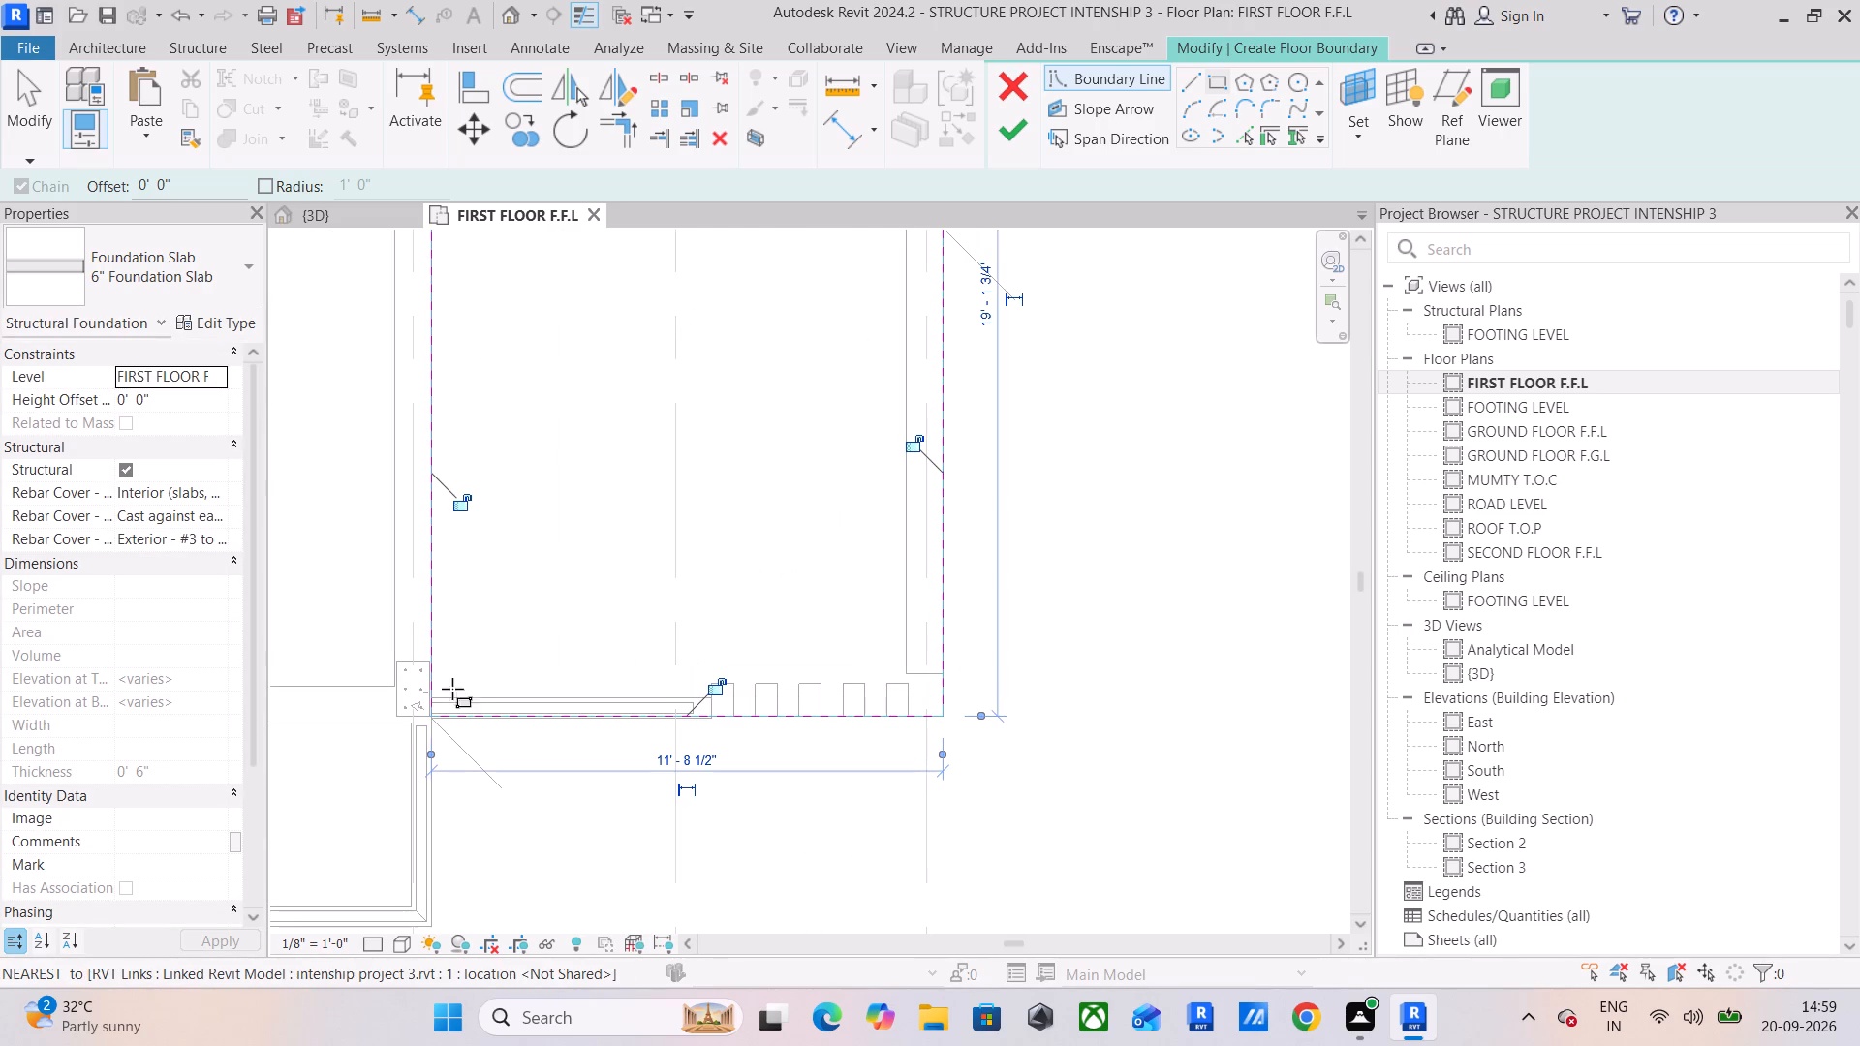
Align the rectangle's grid 4 edge with the face of the corner column and finish the slab sketch.
click(478, 93)
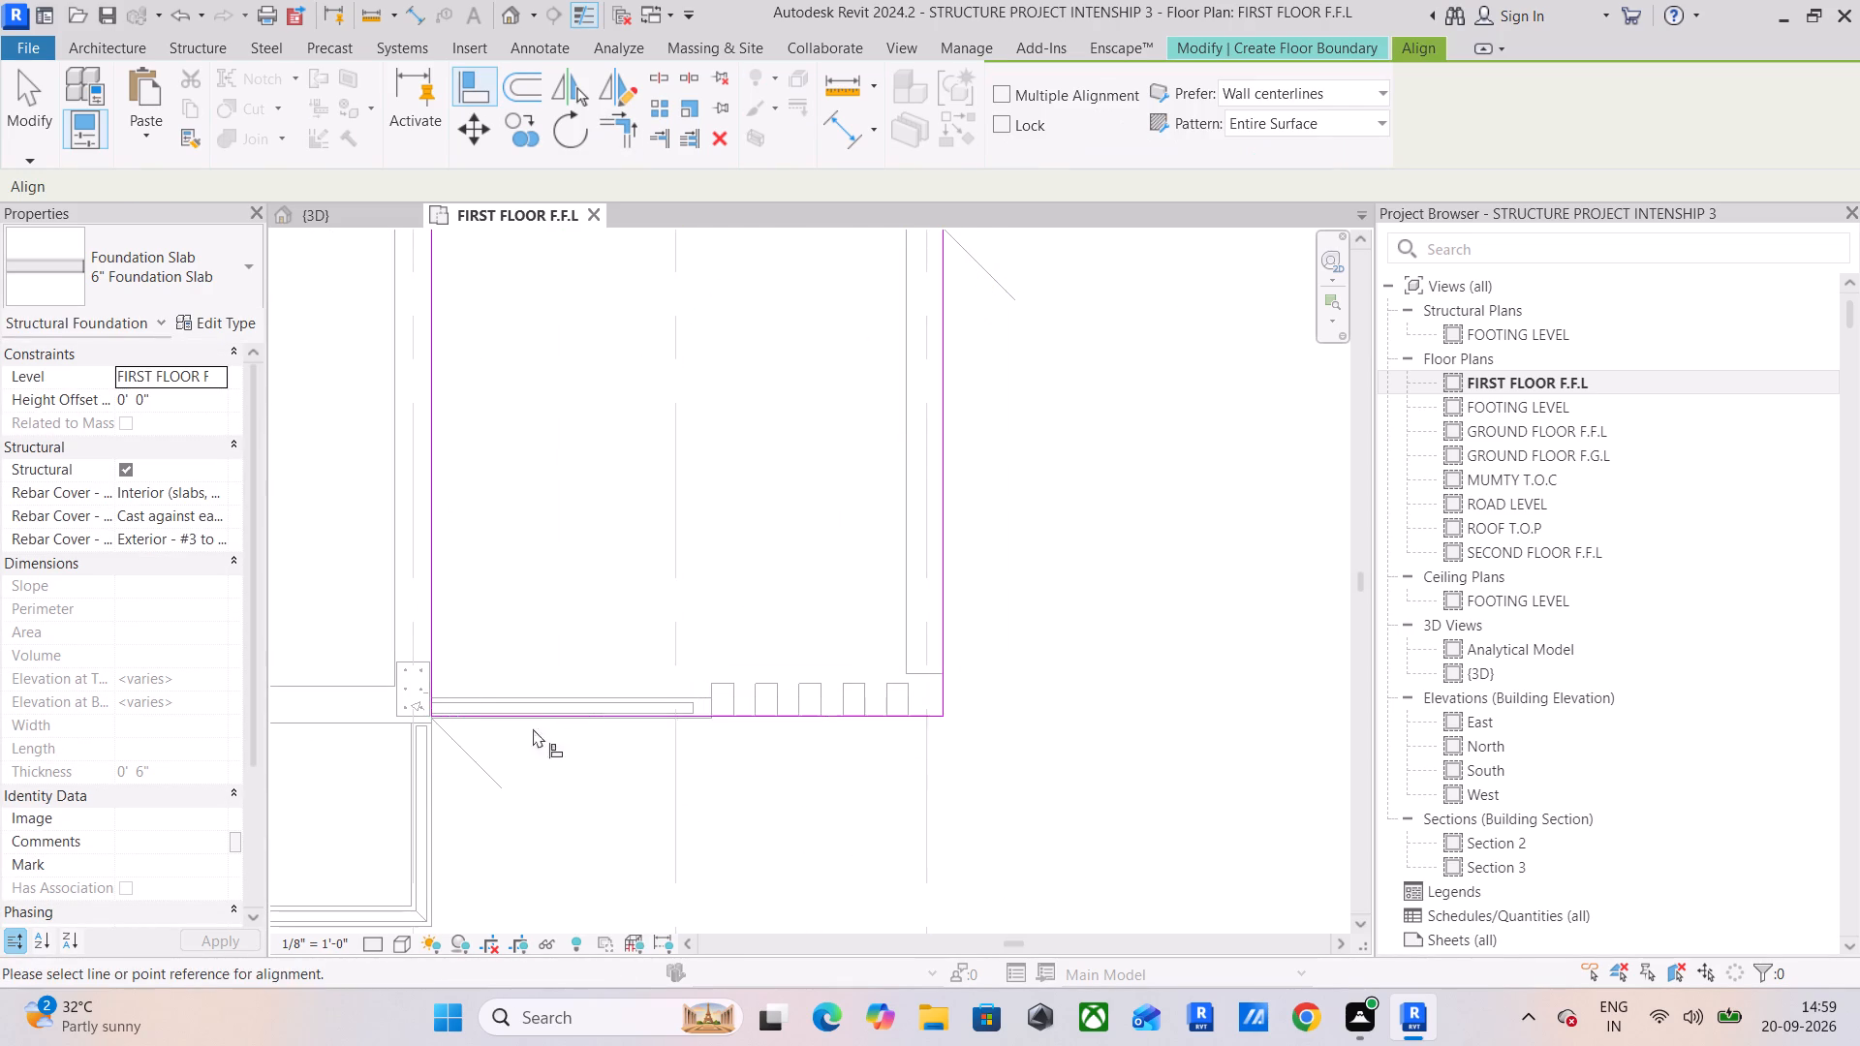
scroll(423, 710, up, 12)
click(459, 711)
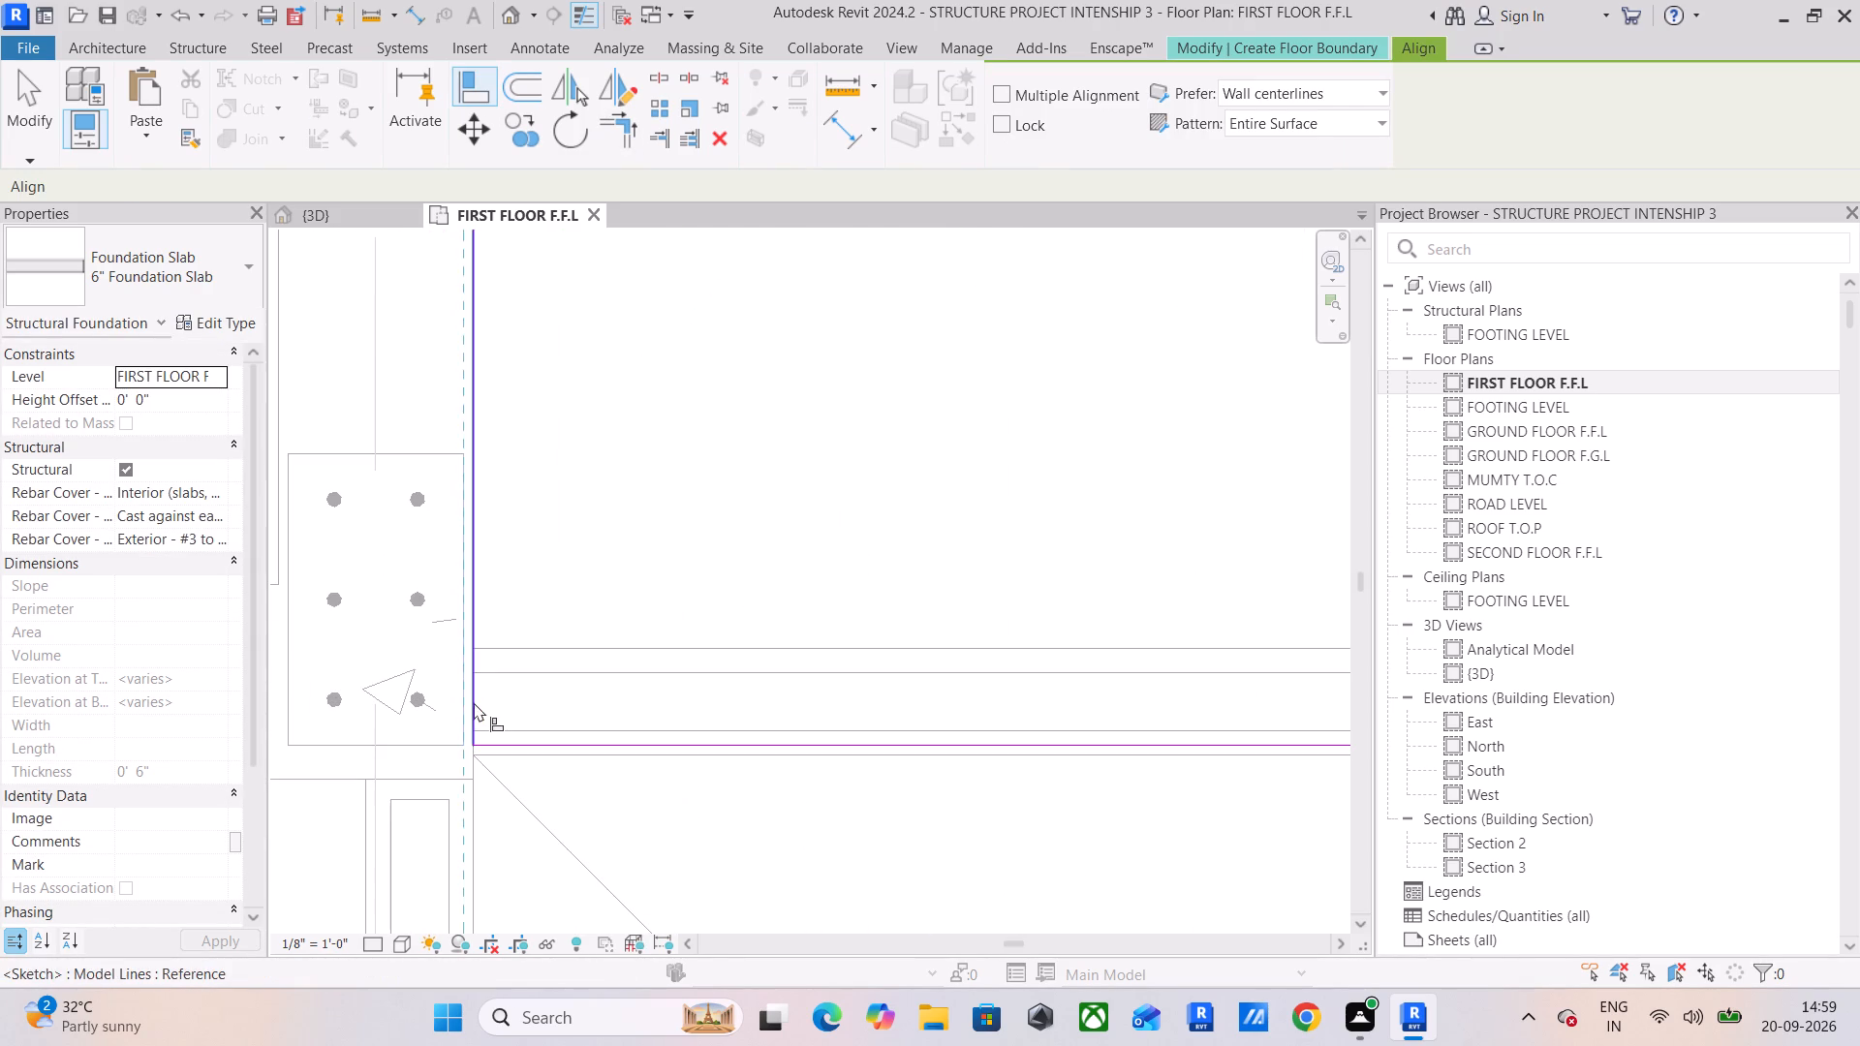
click(474, 702)
scroll(535, 687, down, 17)
middle_drag(806, 471, 843, 854)
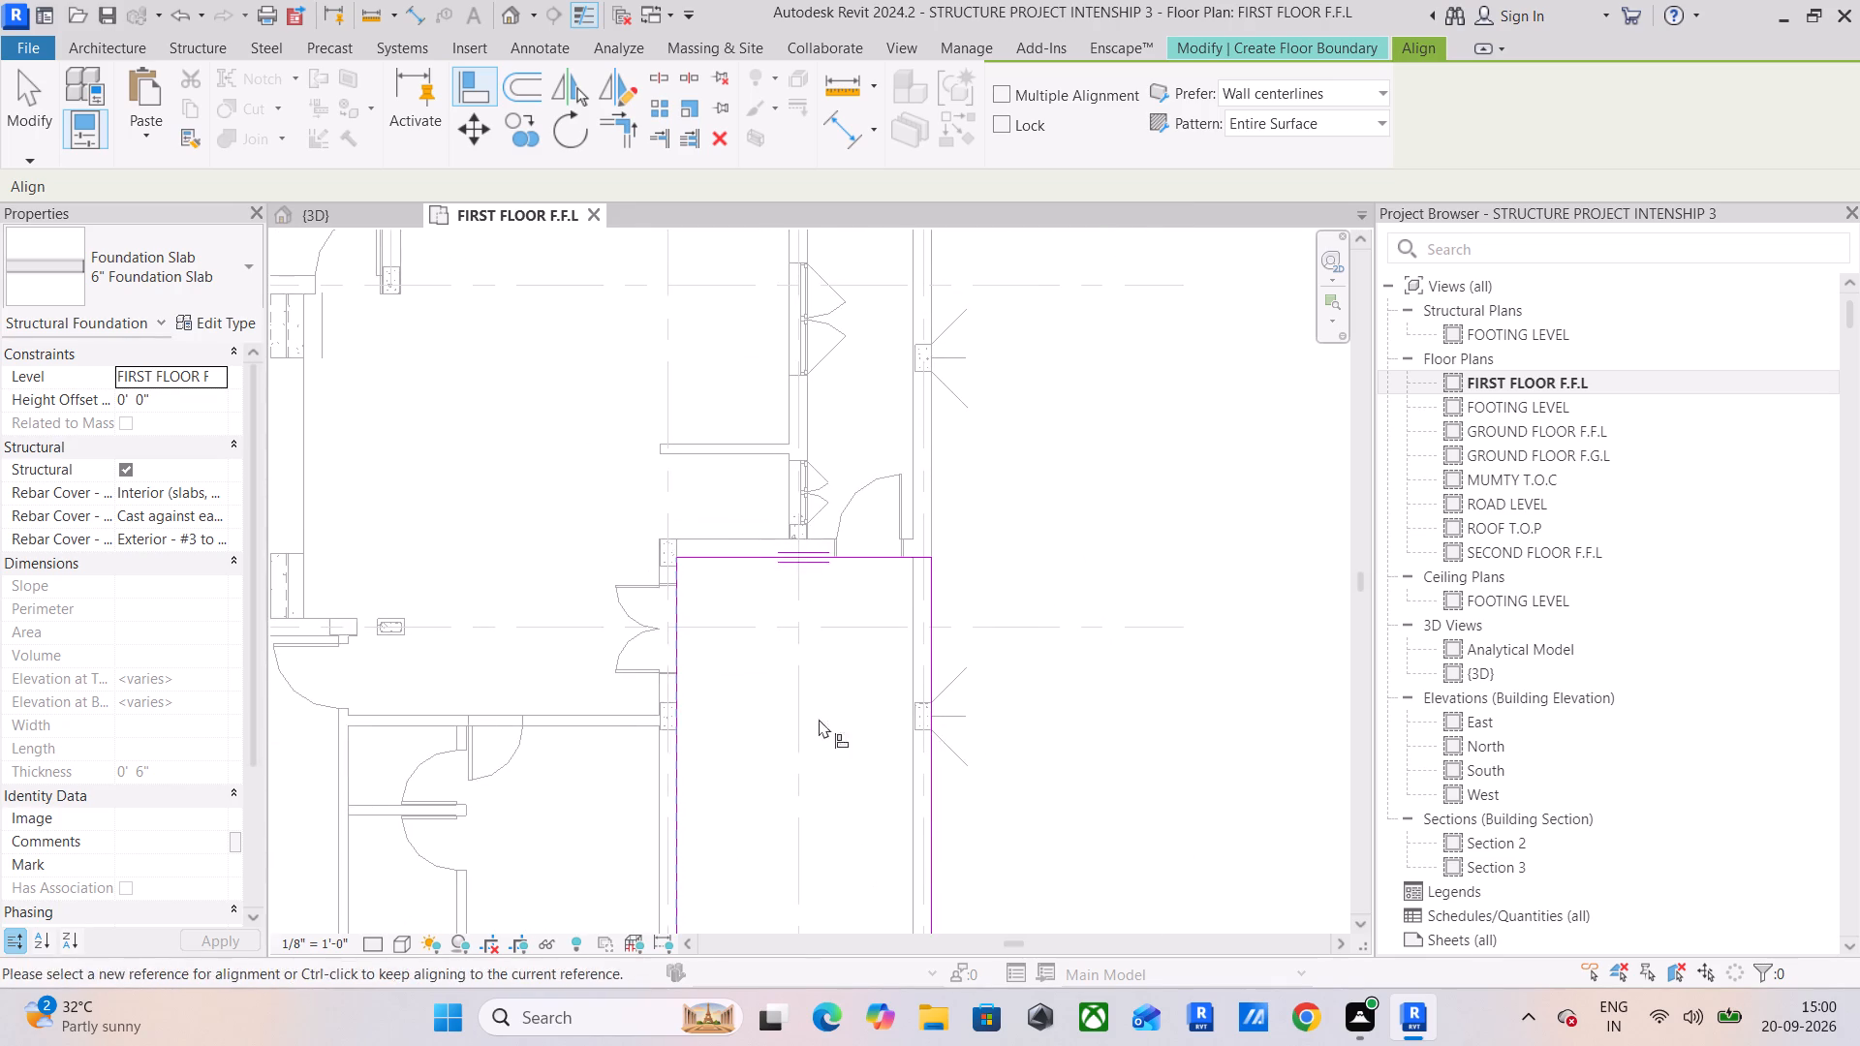
scroll(701, 593, up, 11)
middle_drag(632, 485, 757, 878)
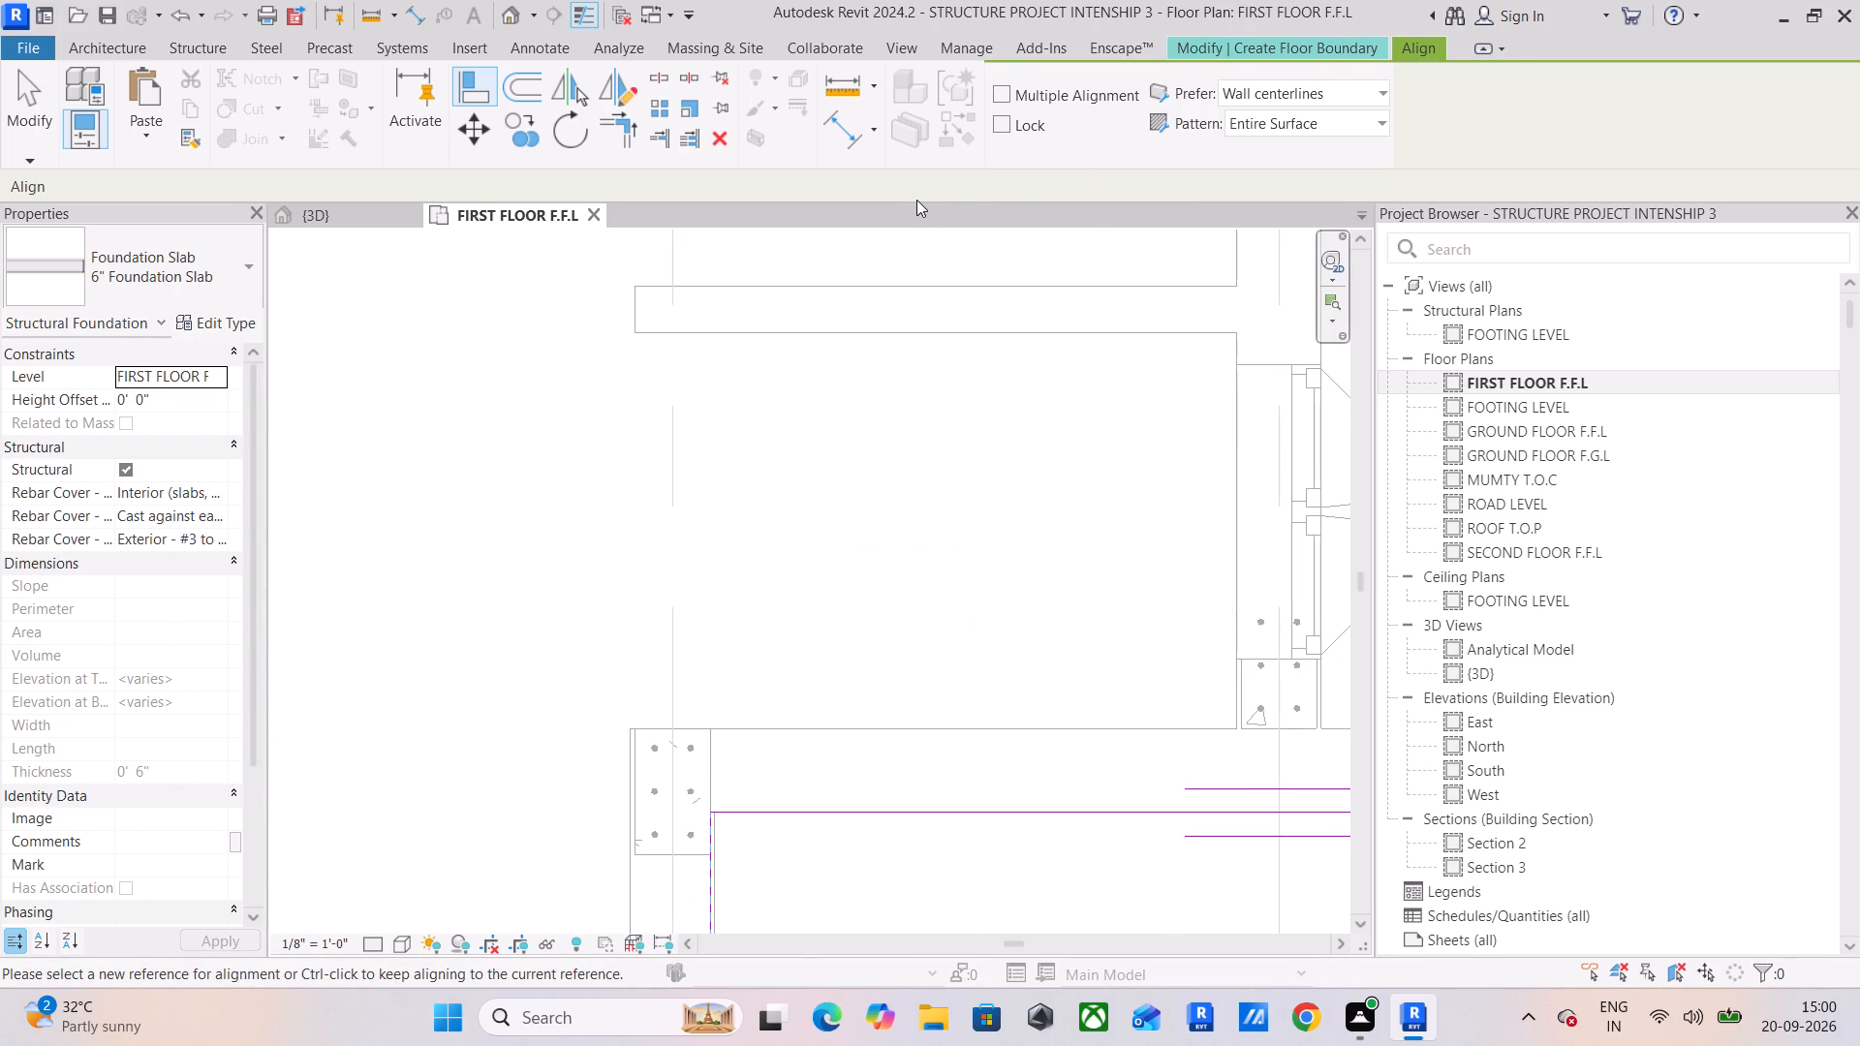
key(Escape)
key(Escape)
key(Escape)
click(1015, 140)
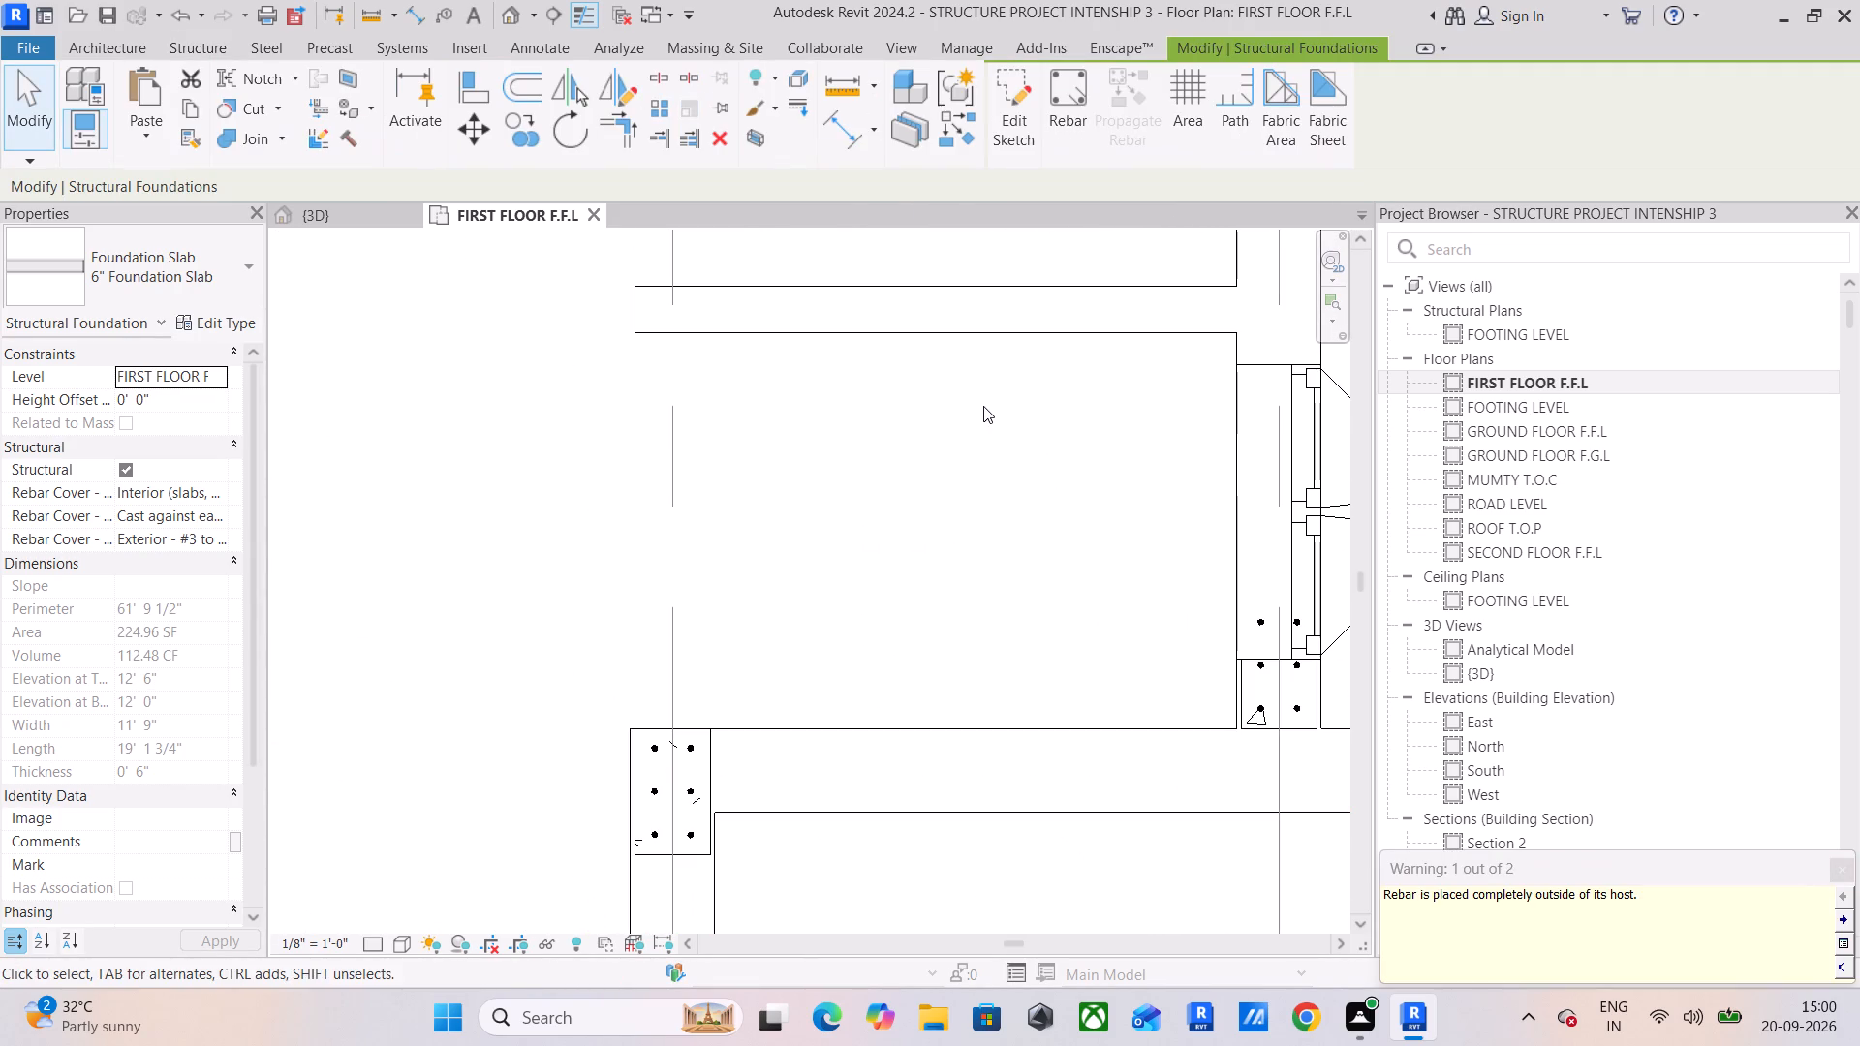
click(1838, 865)
scroll(1099, 754, down, 11)
middle_drag(1099, 744, 1148, 510)
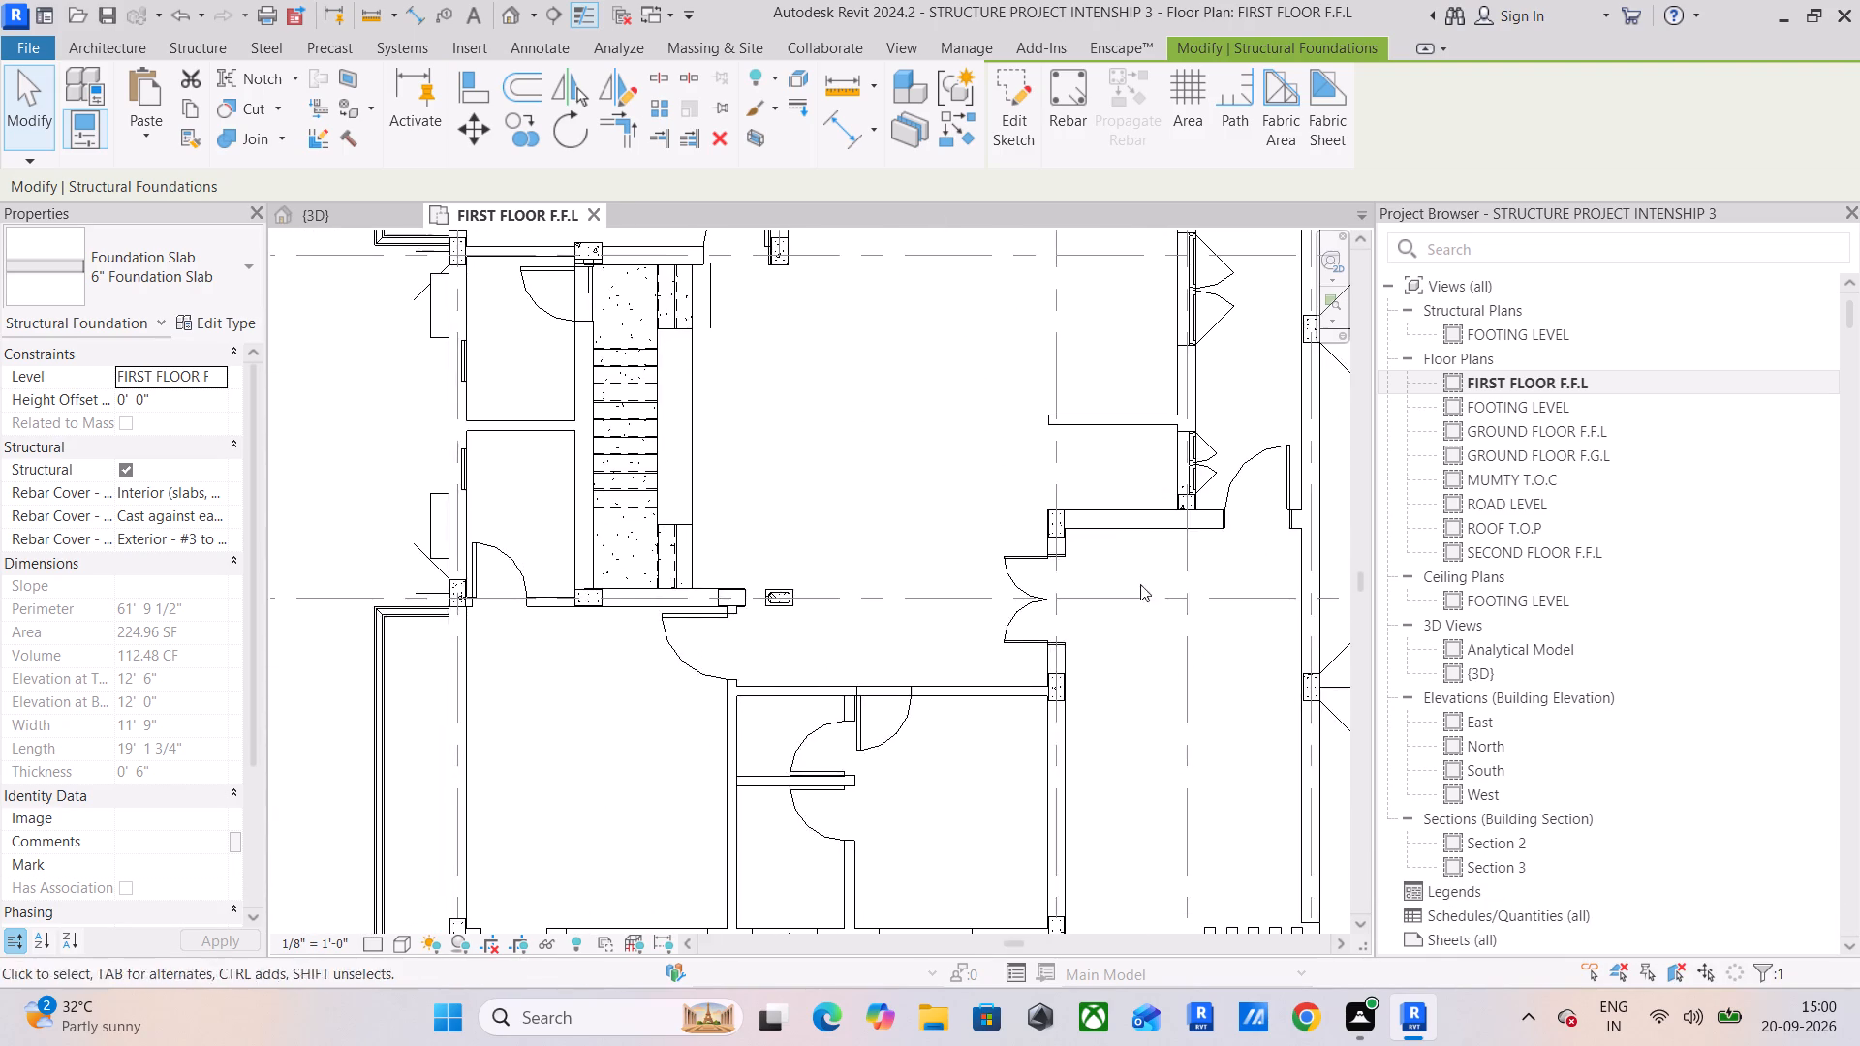
Start a 6" Foundation Slab and sketch a rectangular boundary about 14' 3 1/2" by 10' 8 1/2" over the partitioned room between grids D and E beside grid 4.
scroll(1126, 657, down, 4)
middle_drag(1125, 661, 1143, 660)
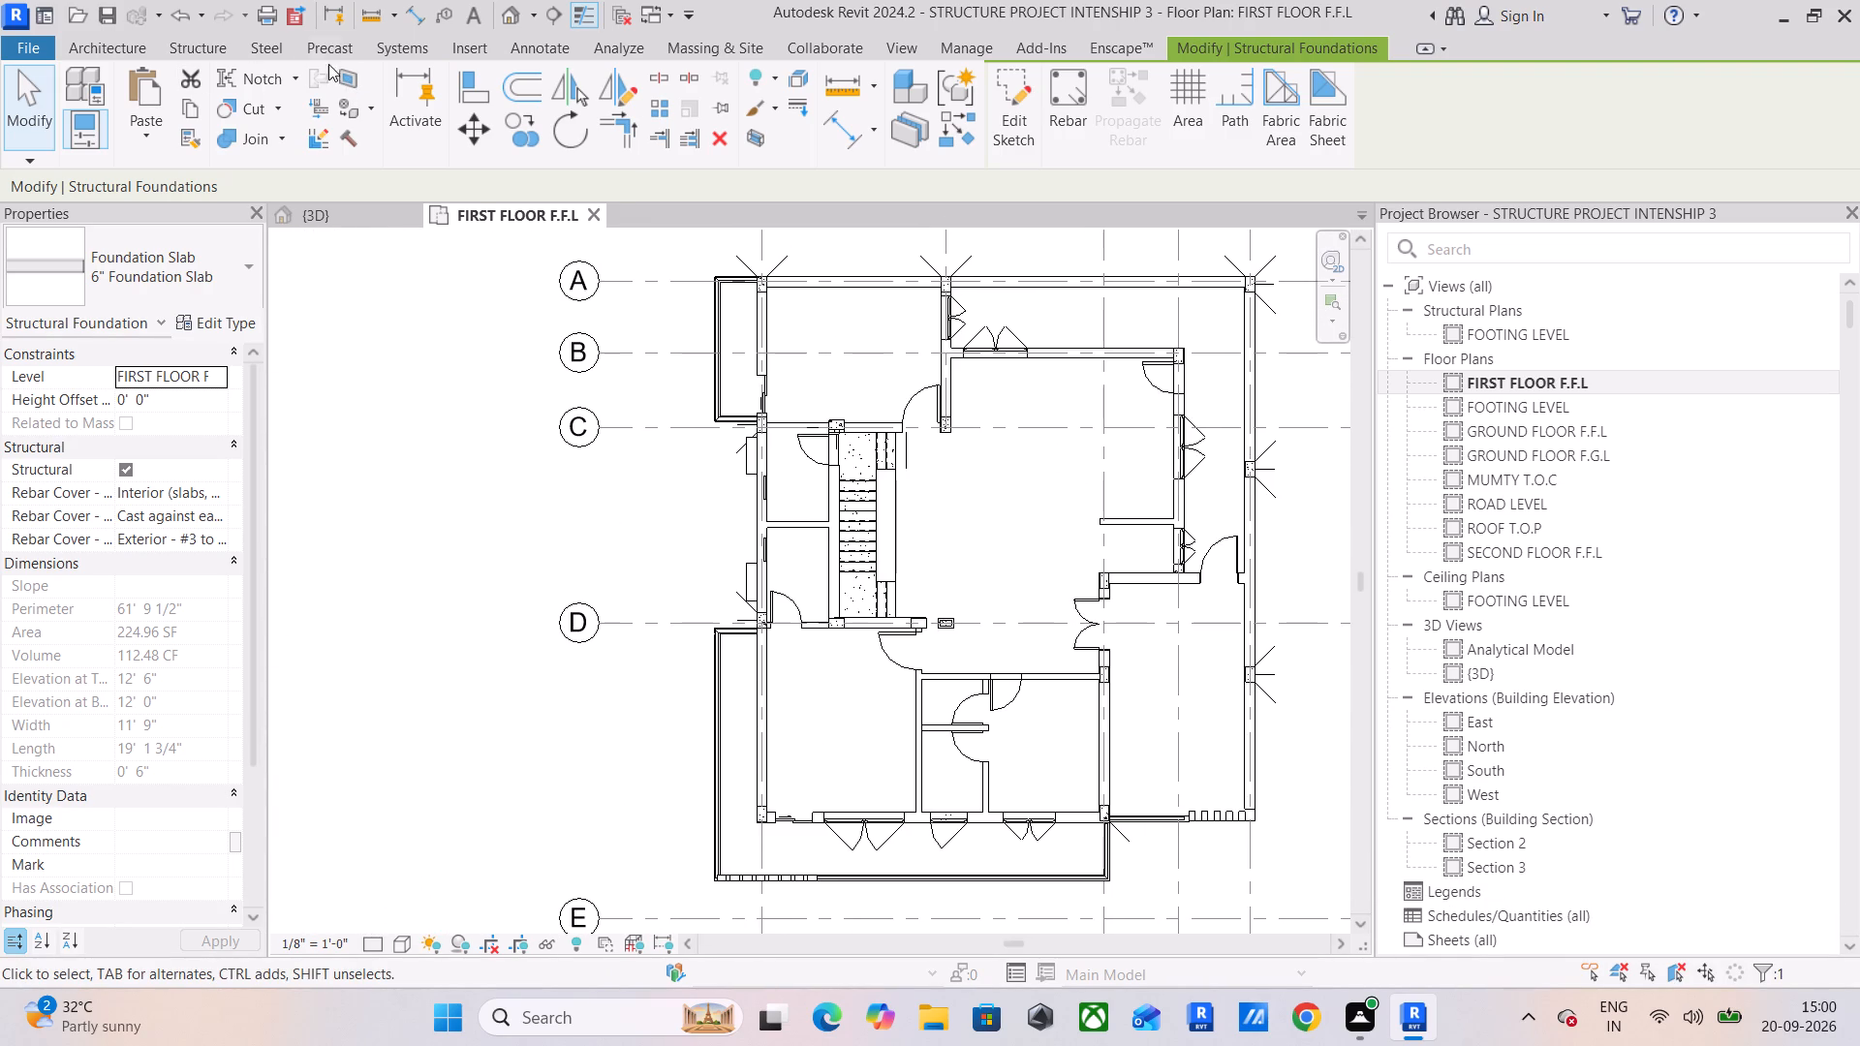
click(173, 44)
click(724, 96)
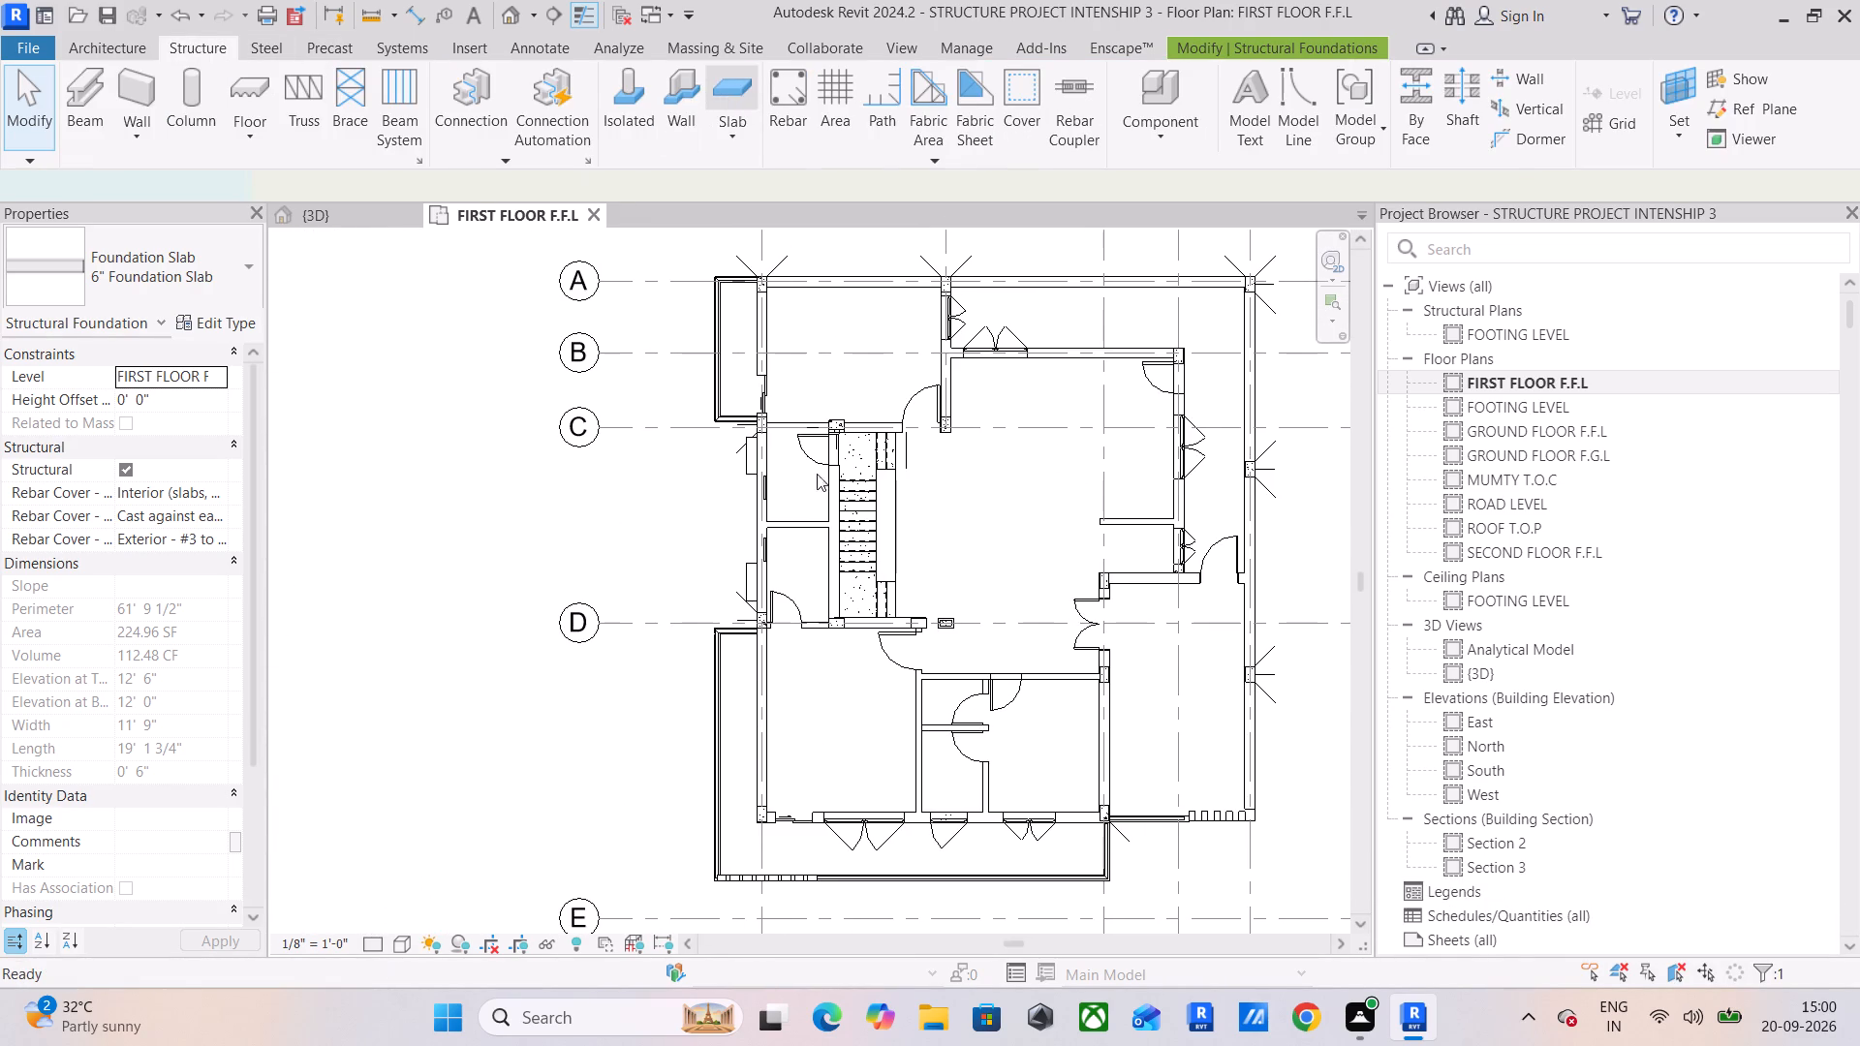
middle_drag(1000, 678, 877, 507)
scroll(938, 627, up, 11)
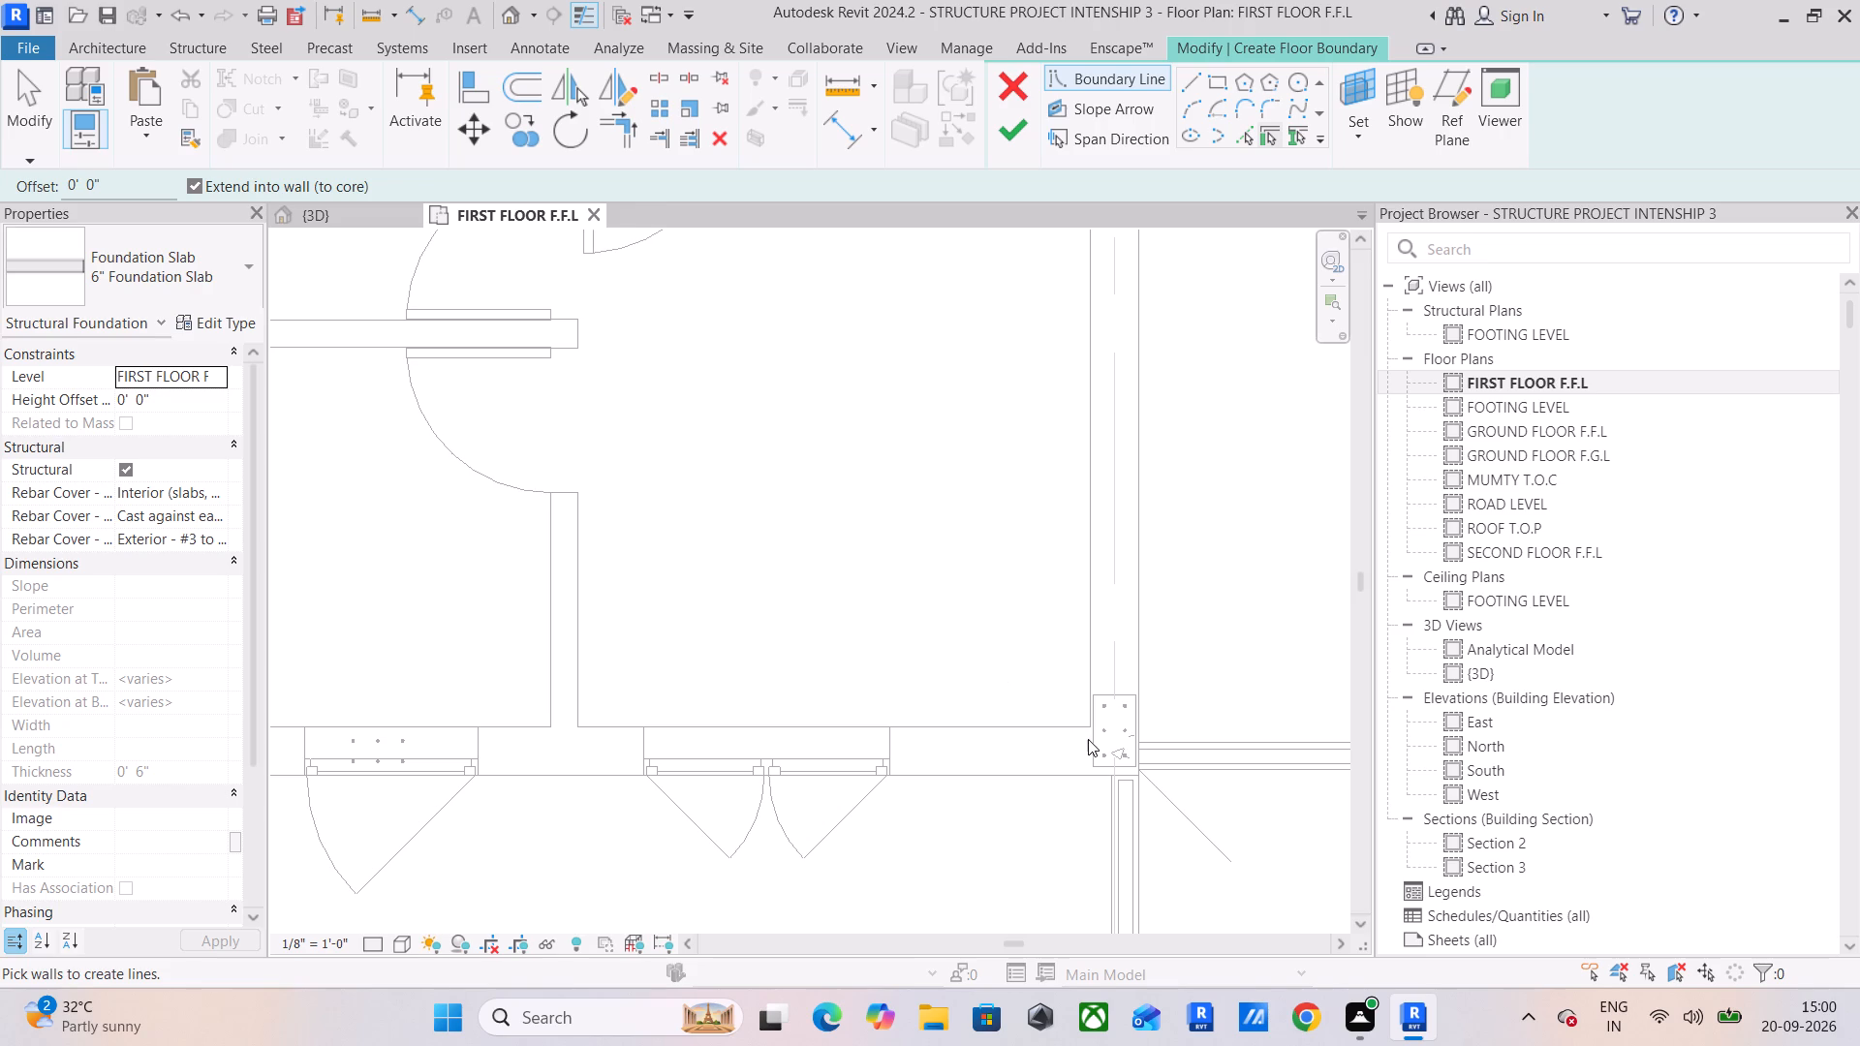
click(1208, 84)
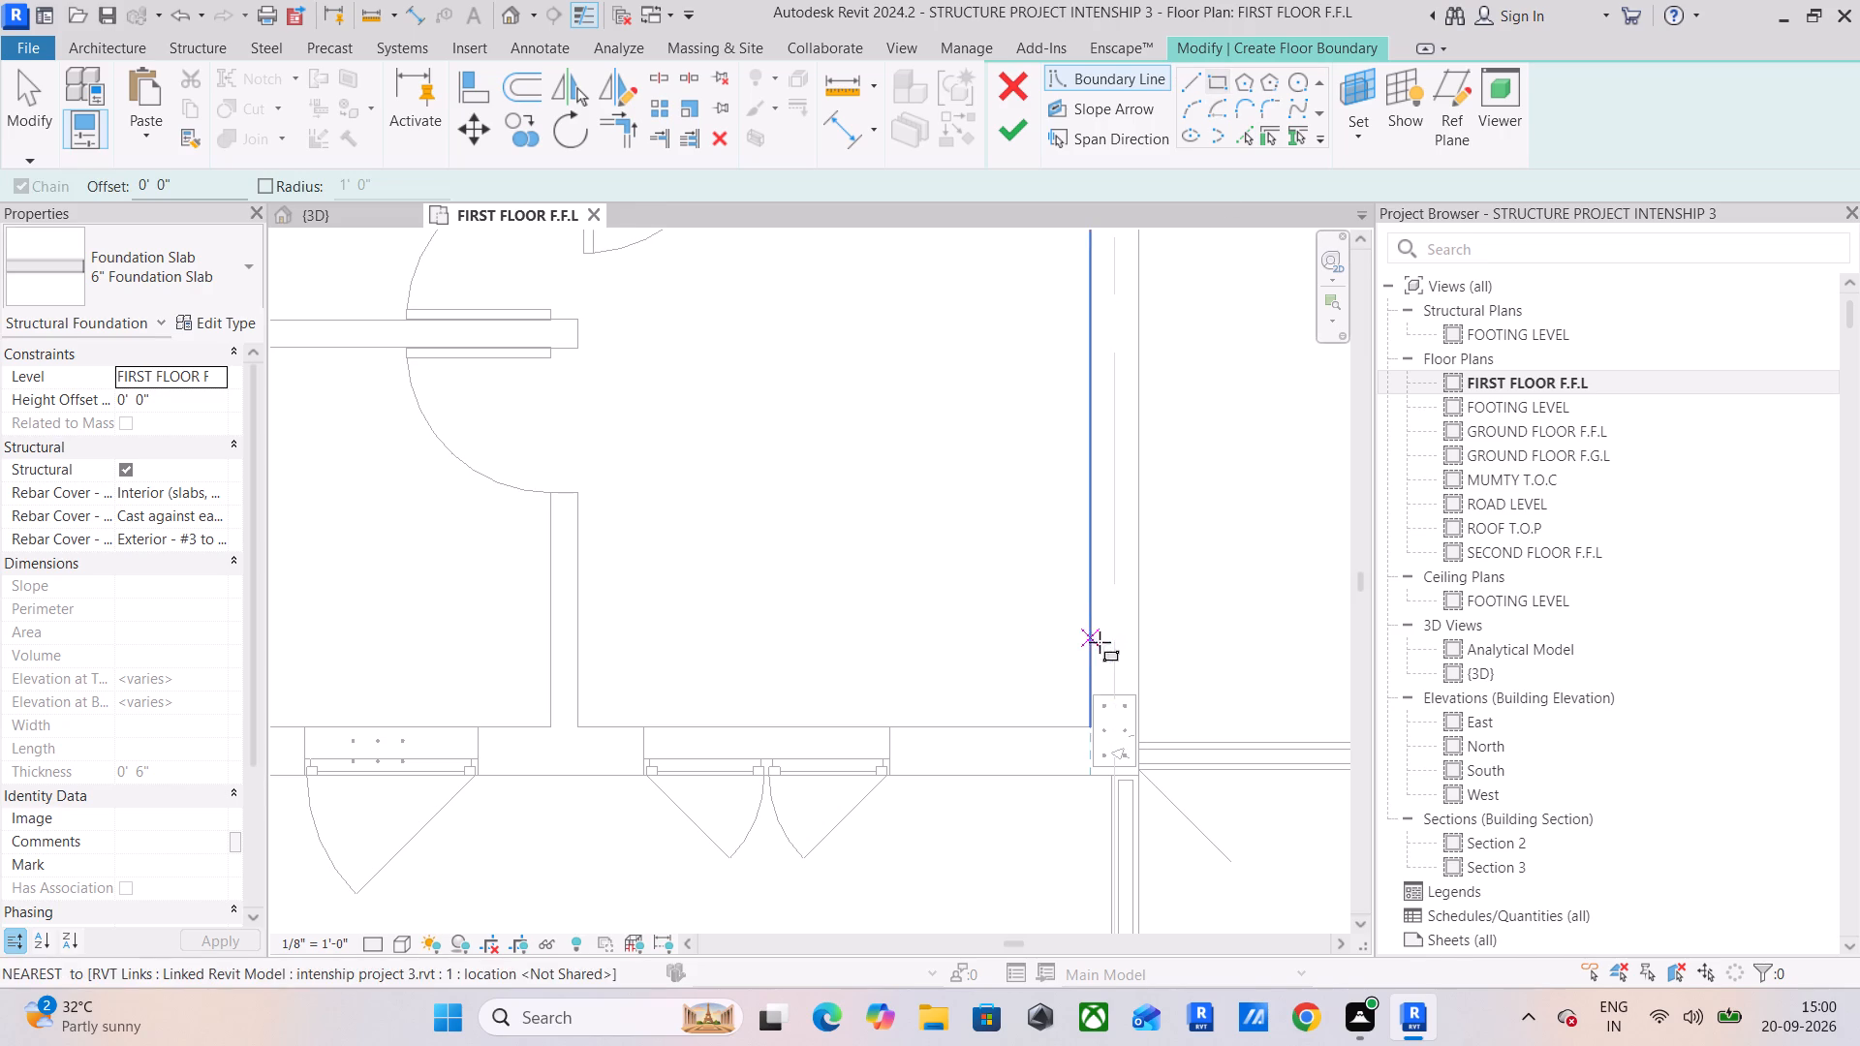
click(1089, 721)
scroll(542, 525, down, 5)
middle_drag(542, 524, 812, 581)
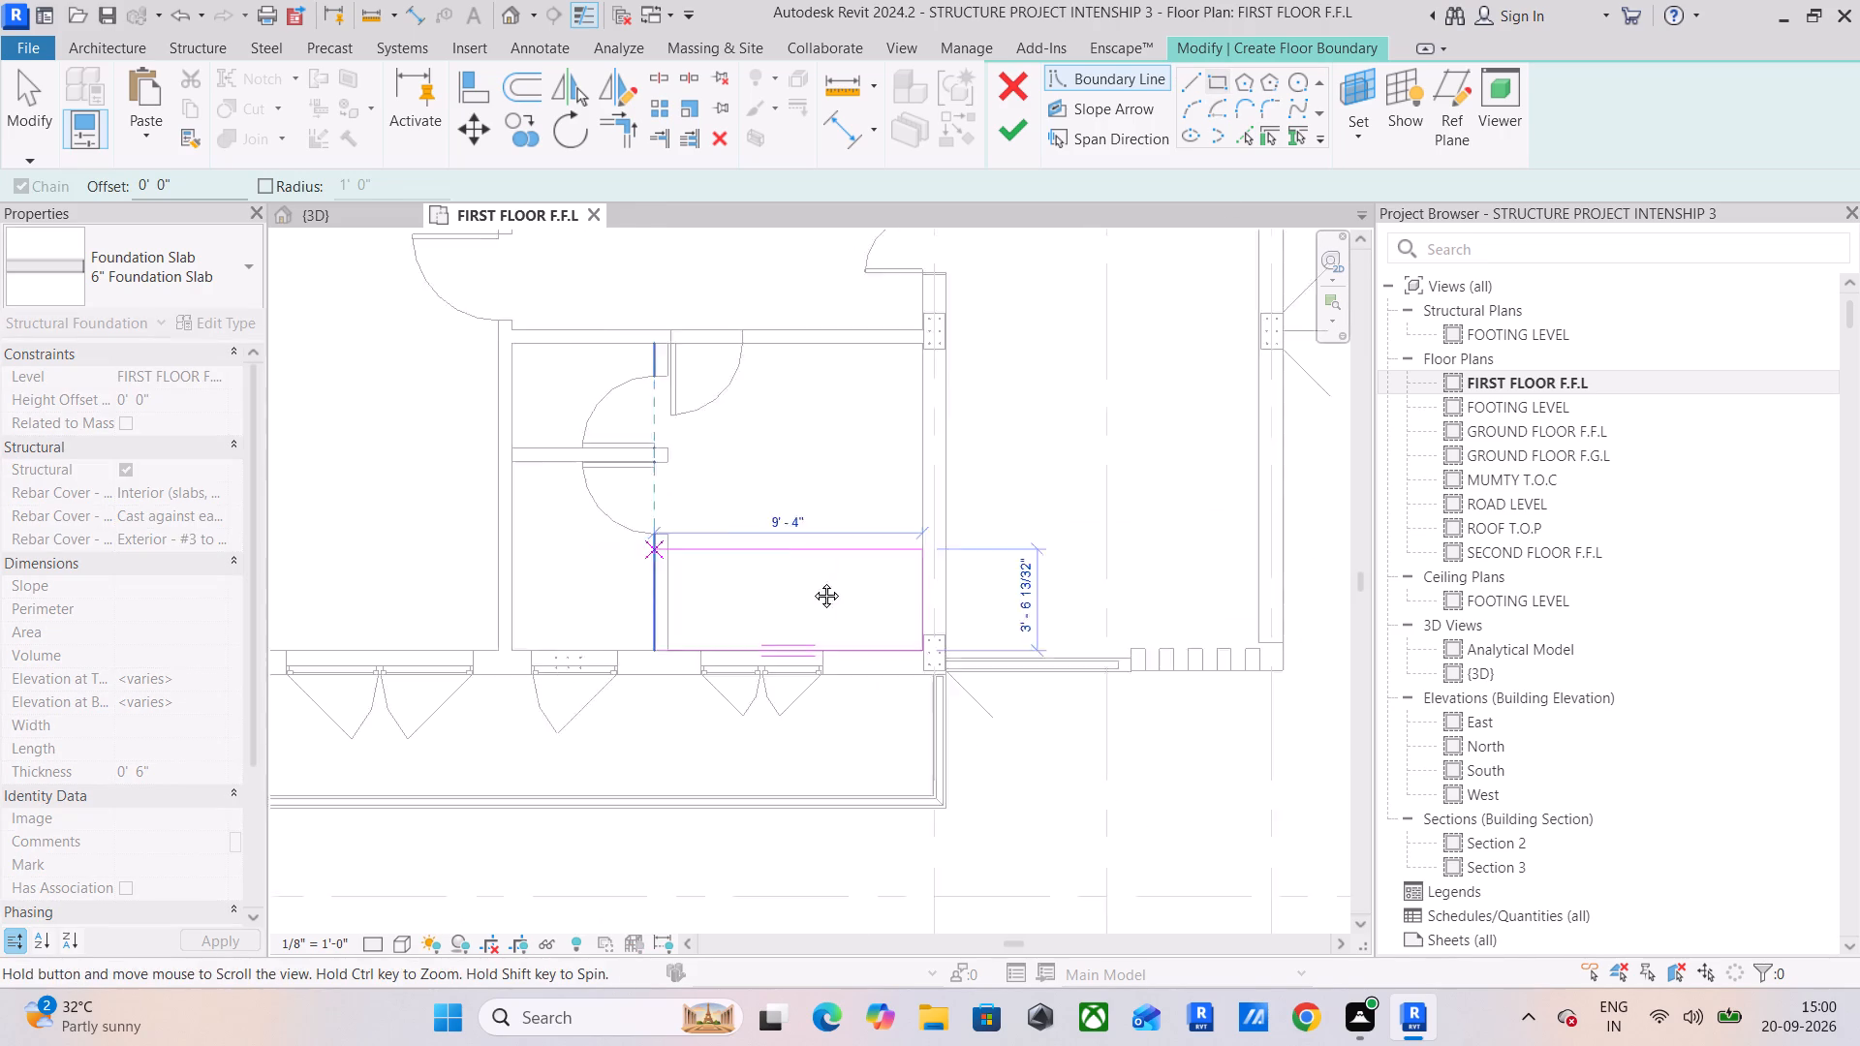
middle_drag(812, 581, 914, 598)
click(784, 394)
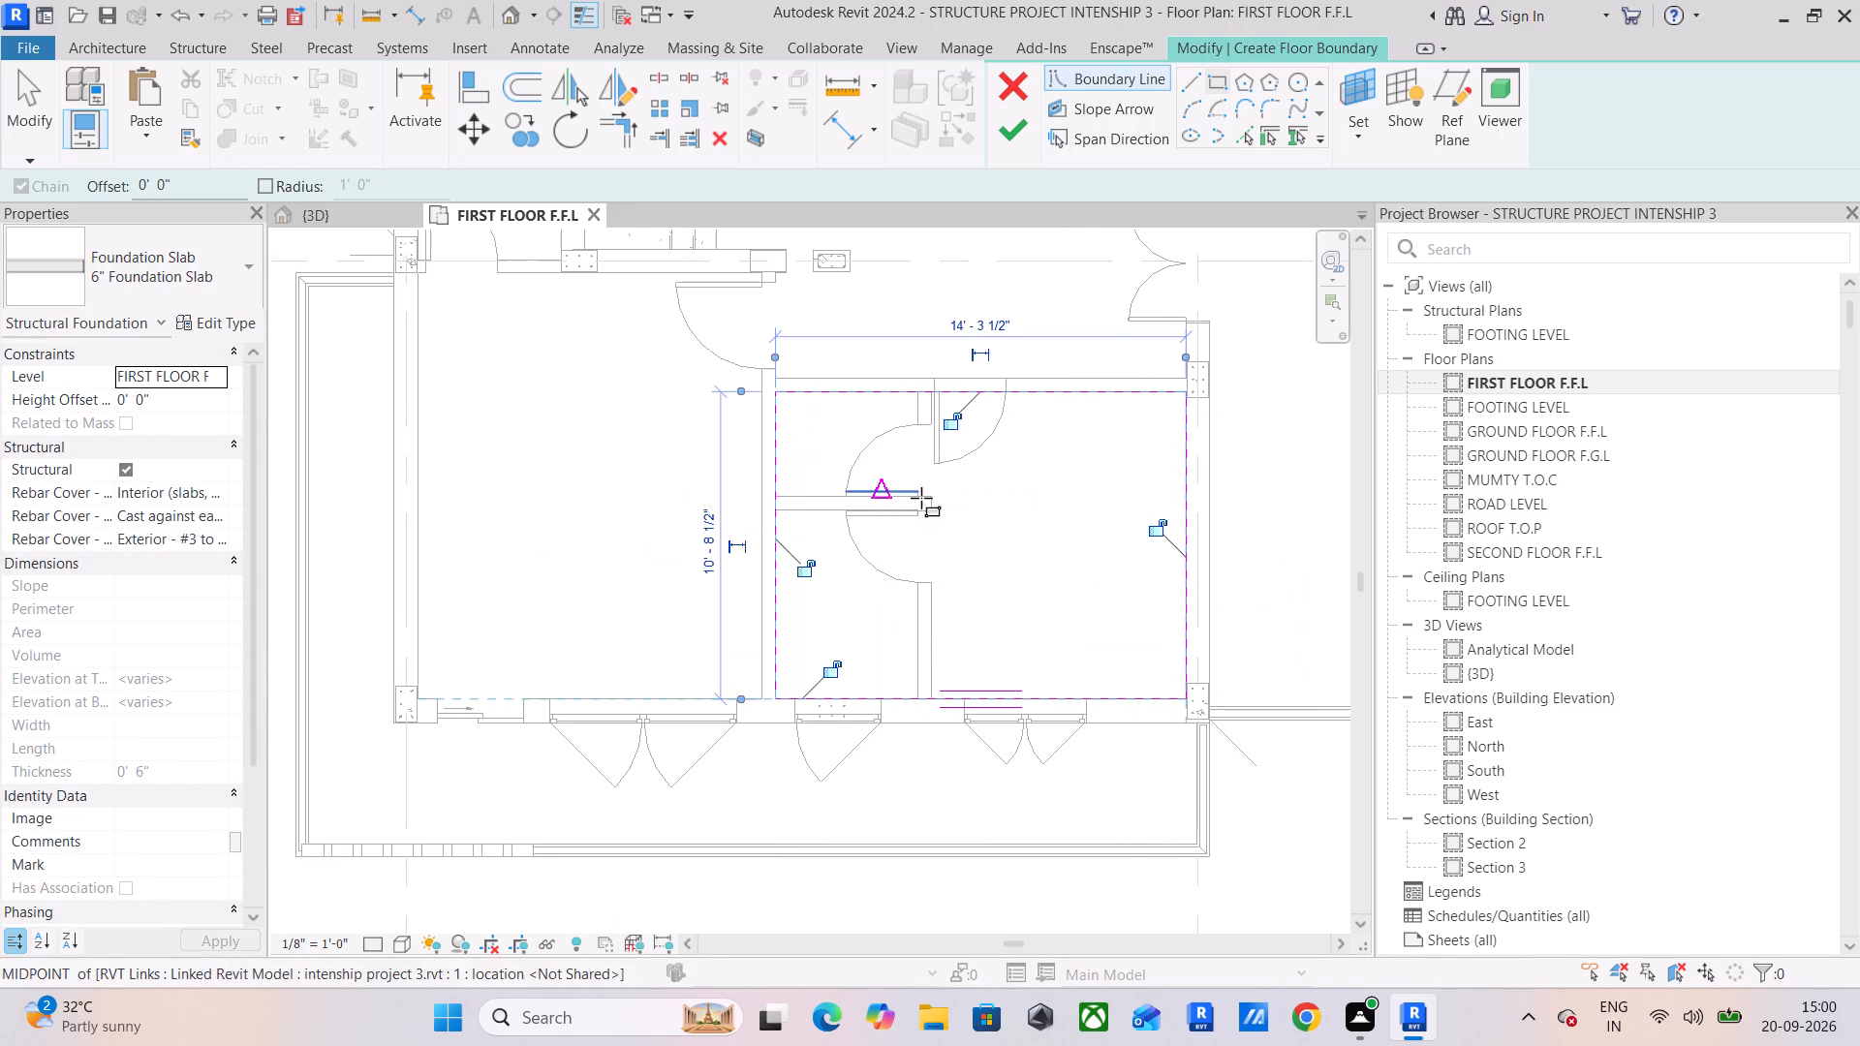
Align the rectangle's grid 4 edge with the face of the corner column and finish the slab sketch.
click(476, 87)
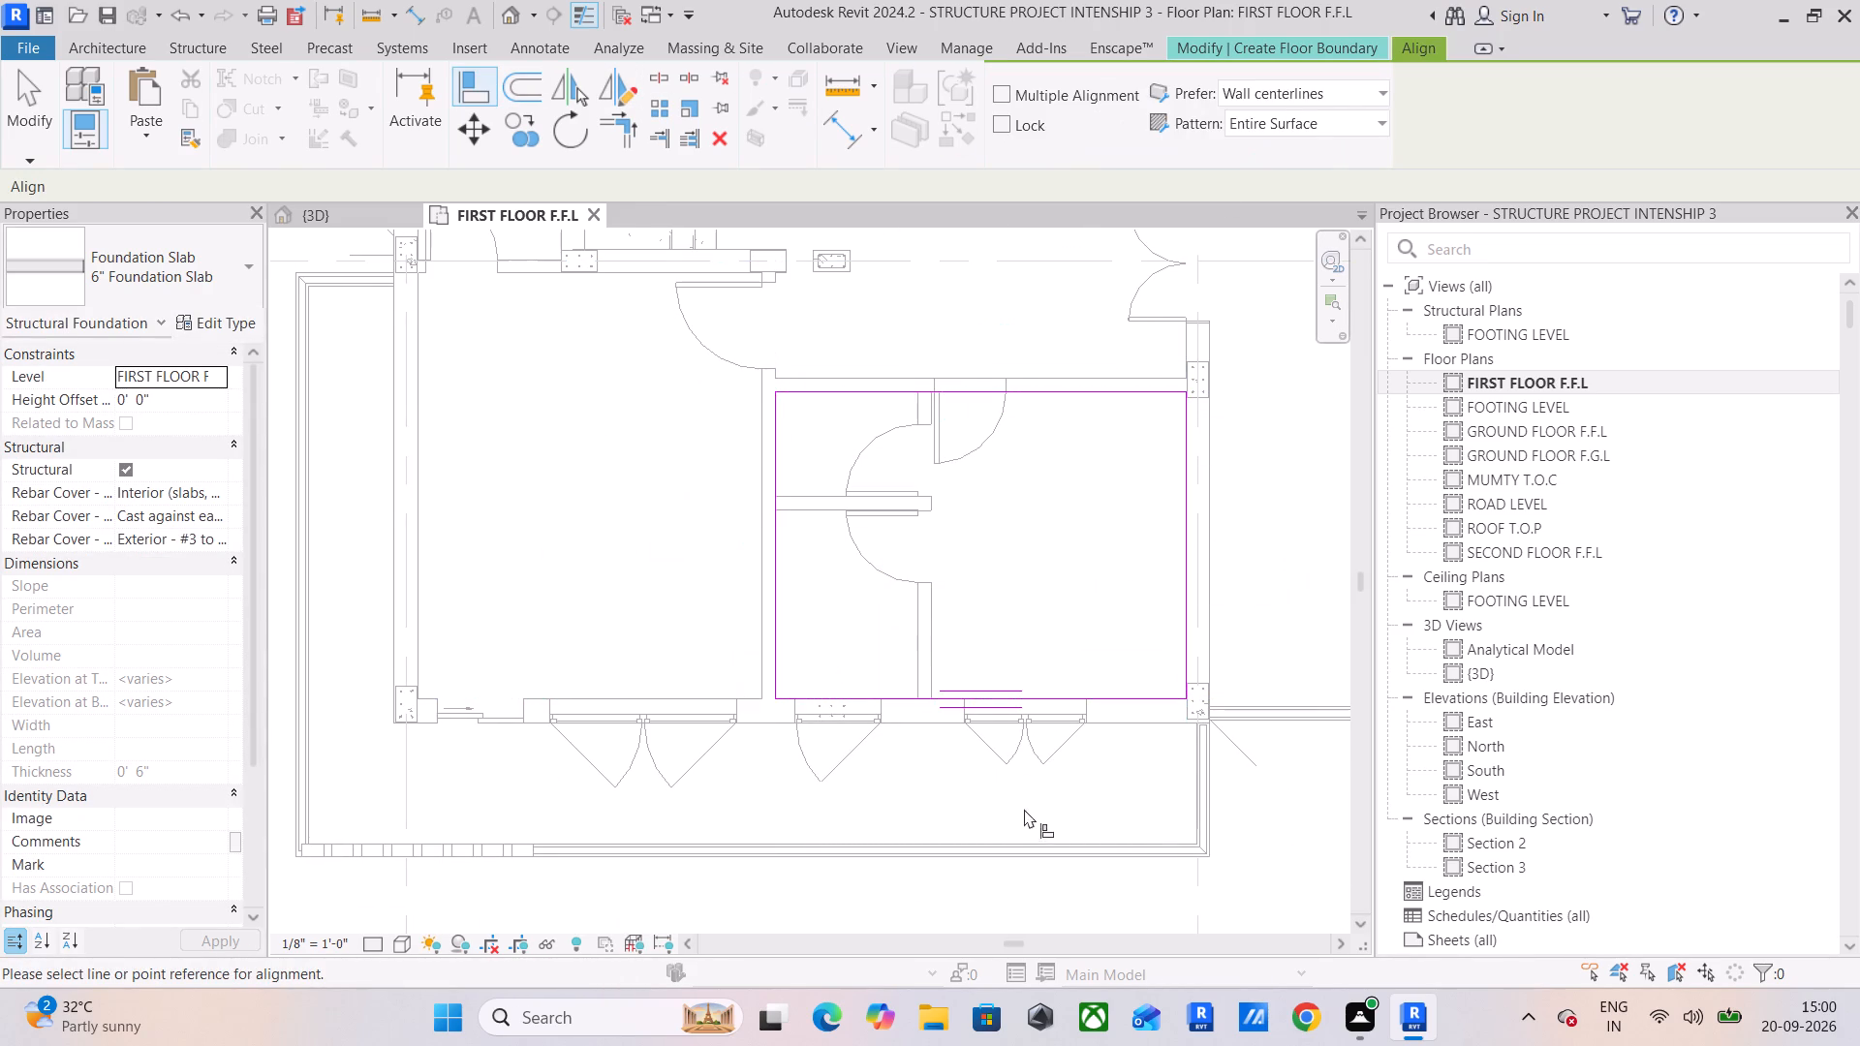
scroll(1233, 656, up, 16)
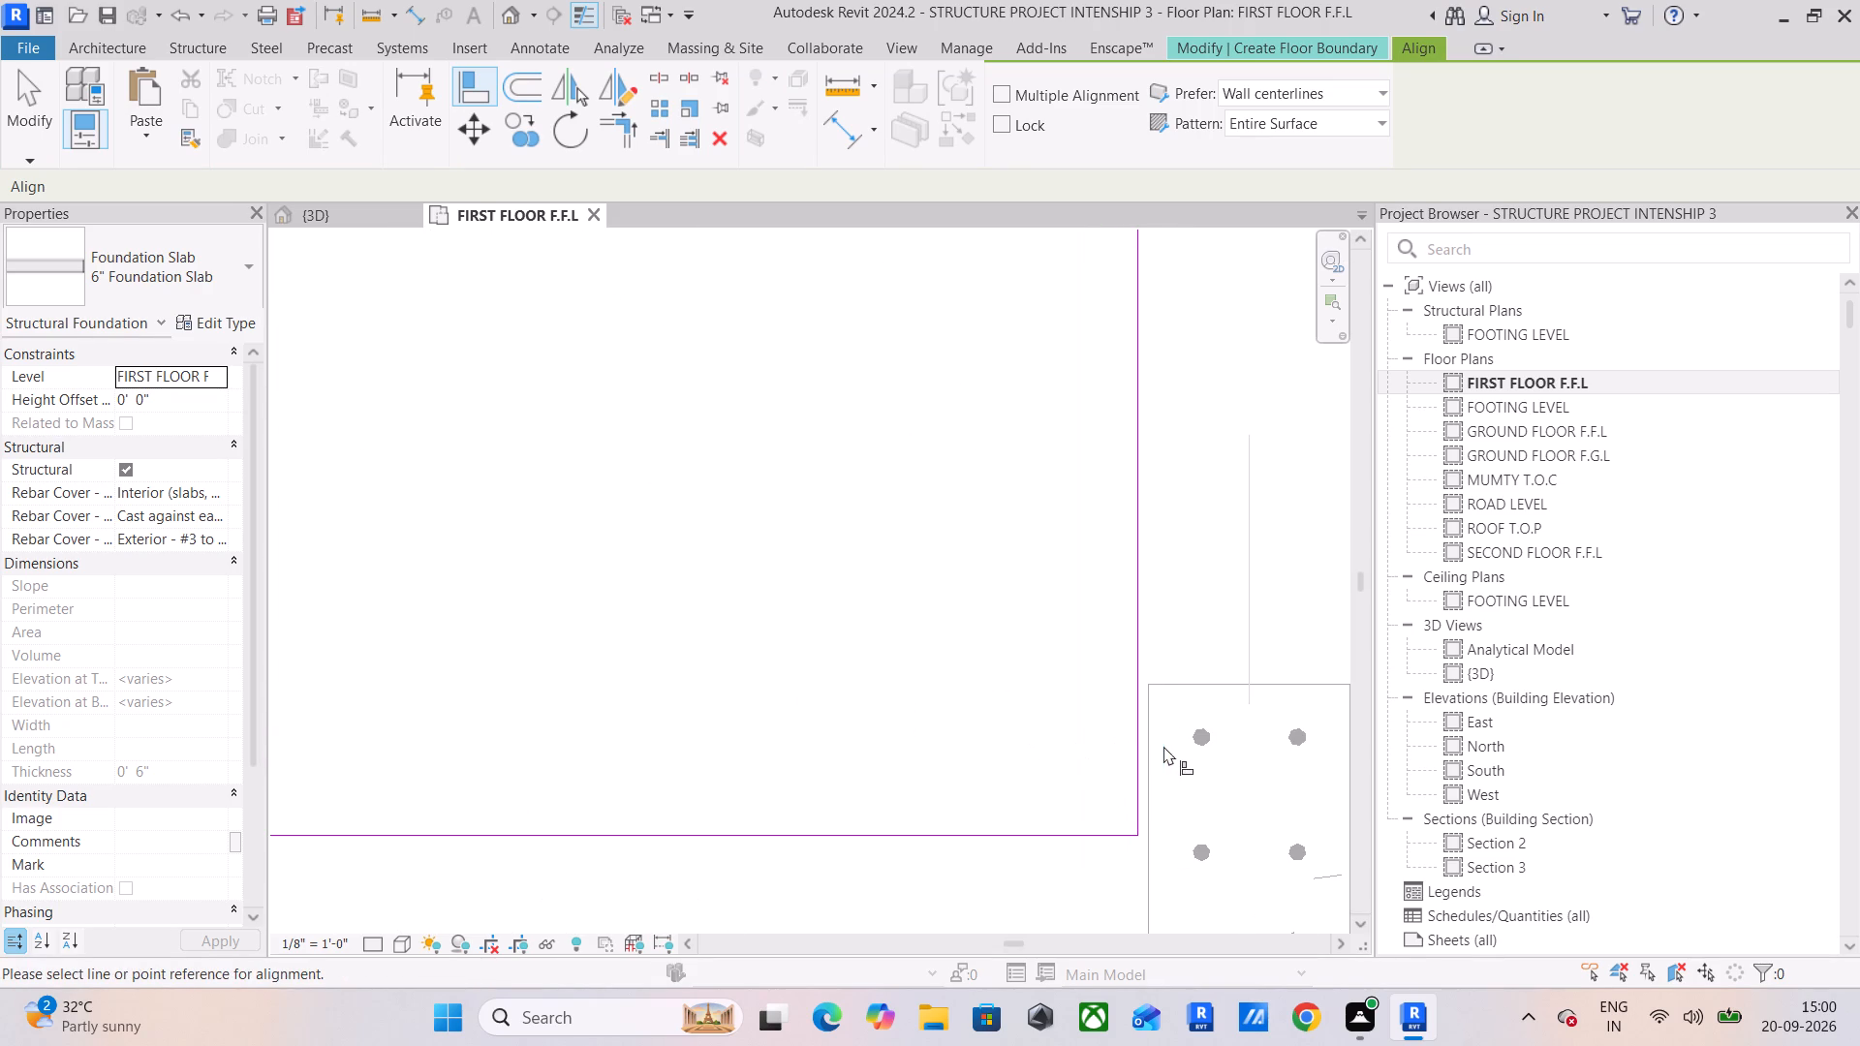
click(1154, 746)
click(1138, 738)
scroll(1138, 685, down, 12)
middle_drag(1146, 732, 1146, 900)
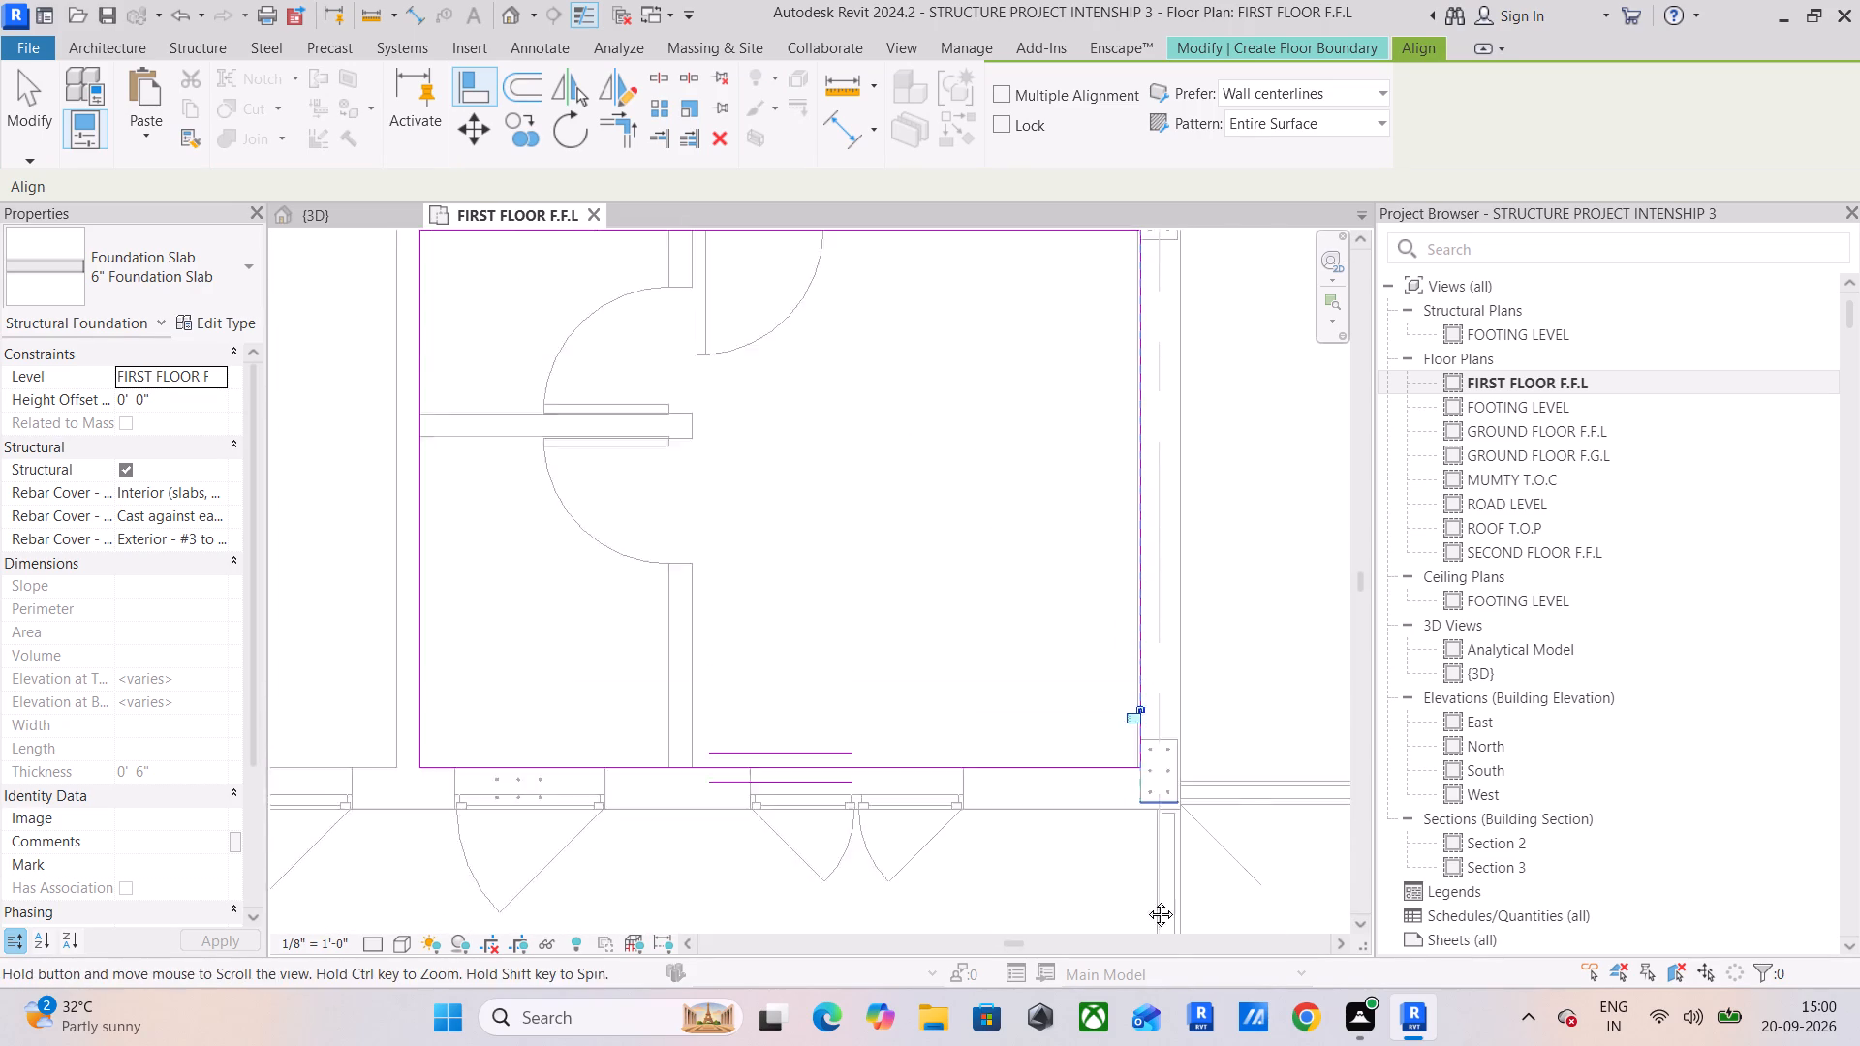
middle_drag(1146, 900, 1165, 993)
key(Escape)
key(Escape)
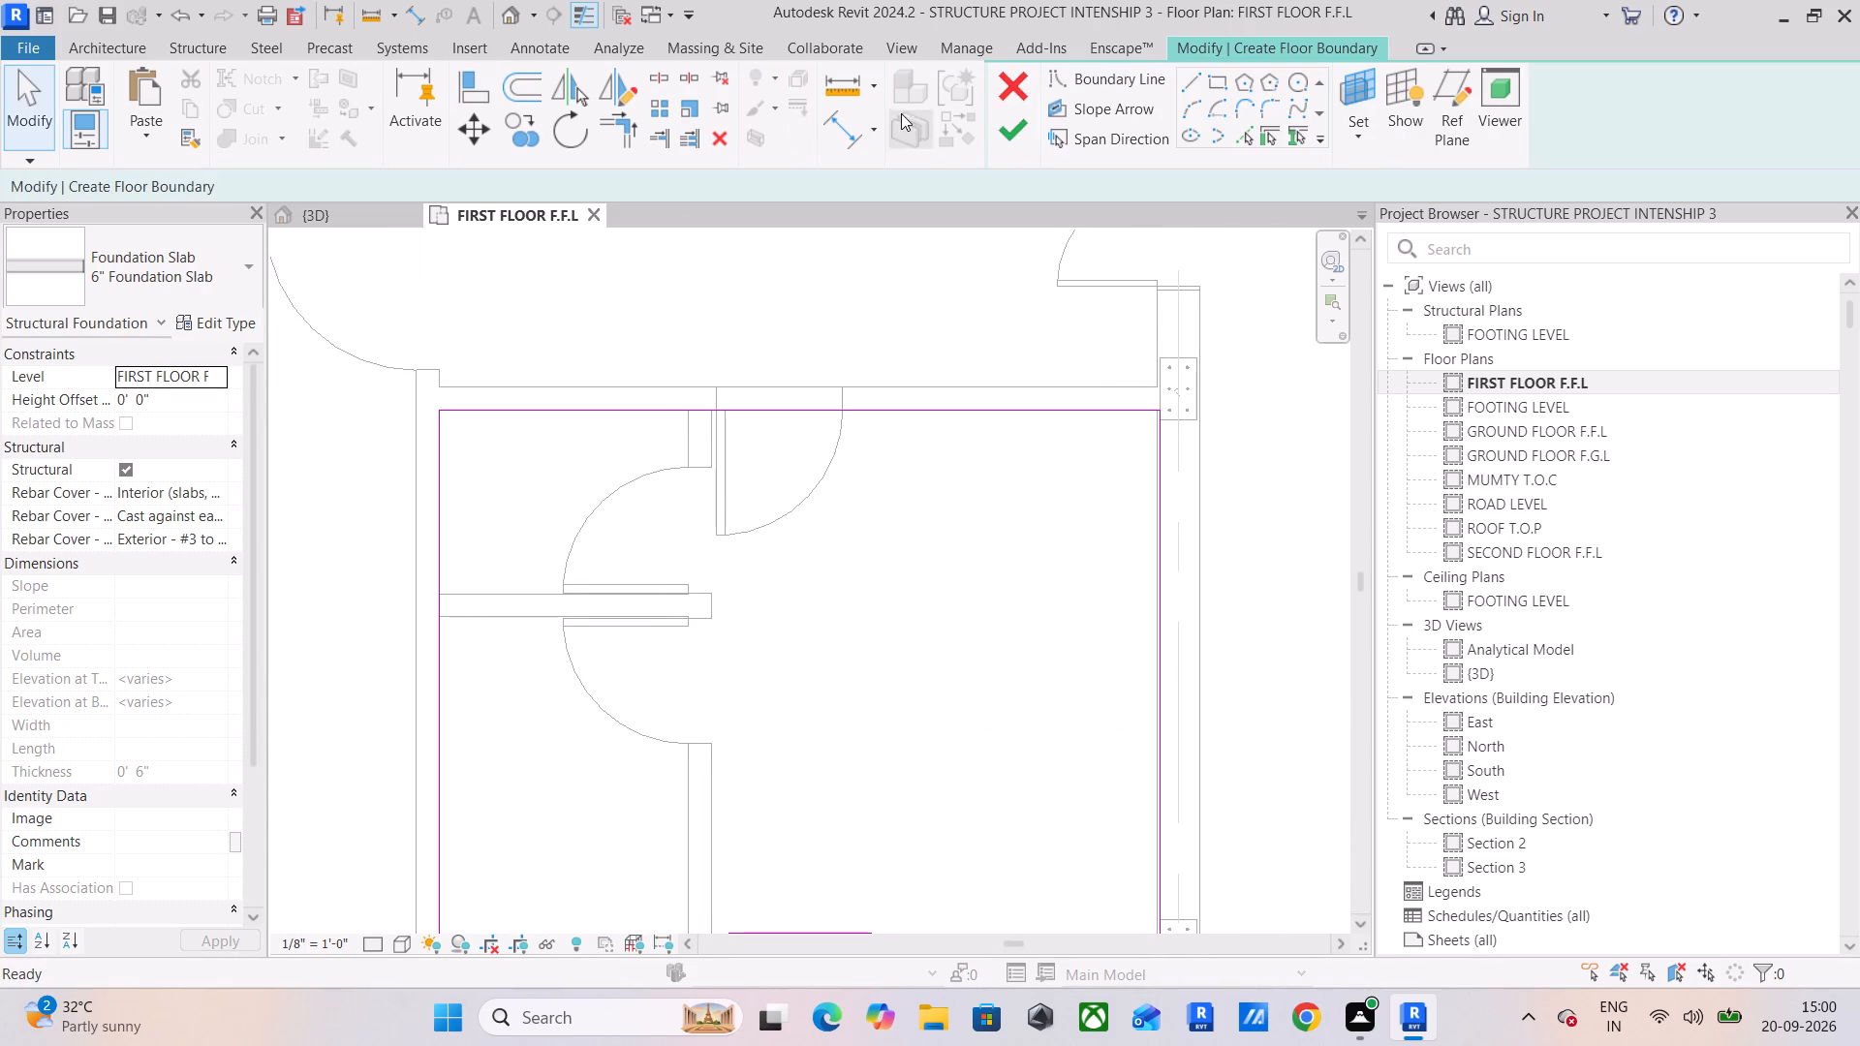
click(1026, 142)
Start another 6" Foundation Slab and sketch a rectangle about 12' wide over the adjacent room, ending at the inner corner of the outer column on grid D.
scroll(902, 381, down, 8)
middle_drag(923, 404, 1096, 526)
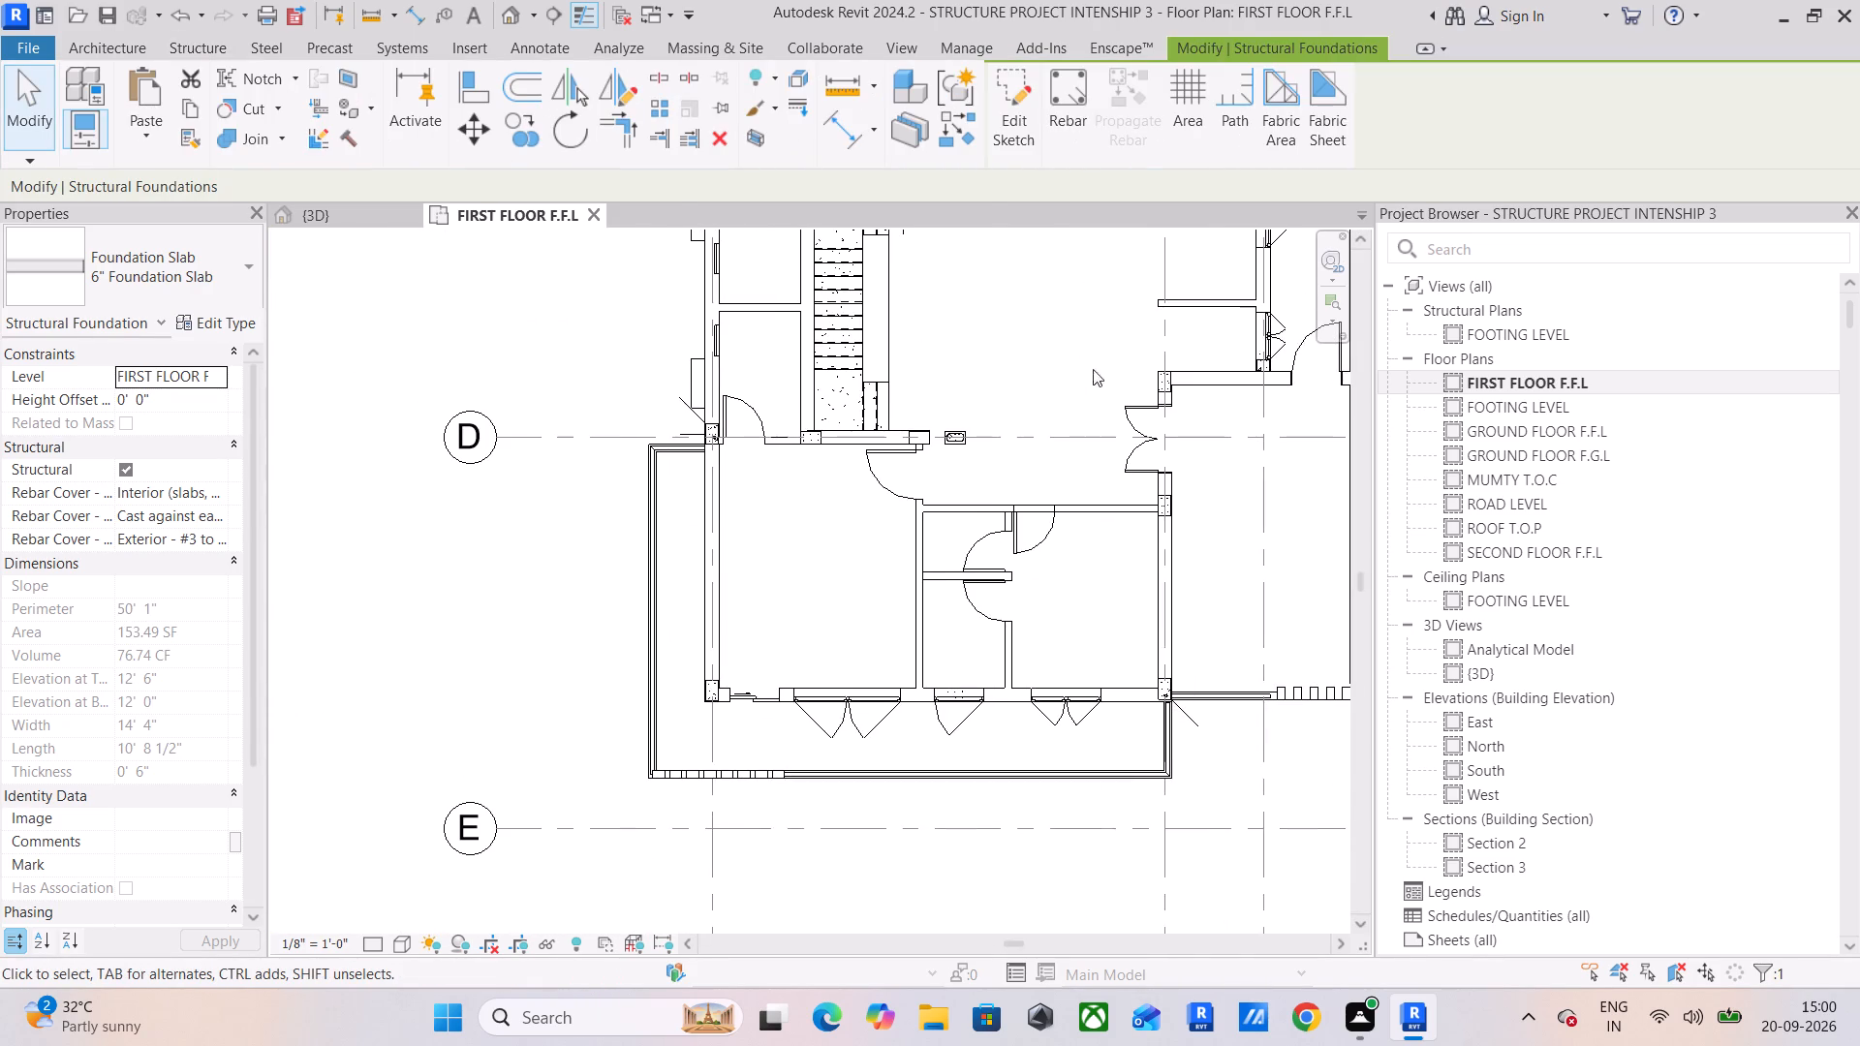
click(203, 46)
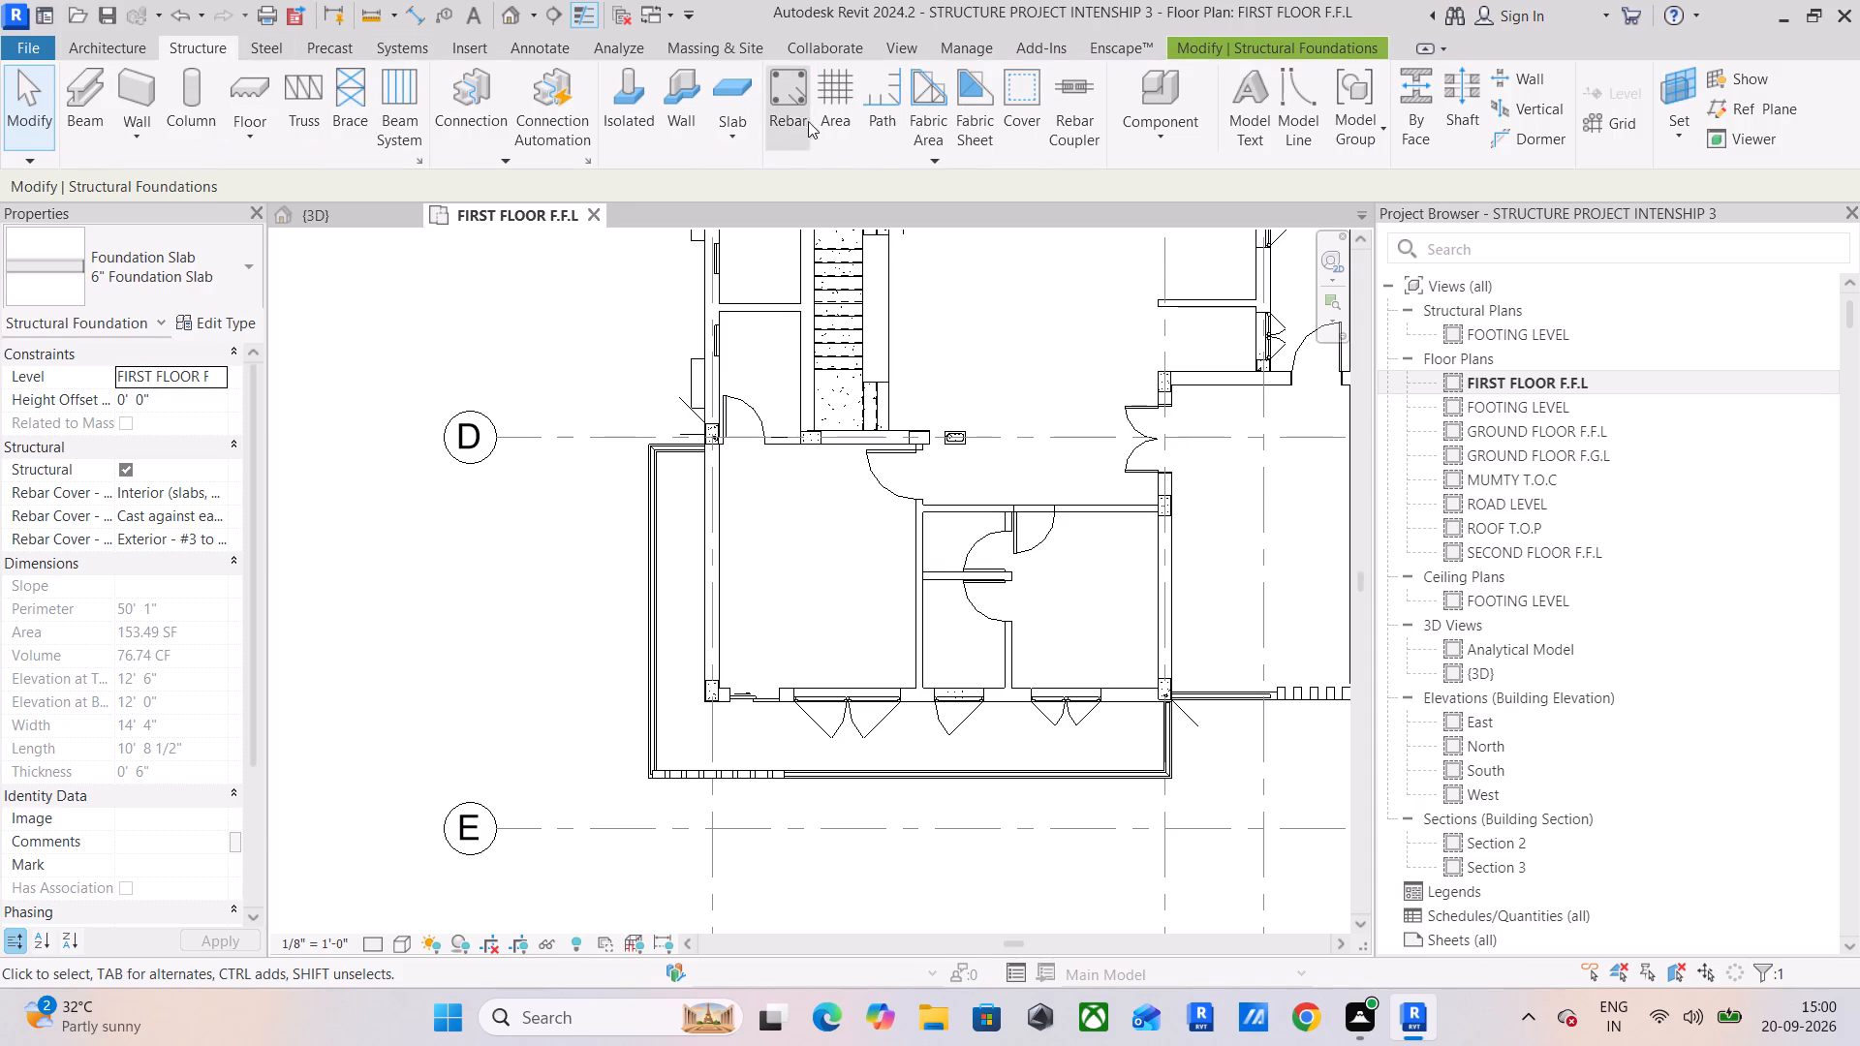
click(724, 97)
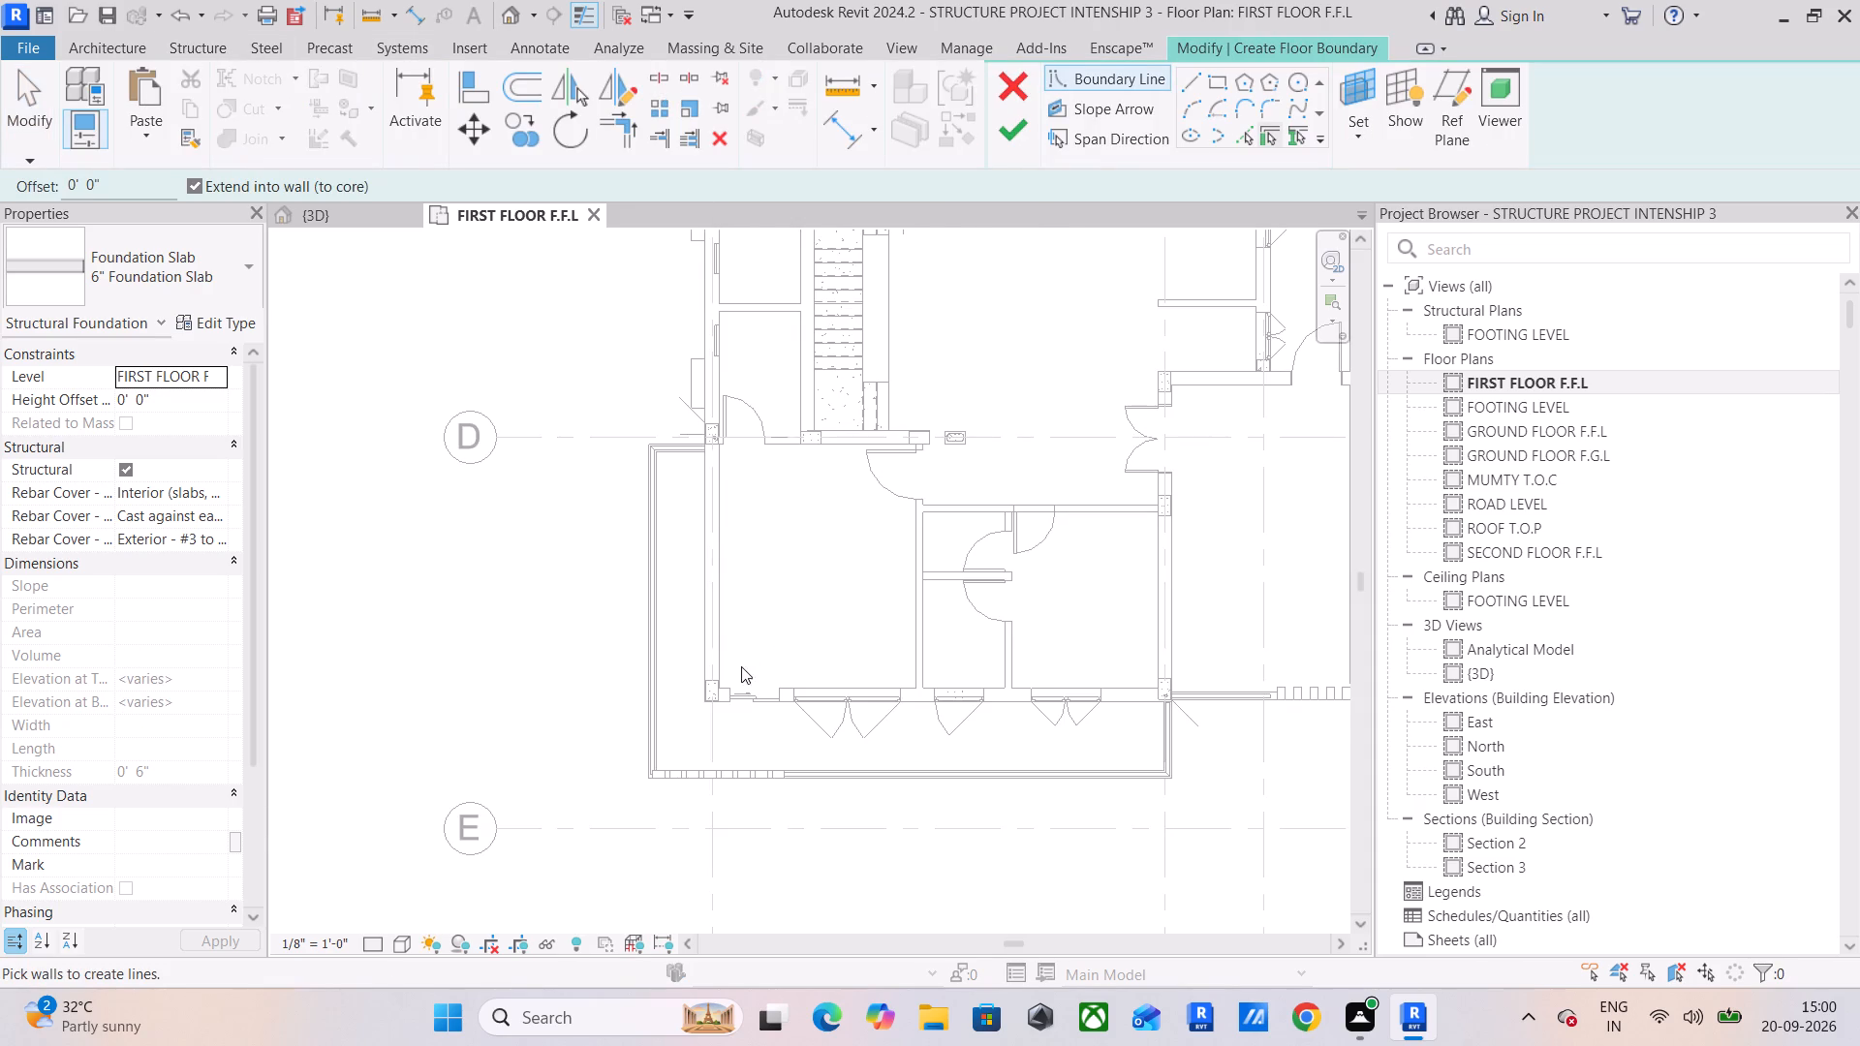
scroll(741, 666, up, 6)
scroll(1112, 727, up, 6)
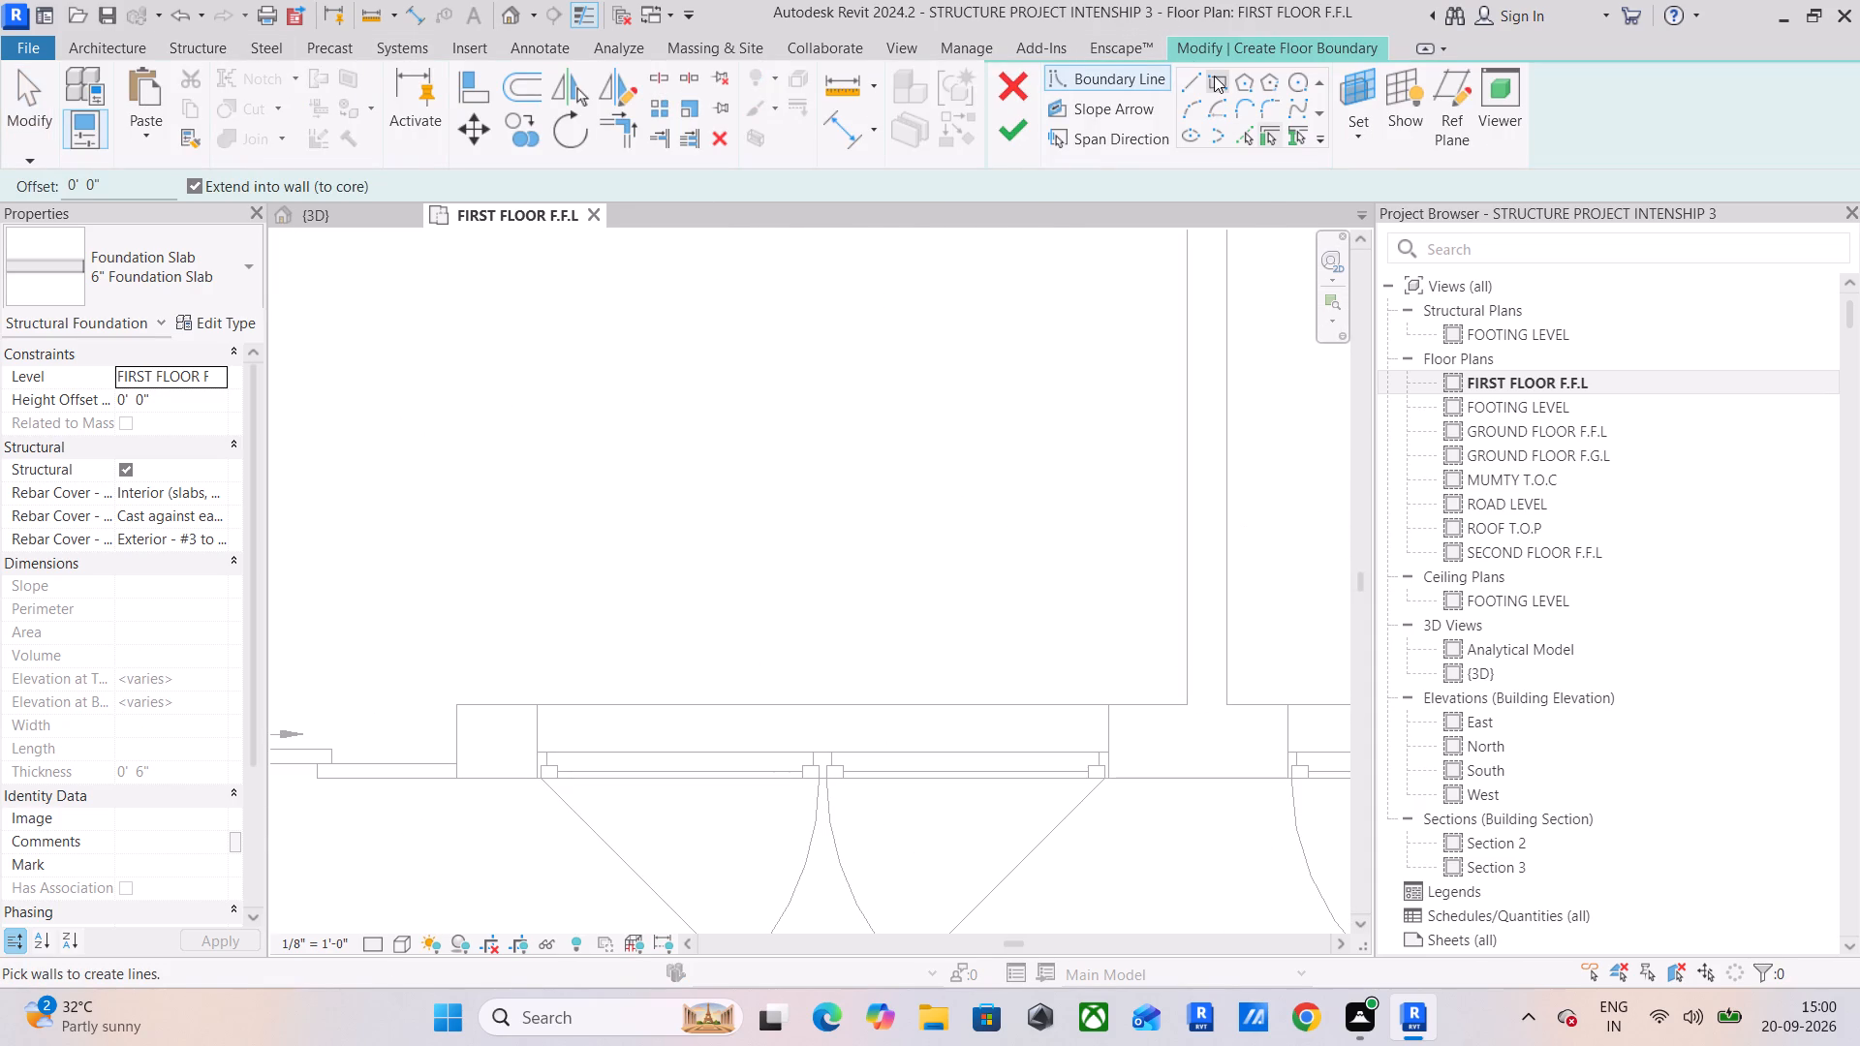
click(1217, 77)
click(1186, 700)
scroll(863, 577, down, 6)
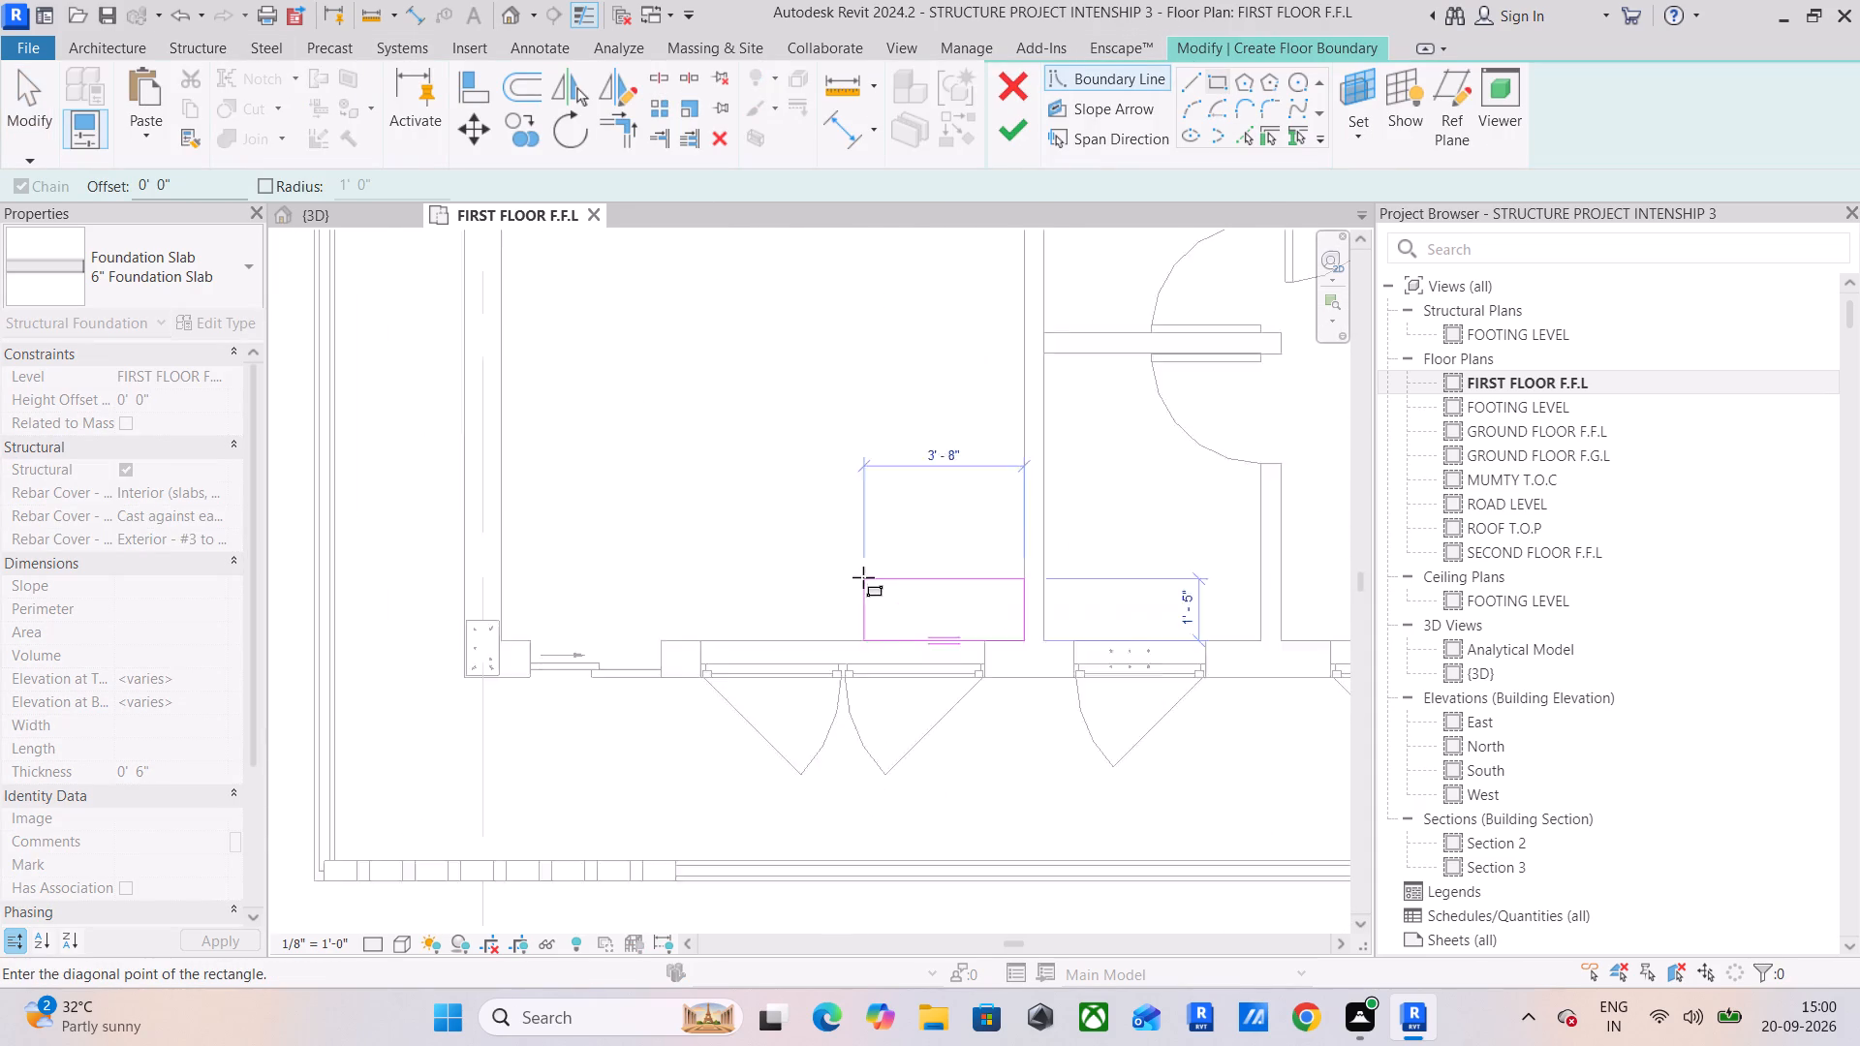
middle_drag(850, 567, 1147, 696)
middle_drag(1013, 394, 928, 814)
scroll(745, 627, up, 2)
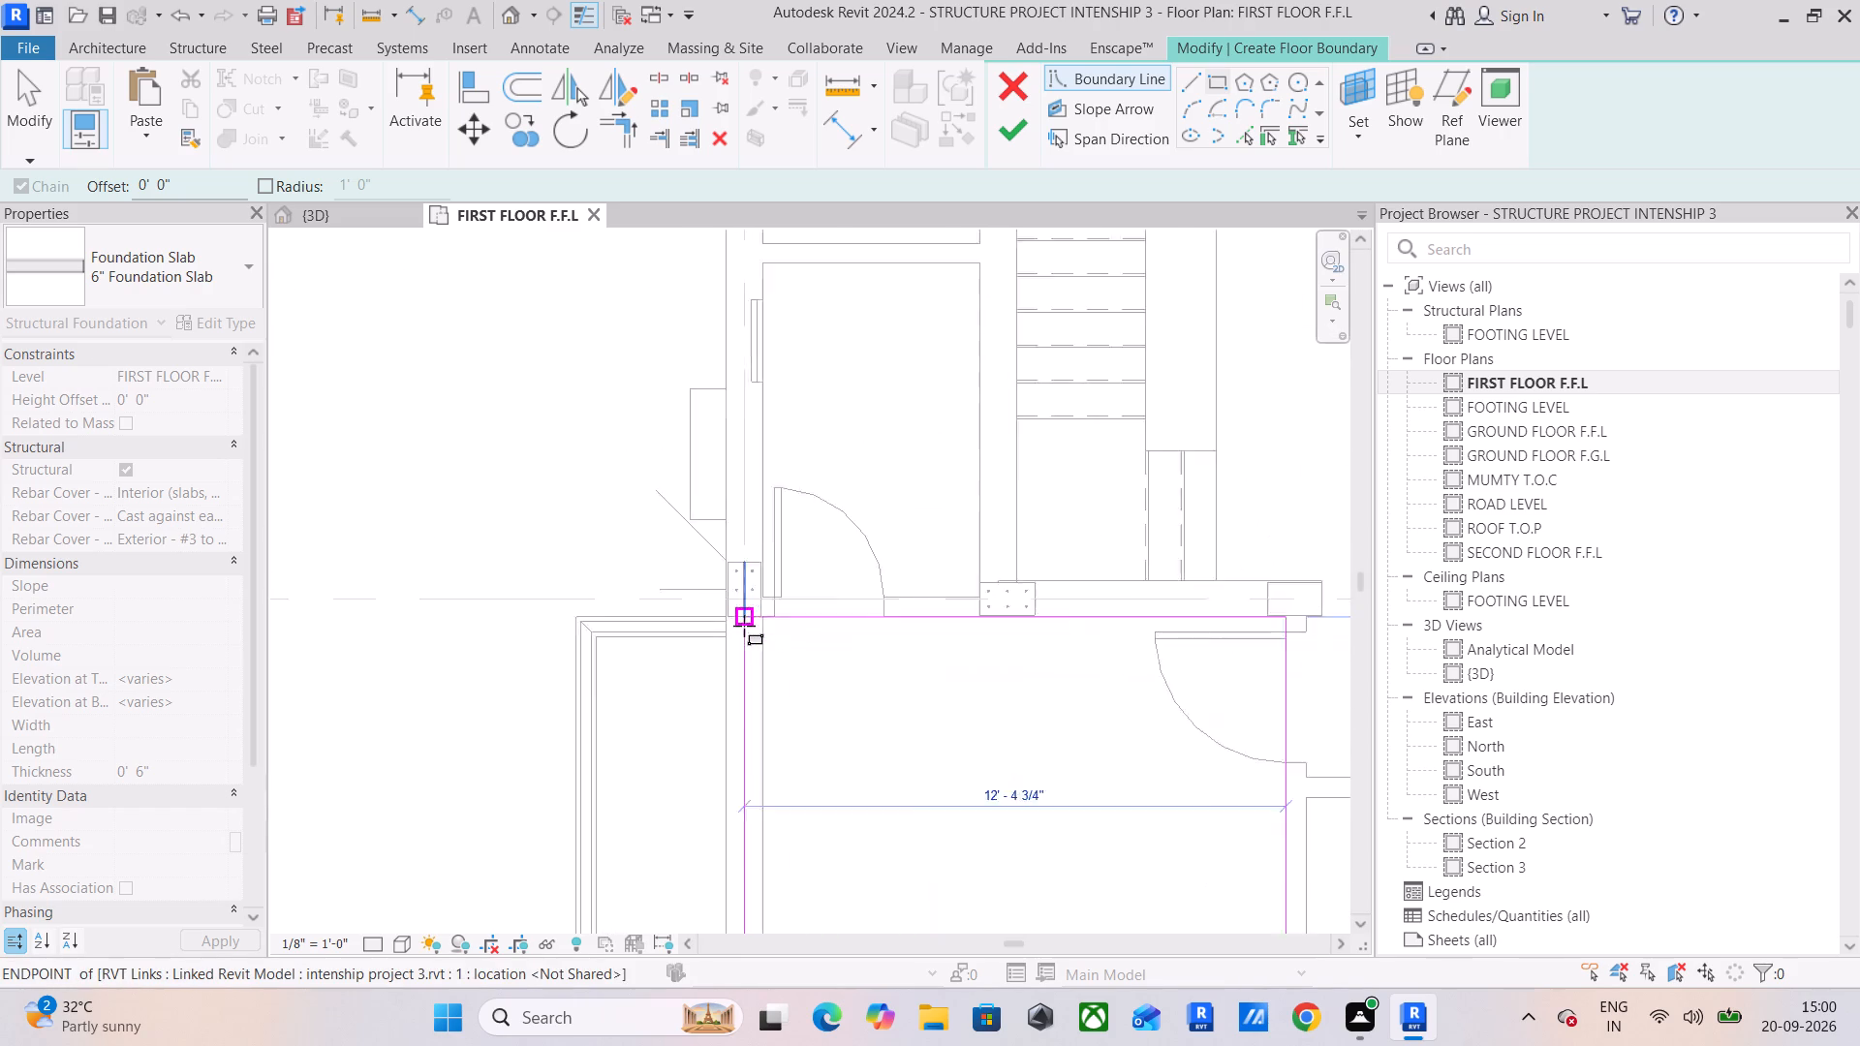
scroll(744, 626, up, 11)
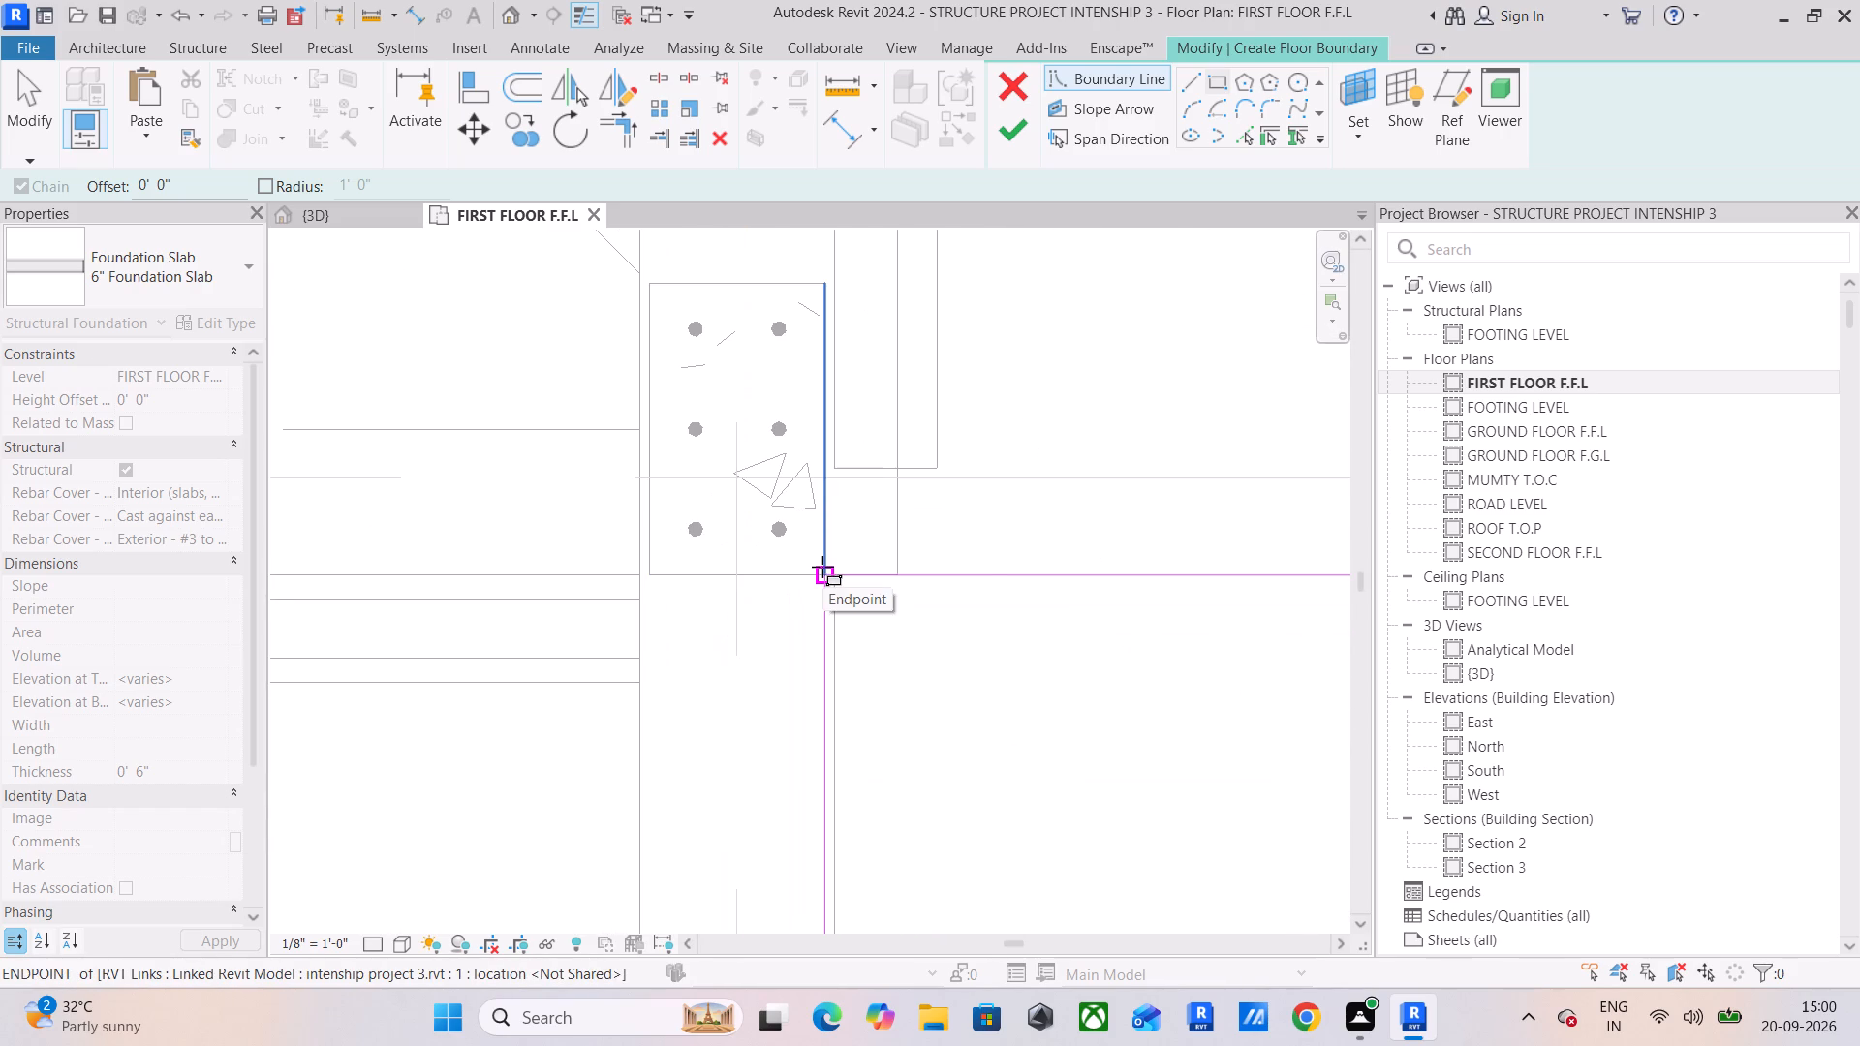
click(822, 567)
Align the rectangle's grid D edge with the face of the intermediate column below the staircase wall and finish the slab sketch.
scroll(951, 624, down, 5)
middle_drag(969, 618, 573, 537)
scroll(702, 571, down, 5)
middle_drag(811, 571, 759, 592)
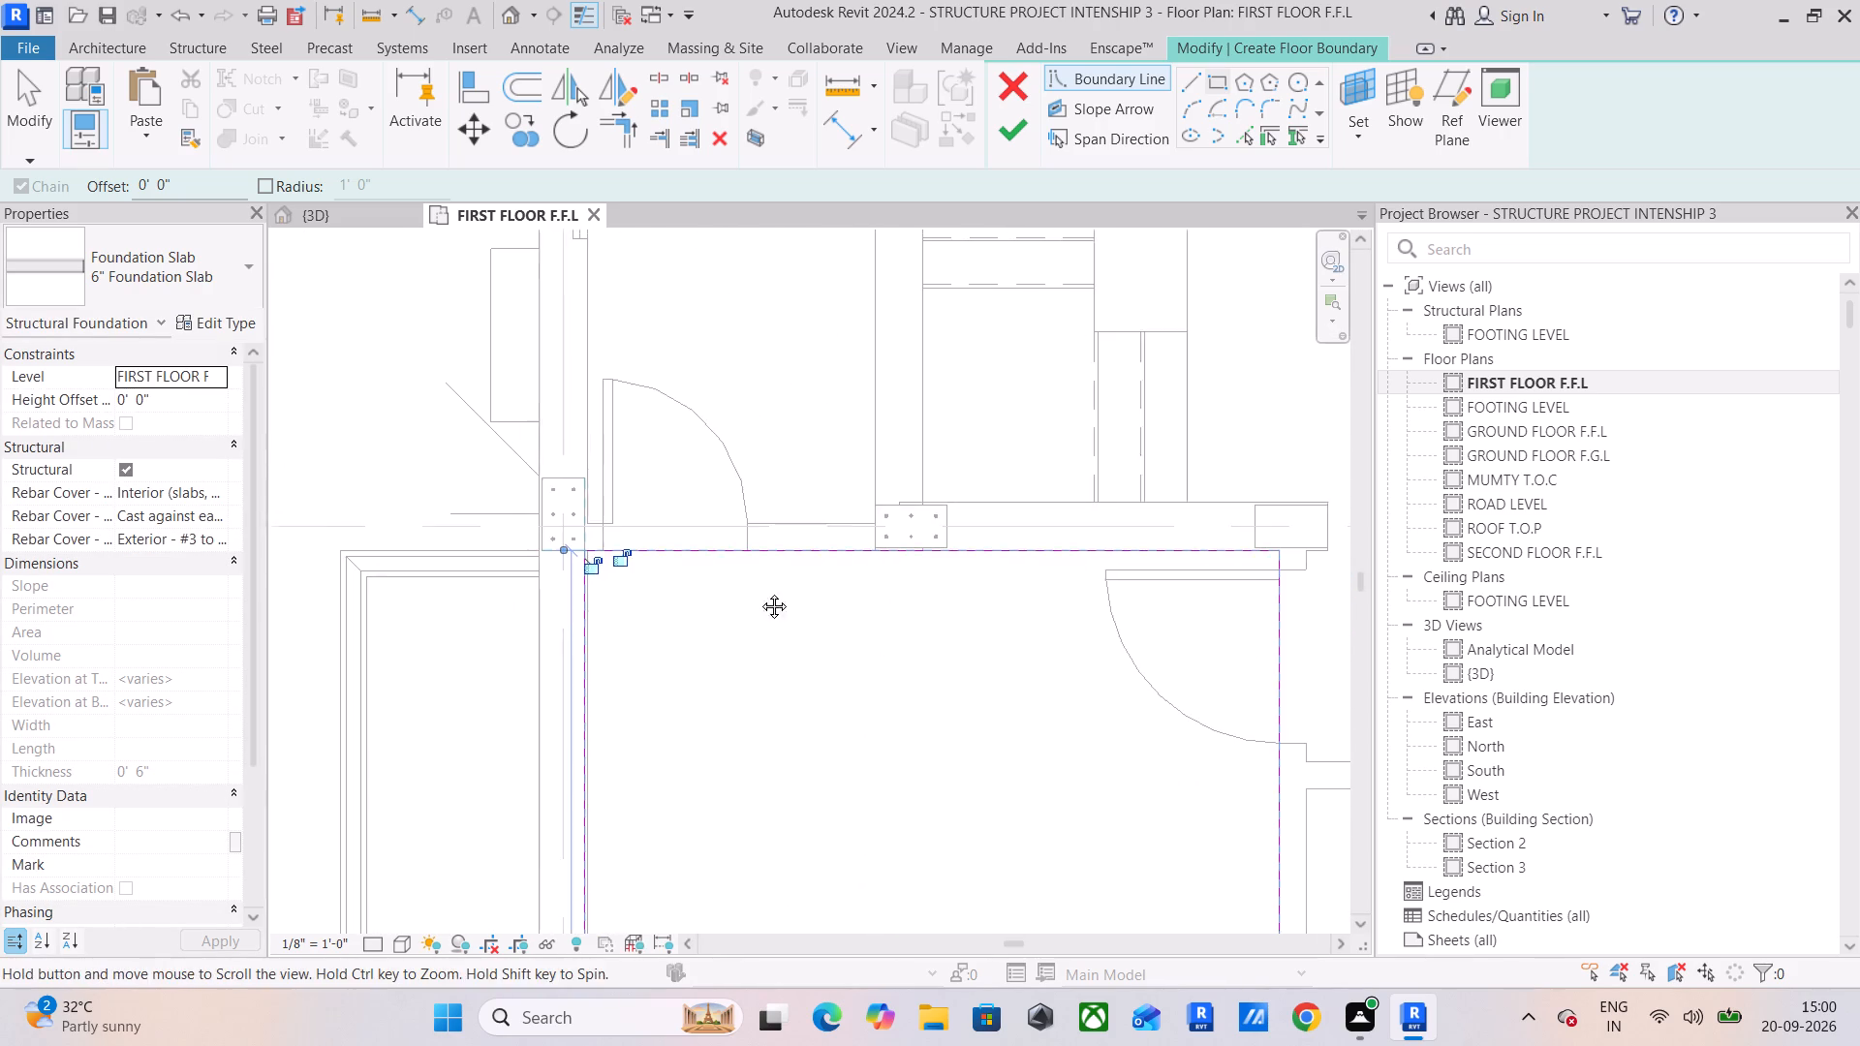
middle_drag(759, 592, 670, 676)
scroll(820, 653, up, 12)
scroll(820, 668, down, 6)
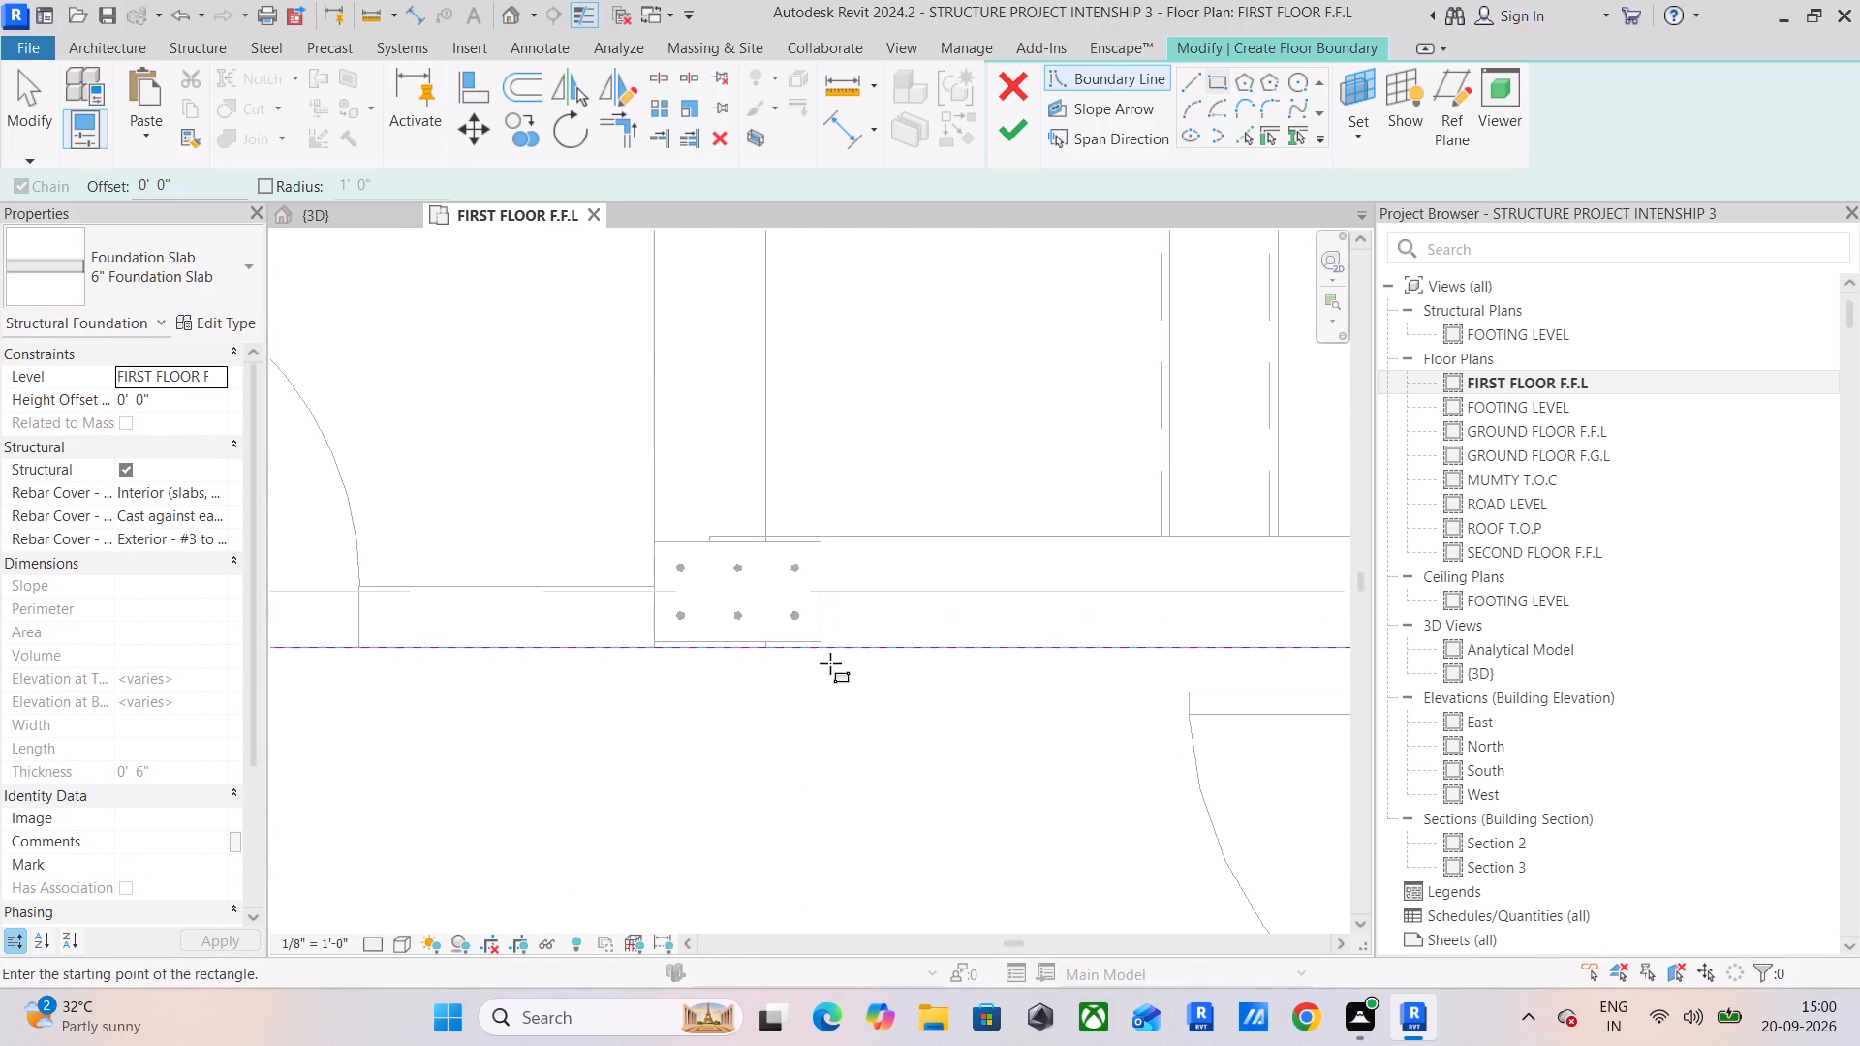
scroll(830, 662, down, 5)
middle_drag(856, 659, 777, 681)
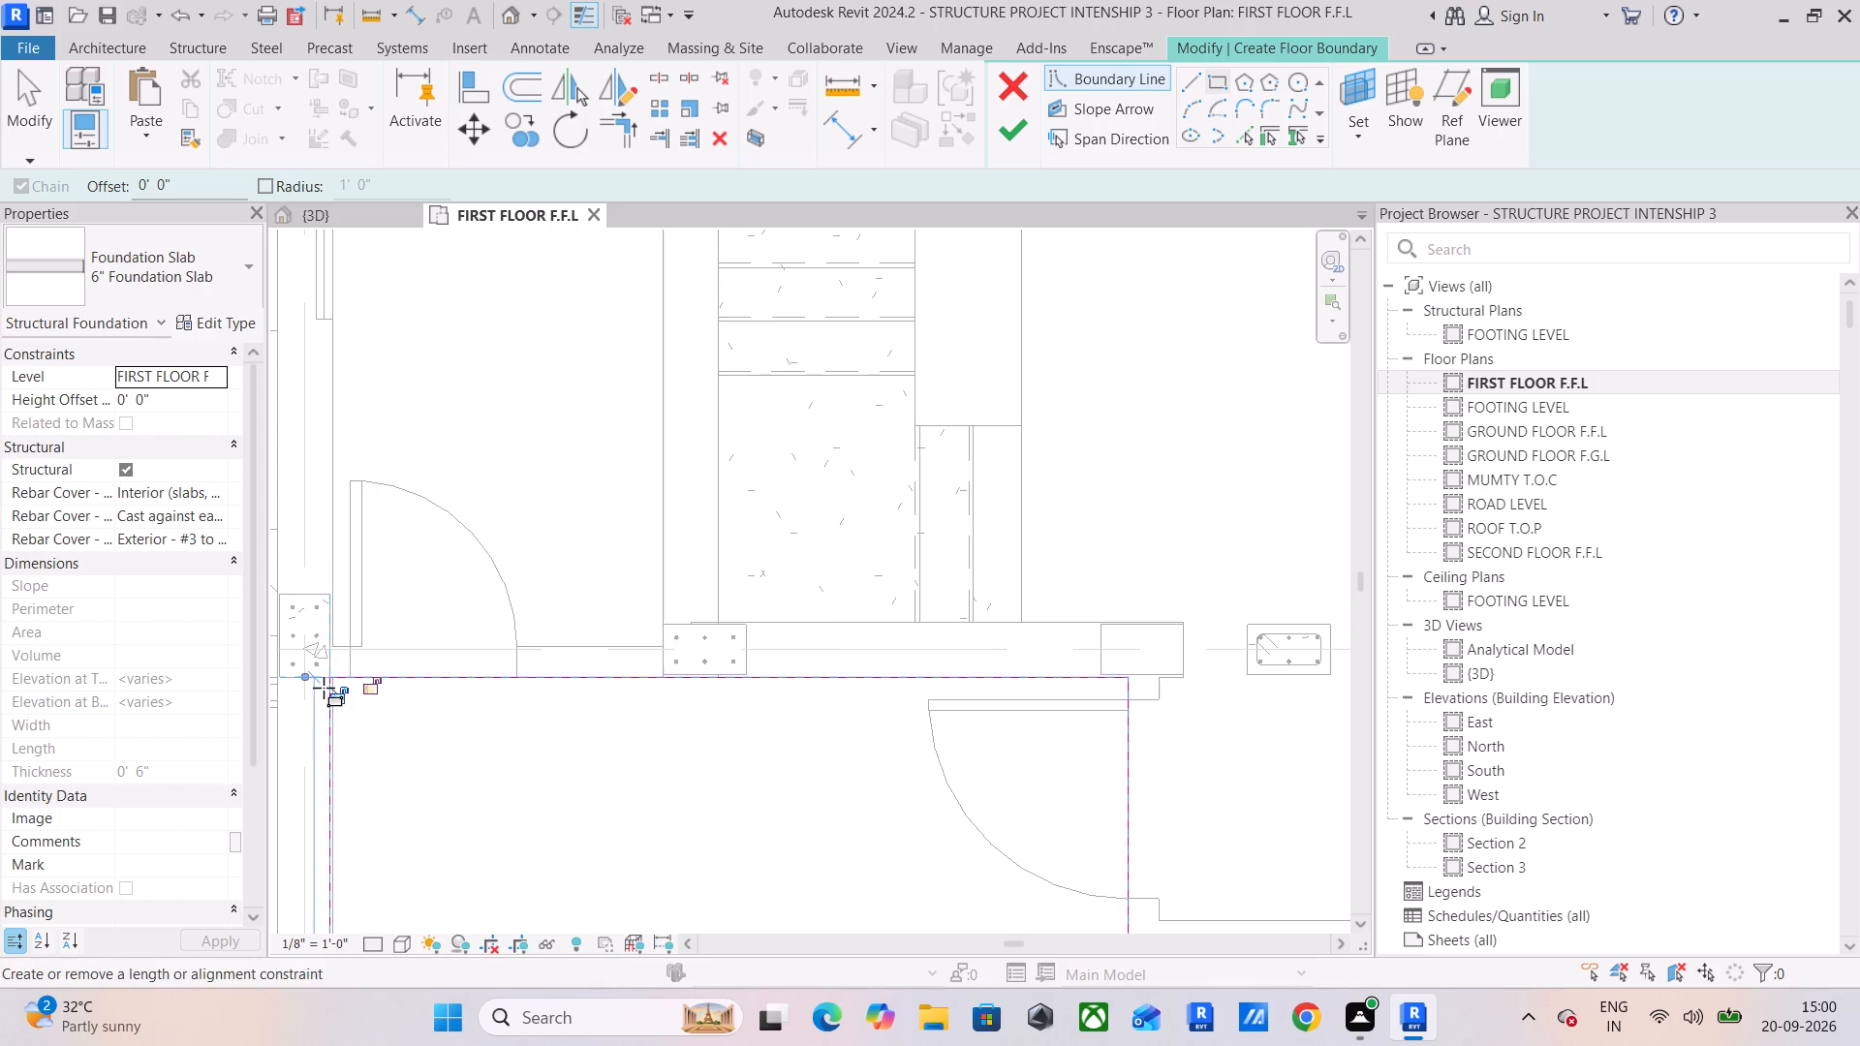
scroll(687, 686, up, 5)
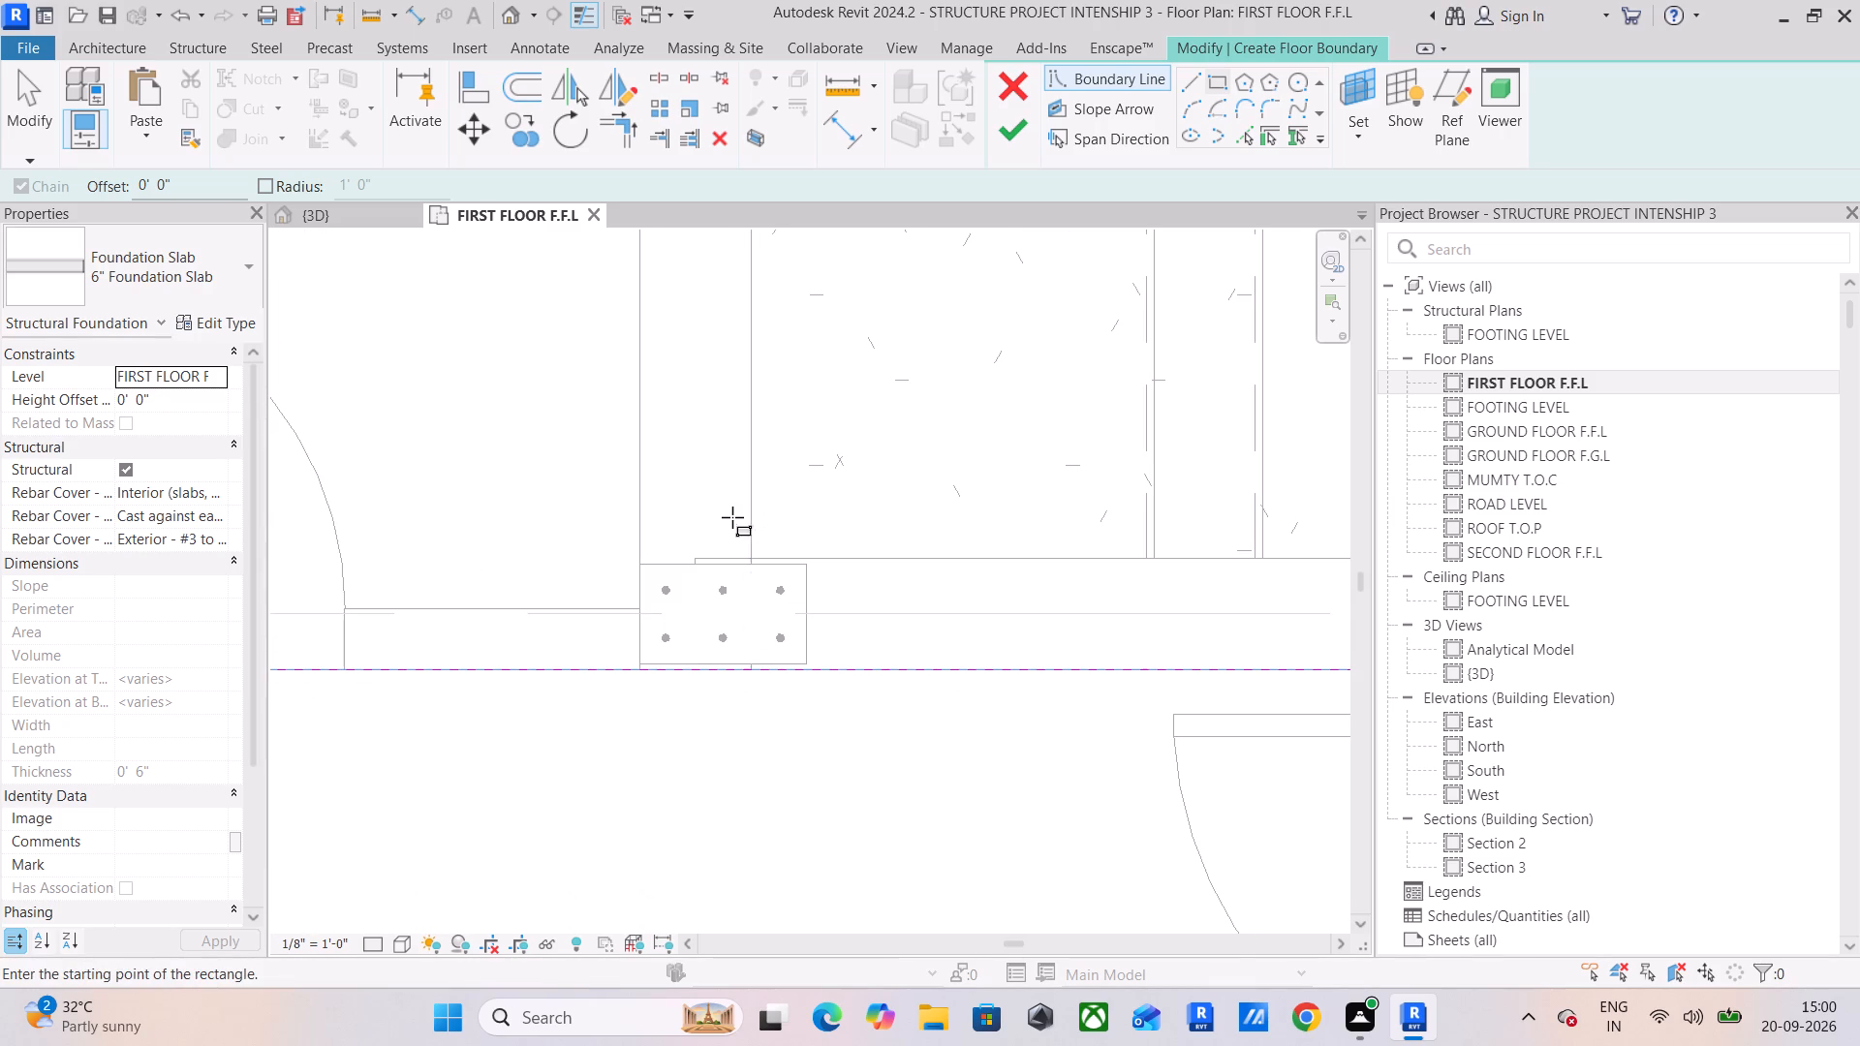
click(467, 85)
click(773, 660)
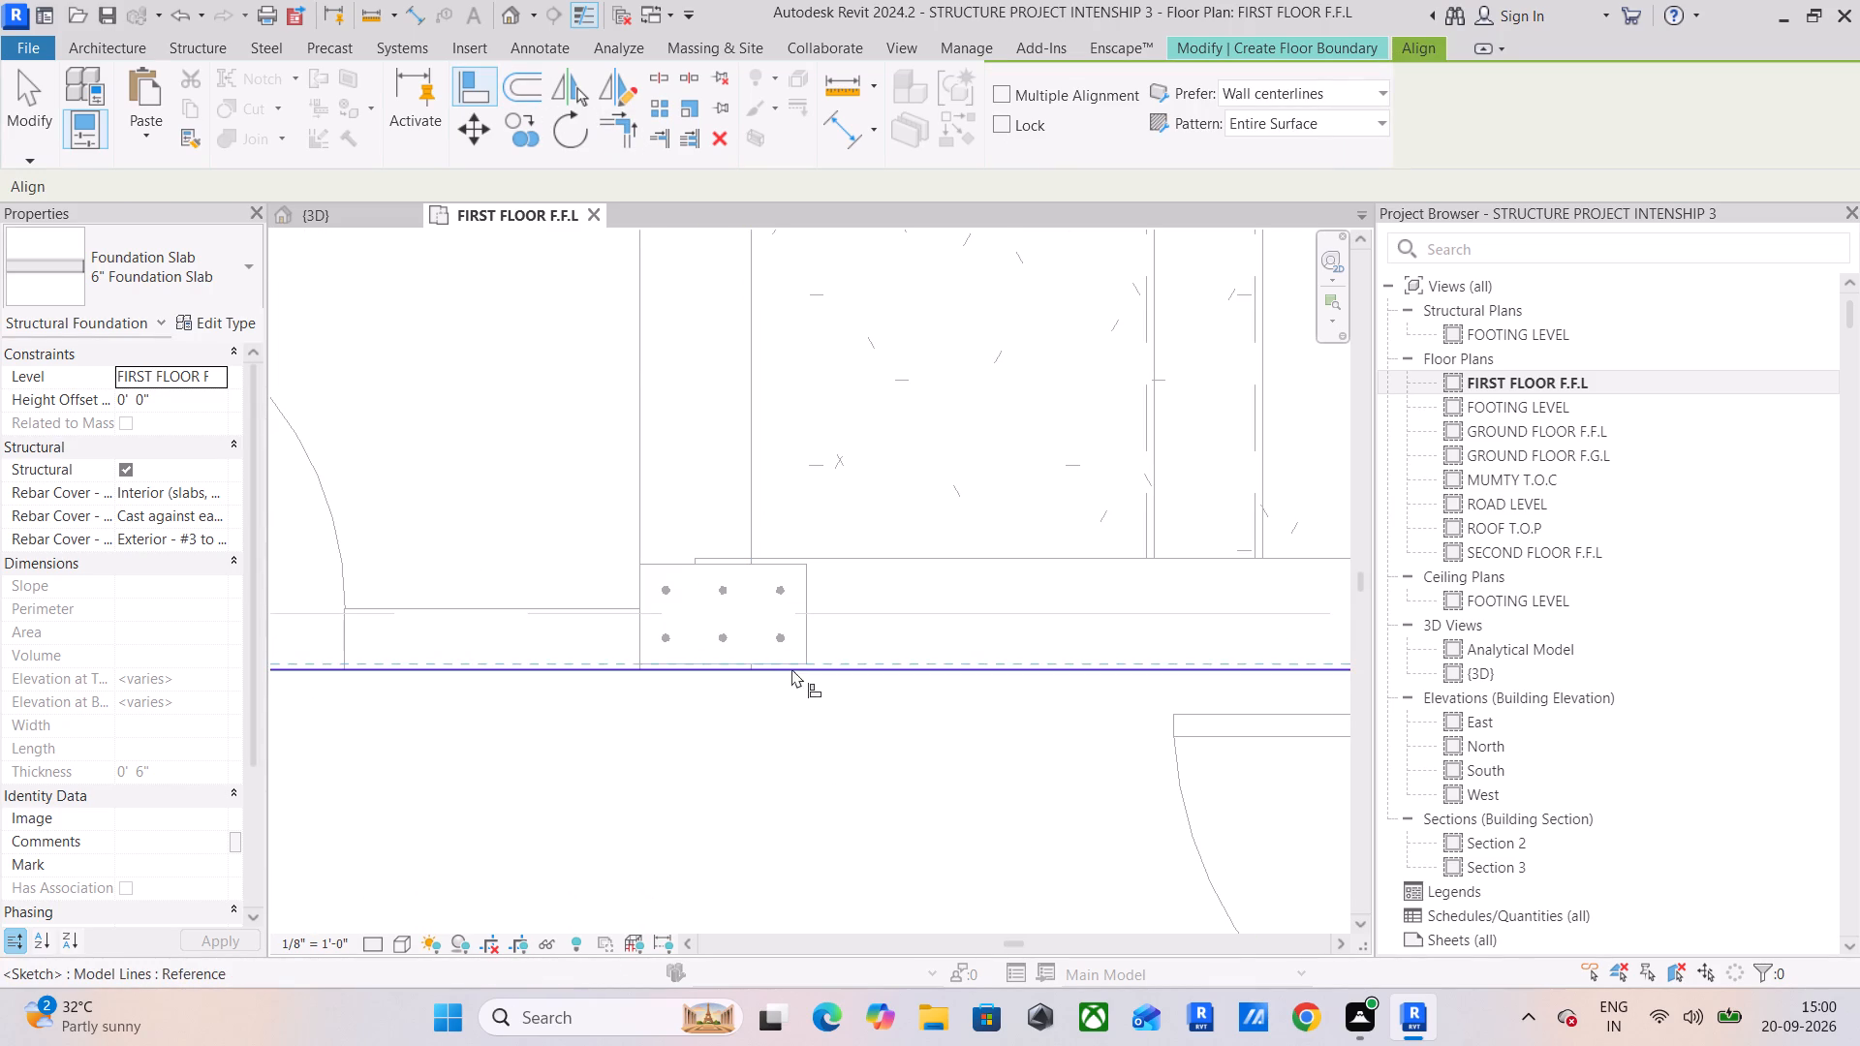
click(791, 667)
key(Escape)
key(Escape)
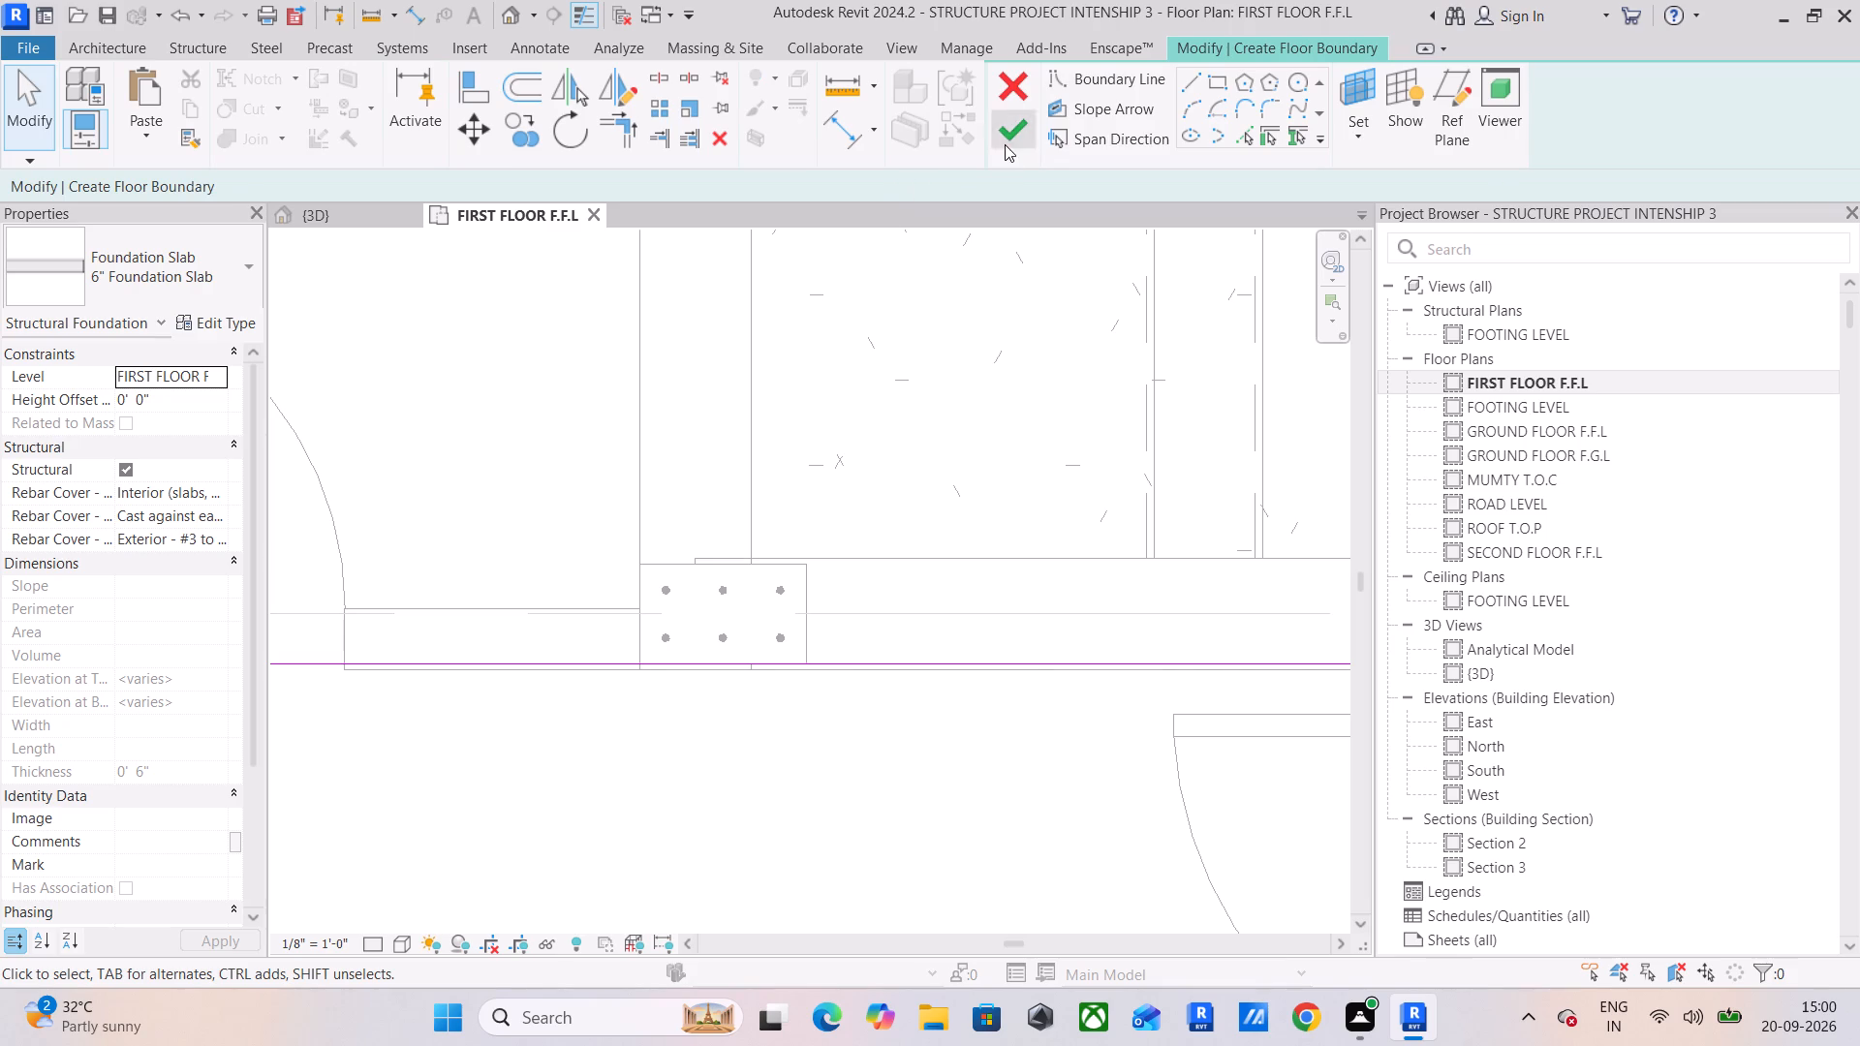
click(1005, 144)
Start a 6" Foundation Slab and sketch a rectangle about 4' 11 3/4" by 7' 6 55/64" over the small room beside the stairs near grid C.
scroll(979, 542, down, 11)
middle_drag(975, 554, 932, 845)
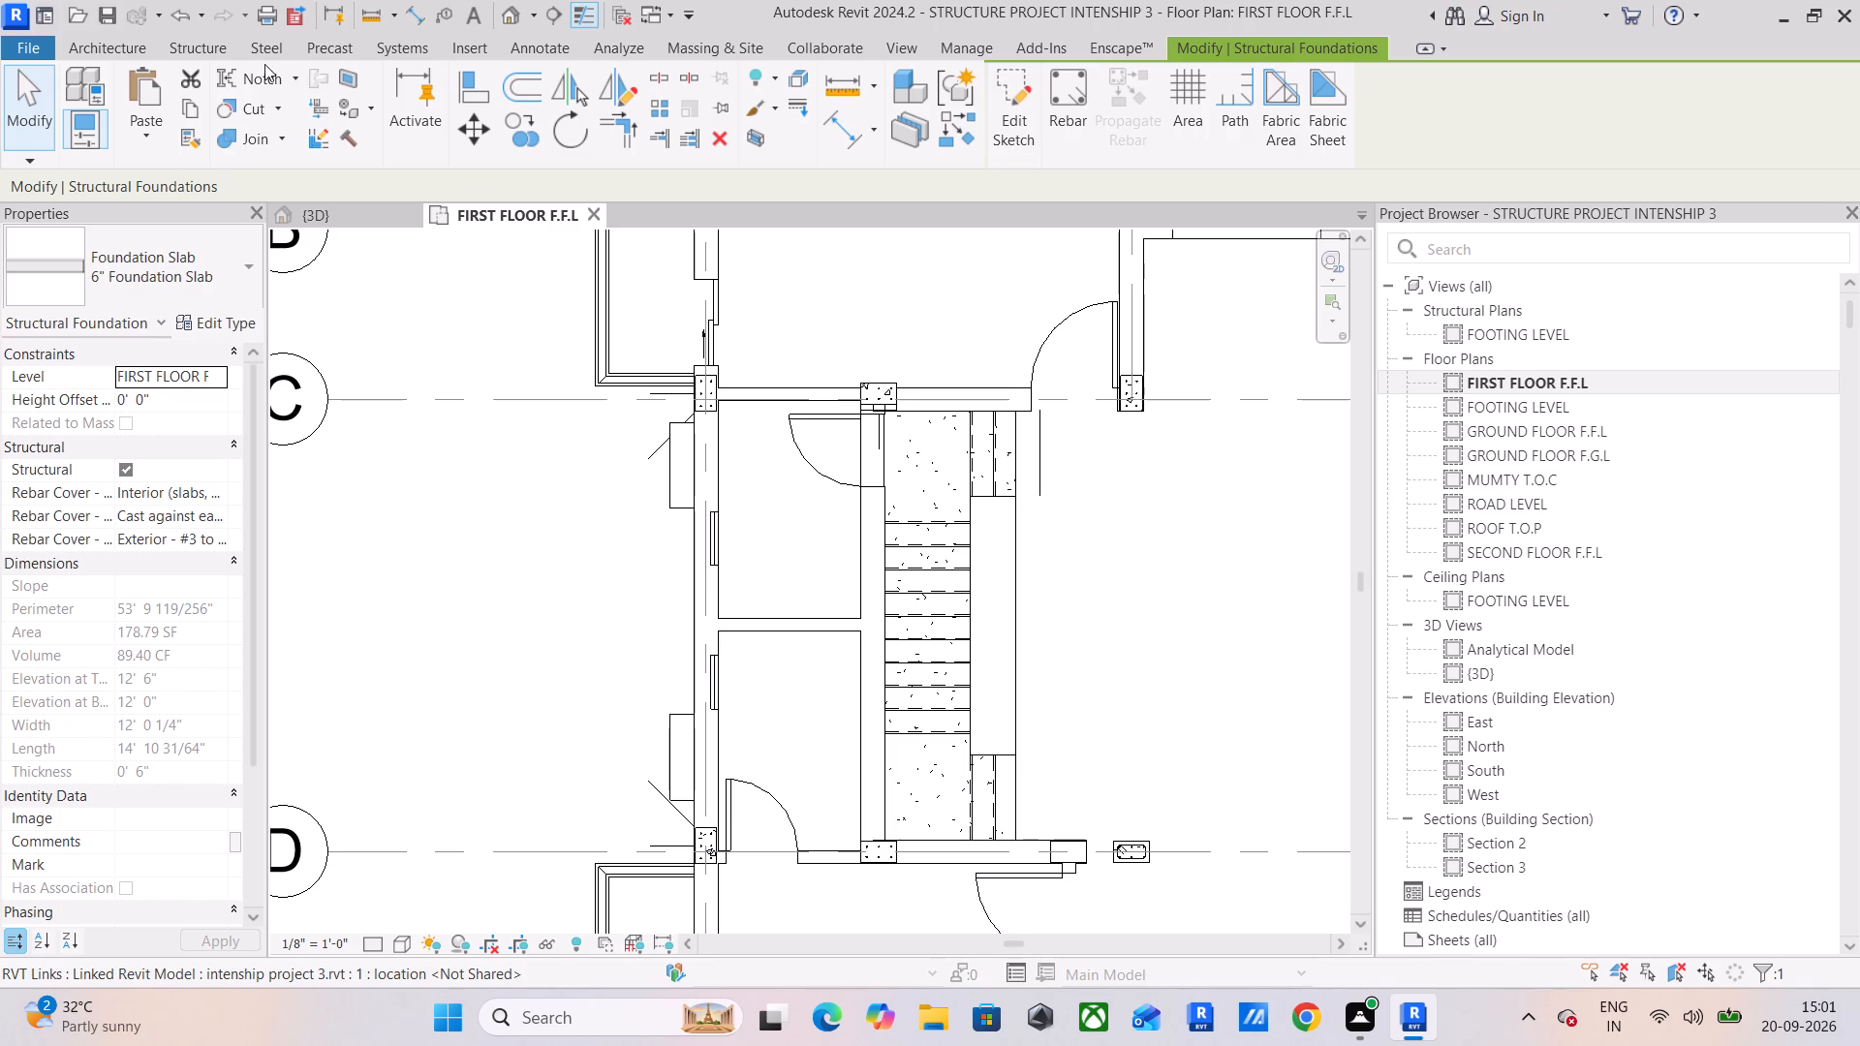
click(201, 51)
click(725, 92)
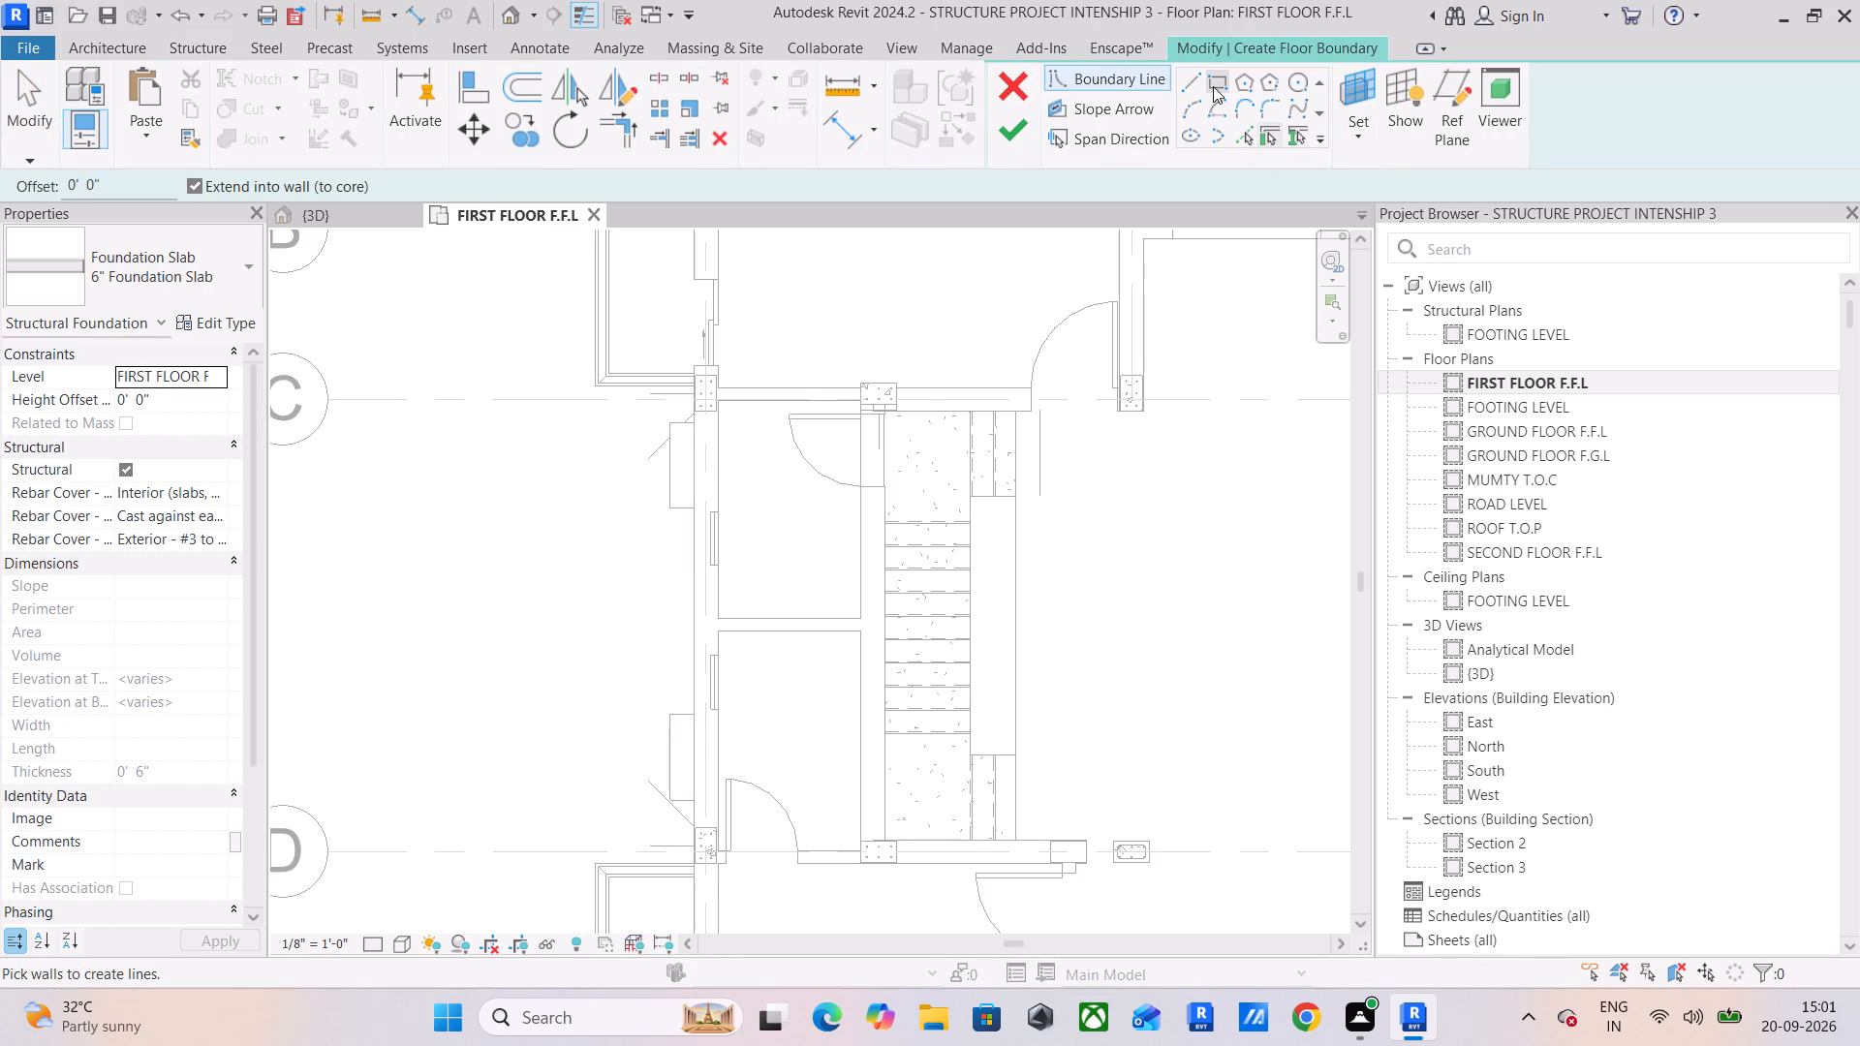
click(1213, 85)
scroll(734, 413, up, 10)
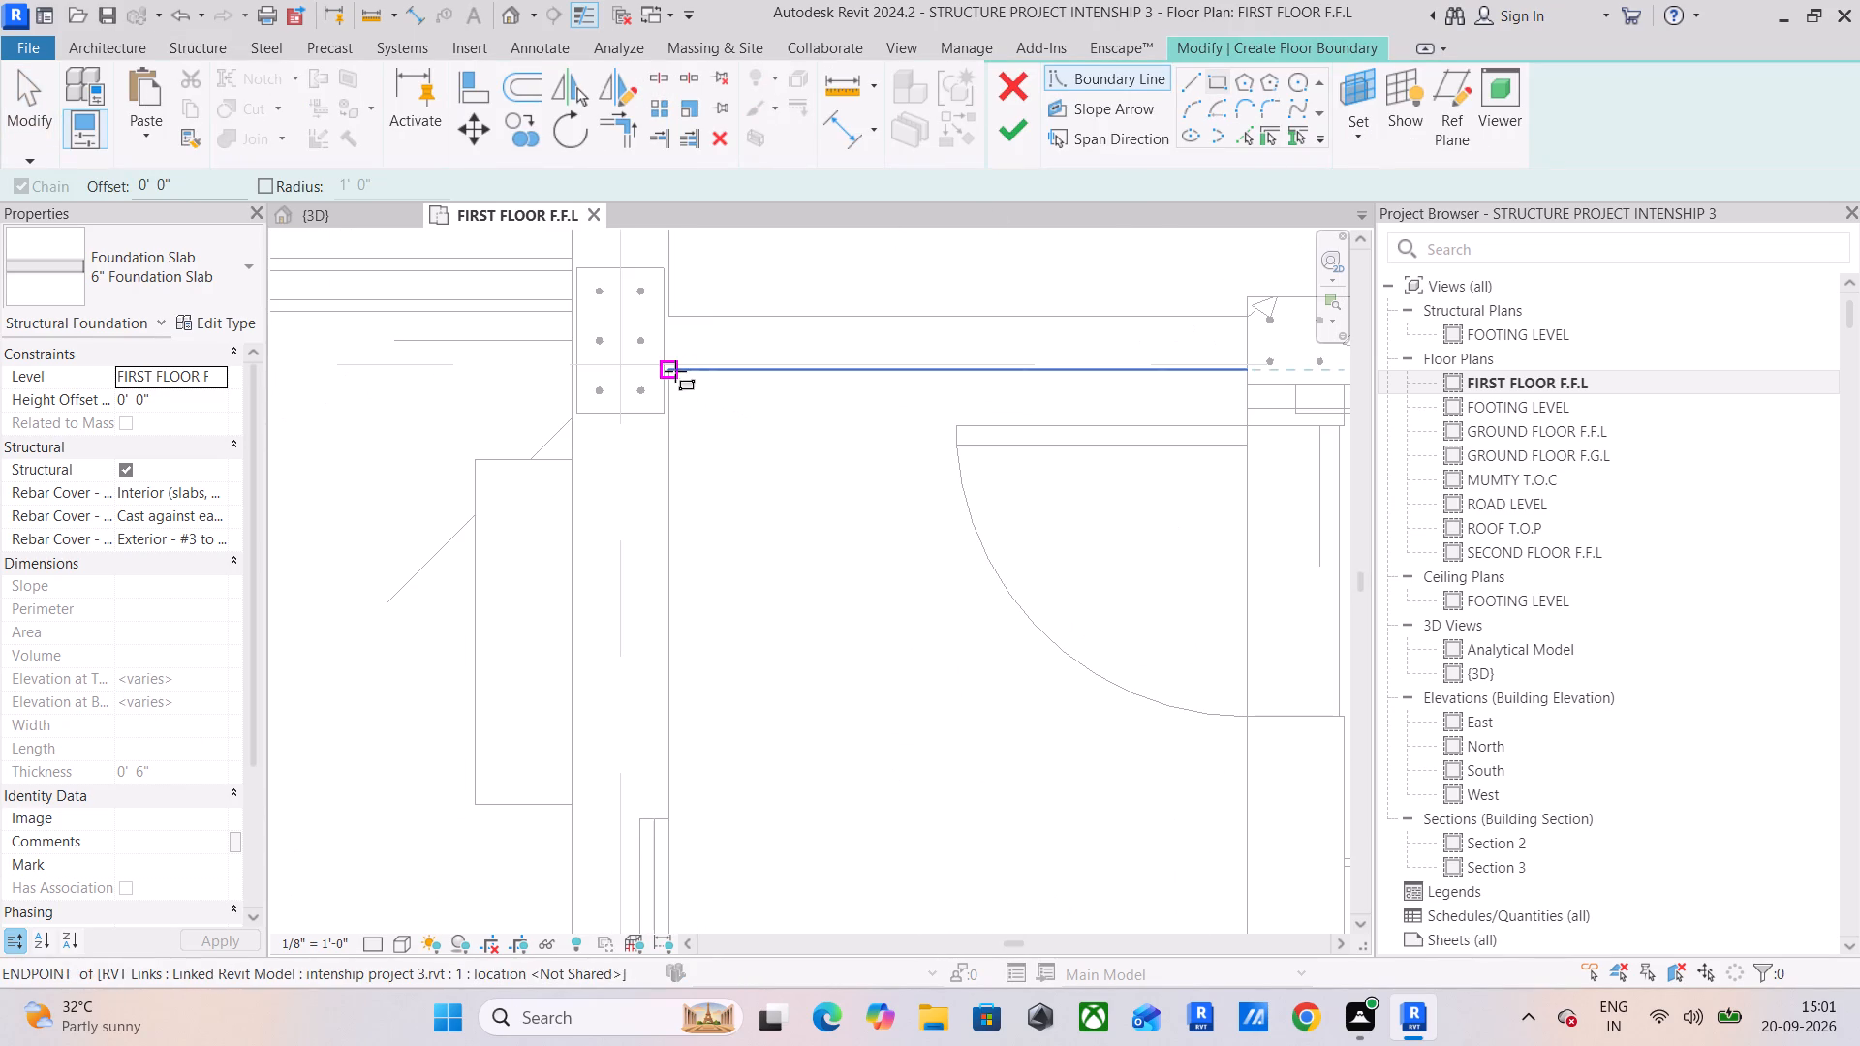
drag(675, 371, 684, 385)
scroll(1031, 766, down, 4)
middle_drag(1038, 761, 1035, 502)
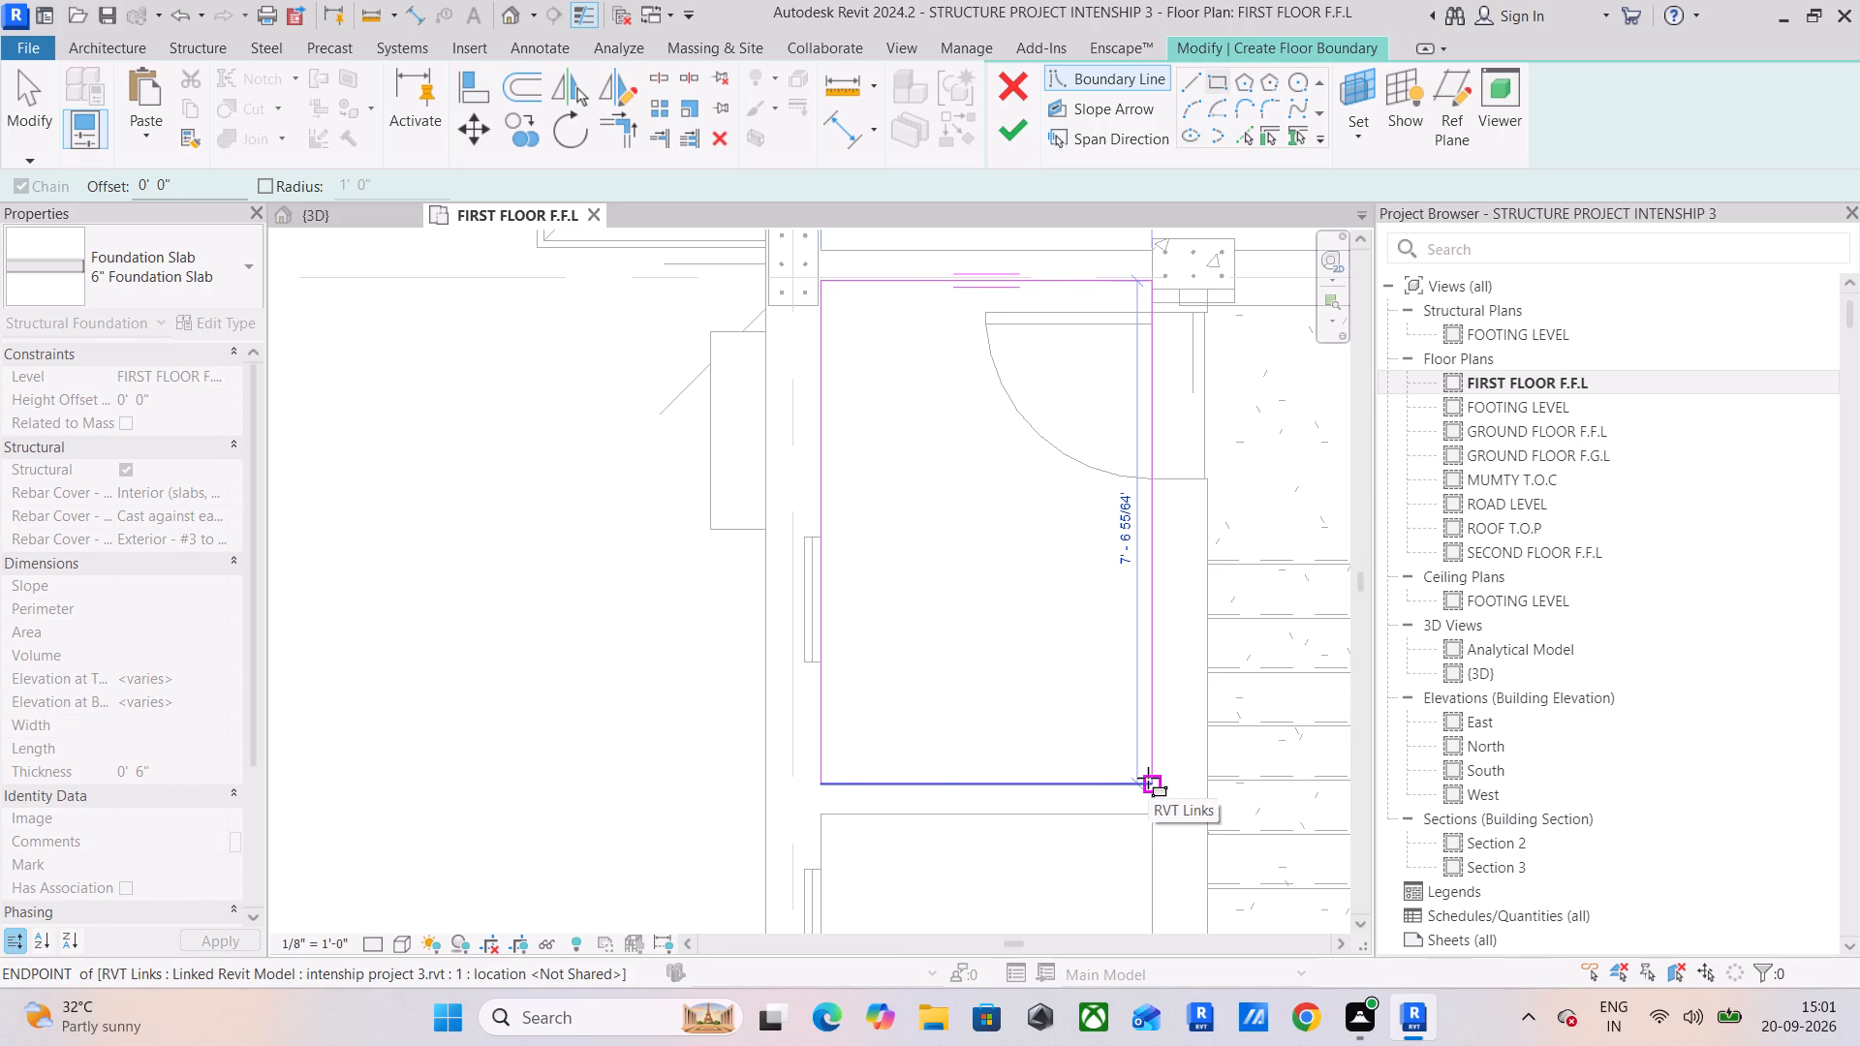
click(1148, 778)
Sketch a second rectangle about 7' 7 41/64" long over the small room between the partition and grid D, ending at the intermediate column's face.
middle_drag(869, 690, 991, 422)
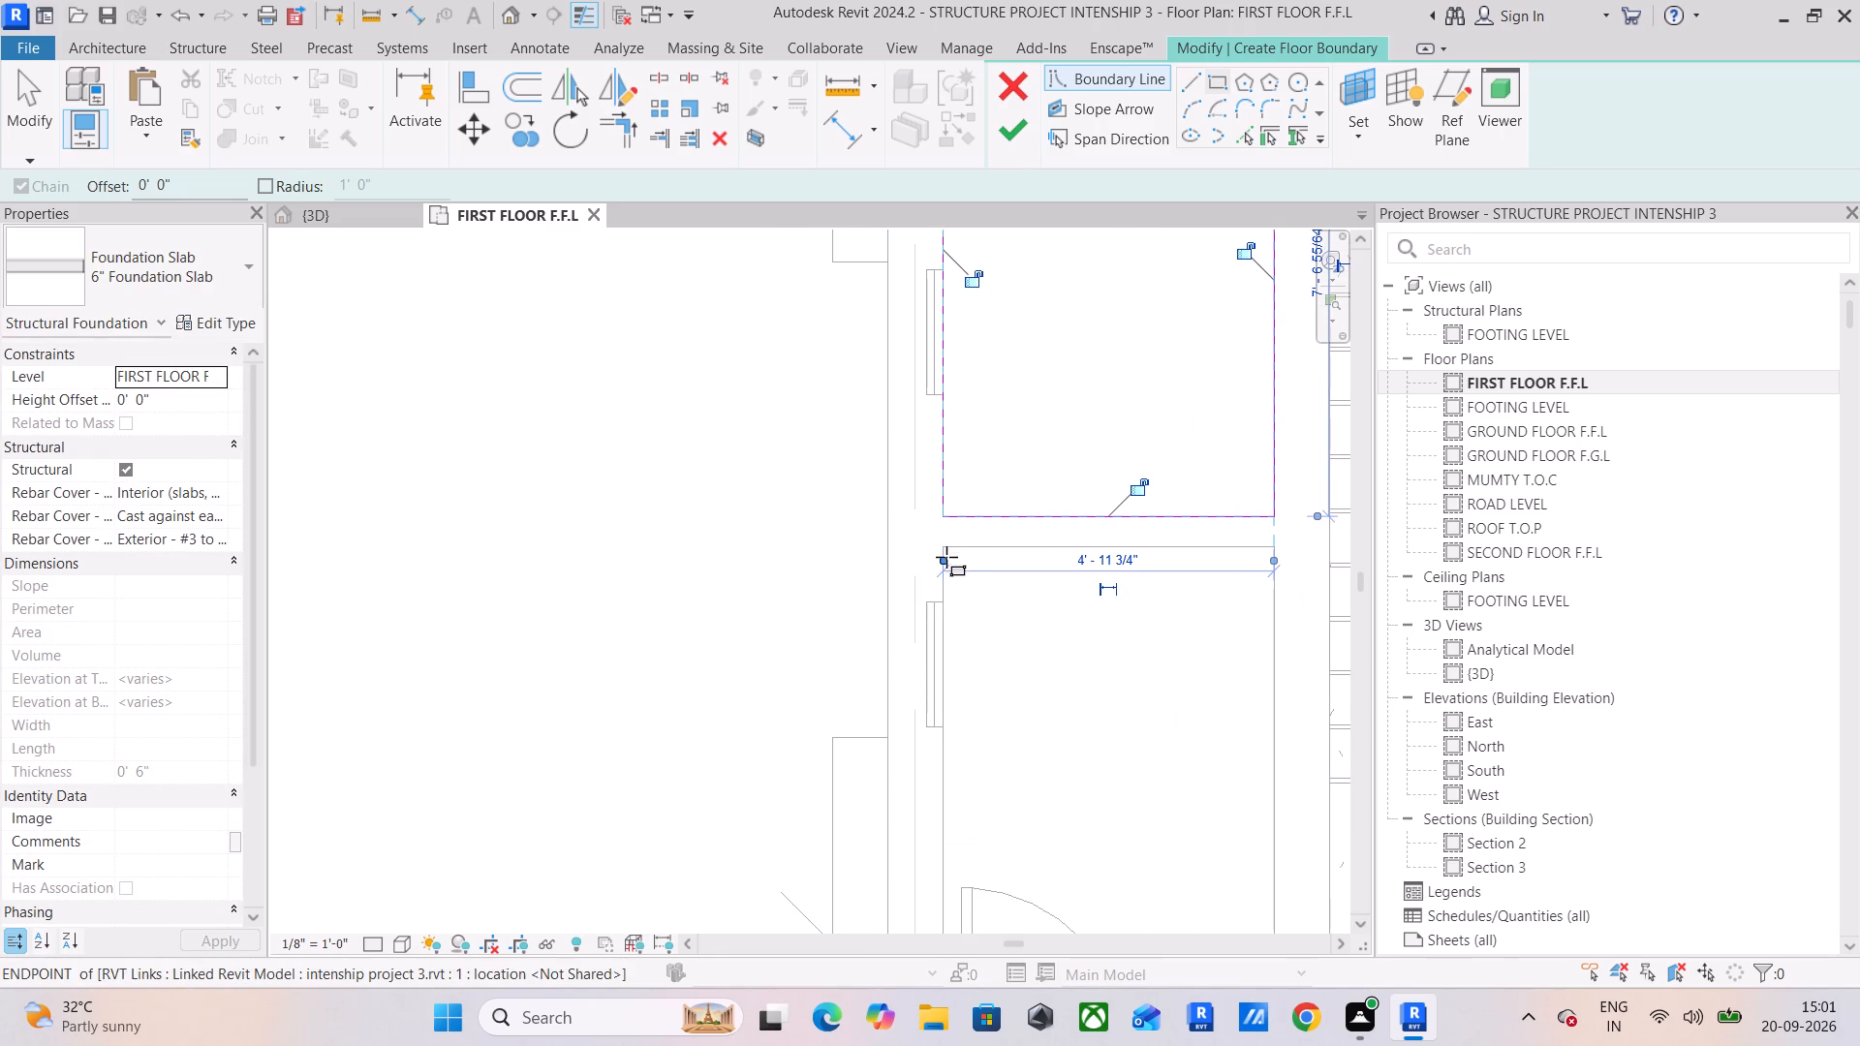
scroll(935, 547, up, 6)
drag(955, 549, 955, 553)
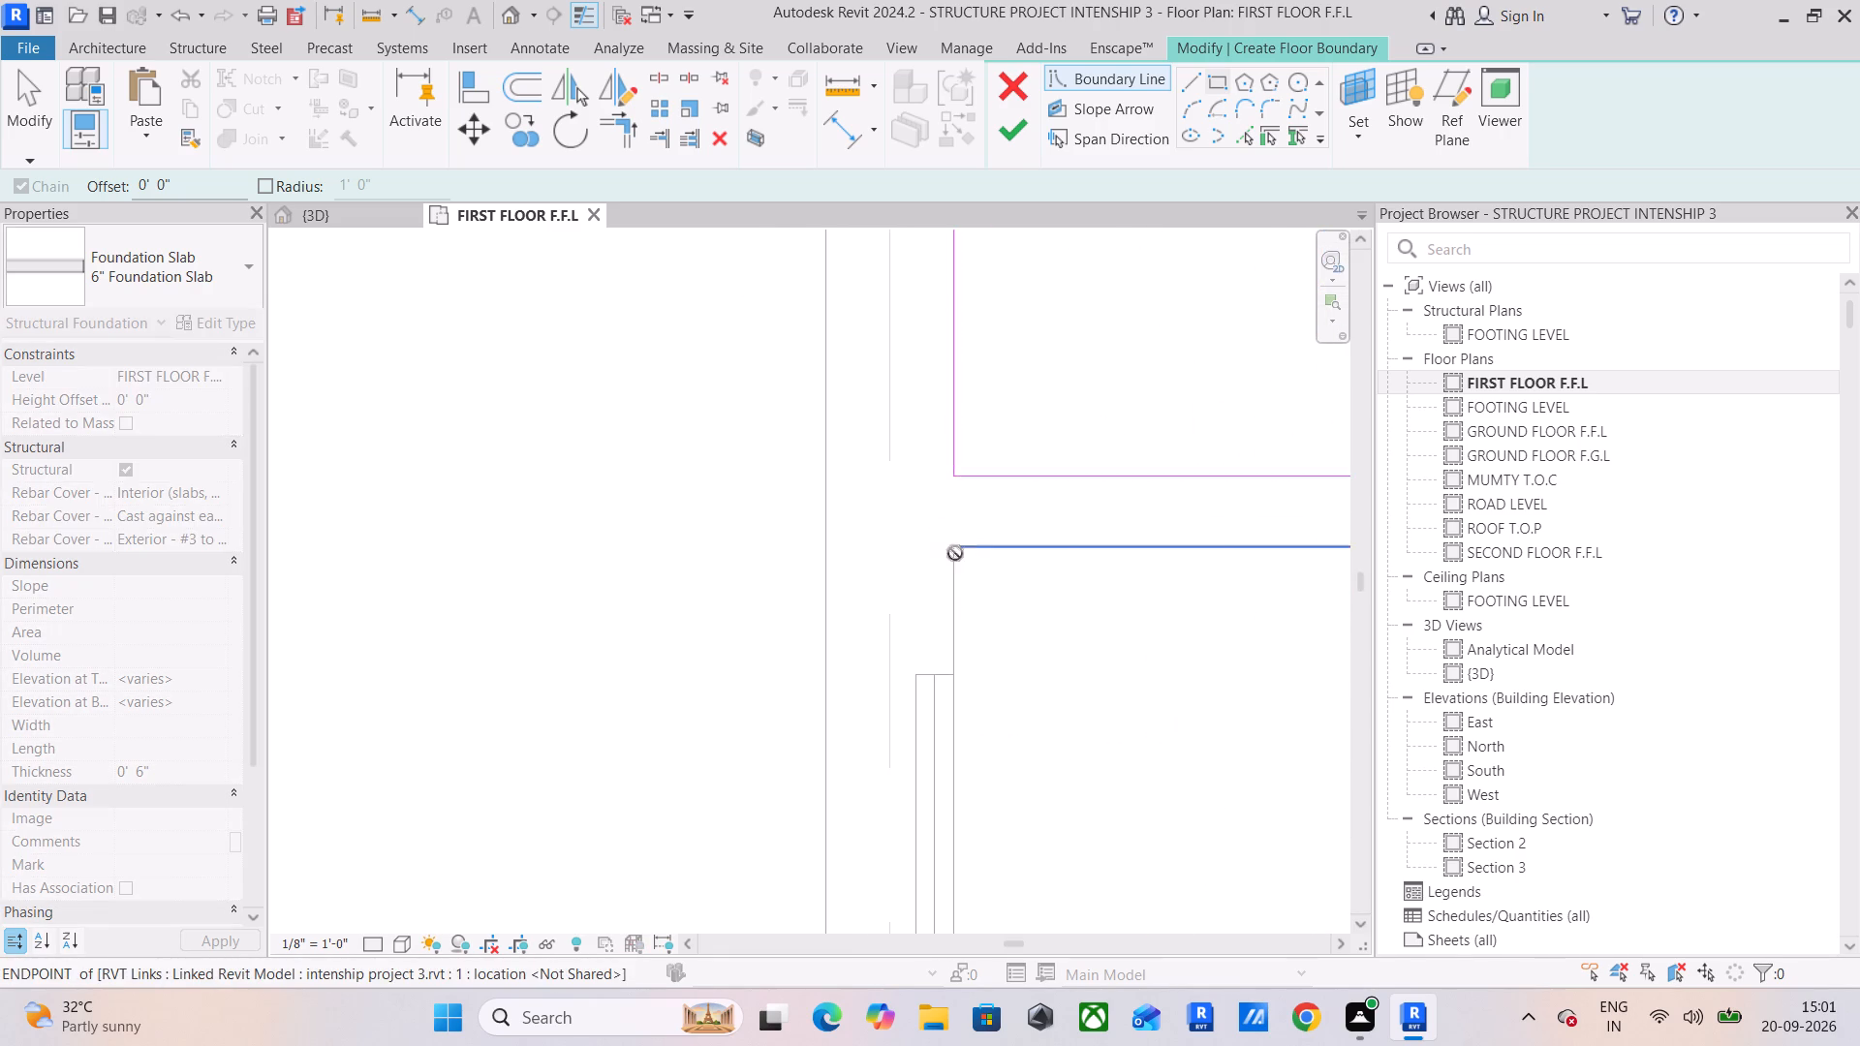
drag(955, 553, 961, 561)
scroll(1127, 726, down, 4)
middle_drag(1125, 735, 629, 447)
middle_drag(938, 724, 1070, 412)
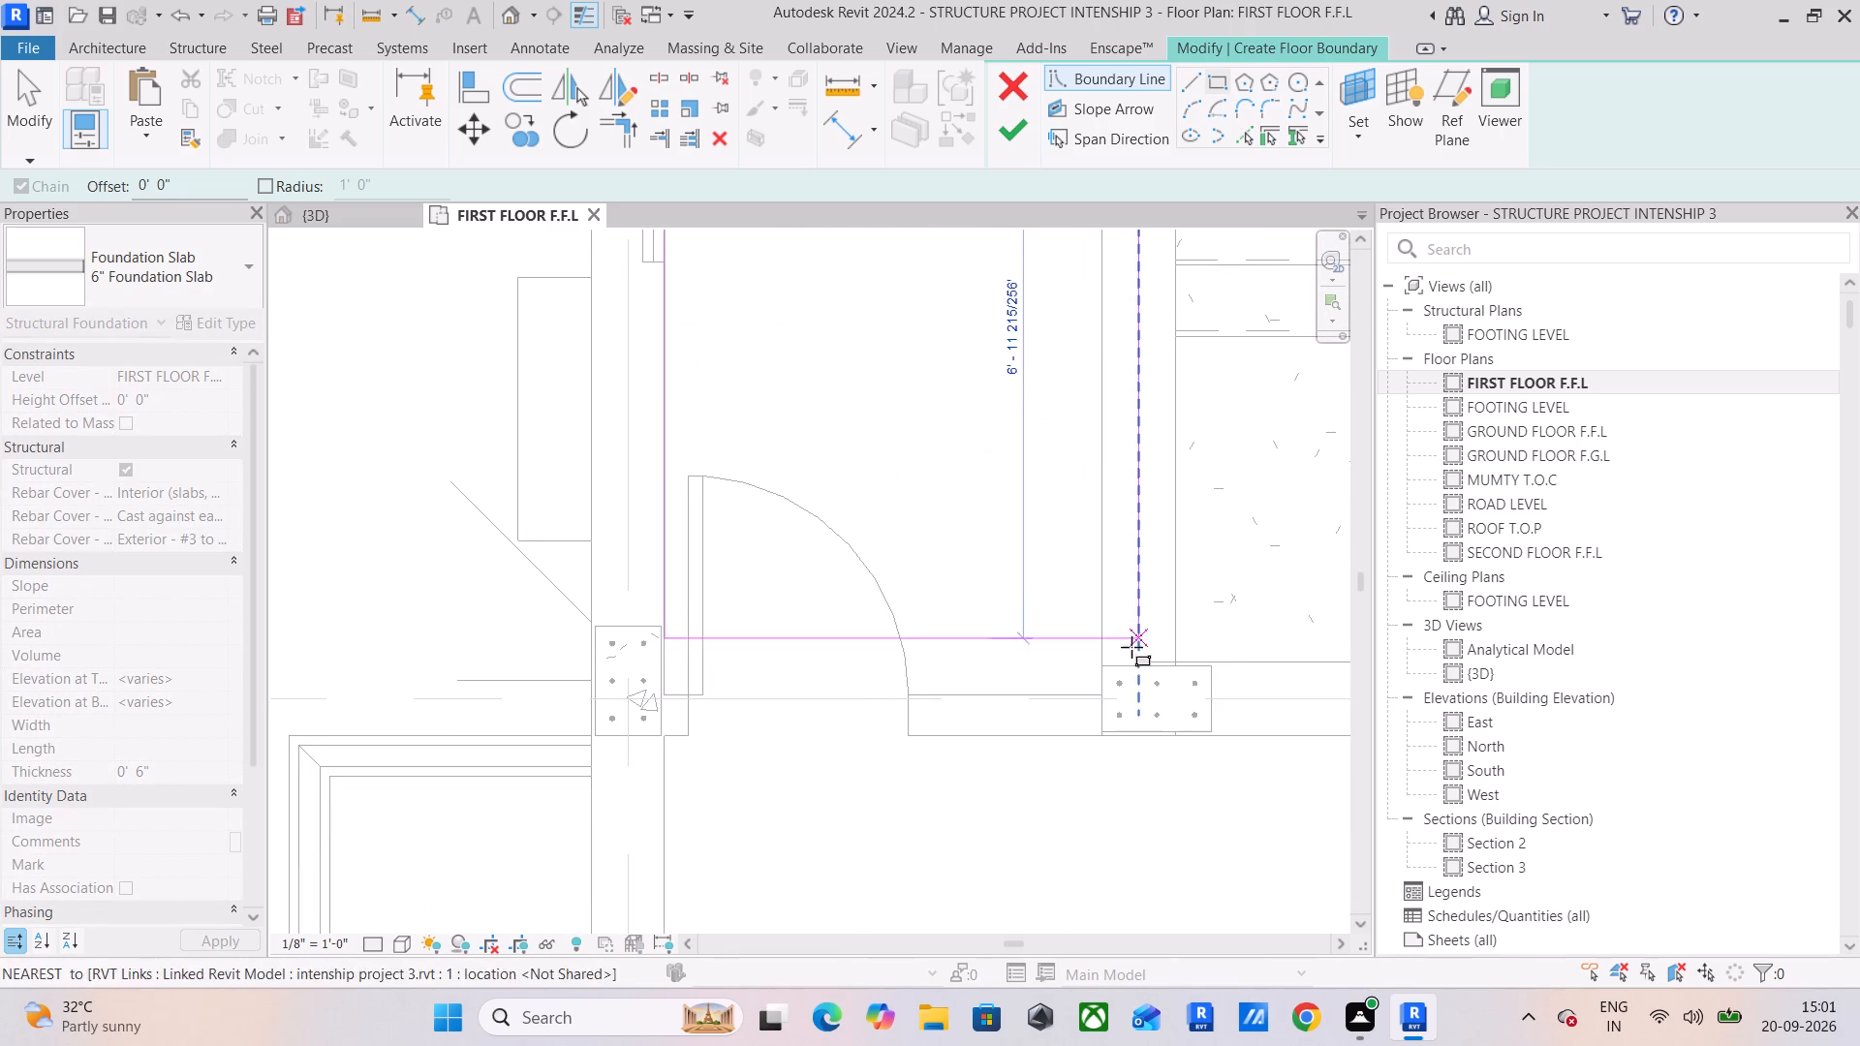
scroll(1108, 690, up, 7)
click(1097, 705)
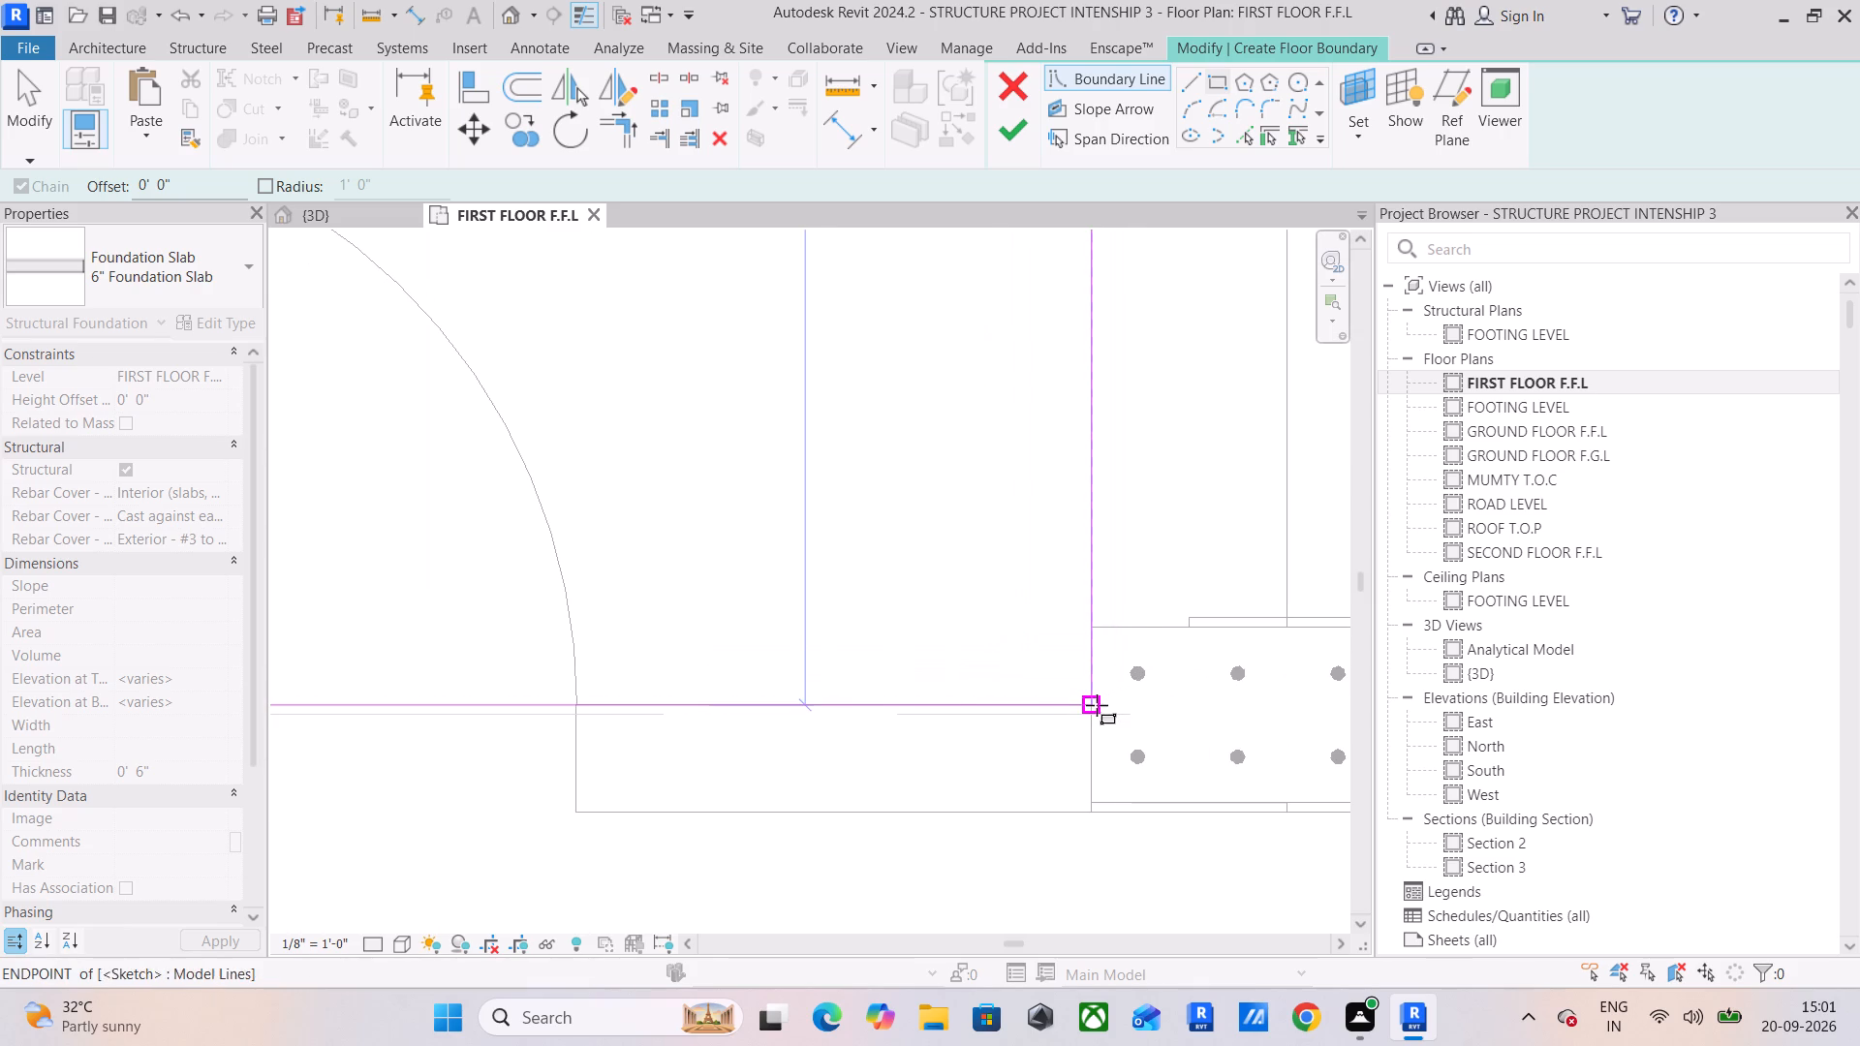
Align the outer edge of the second small-room rectangle with the face of the outer column on grid D.
scroll(960, 611, down, 6)
middle_drag(917, 635, 1147, 662)
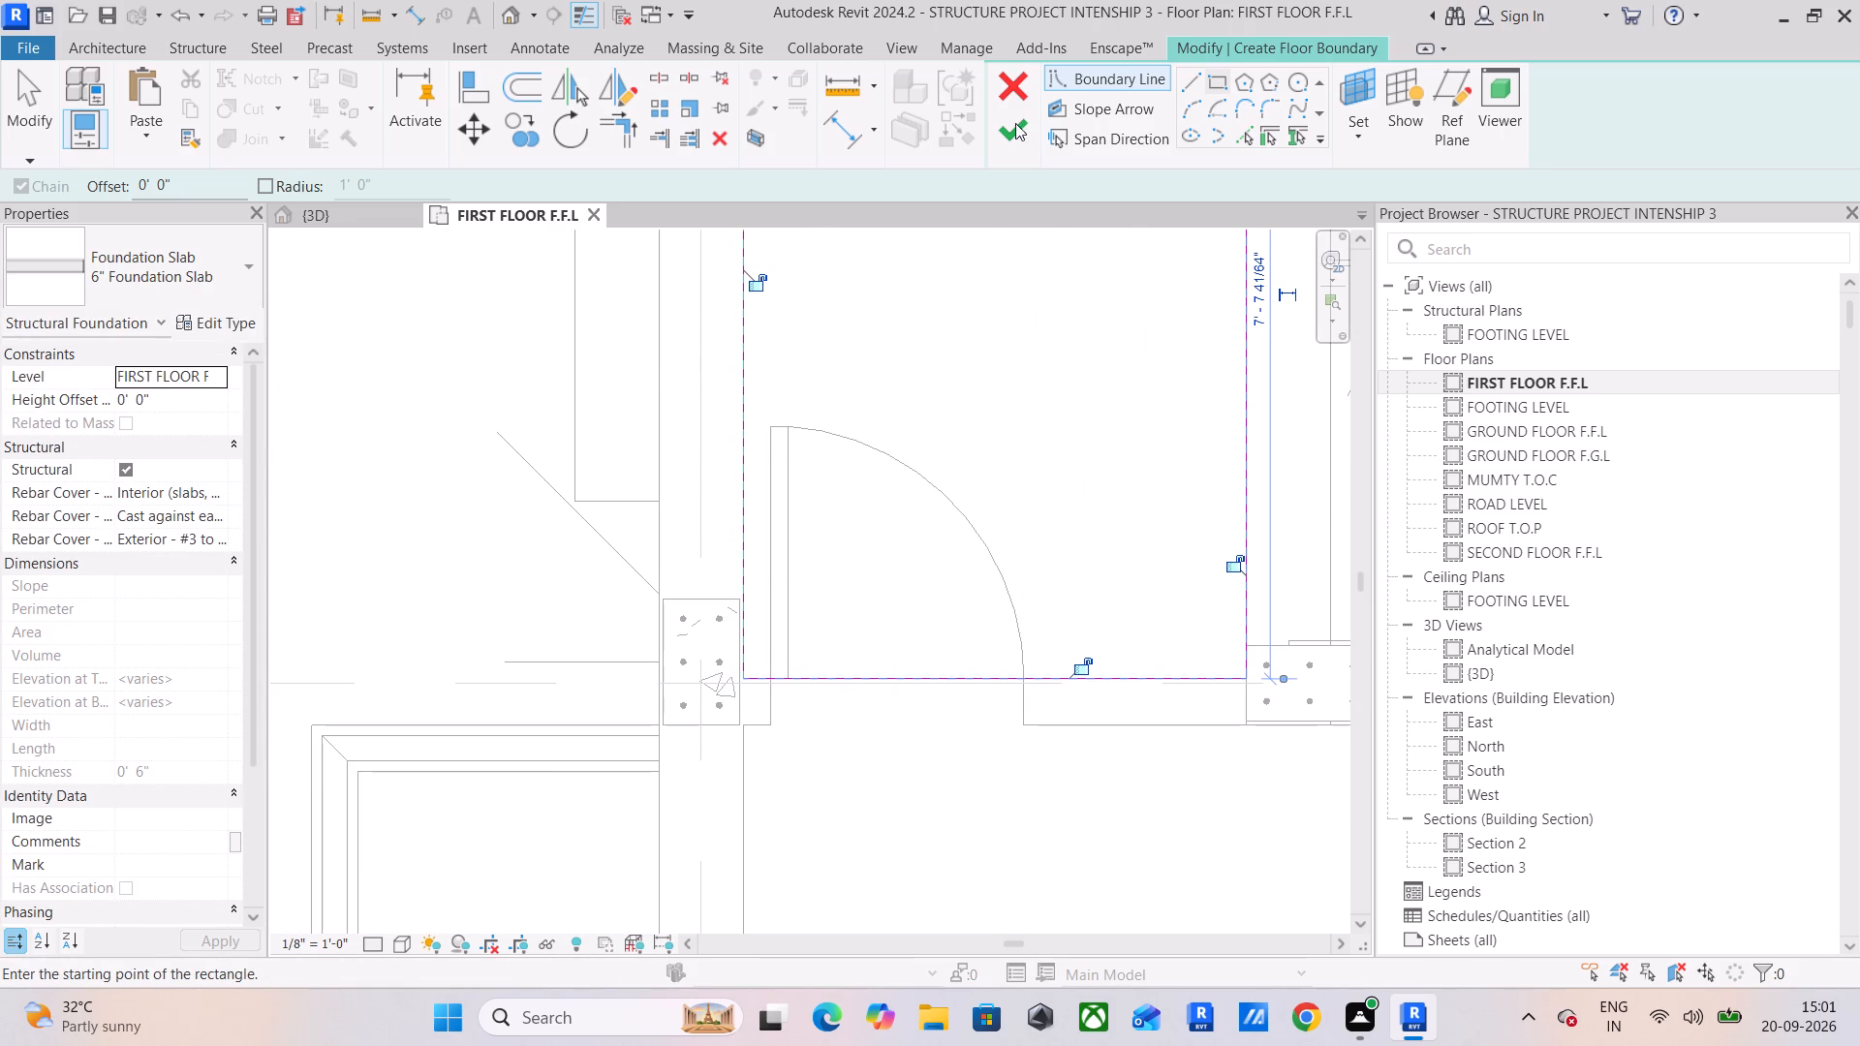
click(471, 99)
scroll(757, 614, up, 10)
click(718, 649)
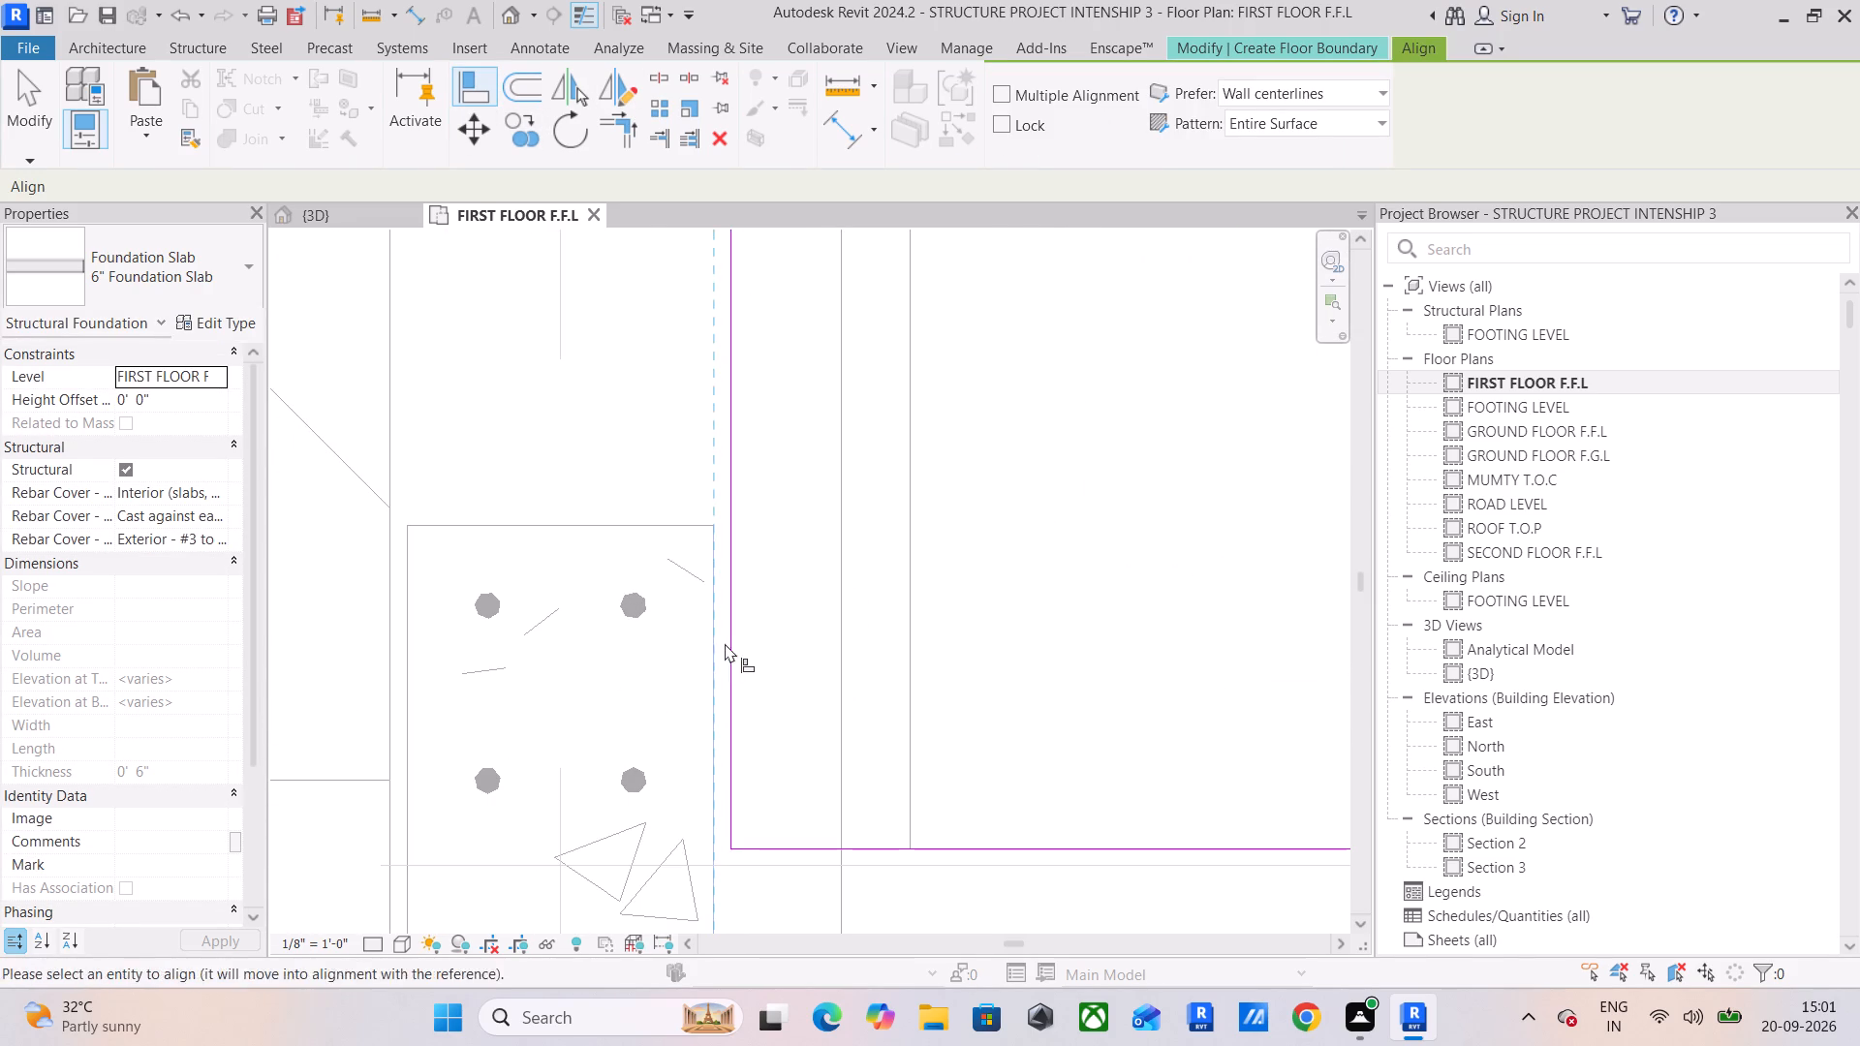
click(726, 640)
scroll(736, 613, down, 7)
scroll(665, 604, up, 6)
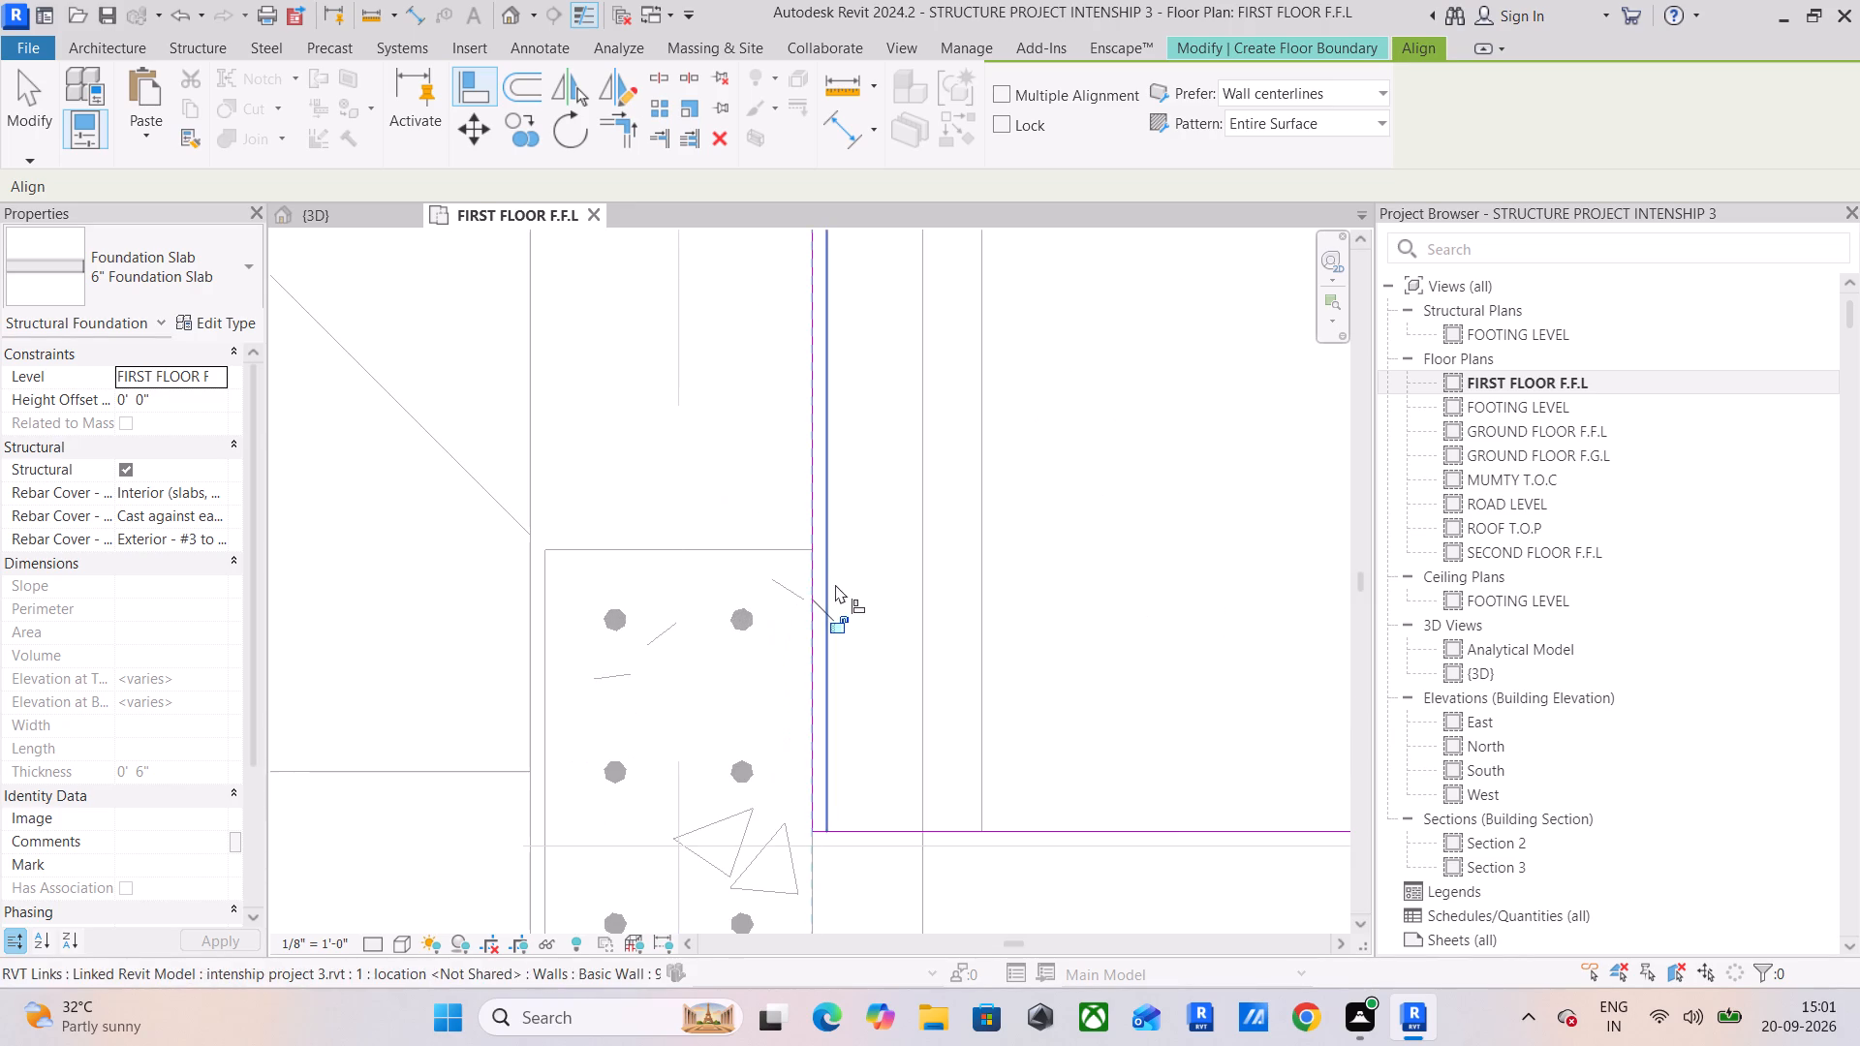
Align the outer edge of the small-room rectangle near grid C with the outer column's face and finish the slab sketch.
middle_drag(1201, 824, 714, 626)
scroll(901, 648, down, 4)
middle_drag(960, 648, 585, 614)
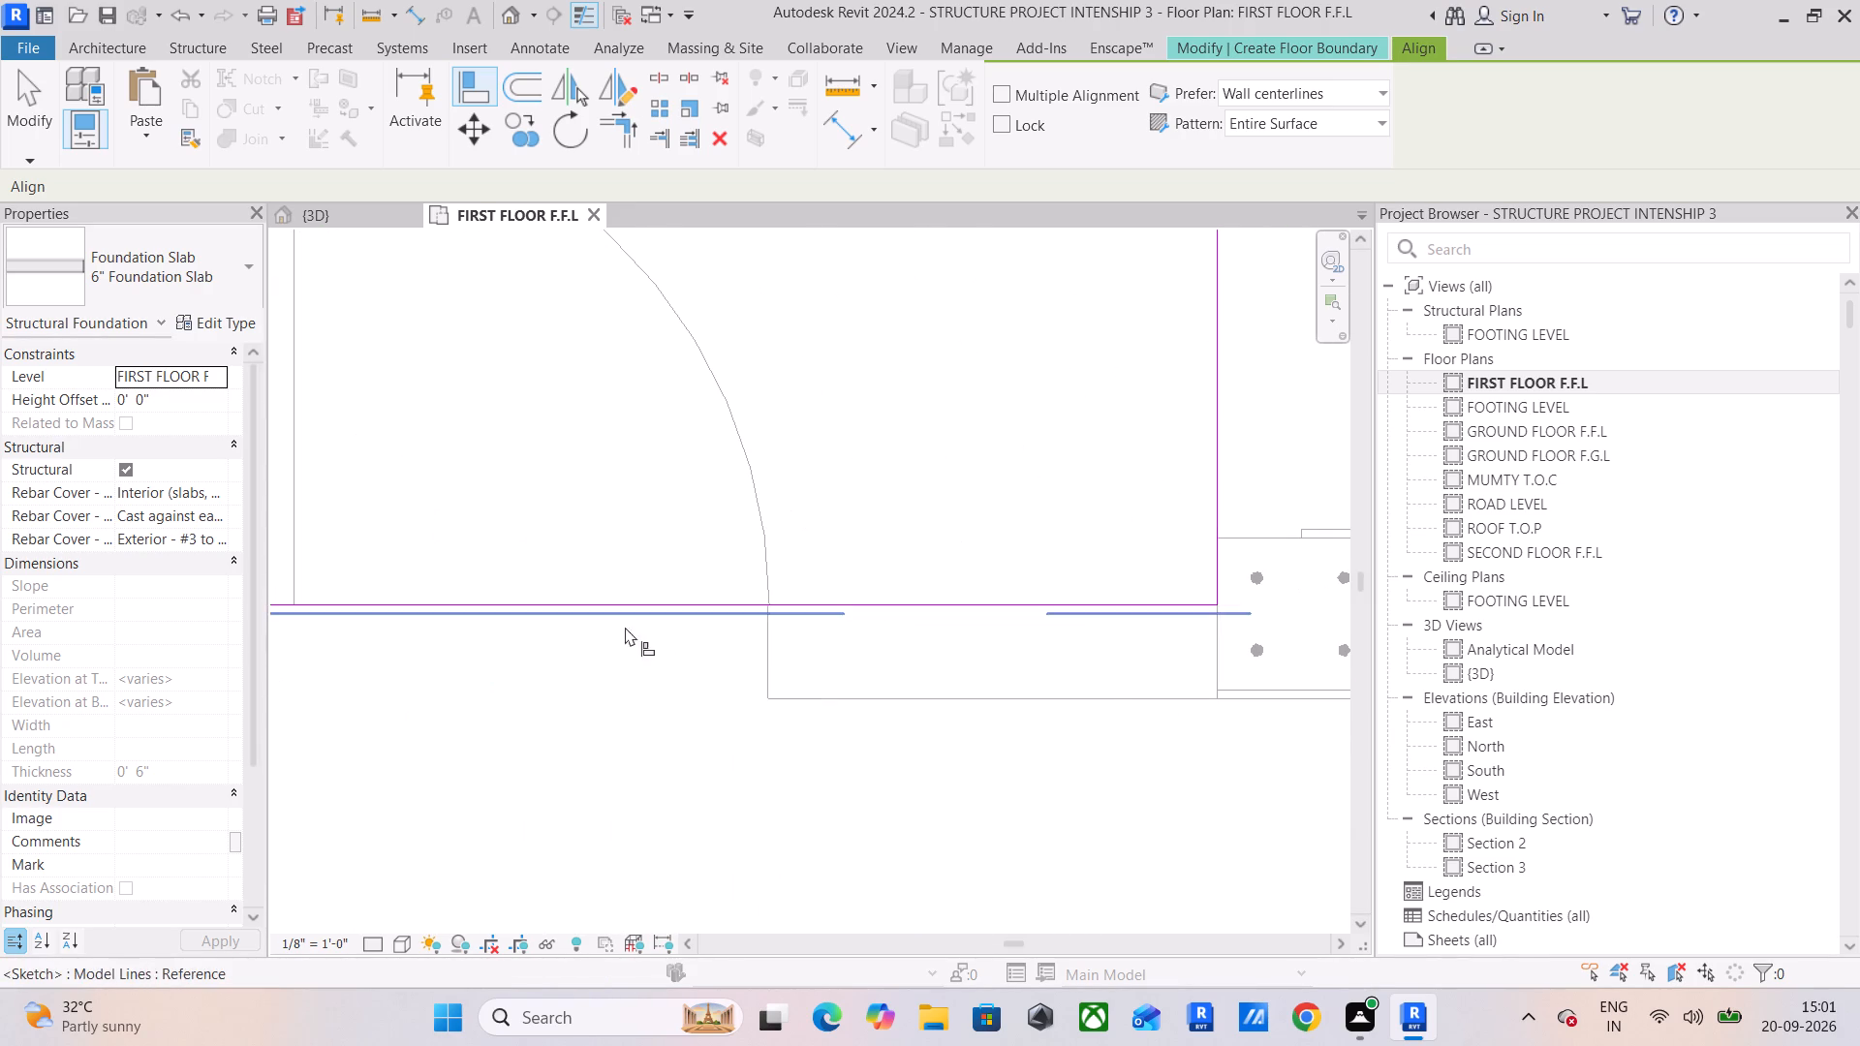
scroll(1005, 594, down, 11)
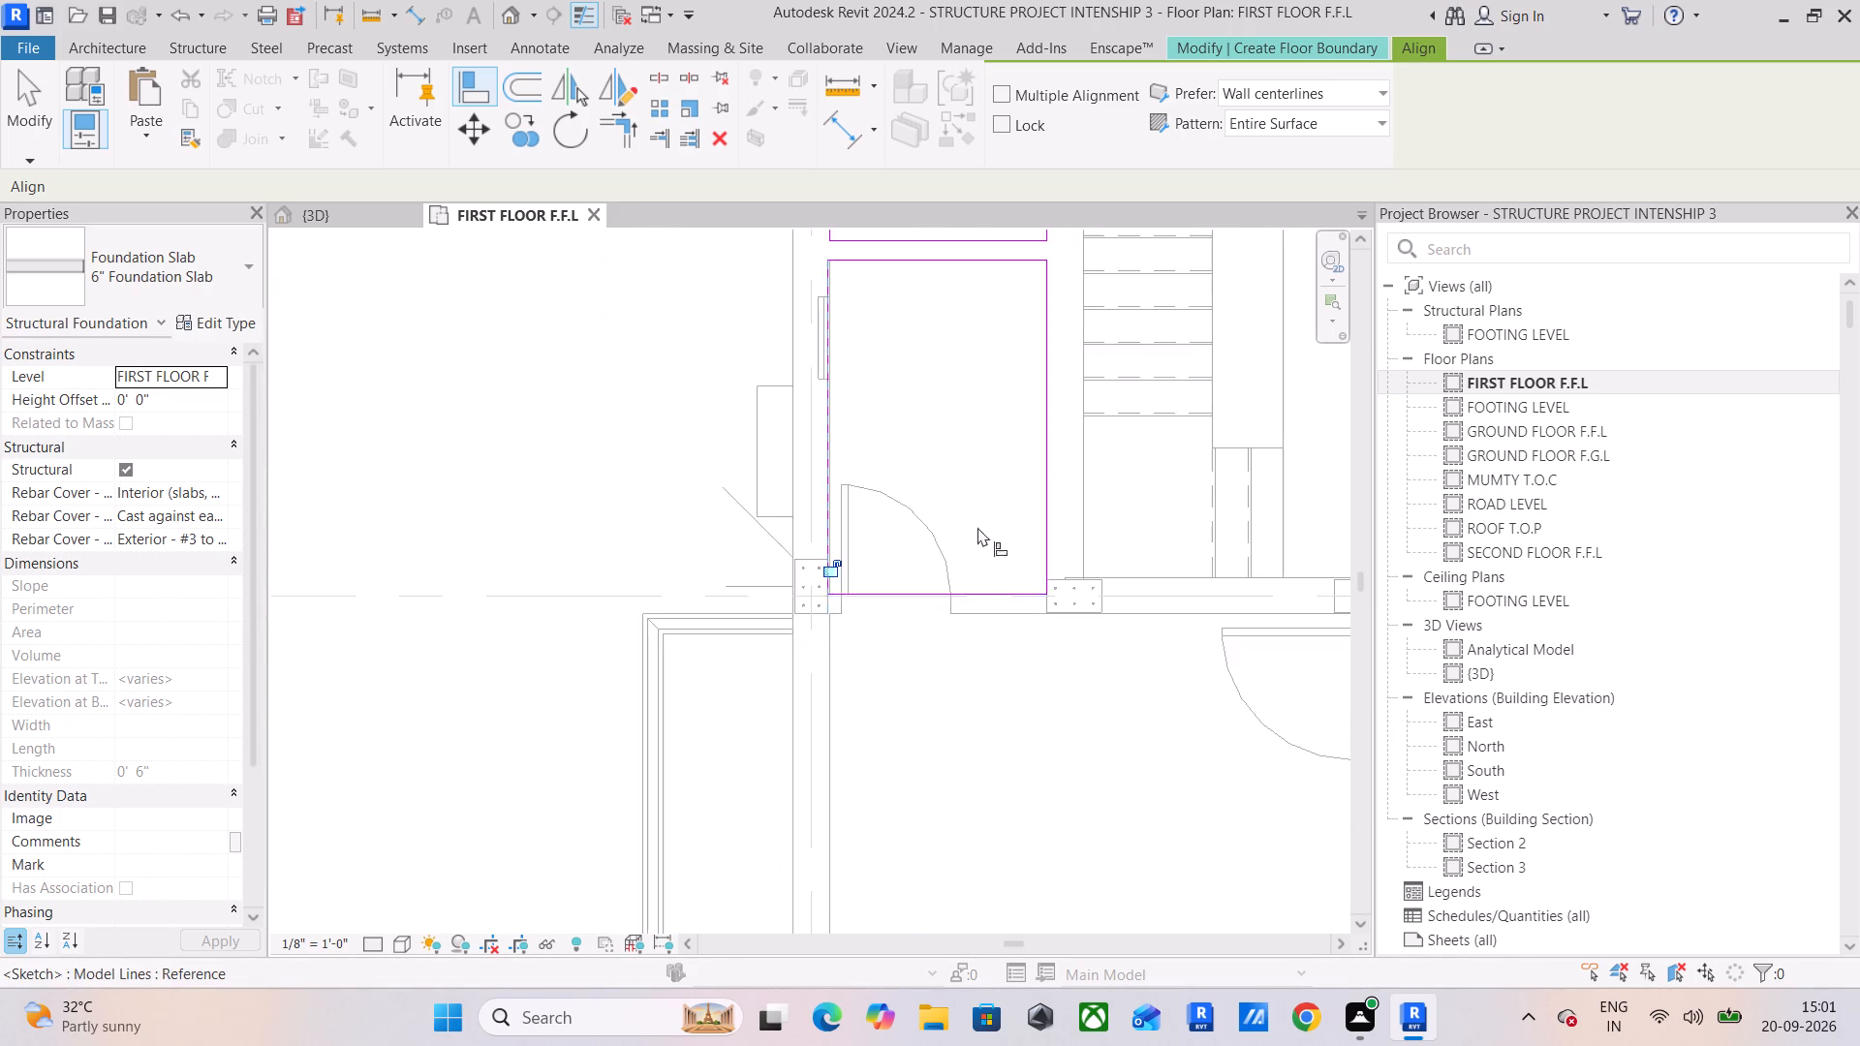
middle_drag(977, 527, 1026, 780)
scroll(883, 457, up, 12)
middle_drag(878, 481, 956, 879)
scroll(959, 743, down, 4)
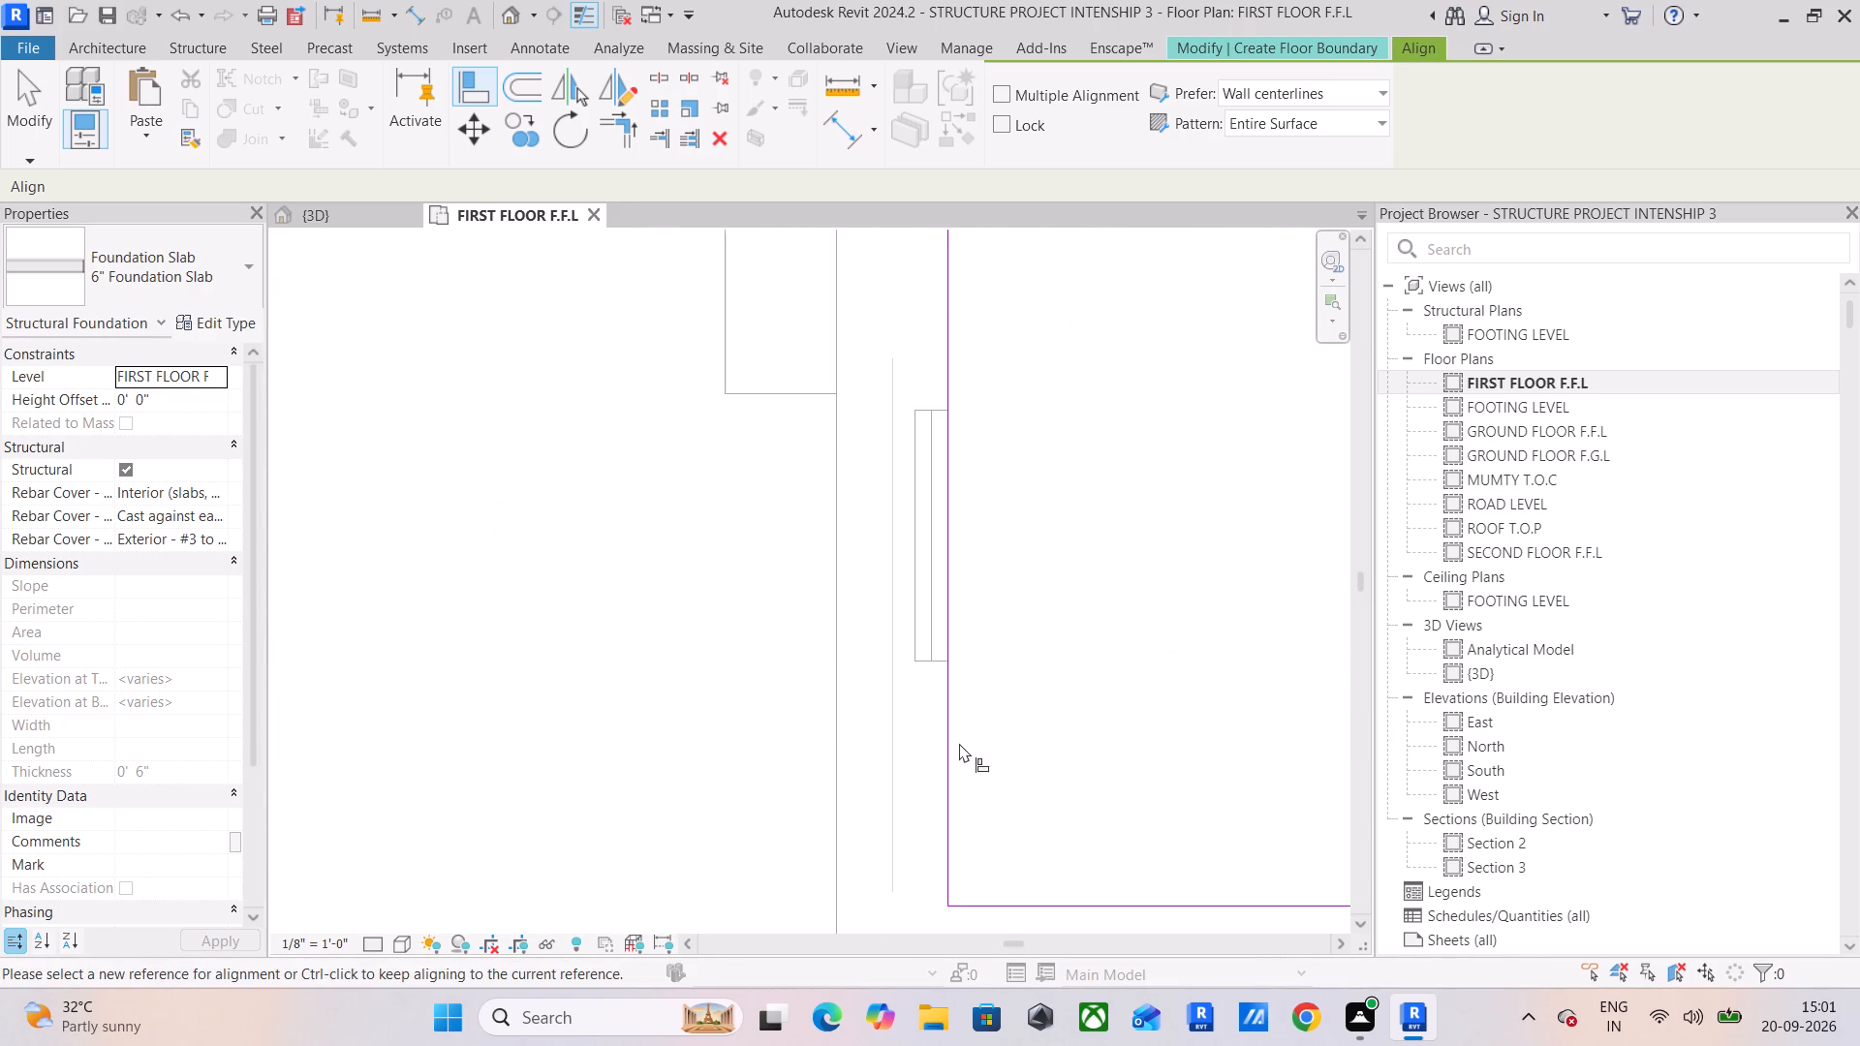
middle_drag(990, 593, 960, 1020)
scroll(983, 784, down, 3)
scroll(929, 471, up, 10)
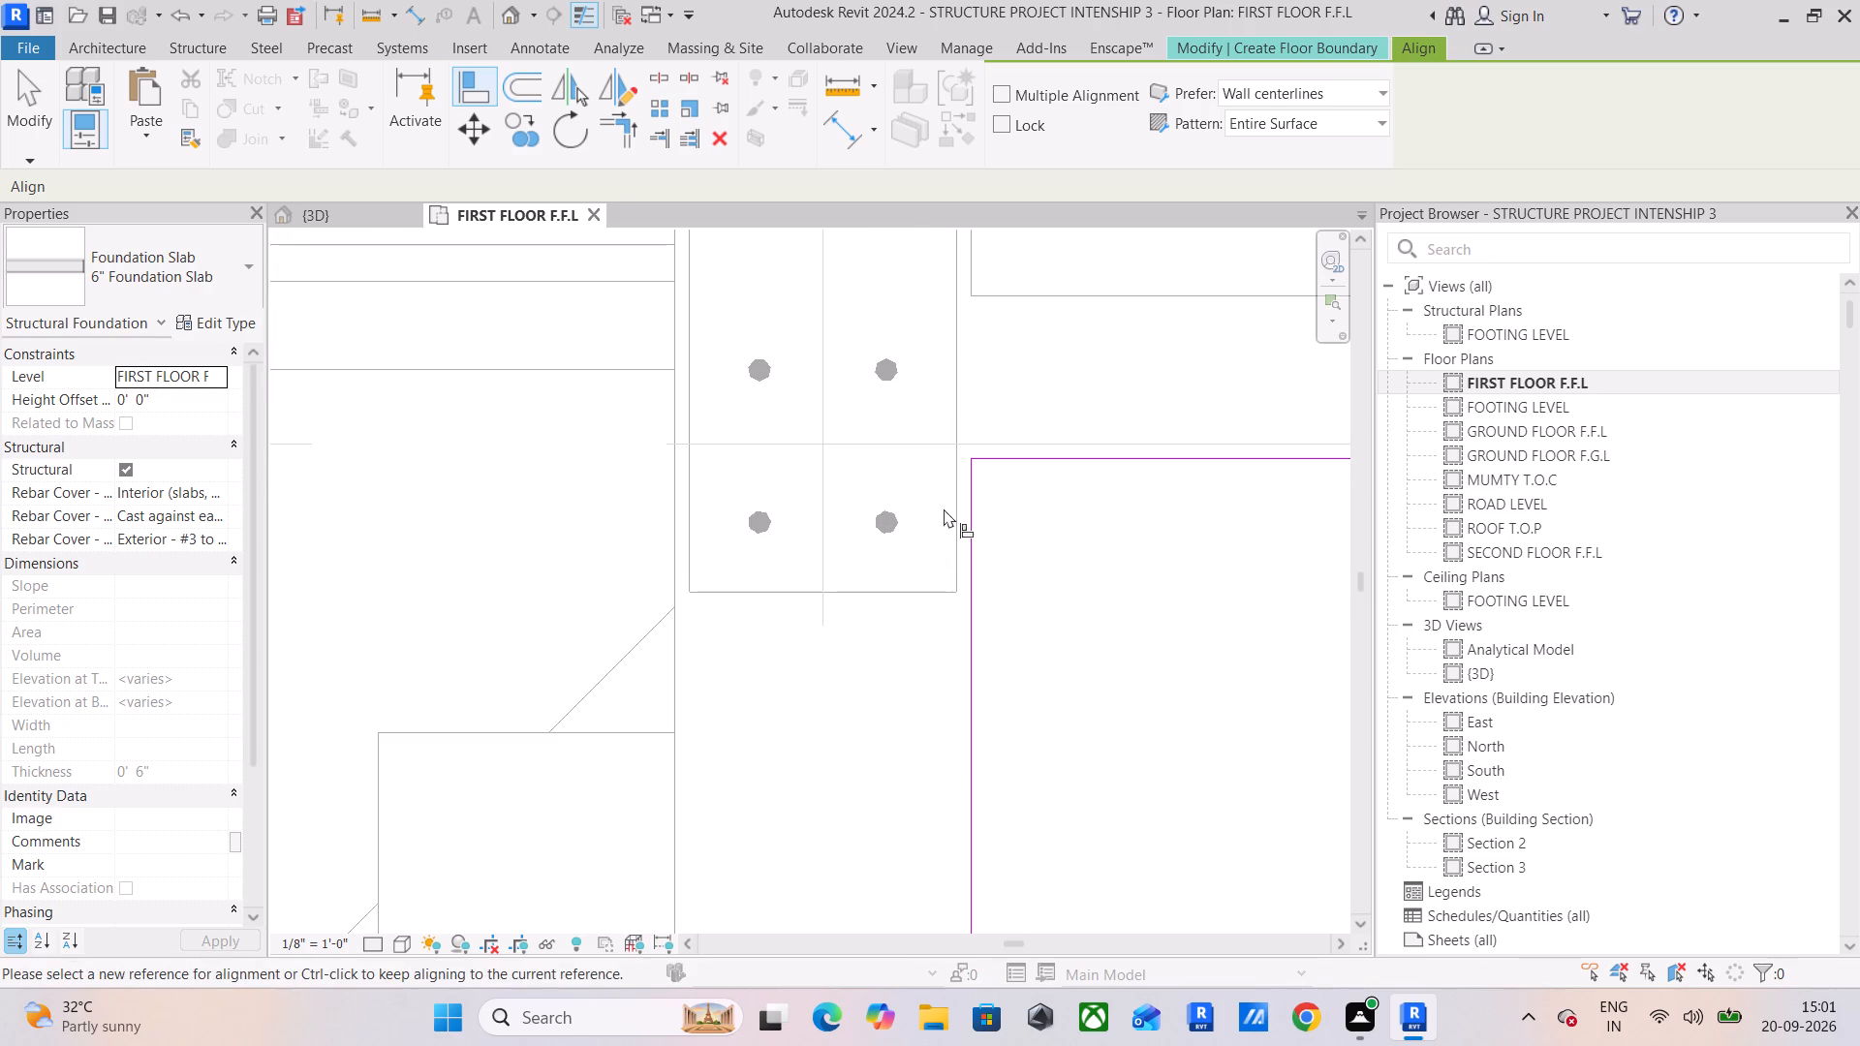
click(947, 503)
click(969, 513)
scroll(992, 562, down, 6)
middle_drag(1020, 647, 1043, 233)
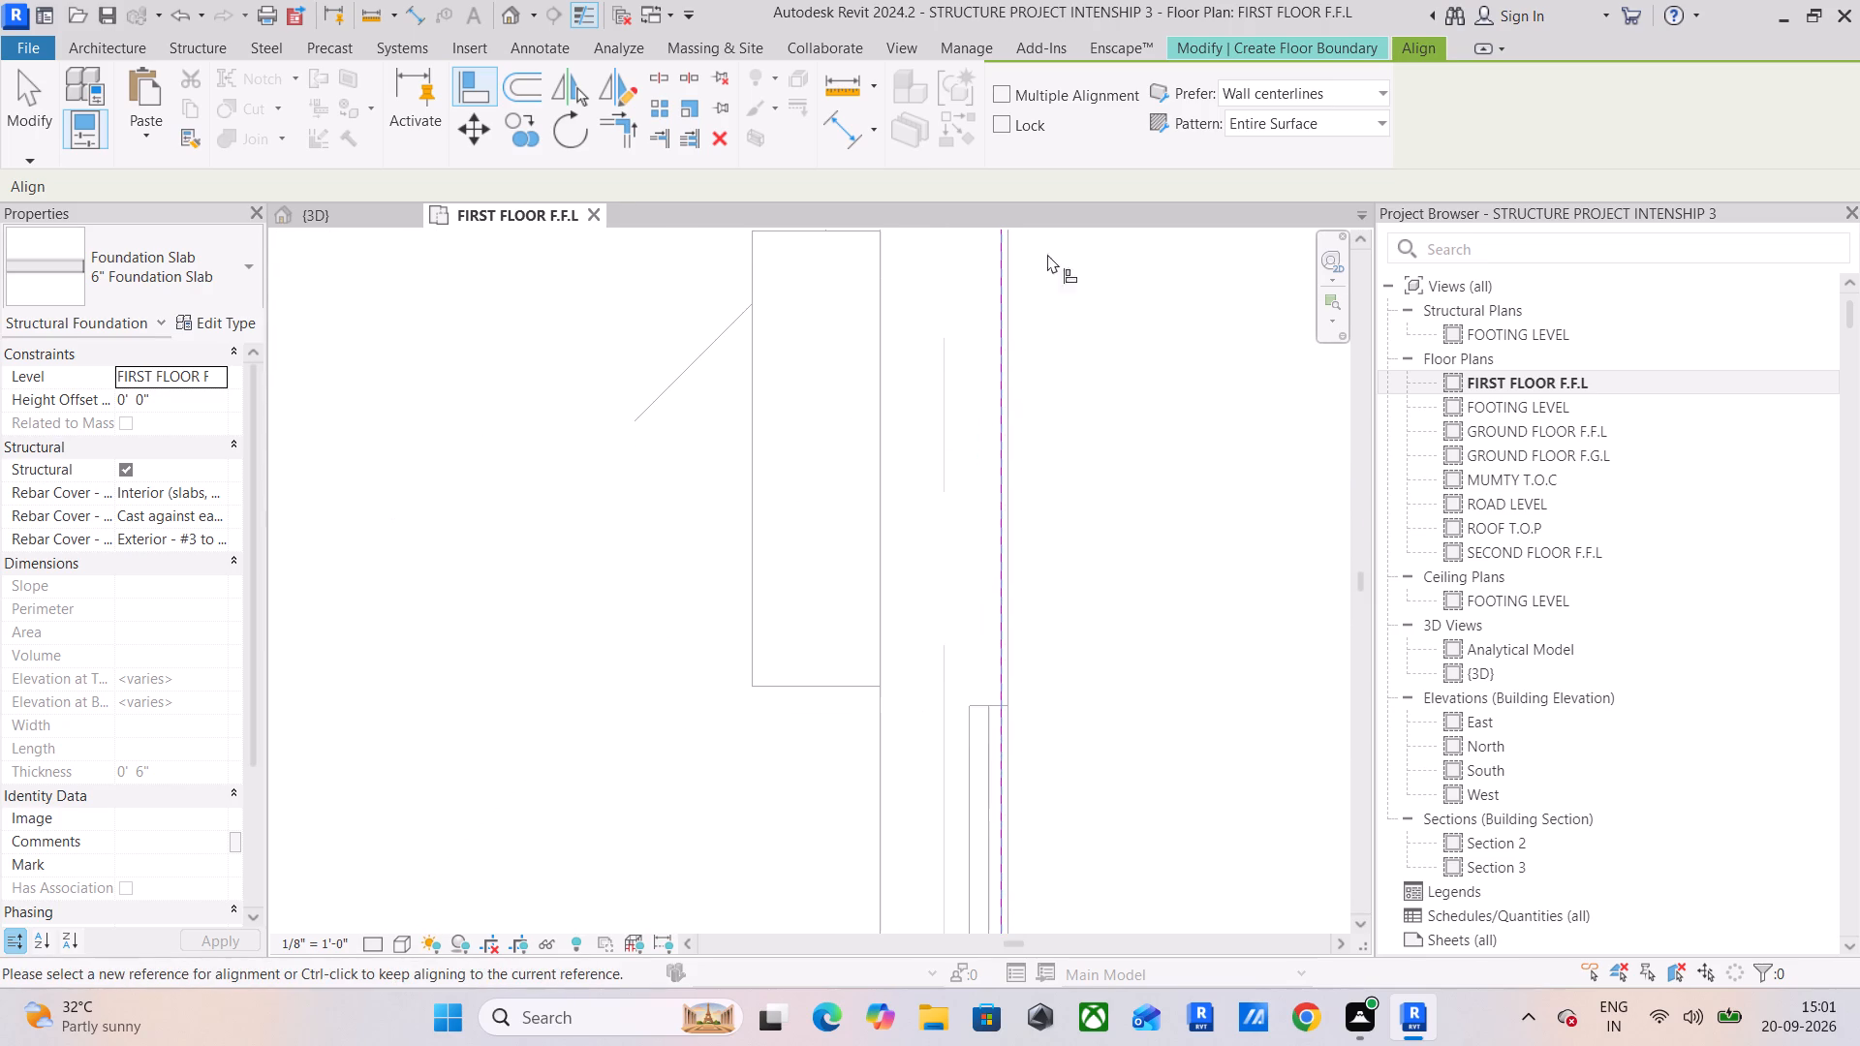
middle_drag(1138, 631, 956, 415)
scroll(955, 444, down, 9)
middle_drag(1010, 494, 889, 479)
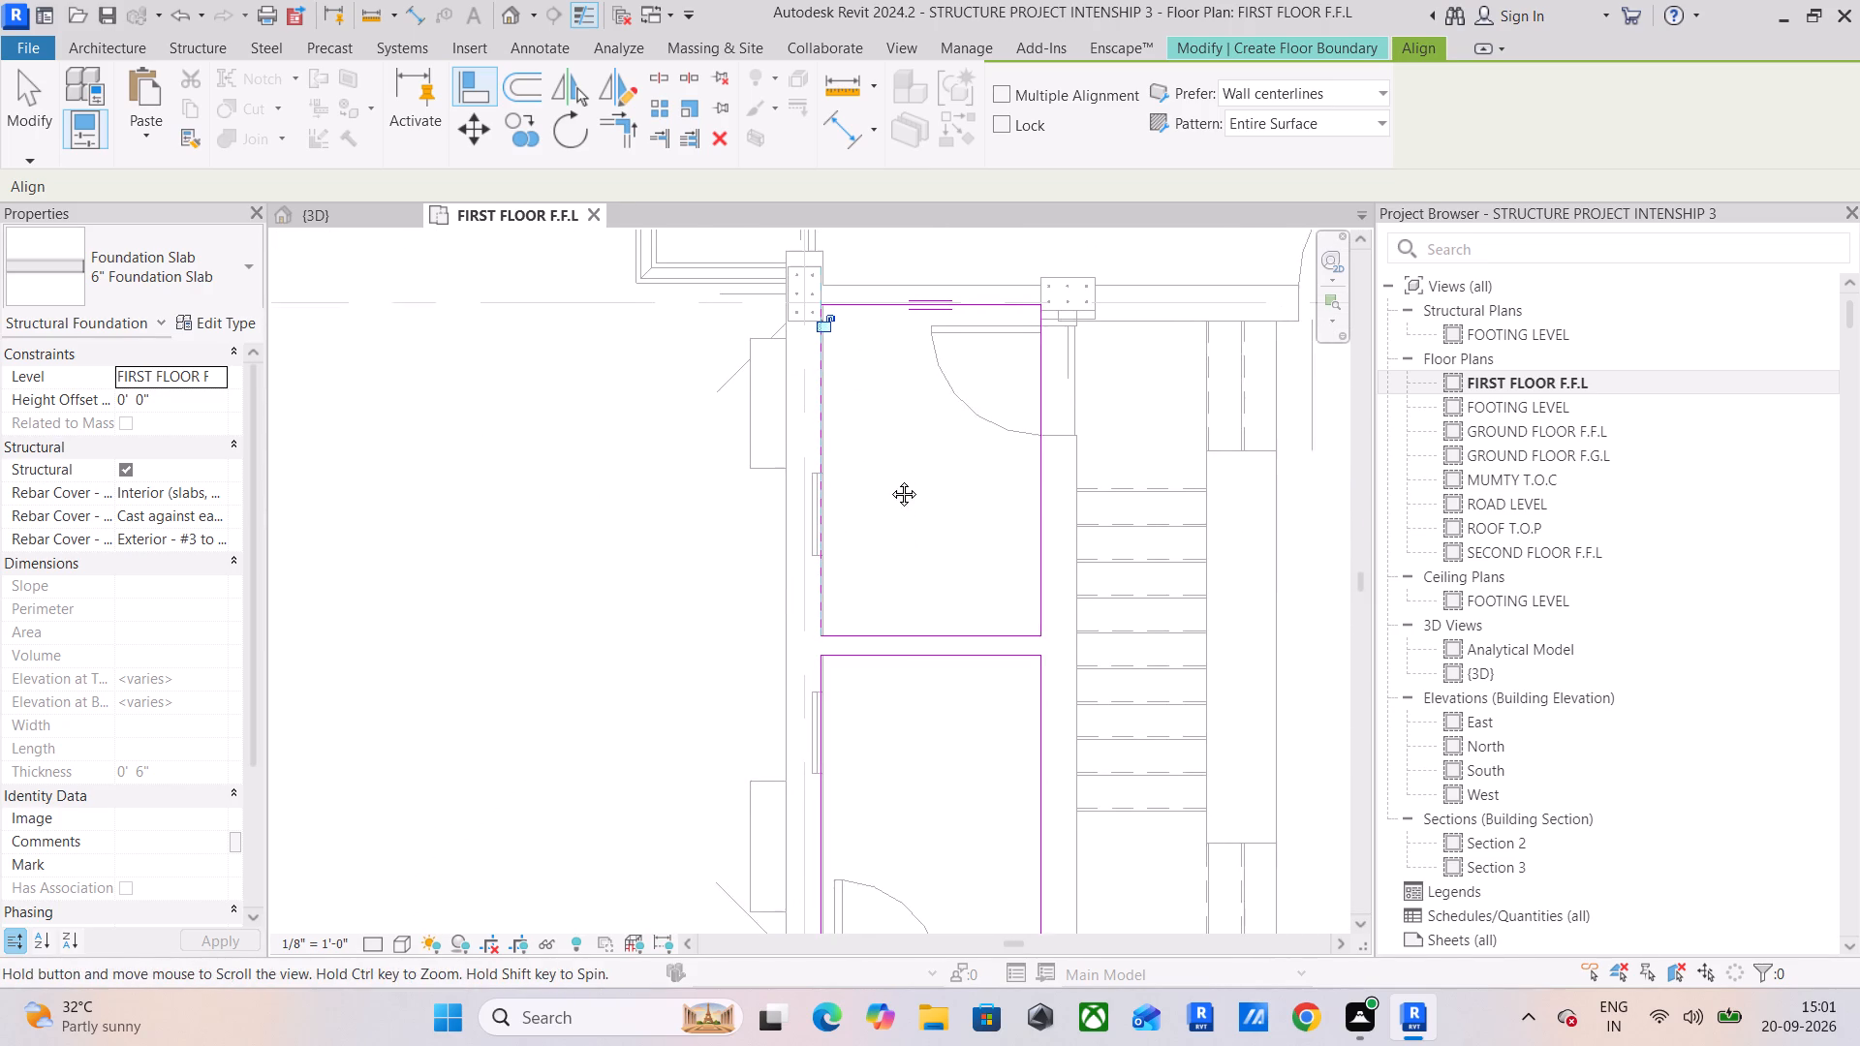
middle_drag(889, 479, 889, 478)
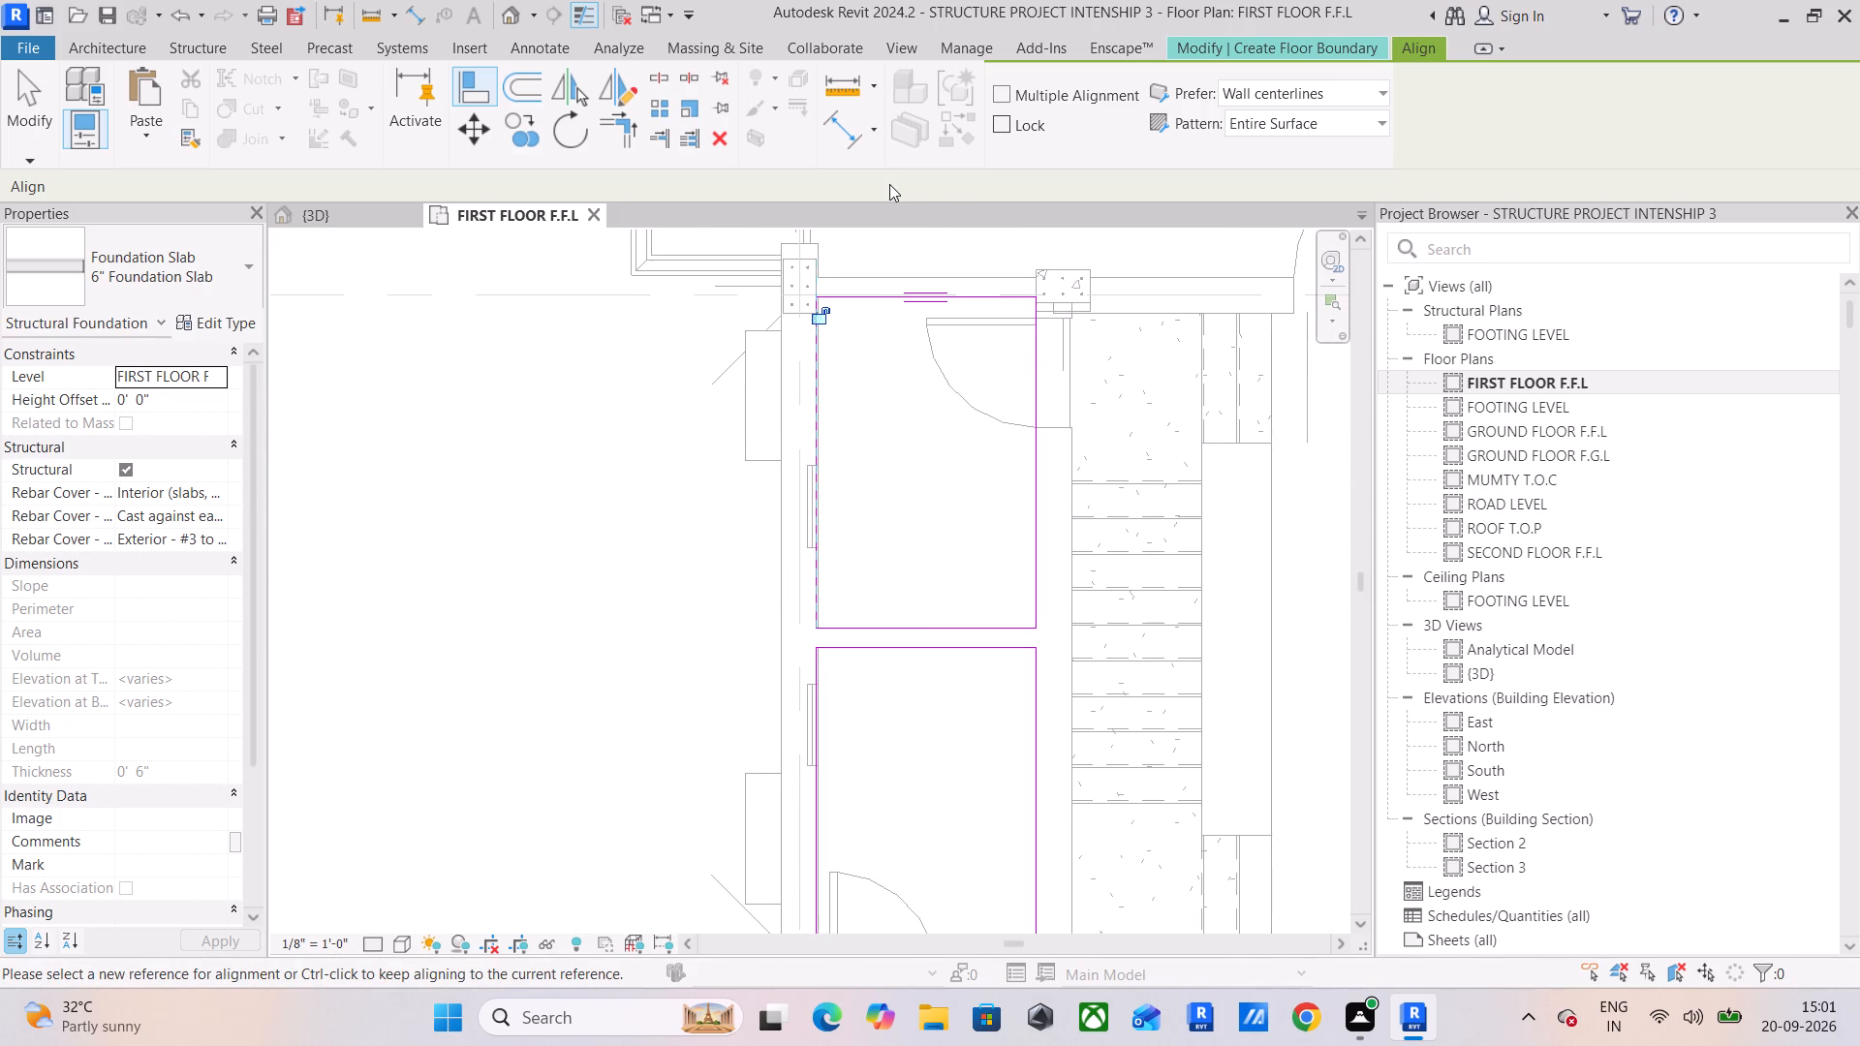
key(Escape)
key(Escape)
key(Escape)
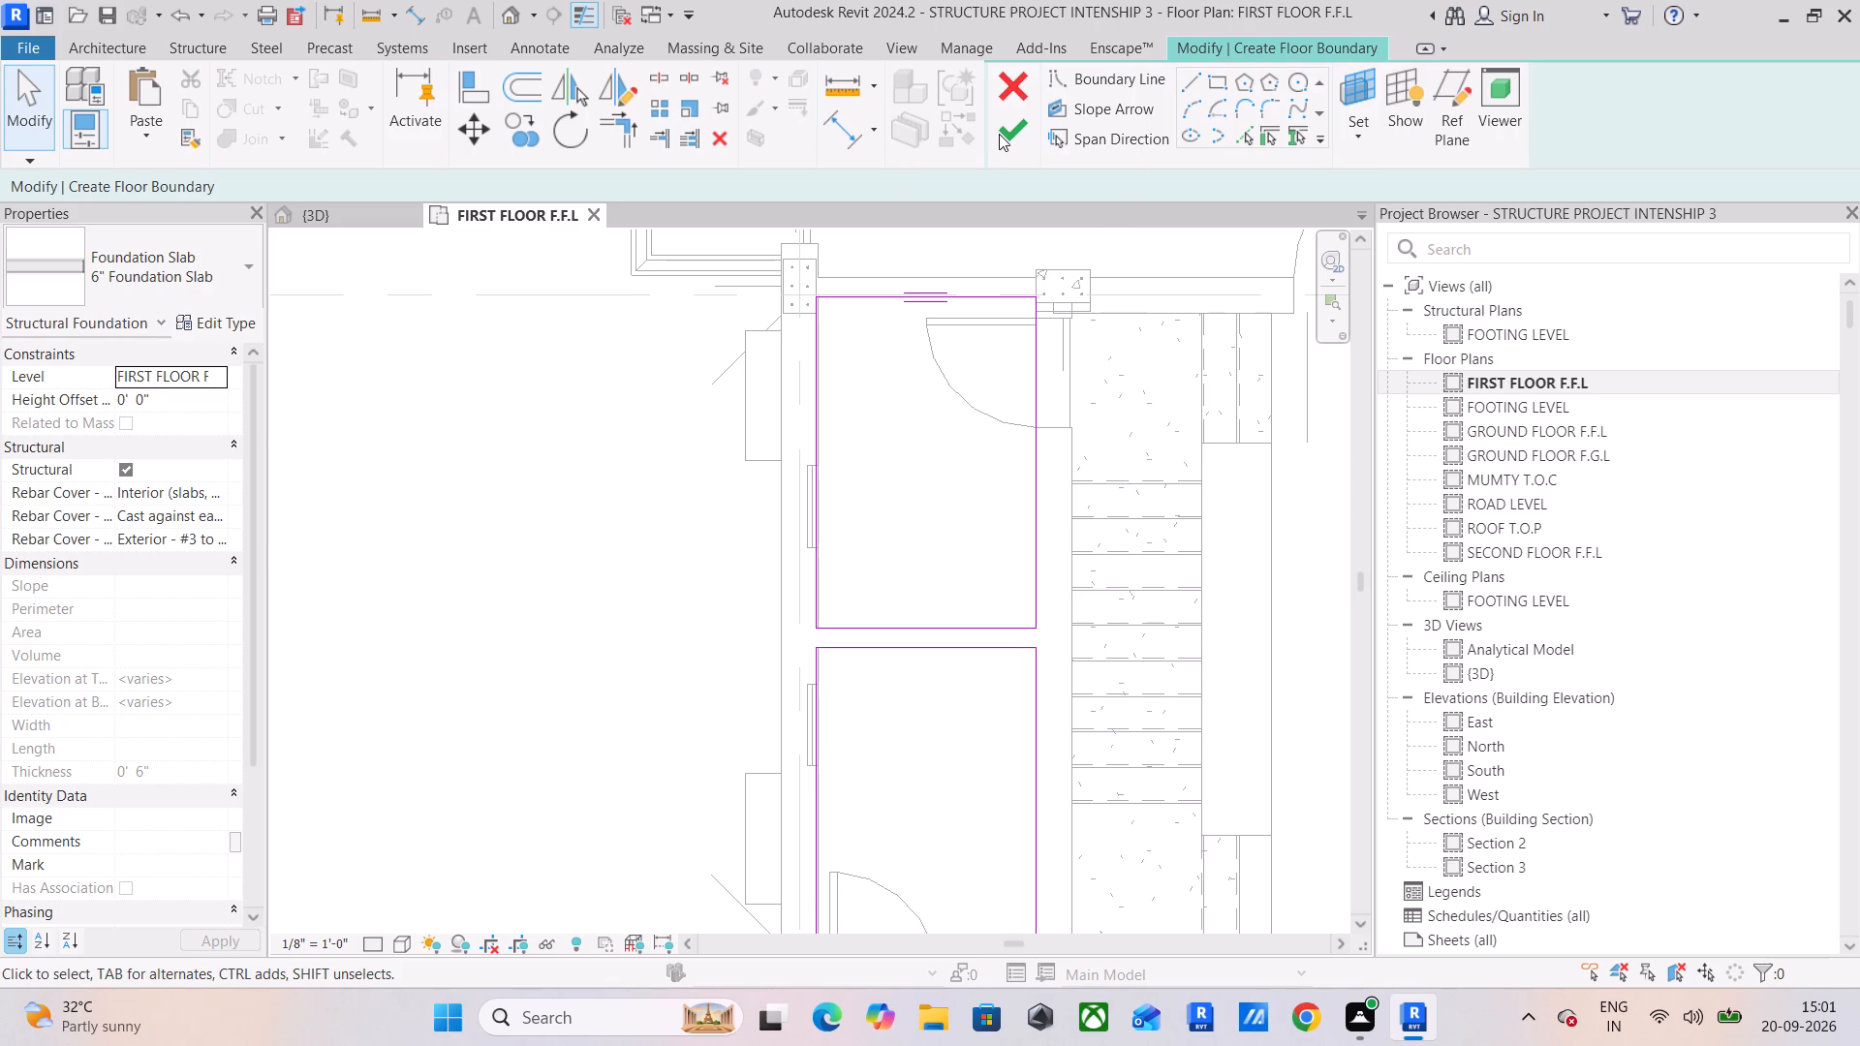
click(999, 132)
Start another 6" Foundation Slab and draw a boundary line from the beam end beside the stairs along grid D to the double-door wall face.
scroll(849, 292, down, 5)
middle_drag(912, 349, 518, 436)
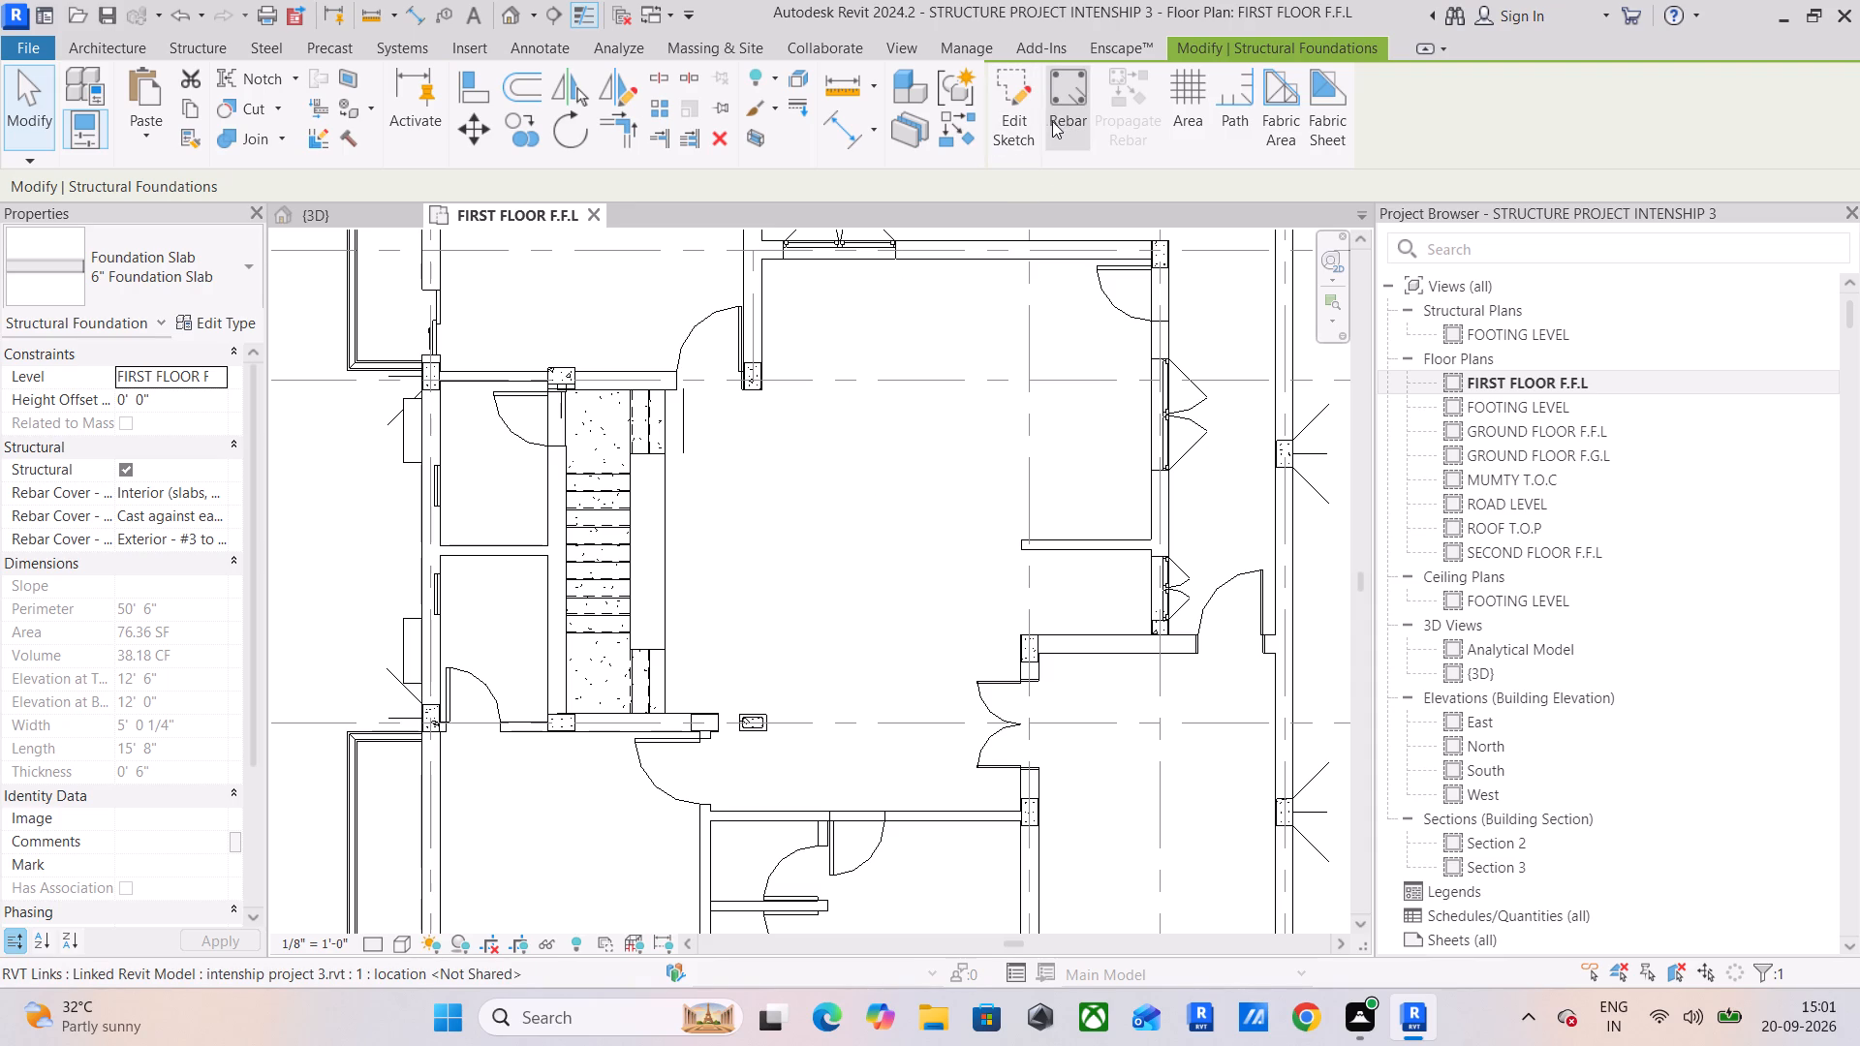
click(192, 49)
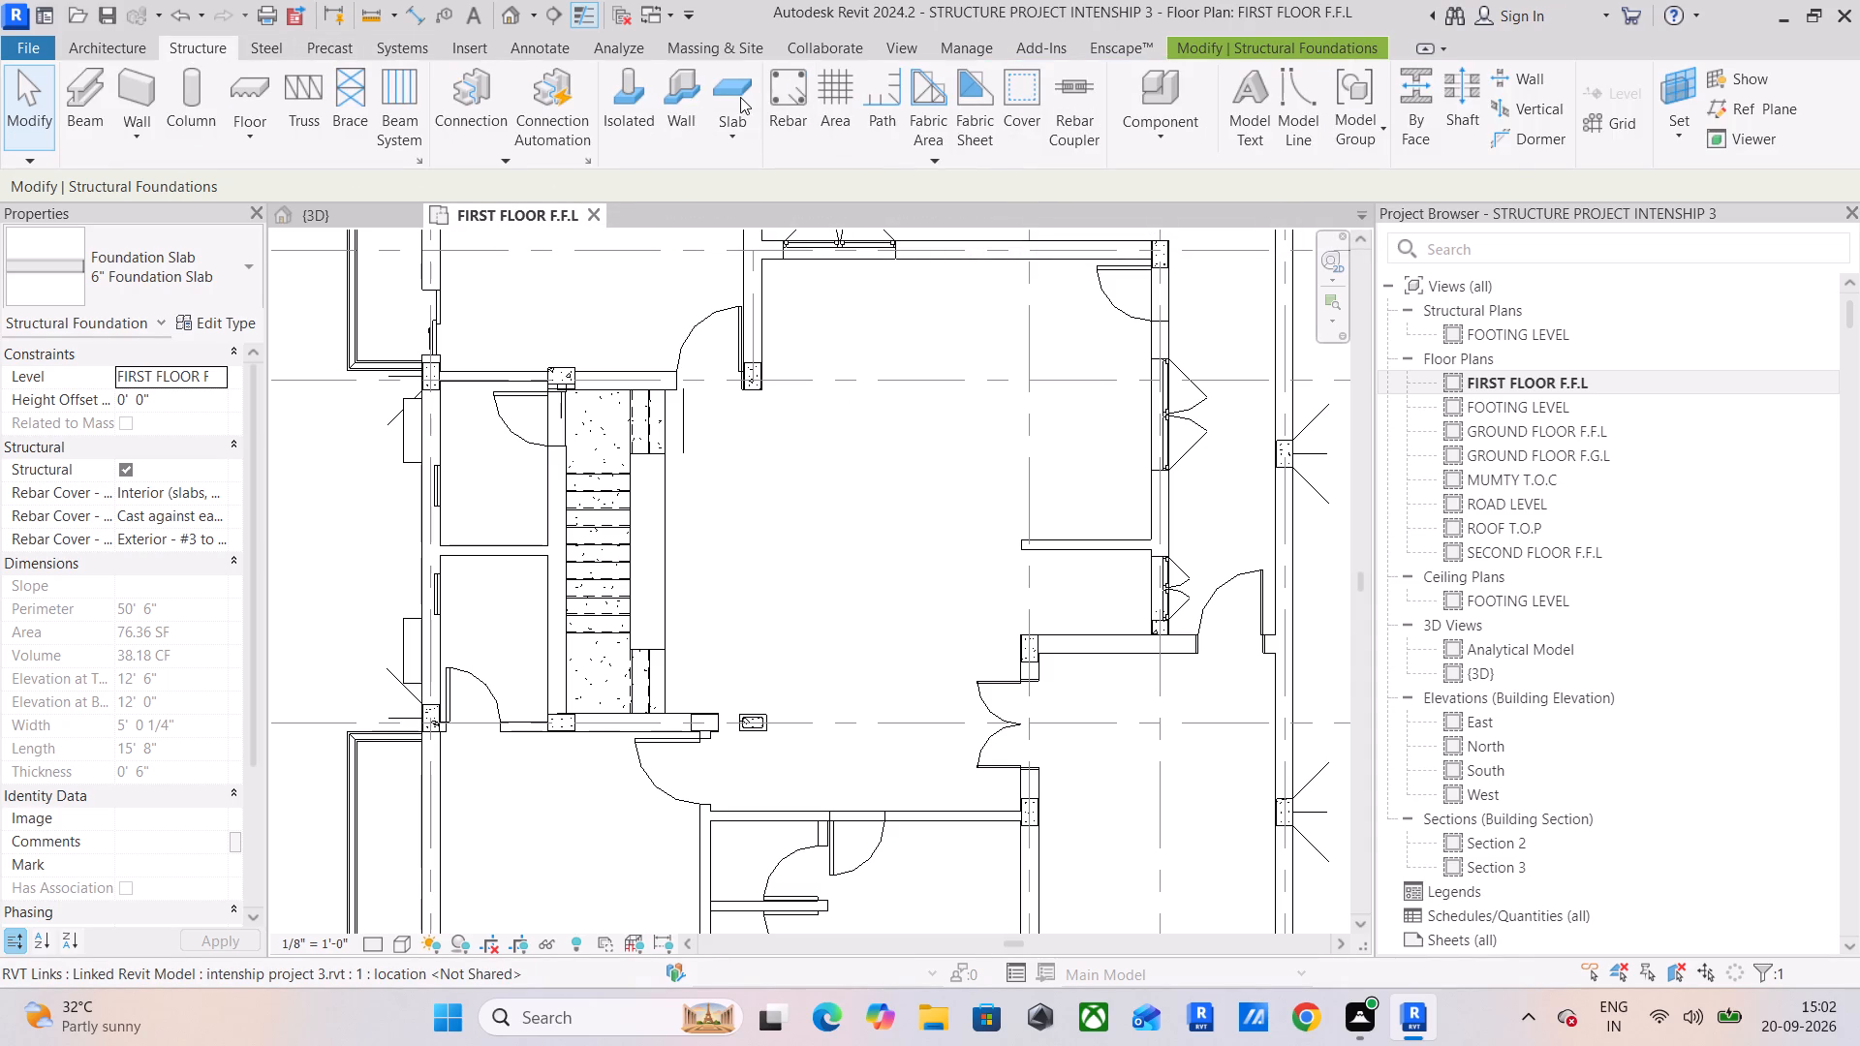
click(734, 97)
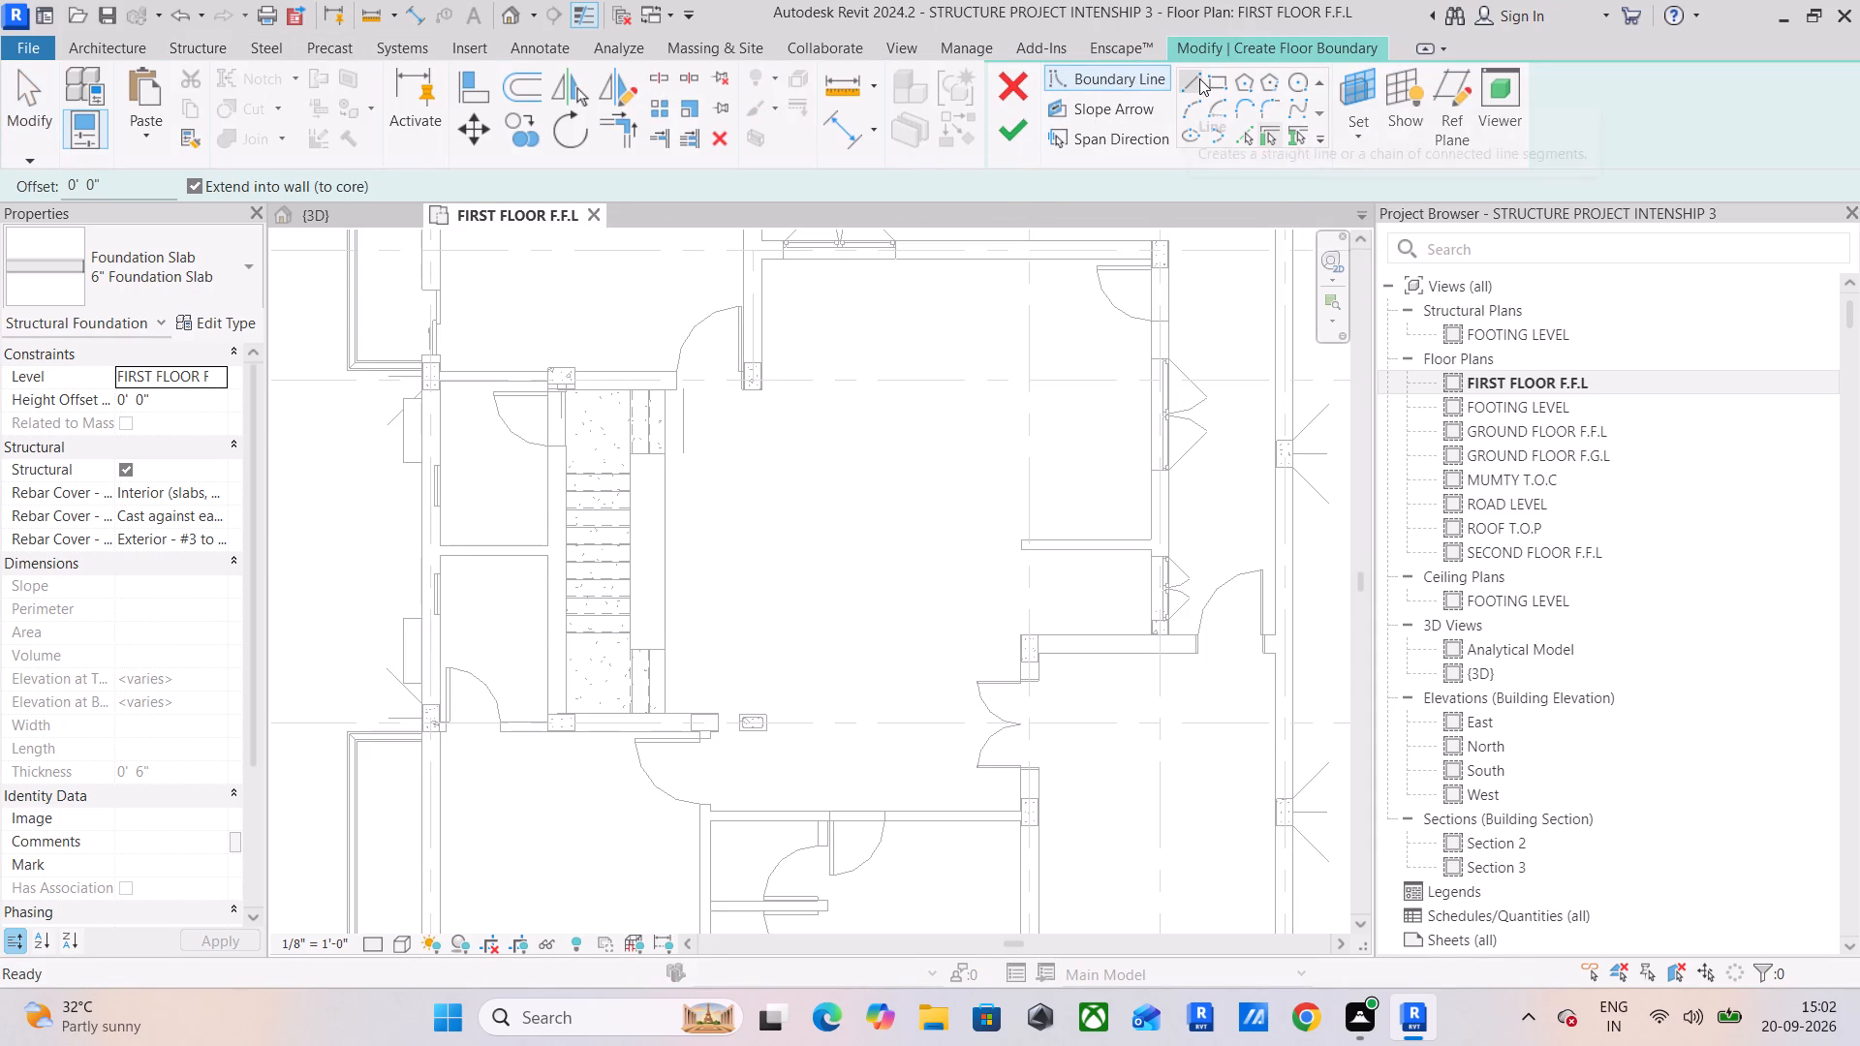
click(1199, 78)
scroll(728, 678, up, 6)
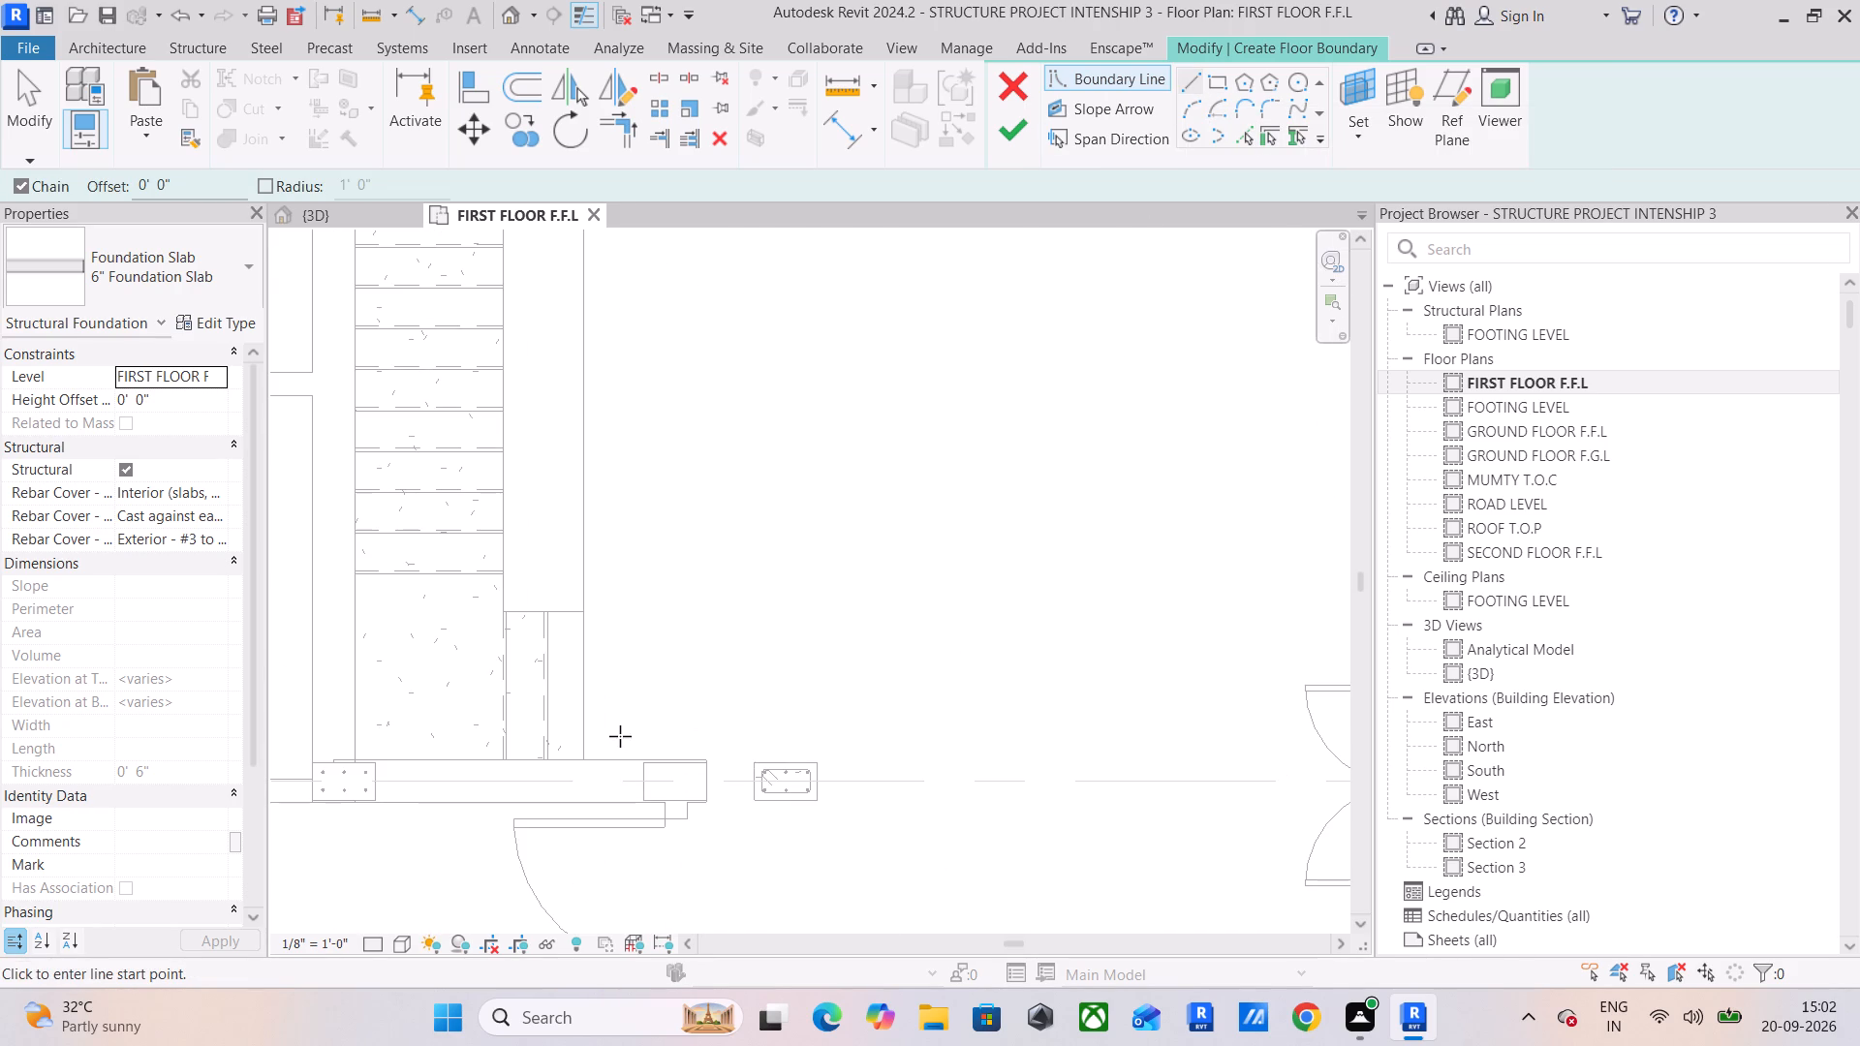
scroll(597, 763, up, 11)
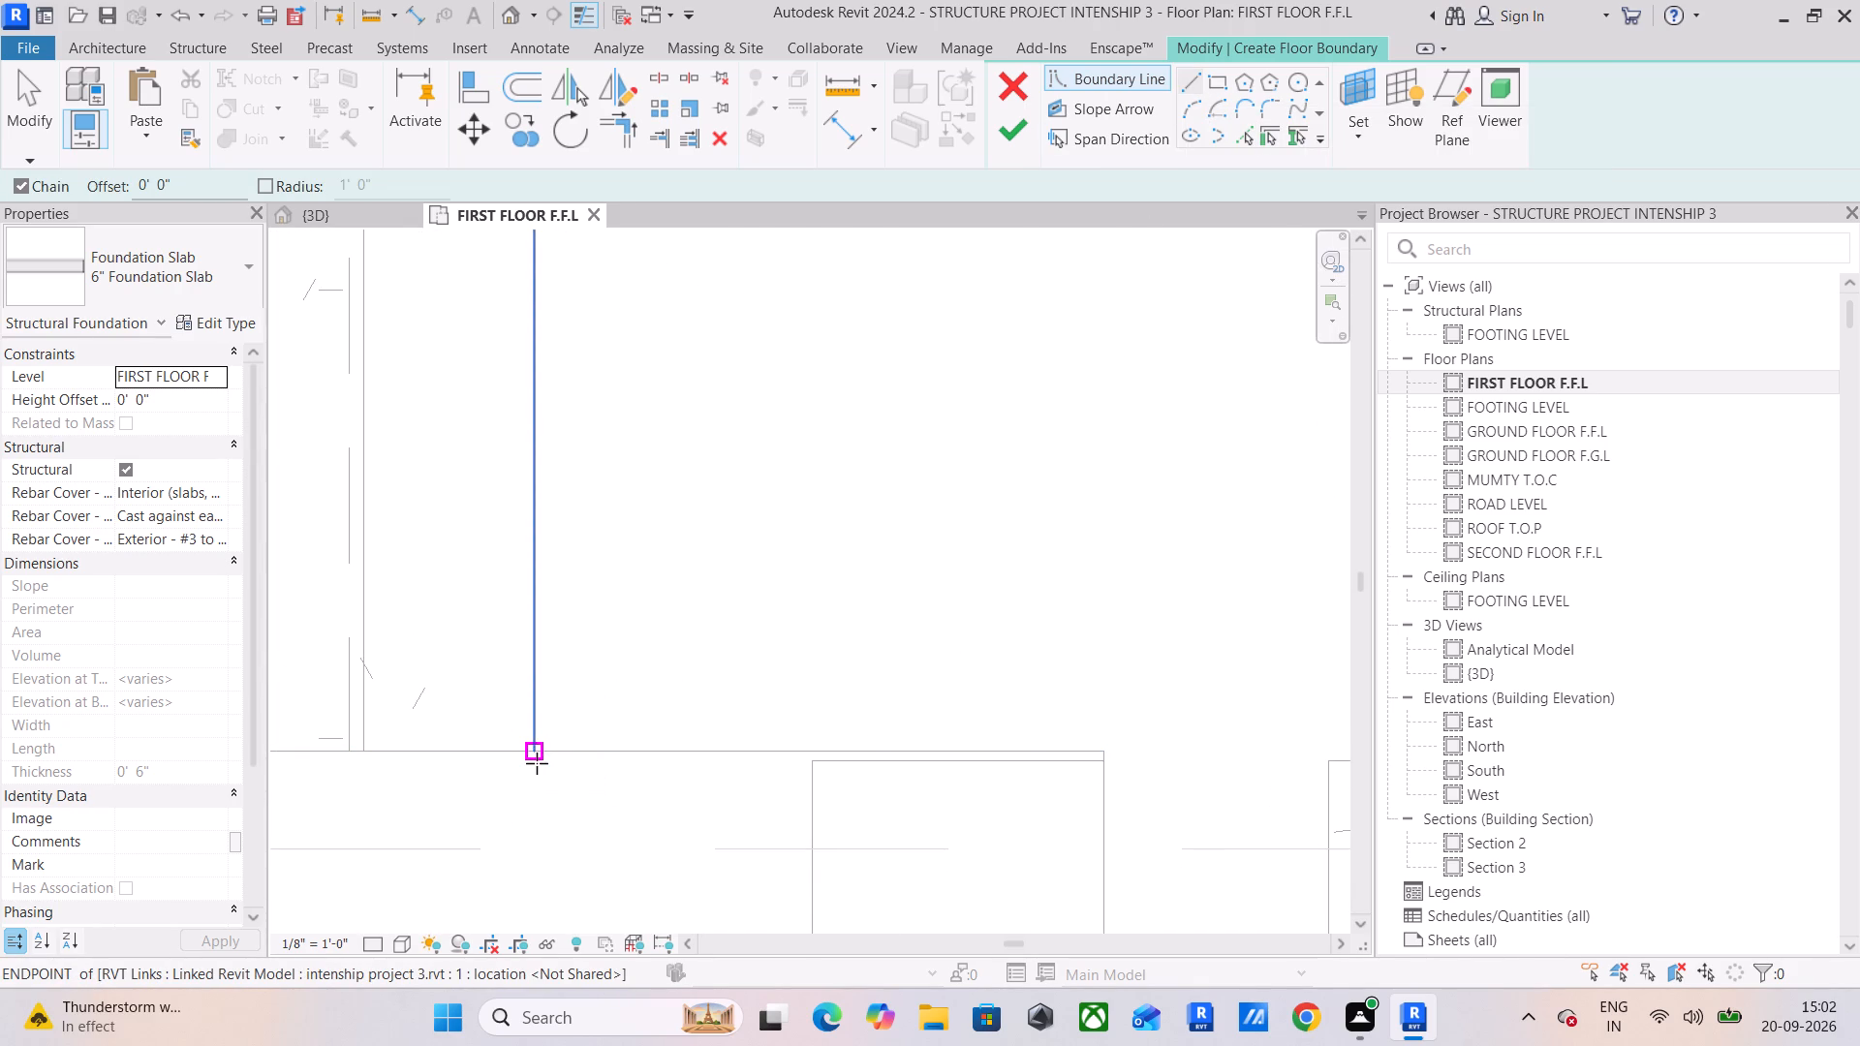
click(809, 766)
scroll(1253, 751, down, 4)
middle_drag(1253, 751, 388, 702)
scroll(764, 713, down, 7)
middle_drag(854, 705, 455, 714)
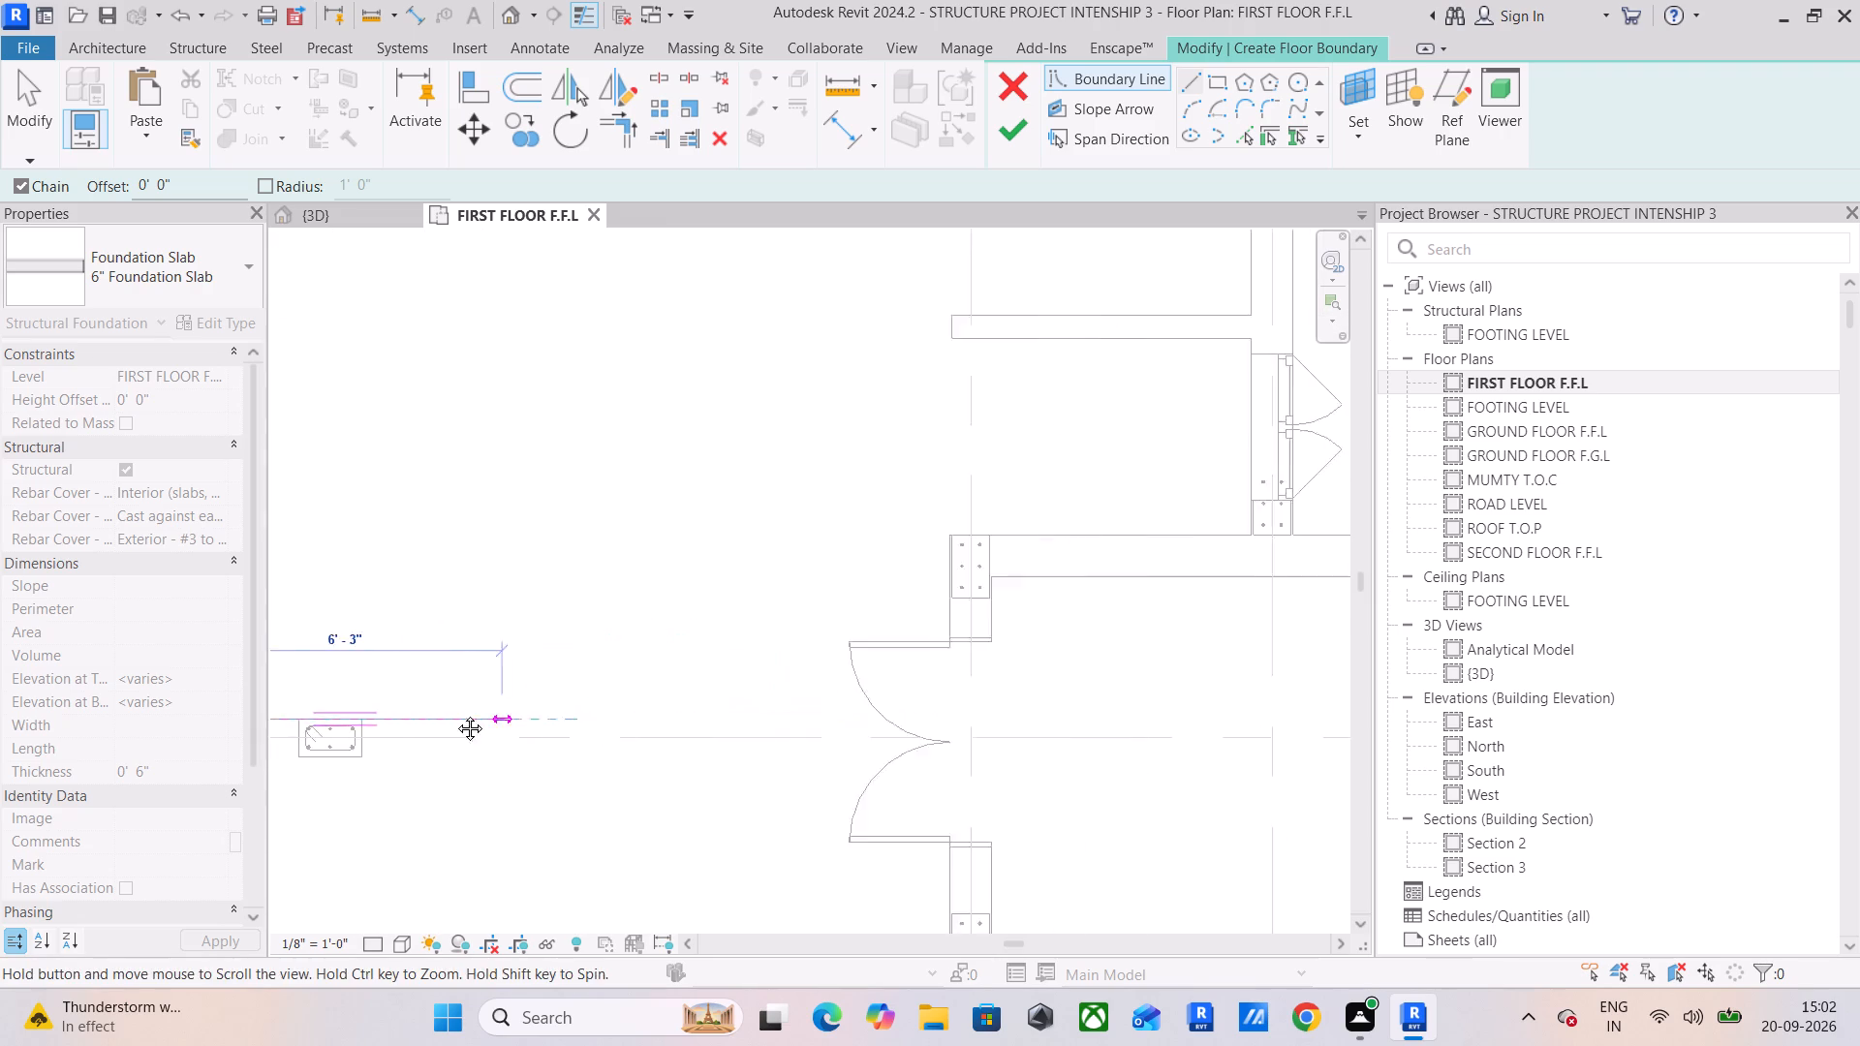
middle_drag(455, 714, 429, 718)
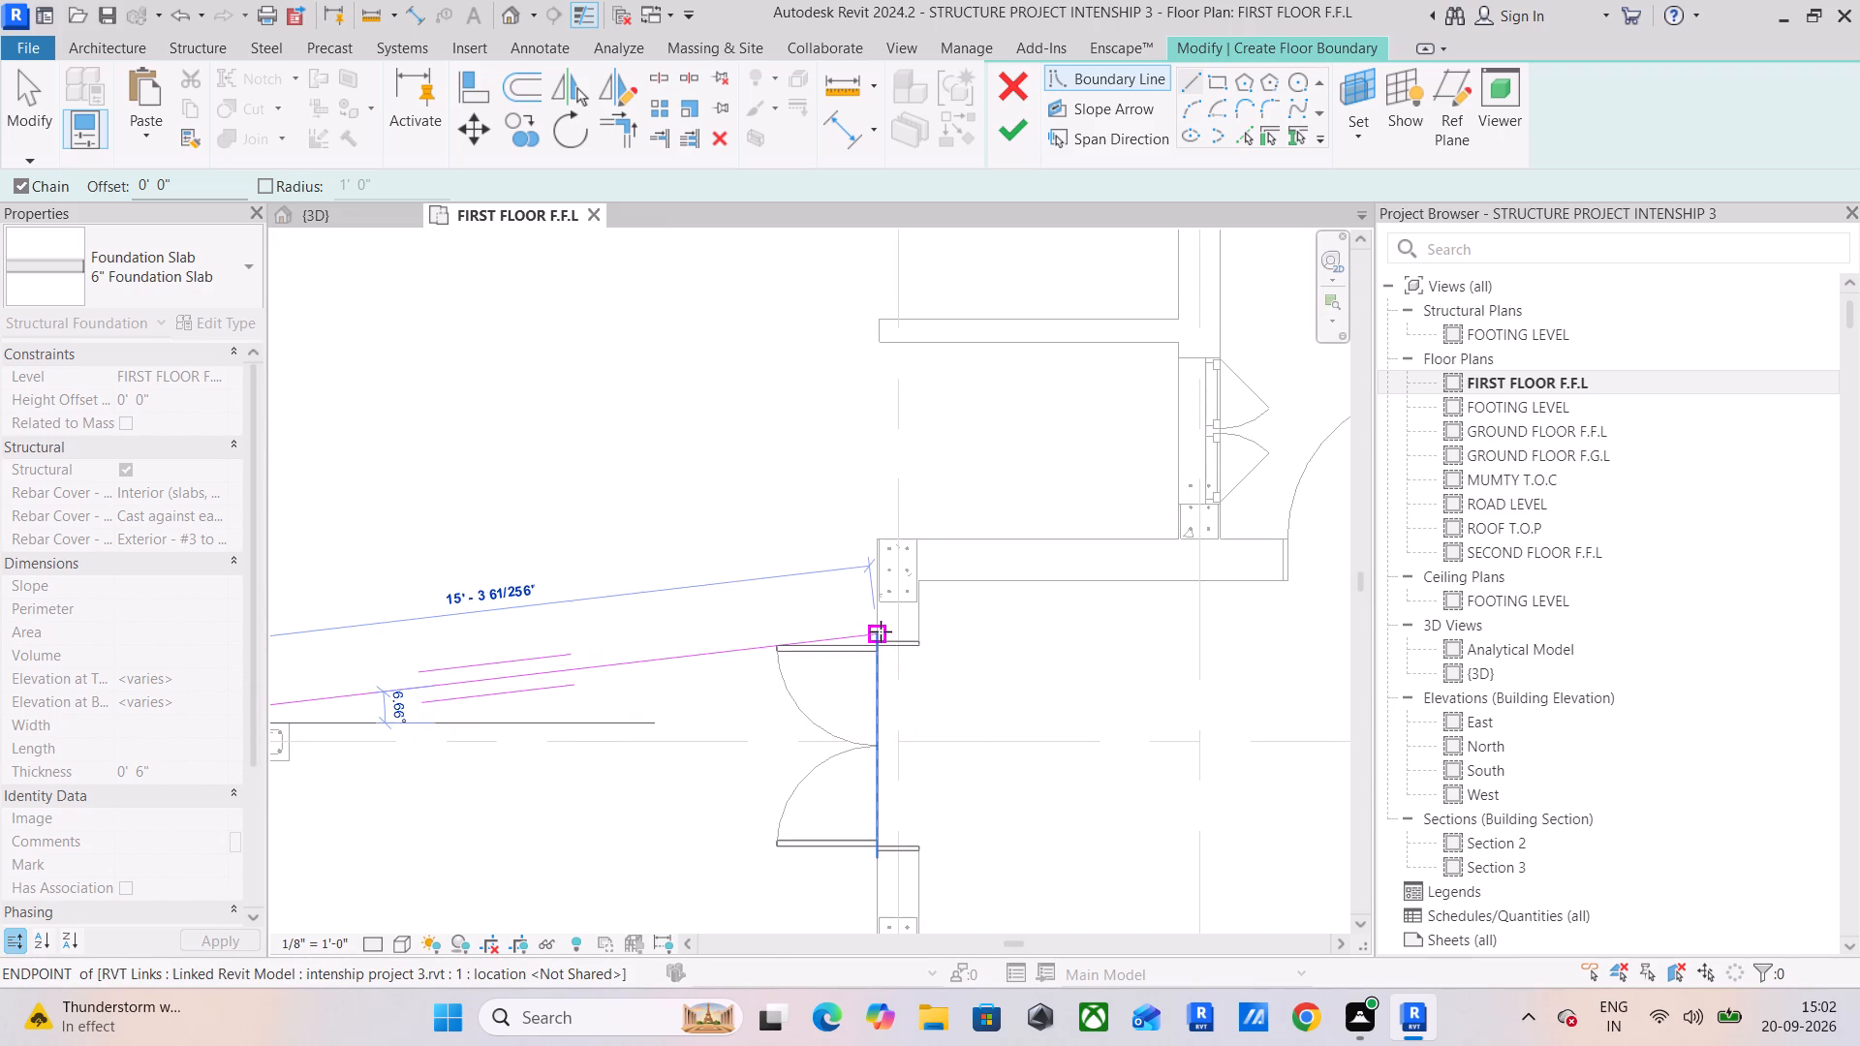
scroll(876, 608, up, 5)
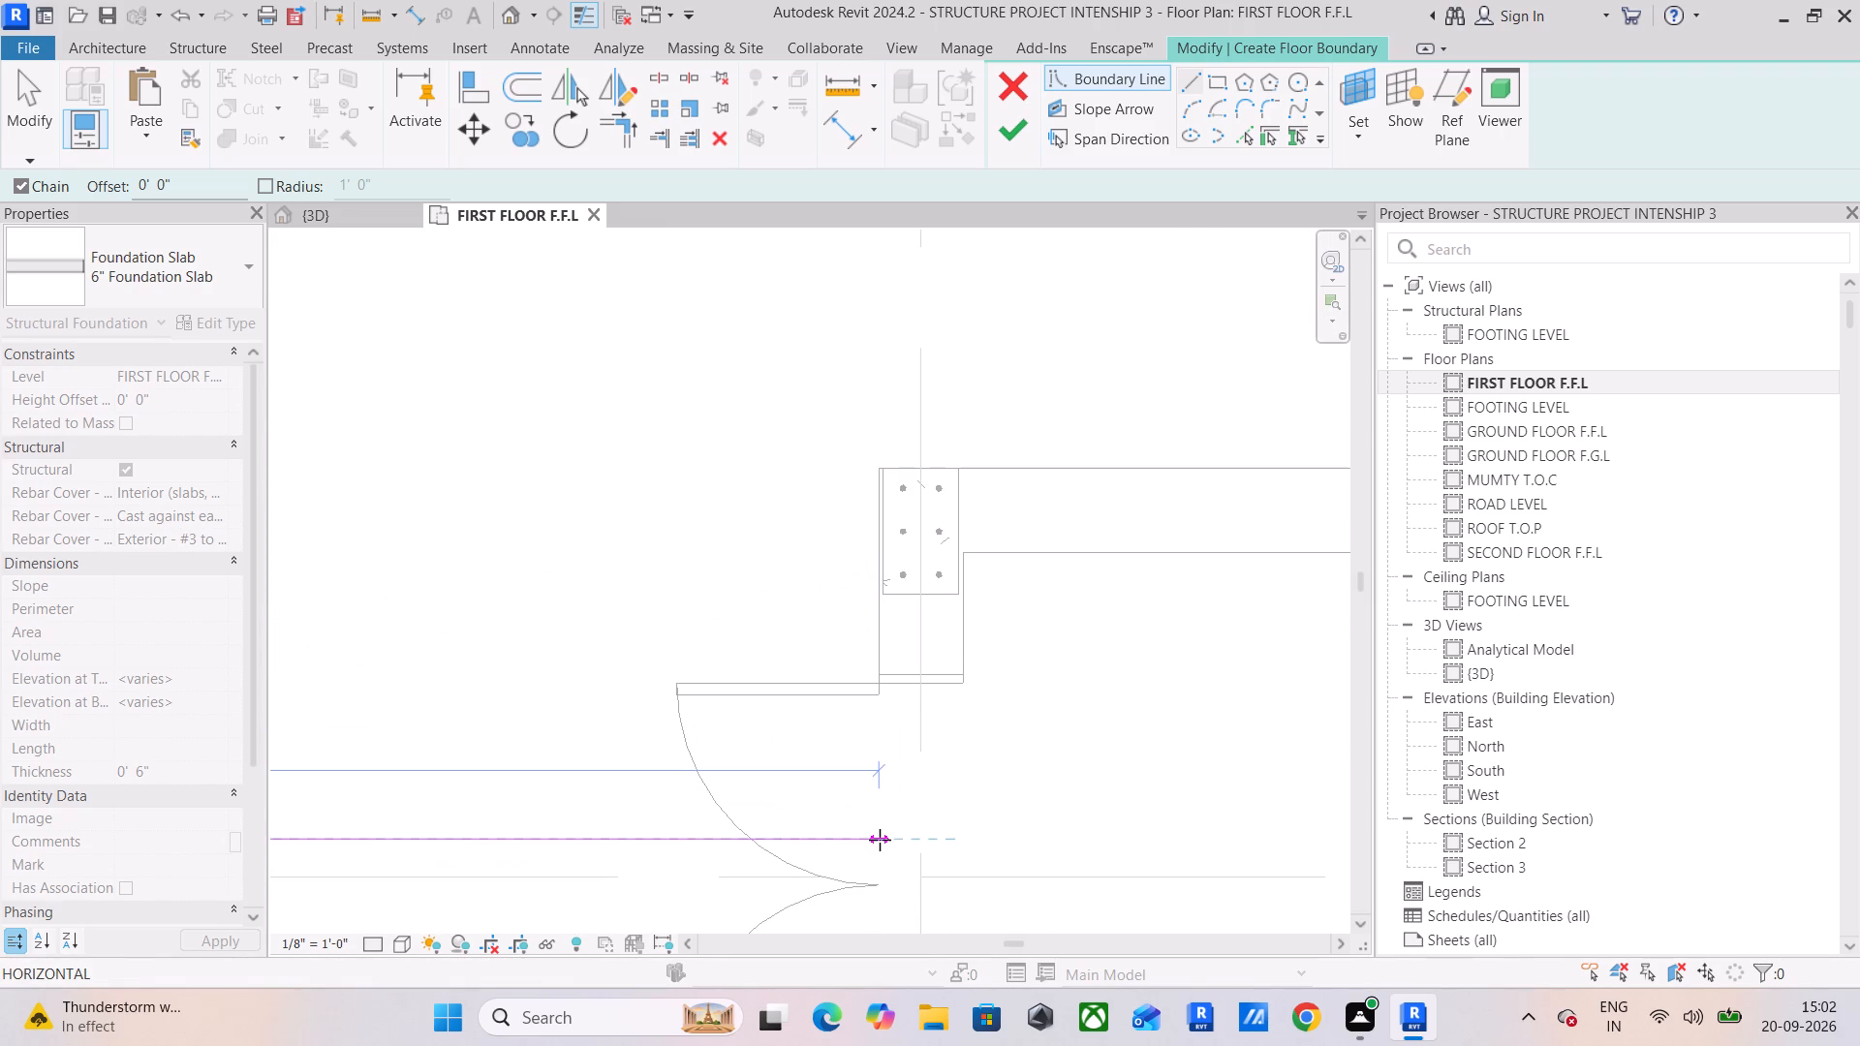
click(880, 842)
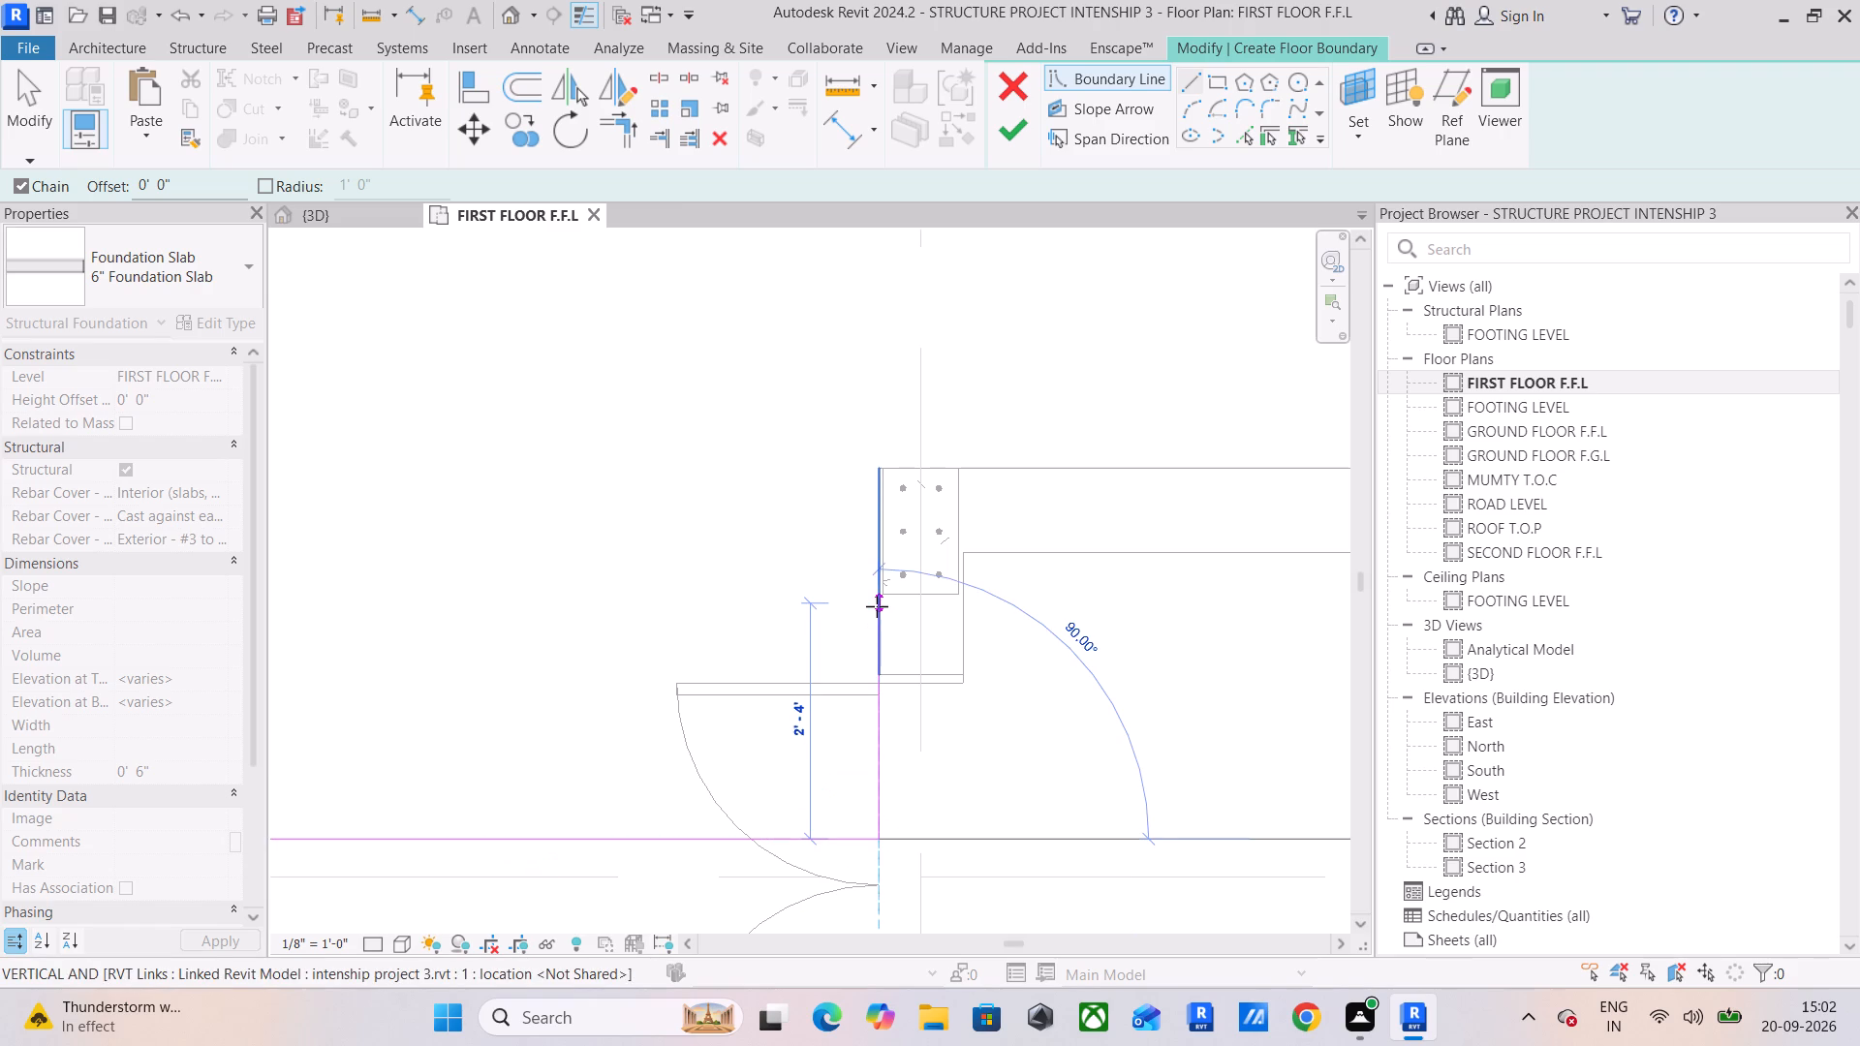
Continue the boundary up the double-door wall to its column corner, and along the adjoining wall to the face of the window-side column.
scroll(877, 600, up, 9)
middle_drag(875, 588, 921, 822)
scroll(919, 818, down, 4)
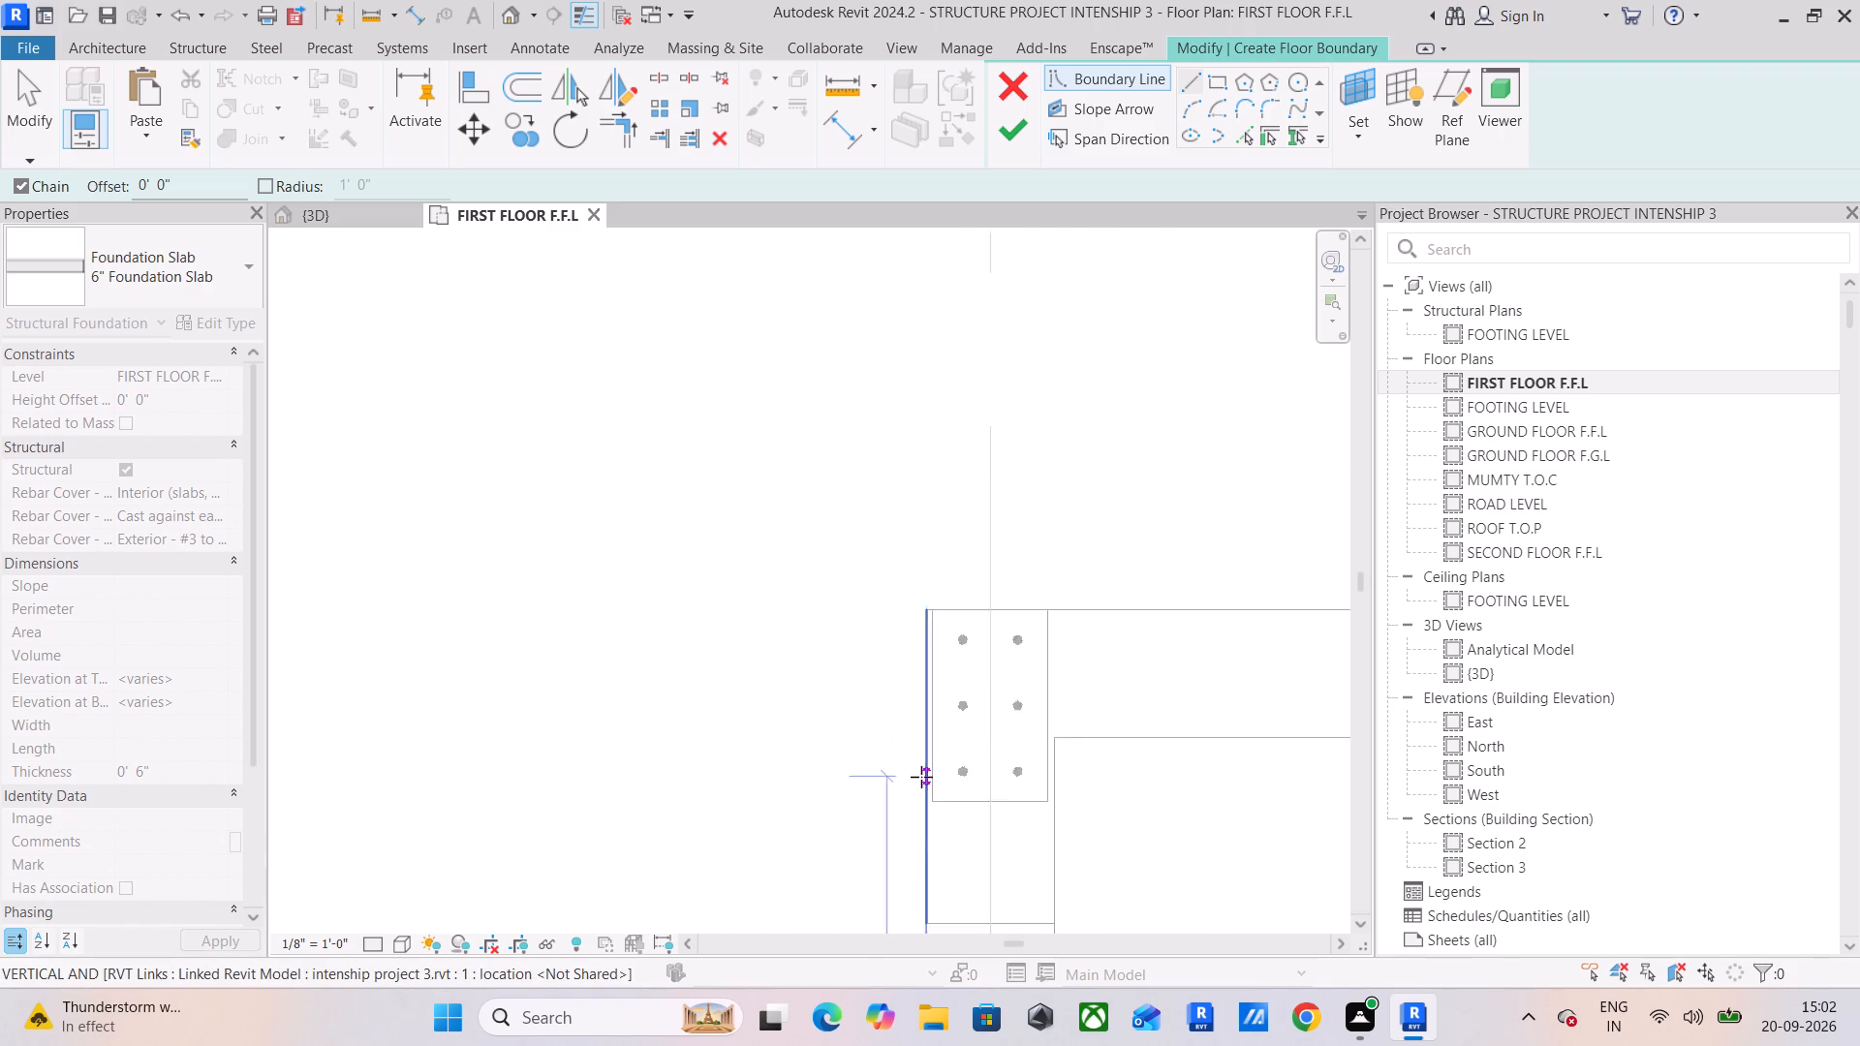
scroll(921, 777, down, 6)
click(926, 664)
scroll(1069, 699, down, 4)
middle_drag(1133, 656, 735, 766)
scroll(864, 785, up, 11)
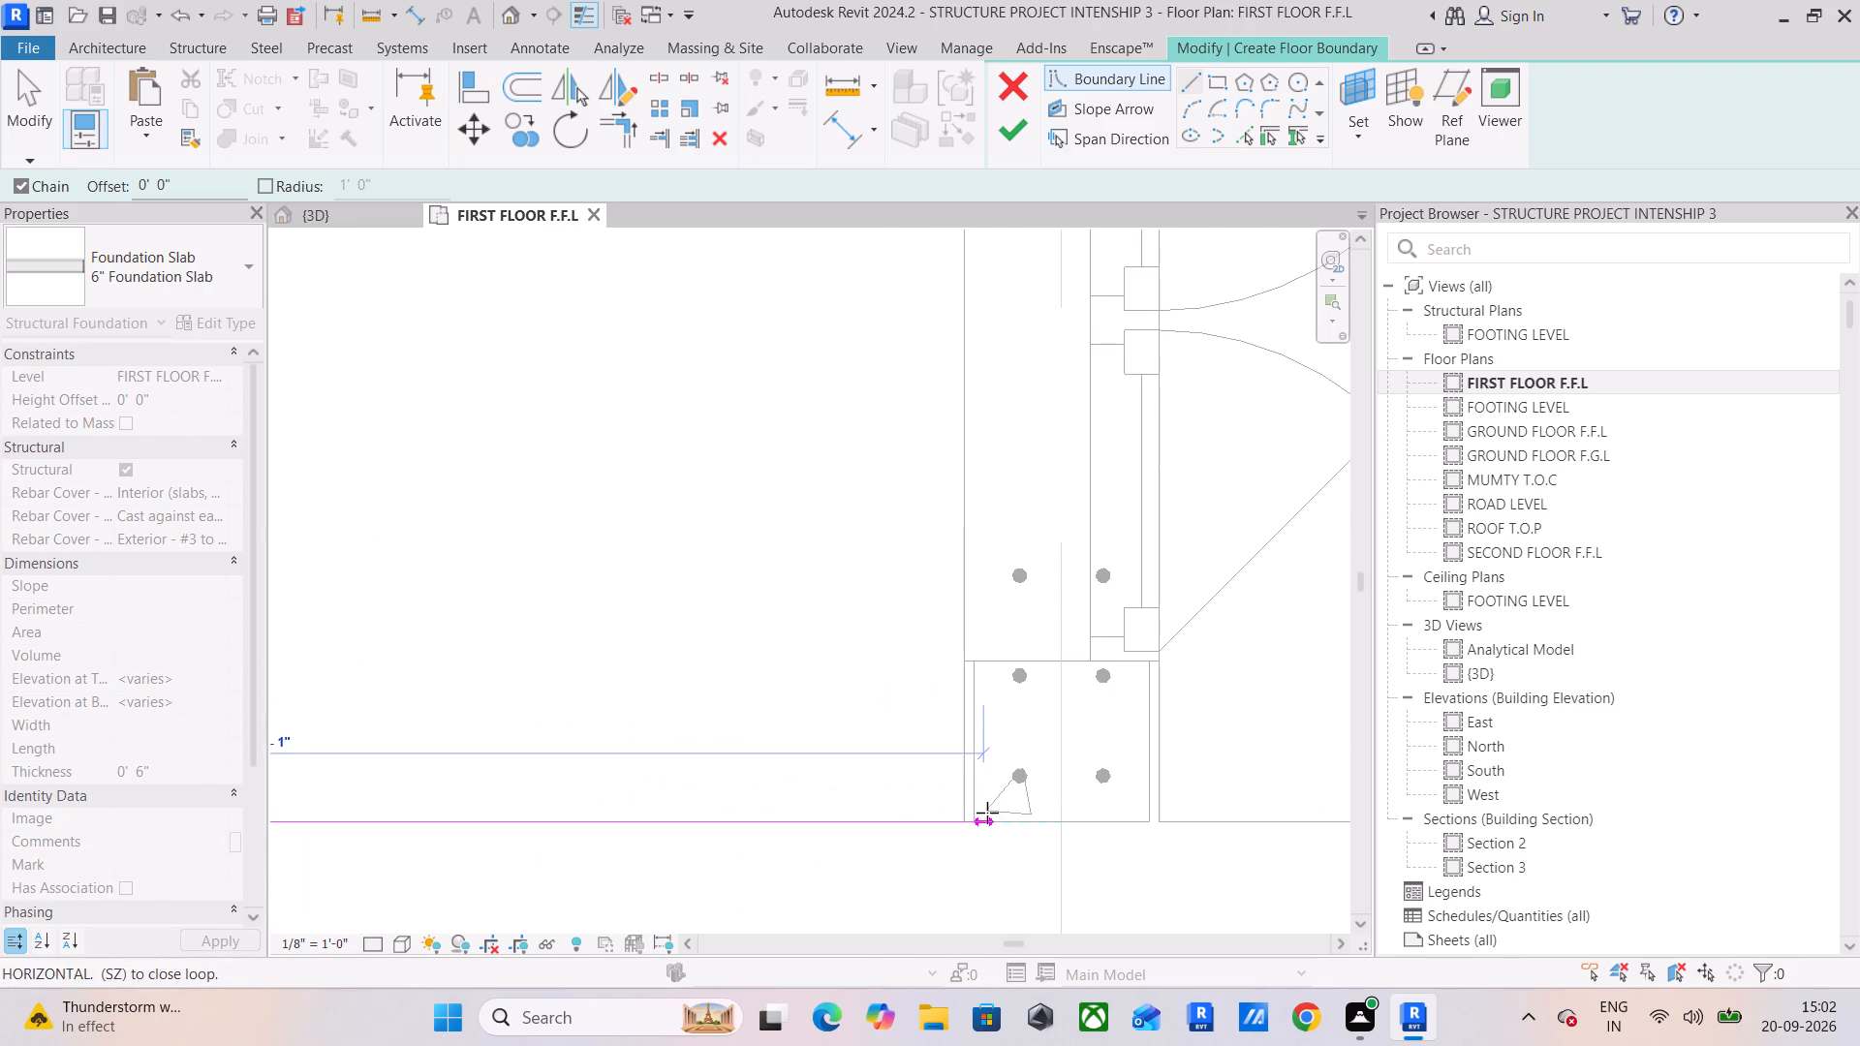
click(972, 818)
Draw the boundary line along the windowed wall up to the inner face of the column at the room's far corner.
scroll(951, 685, down, 6)
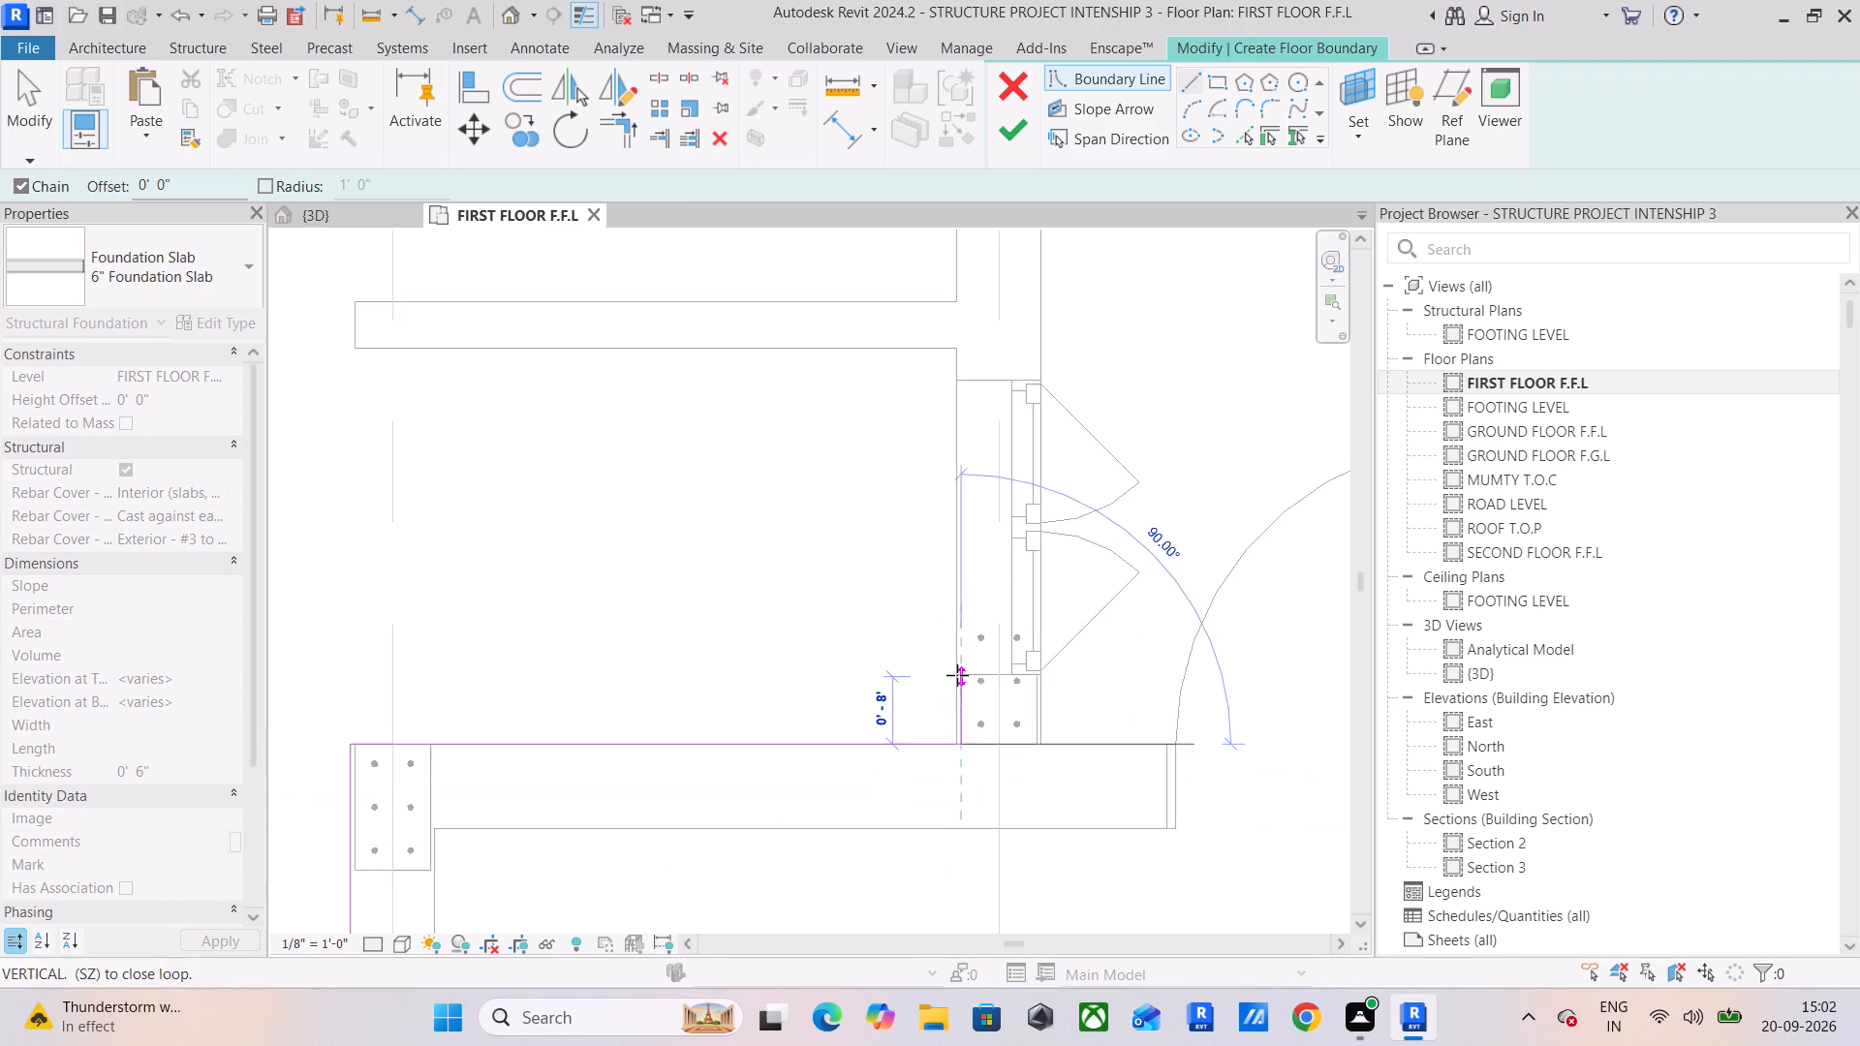
scroll(957, 675, down, 4)
middle_drag(955, 687, 958, 1045)
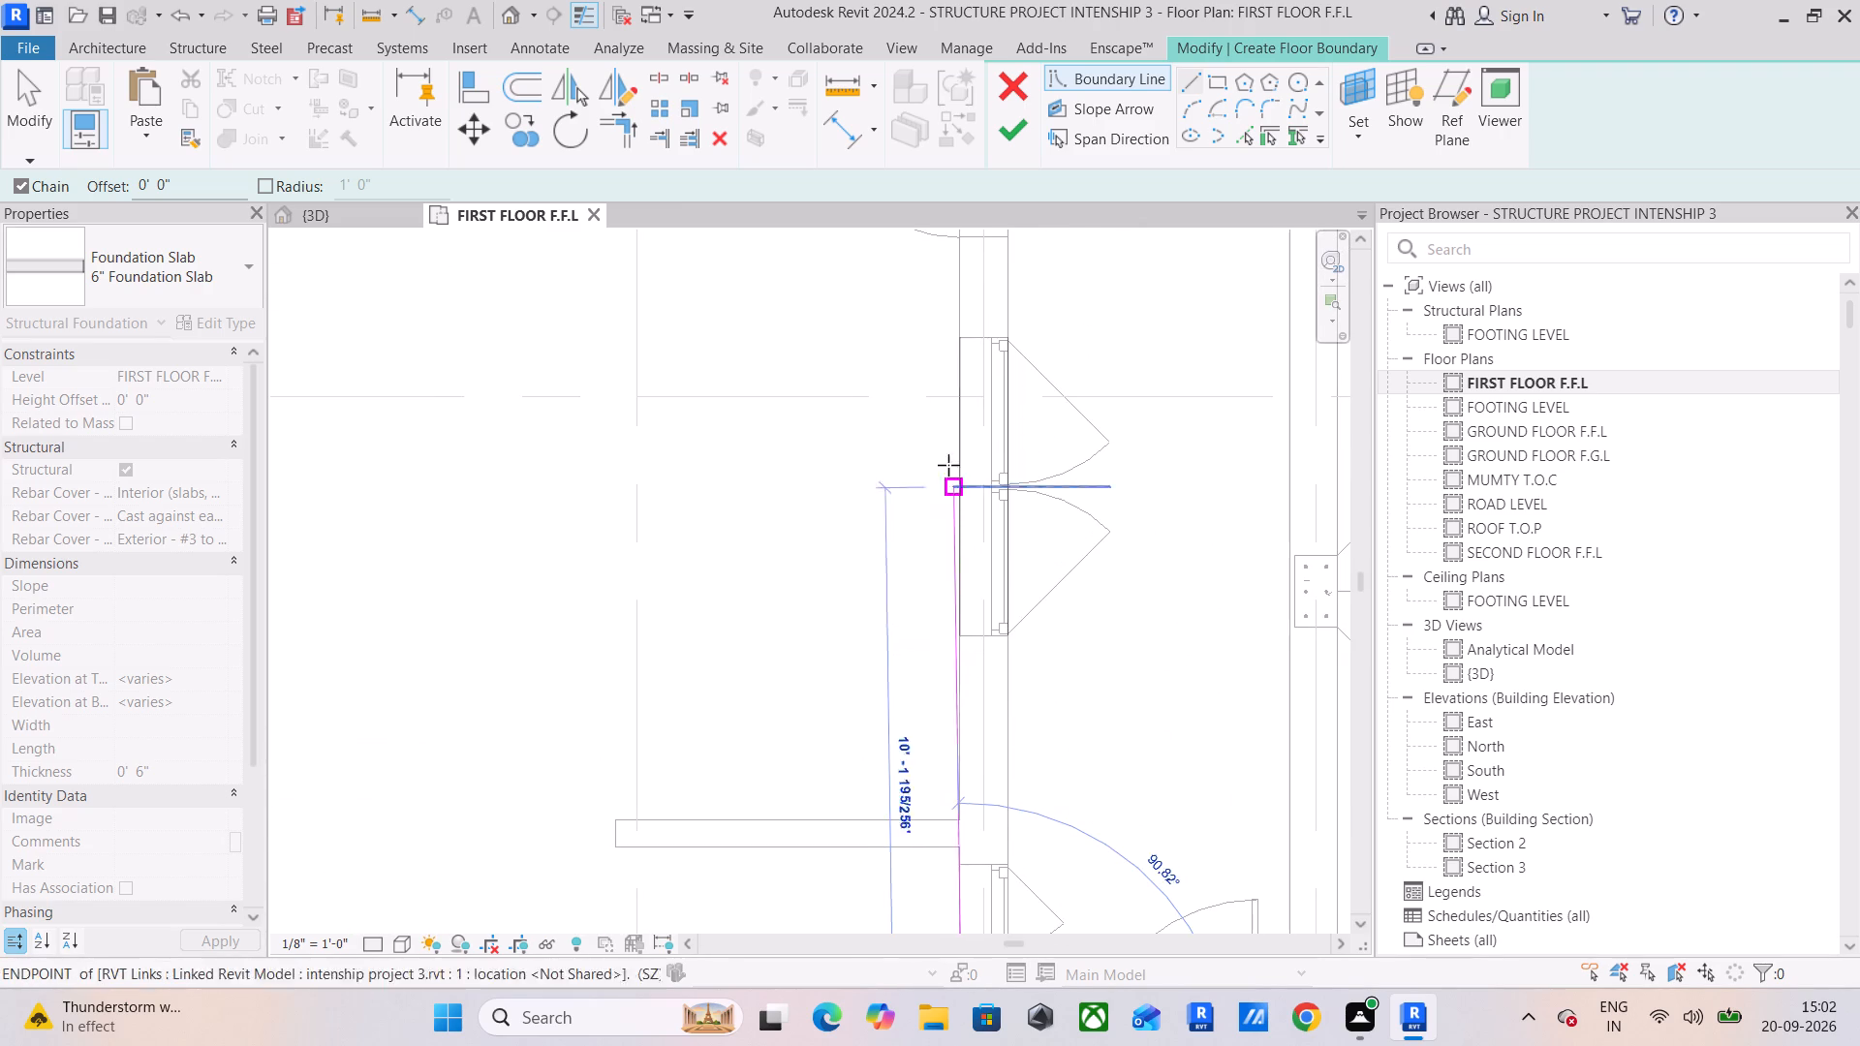
scroll(949, 455, down, 5)
middle_drag(954, 455, 976, 775)
scroll(968, 561, up, 17)
click(989, 600)
Continue the boundary along the hall's far wall to its inner corner and down to the lower corner of the column on grid C.
scroll(707, 614, down, 5)
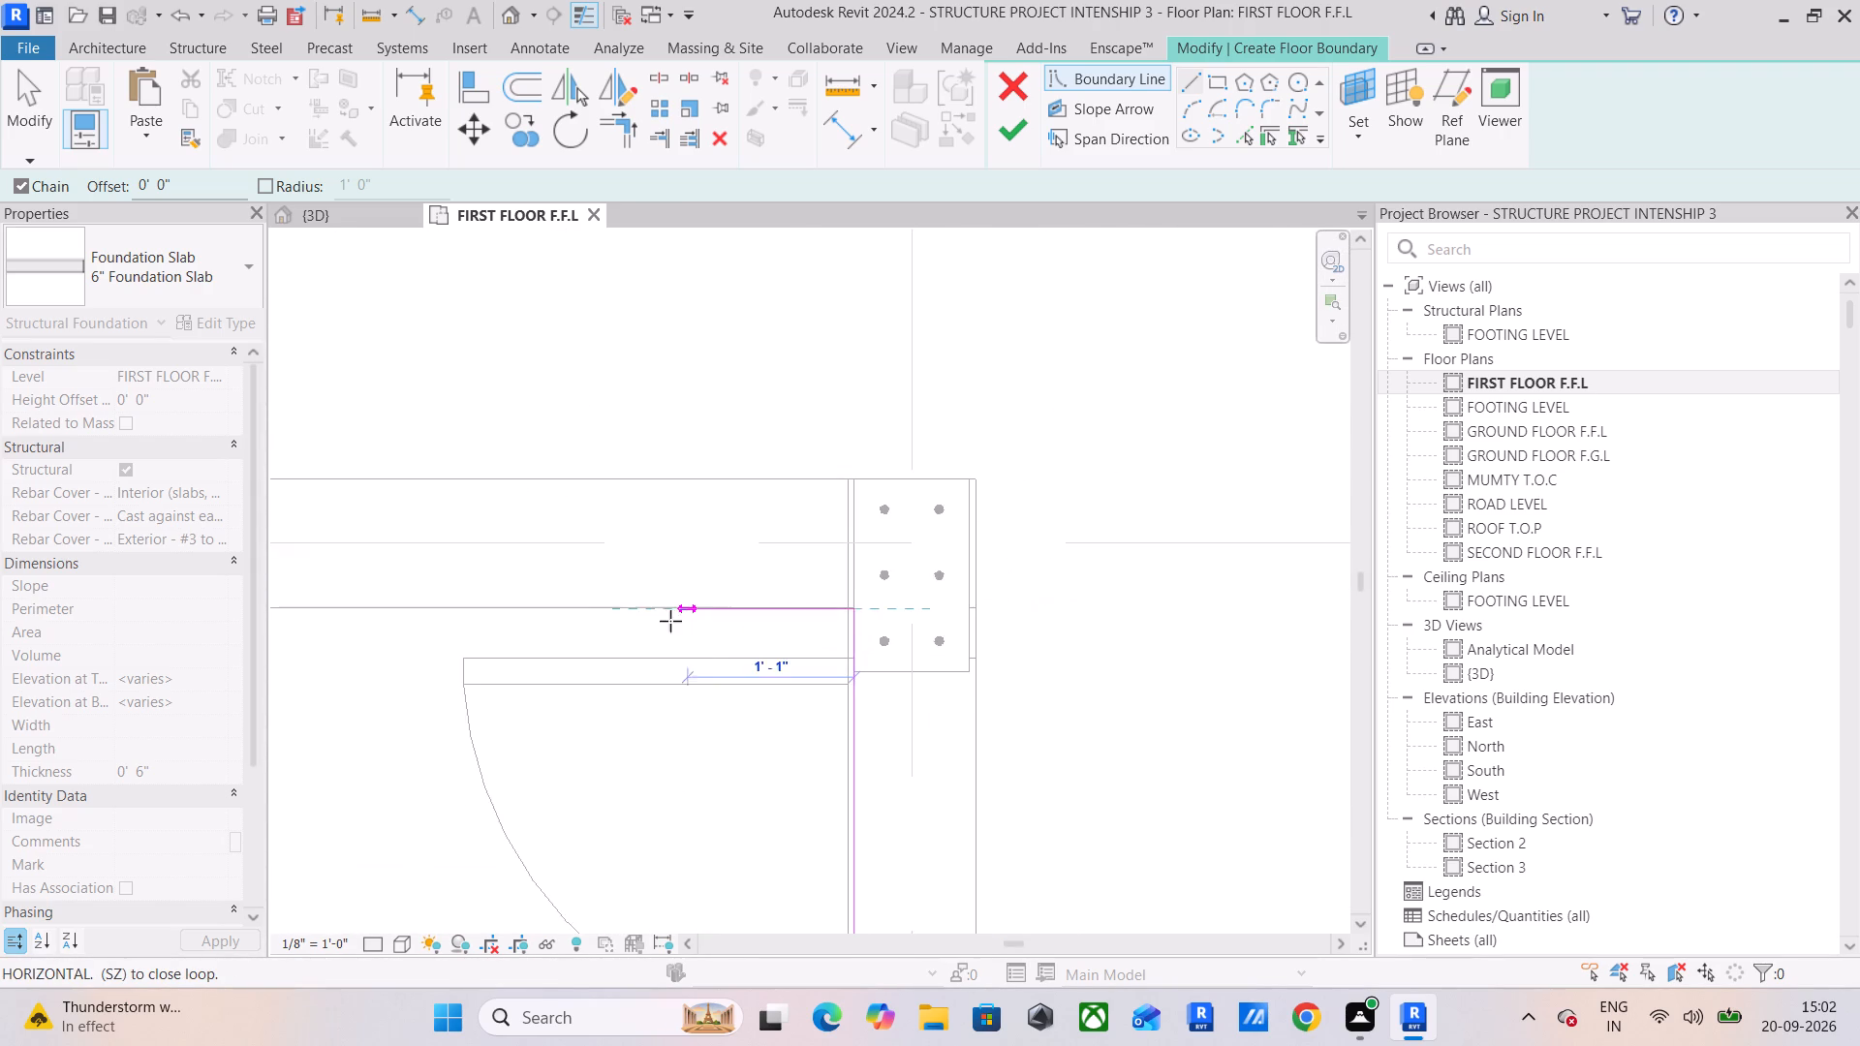
middle_drag(660, 620, 1290, 600)
scroll(949, 608, down, 6)
middle_drag(865, 618, 1195, 596)
scroll(635, 611, down, 4)
middle_drag(680, 610, 803, 606)
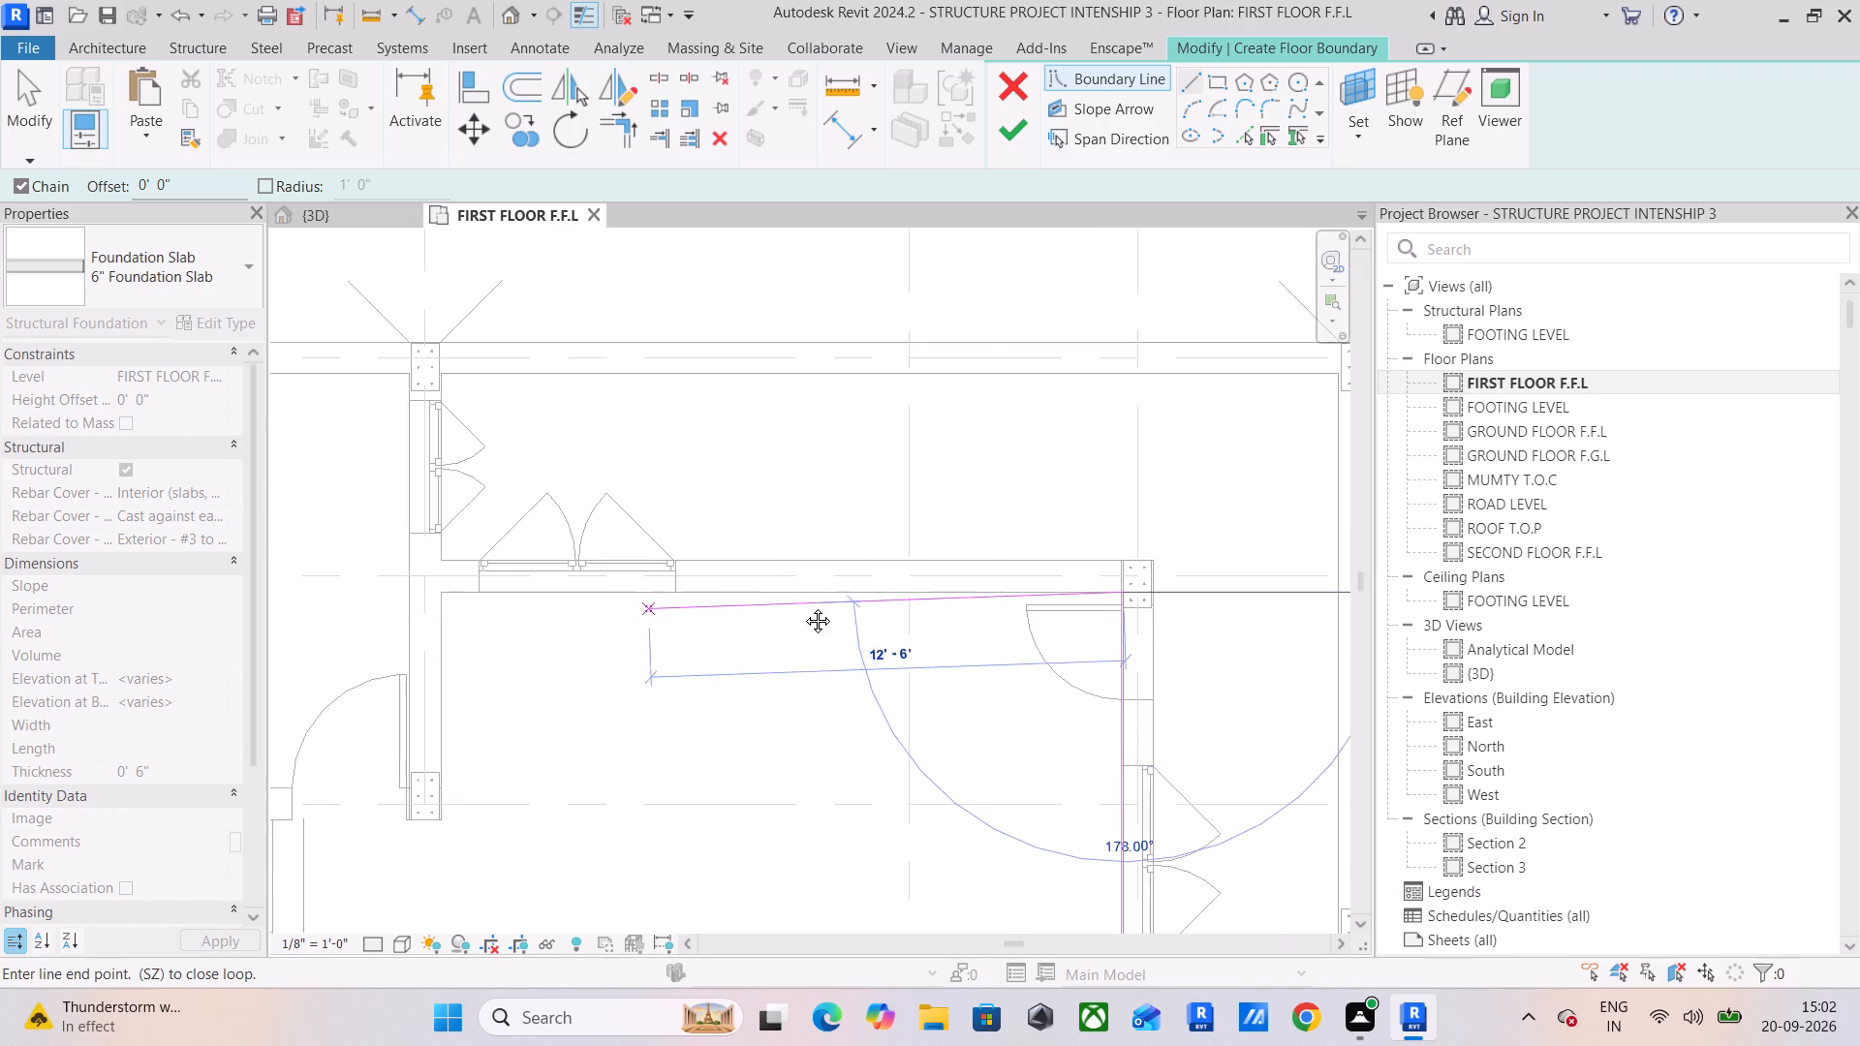
middle_drag(803, 606, 950, 588)
click(720, 582)
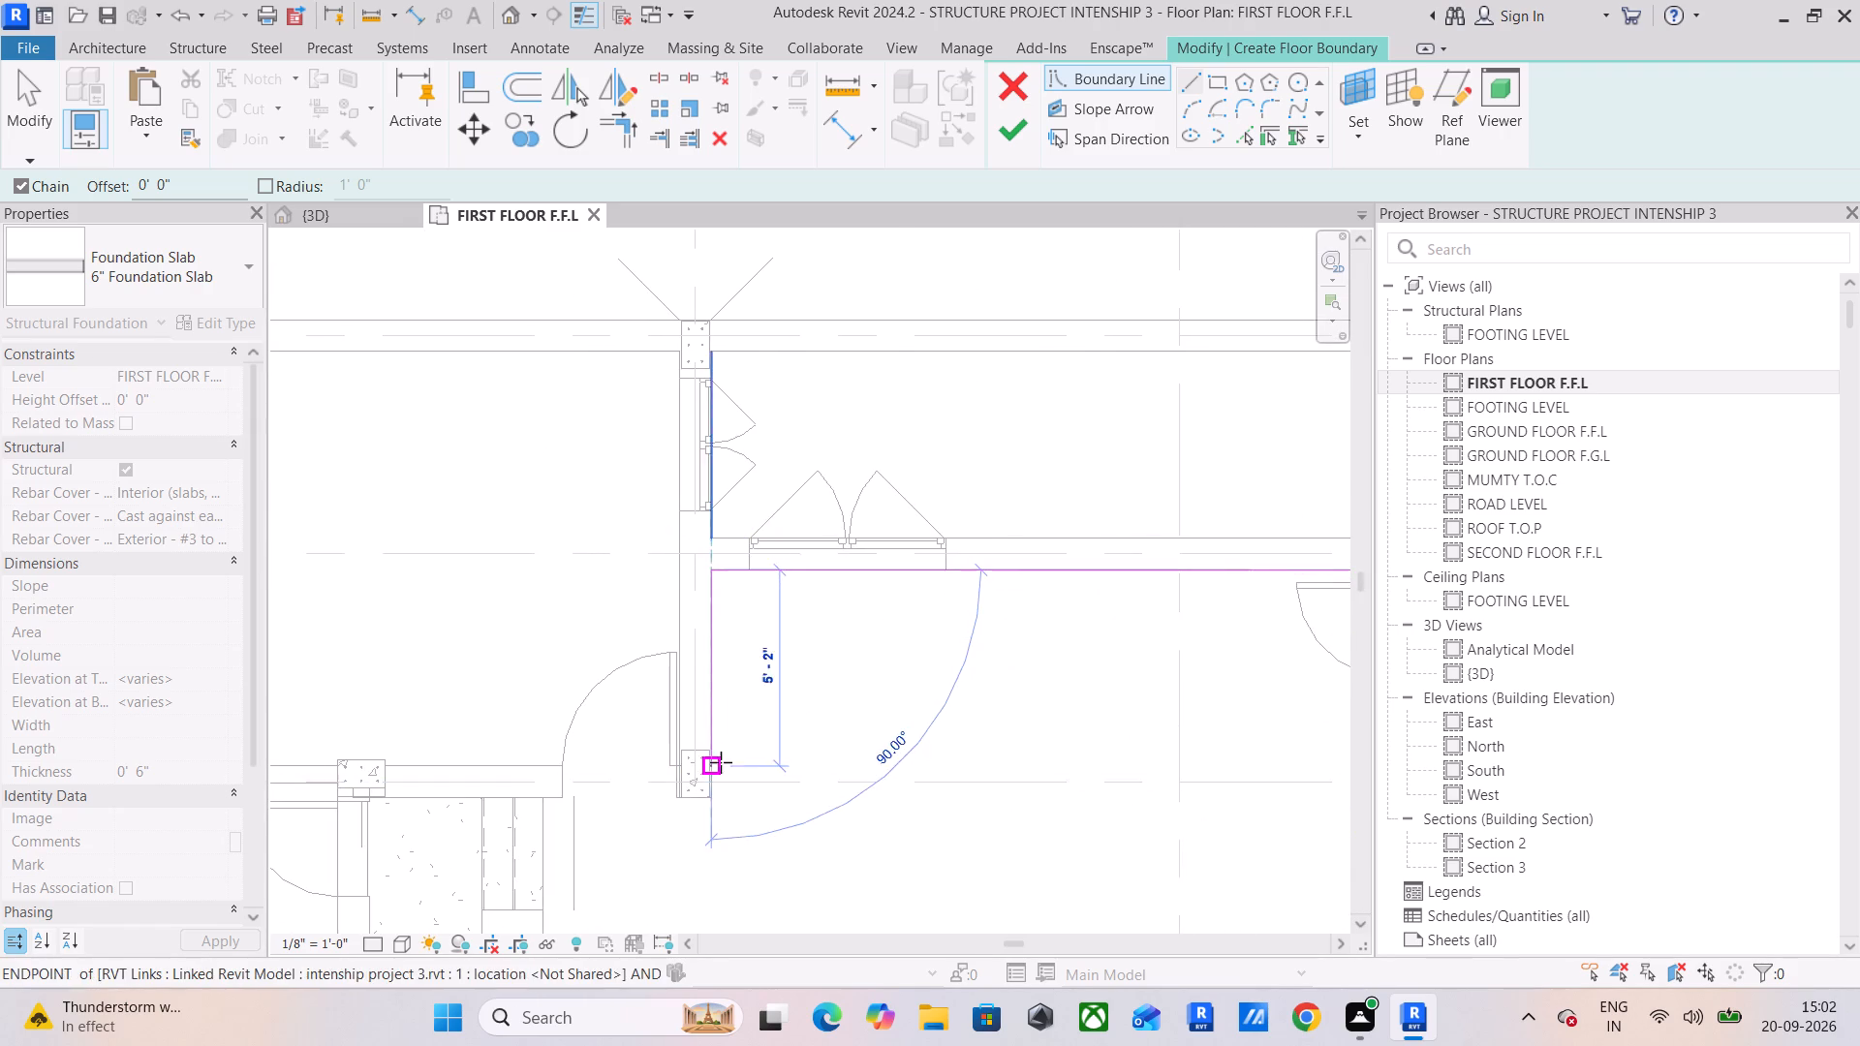
scroll(719, 747, up, 12)
middle_drag(716, 756, 719, 423)
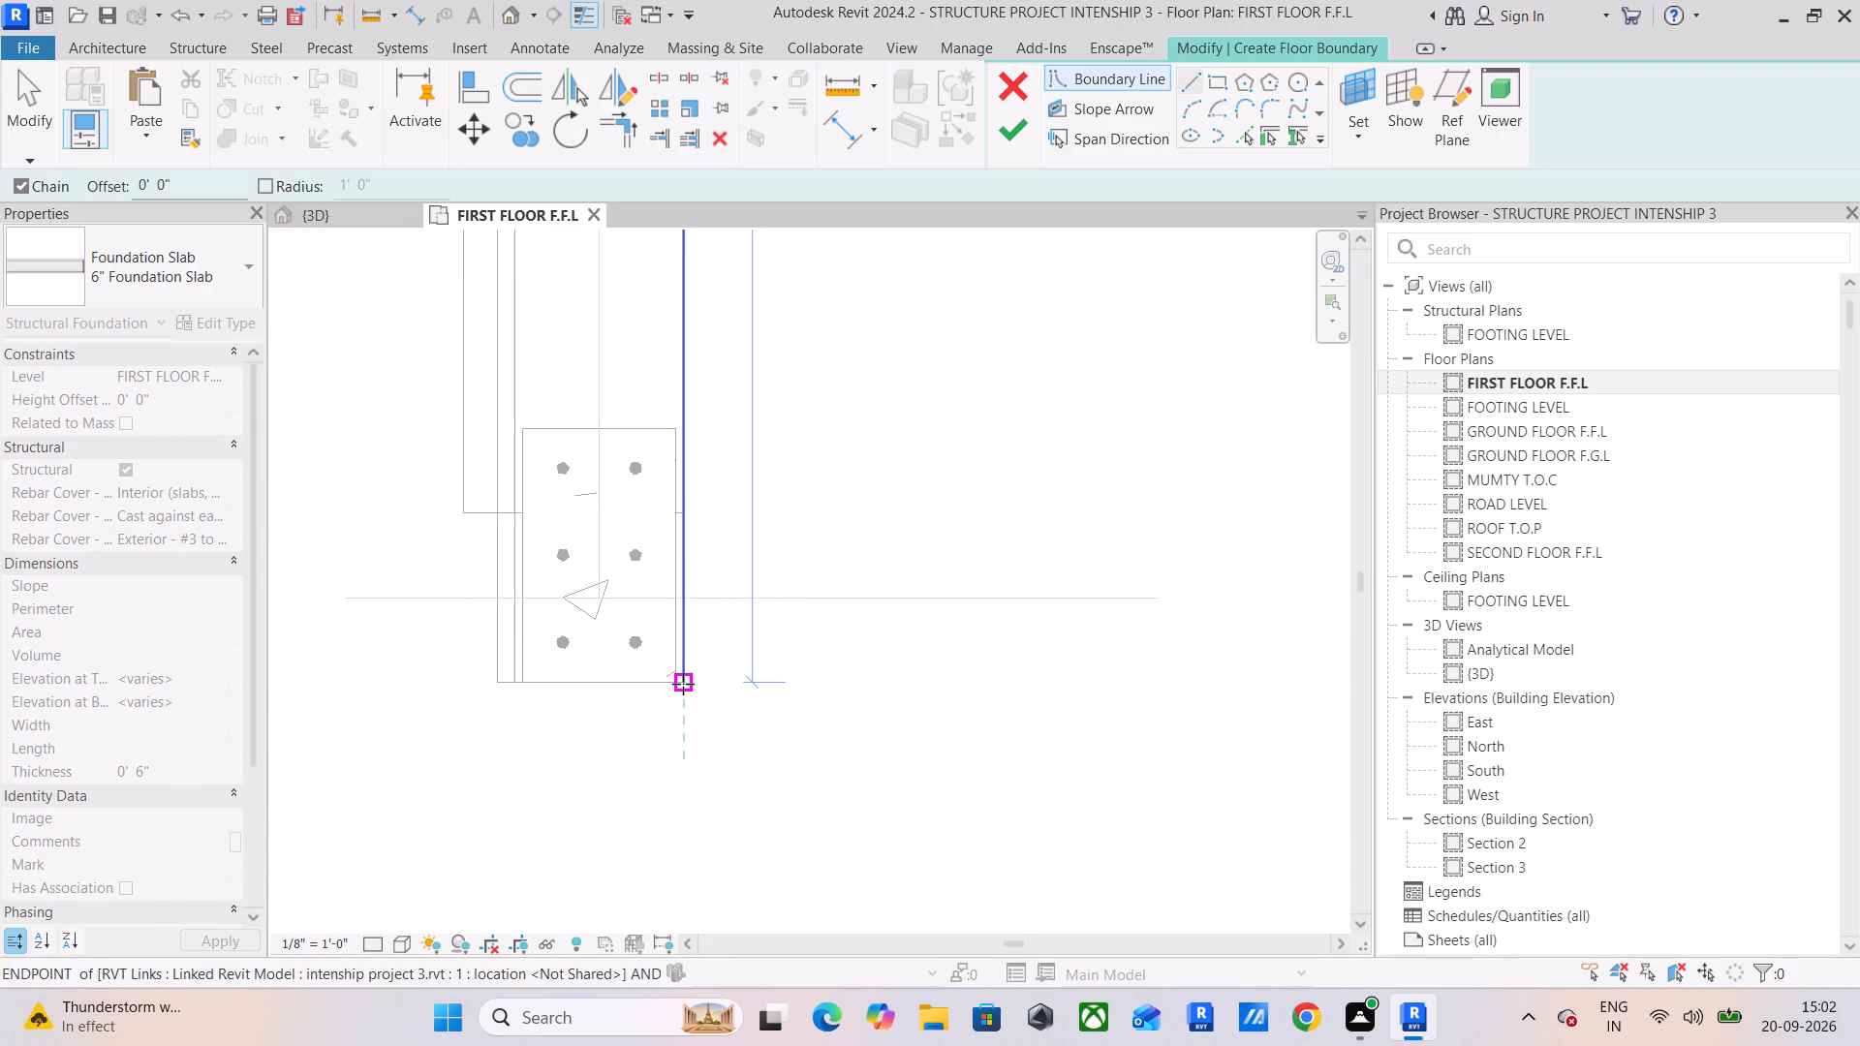
click(683, 684)
Draw the boundary from the grid C column to the staircase's outer edge and down that edge to the grid D beam face.
scroll(510, 681, down, 8)
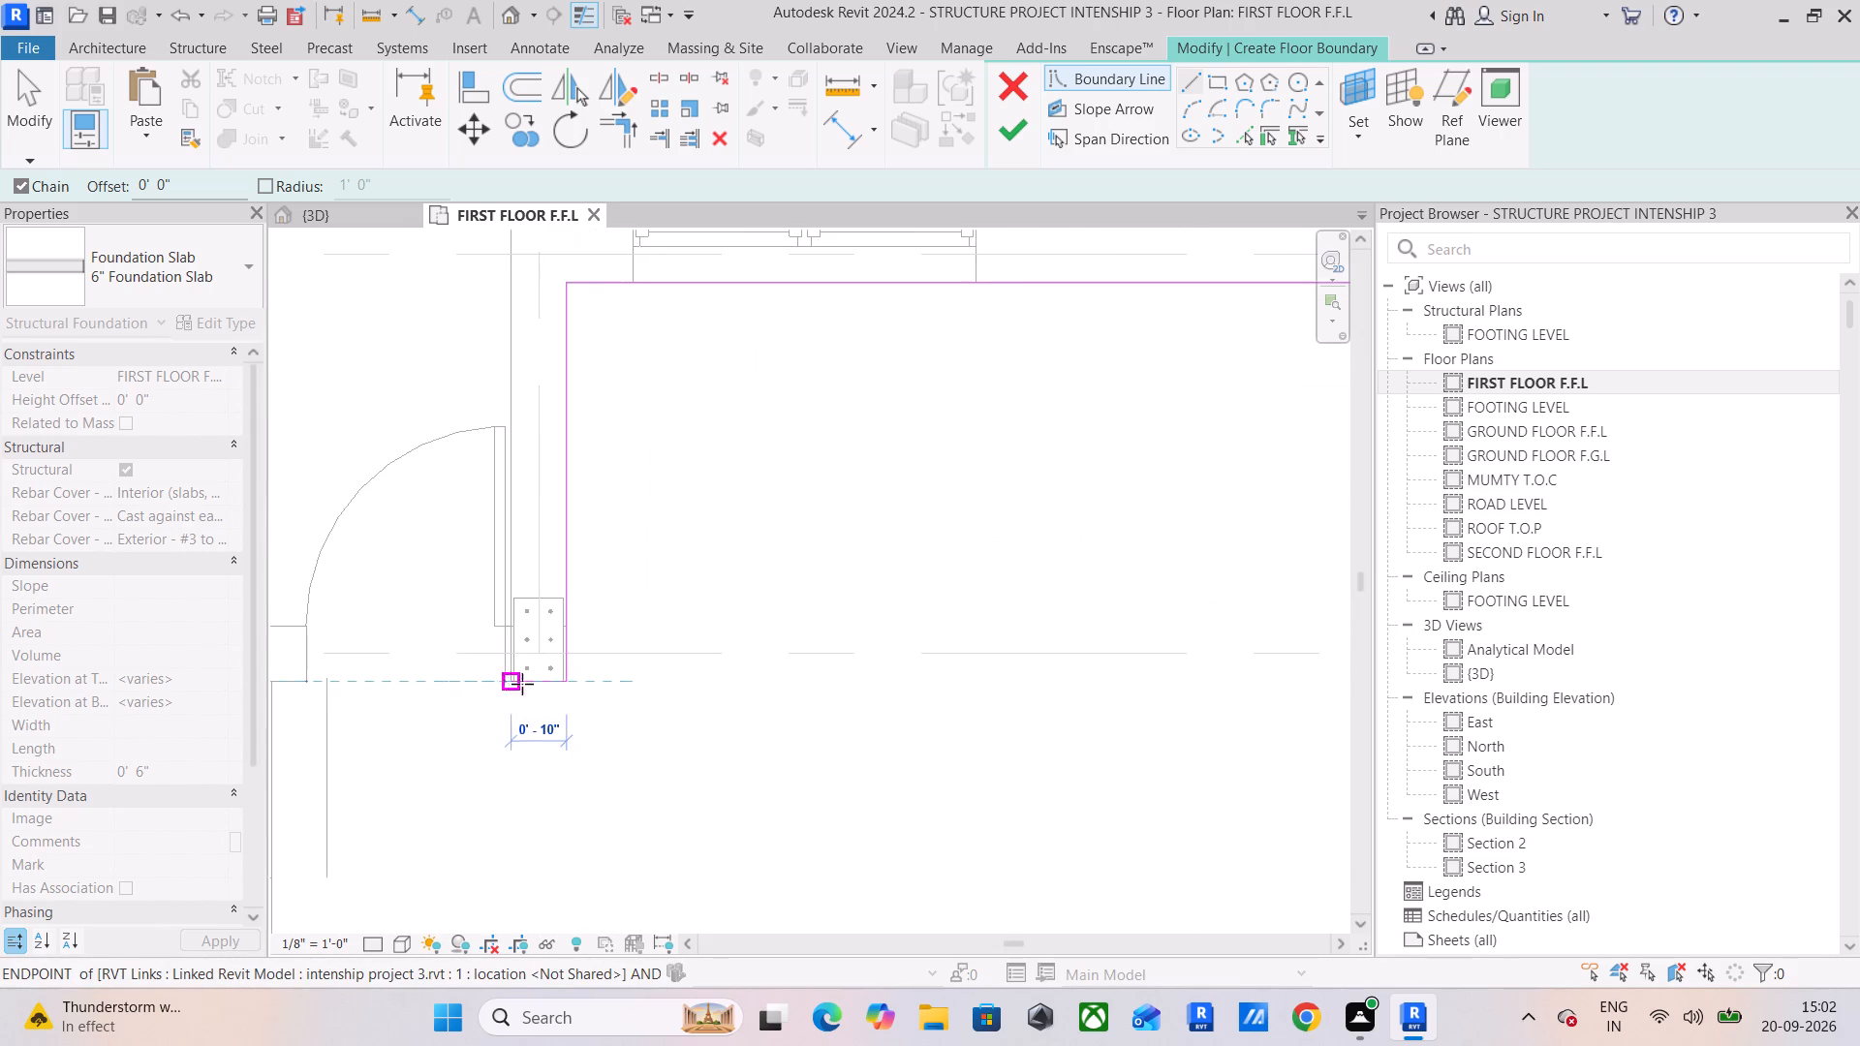
middle_drag(742, 695, 1107, 690)
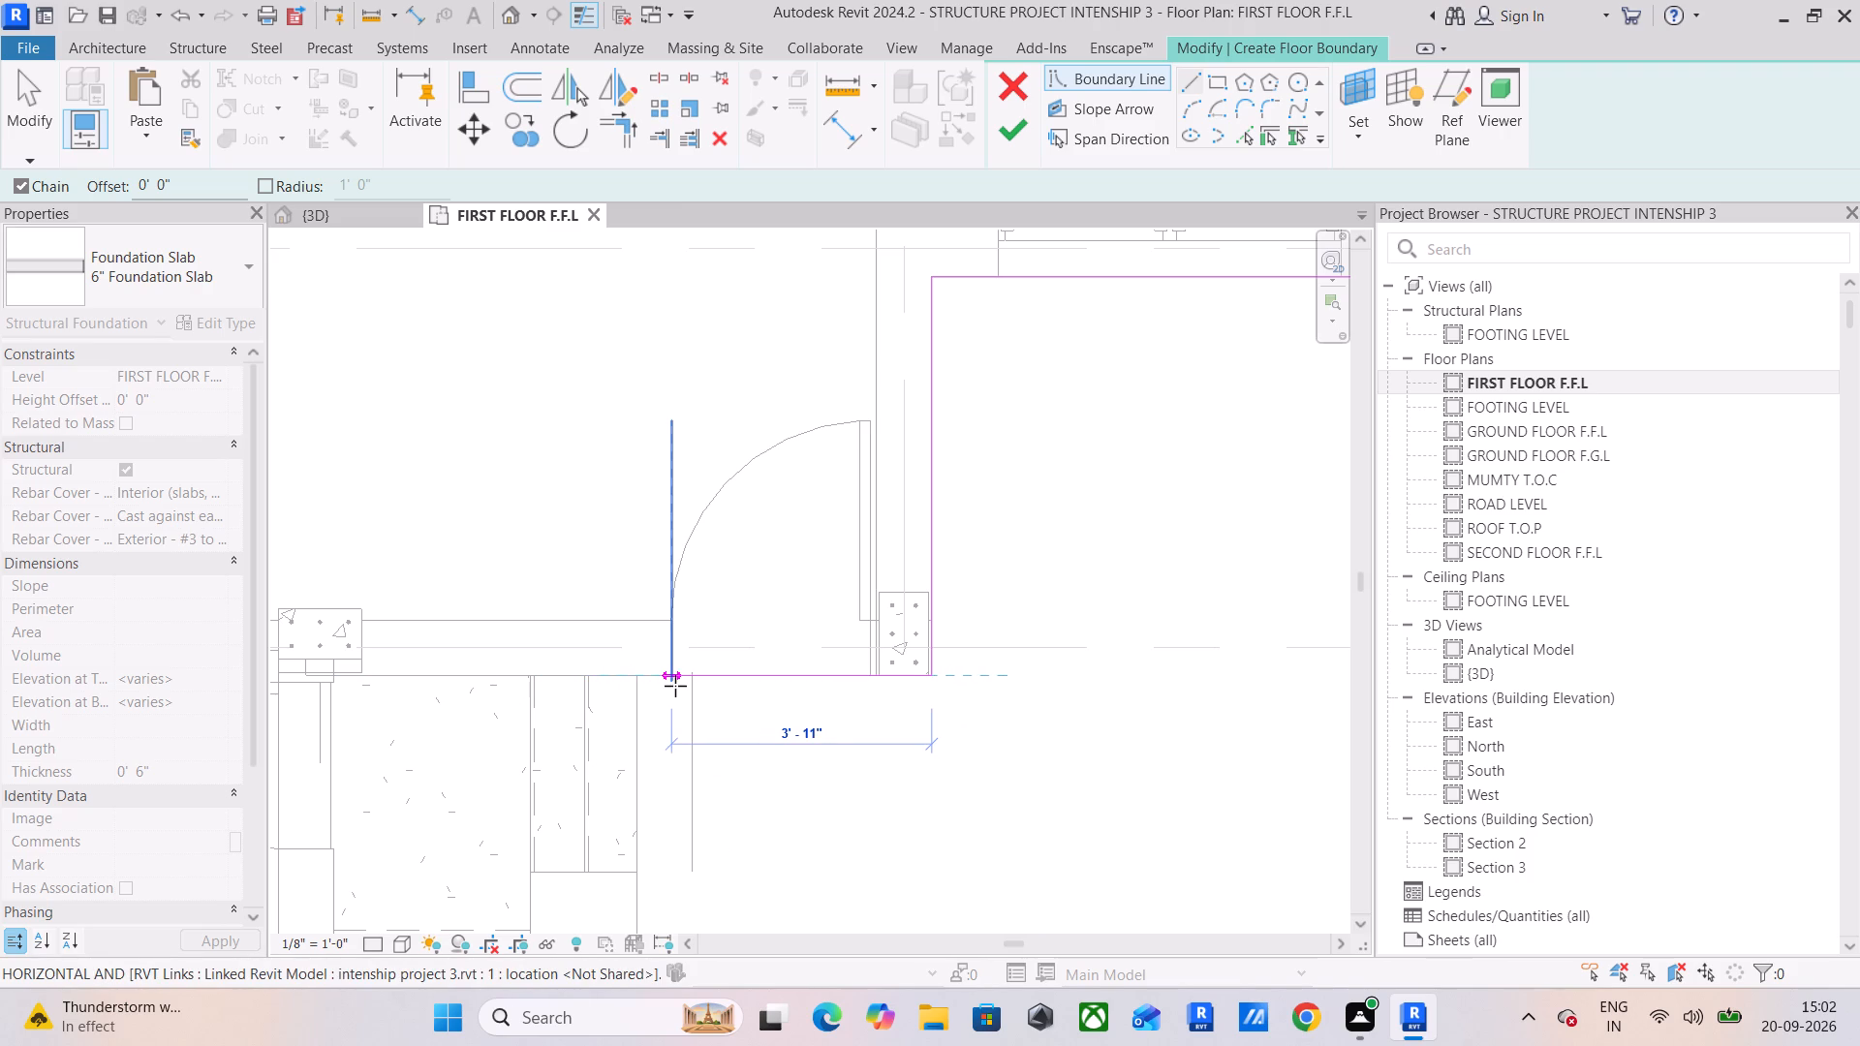
middle_drag(675, 686, 662, 543)
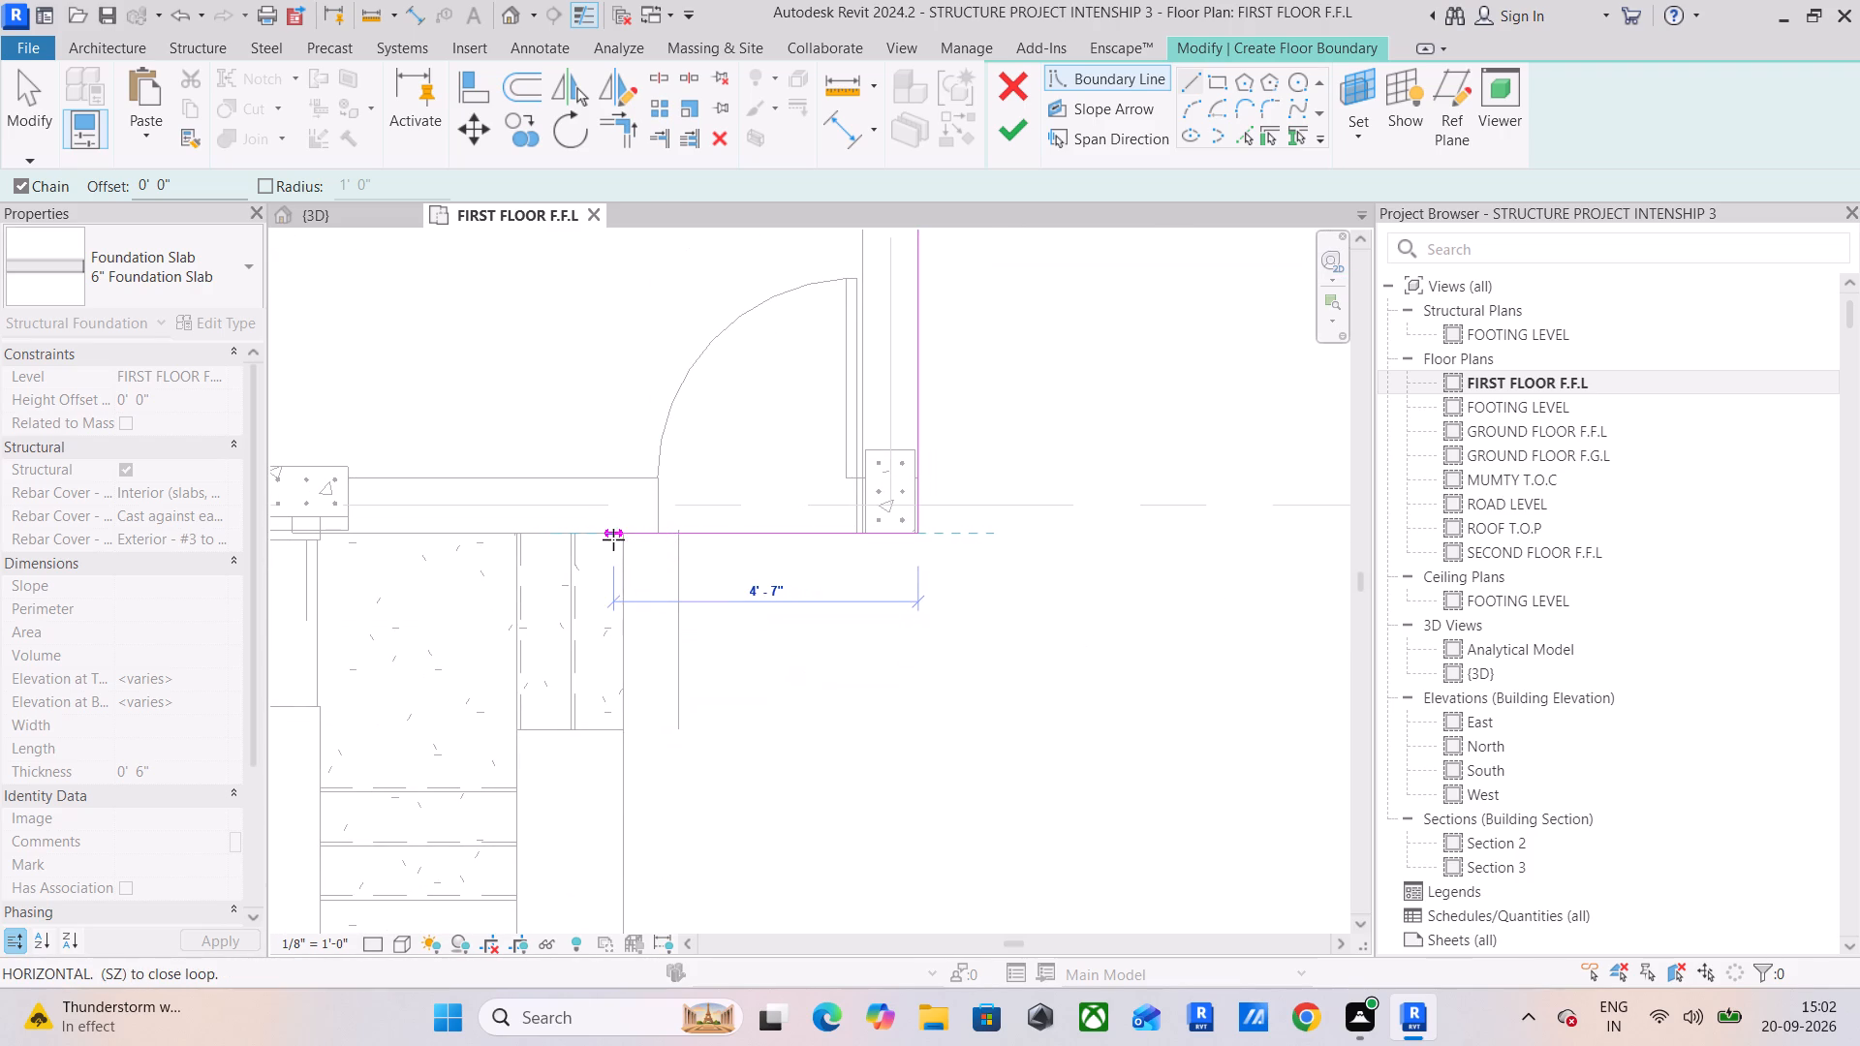
click(629, 540)
scroll(608, 791, down, 6)
middle_drag(608, 802, 636, 316)
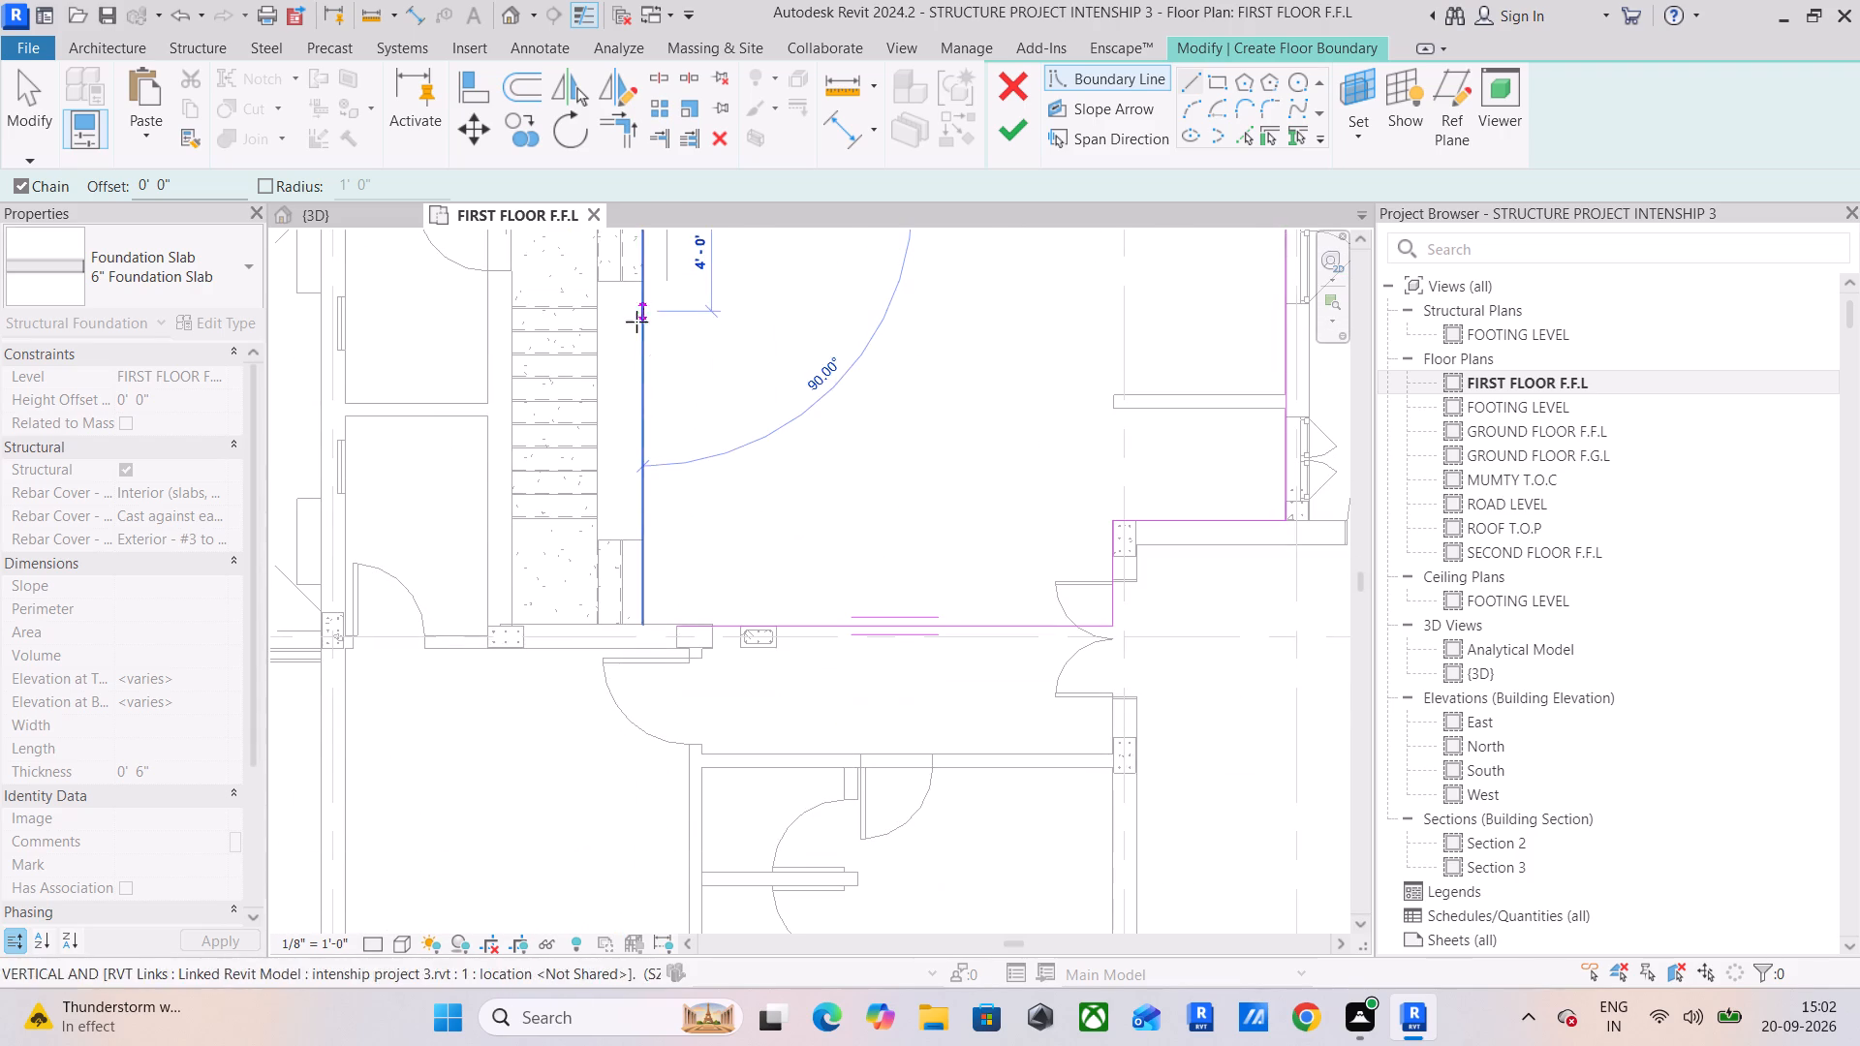
scroll(654, 616, up, 13)
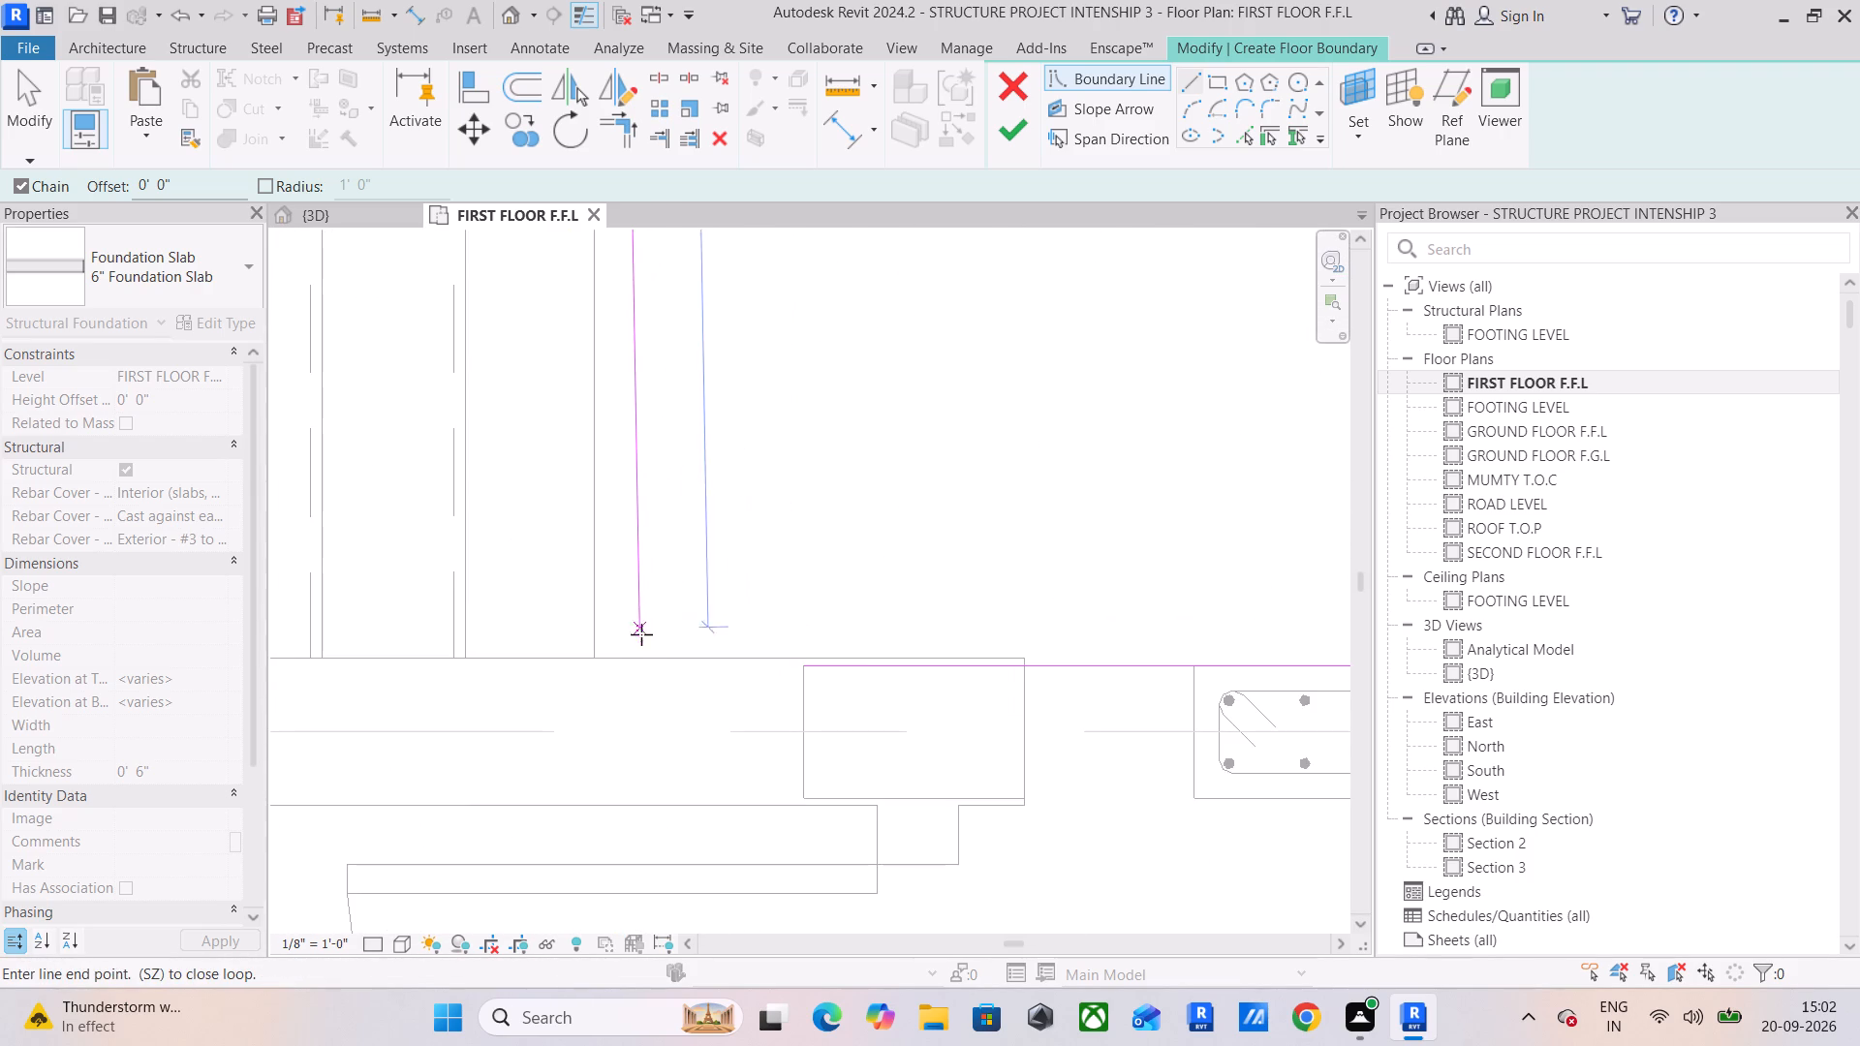
click(595, 659)
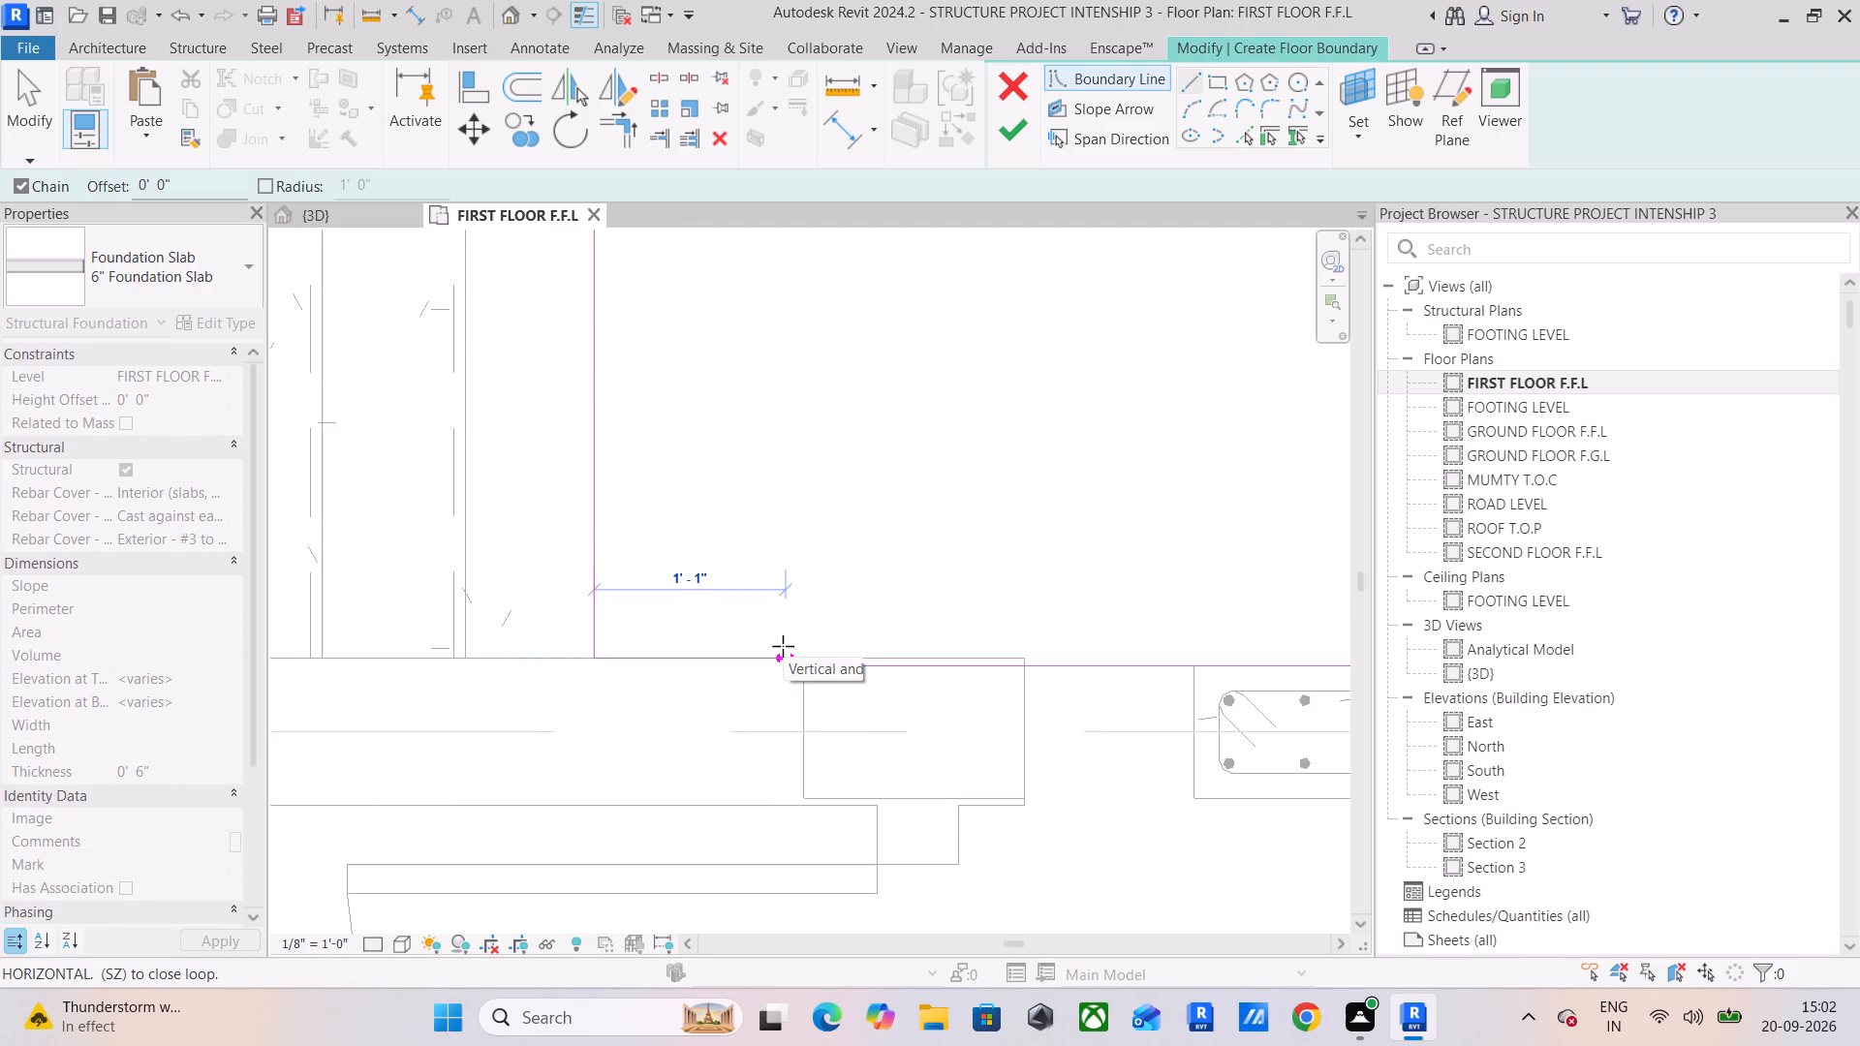
click(31, 97)
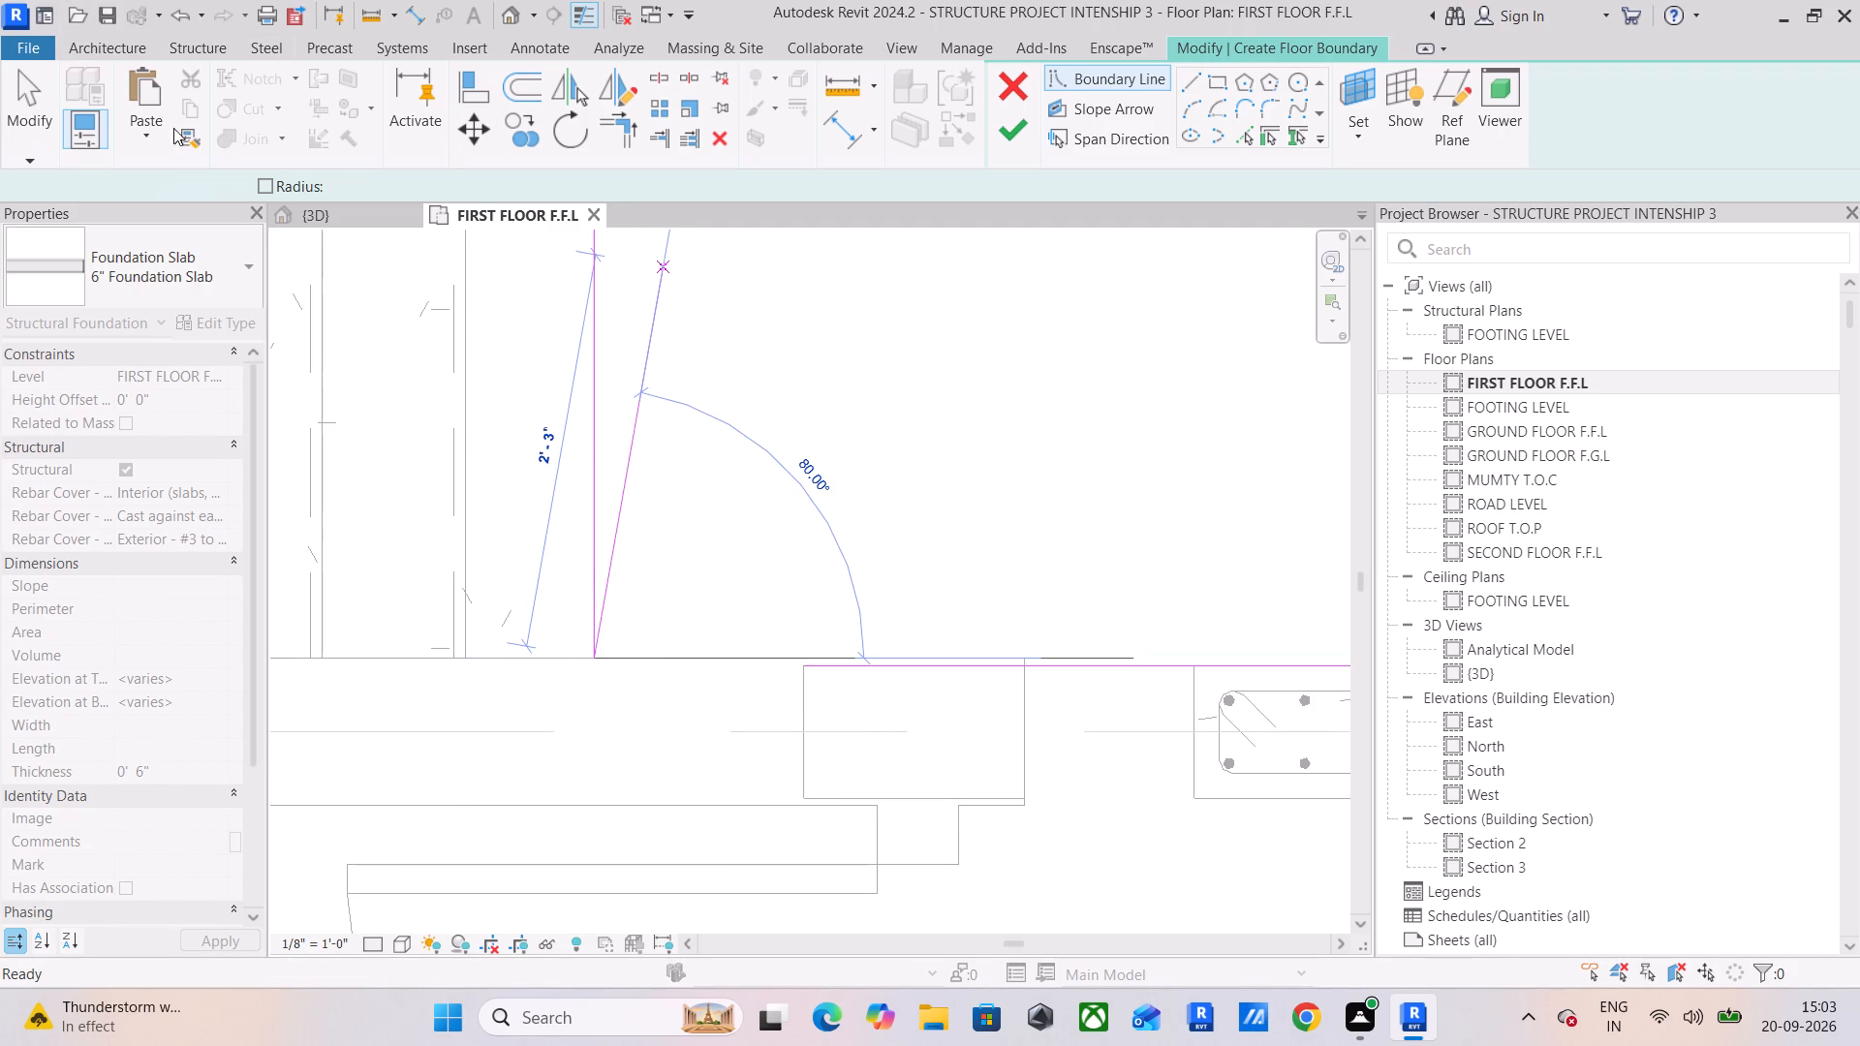
Trim the boundary lines along the staircase edge and the grid D beam face to a closed corner.
click(635, 132)
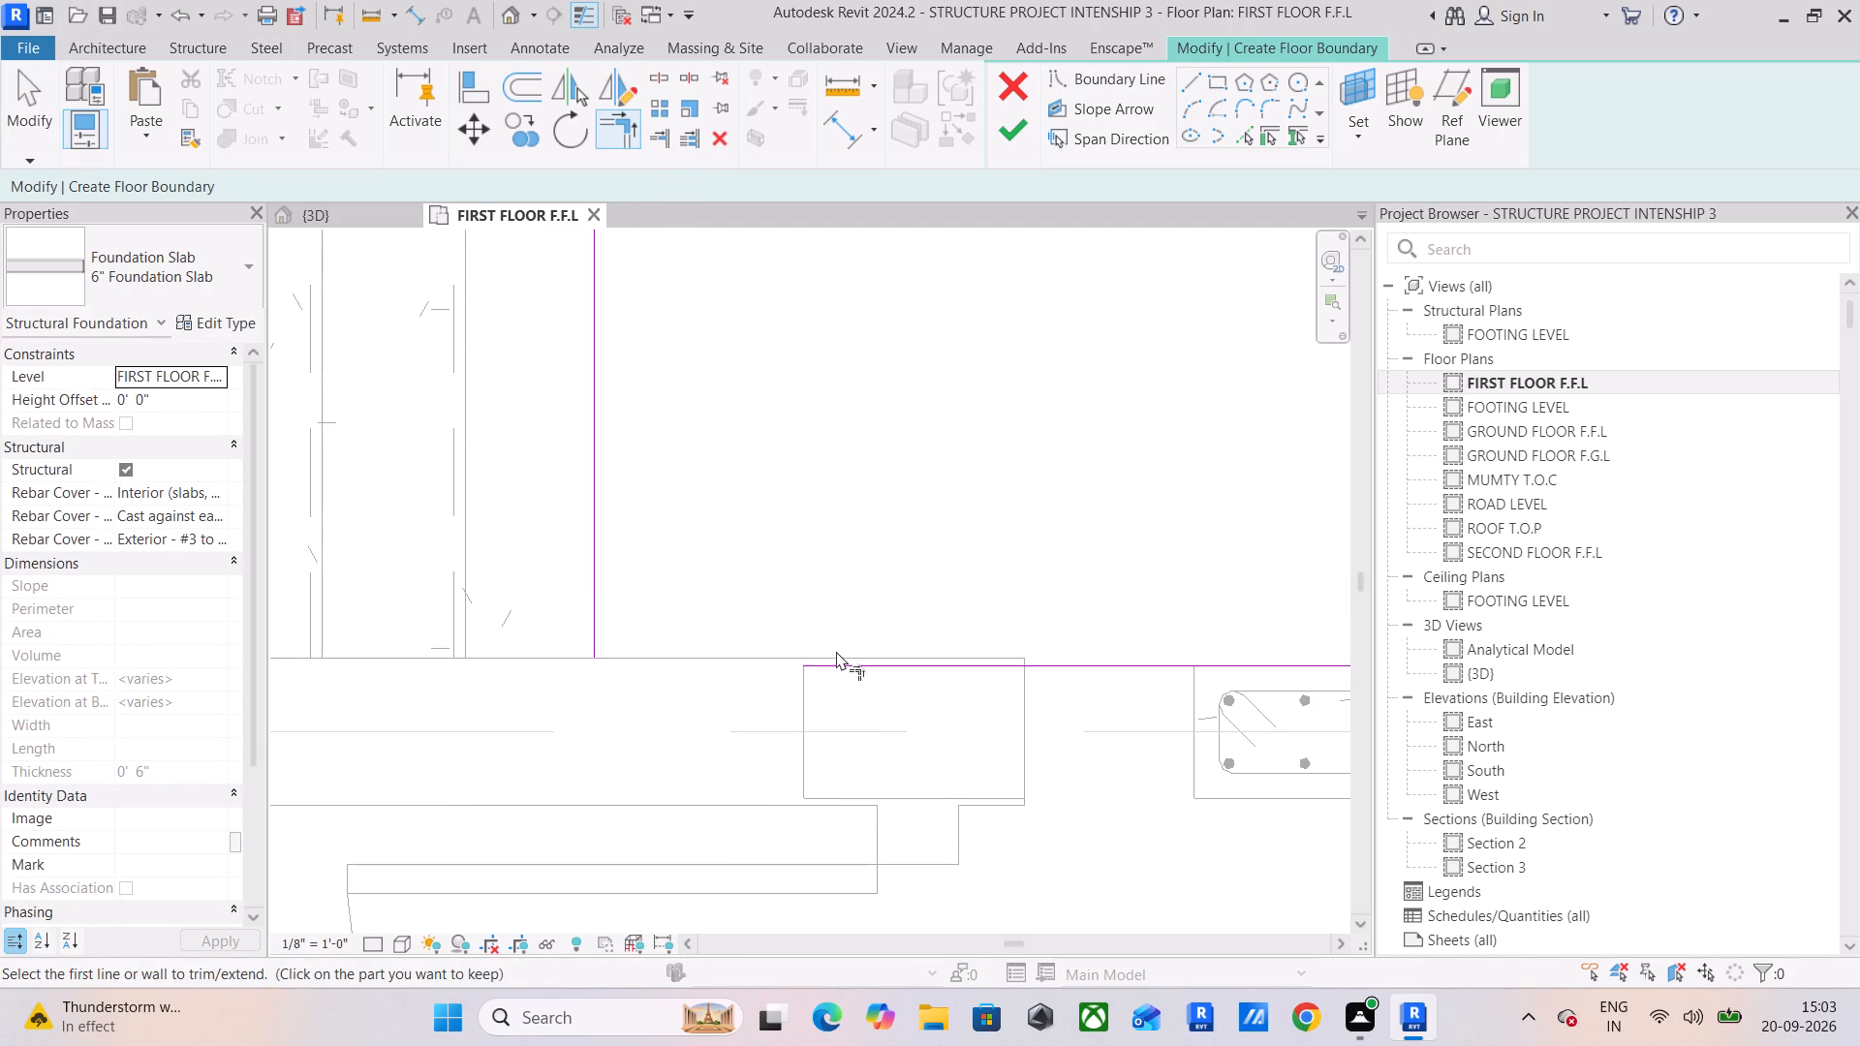
click(839, 663)
click(589, 572)
Align the hall's vertical boundary line with the room-side face of the column at grids 3 and C.
scroll(979, 367, down, 5)
middle_drag(988, 363, 983, 384)
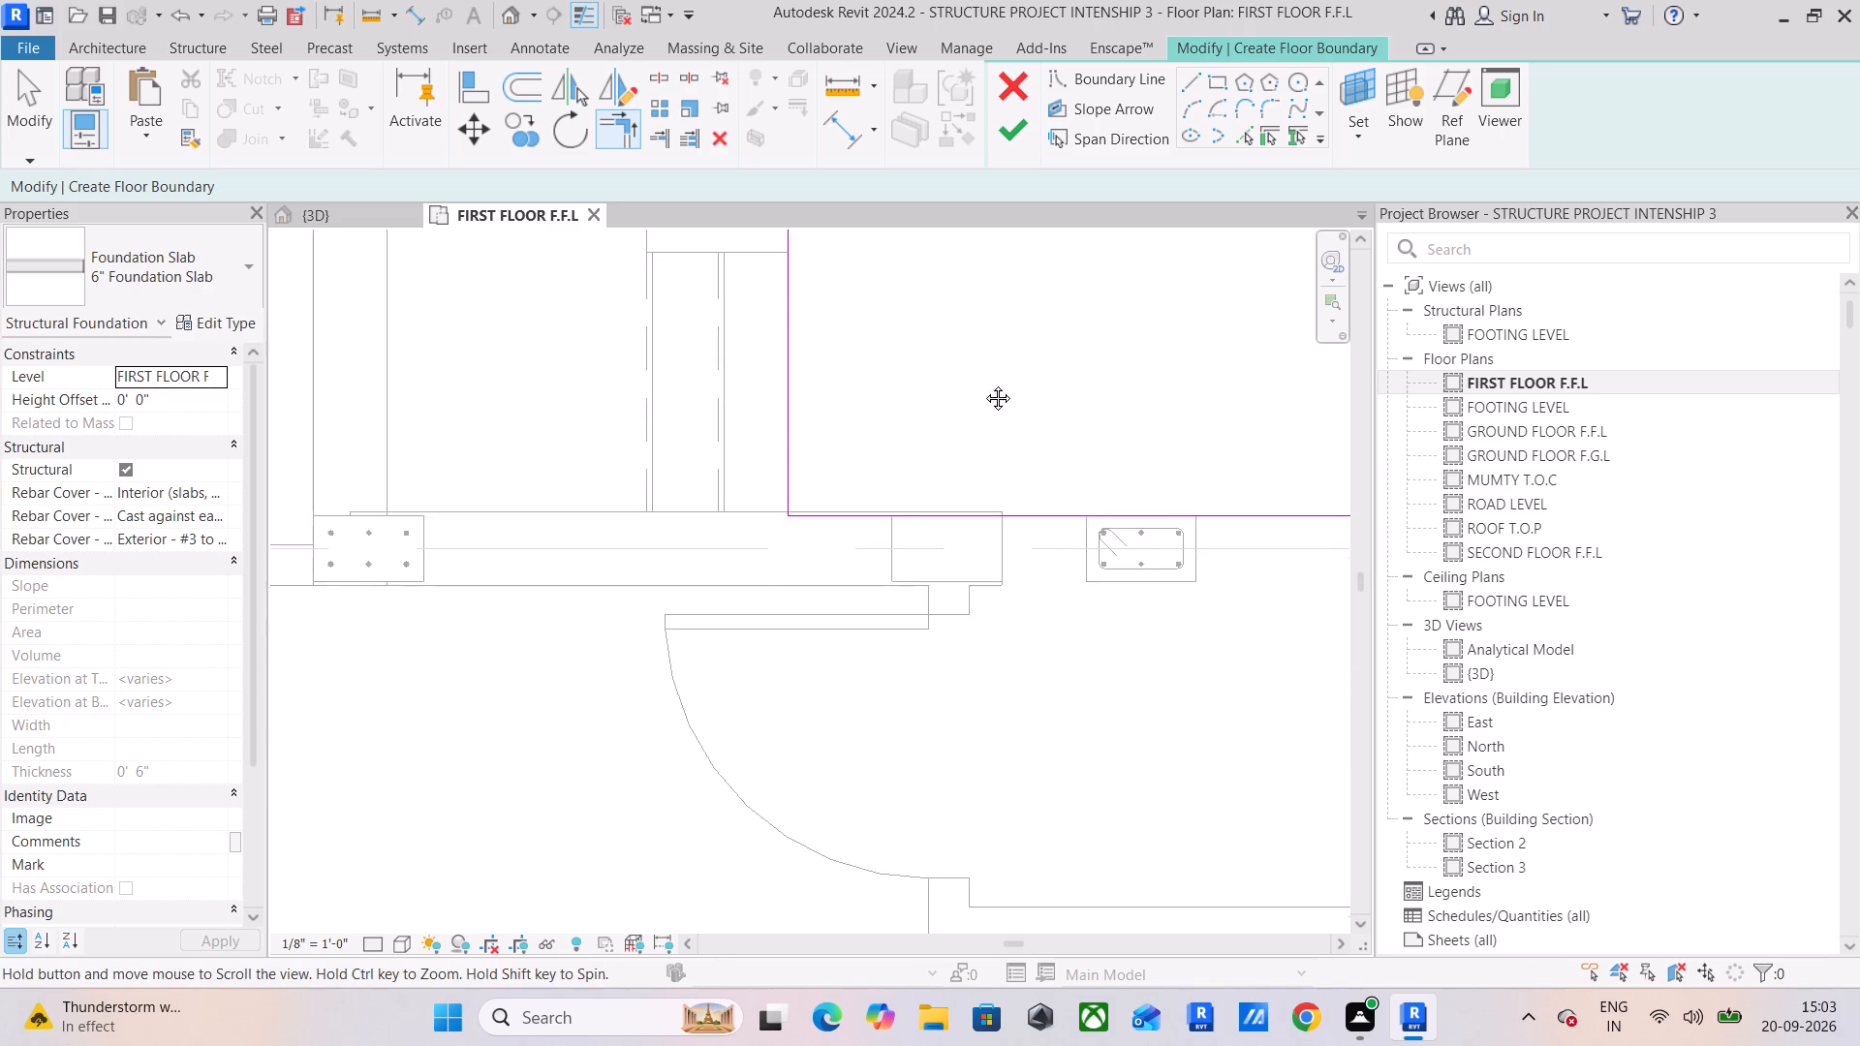
middle_drag(983, 384, 901, 538)
click(47, 117)
click(477, 86)
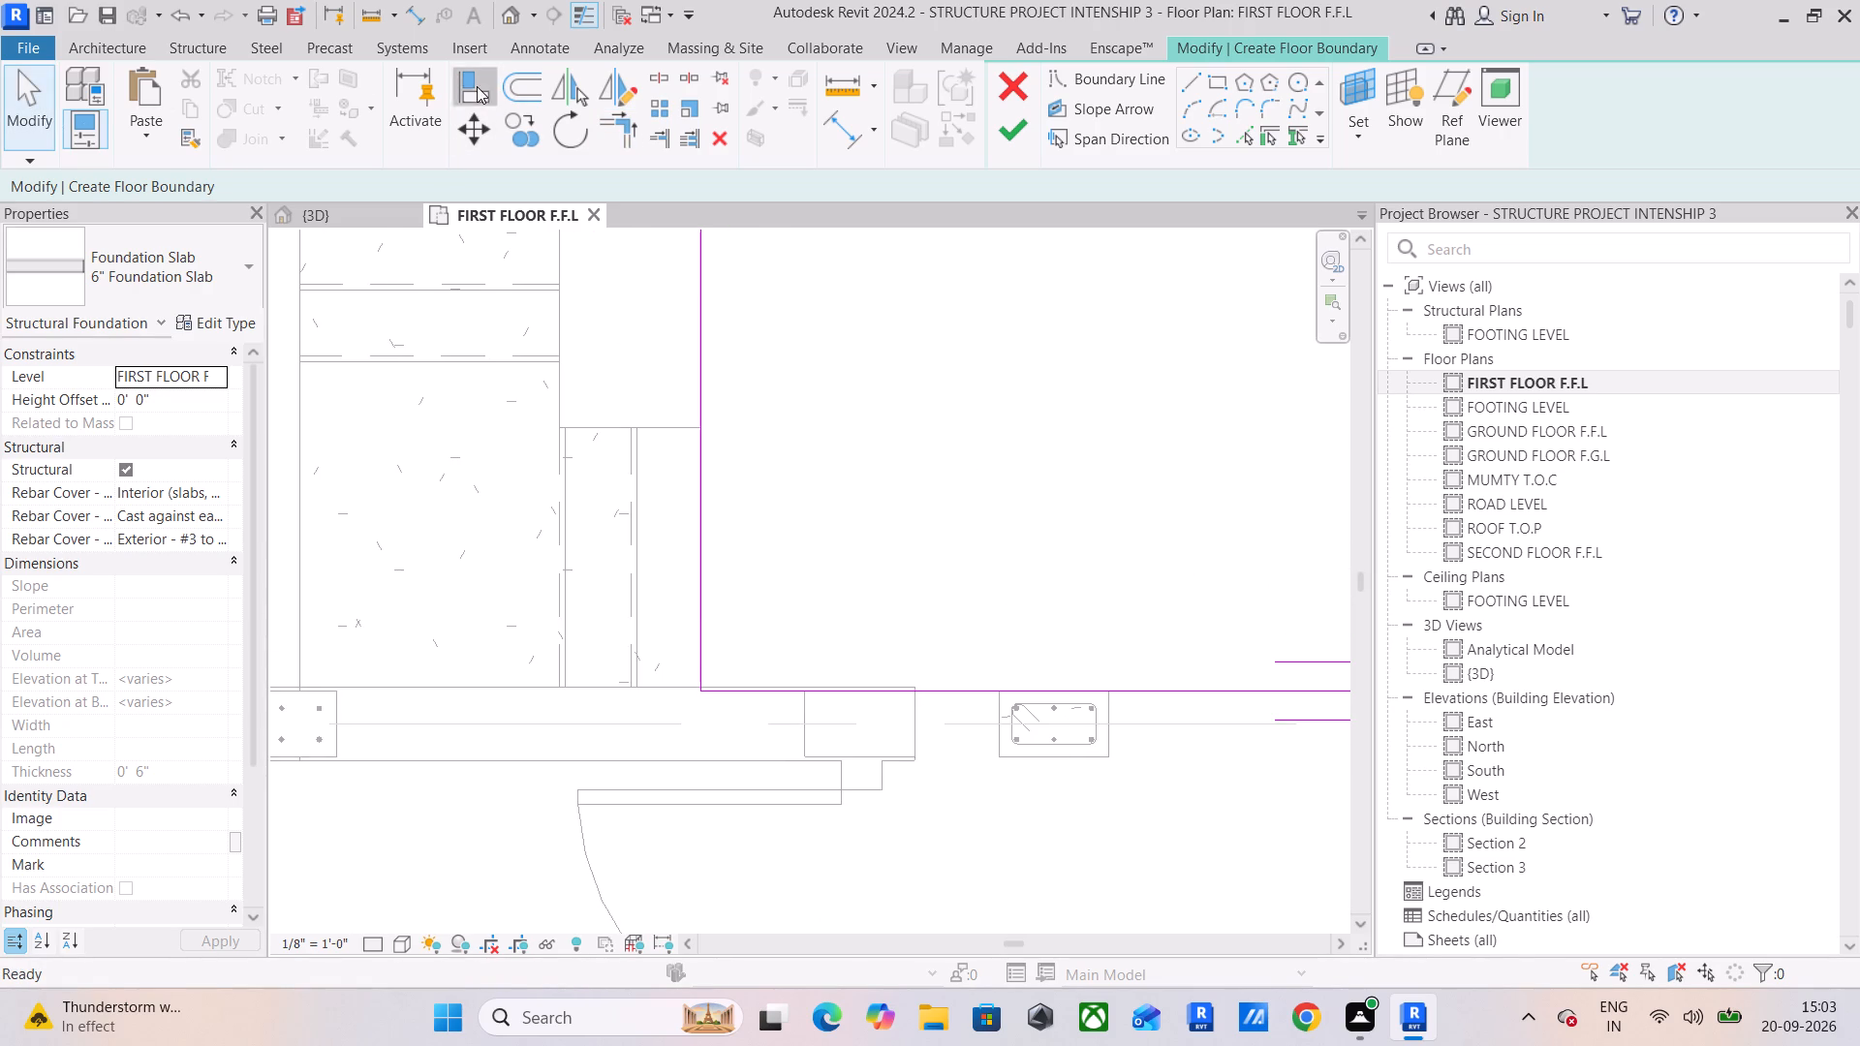
scroll(801, 386, down, 4)
middle_drag(856, 398, 767, 689)
middle_drag(887, 723, 744, 827)
scroll(714, 467, down, 4)
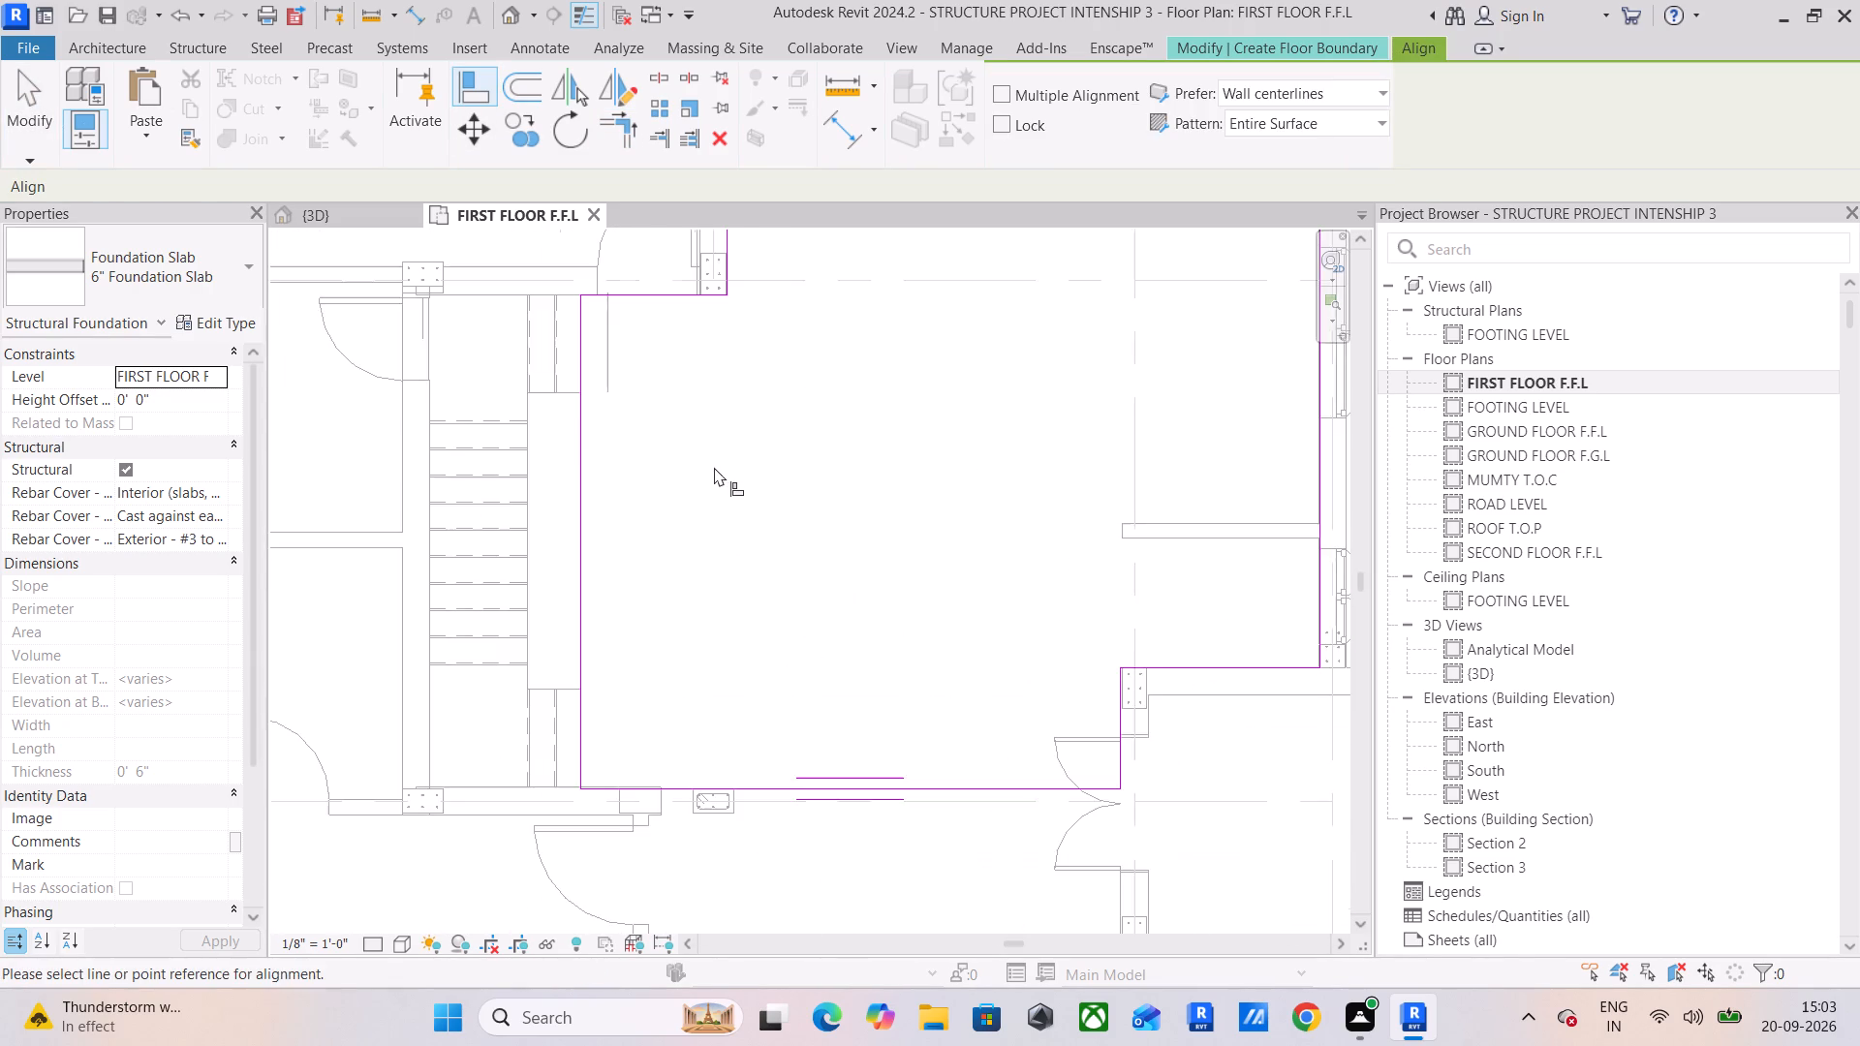
scroll(605, 354, up, 6)
middle_drag(751, 363, 710, 639)
scroll(821, 509, up, 6)
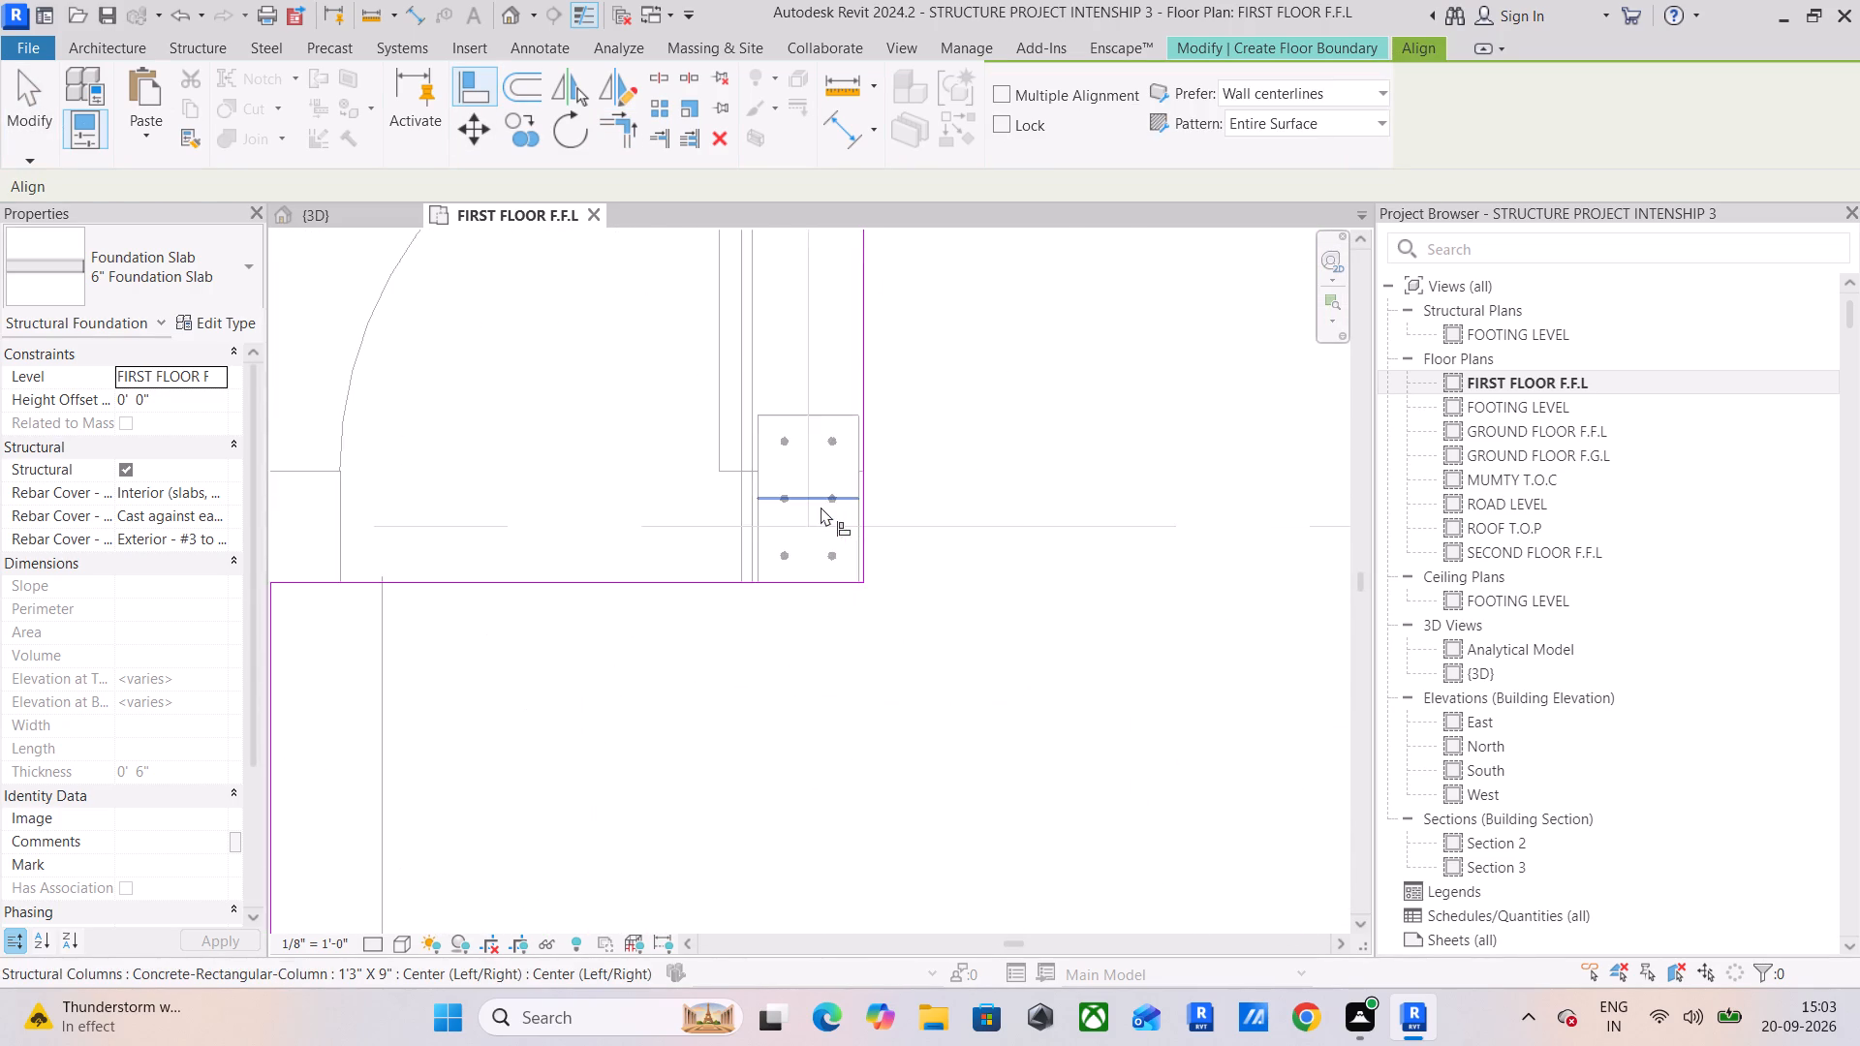
scroll(823, 501, down, 12)
scroll(859, 472, up, 19)
click(879, 504)
click(899, 509)
Align the boundary line along the hall's far windowed wall, between grids 3 and 5, with the wall's inner face.
scroll(1031, 467, down, 7)
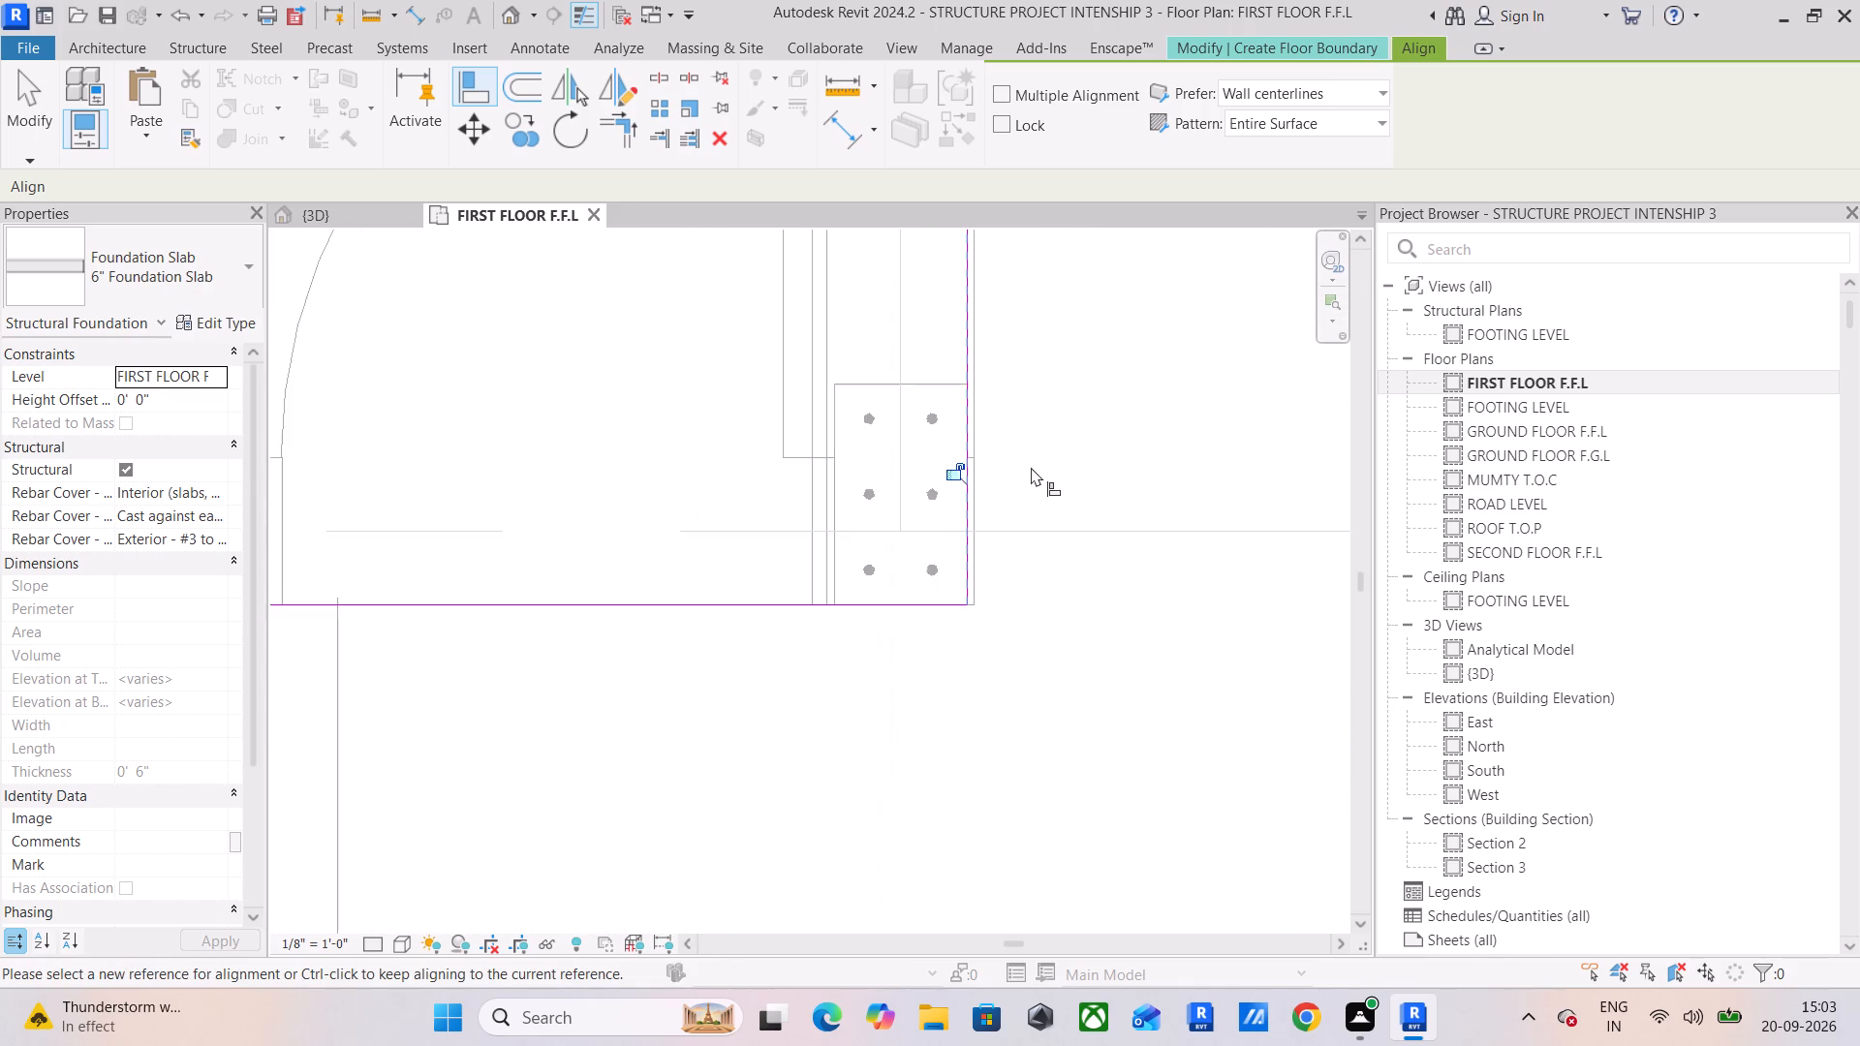
scroll(1100, 451, down, 6)
middle_drag(1098, 502, 652, 915)
scroll(825, 522, down, 1)
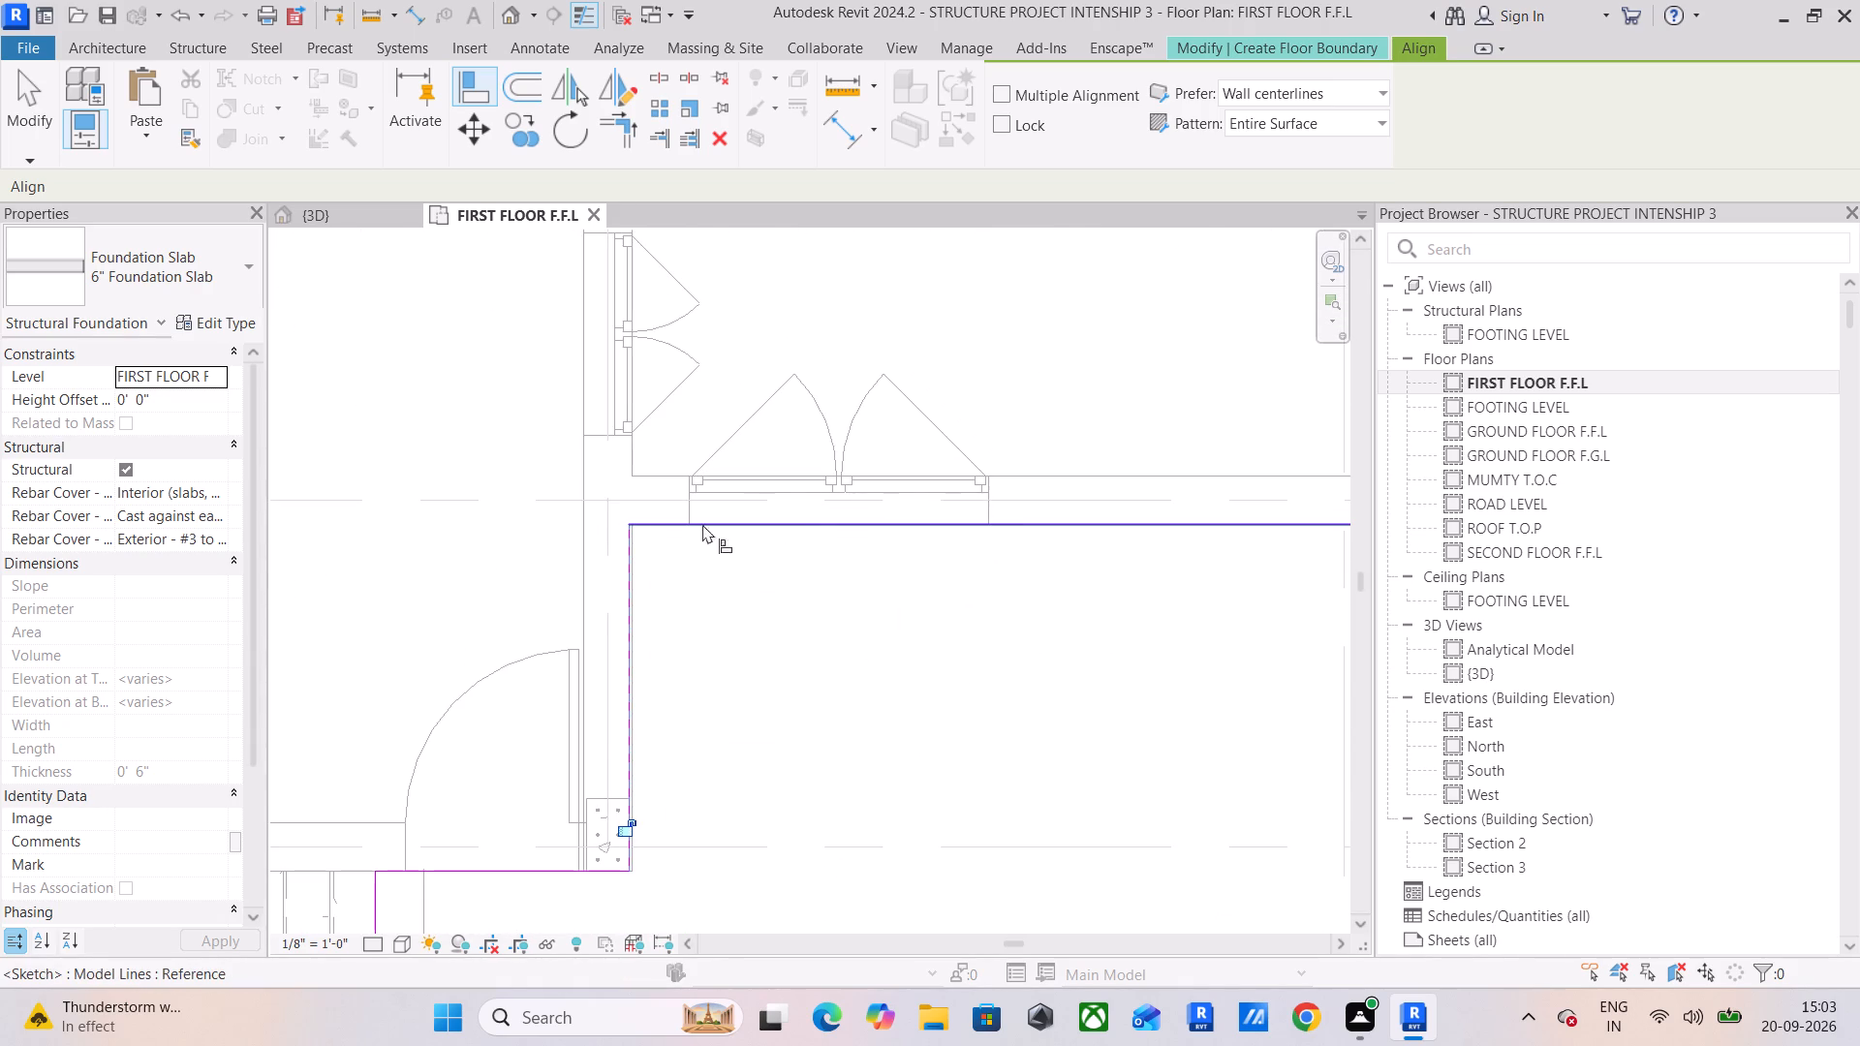
scroll(620, 492, up, 12)
scroll(661, 604, up, 11)
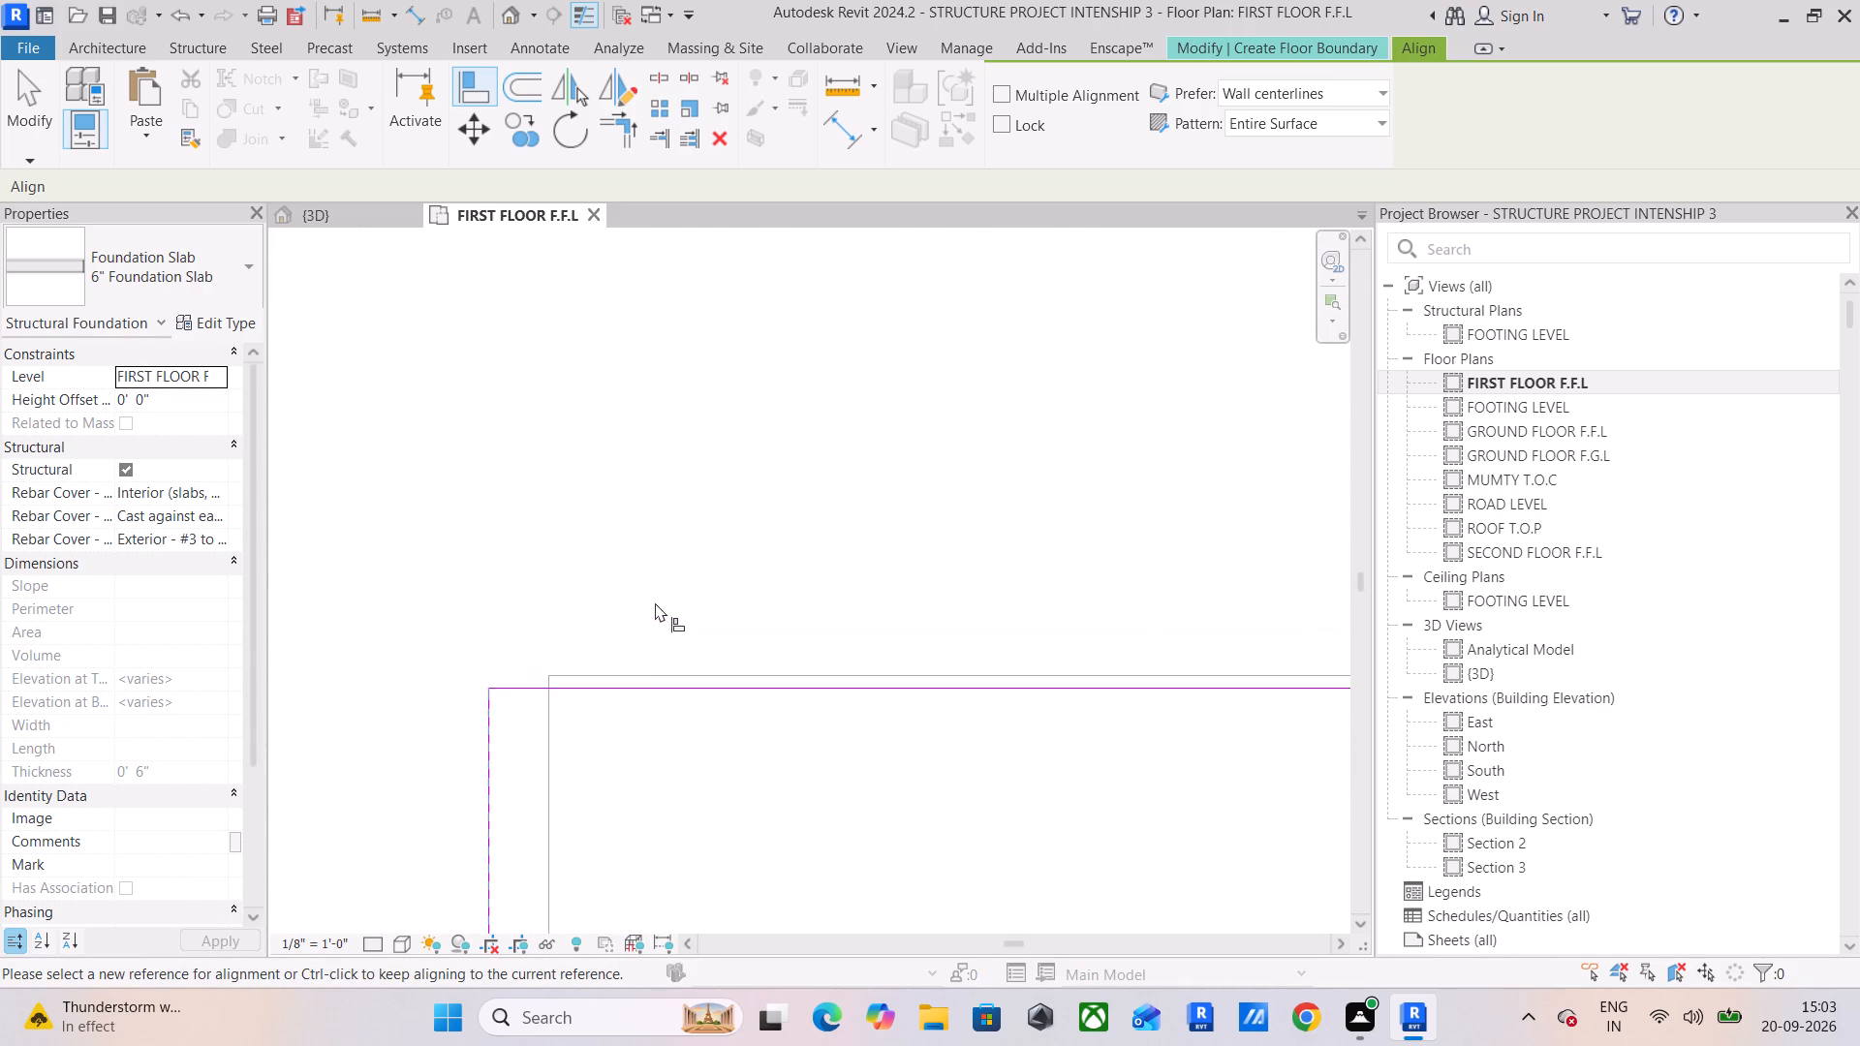
scroll(655, 602, up, 1)
click(647, 682)
click(647, 700)
Align the vertical boundary line at the double-door wall with the hall-side face of its corner column.
scroll(777, 680, down, 14)
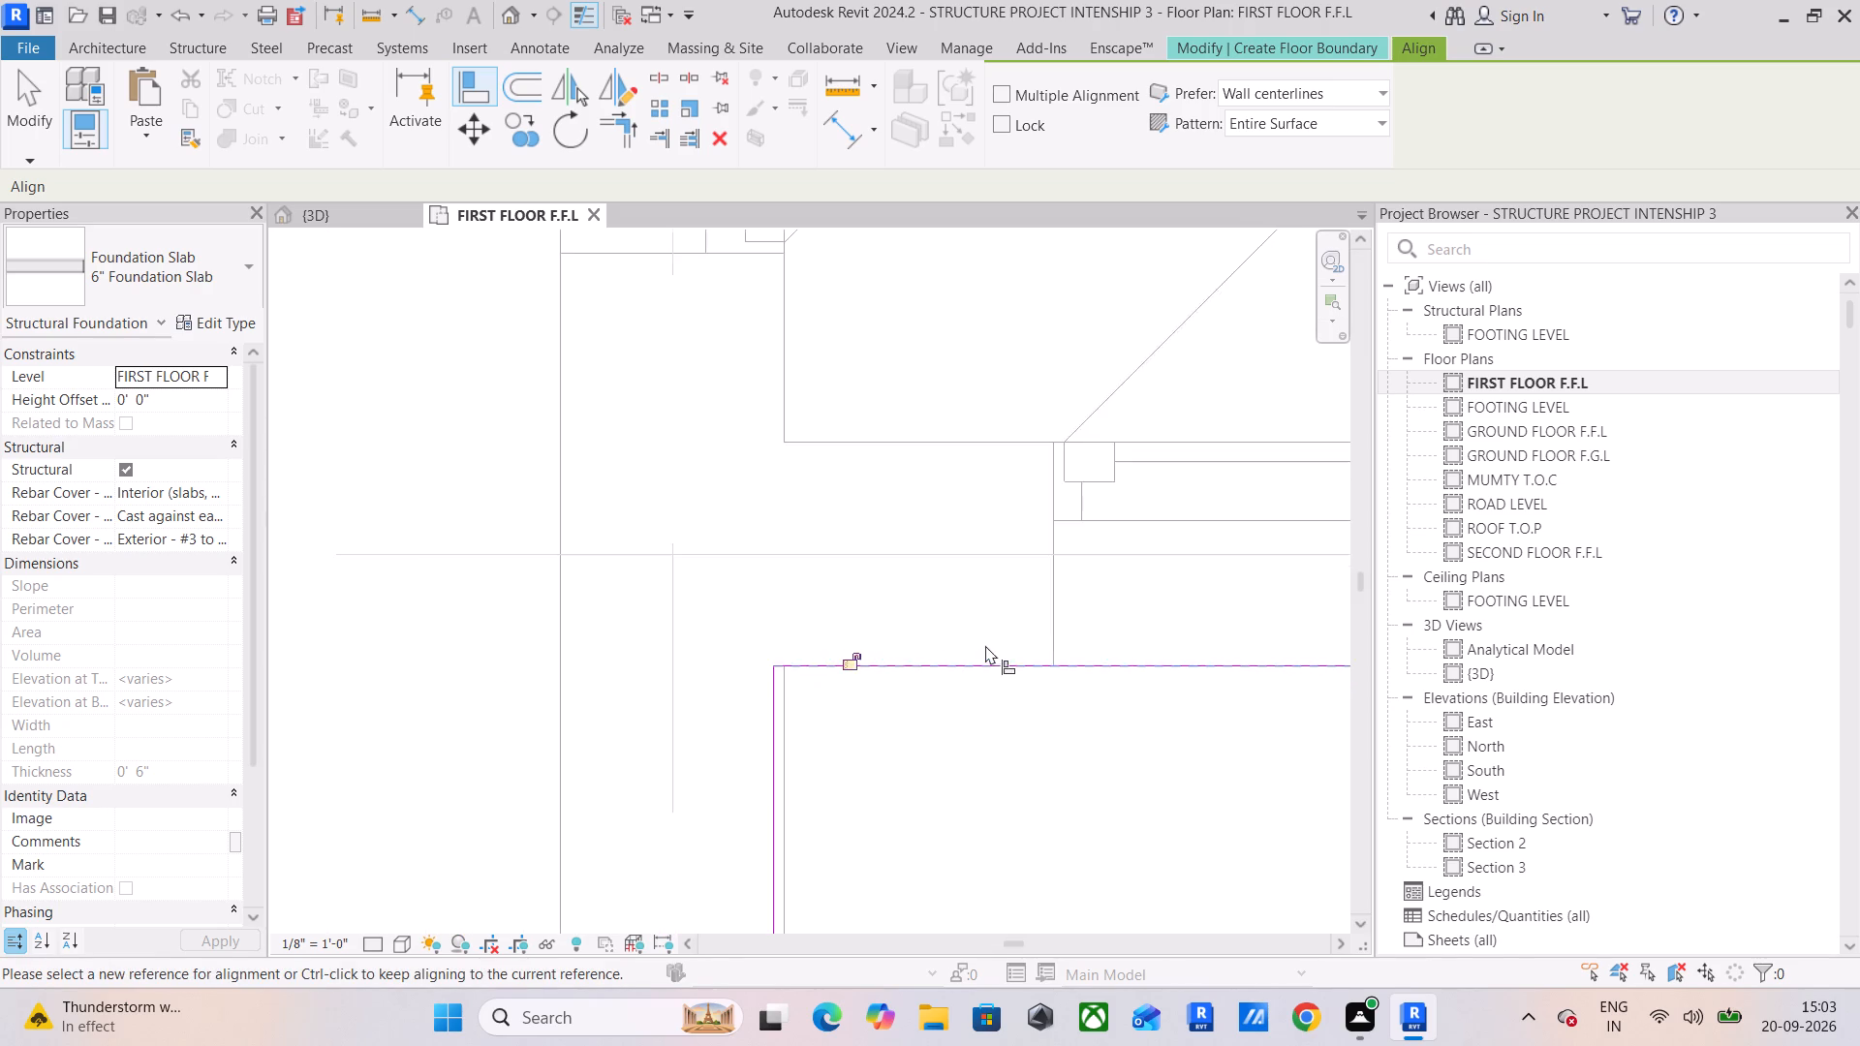
scroll(985, 645, down, 9)
middle_drag(1069, 669, 388, 658)
scroll(748, 642, down, 6)
middle_drag(1007, 647, 668, 610)
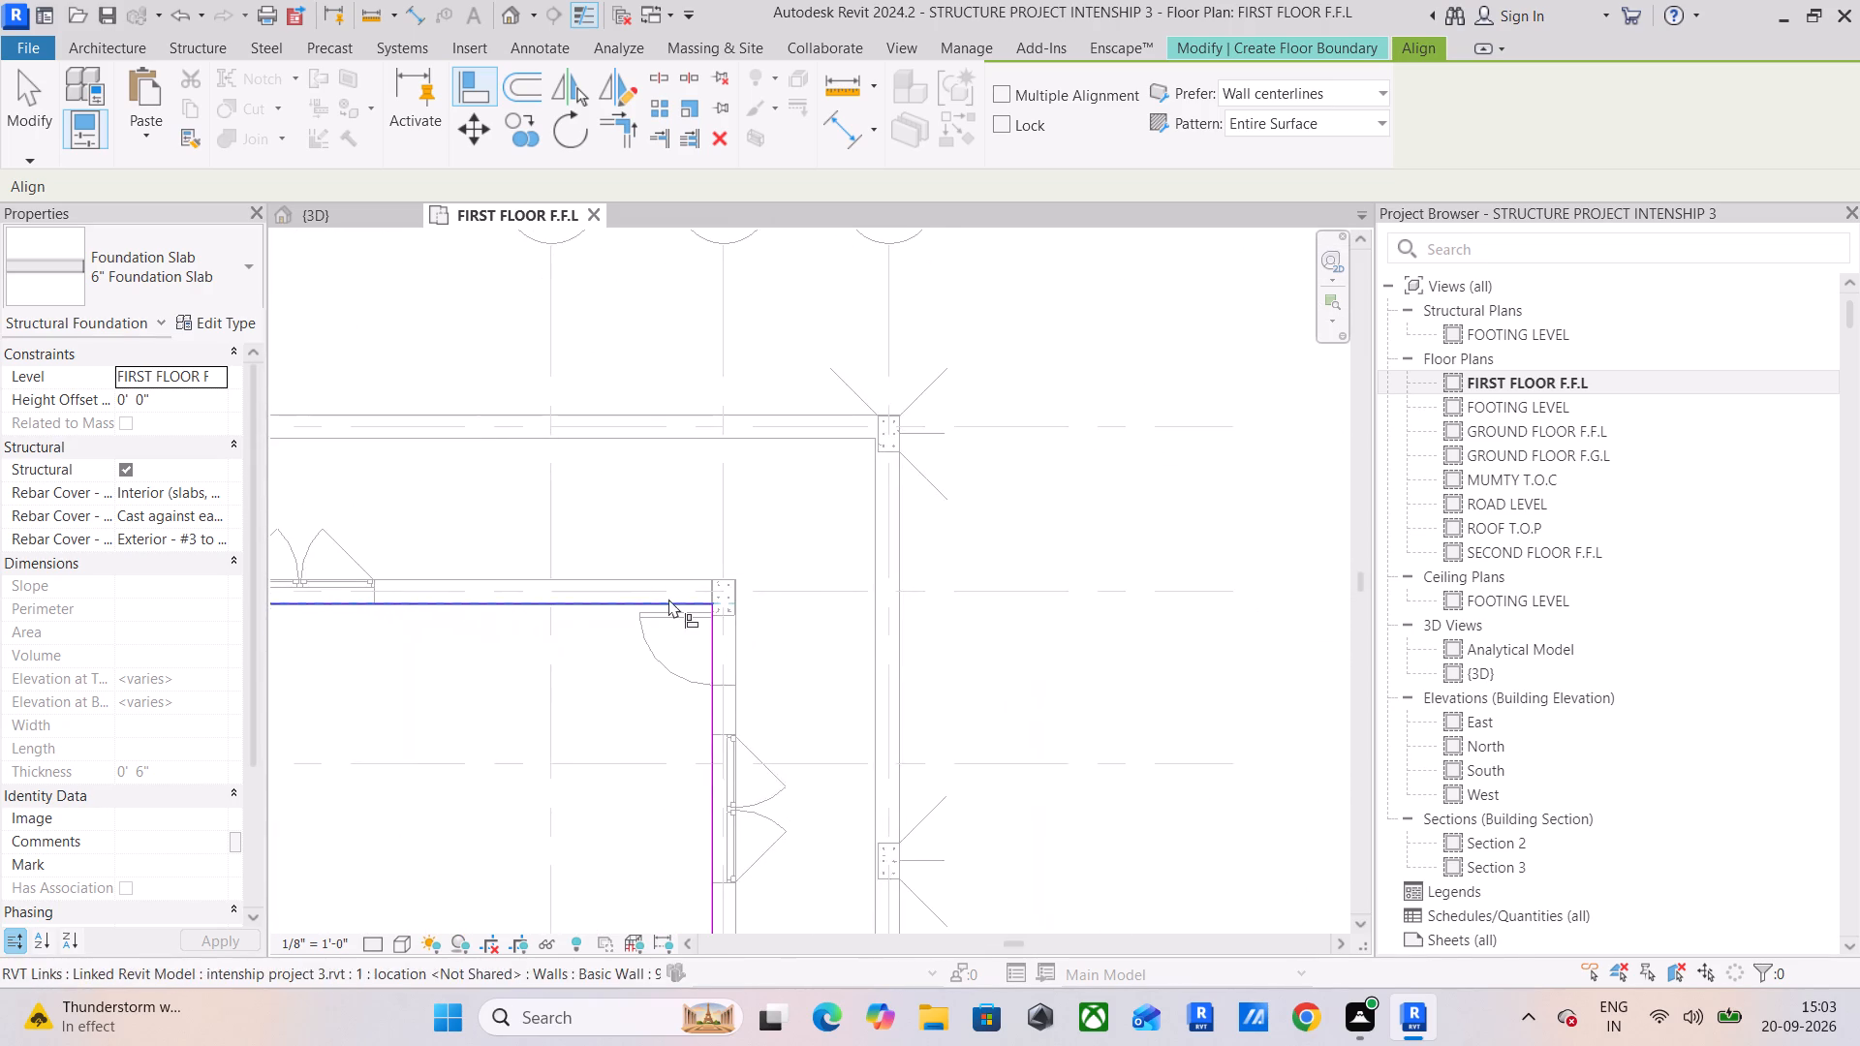
scroll(670, 599, up, 7)
scroll(760, 645, up, 13)
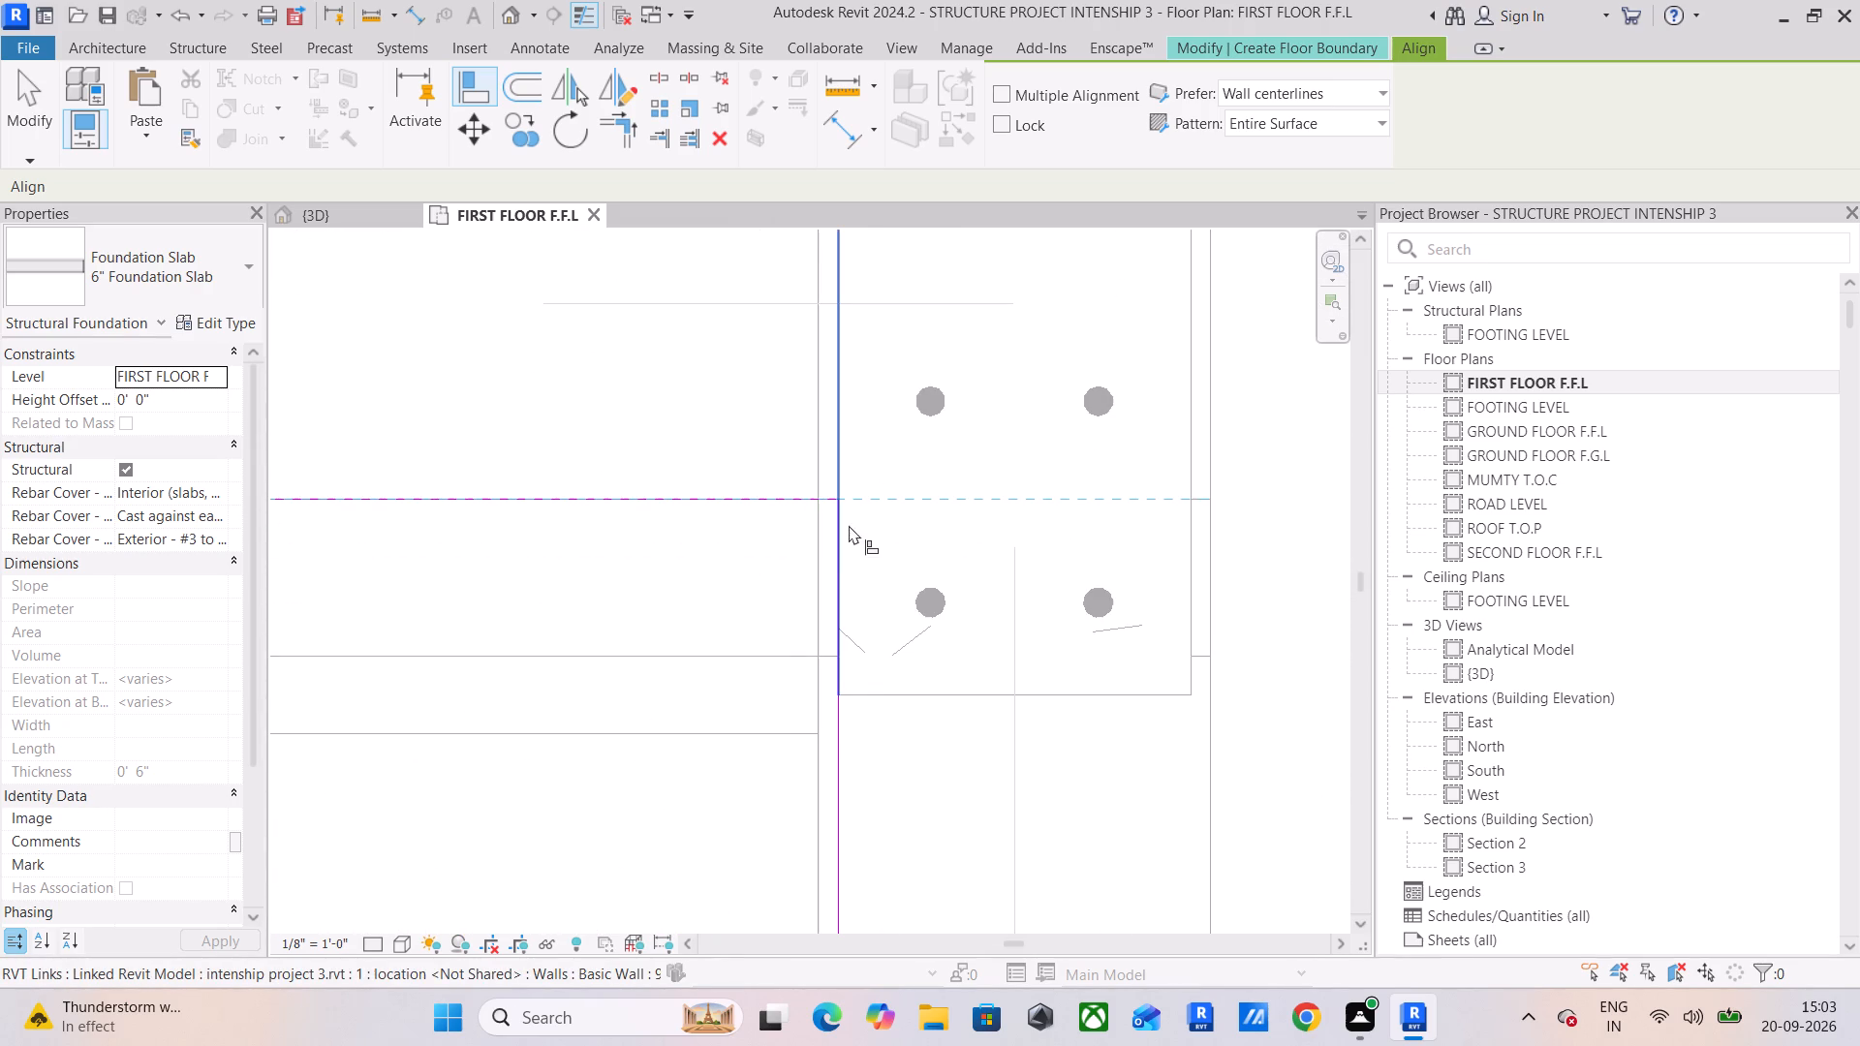
scroll(844, 592, down, 7)
scroll(838, 603, down, 14)
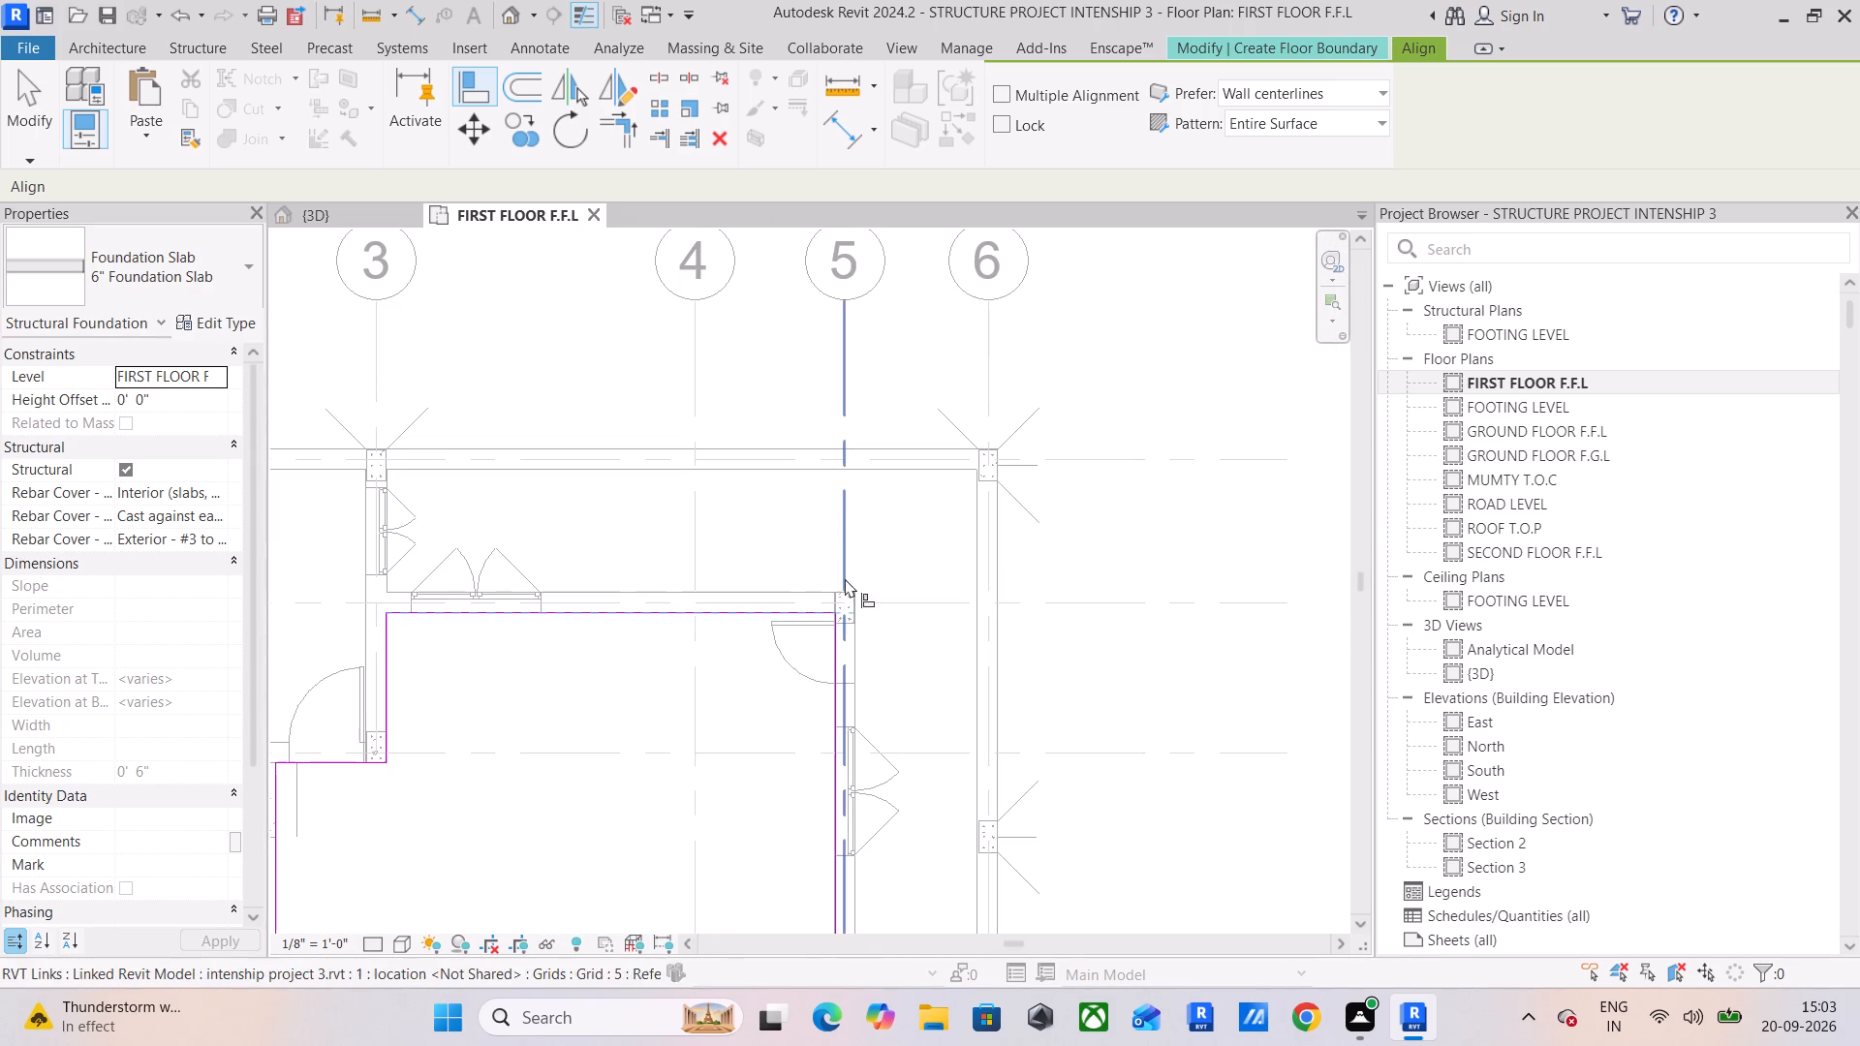
middle_drag(820, 751, 838, 411)
scroll(883, 680, up, 7)
scroll(800, 695, up, 2)
middle_drag(800, 695, 872, 486)
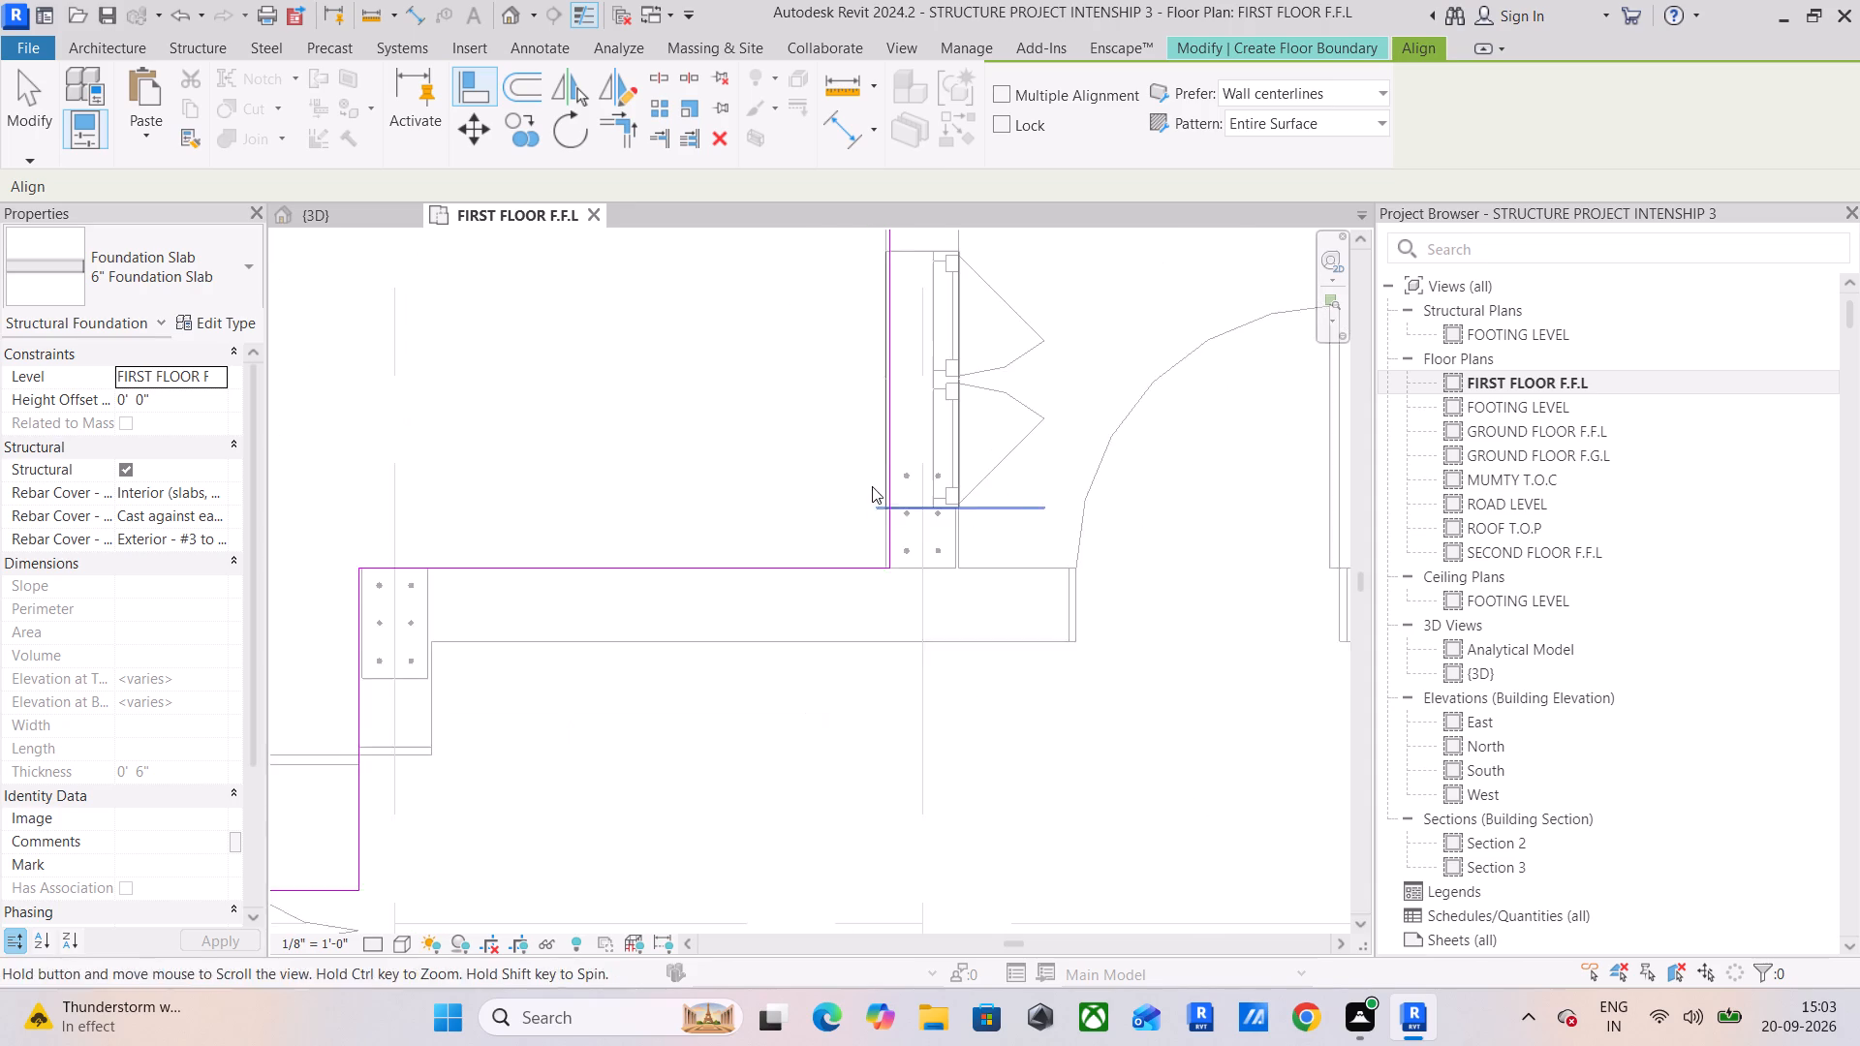
middle_drag(872, 486, 872, 487)
scroll(609, 528, up, 6)
middle_drag(456, 584, 1079, 406)
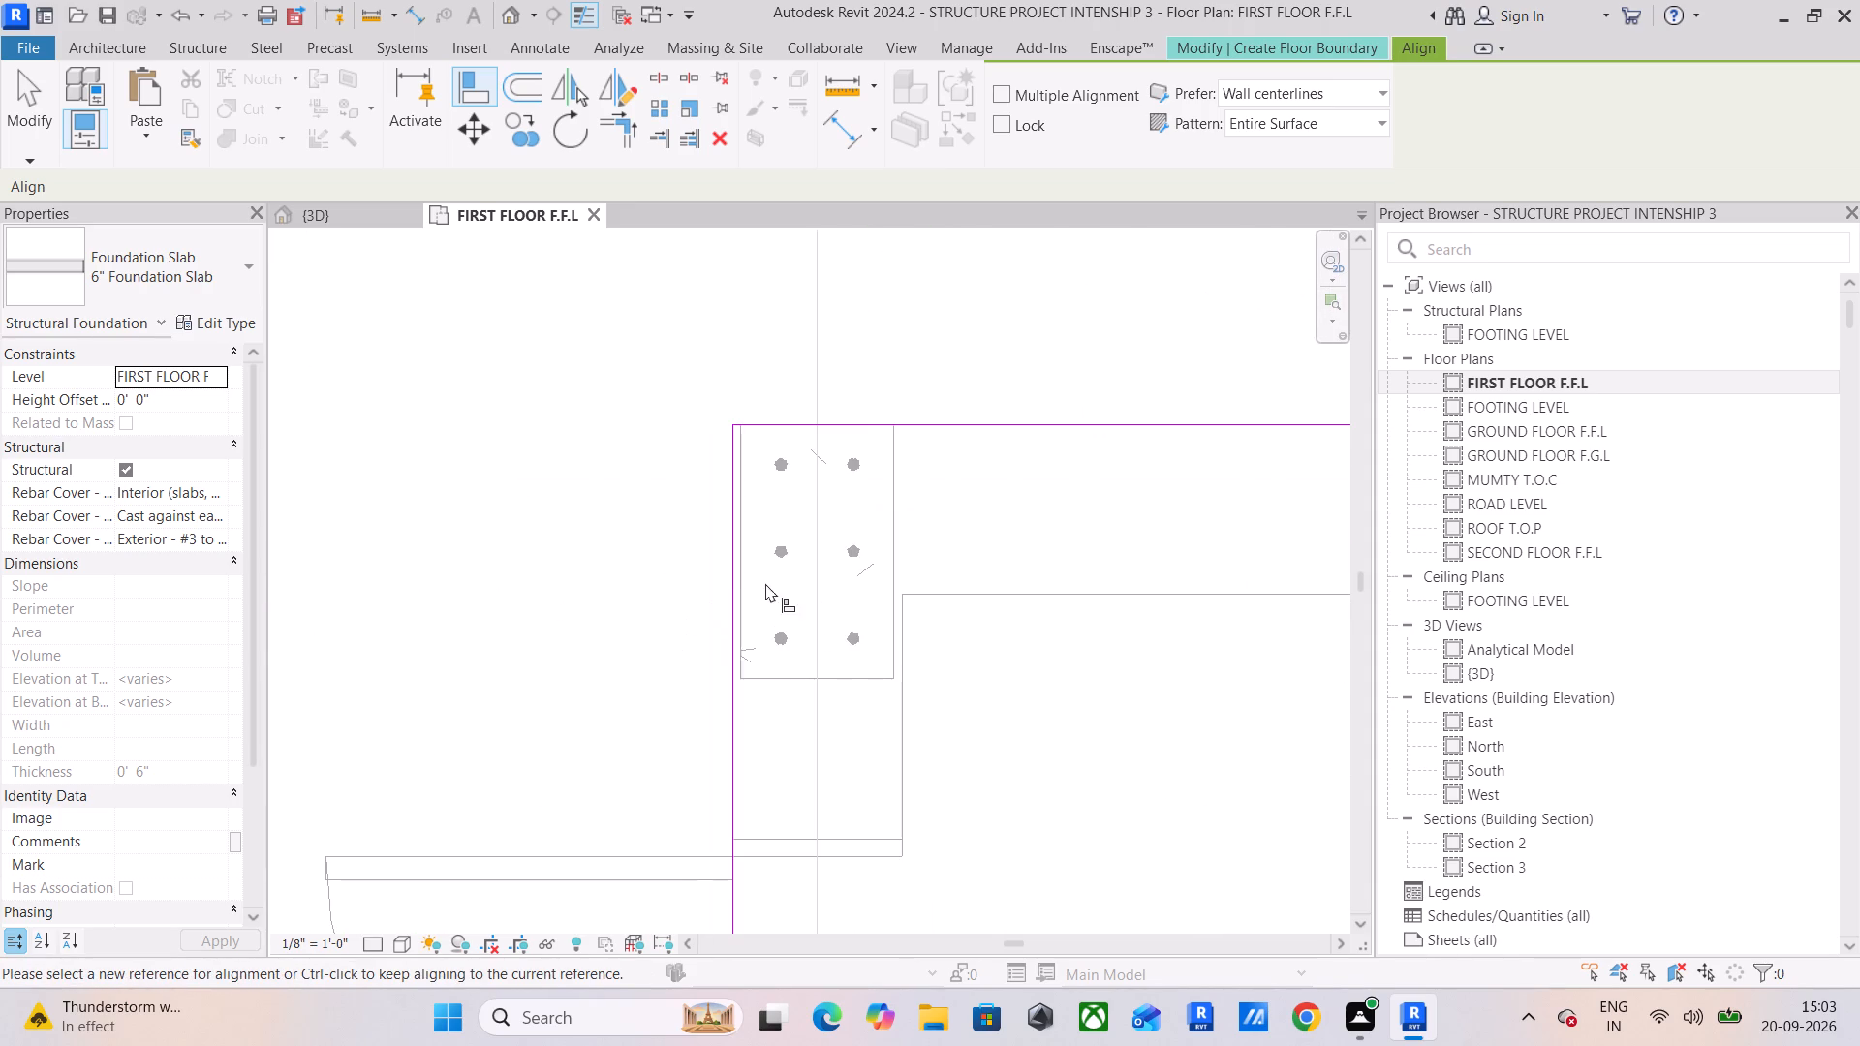
click(738, 566)
click(724, 573)
scroll(724, 573, down, 2)
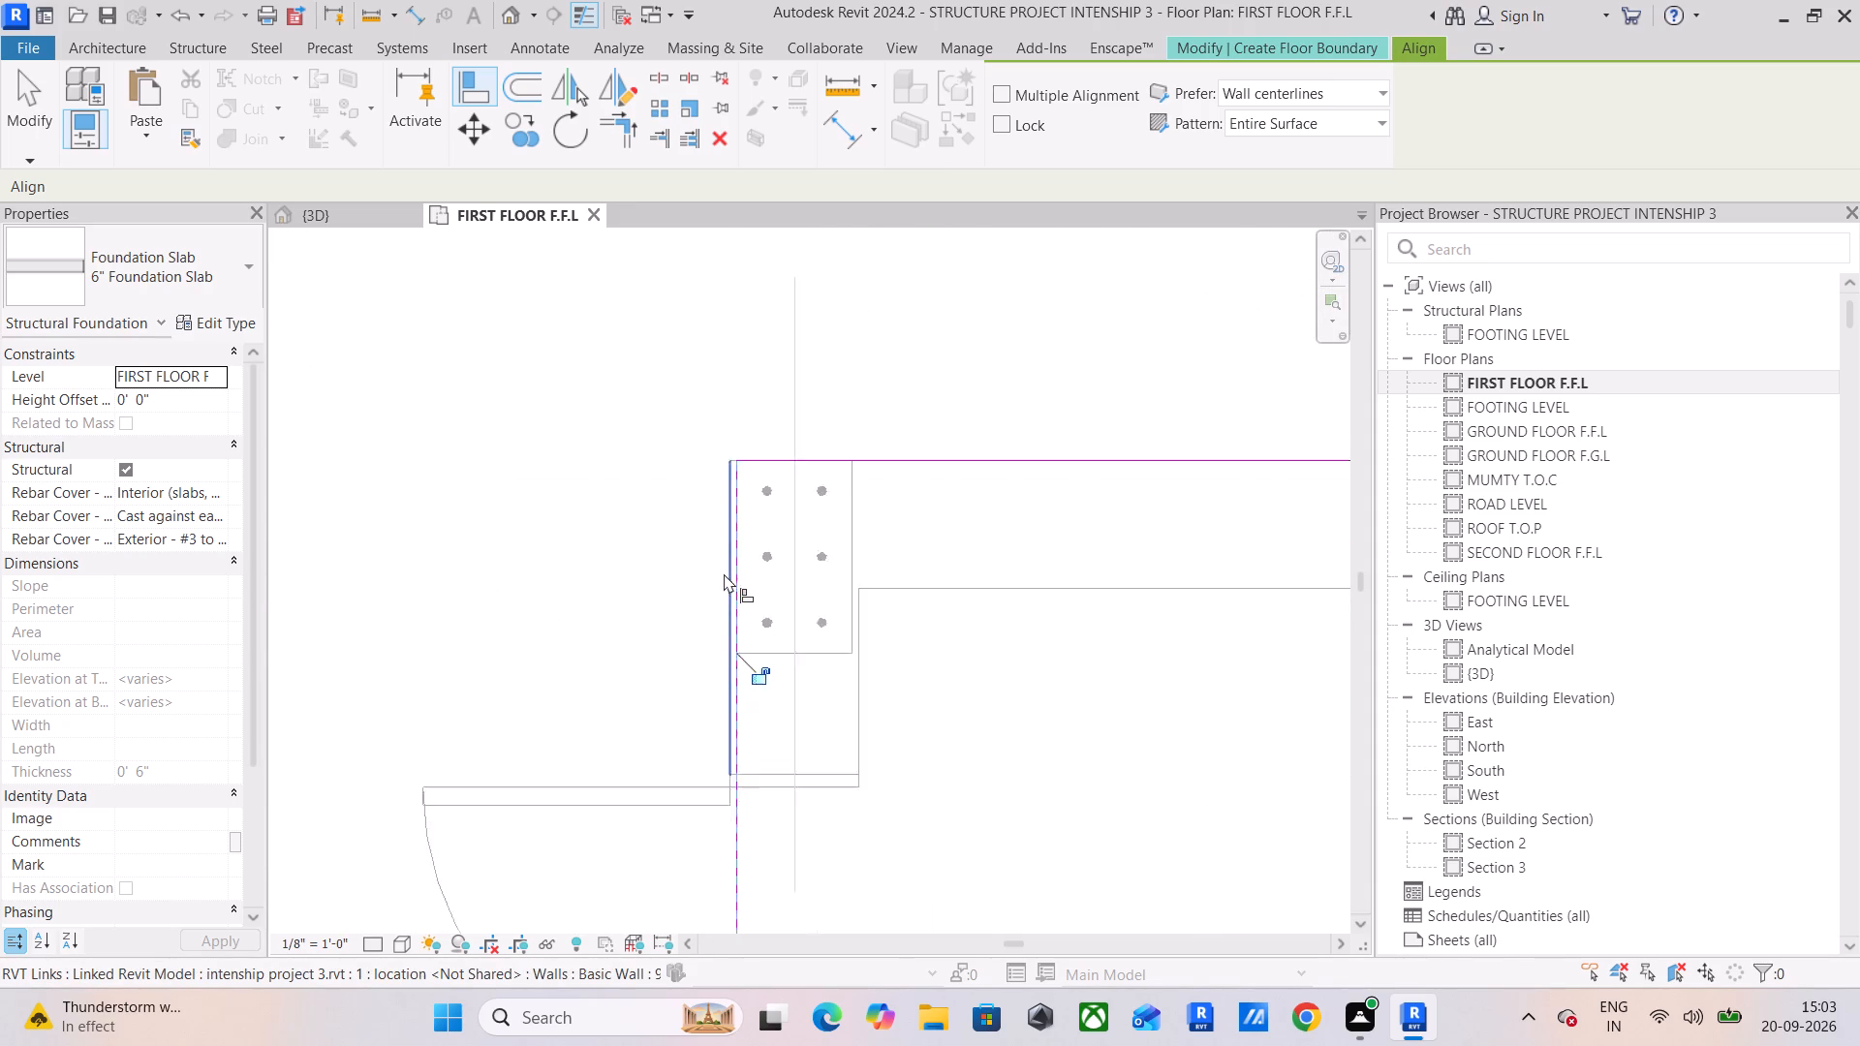
scroll(724, 573, down, 2)
scroll(757, 671, down, 7)
middle_drag(758, 672, 870, 552)
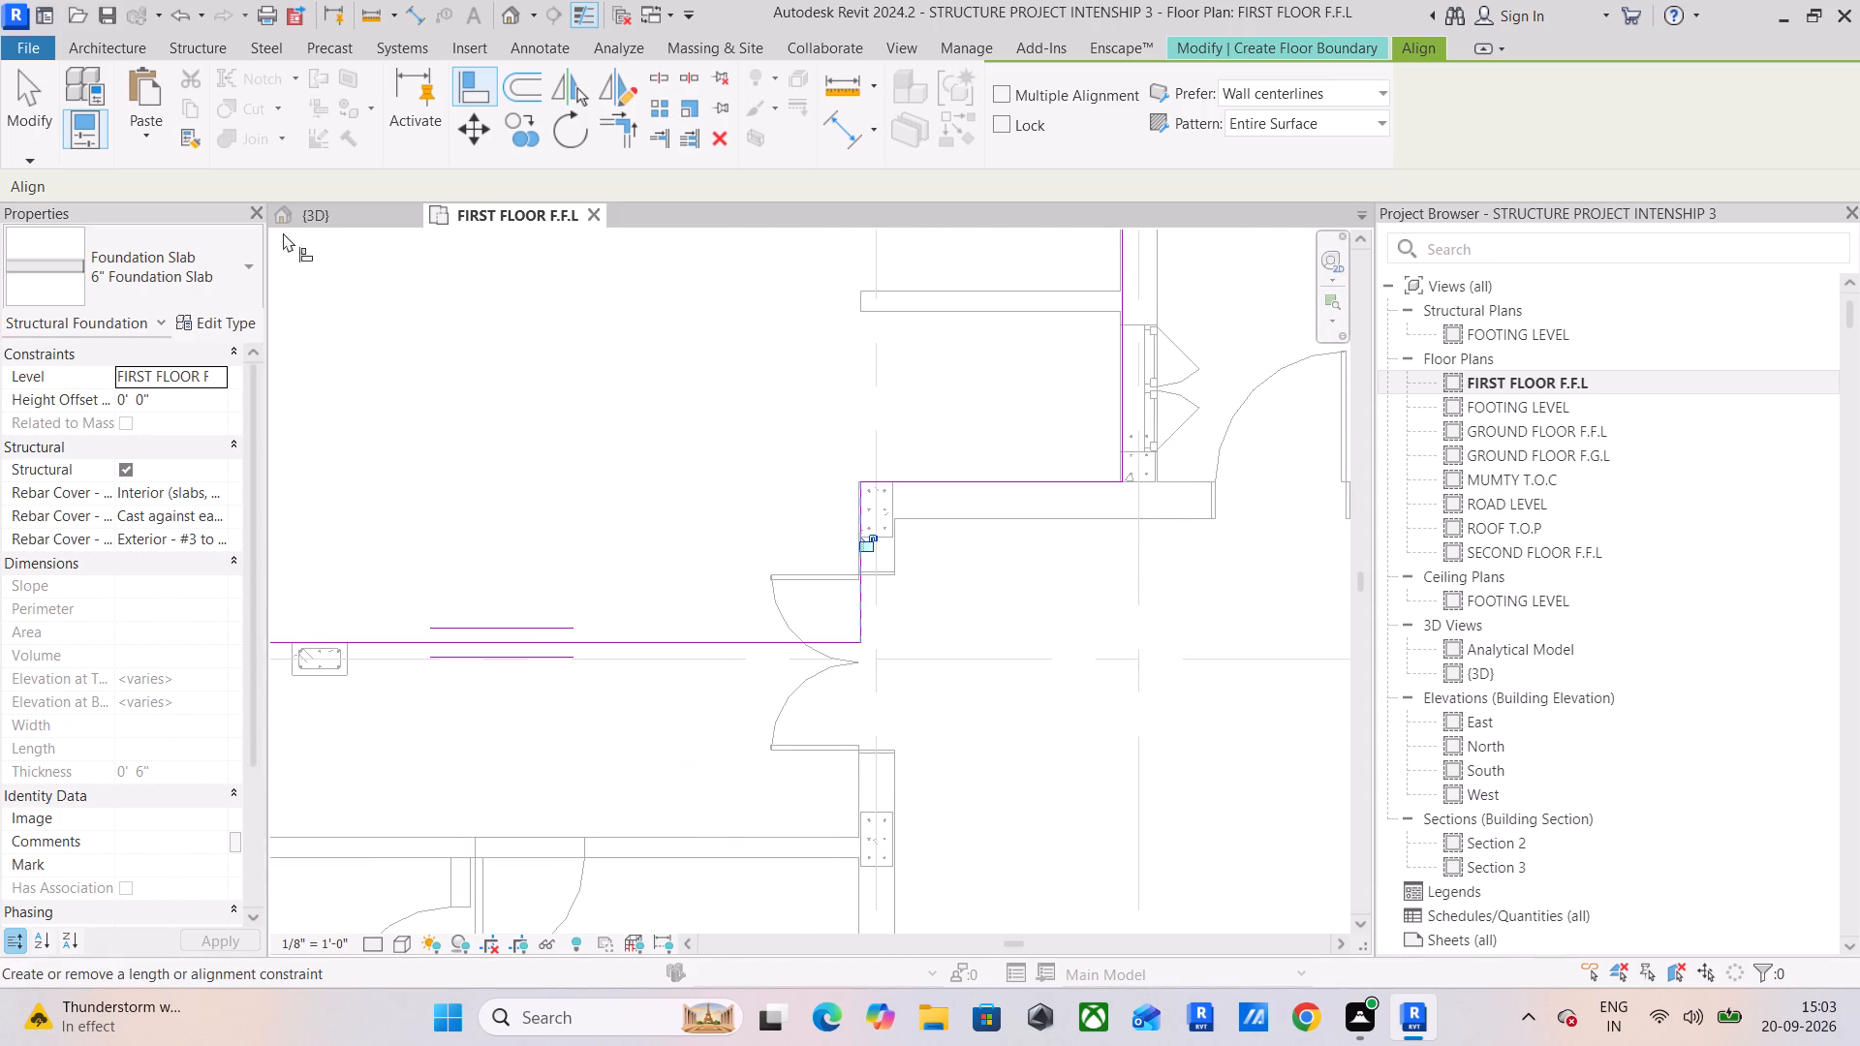
double_click(31, 98)
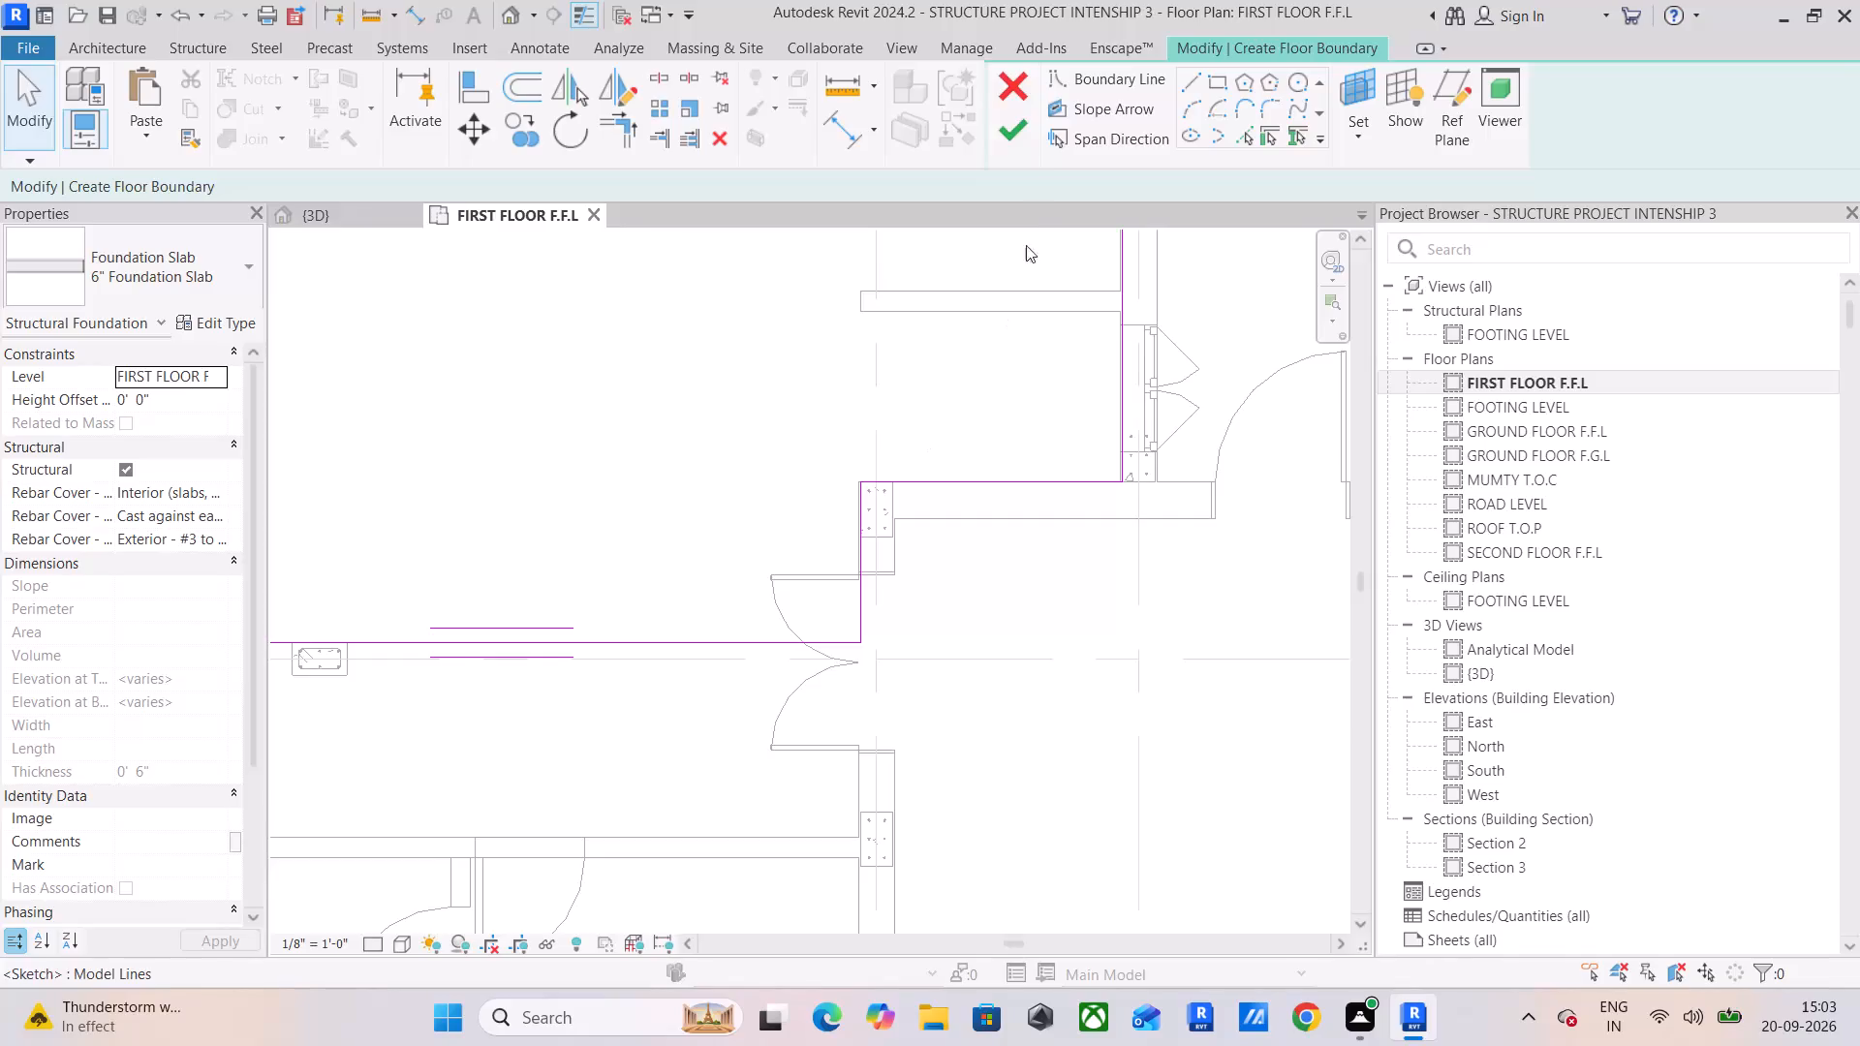
Finish the hall's boundary sketch to create its 6" foundation slab.
click(1021, 101)
click(1111, 375)
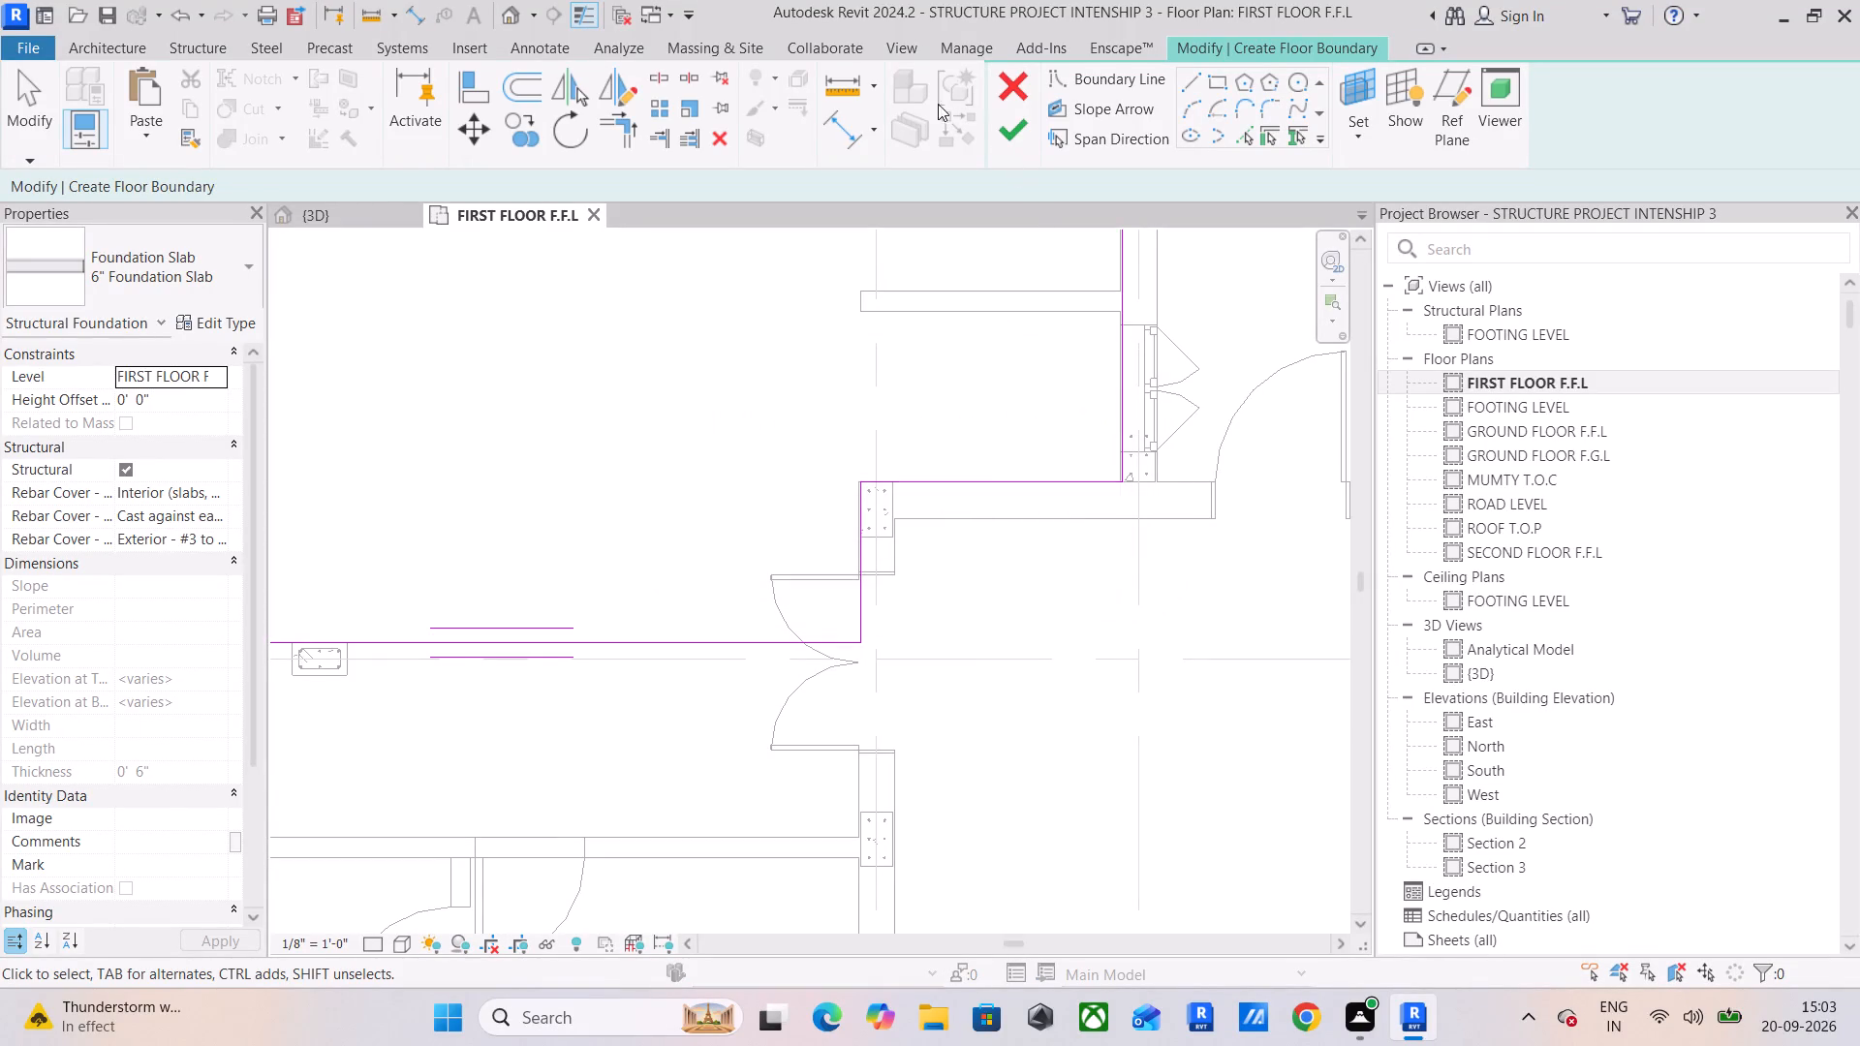
click(1004, 131)
Reopen the hall slab's boundary and draw lines around the beam end by the single door, down to the passage wall's corner.
scroll(1016, 360, down, 5)
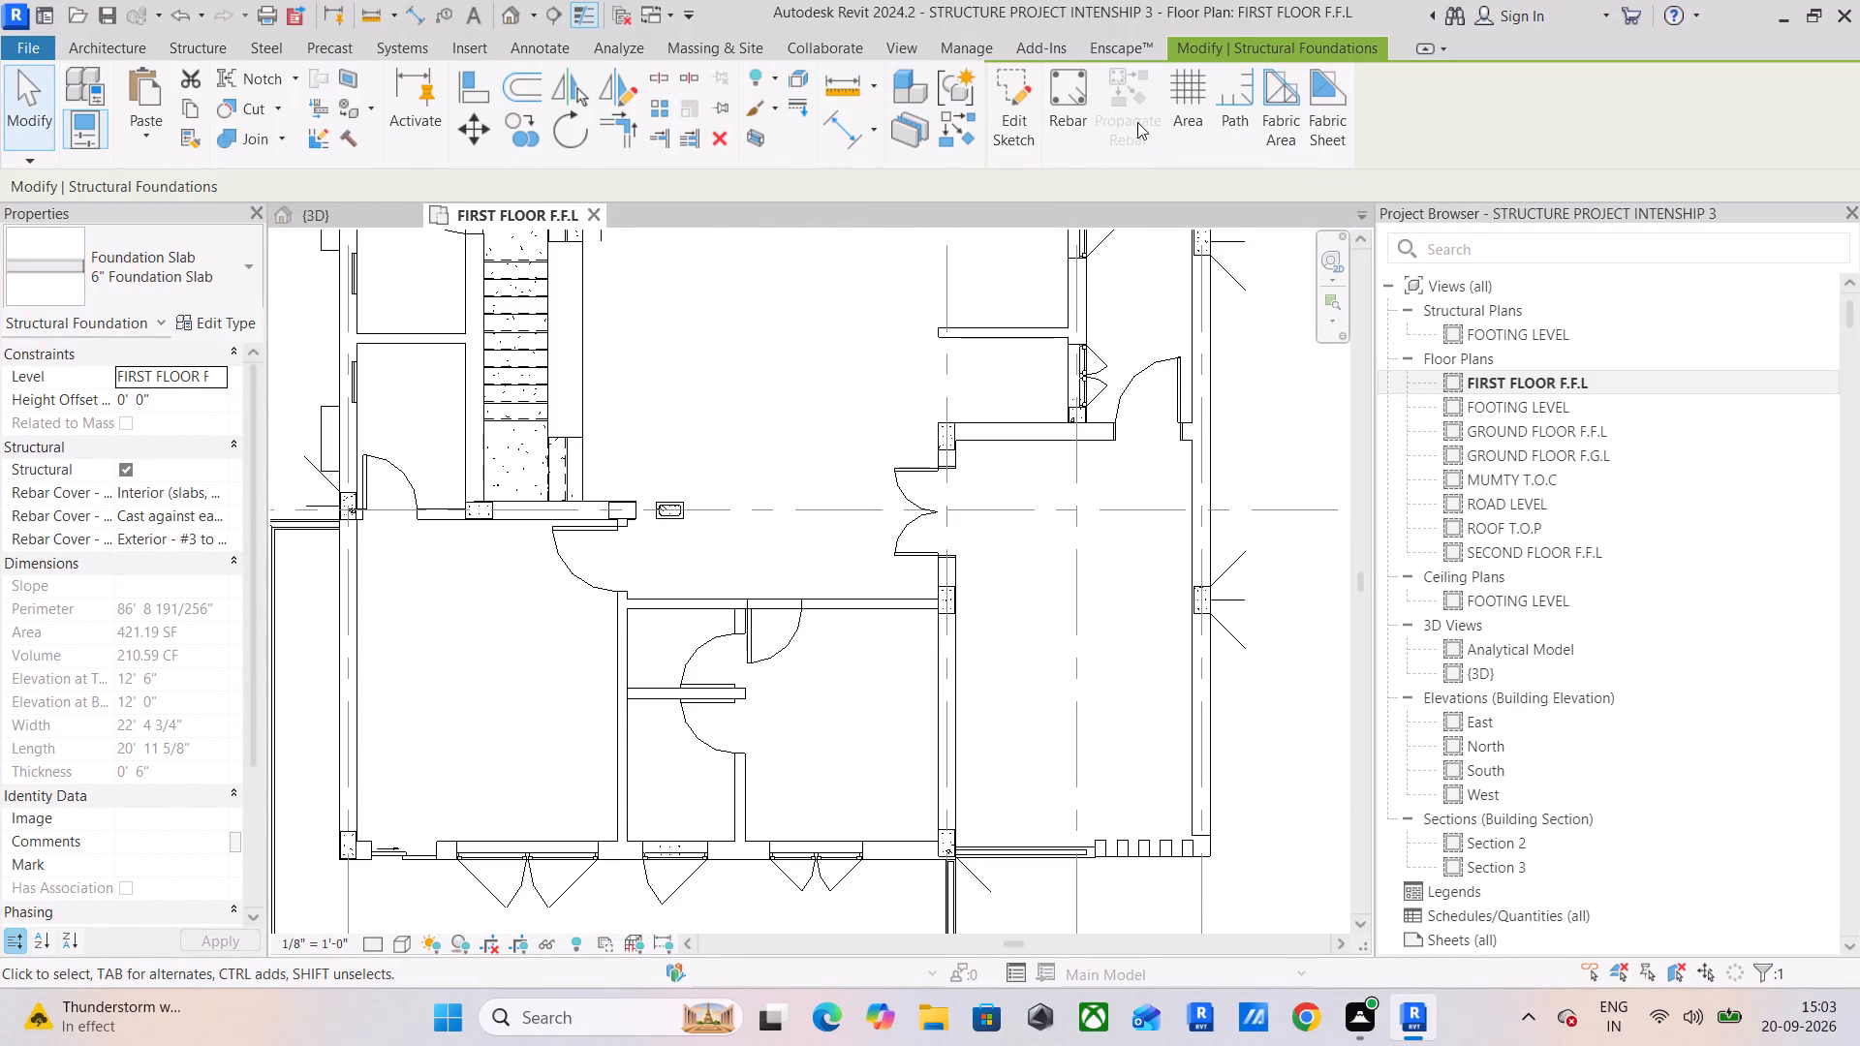
click(1004, 105)
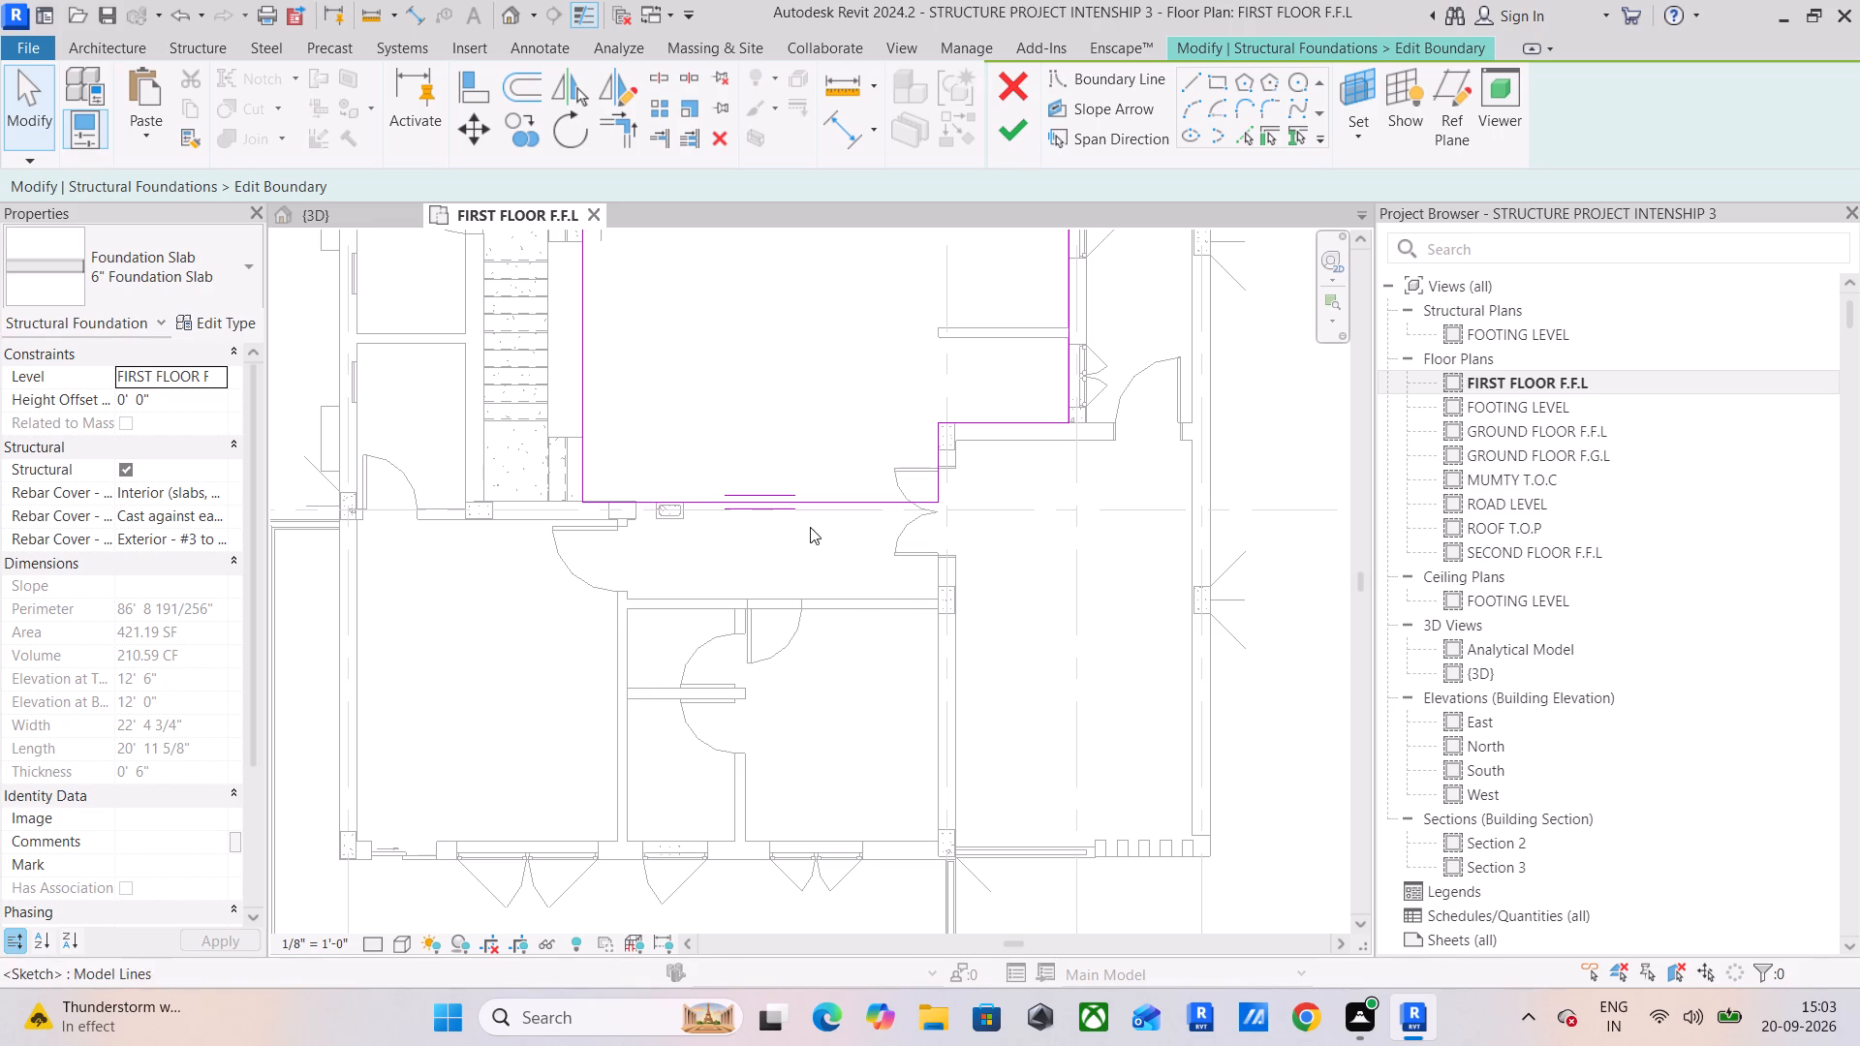
click(819, 502)
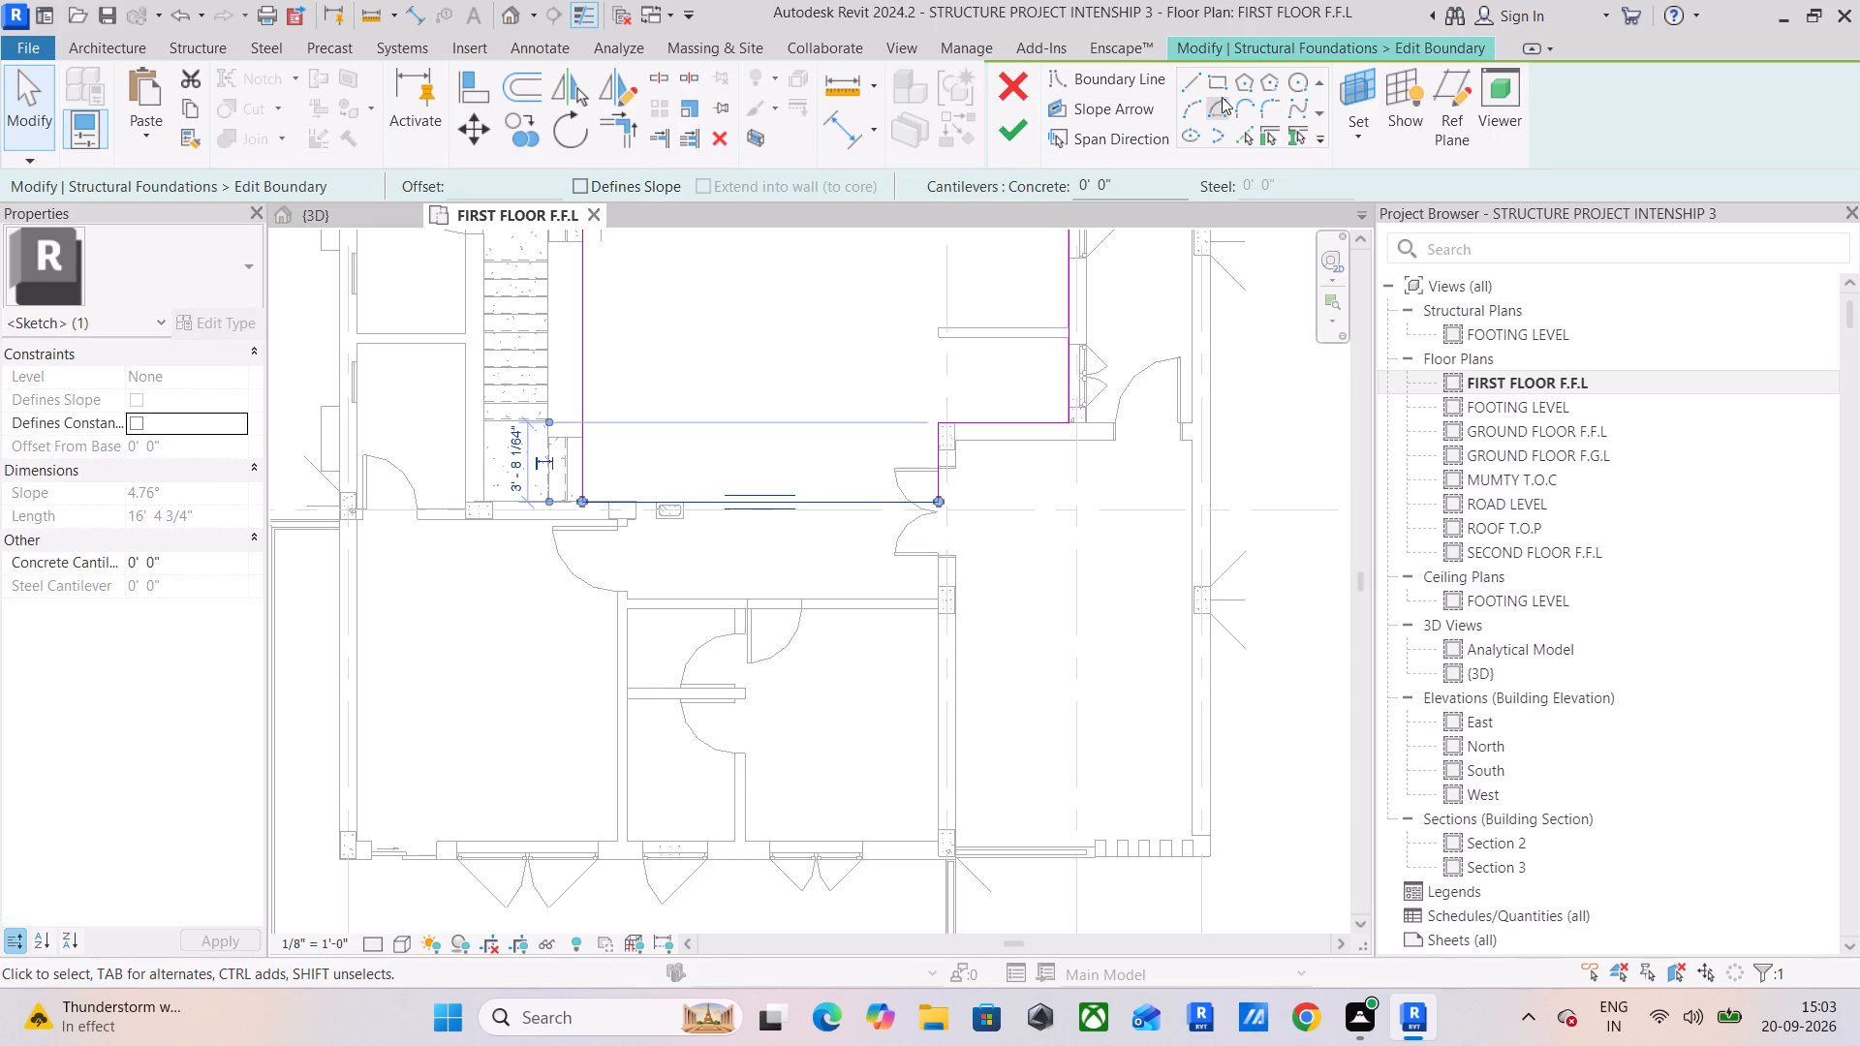
click(1199, 78)
scroll(597, 536, up, 6)
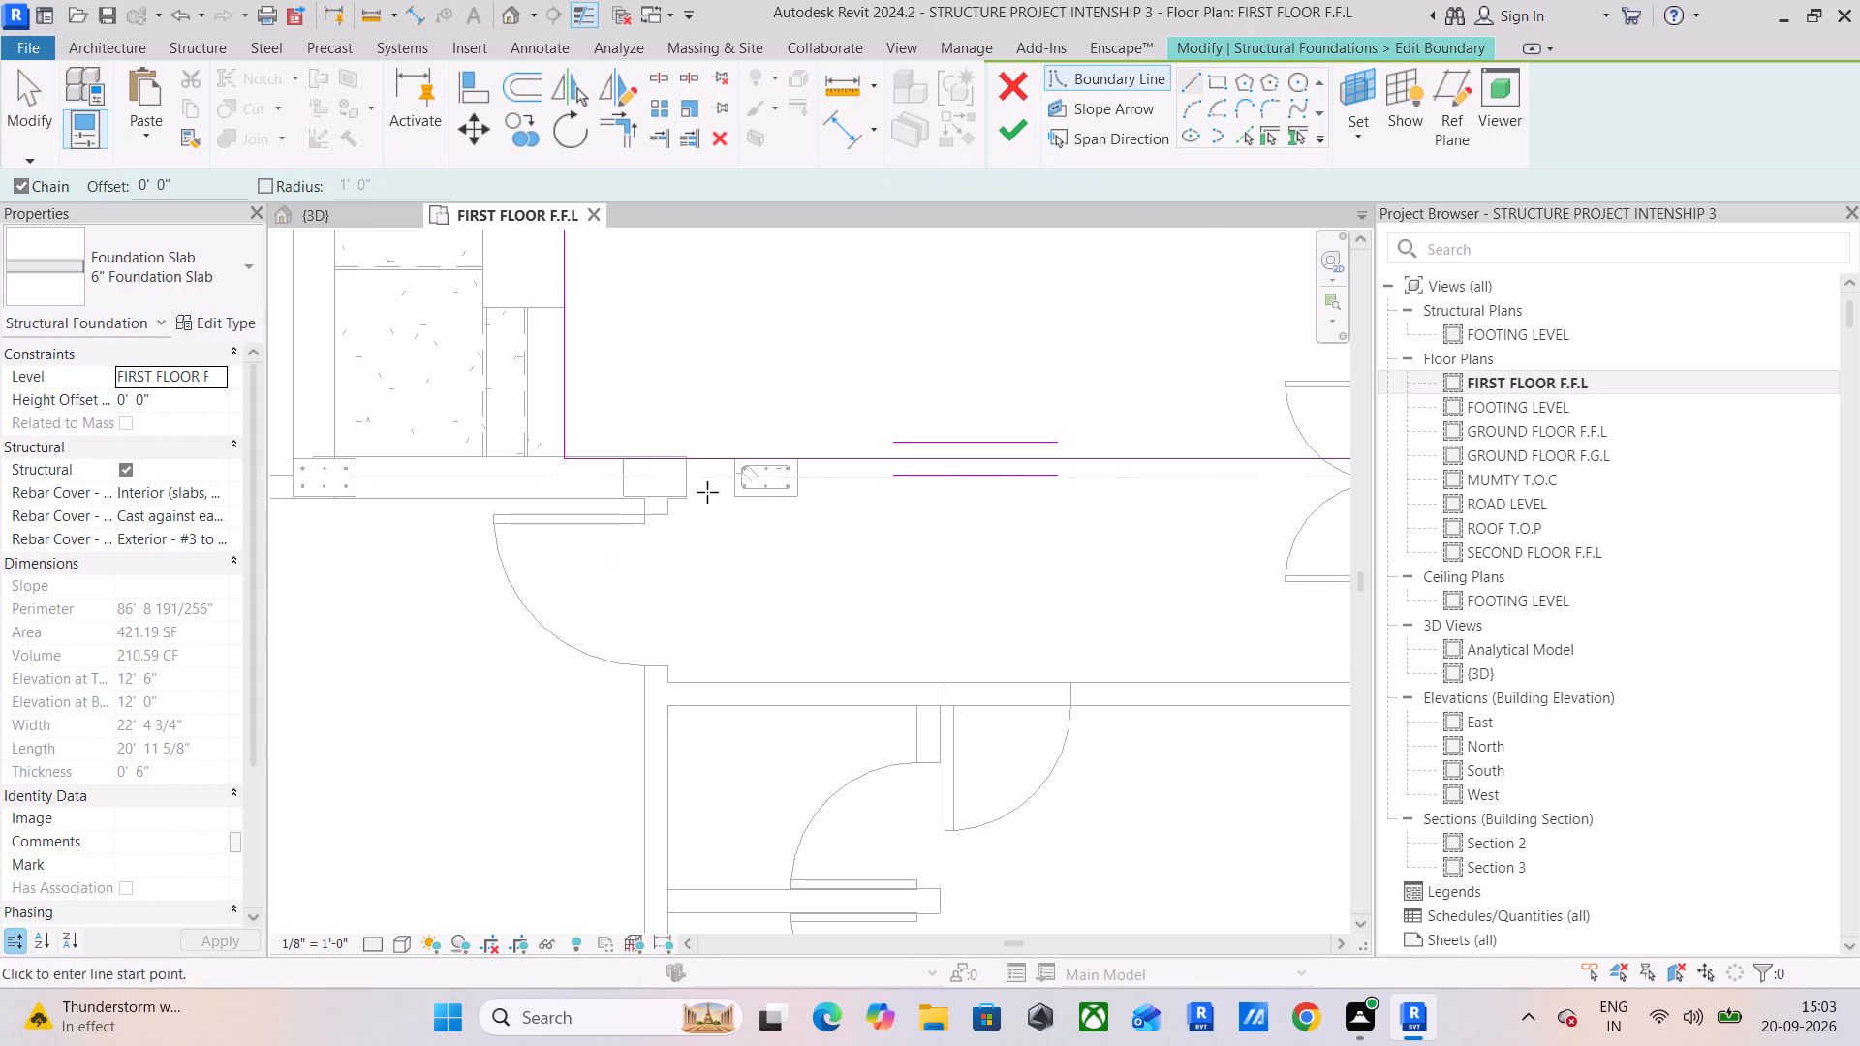
scroll(697, 489, up, 5)
drag(678, 433, 683, 477)
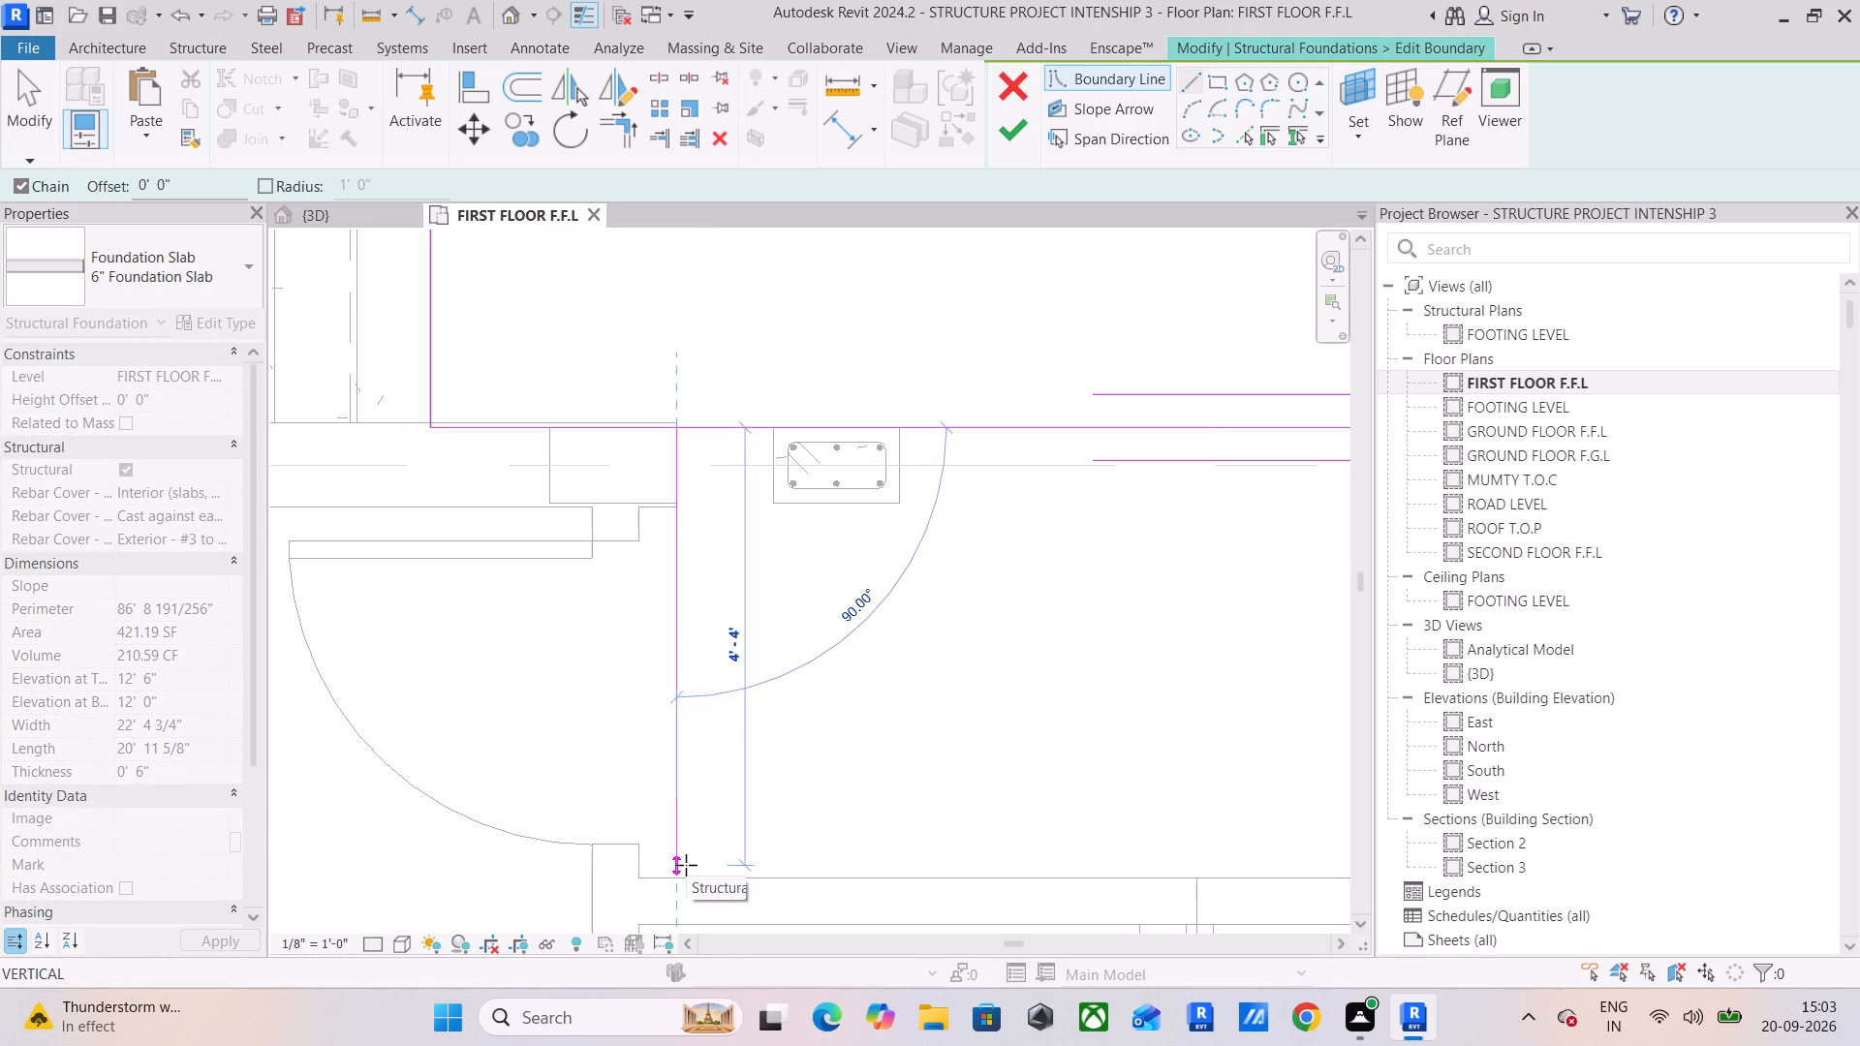
click(680, 507)
click(645, 509)
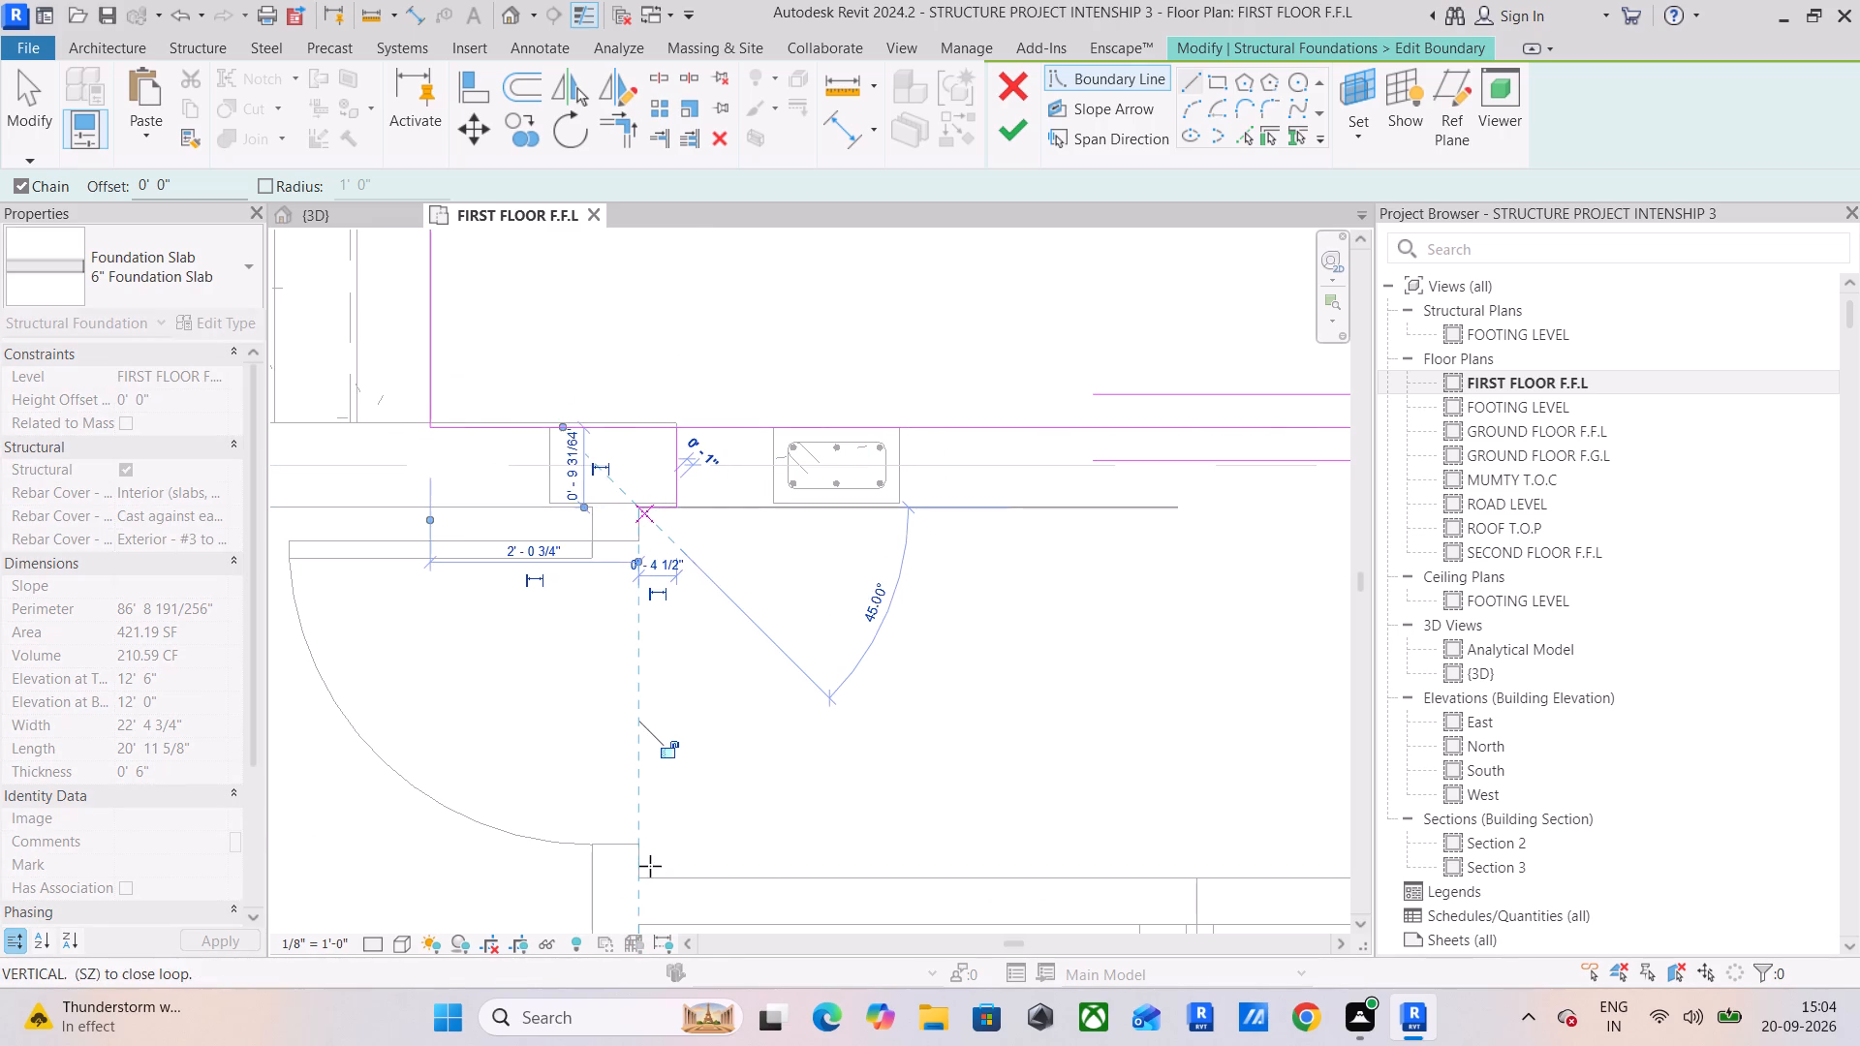
click(639, 878)
Draw the boundary line along the passage wall to the column below the double doors.
middle_drag(1046, 883, 396, 854)
scroll(402, 854, up, 1)
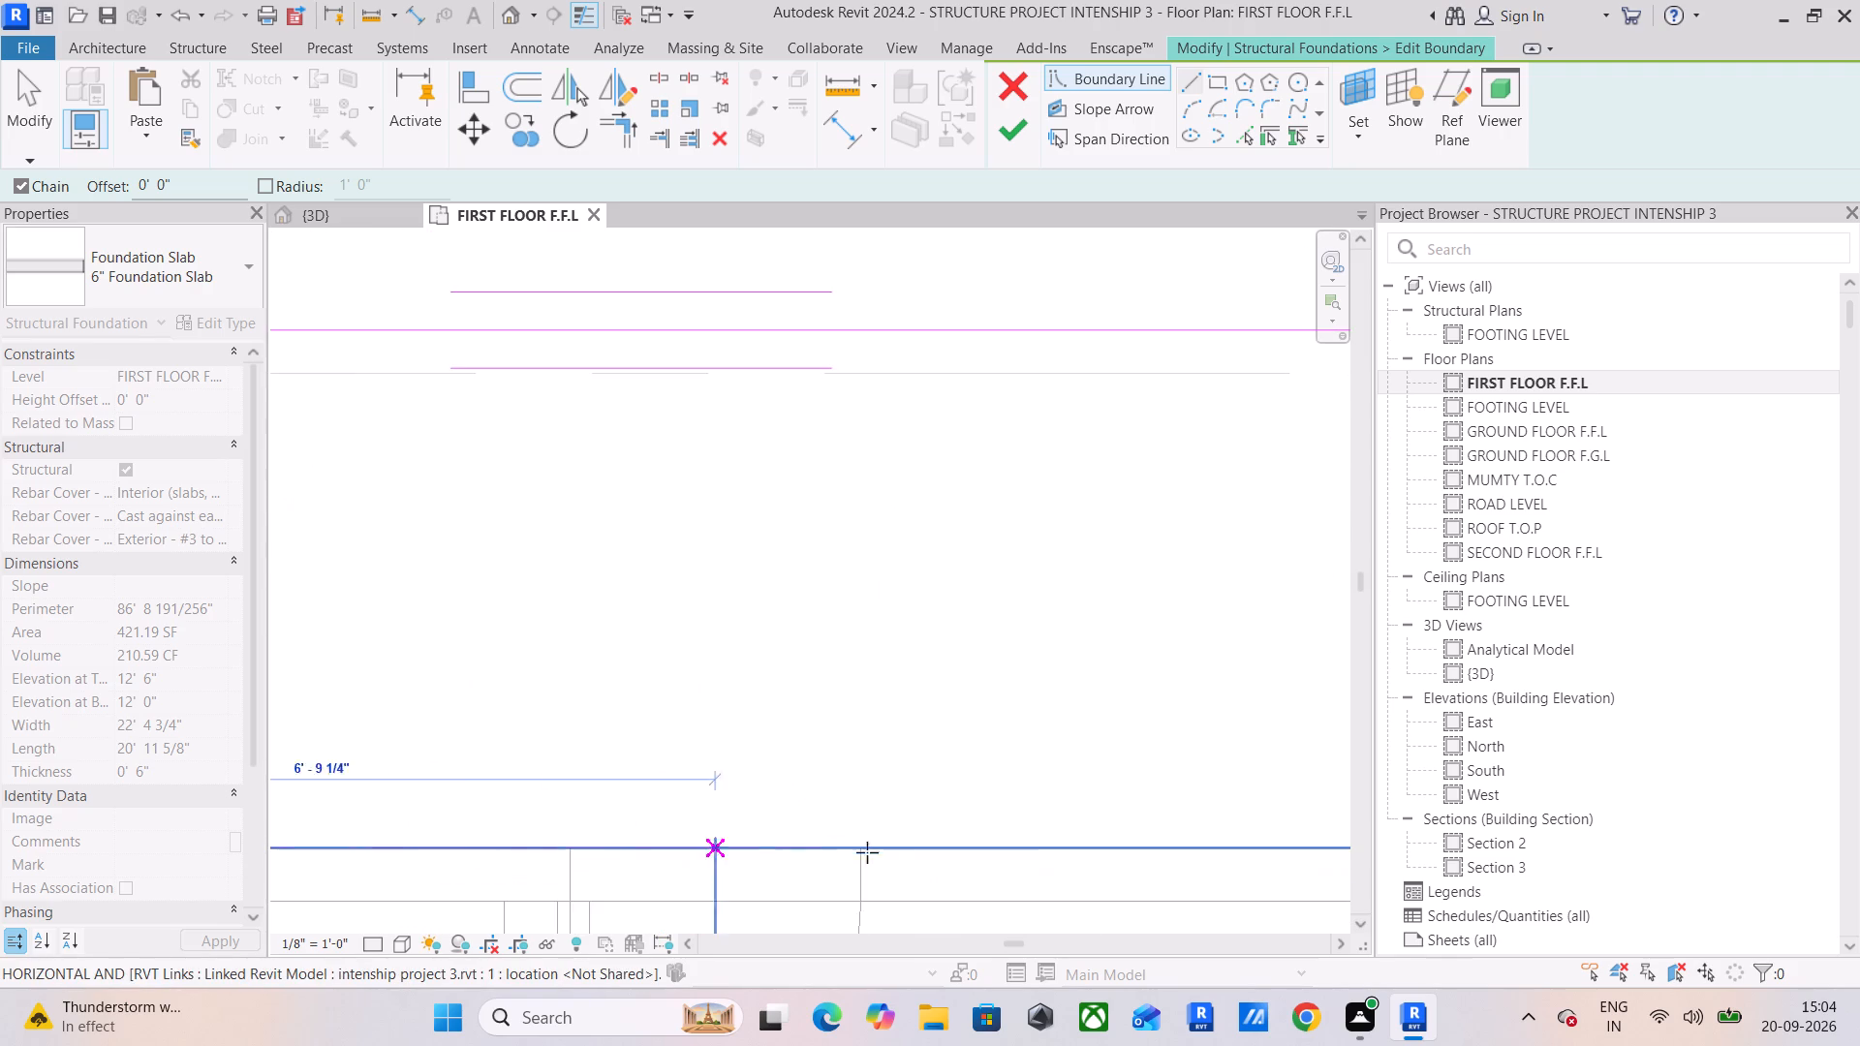
scroll(898, 846, down, 2)
middle_drag(1058, 853, 666, 797)
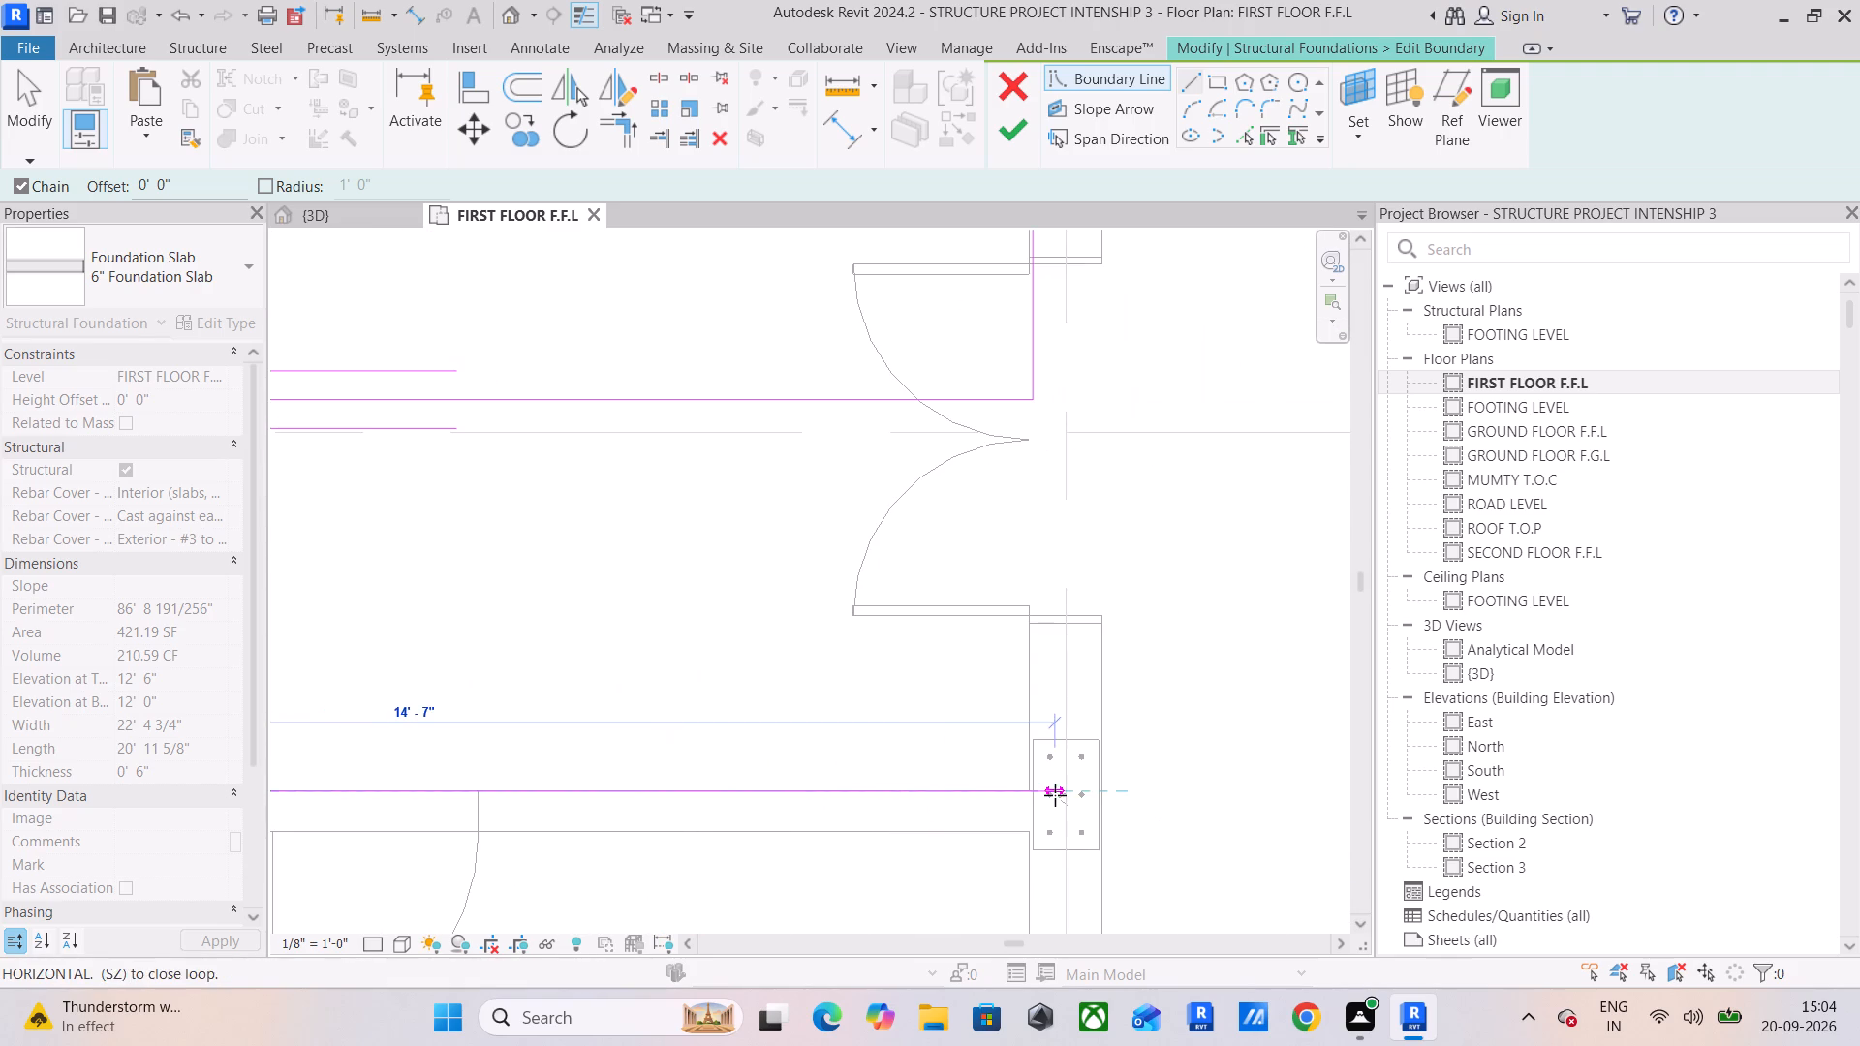
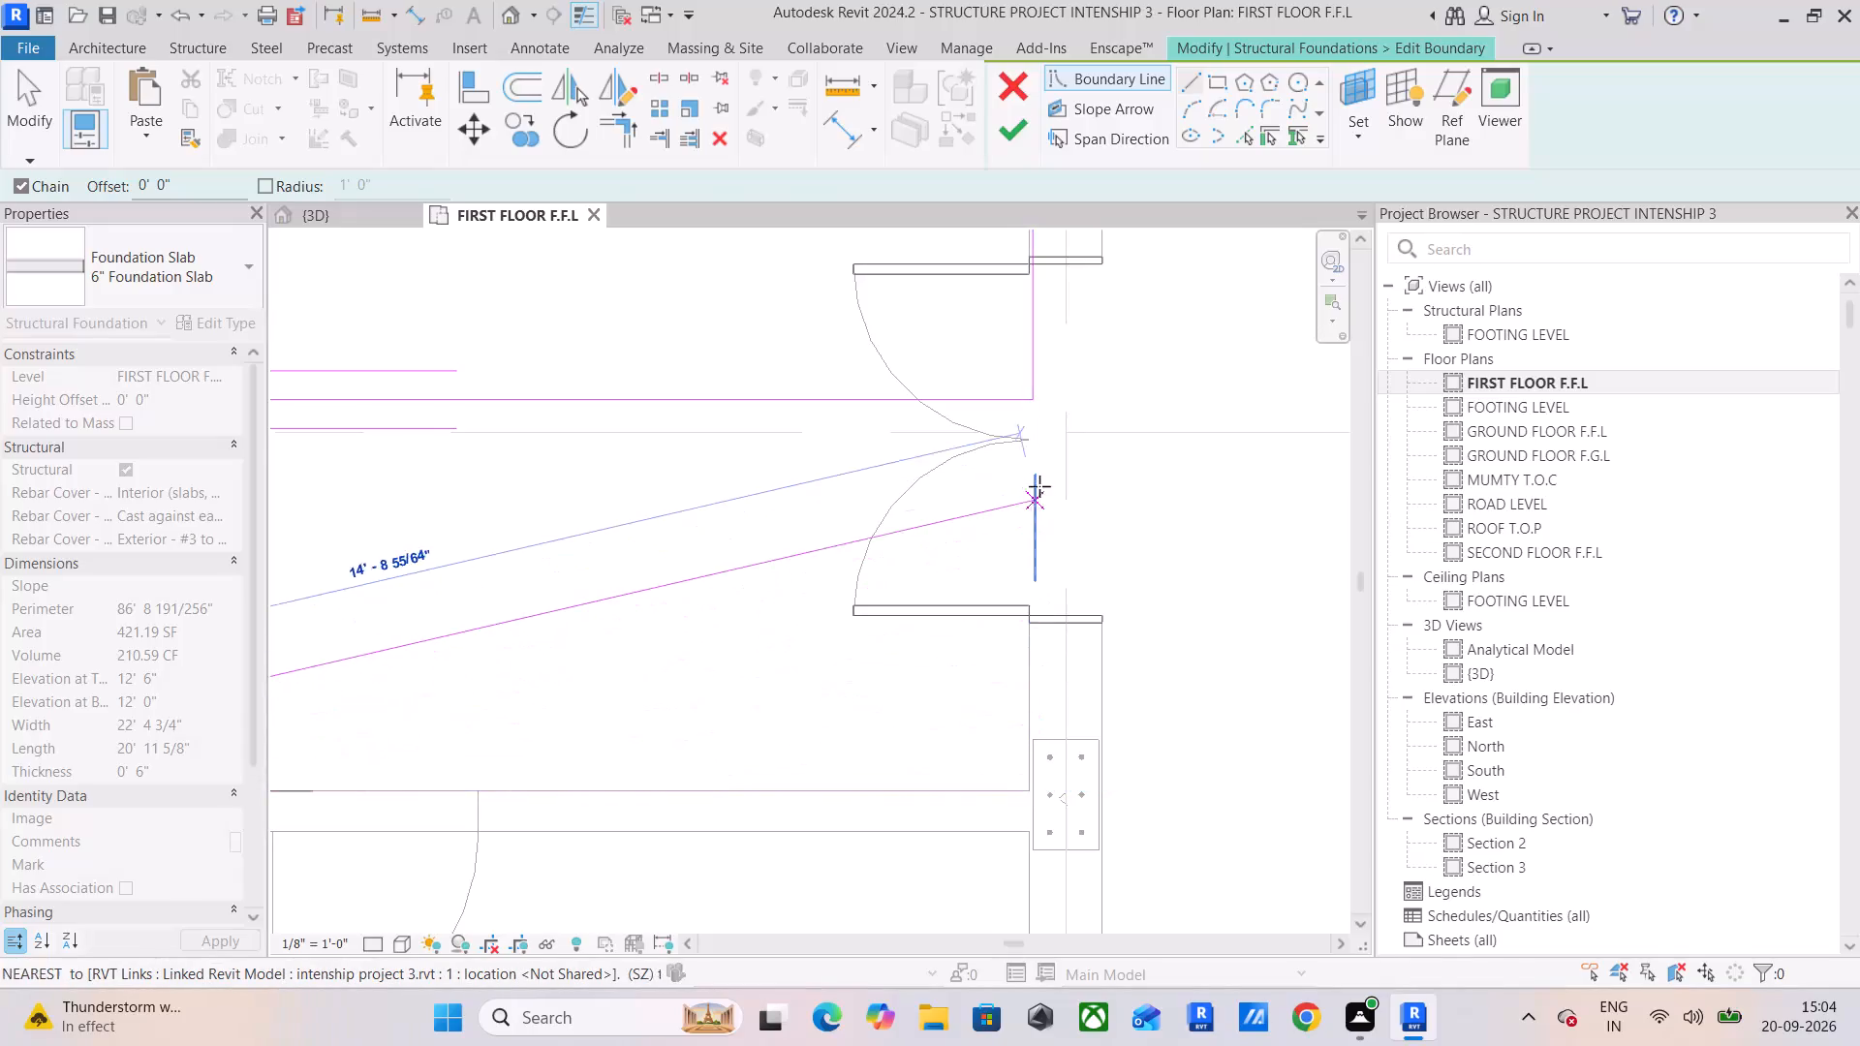
Draw the boundary line from the column corner below the double doors along their wall to the old horizontal hall boundary line.
scroll(1036, 785, up, 6)
click(1032, 794)
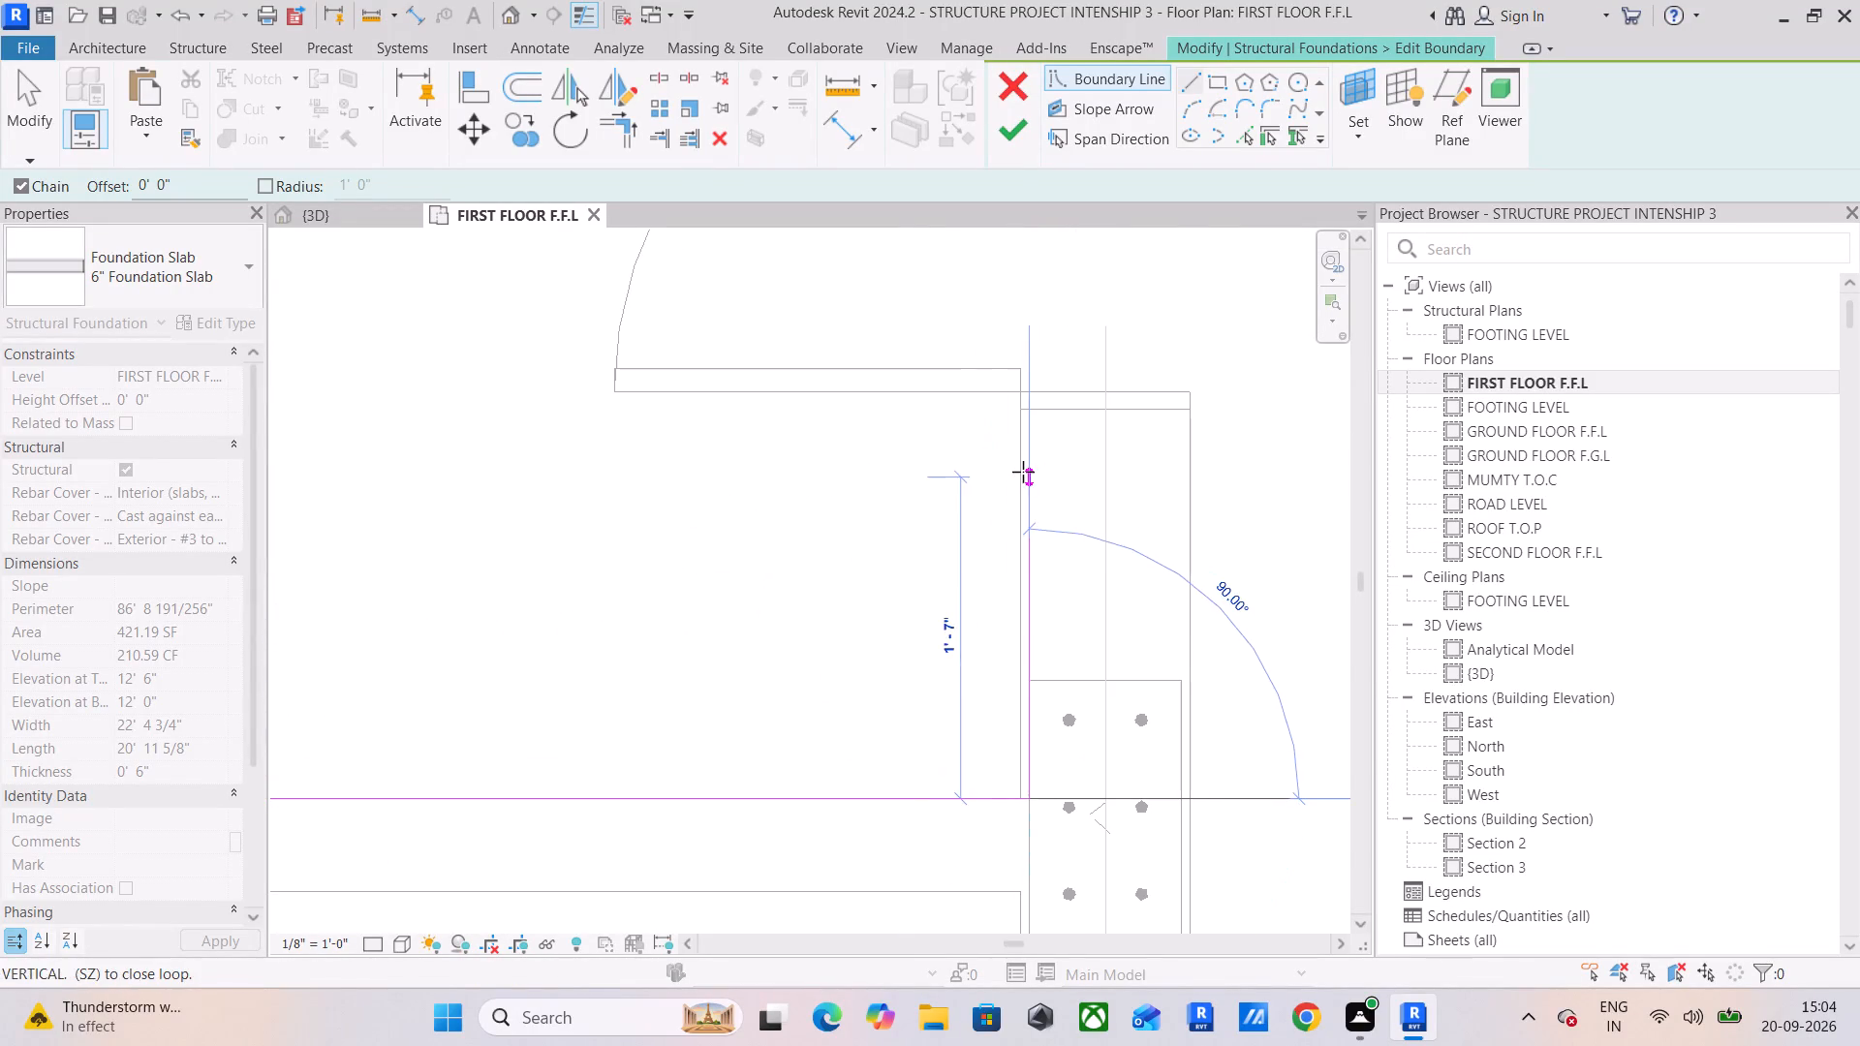
middle_drag(1023, 472, 1036, 931)
click(1025, 352)
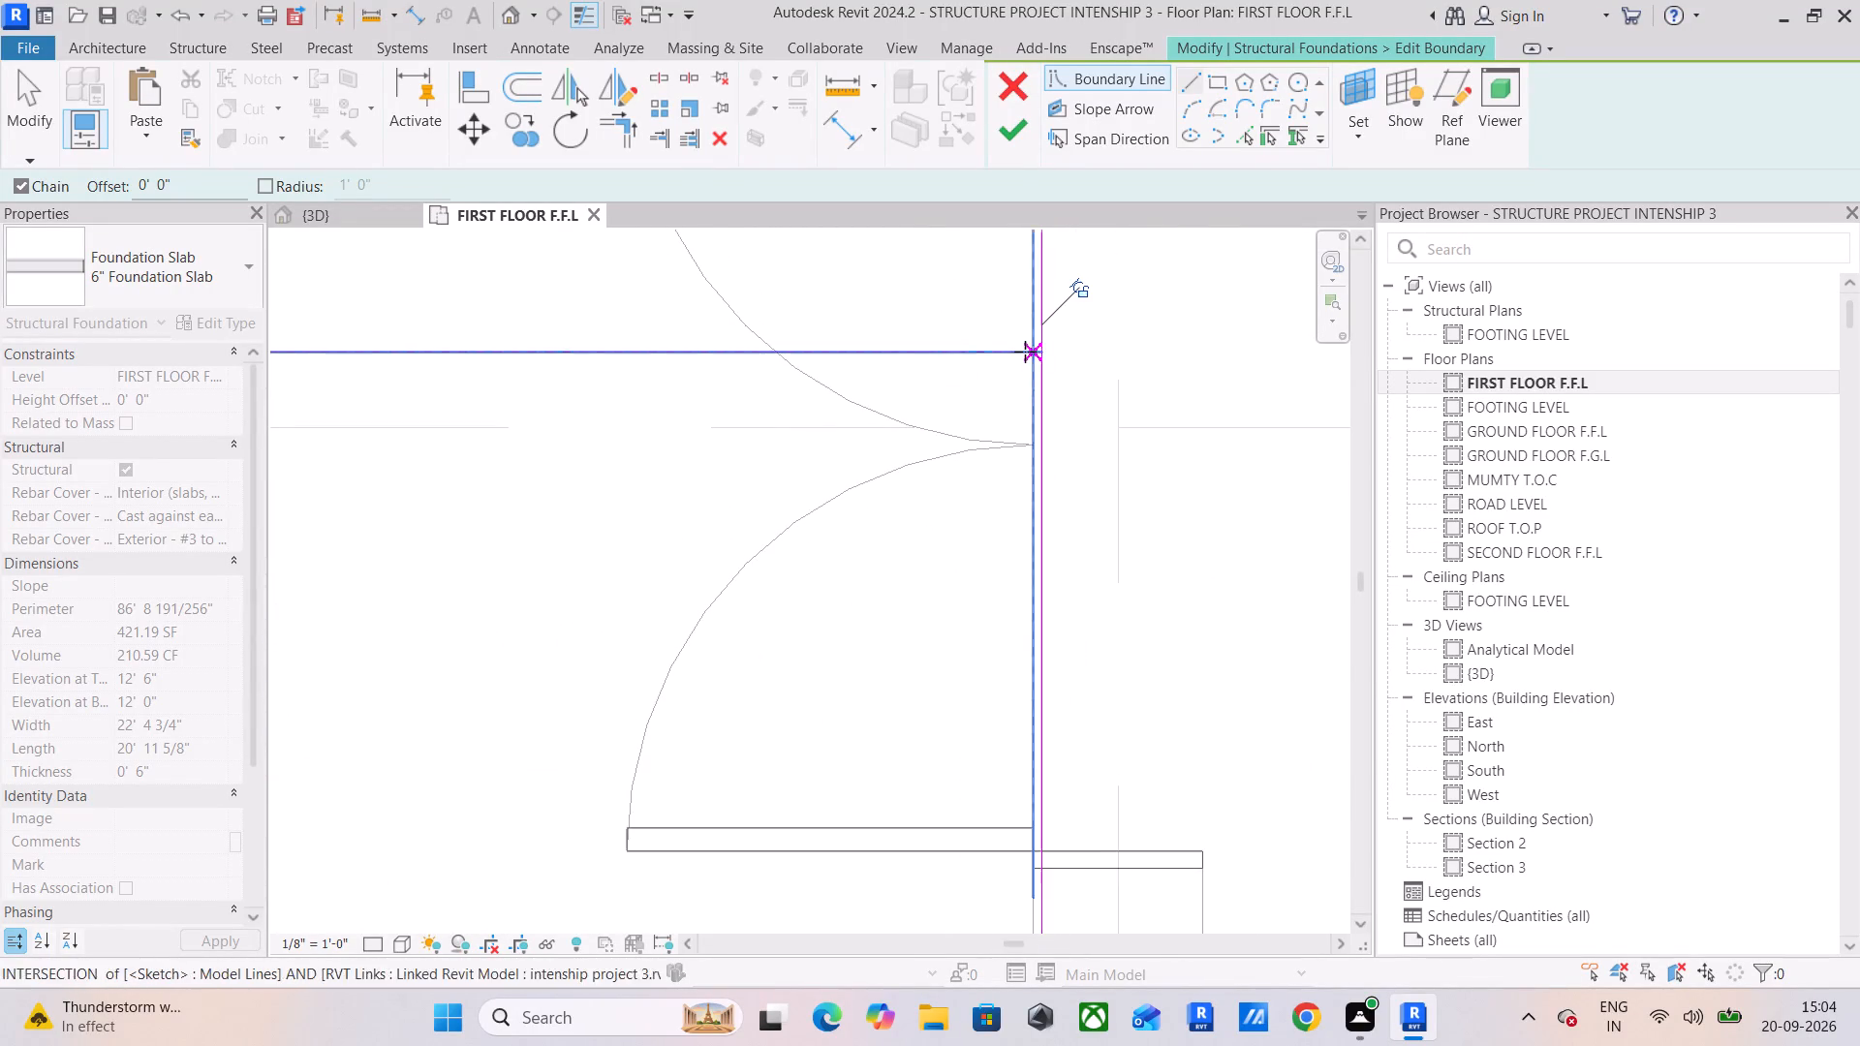
Trim the new vertical line together with the existing boundary line along the double-door wall.
scroll(852, 456, down, 5)
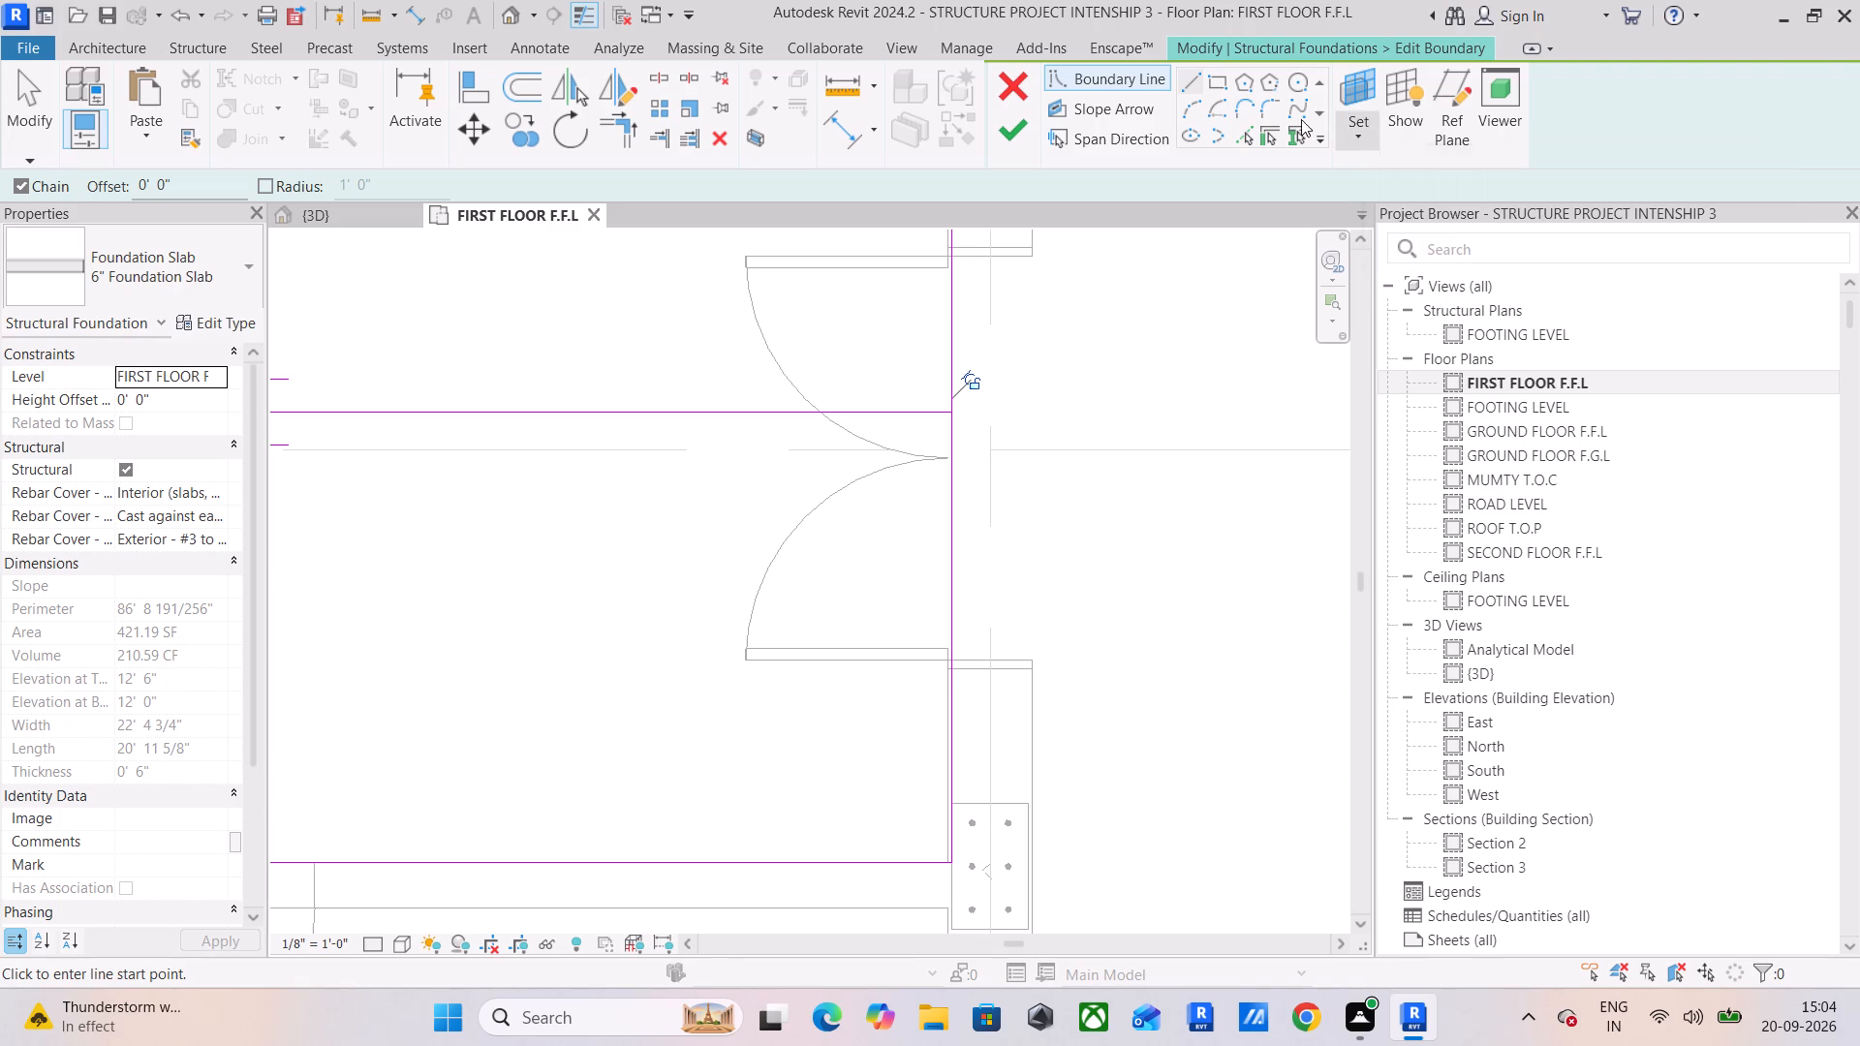
click(636, 119)
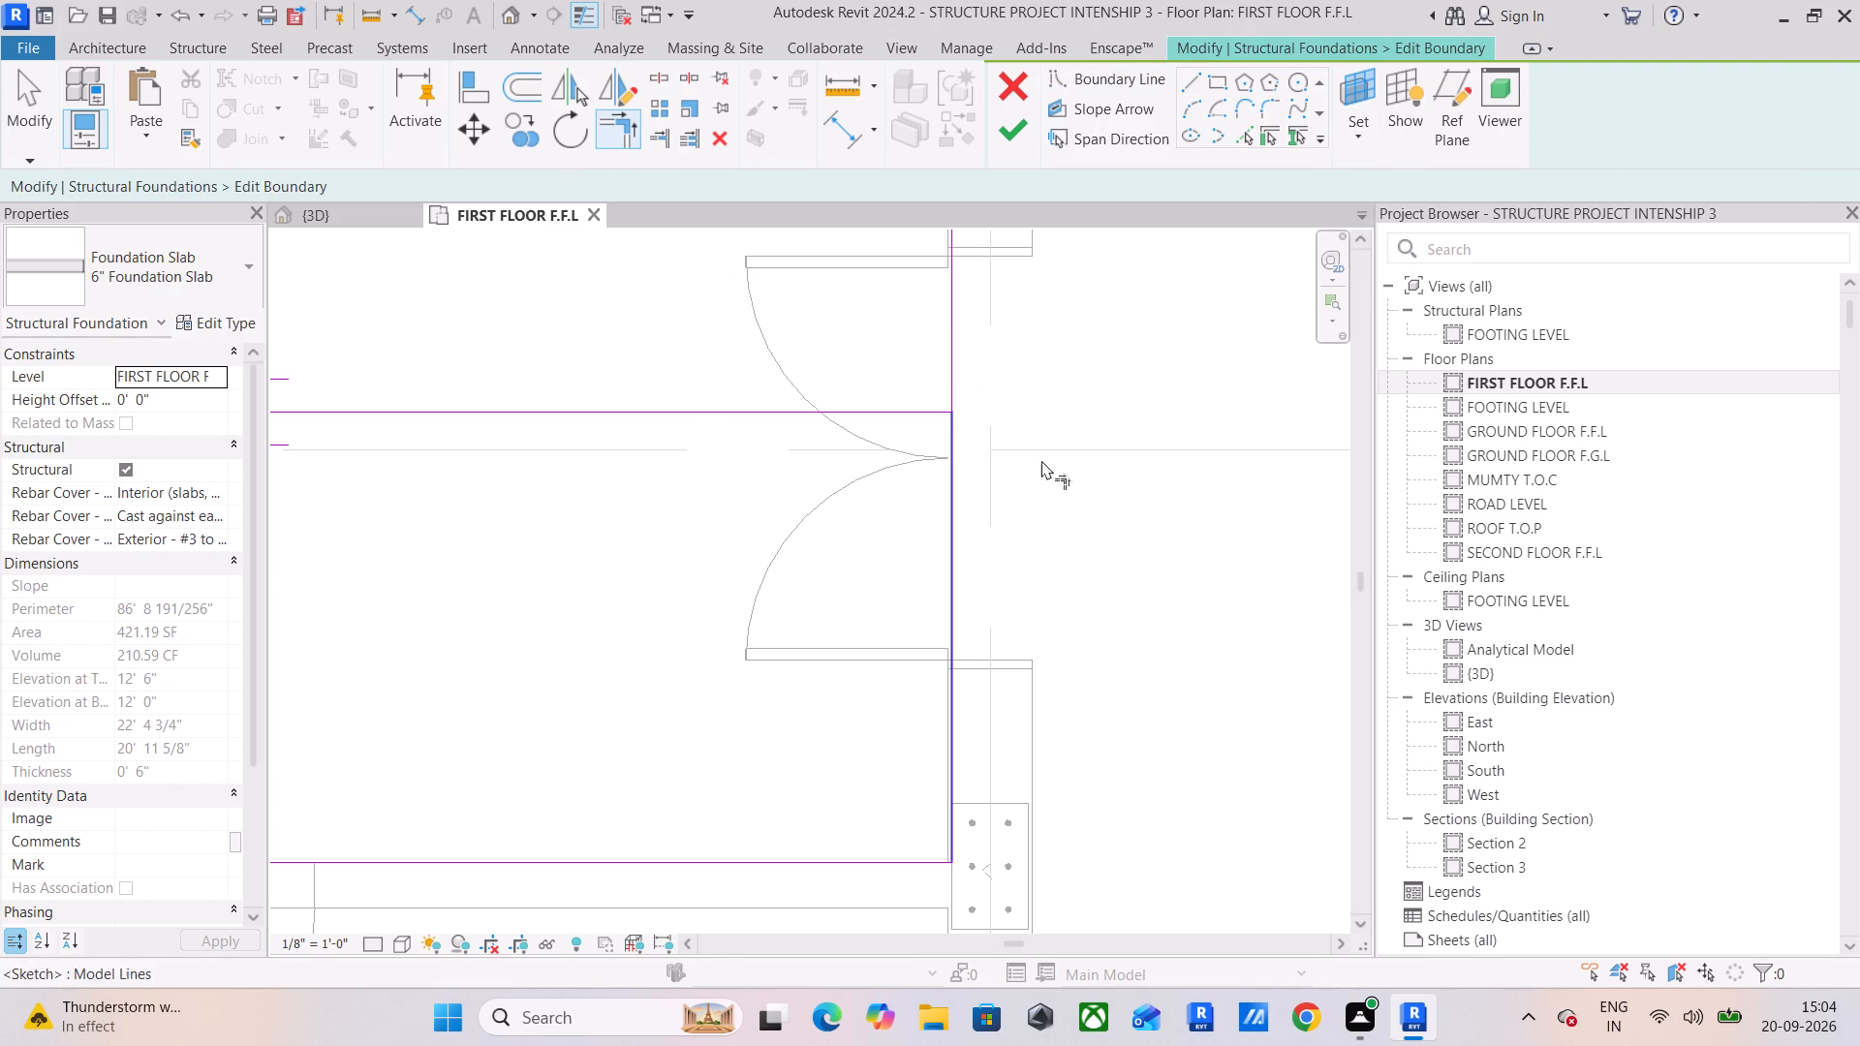
click(944, 455)
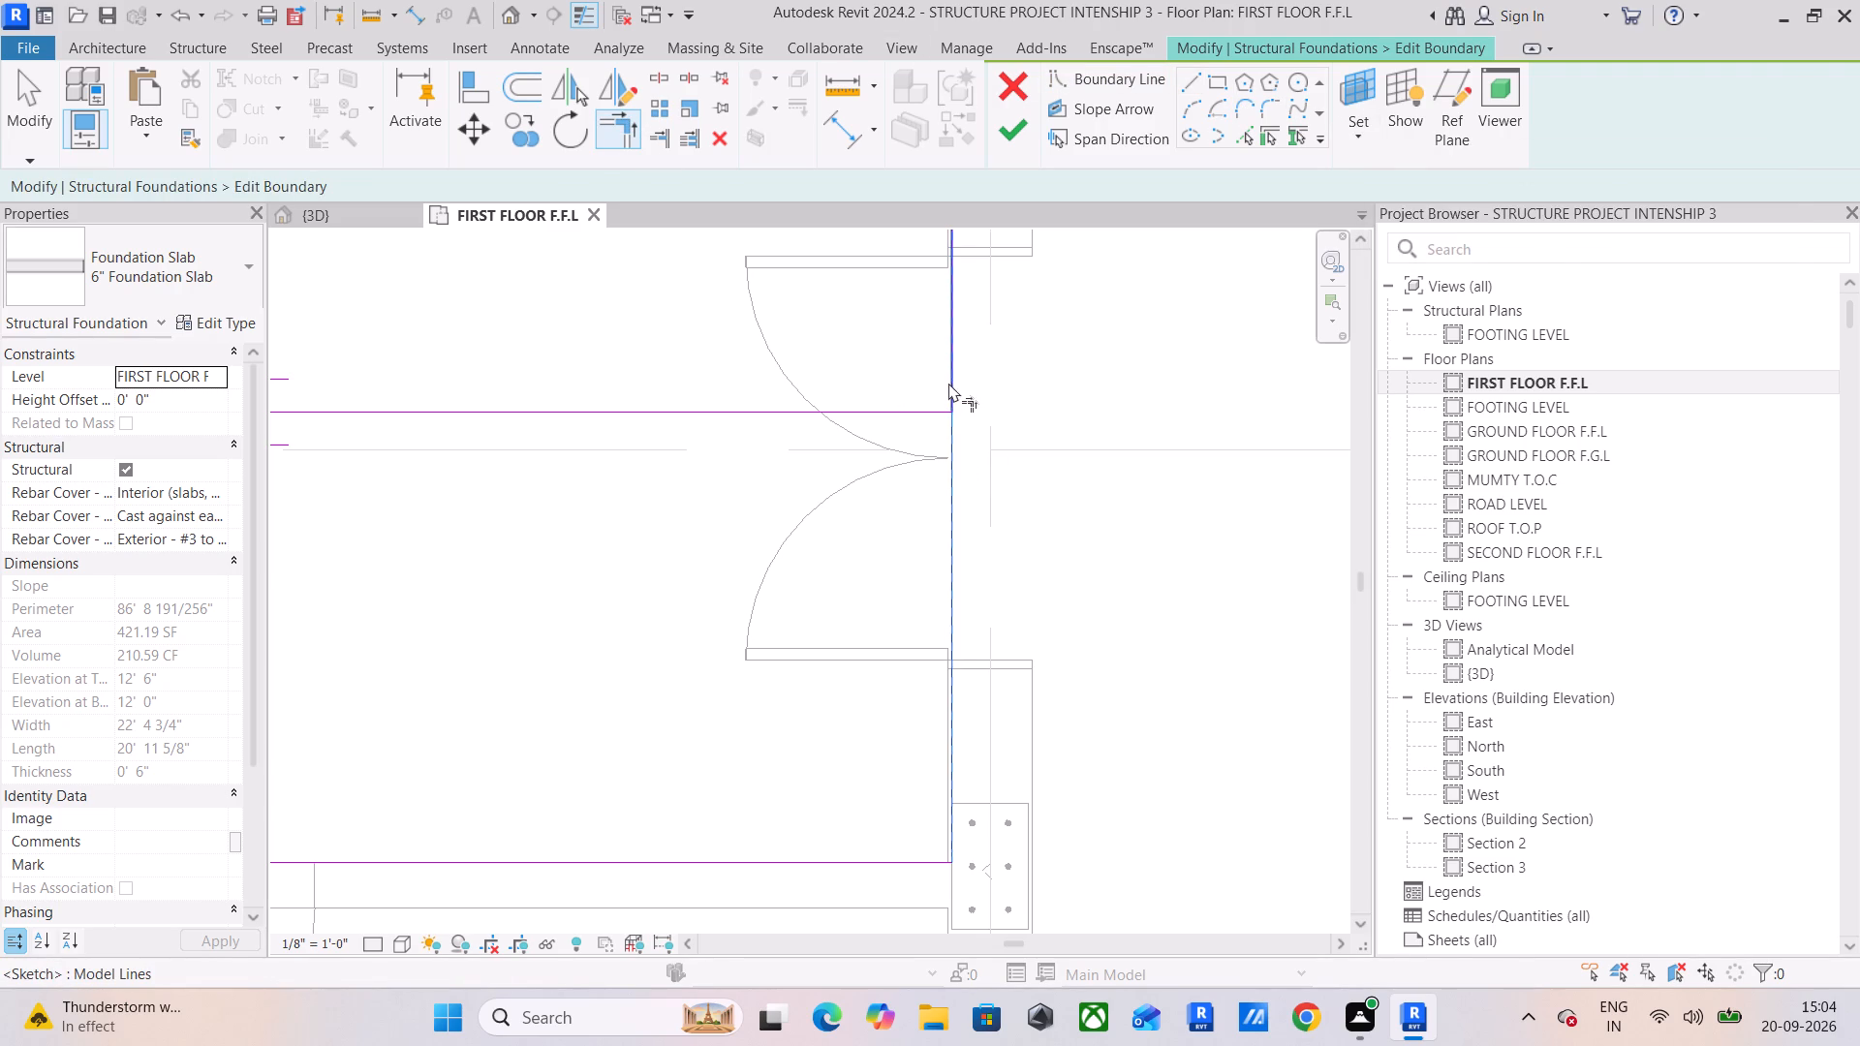
click(952, 362)
Delete the old horizontal boundary line between the hall and the passage.
scroll(881, 401, down, 3)
scroll(472, 387, down, 3)
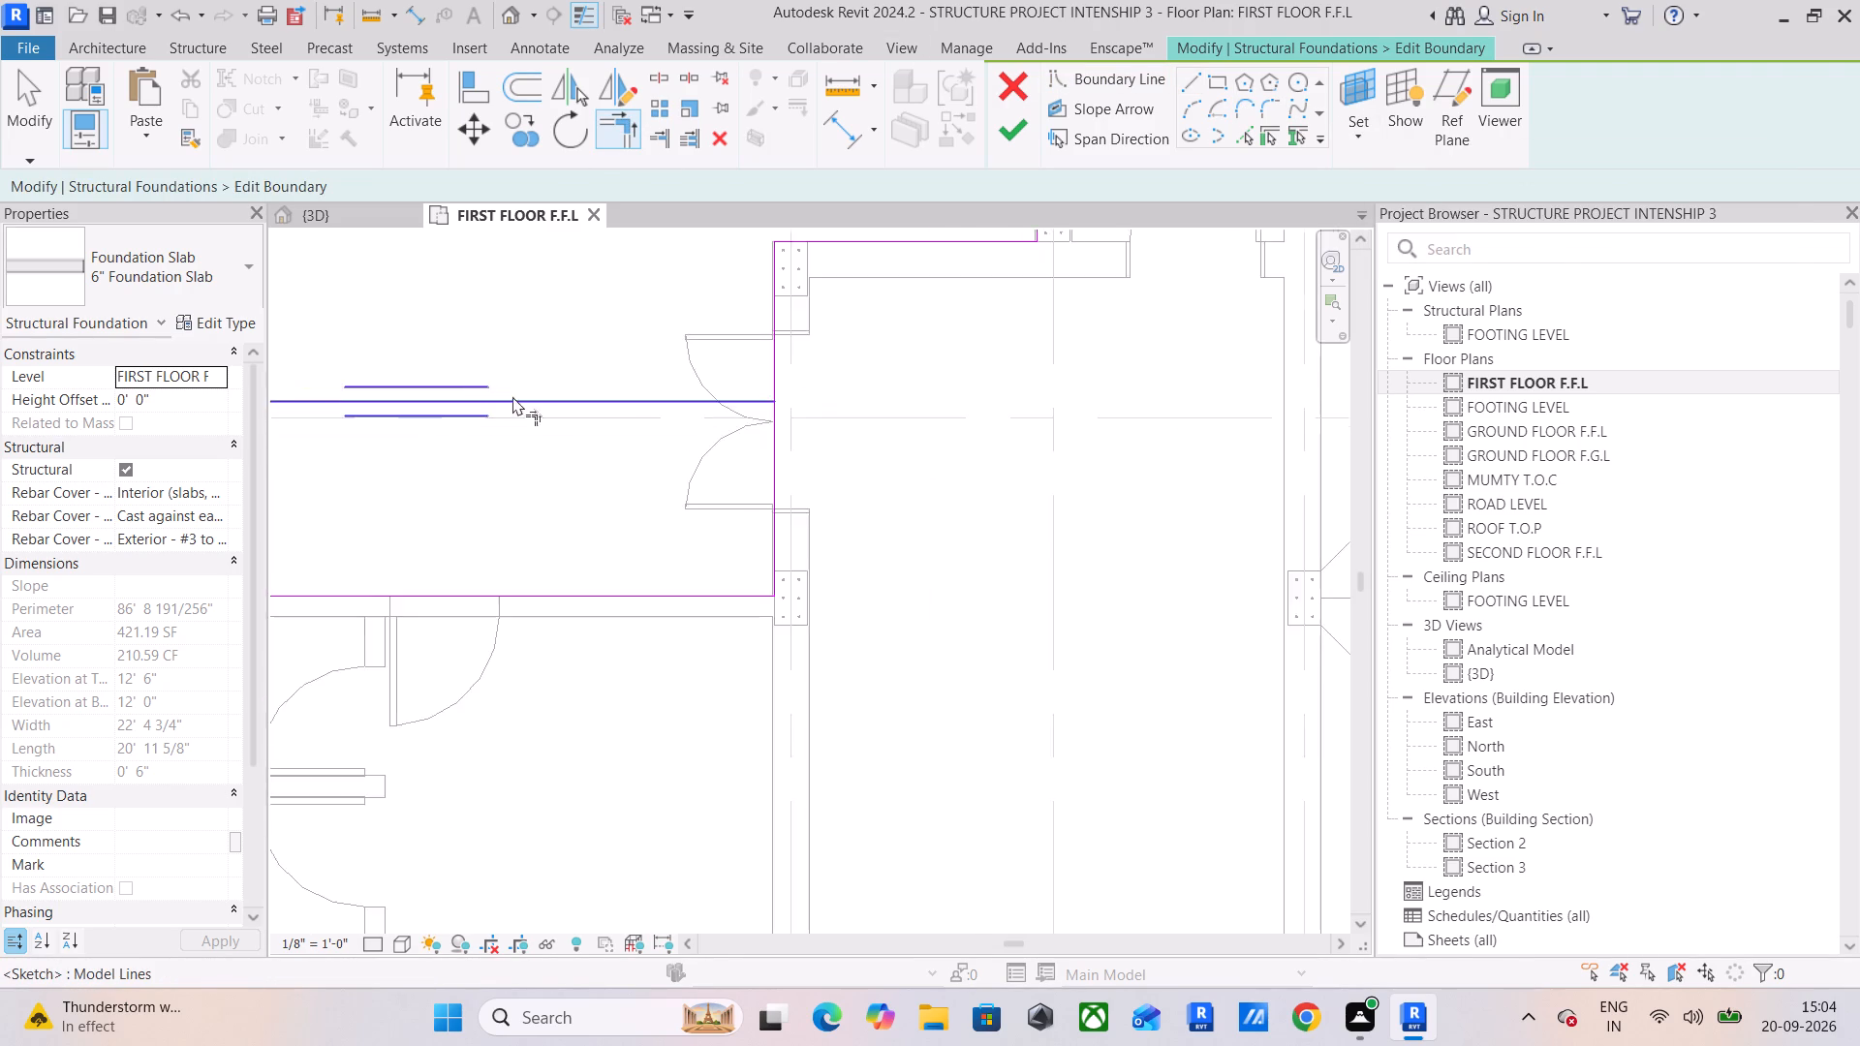
scroll(512, 396, down, 1)
middle_drag(535, 397, 1298, 537)
middle_drag(1049, 531, 743, 509)
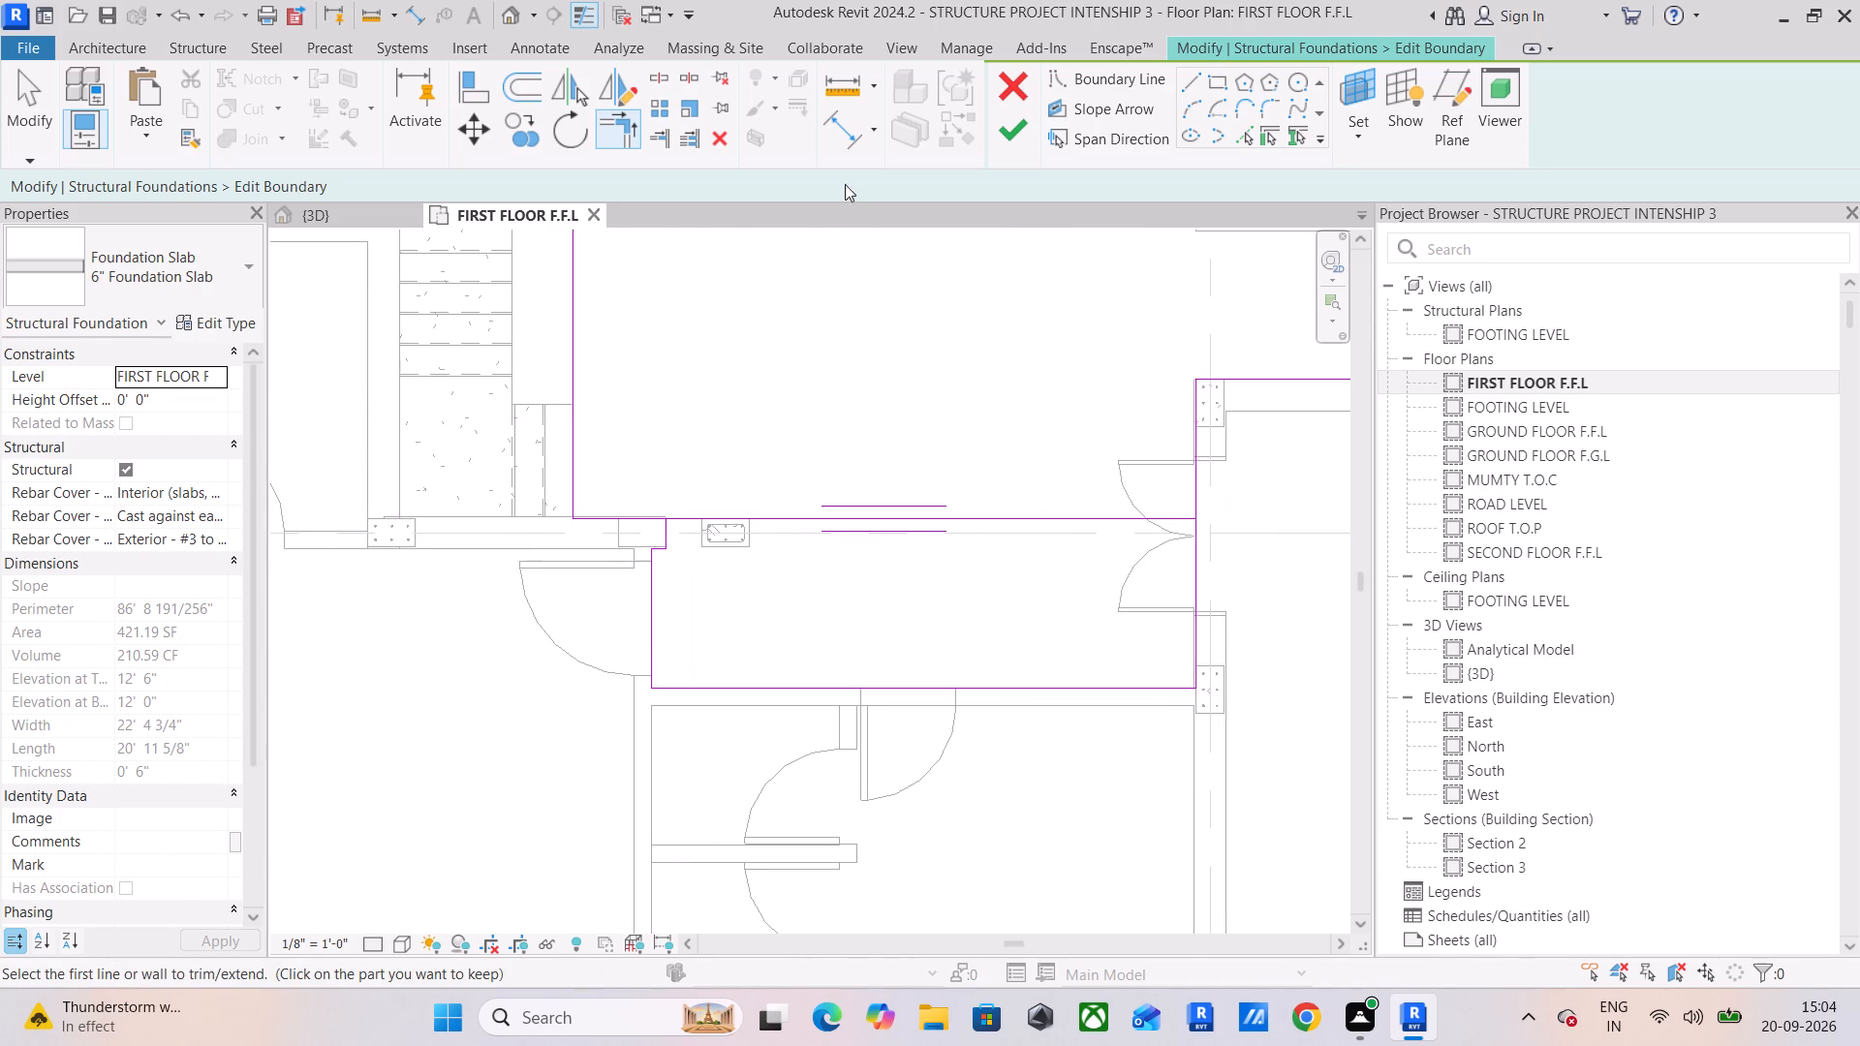
click(46, 103)
click(1029, 523)
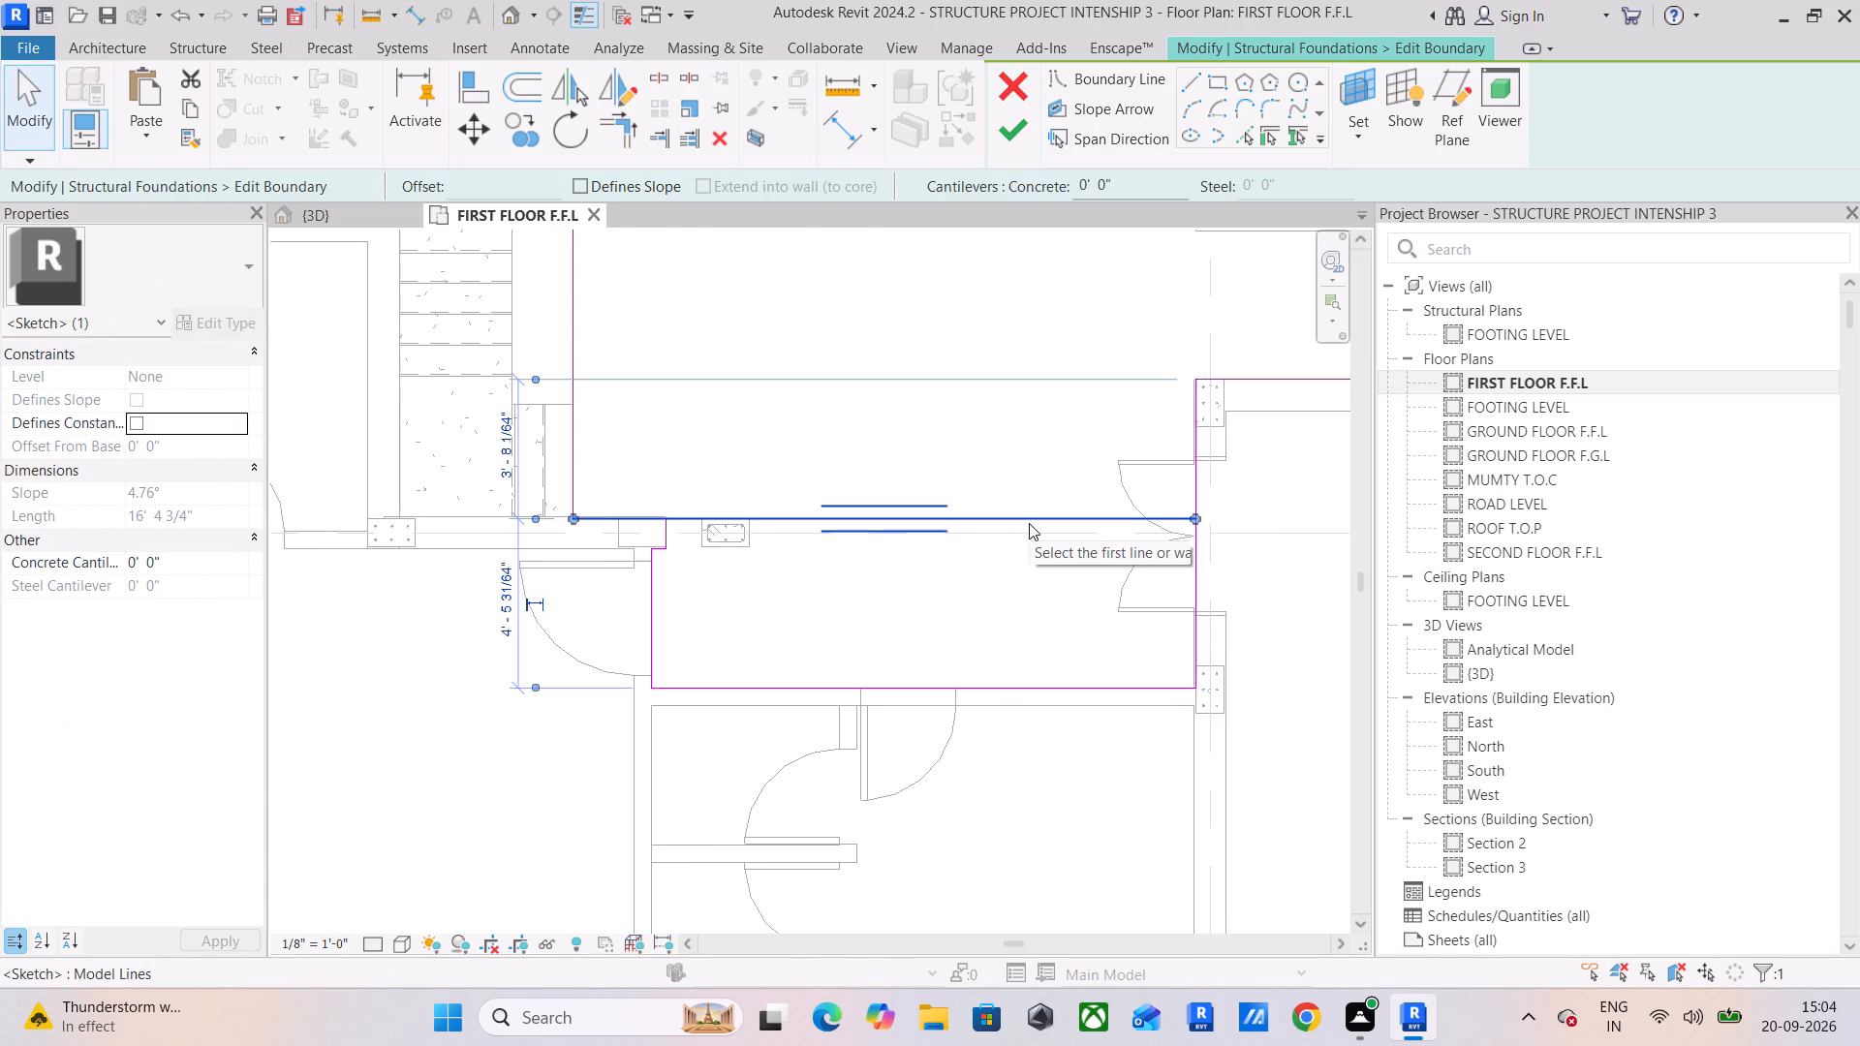
key(Delete)
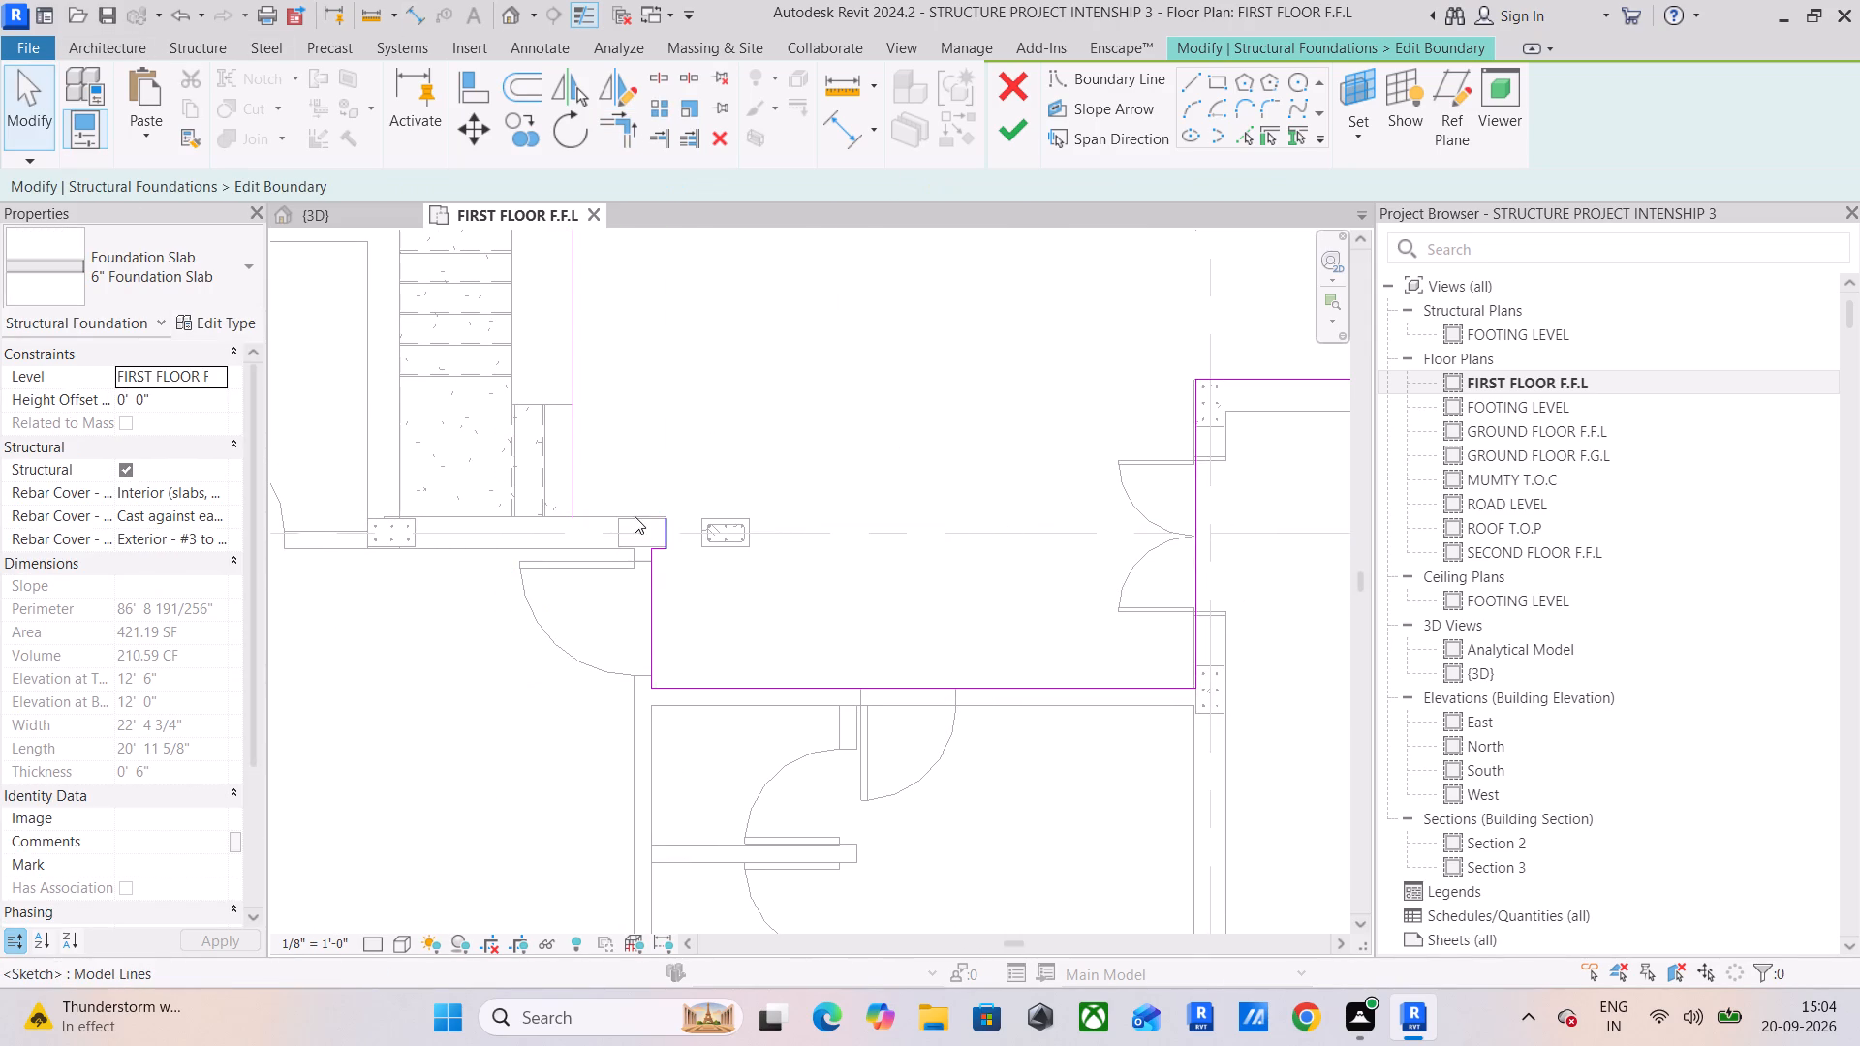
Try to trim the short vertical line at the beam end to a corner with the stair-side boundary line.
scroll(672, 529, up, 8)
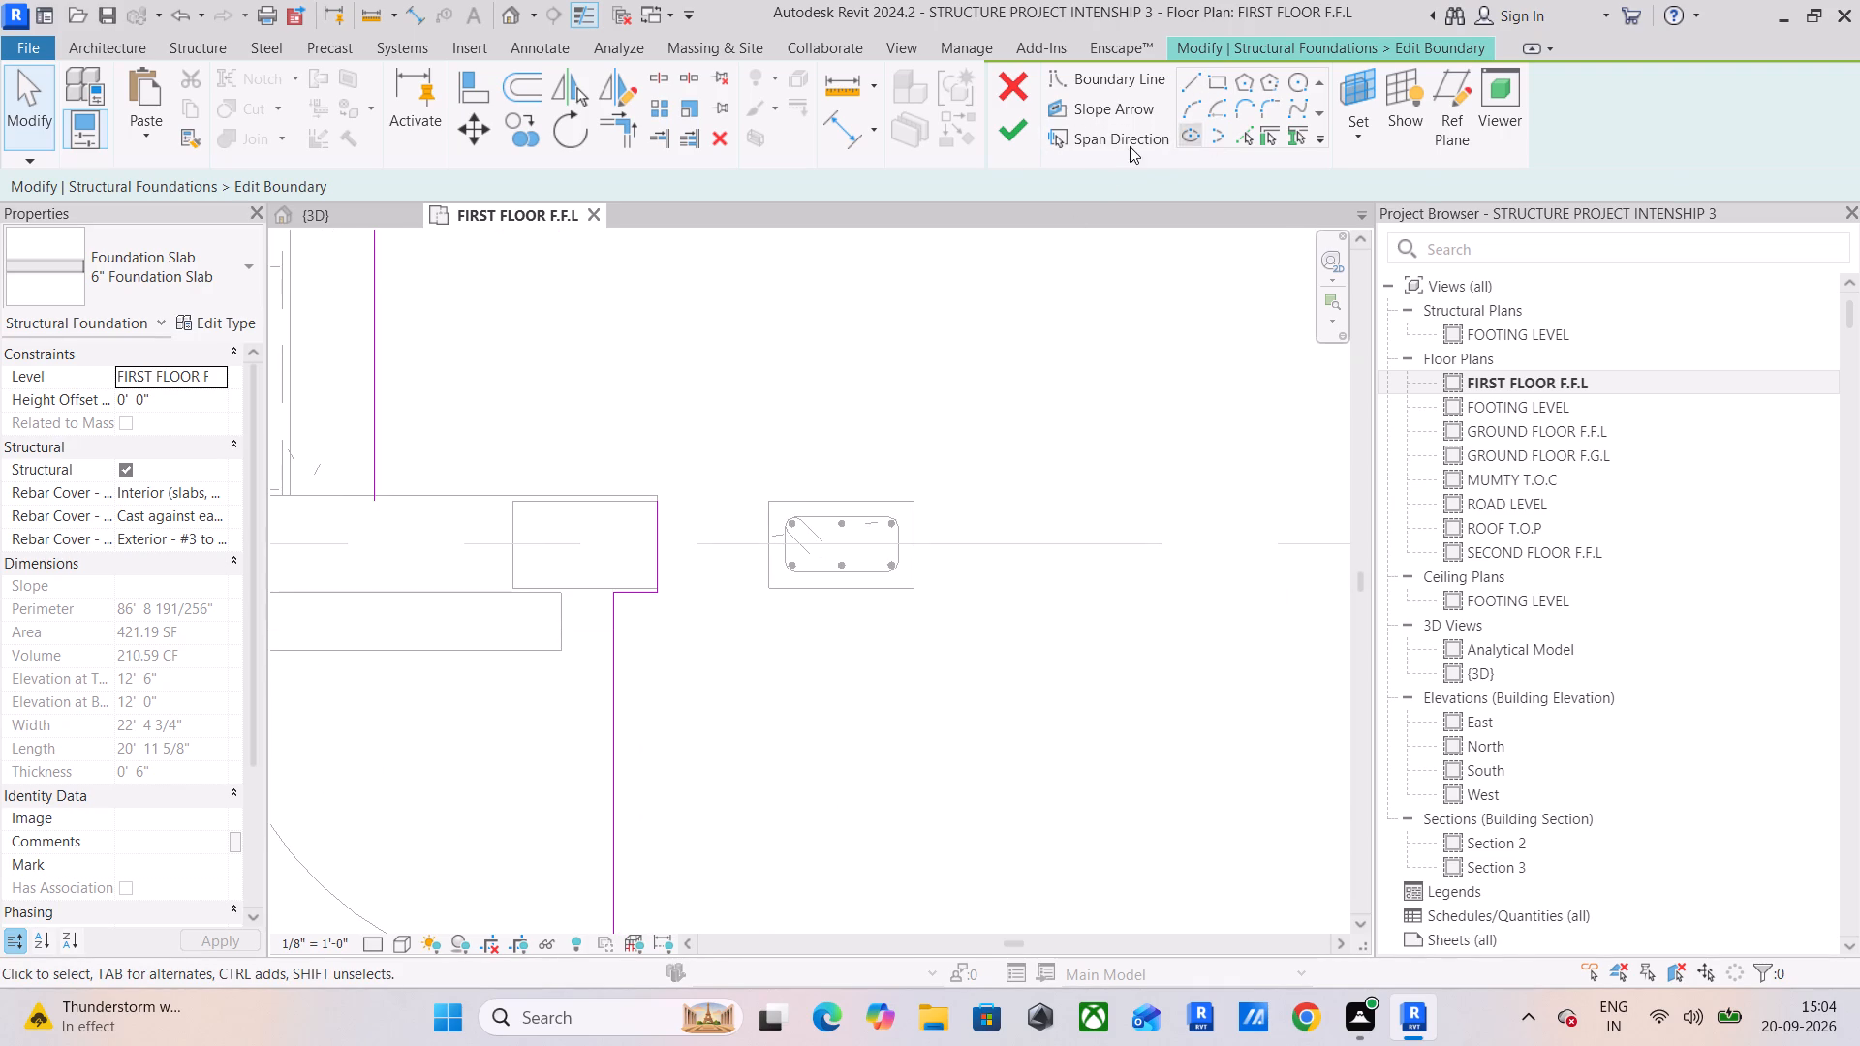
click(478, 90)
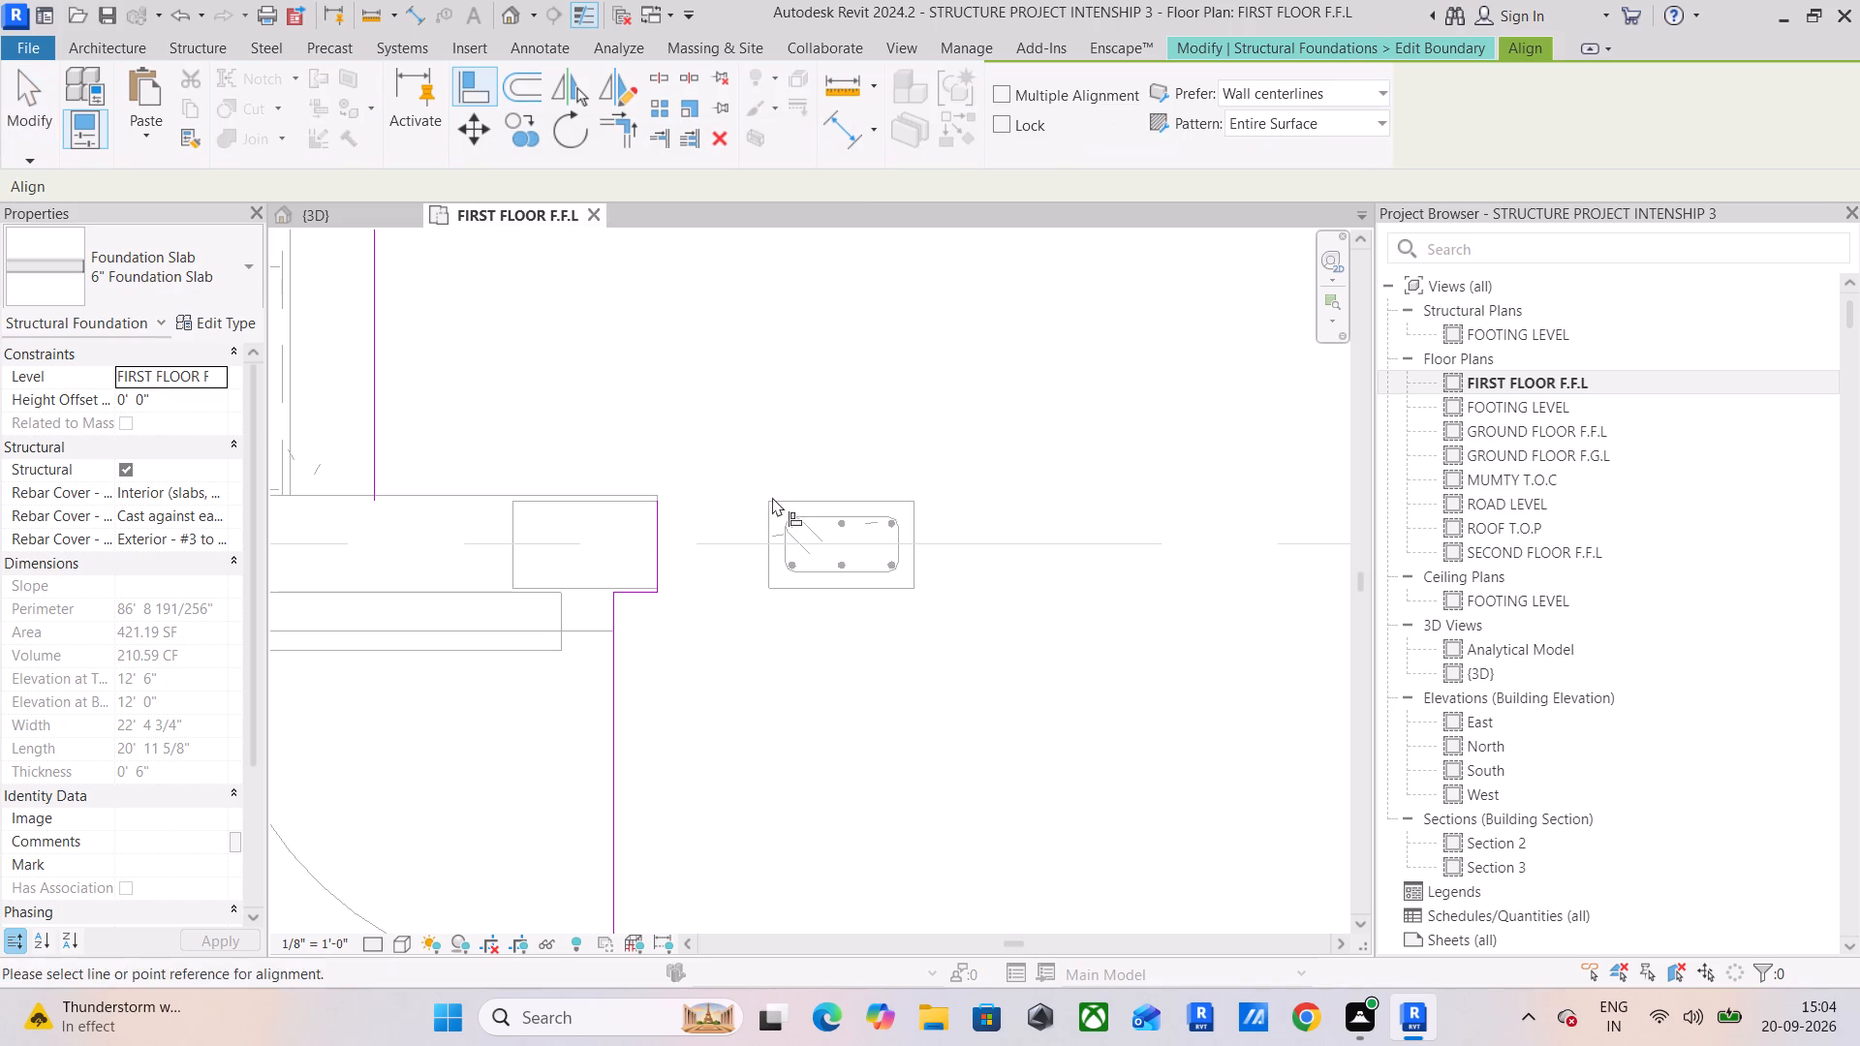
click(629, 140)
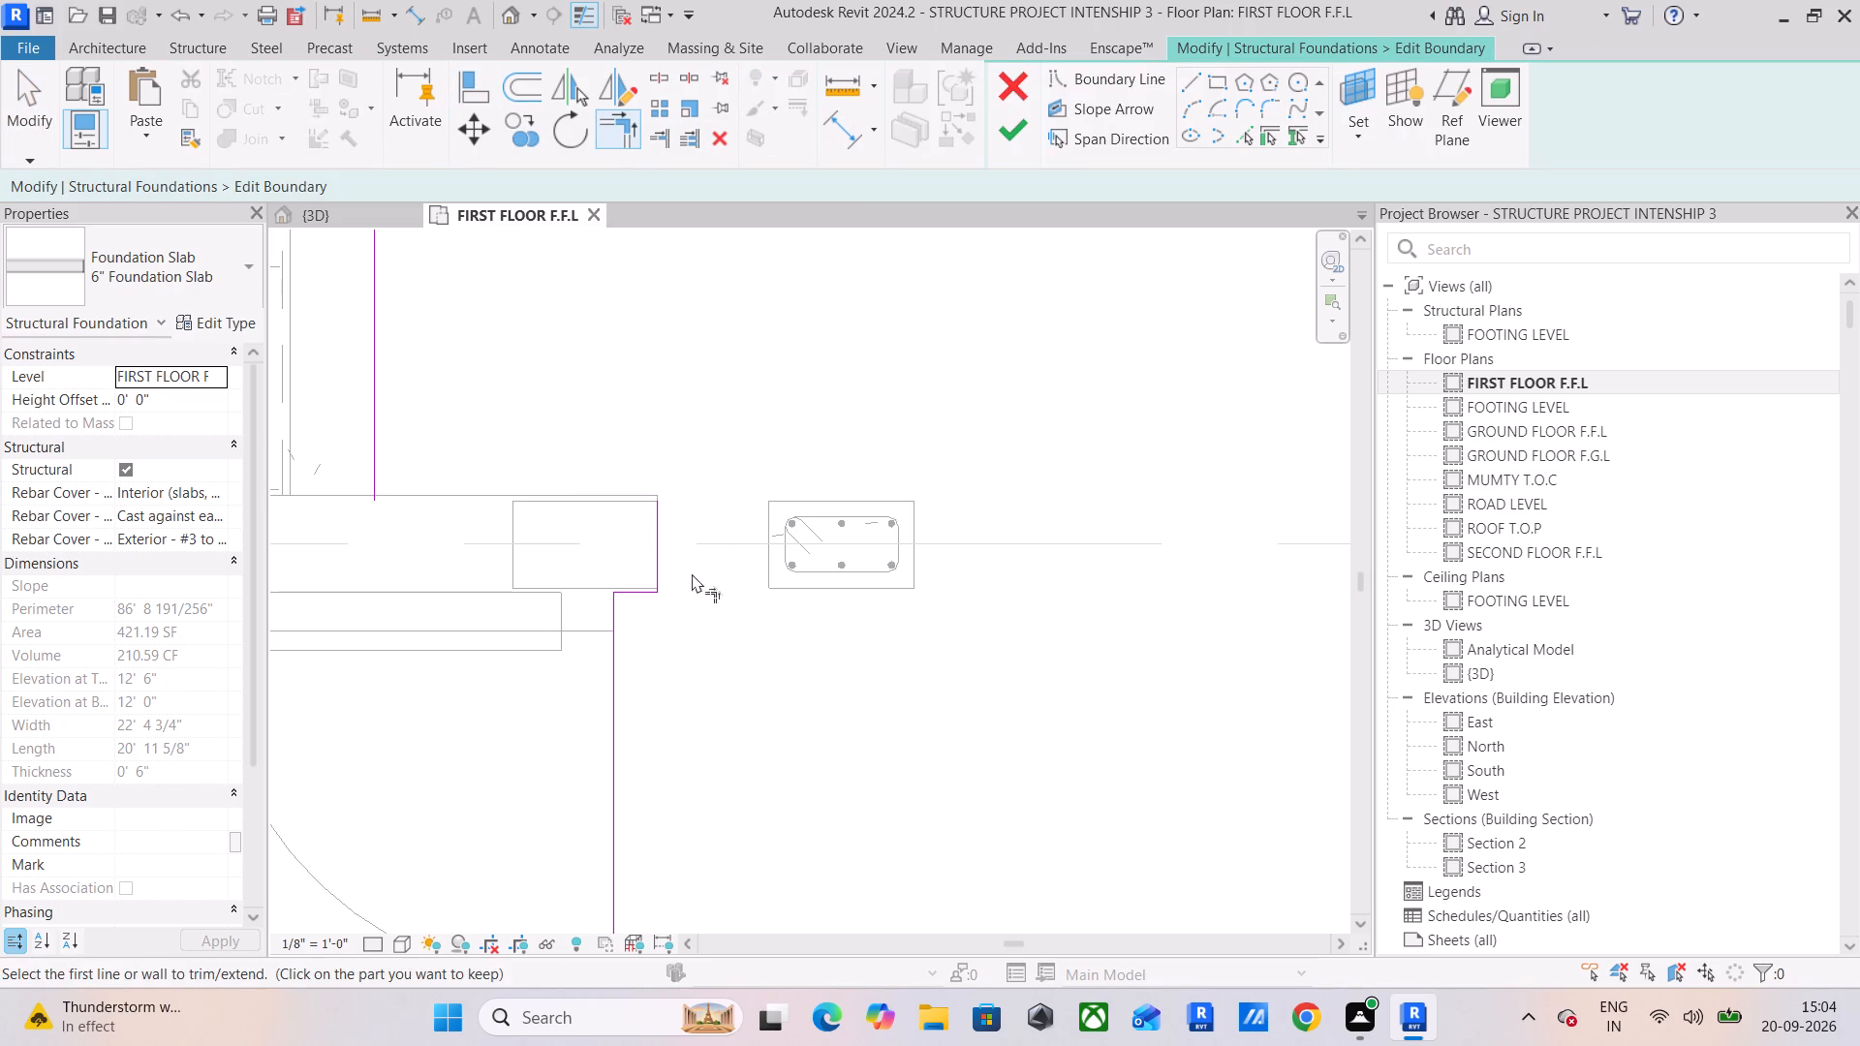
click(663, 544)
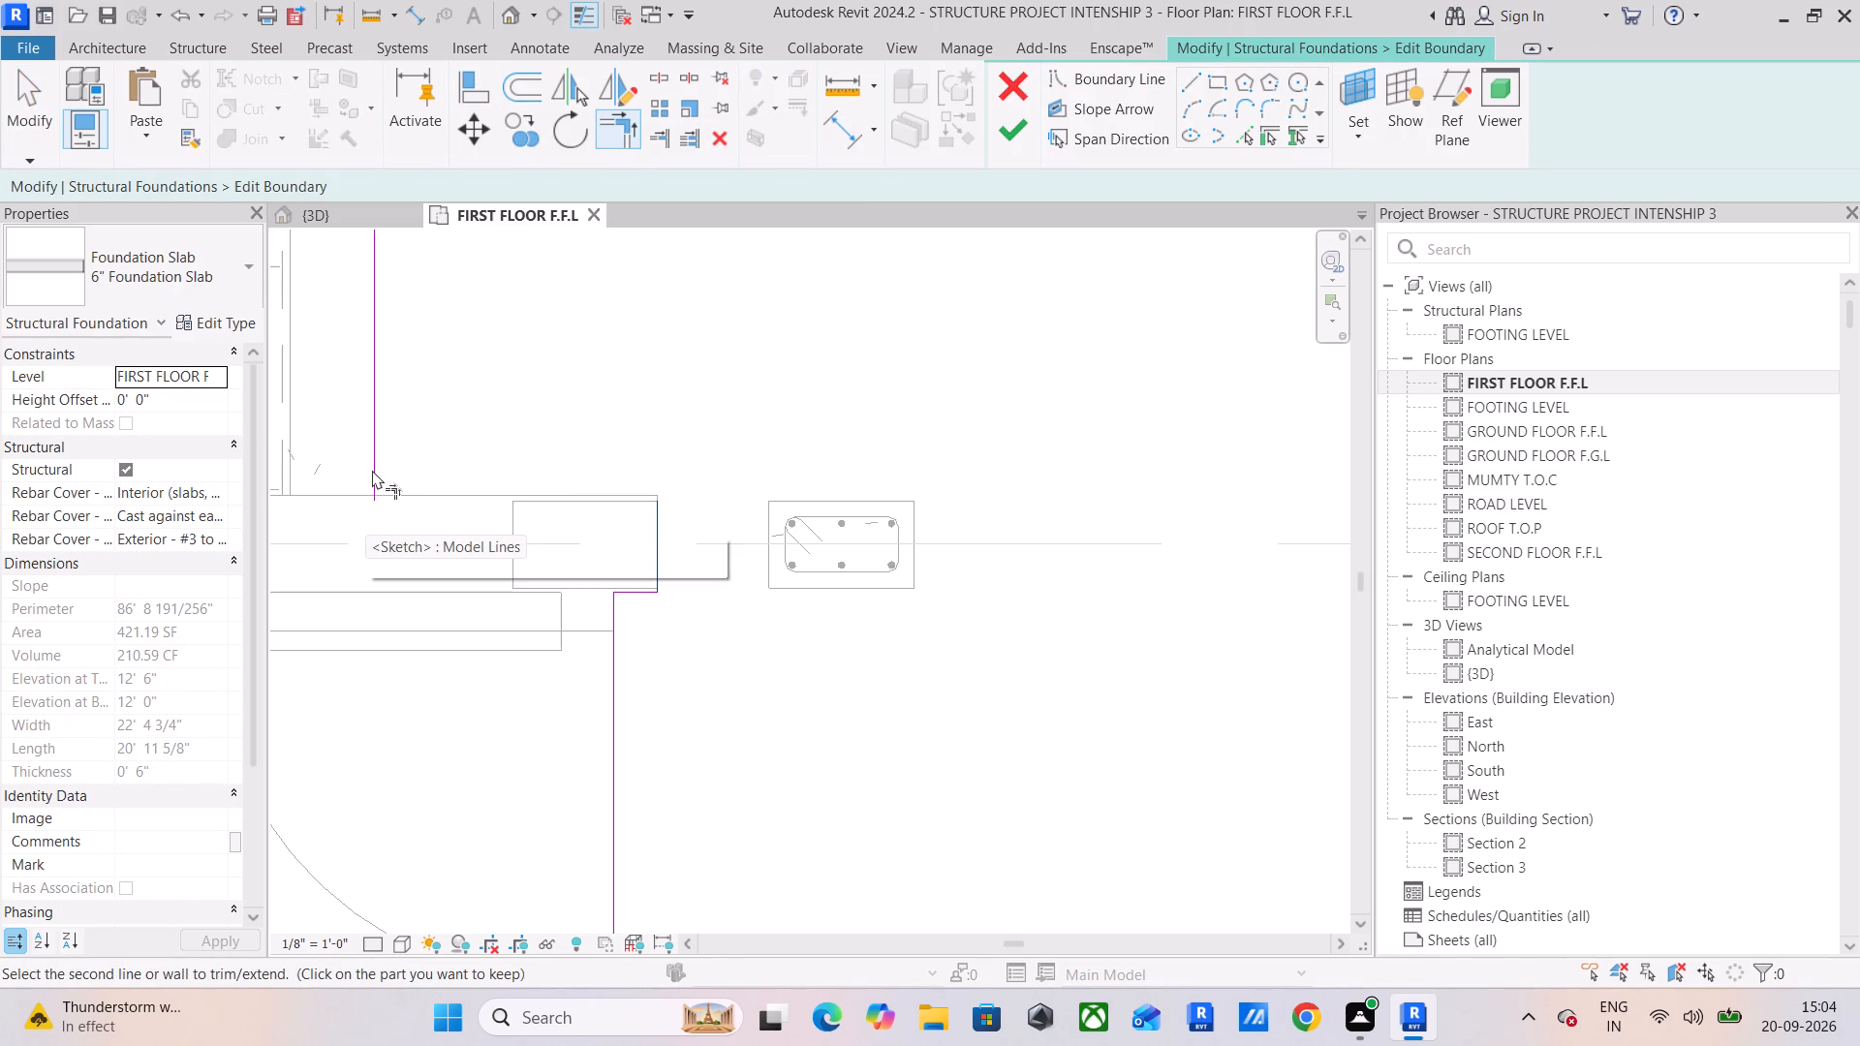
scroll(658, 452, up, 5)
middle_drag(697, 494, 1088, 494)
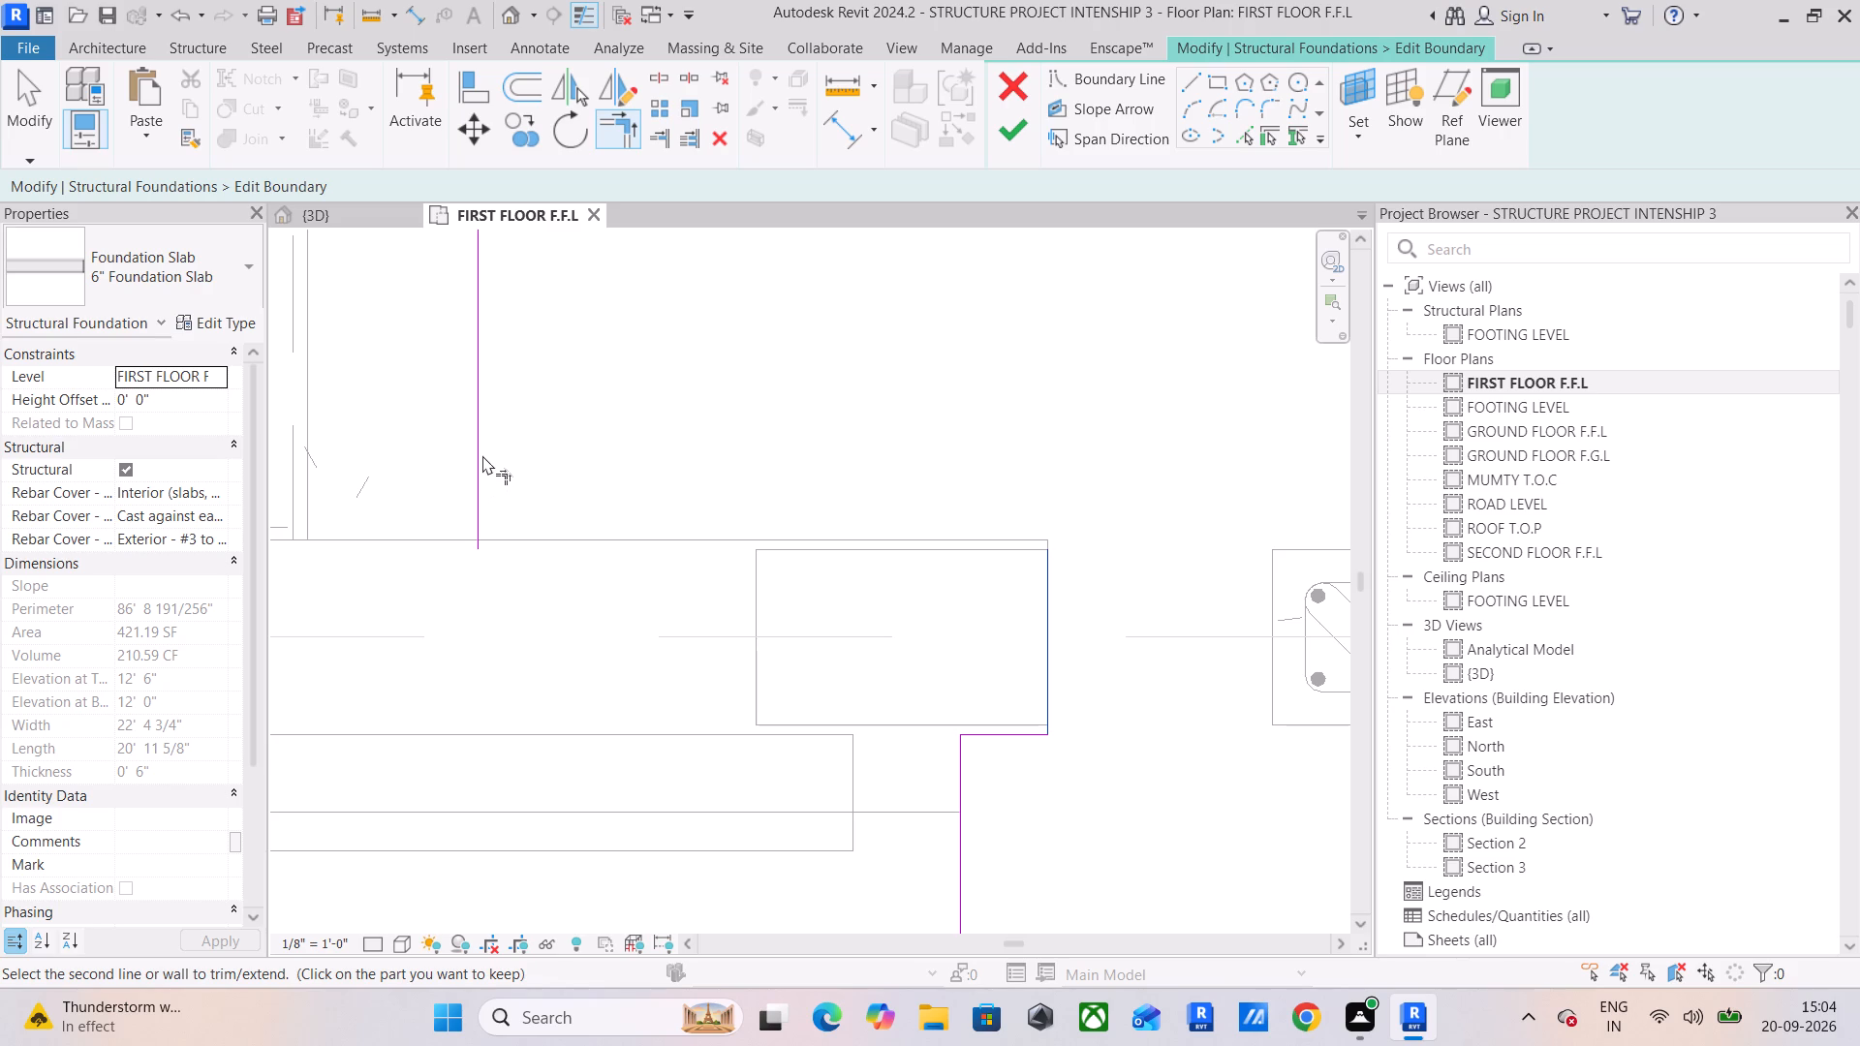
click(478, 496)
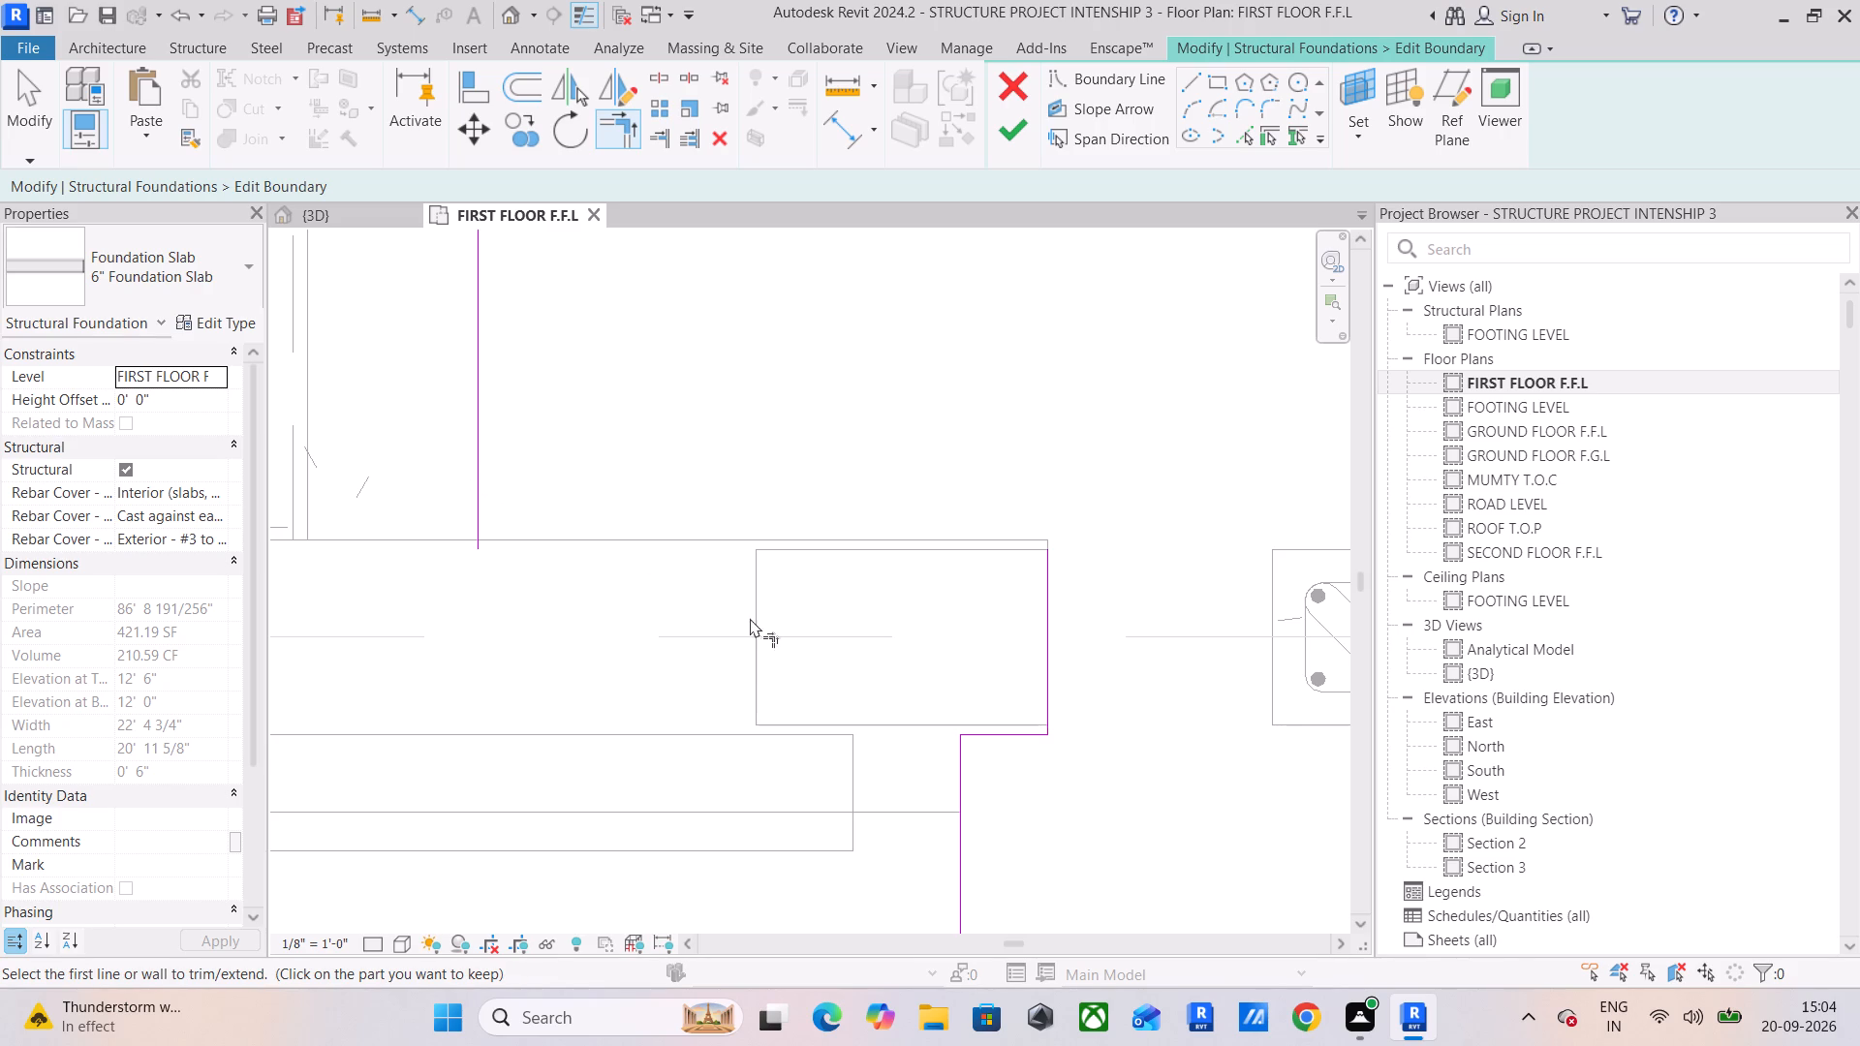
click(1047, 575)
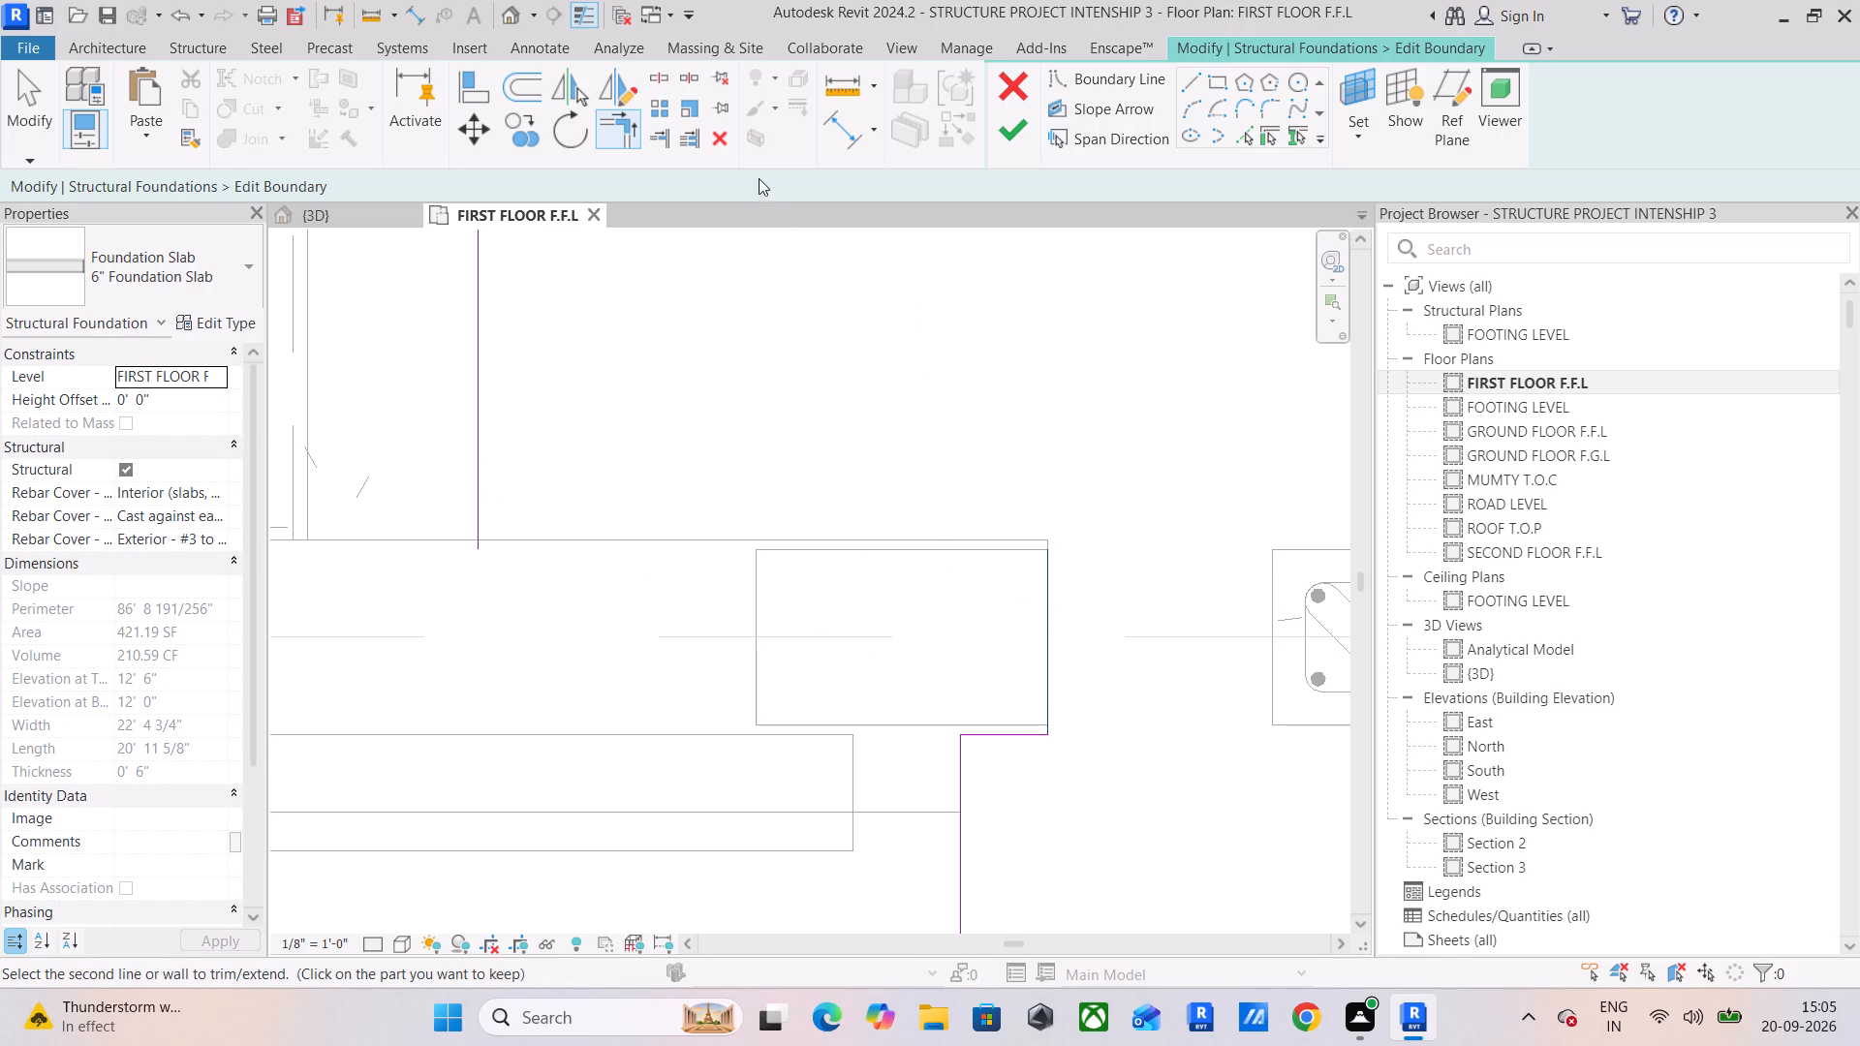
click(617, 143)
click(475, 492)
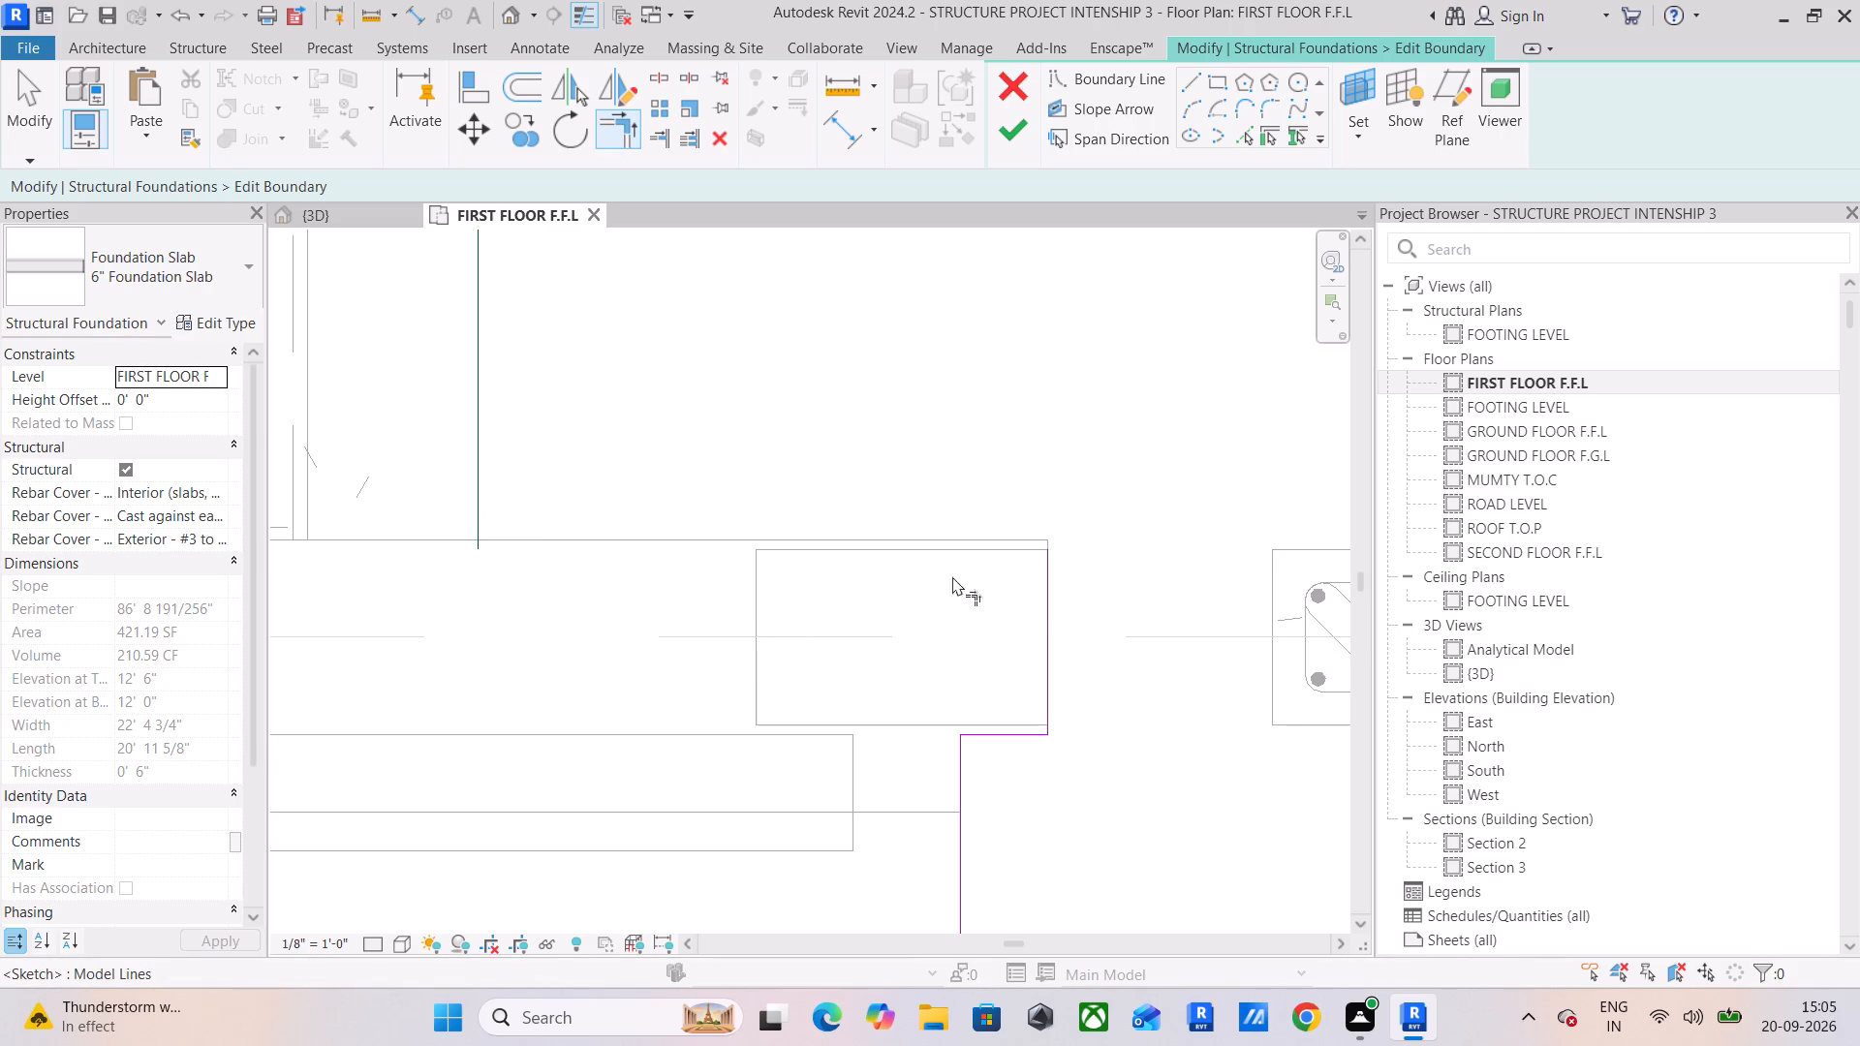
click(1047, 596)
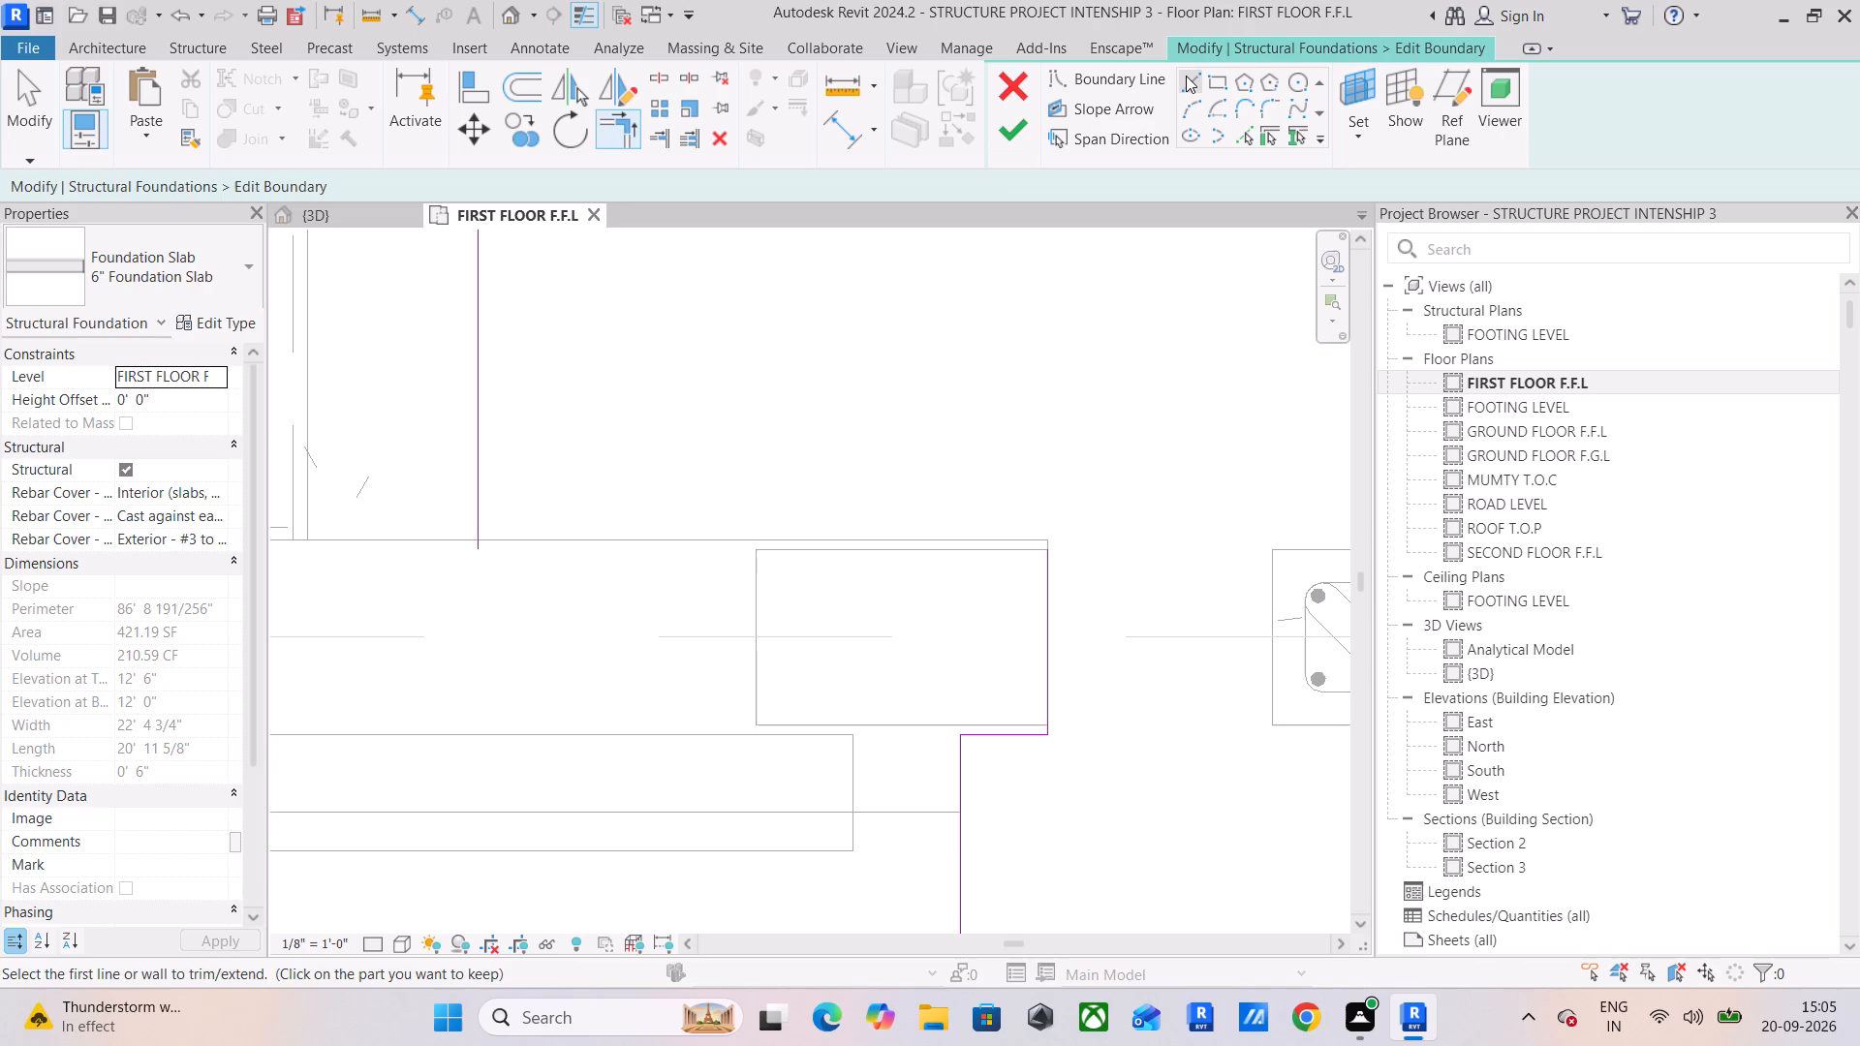
Close the outline with a boundary line along the beam from its end to the stair-side line, and finish the slab's boundary sketch.
click(1188, 74)
click(1057, 545)
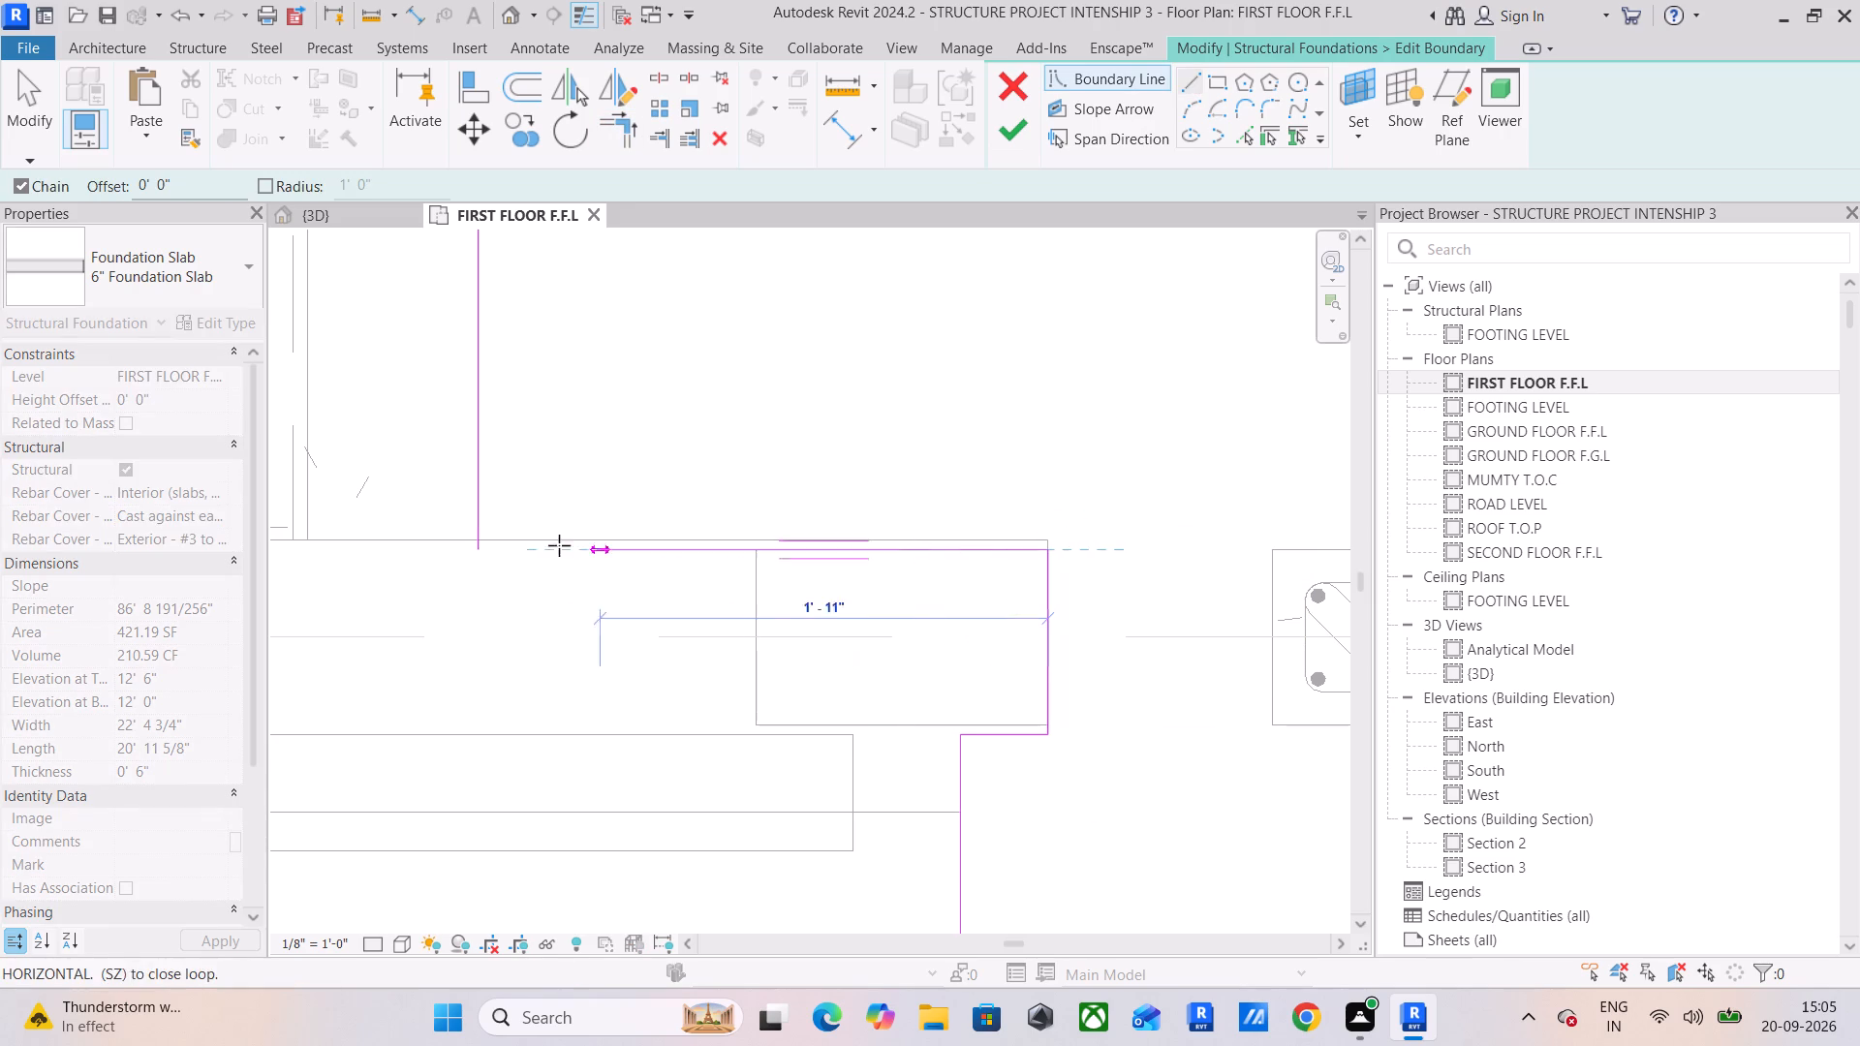
click(480, 545)
scroll(823, 476, down, 4)
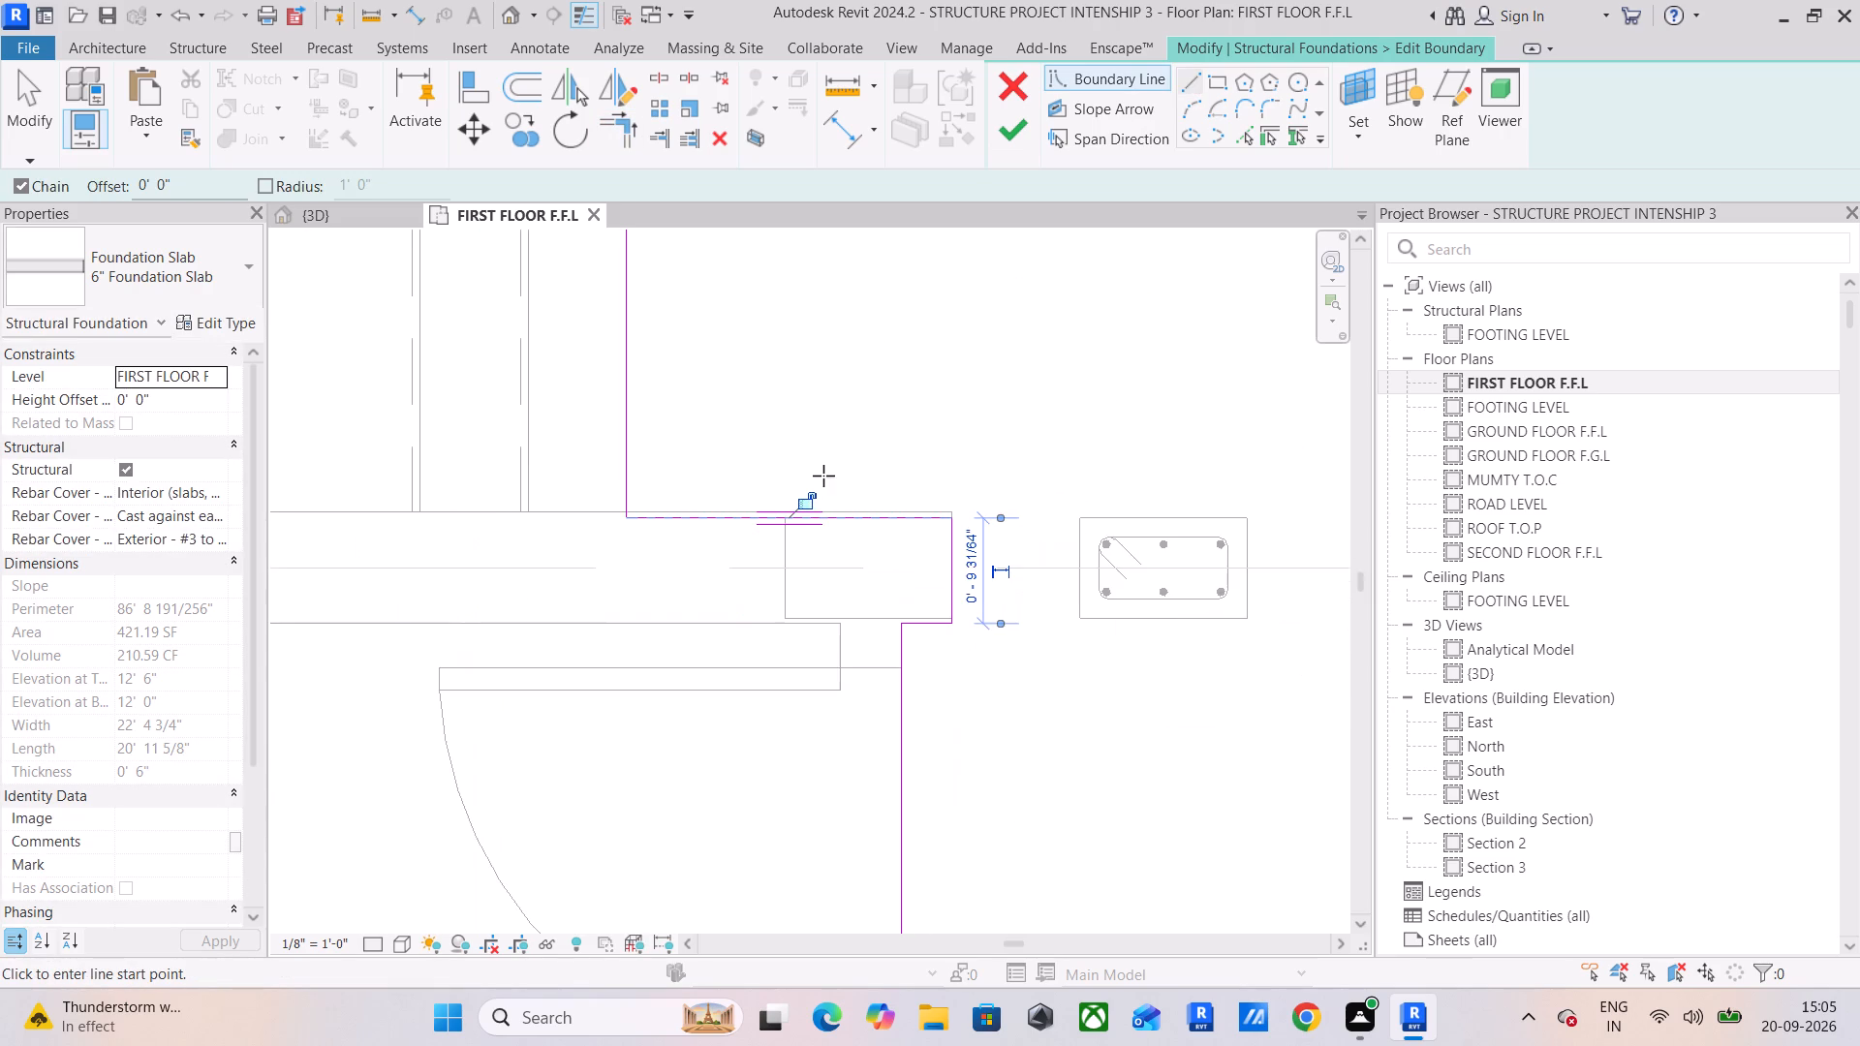
middle_drag(833, 473, 747, 659)
click(1004, 136)
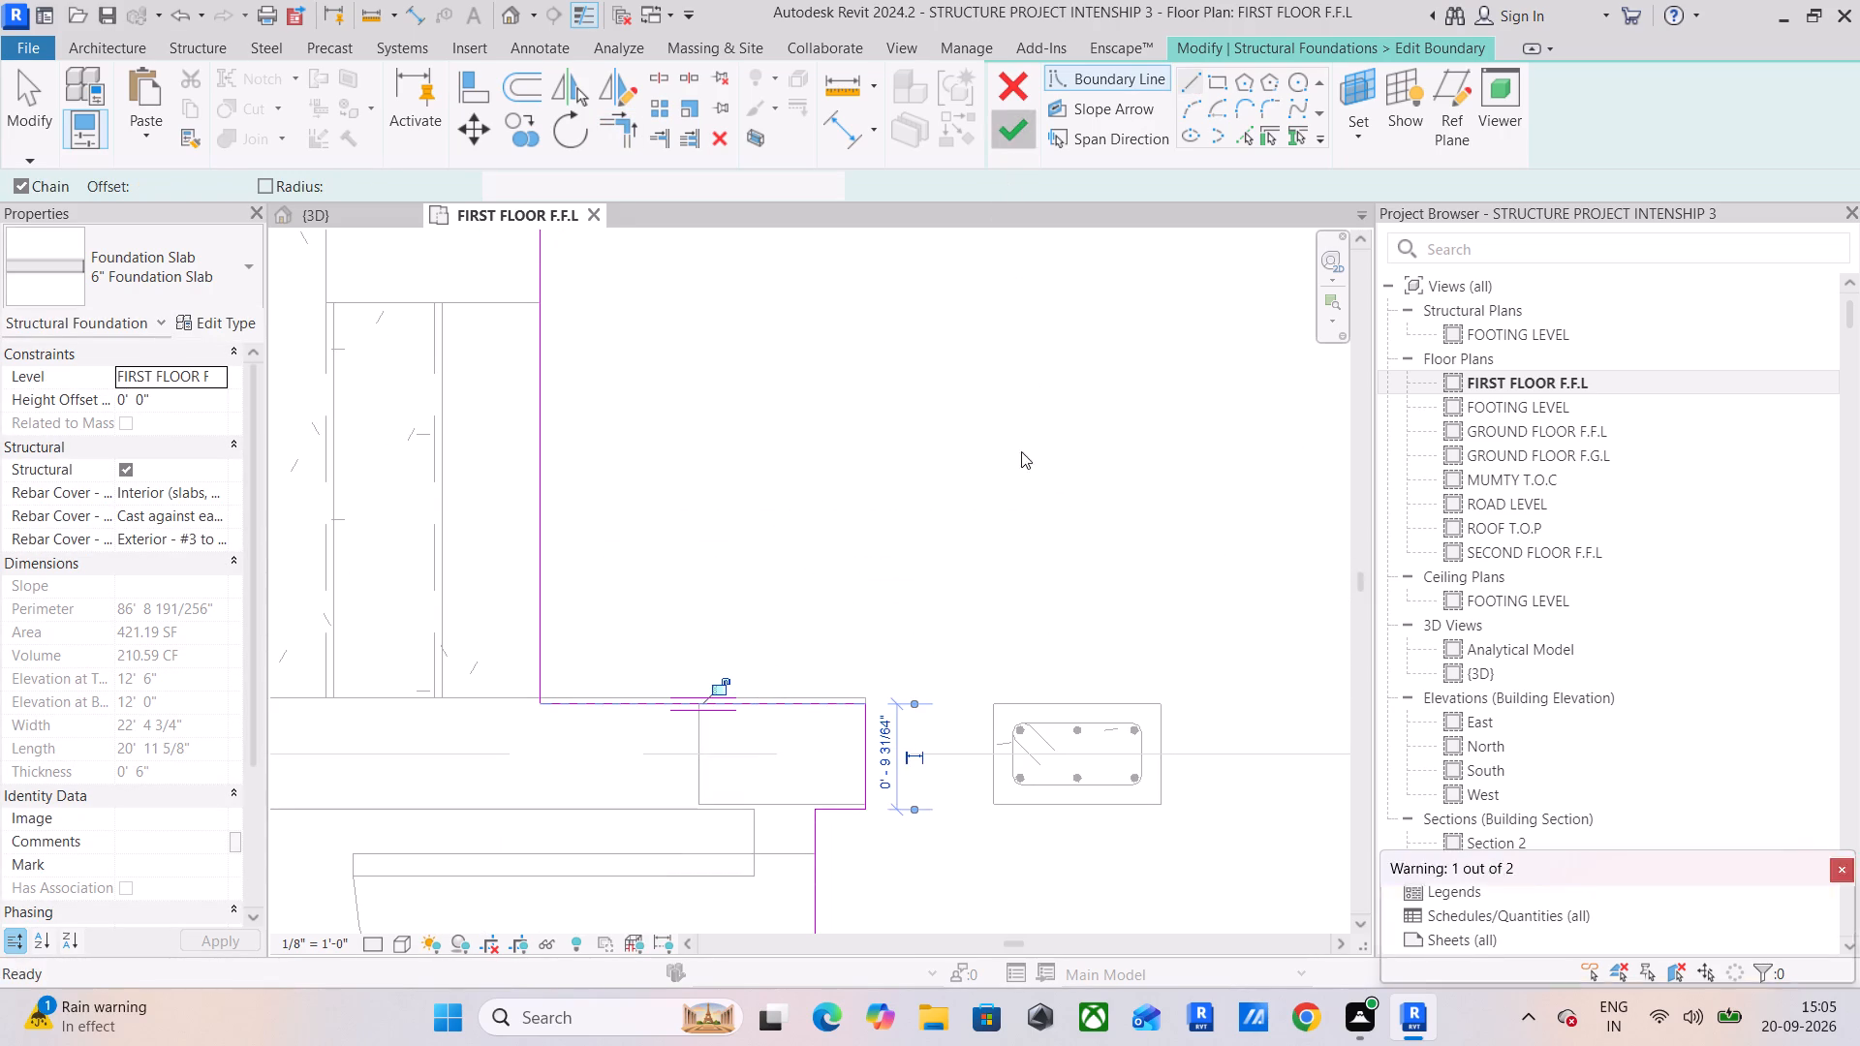
click(1842, 868)
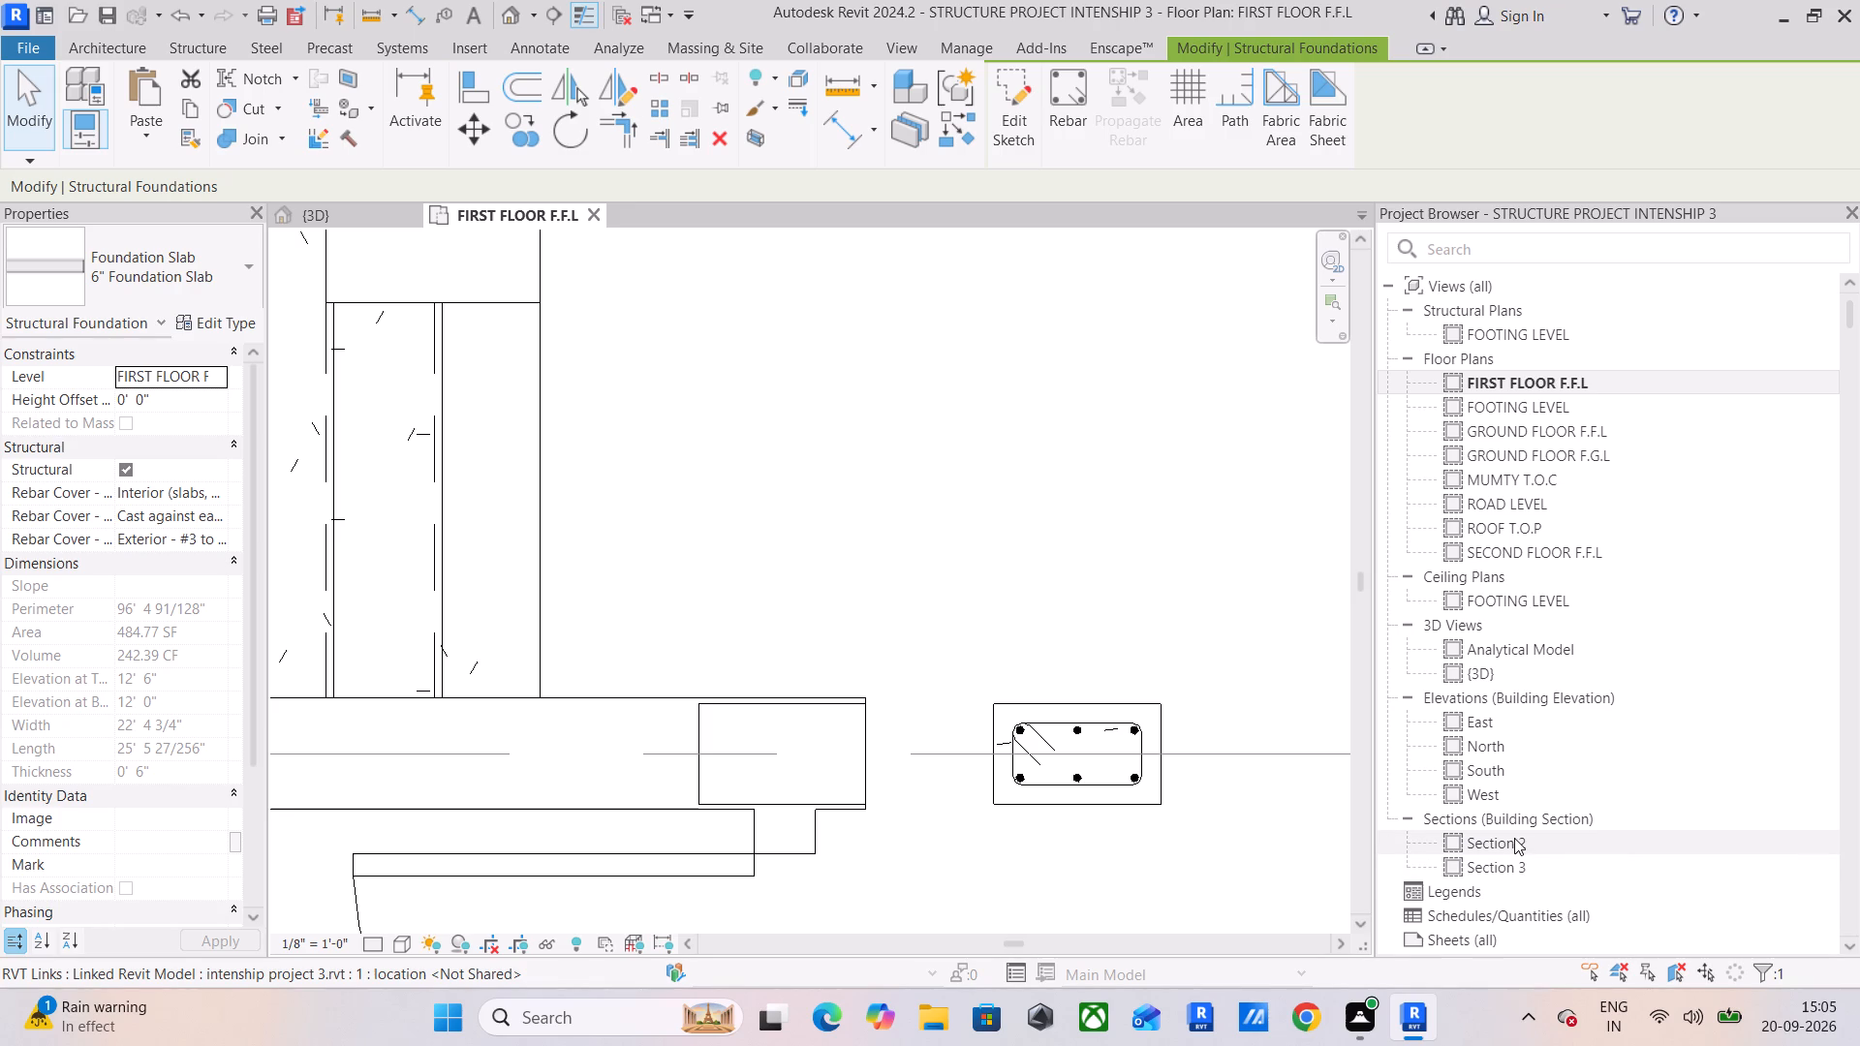
Examine the edited first-floor hall slab in 3D from several angles, checking its edges against the surrounding beams, columns and neighbouring slabs.
scroll(1514, 838, down, 5)
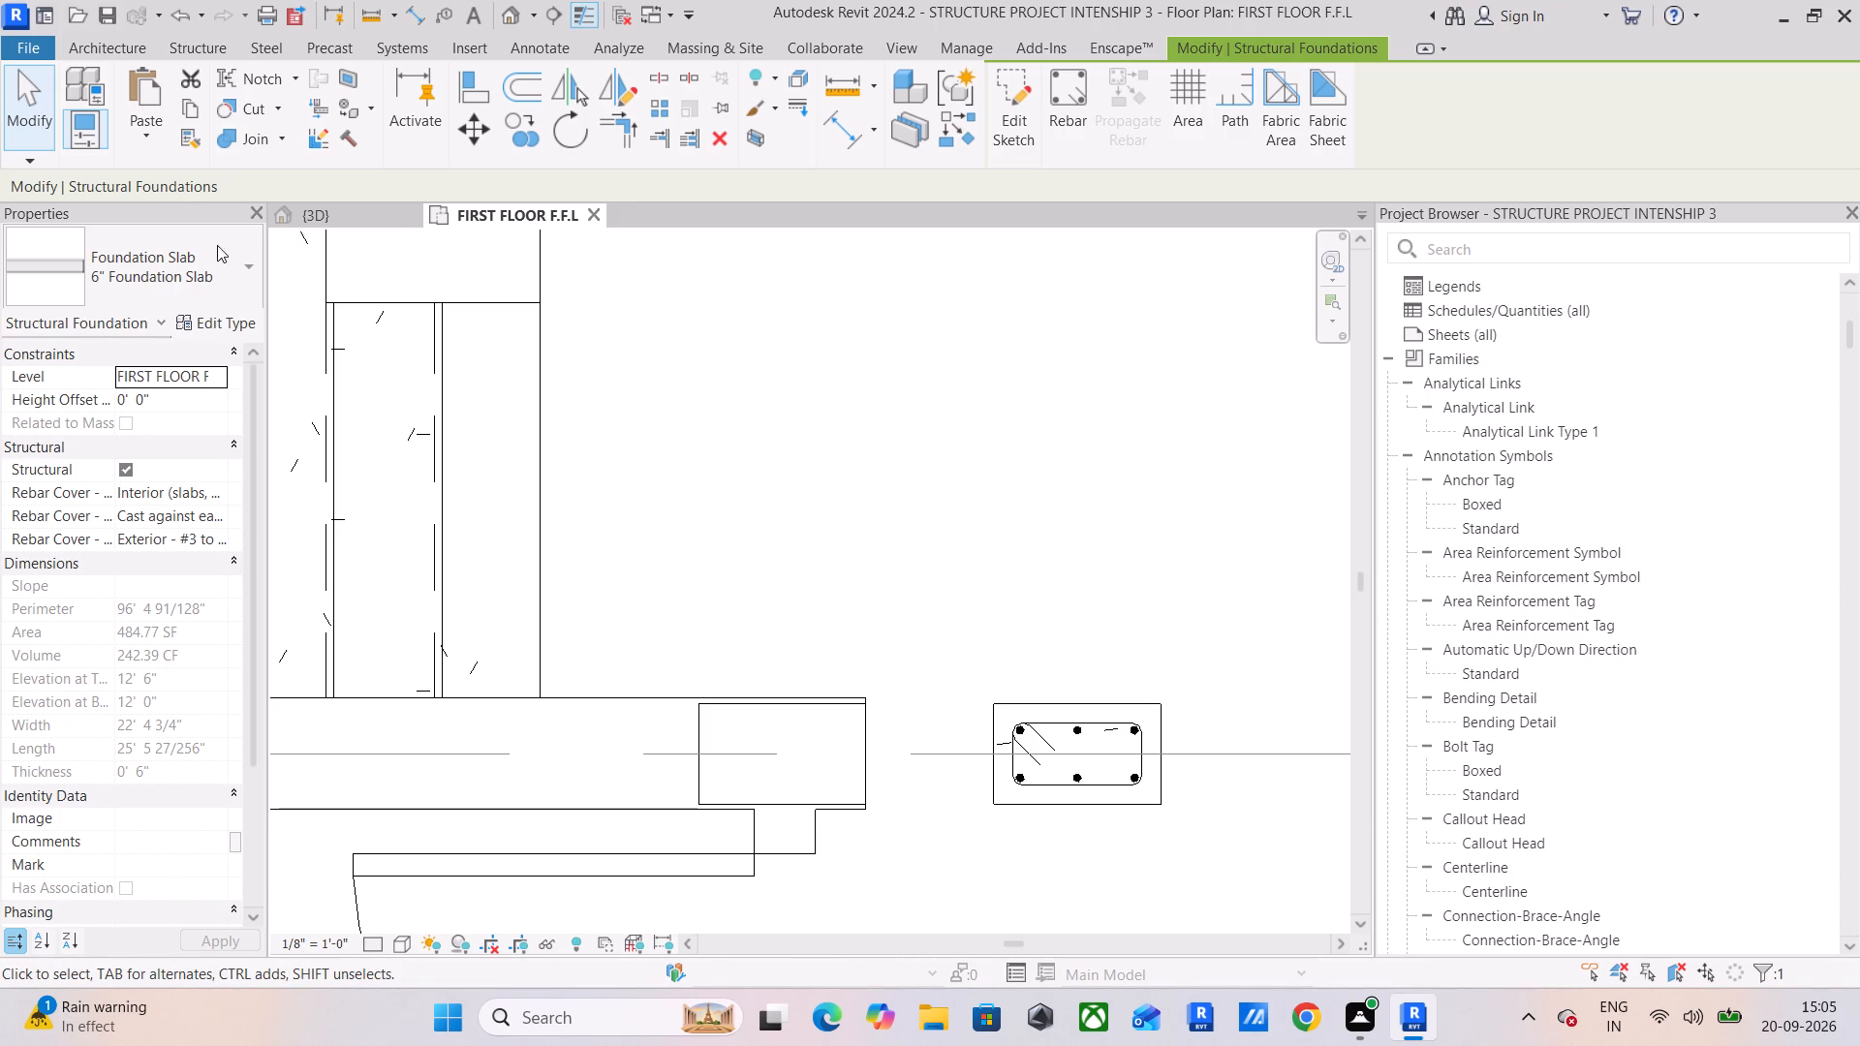
click(355, 212)
scroll(775, 582, down, 7)
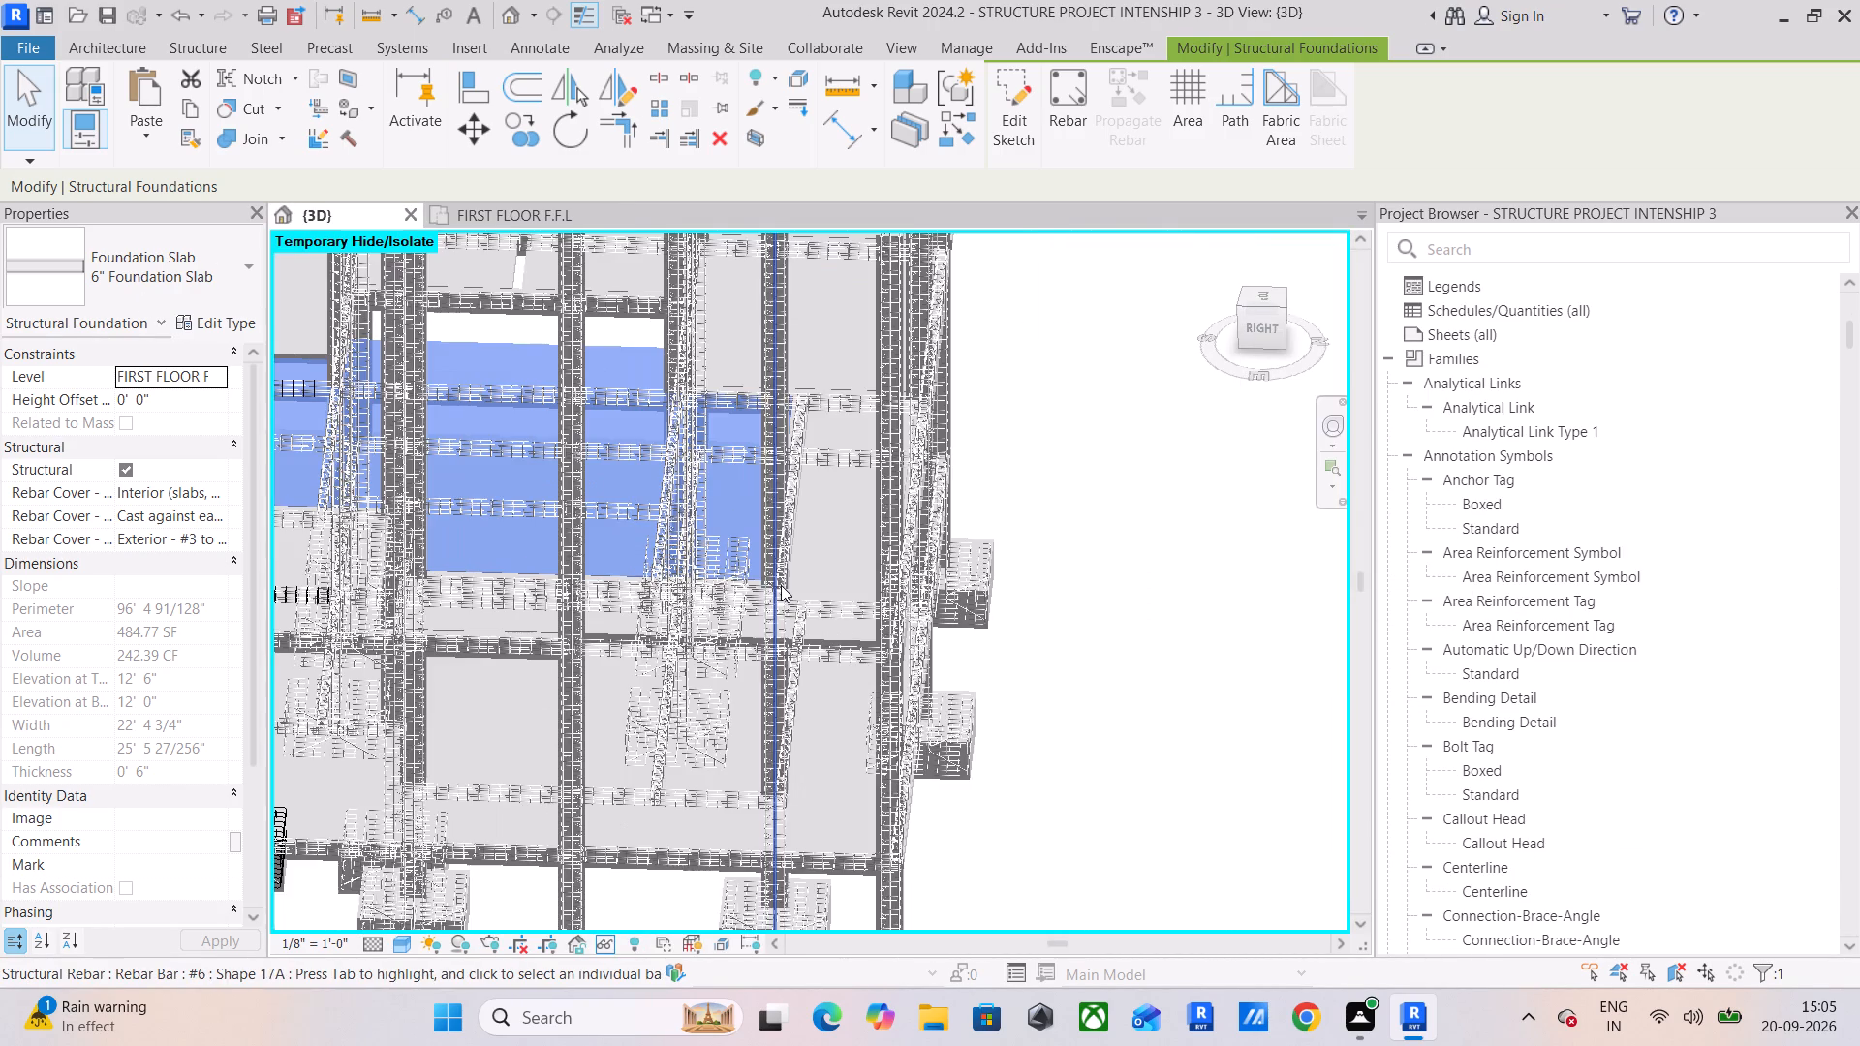
middle_drag(782, 585, 947, 624)
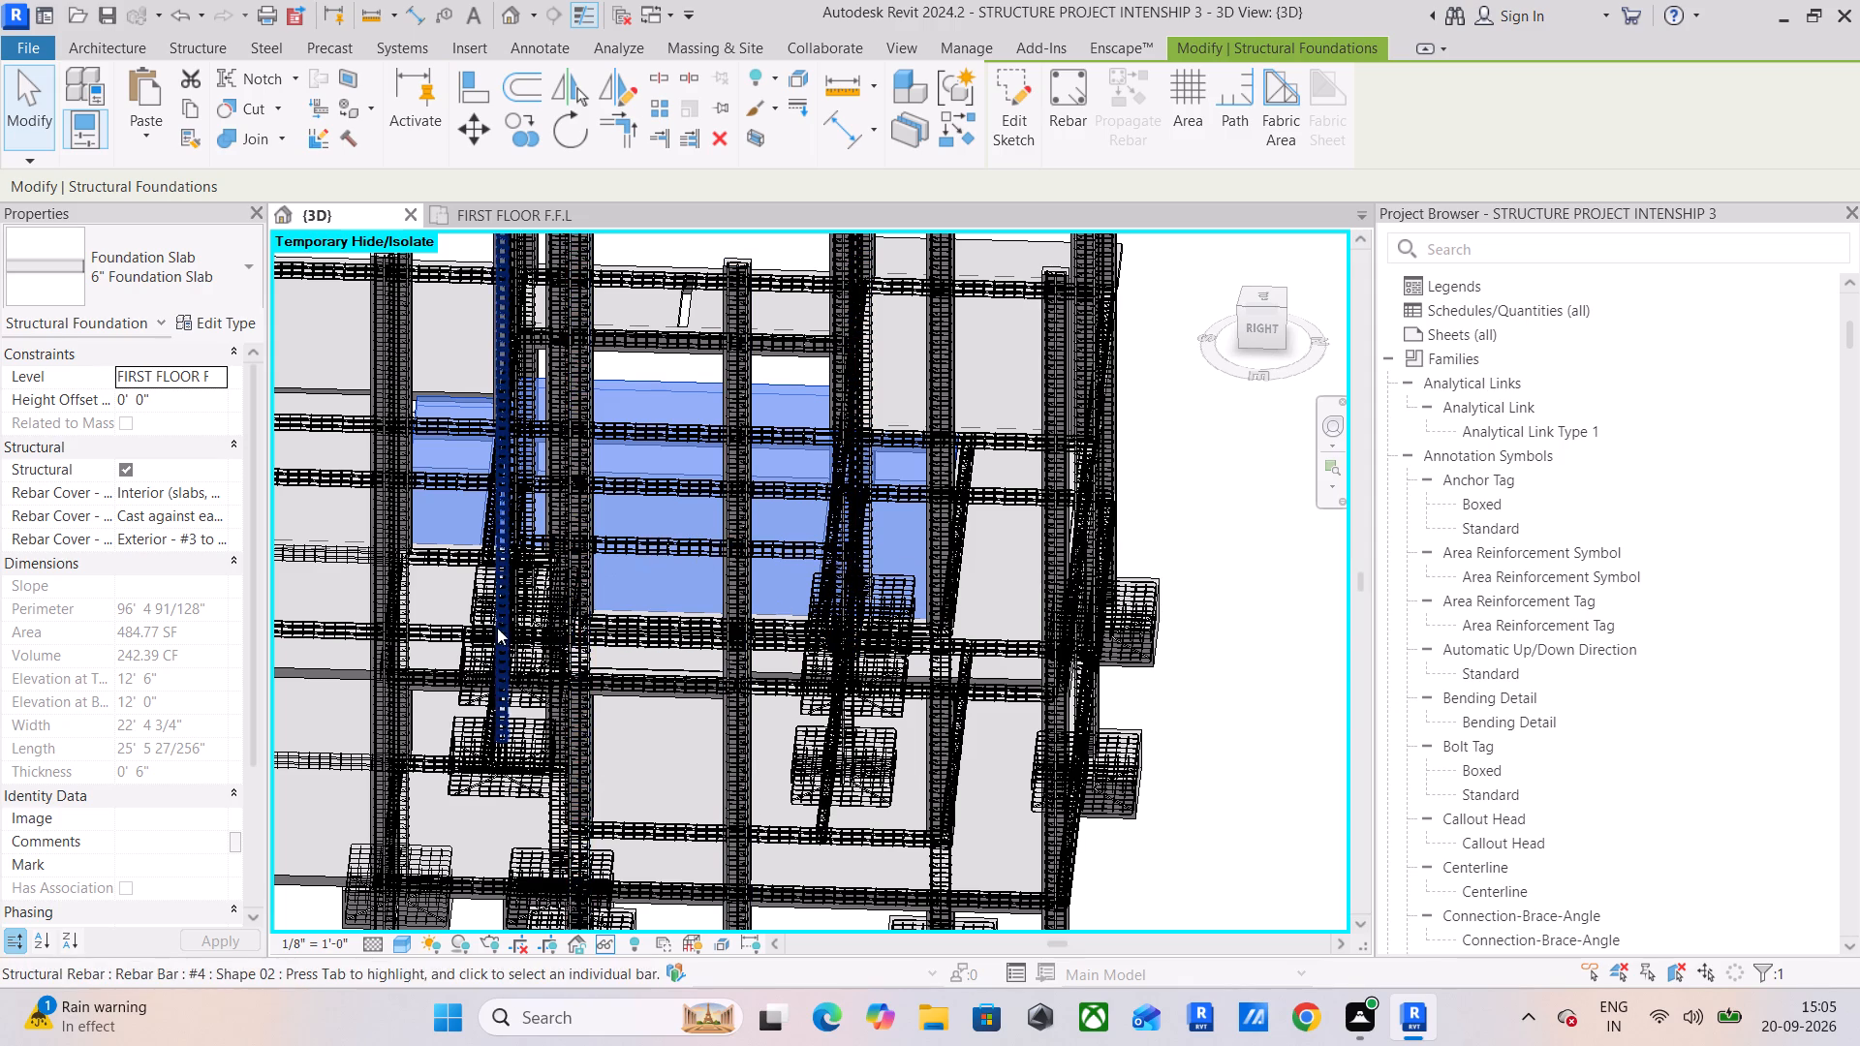
shift+middle_drag(497, 627, 897, 593)
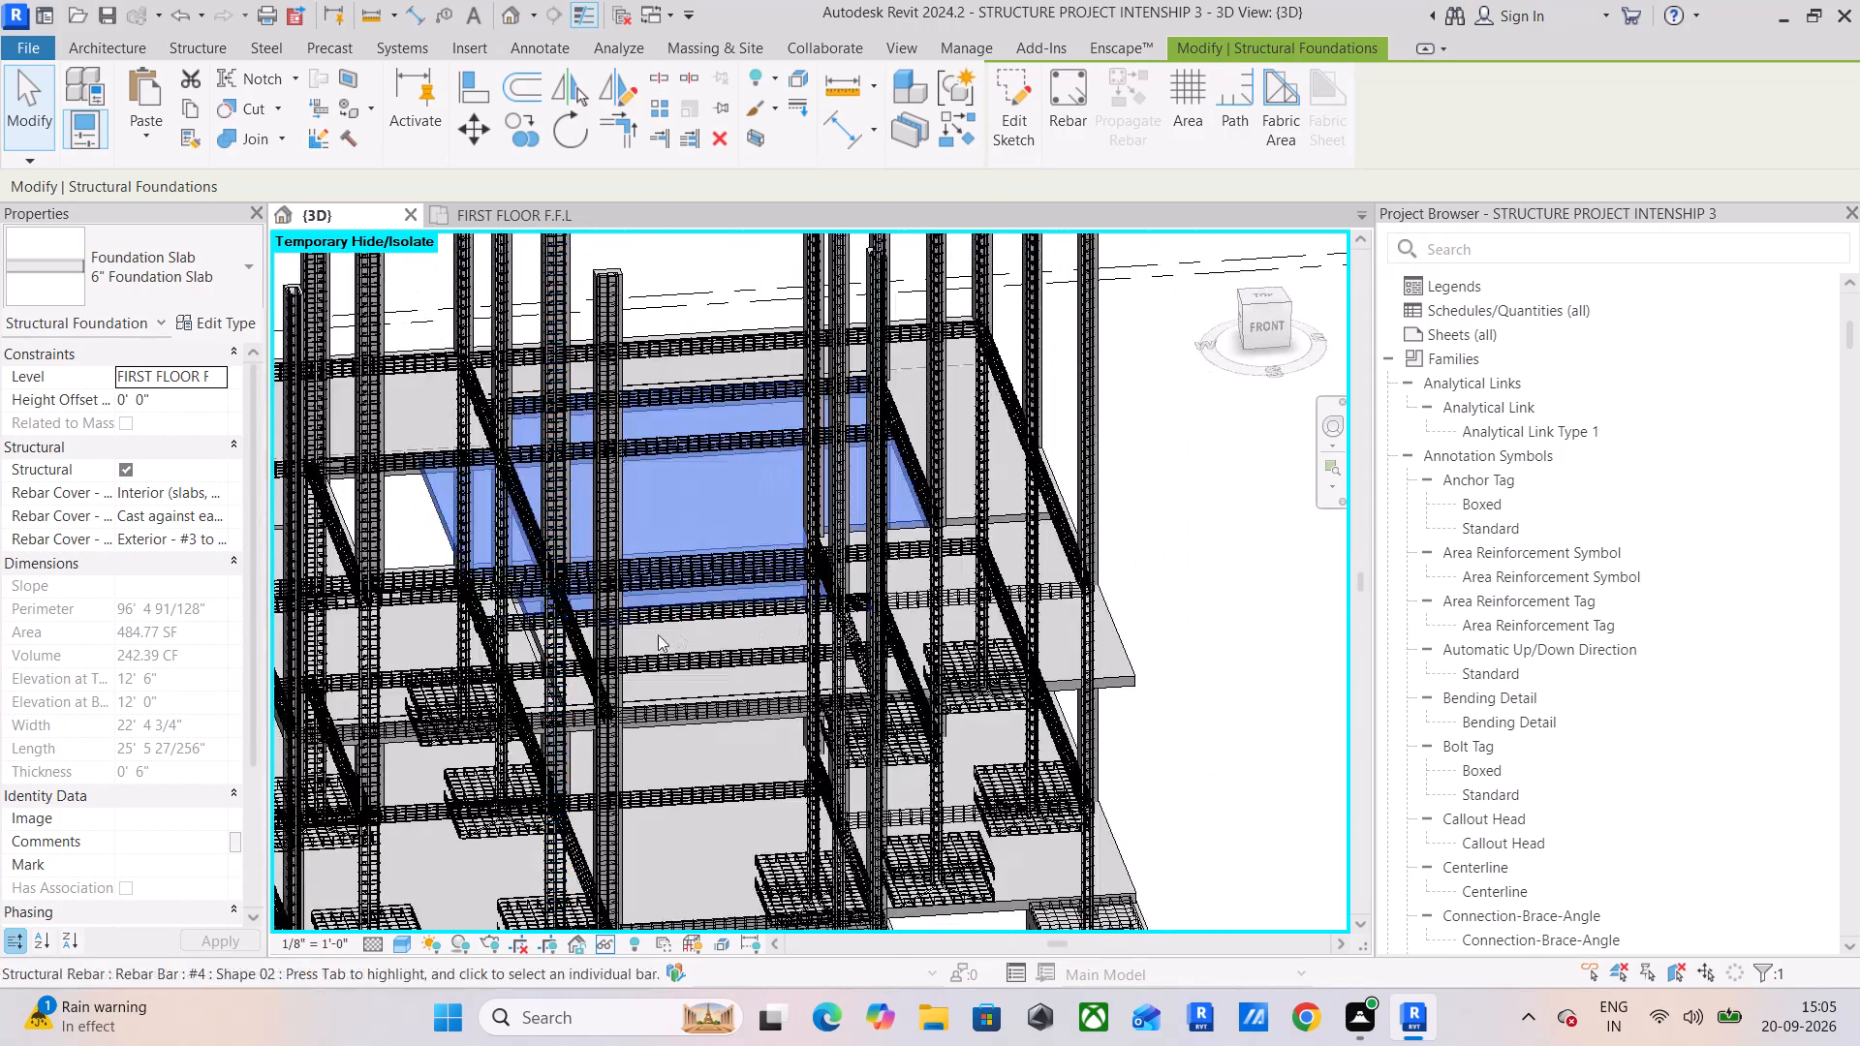
shift+middle_drag(654, 635, 547, 571)
scroll(581, 570, up, 6)
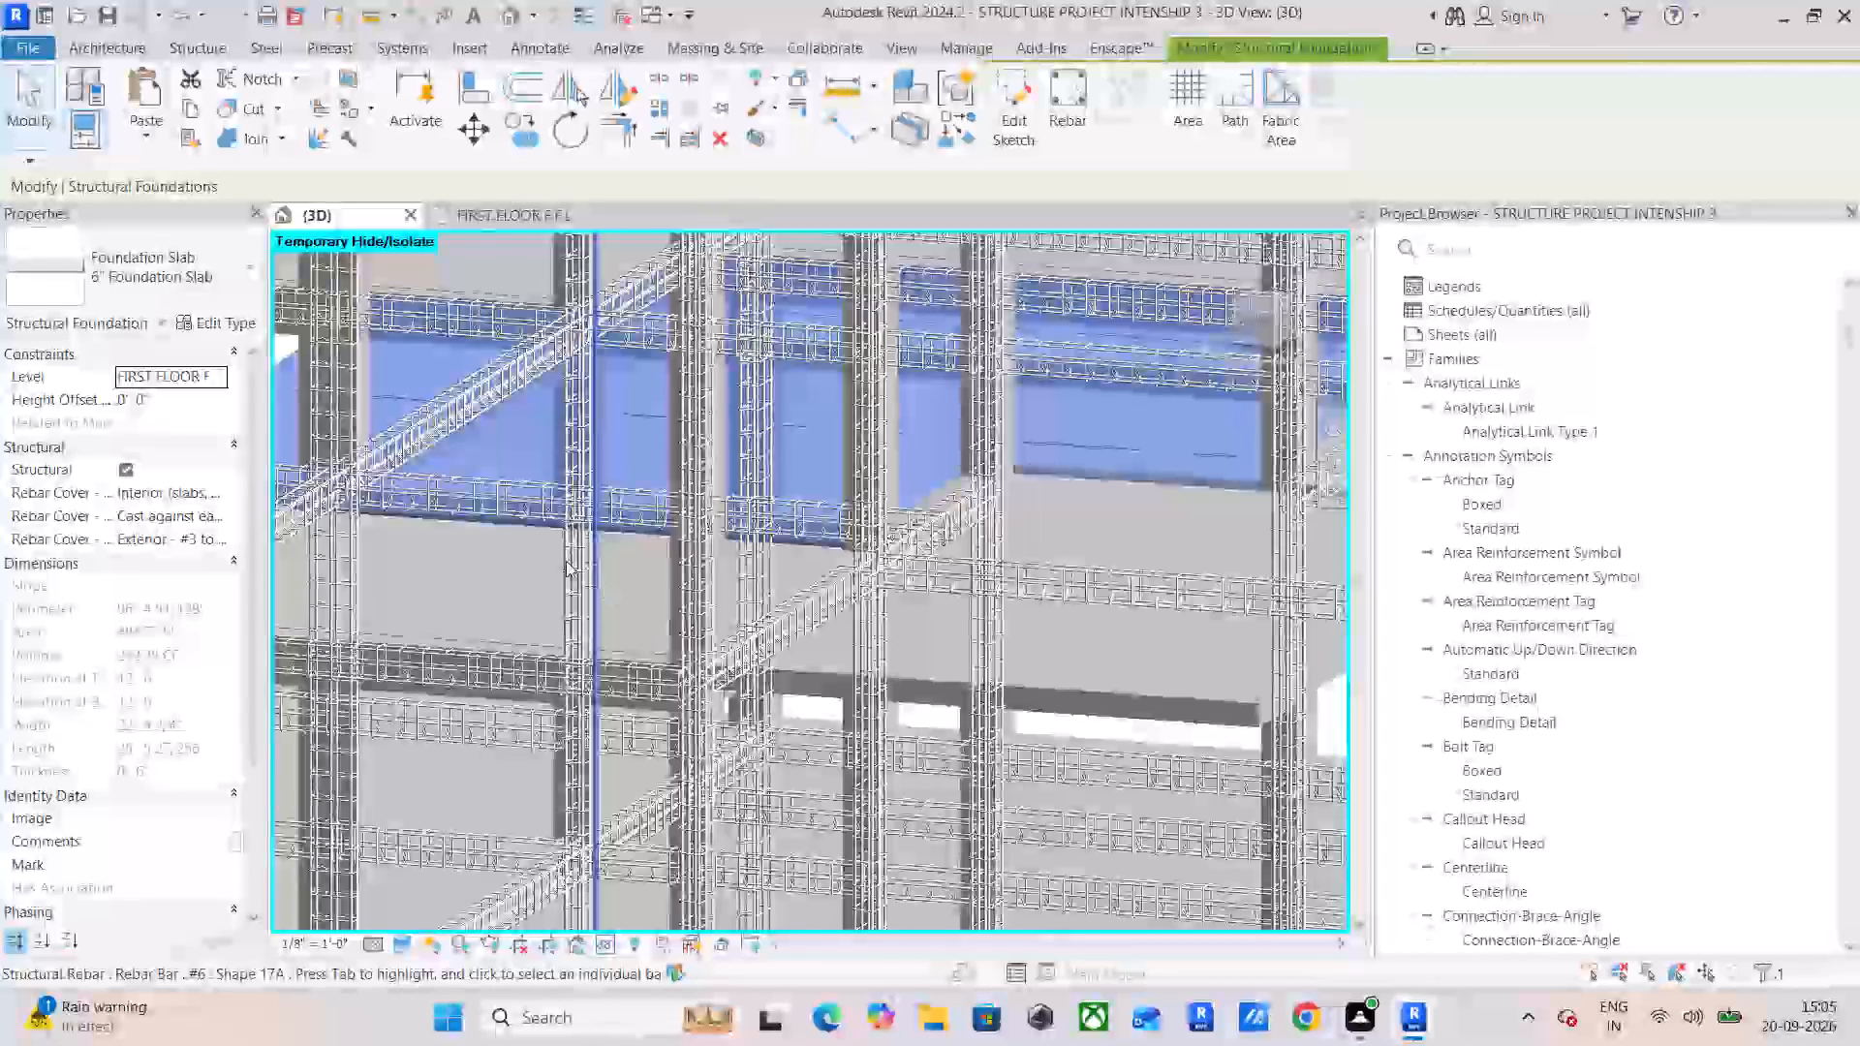
shift+middle_drag(548, 553, 718, 623)
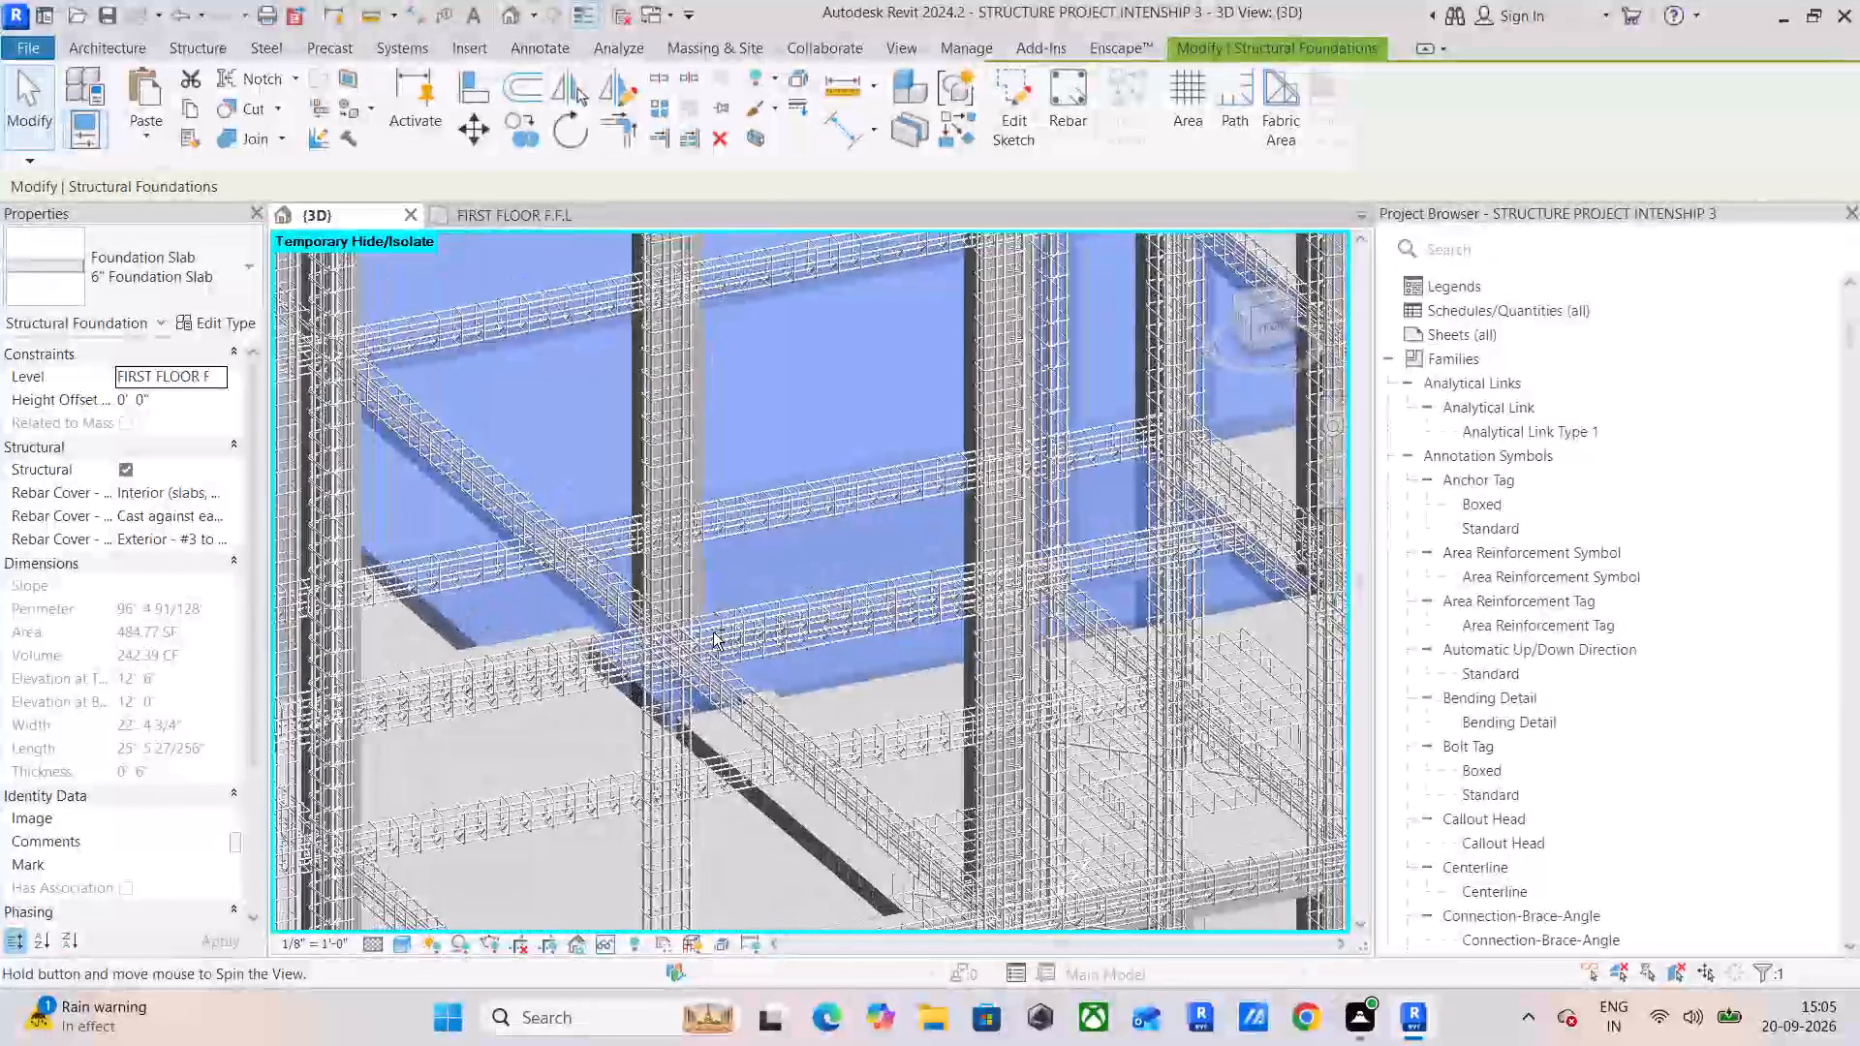
middle_drag(682, 682, 602, 694)
shift+middle_drag(574, 700, 522, 796)
middle_drag(519, 806, 696, 548)
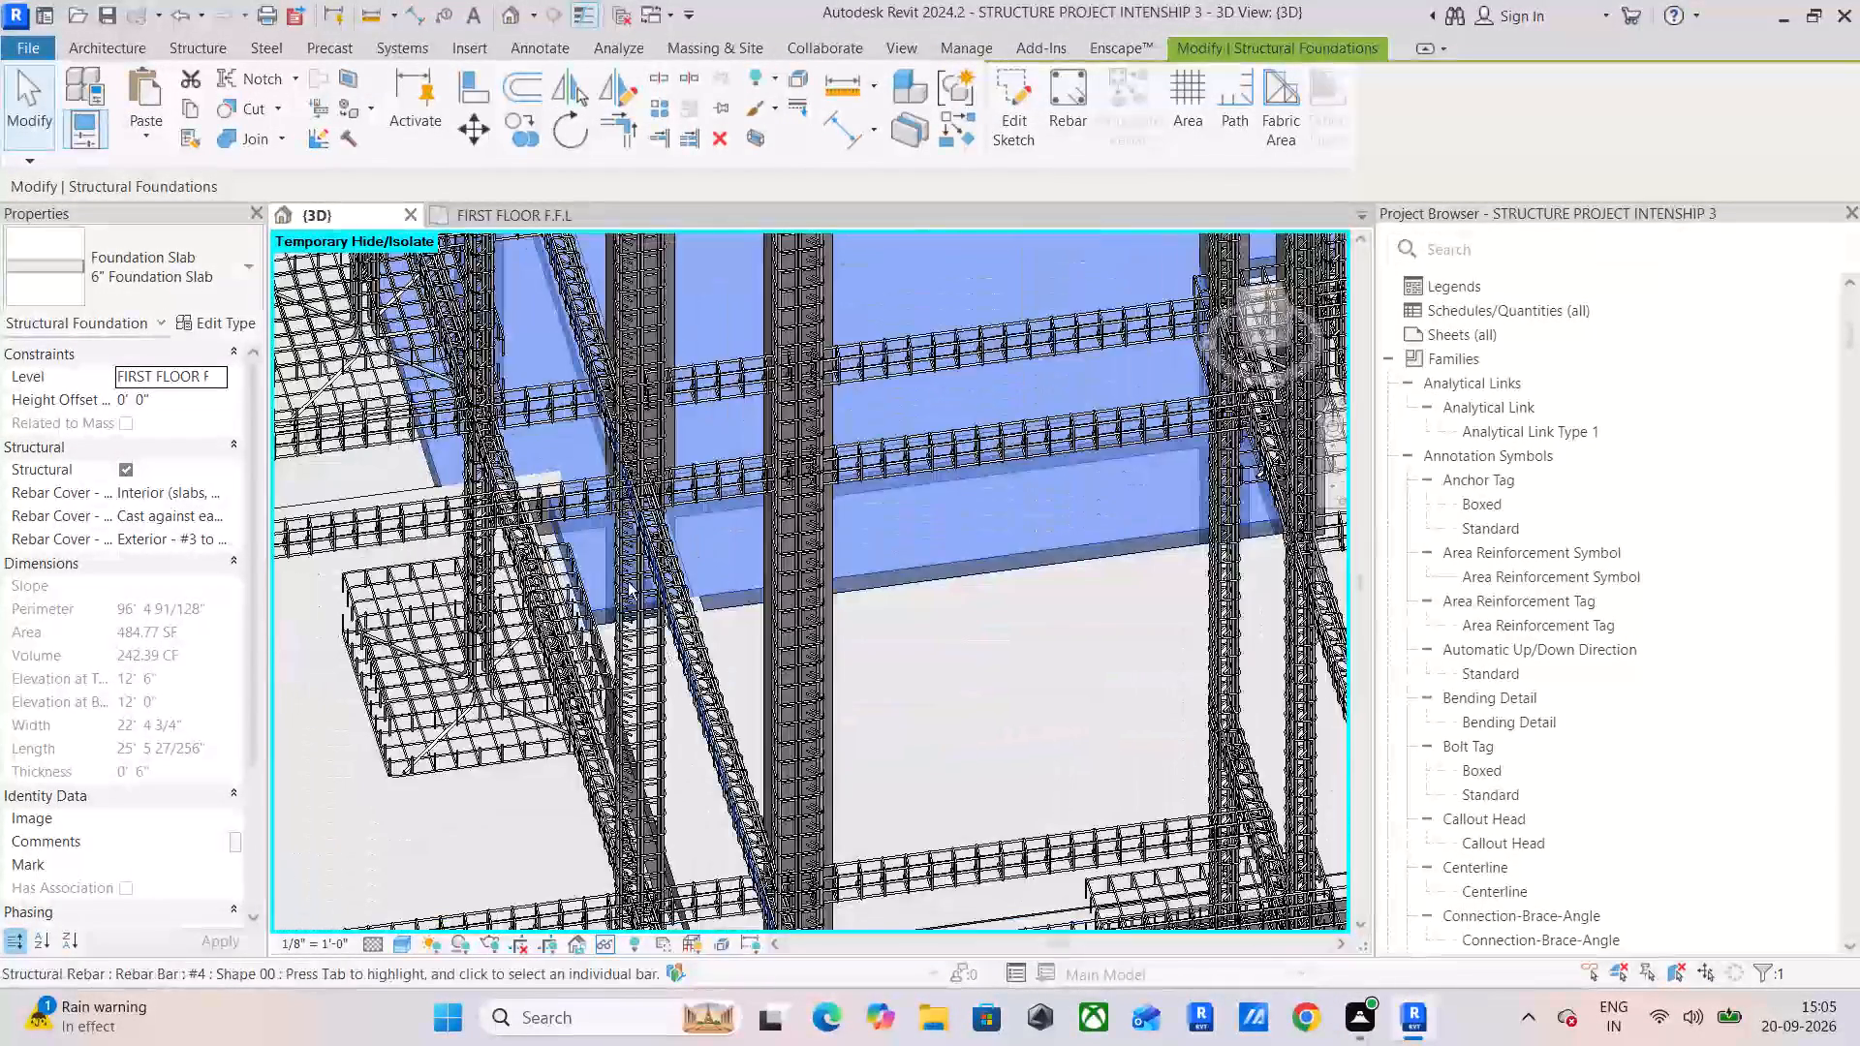
shift+middle_drag(617, 586, 599, 729)
scroll(628, 660, down, 2)
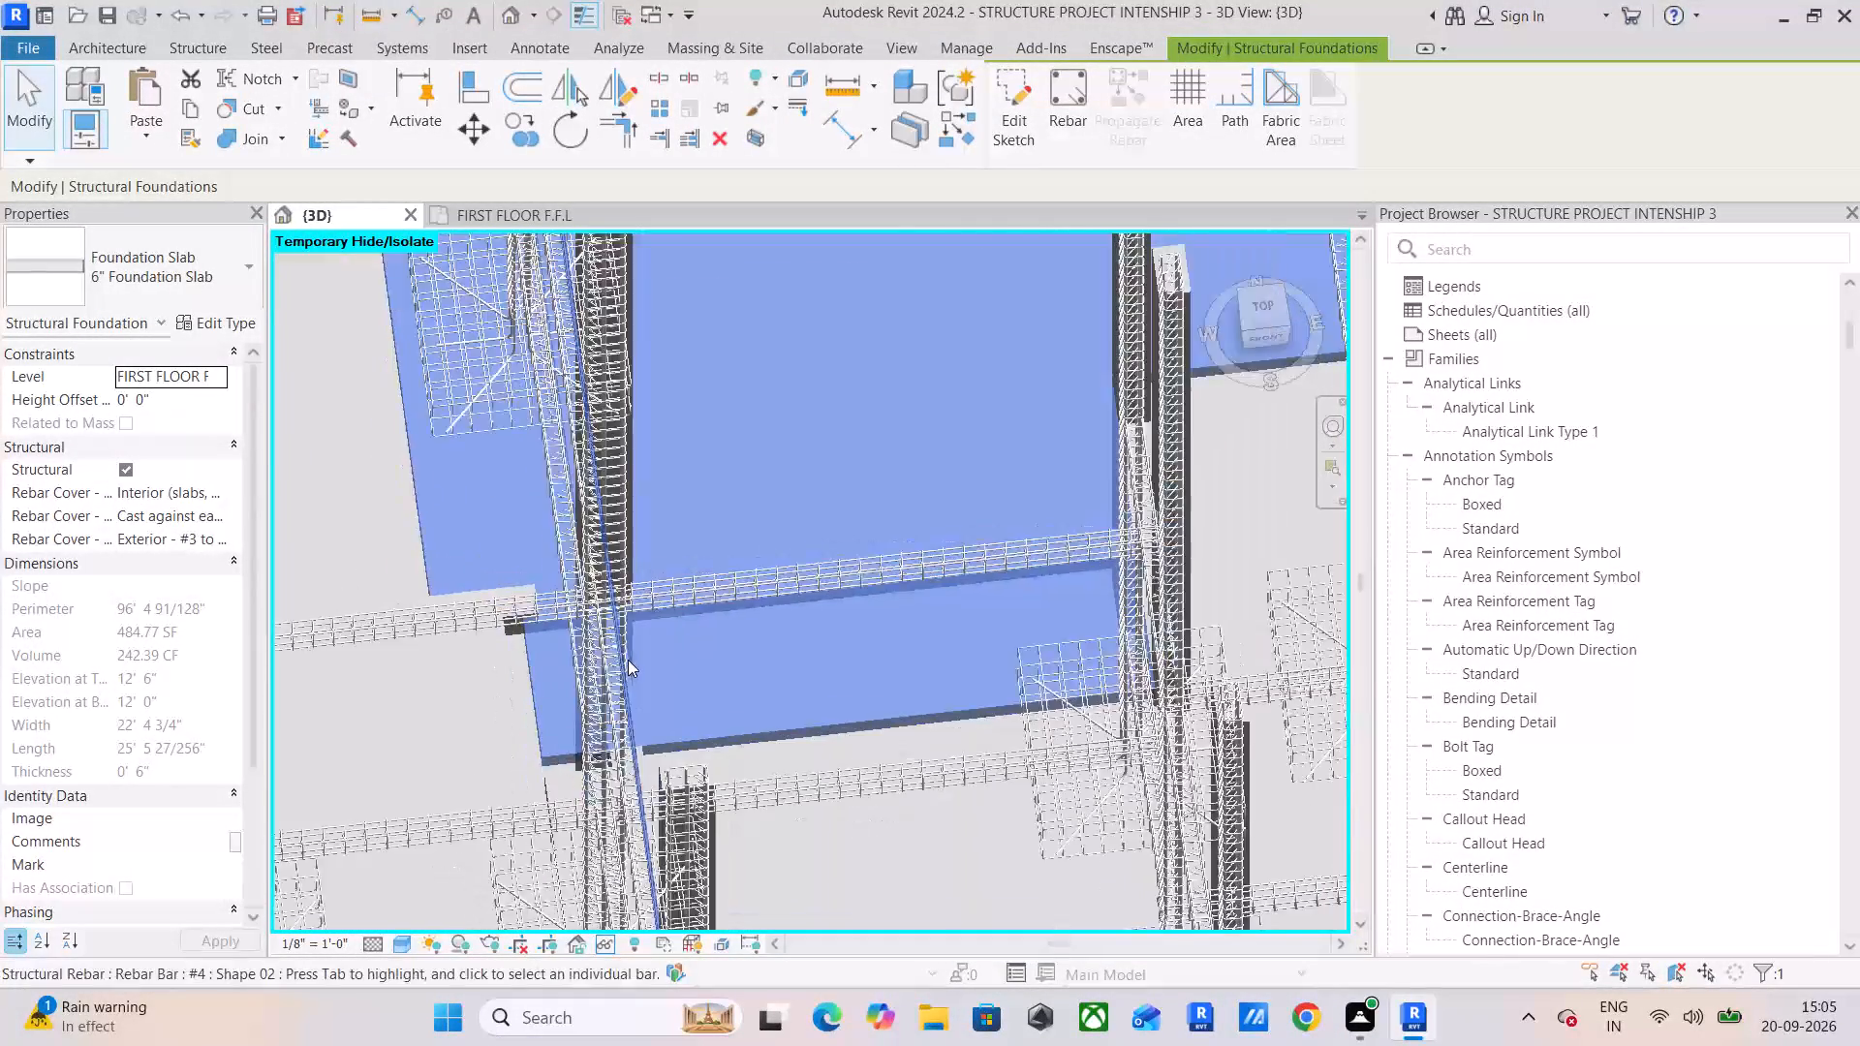
scroll(628, 660, down, 2)
shift+middle_drag(678, 676, 650, 737)
middle_drag(550, 779, 679, 502)
scroll(661, 694, up, 3)
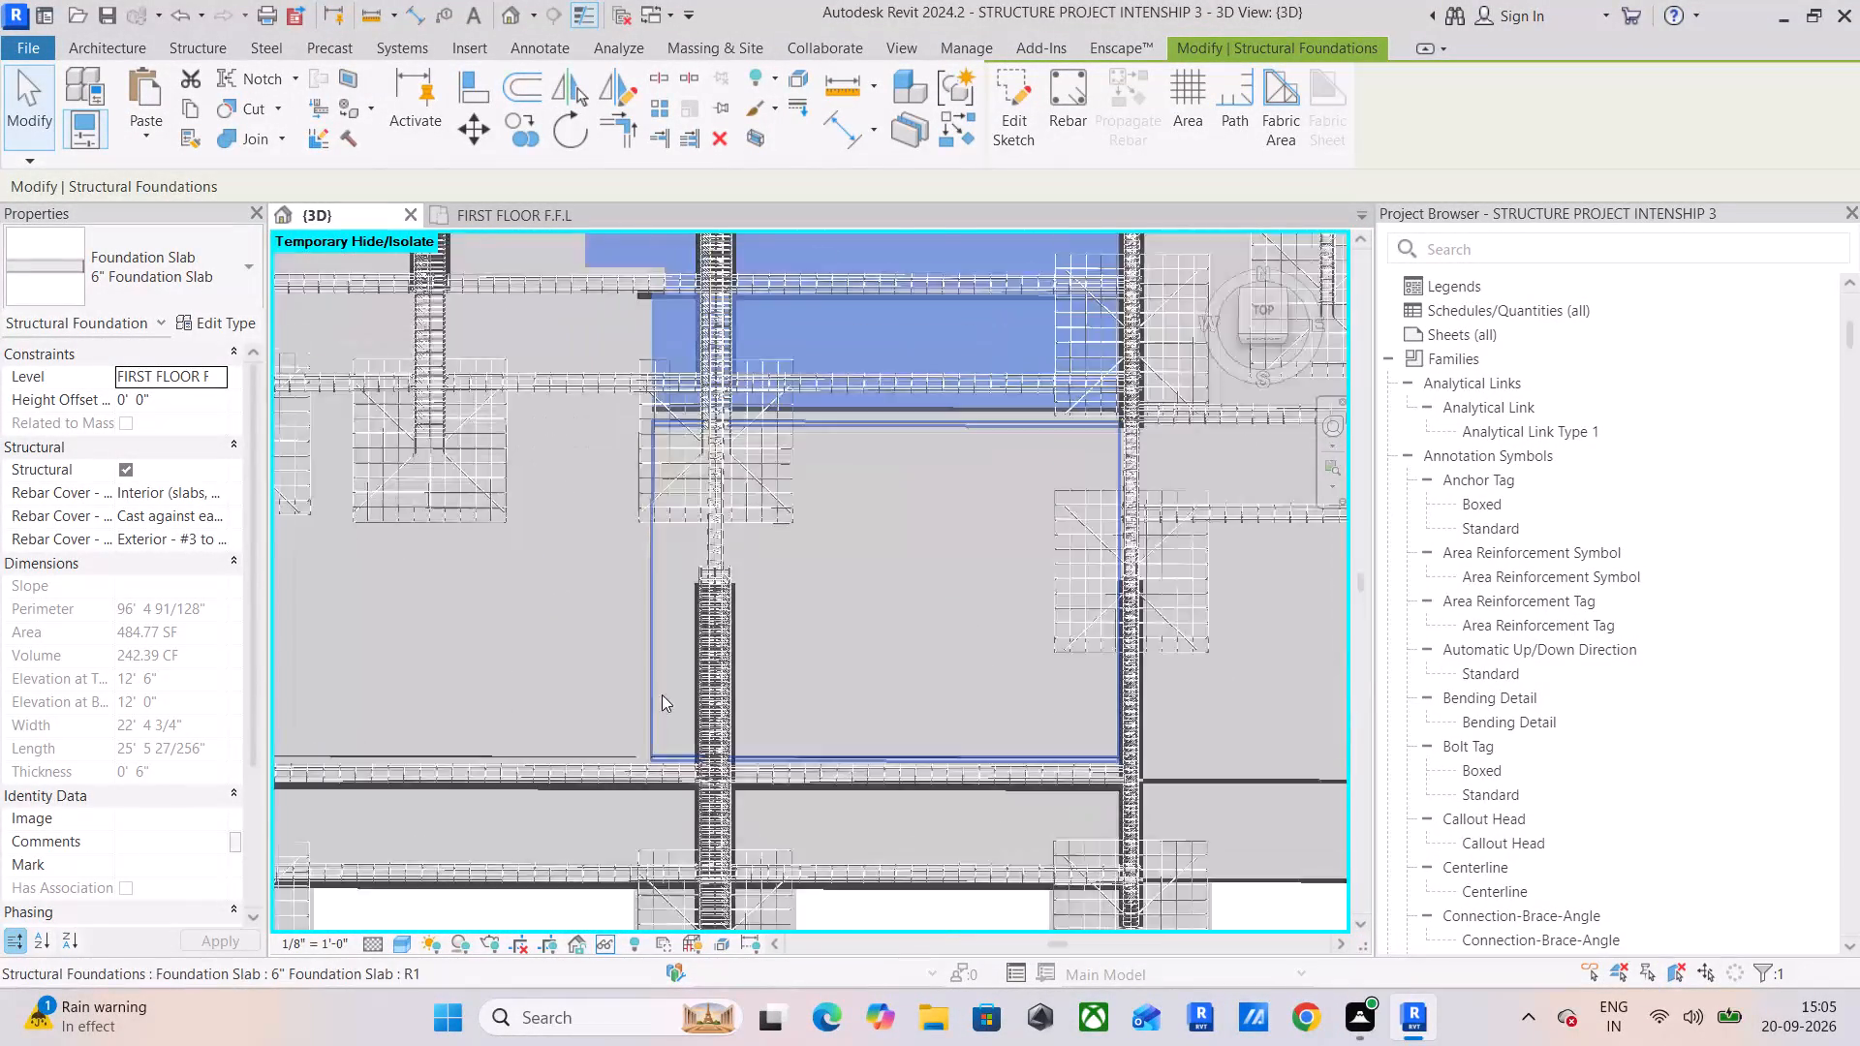
scroll(662, 694, up, 1)
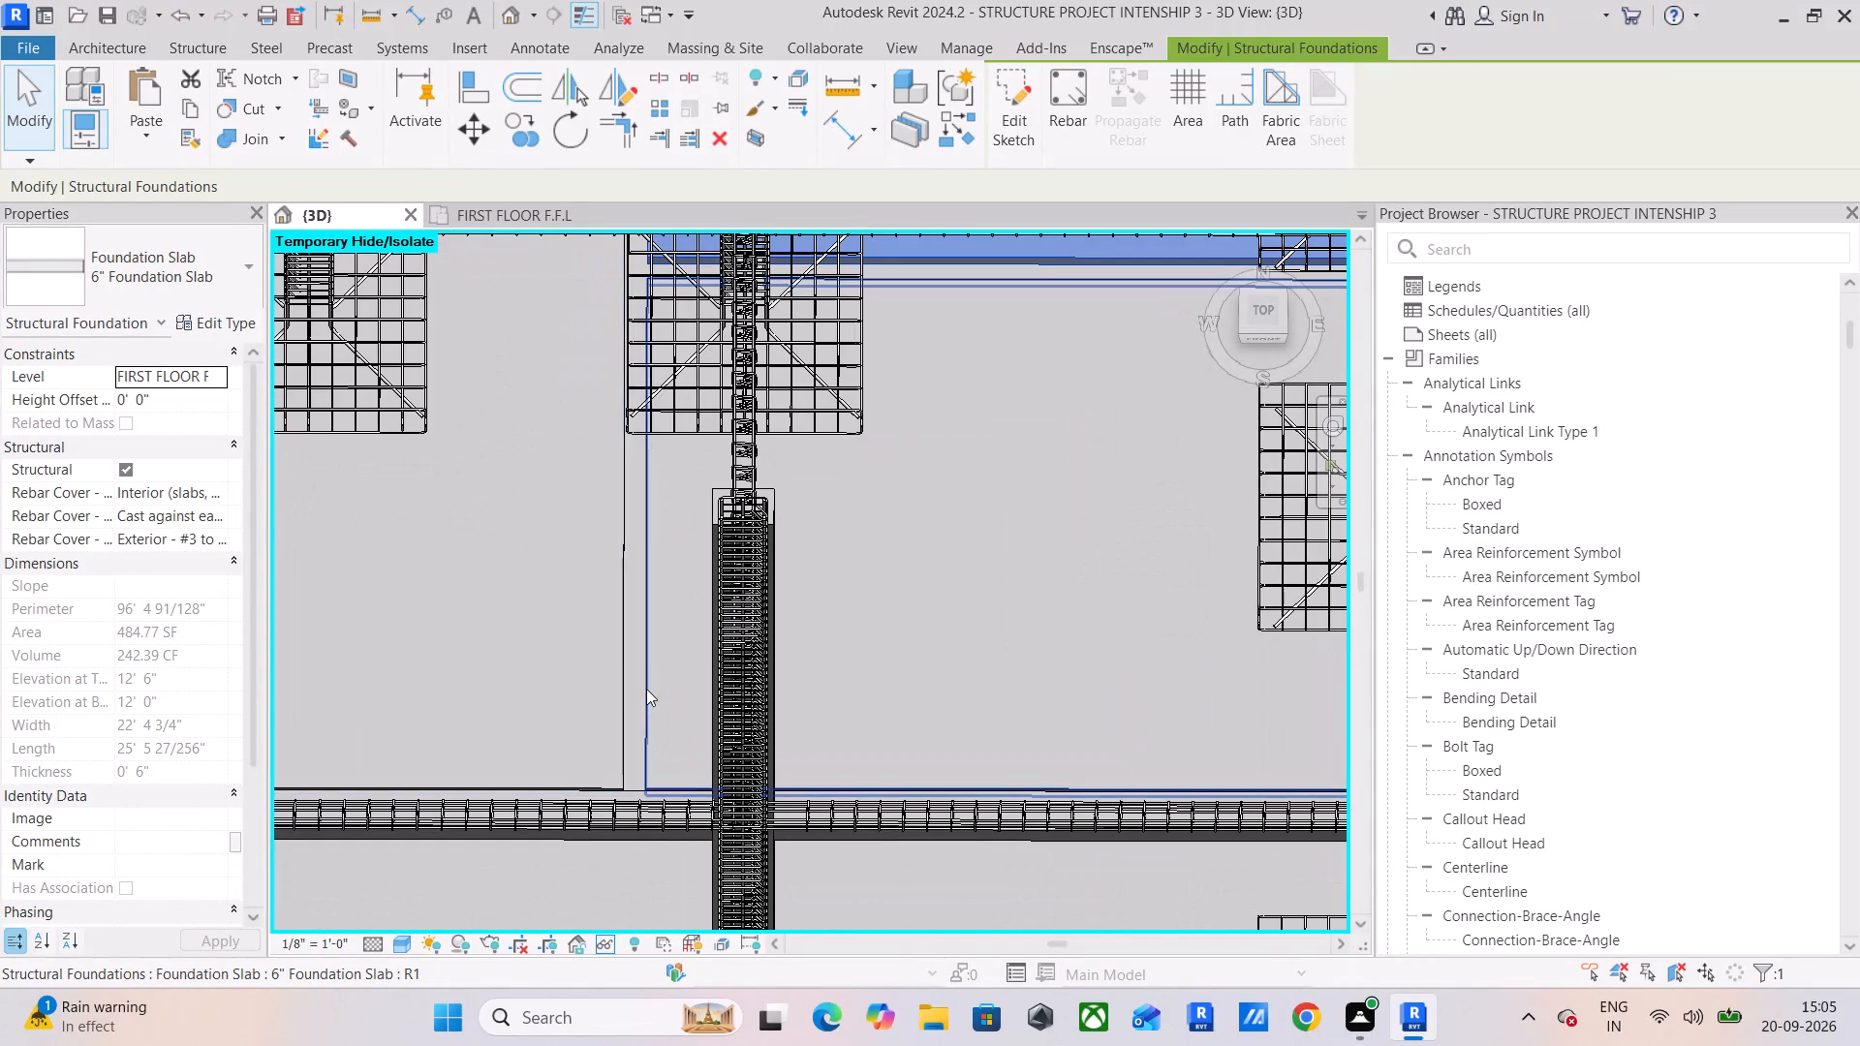
shift+middle_drag(632, 698, 699, 658)
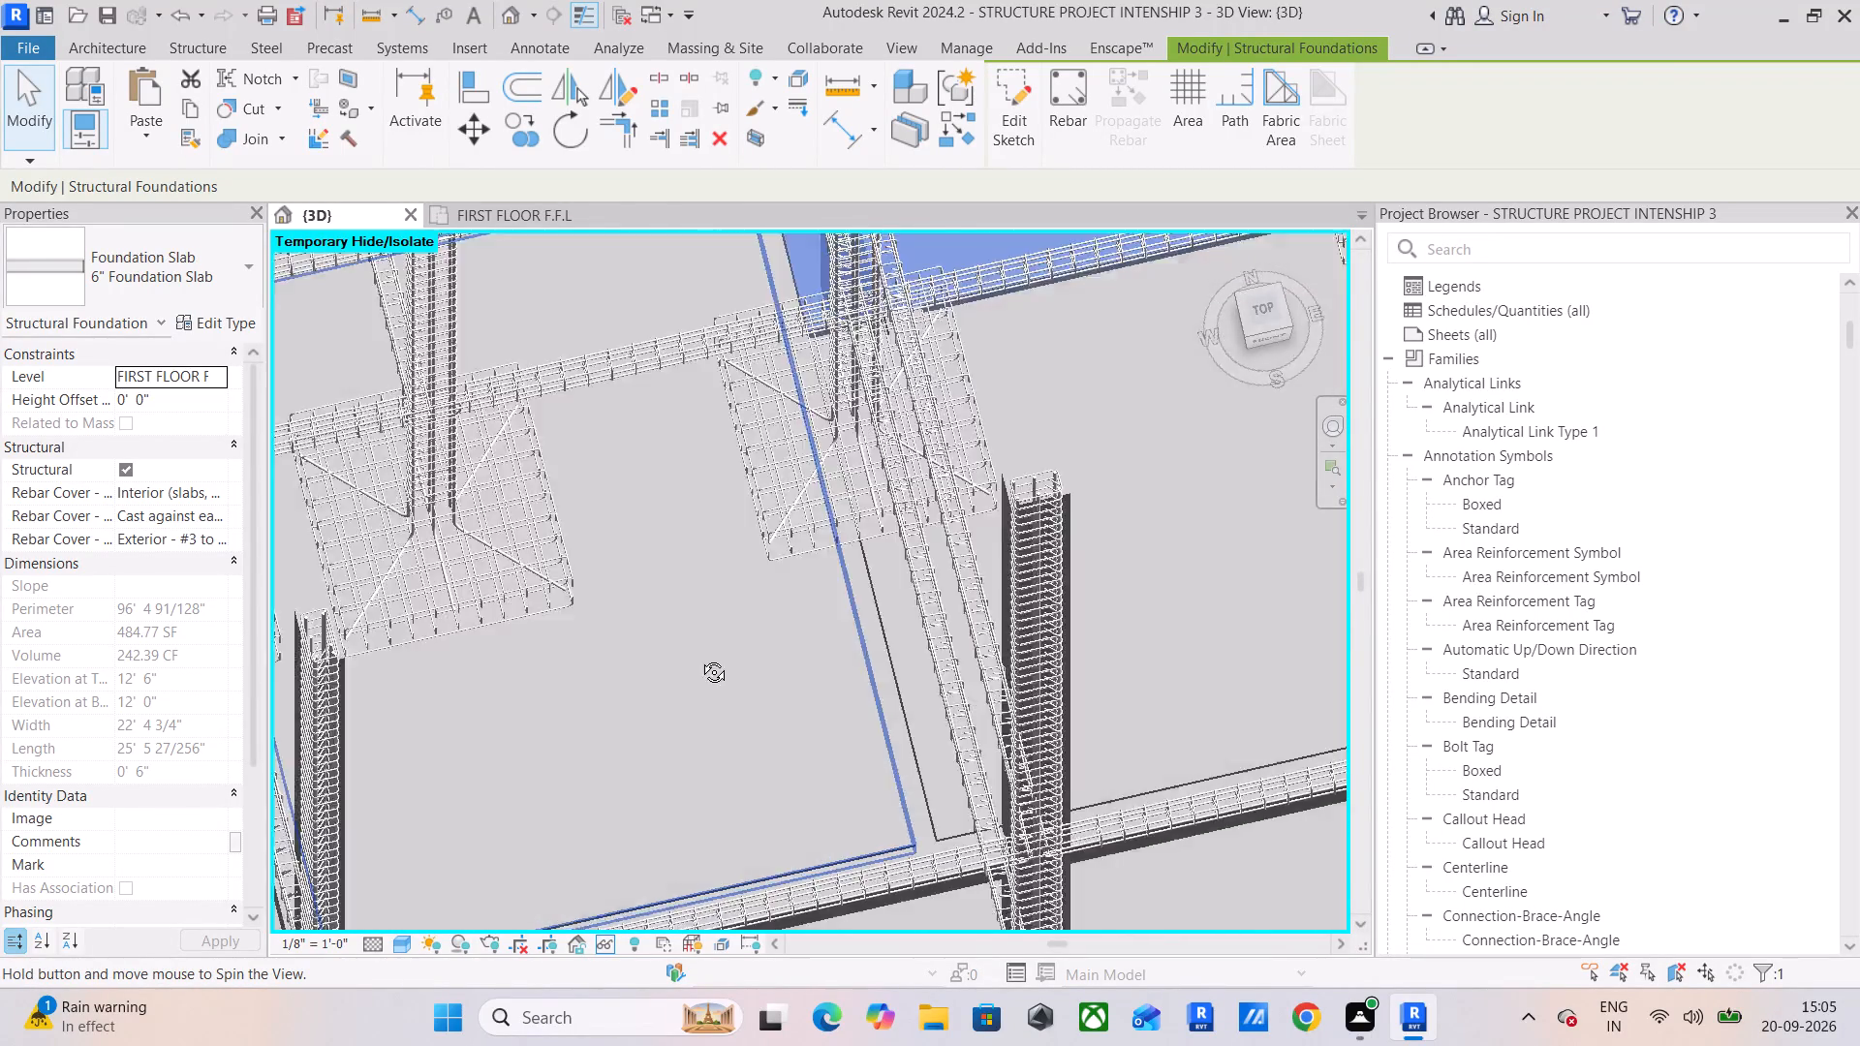
shift+middle_drag(699, 658, 642, 429)
middle_drag(656, 466, 627, 856)
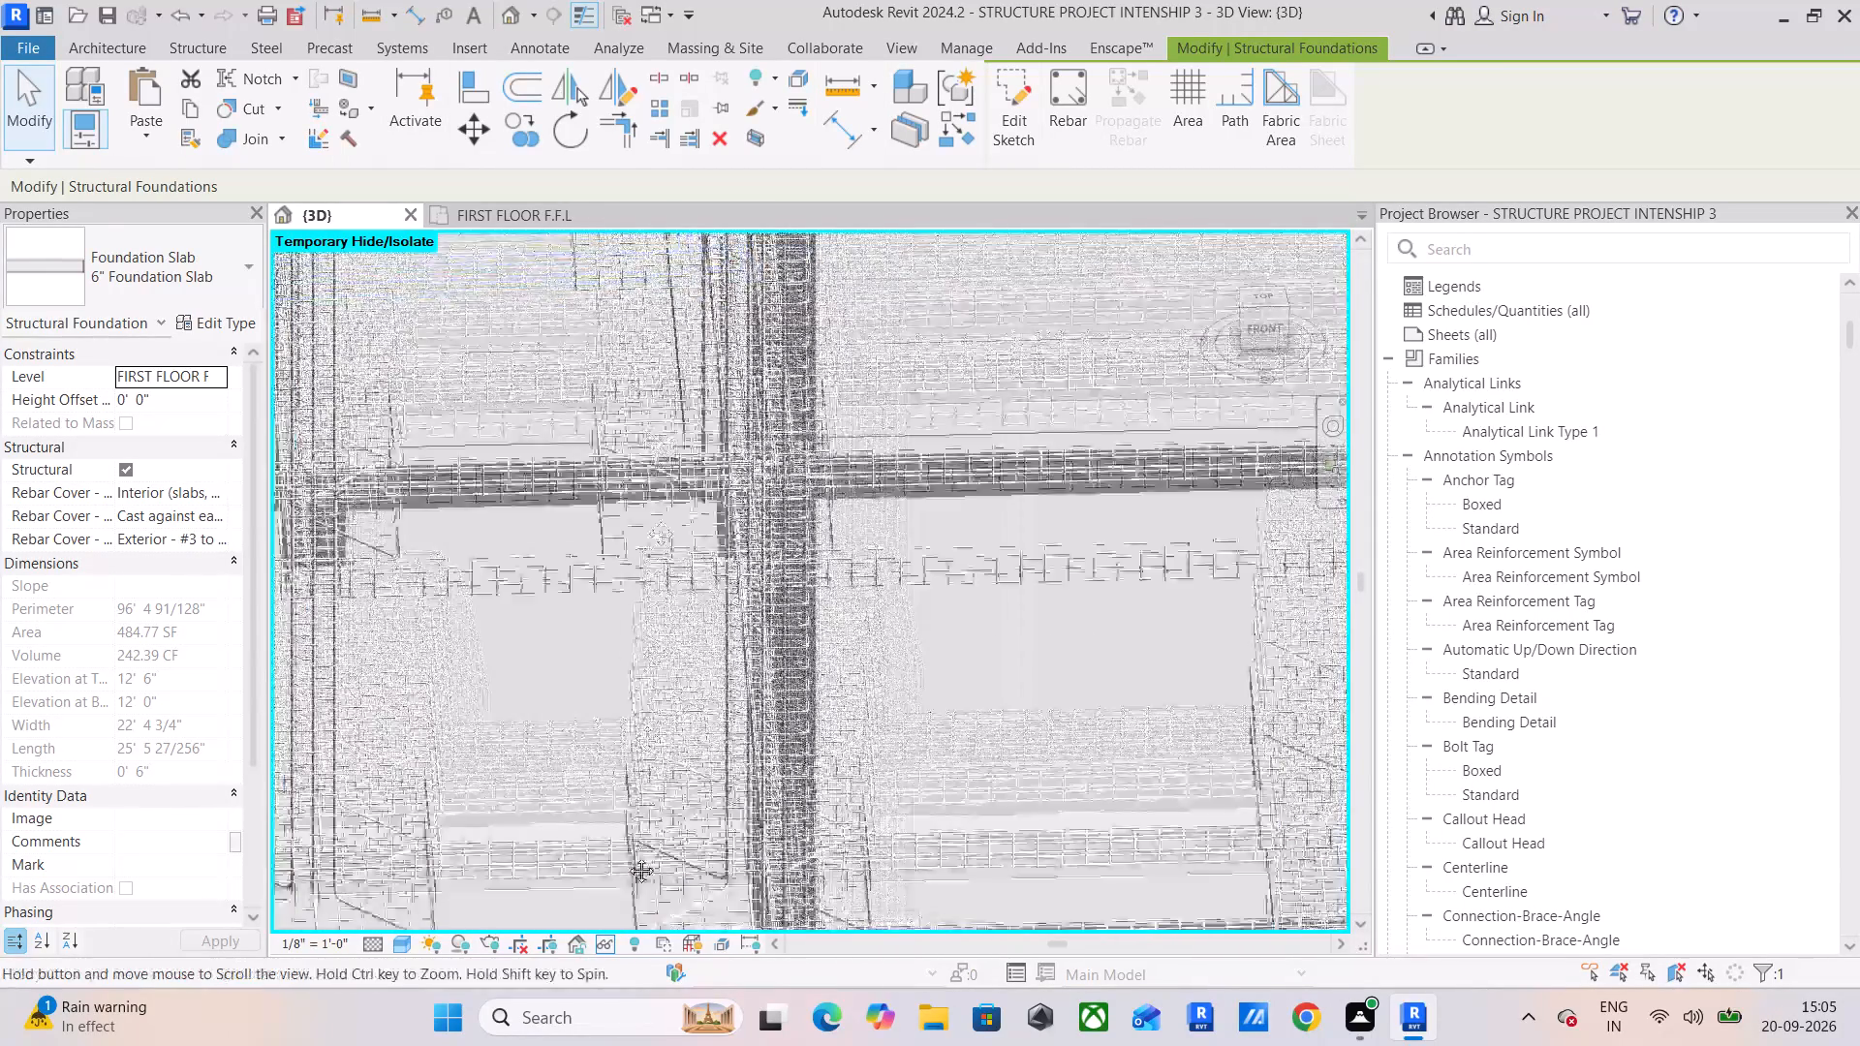
middle_drag(627, 856, 627, 875)
shift+middle_drag(682, 654, 742, 683)
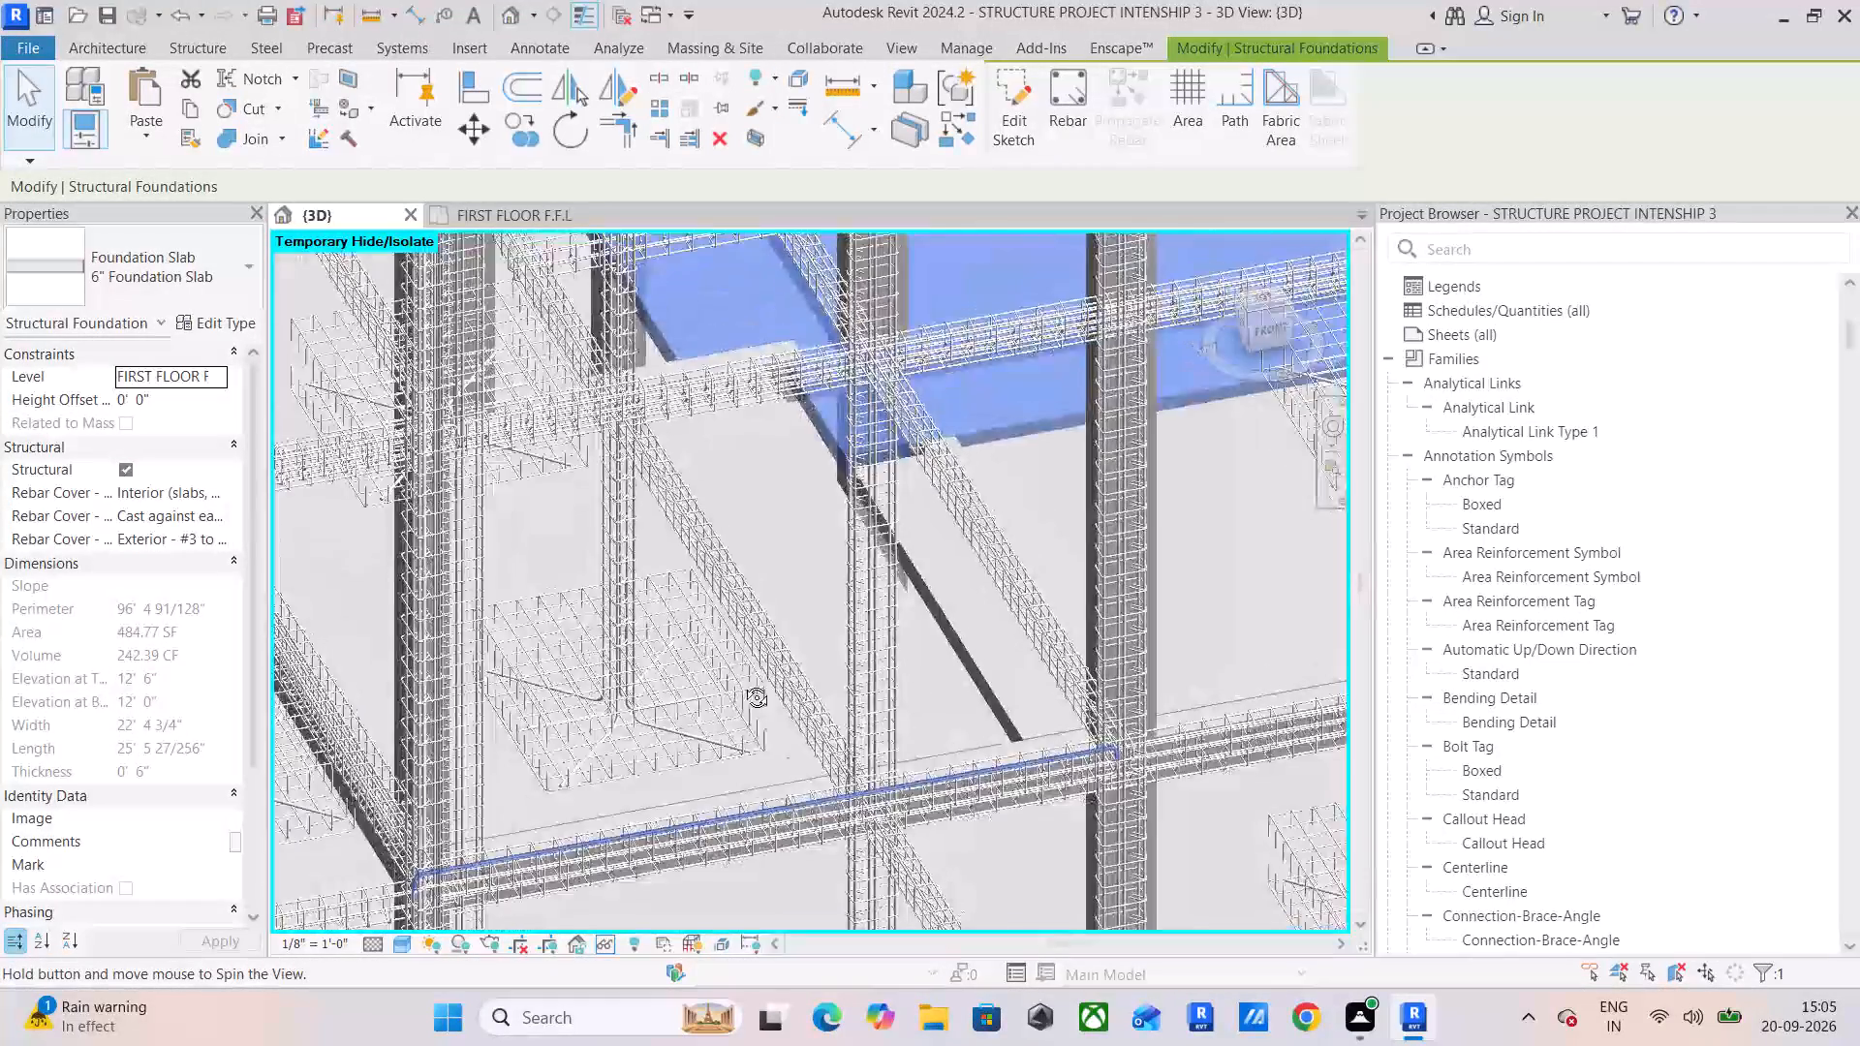
shift+middle_drag(742, 683, 733, 704)
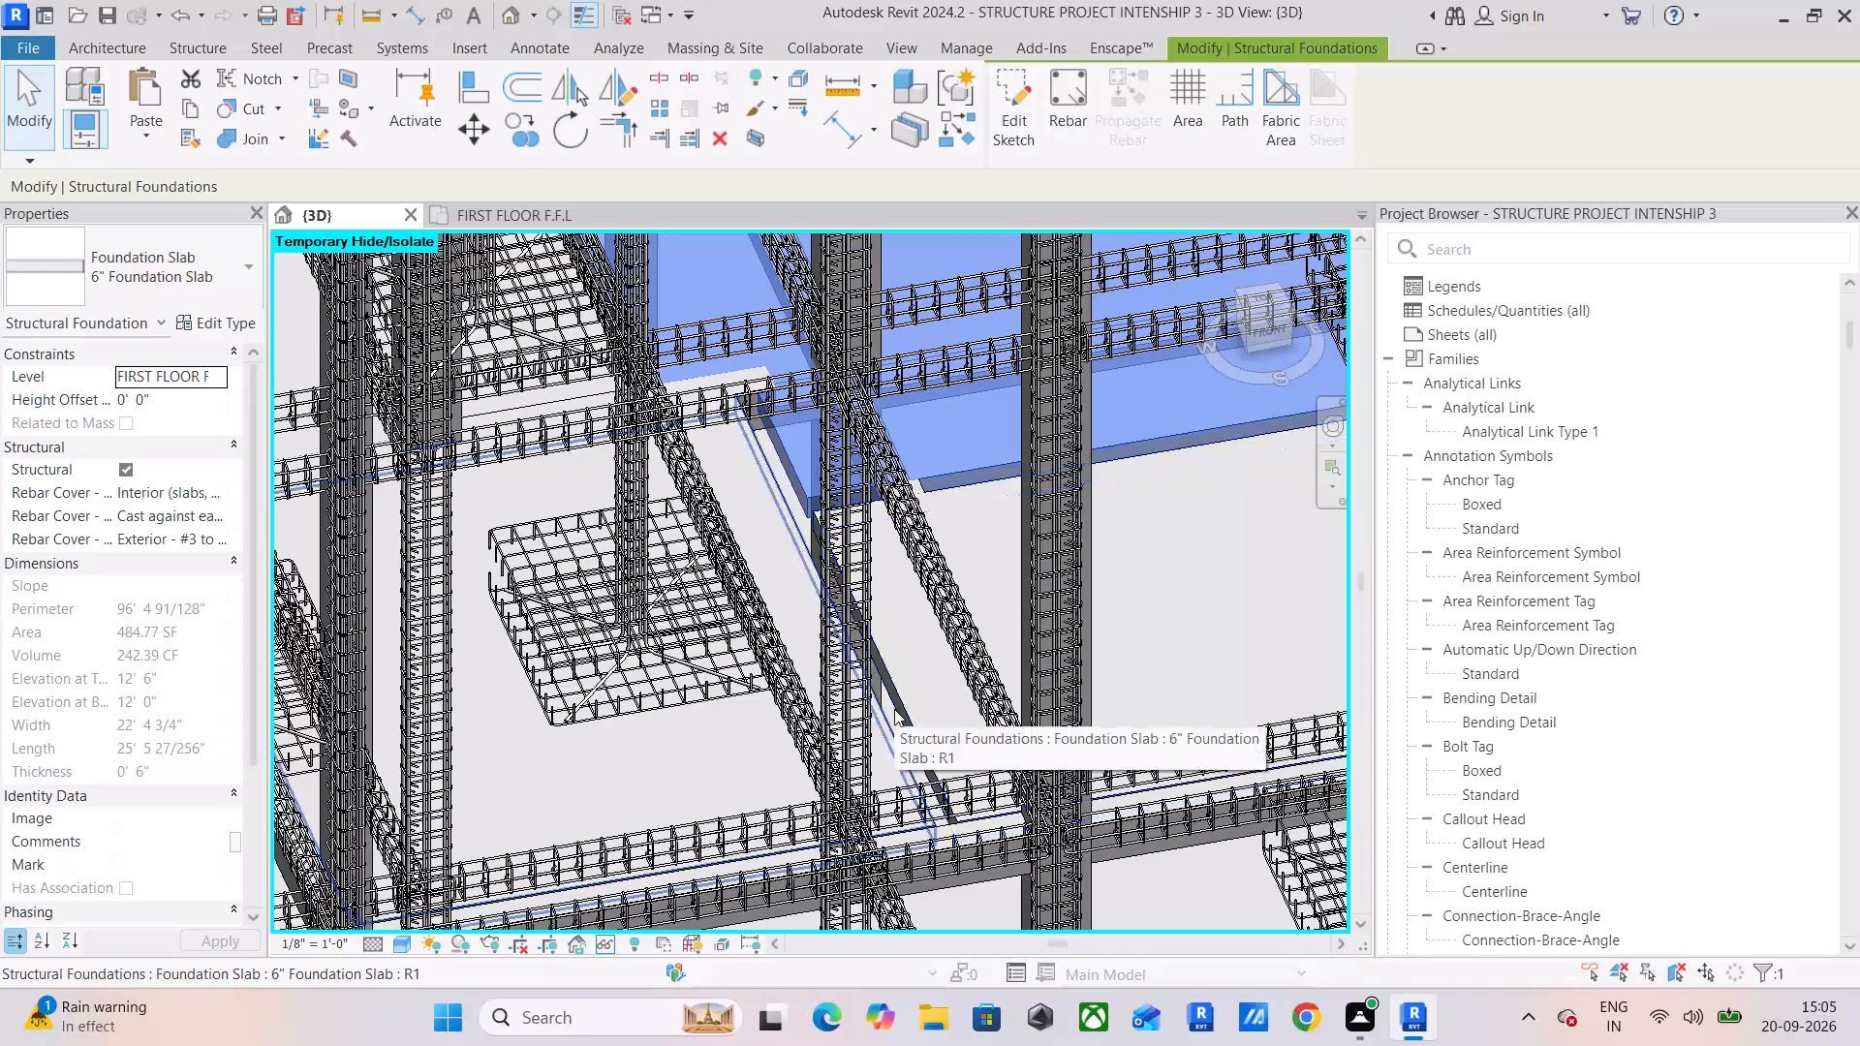
Undo the hall slab's boundary edit and continue undoing back through the creation of the first-floor slabs.
key(ctrl+z)
key(ctrl+z)
key(ctrl+z)
key(ctrl+z)
key(ctrl+z)
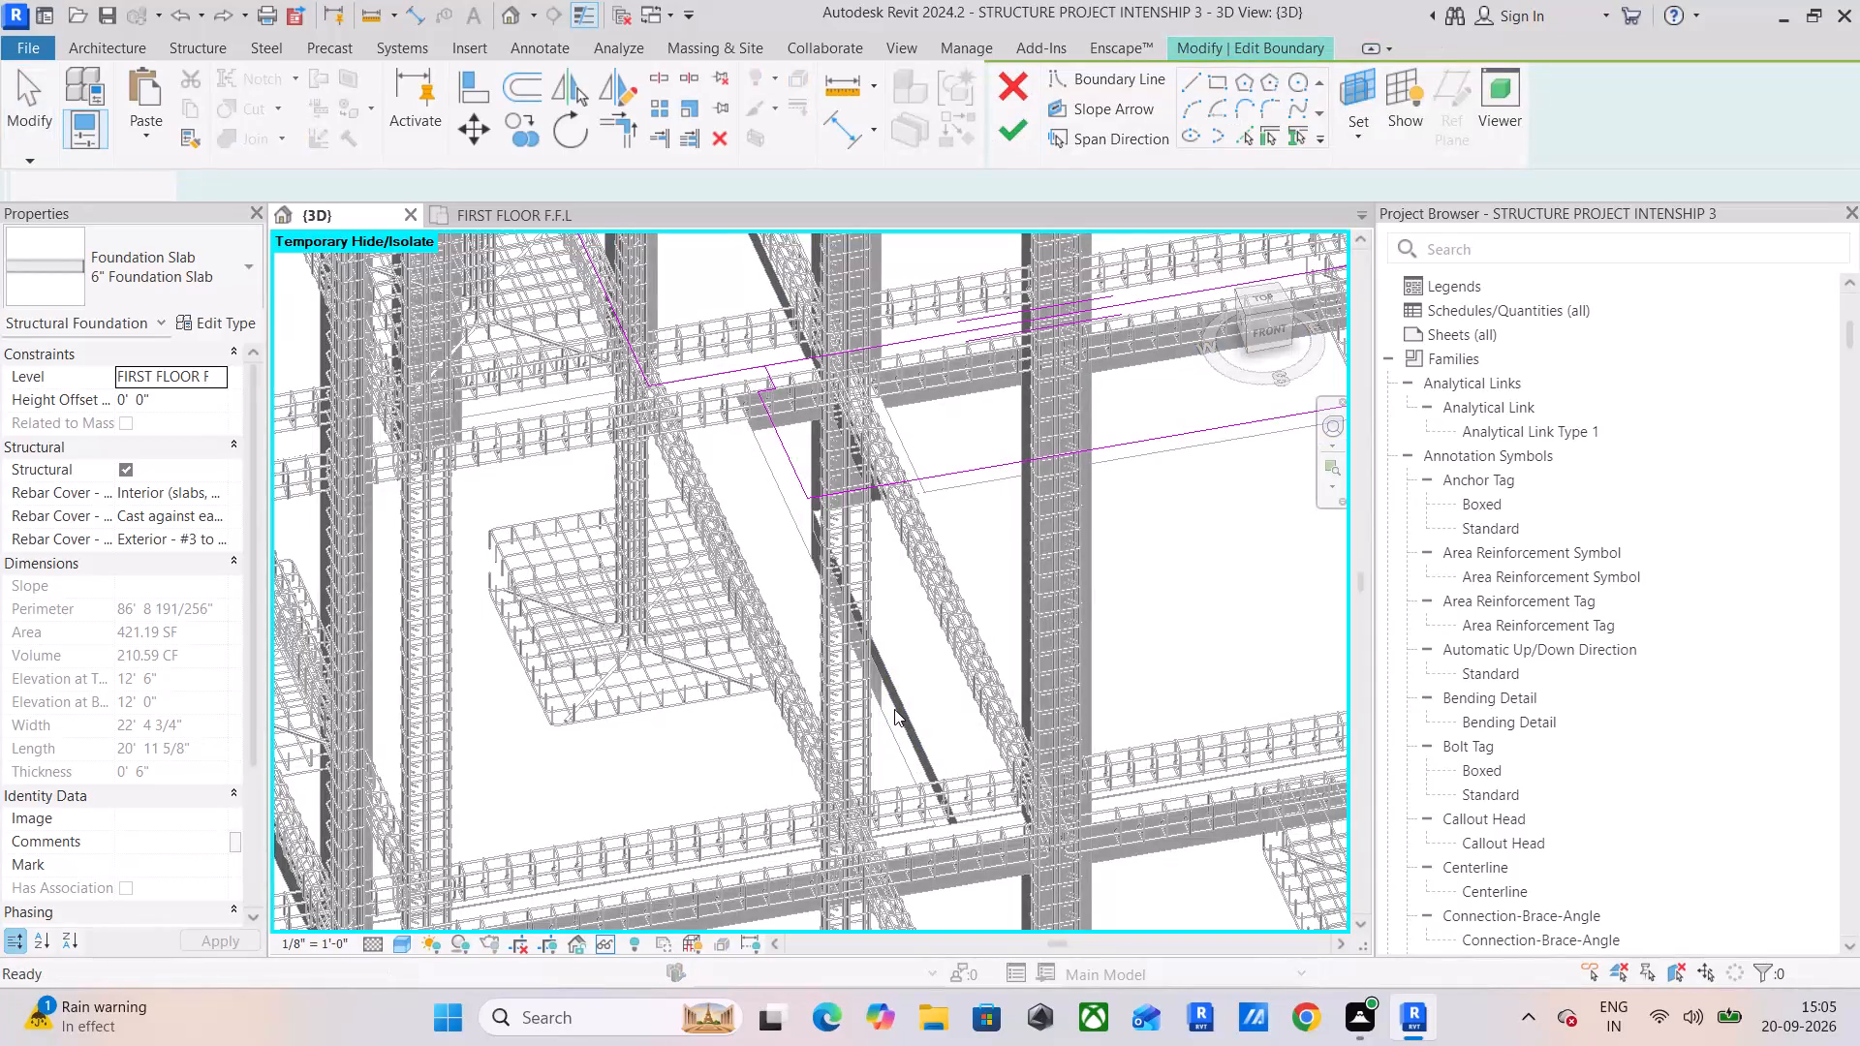
key(ctrl+z)
key(ctrl+z)
key(ctrl+z)
key(ctrl+z)
key(ctrl+z)
key(ctrl+z)
key(ctrl+z)
key(ctrl+z)
key(ctrl+z)
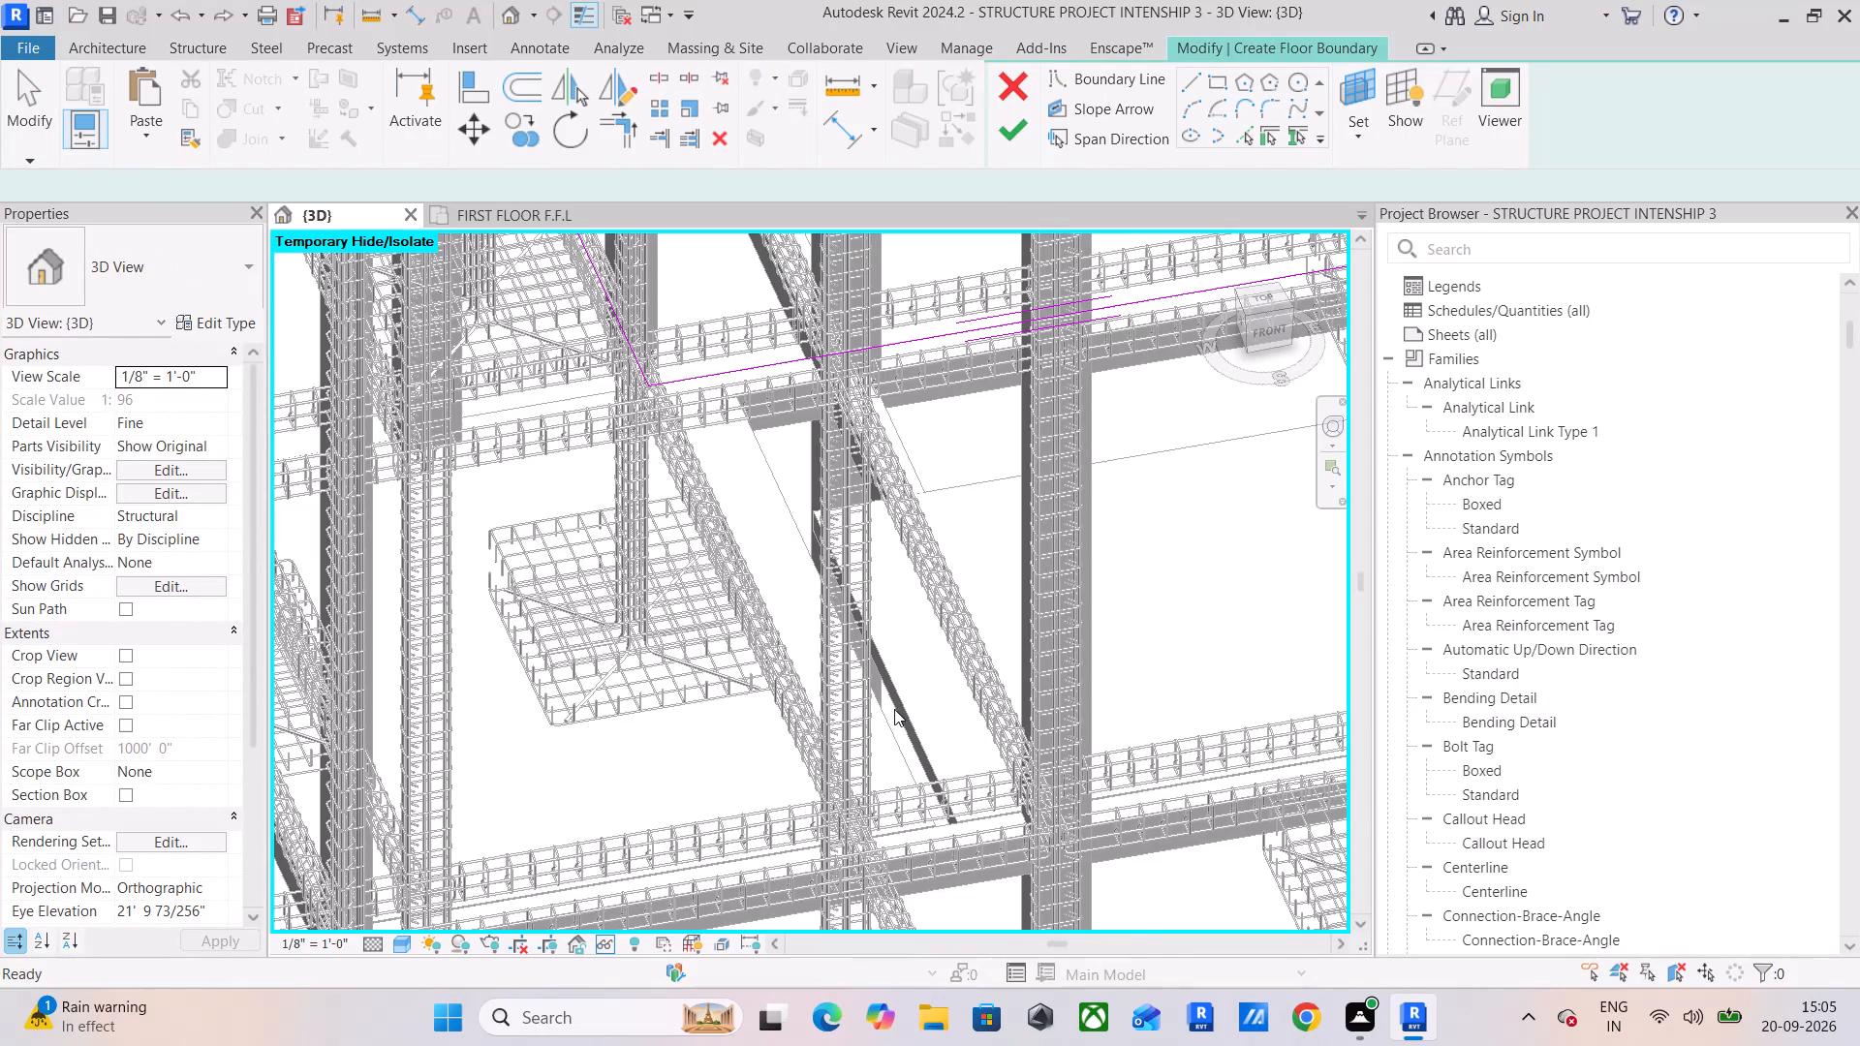
key(ctrl+z)
key(ctrl+z)
key(ctrl+z)
key(ctrl+z)
key(ctrl+z)
key(ctrl+z)
key(ctrl+z)
key(ctrl+z)
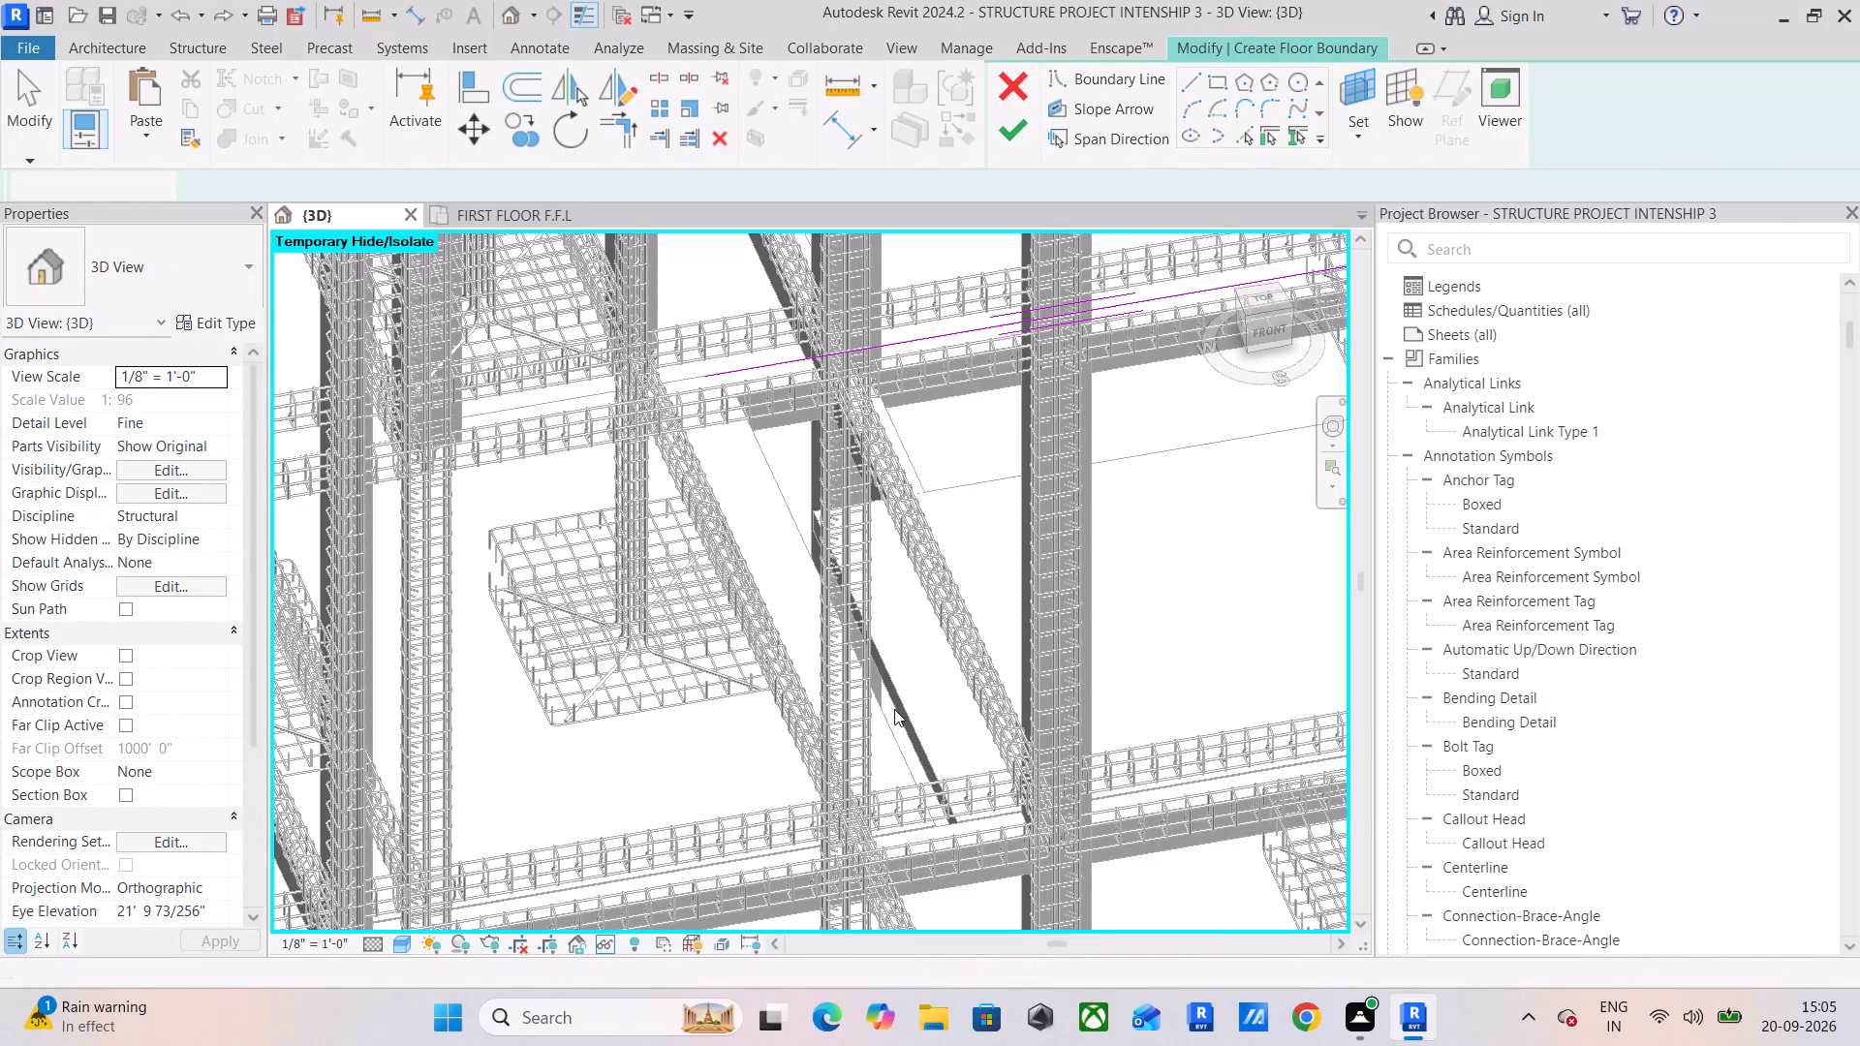
key(ctrl+z)
key(ctrl+z)
key(ctrl+z)
key(ctrl+z)
key(ctrl+z)
key(ctrl+z)
key(ctrl+z)
key(ctrl+z)
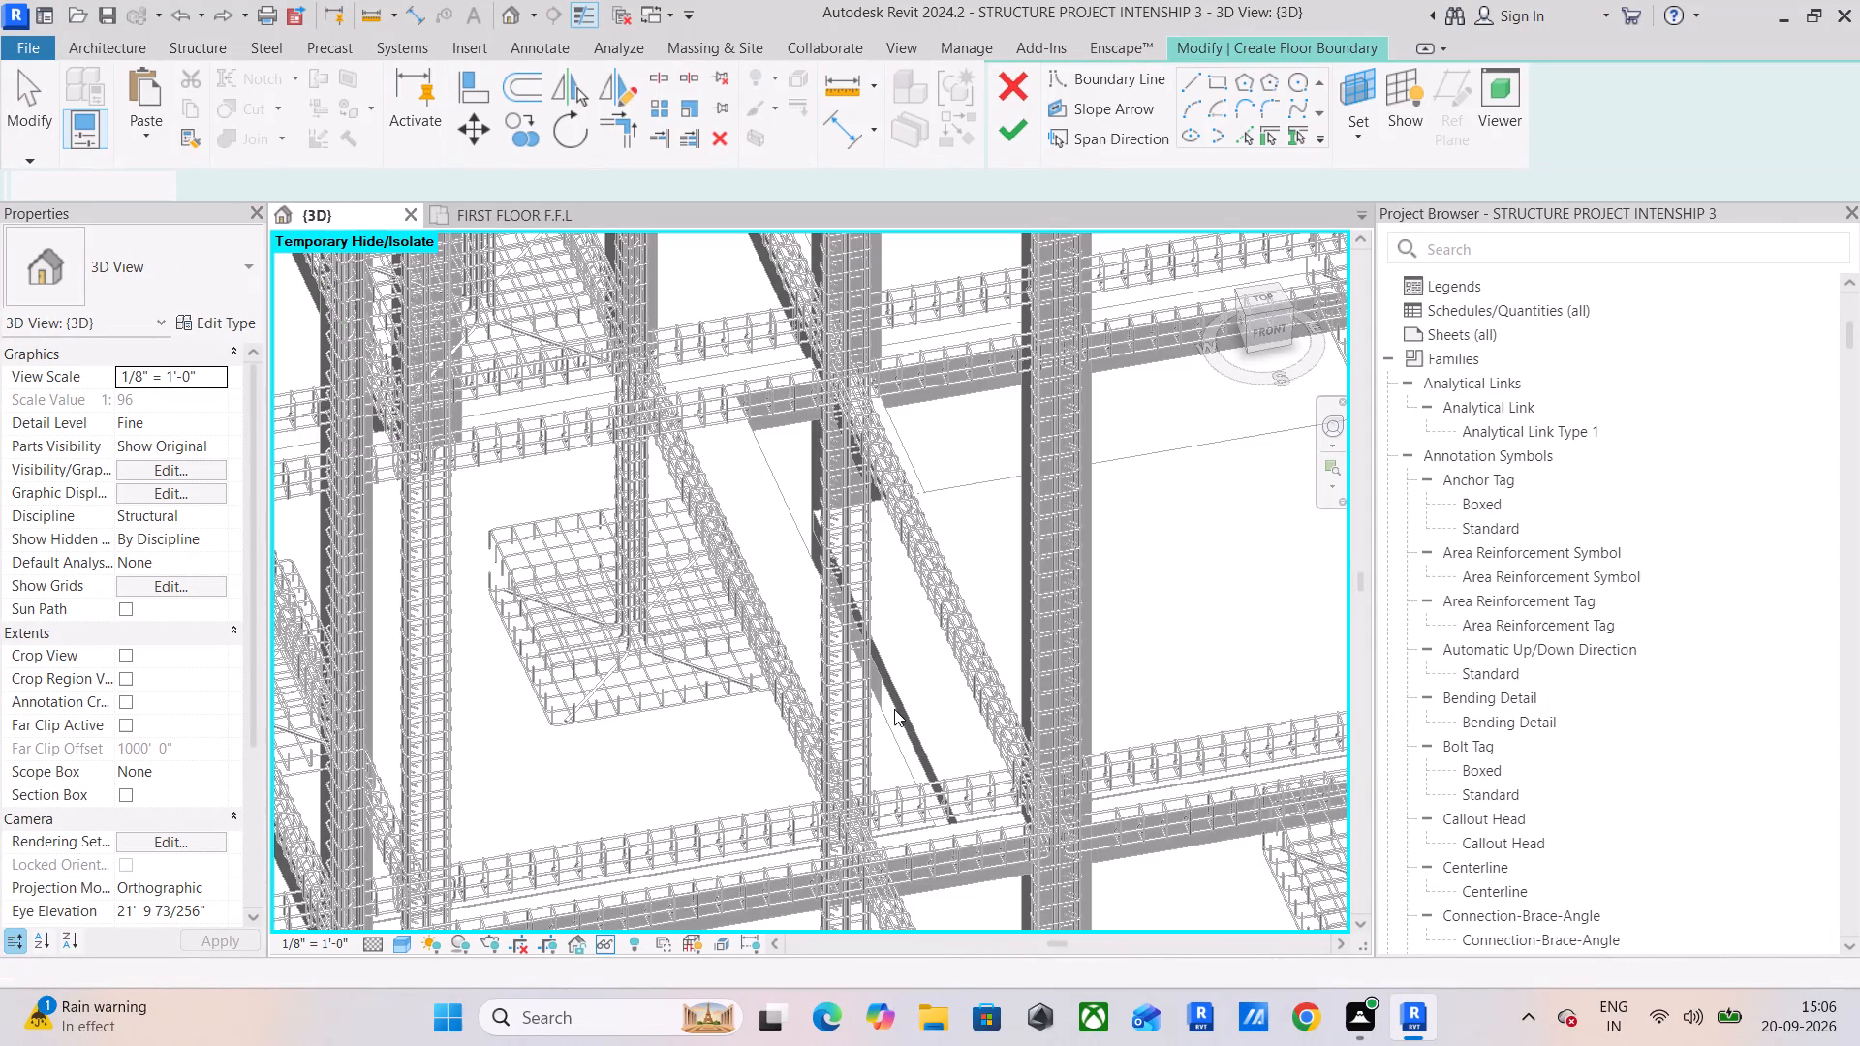
key(ctrl+z)
key(ctrl+z)
key(ctrl+z)
key(ctrl+z)
key(ctrl+z)
key(ctrl+z)
key(ctrl+z)
key(ctrl+z)
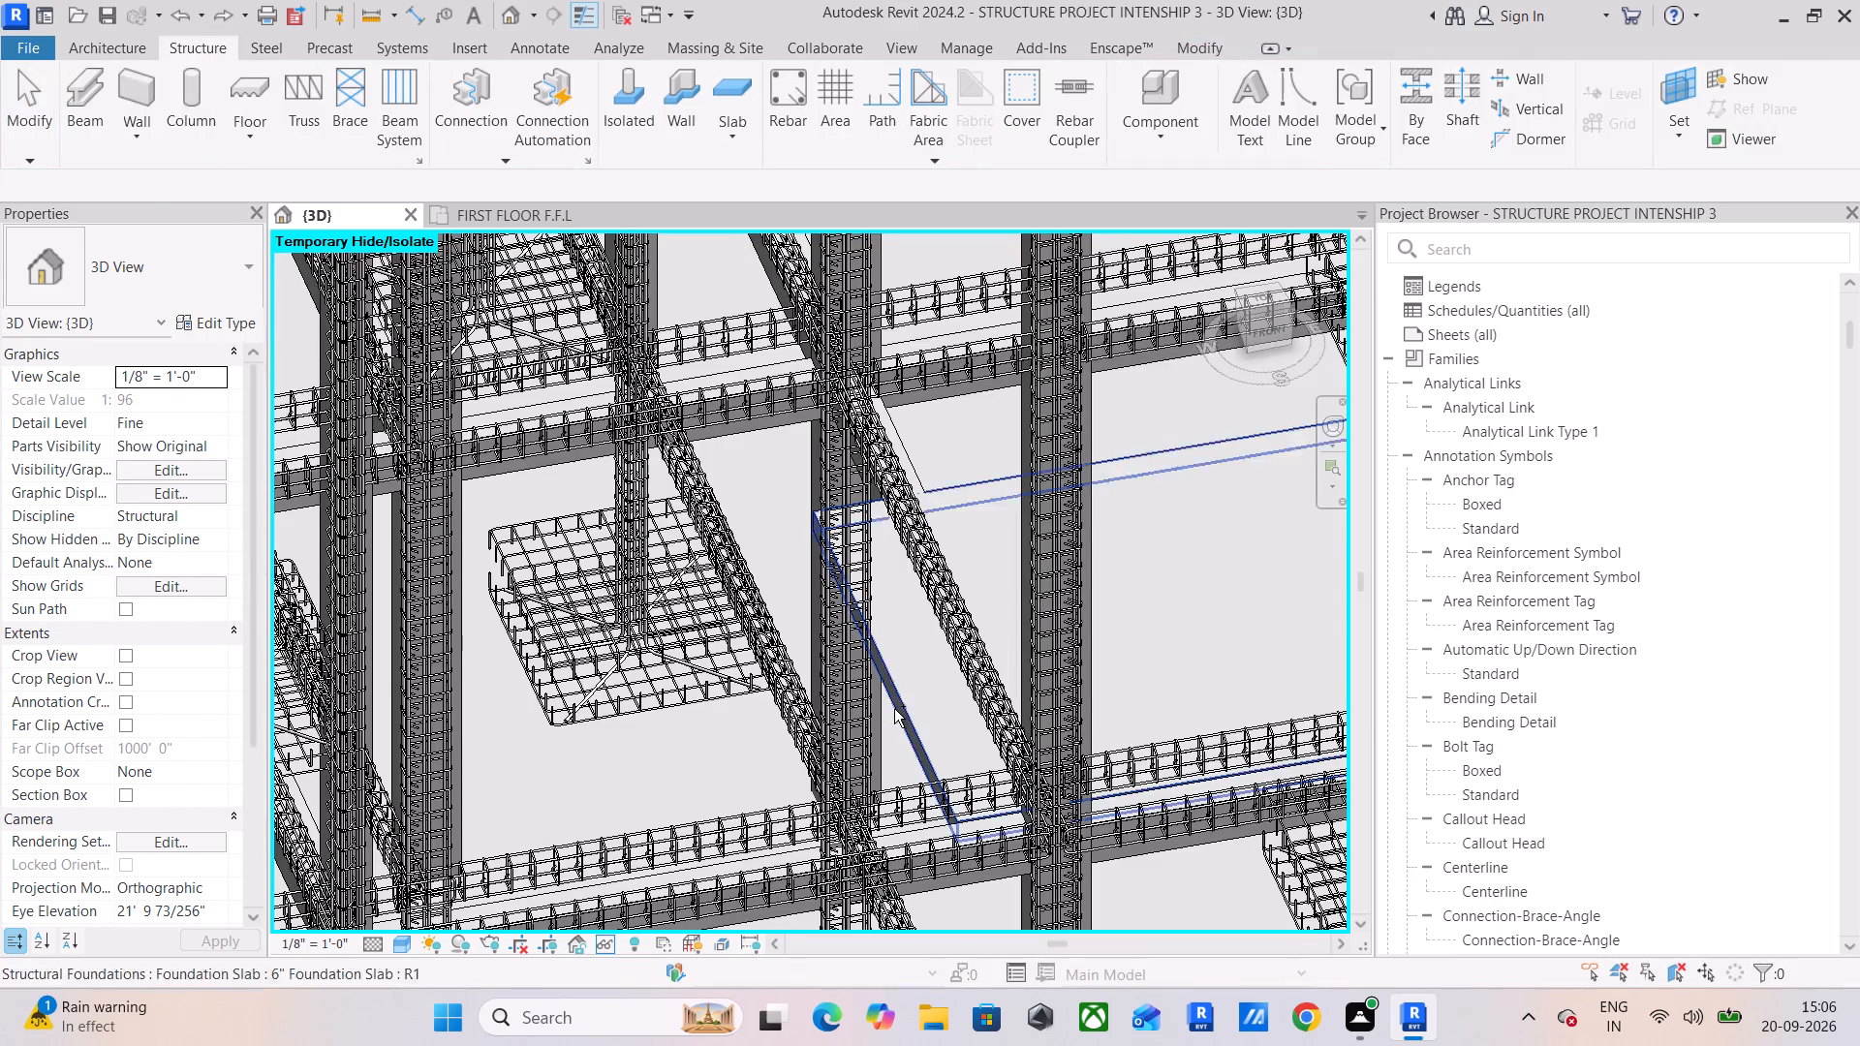
key(ctrl+z)
key(ctrl+z)
key(ctrl+z)
key(ctrl+z)
key(ctrl+z)
key(ctrl+z)
key(ctrl+z)
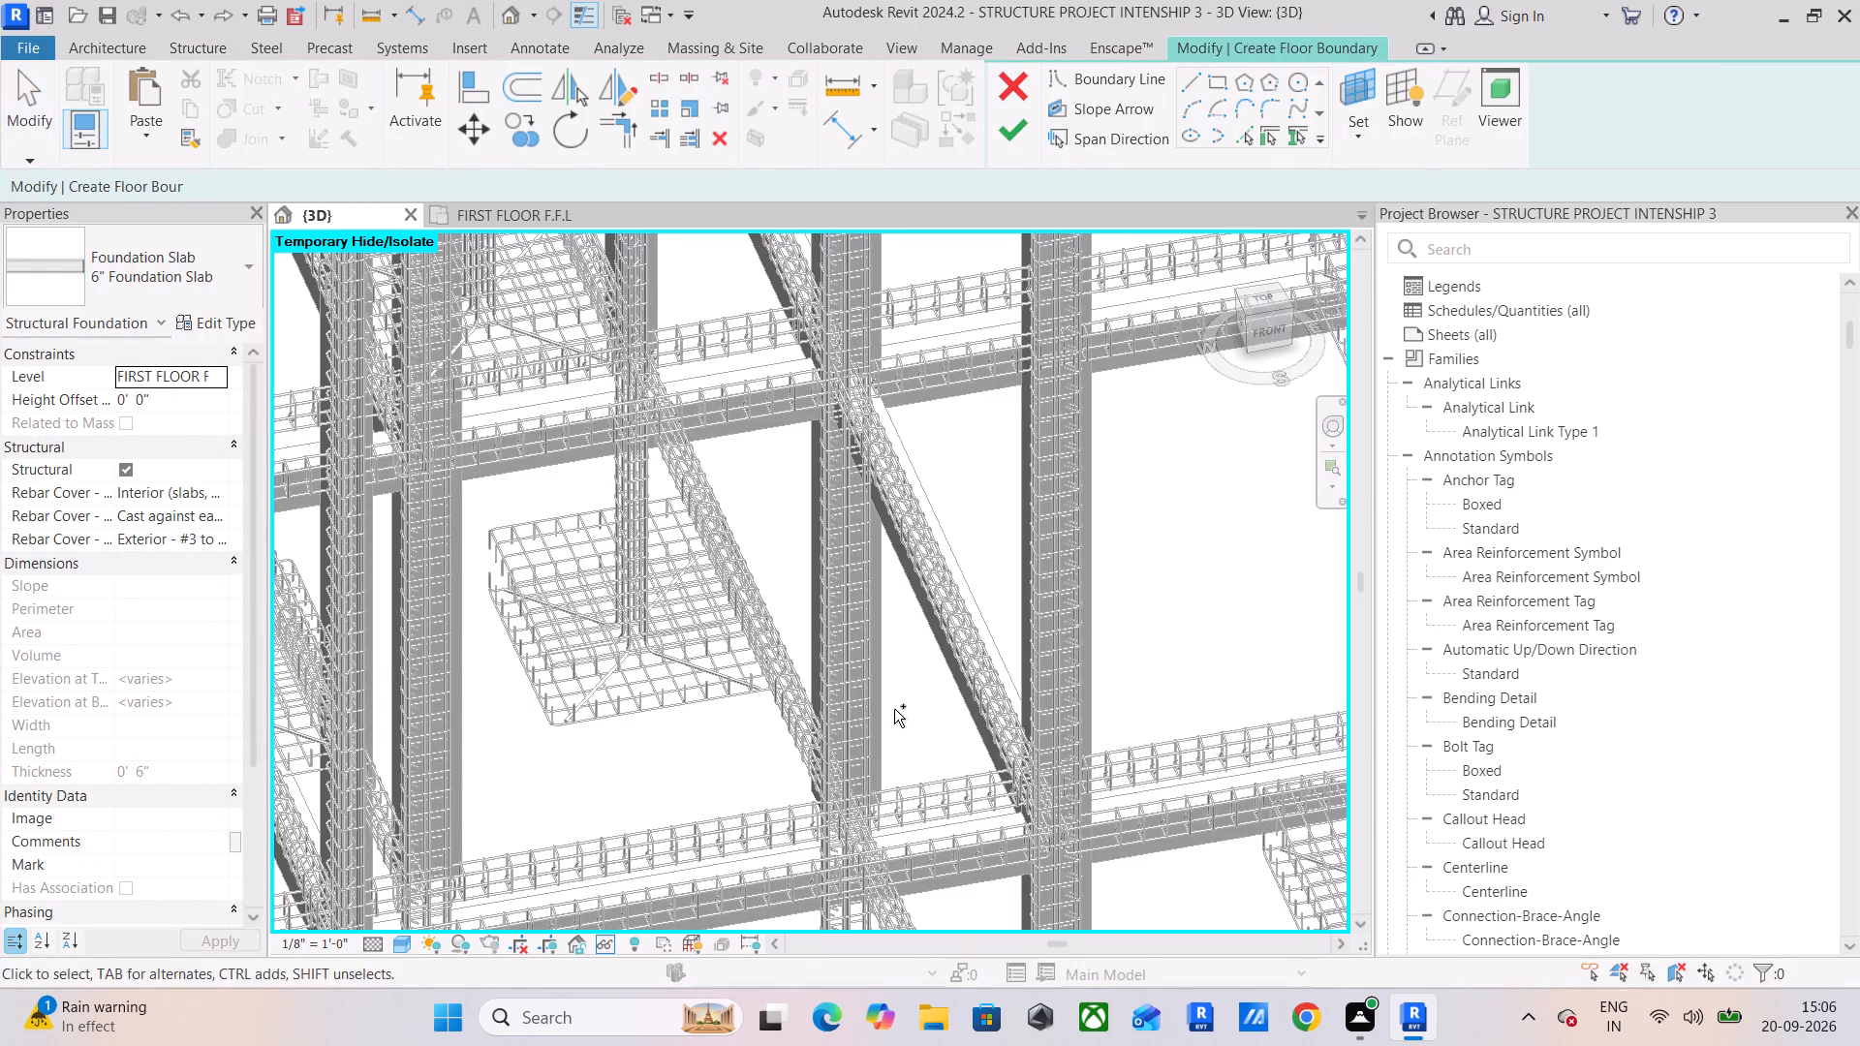
key(ctrl+z)
key(ctrl+z)
key(ctrl+z)
key(ctrl+z)
key(ctrl+z)
key(ctrl+z)
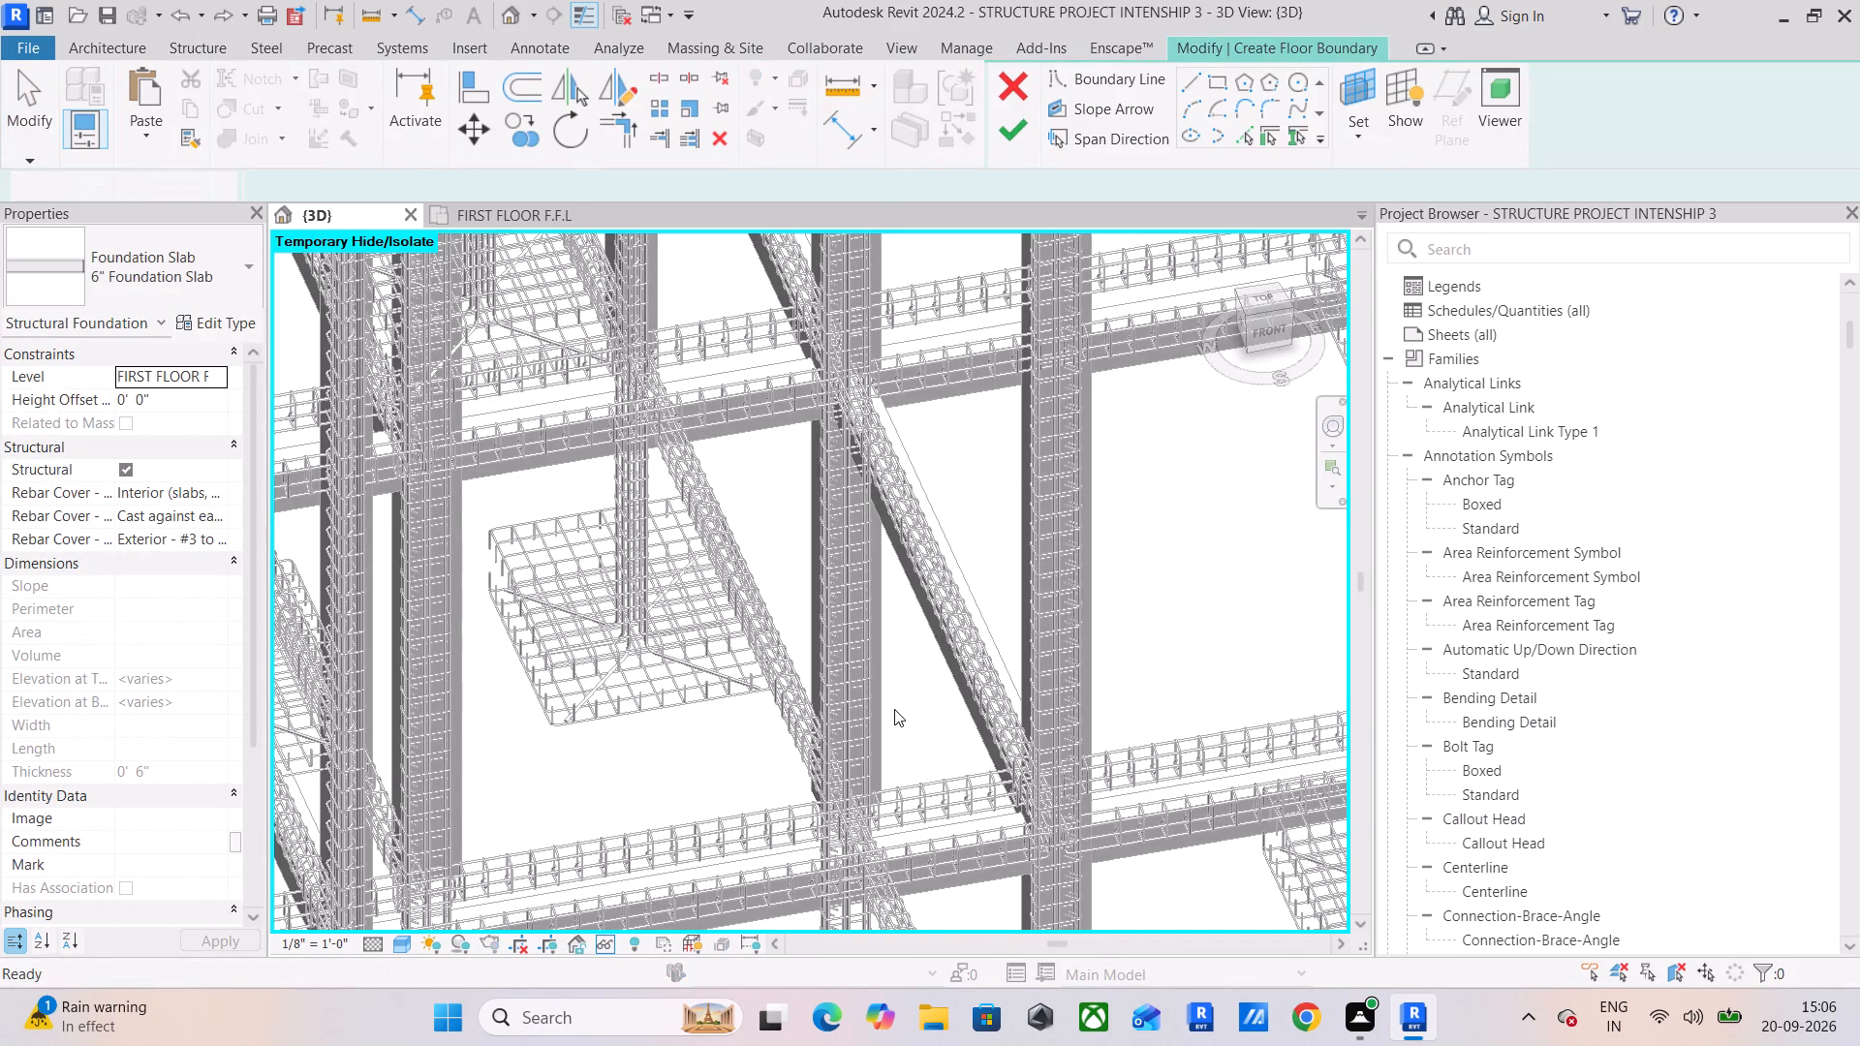
key(ctrl+z)
key(ctrl+z)
key(ctrl+z)
key(ctrl+z)
key(ctrl+z)
key(ctrl+z)
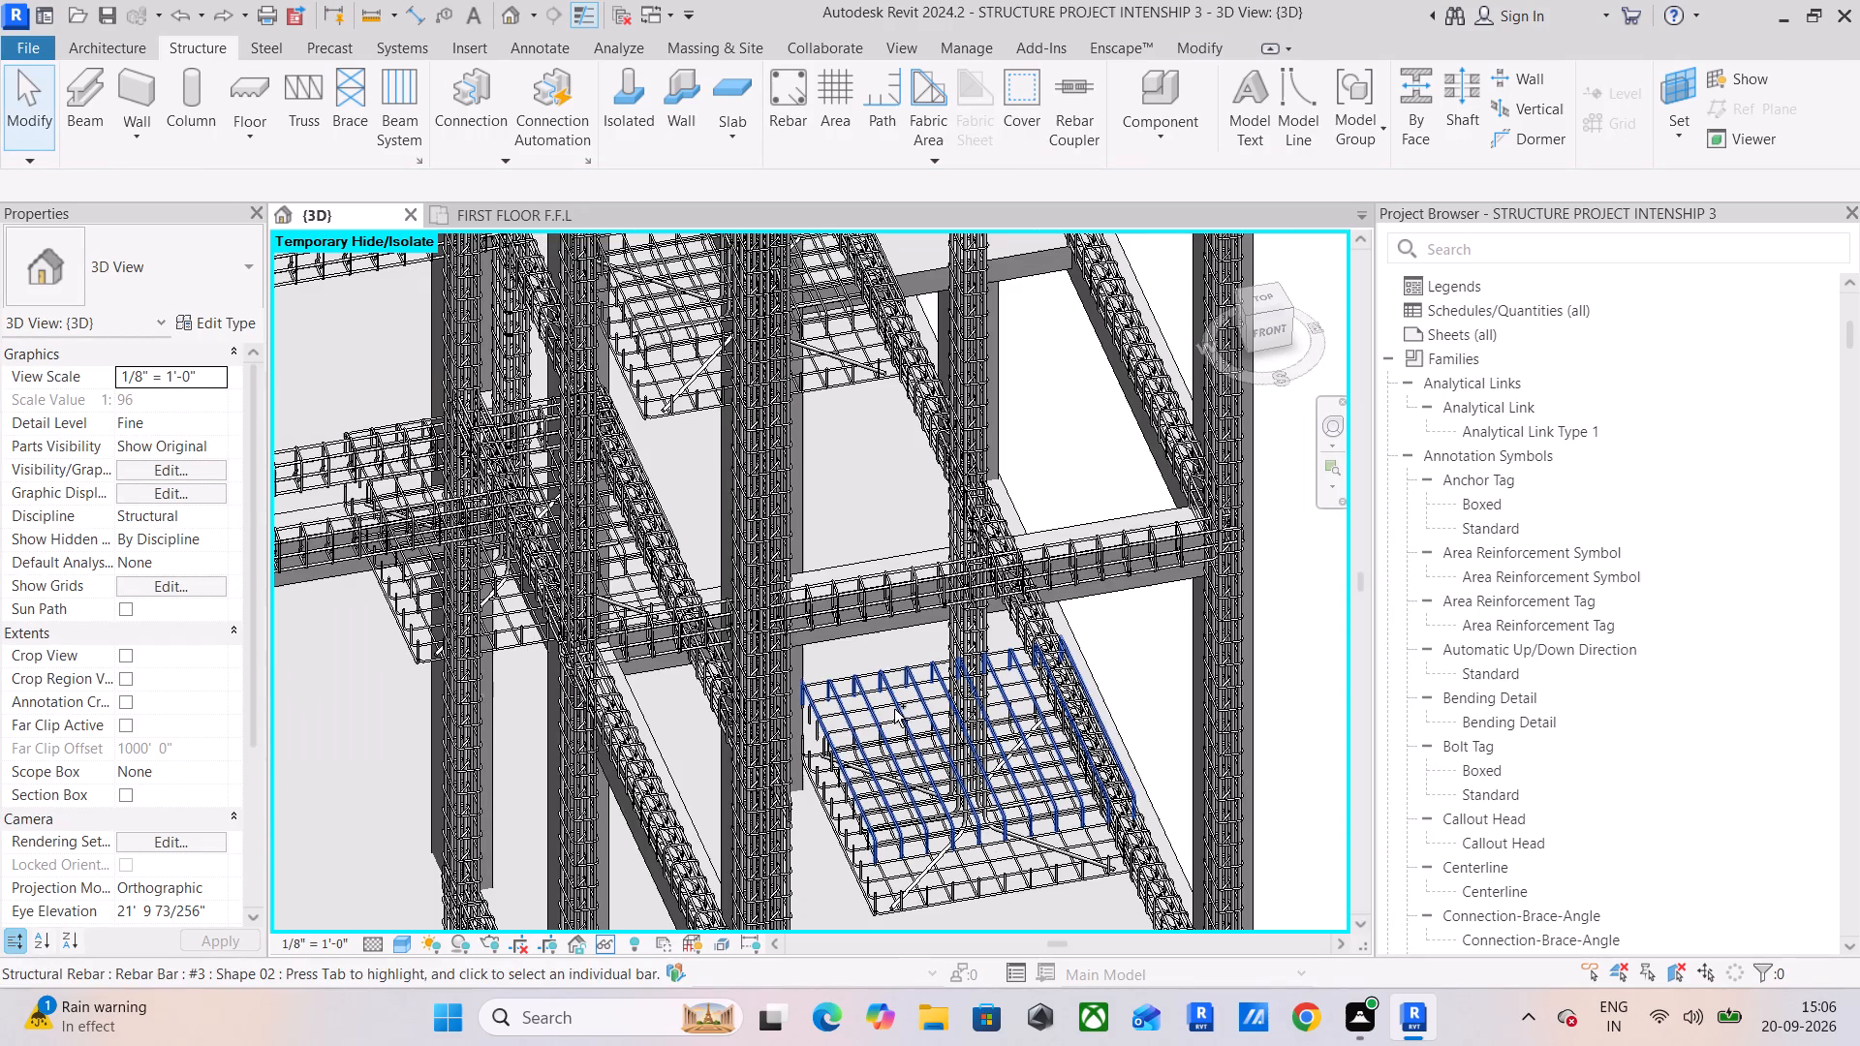
key(ctrl+z)
Examine the whole structural frame in 3D to check which slabs and beams remain at each level.
scroll(892, 713, down, 5)
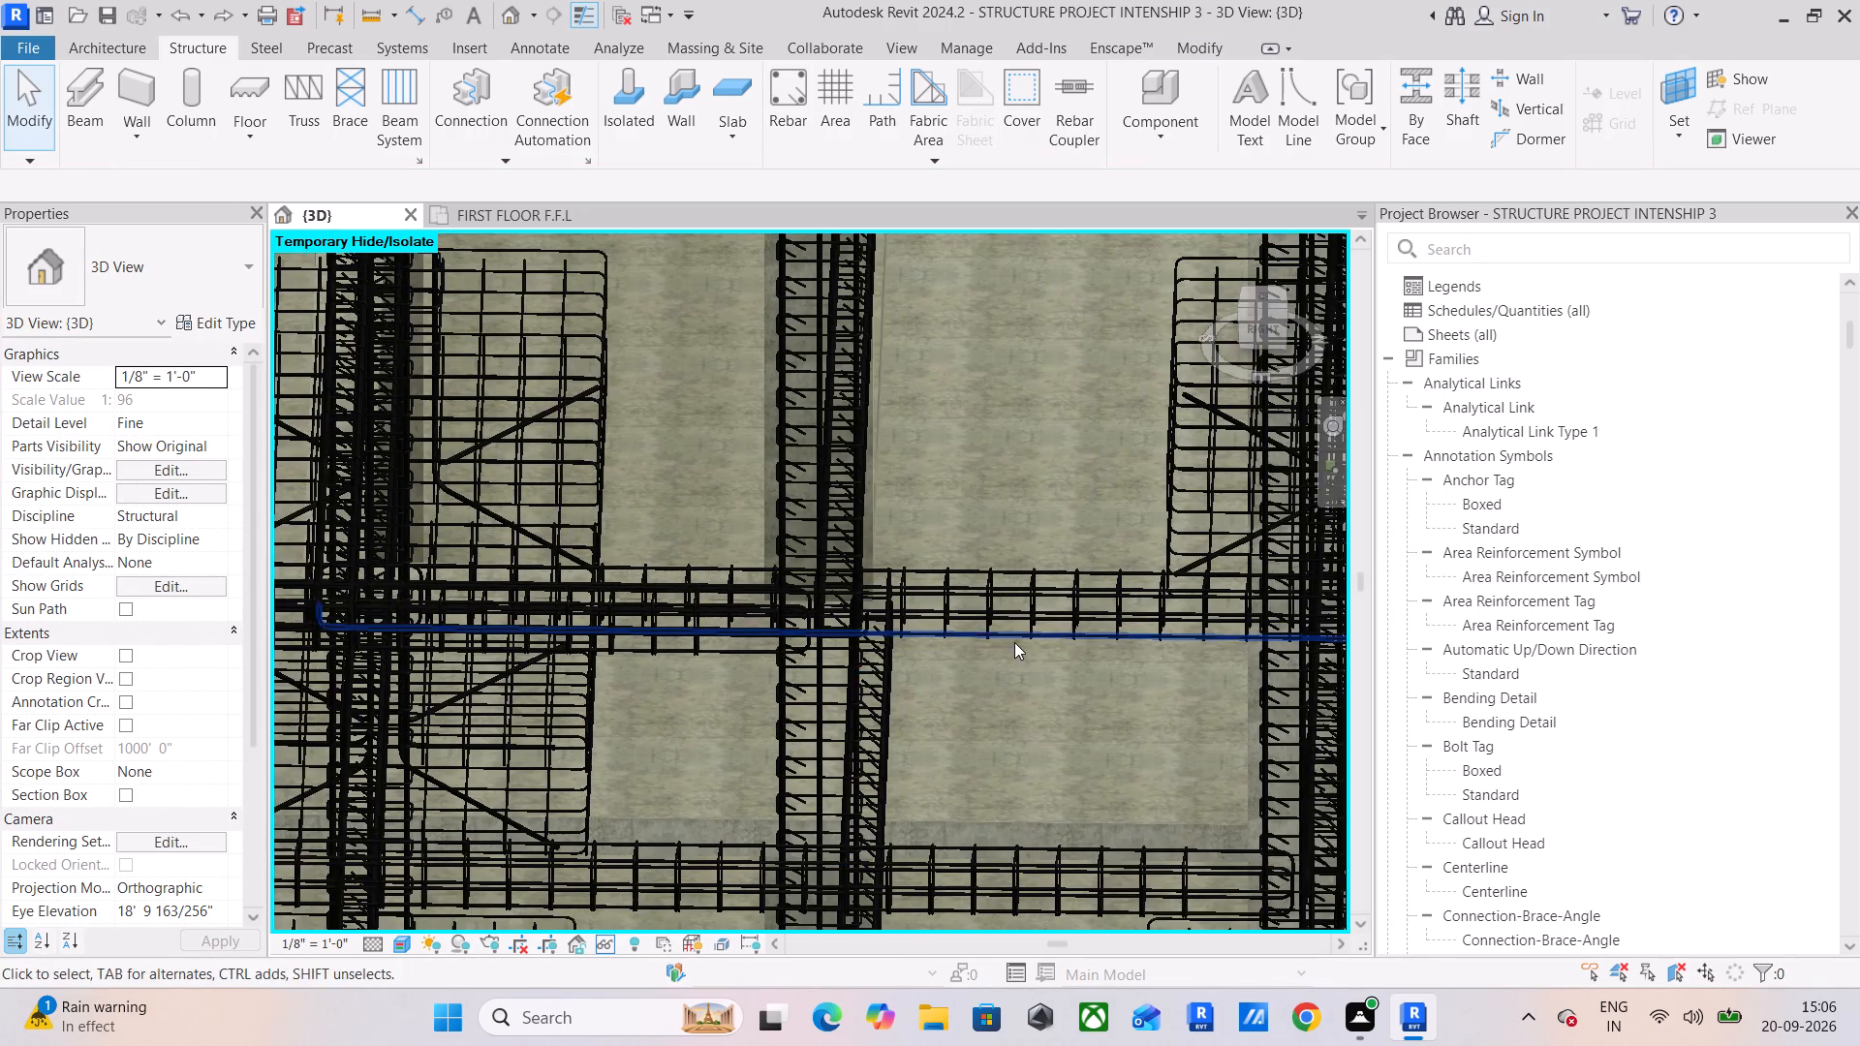
middle_drag(947, 697, 877, 725)
shift+middle_drag(904, 666, 753, 725)
scroll(749, 715, down, 5)
middle_drag(765, 703, 852, 654)
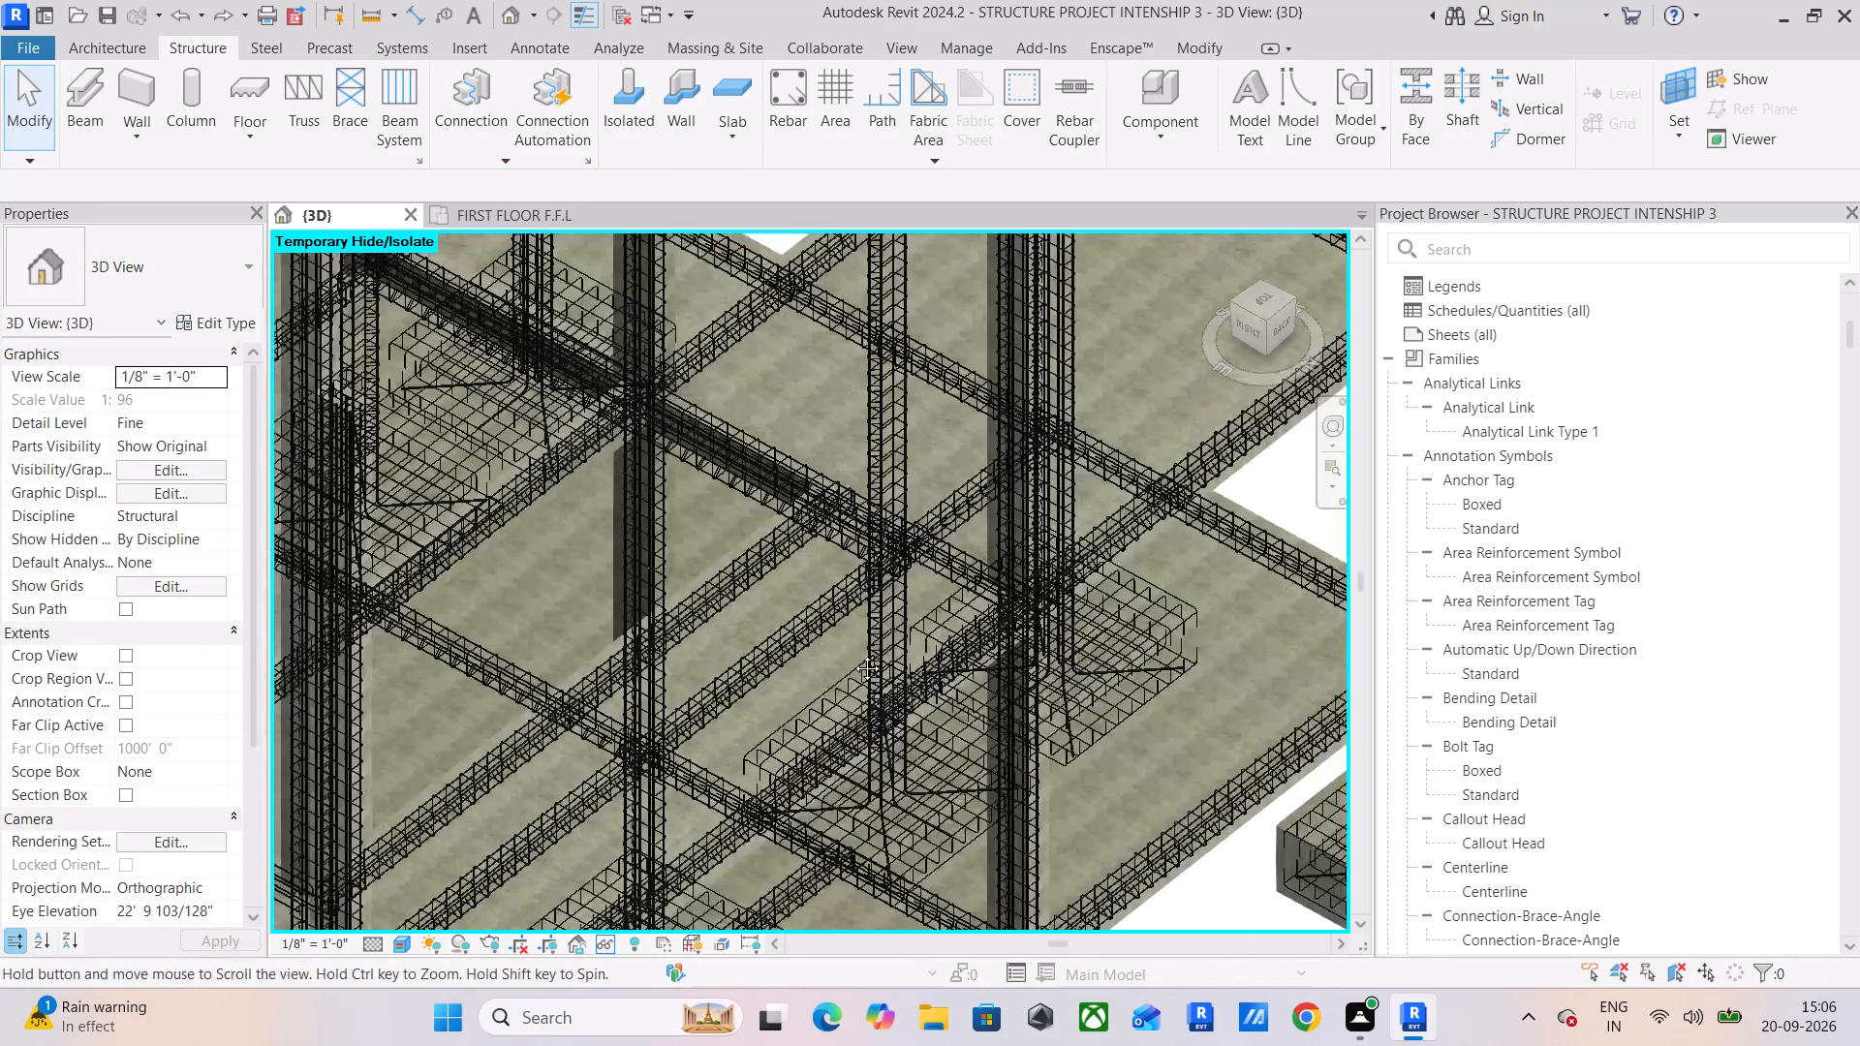
middle_drag(852, 654, 1195, 444)
scroll(1069, 474, down, 9)
middle_drag(1059, 533, 909, 663)
shift+middle_drag(904, 662, 959, 632)
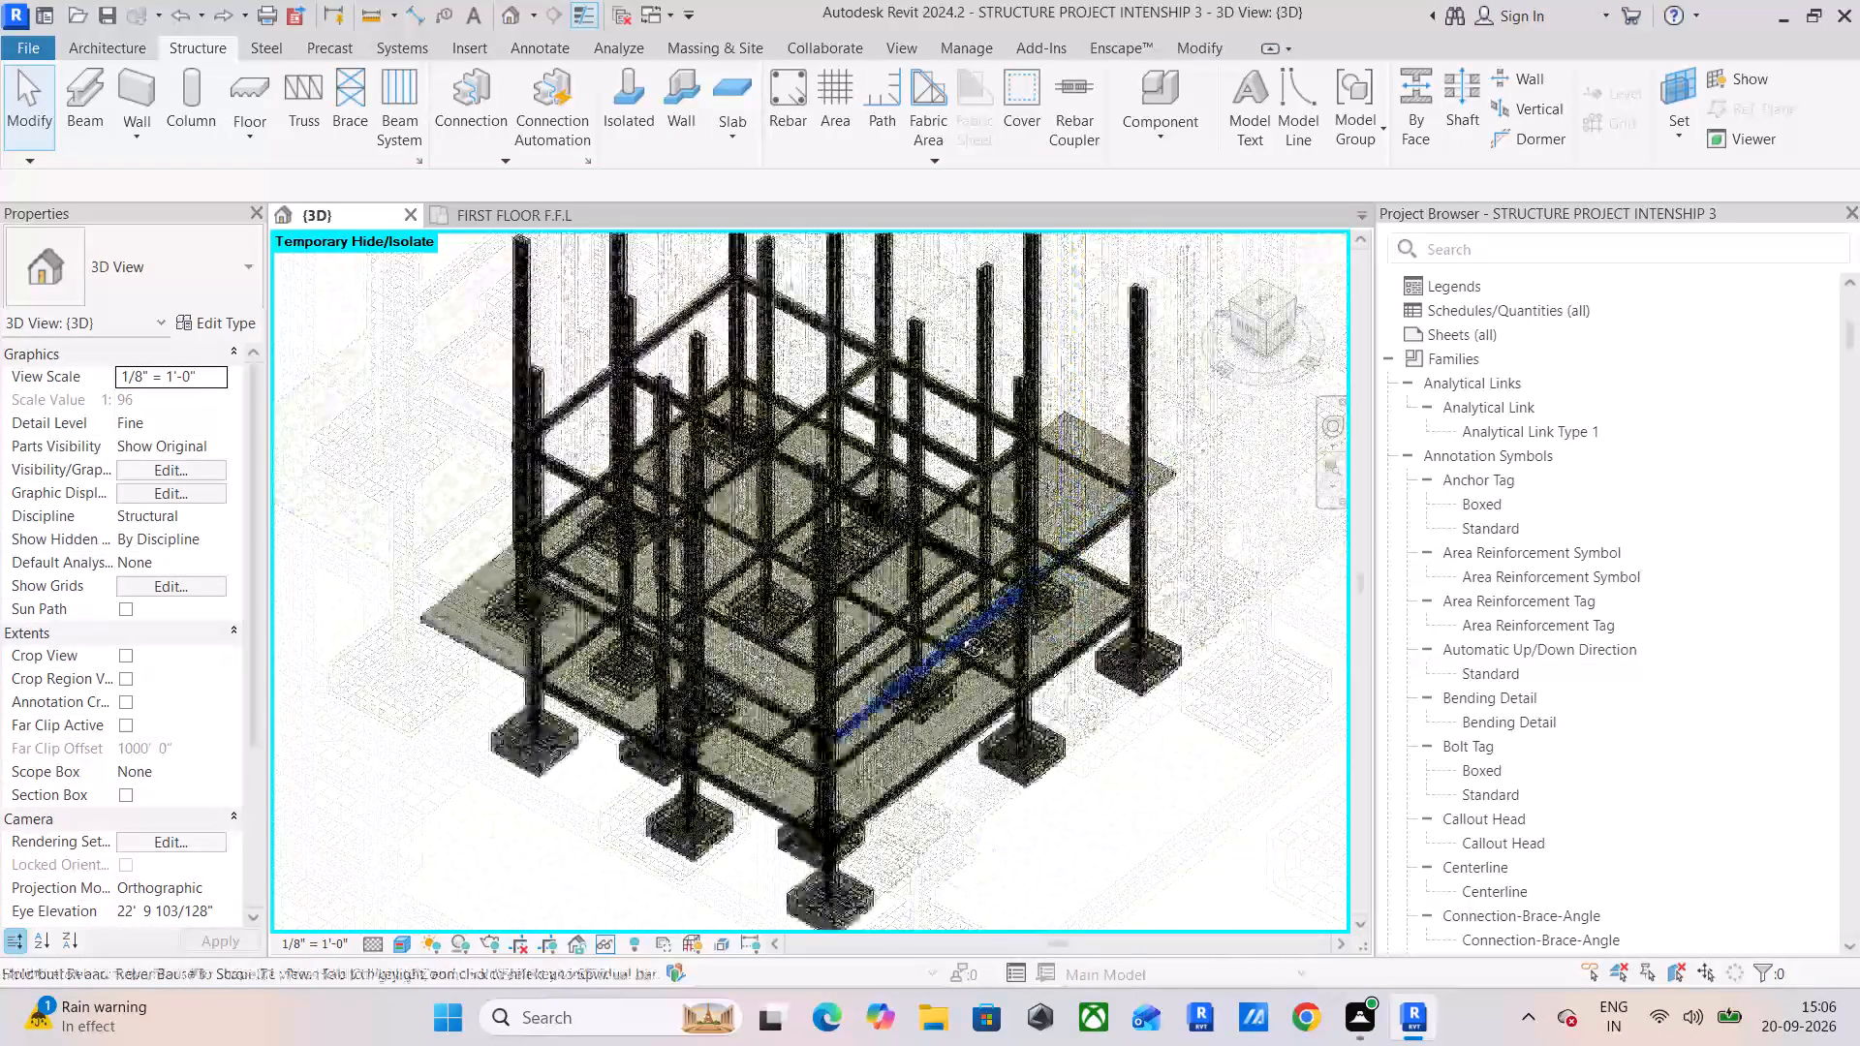
shift+middle_drag(959, 632, 1102, 556)
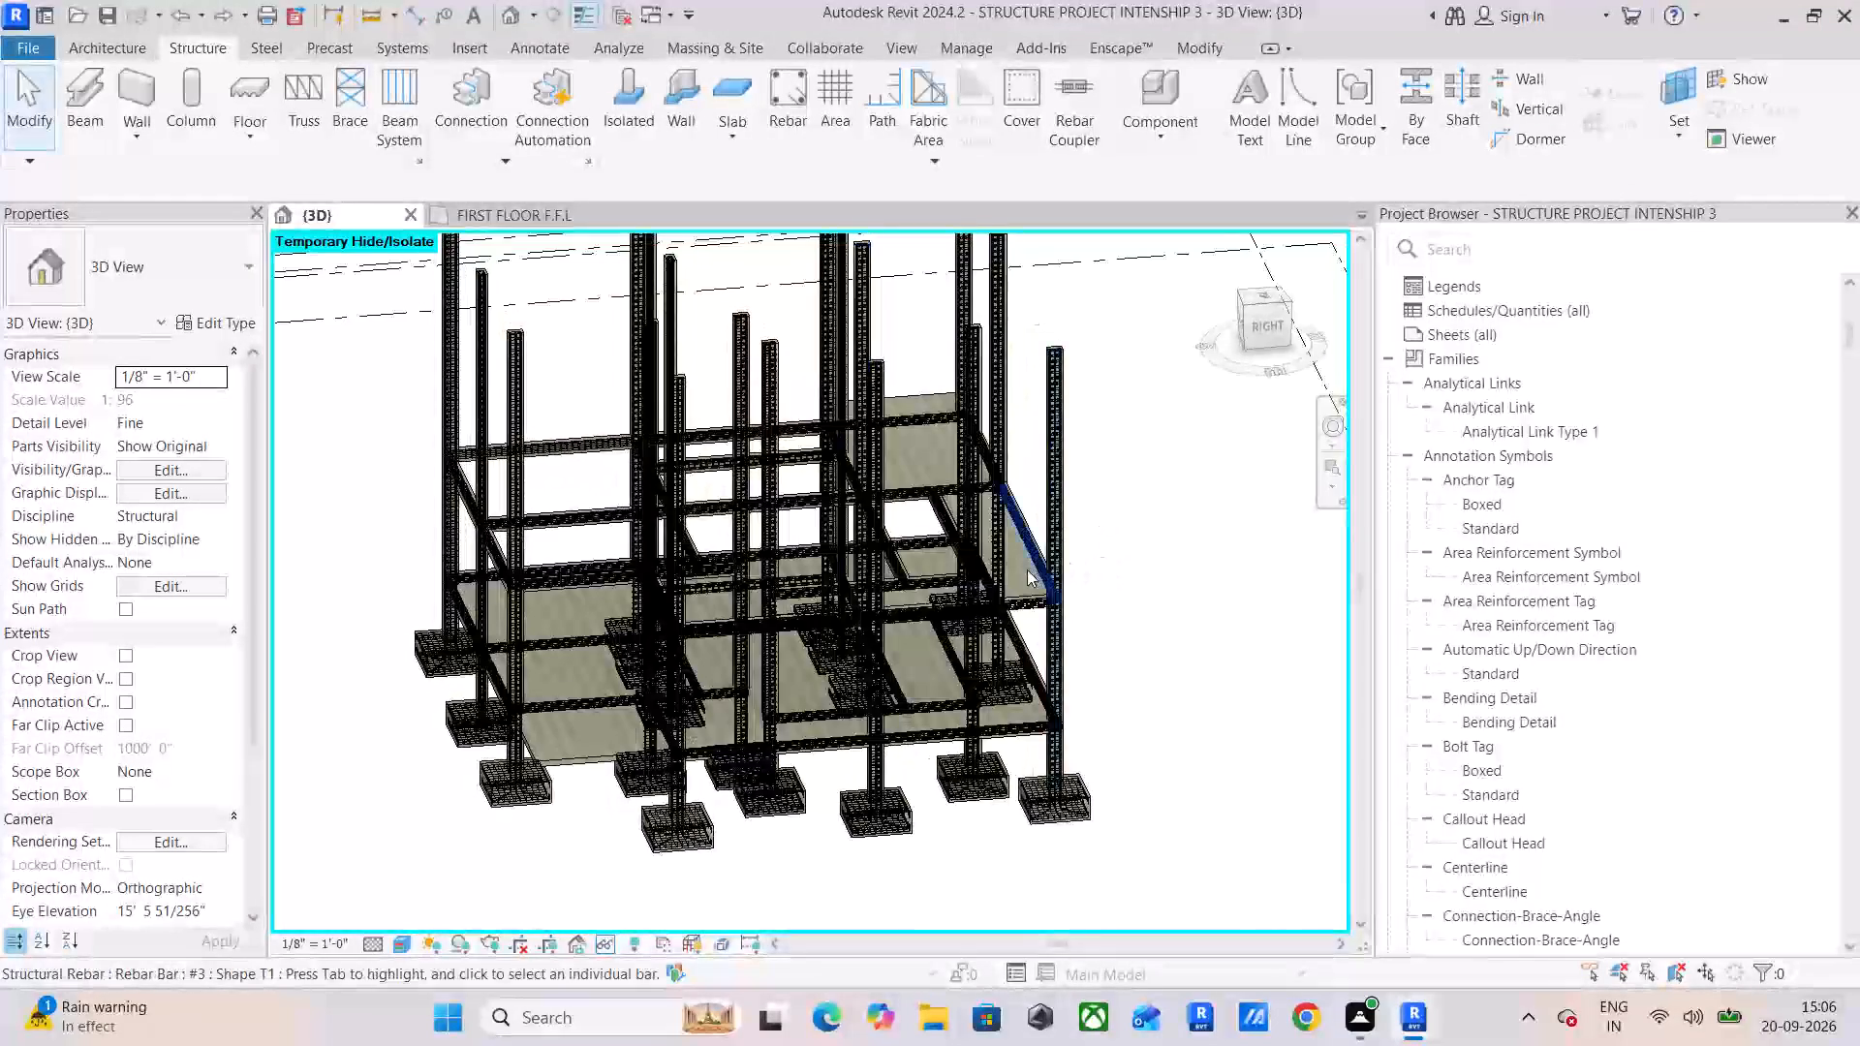
Undo three more of the earlier model changes.
key(ctrl+z)
key(ctrl+z)
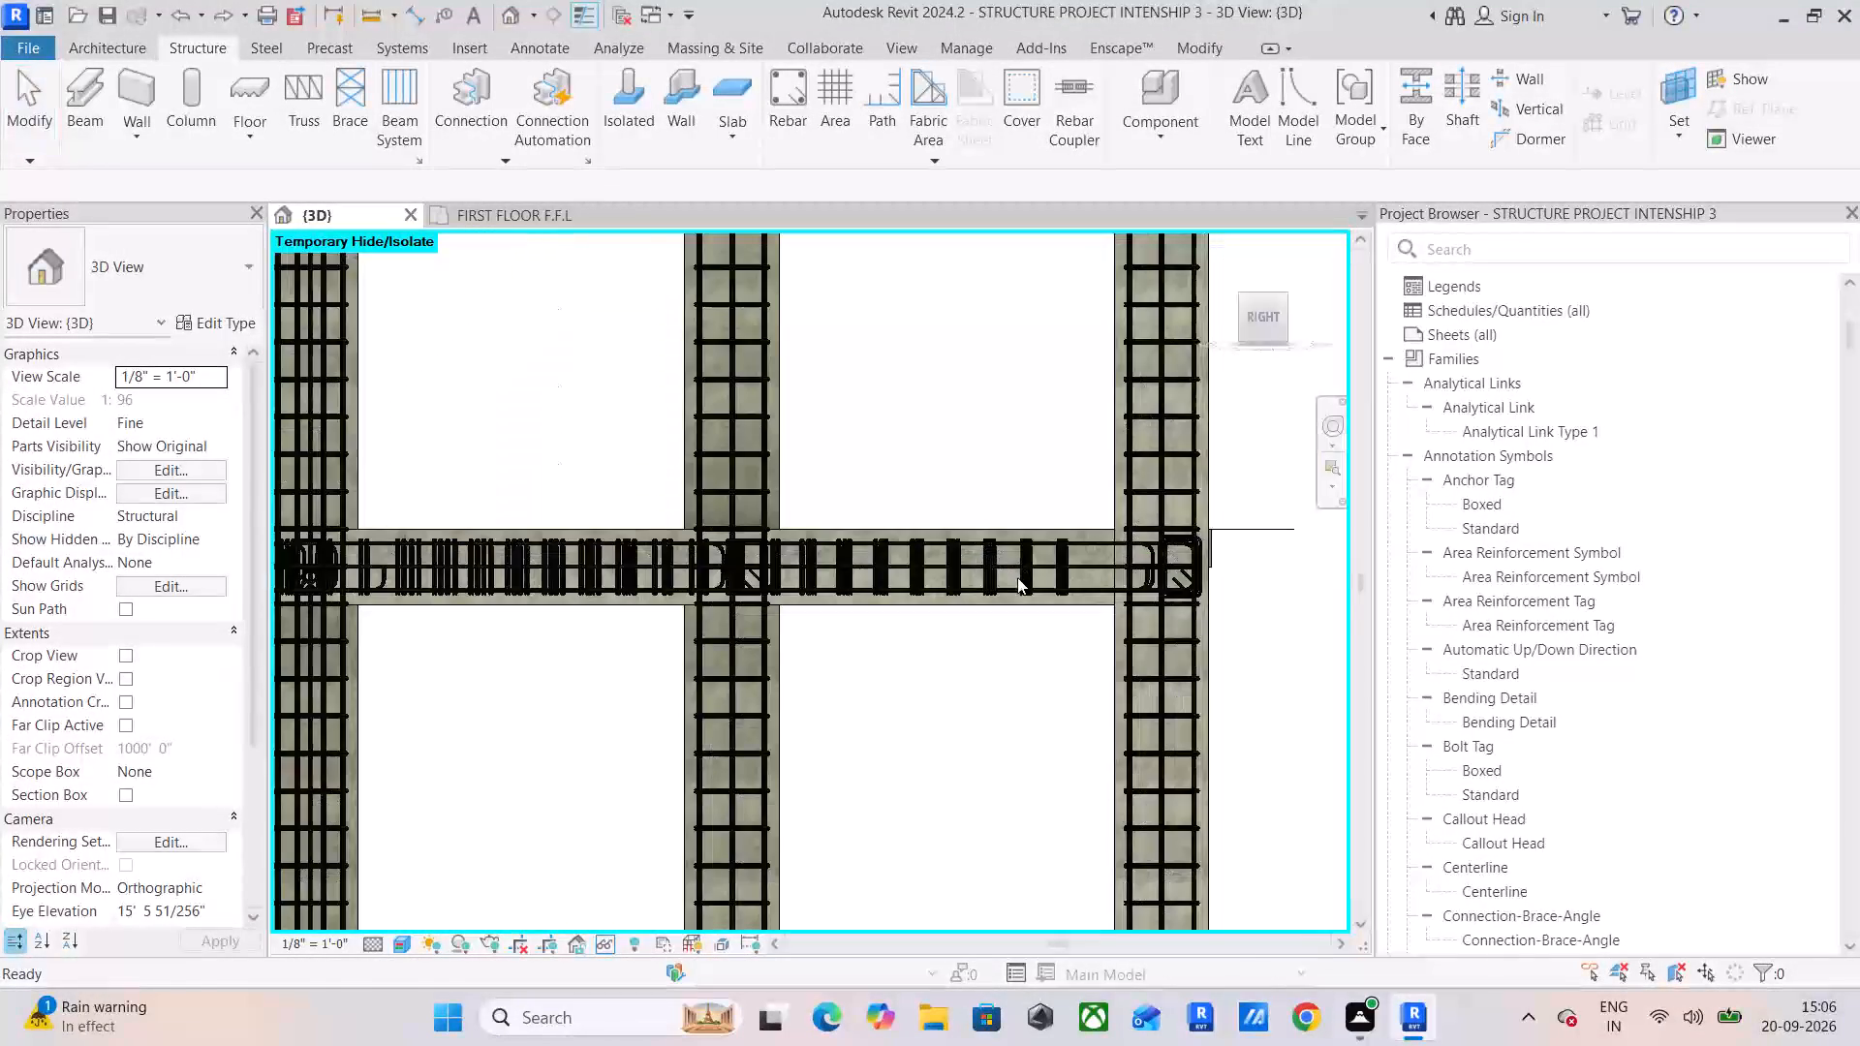
key(ctrl+z)
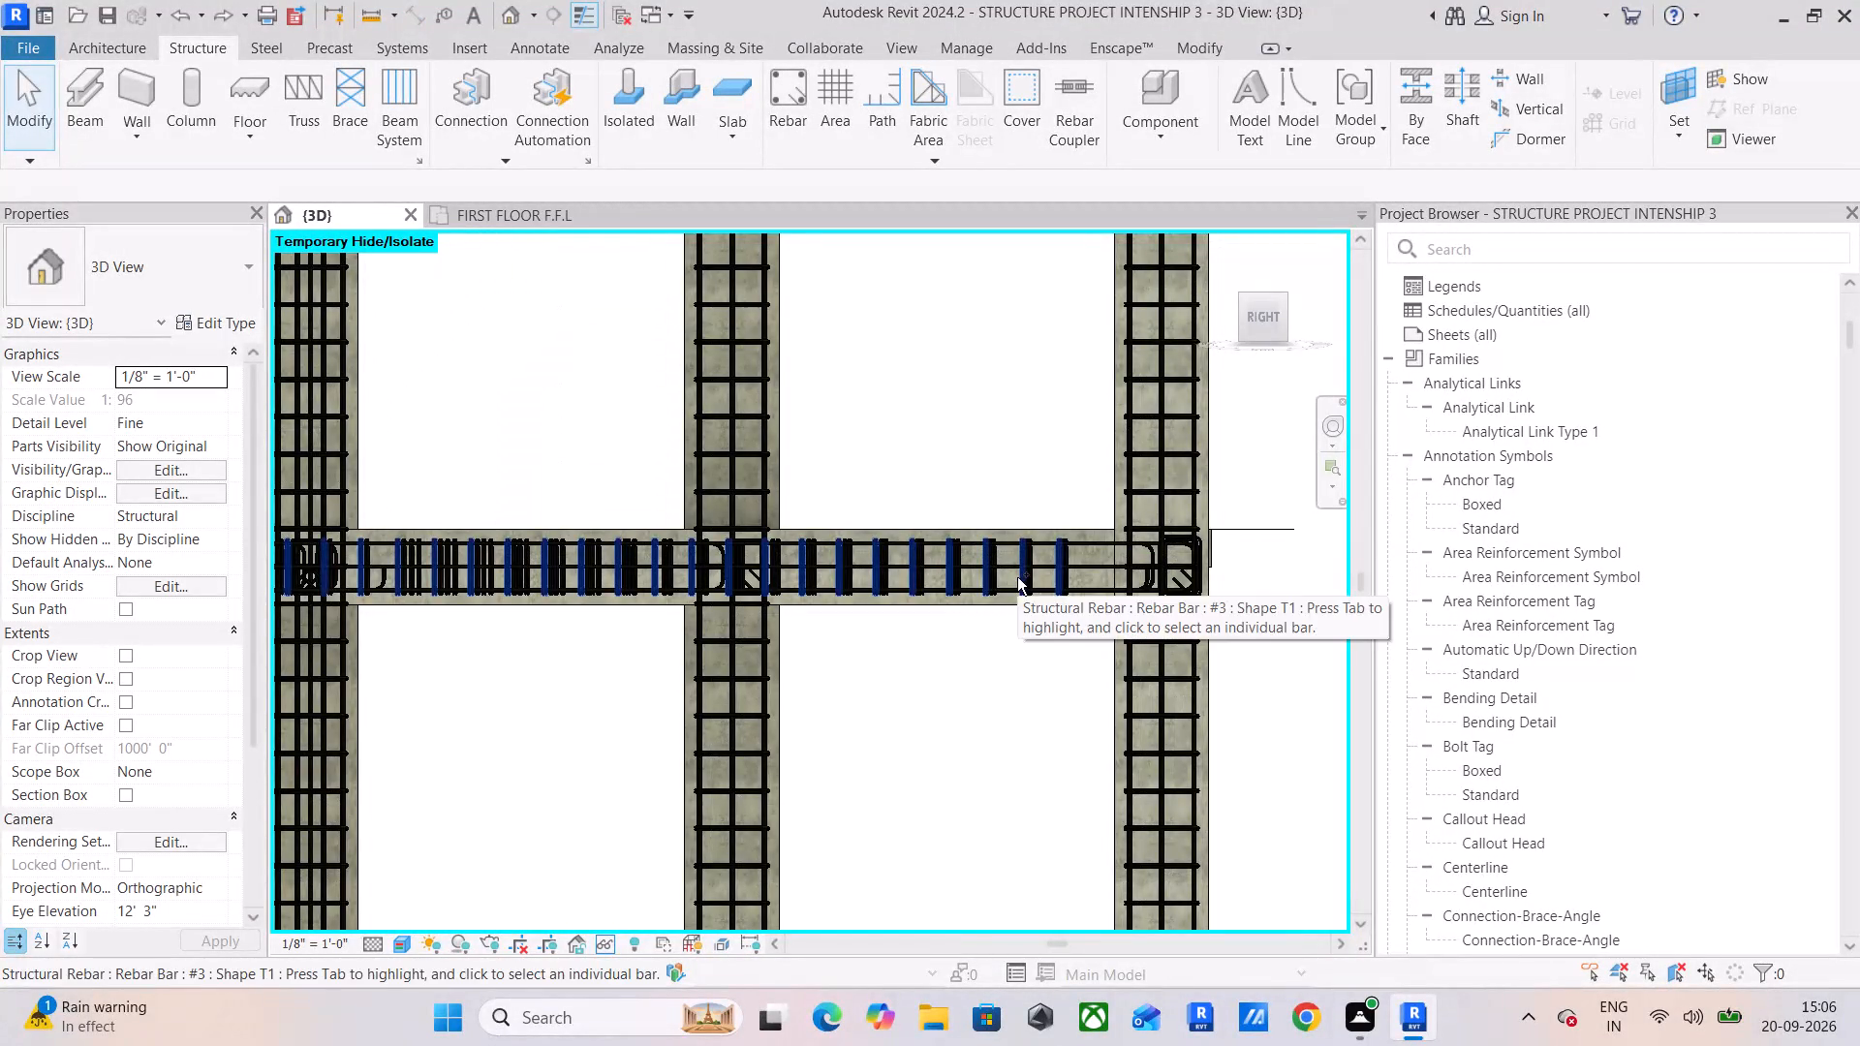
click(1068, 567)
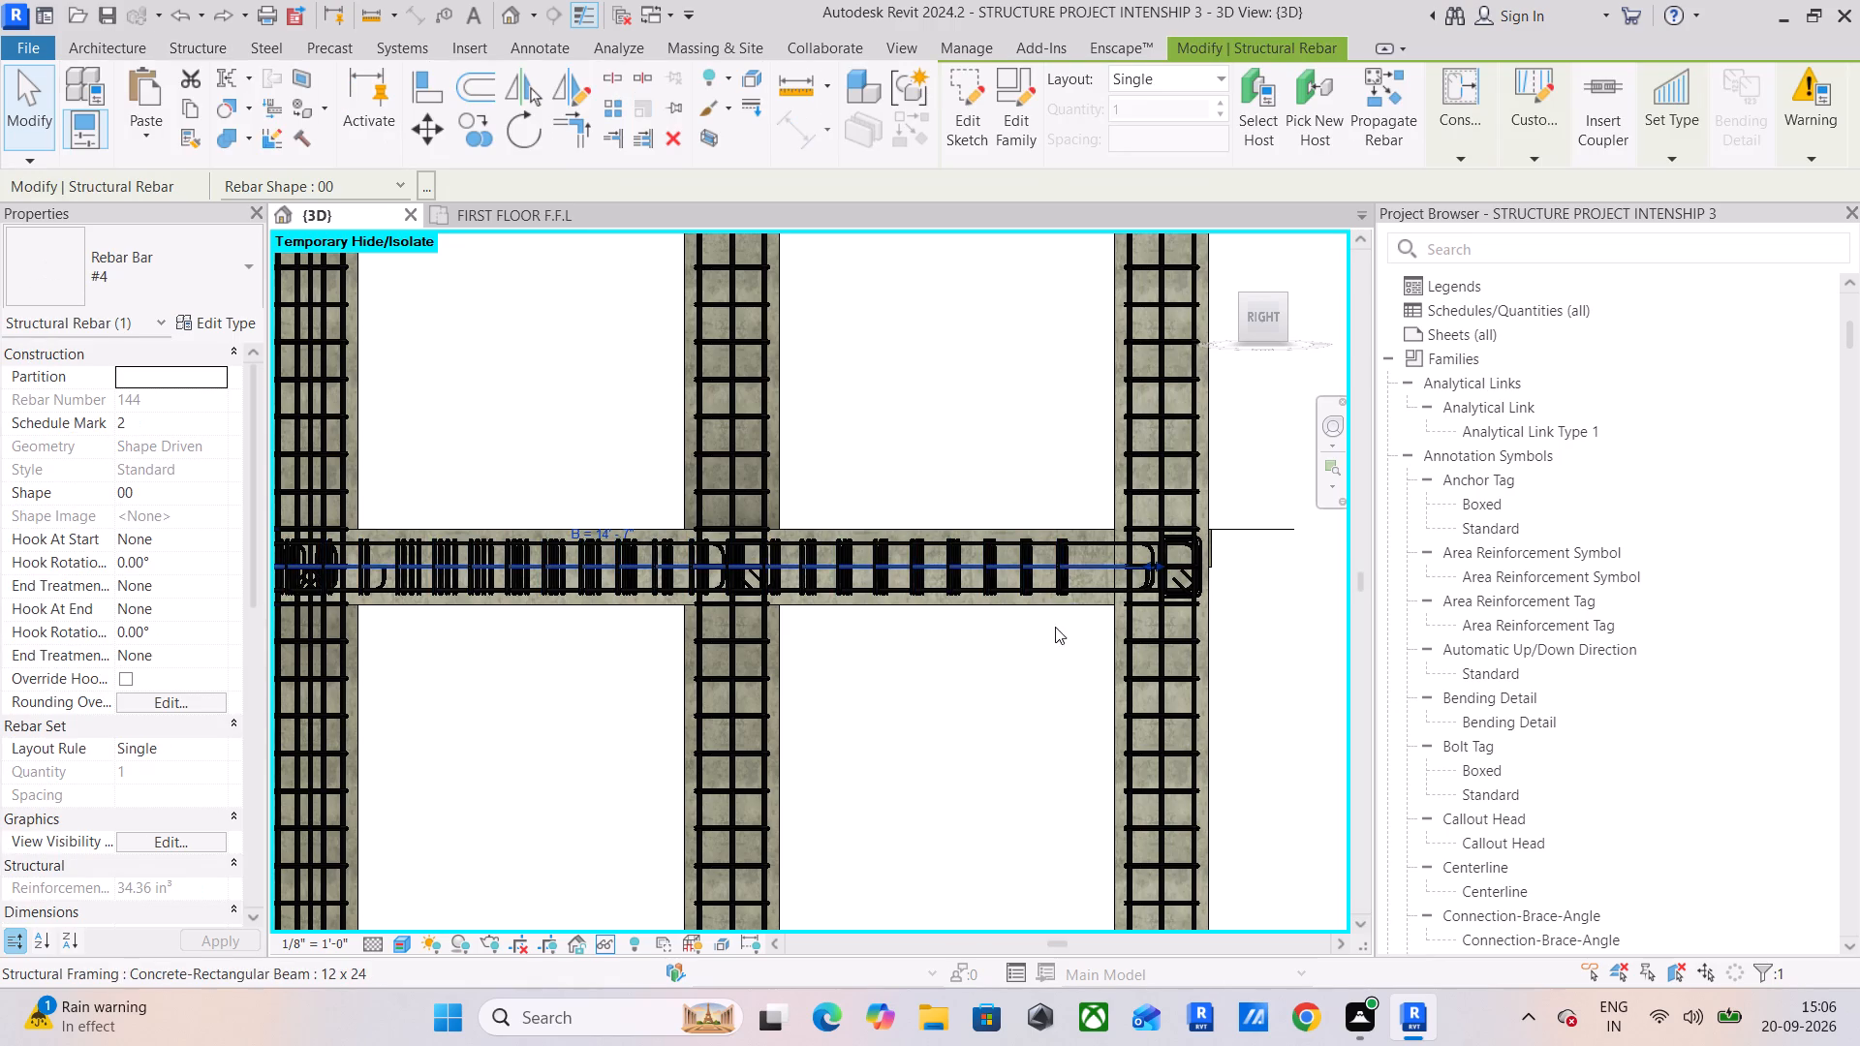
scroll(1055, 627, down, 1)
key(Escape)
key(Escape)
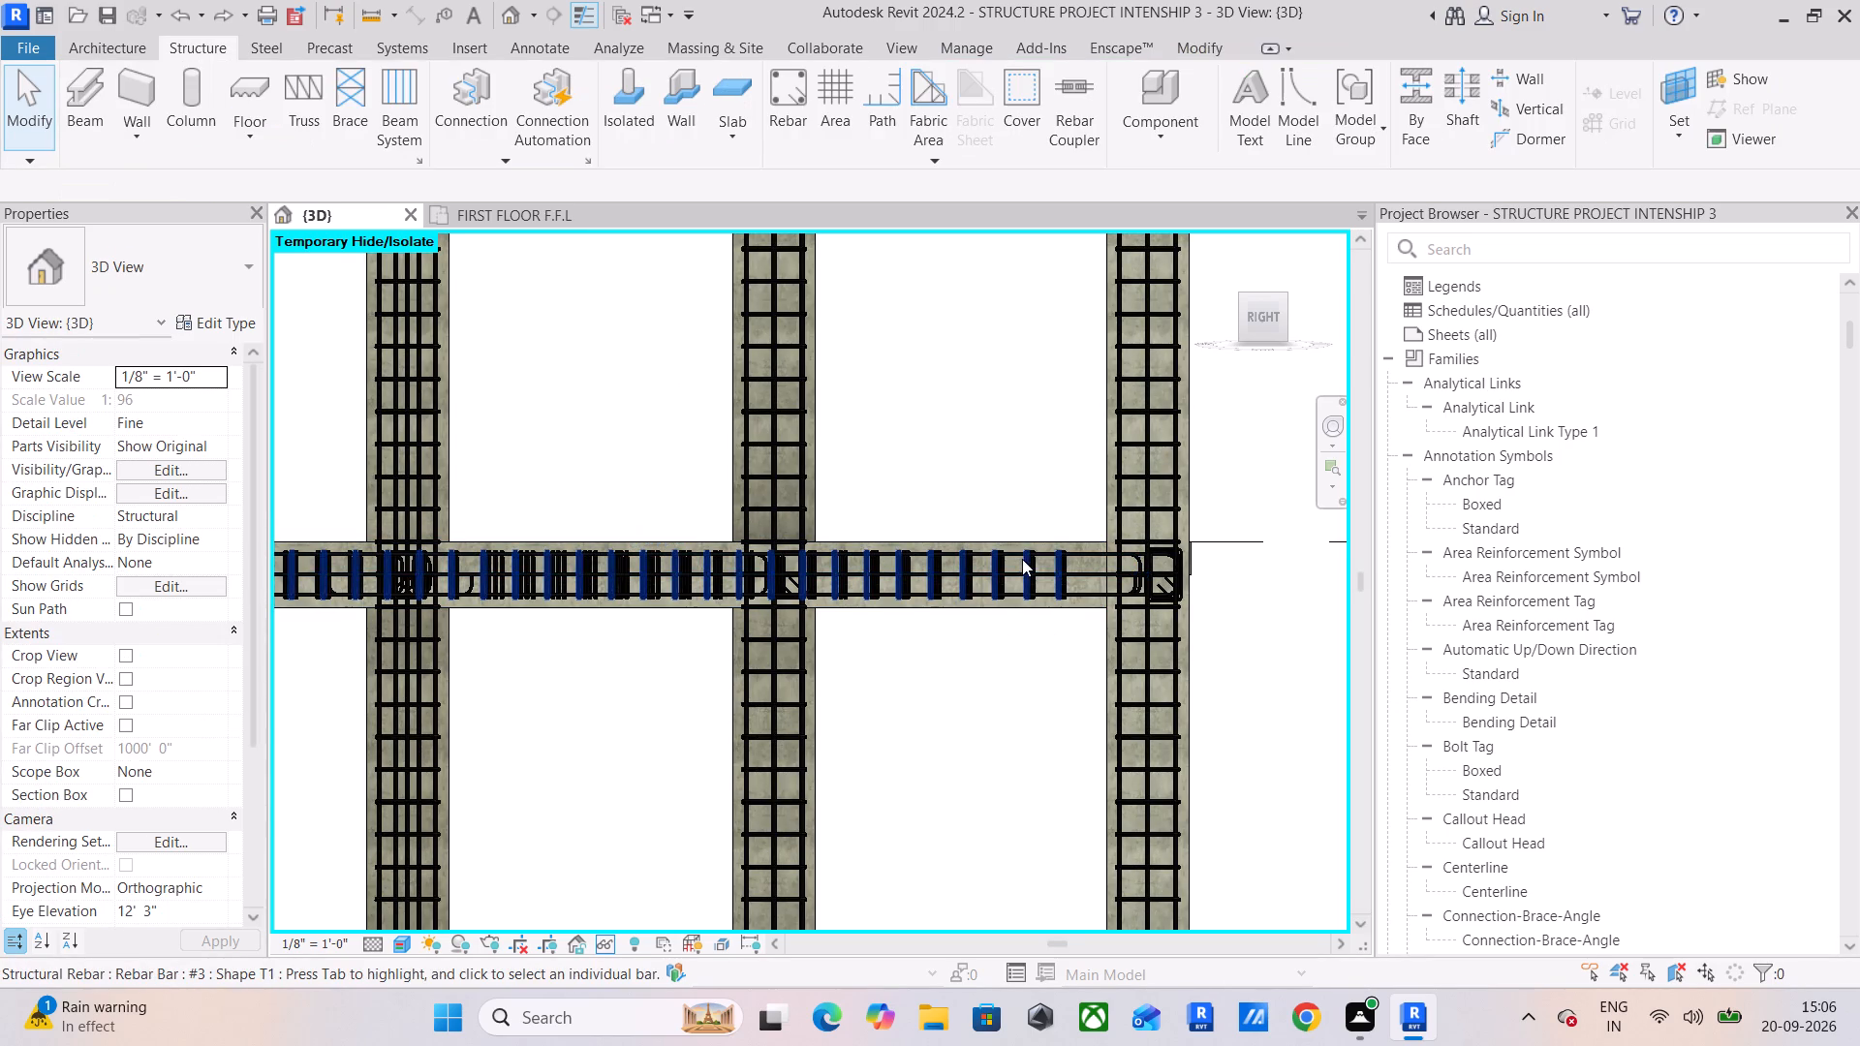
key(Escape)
Isolate the first-floor 12 x 24 concrete beam with a selection box in the 3D view.
click(1064, 538)
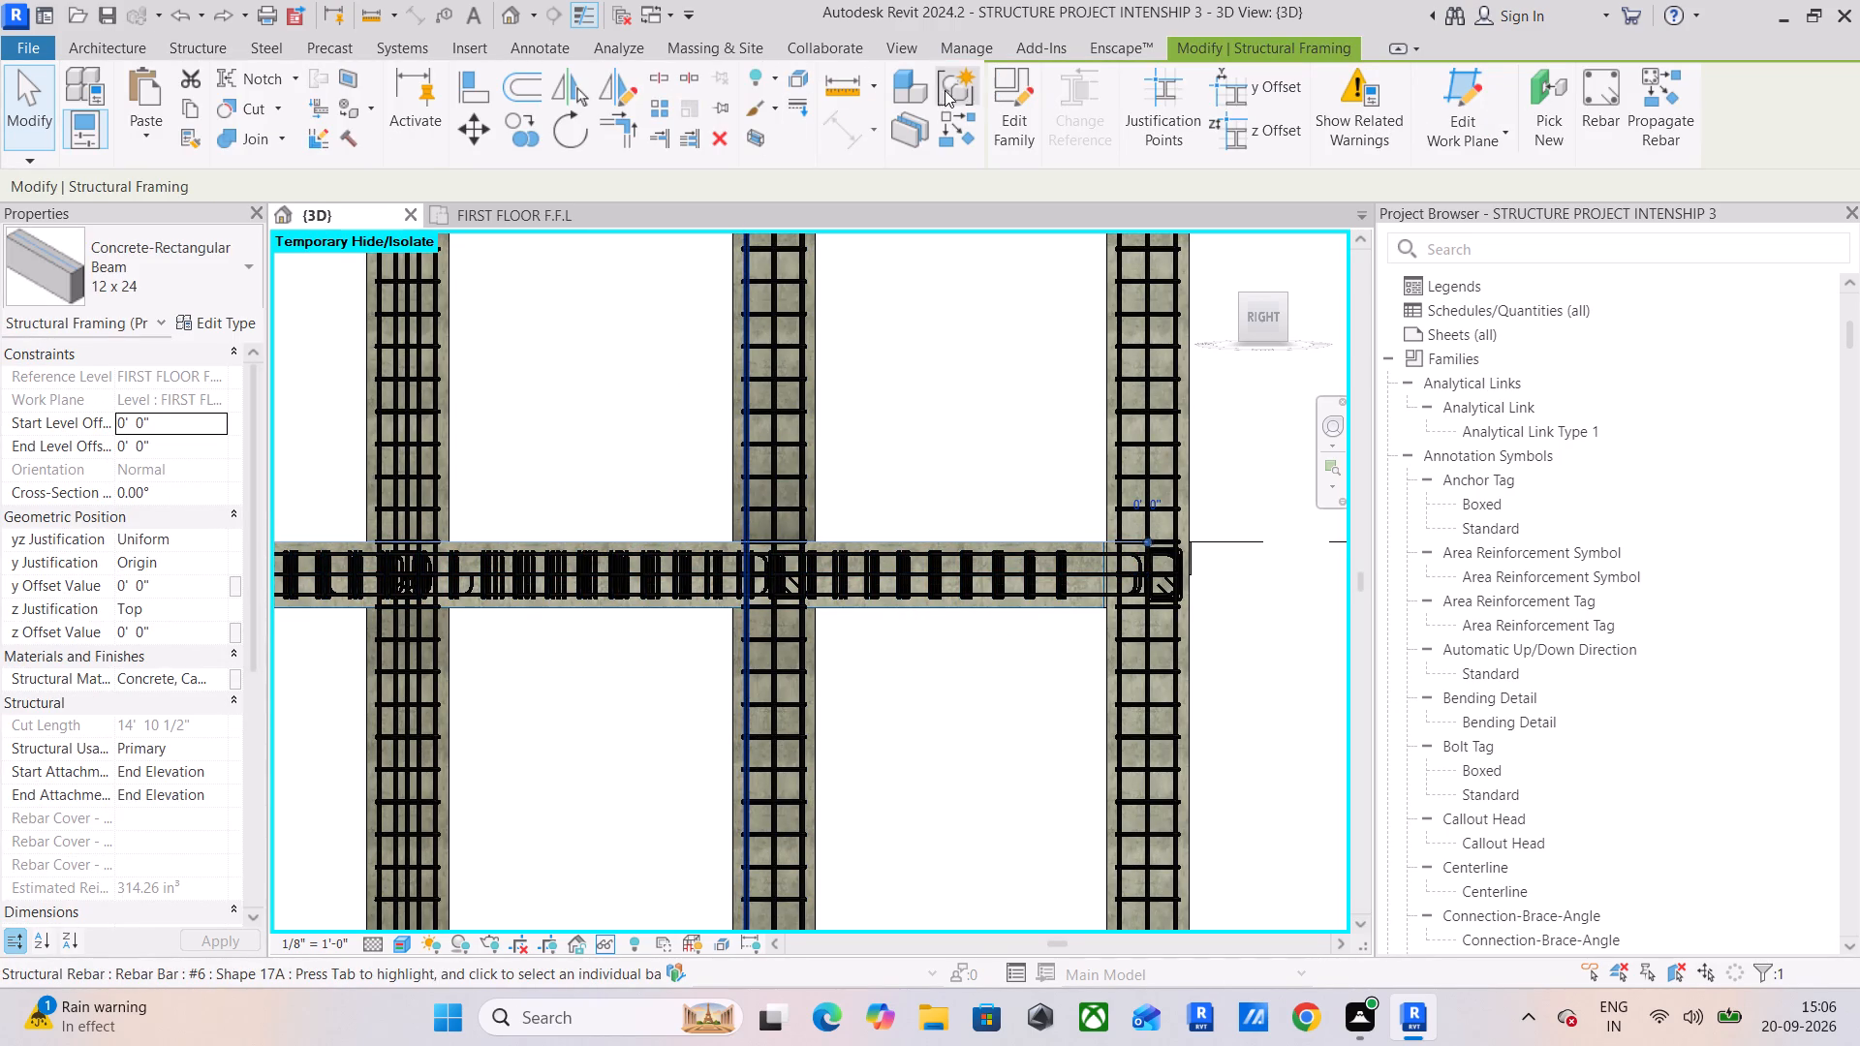
click(766, 141)
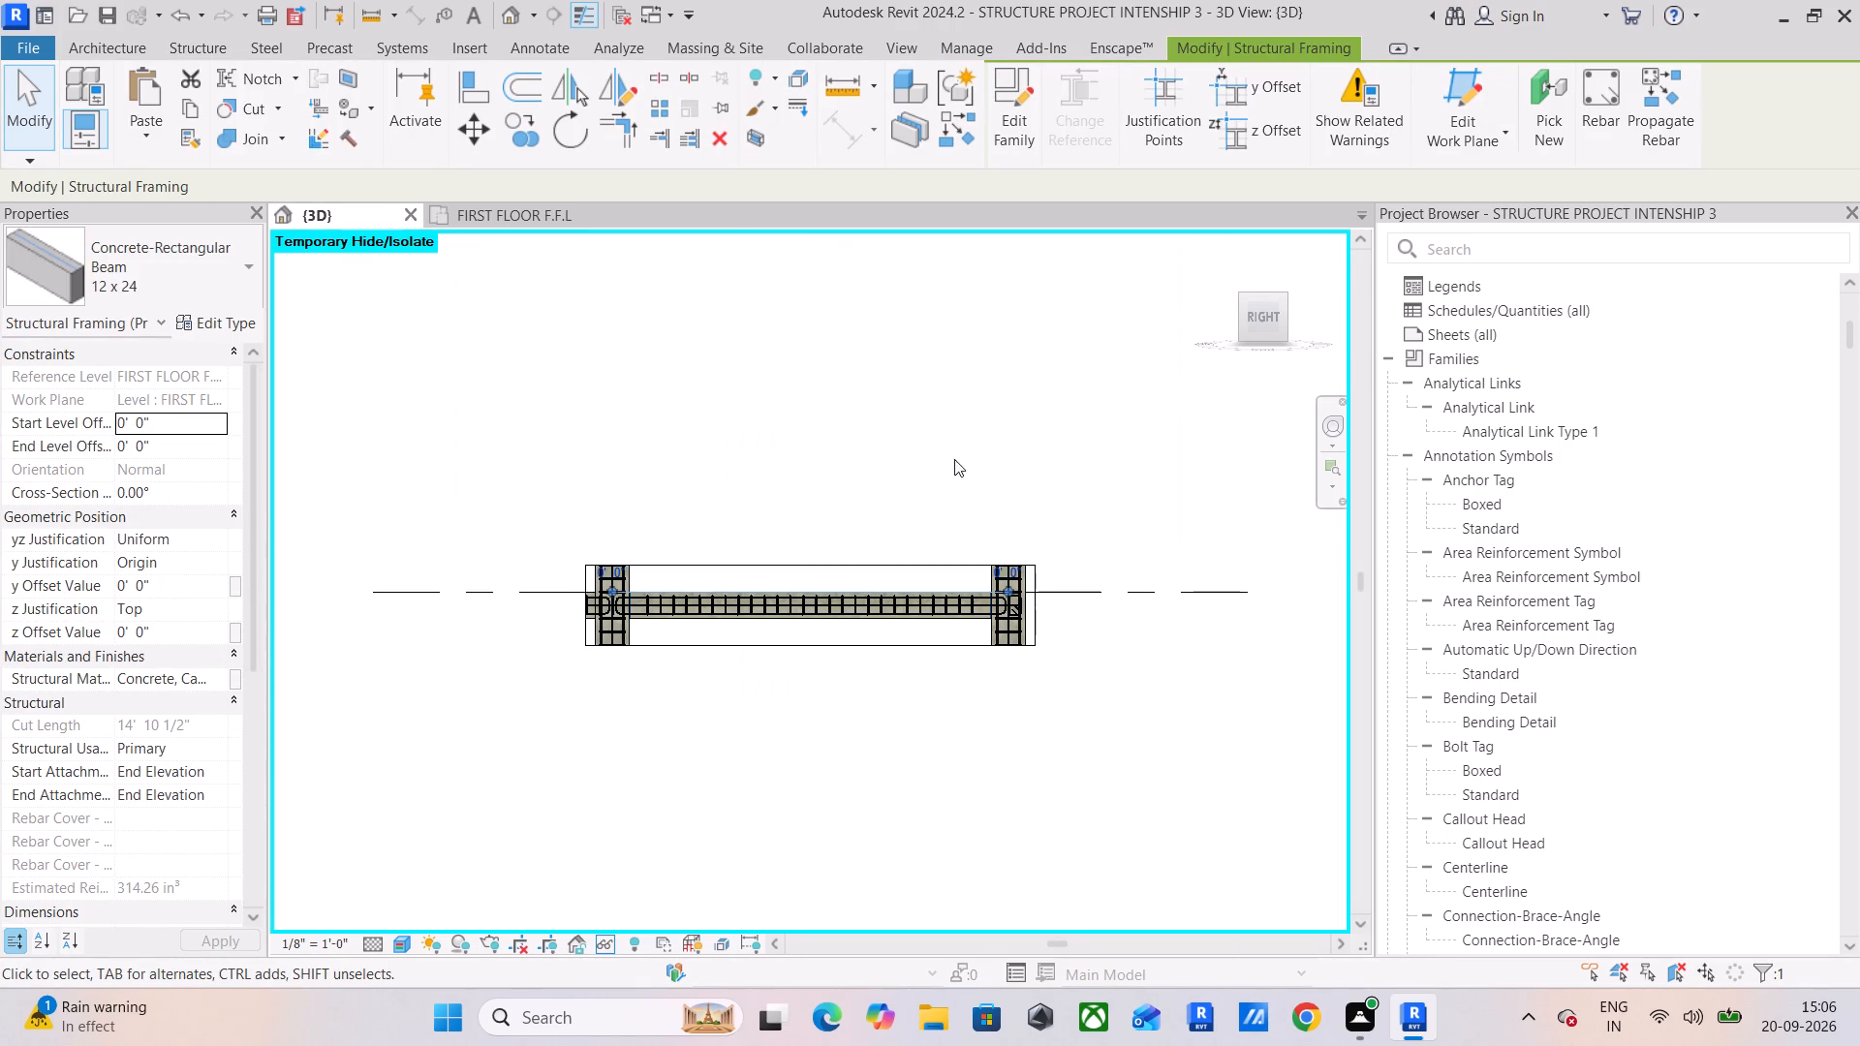
scroll(987, 595, up, 6)
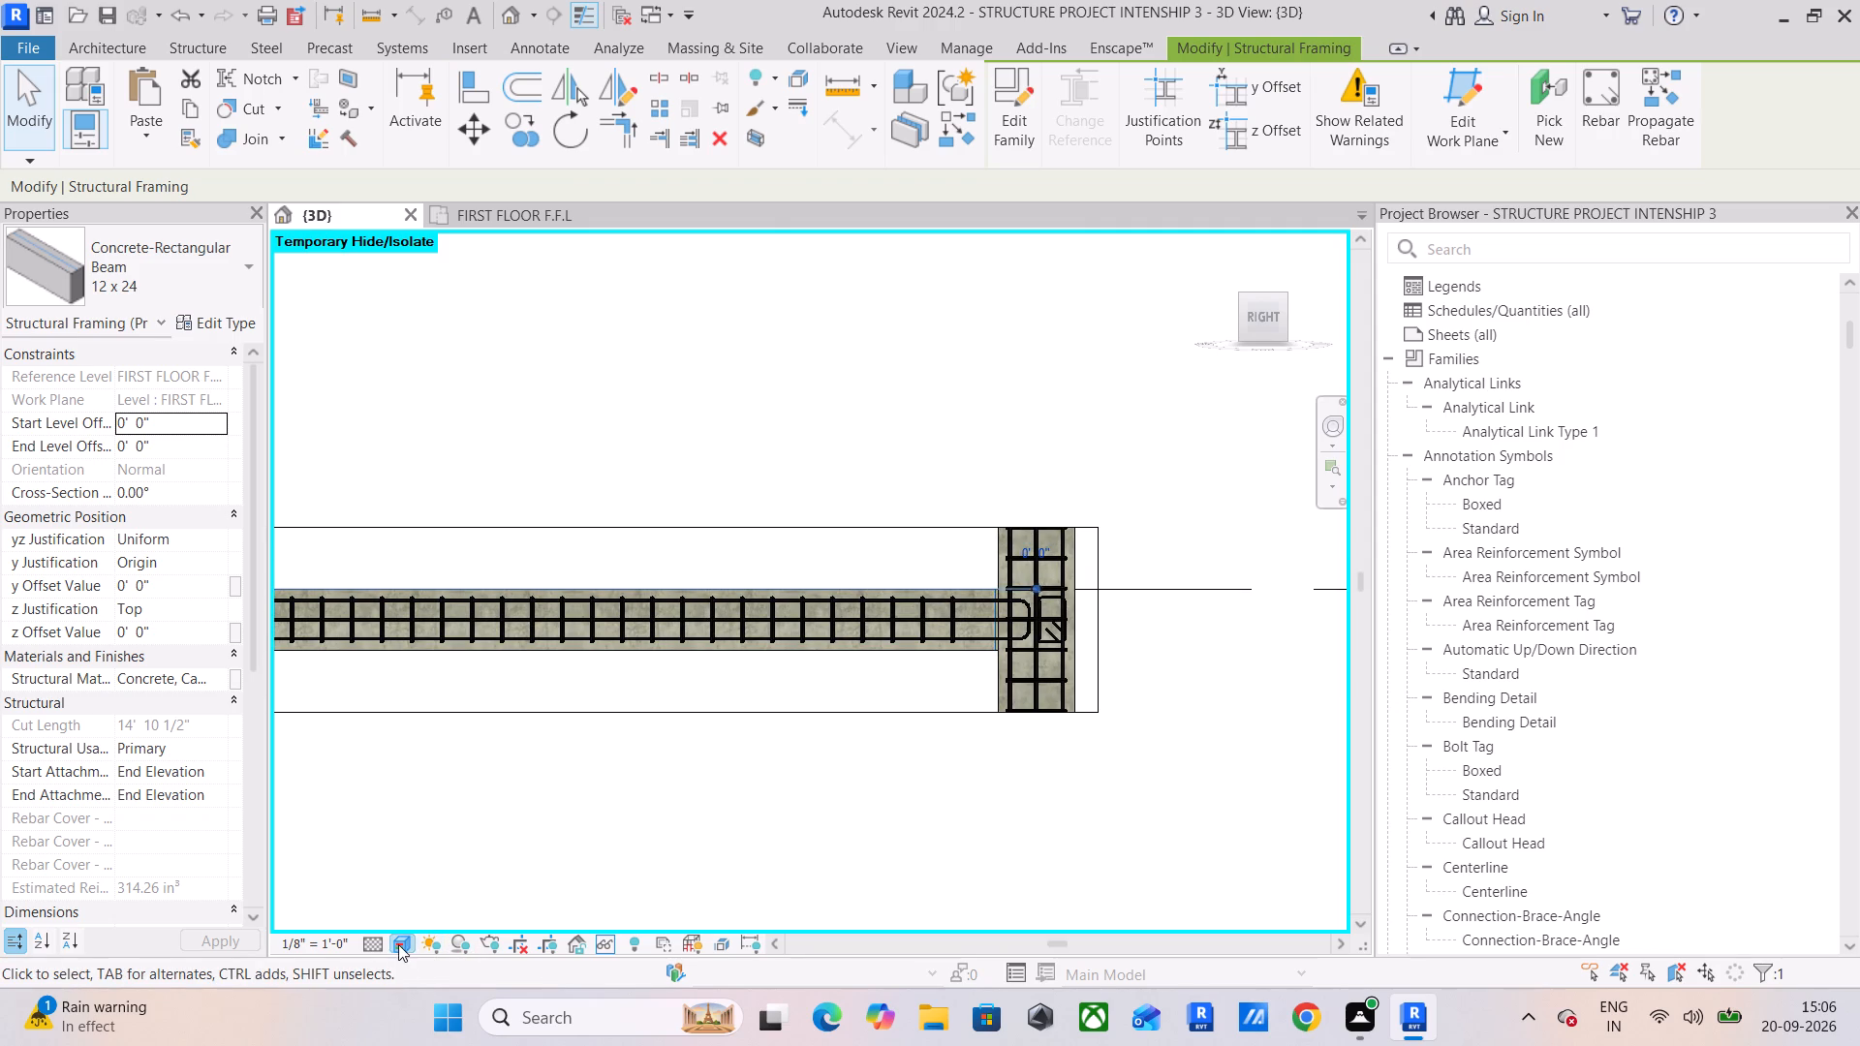
Switch the 3D view's visual style to a plain-colour display without material textures.
click(398, 944)
click(462, 853)
Select the isolated beam's #3 stirrup set and stretch its end toward the adjoining column face.
scroll(1016, 610, up, 6)
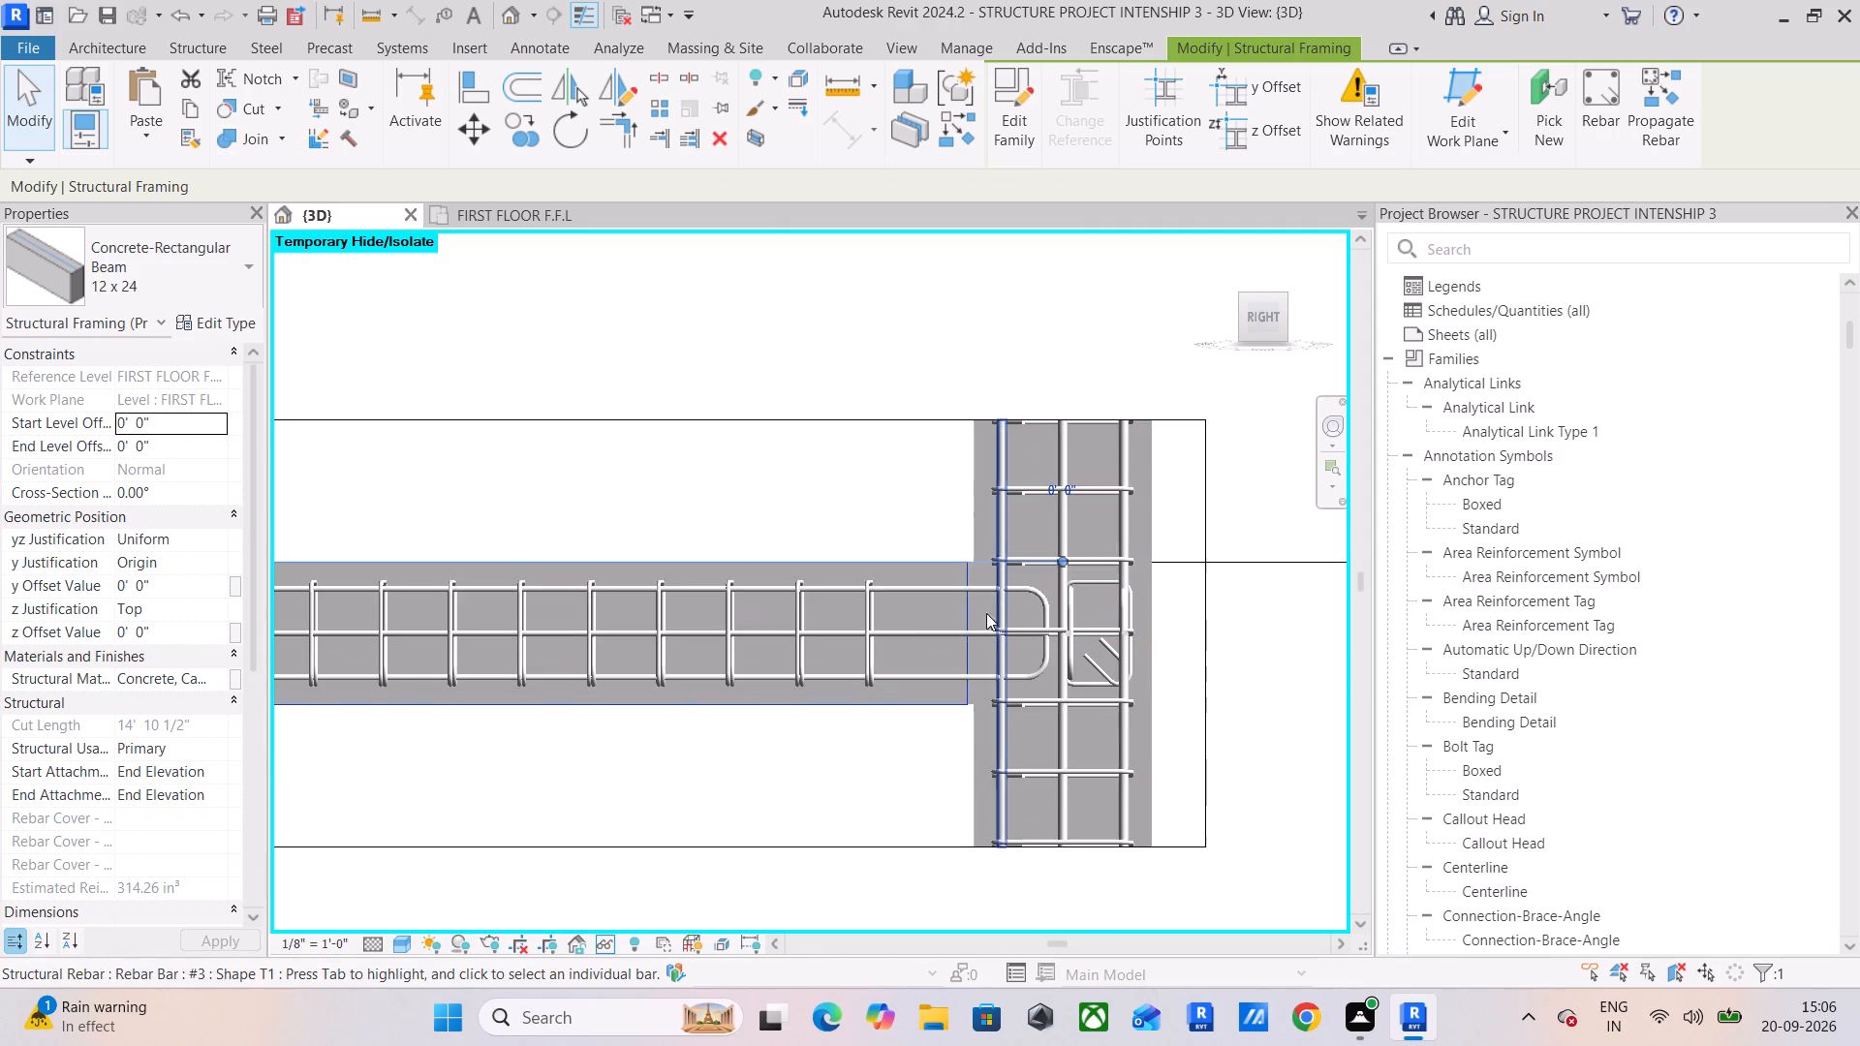
click(861, 605)
drag(874, 631, 962, 624)
Stretch the isolated beam's #3 stirrup set at its opposite end toward the face of the other column.
scroll(744, 738, down, 5)
middle_drag(747, 737, 1244, 718)
middle_drag(796, 699, 1038, 682)
scroll(613, 663, up, 6)
scroll(760, 633, up, 5)
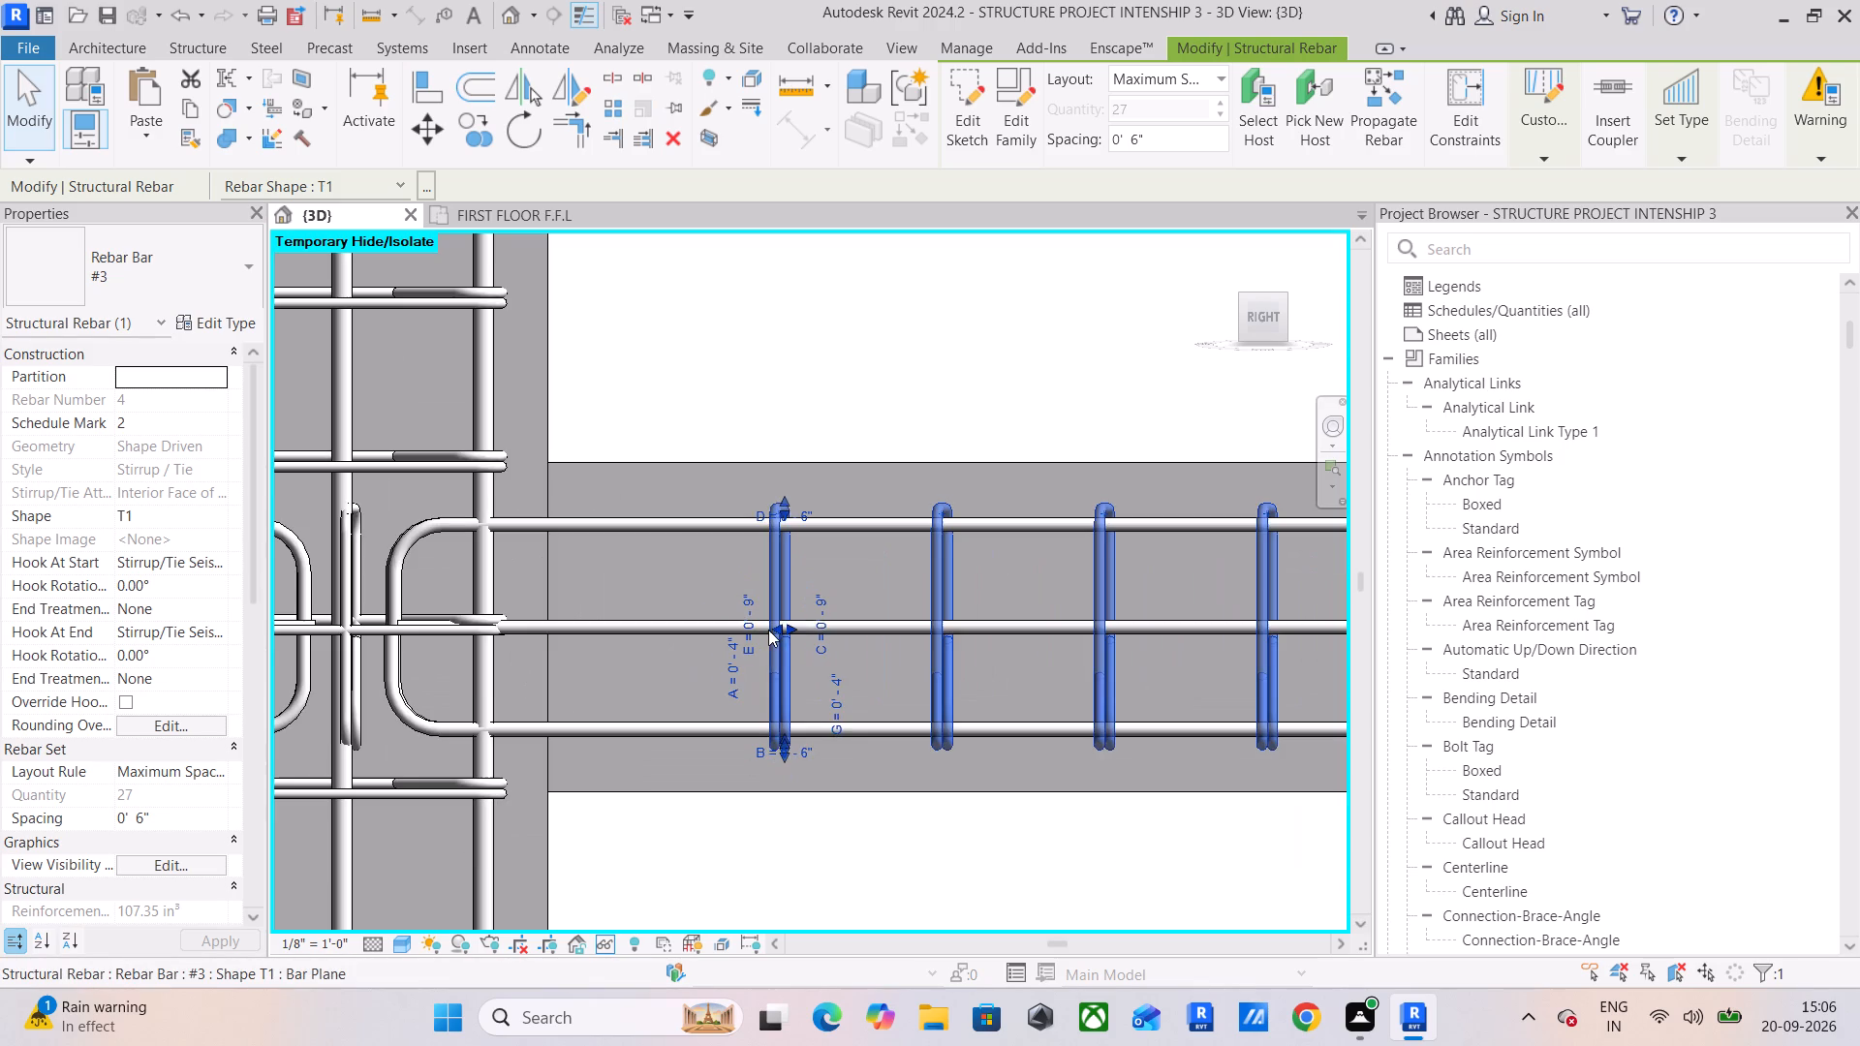
drag(768, 630, 576, 639)
Extend both top hooked #4 bars of the cropped adjoining beam through the shared column to its opposite face.
scroll(549, 693, down, 4)
middle_drag(556, 710, 814, 705)
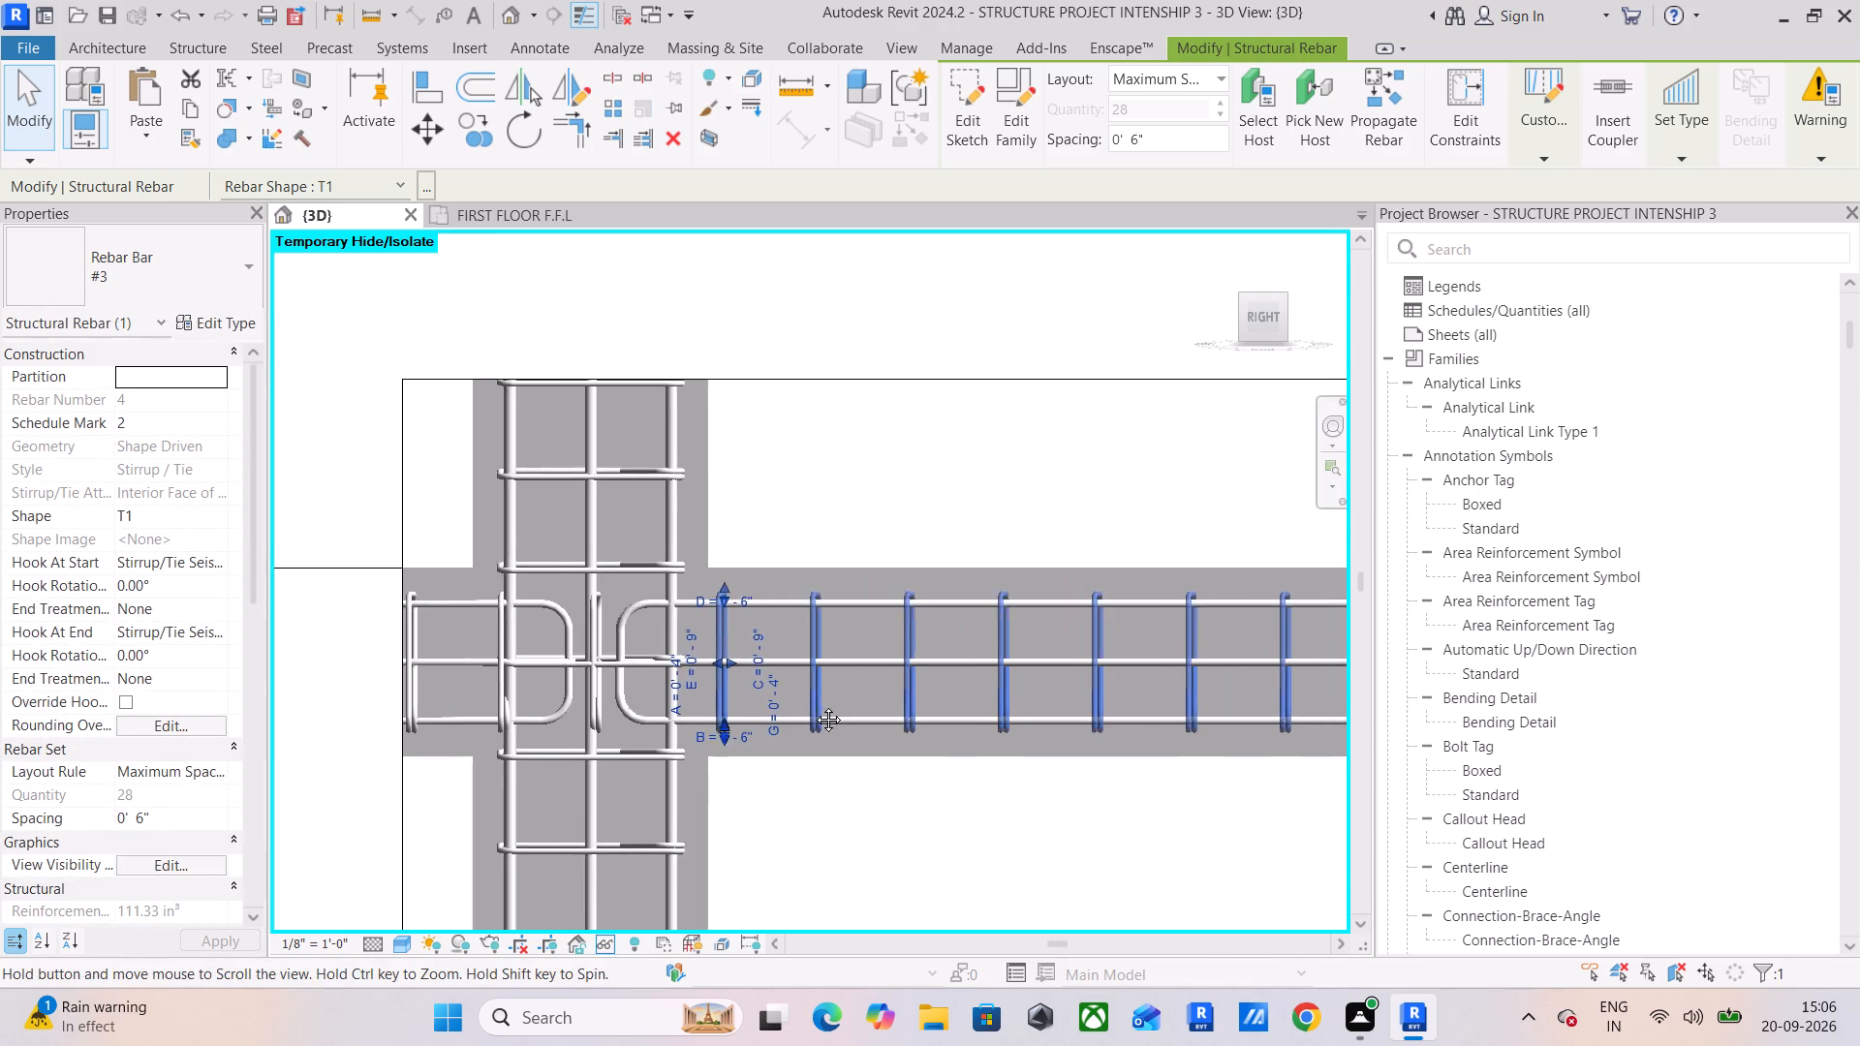
middle_drag(814, 705, 892, 688)
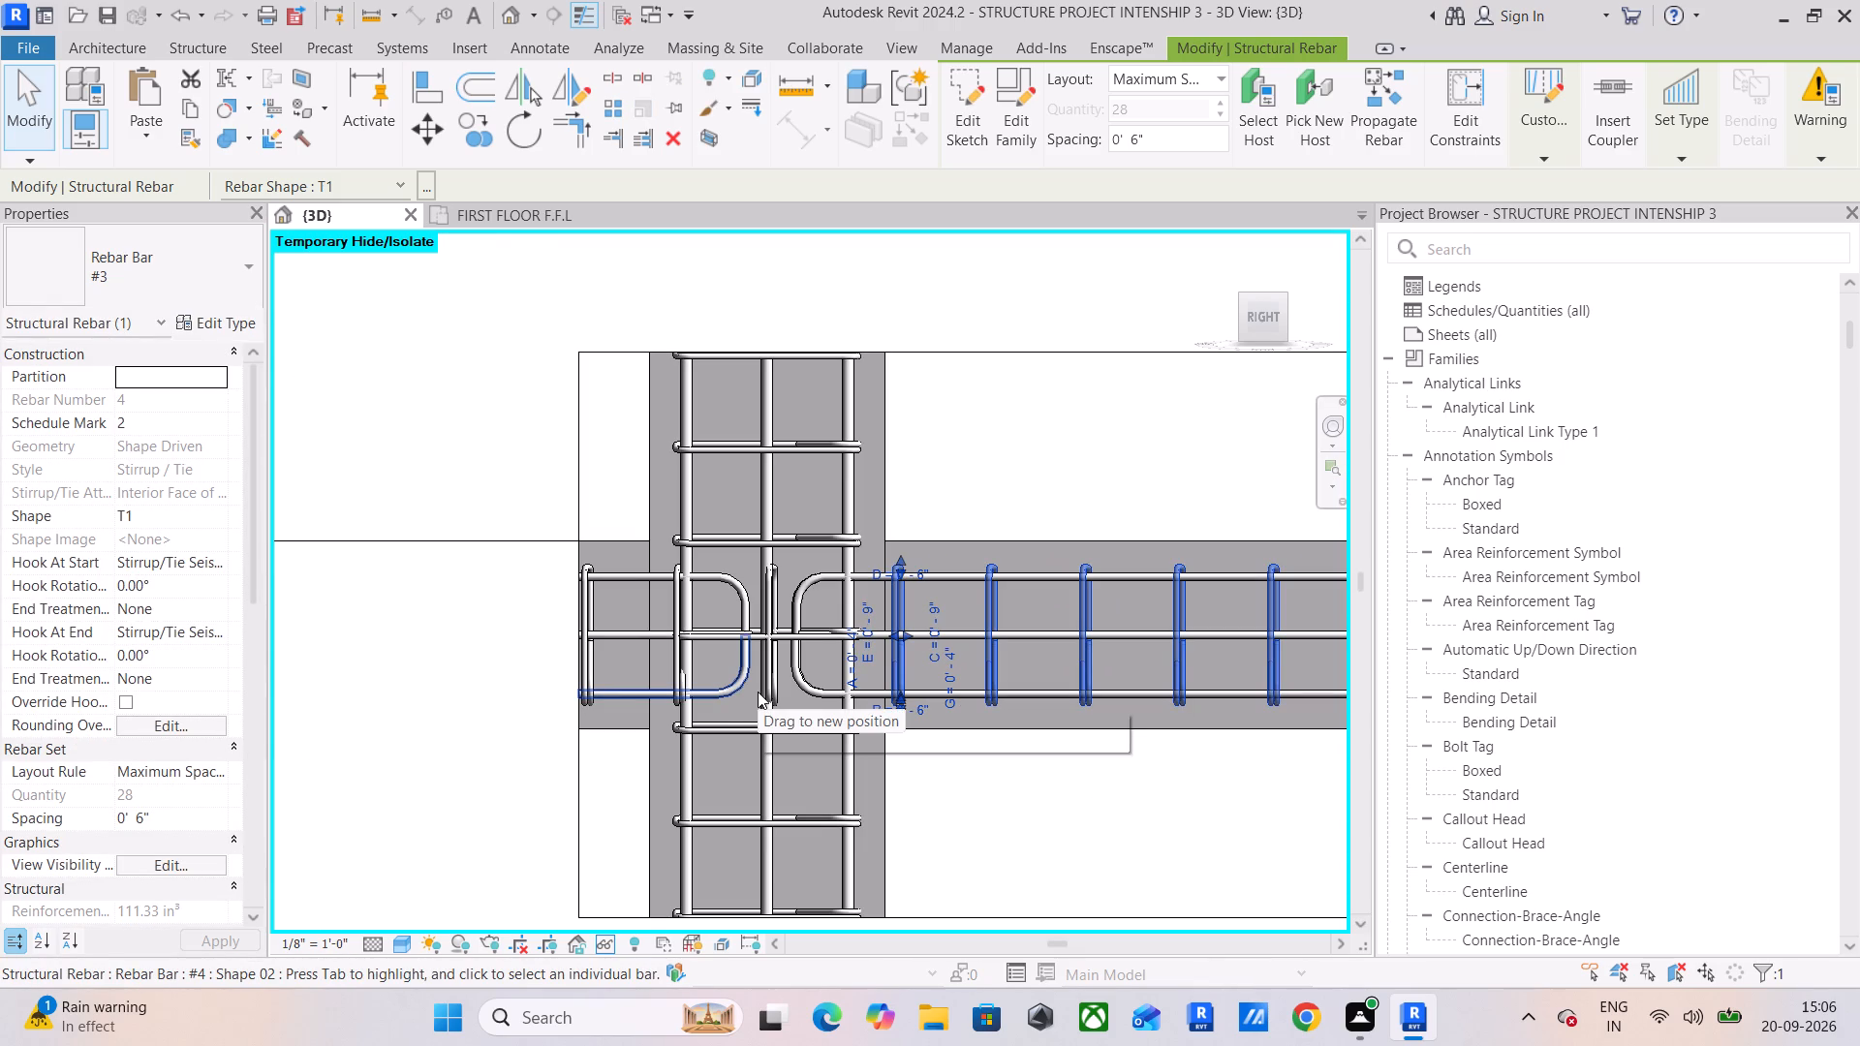
click(747, 600)
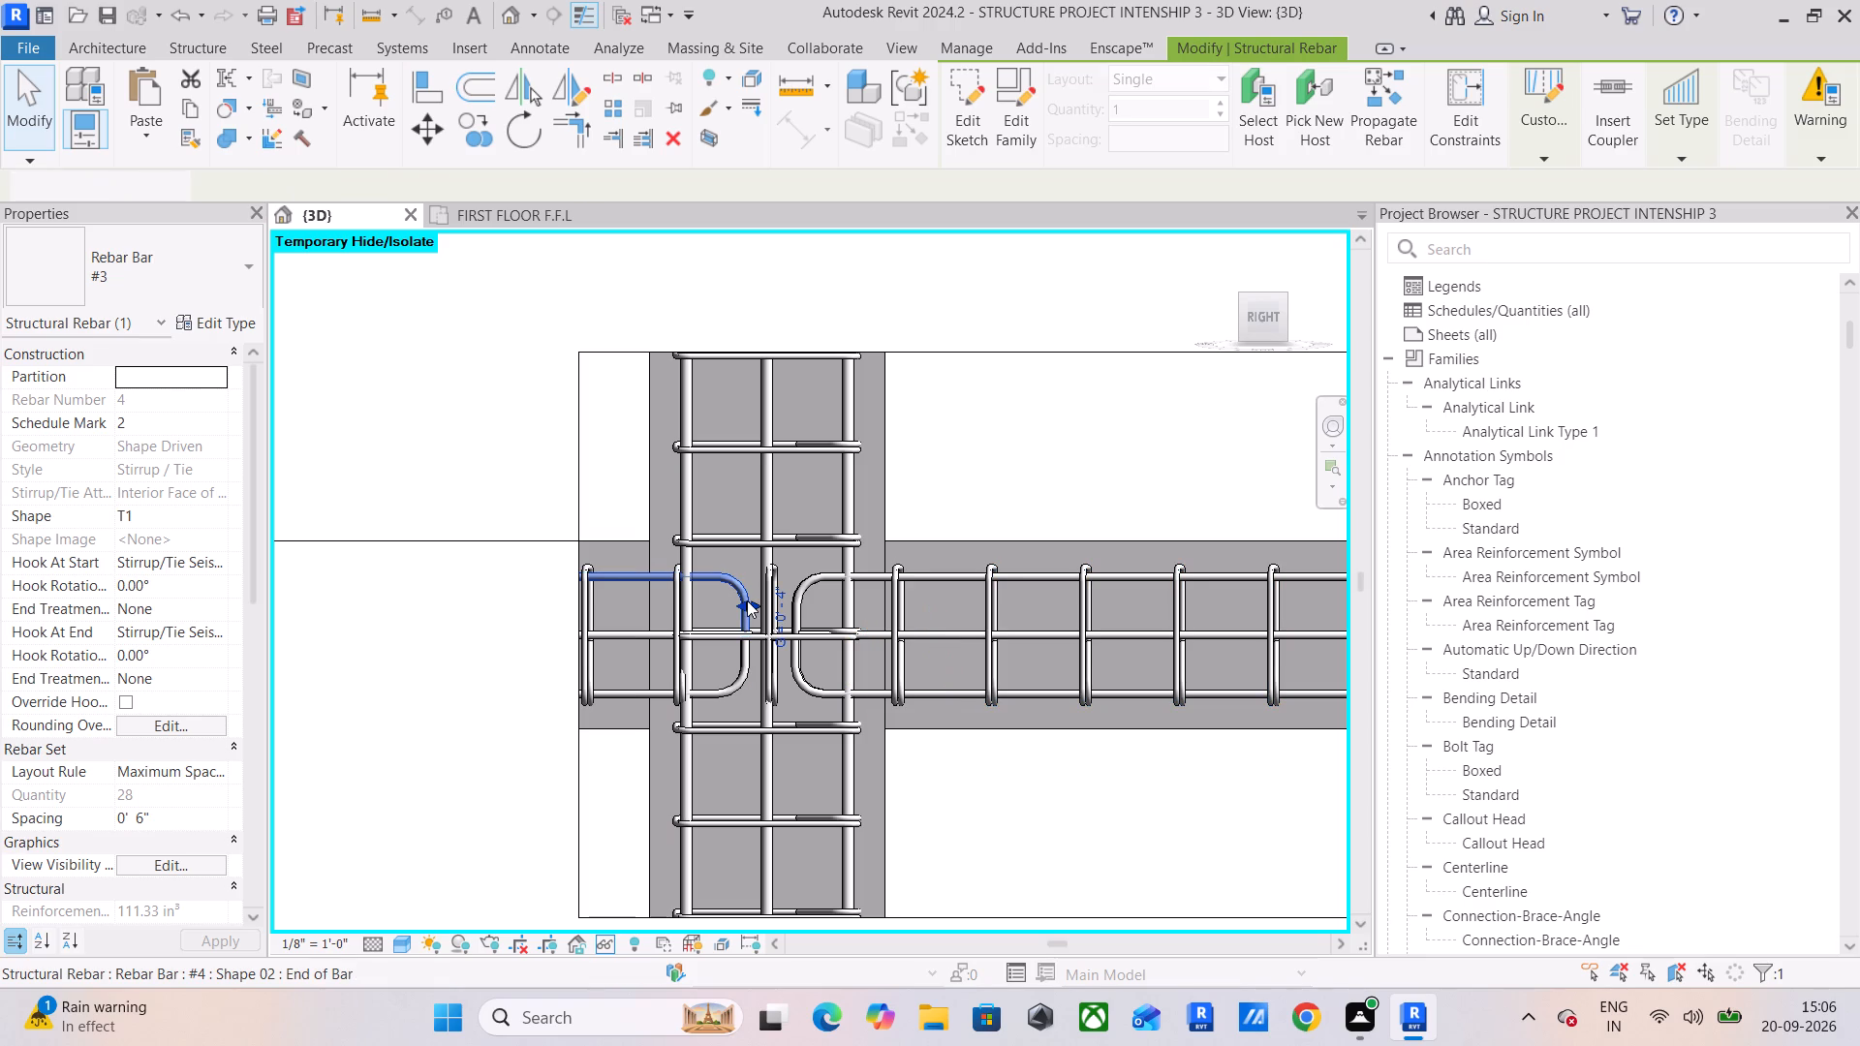
scroll(747, 600, up, 3)
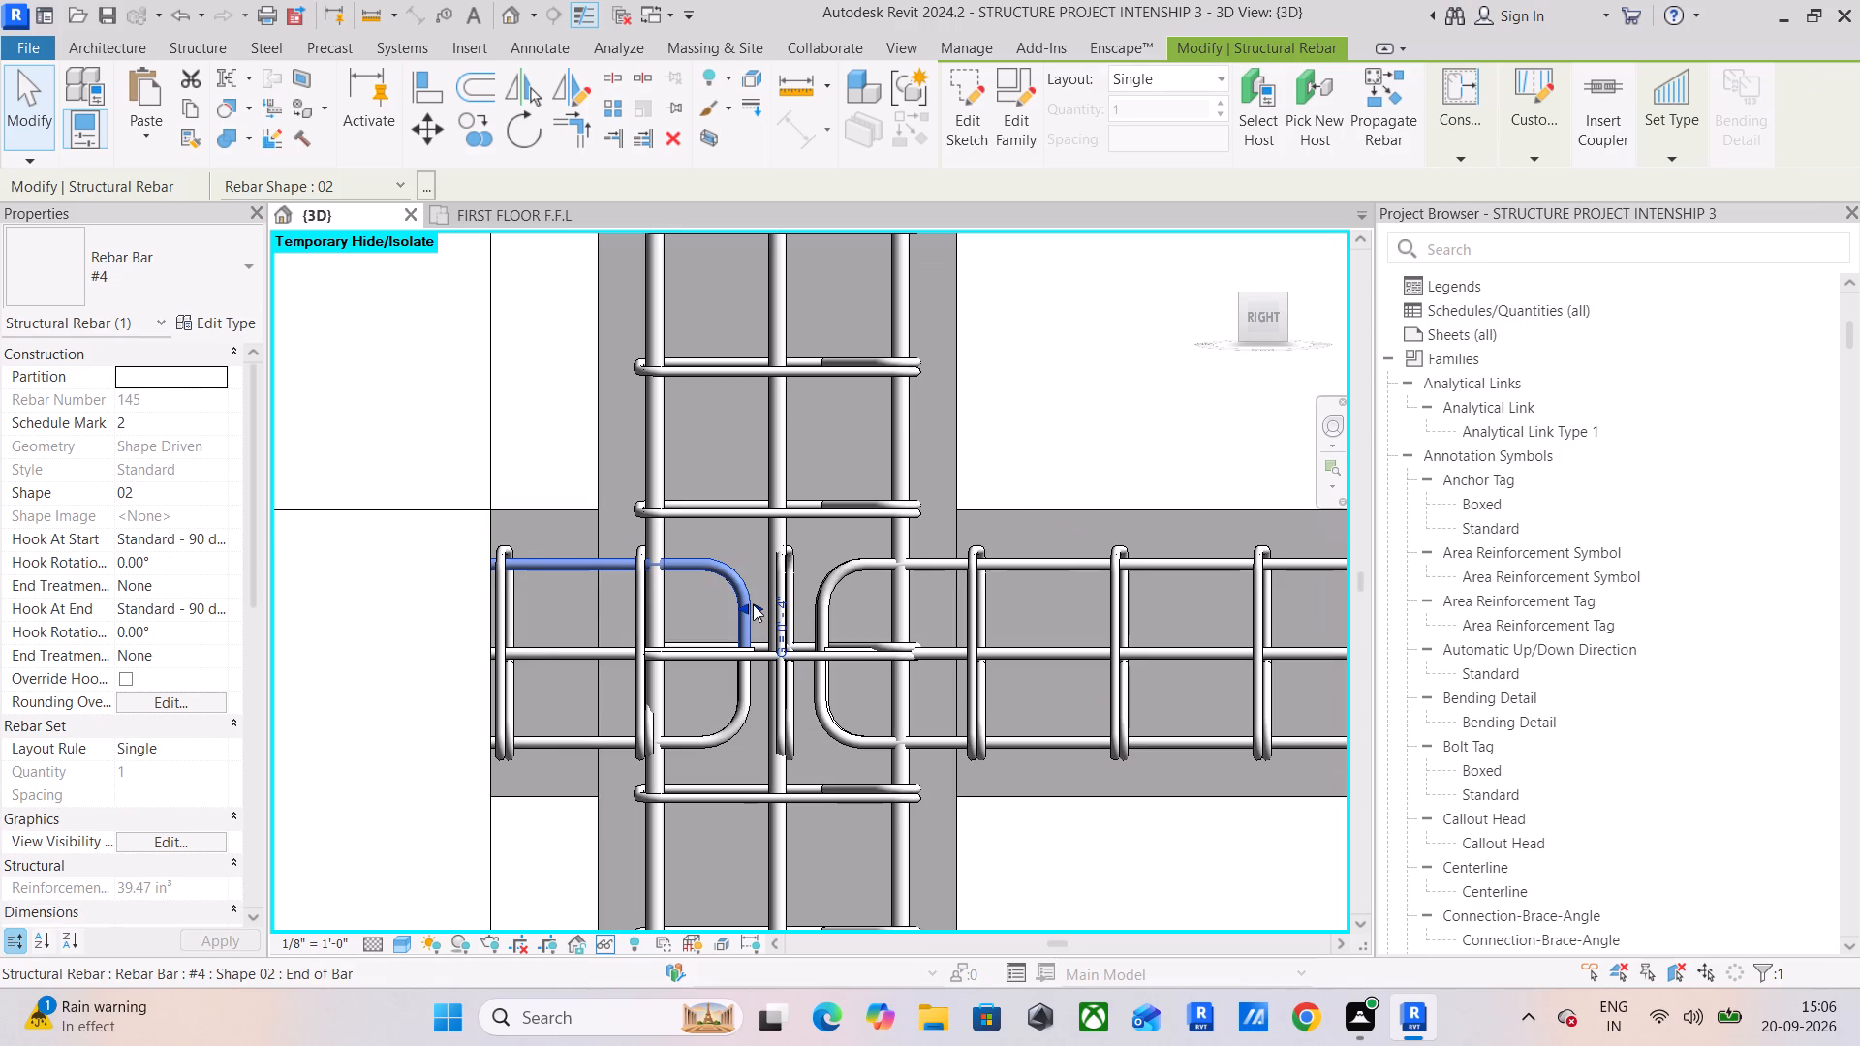
drag(753, 604, 941, 603)
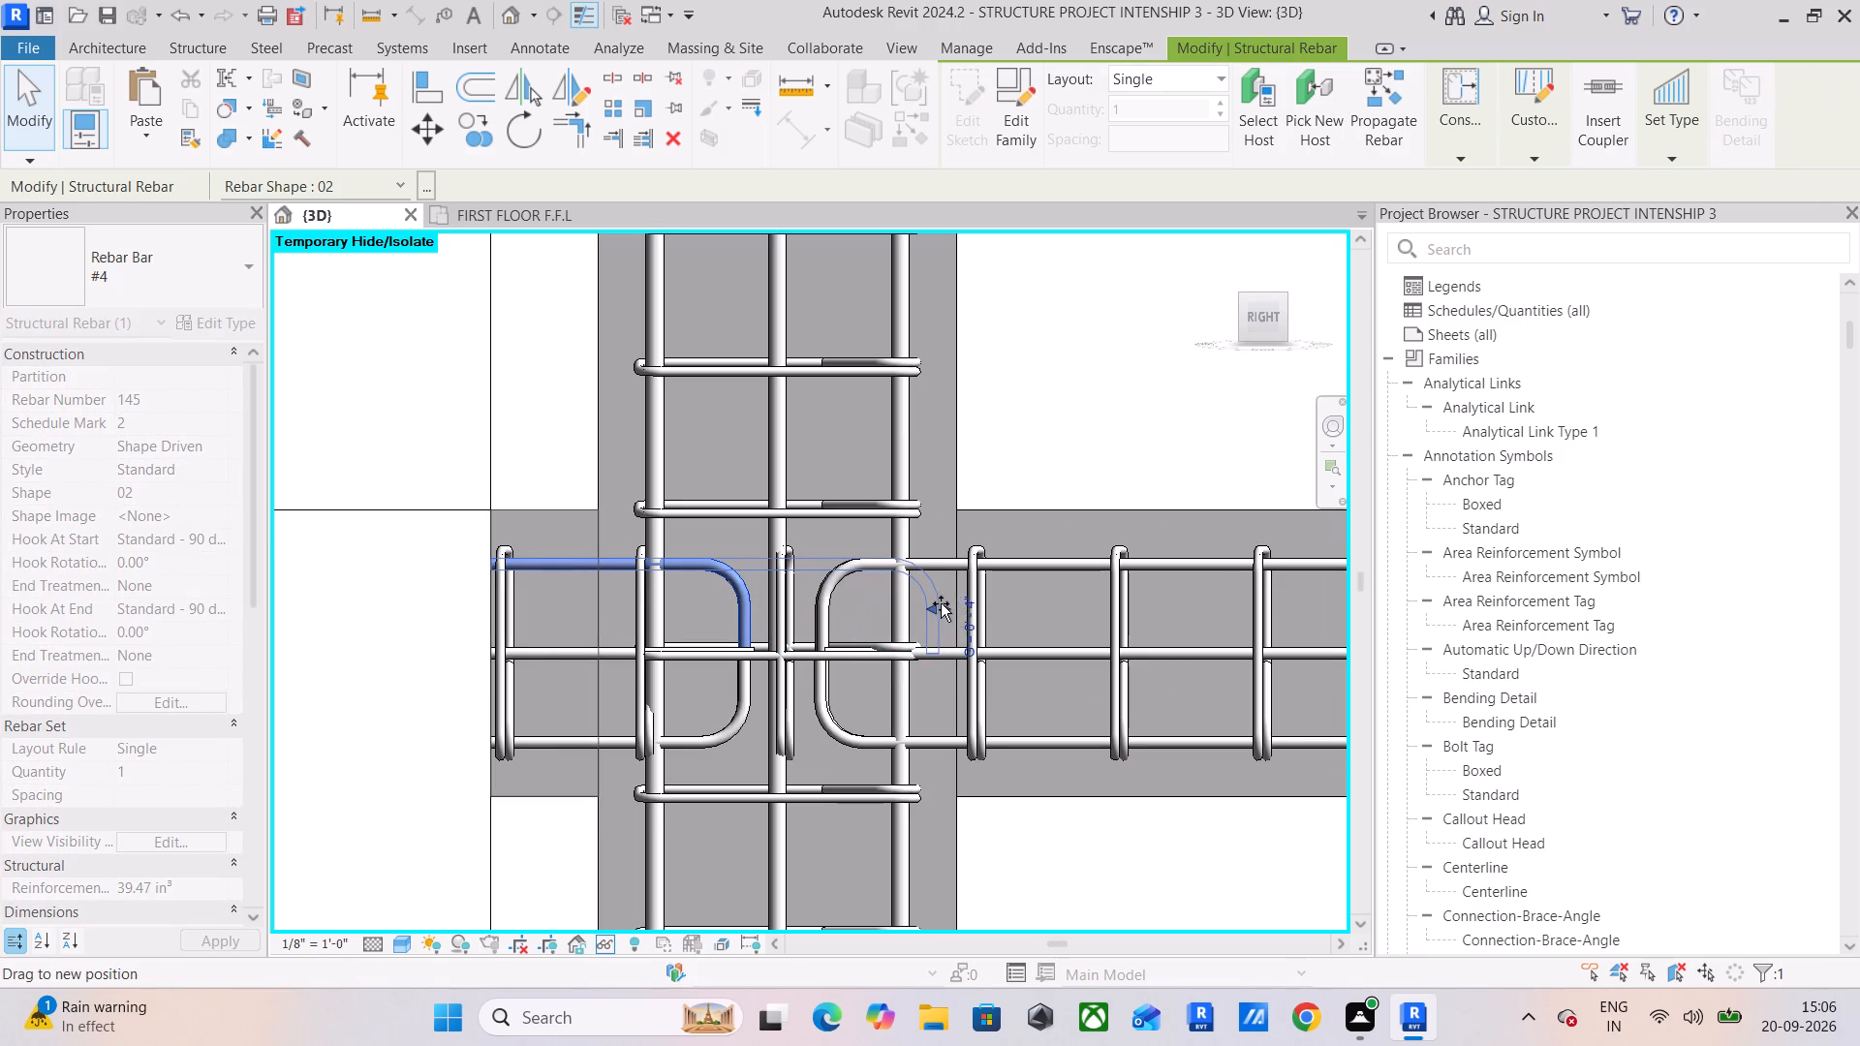
drag(941, 603, 945, 603)
click(750, 610)
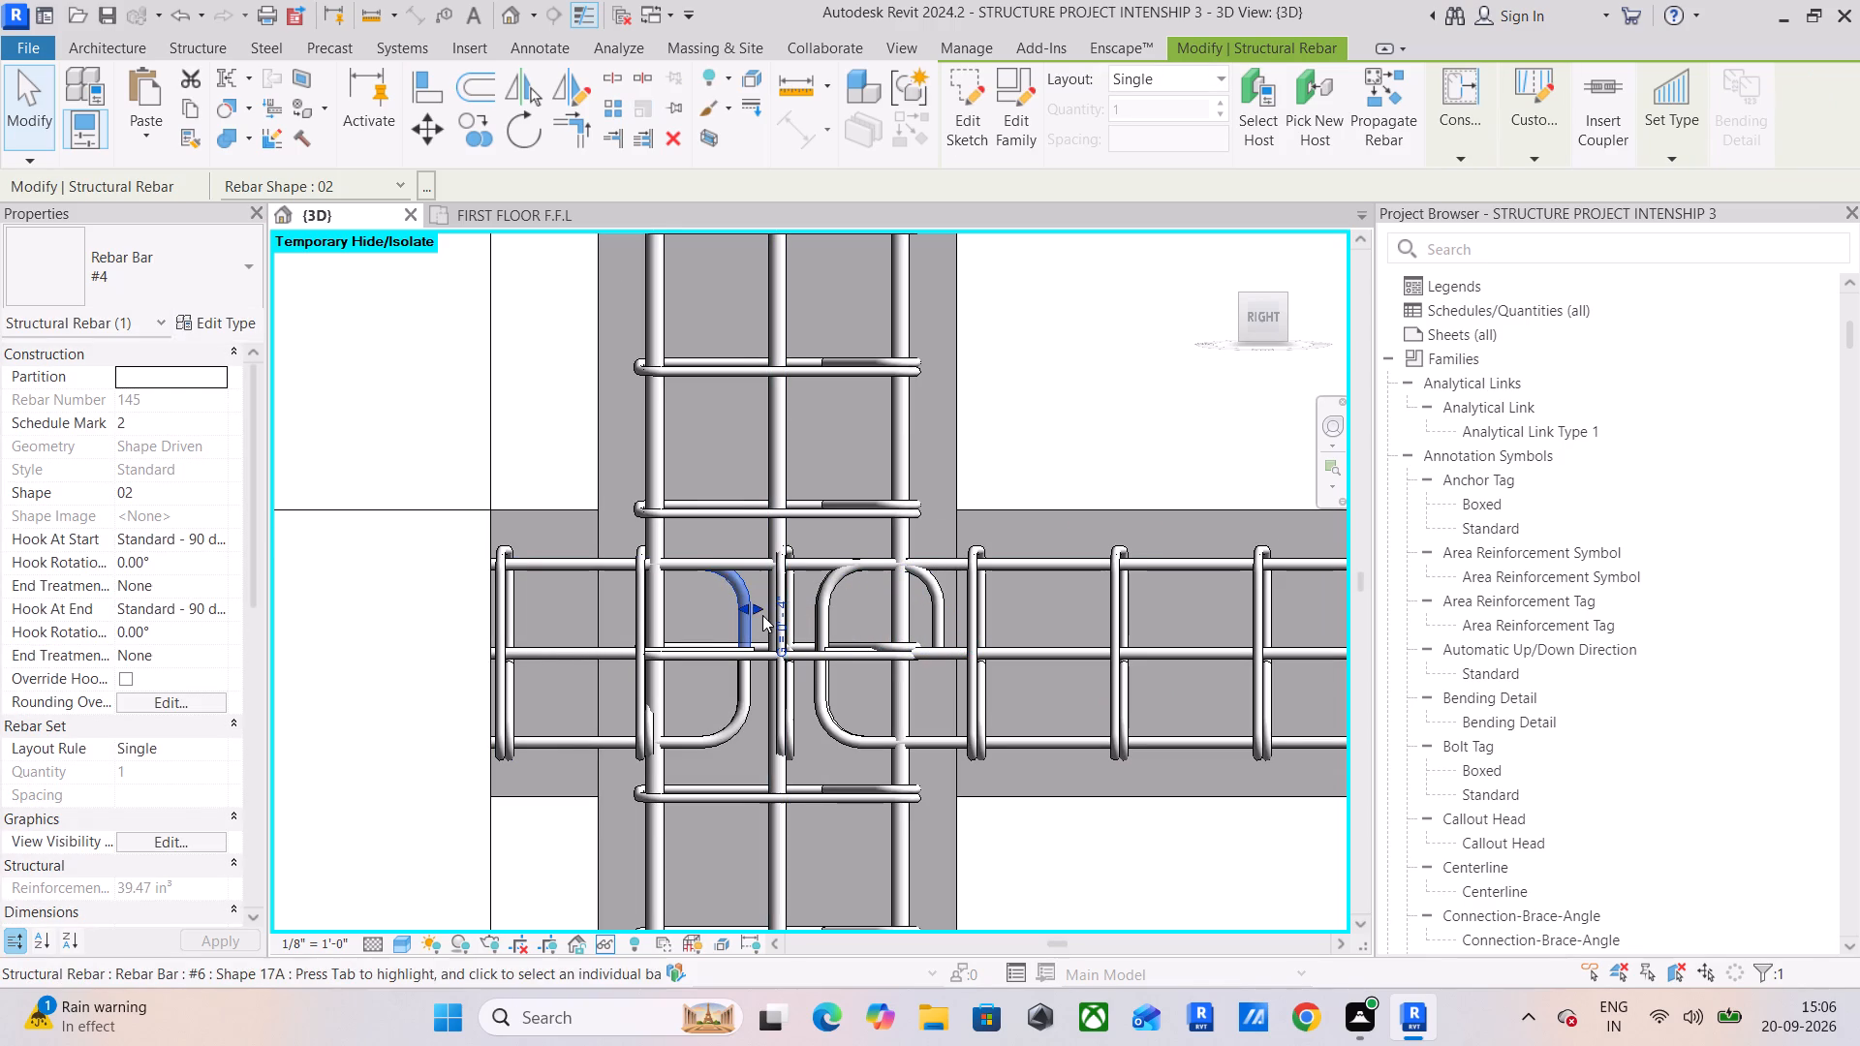
drag(752, 607, 944, 605)
Extend both top hooked #4 bars of the isolated beam through the shared column to its opposite face.
click(826, 628)
drag(813, 606, 777, 610)
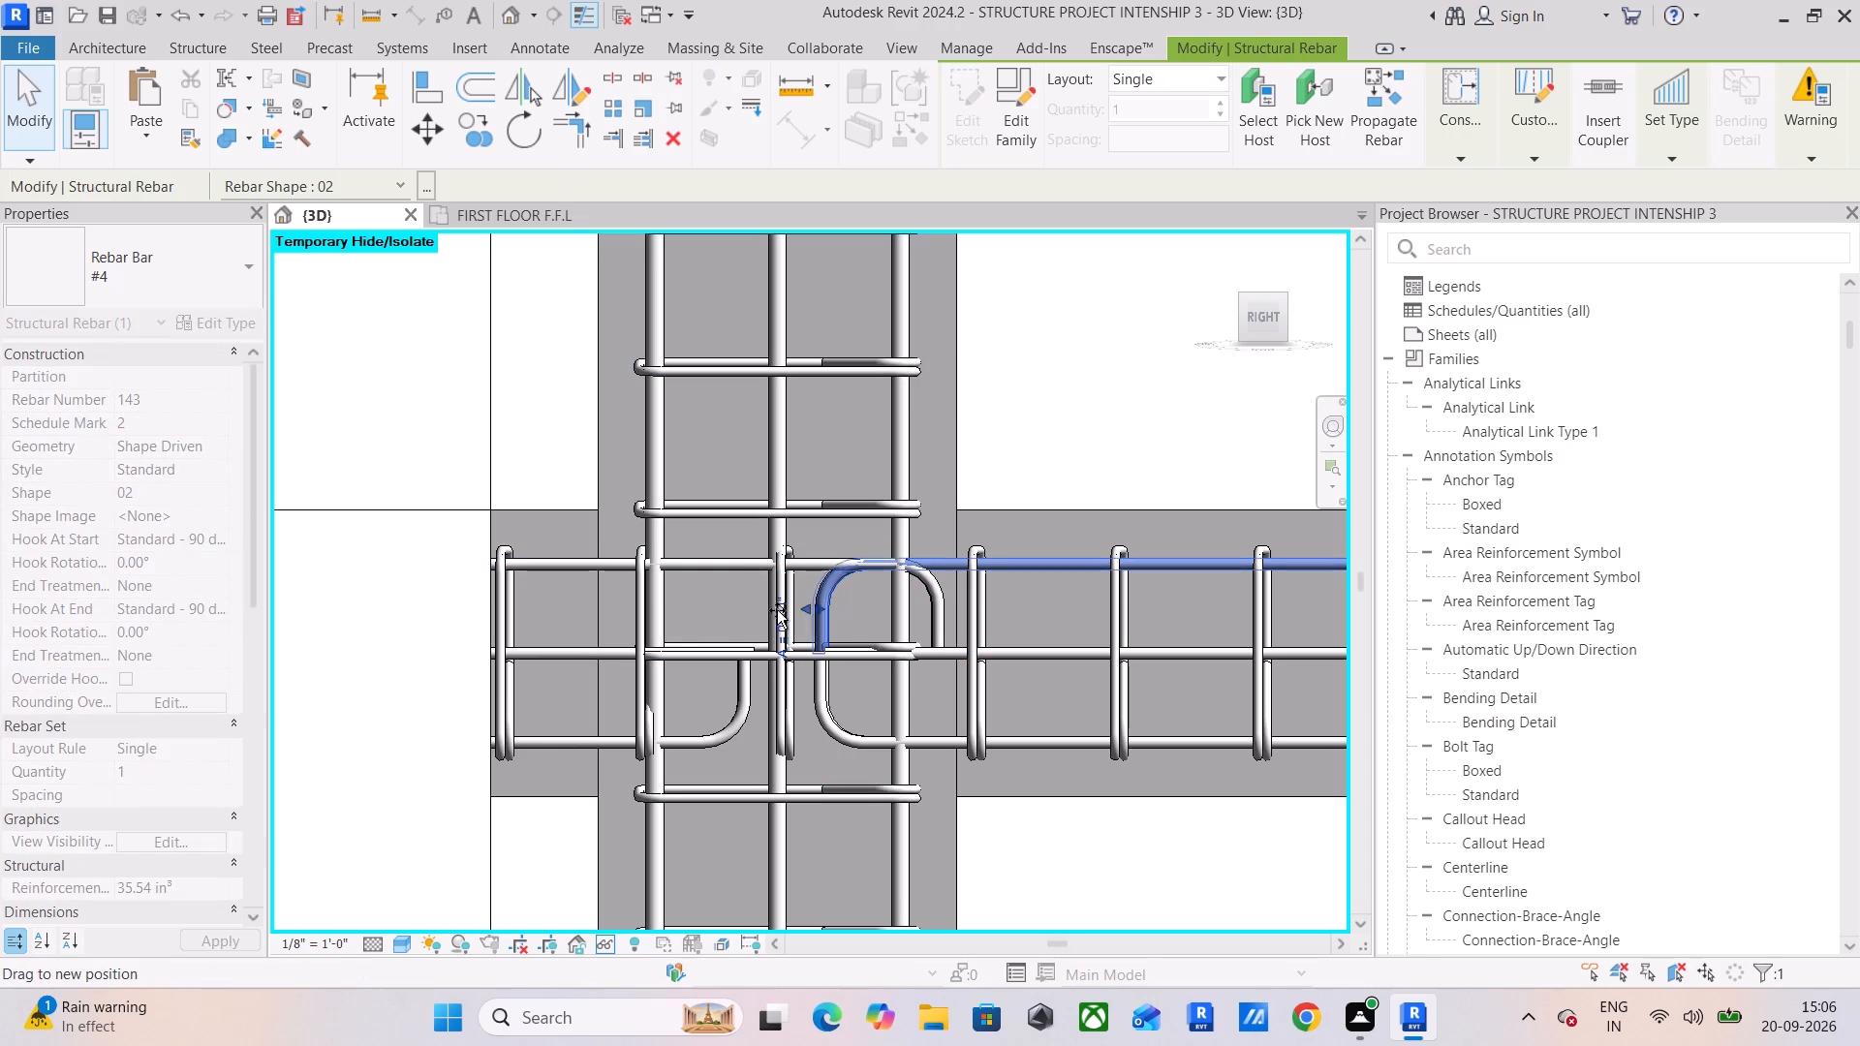
drag(777, 610, 606, 598)
click(816, 600)
drag(804, 603, 629, 606)
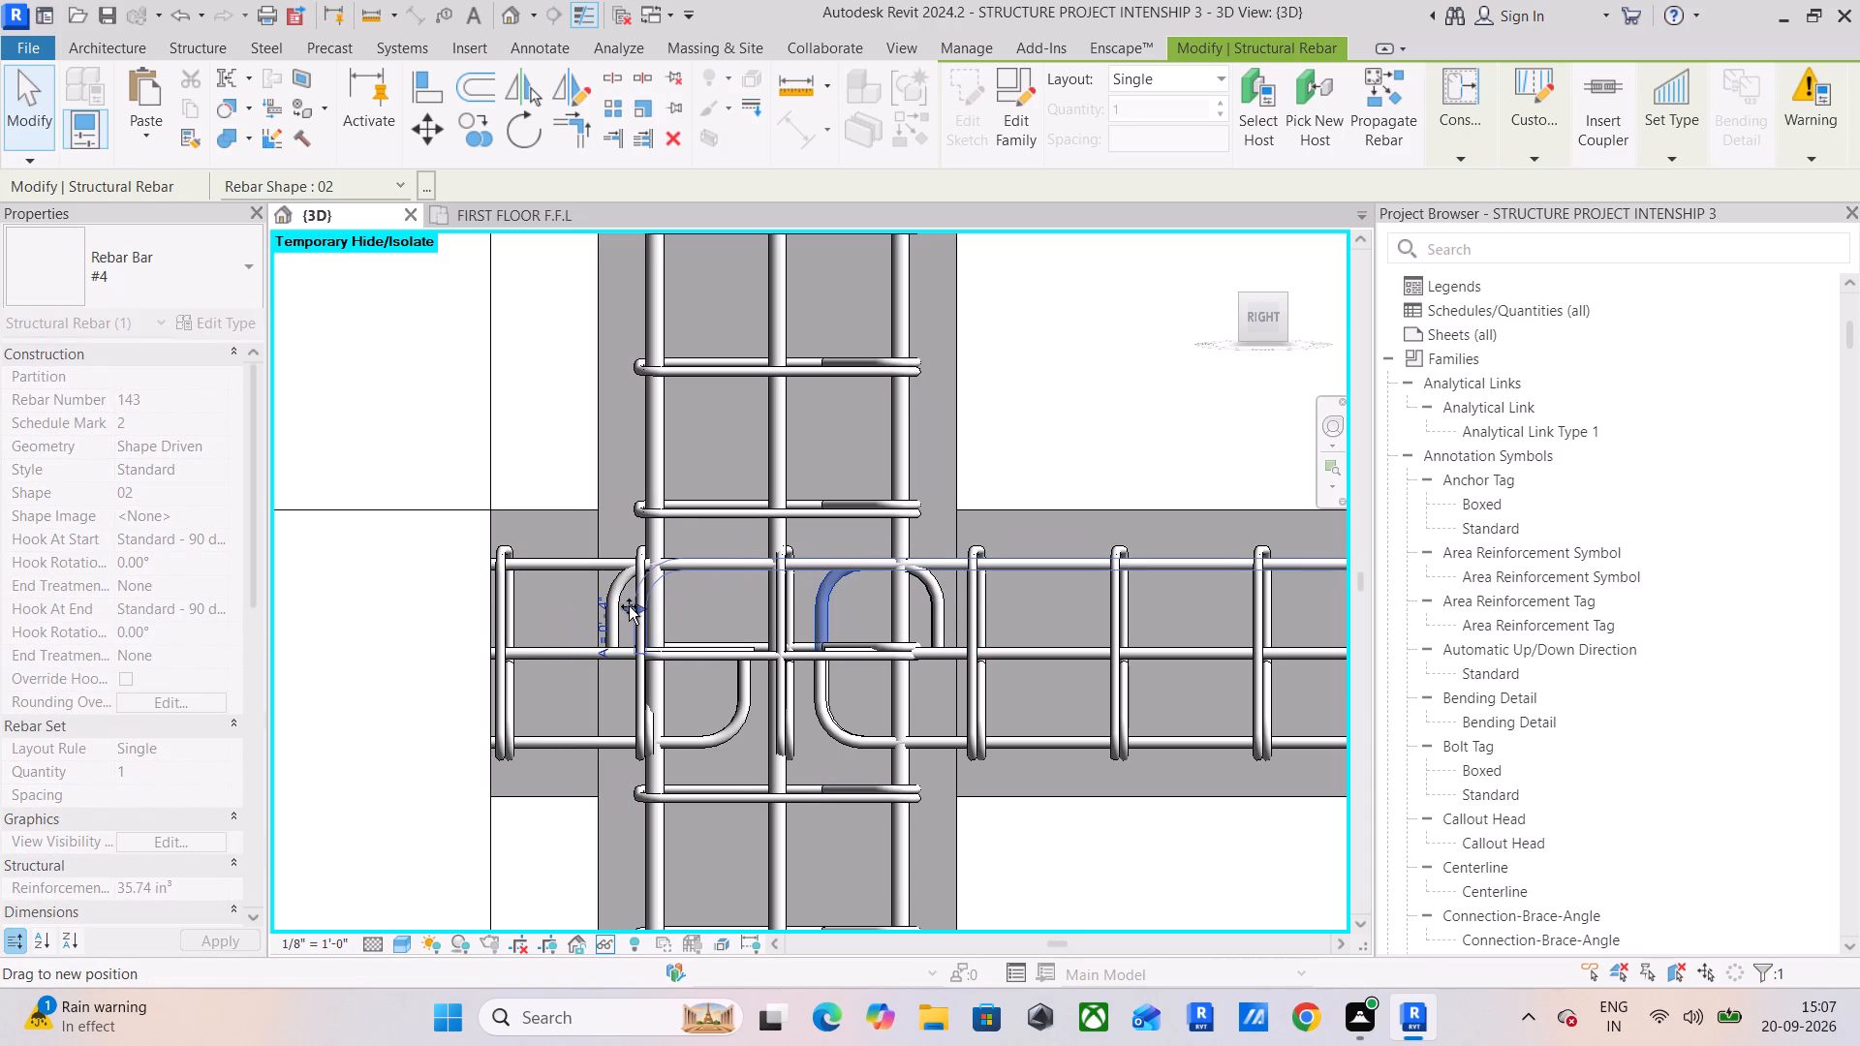
drag(629, 606, 604, 598)
drag(604, 598, 606, 598)
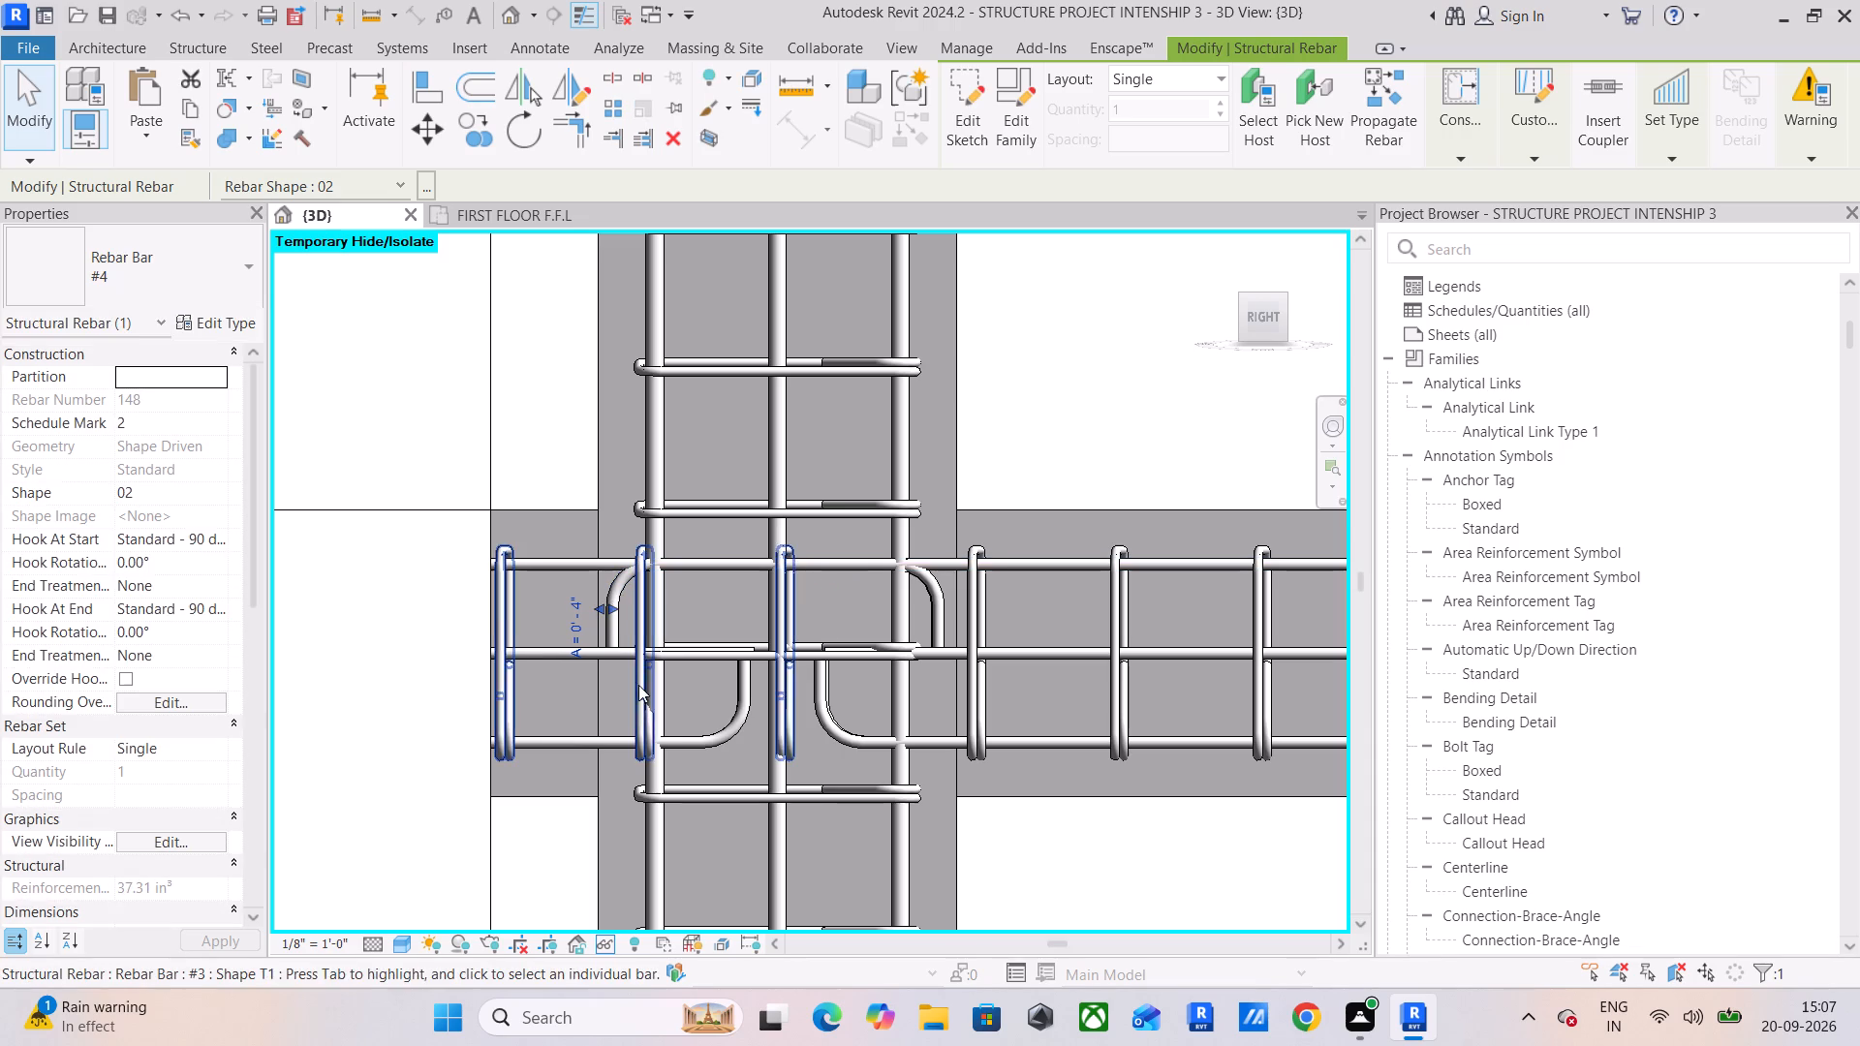
Extend both bottom hooked #4 bars of the isolated beam across the shared column, in line with the top hooks.
click(832, 679)
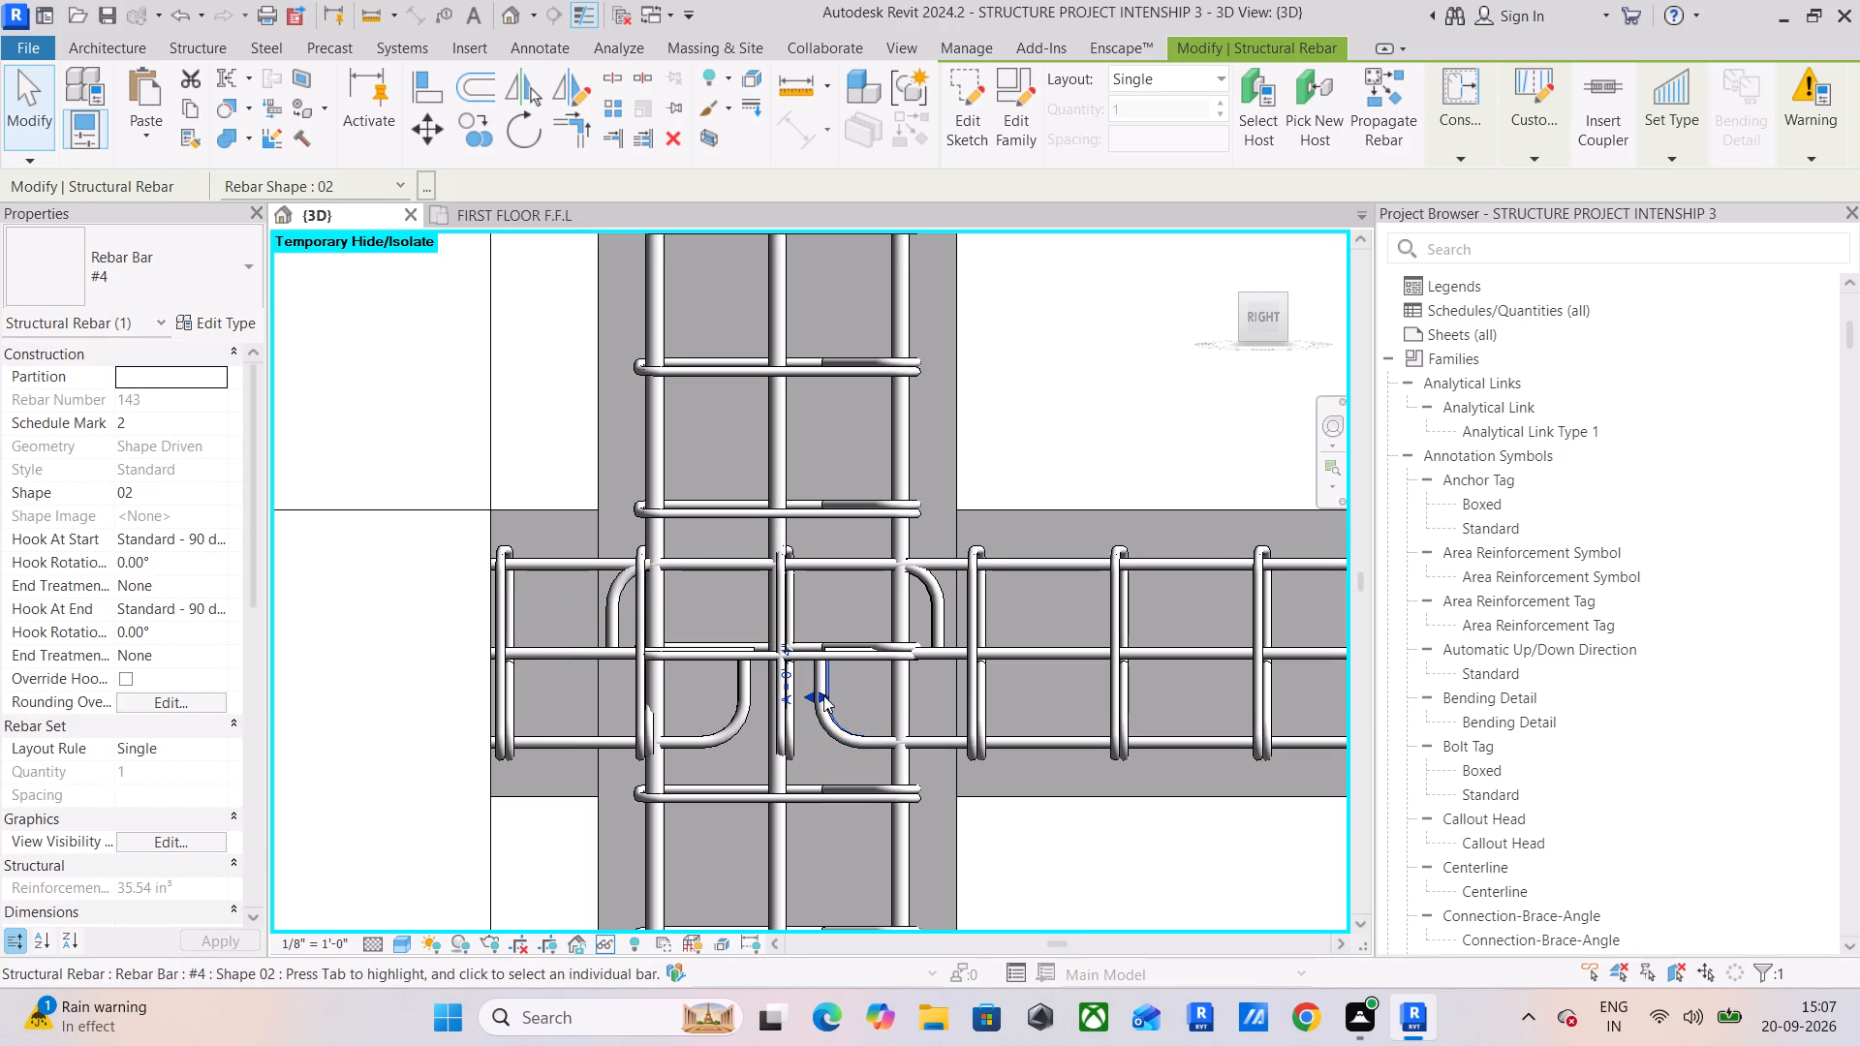
drag(821, 695, 606, 707)
scroll(779, 695, up, 3)
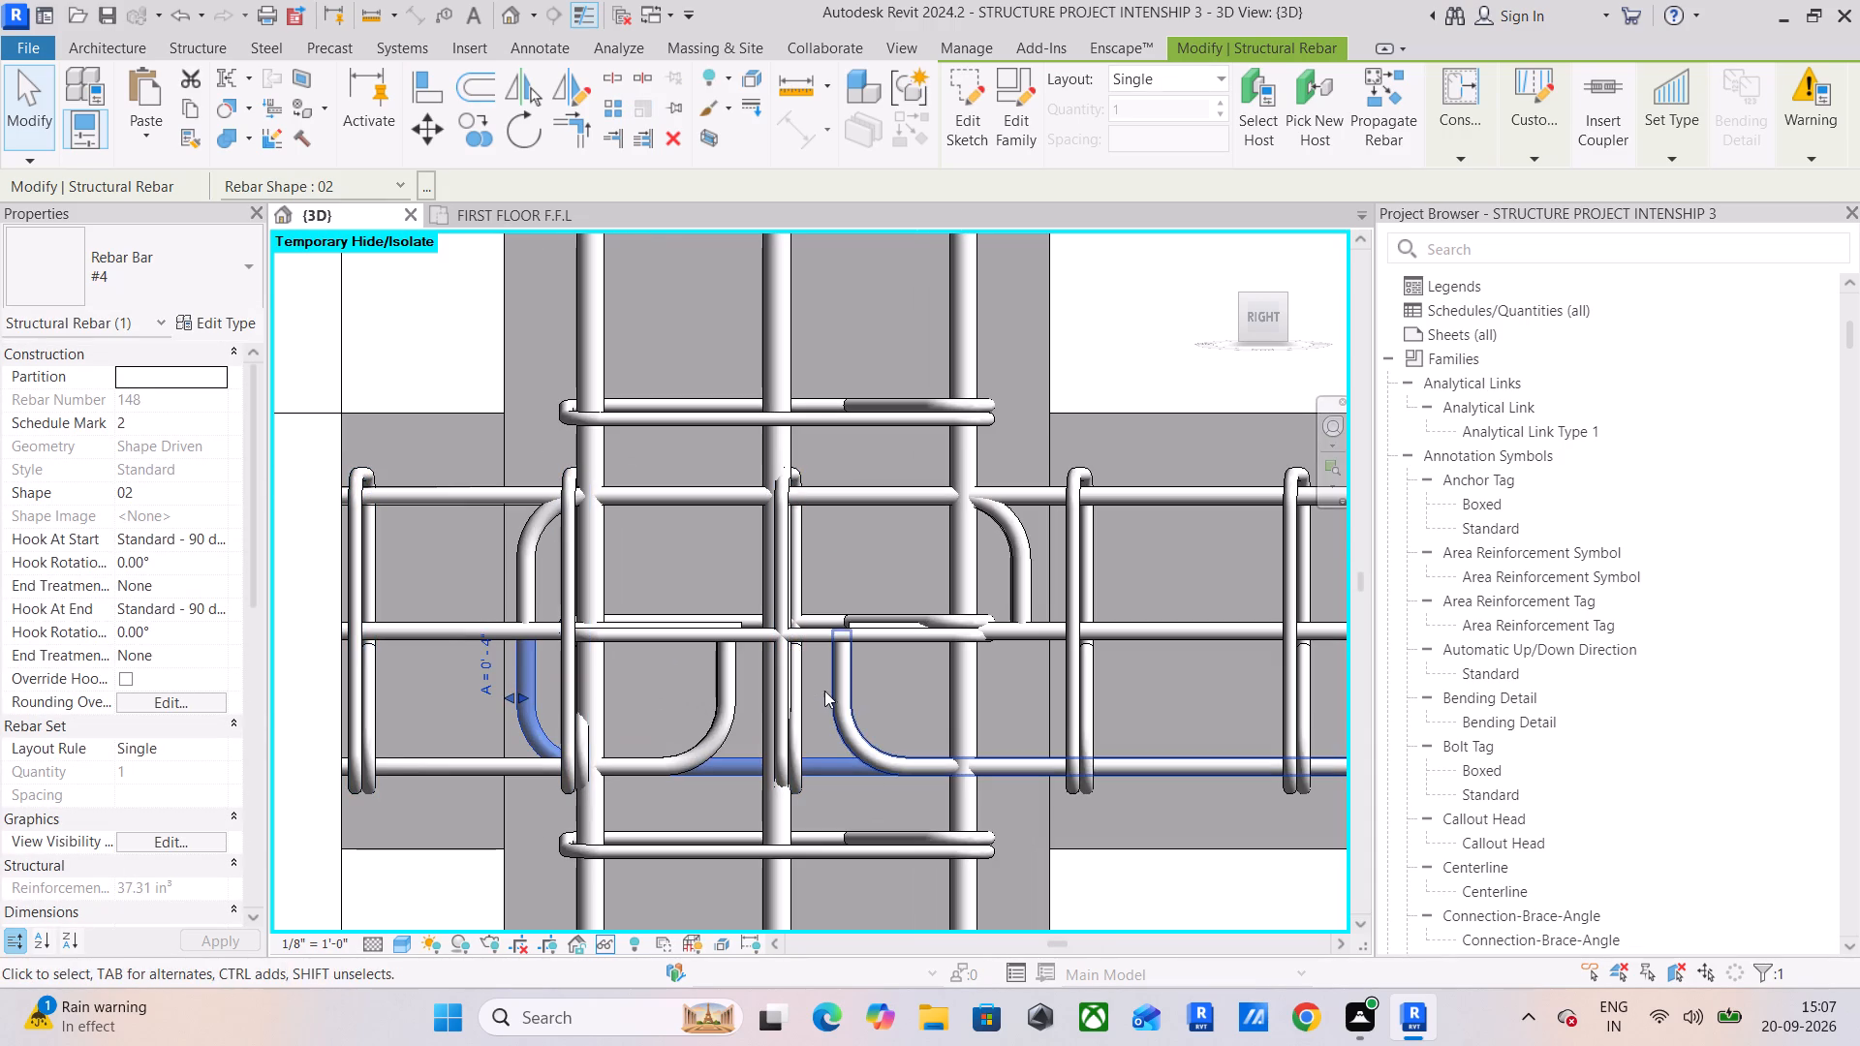
click(853, 693)
drag(829, 700, 765, 700)
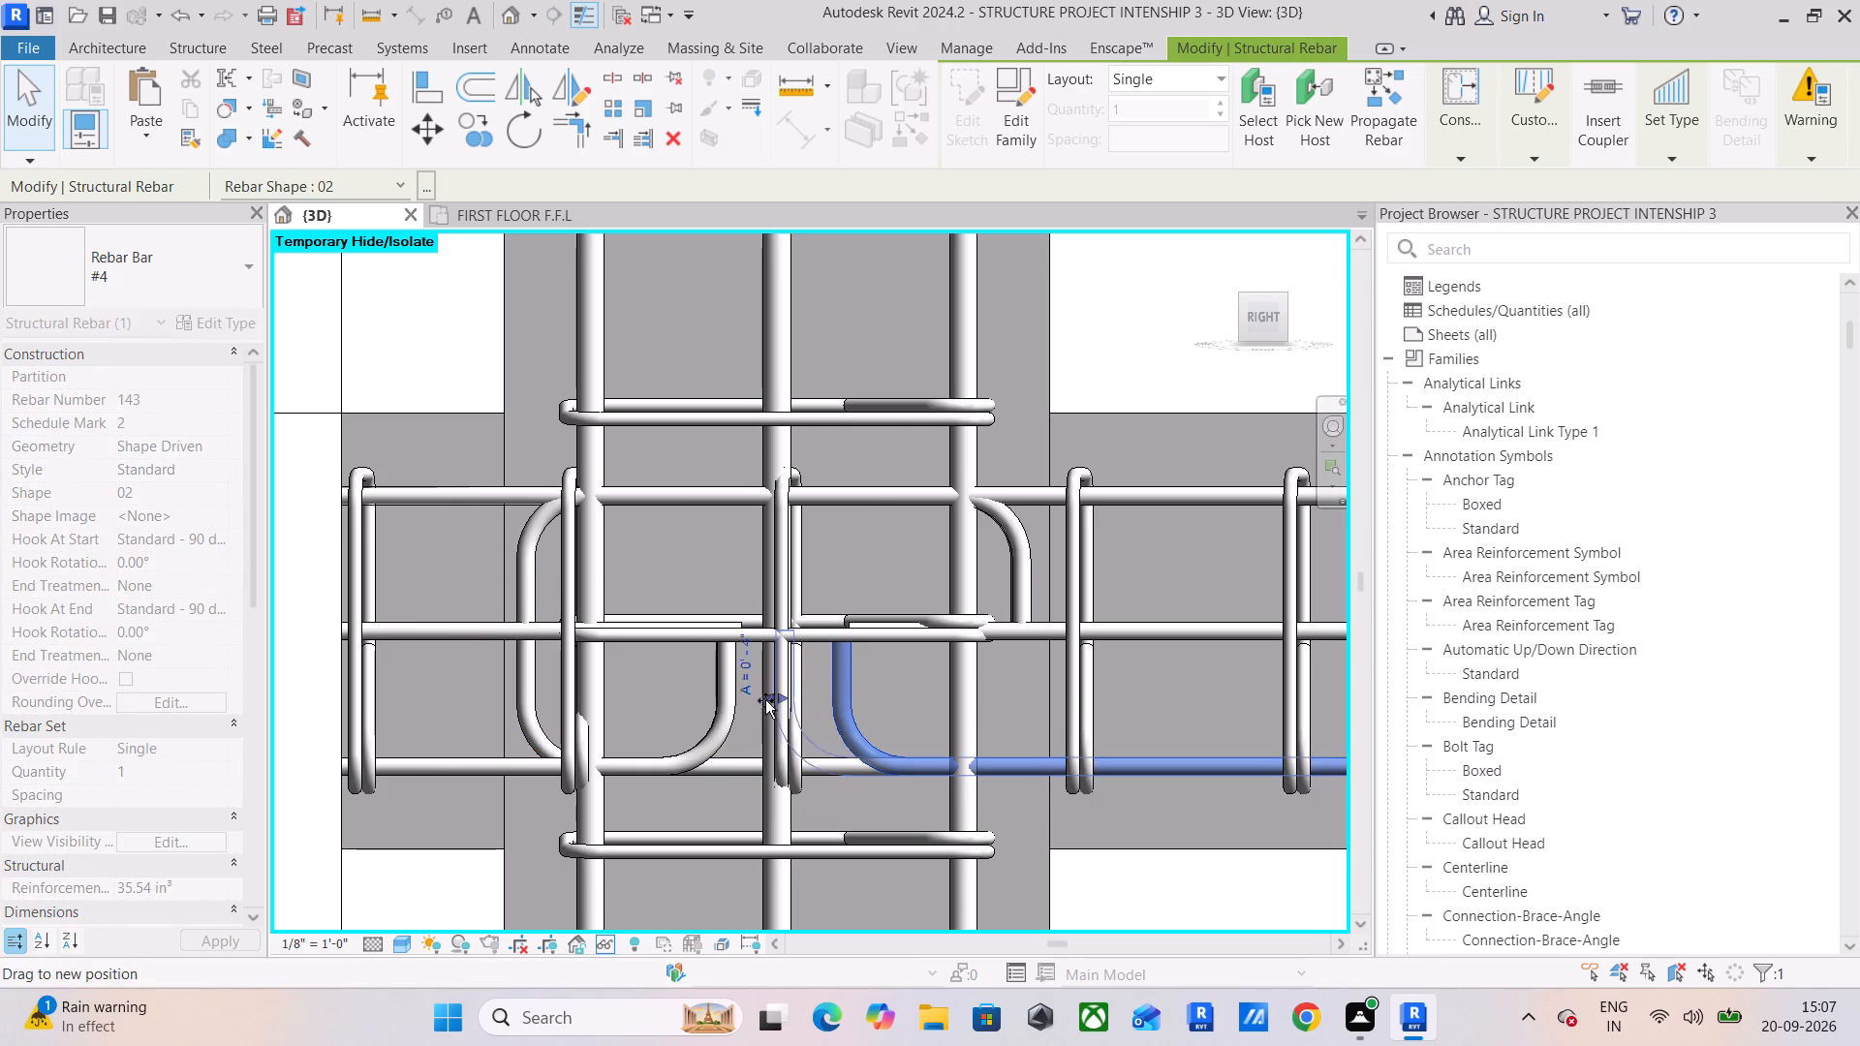
drag(765, 700, 520, 700)
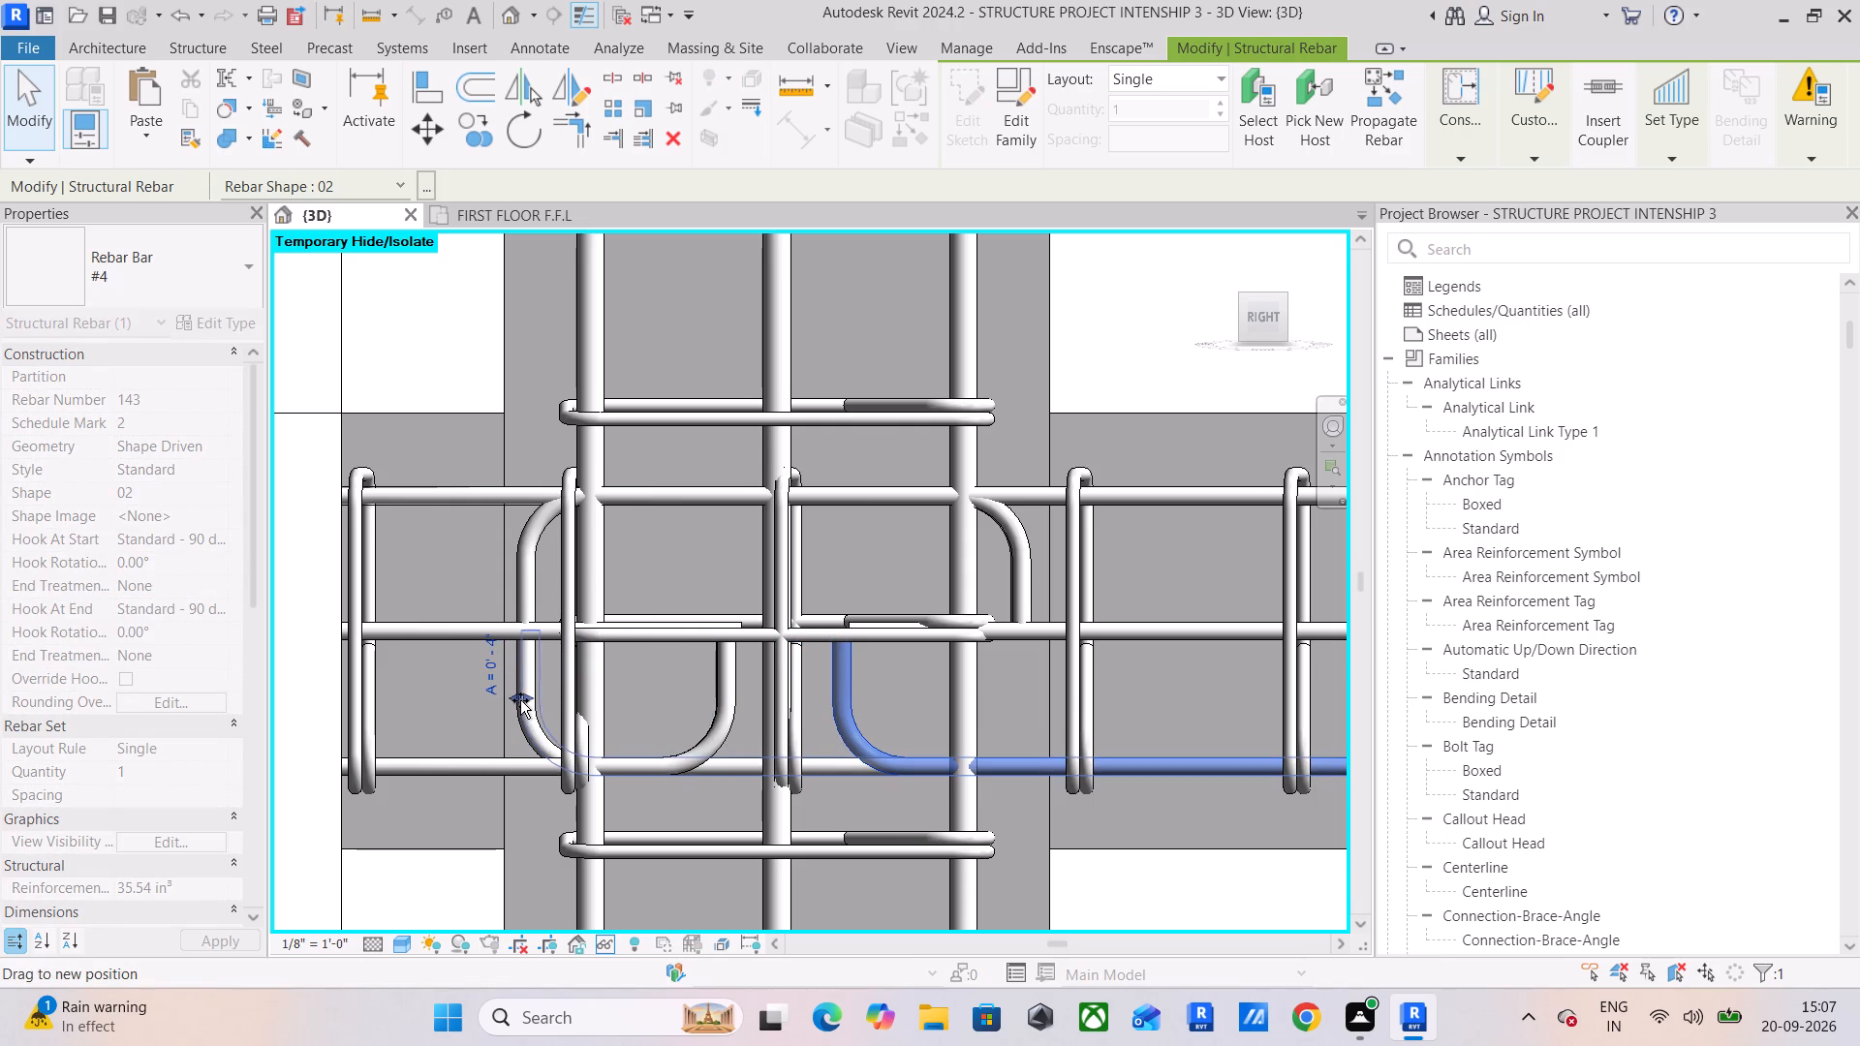
drag(520, 700, 516, 700)
Extend both bottom hooked #4 bars of the adjoining beam across the shared column, in line with its top hooks.
click(719, 706)
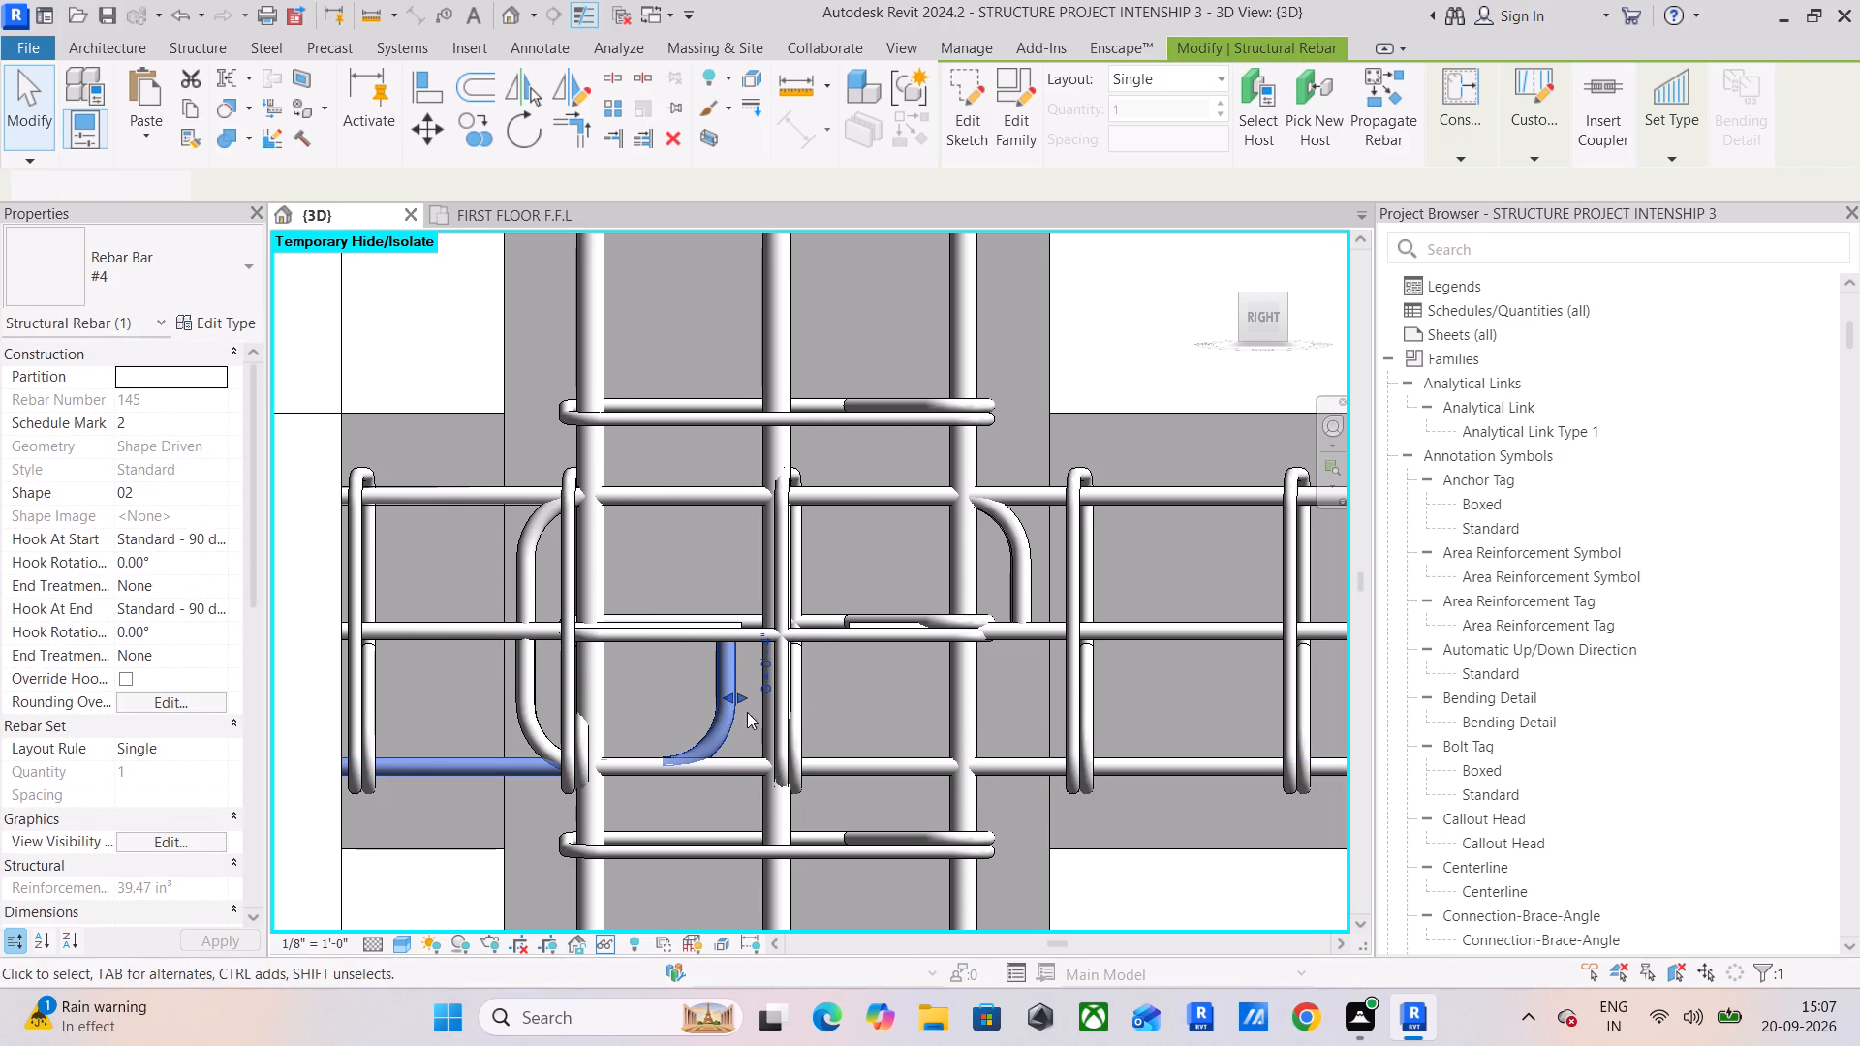
drag(731, 701, 1028, 713)
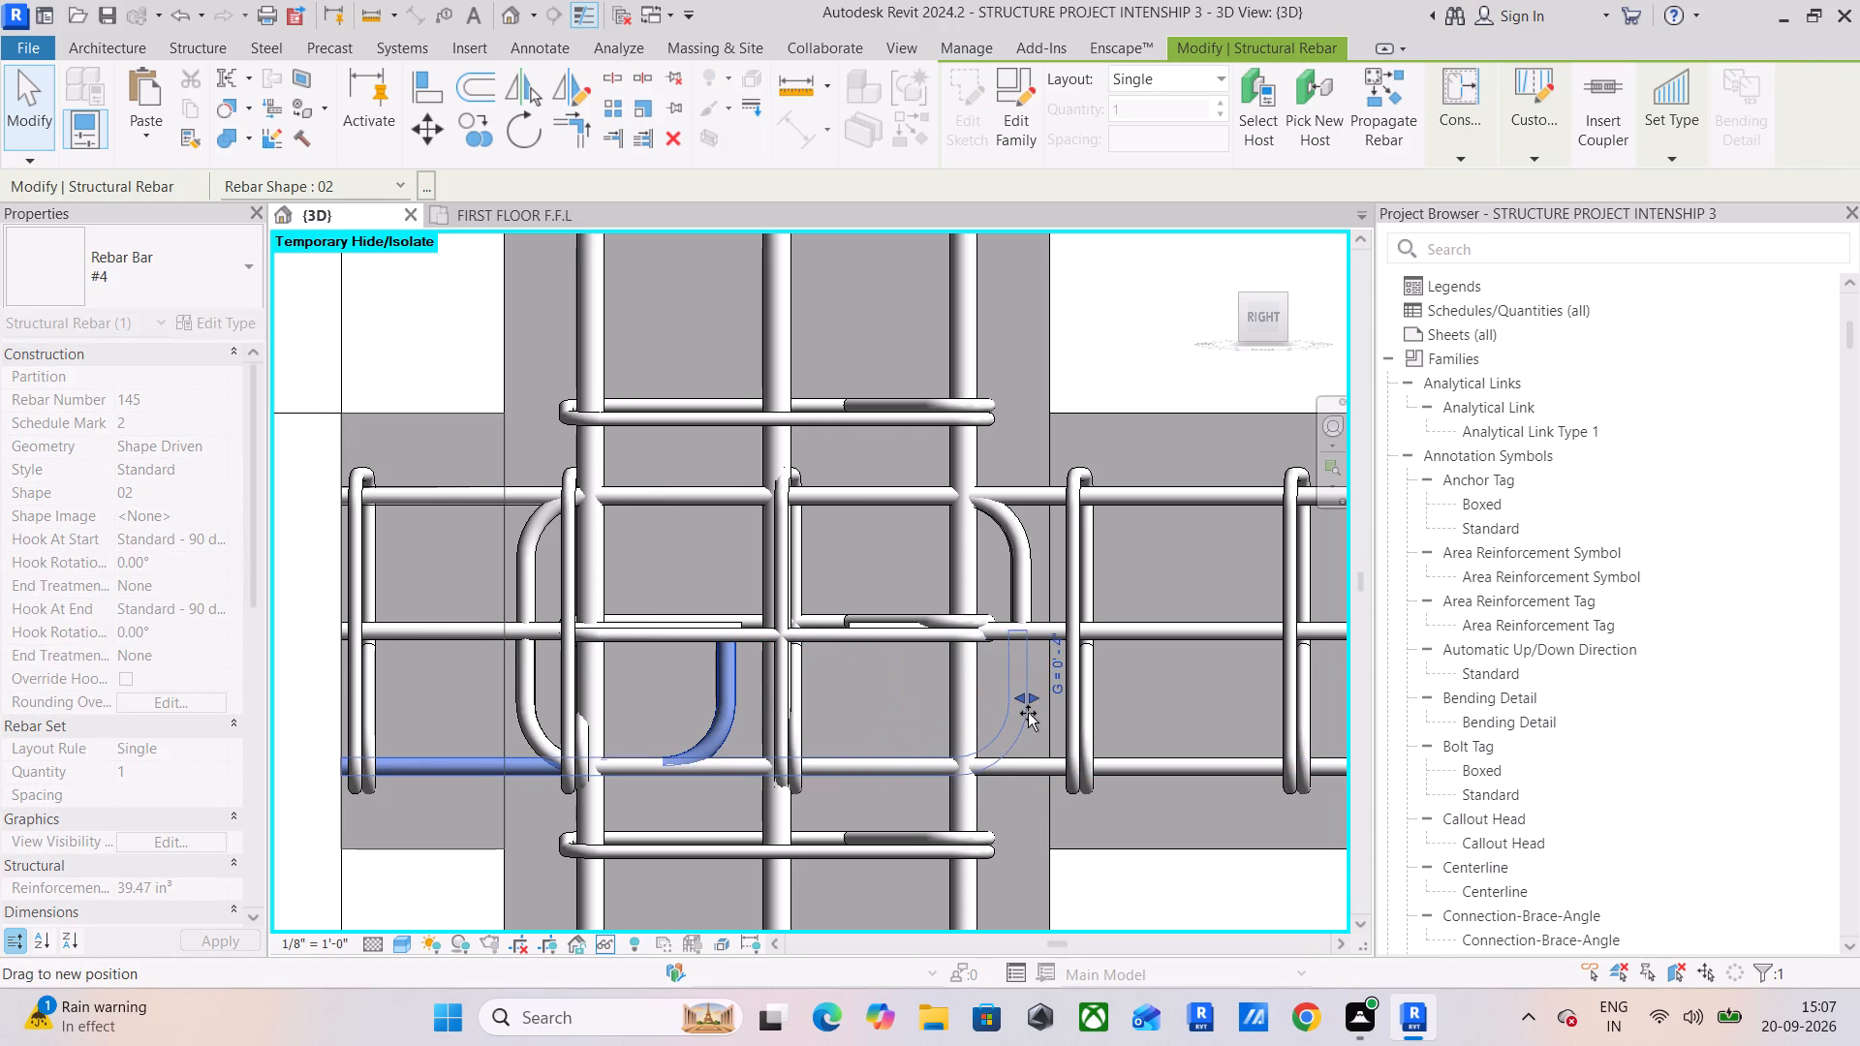
drag(1028, 713, 1031, 714)
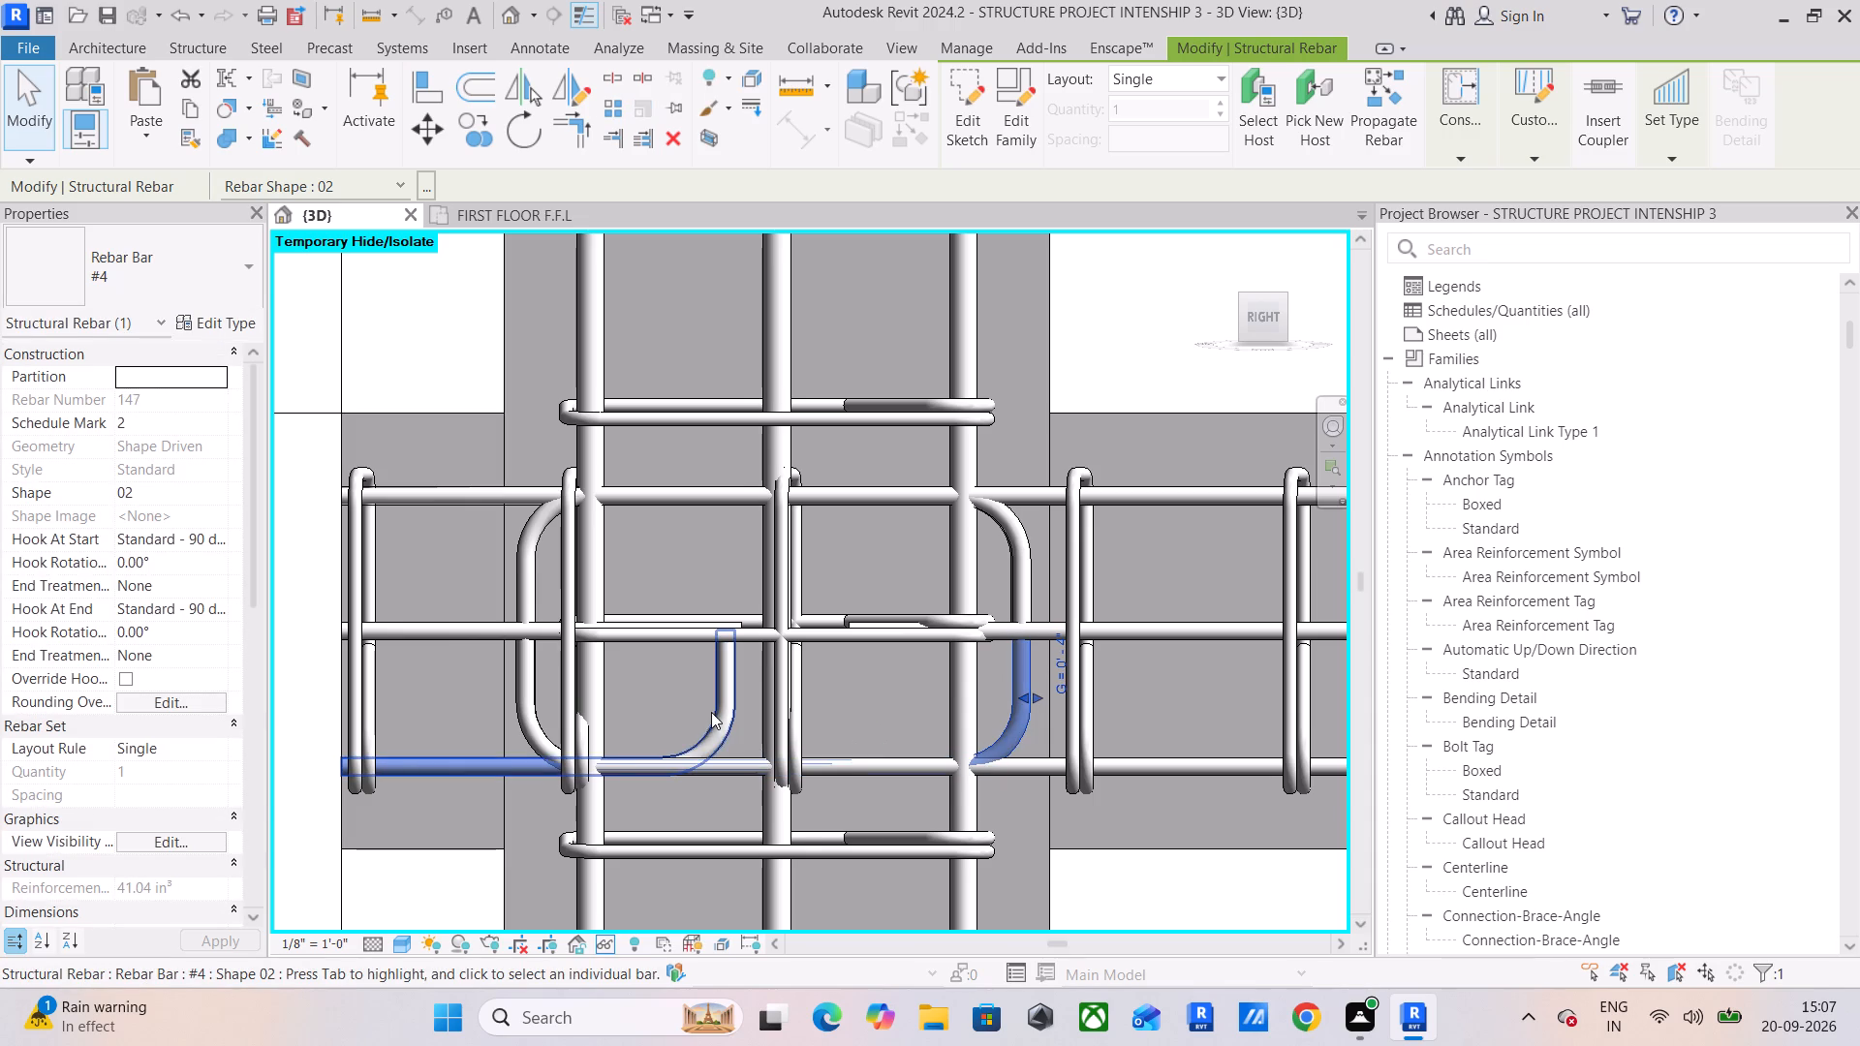
click(711, 712)
drag(744, 695, 1027, 696)
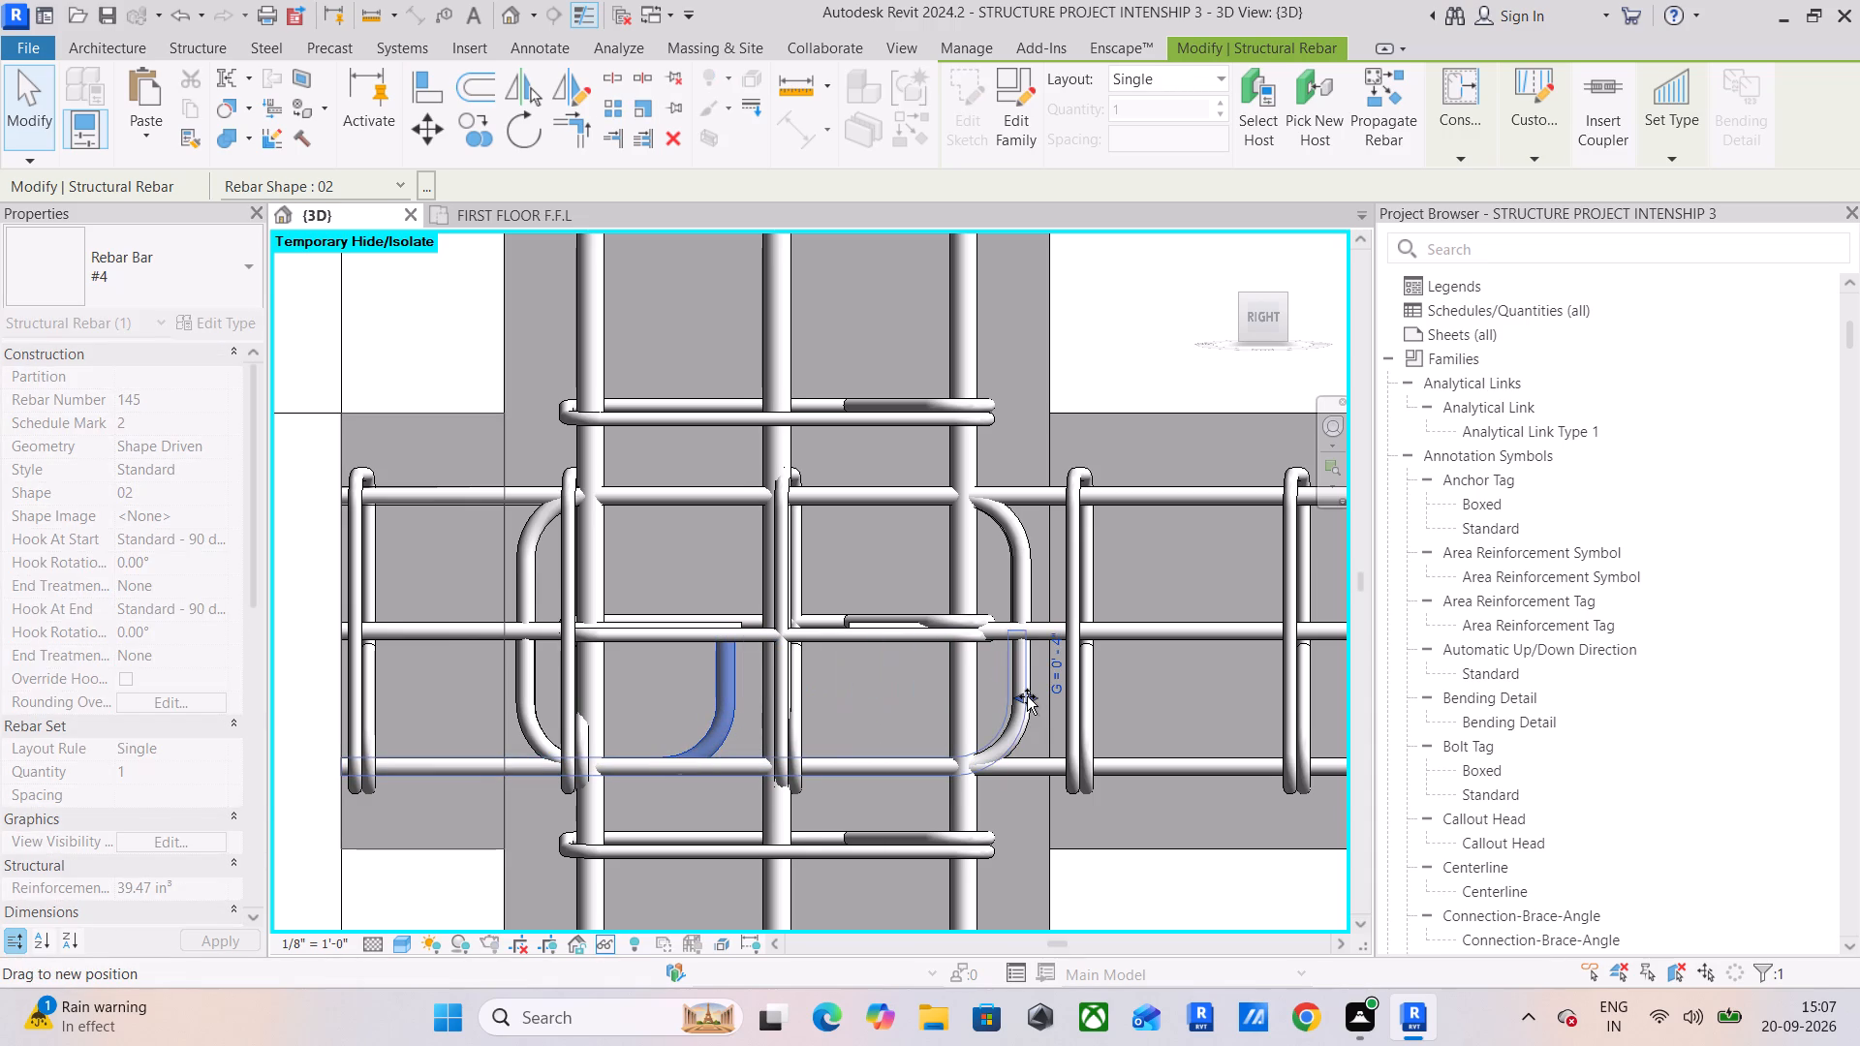
drag(1027, 696, 1032, 698)
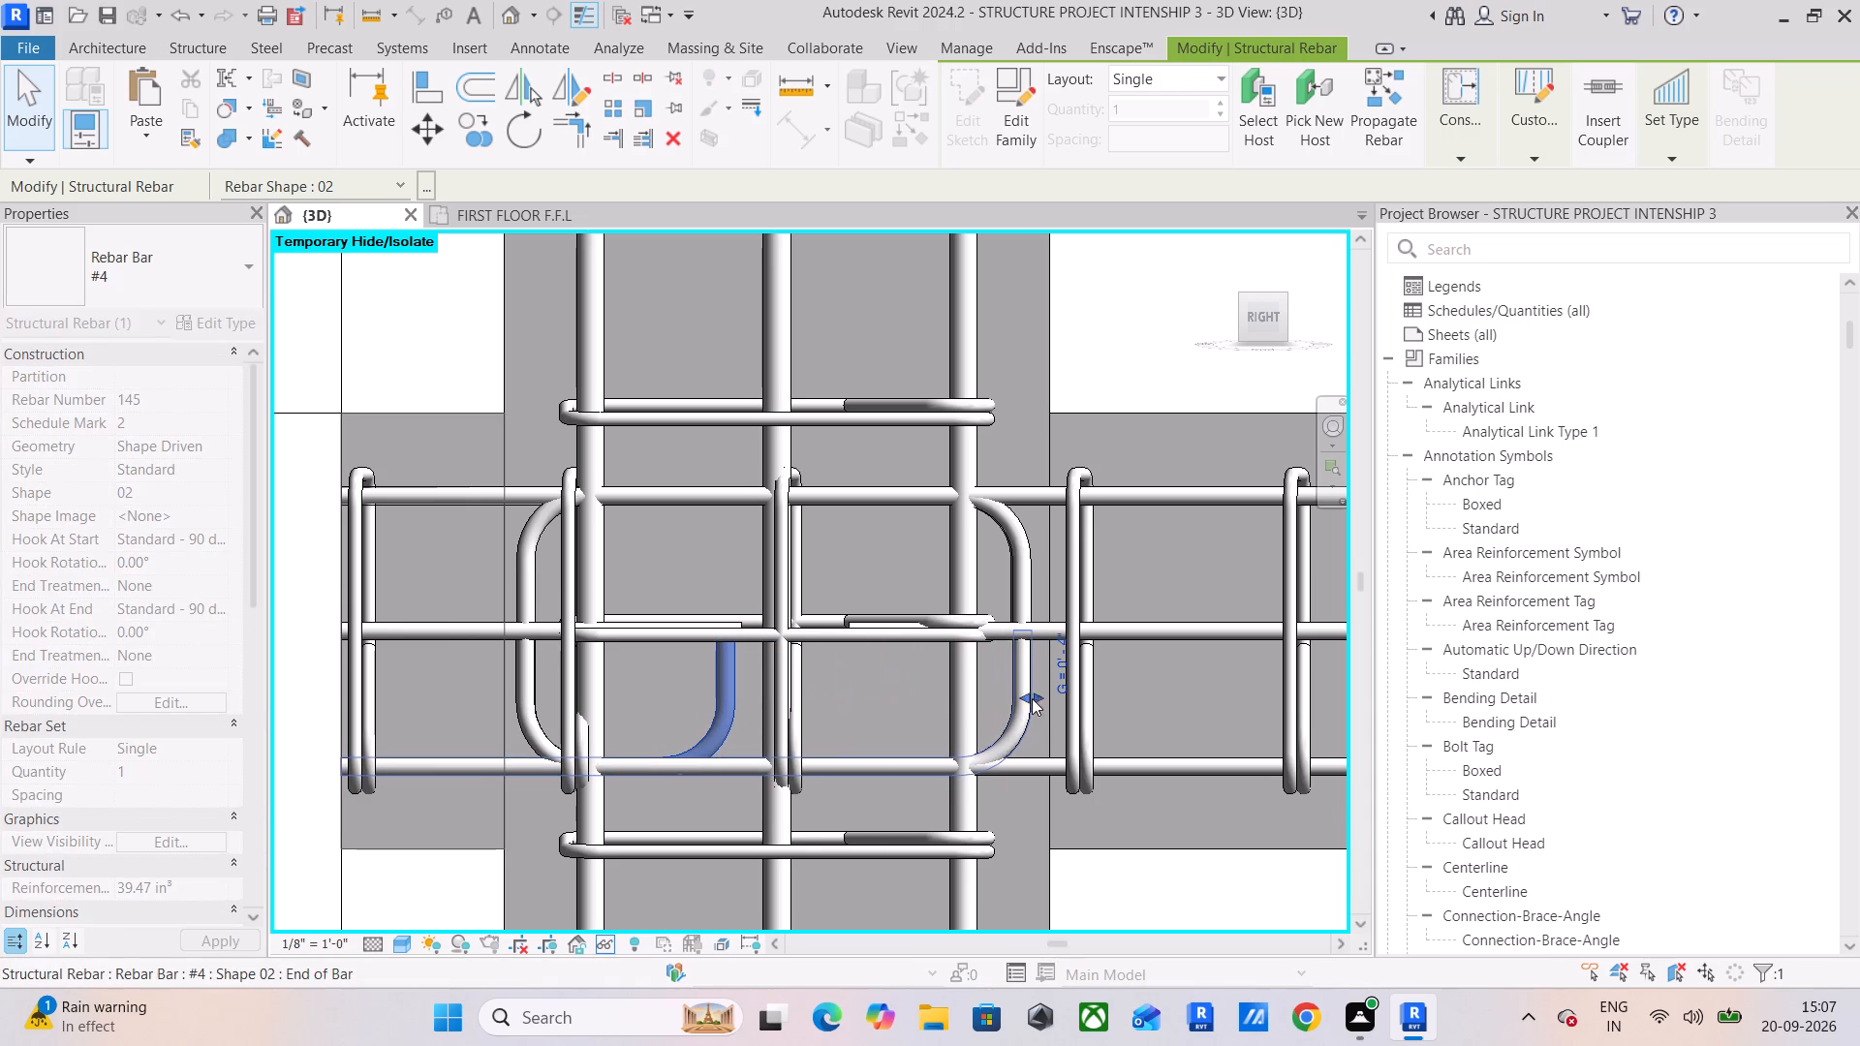
click(1226, 687)
Lengthen the near-face straight mid-height #4 bars of both beams so they overlap across the shared column.
click(1197, 628)
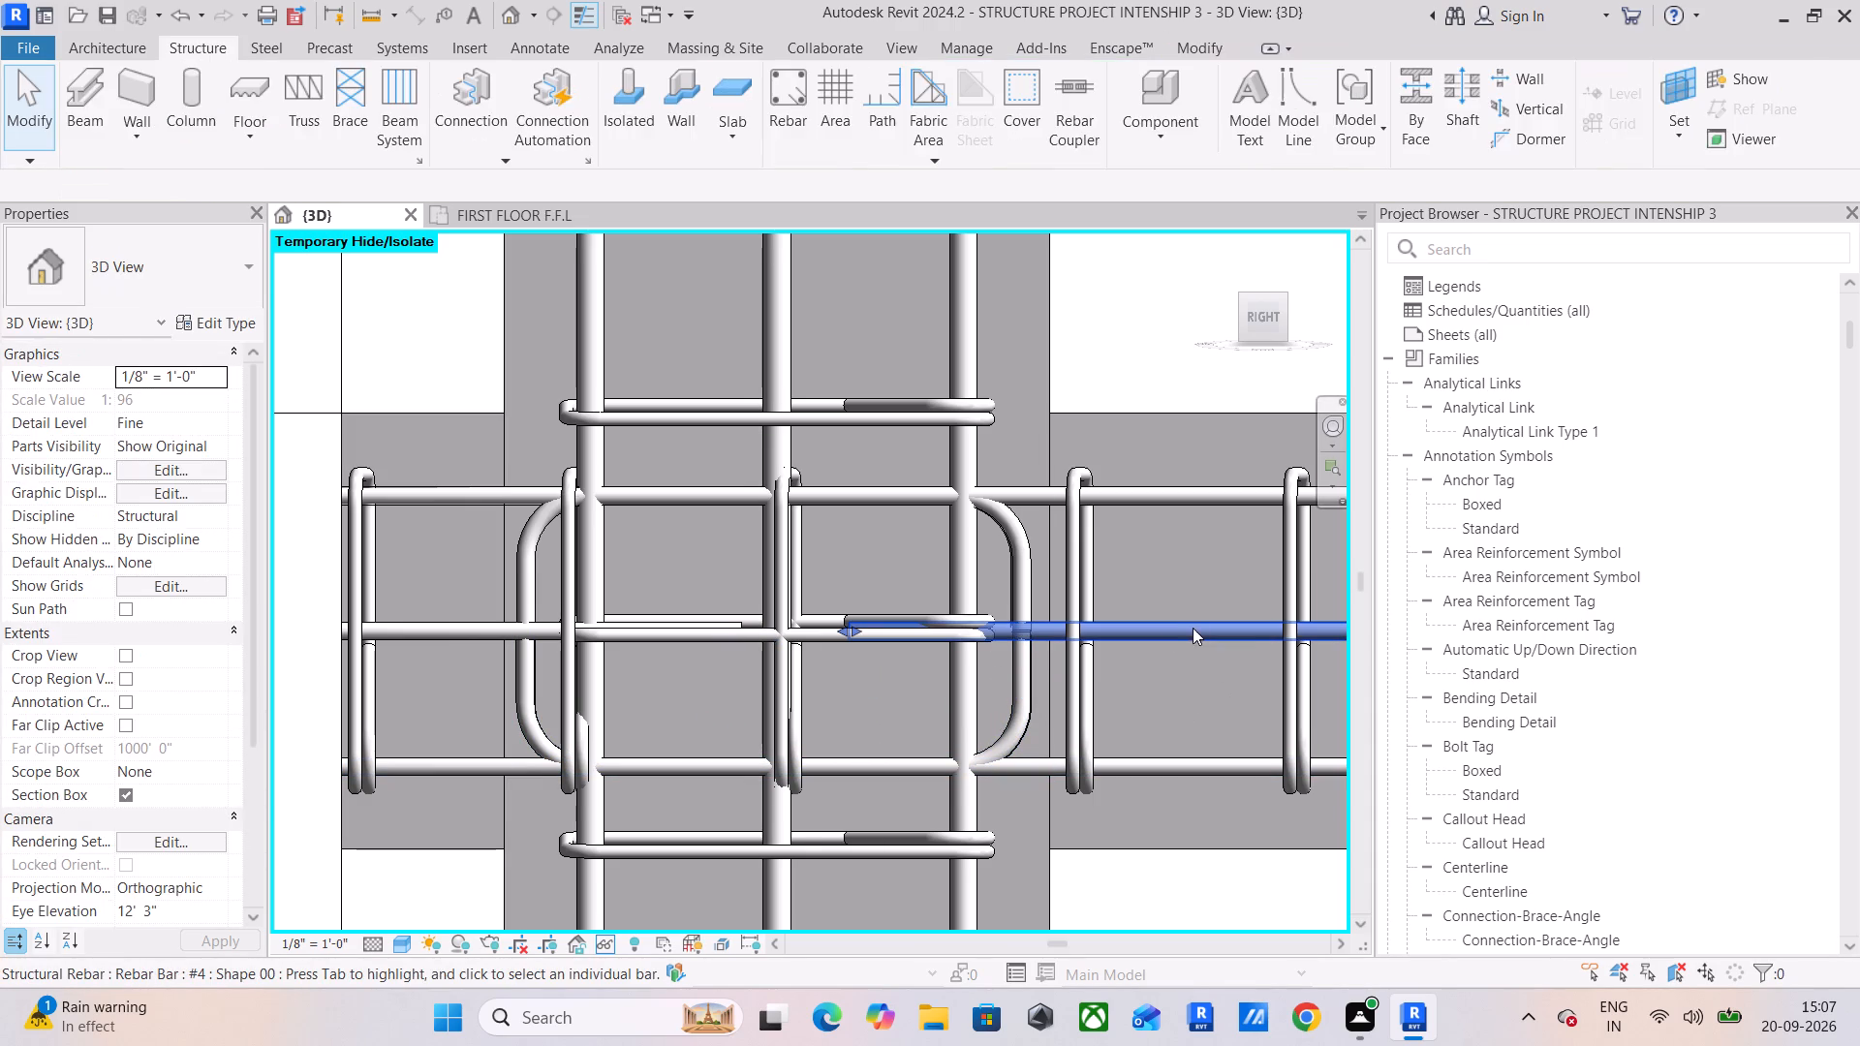
drag(853, 630, 651, 629)
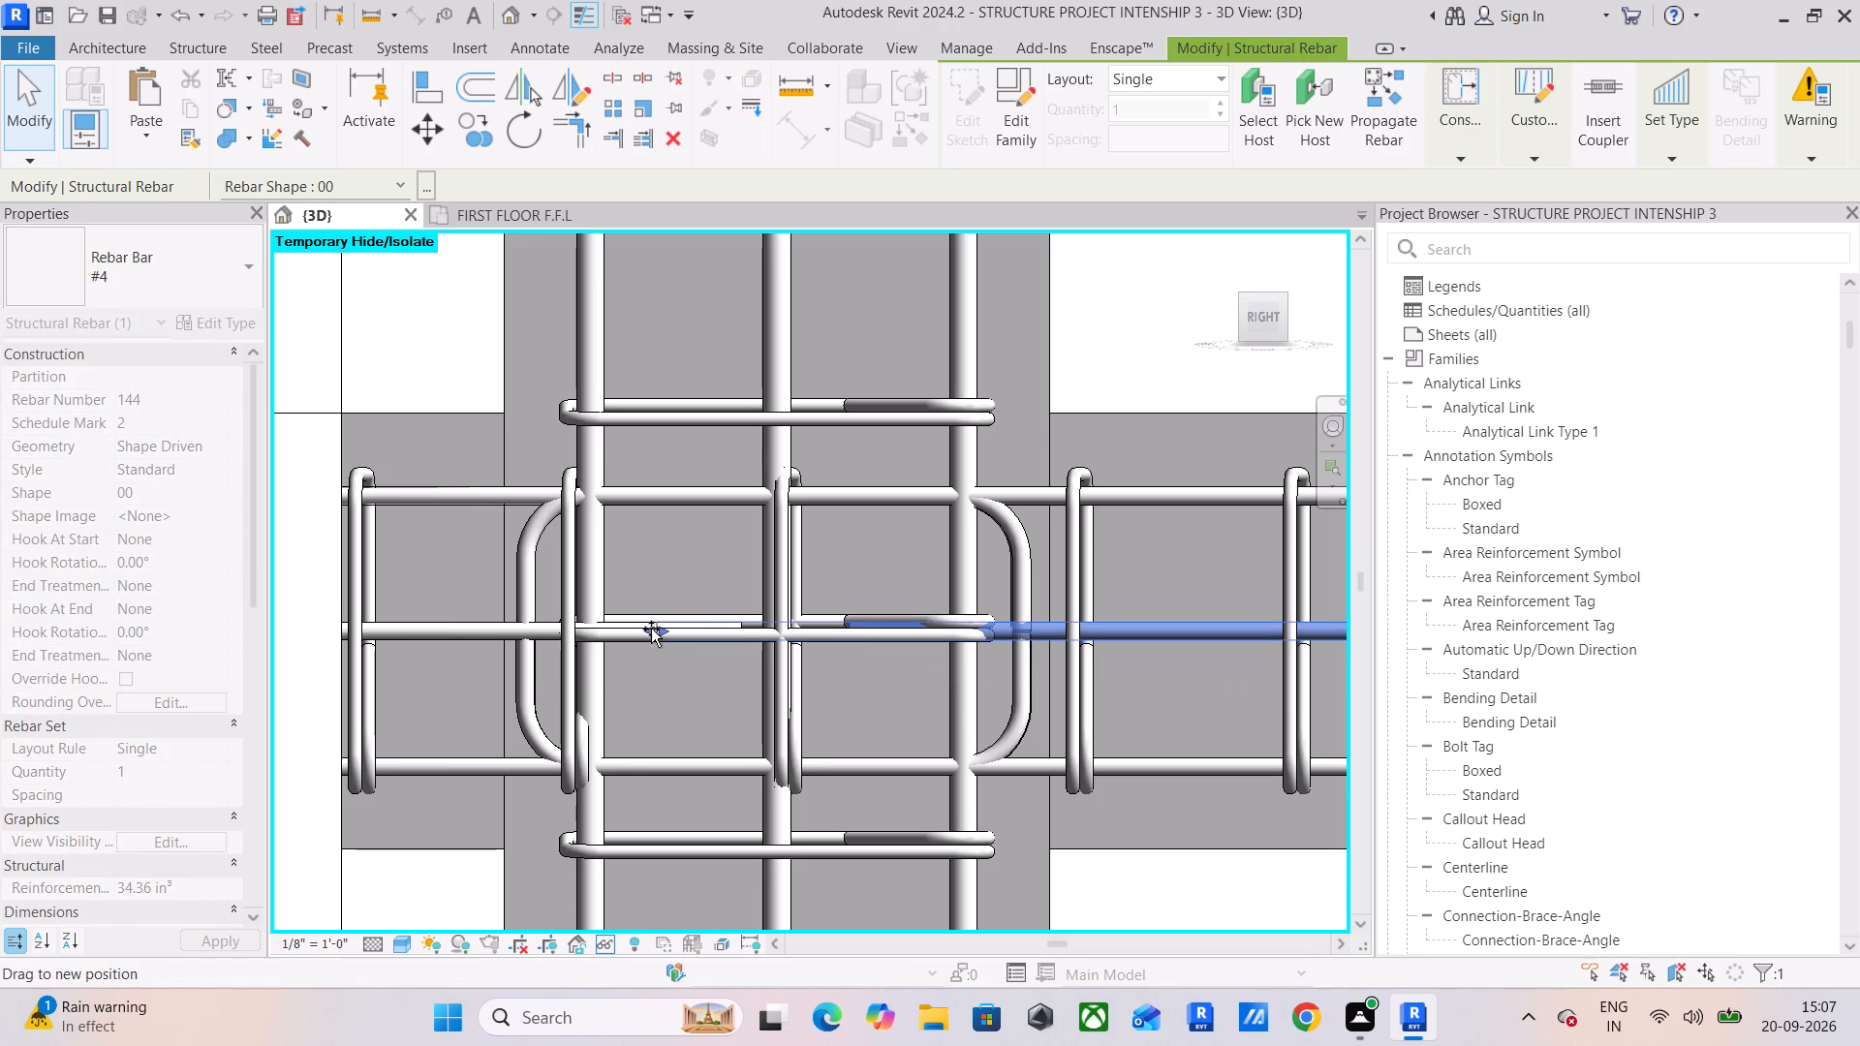
drag(651, 629, 604, 638)
click(419, 638)
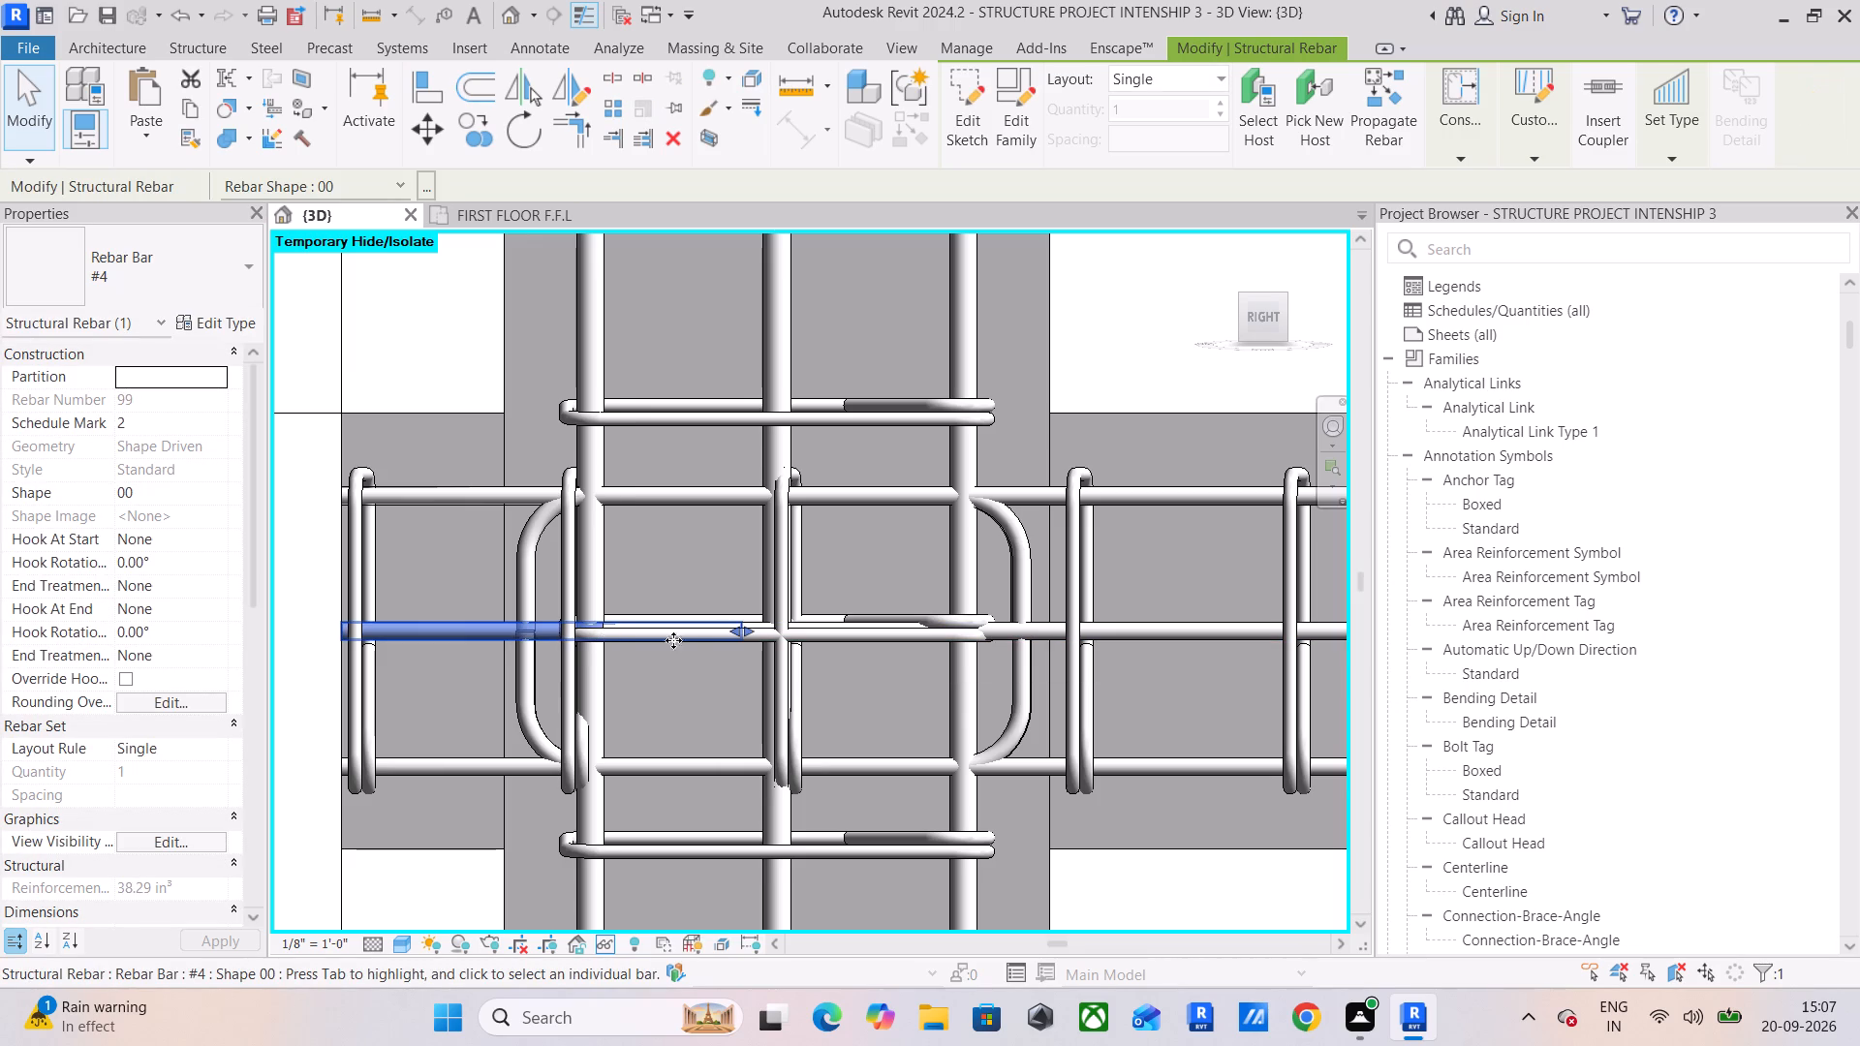
drag(745, 631, 1005, 641)
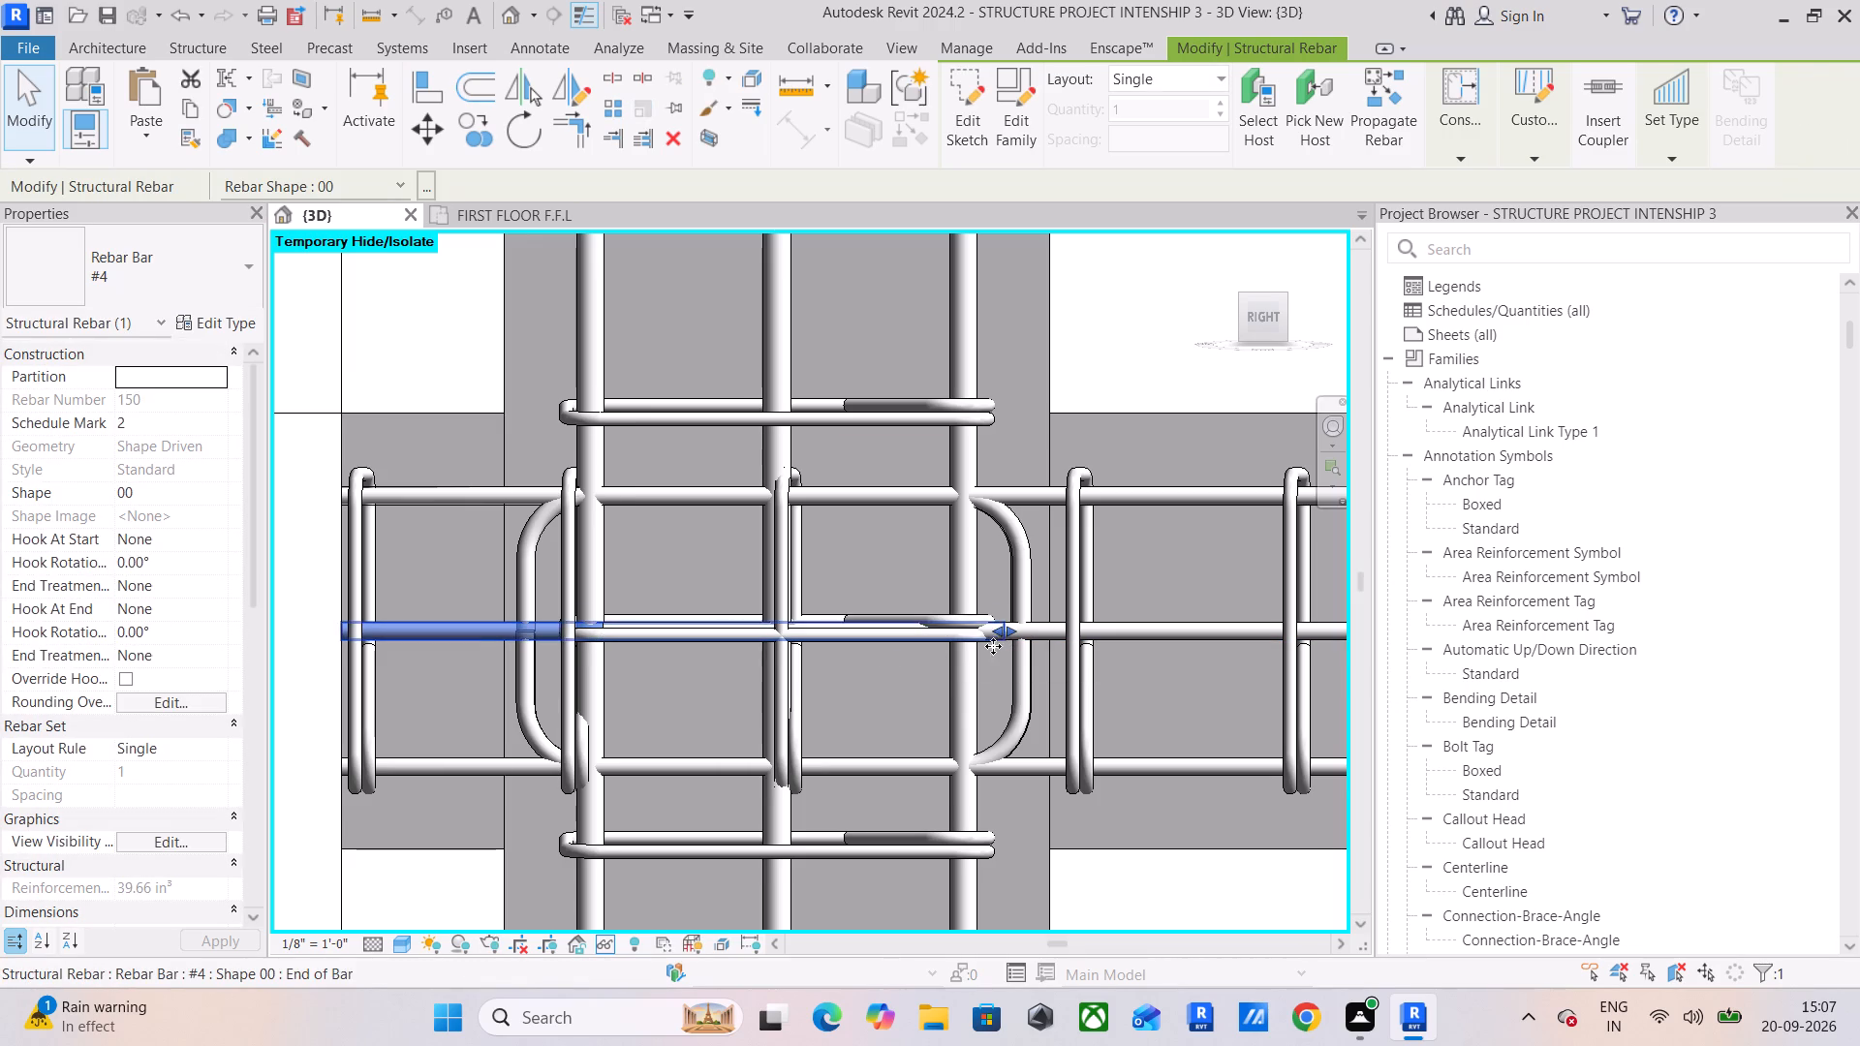
Lengthen the far-face straight mid-height #4 bars of both beams so they overlap across the shared column.
drag(1257, 324, 1248, 364)
click(685, 588)
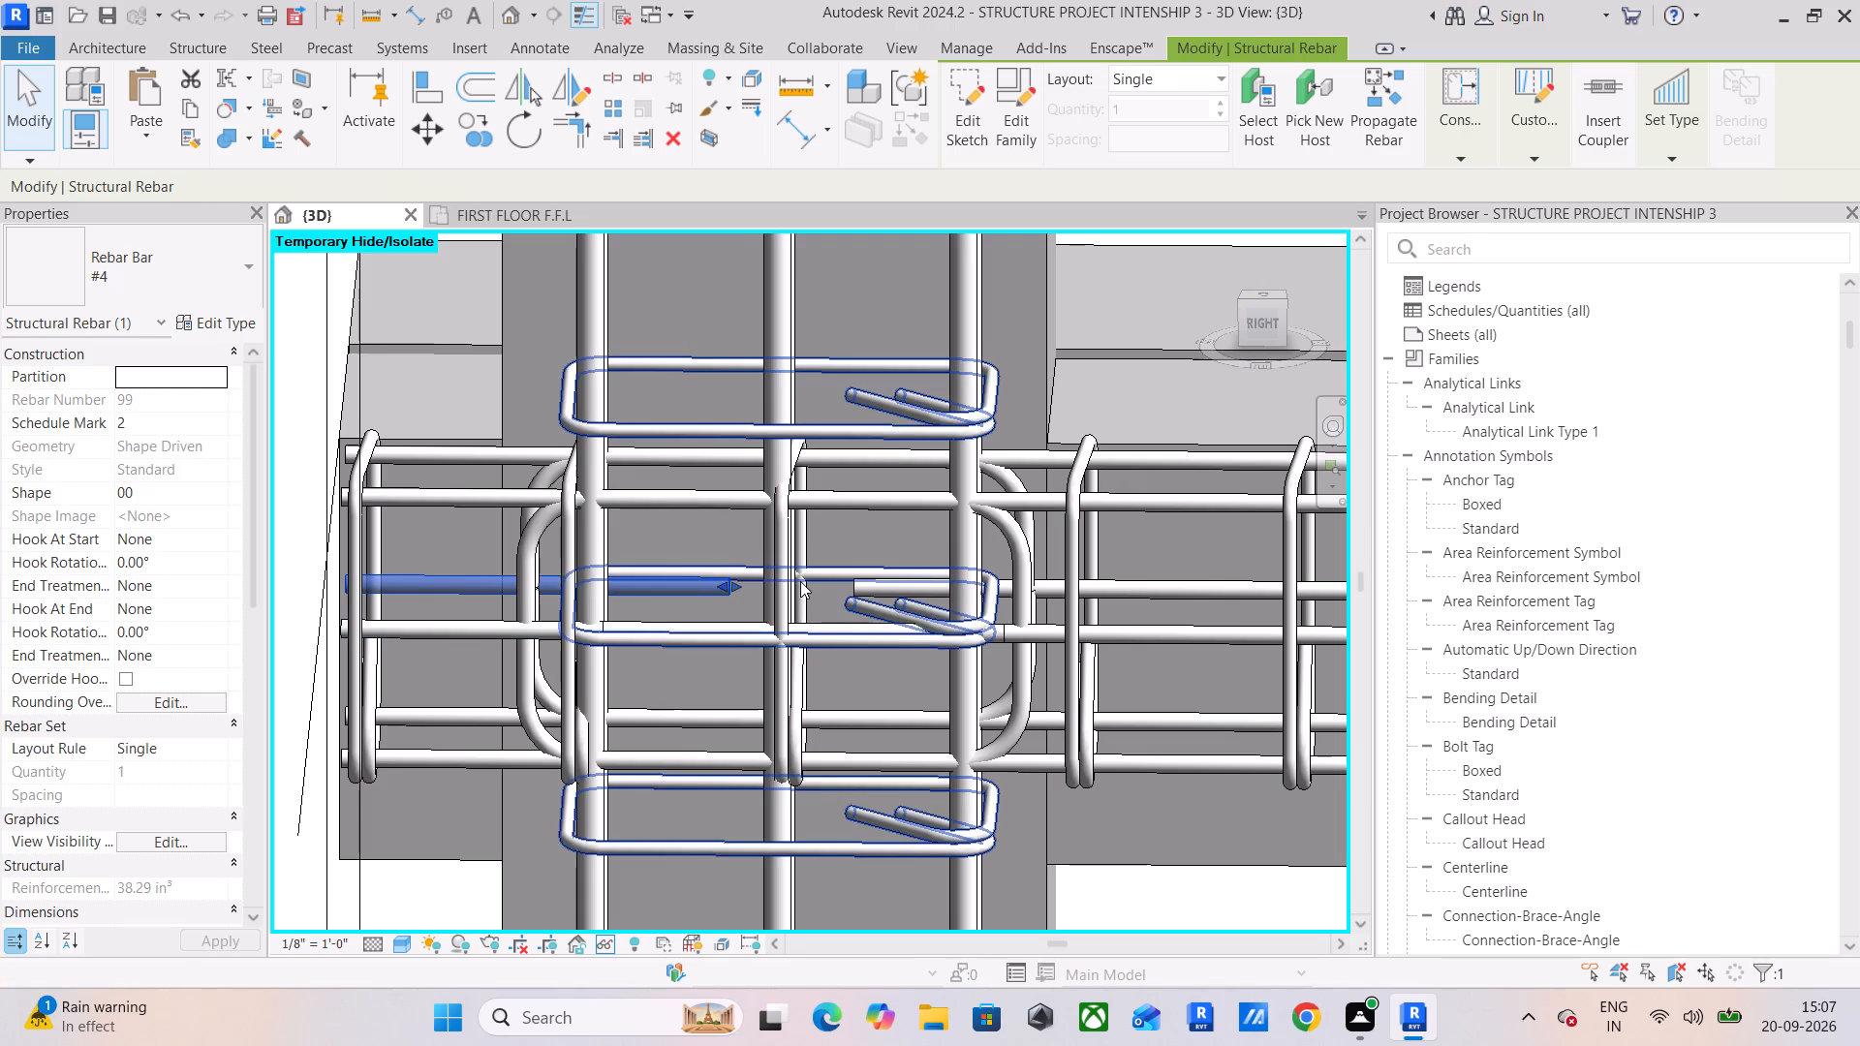
drag(734, 588, 986, 585)
click(1113, 587)
drag(854, 583, 724, 589)
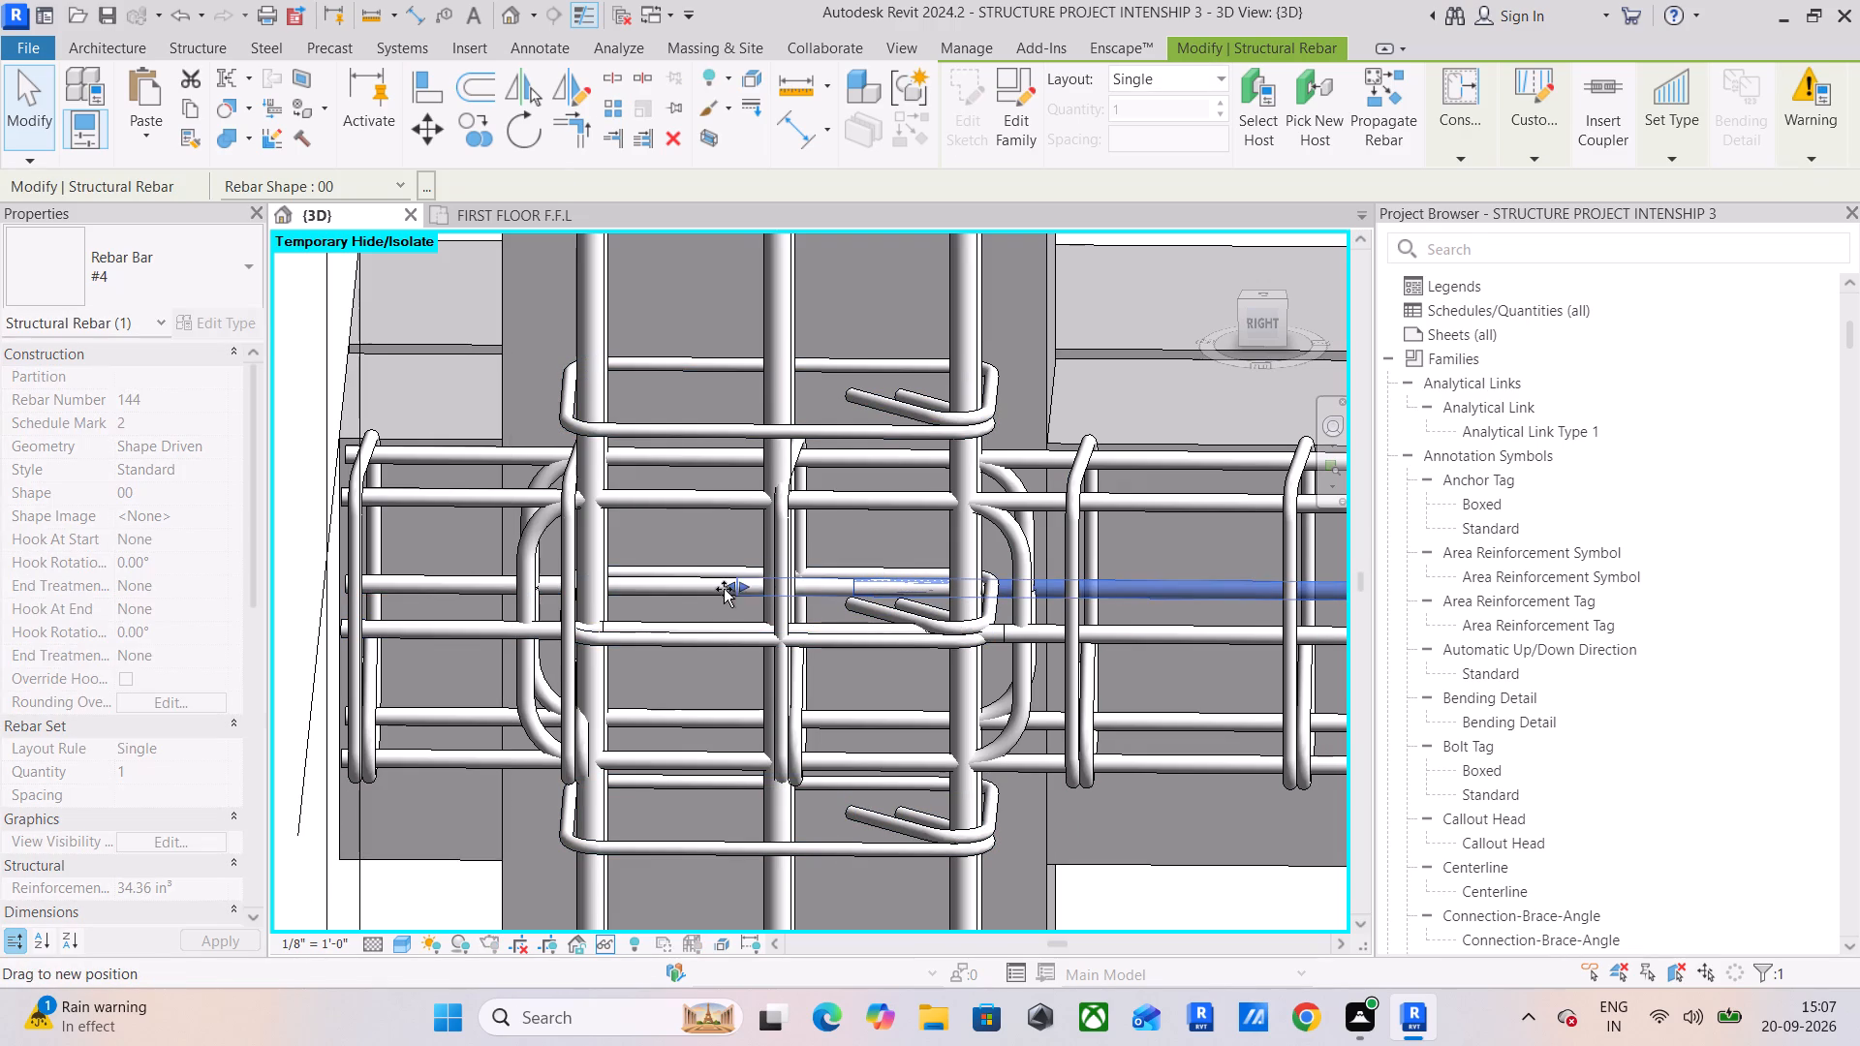
drag(724, 589, 595, 594)
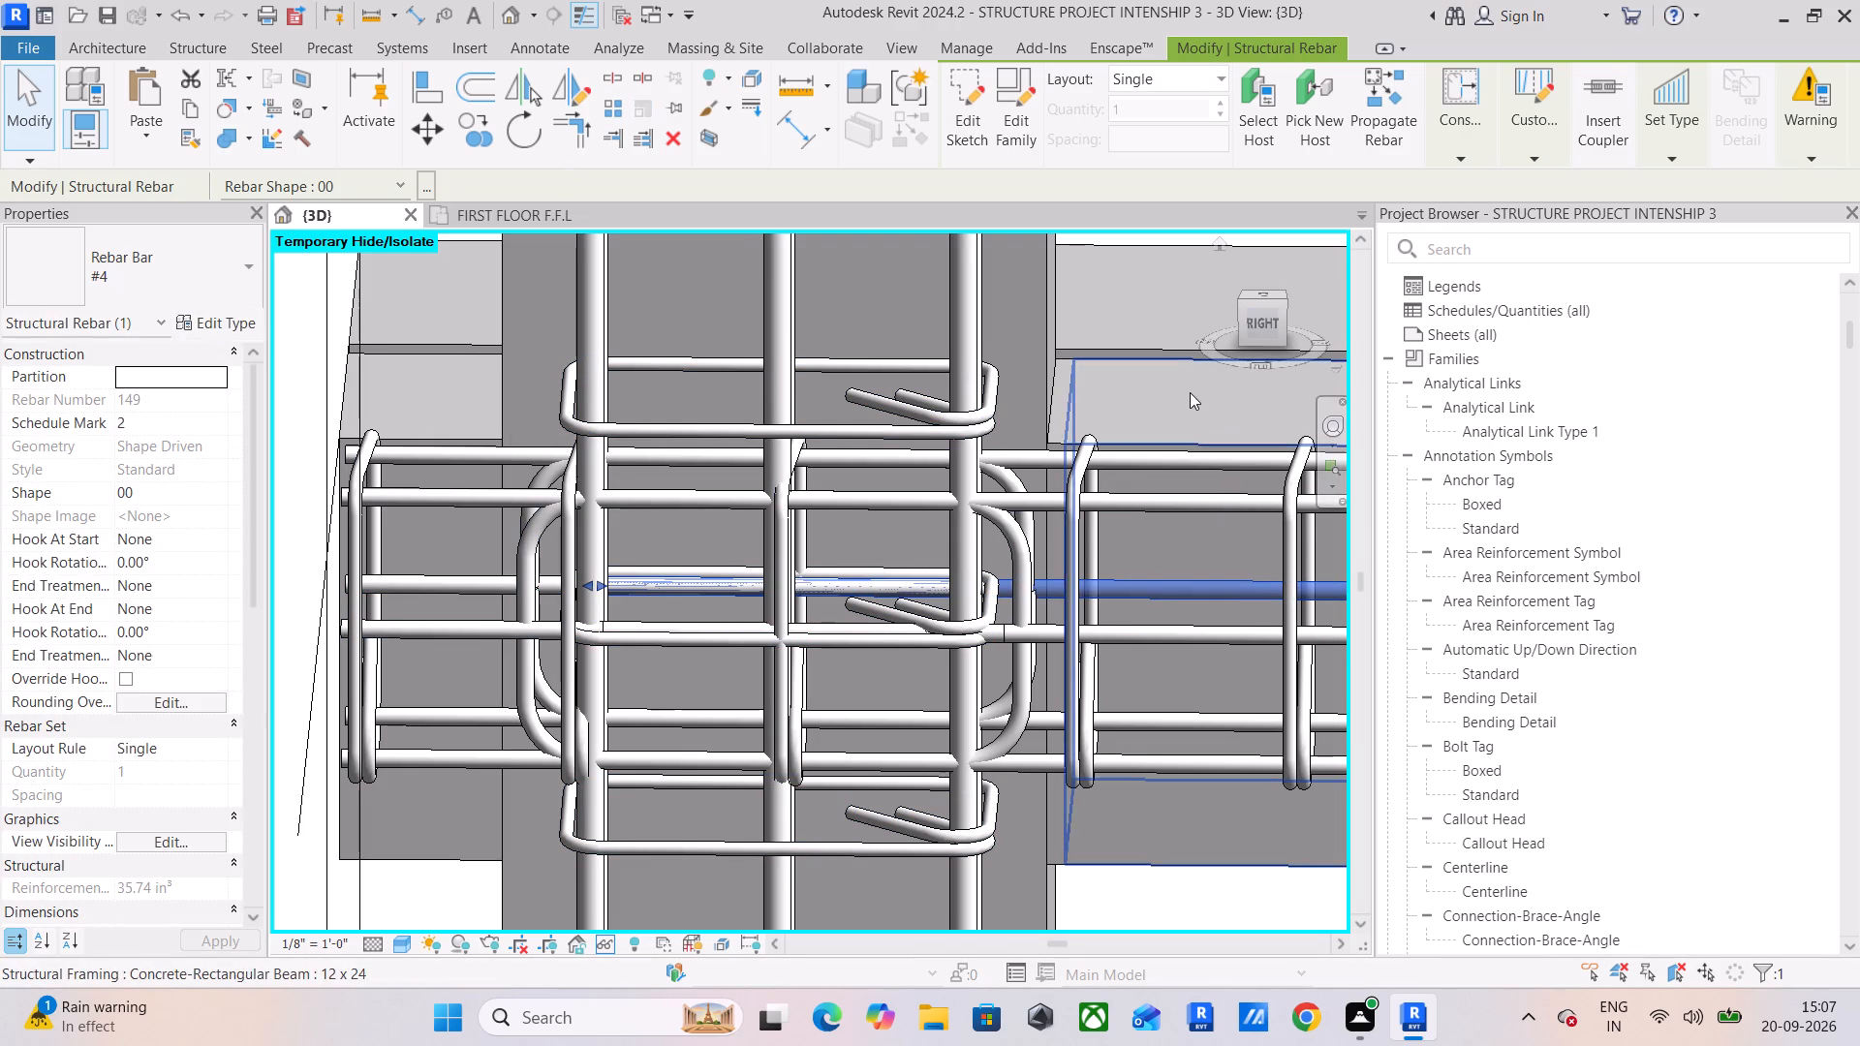
Extend the section box along the beam line to include the full adjoining beam and its far column.
click(1190, 392)
scroll(1168, 448, down, 3)
click(1250, 327)
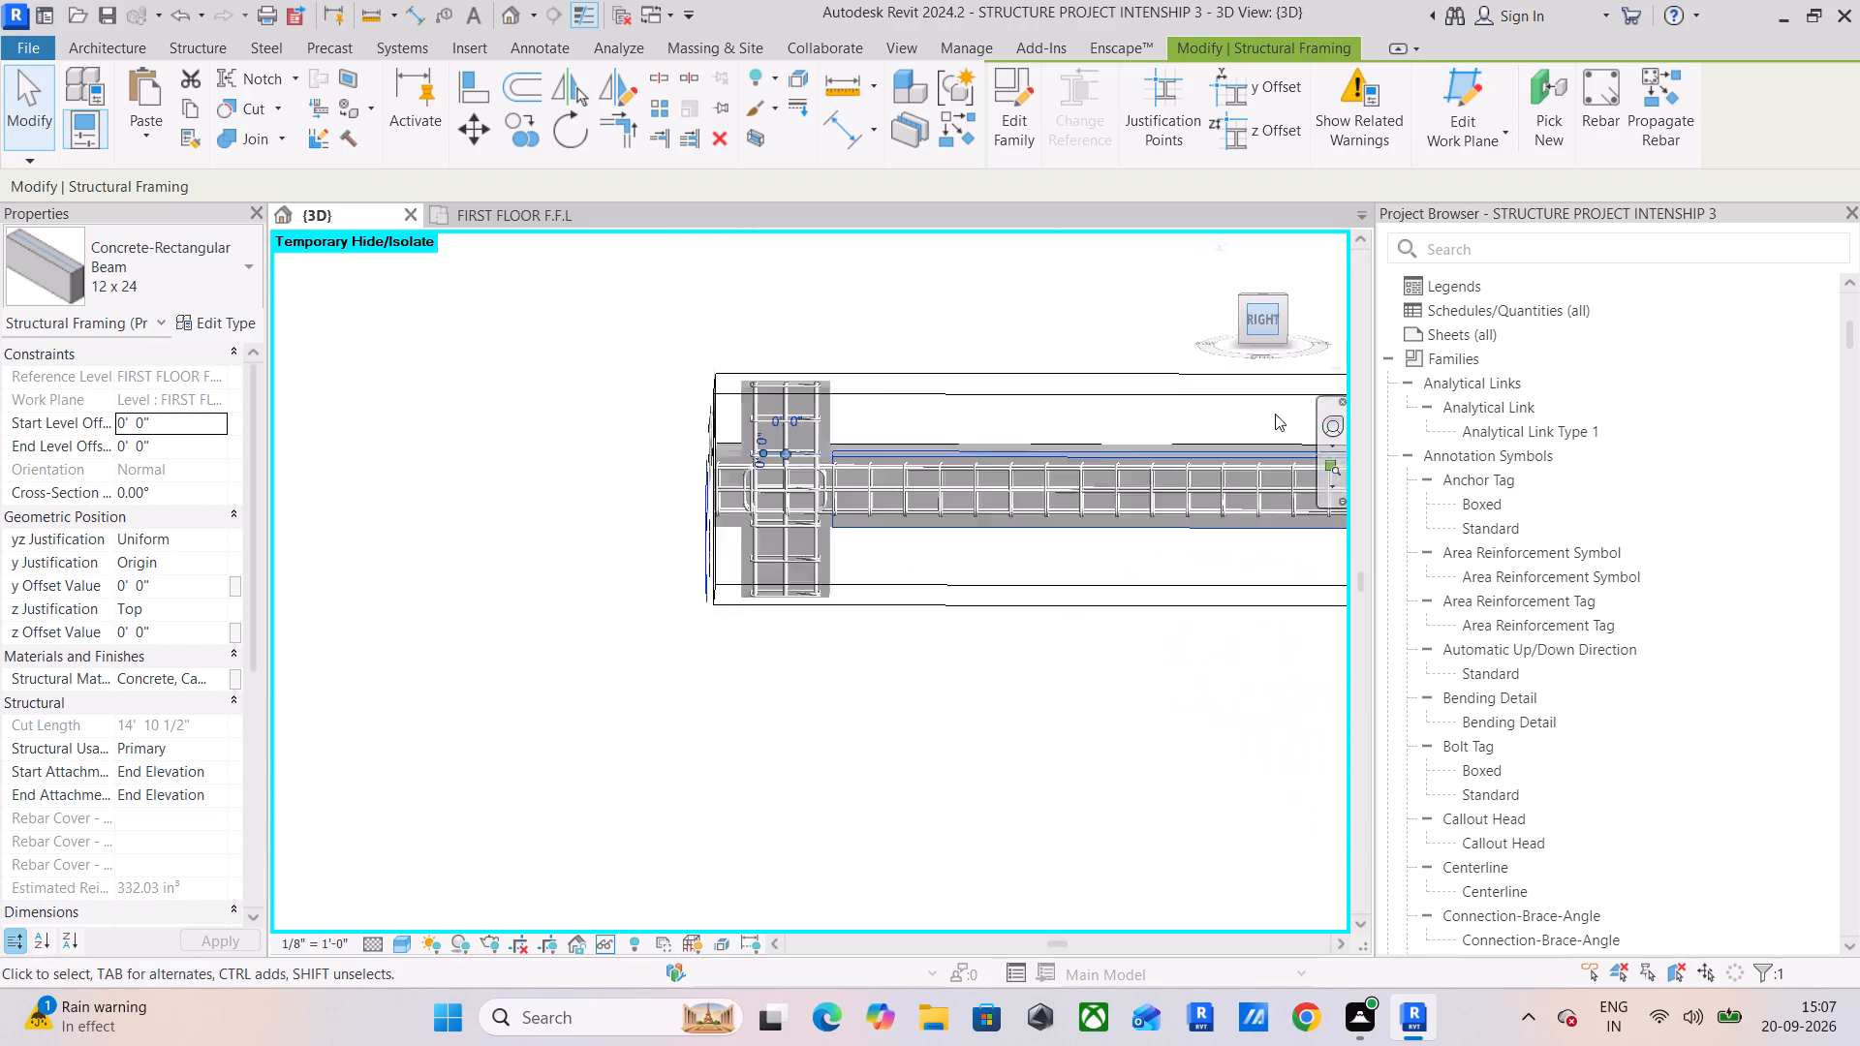
scroll(1165, 475, down, 6)
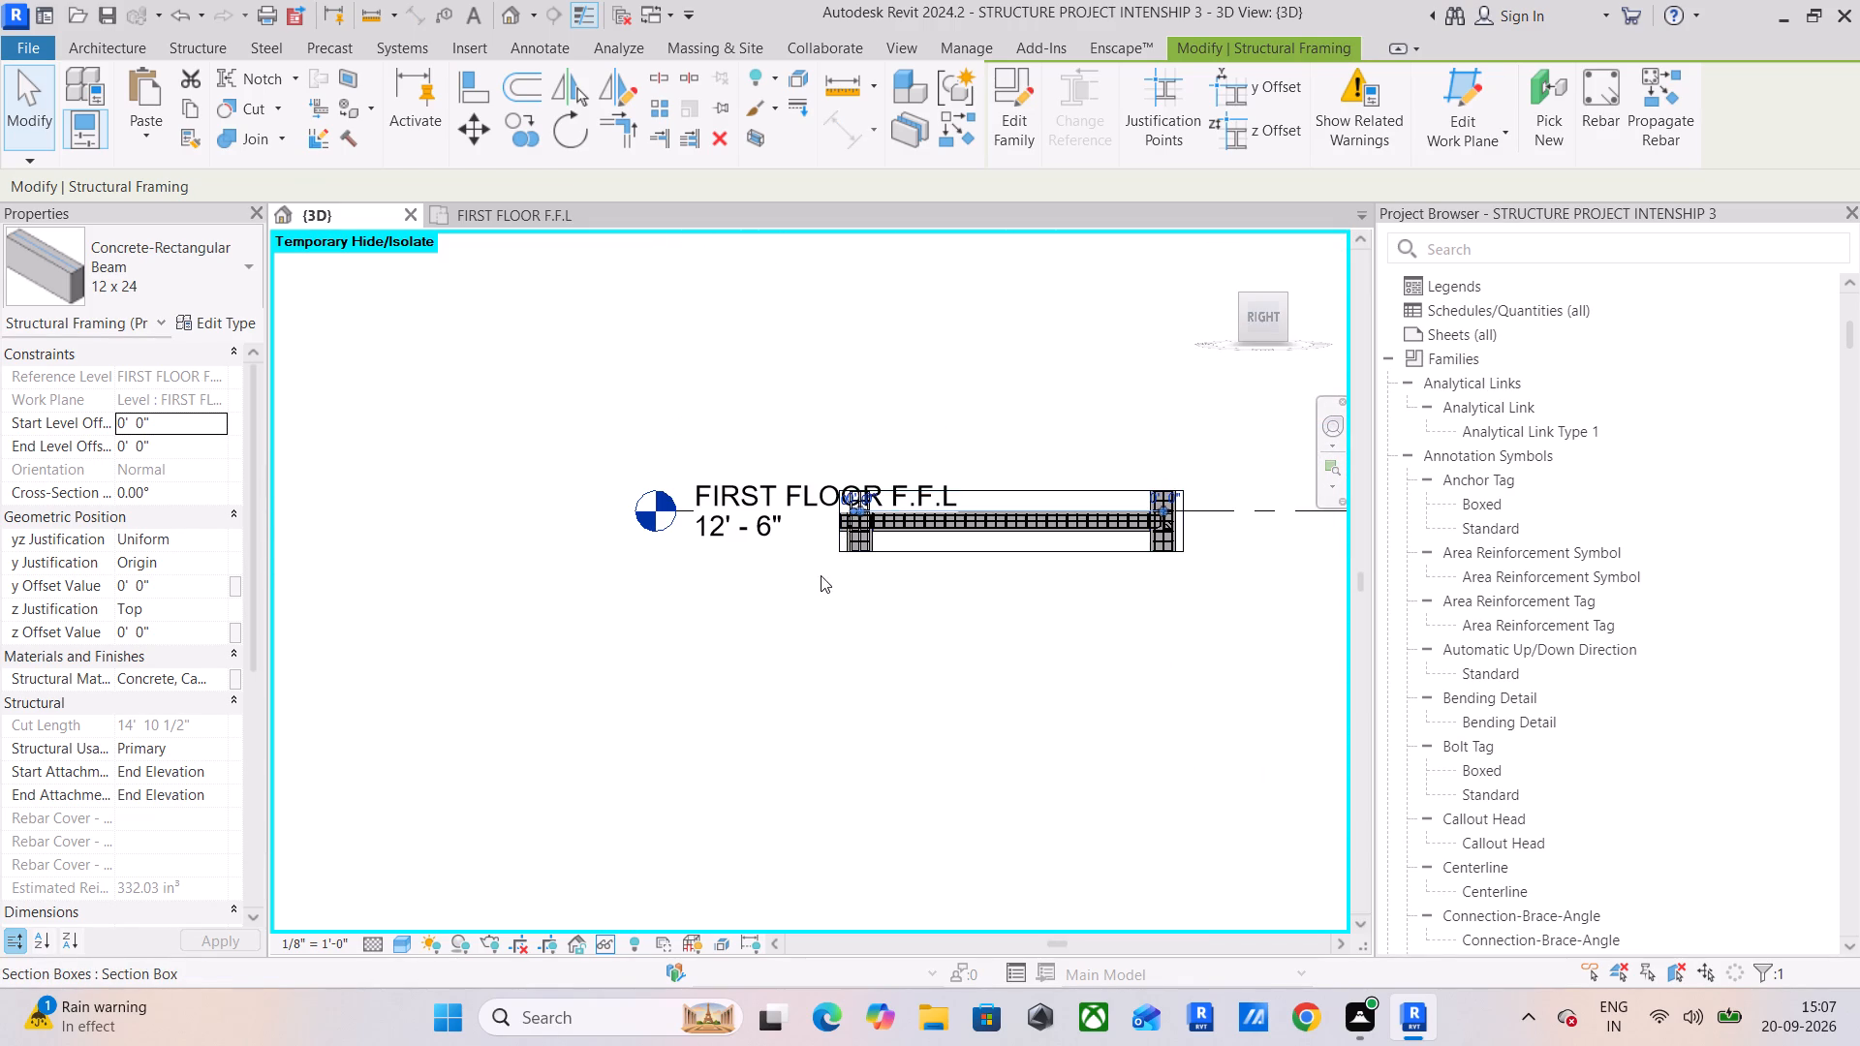
click(842, 541)
drag(843, 519, 335, 521)
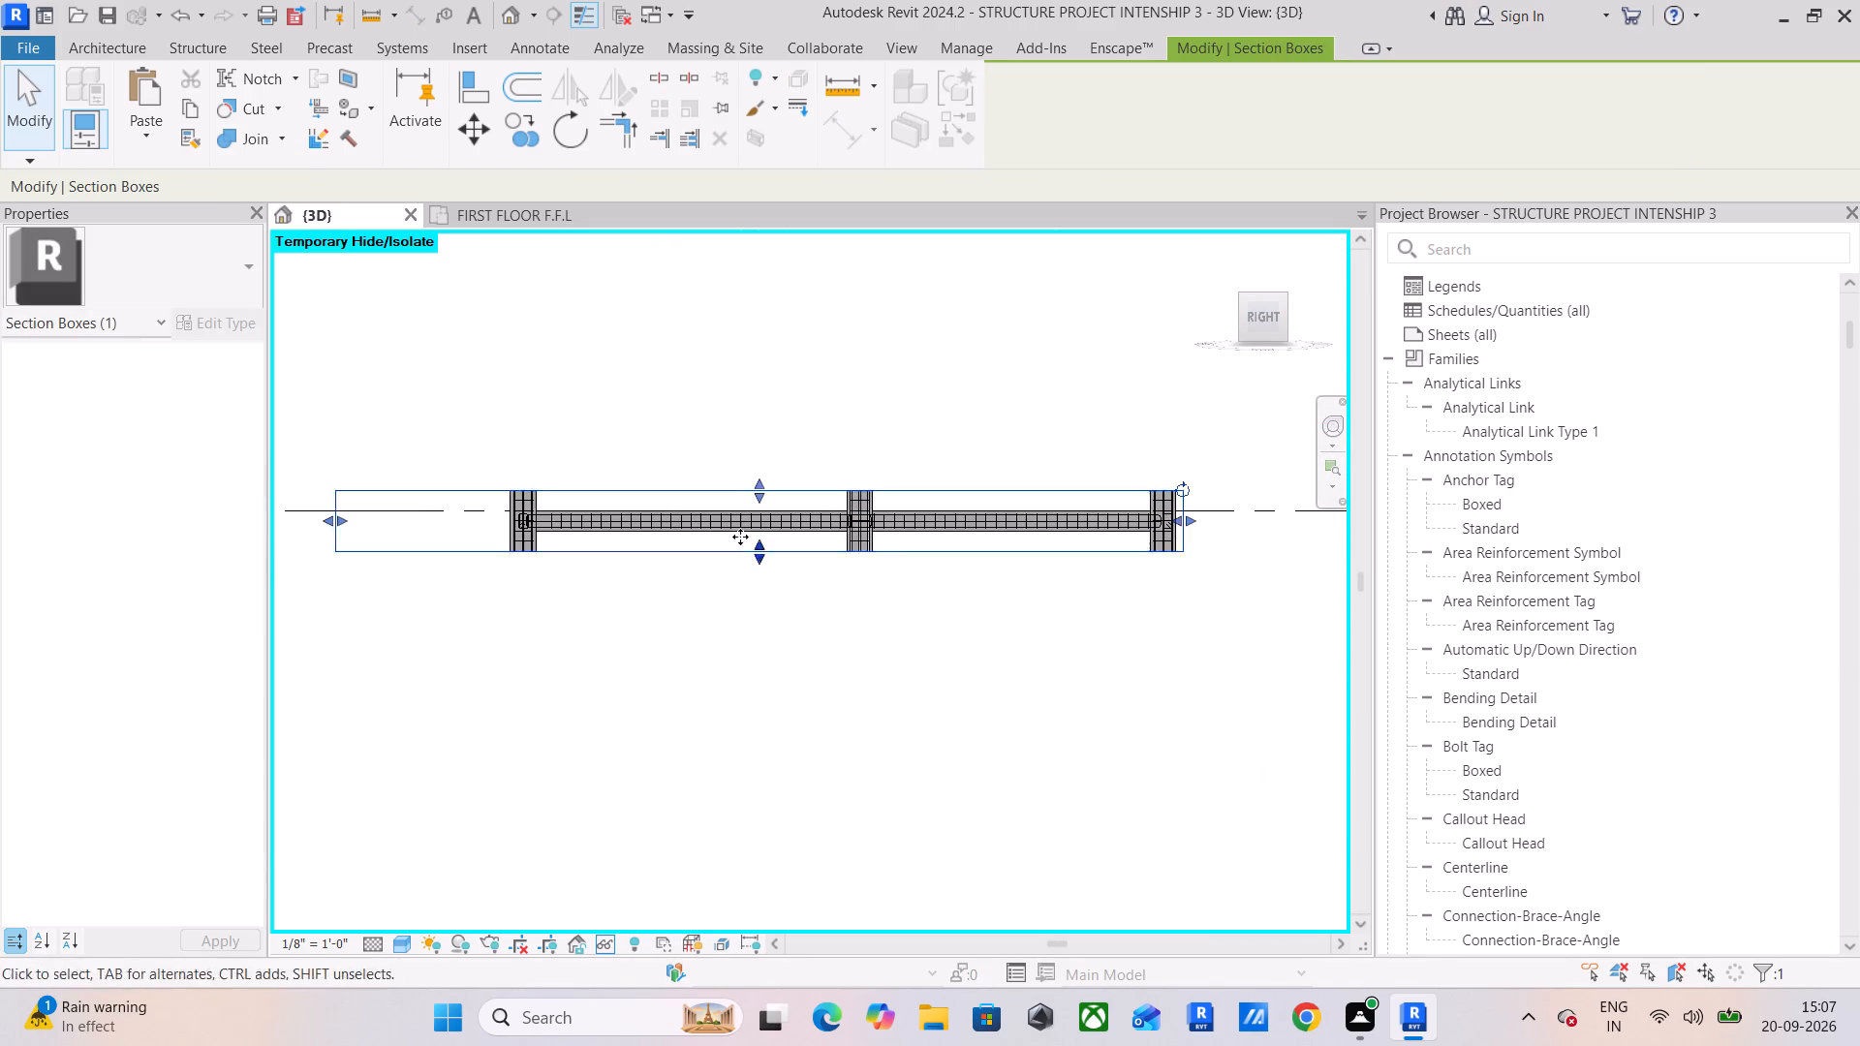
Extend the first top hooked #4 bar of the adjoining beam across the far column, close to its outer face.
scroll(489, 518, up, 10)
scroll(658, 537, up, 4)
middle_drag(675, 539, 872, 543)
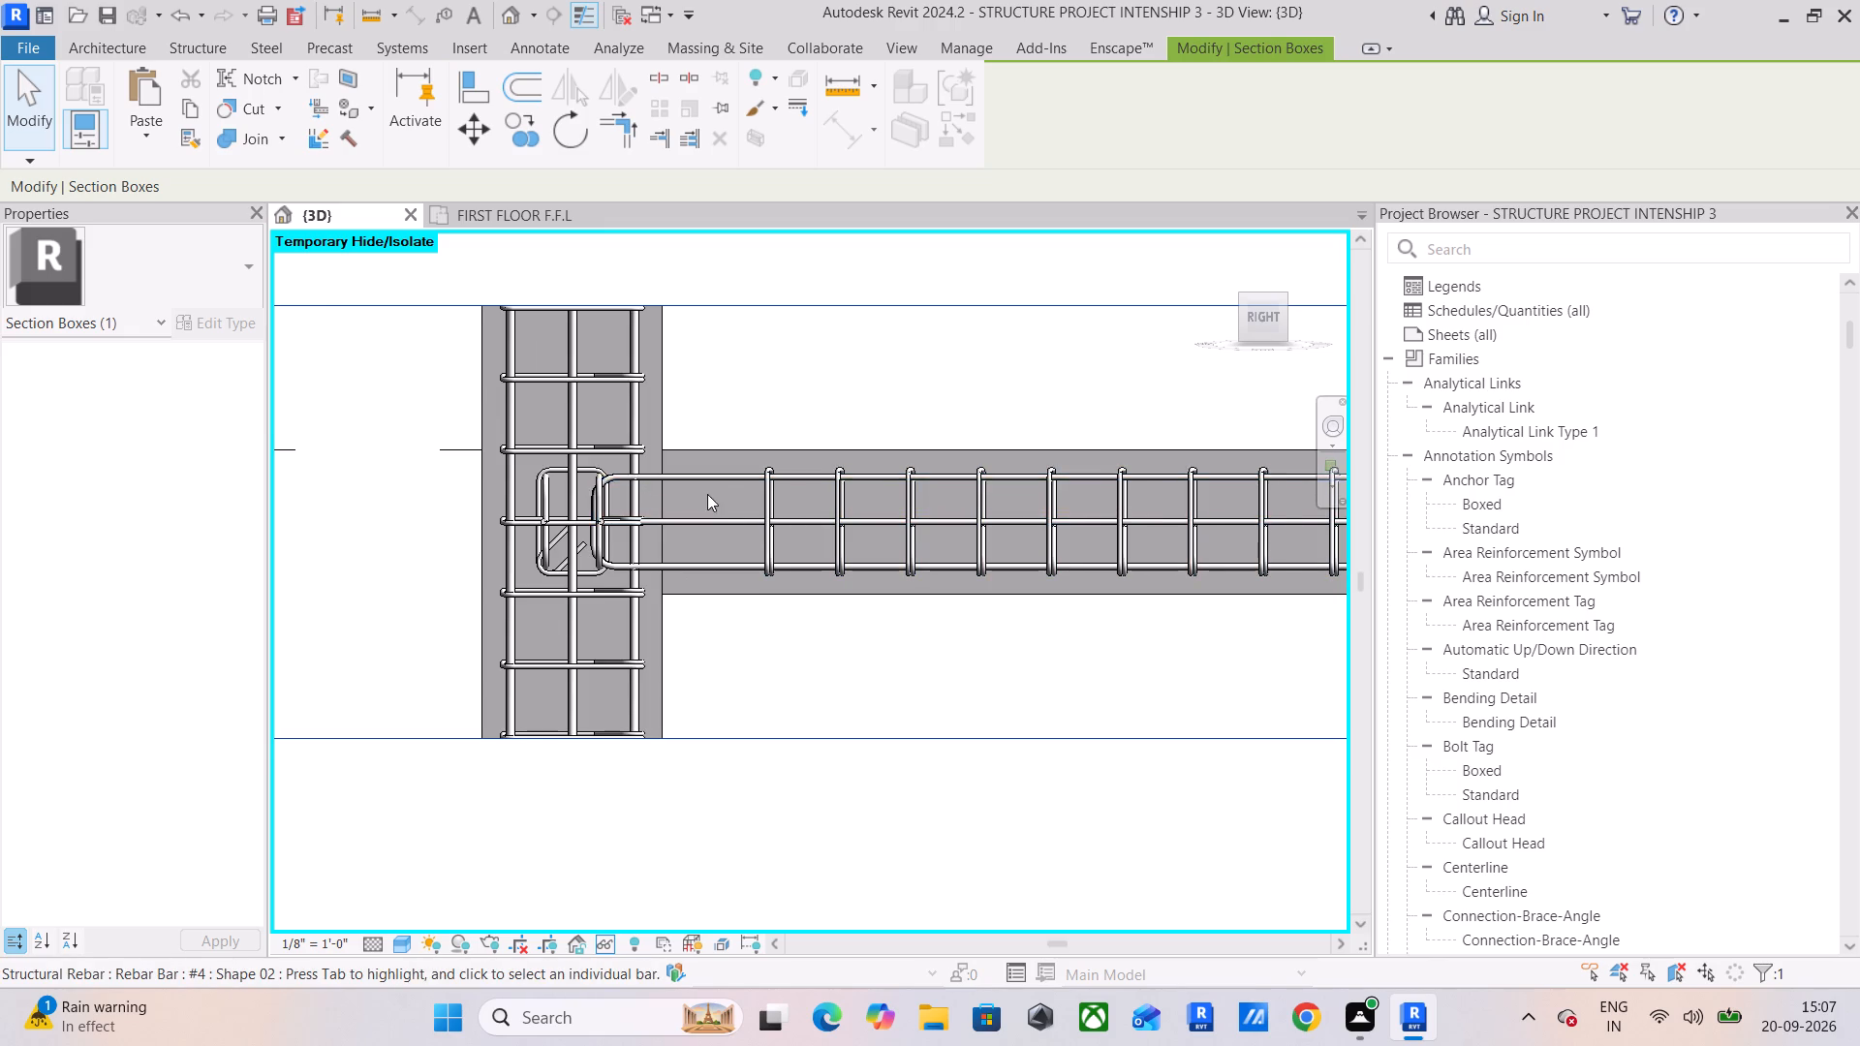
middle_drag(707, 494, 1059, 502)
click(1058, 485)
scroll(926, 514, up, 5)
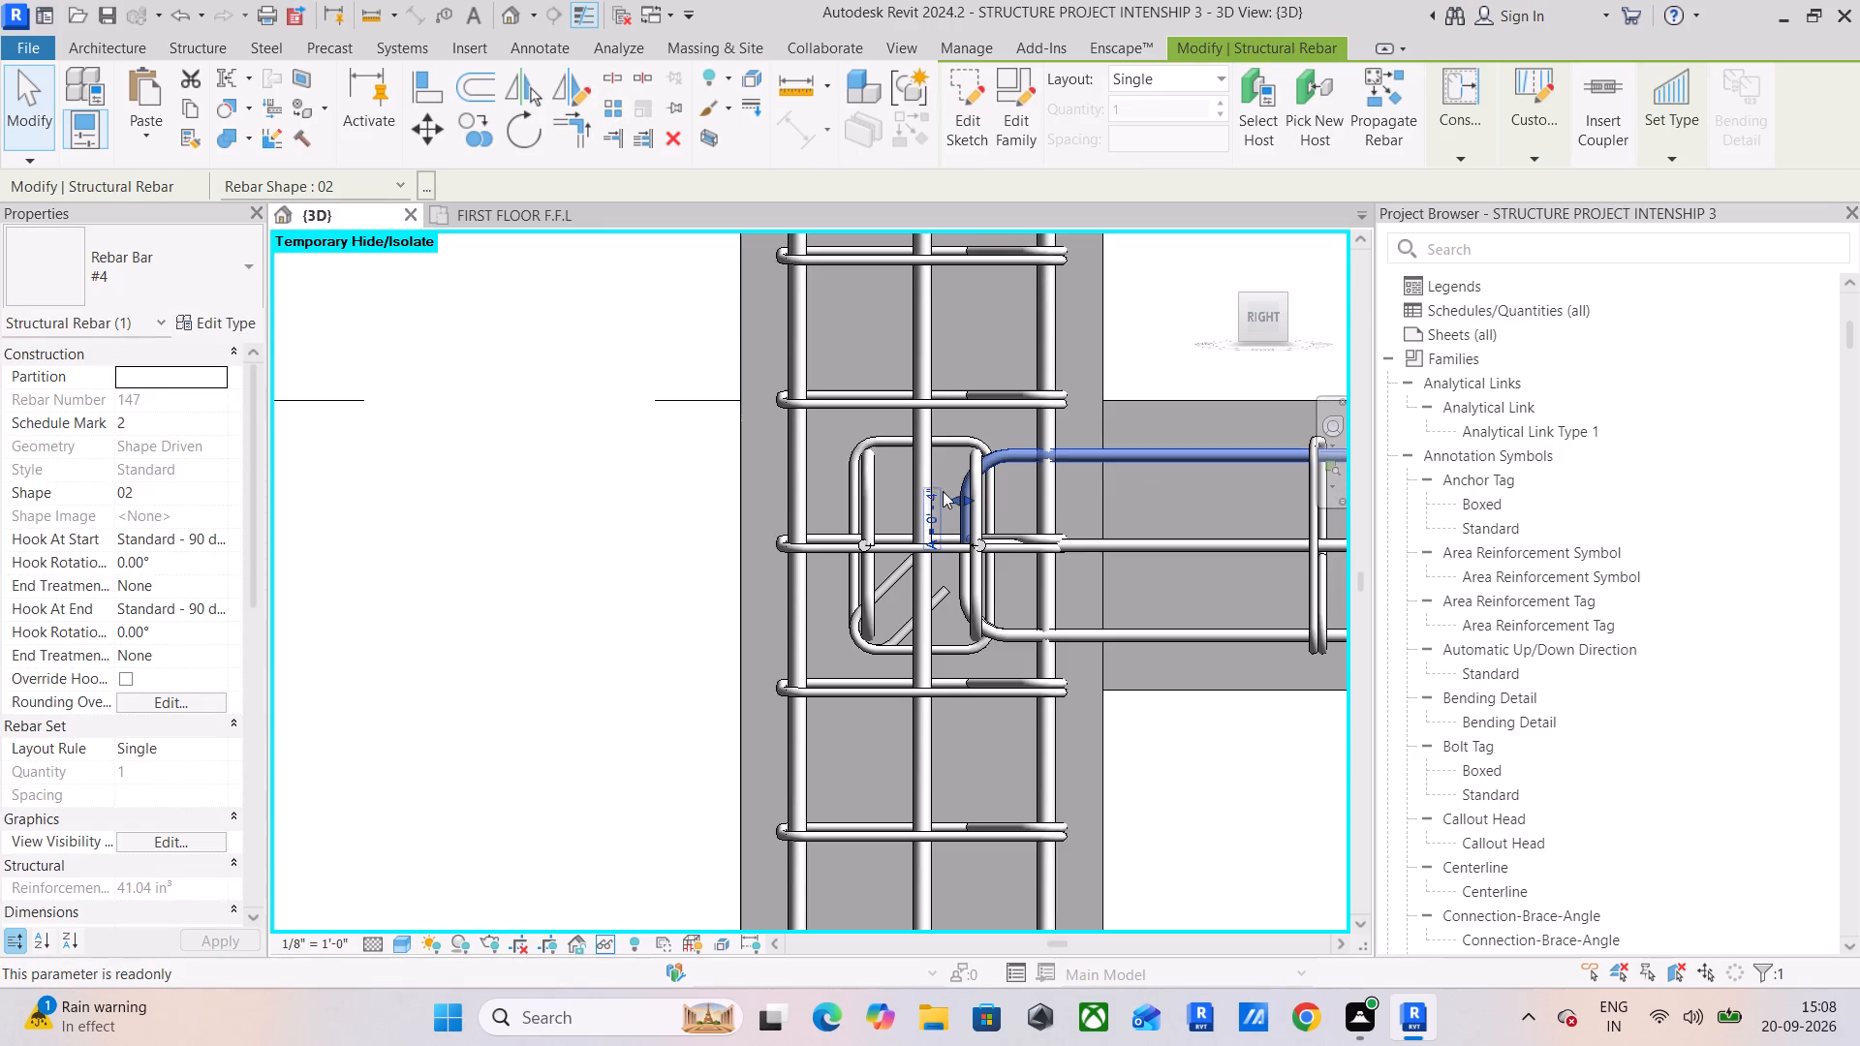
drag(955, 495, 764, 496)
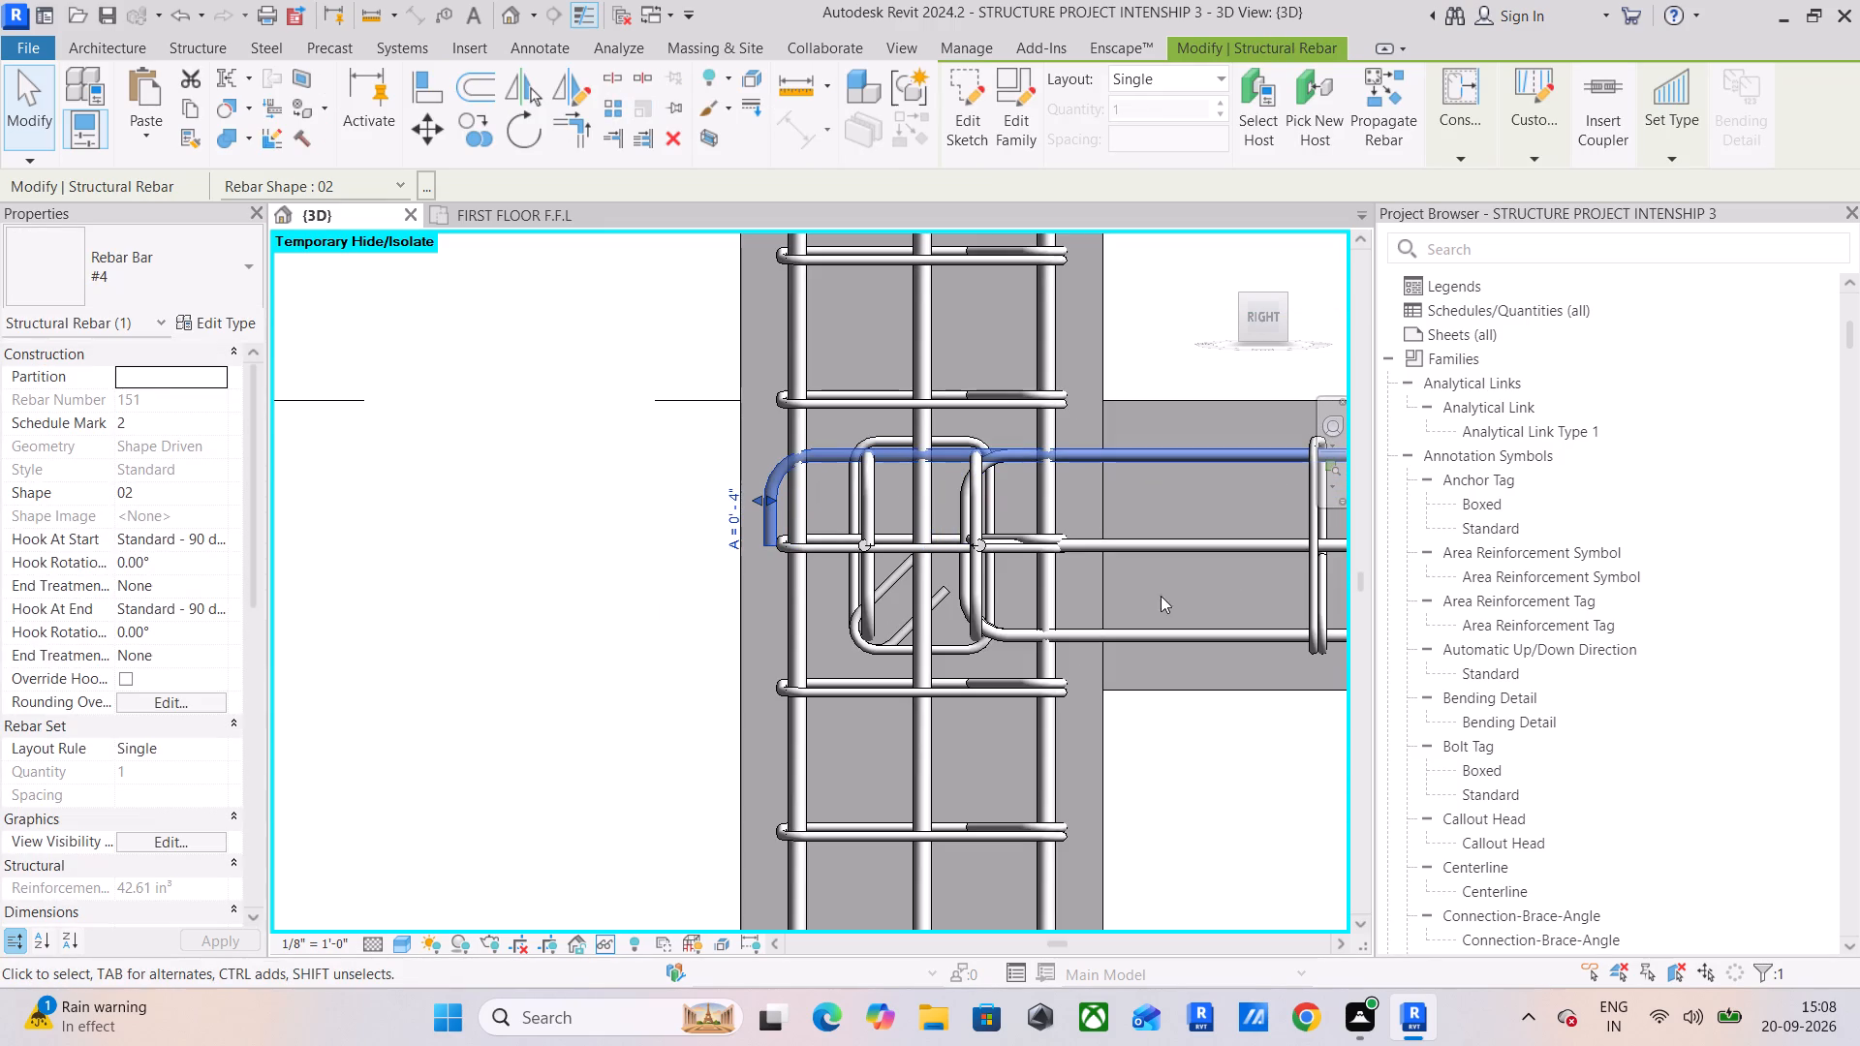
Lengthen the straight mid-height #4 bar through the far column, ending in line with the extended top hook.
click(1181, 553)
drag(963, 541, 748, 538)
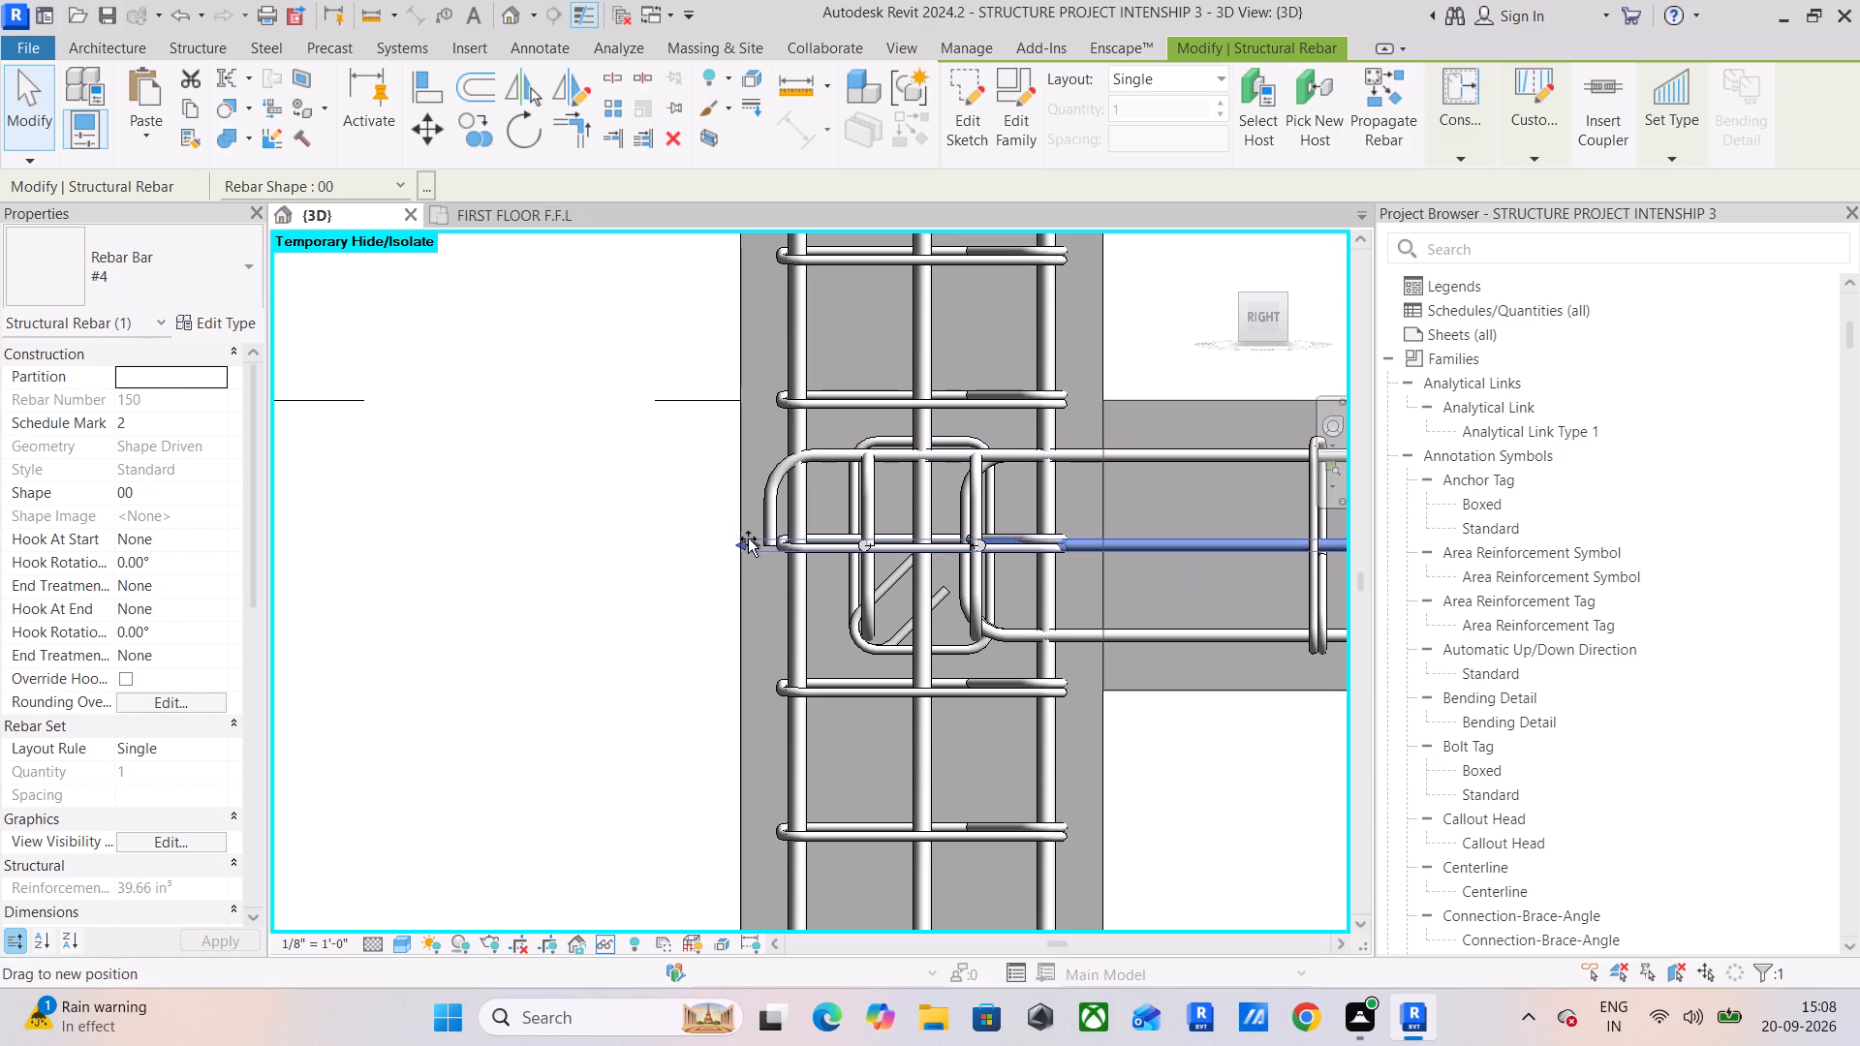
drag(748, 538, 764, 545)
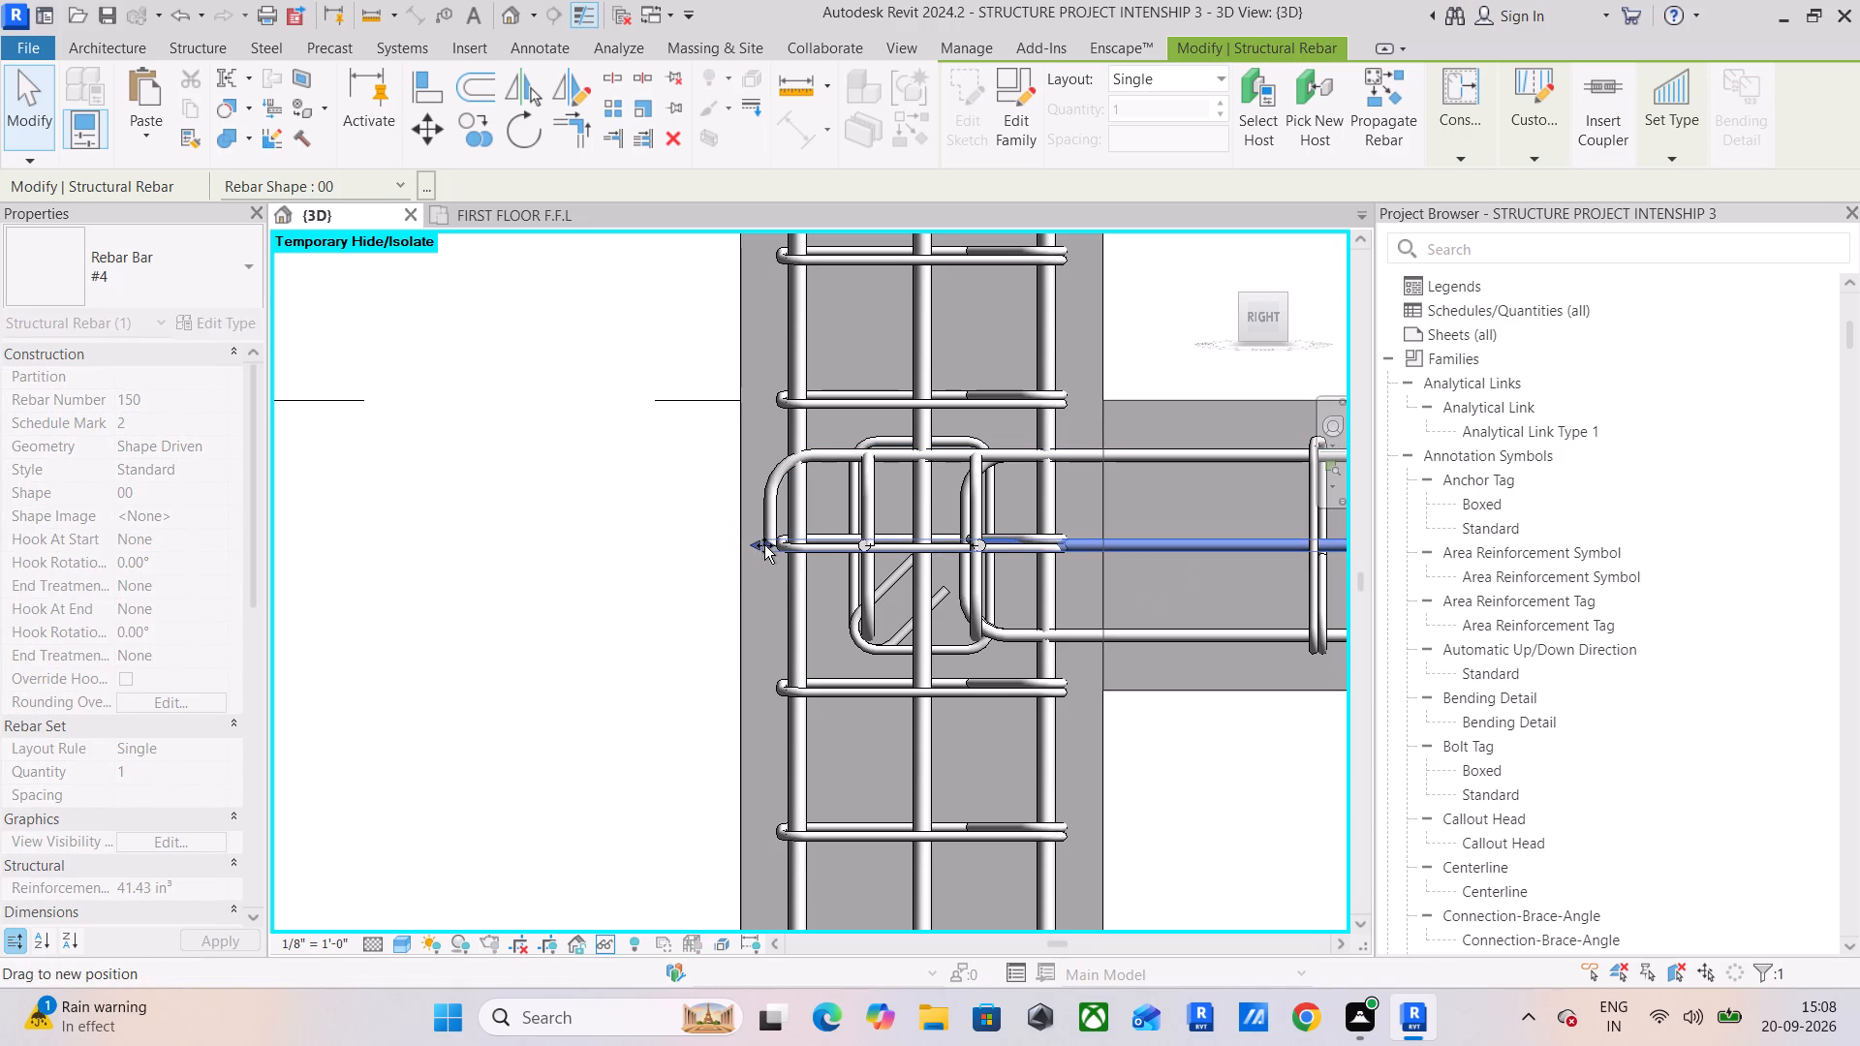
drag(764, 545, 765, 546)
scroll(783, 551, up, 5)
middle_drag(1040, 586, 803, 583)
scroll(800, 582, up, 1)
drag(455, 528, 464, 539)
scroll(730, 597, down, 4)
Extend the second top hooked #4 bar across the far column, in line with the first top hook.
click(1100, 451)
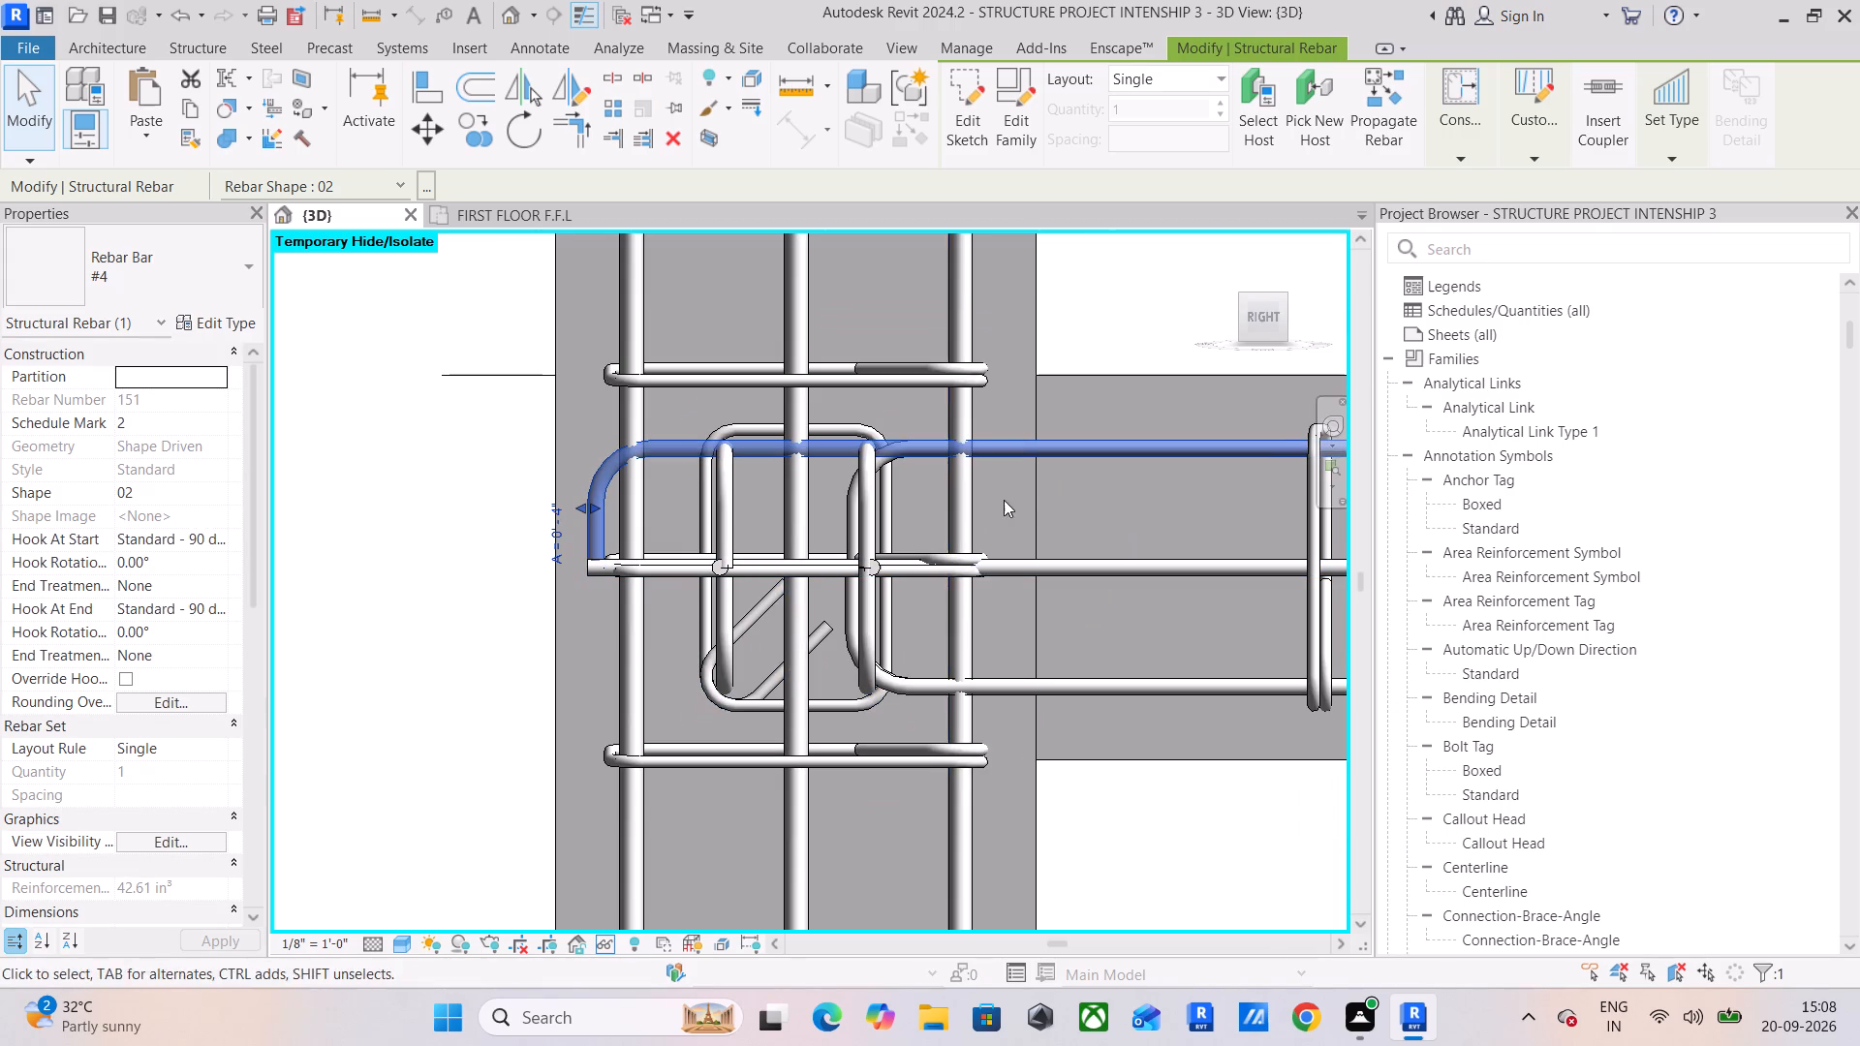
click(842, 508)
drag(841, 508, 840, 508)
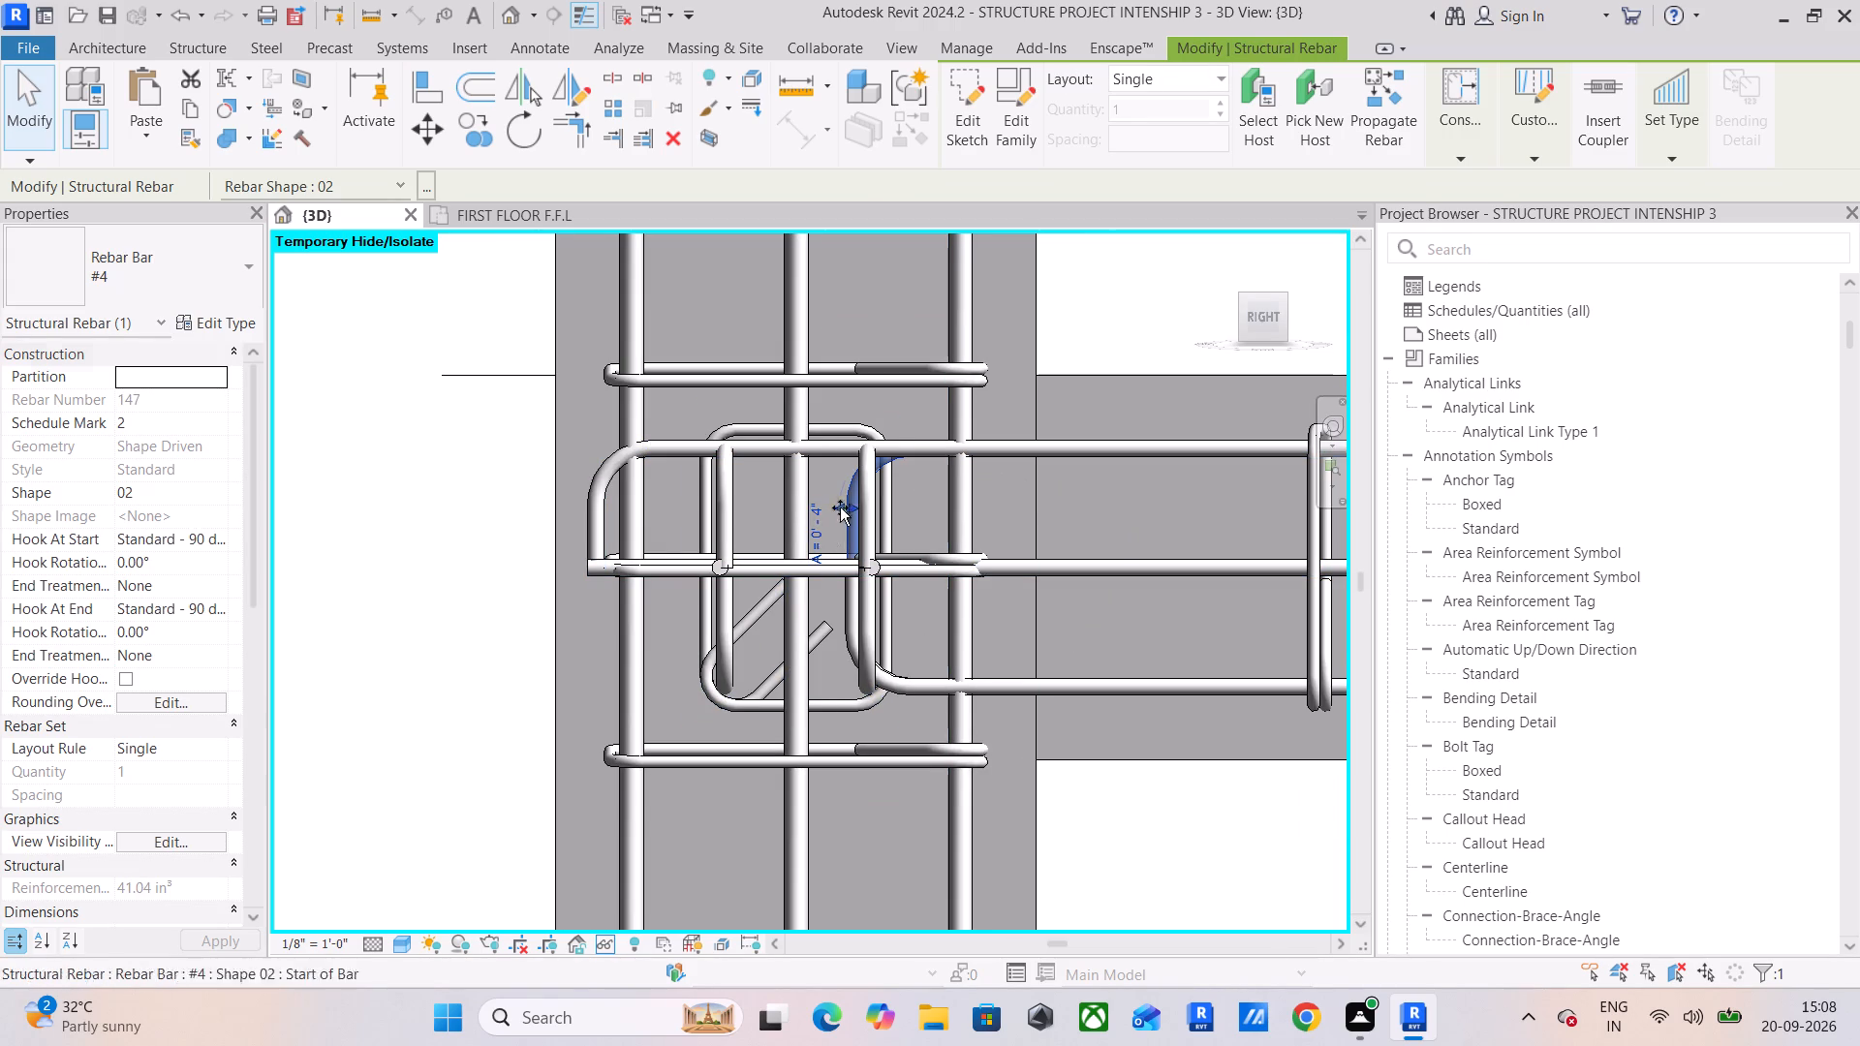
drag(840, 508, 588, 517)
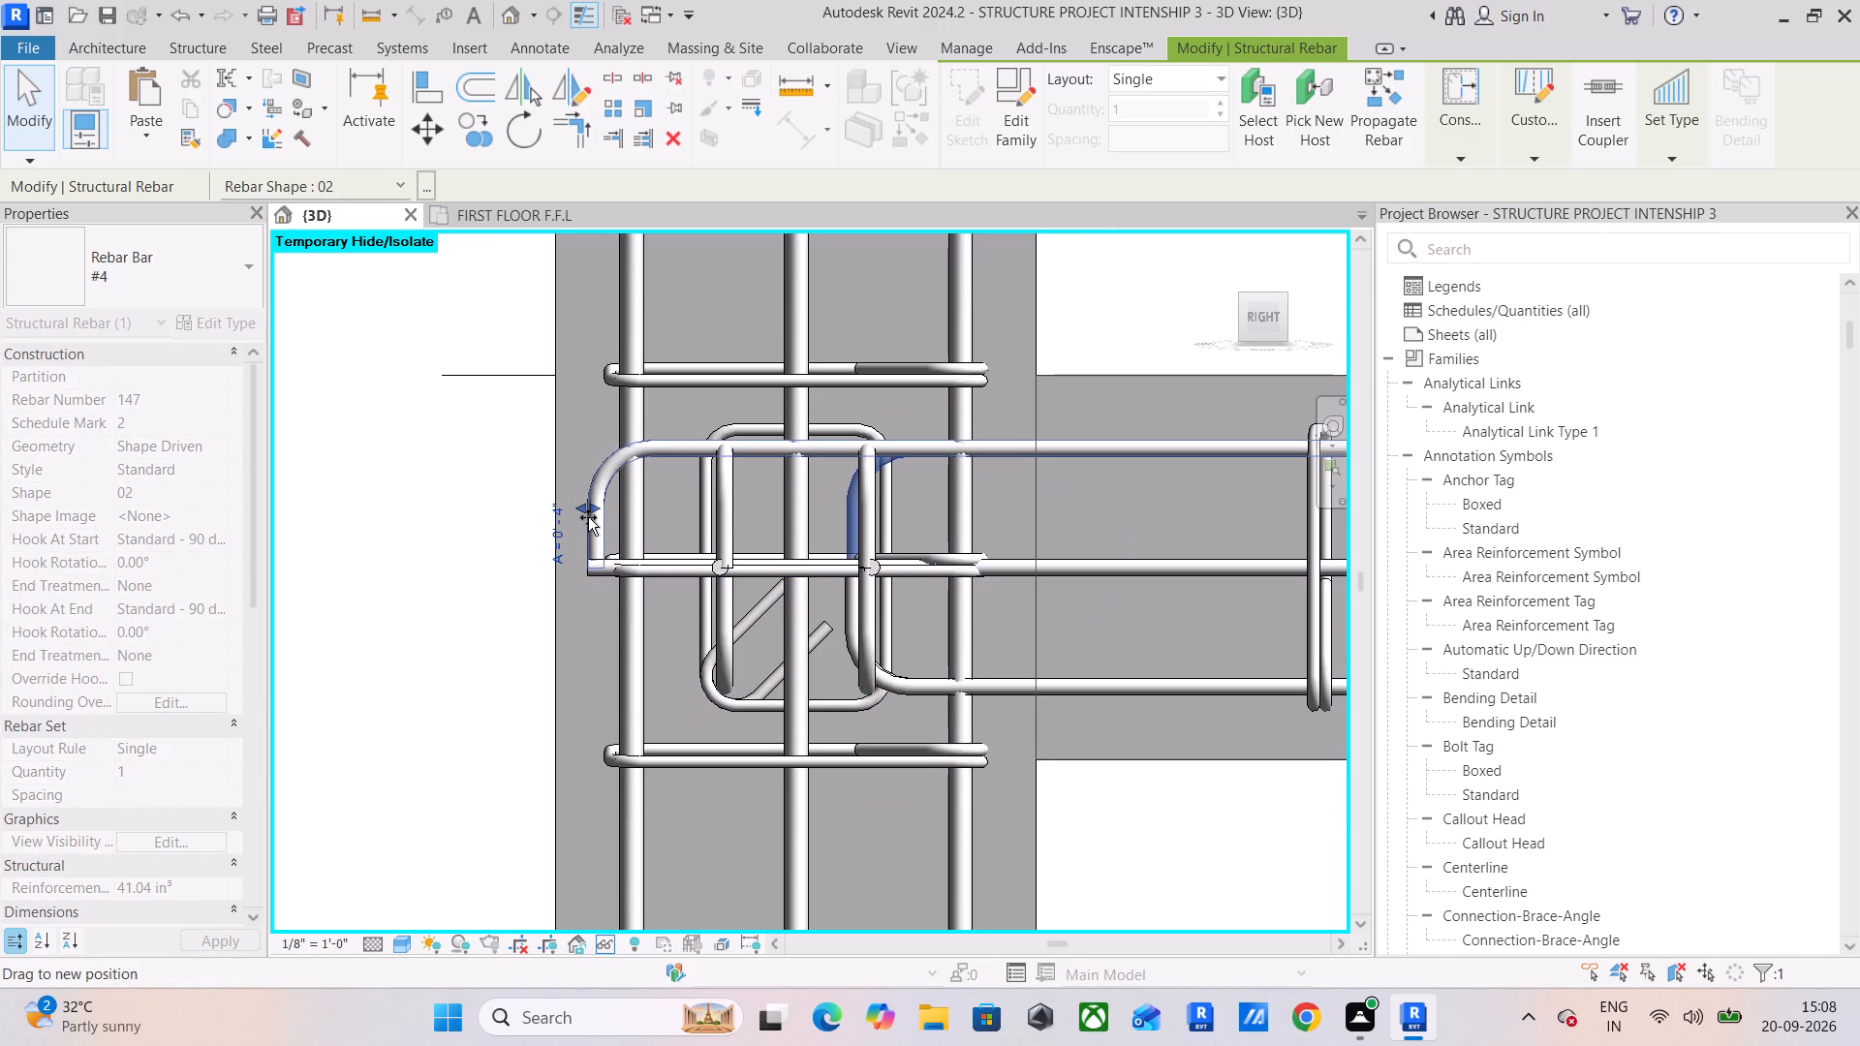
drag(588, 517, 589, 517)
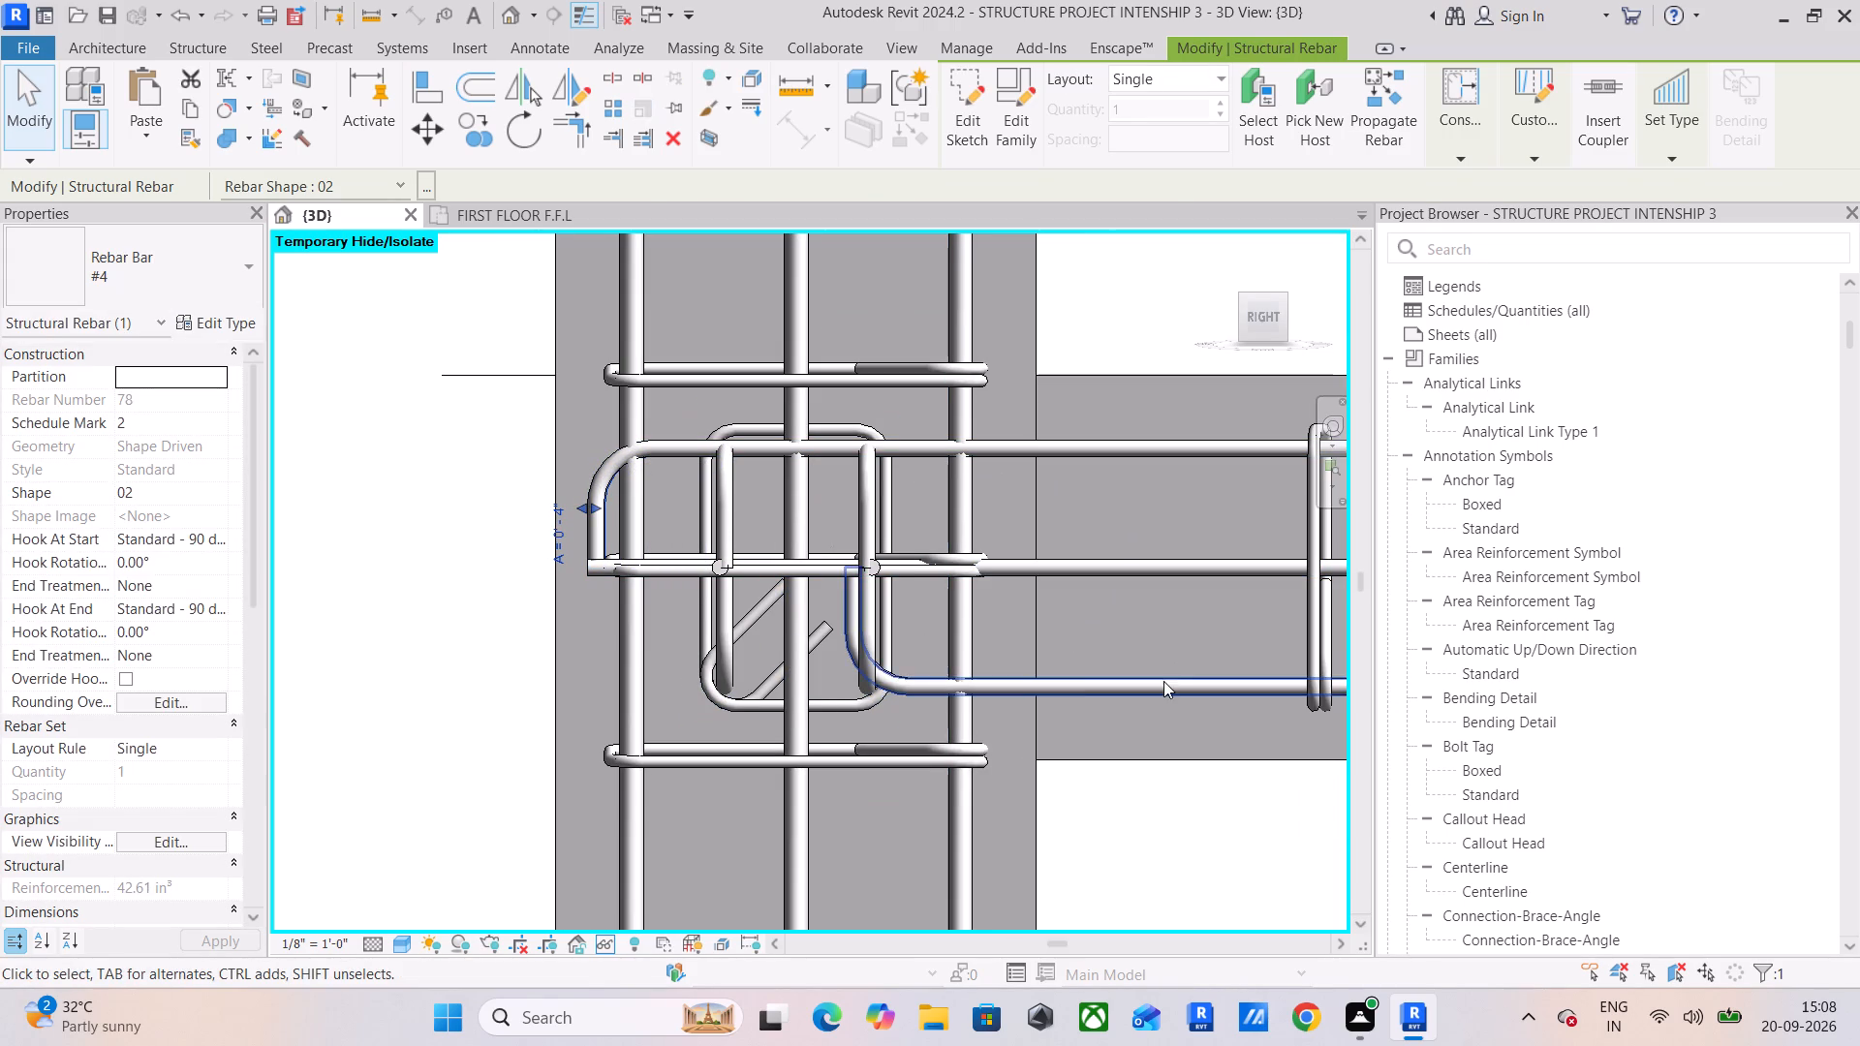
Extend both bottom hooked #4 bars across the far column, in line with the top hooks.
click(1162, 682)
drag(841, 626, 646, 626)
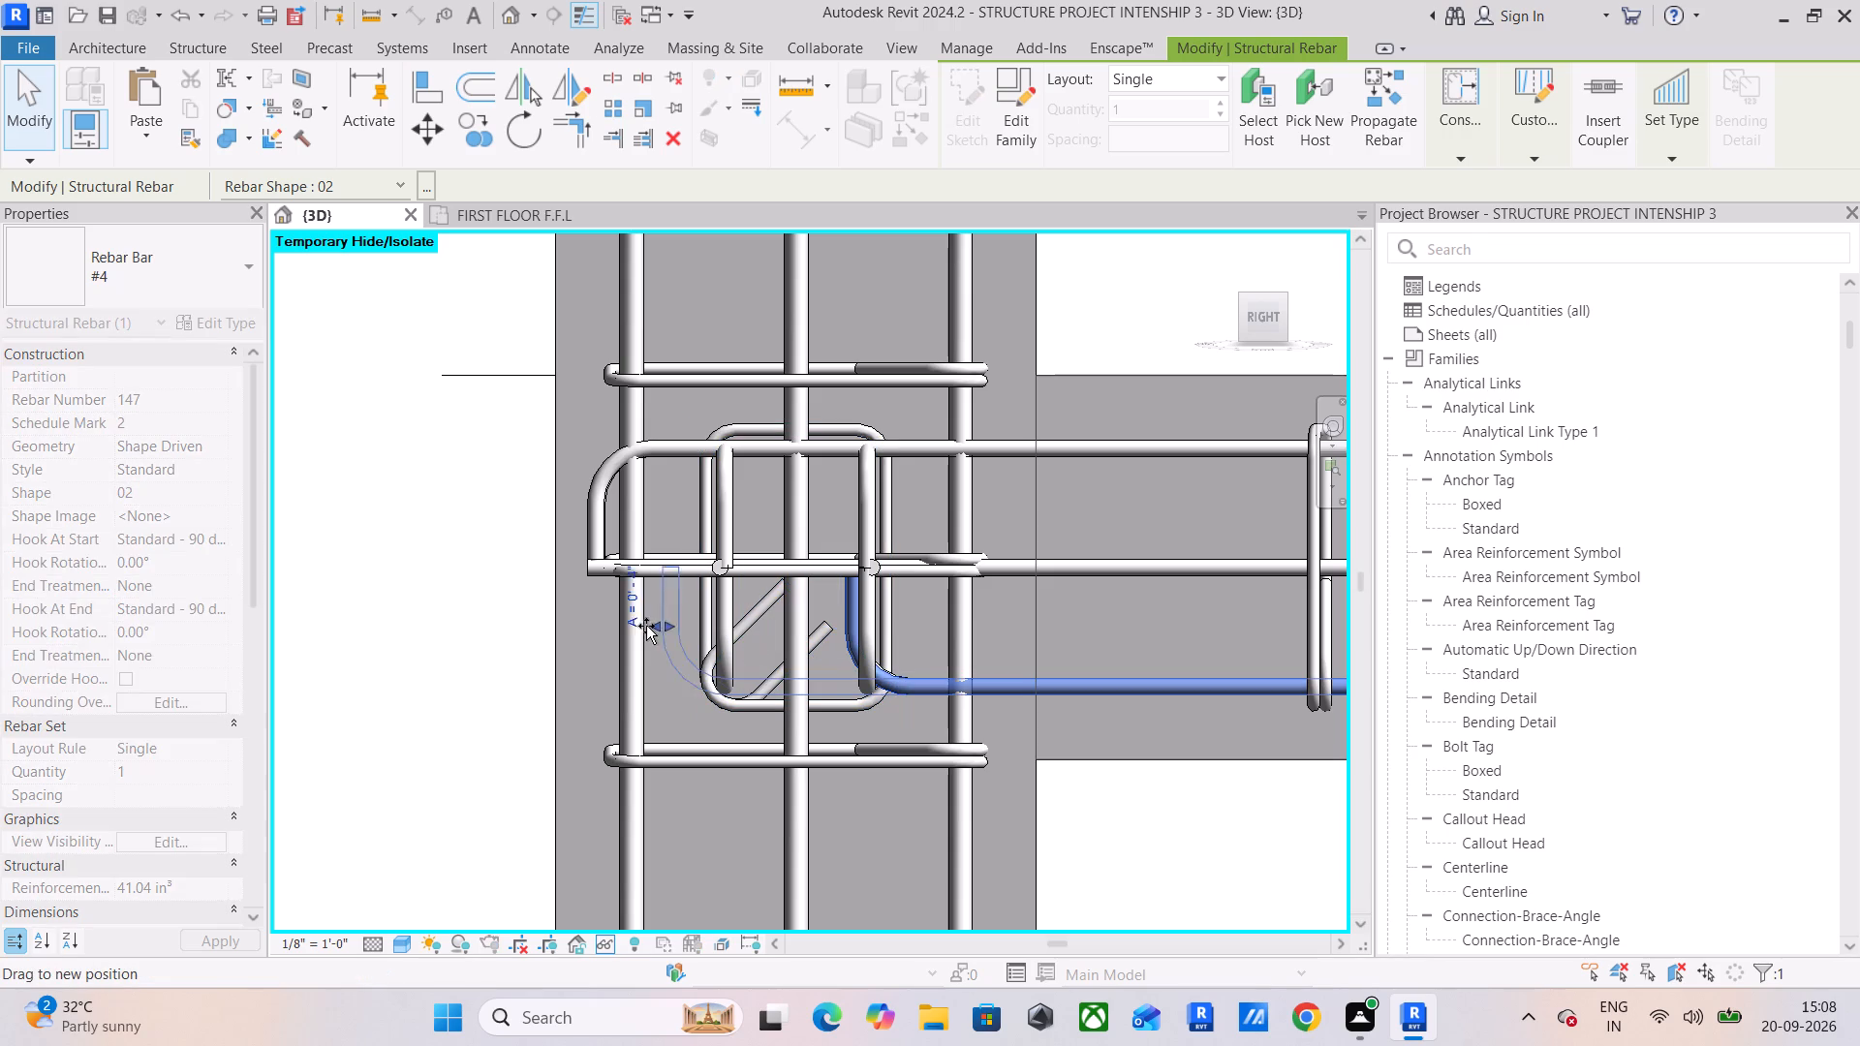
drag(646, 626, 588, 631)
click(840, 631)
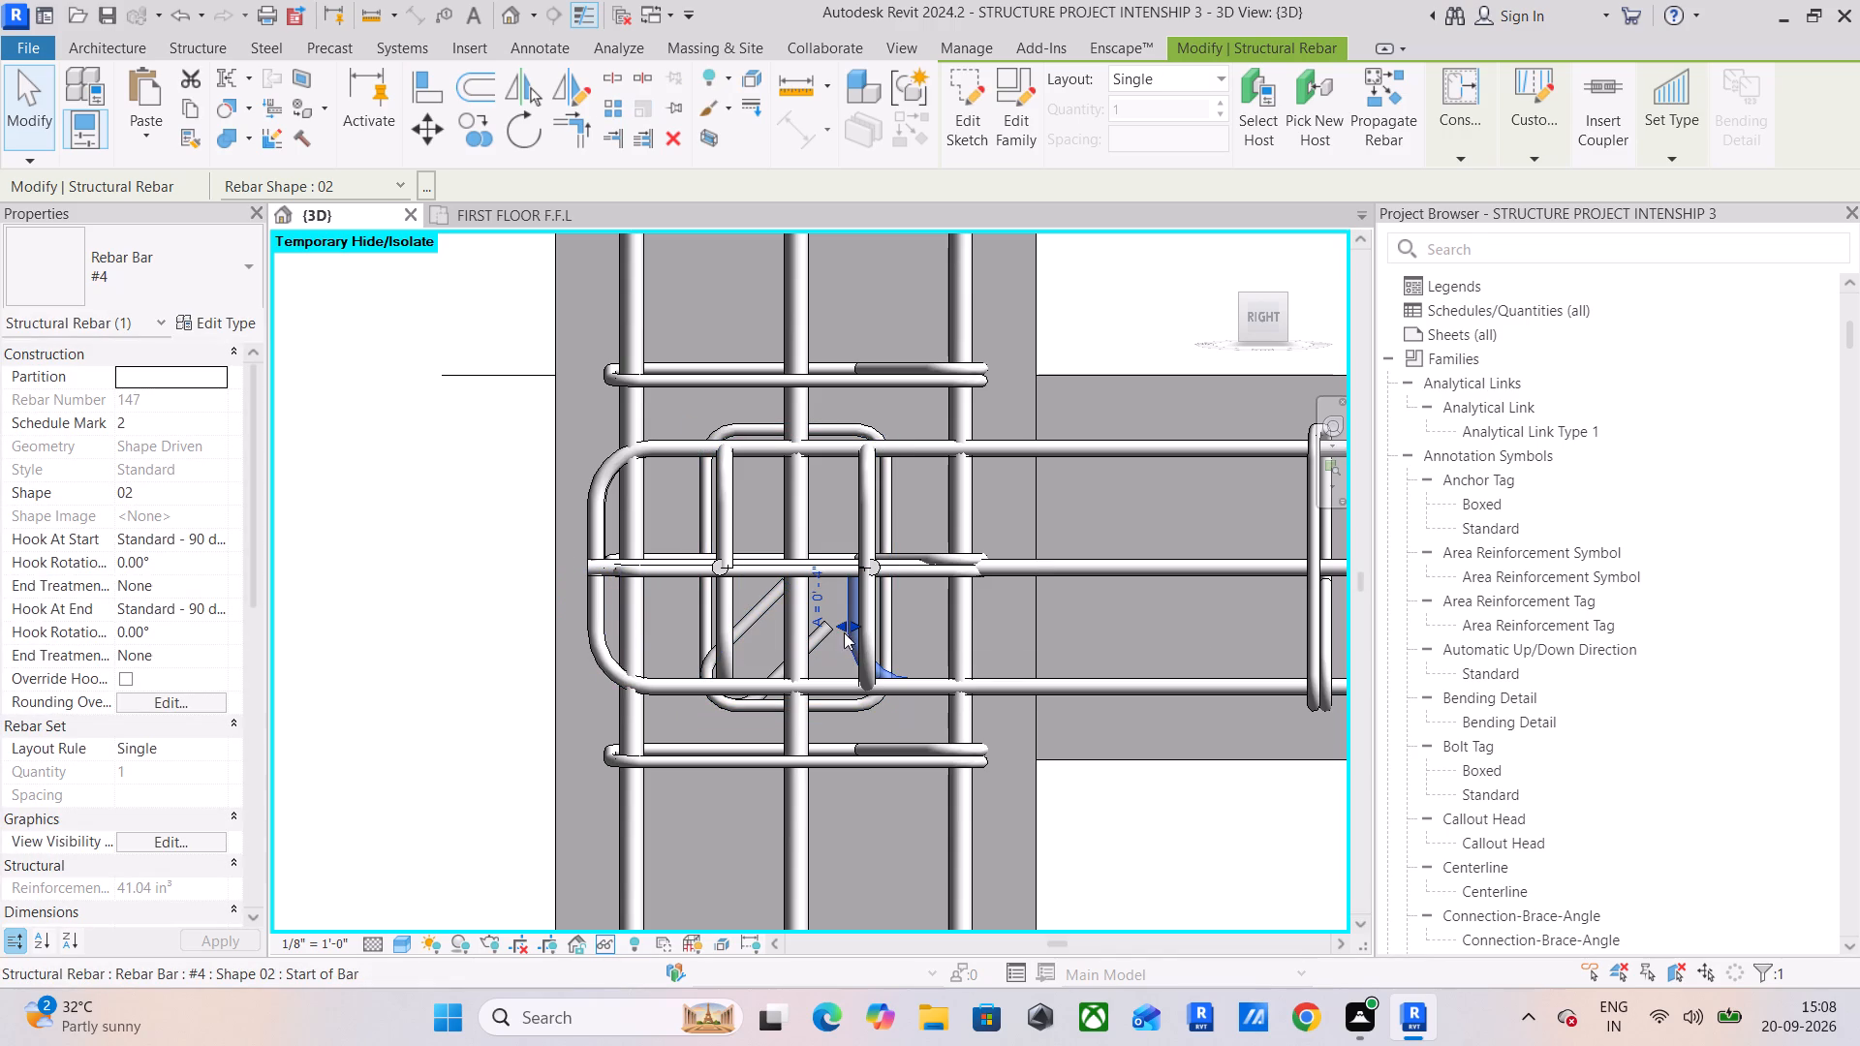
drag(847, 627, 581, 625)
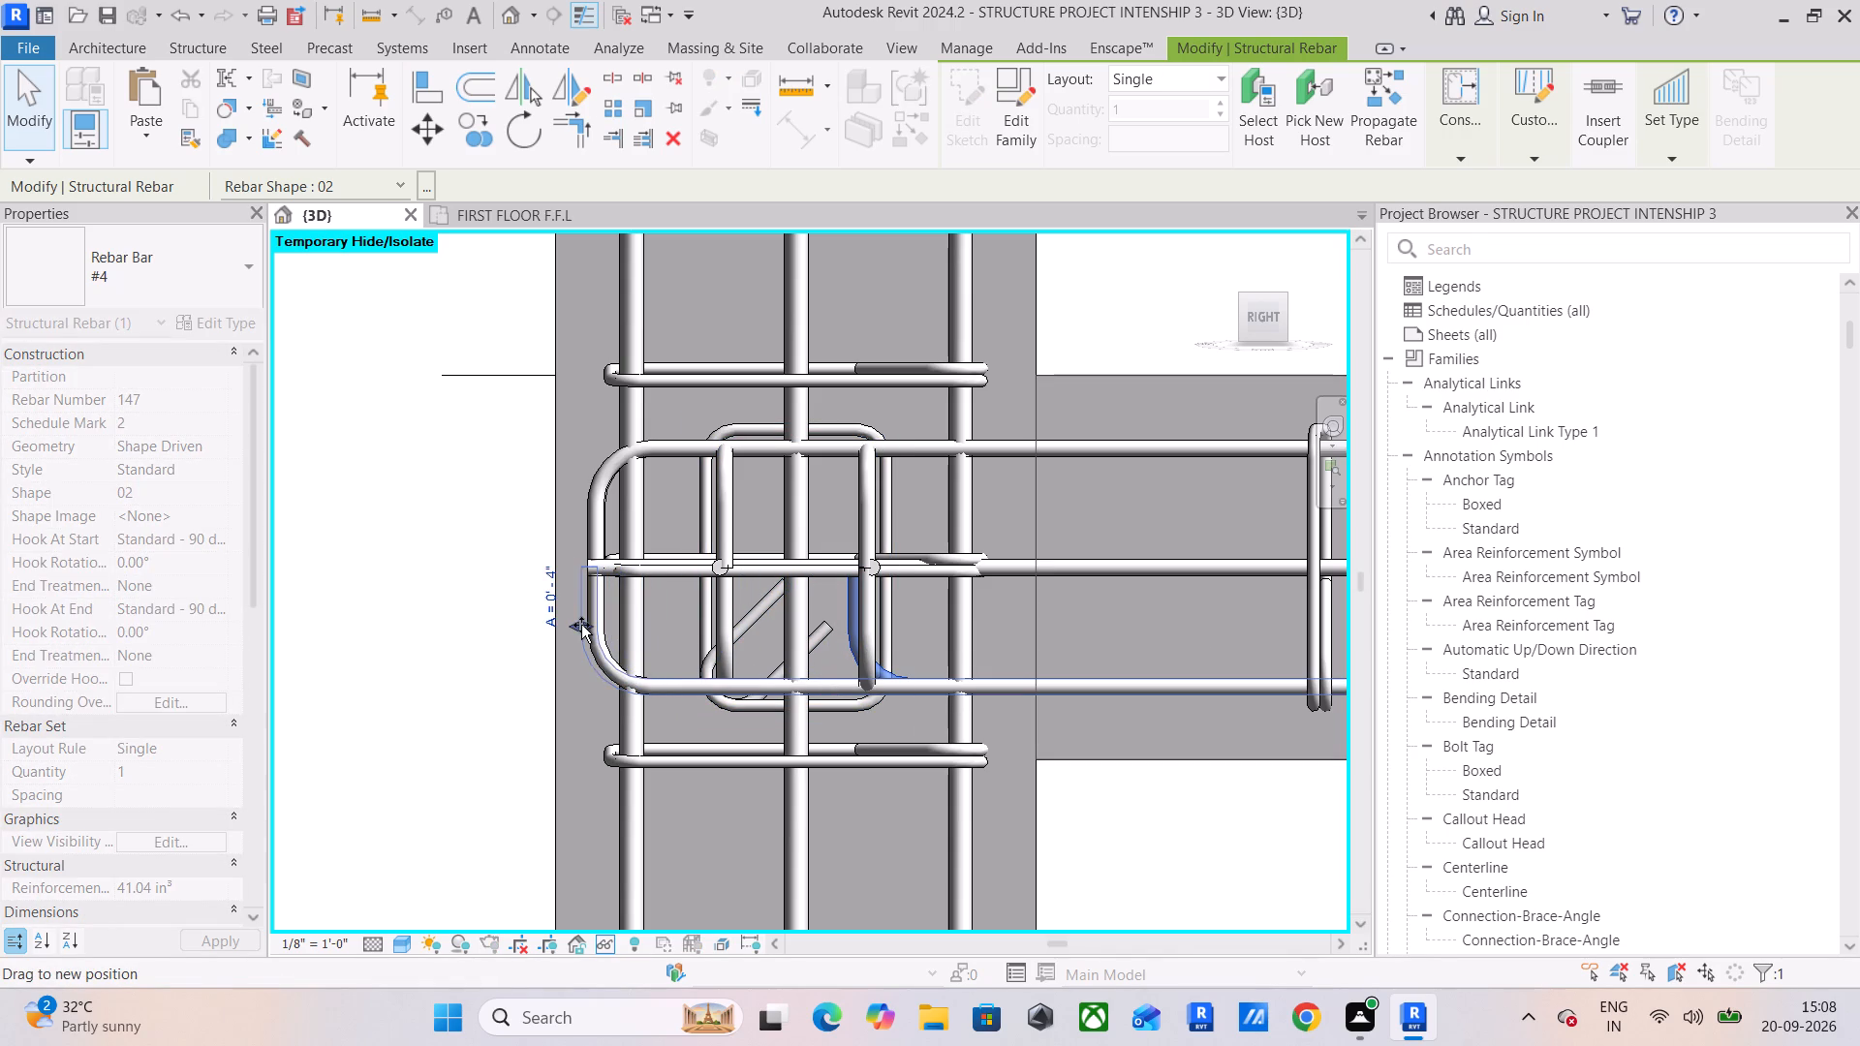
drag(581, 625, 588, 625)
scroll(599, 574, up, 5)
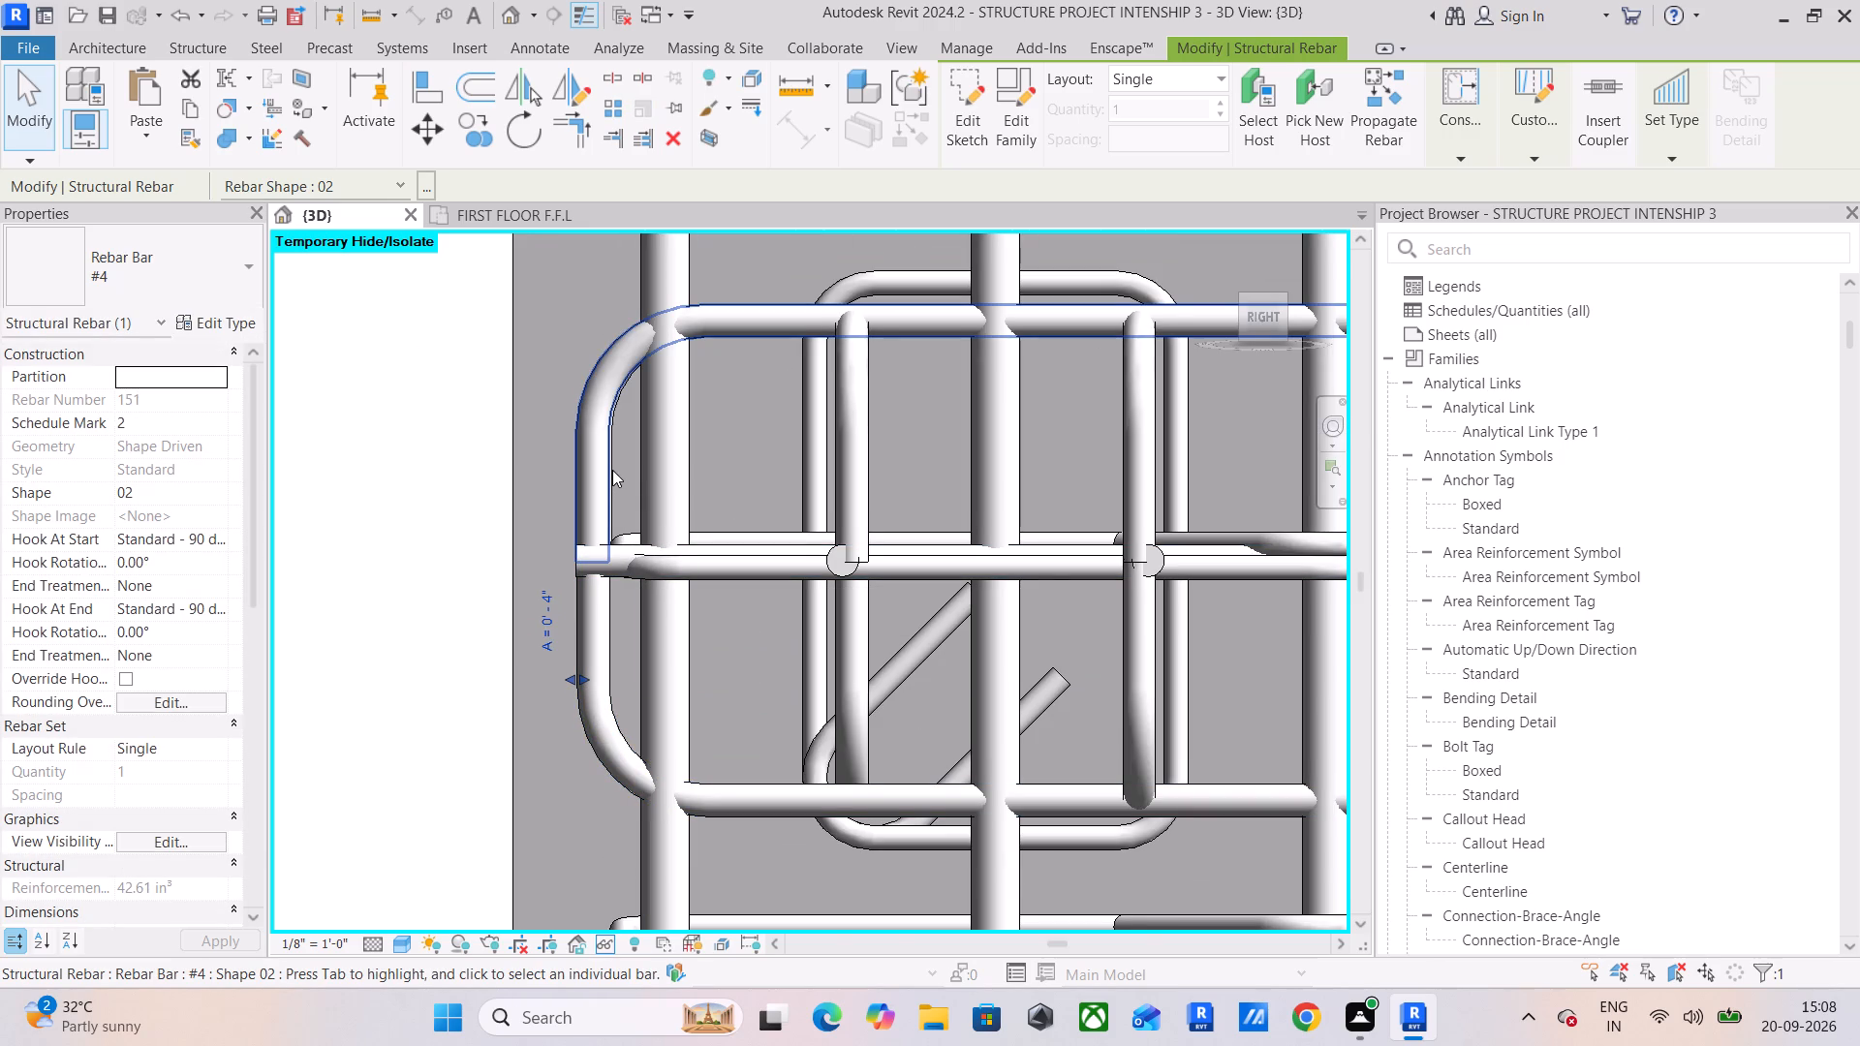
Move the adjoining beam's #3 stirrup set toward the far column so its first stirrup sits beside the column's inner face.
scroll(951, 563, down, 4)
middle_drag(1069, 561, 744, 536)
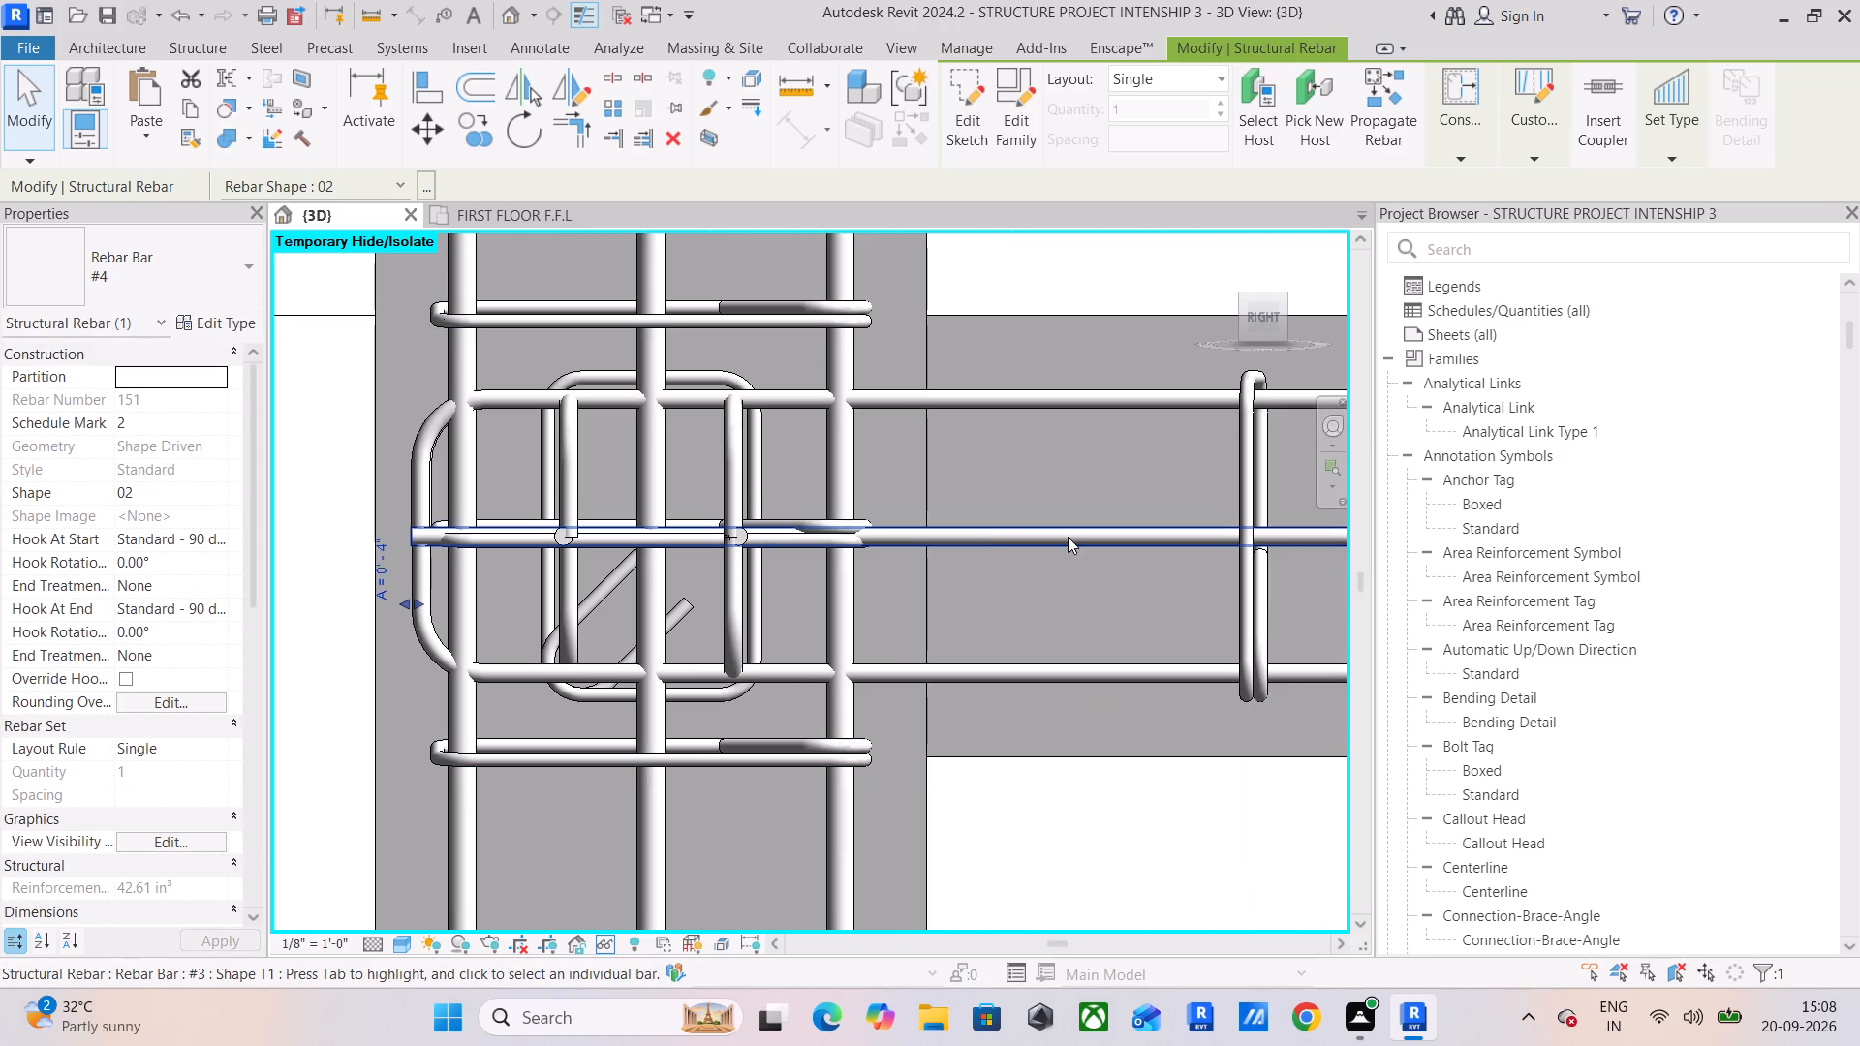
click(1068, 537)
scroll(829, 560, down, 4)
middle_drag(1095, 575, 976, 586)
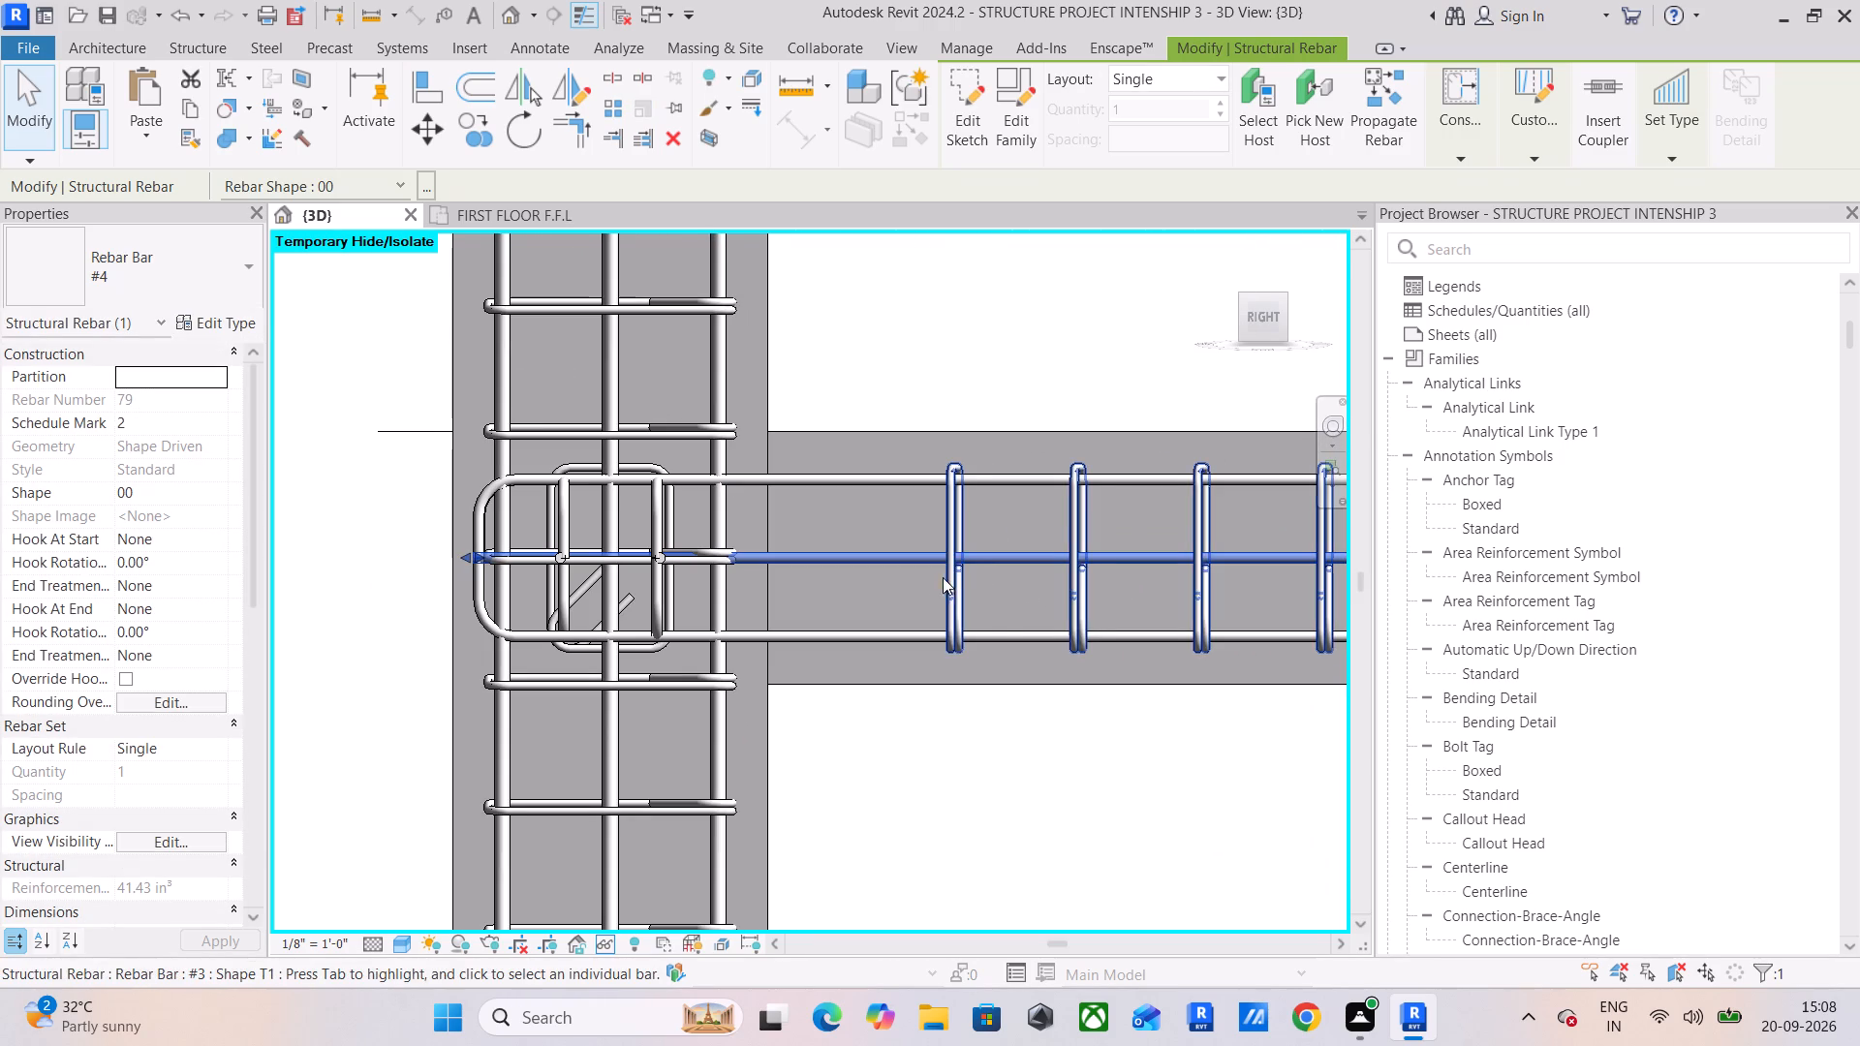
click(952, 579)
drag(946, 553, 799, 555)
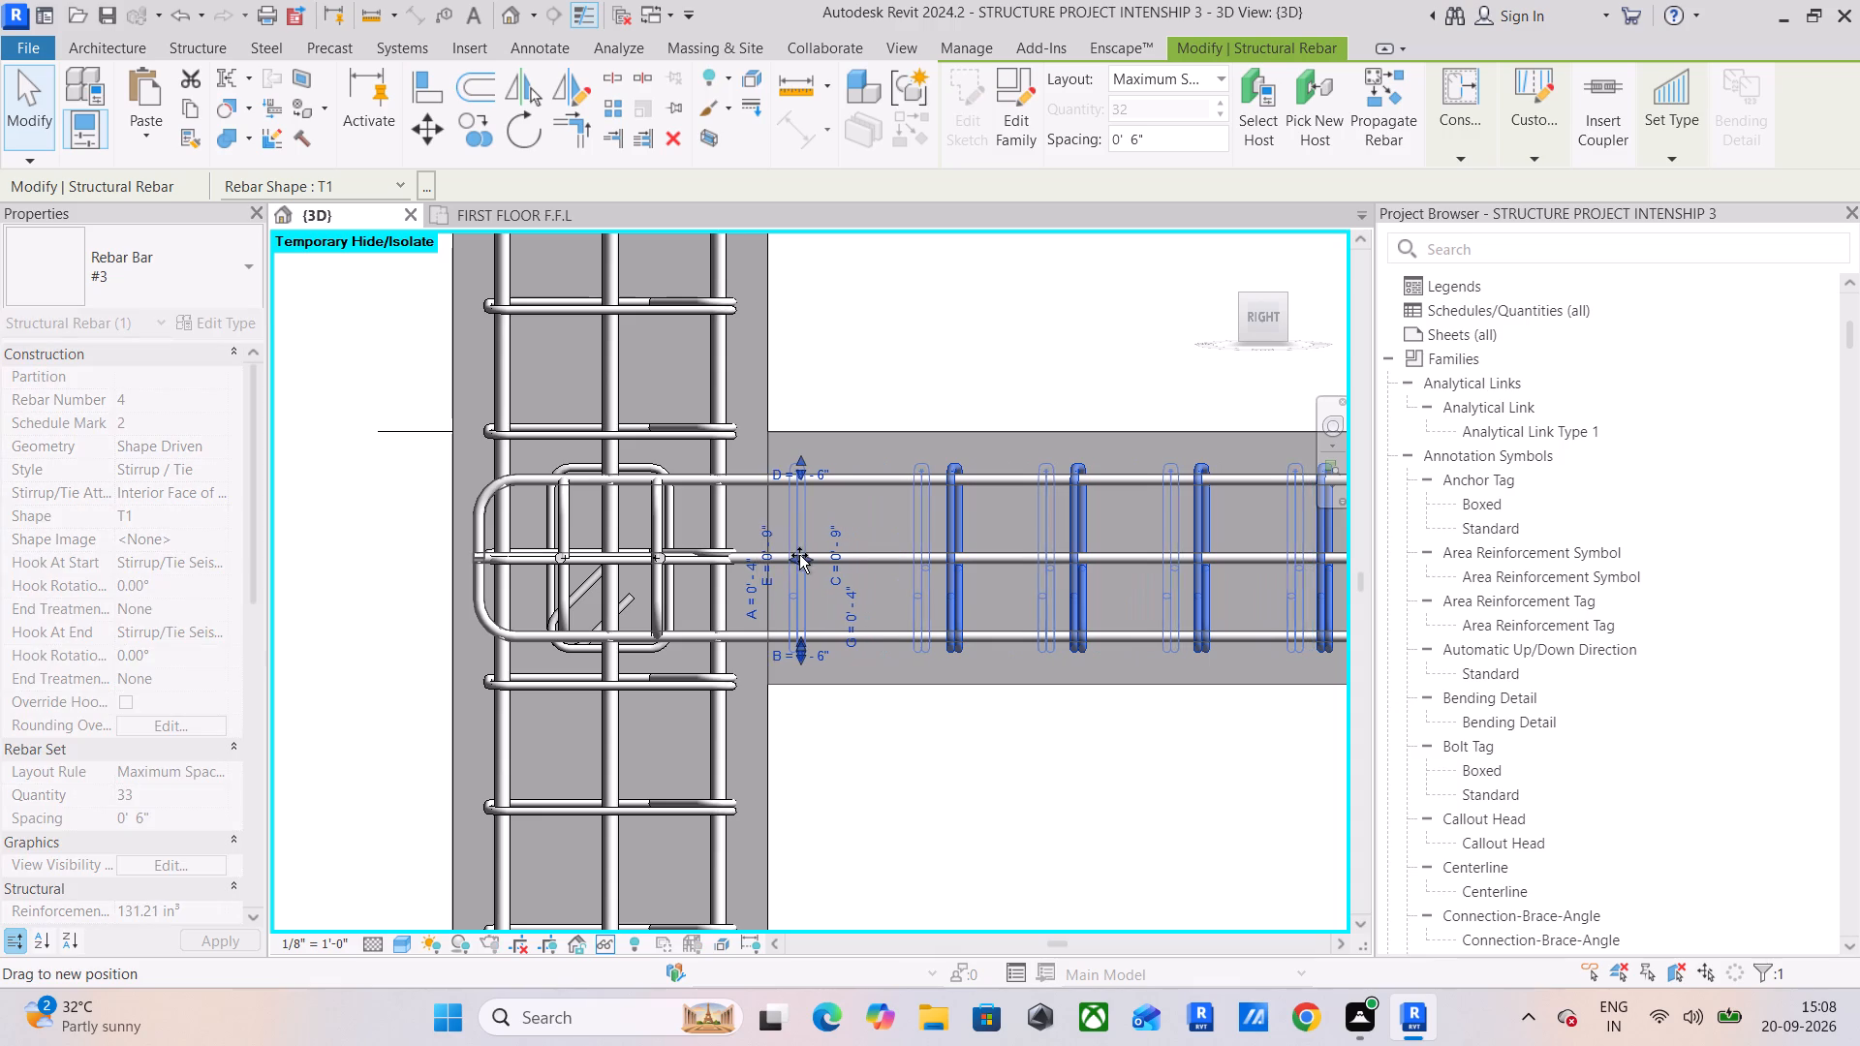
drag(799, 555, 792, 558)
Pull the opposite end of the #3 stirrup set out of the shared column, placing the last stirrup at the column face.
scroll(1024, 600, down, 4)
middle_drag(1149, 625, 704, 624)
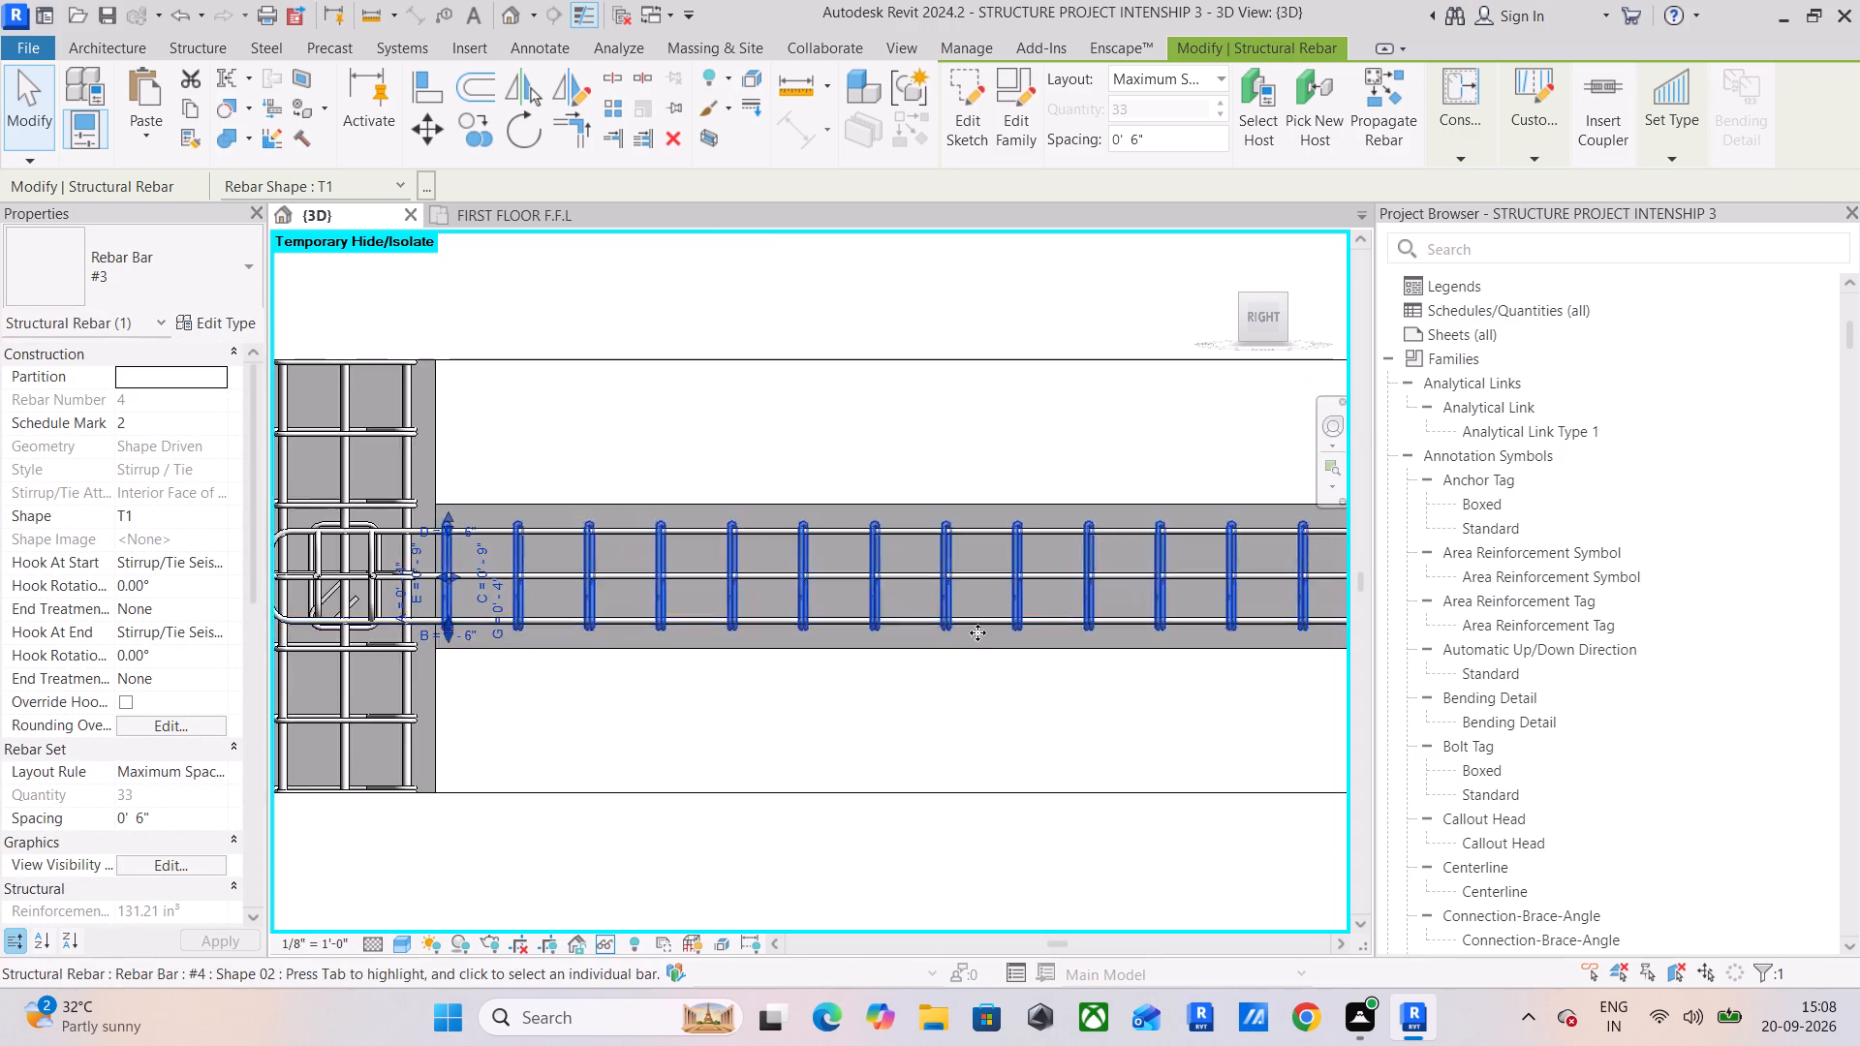
scroll(982, 635, down, 3)
middle_drag(1051, 627, 657, 670)
scroll(1186, 676, down, 3)
middle_drag(1208, 673, 748, 662)
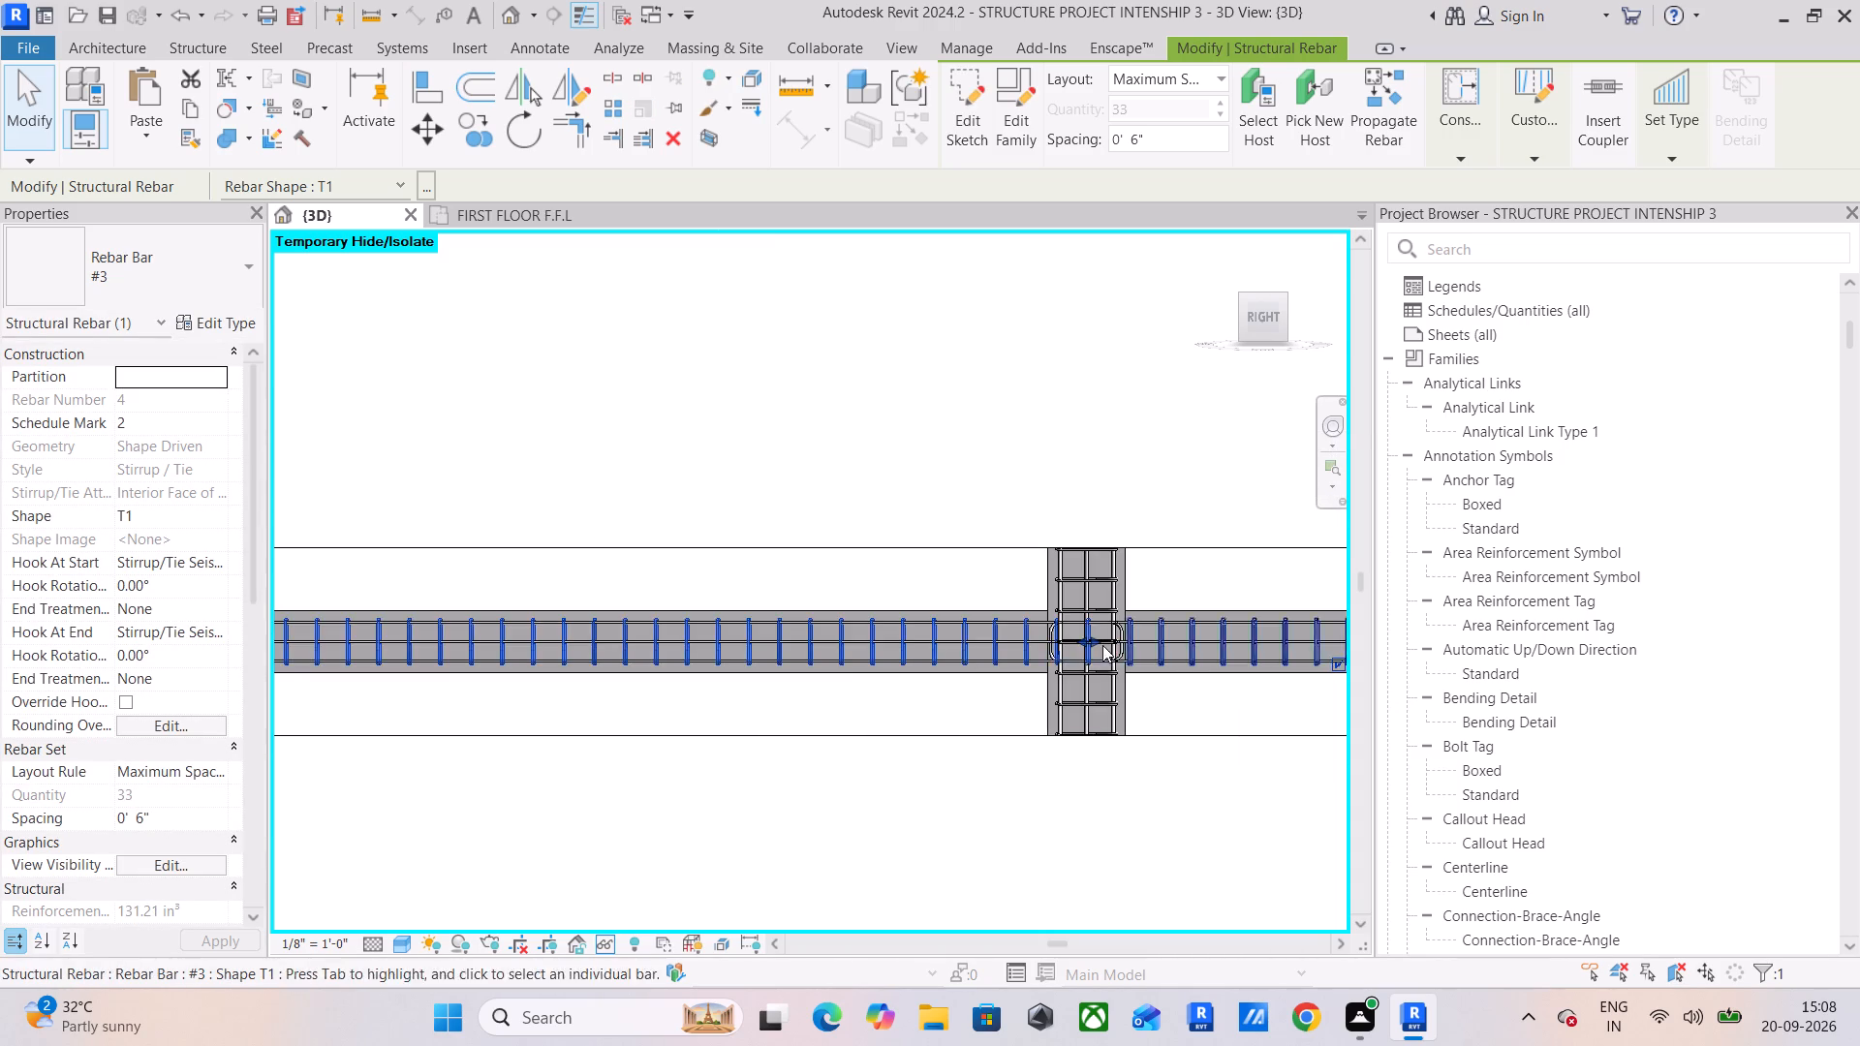
scroll(1059, 634, up, 10)
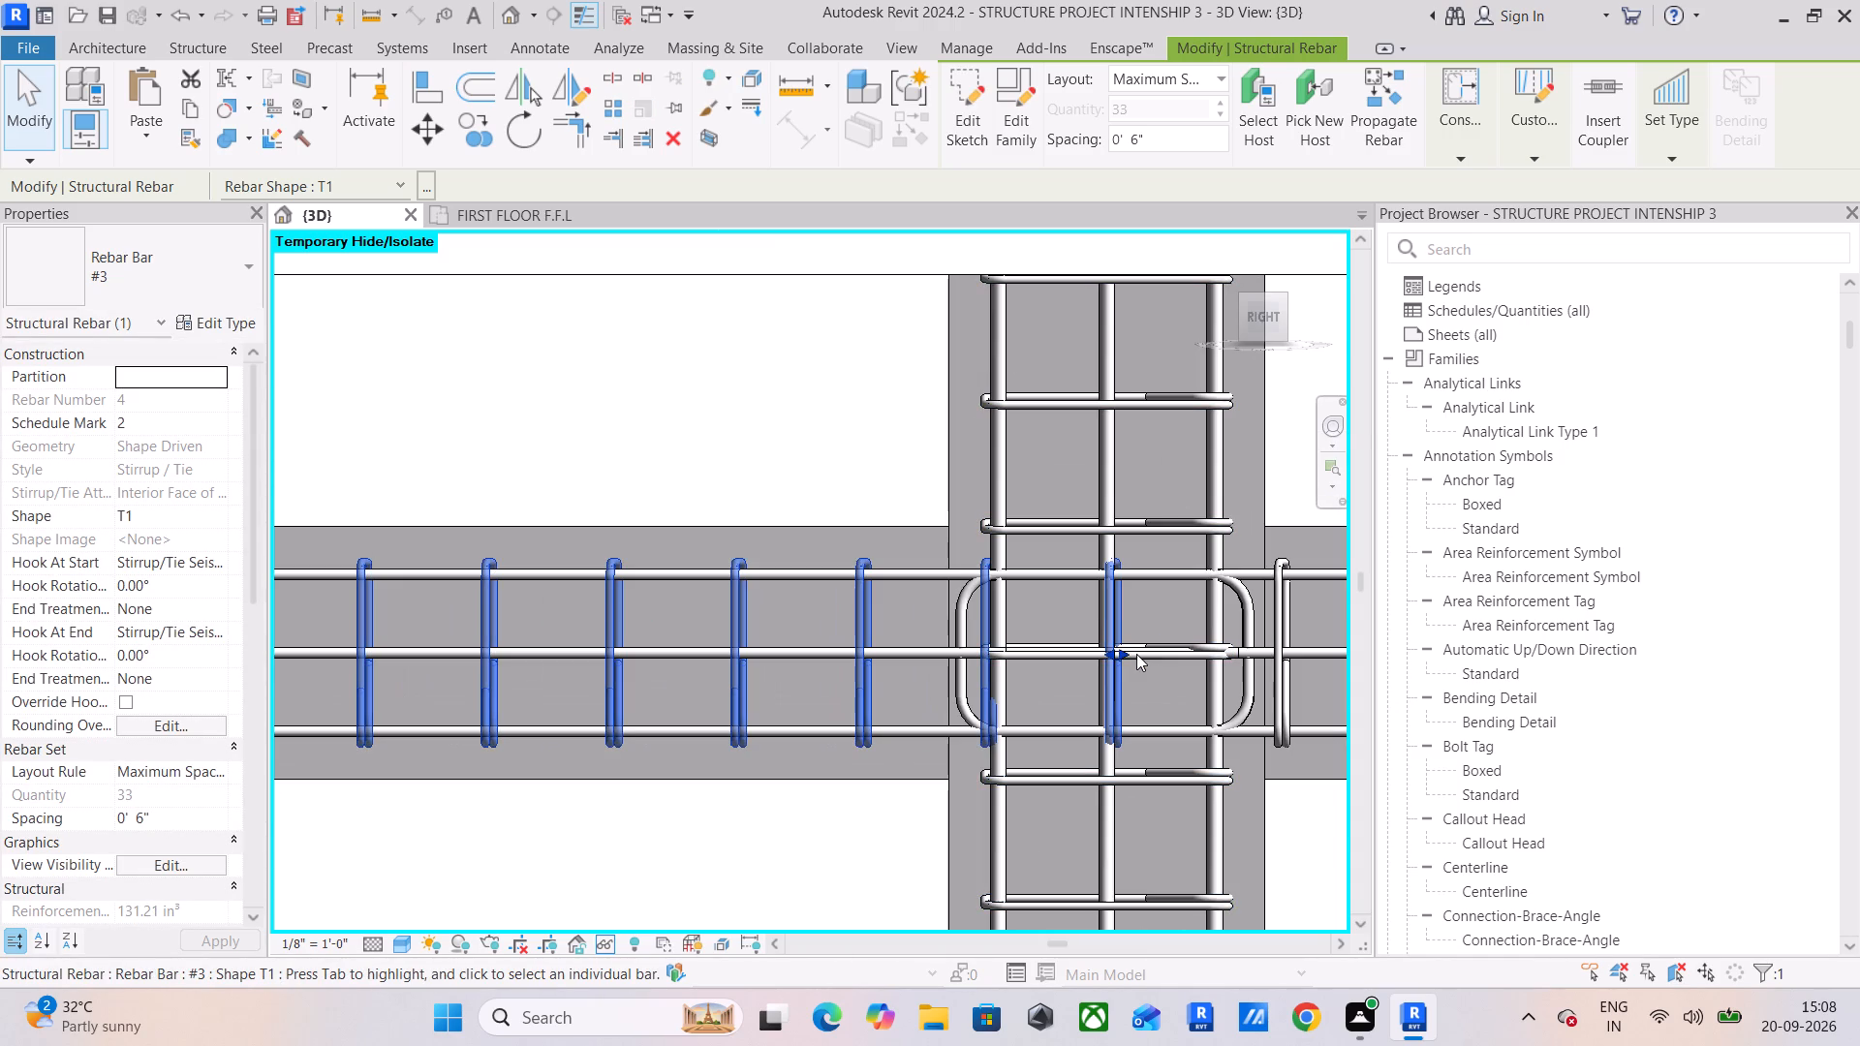
drag(1127, 653, 935, 661)
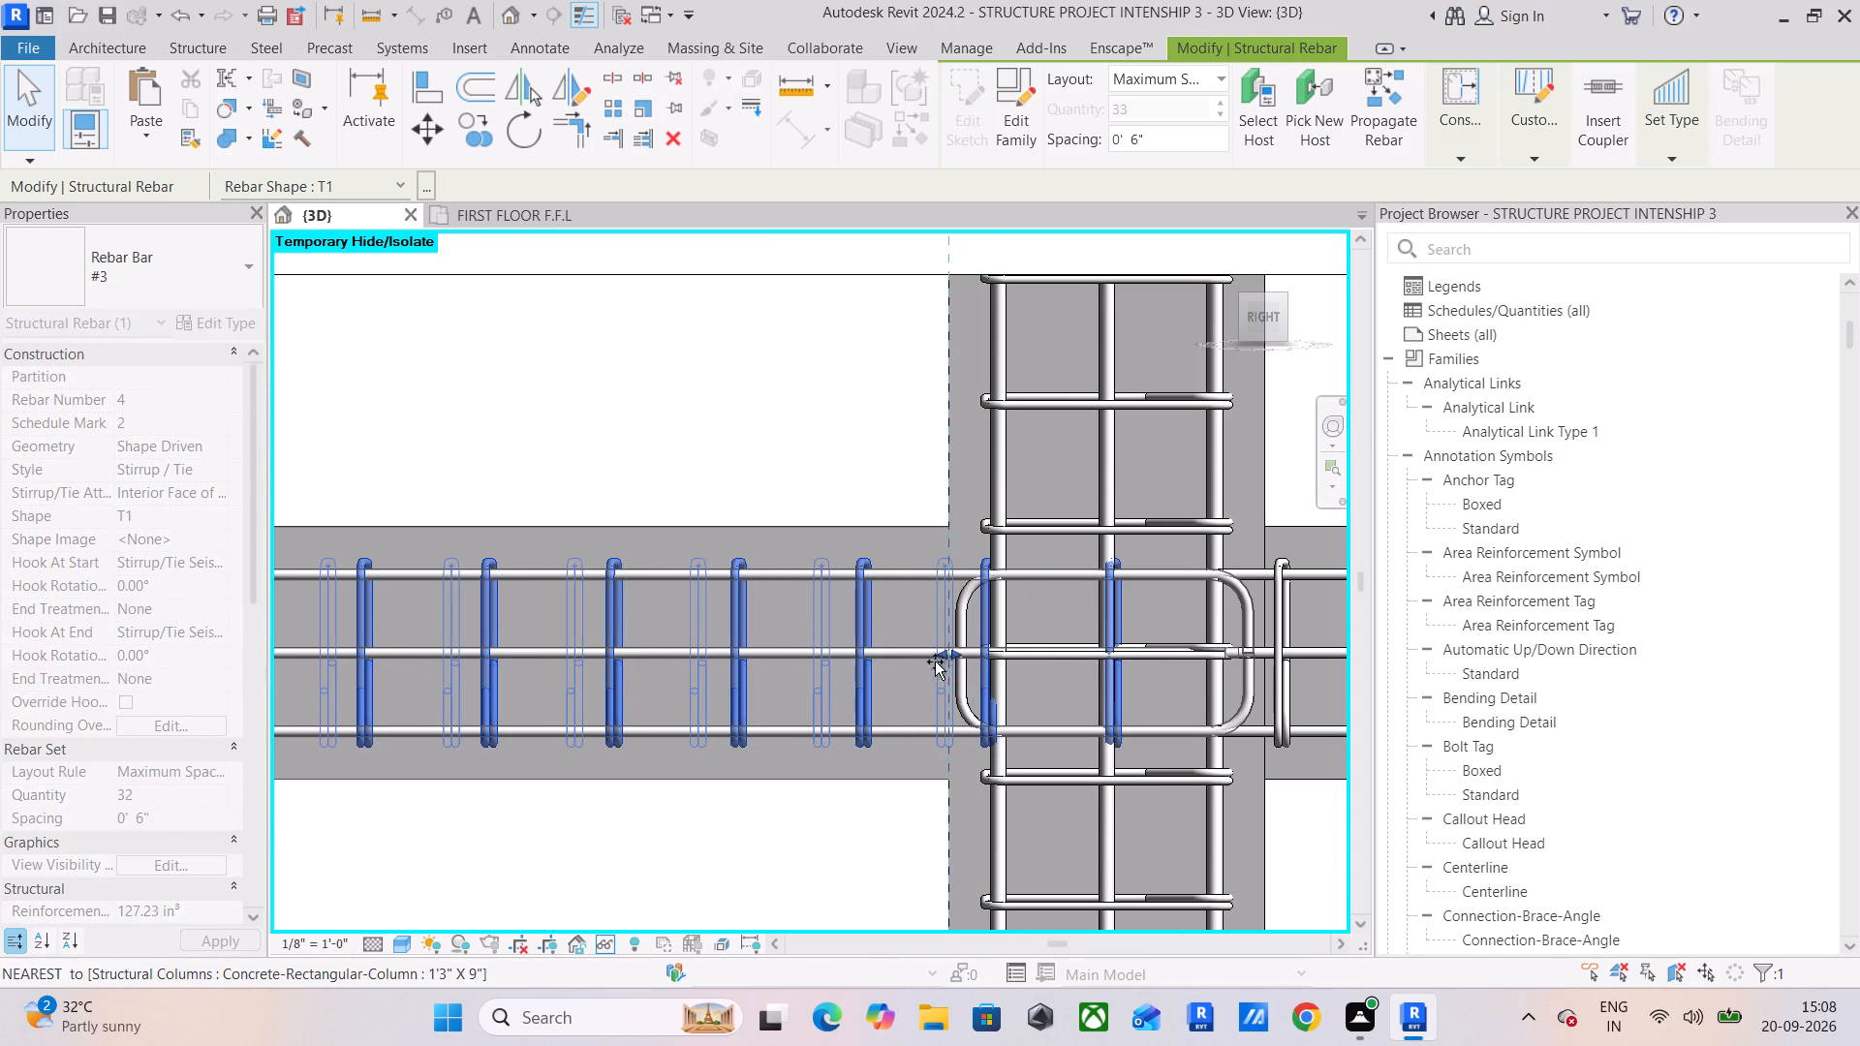
drag(935, 661, 936, 664)
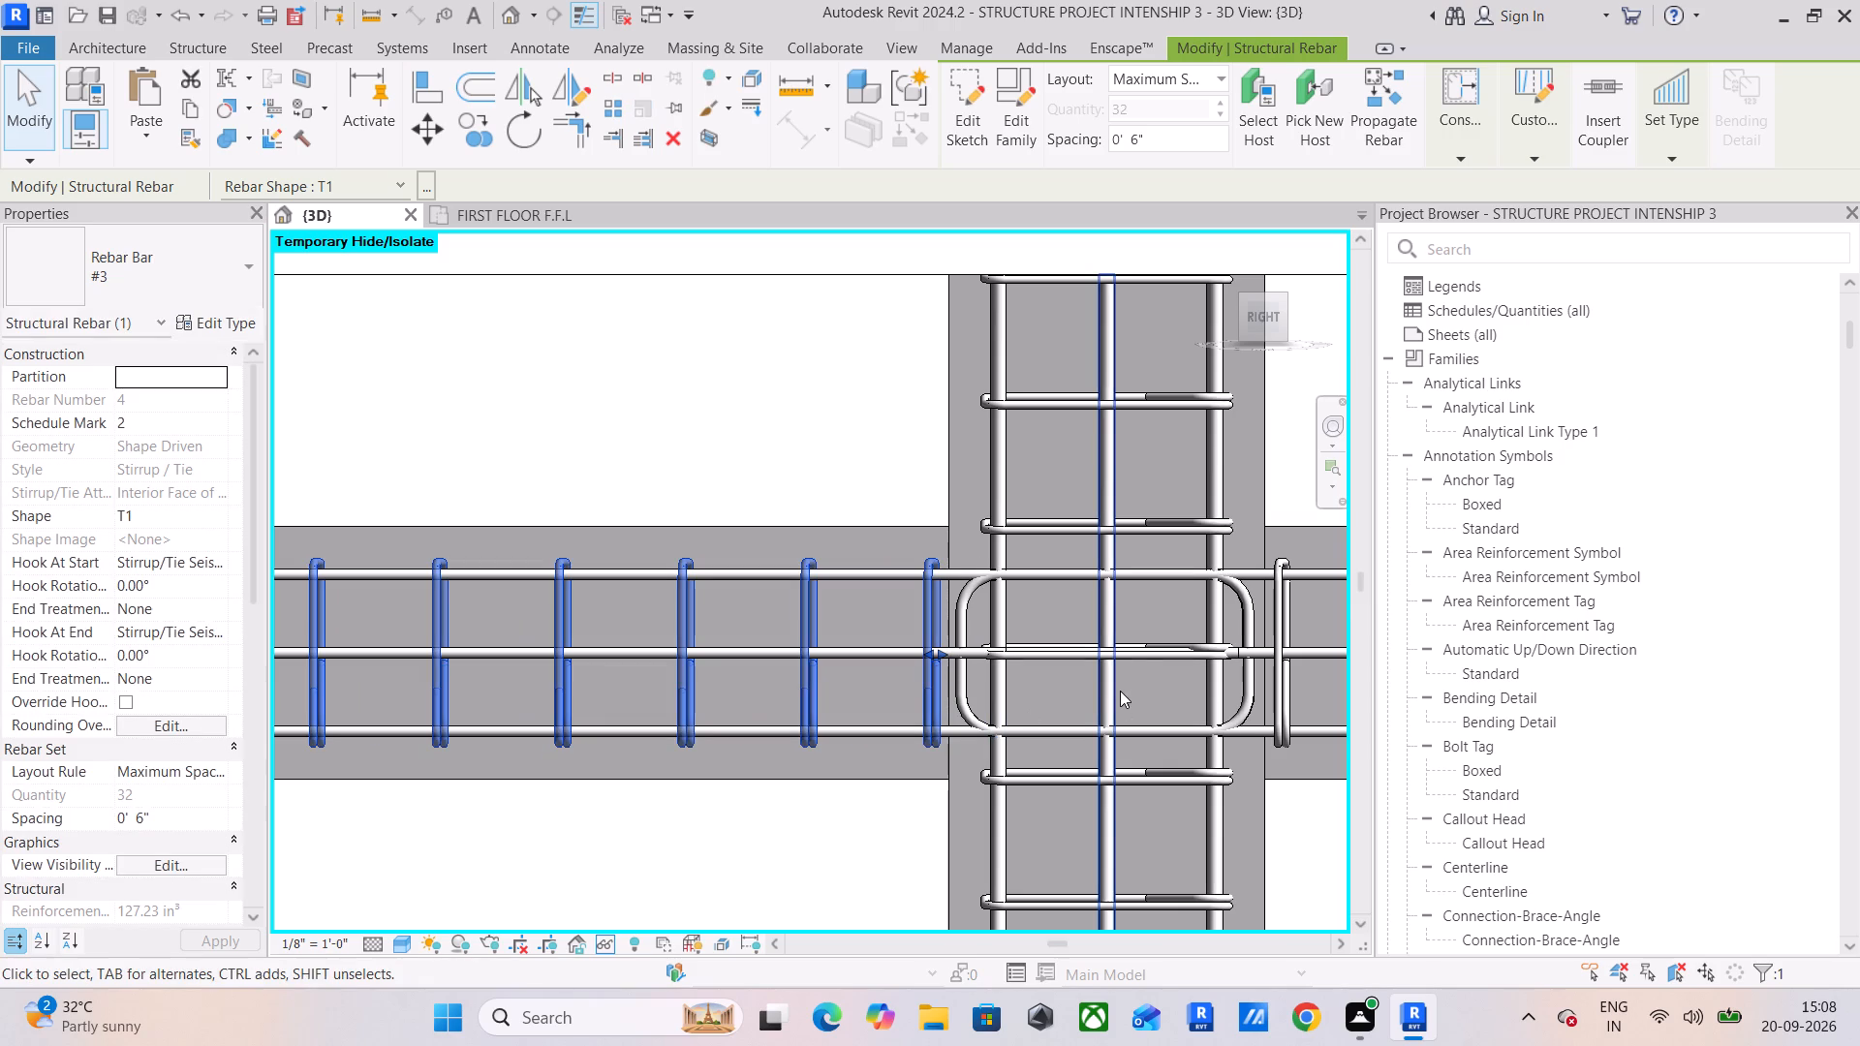
scroll(1084, 638, down, 3)
middle_drag(1133, 646, 729, 642)
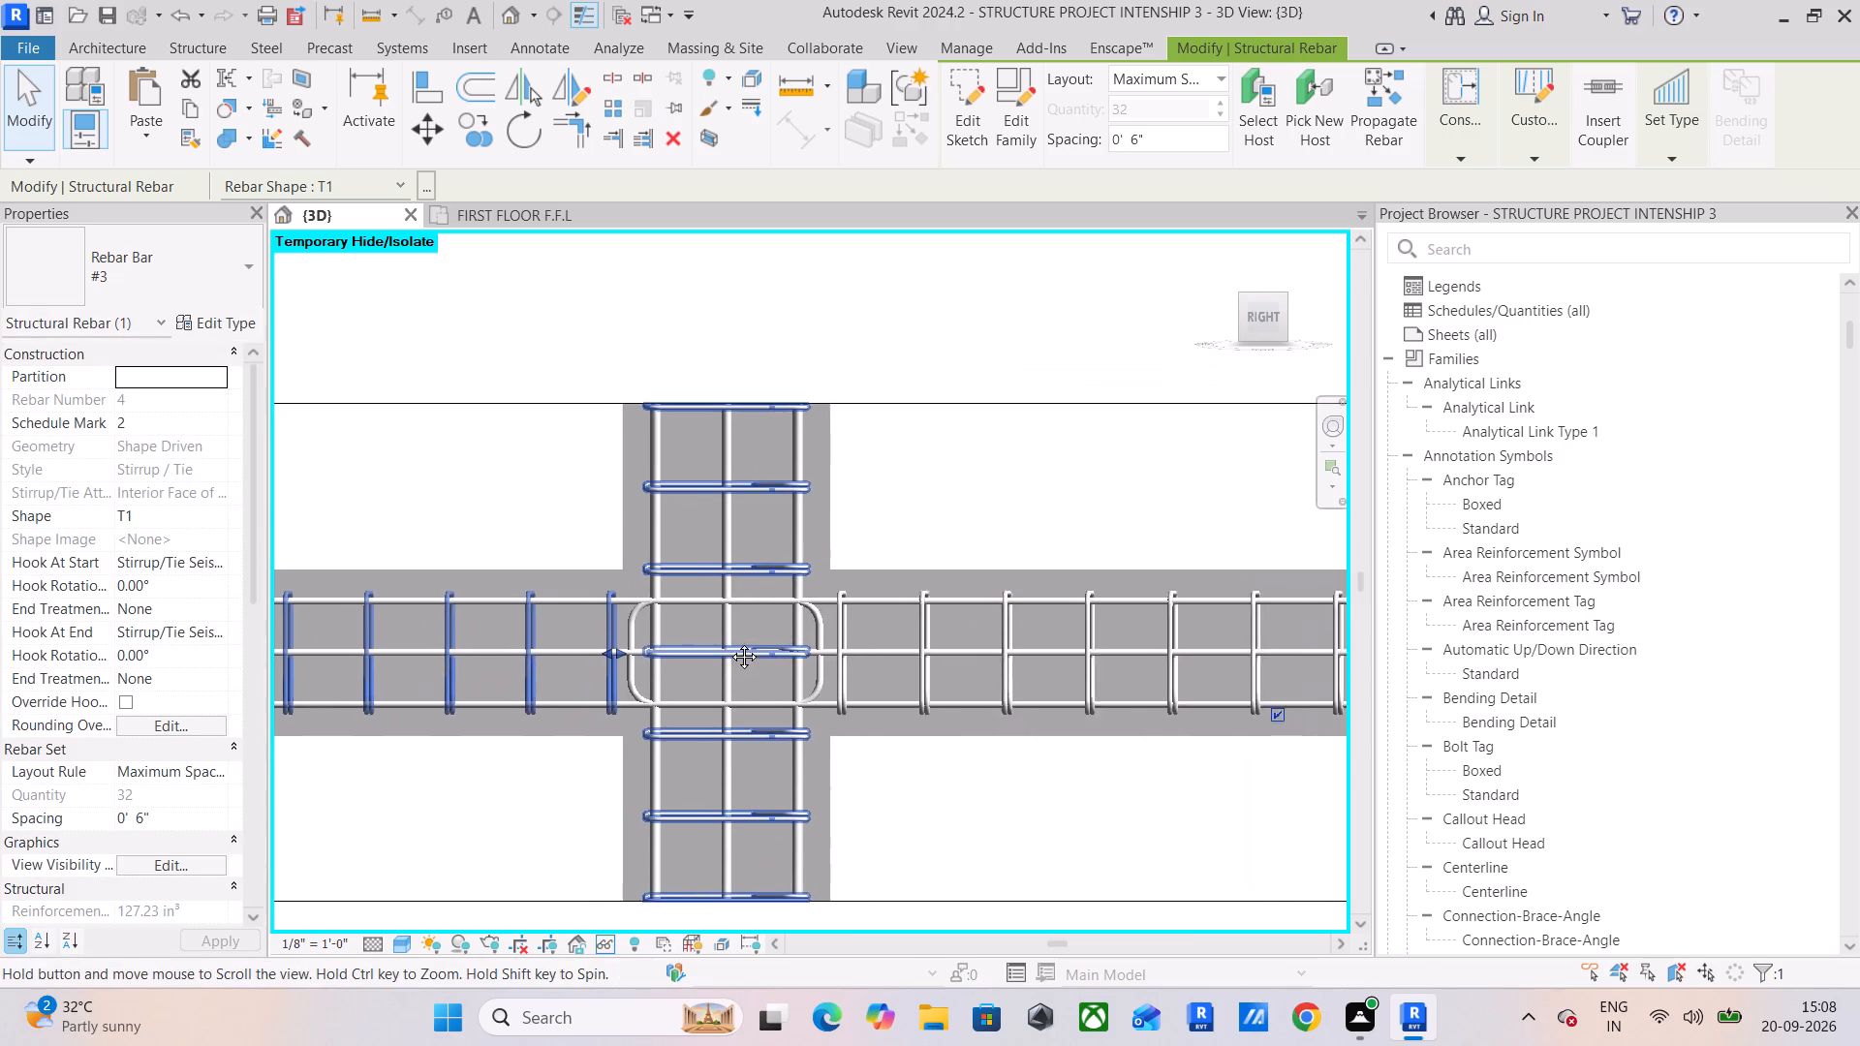
middle_drag(729, 642, 720, 636)
click(914, 485)
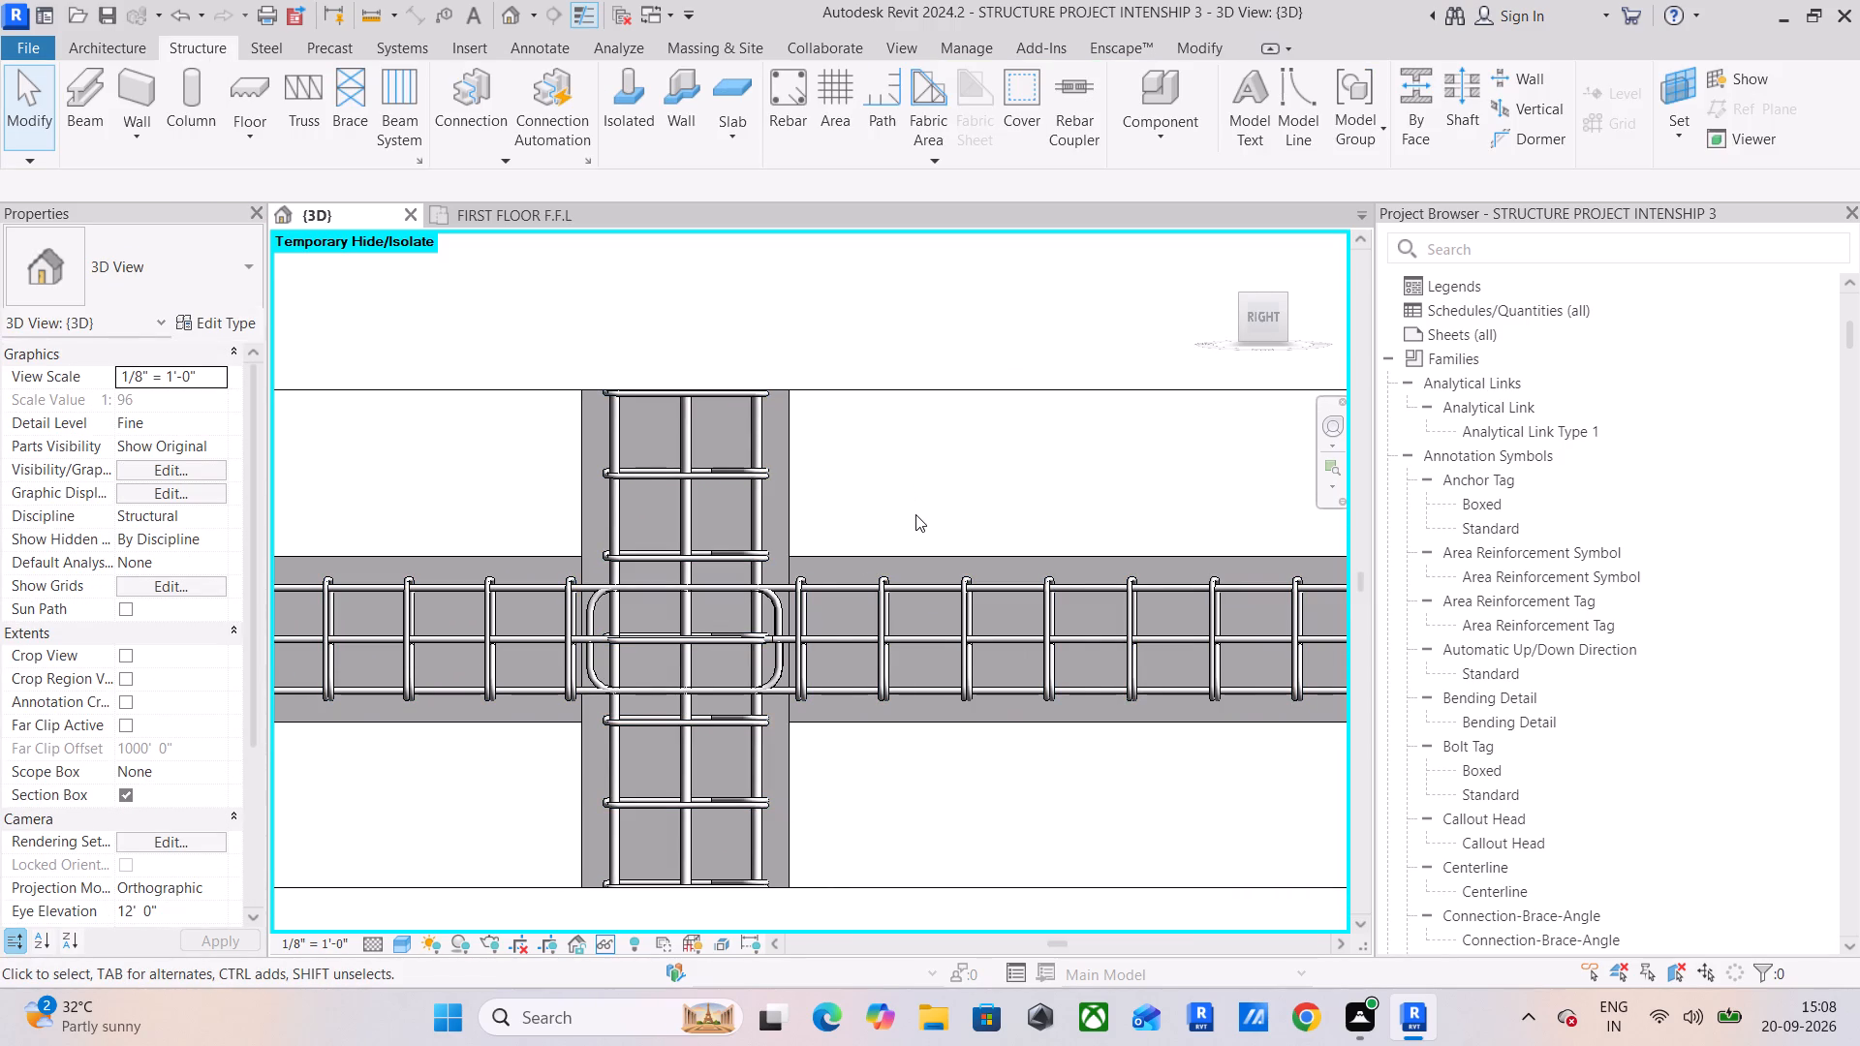
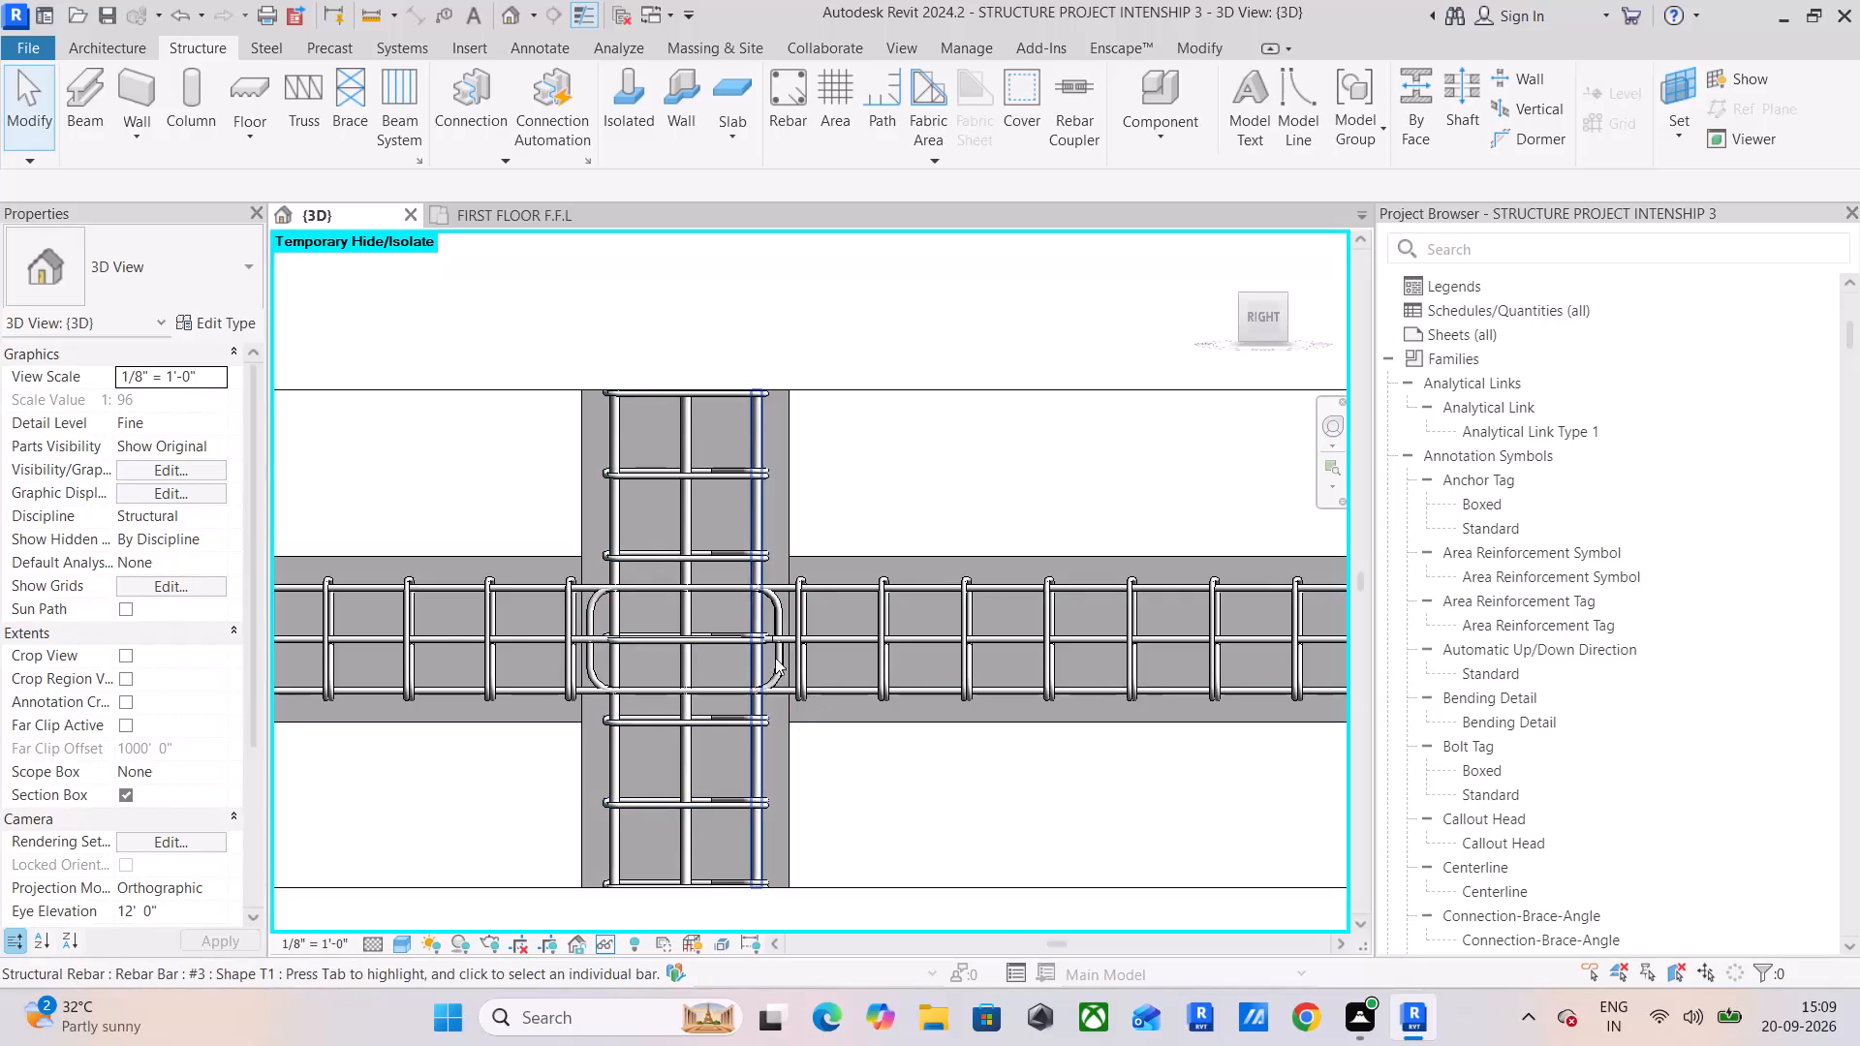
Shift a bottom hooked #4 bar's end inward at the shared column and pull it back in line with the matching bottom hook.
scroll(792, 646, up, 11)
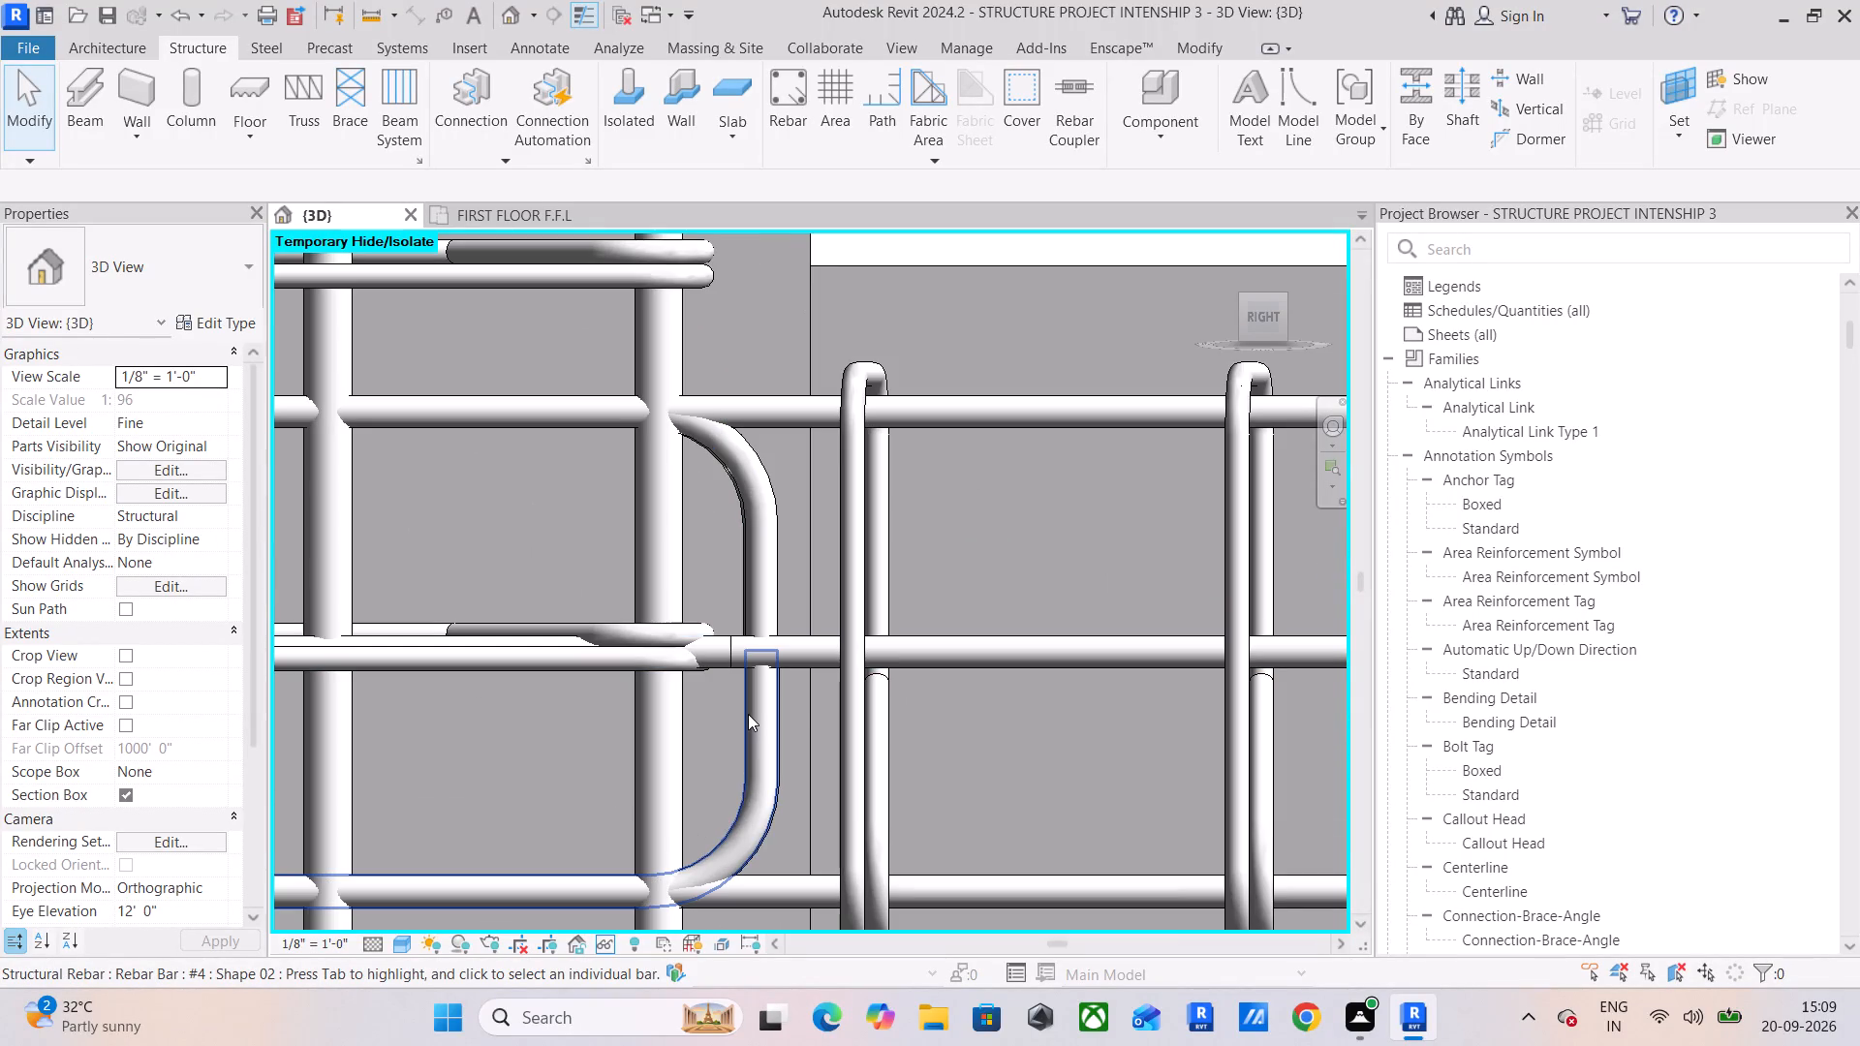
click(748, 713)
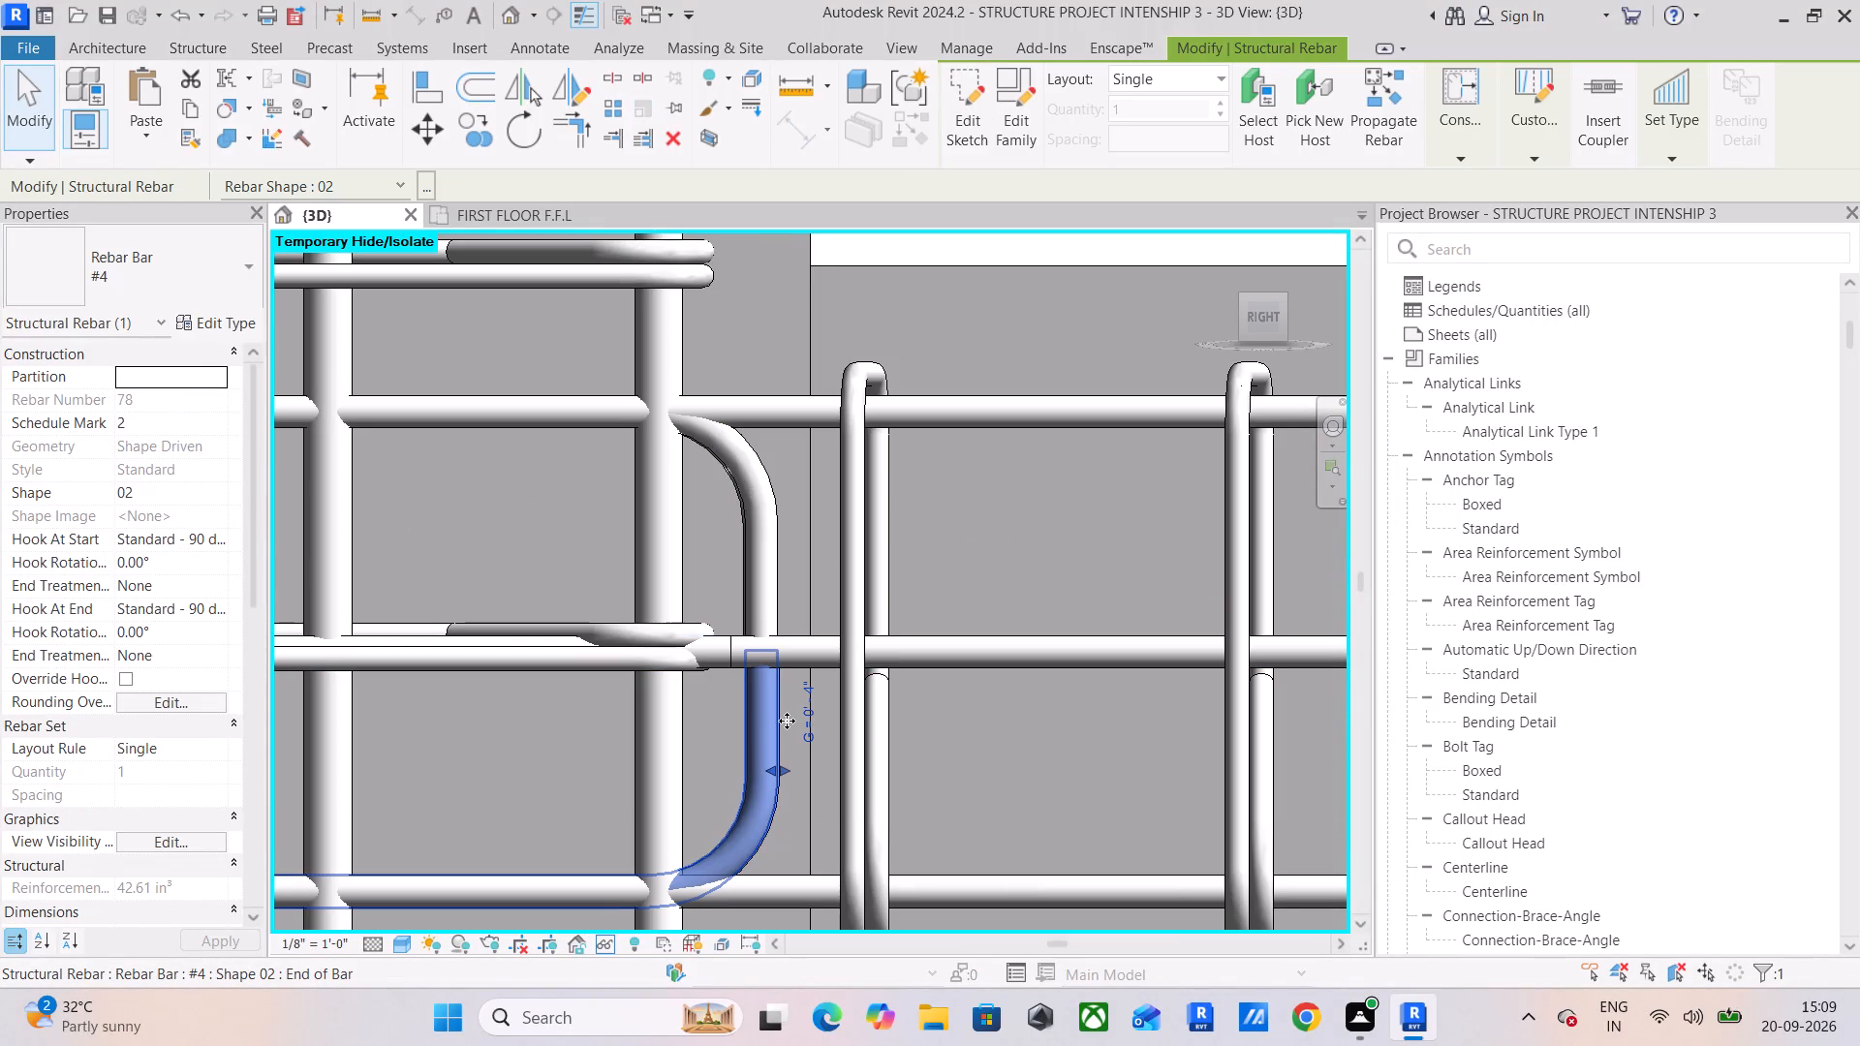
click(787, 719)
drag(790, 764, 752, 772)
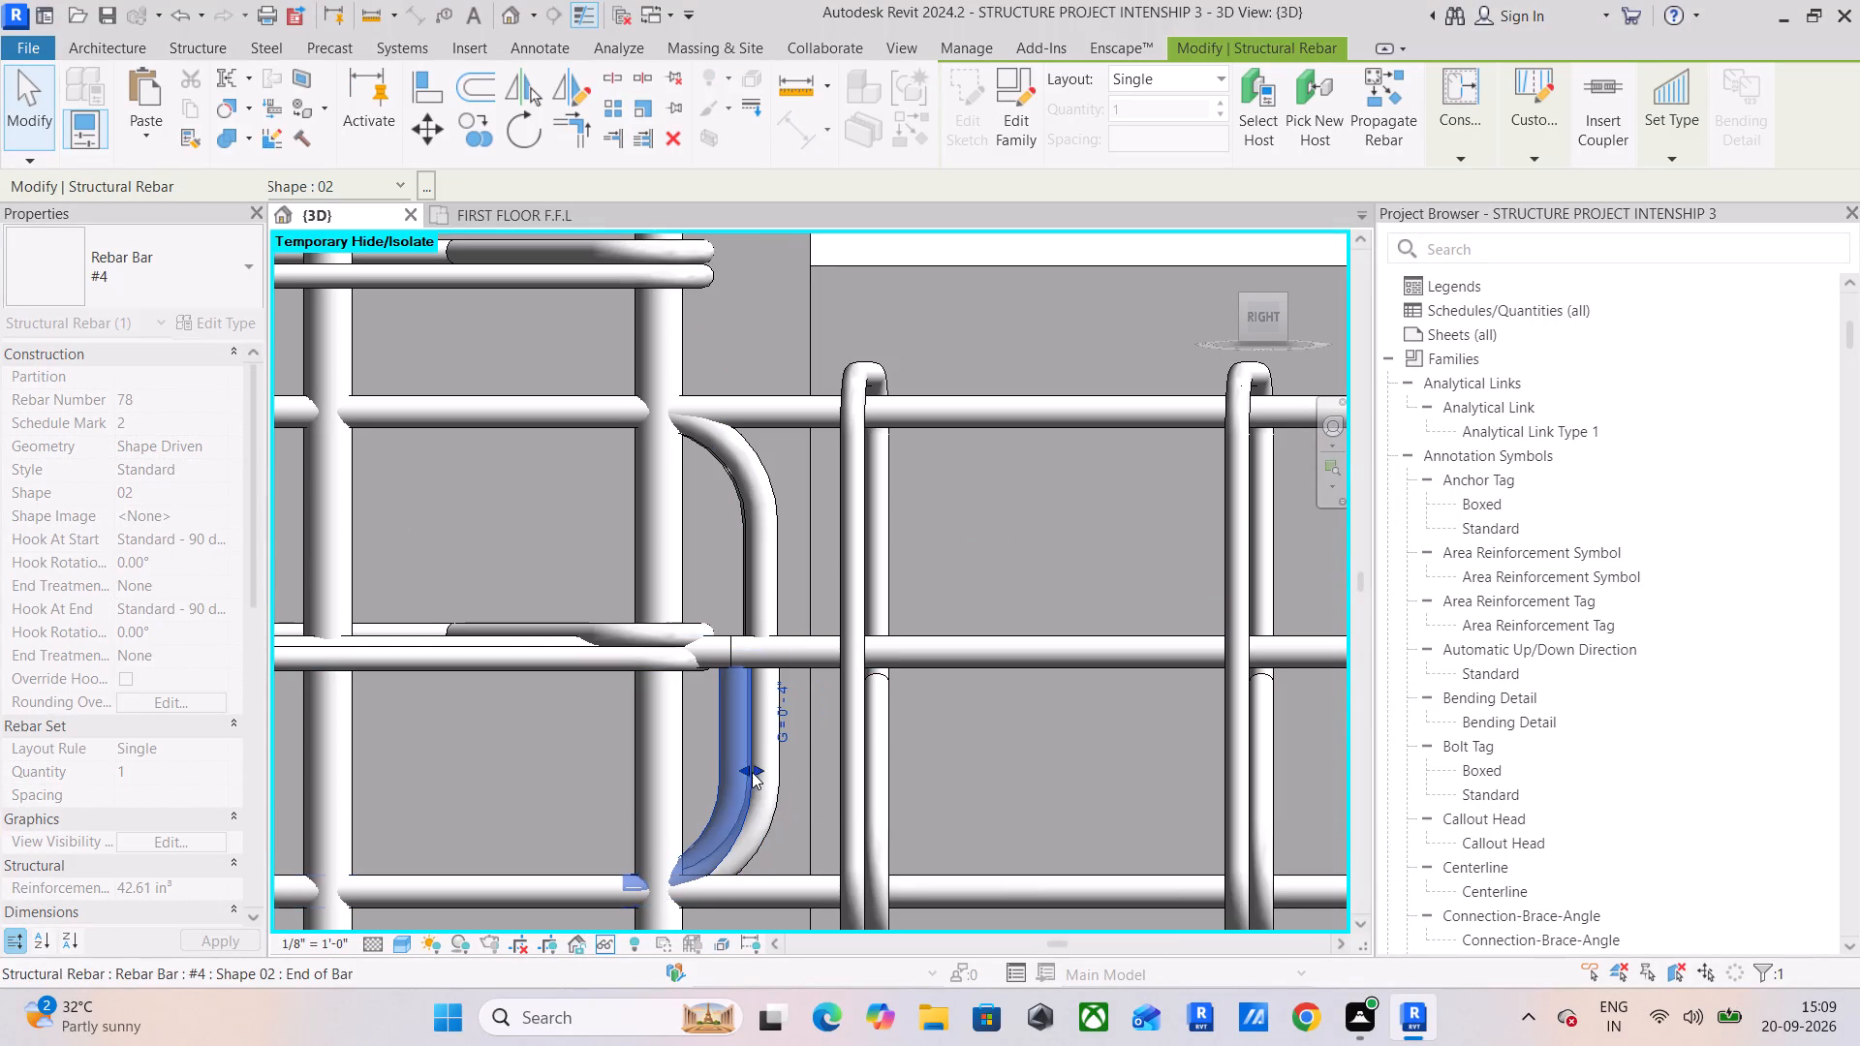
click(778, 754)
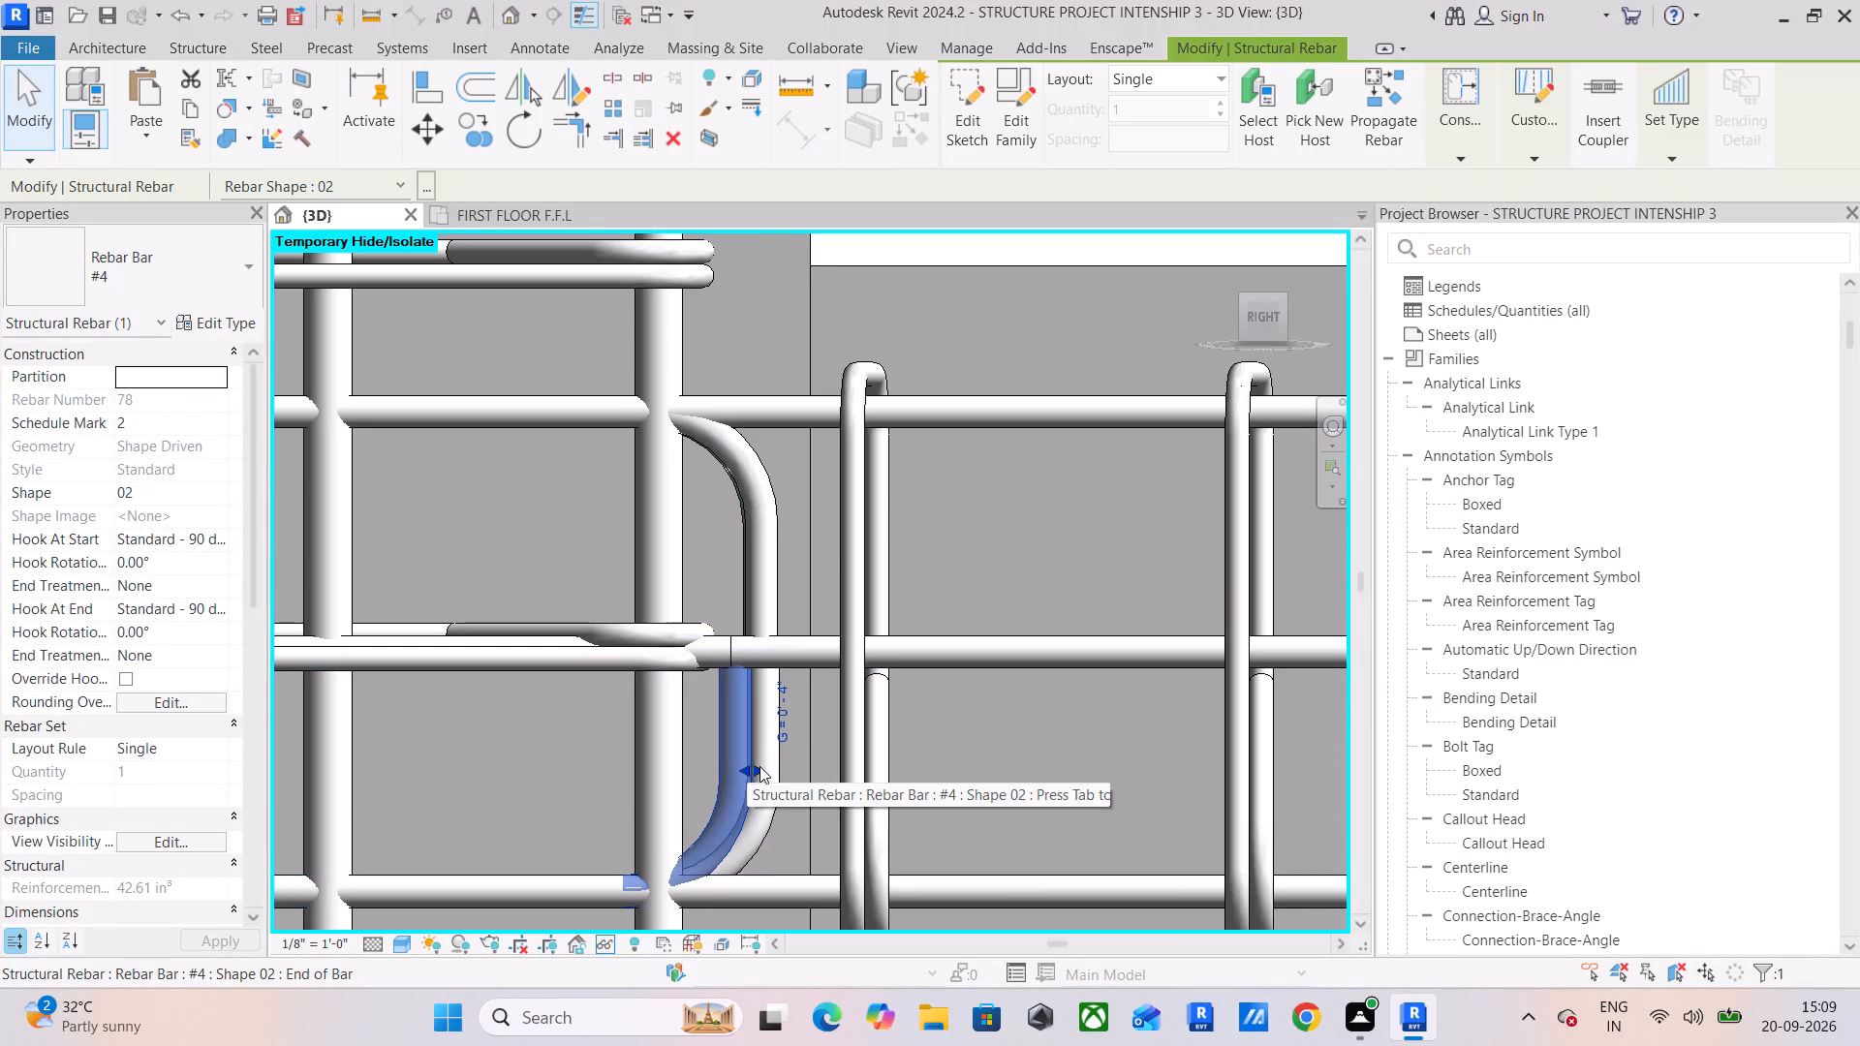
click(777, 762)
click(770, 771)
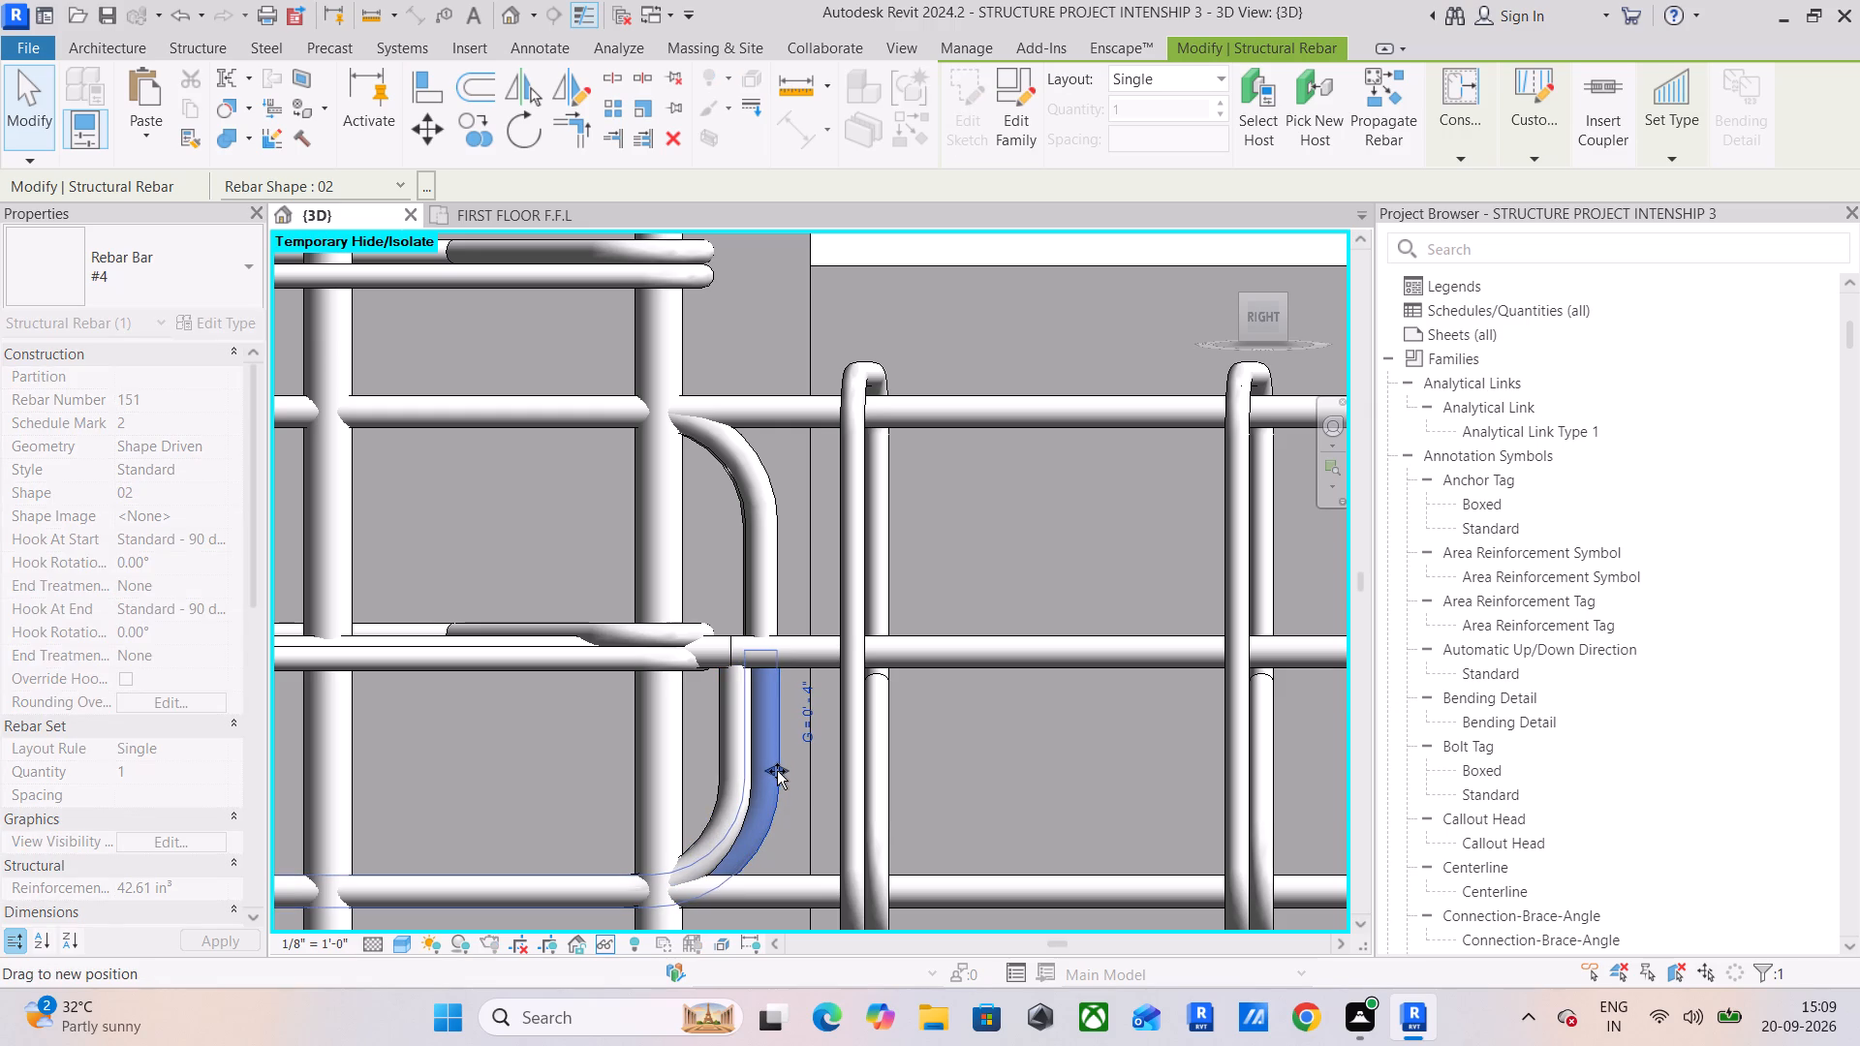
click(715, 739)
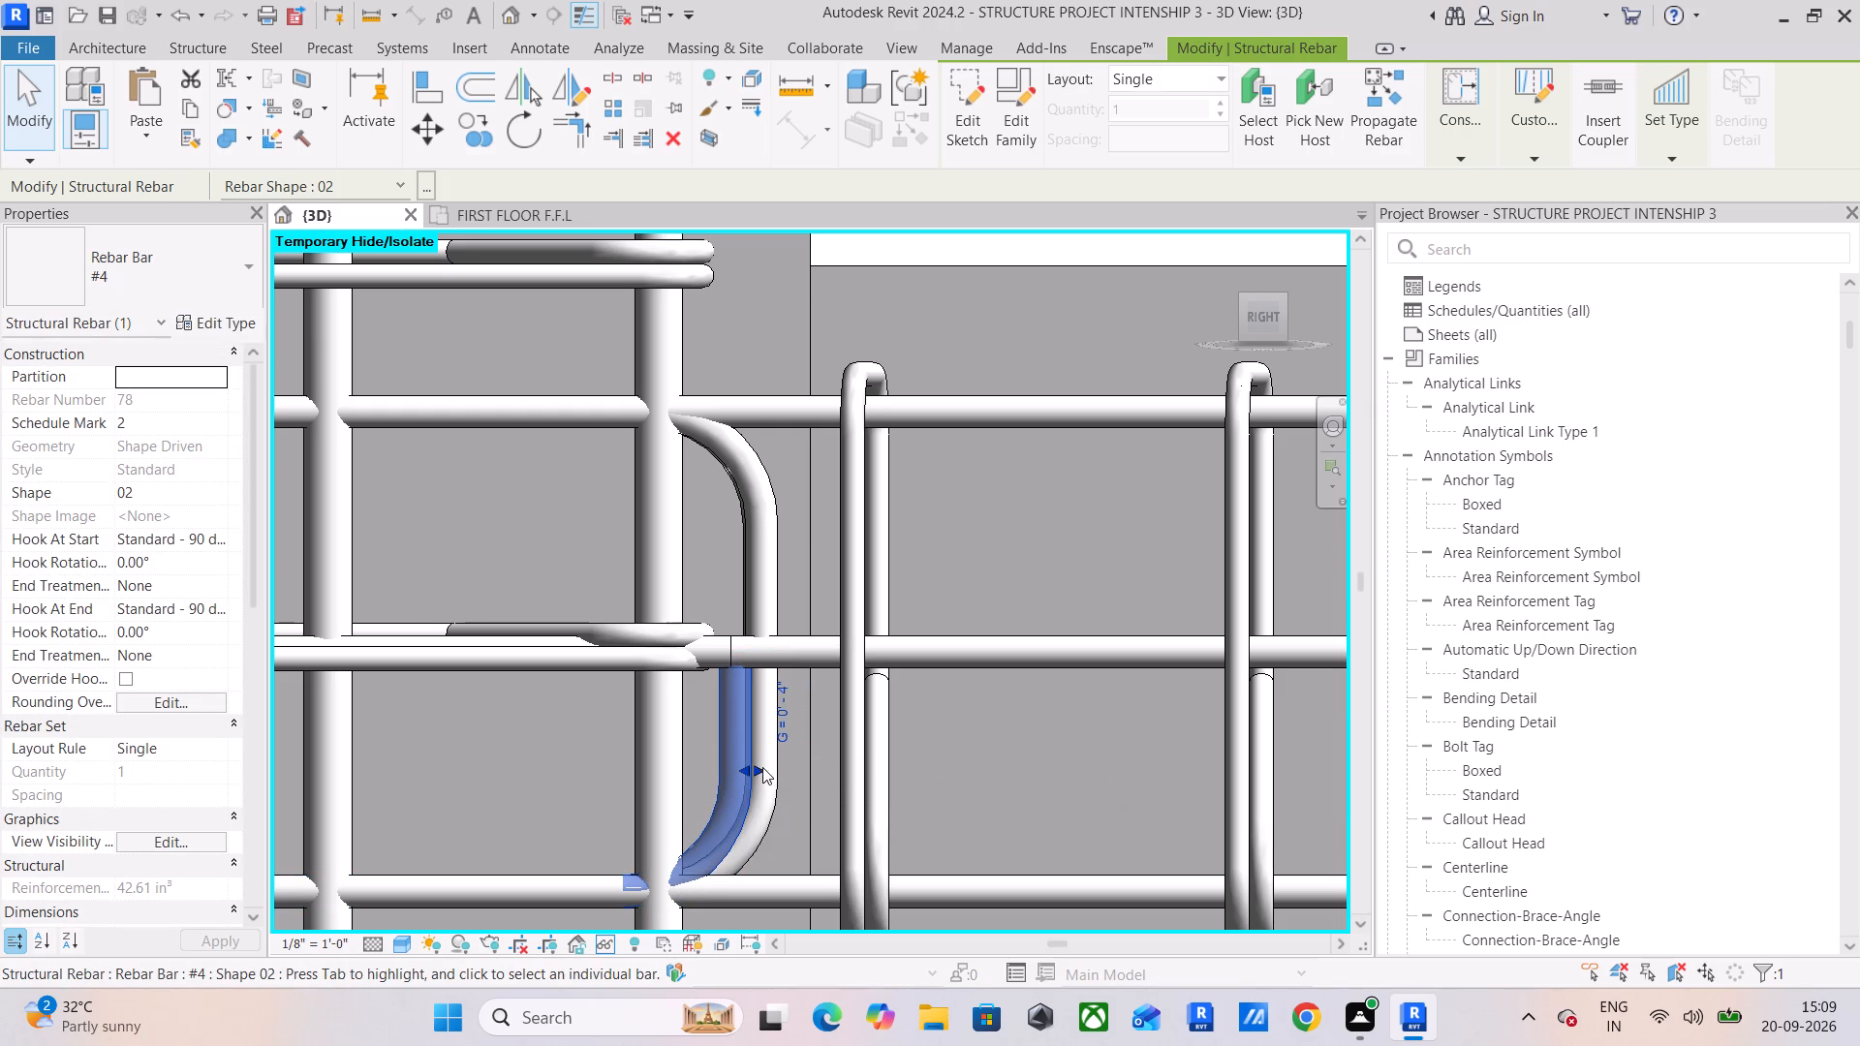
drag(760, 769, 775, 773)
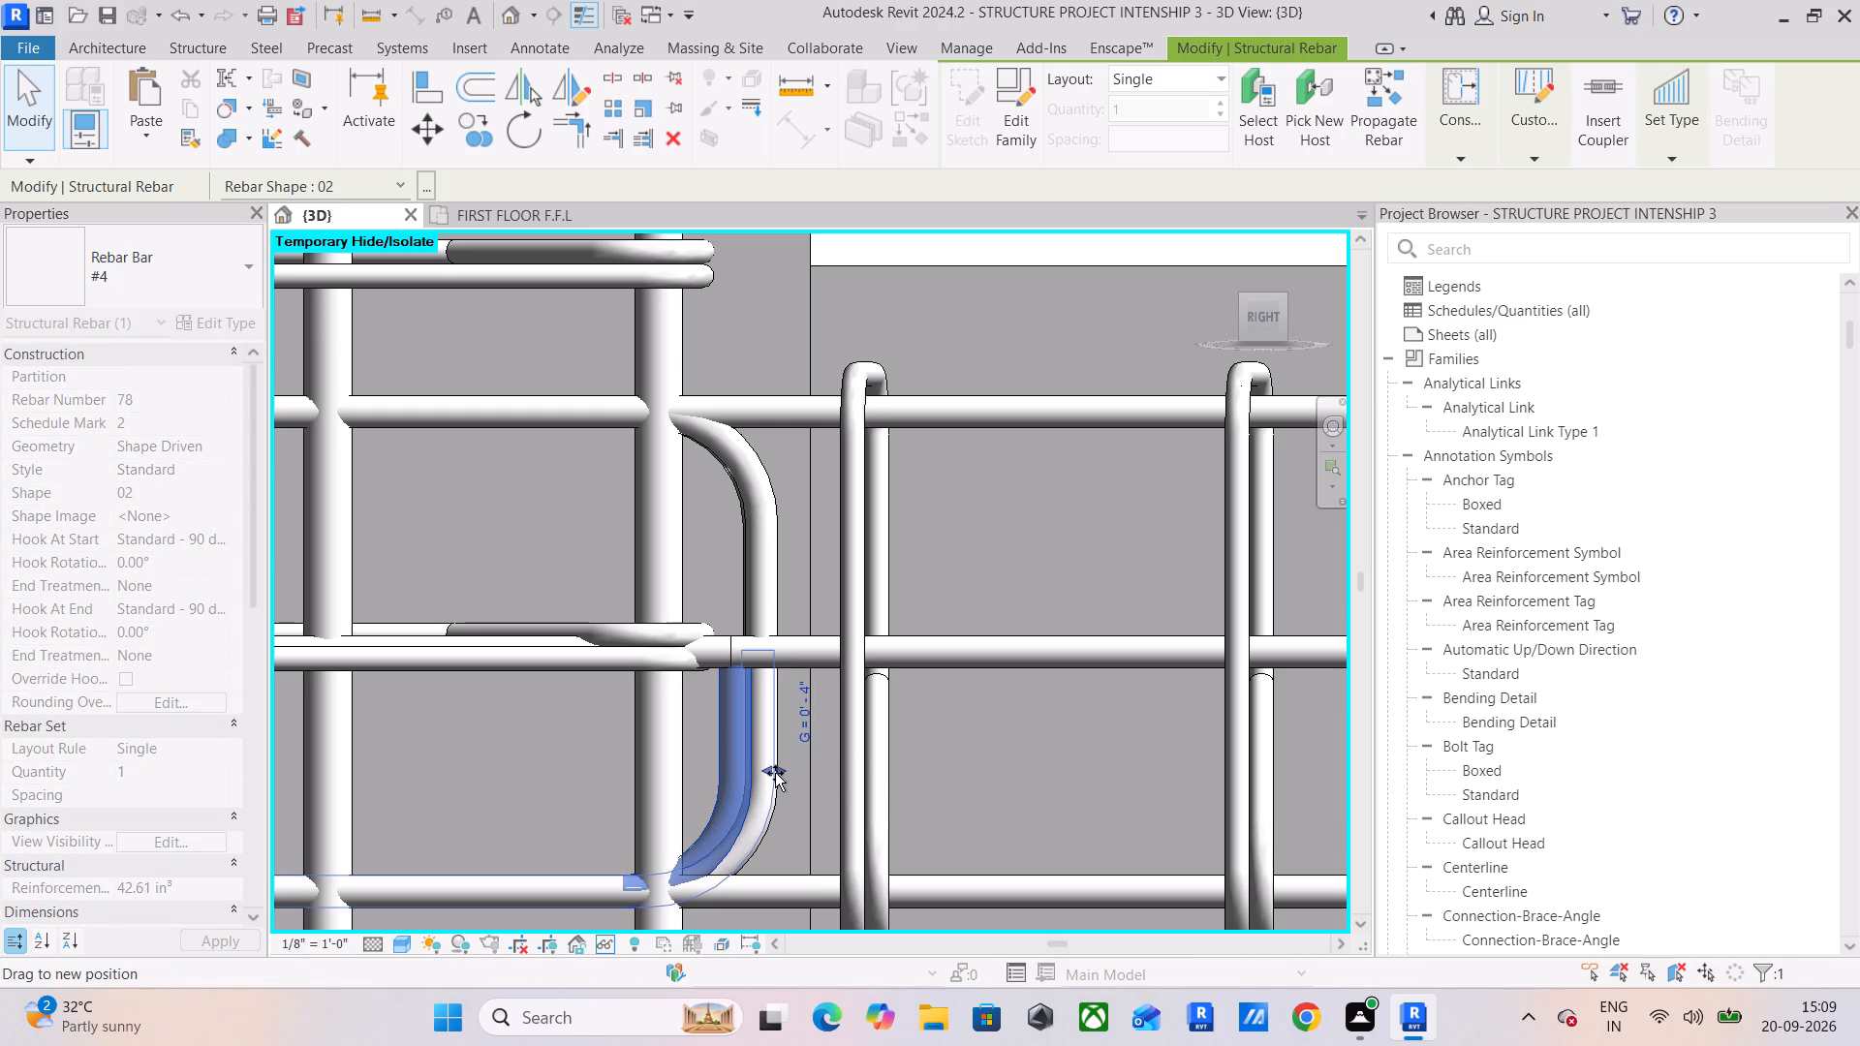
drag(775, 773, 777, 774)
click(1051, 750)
Extend both top hooked #4 bars across the end column so their hooks sit near the column's outer face.
scroll(995, 766, down, 5)
middle_drag(1026, 776, 877, 772)
scroll(876, 770, up, 1)
scroll(876, 767, down, 4)
middle_drag(945, 774, 819, 745)
scroll(825, 740, down, 3)
middle_drag(957, 767, 735, 761)
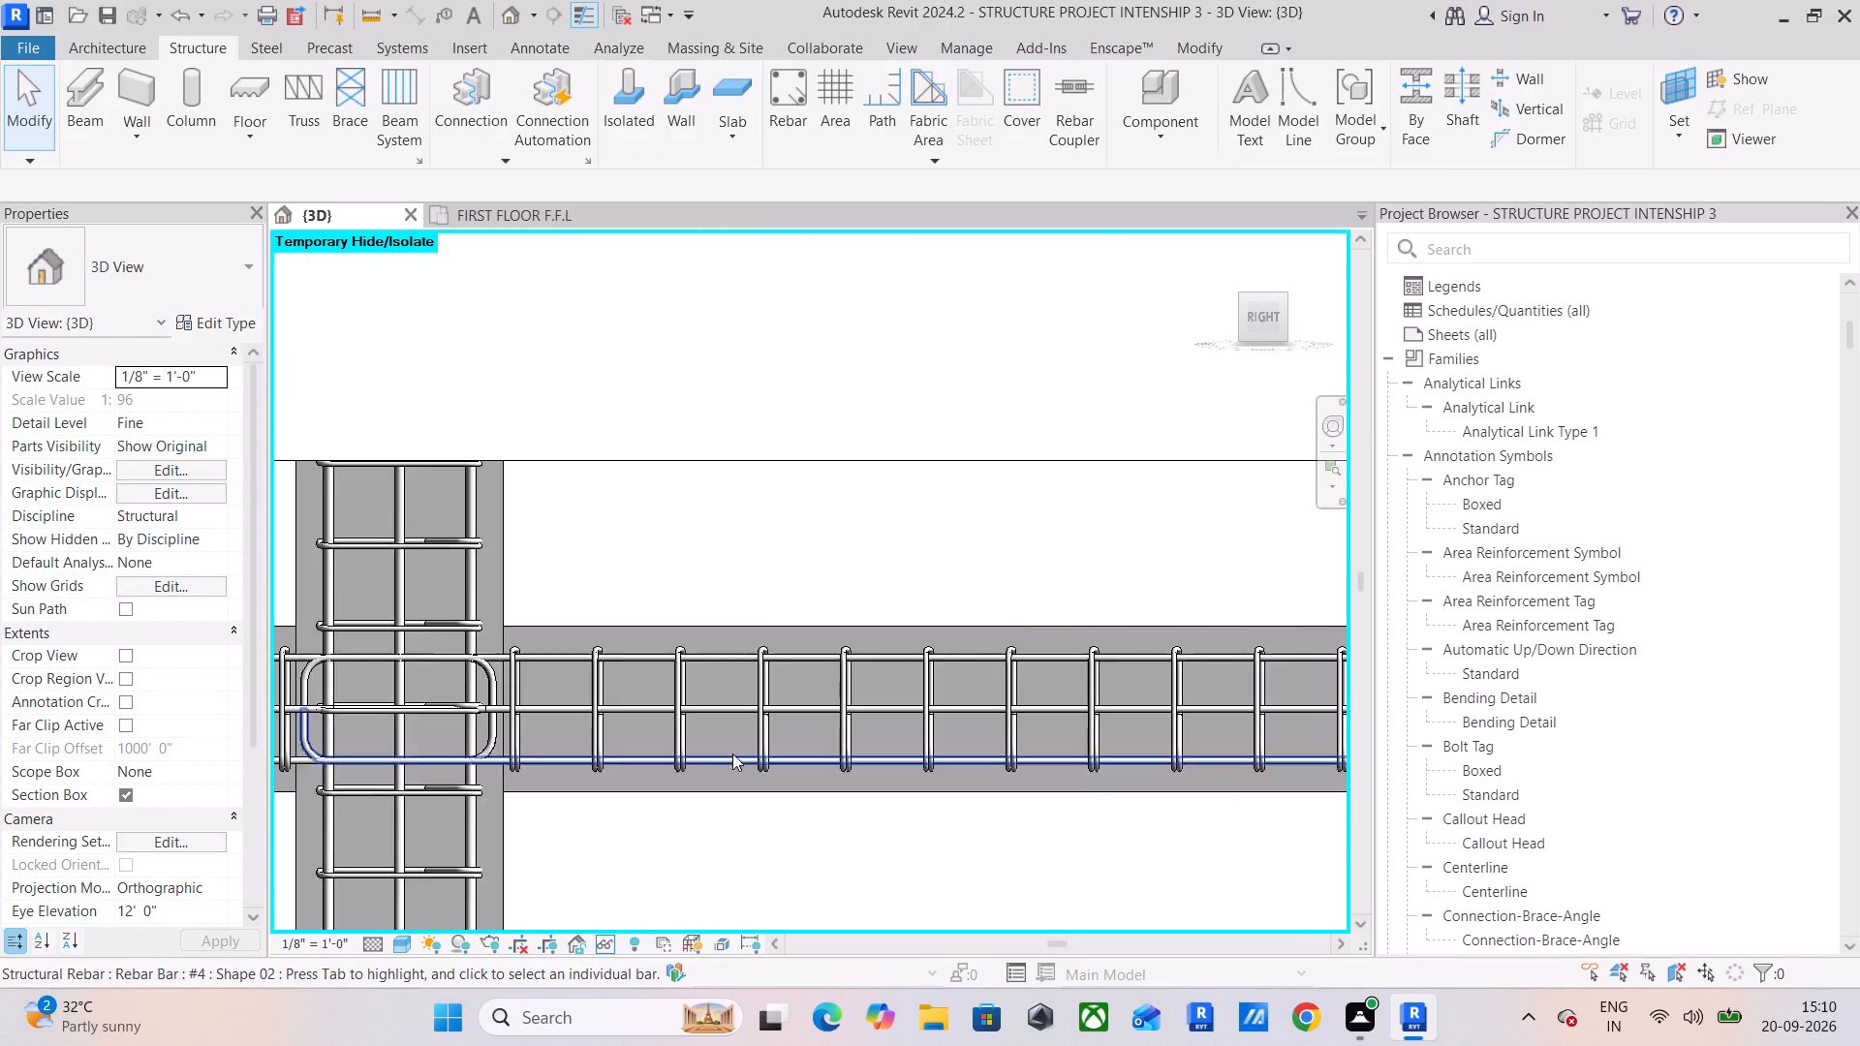
scroll(738, 751, down, 4)
middle_drag(942, 762, 671, 764)
scroll(711, 745, down, 5)
middle_drag(813, 762, 697, 763)
scroll(1062, 699, up, 3)
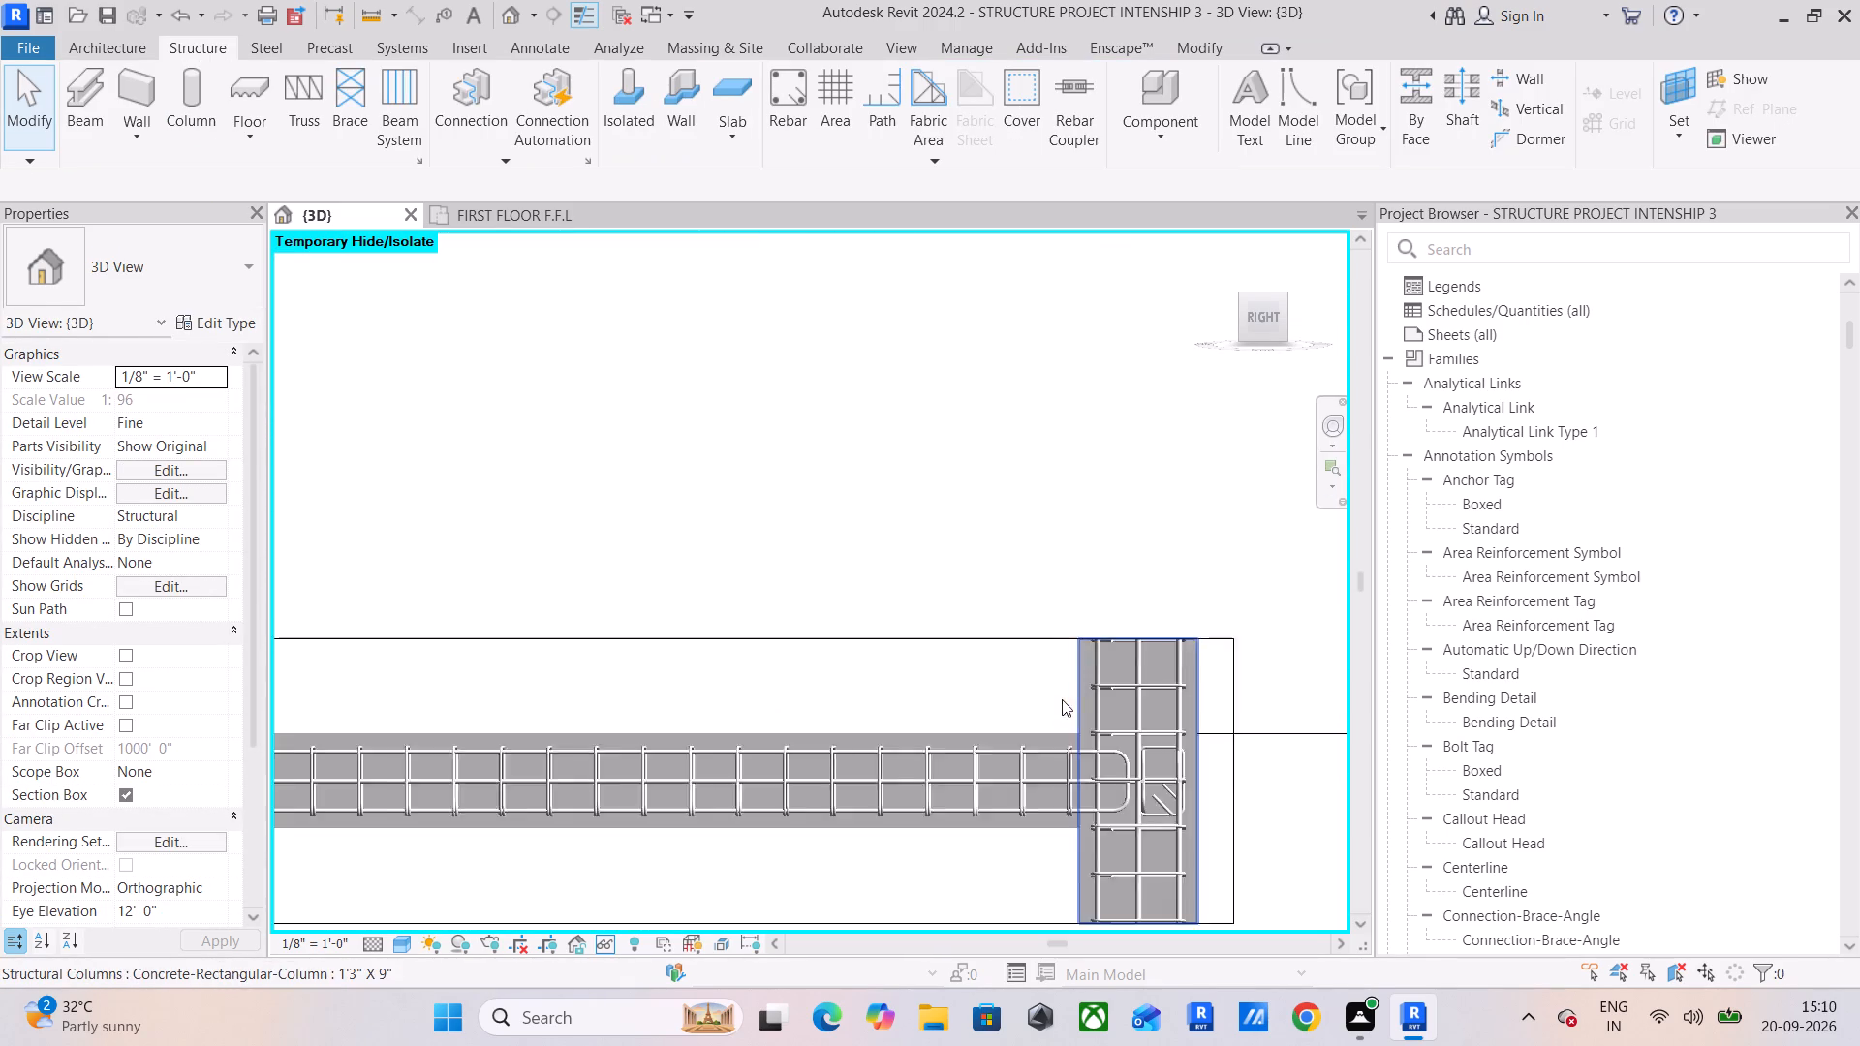
scroll(1062, 699, up, 7)
middle_drag(1140, 781, 892, 670)
click(849, 612)
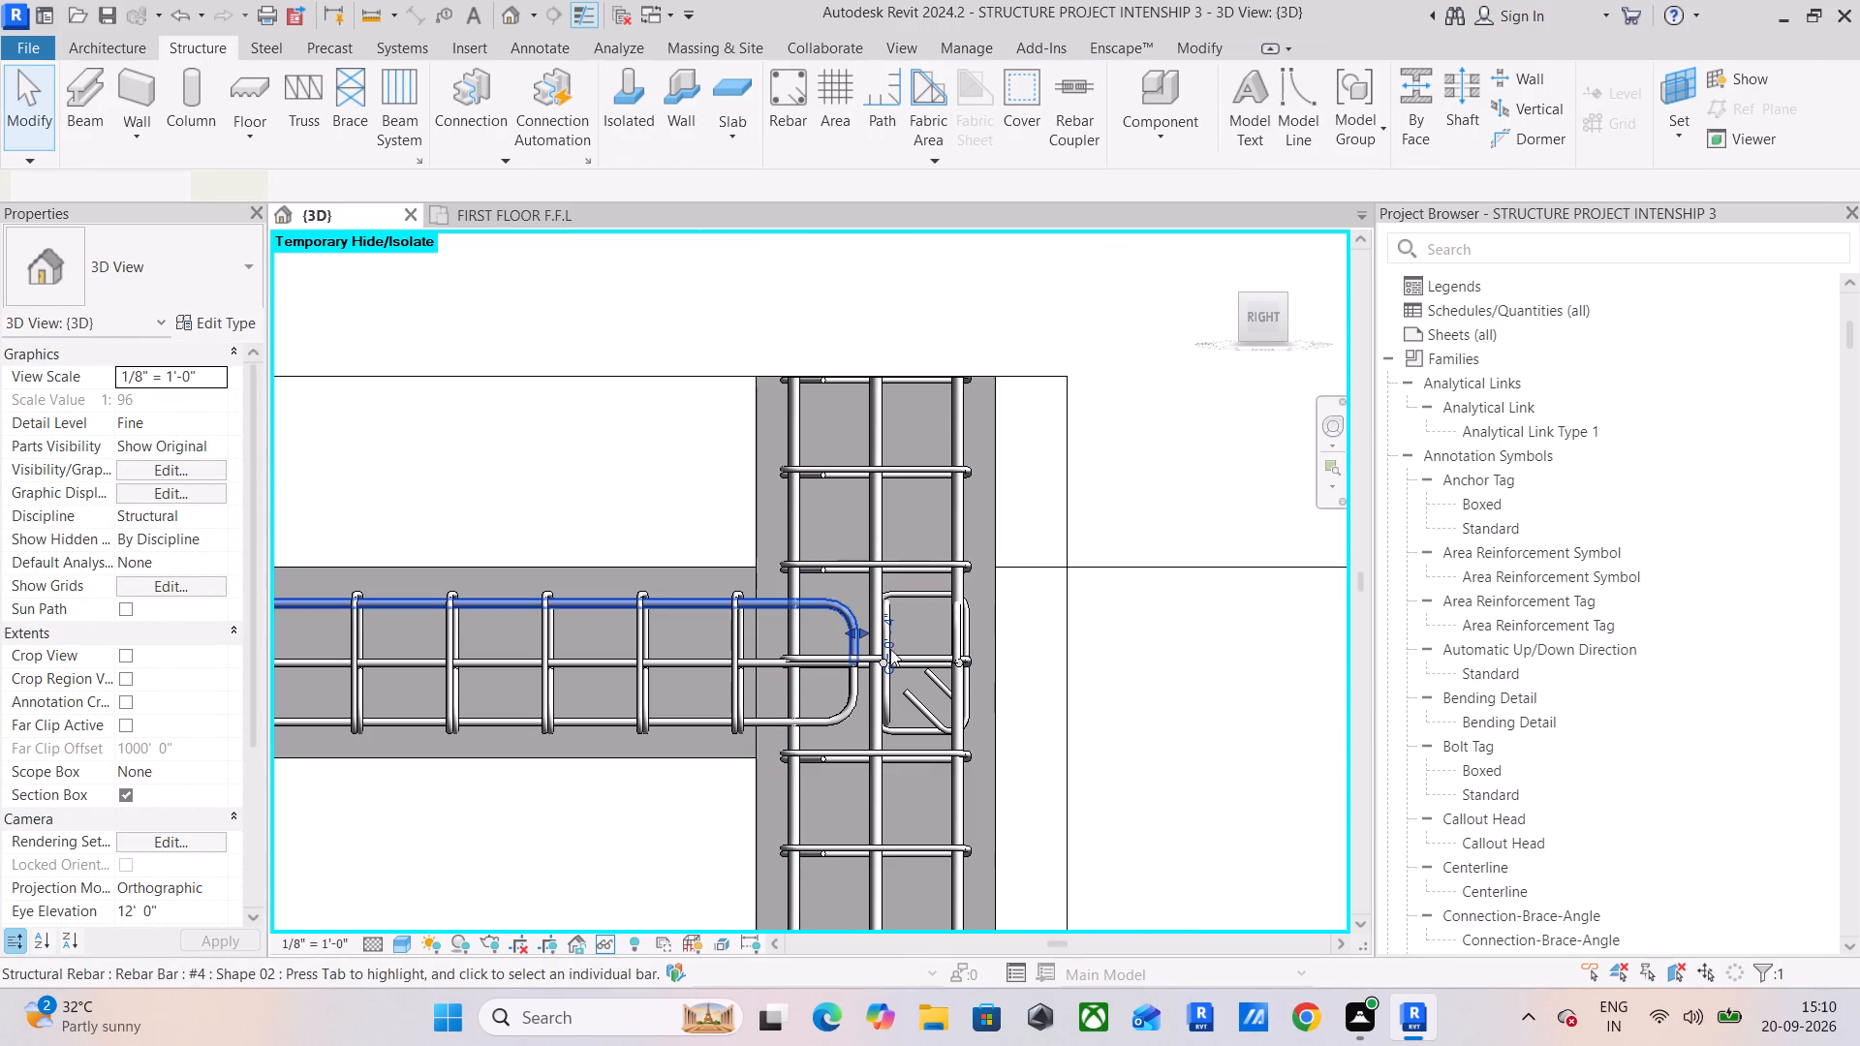
drag(862, 631, 975, 640)
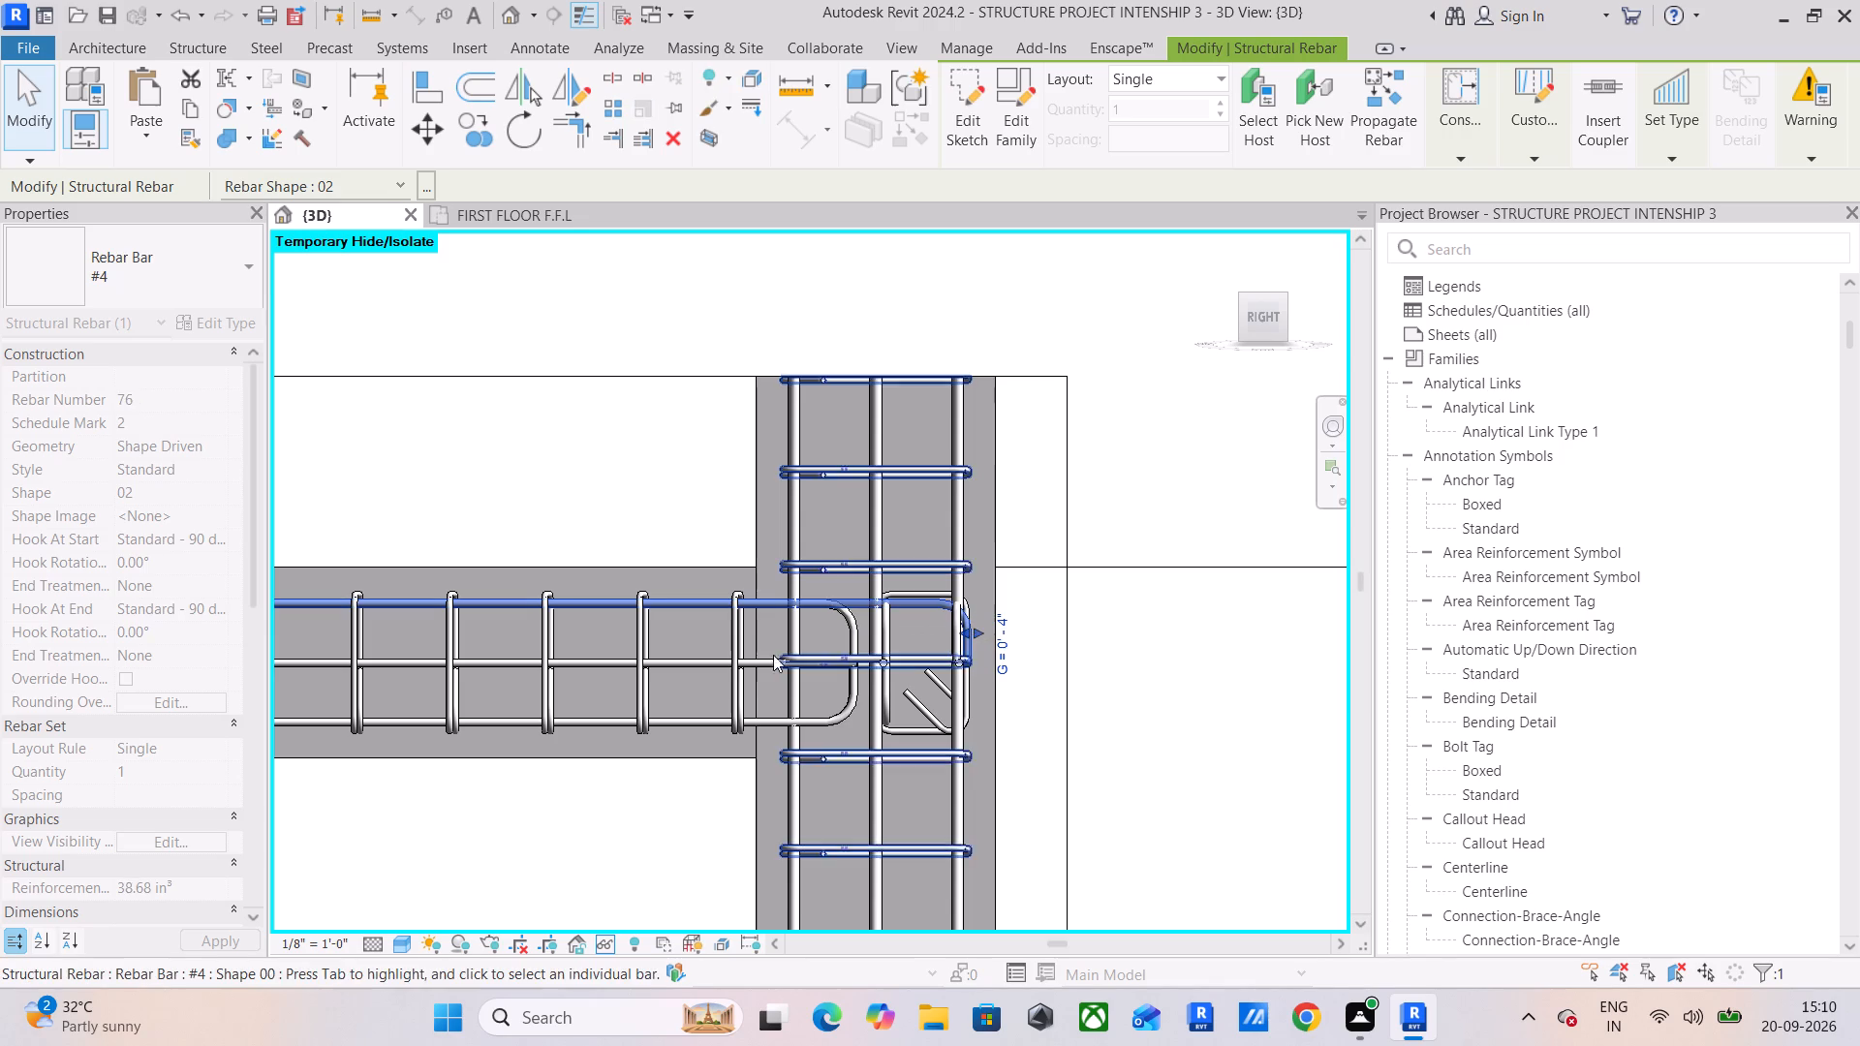
scroll(710, 641, up, 5)
middle_drag(845, 640, 768, 631)
click(923, 623)
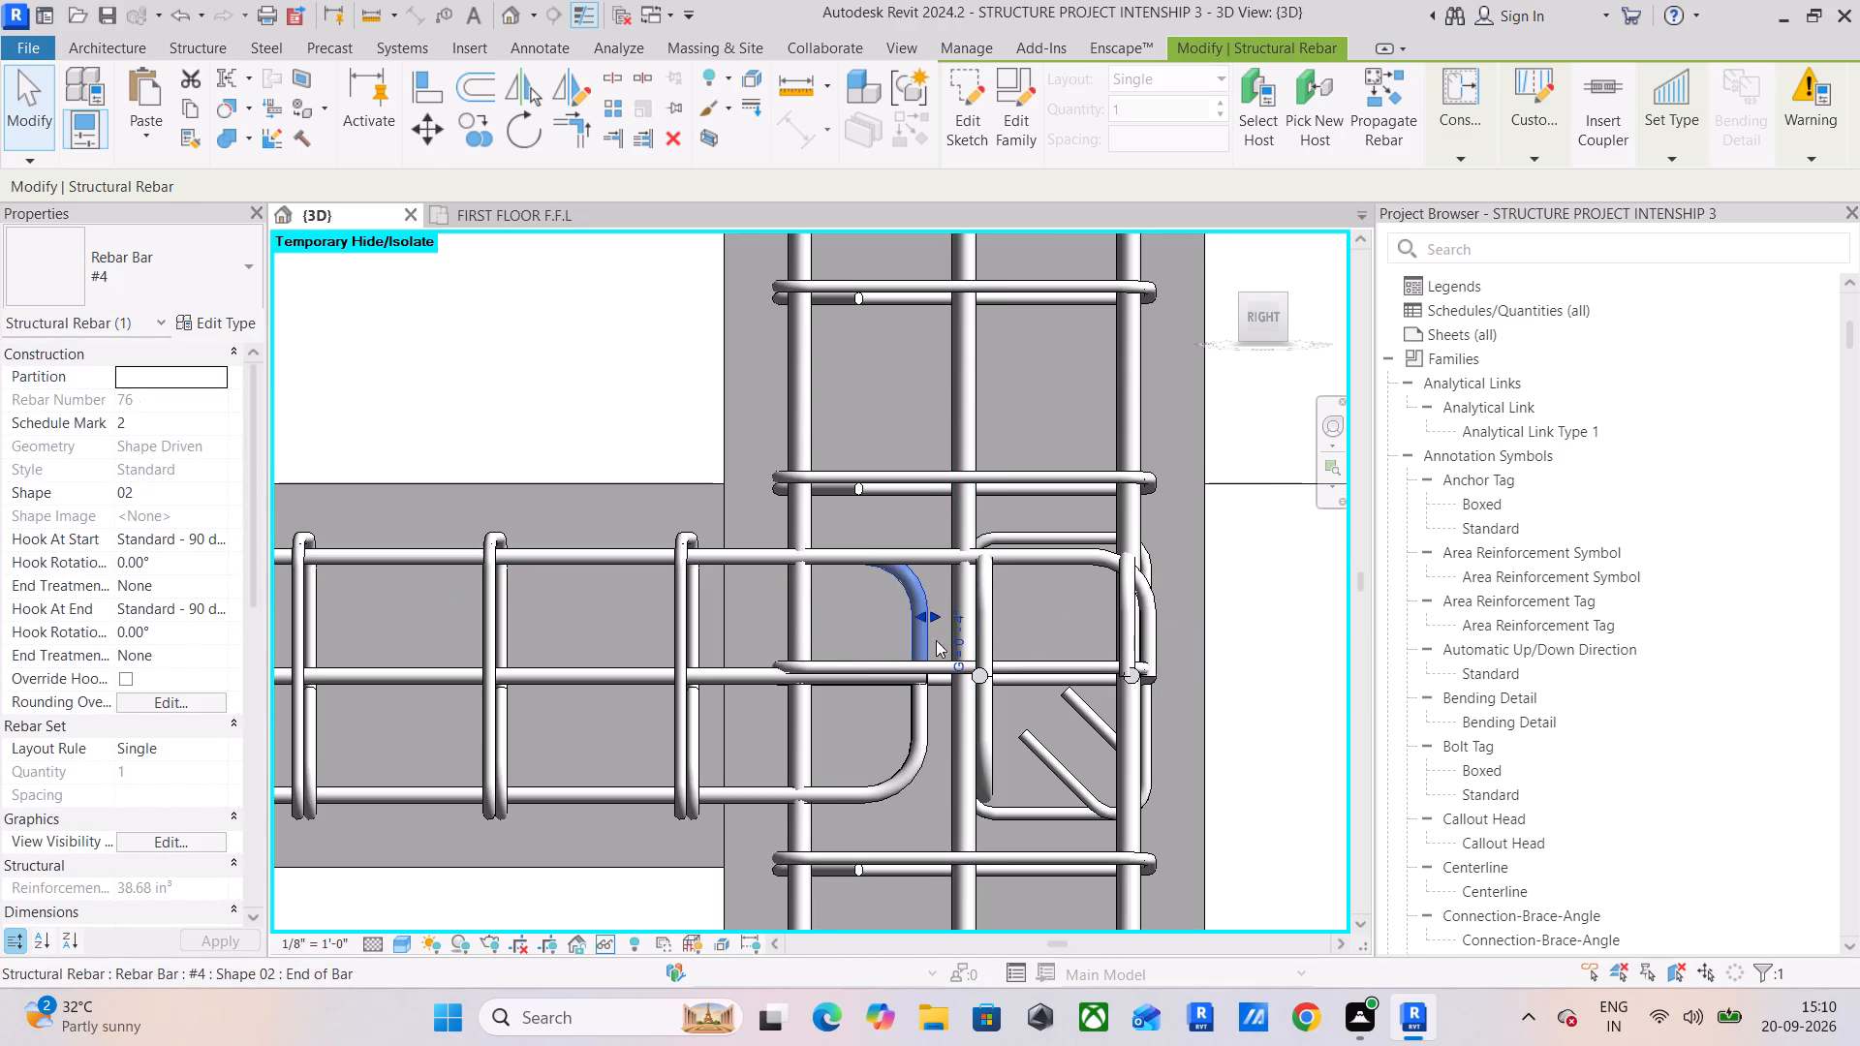
drag(933, 615, 1145, 634)
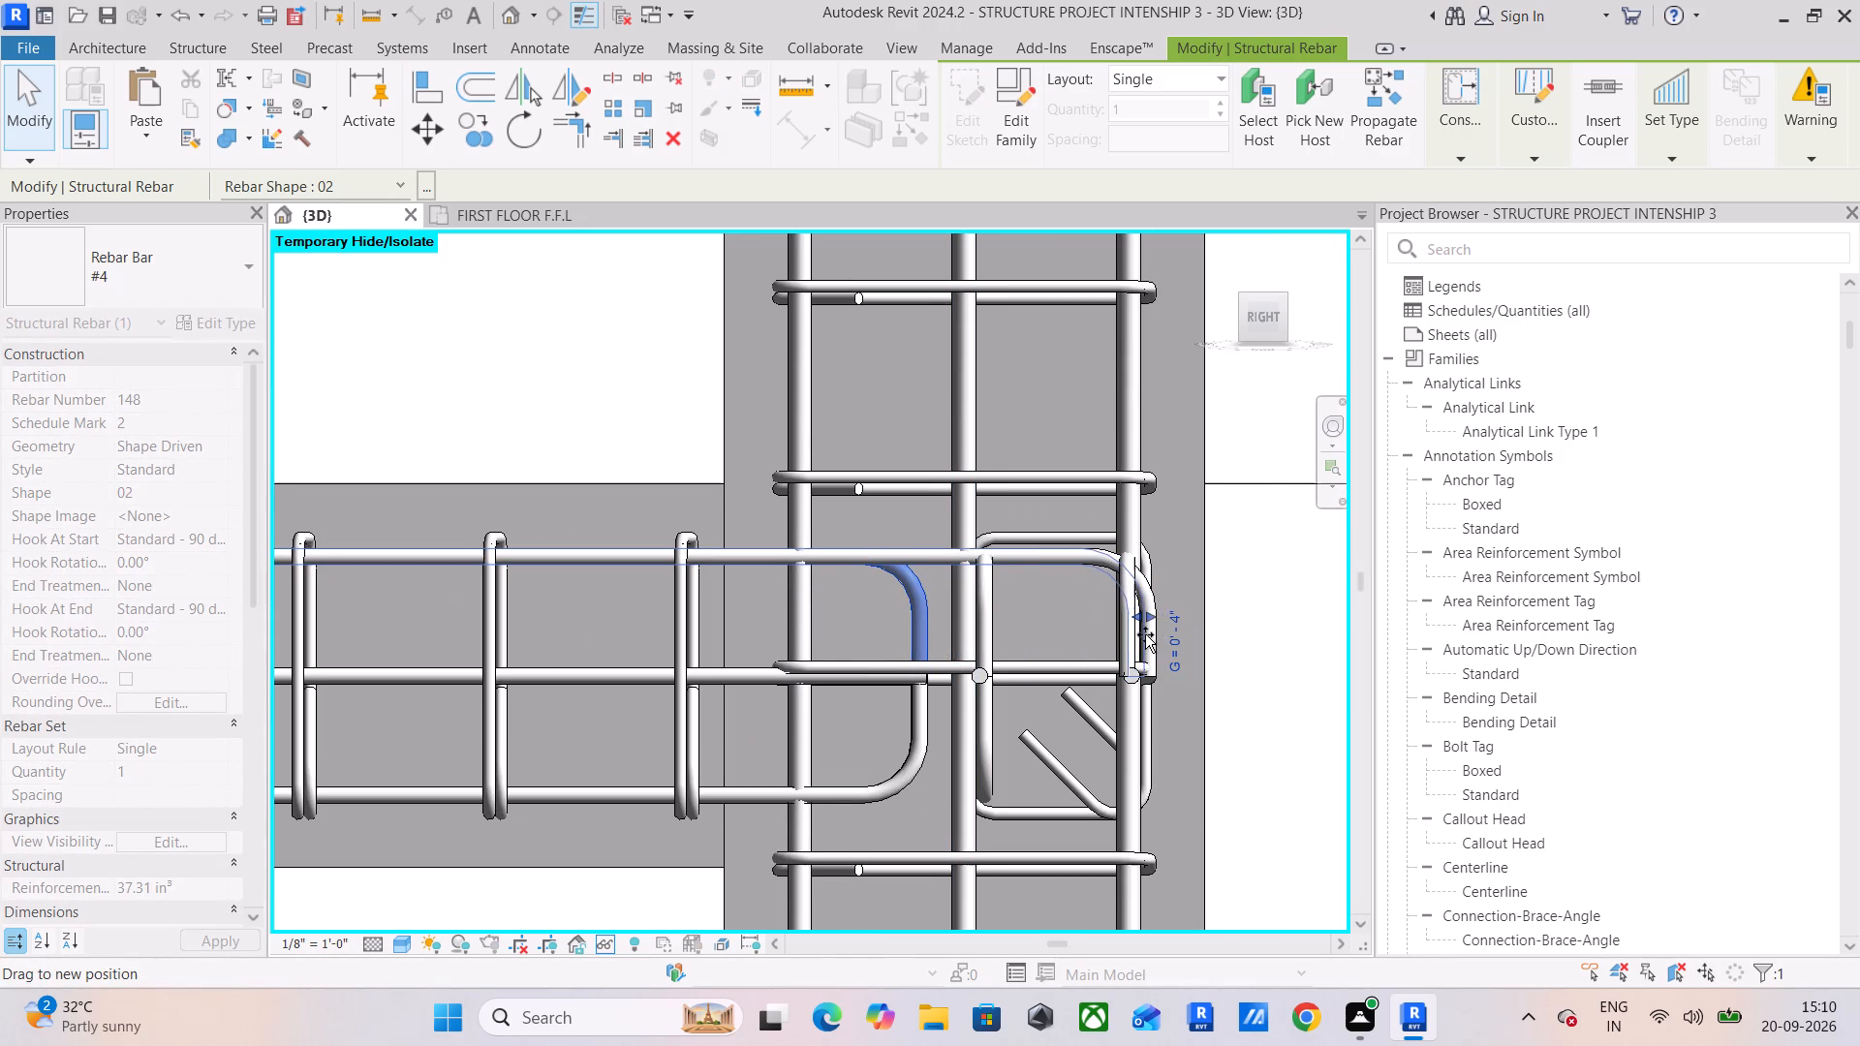
drag(1145, 634, 1155, 637)
Extend both bottom hooked #4 bars across the end column, in line with the top hooks.
click(907, 750)
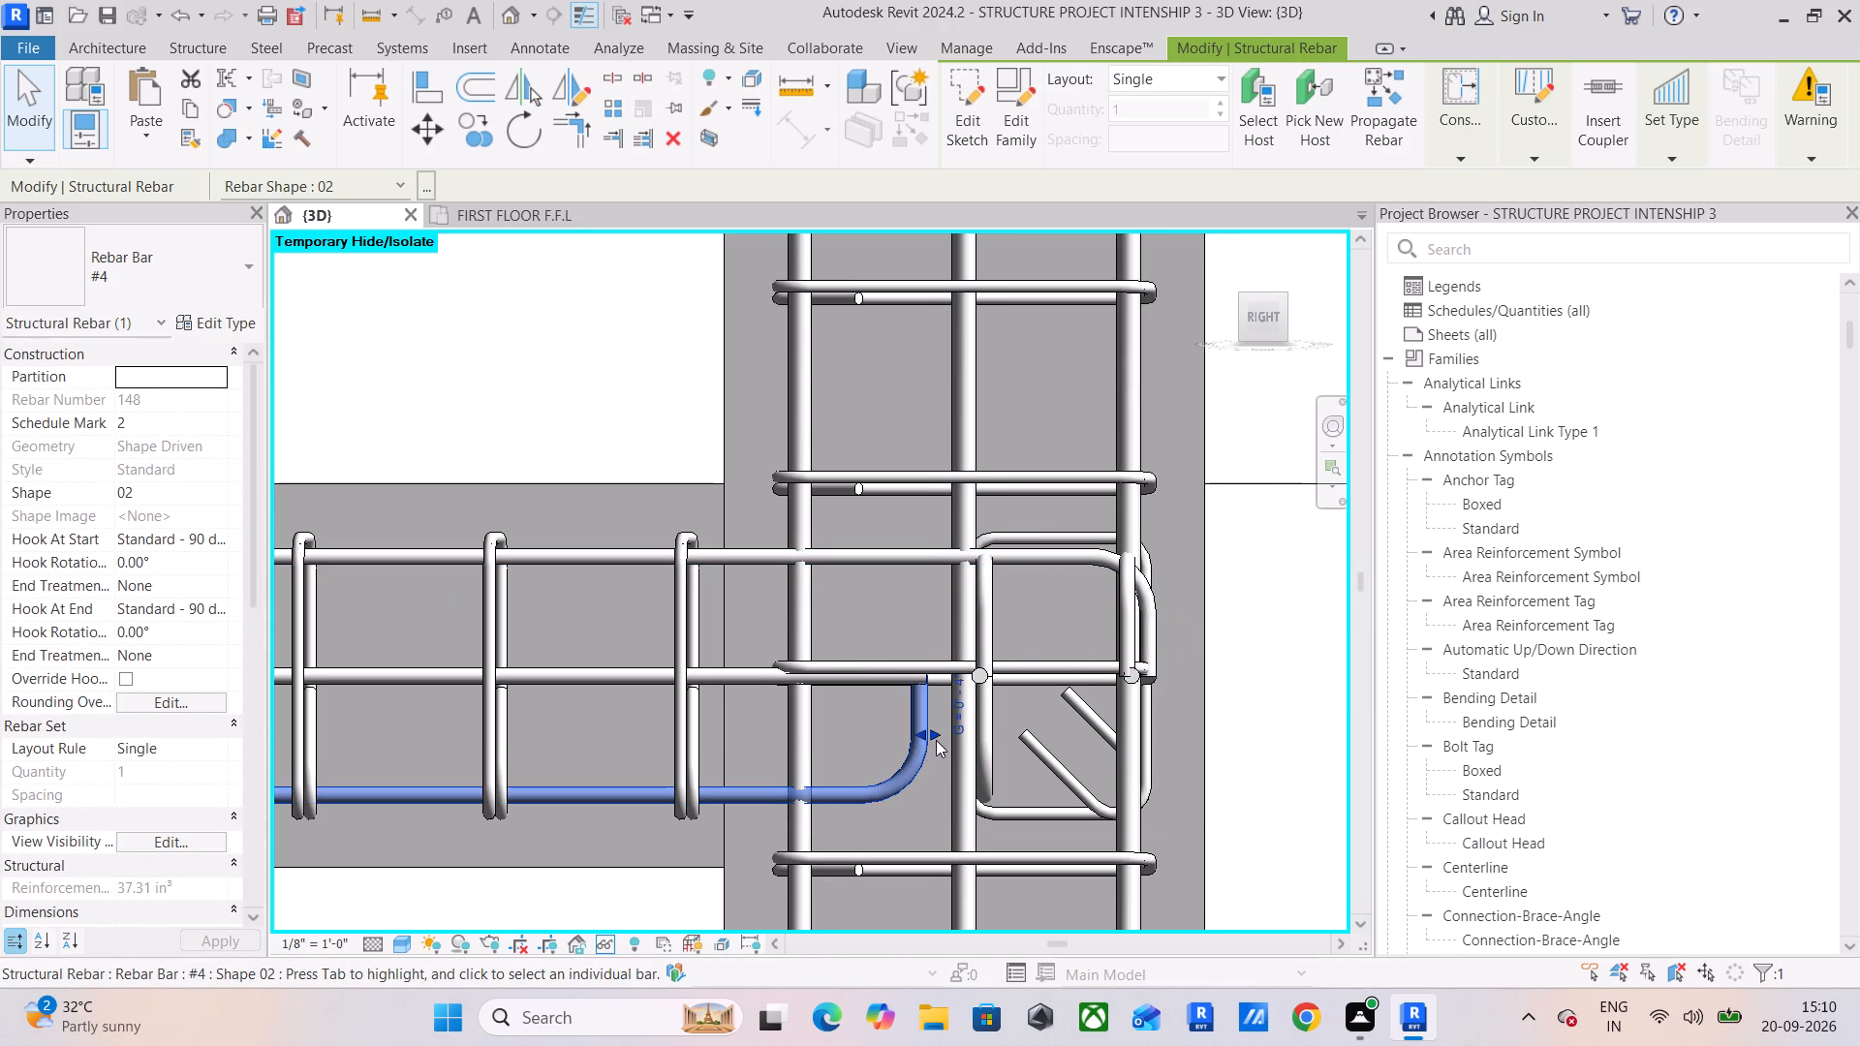
drag(936, 732, 1157, 754)
click(922, 733)
drag(932, 734, 1075, 738)
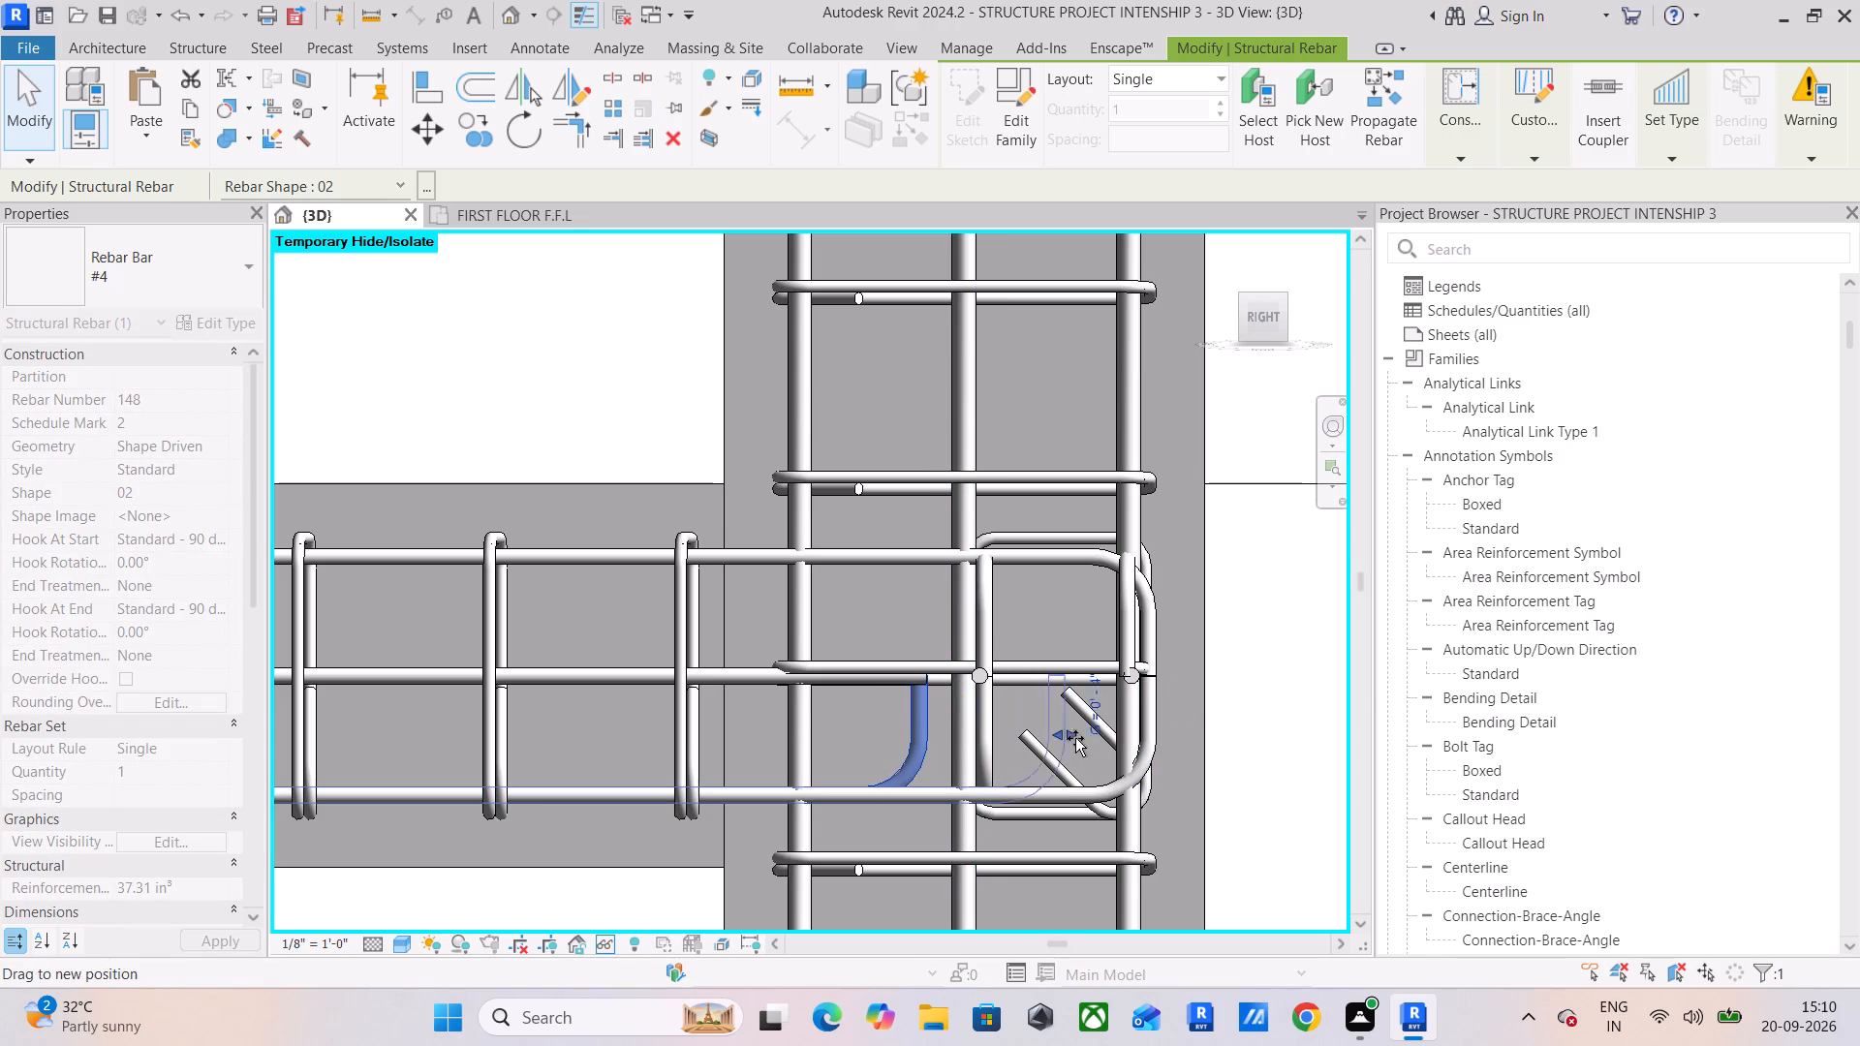
drag(1075, 738, 1151, 739)
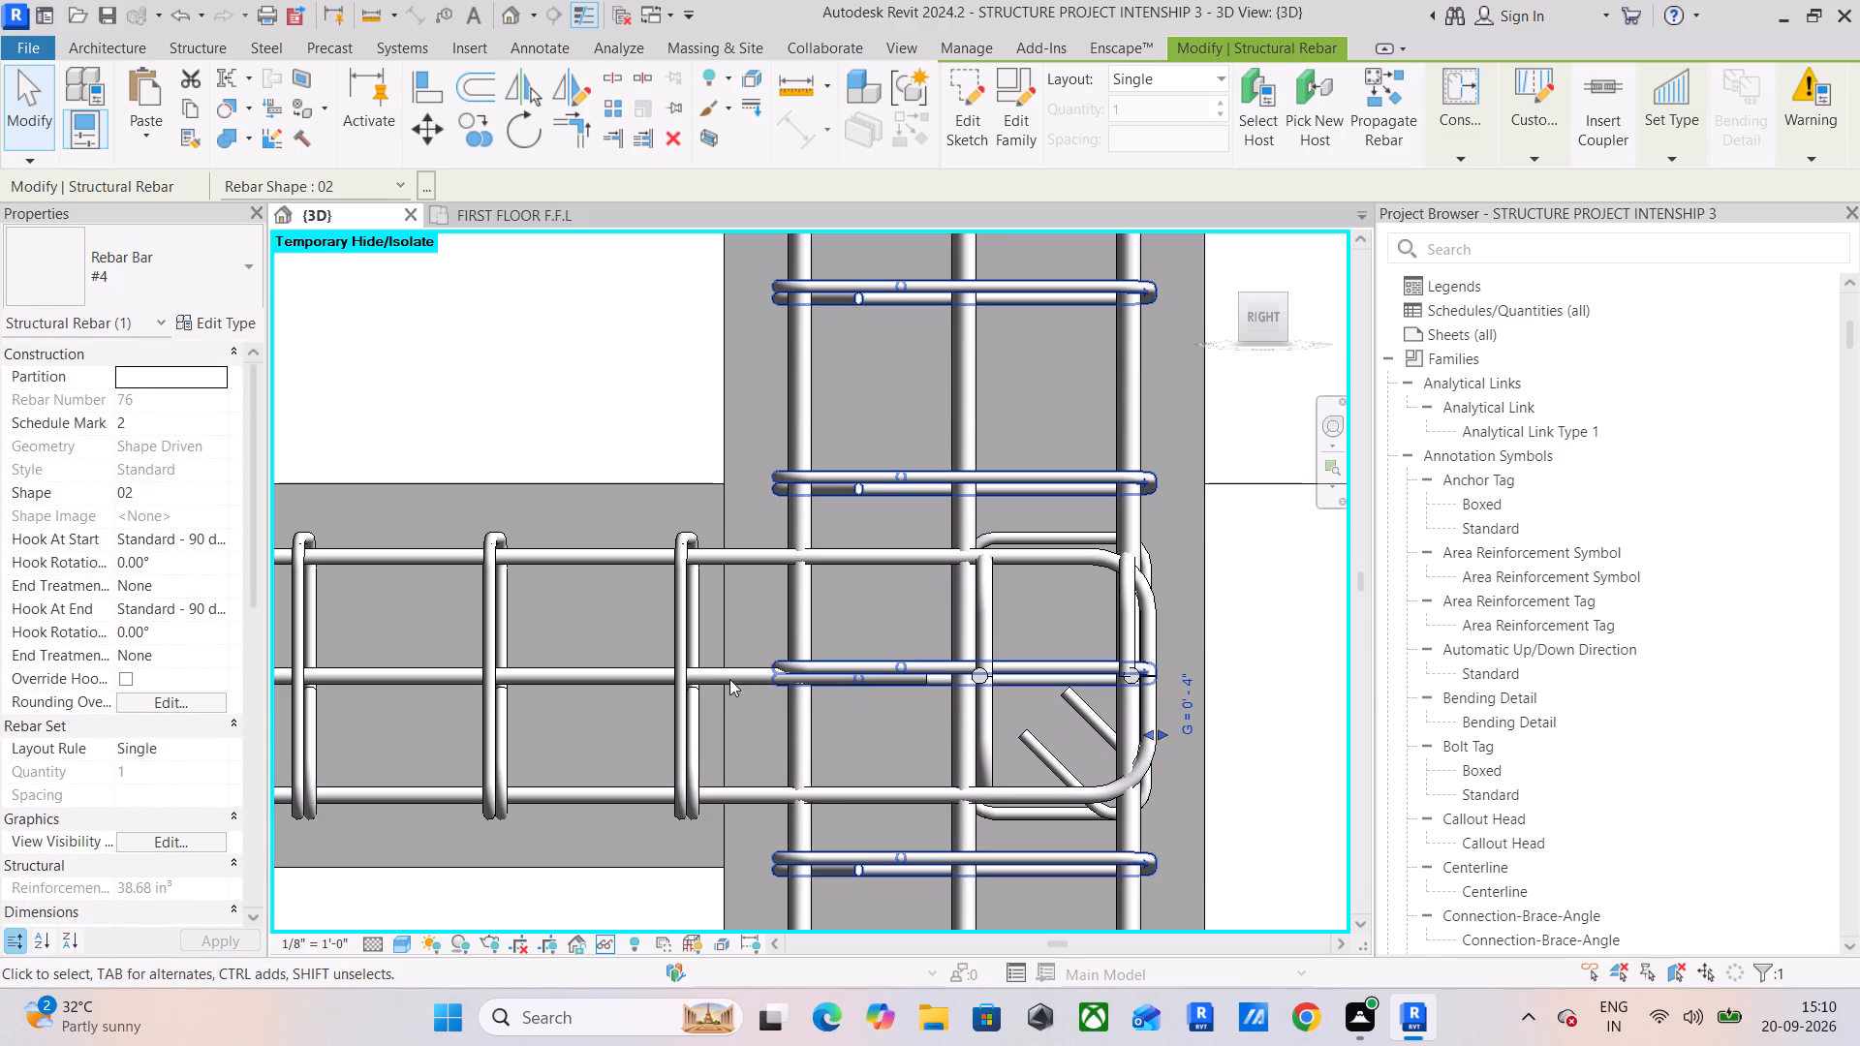
Extend both straight mid-height #4 bars through the end column to the line of the hooked bars.
drag(712, 677, 728, 678)
drag(934, 674, 1120, 696)
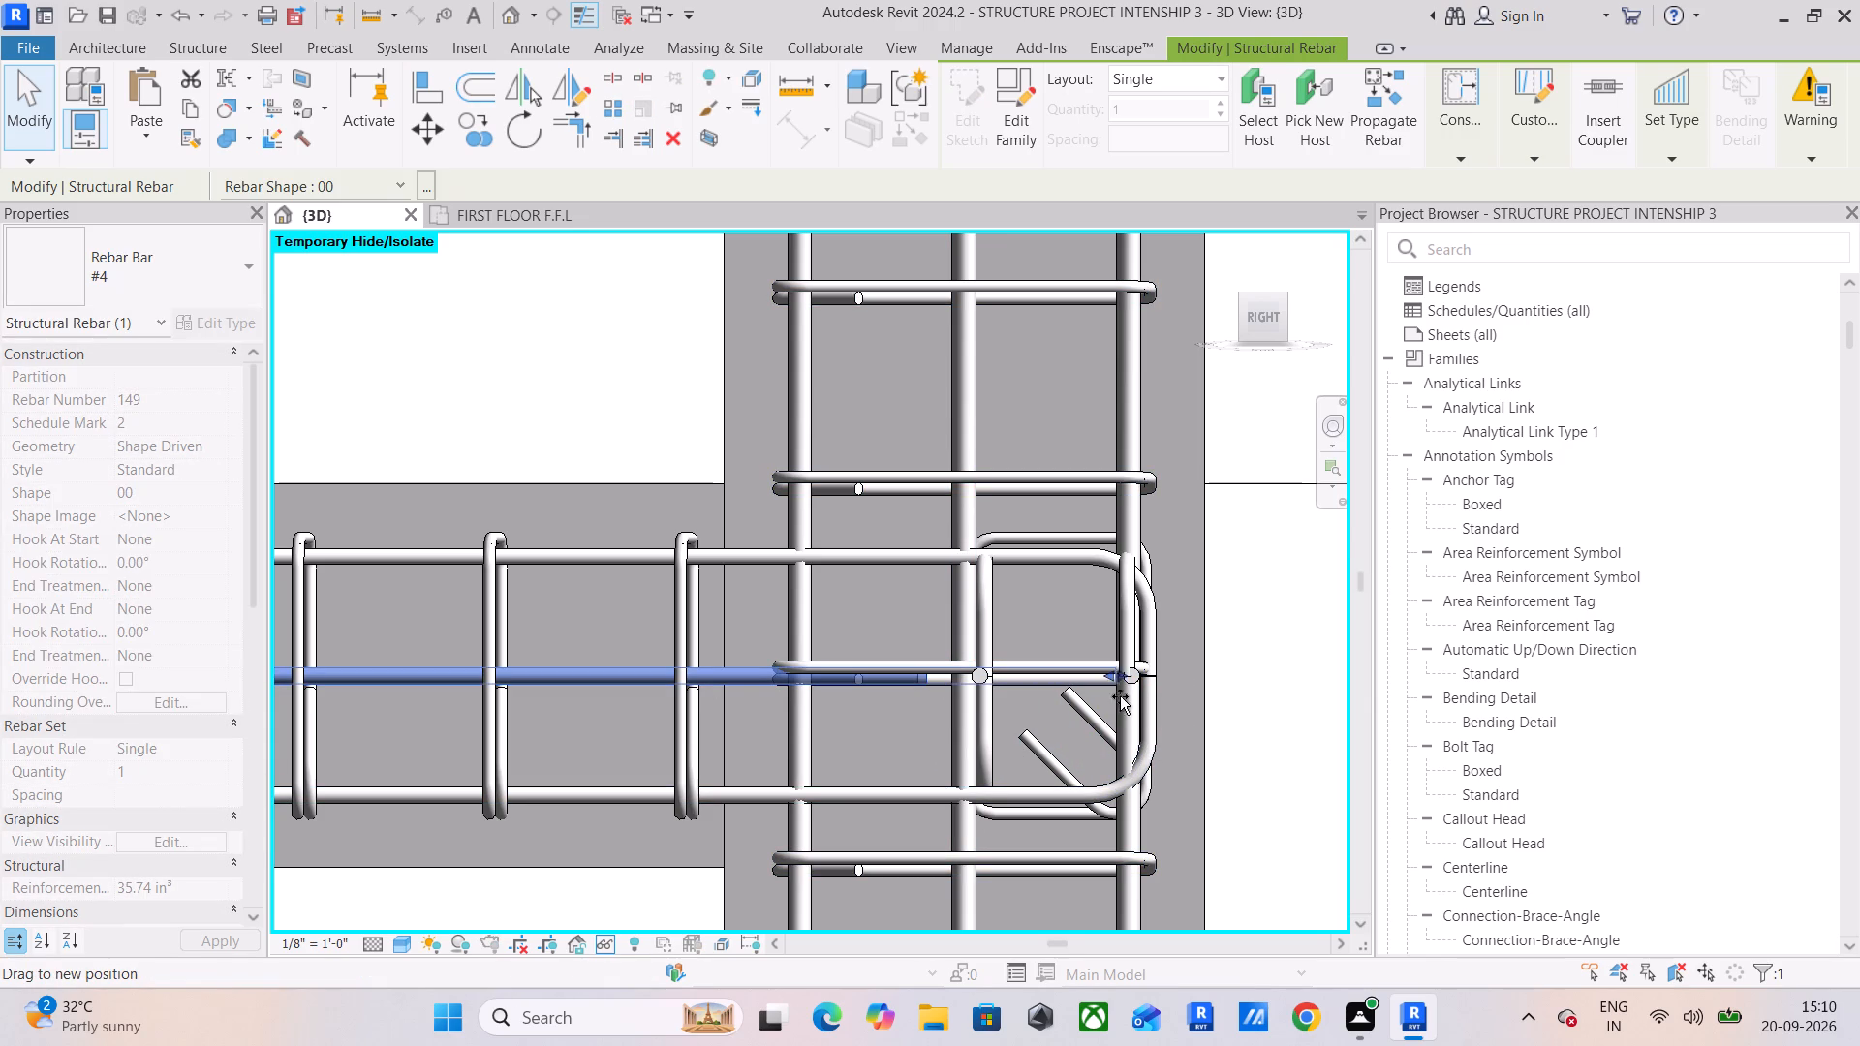
drag(1120, 696, 1157, 697)
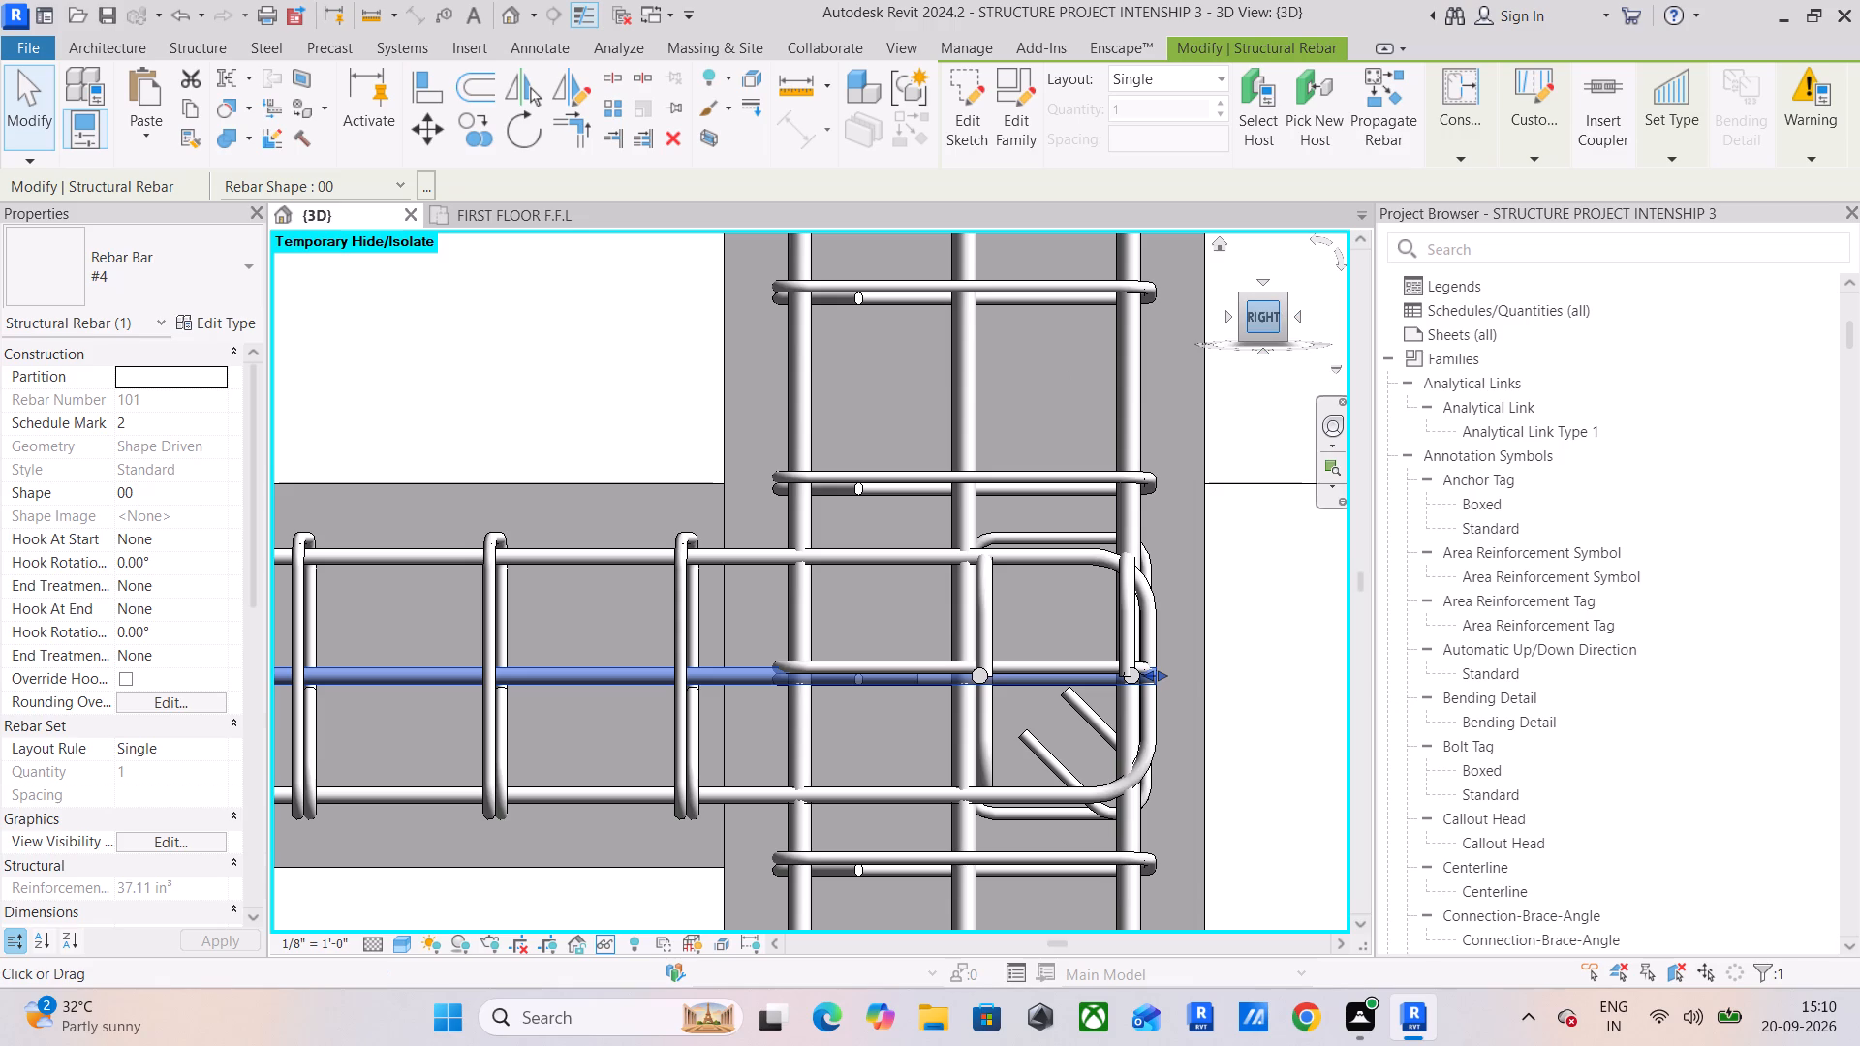
drag(1265, 318, 1265, 354)
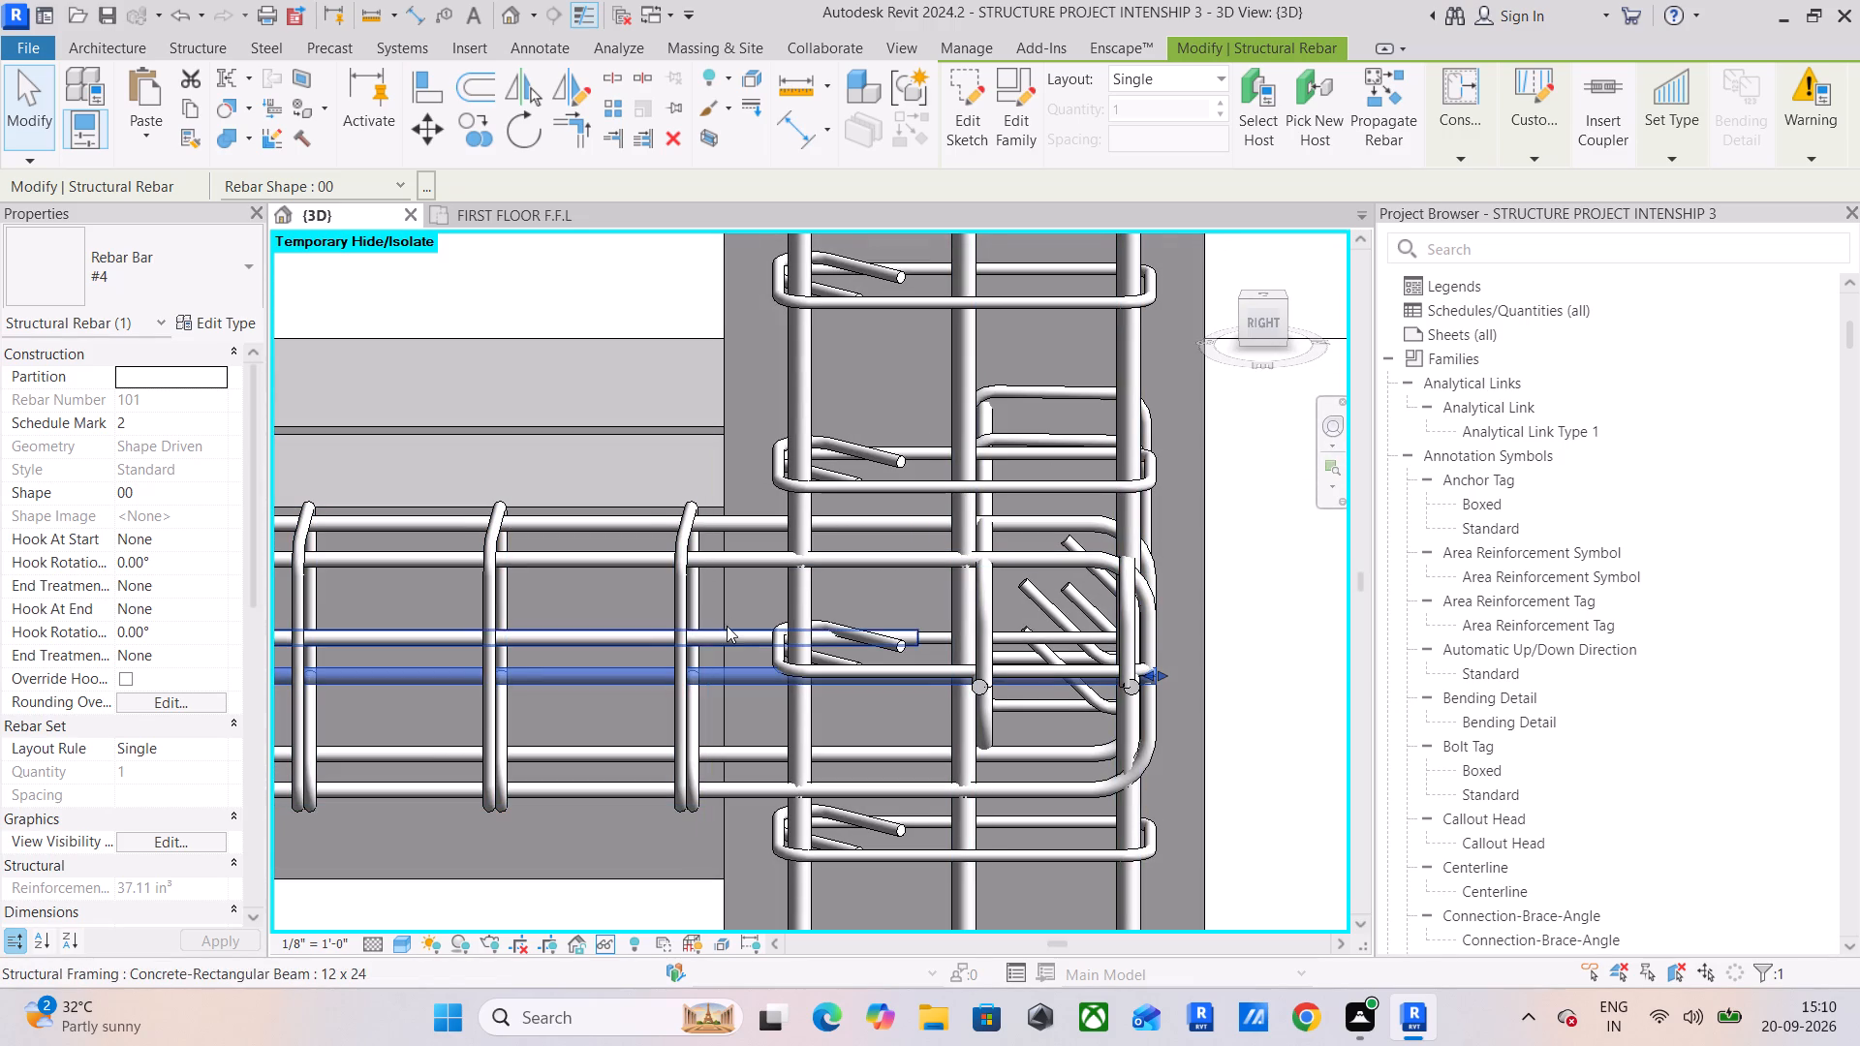
click(727, 629)
drag(925, 635, 1150, 642)
Turn off the 3D view's section box.
click(1268, 320)
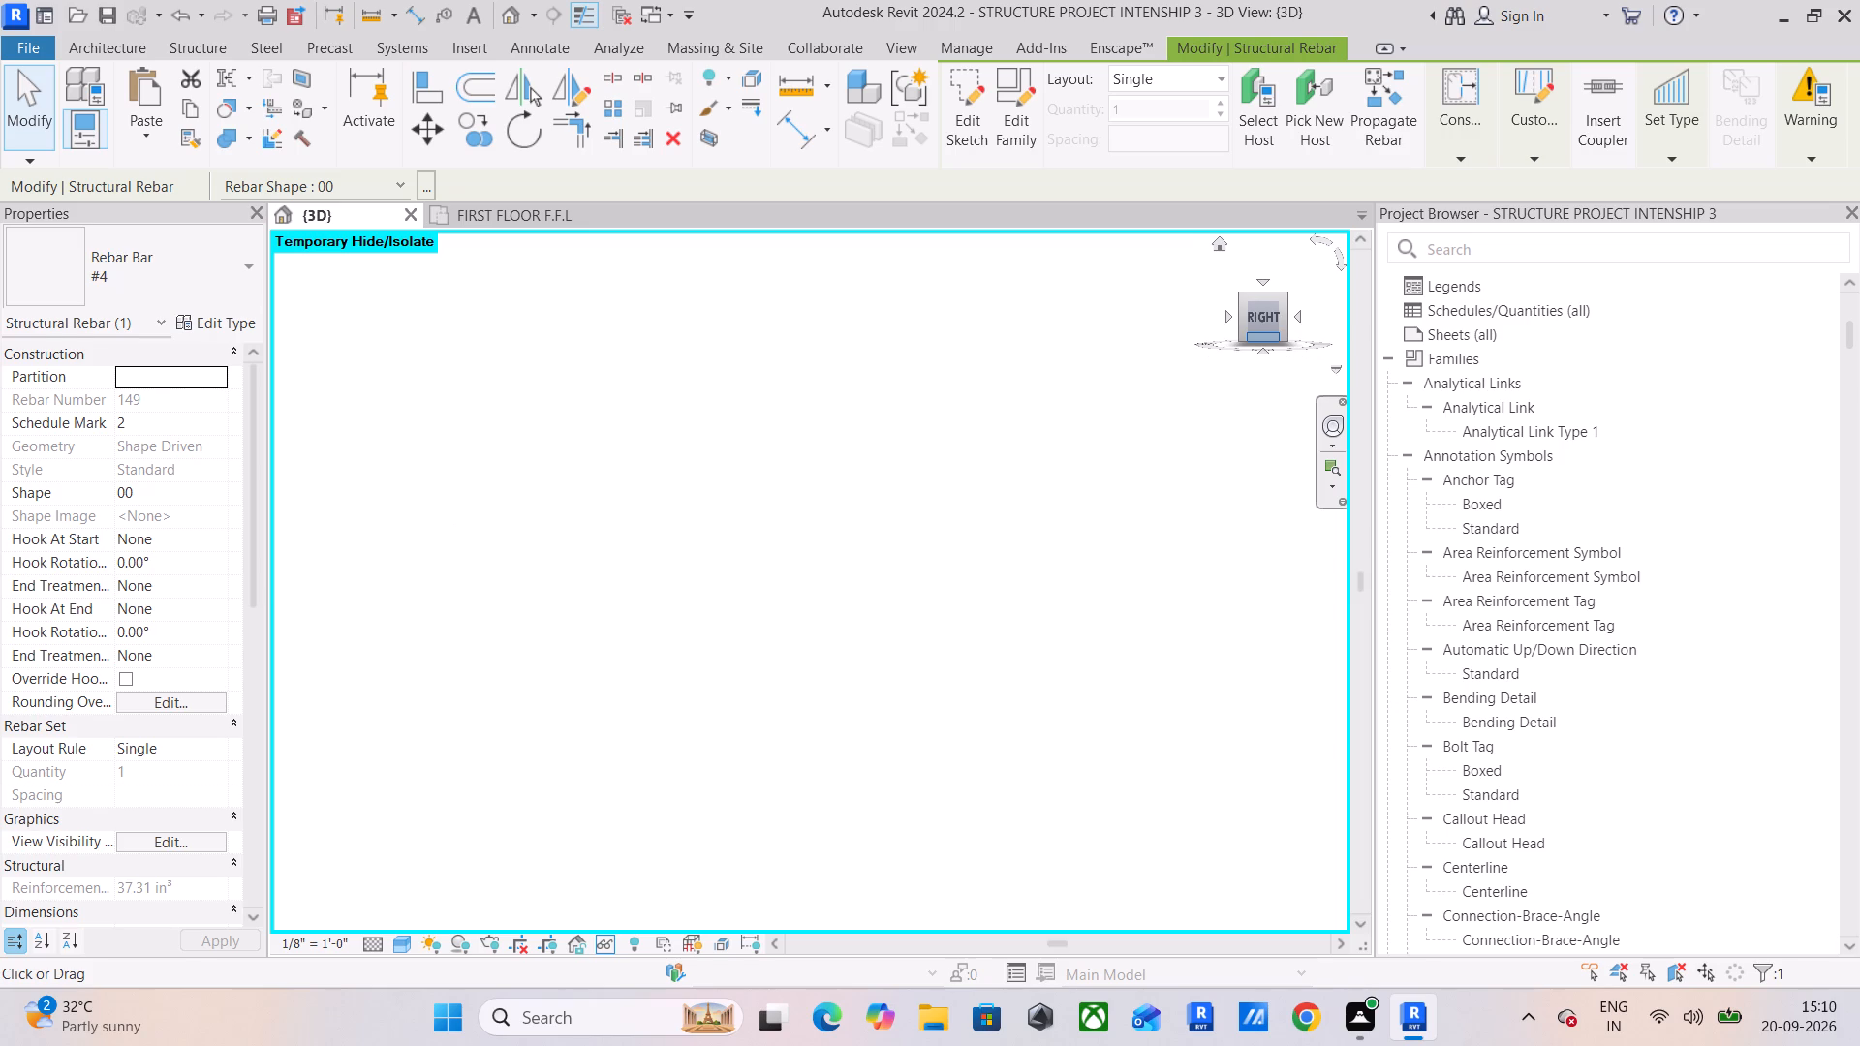
scroll(840, 525, down, 4)
middle_drag(891, 516, 1365, 518)
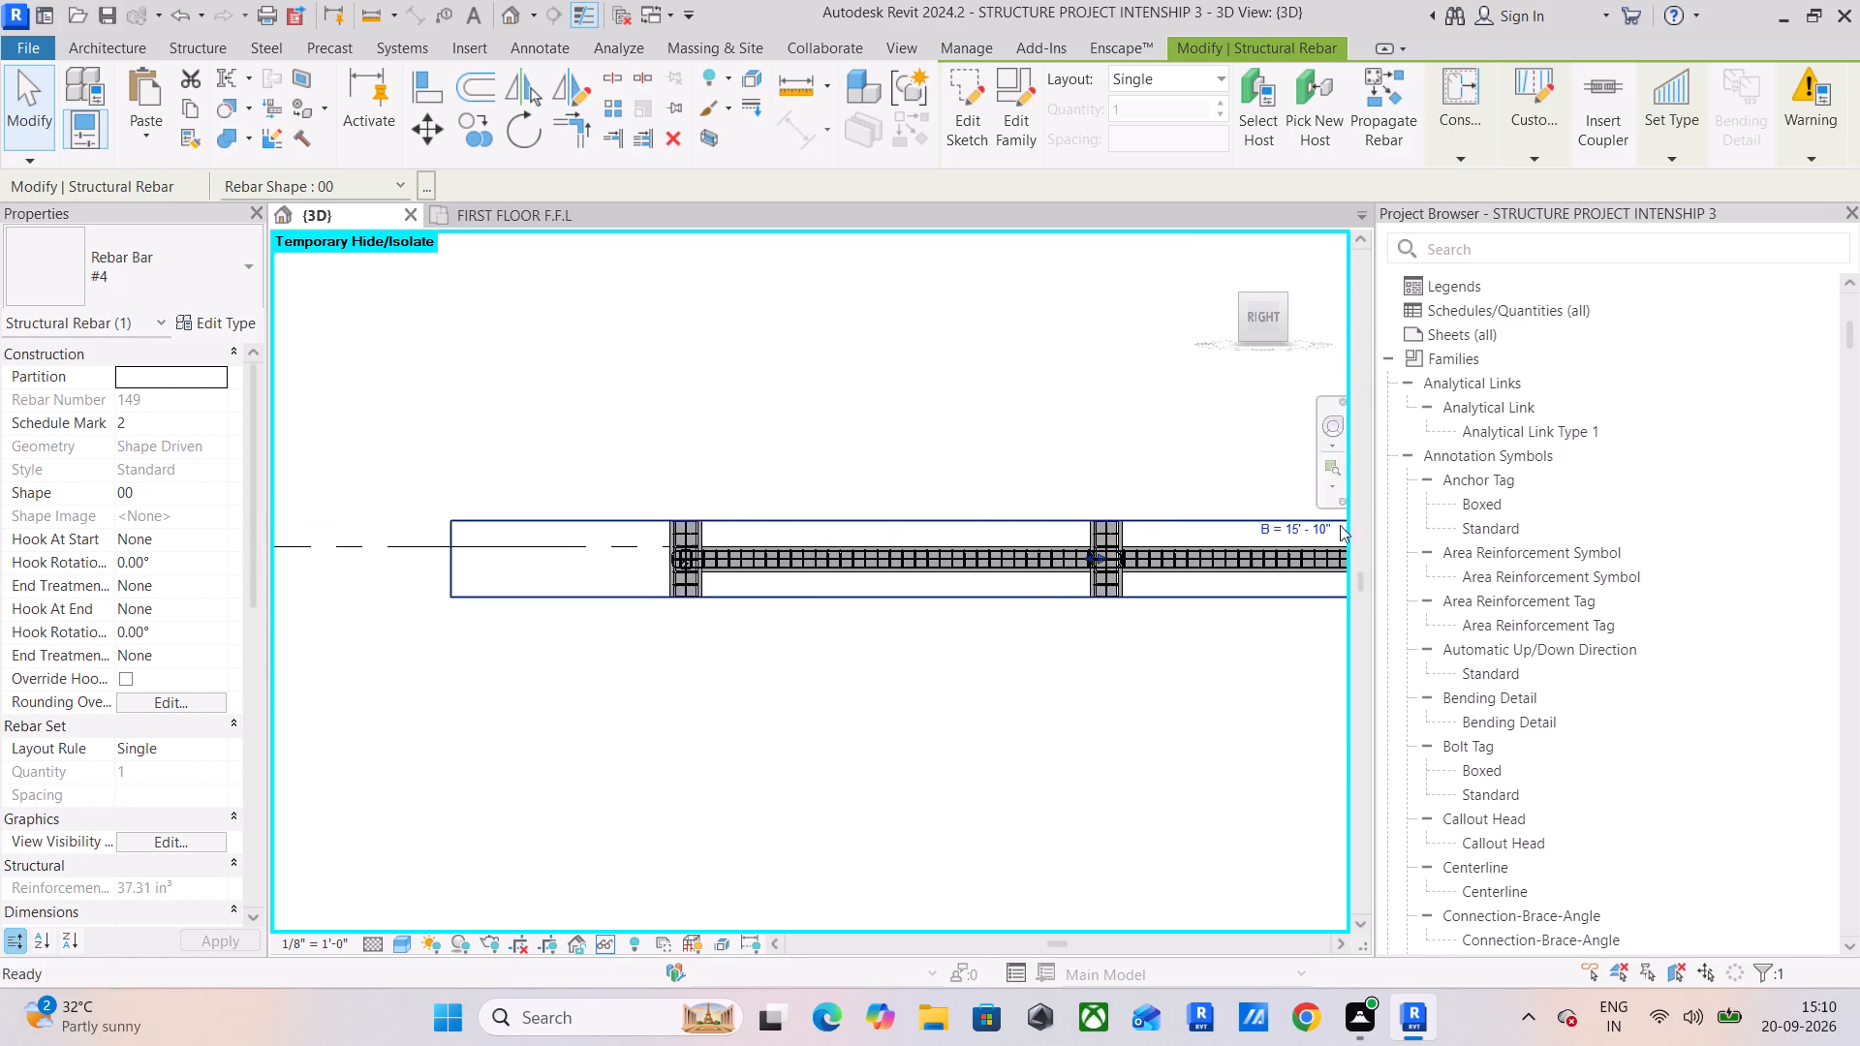
middle_drag(984, 529, 900, 555)
middle_drag(1098, 600, 812, 615)
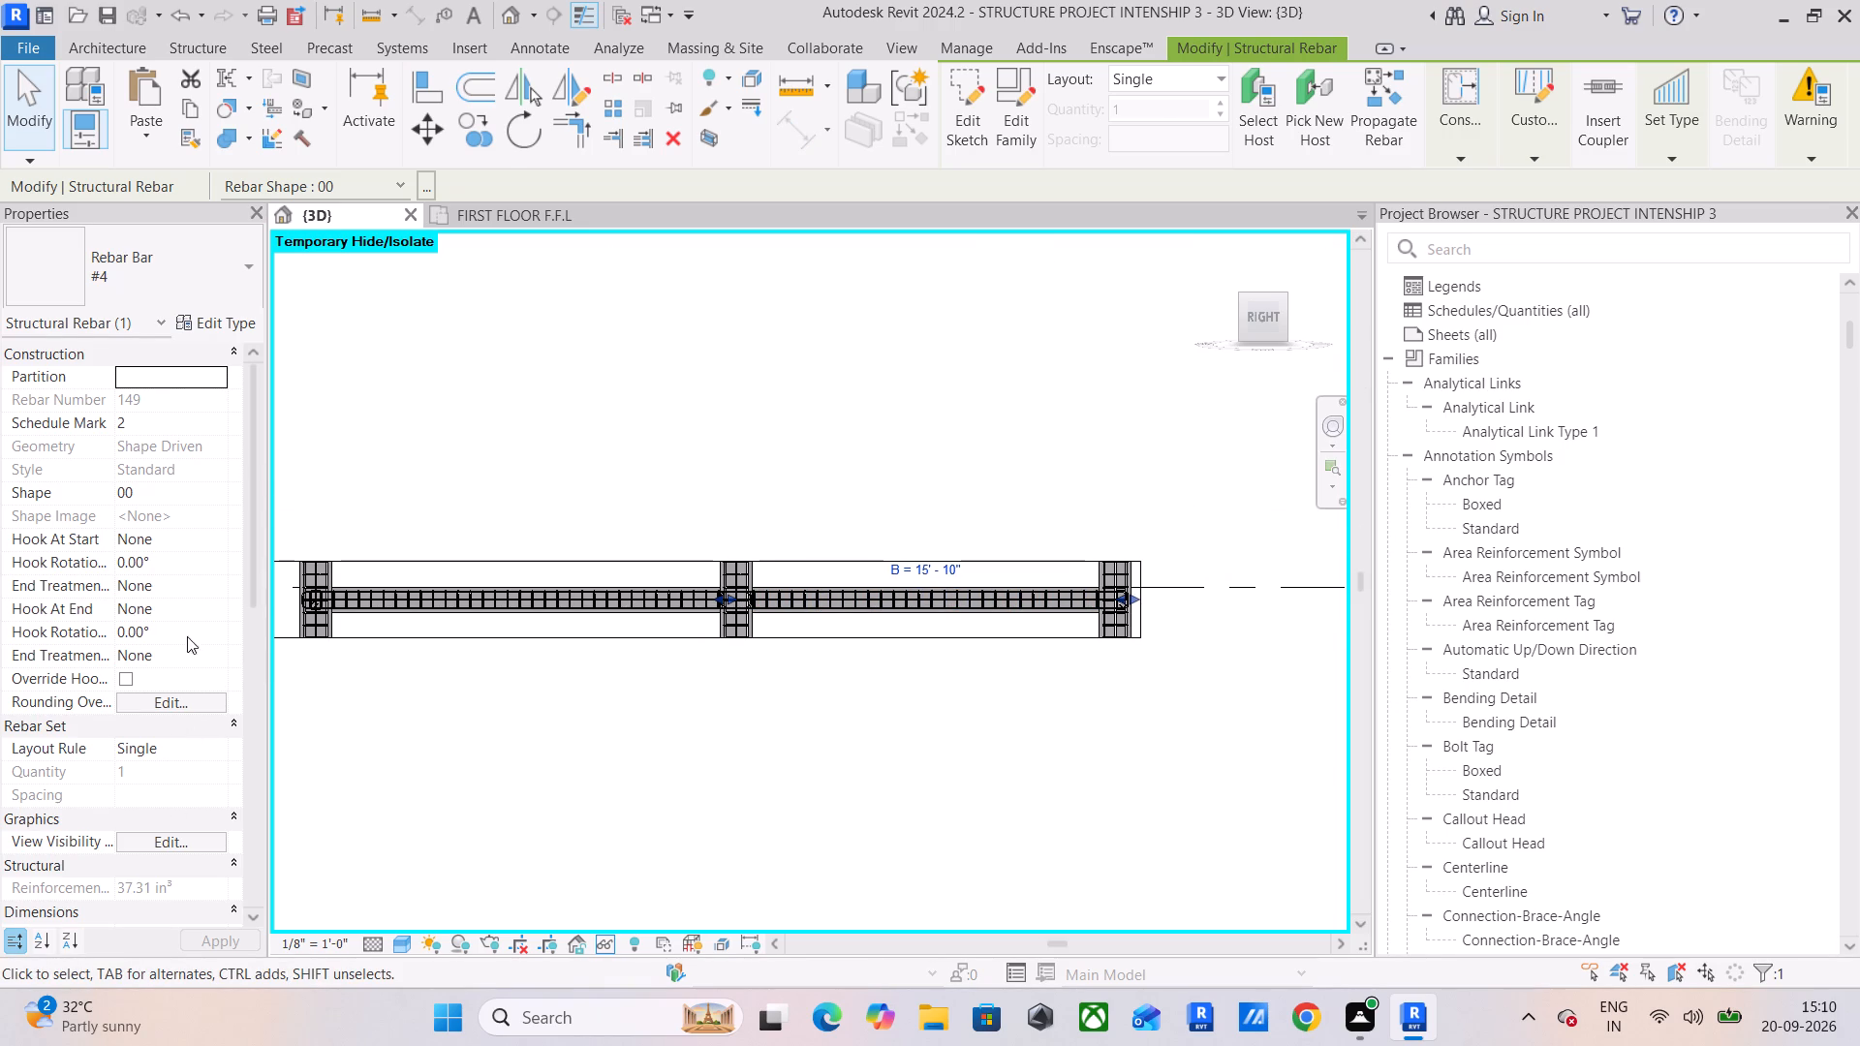
click(552, 775)
click(127, 797)
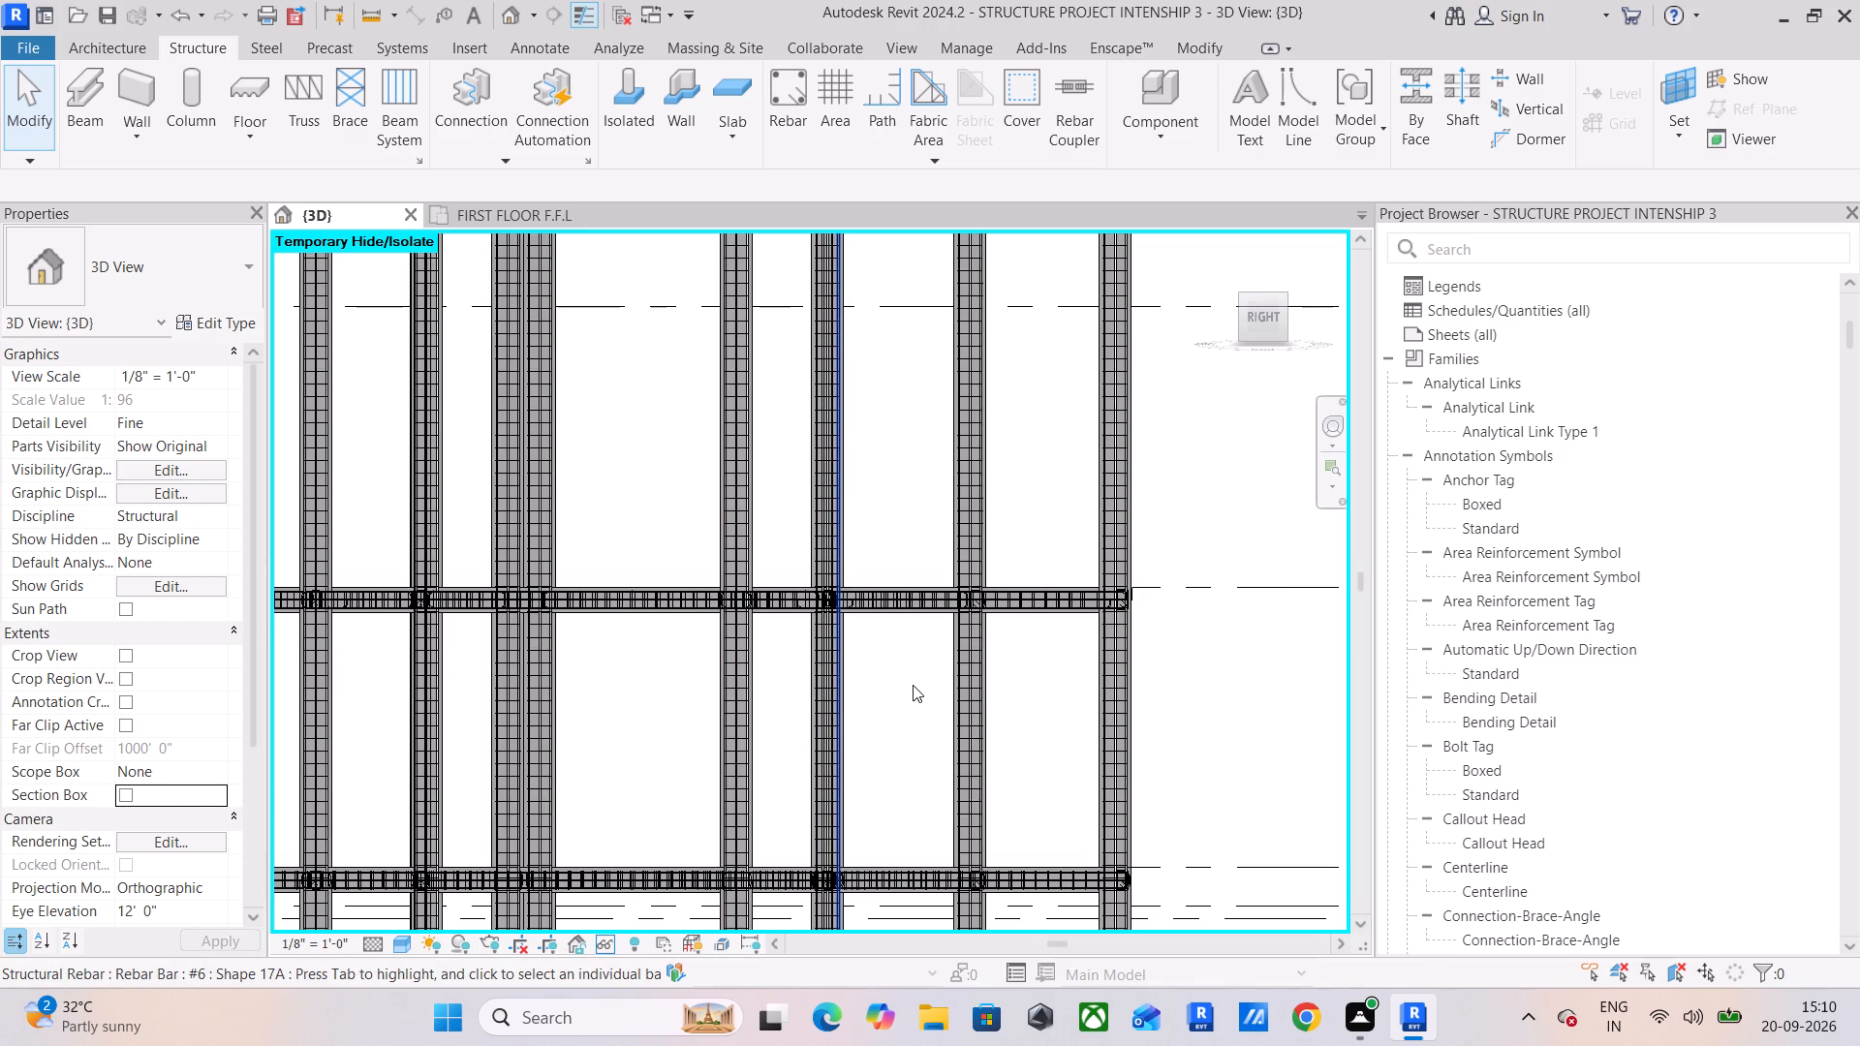
Examine the ground-floor beams' #3 stirrup sets and bar ends where they meet the columns.
scroll(1103, 569, up, 9)
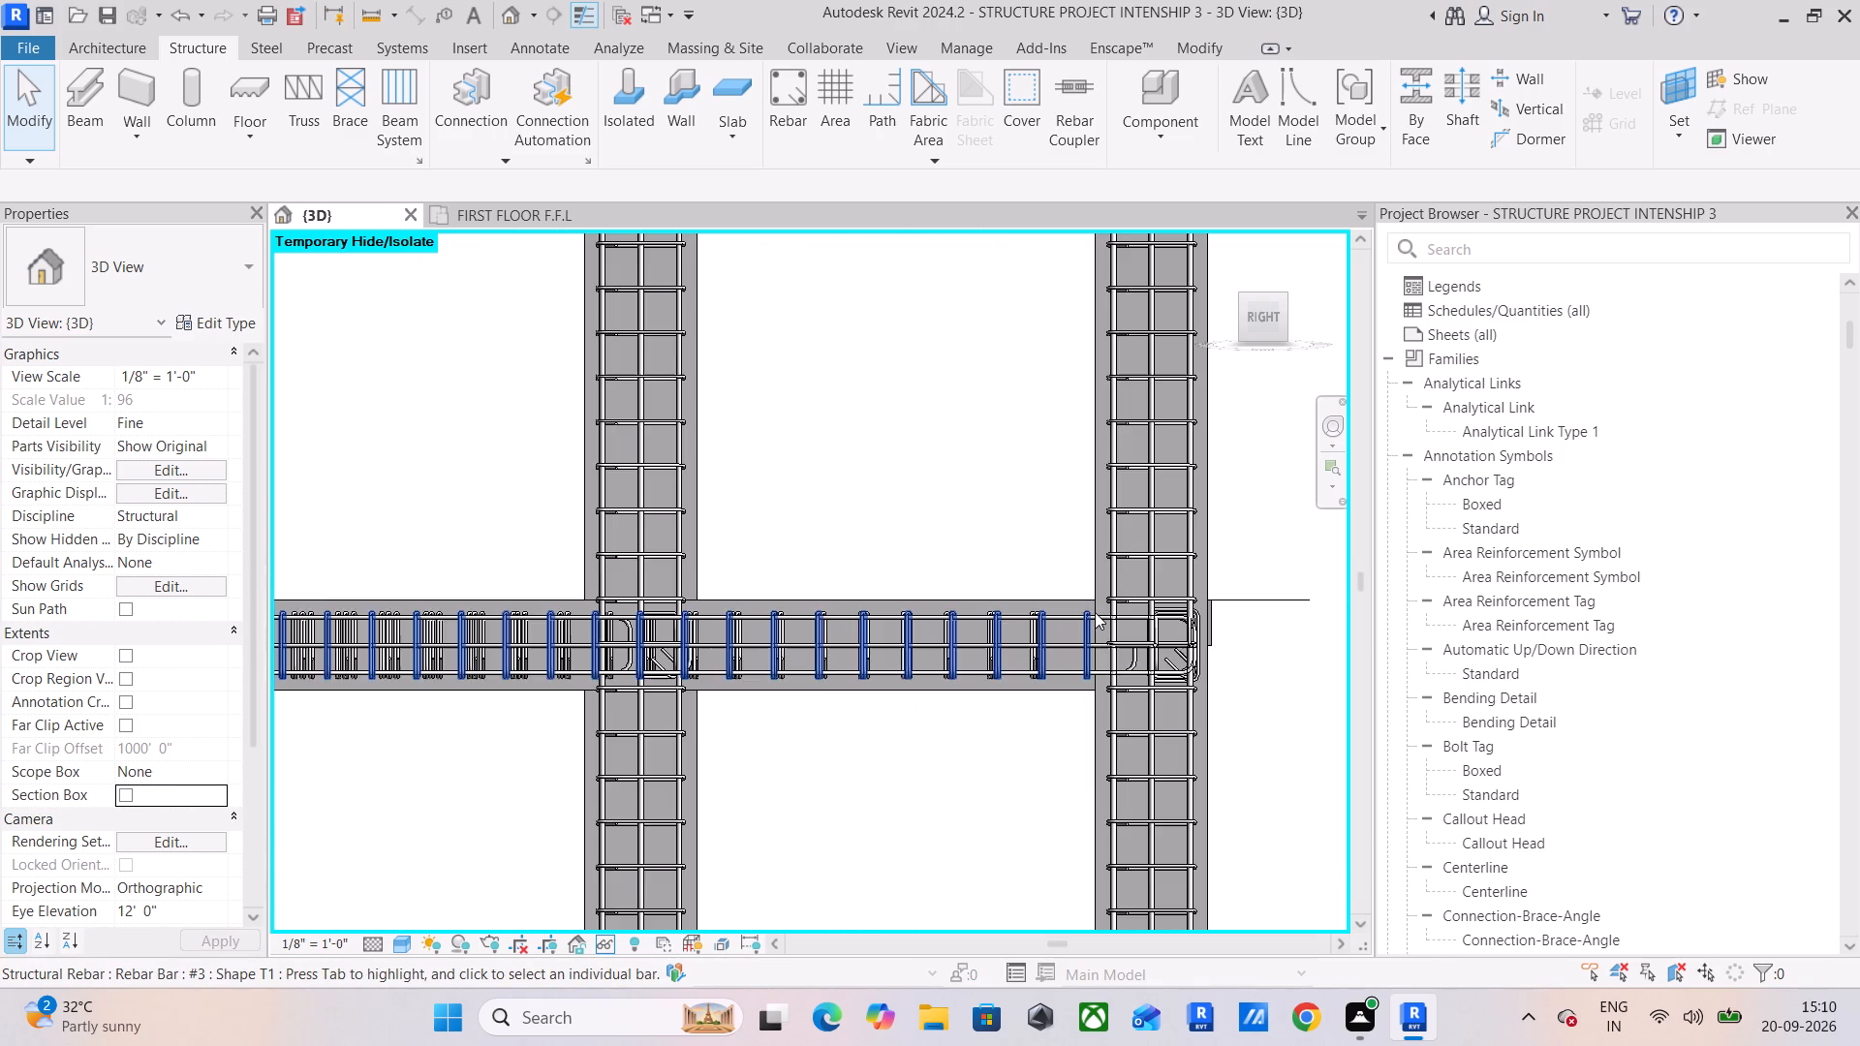
scroll(1095, 612, down, 11)
scroll(1085, 800, up, 7)
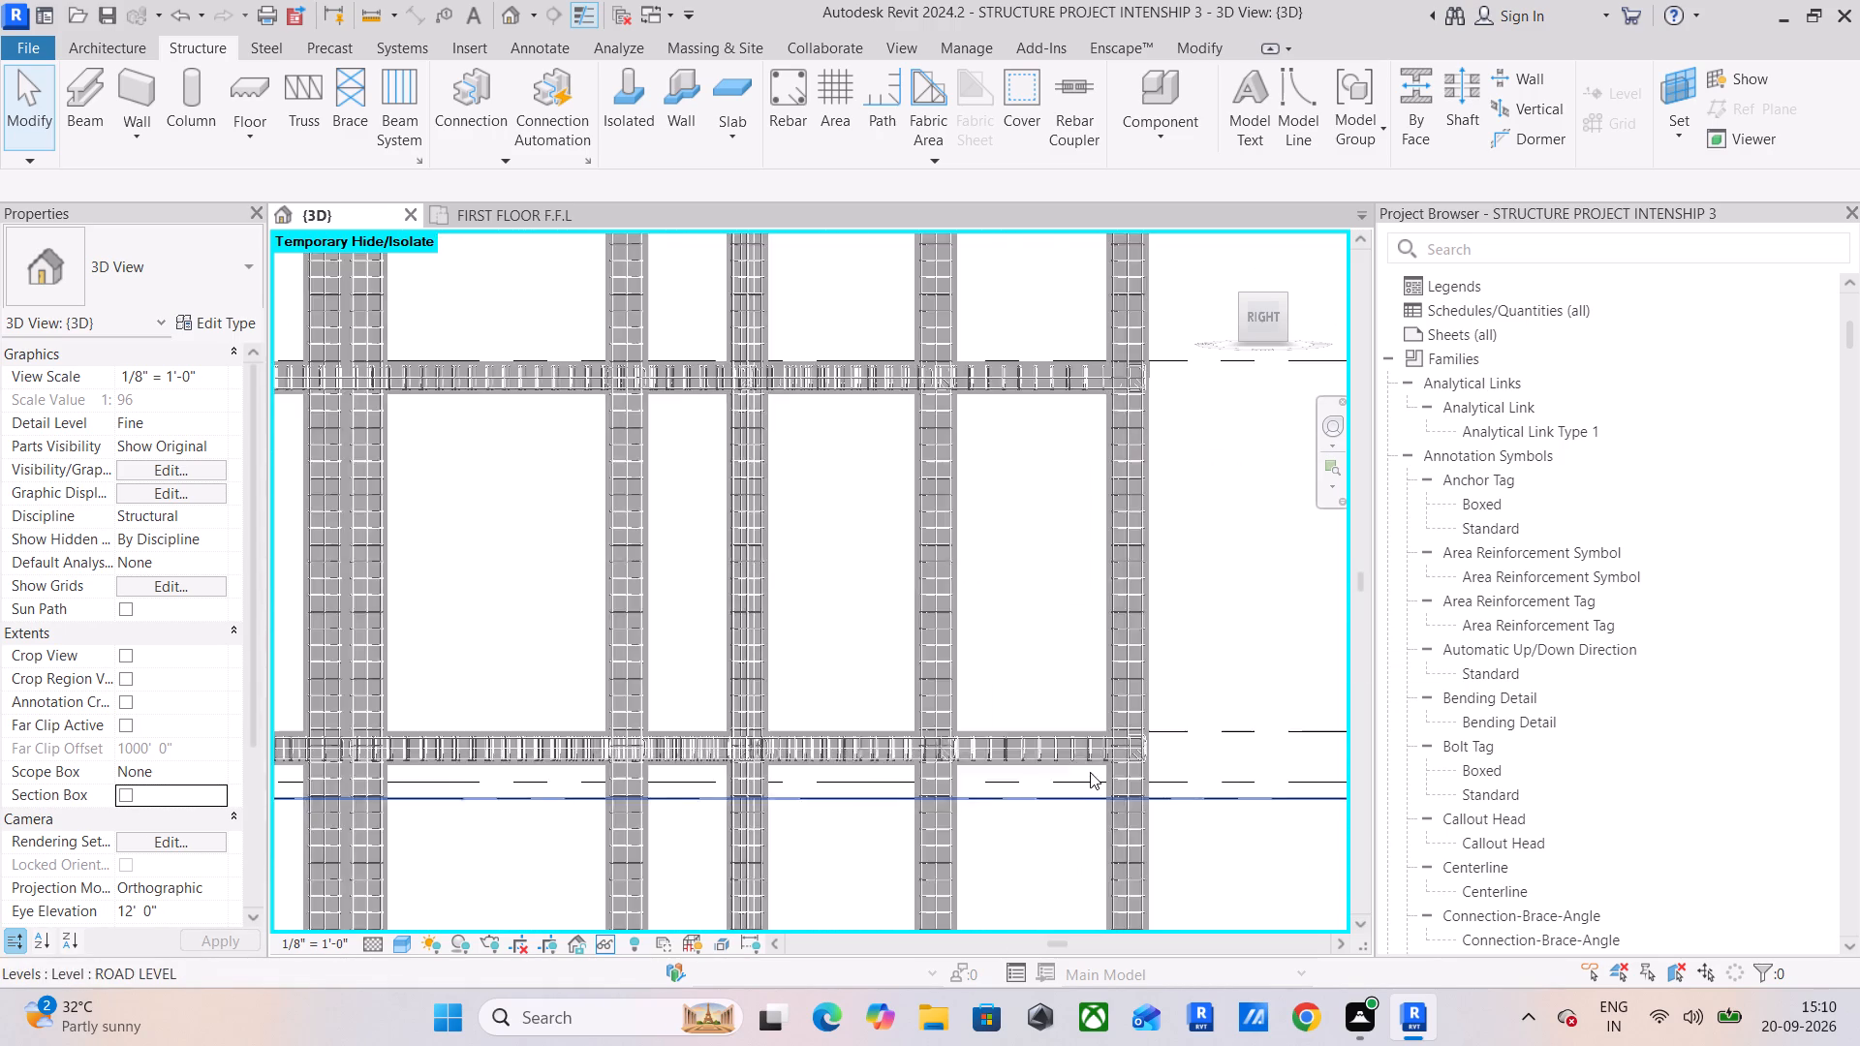
scroll(1090, 772, up, 5)
scroll(1176, 730, up, 6)
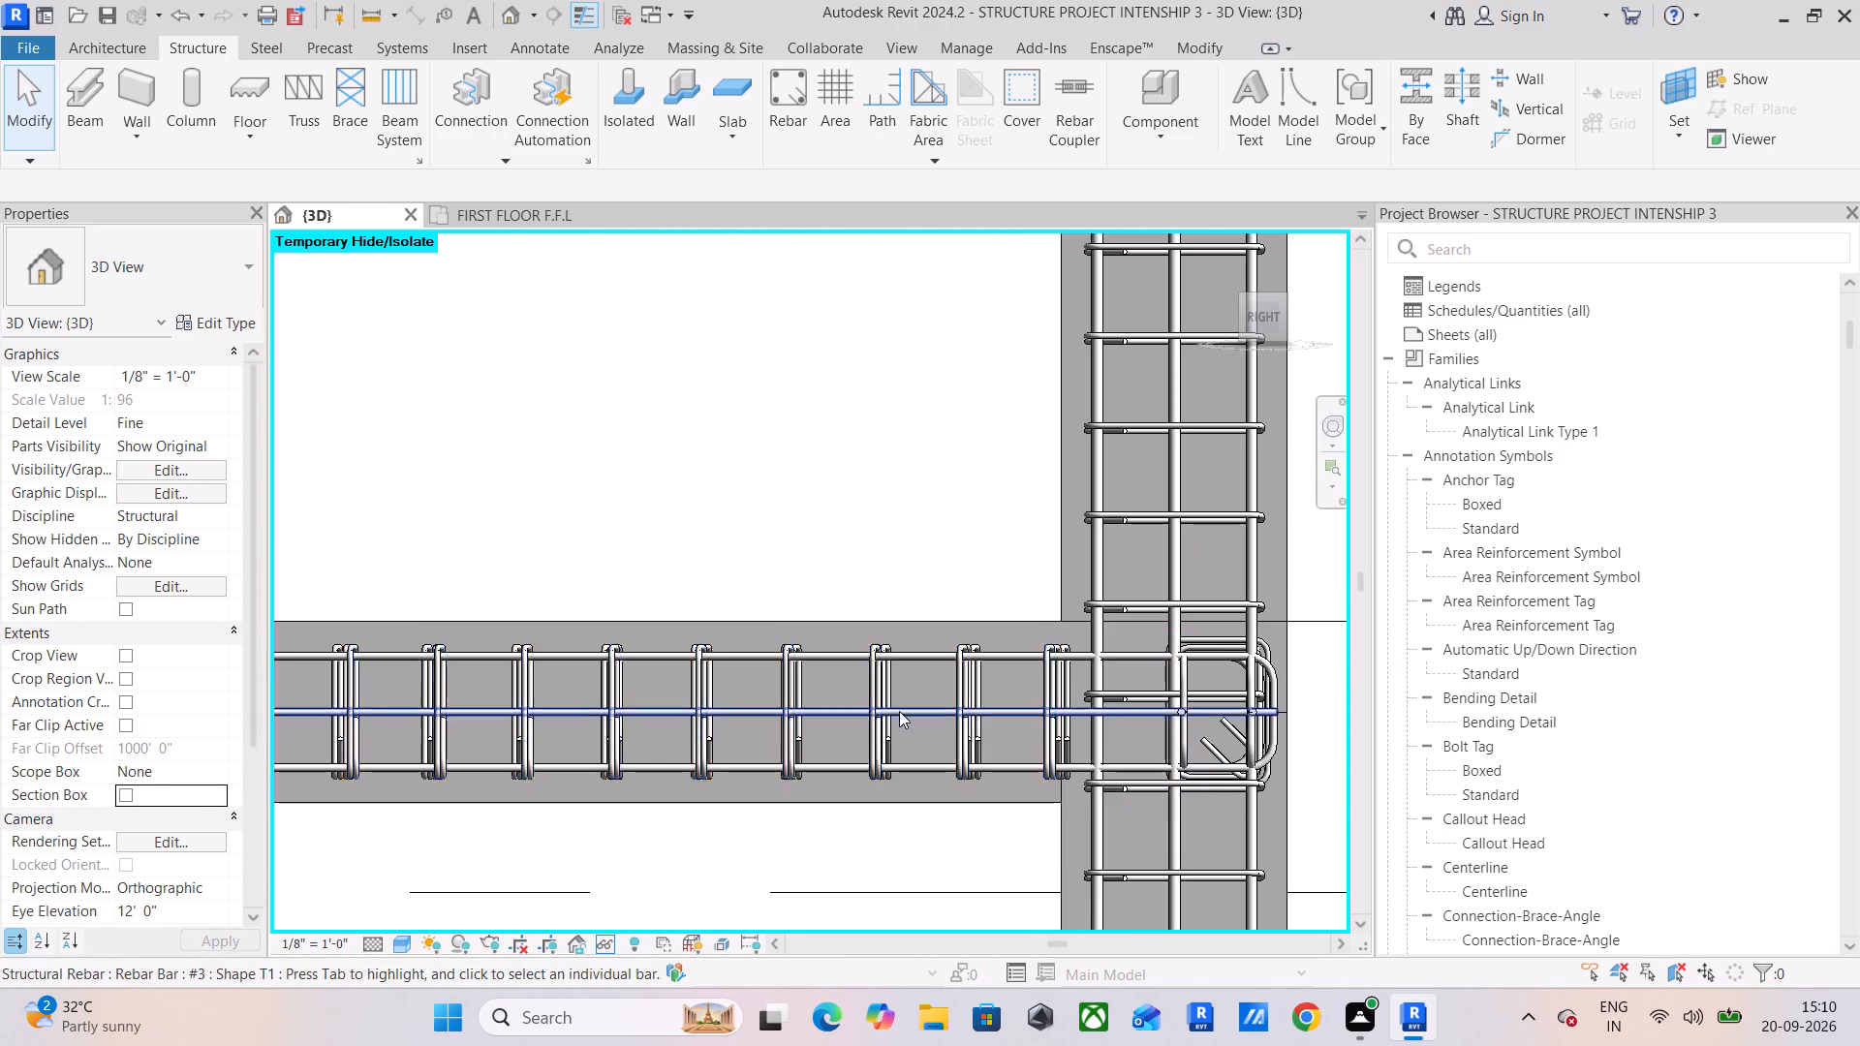
click(871, 690)
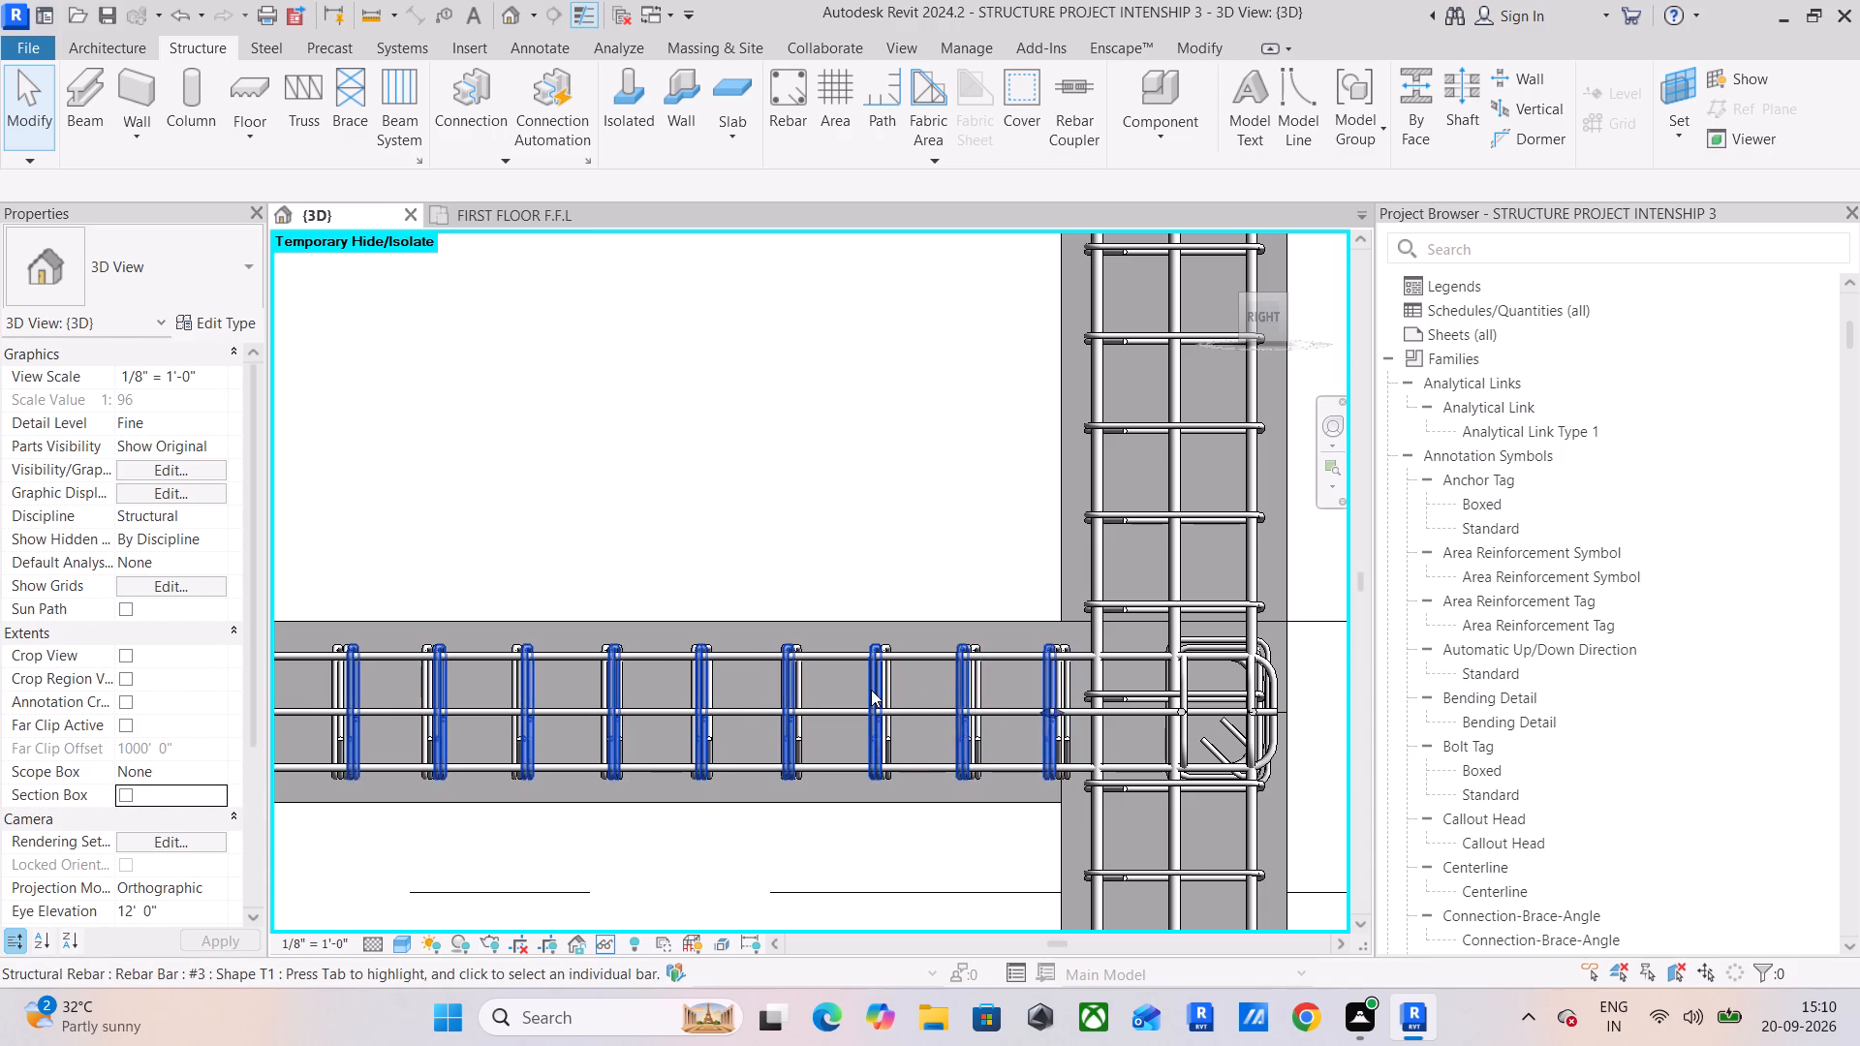
click(889, 697)
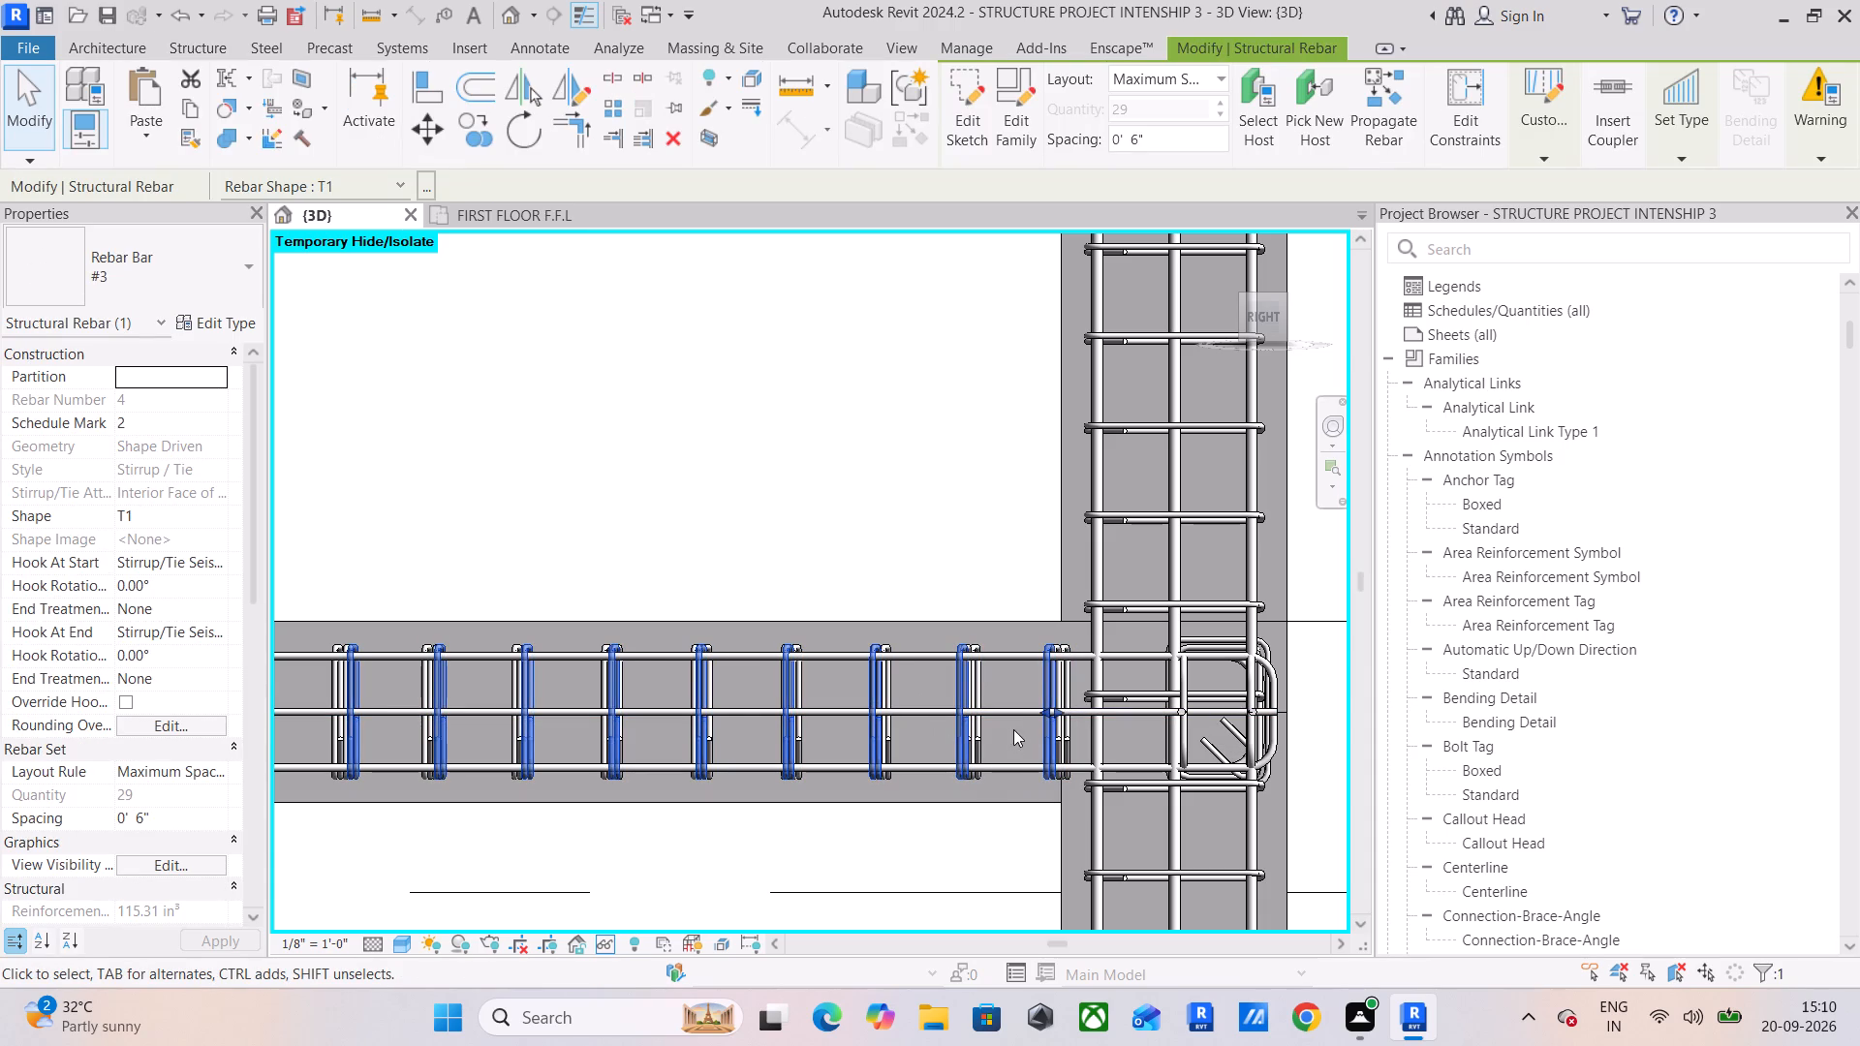
click(984, 690)
scroll(720, 724, down, 1)
middle_drag(730, 724, 1279, 740)
scroll(987, 750, down, 3)
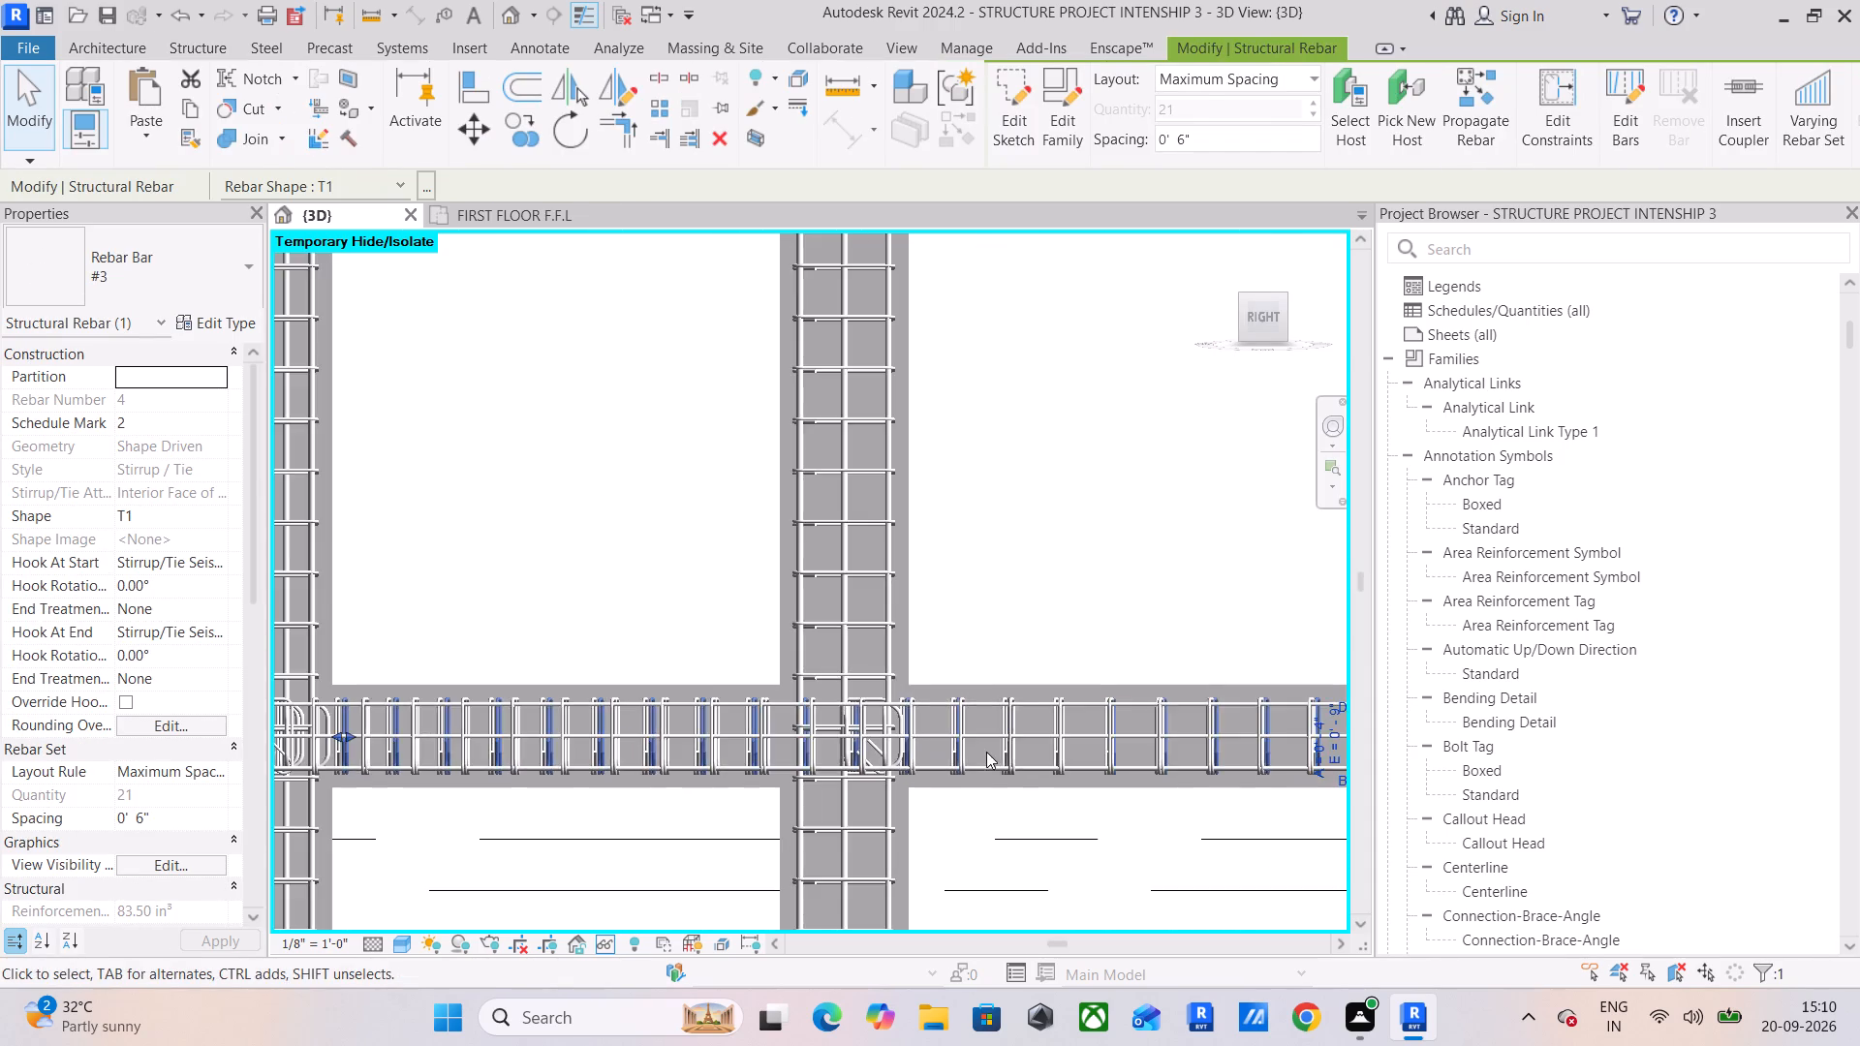
scroll(793, 758, down, 5)
middle_drag(678, 778, 964, 741)
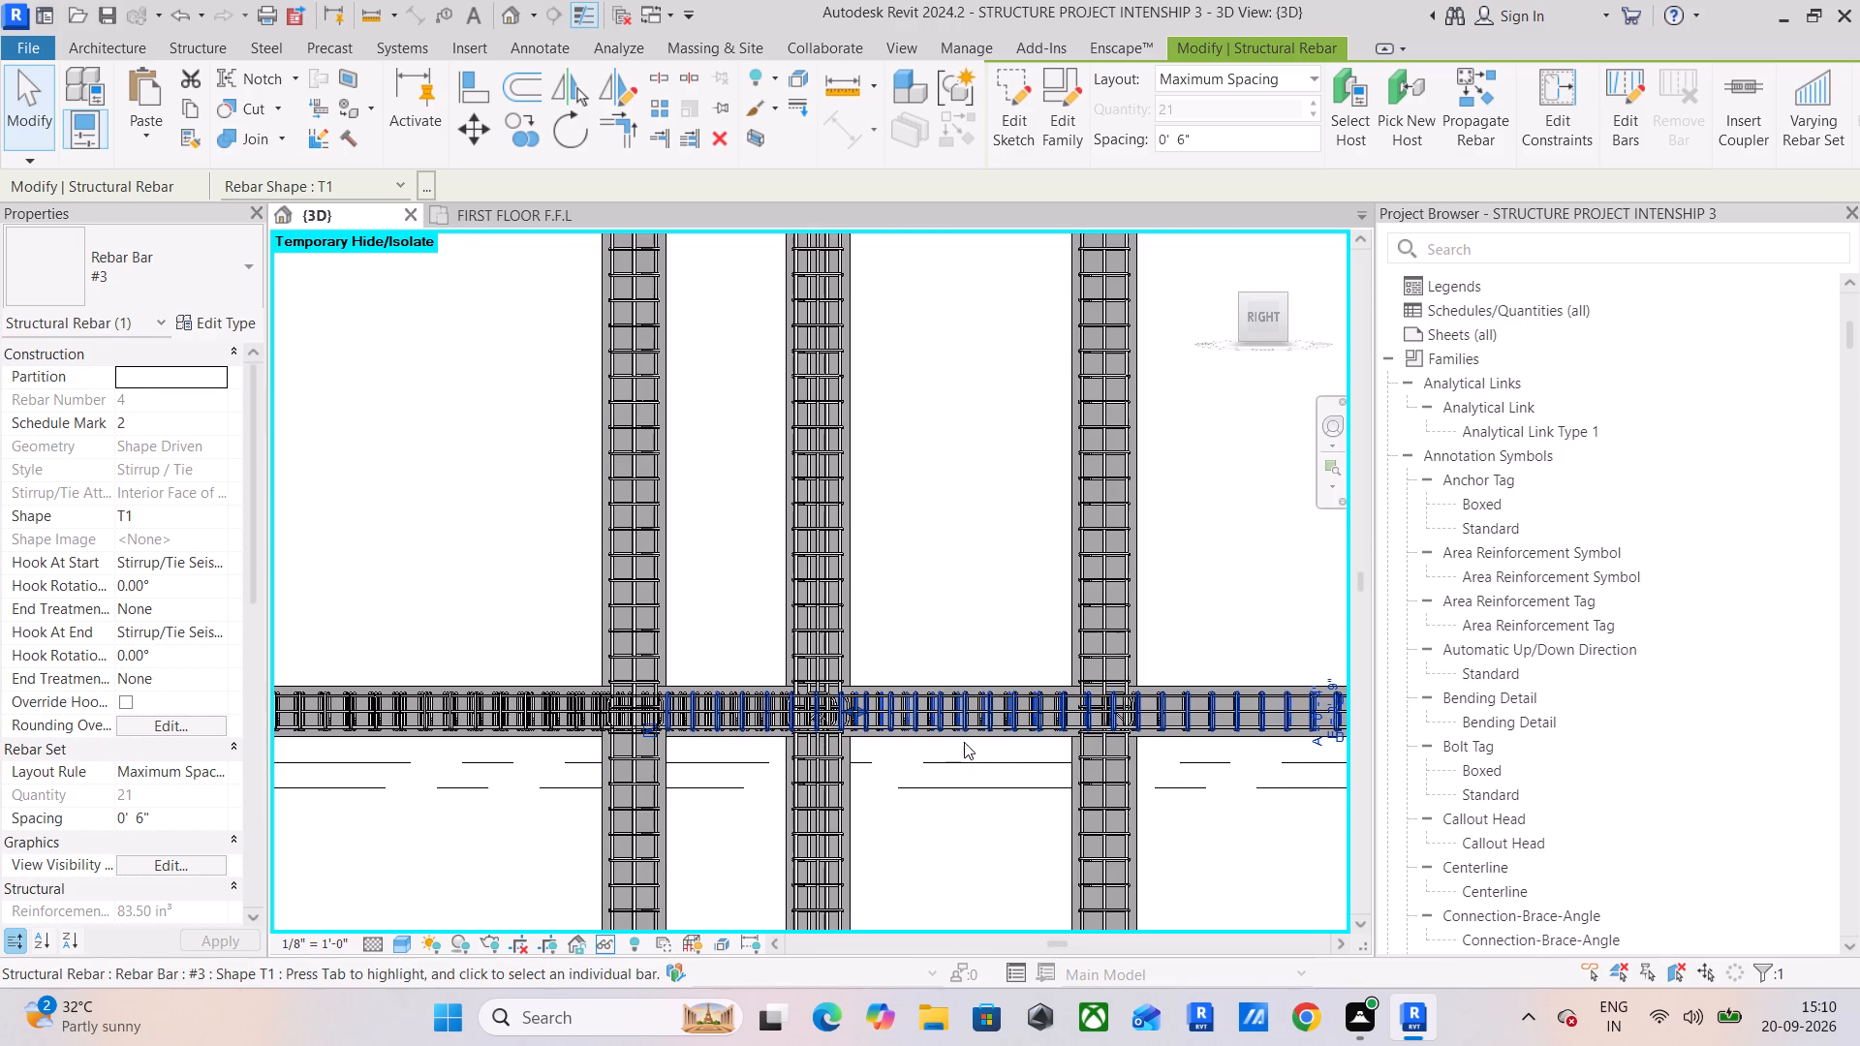
scroll(736, 688, up, 6)
scroll(805, 751, up, 4)
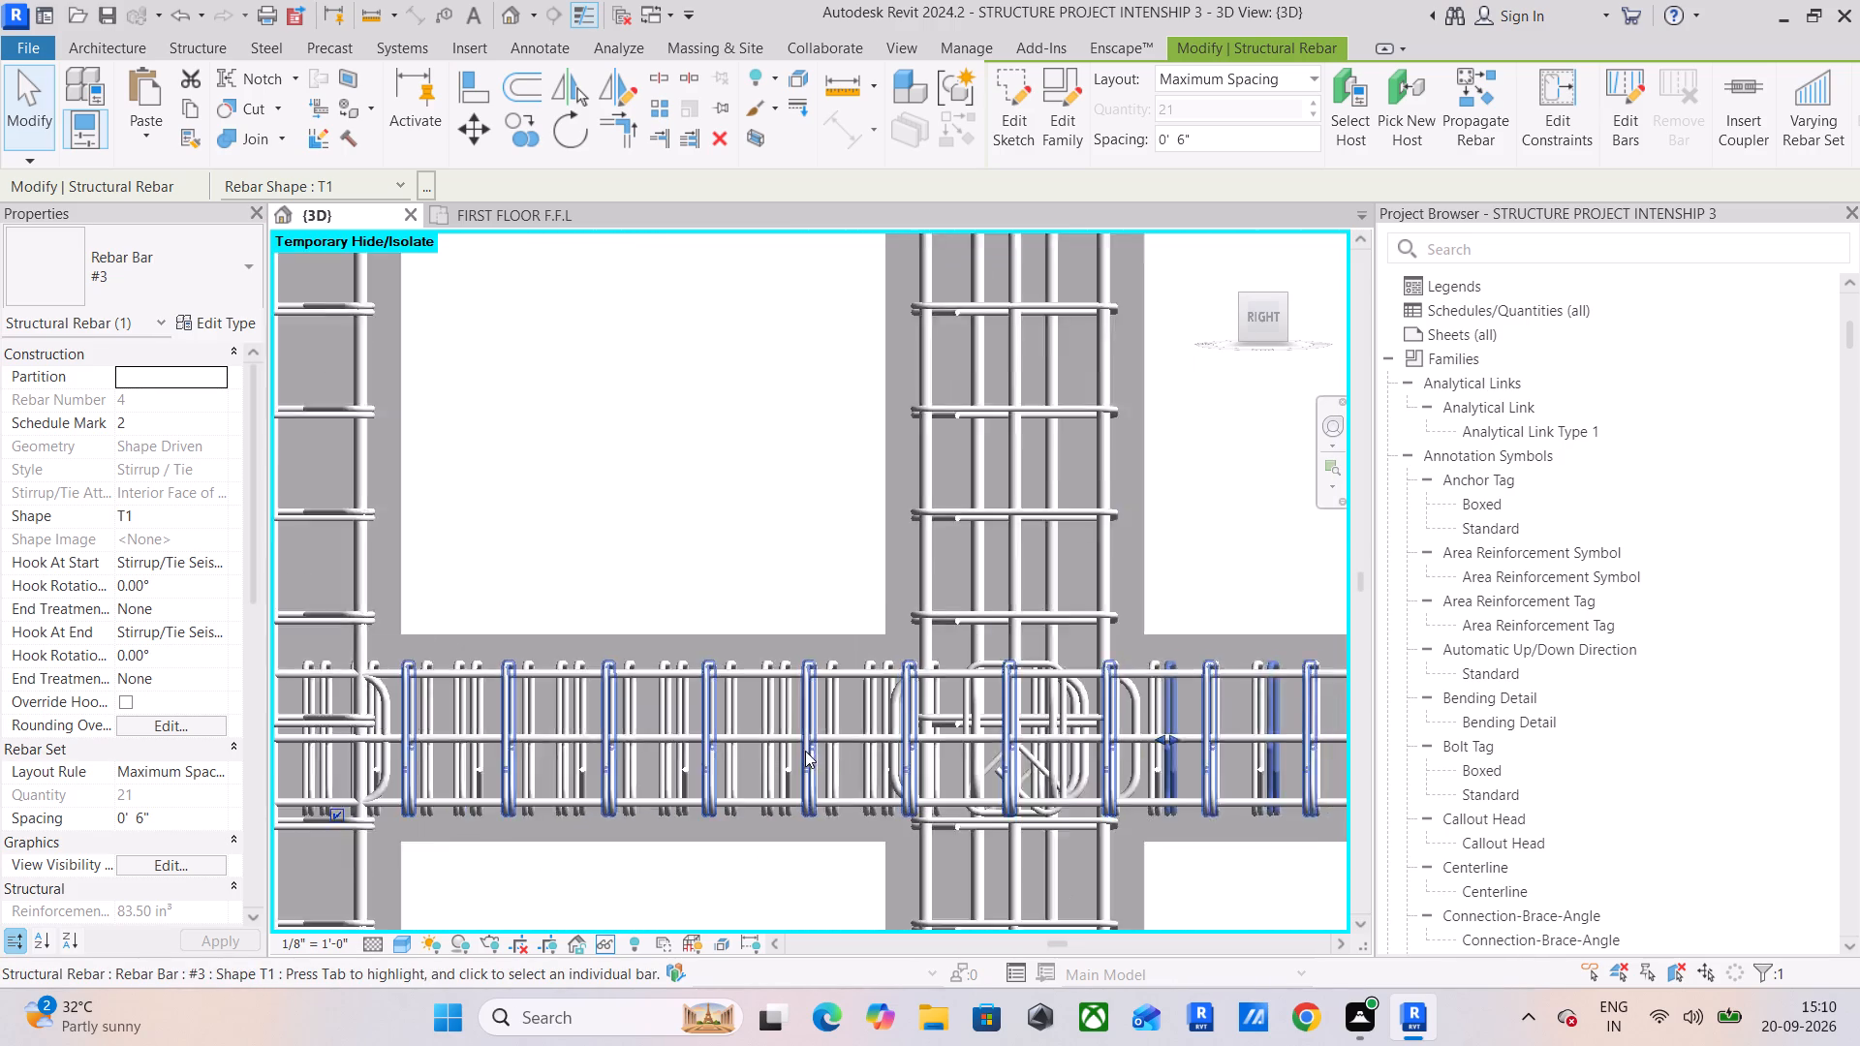
scroll(805, 751, up, 1)
click(759, 710)
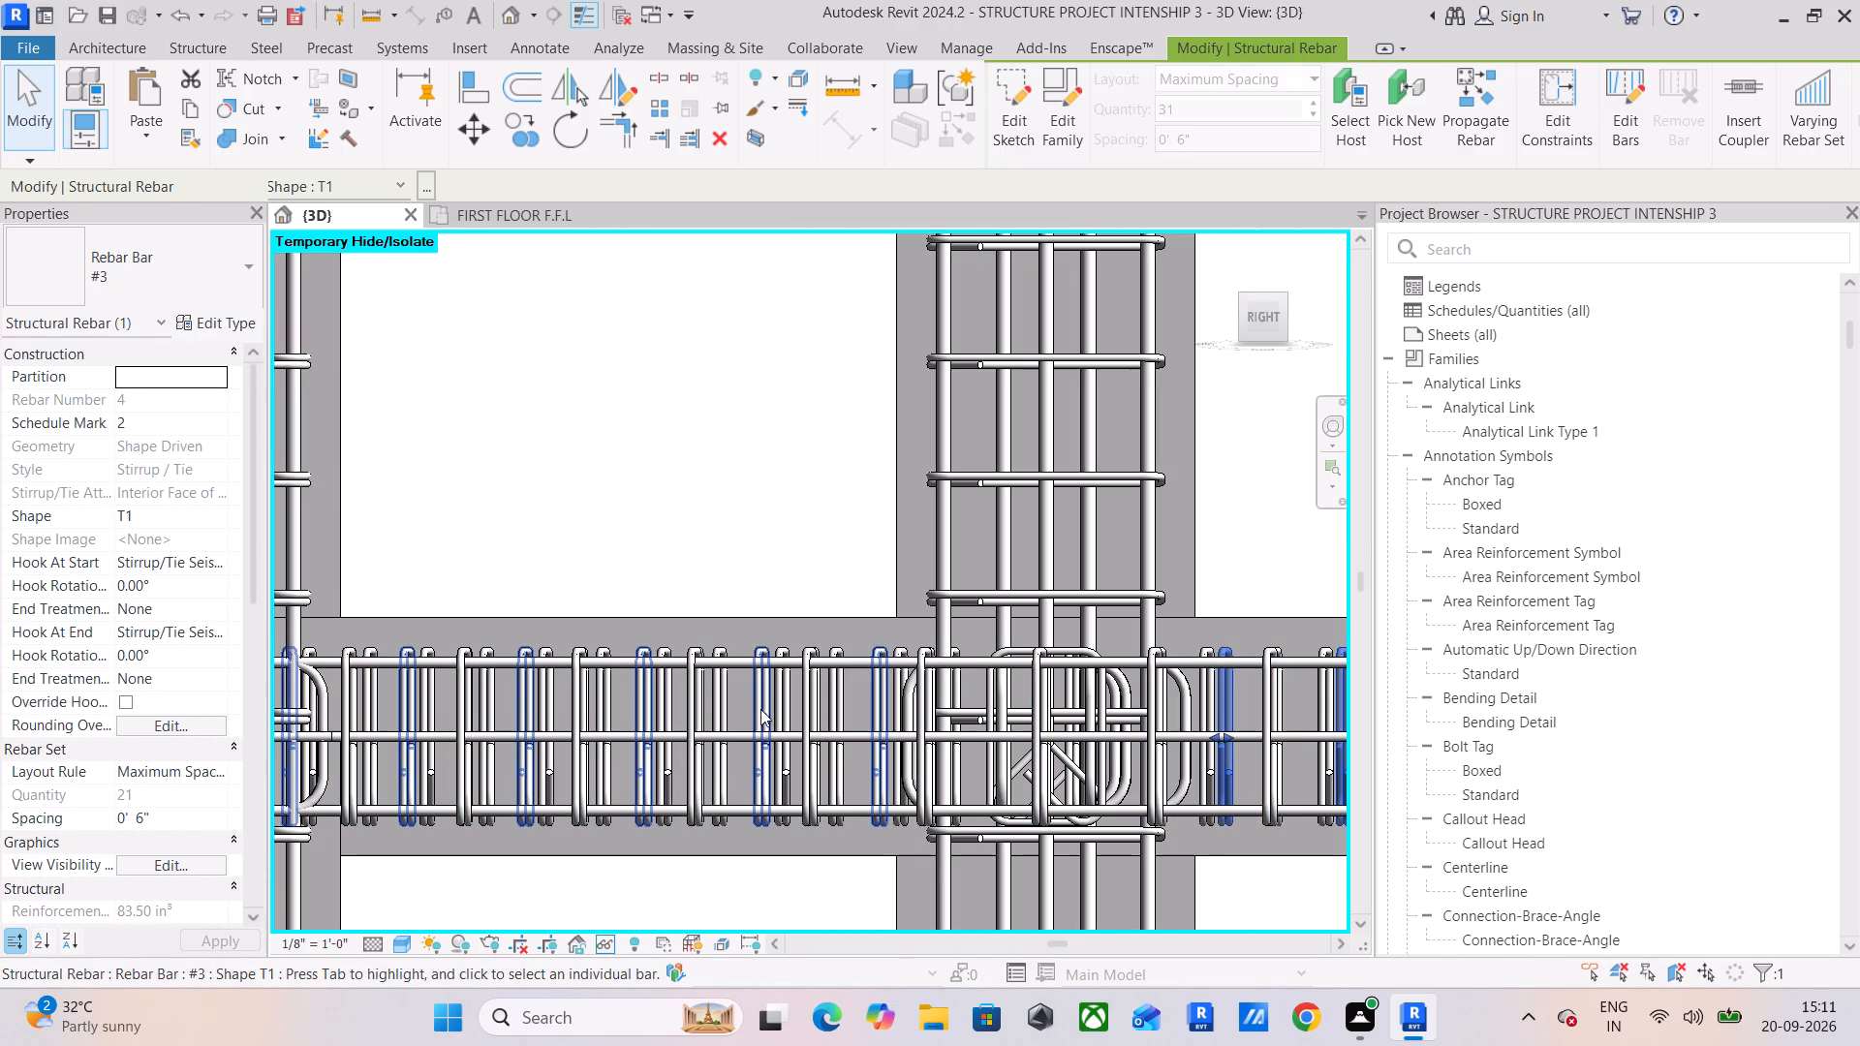
click(788, 705)
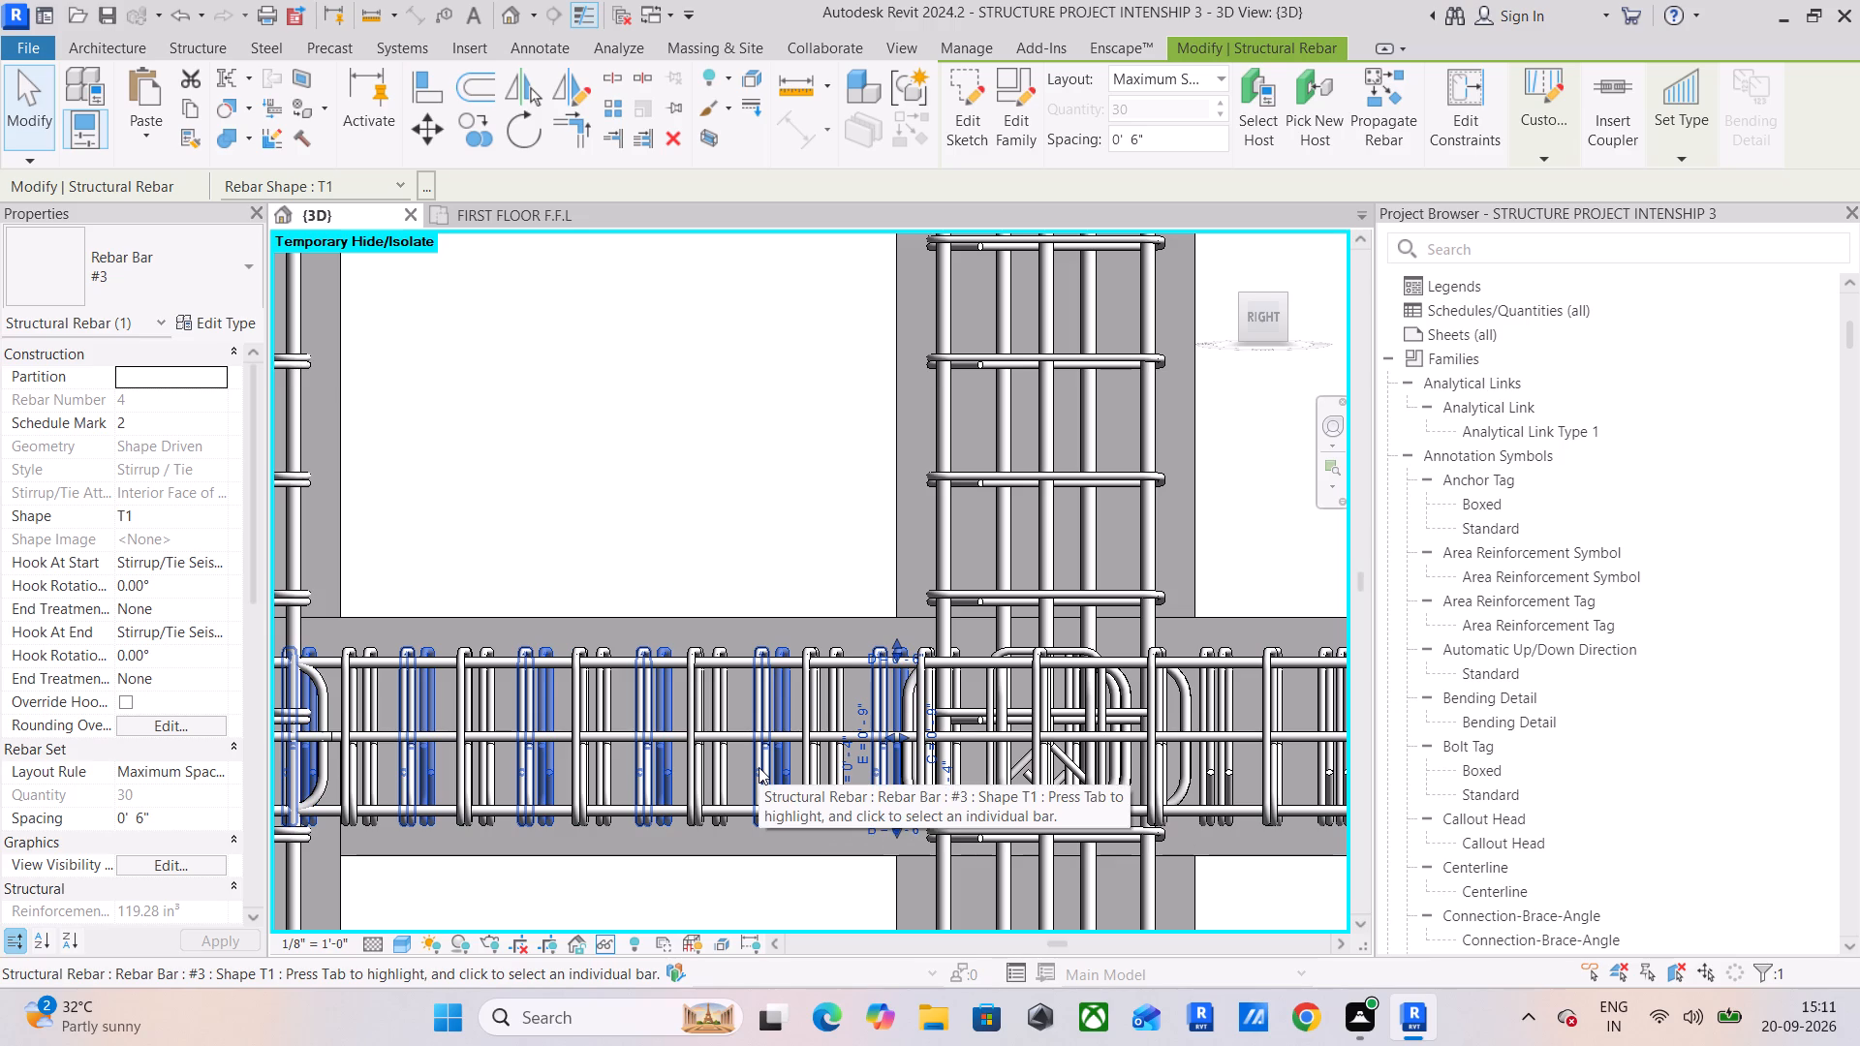
key(Escape)
key(Escape)
key(Escape)
key(Escape)
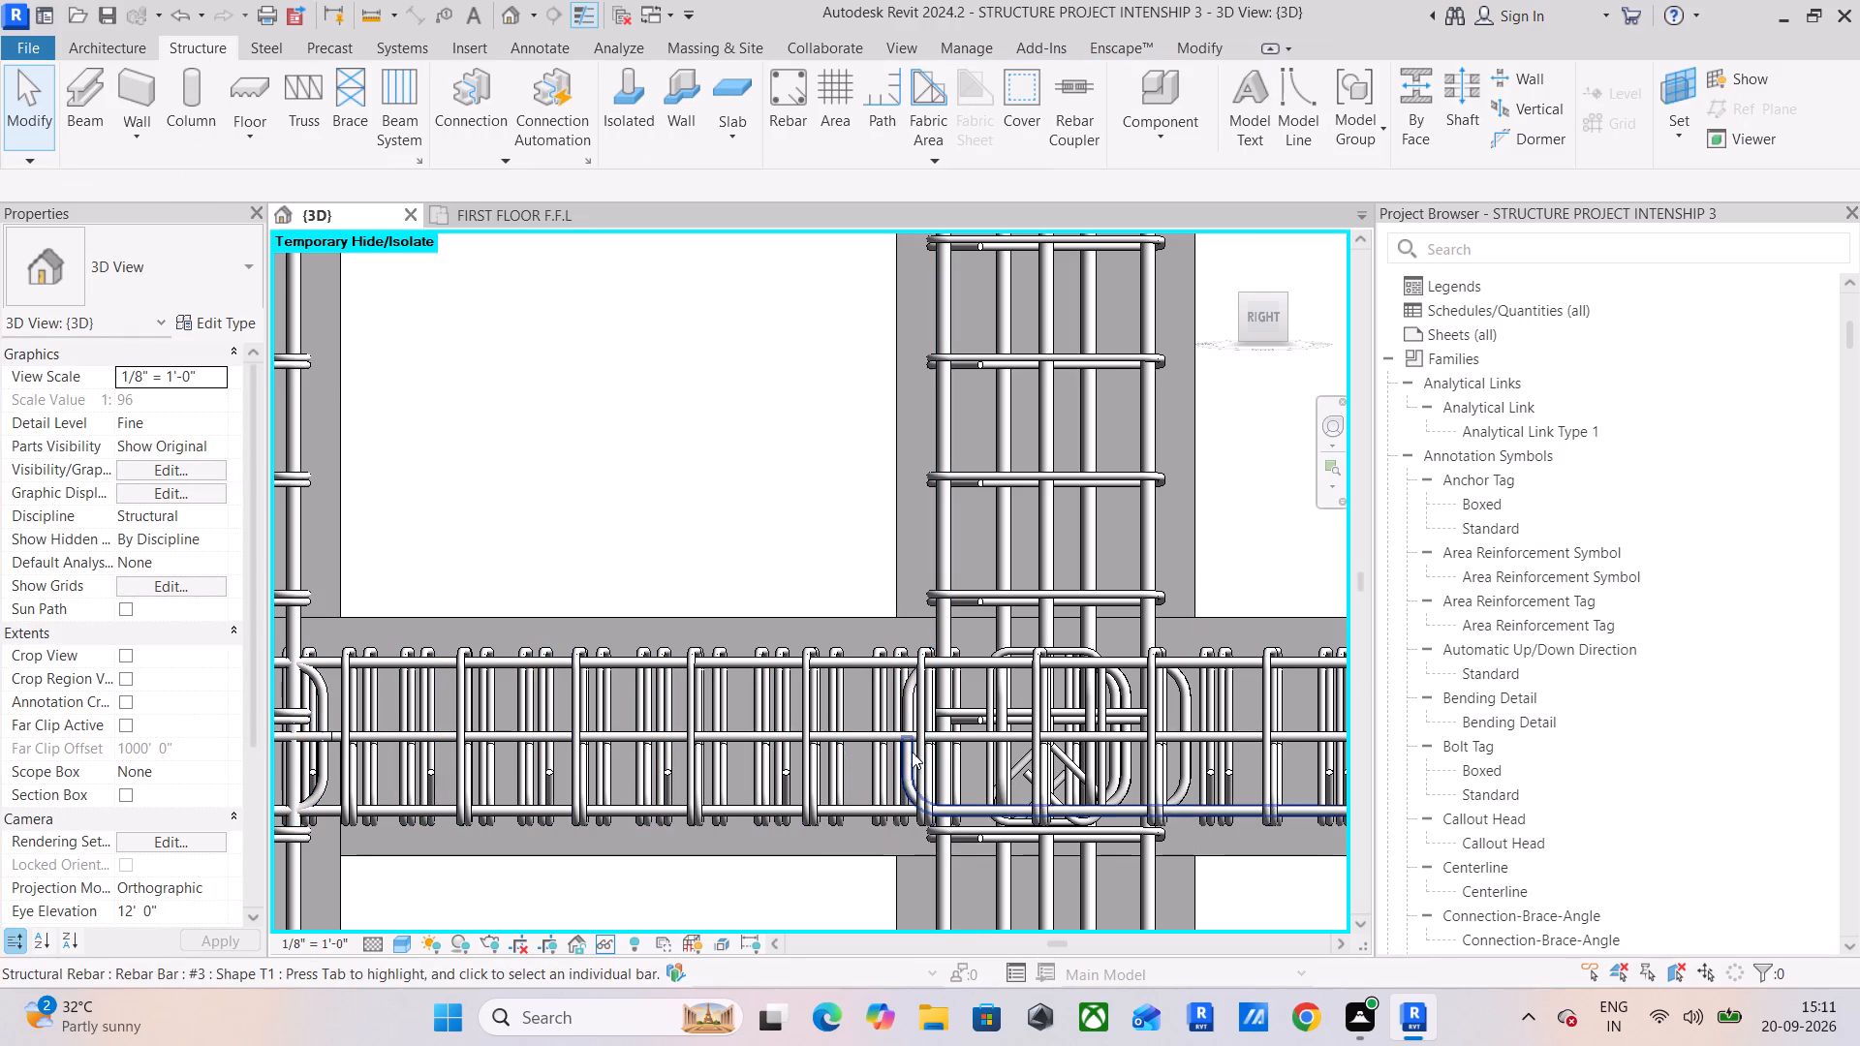
Fit a section box around the ground-floor 6" foundation slab.
click(731, 612)
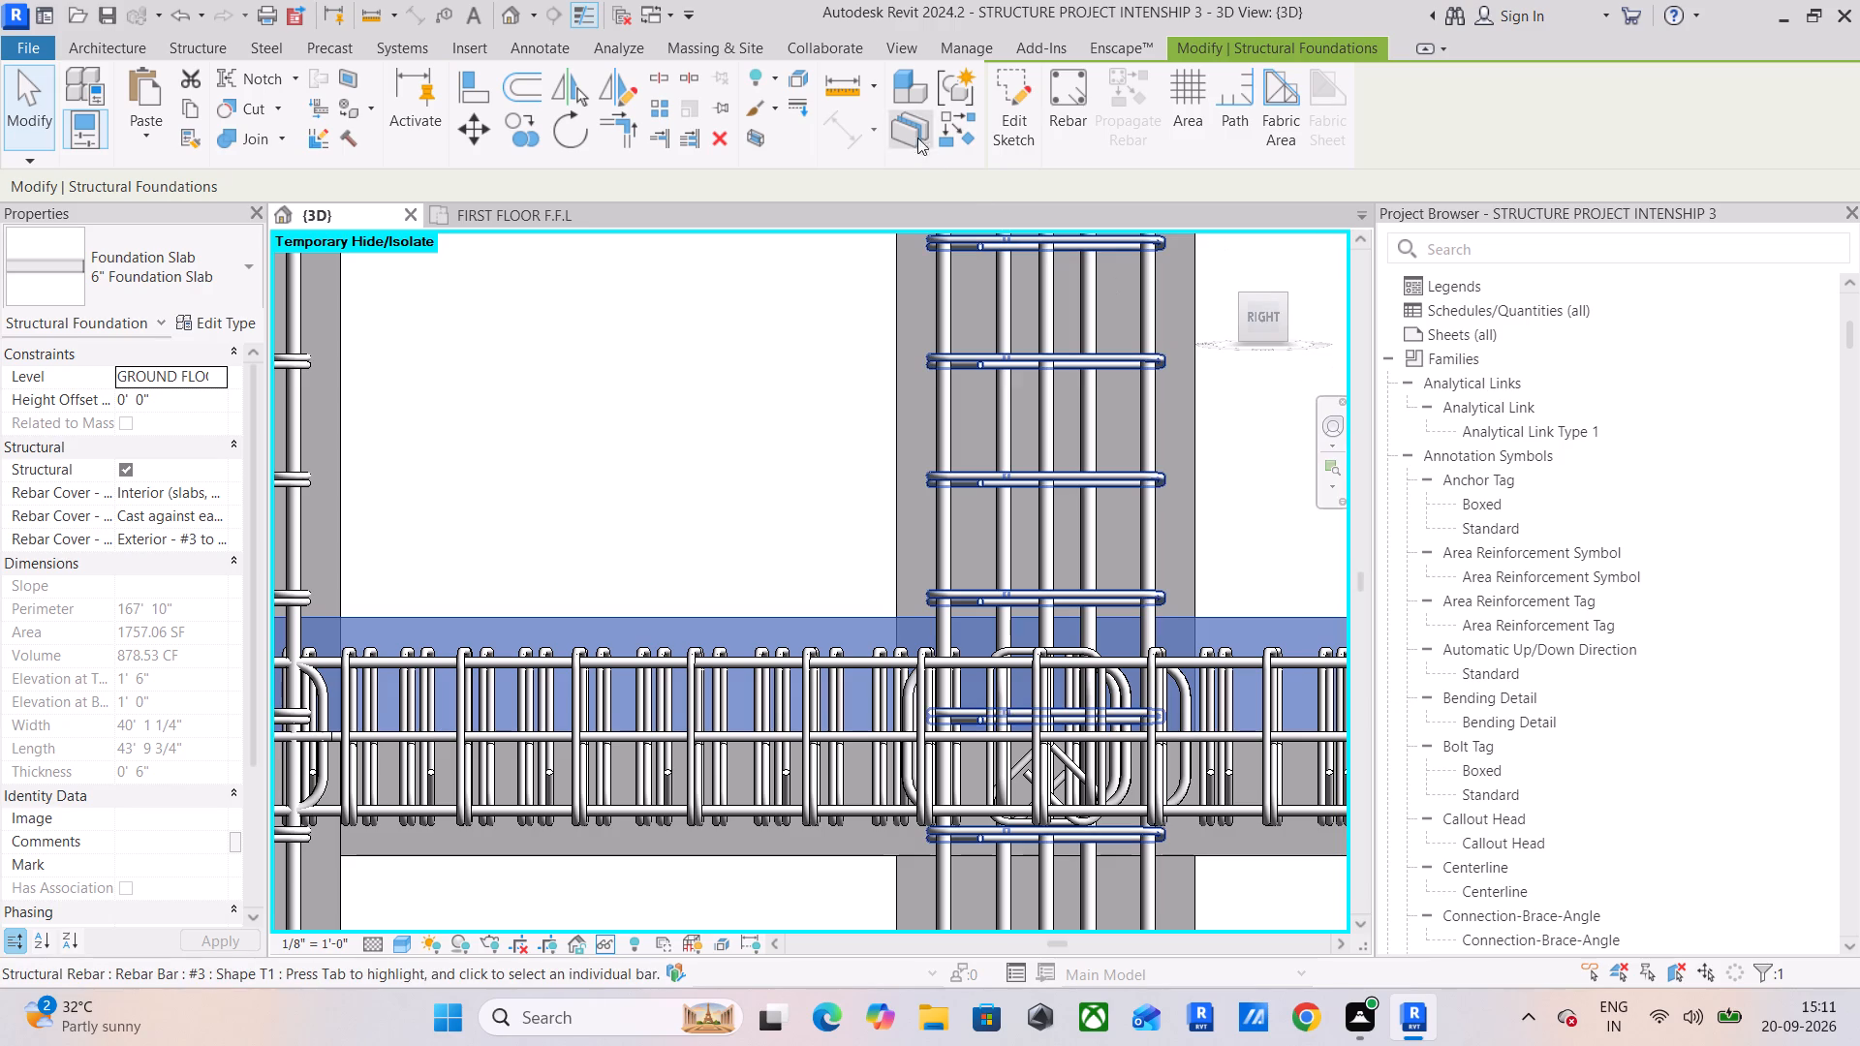
click(758, 144)
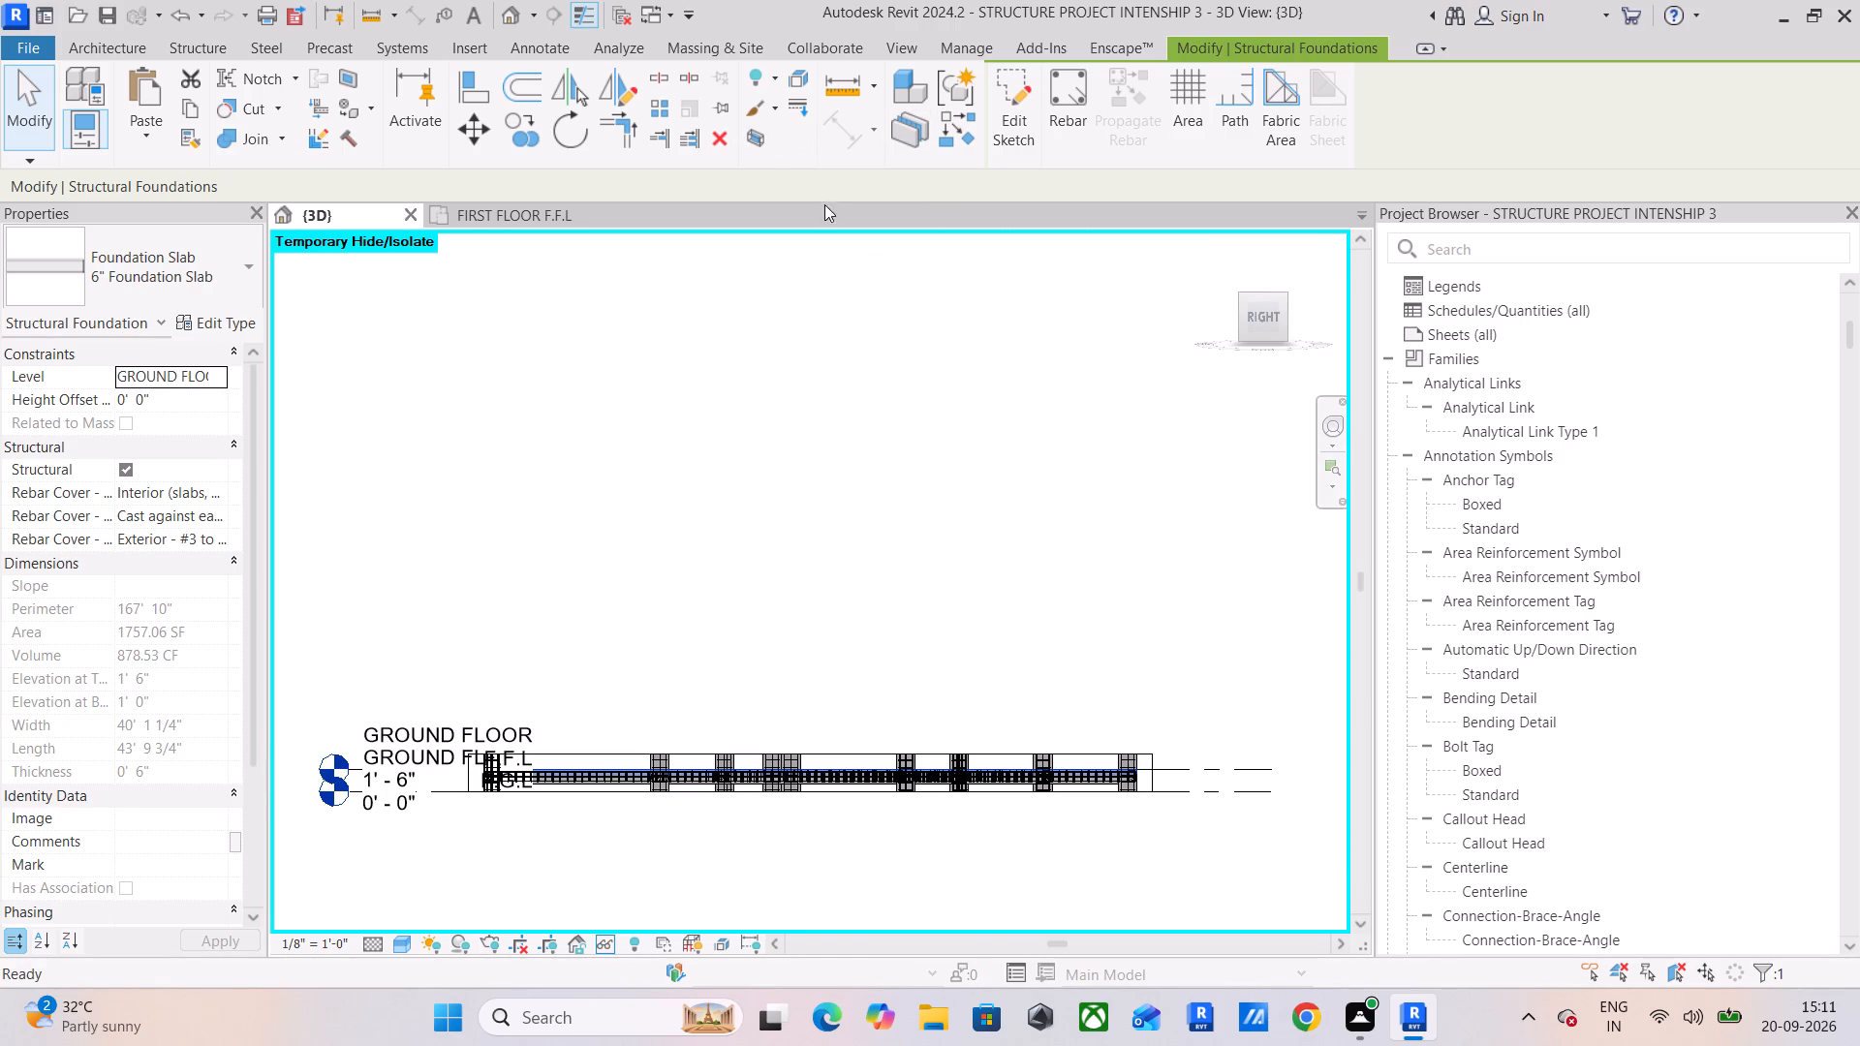
Widen the section box outward at both ends of the ground-floor framing, beyond the end columns.
scroll(455, 775, up, 4)
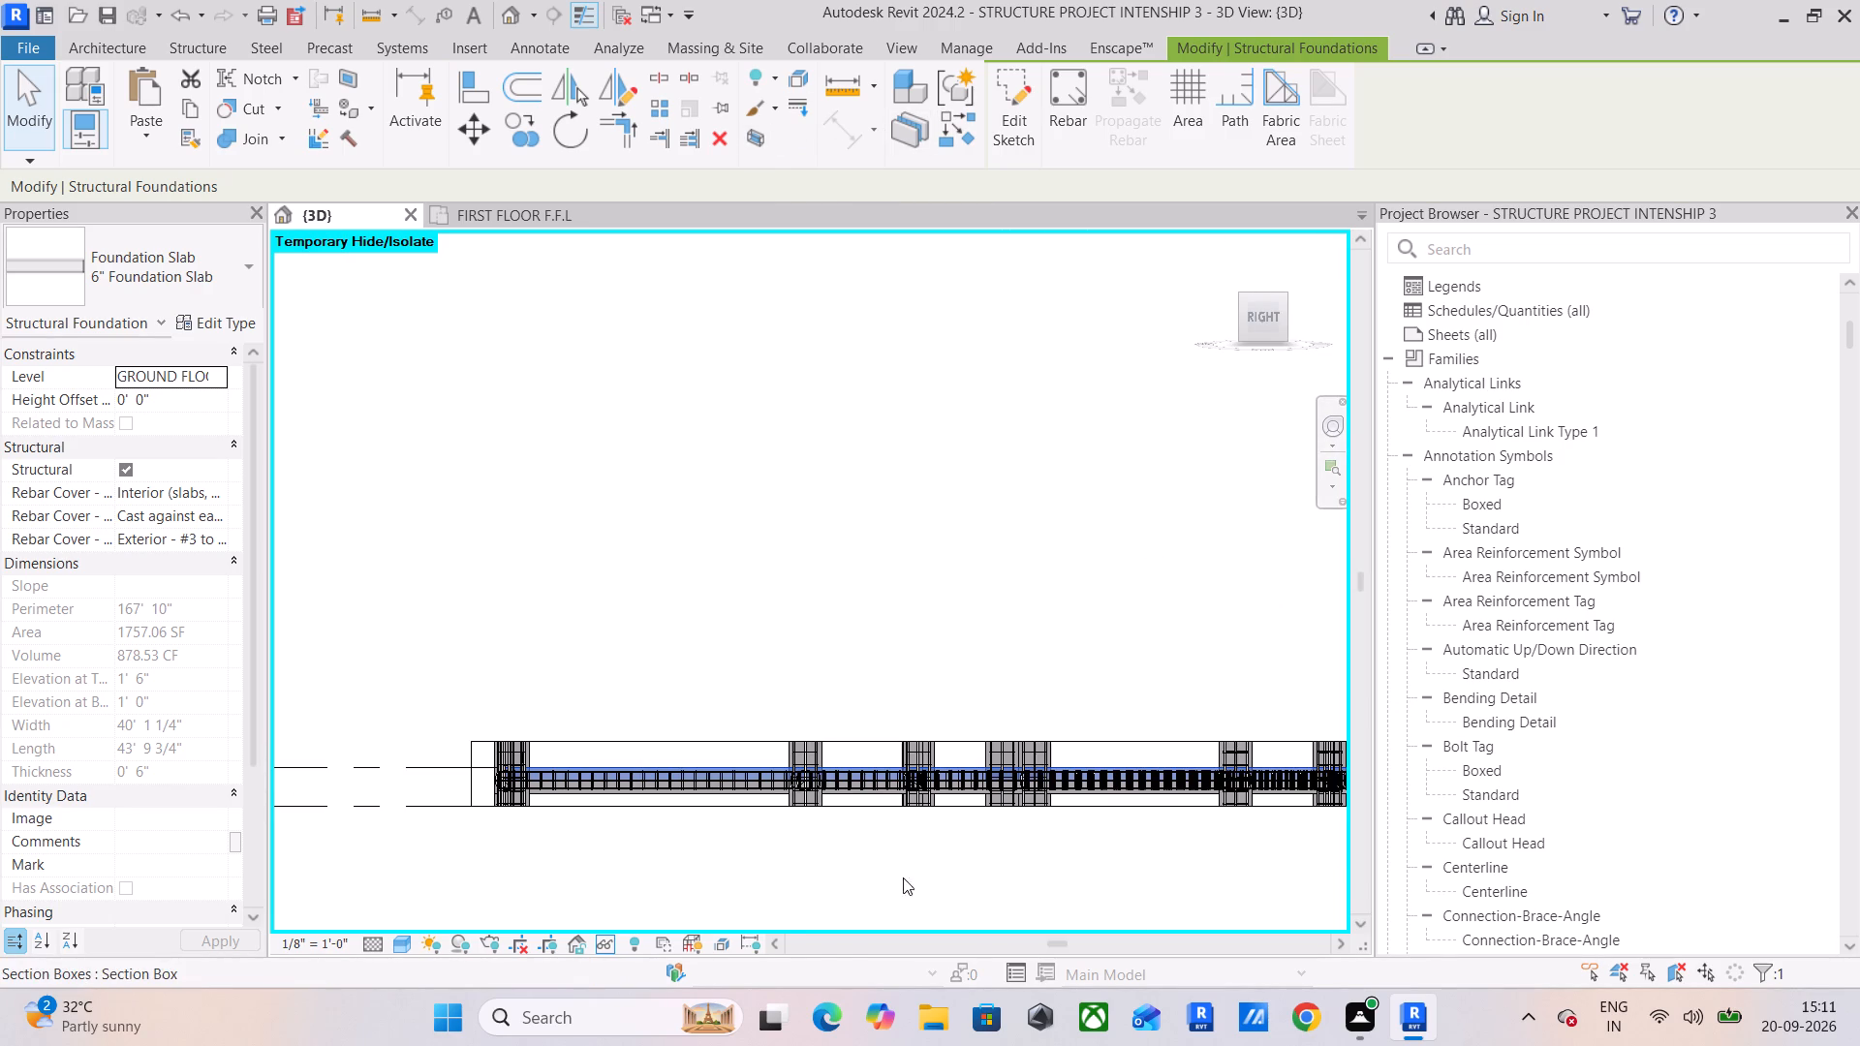
click(469, 786)
drag(466, 769, 426, 769)
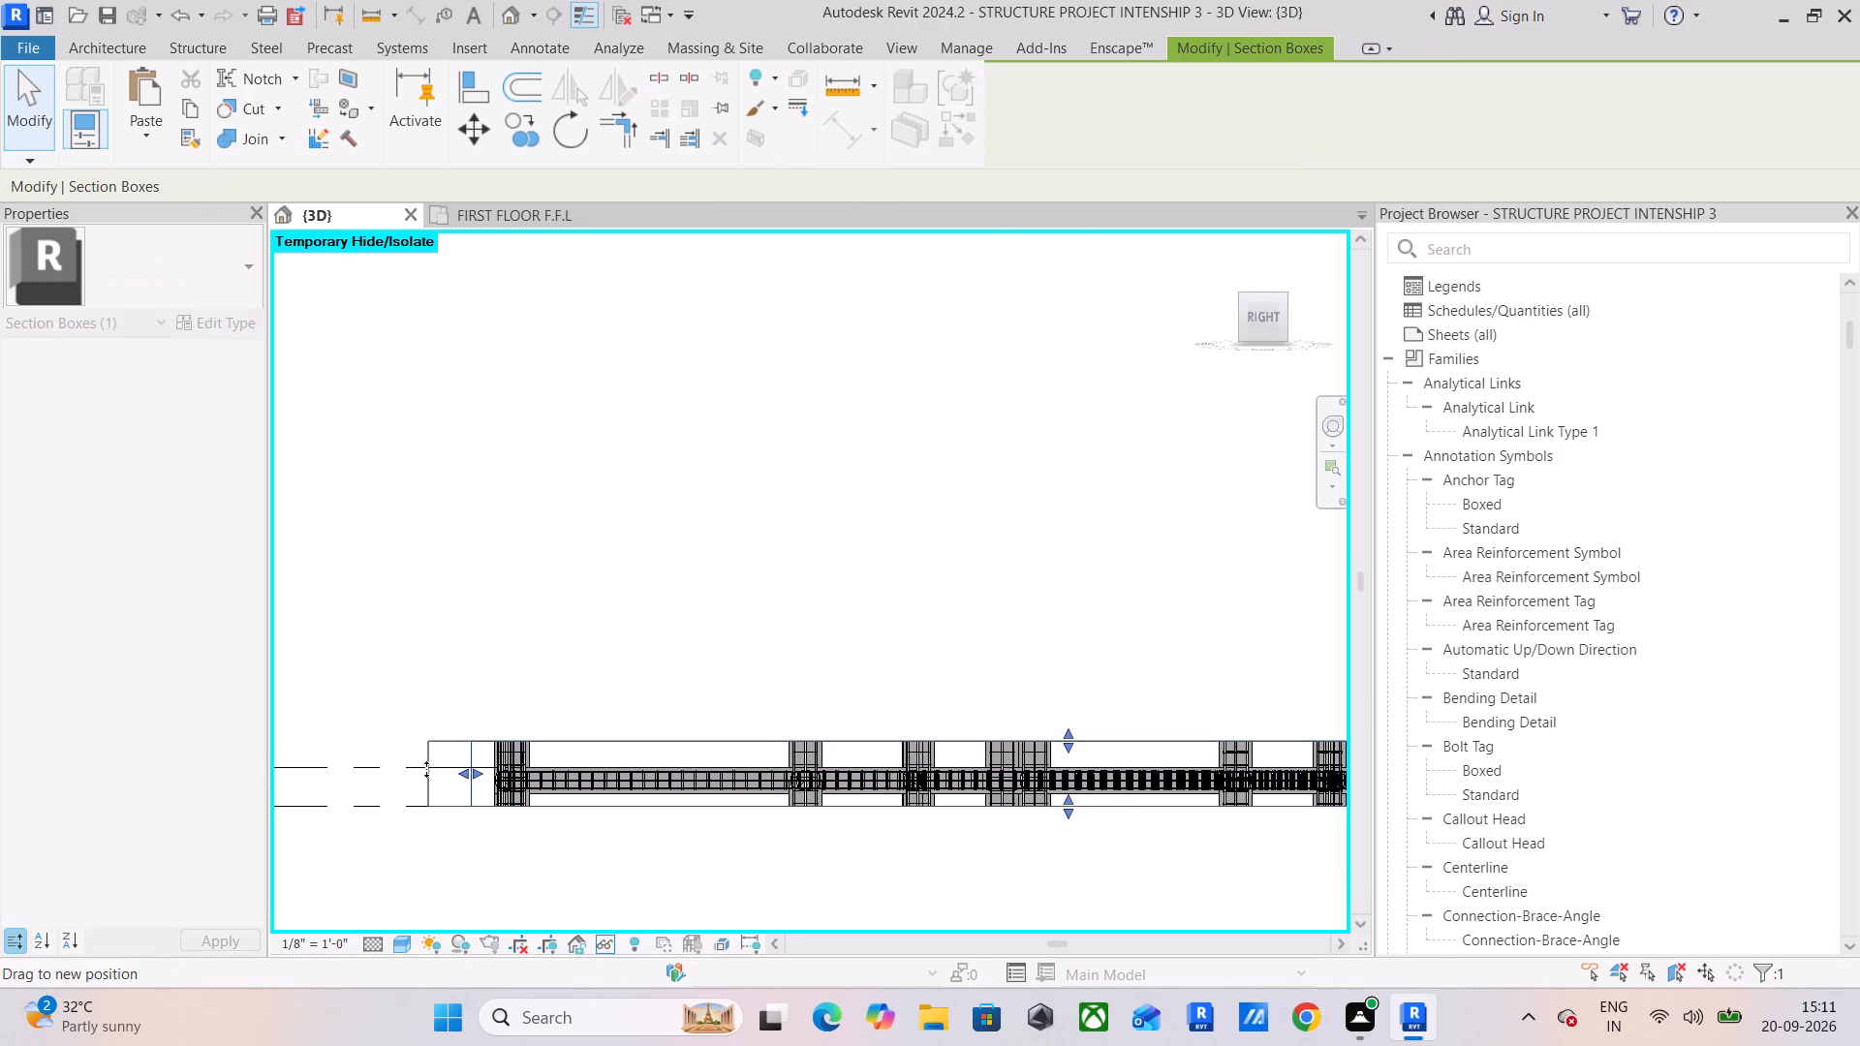
drag(426, 769, 405, 771)
middle_drag(1043, 826, 363, 717)
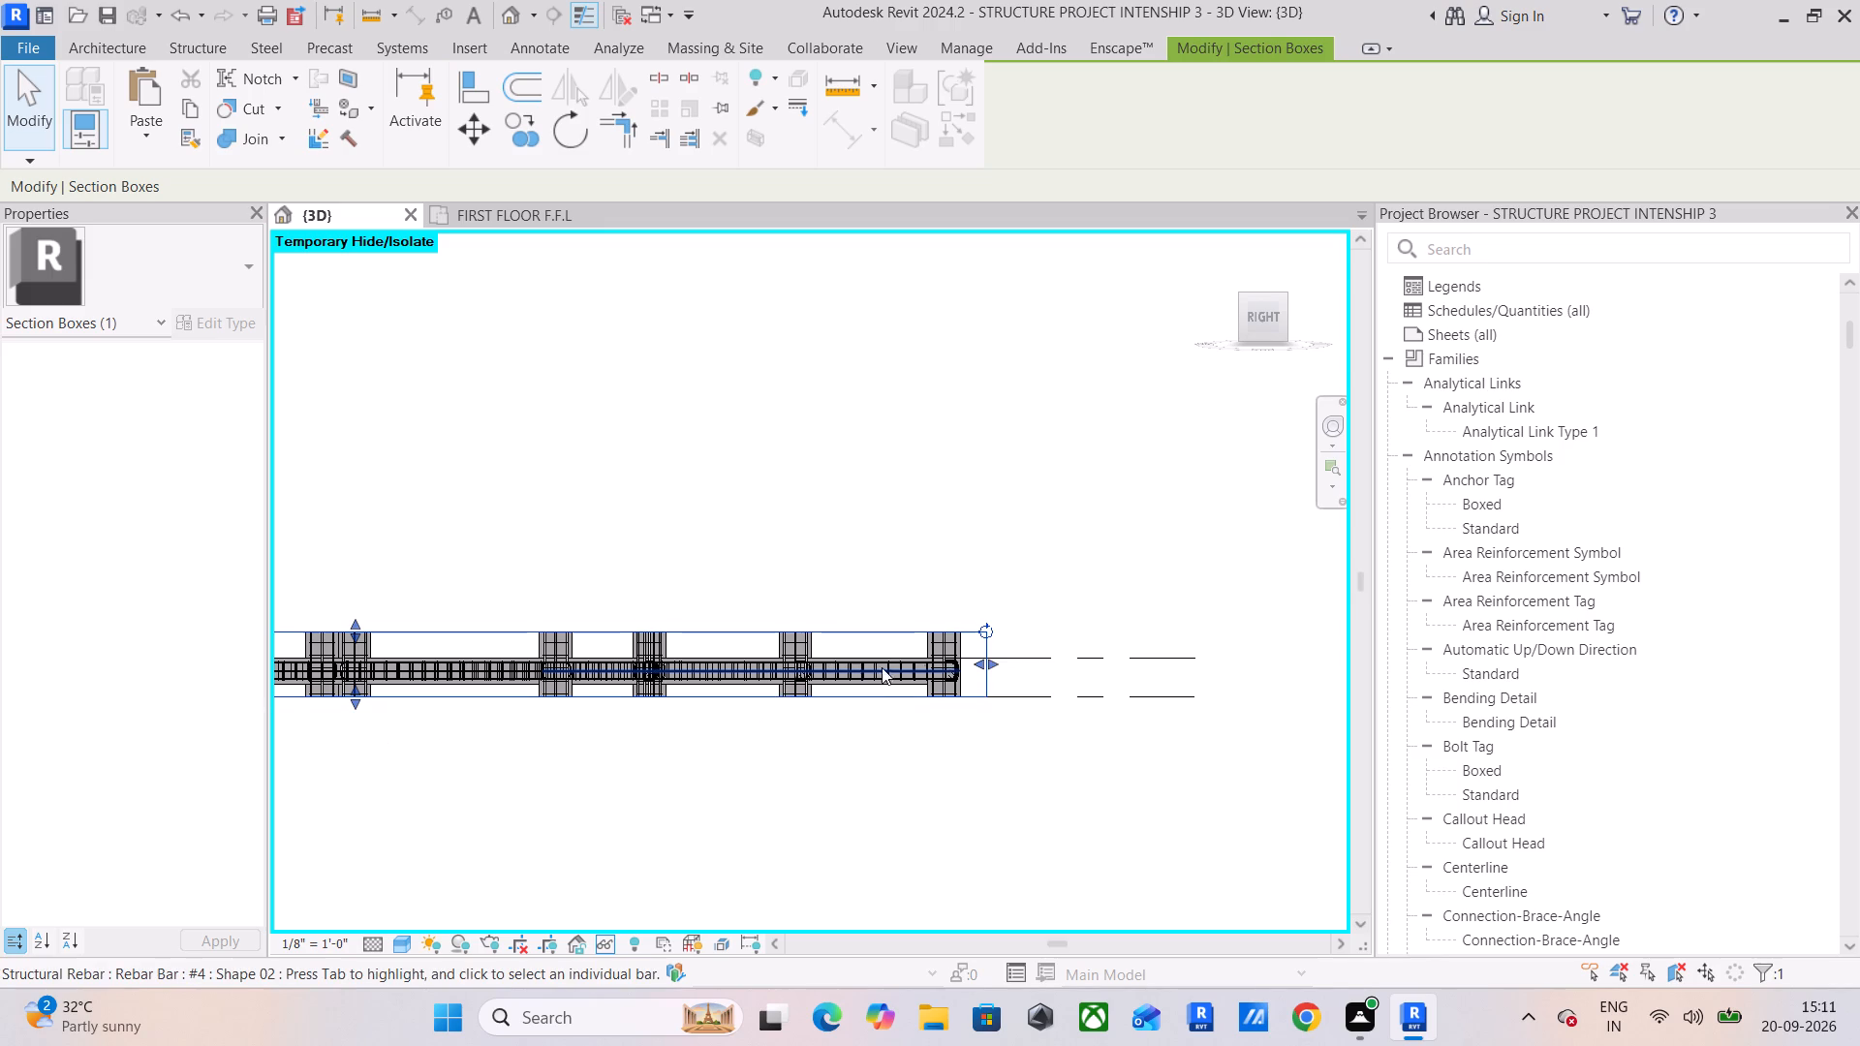
drag(990, 663, 1170, 689)
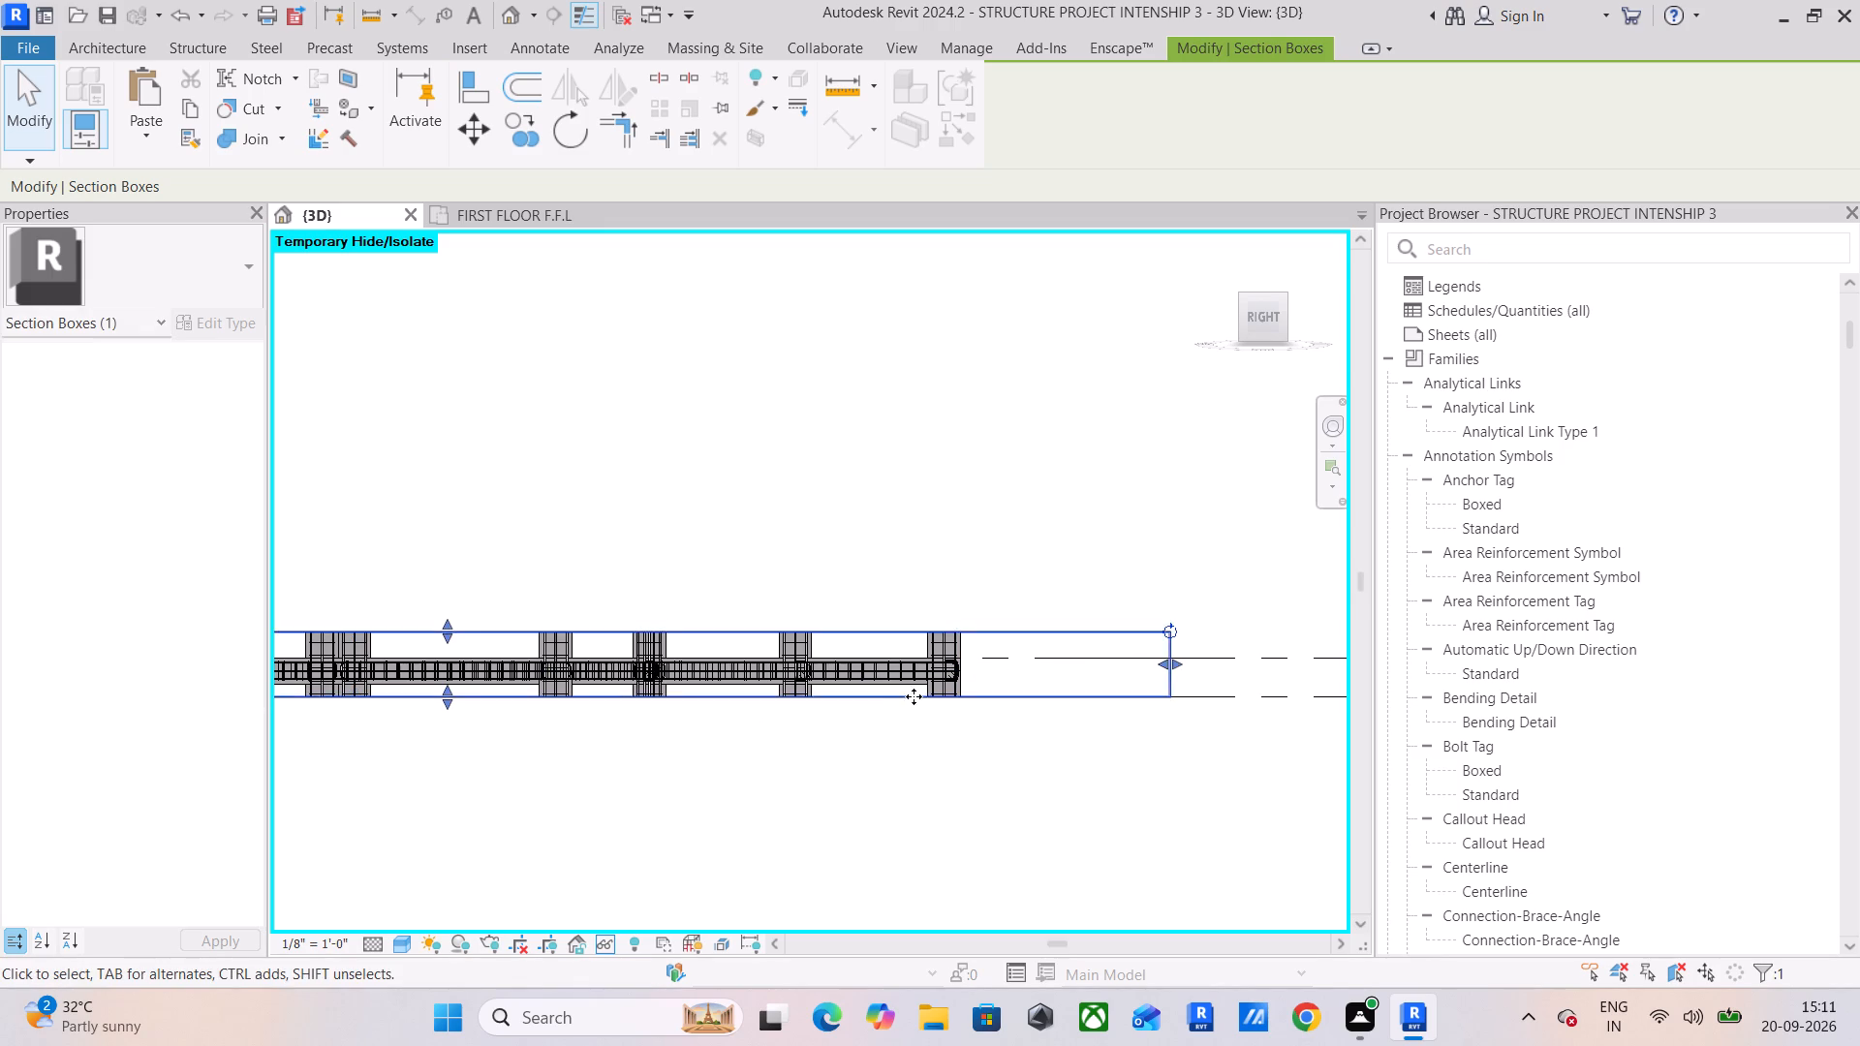
Shorten the #3 stirrup set that reaches the end column, pulling its end back to the far face of the adjacent interior column.
scroll(917, 691, up, 10)
middle_drag(951, 707, 1136, 782)
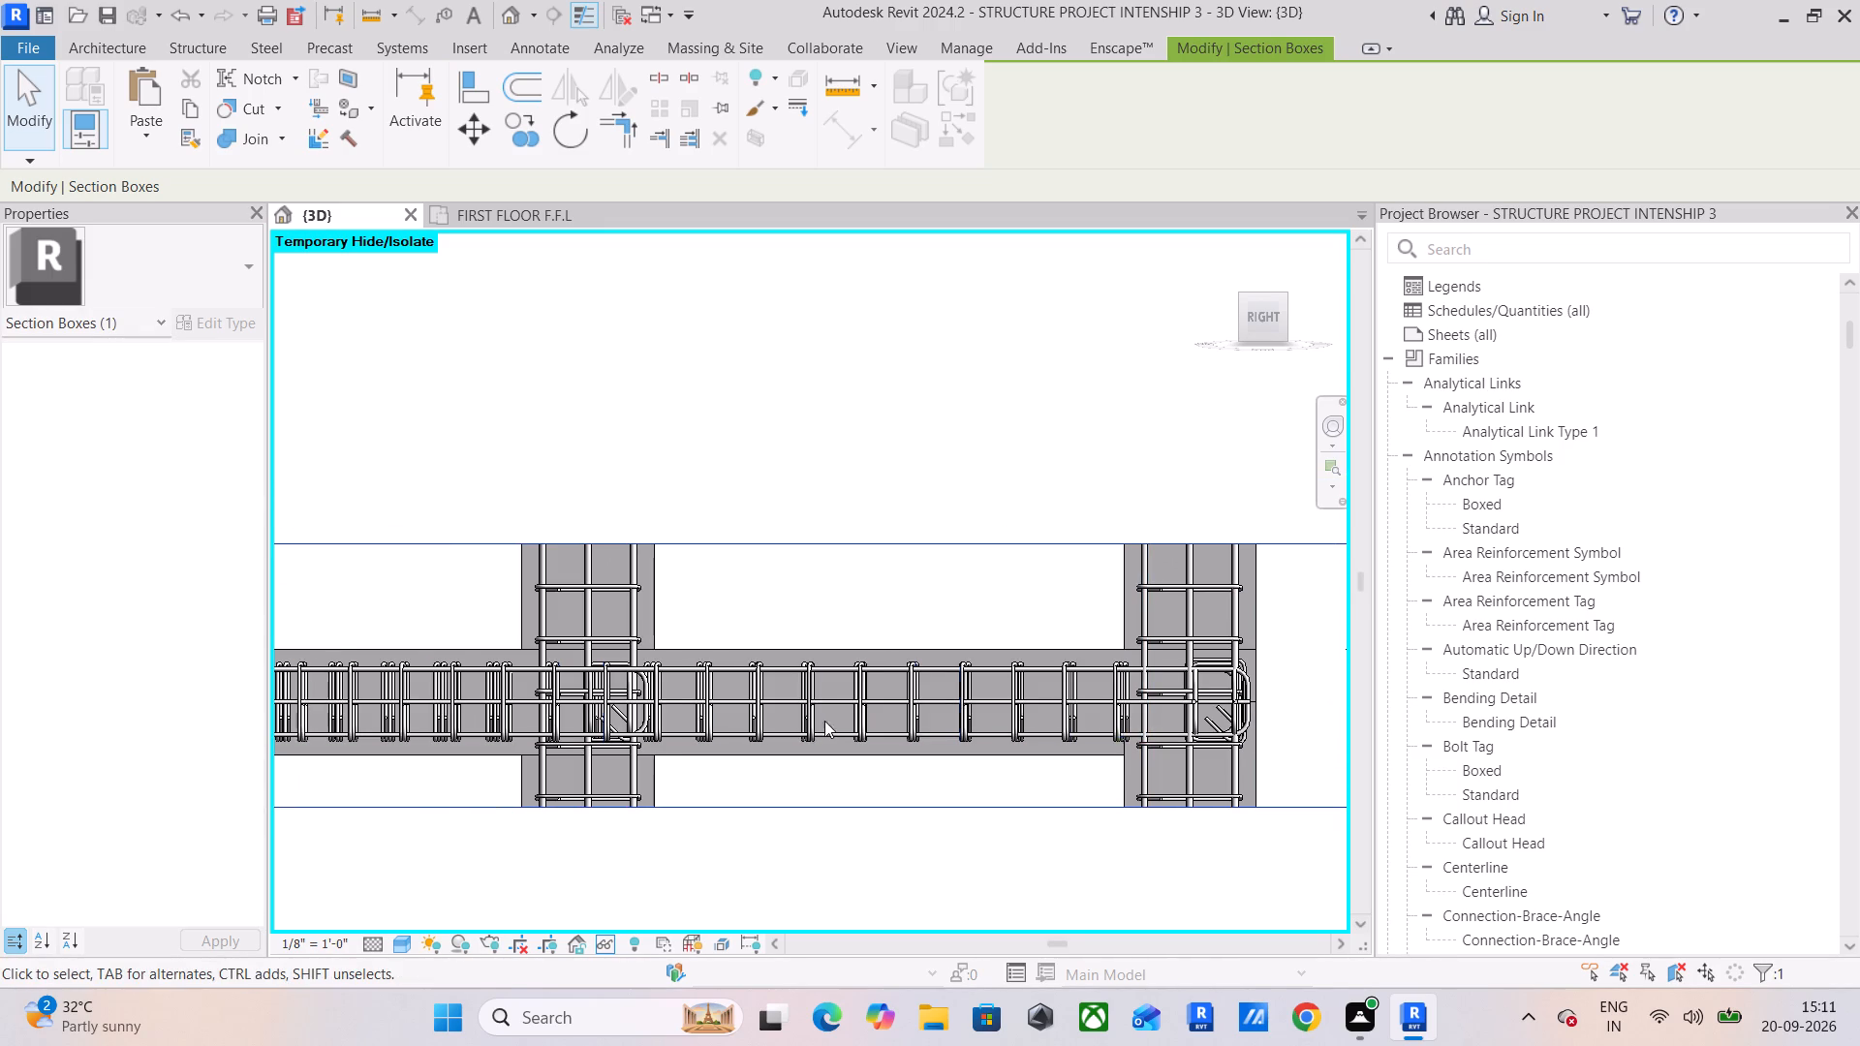
click(811, 722)
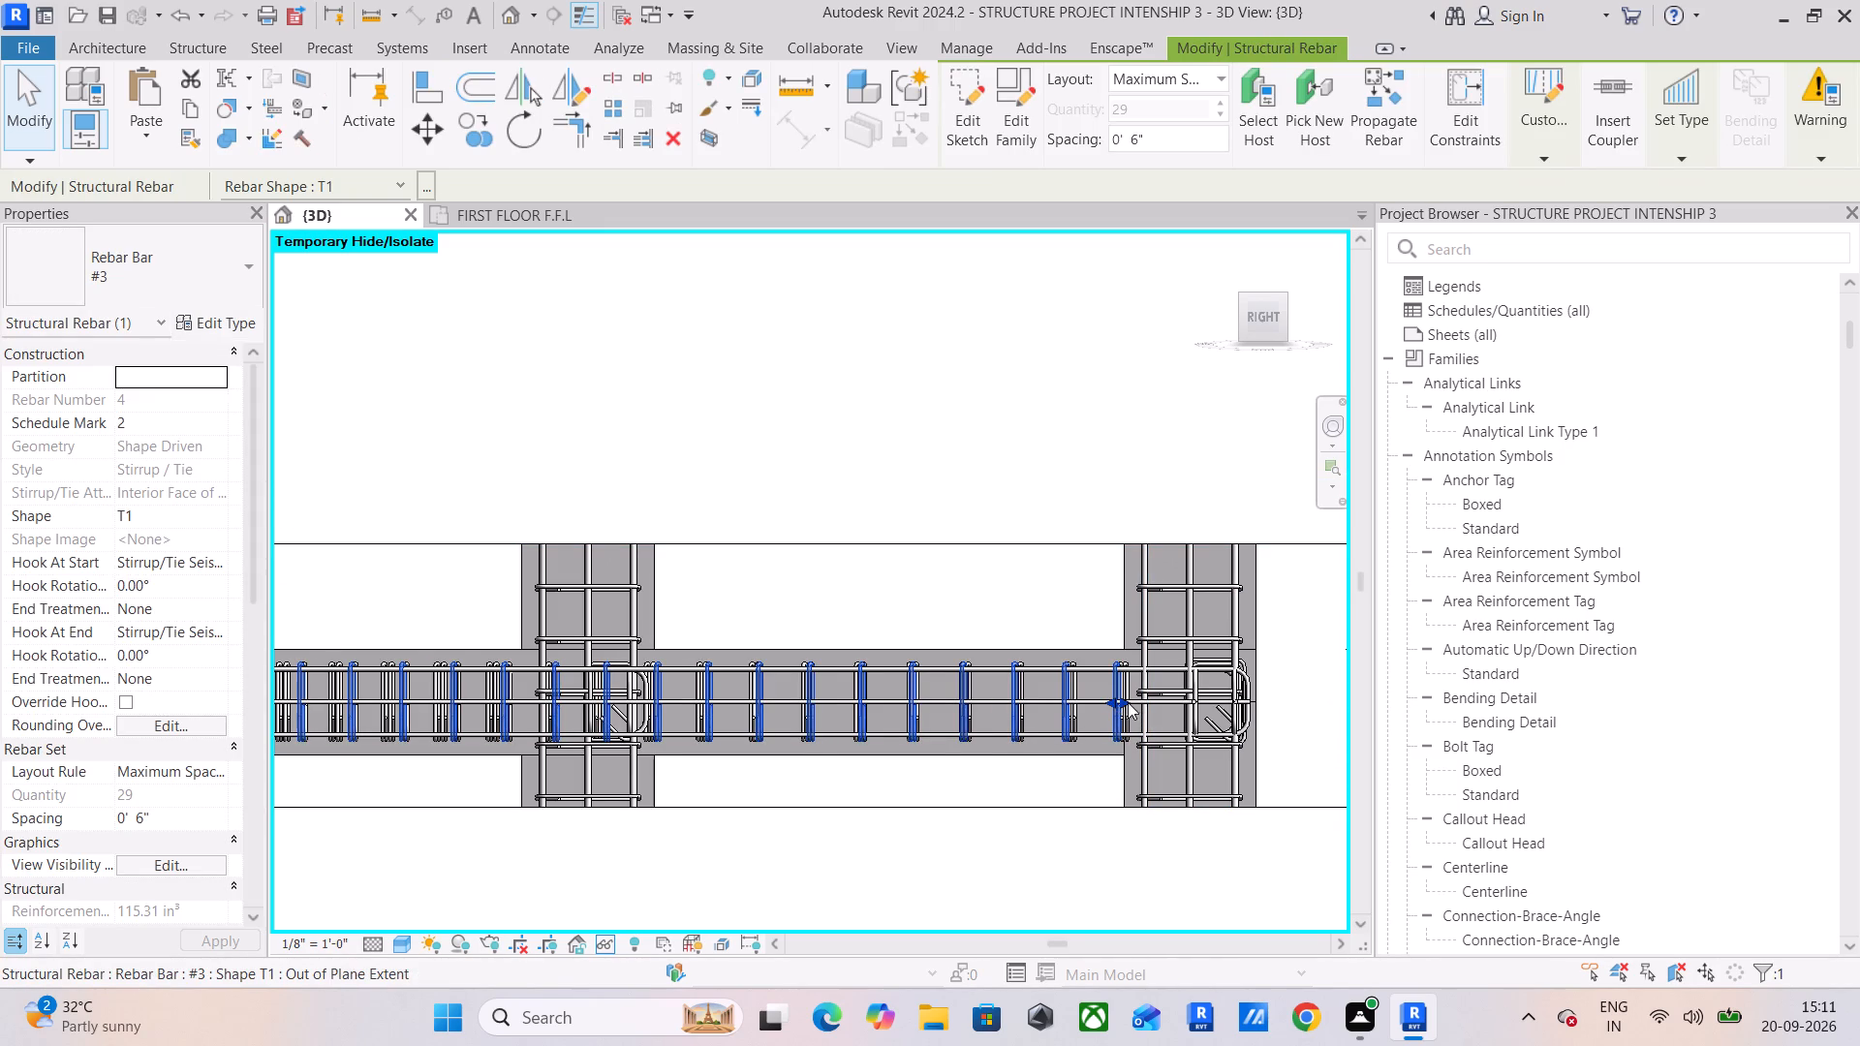
drag(1126, 702, 507, 694)
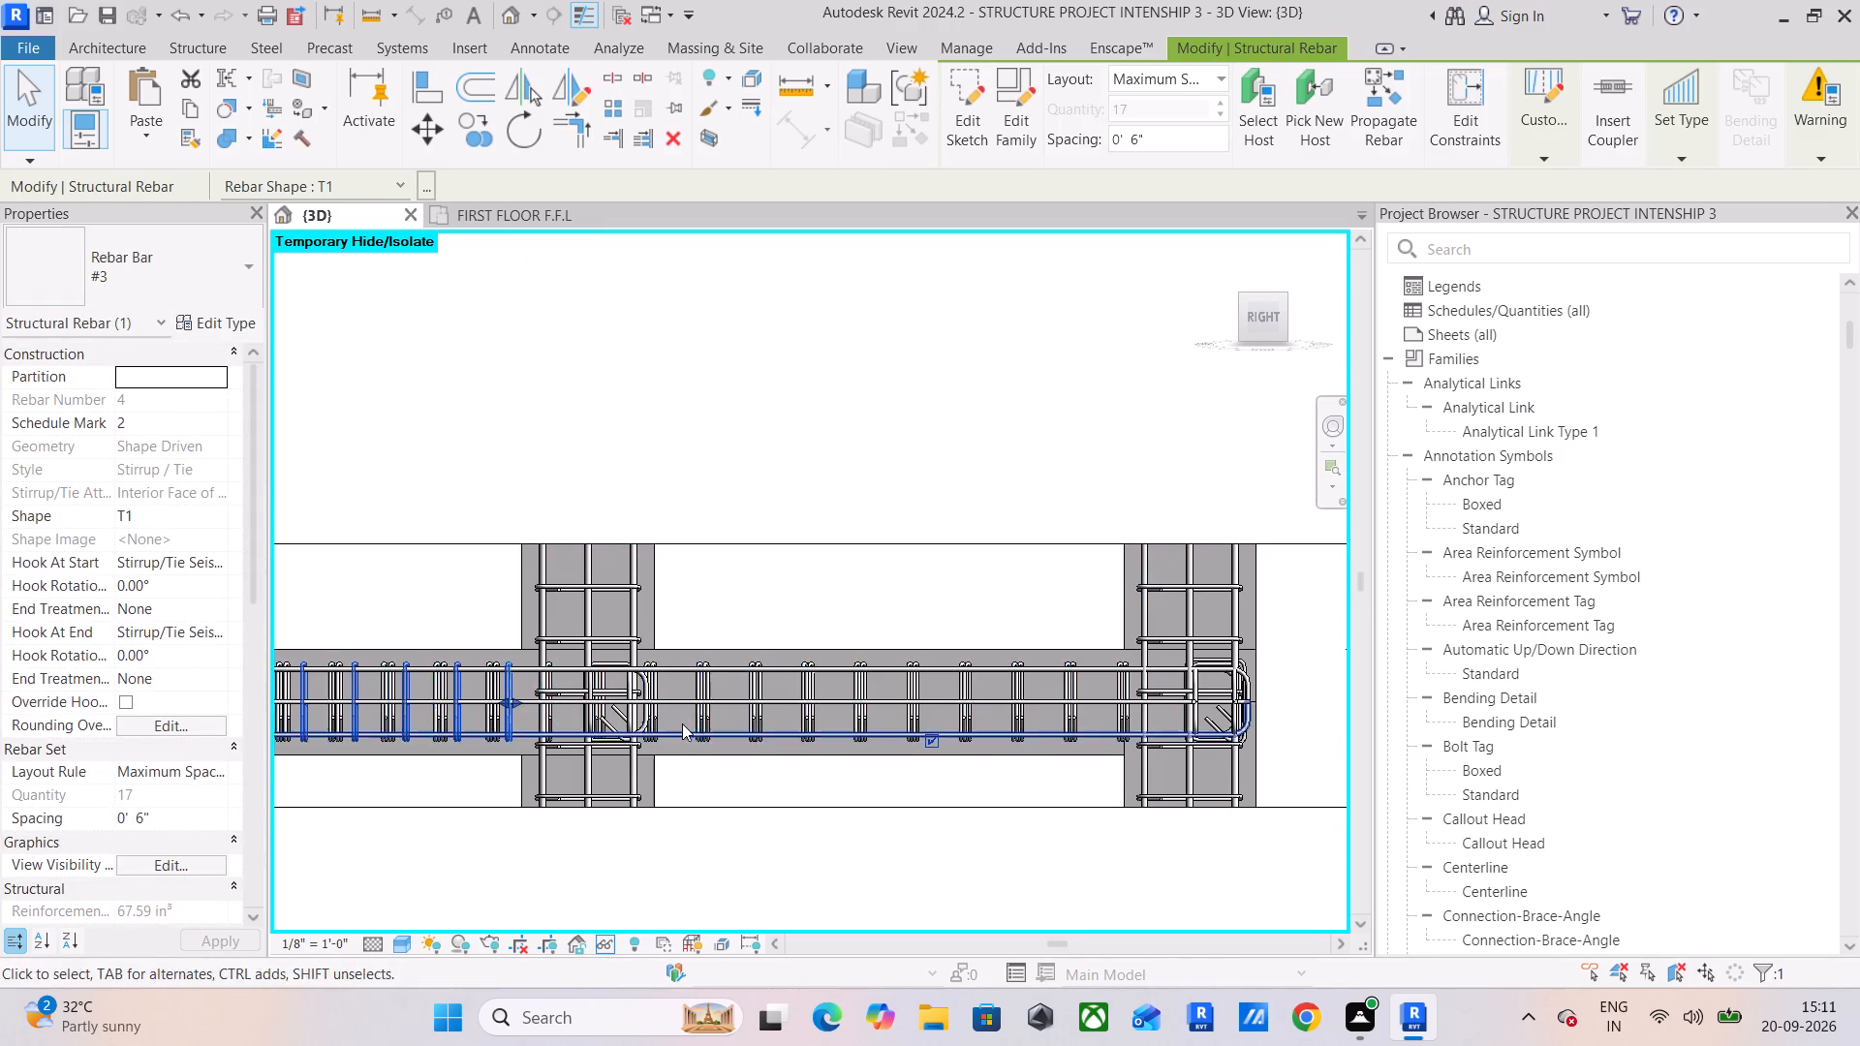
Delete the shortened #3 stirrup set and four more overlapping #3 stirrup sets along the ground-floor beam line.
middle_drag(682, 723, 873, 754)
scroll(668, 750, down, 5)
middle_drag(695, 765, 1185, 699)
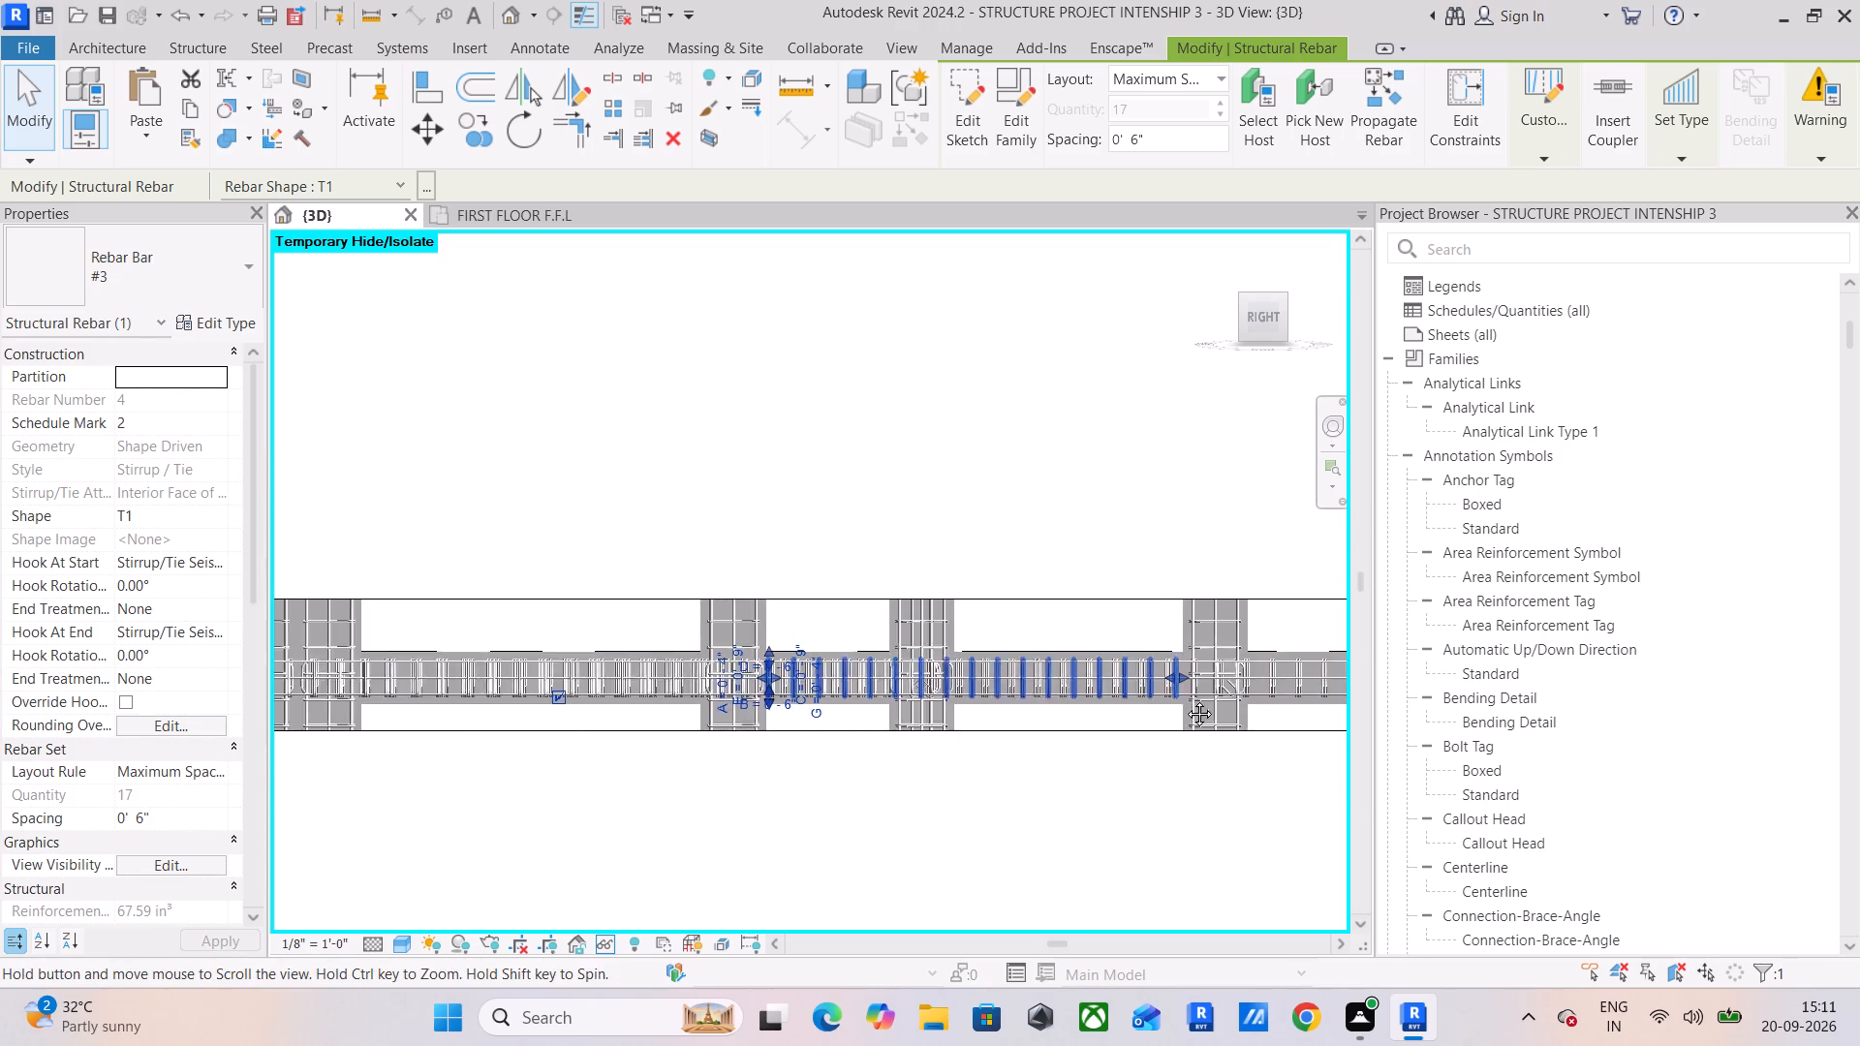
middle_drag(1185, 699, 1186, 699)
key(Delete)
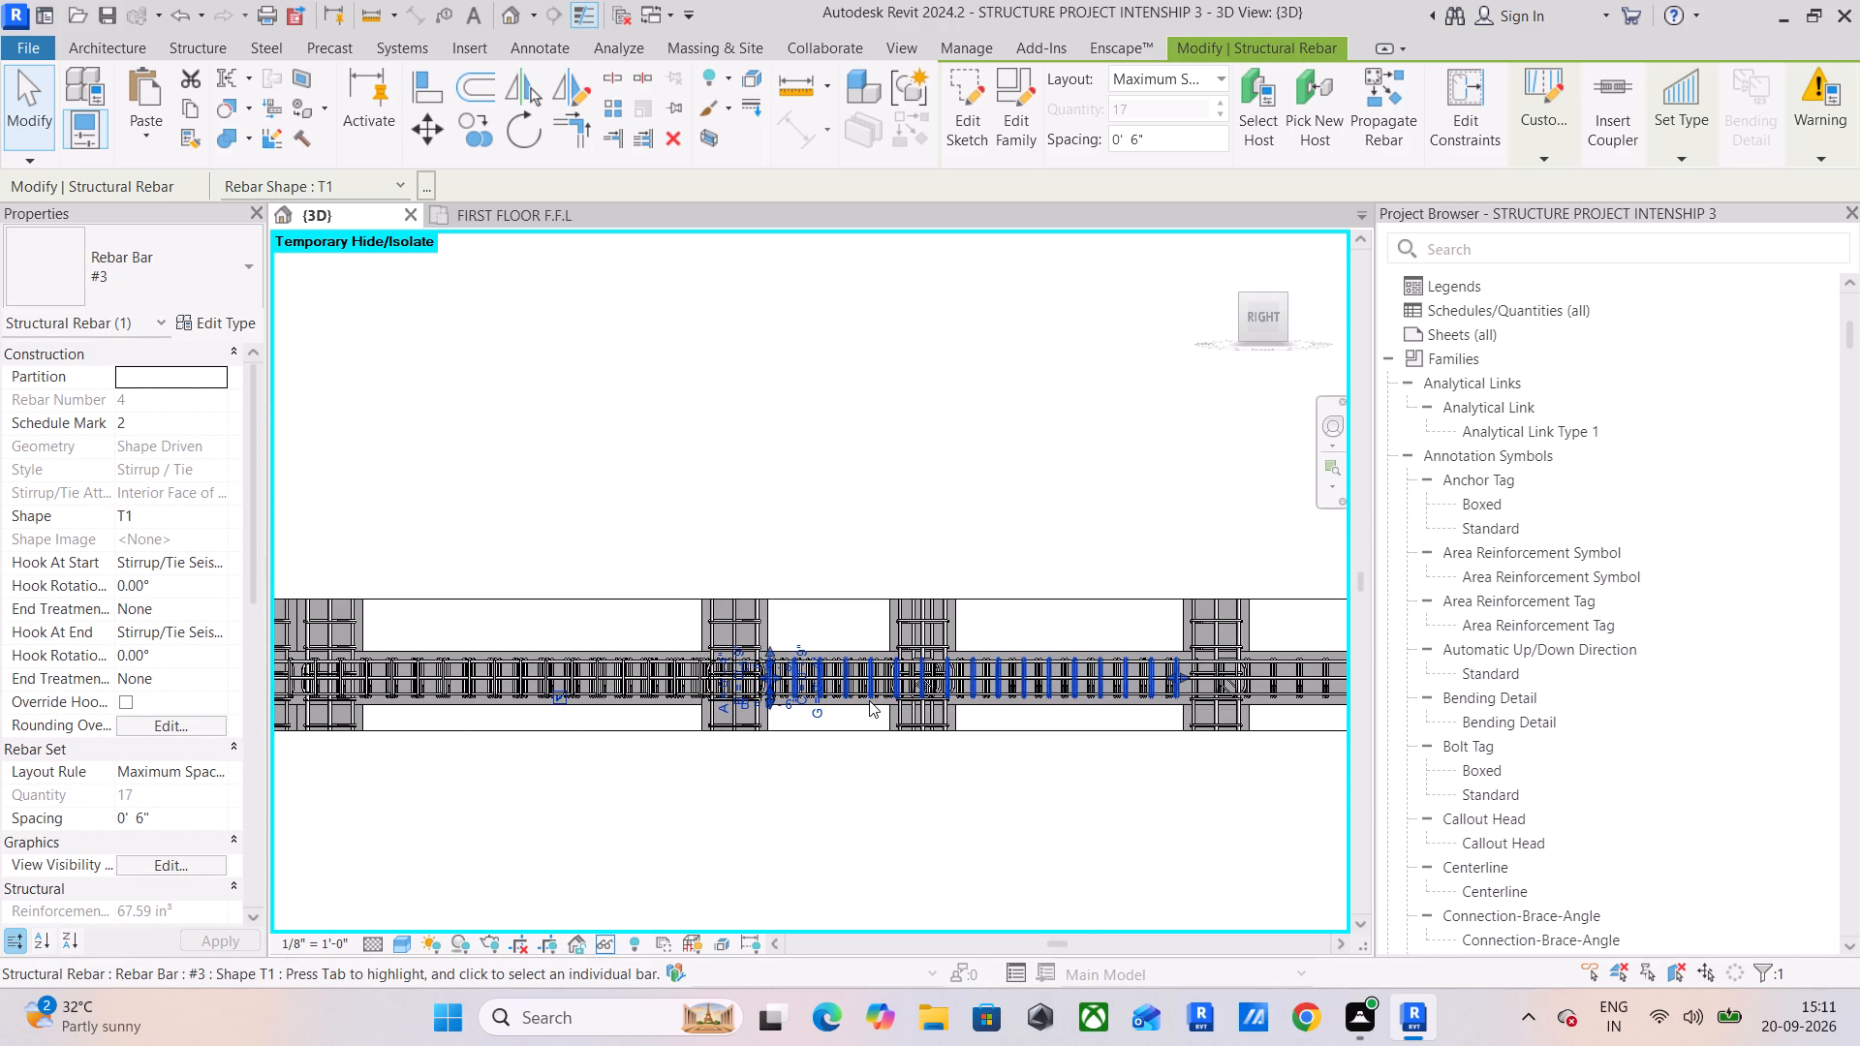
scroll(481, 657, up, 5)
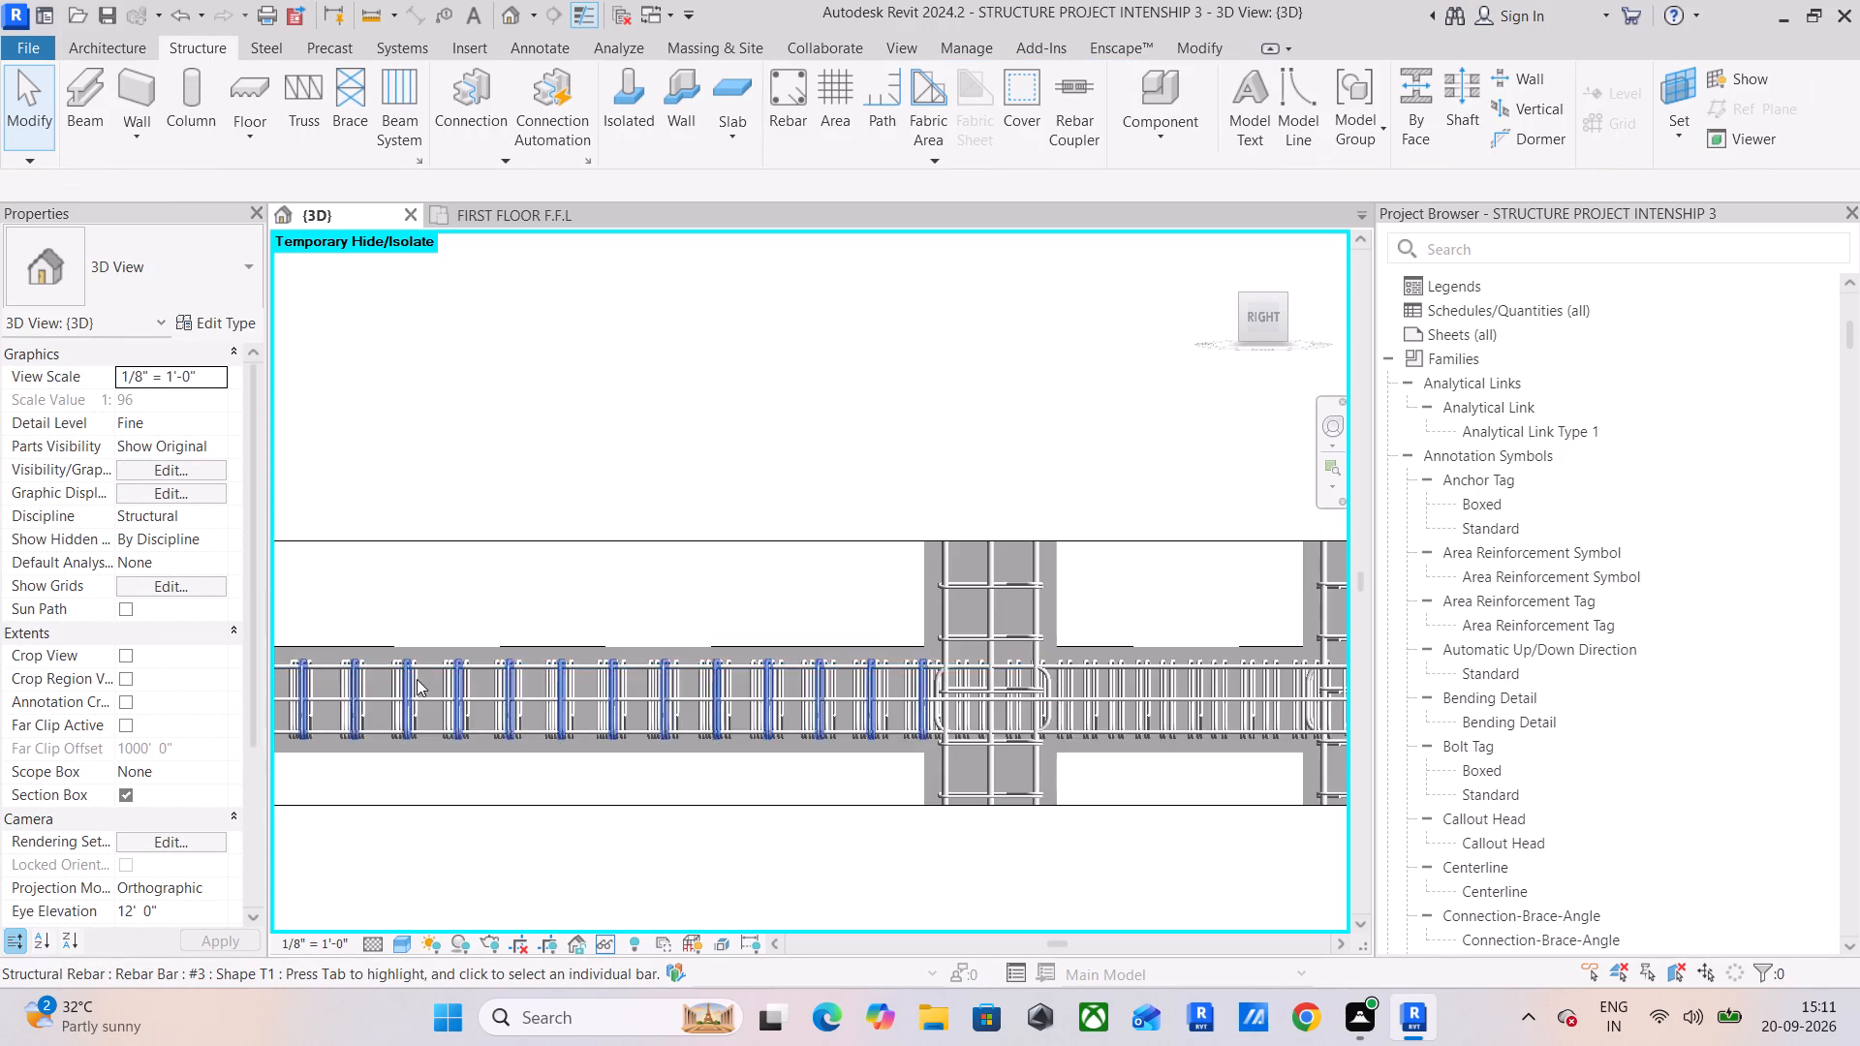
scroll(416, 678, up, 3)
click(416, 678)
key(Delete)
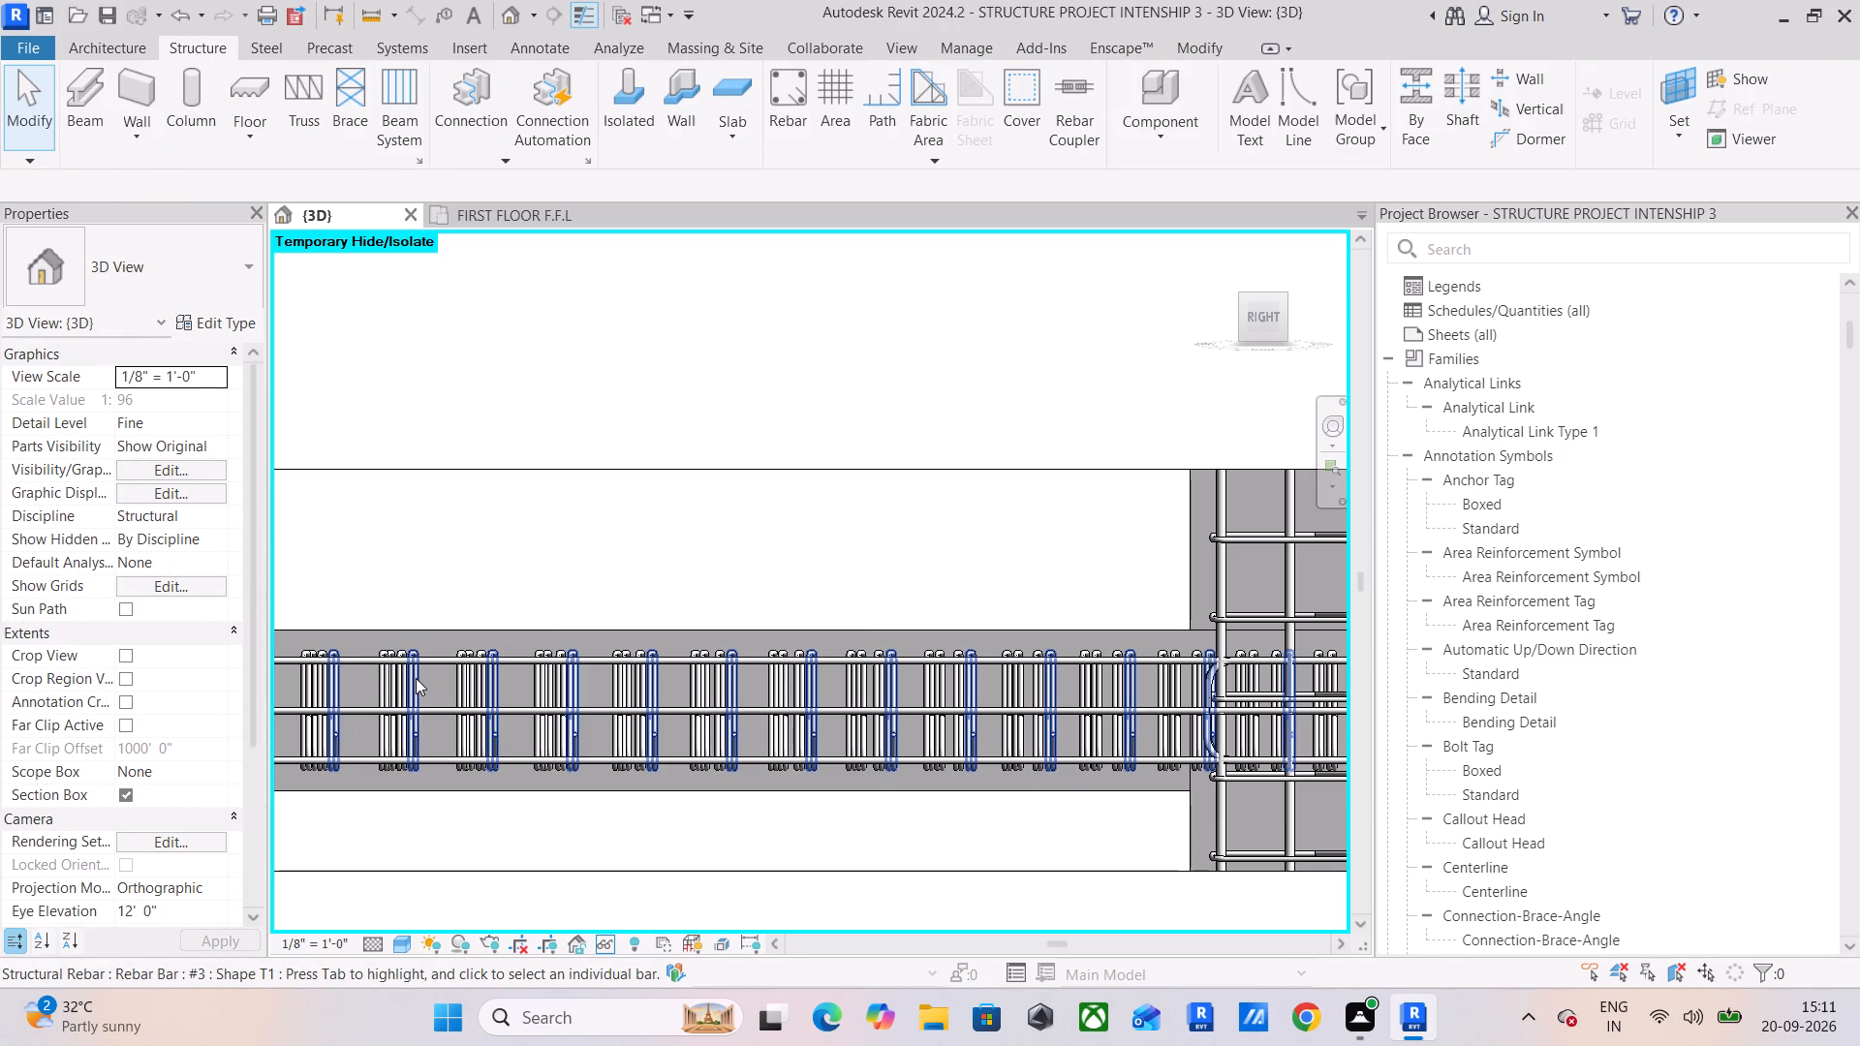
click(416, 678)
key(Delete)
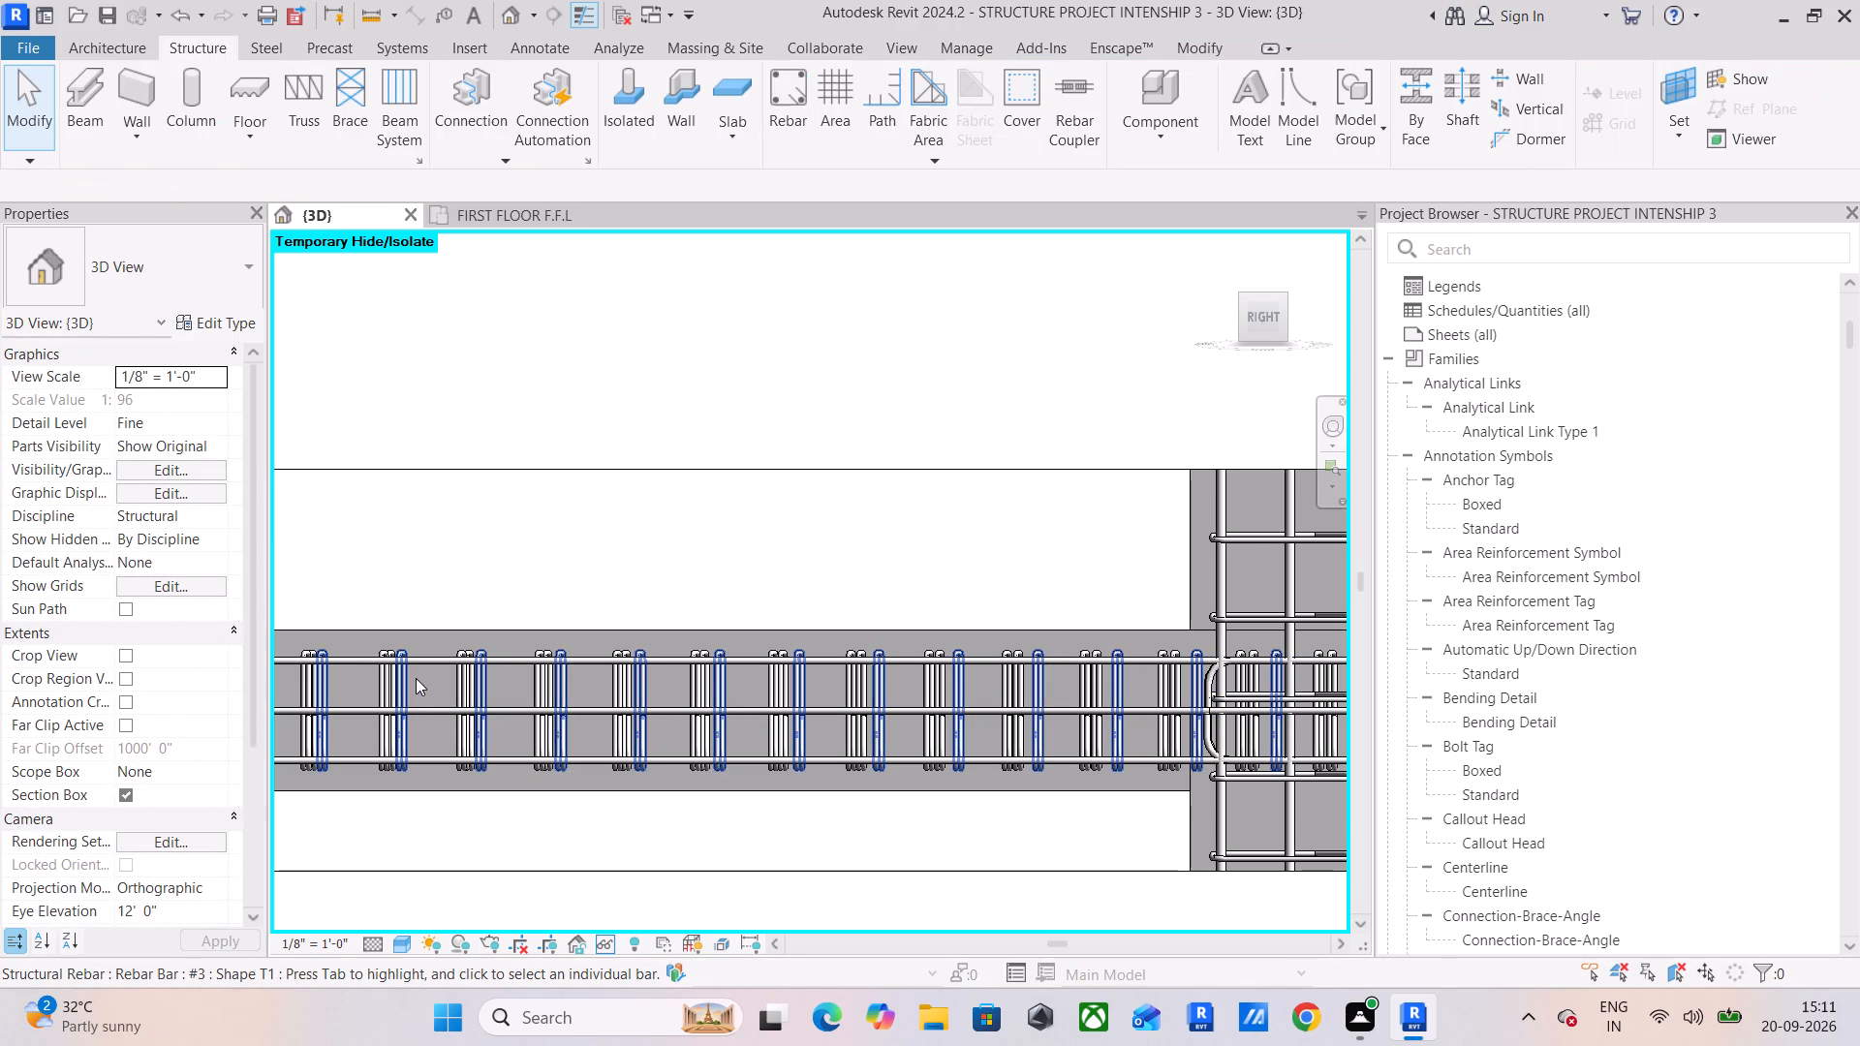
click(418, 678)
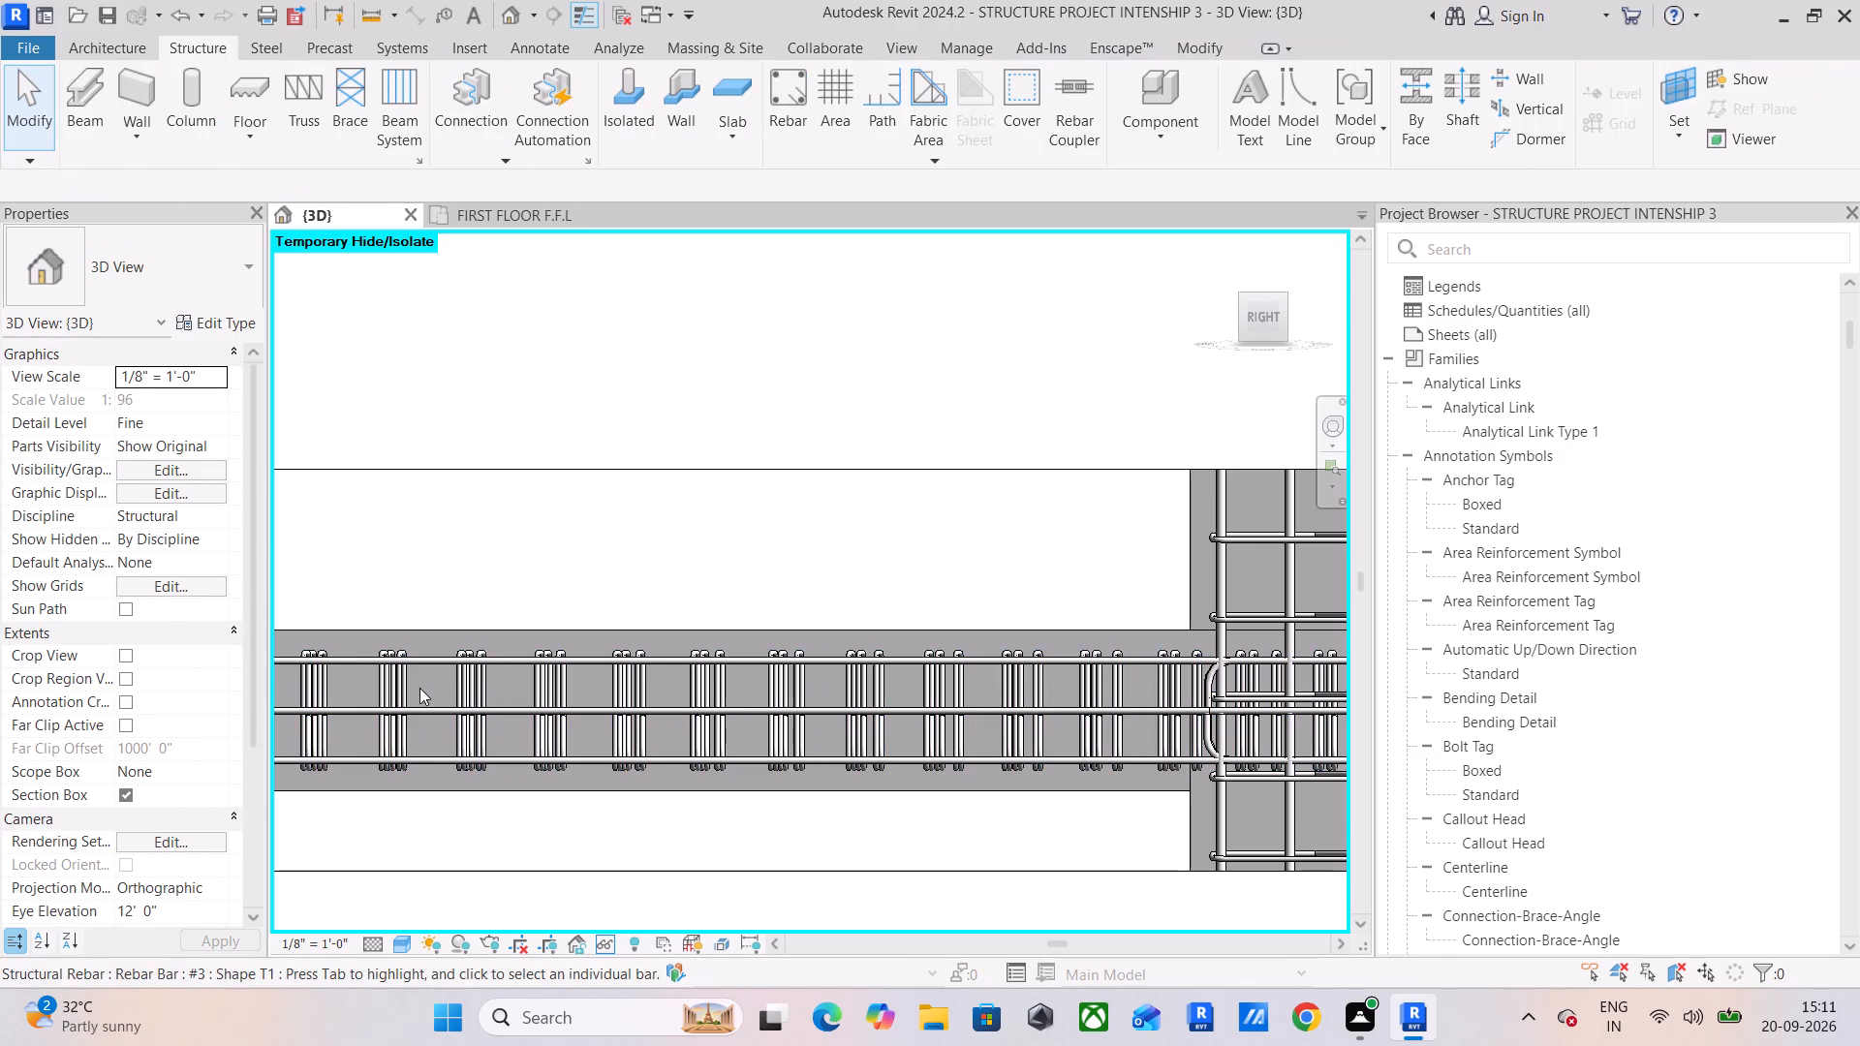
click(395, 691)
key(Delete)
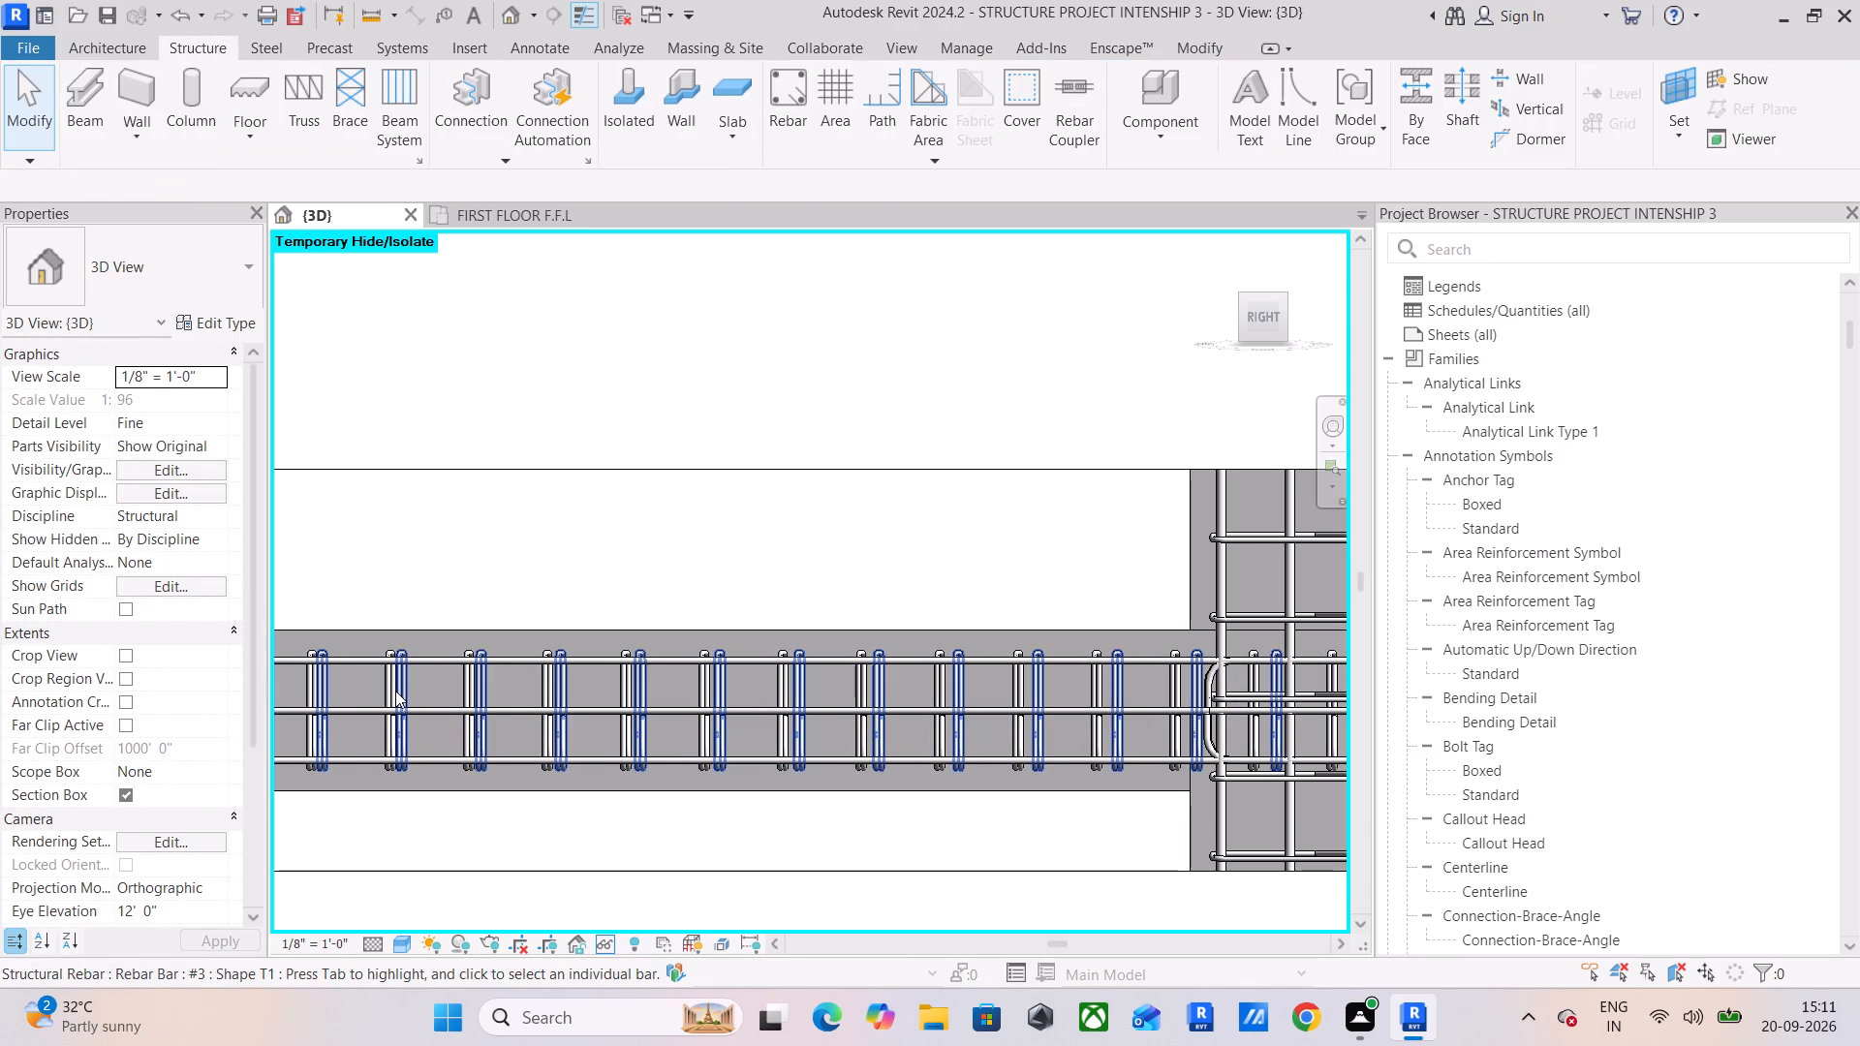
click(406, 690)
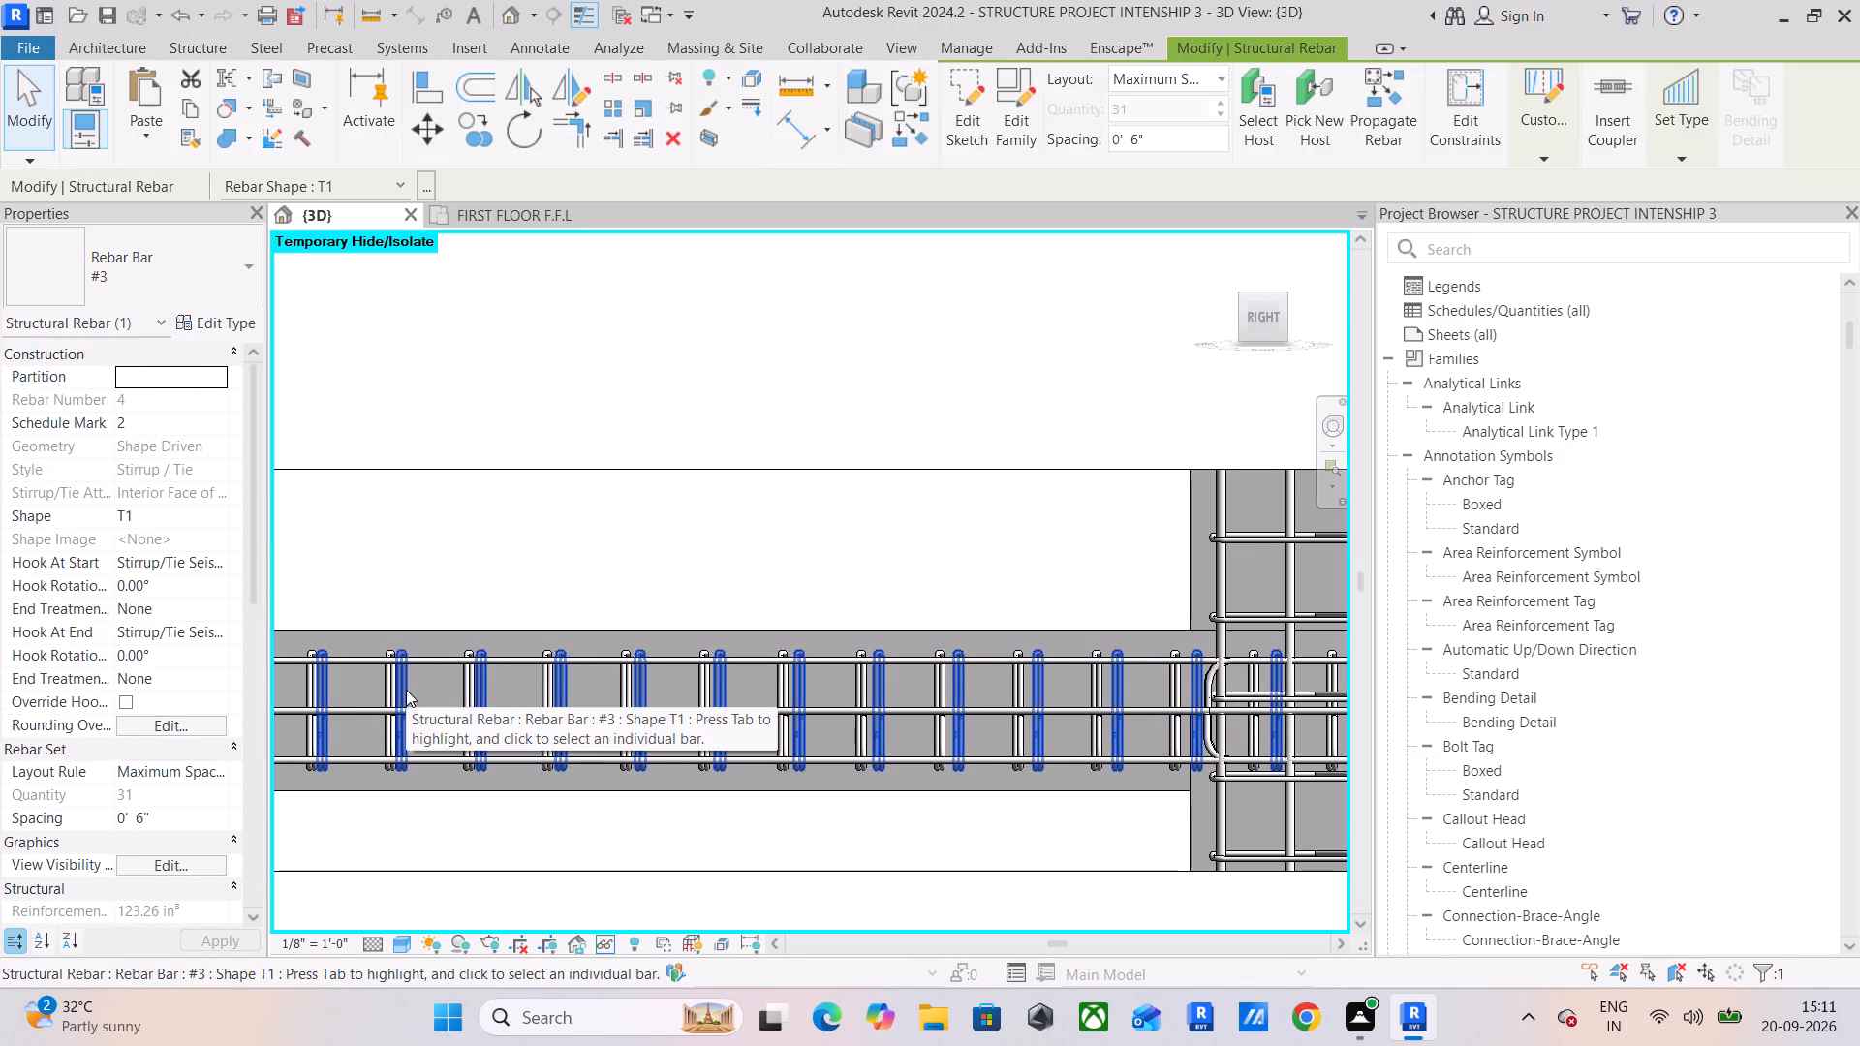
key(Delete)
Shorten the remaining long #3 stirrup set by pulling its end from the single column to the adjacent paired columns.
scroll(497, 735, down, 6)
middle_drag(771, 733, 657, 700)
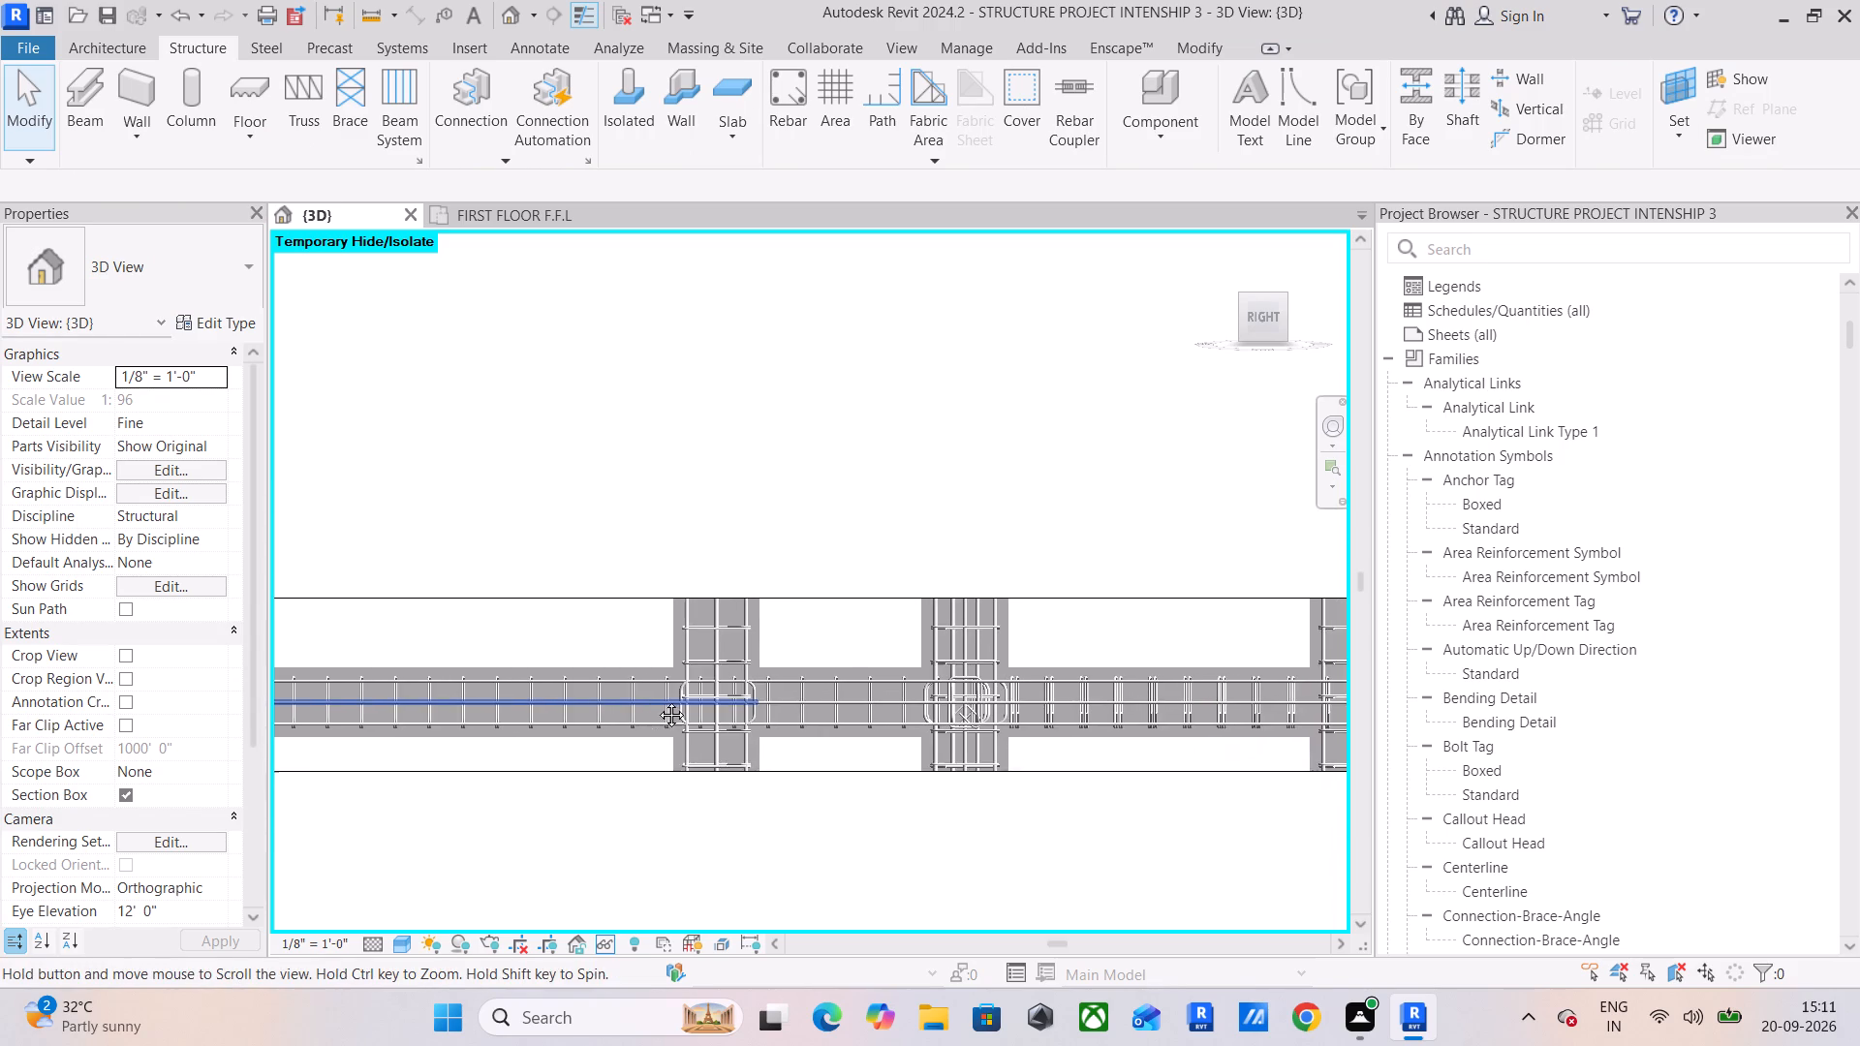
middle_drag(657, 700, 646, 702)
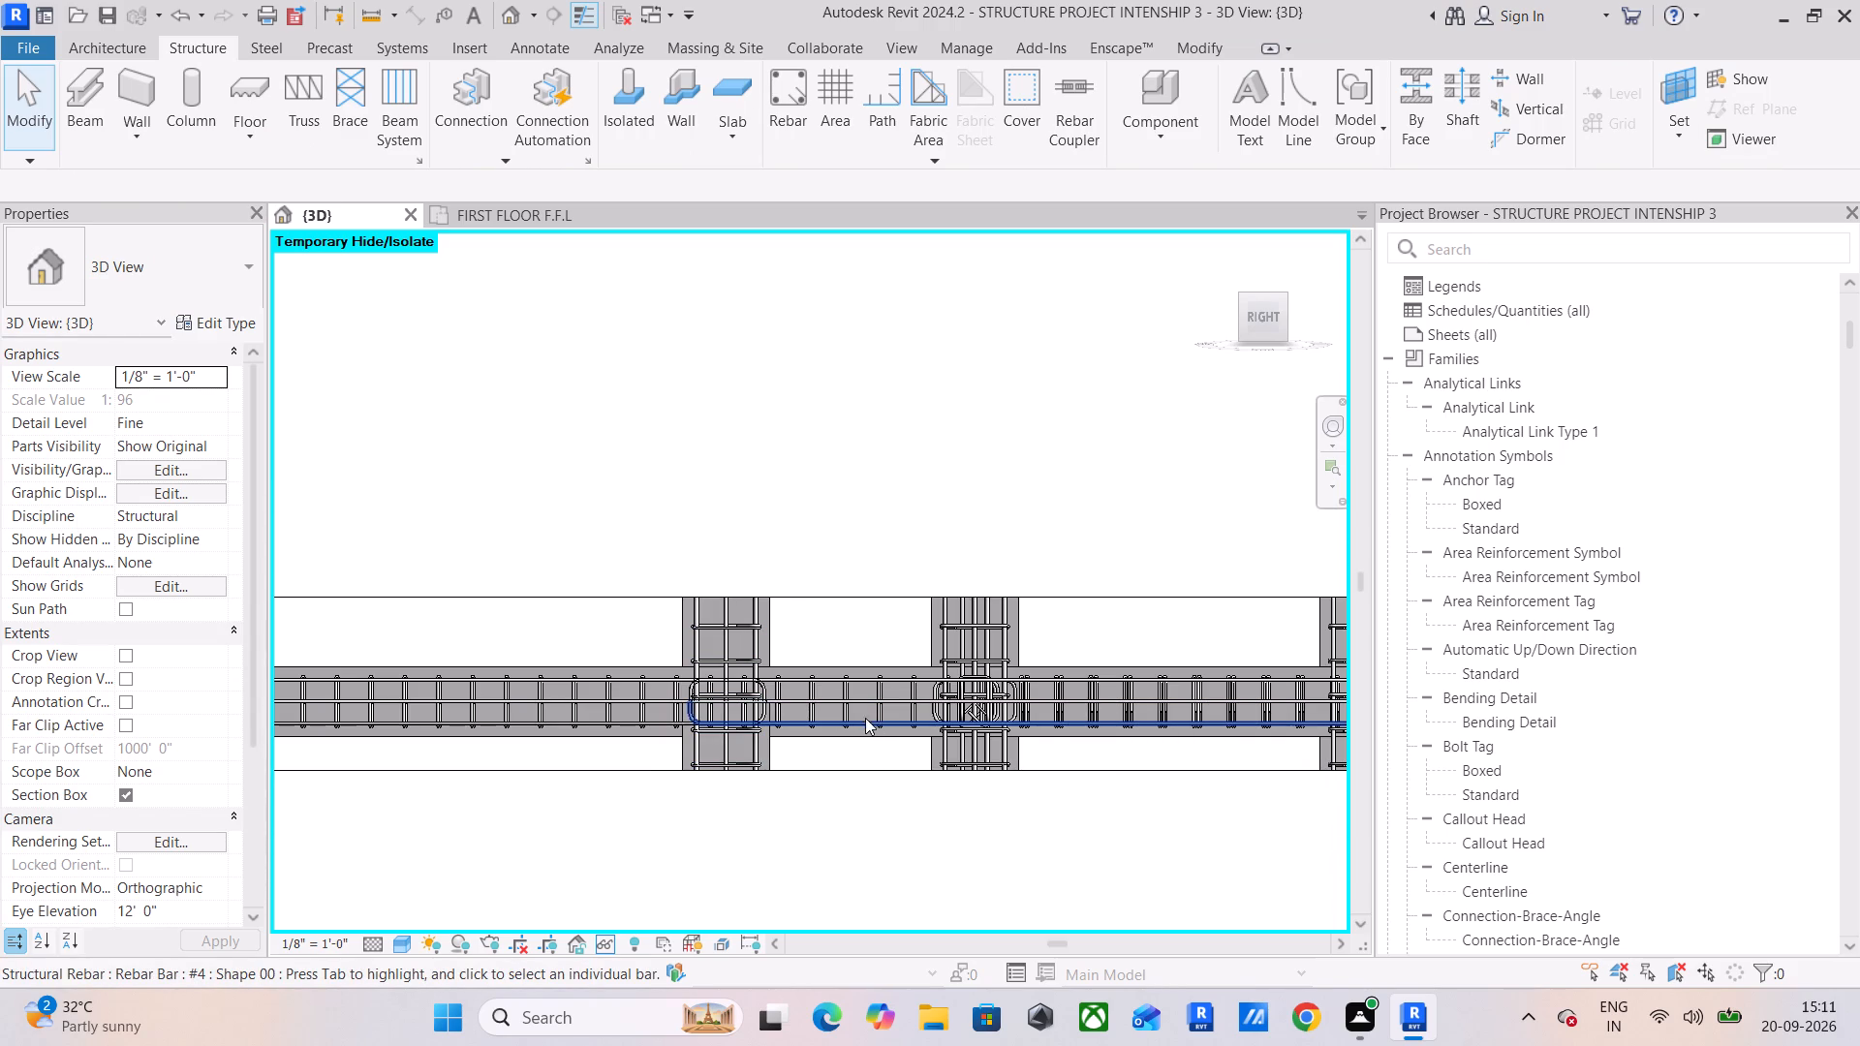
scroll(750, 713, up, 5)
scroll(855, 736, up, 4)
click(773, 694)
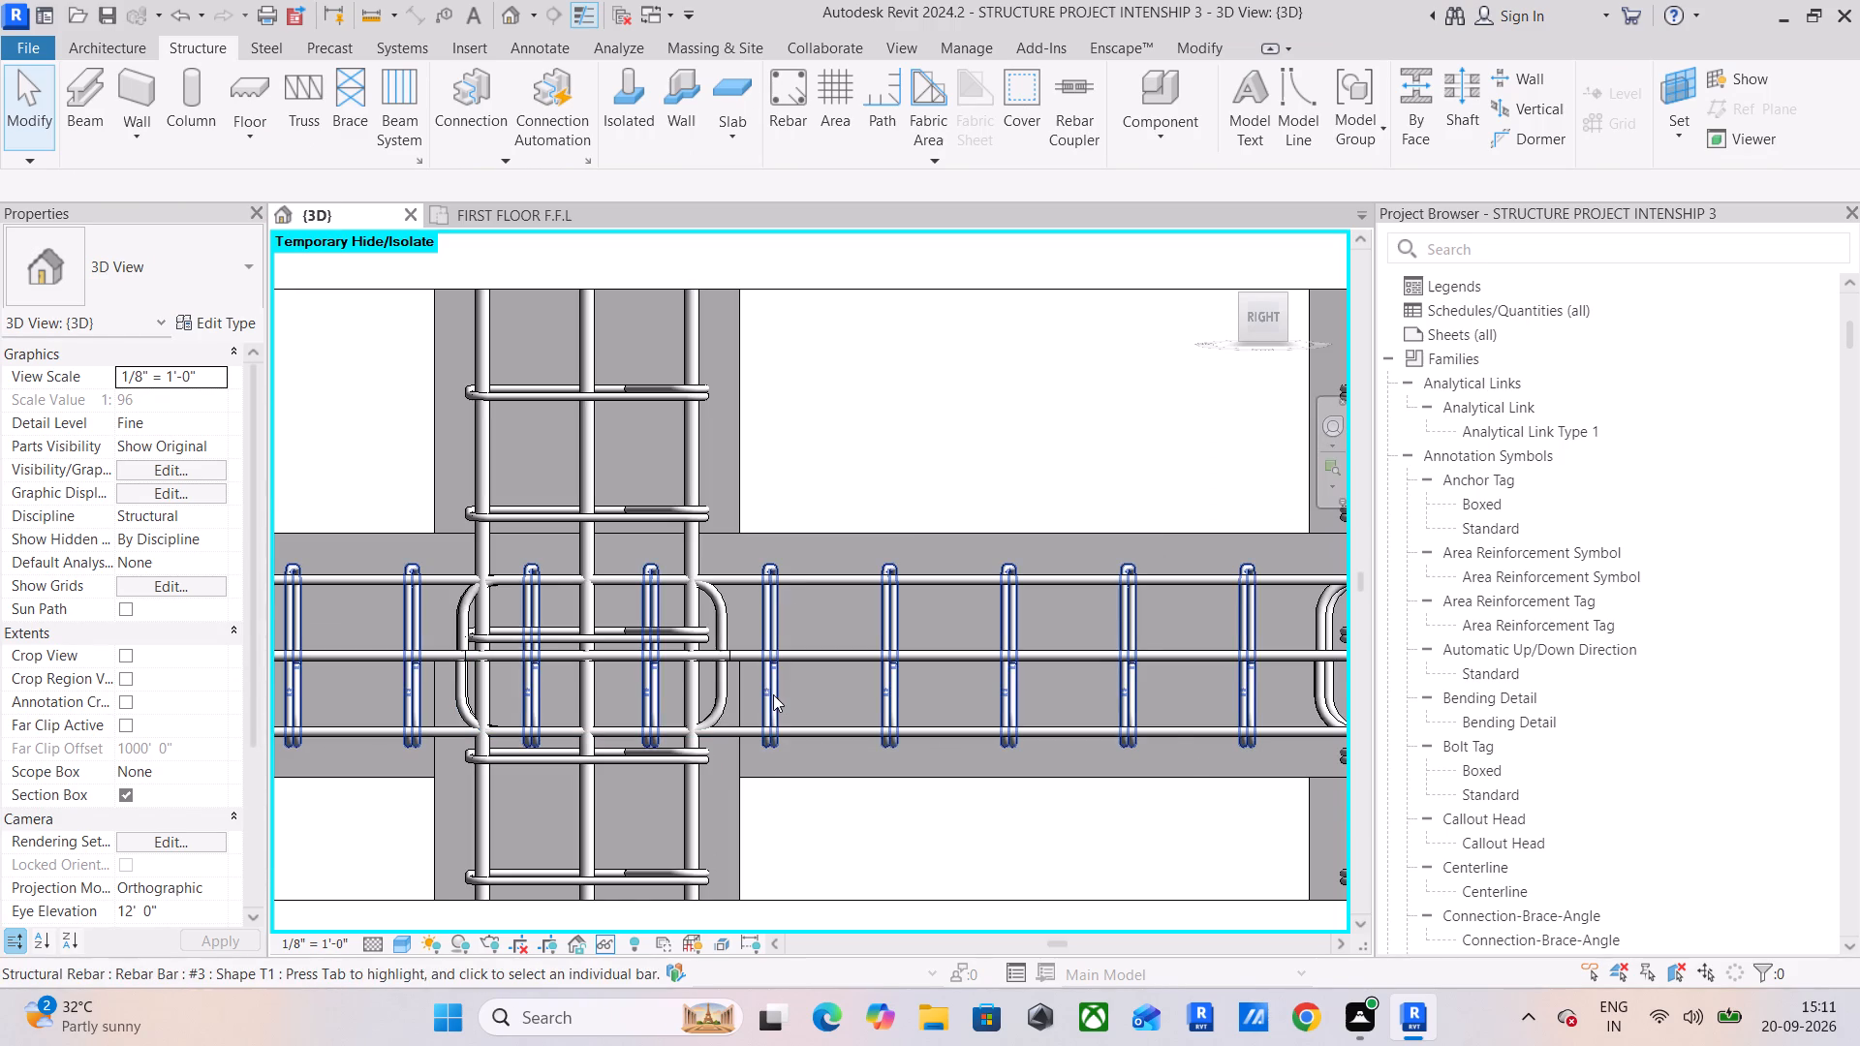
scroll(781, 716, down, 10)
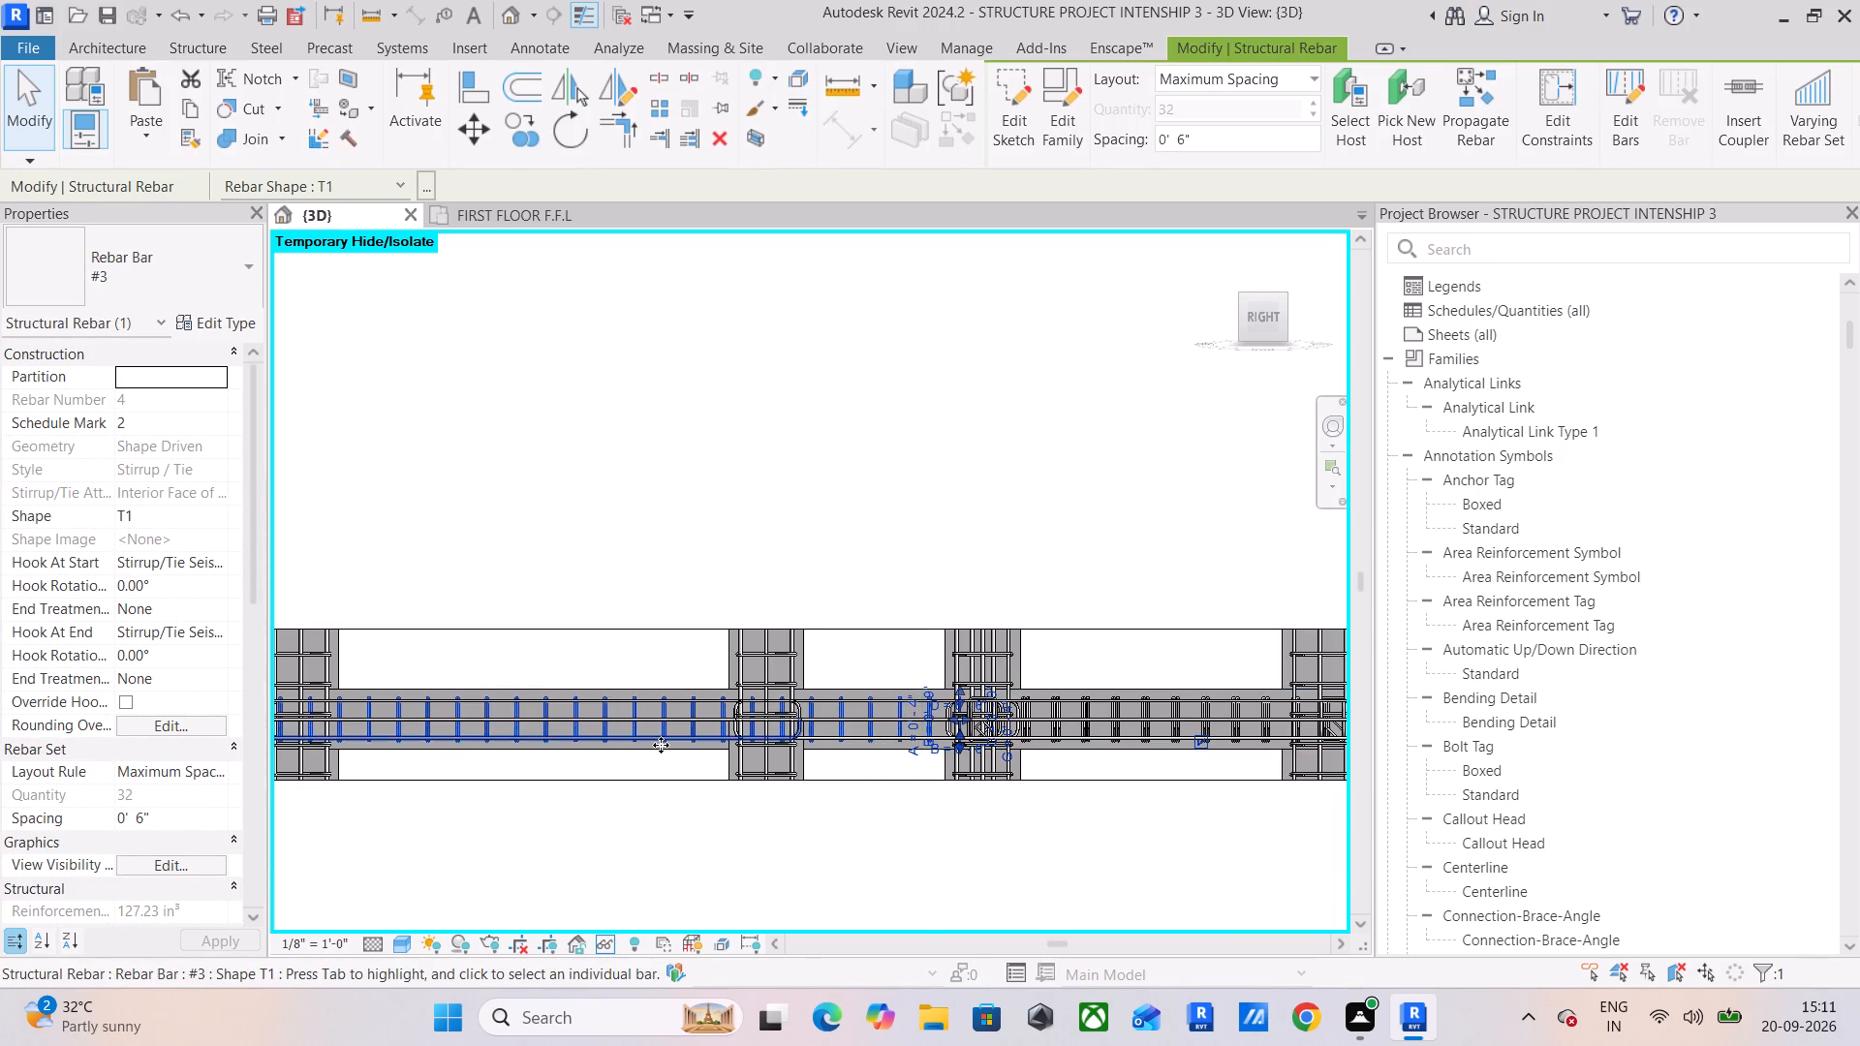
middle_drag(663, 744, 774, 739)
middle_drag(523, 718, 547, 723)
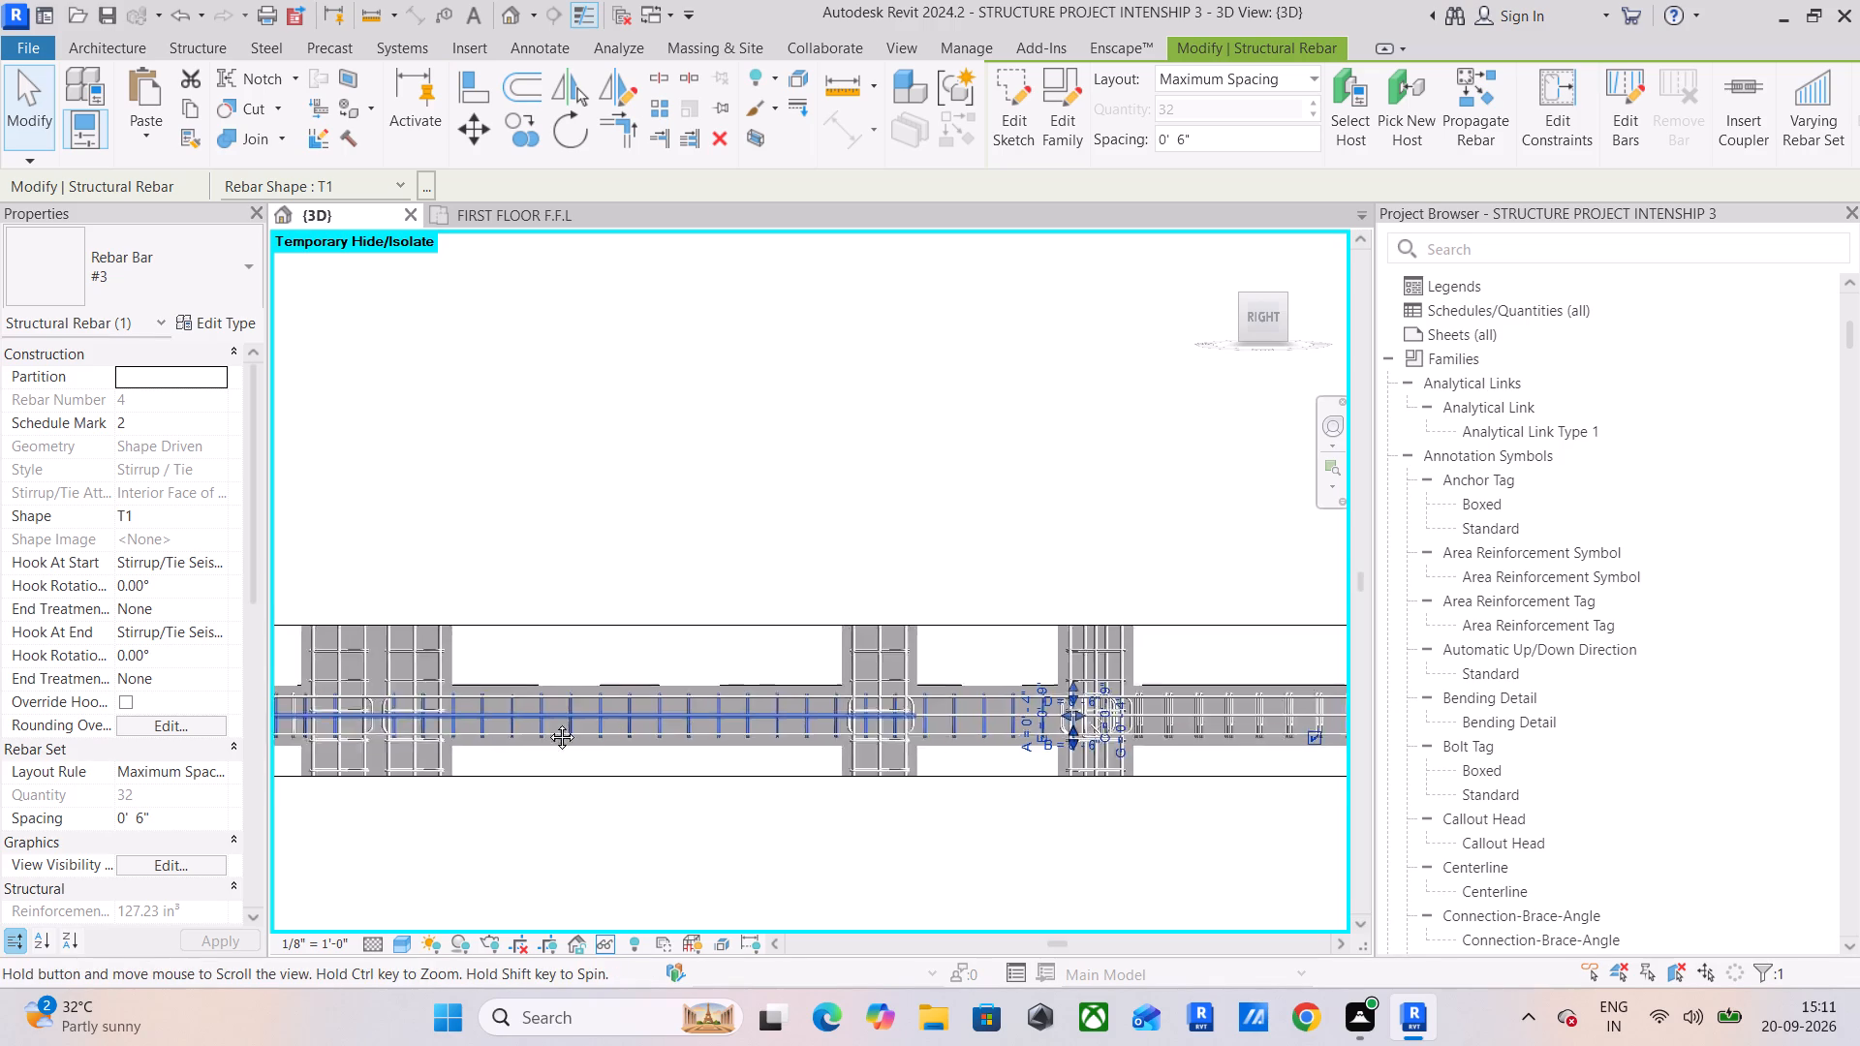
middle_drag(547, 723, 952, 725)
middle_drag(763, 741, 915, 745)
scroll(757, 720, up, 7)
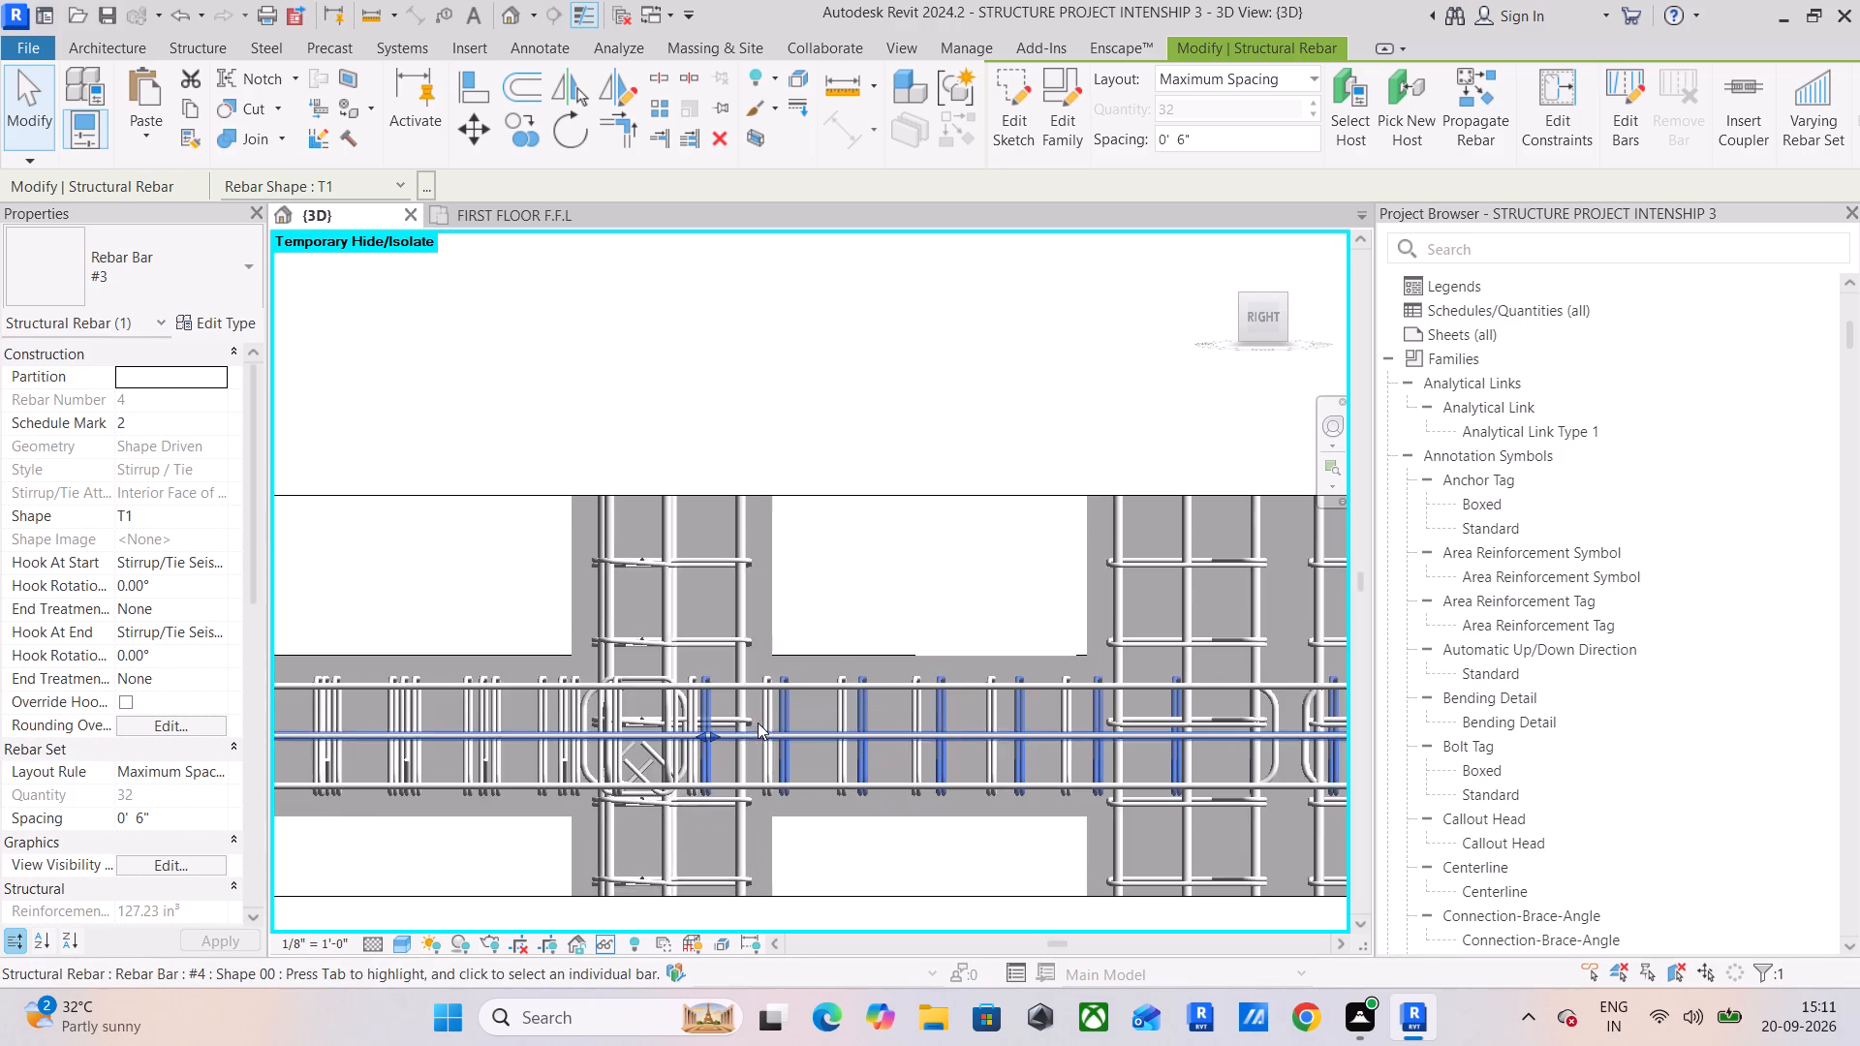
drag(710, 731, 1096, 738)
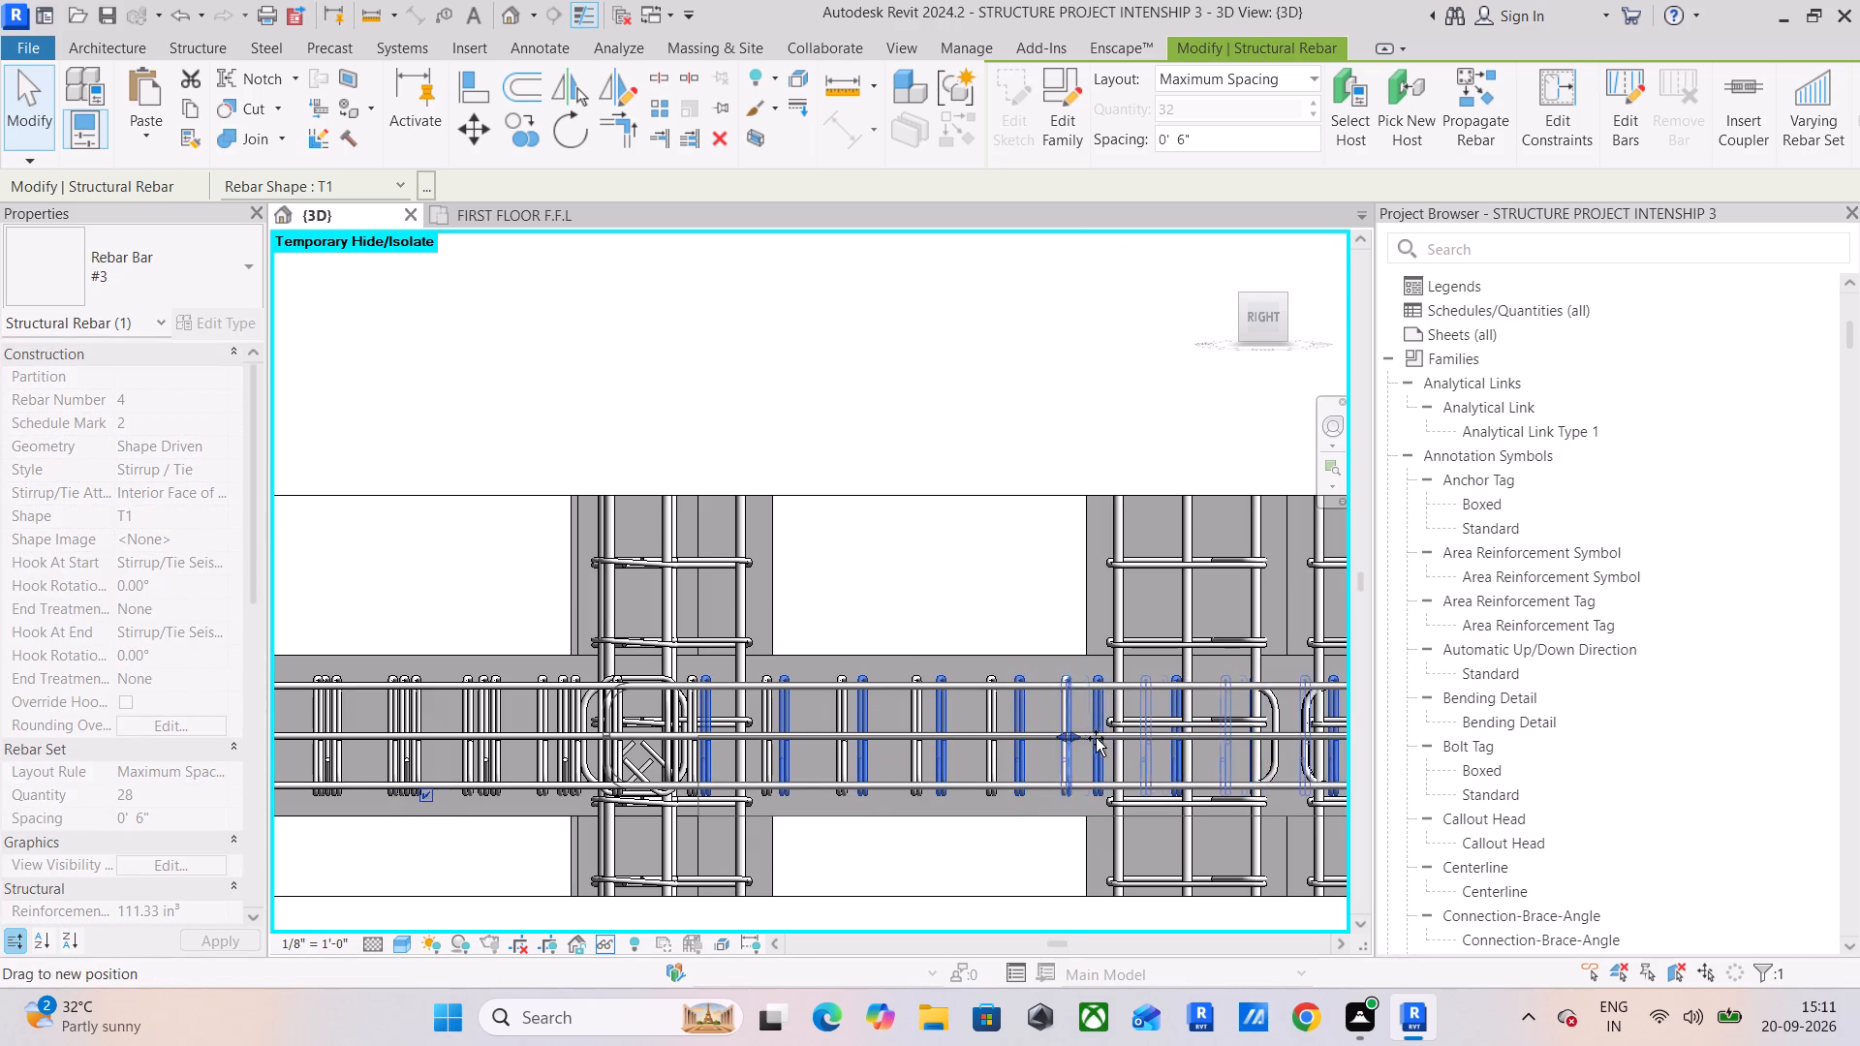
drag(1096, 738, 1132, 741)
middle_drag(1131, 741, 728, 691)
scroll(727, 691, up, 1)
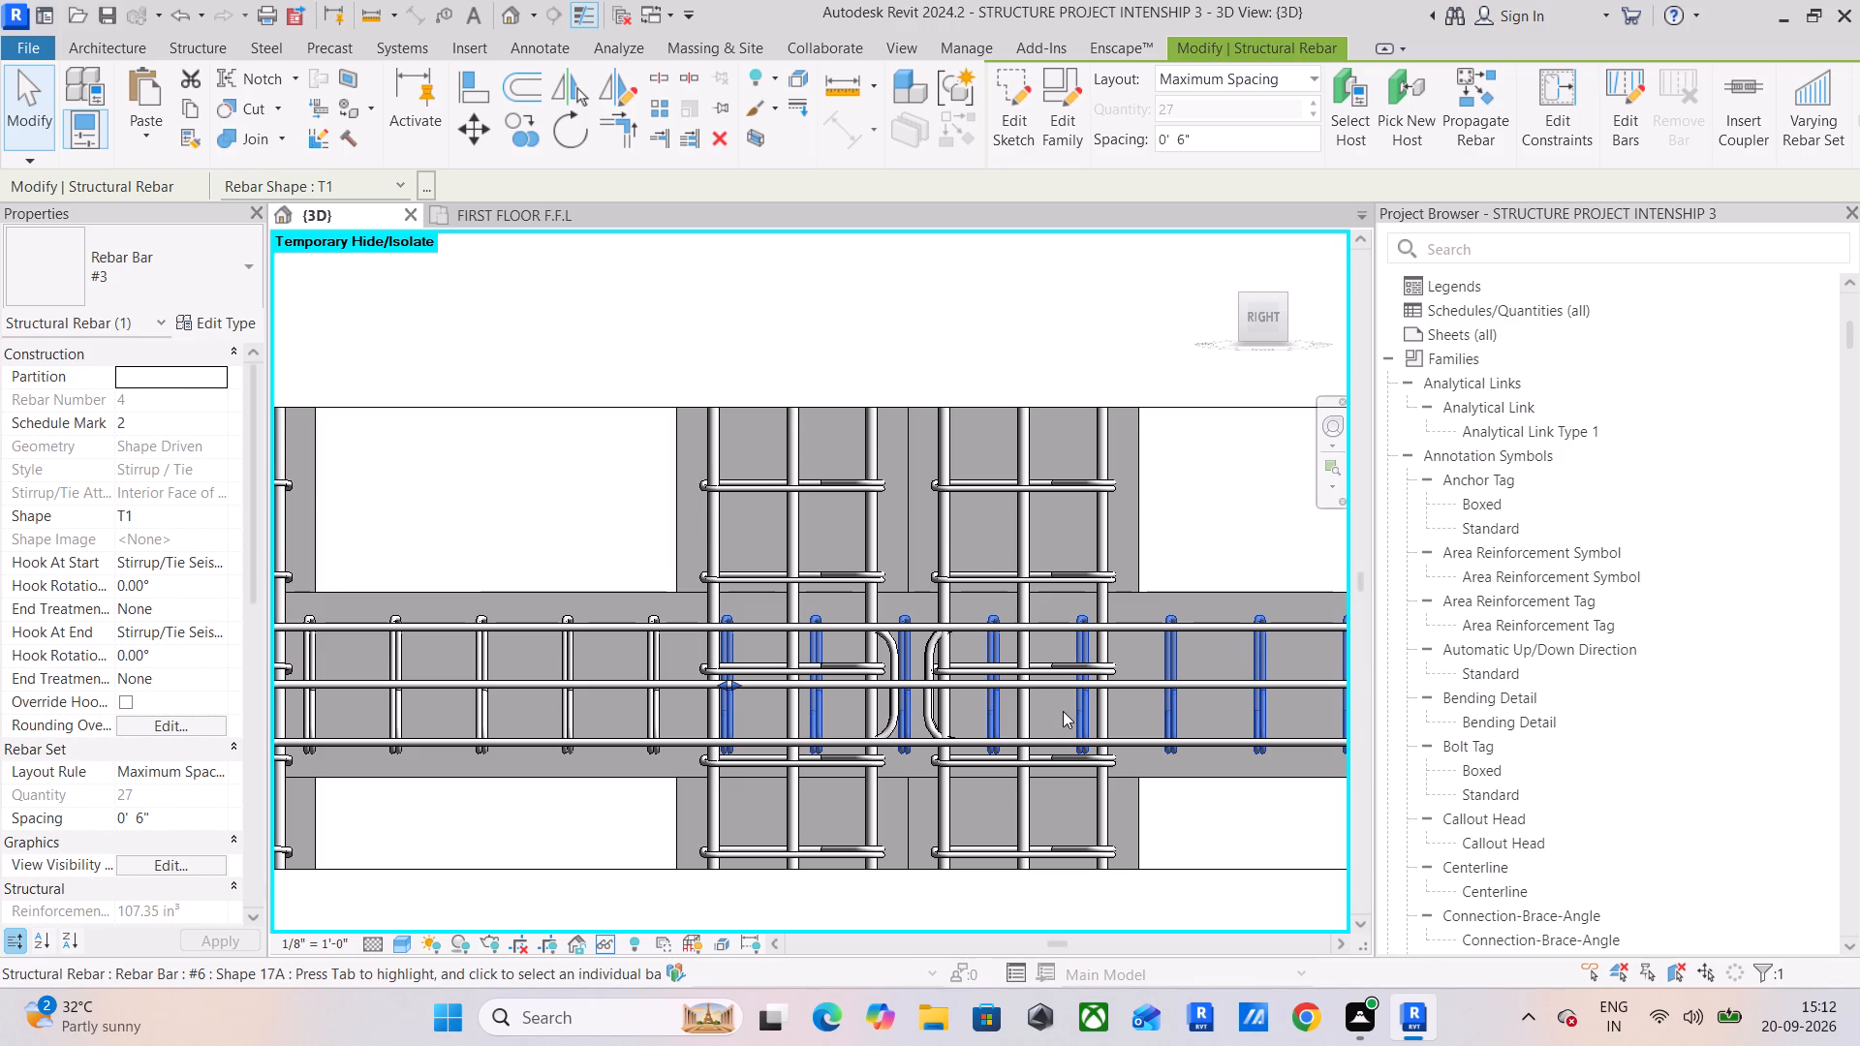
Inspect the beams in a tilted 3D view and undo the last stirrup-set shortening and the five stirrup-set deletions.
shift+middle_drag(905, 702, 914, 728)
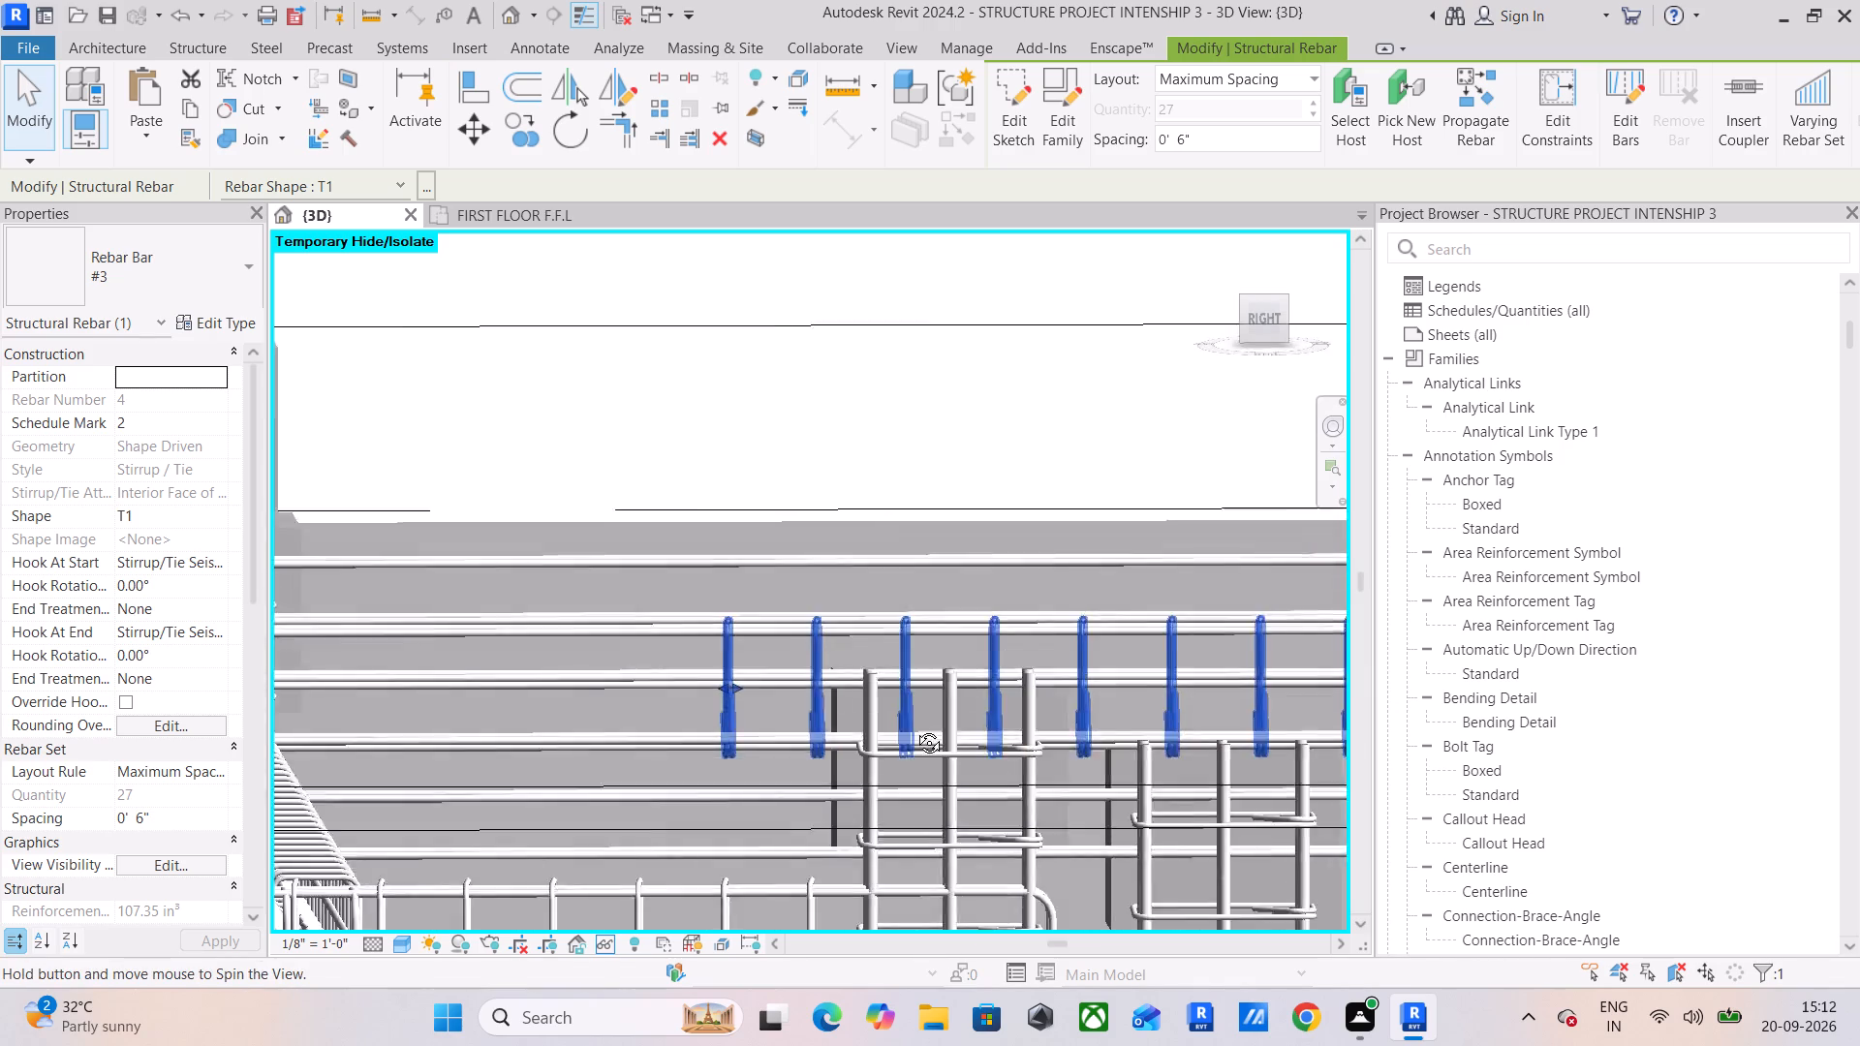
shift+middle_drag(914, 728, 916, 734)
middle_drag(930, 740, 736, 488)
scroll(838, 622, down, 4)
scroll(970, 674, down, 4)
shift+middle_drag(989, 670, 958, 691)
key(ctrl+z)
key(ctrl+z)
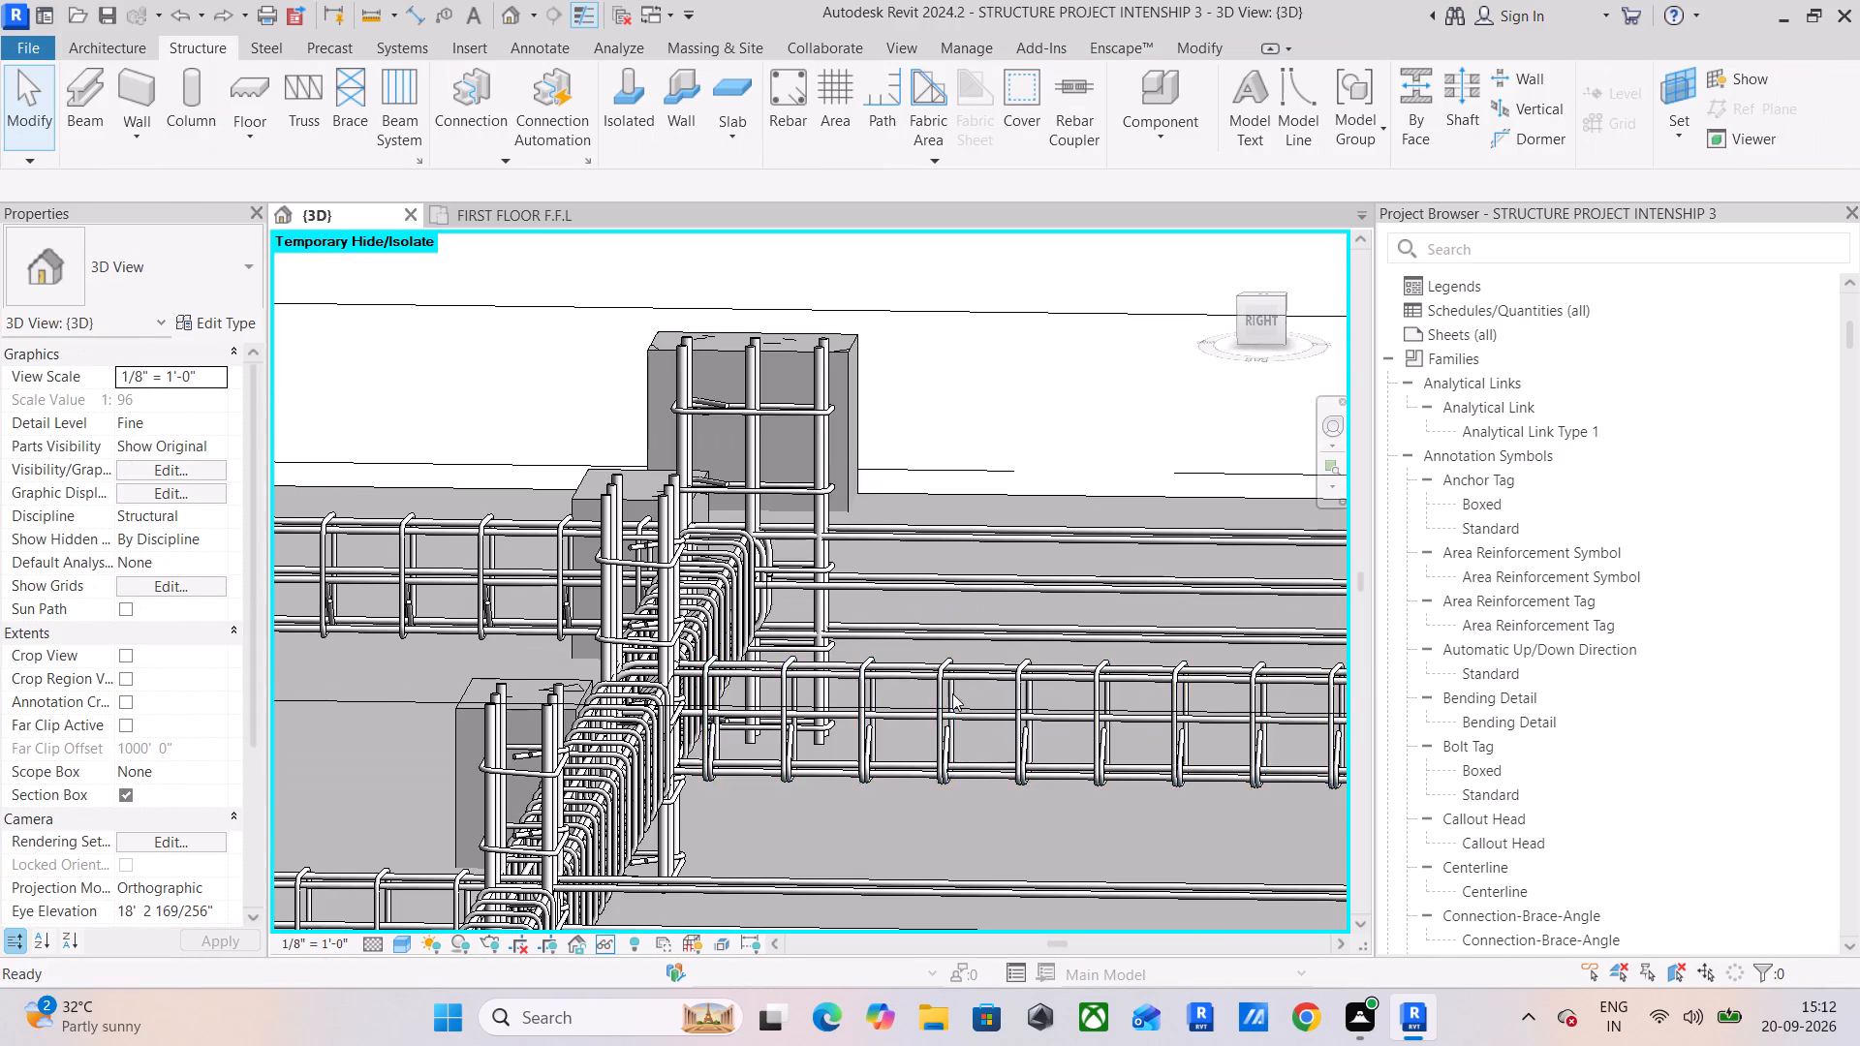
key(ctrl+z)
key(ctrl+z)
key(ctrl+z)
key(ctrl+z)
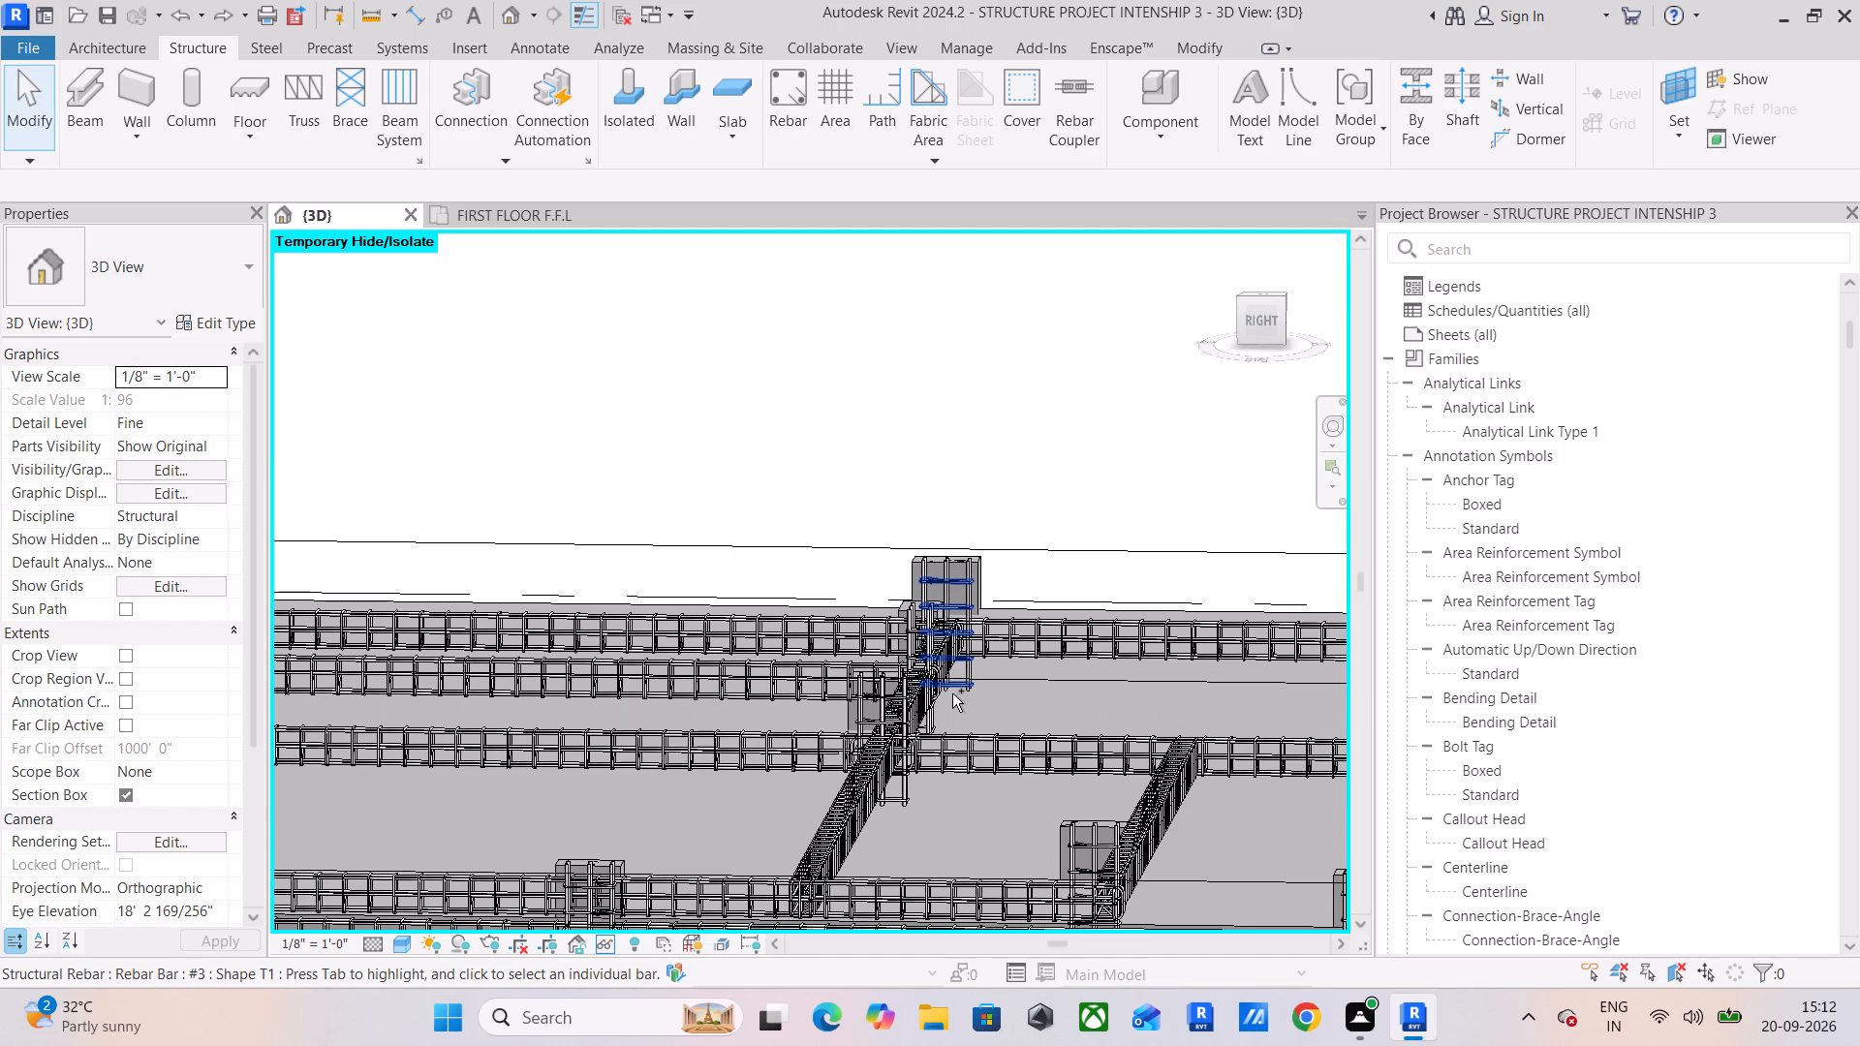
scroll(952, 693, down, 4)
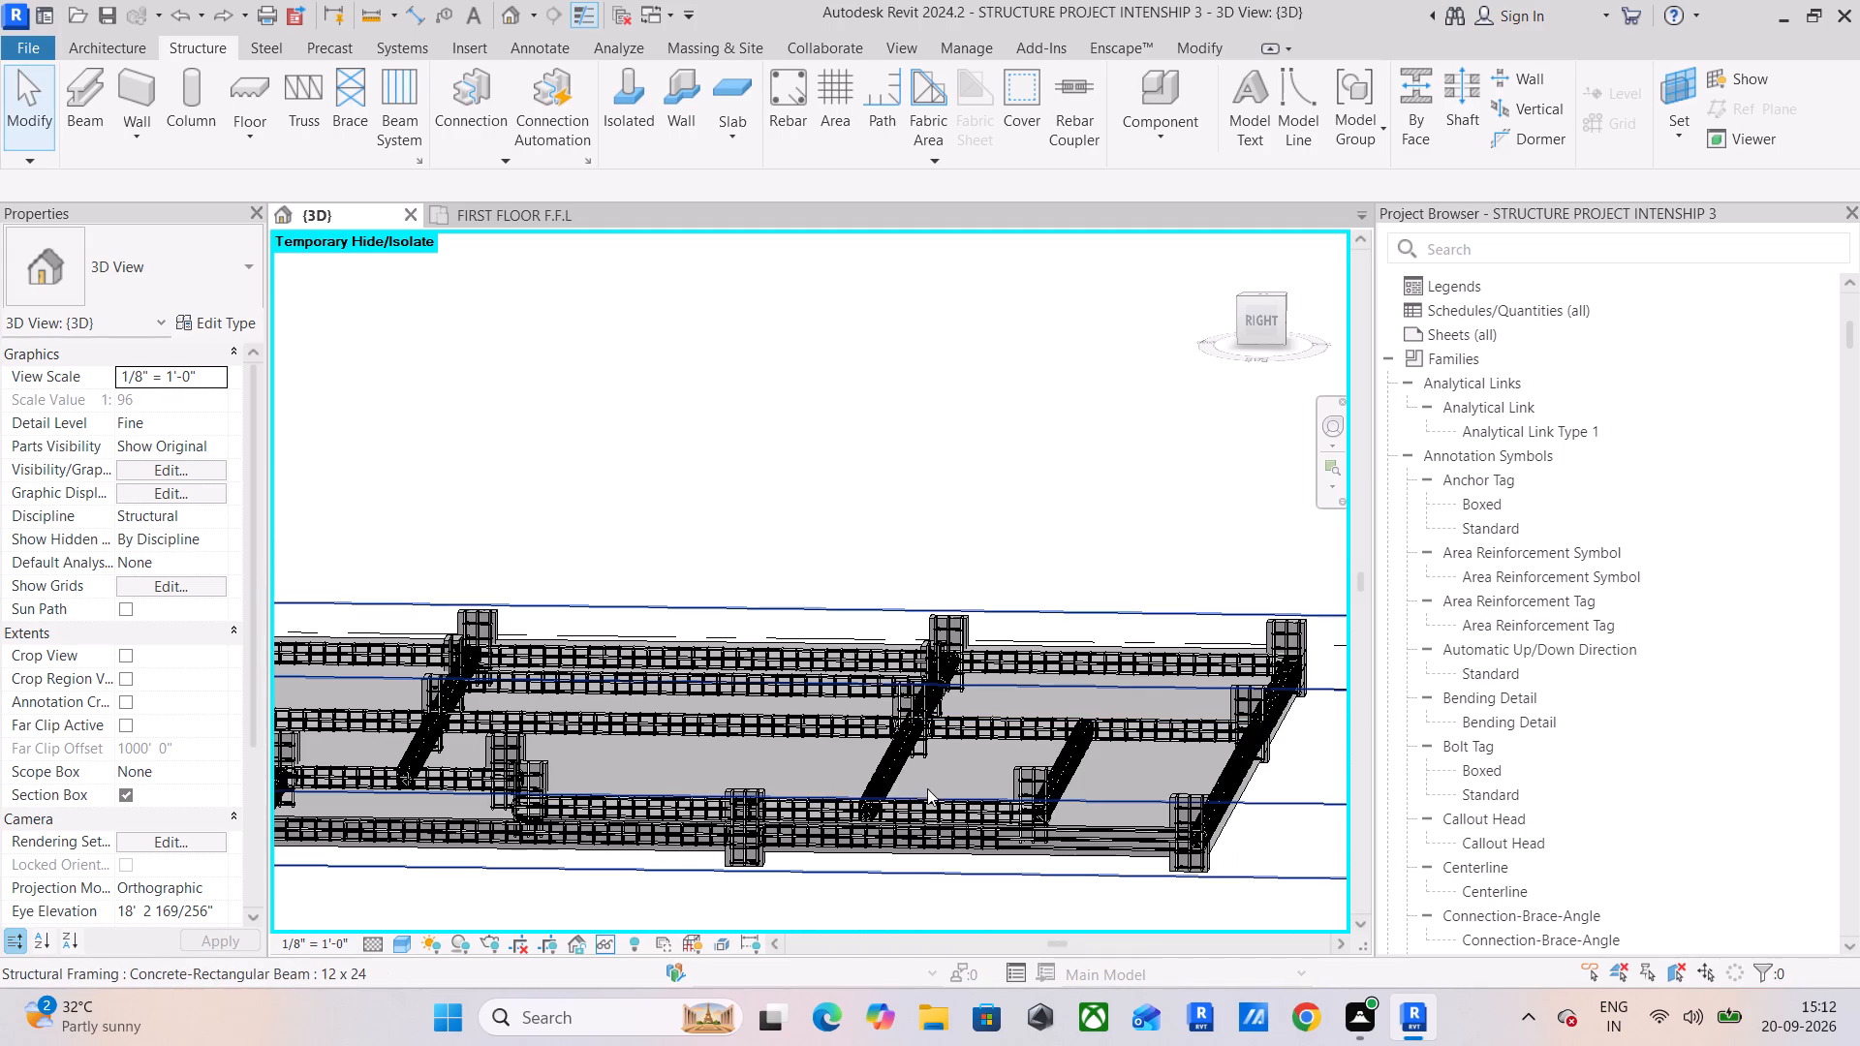
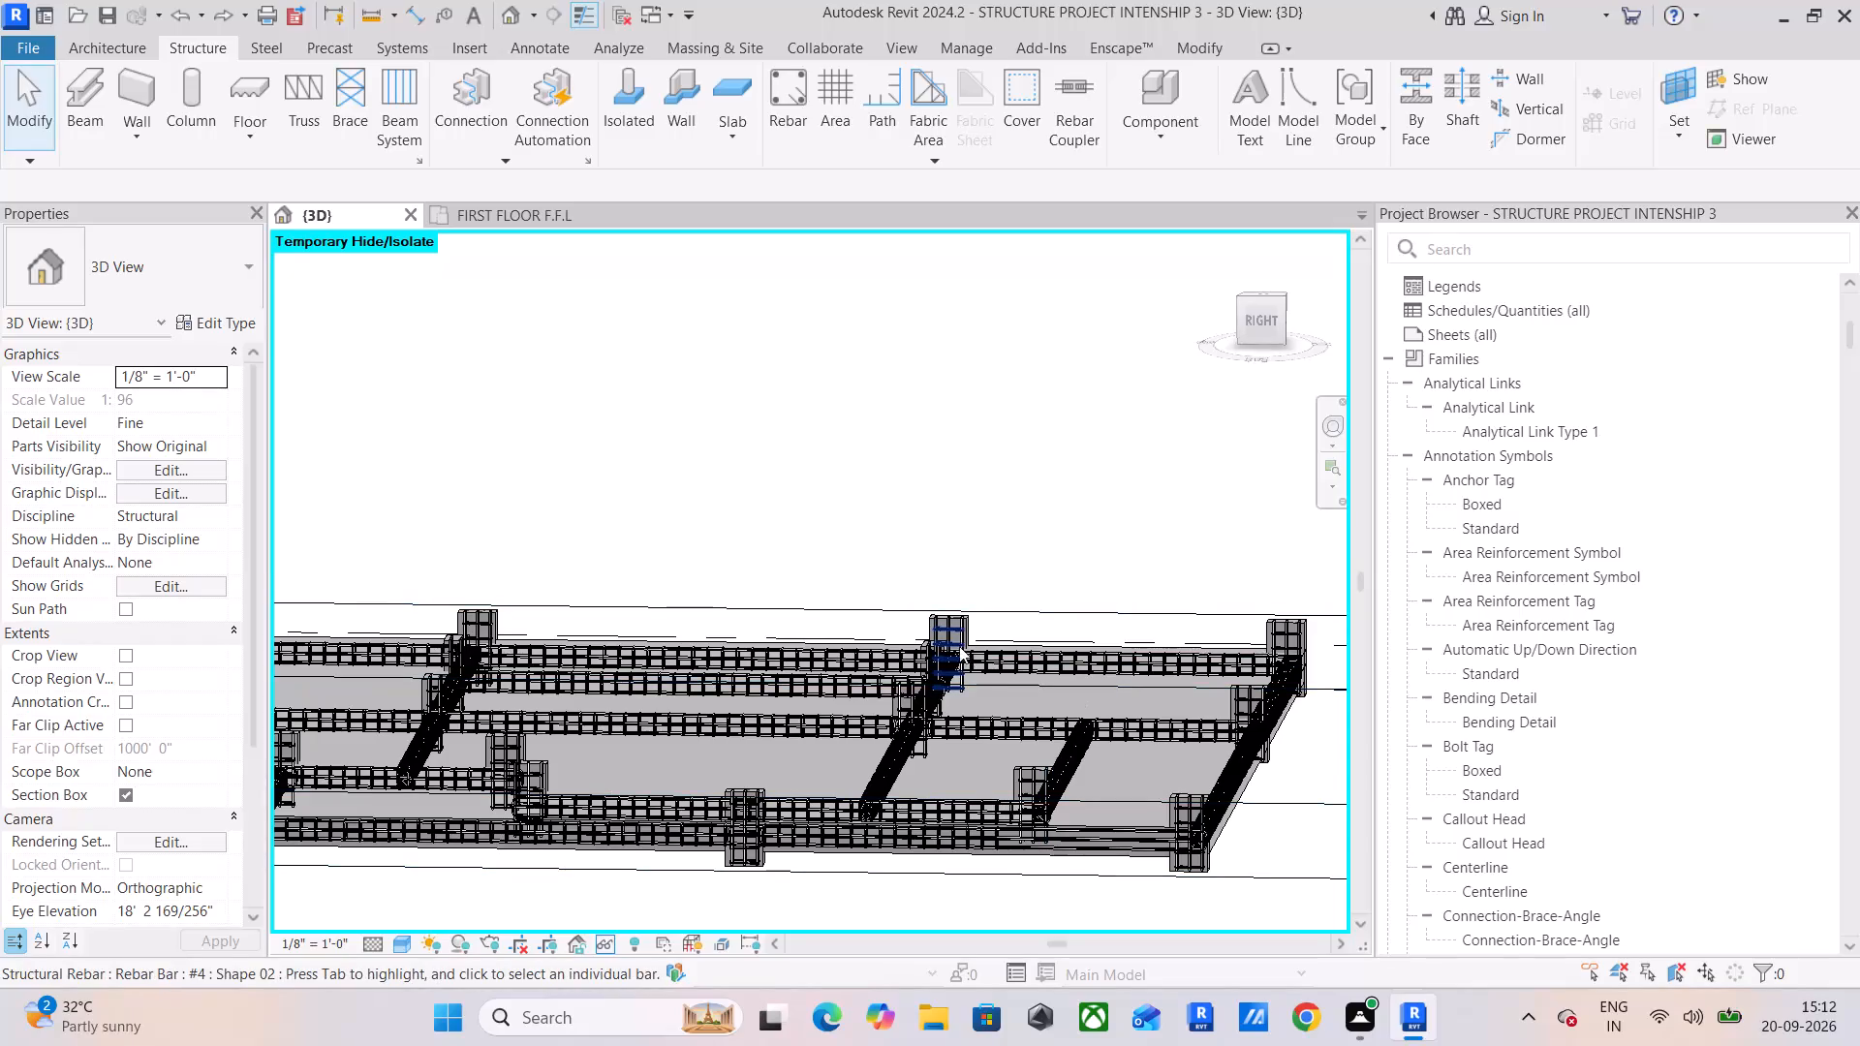
Turn off the 3D view's section box so the full height of the structure is shown.
scroll(875, 663, down, 4)
middle_drag(887, 659, 1089, 637)
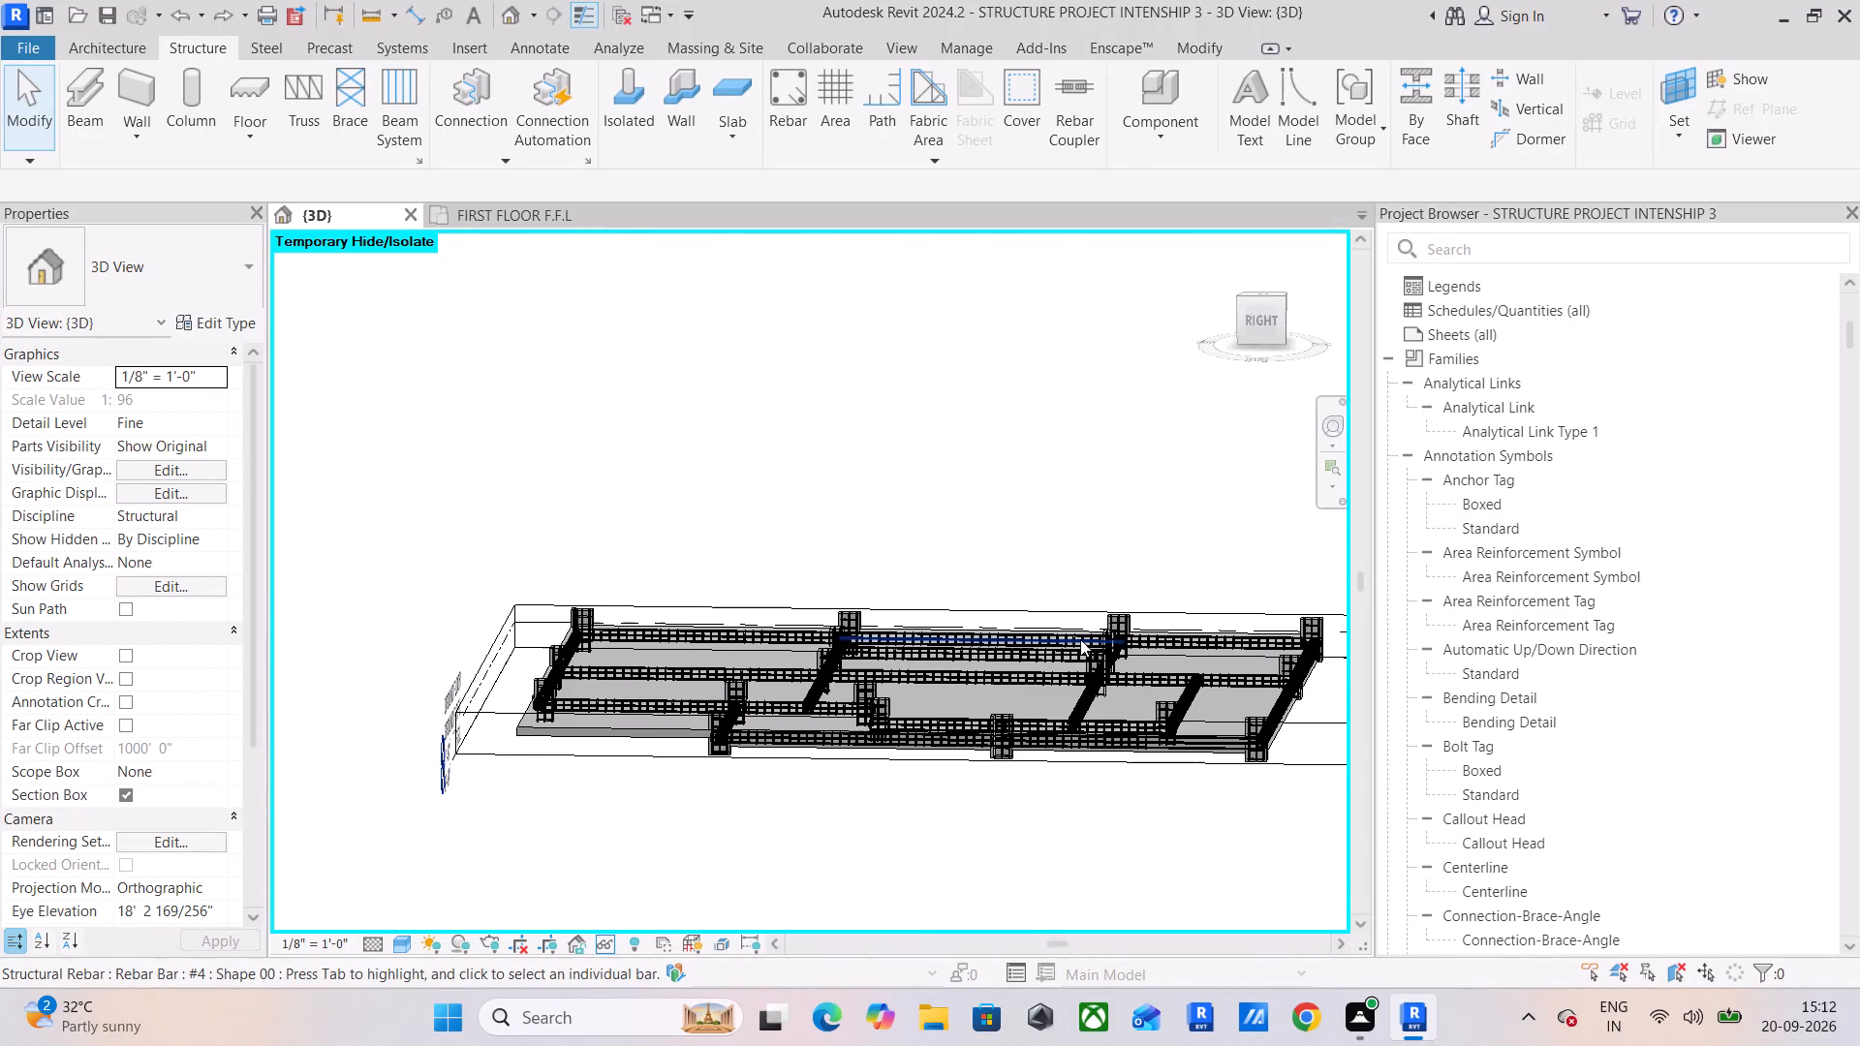
click(1261, 328)
click(766, 807)
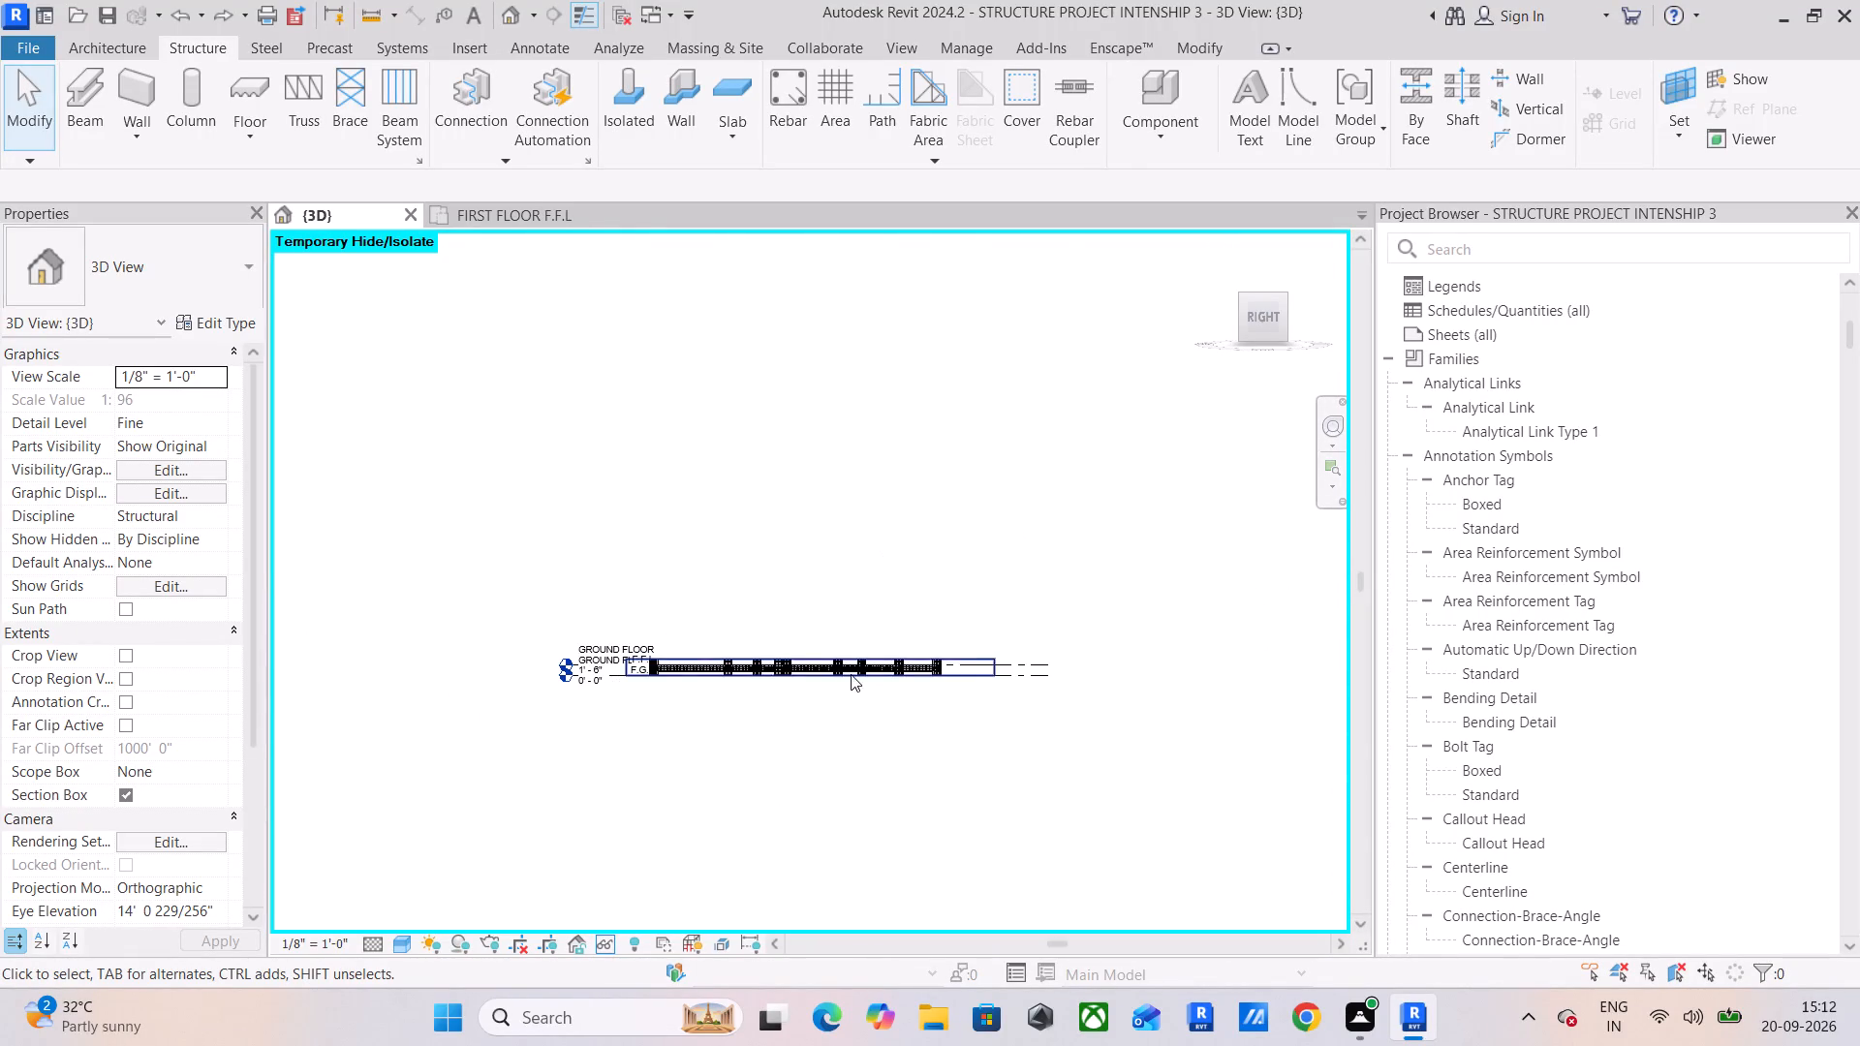
scroll(785, 629, up, 12)
scroll(920, 606, down, 6)
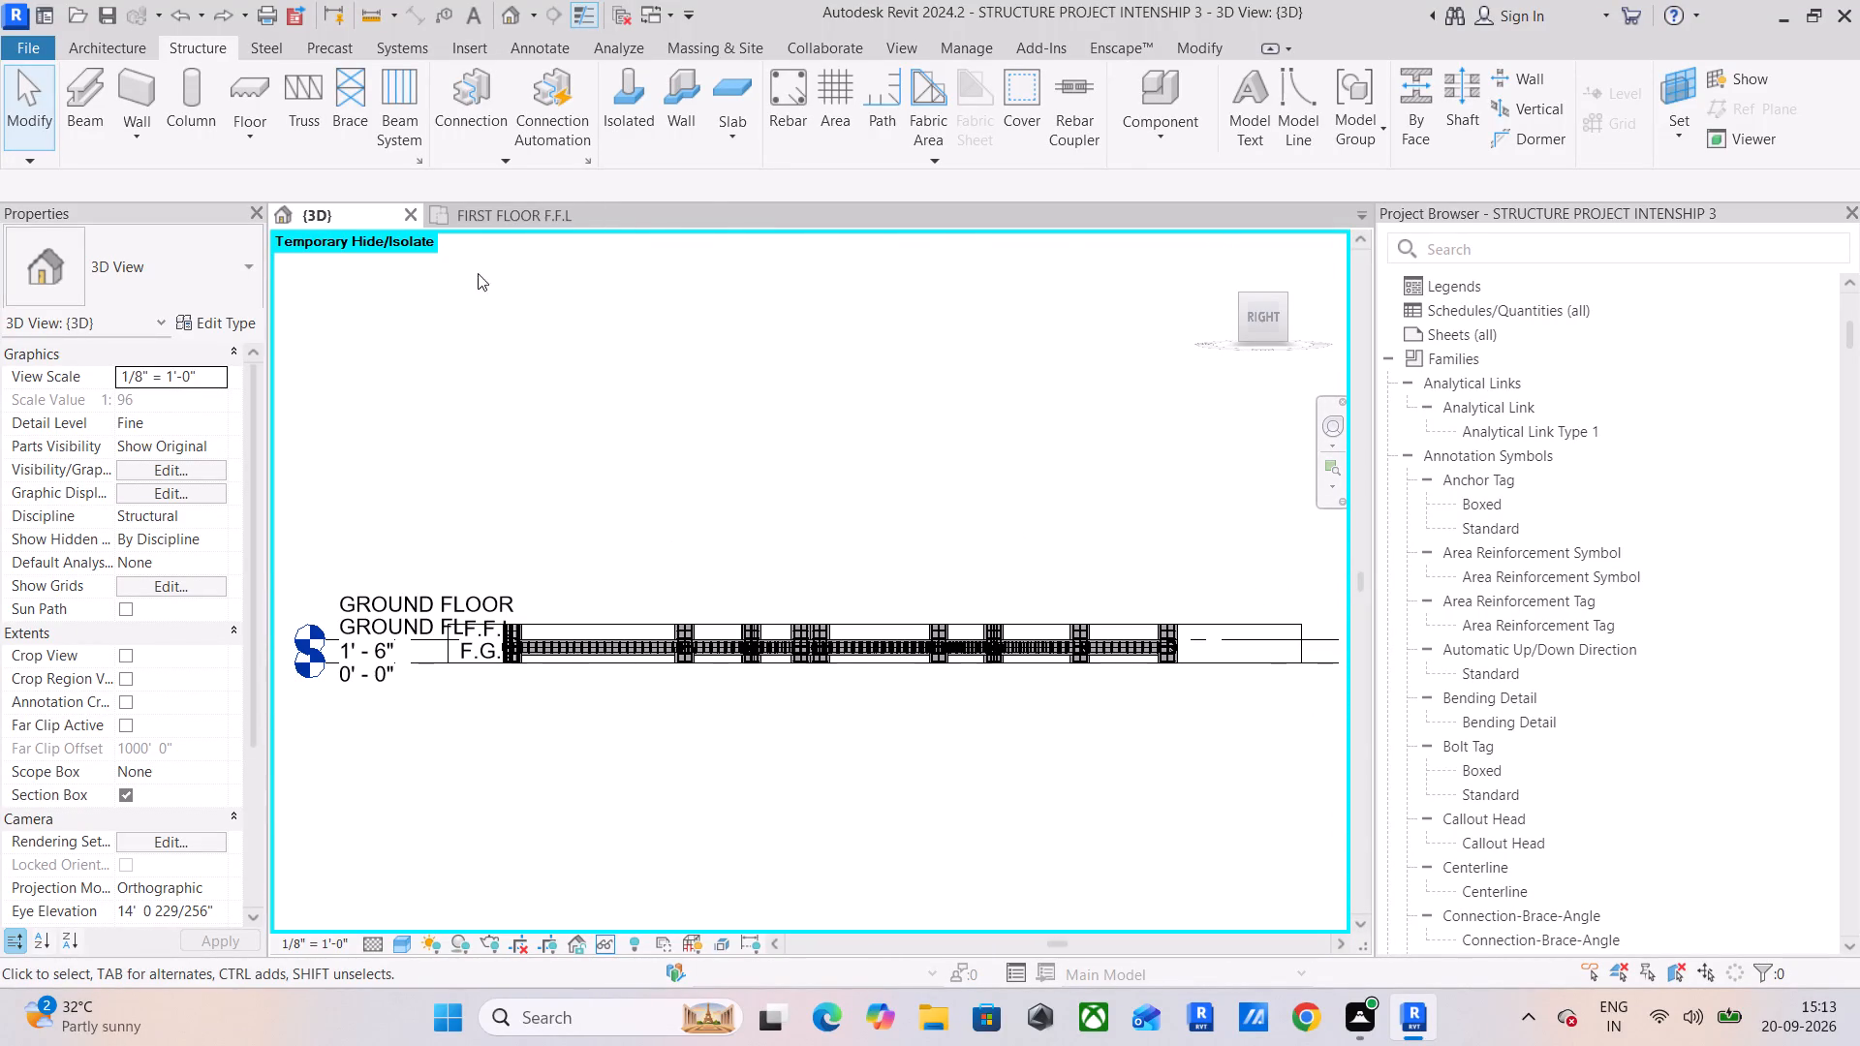
click(128, 790)
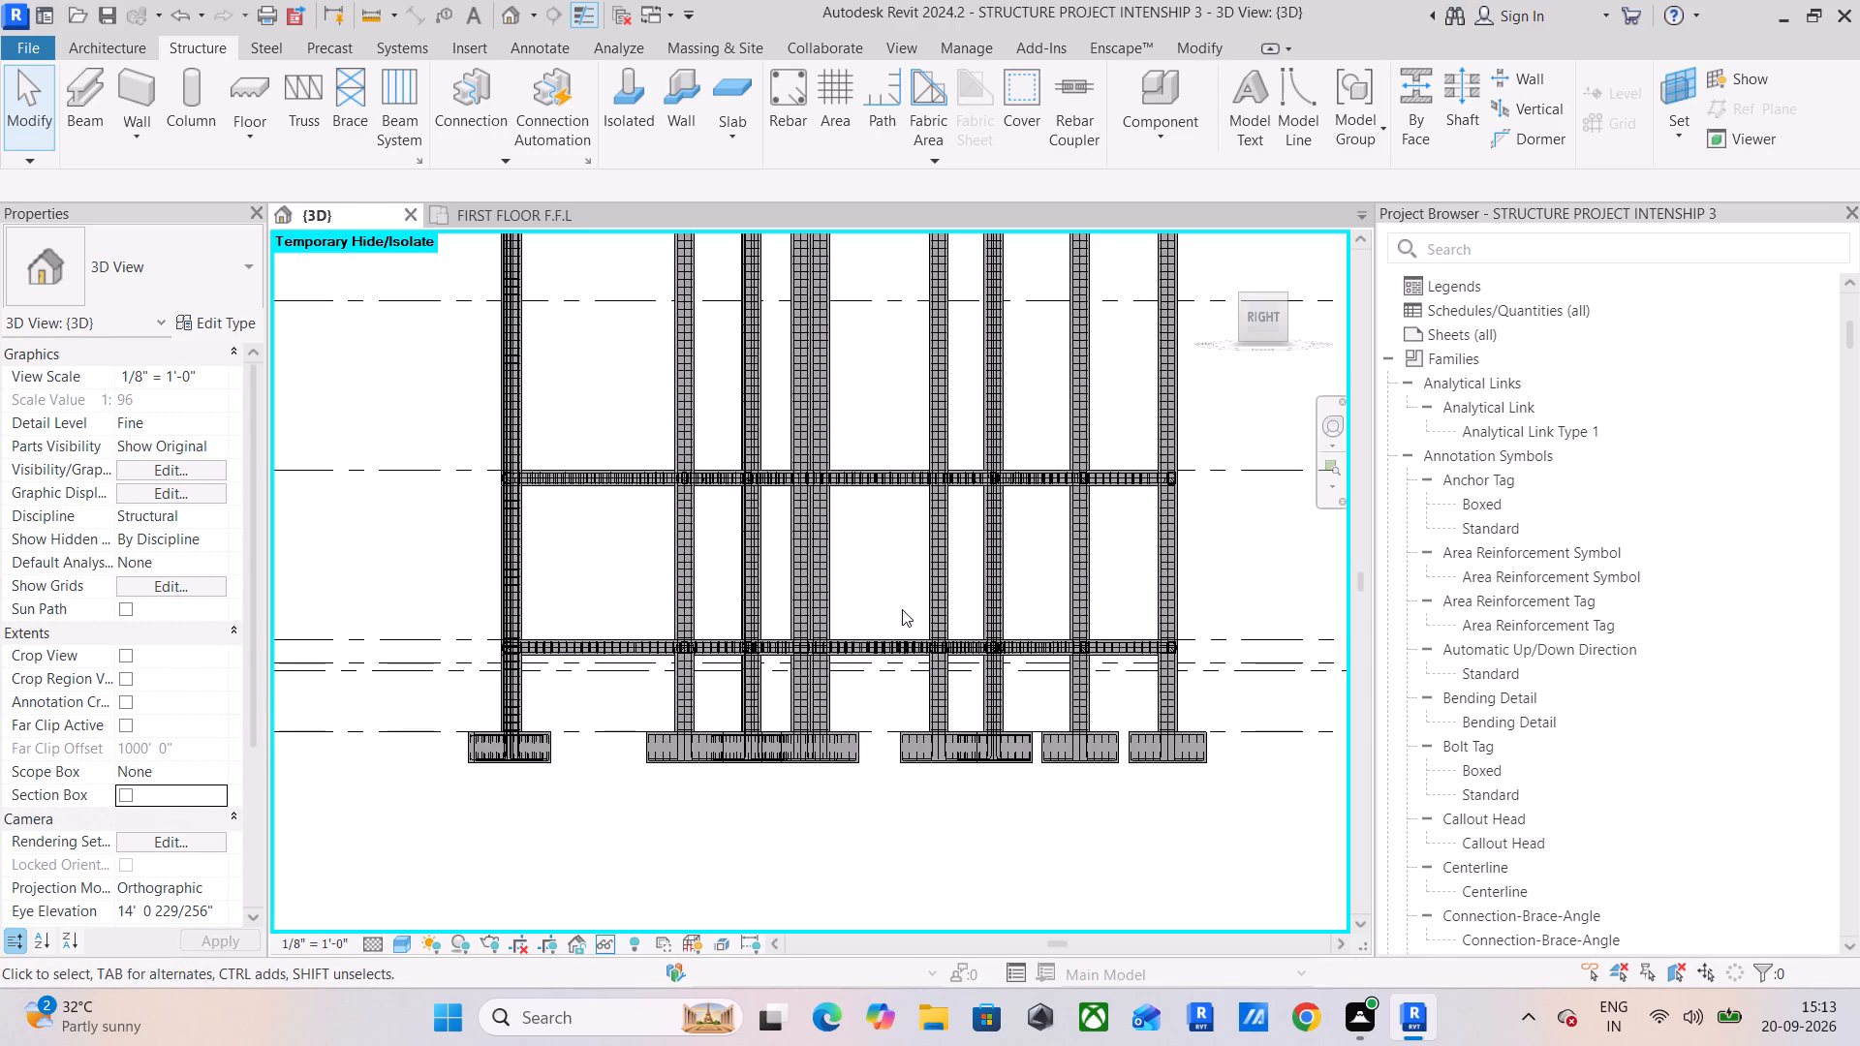
Isolate the 12 x 24 concrete beam at first floor level in a selection box and view it from the right side.
scroll(843, 468, up, 9)
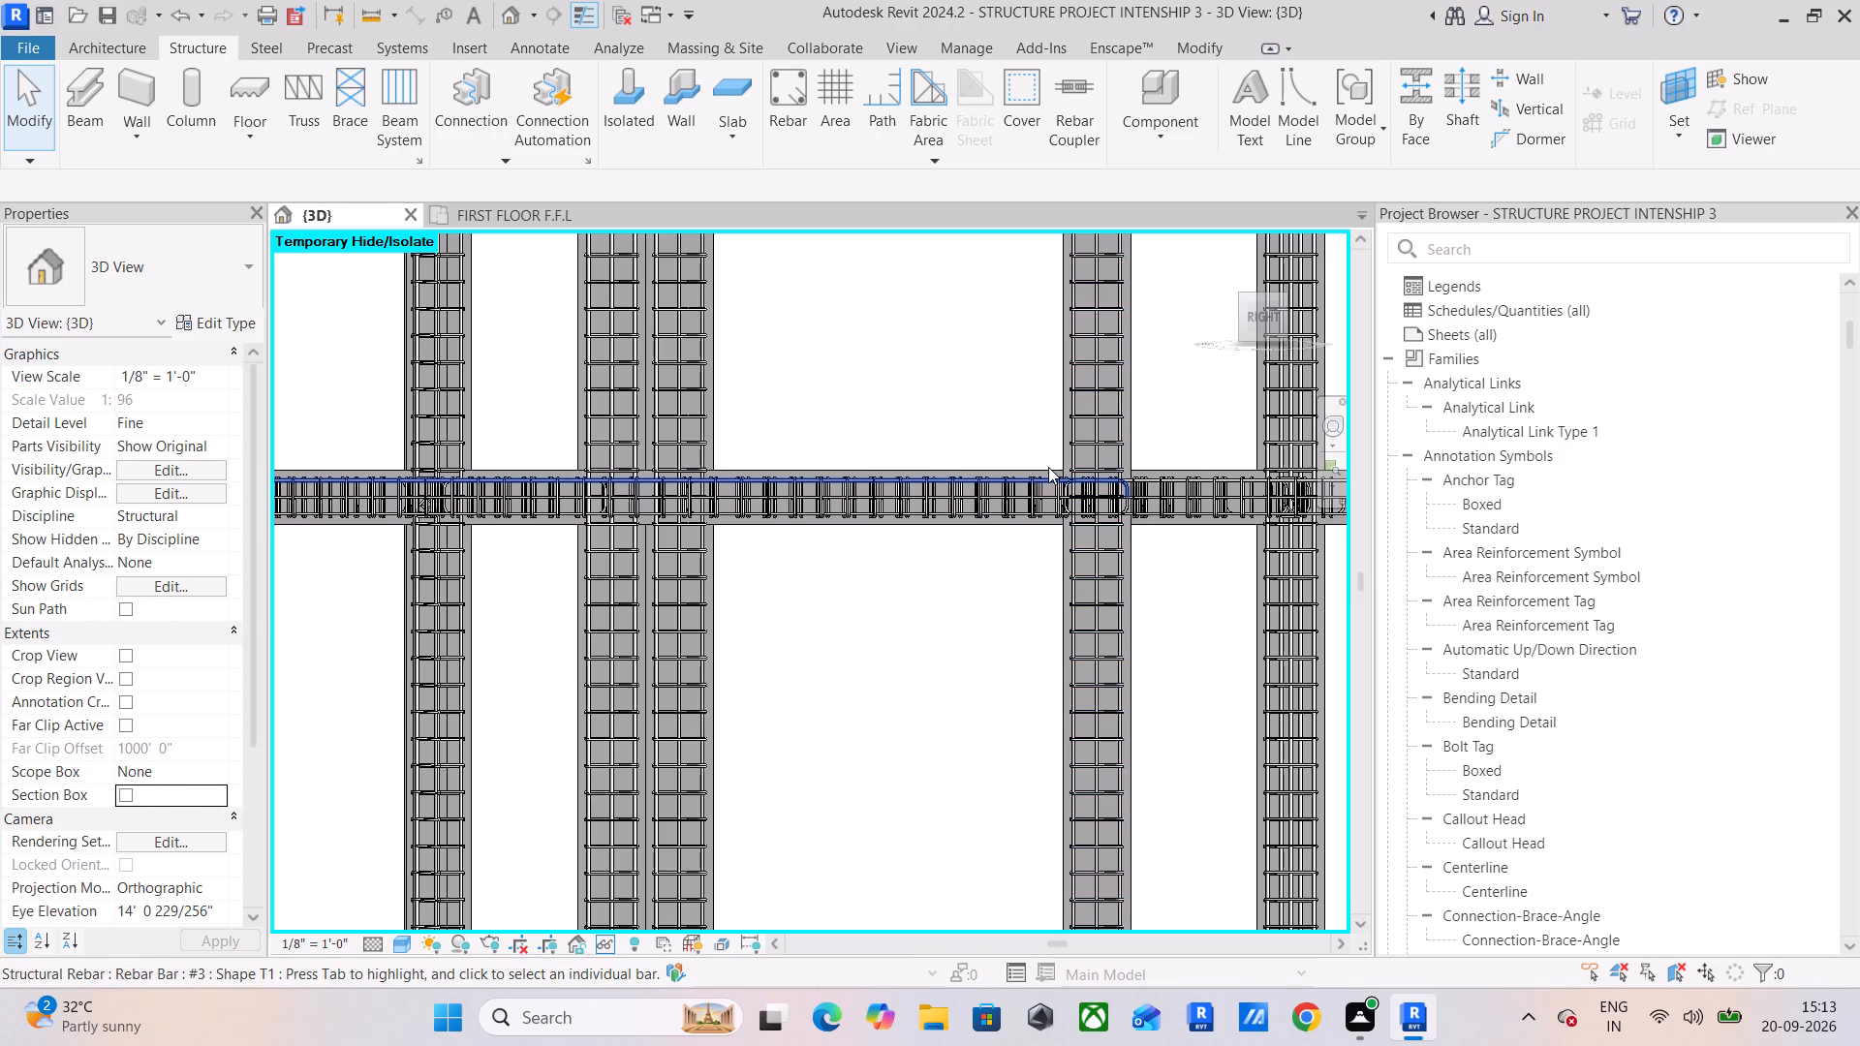
drag(1263, 319, 1257, 341)
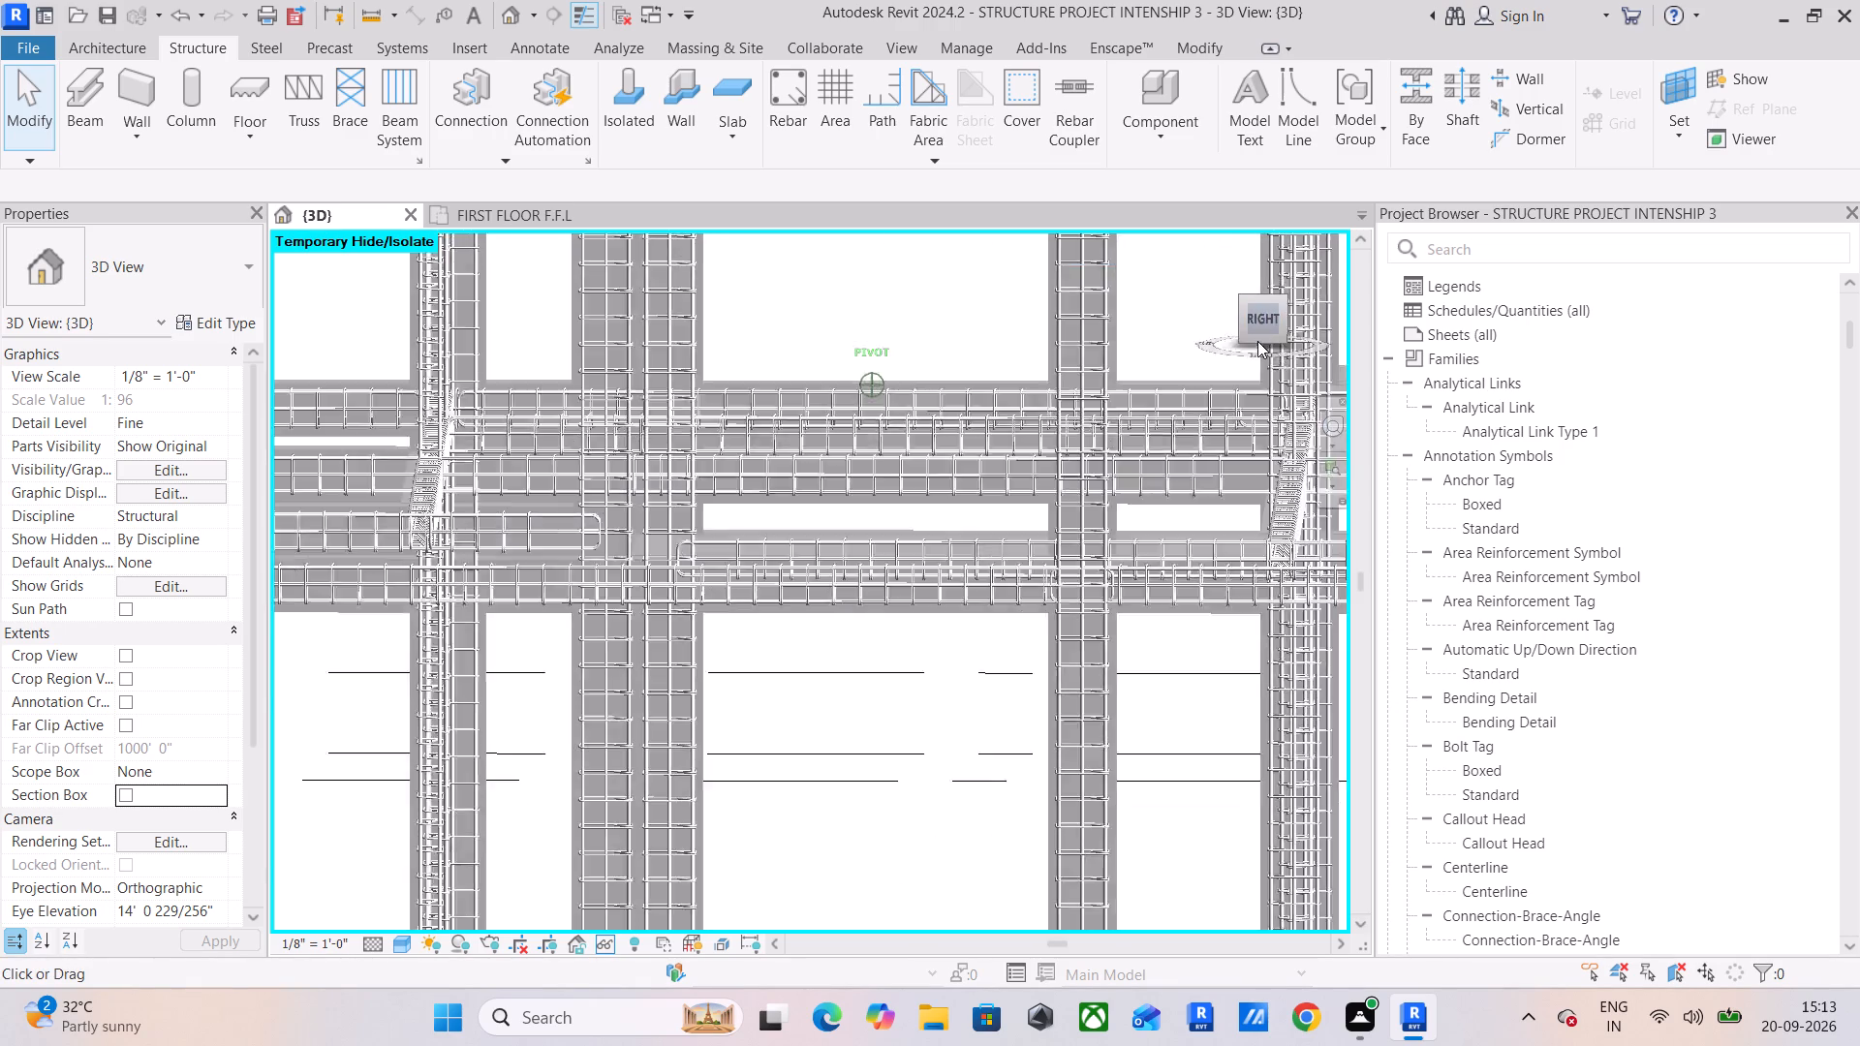
drag(1257, 341, 1256, 347)
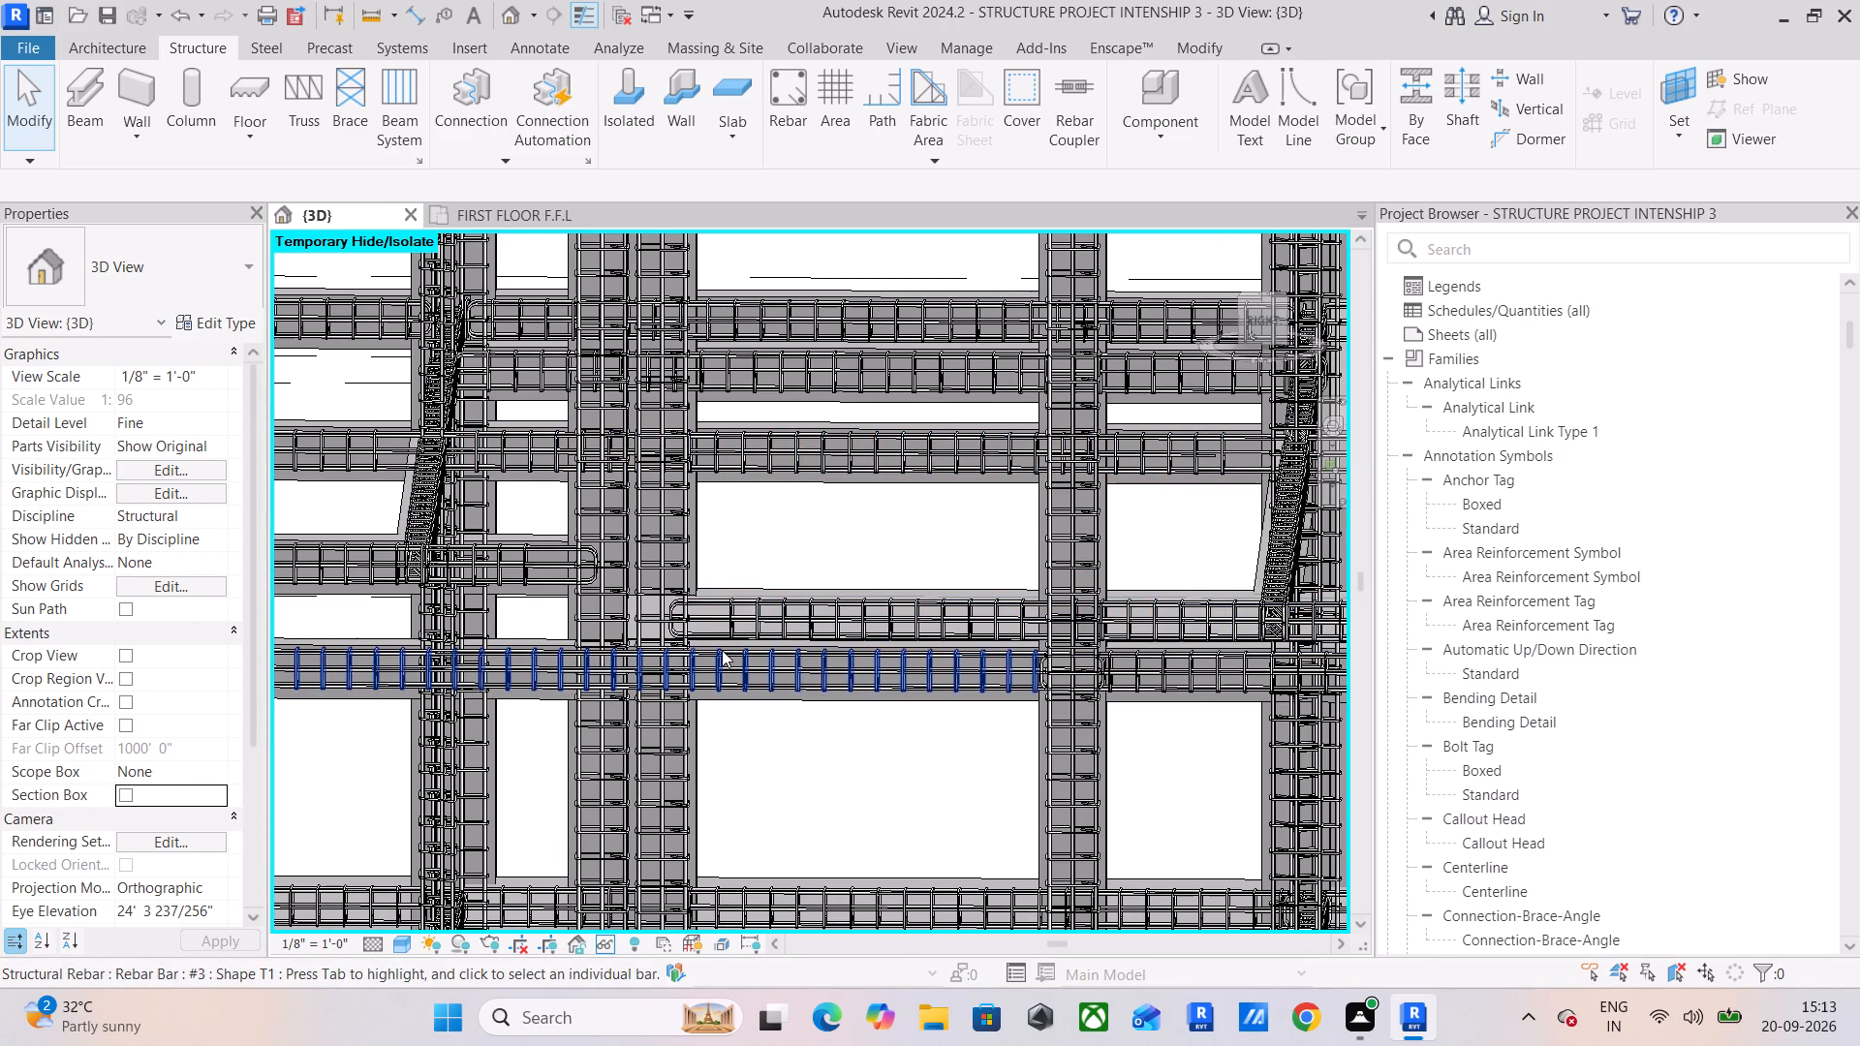
middle_drag(734, 651, 949, 615)
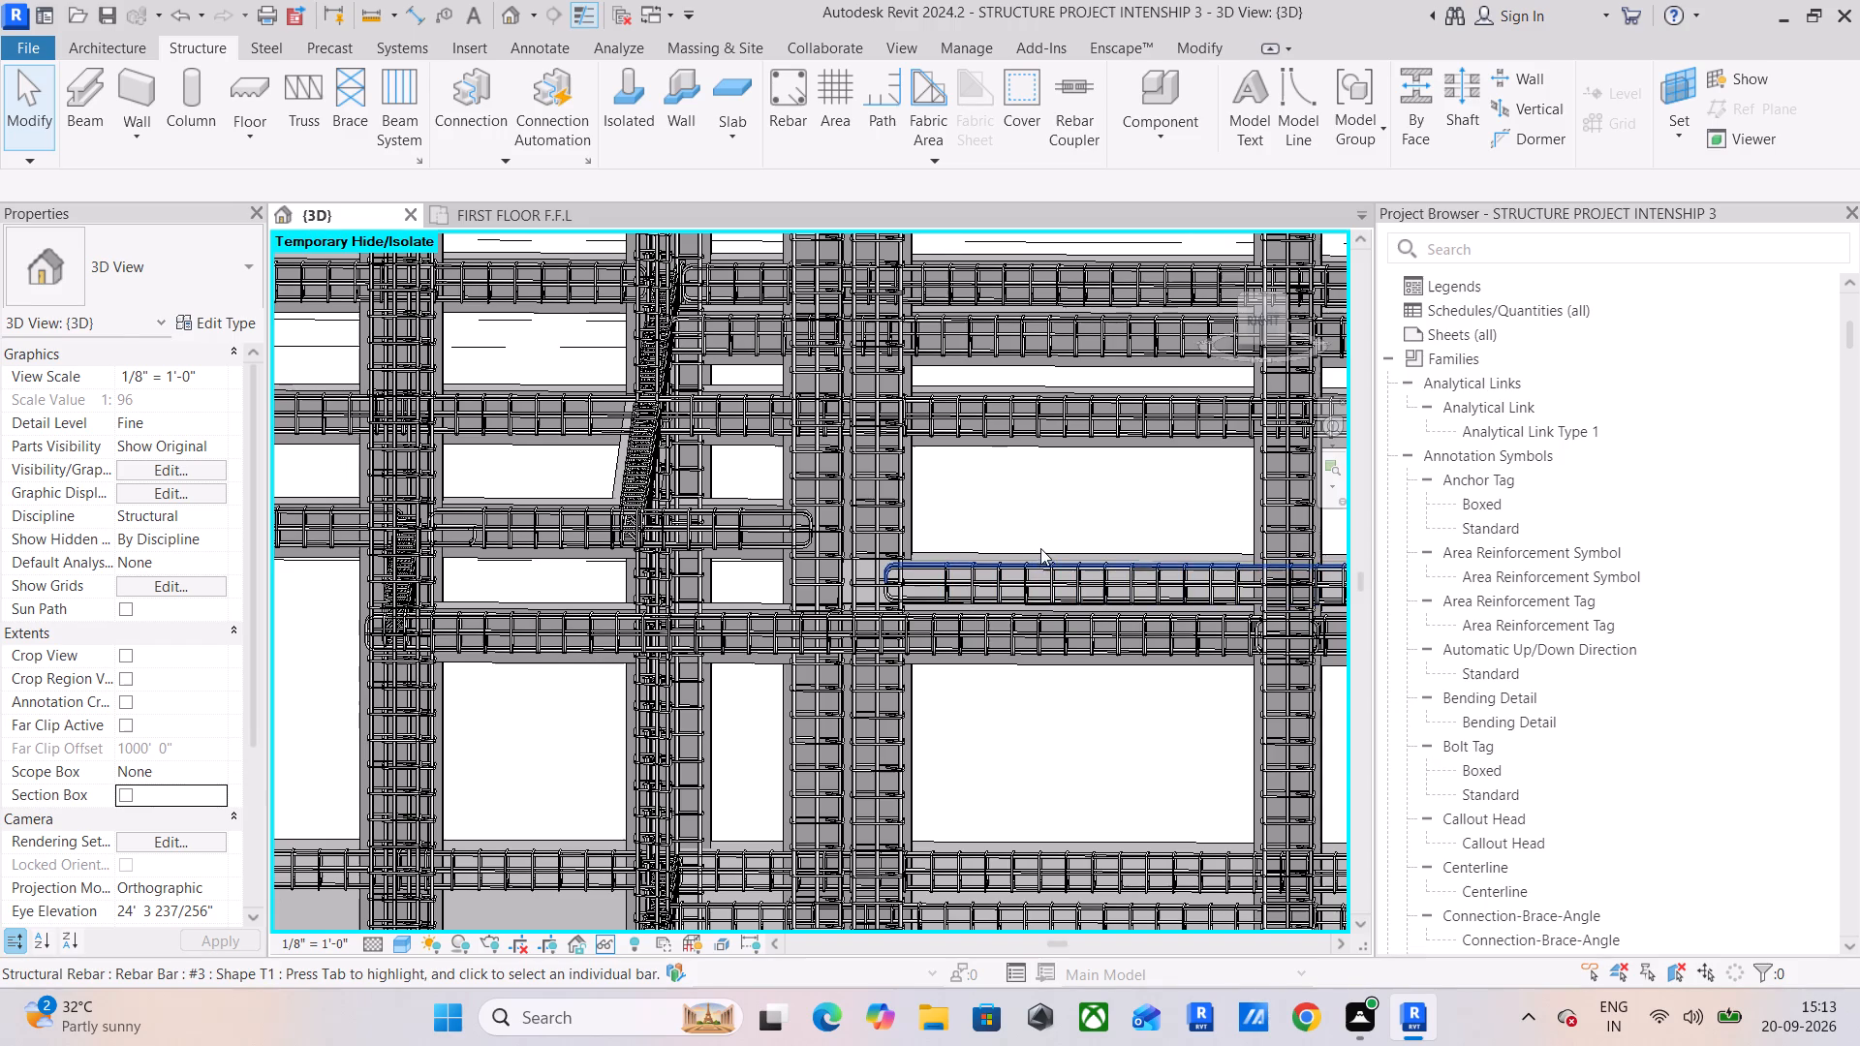
click(1040, 548)
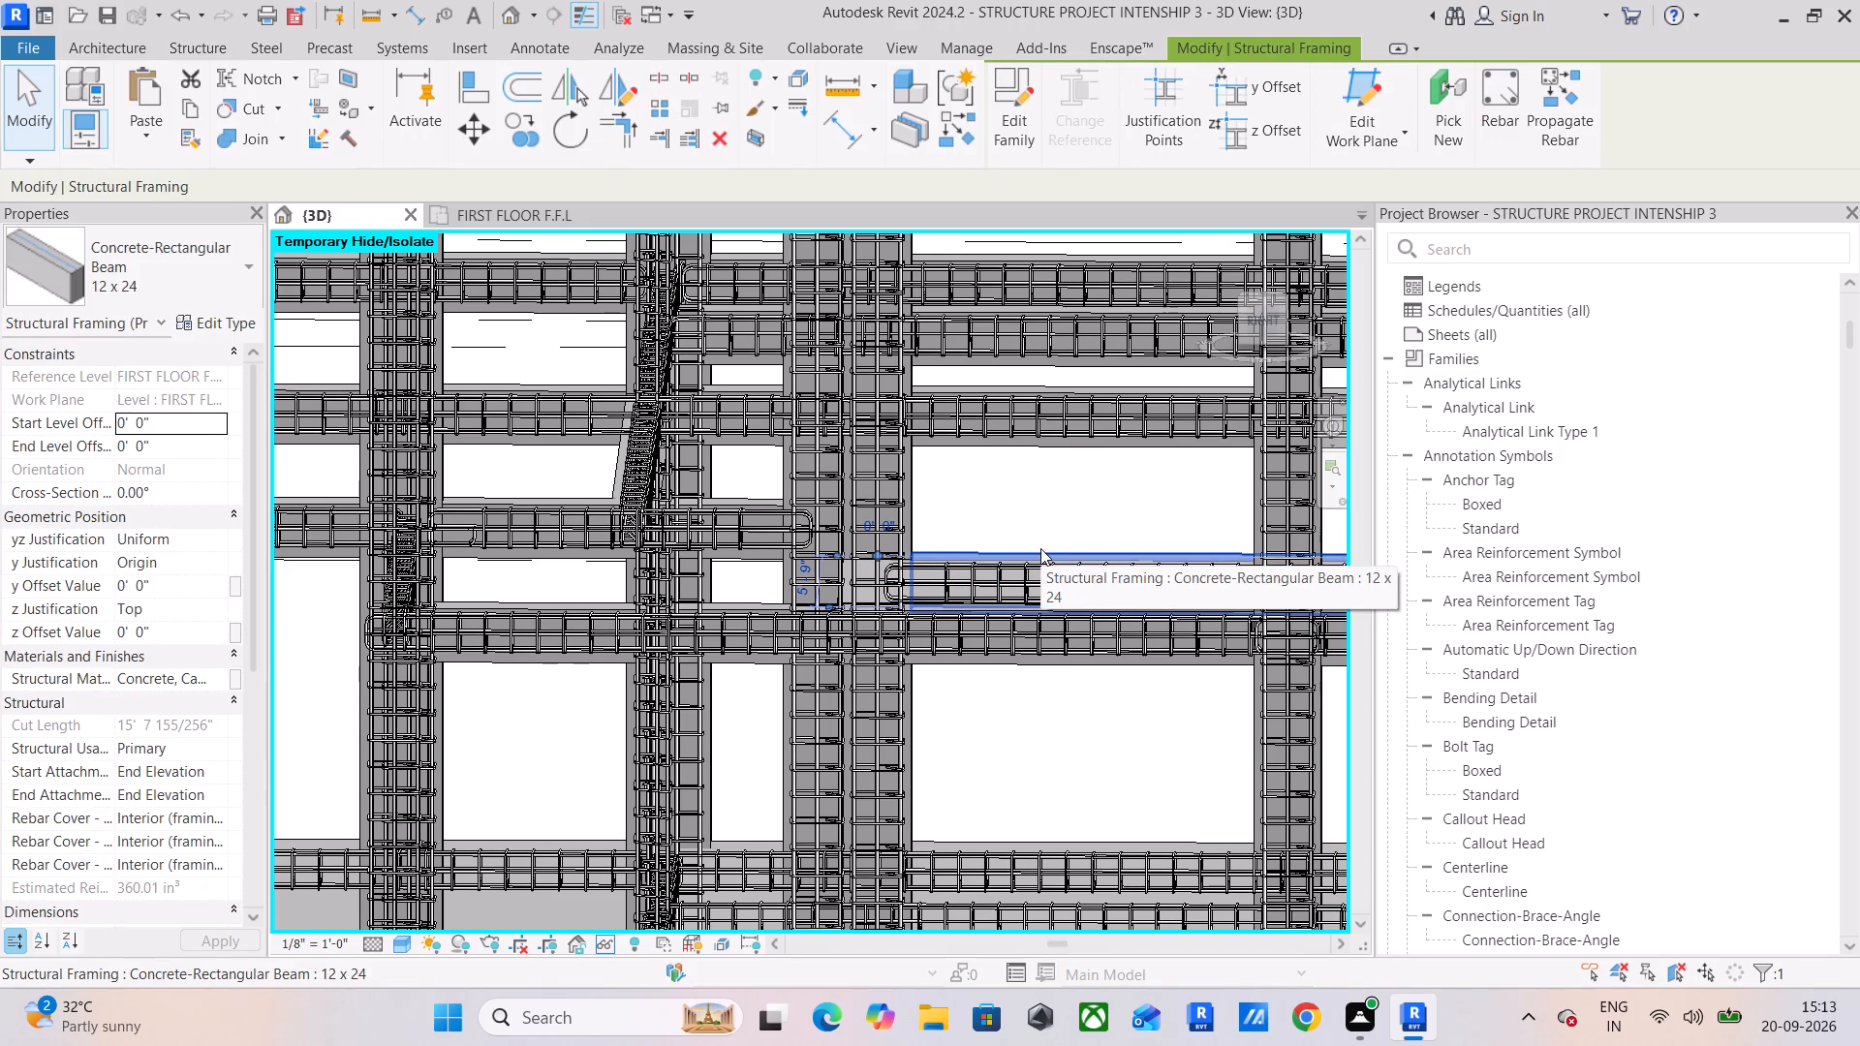
click(759, 133)
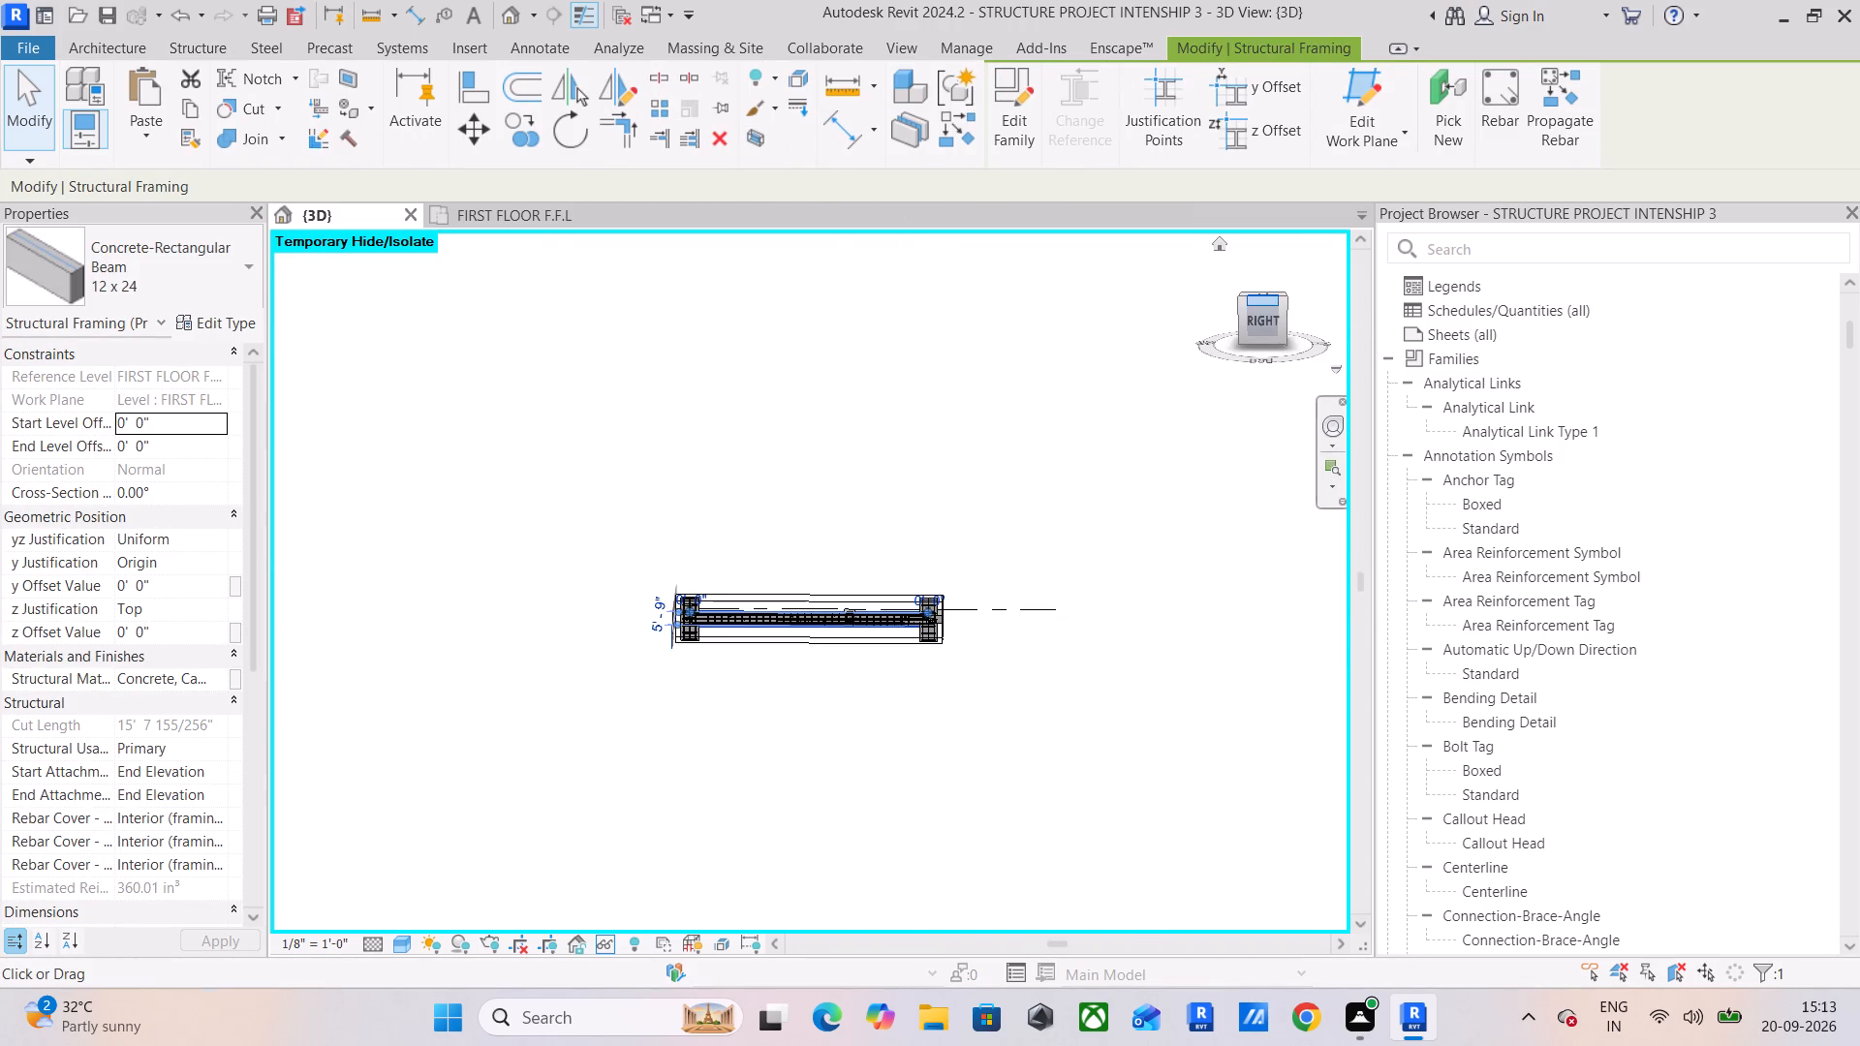
click(1255, 313)
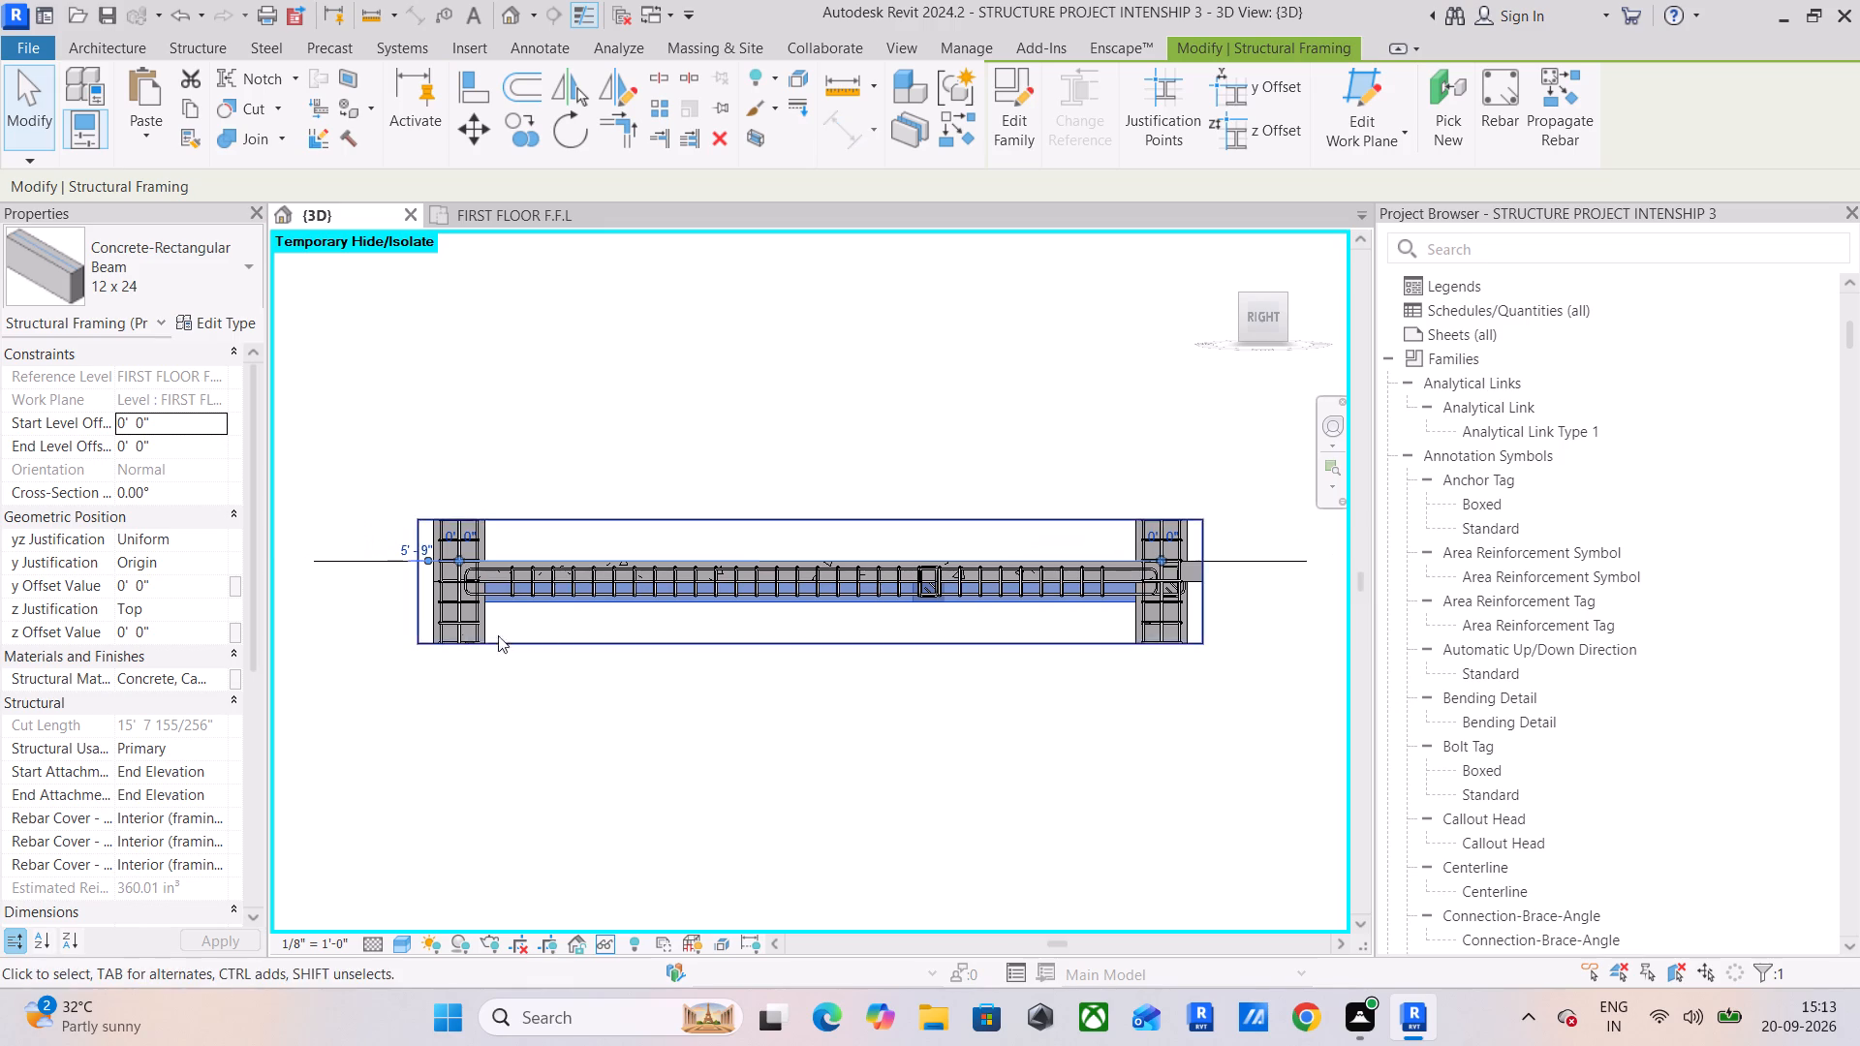
Stretch the start ends of both upper hooked #4 bars through the column, aligning their hooks just outside its outermost vertical bars.
scroll(445, 579, up, 7)
scroll(542, 548, up, 6)
middle_drag(555, 554, 829, 403)
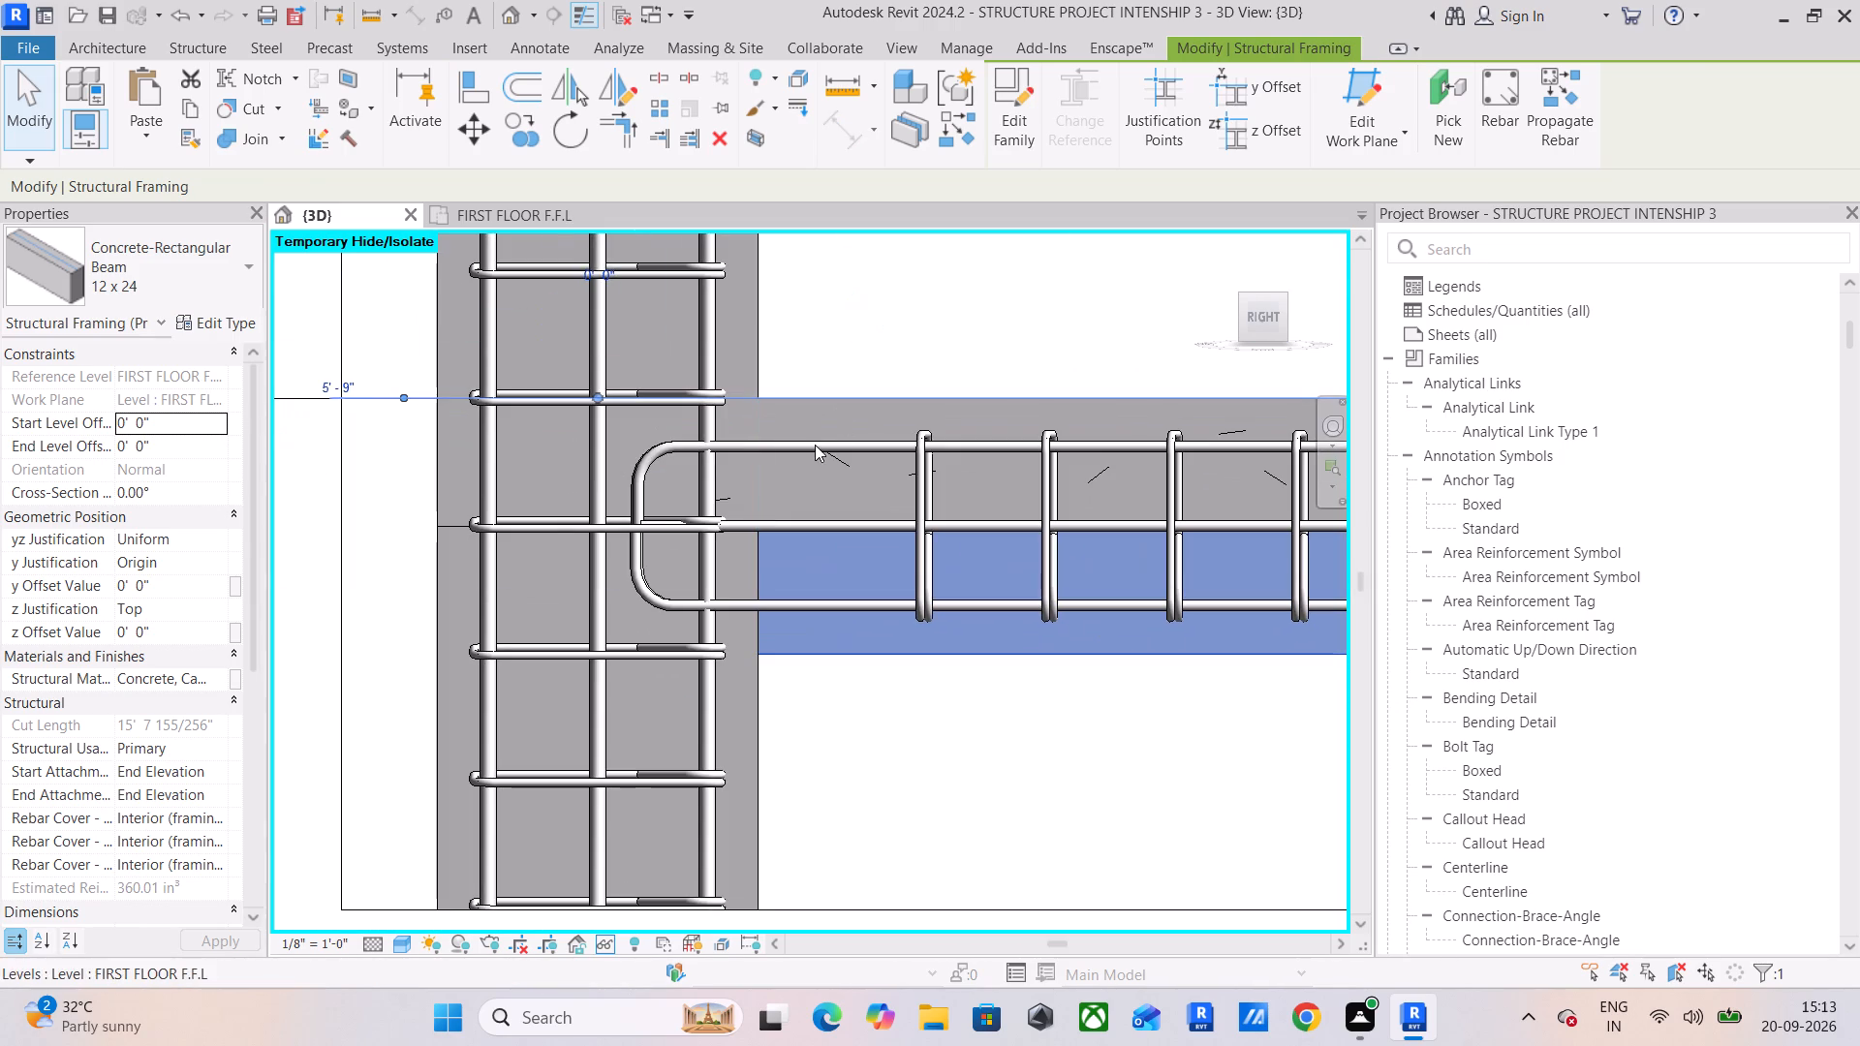
click(815, 445)
drag(627, 482, 528, 496)
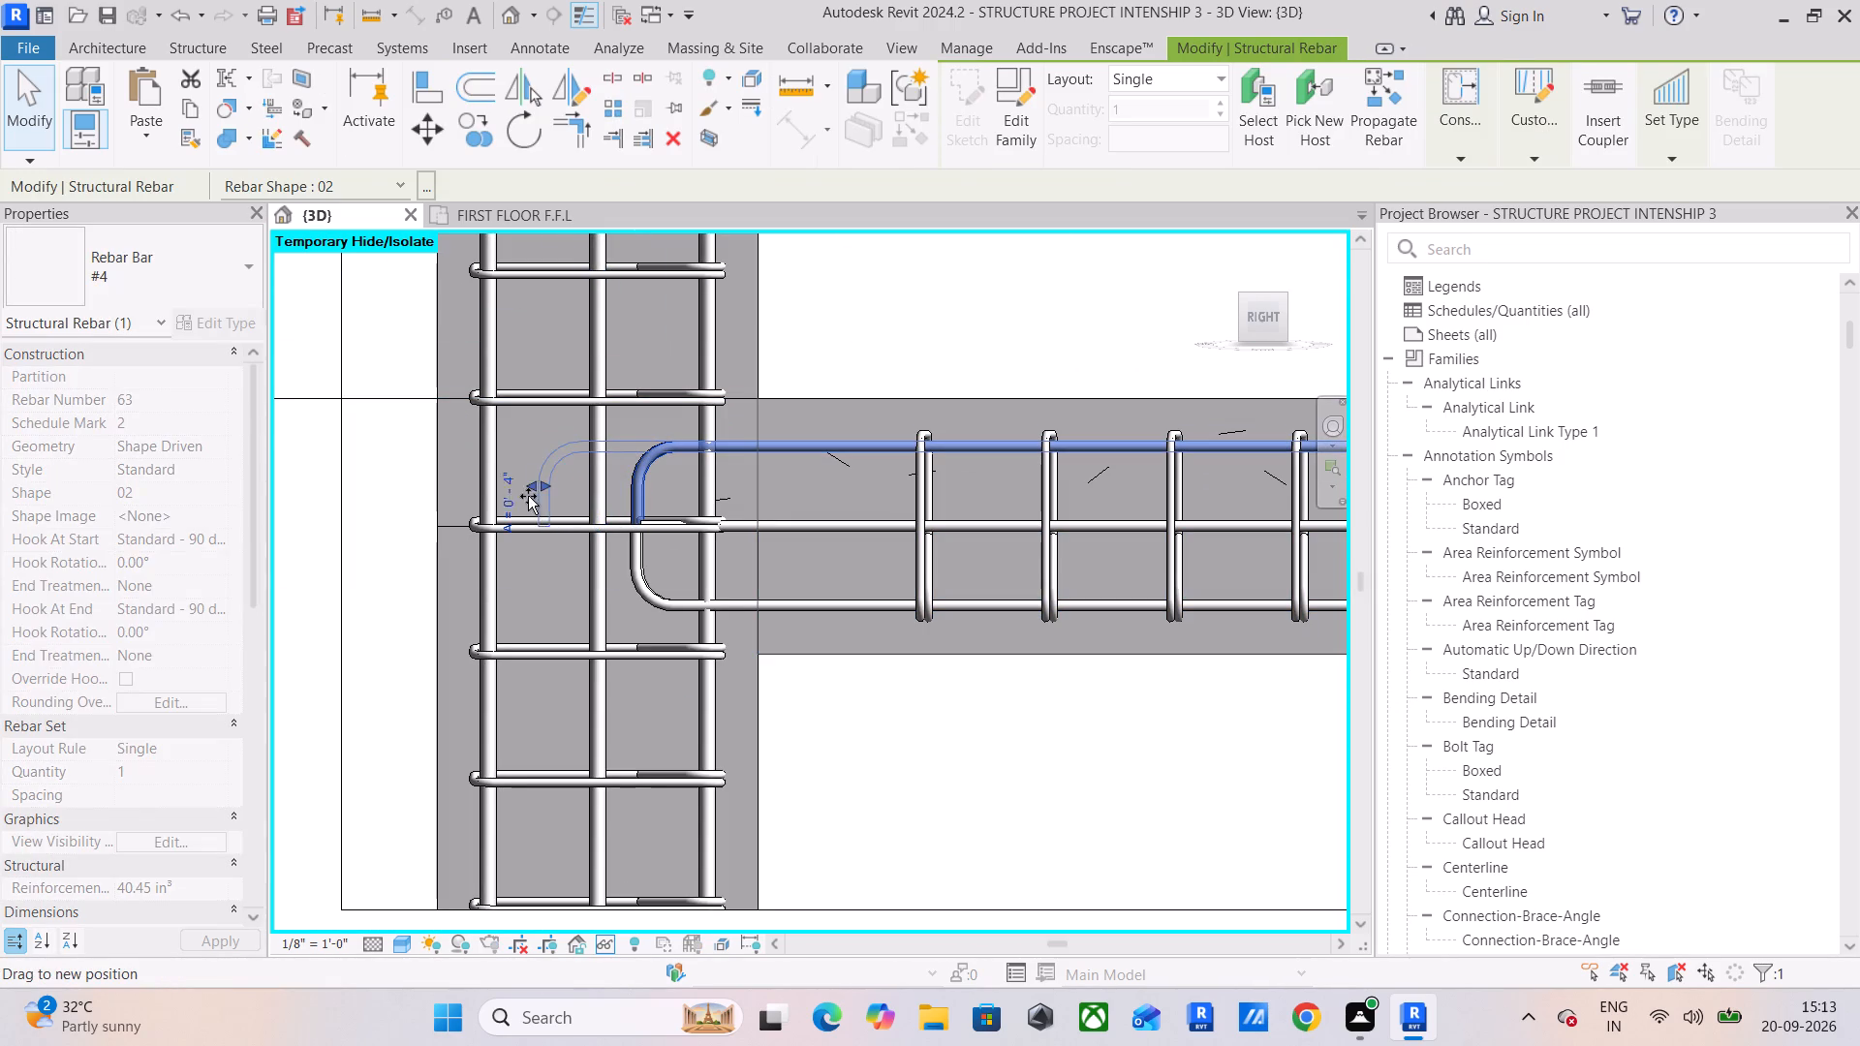
drag(528, 496, 457, 503)
click(637, 485)
drag(624, 486, 592, 486)
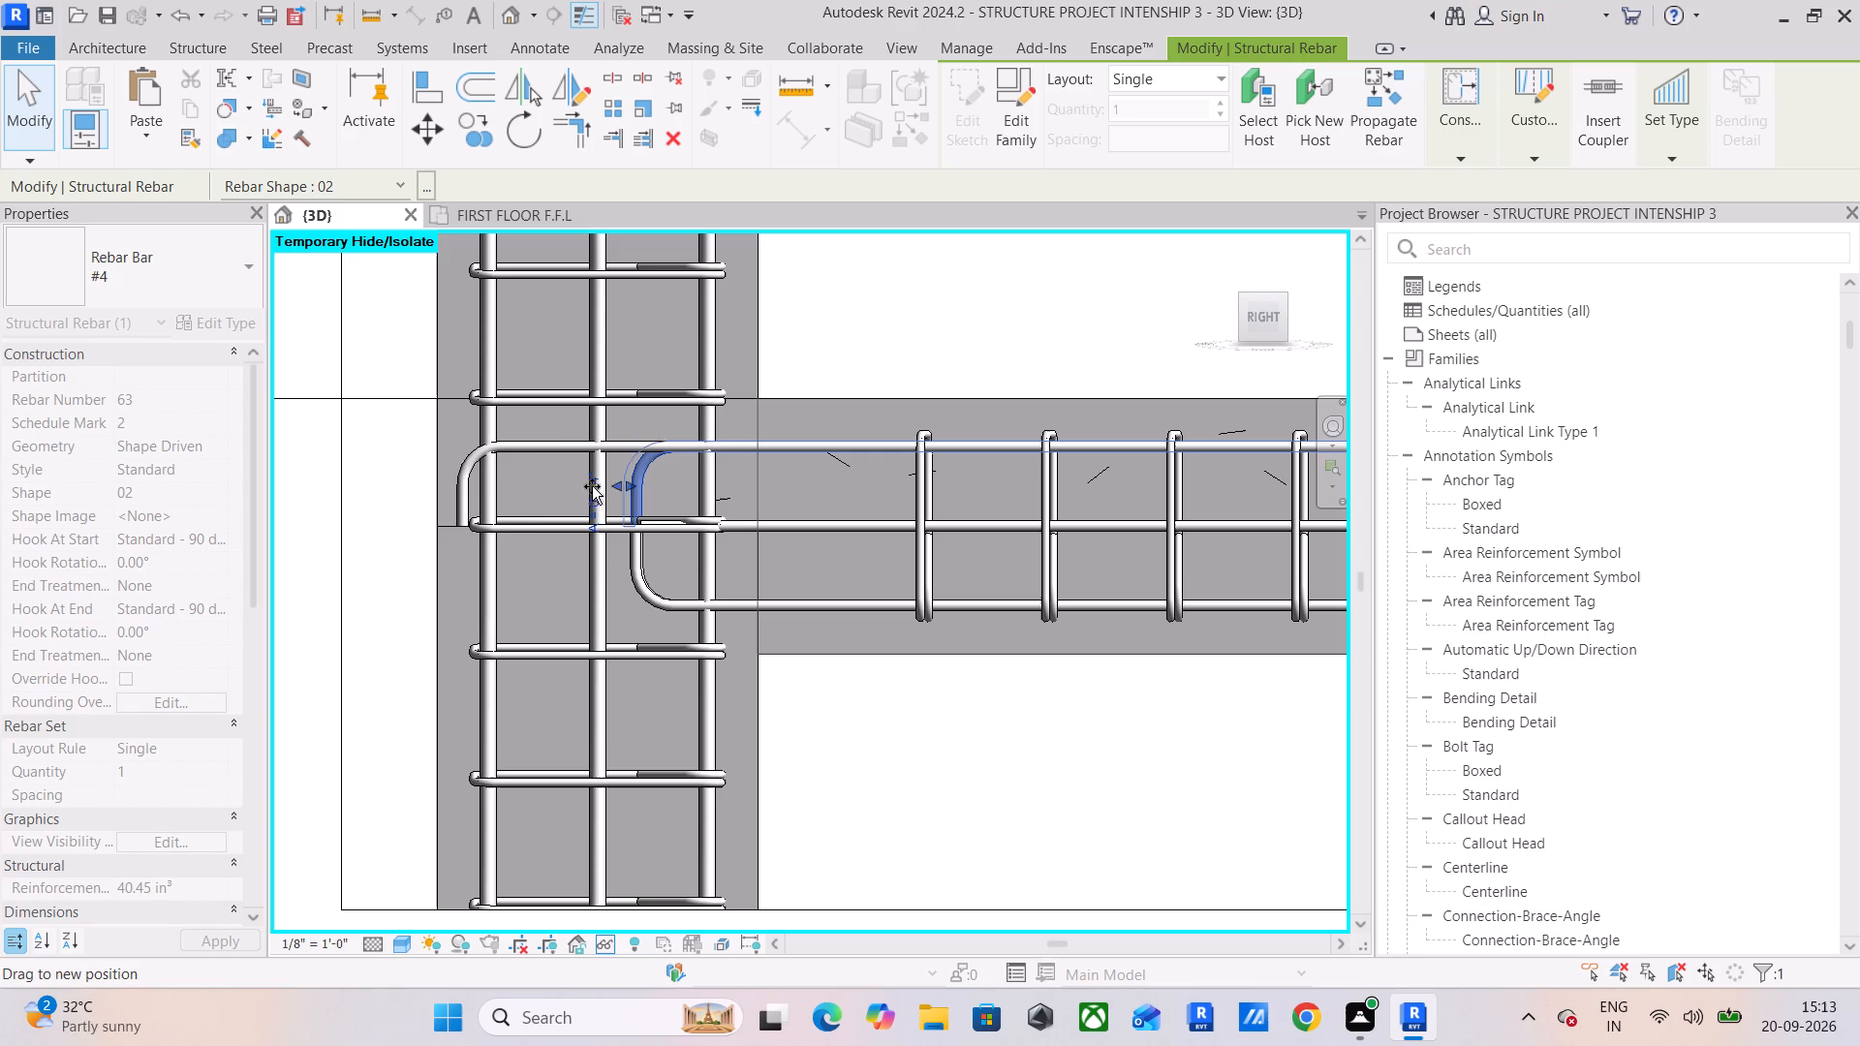
drag(592, 486, 460, 508)
scroll(452, 479, up, 11)
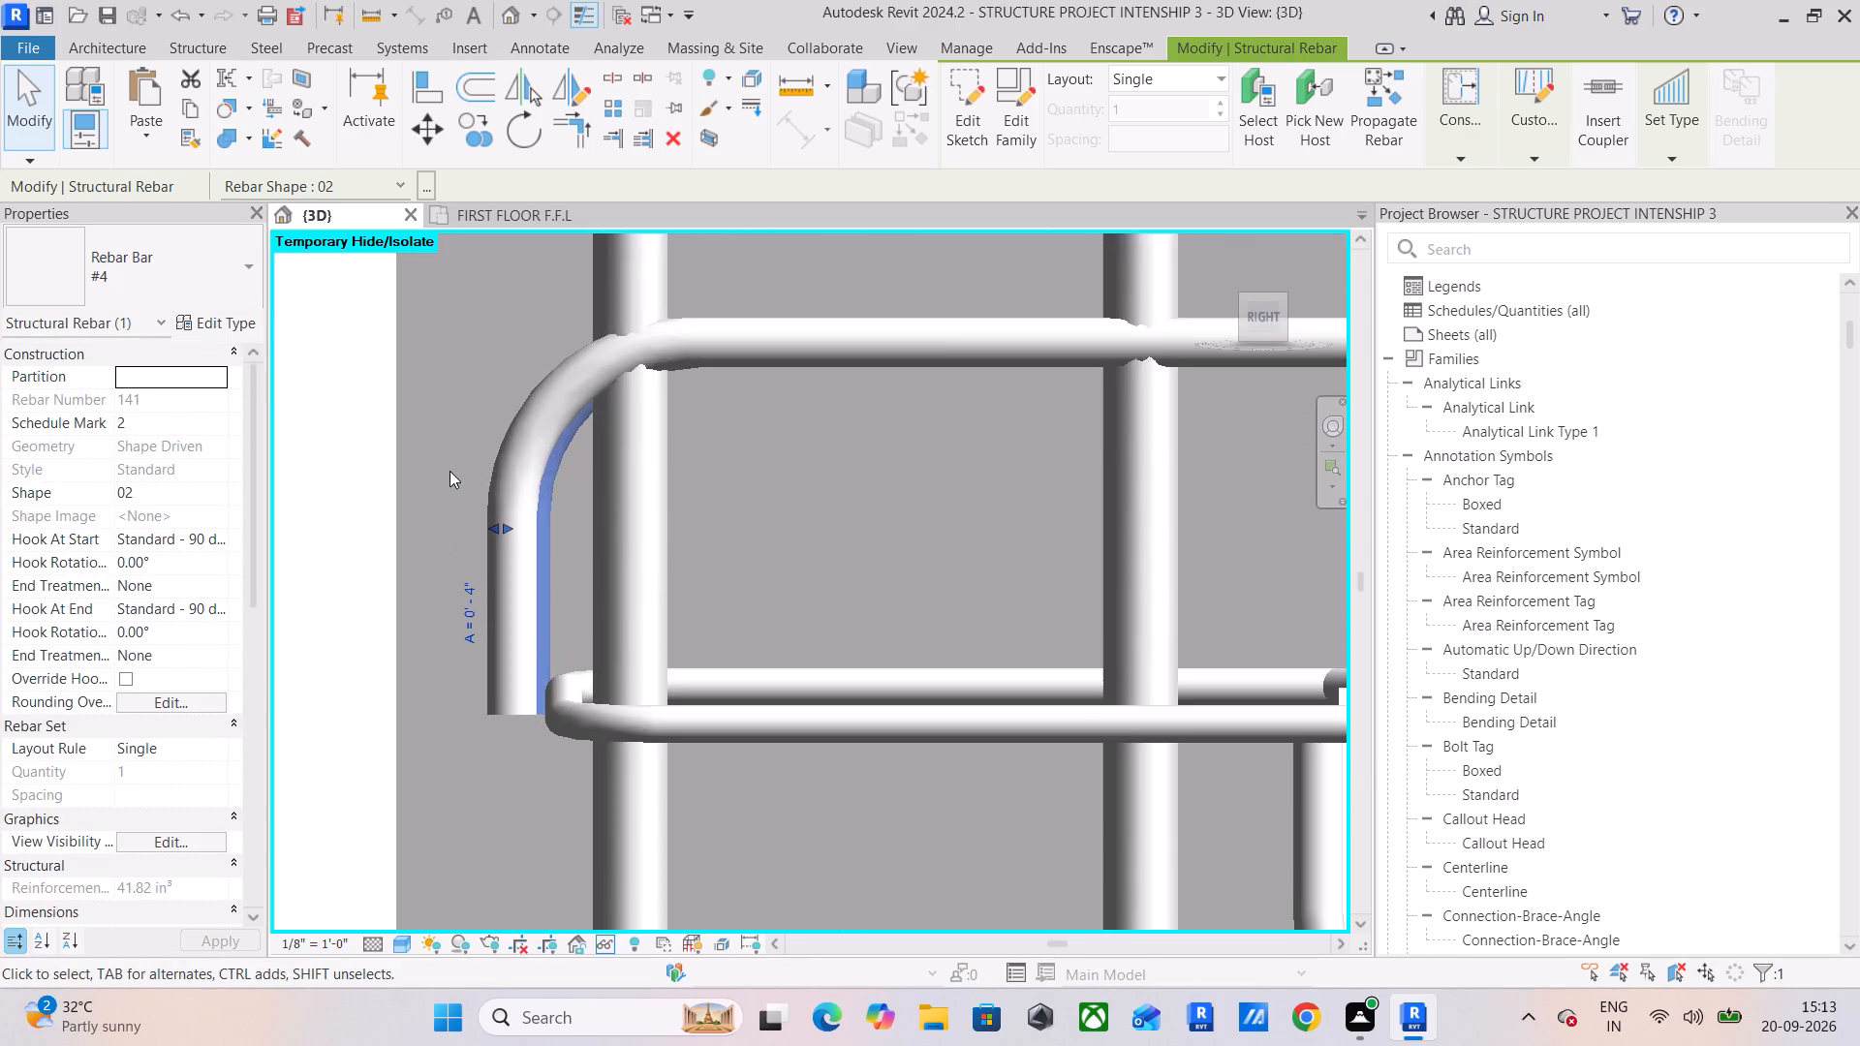
drag(492, 525, 481, 533)
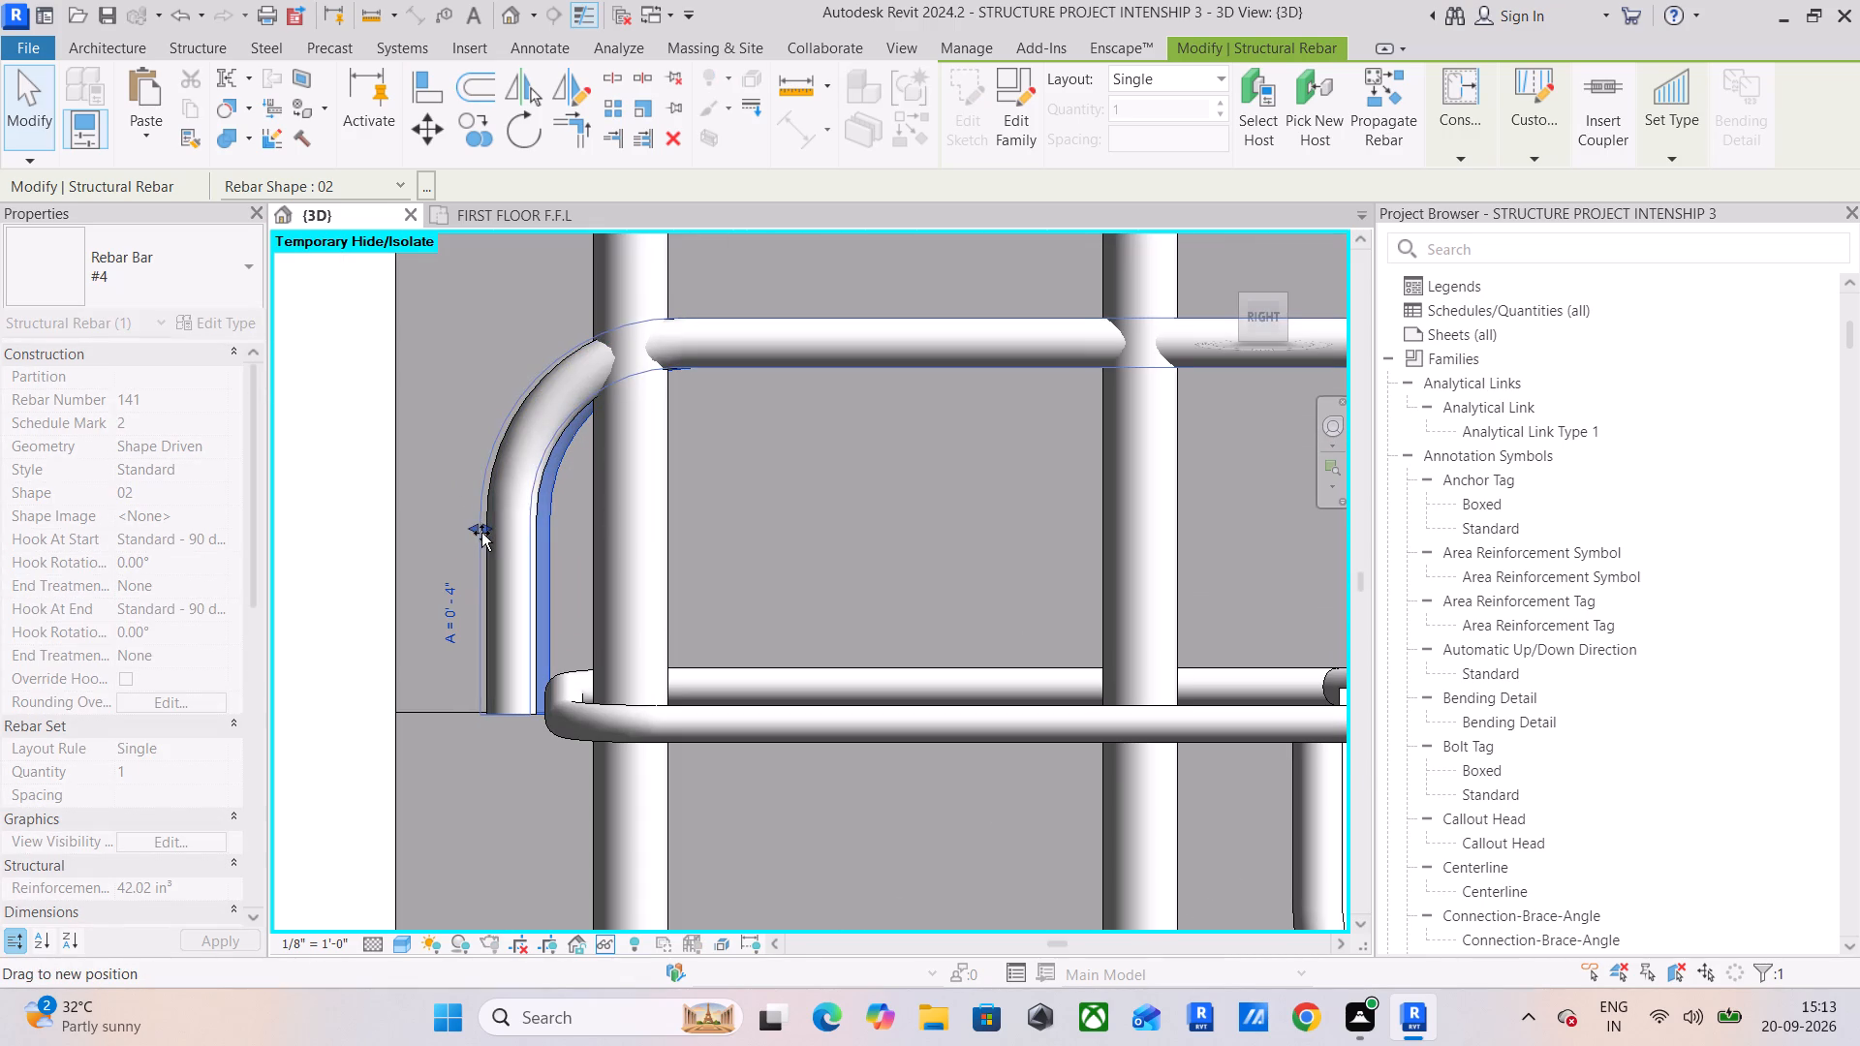
drag(481, 533, 487, 538)
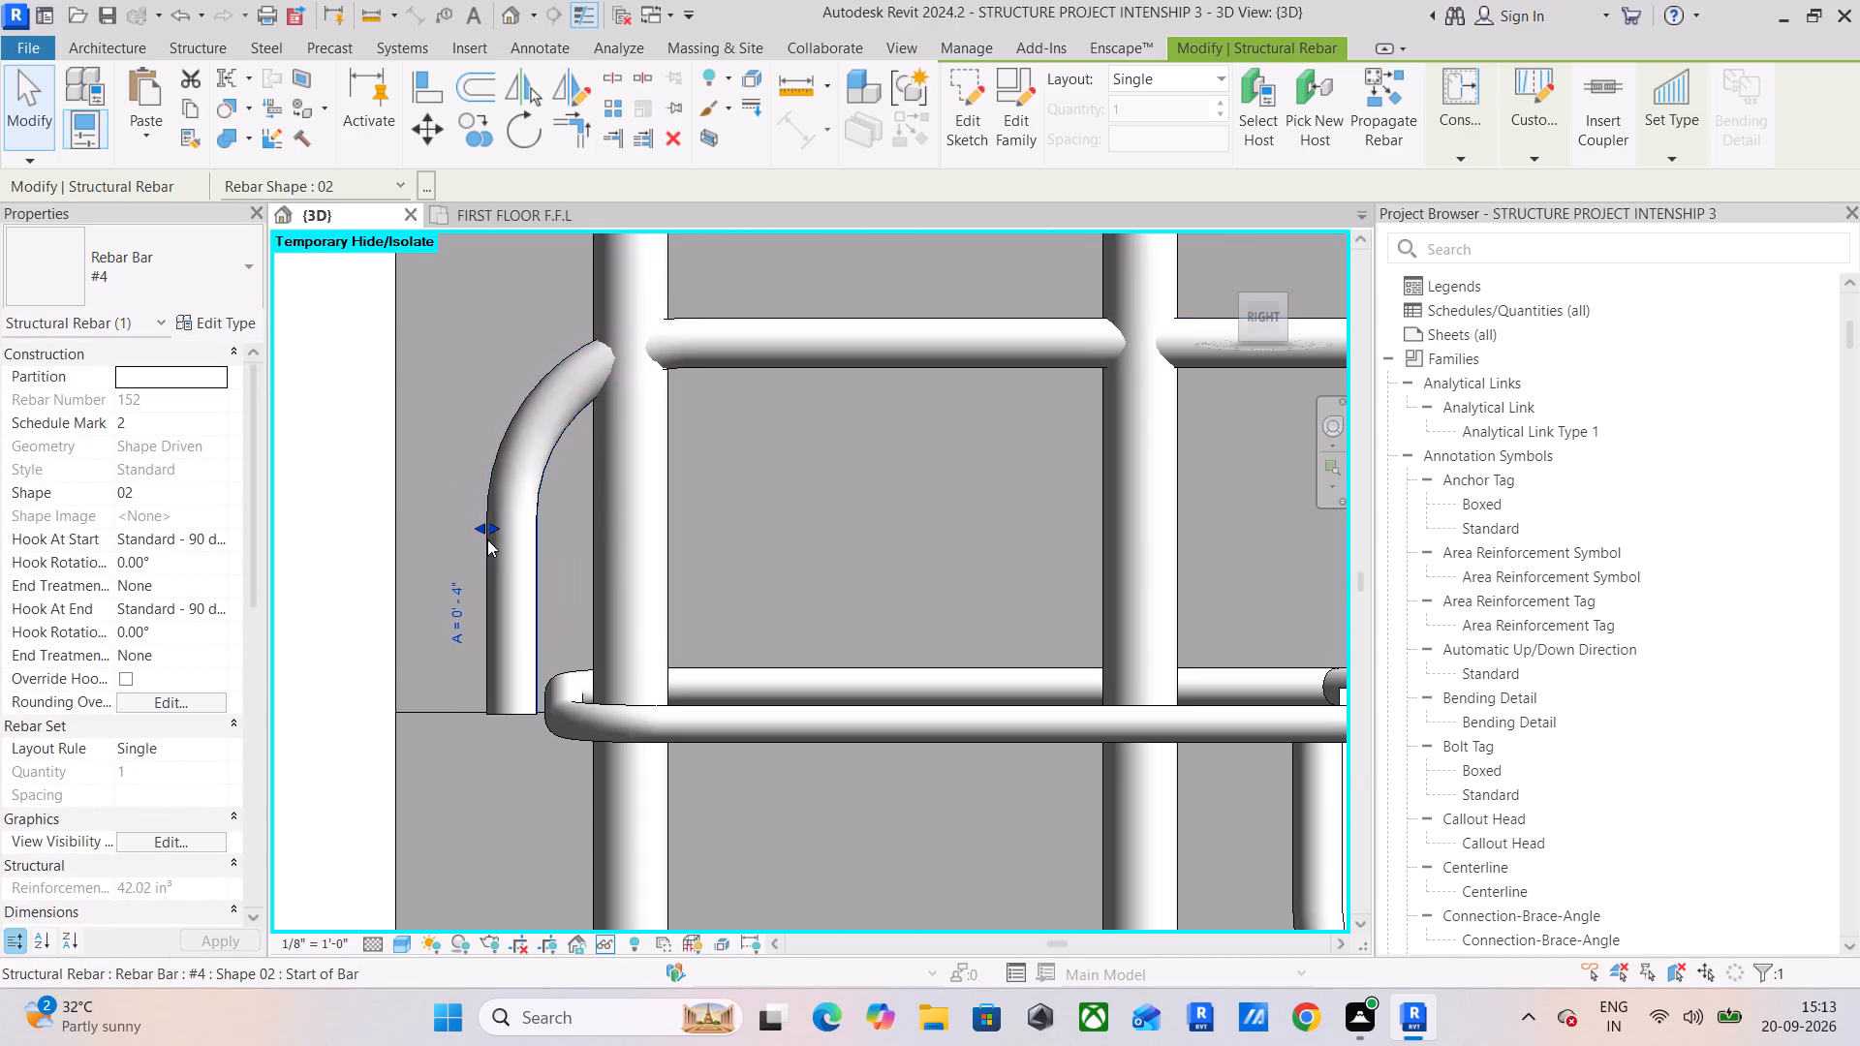
Stretch the start ends of both lower hooked #4 bars through the column, lining them up with the upper bars' hooks.
scroll(491, 545, down, 6)
middle_drag(619, 555, 424, 467)
click(650, 633)
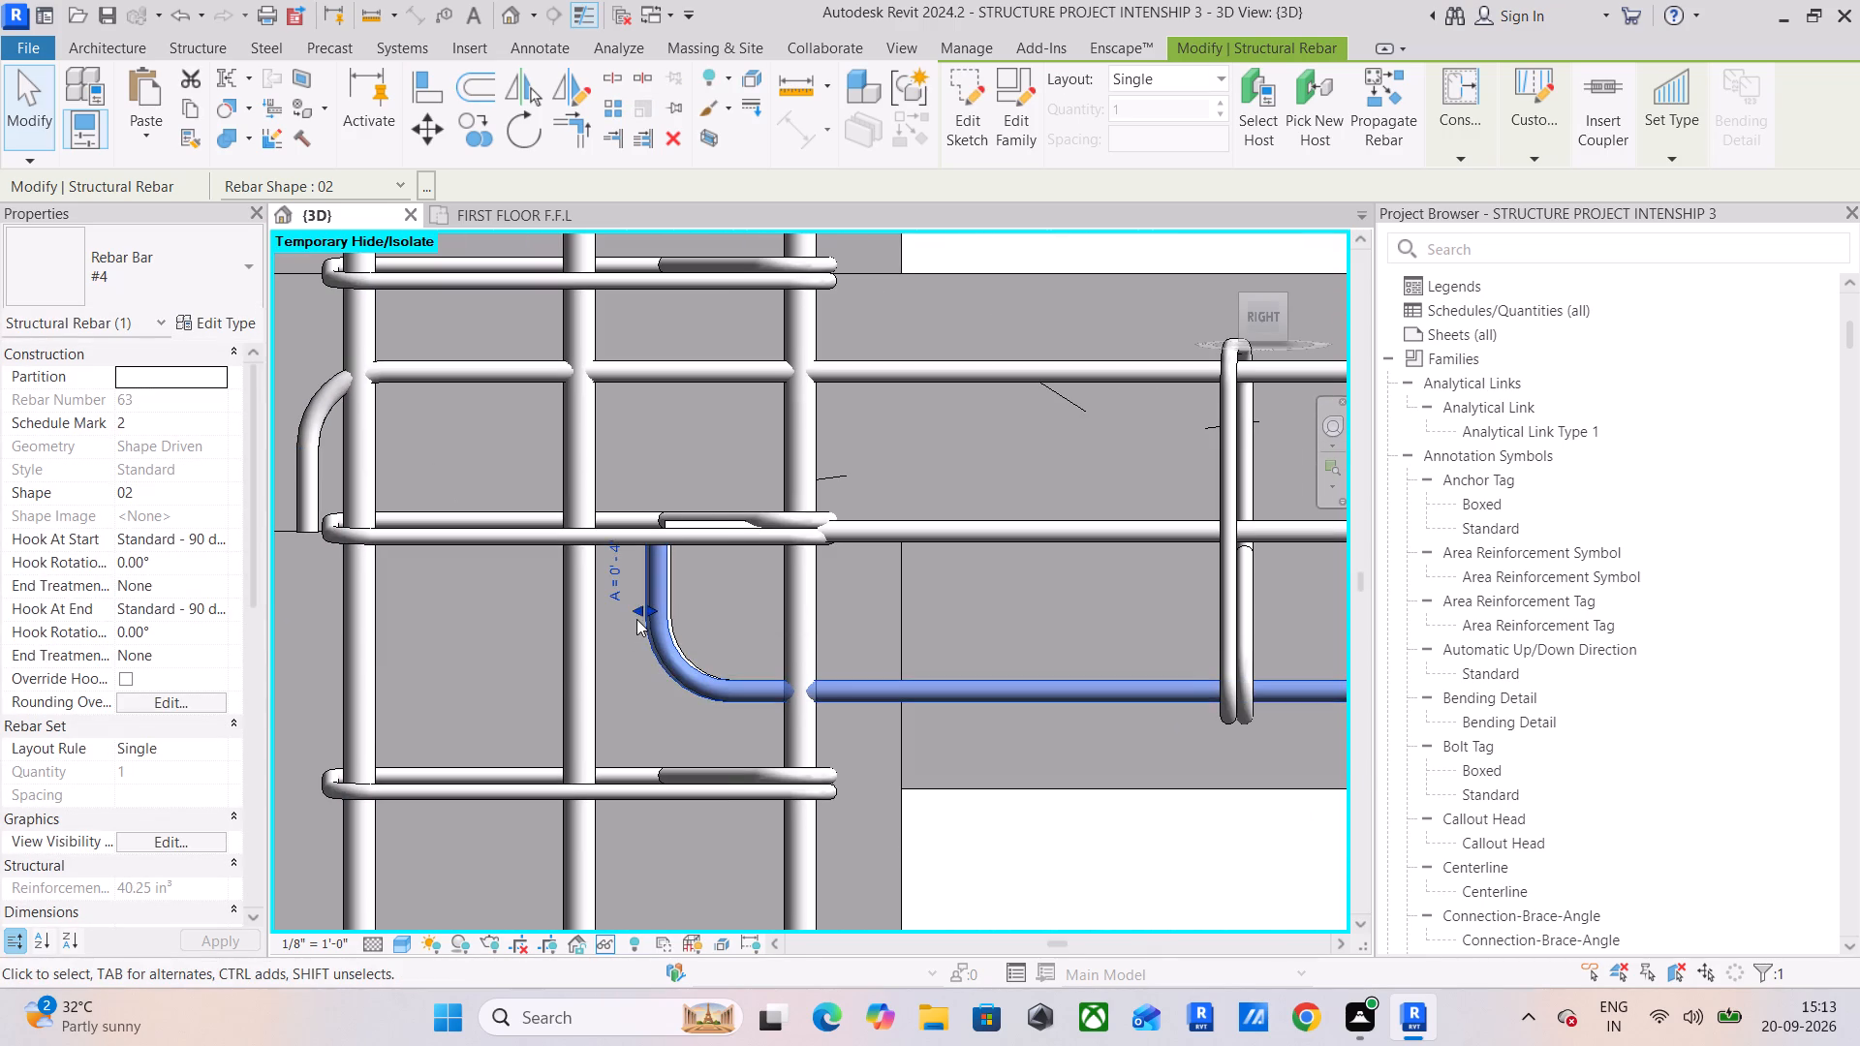
drag(635, 608, 297, 632)
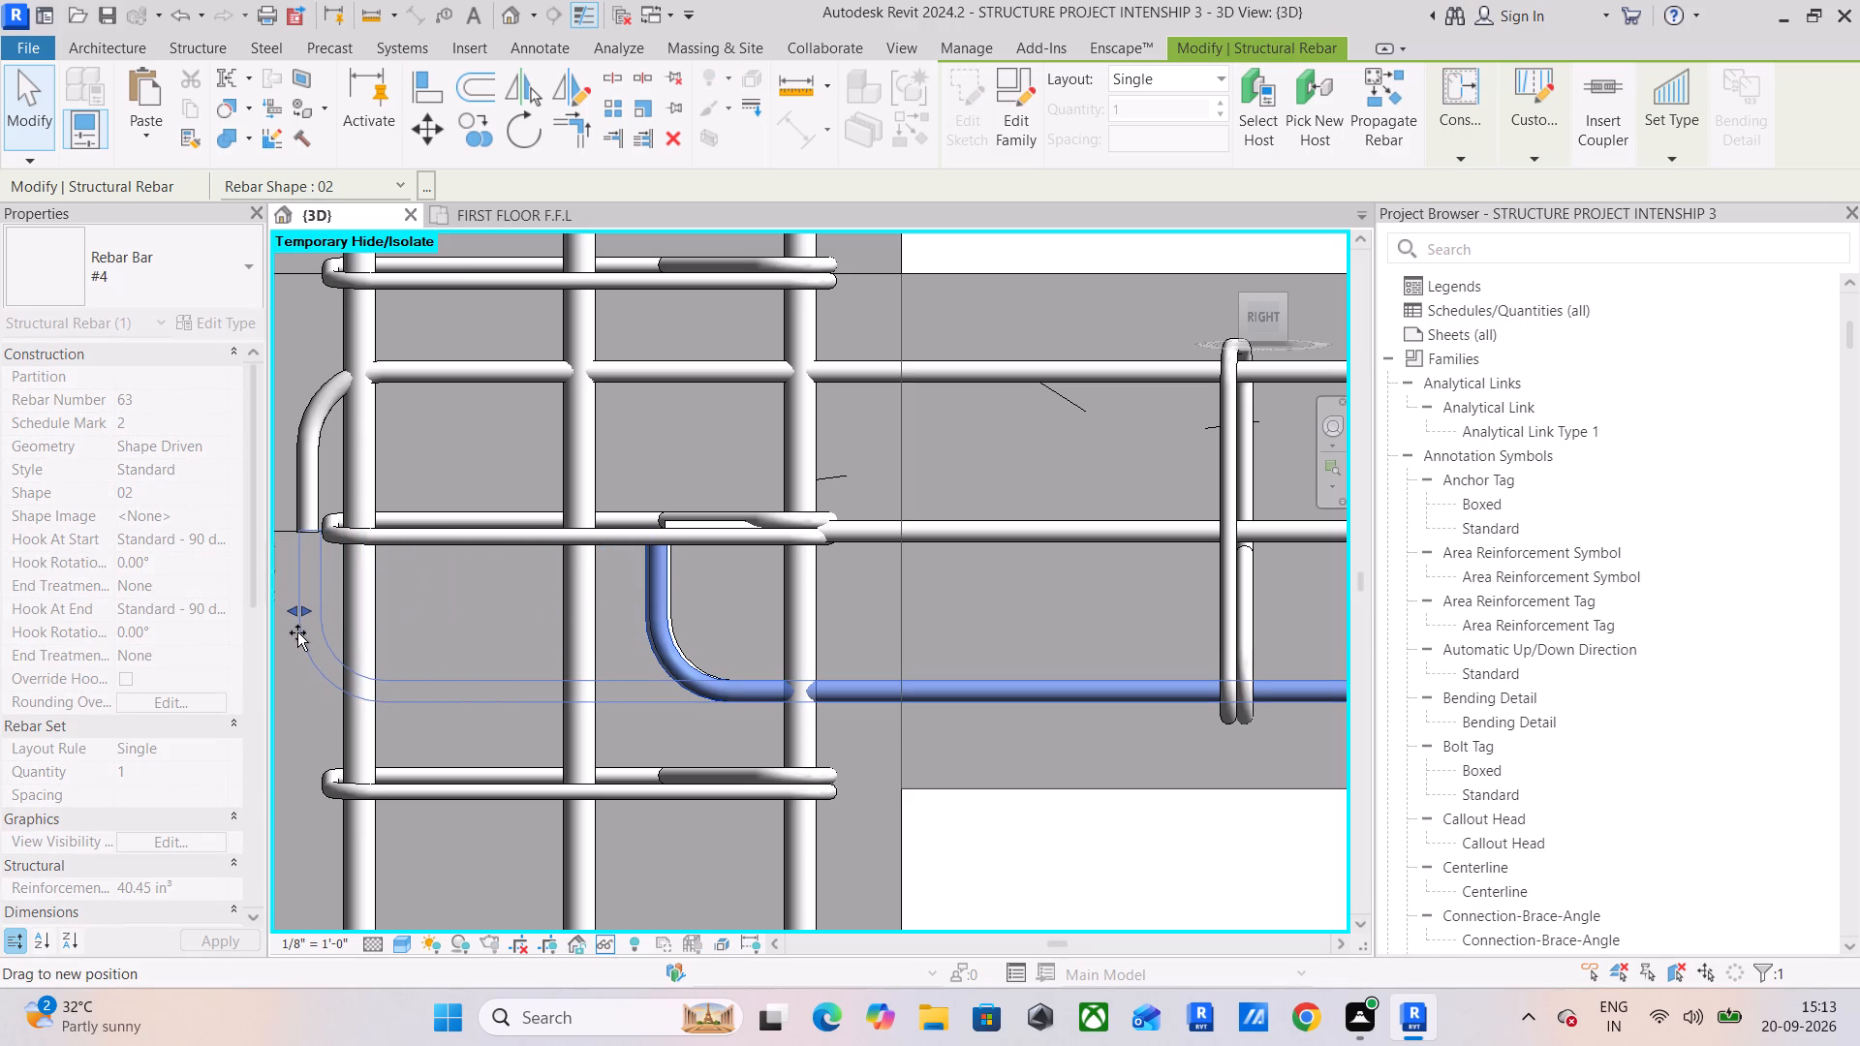
drag(297, 632, 299, 634)
drag(299, 634, 297, 645)
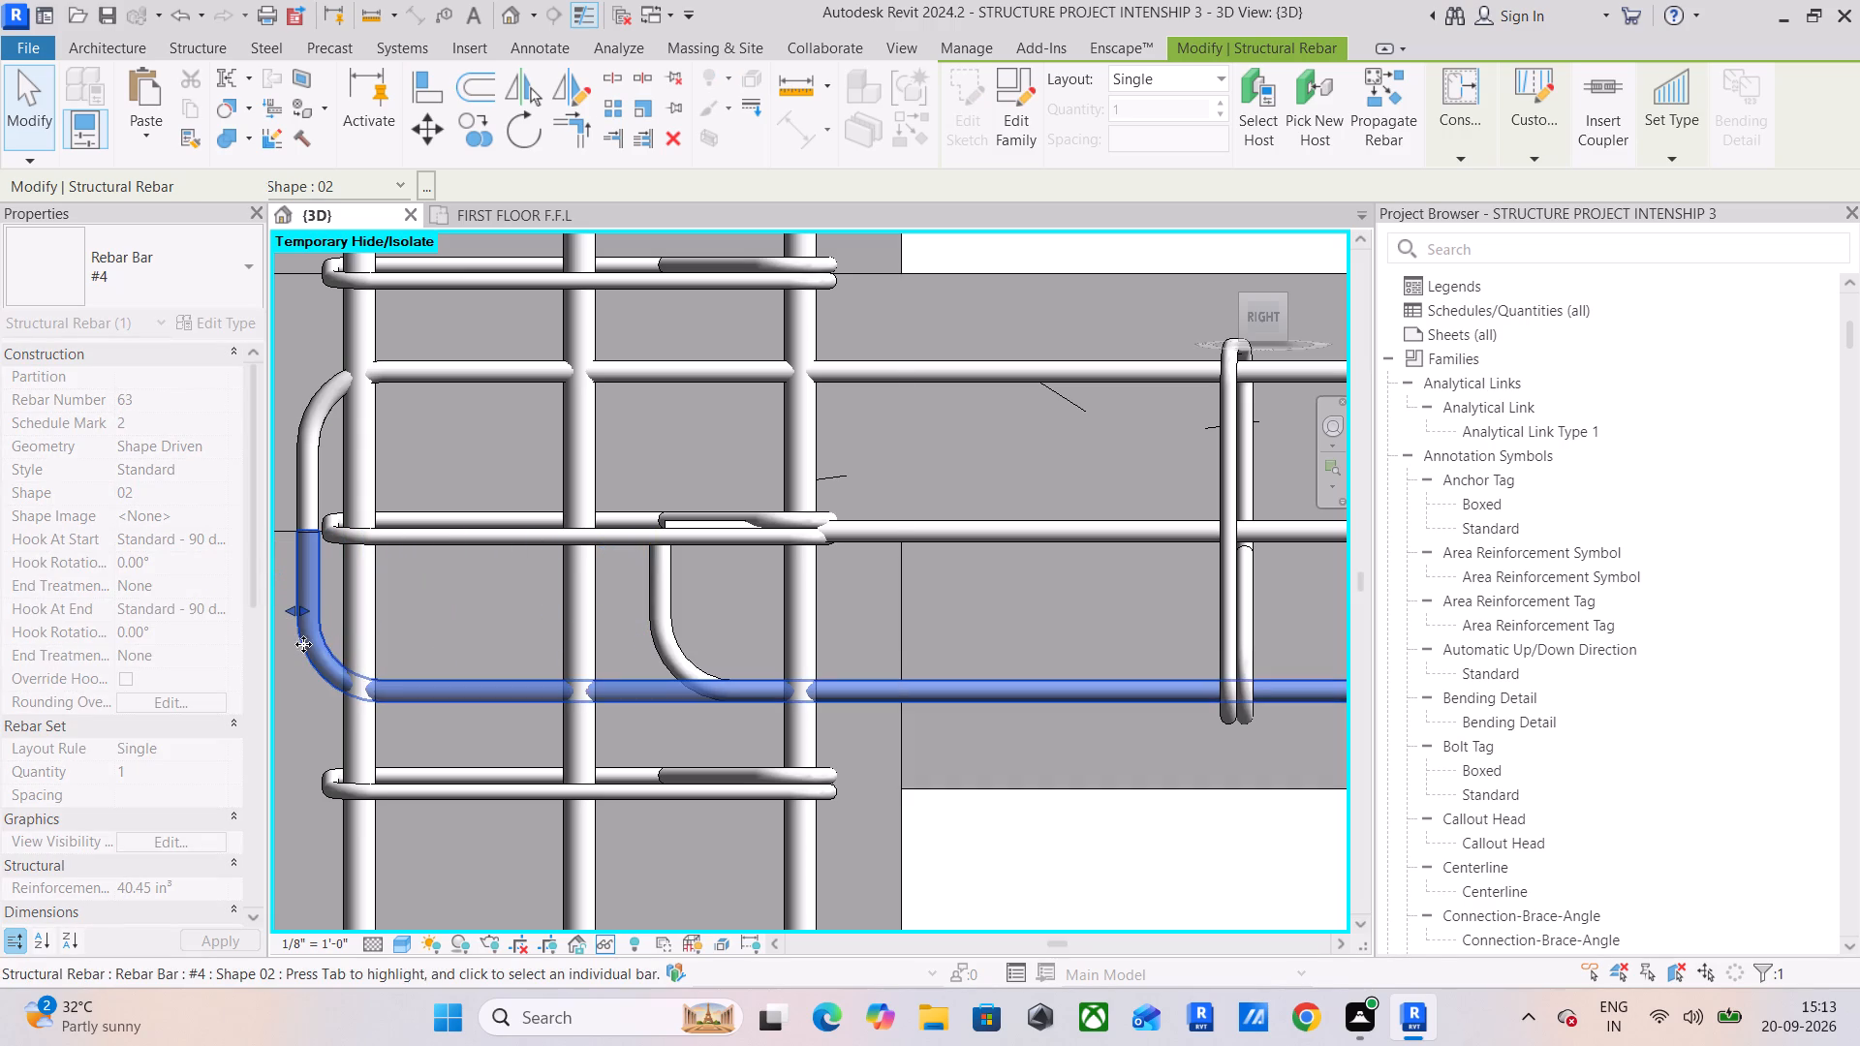
click(653, 606)
drag(636, 614, 499, 619)
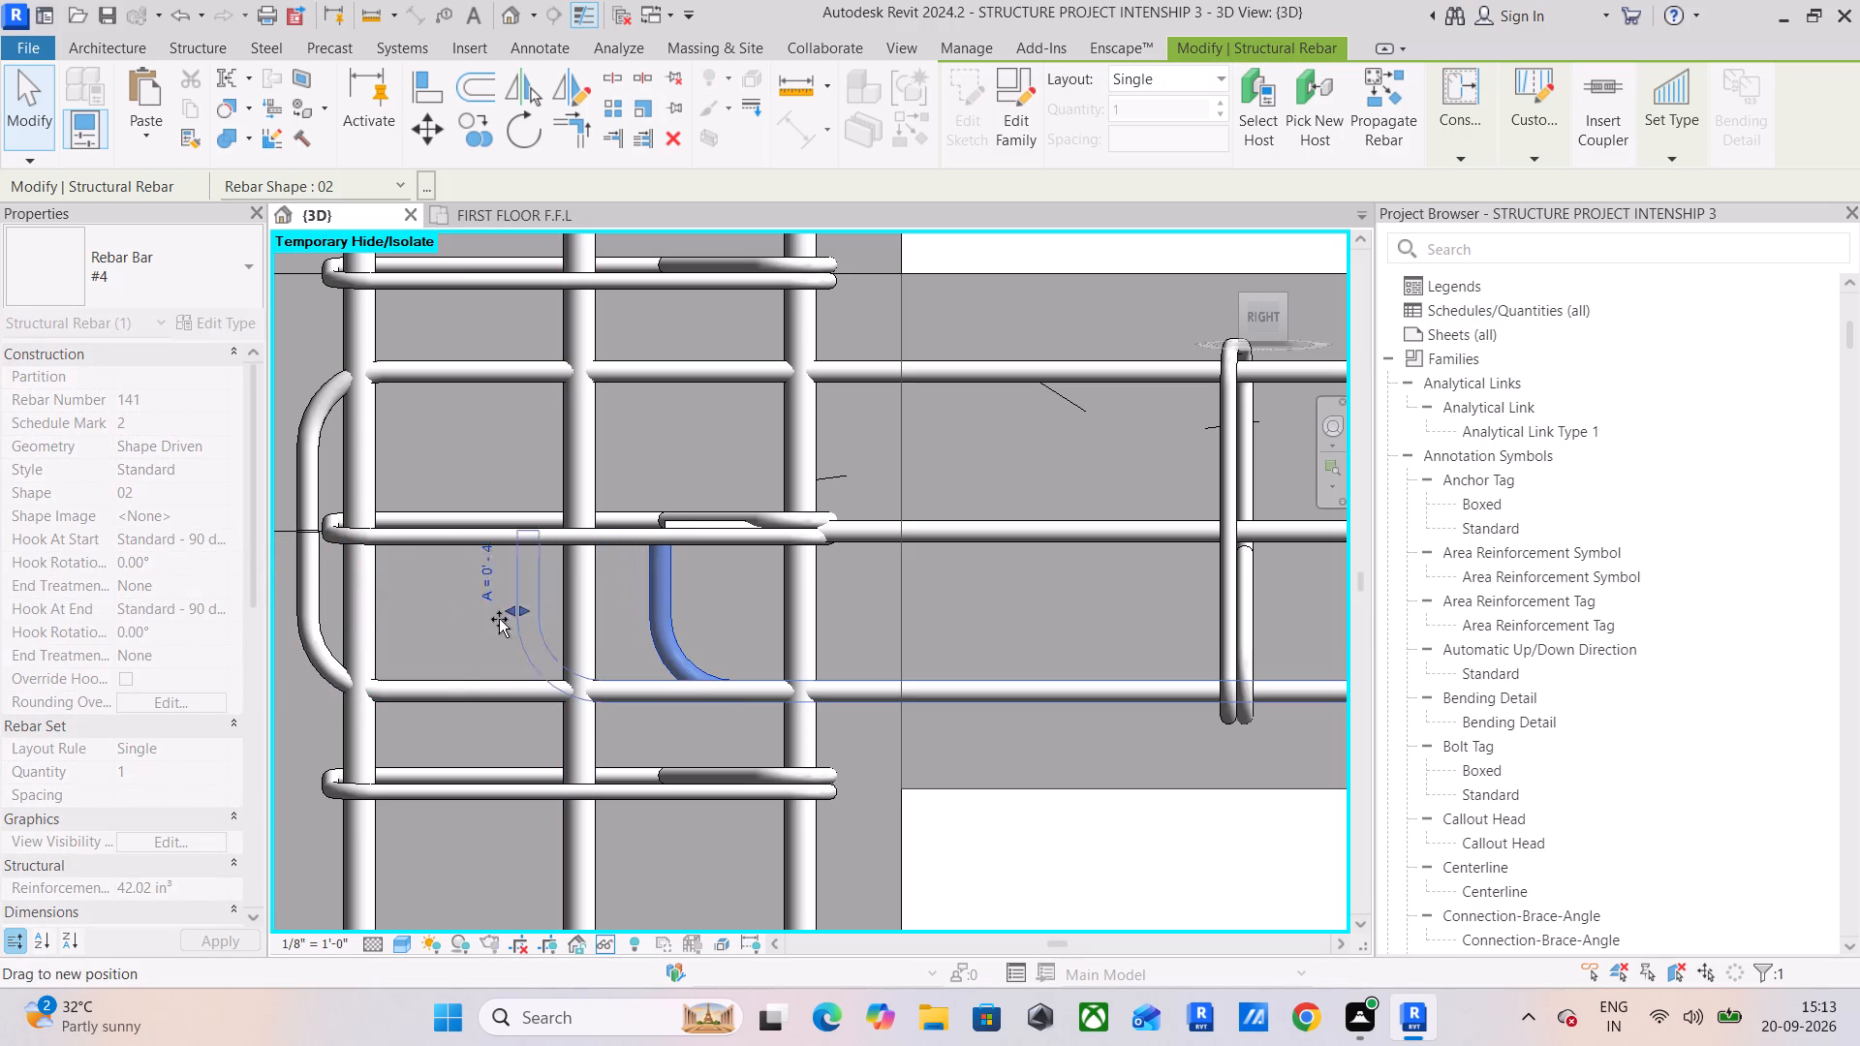
drag(499, 619, 296, 636)
scroll(319, 586, up, 5)
middle_drag(495, 594, 718, 595)
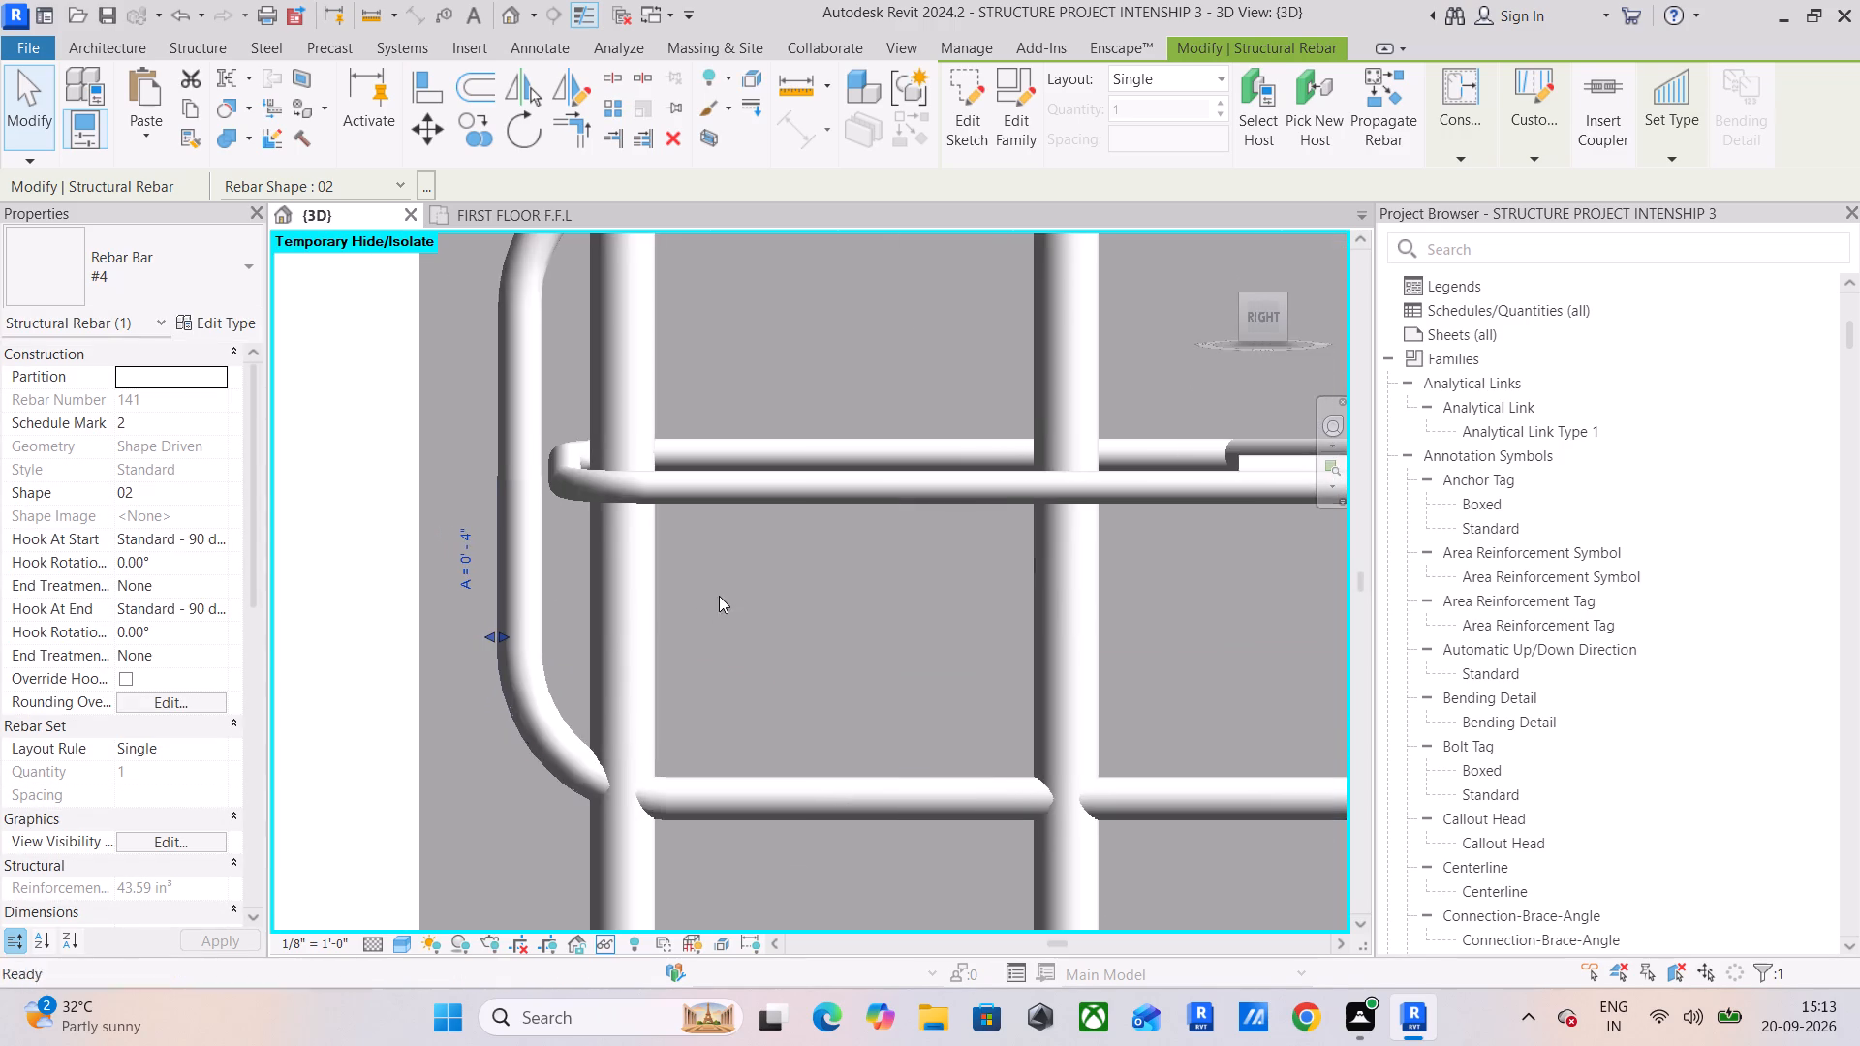
scroll(481, 645, up, 6)
drag(506, 621, 504, 629)
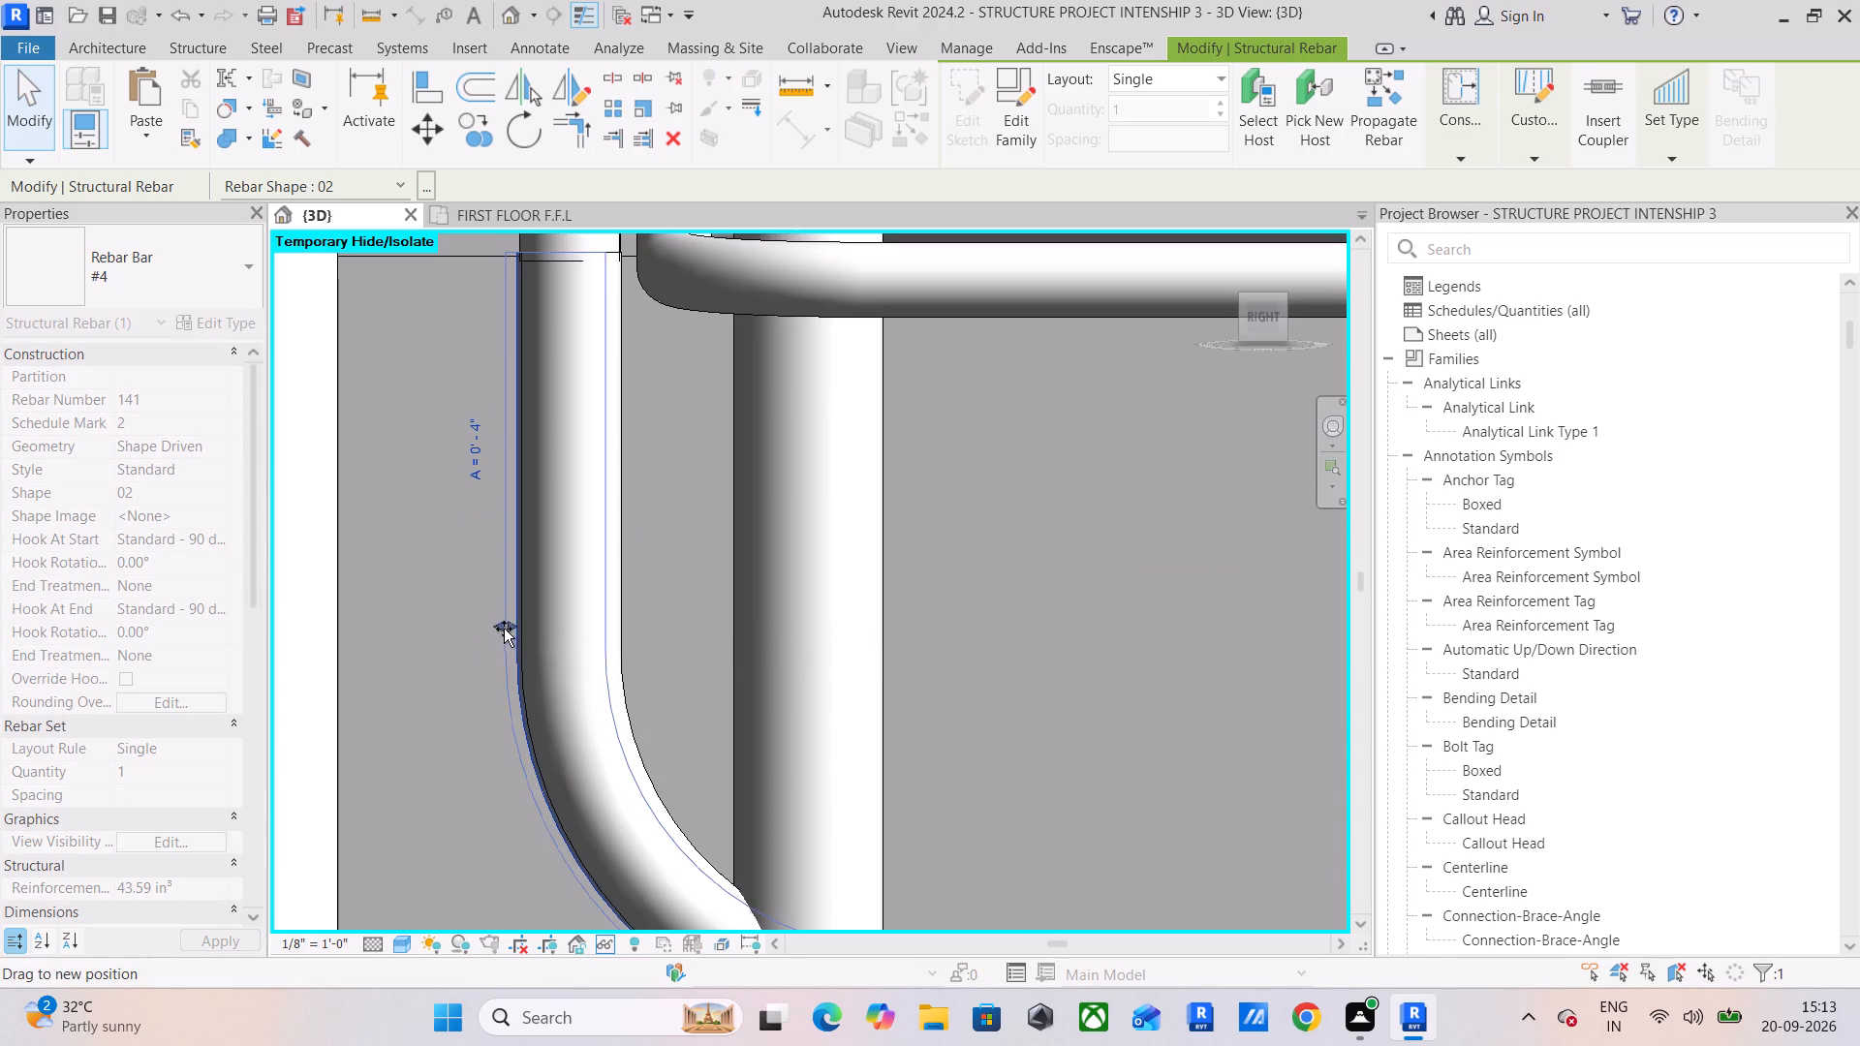
drag(504, 629, 520, 640)
Extend the near straight #4 bar at the beam's mid-depth through the column to the outer face of the hooks.
scroll(521, 640, down, 7)
middle_drag(682, 636, 412, 701)
scroll(557, 692, down, 5)
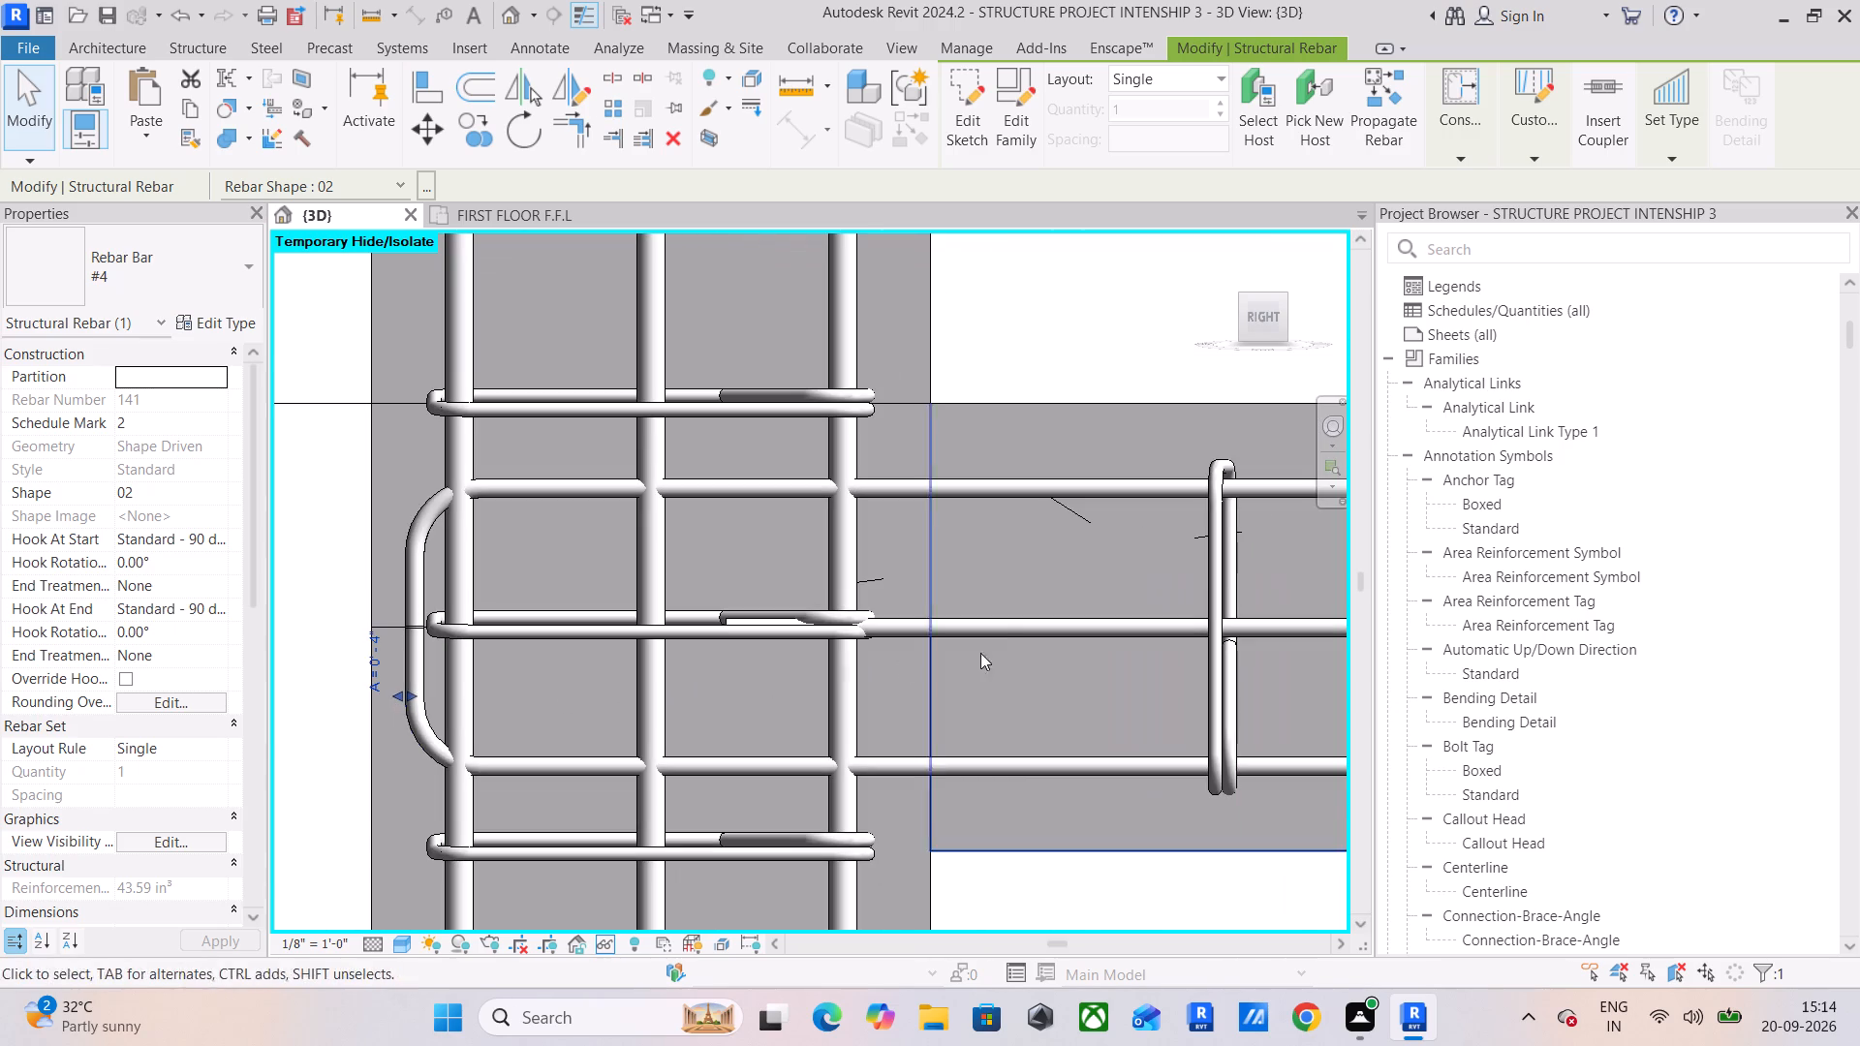
click(1008, 625)
drag(713, 624, 616, 628)
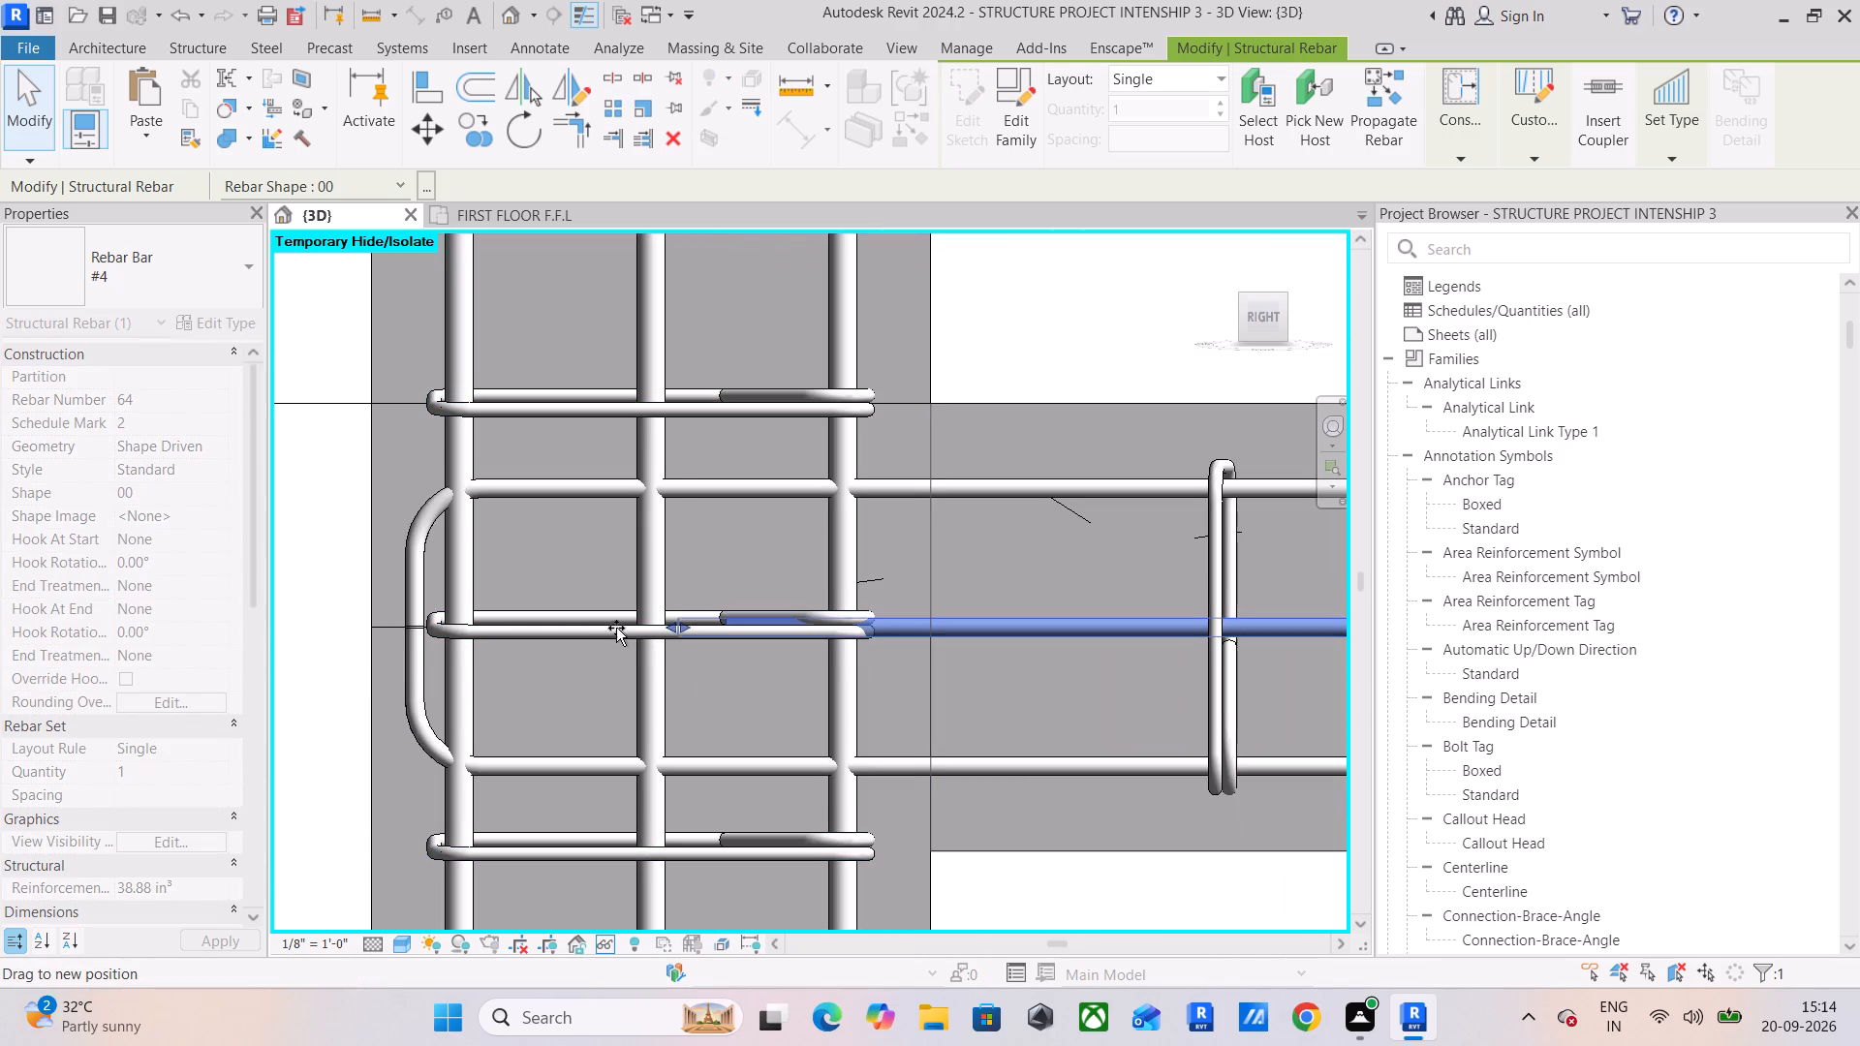
drag(616, 628, 416, 632)
scroll(415, 631, up, 10)
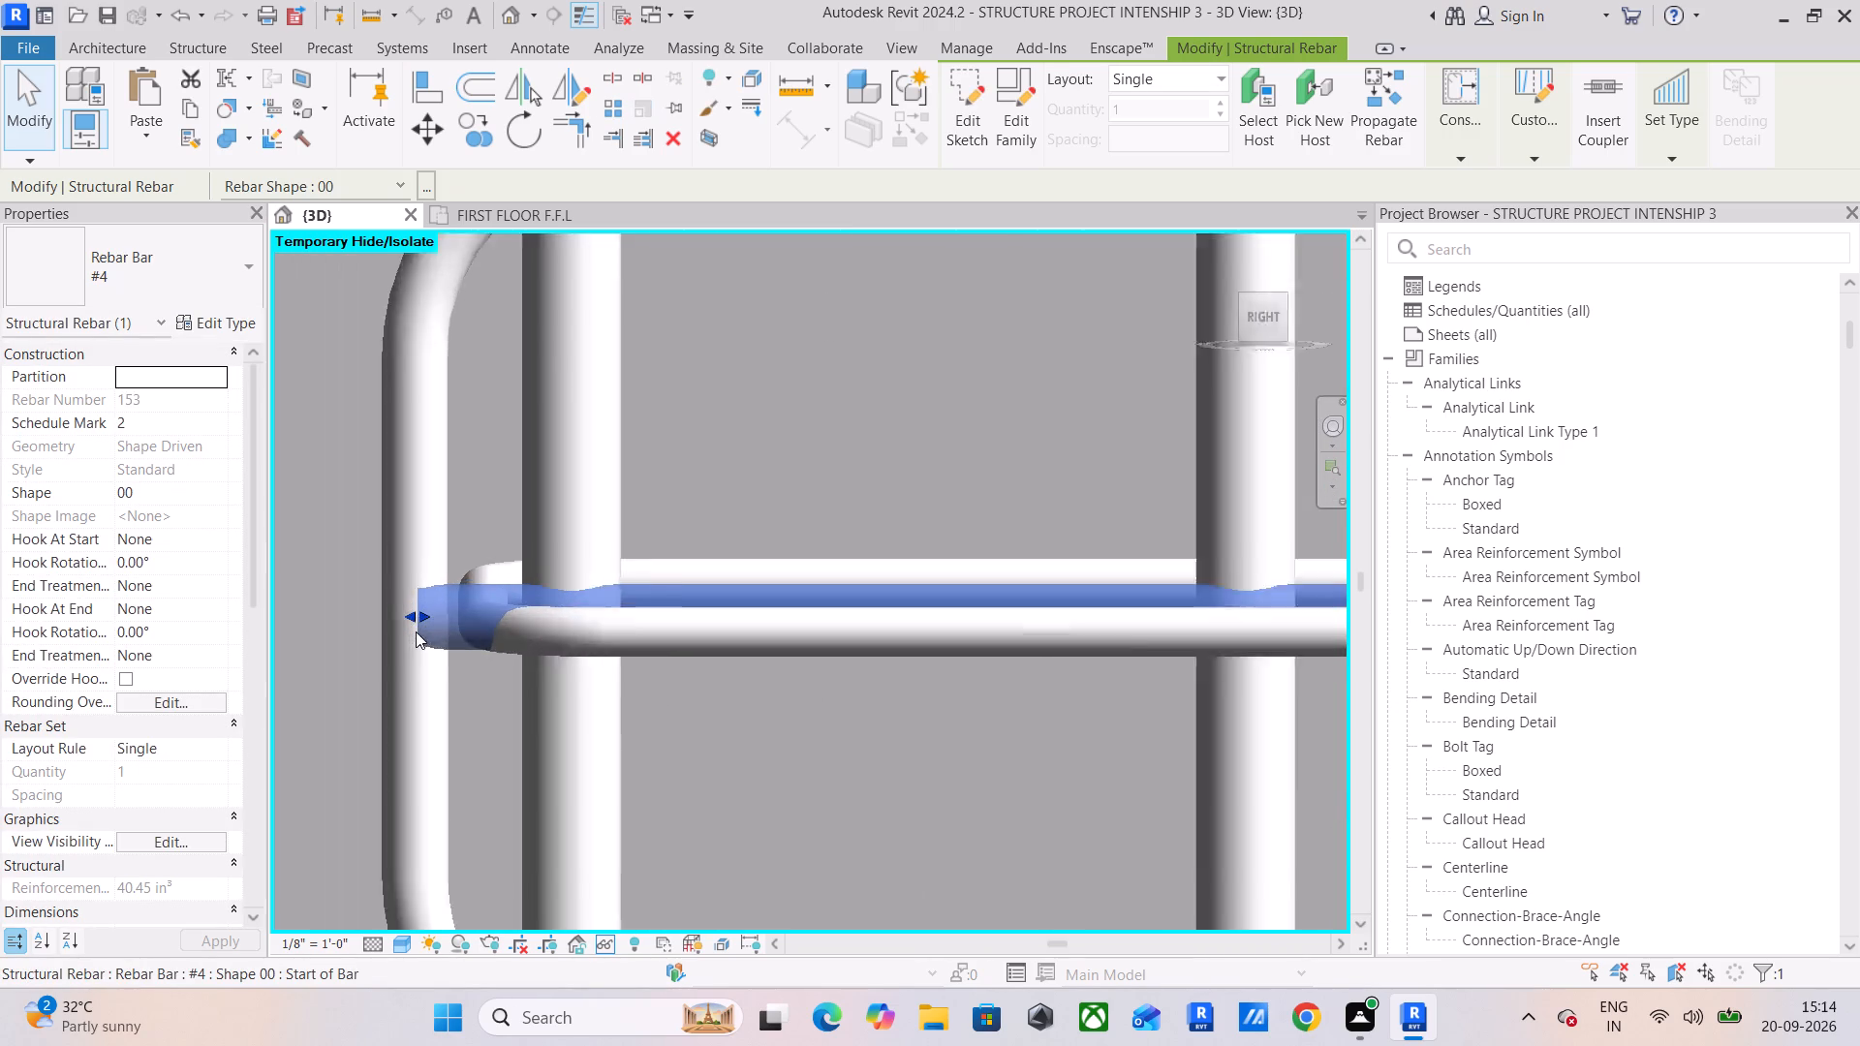
scroll(416, 631, up, 1)
drag(405, 610, 376, 614)
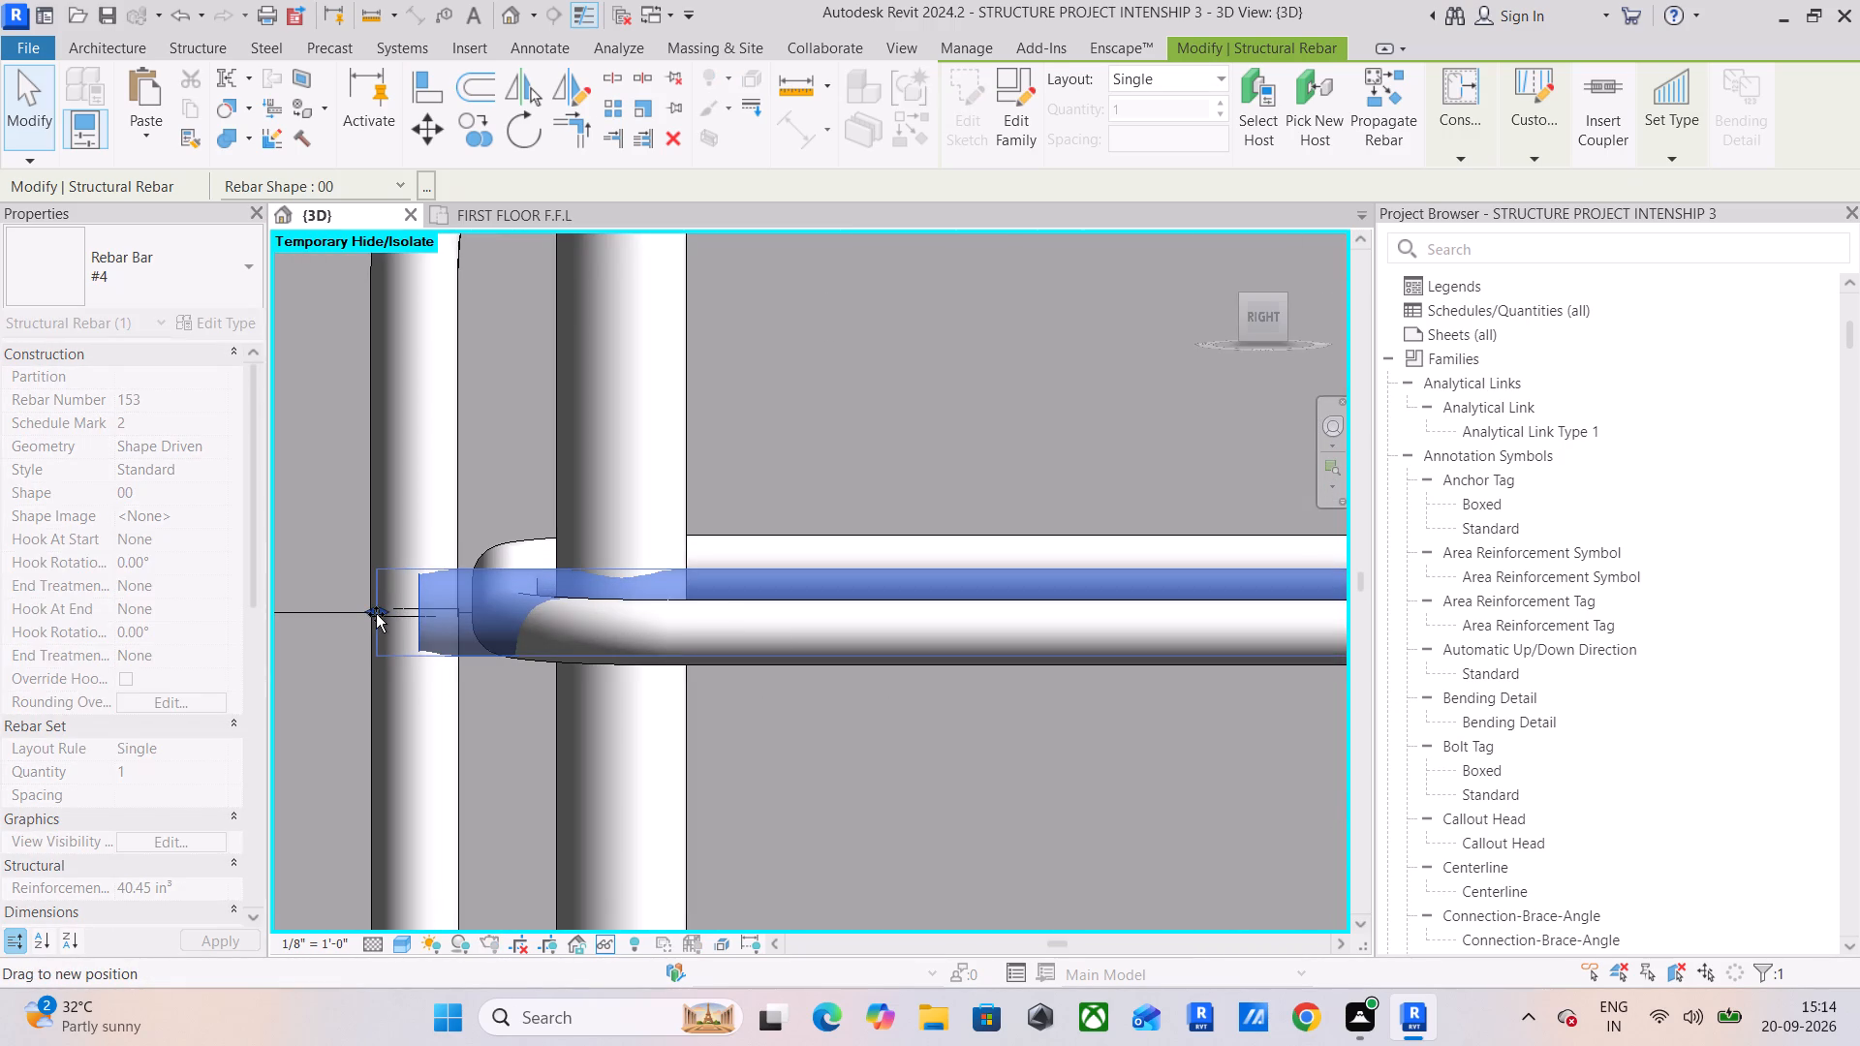
drag(376, 614, 373, 617)
drag(373, 617, 372, 622)
Extend the far straight #4 bar at the beam's mid-depth through the column to the outer face of the hooks.
drag(1254, 317, 1250, 350)
scroll(956, 572, down, 3)
middle_drag(949, 584, 554, 585)
scroll(709, 578, down, 2)
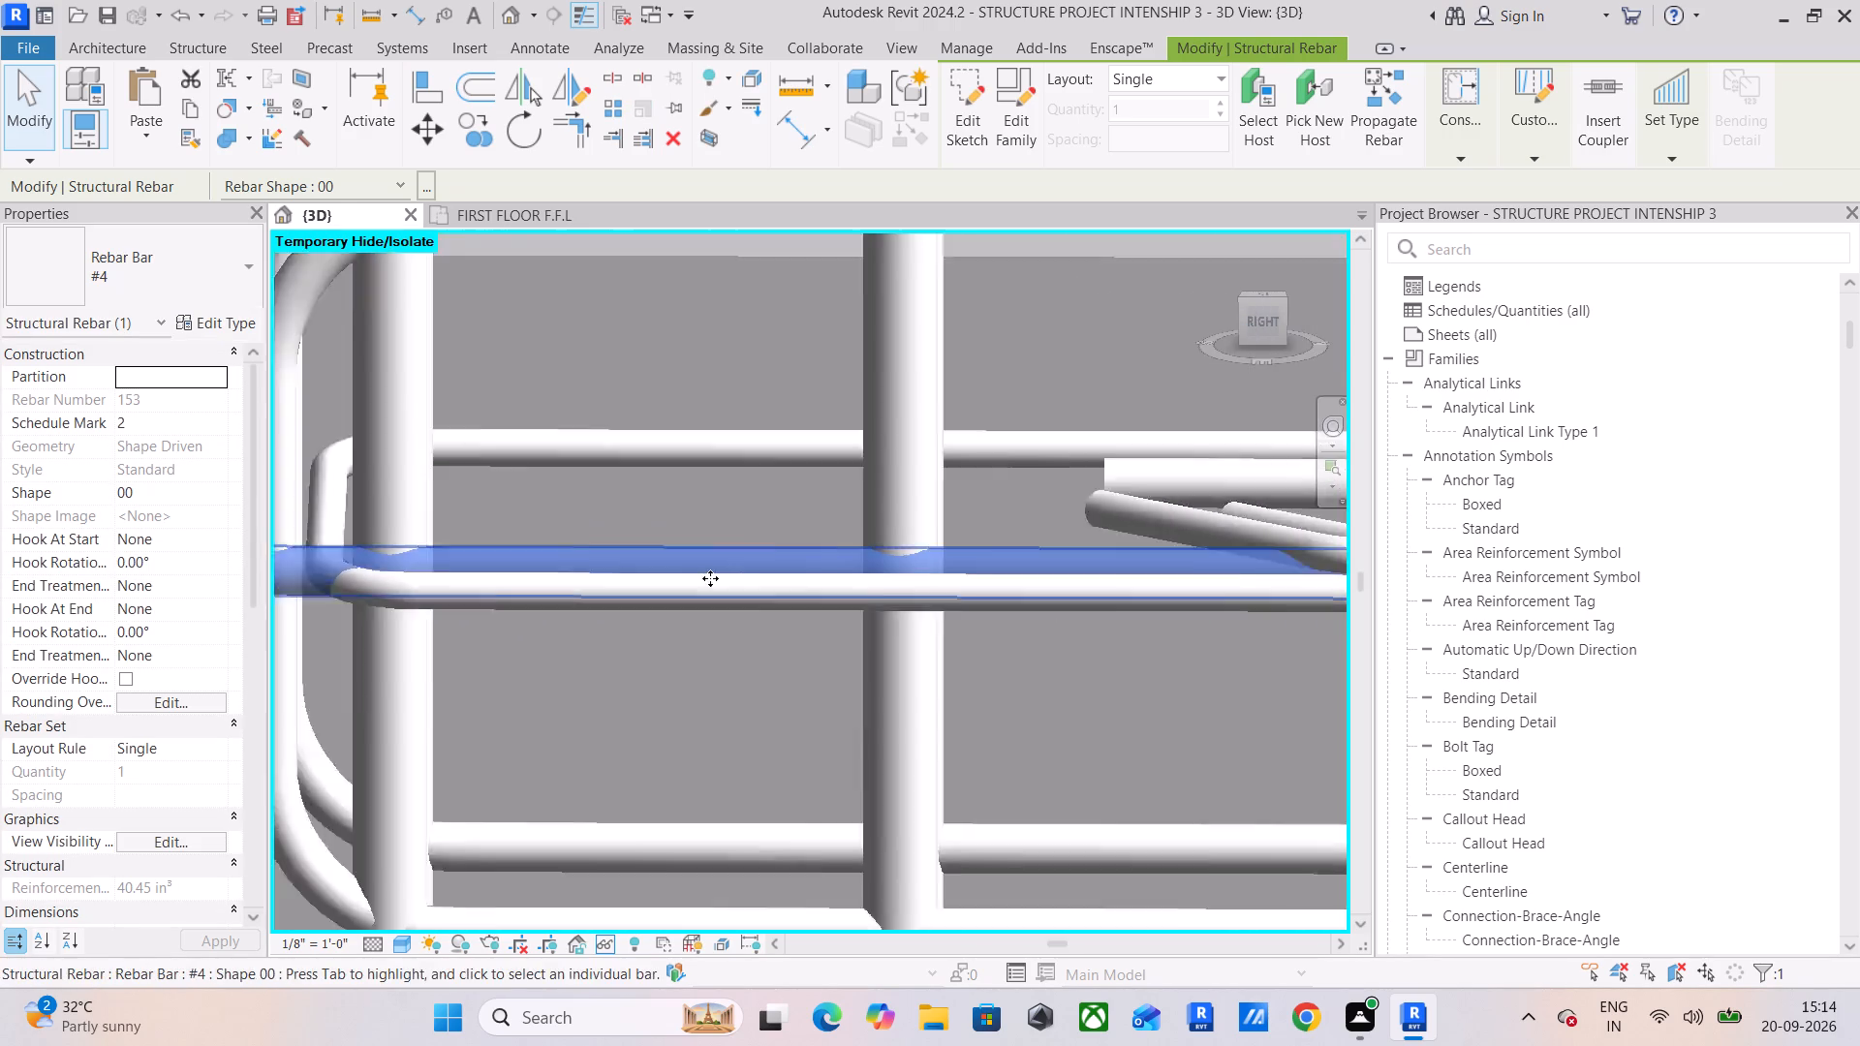
scroll(710, 578, down, 2)
click(1009, 509)
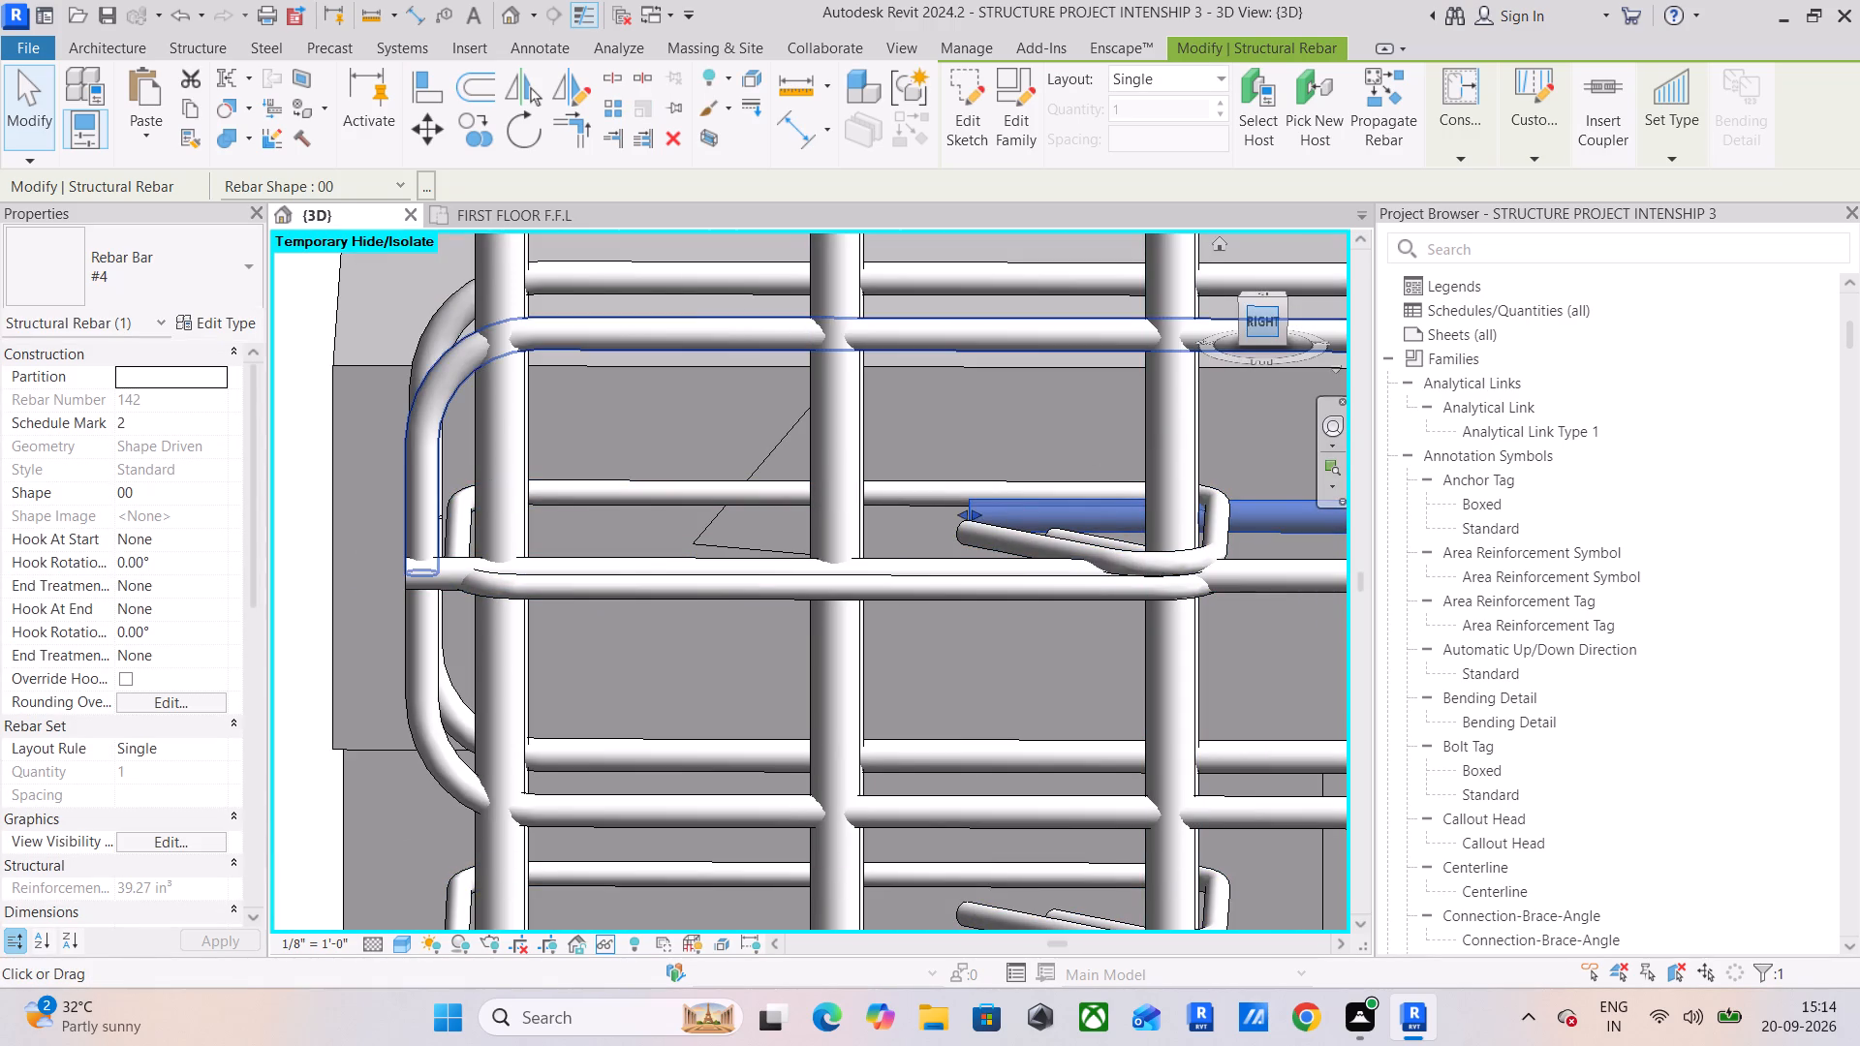
click(1266, 328)
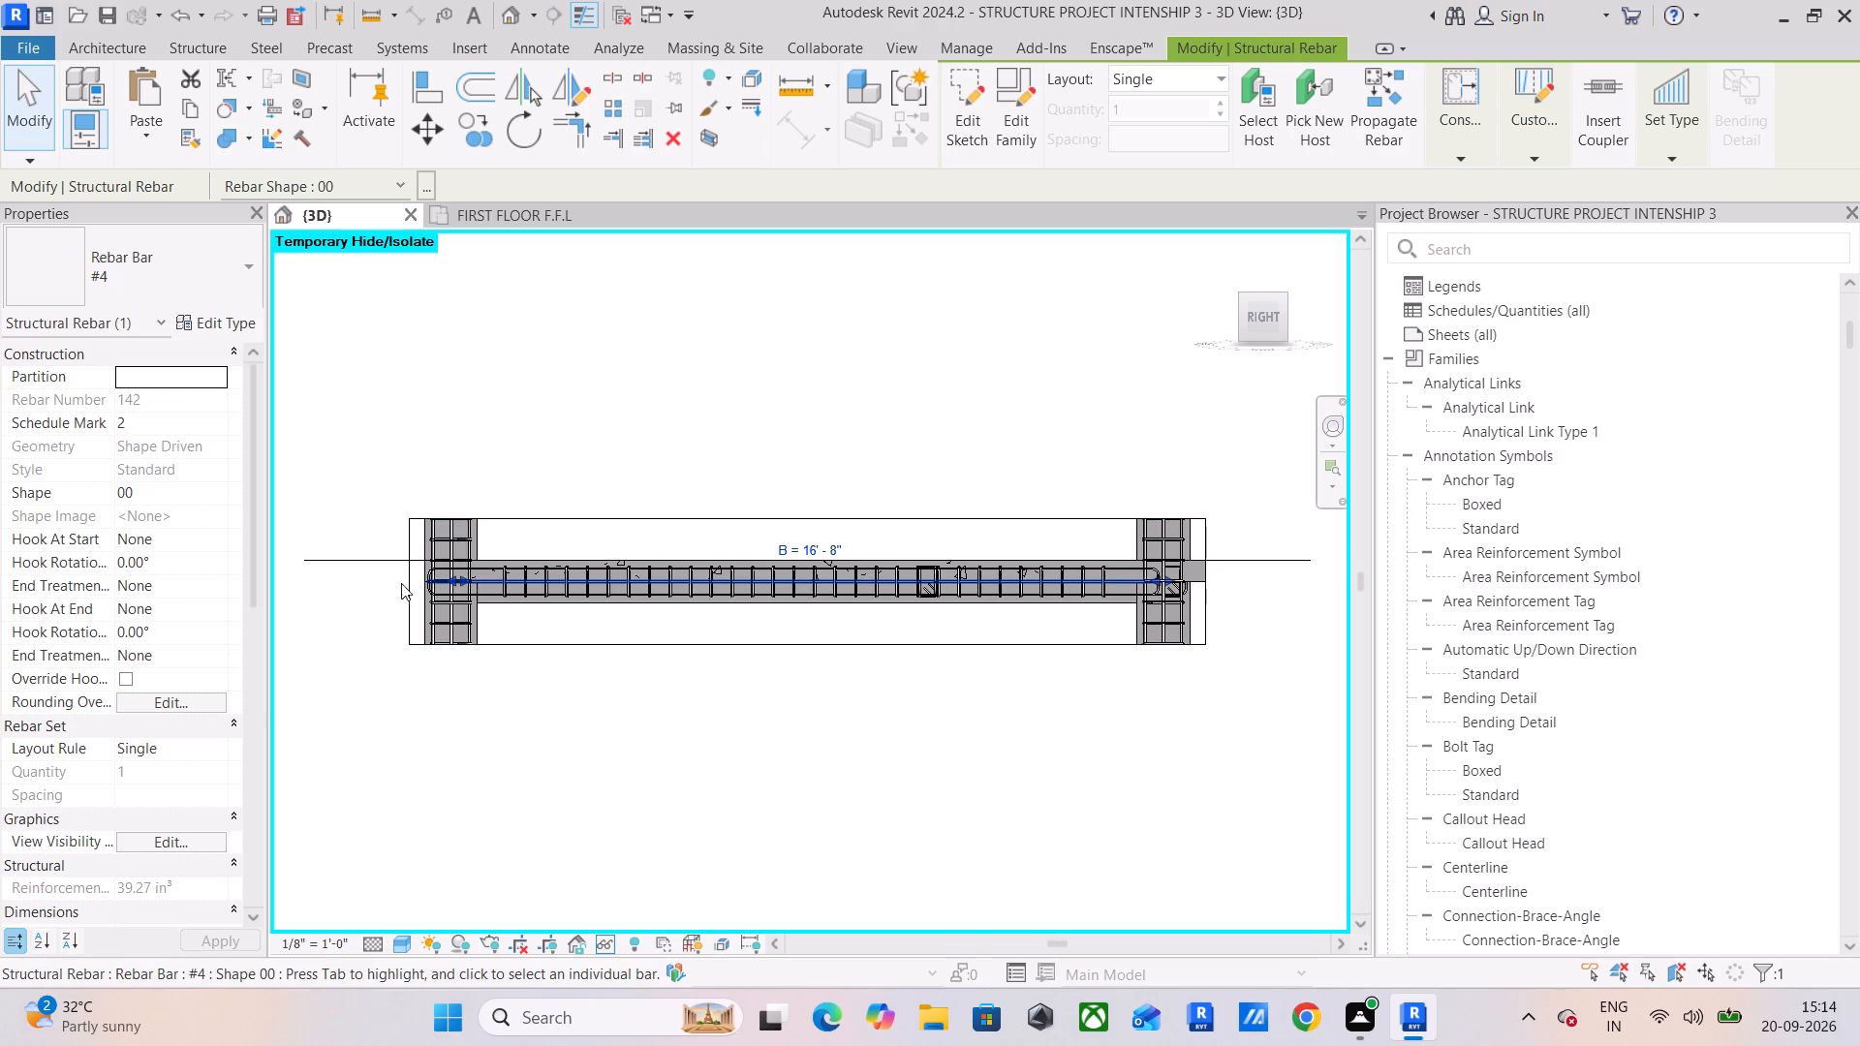
scroll(447, 561, up, 6)
middle_drag(480, 569, 669, 539)
scroll(649, 573, up, 6)
middle_drag(648, 585, 816, 570)
scroll(799, 582, up, 5)
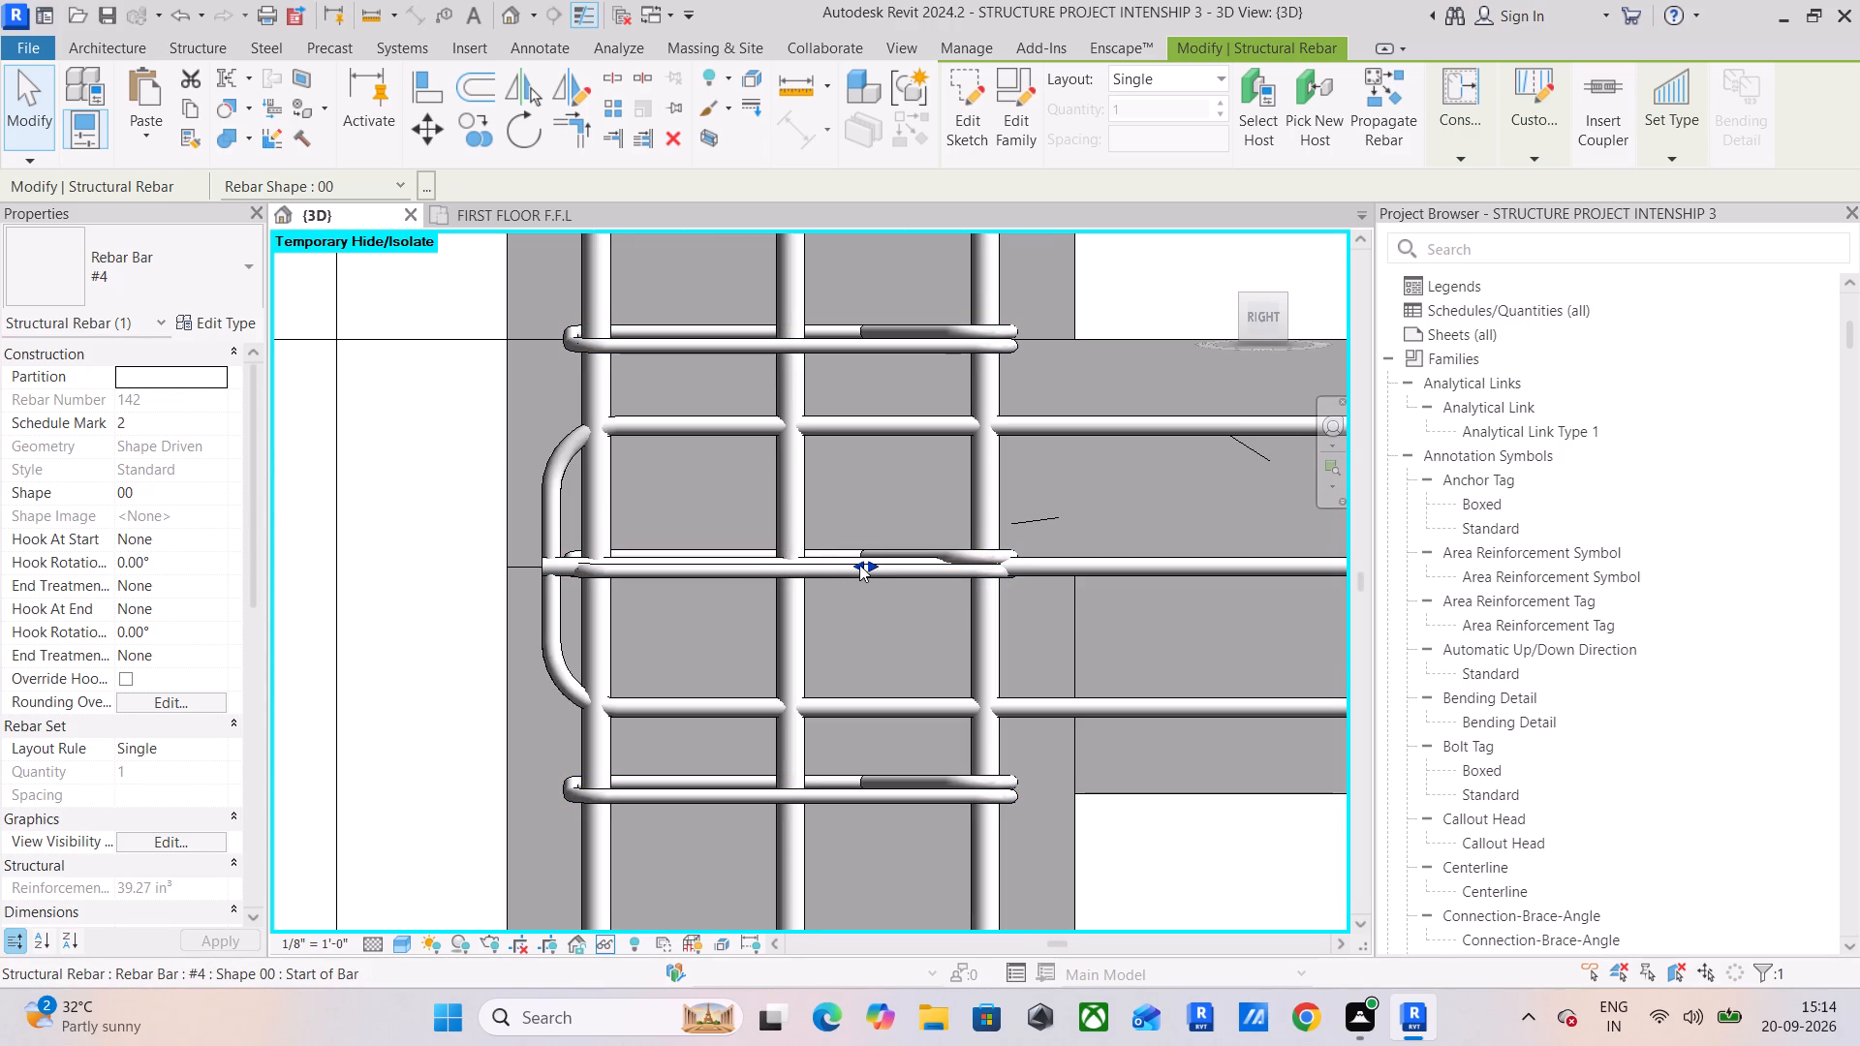
drag(859, 562, 550, 614)
scroll(535, 559, up, 5)
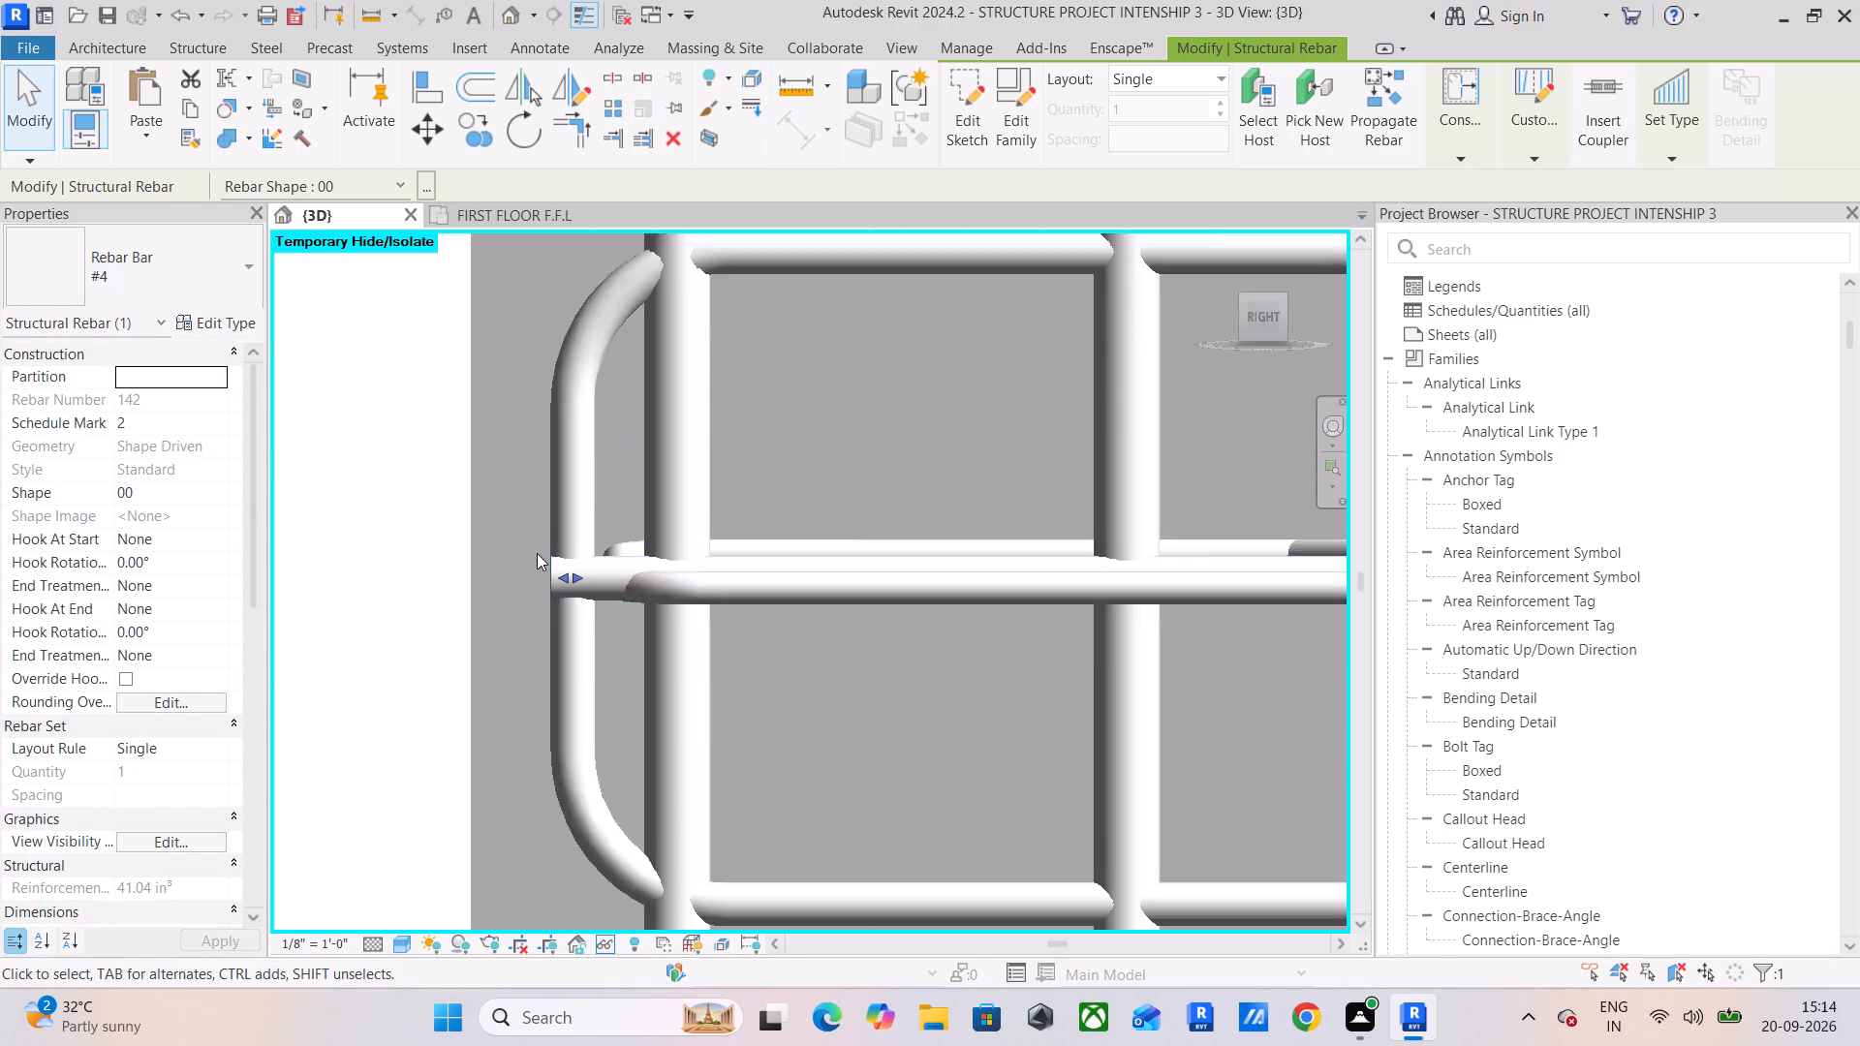
scroll(537, 553, up, 6)
scroll(596, 614, up, 5)
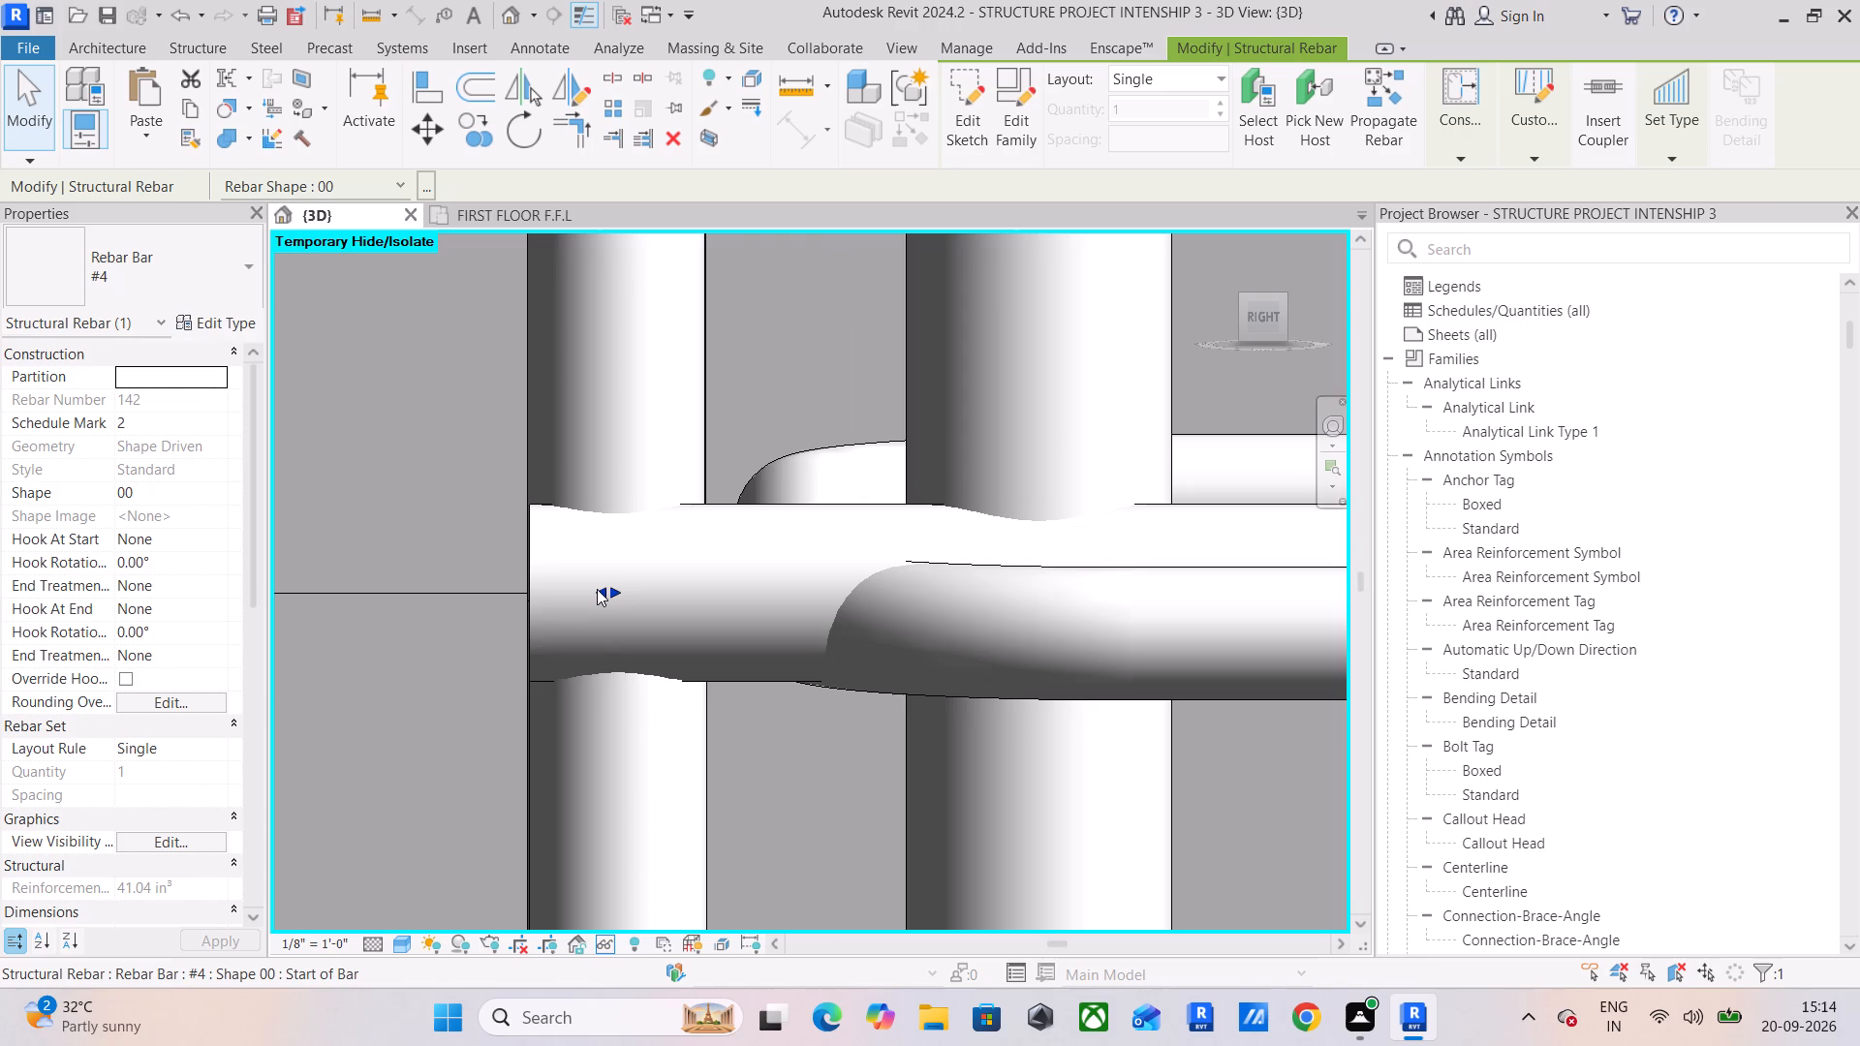
drag(597, 590, 529, 609)
Stretch the beam's #3 stirrup set at its start end up close to the face of the supporting column.
scroll(558, 602, down, 10)
middle_drag(794, 609, 599, 637)
scroll(972, 491, down, 5)
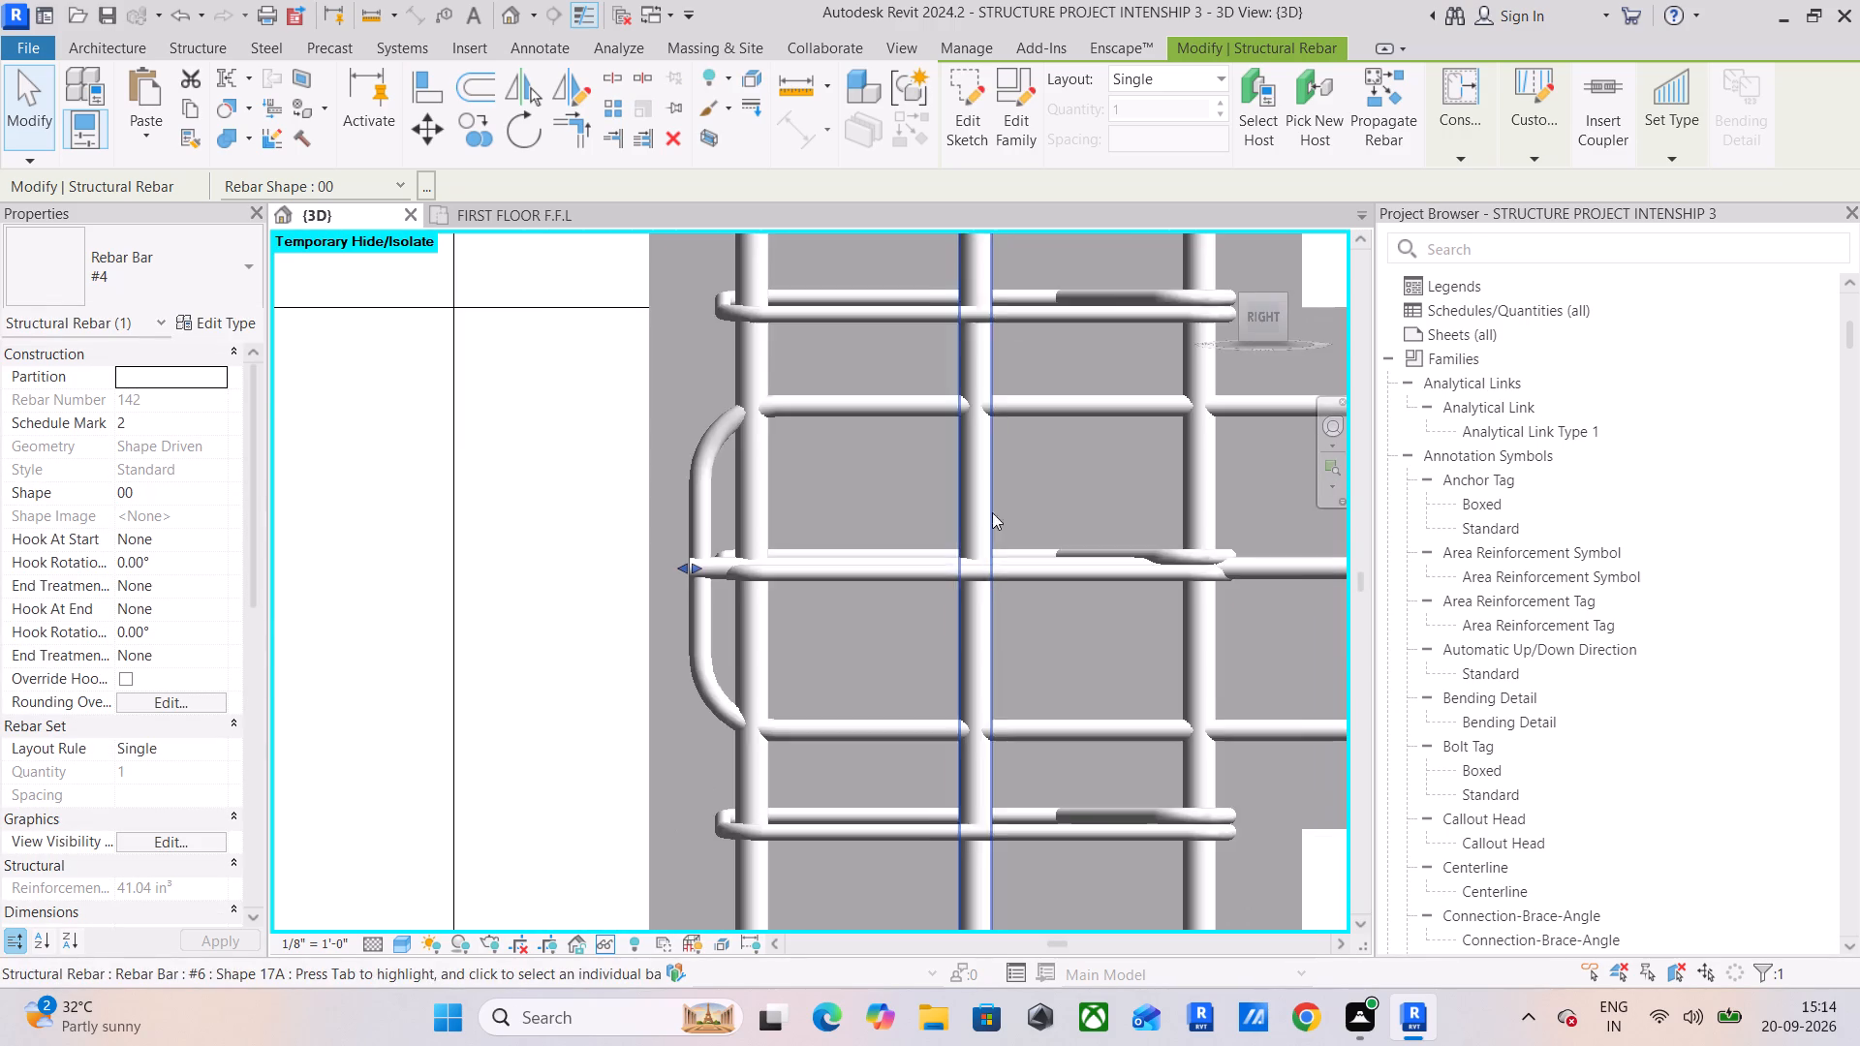
scroll(1108, 492, down, 5)
middle_drag(1034, 536, 445, 631)
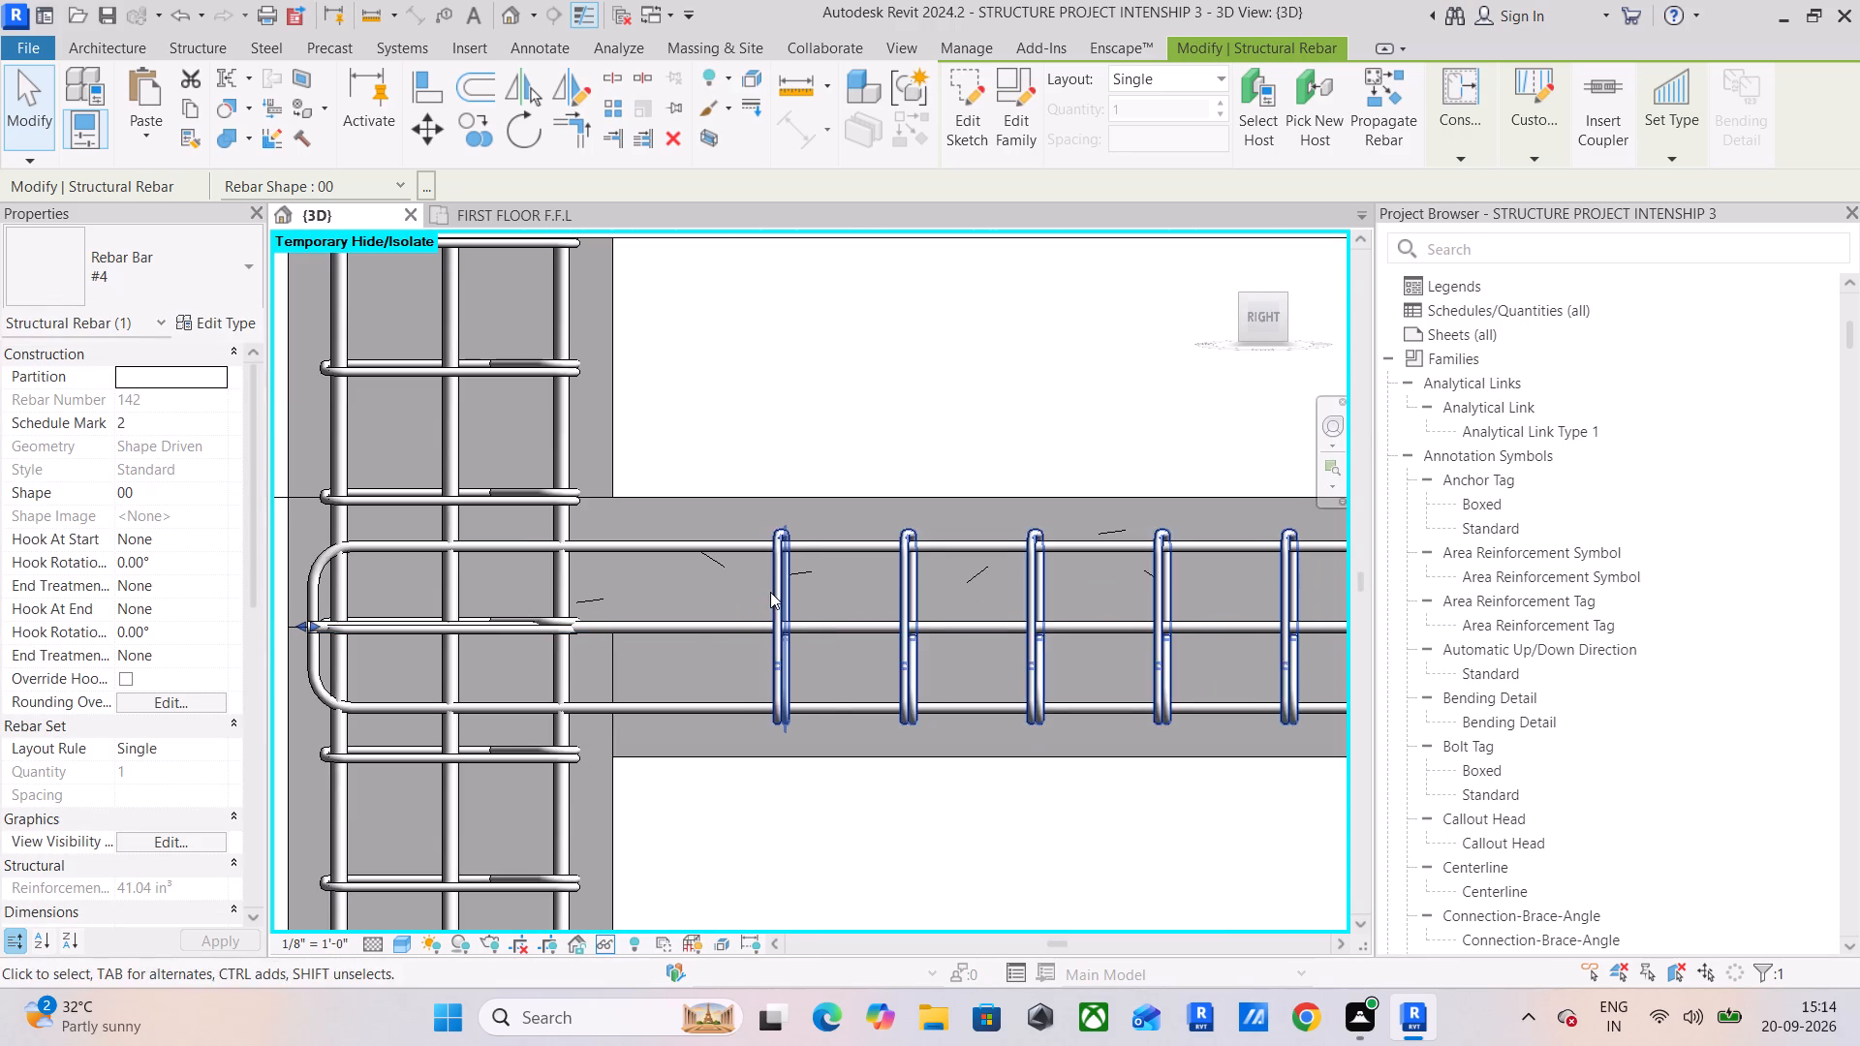
click(770, 592)
drag(778, 625, 664, 630)
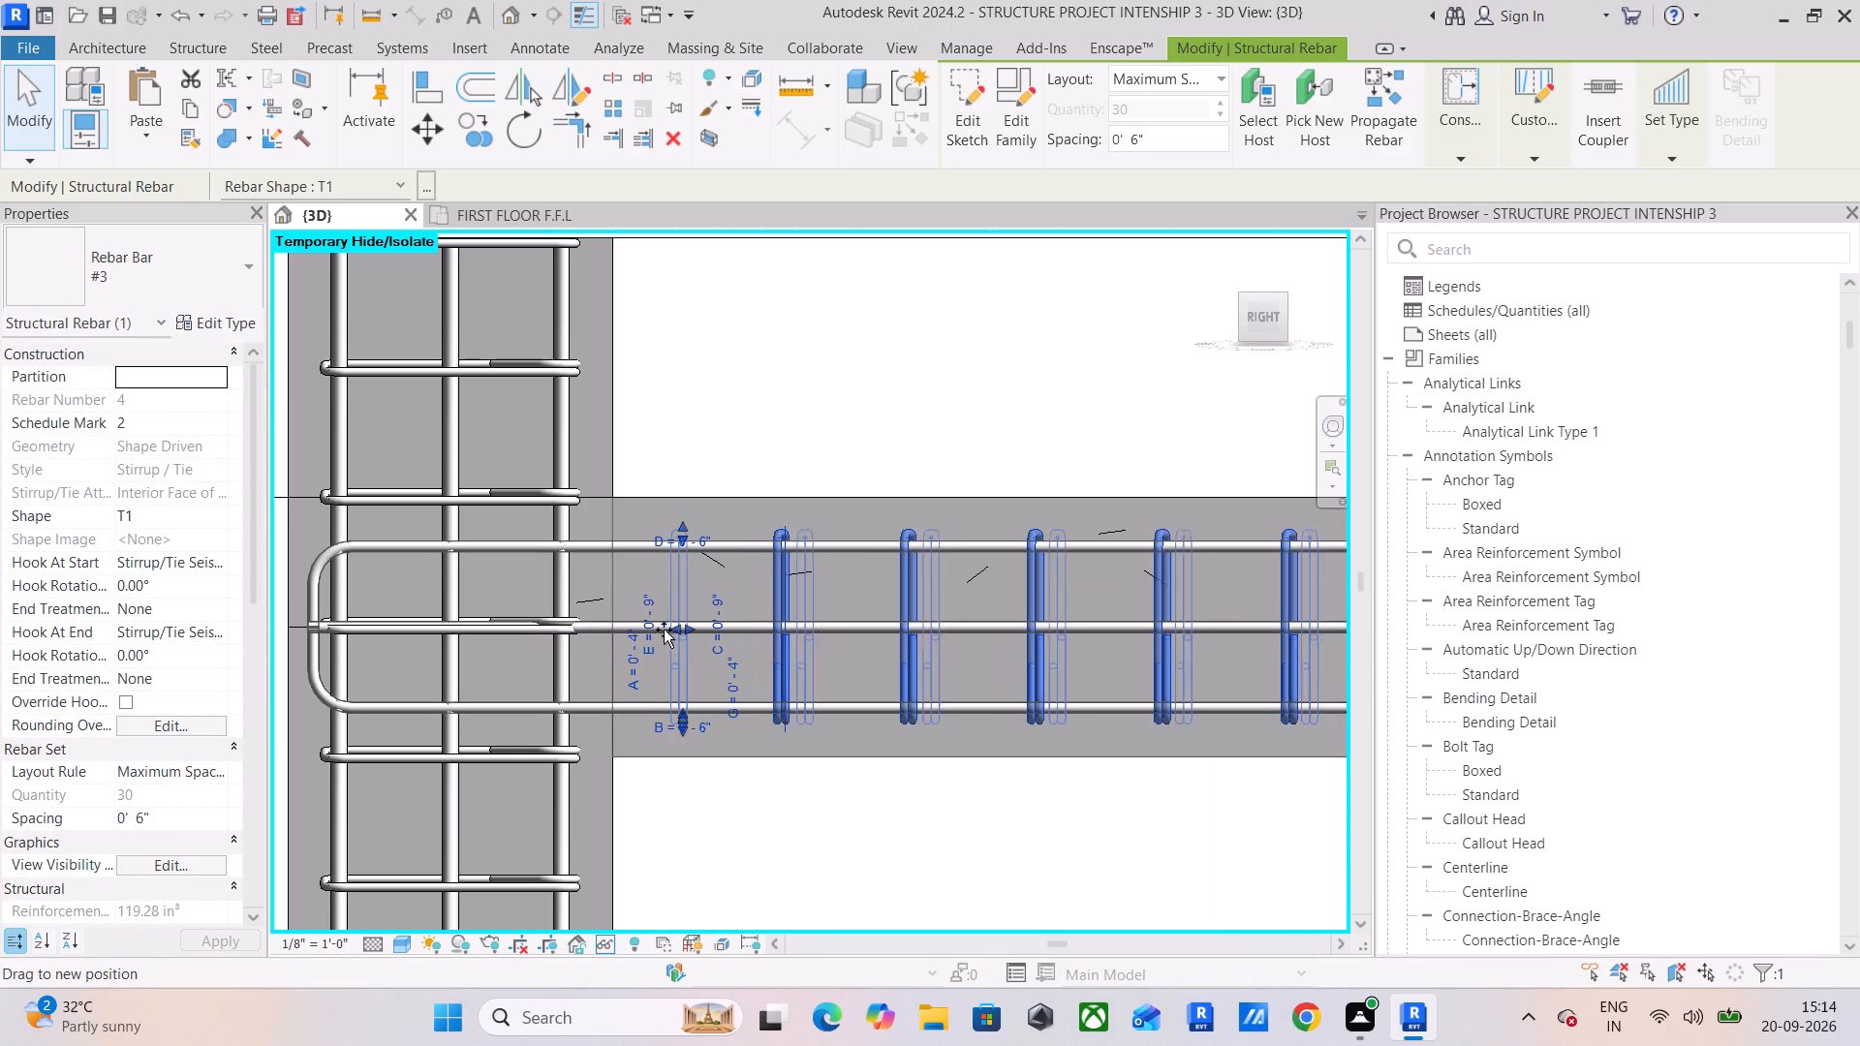
drag(664, 630, 635, 641)
Stretch the other end of the #3 stirrup set up close to the face of the opposite column.
scroll(718, 620, down, 5)
middle_drag(1088, 638, 559, 616)
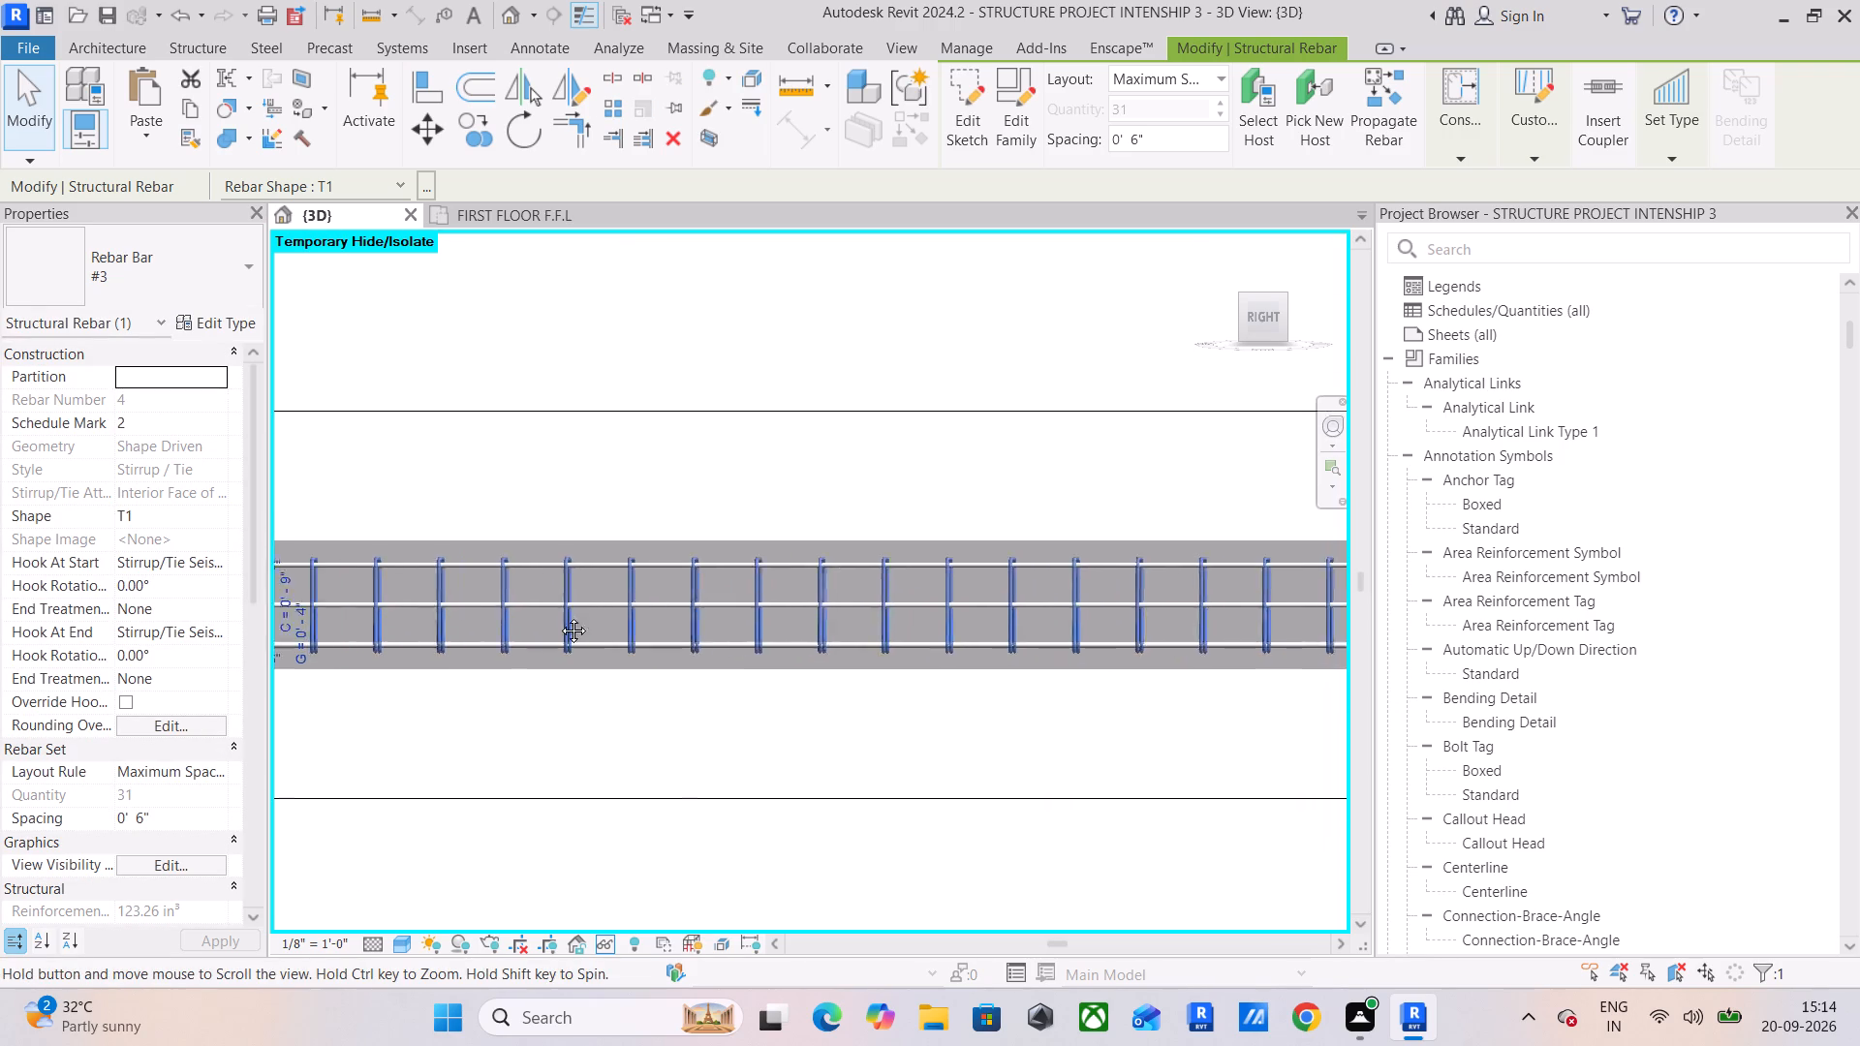
middle_drag(559, 616, 475, 616)
scroll(1145, 609, down, 4)
middle_drag(1122, 619, 592, 631)
scroll(1069, 601, up, 5)
middle_drag(1041, 612, 493, 598)
scroll(535, 606, up, 6)
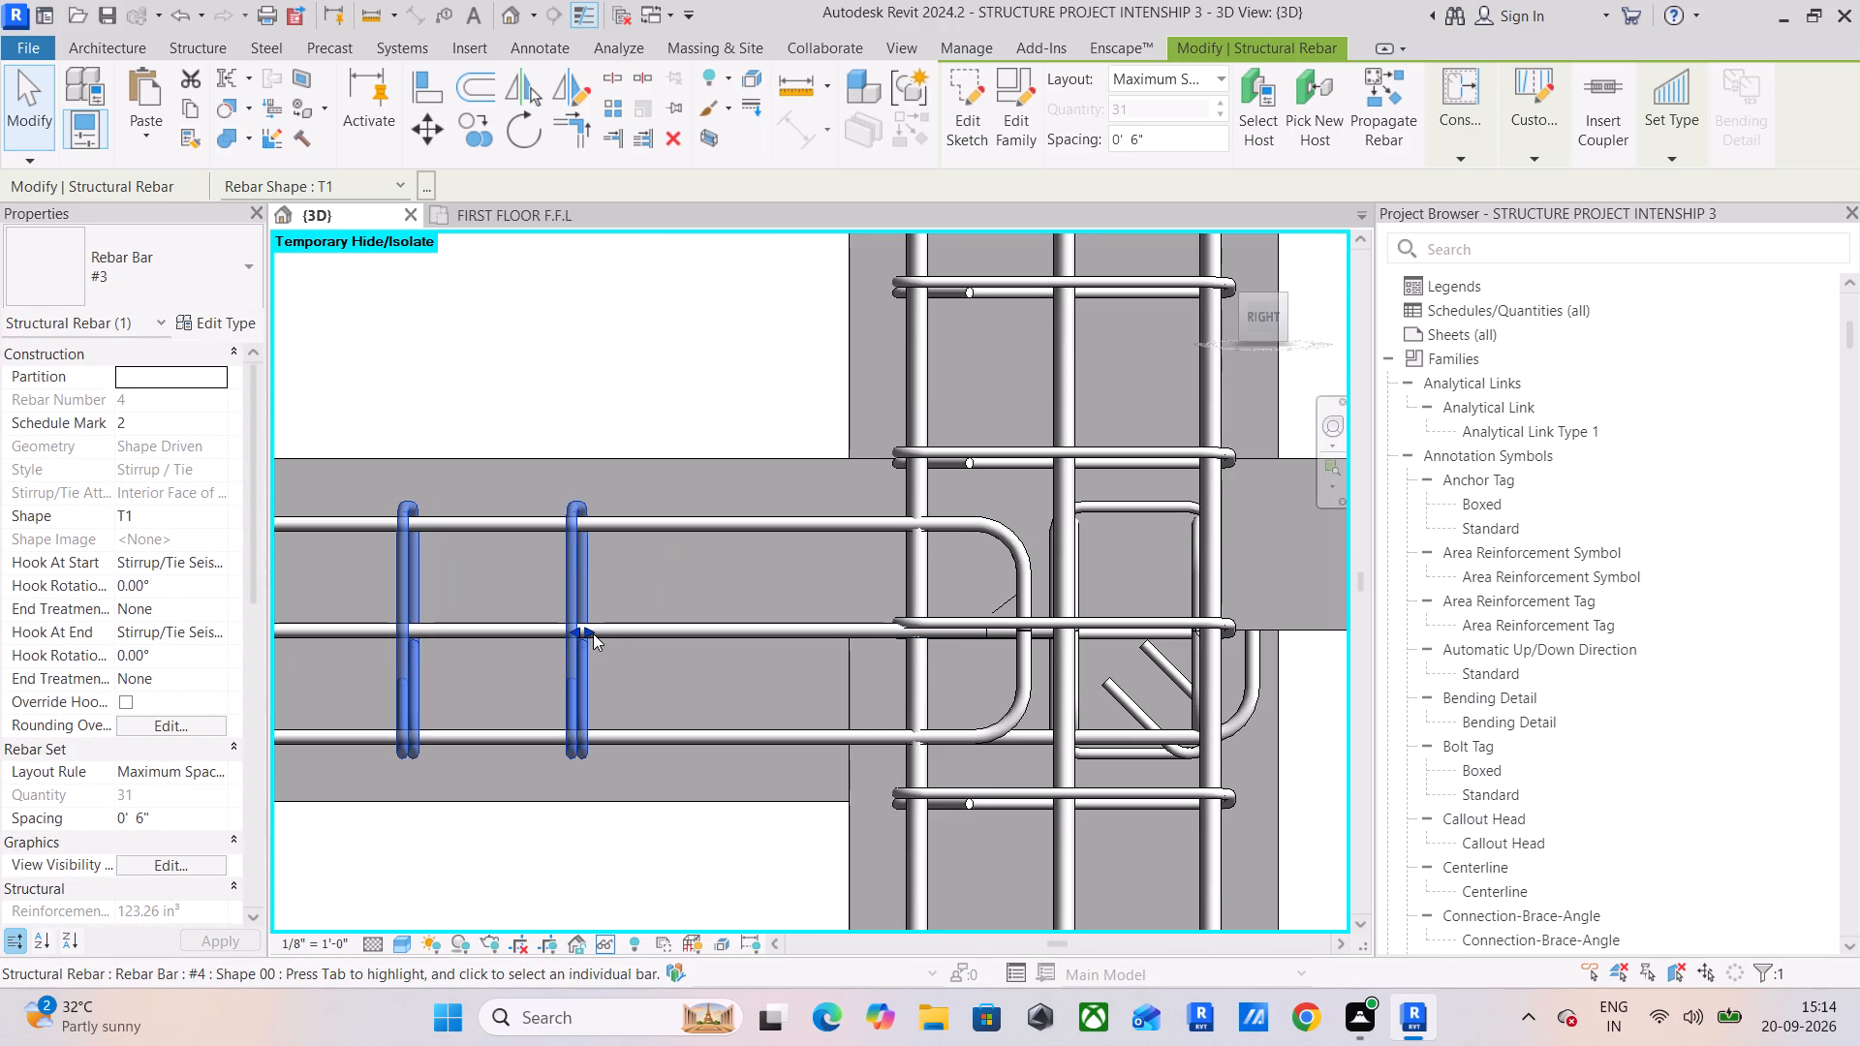
drag(587, 629, 826, 648)
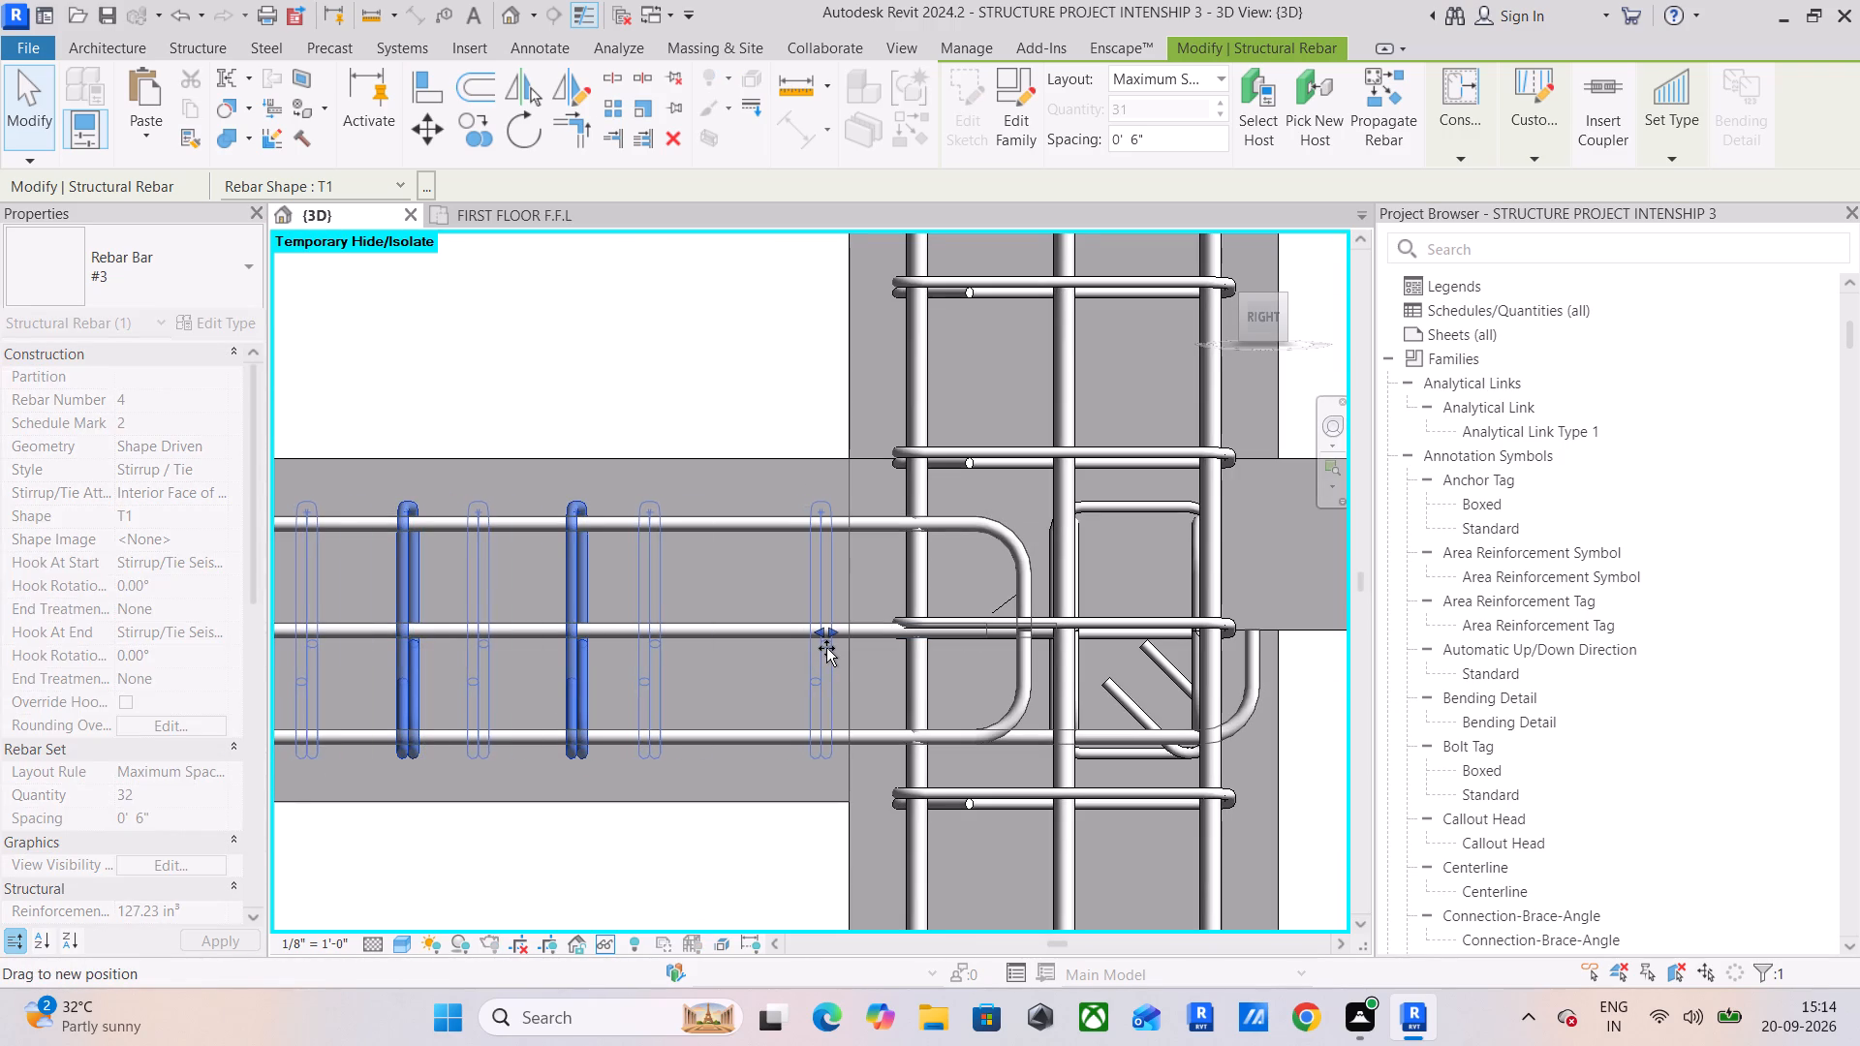
drag(826, 648, 827, 648)
Stretch the end of the near upper hooked #4 bar through the opposite column, placing its hook just outside the outermost vertical bars.
click(996, 524)
middle_drag(1035, 553, 888, 593)
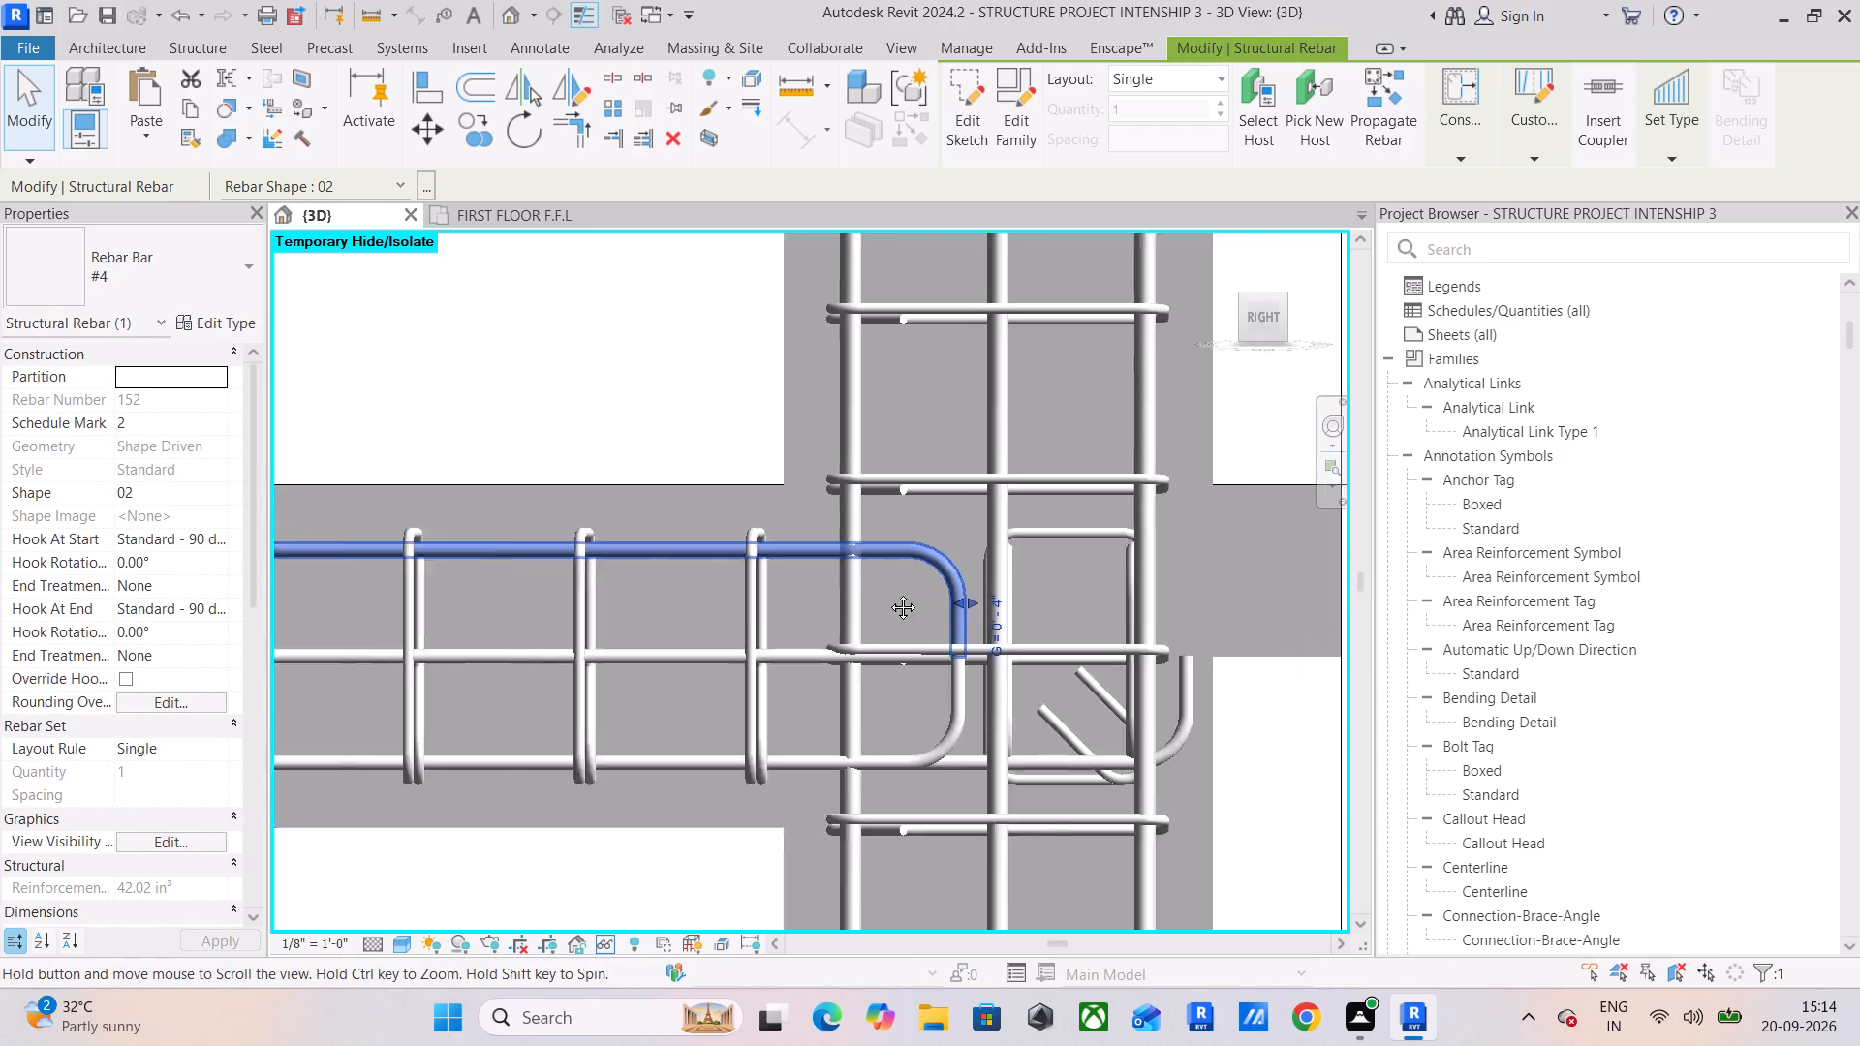
middle_drag(888, 593, 573, 557)
drag(573, 578, 788, 590)
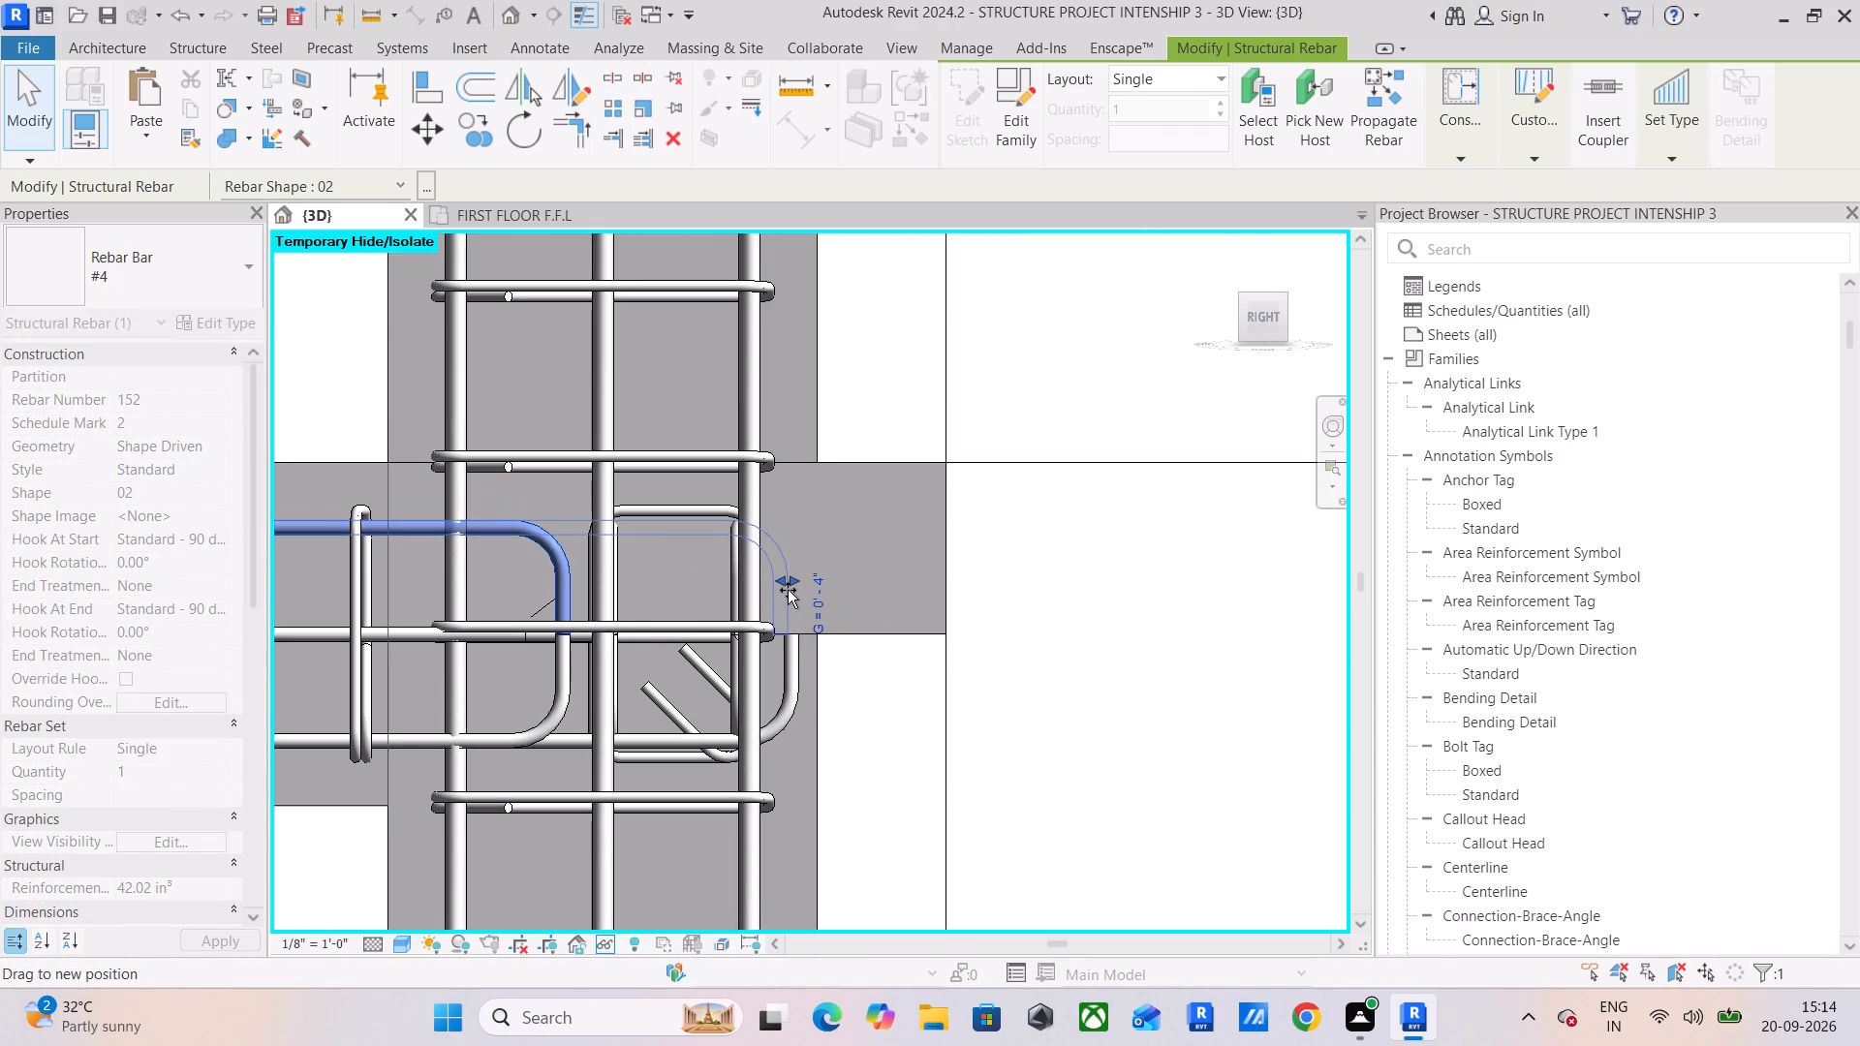
drag(788, 590, 797, 590)
scroll(797, 591, up, 6)
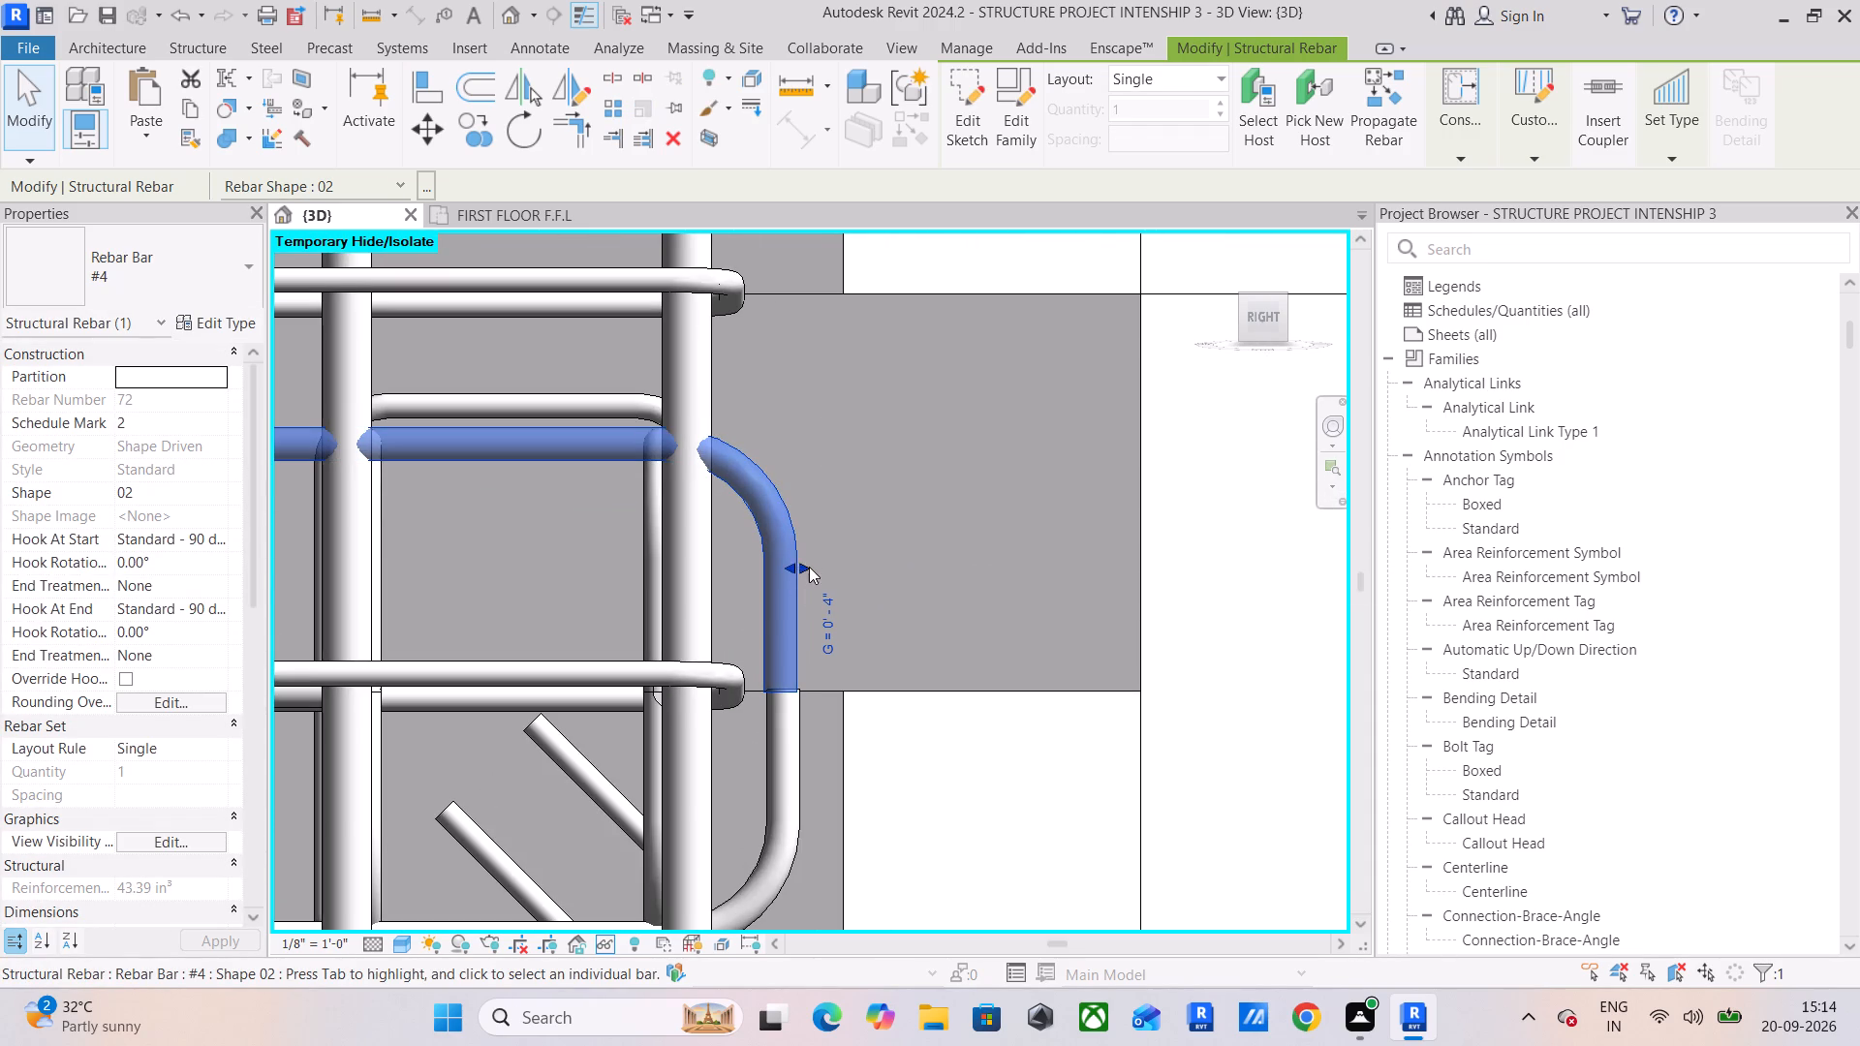
Fine-tune the near upper bar's hook until its outer face lines up with the already extended lower hook.
click(809, 567)
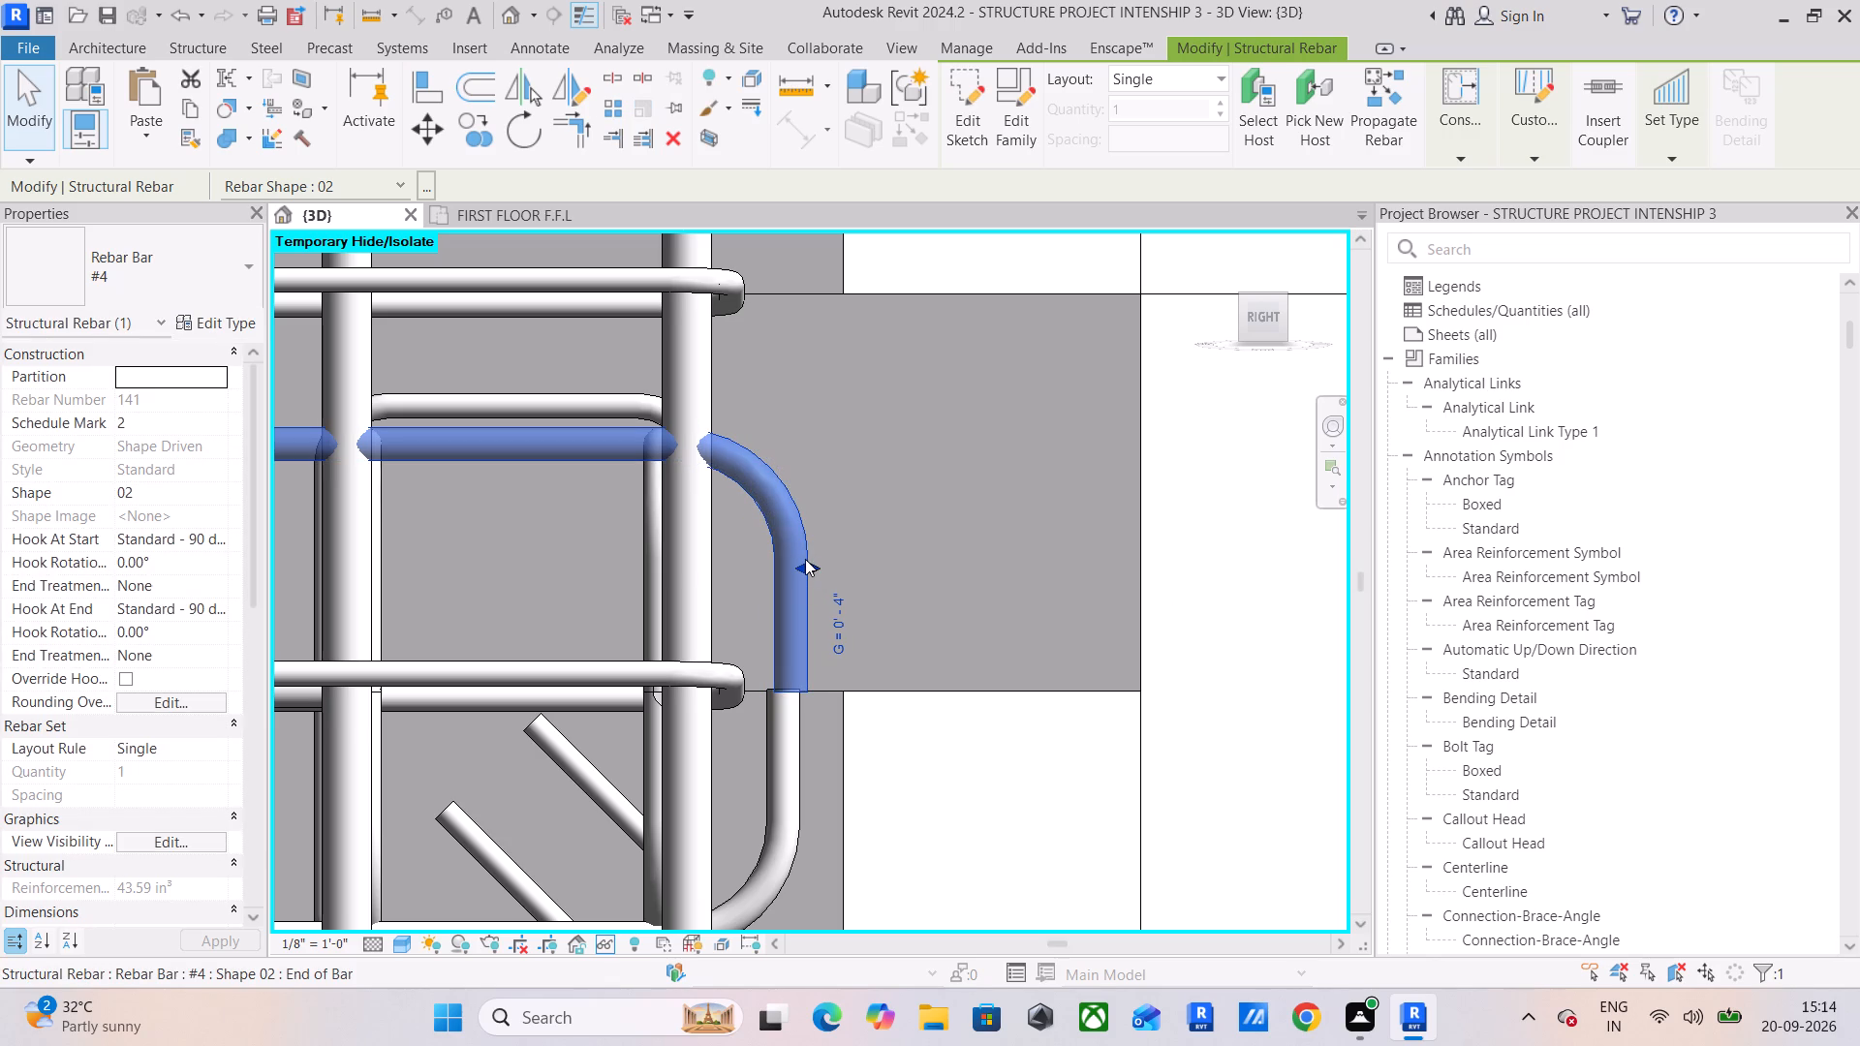
key(ctrl+z)
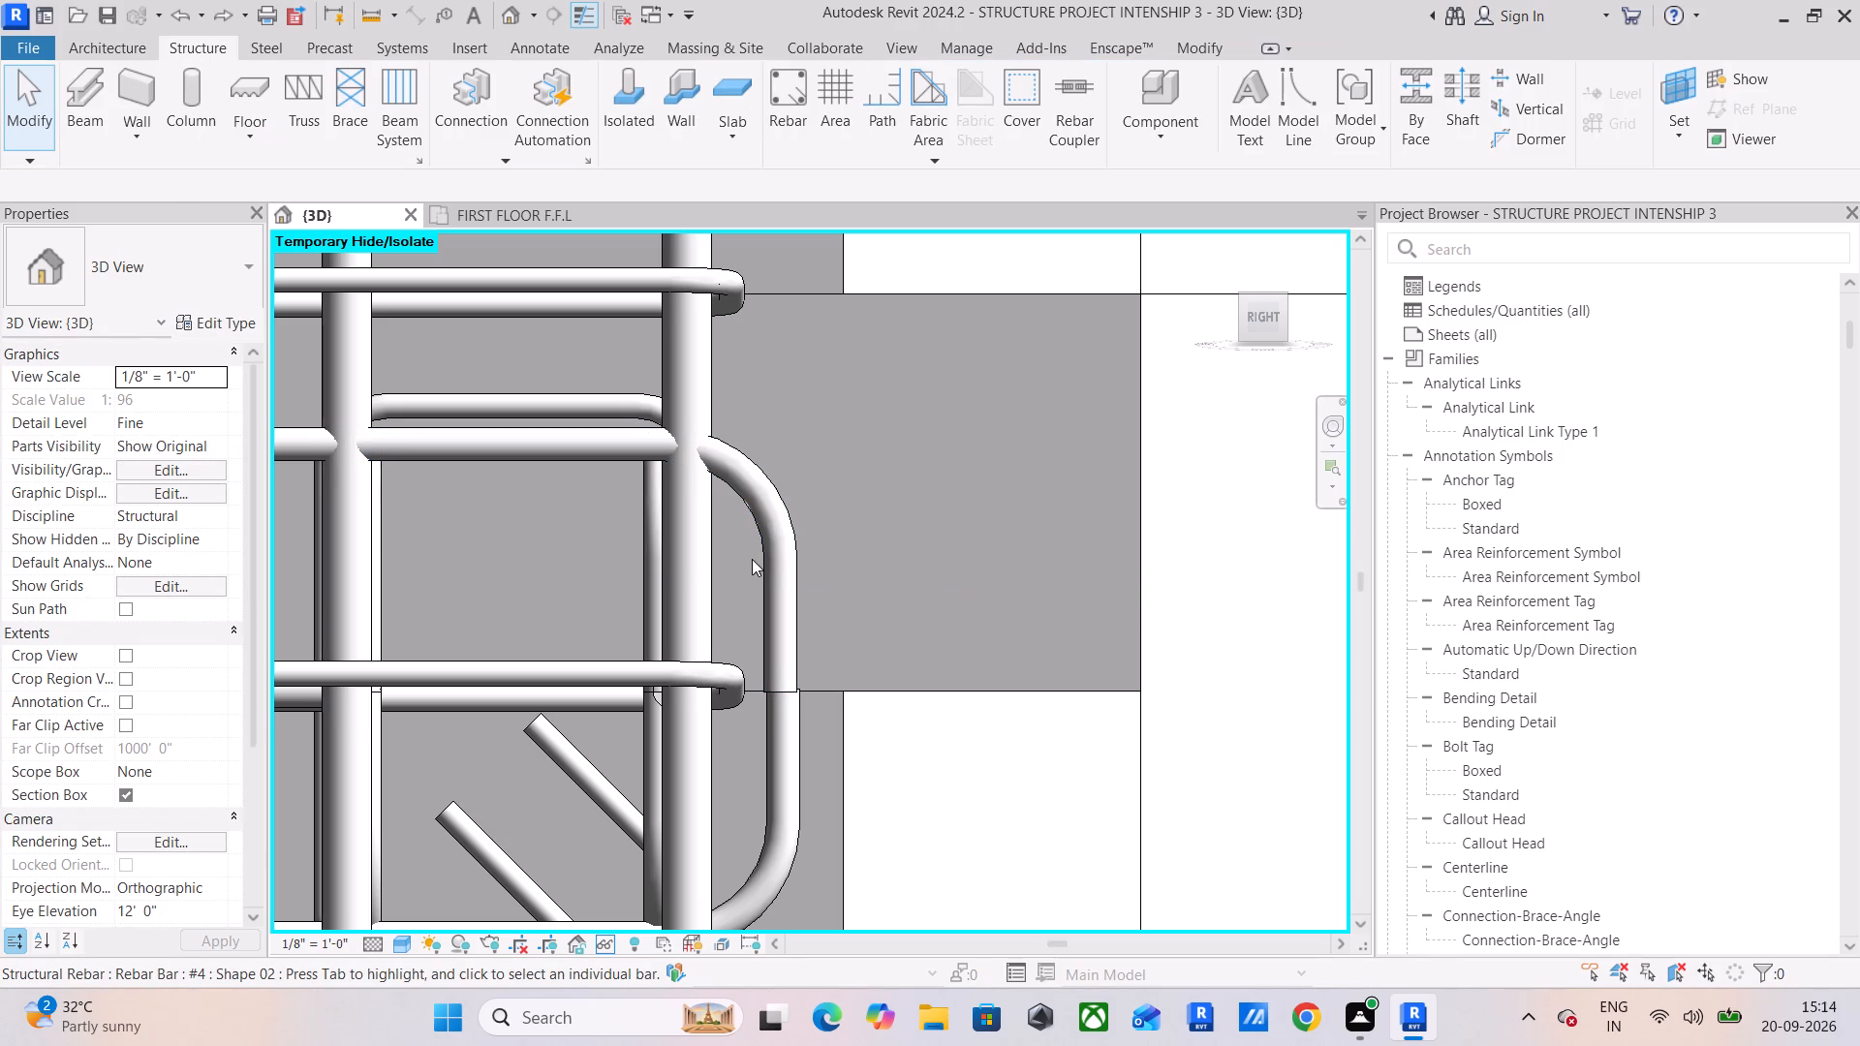
click(784, 546)
scroll(821, 621, up, 5)
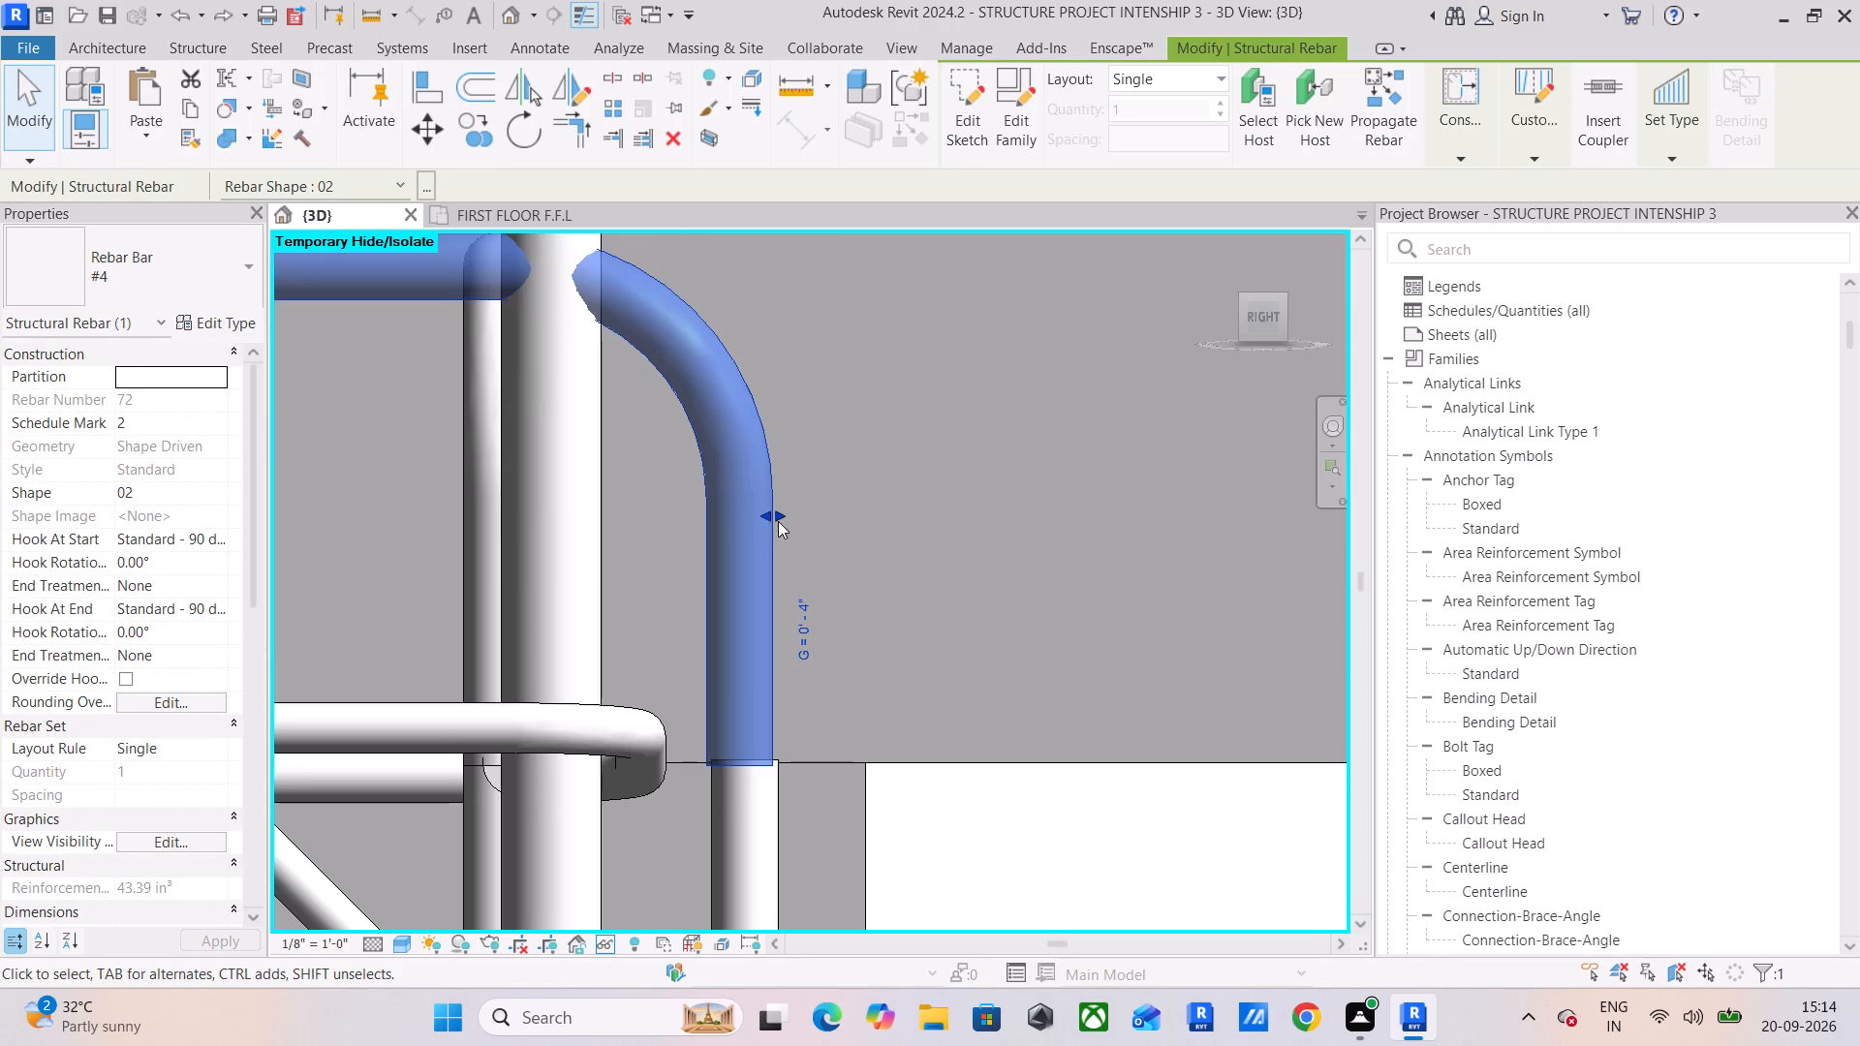
click(778, 512)
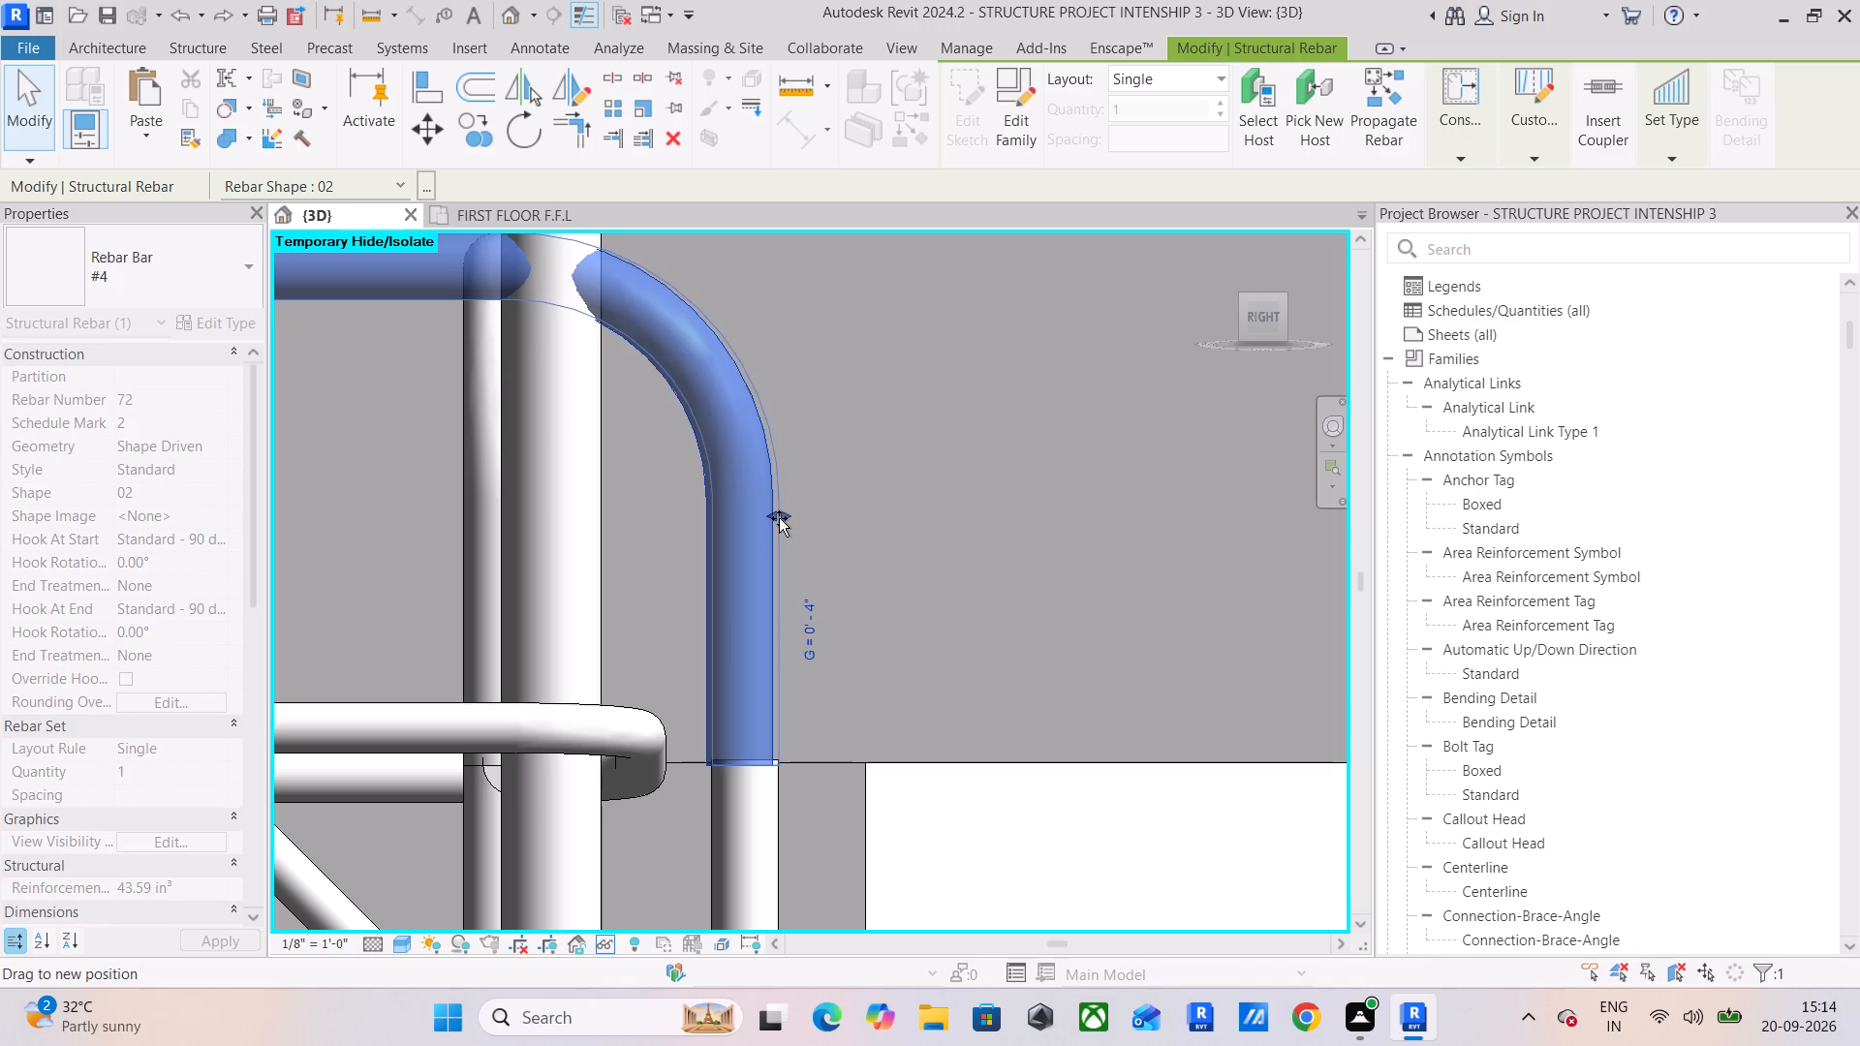
scroll(772, 598, down, 5)
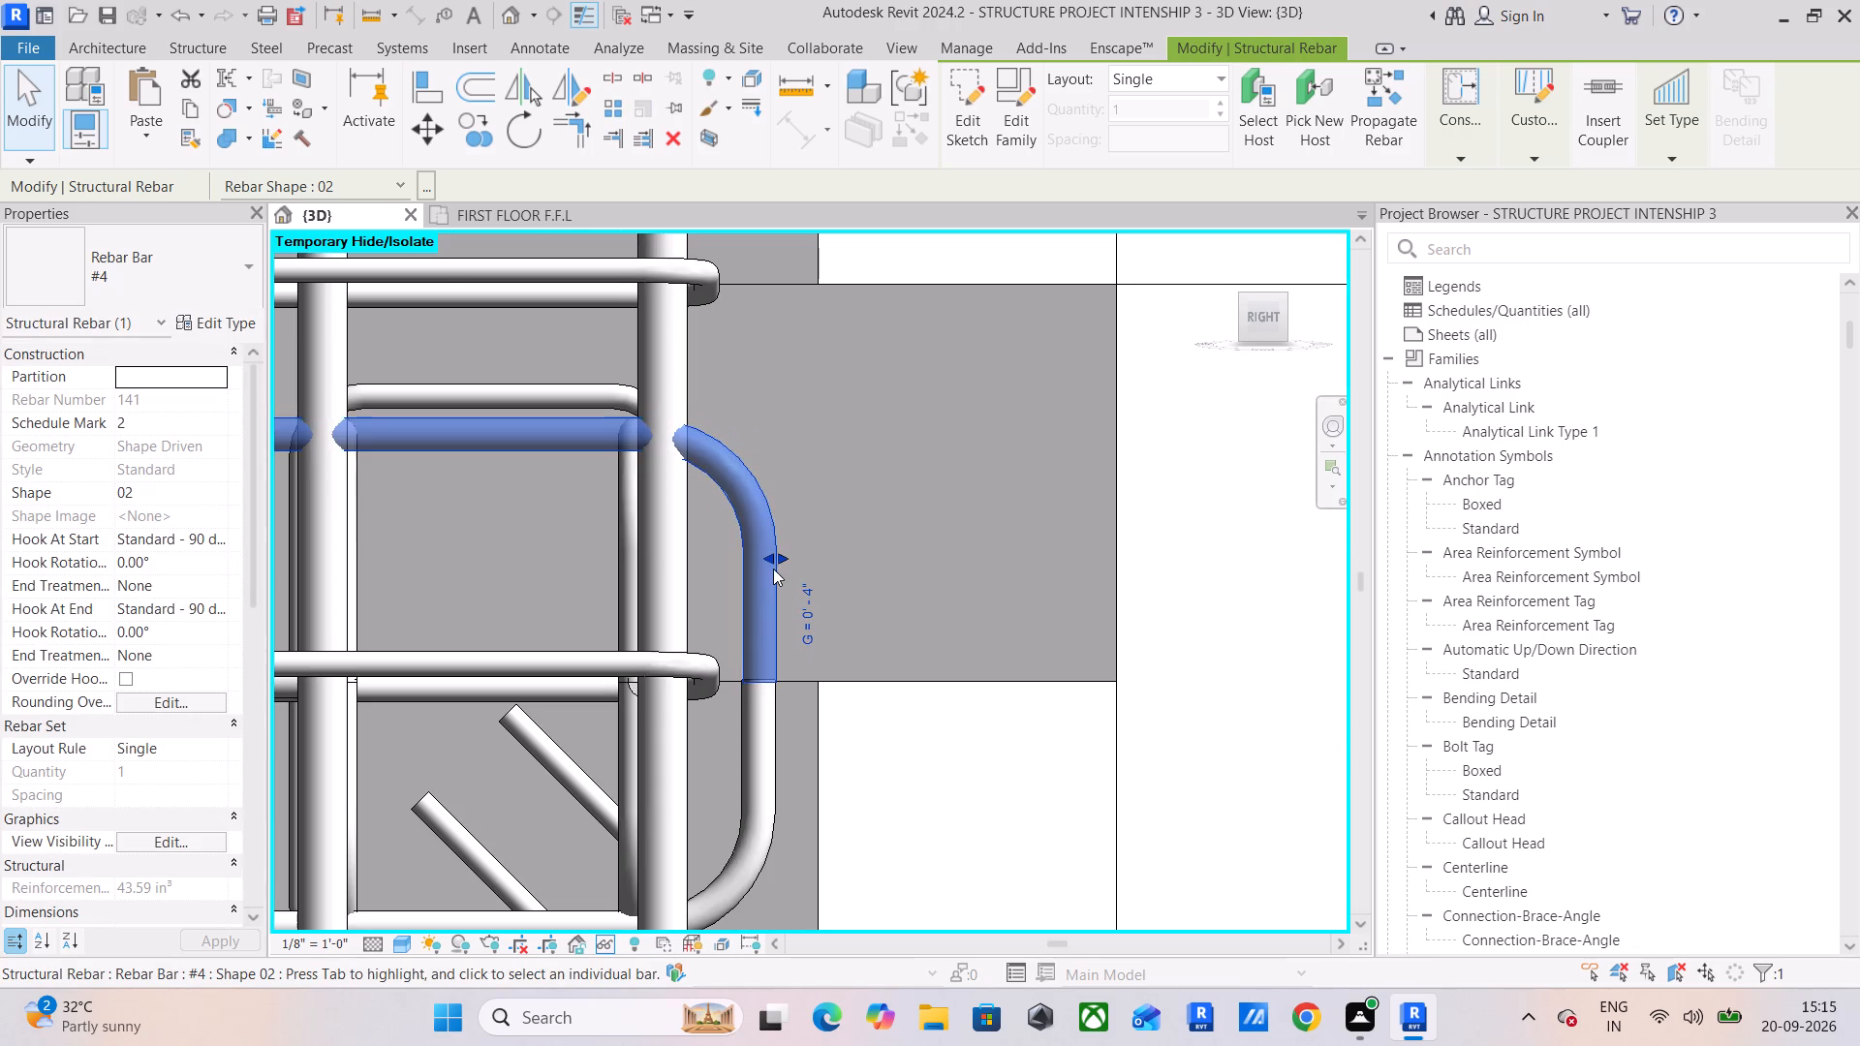
scroll(768, 562, up, 5)
click(776, 550)
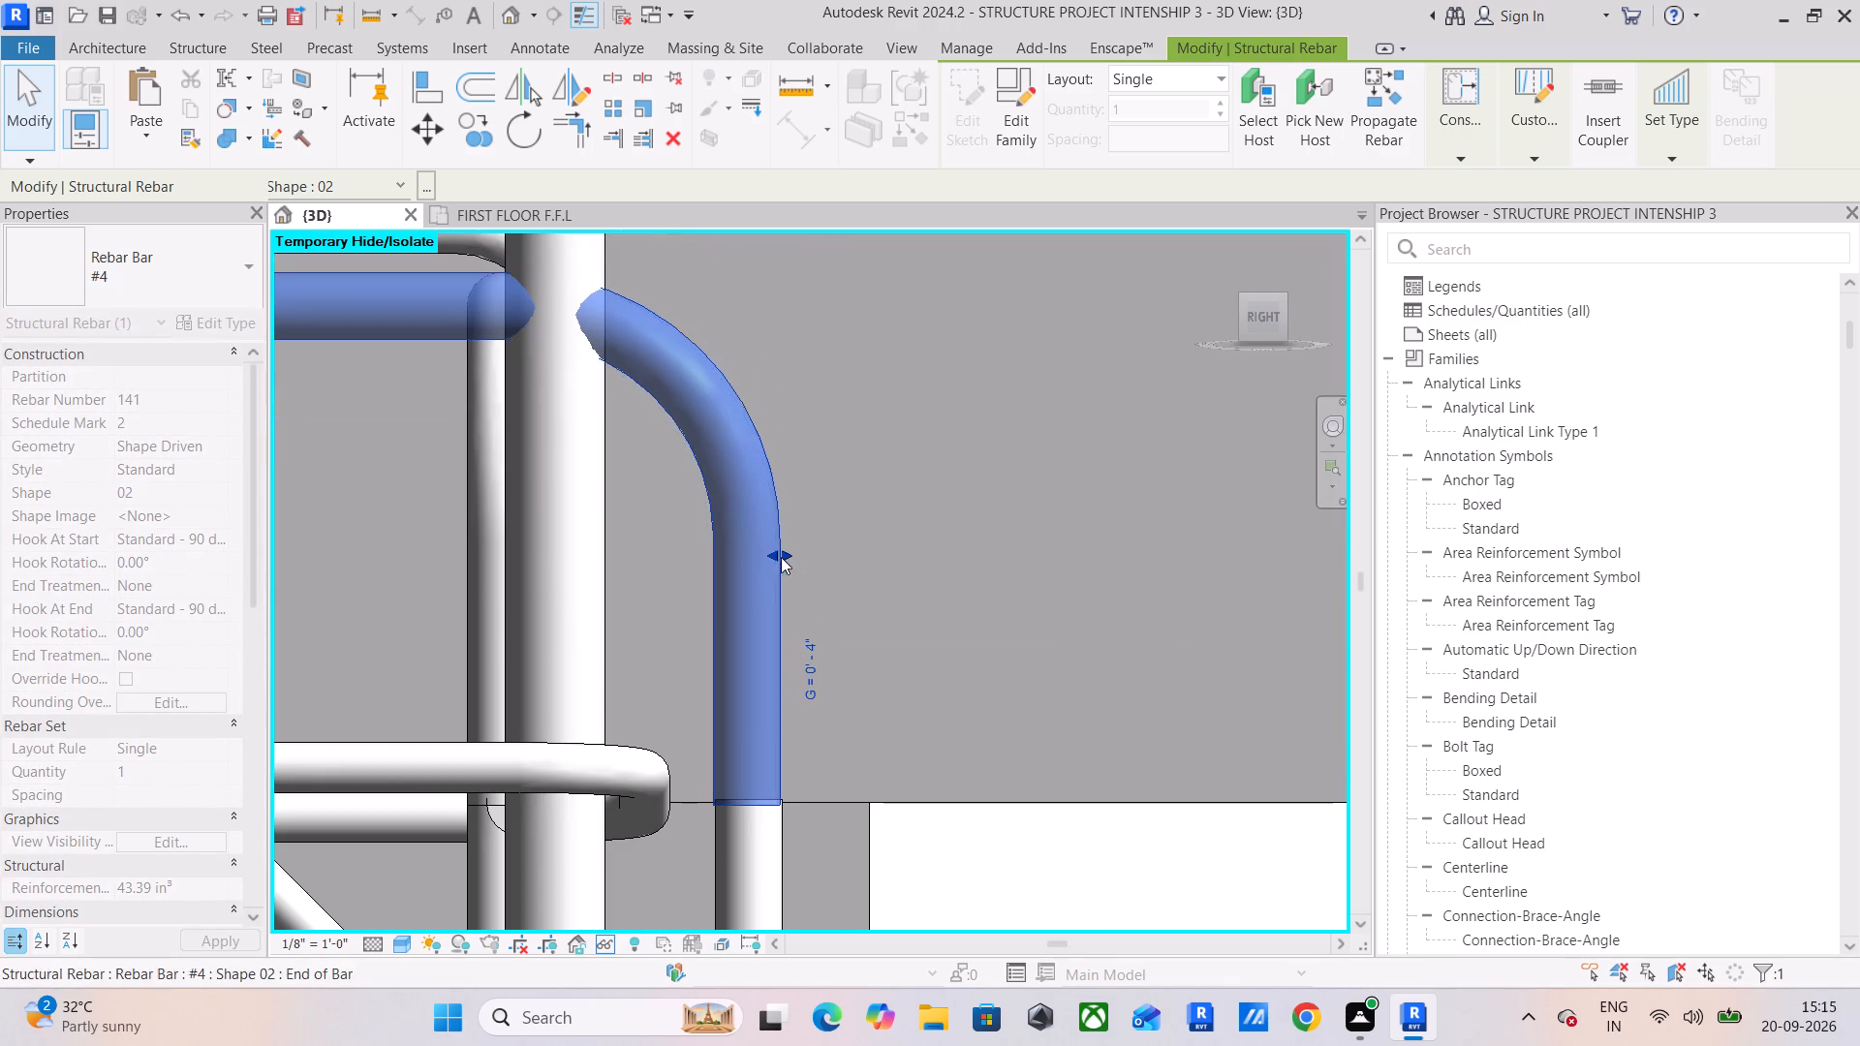
click(788, 551)
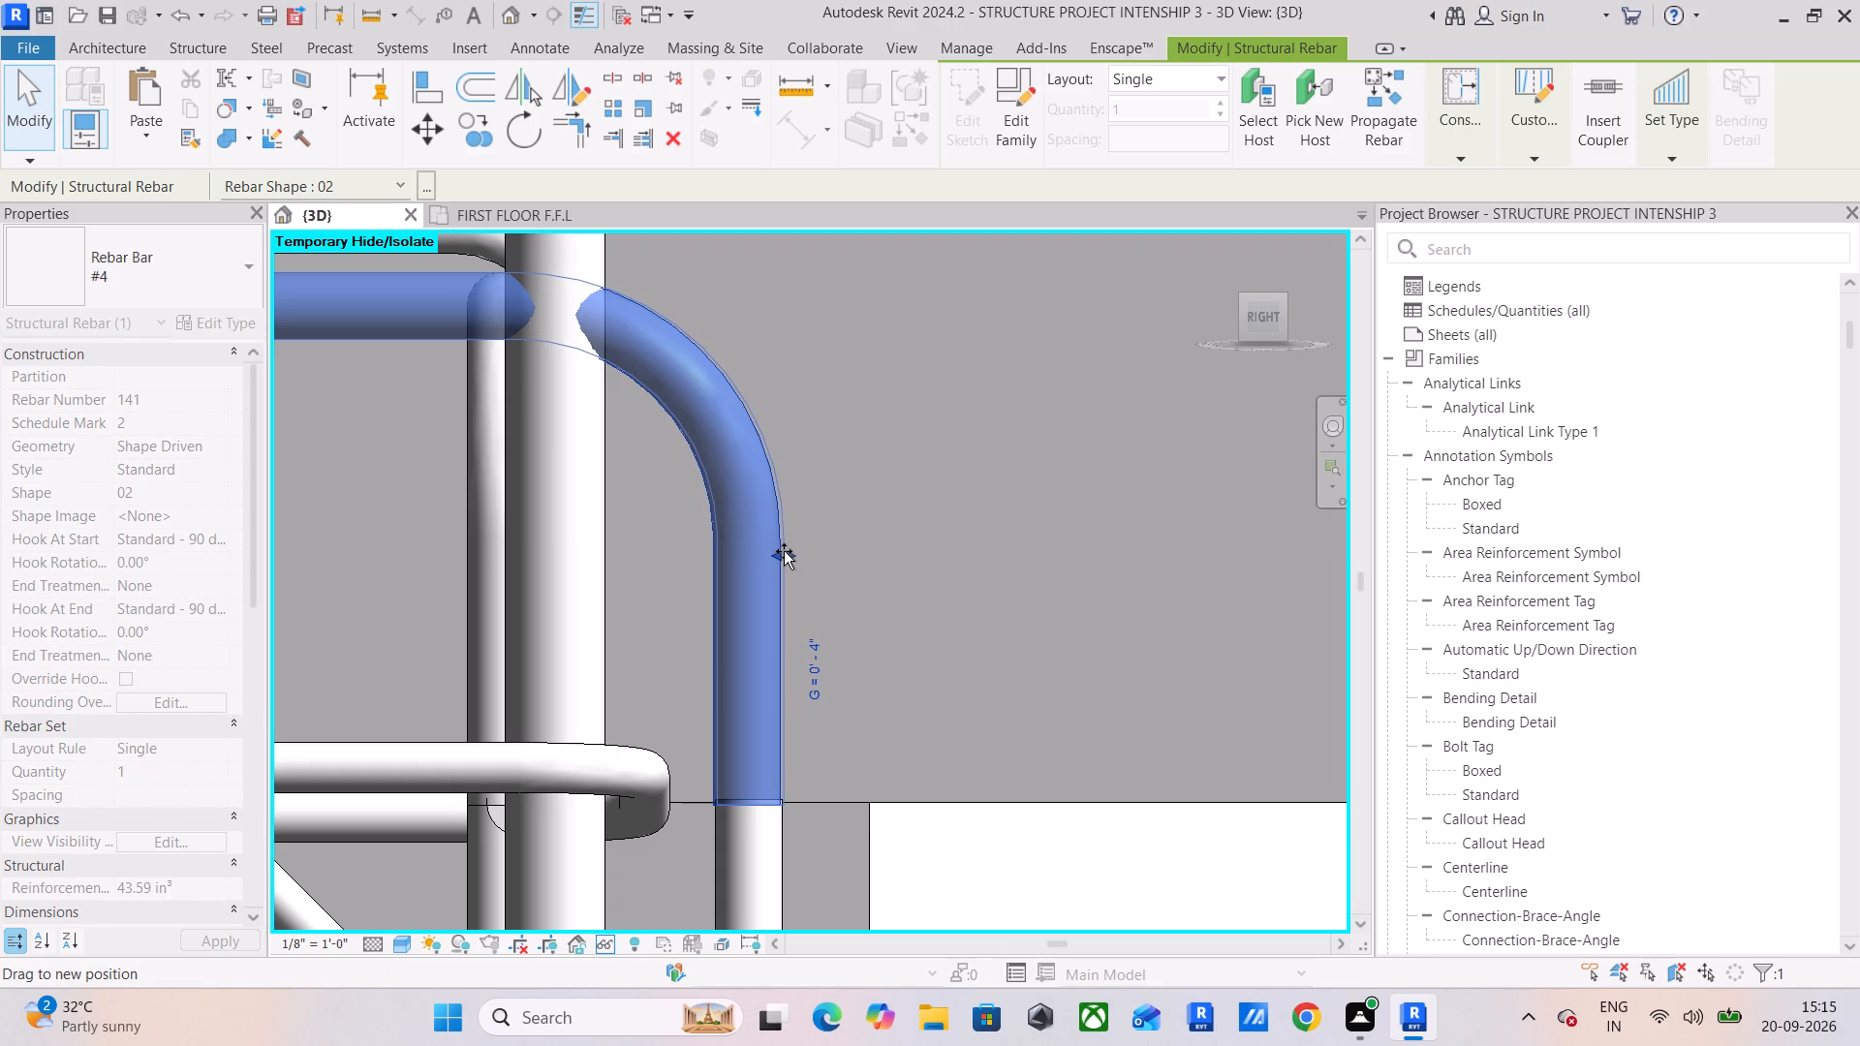
click(904, 597)
Stretch the end of the far upper hooked #4 bar through the same column, aligning its hook with the near upper bar's hook.
scroll(816, 618, down, 5)
middle_drag(814, 620, 1170, 570)
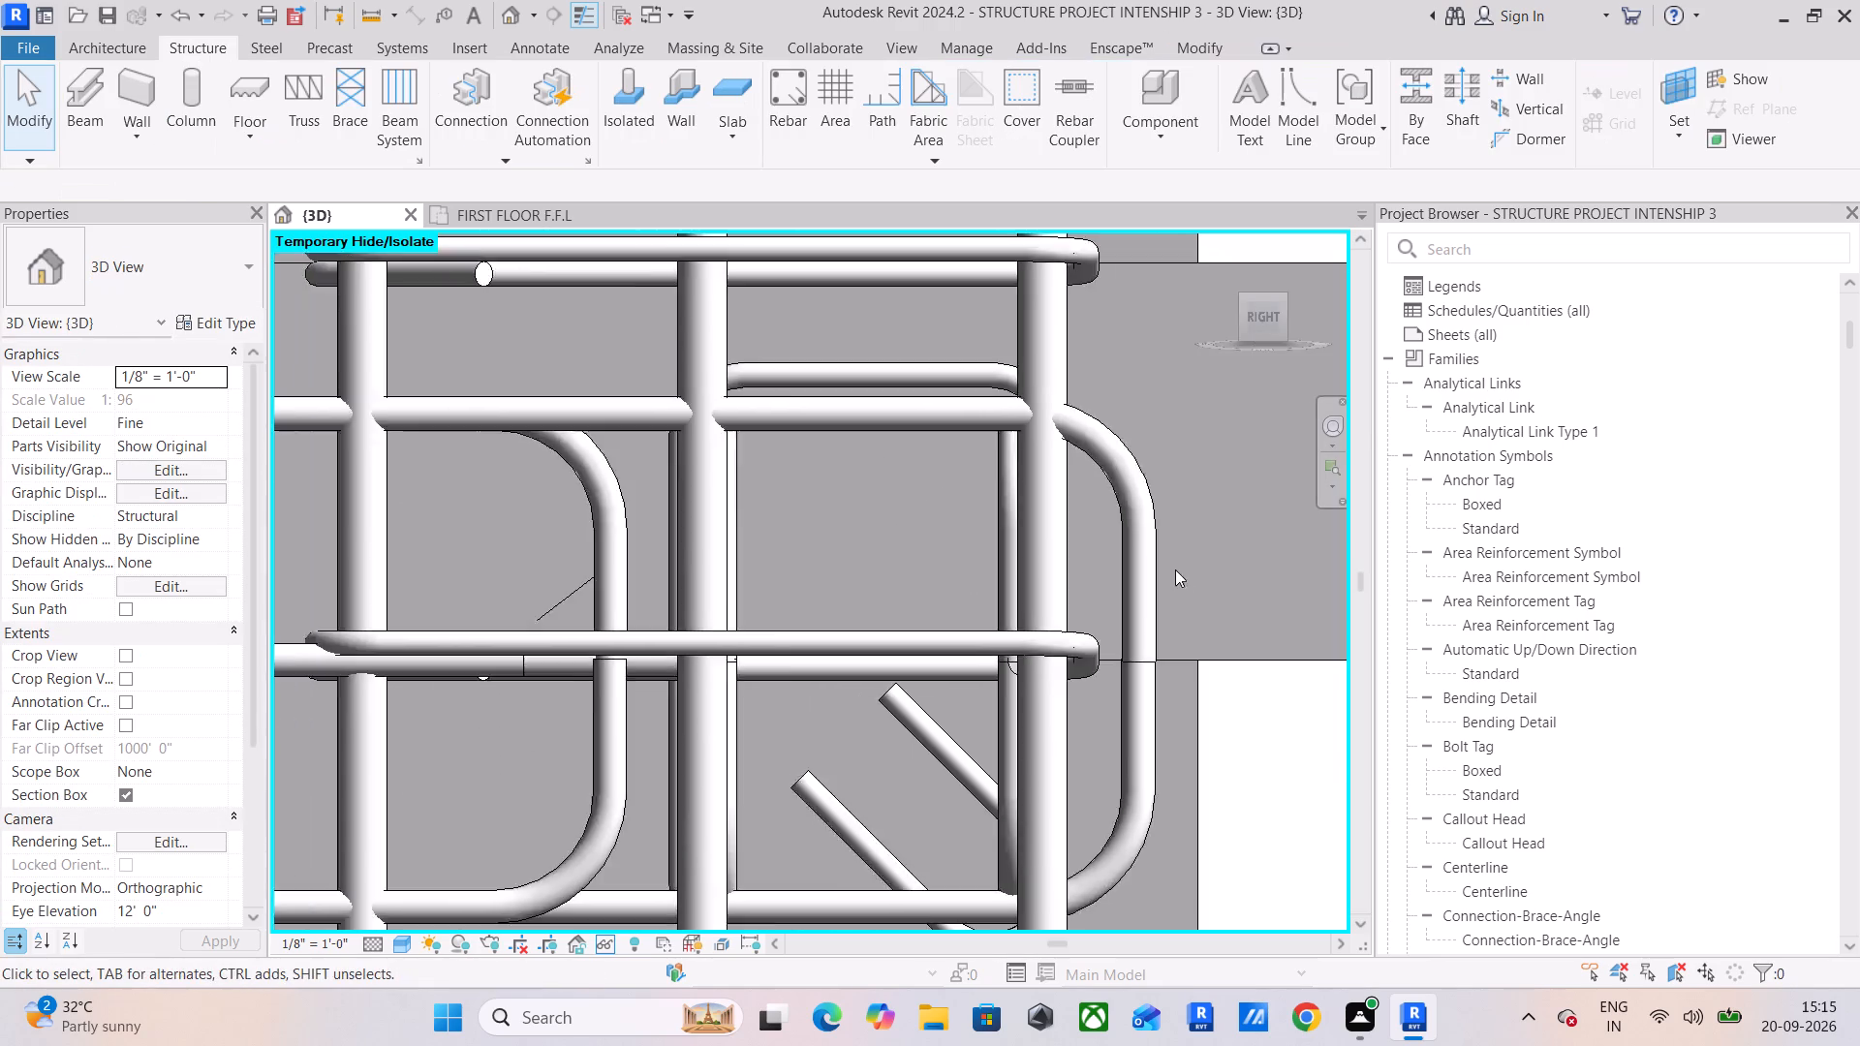
scroll(1175, 569, down, 3)
click(798, 562)
drag(820, 543, 1009, 550)
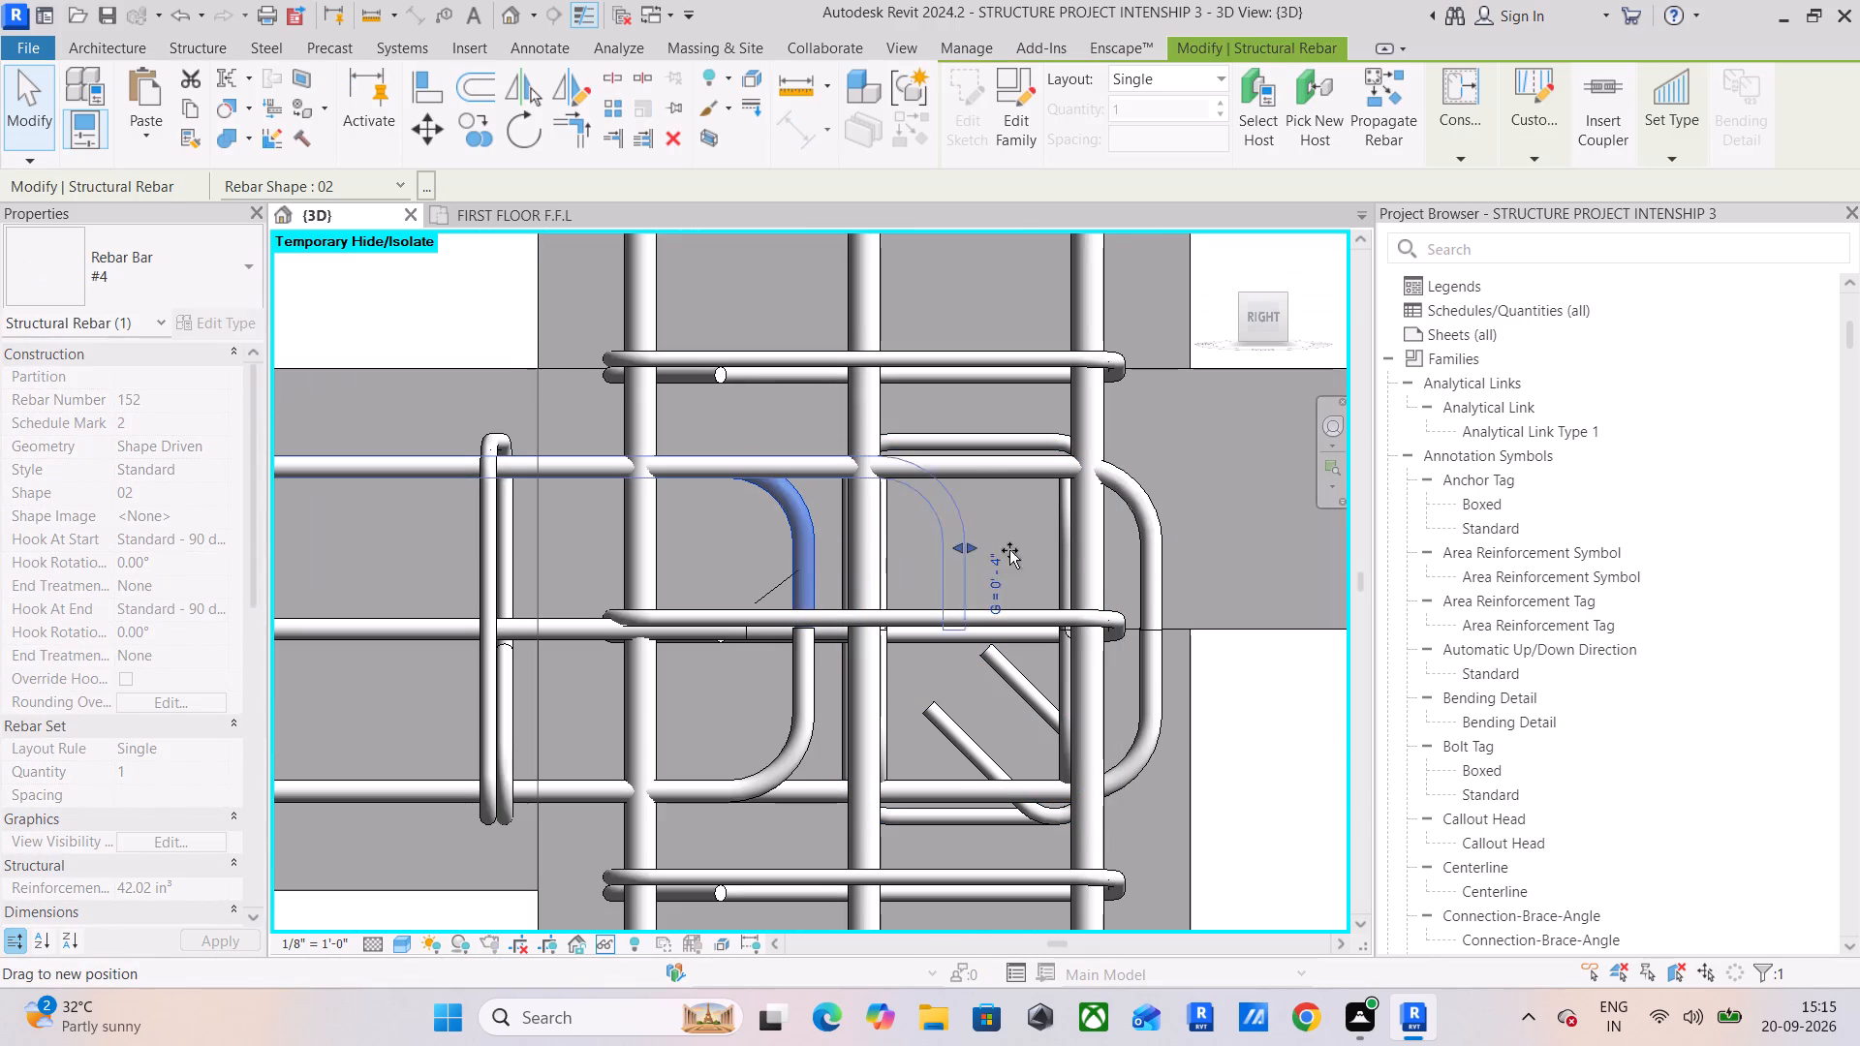
drag(1009, 550, 1161, 550)
scroll(1161, 550, up, 9)
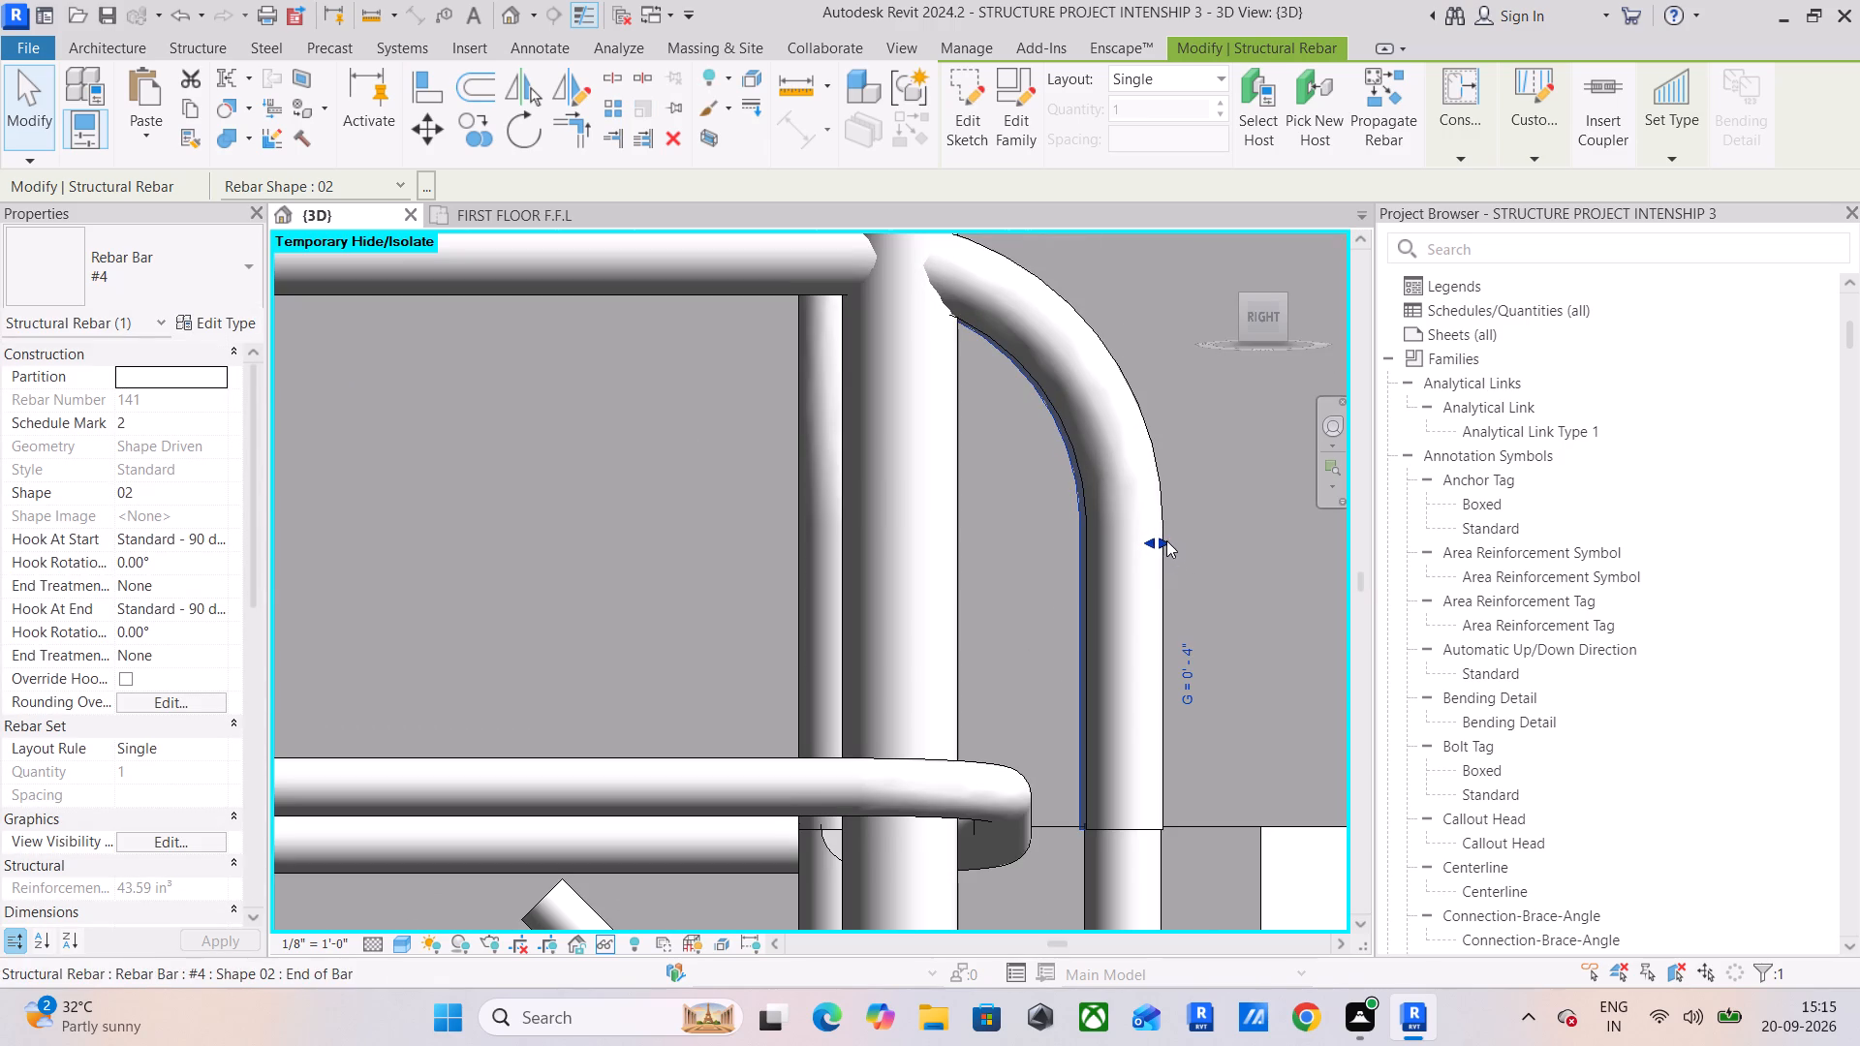
drag(1166, 539, 1162, 544)
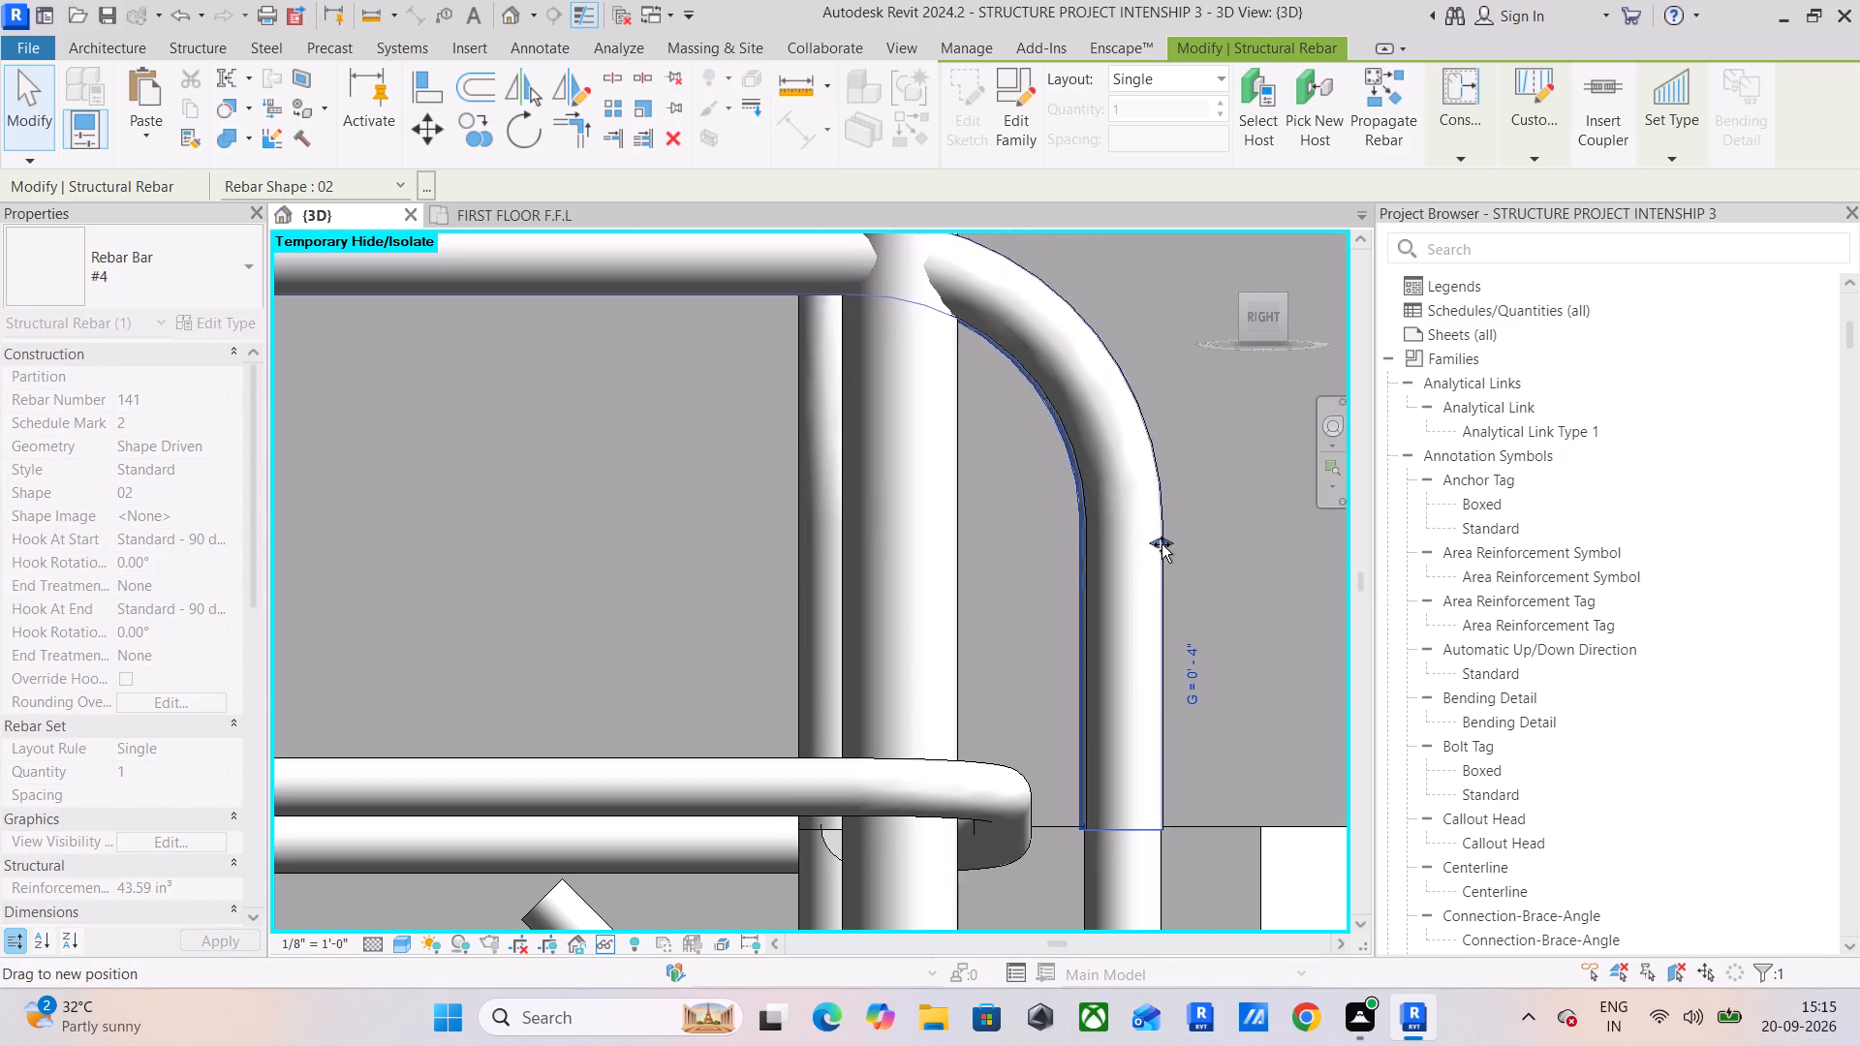
drag(1162, 544, 1160, 548)
Stretch the end of the near lower hooked #4 bar through the column, lining its hook up with the upper bars' hooks.
scroll(1157, 562, down, 8)
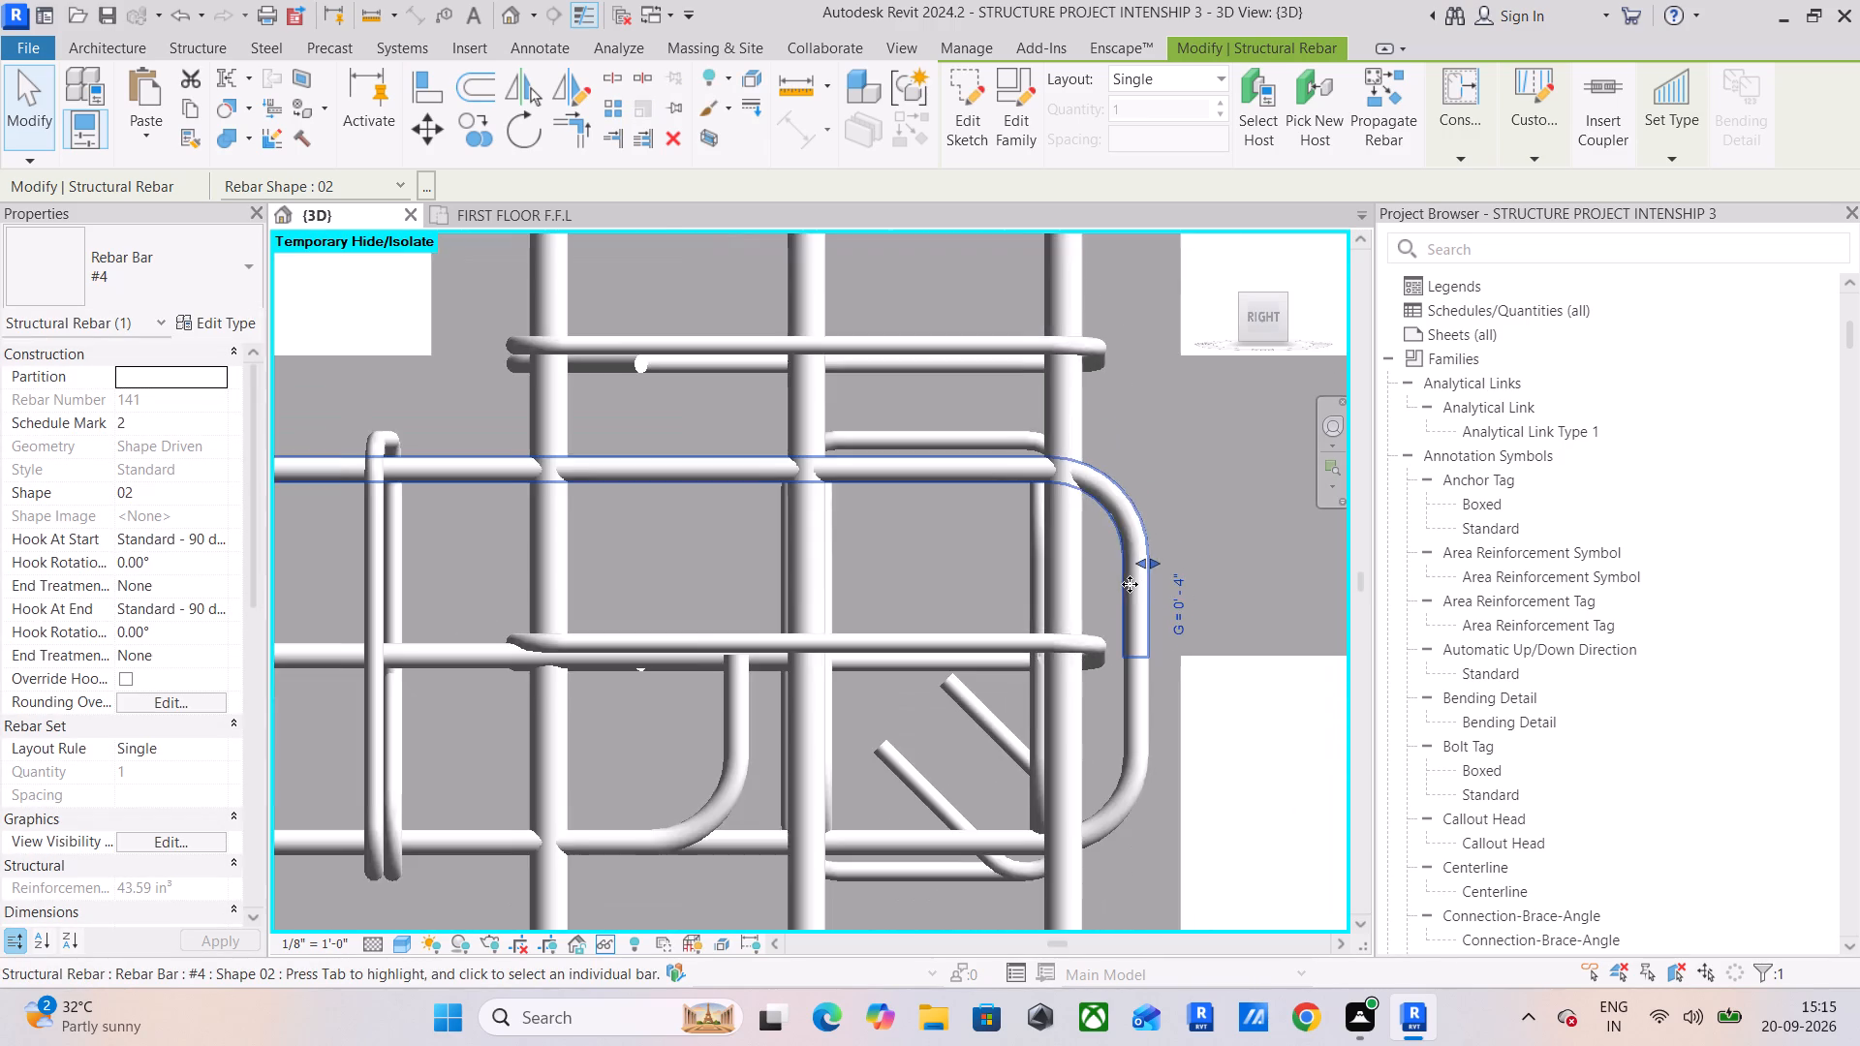
middle_drag(1130, 584, 1231, 512)
click(836, 689)
middle_drag(890, 685, 782, 661)
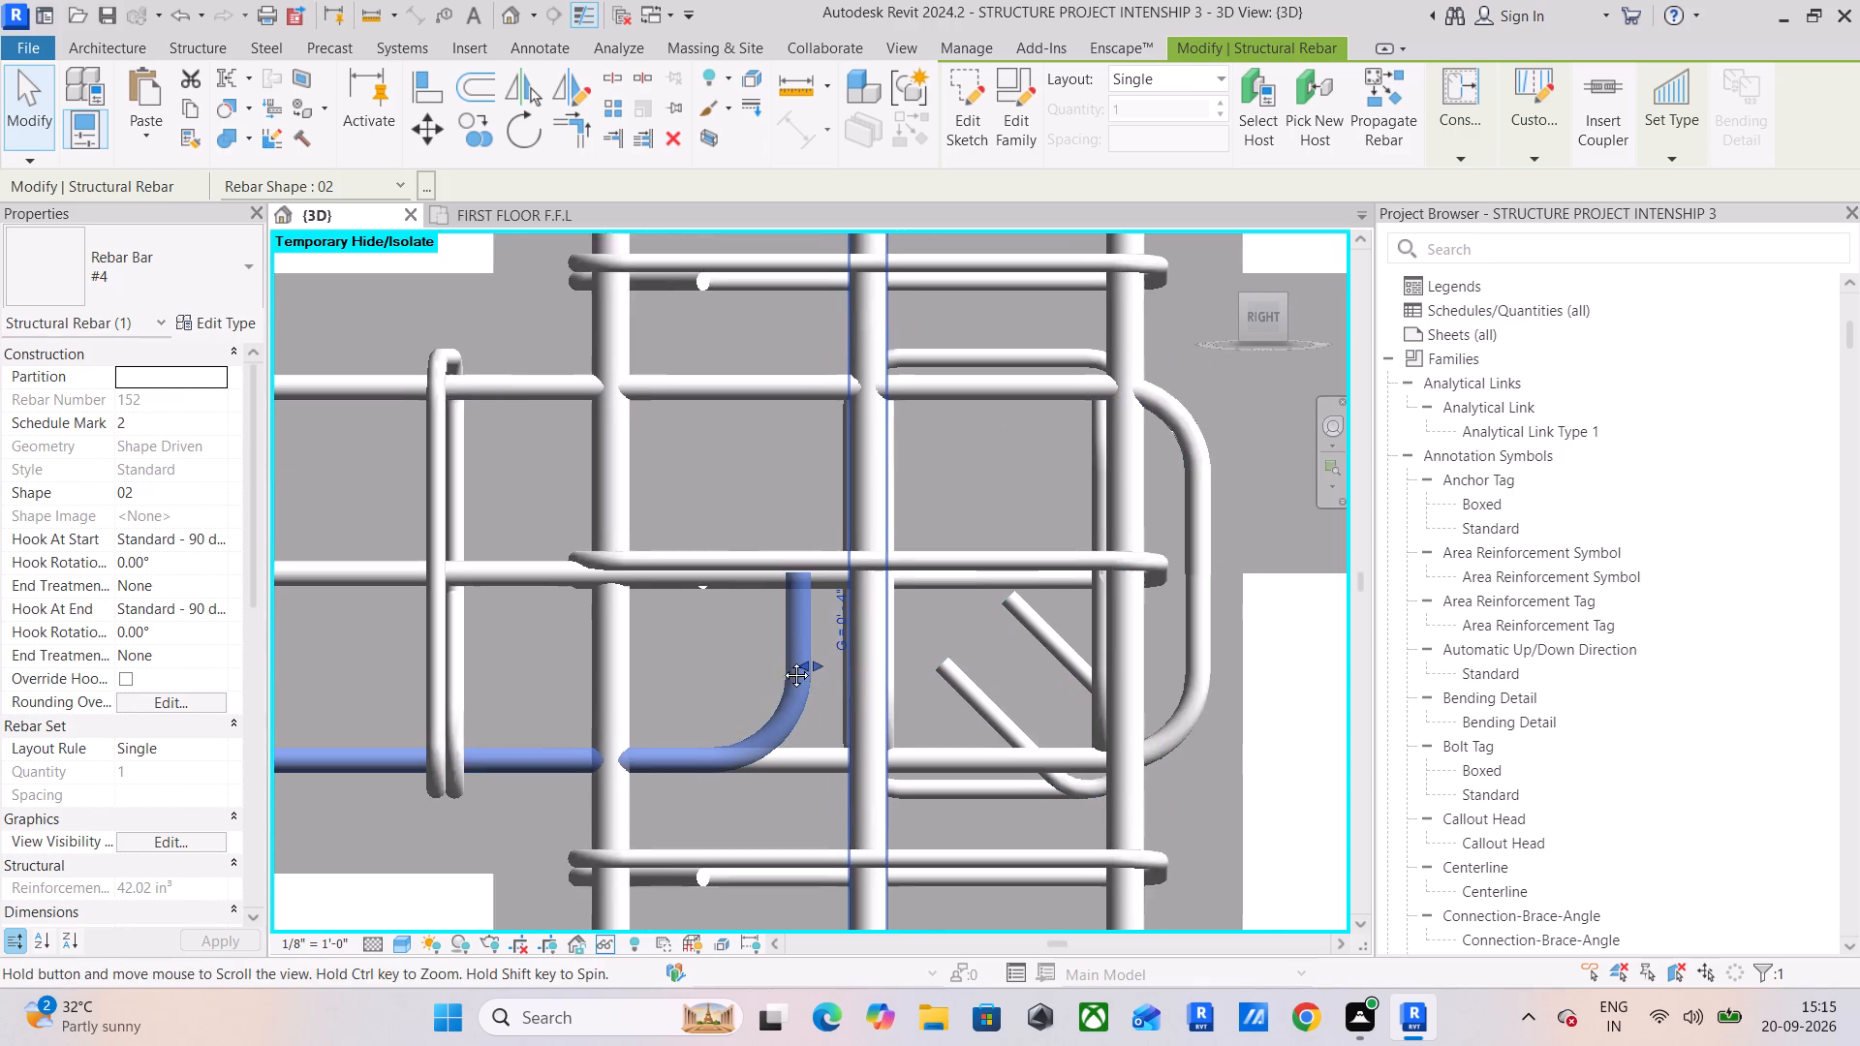
middle_drag(782, 661, 543, 651)
drag(509, 642, 792, 642)
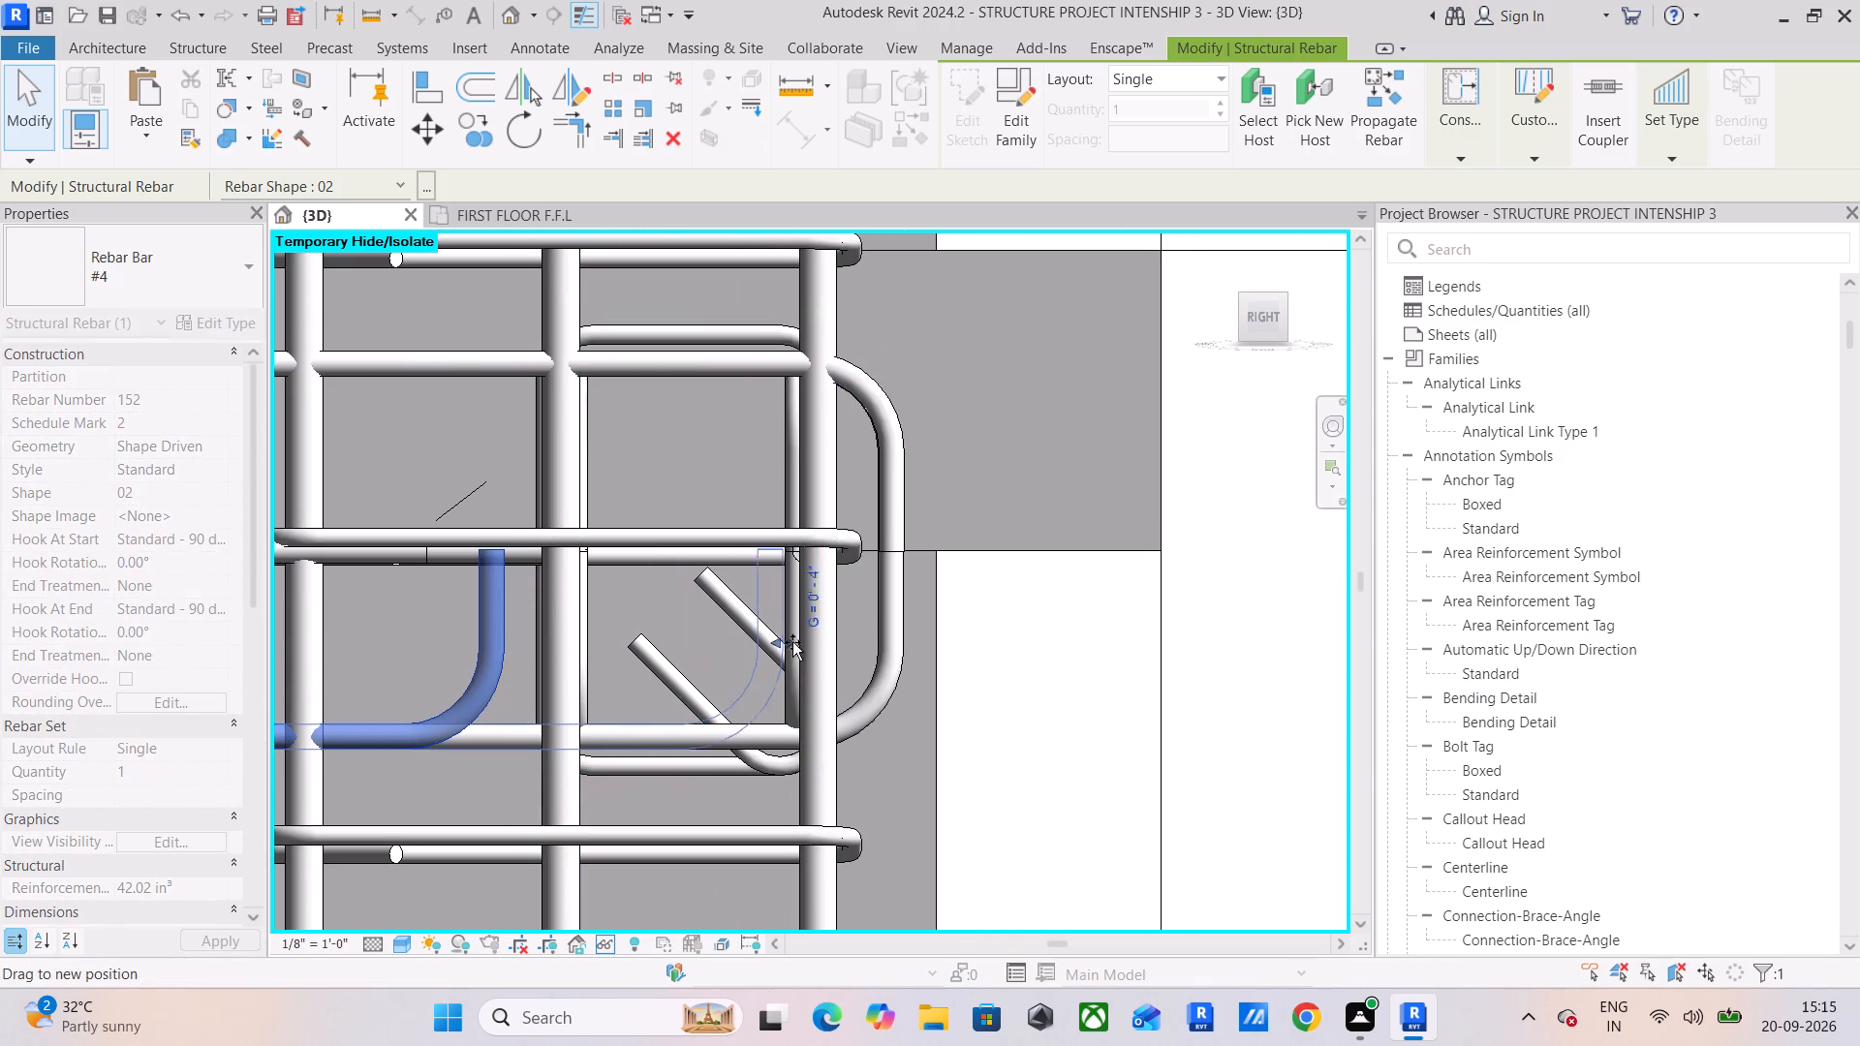
drag(792, 642, 901, 652)
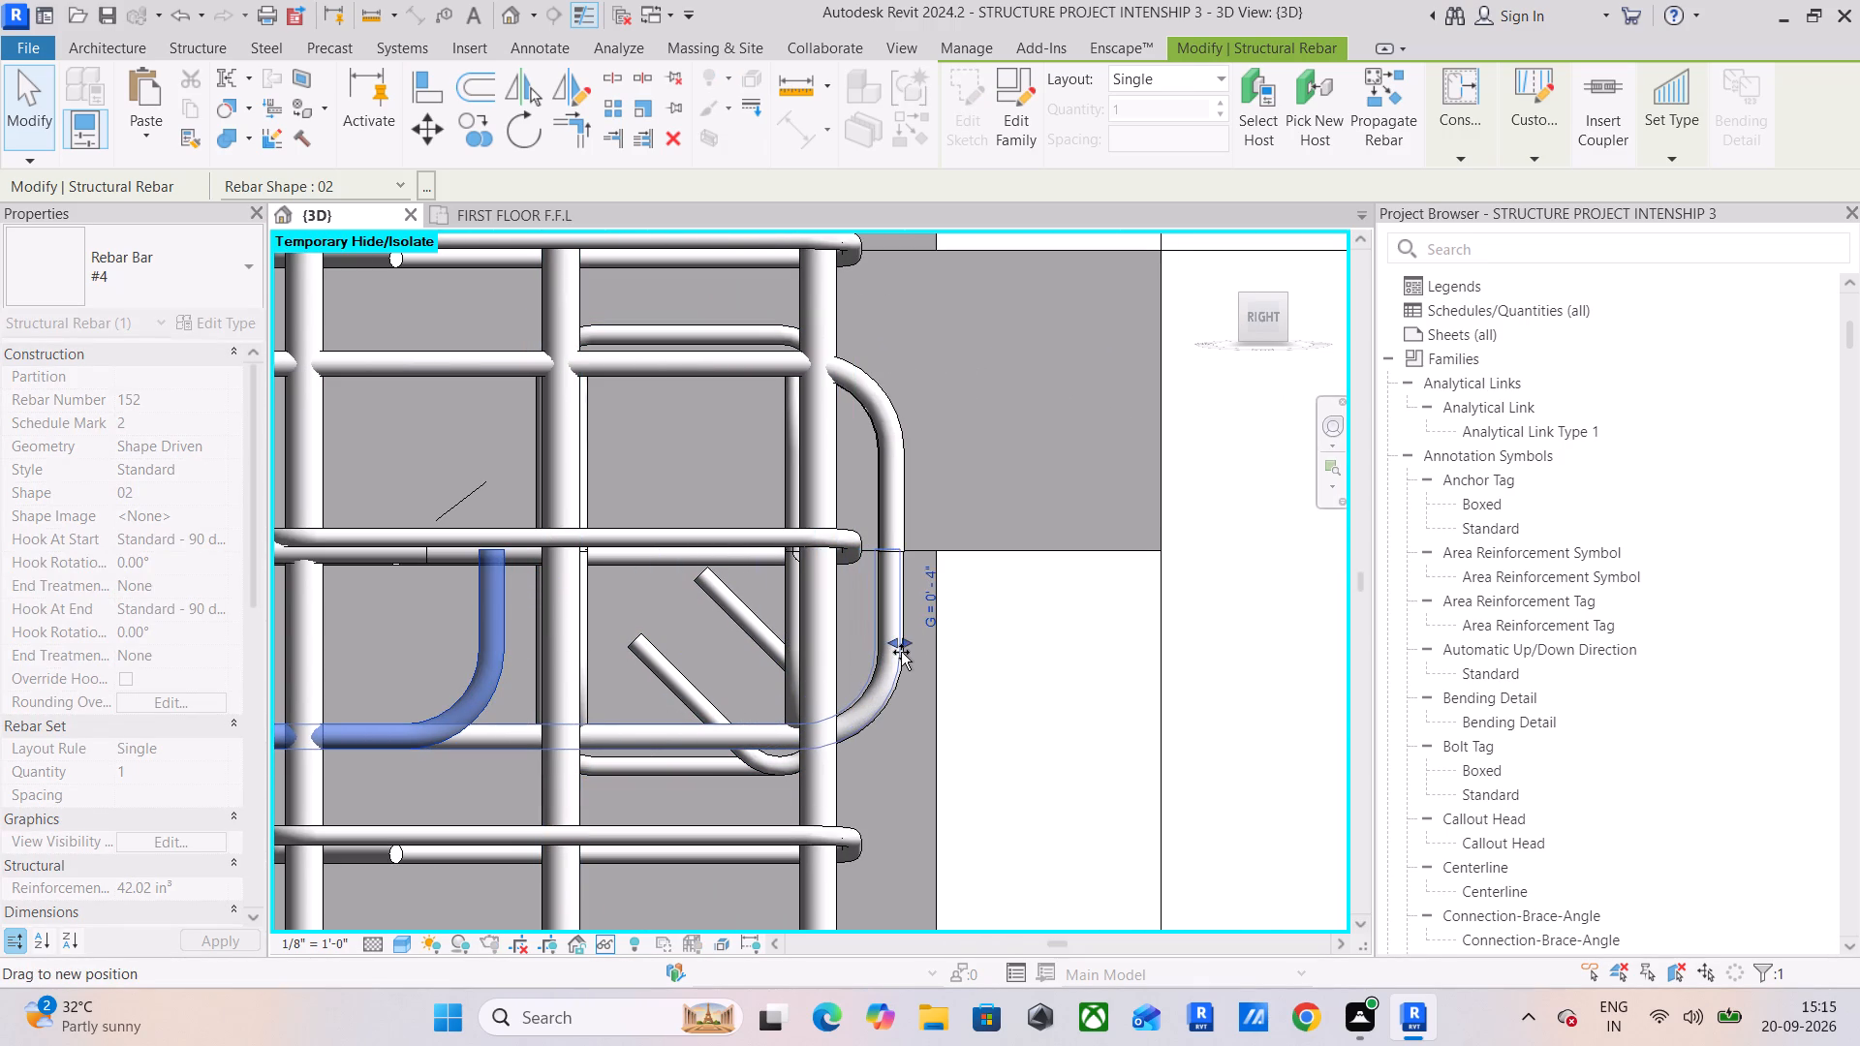
drag(901, 652, 904, 652)
scroll(900, 582, up, 7)
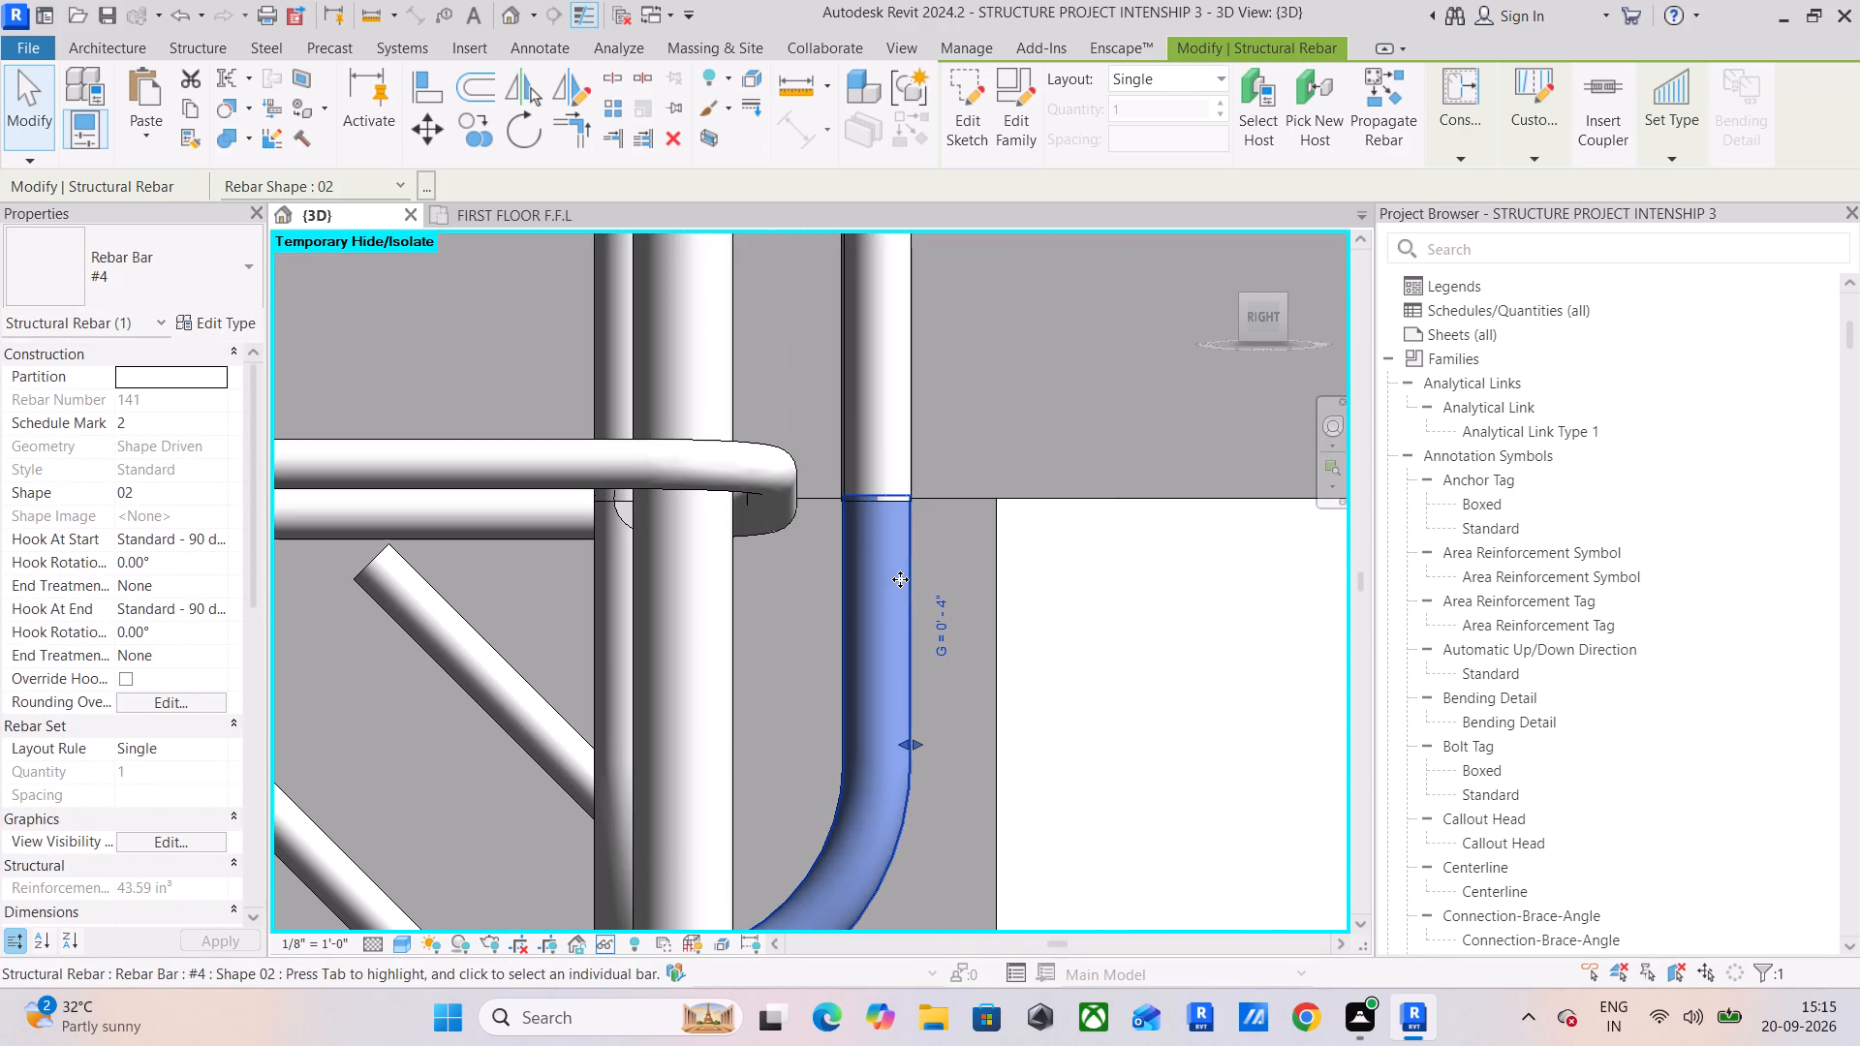
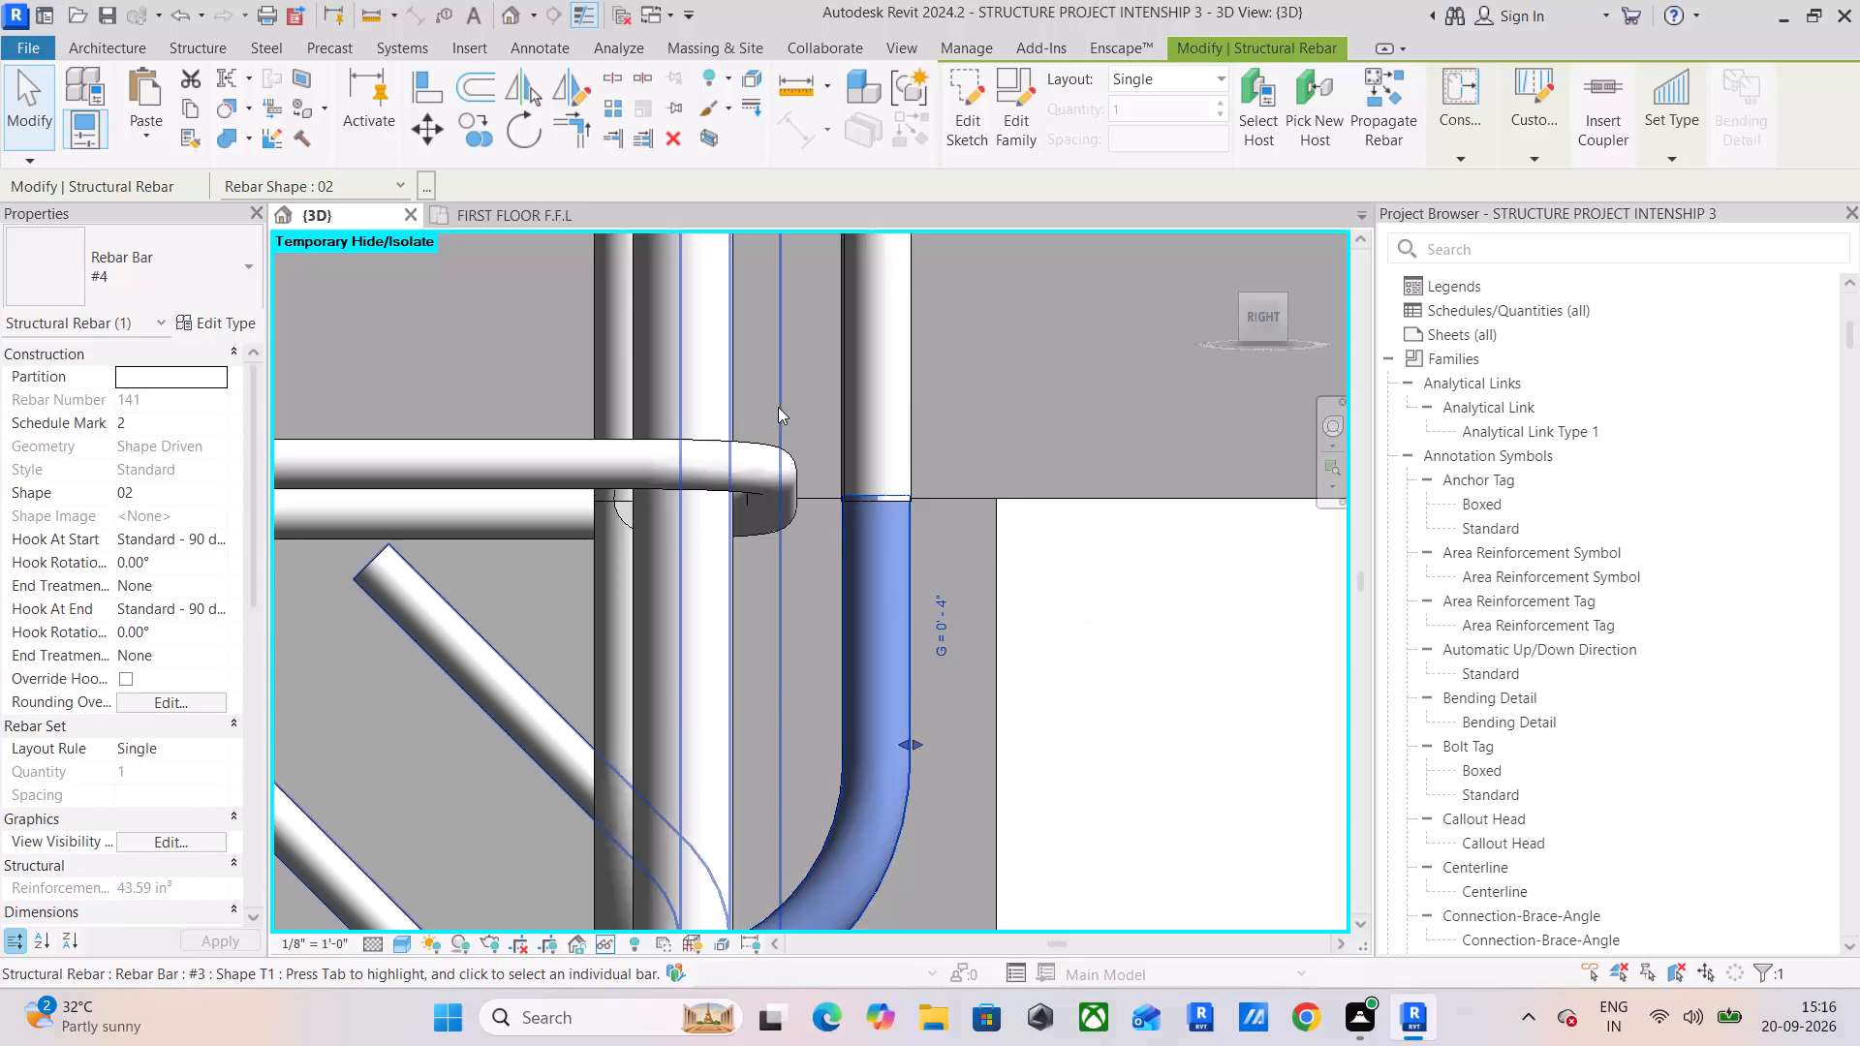
Stretch the end of the near mid-height straight #4 bar through the column to the outer face of the hooked bars.
scroll(785, 441, down, 2)
middle_drag(786, 460, 969, 446)
scroll(808, 533, down, 5)
middle_drag(781, 542, 983, 528)
scroll(421, 599, down, 2)
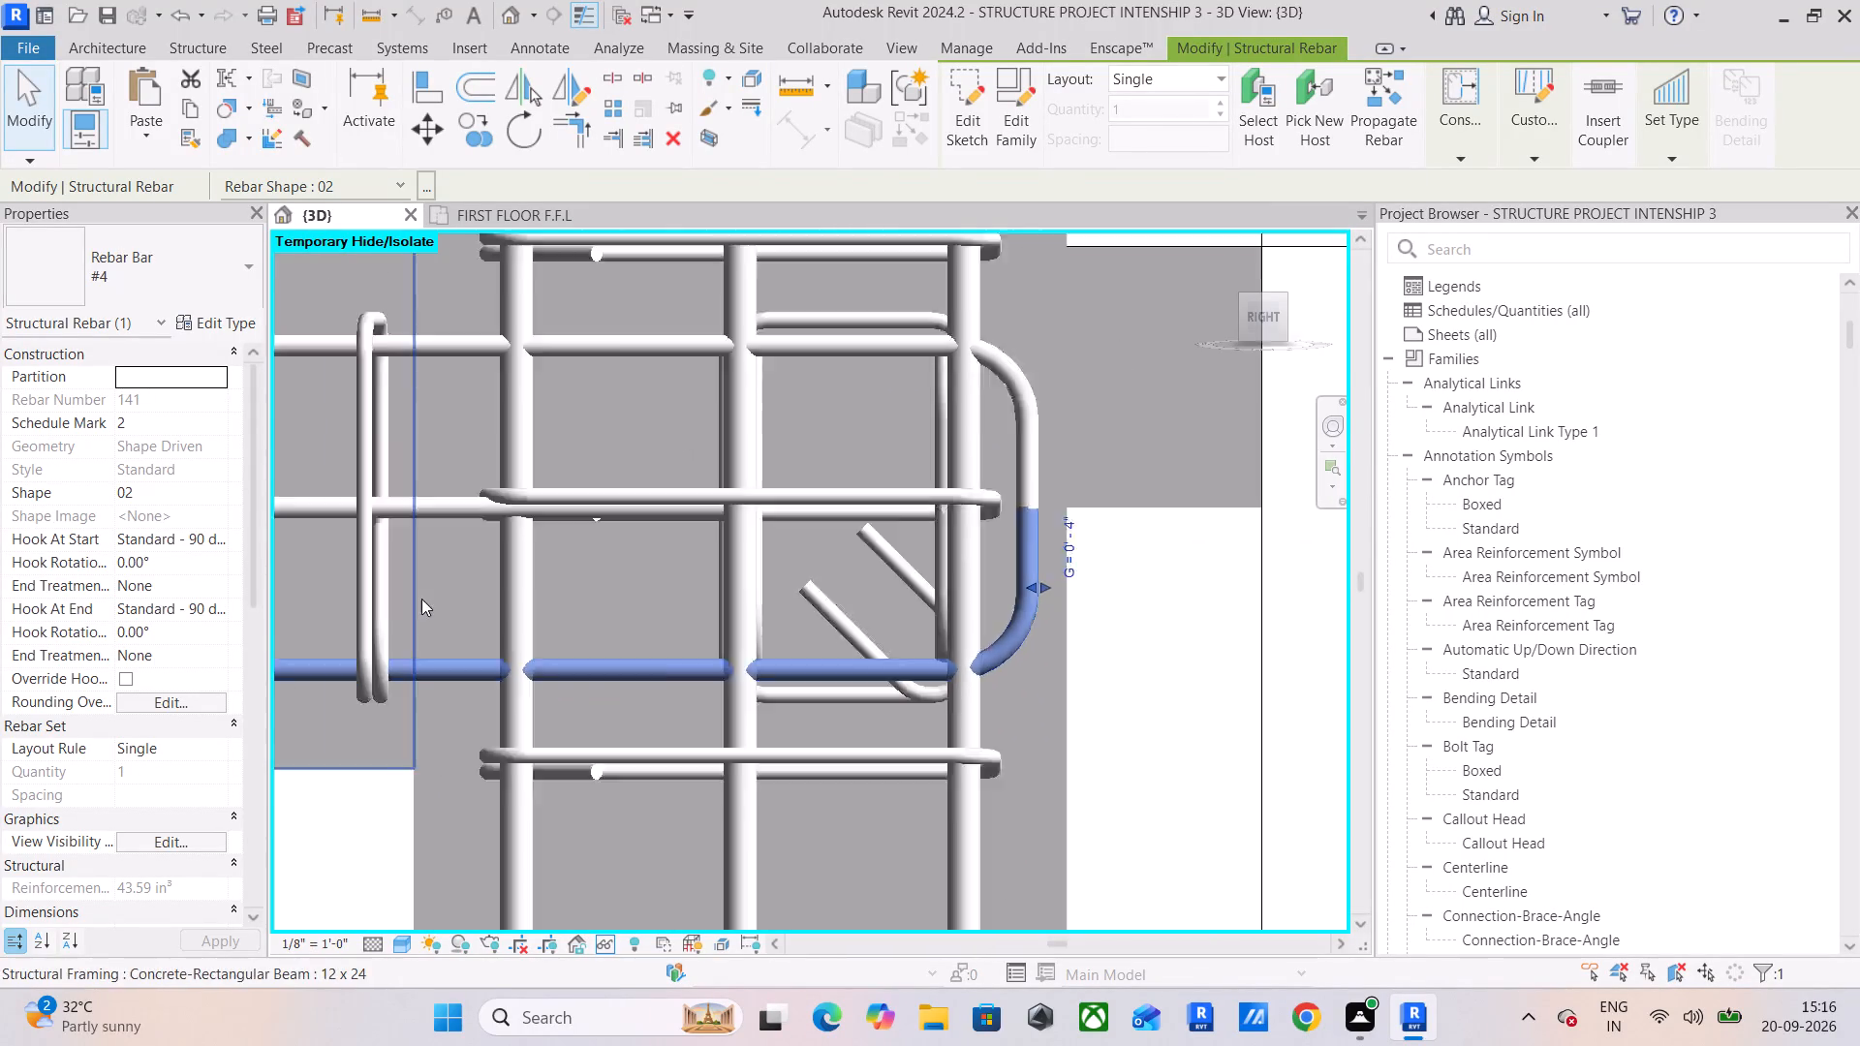
scroll(421, 599, down, 2)
click(411, 539)
scroll(532, 530, up, 6)
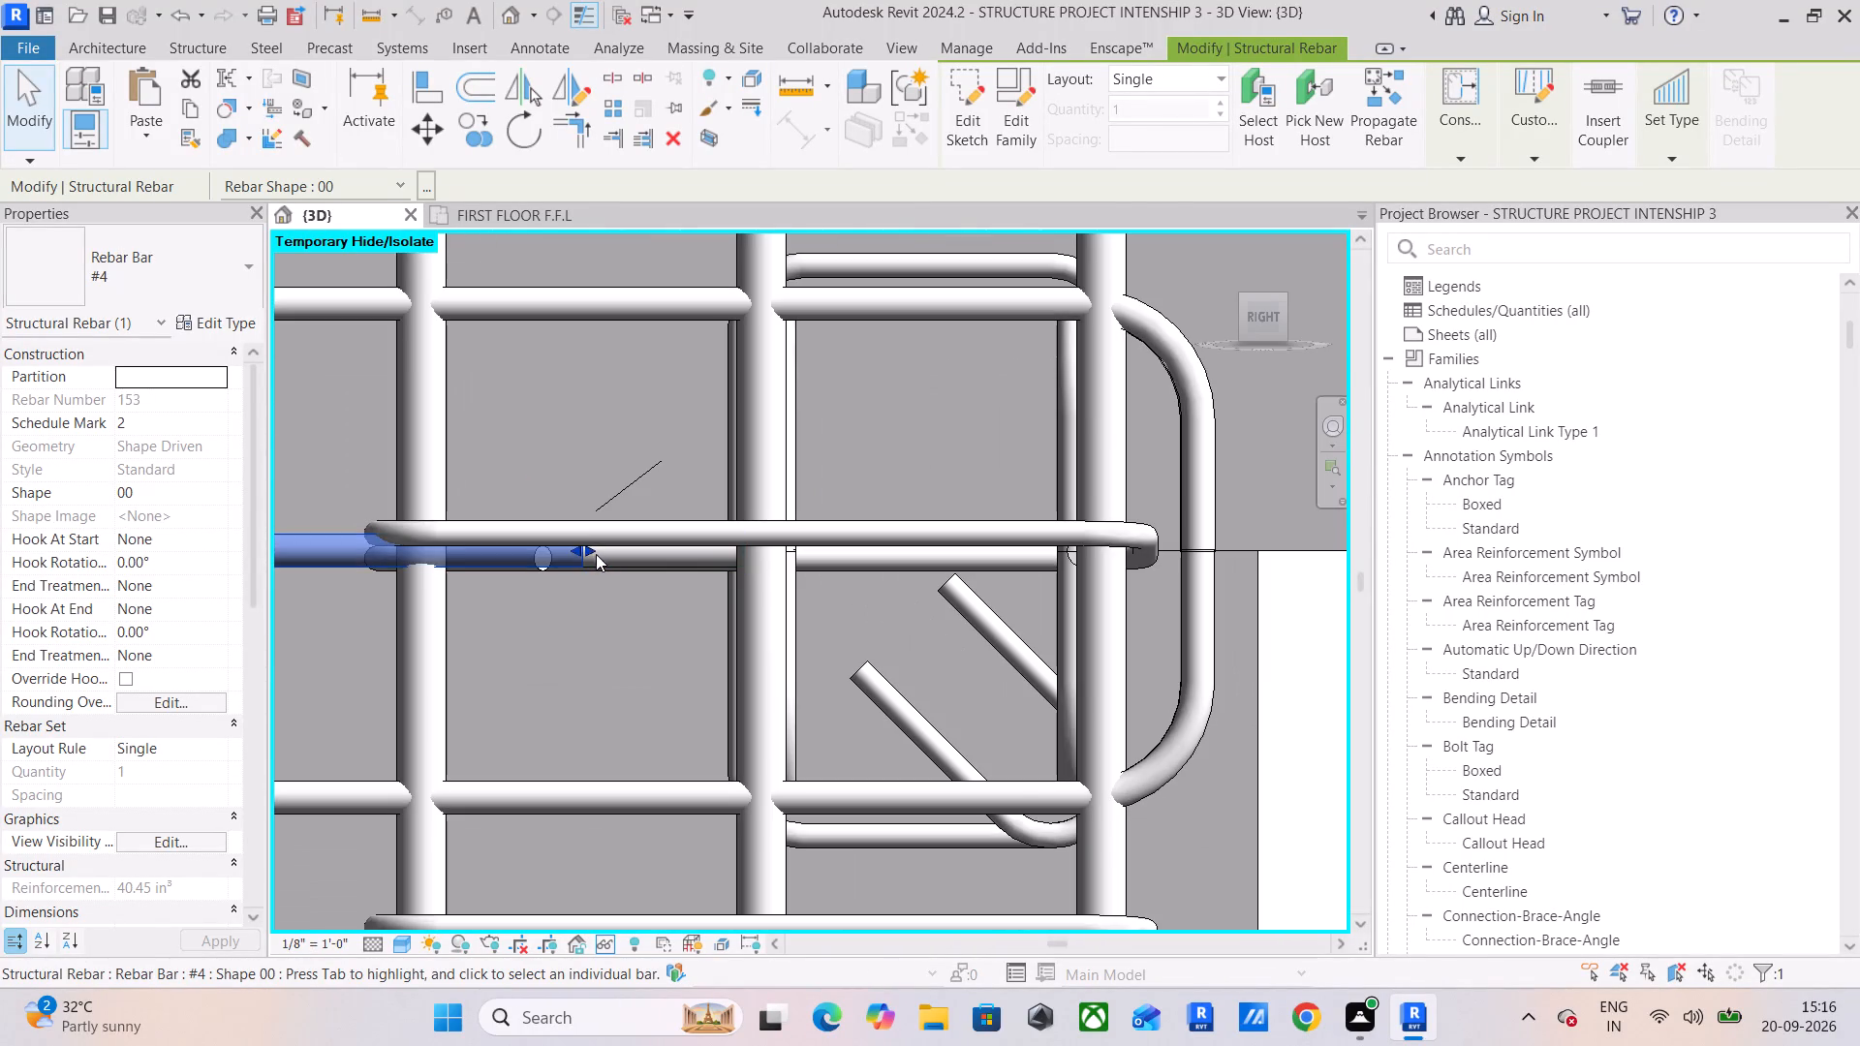
drag(588, 545, 1214, 616)
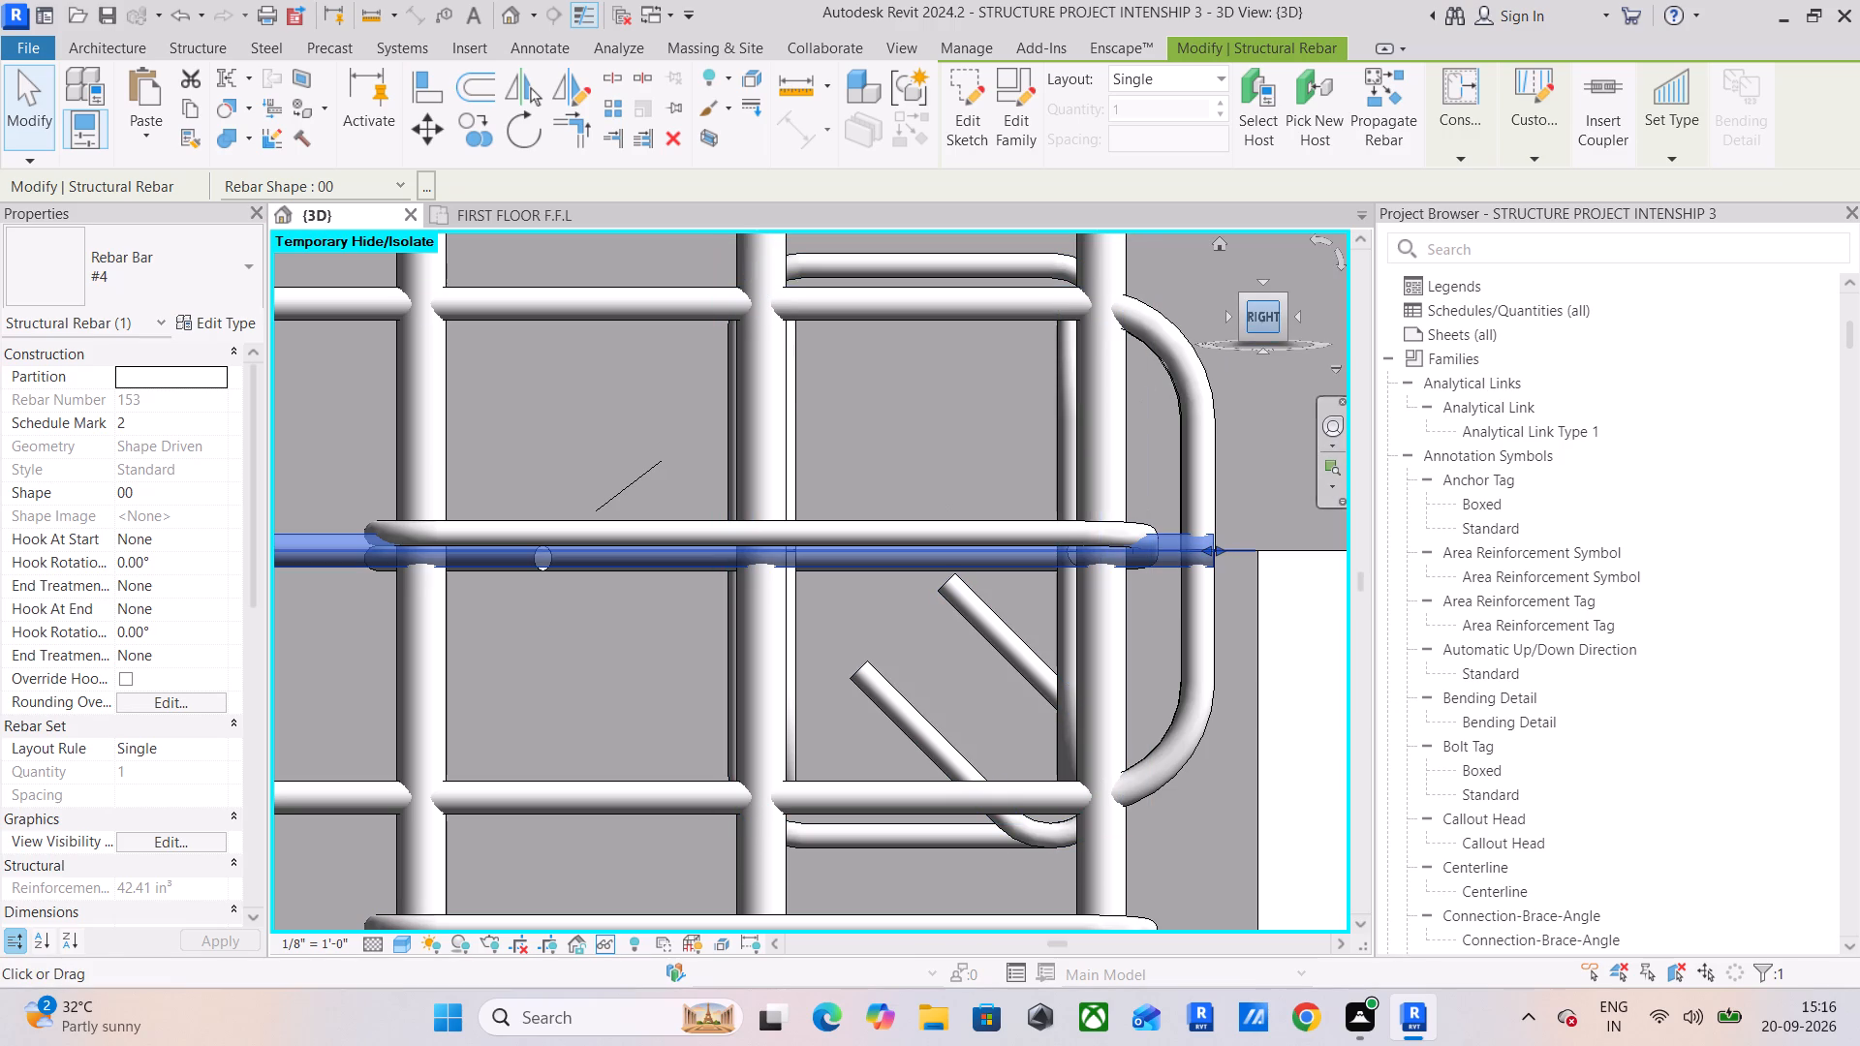
Stretch the end of the far mid-height straight #4 bar through the same column, close to the hooks' outer face.
drag(1257, 321, 1260, 360)
middle_drag(929, 432, 870, 530)
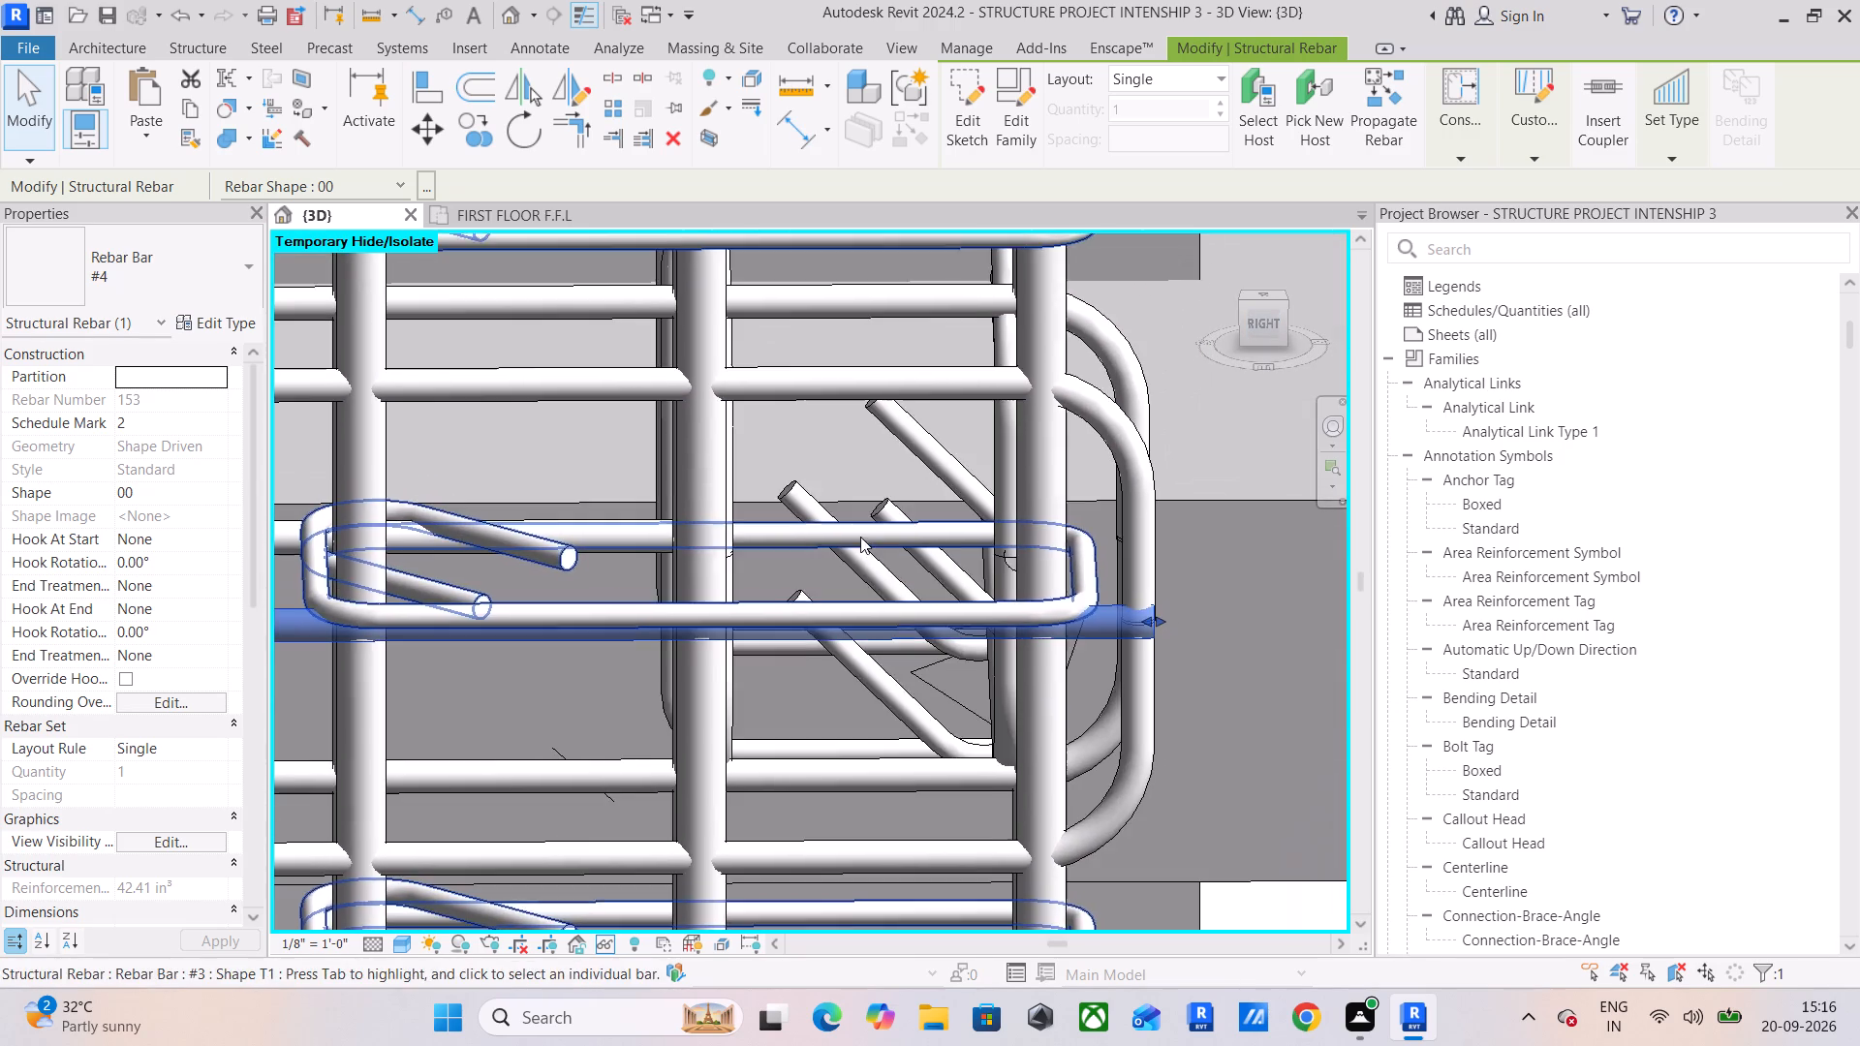
middle_drag(781, 571, 817, 576)
scroll(729, 618, down, 2)
middle_drag(729, 619, 828, 608)
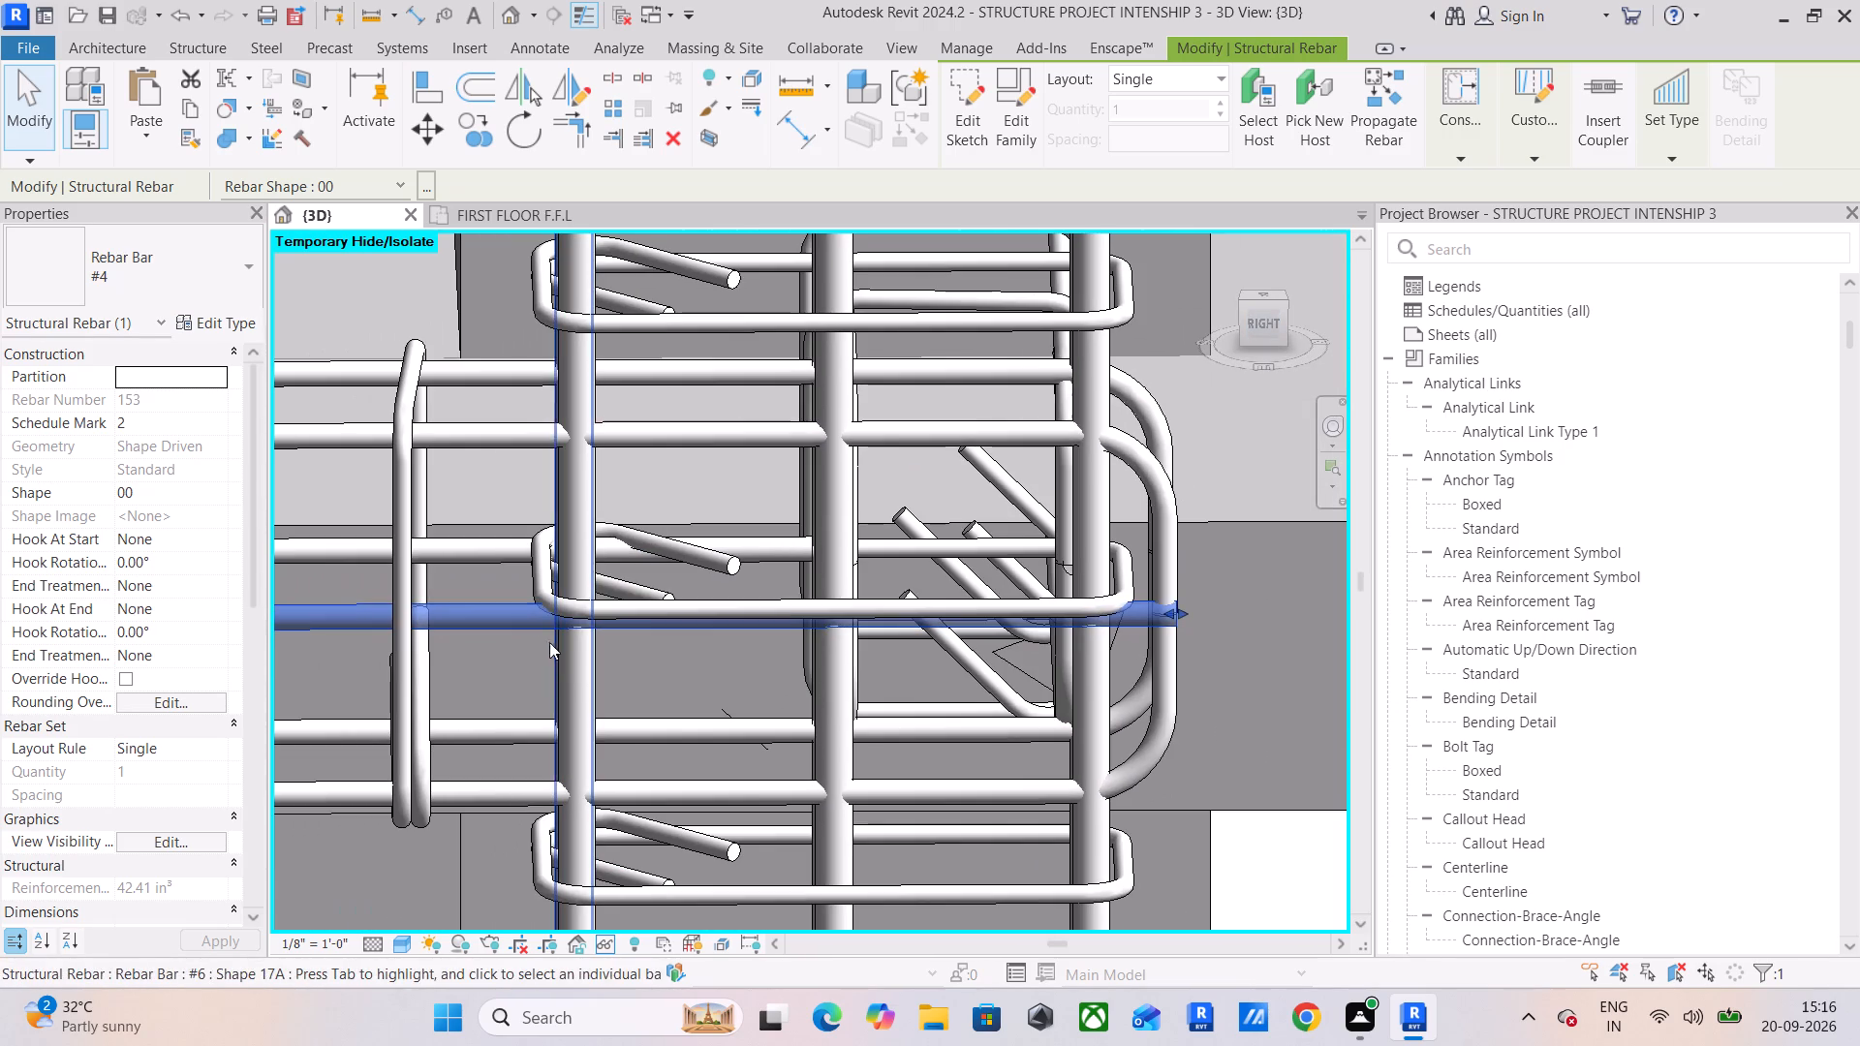
click(463, 556)
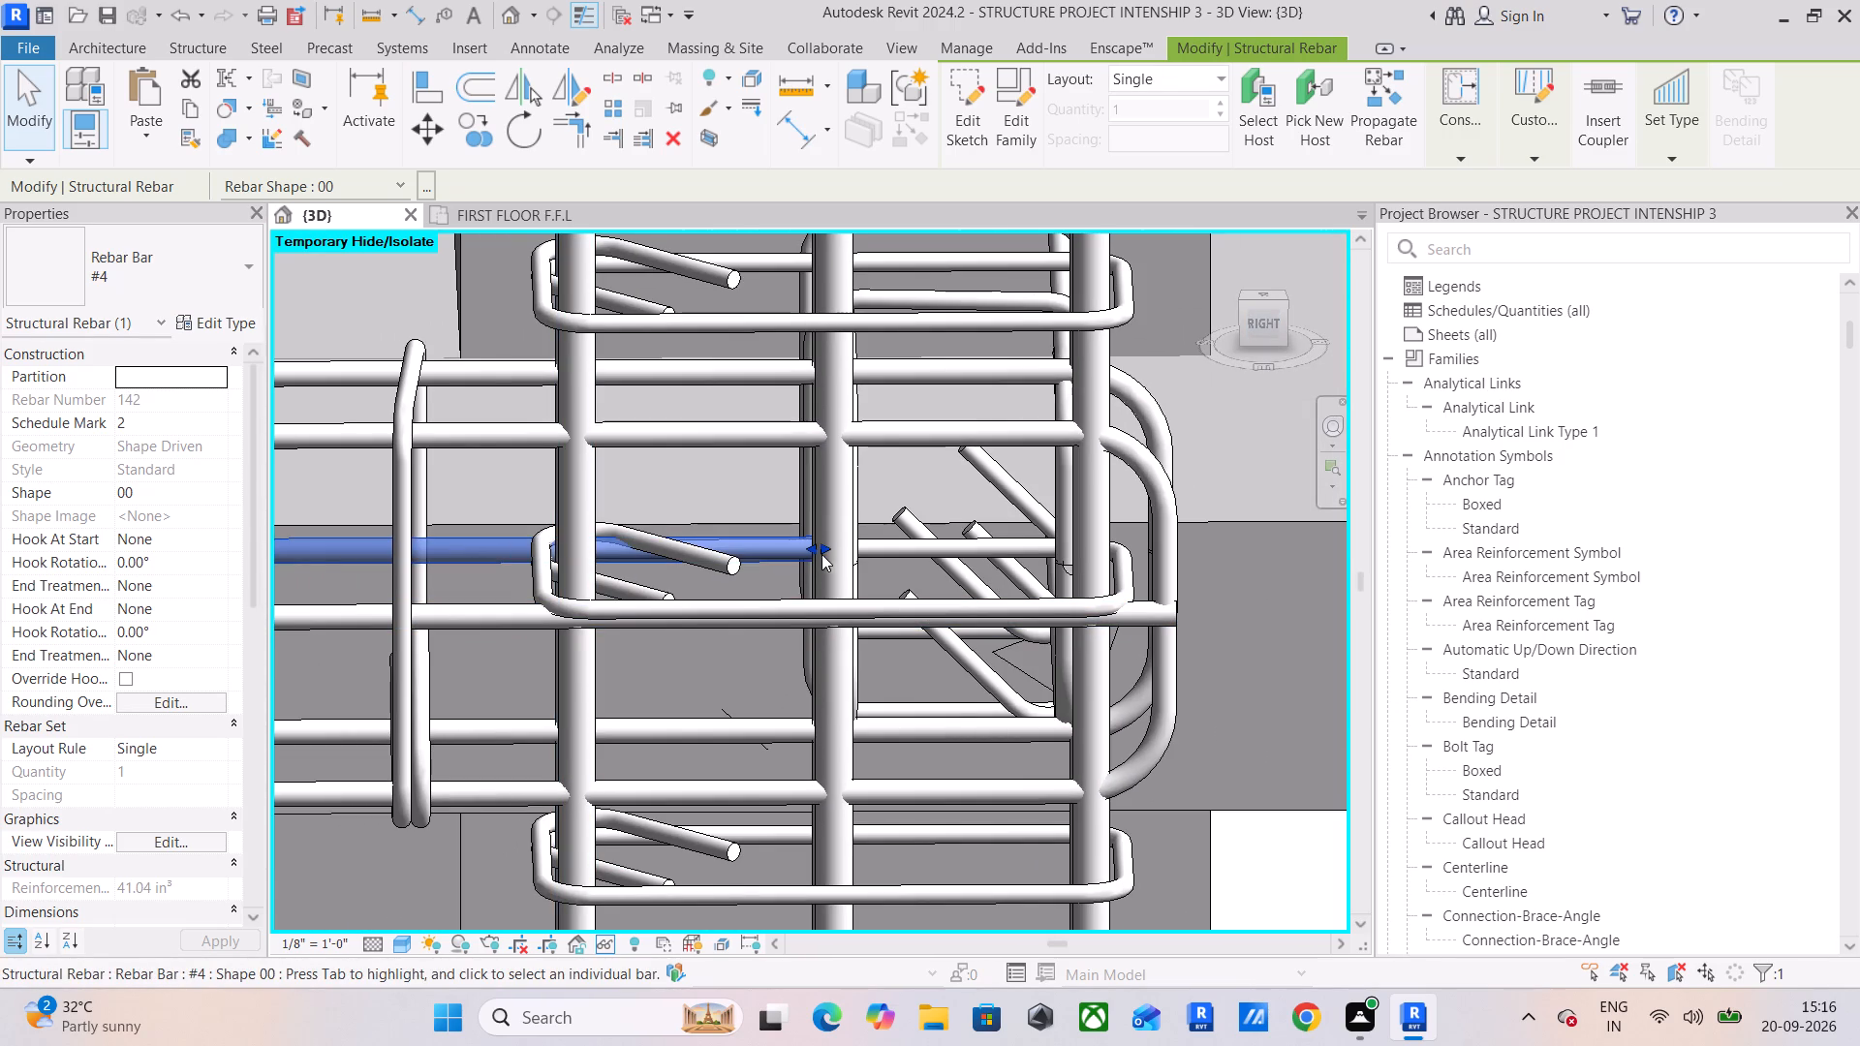
drag(822, 548, 1149, 581)
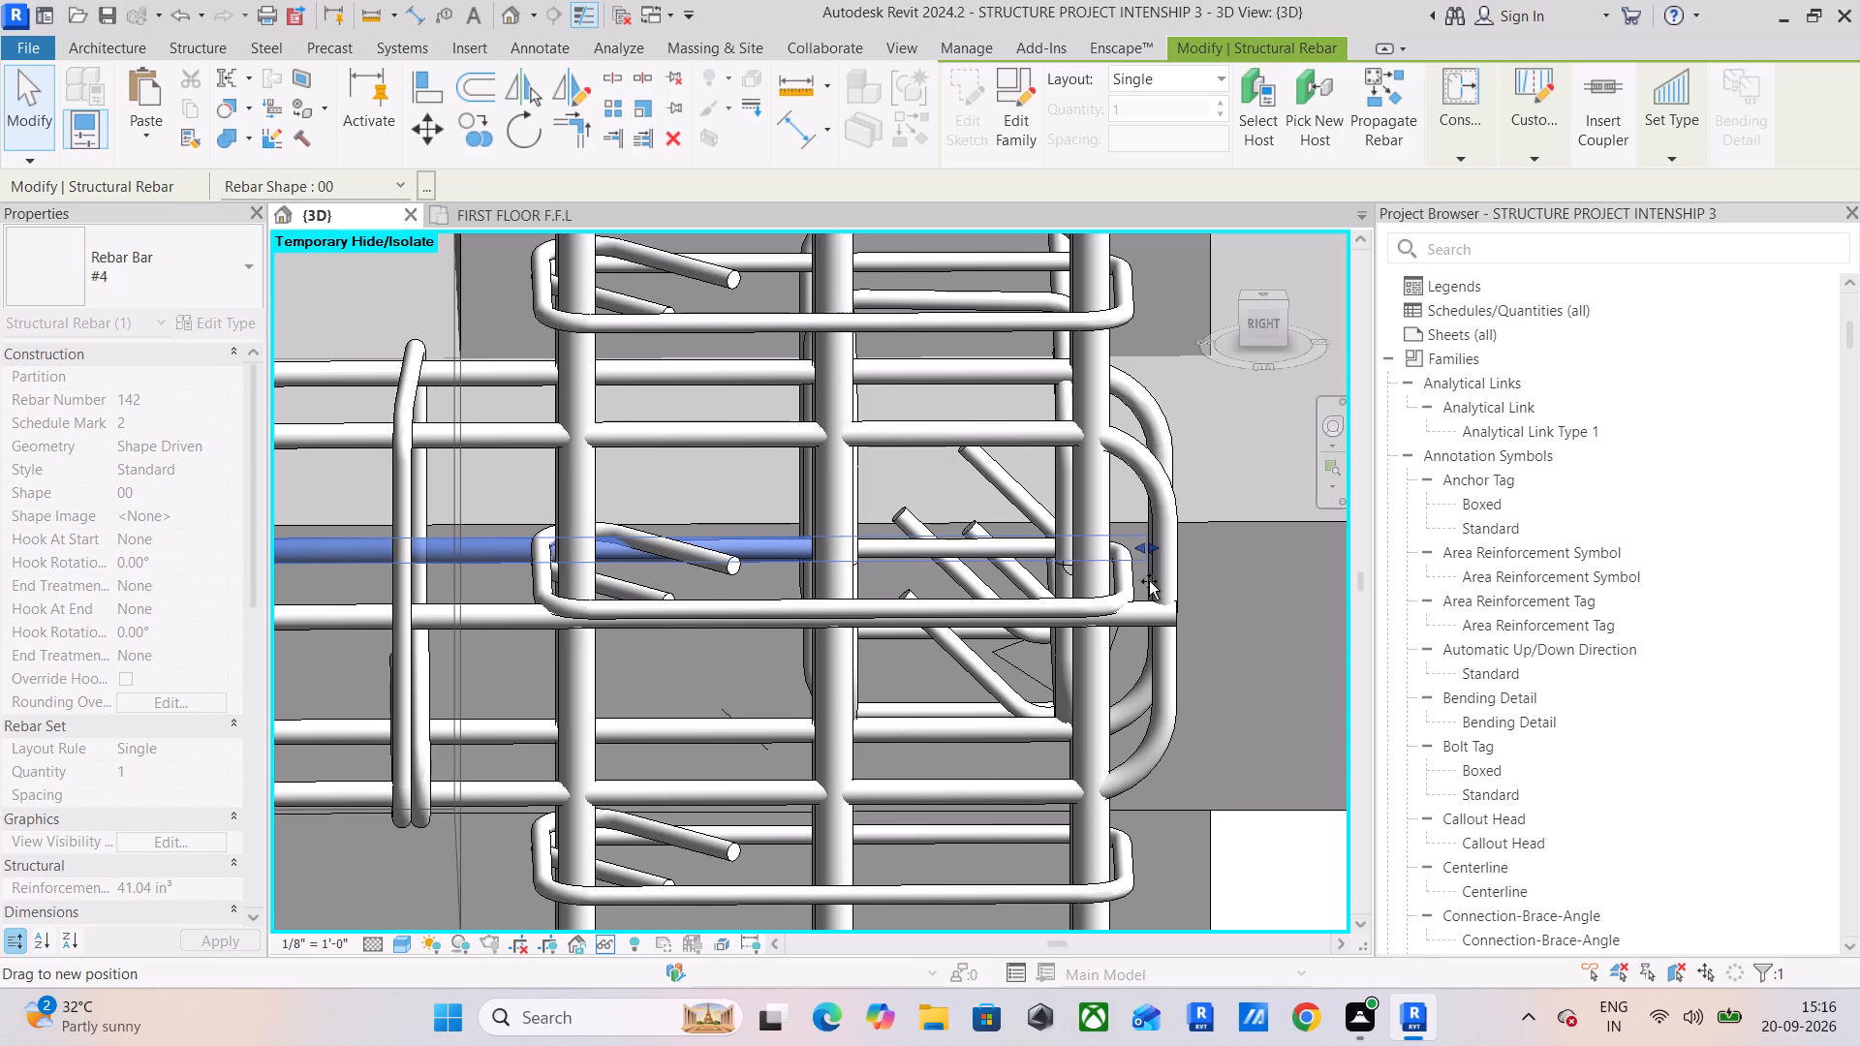
drag(1149, 581, 1166, 581)
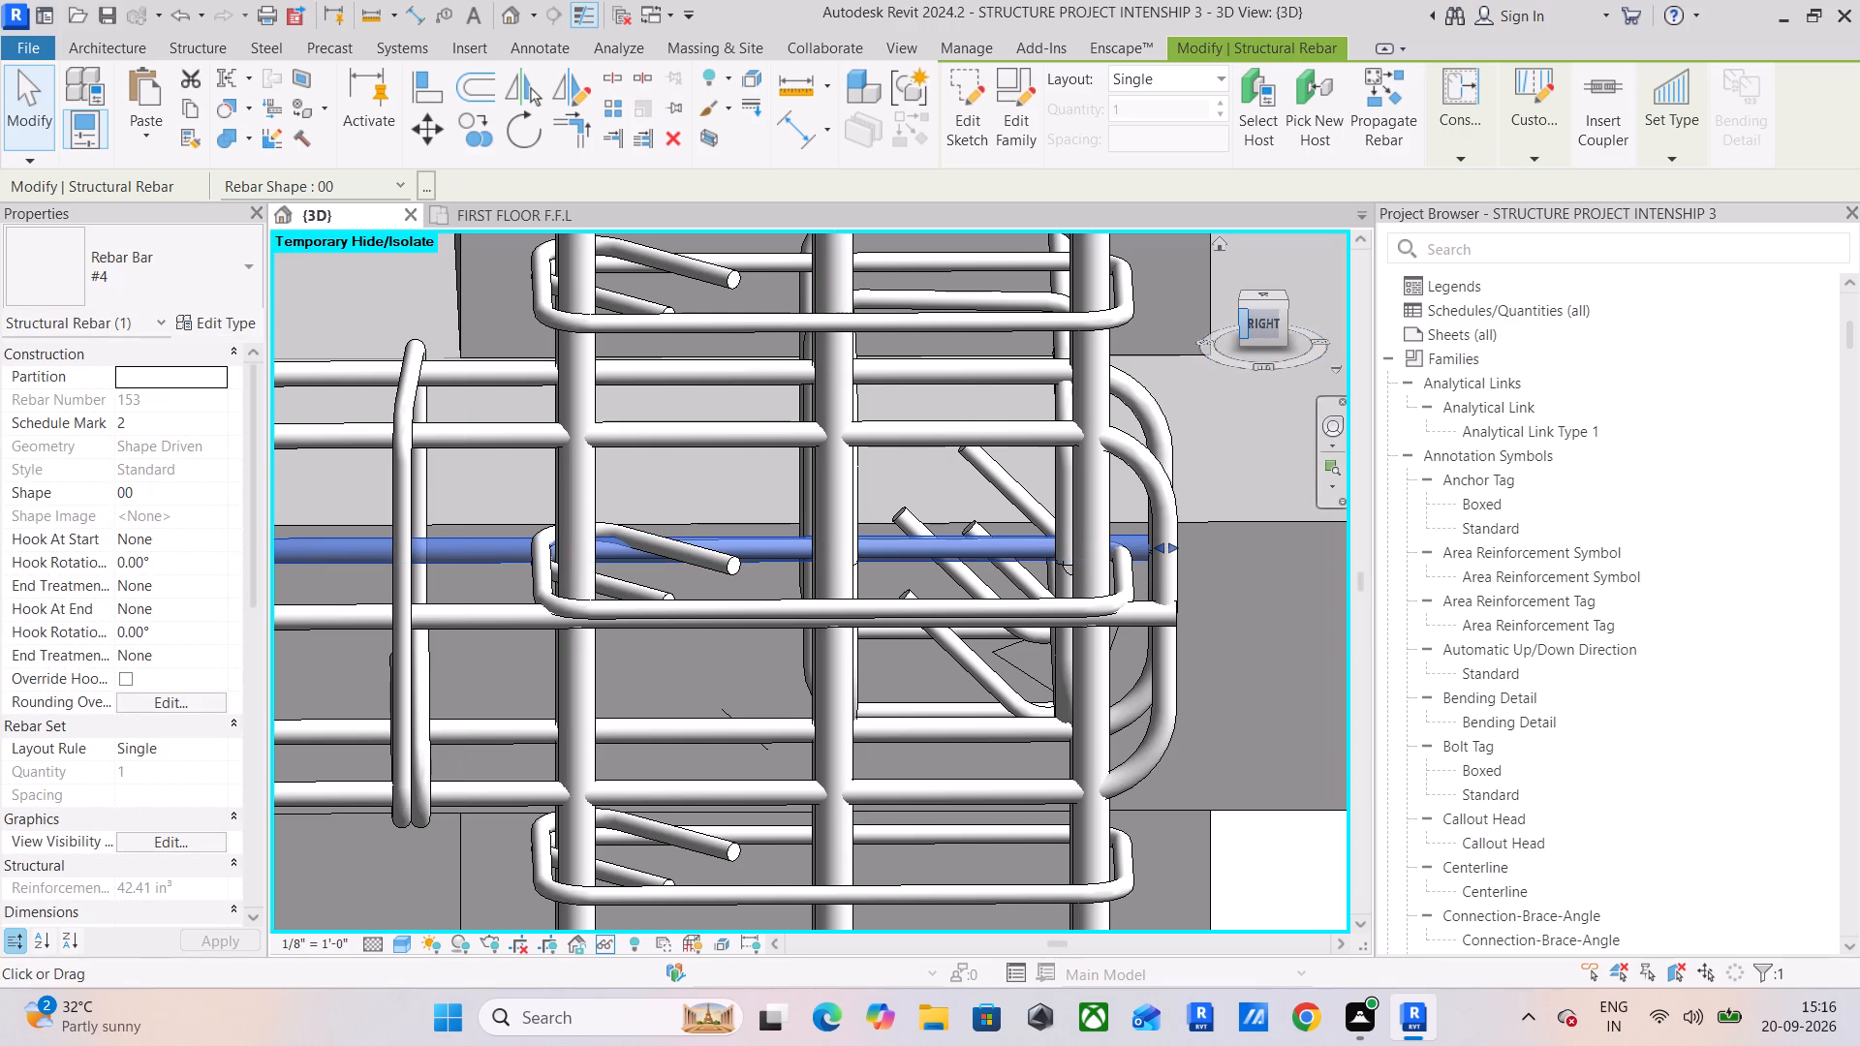
Fine-tune the far mid-height bar's end in the right-side view to line up with the hooks' outer face, and clear the selection.
click(1249, 328)
middle_drag(1047, 568, 1047, 567)
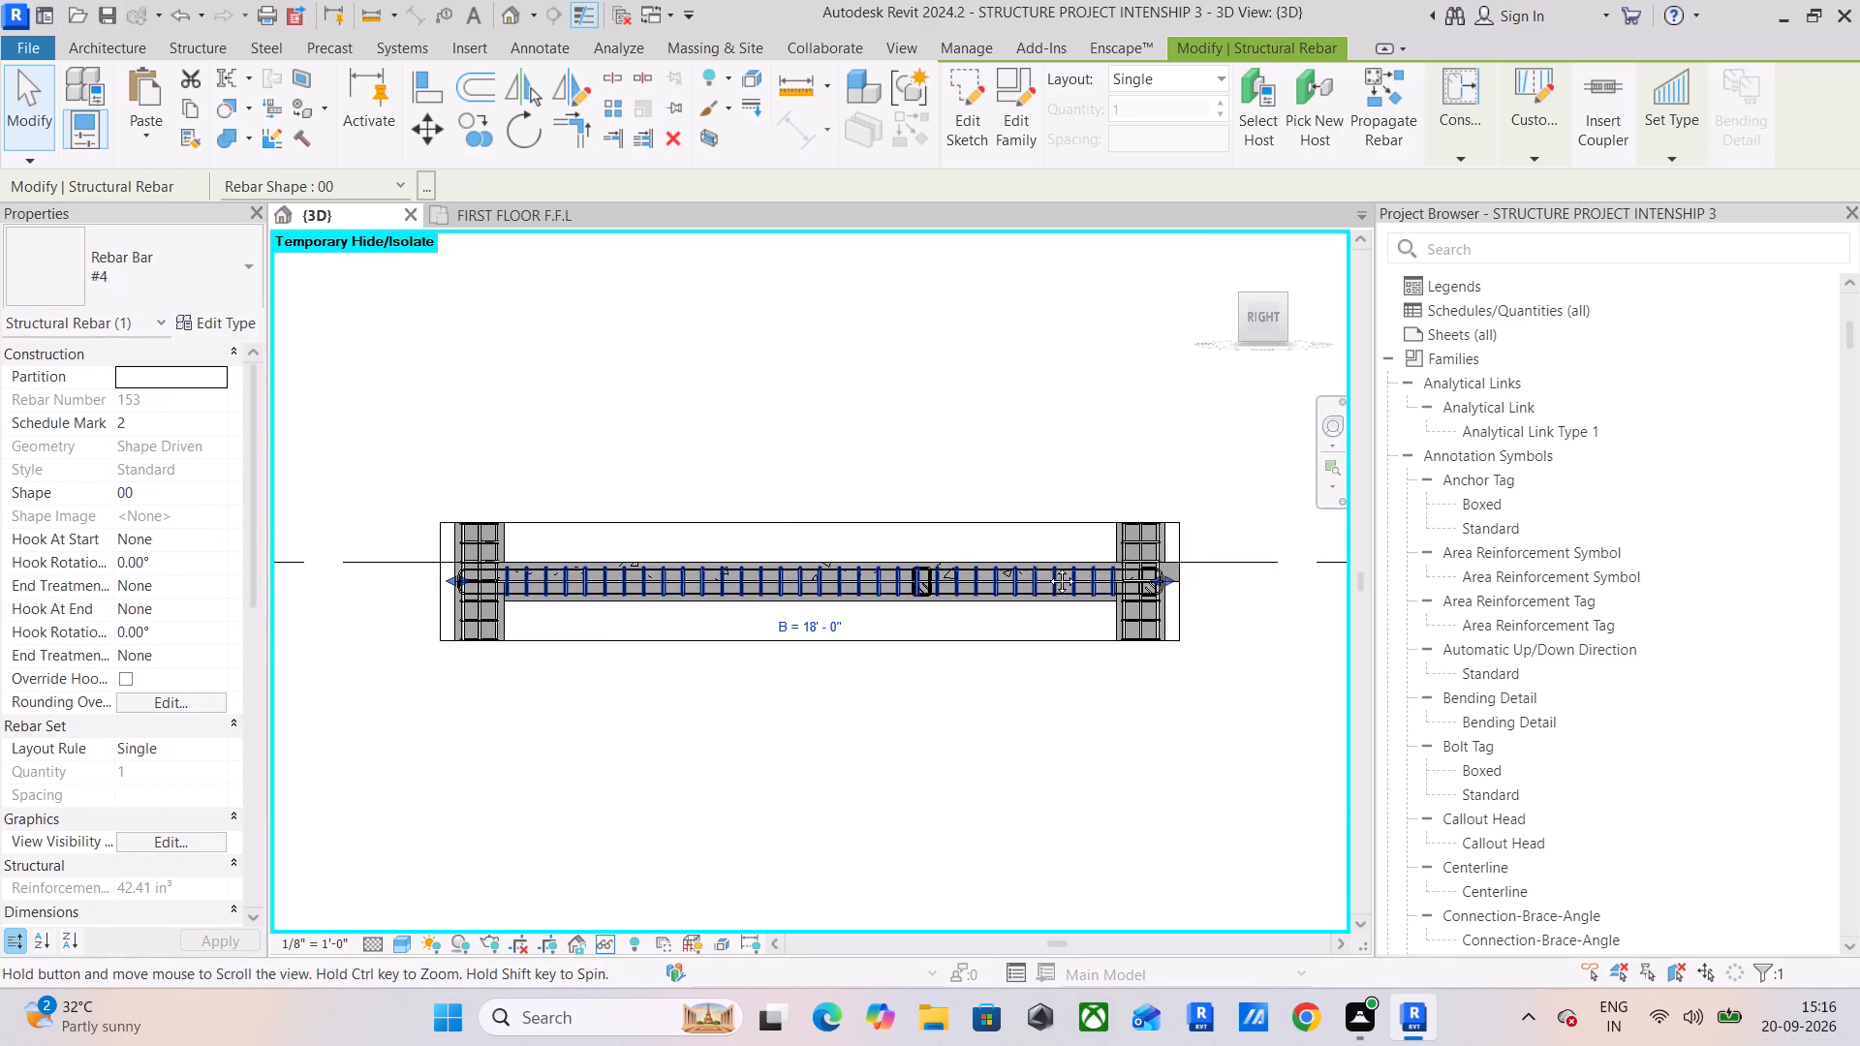
middle_drag(1047, 567, 726, 568)
scroll(892, 602, up, 6)
scroll(735, 555, up, 5)
scroll(837, 580, up, 11)
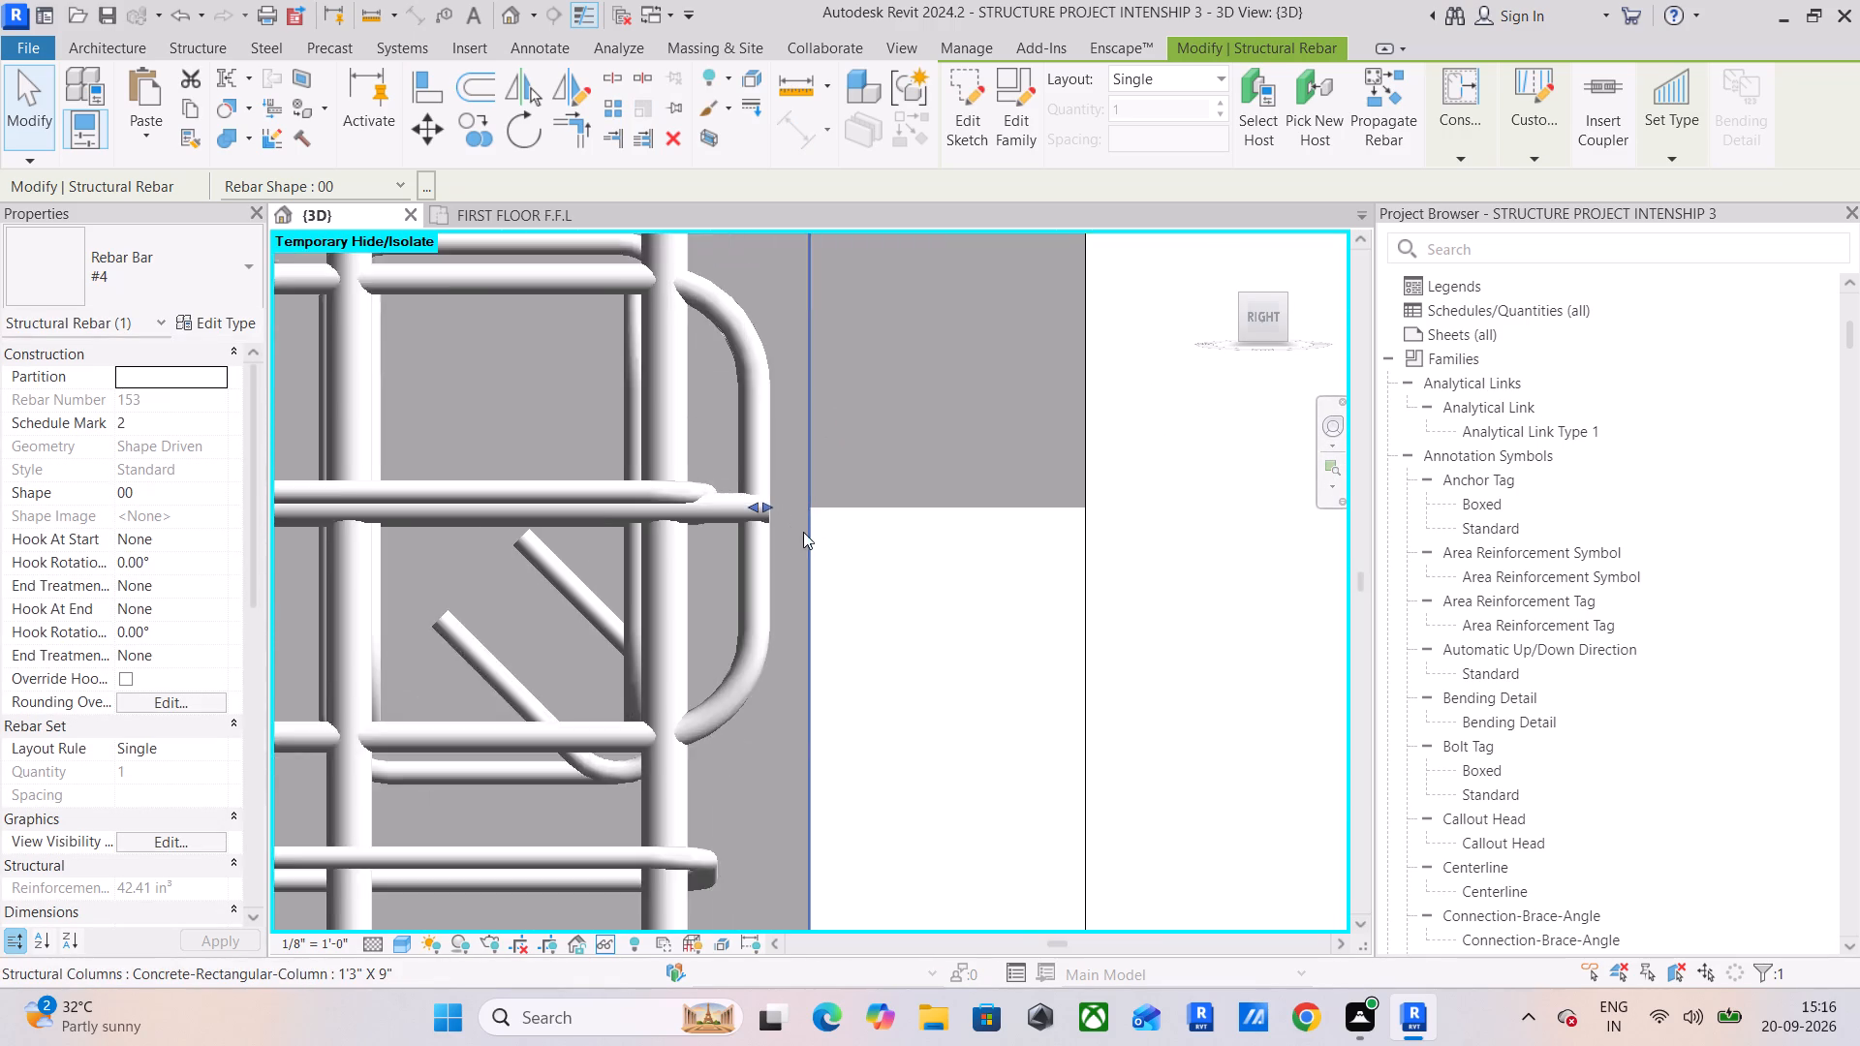
scroll(752, 508, up, 6)
drag(761, 493, 782, 501)
scroll(658, 600, down, 12)
click(956, 626)
scroll(846, 620, down, 2)
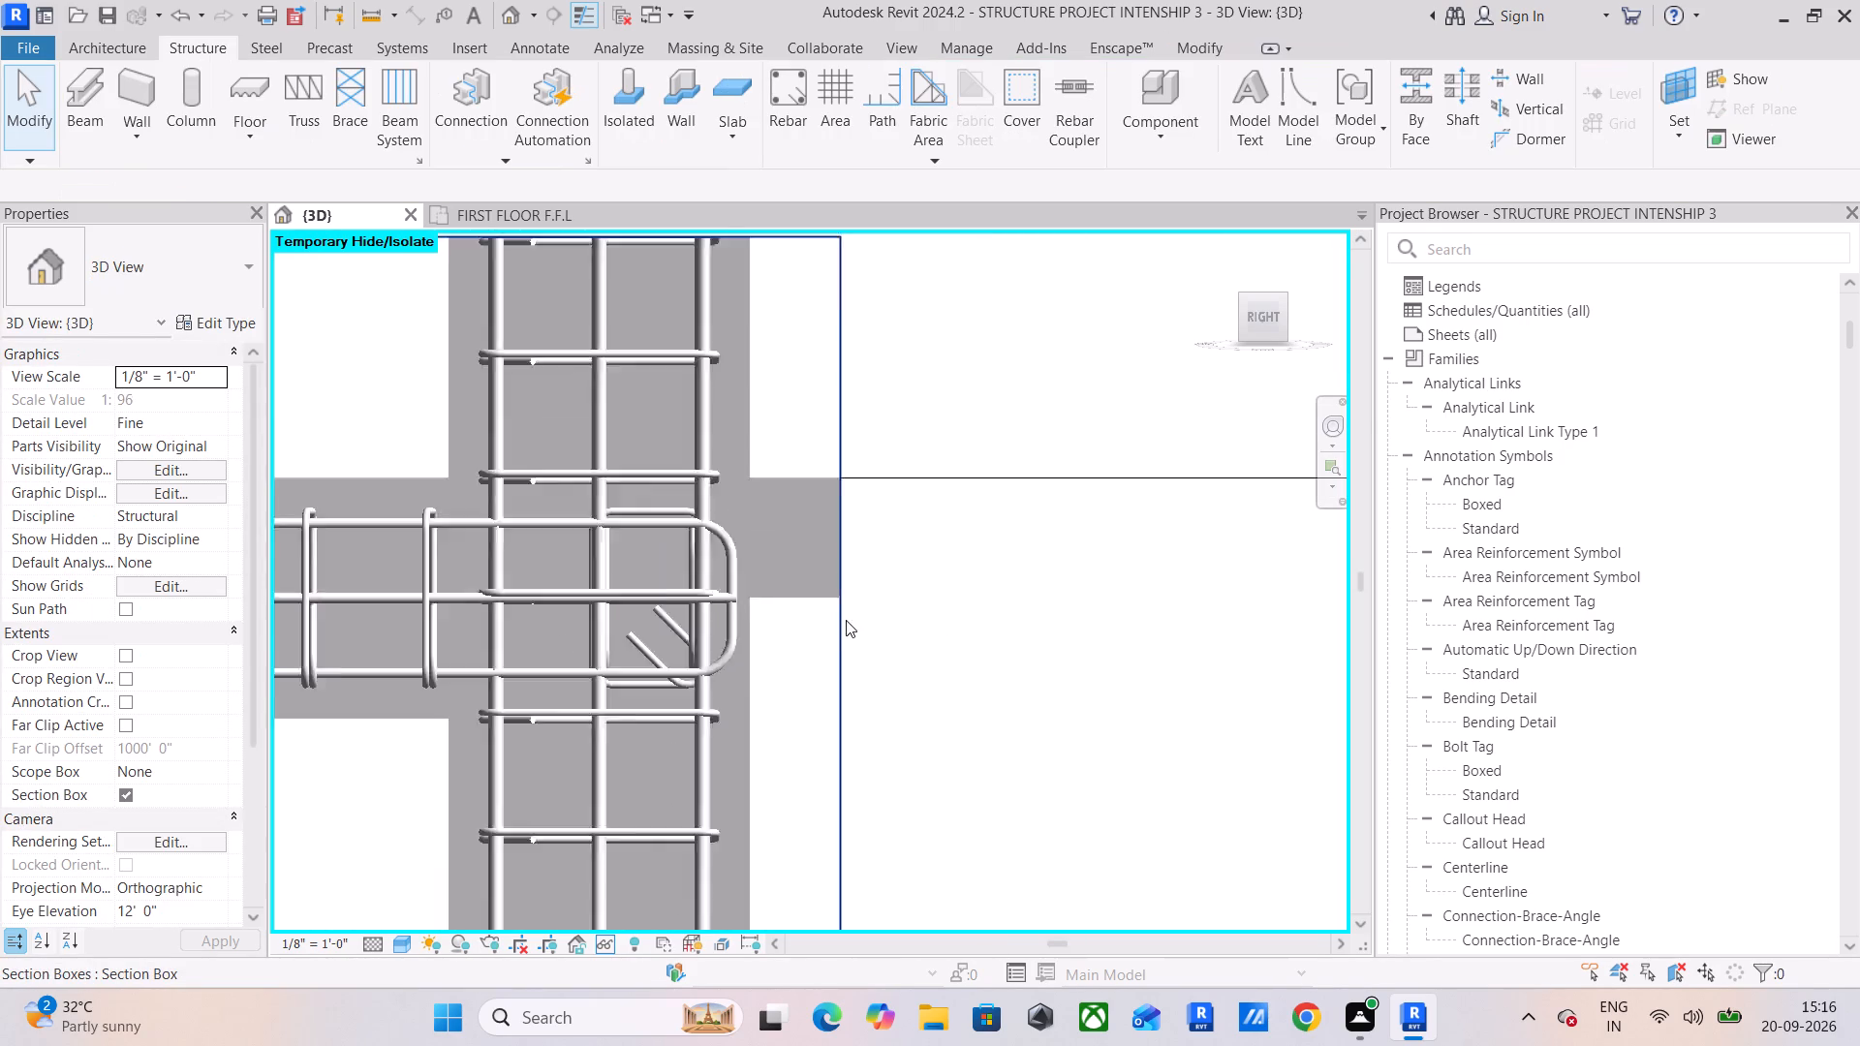
scroll(846, 620, down, 8)
middle_drag(839, 621, 892, 620)
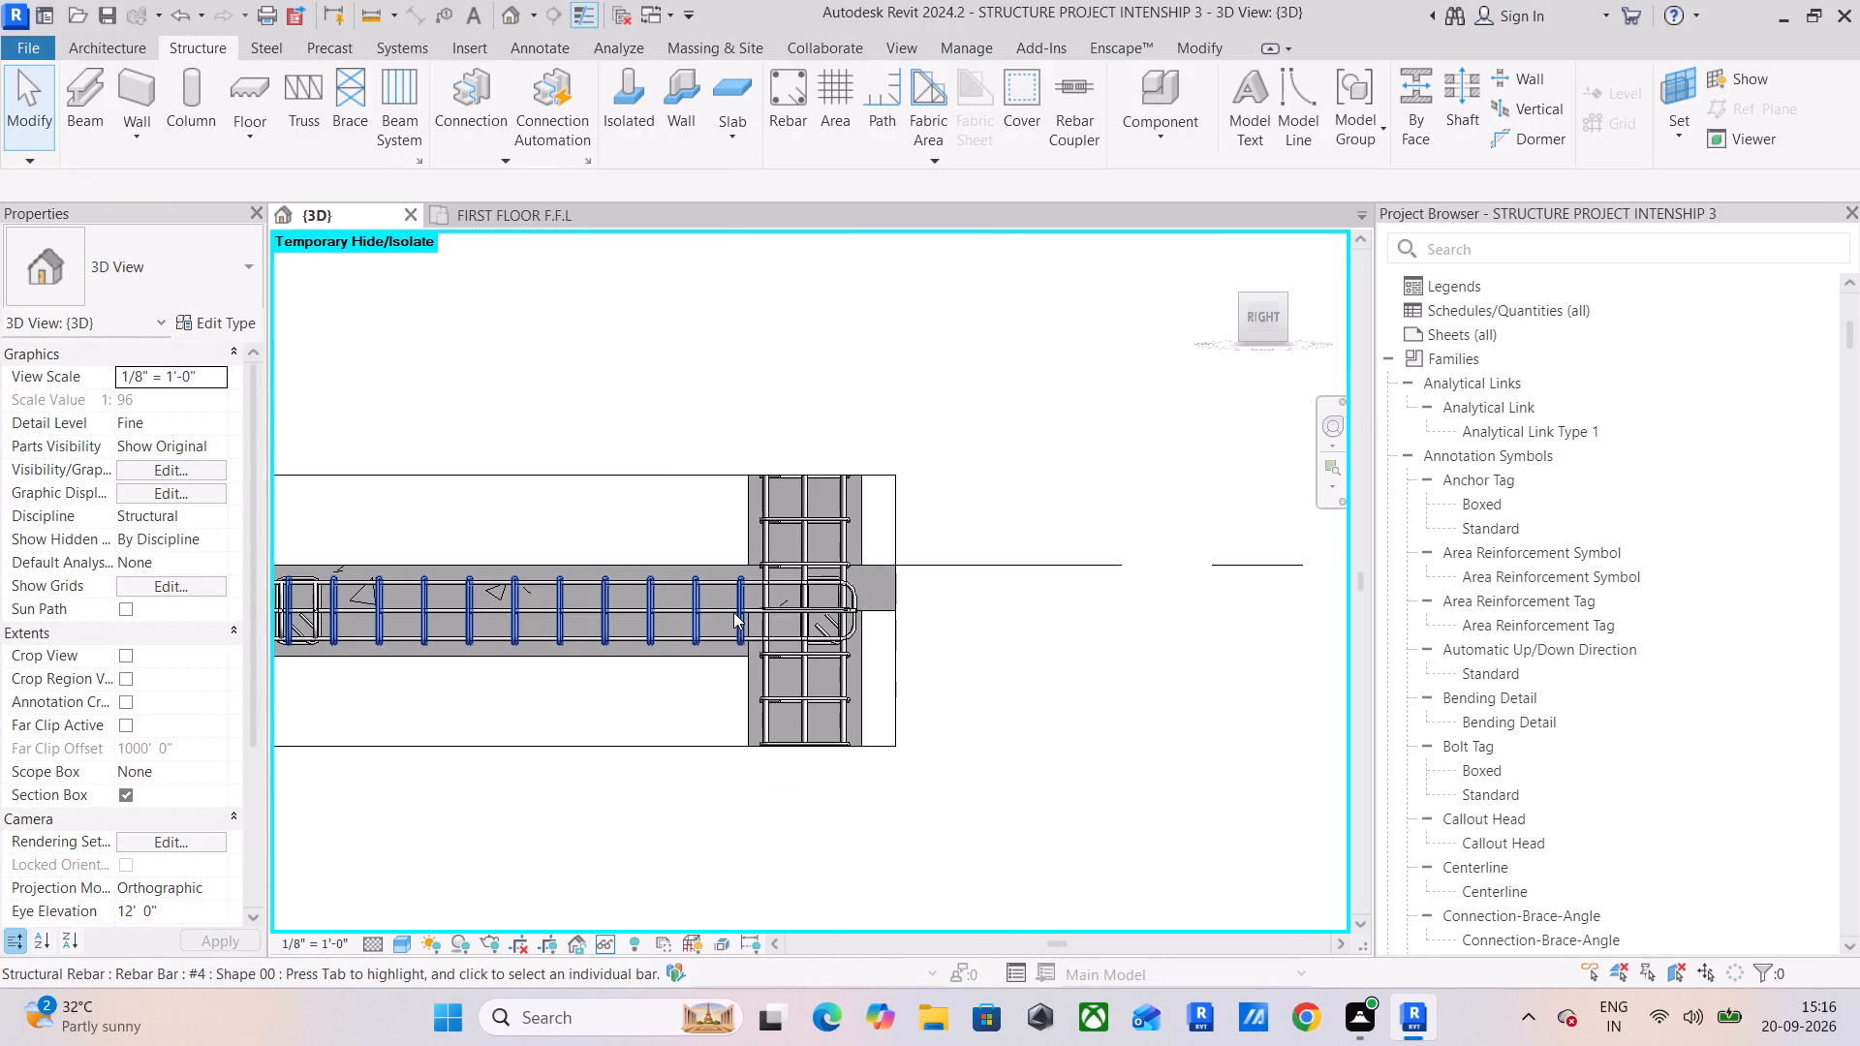
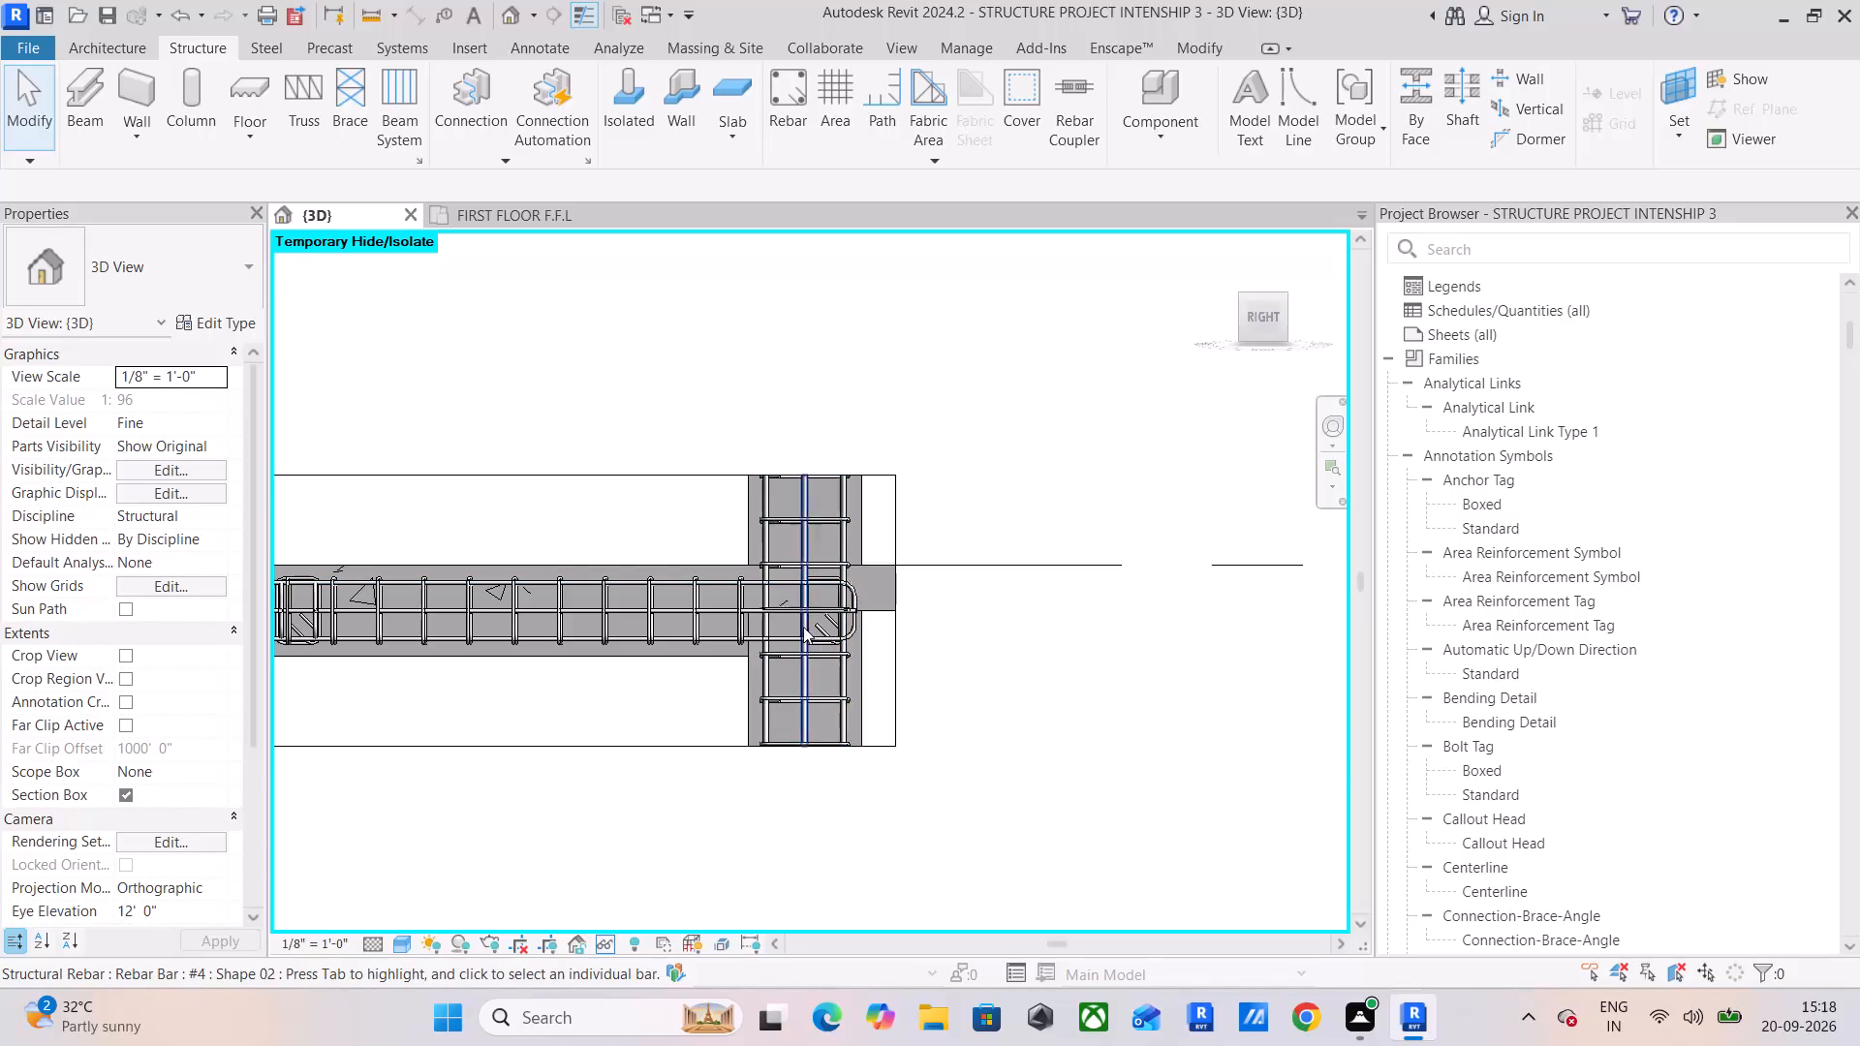
Examine the beam's bar ends and stirrups at both supporting columns, including the mid-height #4 bar.
scroll(766, 621, up, 5)
scroll(807, 626, down, 2)
middle_drag(886, 626, 1130, 608)
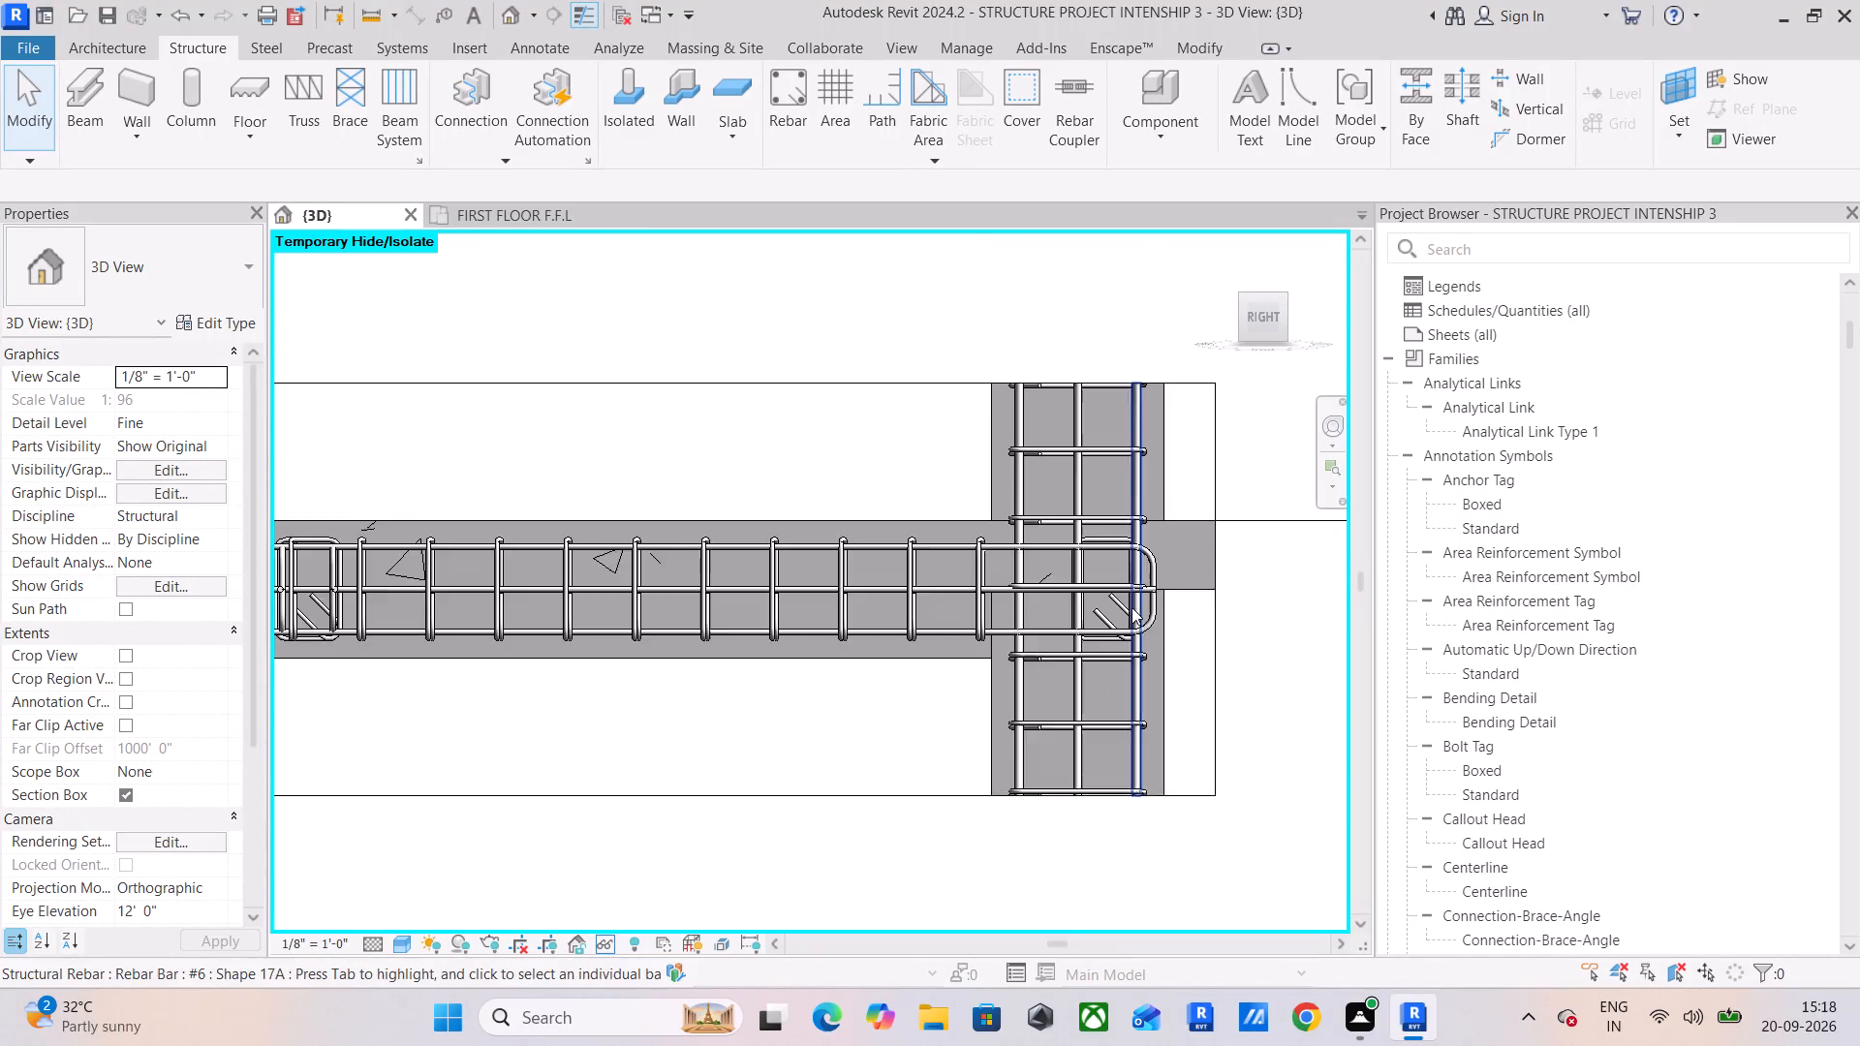
scroll(1065, 627, down, 5)
middle_drag(1041, 641, 1098, 634)
scroll(620, 661, down, 3)
middle_drag(654, 656, 977, 657)
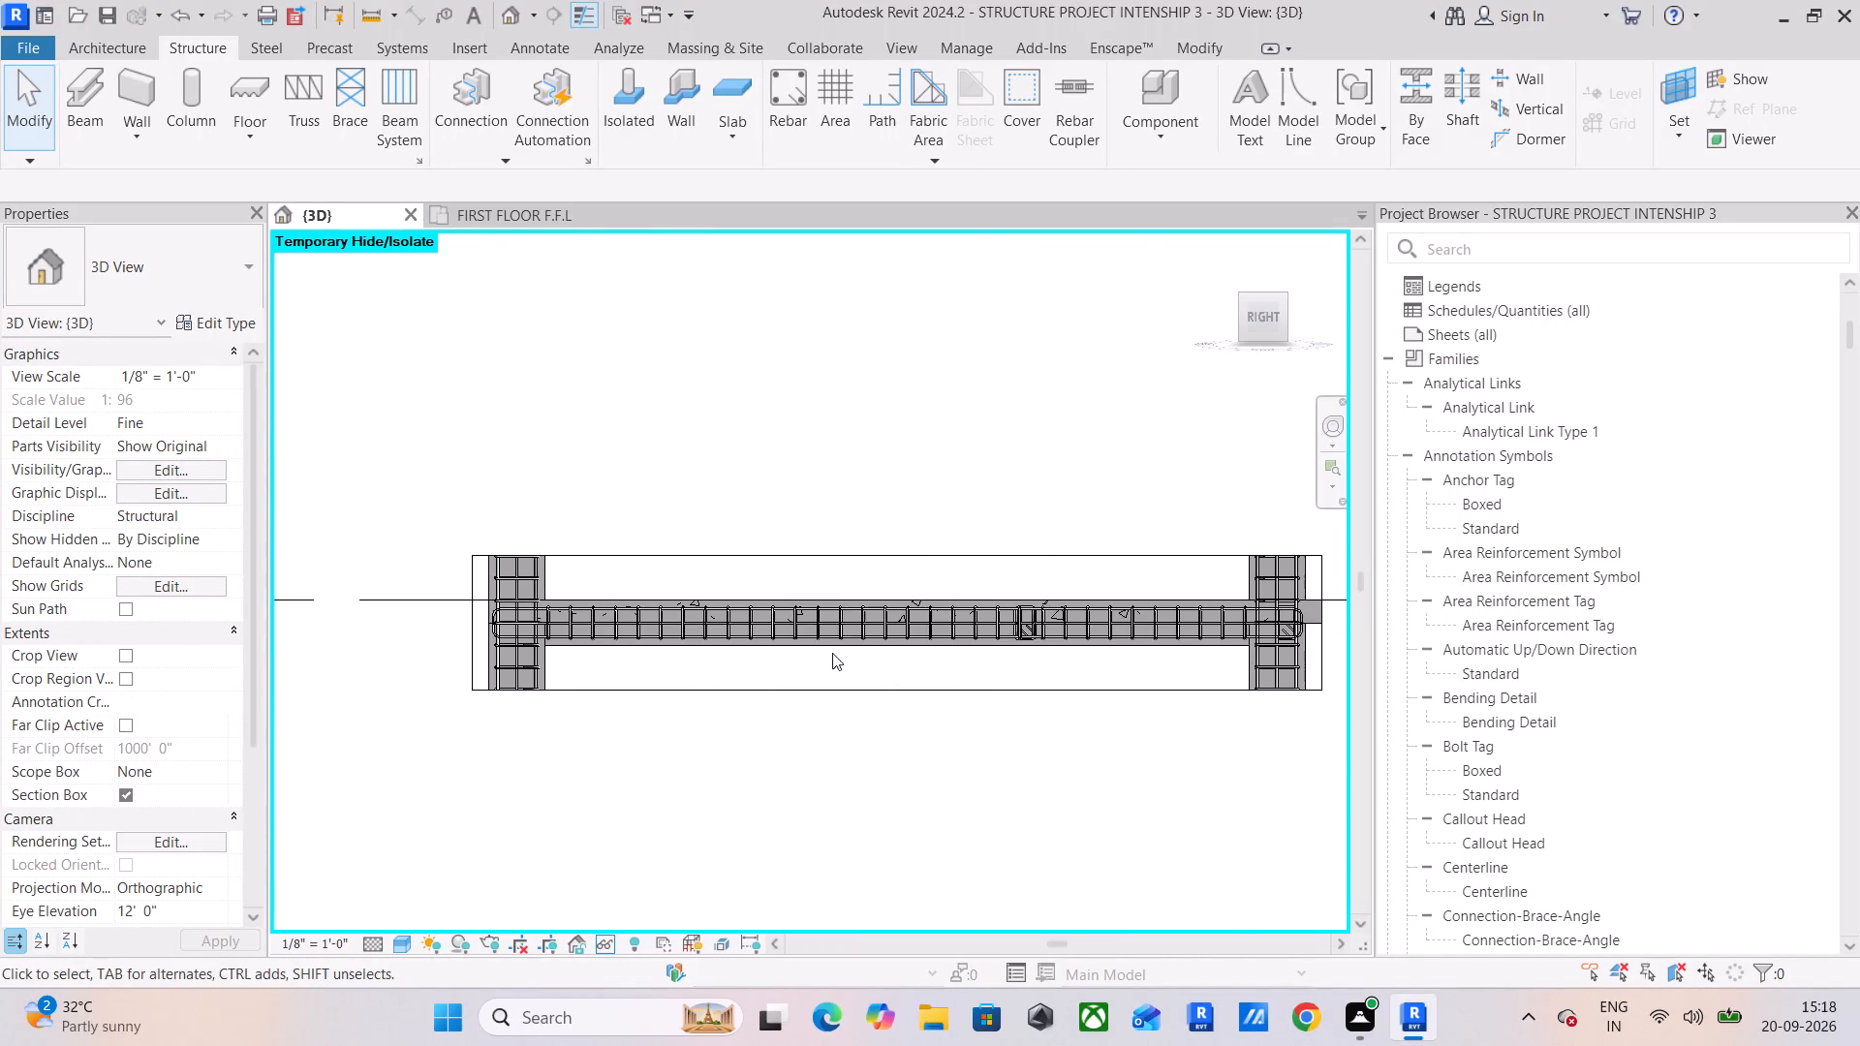
scroll(544, 622, up, 6)
middle_drag(486, 631, 538, 629)
scroll(543, 629, up, 6)
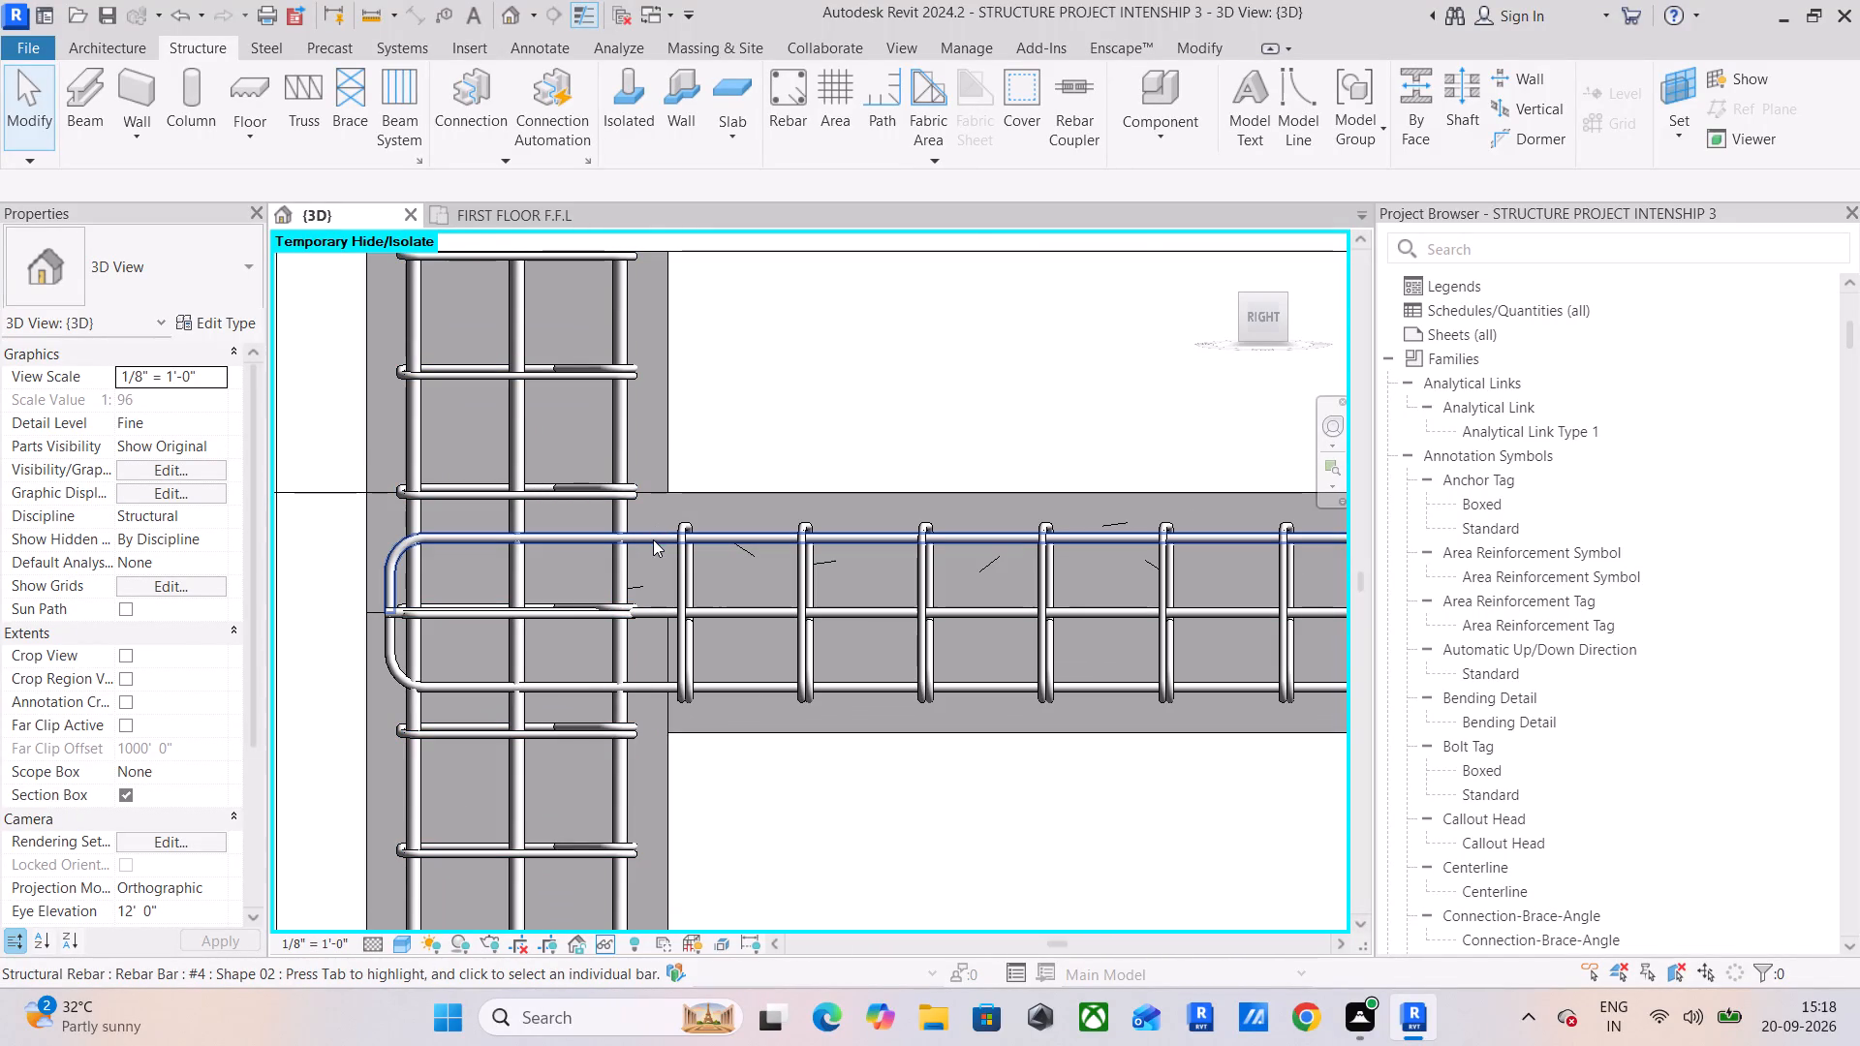
click(734, 619)
scroll(730, 618, down, 7)
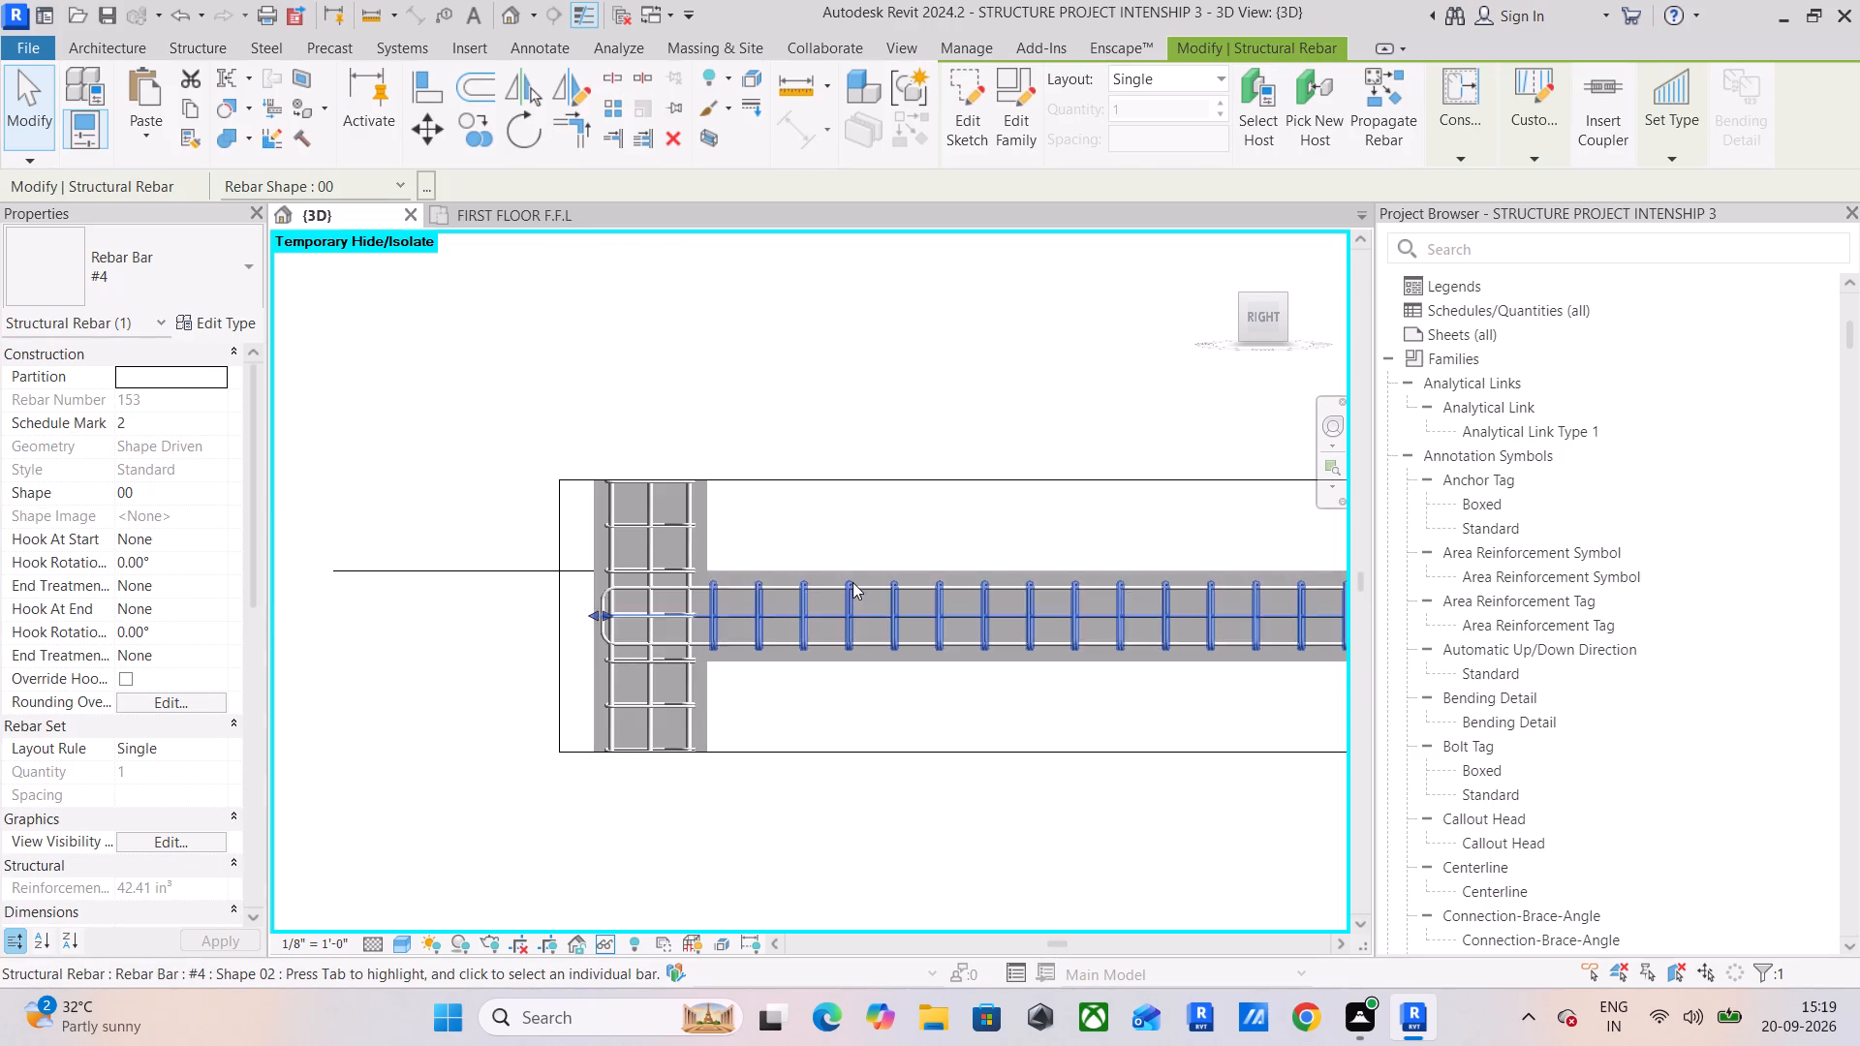
middle_drag(856, 579, 773, 610)
click(713, 354)
scroll(742, 385, down, 5)
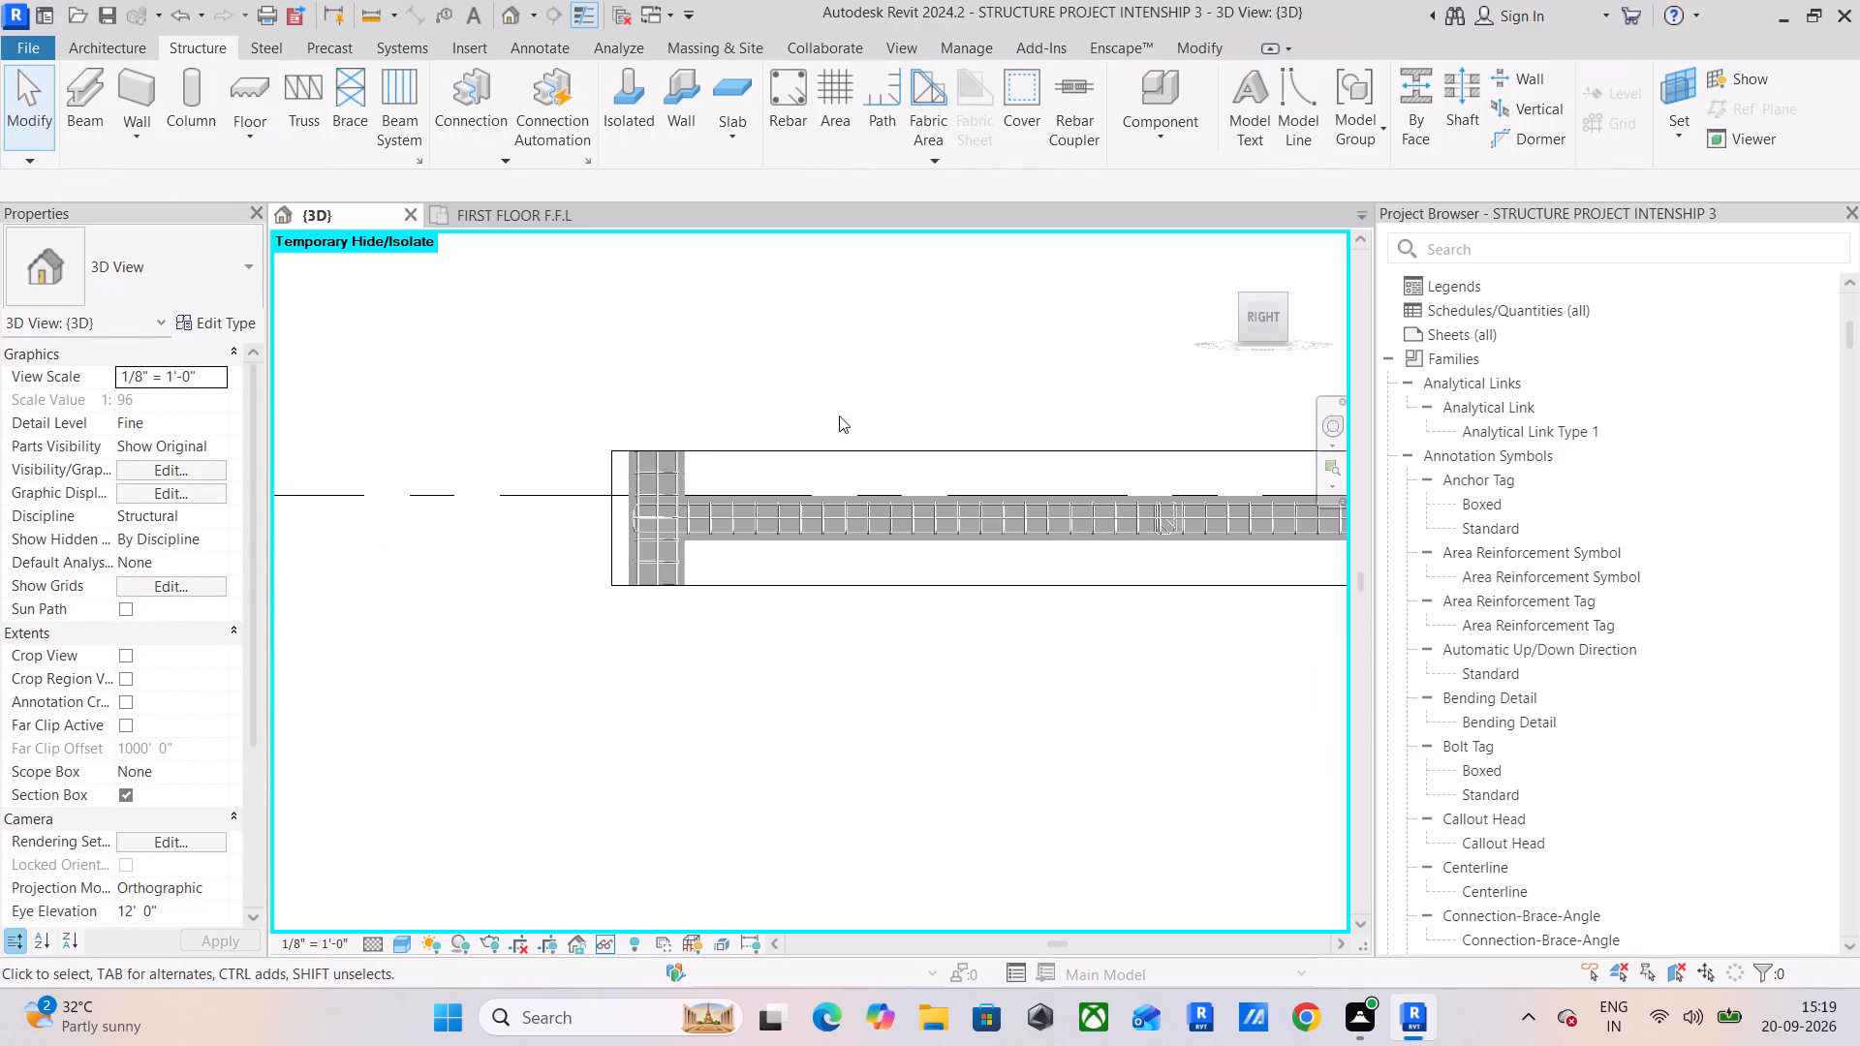
middle_drag(849, 416, 723, 532)
scroll(758, 517, down, 4)
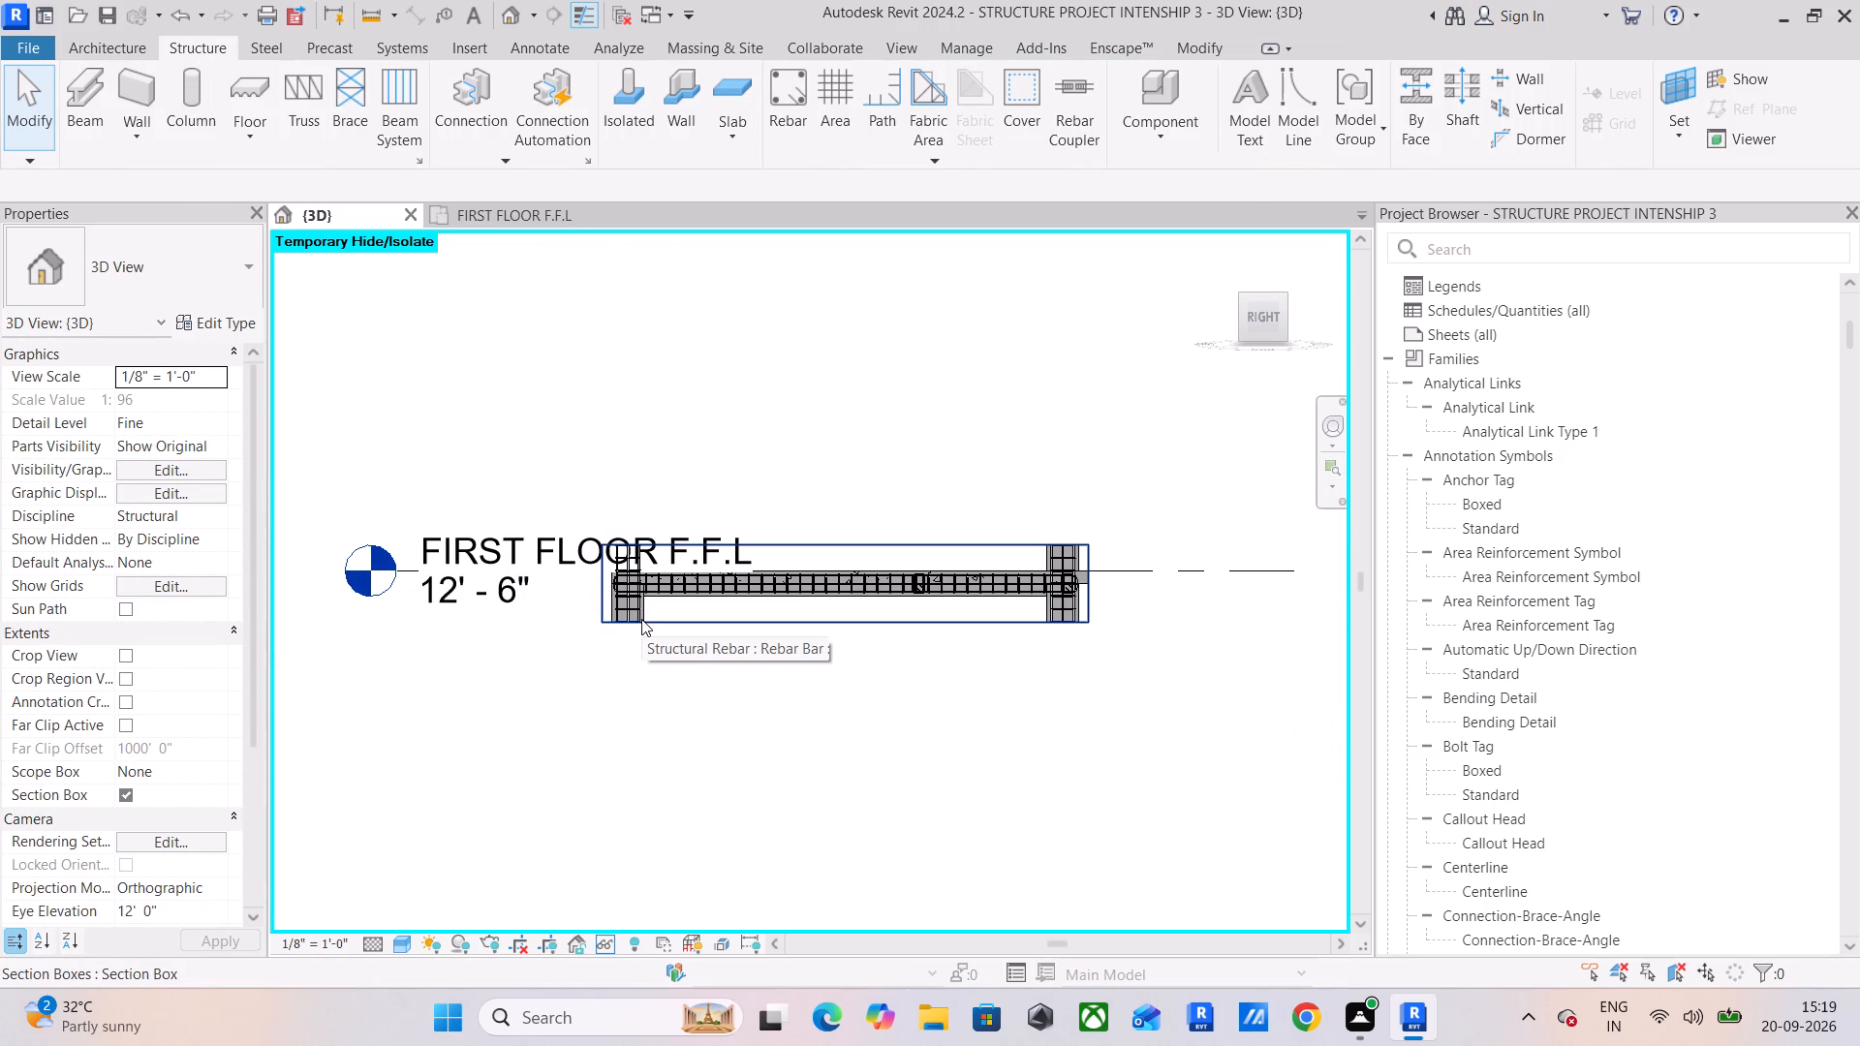
Extend the section box lengthwise well past the column at the beam's hooked-bar end to take in the neighbouring first-floor beam.
click(600, 579)
drag(594, 584, 326, 612)
scroll(332, 619, down, 5)
middle_drag(350, 628, 630, 649)
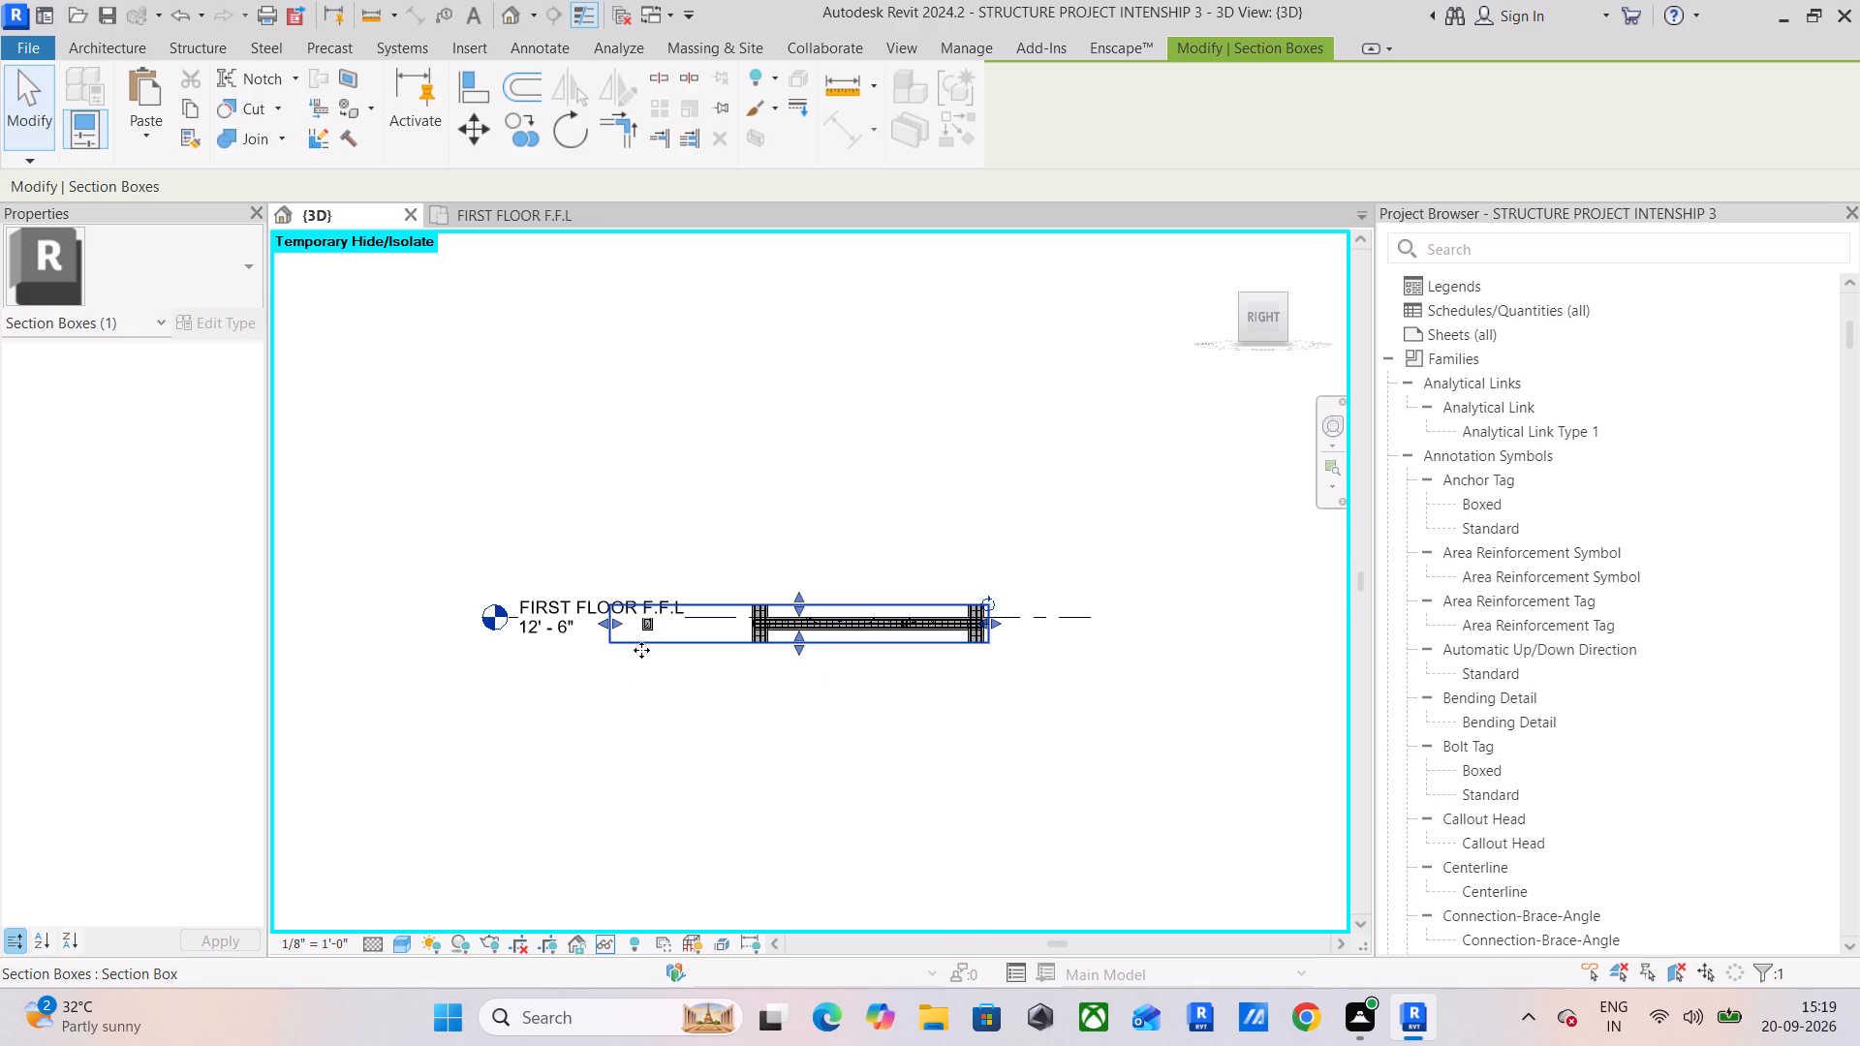
drag(598, 623, 313, 611)
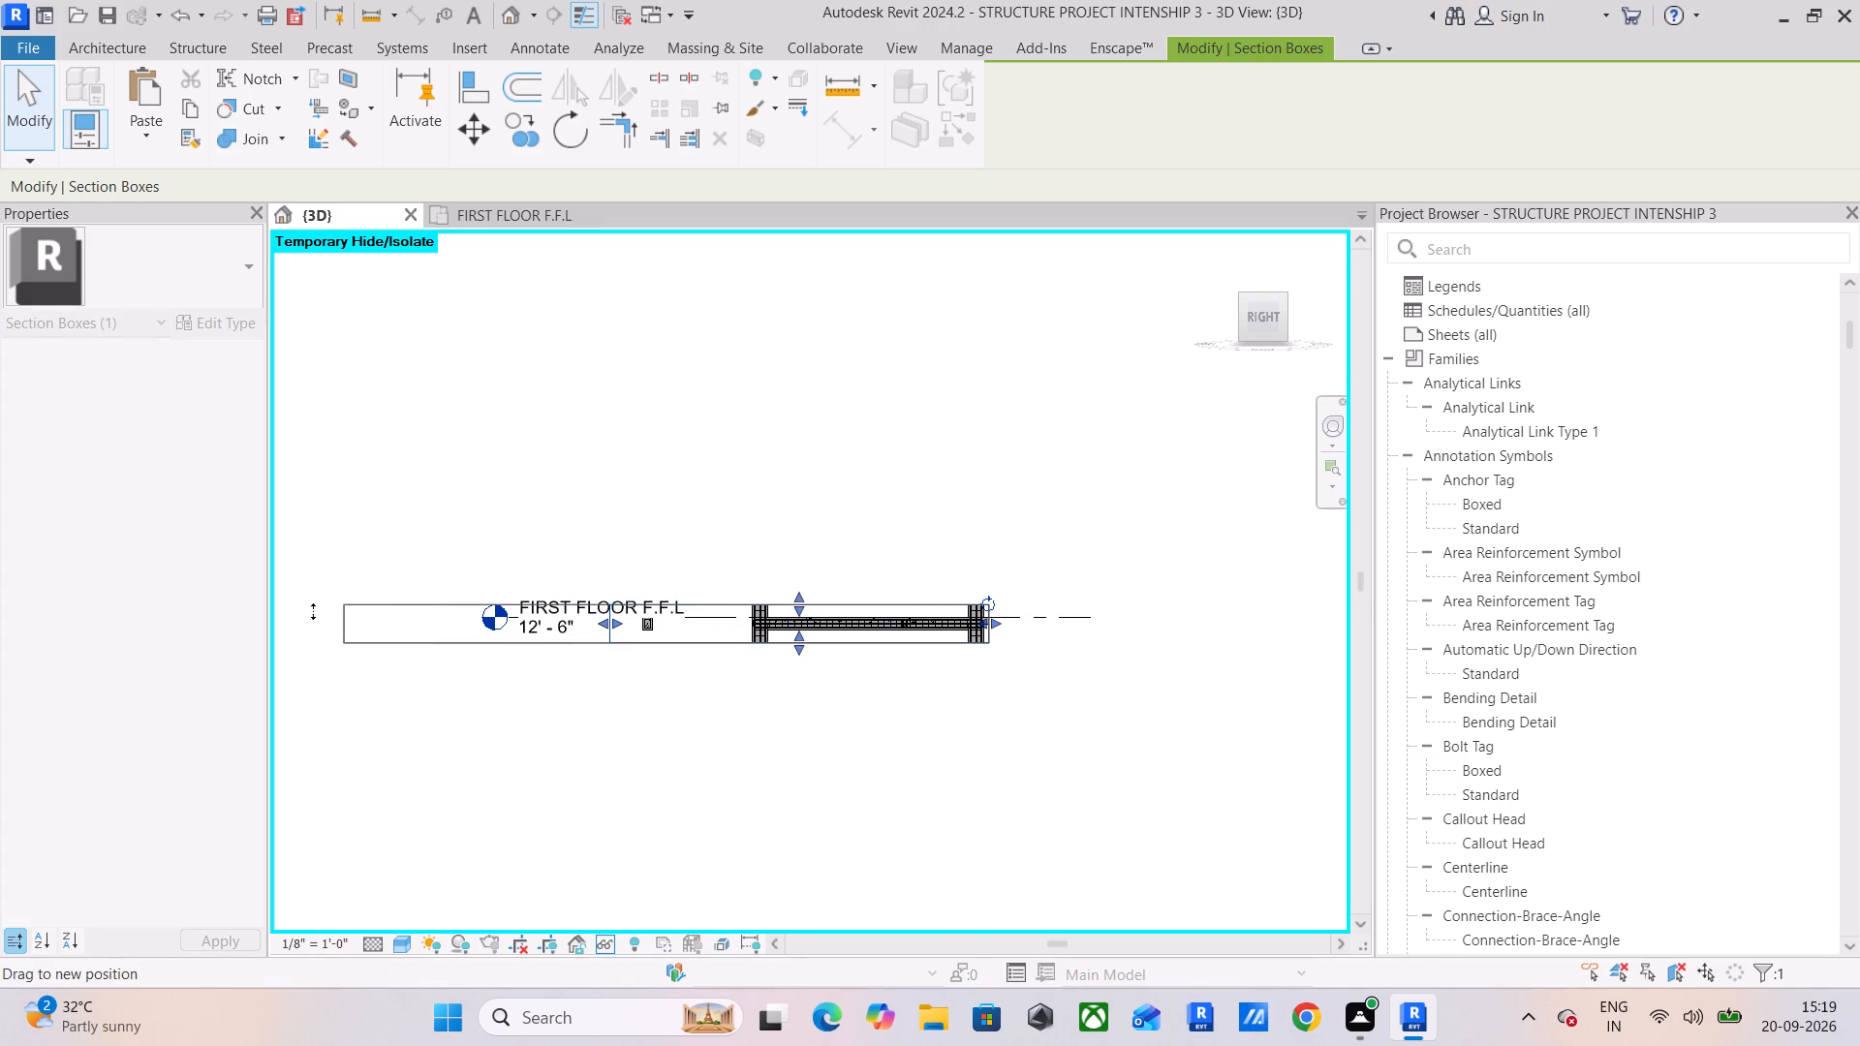
drag(313, 611, 329, 618)
Set the rebar cover of the neighbouring 12 x 24 beam seen in cross-section to BEAM COVER <0' - 1">.
scroll(637, 654, up, 4)
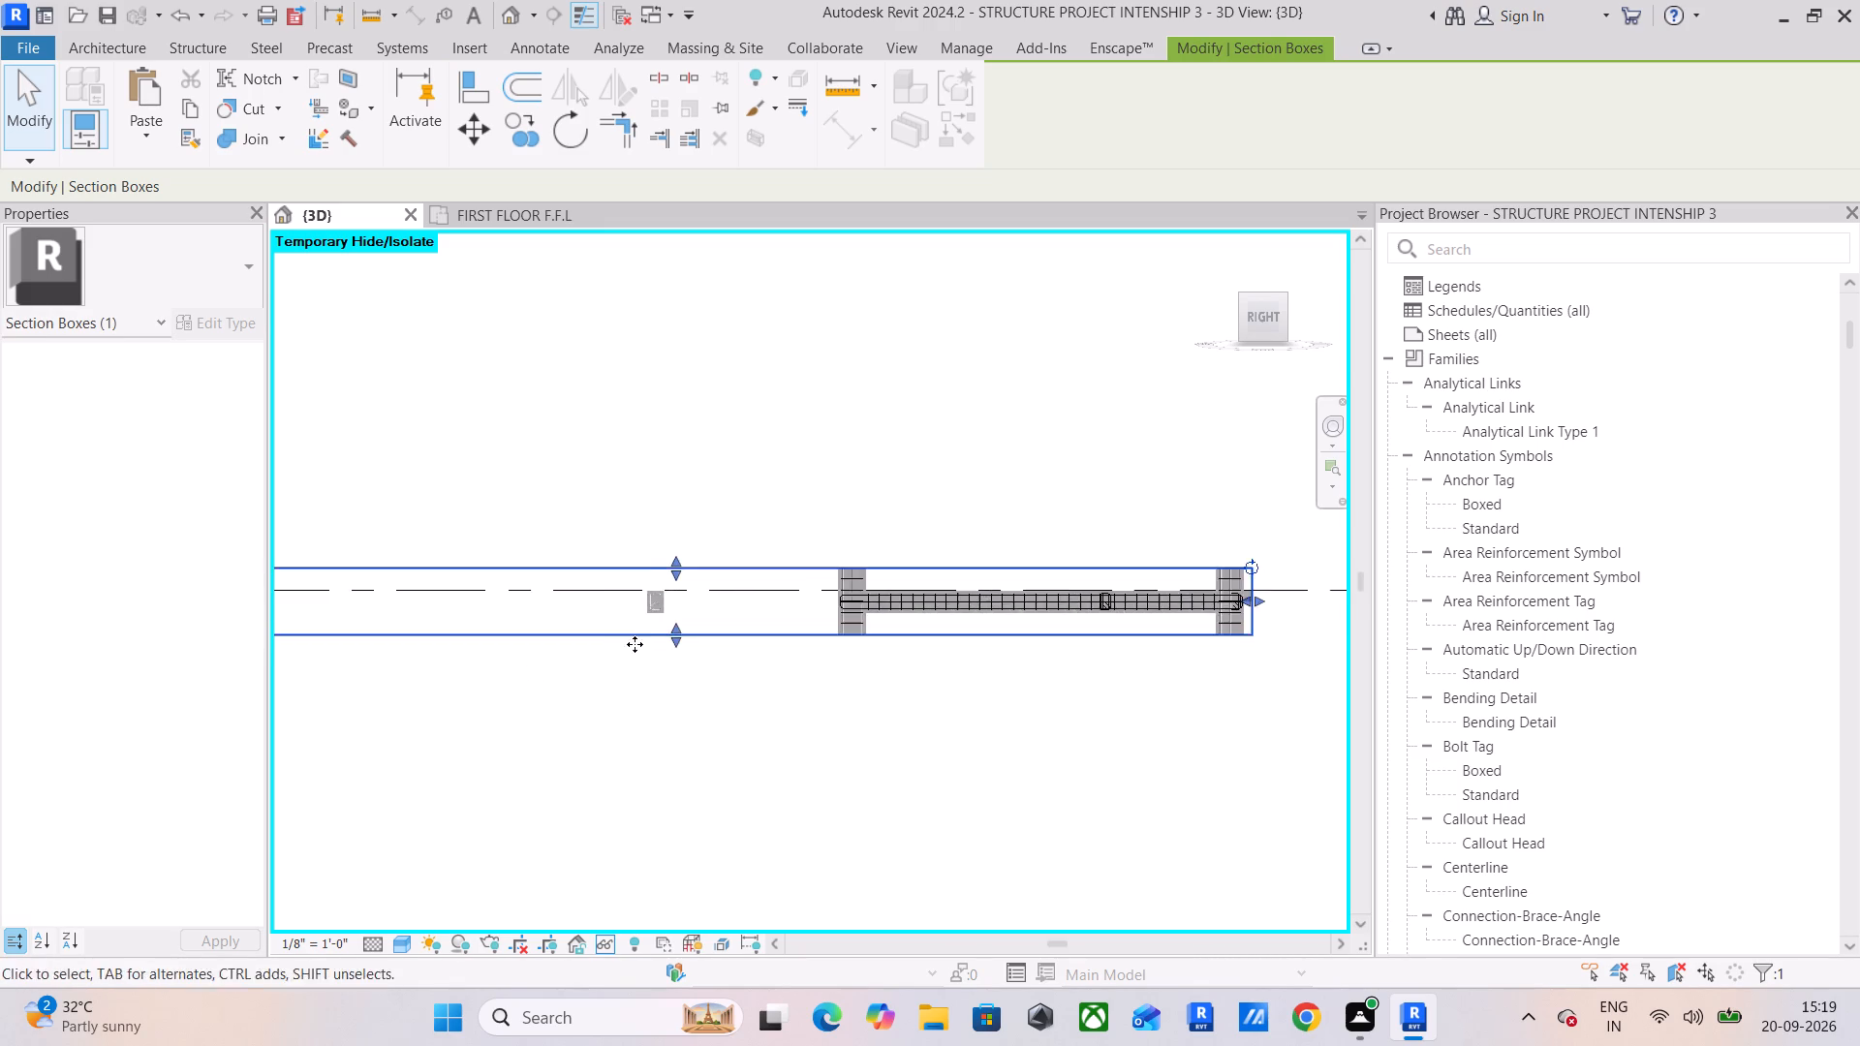
scroll(637, 635, up, 4)
scroll(666, 551, up, 13)
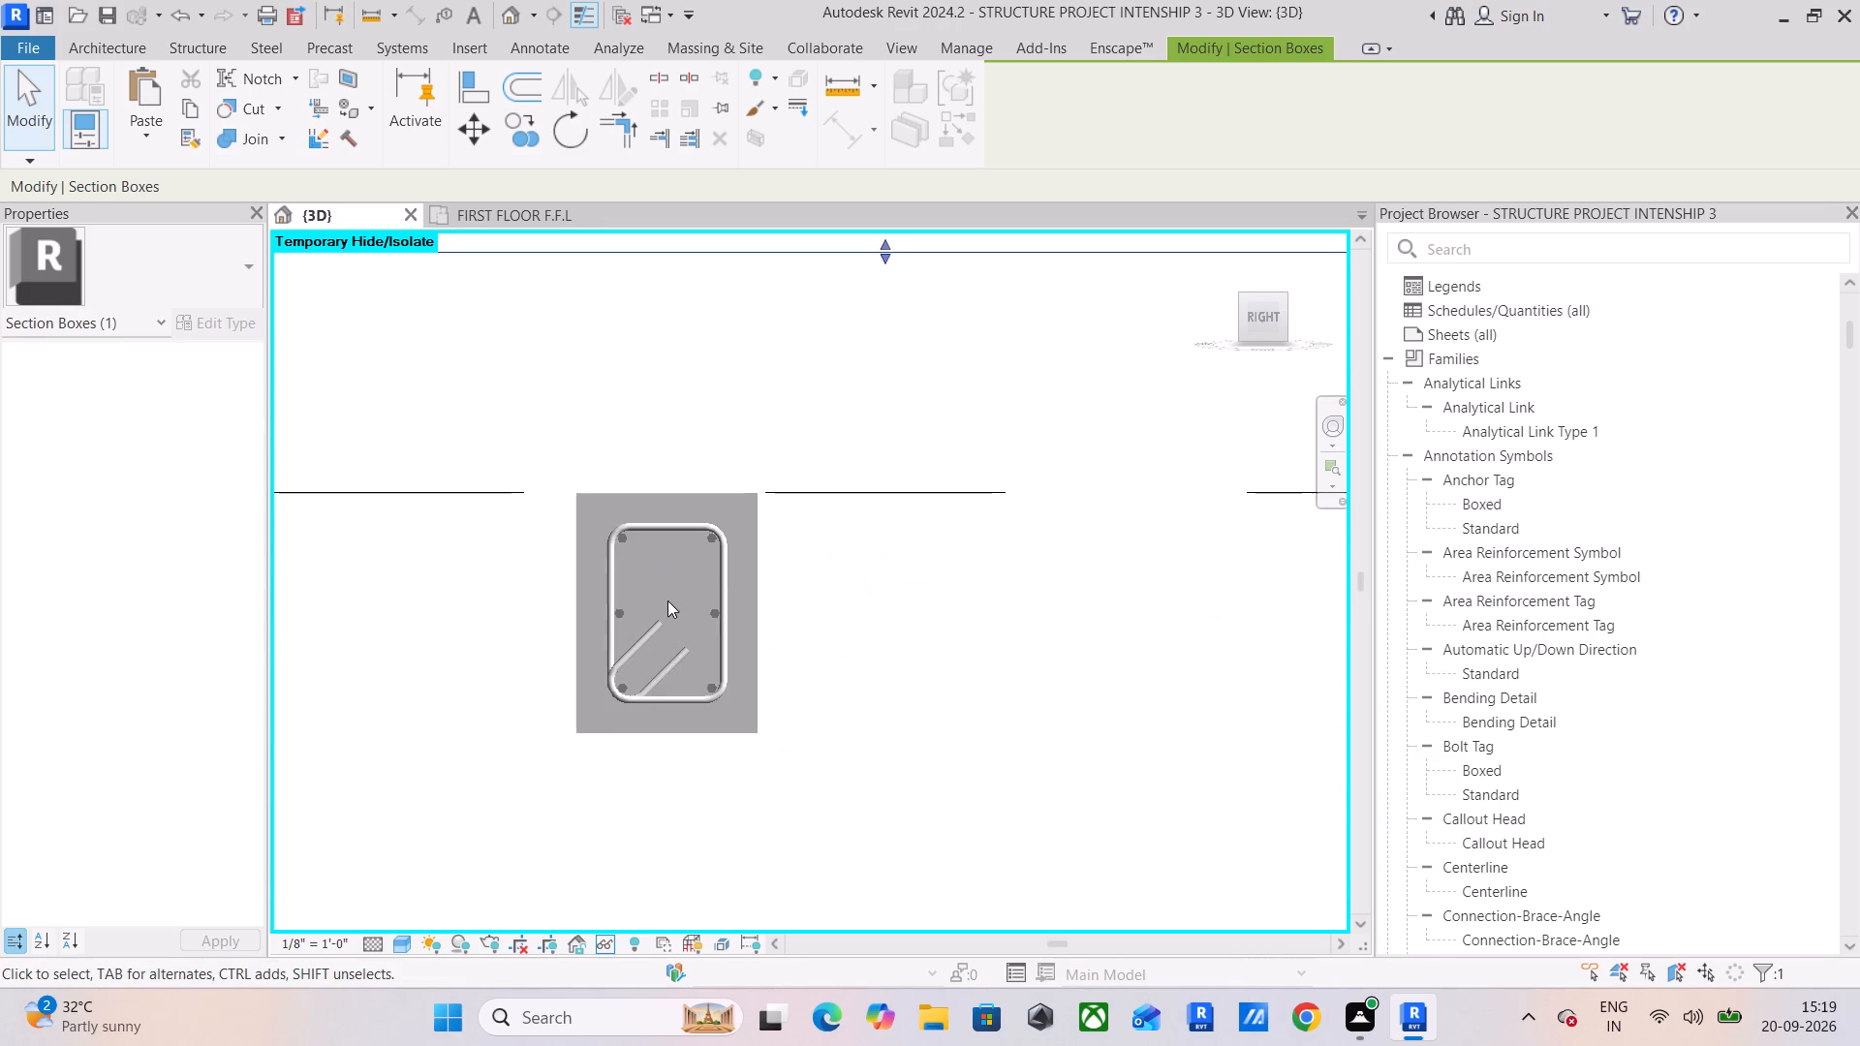
scroll(667, 600, up, 4)
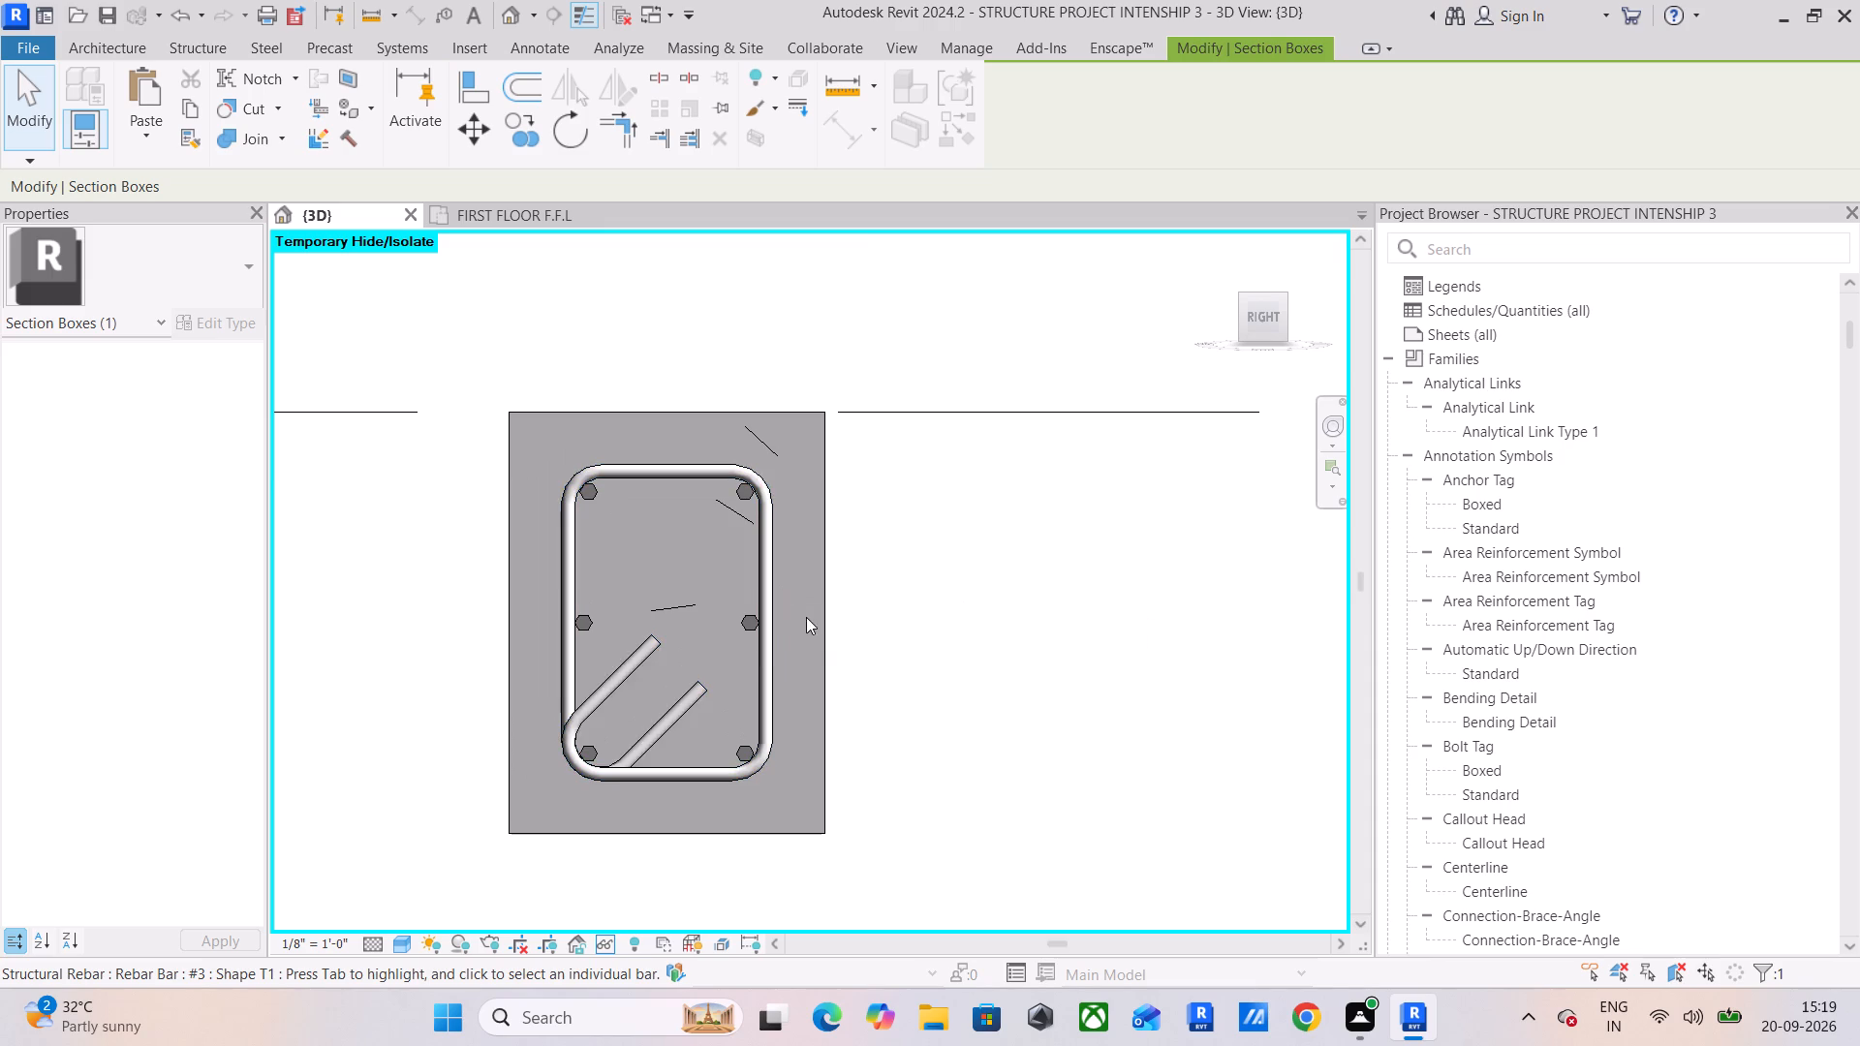
scroll(761, 666, down, 5)
scroll(884, 663, down, 1)
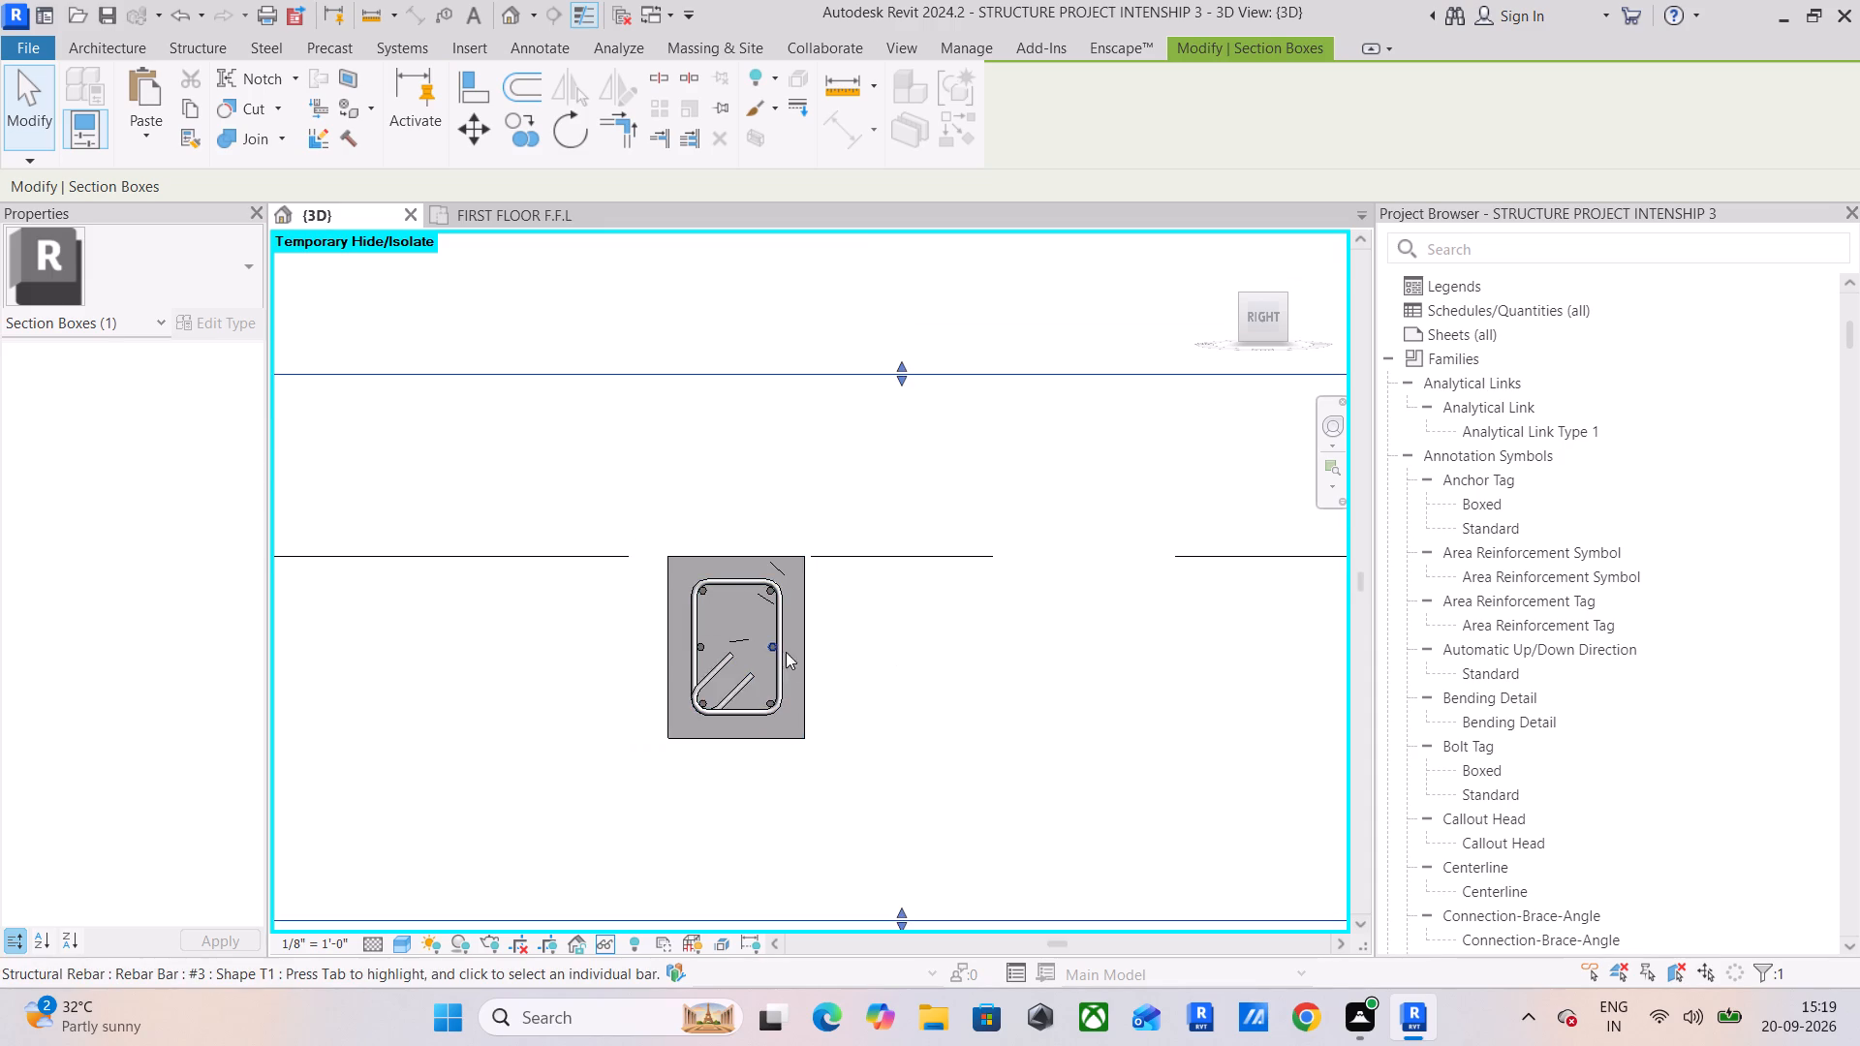
click(808, 652)
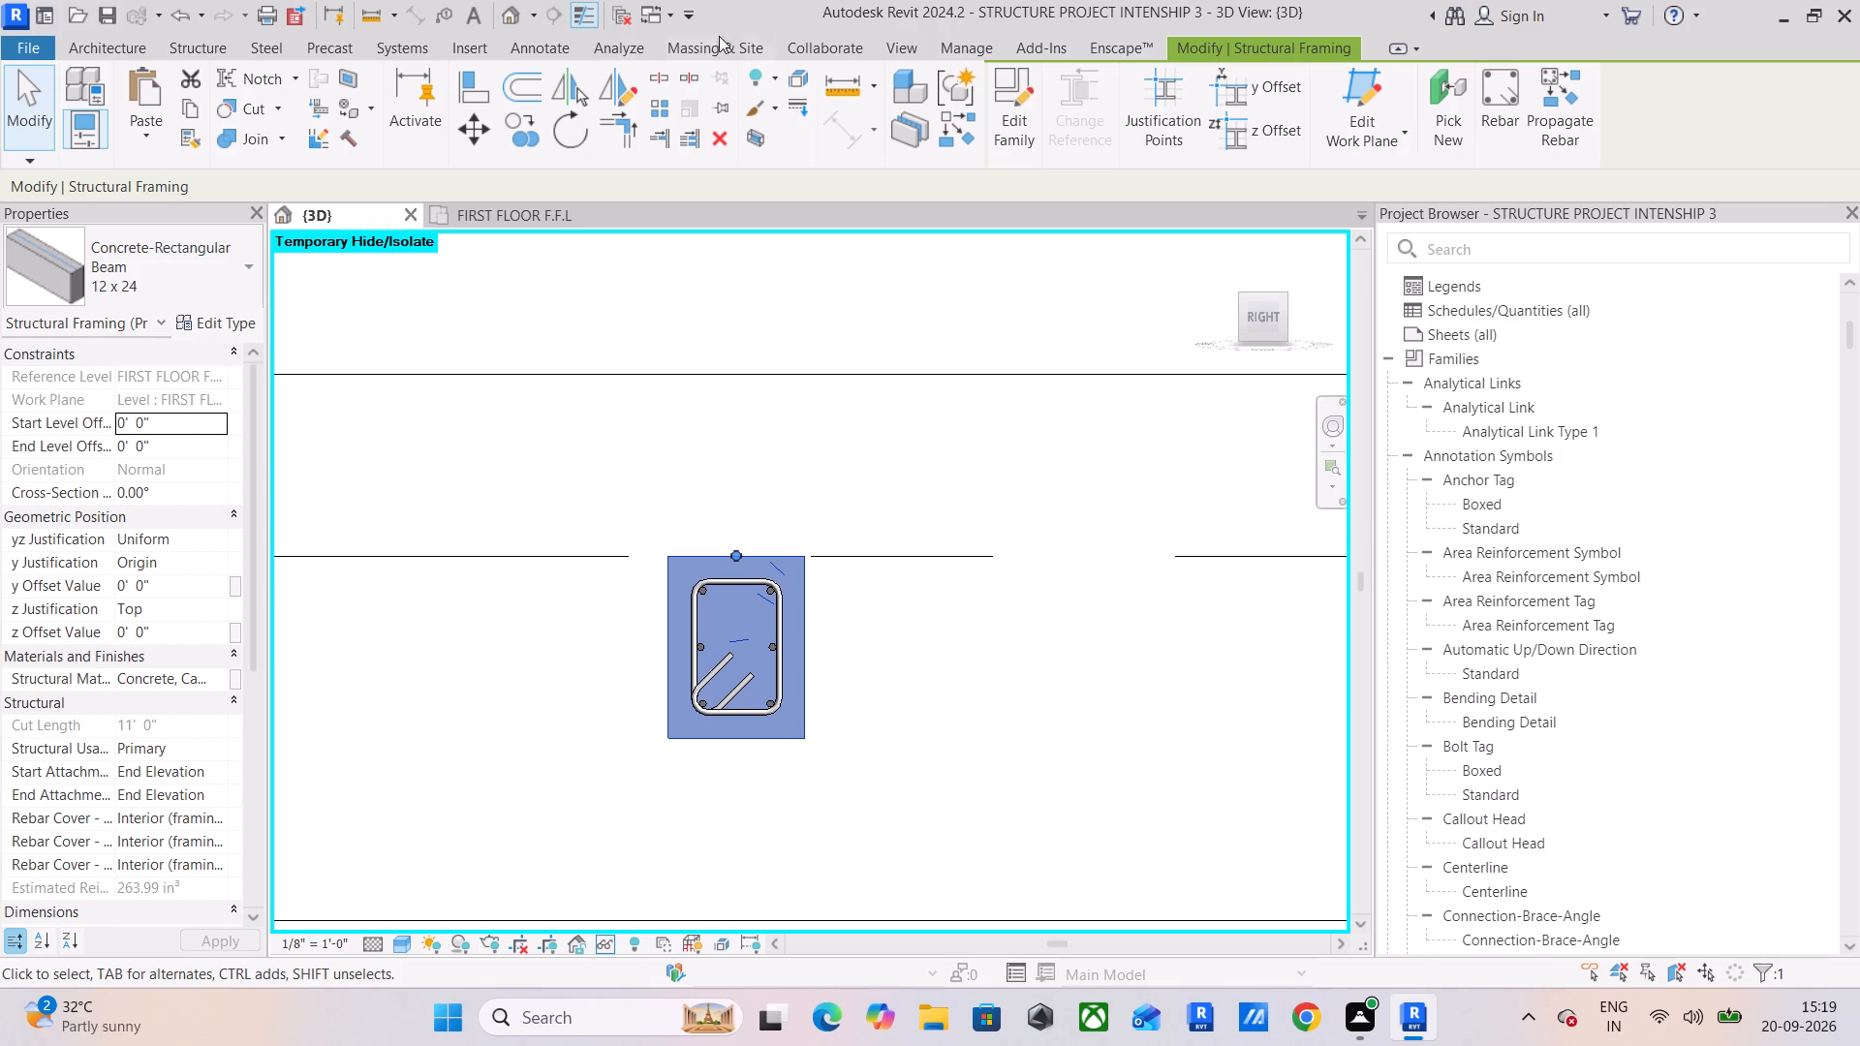
click(189, 48)
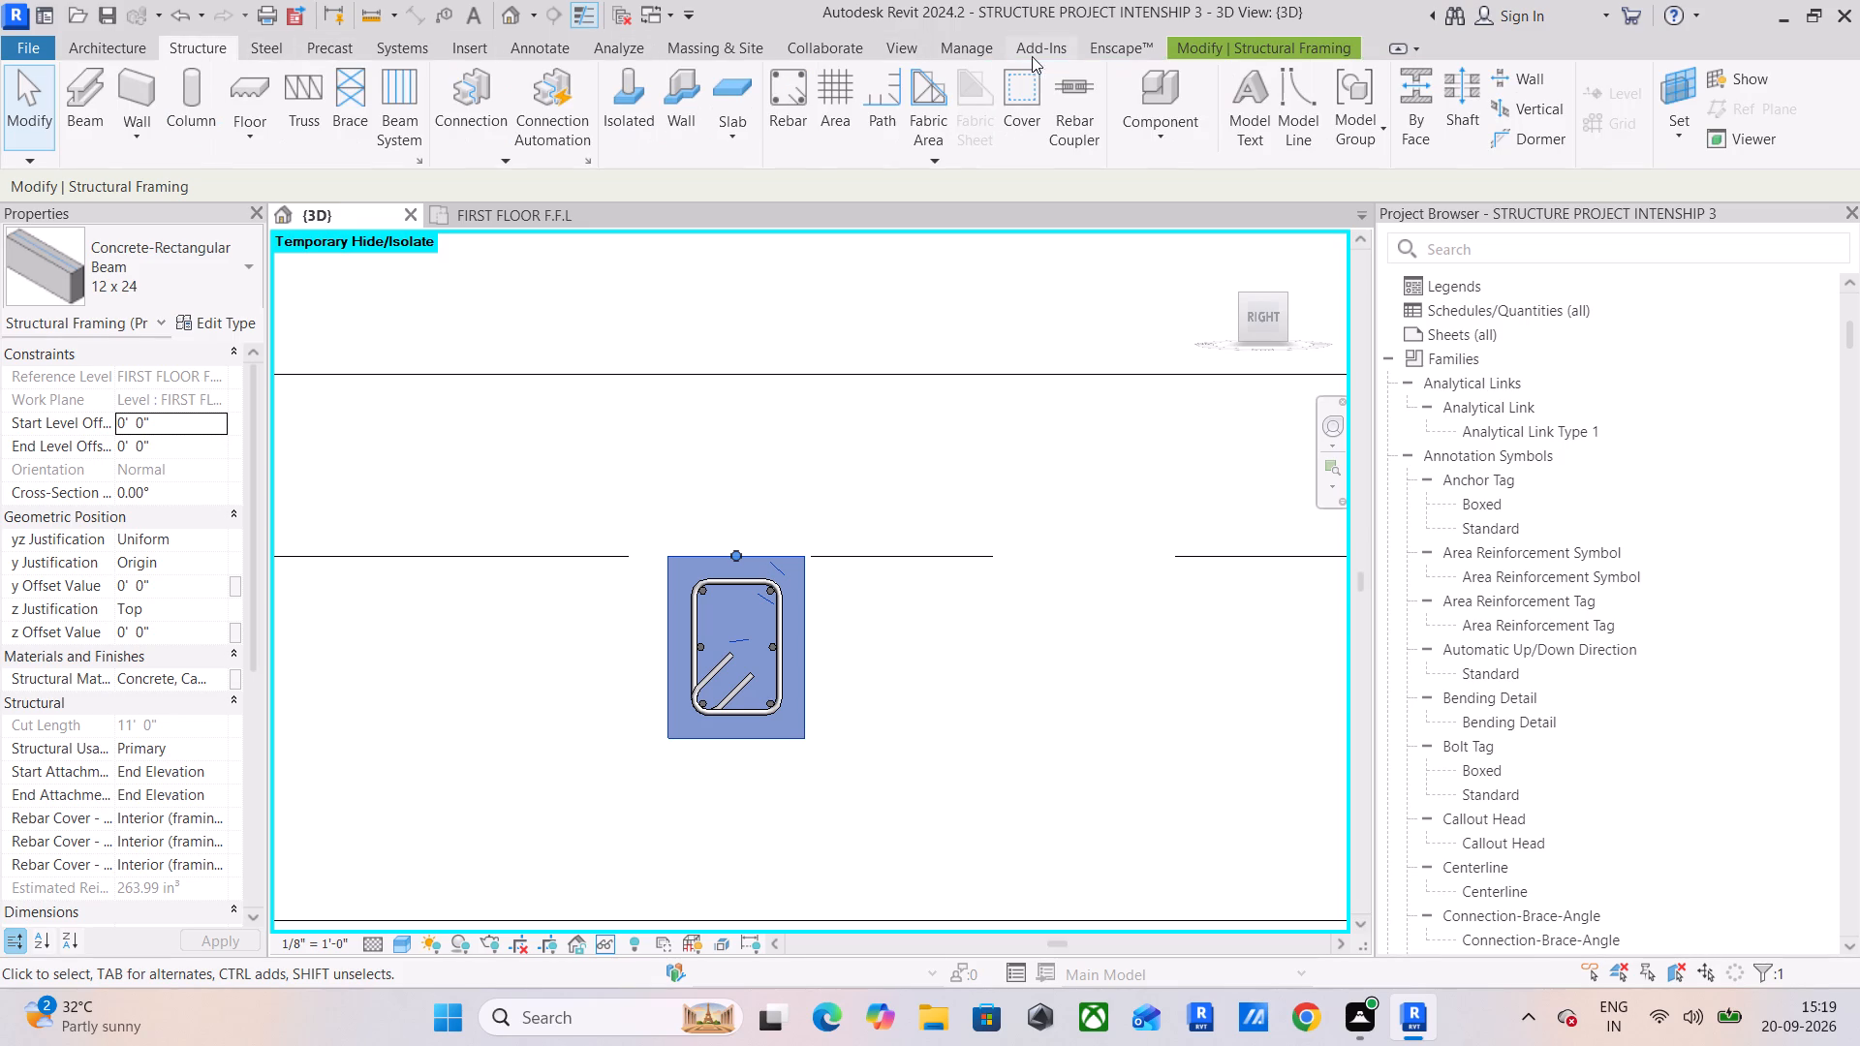
click(1024, 95)
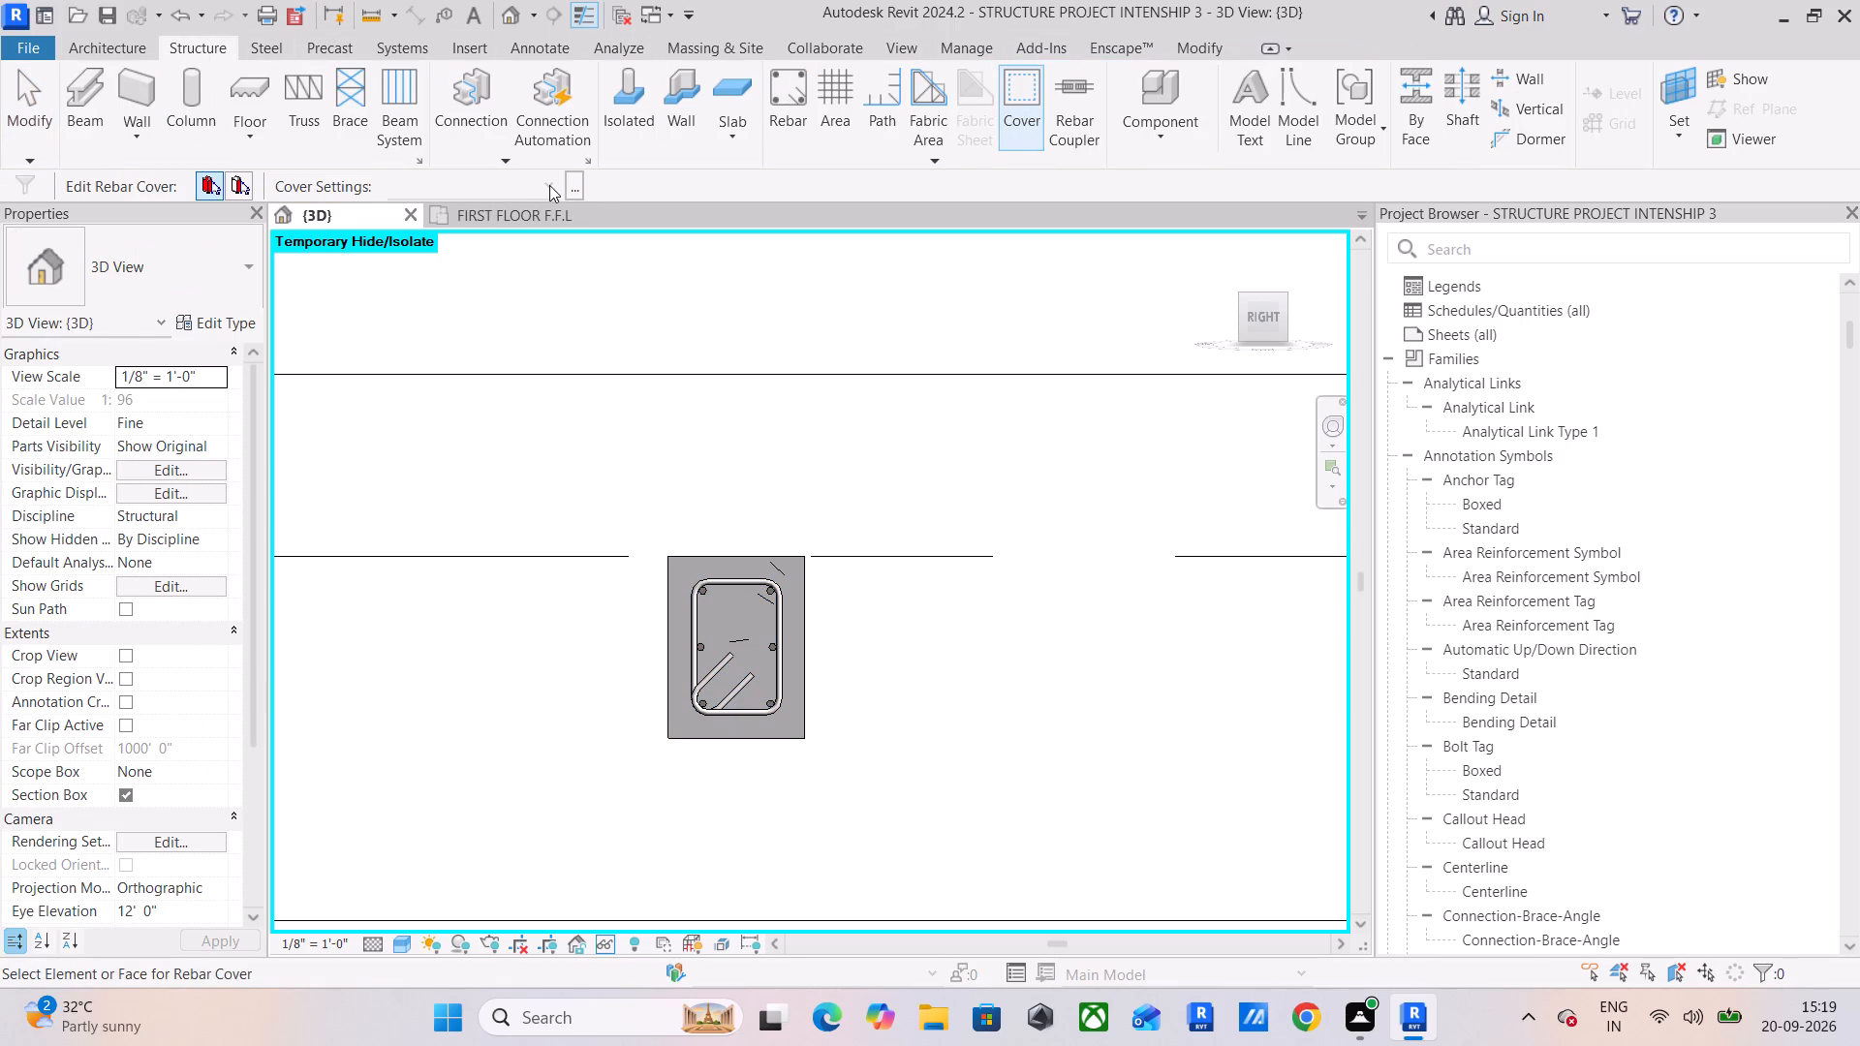
click(550, 184)
click(808, 614)
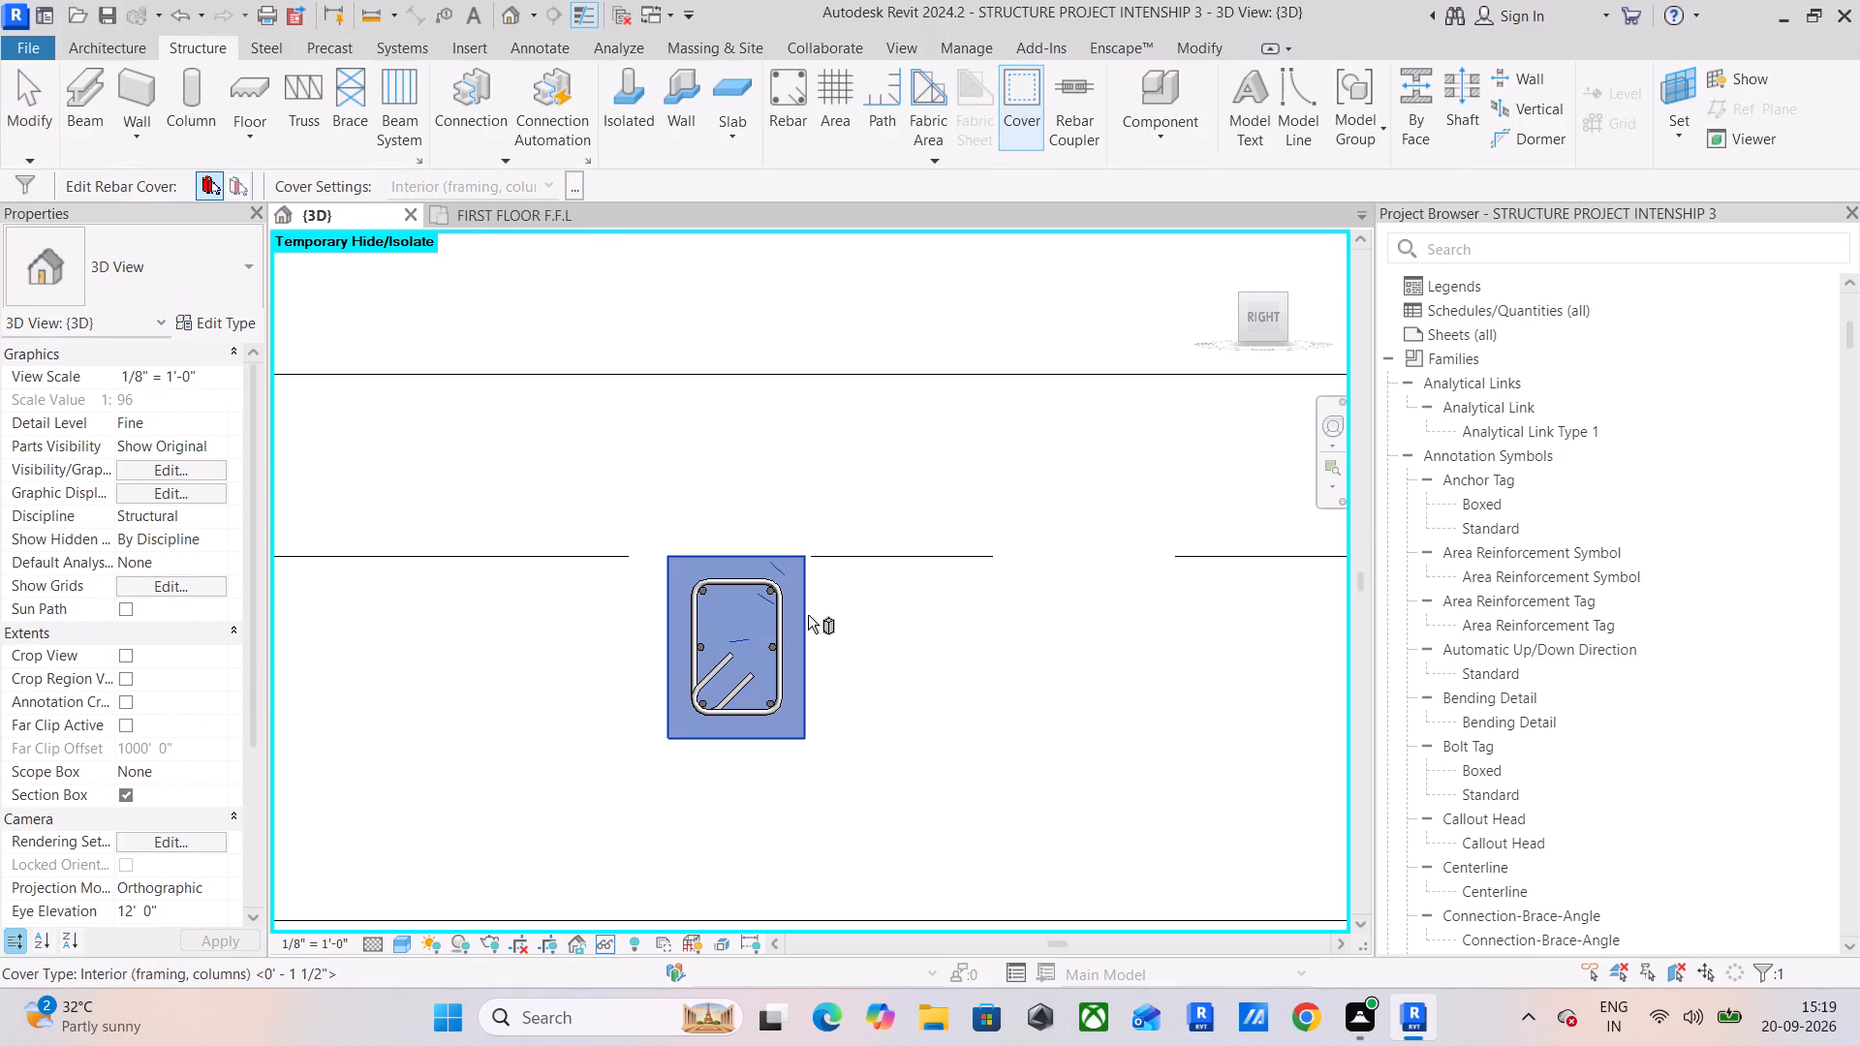
click(540, 180)
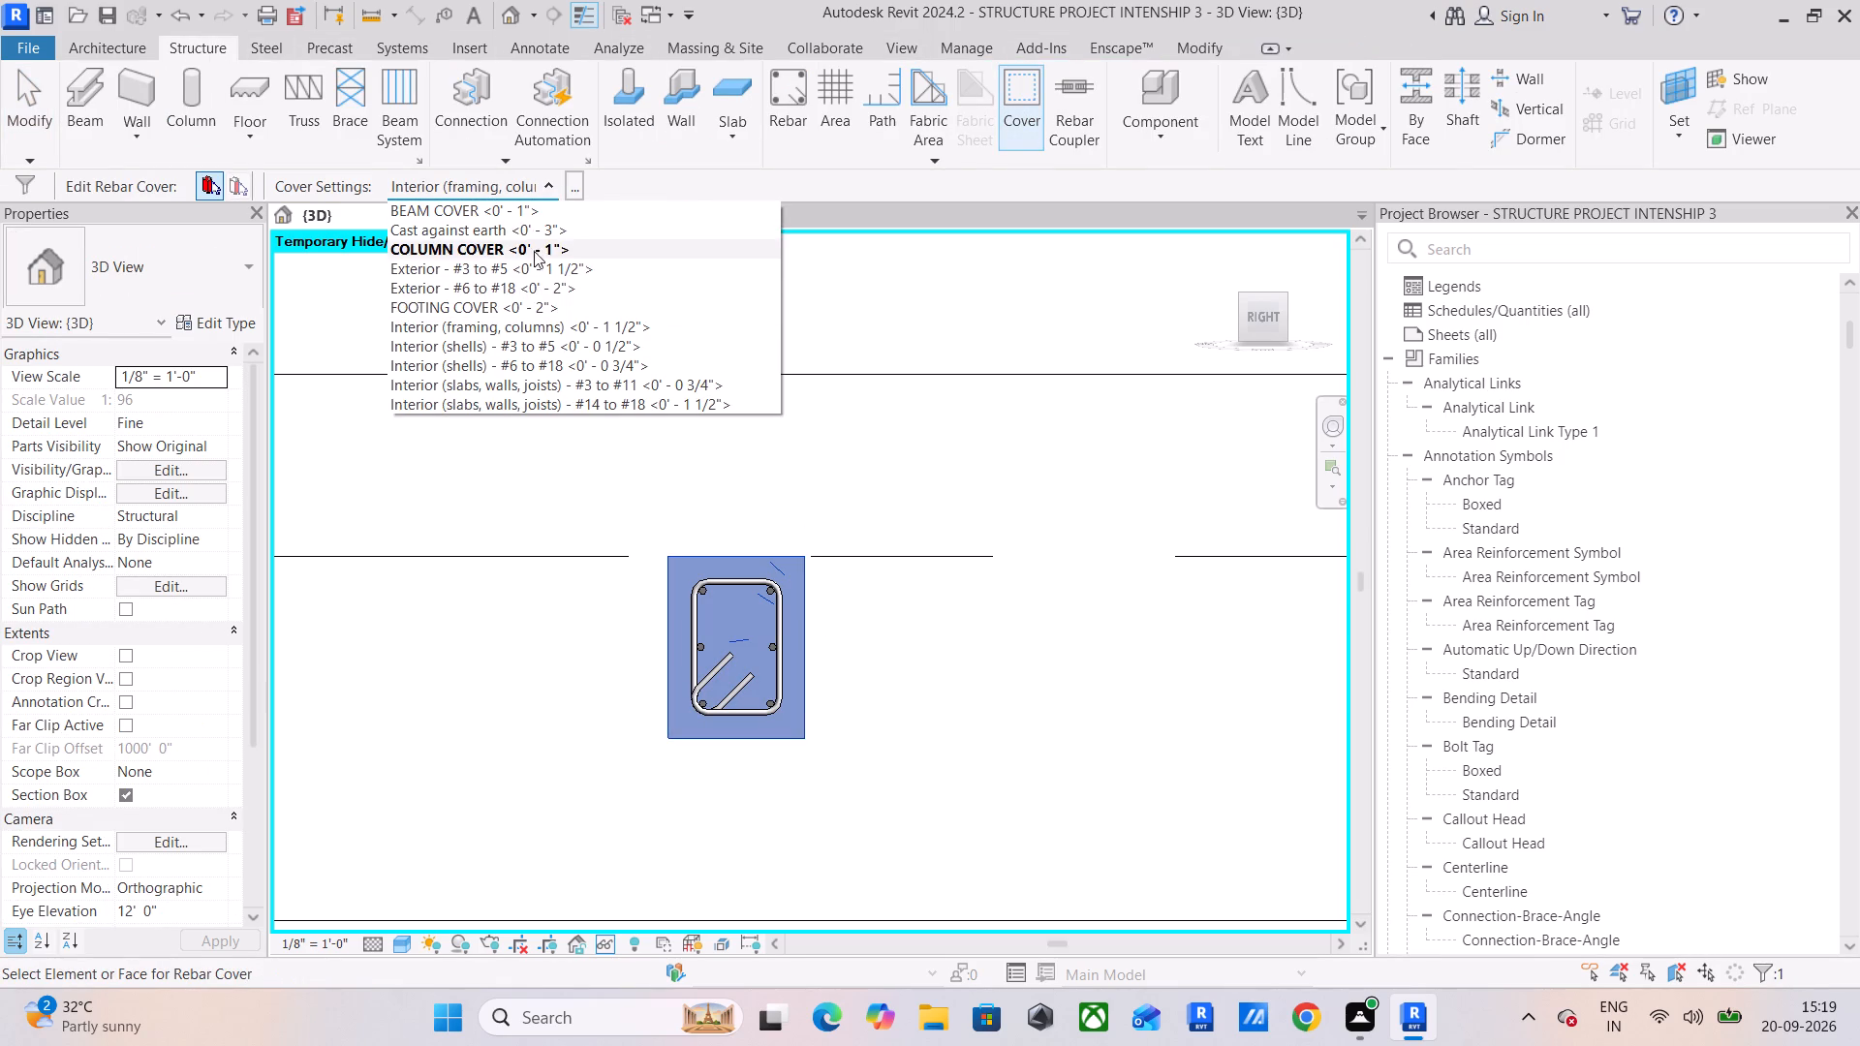
click(533, 209)
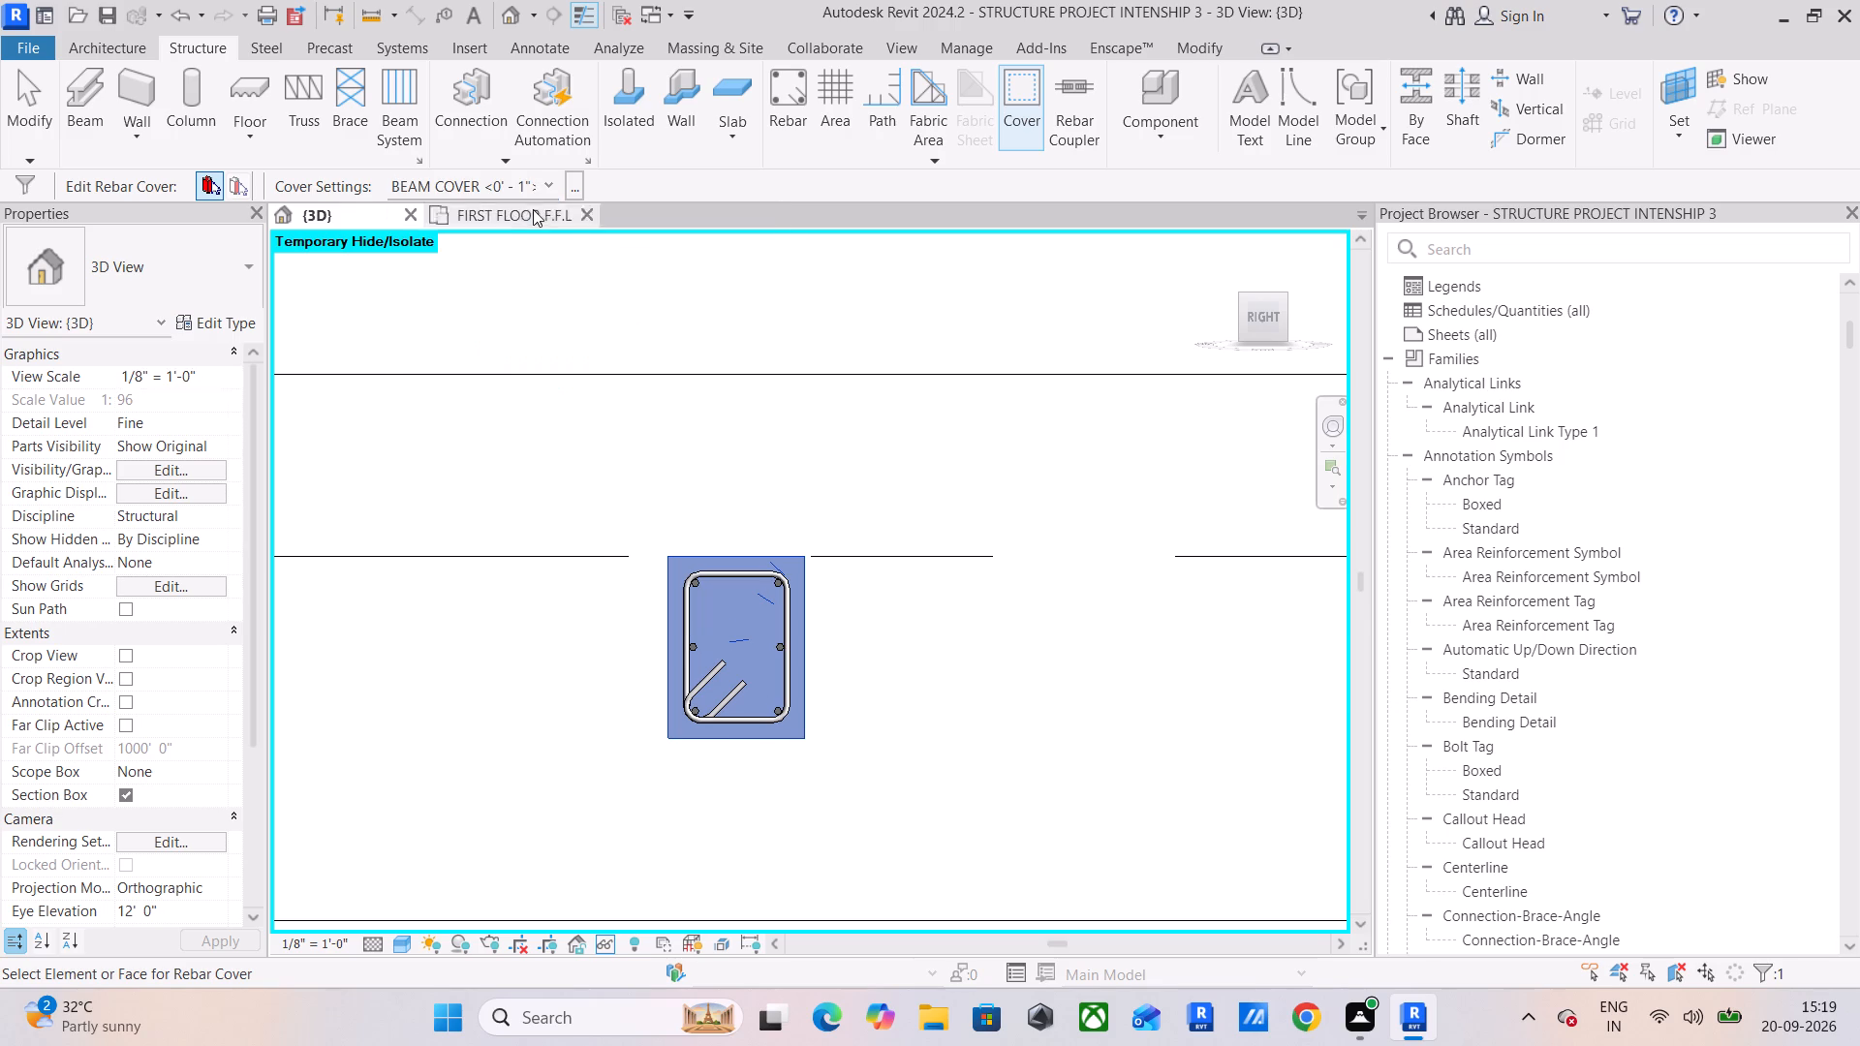
scroll(772, 589, up, 5)
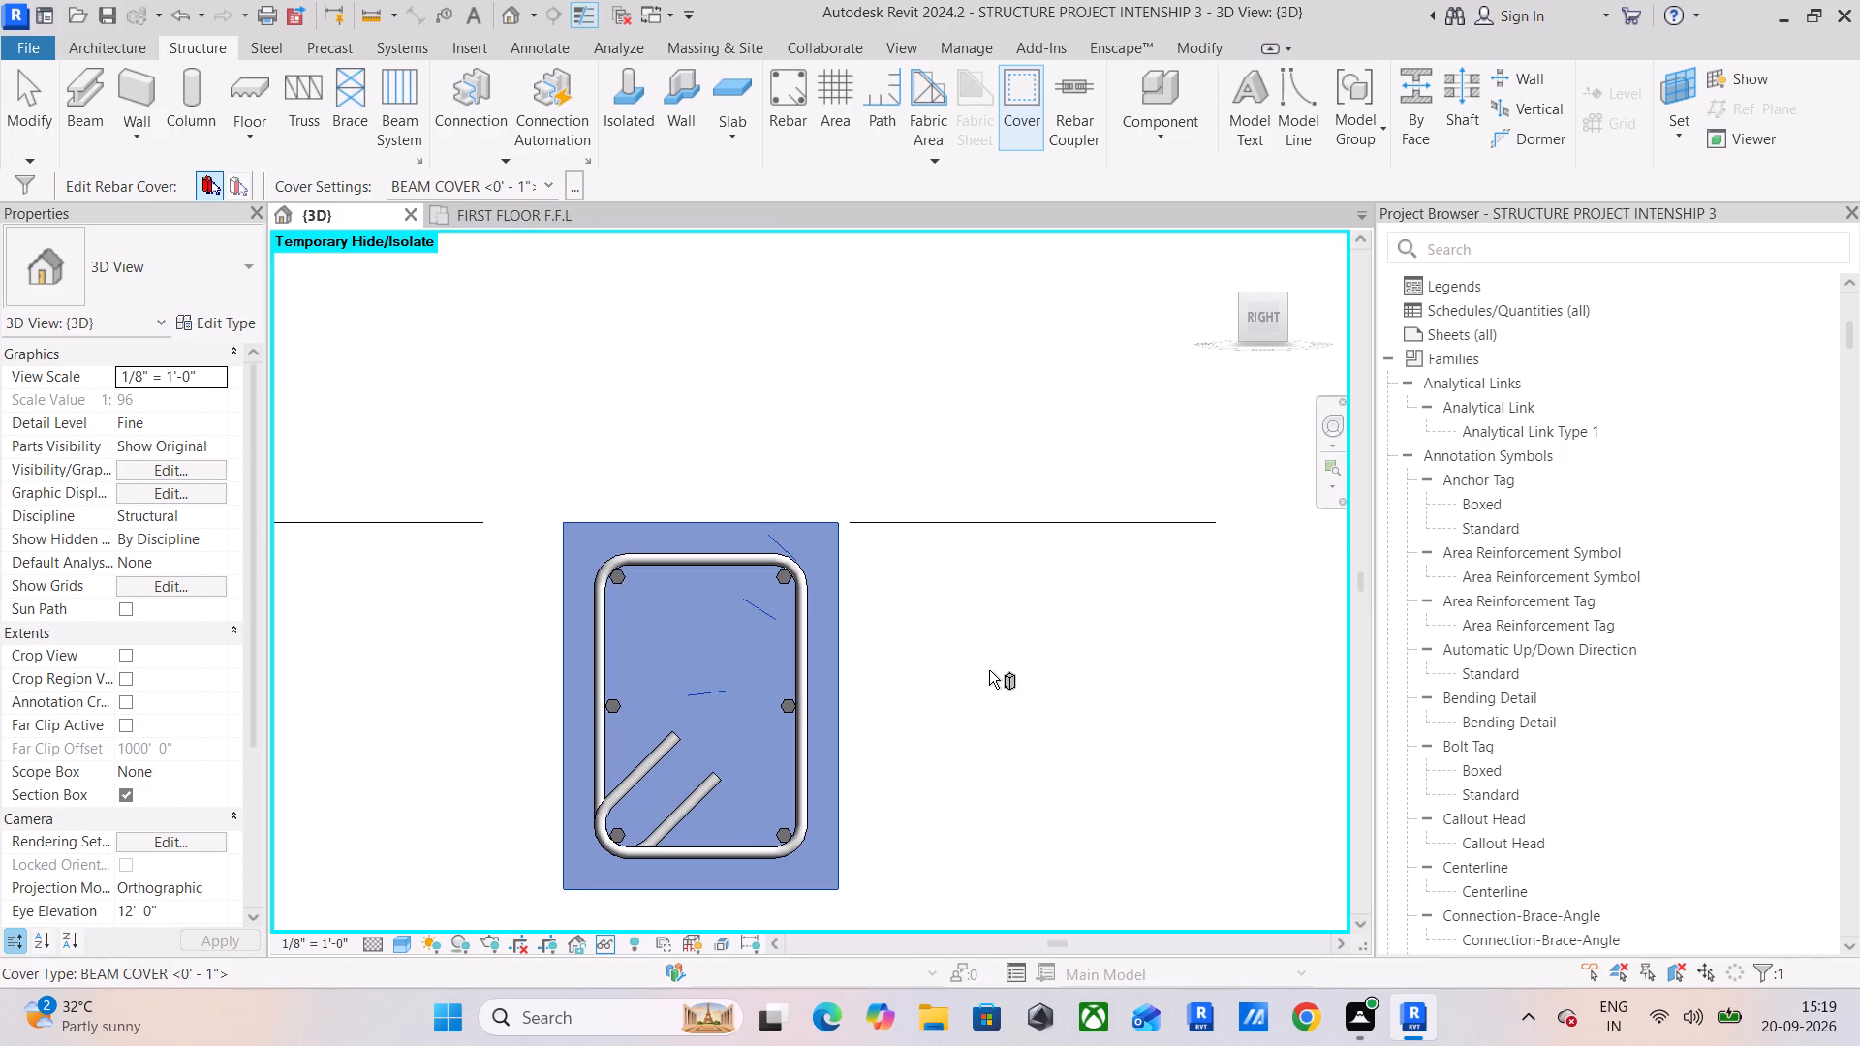
click(989, 670)
Set the rebar cover of the deeper-projecting beam spanning between the two columns to BEAM COVER <0' - 1"> and end the Cover command.
scroll(662, 512, down, 11)
middle_drag(784, 604, 679, 685)
scroll(682, 678, down, 6)
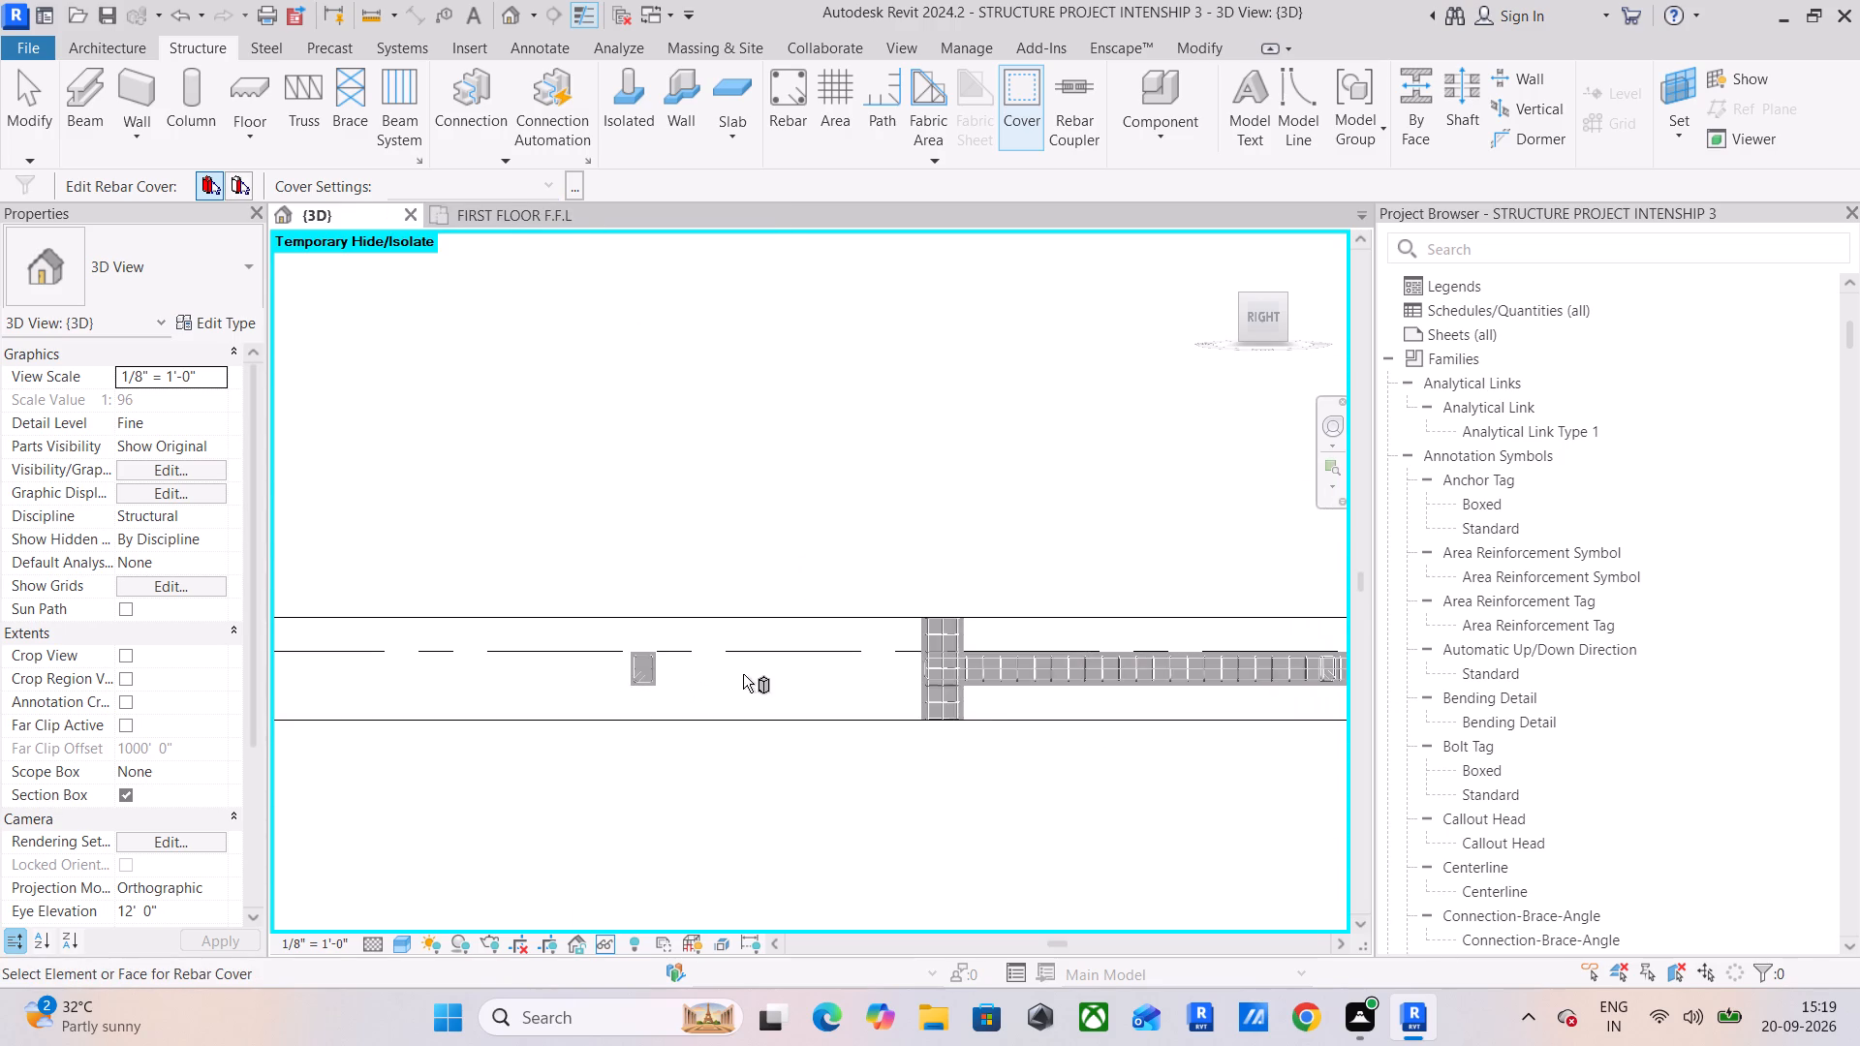
middle_drag(966, 656, 629, 703)
scroll(631, 698, up, 6)
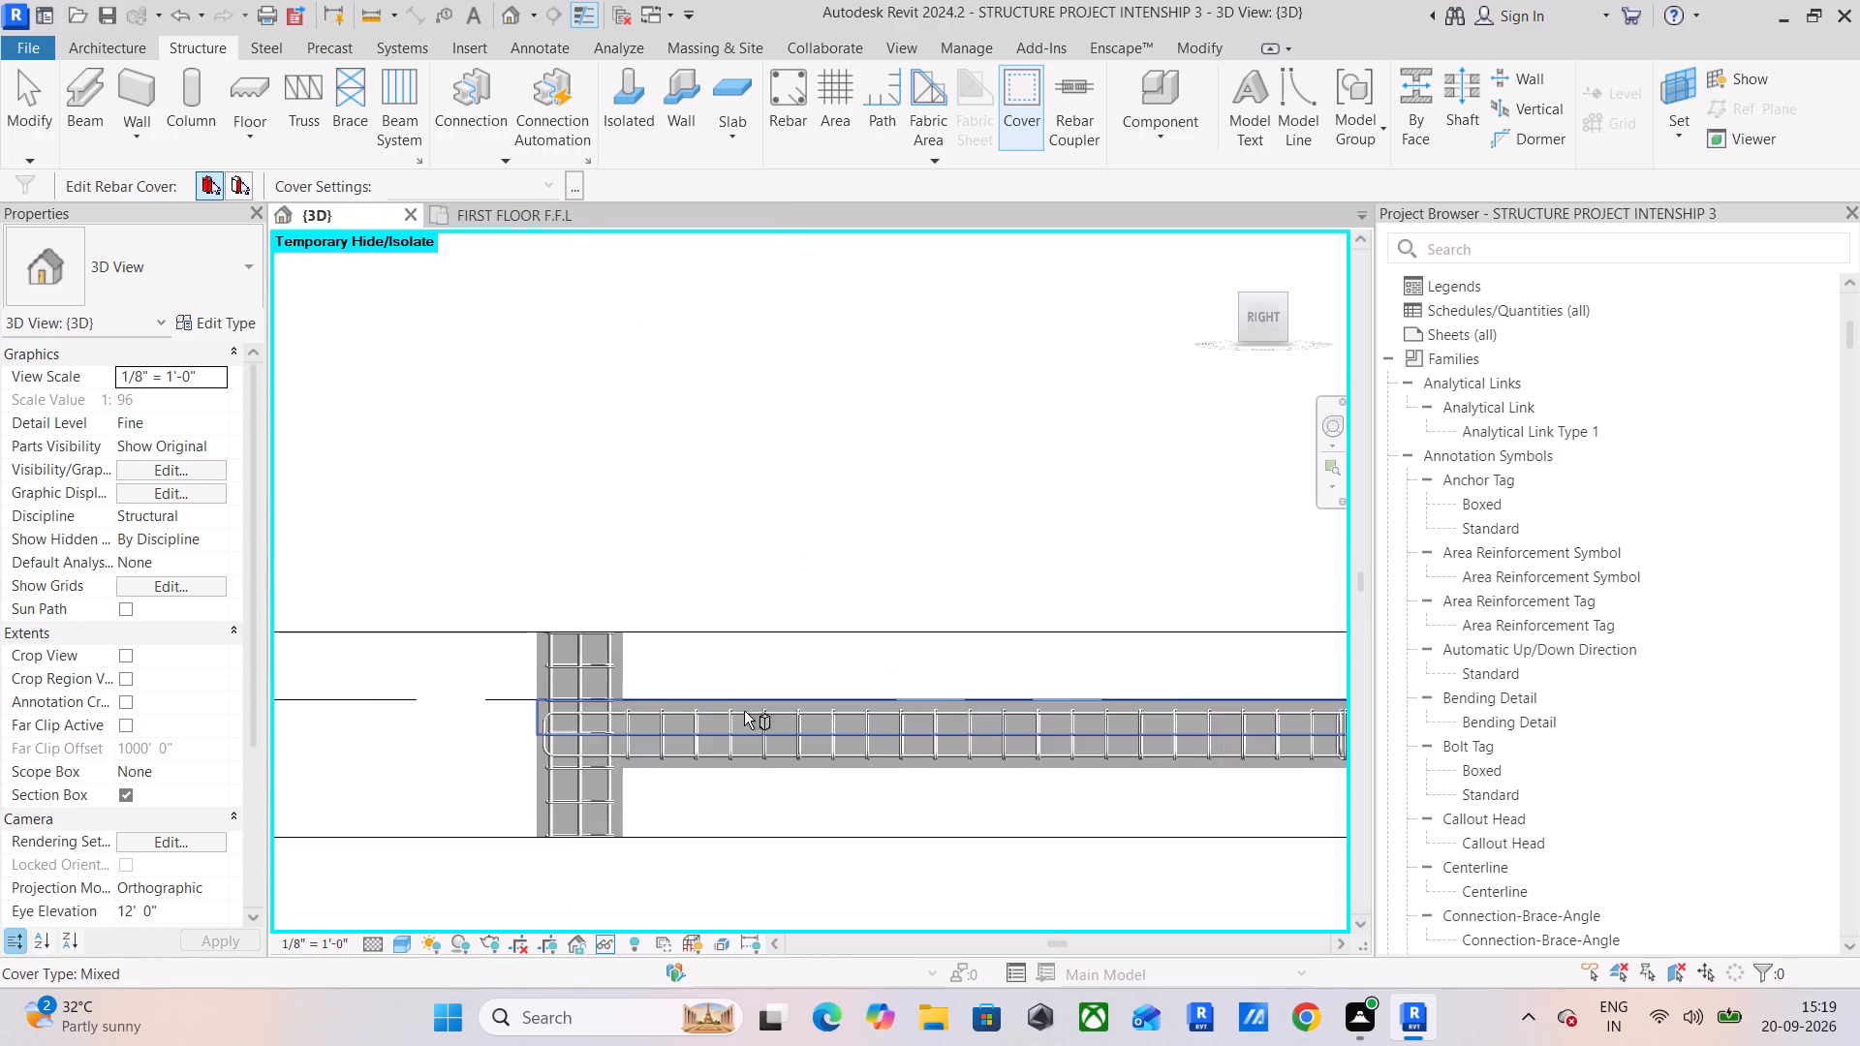
scroll(762, 703, up, 4)
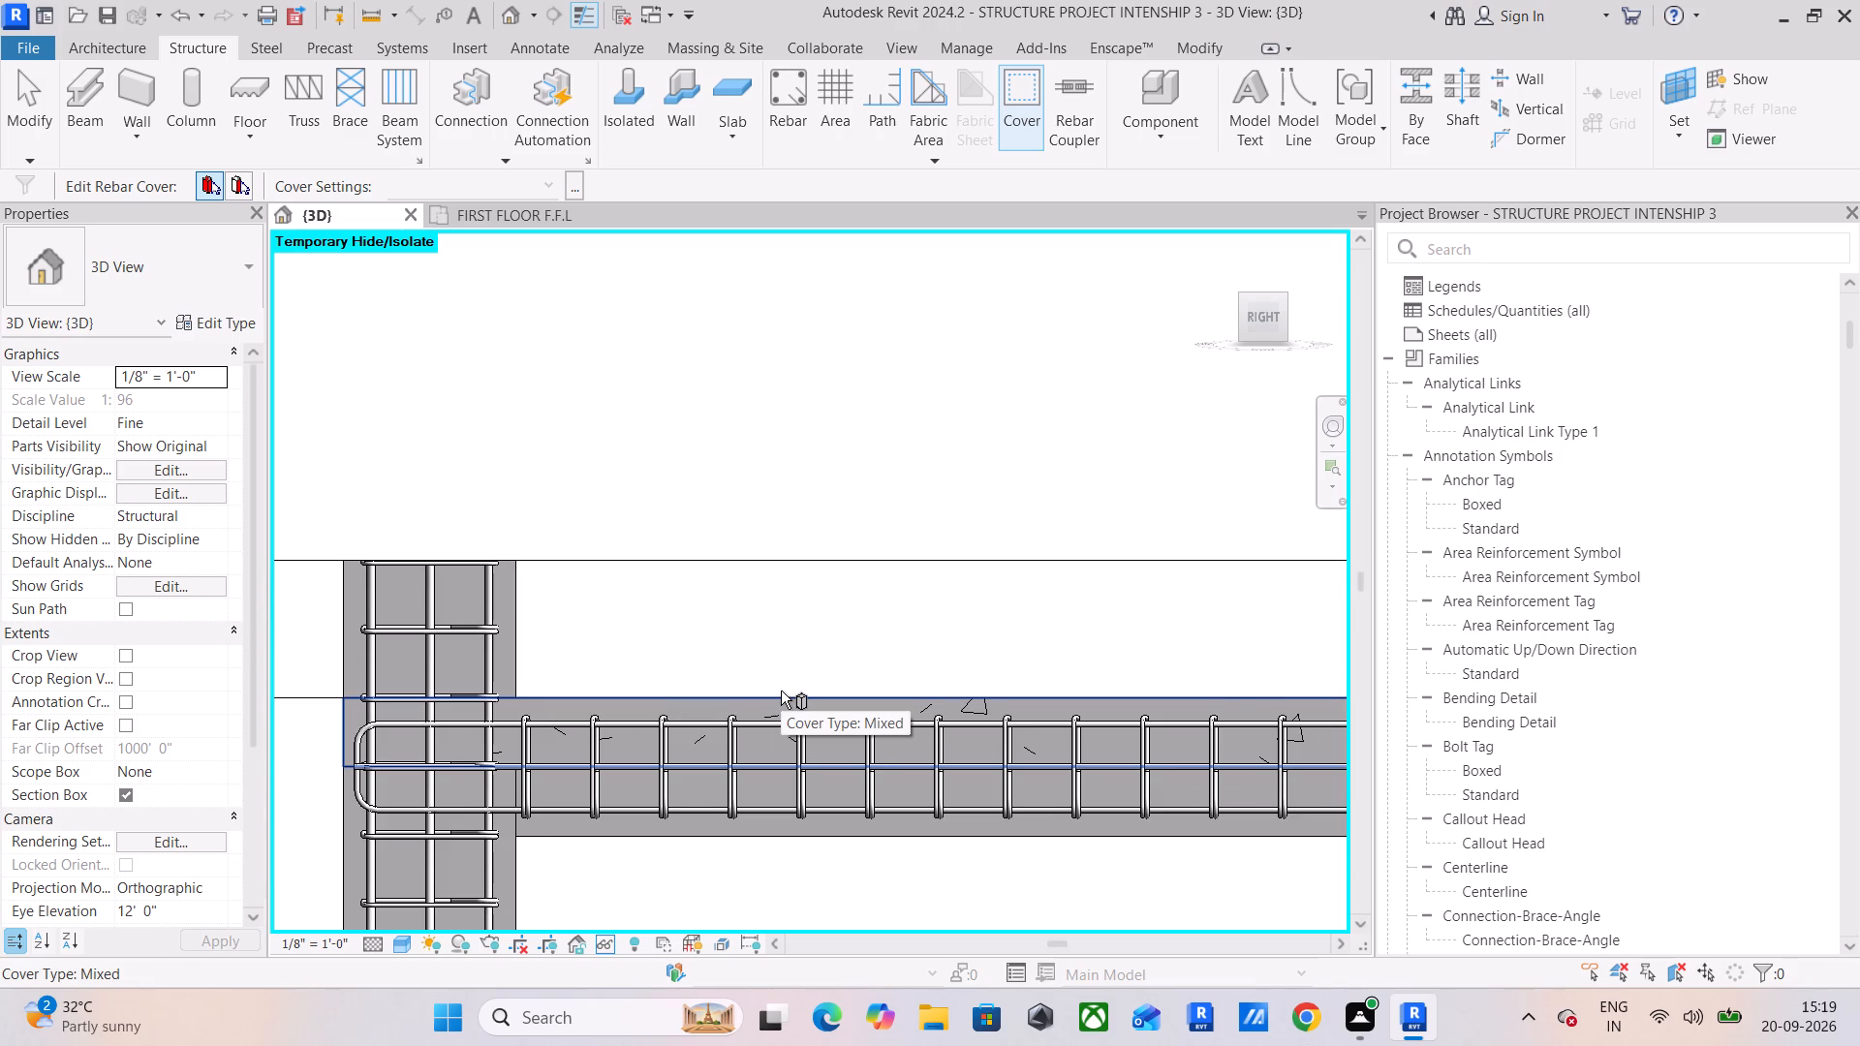
click(793, 837)
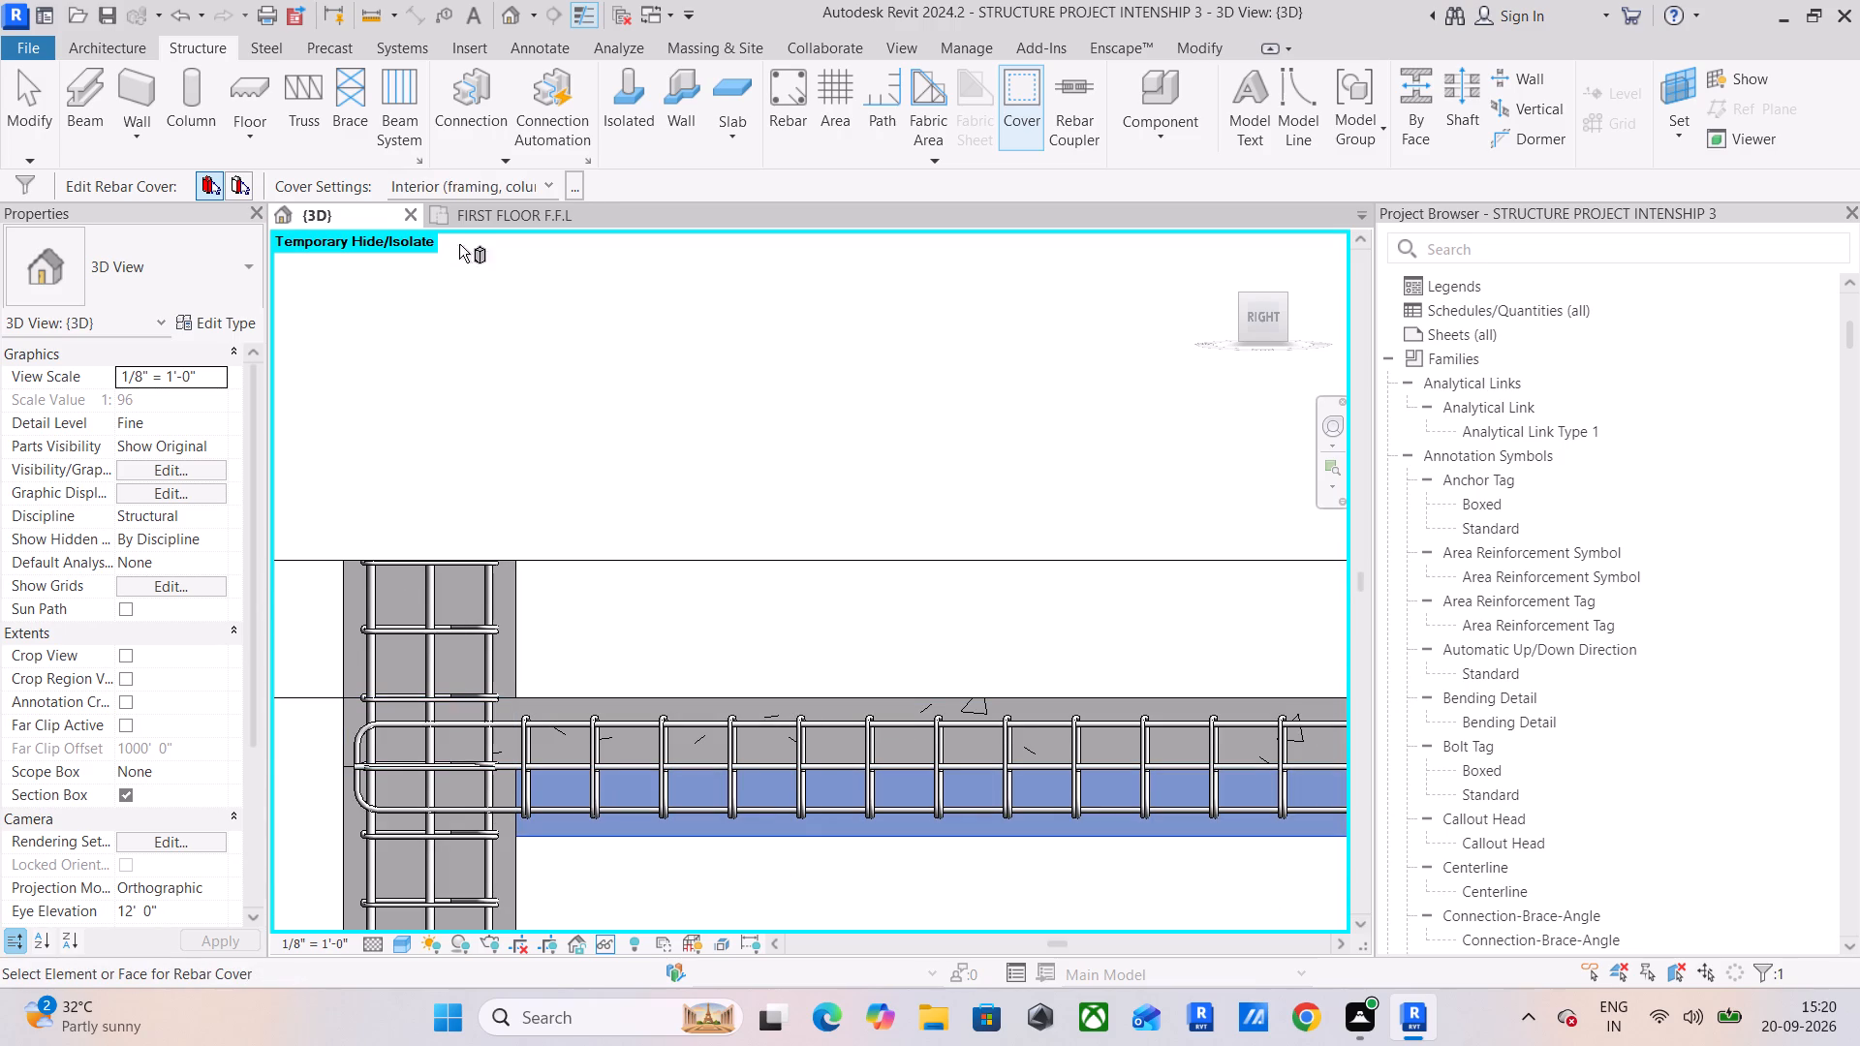
click(520, 183)
click(526, 212)
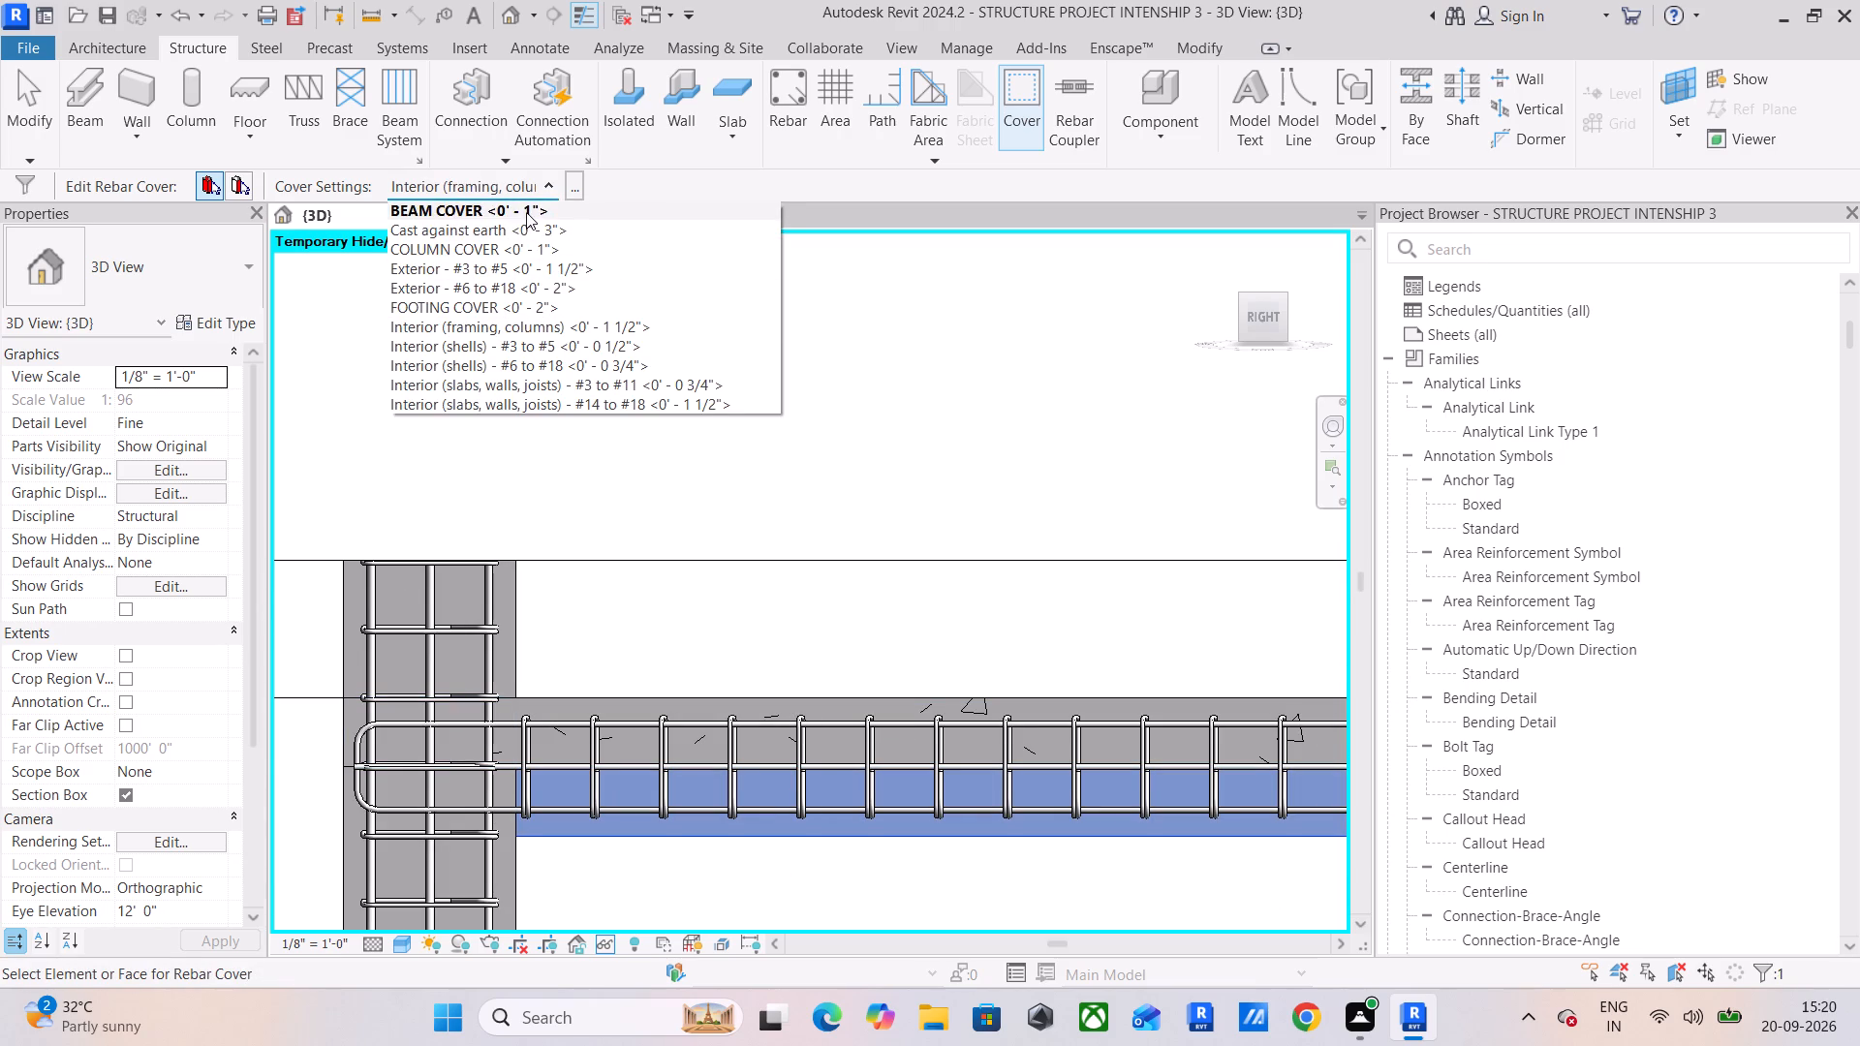
click(657, 701)
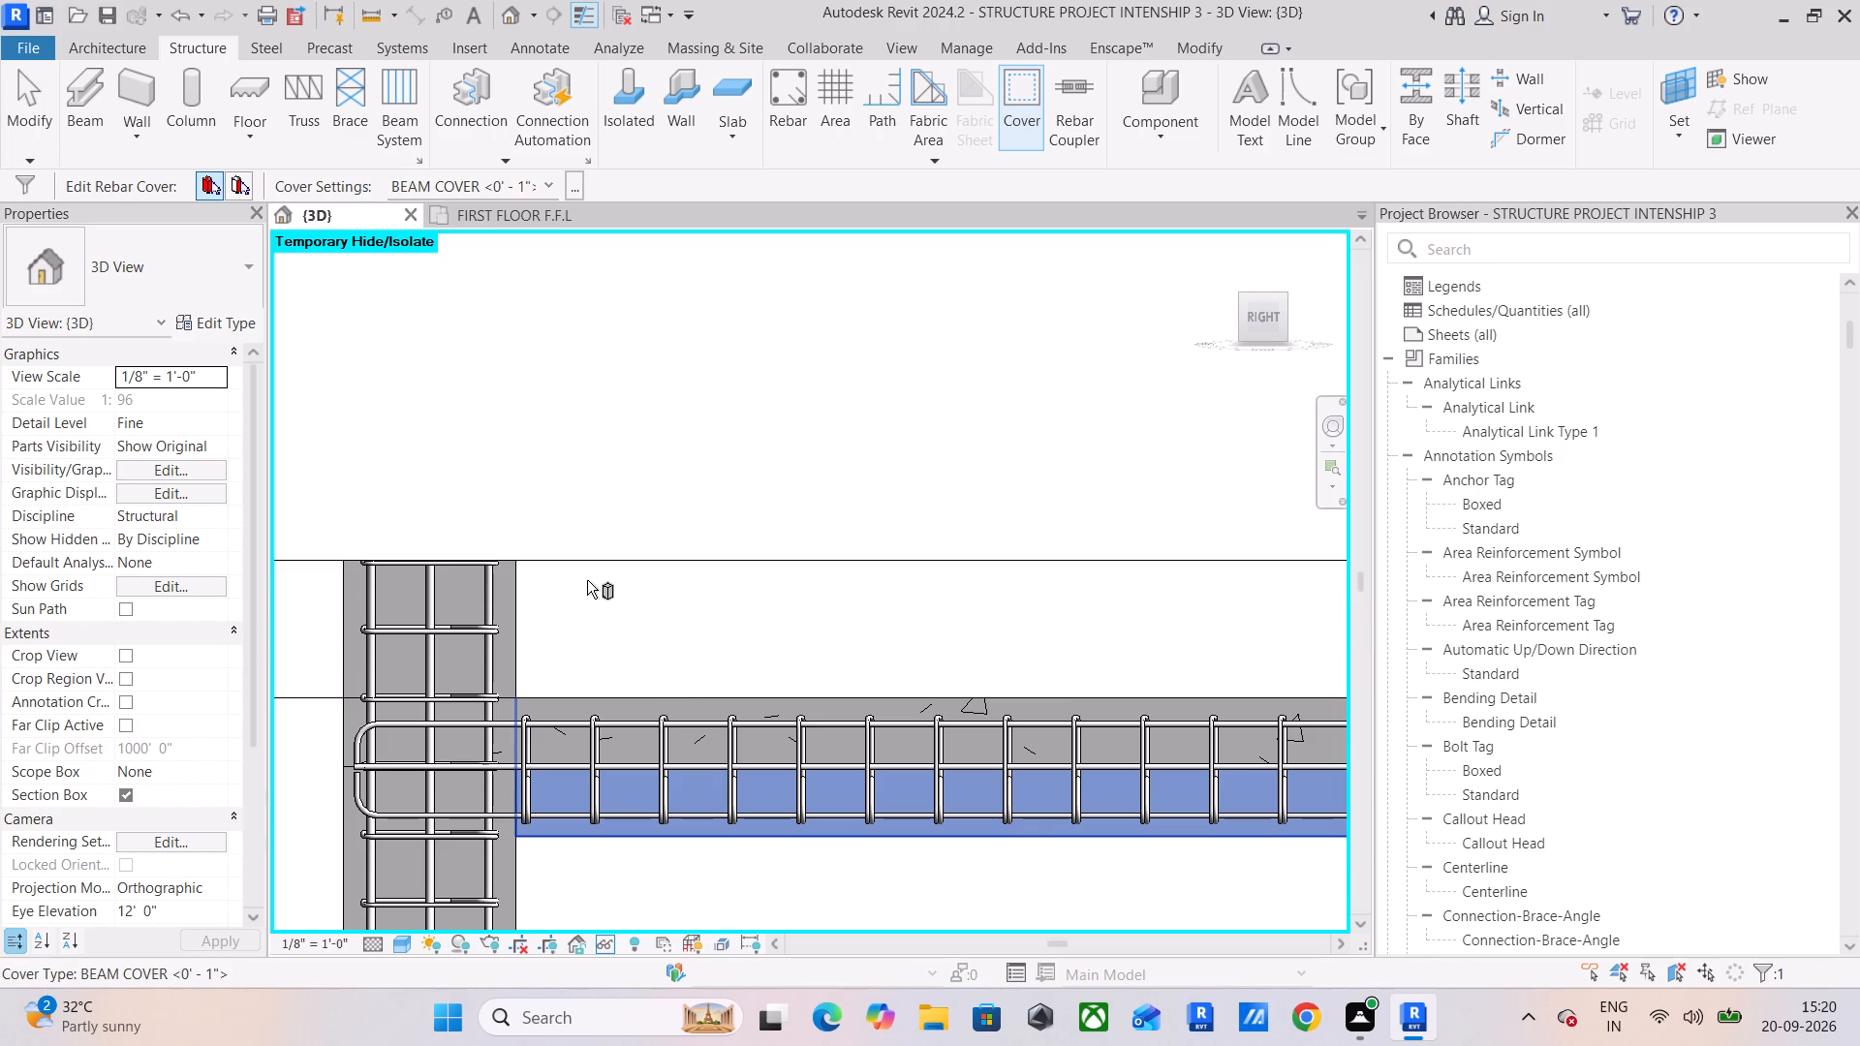
scroll(587, 569, down, 3)
scroll(676, 588, down, 1)
middle_drag(673, 599, 327, 630)
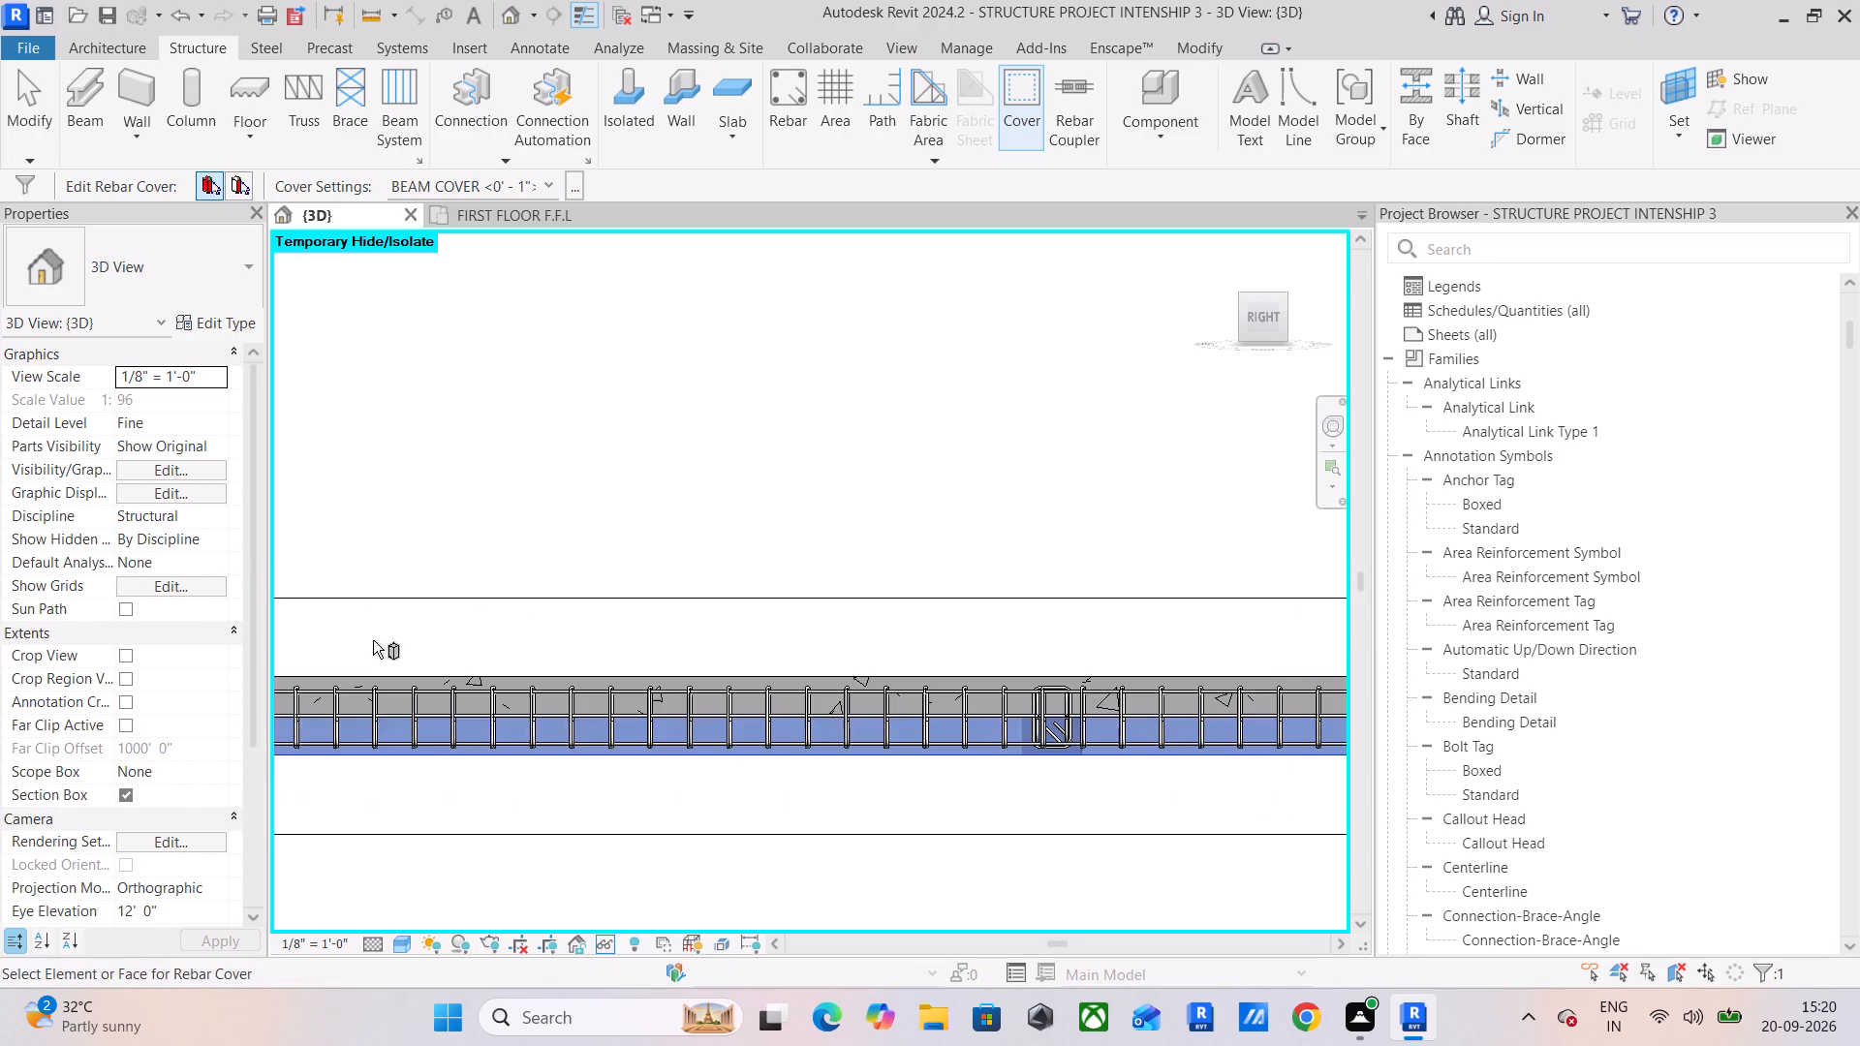
middle_drag(667, 704, 449, 704)
middle_drag(882, 782, 636, 784)
scroll(635, 778, down, 5)
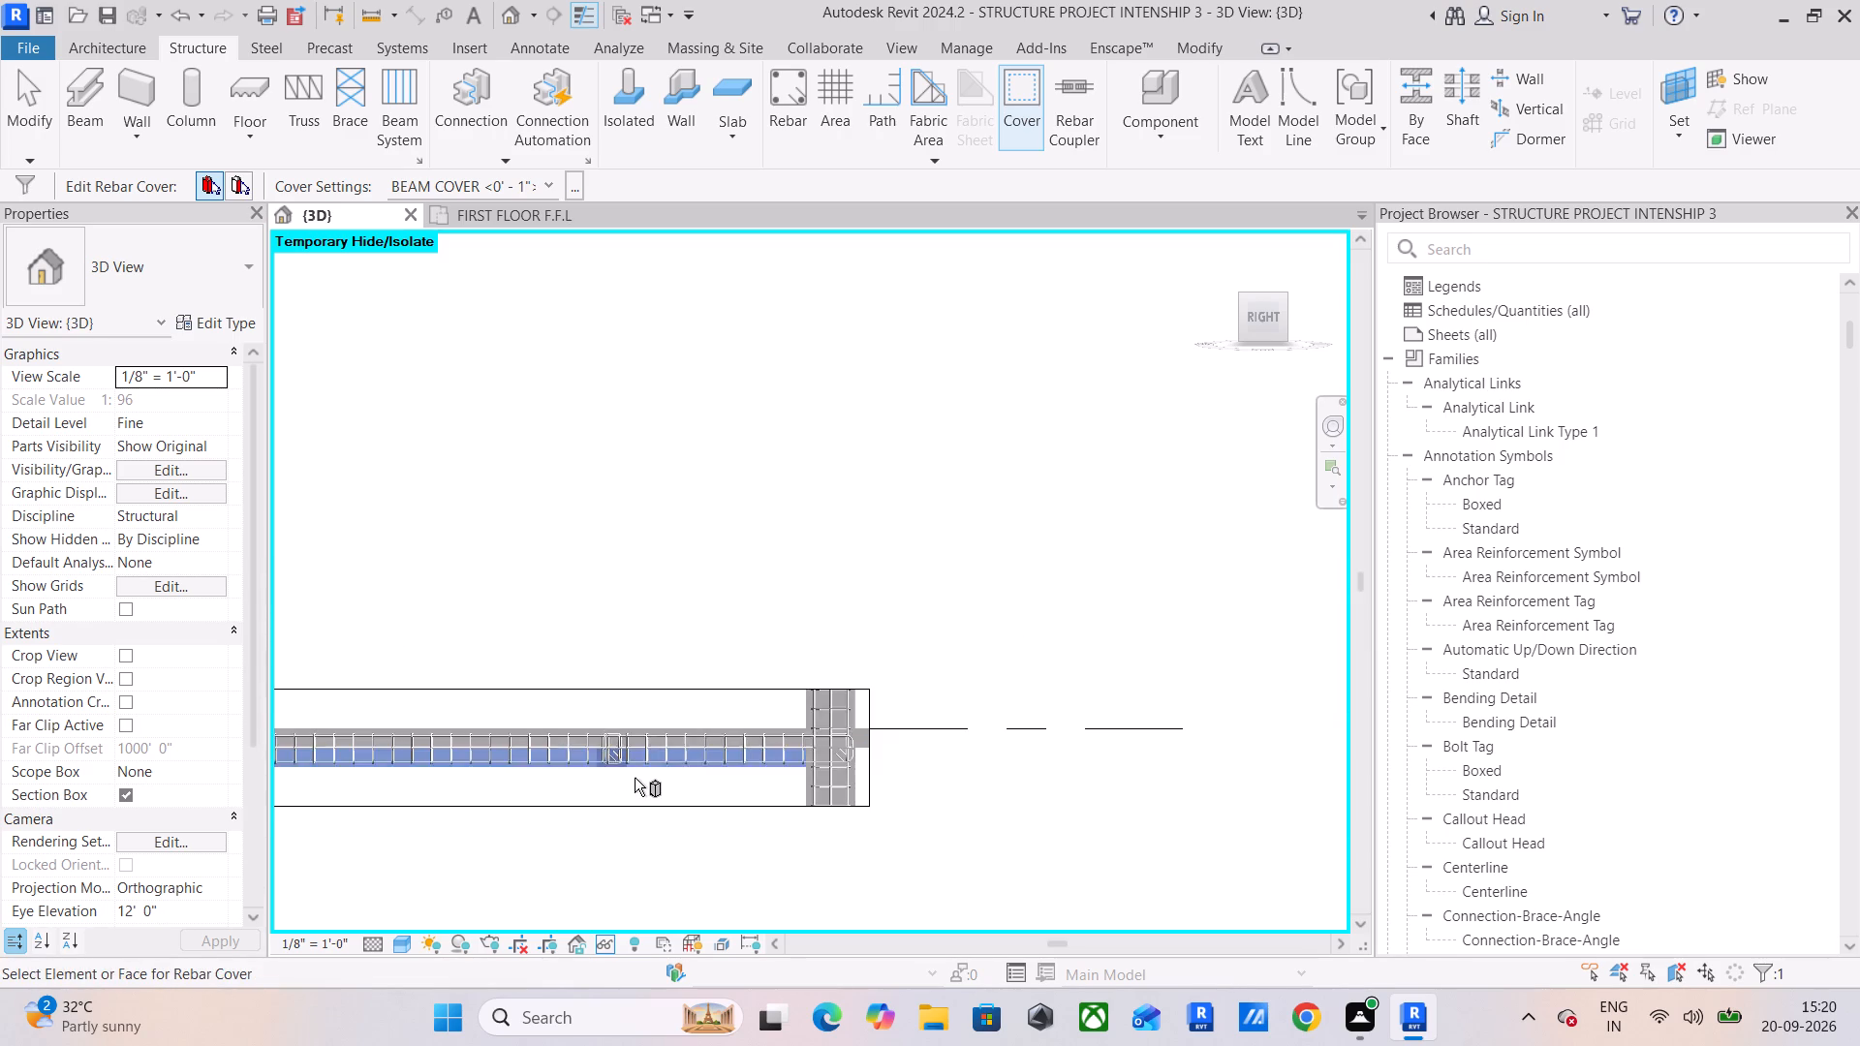
key(Escape)
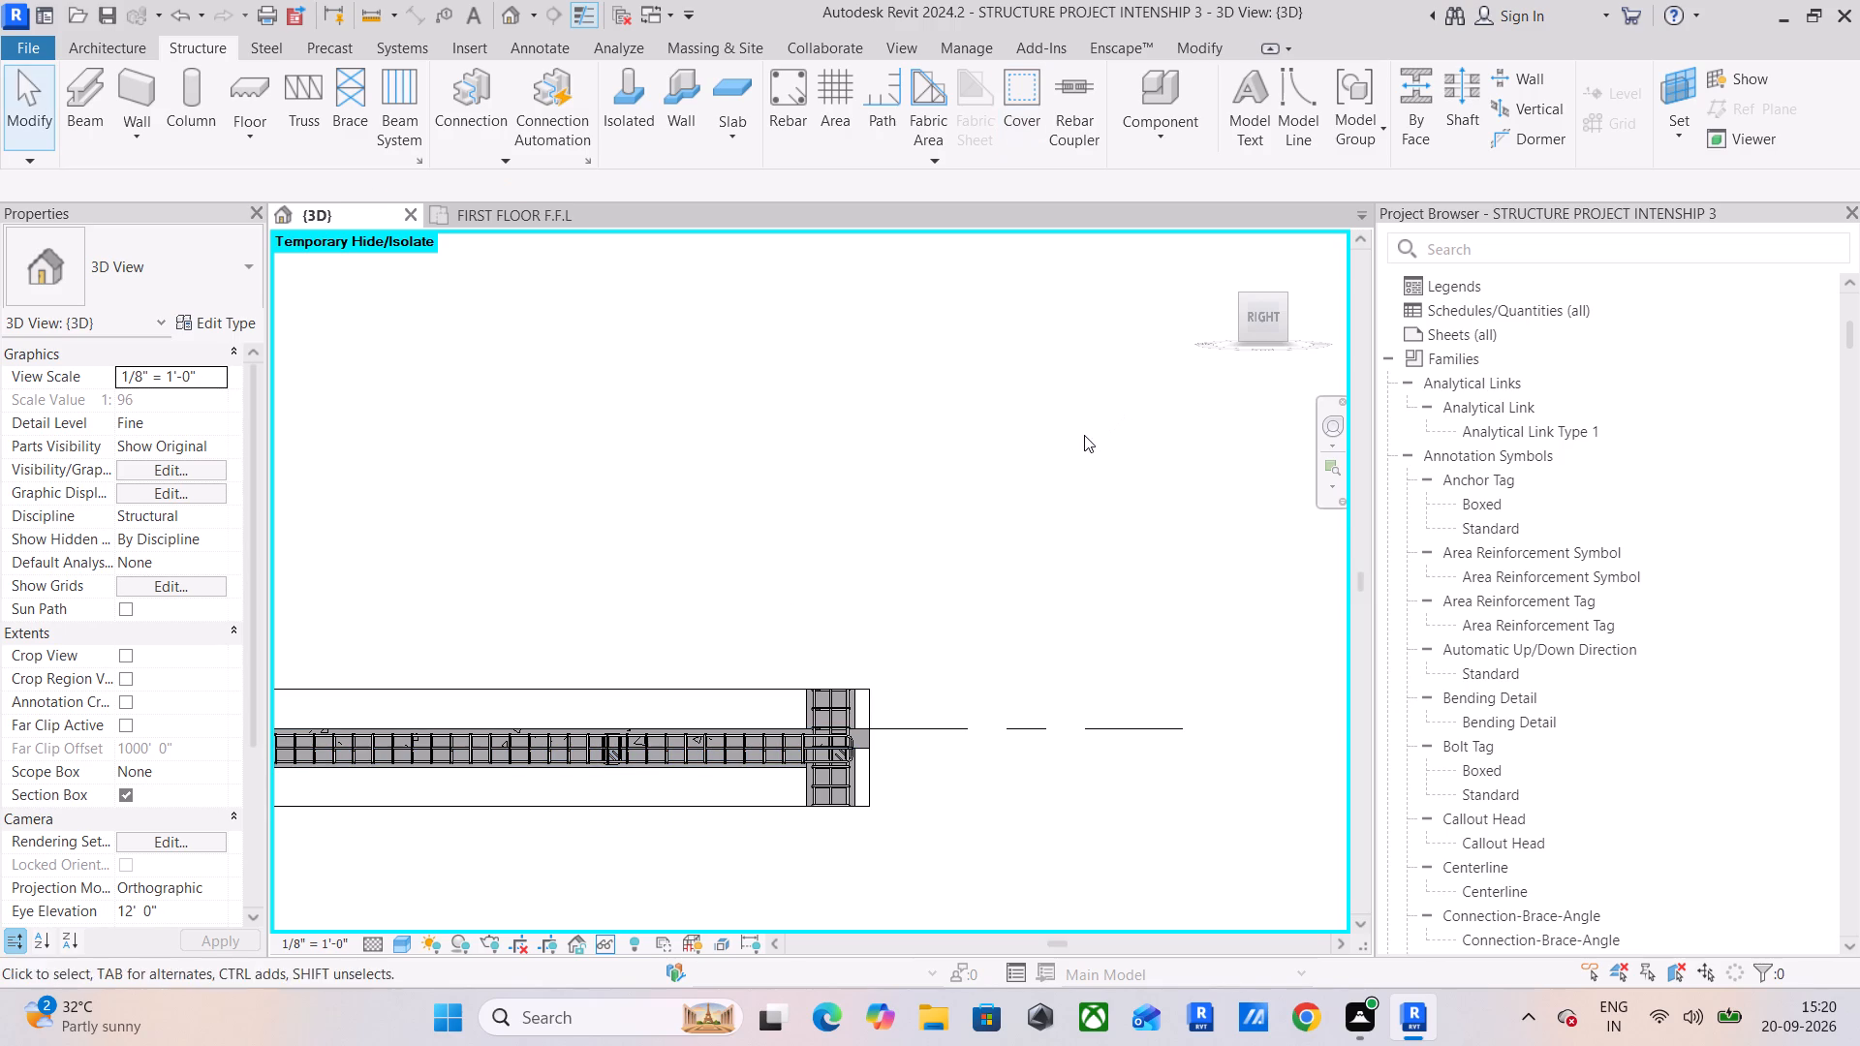
key(Escape)
key(Escape)
Replace the current section box with a selection box fitted around another 12 x 24 first-floor beam between columns.
scroll(542, 659, down, 3)
middle_drag(620, 659, 944, 633)
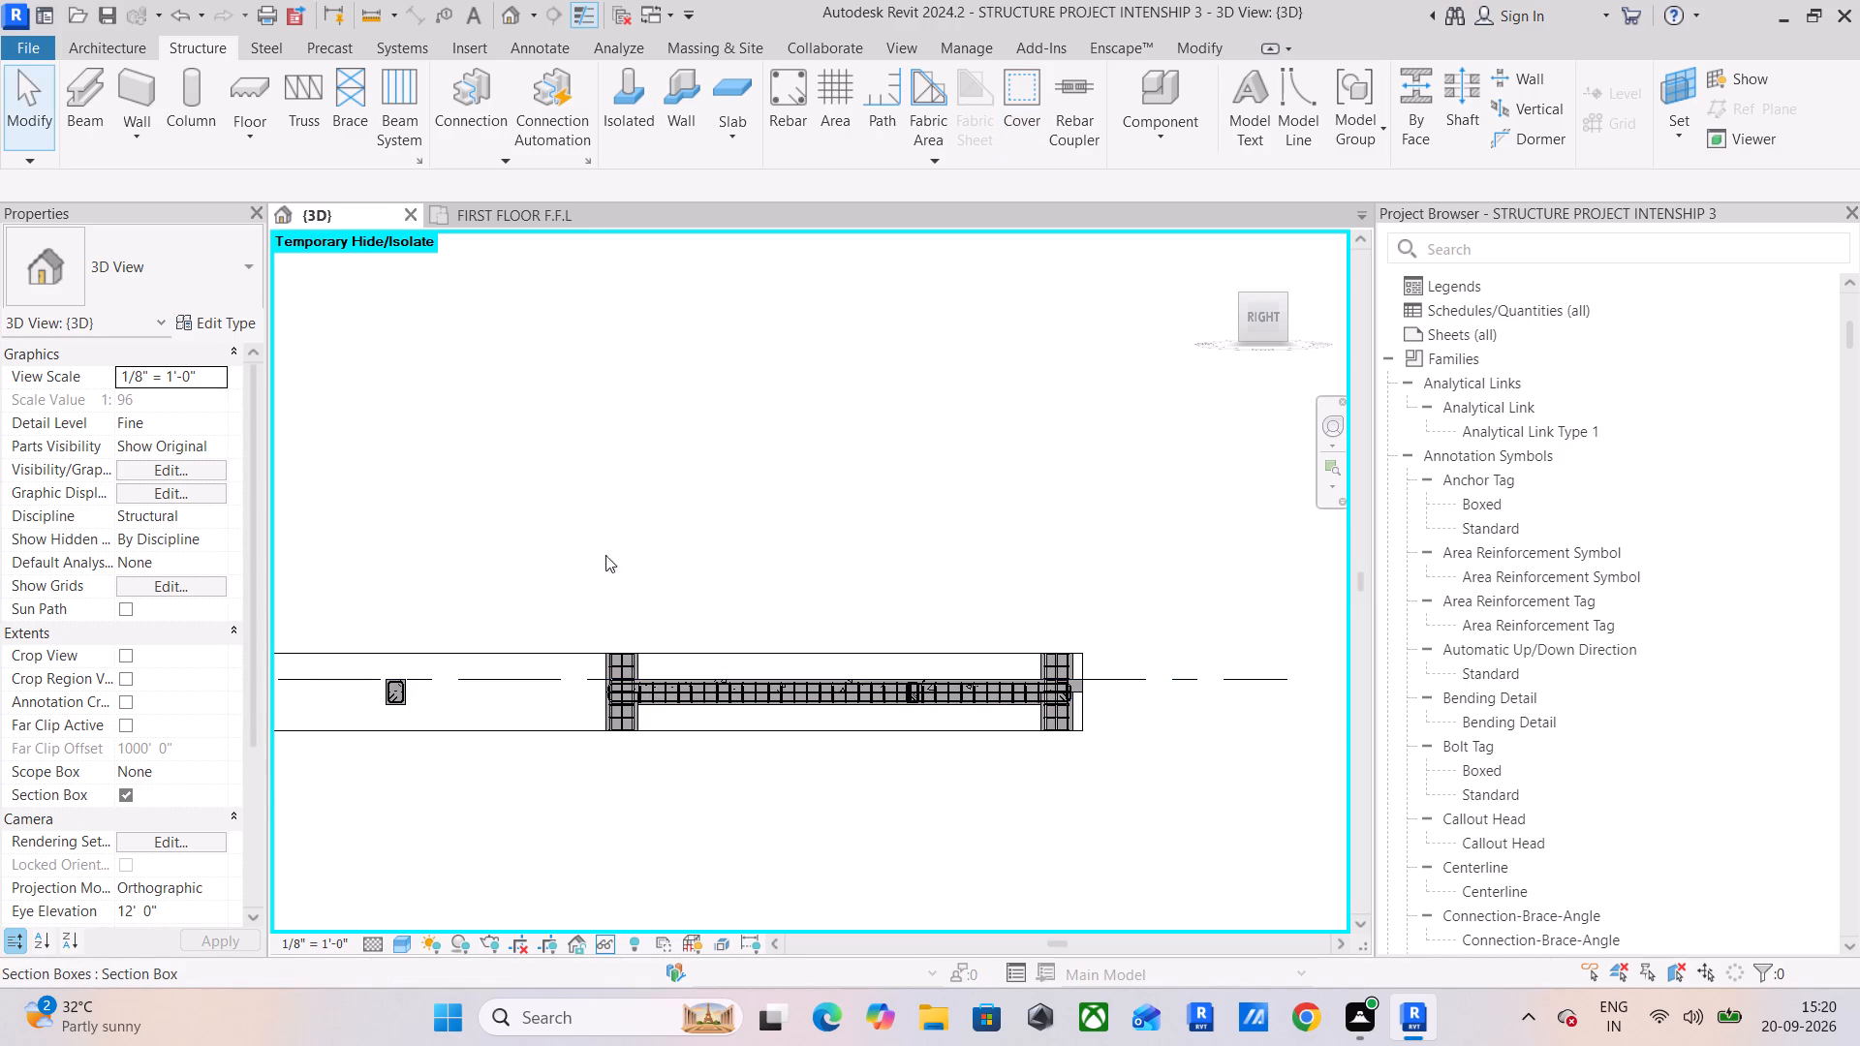
click(127, 795)
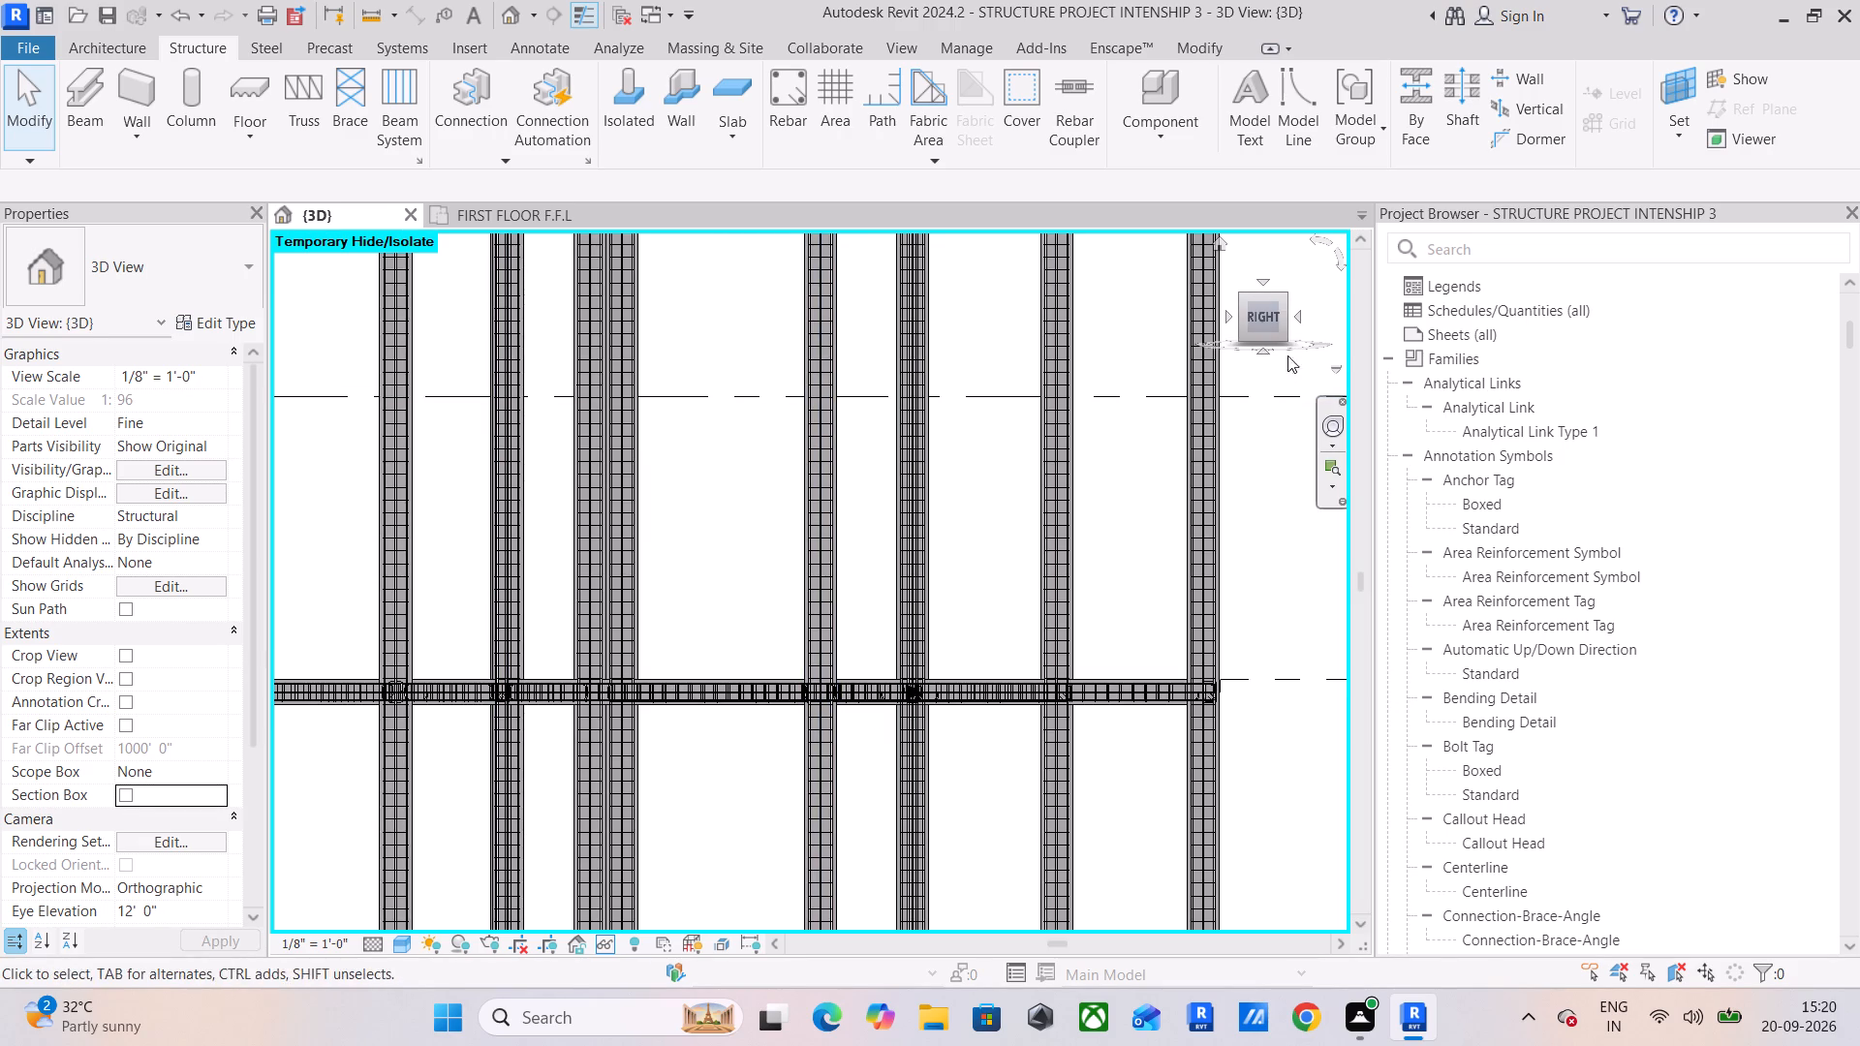
drag(1274, 322, 1275, 341)
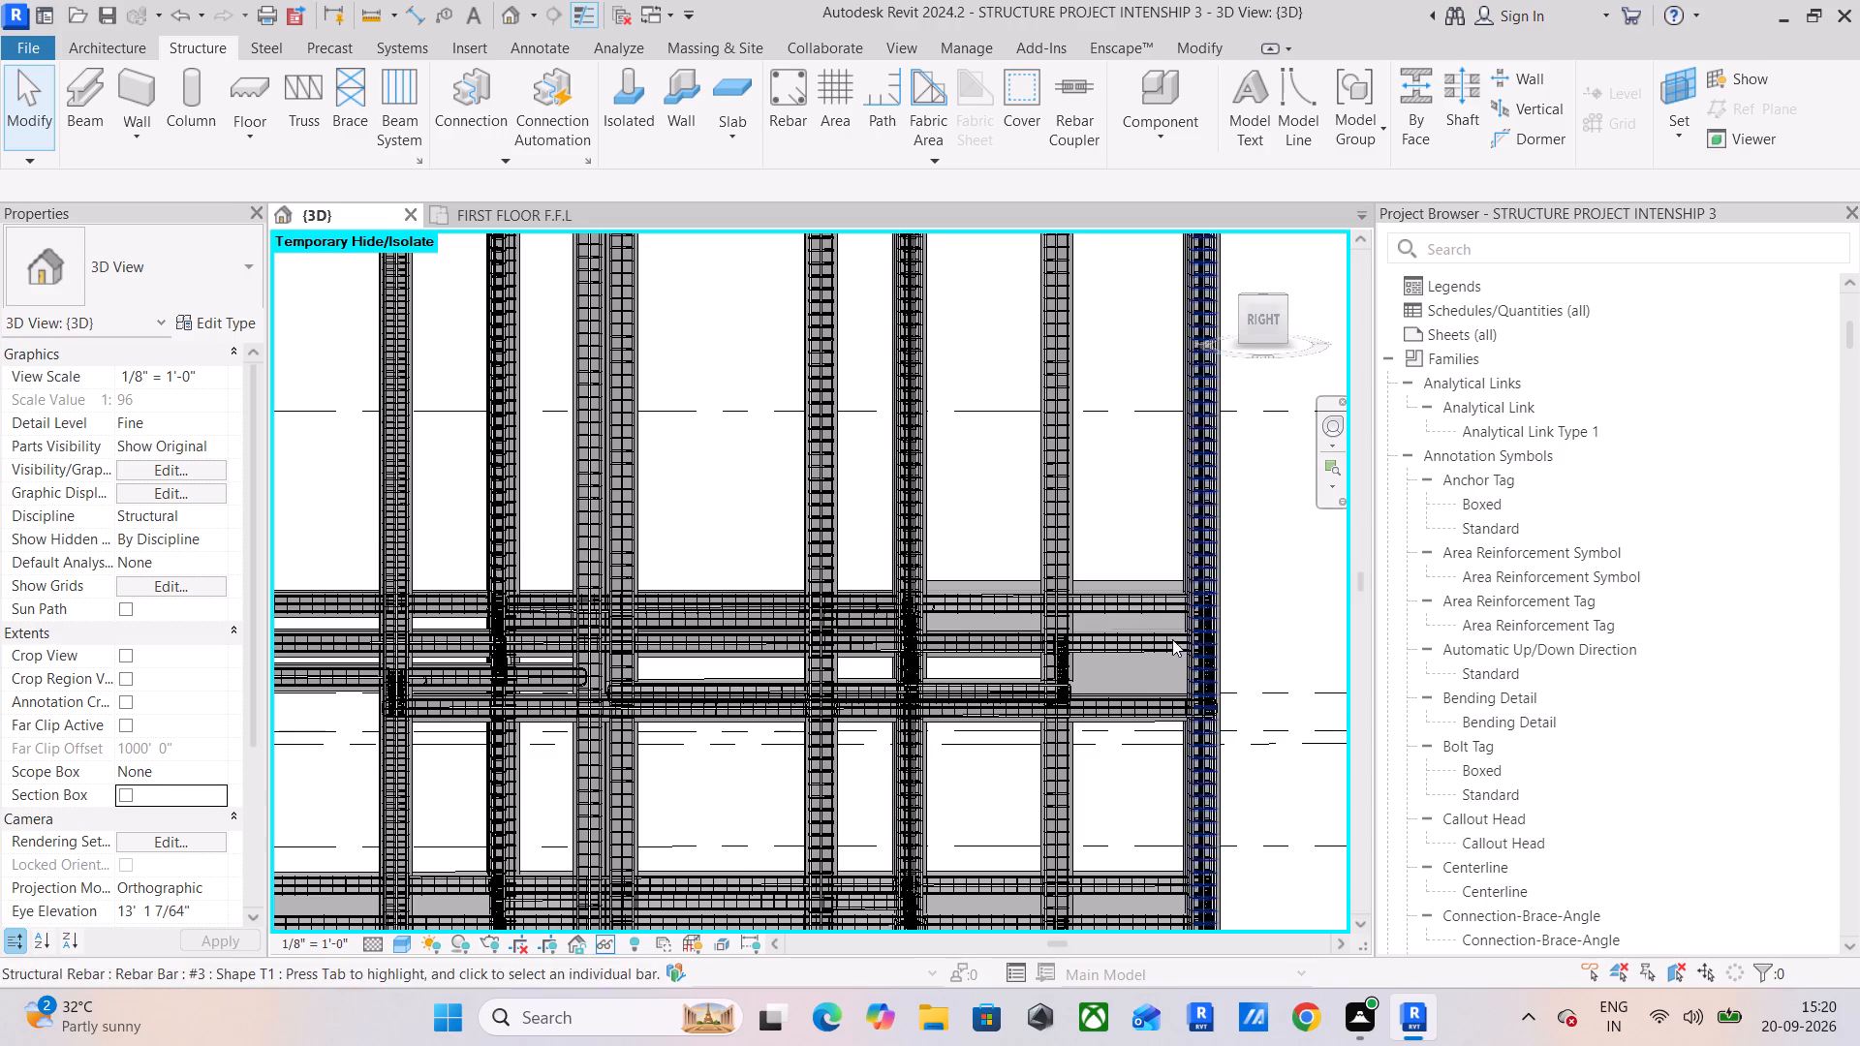
scroll(1075, 658, up, 5)
scroll(880, 675, up, 5)
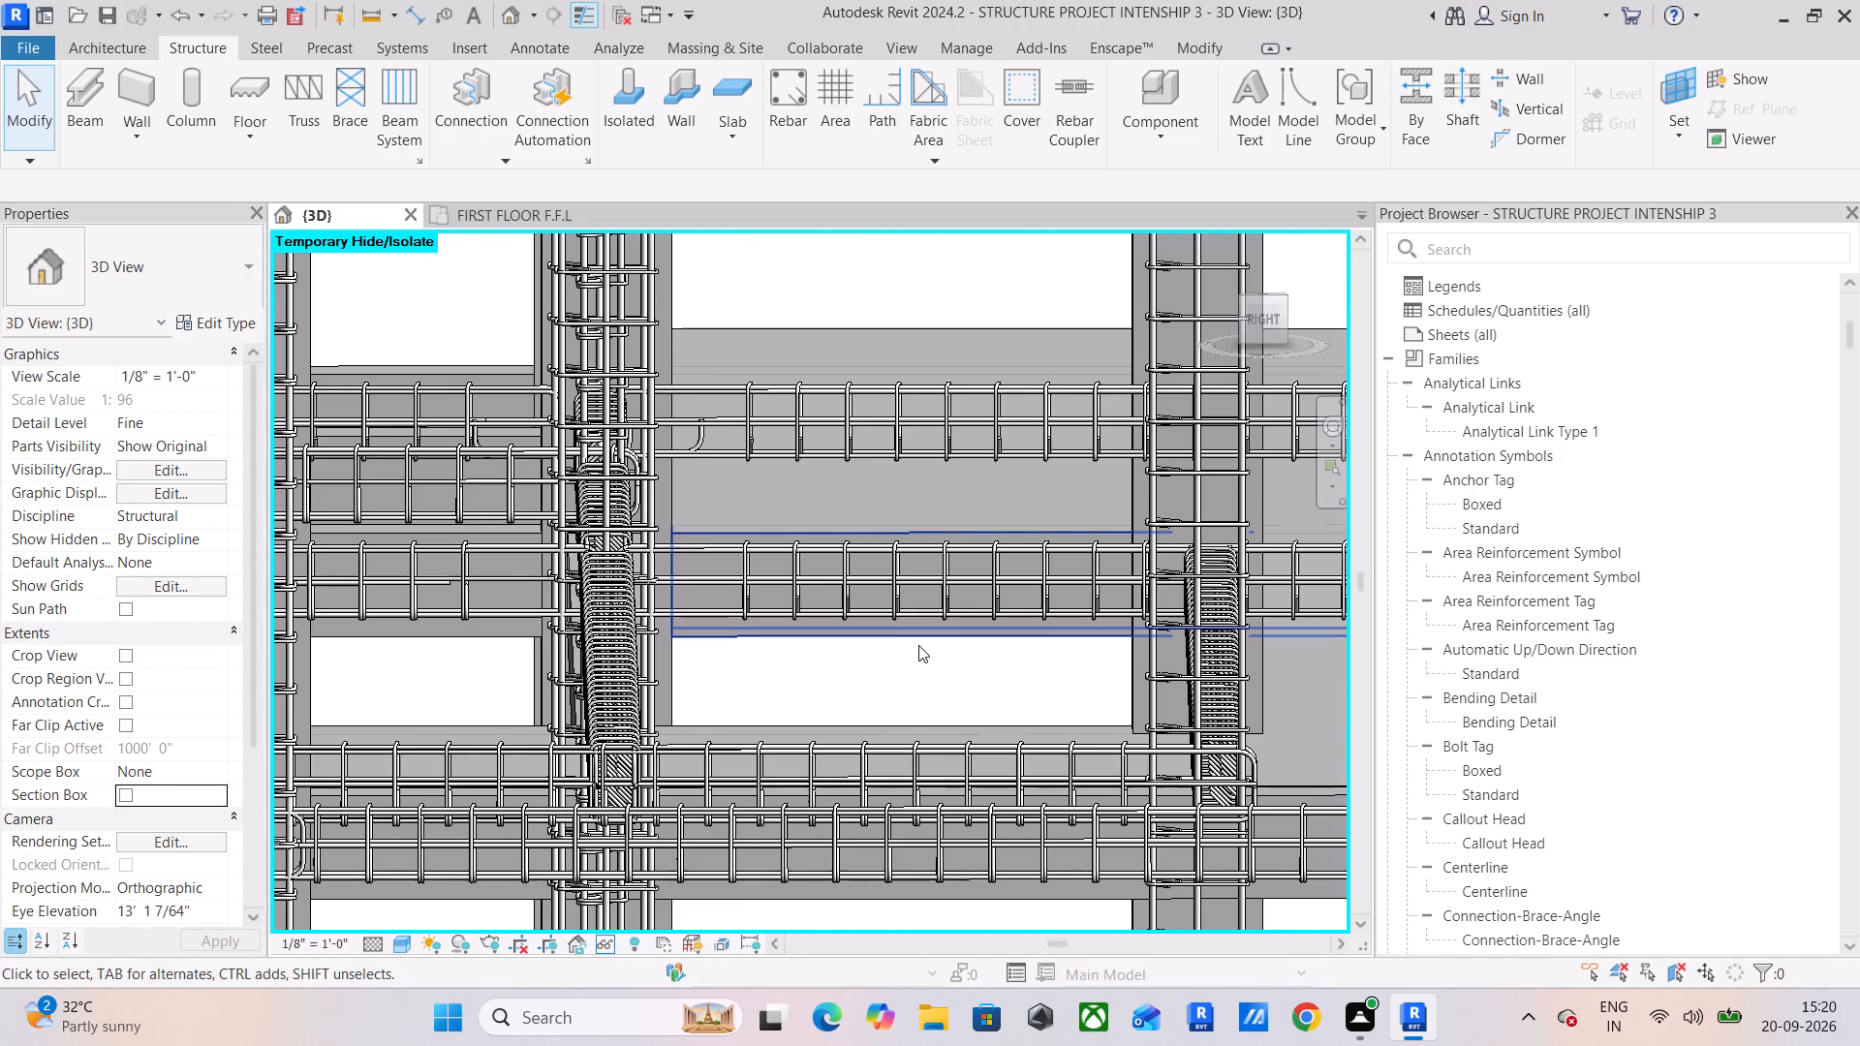
click(922, 641)
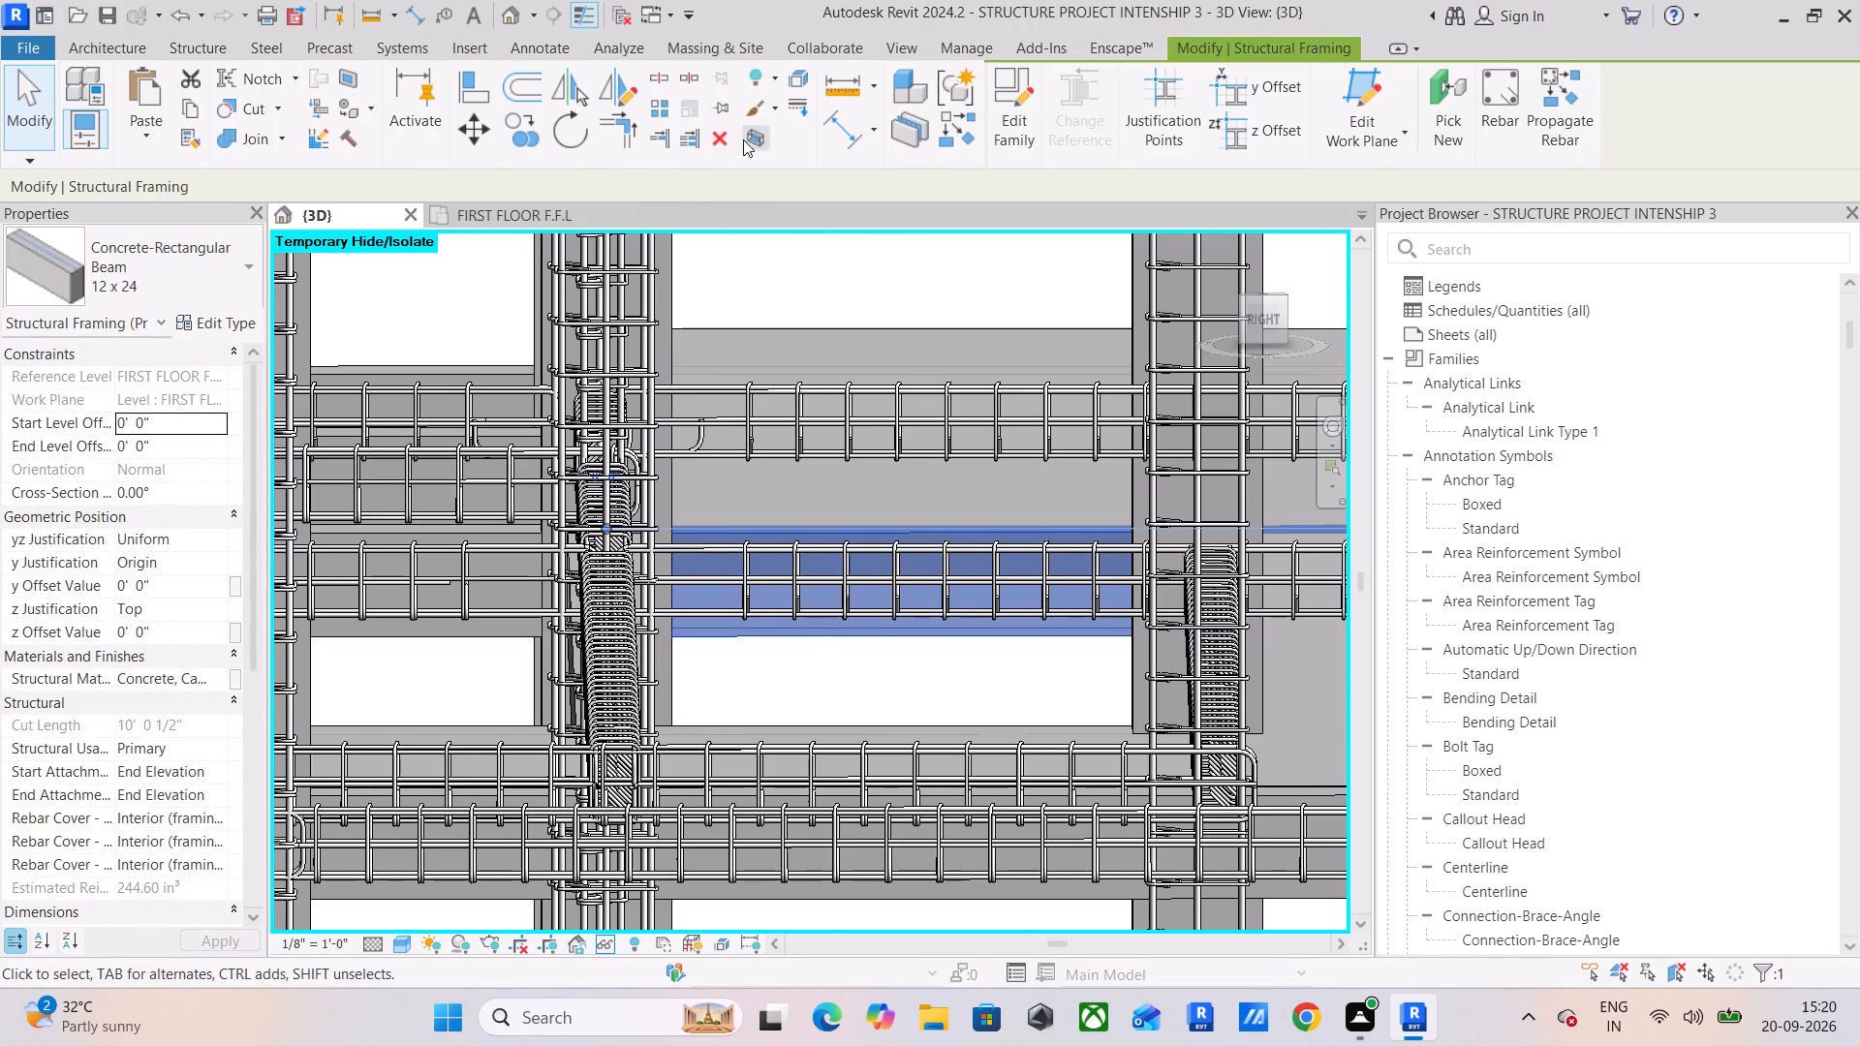
click(748, 137)
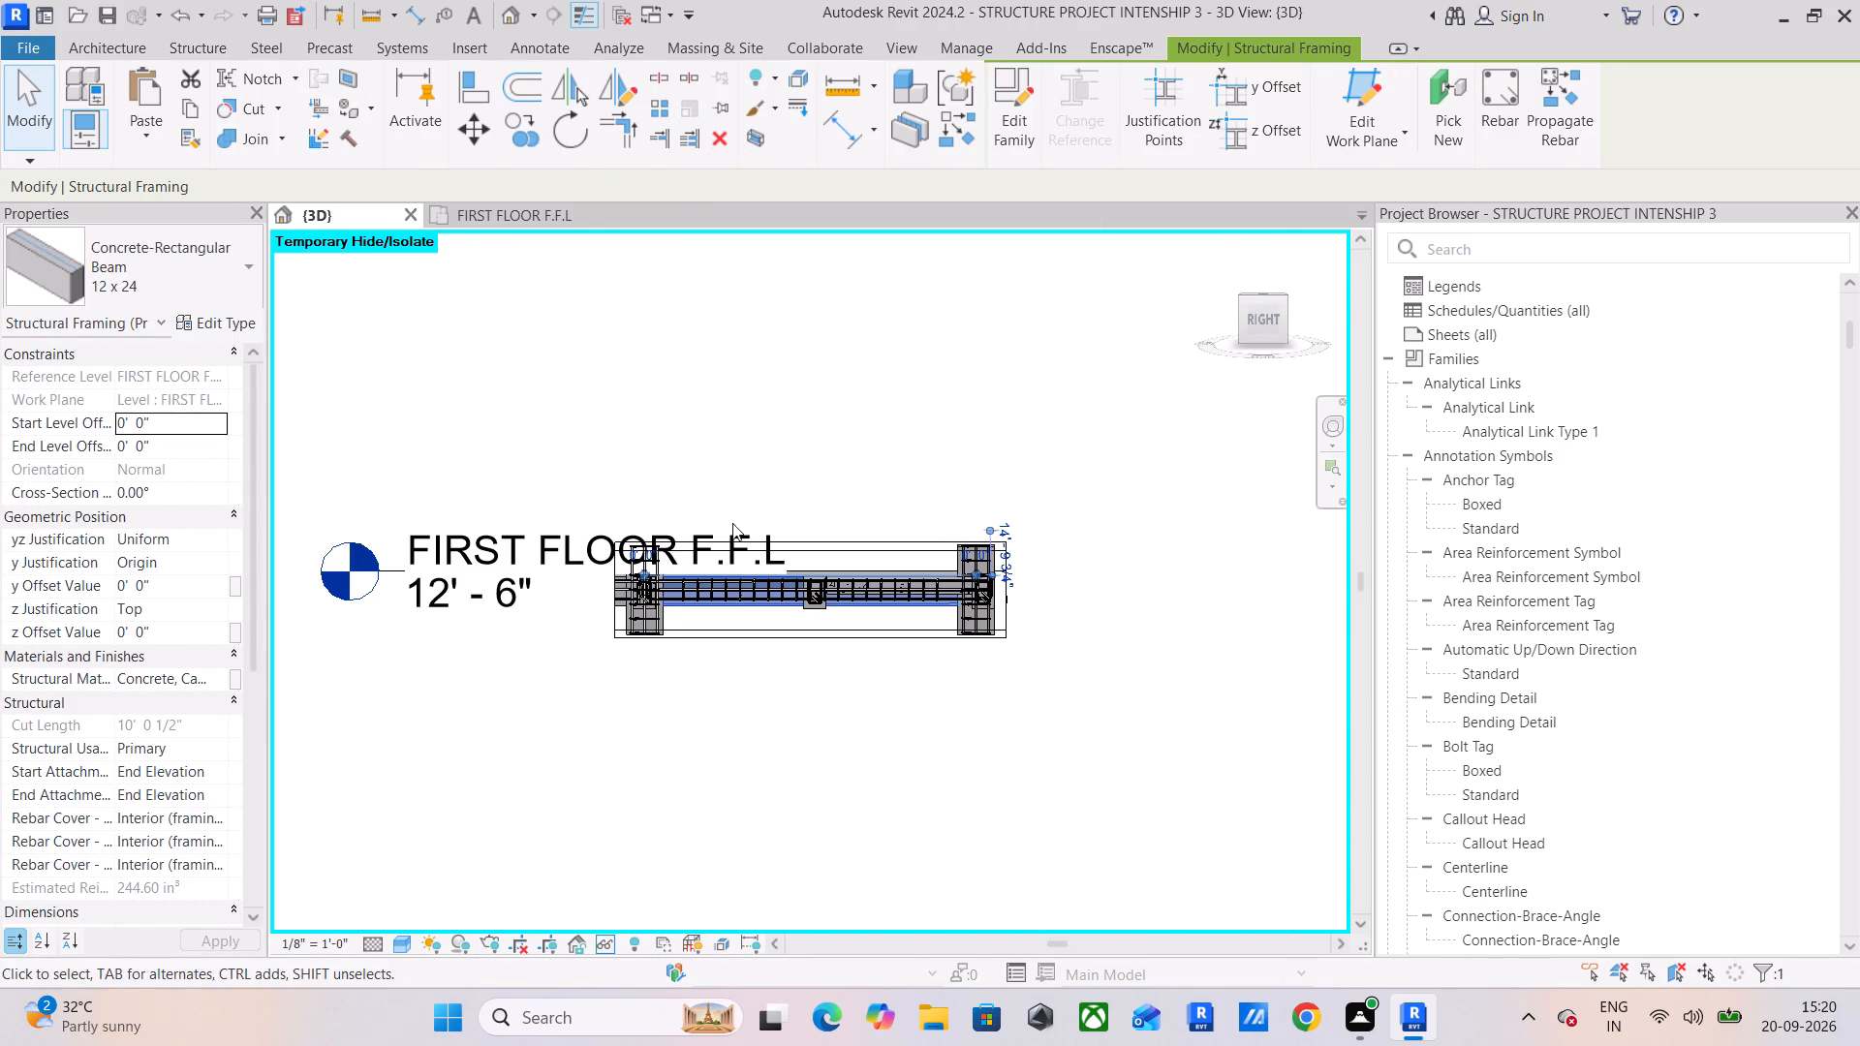
Orient to the RIGHT view and extend the section box lengthwise past the far end column of the first-floor beam line.
click(1248, 325)
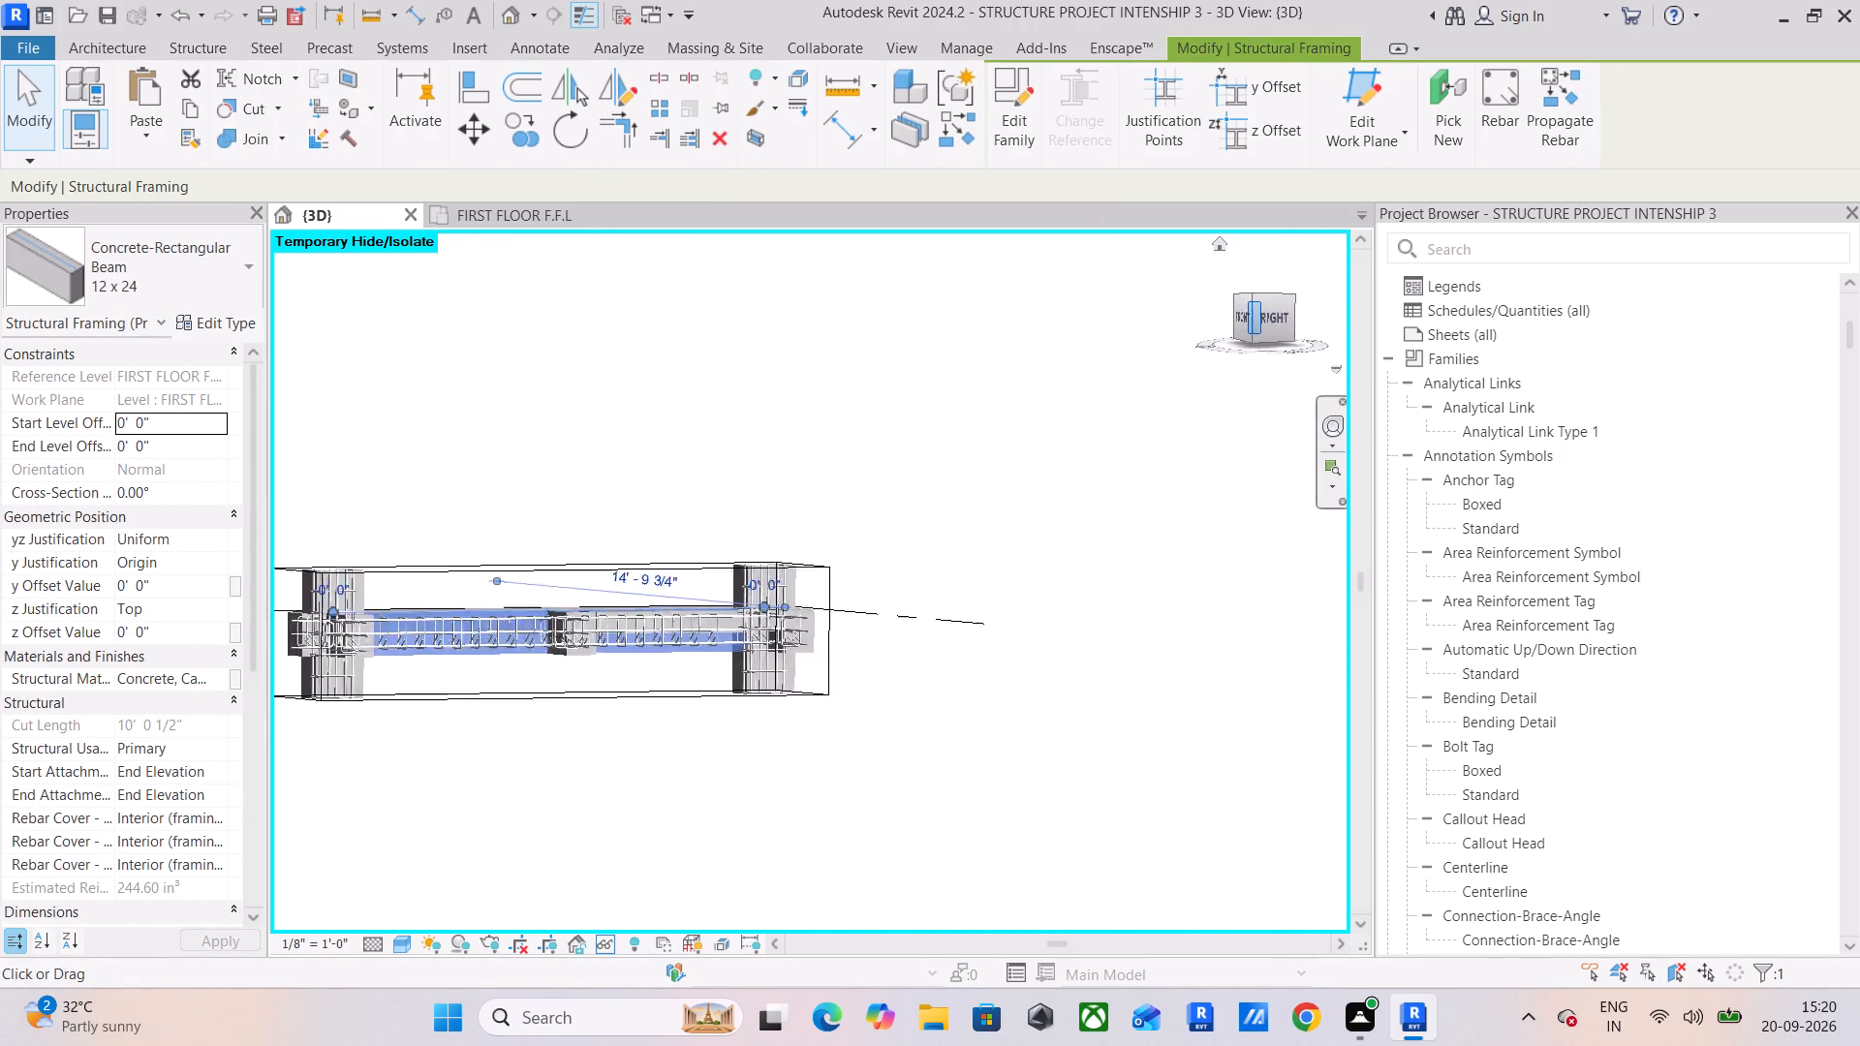
click(1282, 319)
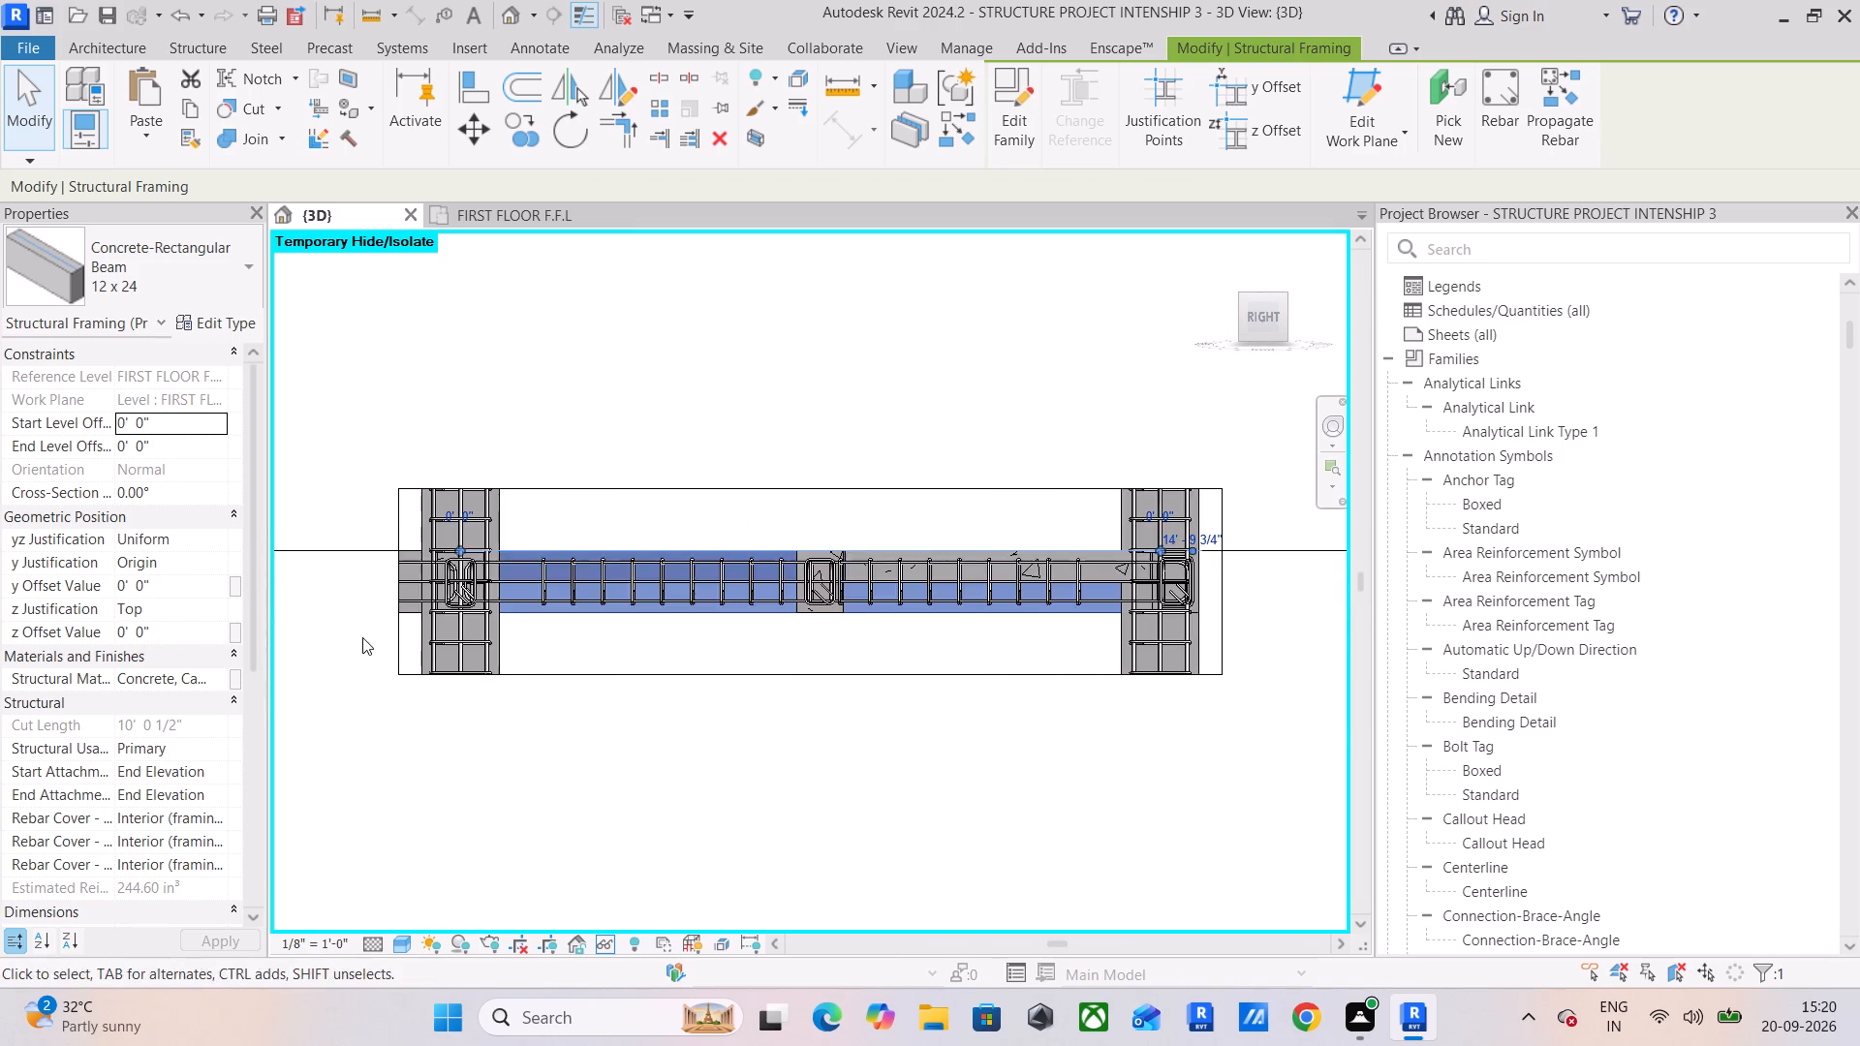
scroll(381, 651, down, 5)
middle_drag(427, 665, 914, 684)
click(954, 688)
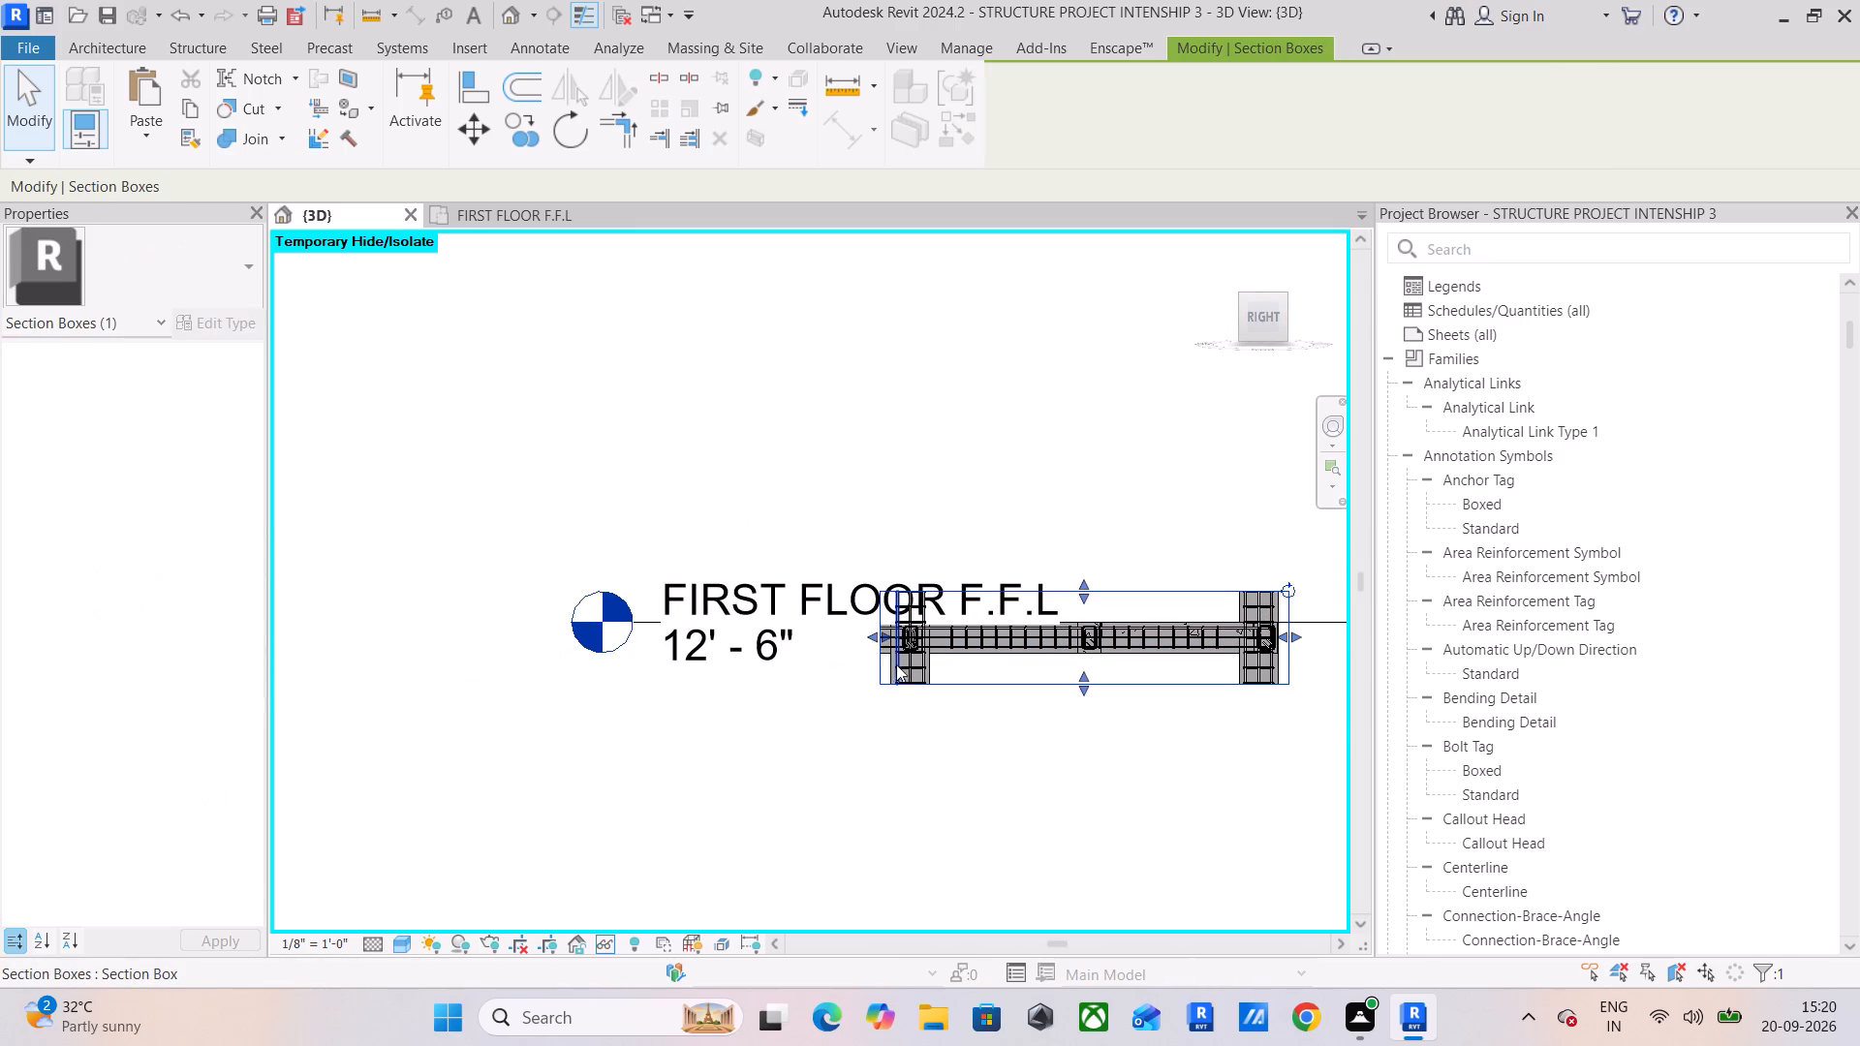
drag(873, 633, 325, 632)
scroll(357, 652, down, 5)
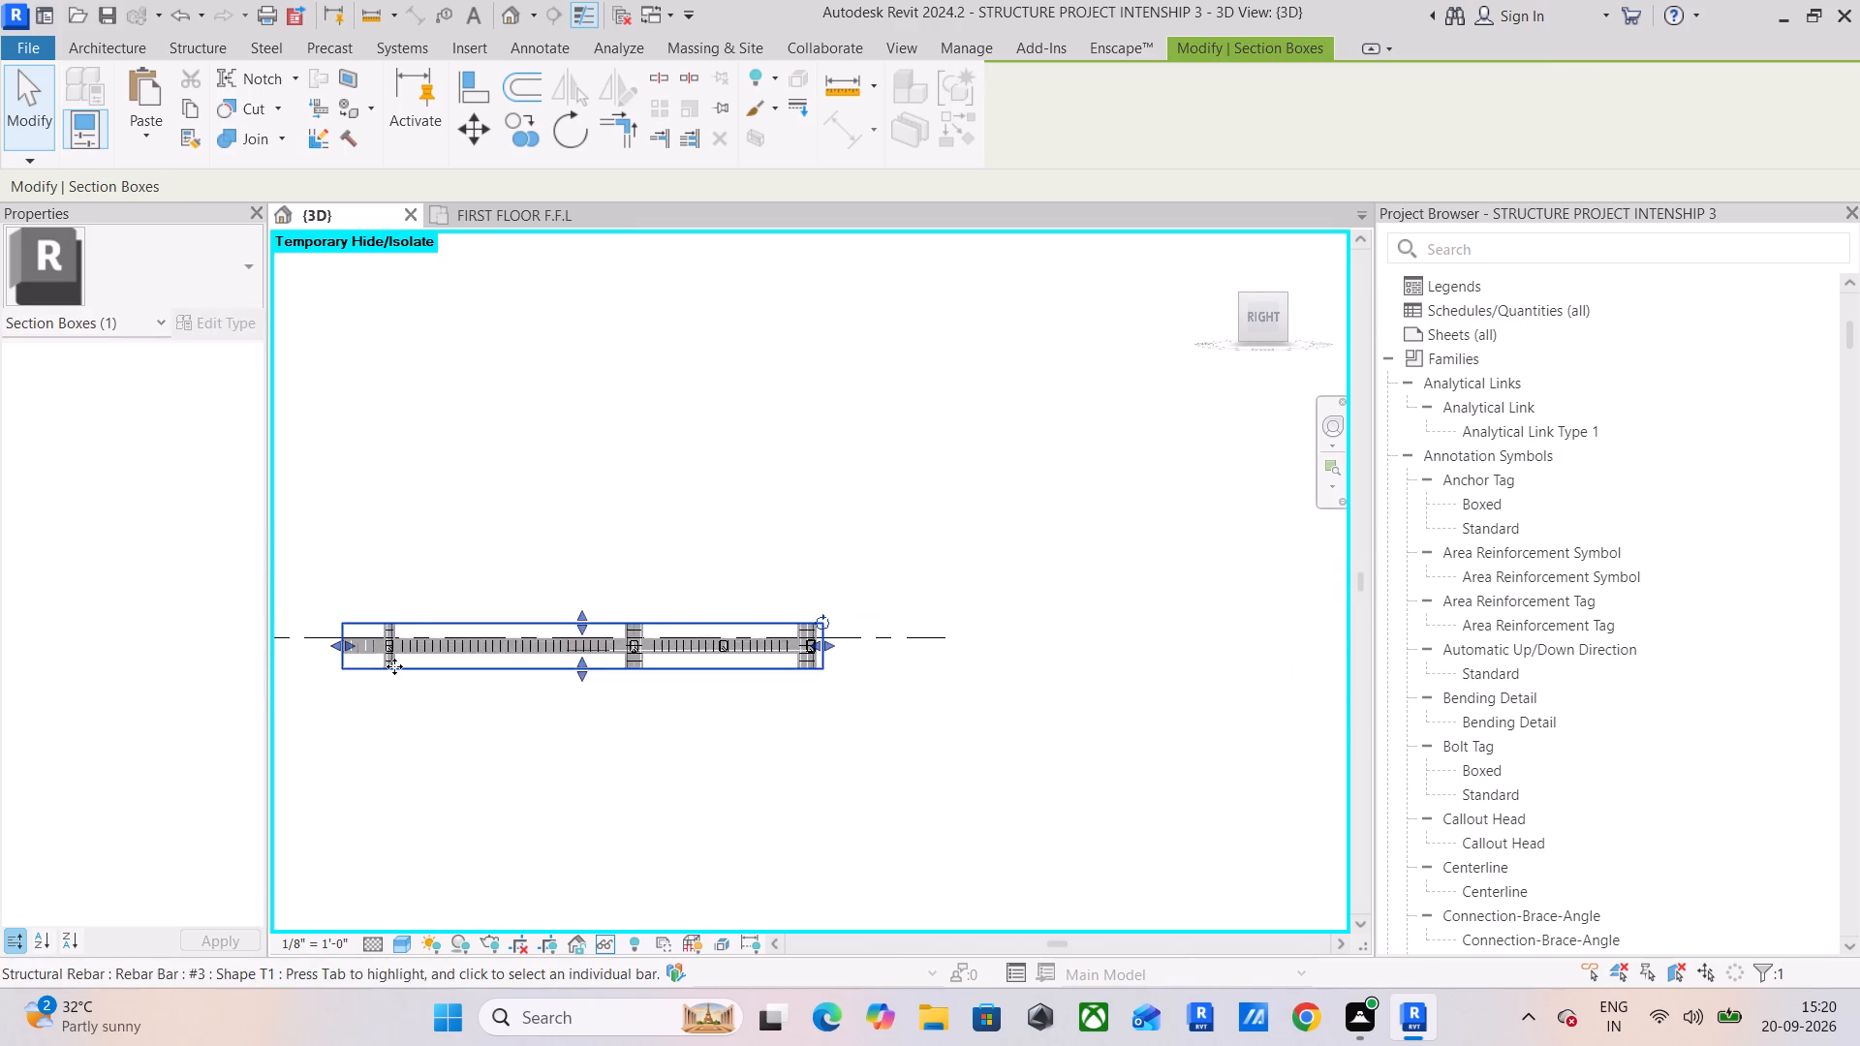
middle_drag(405, 665, 855, 678)
drag(790, 662, 354, 669)
Set the rebar cover of the cross-section 12 x 24 beam at the far end column to BEAM COVER <0' - 1">, saving the project when prompted.
scroll(734, 660, up, 15)
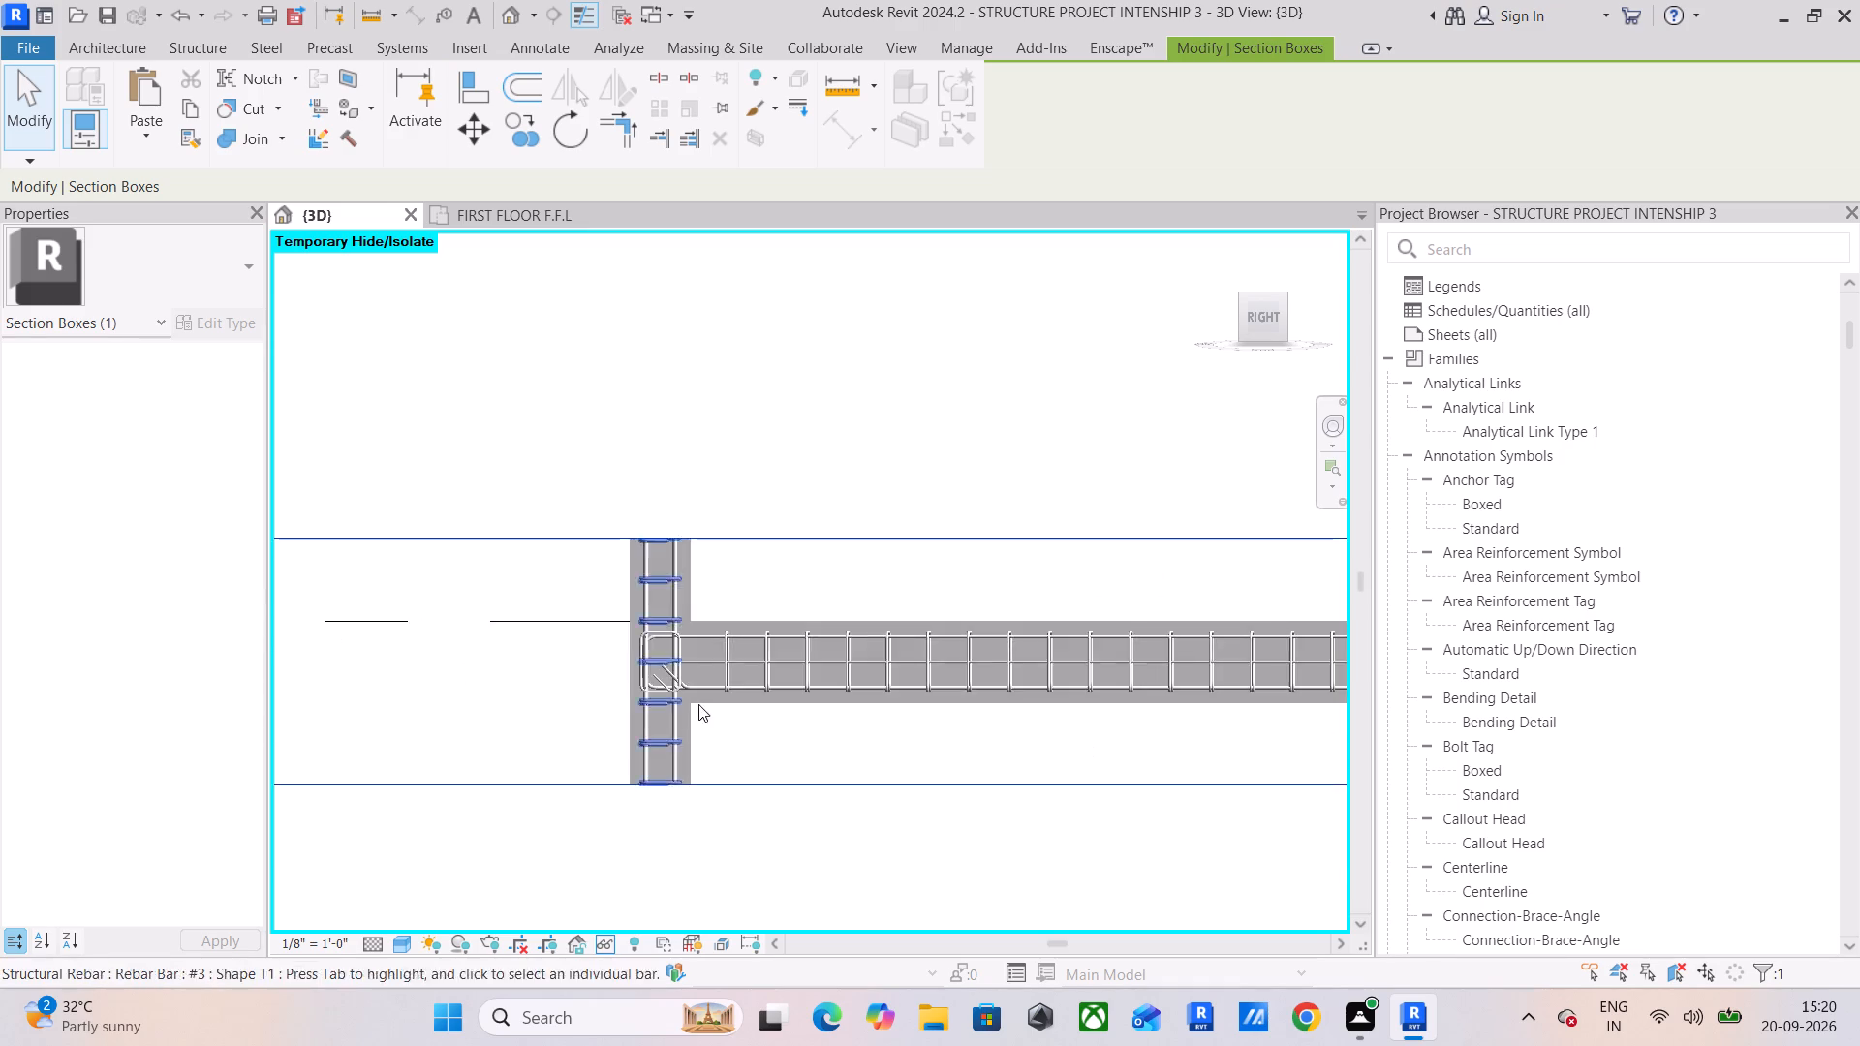
scroll(698, 704, up, 8)
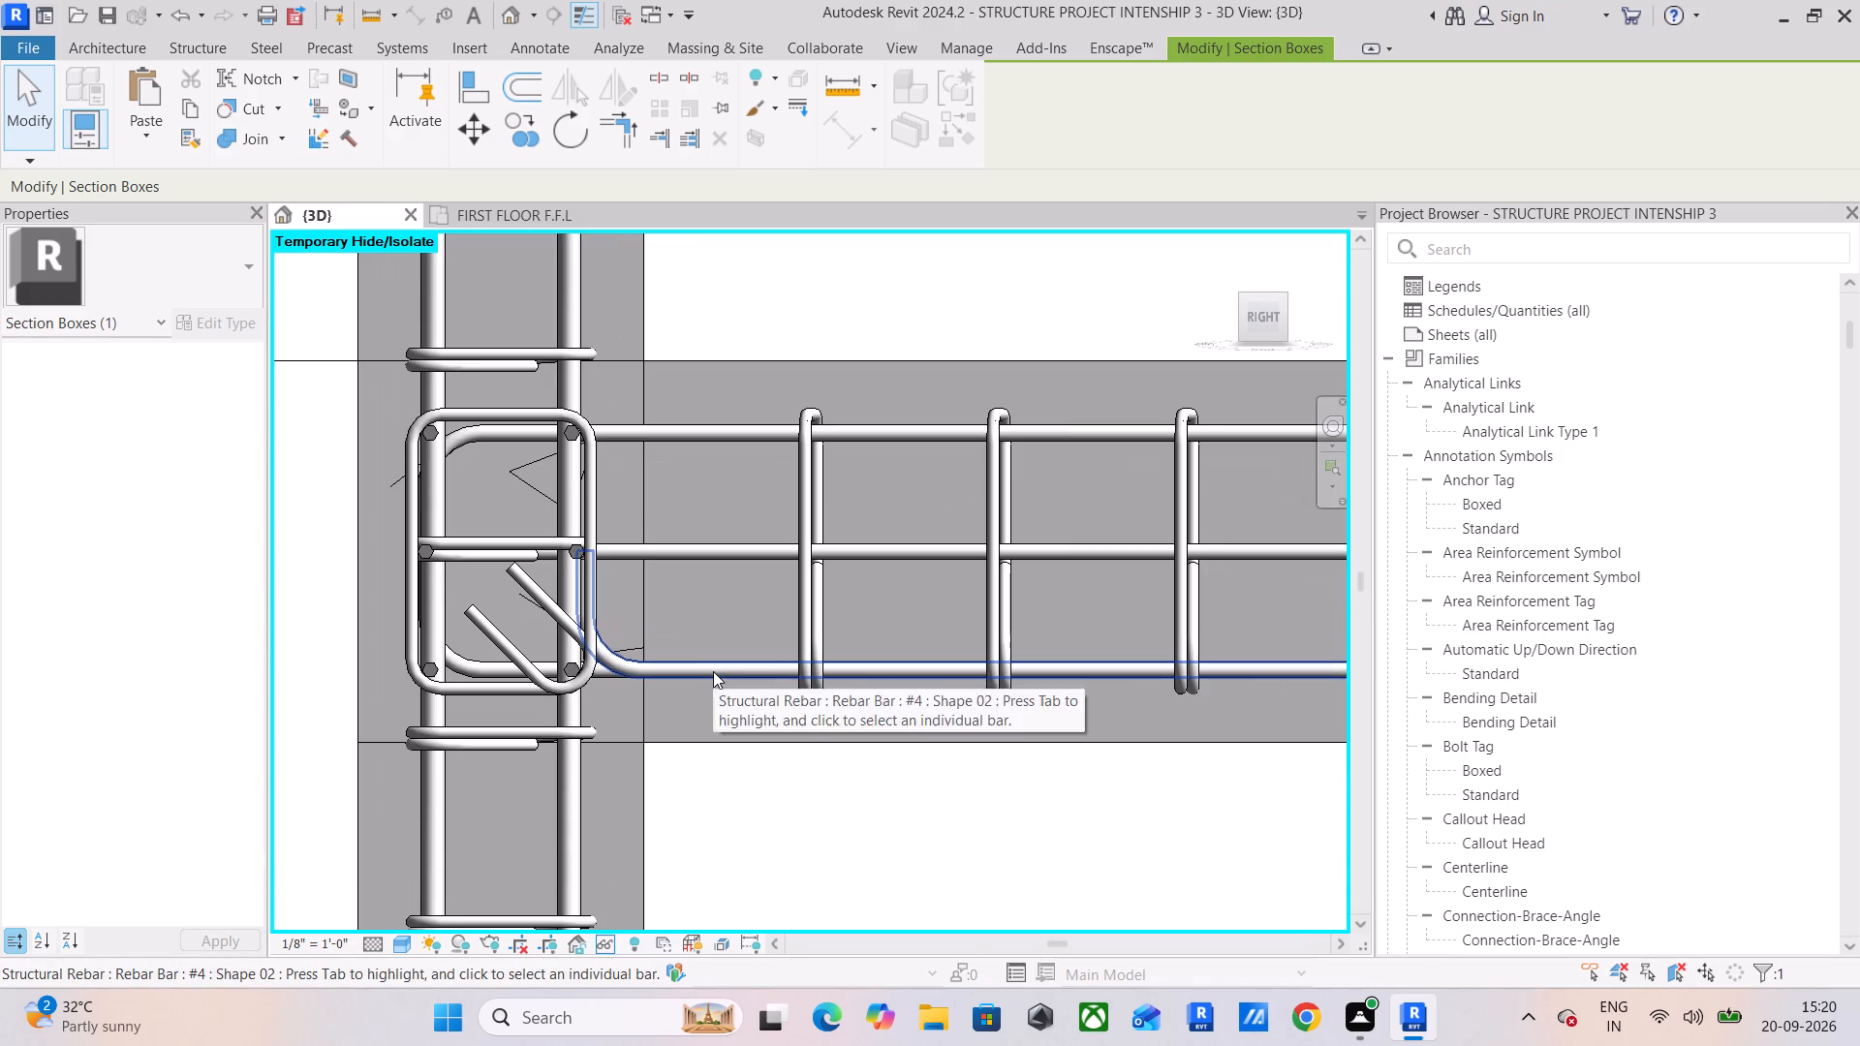
click(686, 671)
middle_drag(591, 644, 820, 675)
scroll(815, 667, down, 3)
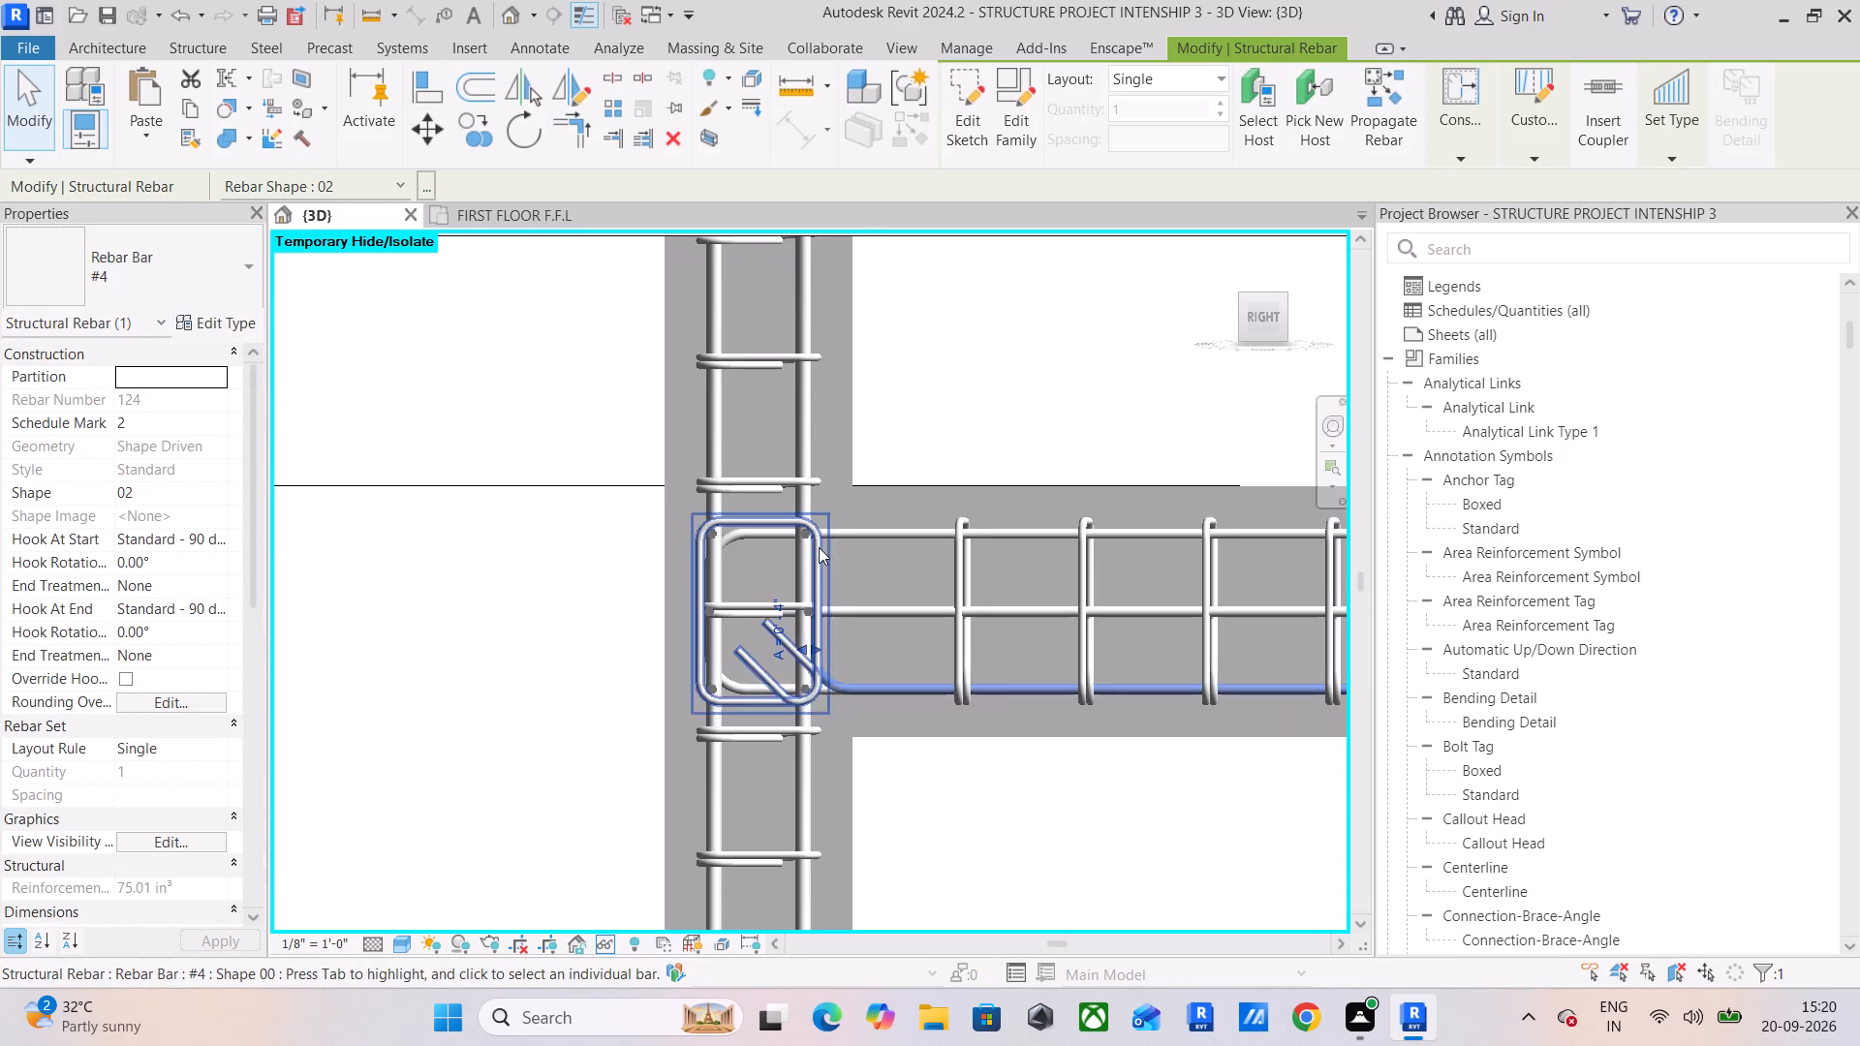
click(847, 487)
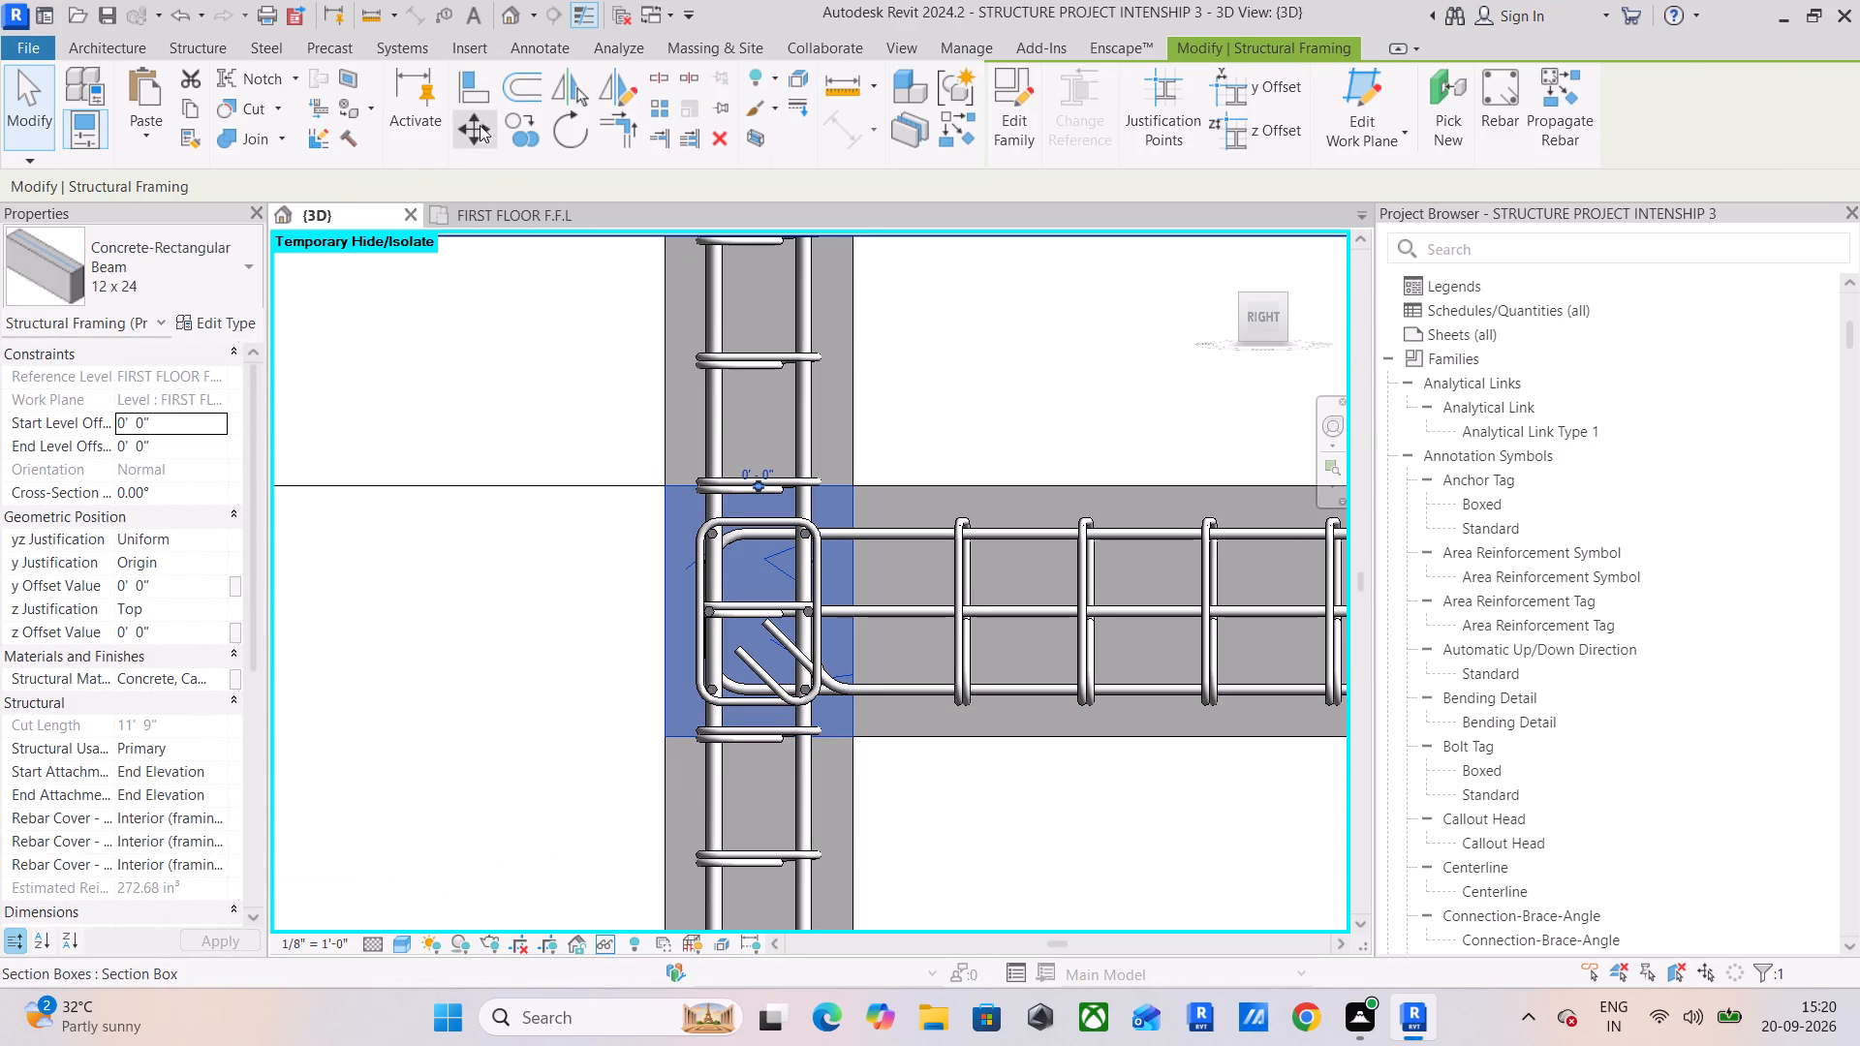
click(211, 49)
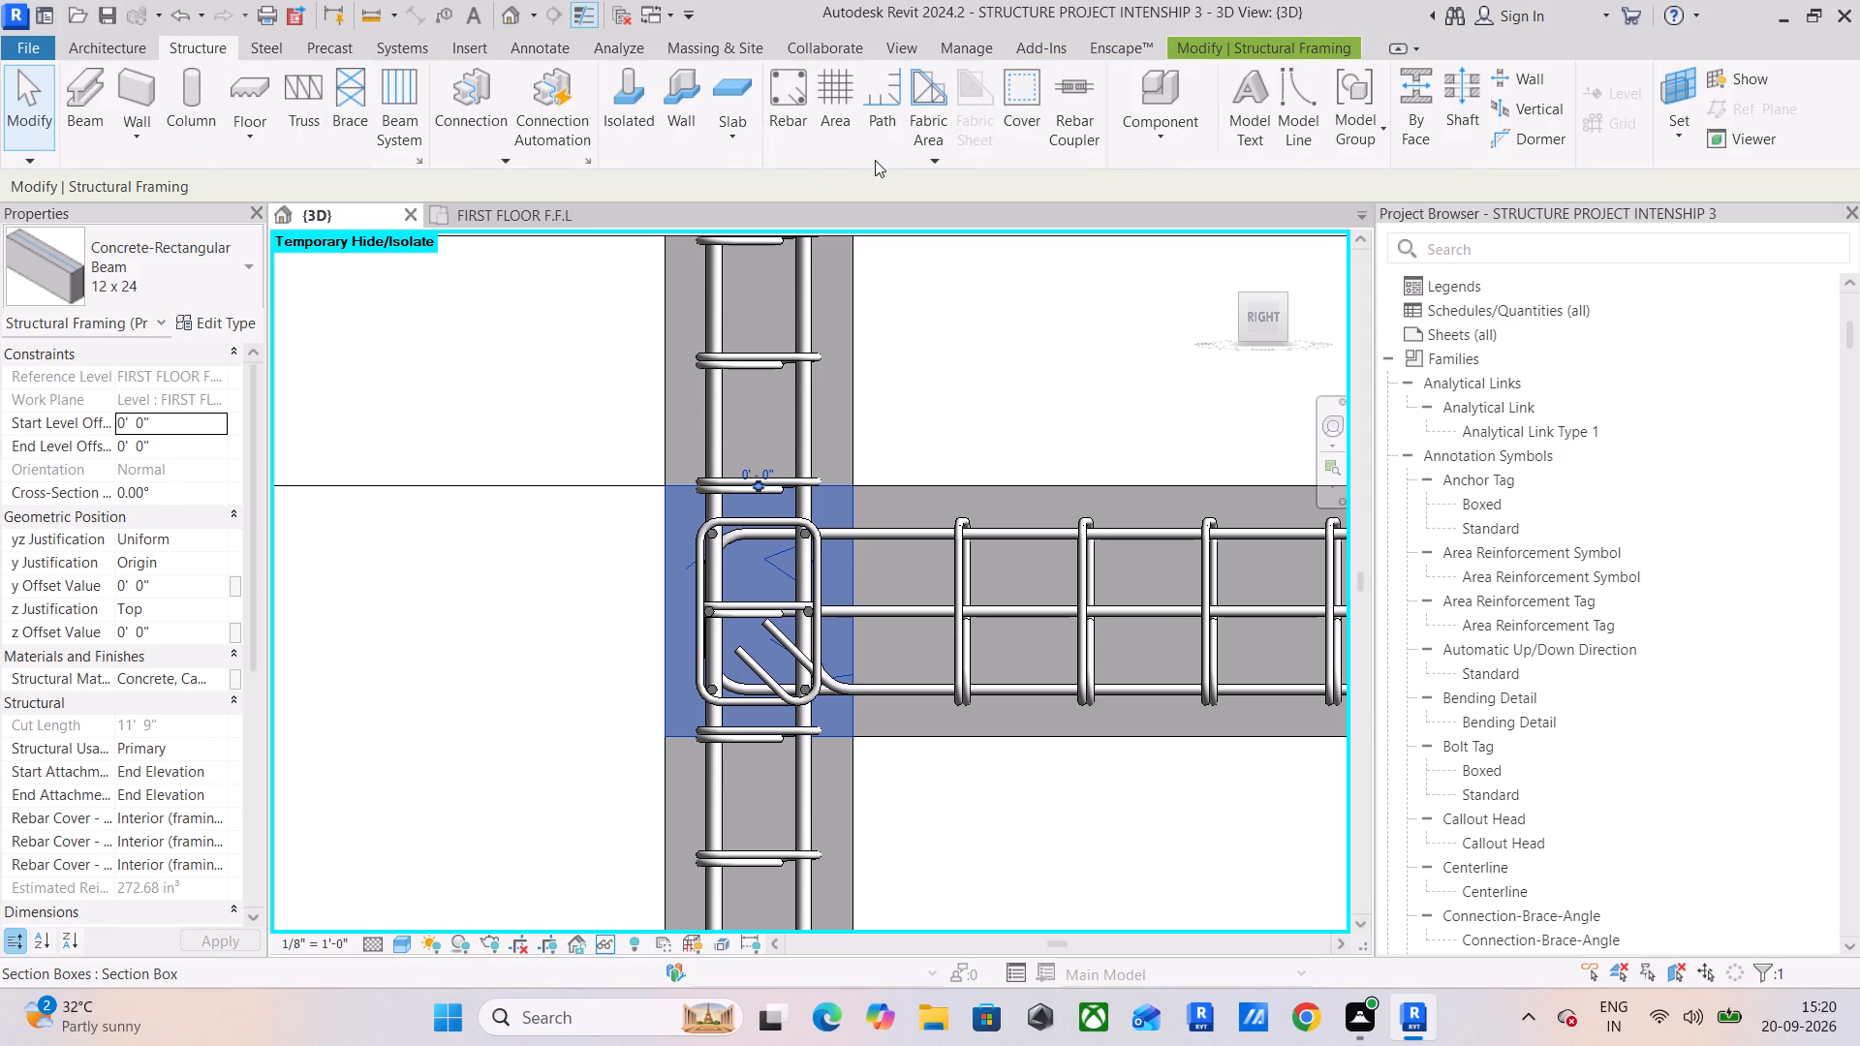
click(1022, 110)
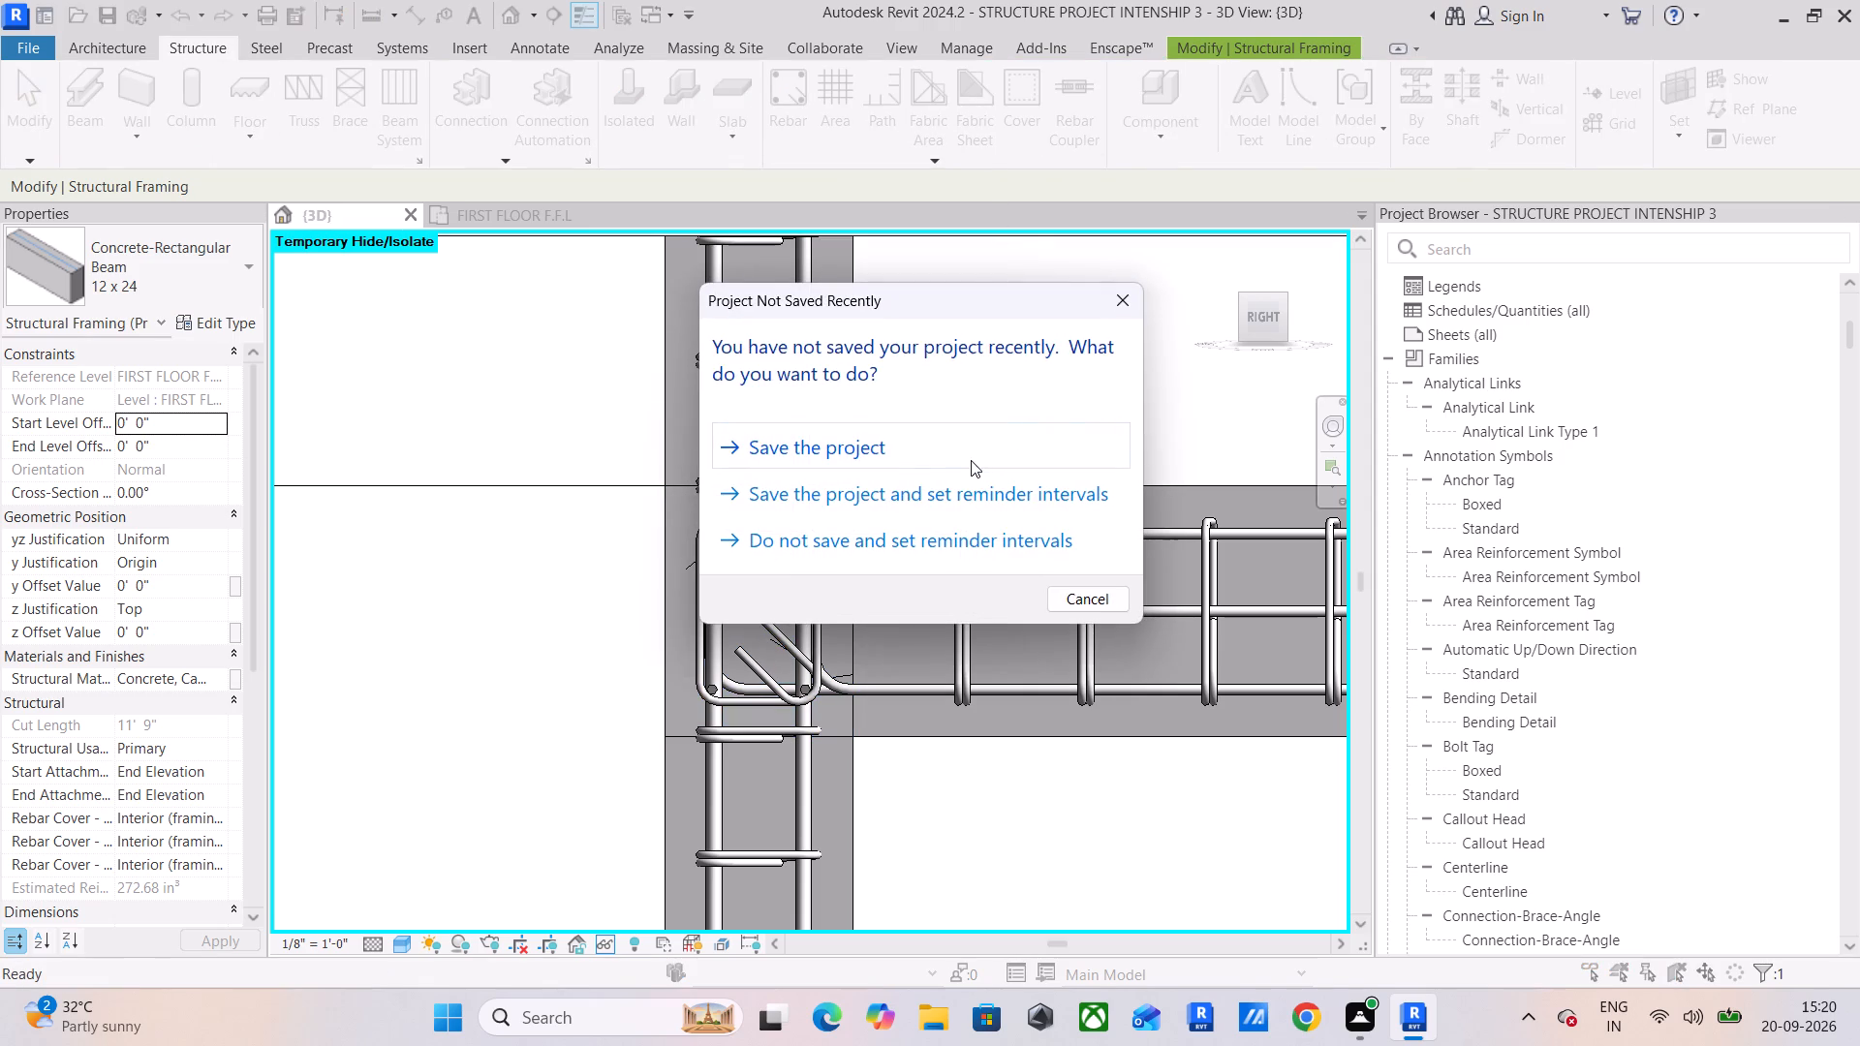
click(890, 458)
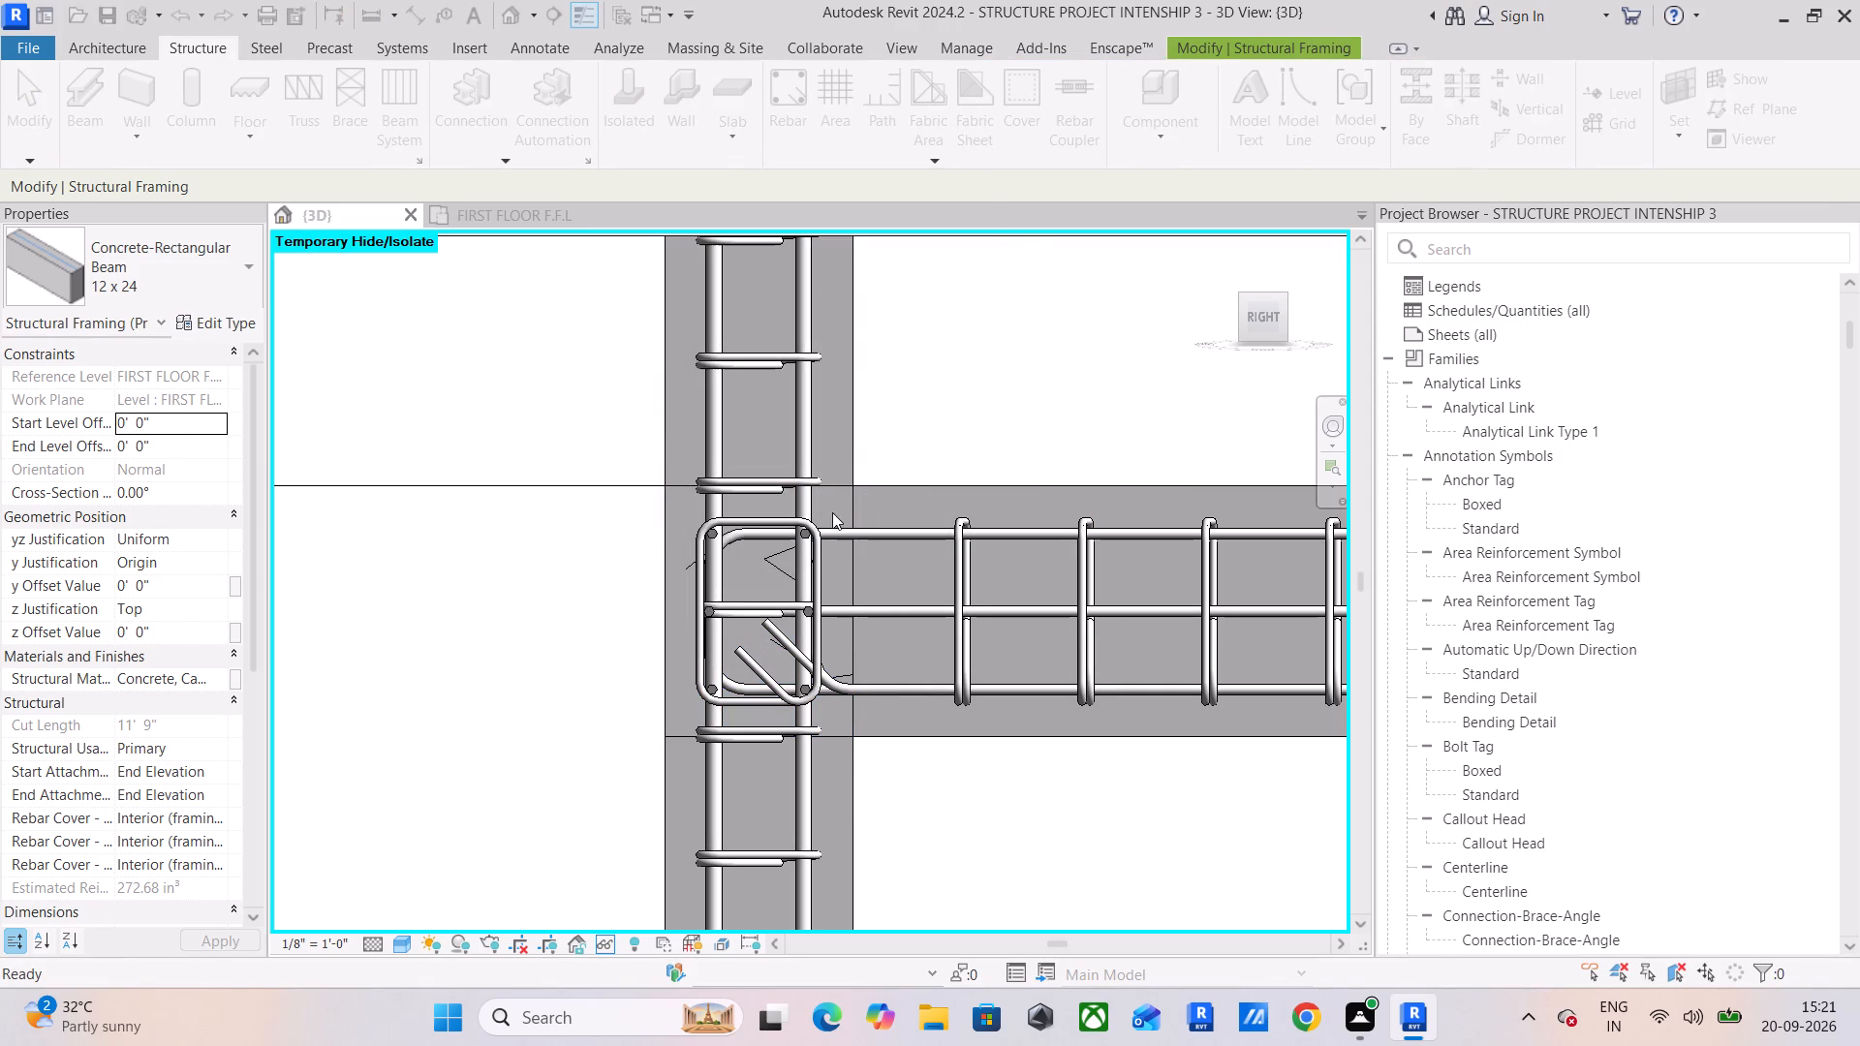
click(852, 500)
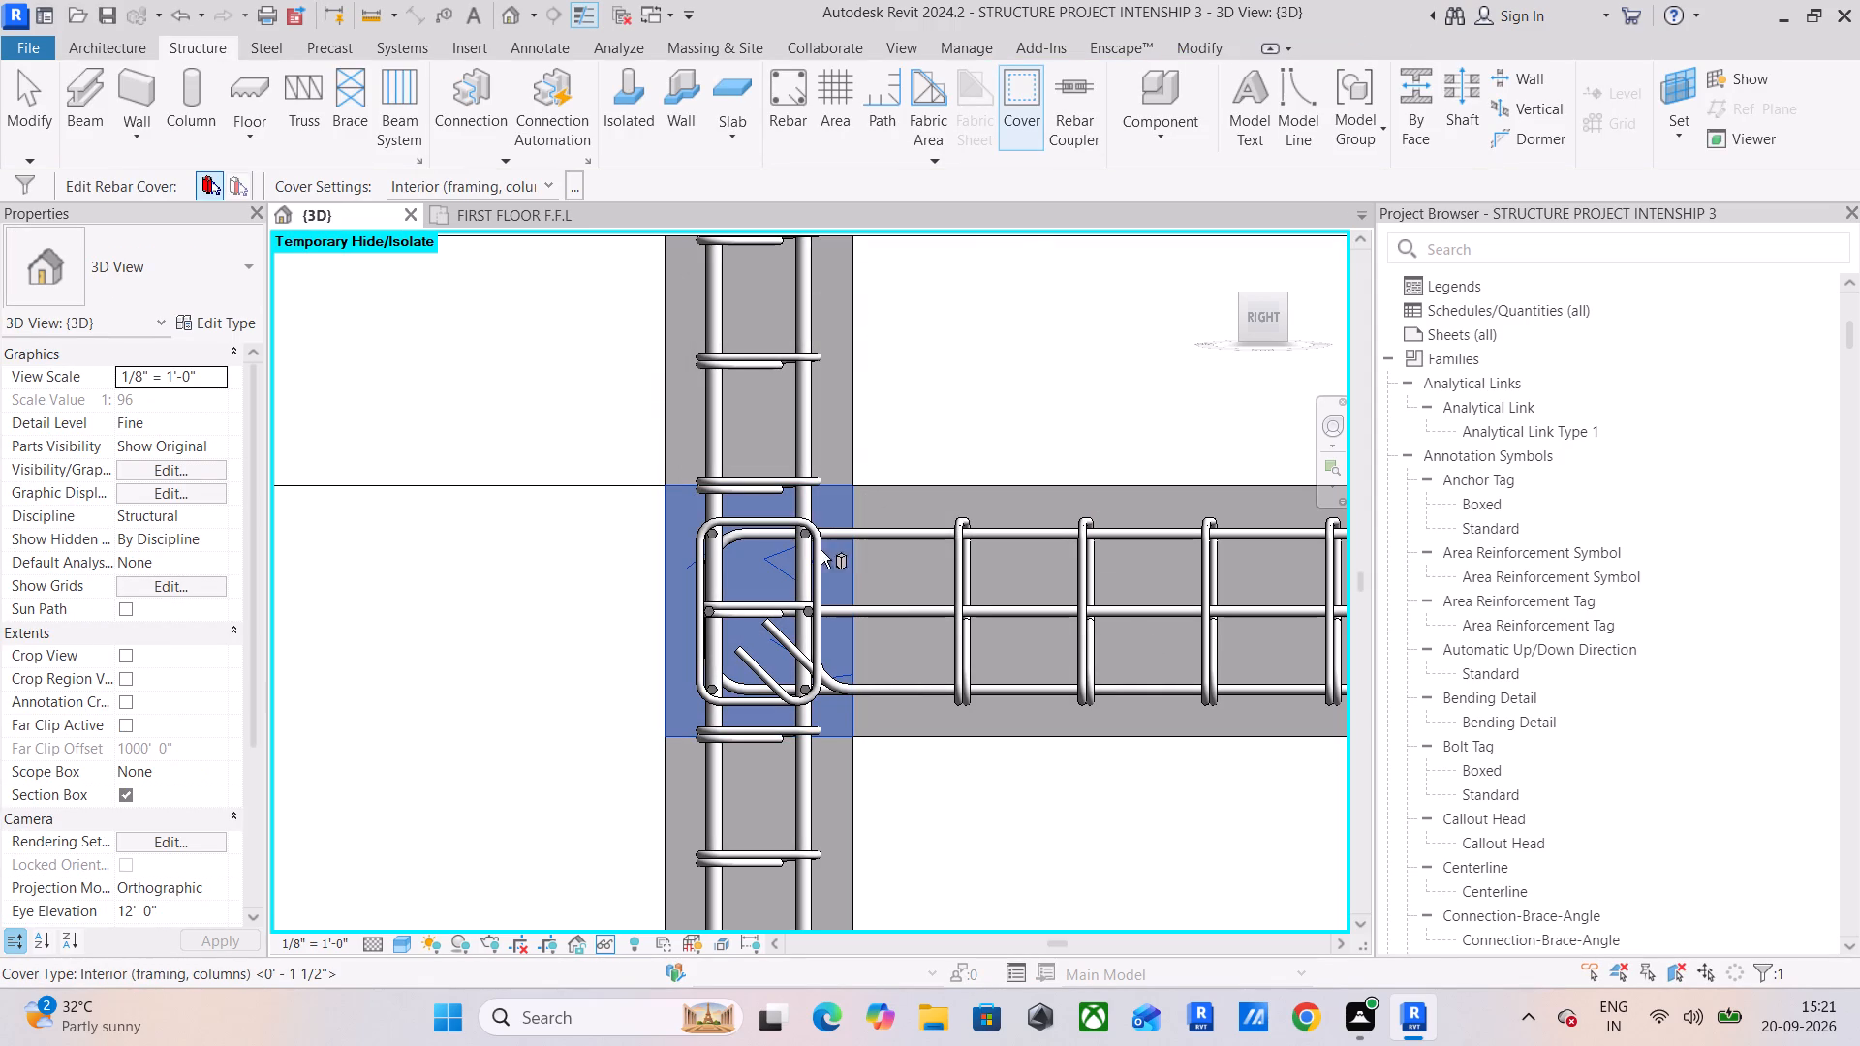
click(539, 185)
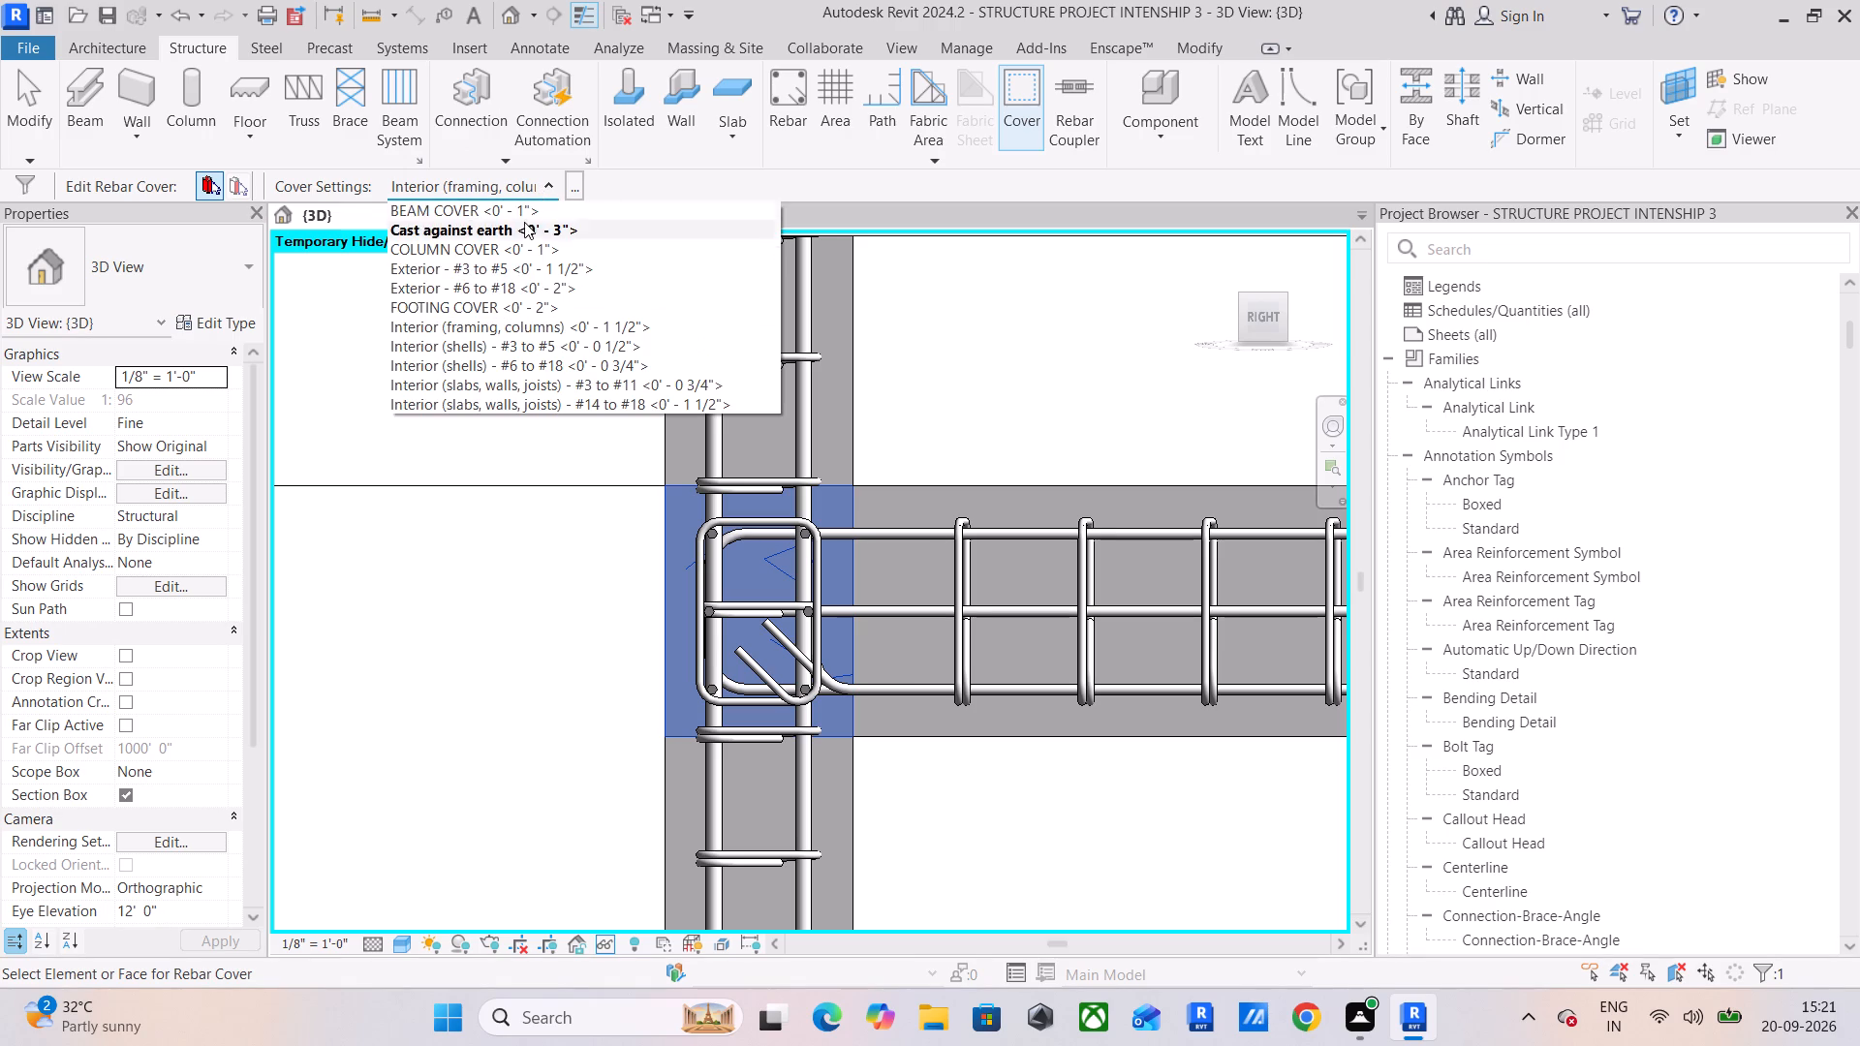
click(524, 218)
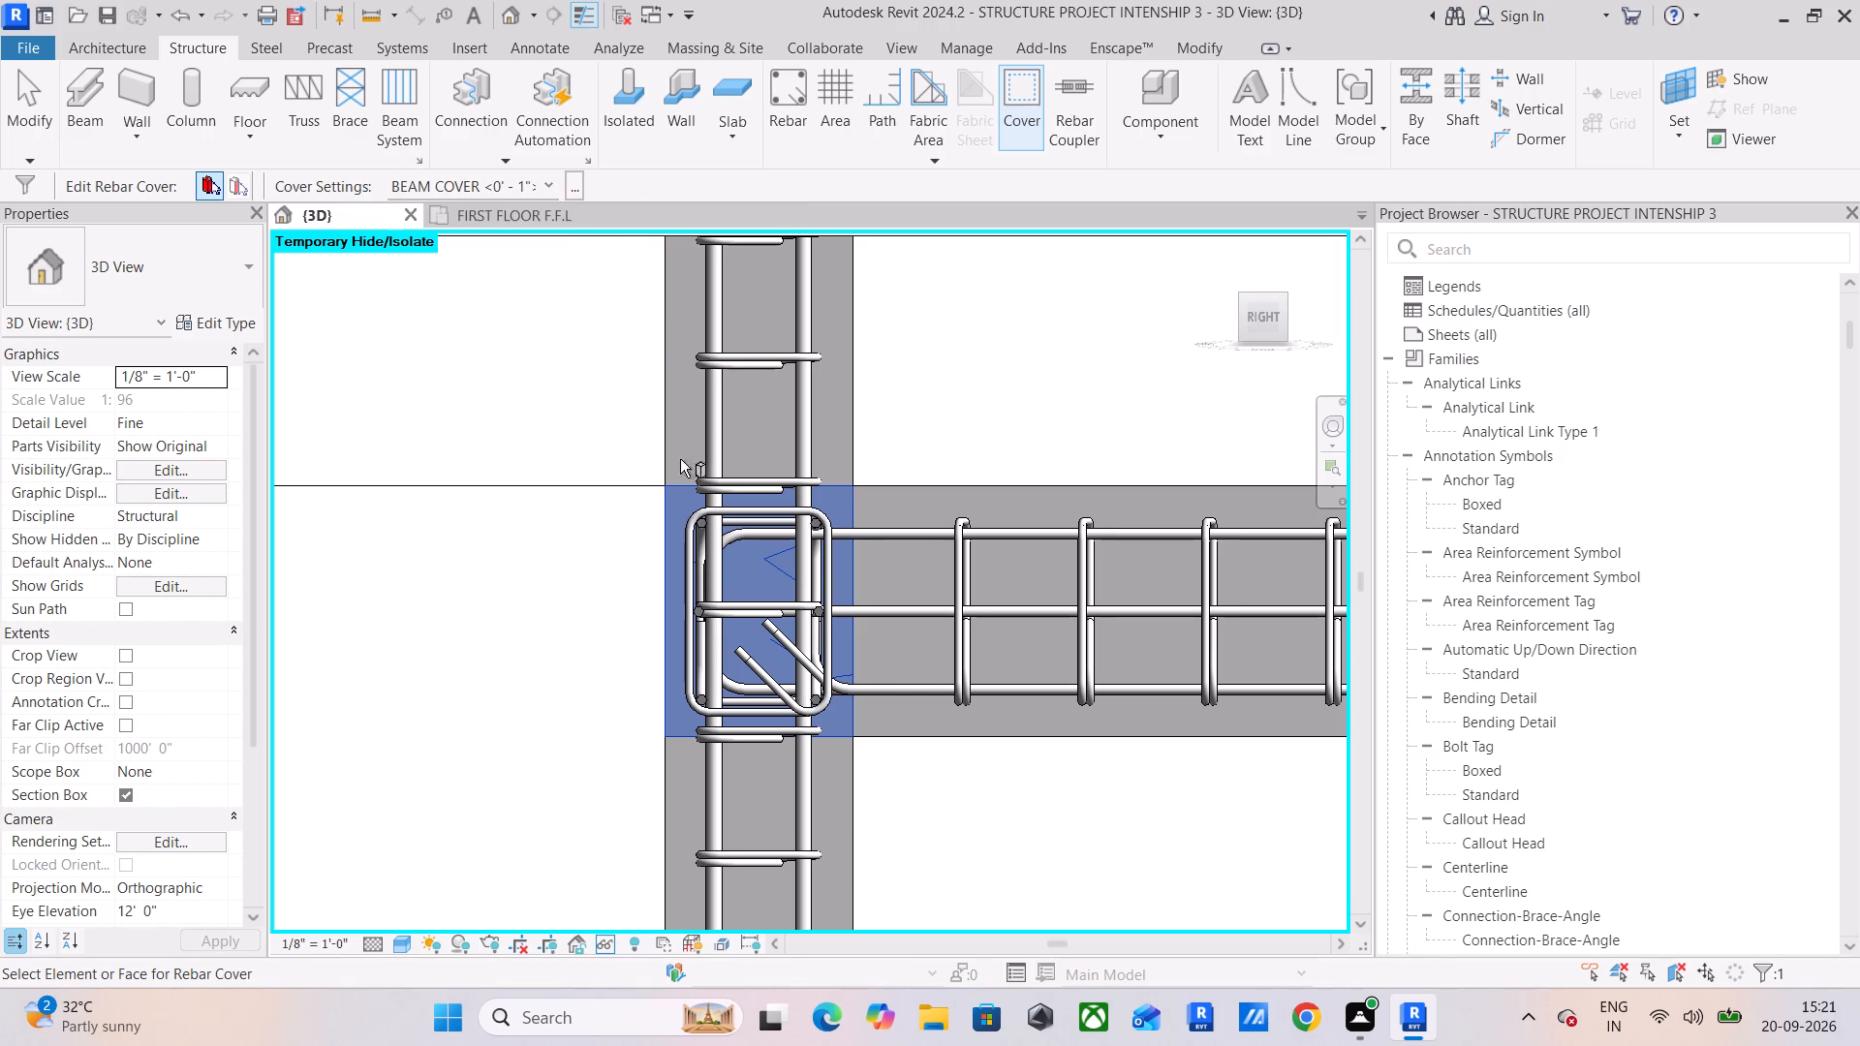
Set the rebar cover of the cross-section beam at the second column from the far end to BEAM COVER <0' - 1">.
middle_drag(902, 676, 683, 658)
scroll(719, 672, down, 4)
middle_drag(742, 661, 309, 649)
scroll(675, 662, down, 5)
middle_drag(882, 671, 460, 652)
scroll(449, 649, down, 1)
scroll(1094, 594, up, 2)
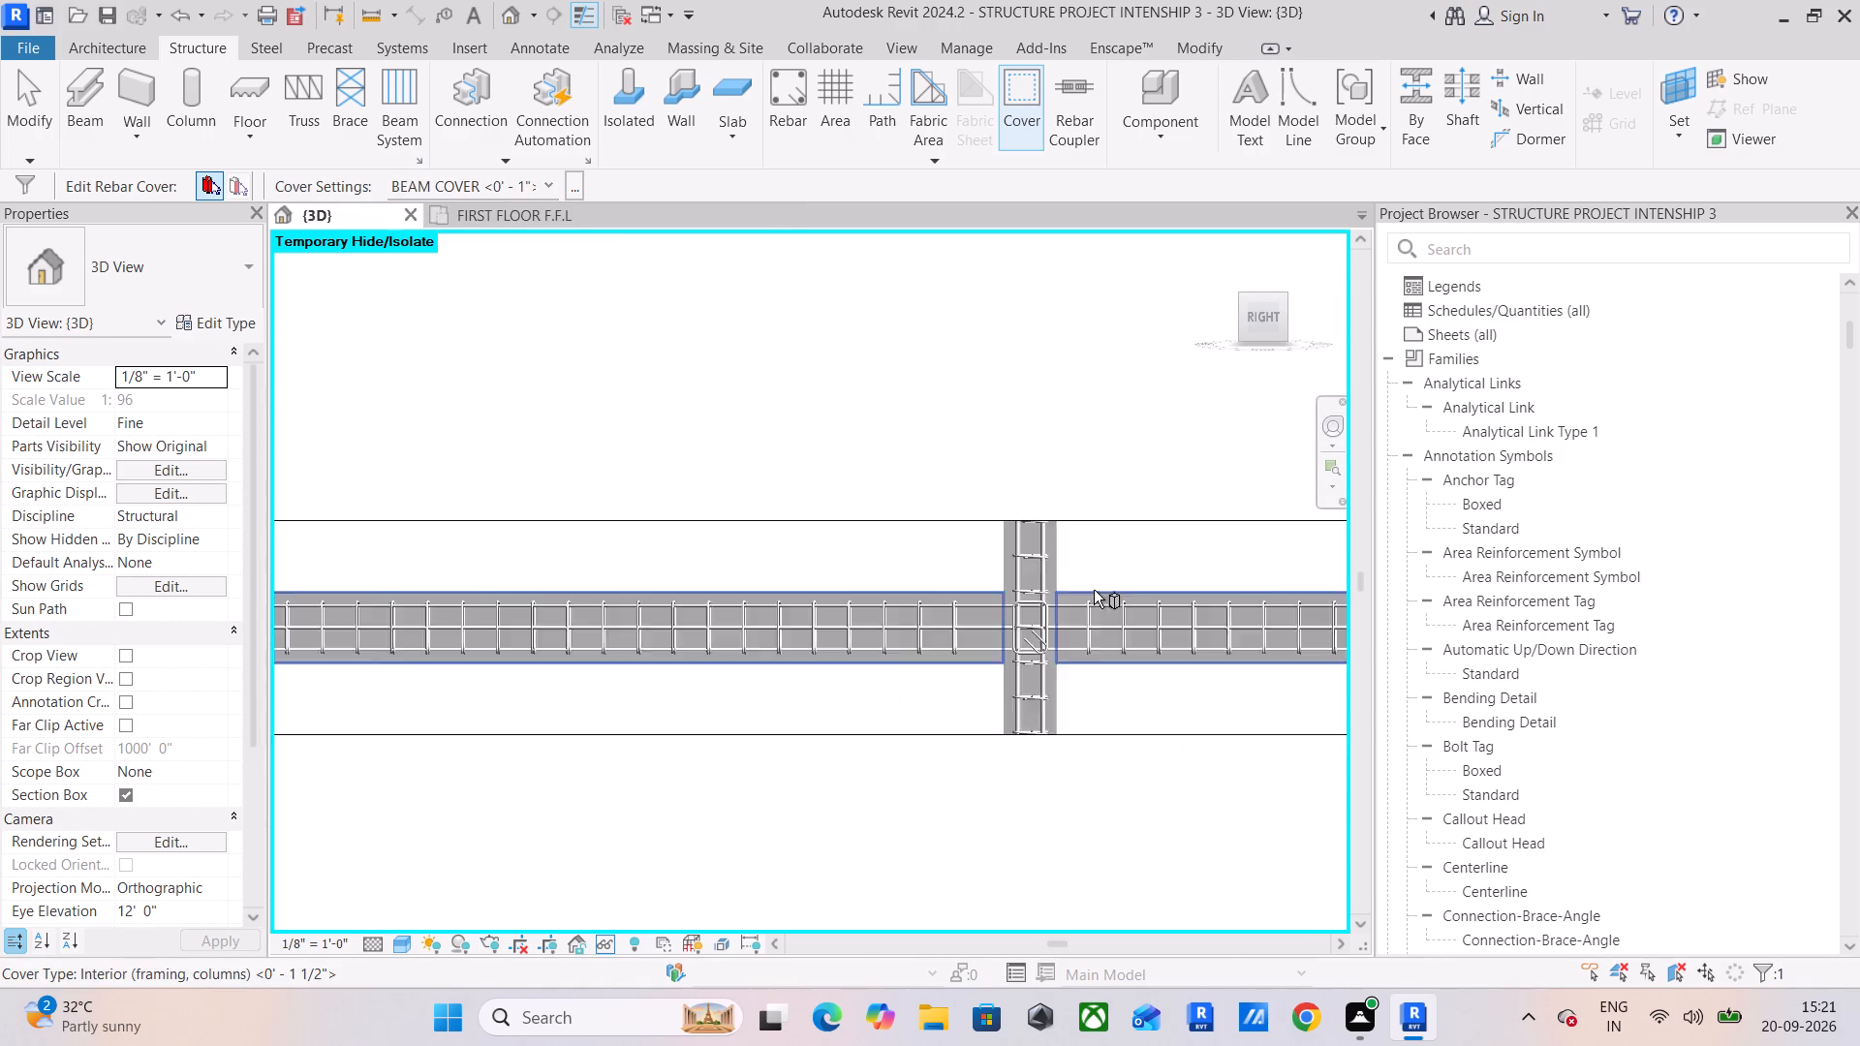
scroll(1094, 590, up, 8)
click(1087, 620)
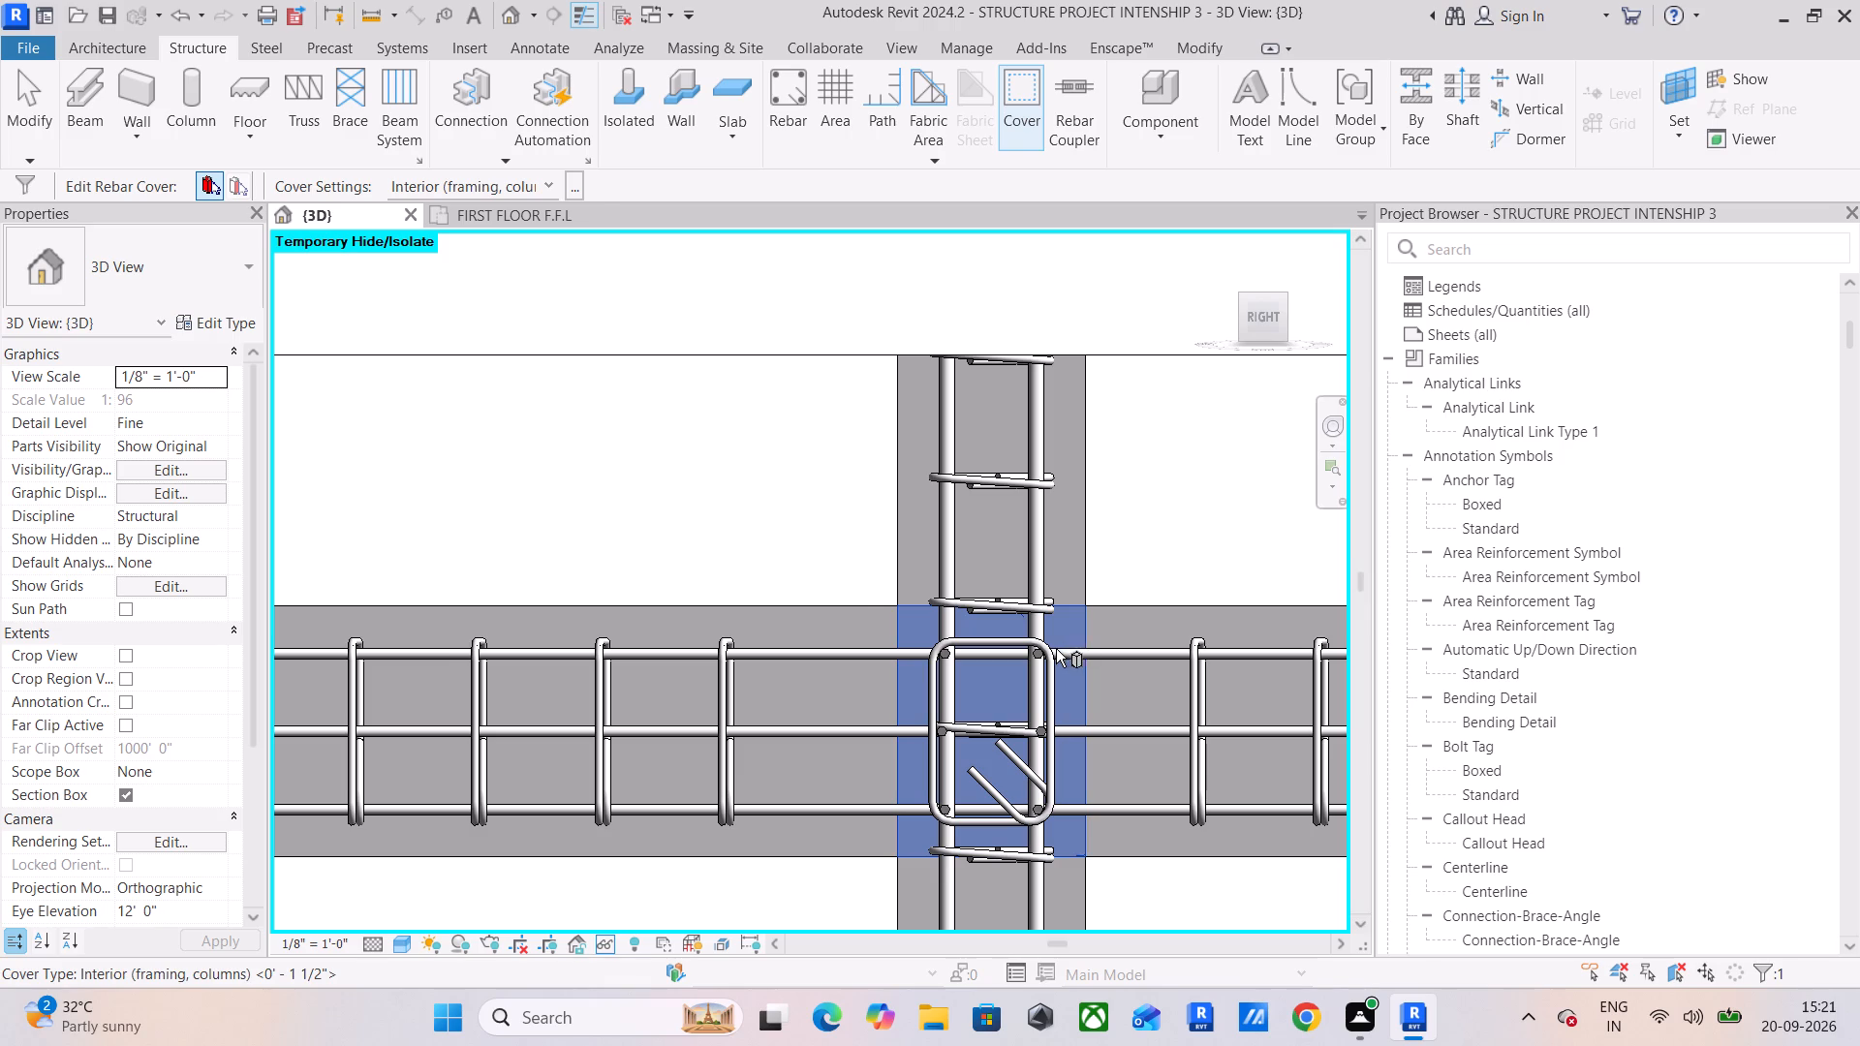
click(528, 180)
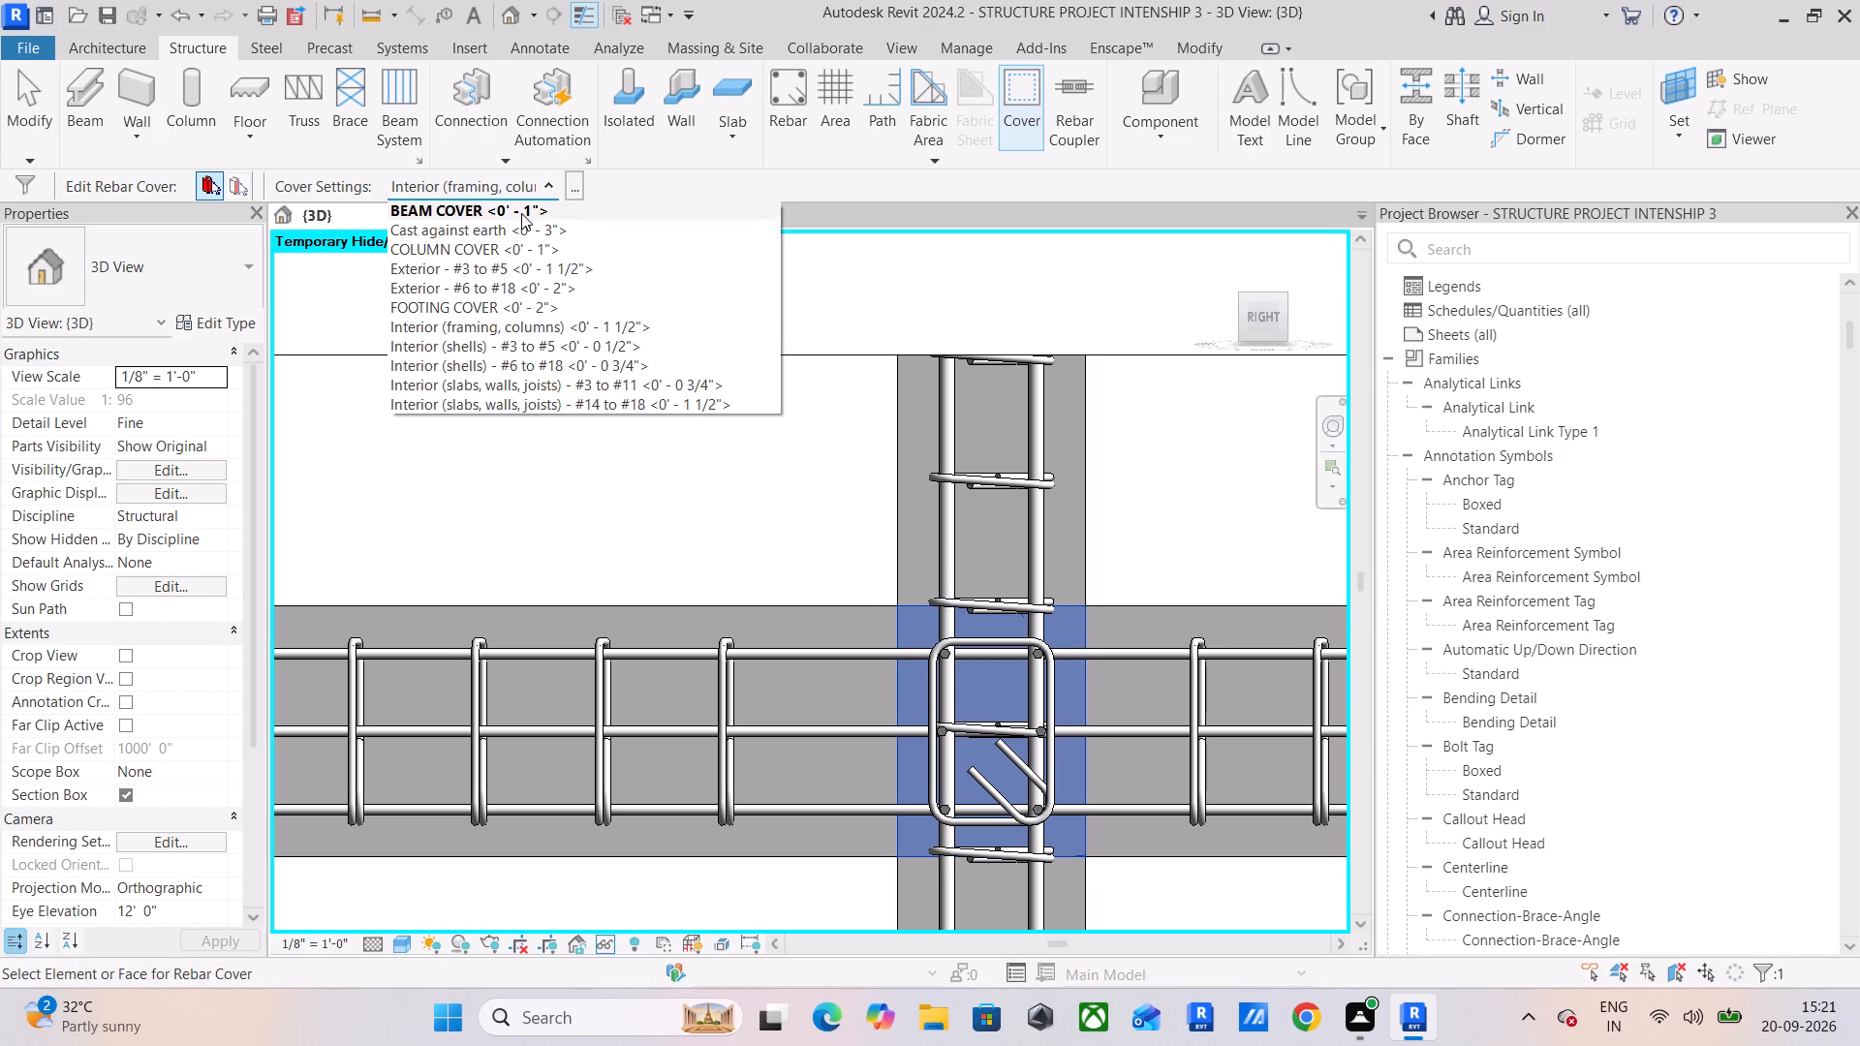
click(521, 210)
Set the rebar cover of the cross-section beam inside the third, wider column to BEAM COVER <0' - 1">.
middle_drag(953, 616, 441, 574)
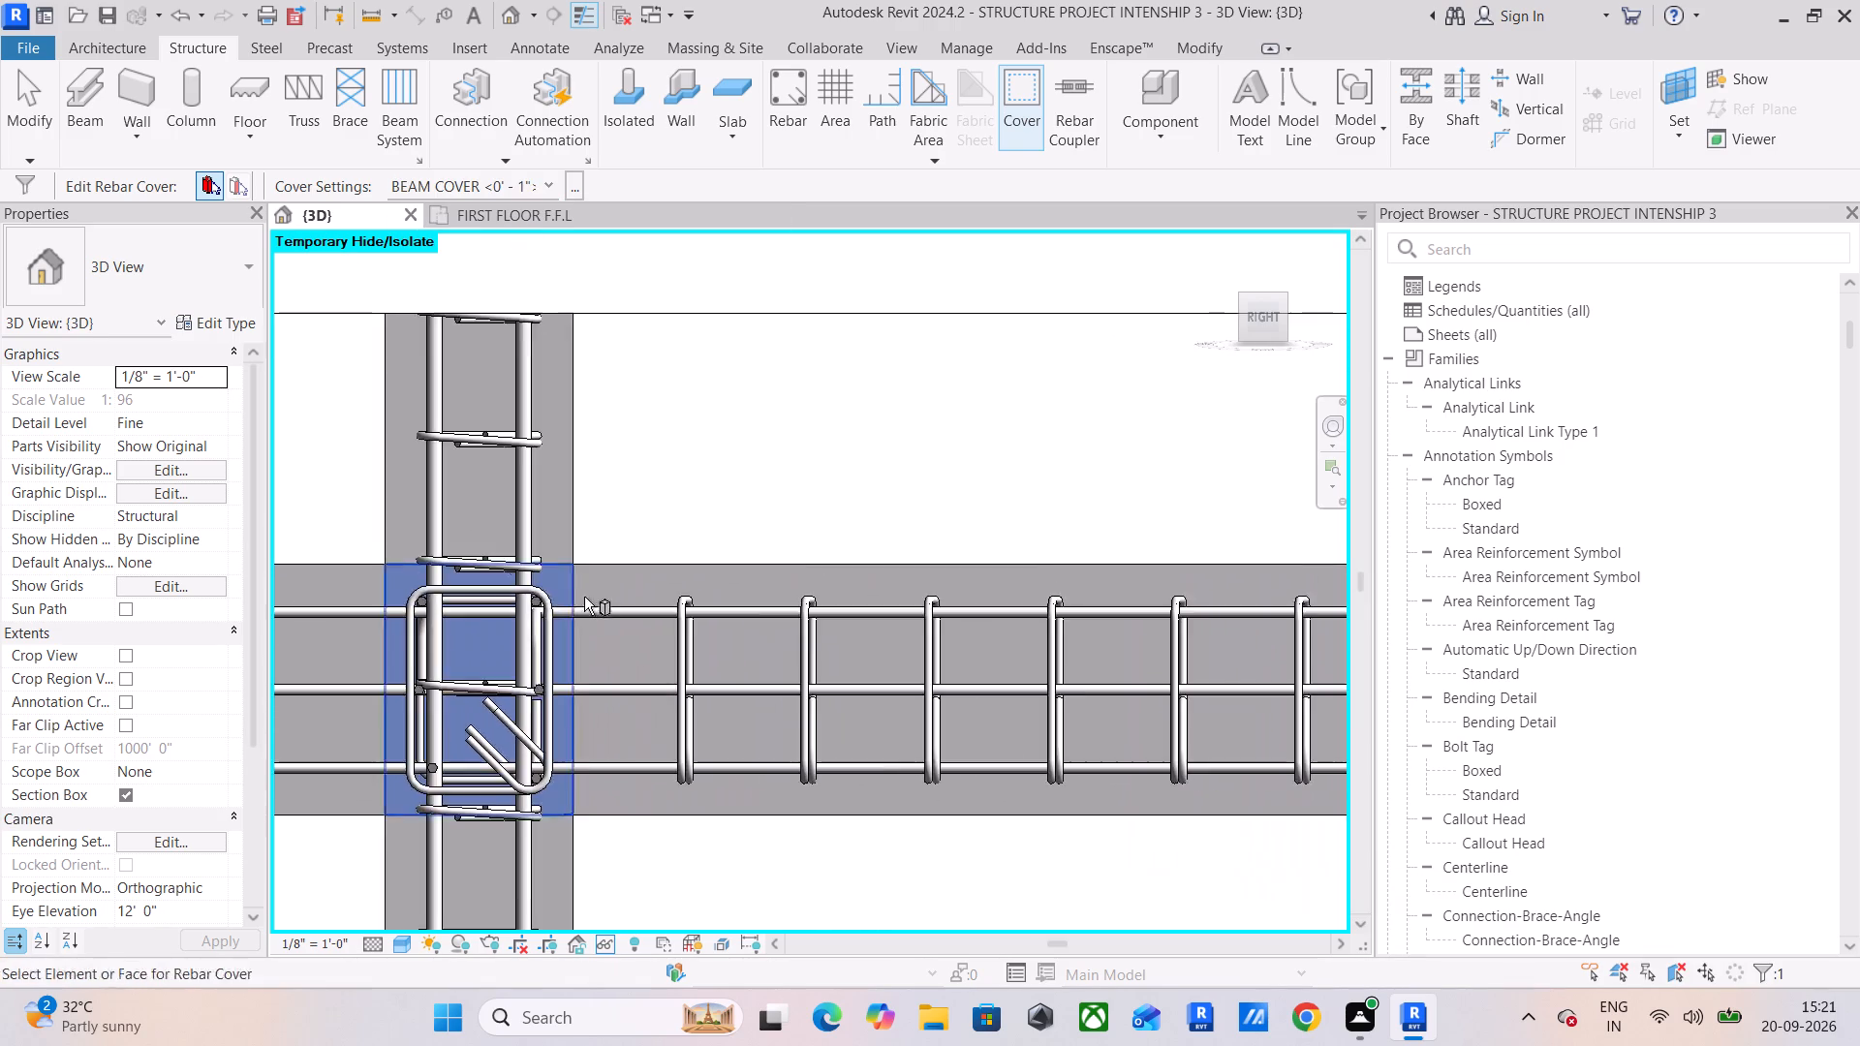
scroll(588, 600, down, 4)
middle_drag(854, 639, 388, 662)
scroll(387, 655, up, 1)
scroll(431, 653, down, 5)
middle_drag(747, 680, 422, 669)
scroll(622, 689, down, 4)
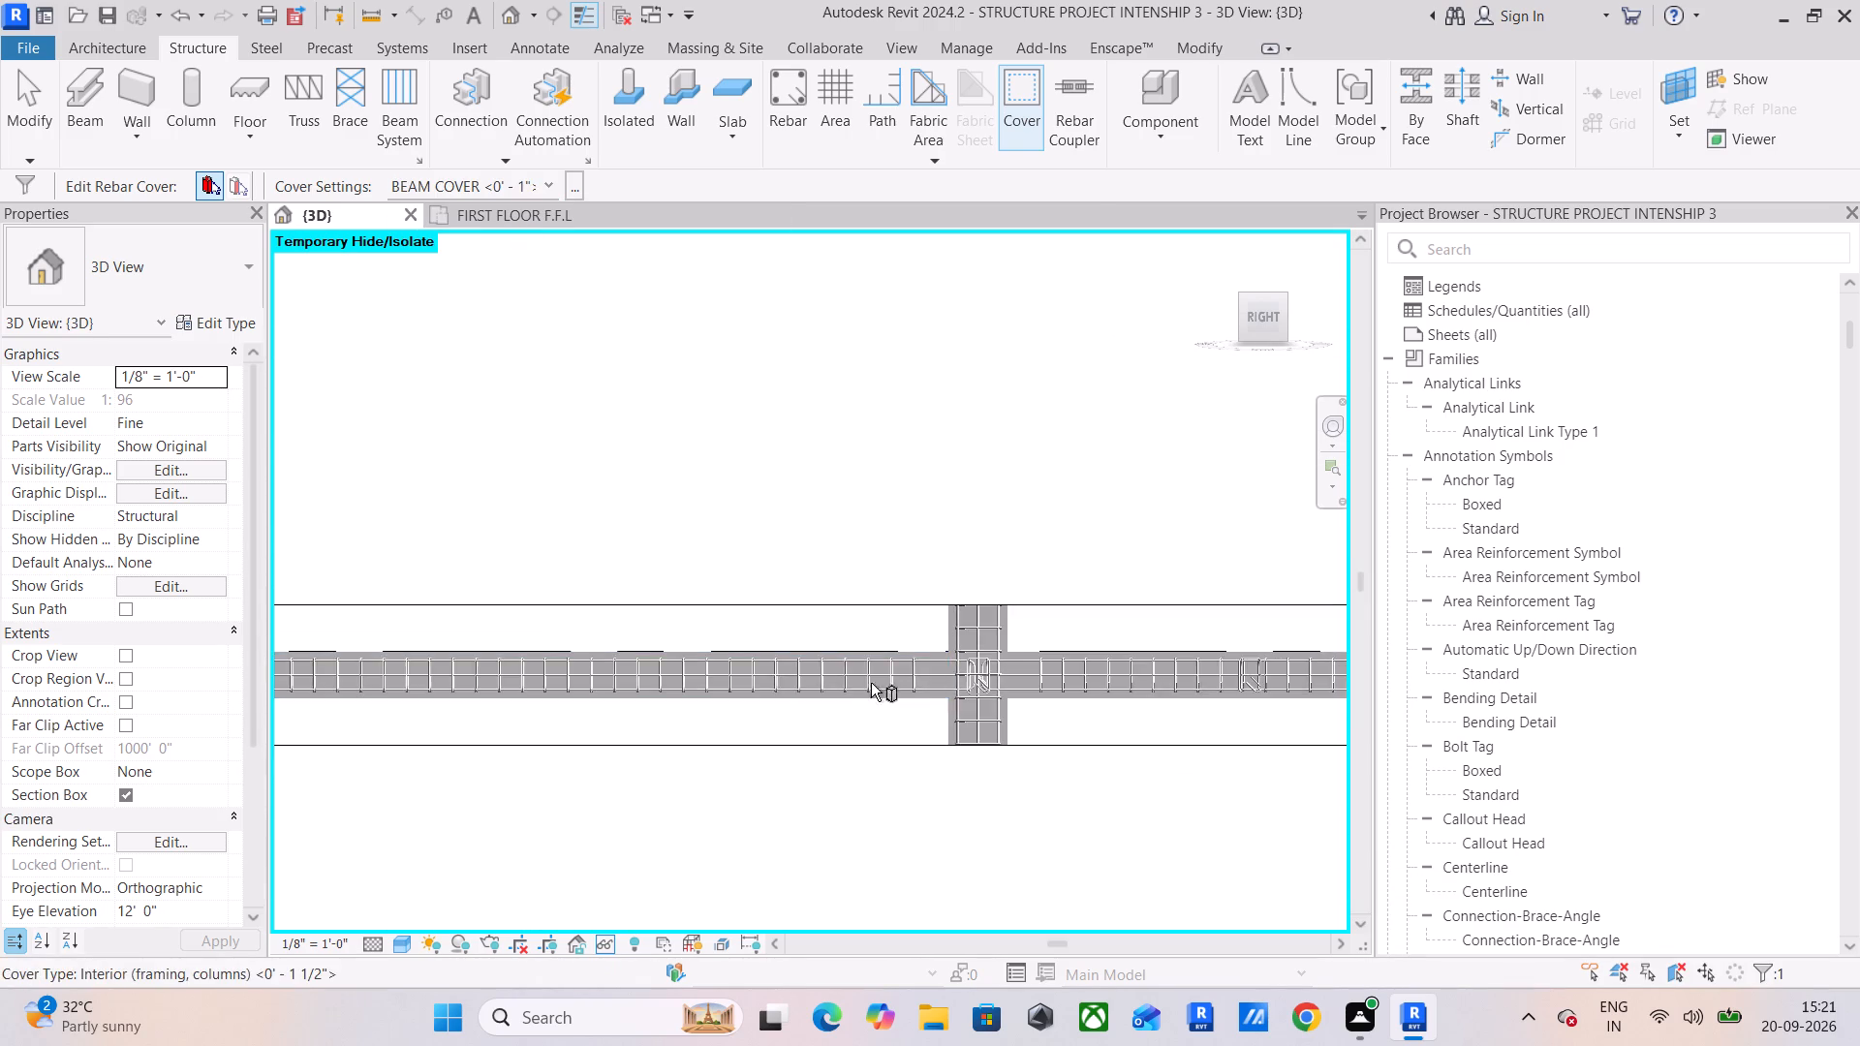
middle_drag(871, 682, 515, 689)
scroll(594, 683, up, 11)
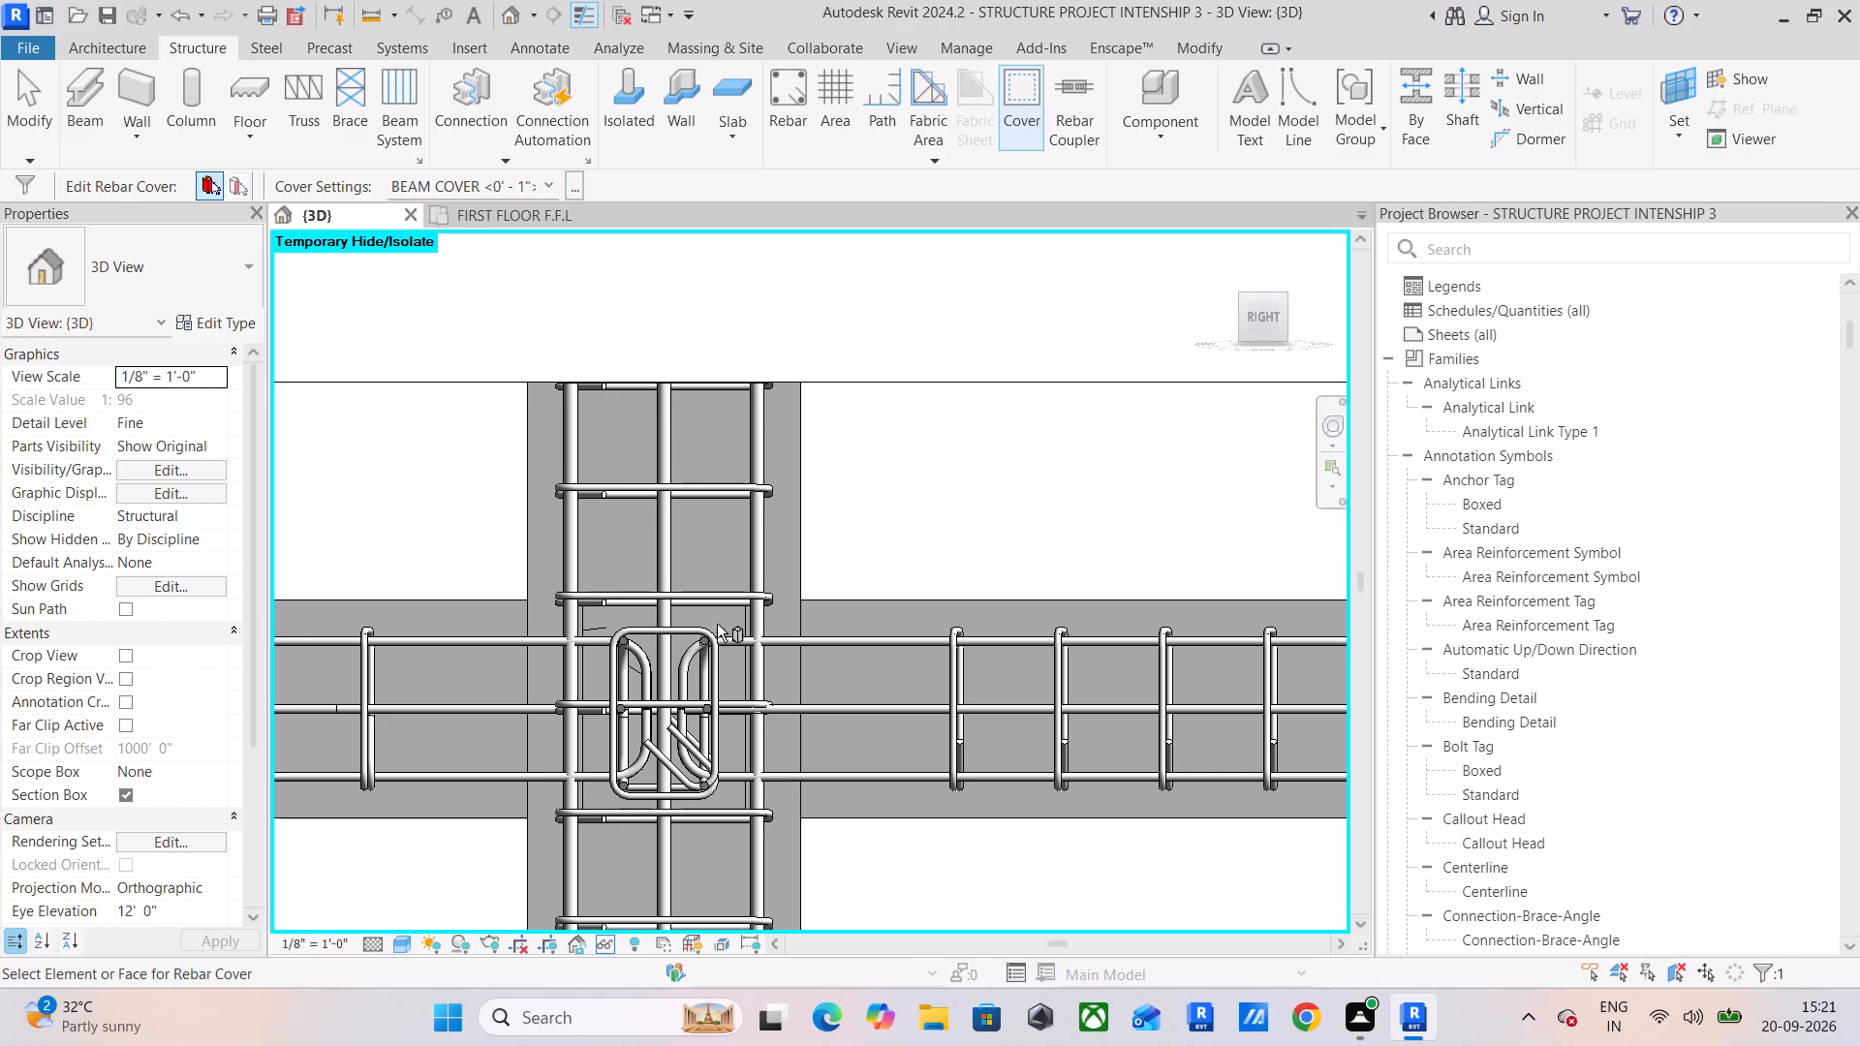
click(740, 619)
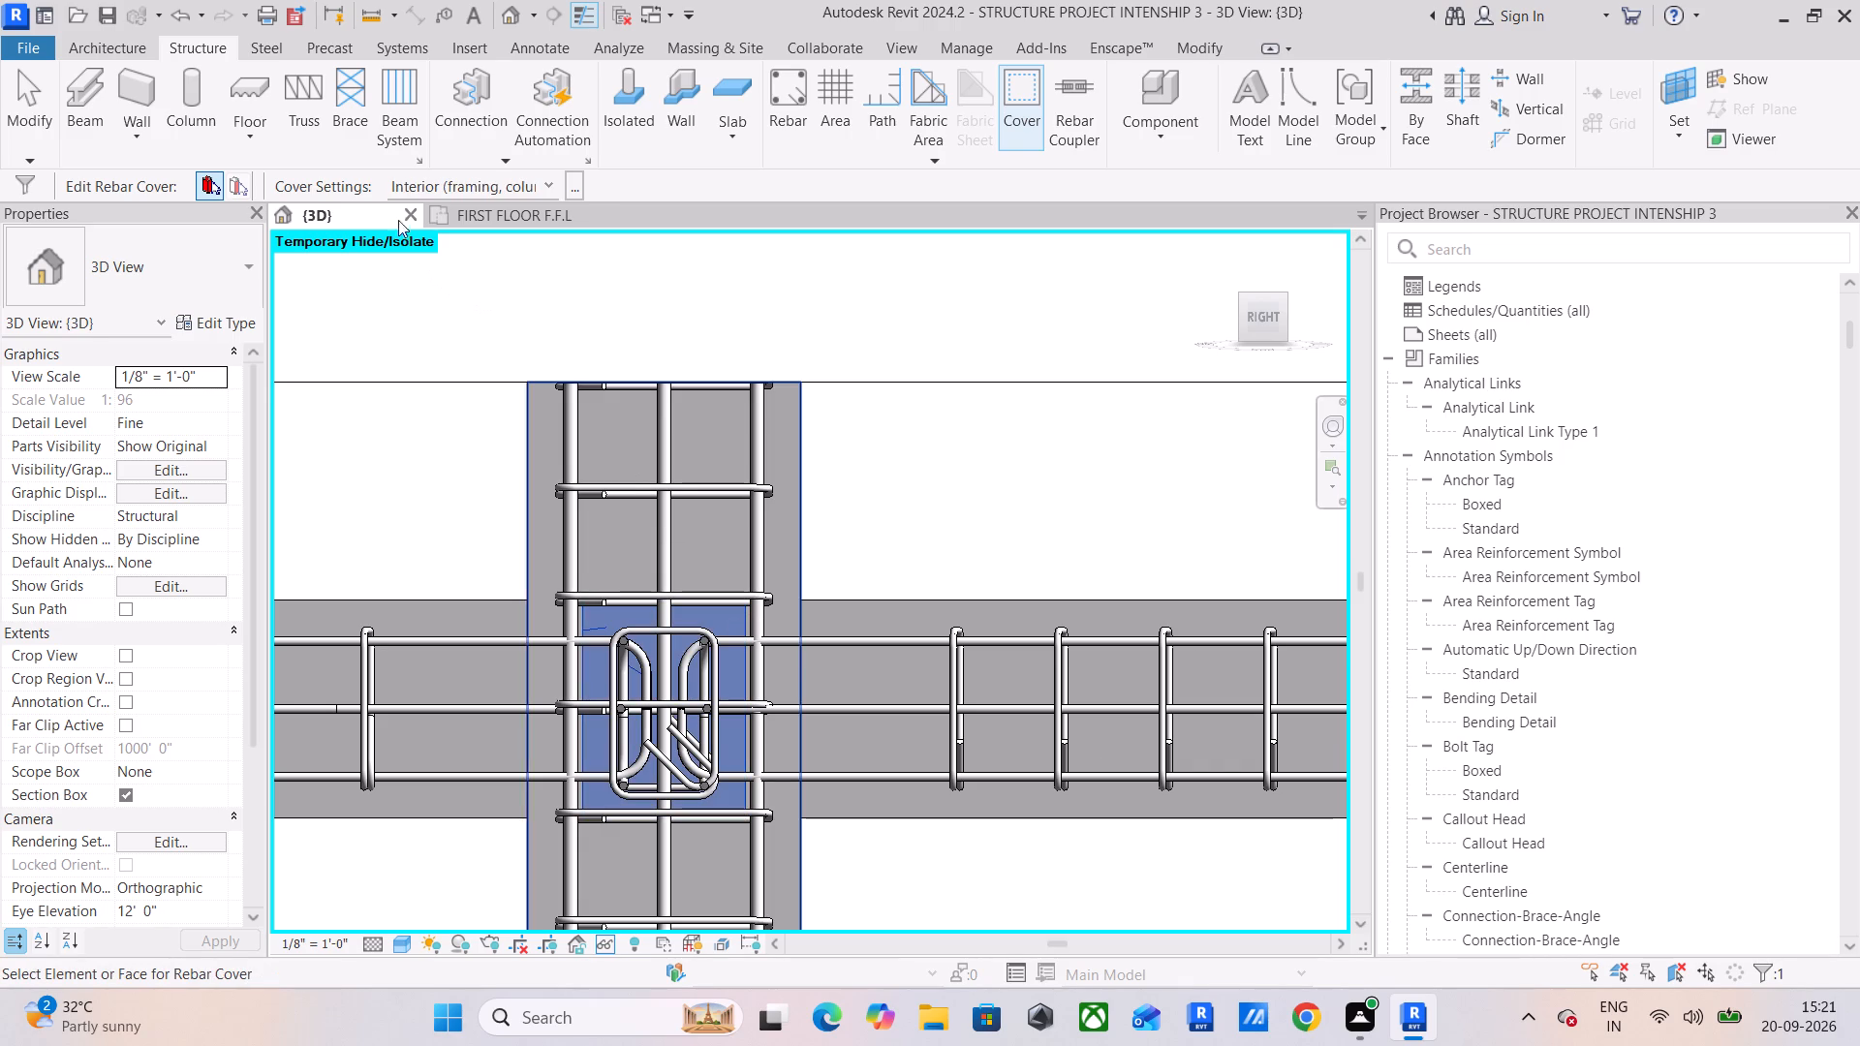
click(499, 183)
click(507, 208)
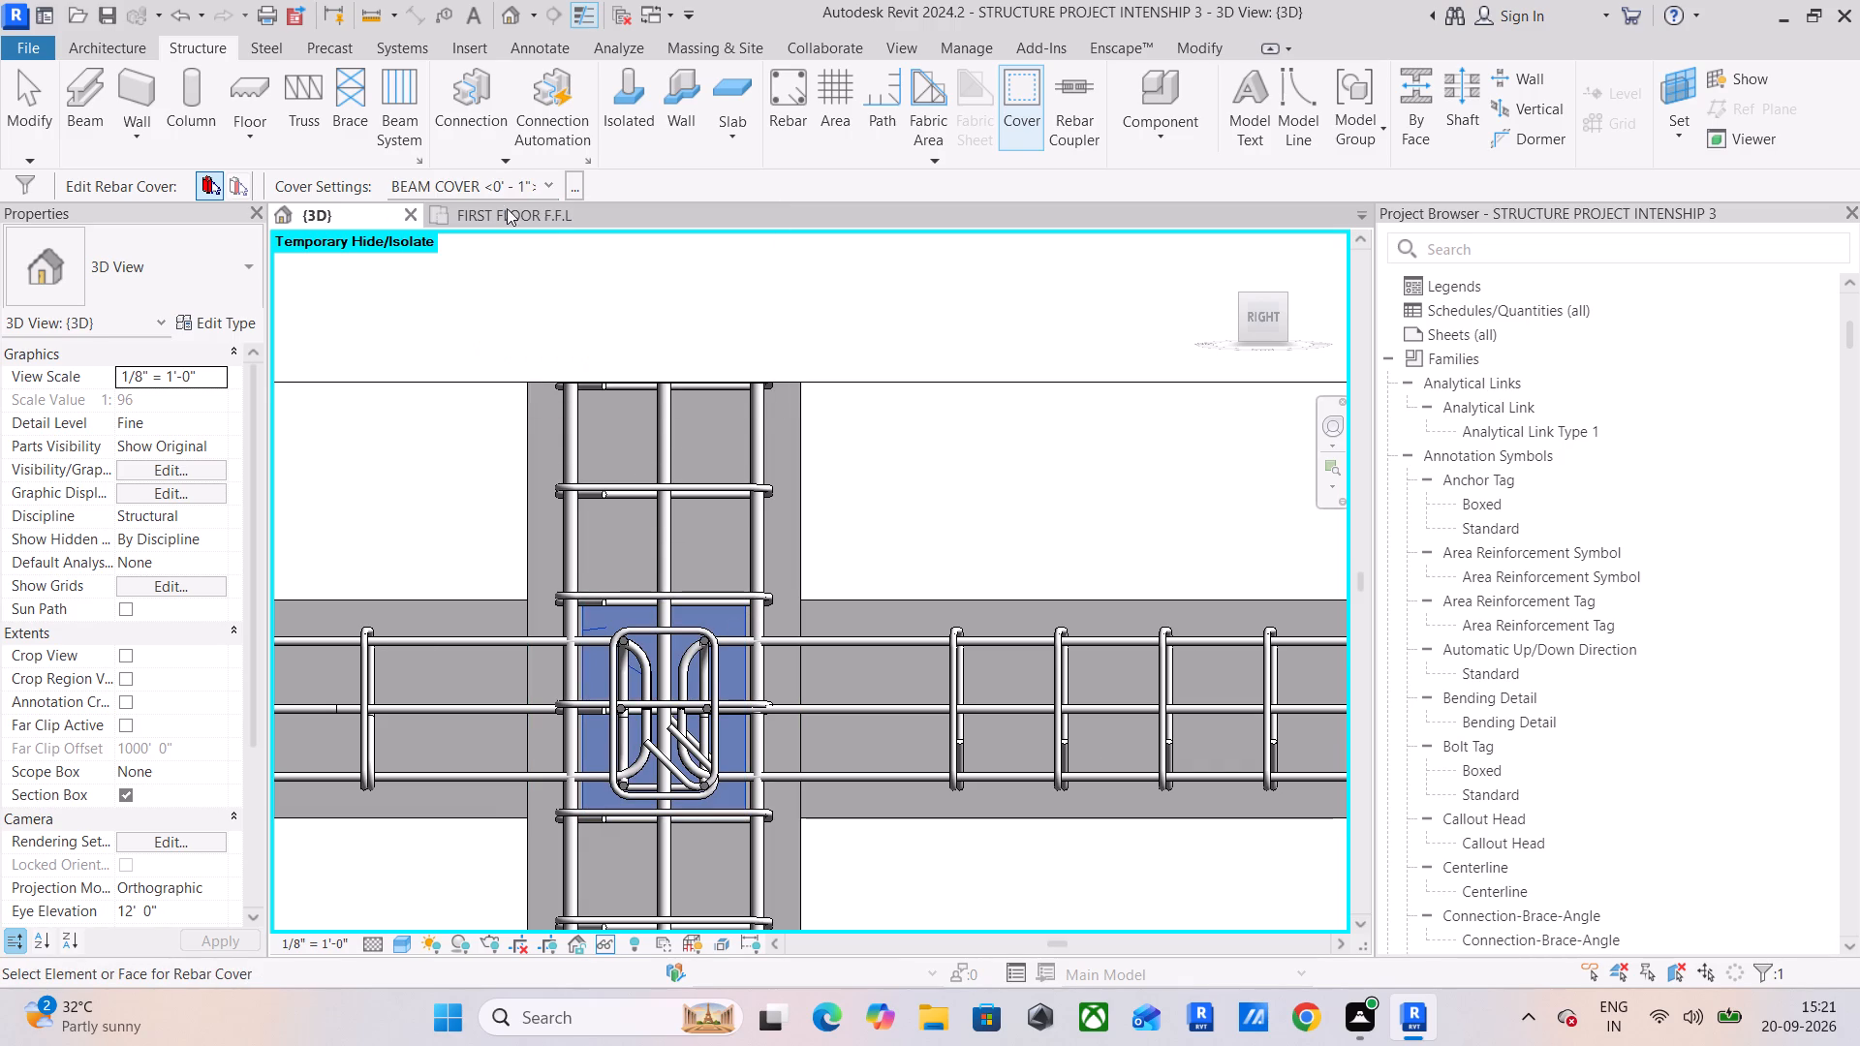
Set the rebar cover of the cross-section beam at the last column, opposite the far end, to BEAM COVER <0' - 1"> and end the Cover command.
scroll(674, 634, down, 3)
middle_drag(681, 634, 600, 687)
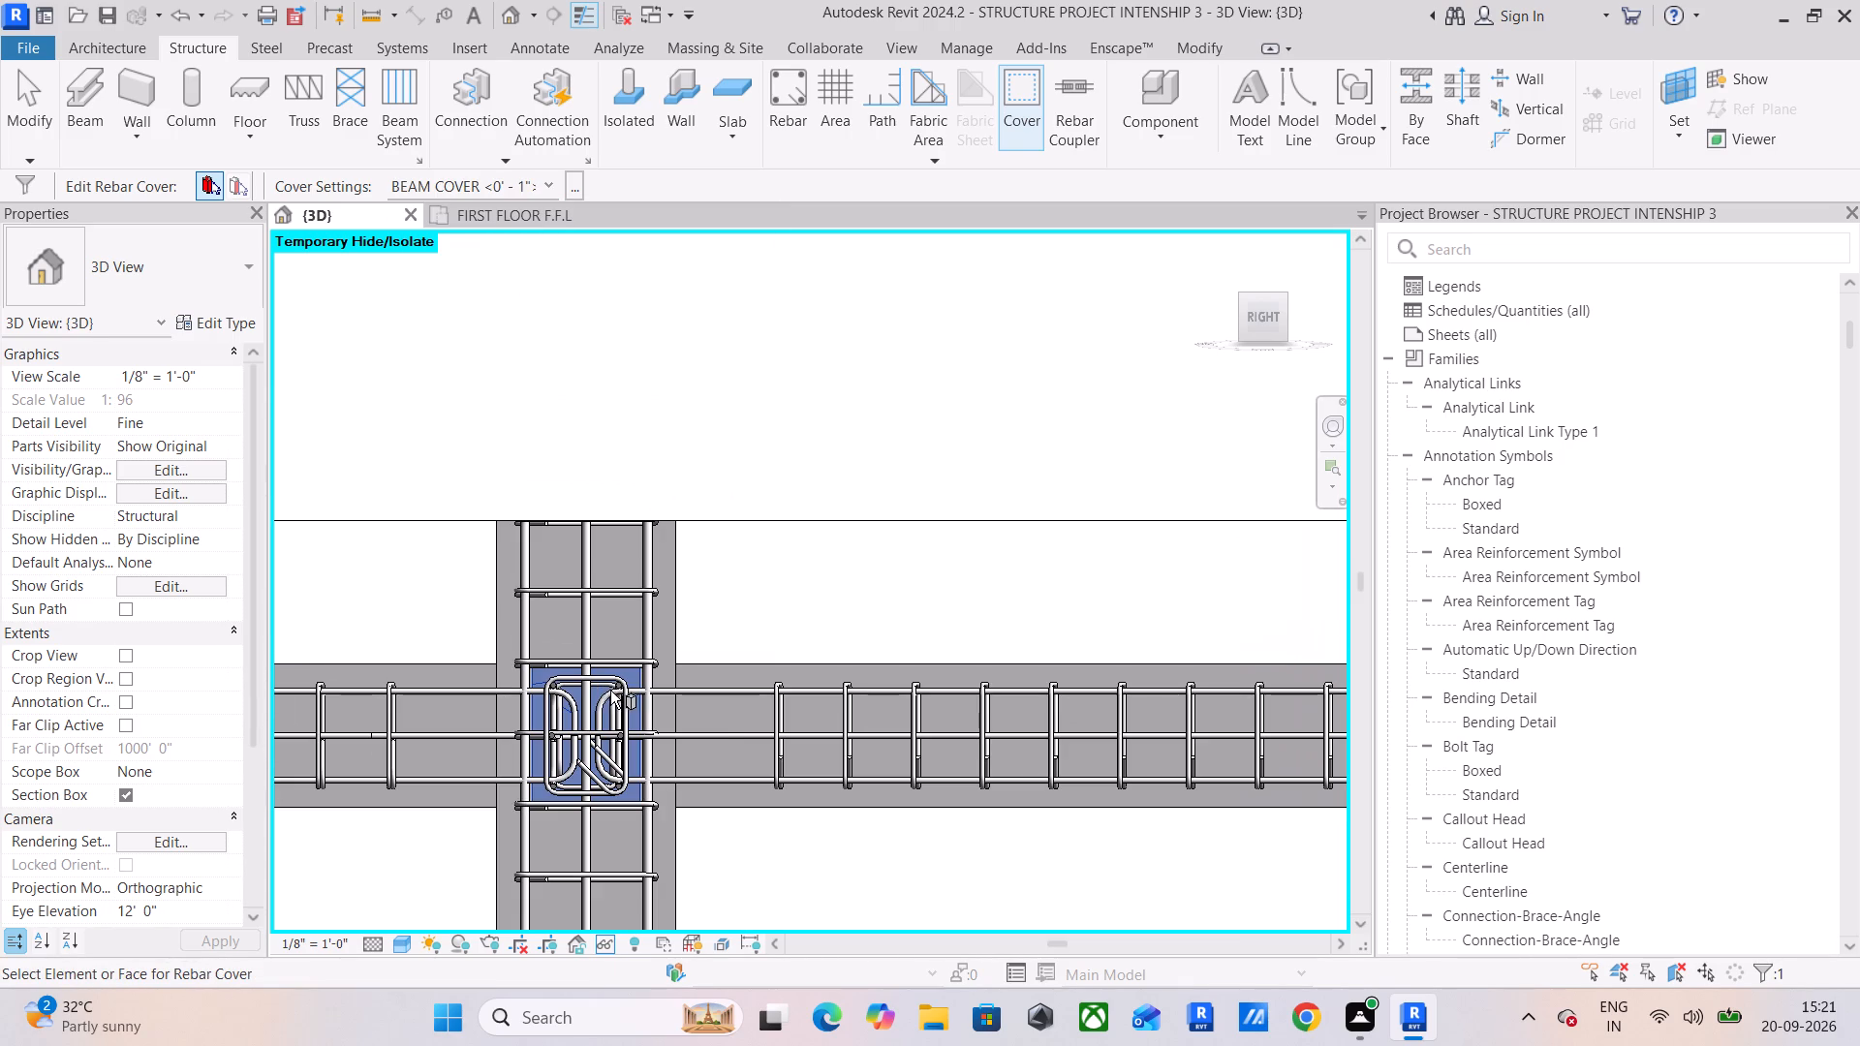
scroll(713, 725, down, 4)
middle_drag(719, 717, 328, 652)
middle_drag(998, 658, 722, 682)
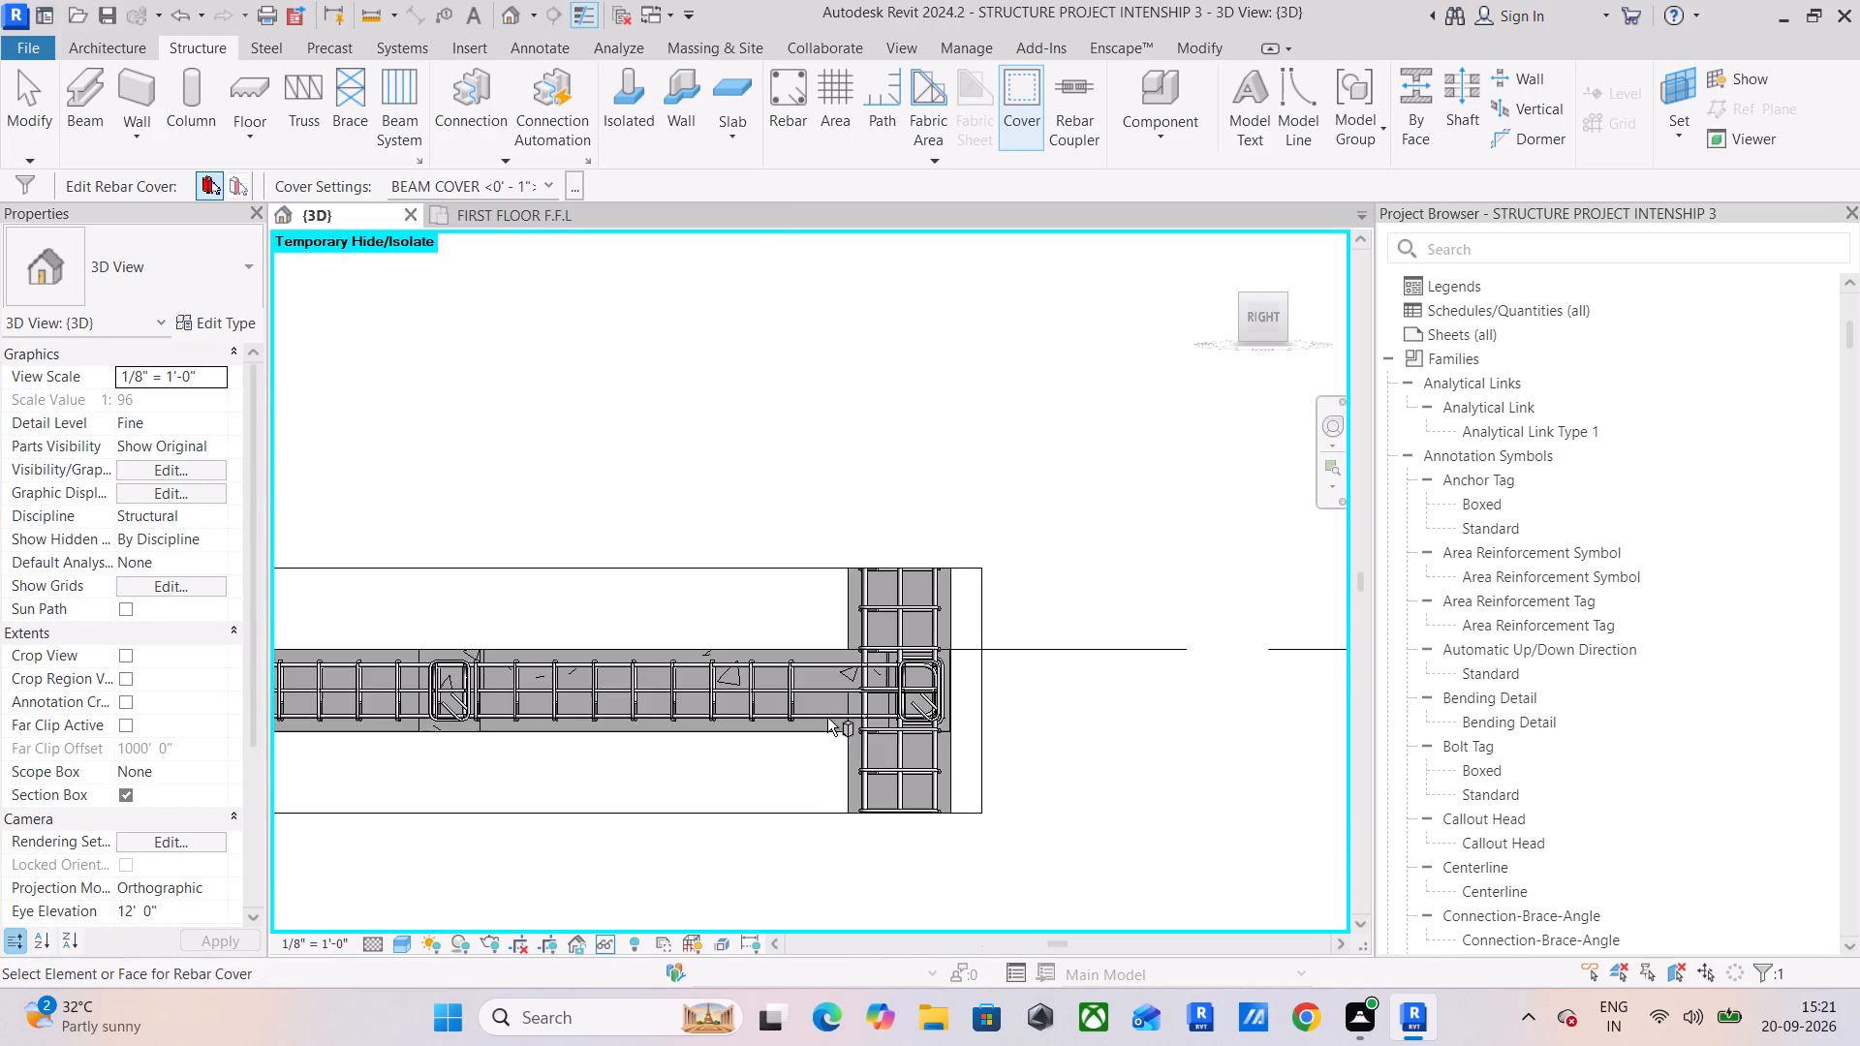
scroll(897, 692, up, 10)
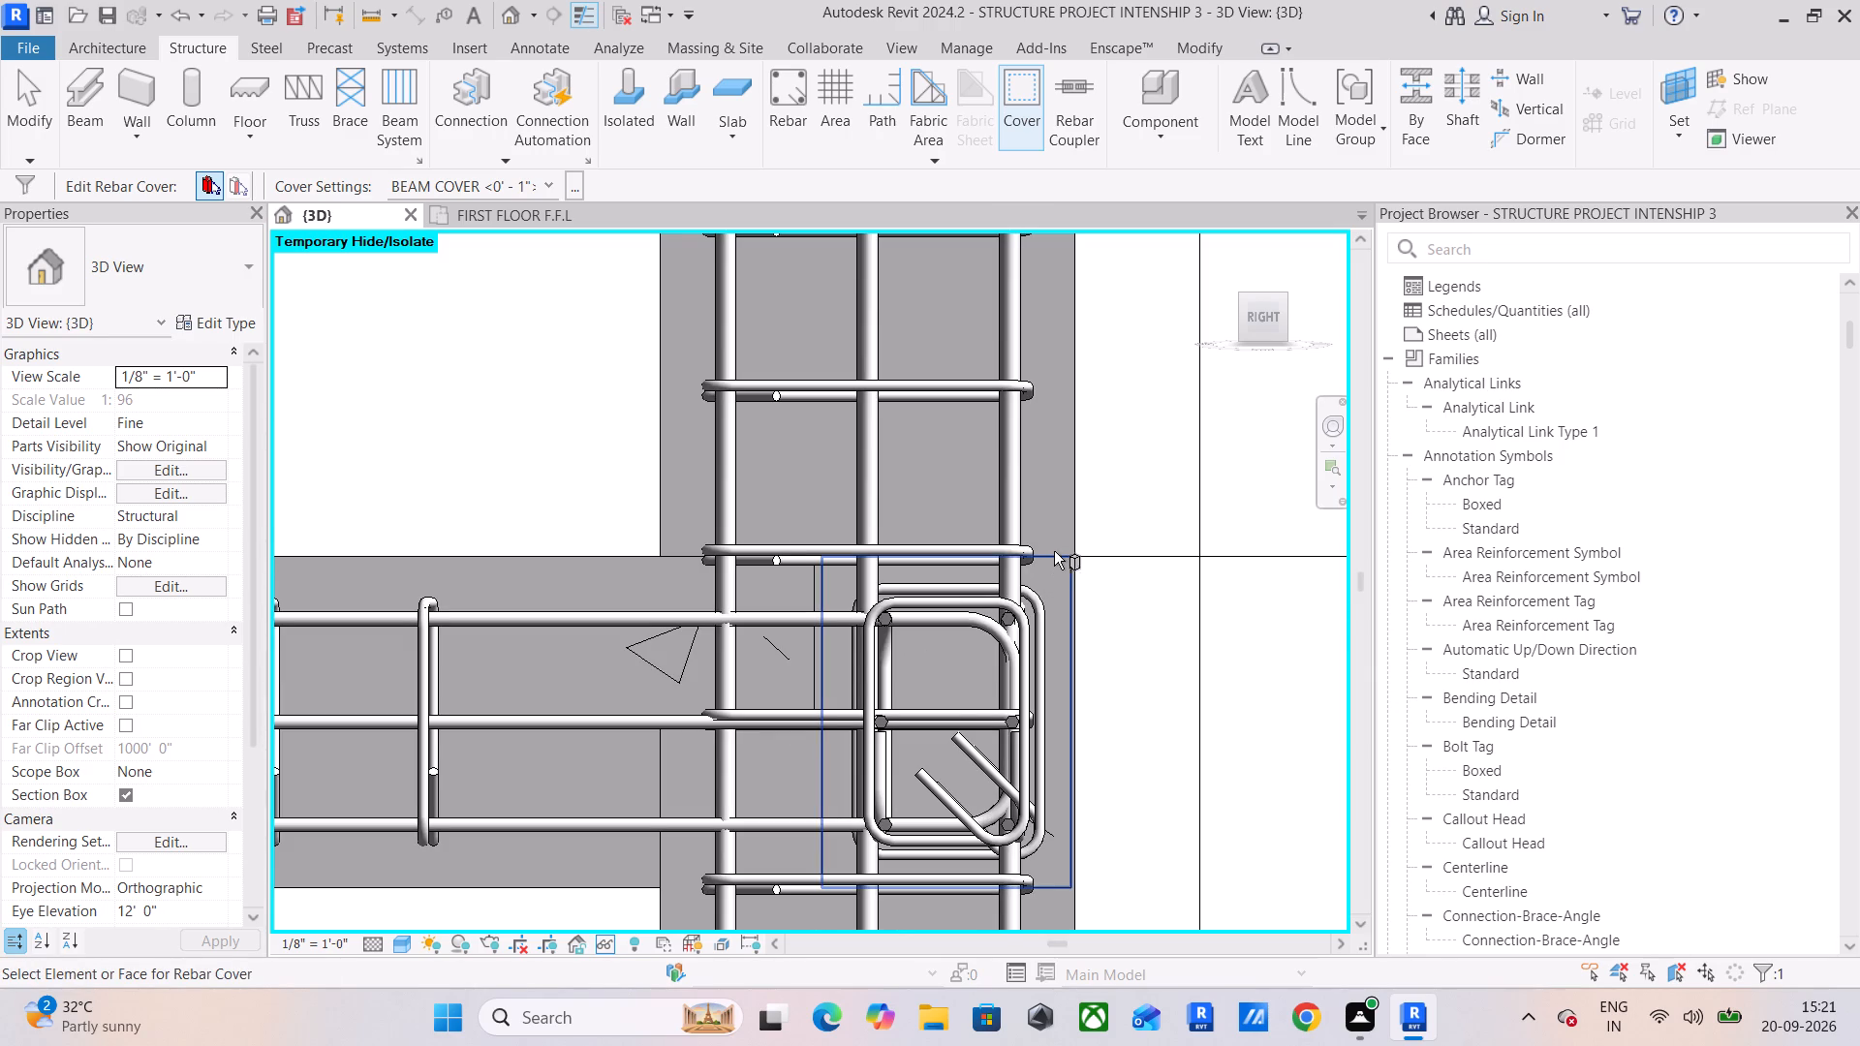
click(1061, 552)
click(504, 184)
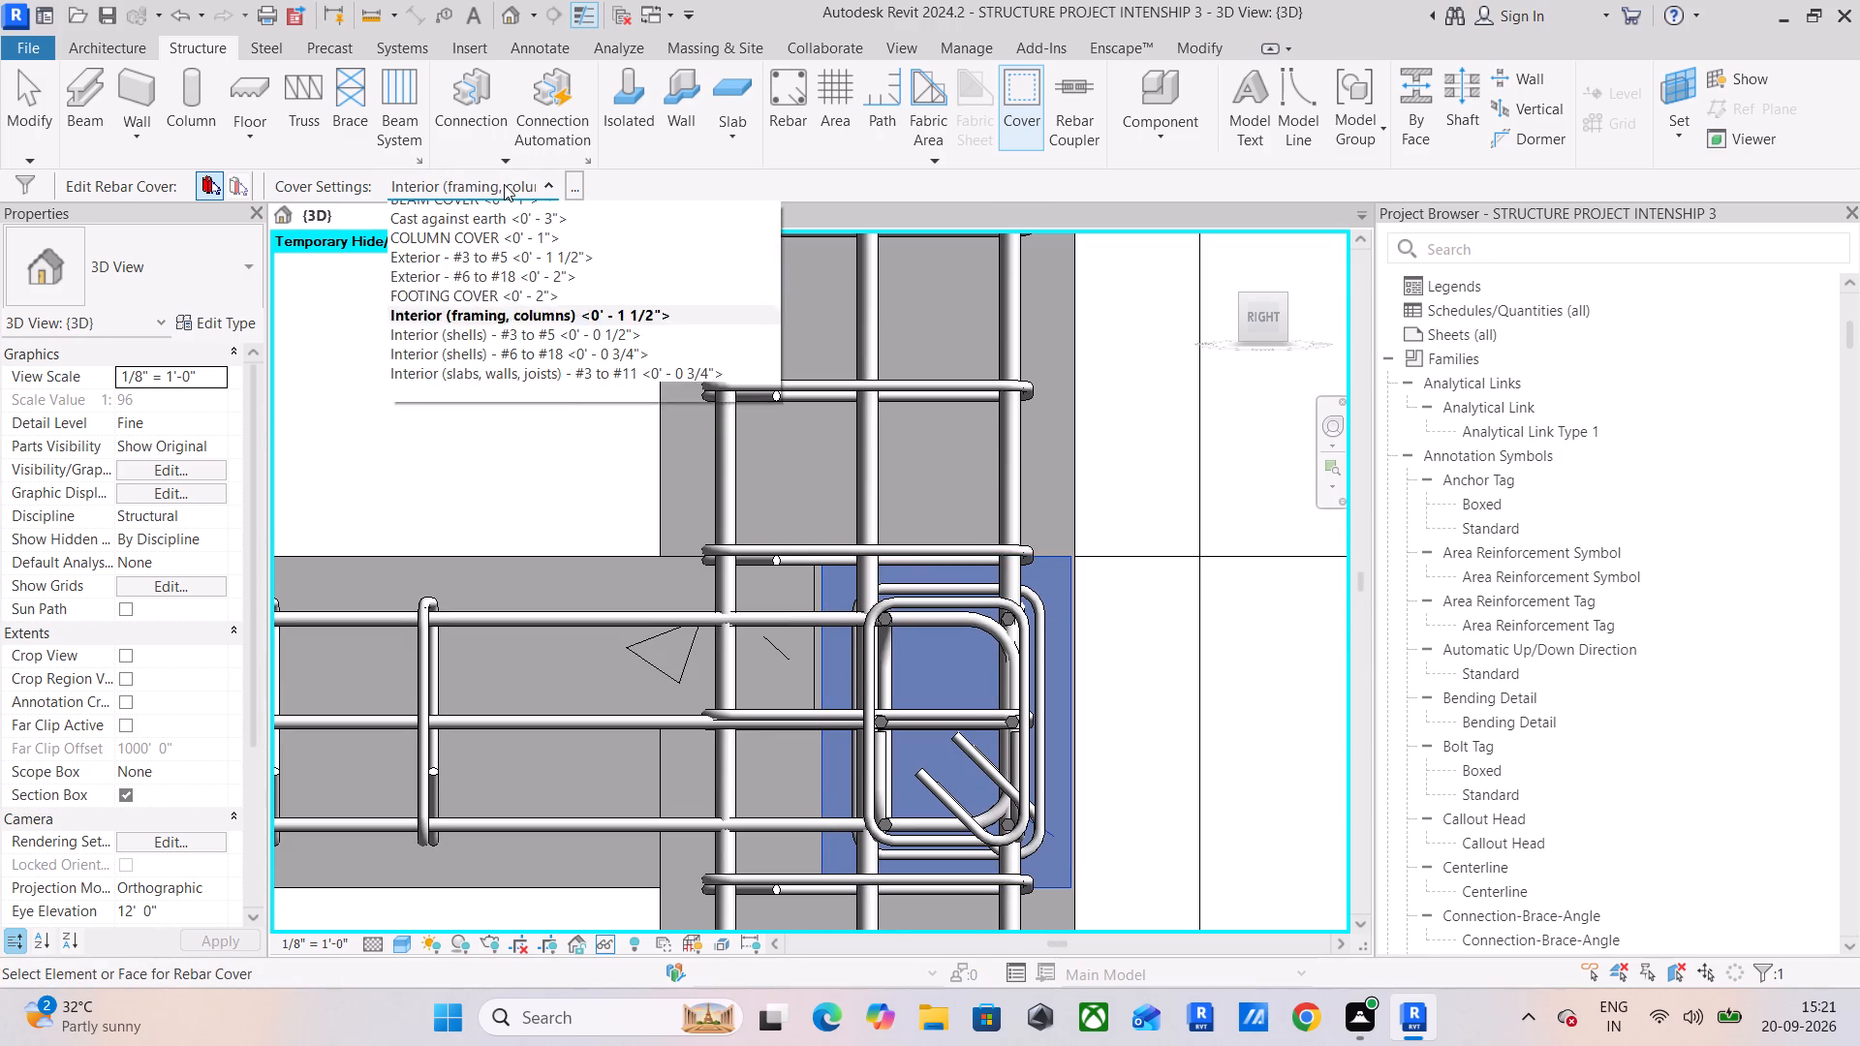
click(507, 213)
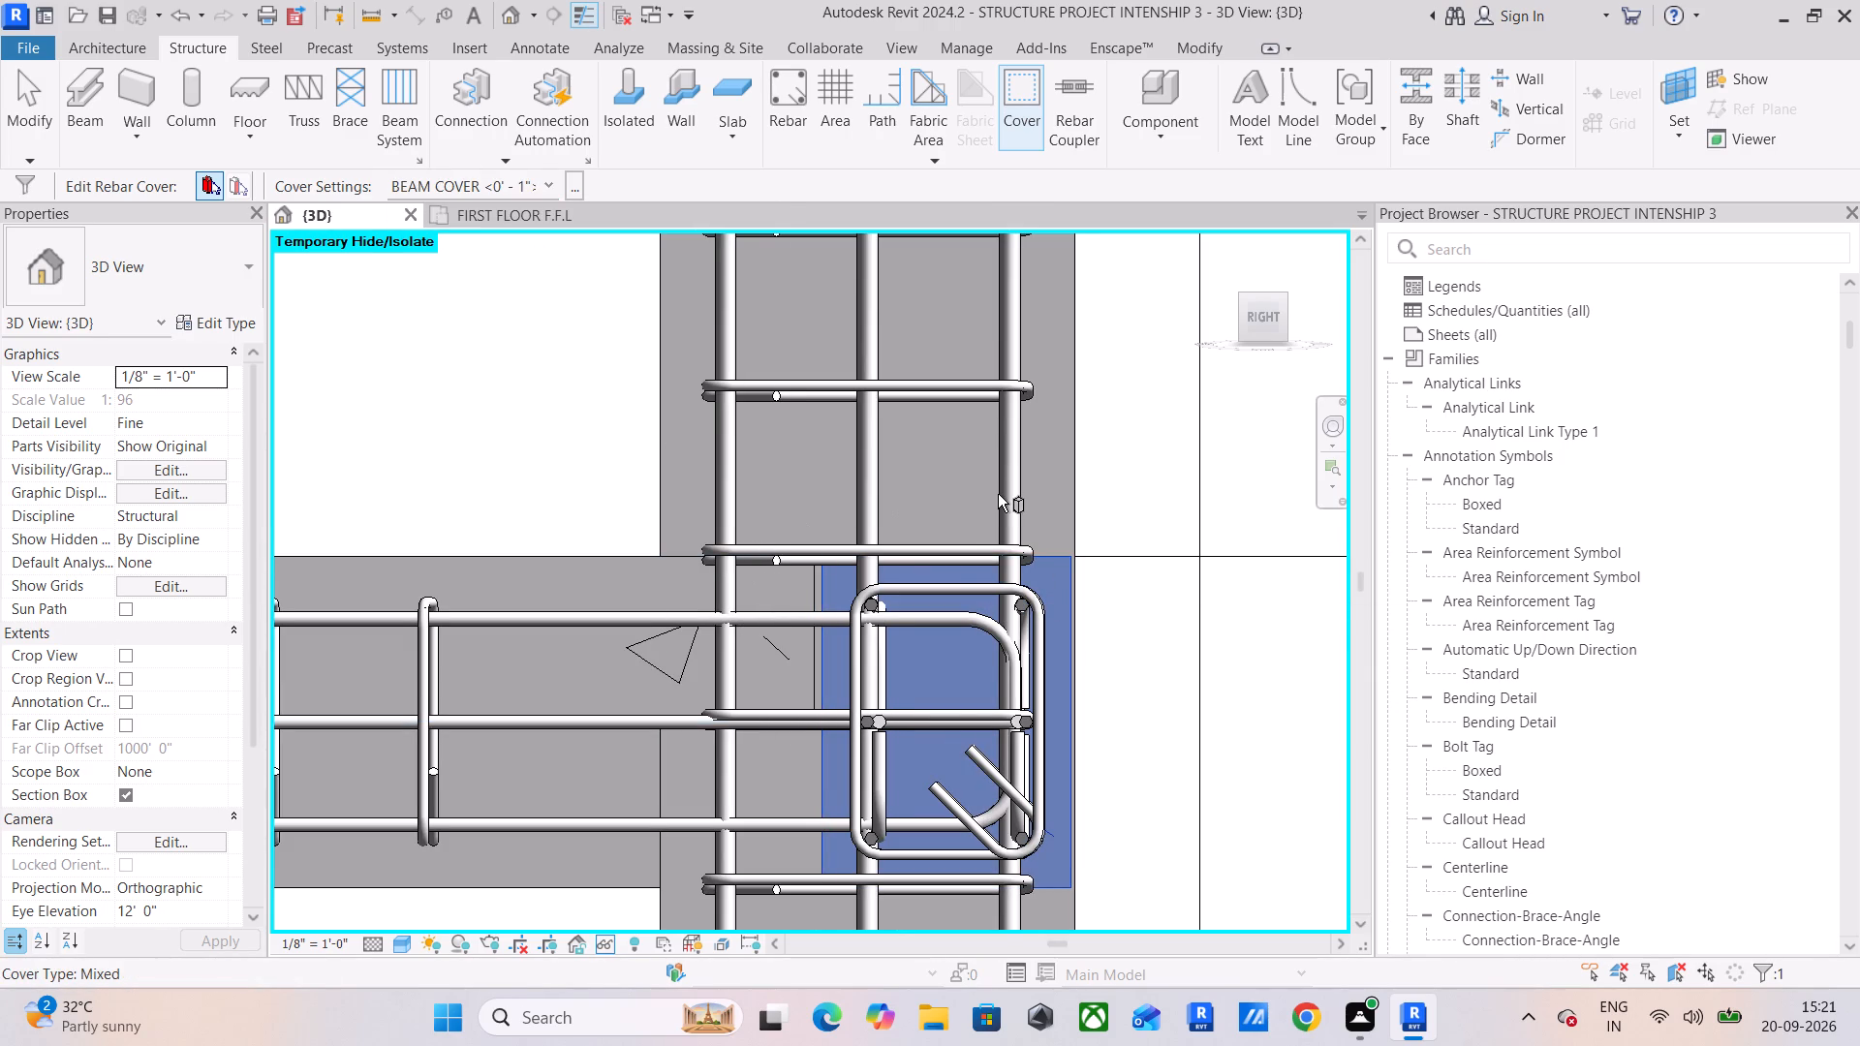
key(Escape)
key(Escape)
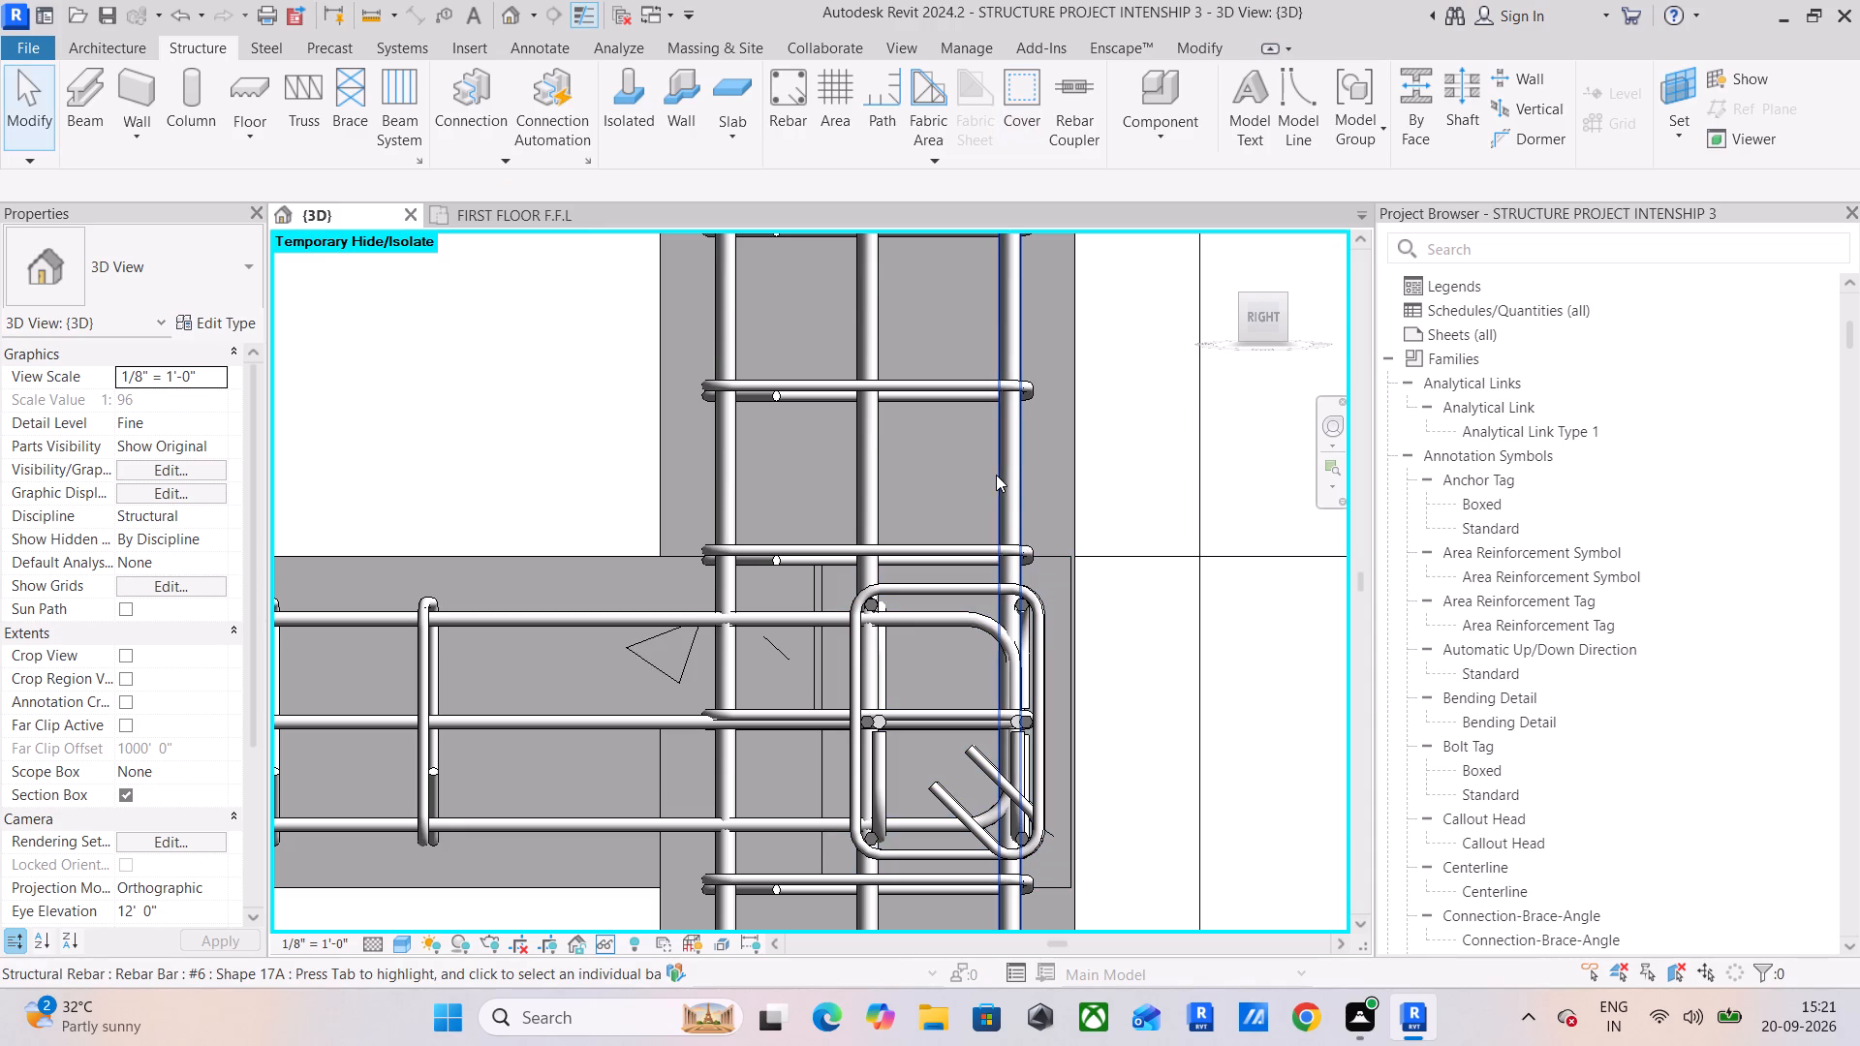
key(Escape)
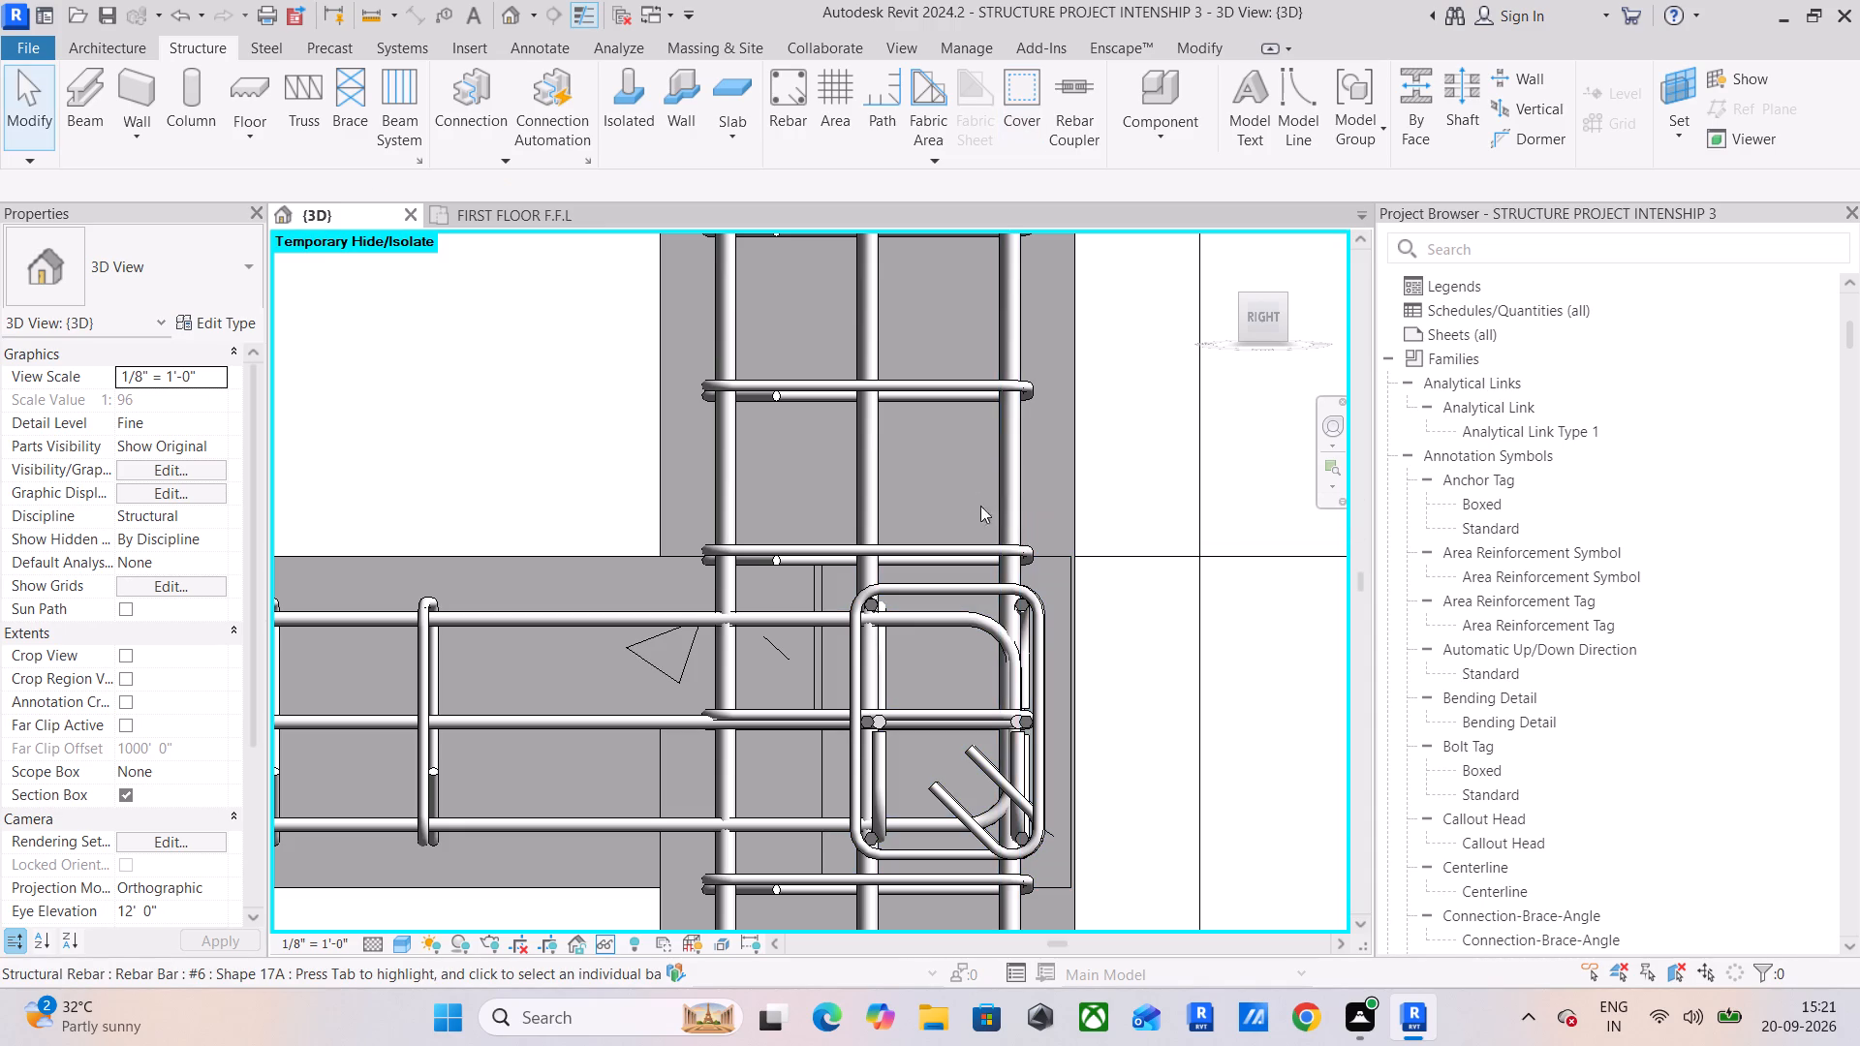
In the RIGHT view, stretch the hooked end of the beam's lower #4 bar to the outer side of the far end column.
shift+middle_drag(1008, 521, 870, 602)
scroll(868, 602, down, 4)
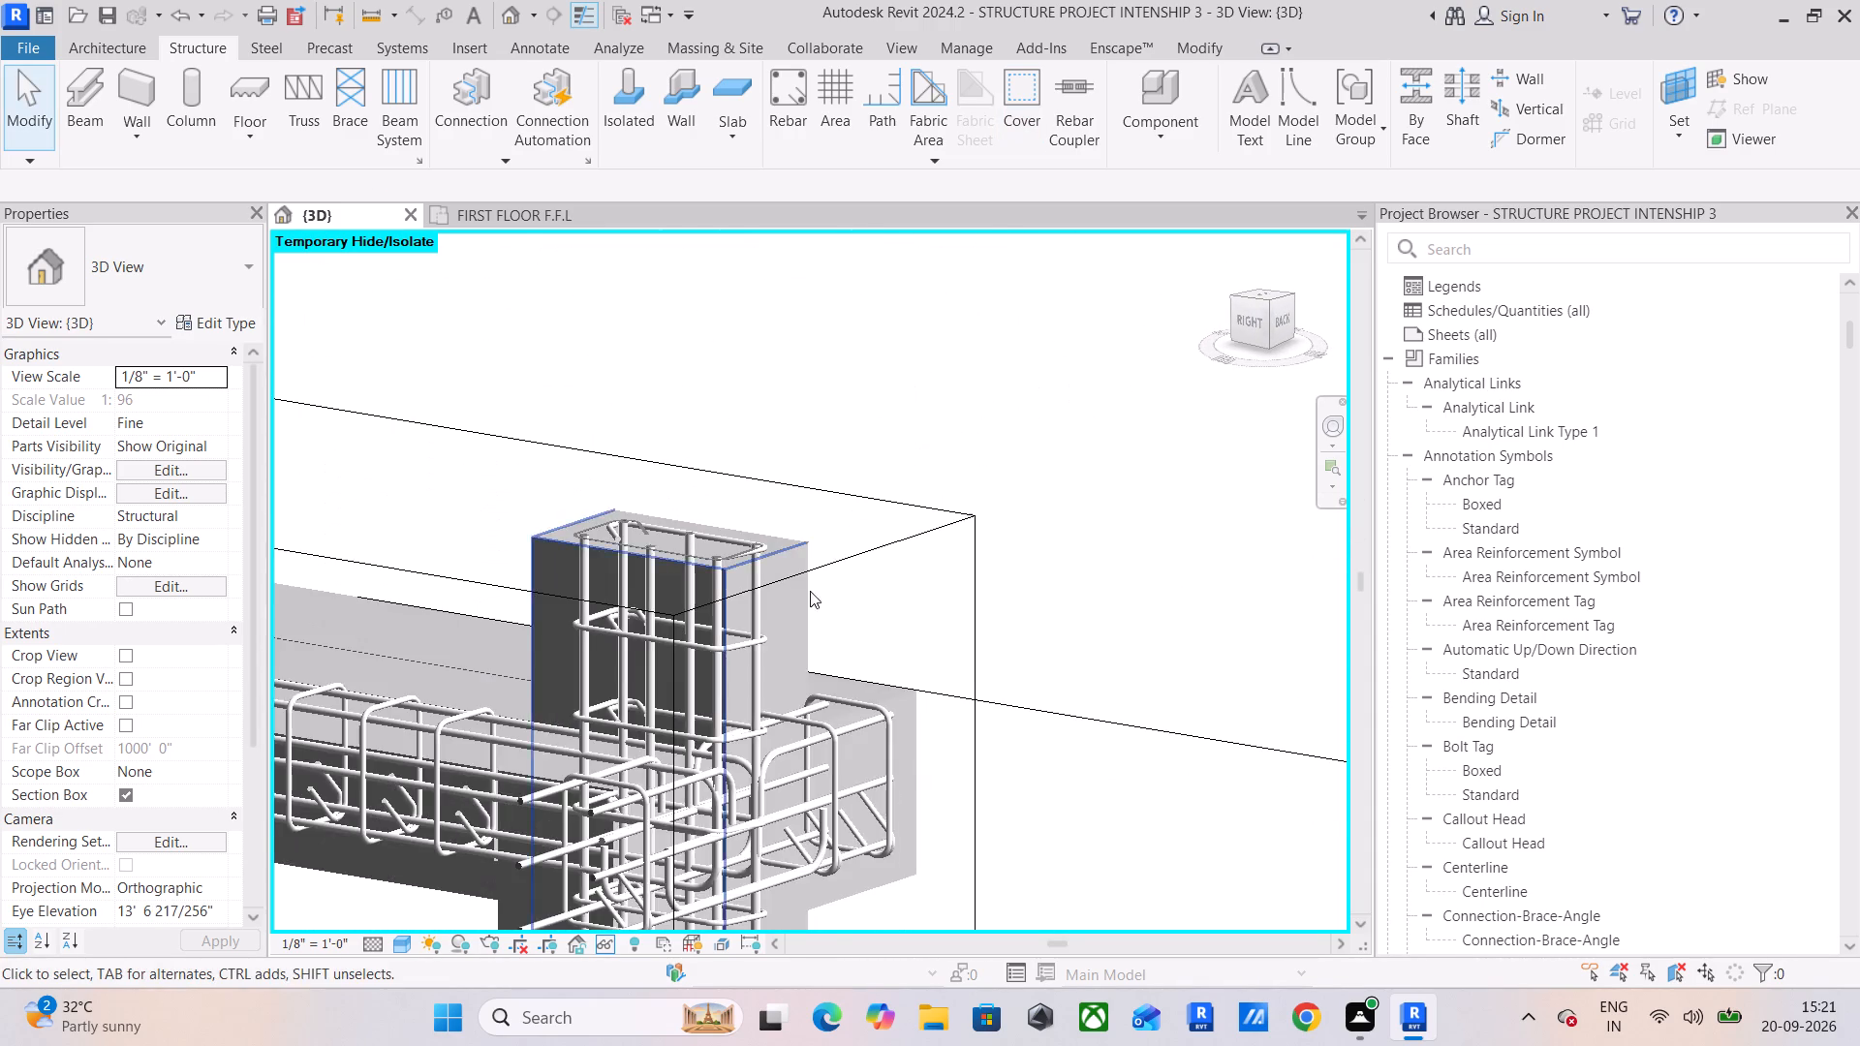
middle_drag(809, 591, 1199, 490)
scroll(899, 541, down, 4)
shift+middle_drag(633, 543, 822, 546)
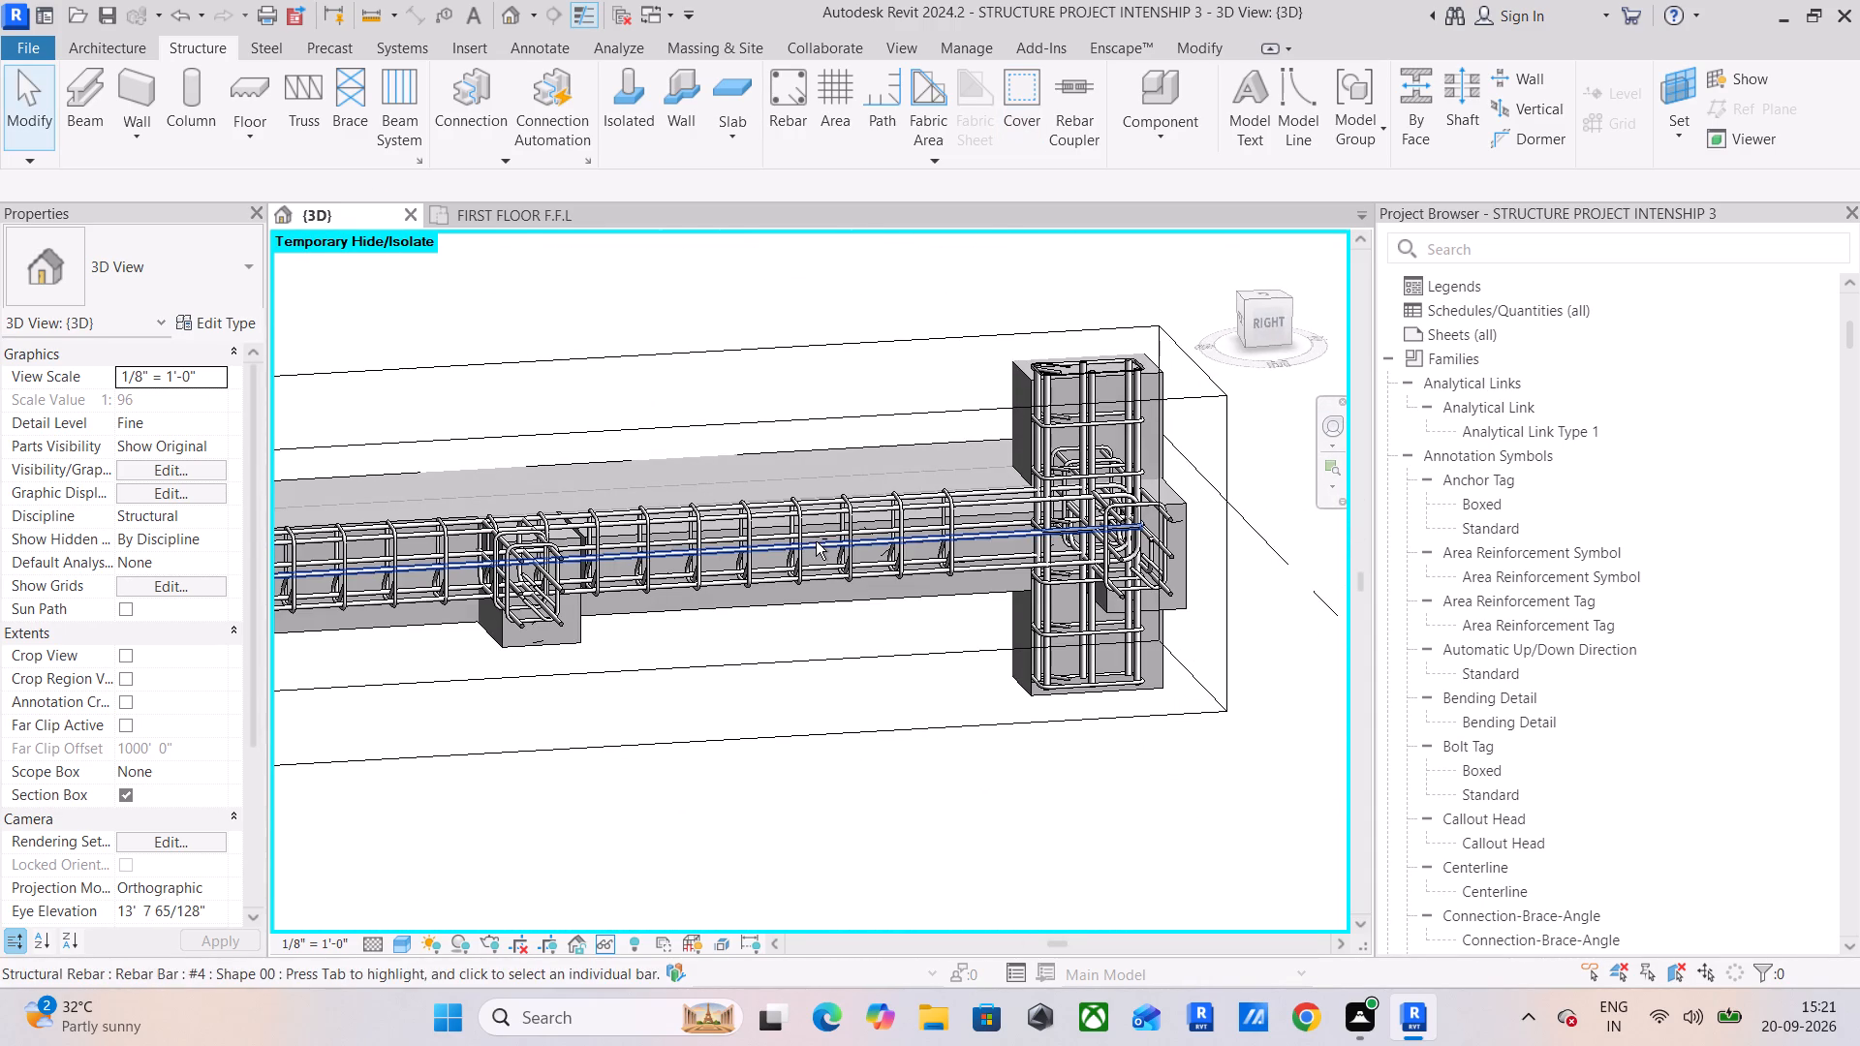
click(1263, 324)
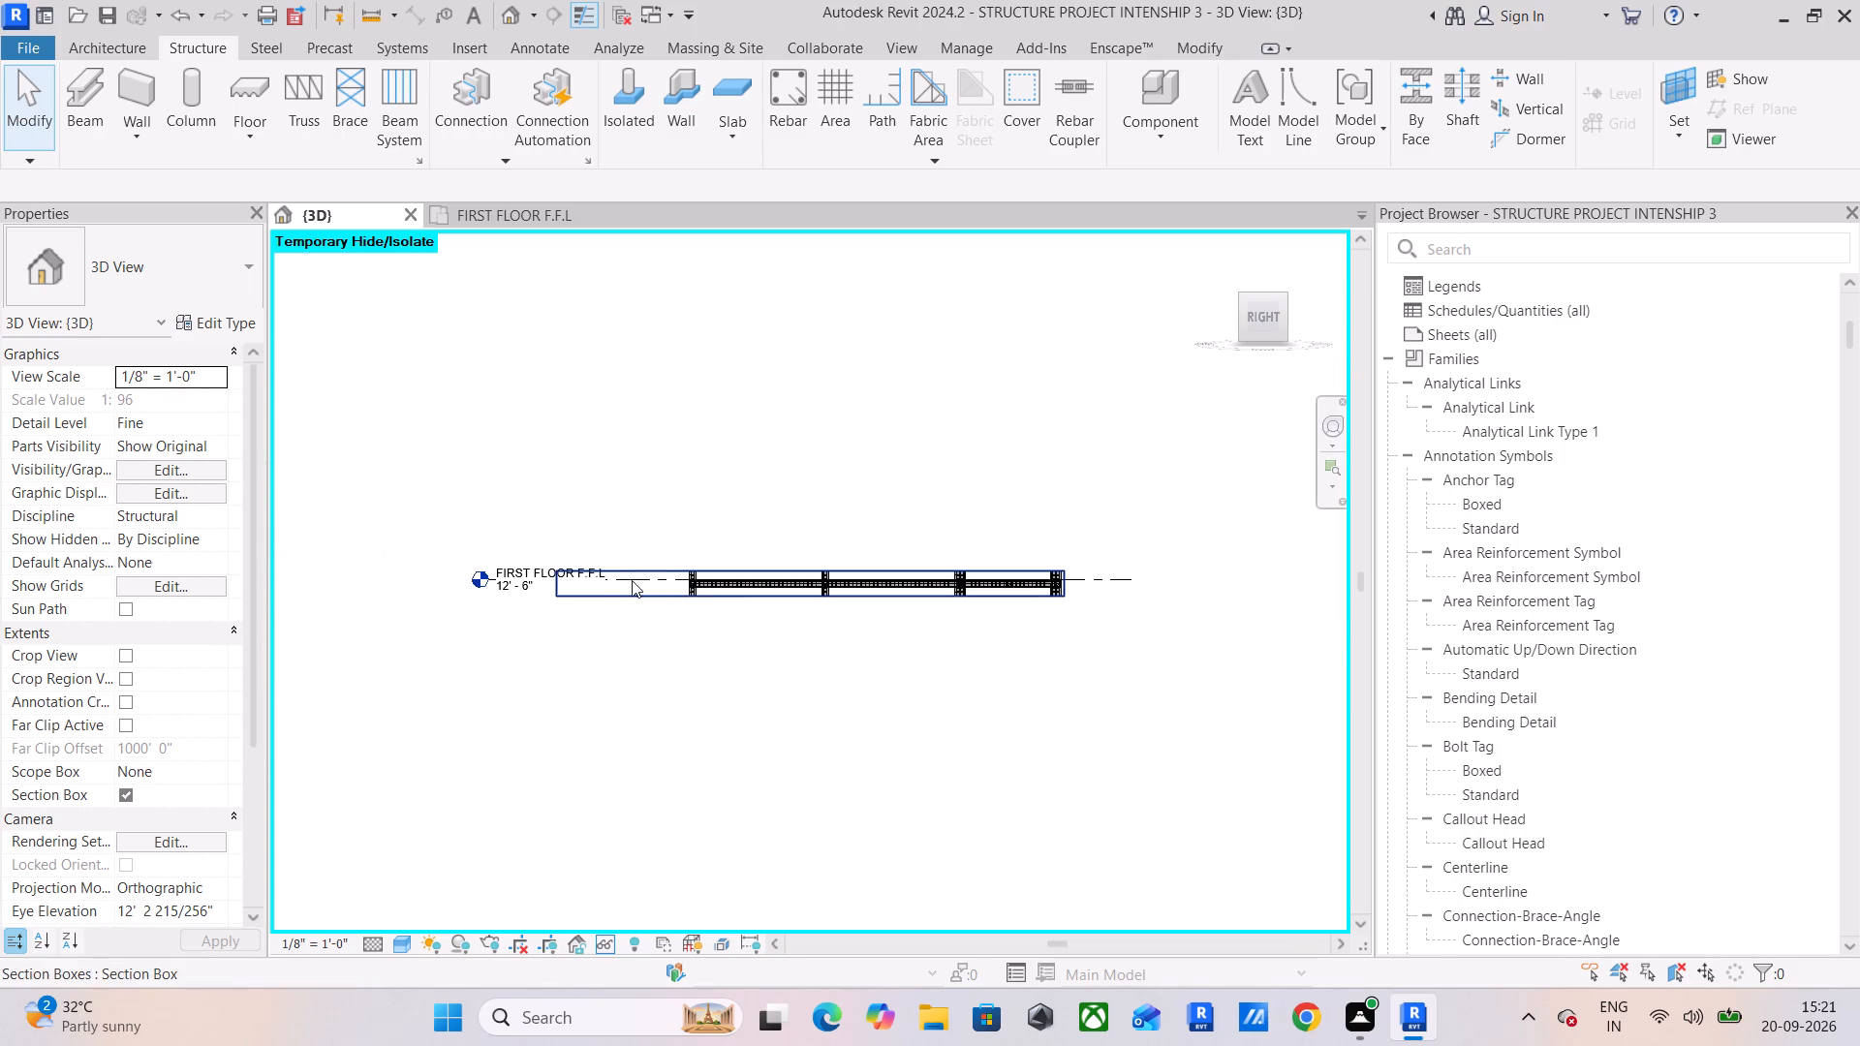
scroll(668, 549, up, 6)
scroll(791, 659, up, 7)
scroll(572, 625, up, 13)
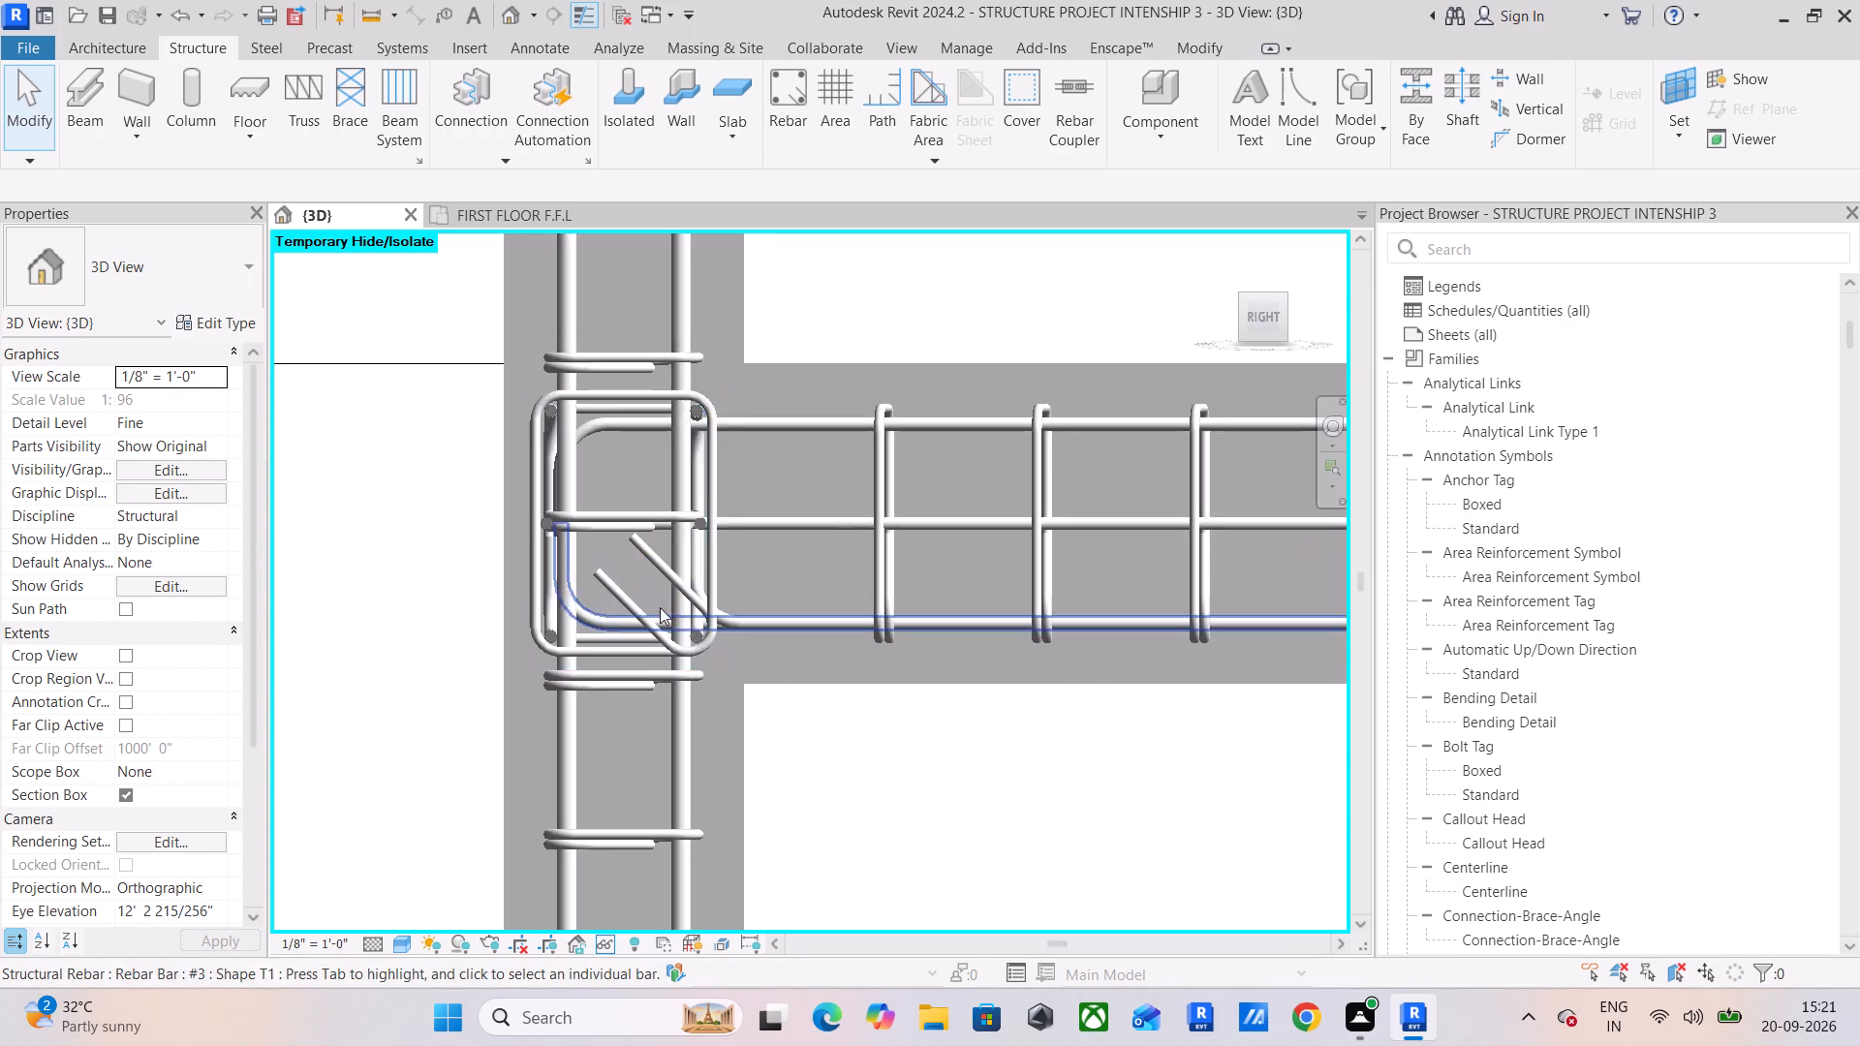
click(785, 621)
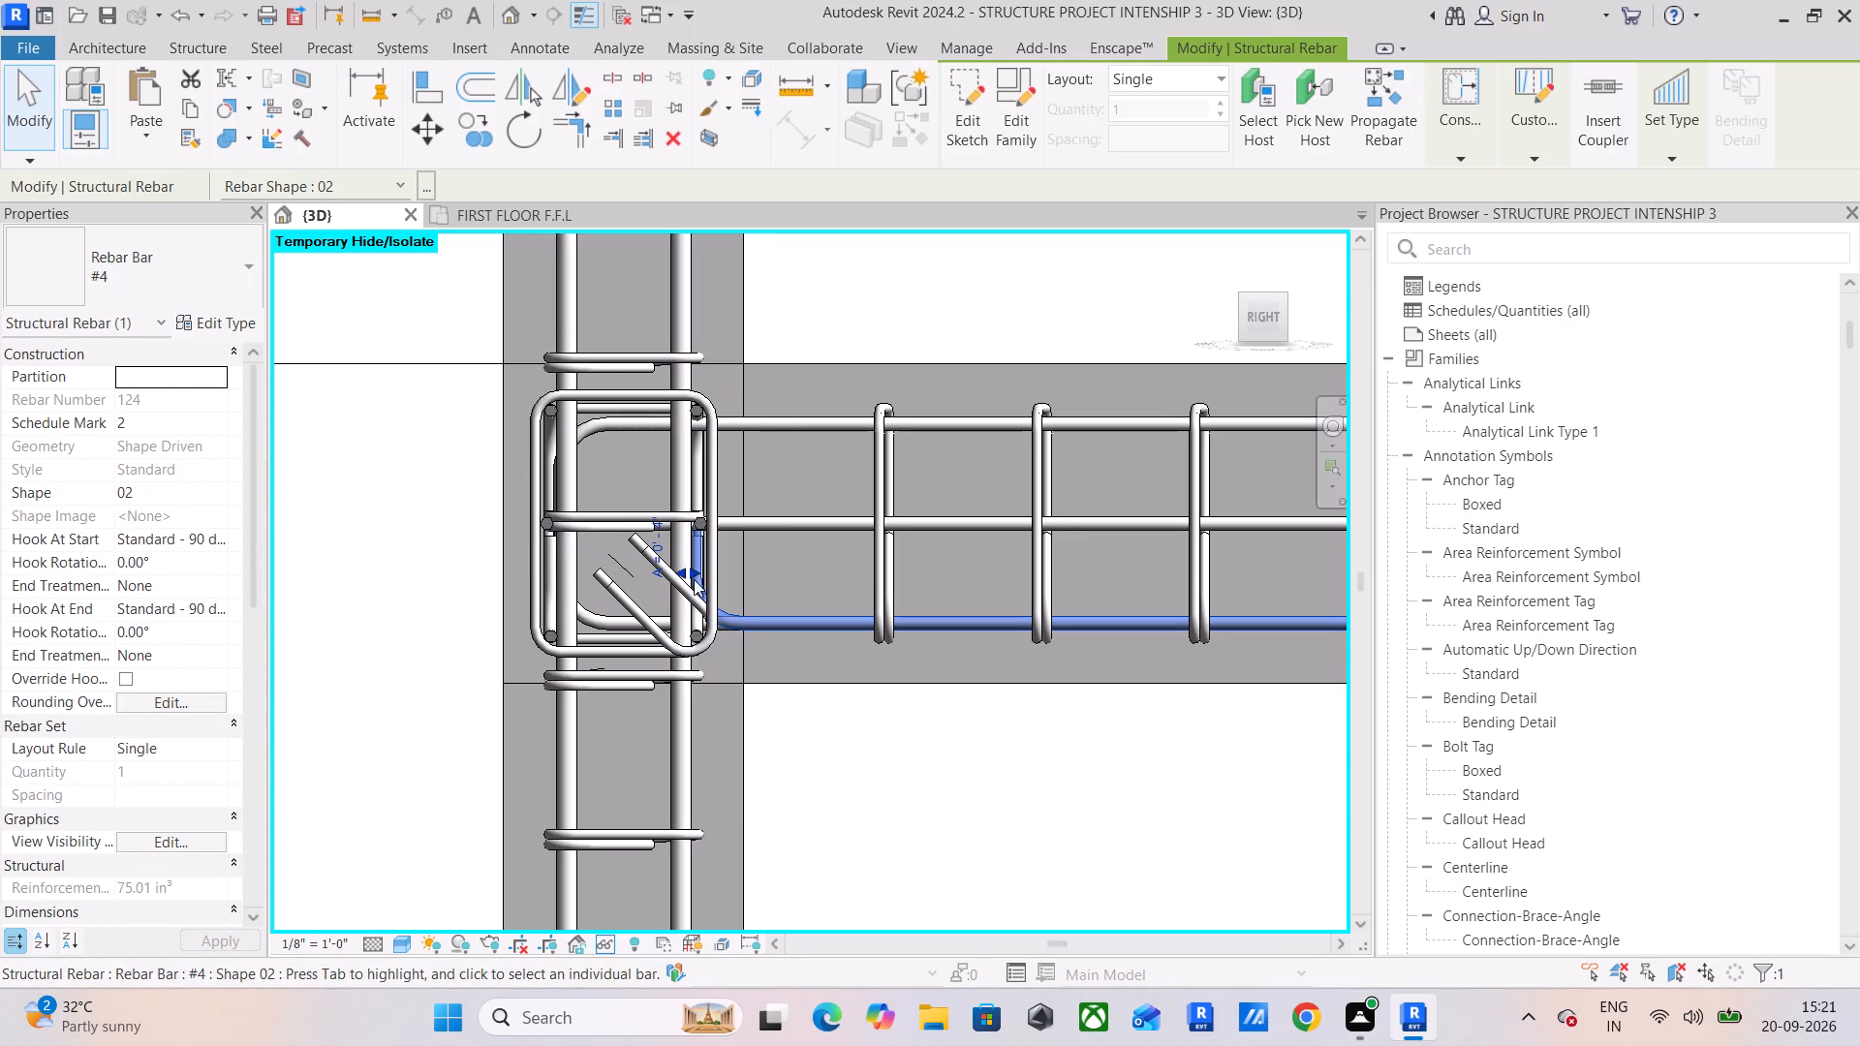
drag(694, 579, 512, 601)
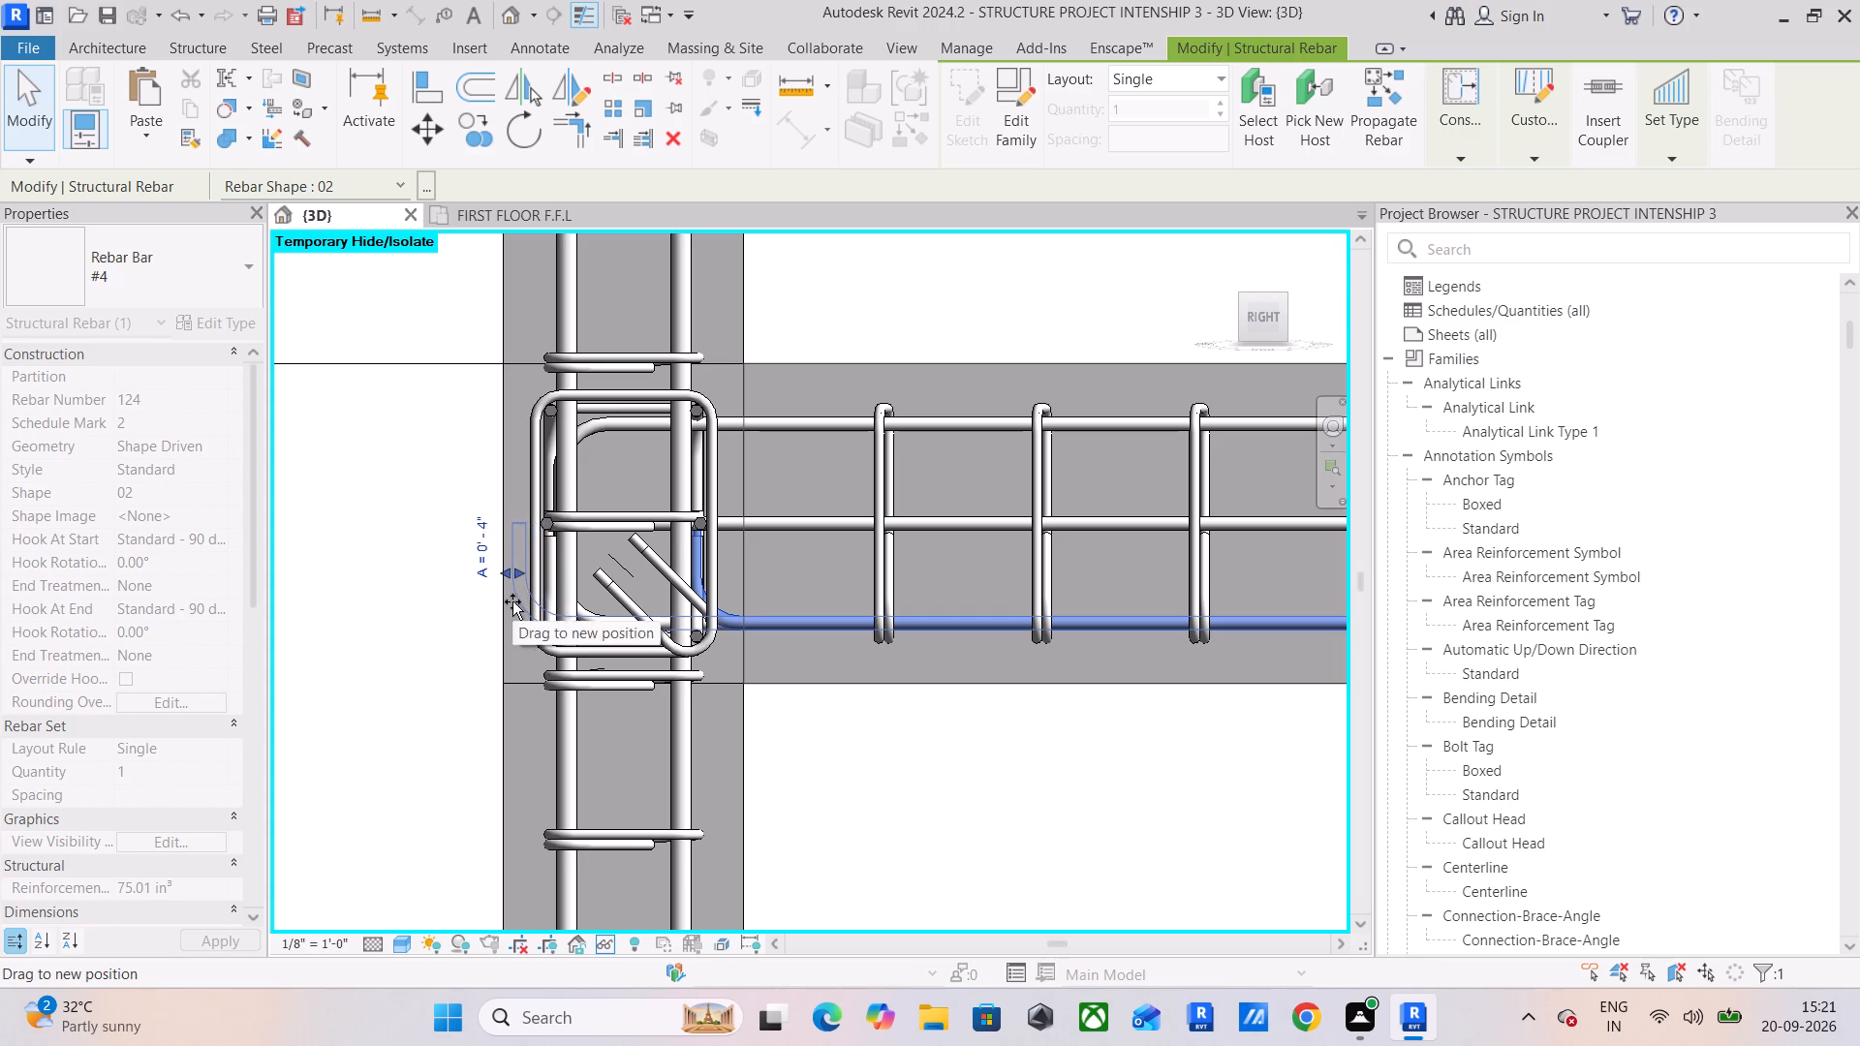
Fit the hooked ends of the beam's lower #4 bars against the outer leg of the cross-beam stirrup in the far end column.
drag(512, 601, 533, 606)
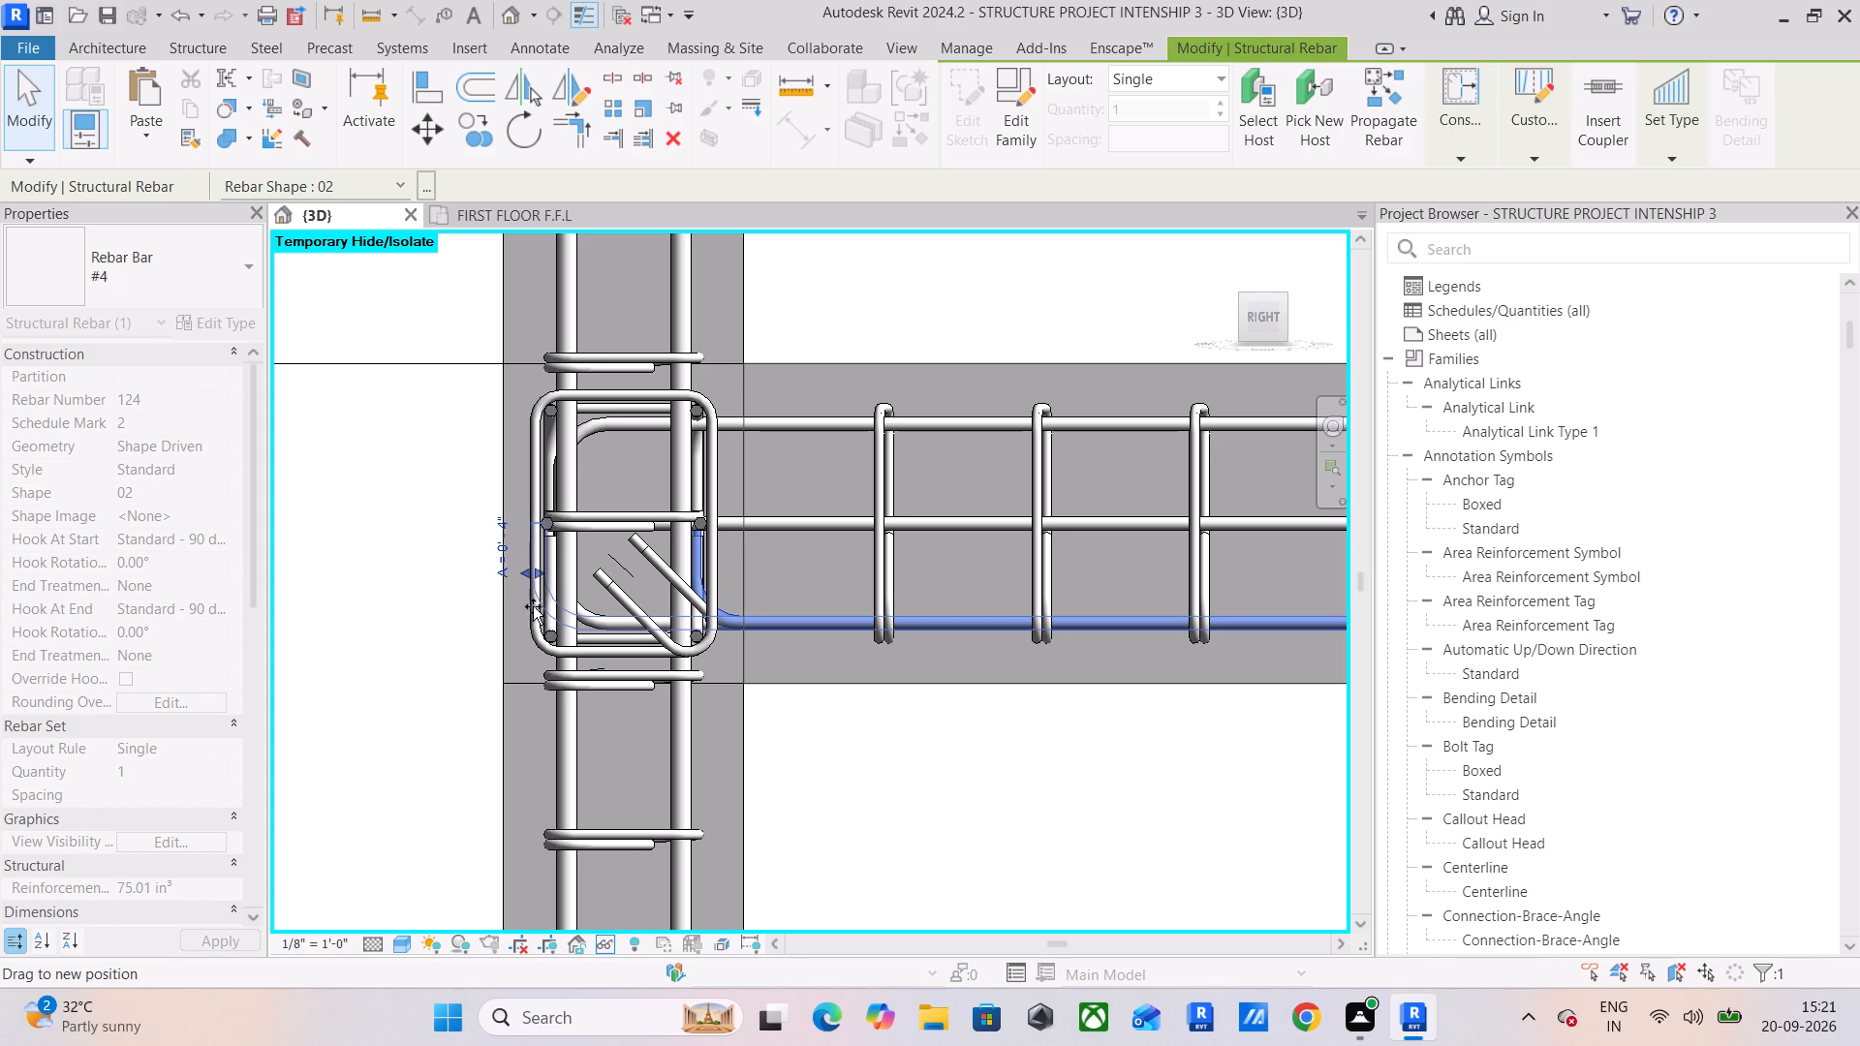
drag(533, 606, 543, 627)
scroll(594, 567, up, 5)
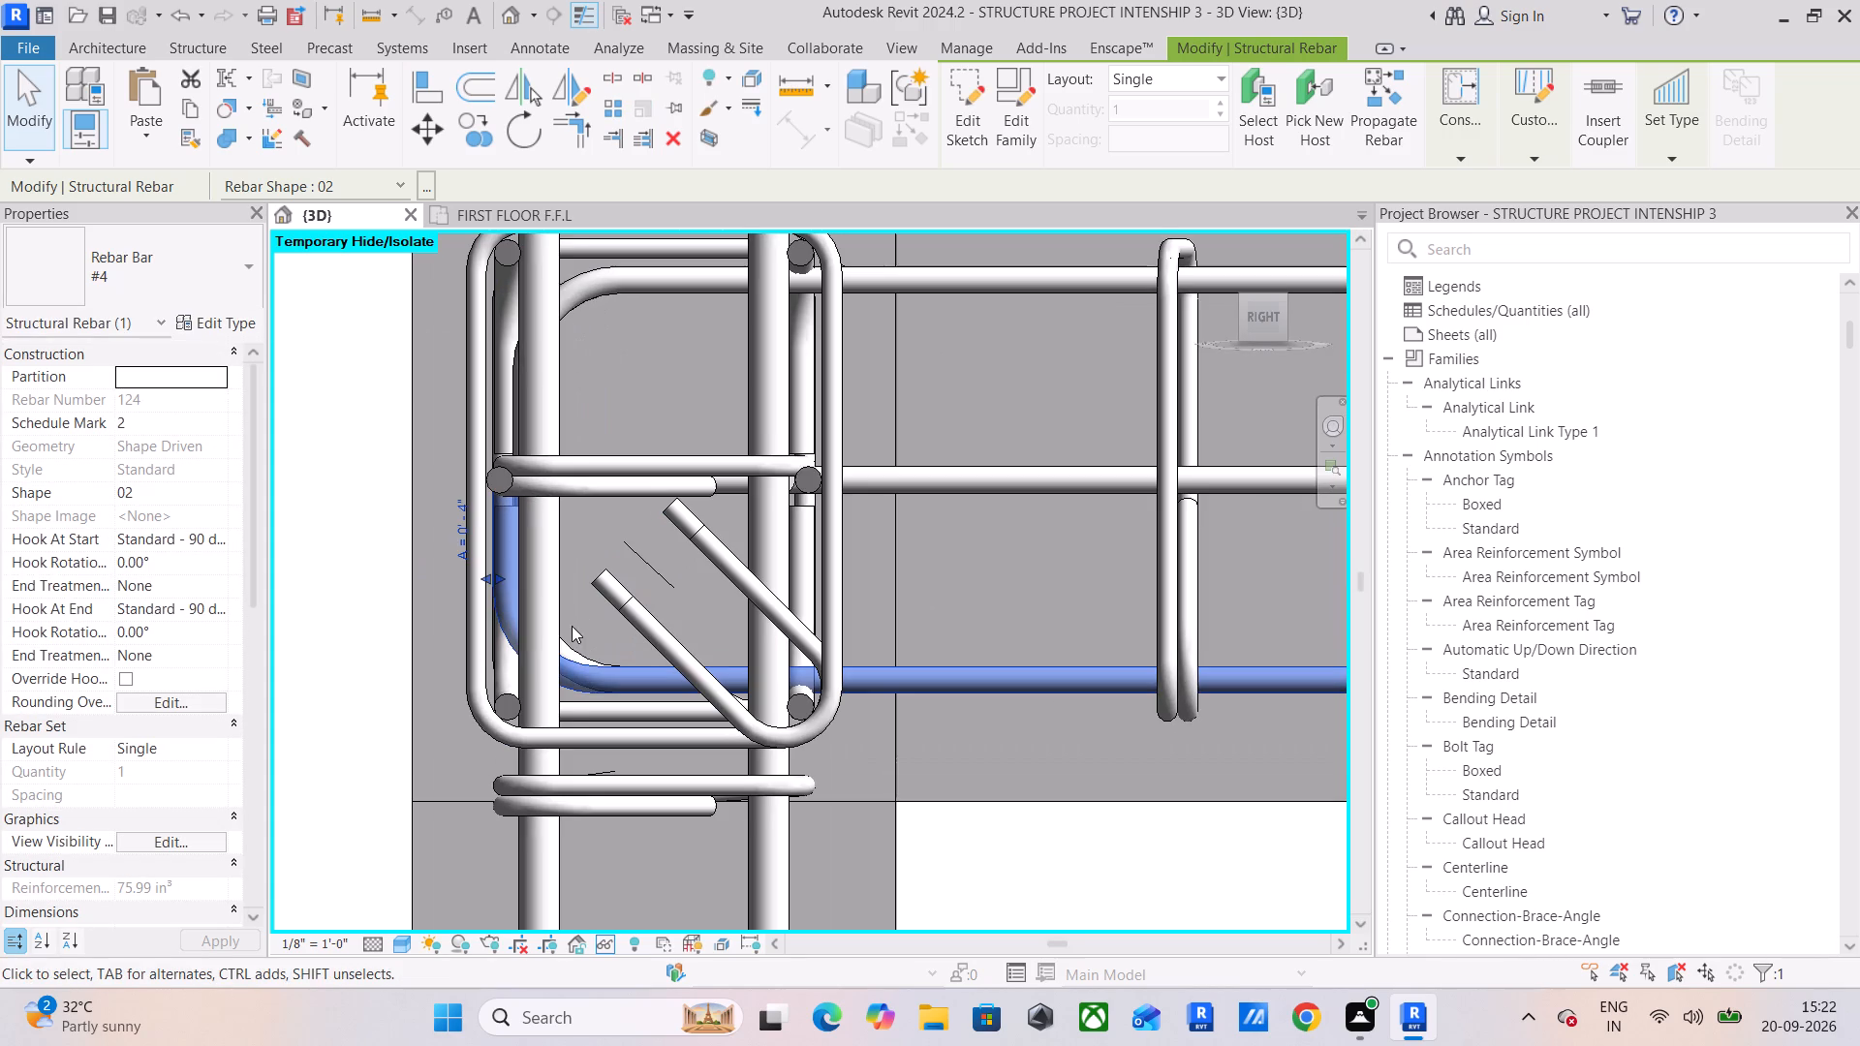
click(570, 640)
click(585, 646)
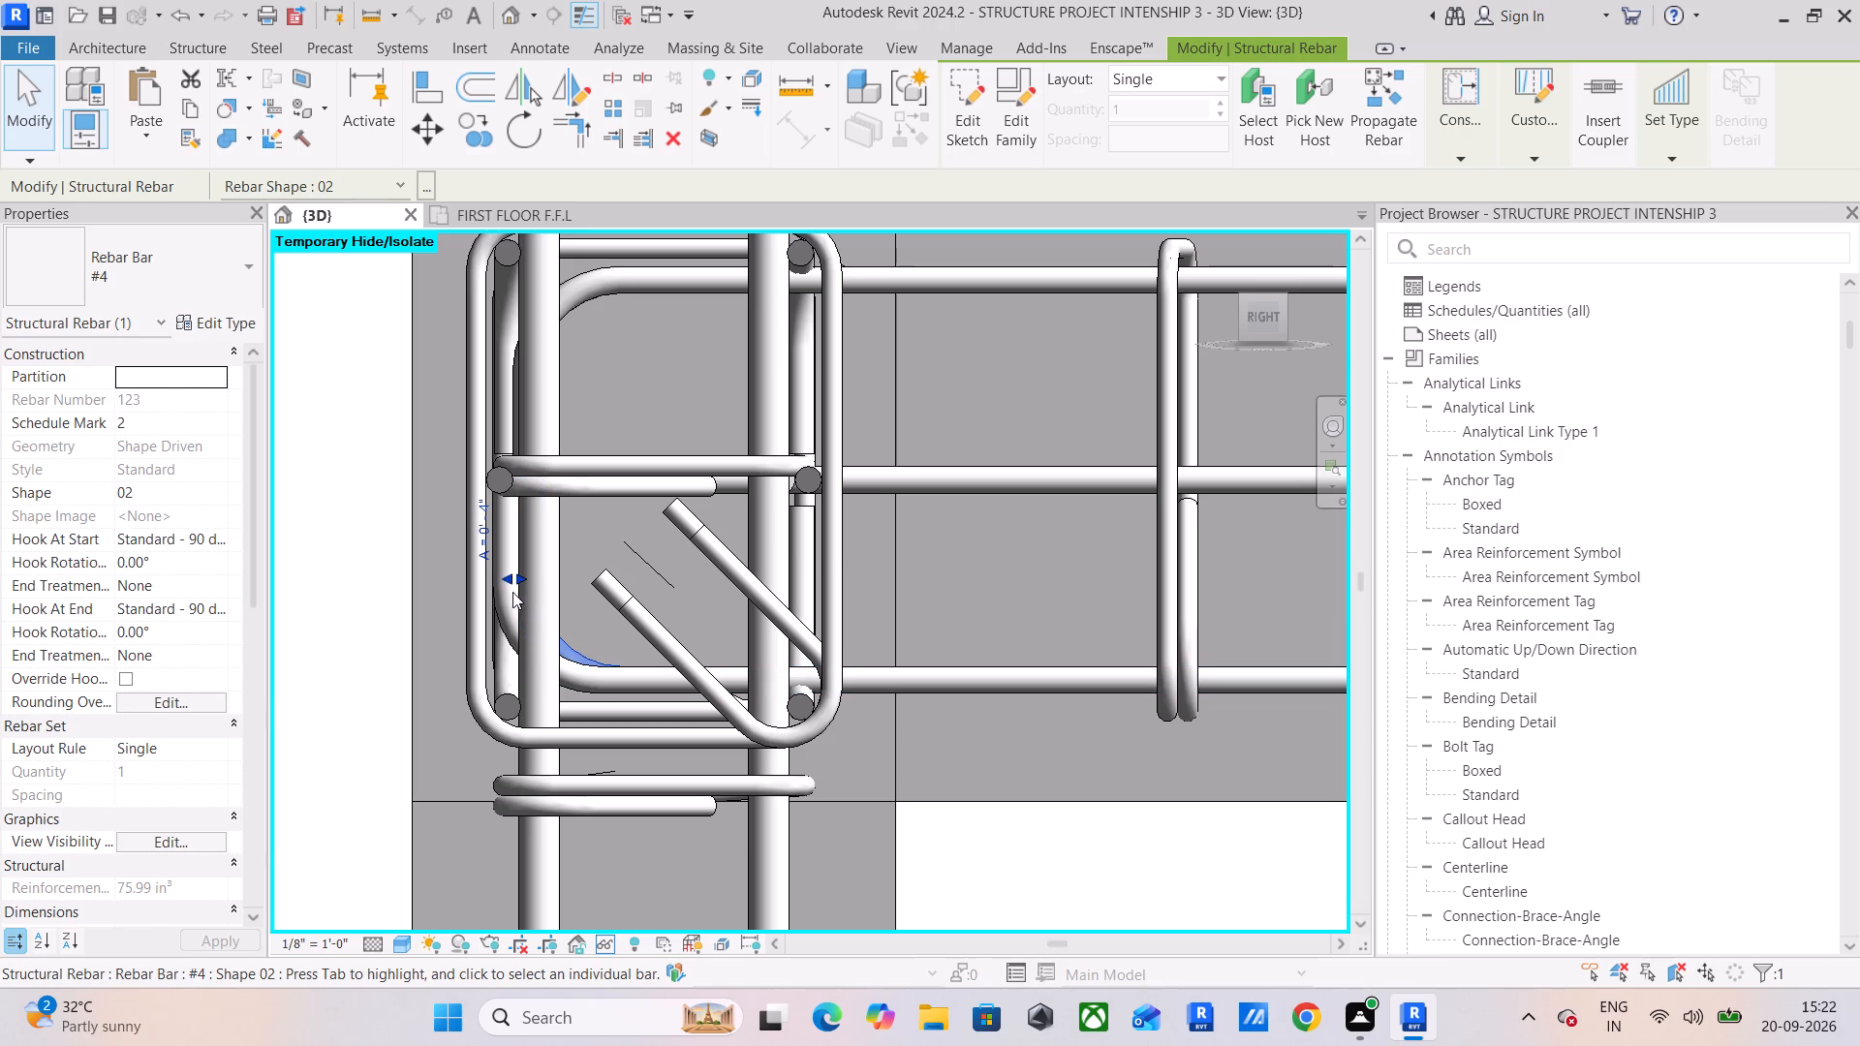
click(508, 576)
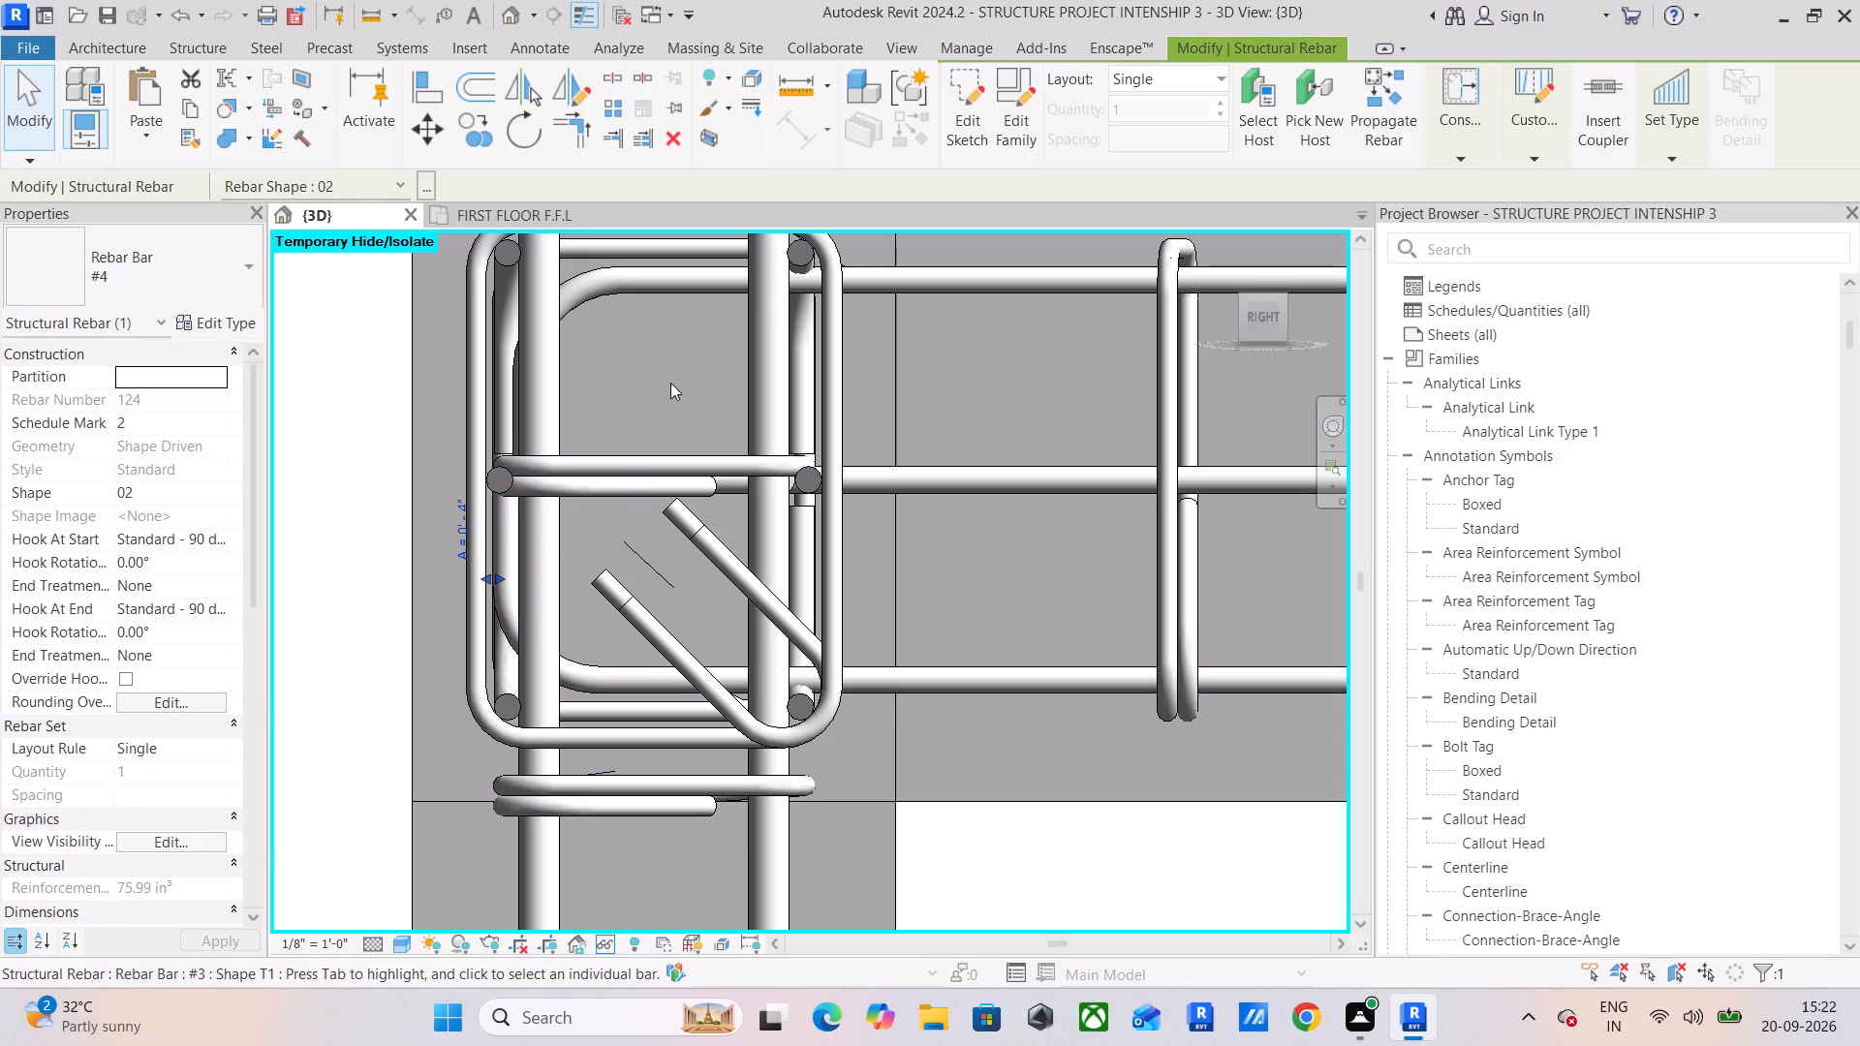
Stretch the hooked ends of the beam's two upper #4 bars to the outer leg of the cross-beam stirrup in the far end column.
click(681, 281)
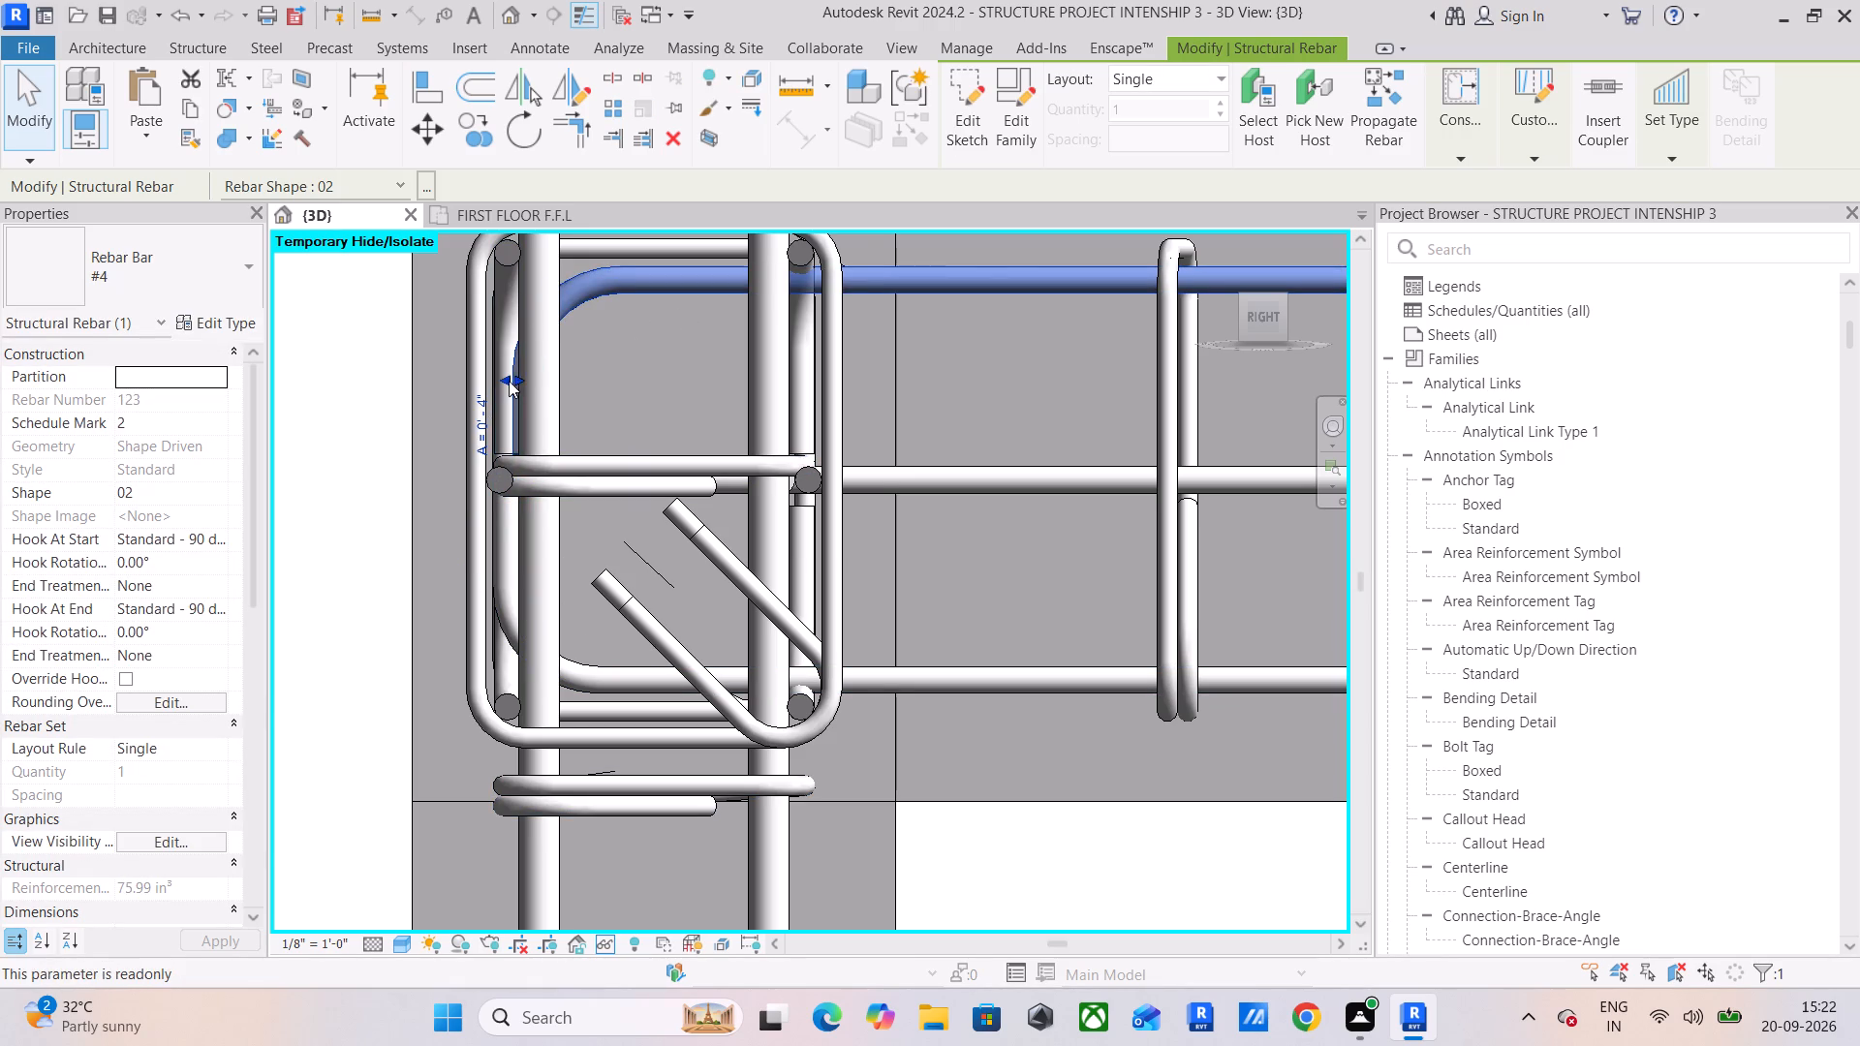
drag(509, 381, 496, 385)
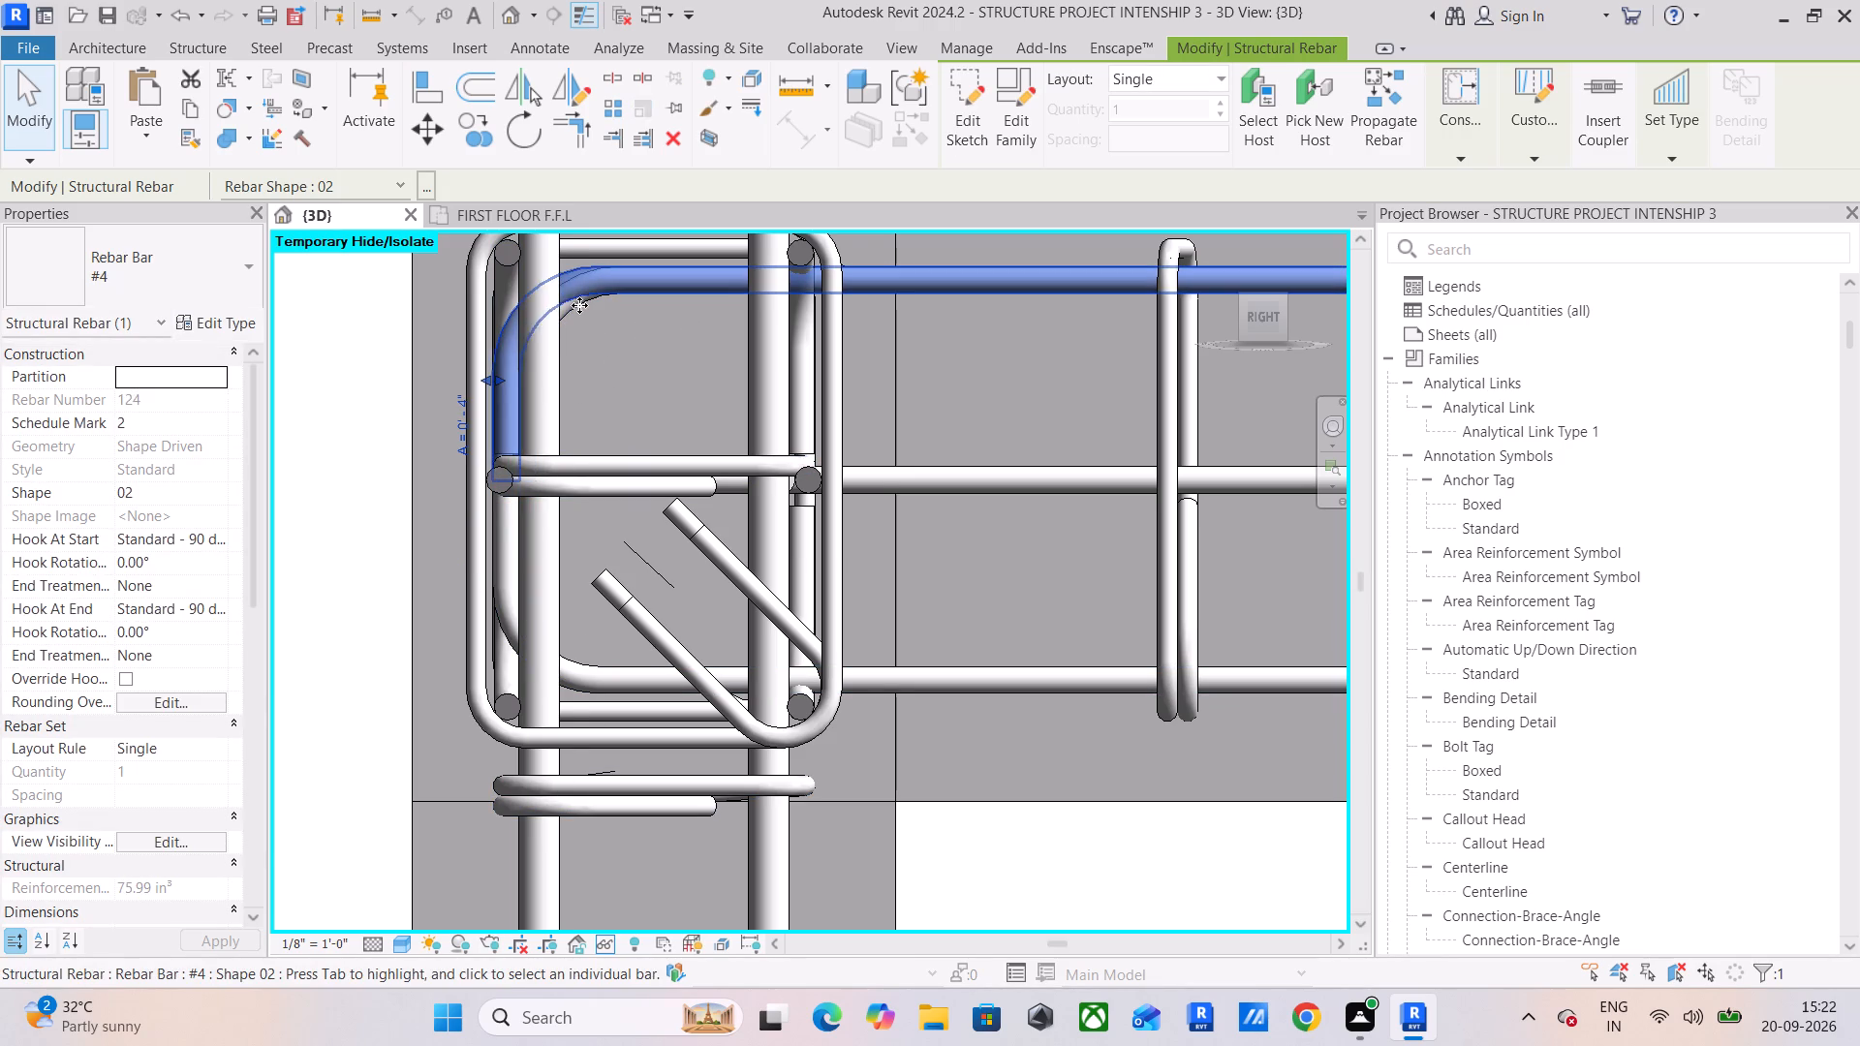
click(580, 312)
drag(509, 385, 503, 384)
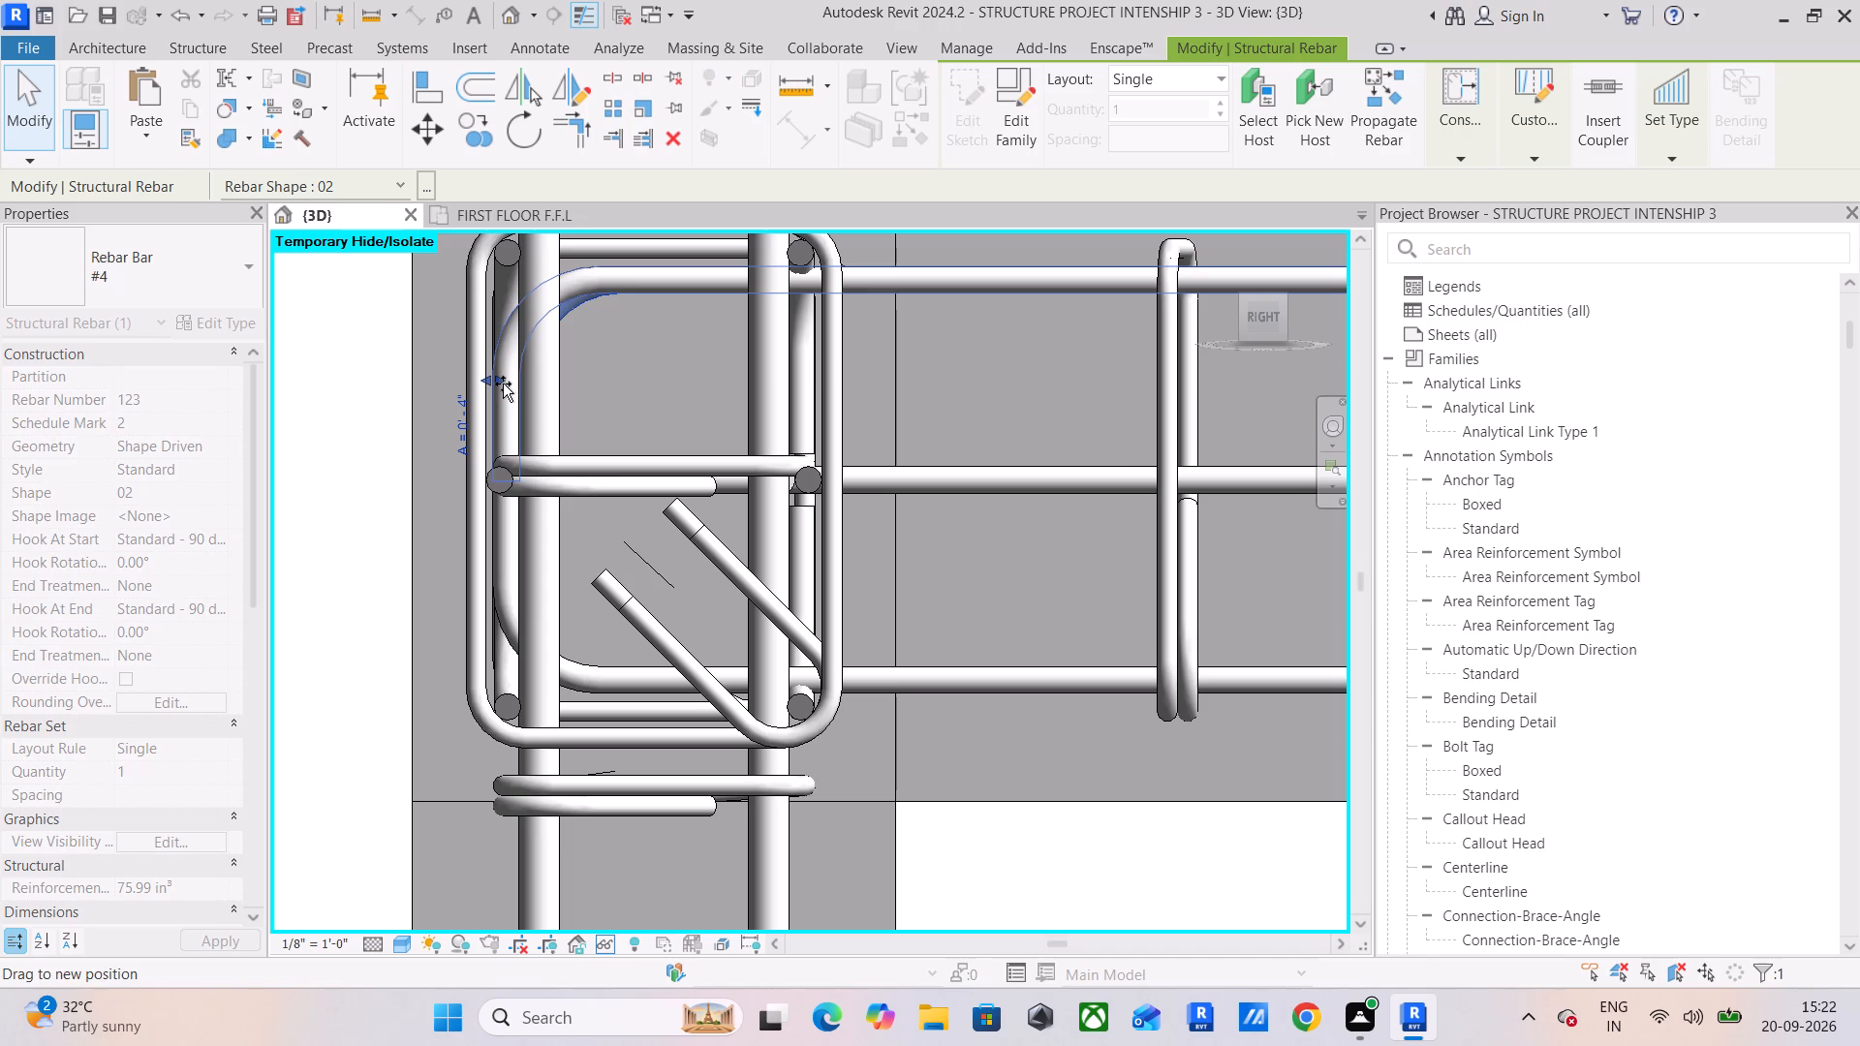
drag(503, 384, 494, 385)
Extend the beam's #3 stirrup set so its first stirrup sits close to the inner face of the far end column.
scroll(839, 469, down, 5)
scroll(982, 532, up, 1)
middle_drag(950, 562, 802, 612)
scroll(796, 601, down, 5)
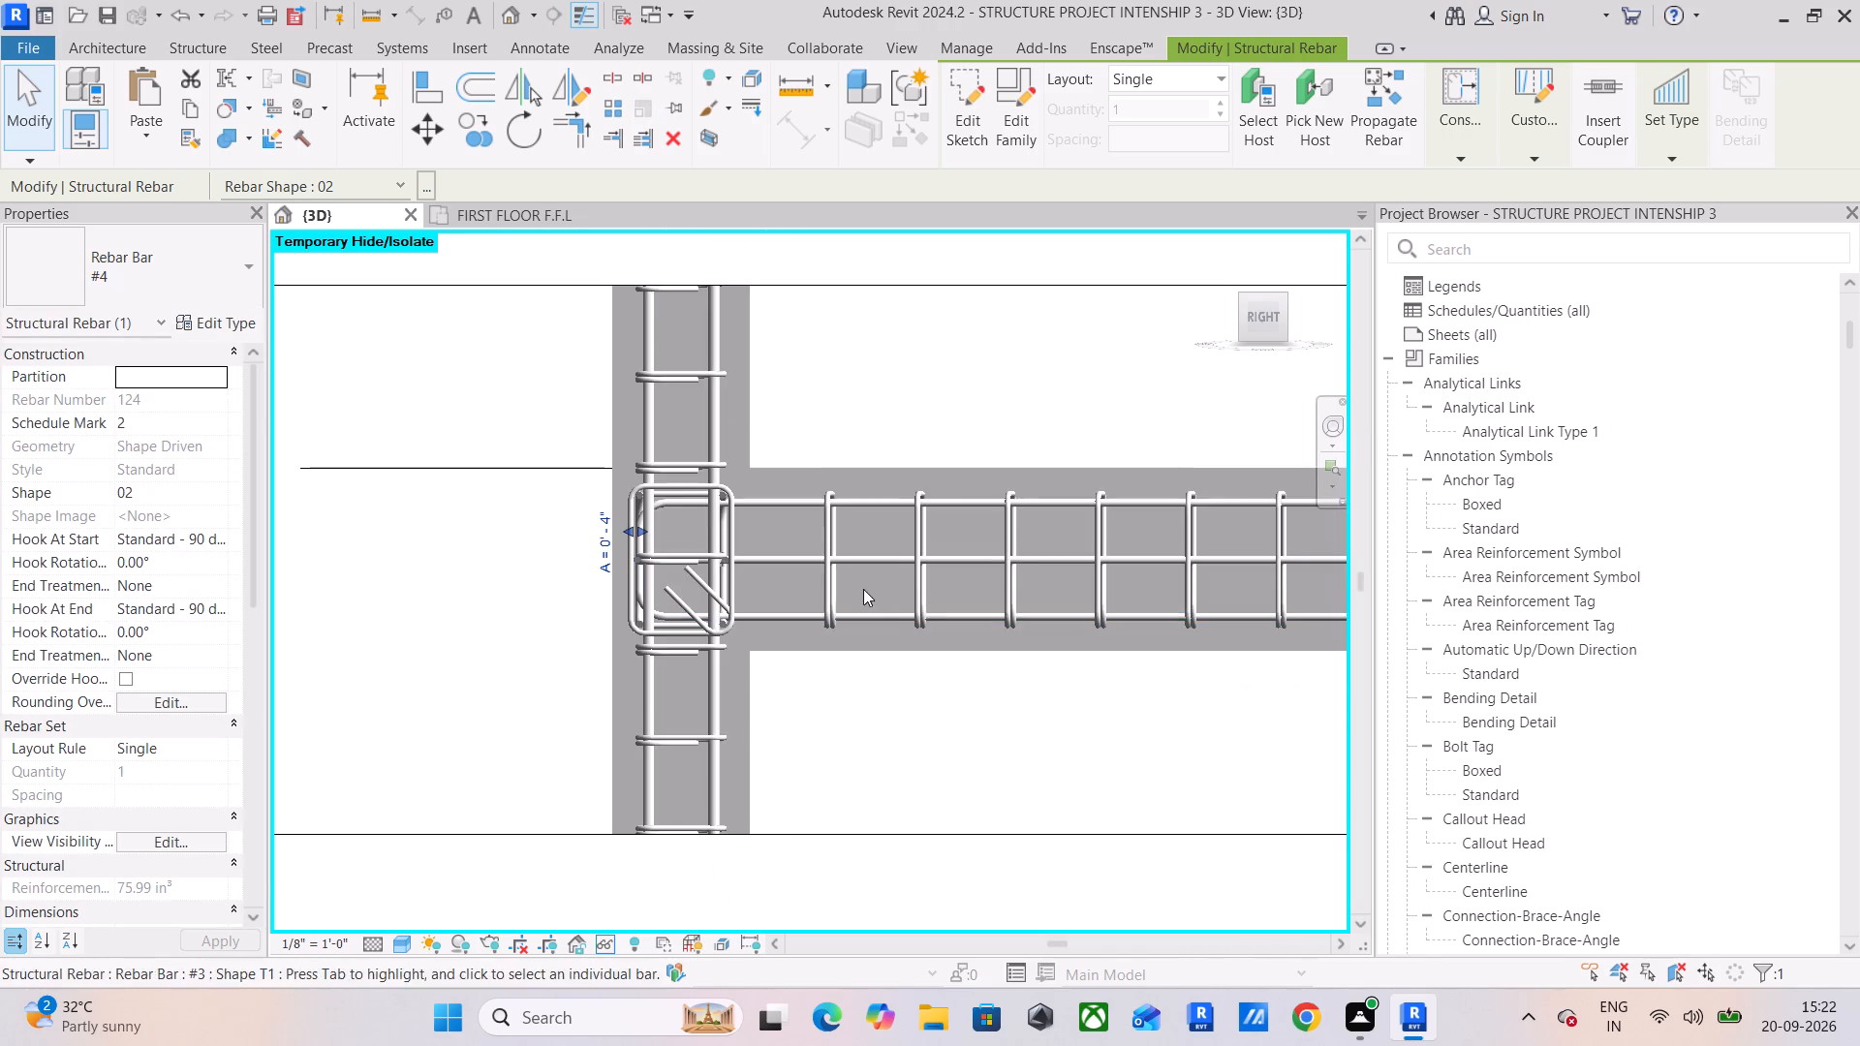
click(823, 541)
scroll(817, 535, up, 5)
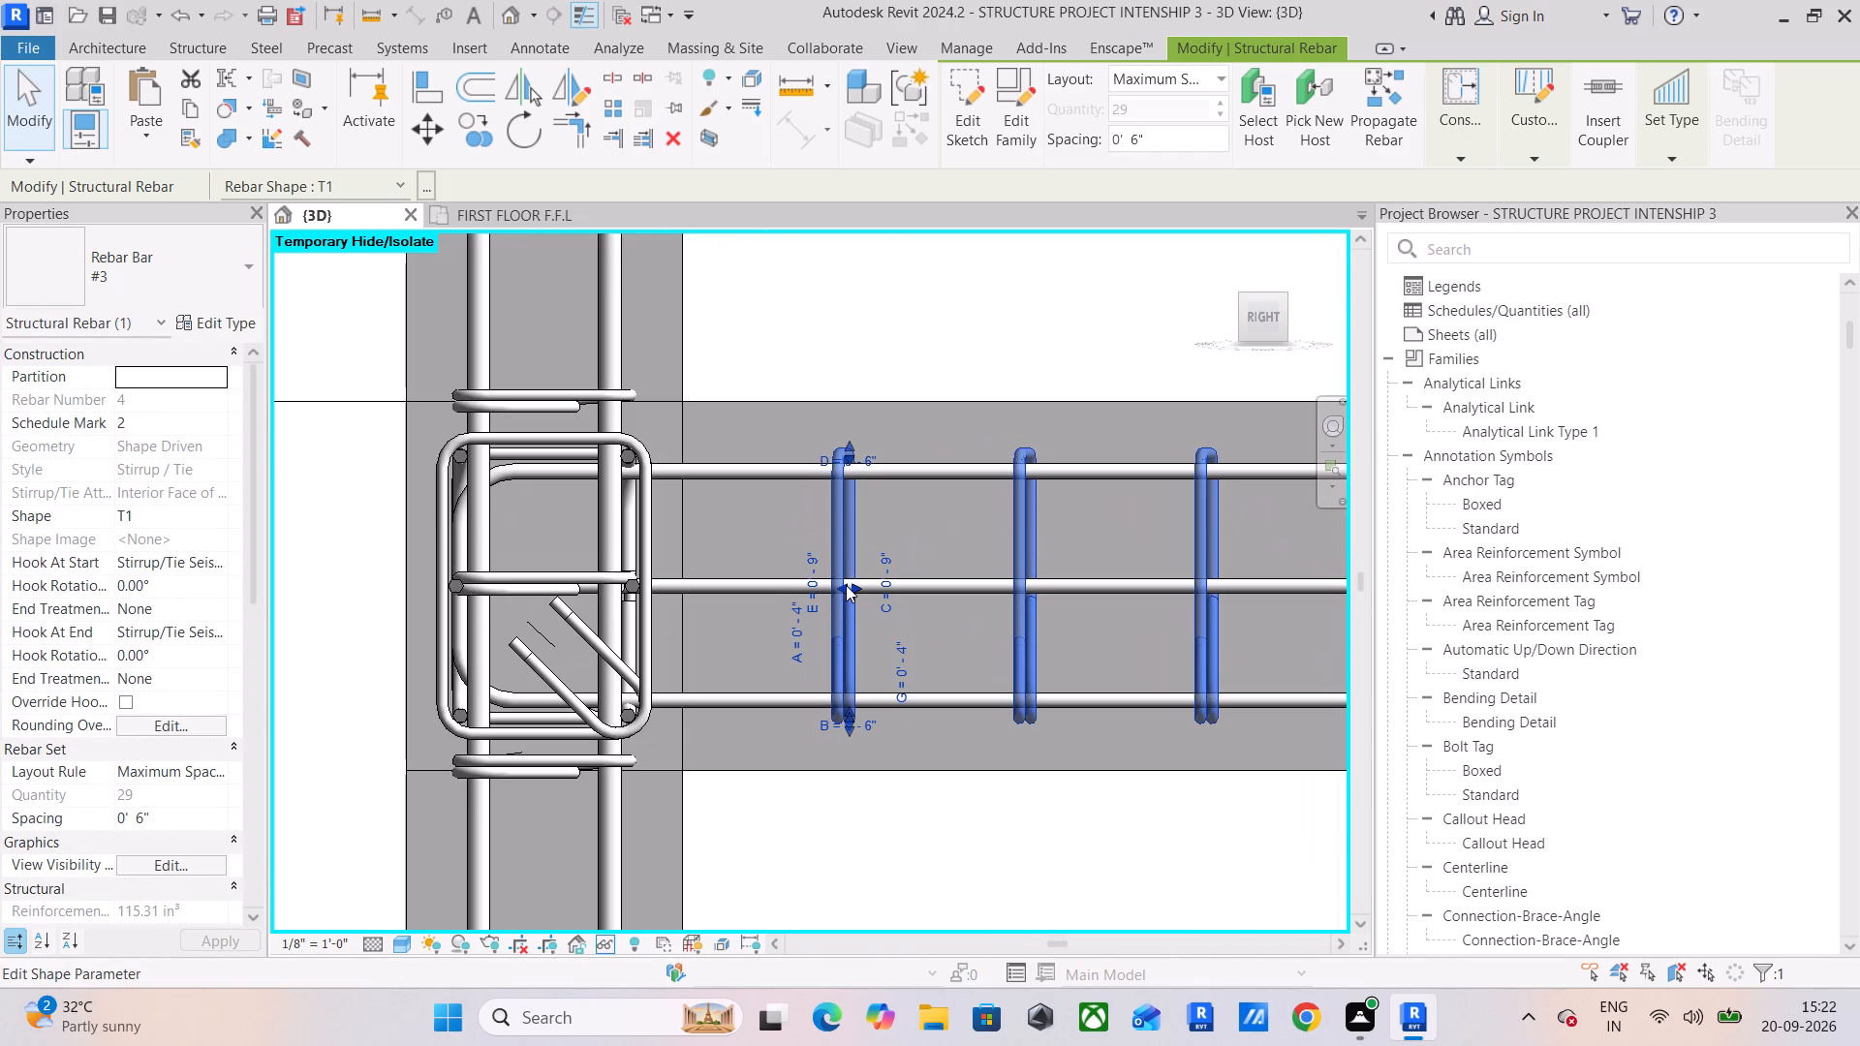
drag(844, 585, 715, 599)
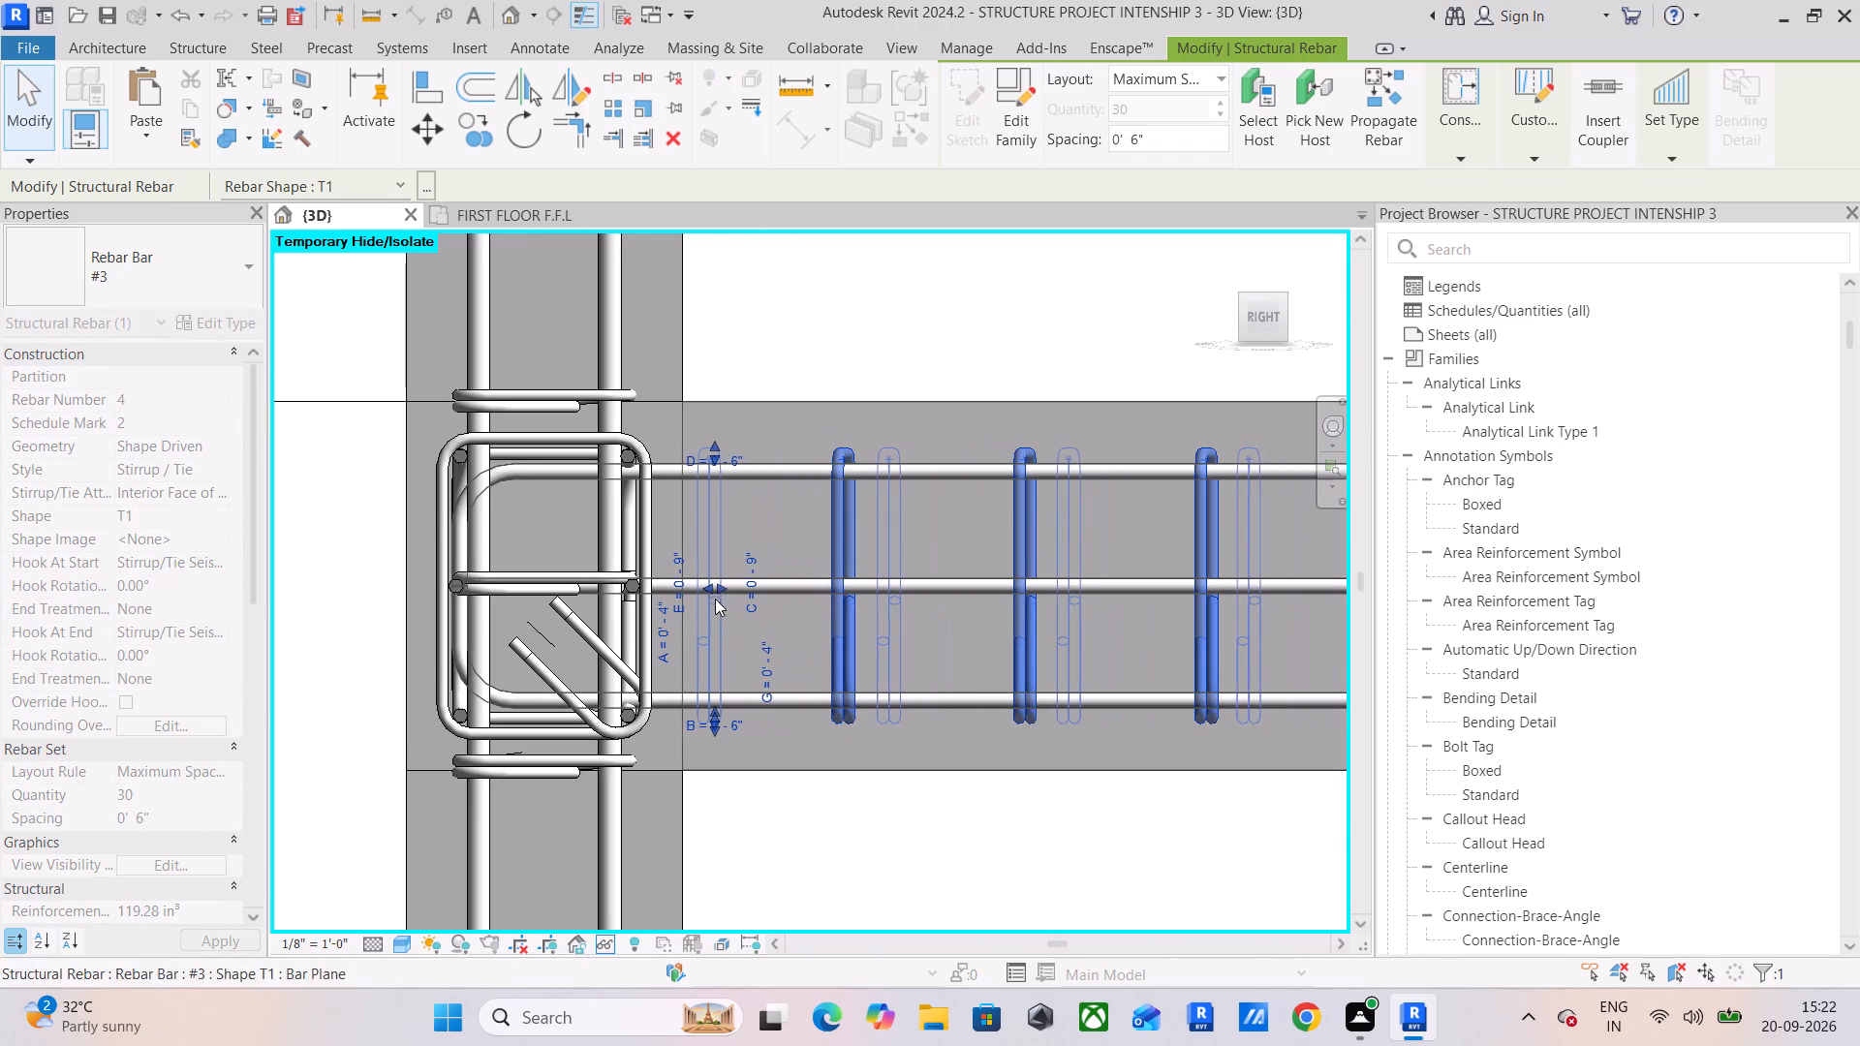
click(870, 798)
Set the rebar cover of the long 12 x 24 beam to BEAM COVER <0' - 1">.
click(947, 765)
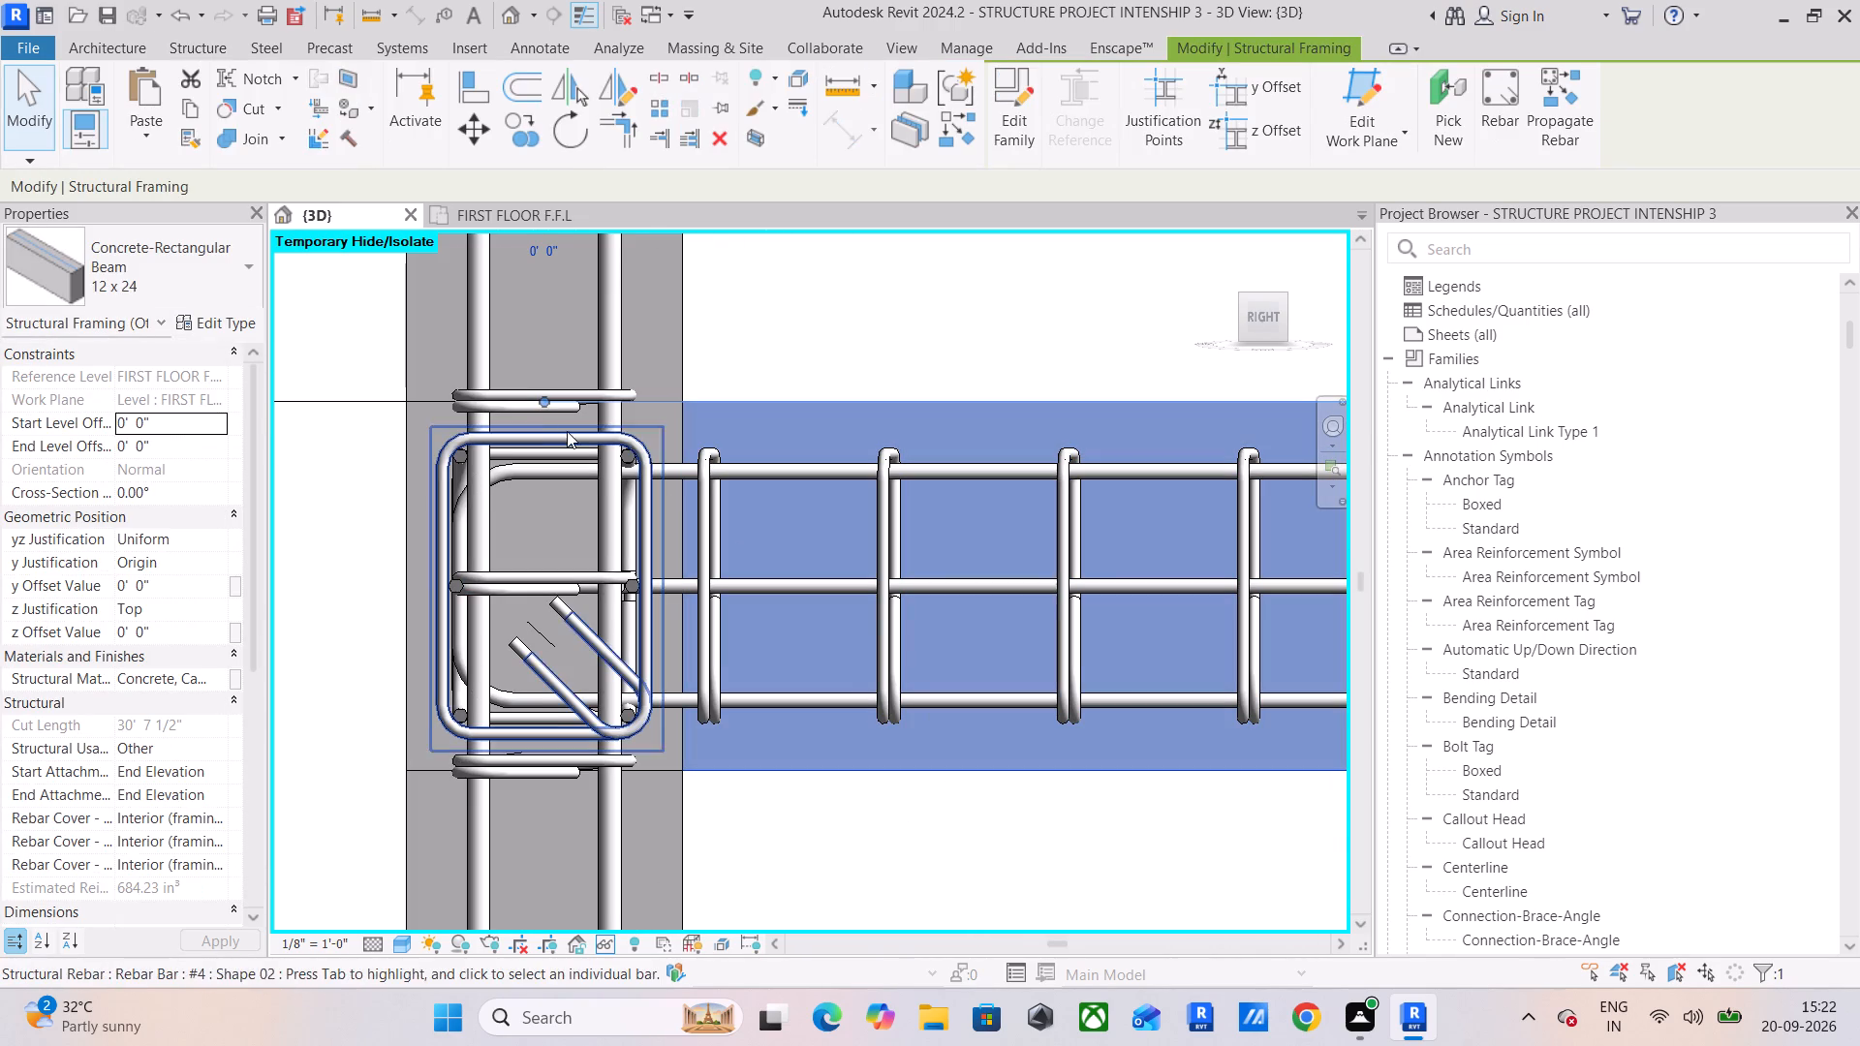
click(185, 40)
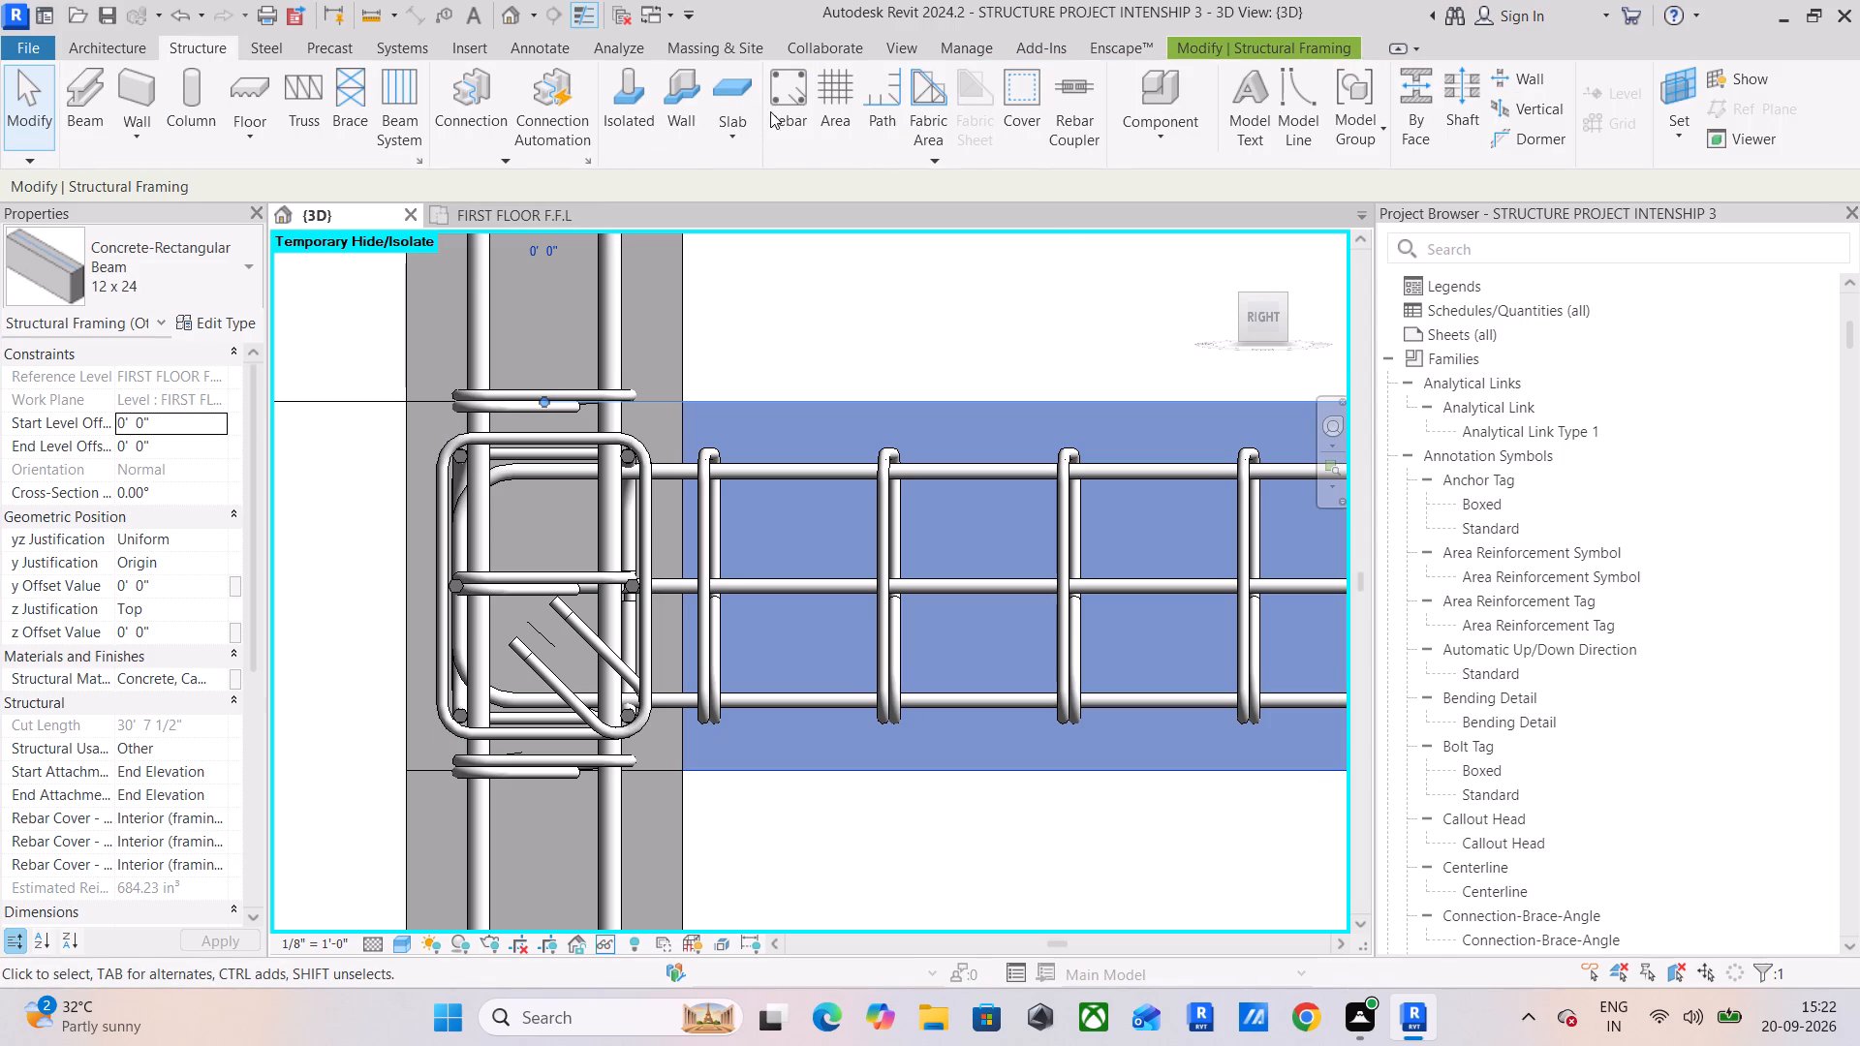
click(1015, 116)
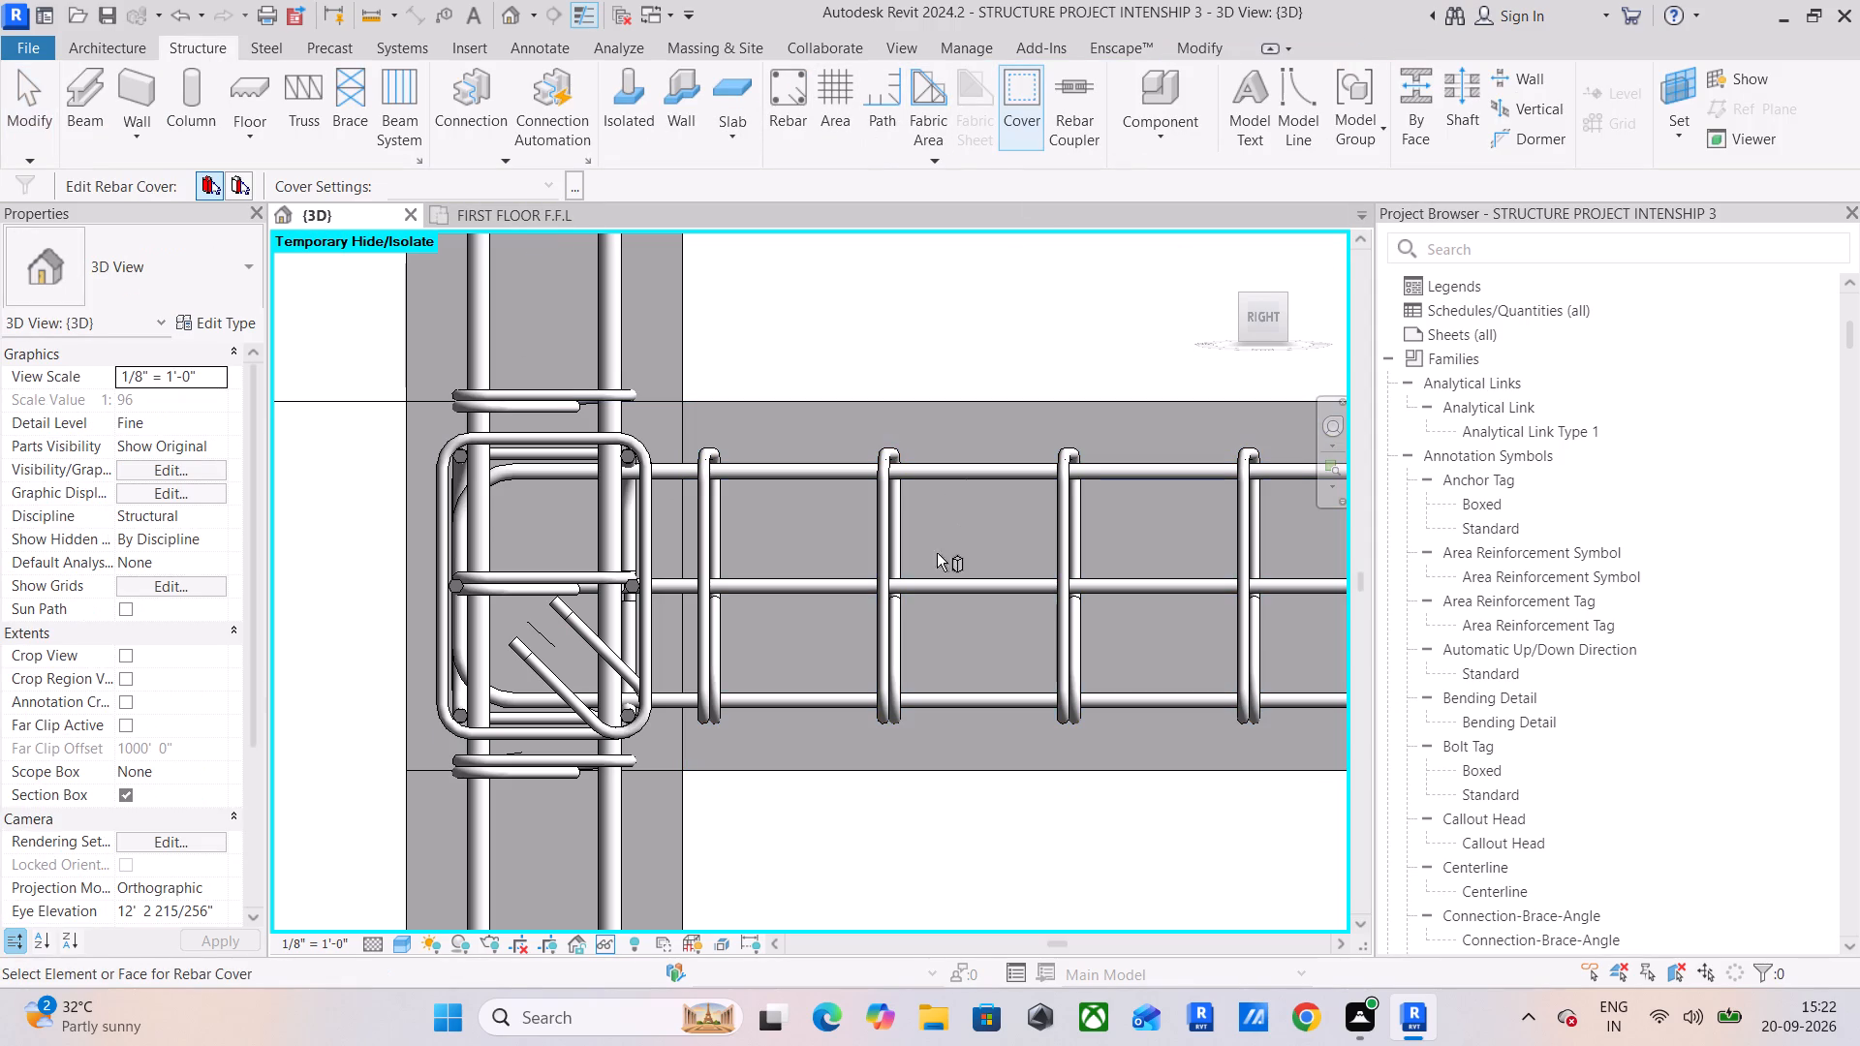
click(927, 762)
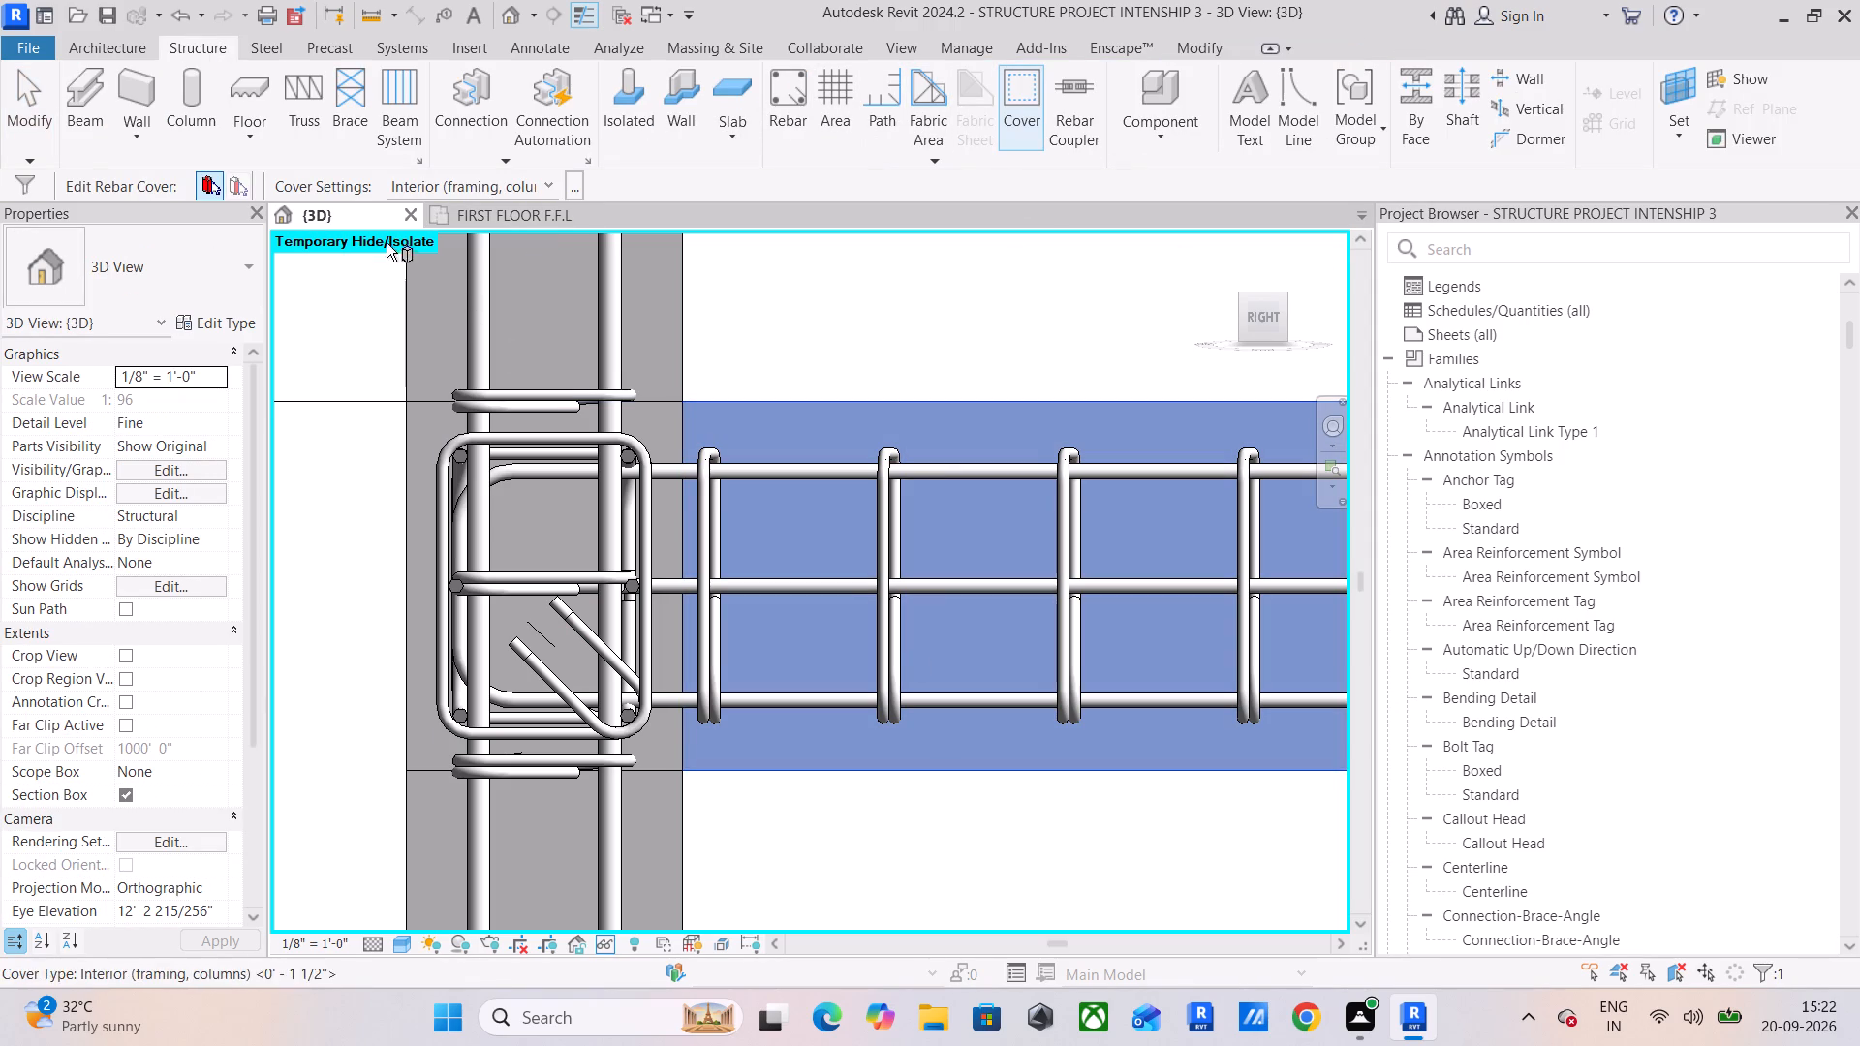
click(483, 188)
click(574, 215)
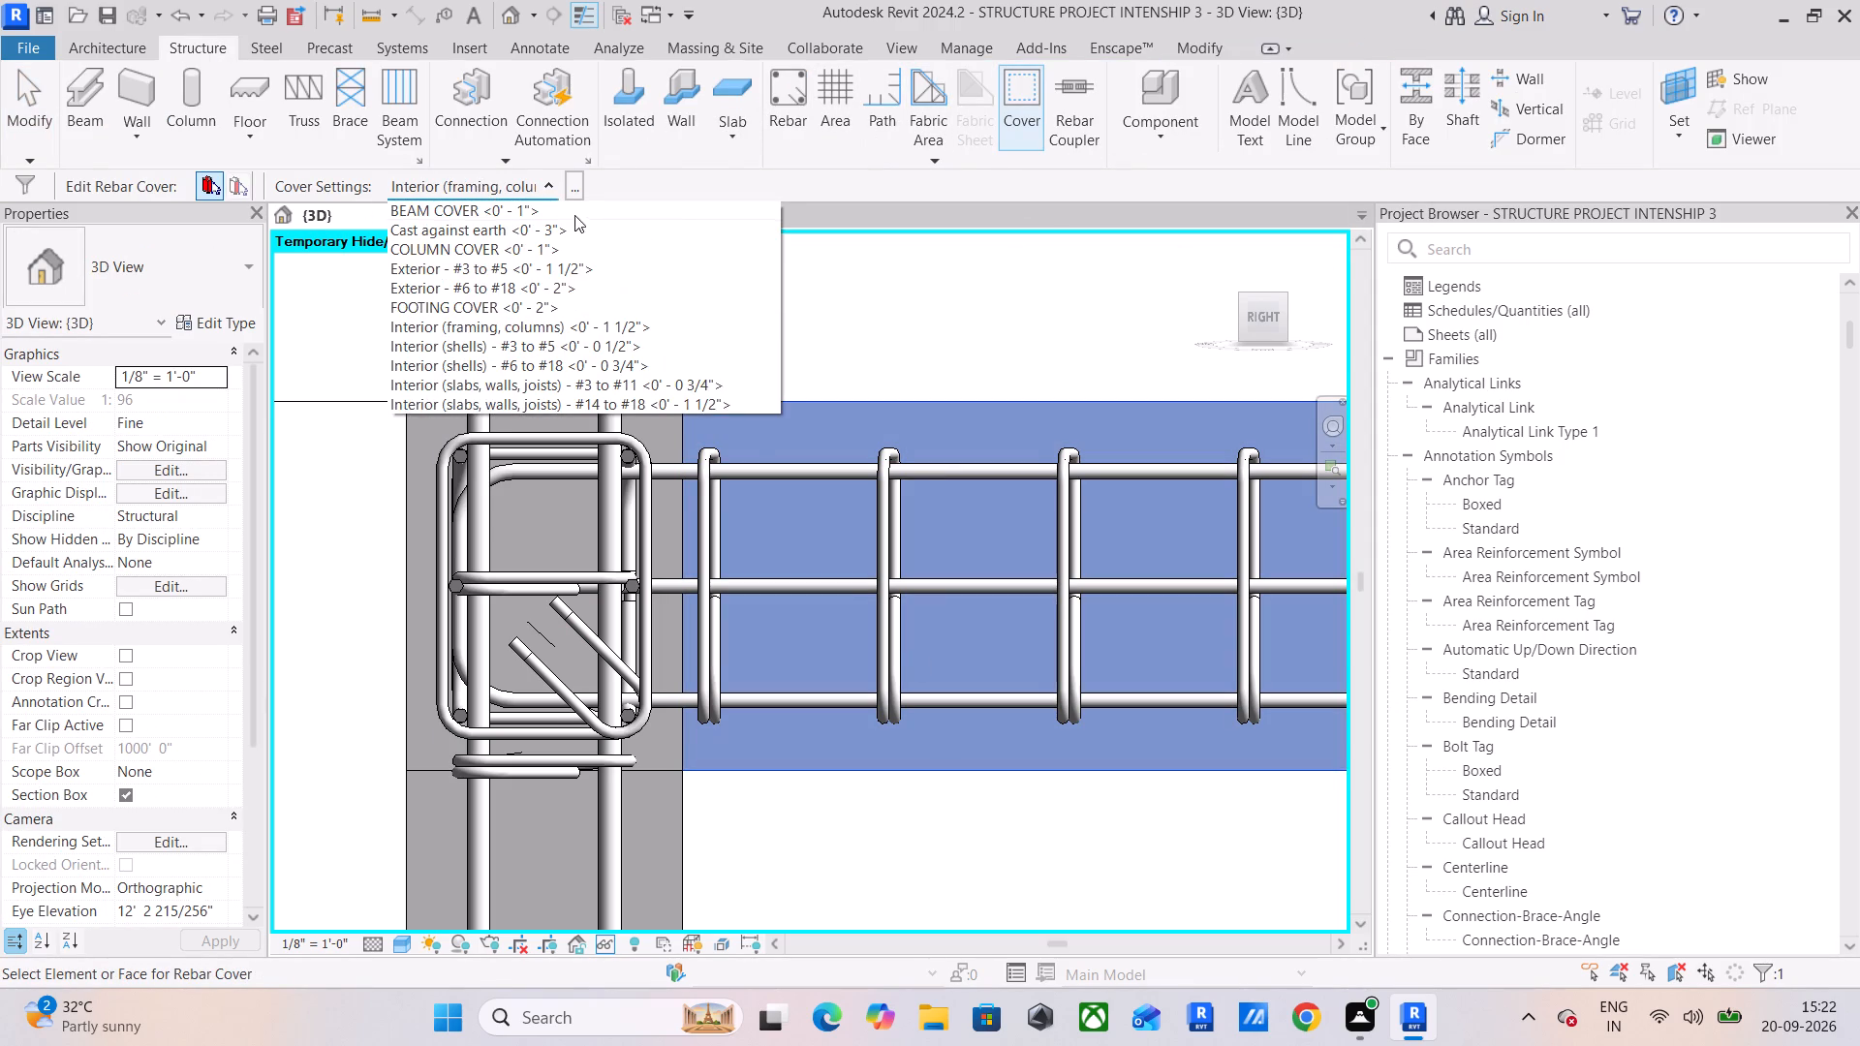
Check the rebar cover settings of the long beam and the cross-section beam at the second column, and end the Cover command.
scroll(716, 492, down, 4)
middle_drag(730, 508, 492, 506)
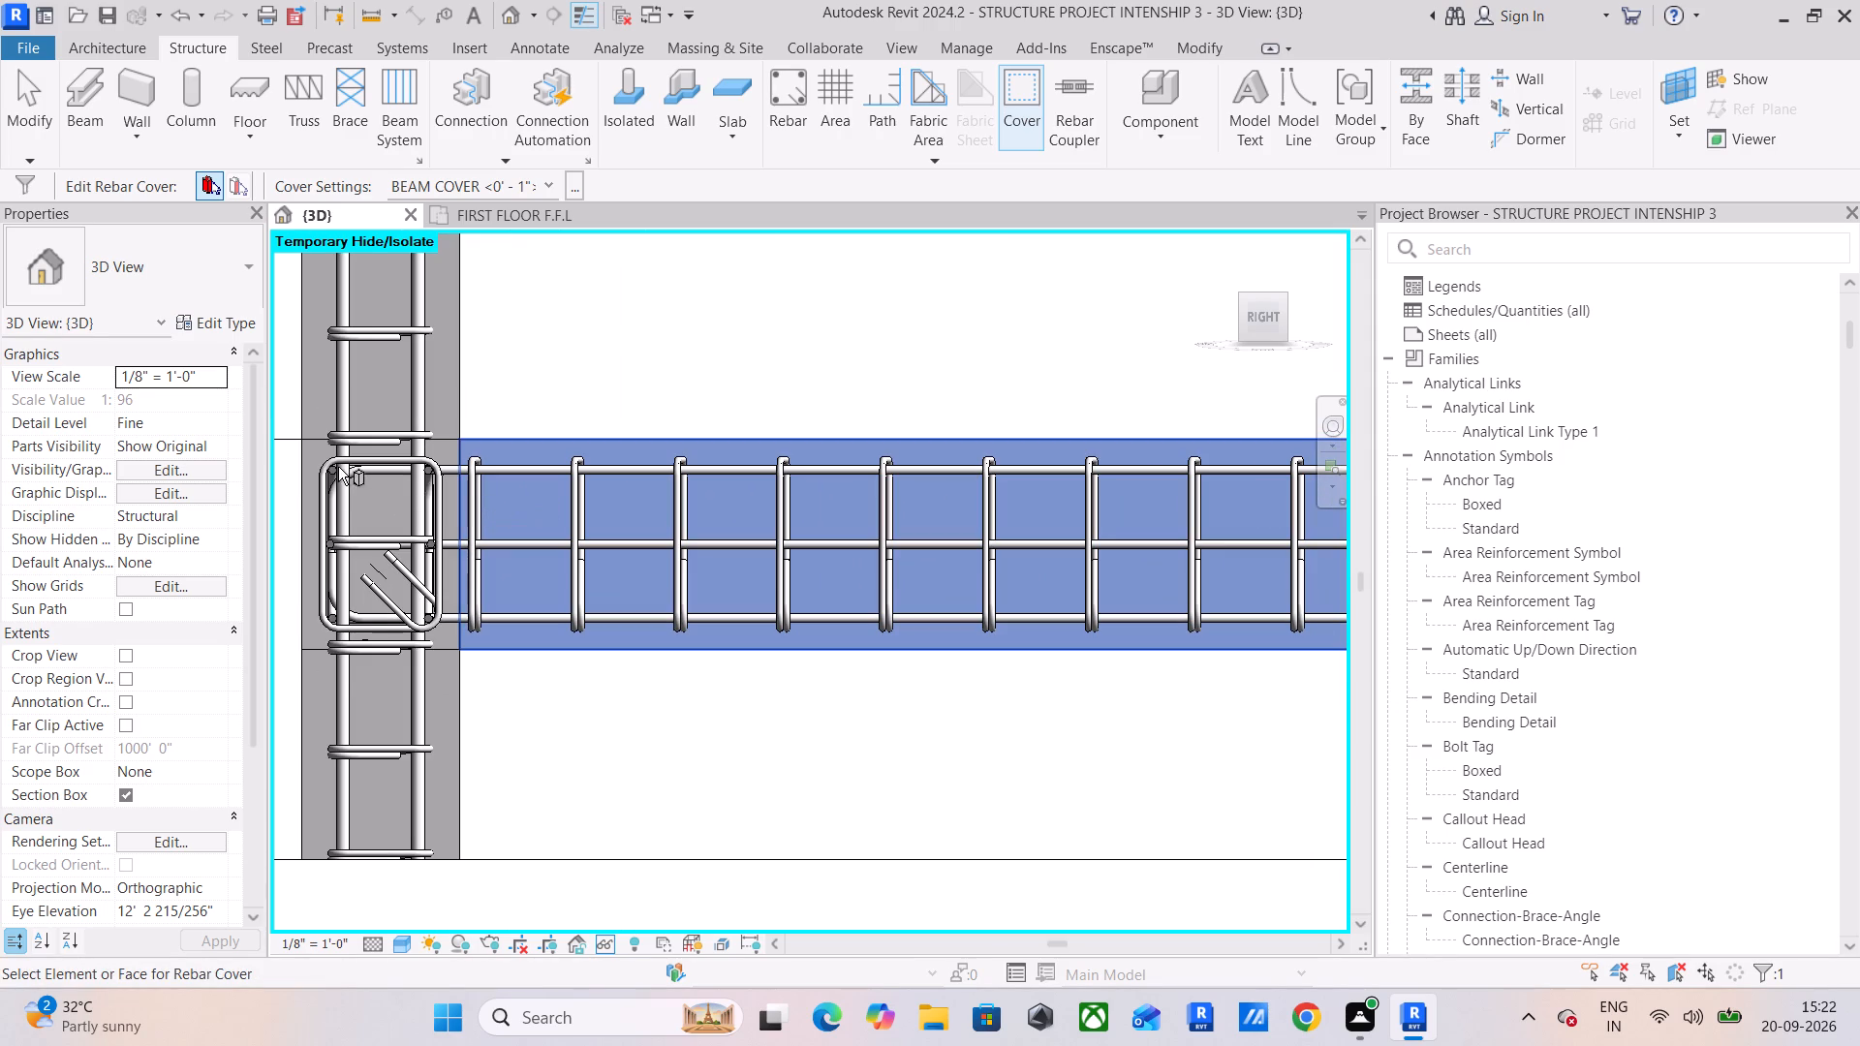
scroll(338, 467, up, 6)
middle_drag(387, 466, 505, 469)
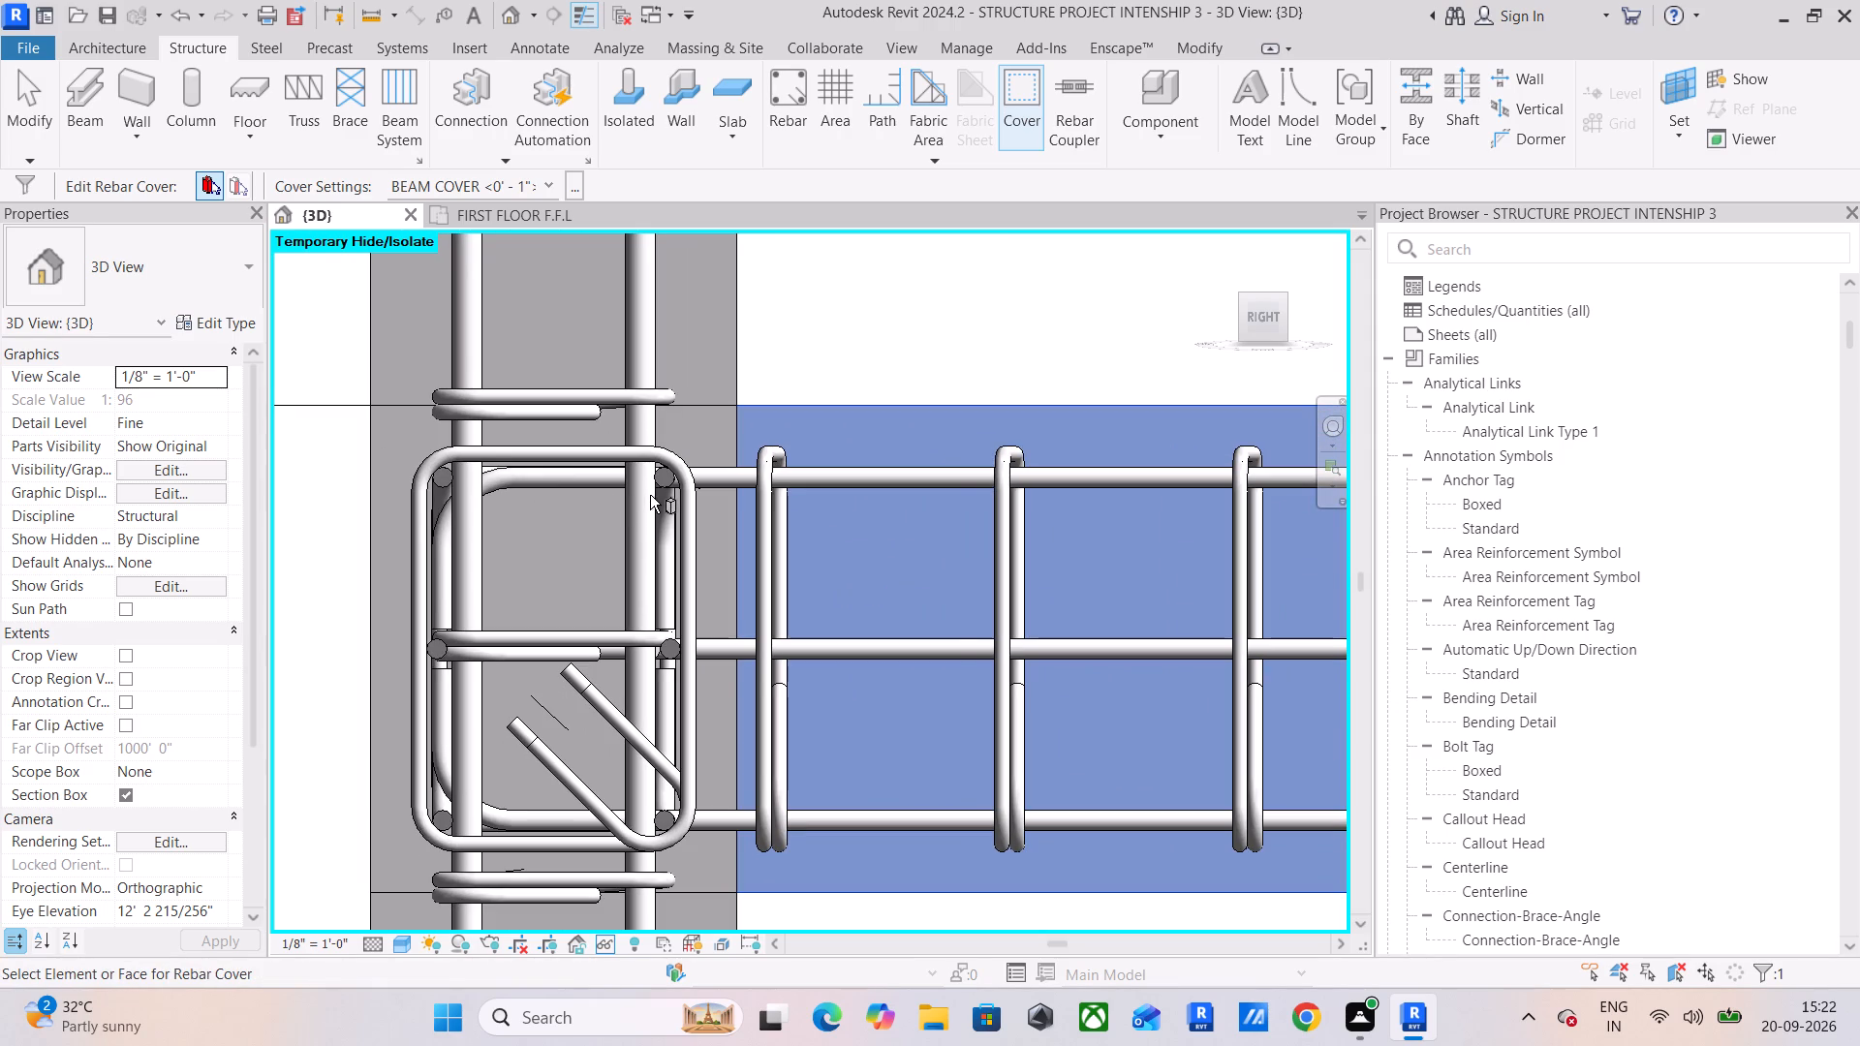
scroll(650, 495, down, 10)
middle_drag(697, 499, 517, 515)
scroll(573, 526, up, 1)
scroll(613, 517, down, 4)
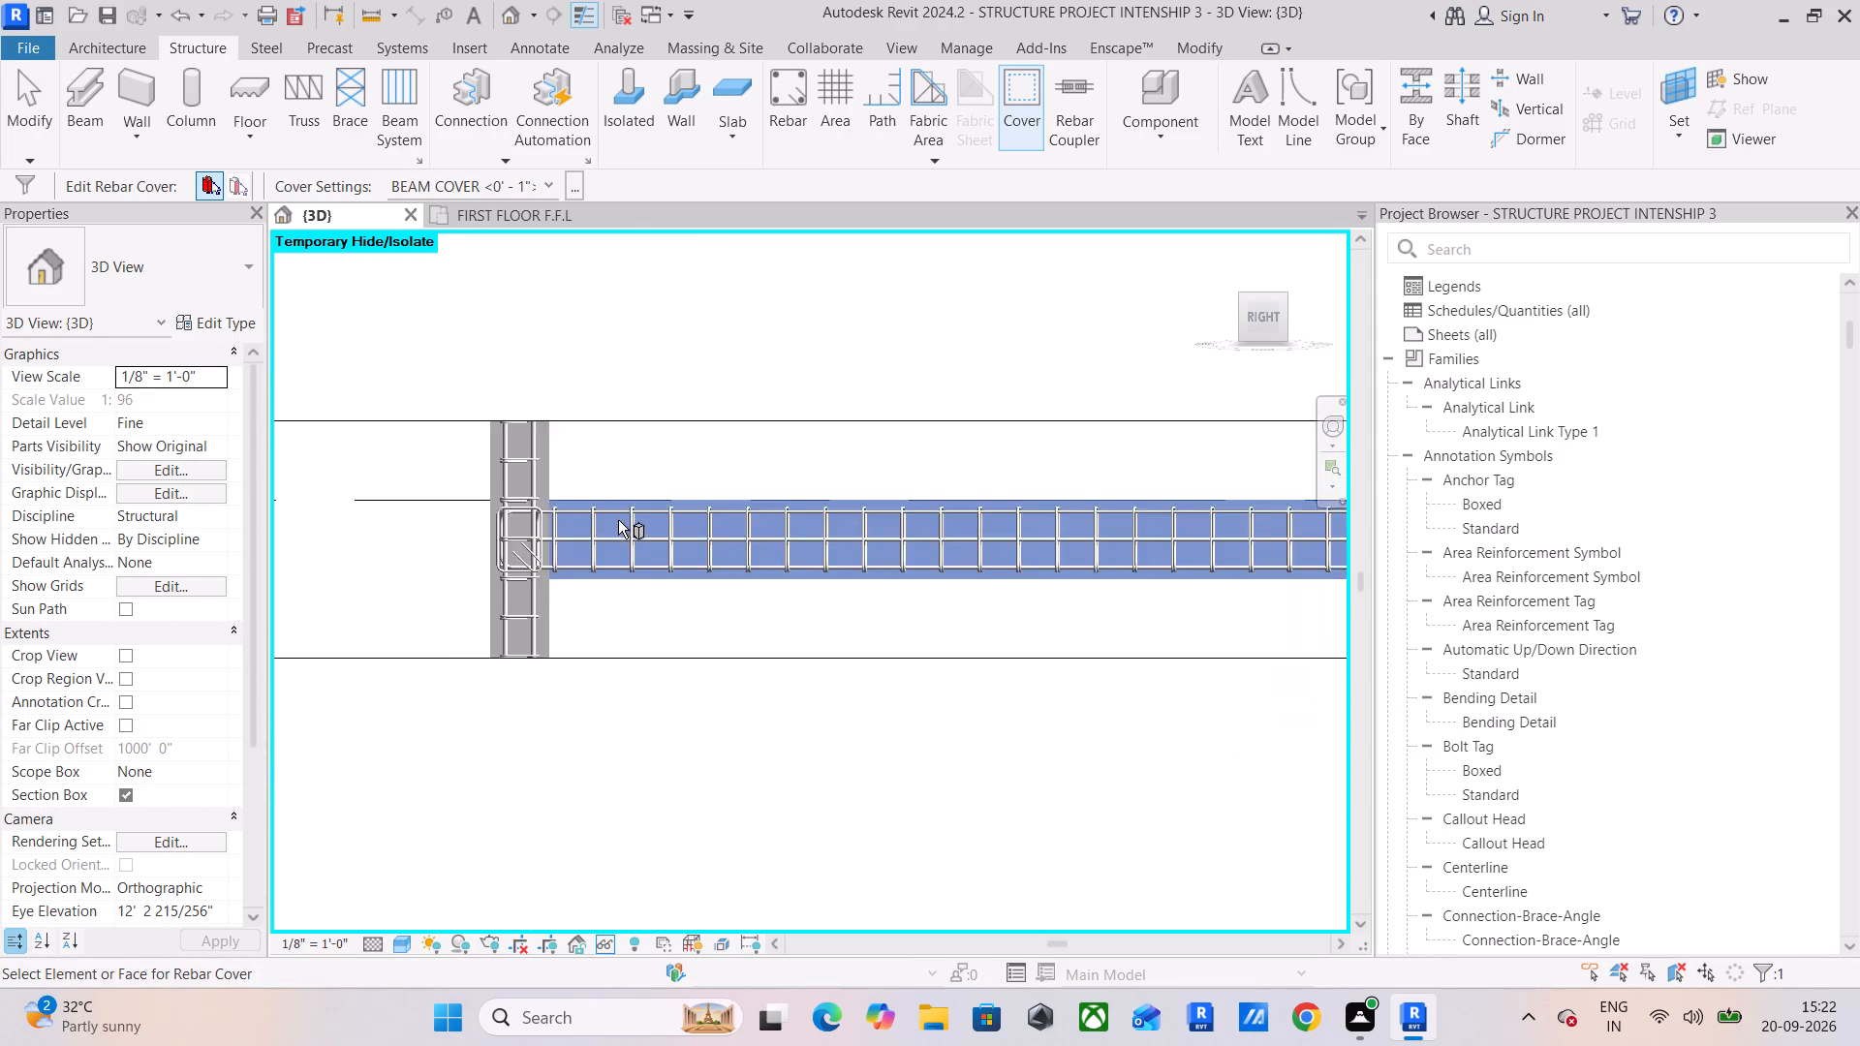
scroll(618, 520, down, 1)
middle_drag(730, 519, 415, 539)
scroll(432, 563, up, 1)
scroll(735, 584, down, 4)
middle_drag(844, 581, 400, 531)
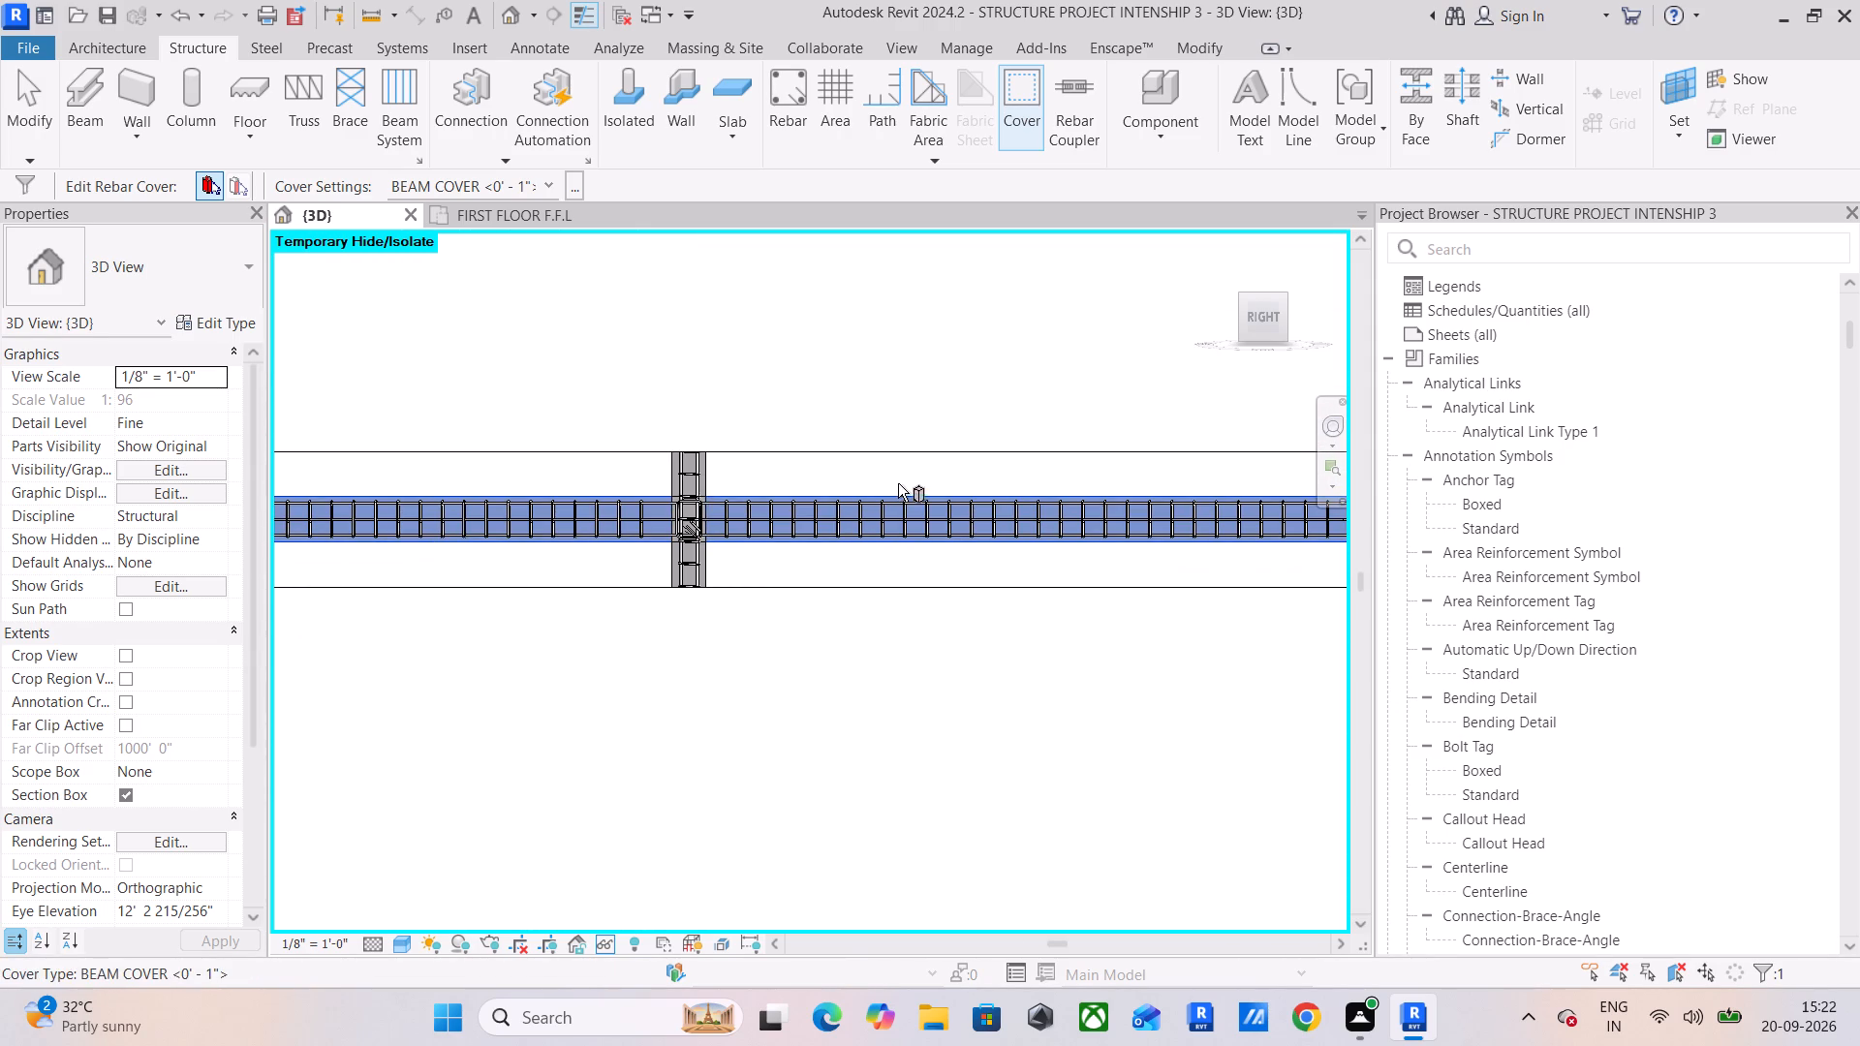
scroll(703, 482, up, 11)
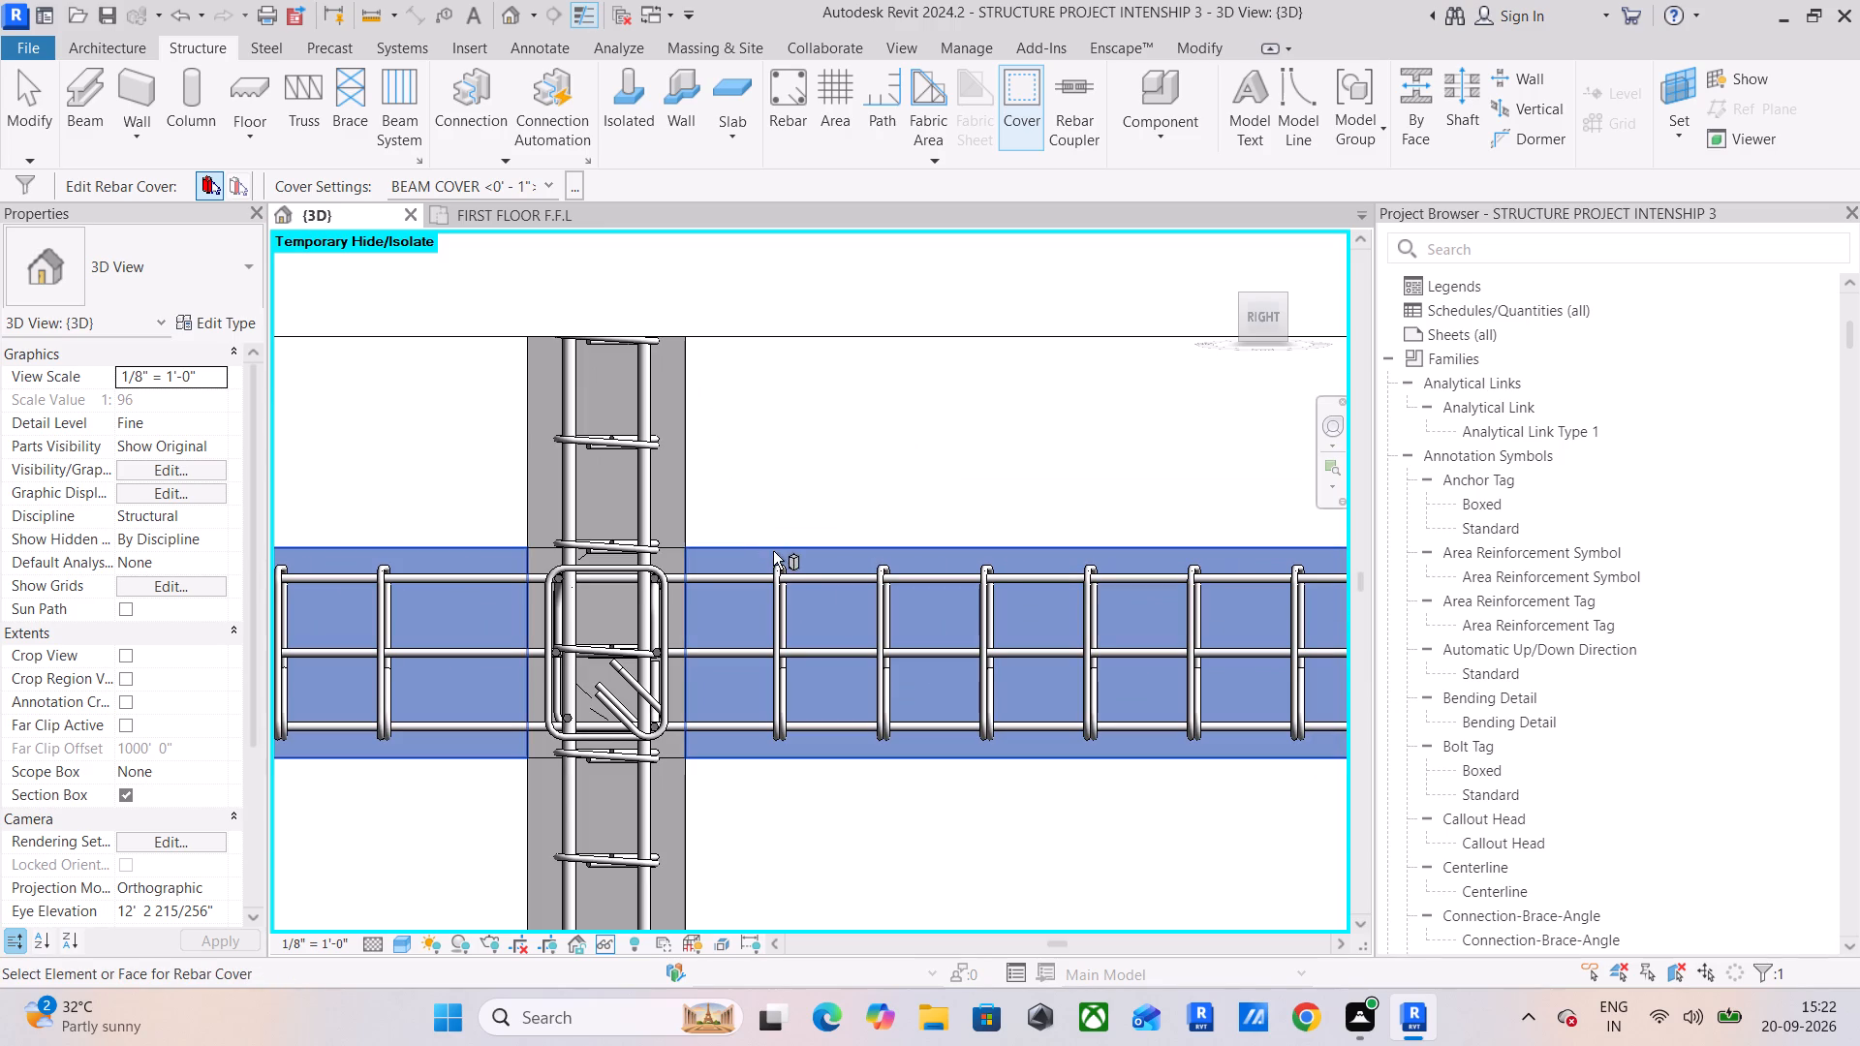
click(679, 554)
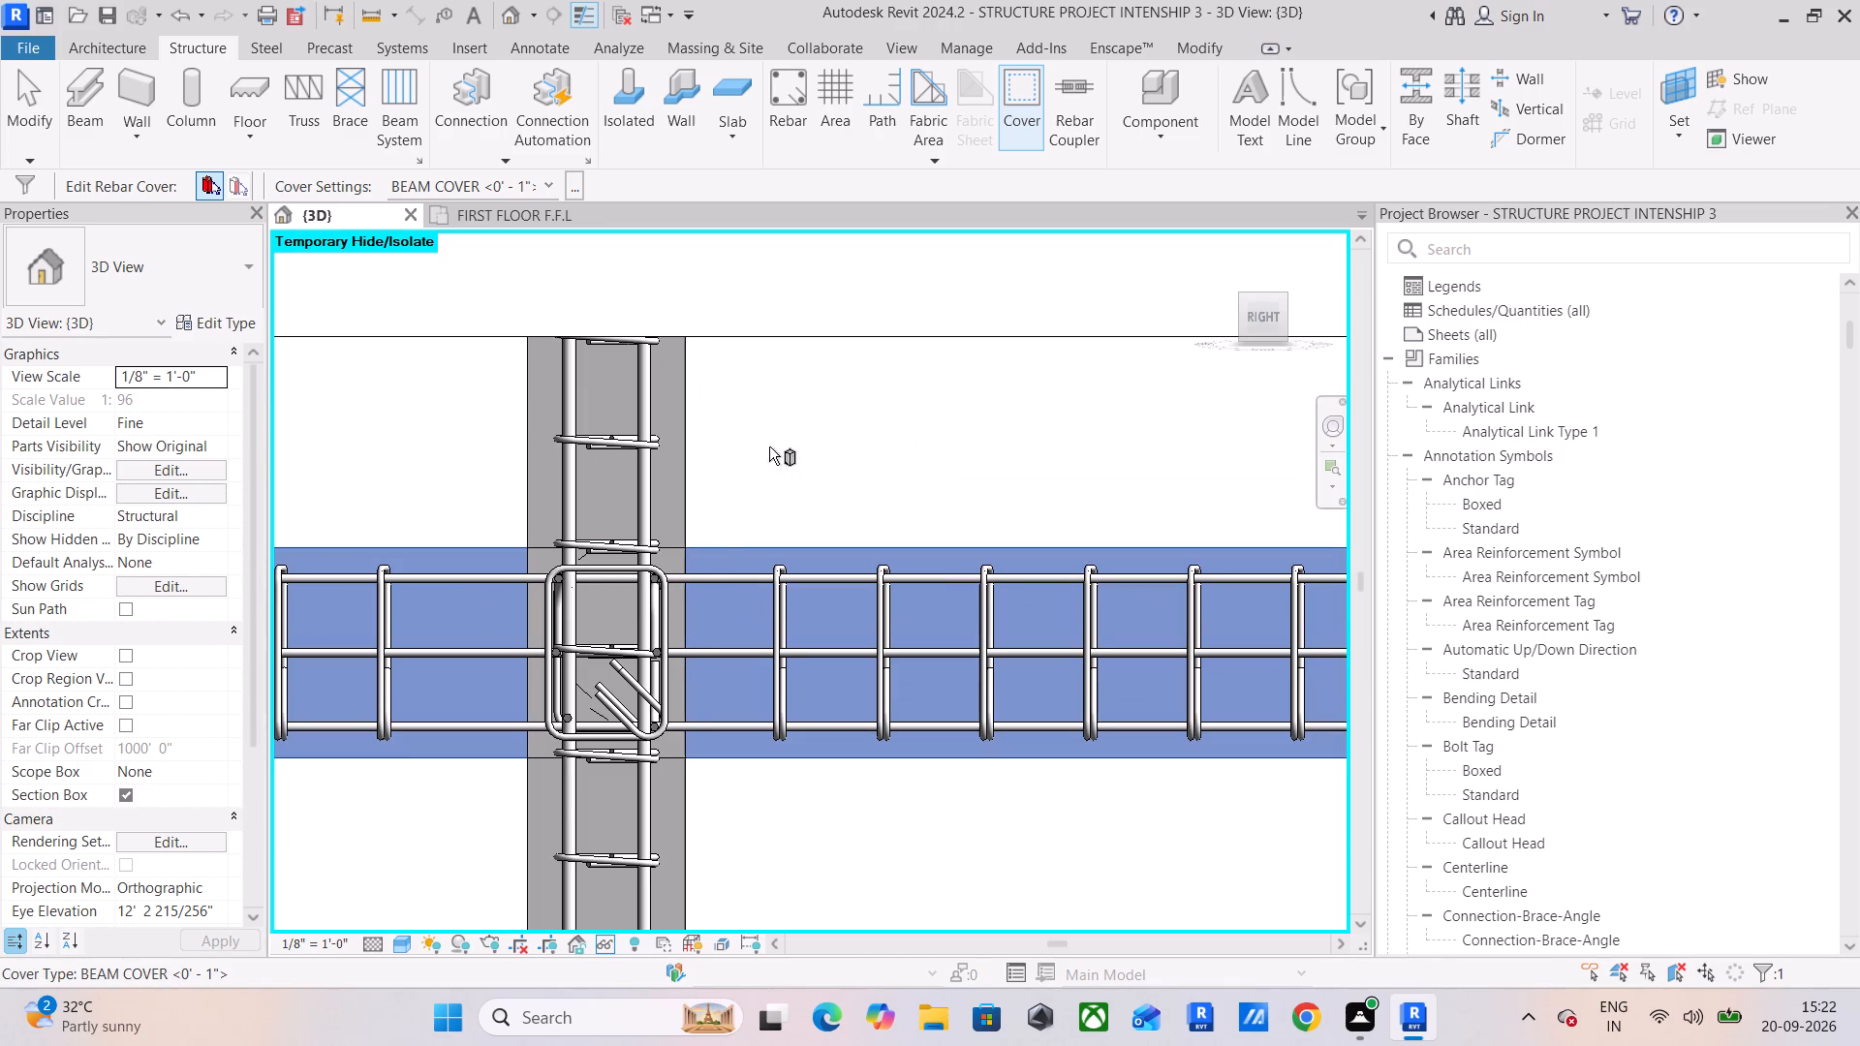
click(669, 549)
click(780, 475)
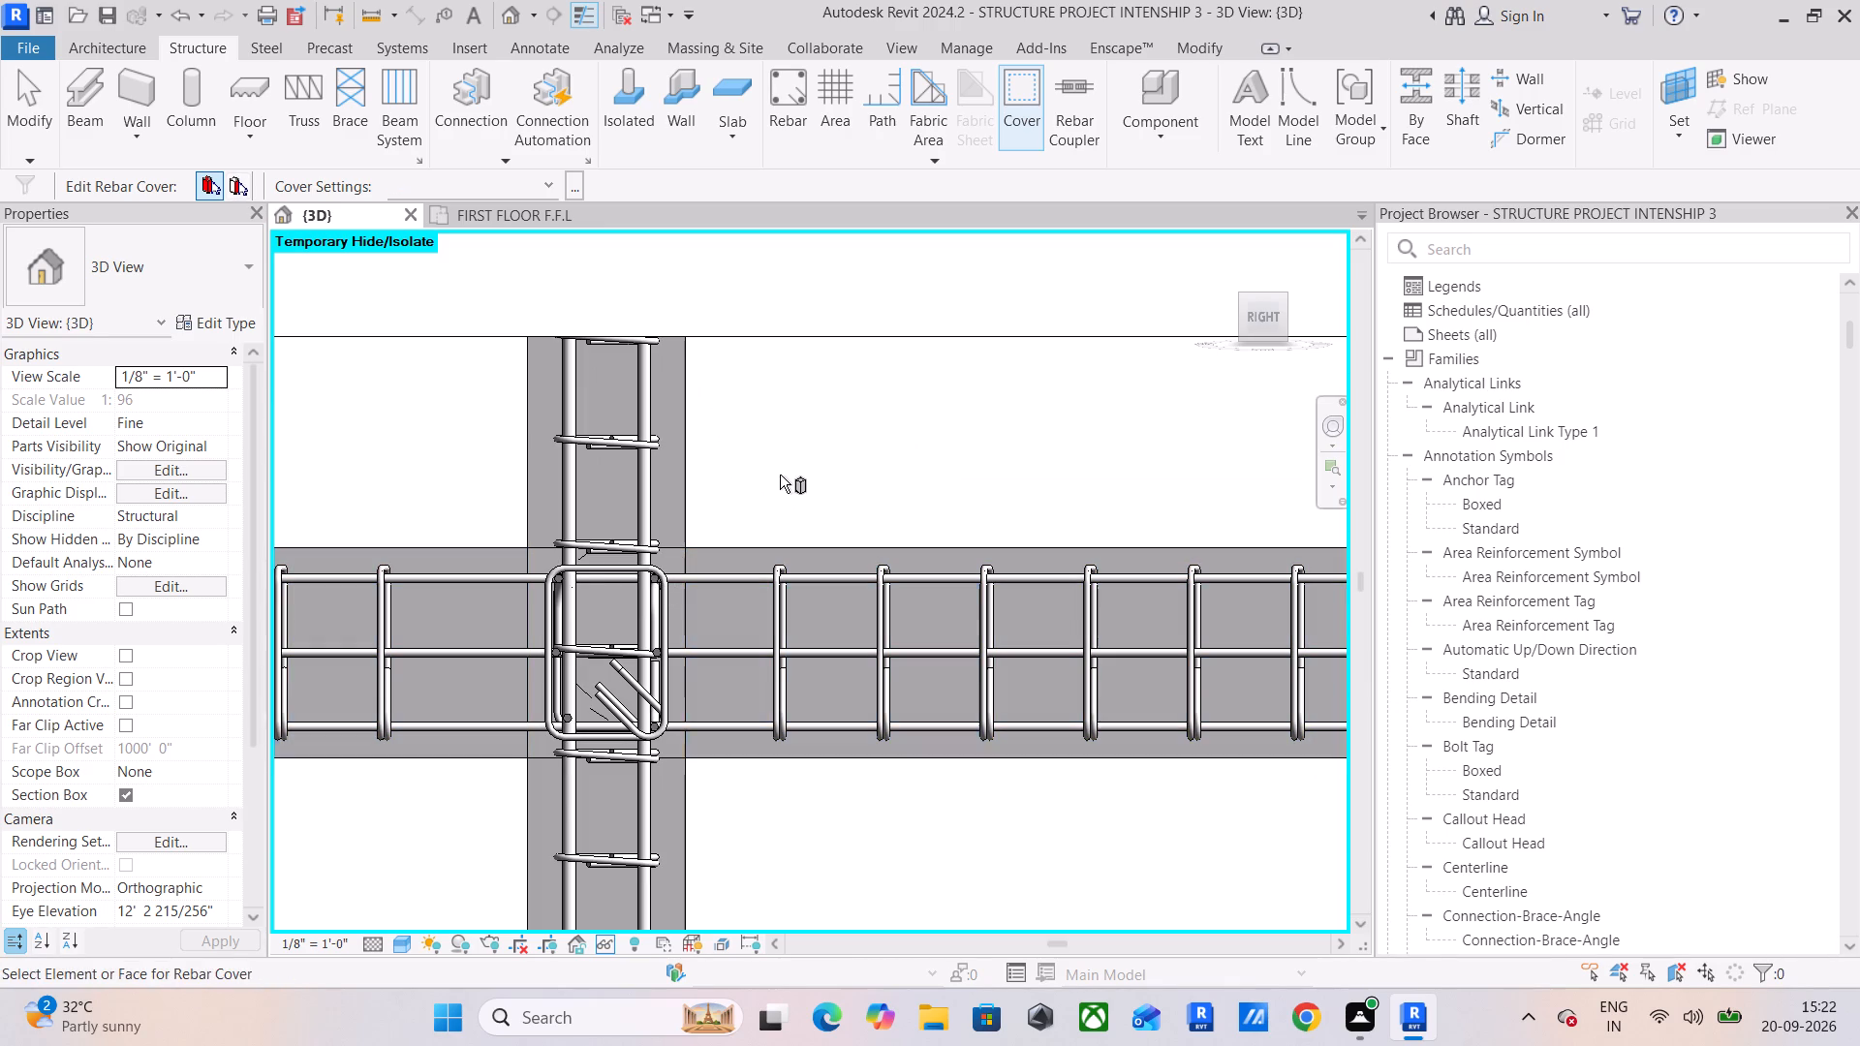
click(680, 551)
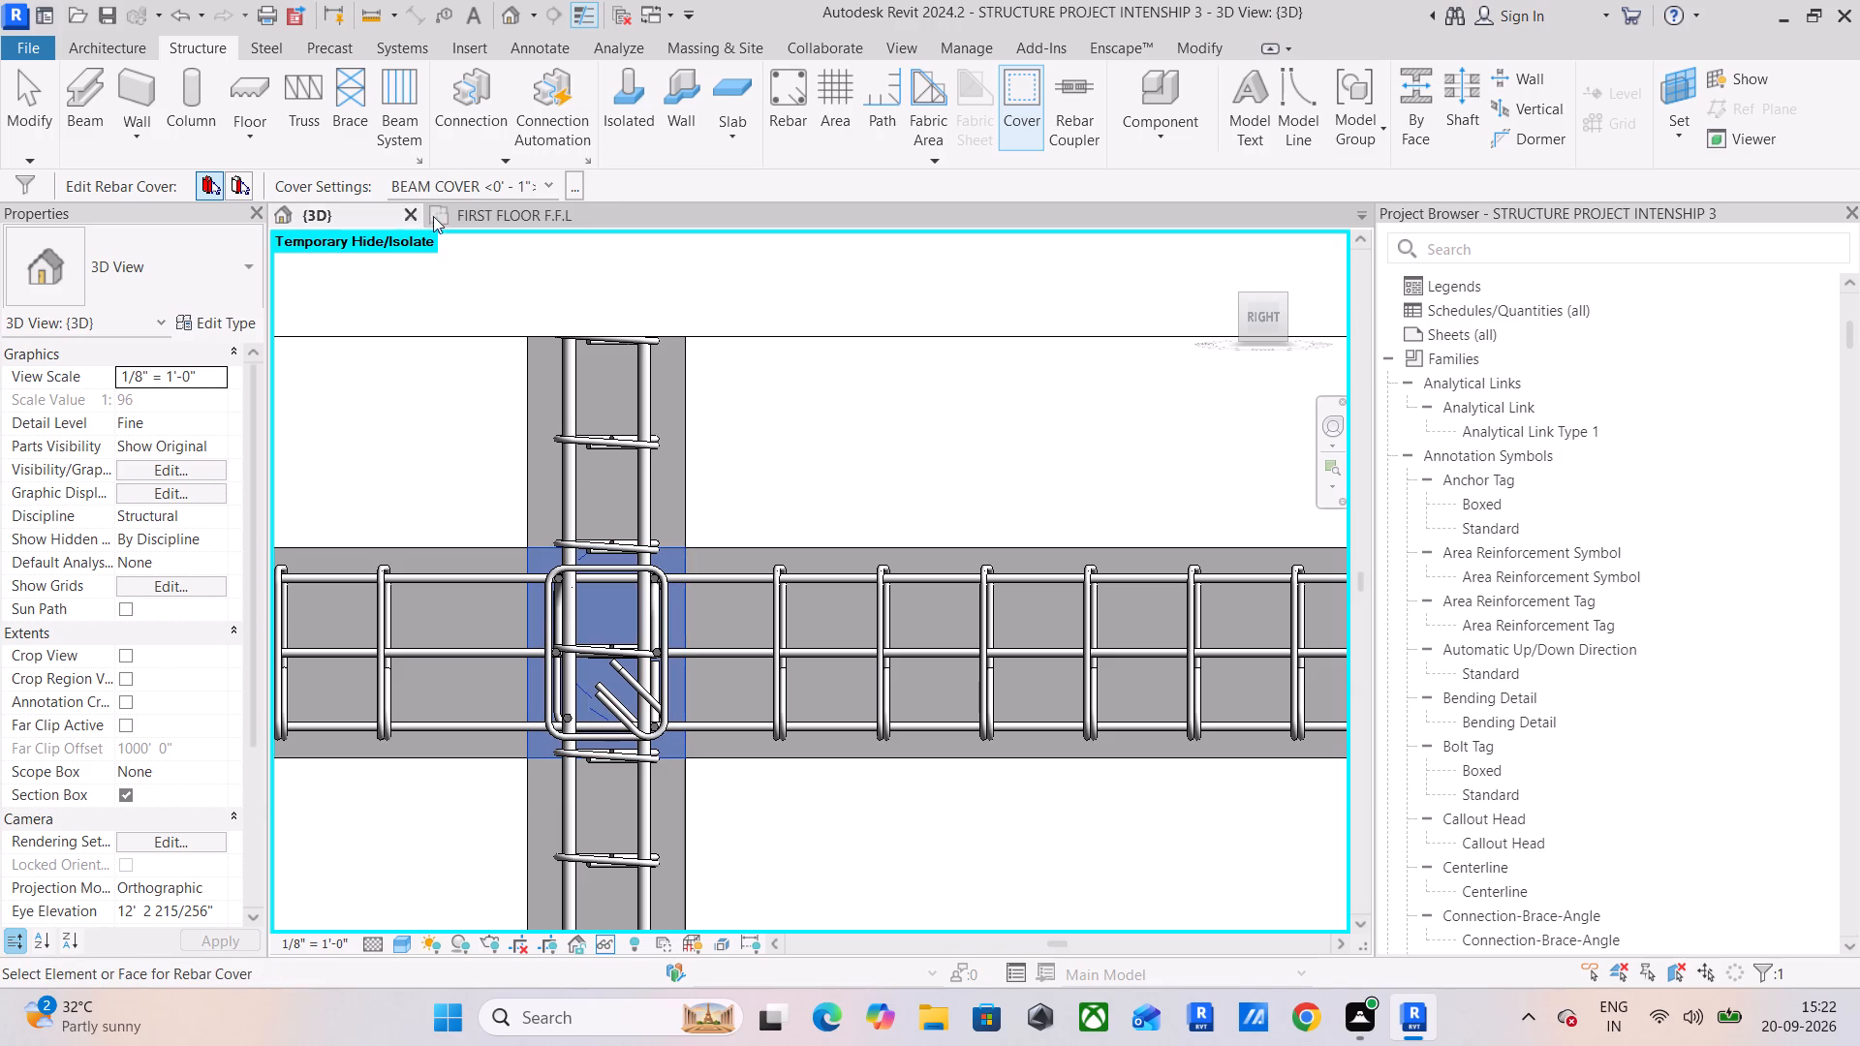
key(Escape)
key(Escape)
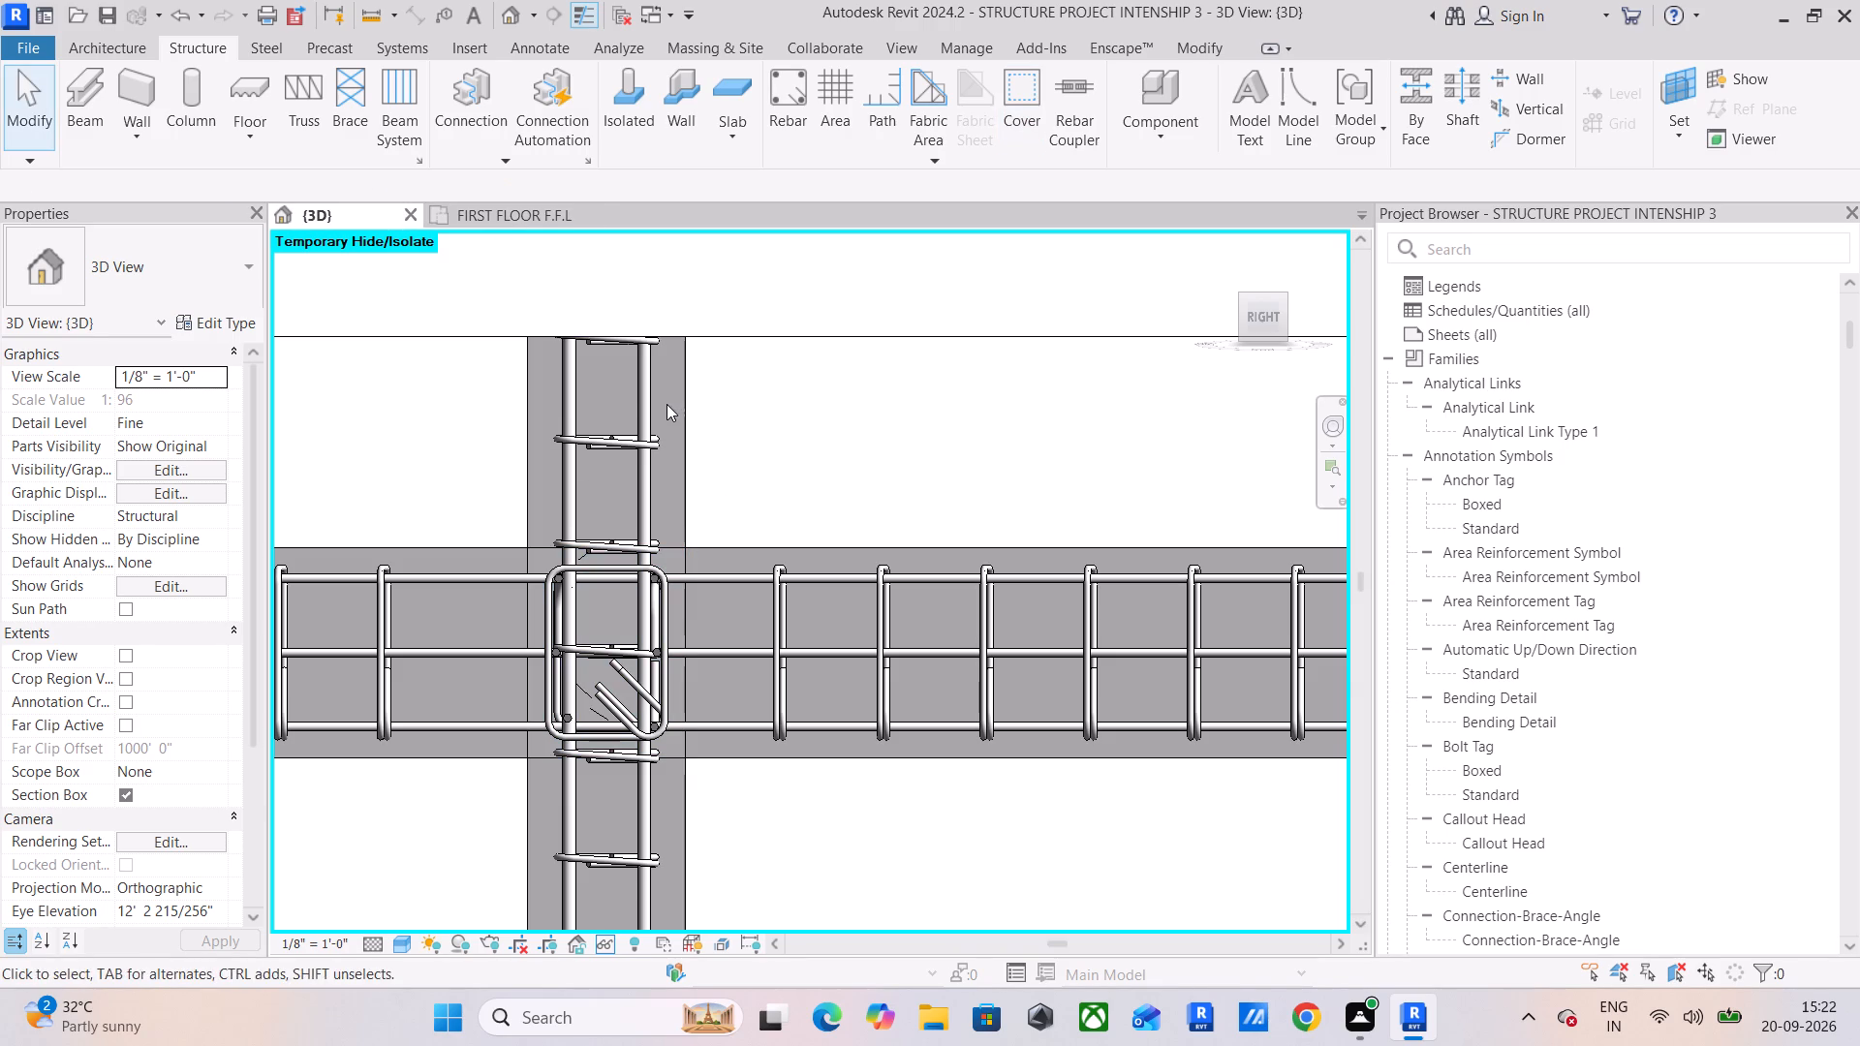
key(Escape)
Set the rebar cover of the 1'3" X 9" second column from the far end to COLUMN COVER <0' - 1">.
click(687, 456)
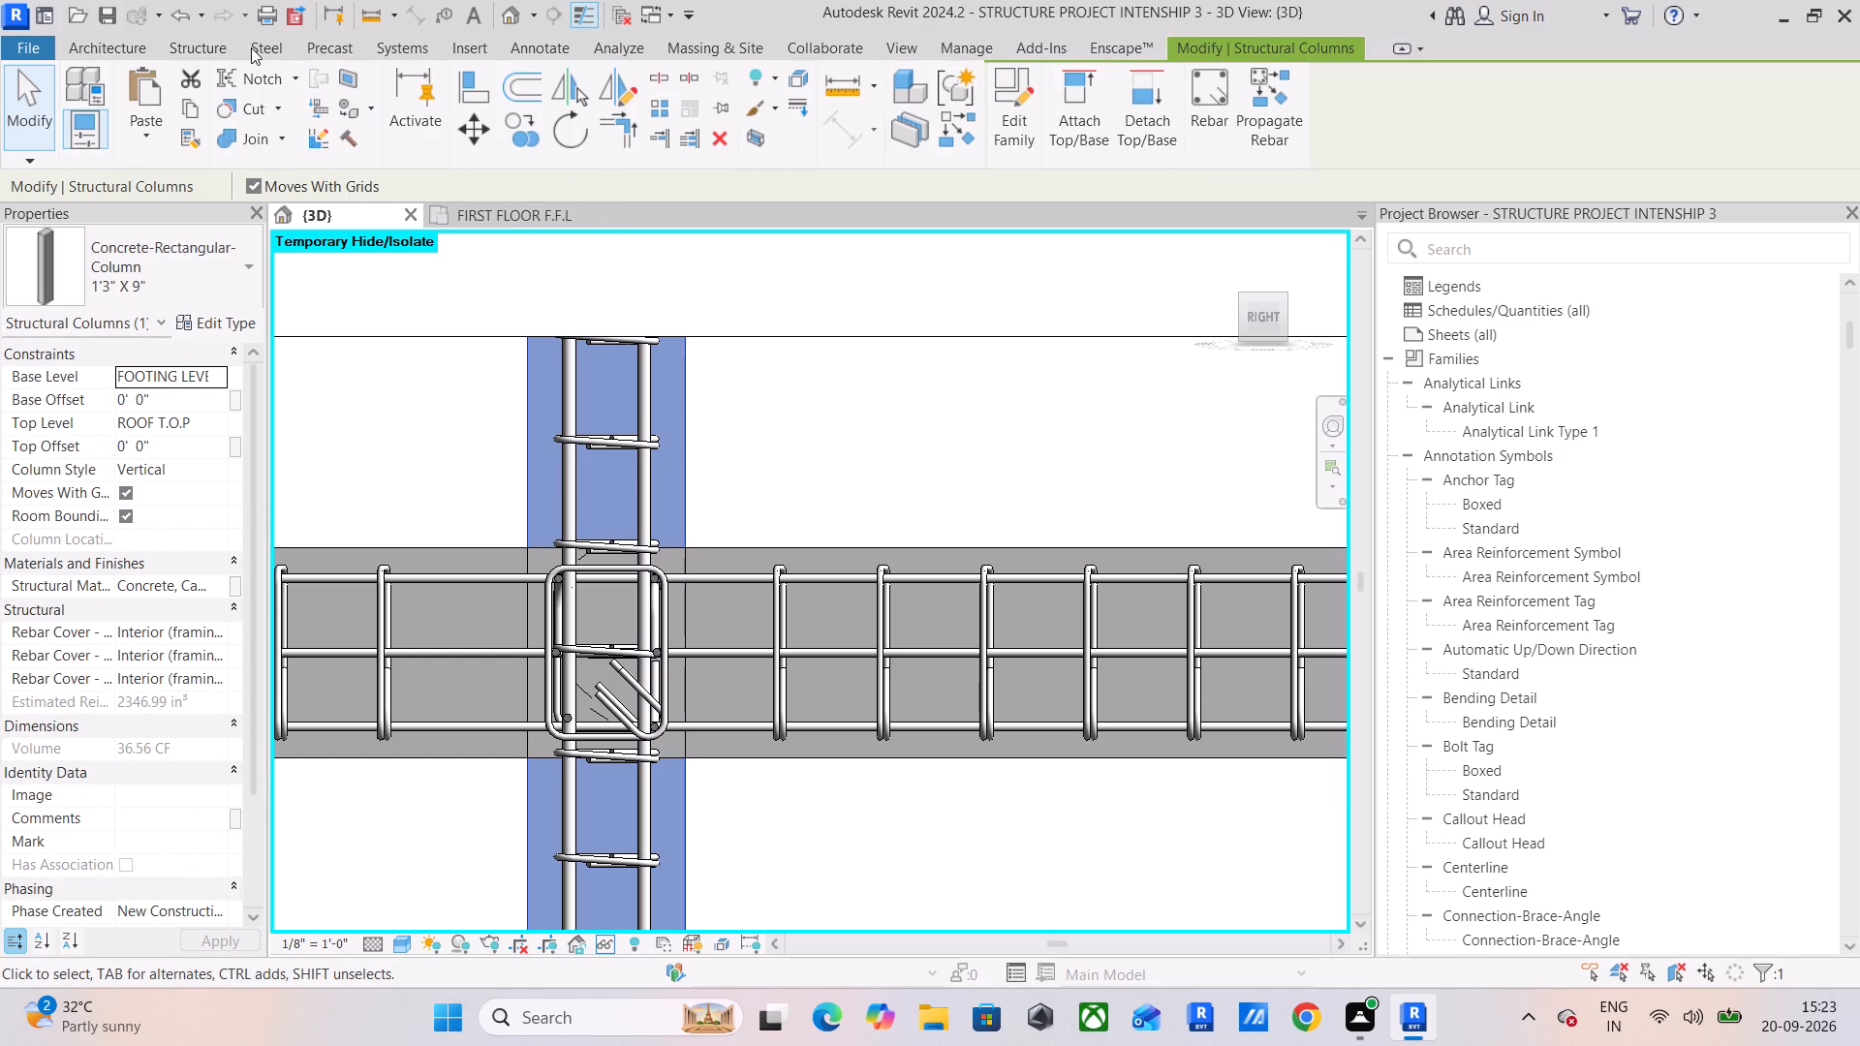
click(187, 57)
click(1013, 103)
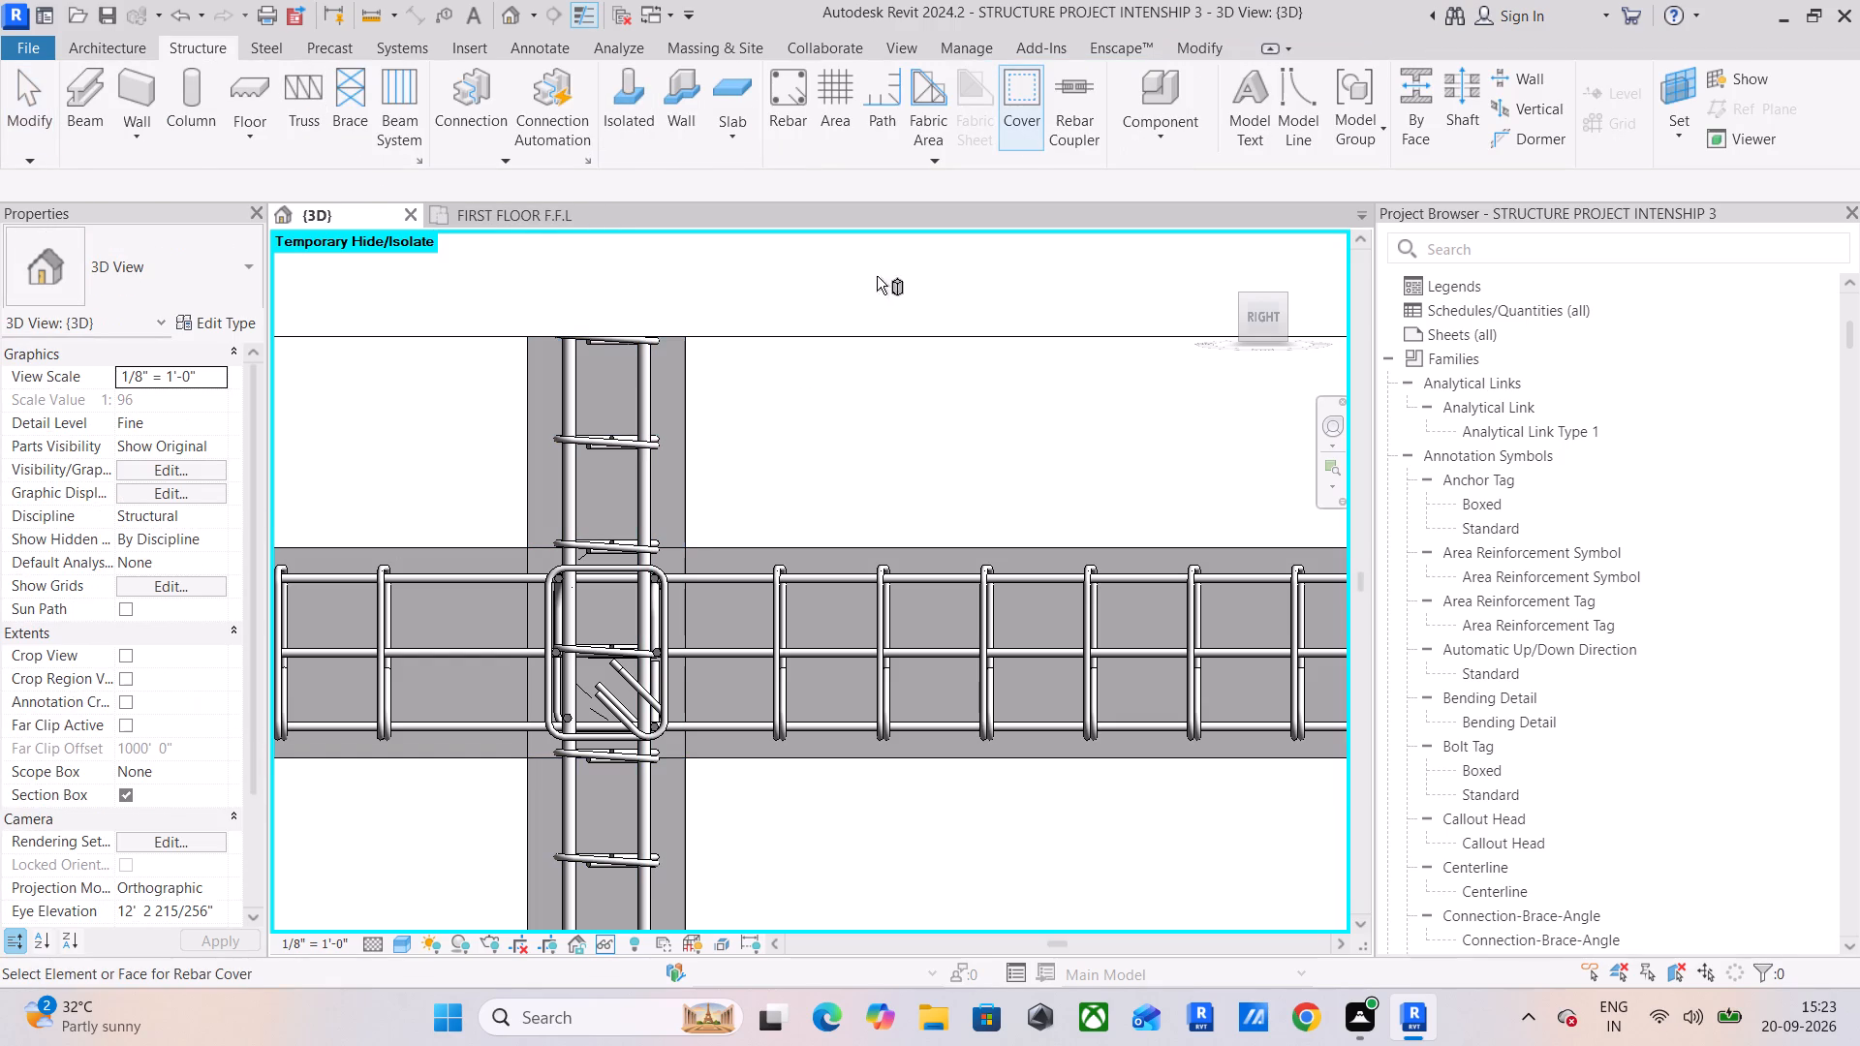
click(693, 430)
click(538, 182)
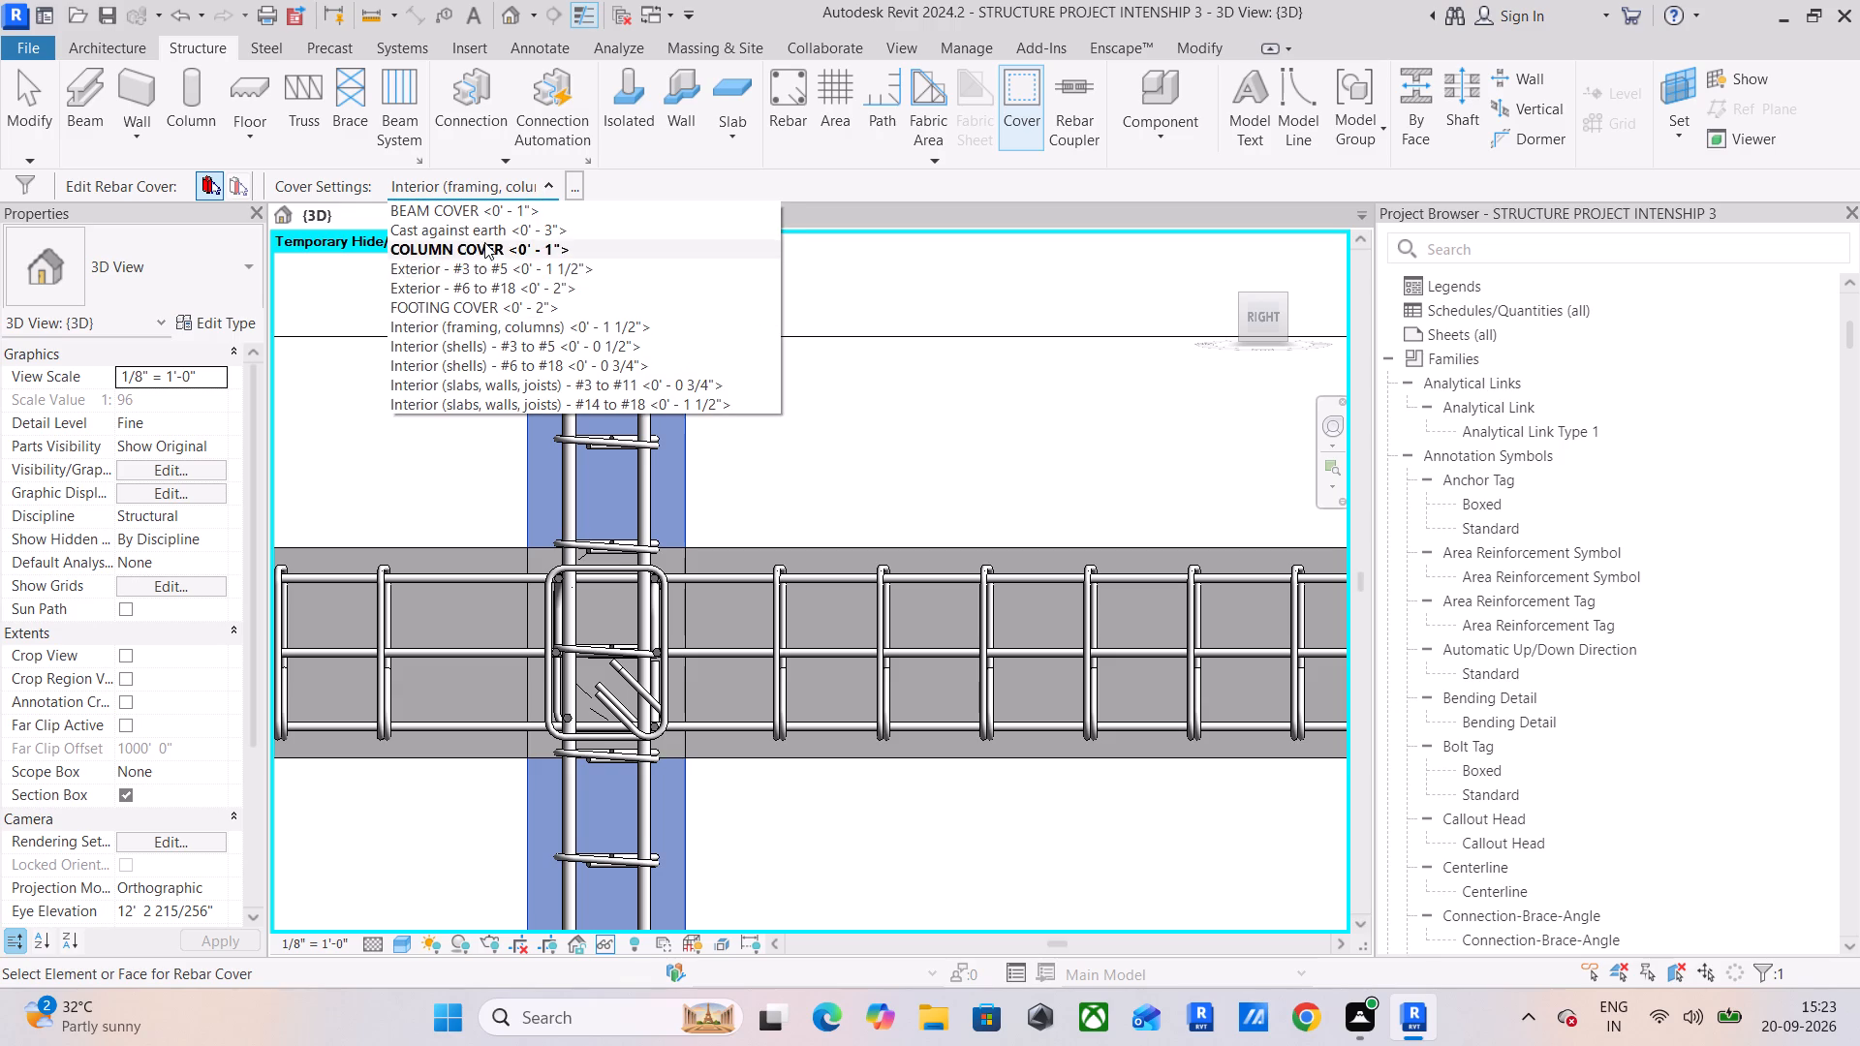
click(484, 242)
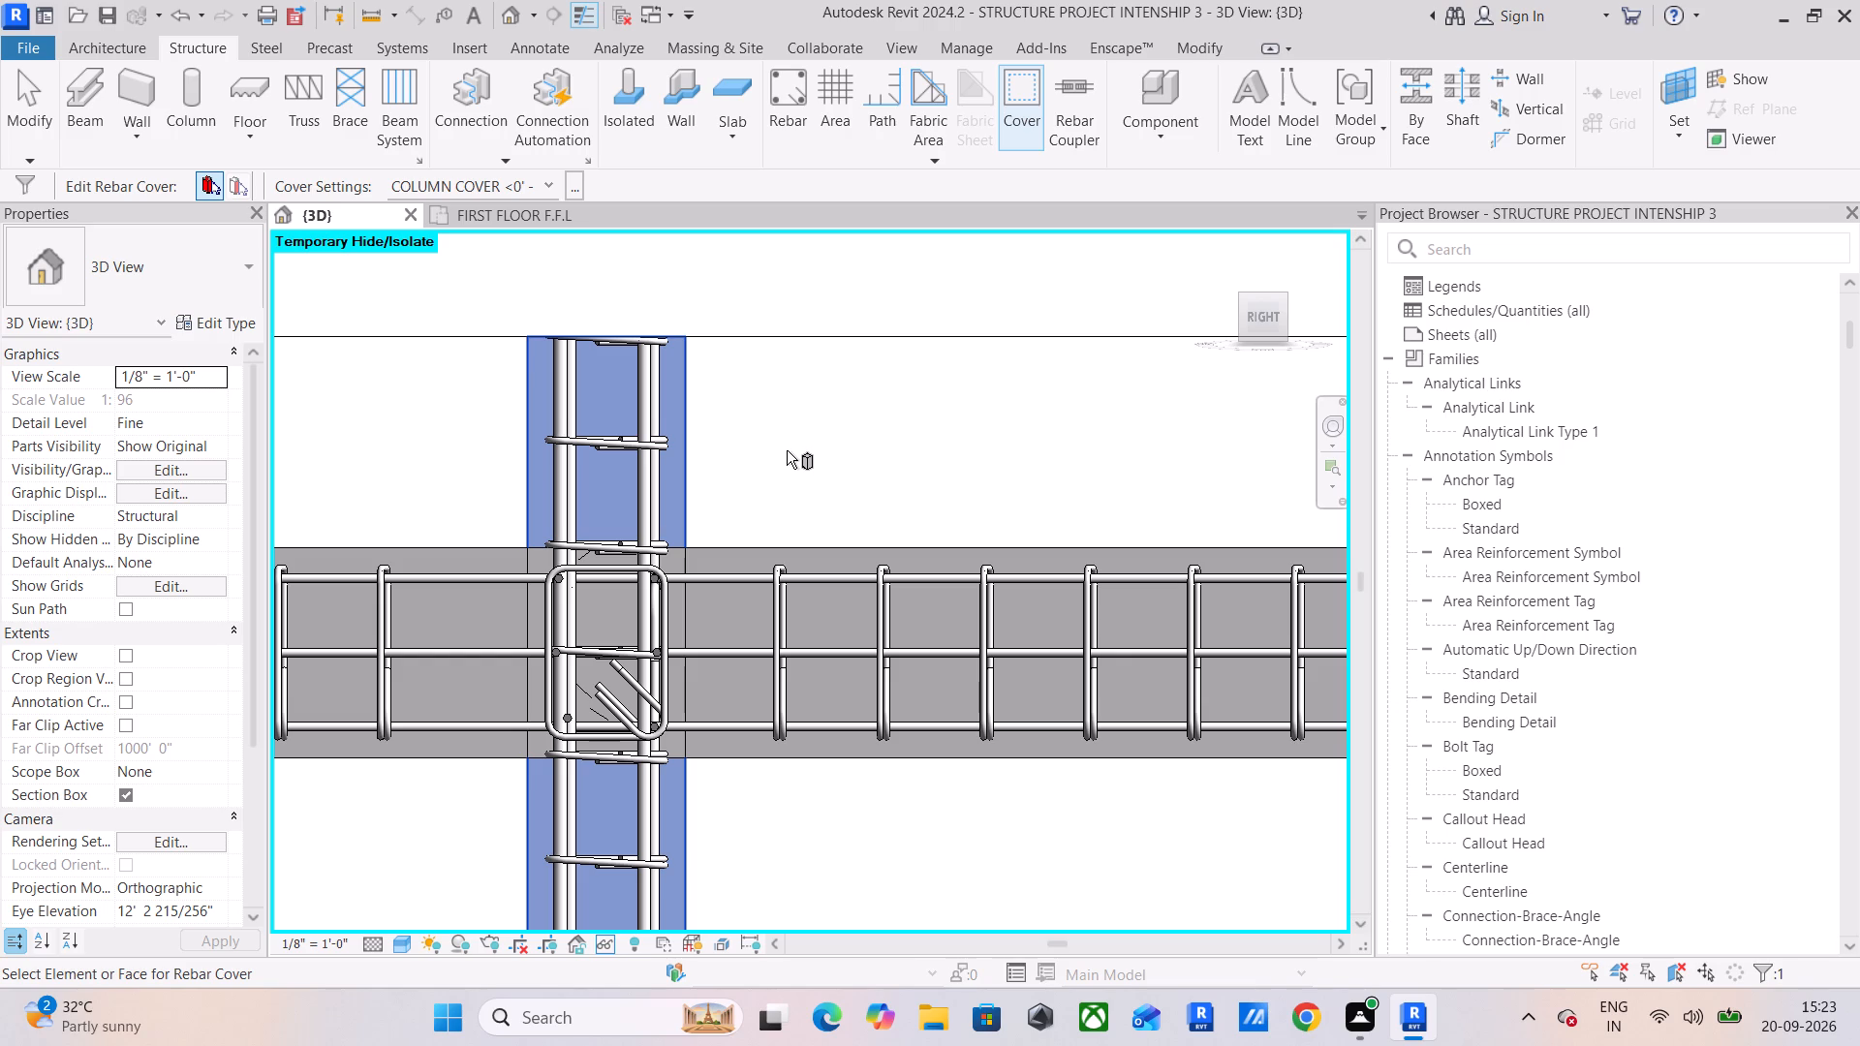
click(957, 463)
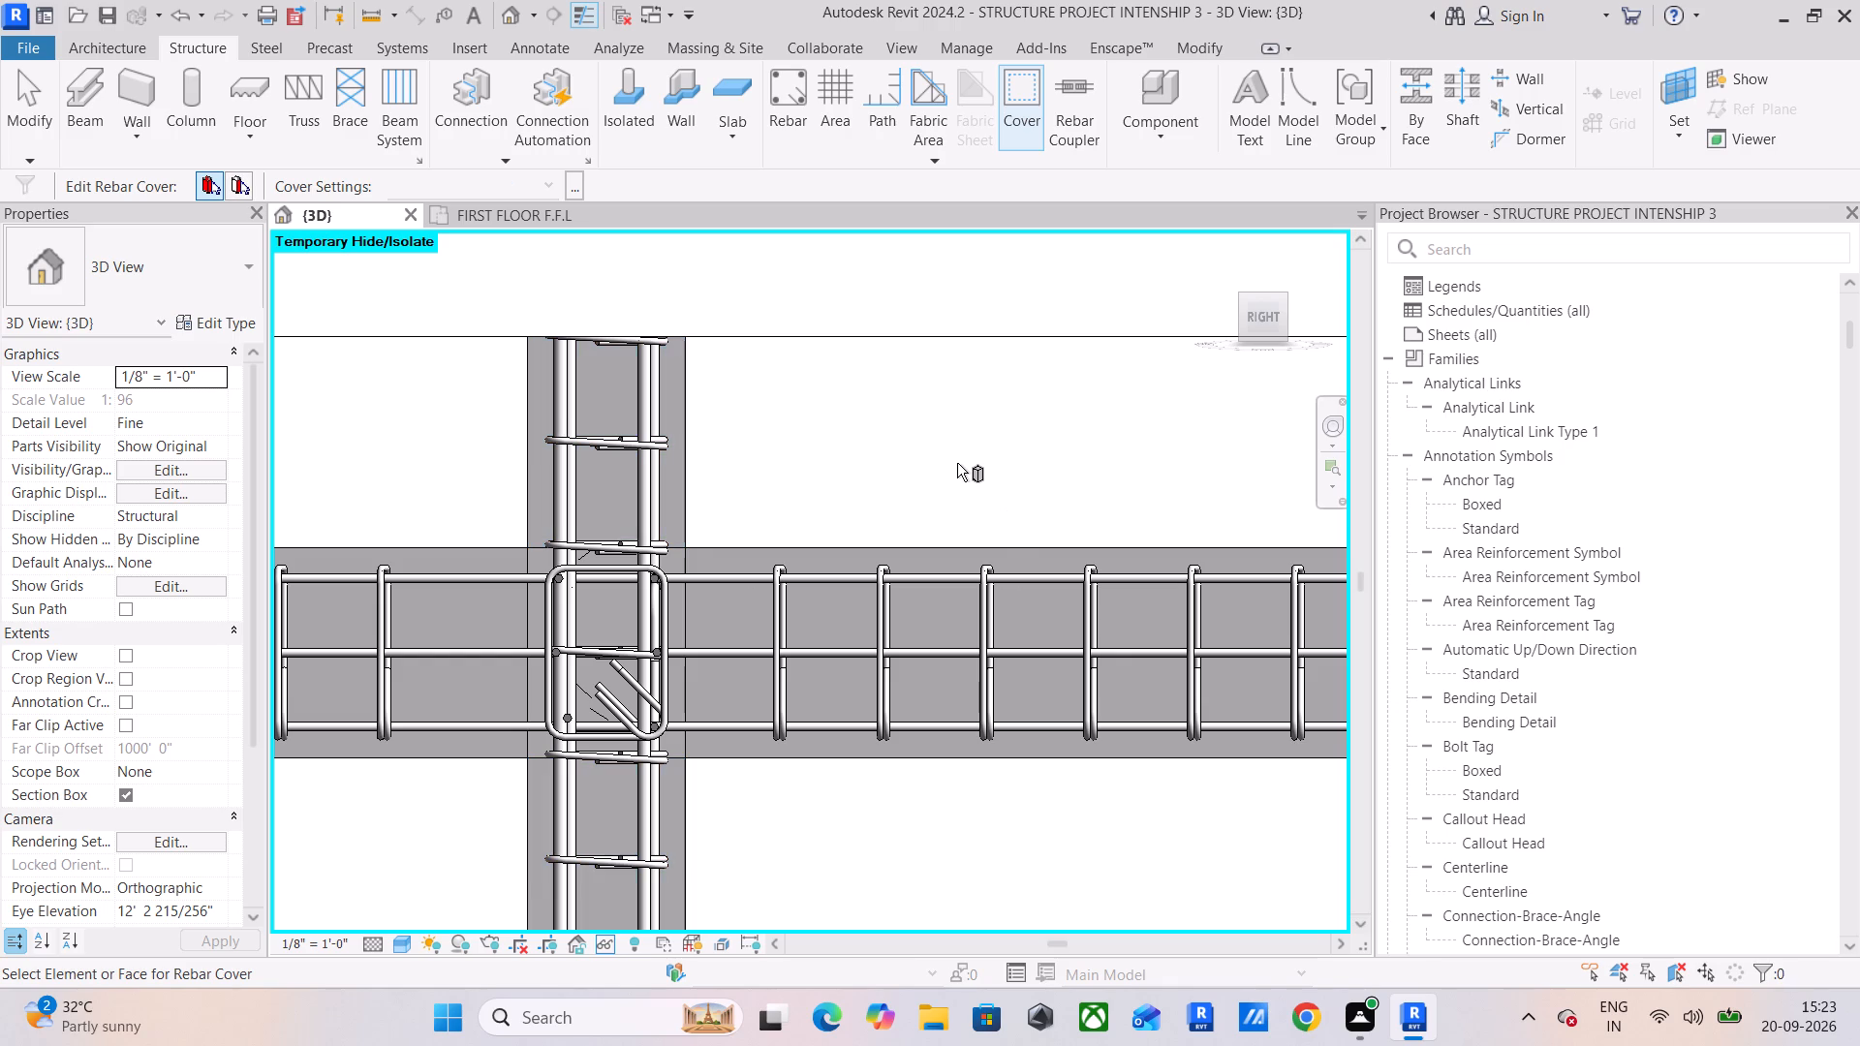
Set the rebar cover of the third, wider column to COLUMN COVER <0' - 1">.
scroll(1002, 512, down, 3)
middle_drag(988, 512, 697, 541)
scroll(771, 550, down, 2)
middle_drag(870, 554, 476, 699)
scroll(477, 699, down, 2)
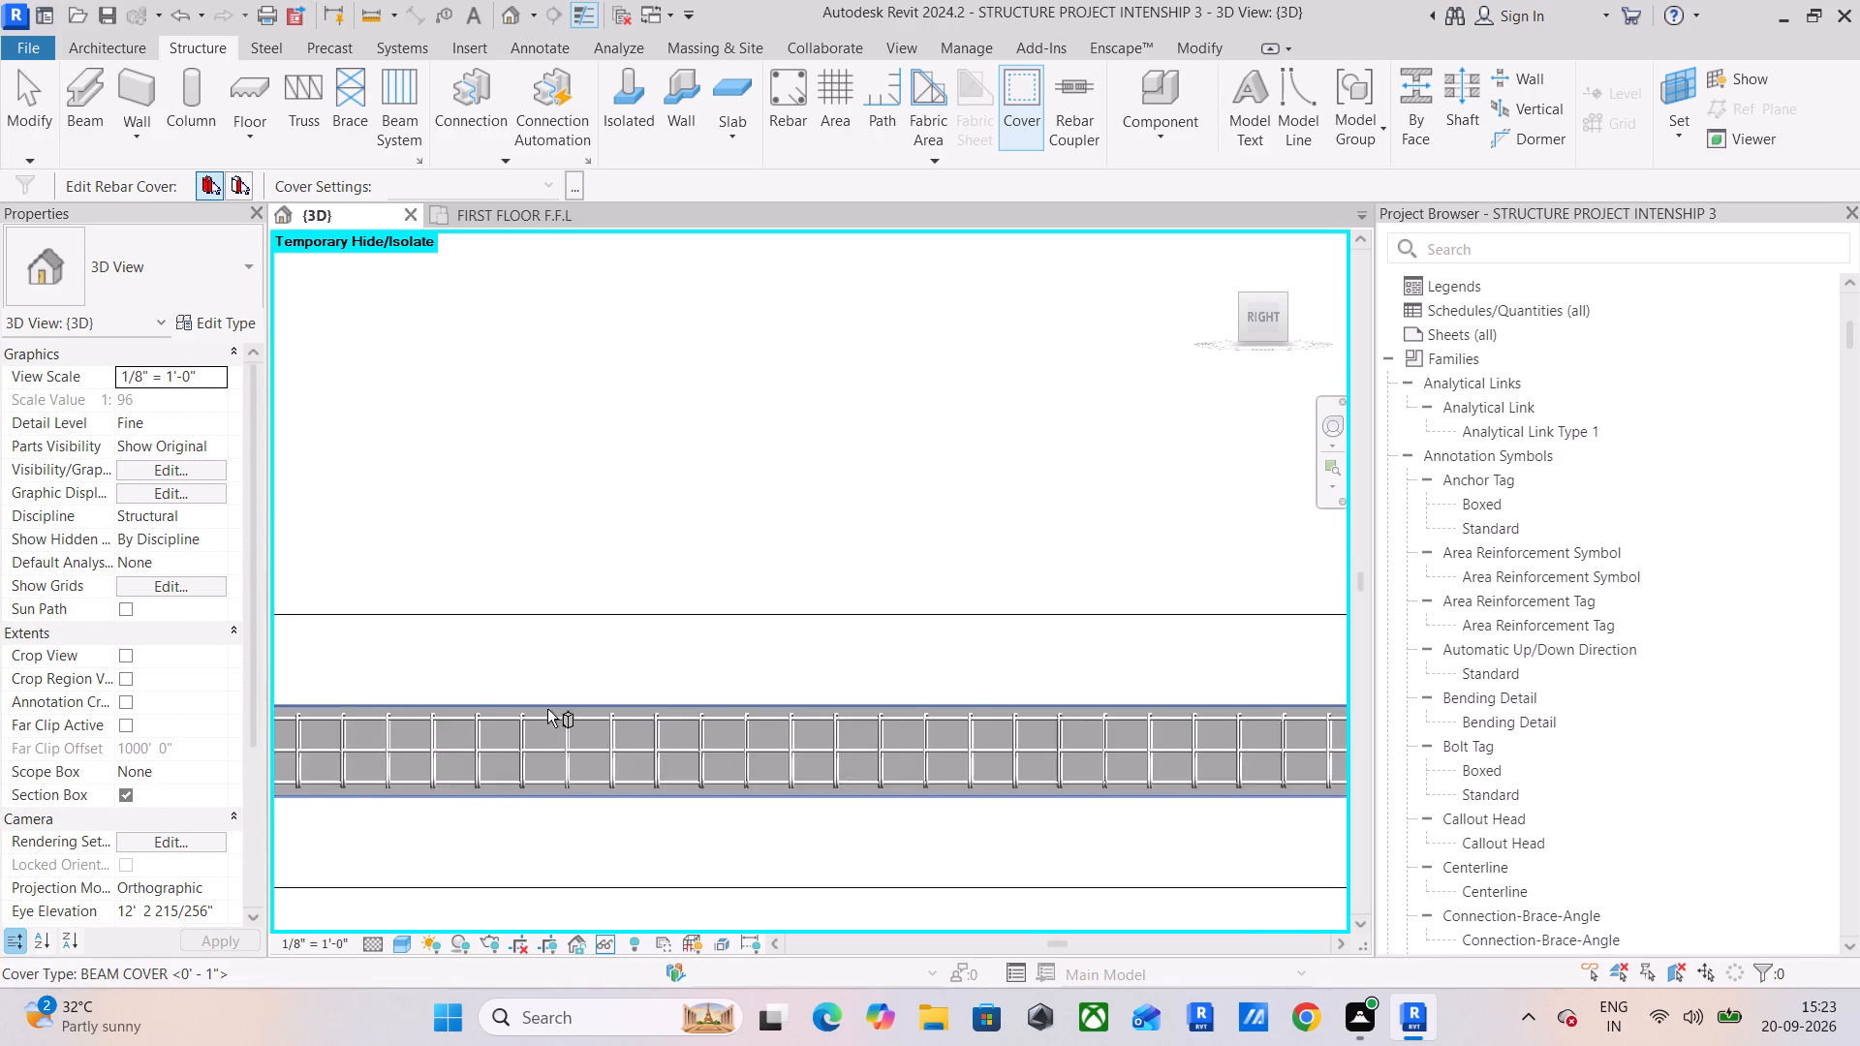
scroll(547, 709, down, 4)
middle_drag(1164, 704, 684, 613)
scroll(977, 587, up, 6)
scroll(897, 602, up, 5)
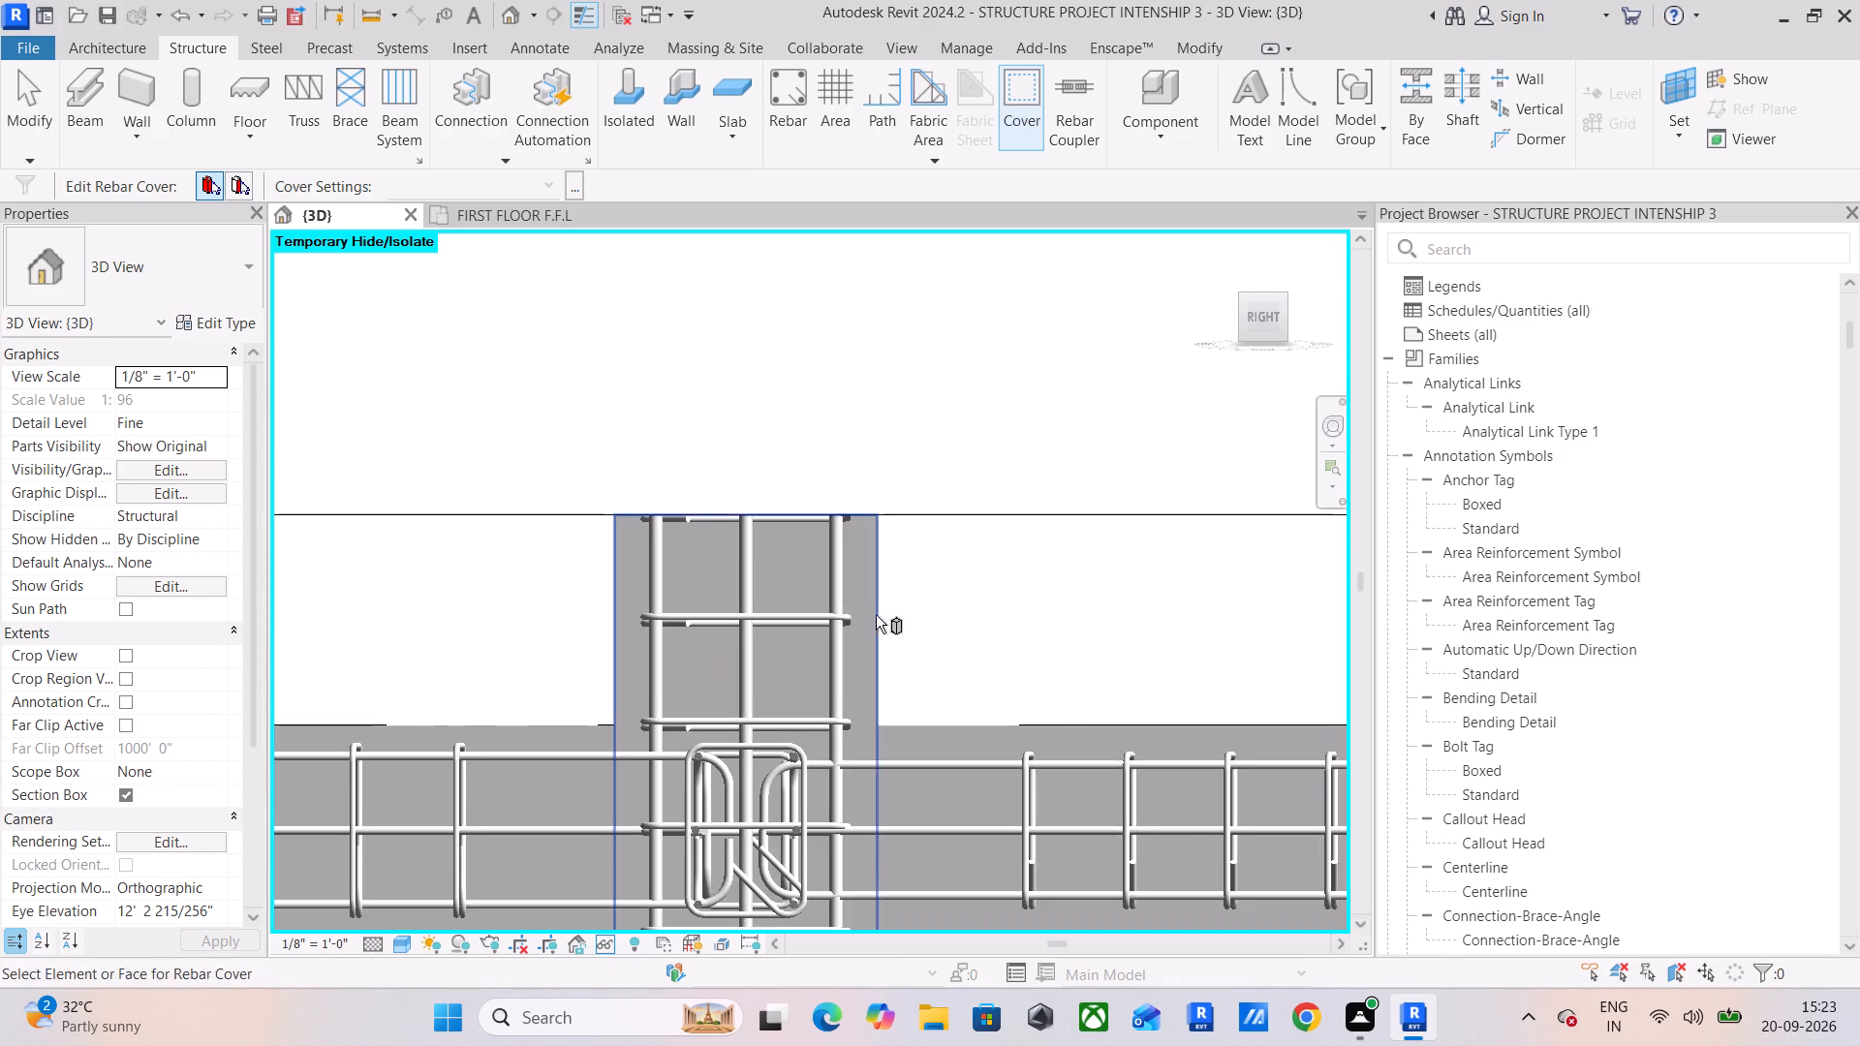
click(872, 621)
click(543, 185)
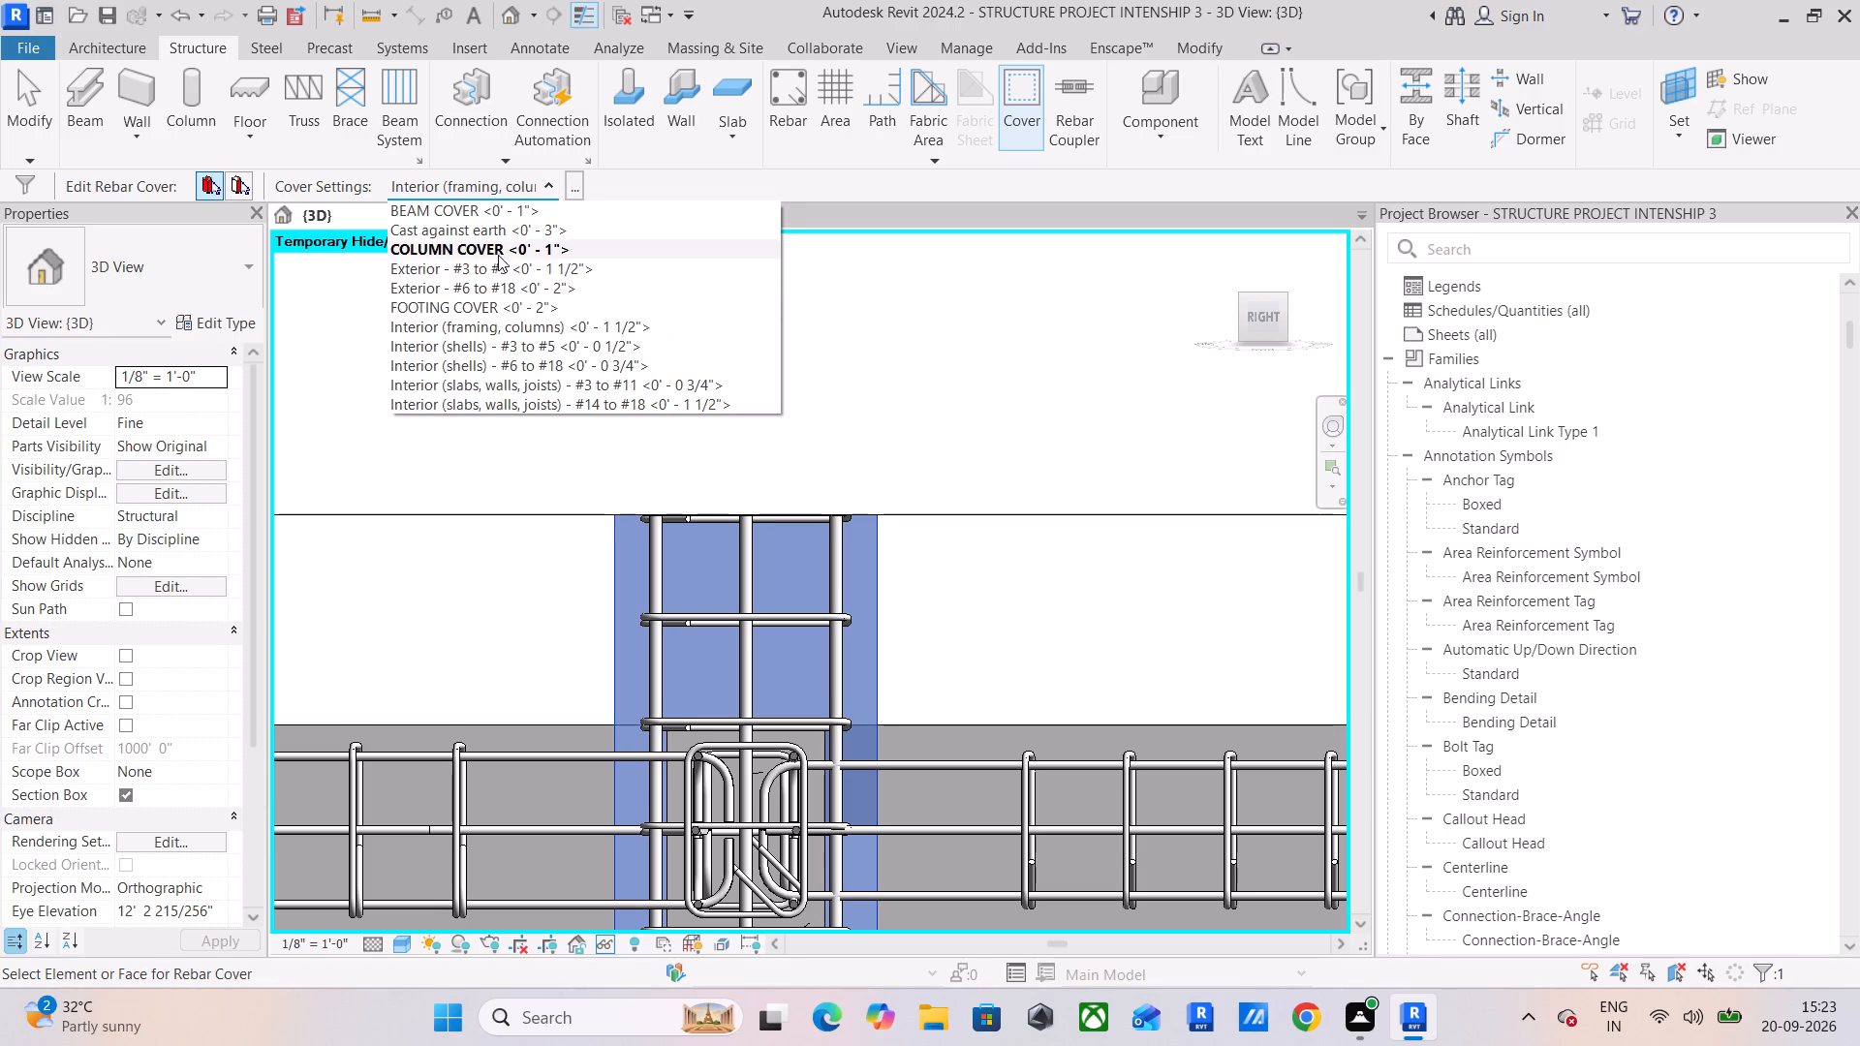
click(498, 252)
Set the rebar cover of the end column beyond the third, wider column to COLUMN COVER <0' - 1">.
scroll(975, 497, down, 8)
middle_drag(942, 487, 740, 490)
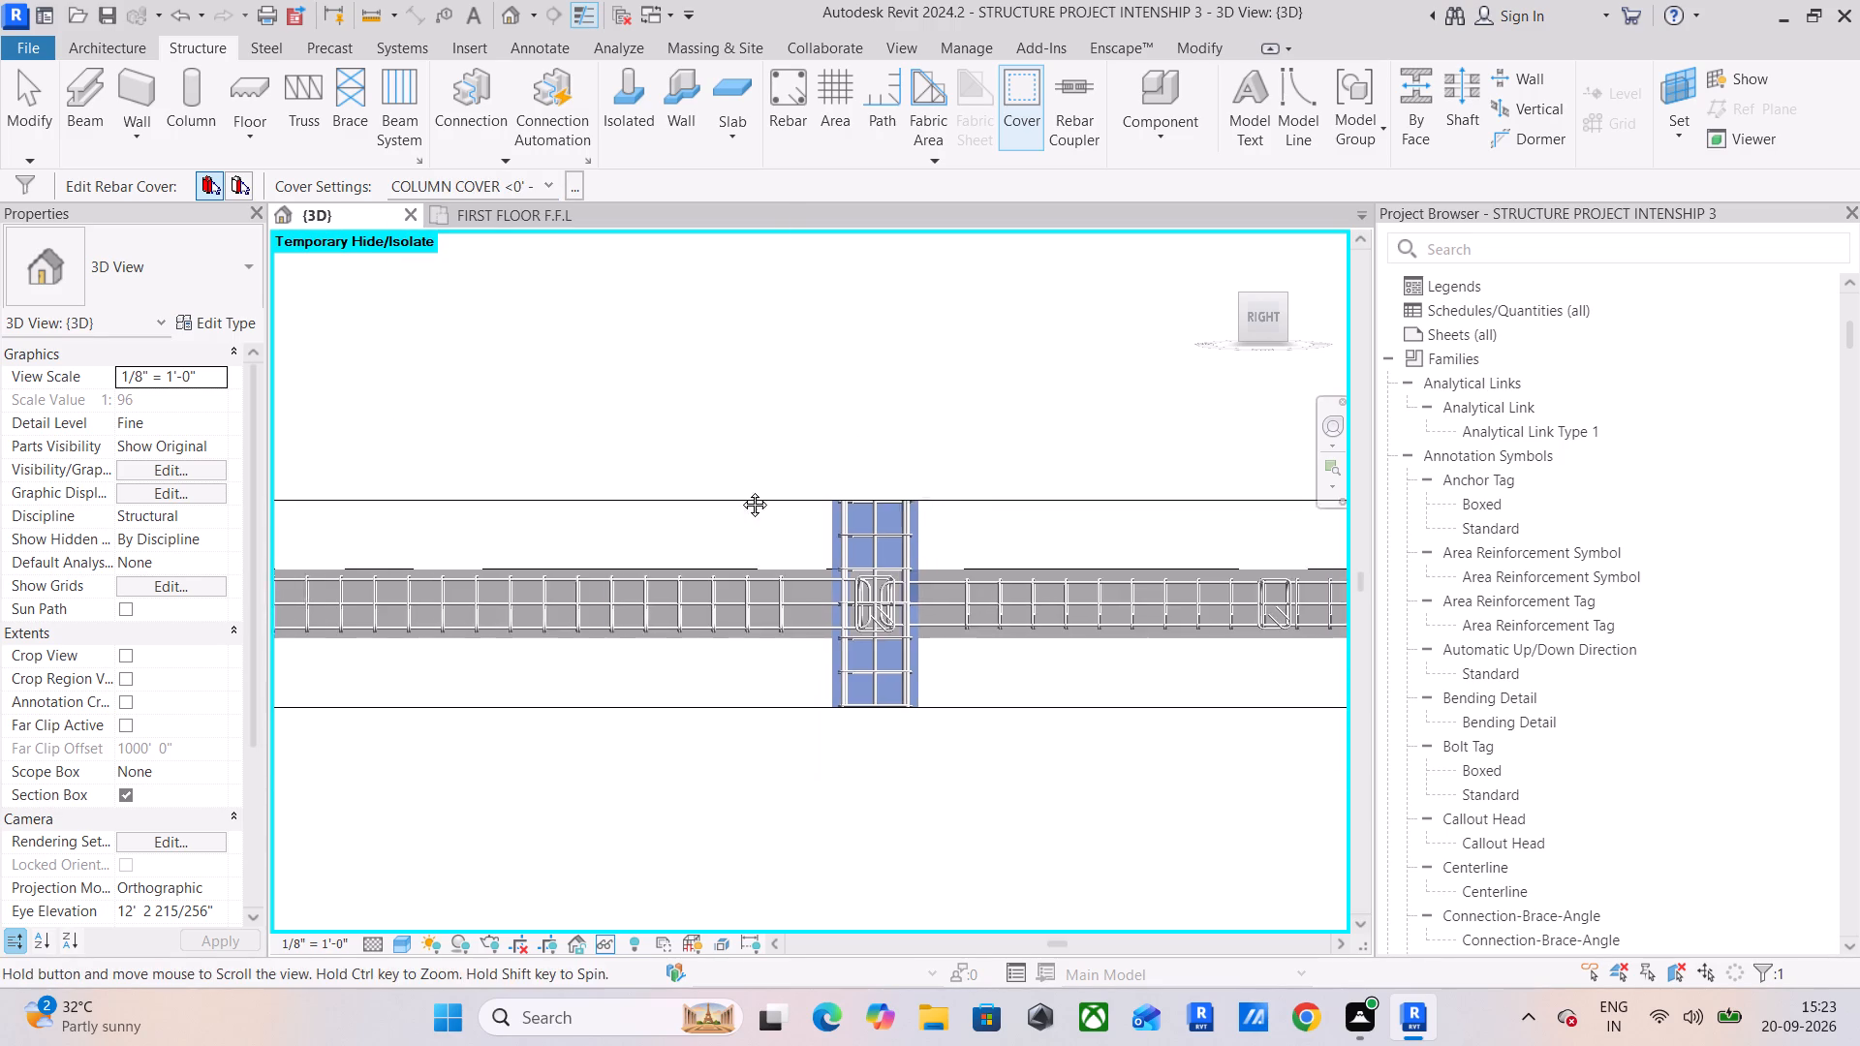
middle_drag(740, 490, 539, 456)
scroll(699, 482, down, 5)
middle_drag(846, 500, 568, 525)
scroll(803, 564, up, 6)
scroll(608, 517, up, 6)
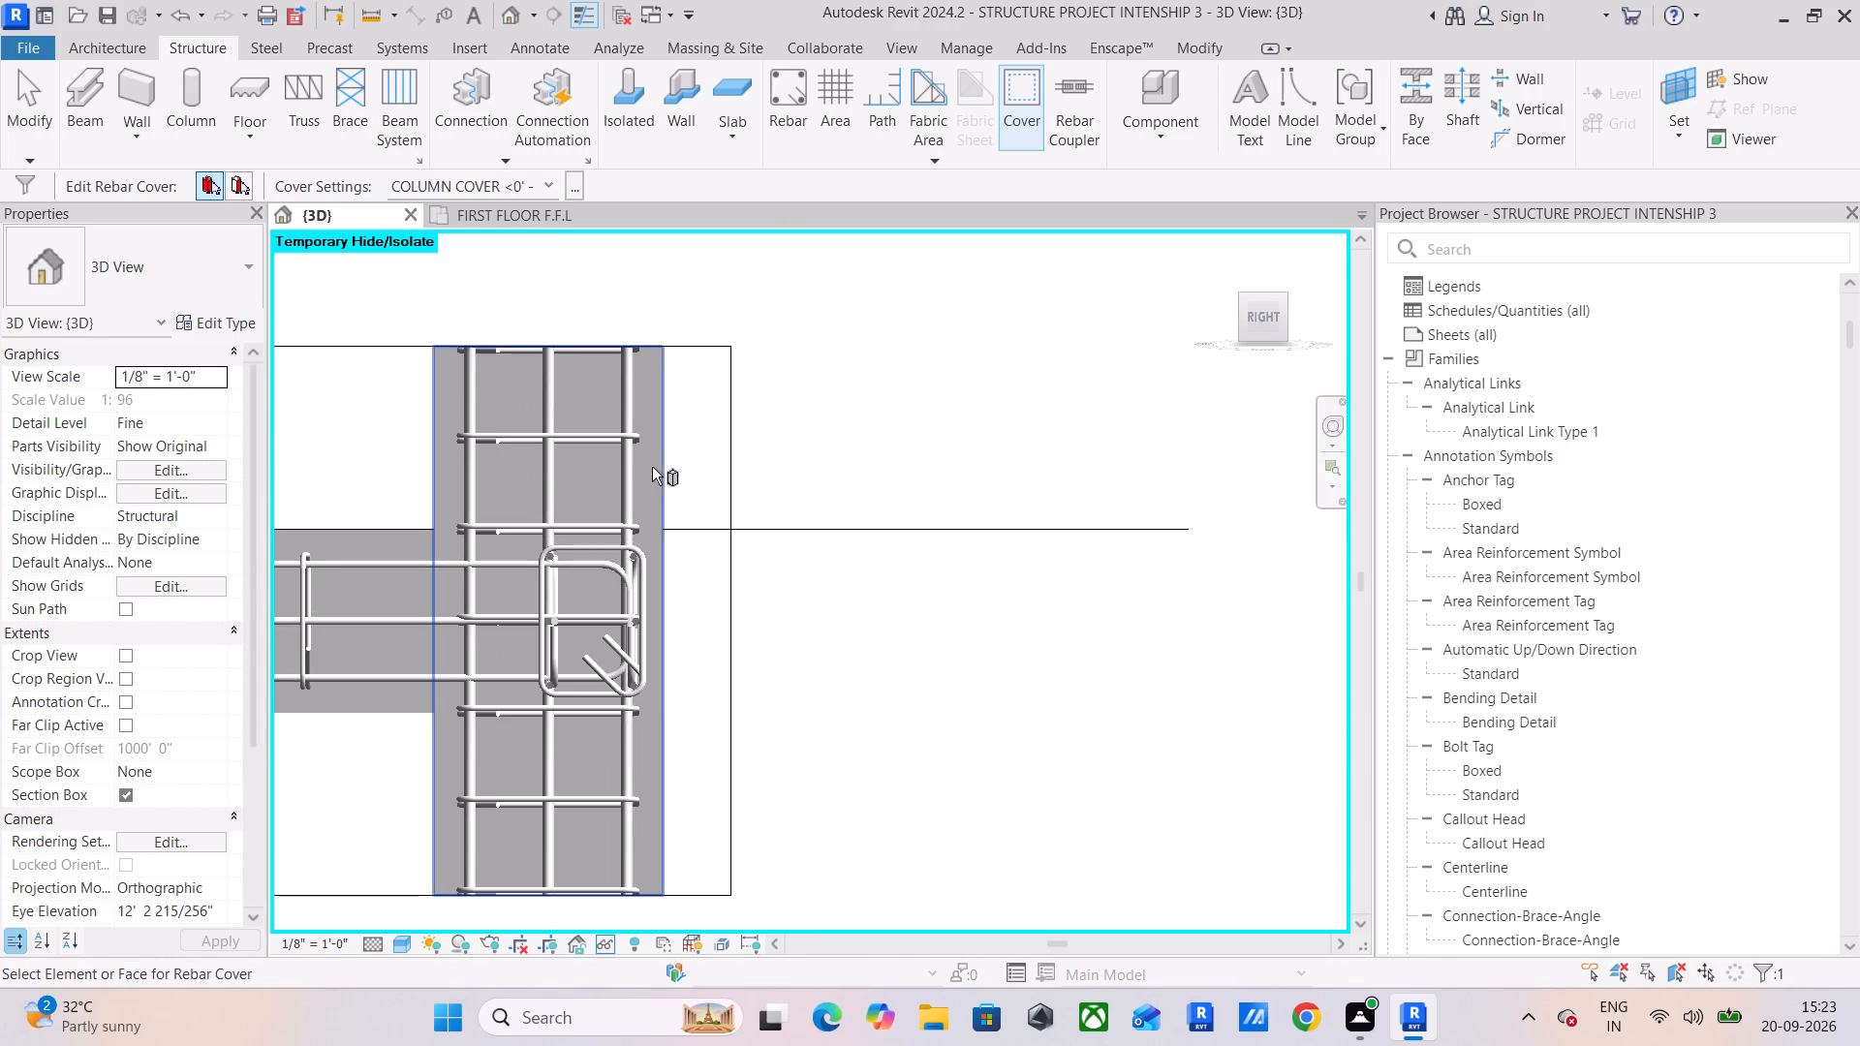
click(660, 457)
click(503, 177)
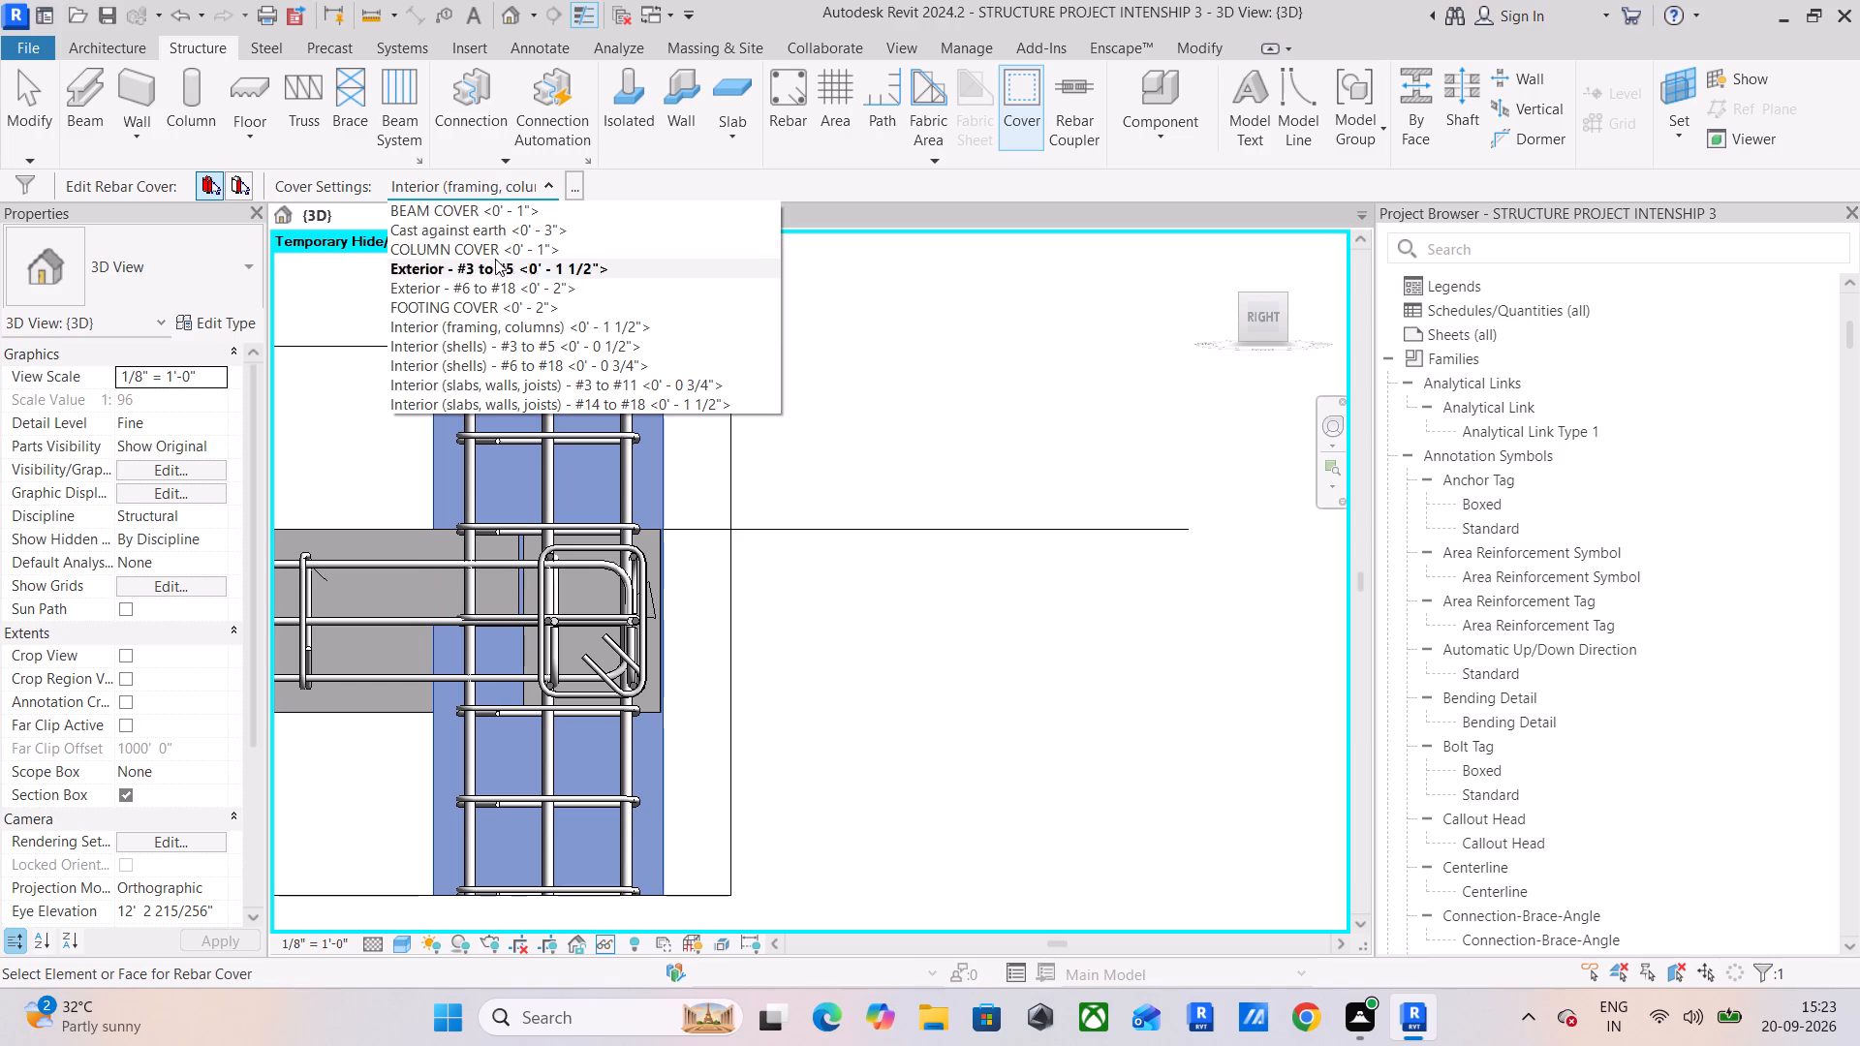
click(496, 256)
Set the rebar cover of the first column at the far end of the beam line to COLUMN COVER <0' - 1"> and end the Cover command.
scroll(729, 466, down, 20)
middle_drag(664, 466, 994, 440)
scroll(551, 445, up, 2)
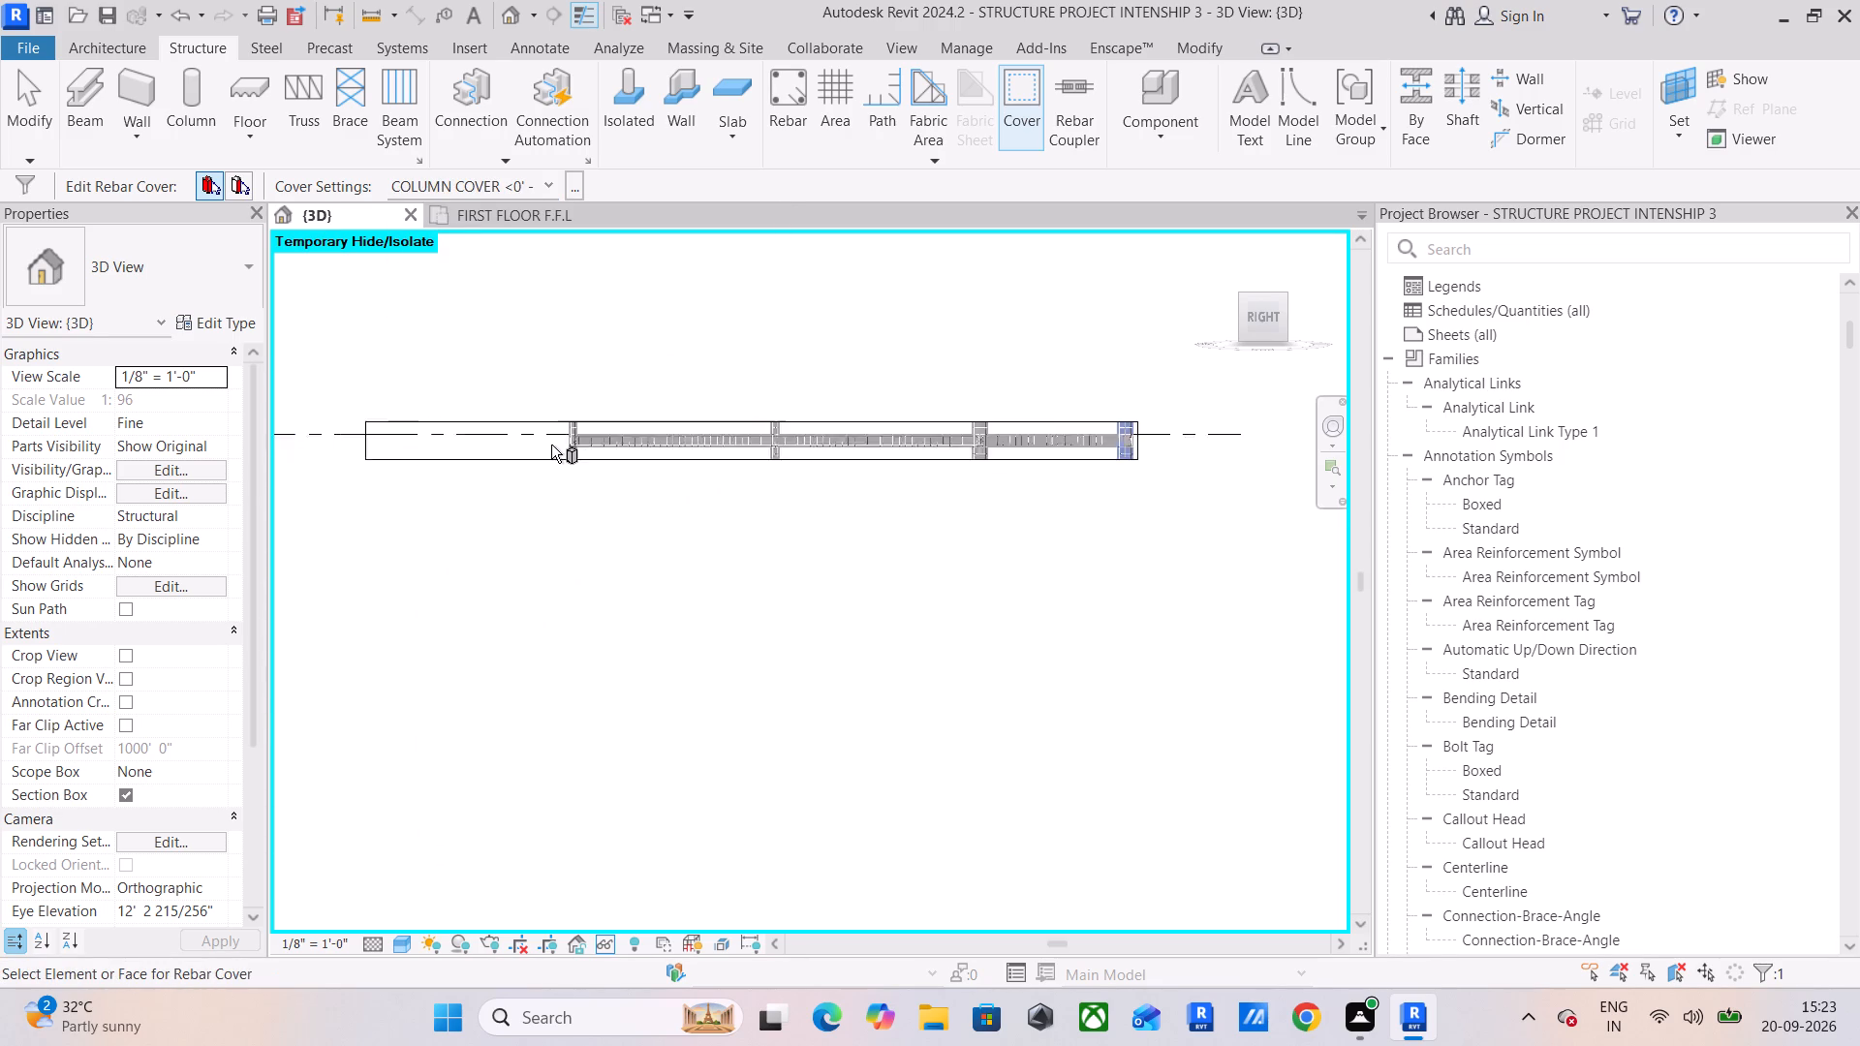
scroll(551, 445, up, 11)
middle_drag(673, 360, 597, 479)
scroll(597, 480, up, 7)
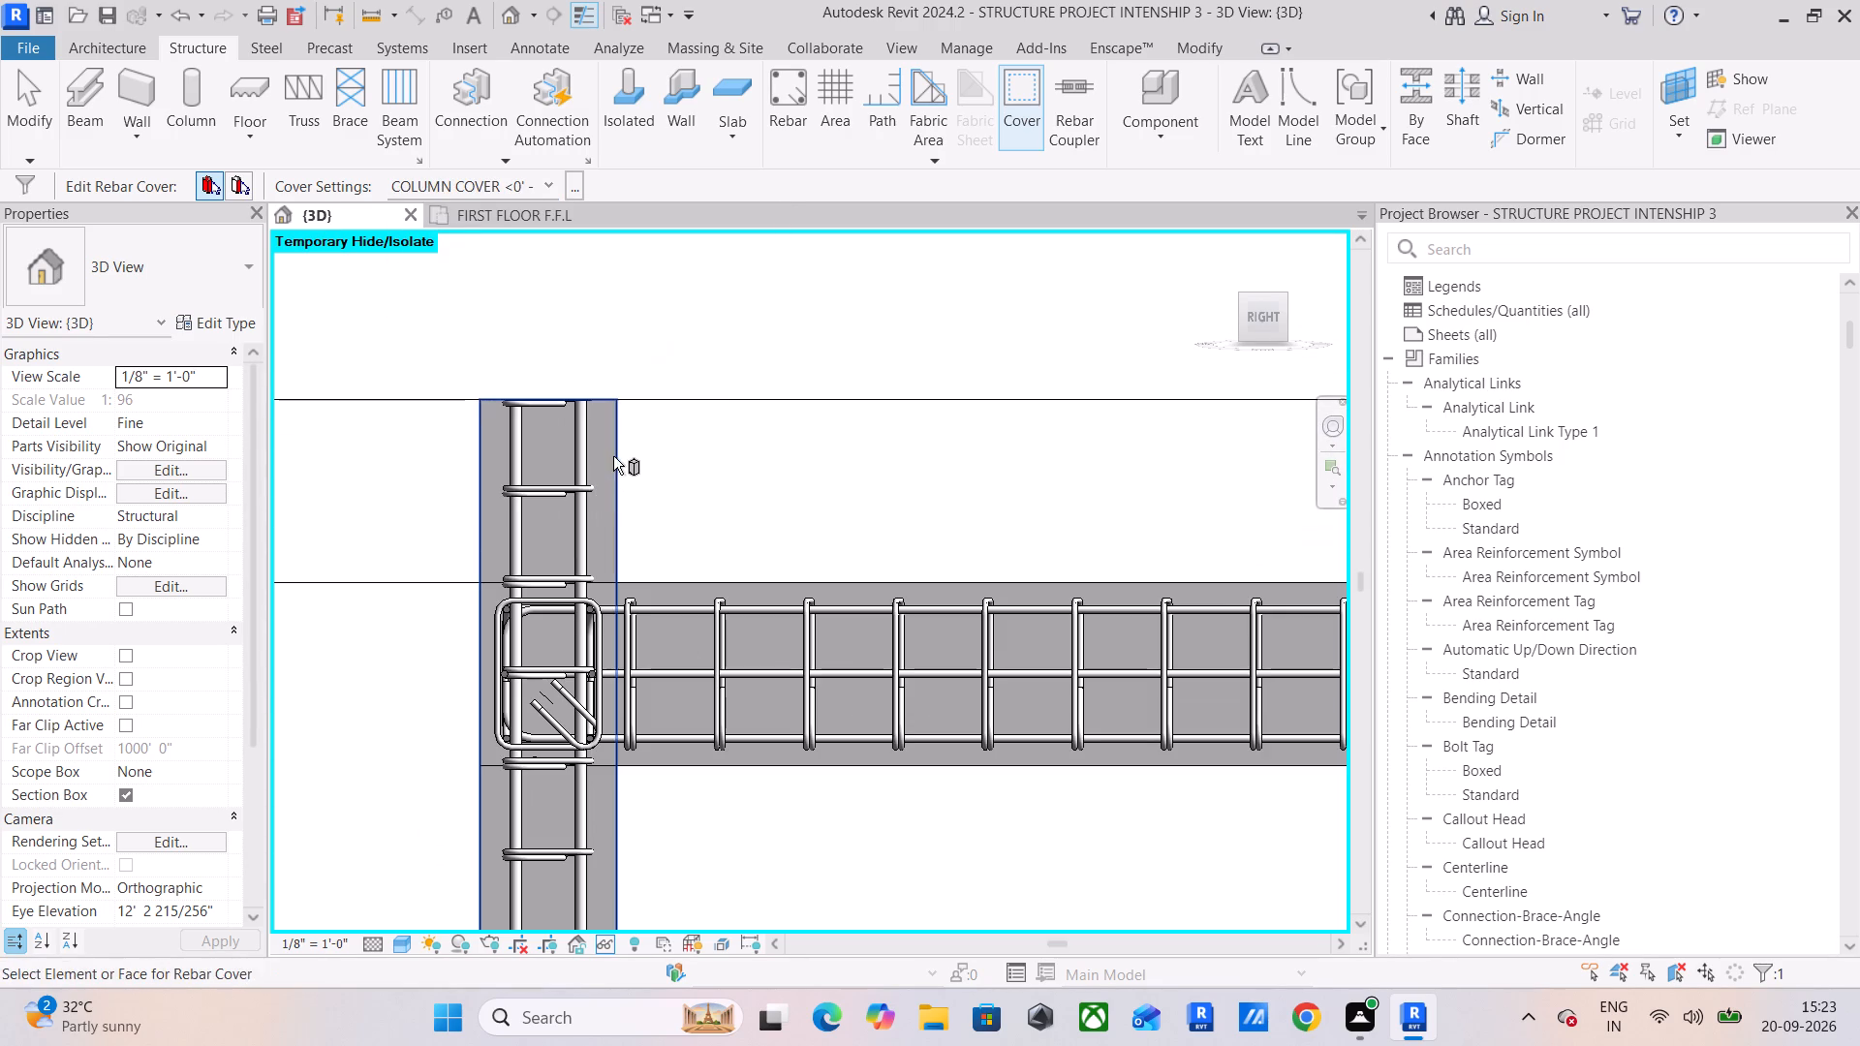
click(613, 455)
click(553, 183)
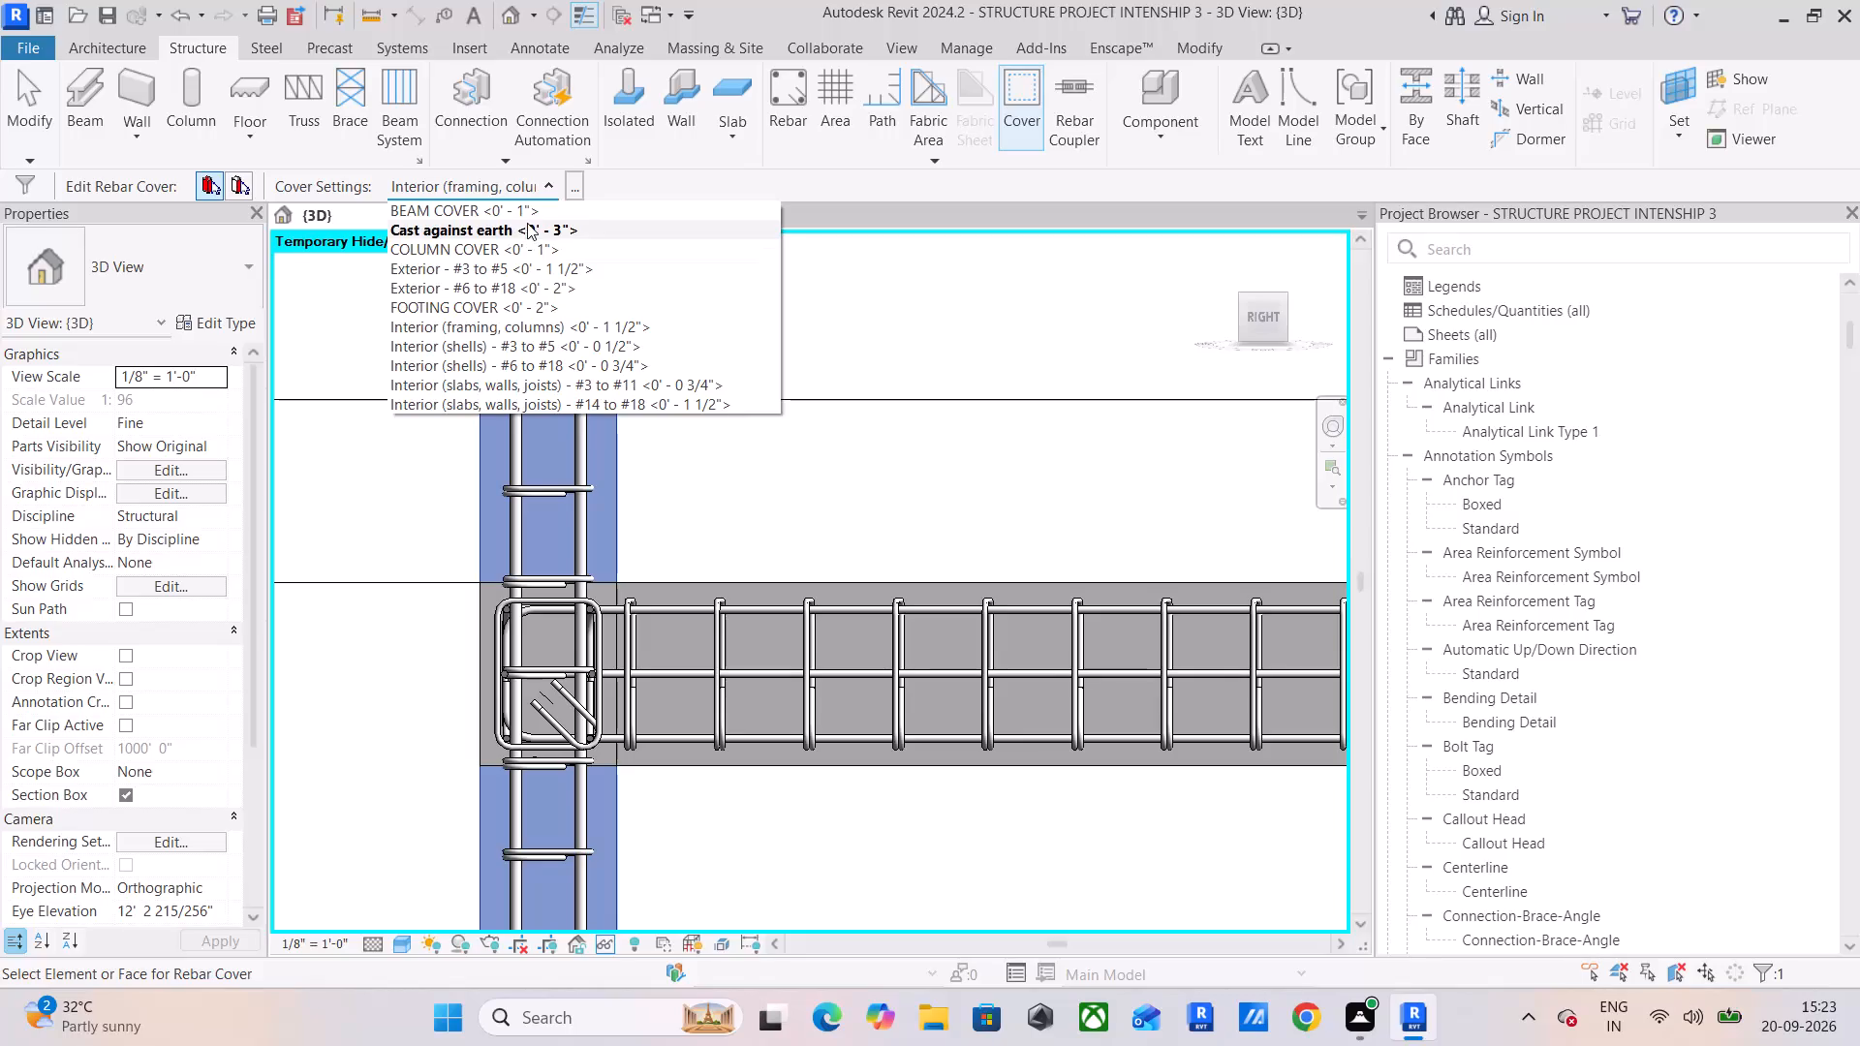
click(524, 243)
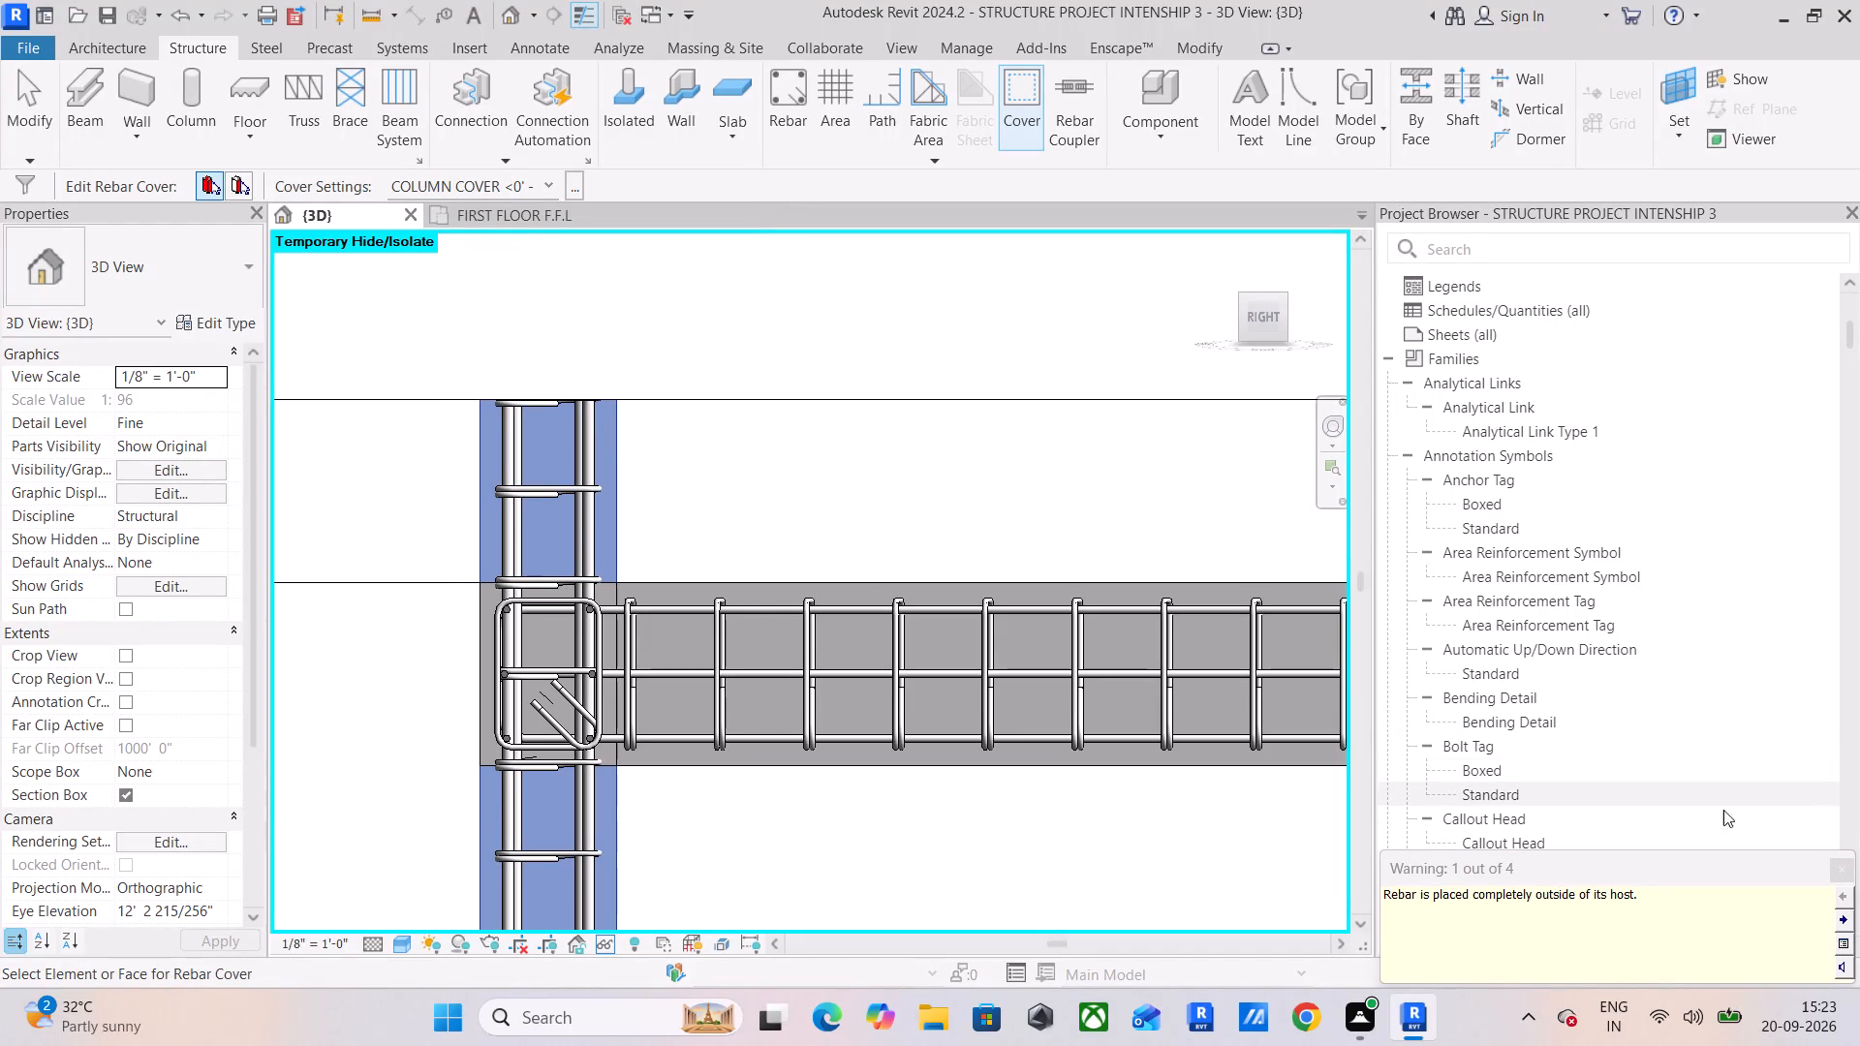
click(1837, 871)
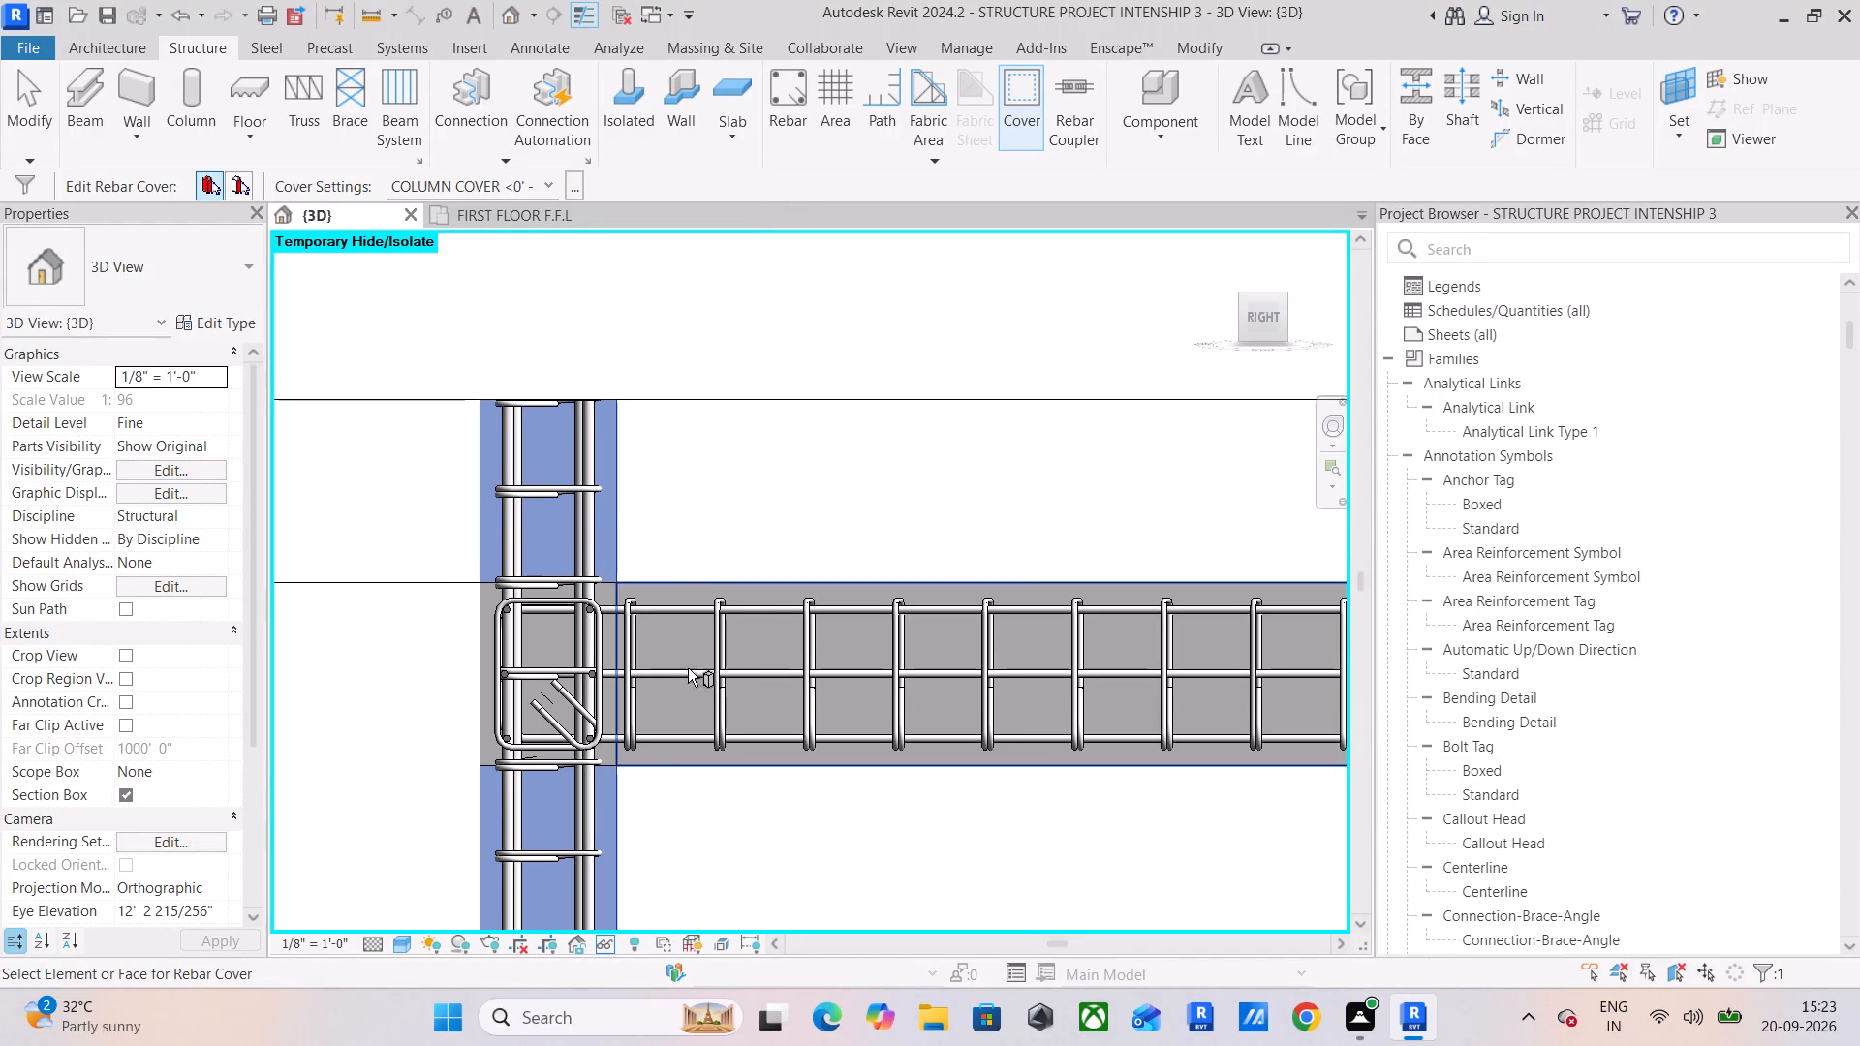
scroll(637, 609, up, 5)
click(714, 467)
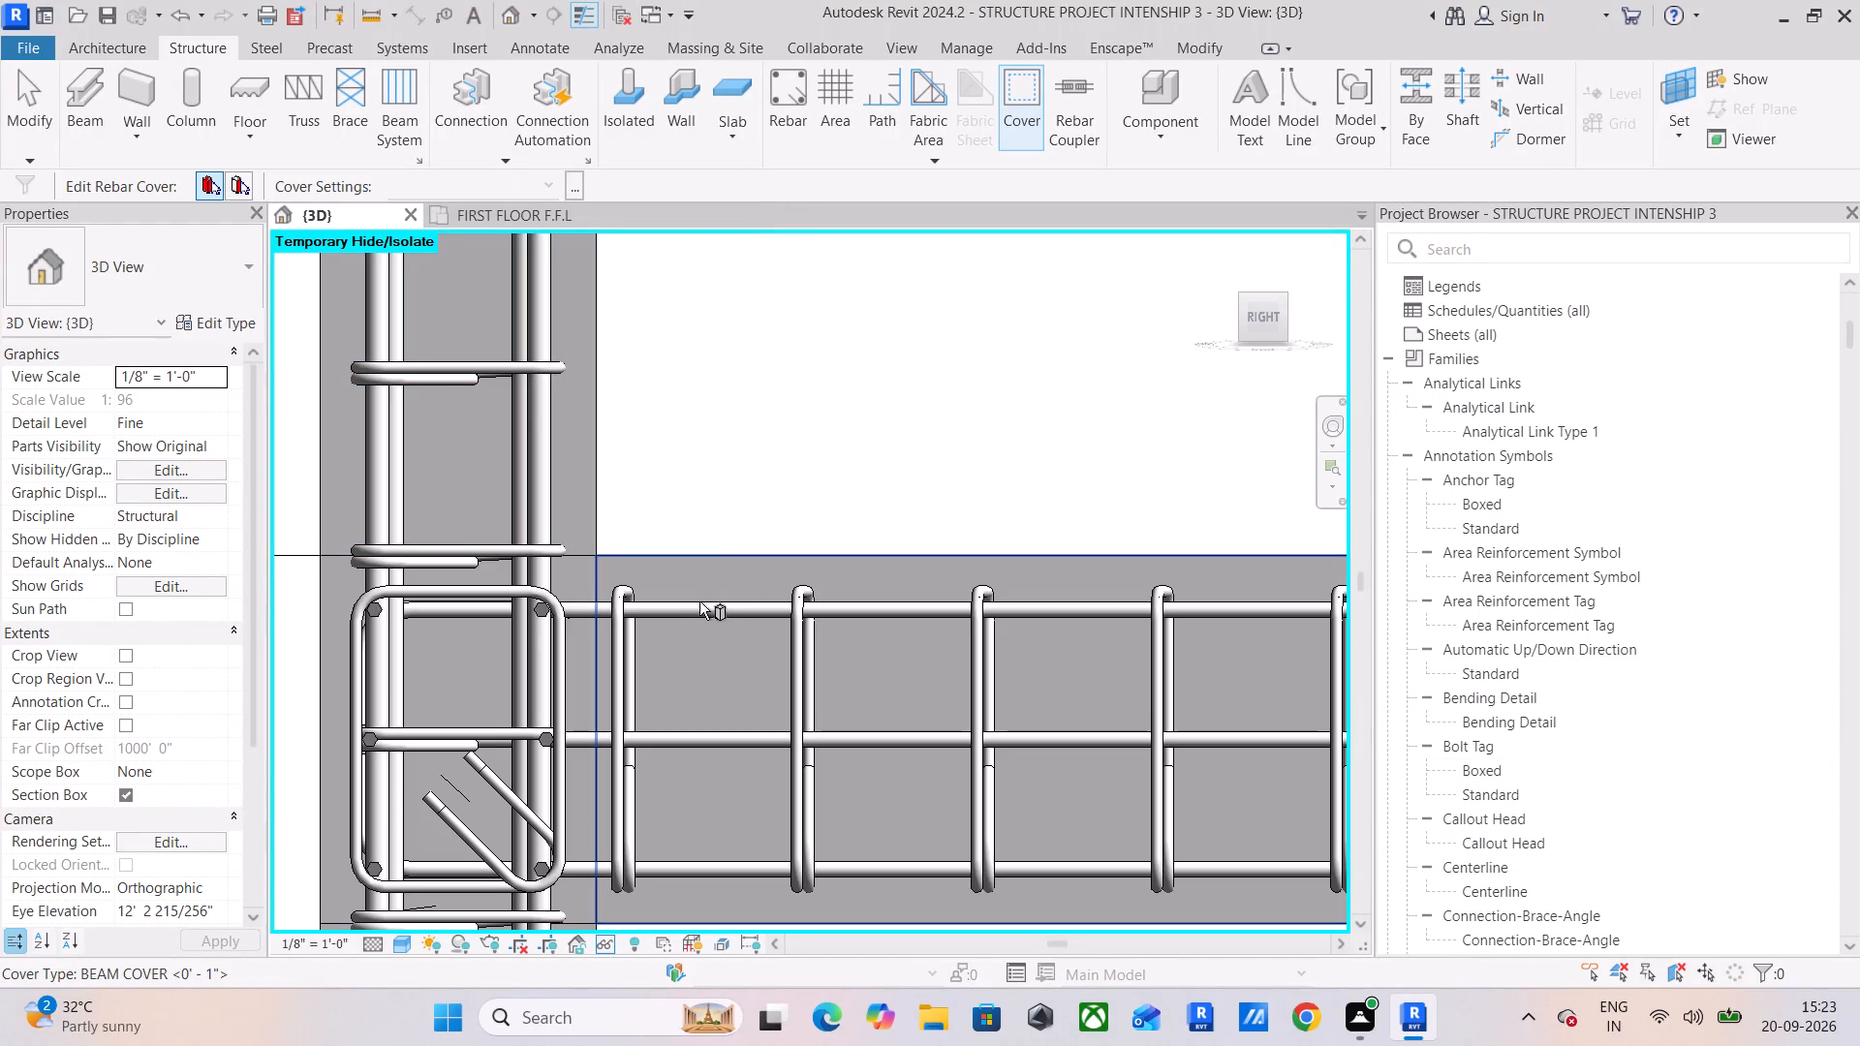
click(46, 93)
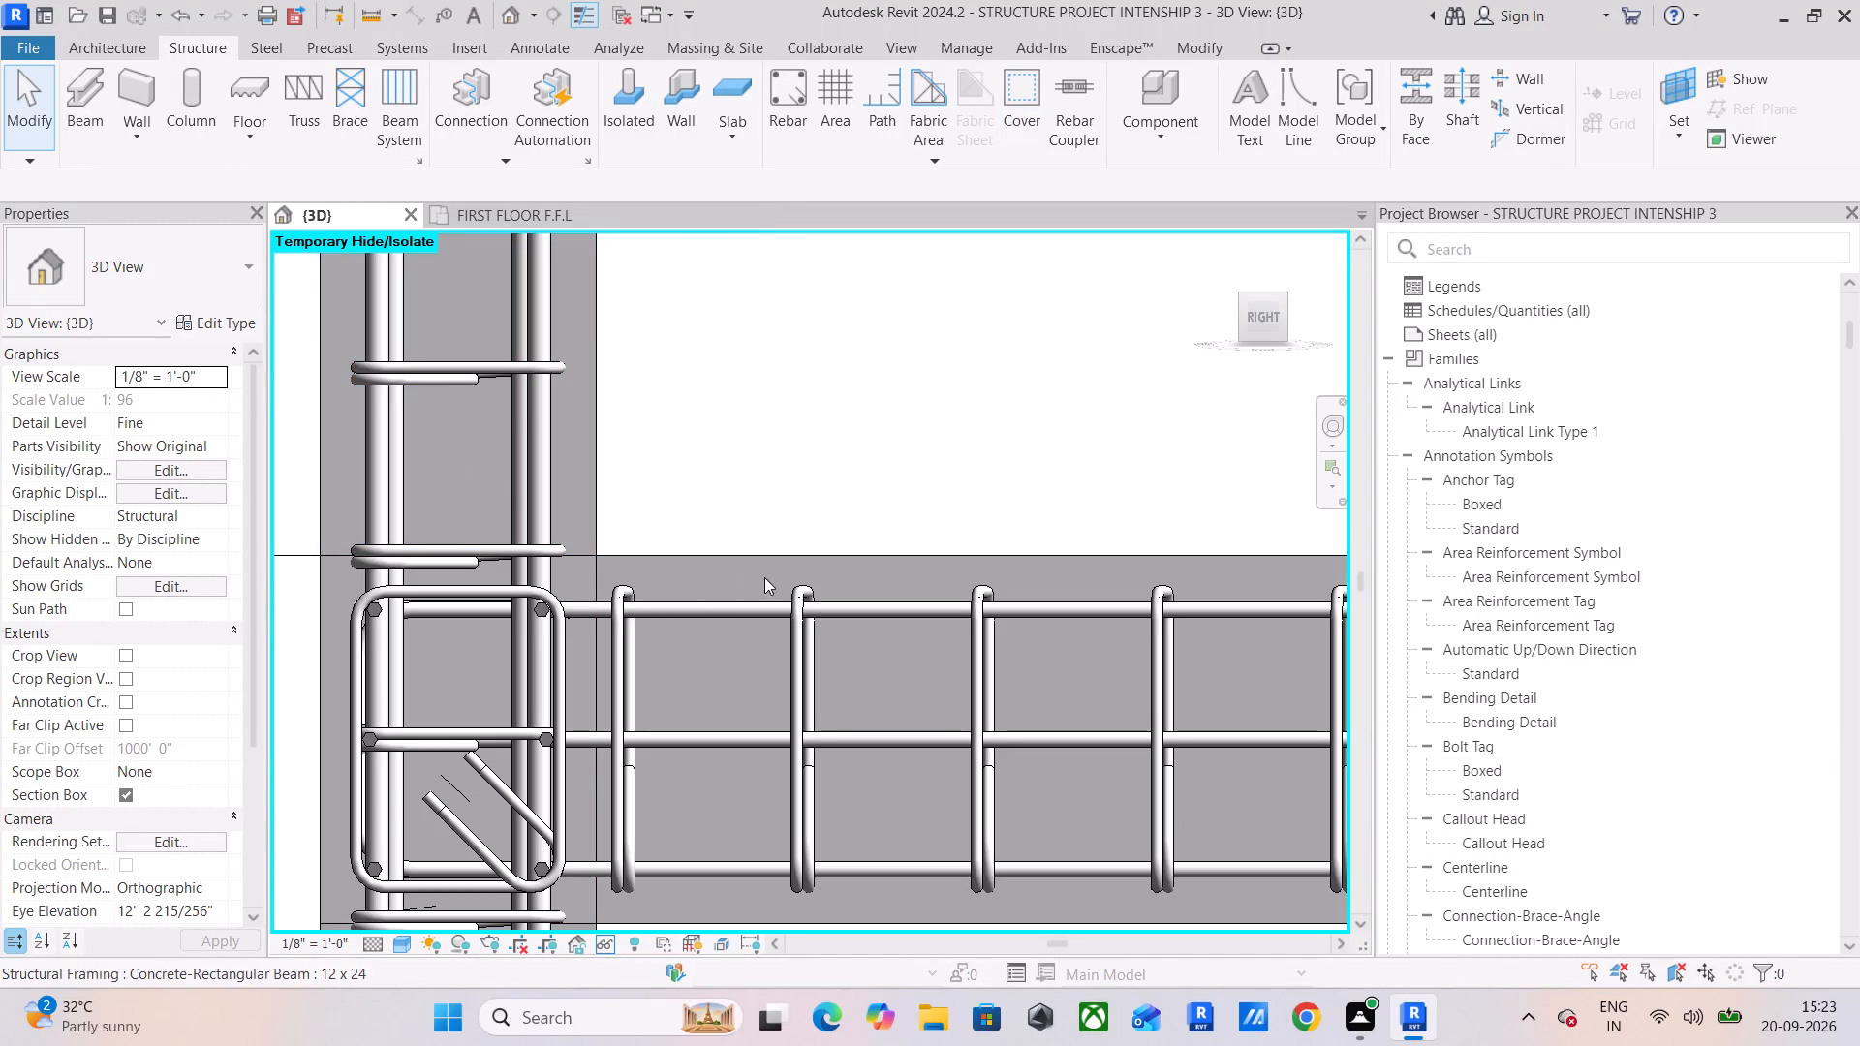
Examine how the top, middle and bottom #4 bars of the 12 x 24 beam end inside the far-end column.
click(733, 602)
middle_drag(607, 635, 947, 483)
scroll(671, 508, up, 3)
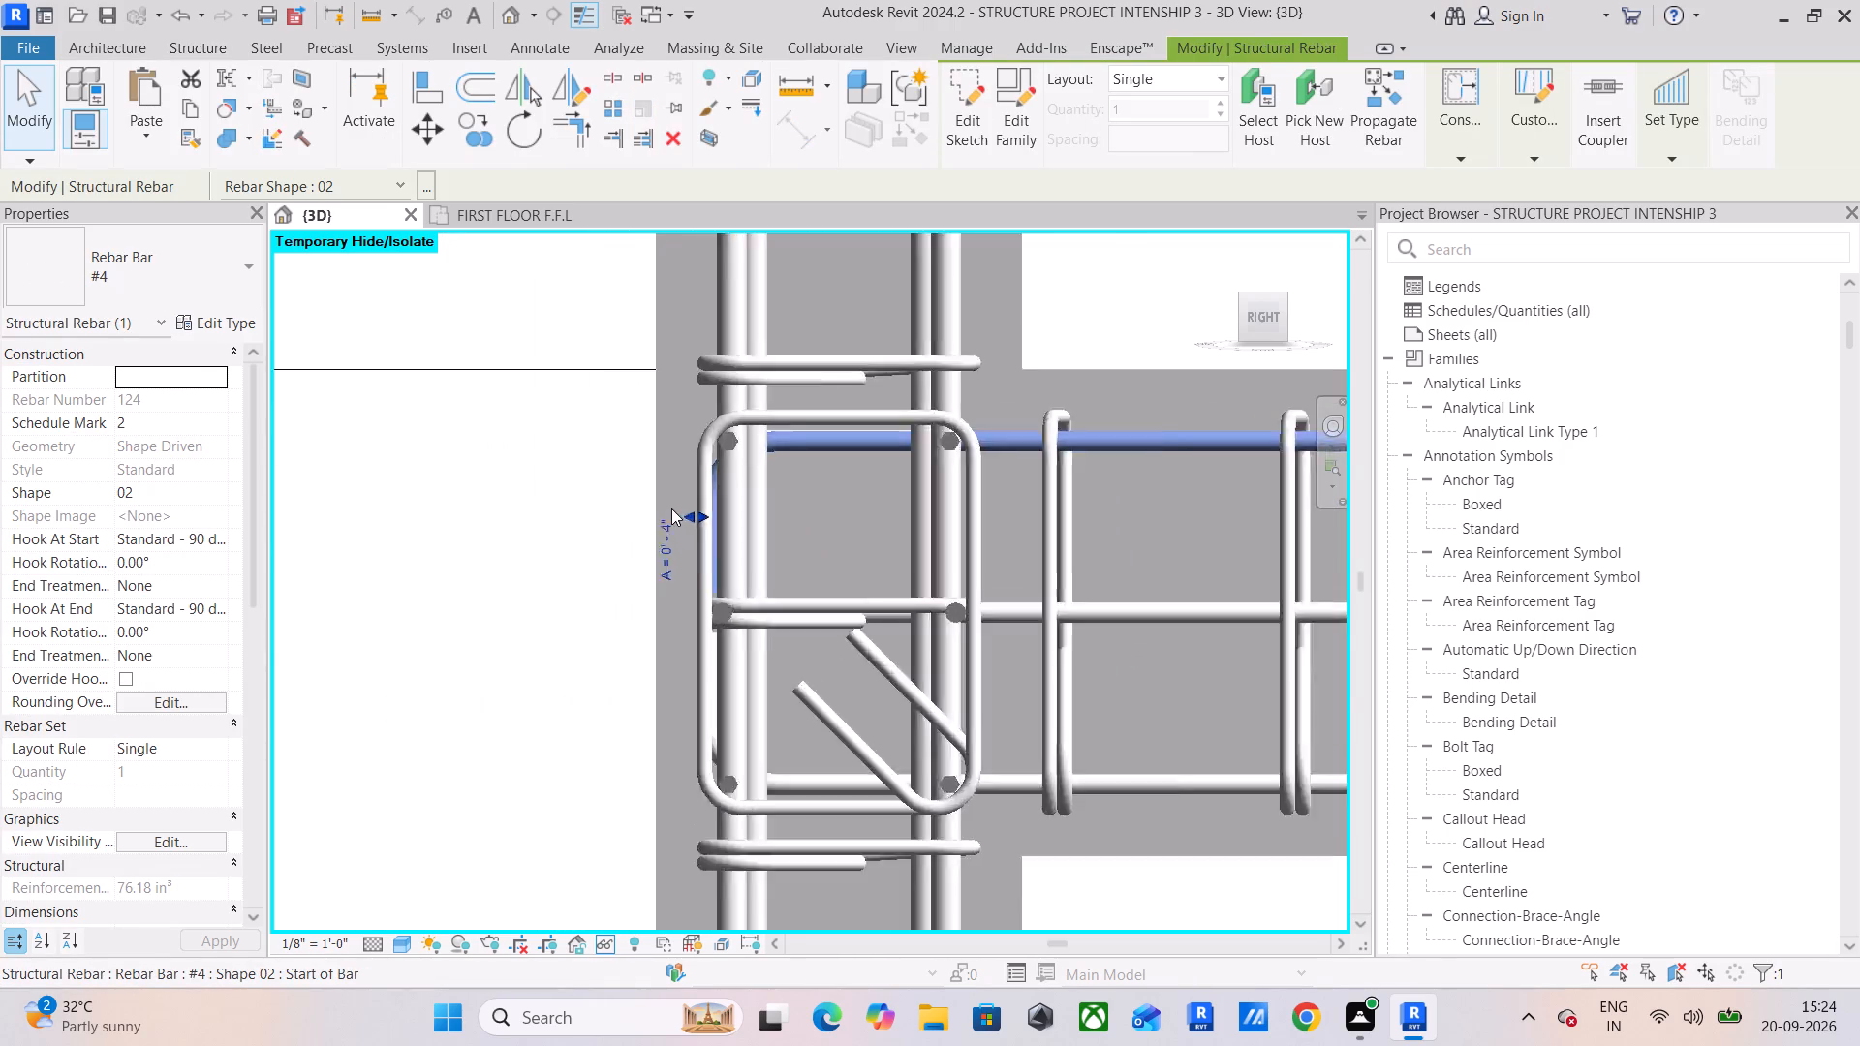
scroll(671, 508, up, 2)
middle_drag(829, 644, 463, 568)
scroll(829, 643, up, 1)
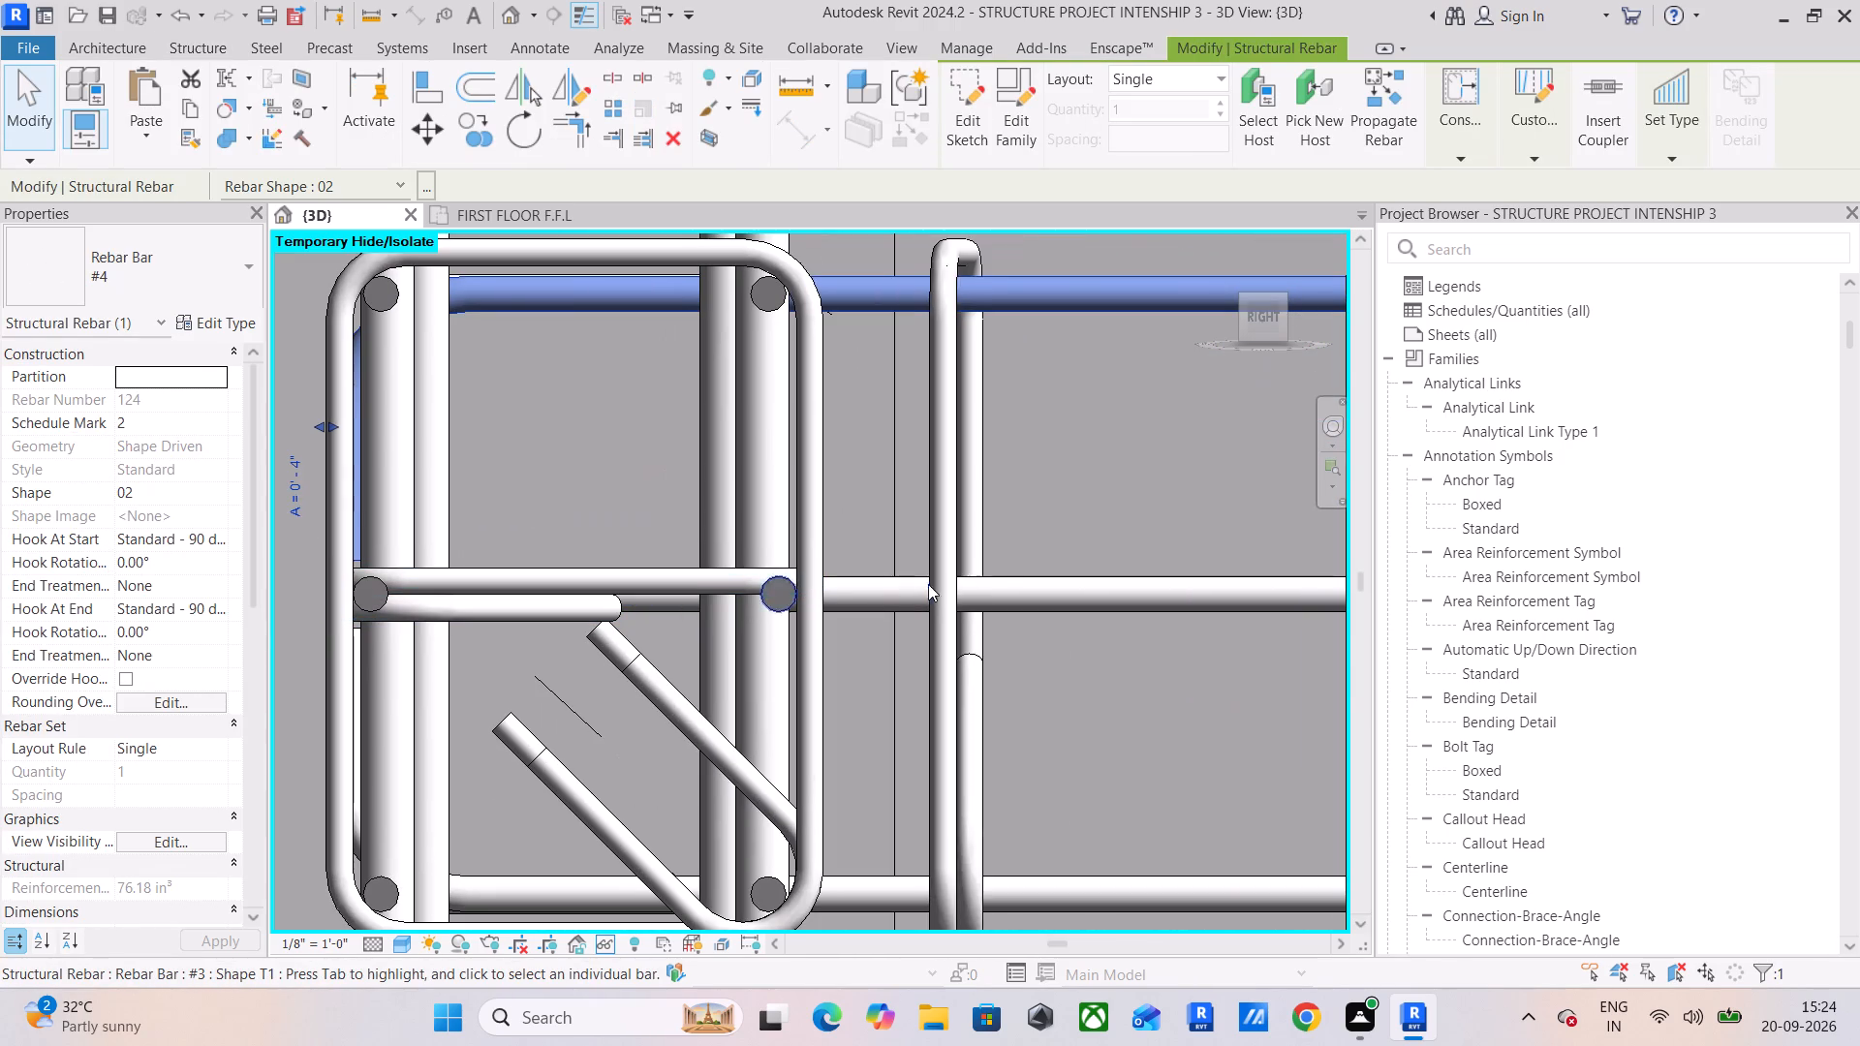
click(1070, 594)
scroll(905, 594, down, 5)
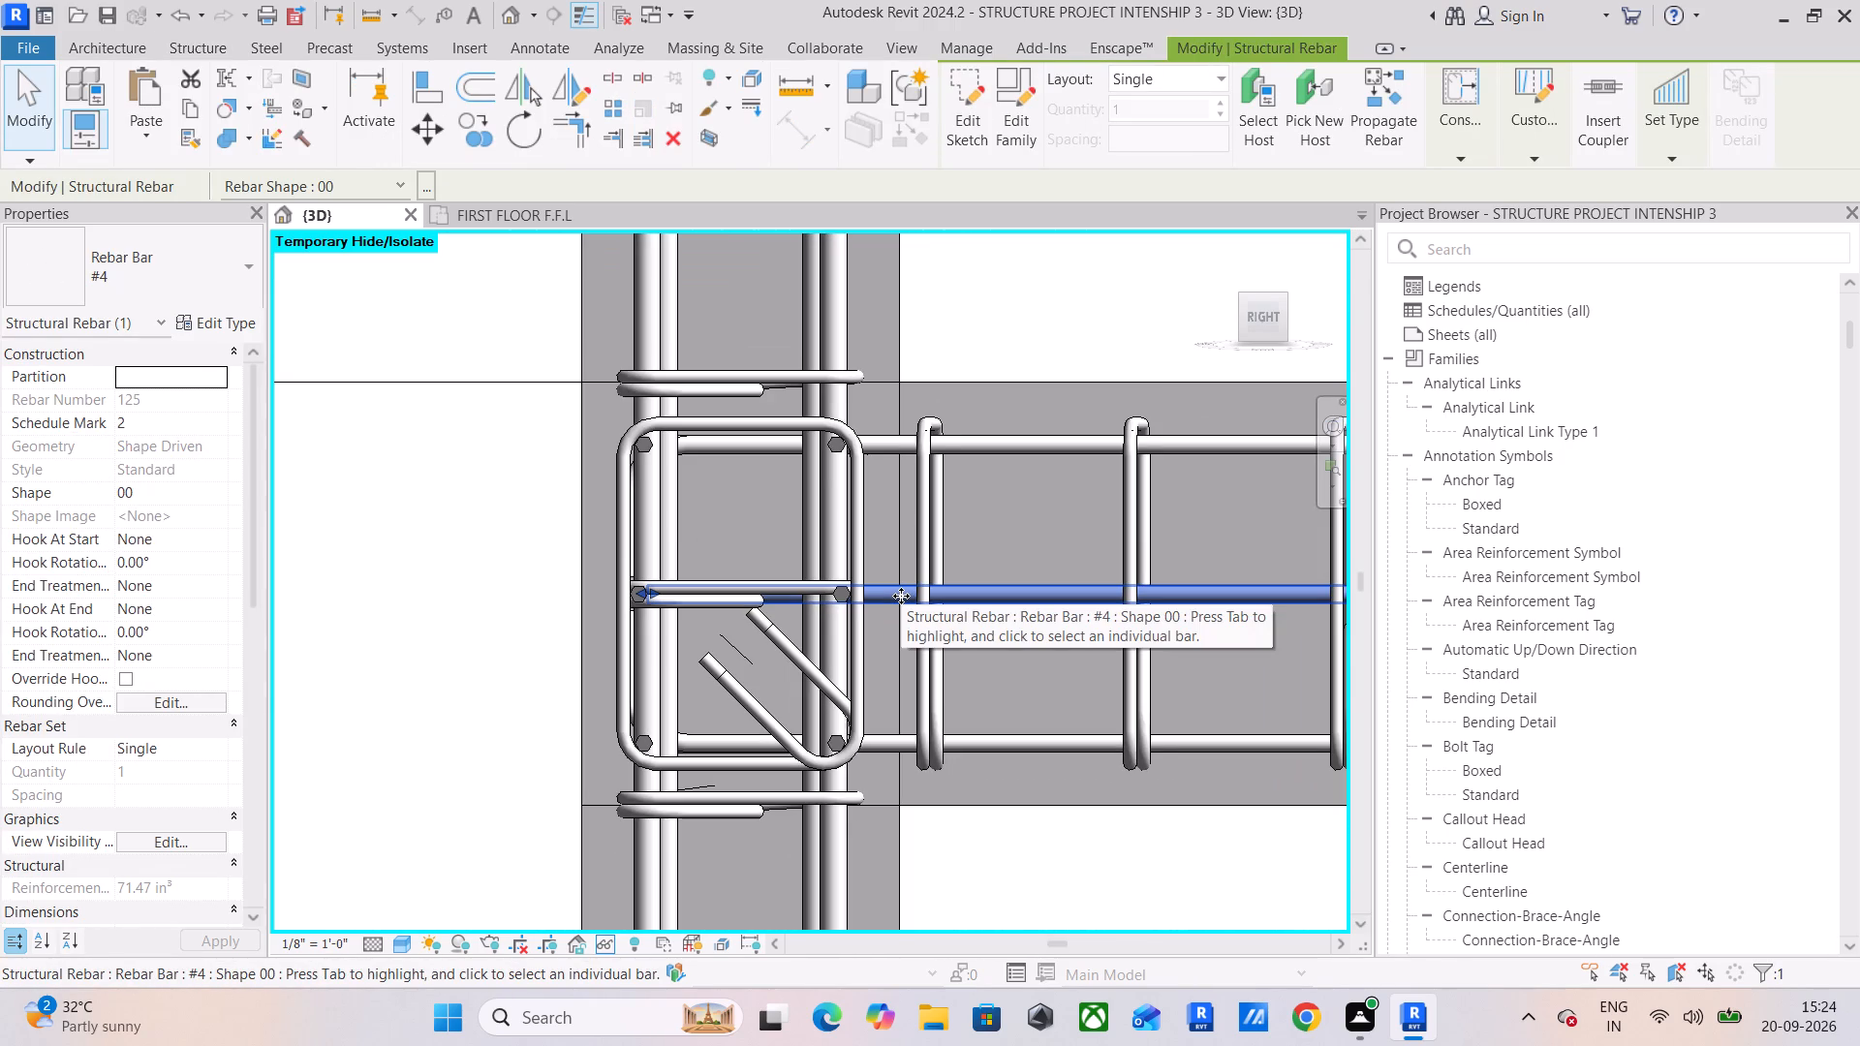
click(1011, 728)
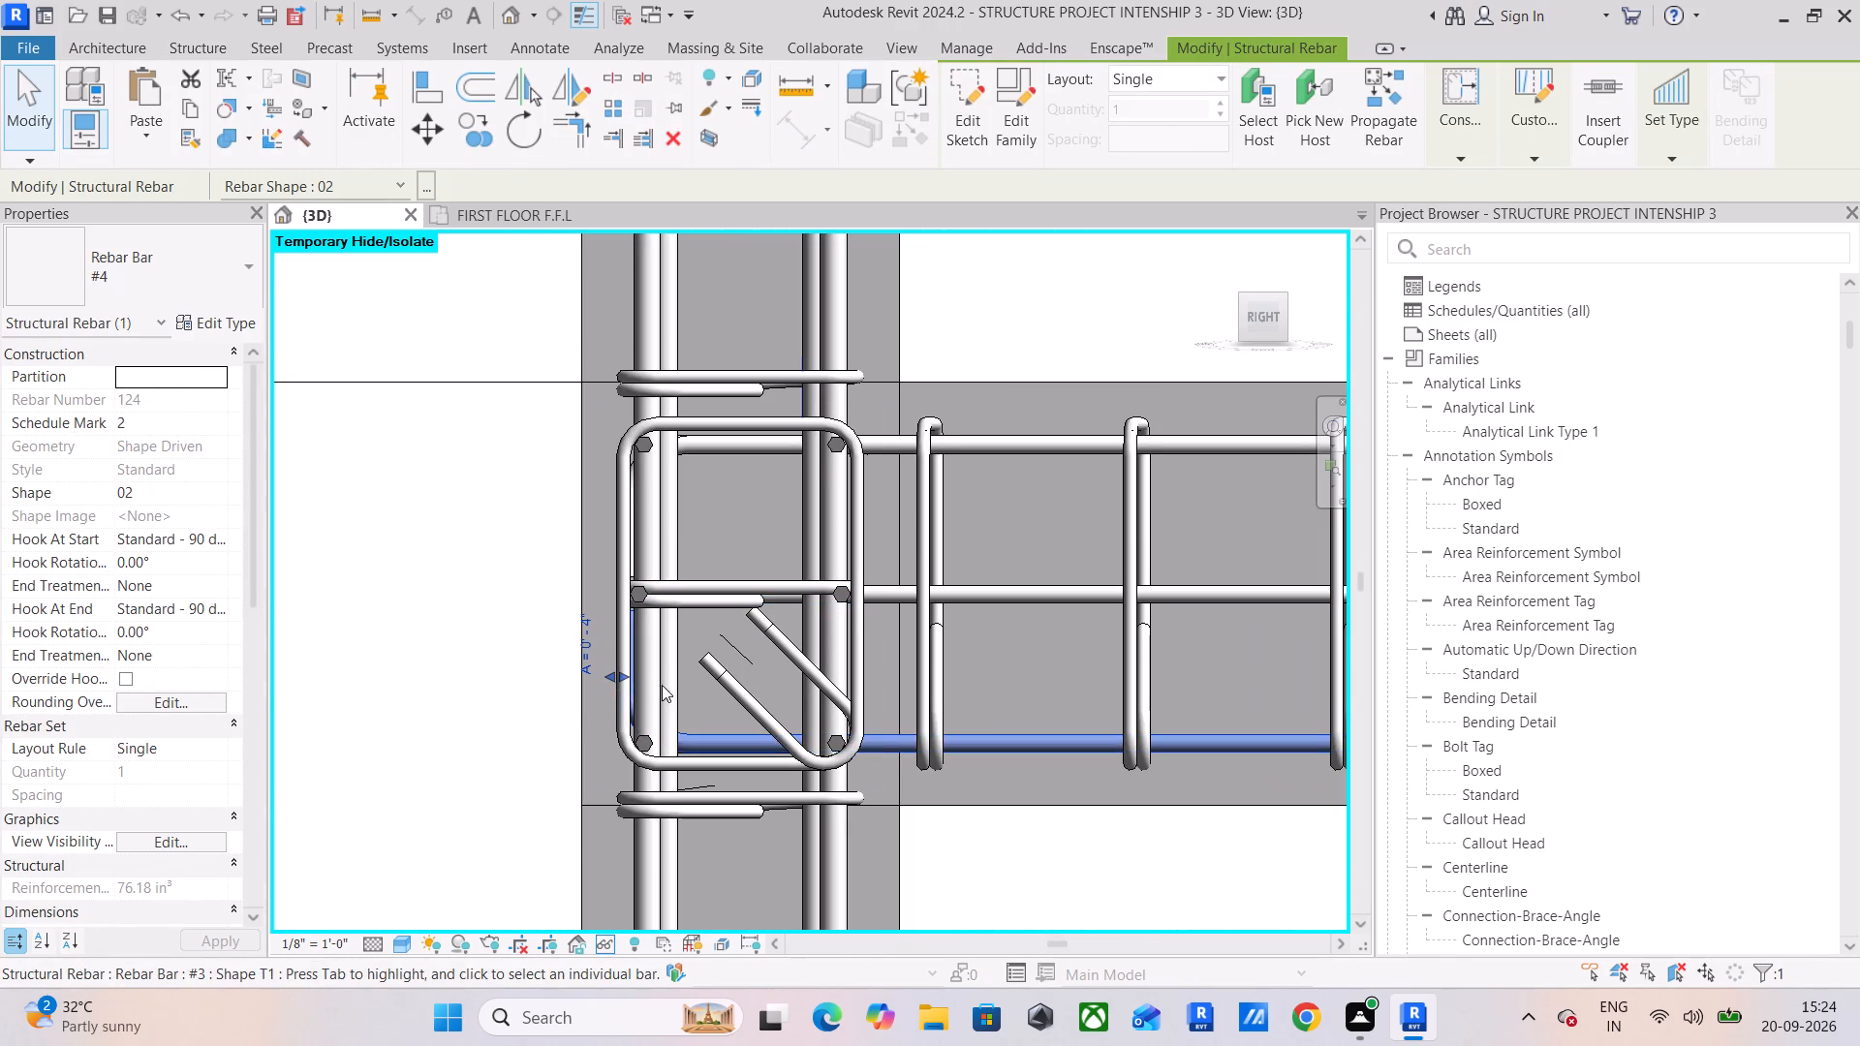
click(476, 635)
scroll(512, 642, down, 6)
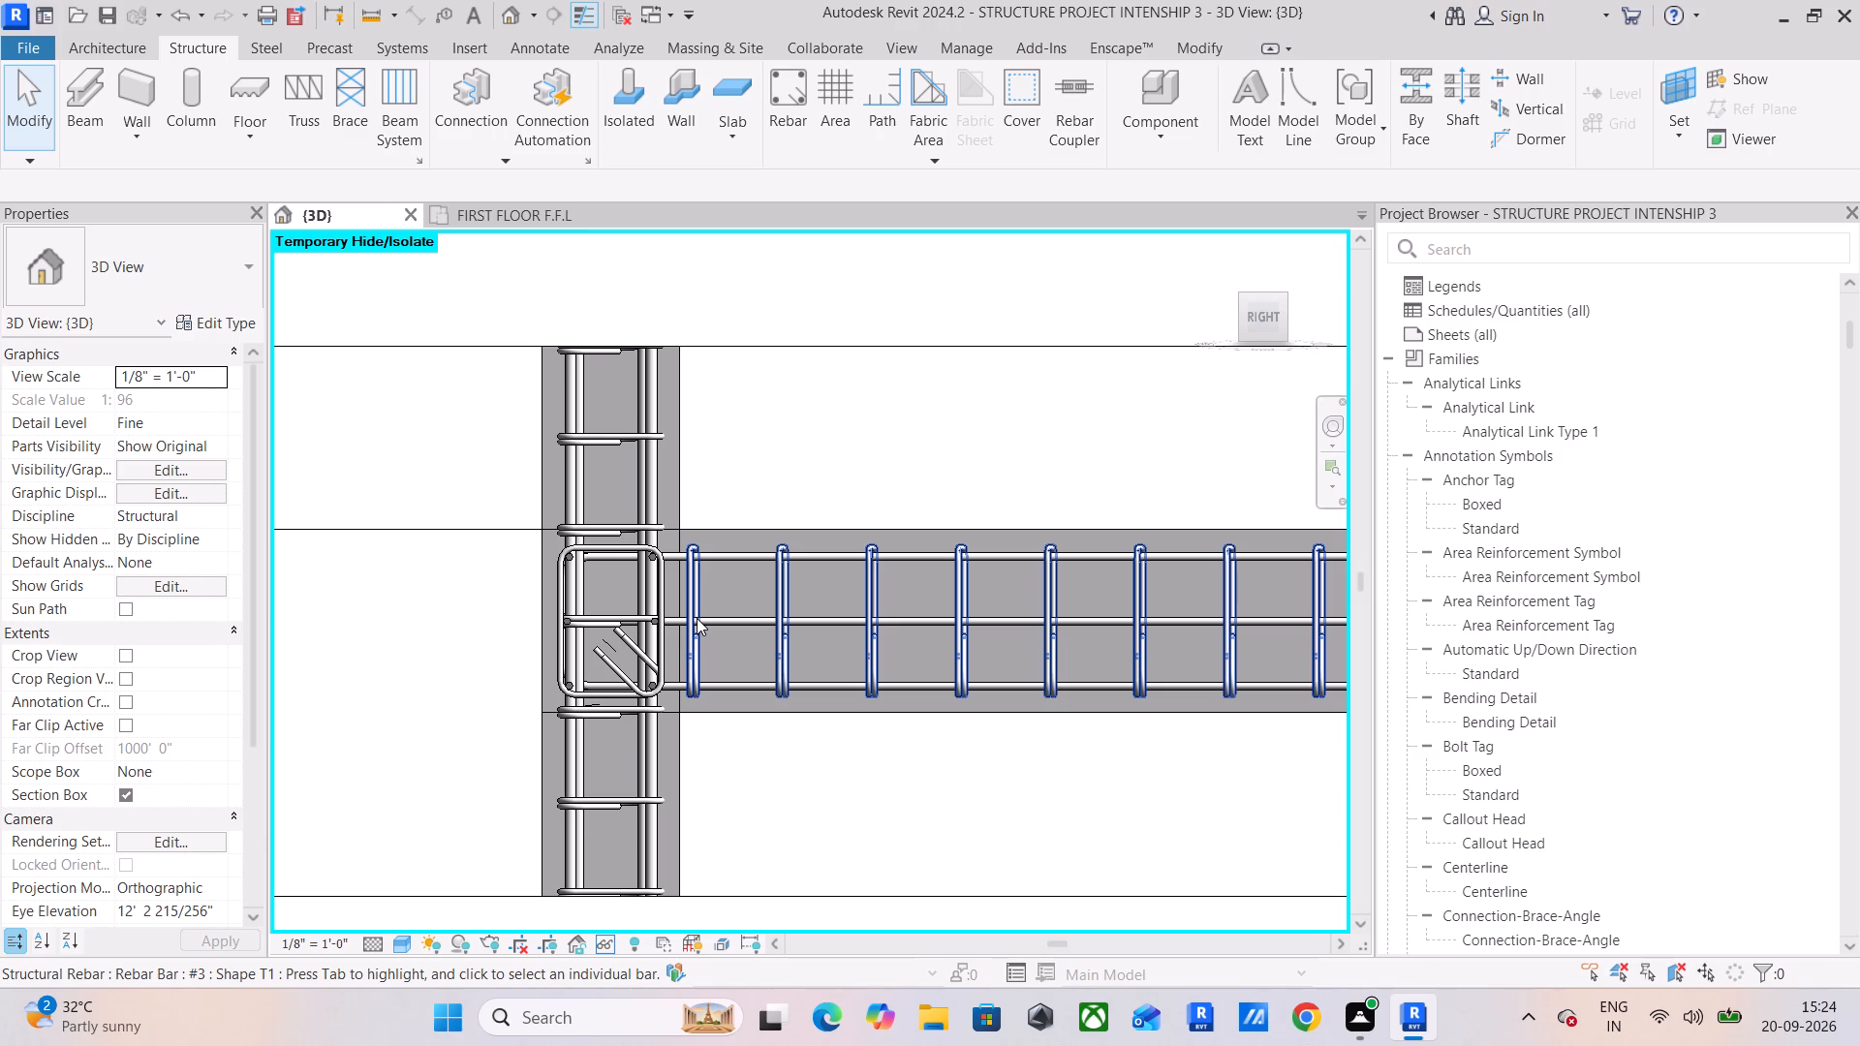
click(909, 415)
Shorten the first top #4 bar from the third, wider column so its hooked end sits just inside the second column's far face.
scroll(911, 421, down, 4)
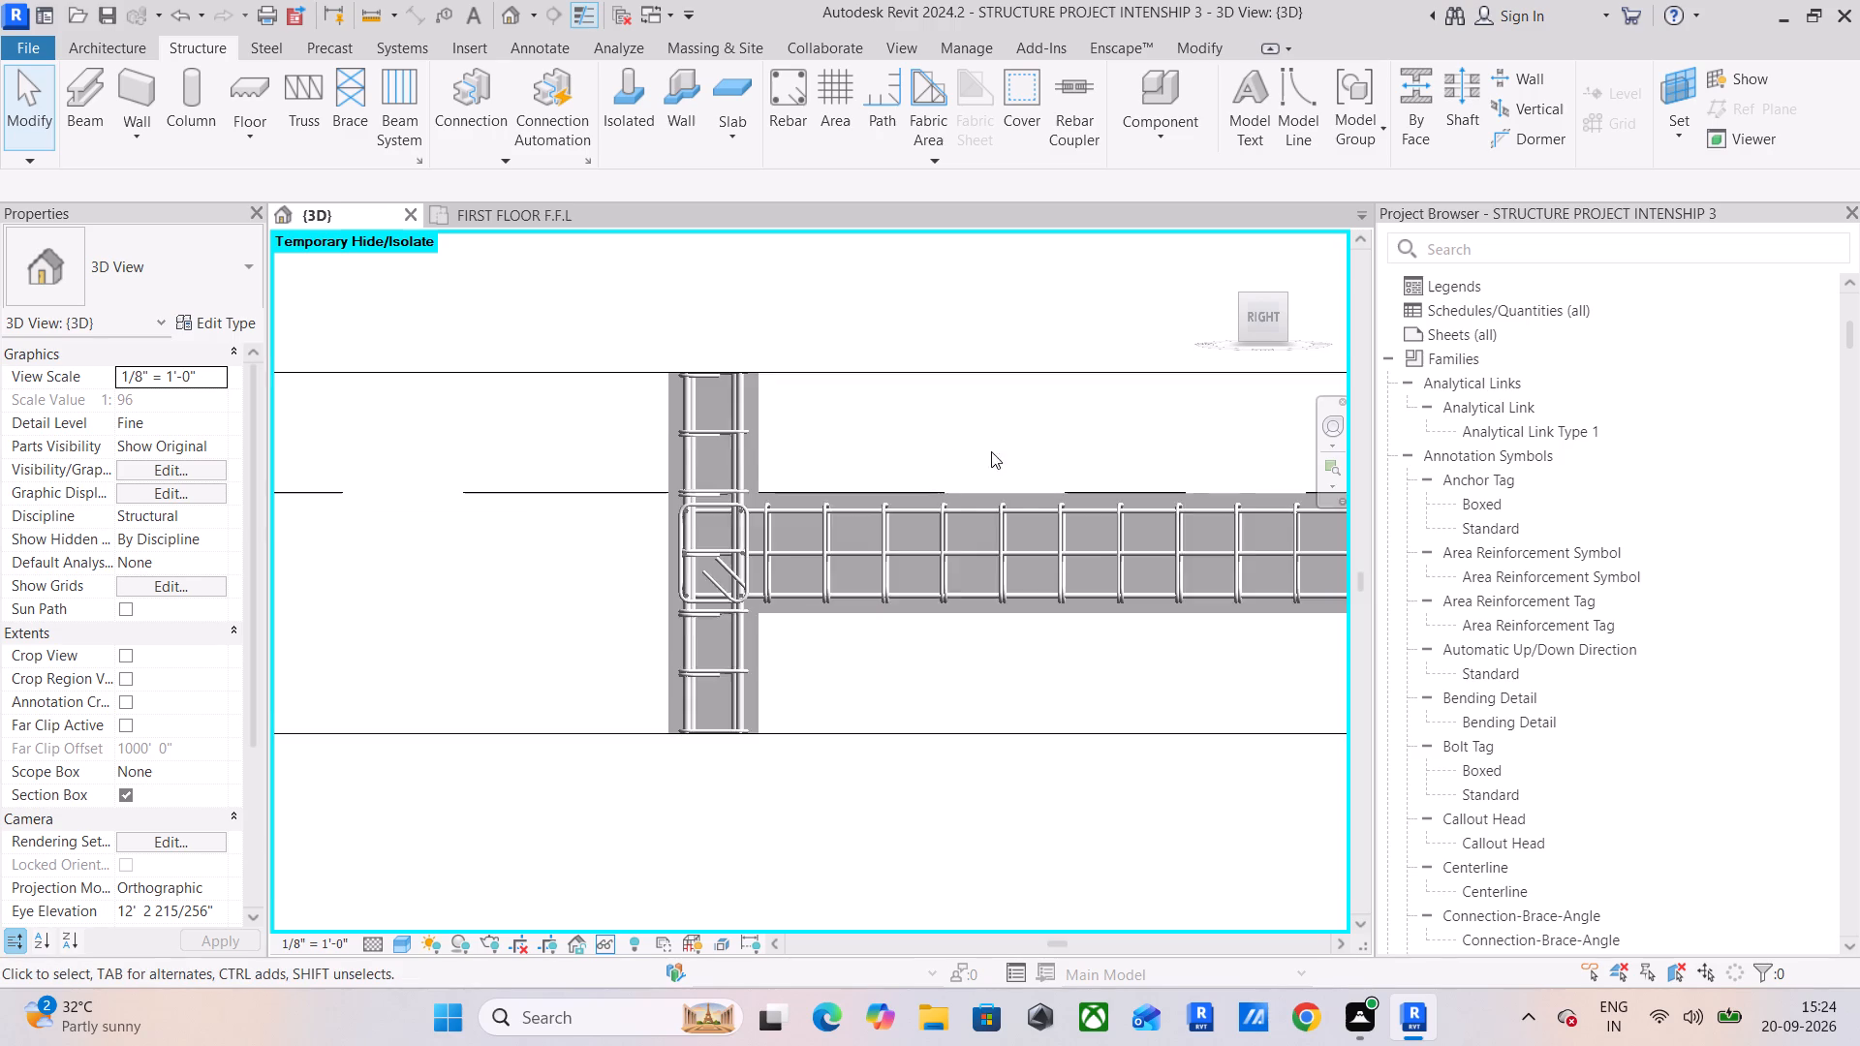
middle_drag(991, 451, 373, 499)
scroll(560, 549, down, 5)
middle_drag(1013, 590, 521, 597)
scroll(647, 535, up, 7)
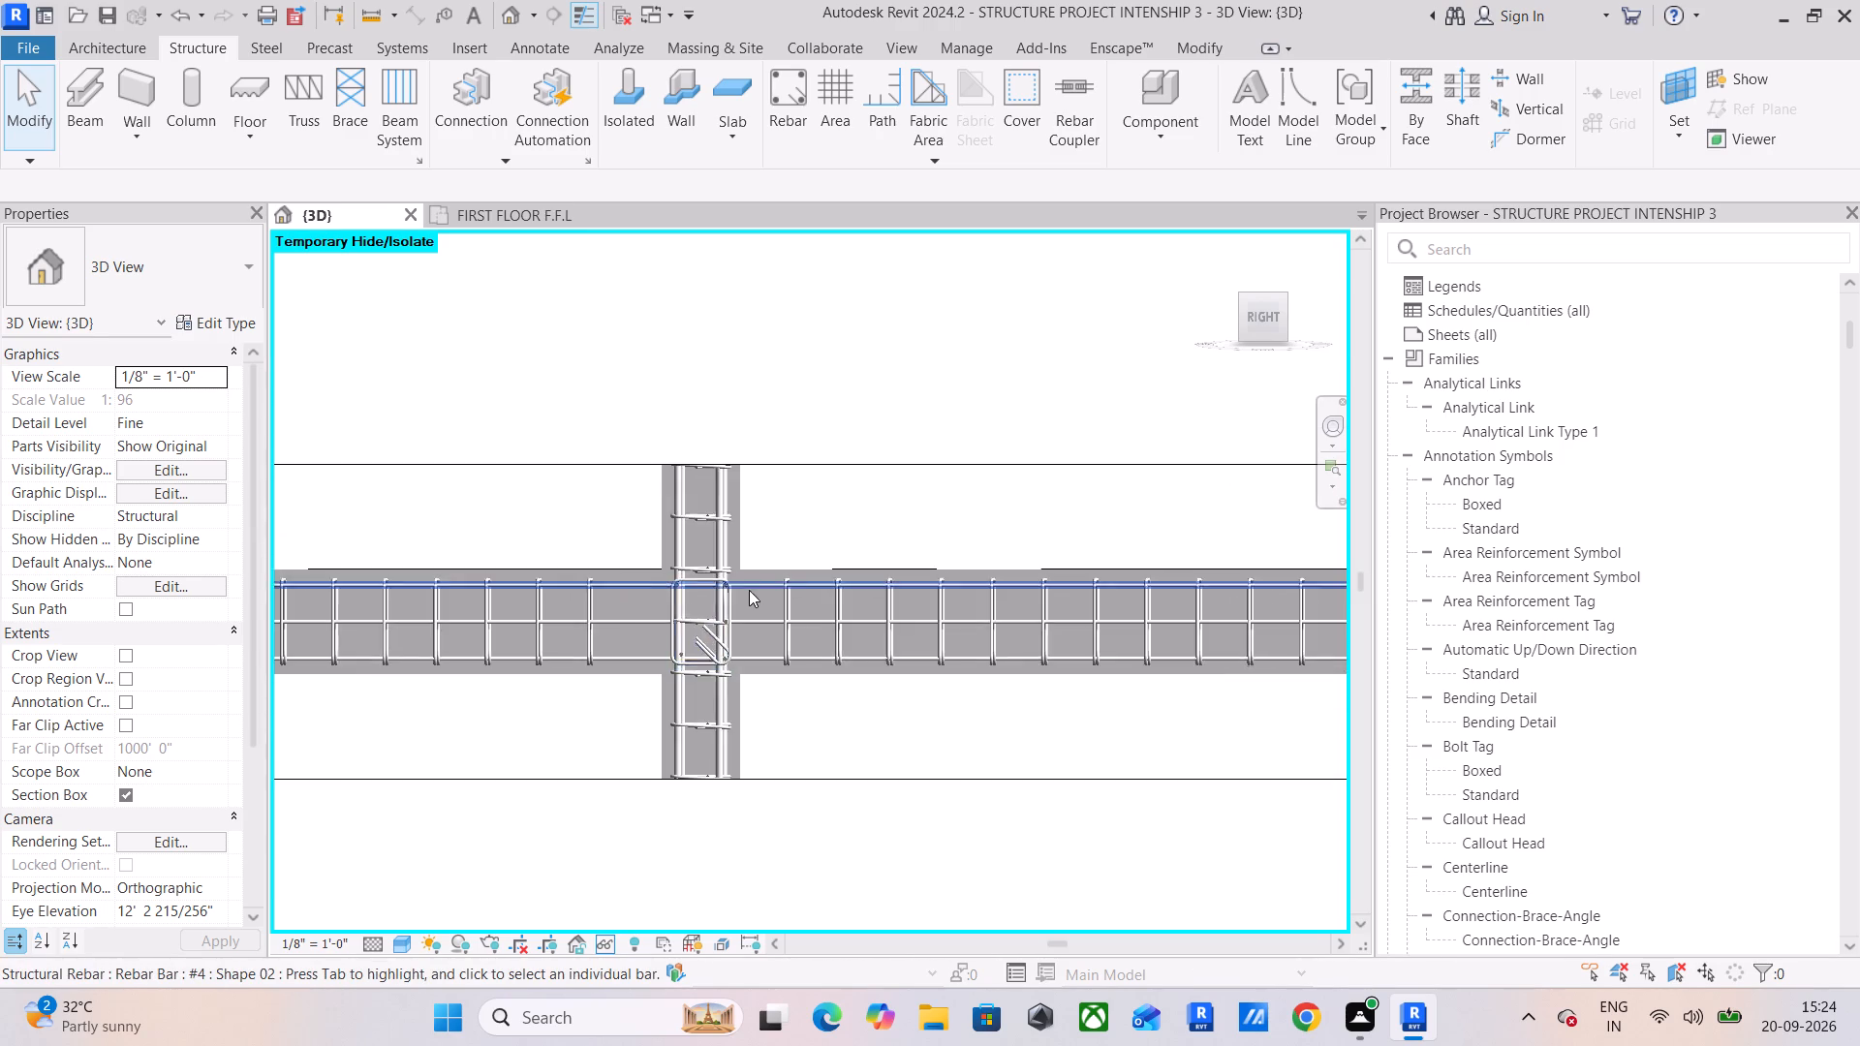
scroll(749, 590, up, 4)
scroll(666, 575, up, 5)
scroll(538, 624, down, 3)
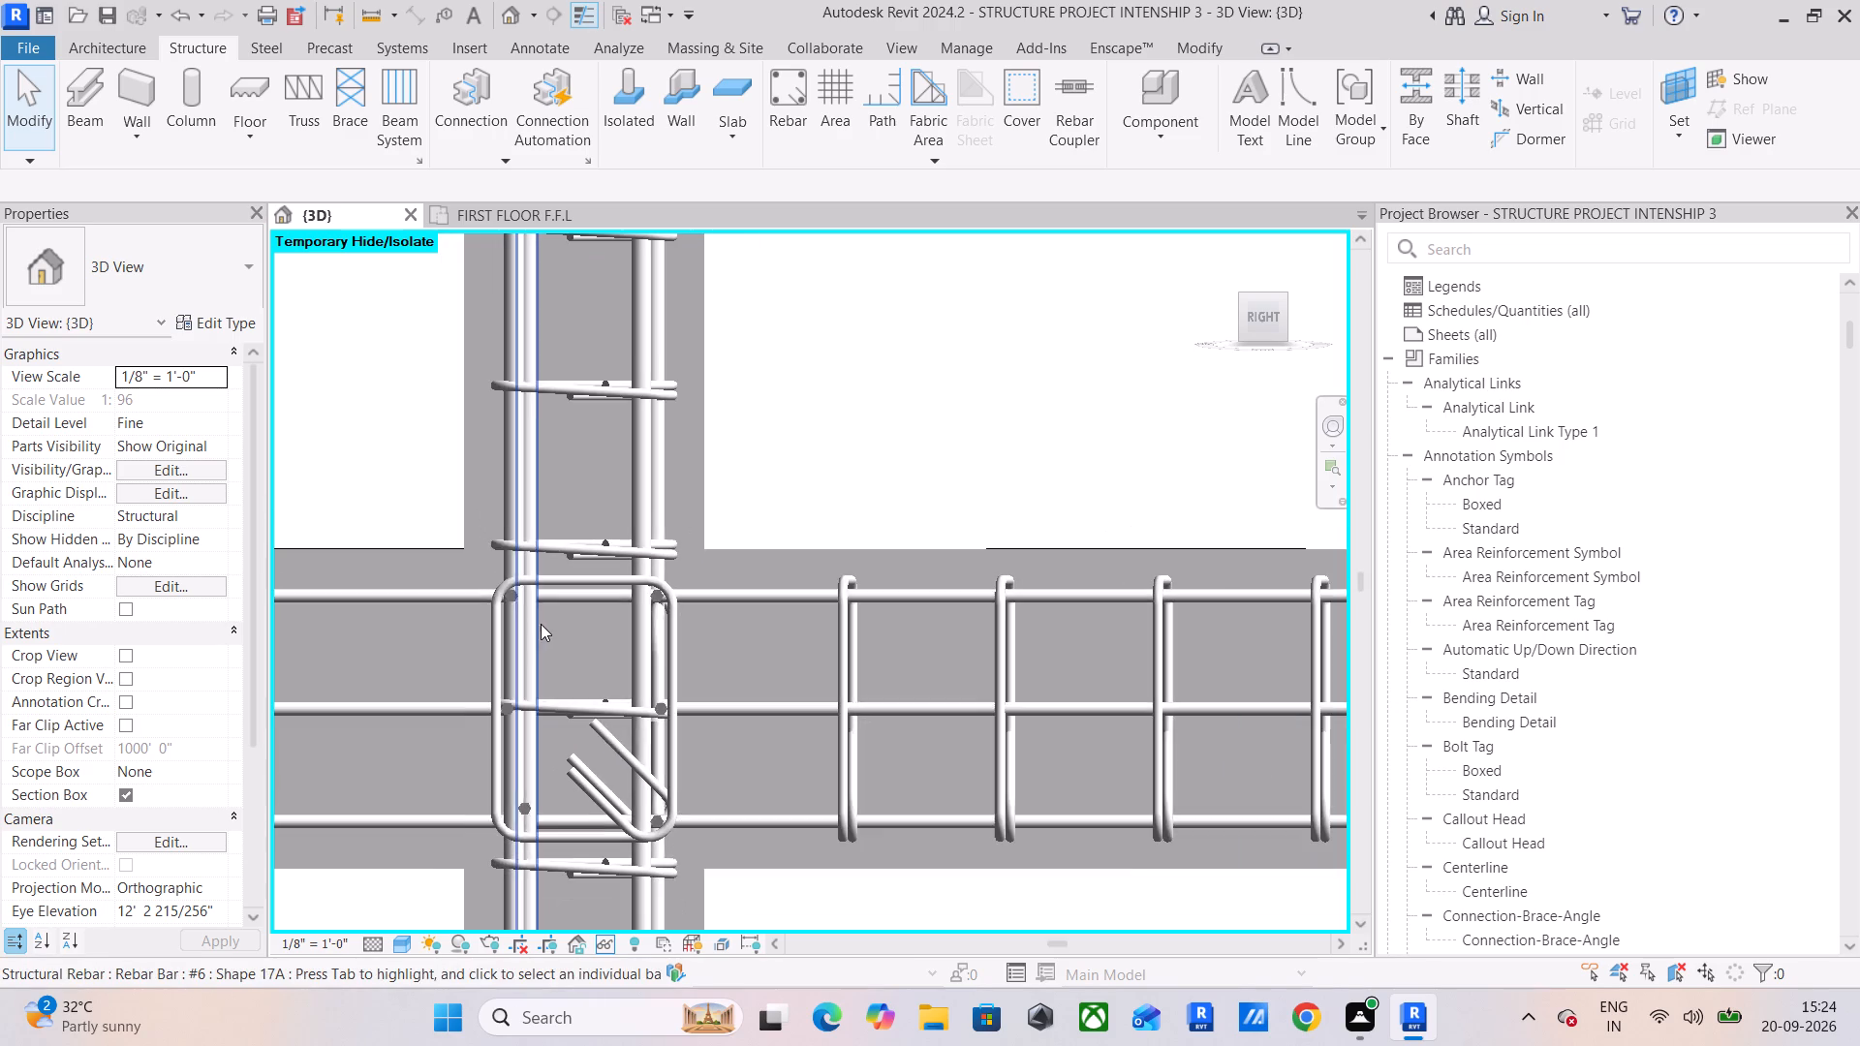
click(387, 591)
scroll(657, 594, down, 11)
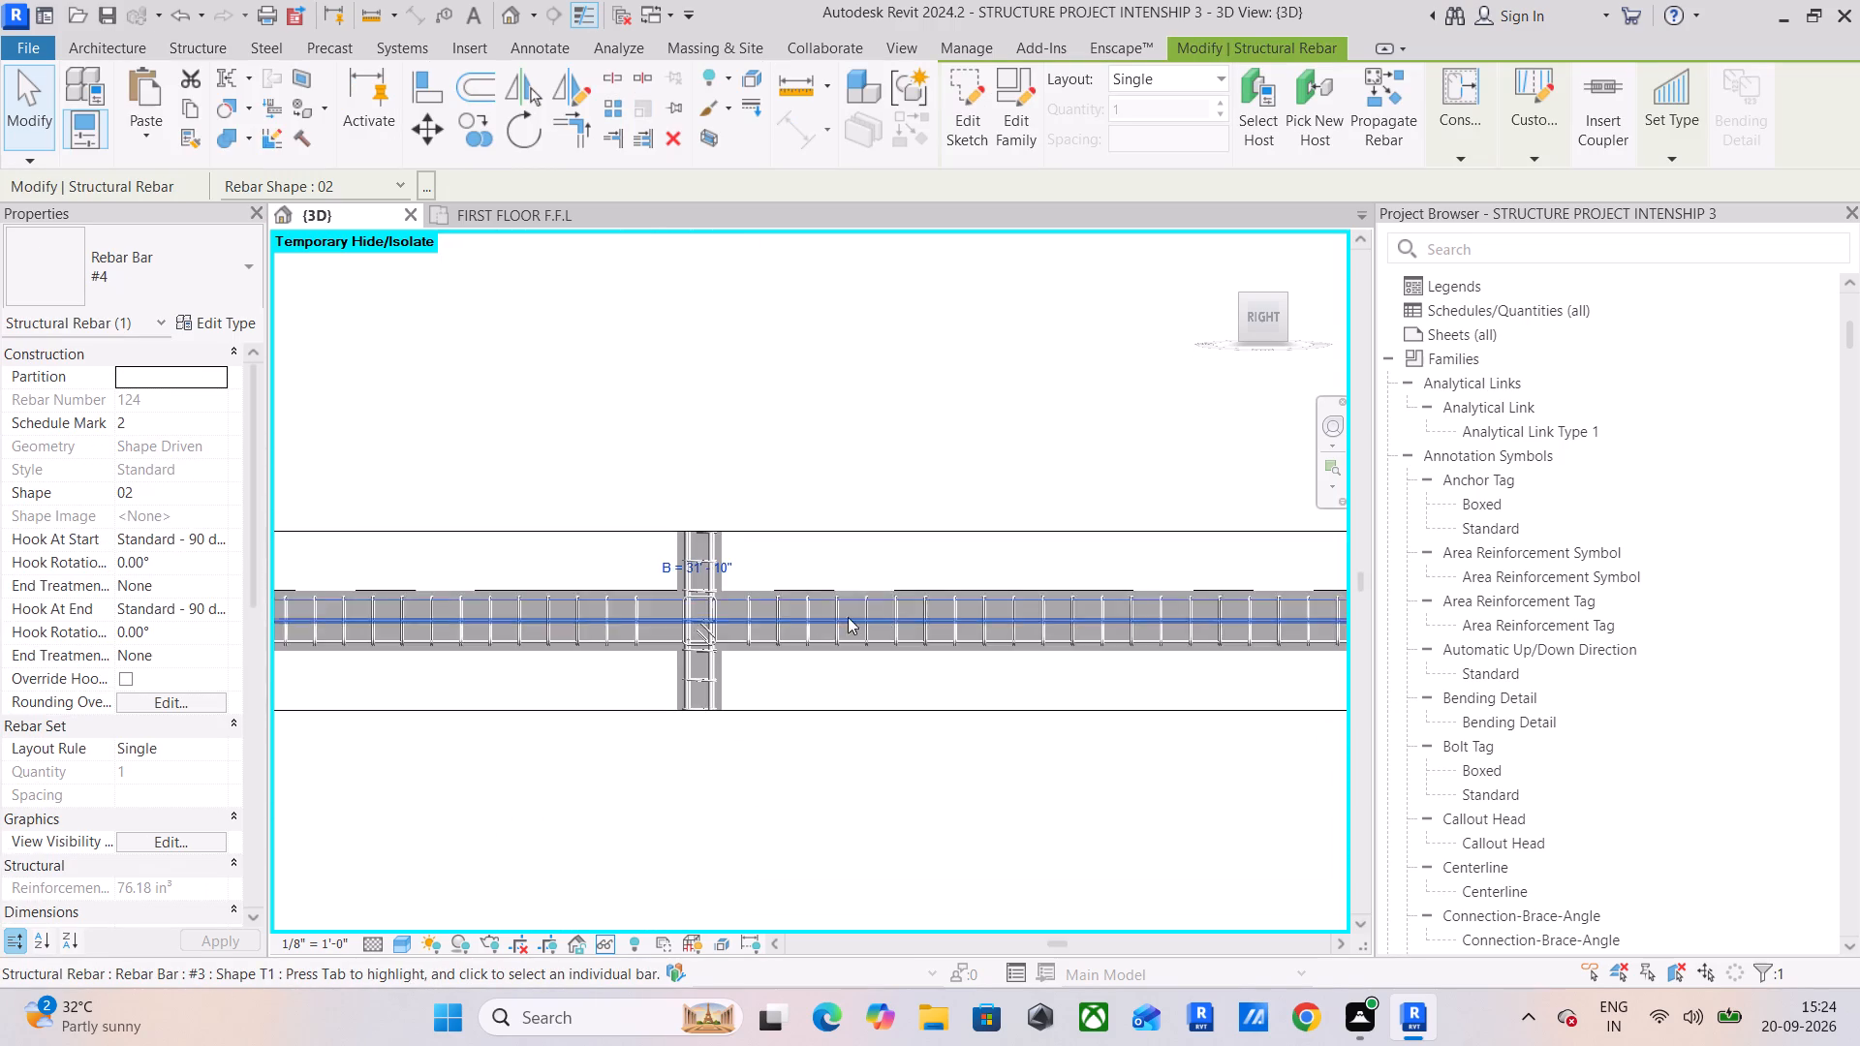
scroll(848, 617, down, 5)
middle_drag(951, 623, 647, 635)
scroll(1022, 617, up, 11)
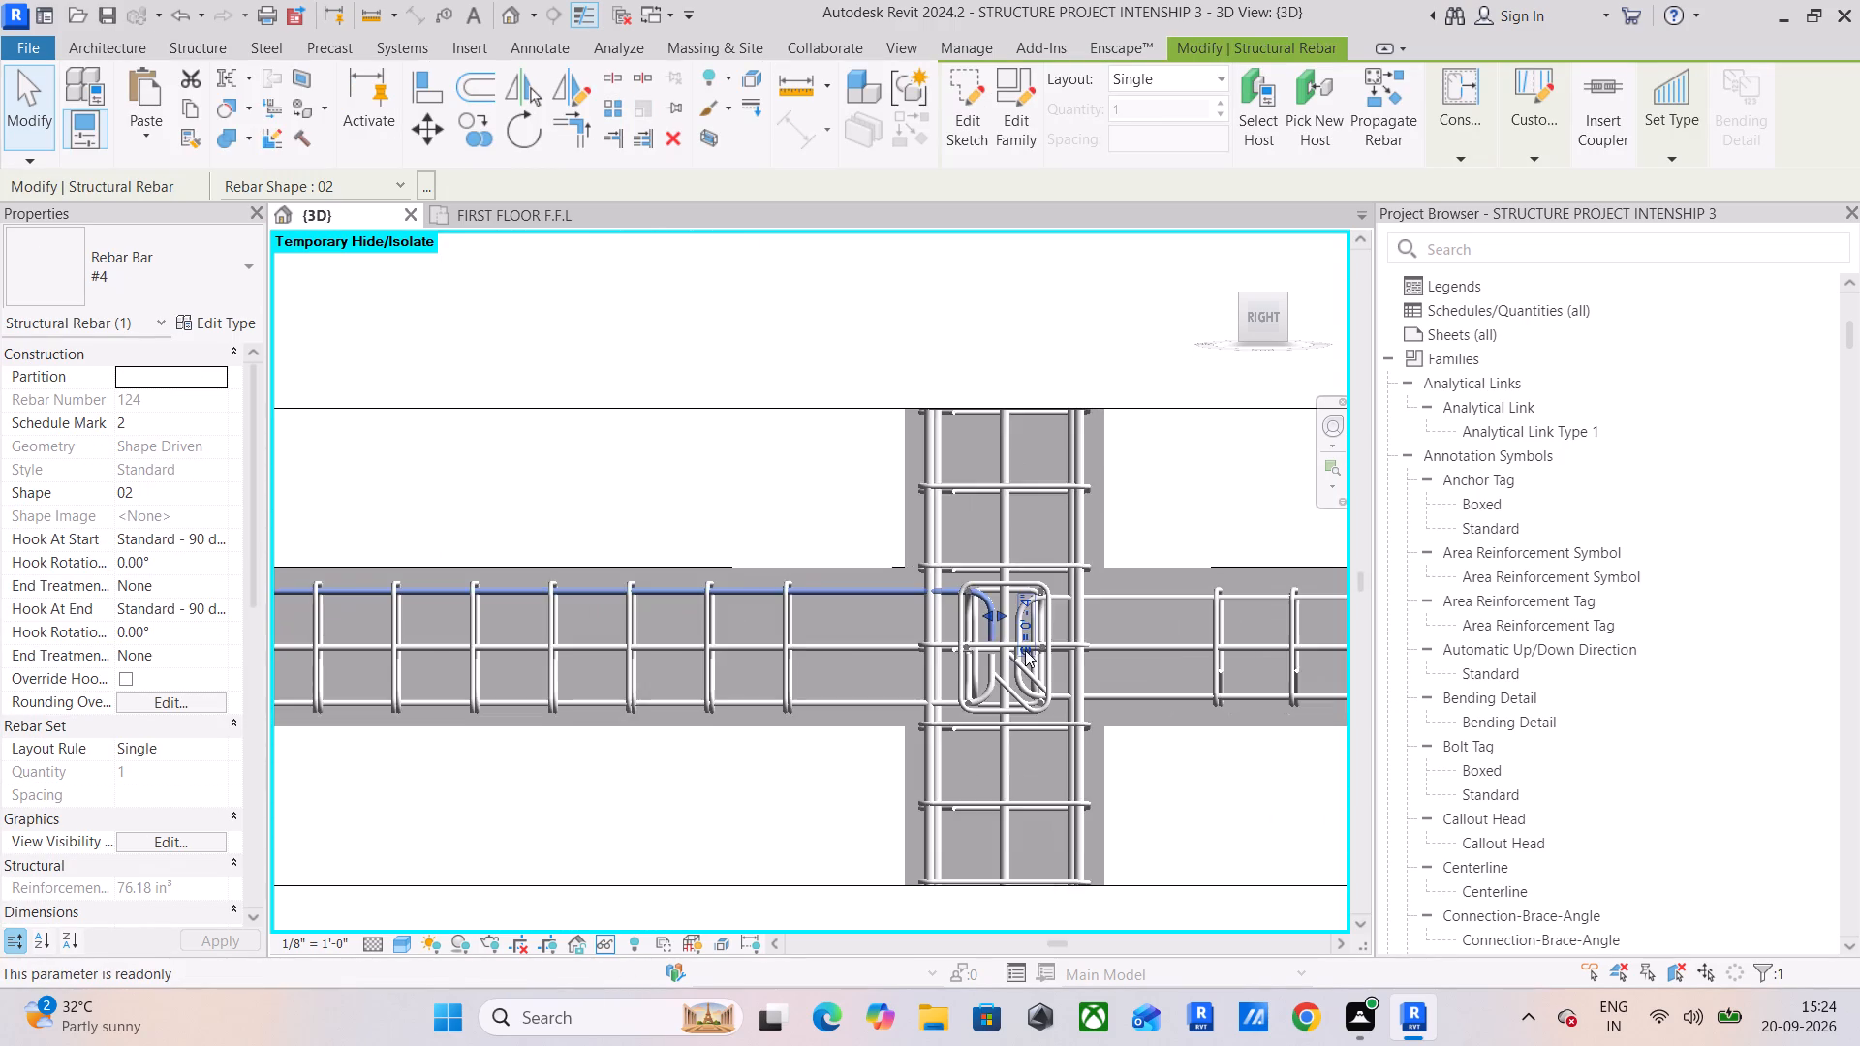
drag(988, 614, 457, 628)
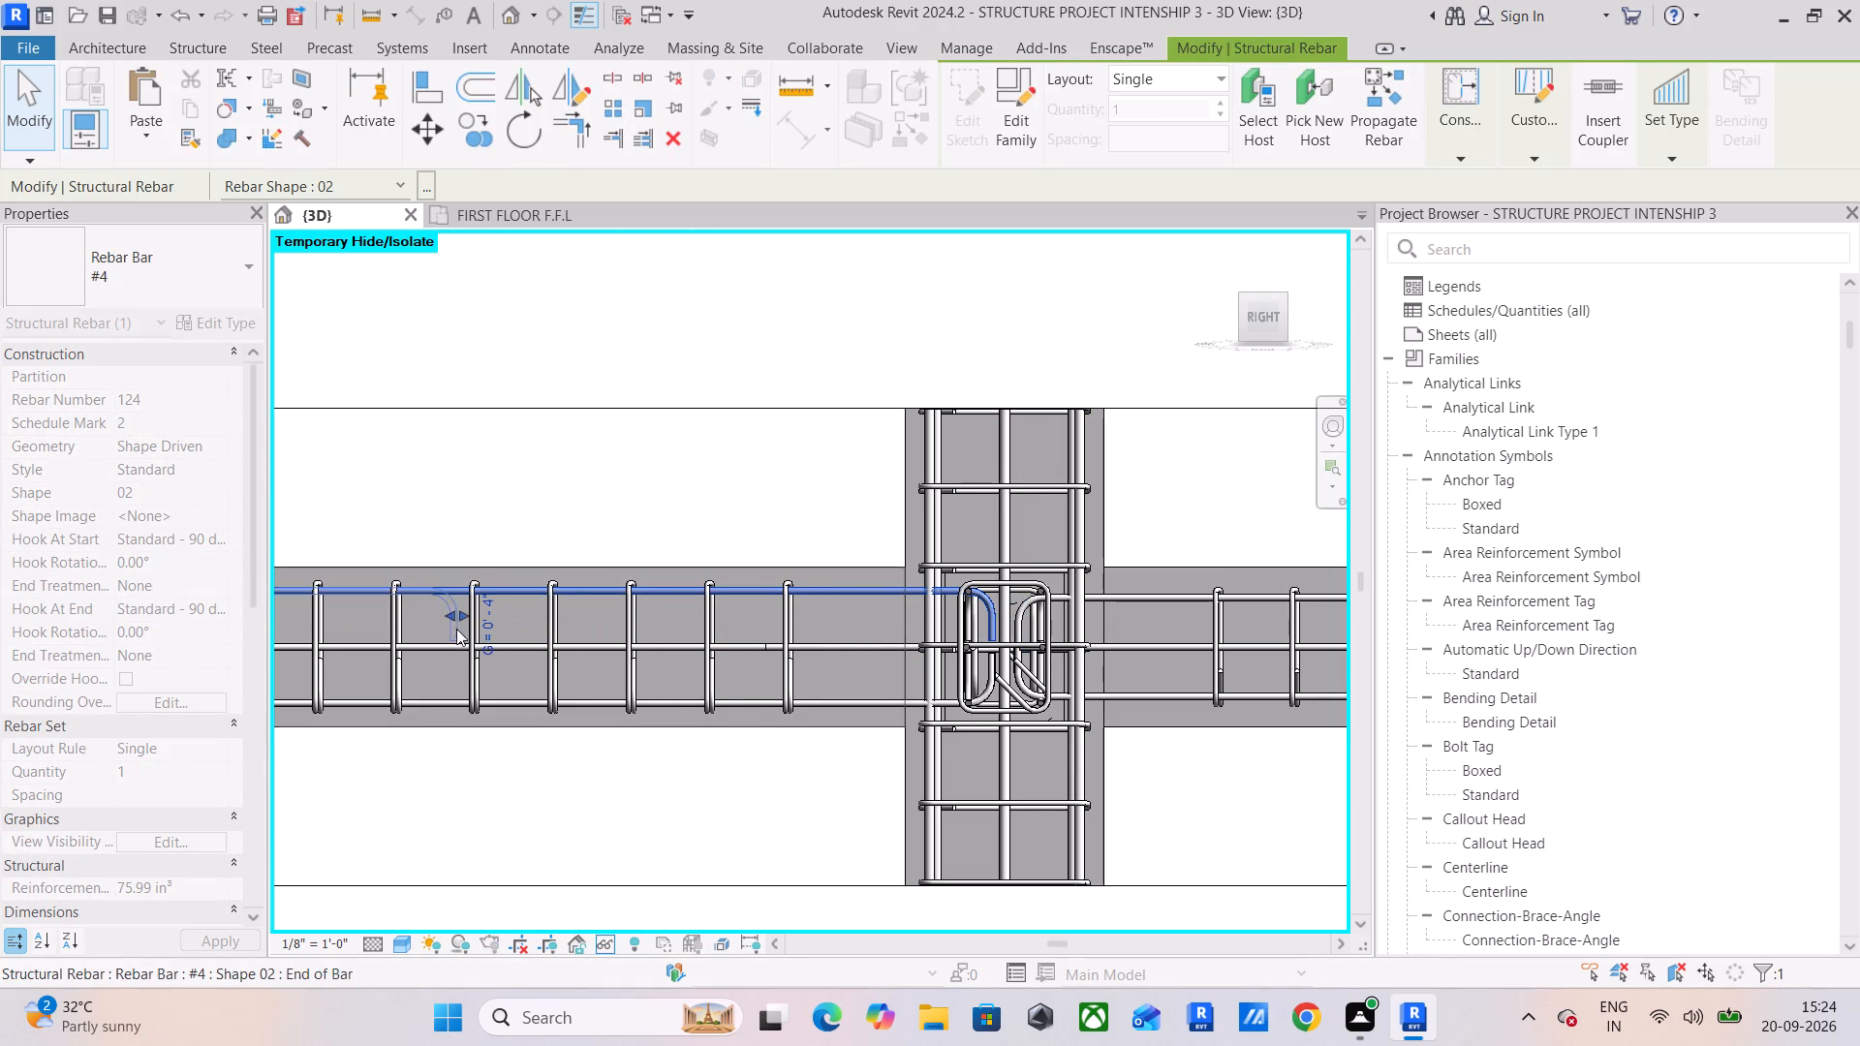
middle_drag(648, 646, 1445, 506)
scroll(1289, 554, down, 5)
middle_drag(993, 554, 1215, 587)
middle_click(1168, 598)
scroll(1168, 598, down, 1)
middle_drag(1166, 598, 978, 627)
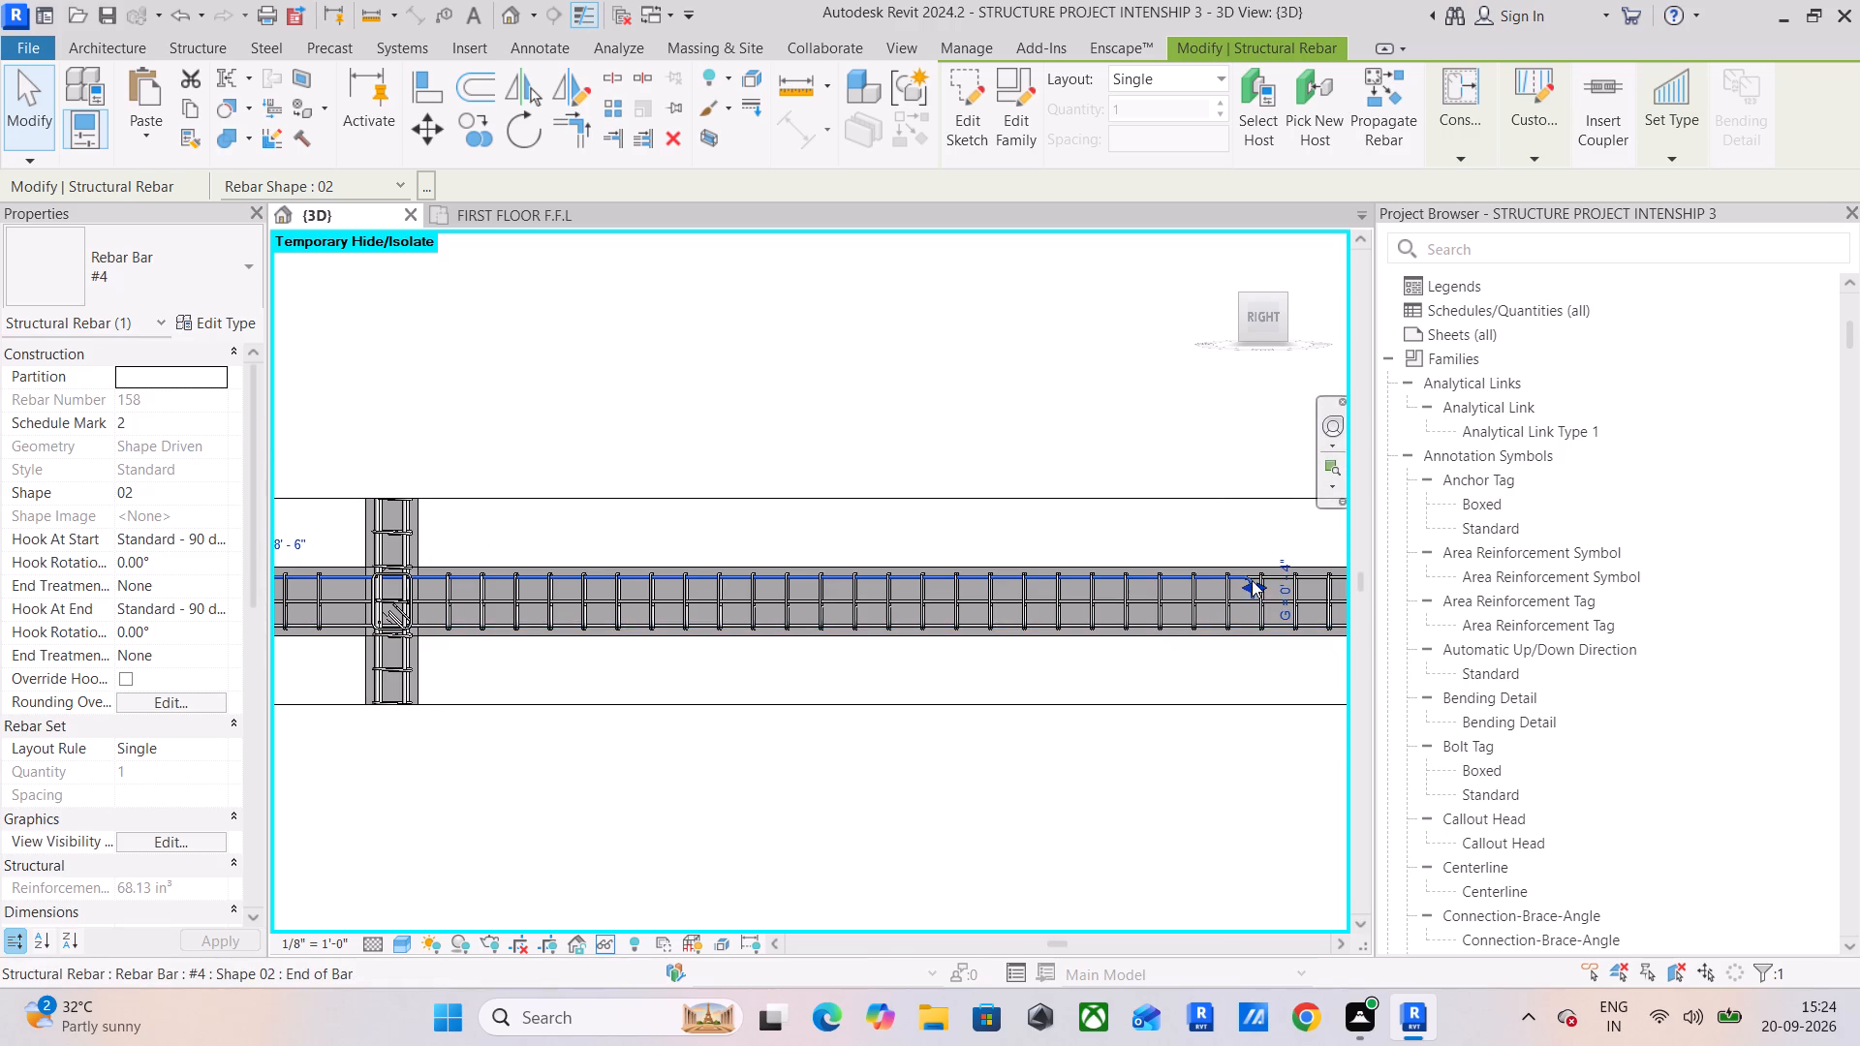
drag(1246, 586, 360, 575)
scroll(371, 568, up, 13)
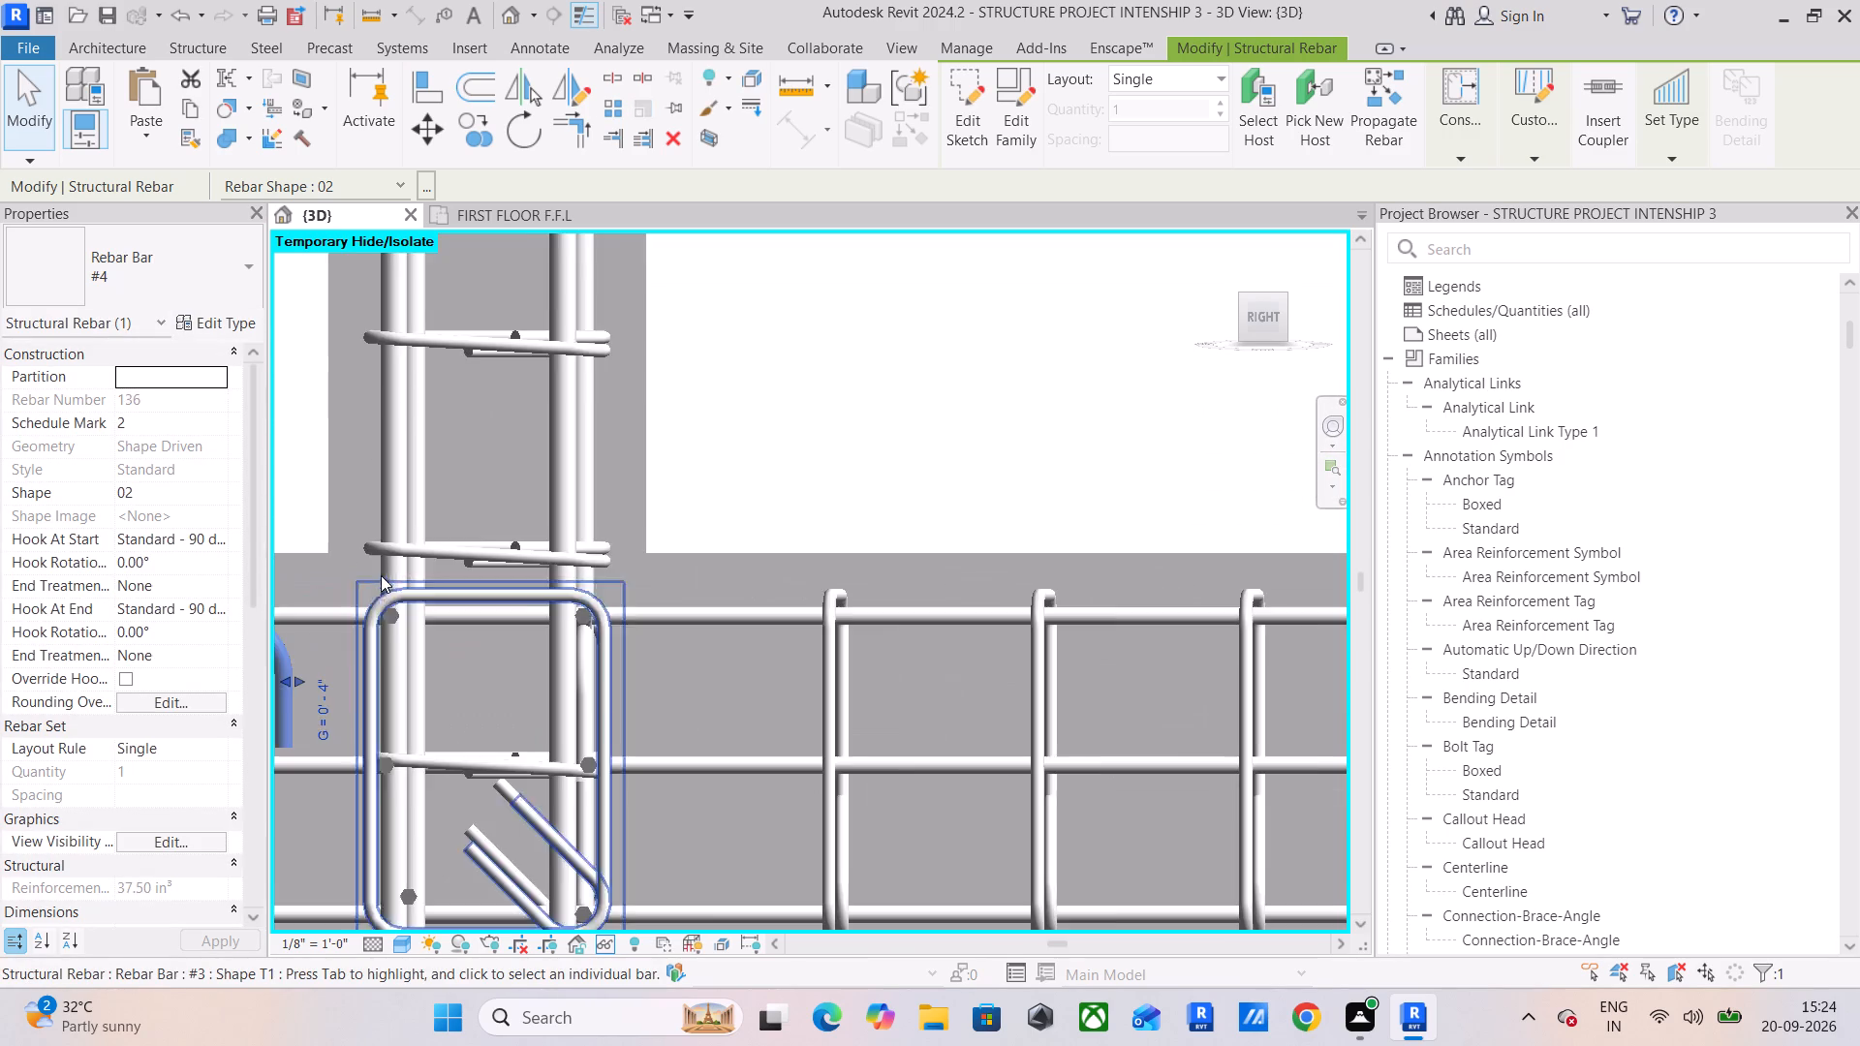
middle_drag(391, 591, 673, 517)
scroll(674, 521, up, 1)
drag(568, 620, 800, 601)
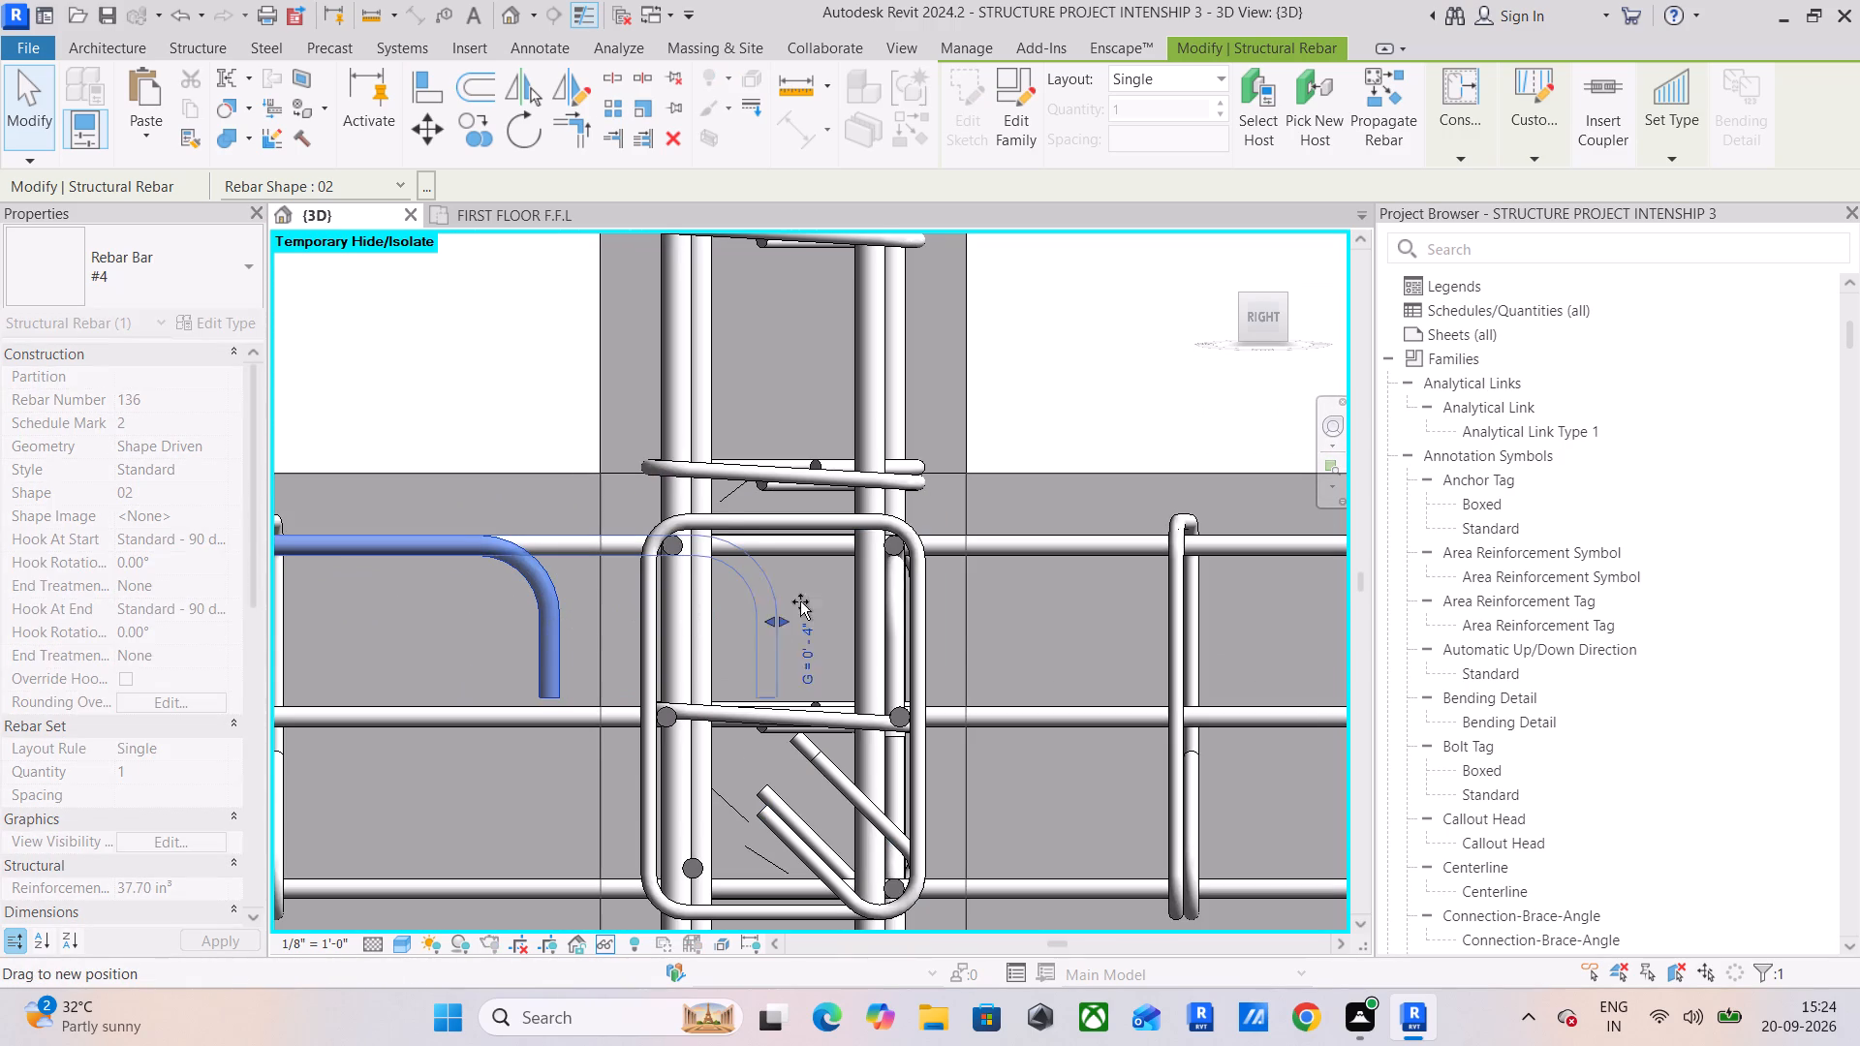
drag(800, 601, 954, 600)
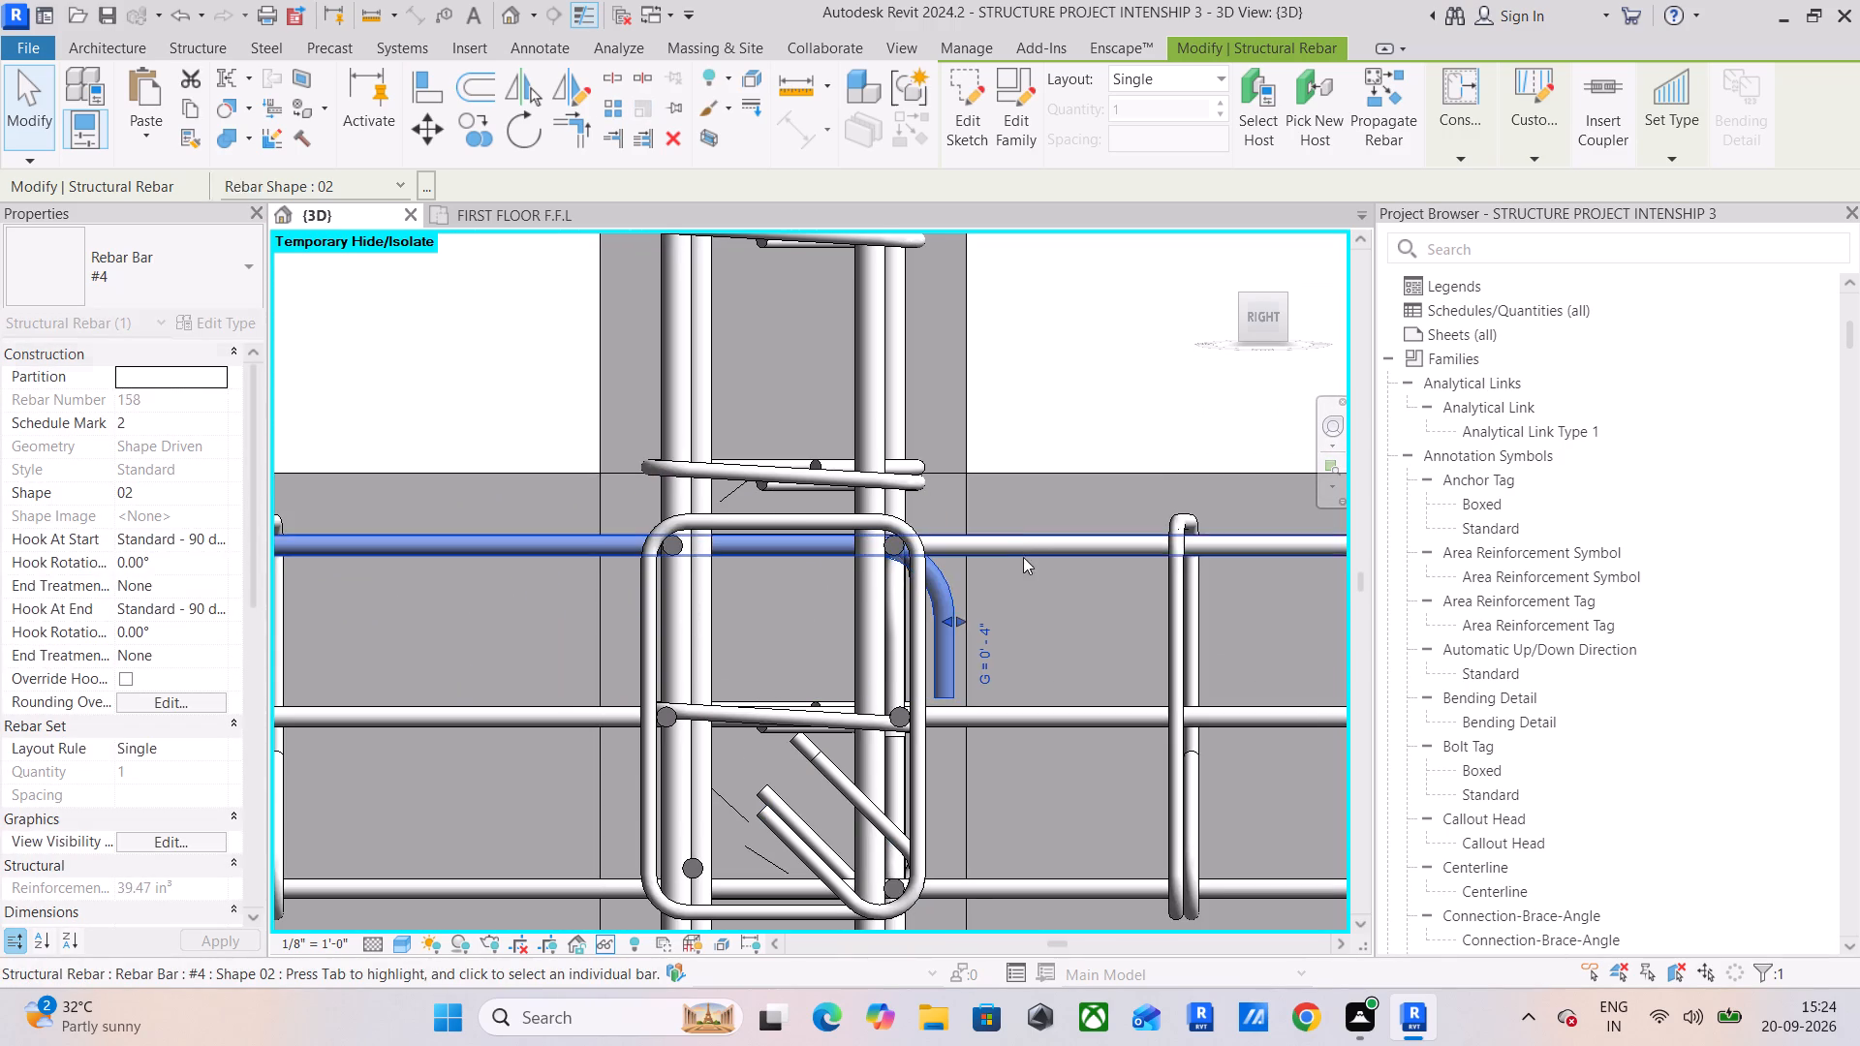
Shorten the second top #4 bar to the second column, aligning its hooked end with the first top bar's hook.
click(1026, 543)
scroll(1038, 593, down, 15)
middle_drag(1097, 622, 732, 634)
scroll(819, 684, down, 5)
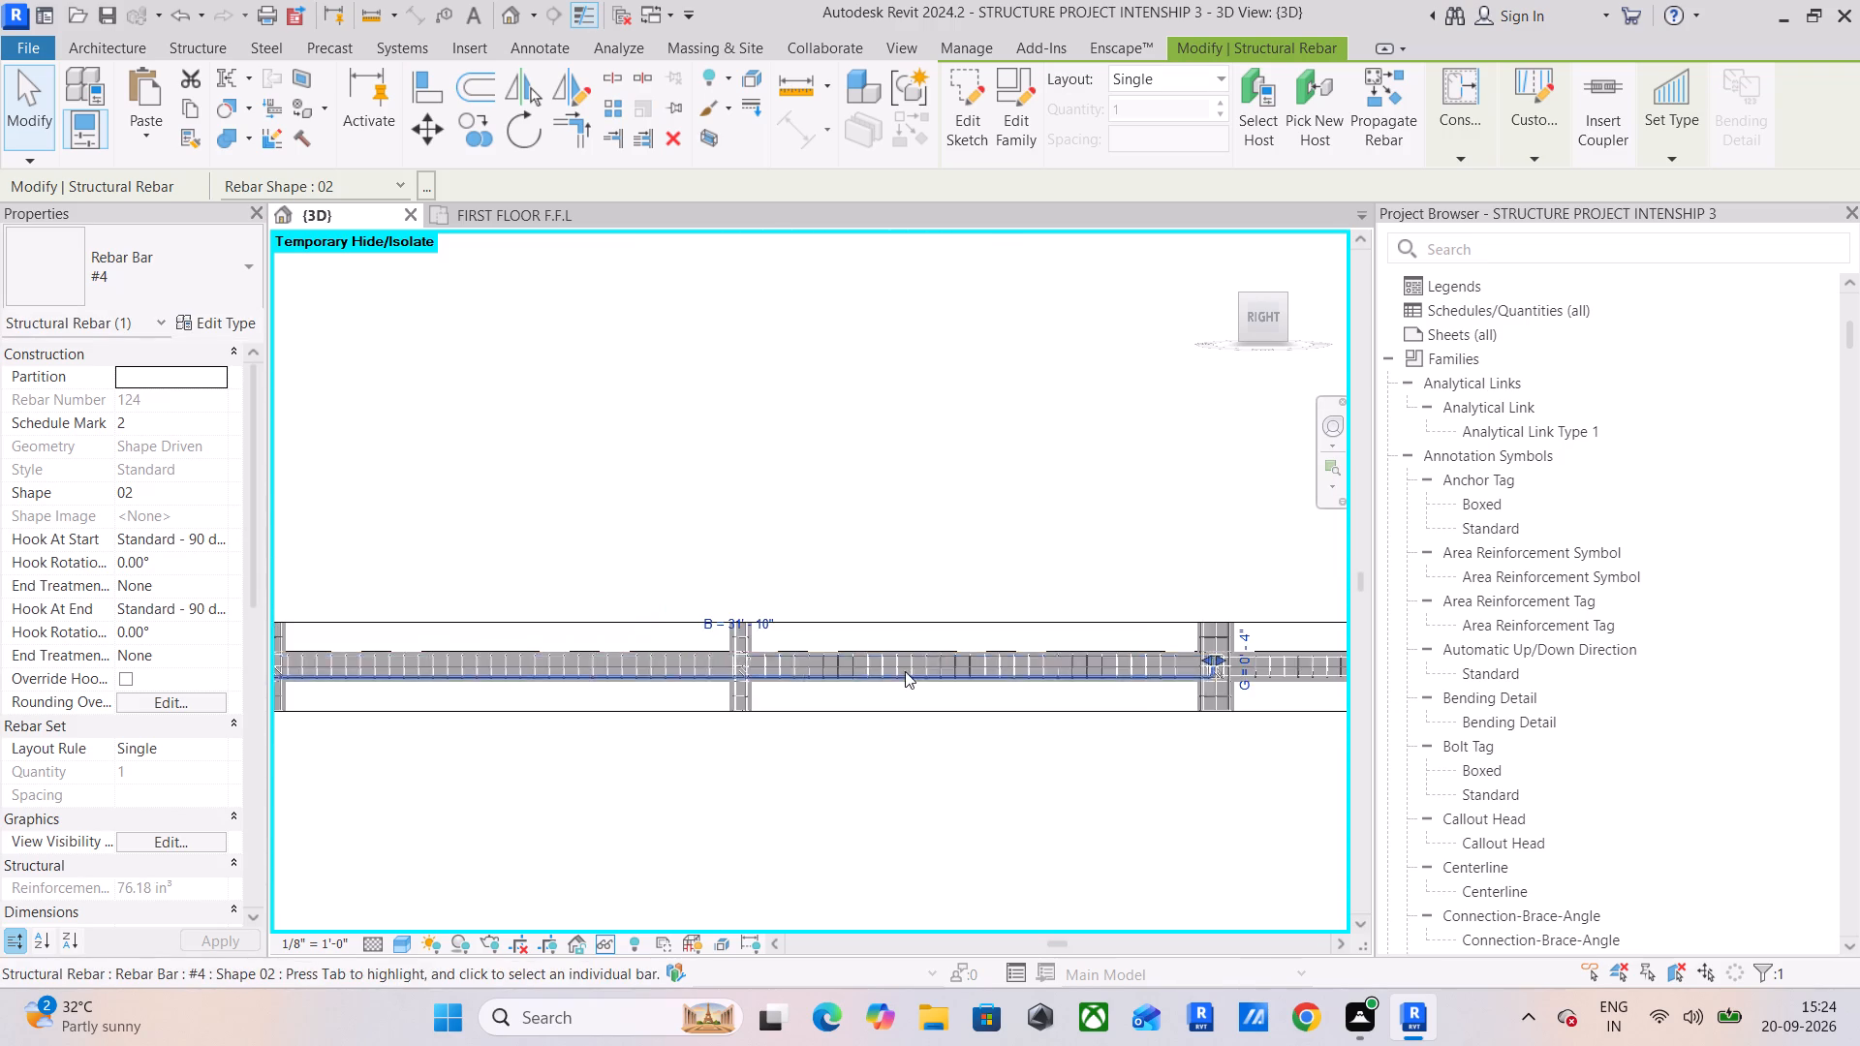
middle_drag(943, 662, 814, 653)
drag(1082, 650, 755, 659)
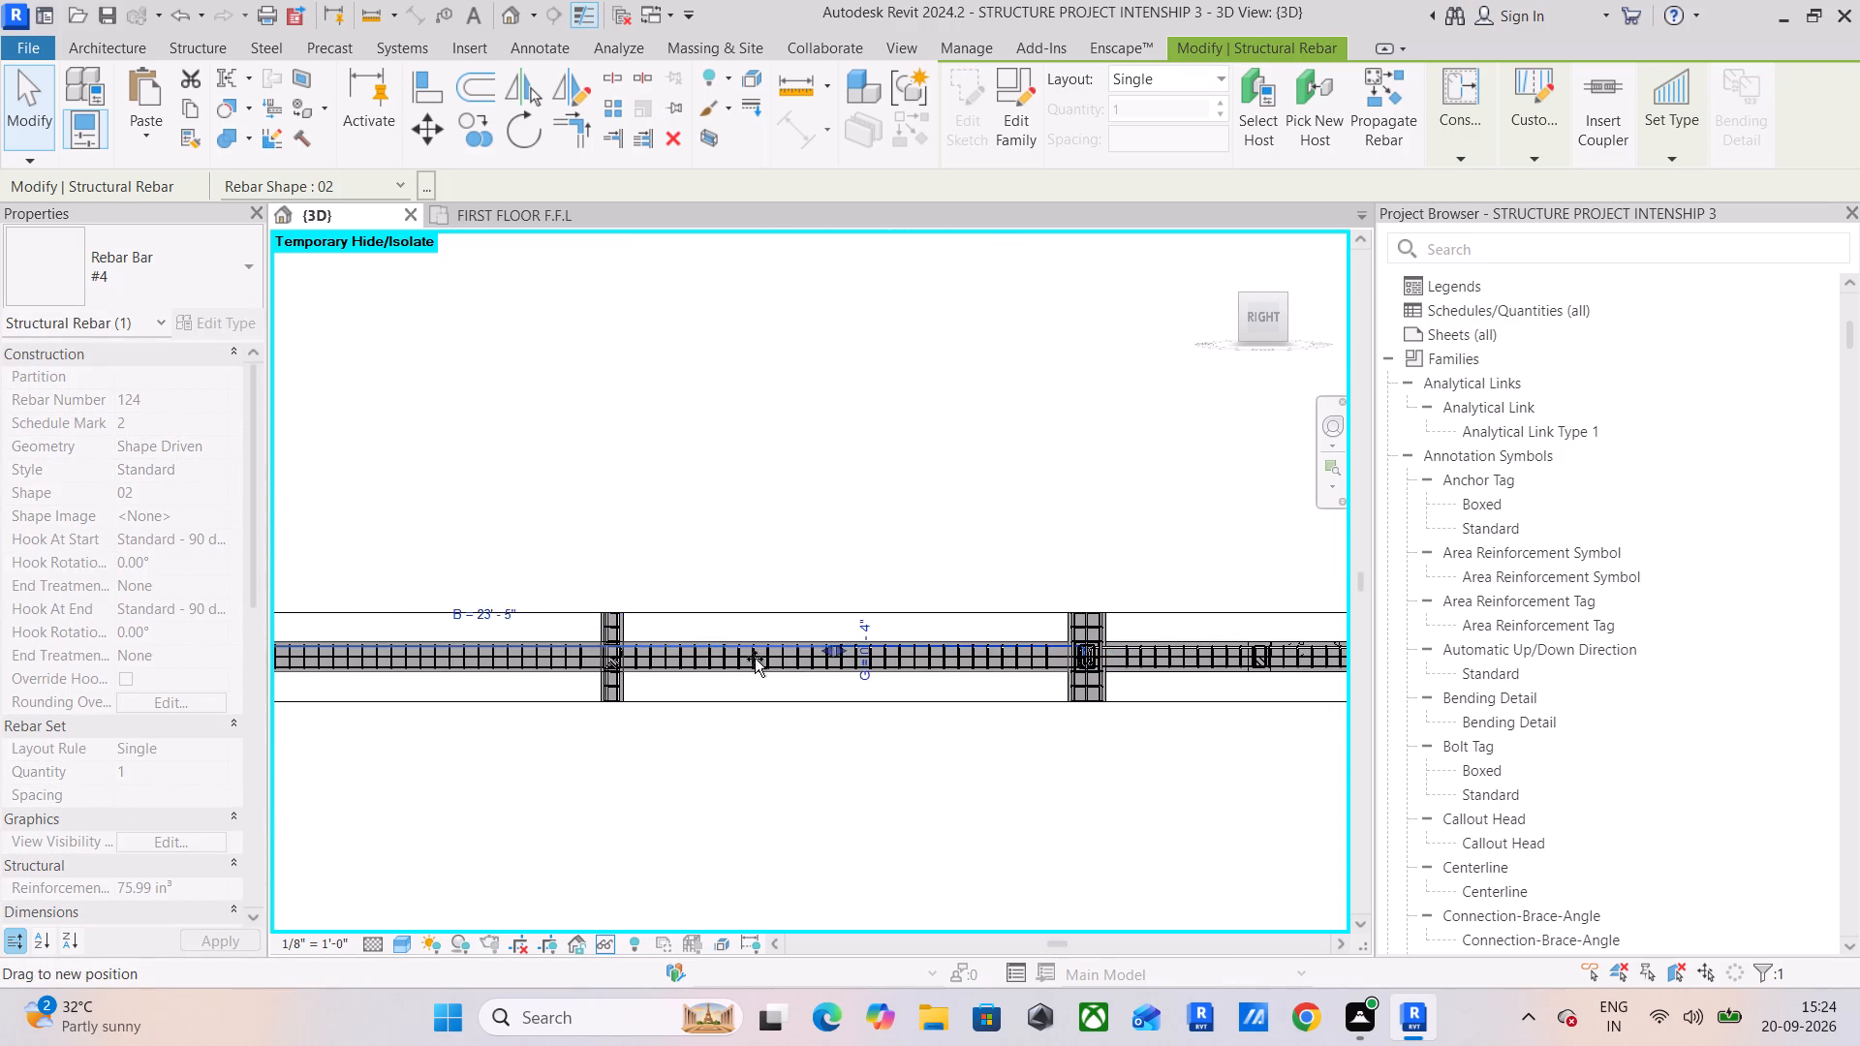
drag(755, 659, 604, 669)
scroll(610, 654, up, 20)
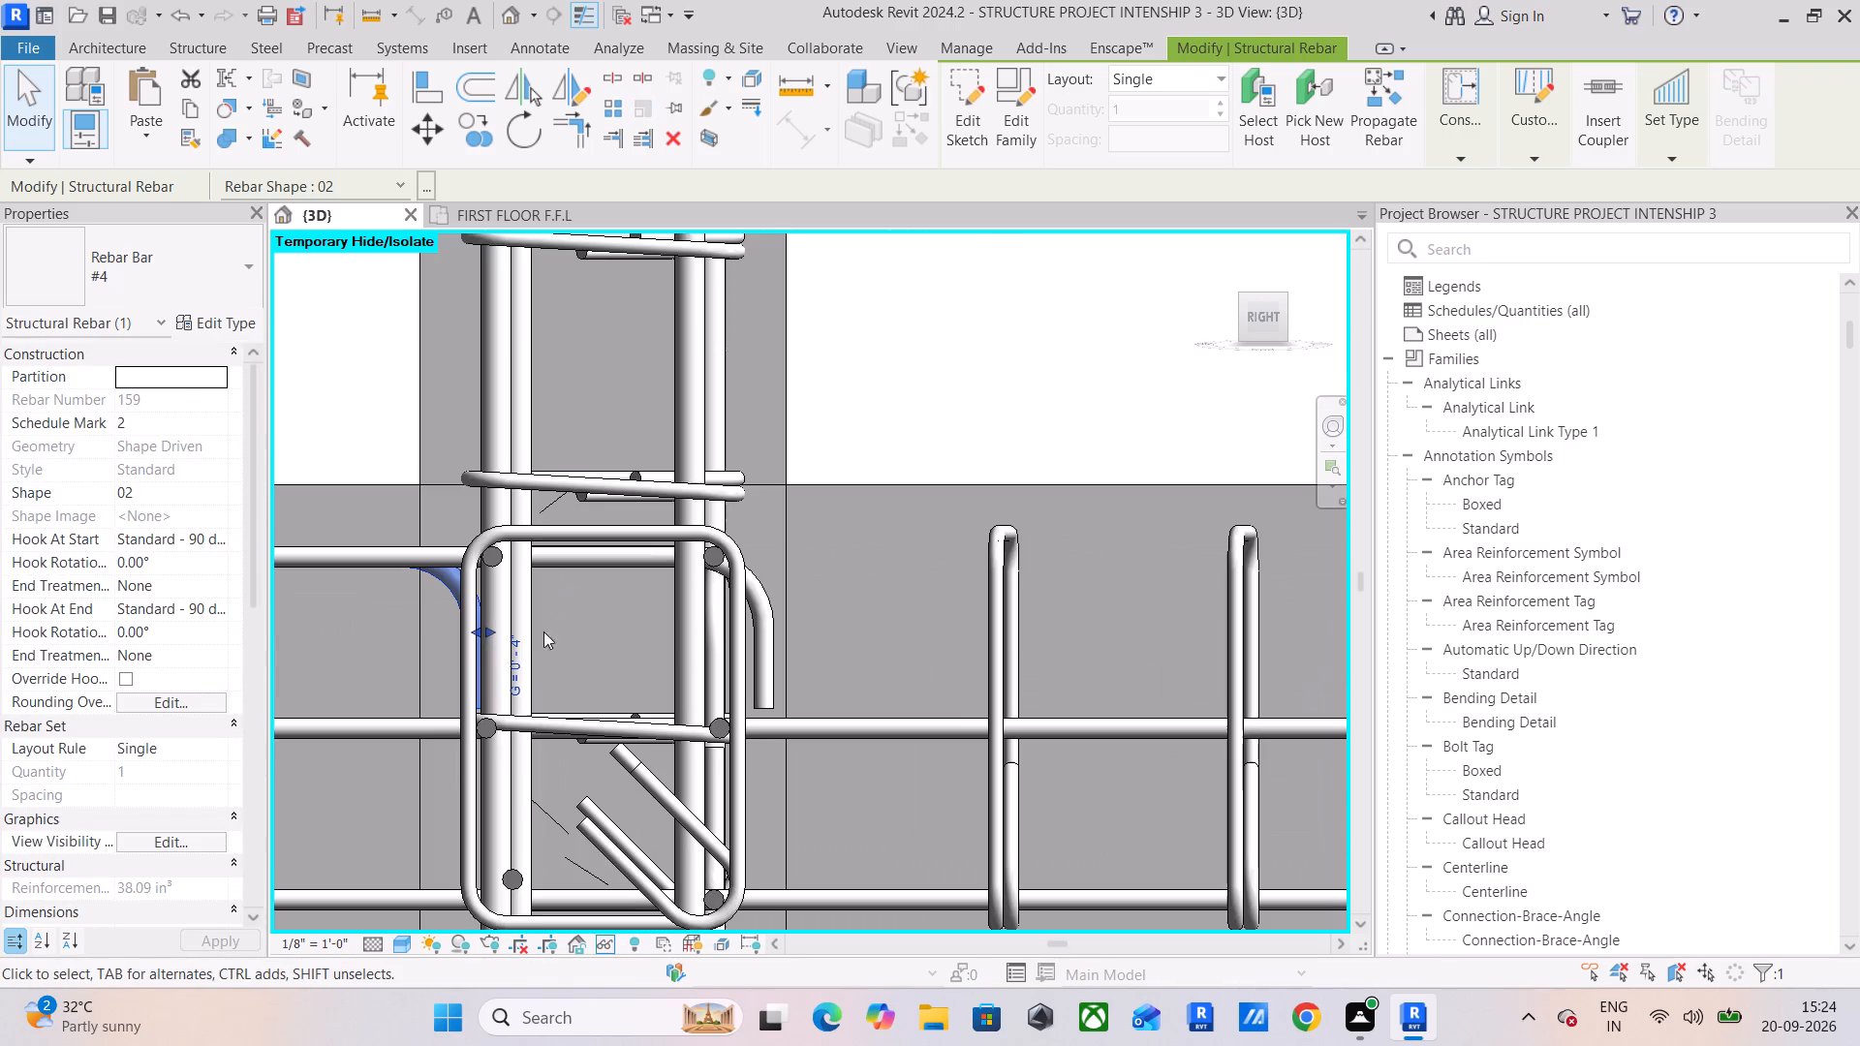
drag(484, 631, 753, 630)
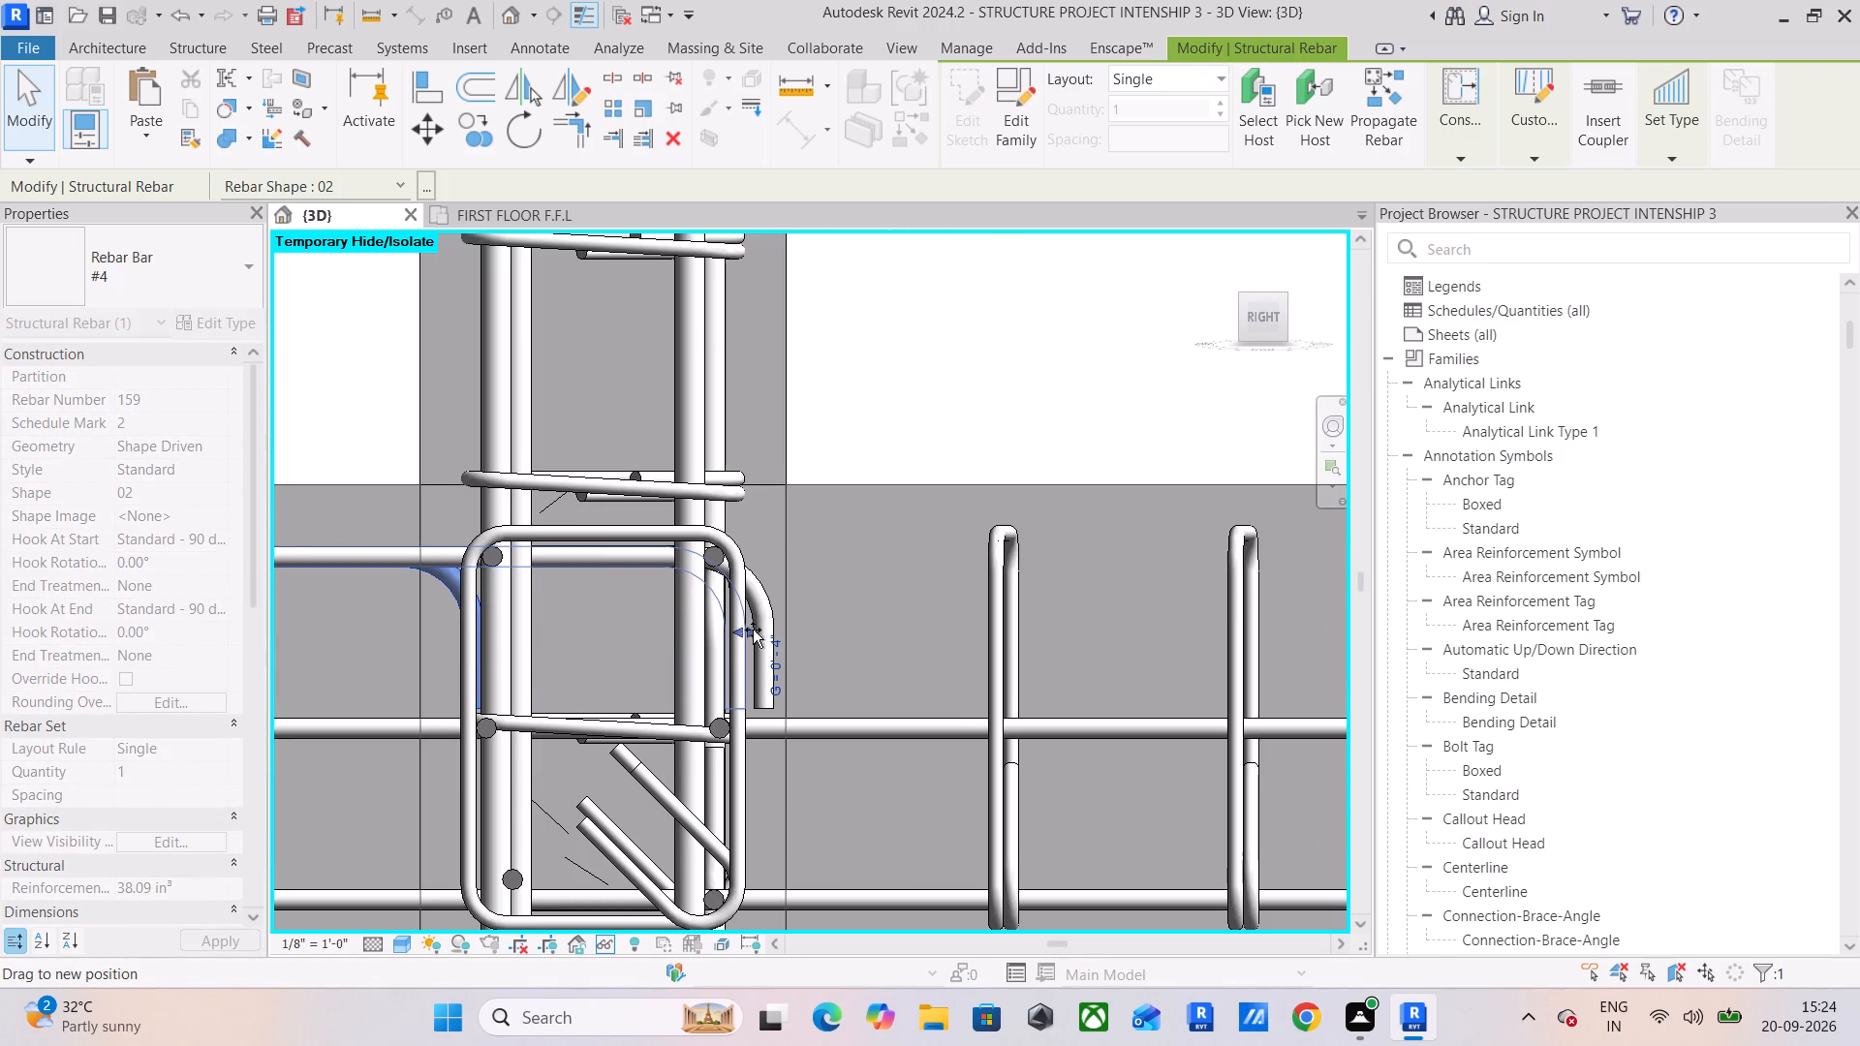
drag(753, 630, 778, 633)
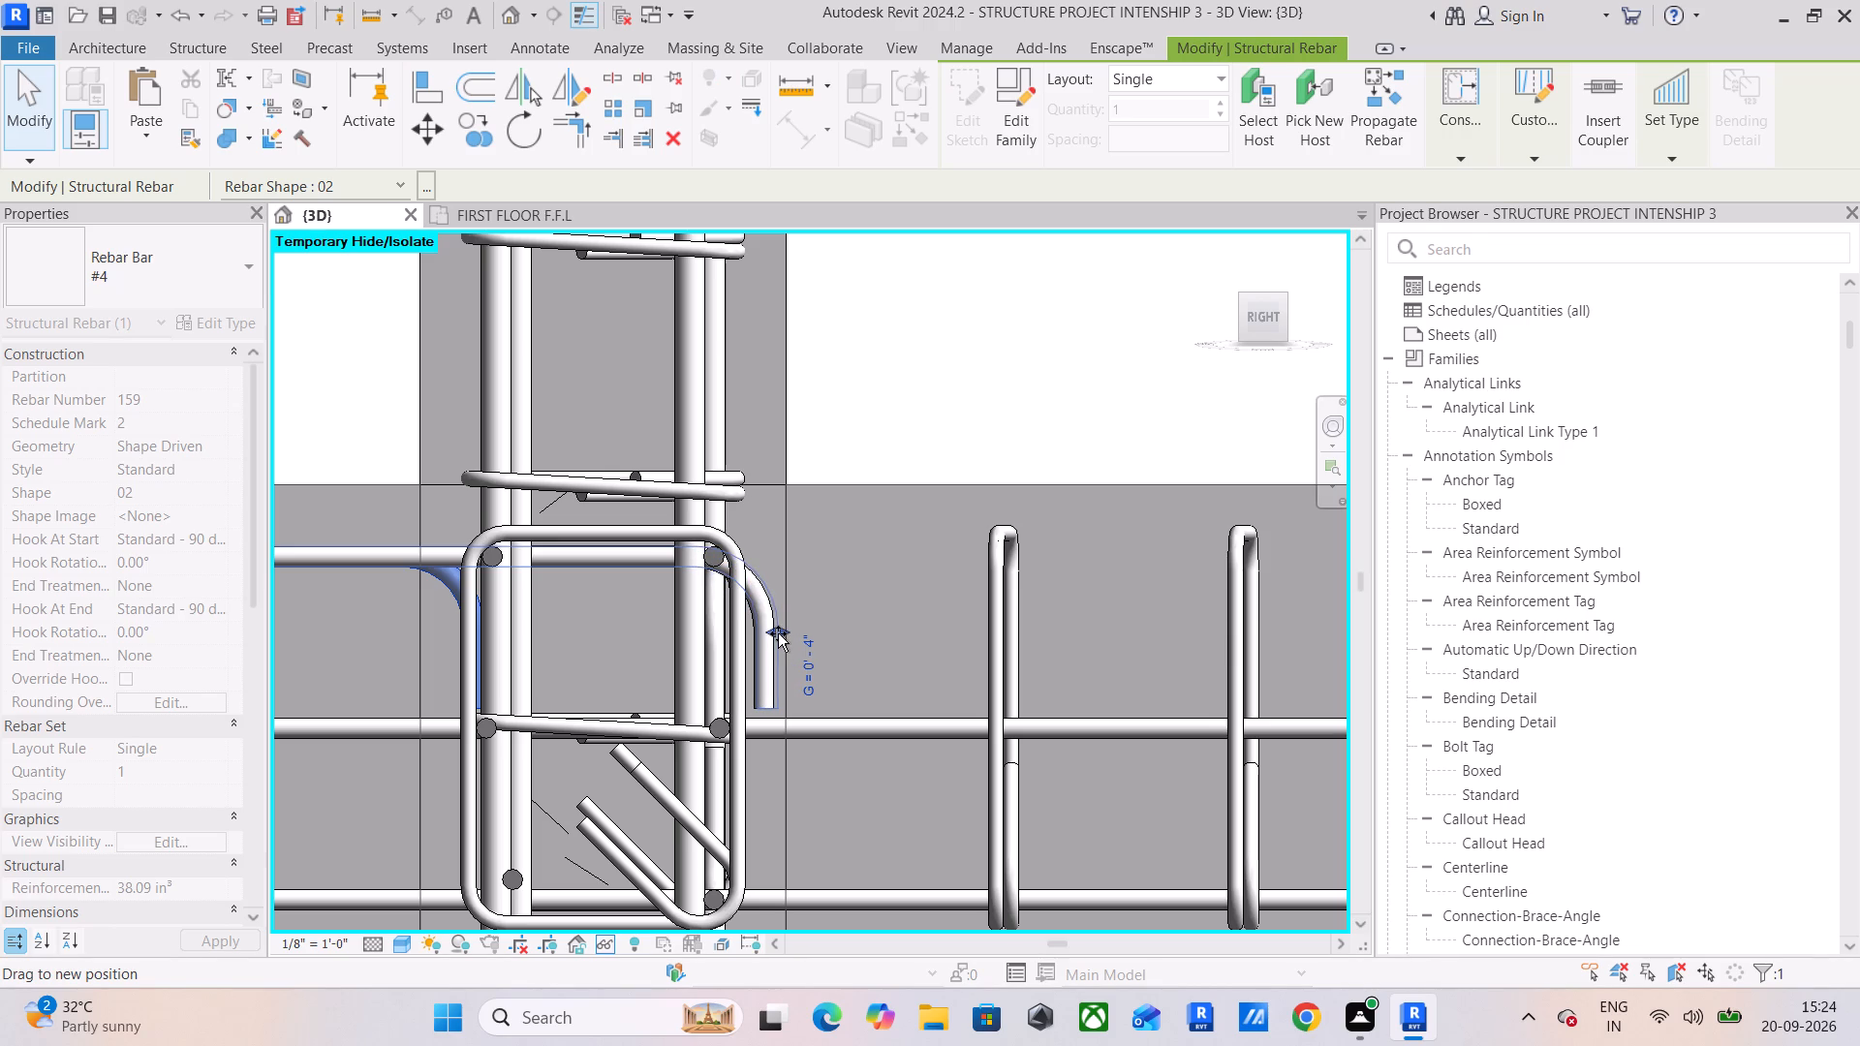
drag(778, 633, 776, 633)
scroll(776, 634, up, 6)
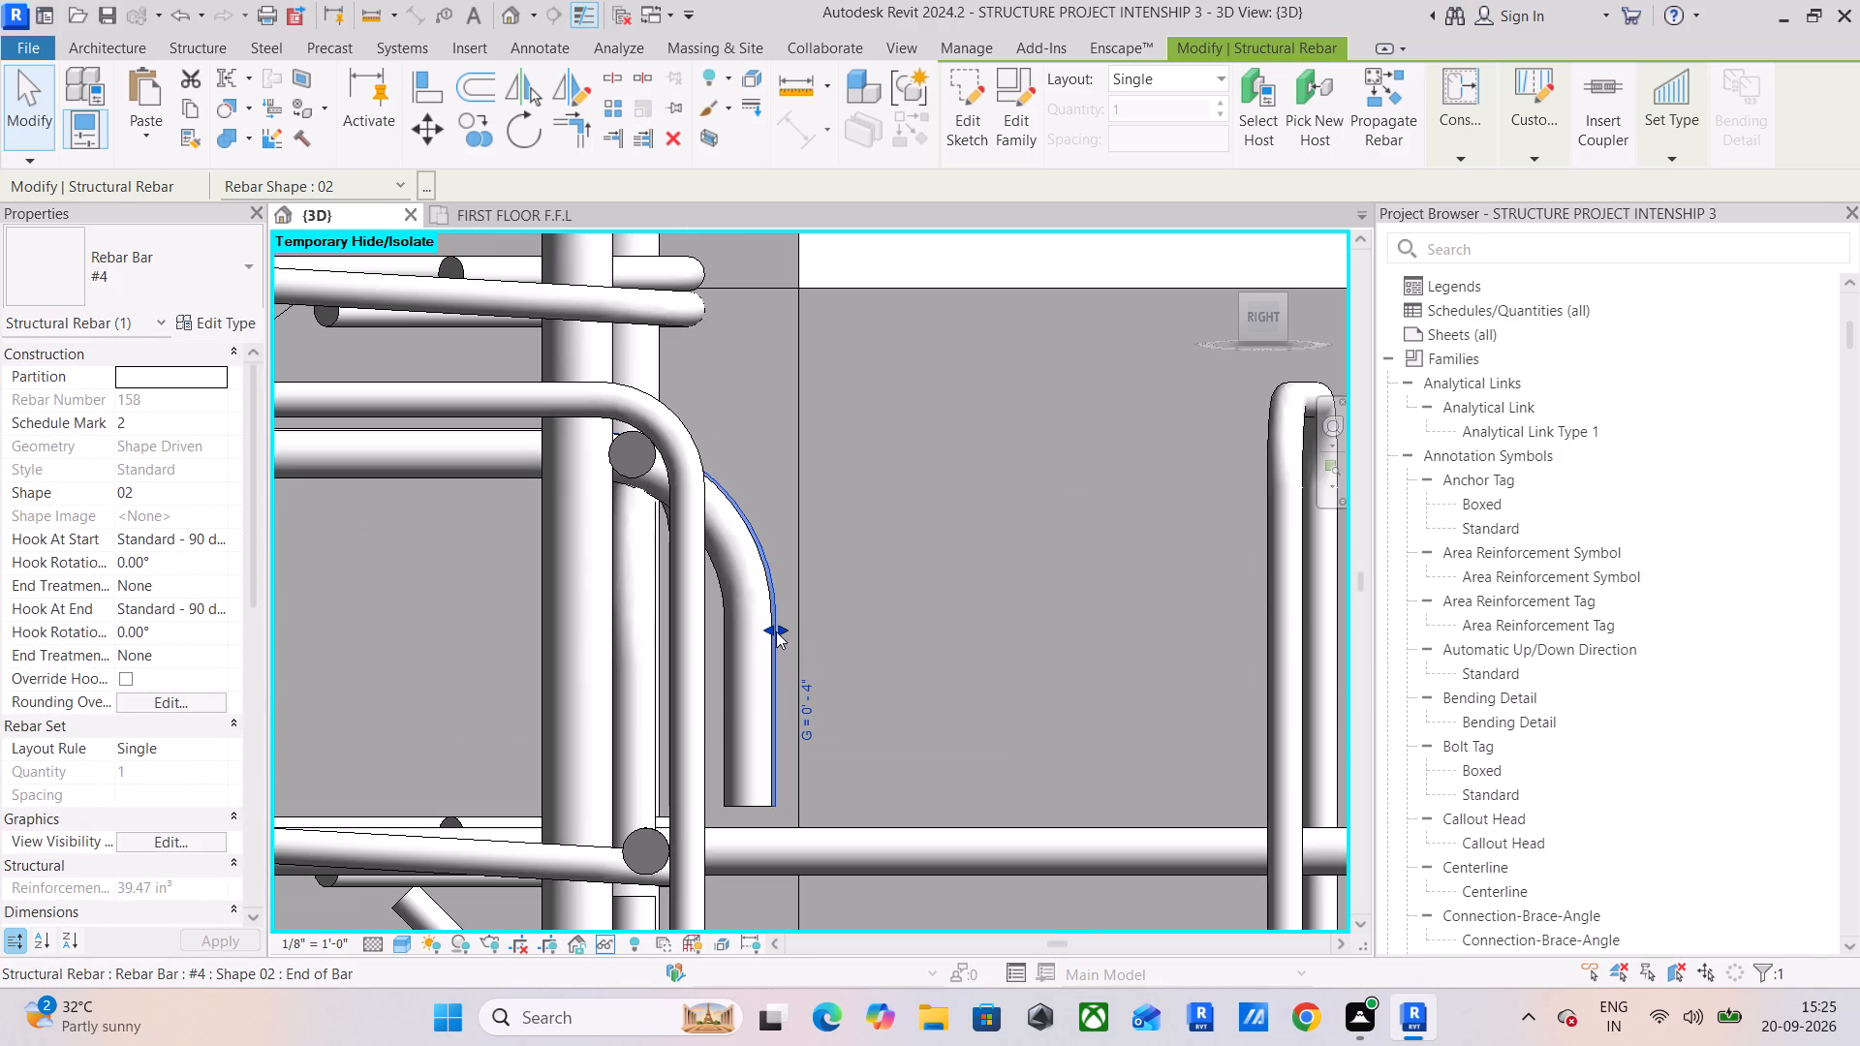
click(778, 627)
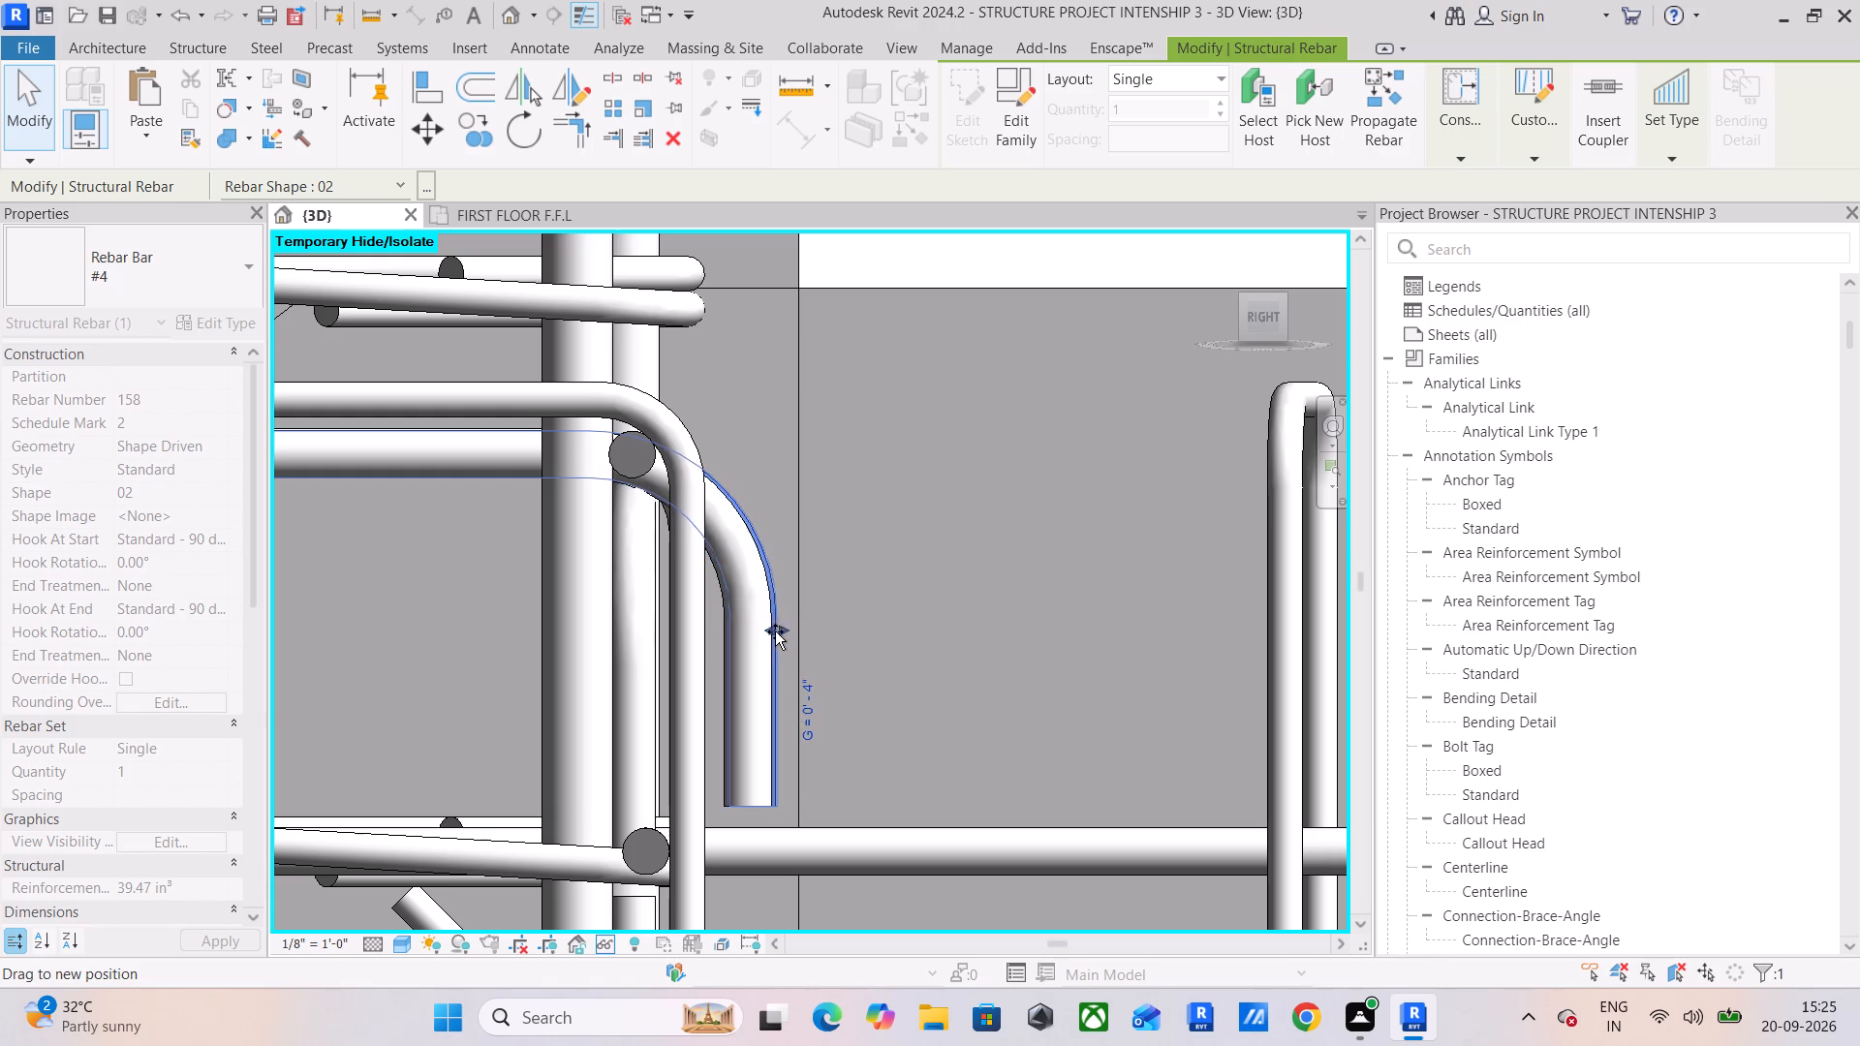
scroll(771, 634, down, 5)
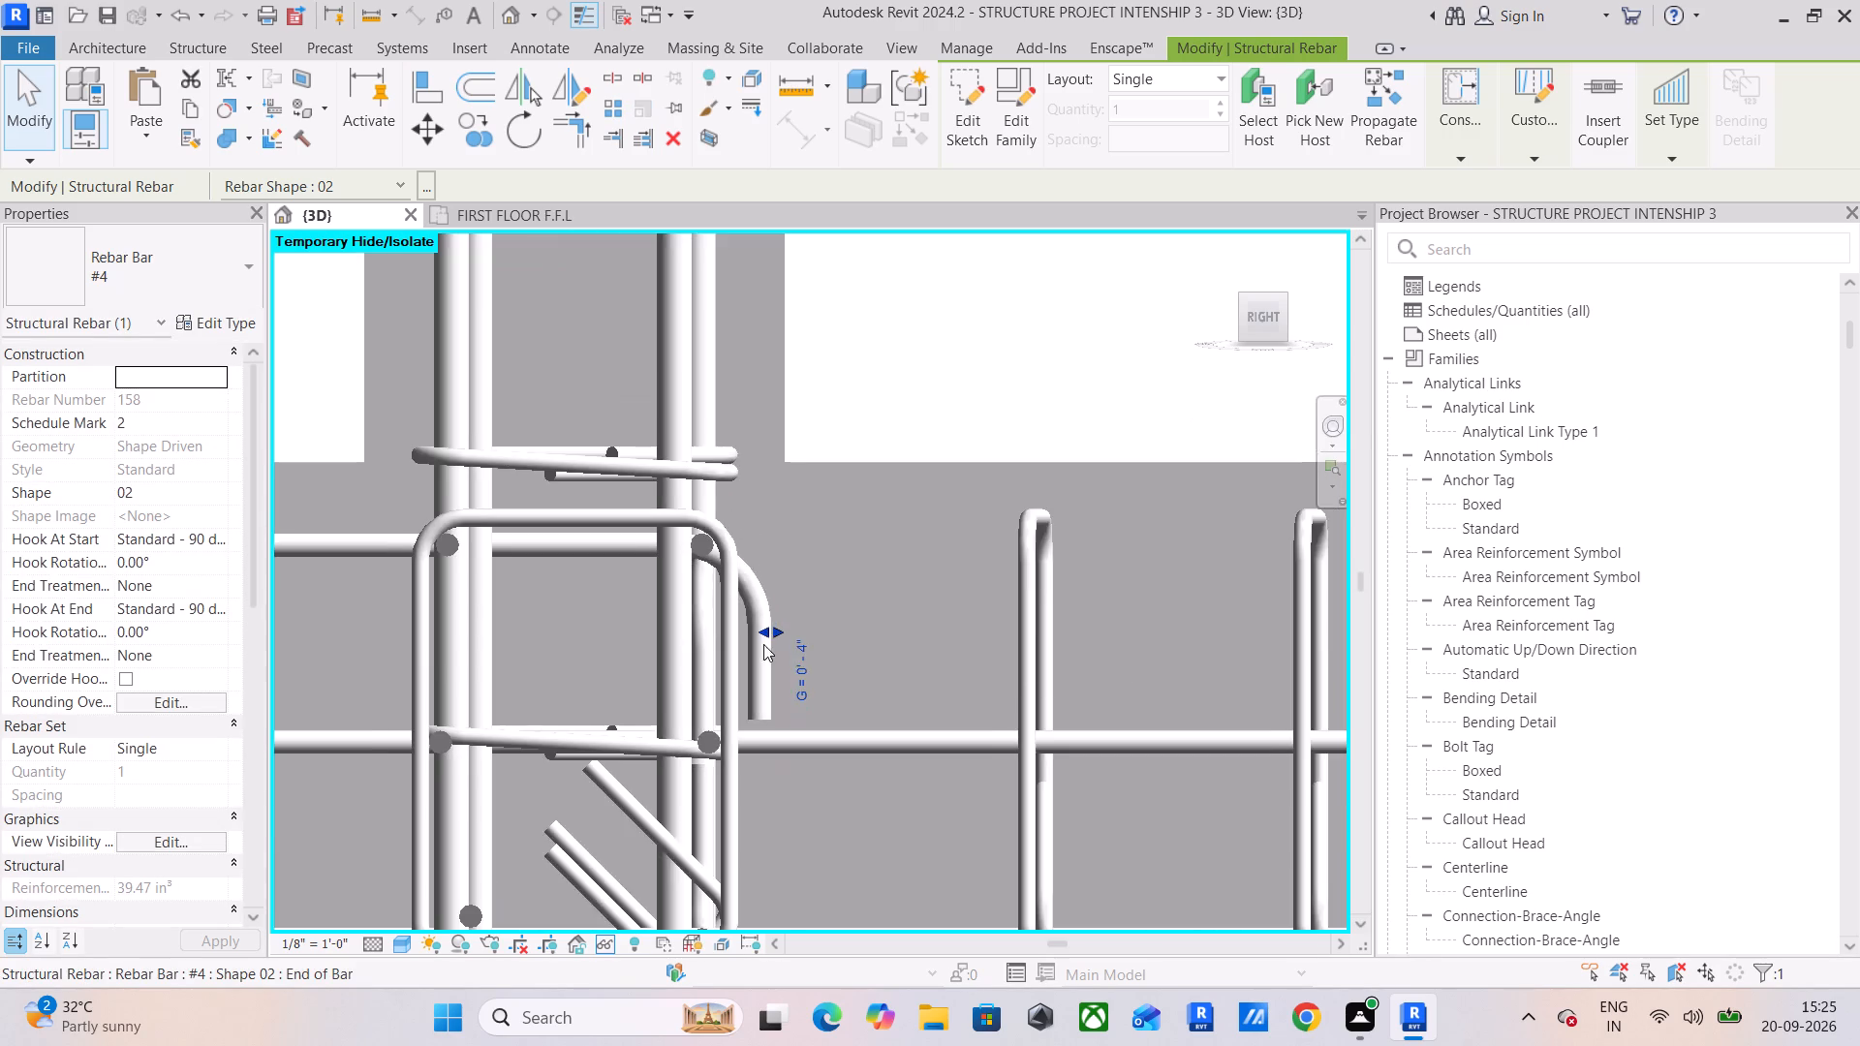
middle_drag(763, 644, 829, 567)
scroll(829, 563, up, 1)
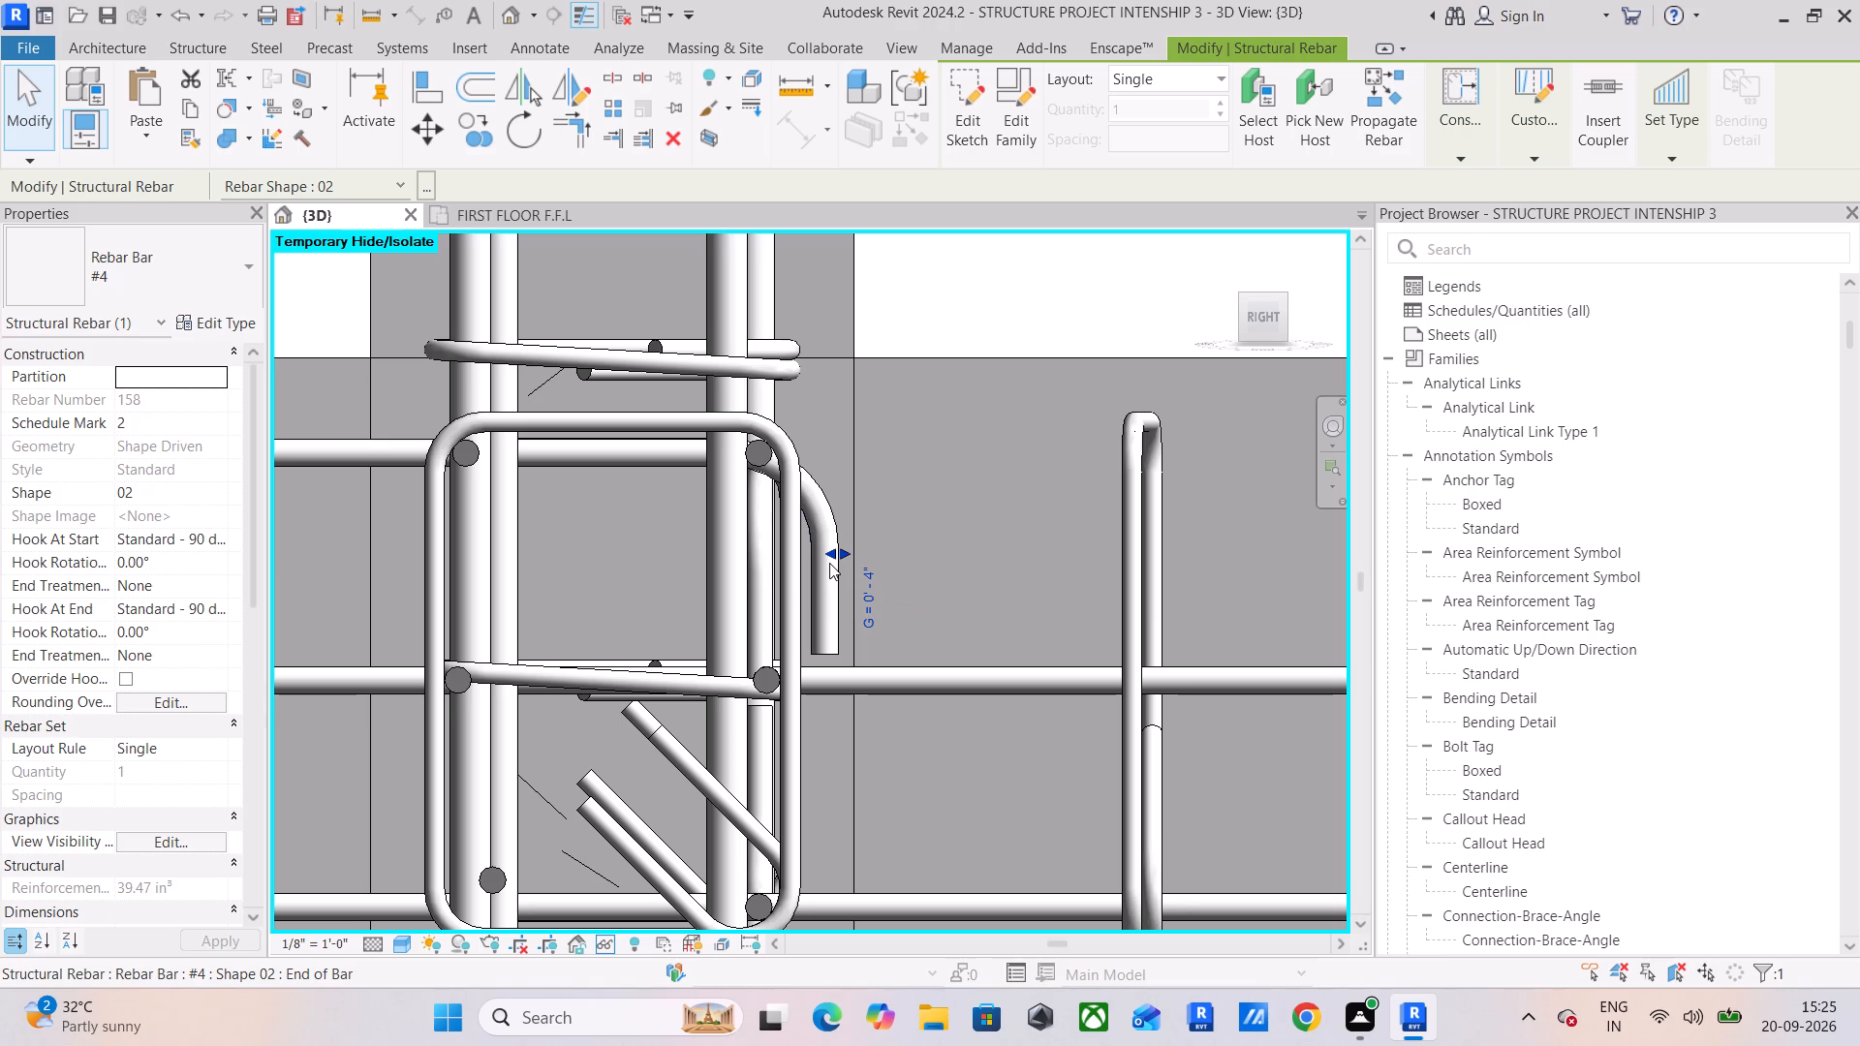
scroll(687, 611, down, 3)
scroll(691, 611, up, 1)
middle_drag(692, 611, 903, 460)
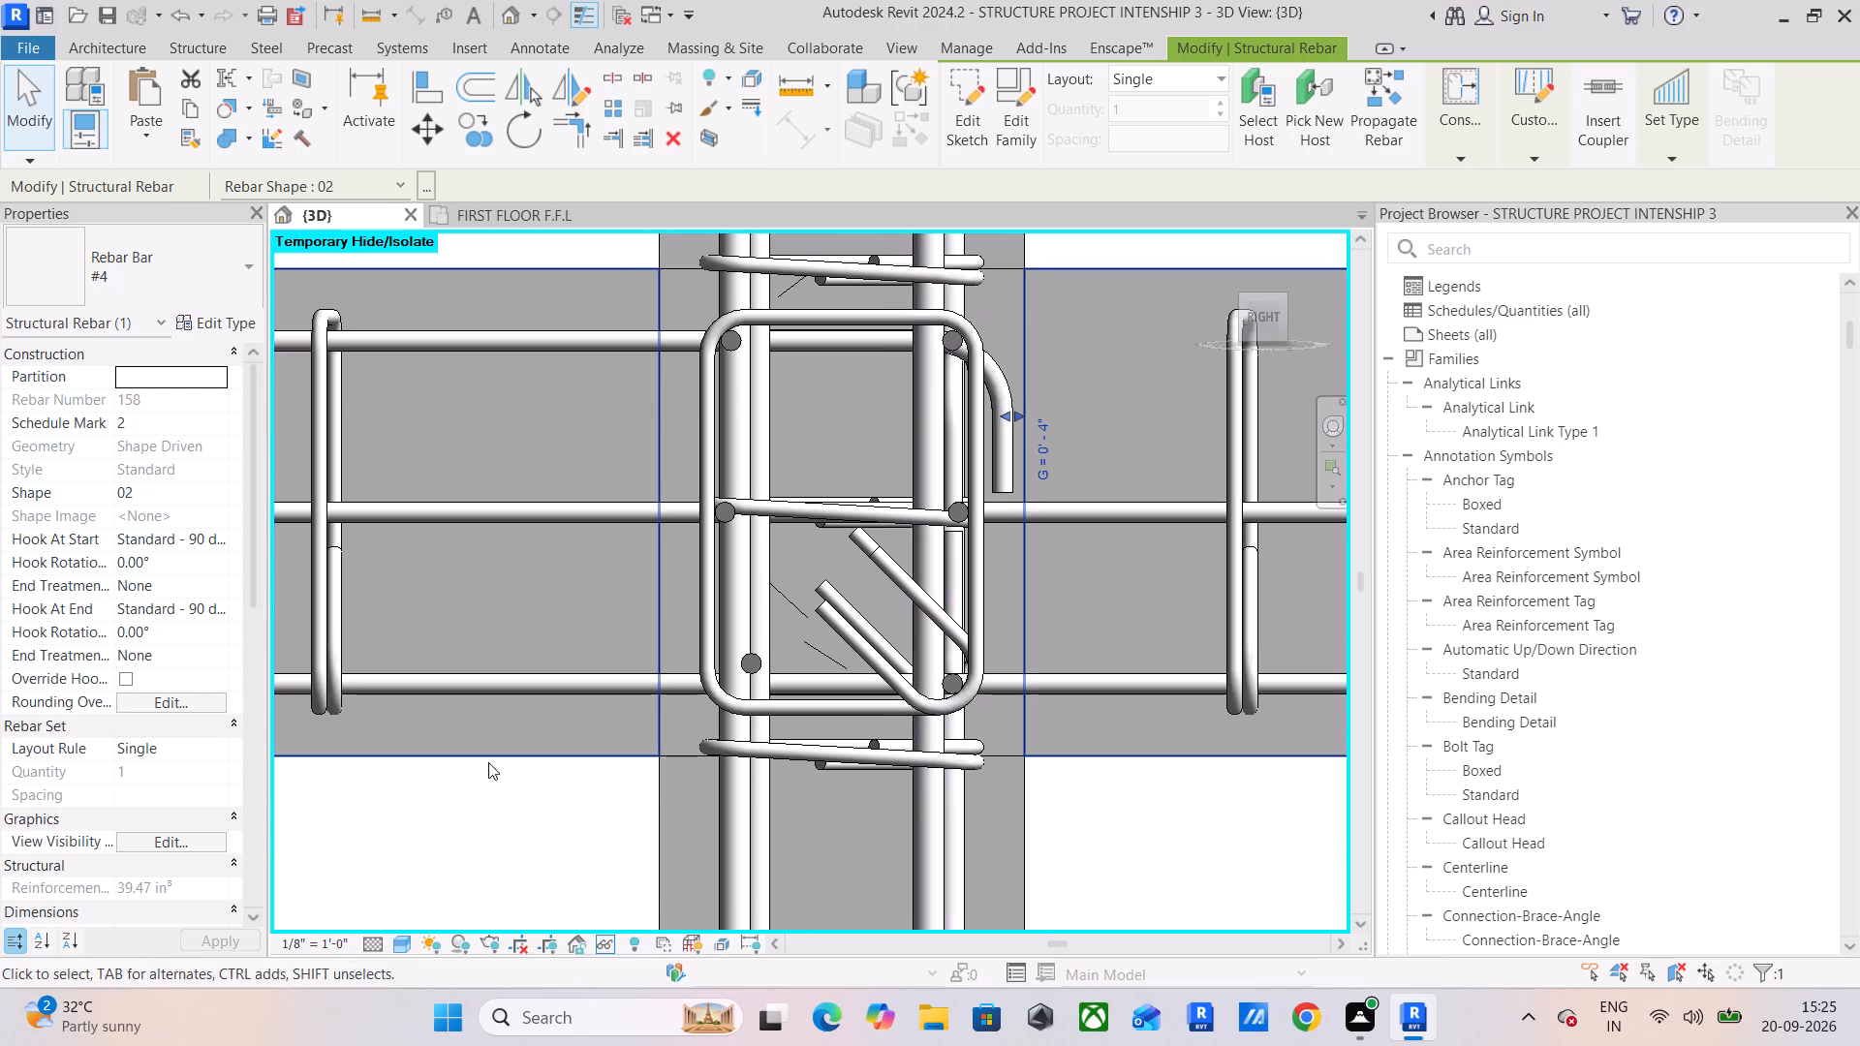
Shorten the first bottom #4 bar from the third, wider column so its hooked end sits just inside the second column's far face.
click(516, 680)
scroll(523, 679, down, 11)
middle_drag(710, 662, 361, 676)
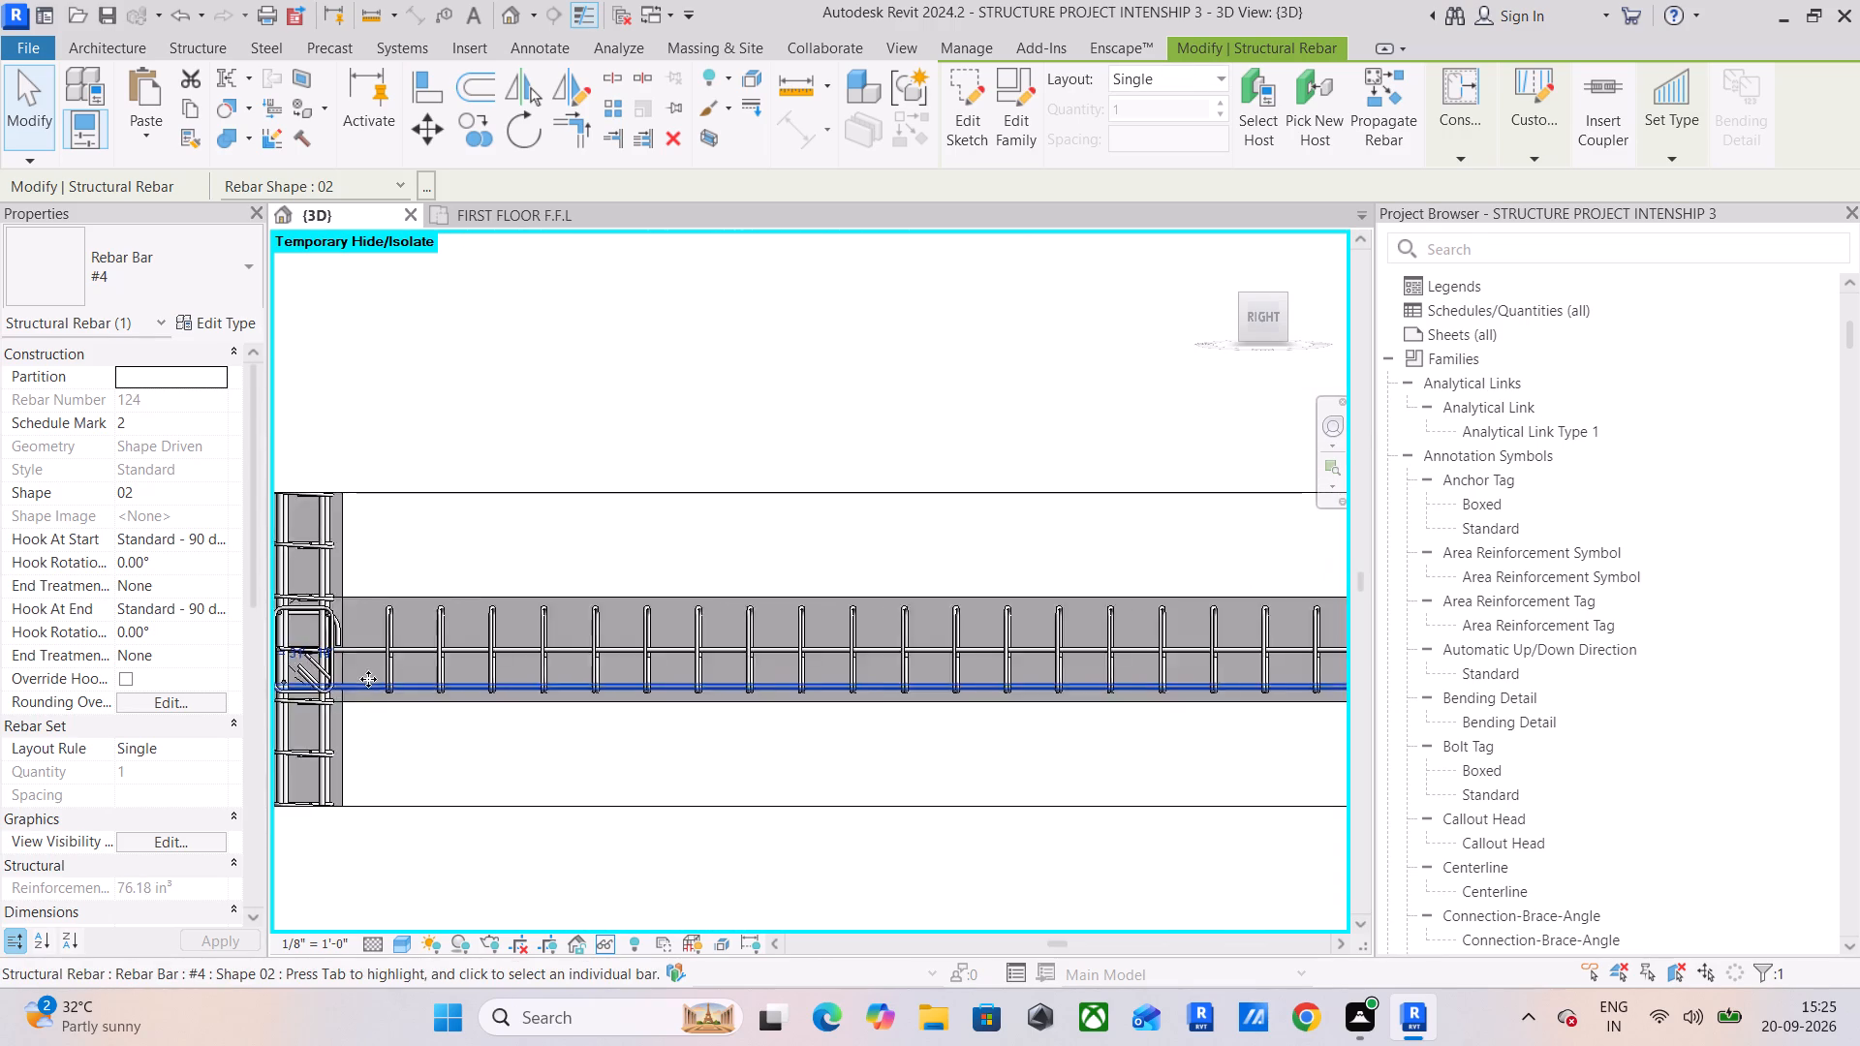
scroll(371, 682, down, 4)
middle_drag(697, 686, 688, 696)
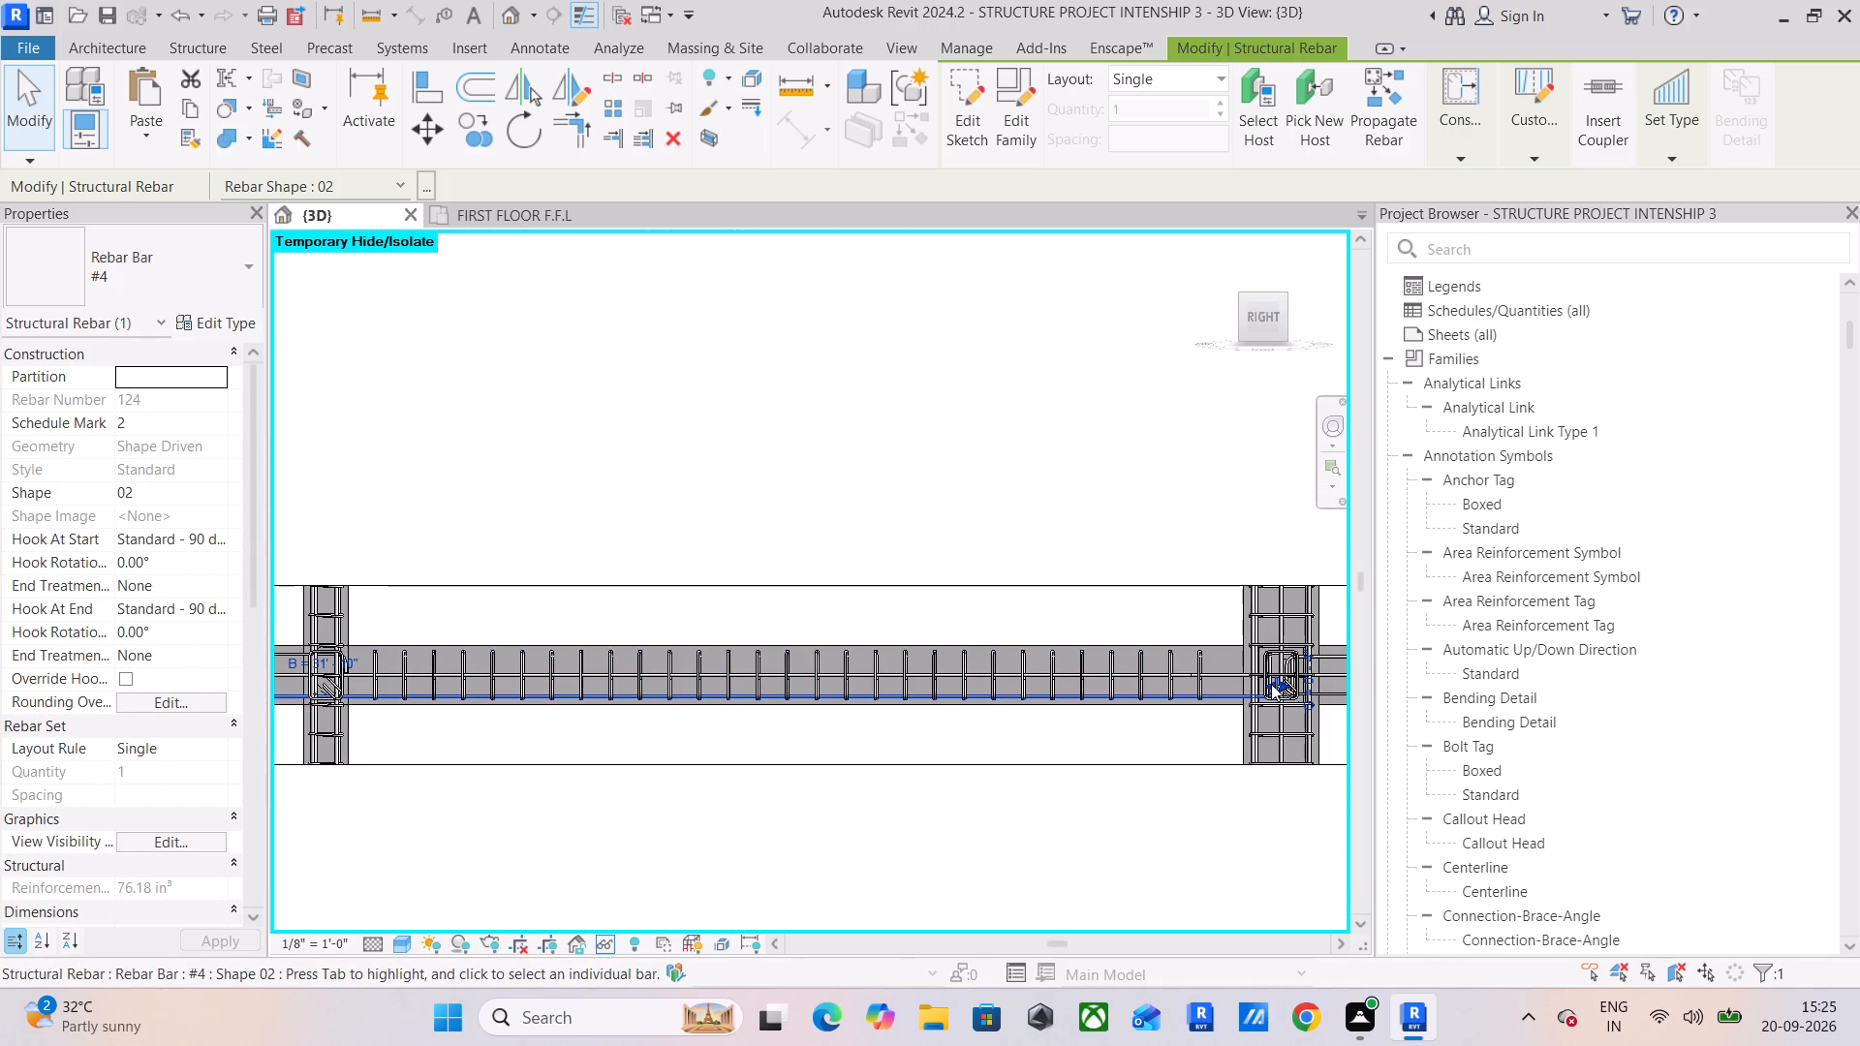
drag(1271, 684, 331, 728)
scroll(331, 716, up, 6)
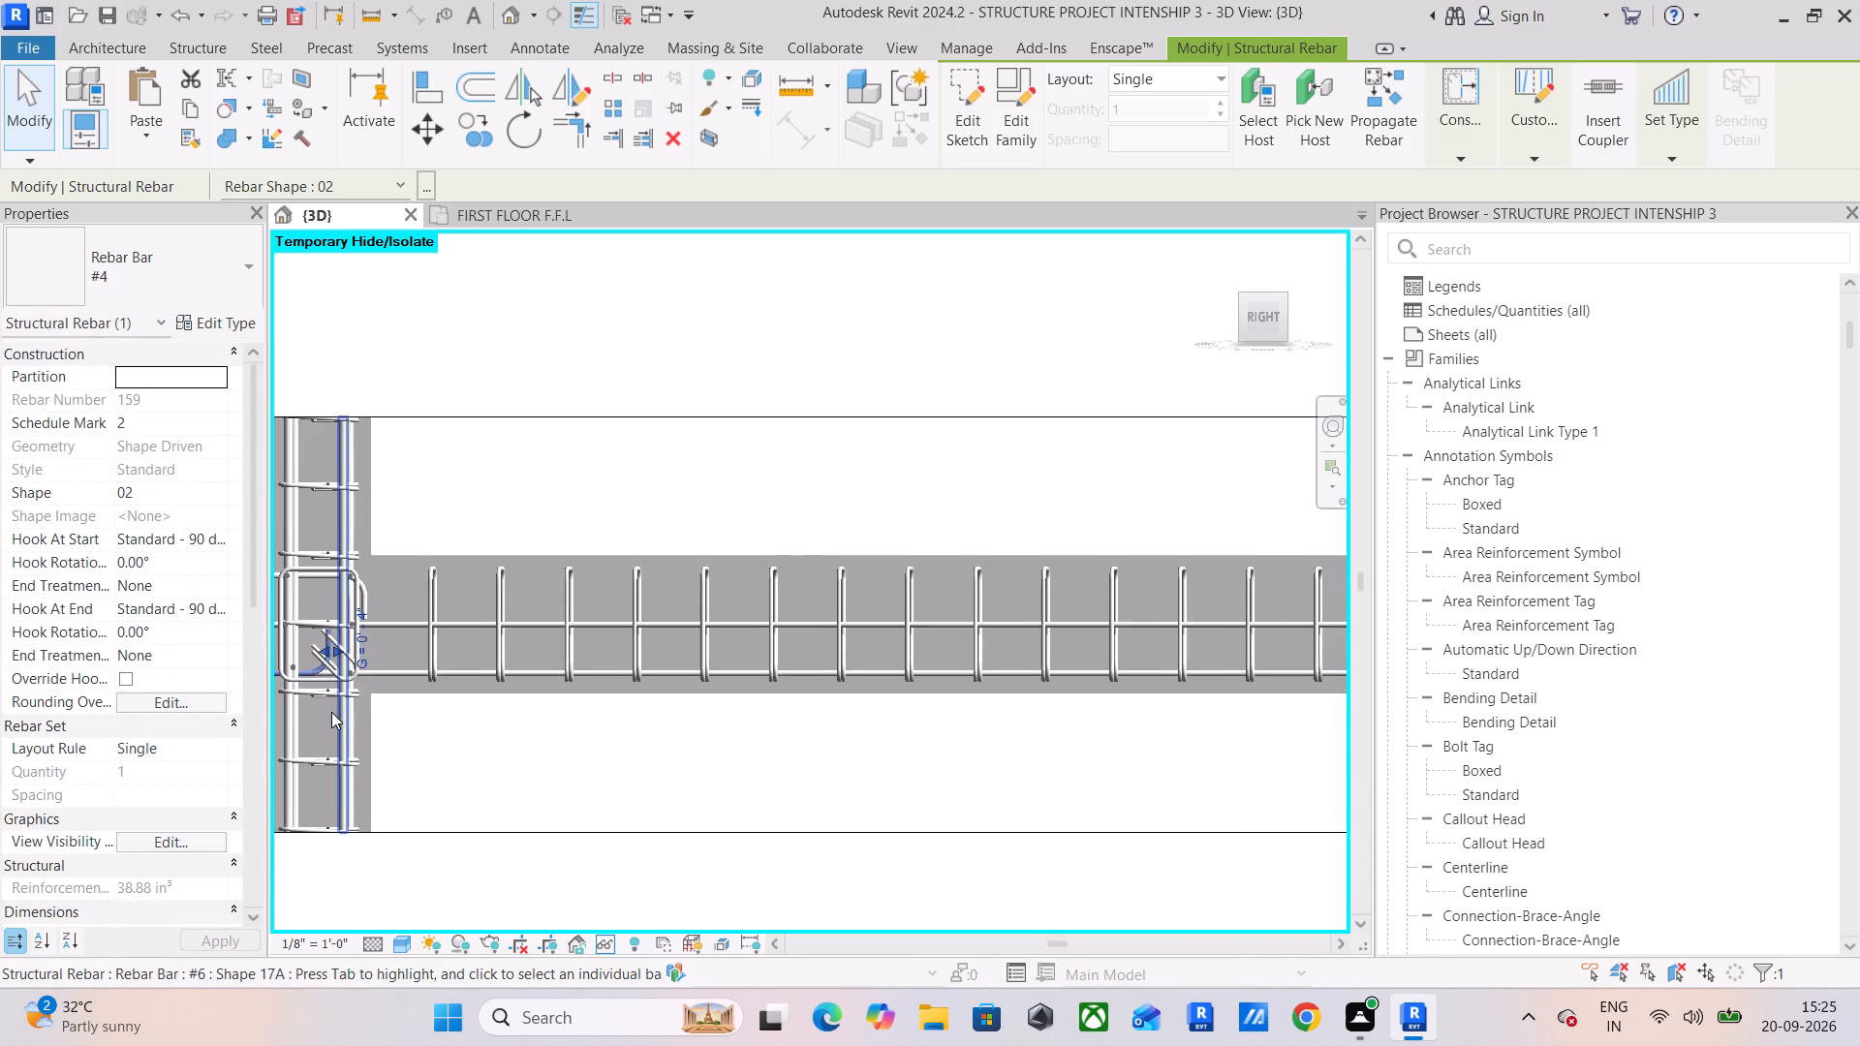
middle_drag(354, 723, 477, 732)
scroll(449, 661, up, 5)
middle_drag(505, 706, 538, 751)
scroll(526, 711, up, 3)
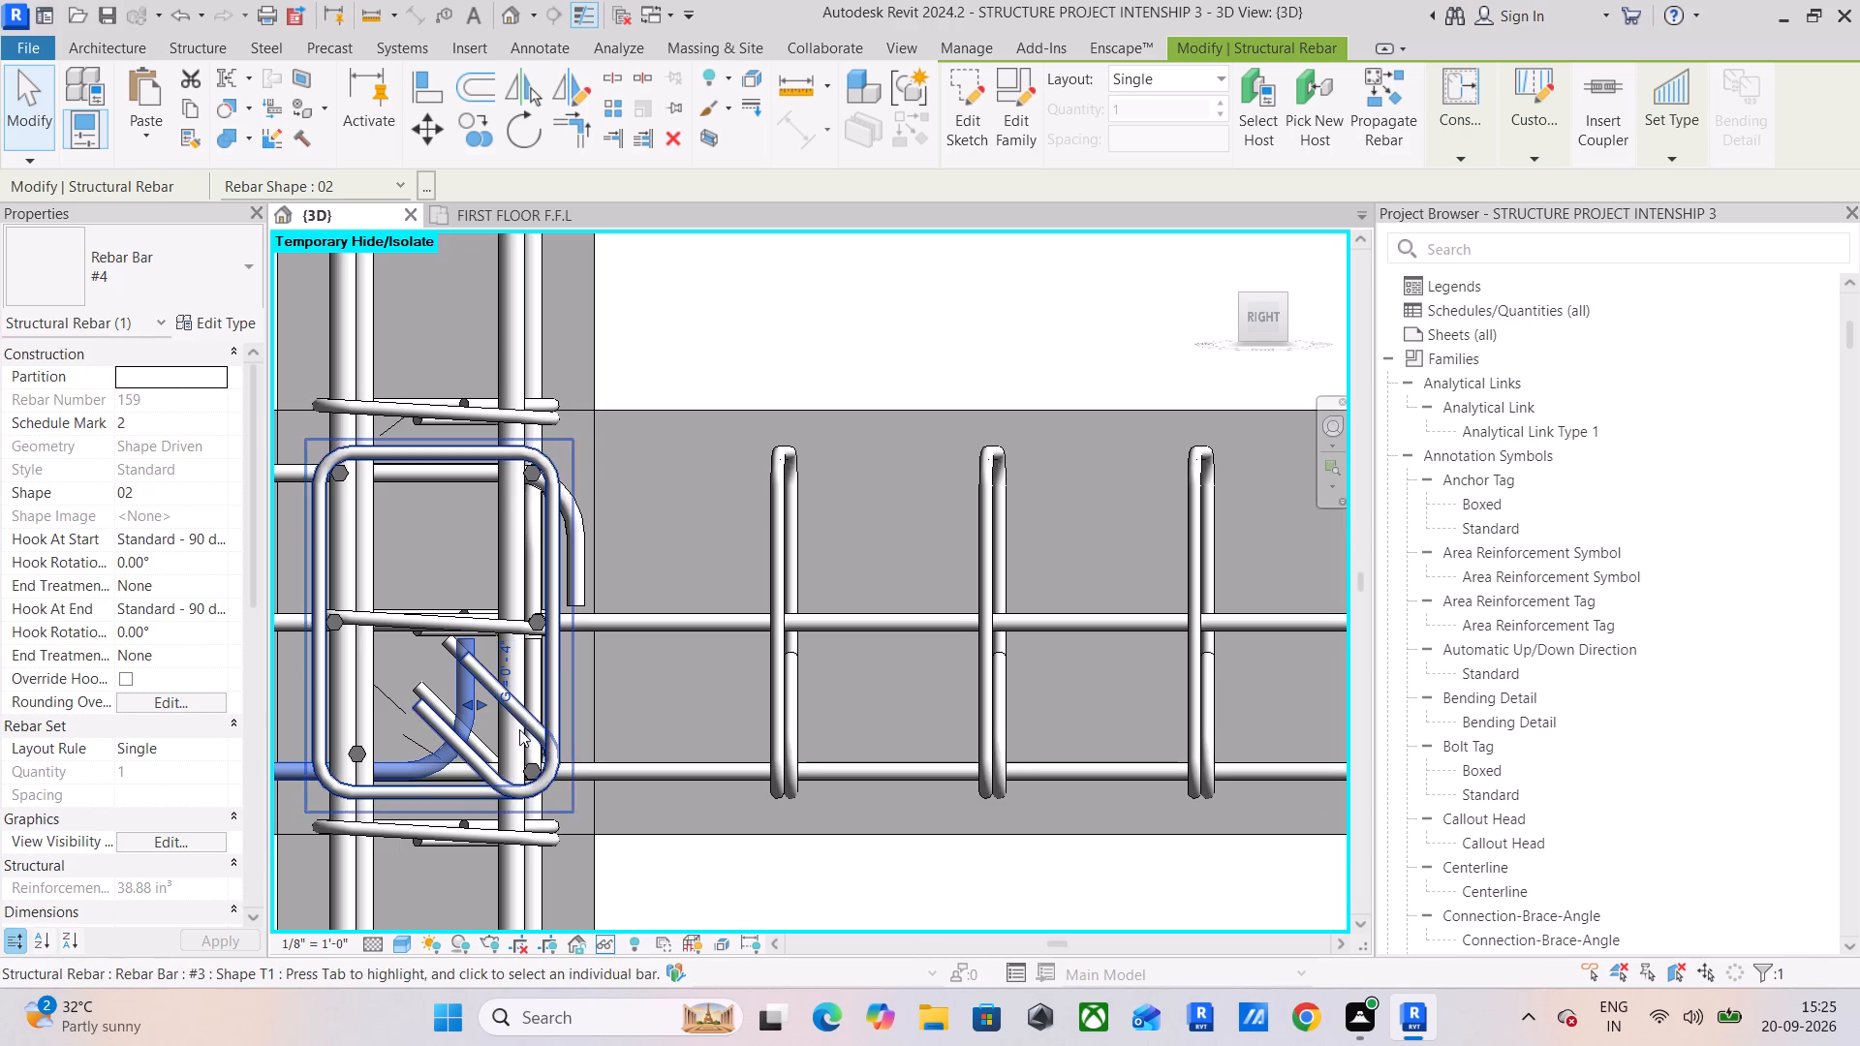
drag(482, 701, 531, 712)
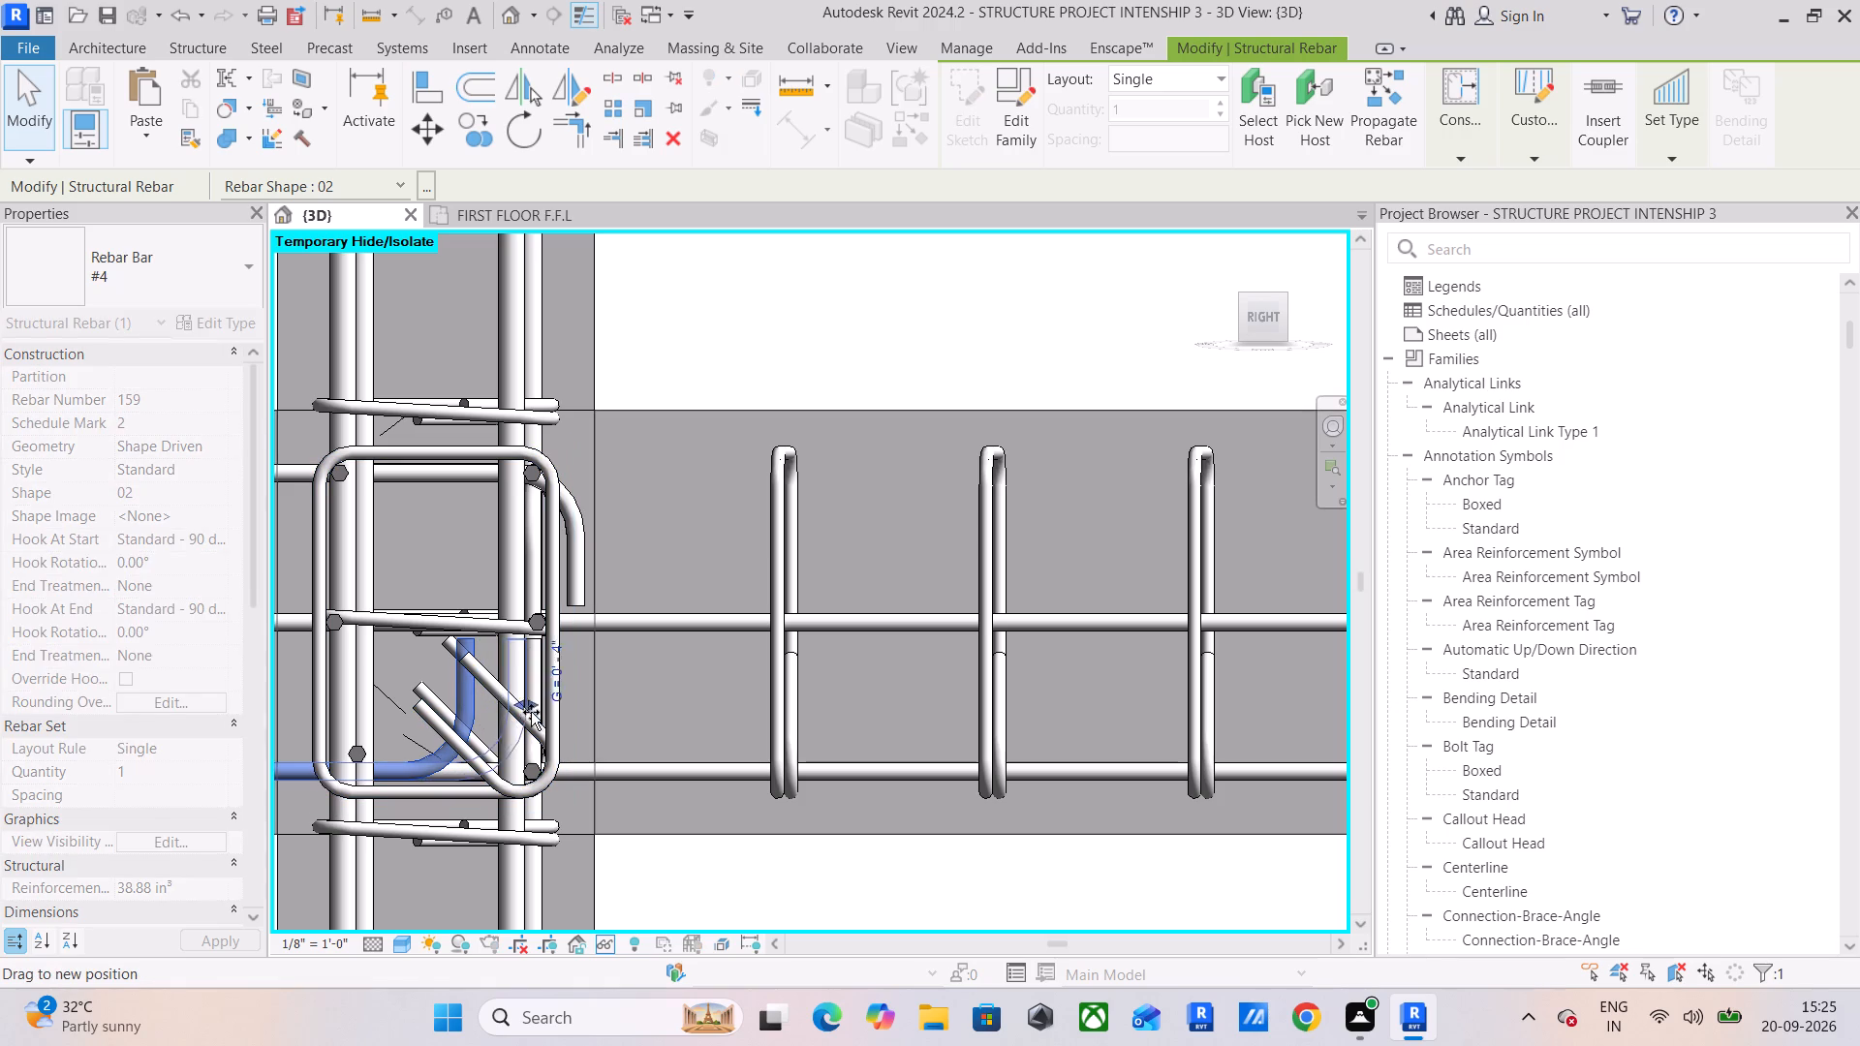
drag(531, 712, 587, 729)
Shorten the second bottom #4 bar to the second column, aligning its hooked end with the first bottom bar's hook.
scroll(612, 732, down, 5)
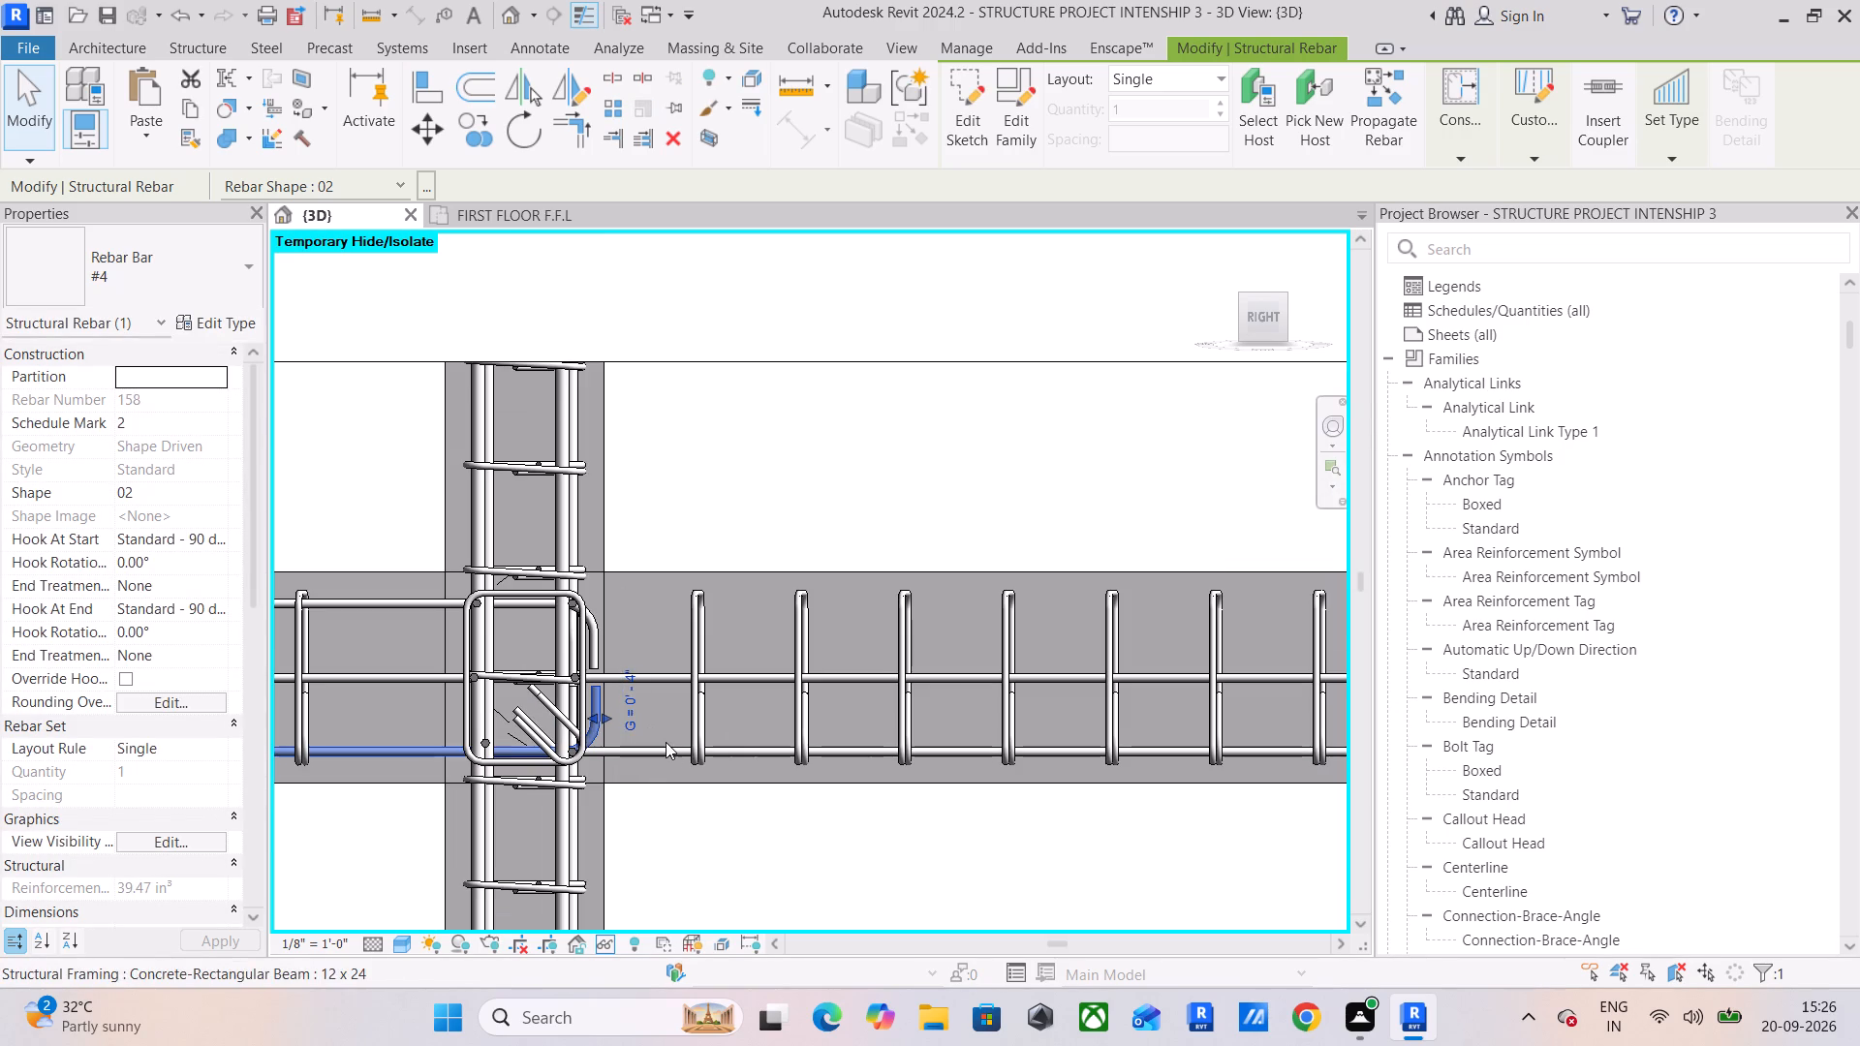
click(666, 742)
scroll(666, 742, down, 6)
middle_drag(766, 713, 446, 719)
scroll(649, 760, down, 6)
middle_drag(895, 755, 570, 735)
scroll(795, 748, up, 5)
middle_drag(801, 747, 961, 721)
drag(955, 695, 439, 698)
scroll(409, 718, down, 1)
middle_drag(409, 718, 1216, 653)
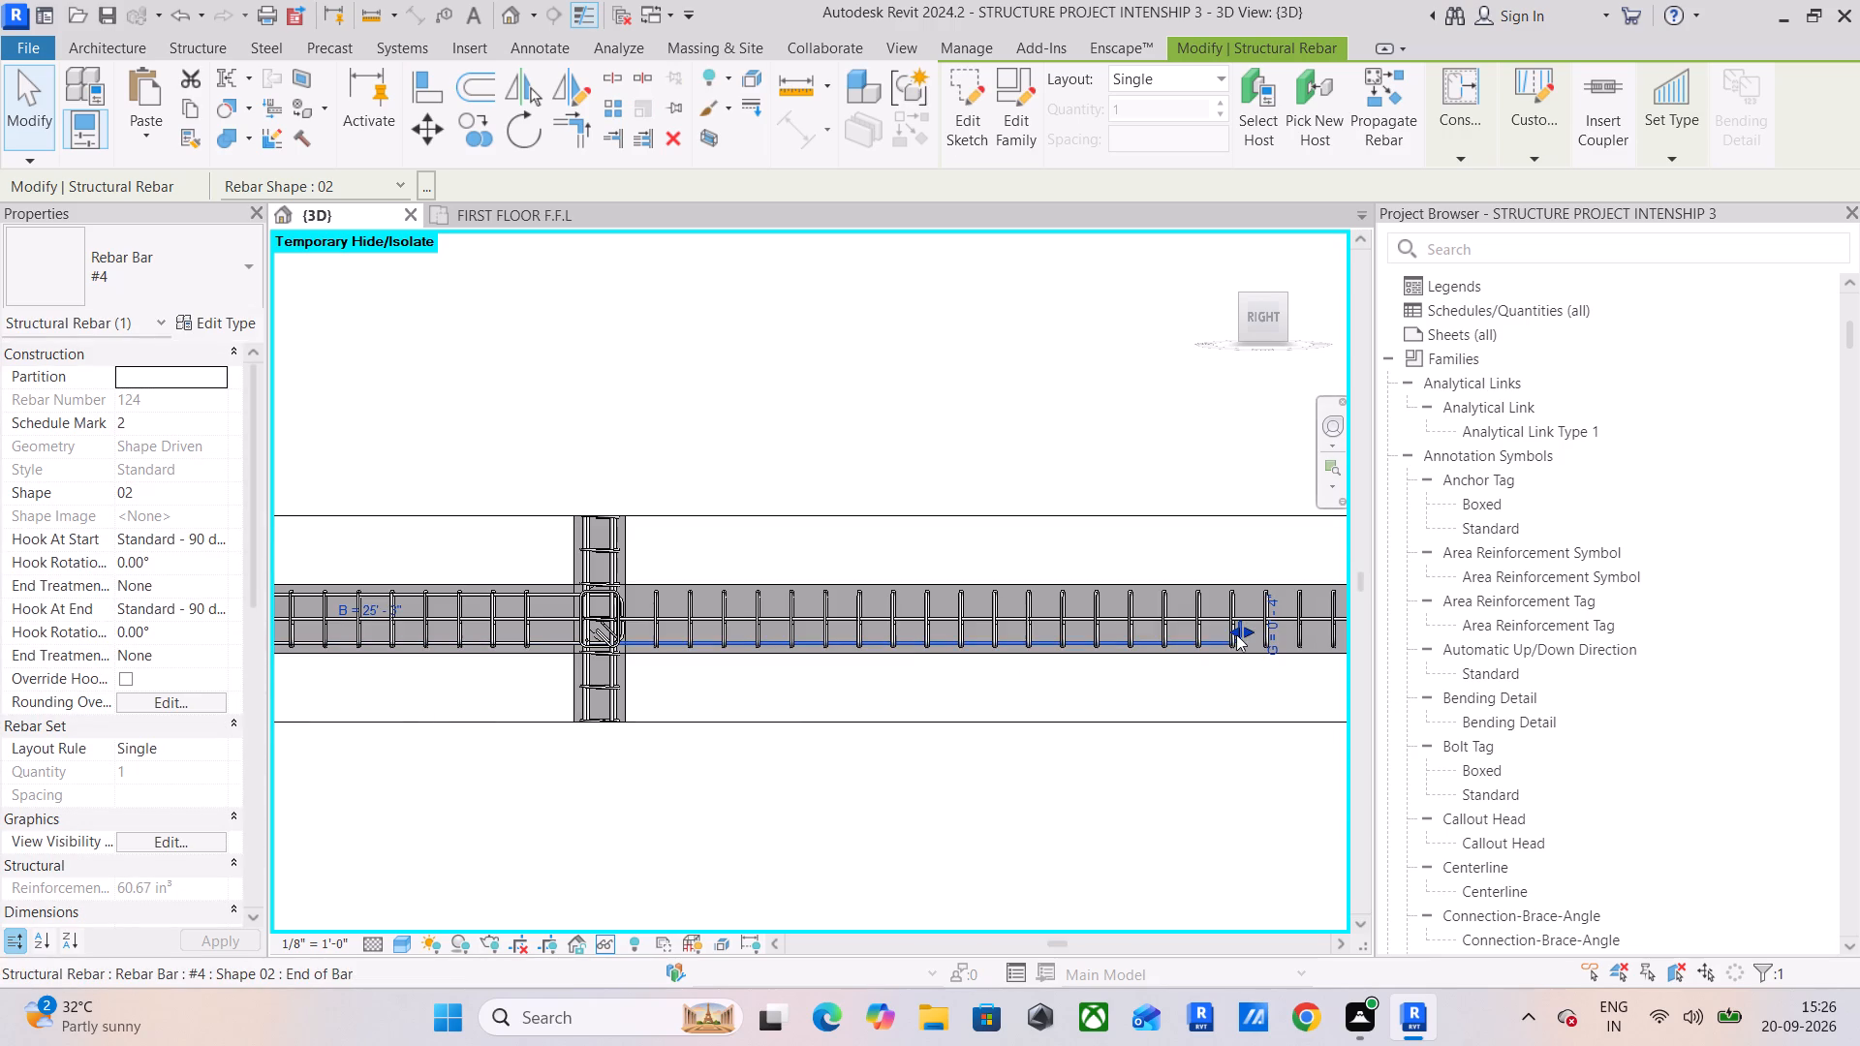
drag(1236, 634, 591, 659)
scroll(594, 635, up, 12)
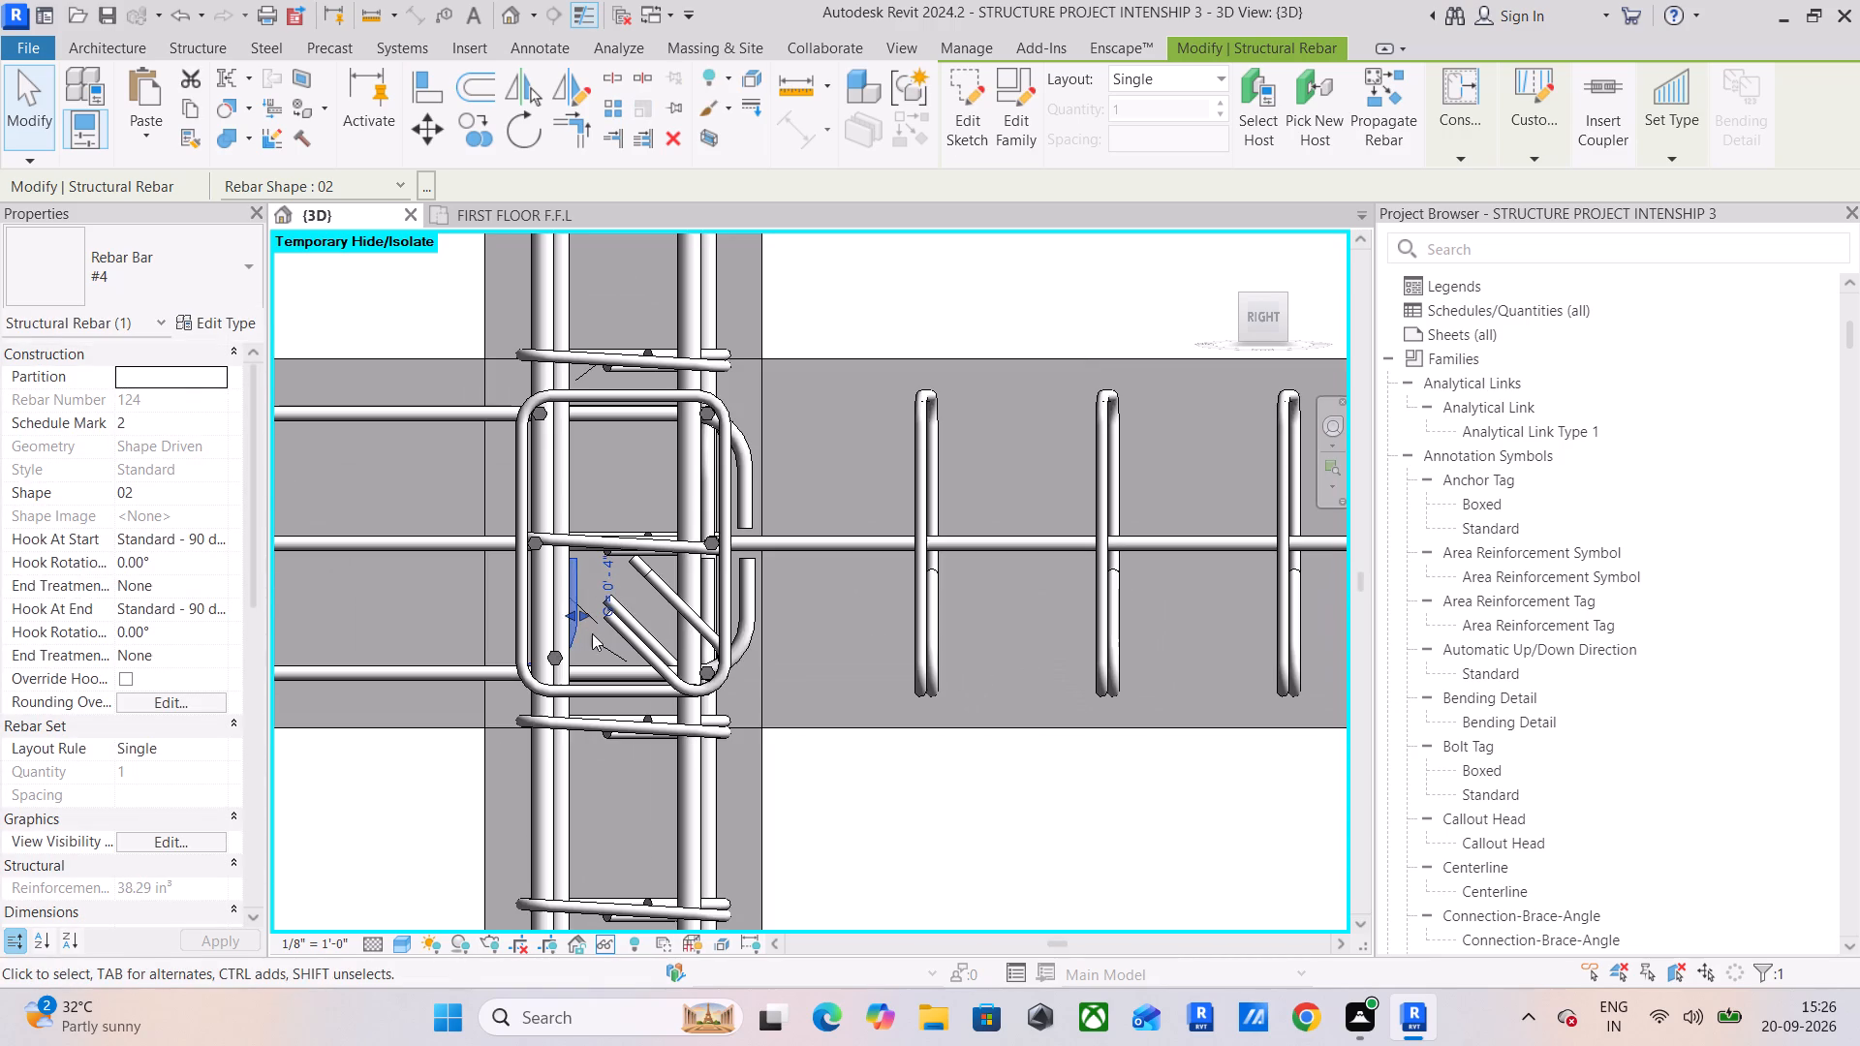
drag(580, 617, 748, 631)
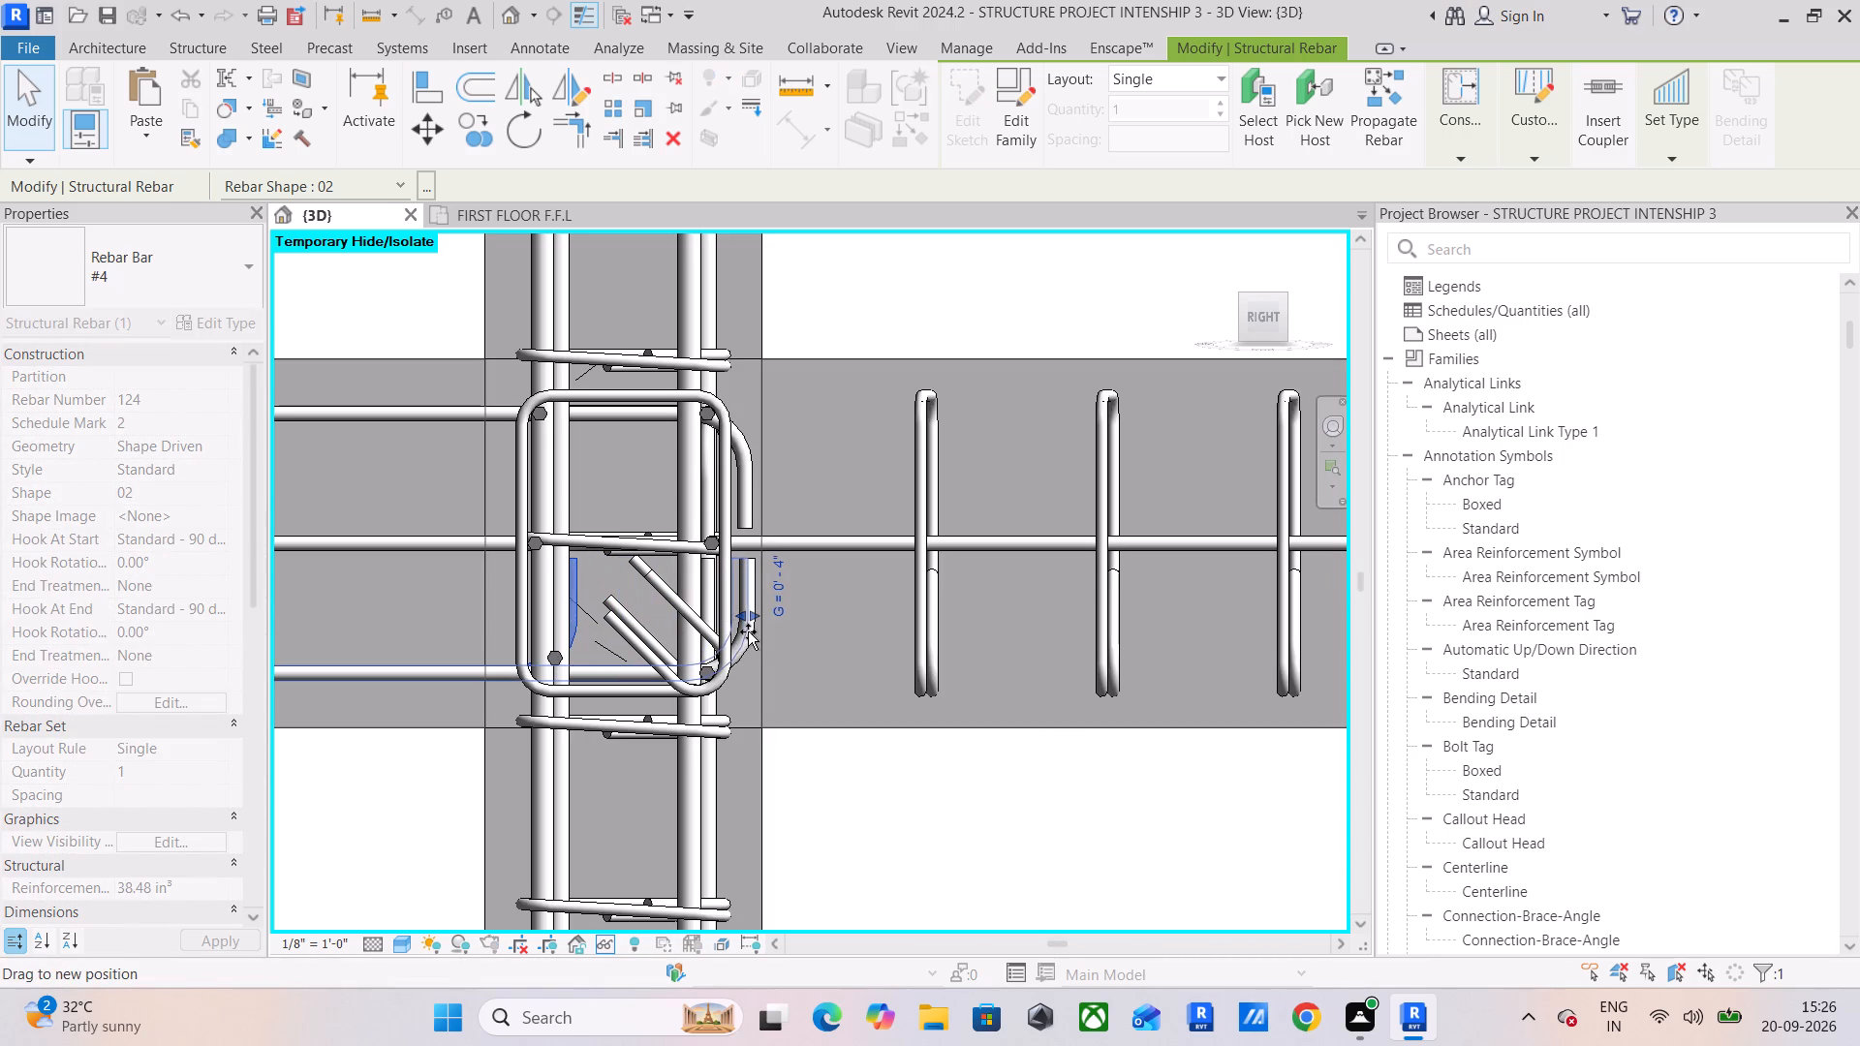
drag(748, 631, 757, 635)
scroll(757, 635, up, 7)
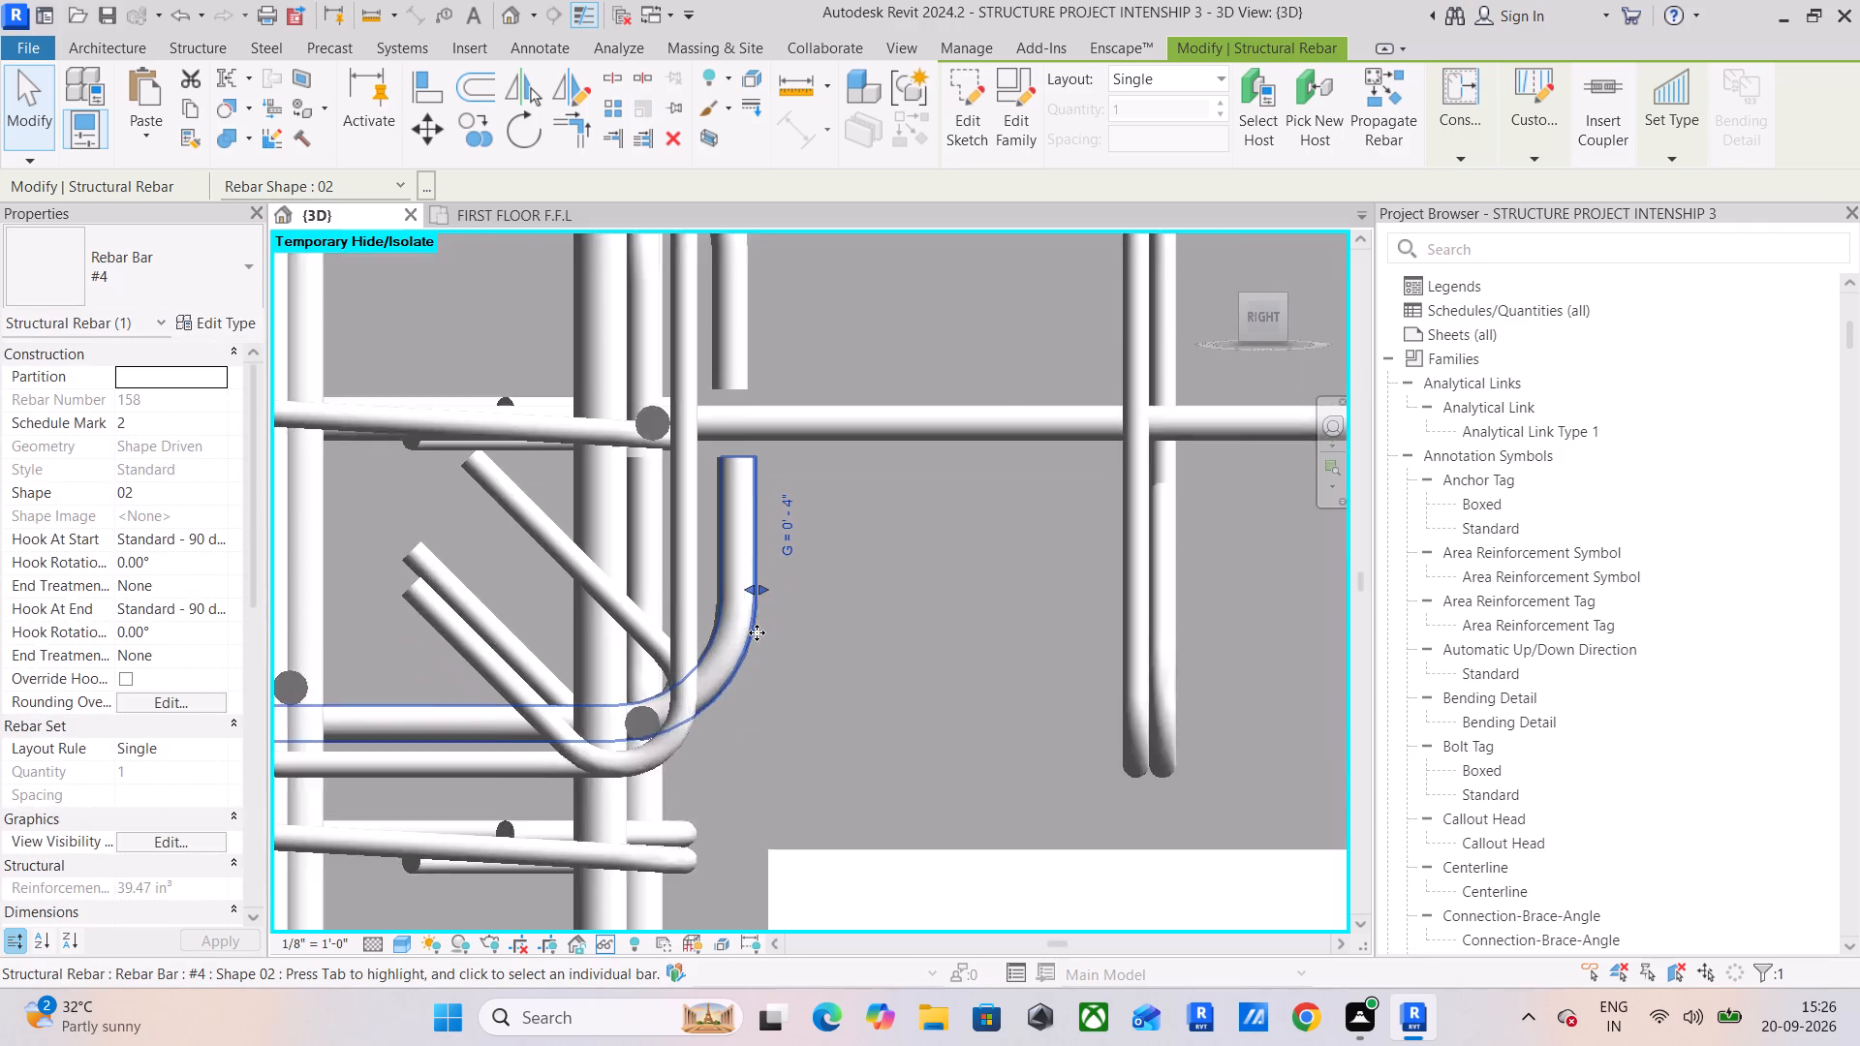
scroll(757, 632, up, 3)
drag(767, 561, 758, 564)
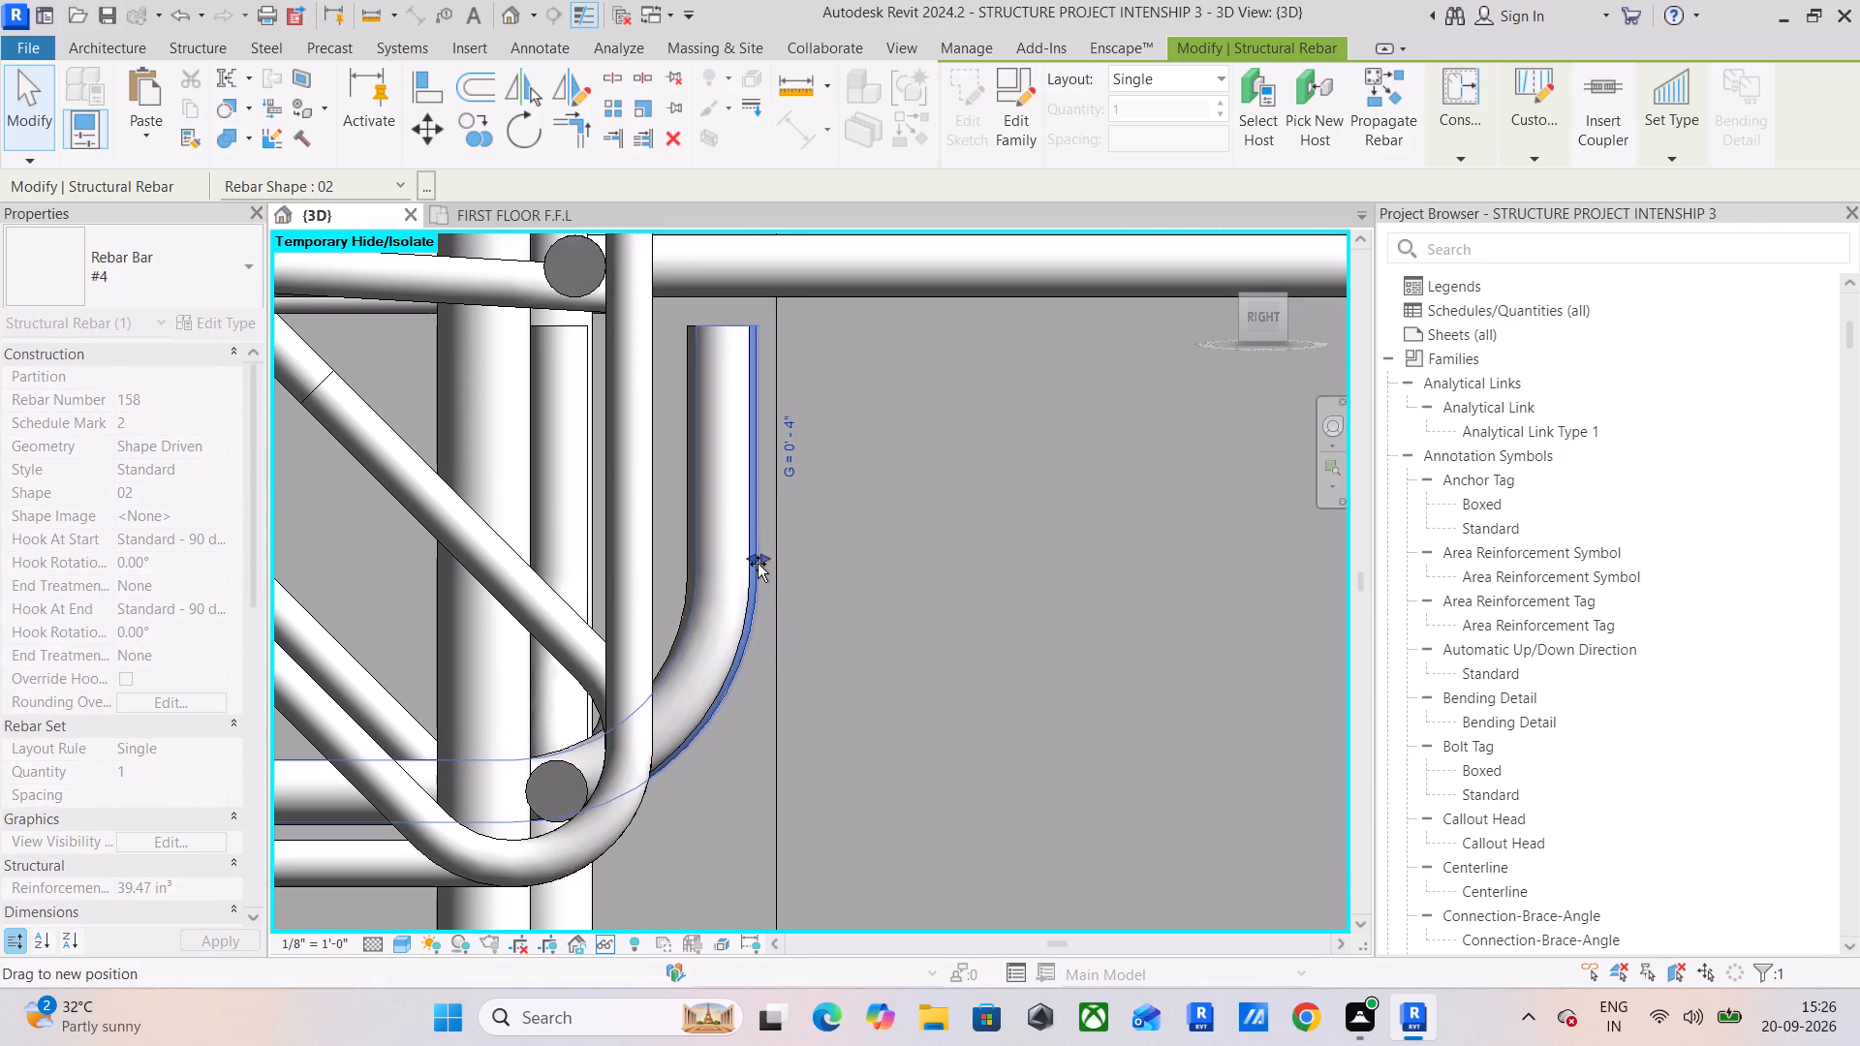
drag(758, 564, 753, 567)
scroll(823, 627, down, 7)
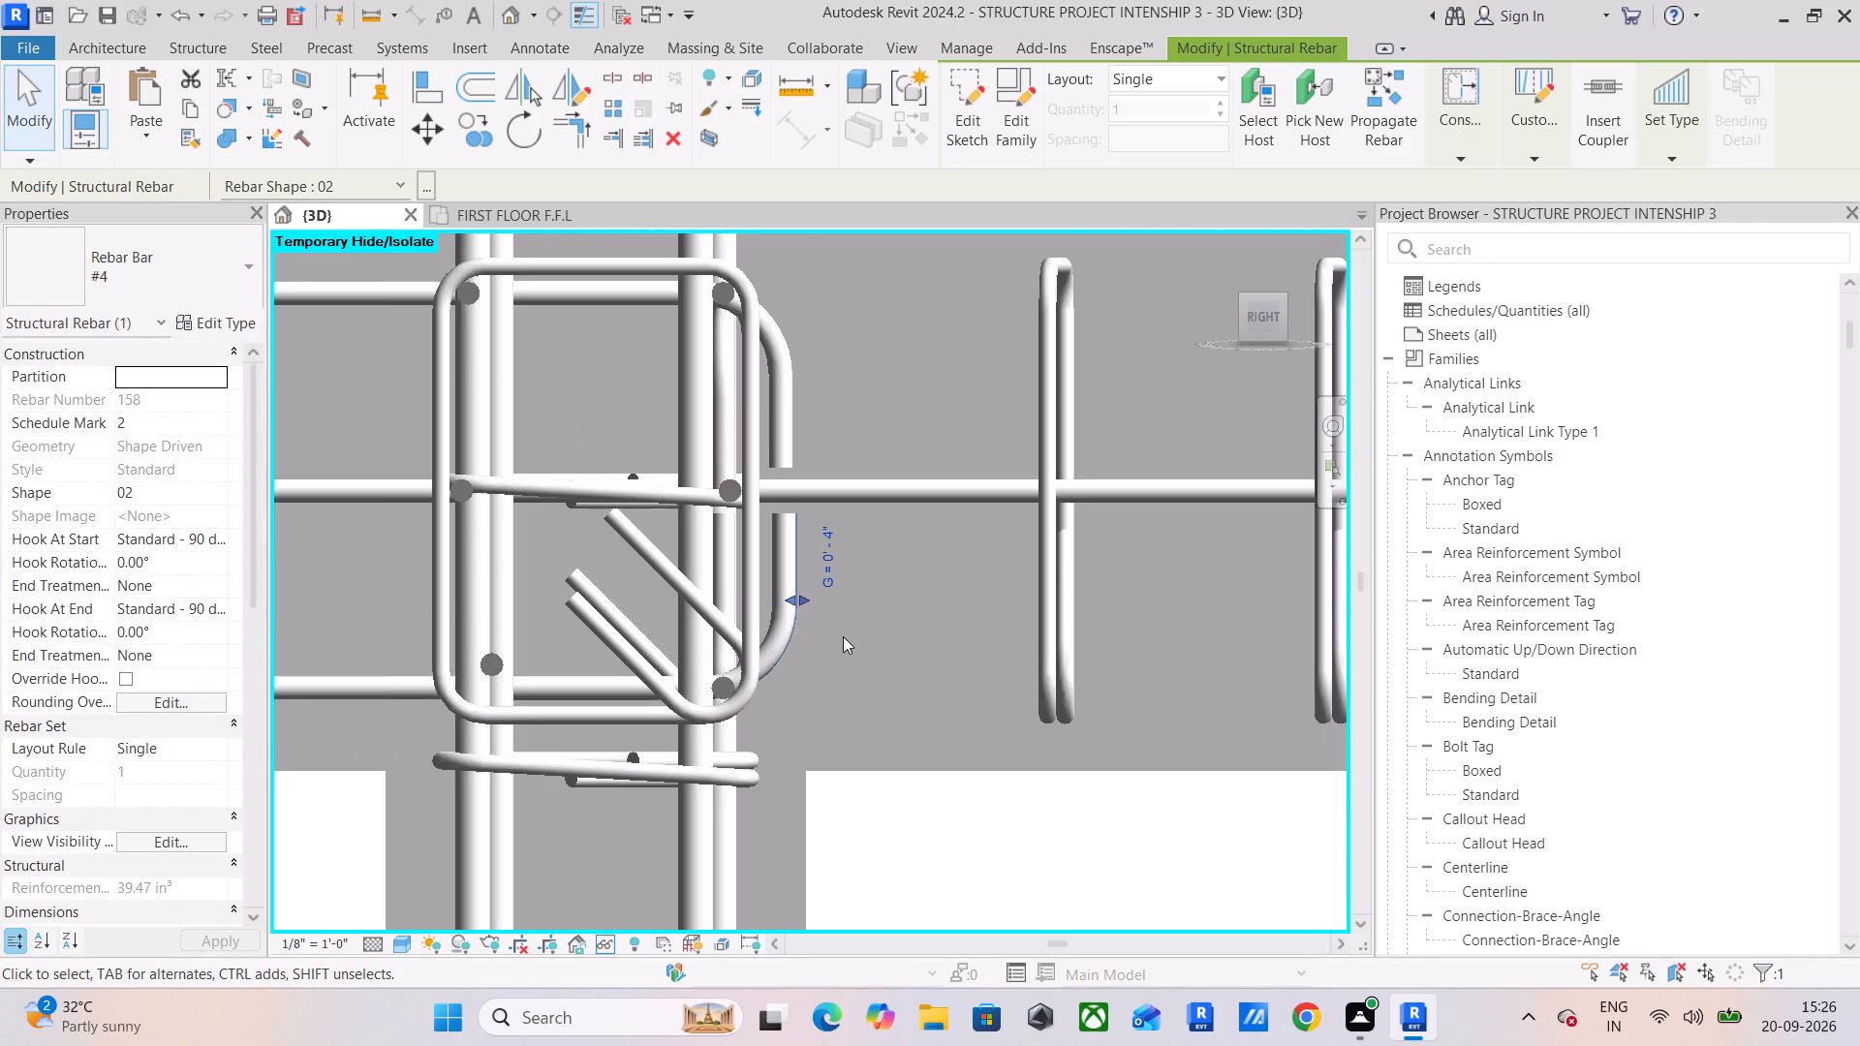
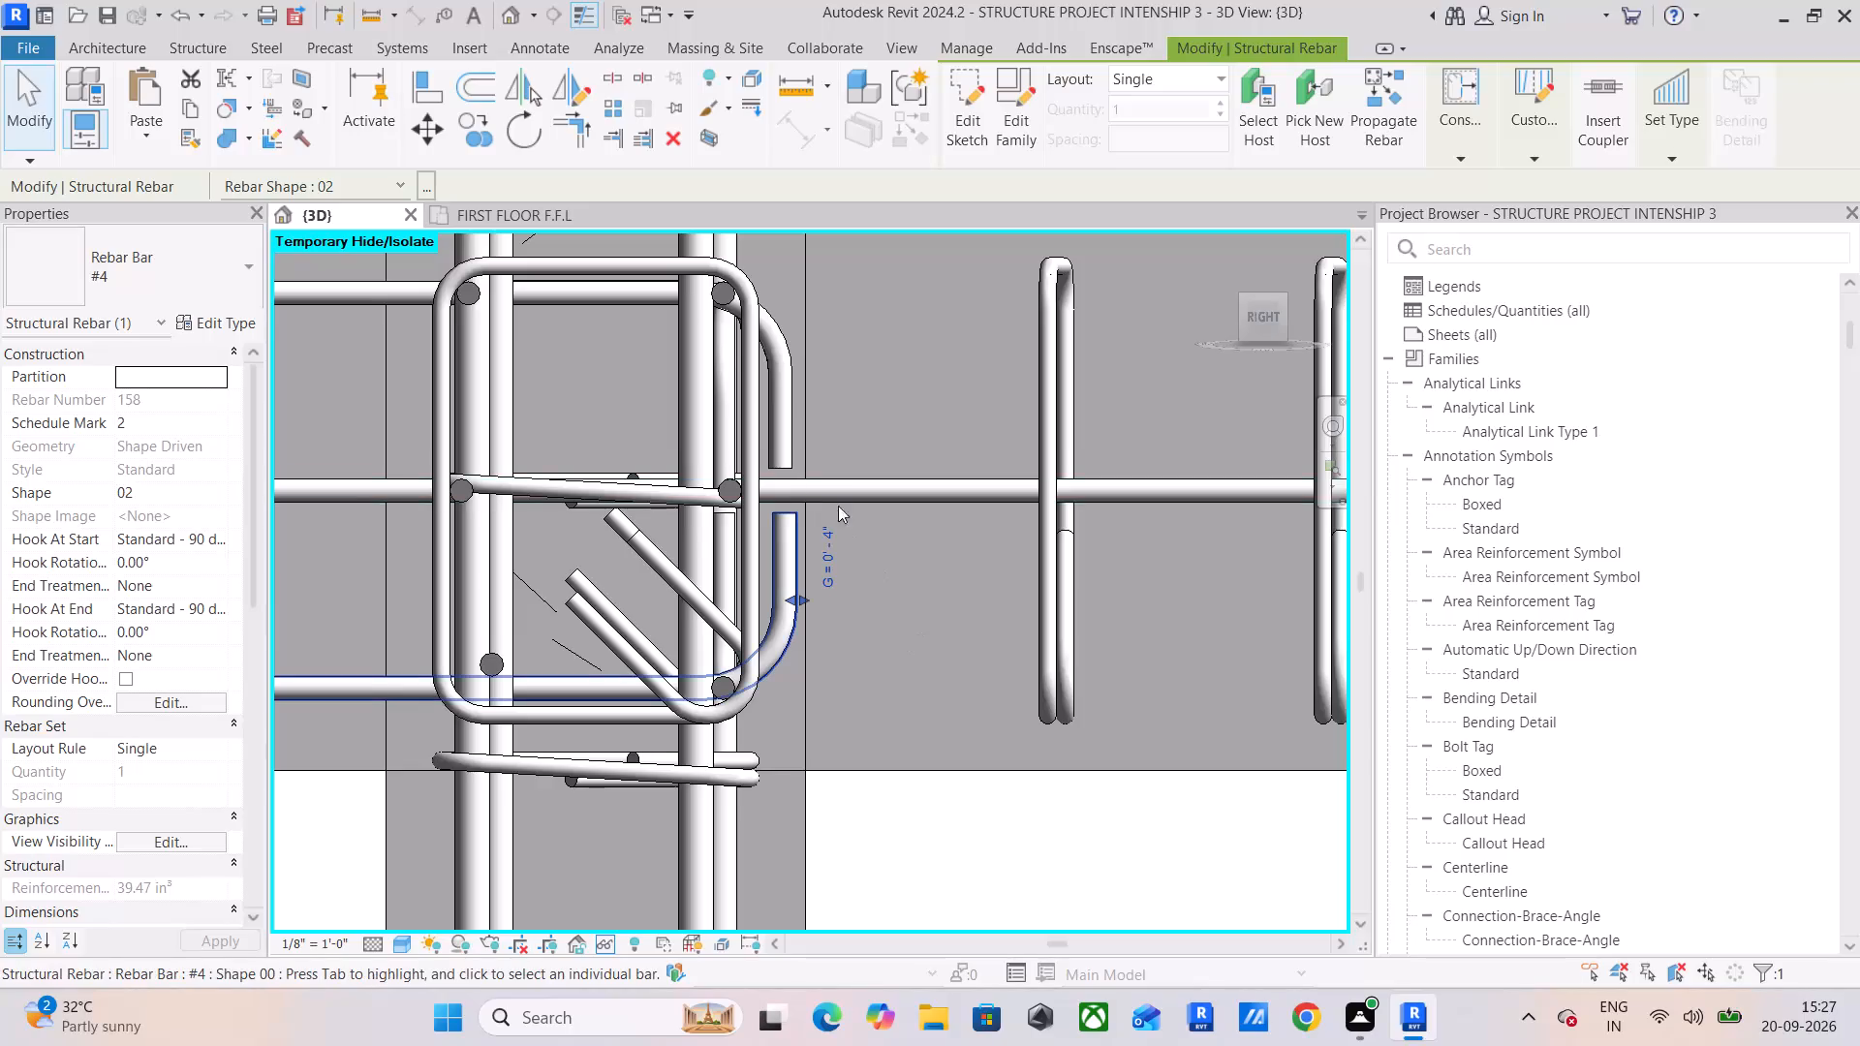
Shorten the first straight mid-height #4 bar from the third, wider column so it ends just inside the second column's far face.
click(847, 491)
scroll(878, 611, down, 14)
middle_drag(1008, 661, 973, 676)
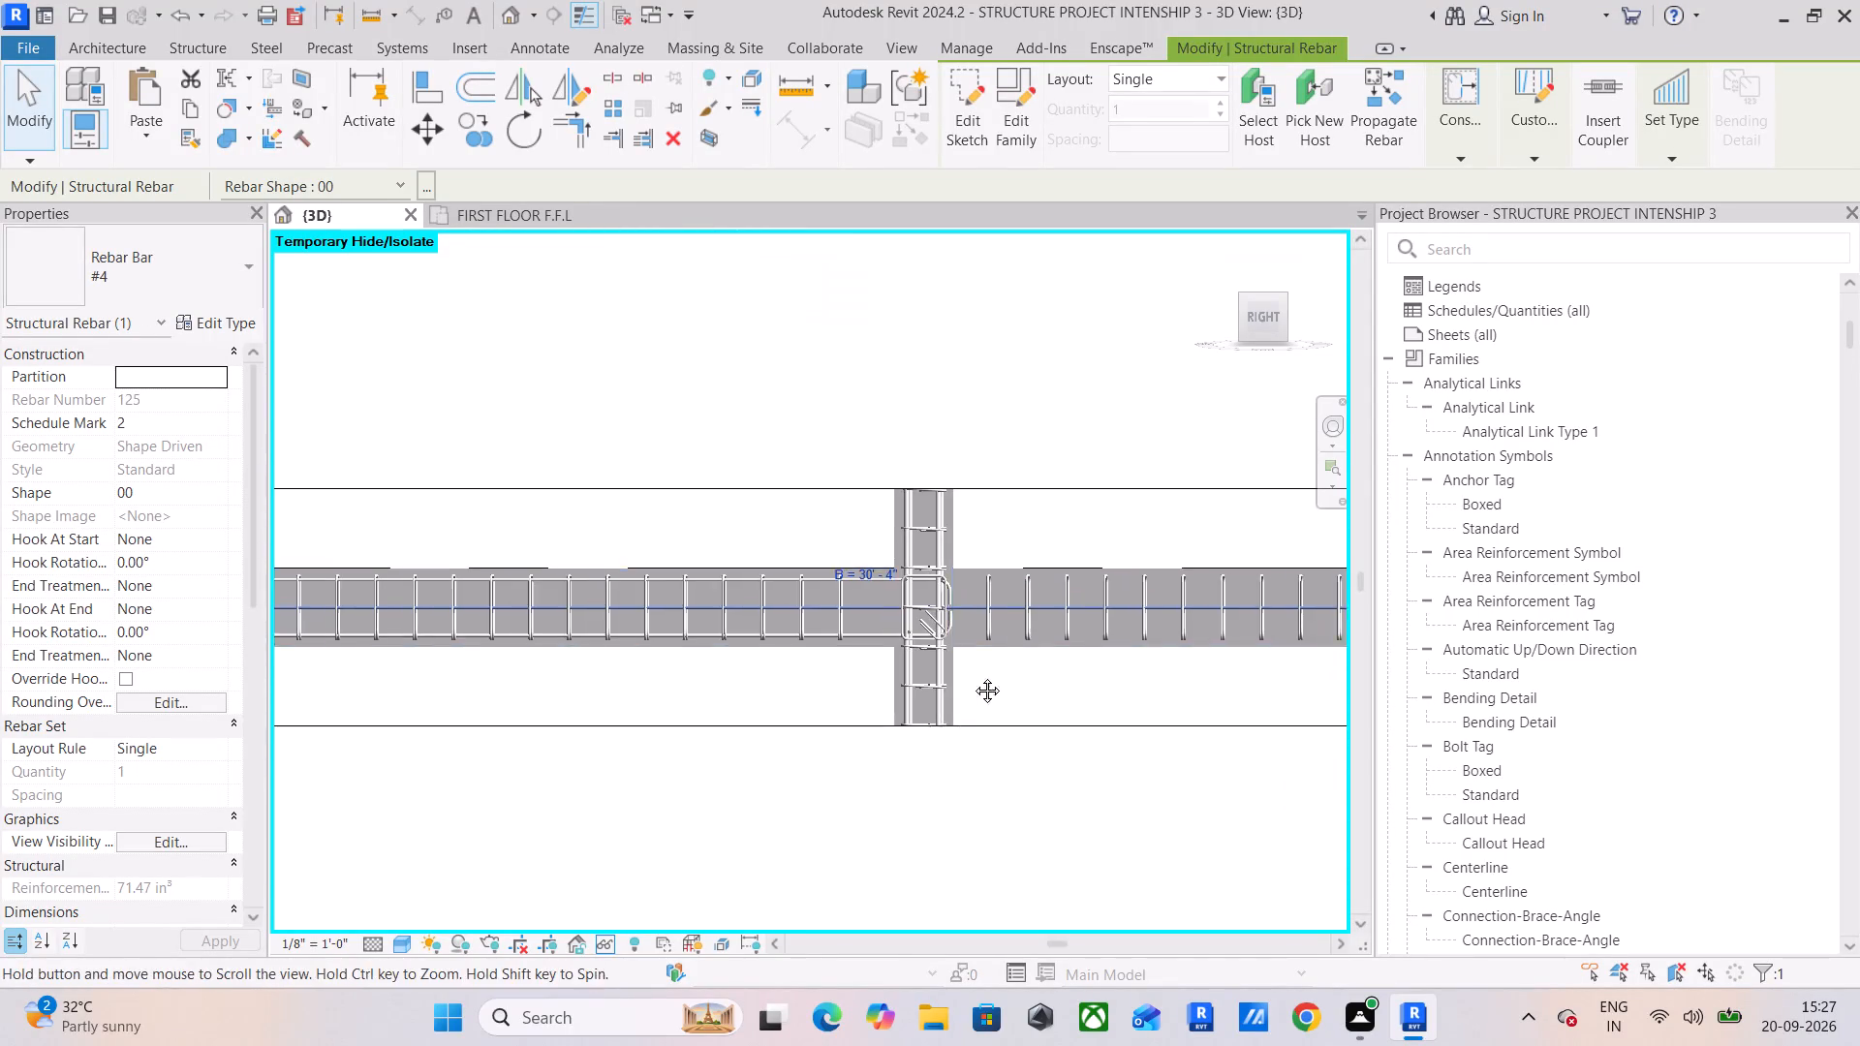
middle_drag(973, 676, 769, 710)
scroll(792, 692, down, 5)
middle_drag(925, 709, 638, 729)
scroll(1042, 685, up, 5)
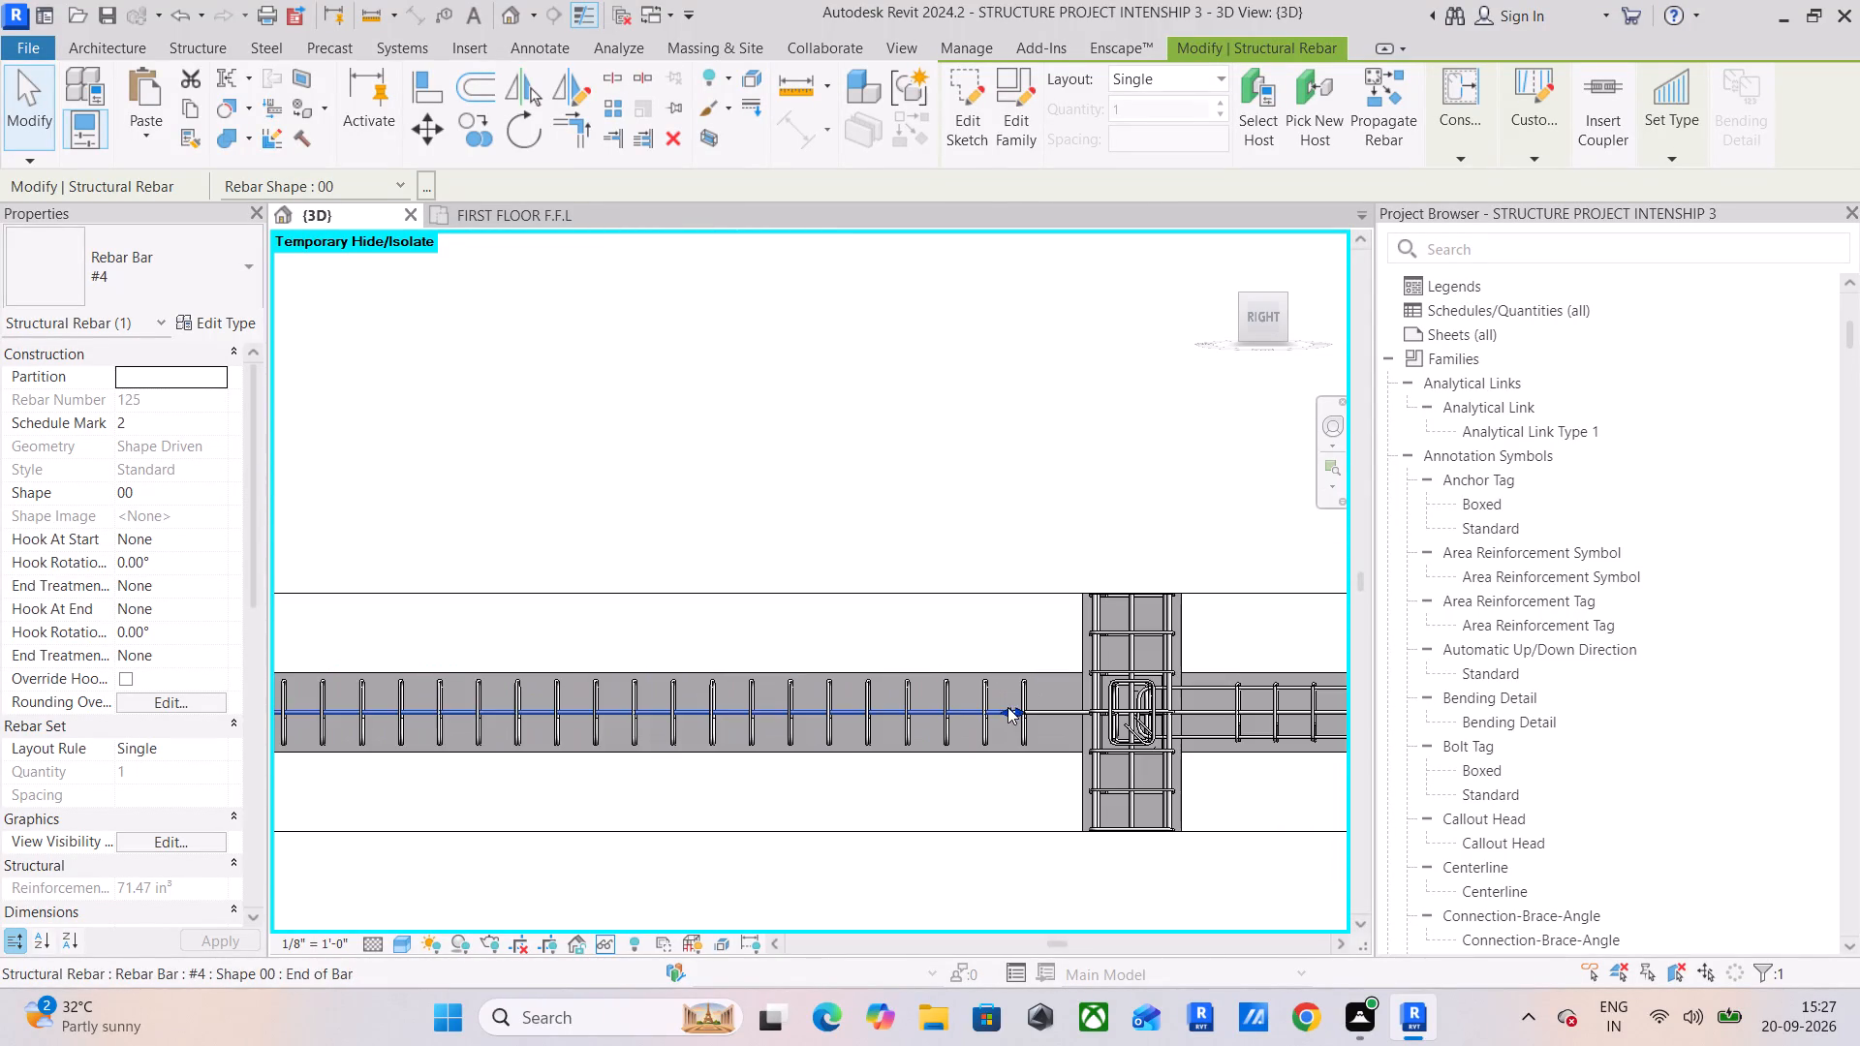
drag(1007, 707, 496, 731)
scroll(495, 732, down, 1)
middle_drag(495, 732, 995, 717)
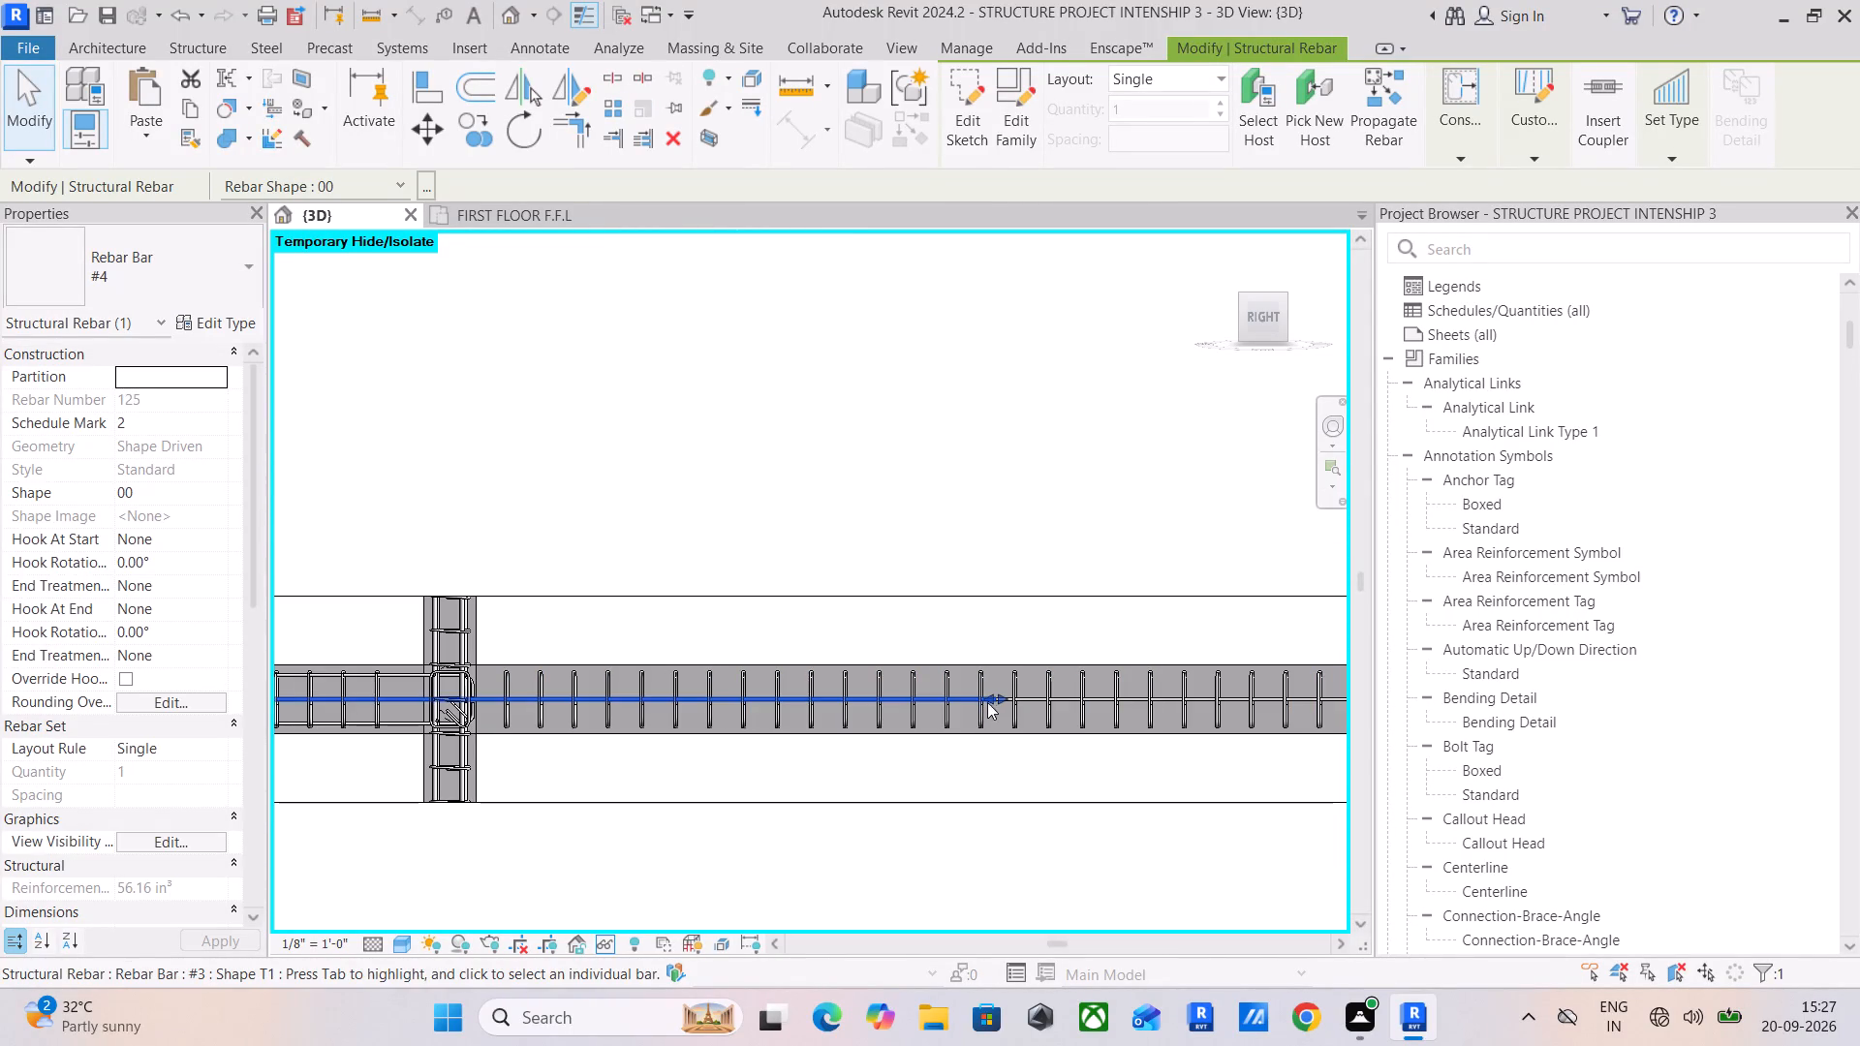
drag(988, 696, 466, 729)
scroll(458, 707, up, 6)
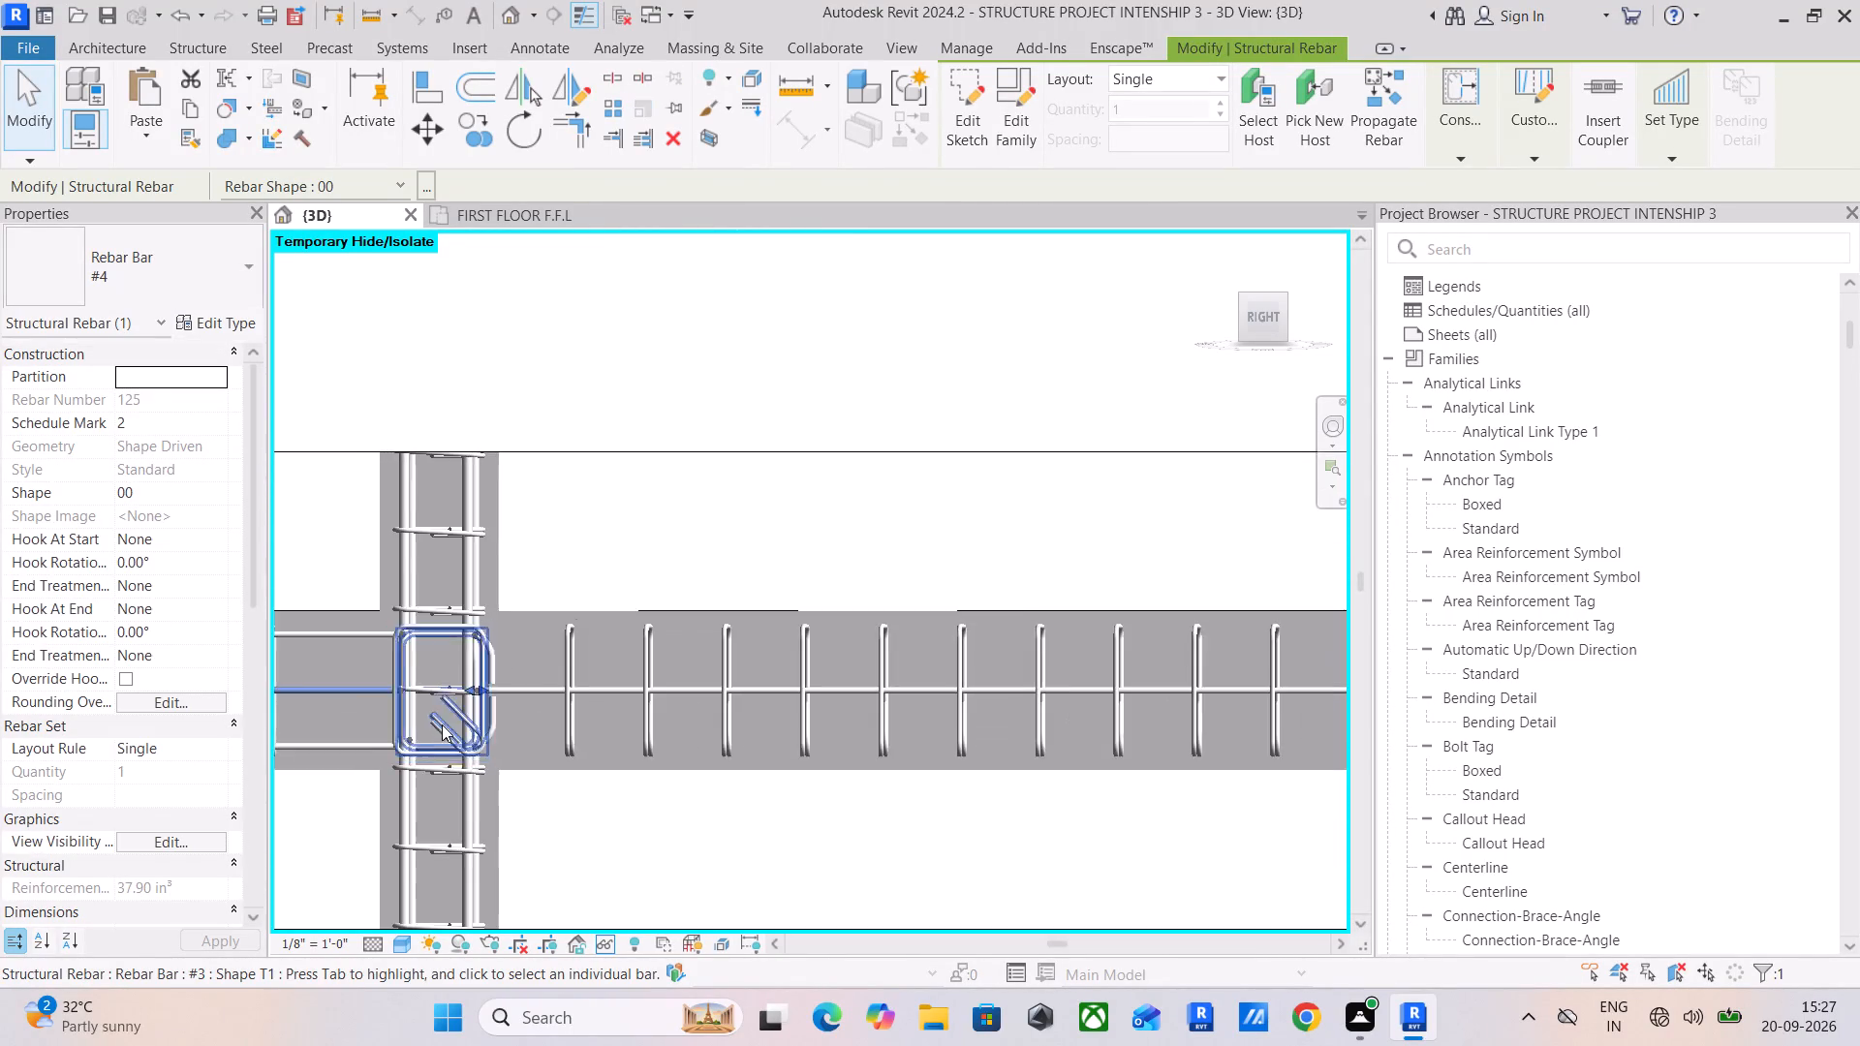
scroll(442, 724, up, 10)
middle_drag(514, 709, 555, 843)
scroll(619, 755, up, 5)
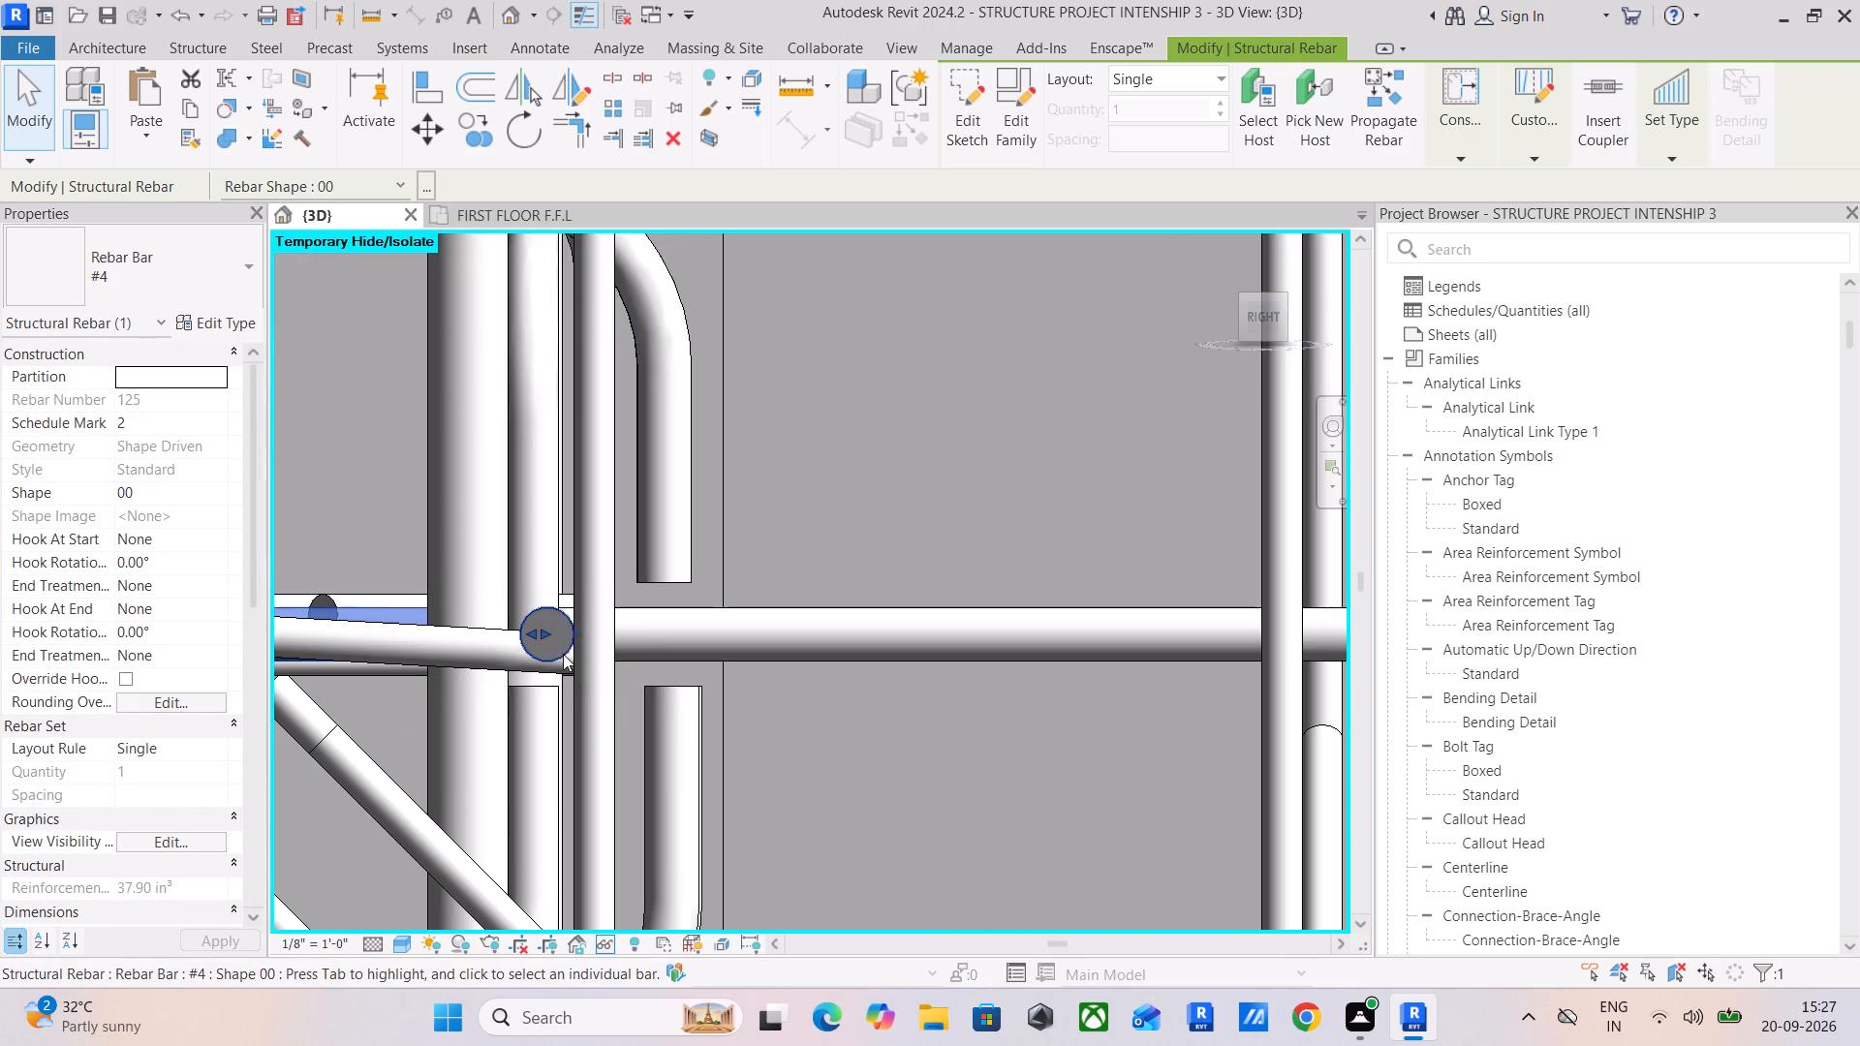
drag(544, 631, 681, 650)
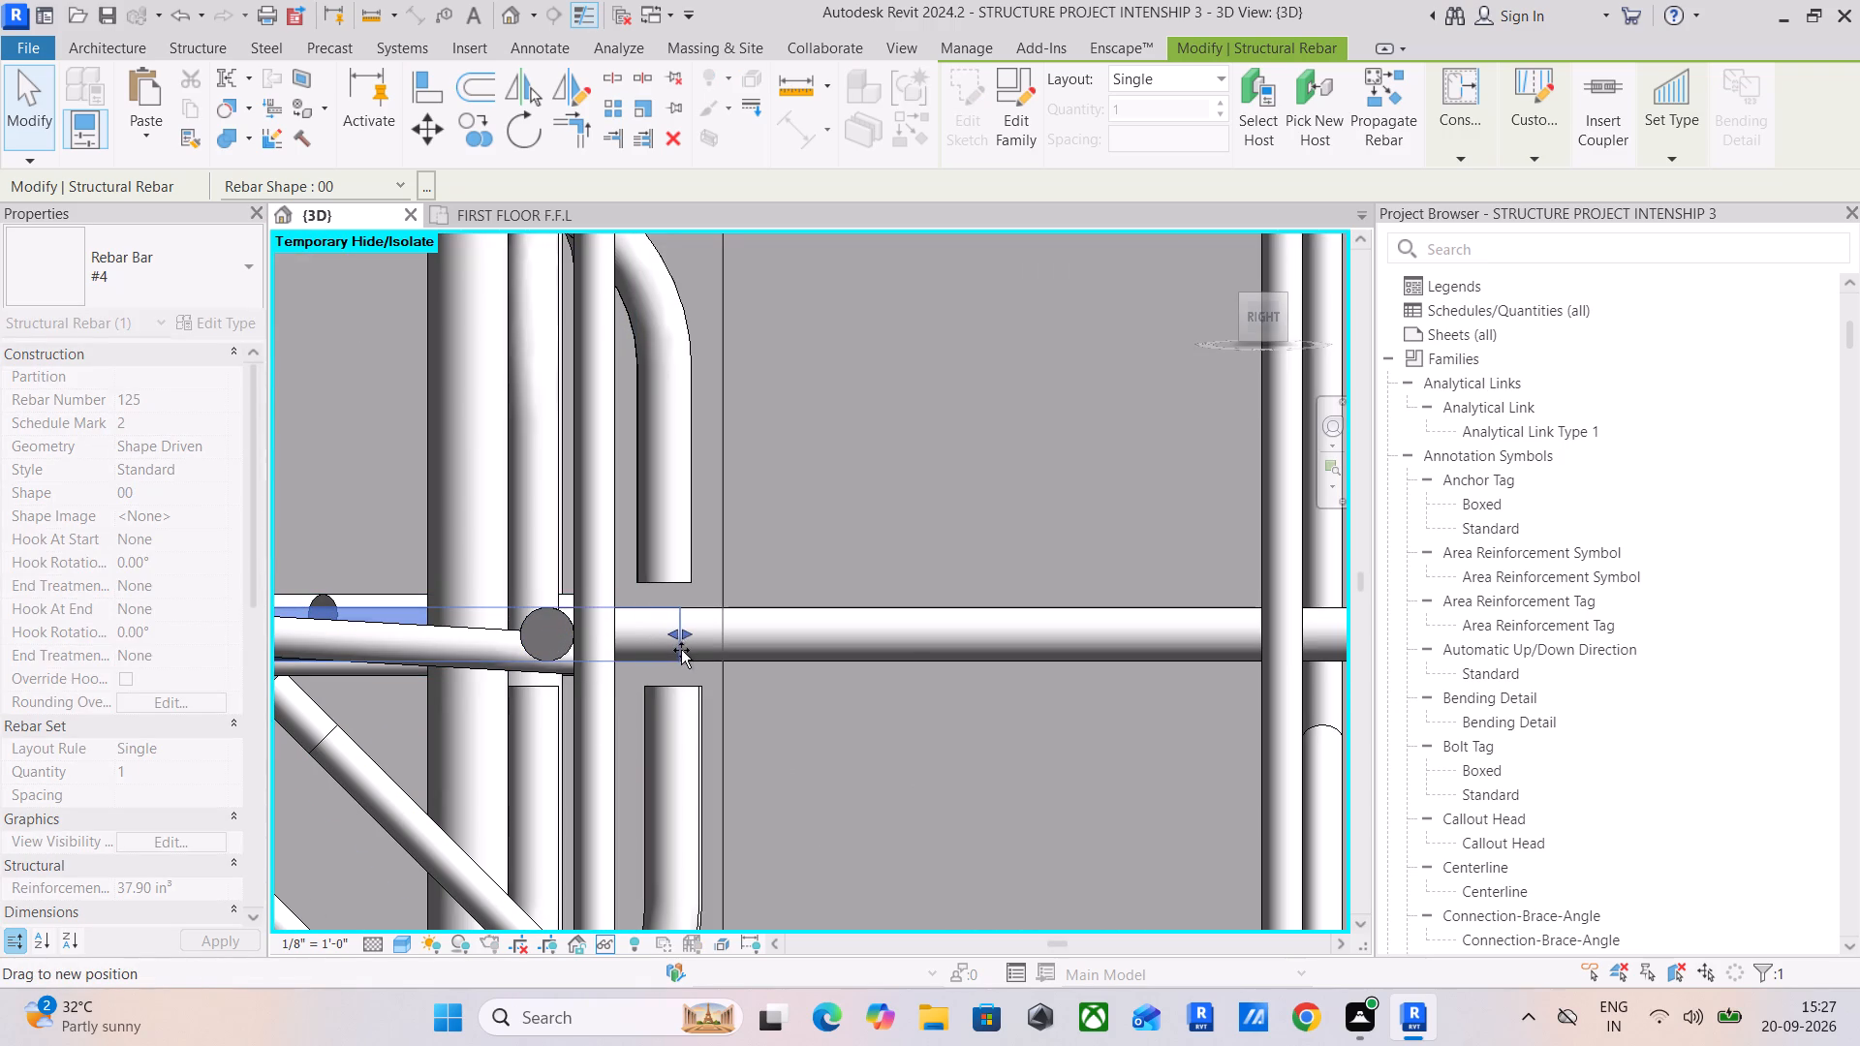
drag(681, 650, 697, 652)
Shorten the second straight mid-height #4 bar to the second column, aligning its end with the first mid-height bar's end.
scroll(700, 688, down, 6)
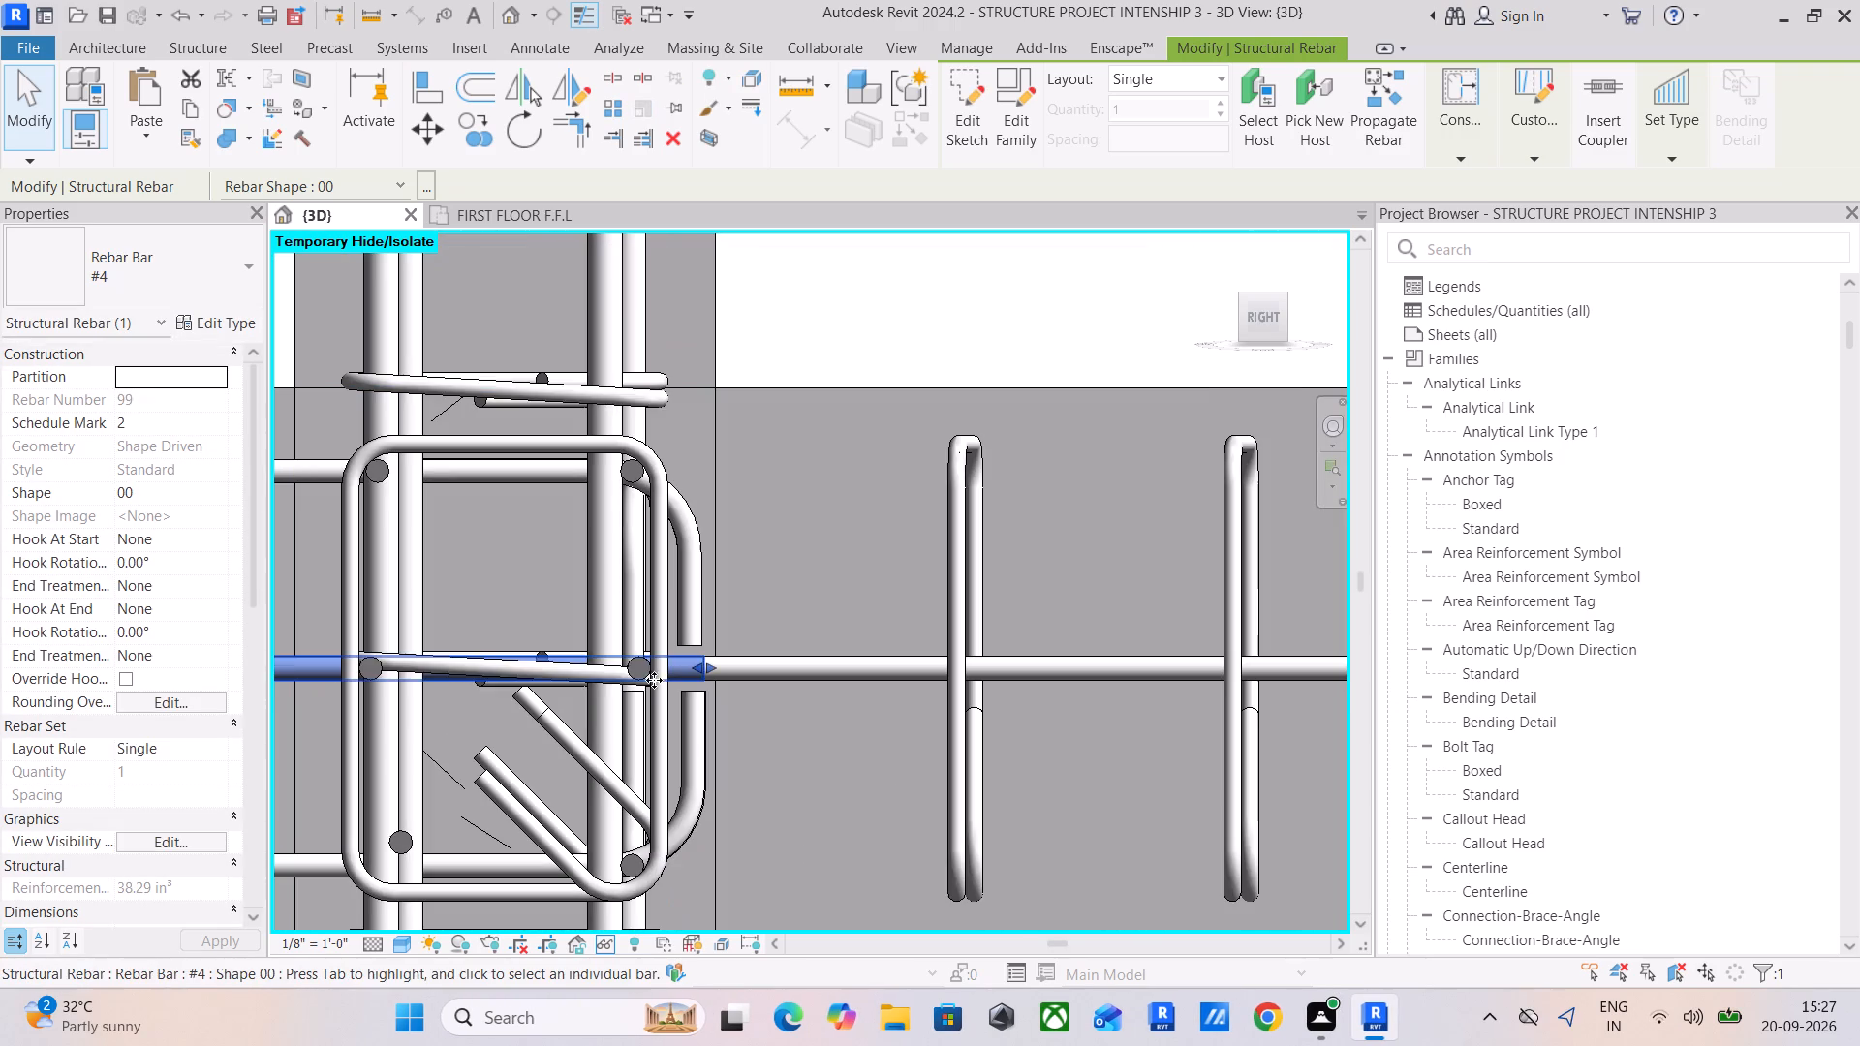
click(874, 656)
scroll(875, 668, down, 10)
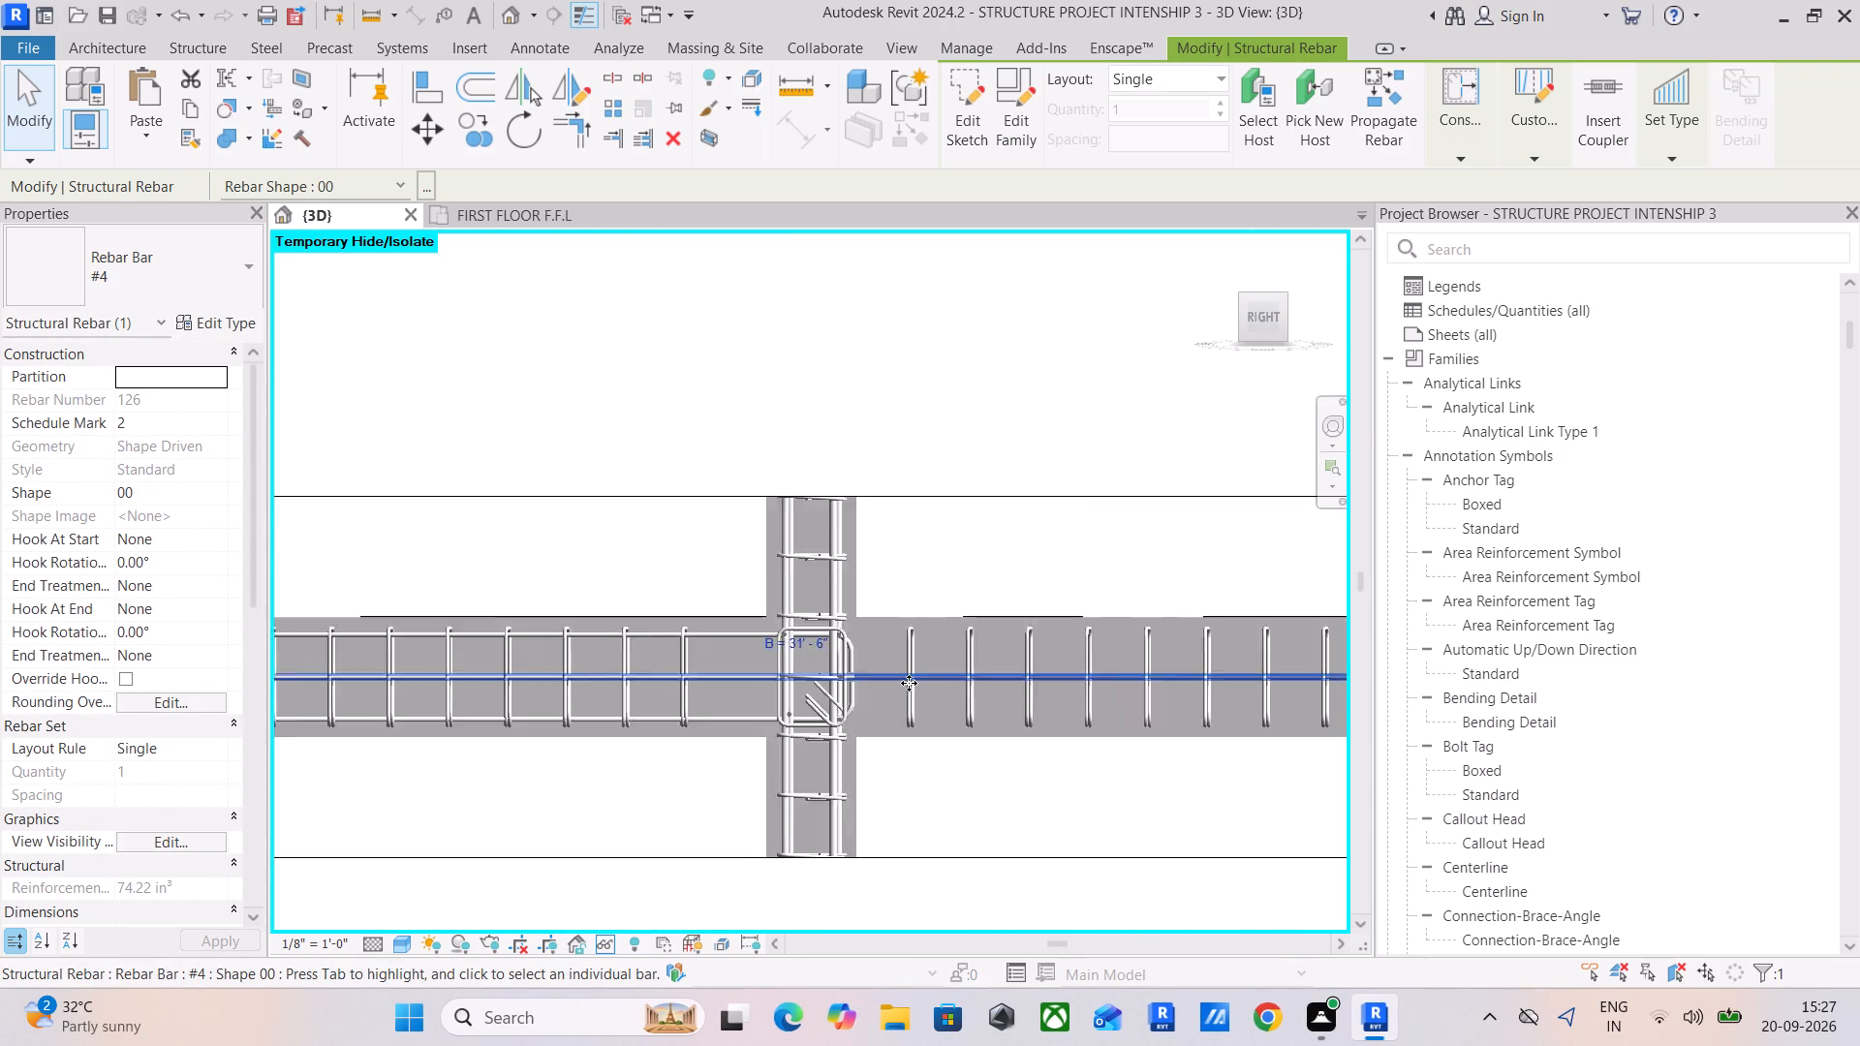
scroll(909, 683, down, 12)
middle_drag(972, 692, 663, 729)
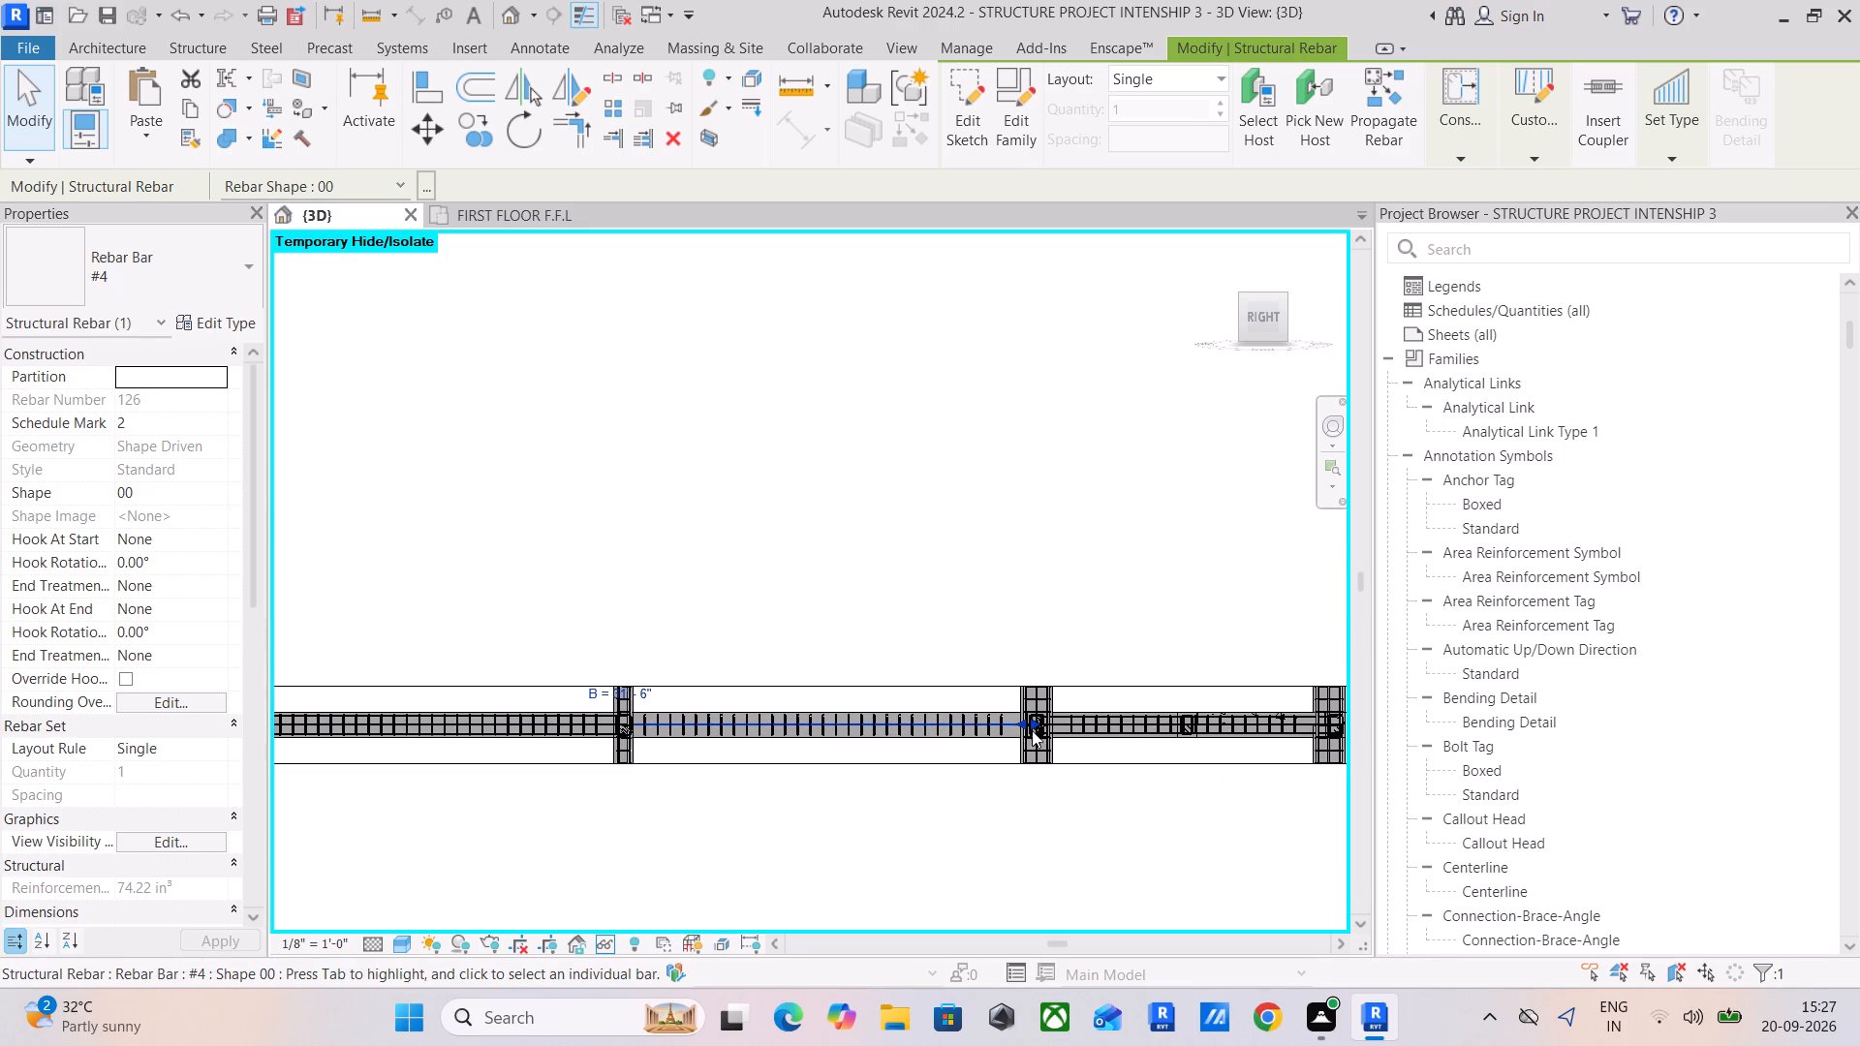
scroll(1037, 727, up, 5)
drag(1010, 720, 476, 755)
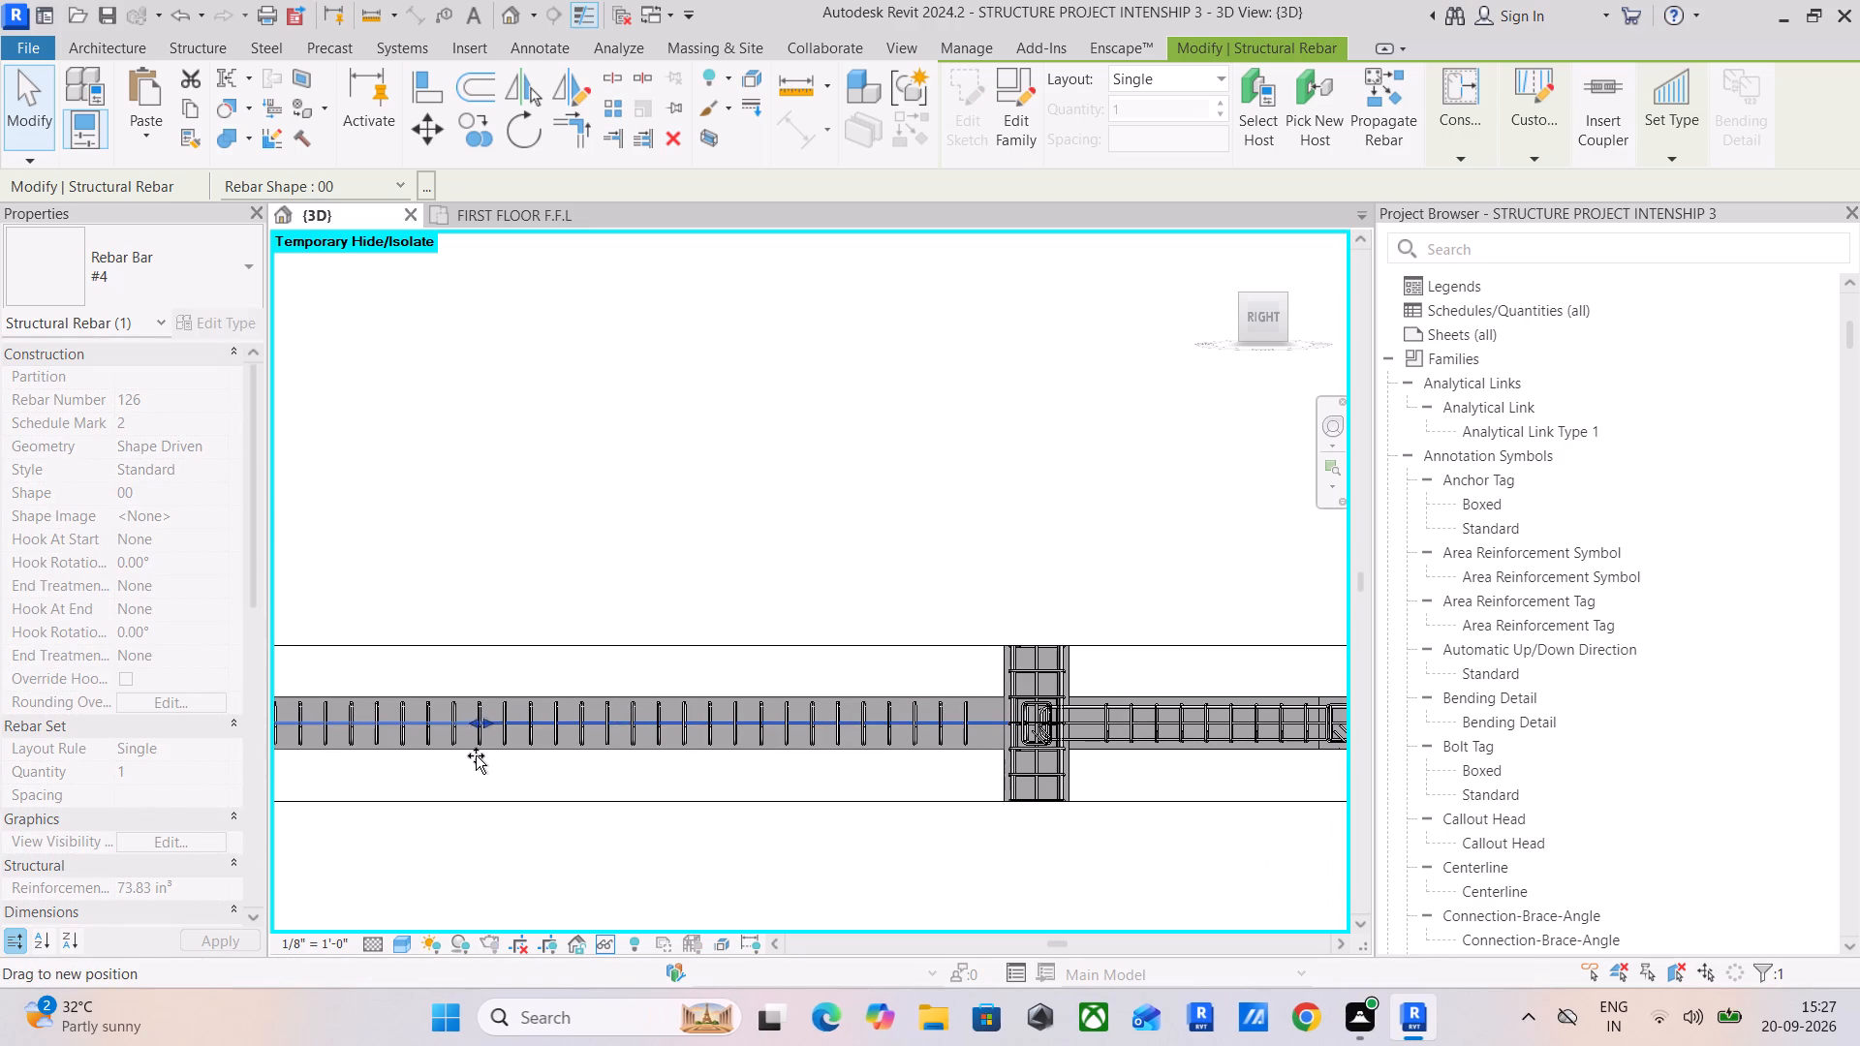
drag(476, 755, 361, 753)
middle_drag(365, 753, 816, 707)
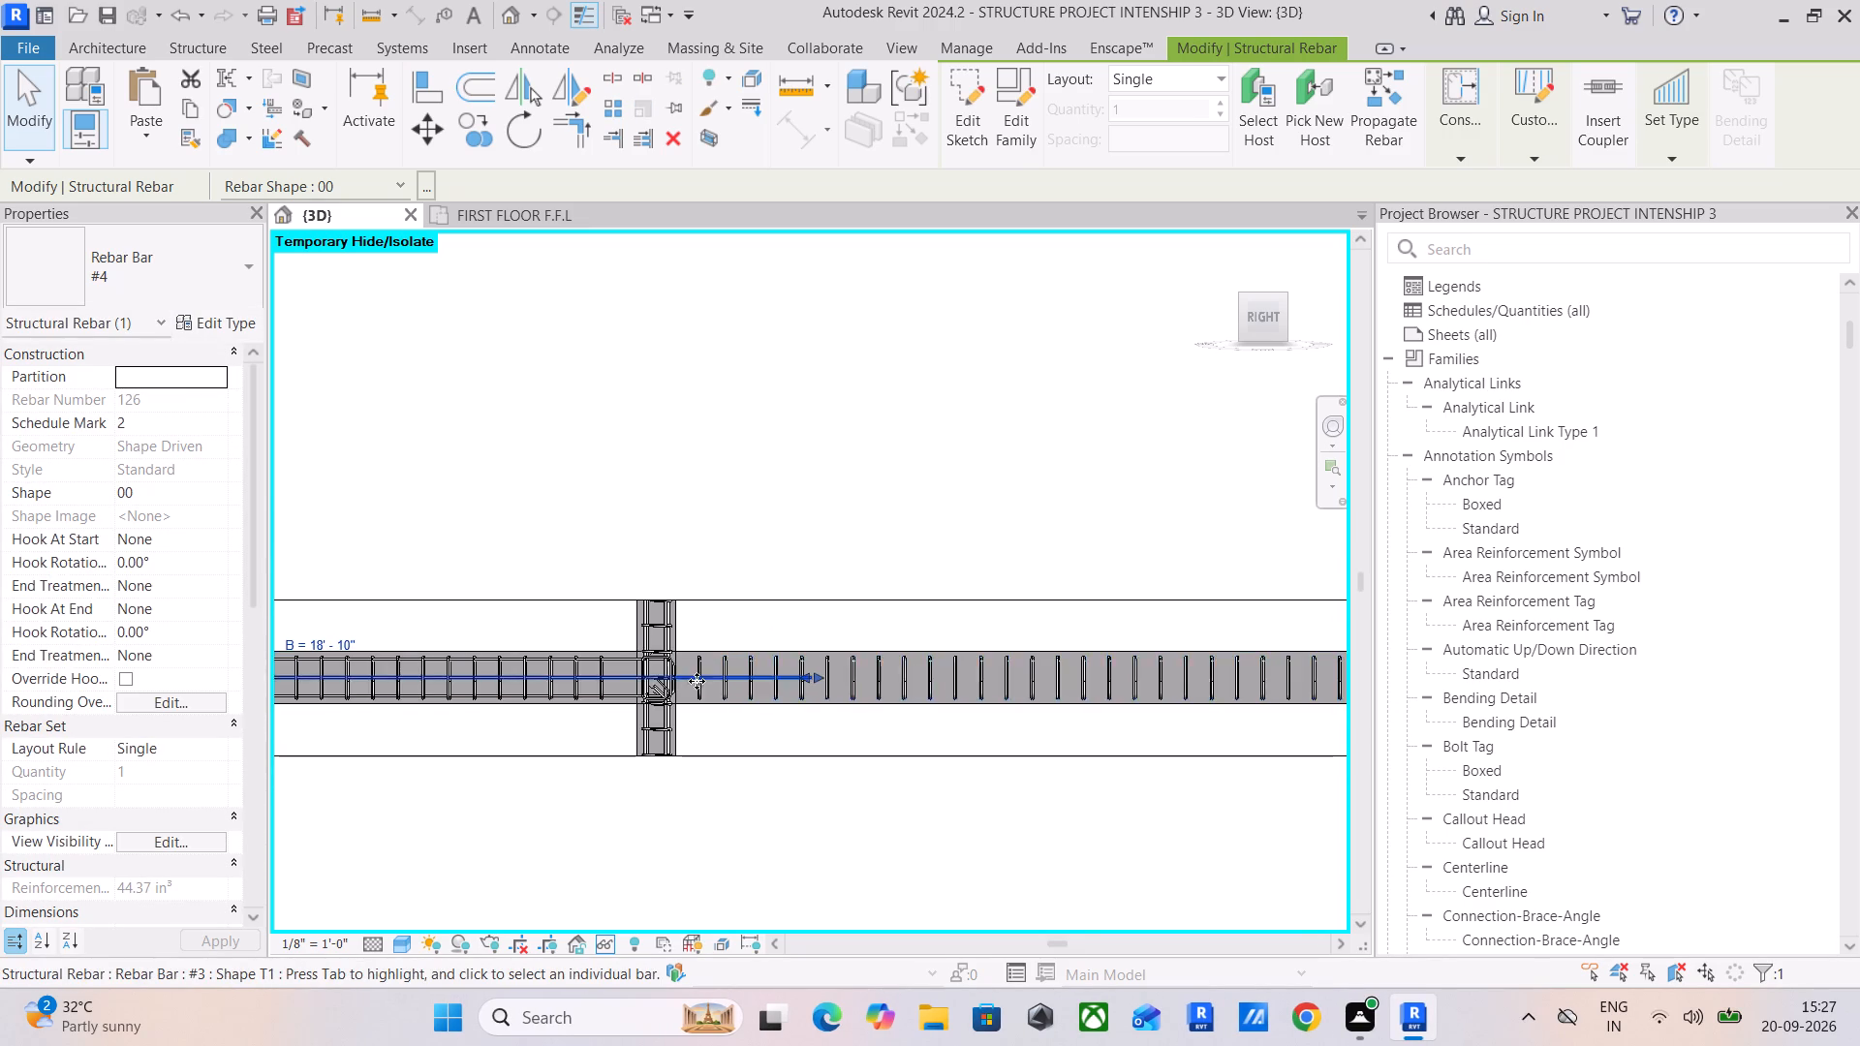
scroll(695, 680, up, 10)
middle_drag(744, 698, 910, 722)
scroll(910, 722, up, 4)
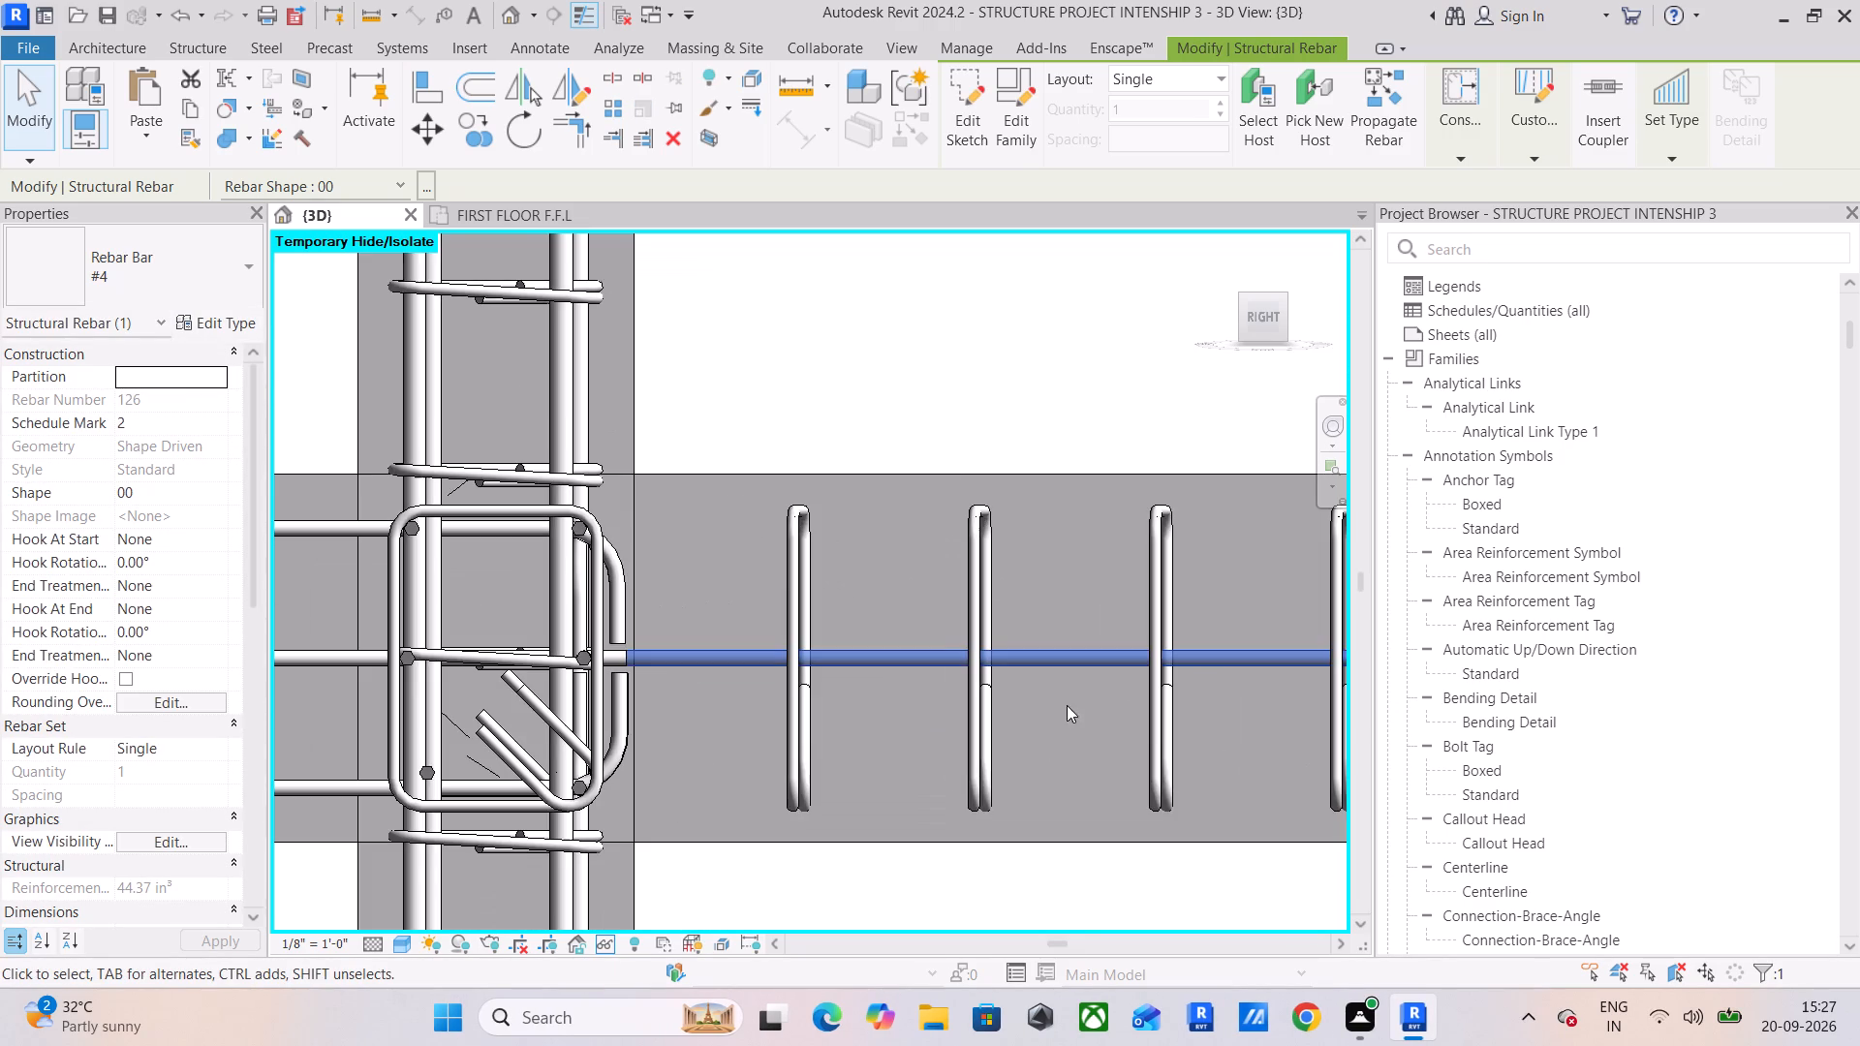
middle_drag(981, 745, 878, 736)
scroll(992, 698, down, 2)
scroll(1075, 691, down, 3)
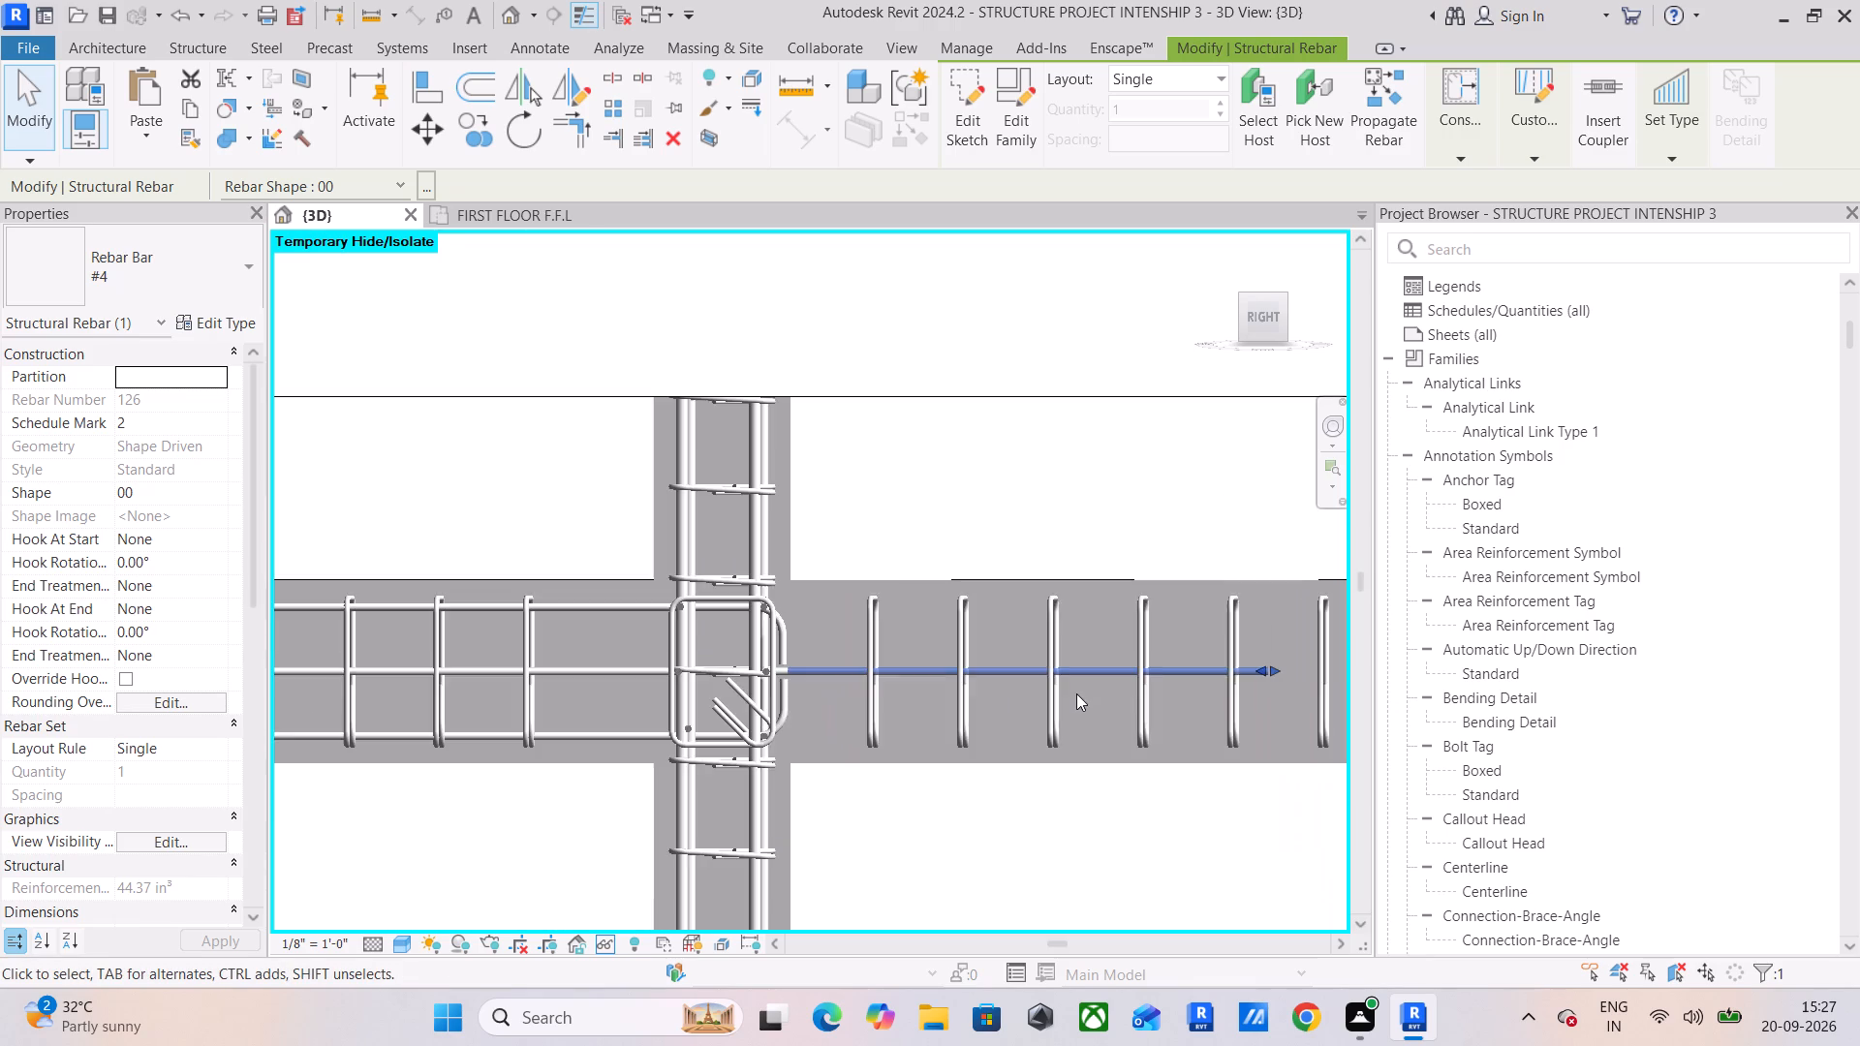
middle_drag(925, 738, 927, 755)
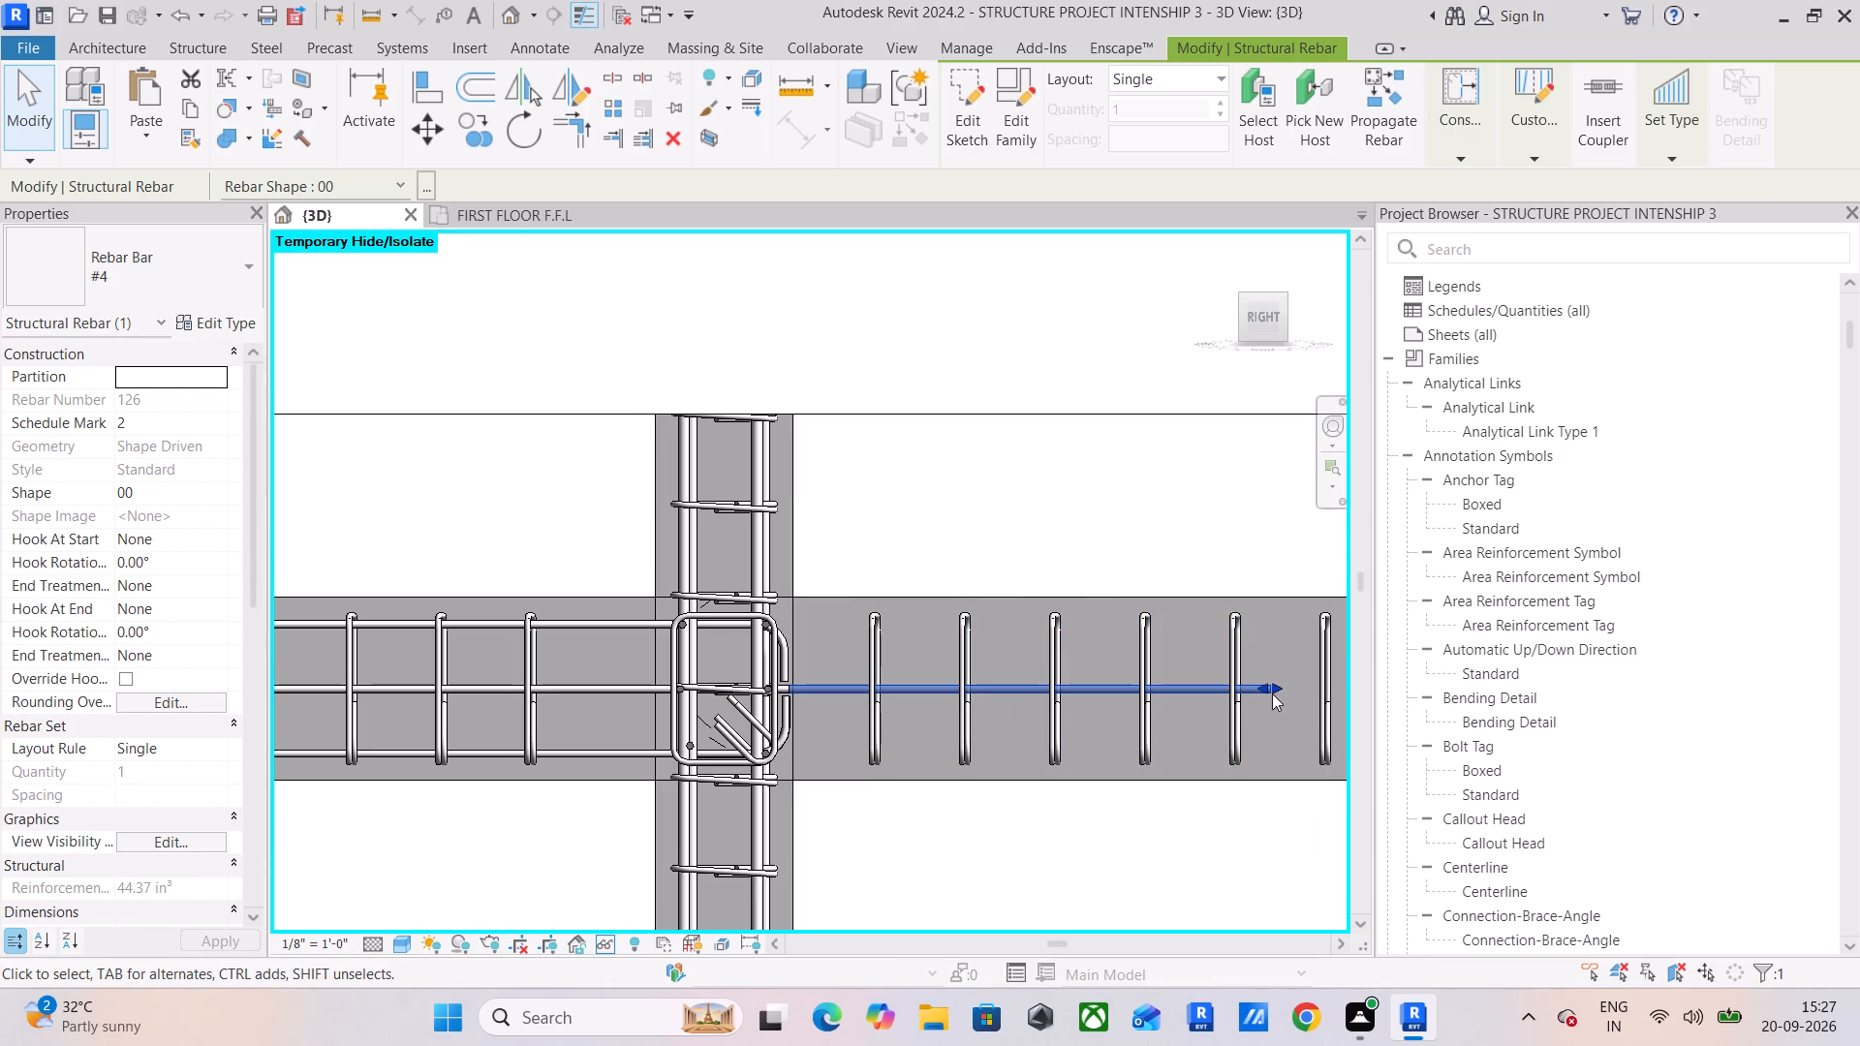
drag(1261, 688, 827, 707)
scroll(709, 687, up, 14)
middle_drag(964, 764, 836, 839)
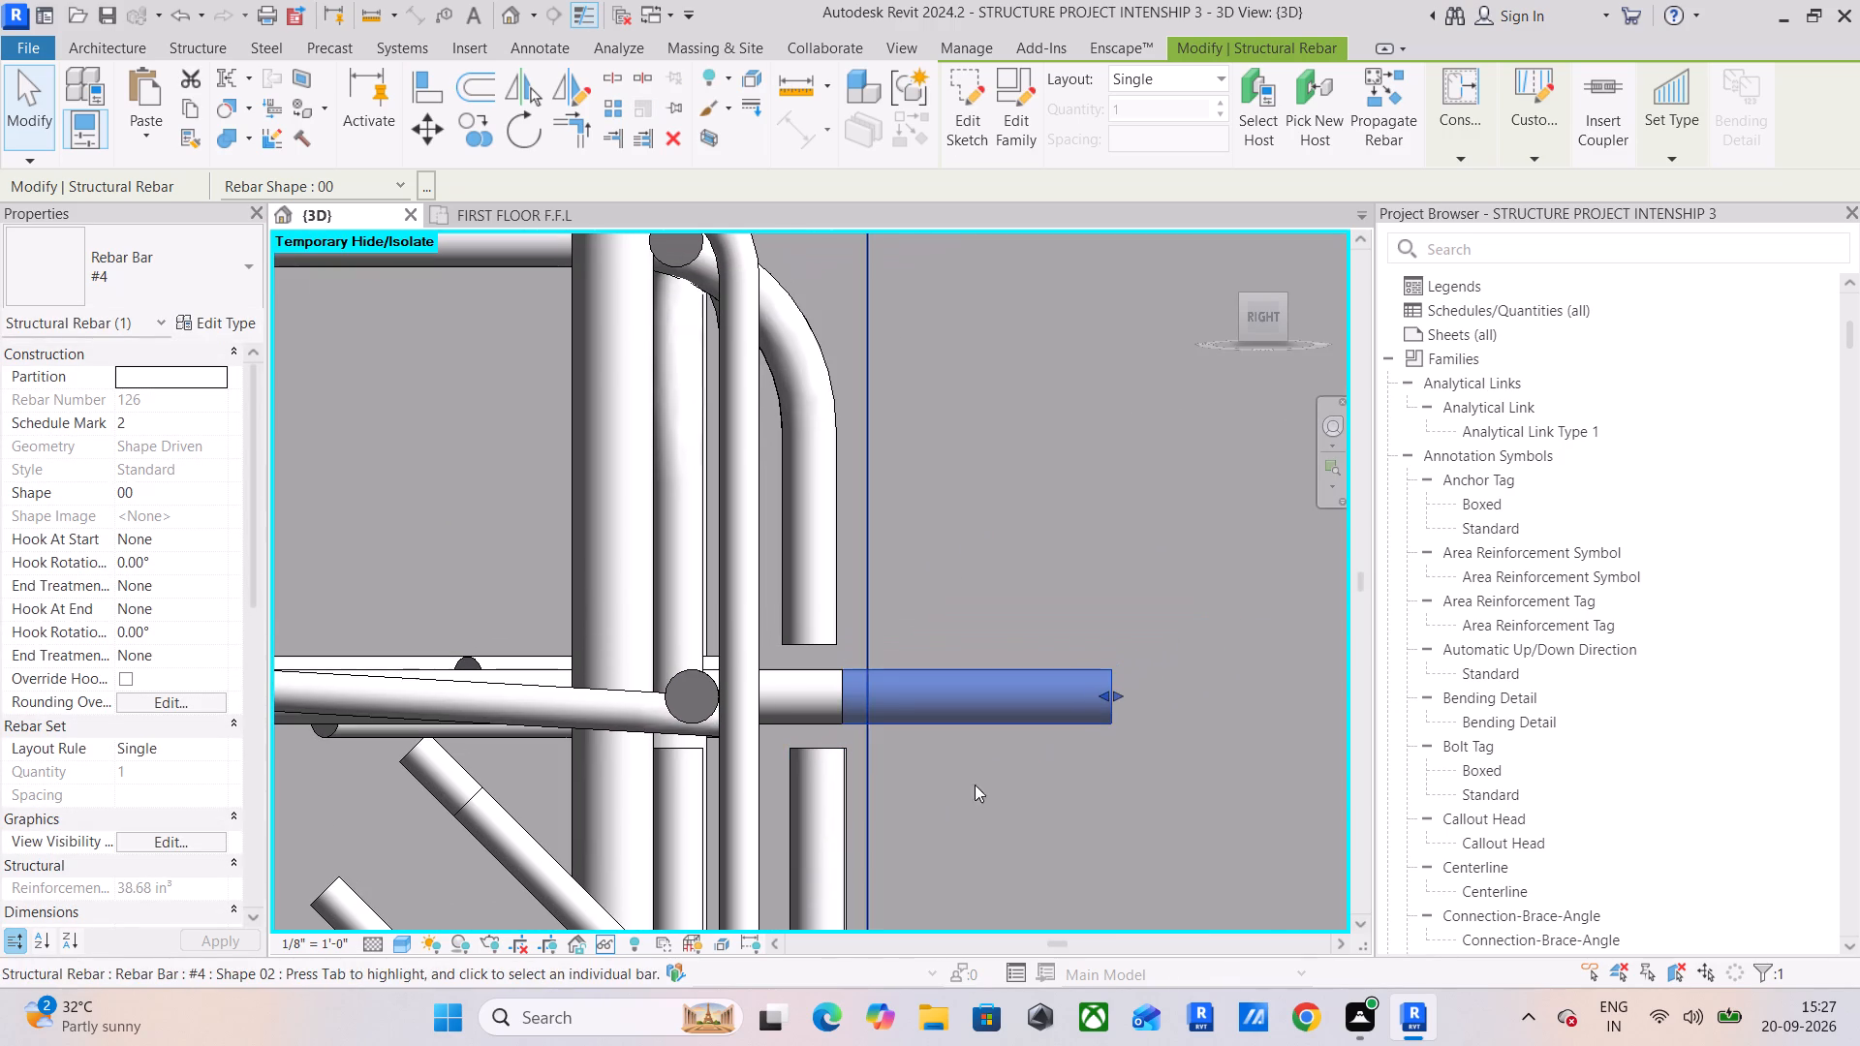
drag(1103, 695, 844, 711)
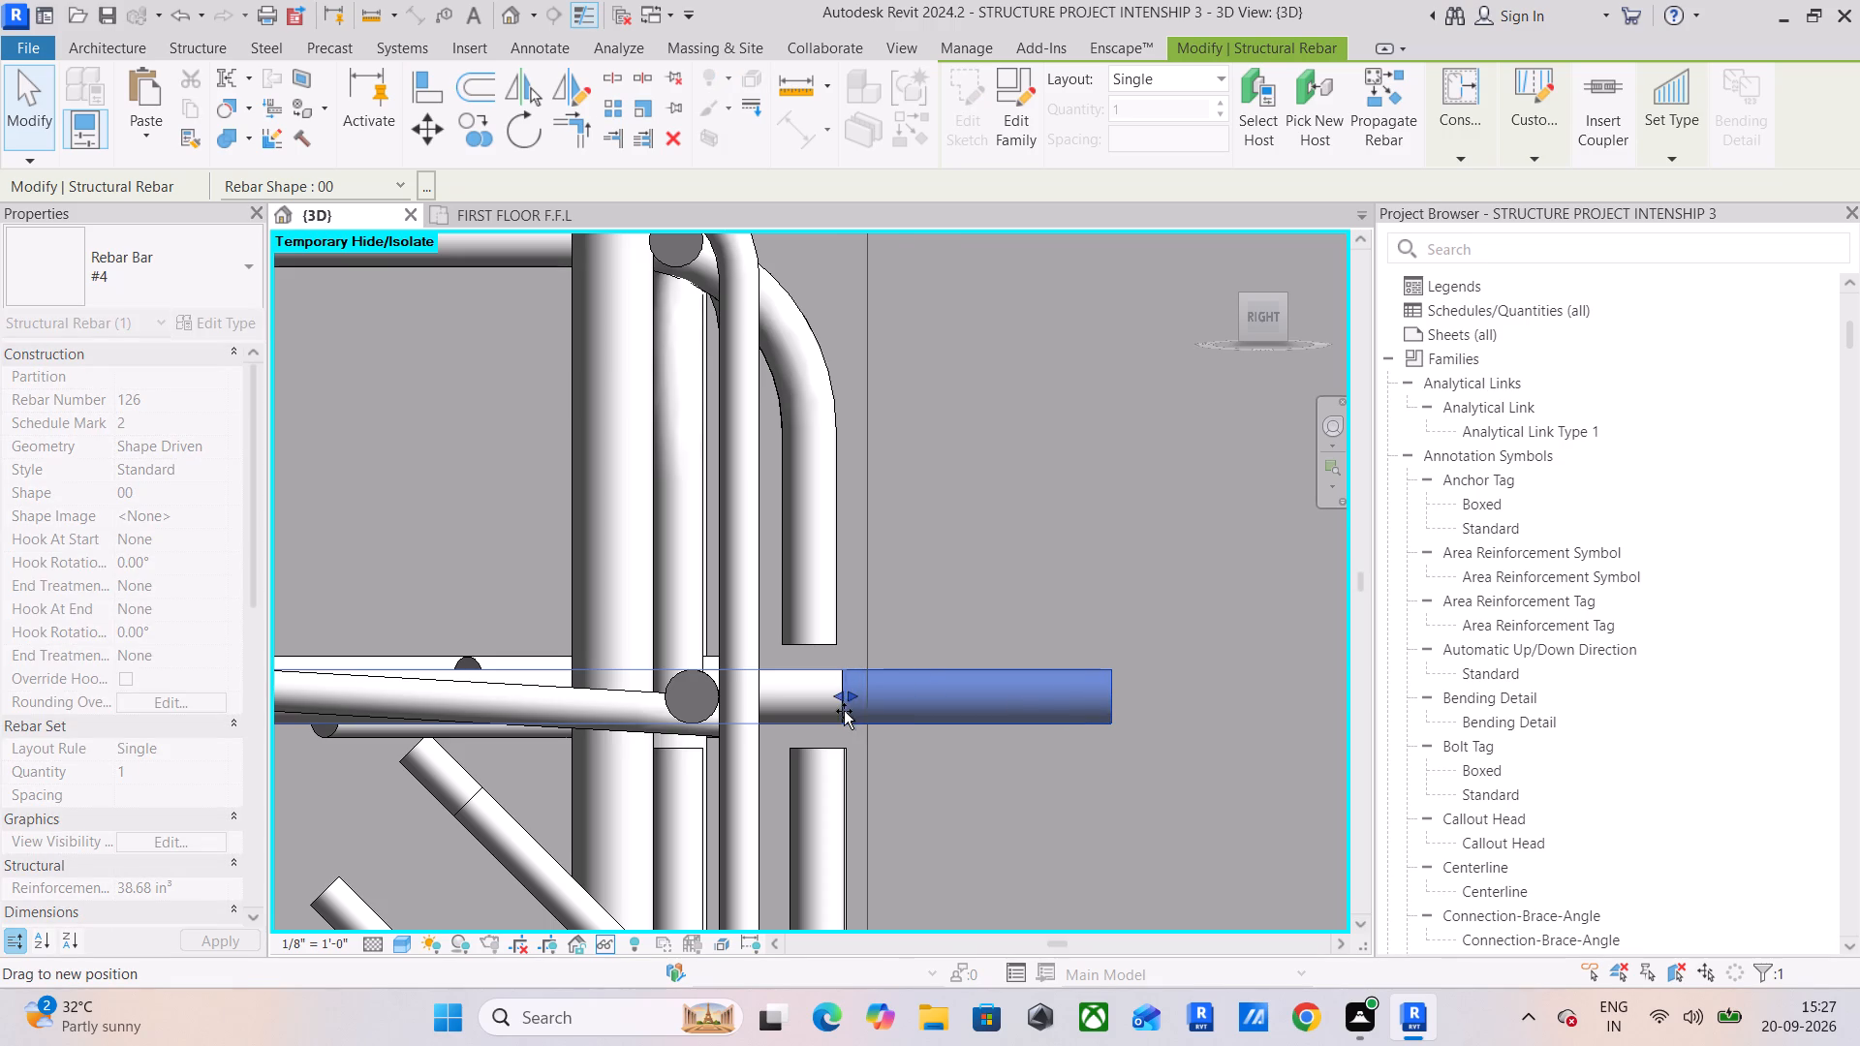
drag(844, 711, 841, 712)
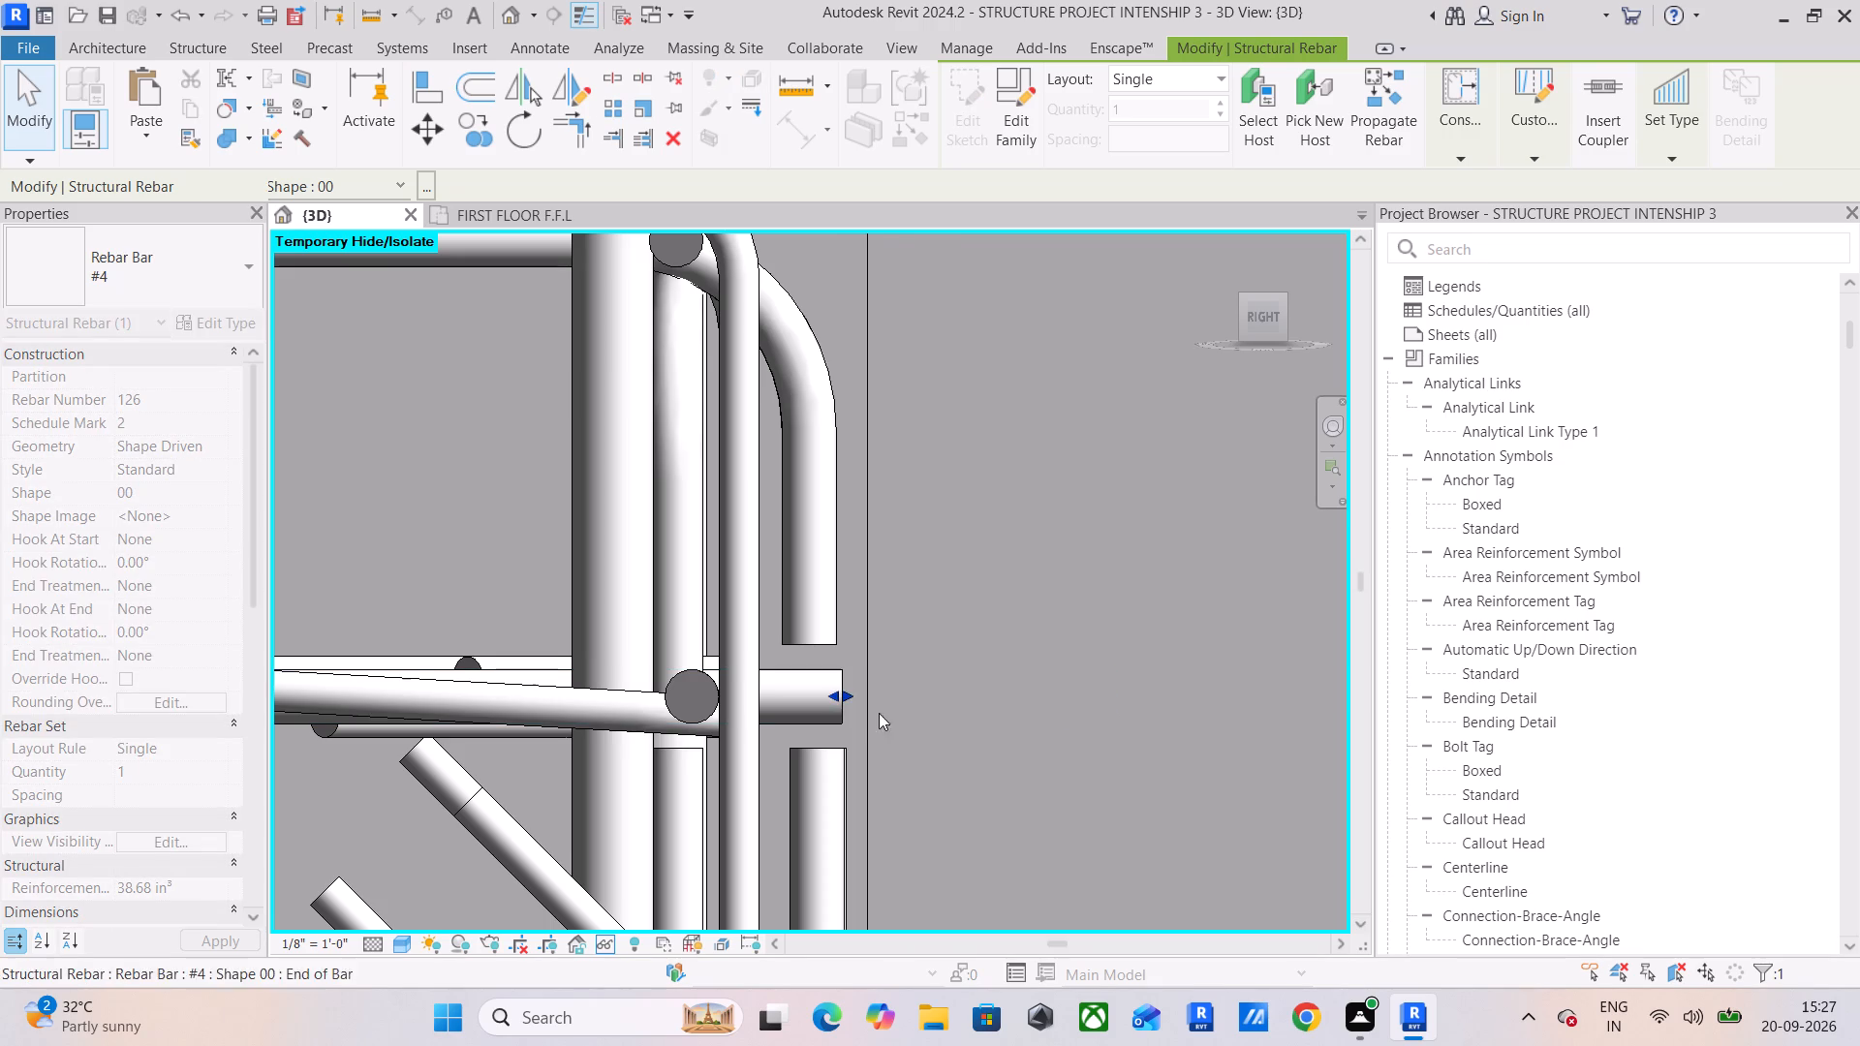
click(1027, 681)
Raise the top of the section box above the column tops to expose the columns' full upper height.
scroll(1001, 742, down, 6)
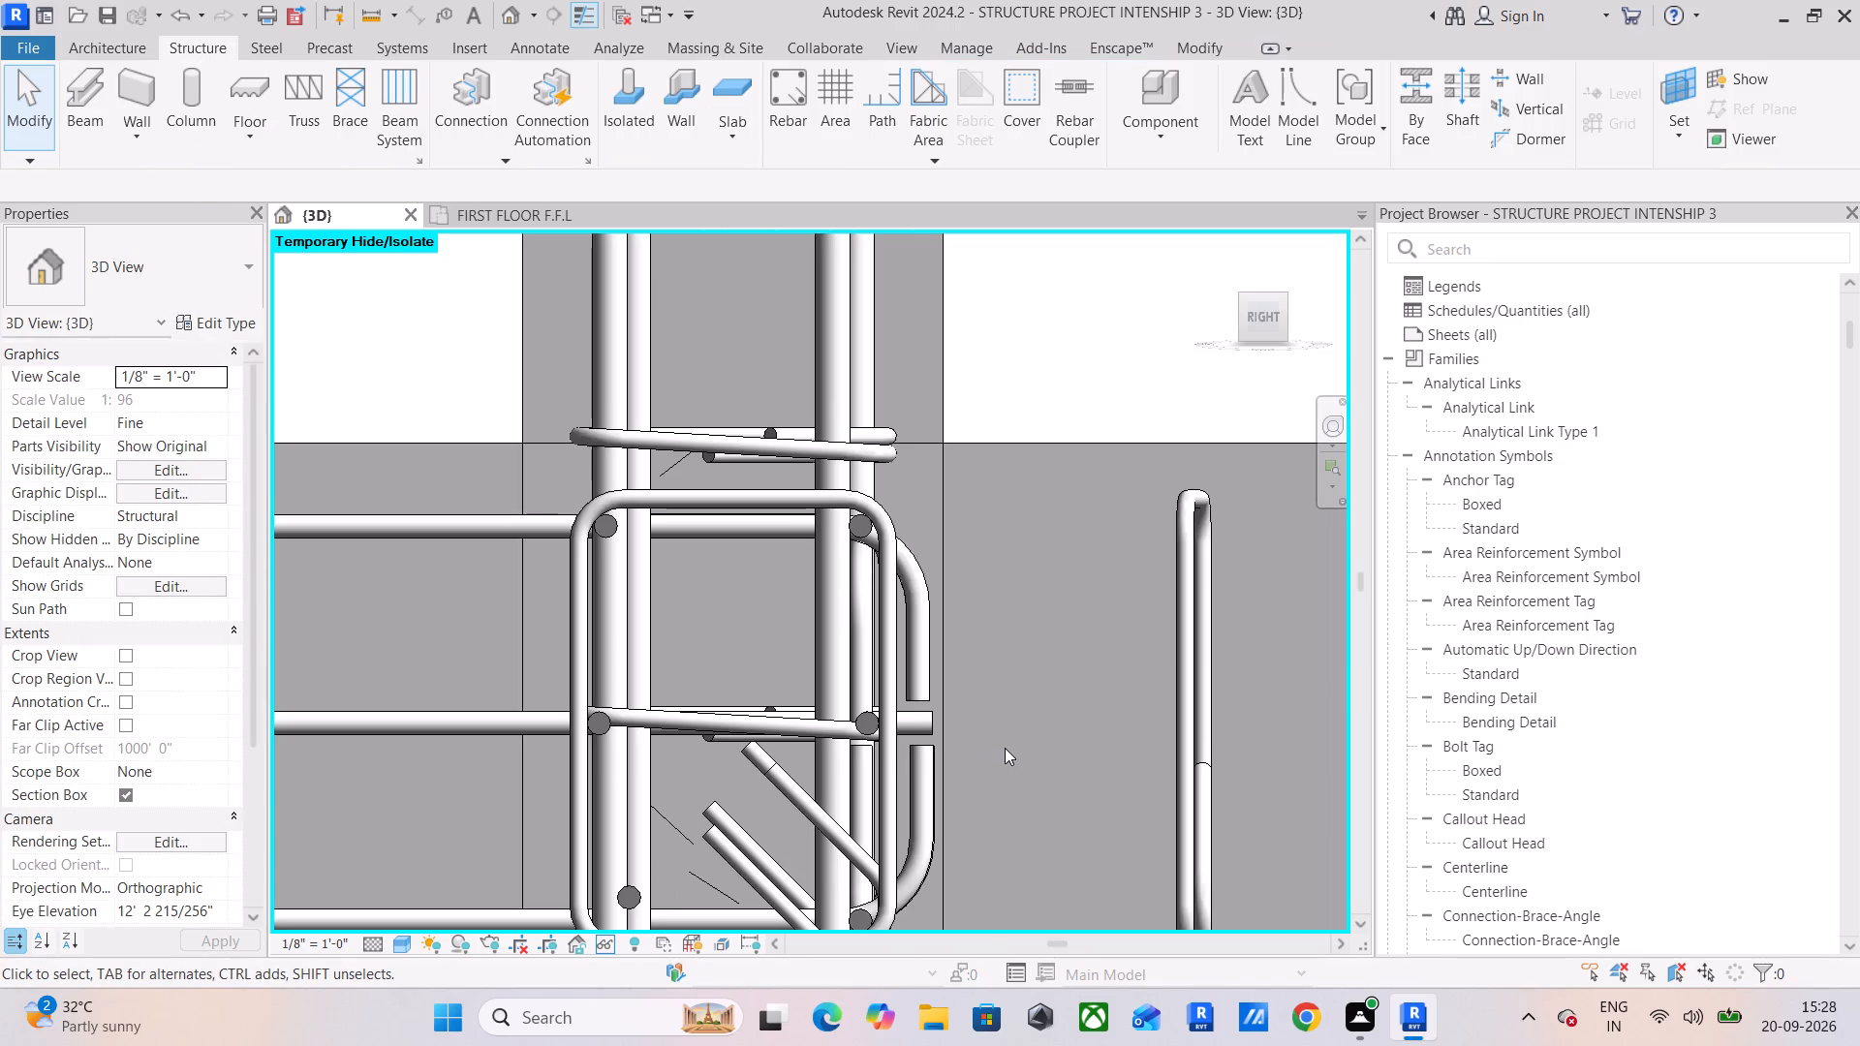
click(732, 720)
scroll(743, 721, down, 6)
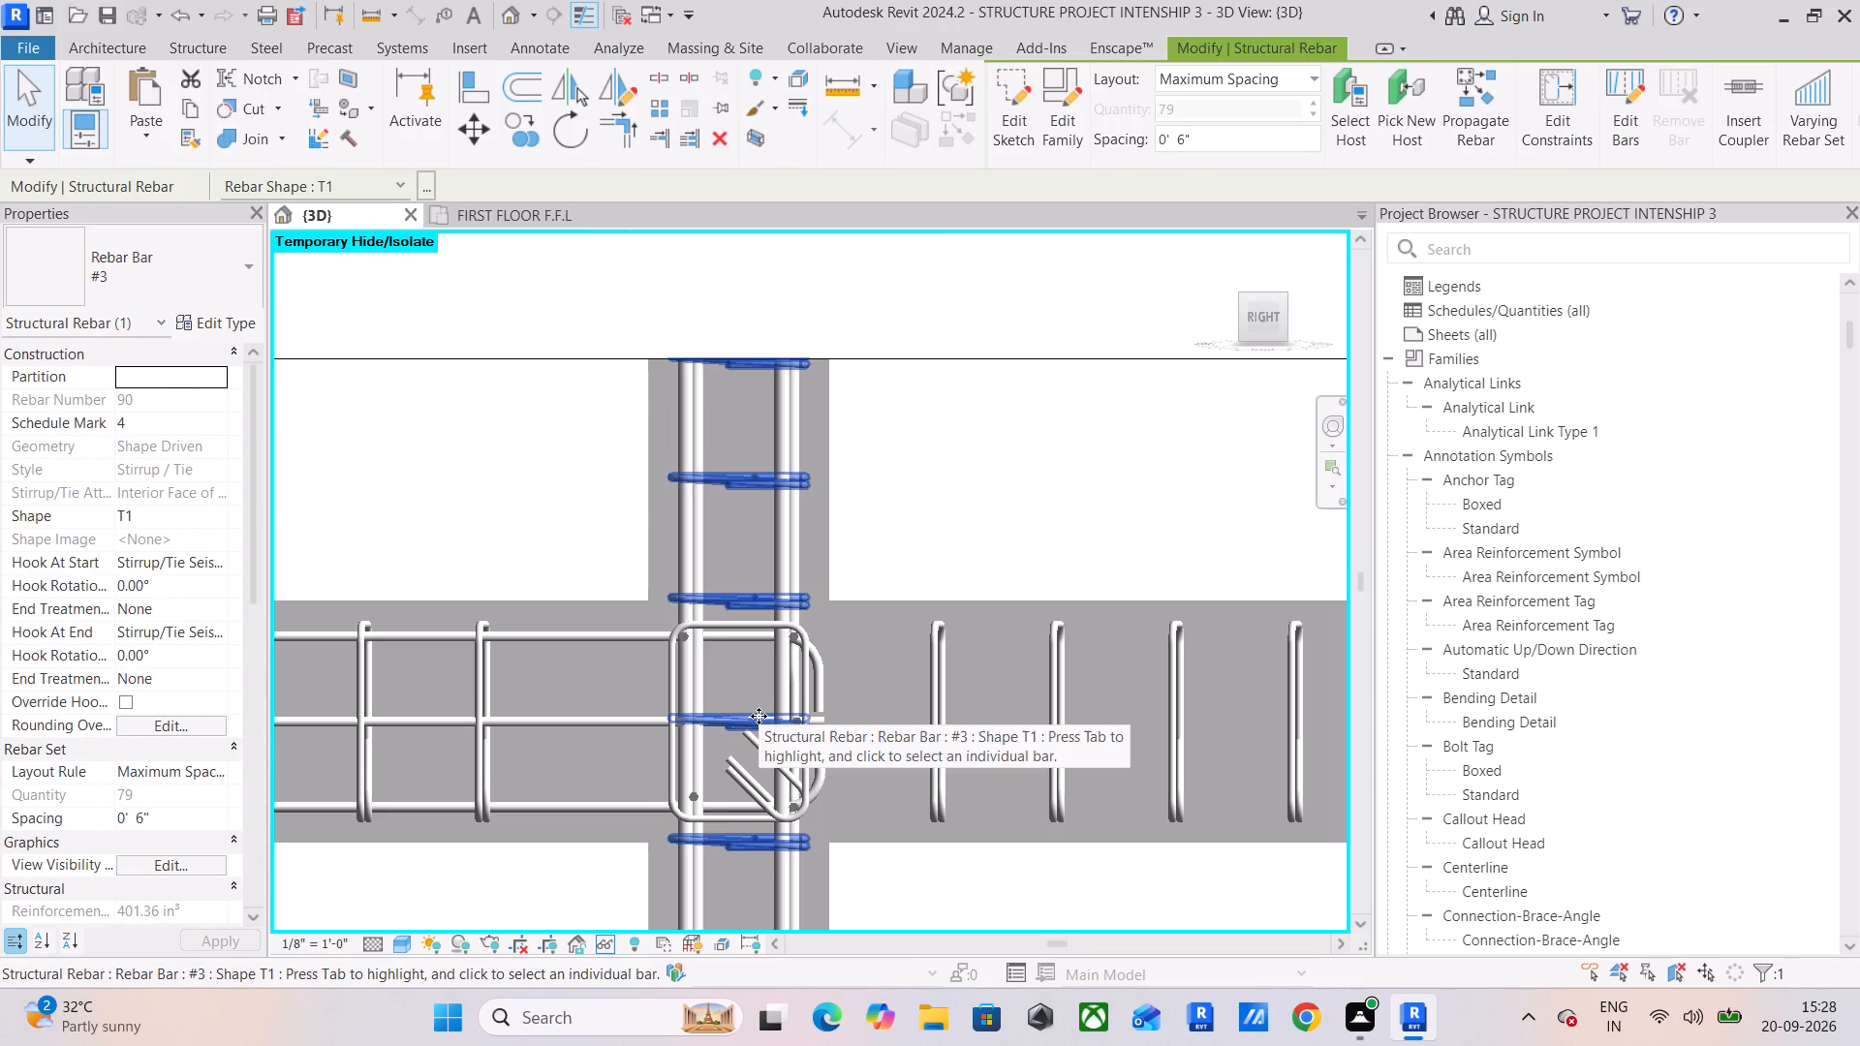
scroll(764, 714, down, 5)
middle_drag(796, 706, 863, 675)
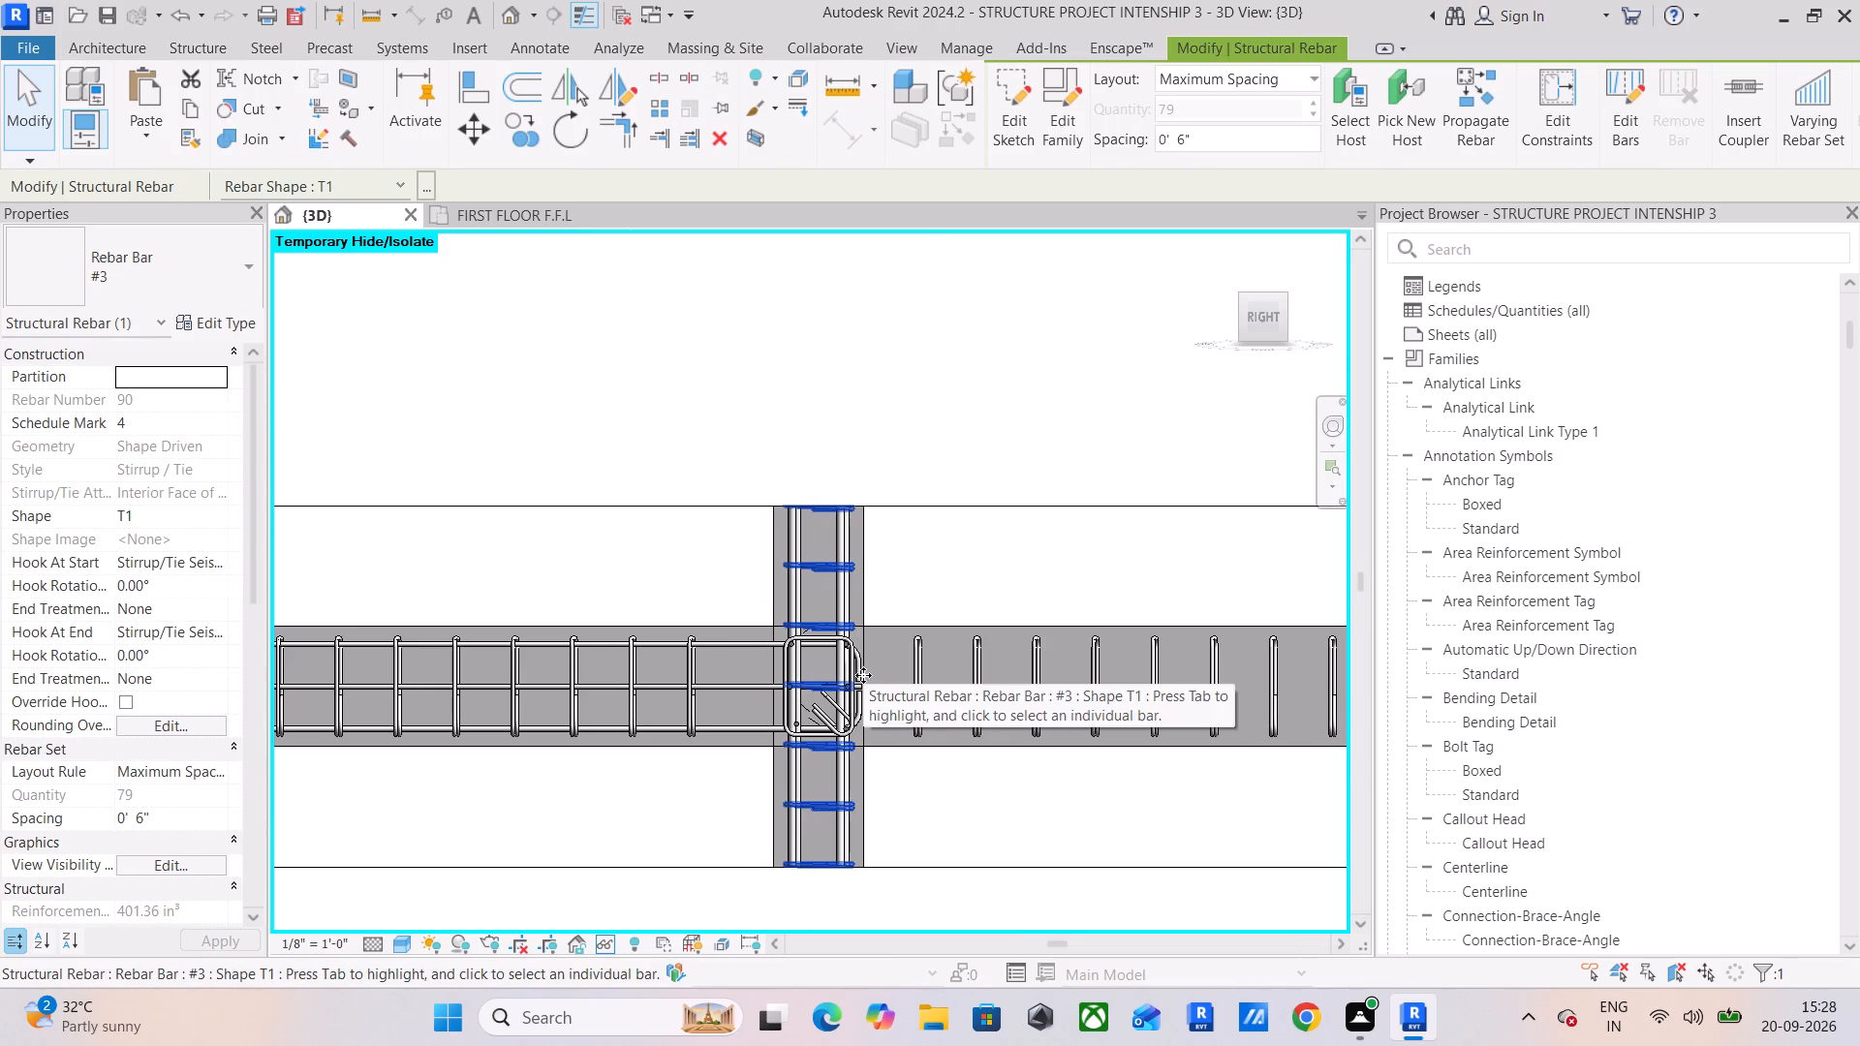
scroll(863, 673, down, 5)
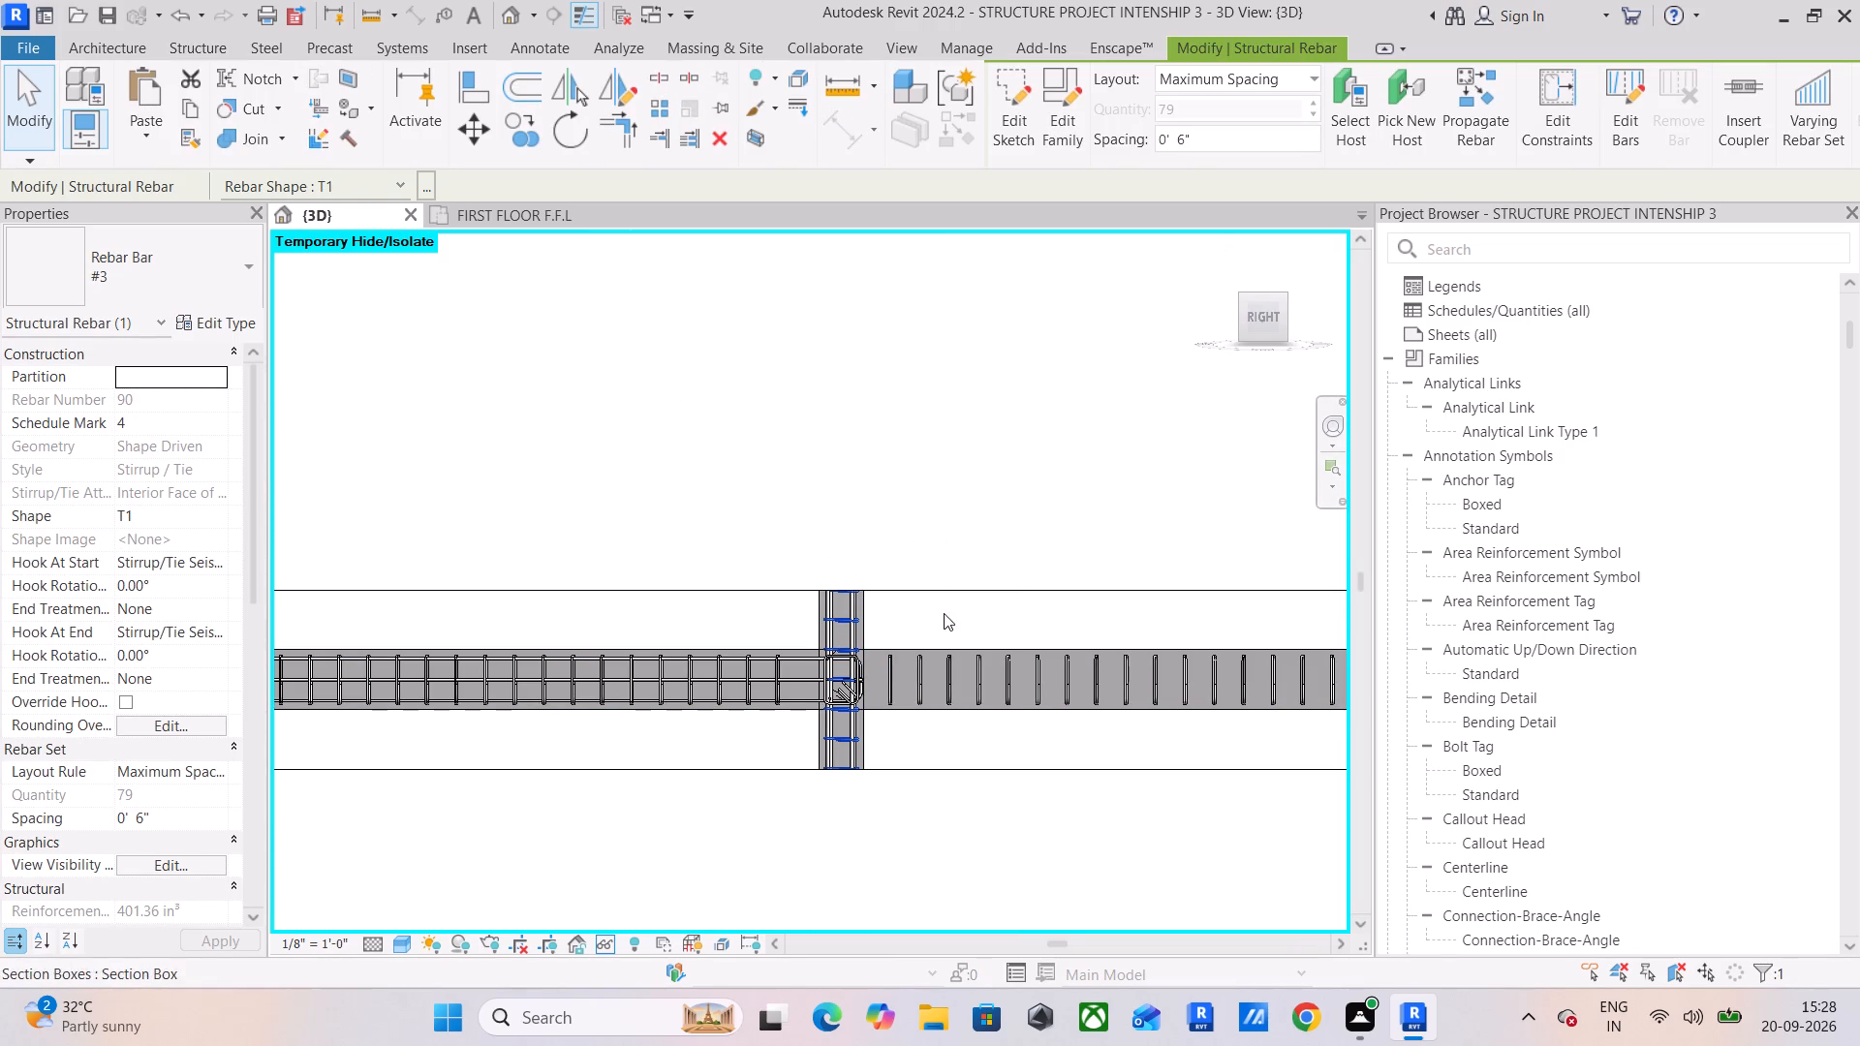
scroll(1017, 592, down, 11)
middle_drag(1045, 567, 598, 731)
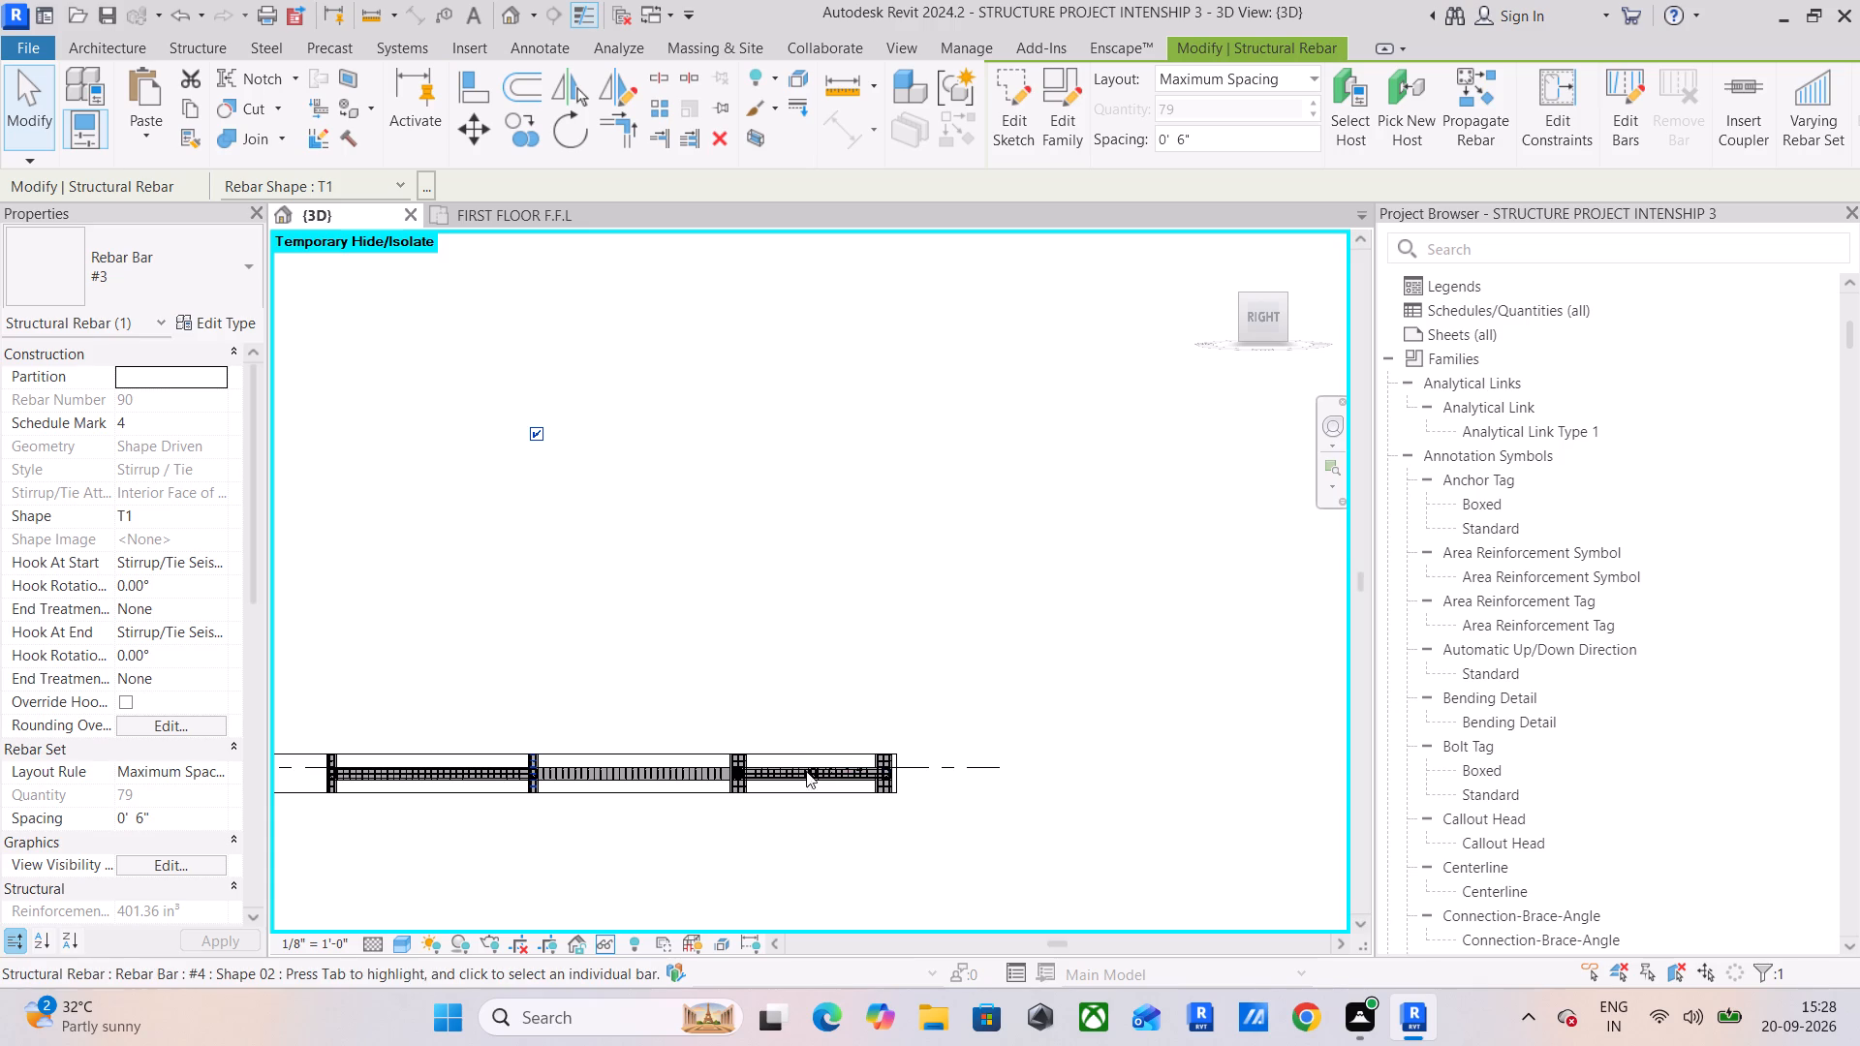
click(803, 750)
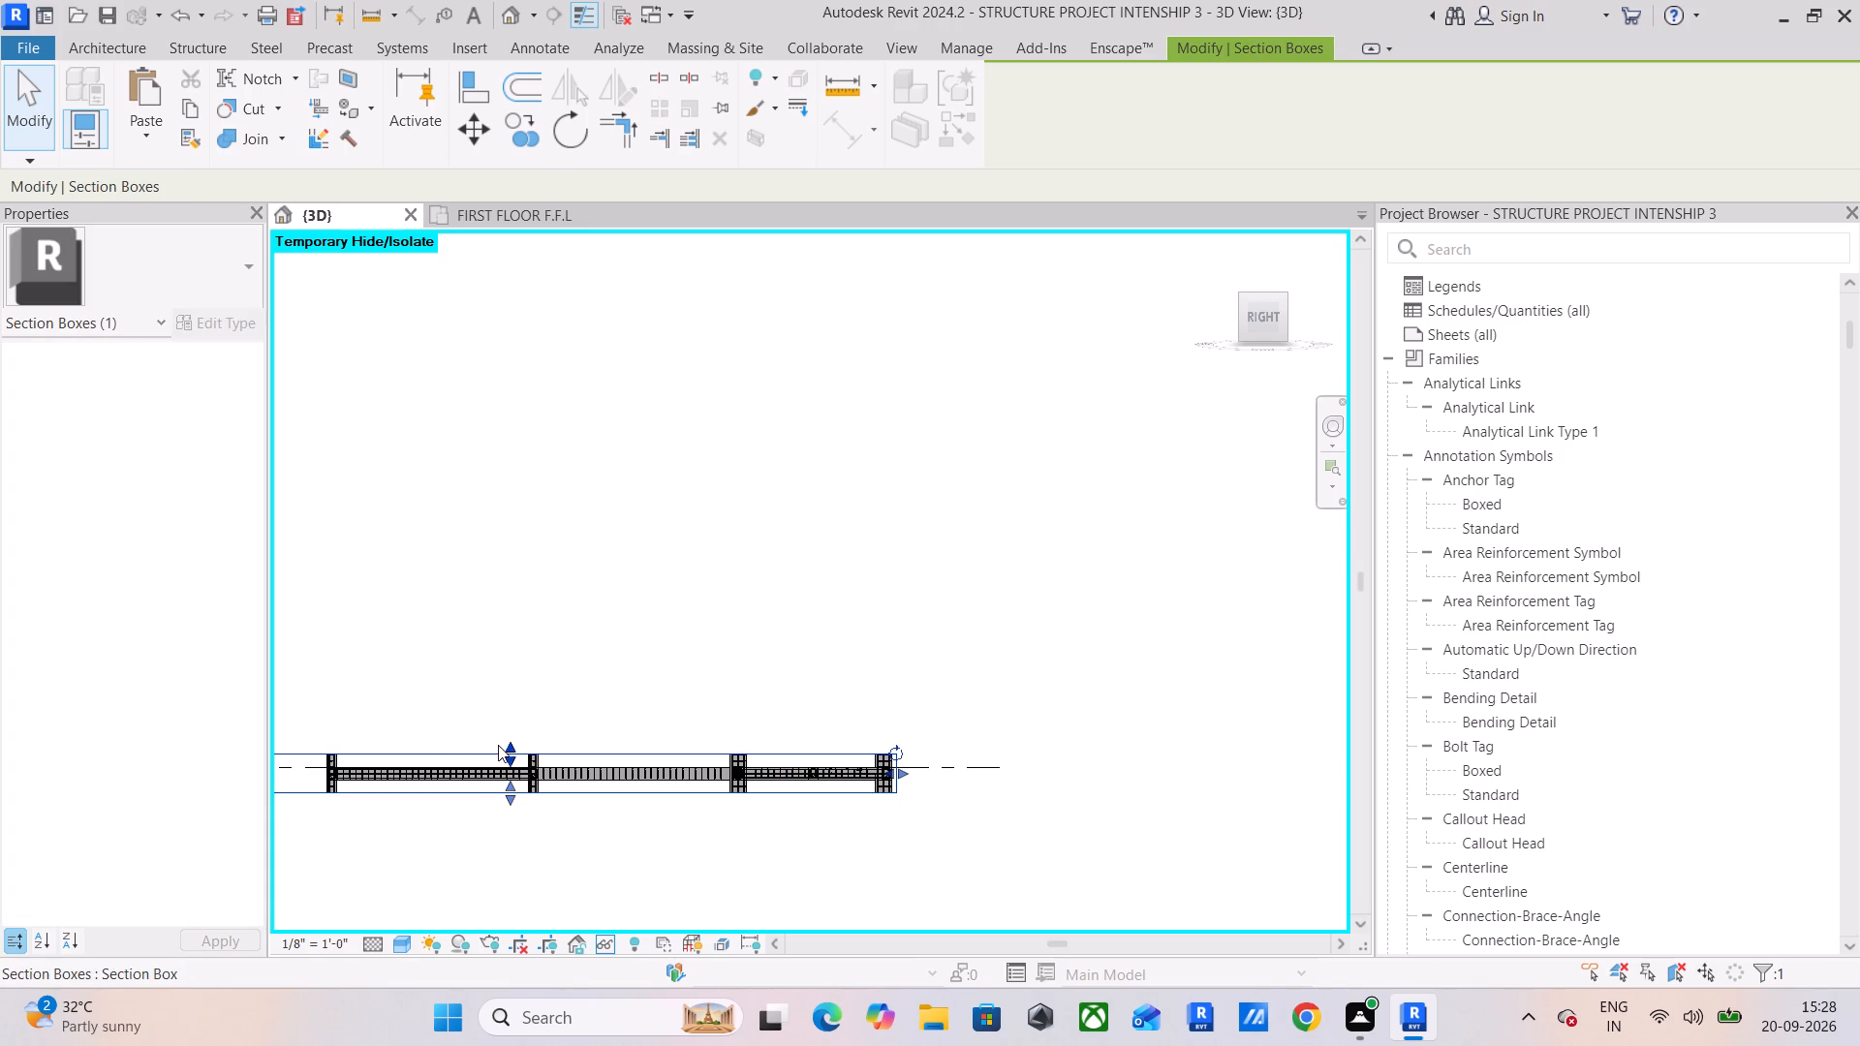
drag(509, 747, 530, 464)
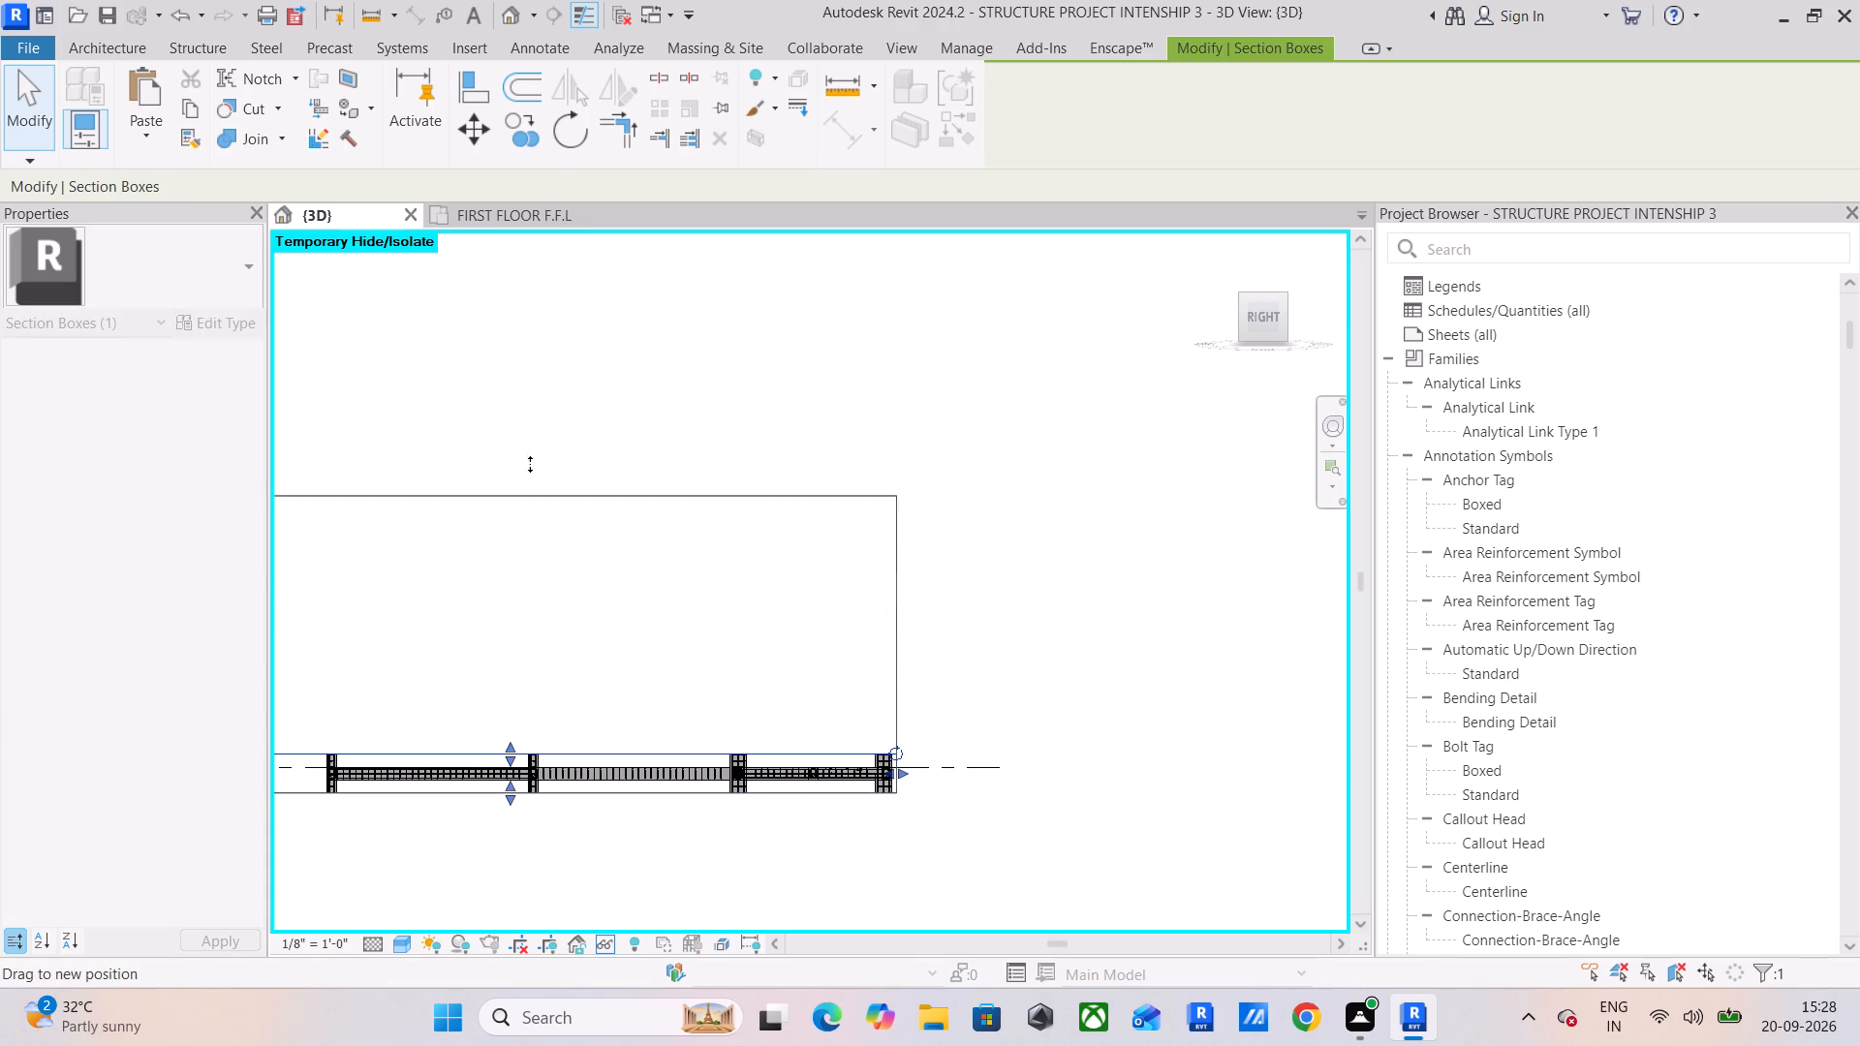
drag(530, 464, 523, 344)
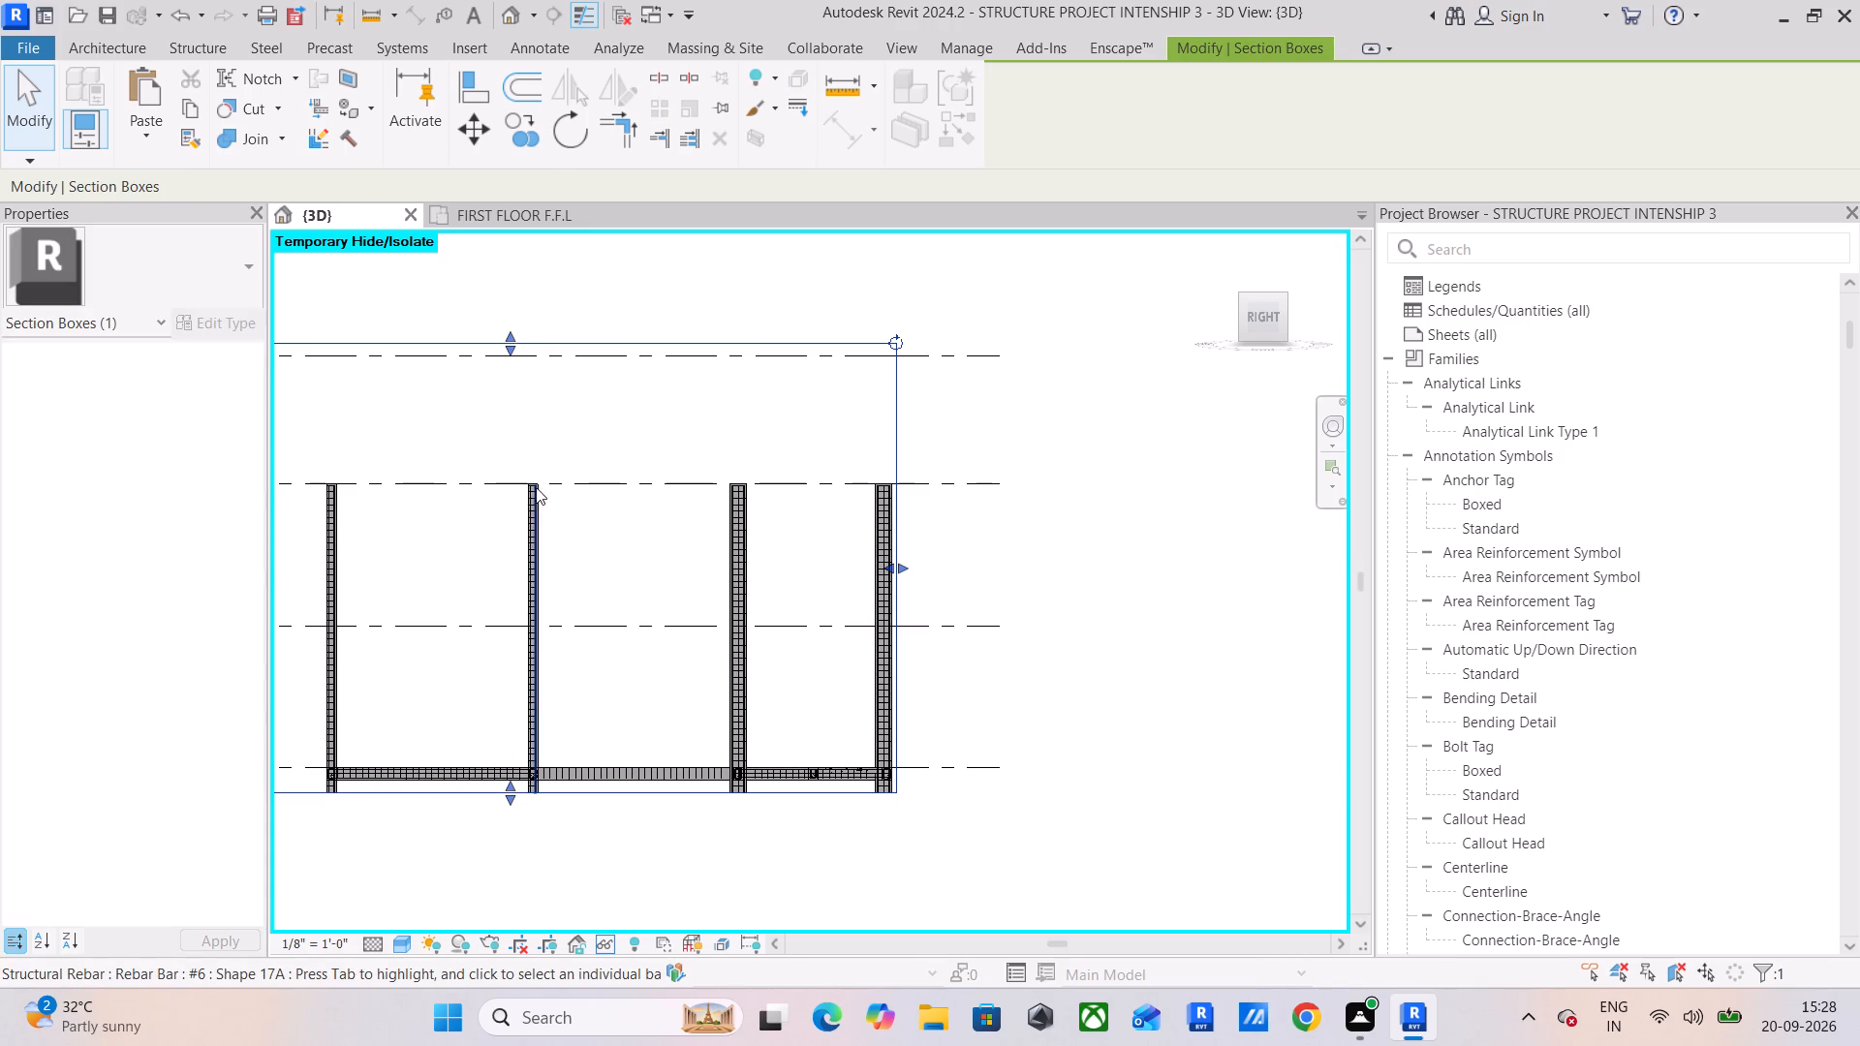
Shorten the second column's #3 tie set from the column top so its uppermost tie sits just below the first-floor beam's underside.
scroll(537, 498, up, 17)
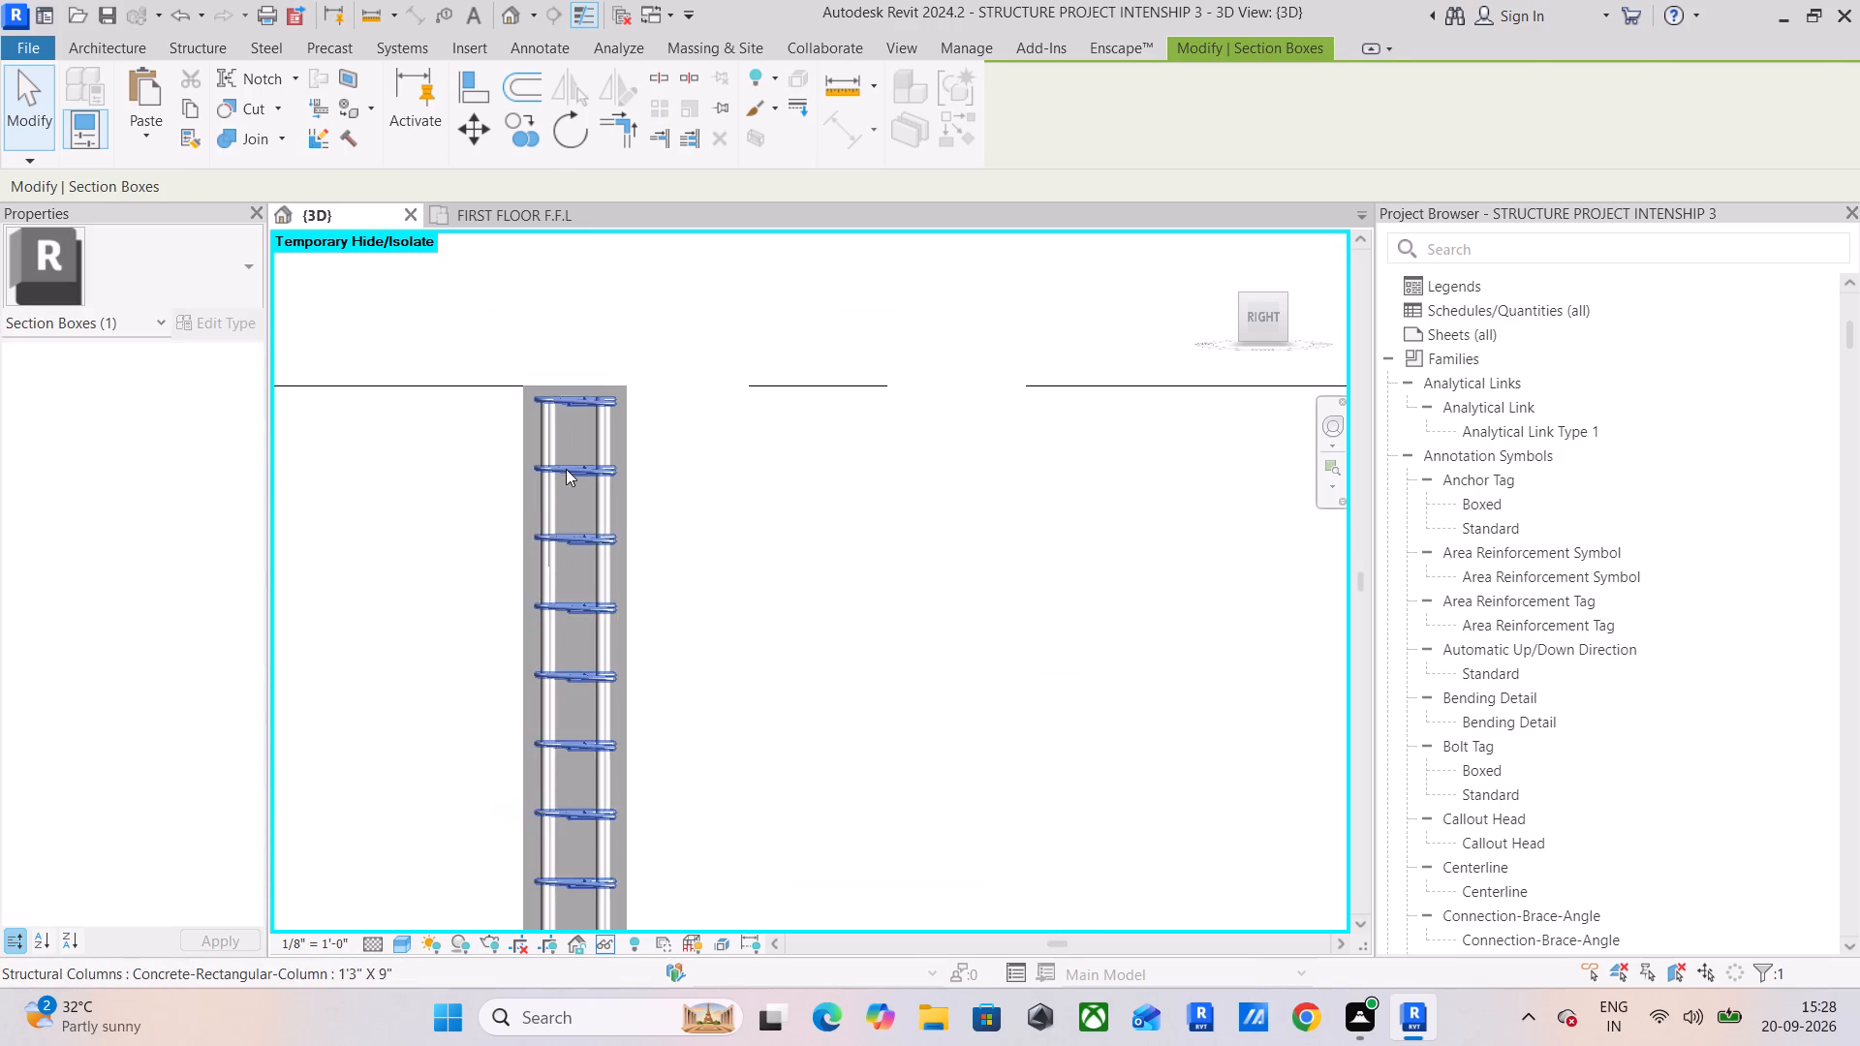
click(571, 467)
drag(575, 403, 581, 891)
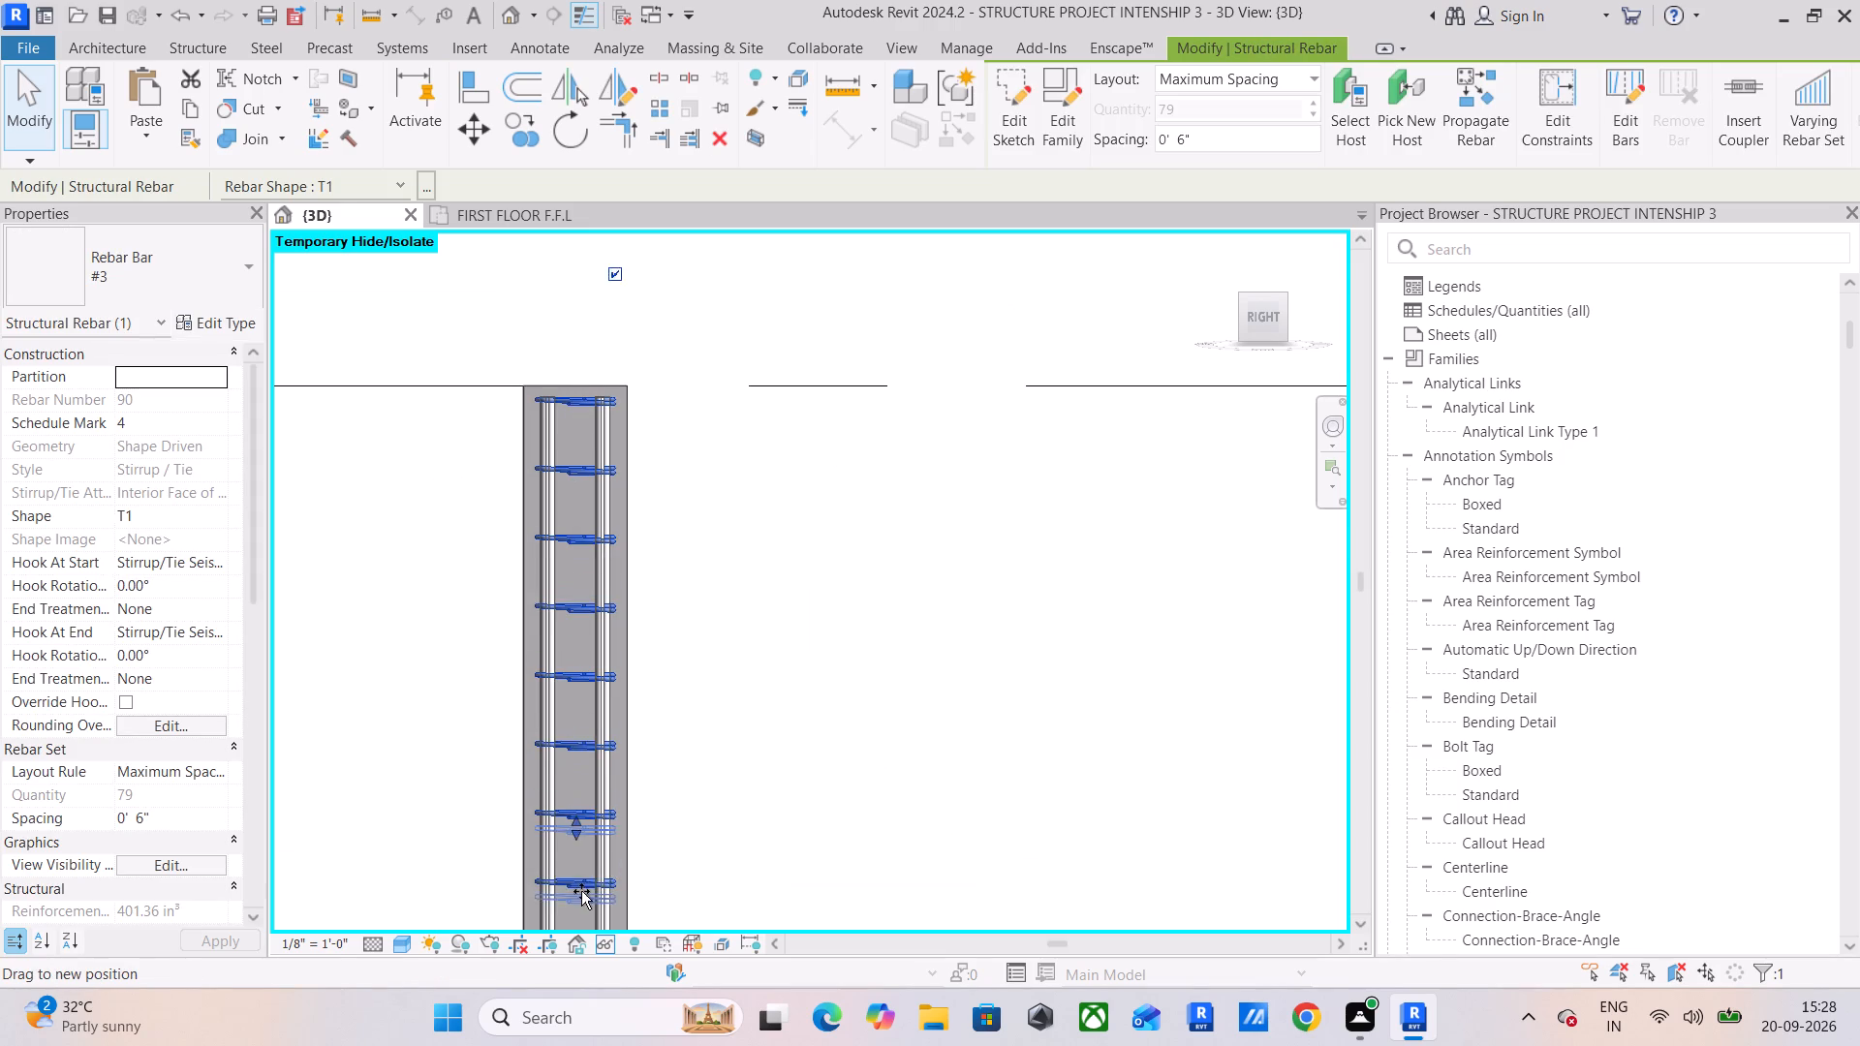
drag(581, 891, 581, 899)
middle_drag(641, 704, 839, 171)
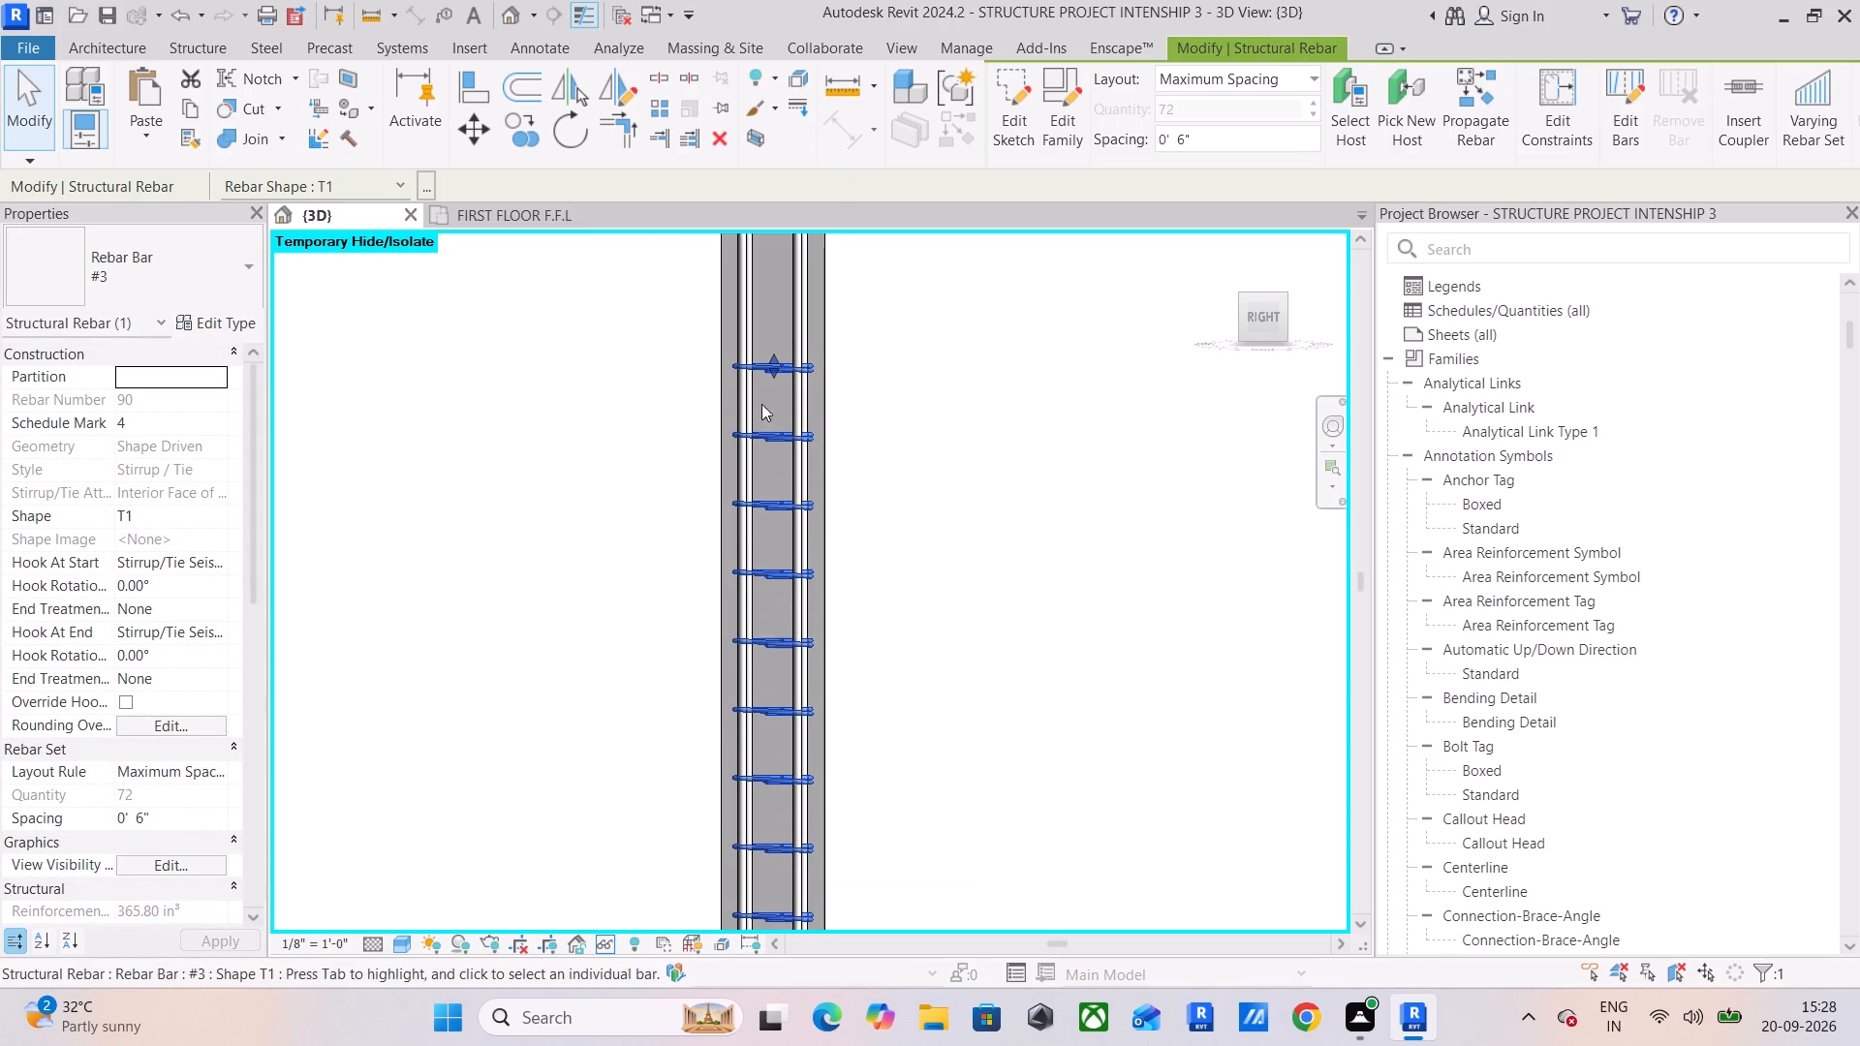
drag(770, 373, 776, 788)
scroll(780, 777, down, 5)
middle_drag(798, 761, 845, 291)
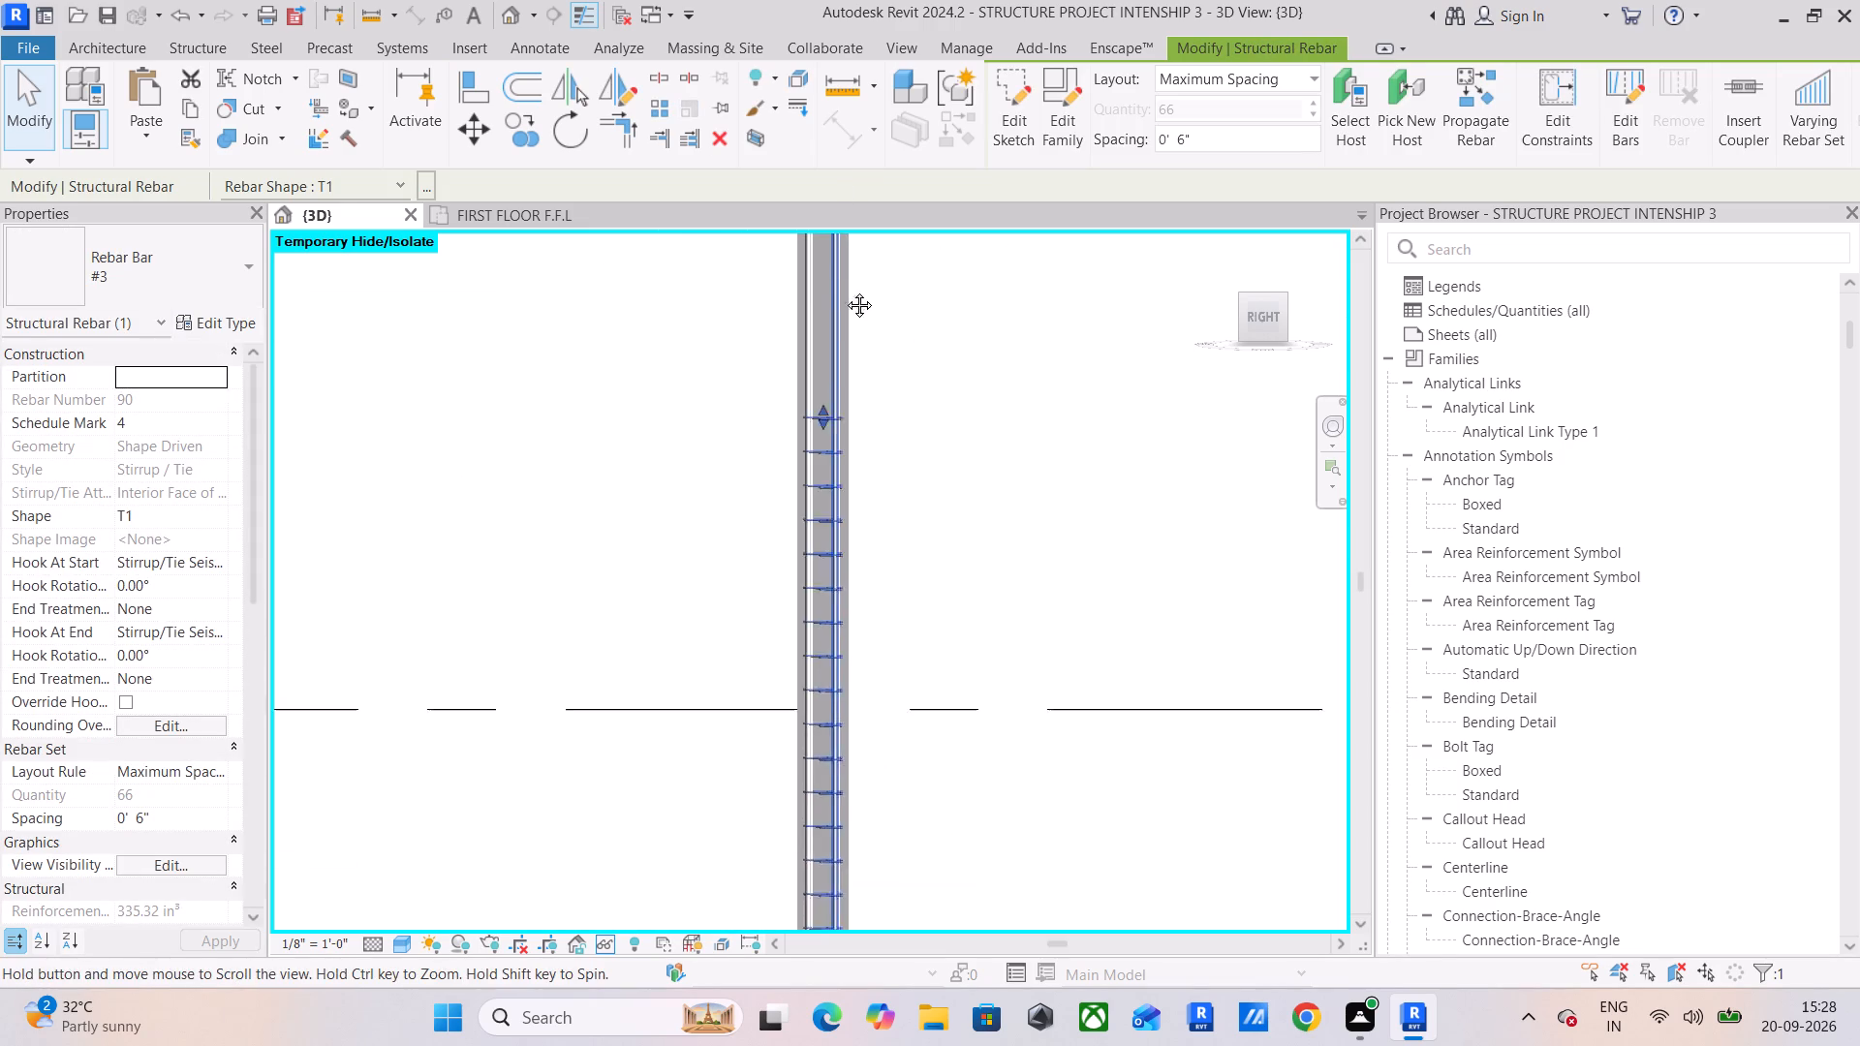
middle_drag(845, 291, 845, 255)
drag(821, 276, 776, 825)
middle_drag(794, 815, 783, 263)
drag(812, 278, 808, 625)
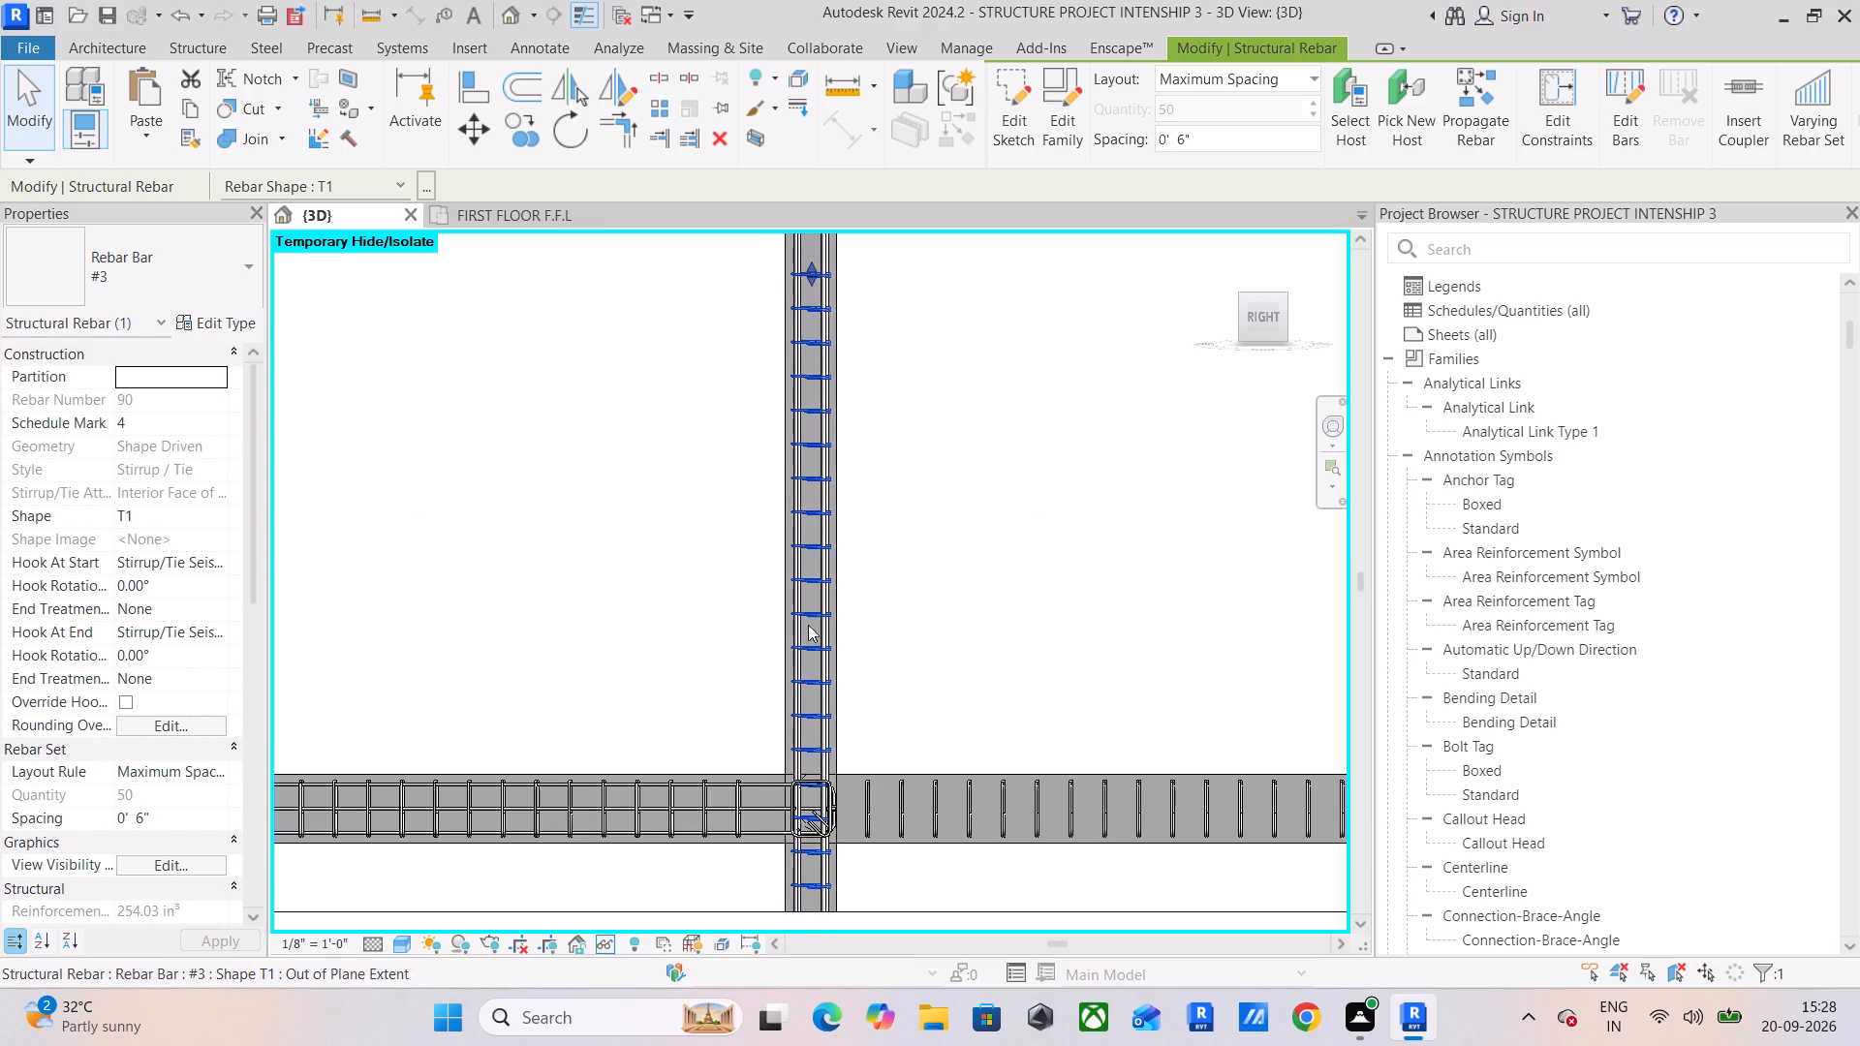
drag(808, 625, 803, 716)
middle_drag(803, 716, 783, 479)
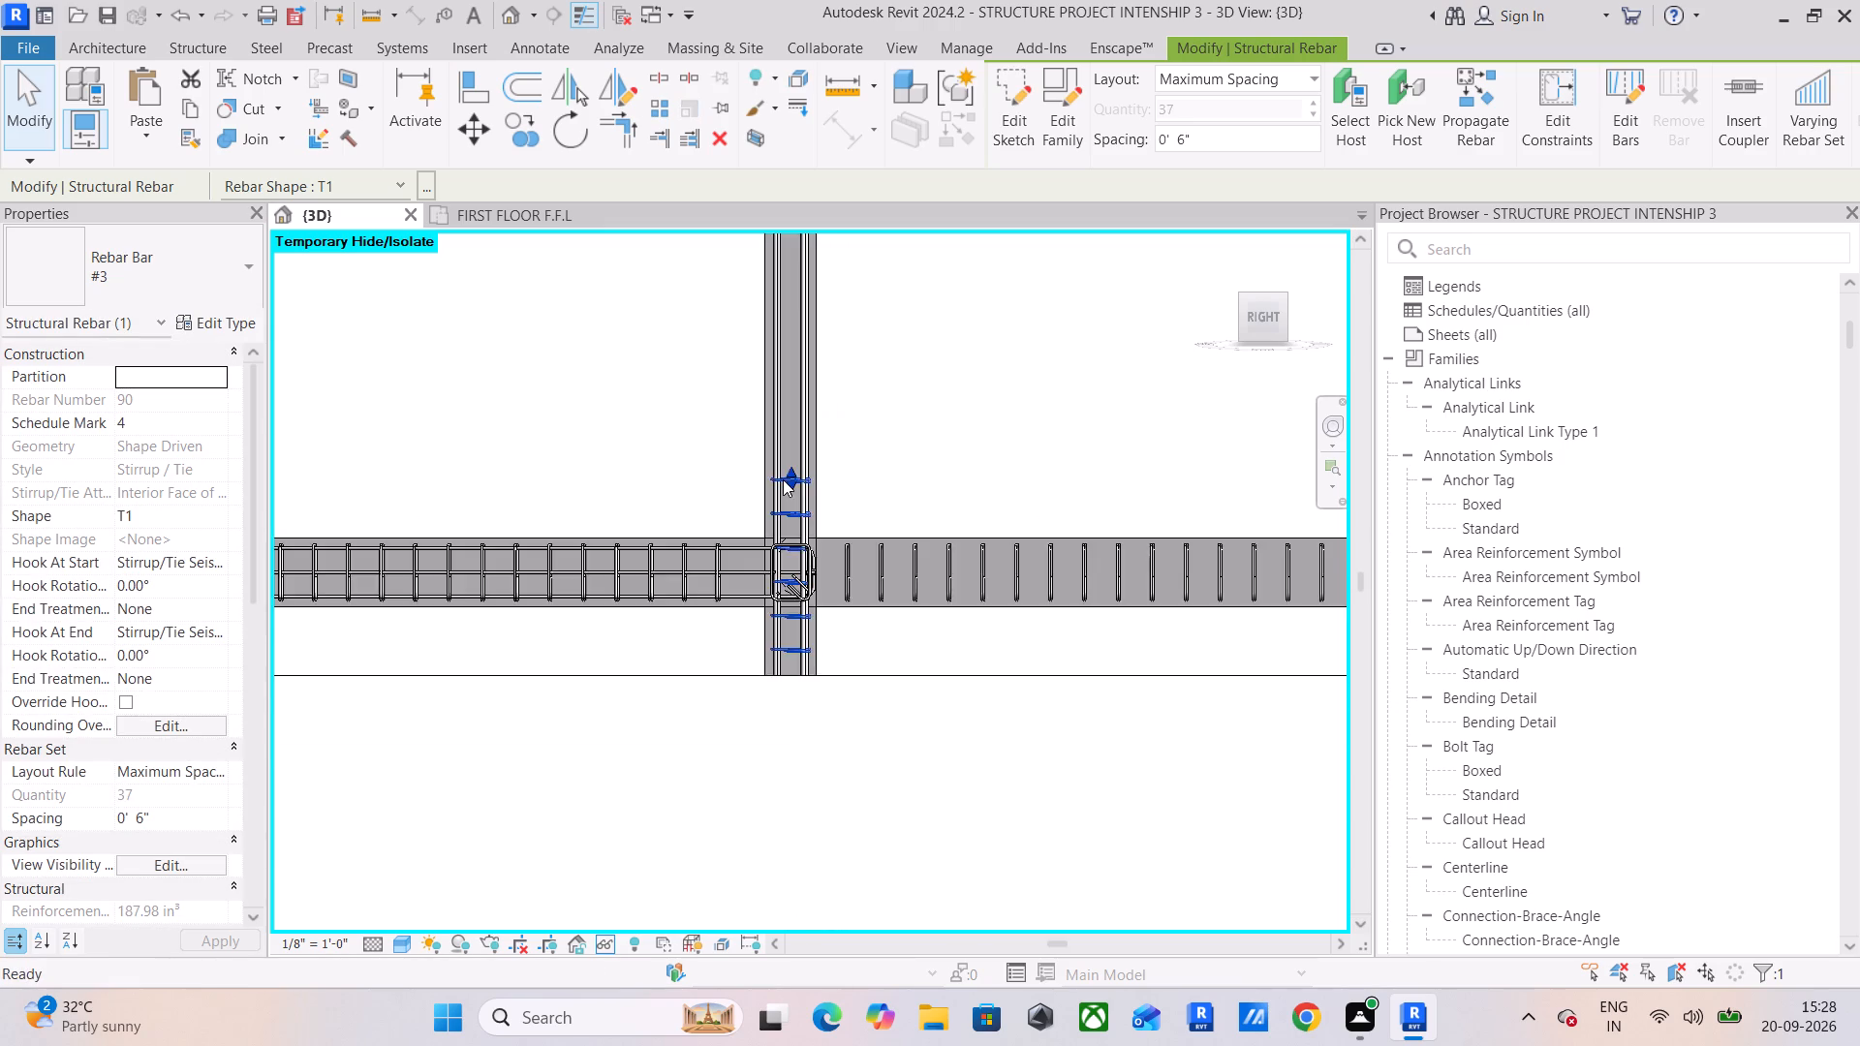
scroll(783, 479, up, 6)
drag(804, 479, 800, 727)
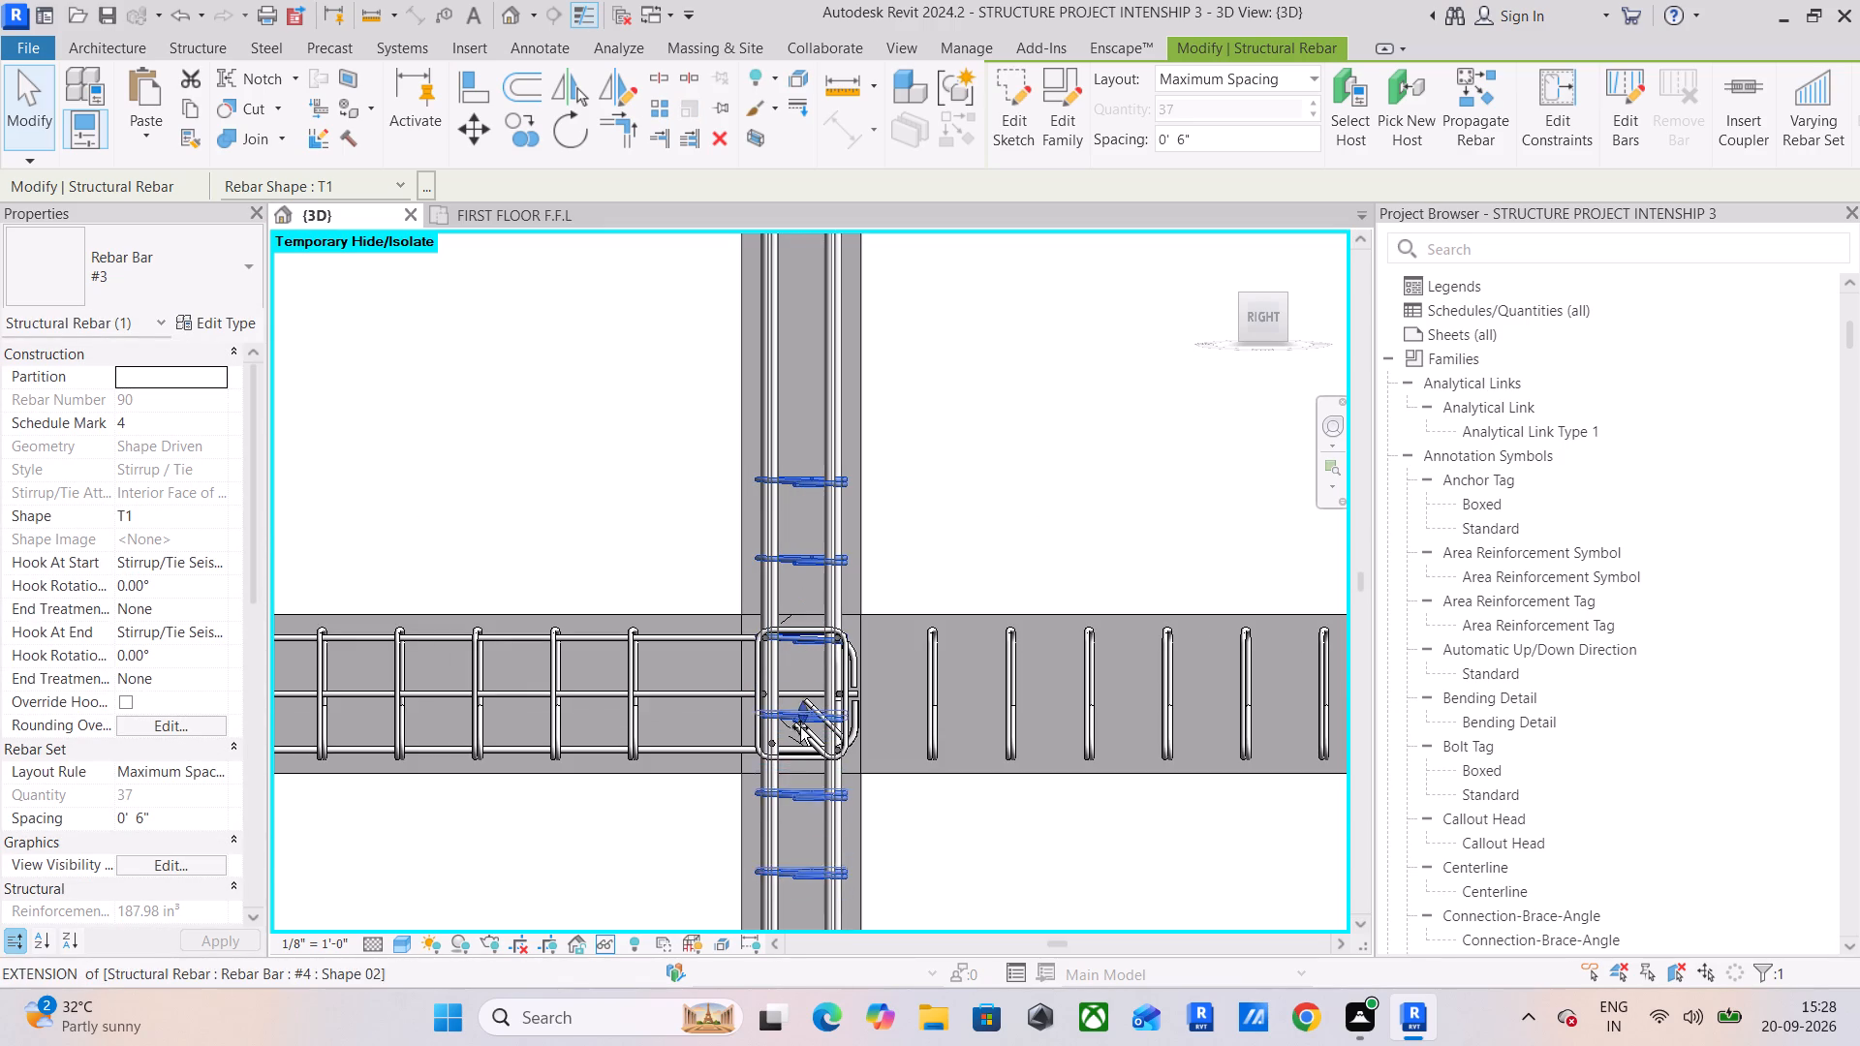
drag(800, 727, 796, 792)
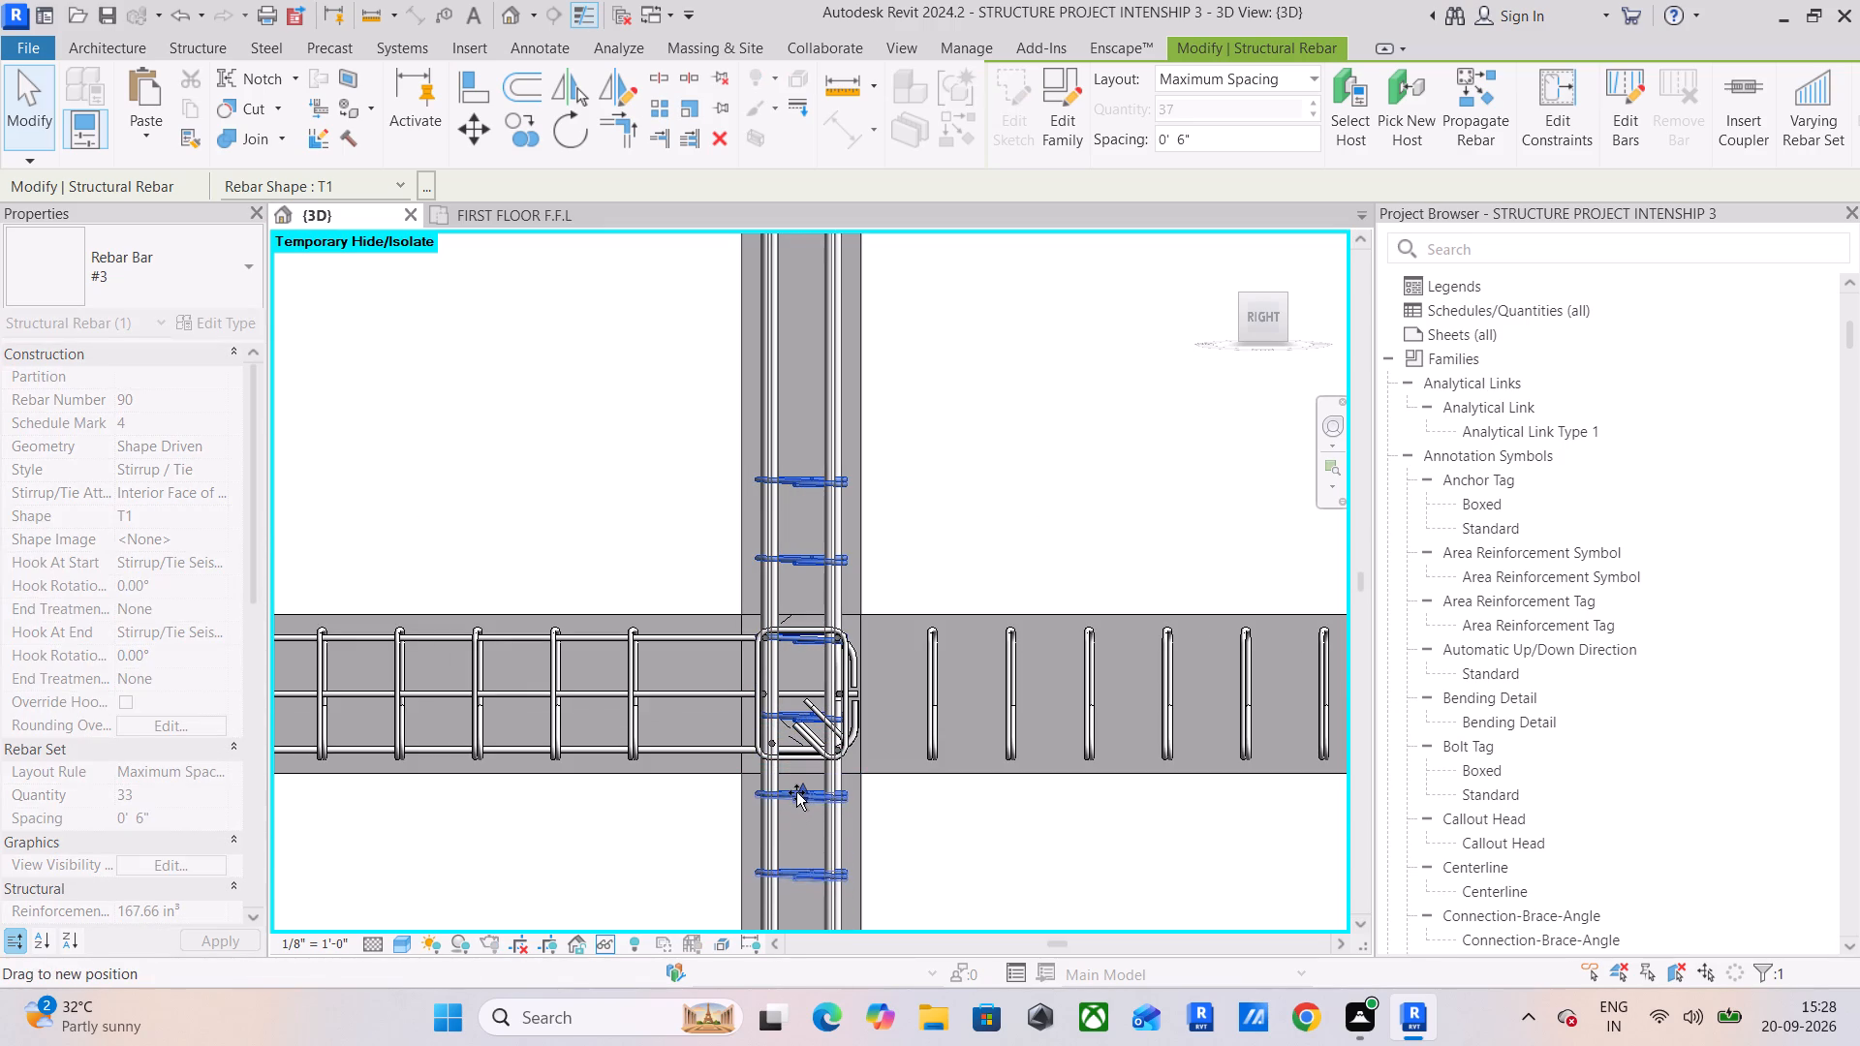
drag(796, 792, 796, 788)
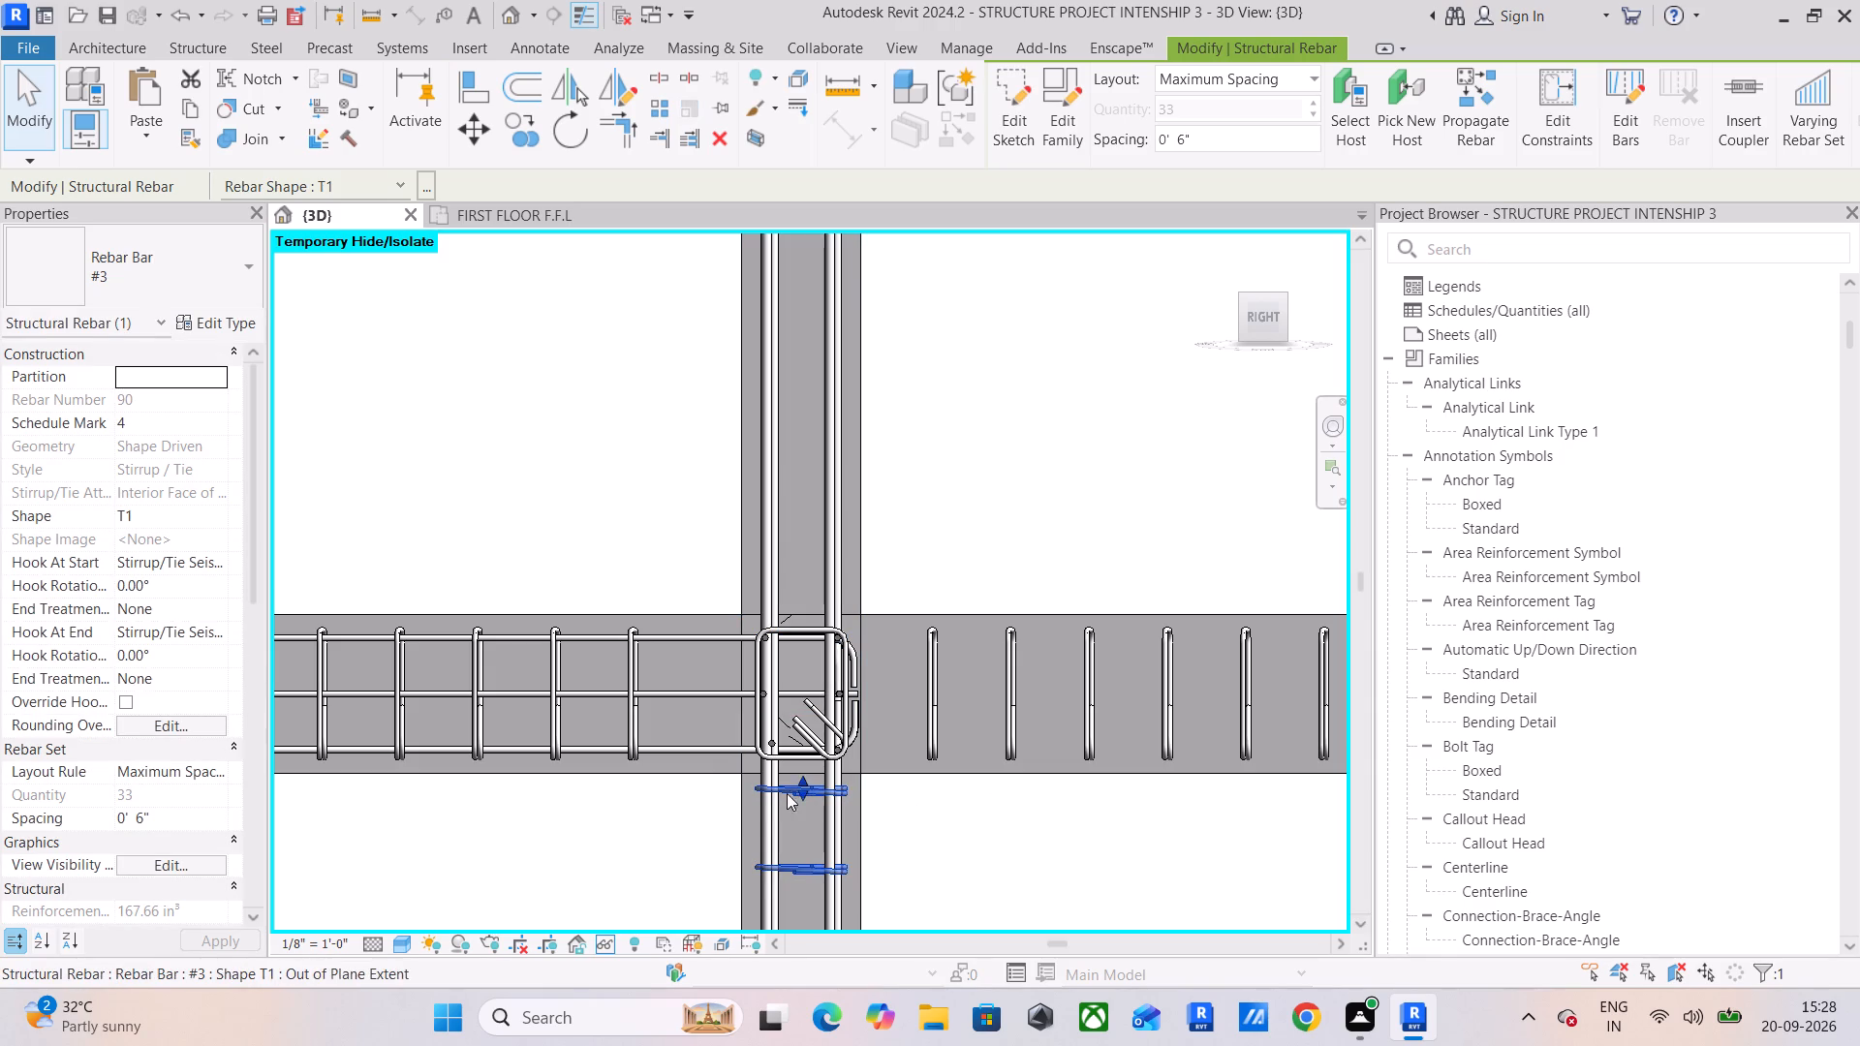
scroll(785, 792, up, 7)
middle_drag(1038, 815, 951, 791)
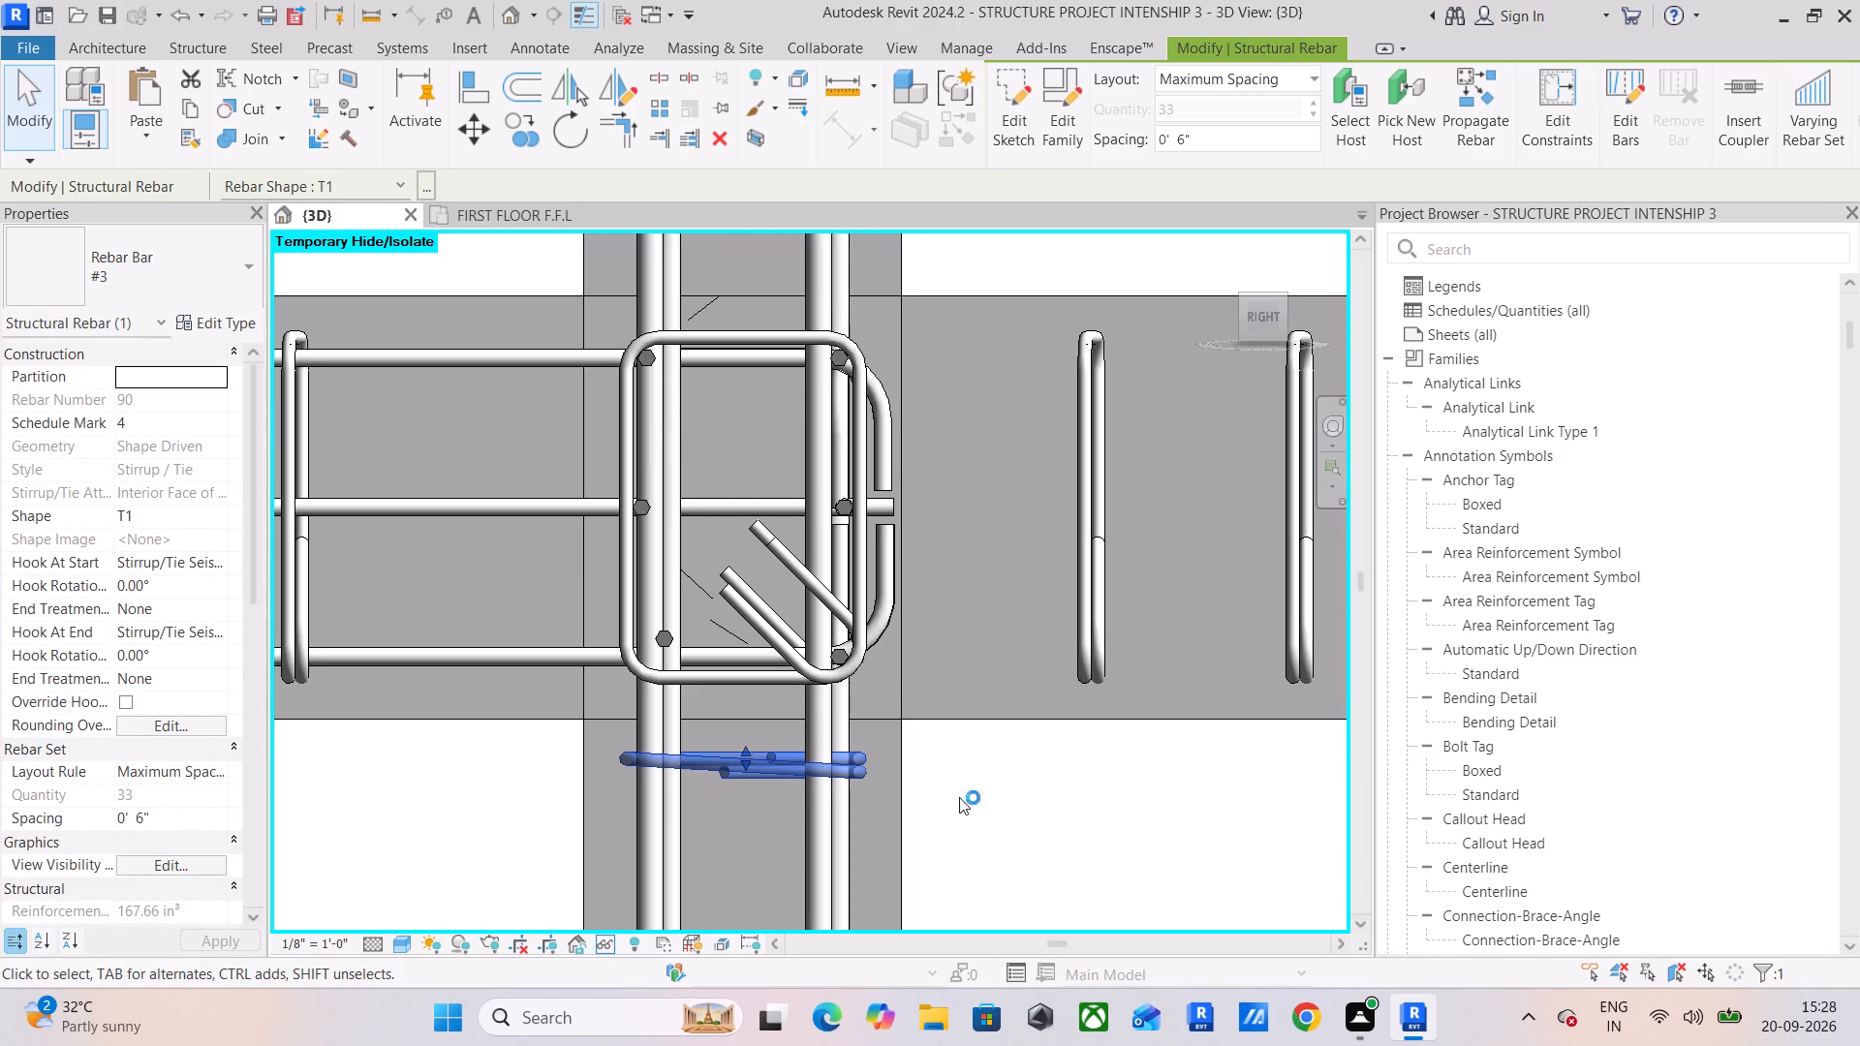
Examine the second column's #3 ties above and below the first-floor beam after shortening the set.
click(1020, 837)
scroll(859, 653, down, 7)
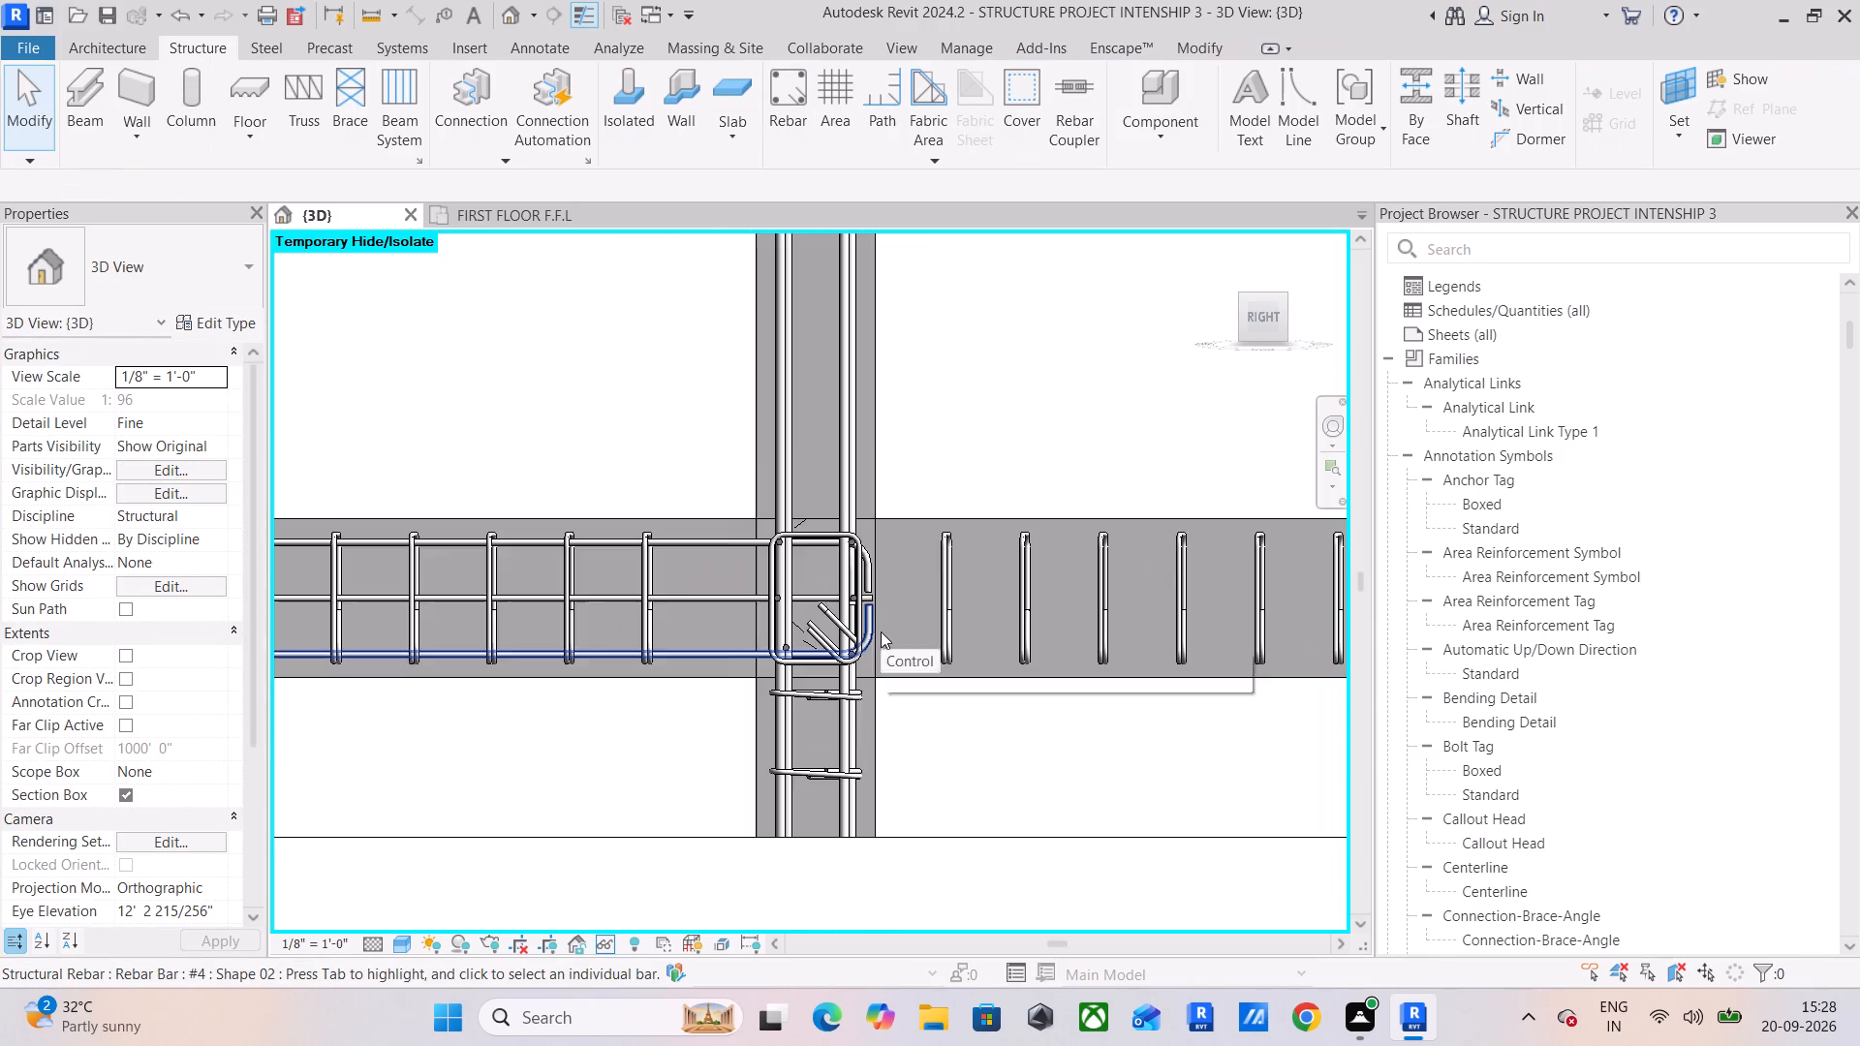
scroll(883, 557, down, 5)
middle_drag(883, 557, 861, 680)
scroll(819, 579, up, 11)
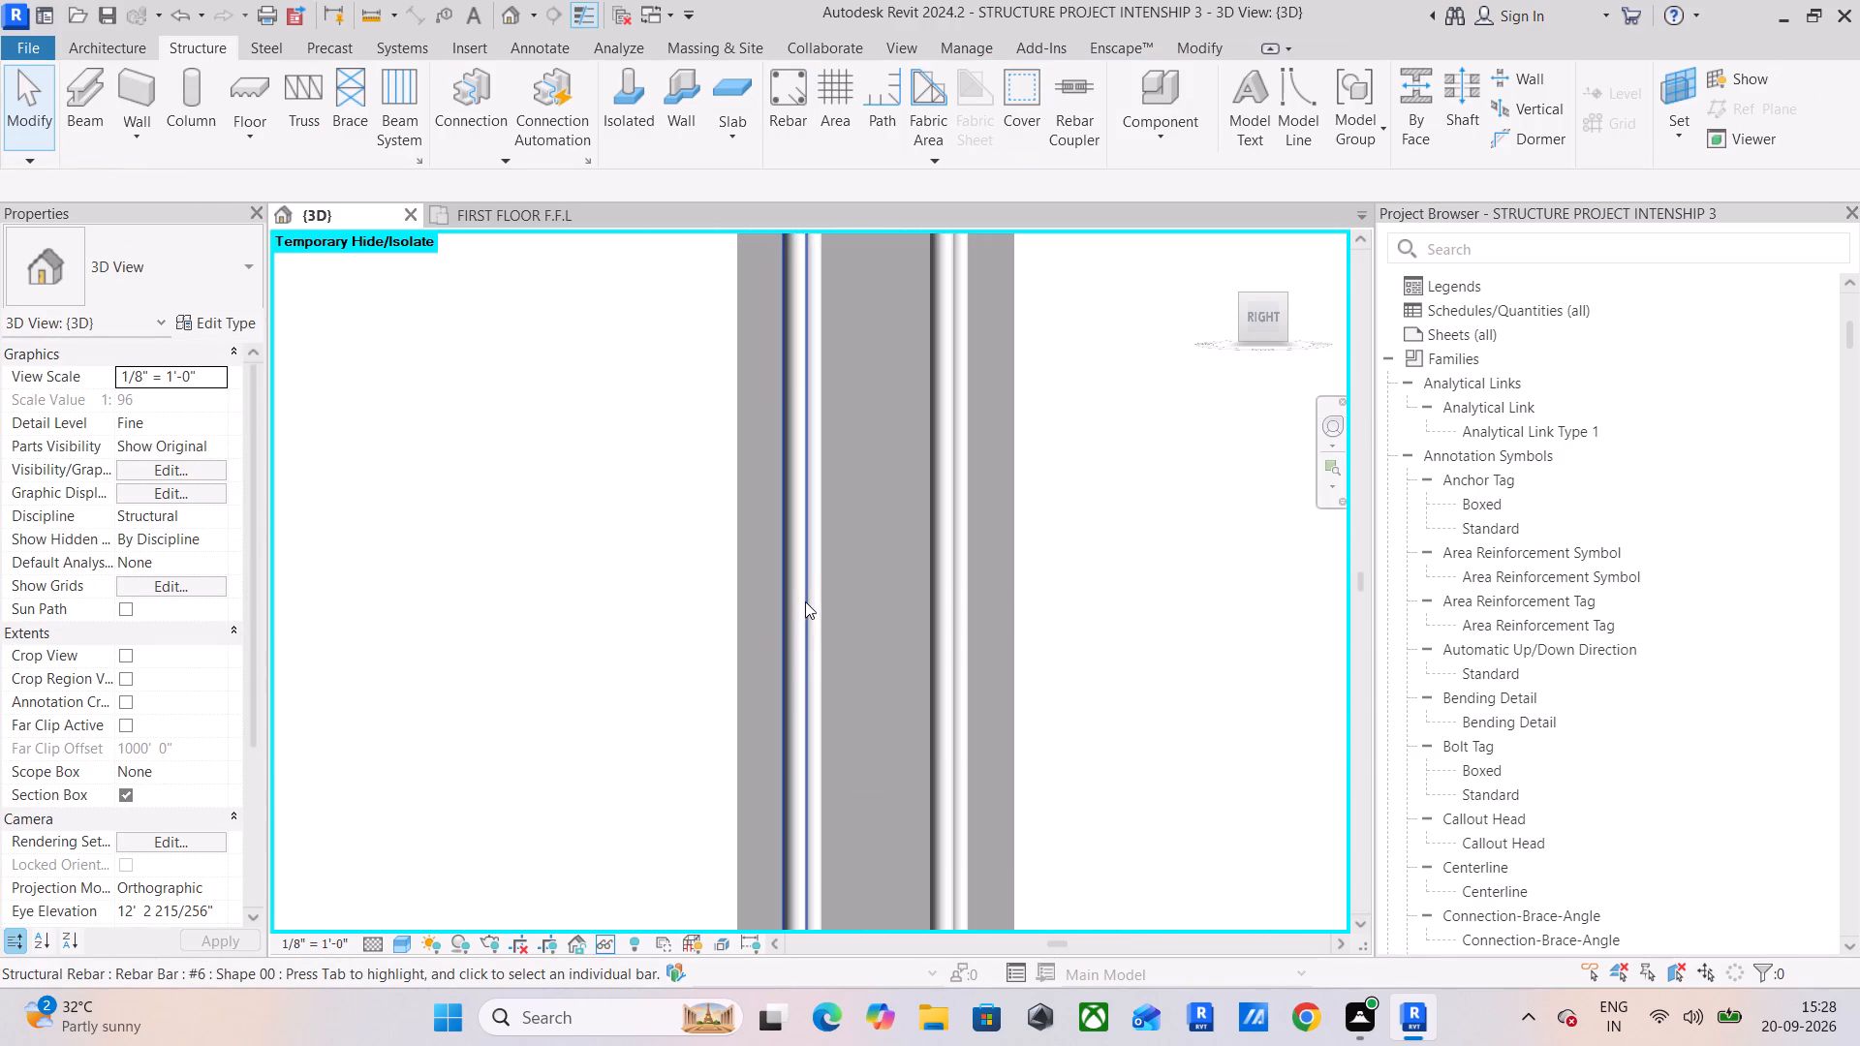
scroll(812, 686, down, 16)
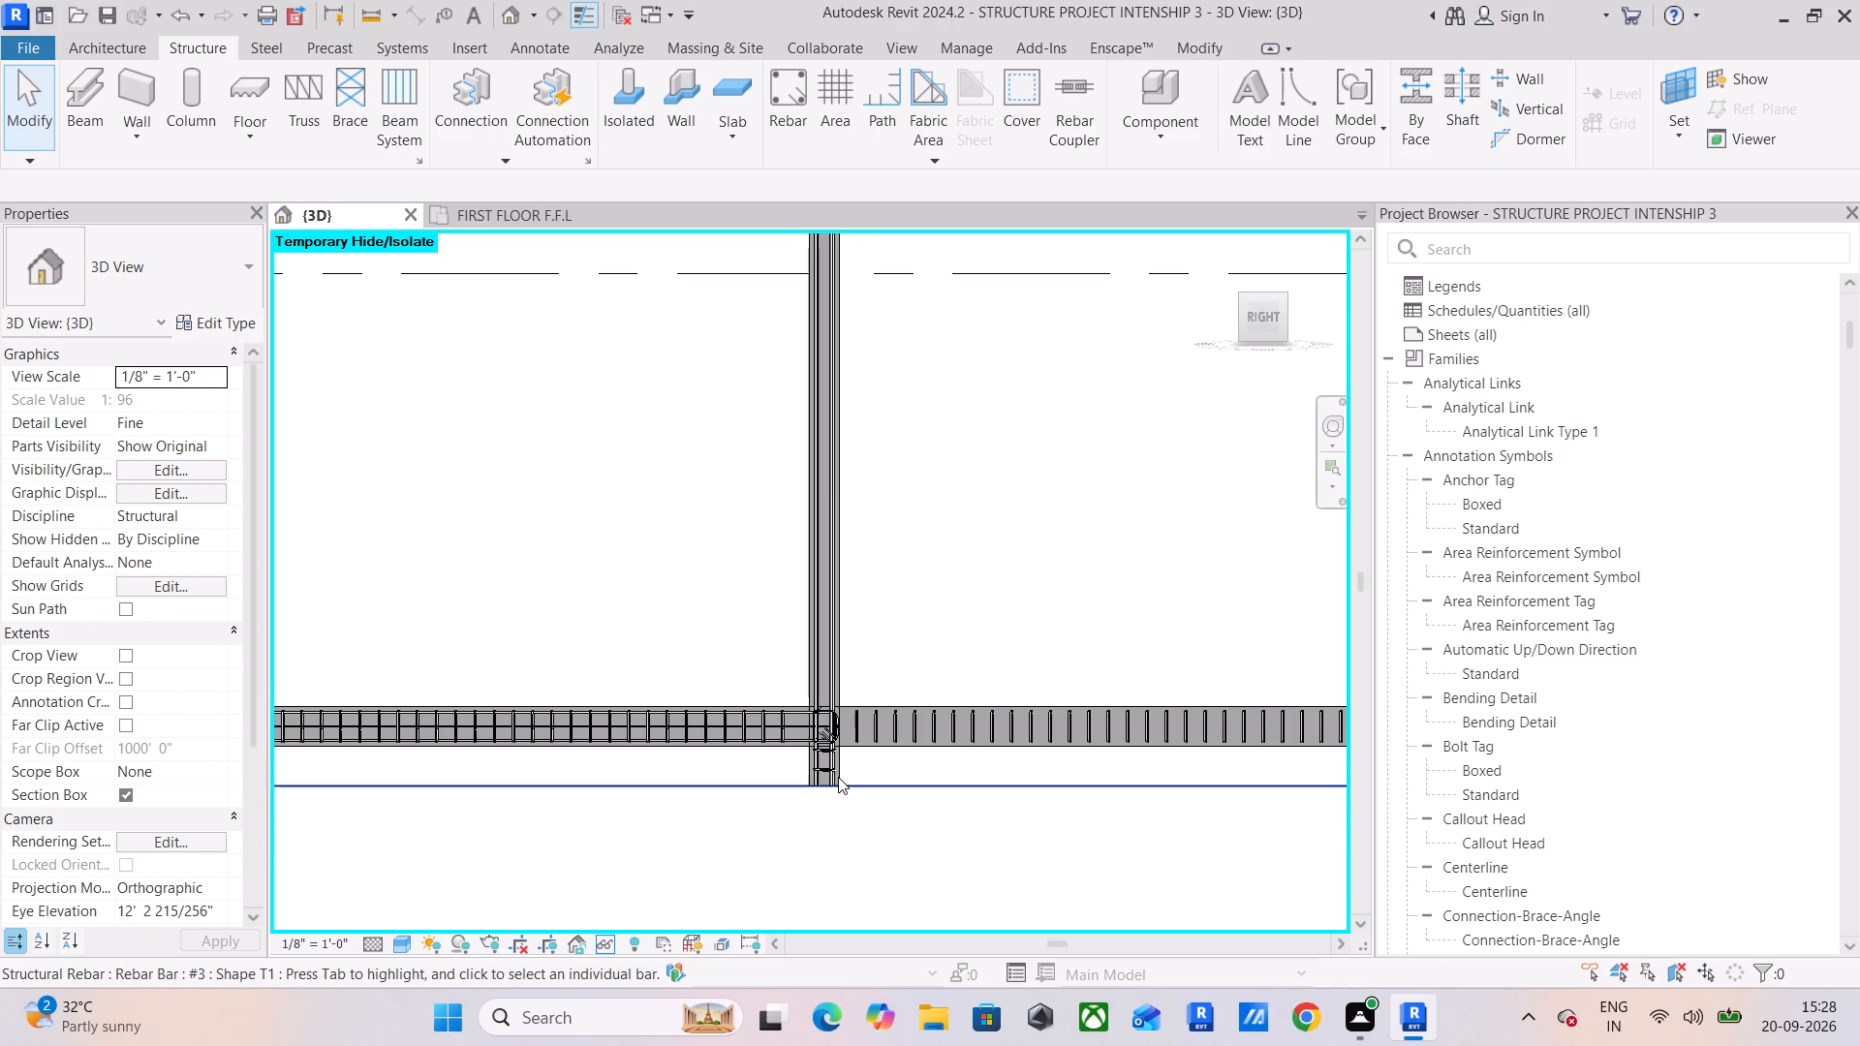
scroll(827, 762, up, 5)
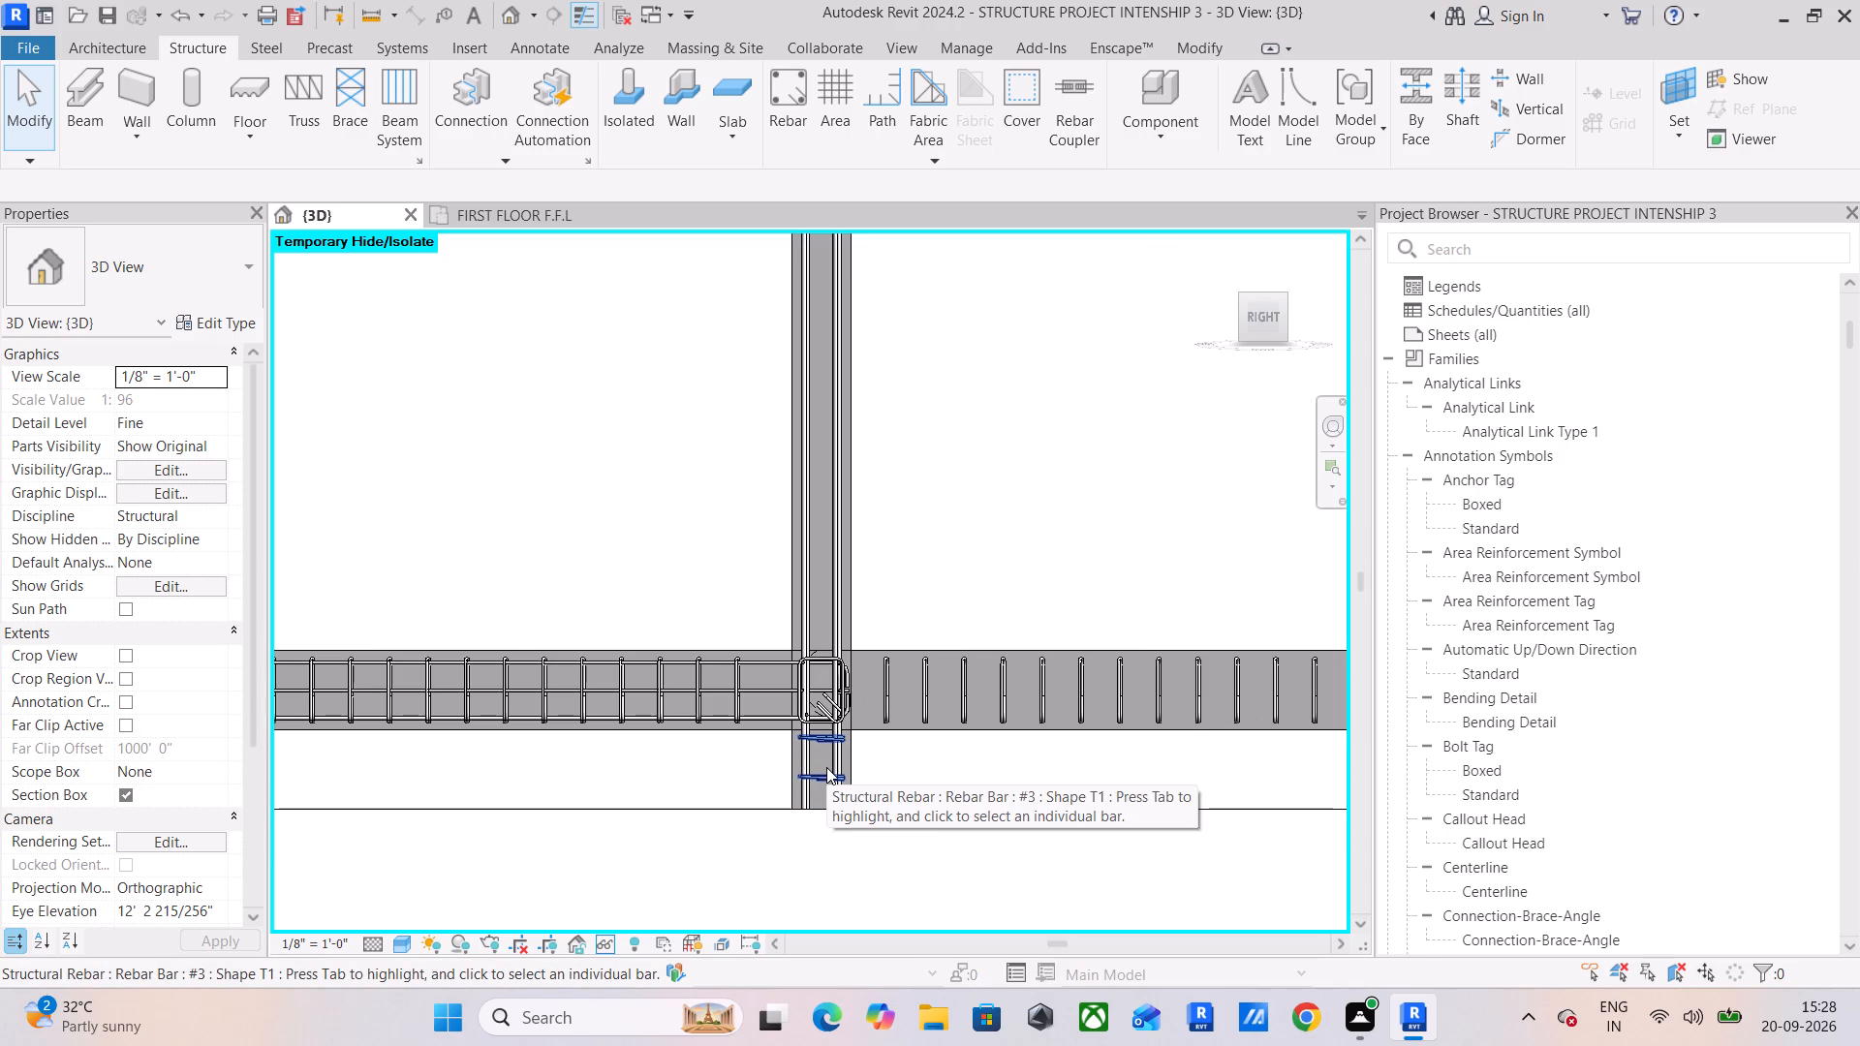
scroll(827, 766, up, 5)
click(818, 779)
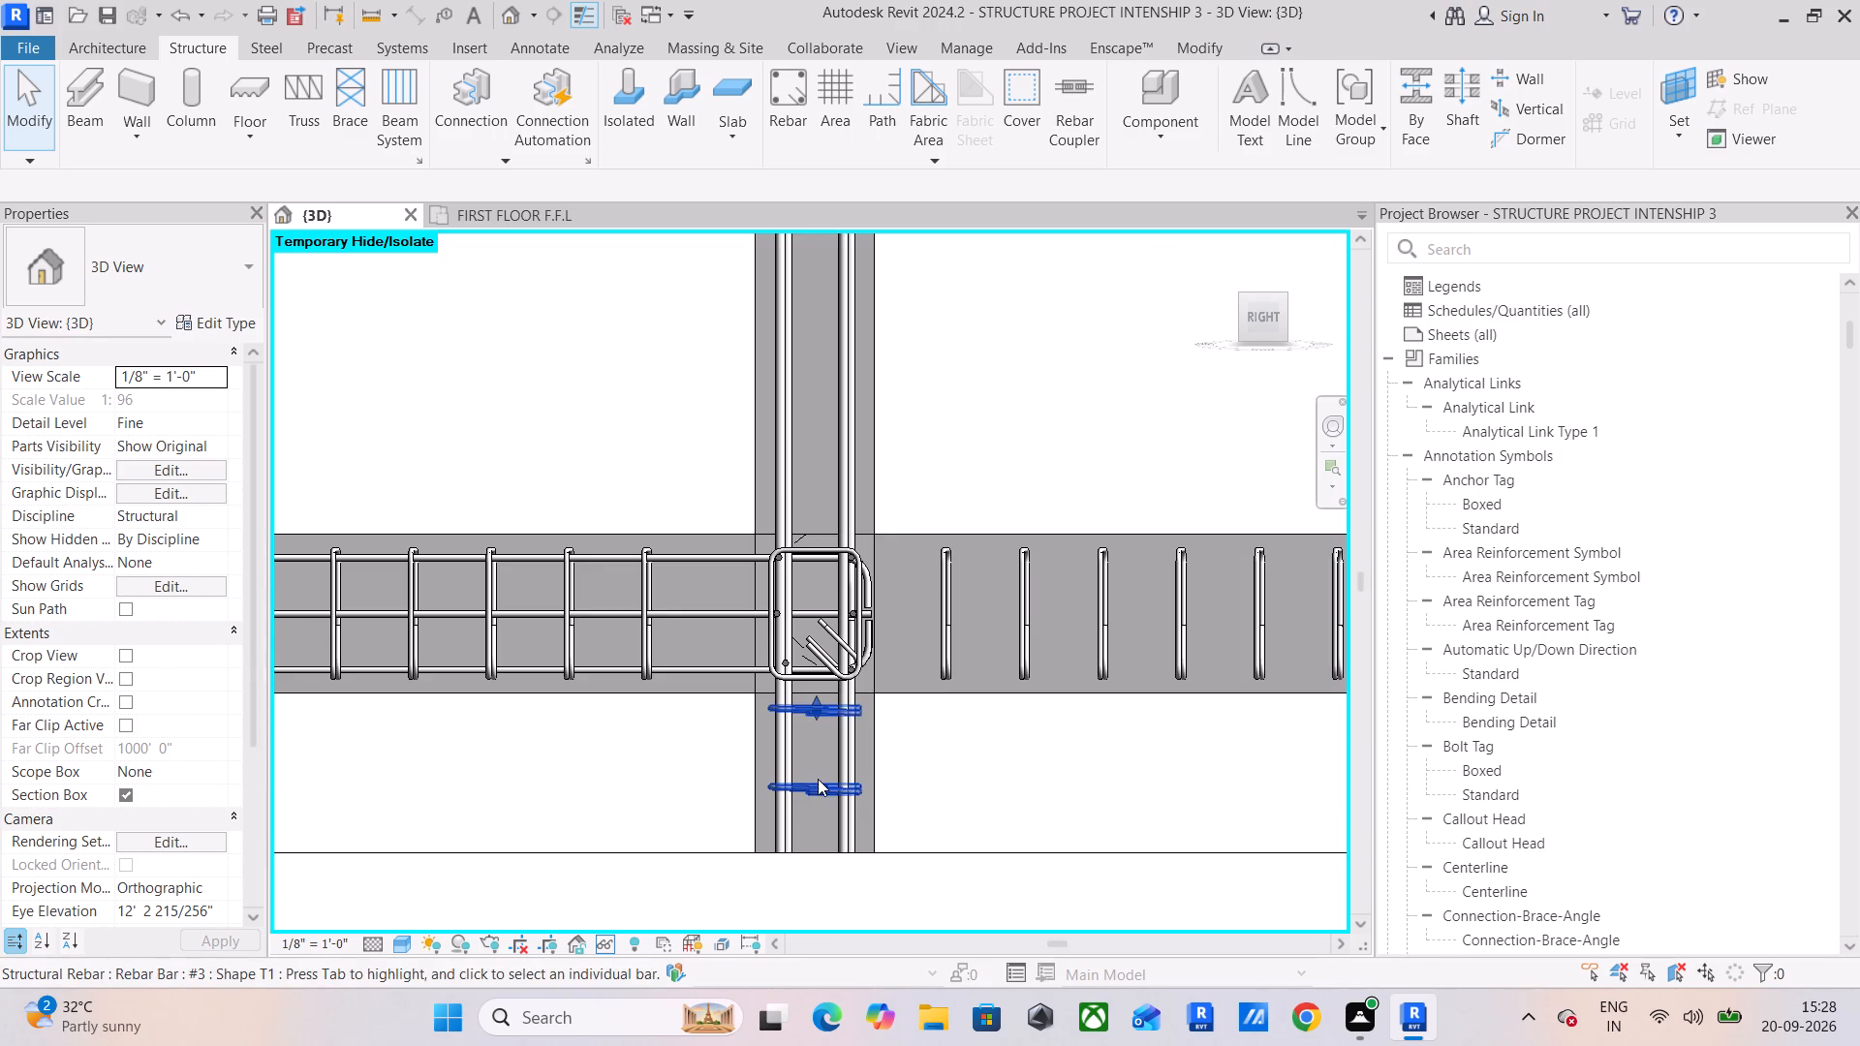
Lower the section box's bottom well below the footings and extend its side outward beyond the fourth column.
scroll(815, 708, down, 6)
scroll(942, 658, down, 9)
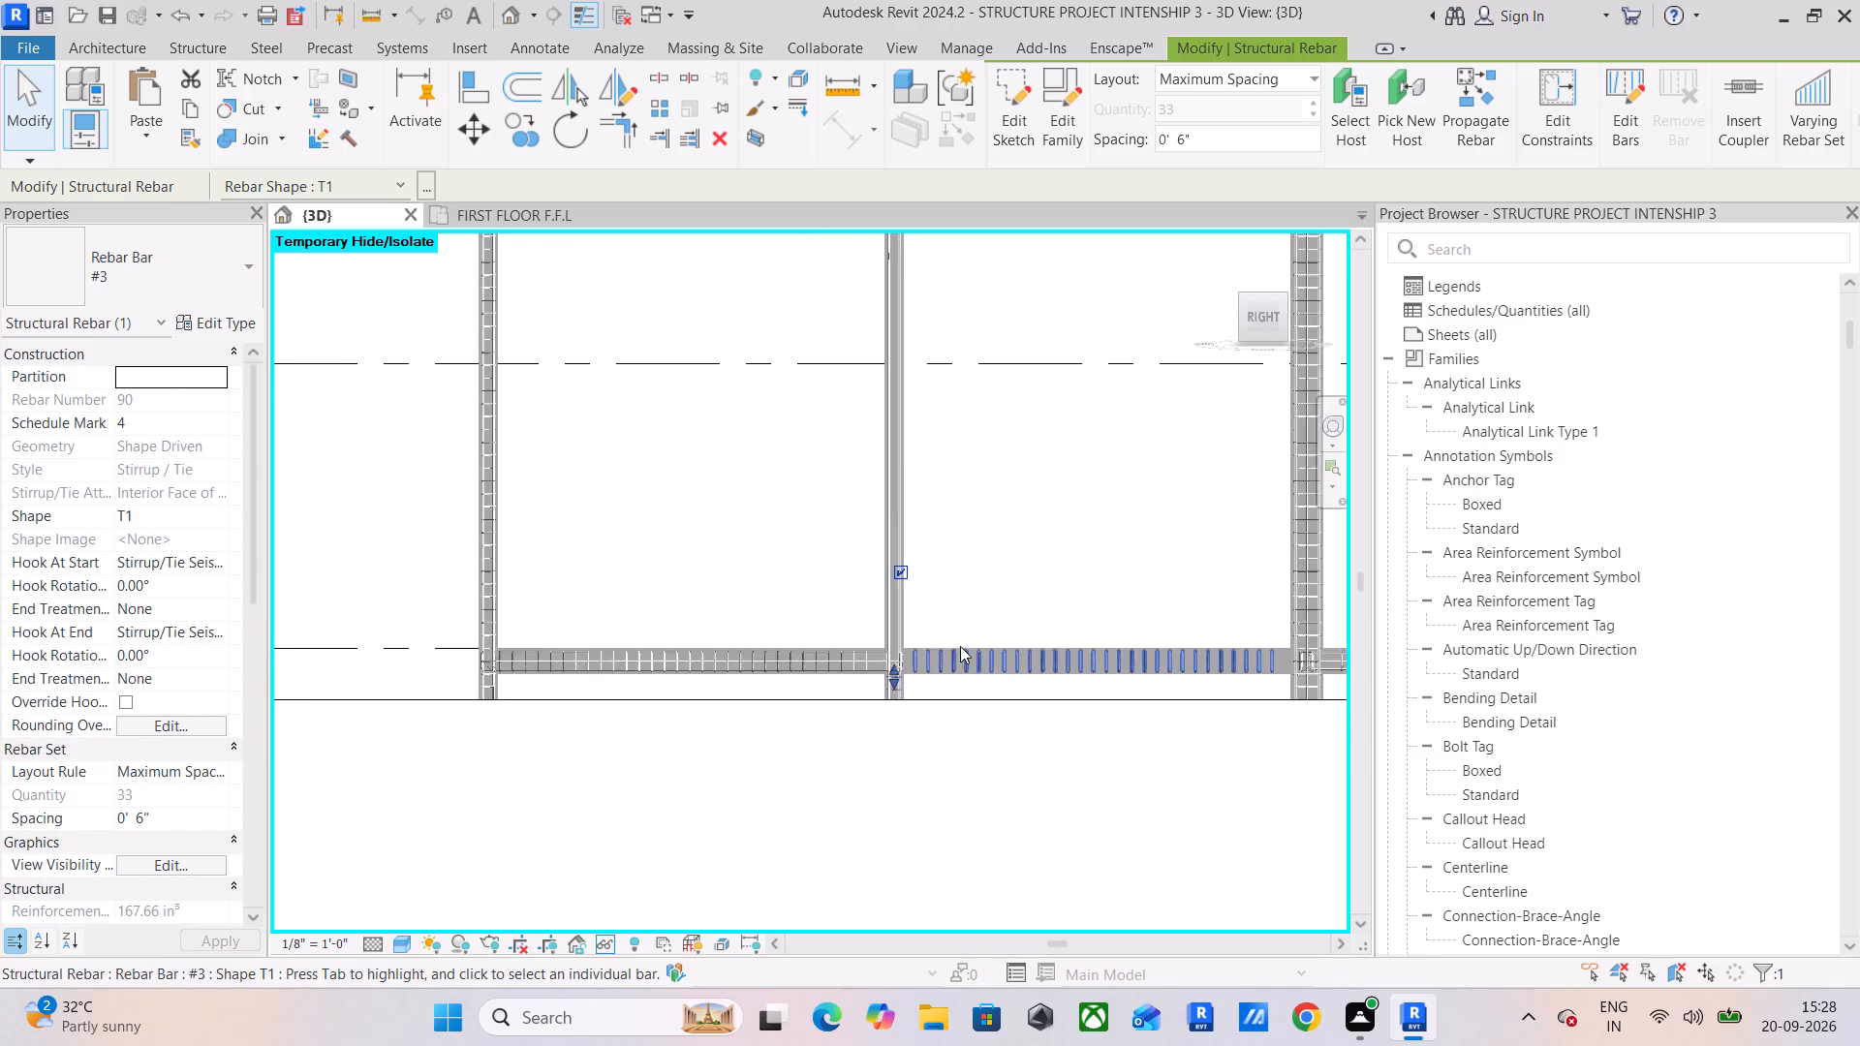
scroll(960, 646, down, 3)
click(961, 672)
drag(904, 683, 926, 945)
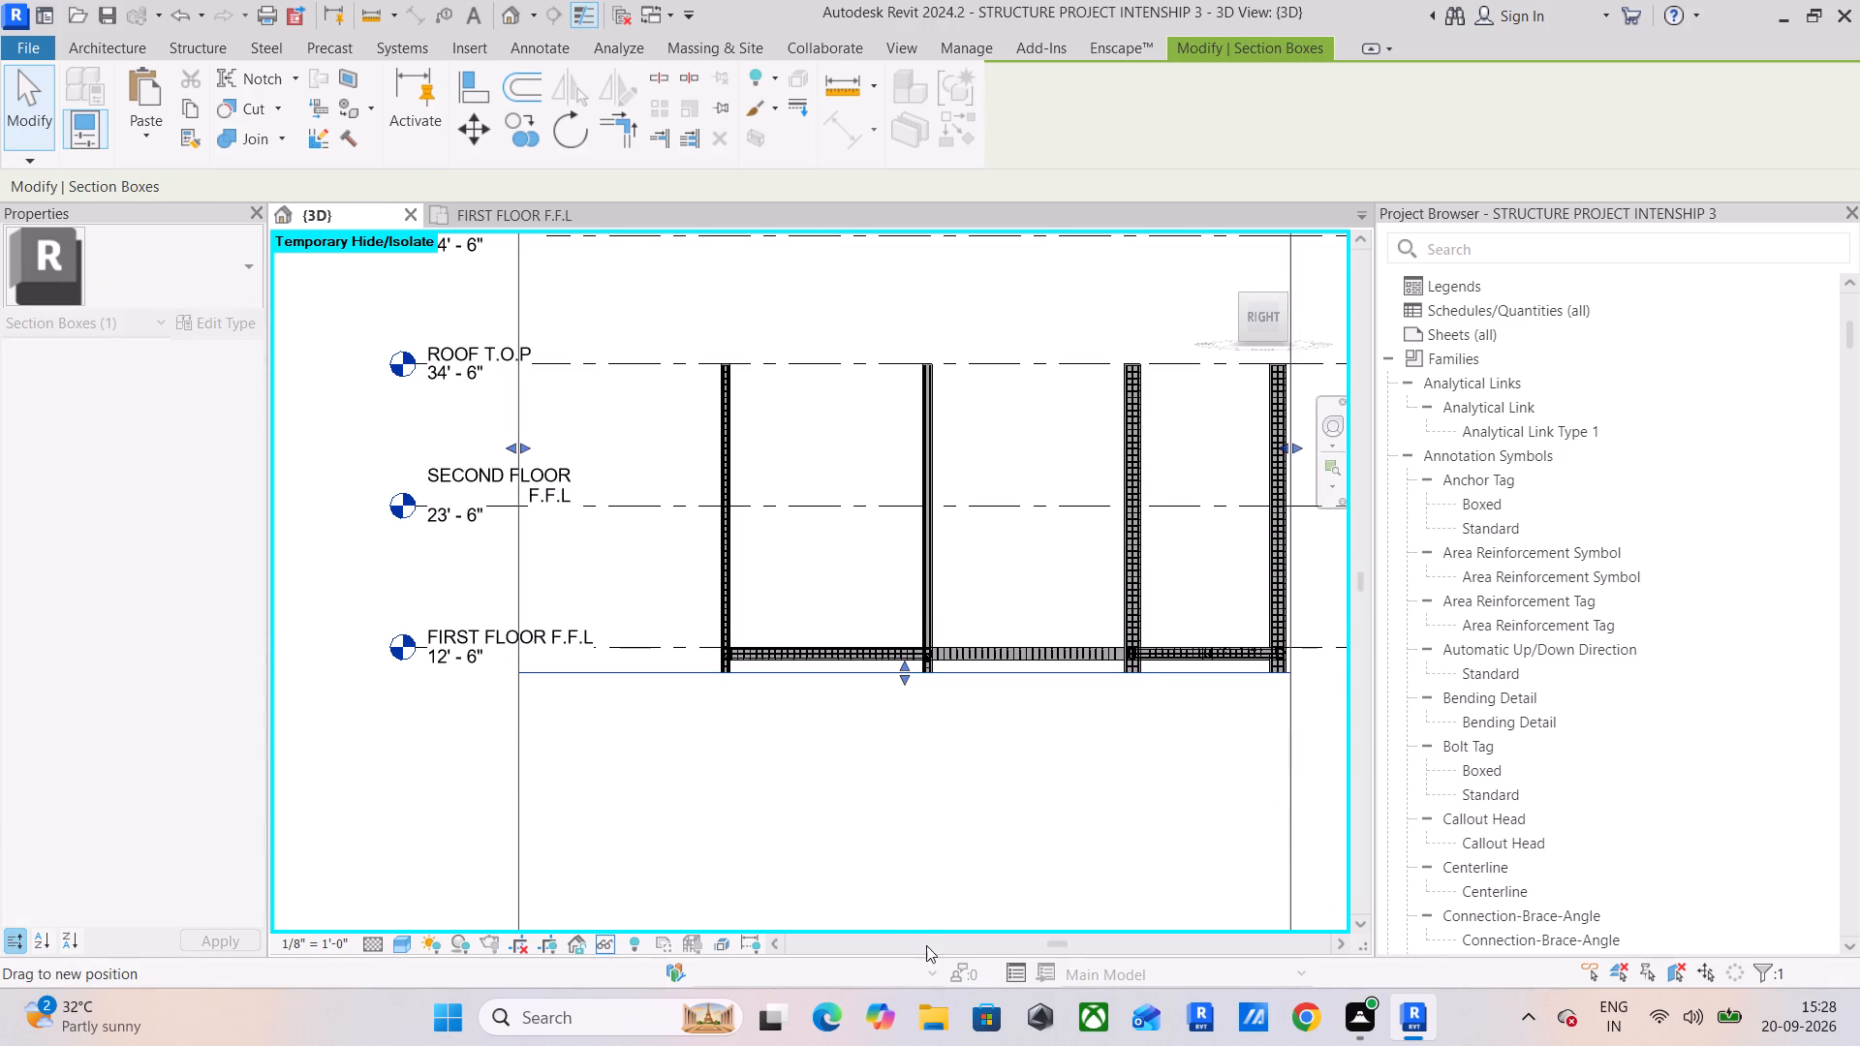
drag(926, 945, 946, 867)
scroll(950, 854, down, 5)
middle_drag(950, 854, 904, 612)
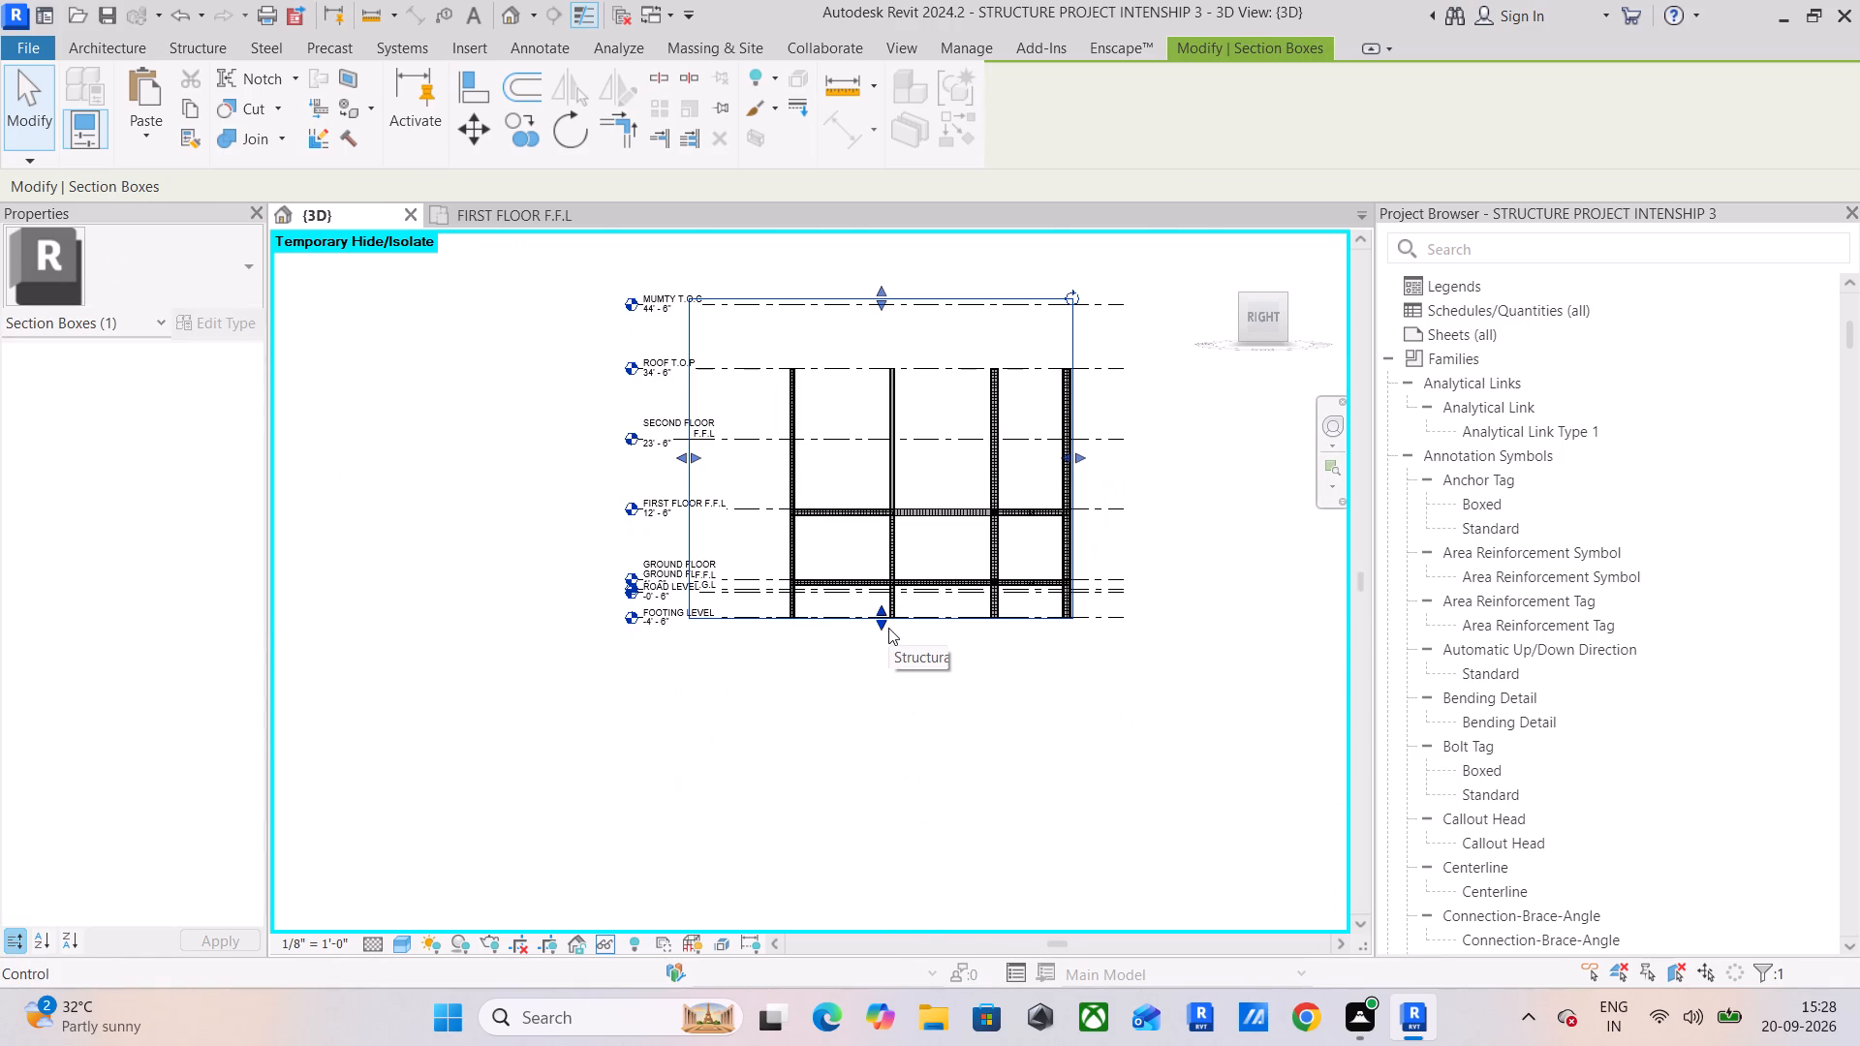
drag(878, 623, 884, 850)
drag(1084, 568, 1203, 585)
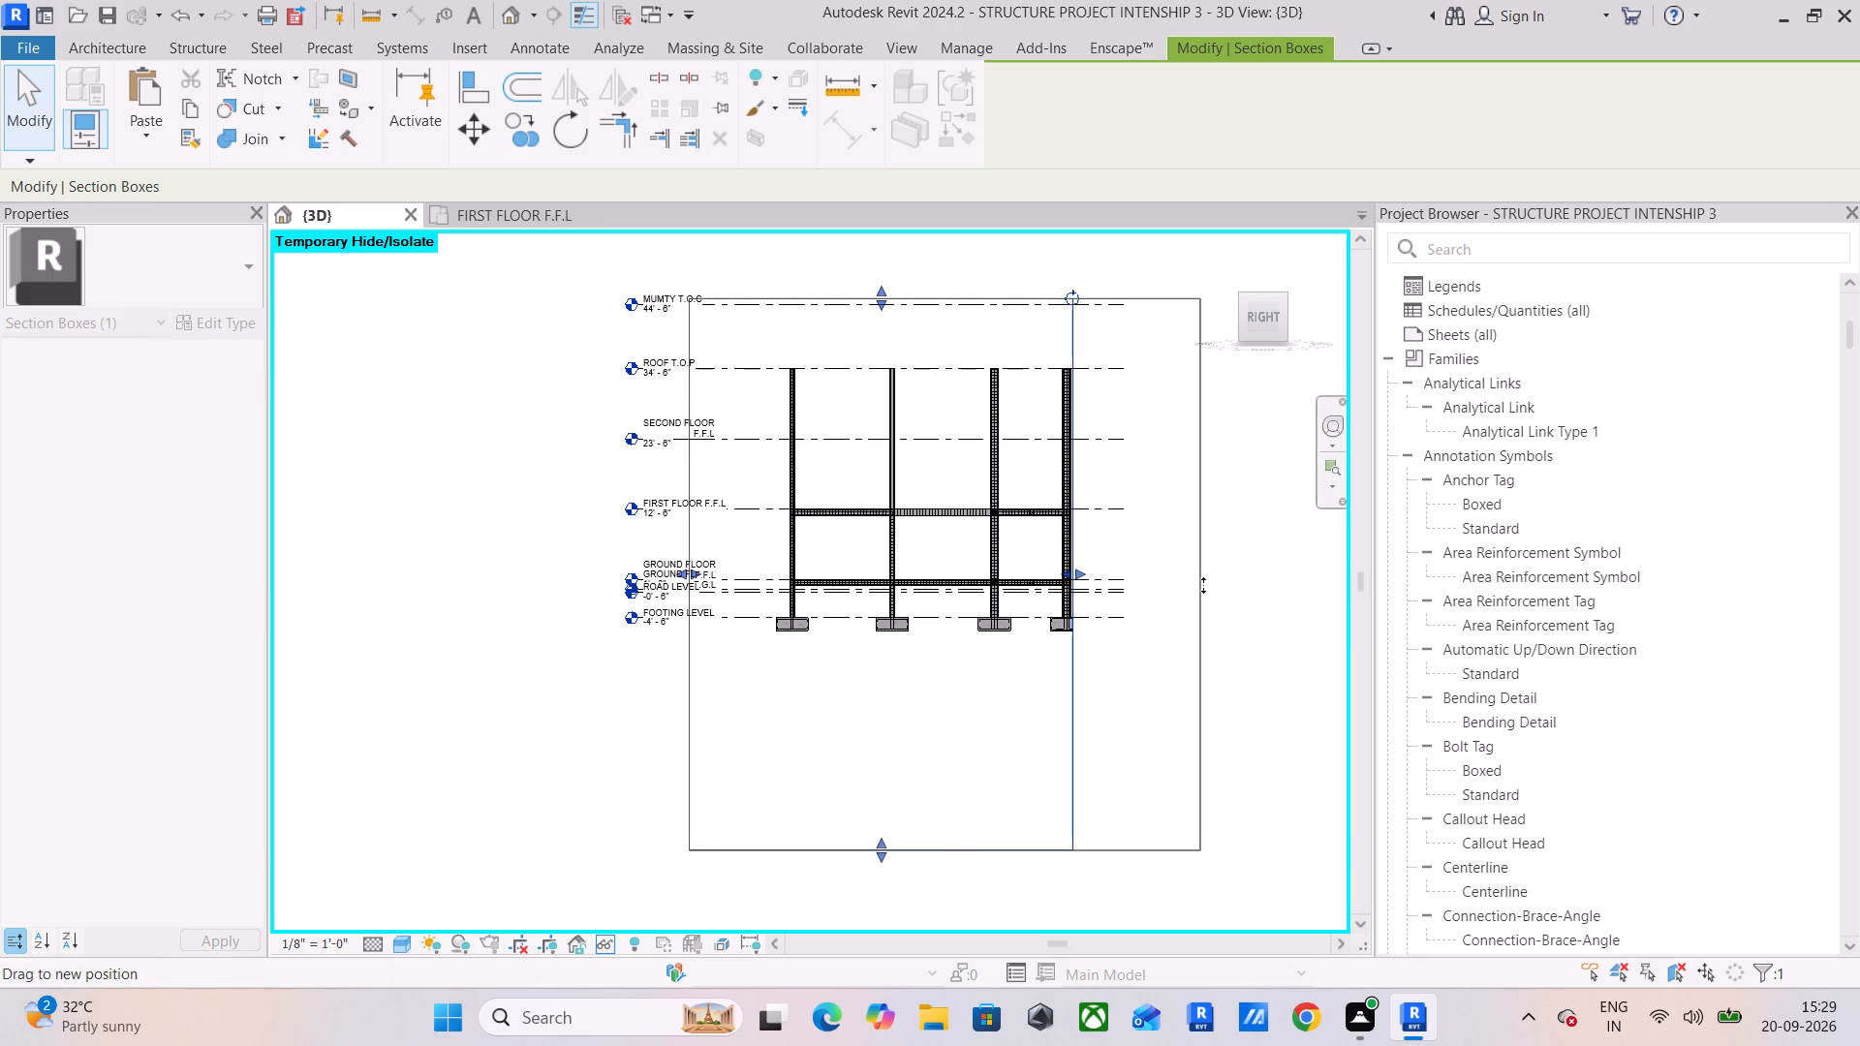
drag(1203, 585, 1223, 585)
Inspect the first column's joint with the first-floor beam from the side, checking the mid-height #4 bar and the #3 stirrup set.
middle_drag(1213, 593, 898, 656)
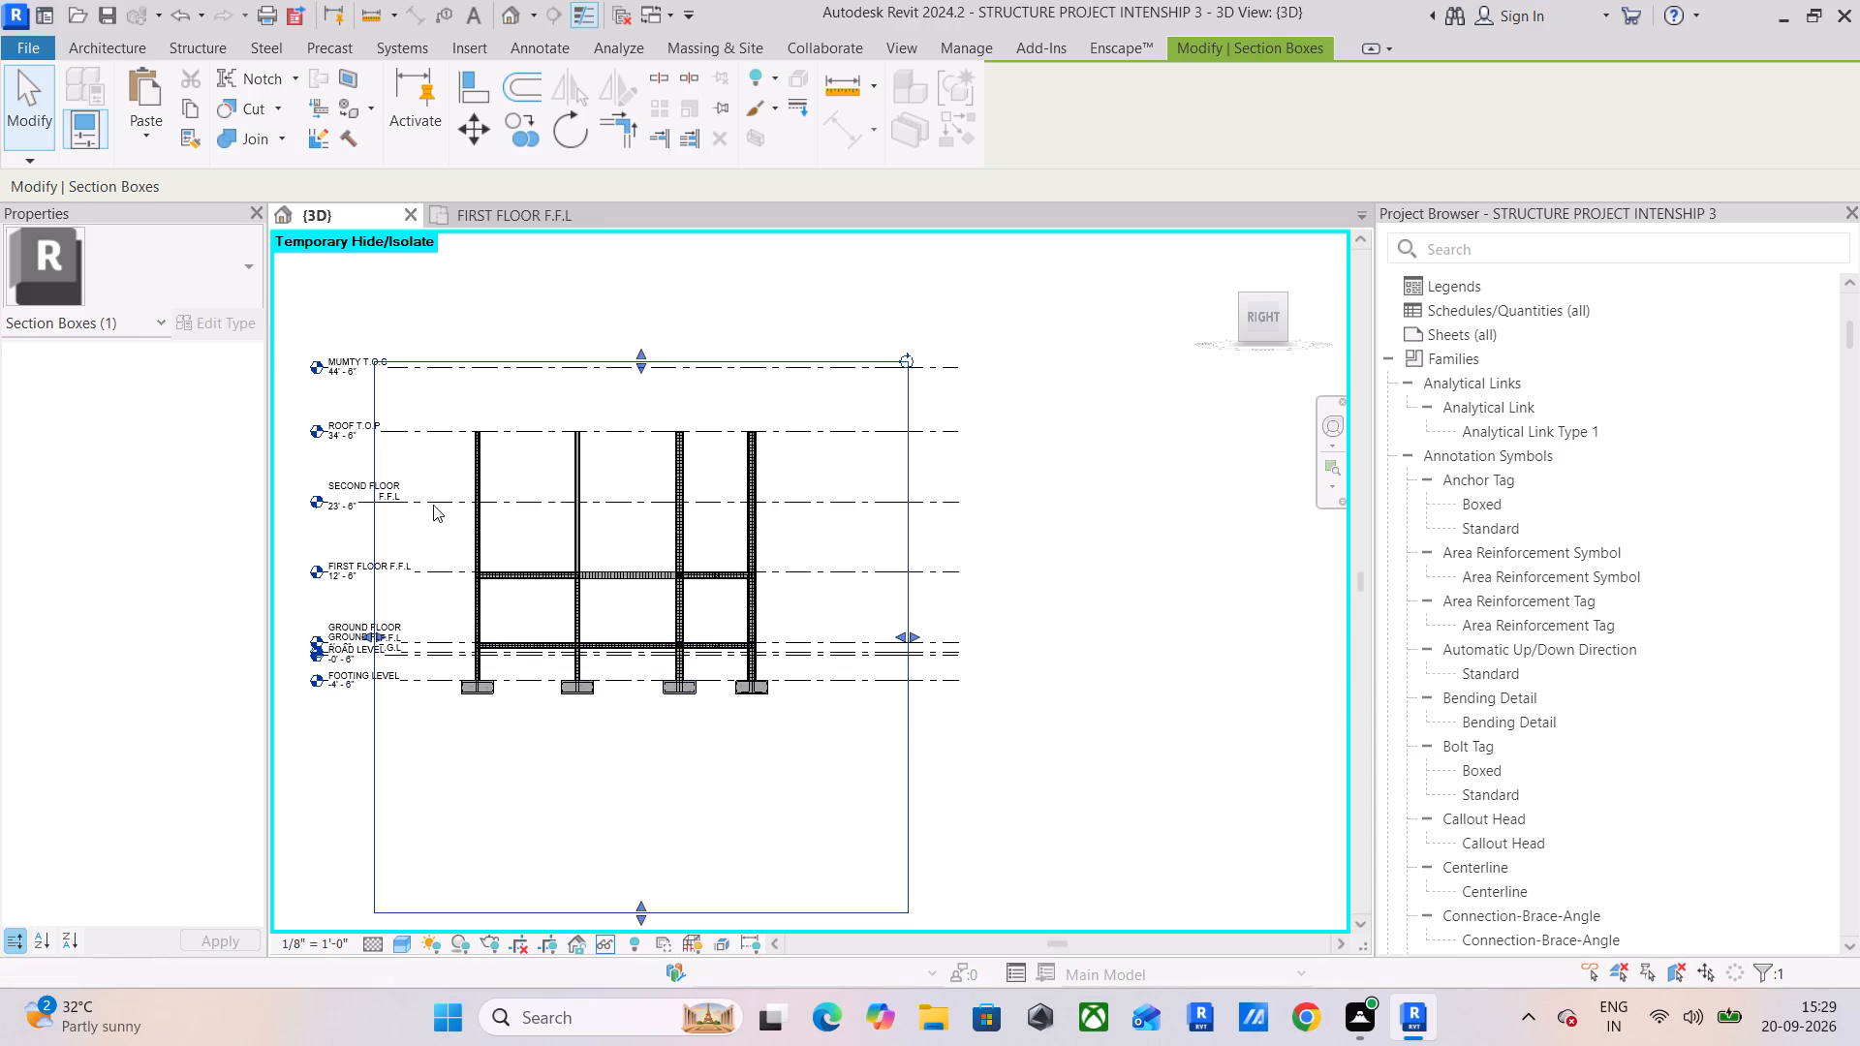
scroll(625, 524, up, 4)
middle_drag(625, 525, 738, 536)
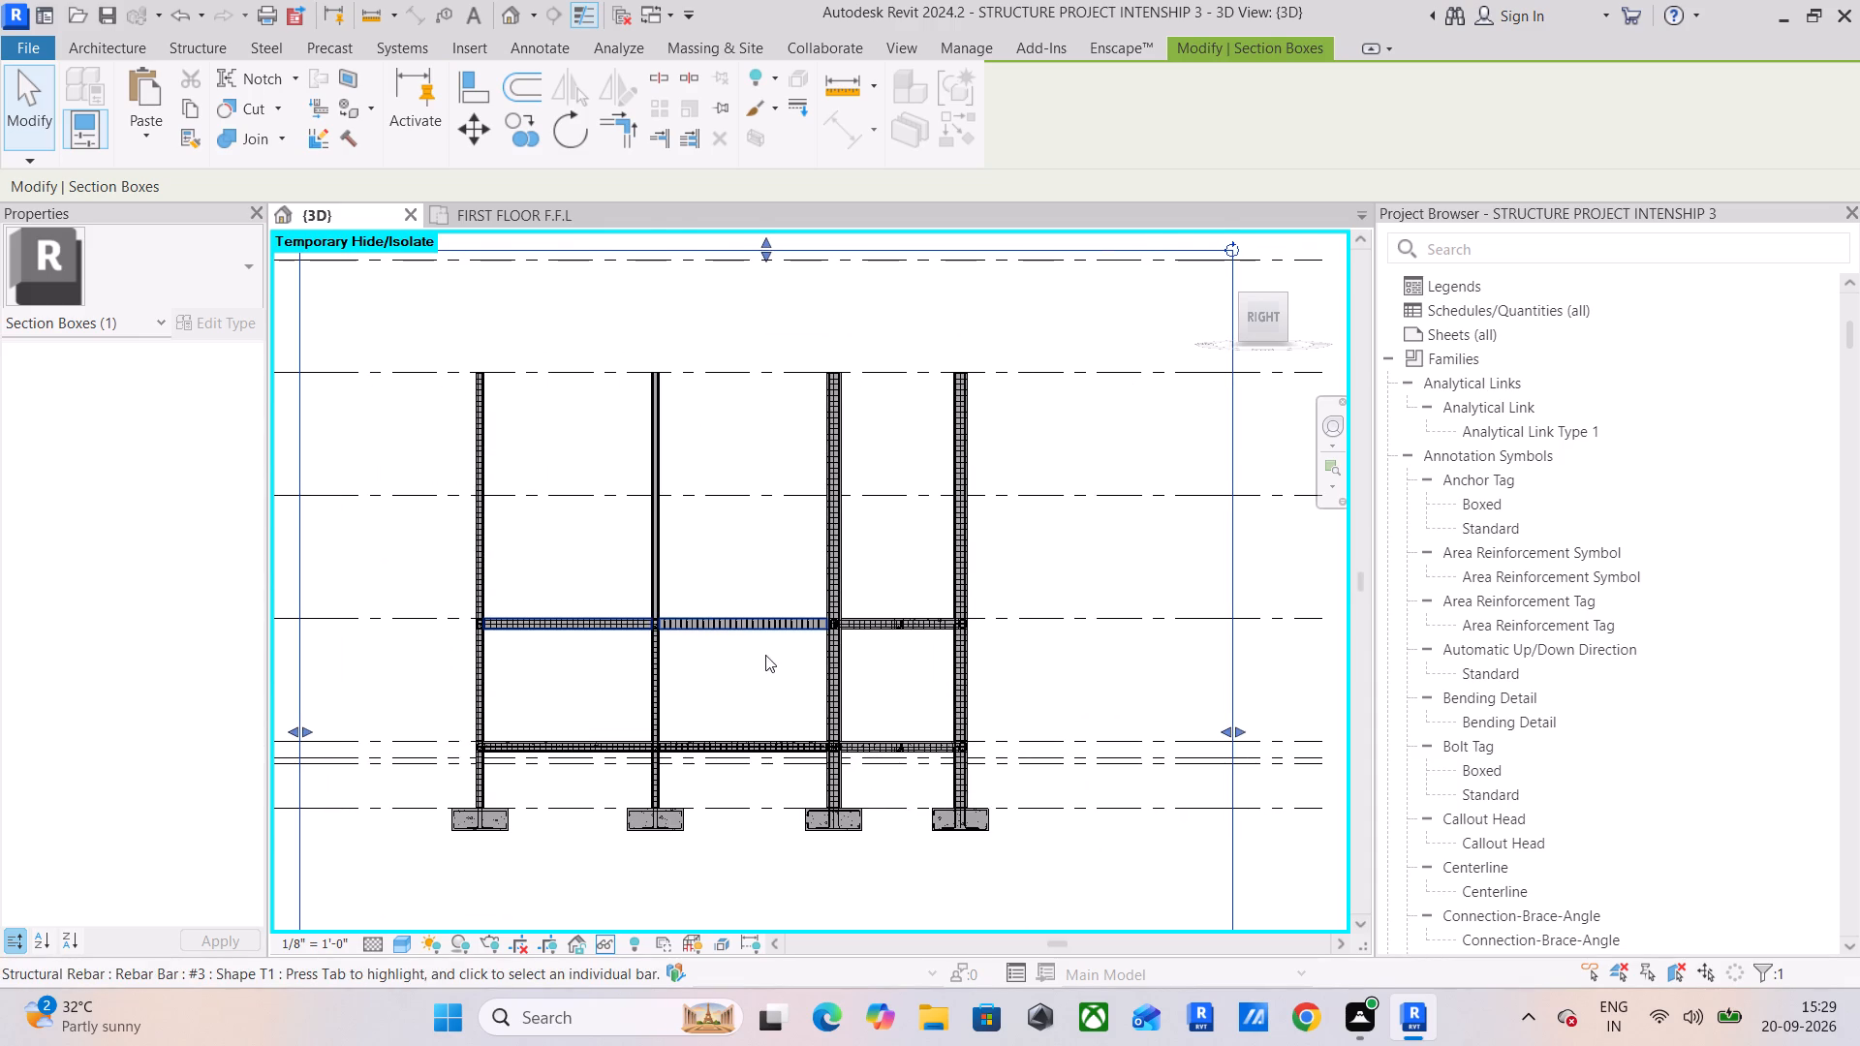
scroll(719, 629, up, 6)
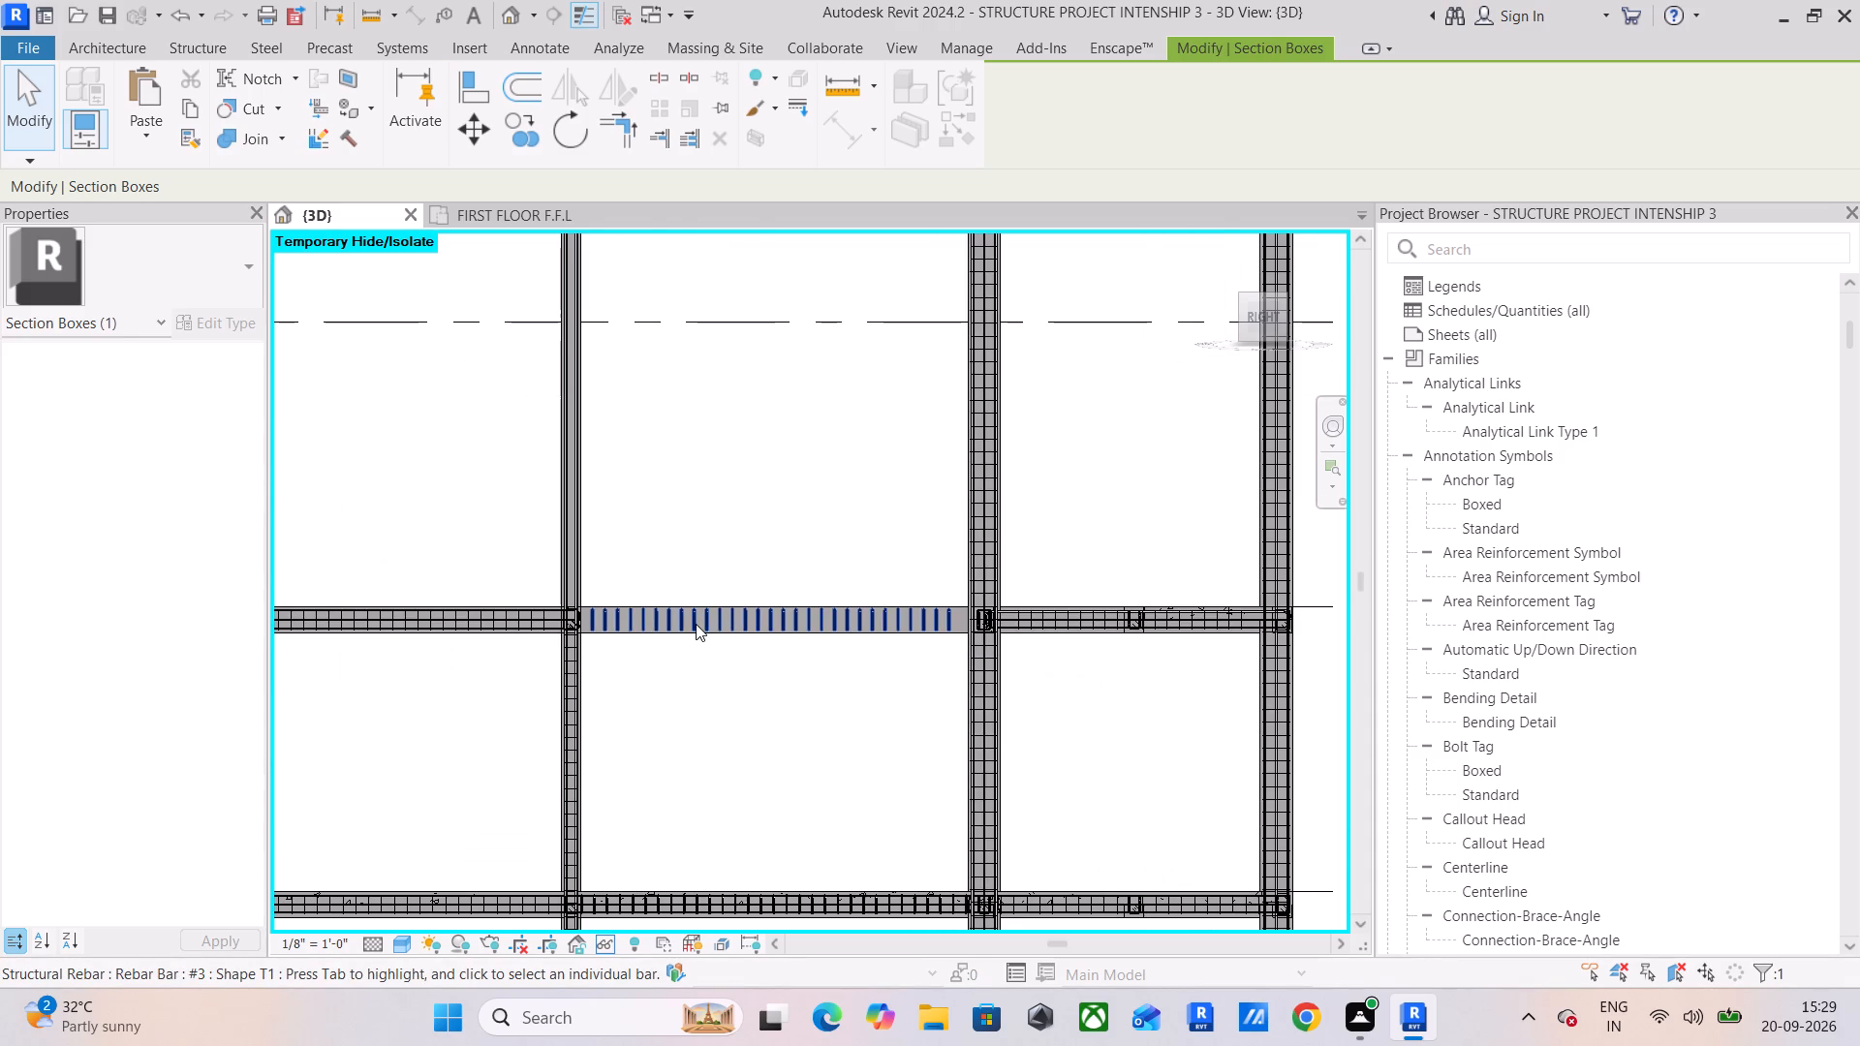
middle_drag(644, 628, 947, 618)
scroll(545, 604, up, 5)
middle_drag(380, 633, 517, 643)
scroll(517, 643, up, 11)
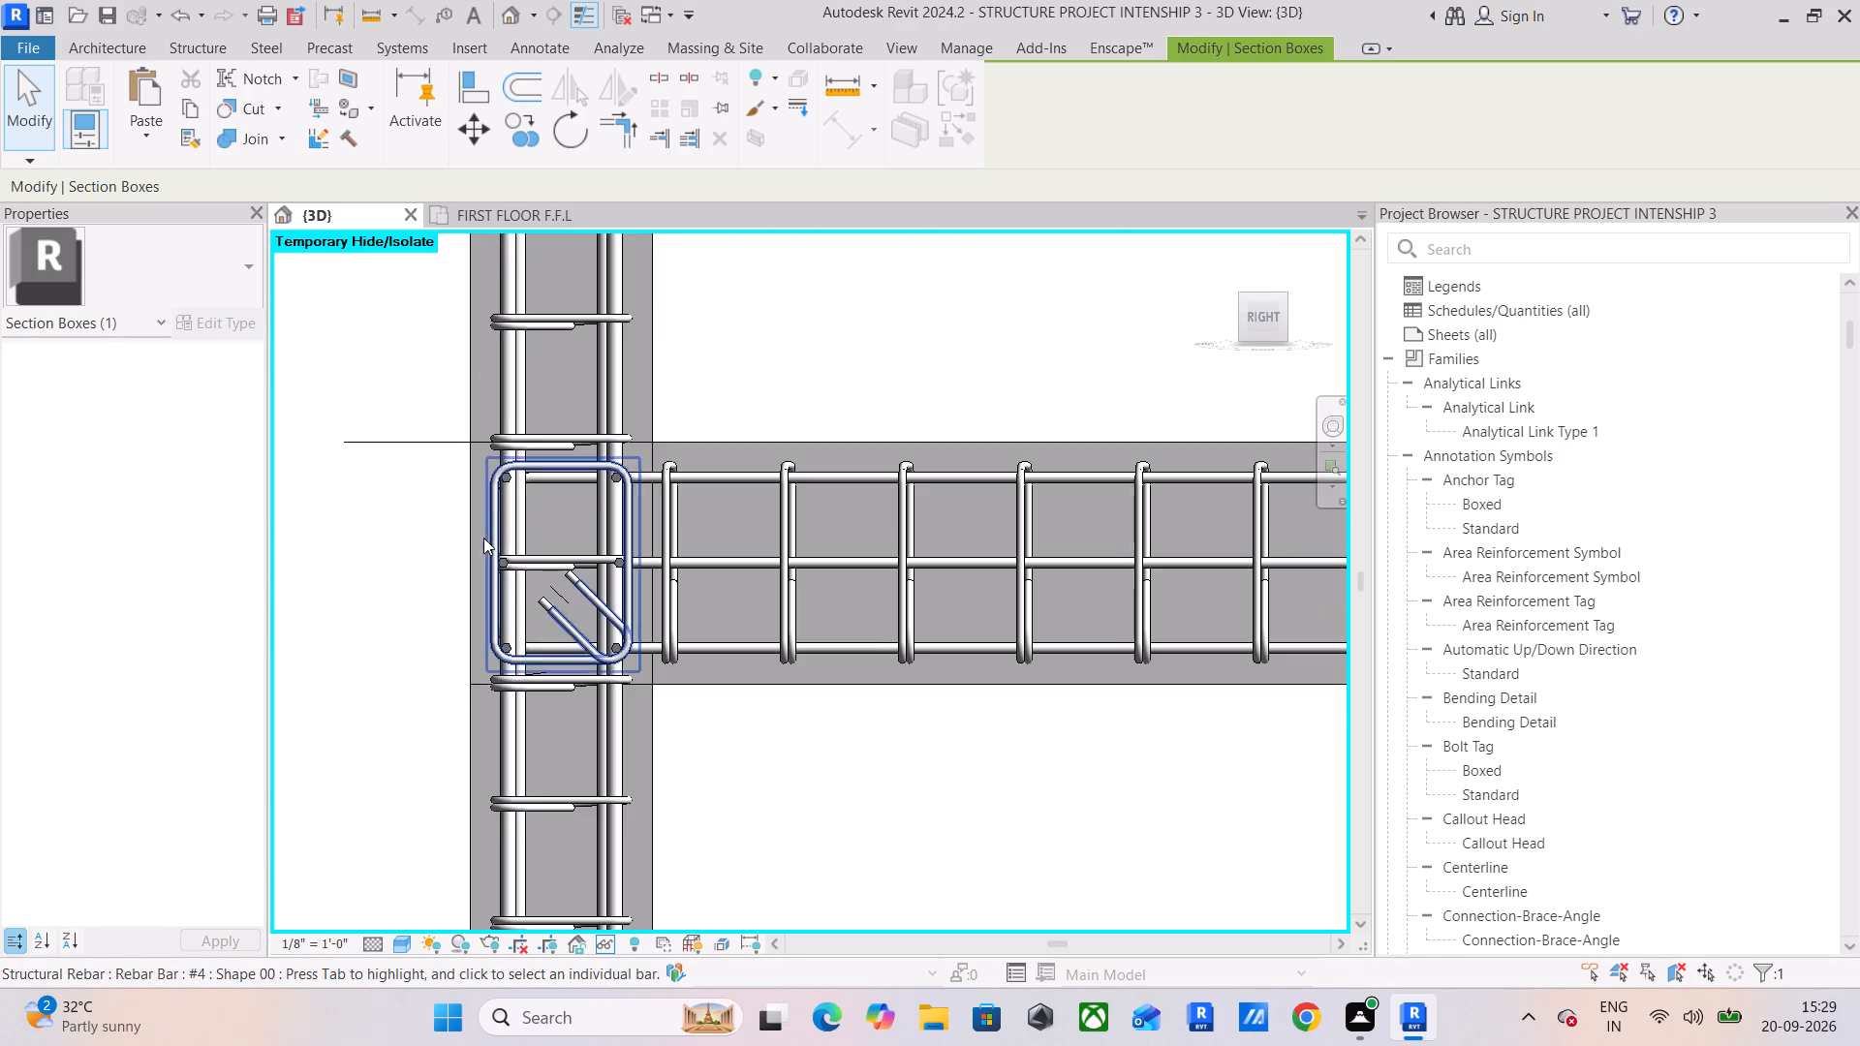
scroll(481, 536, up, 5)
click(828, 598)
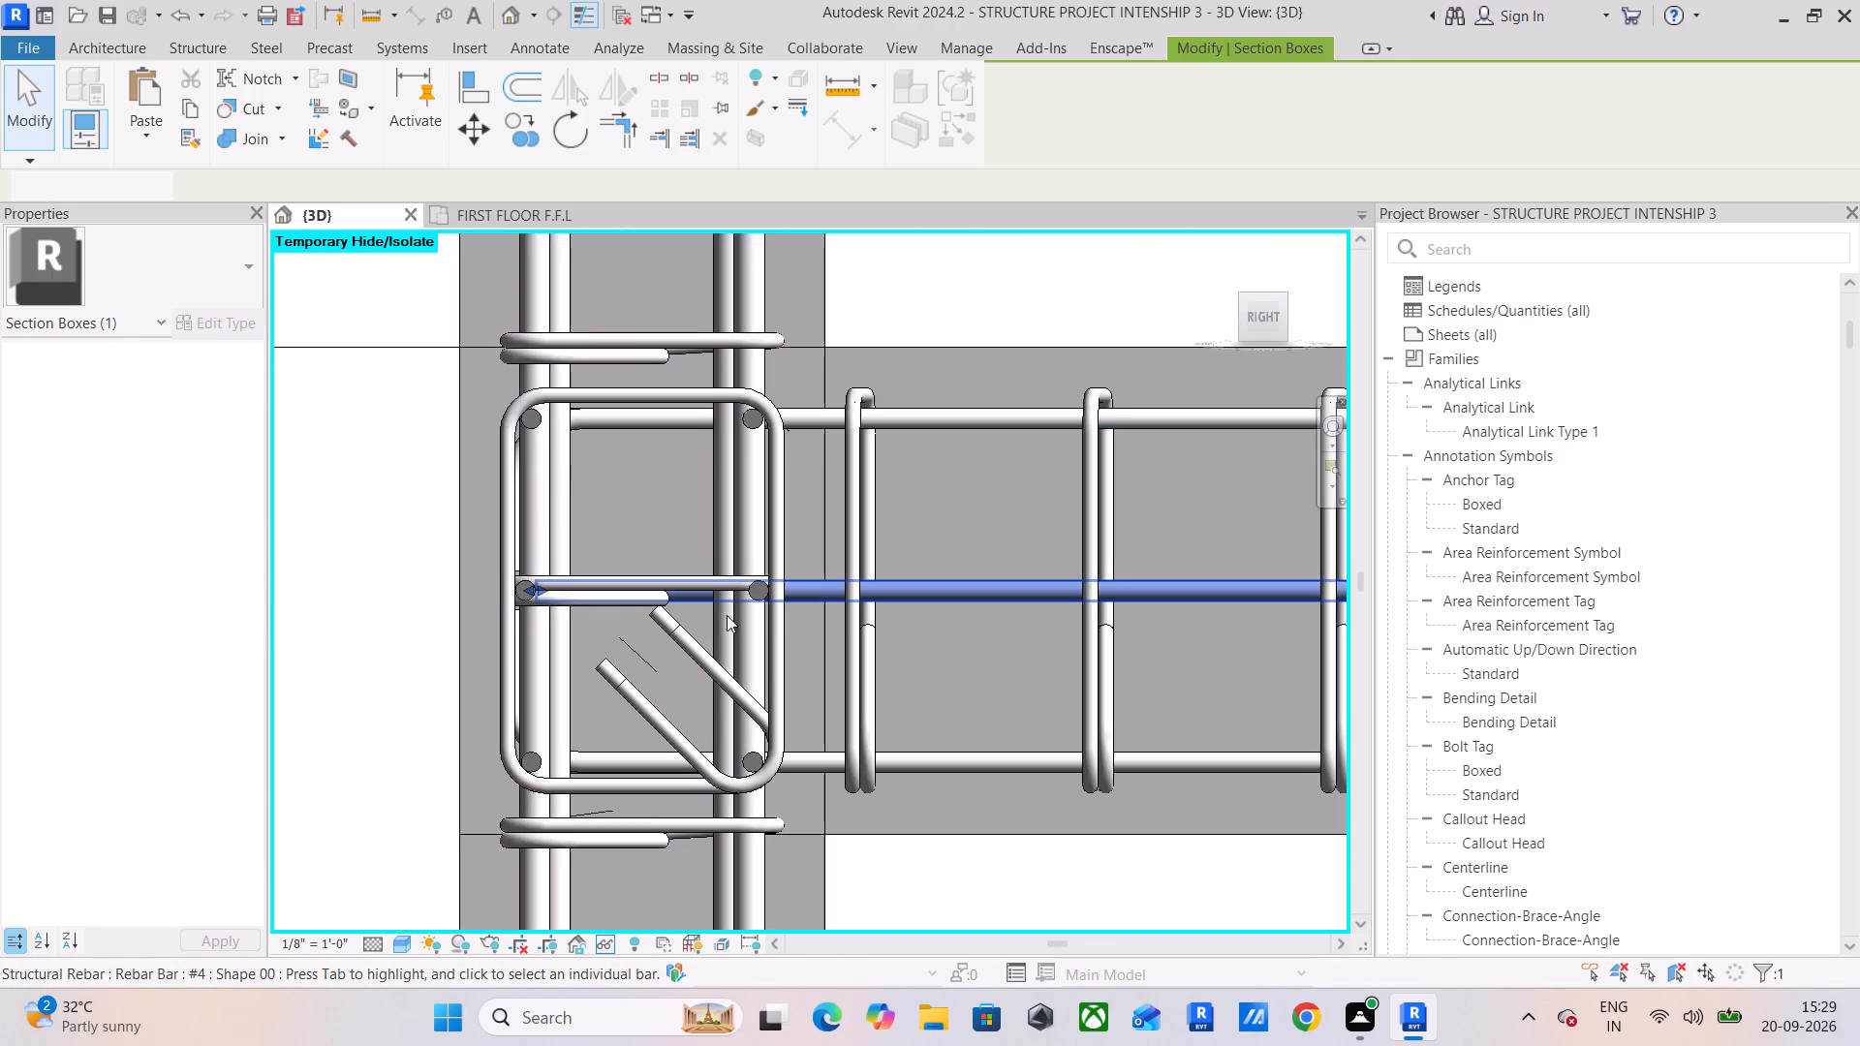
scroll(529, 584, up, 5)
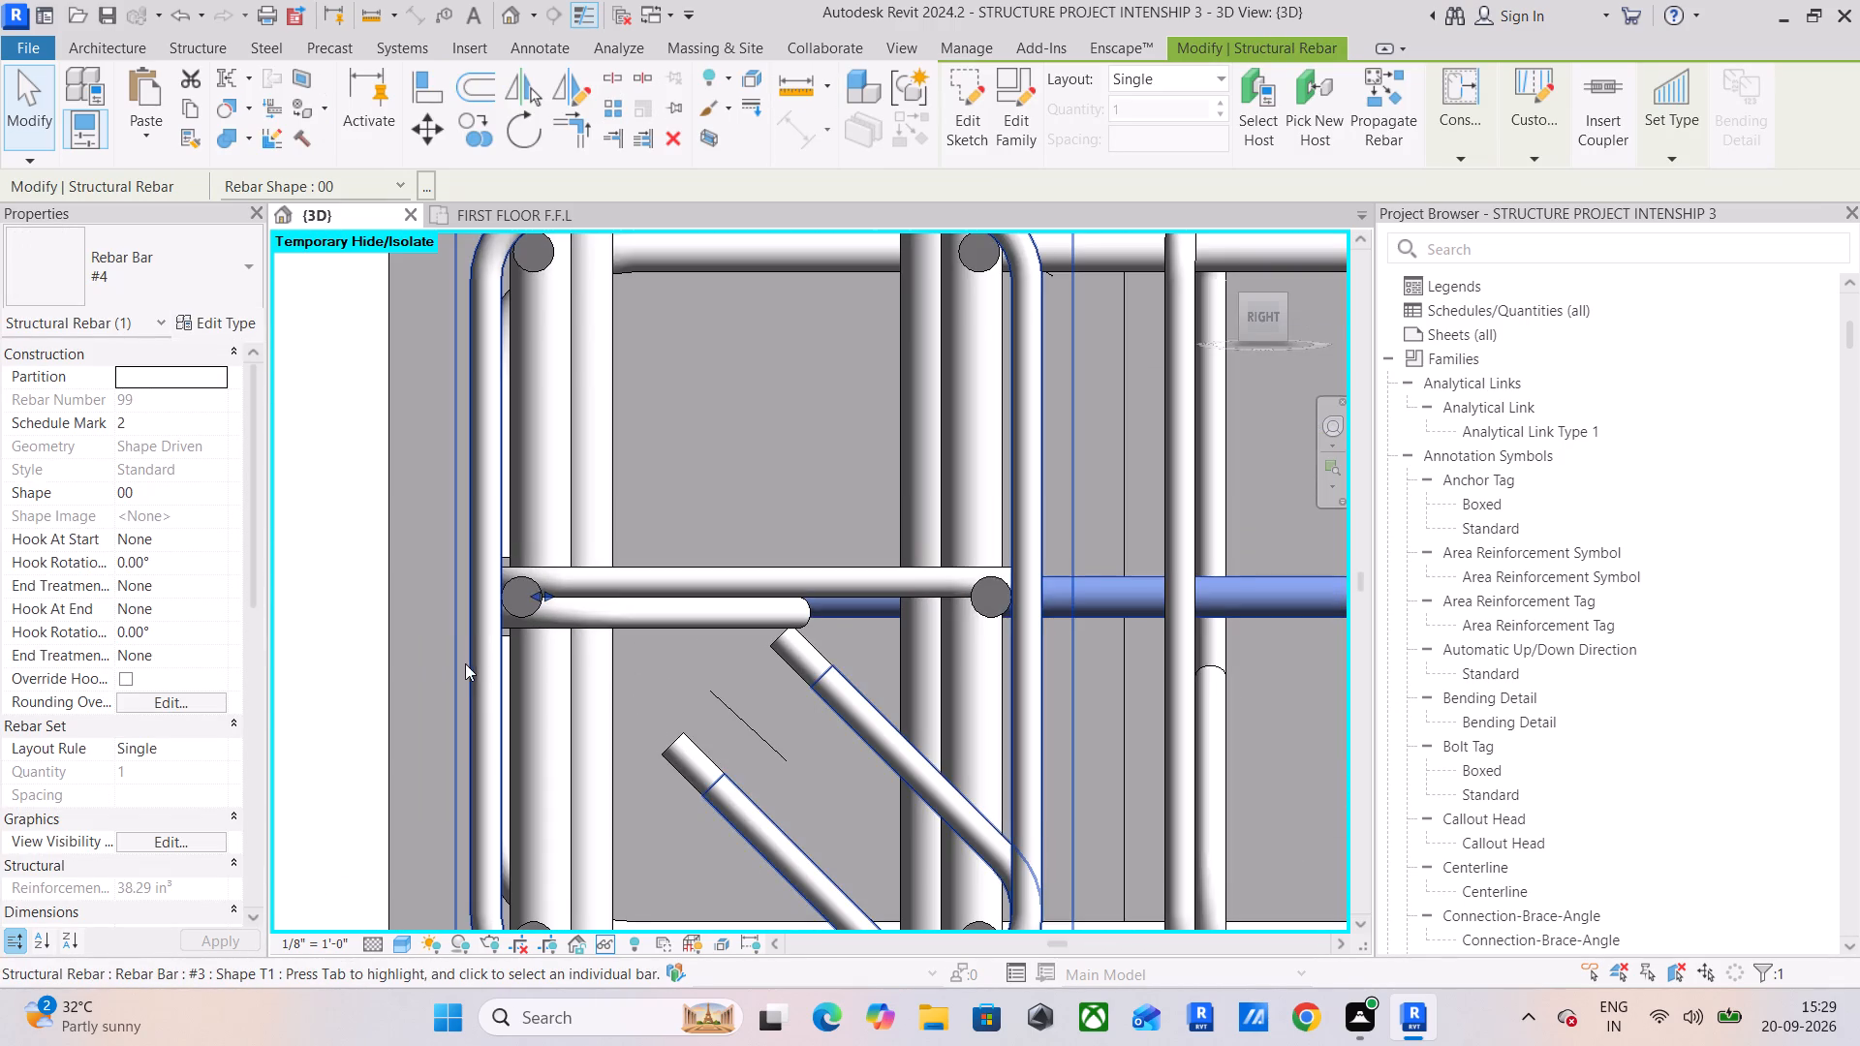
click(484, 676)
scroll(484, 676, down, 6)
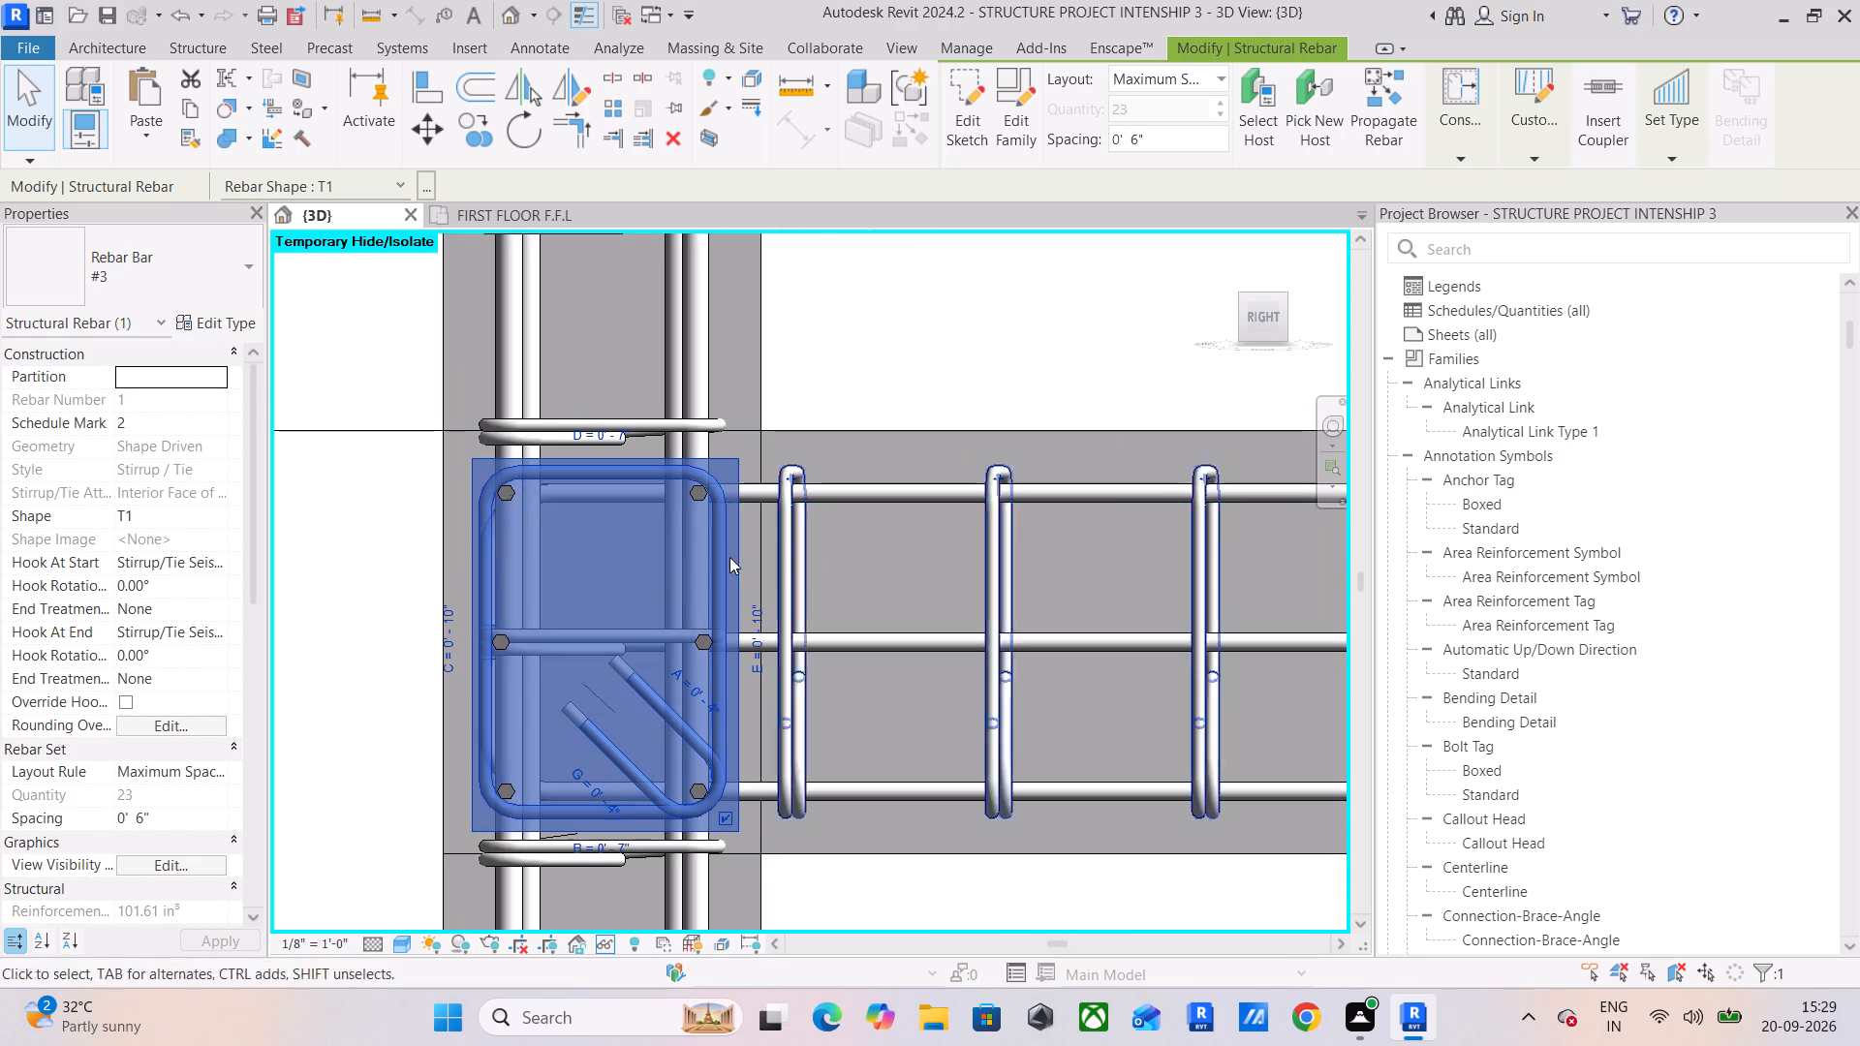
scroll(505, 513, down, 6)
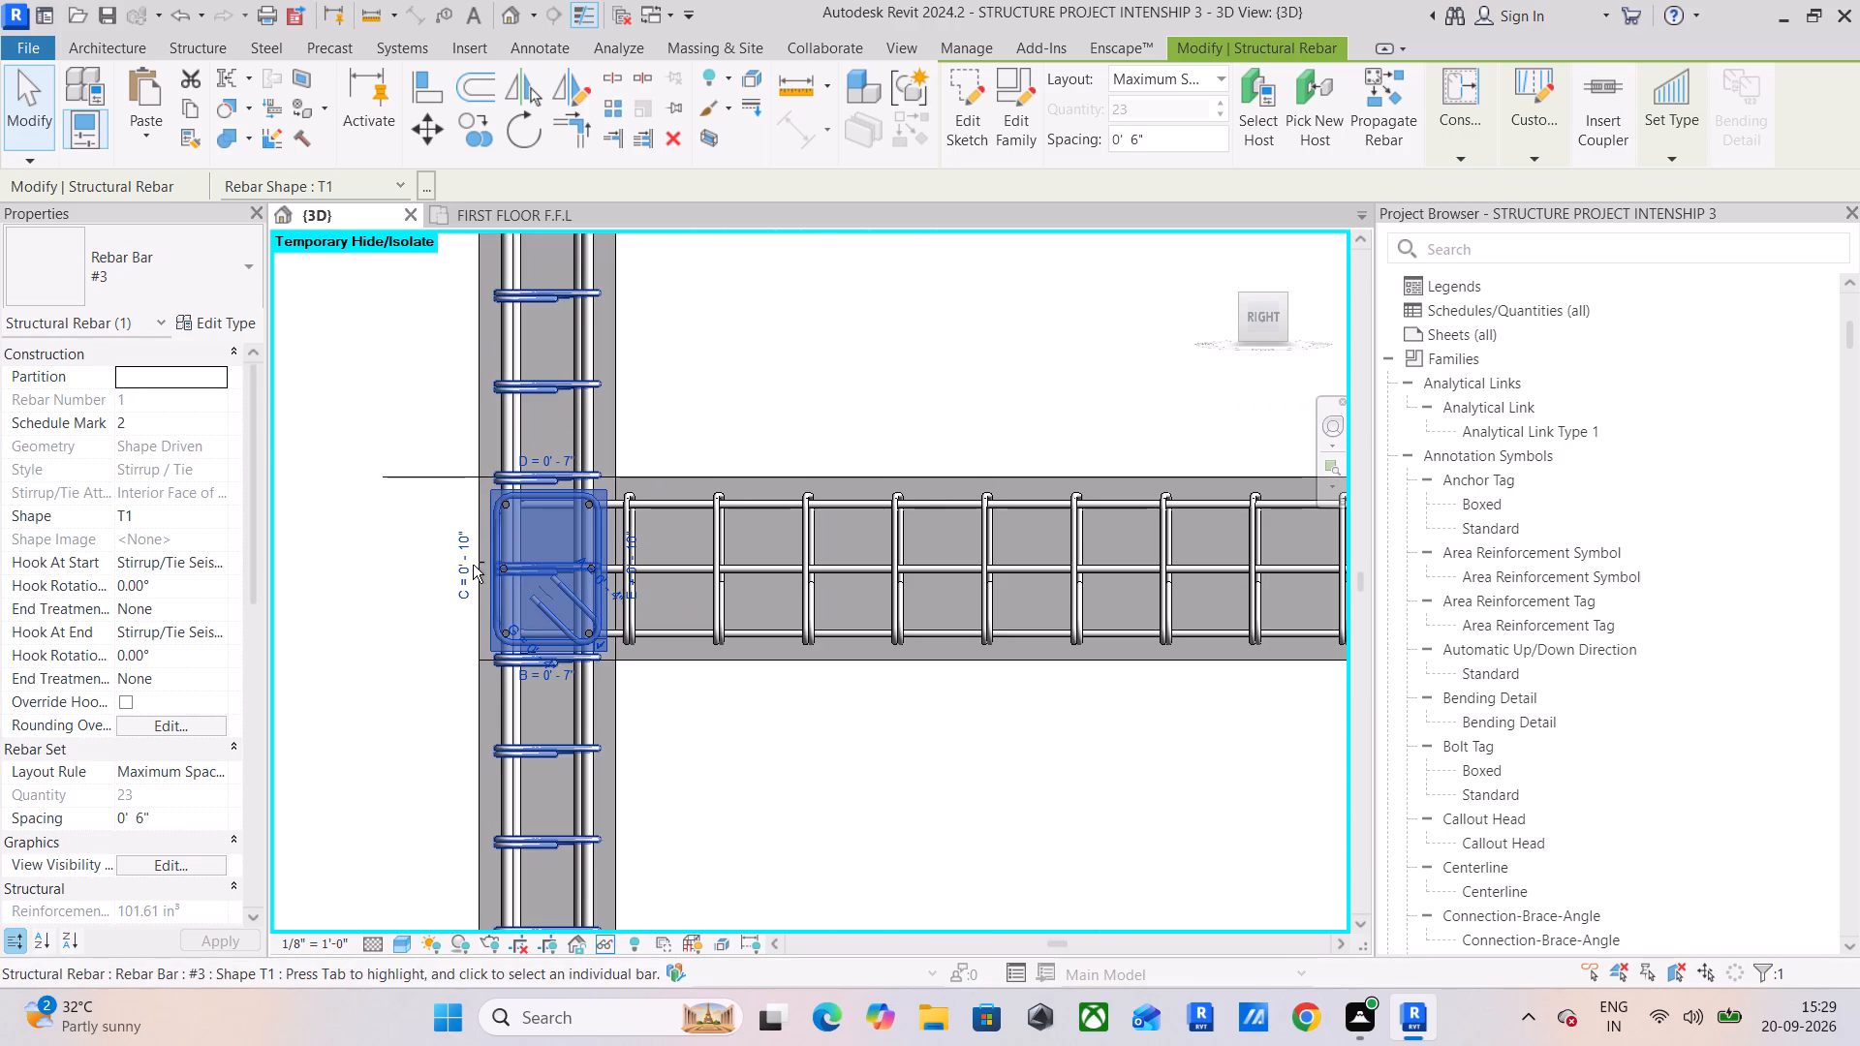
Inspect the first column's first-floor joint from the front, checking where the cross beams' hooked and straight mid-height #4 bars end.
shift+middle_drag(473, 565, 759, 582)
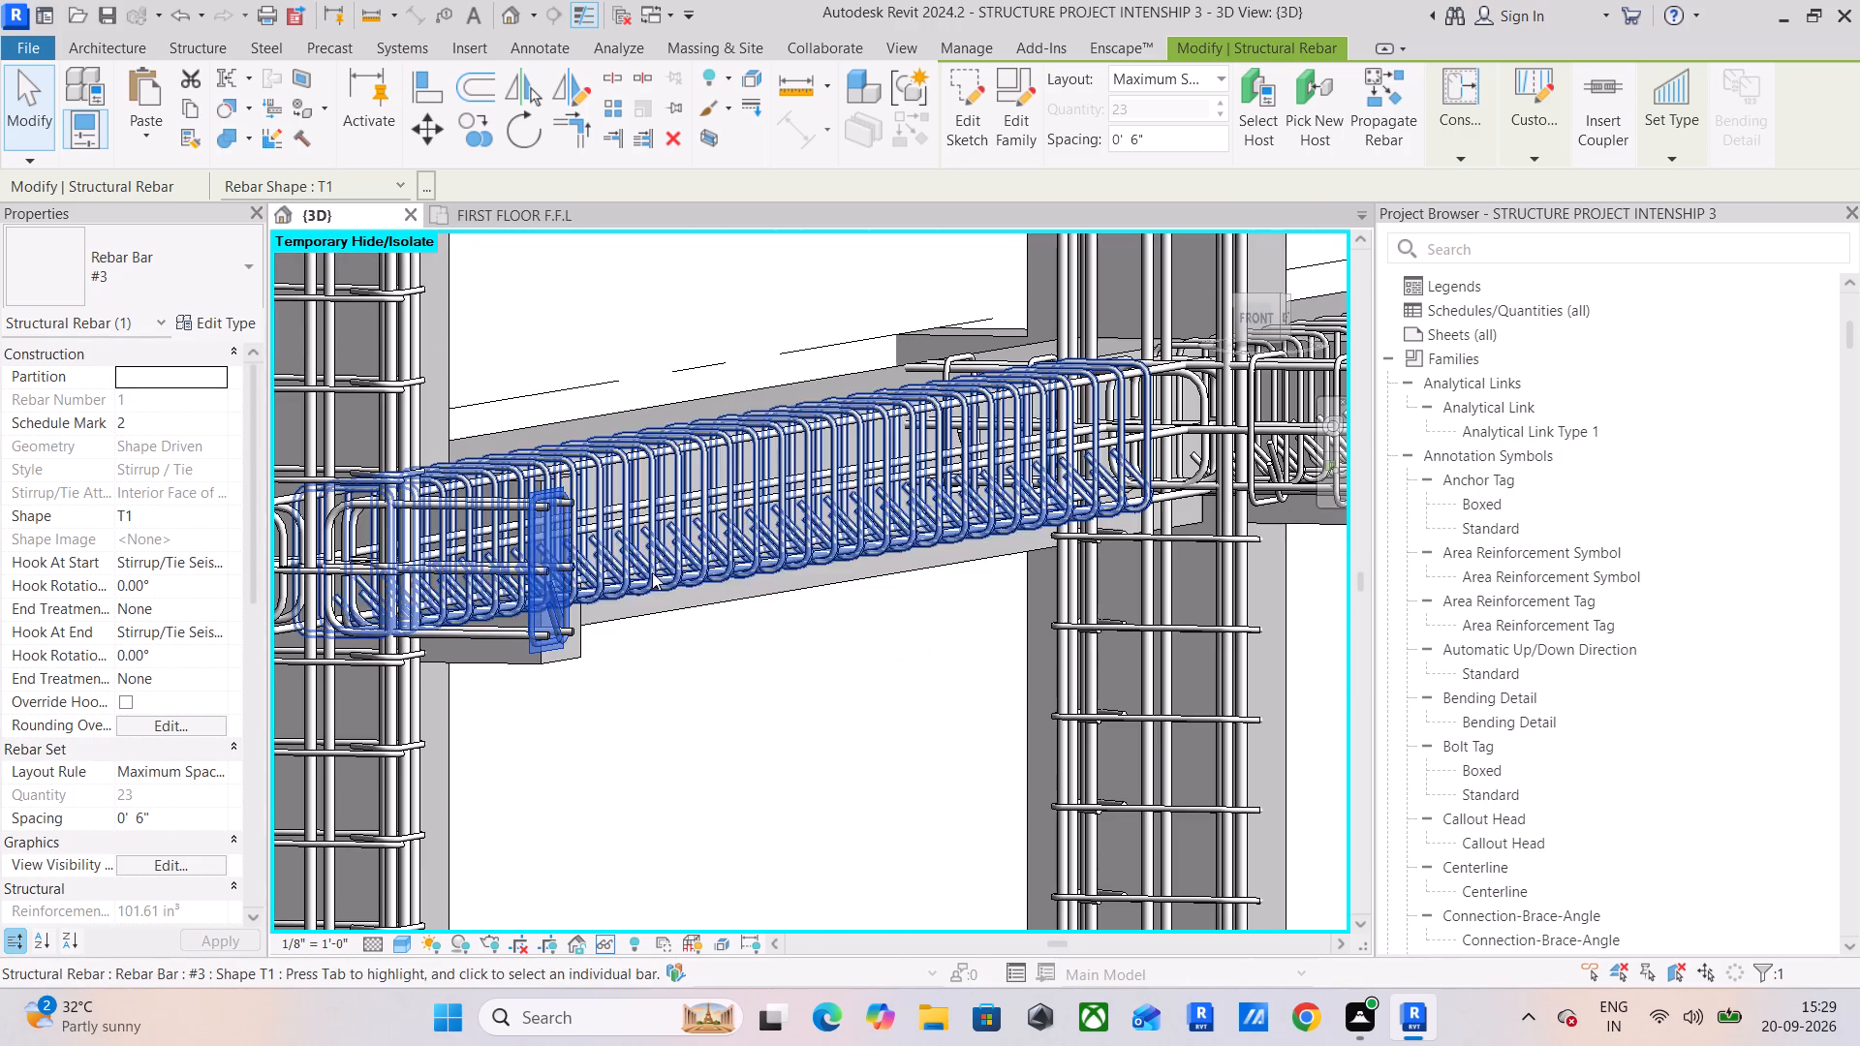
shift+middle_drag(530, 547, 582, 571)
scroll(418, 559, down, 3)
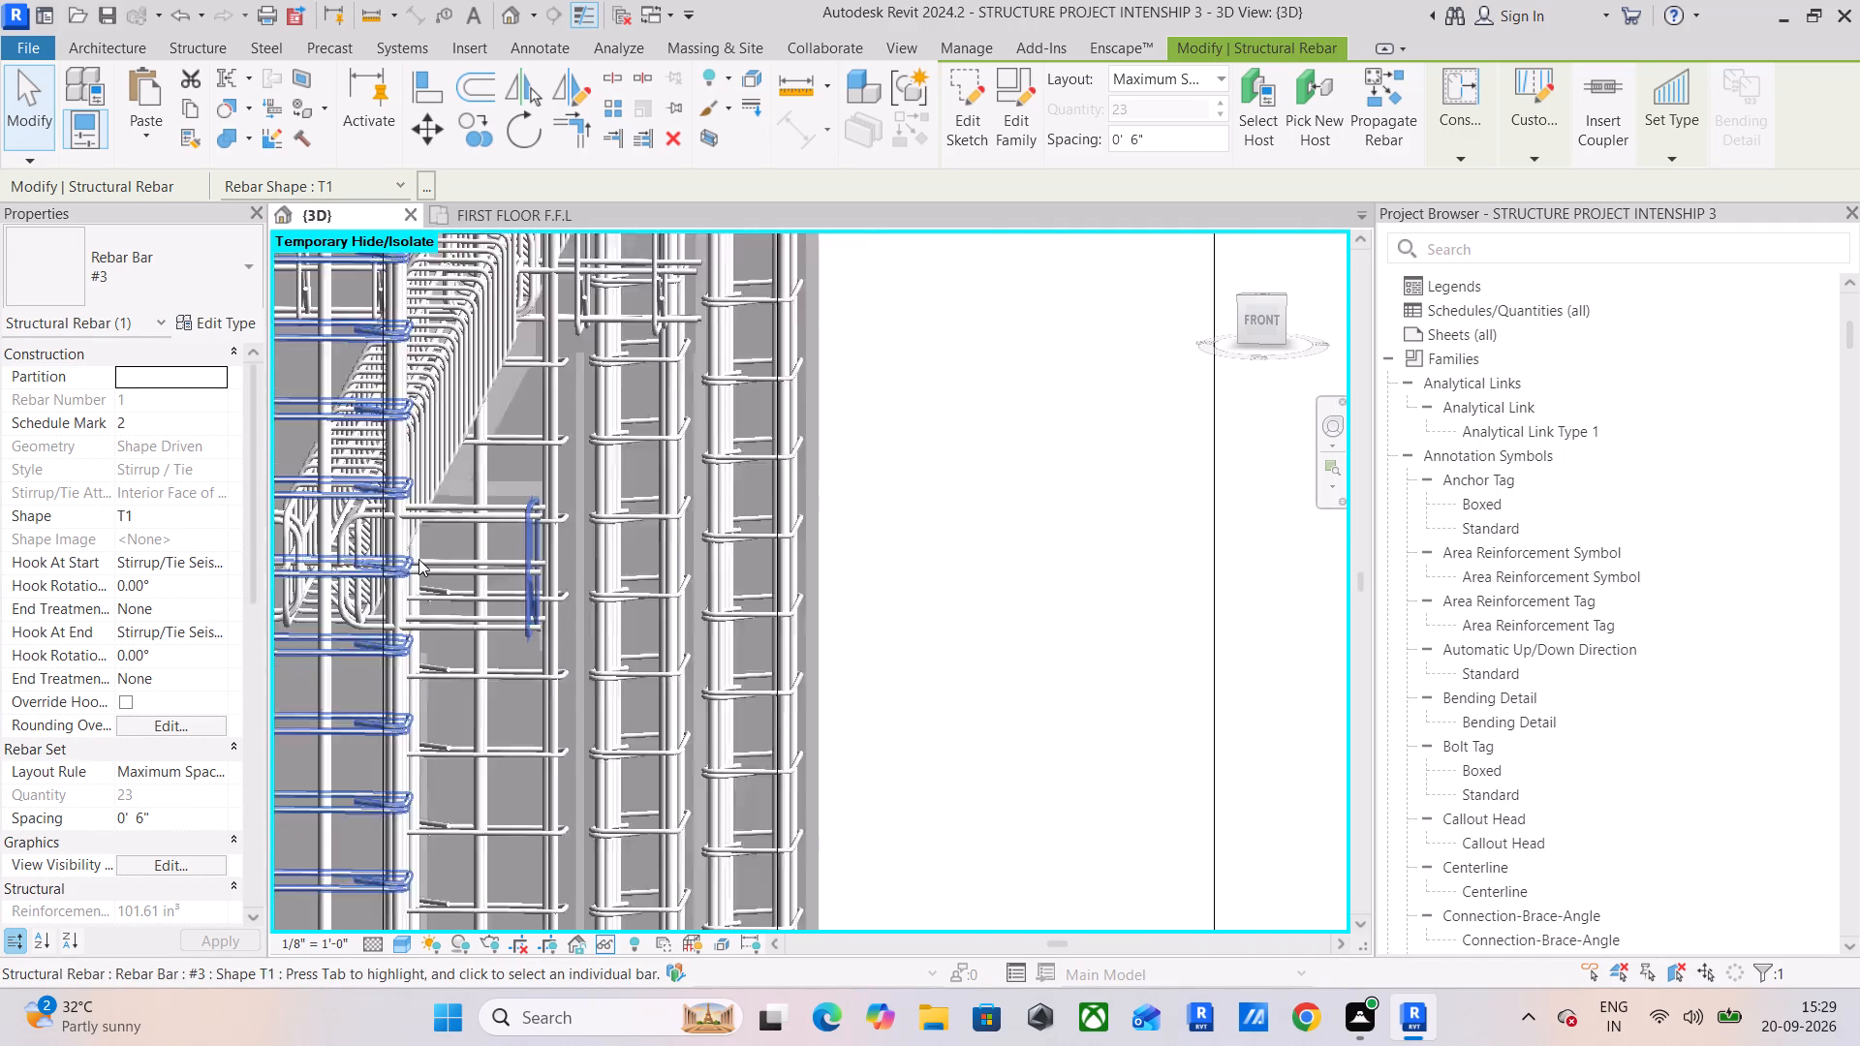
middle_drag(432, 559, 545, 559)
scroll(416, 559, up, 5)
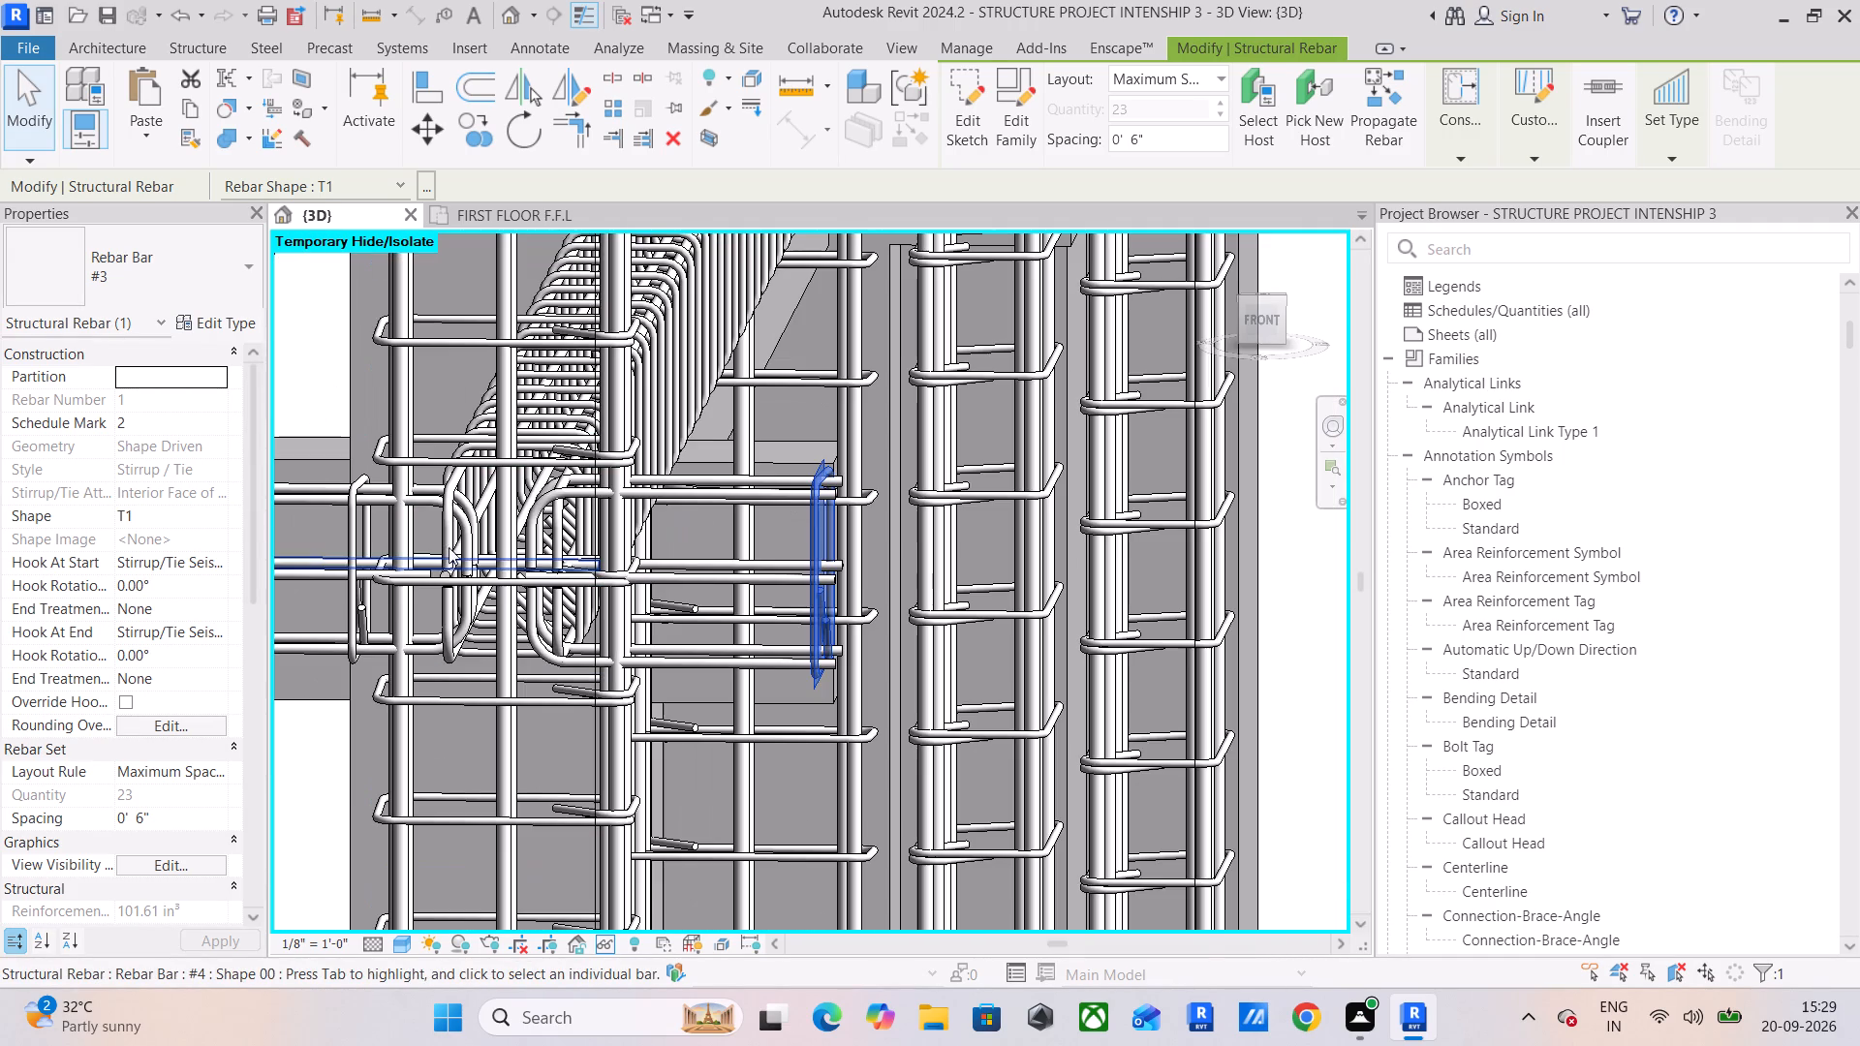
click(1251, 326)
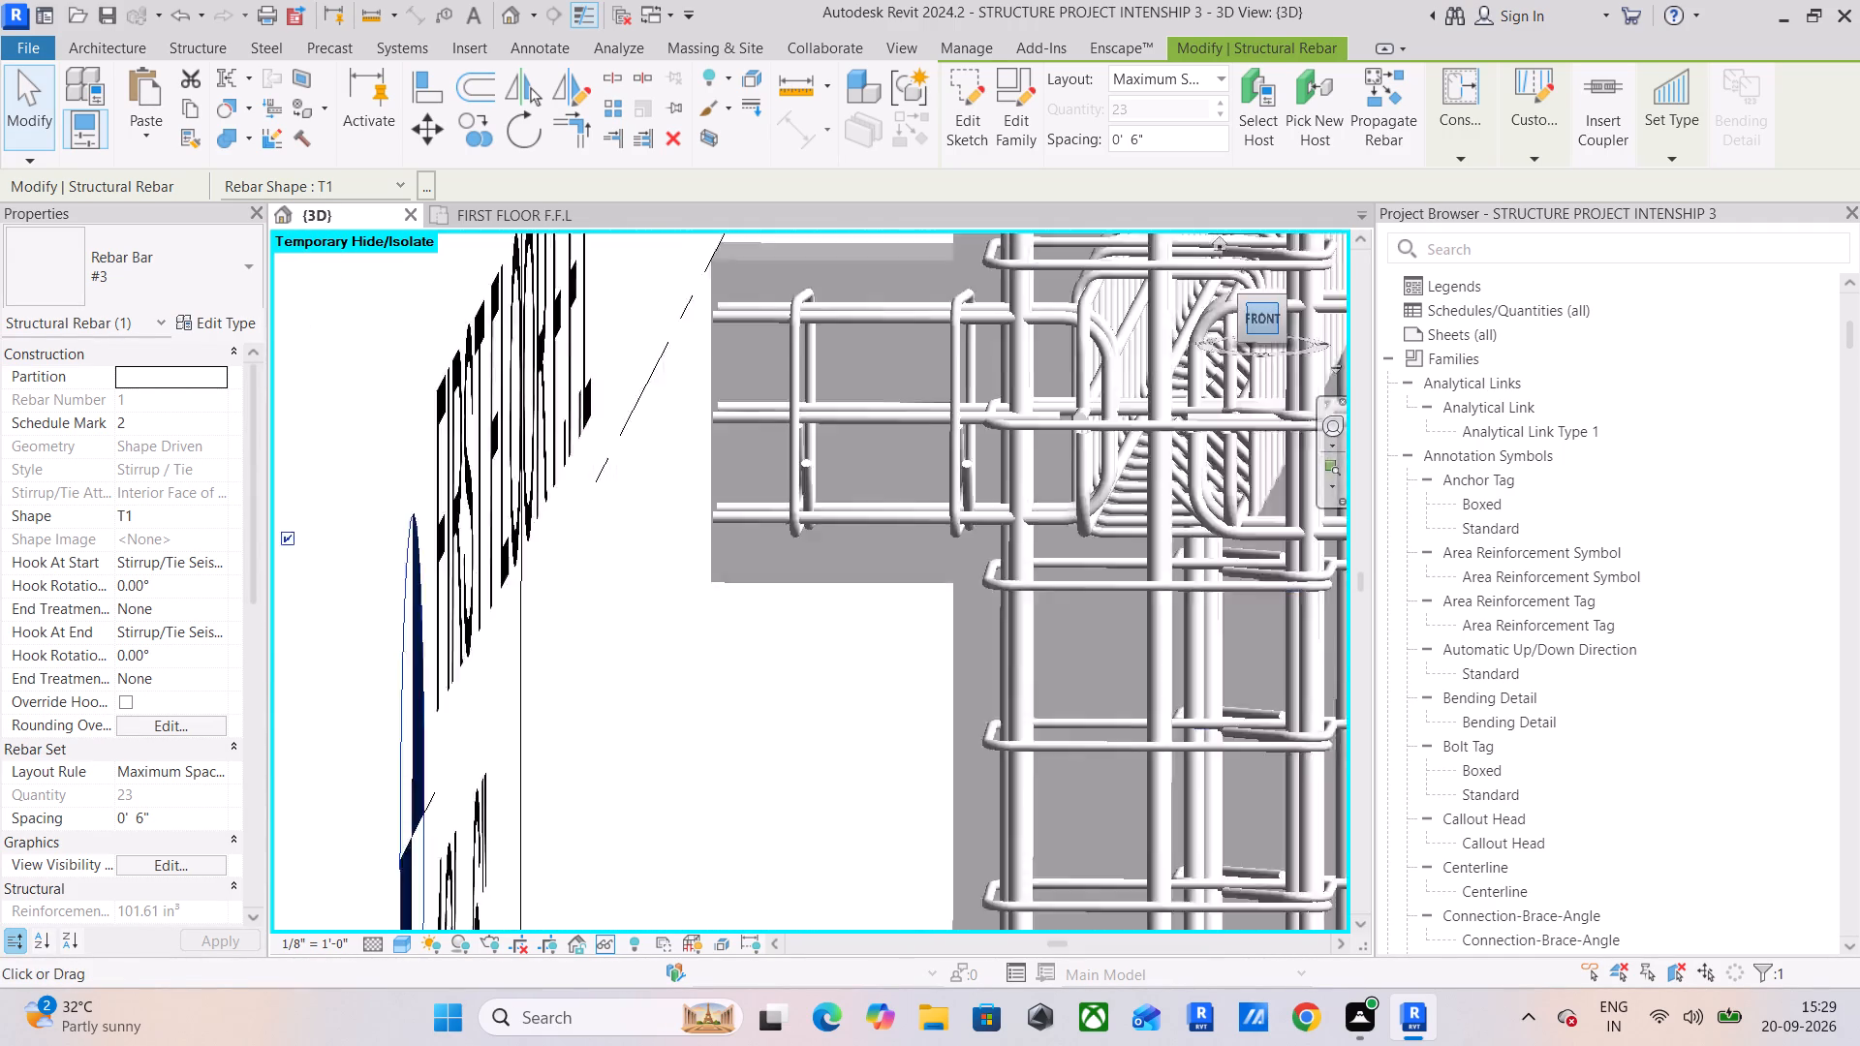
scroll(982, 489, down, 10)
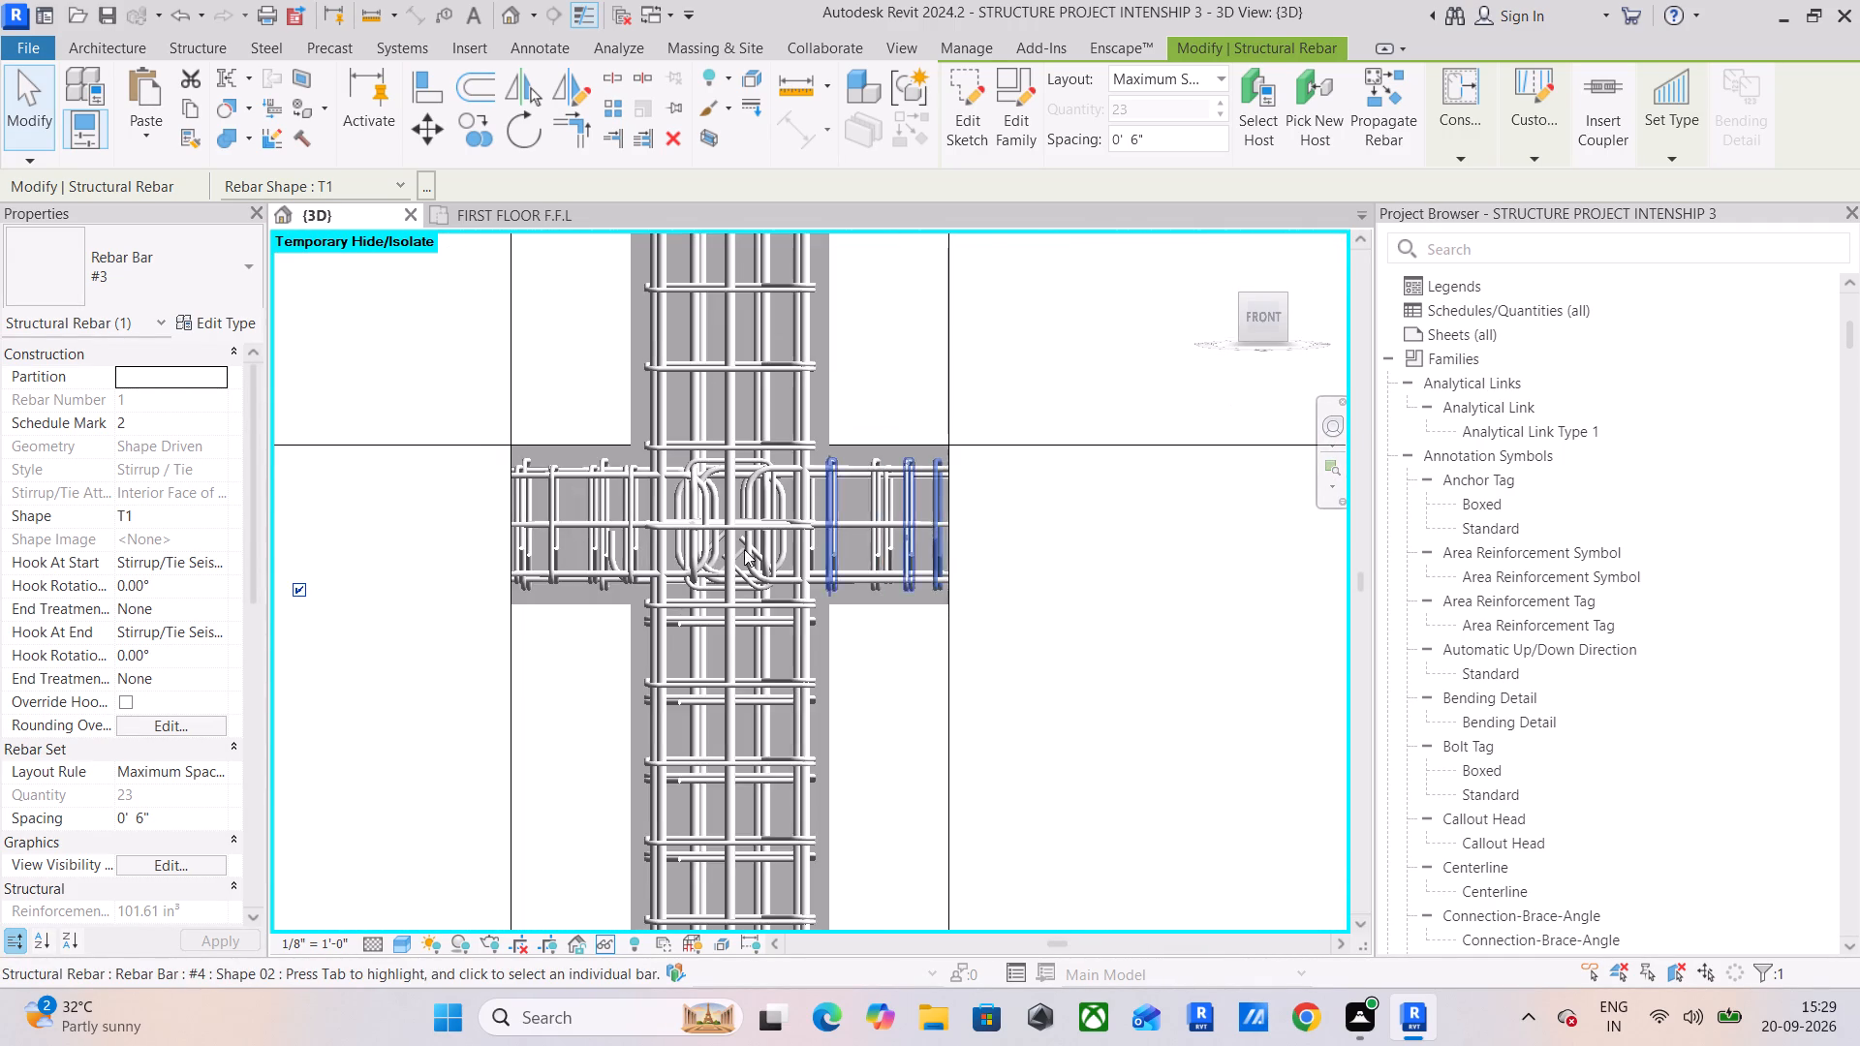
scroll(670, 517, up, 7)
click(776, 472)
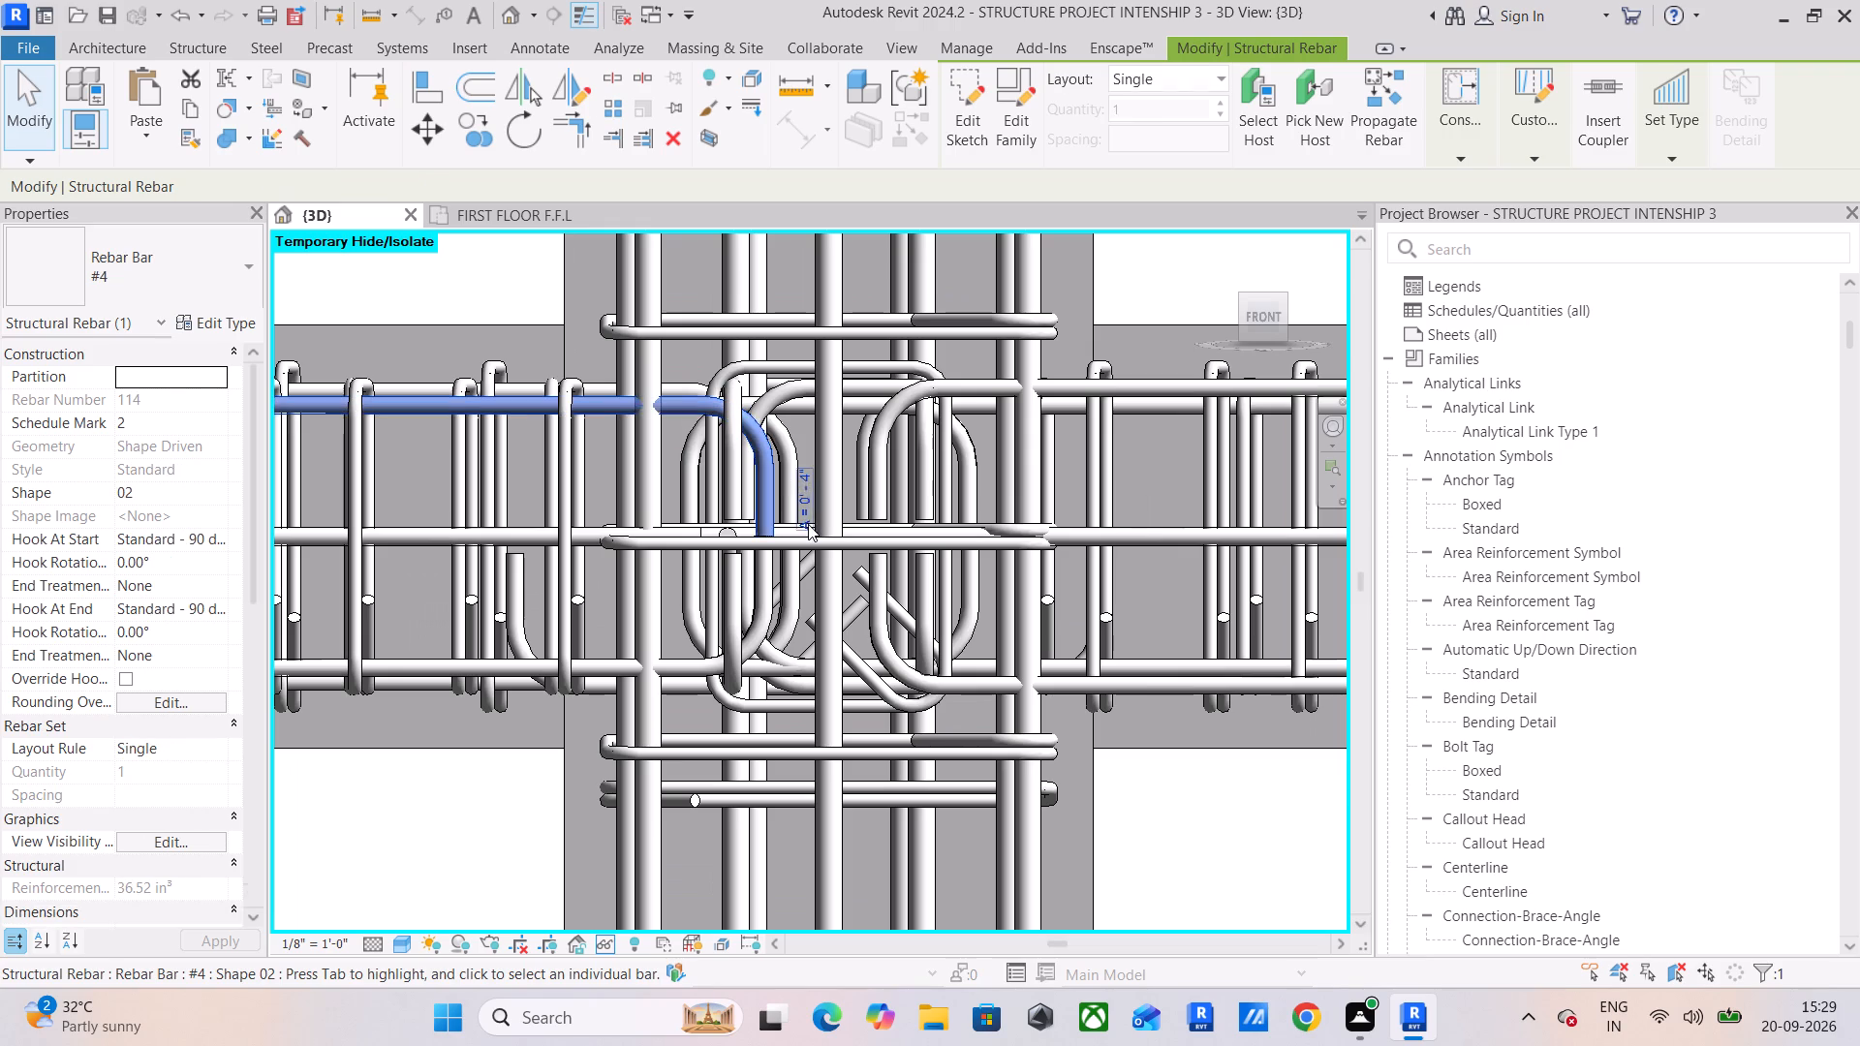
scroll(809, 521, down, 4)
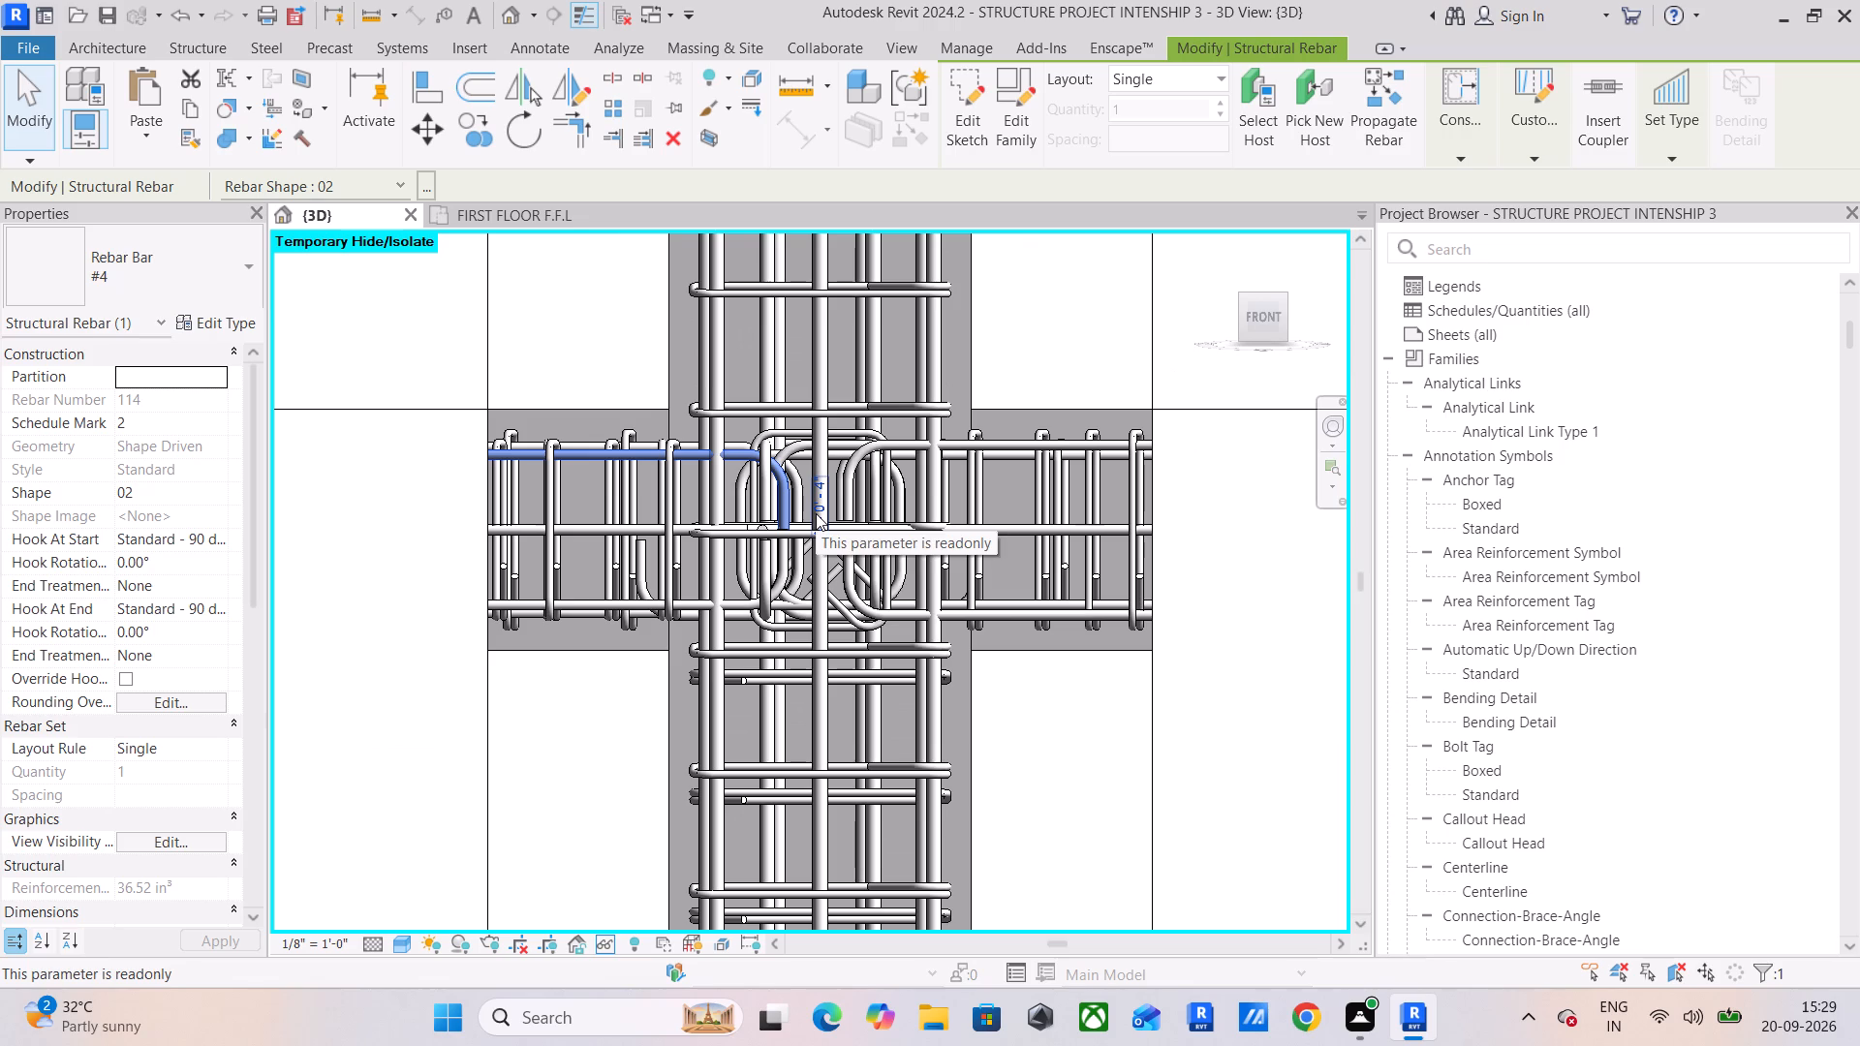
scroll(734, 473, up, 5)
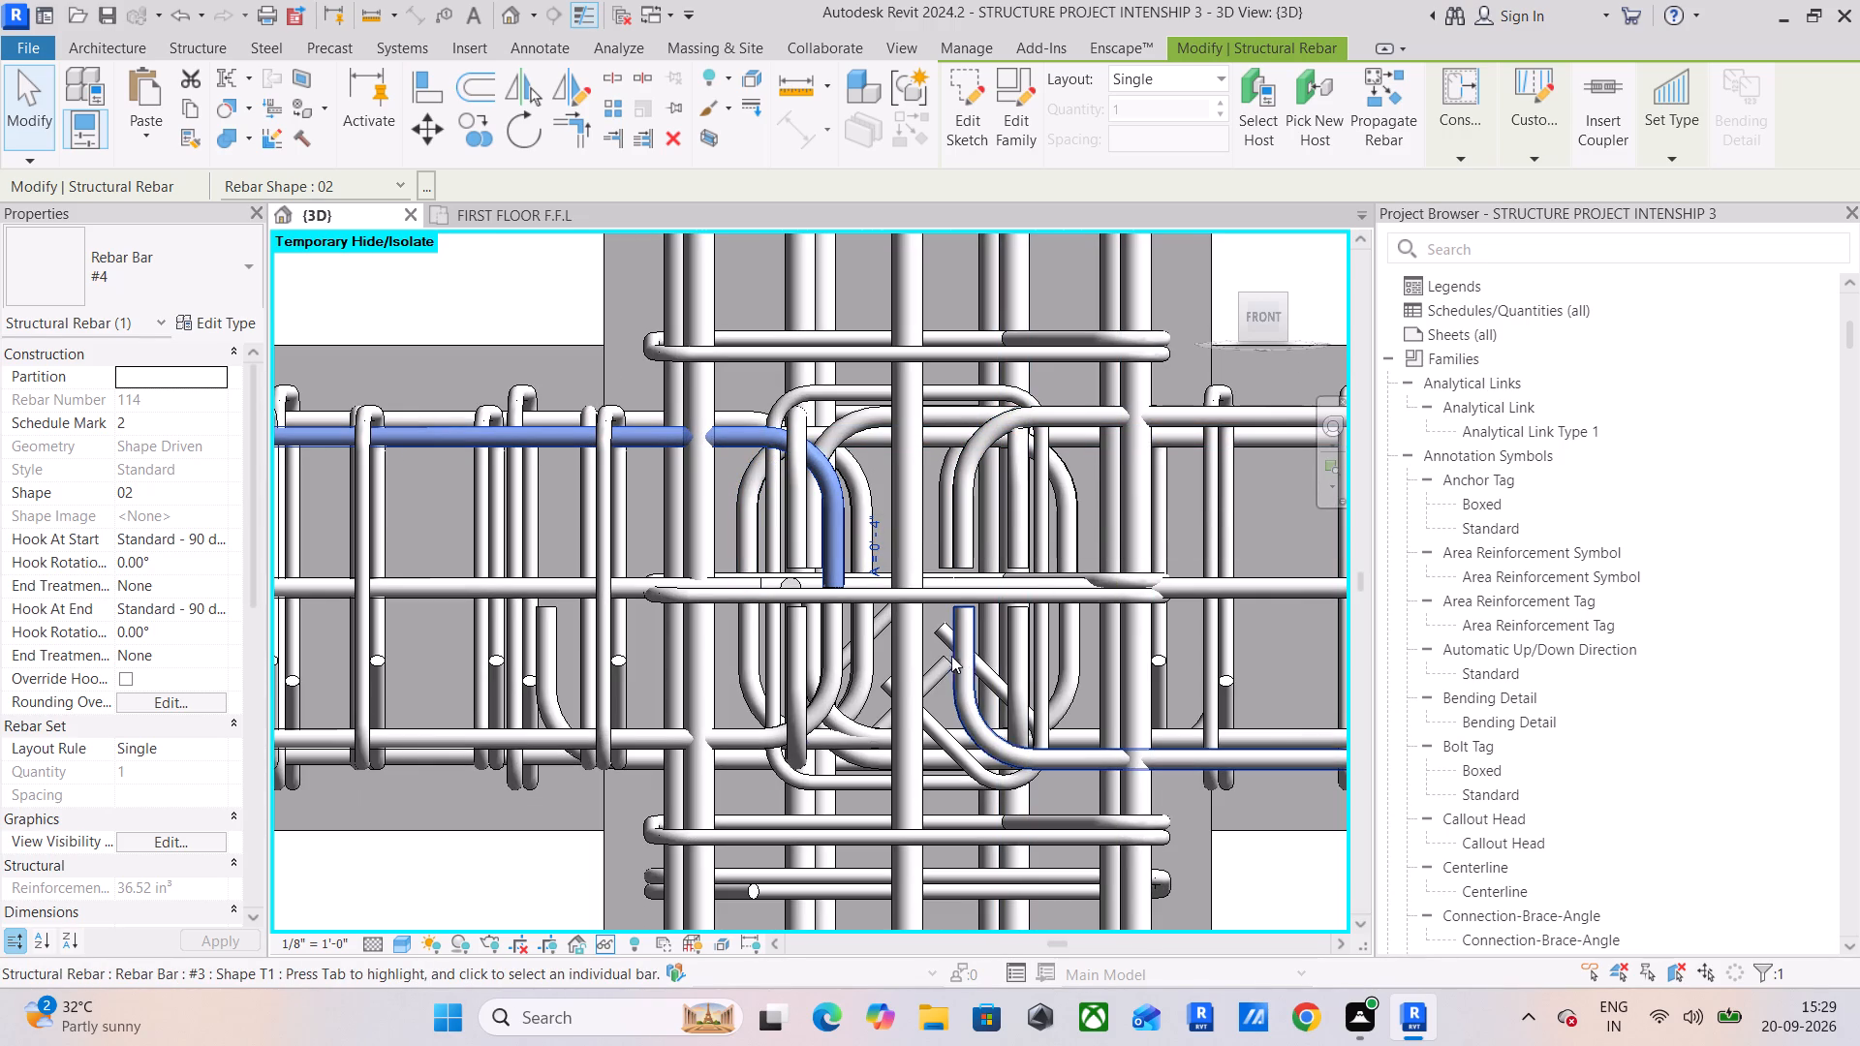
click(1233, 580)
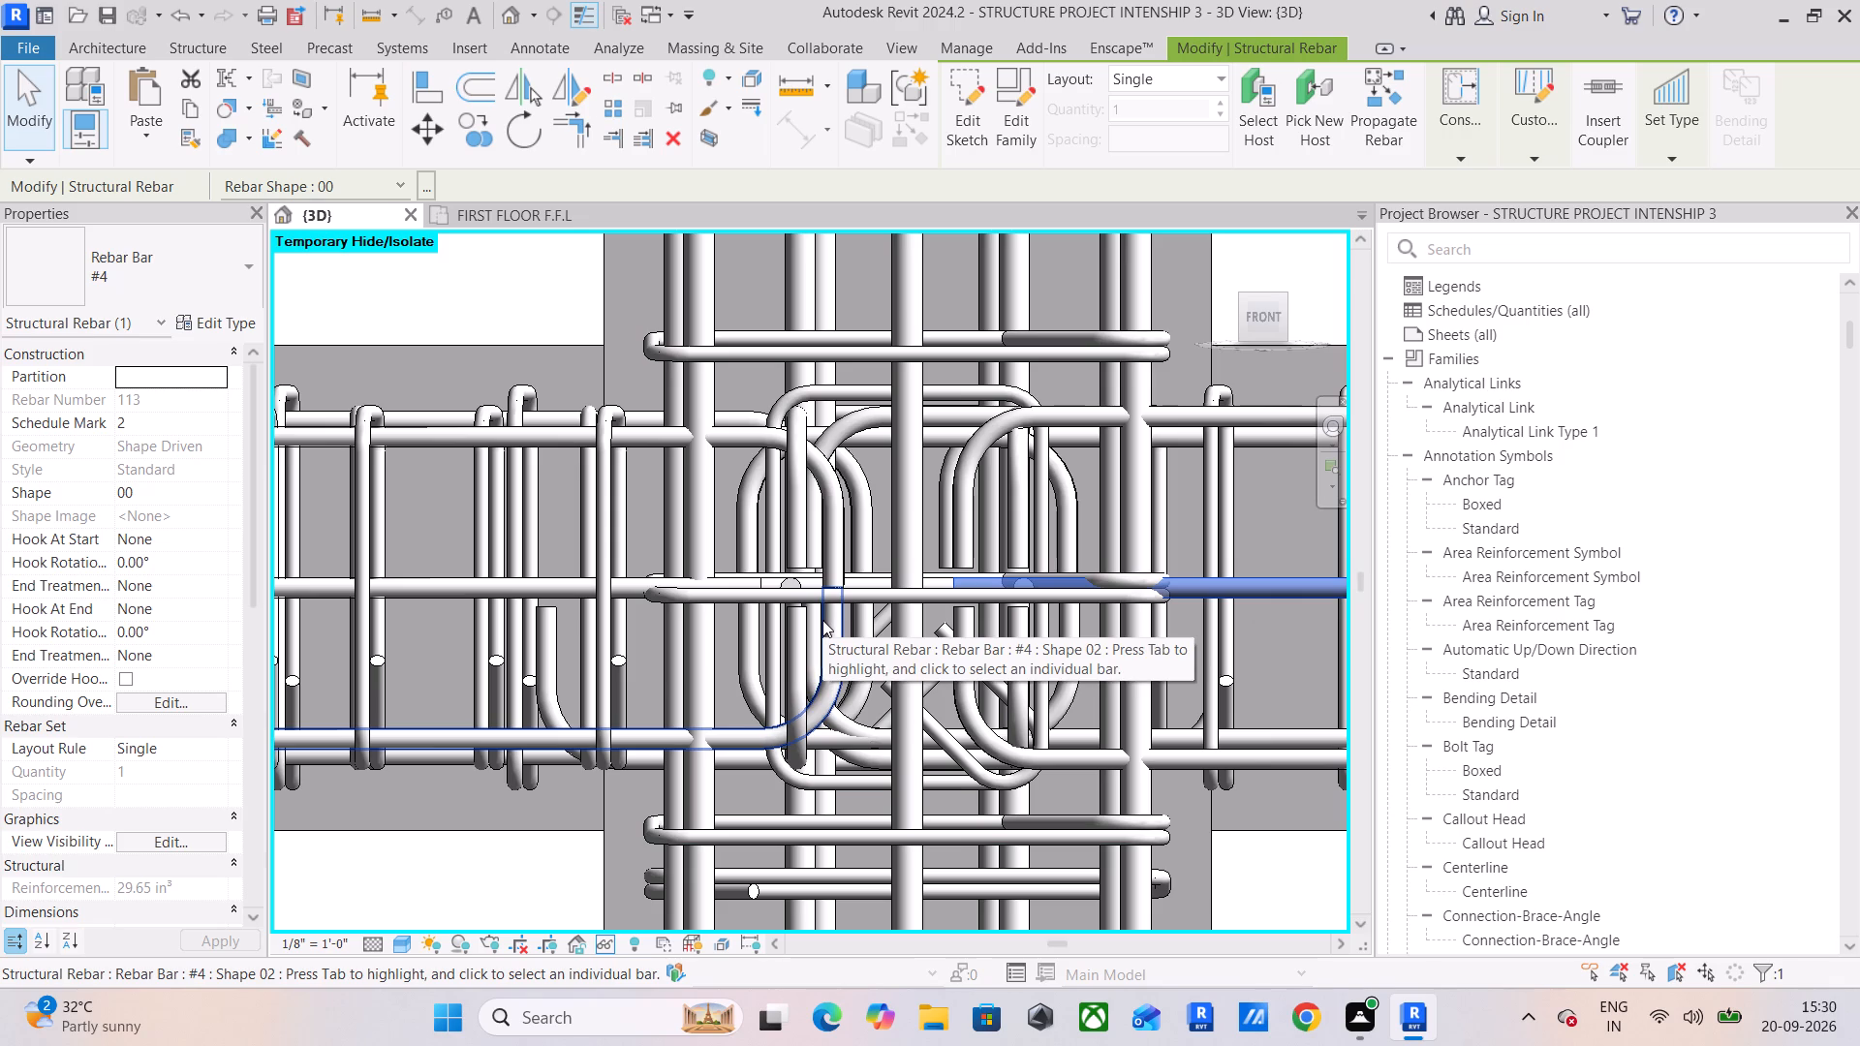
scroll(758, 627, down, 6)
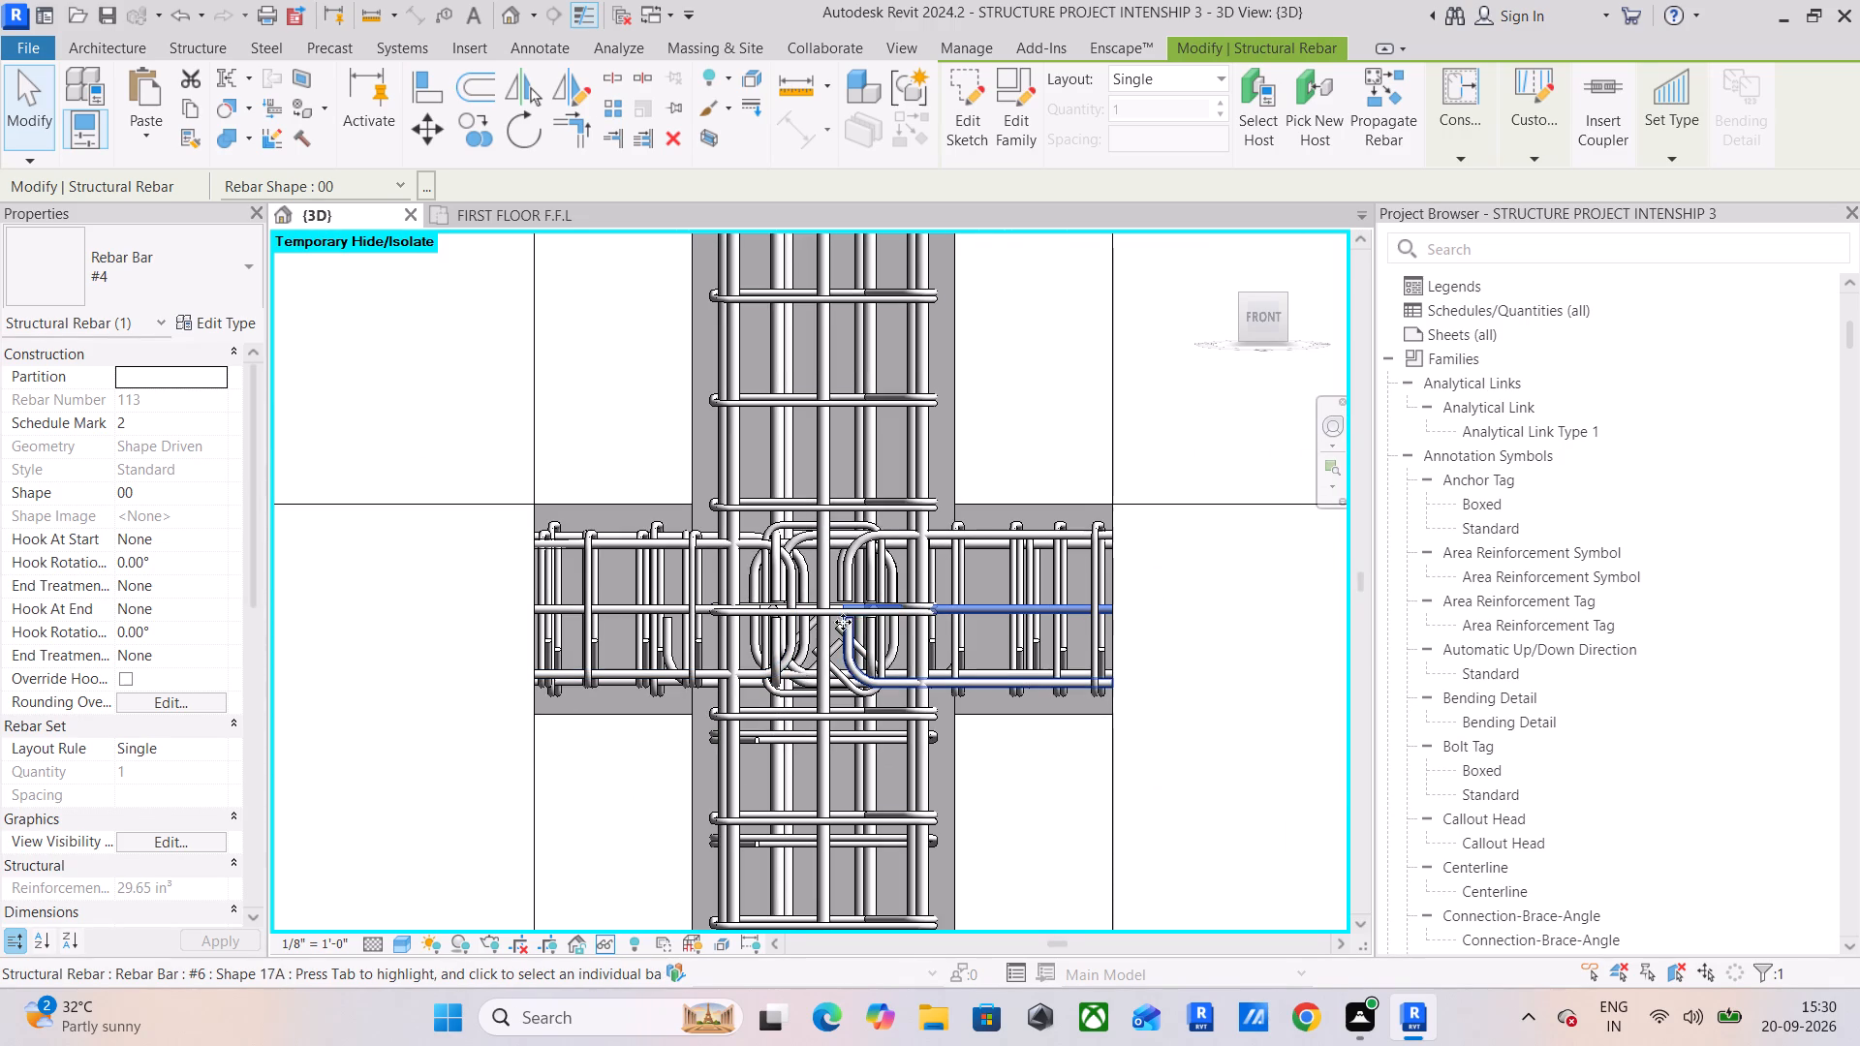
click(604, 605)
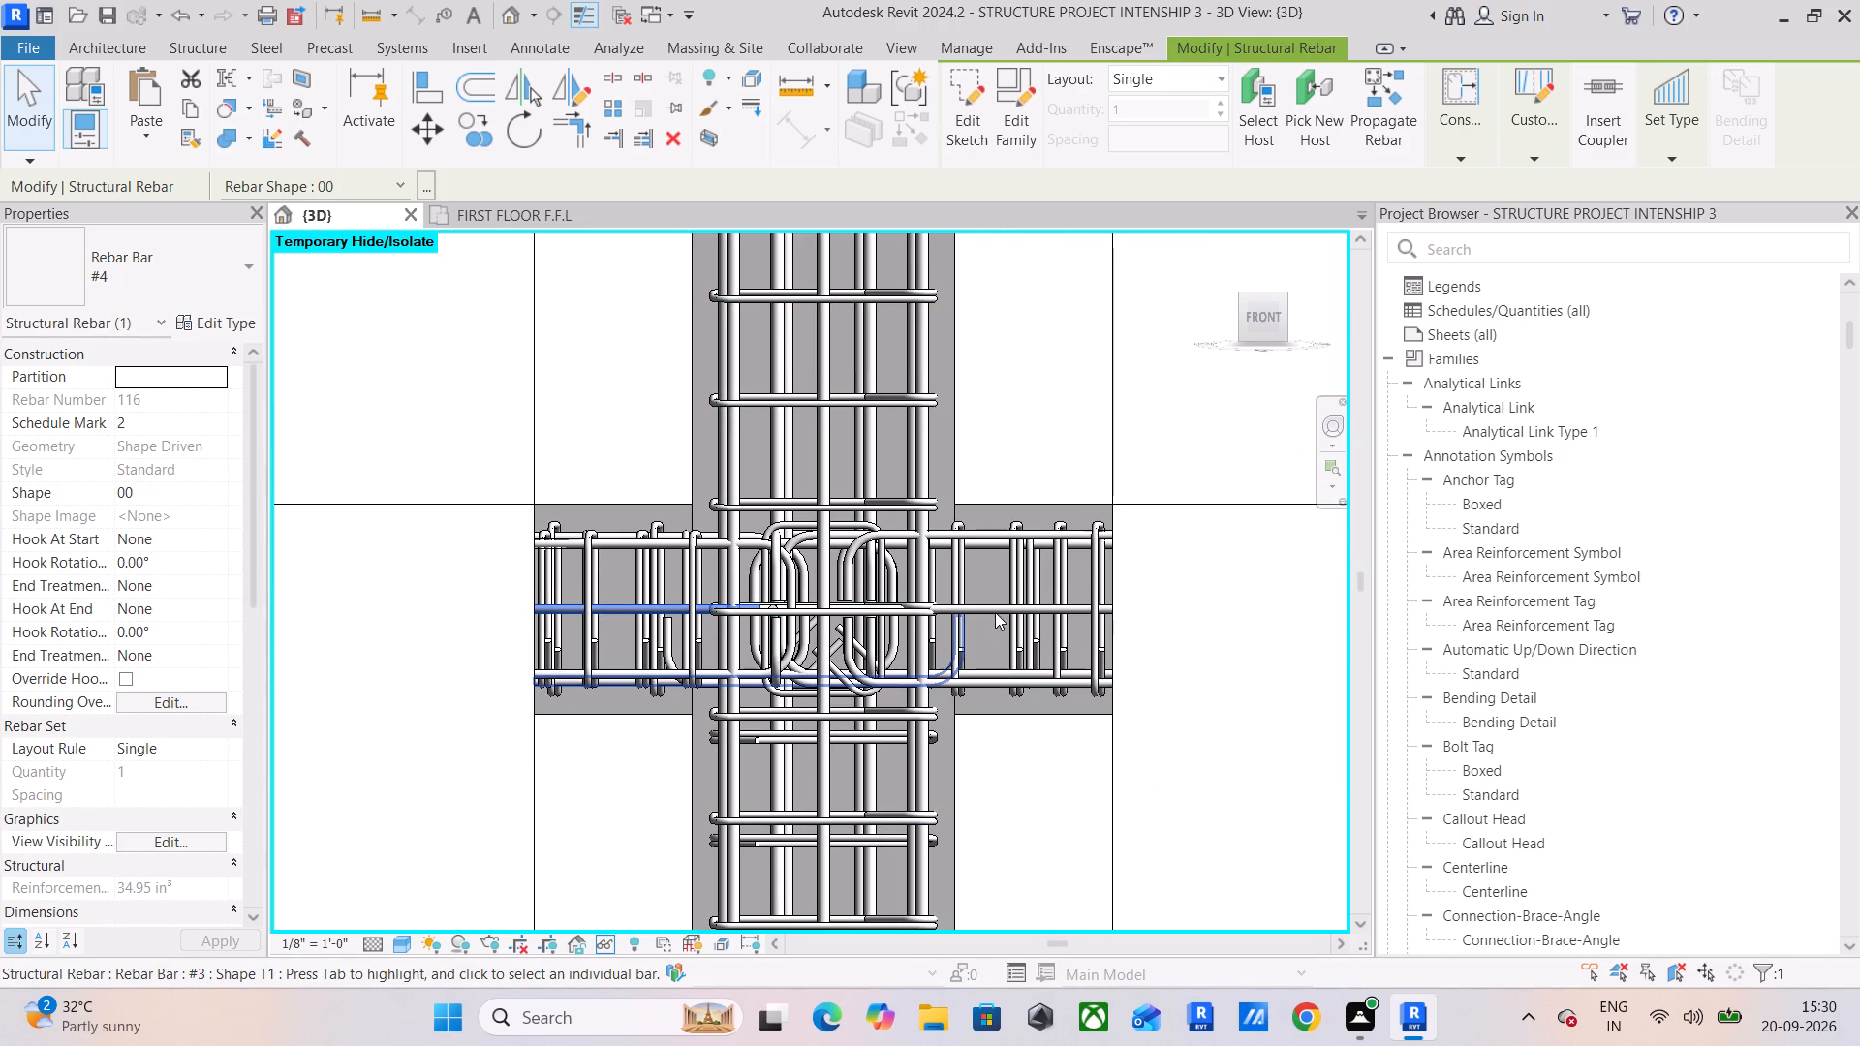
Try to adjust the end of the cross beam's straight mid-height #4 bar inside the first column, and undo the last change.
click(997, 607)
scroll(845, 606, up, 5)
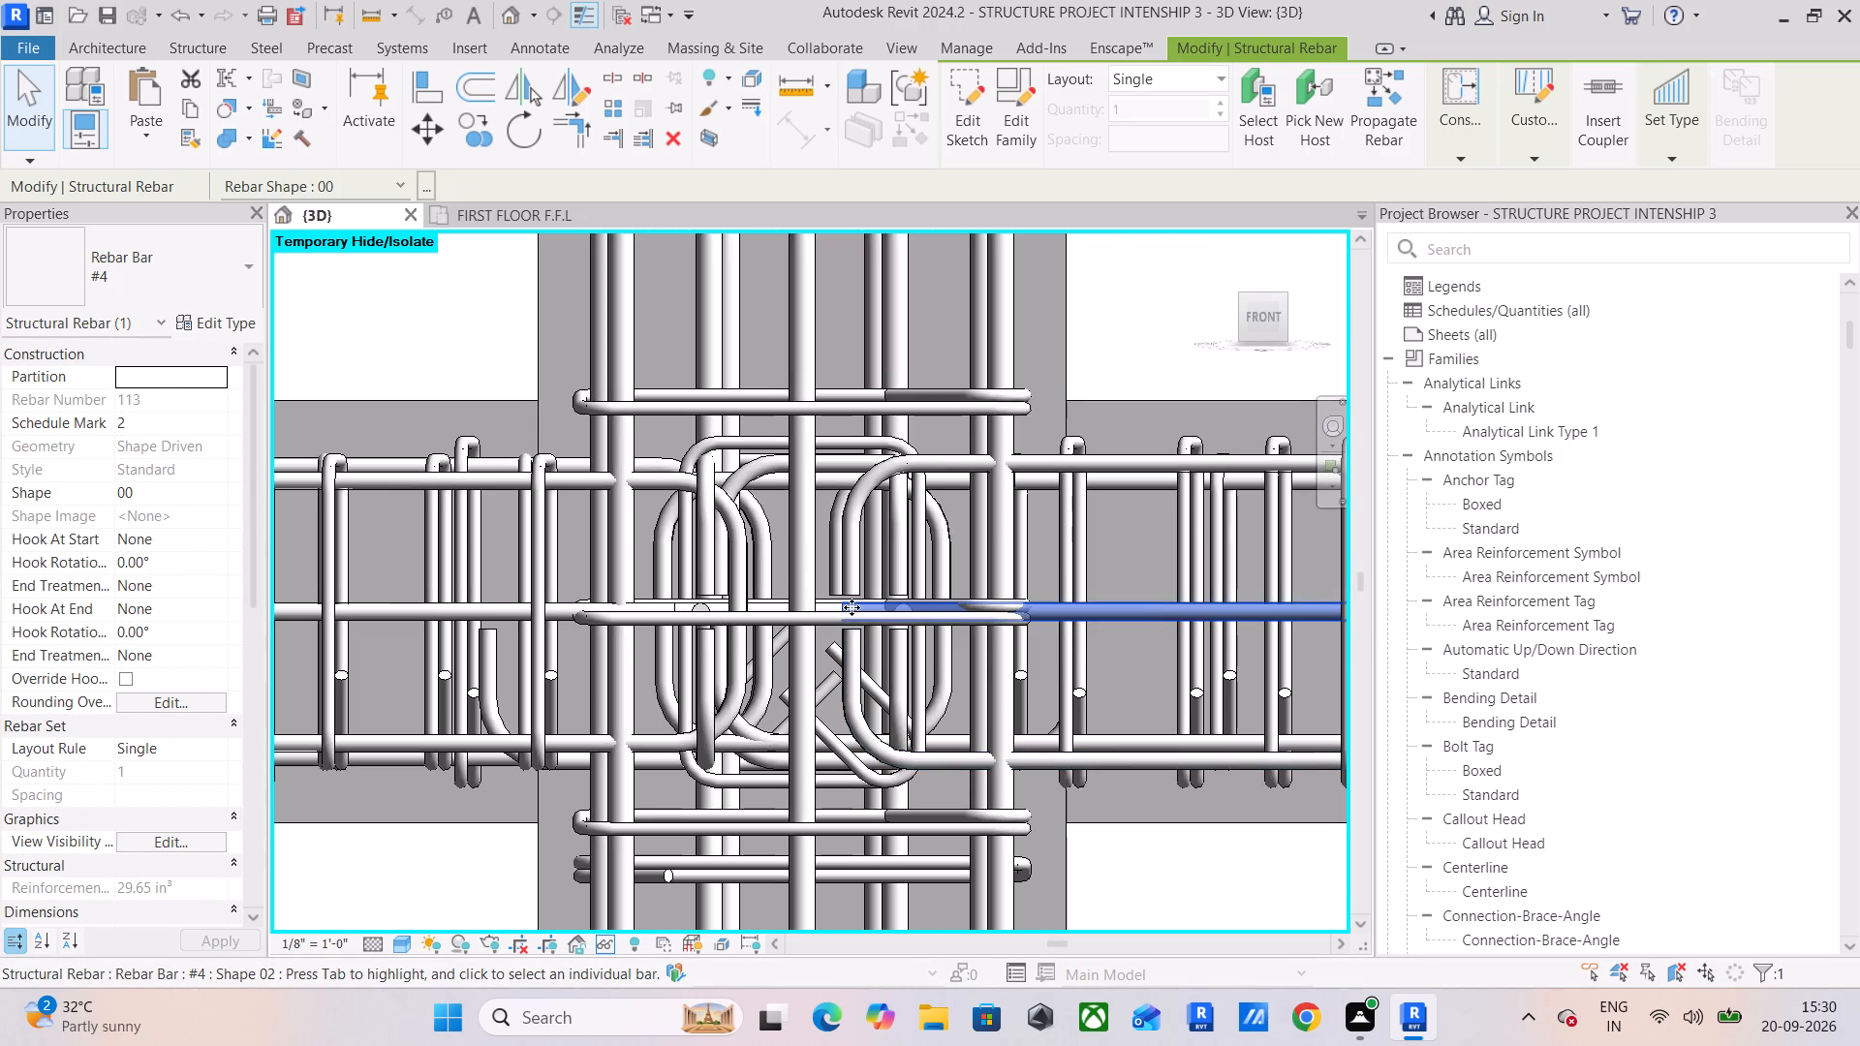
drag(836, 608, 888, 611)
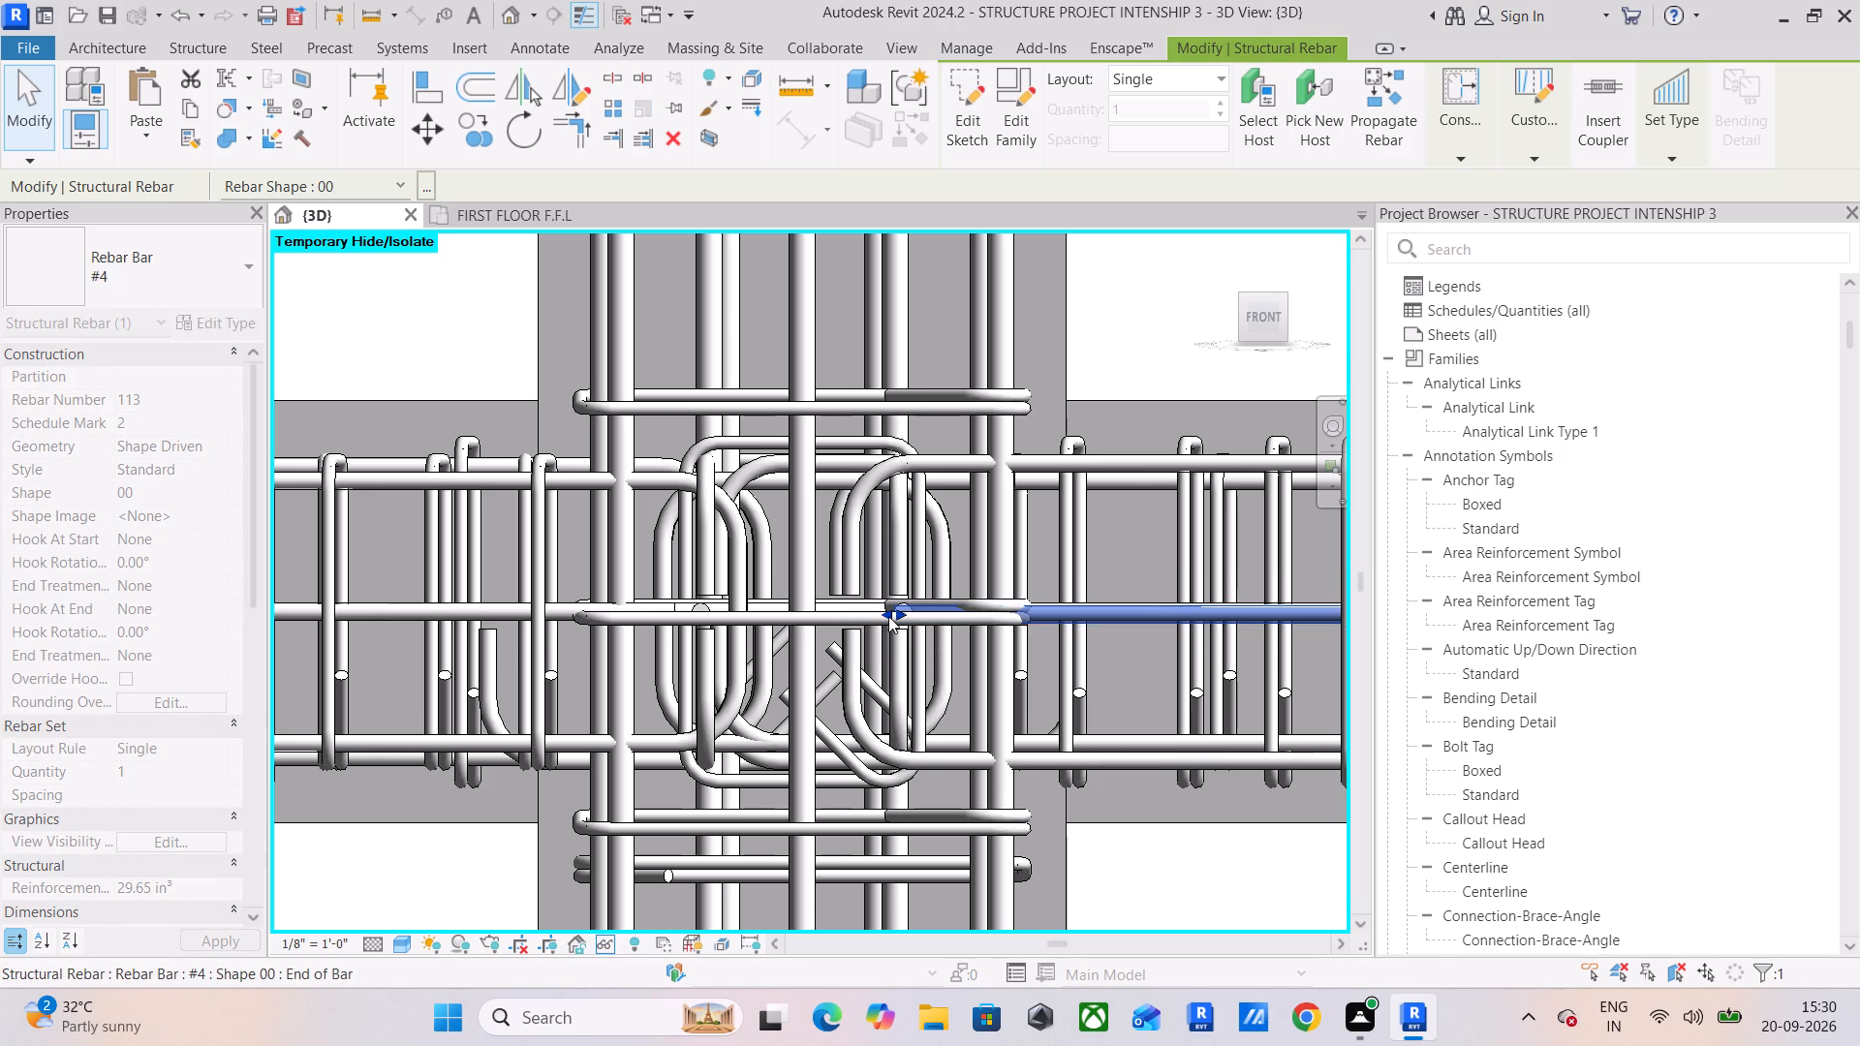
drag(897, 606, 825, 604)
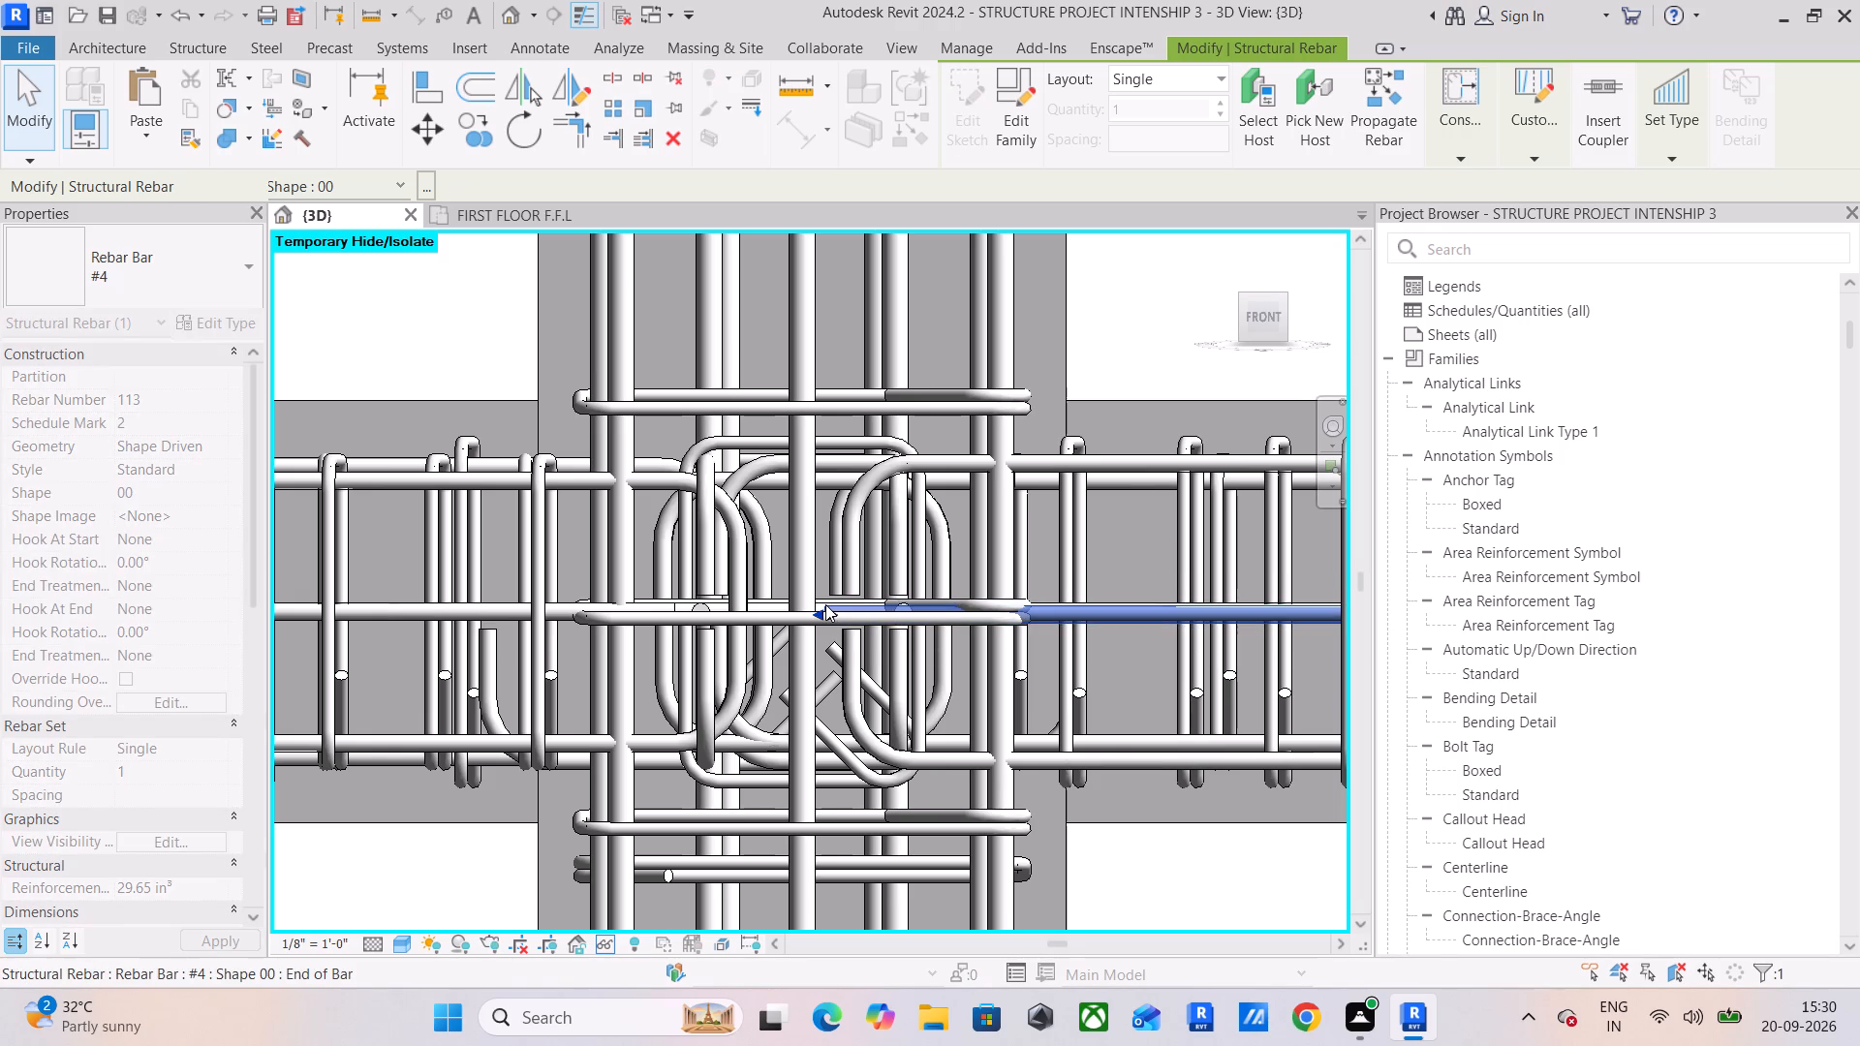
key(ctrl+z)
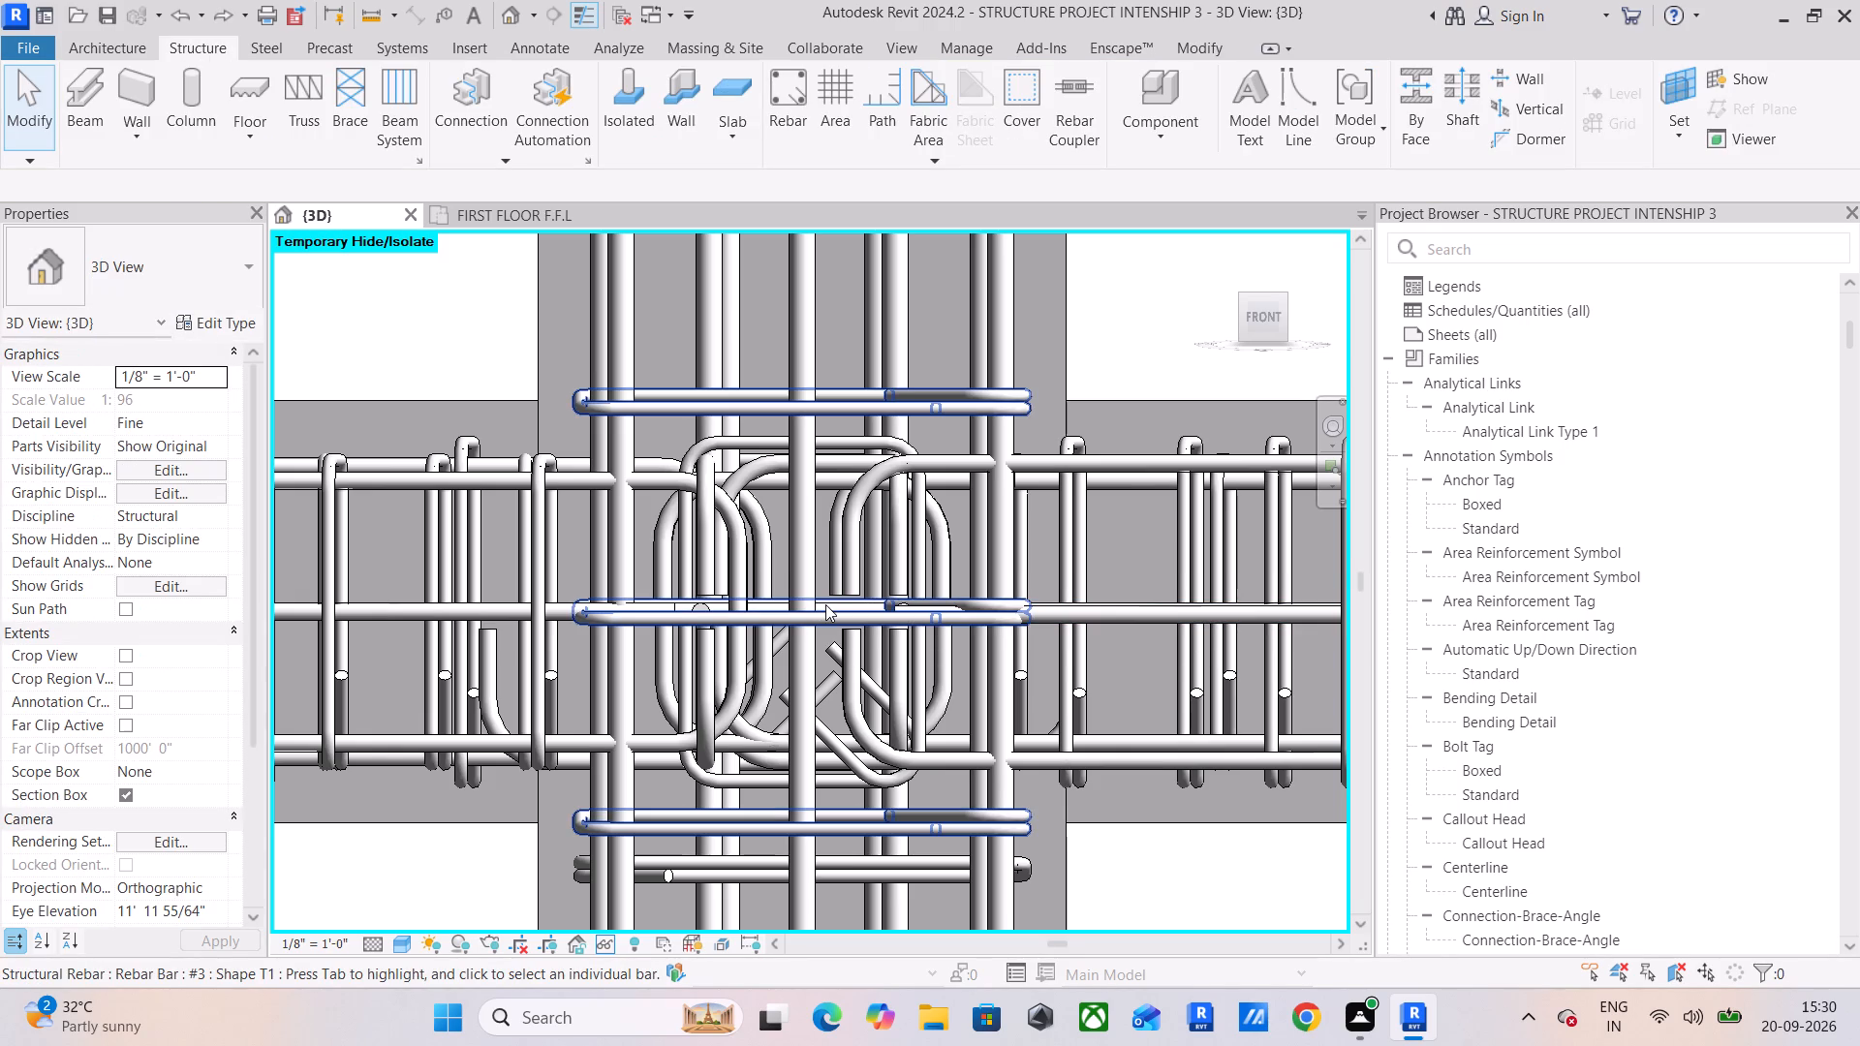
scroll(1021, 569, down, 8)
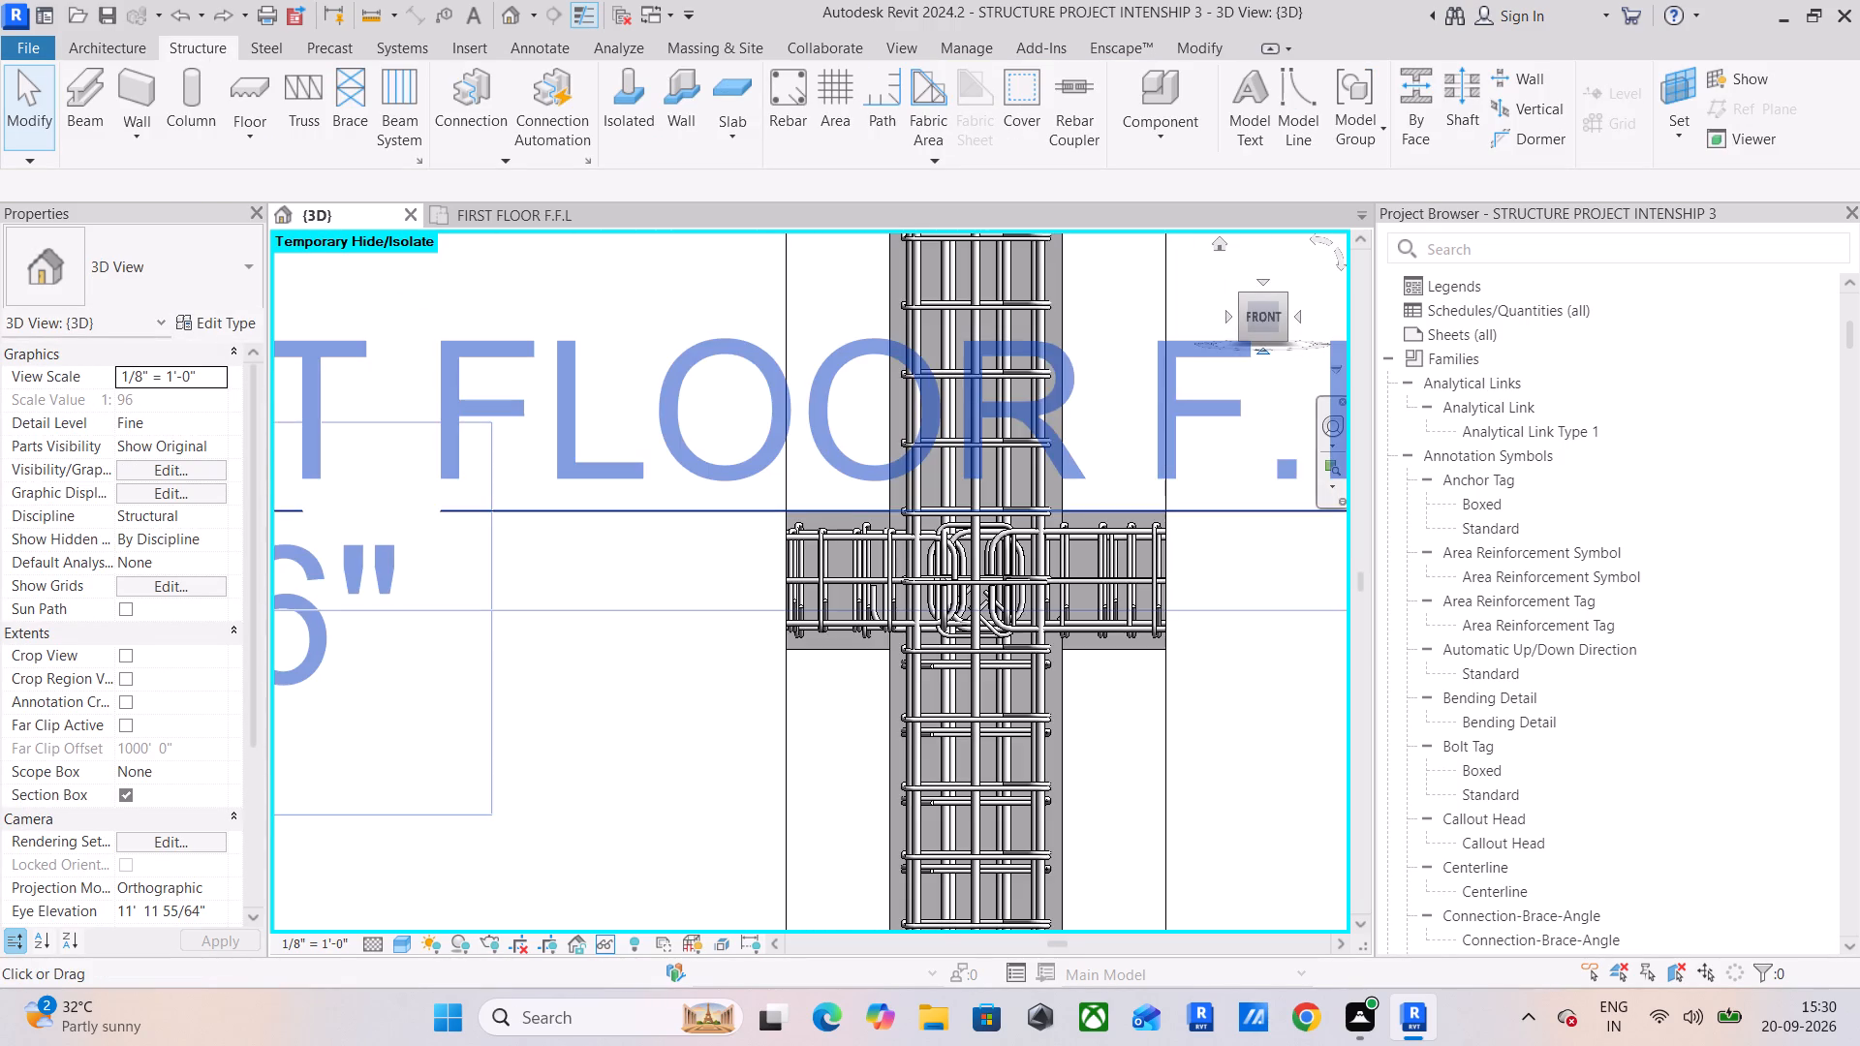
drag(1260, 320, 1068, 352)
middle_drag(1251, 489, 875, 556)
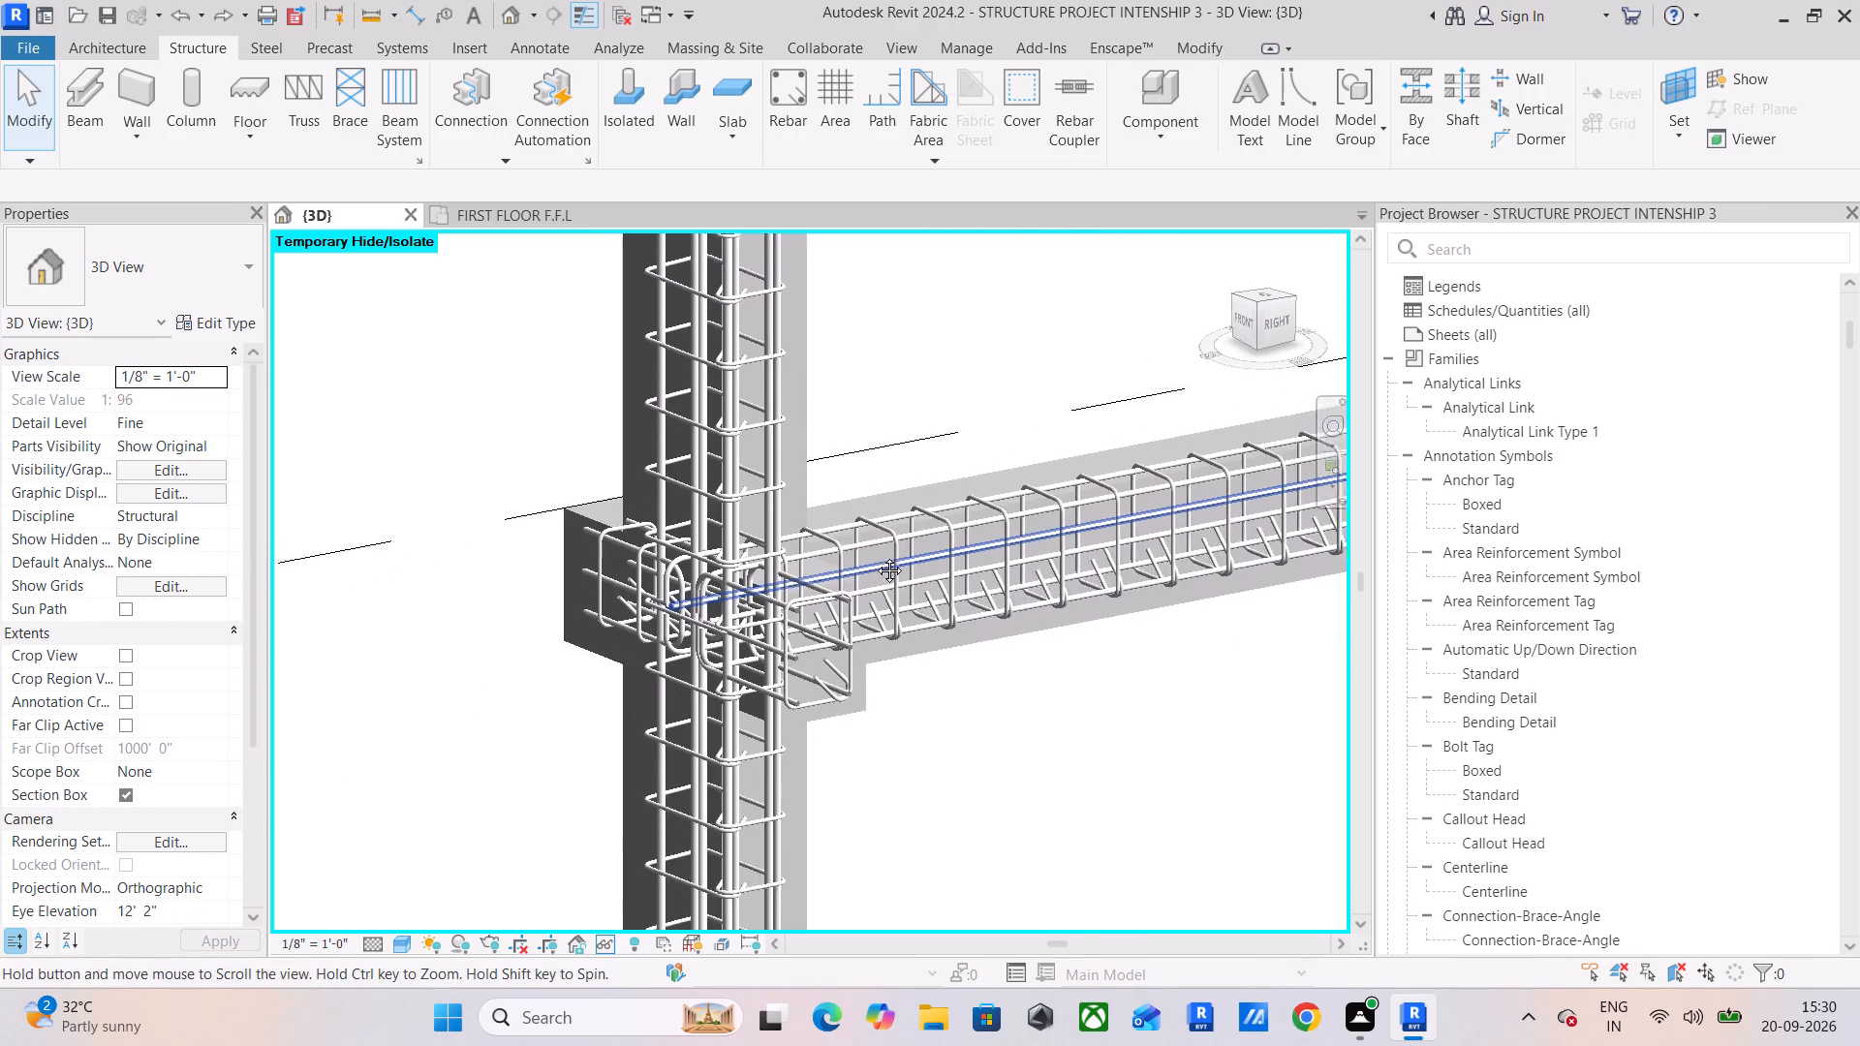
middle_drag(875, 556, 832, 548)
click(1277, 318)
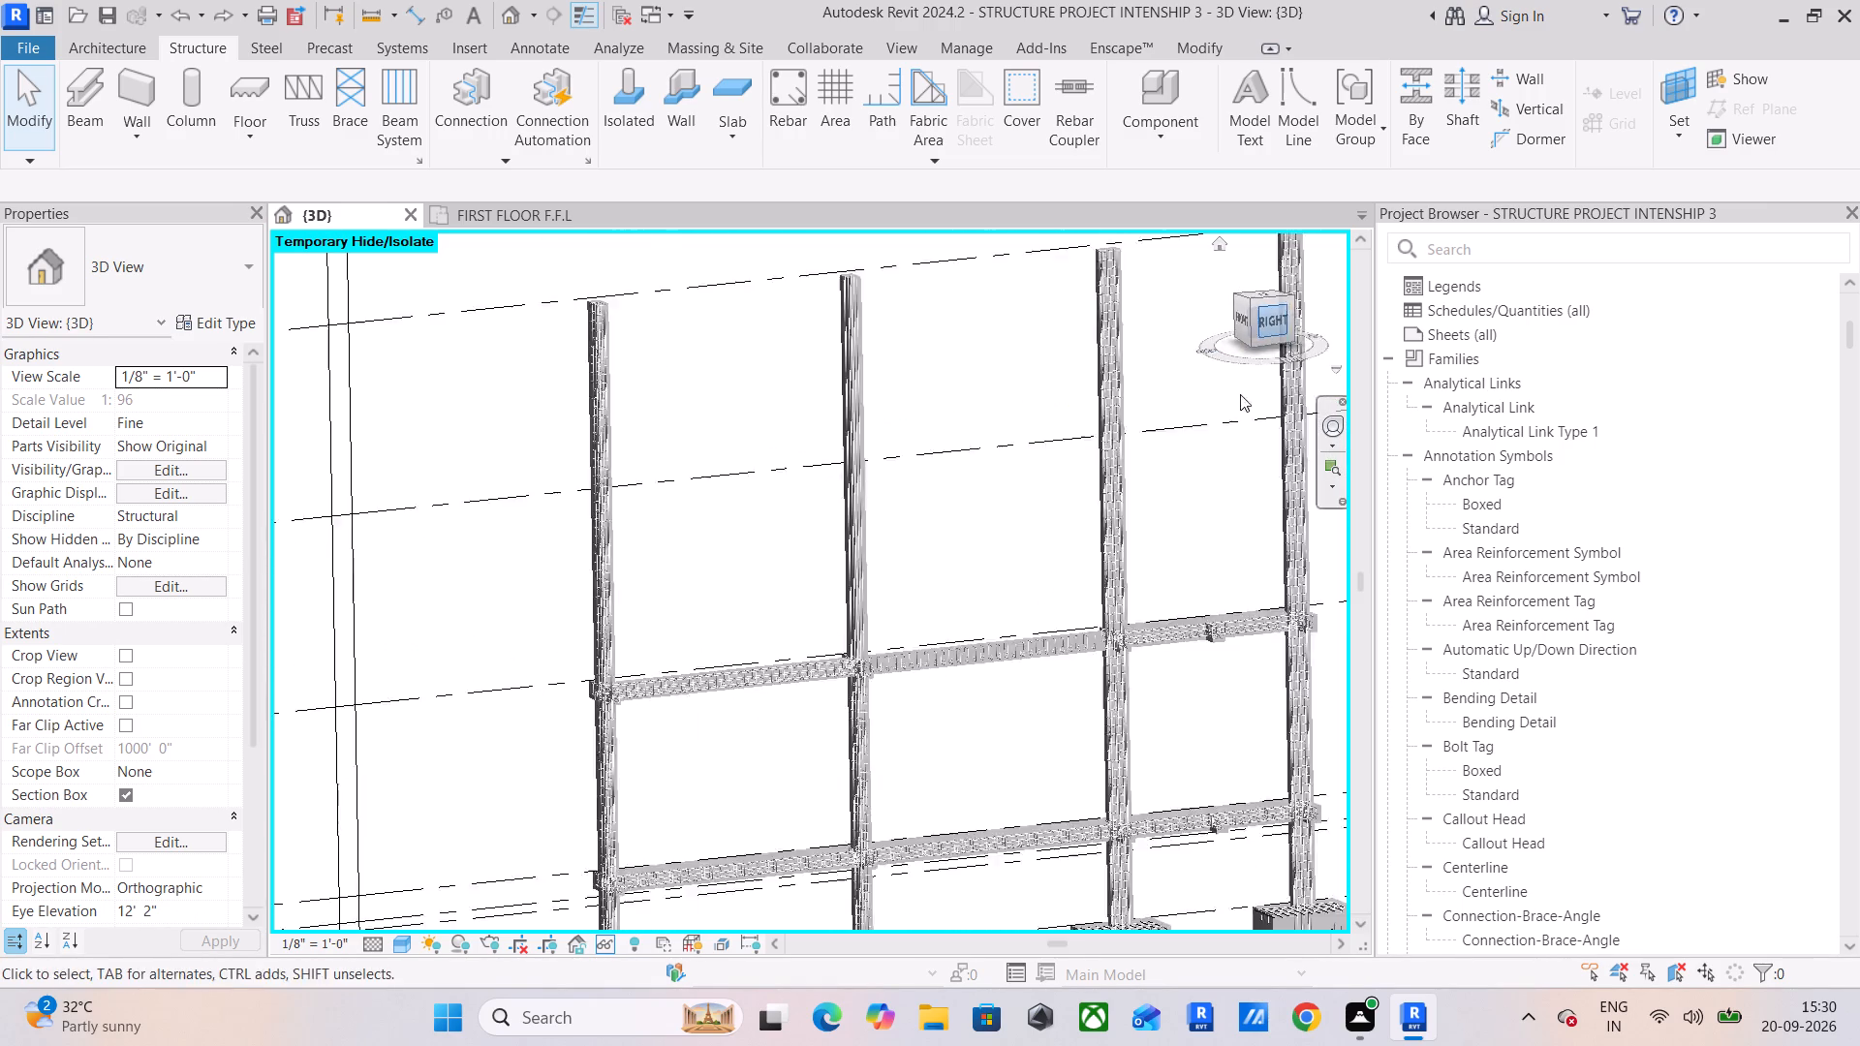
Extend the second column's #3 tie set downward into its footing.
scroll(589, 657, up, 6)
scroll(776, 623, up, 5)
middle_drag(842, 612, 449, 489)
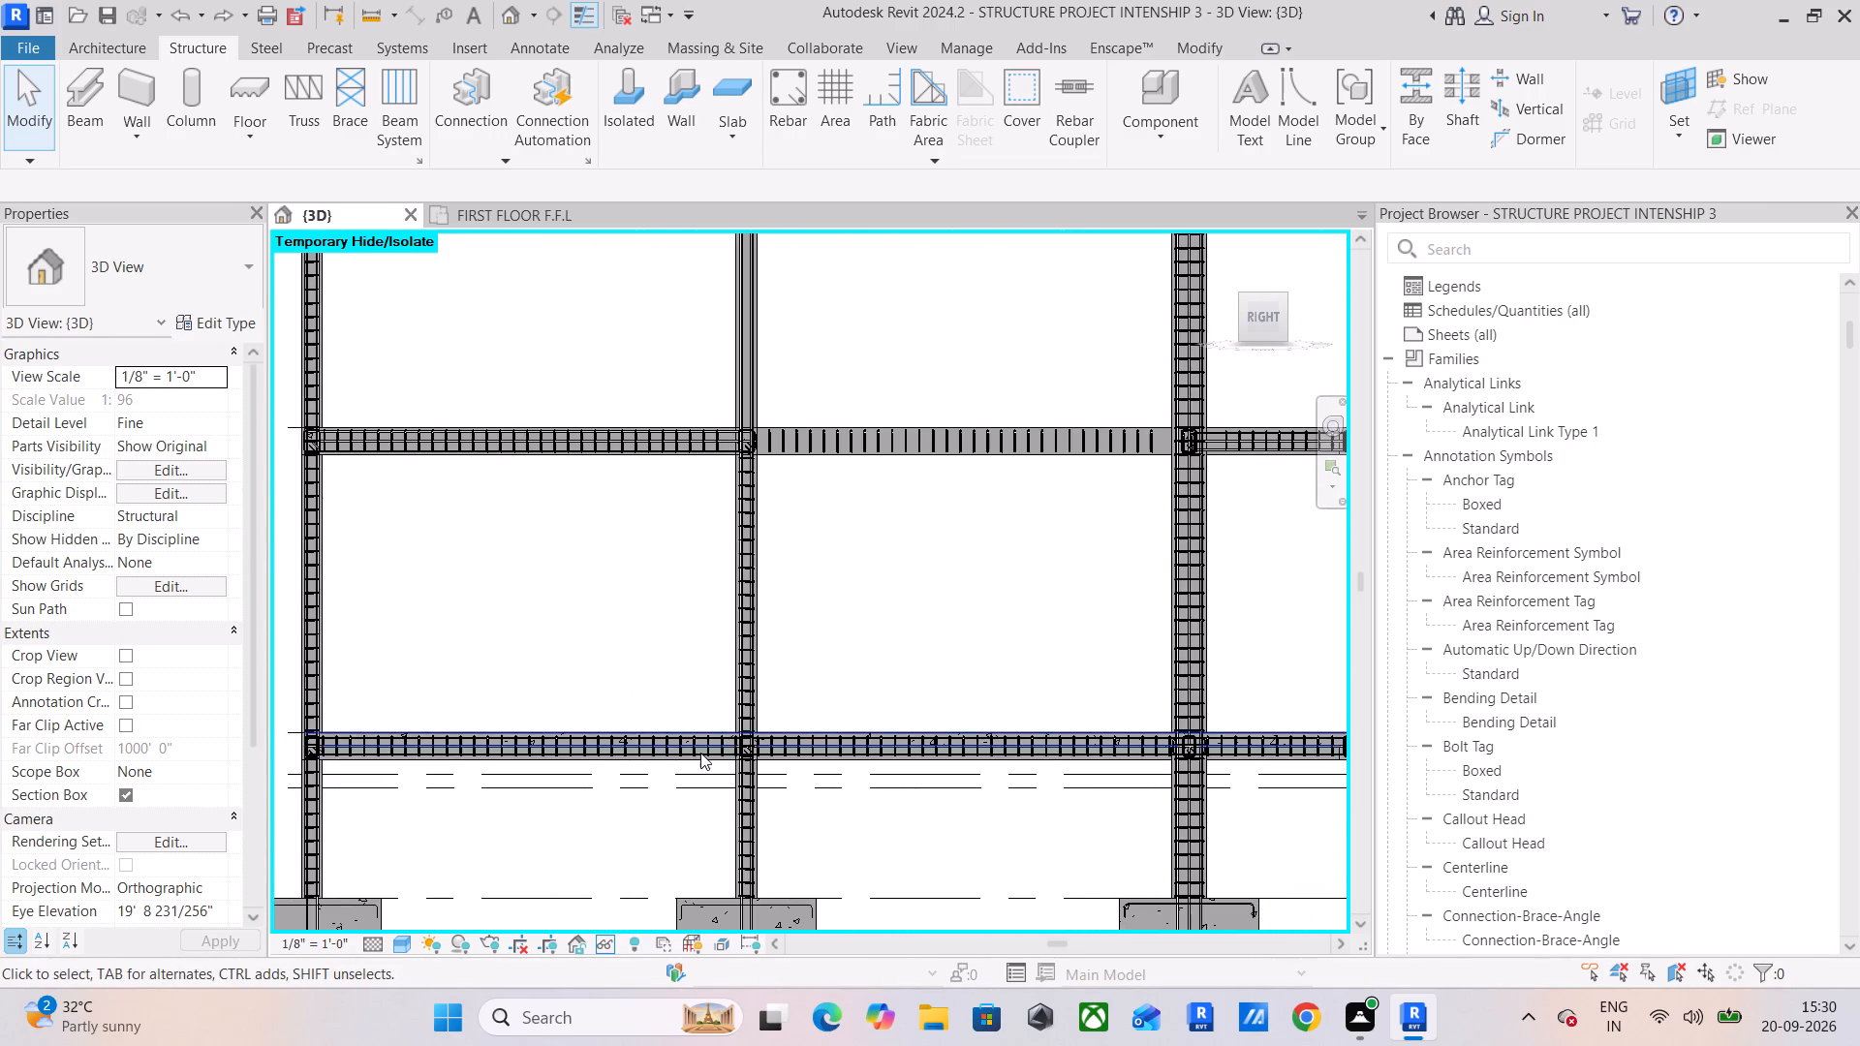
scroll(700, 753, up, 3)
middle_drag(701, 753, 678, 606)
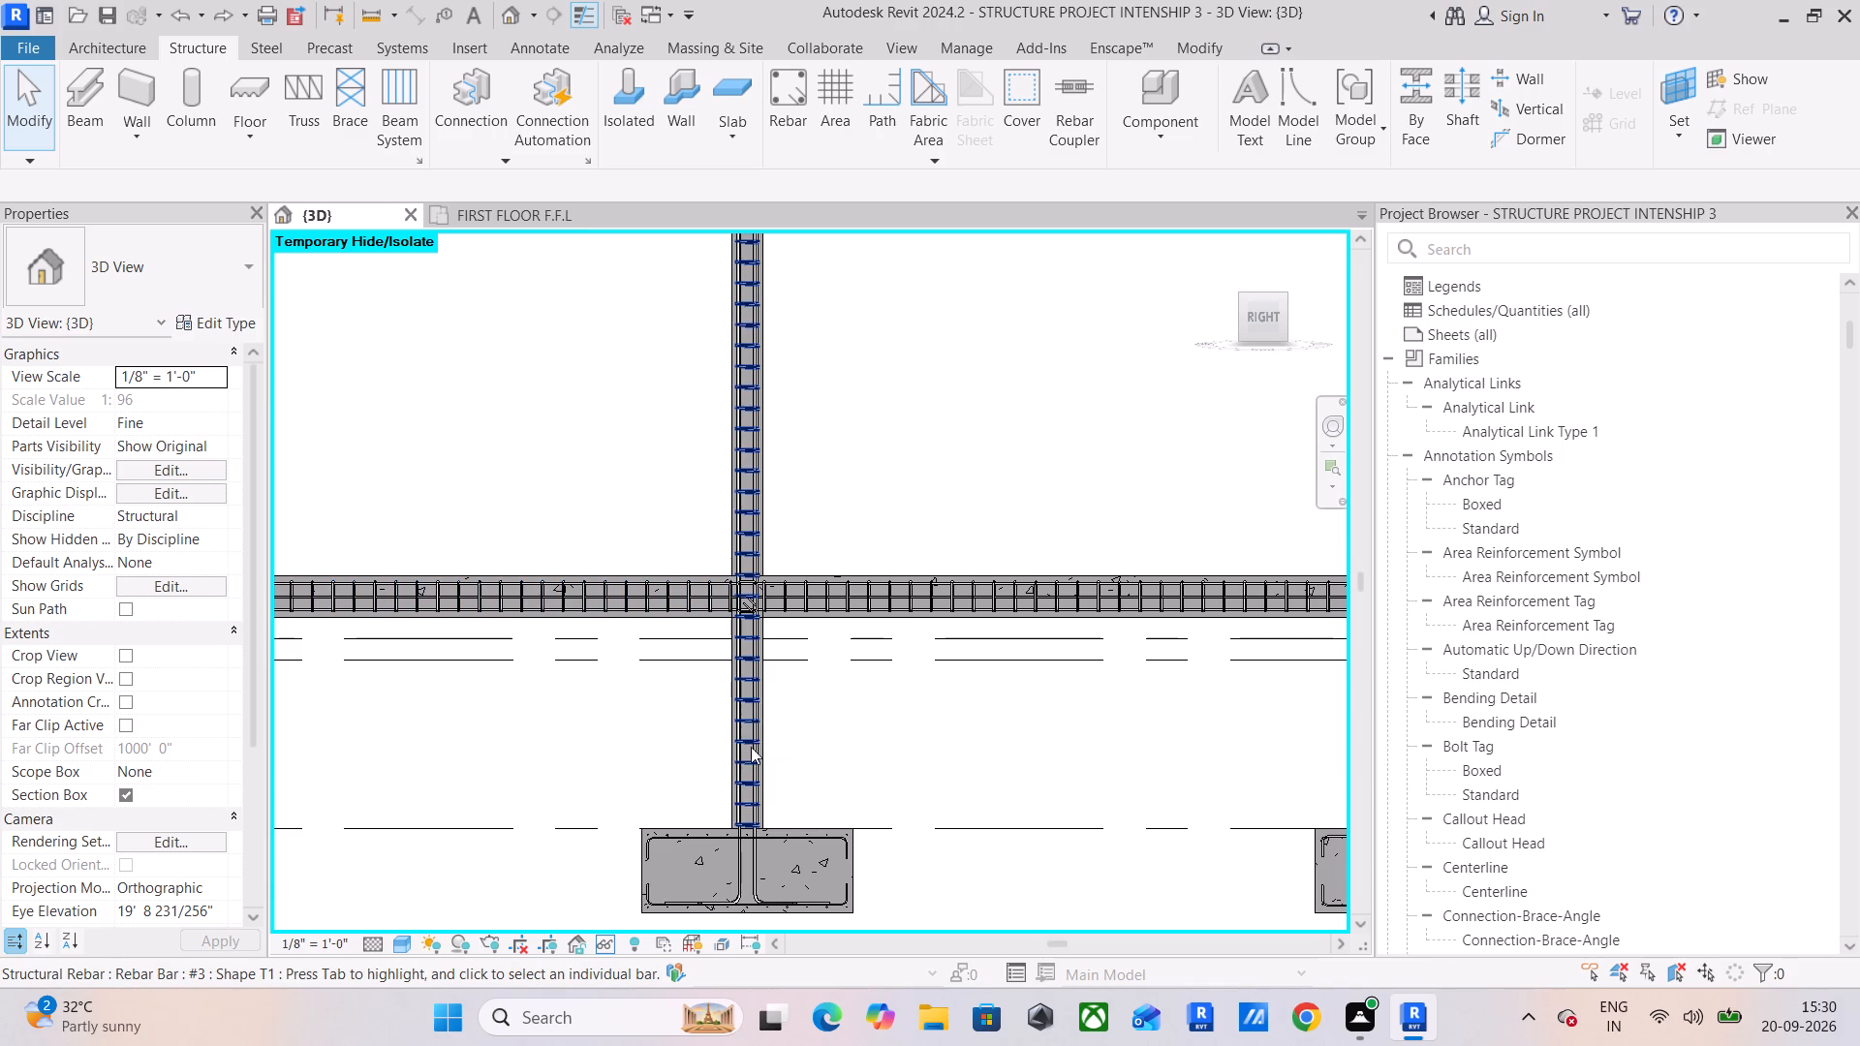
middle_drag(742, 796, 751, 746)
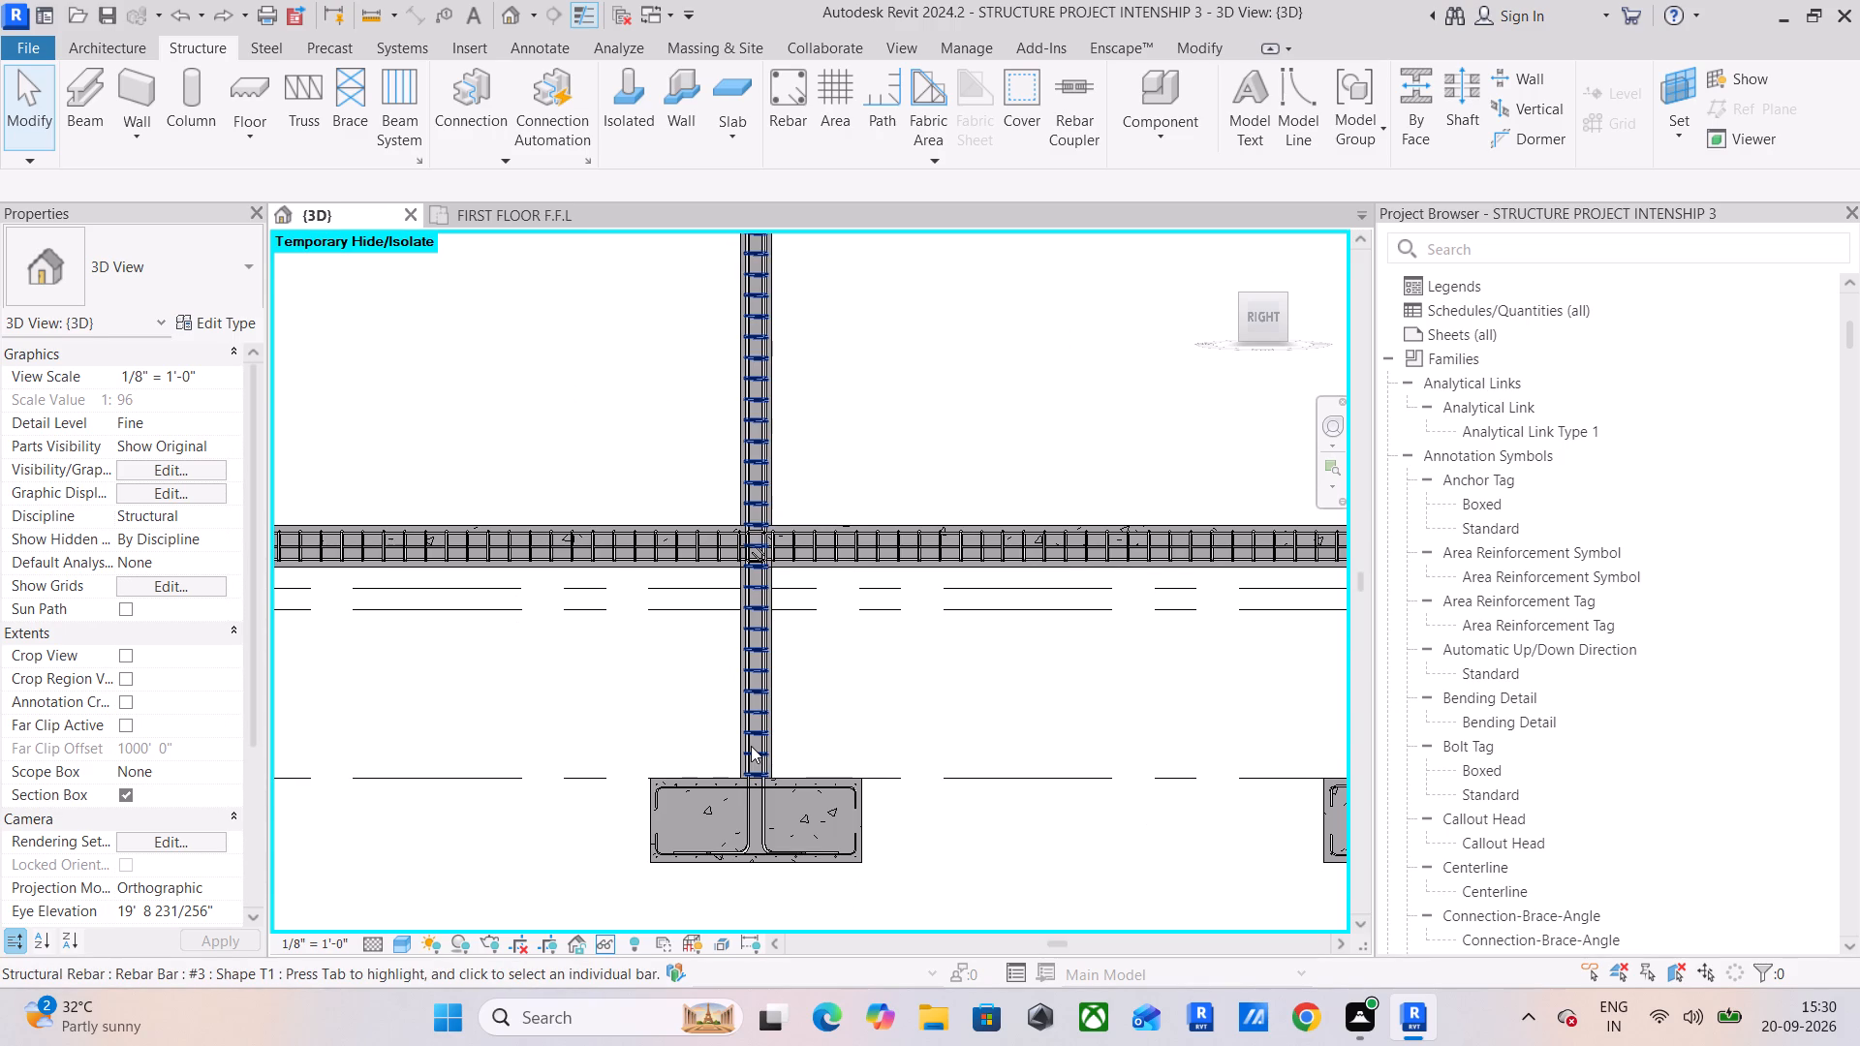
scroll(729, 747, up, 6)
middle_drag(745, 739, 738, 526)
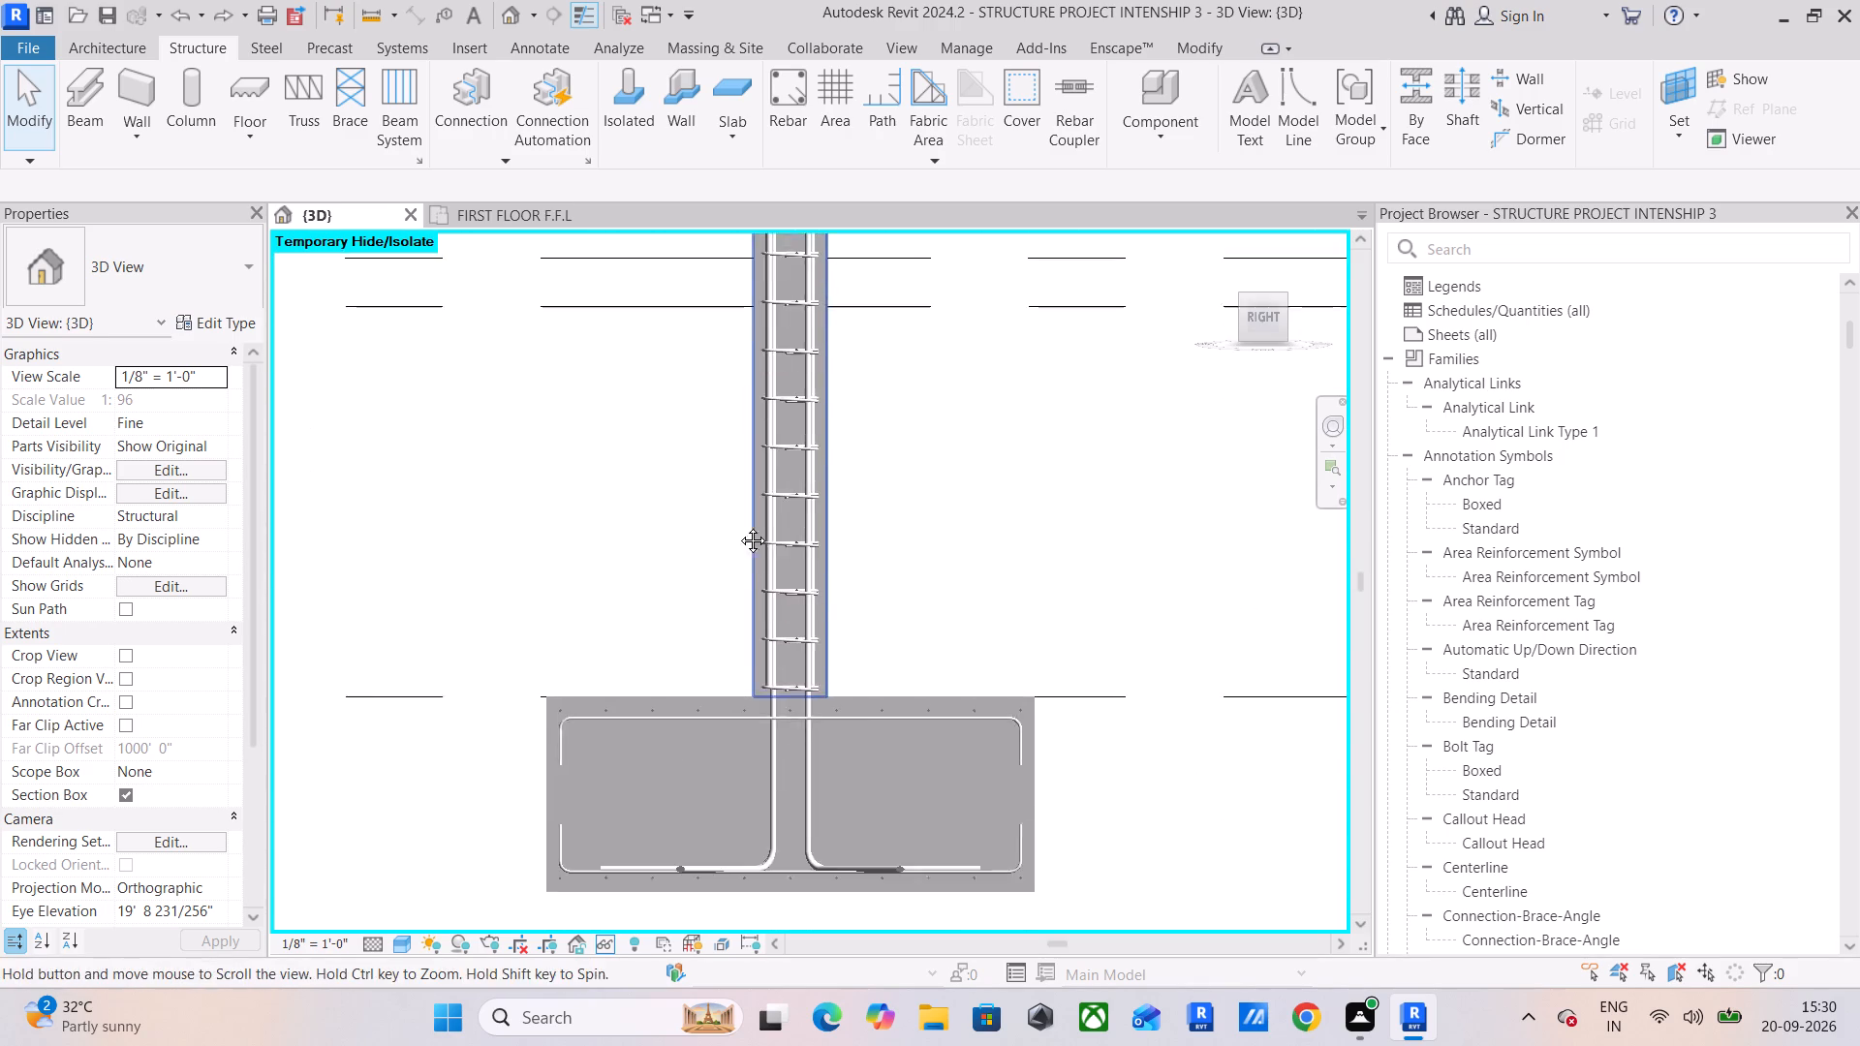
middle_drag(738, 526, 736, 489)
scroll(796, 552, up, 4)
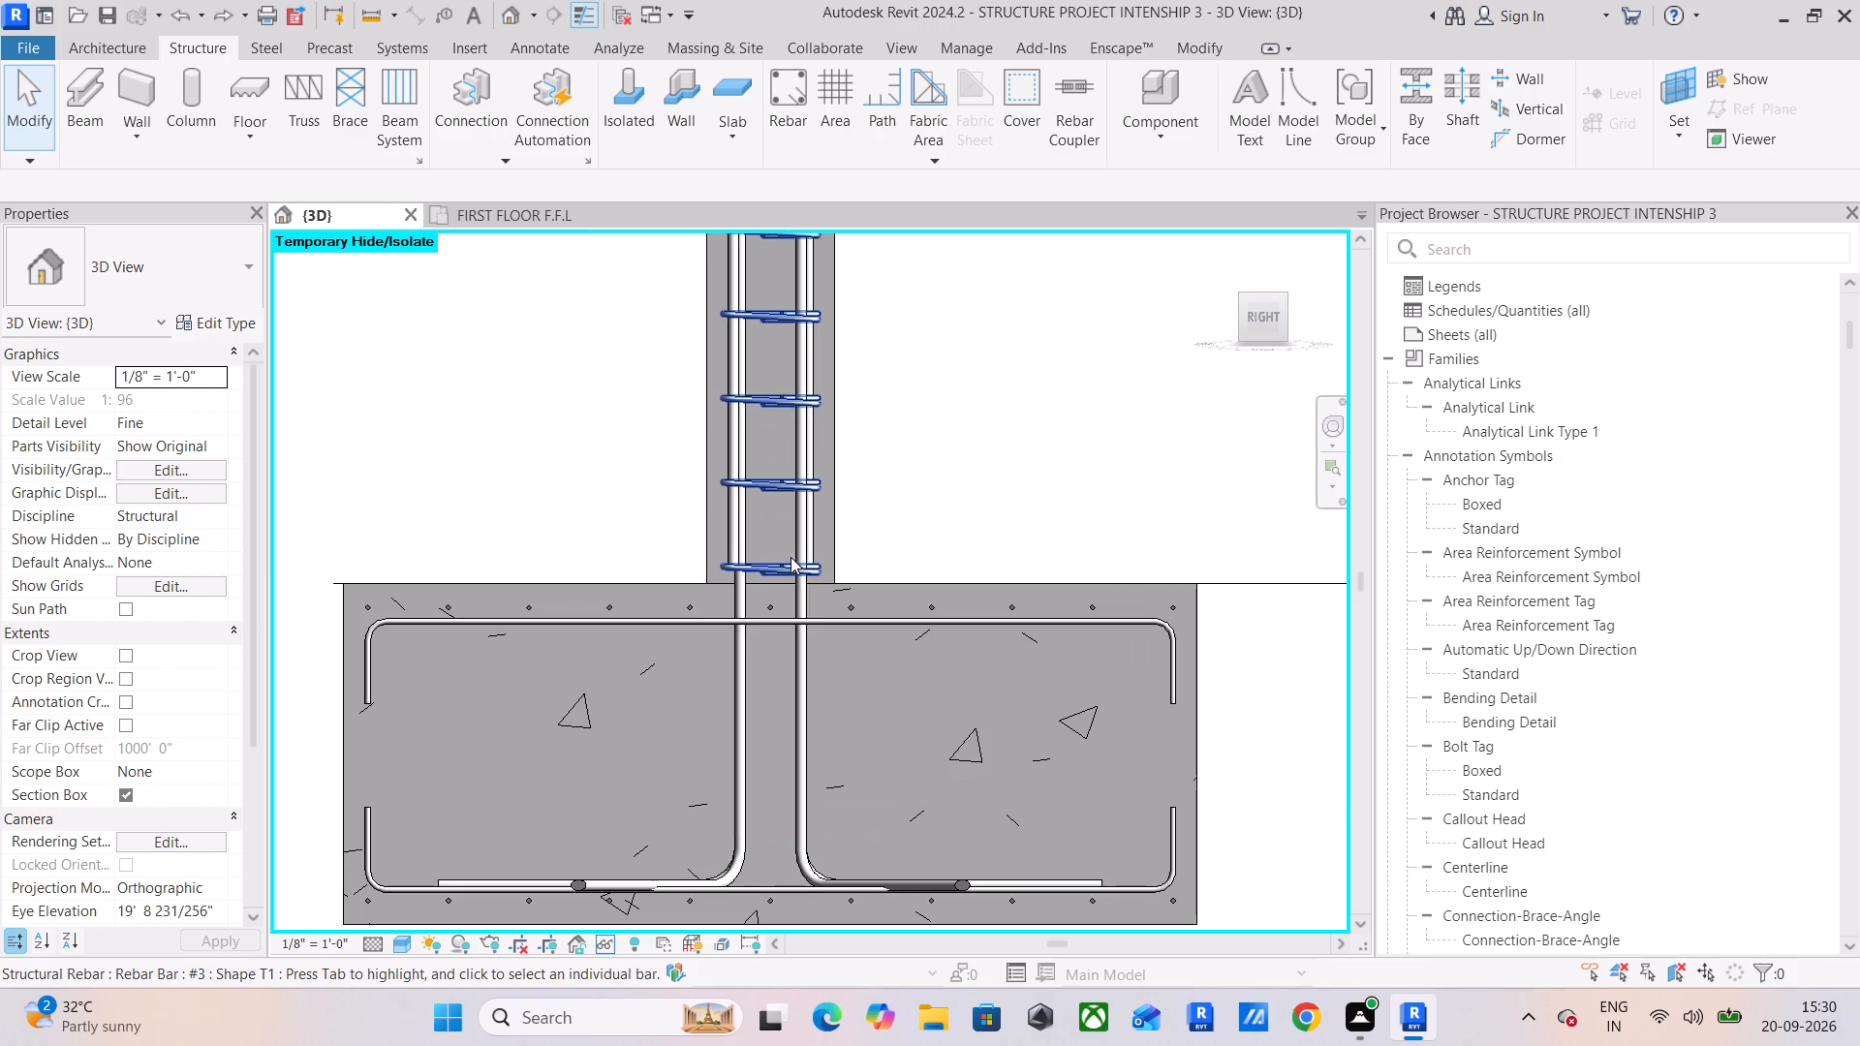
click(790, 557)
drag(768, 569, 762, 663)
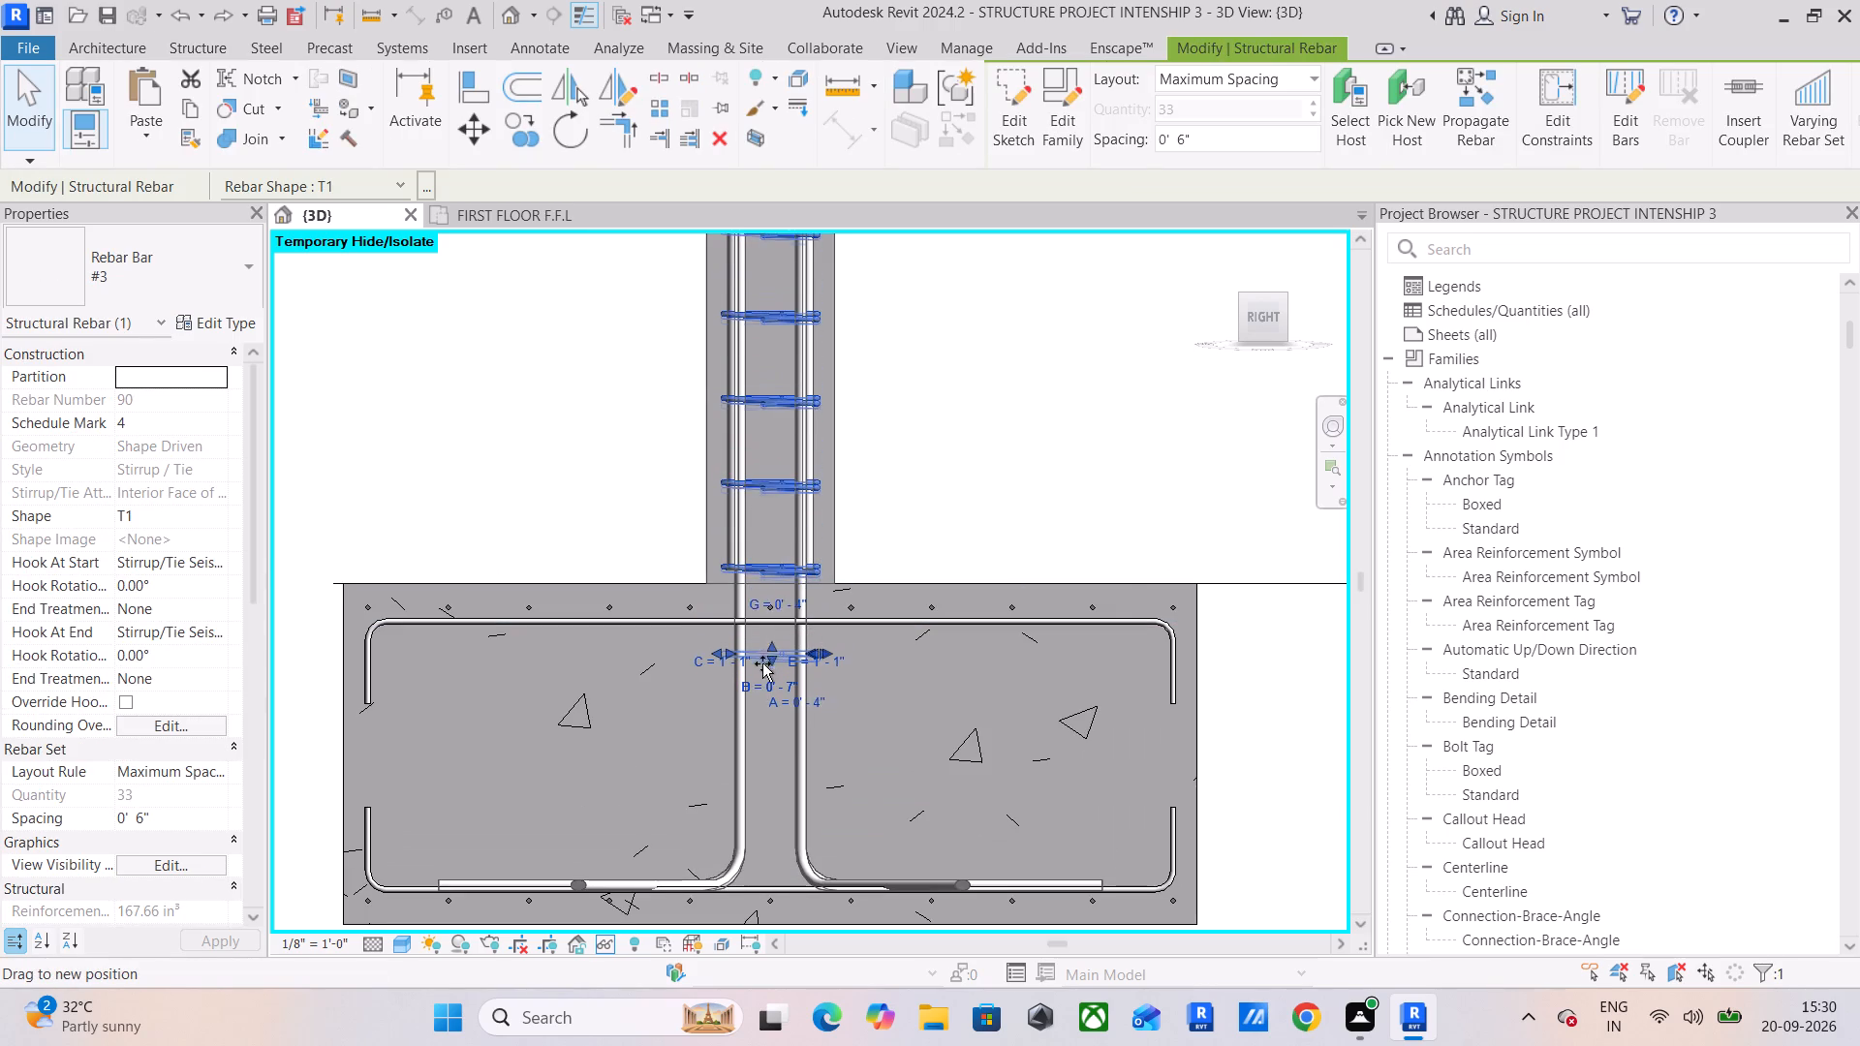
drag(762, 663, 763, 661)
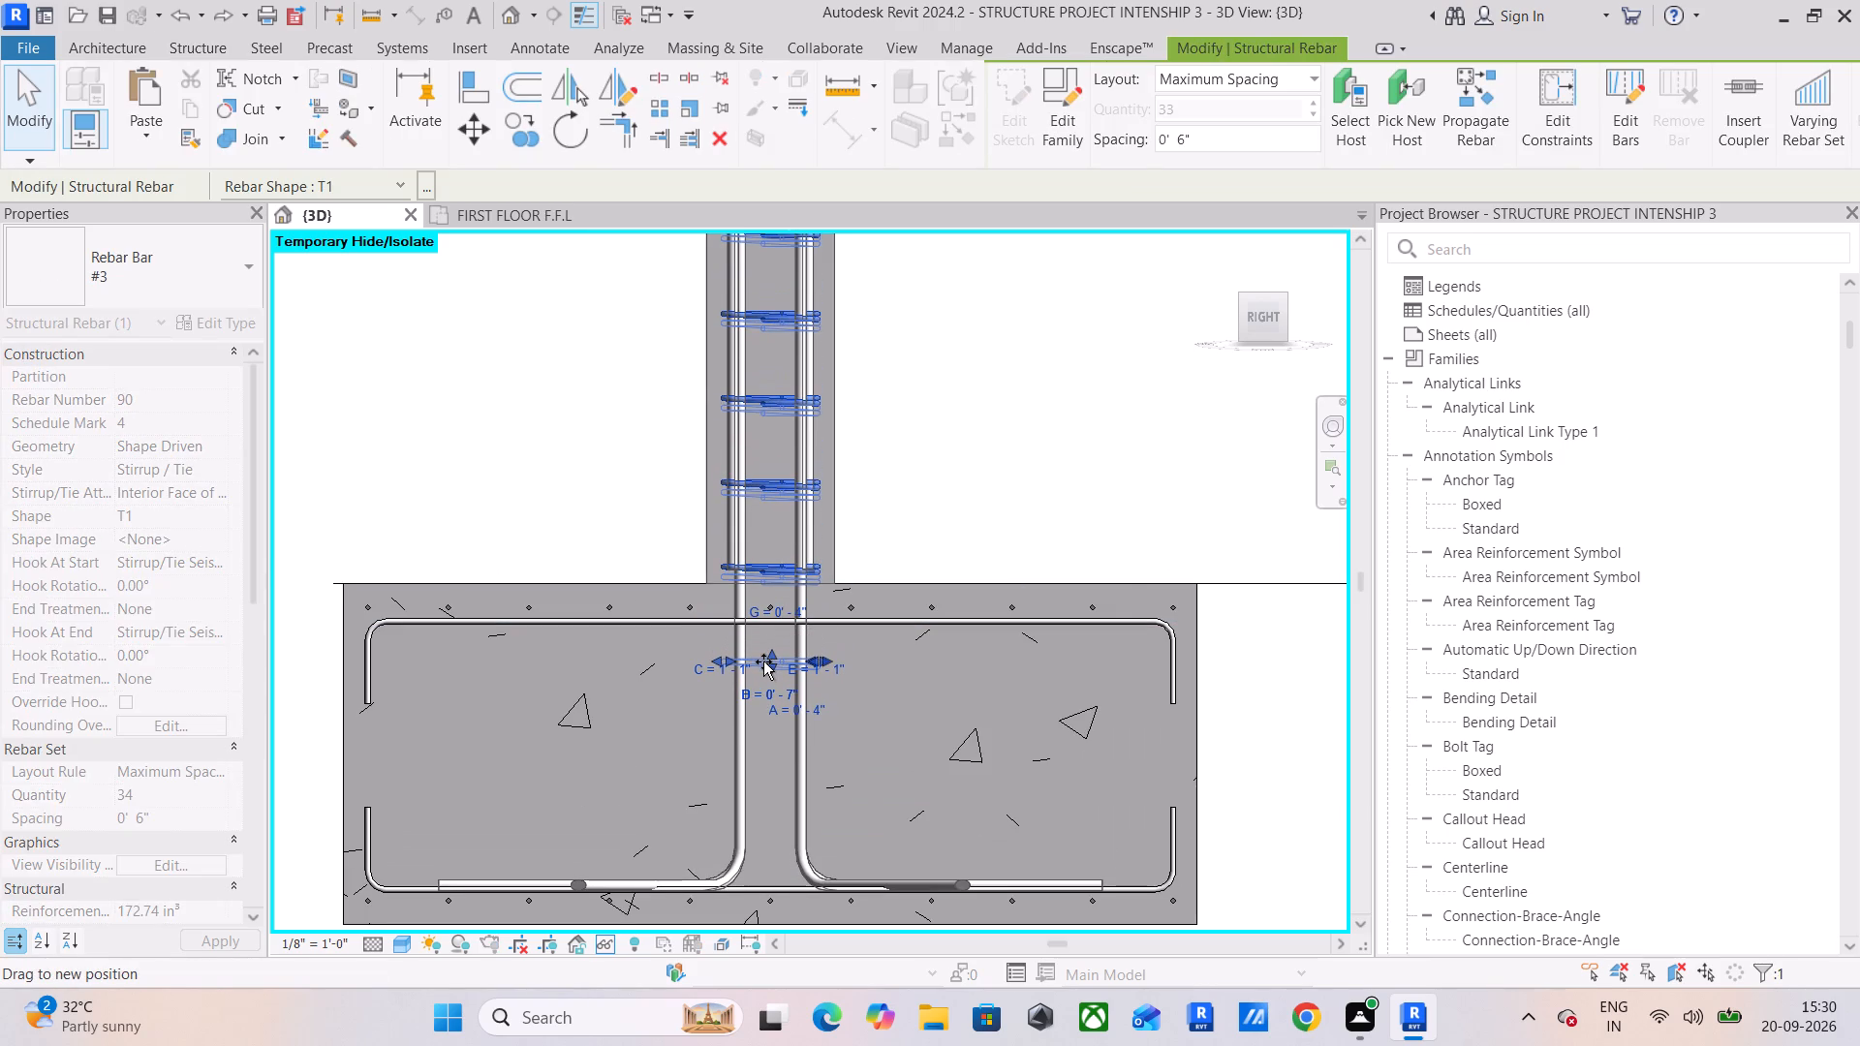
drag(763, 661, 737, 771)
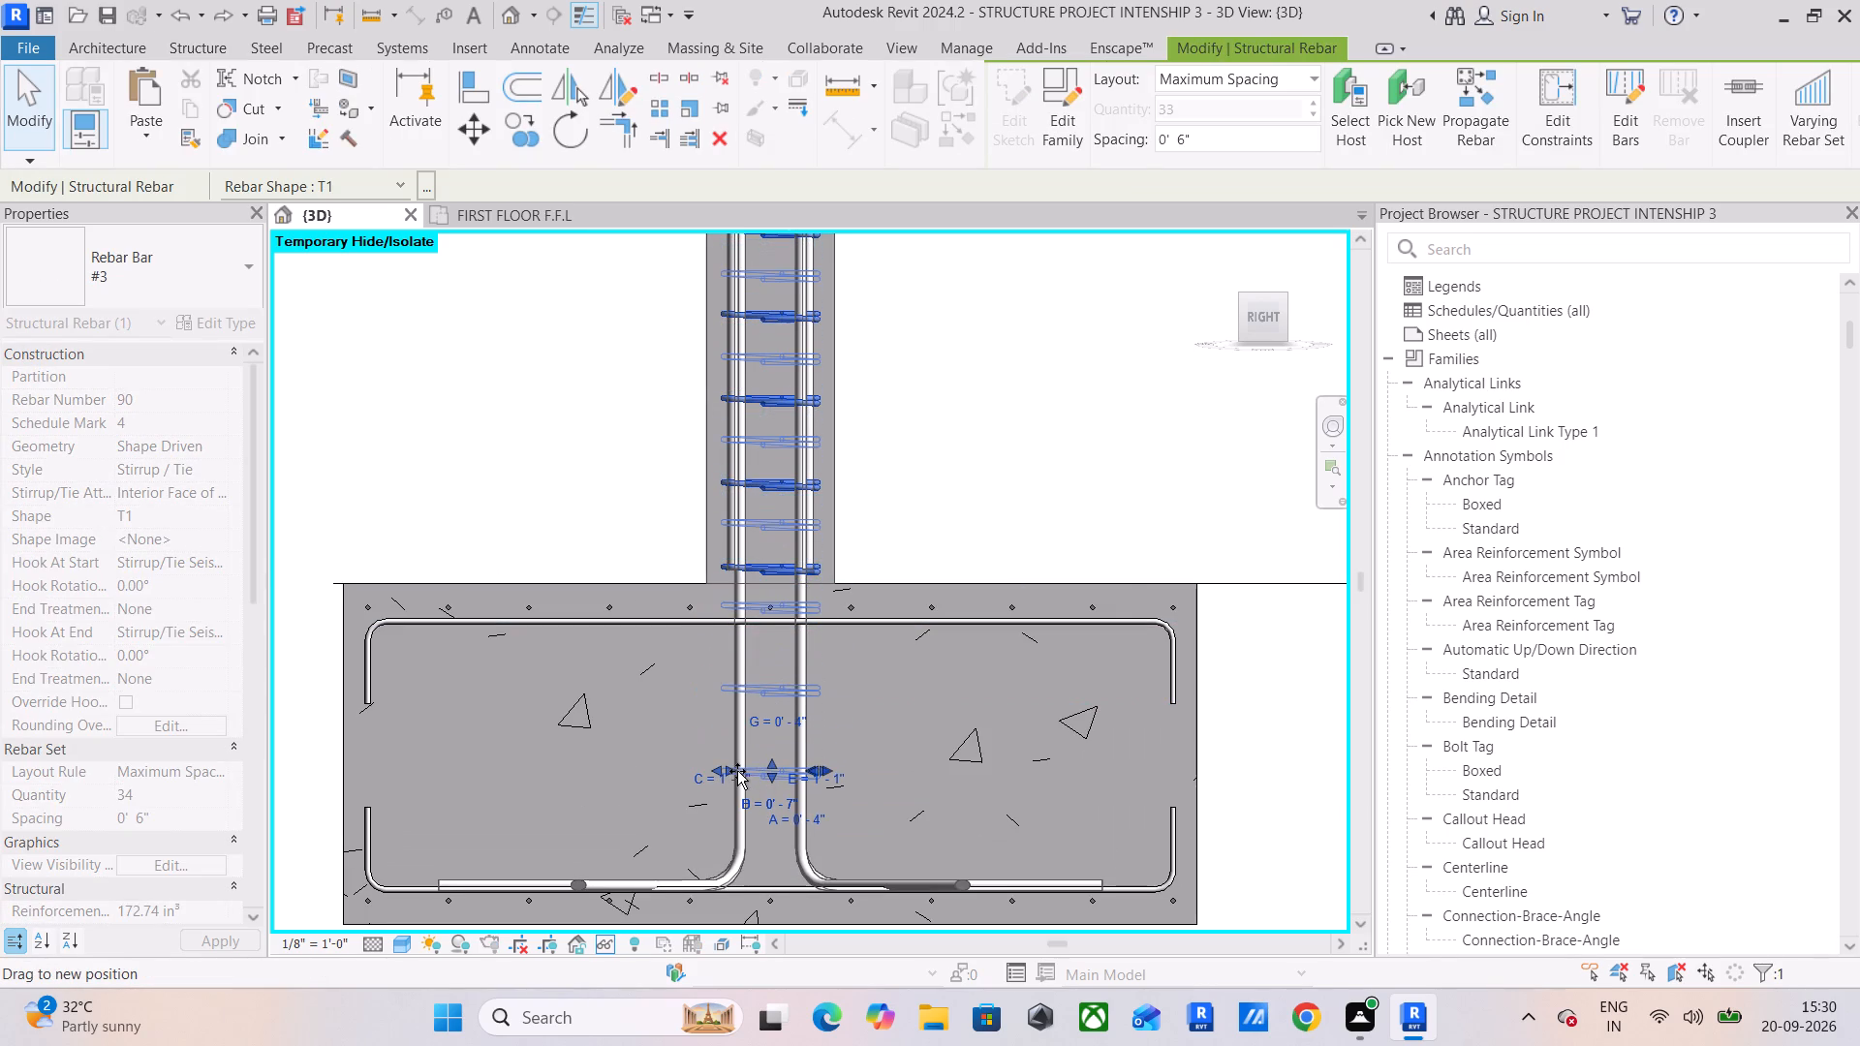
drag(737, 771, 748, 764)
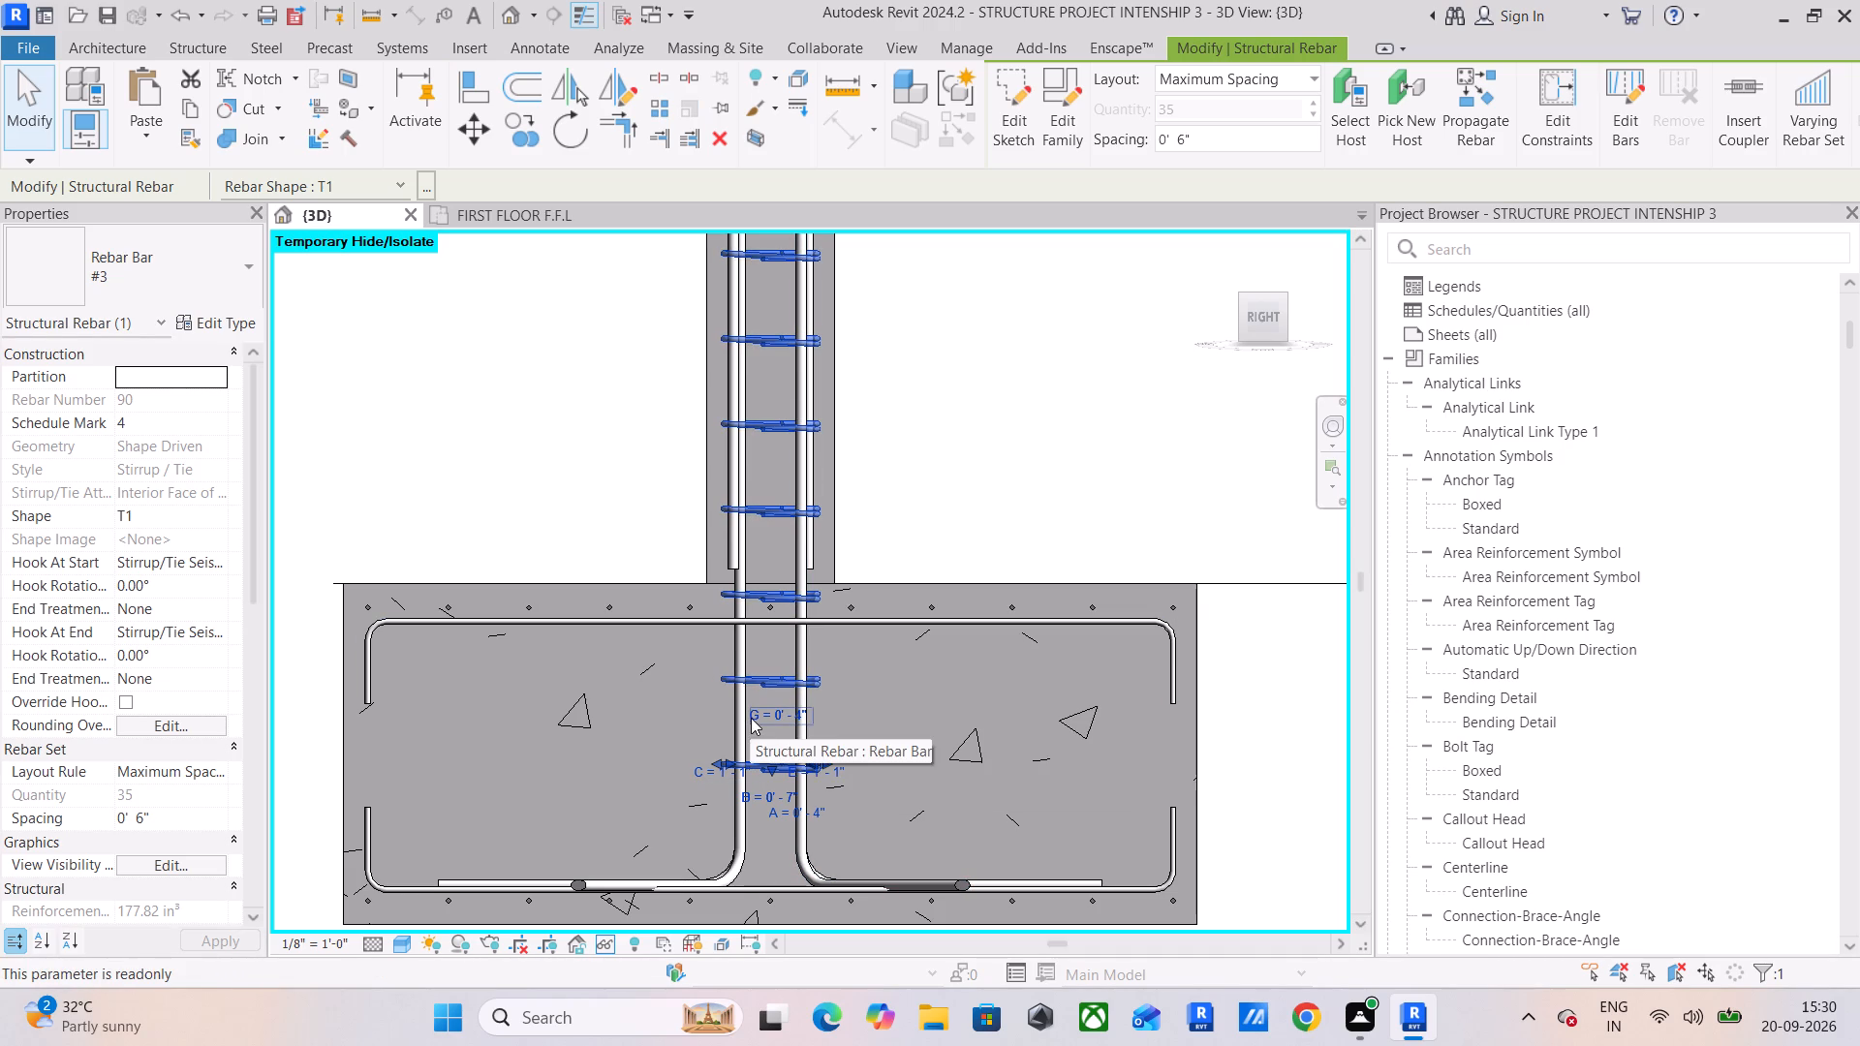
Shorten the top of the second column's #3 tie set so it stops just below the lower beam.
middle_drag(803, 553, 769, 784)
scroll(769, 782, down, 2)
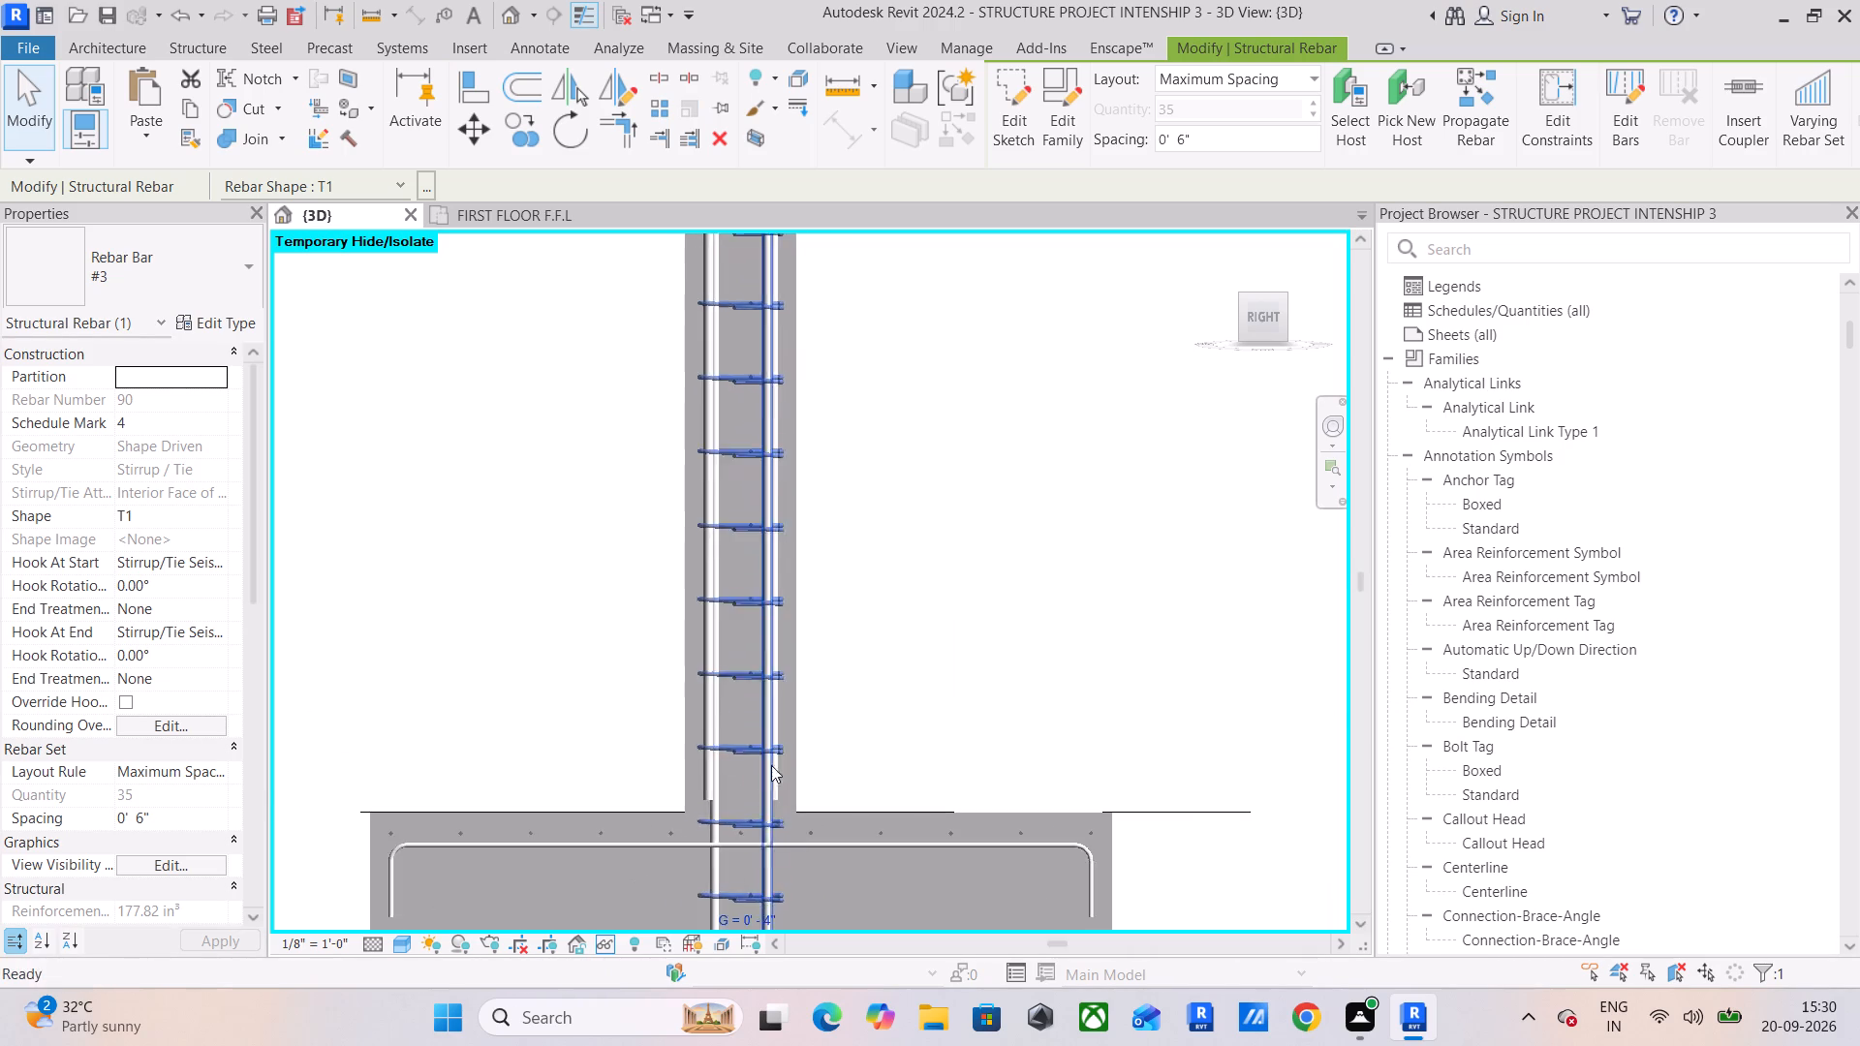
scroll(771, 765, down, 2)
middle_drag(756, 645, 757, 821)
scroll(750, 597, down, 3)
middle_drag(750, 591, 733, 778)
scroll(730, 708, down, 6)
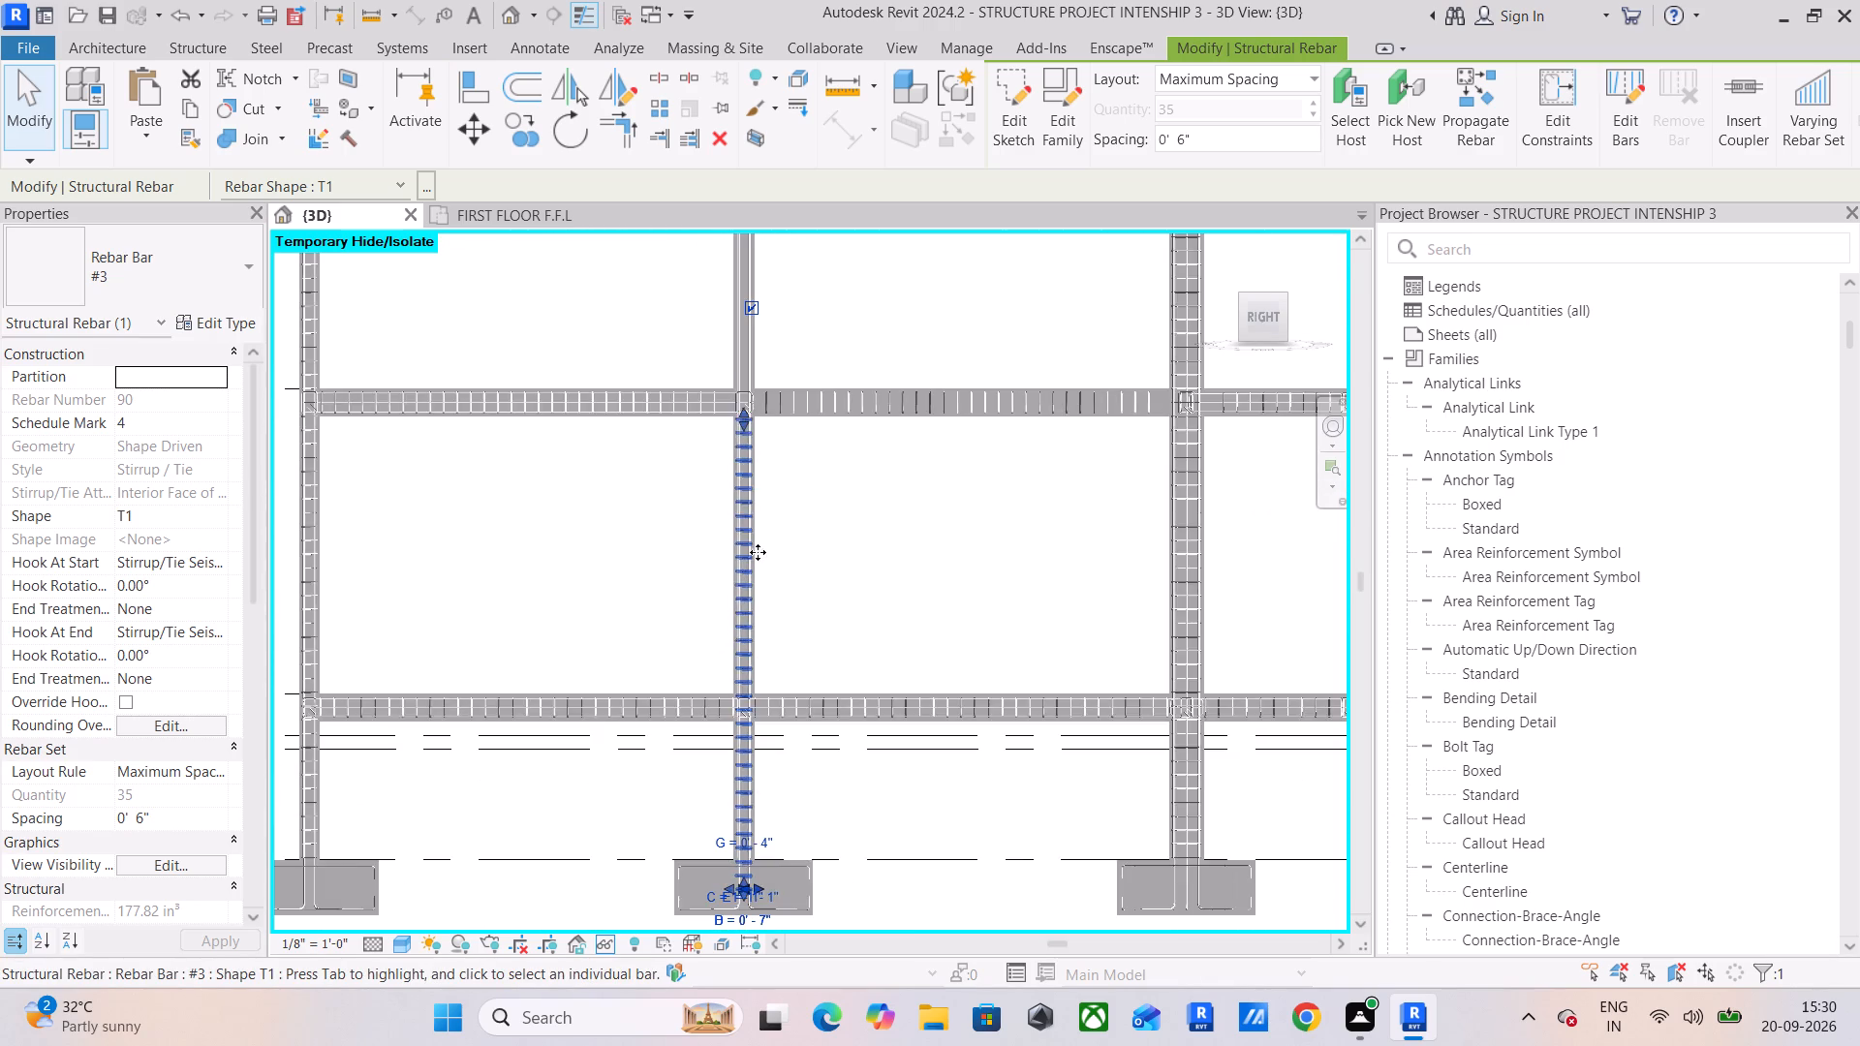
drag(743, 417, 739, 723)
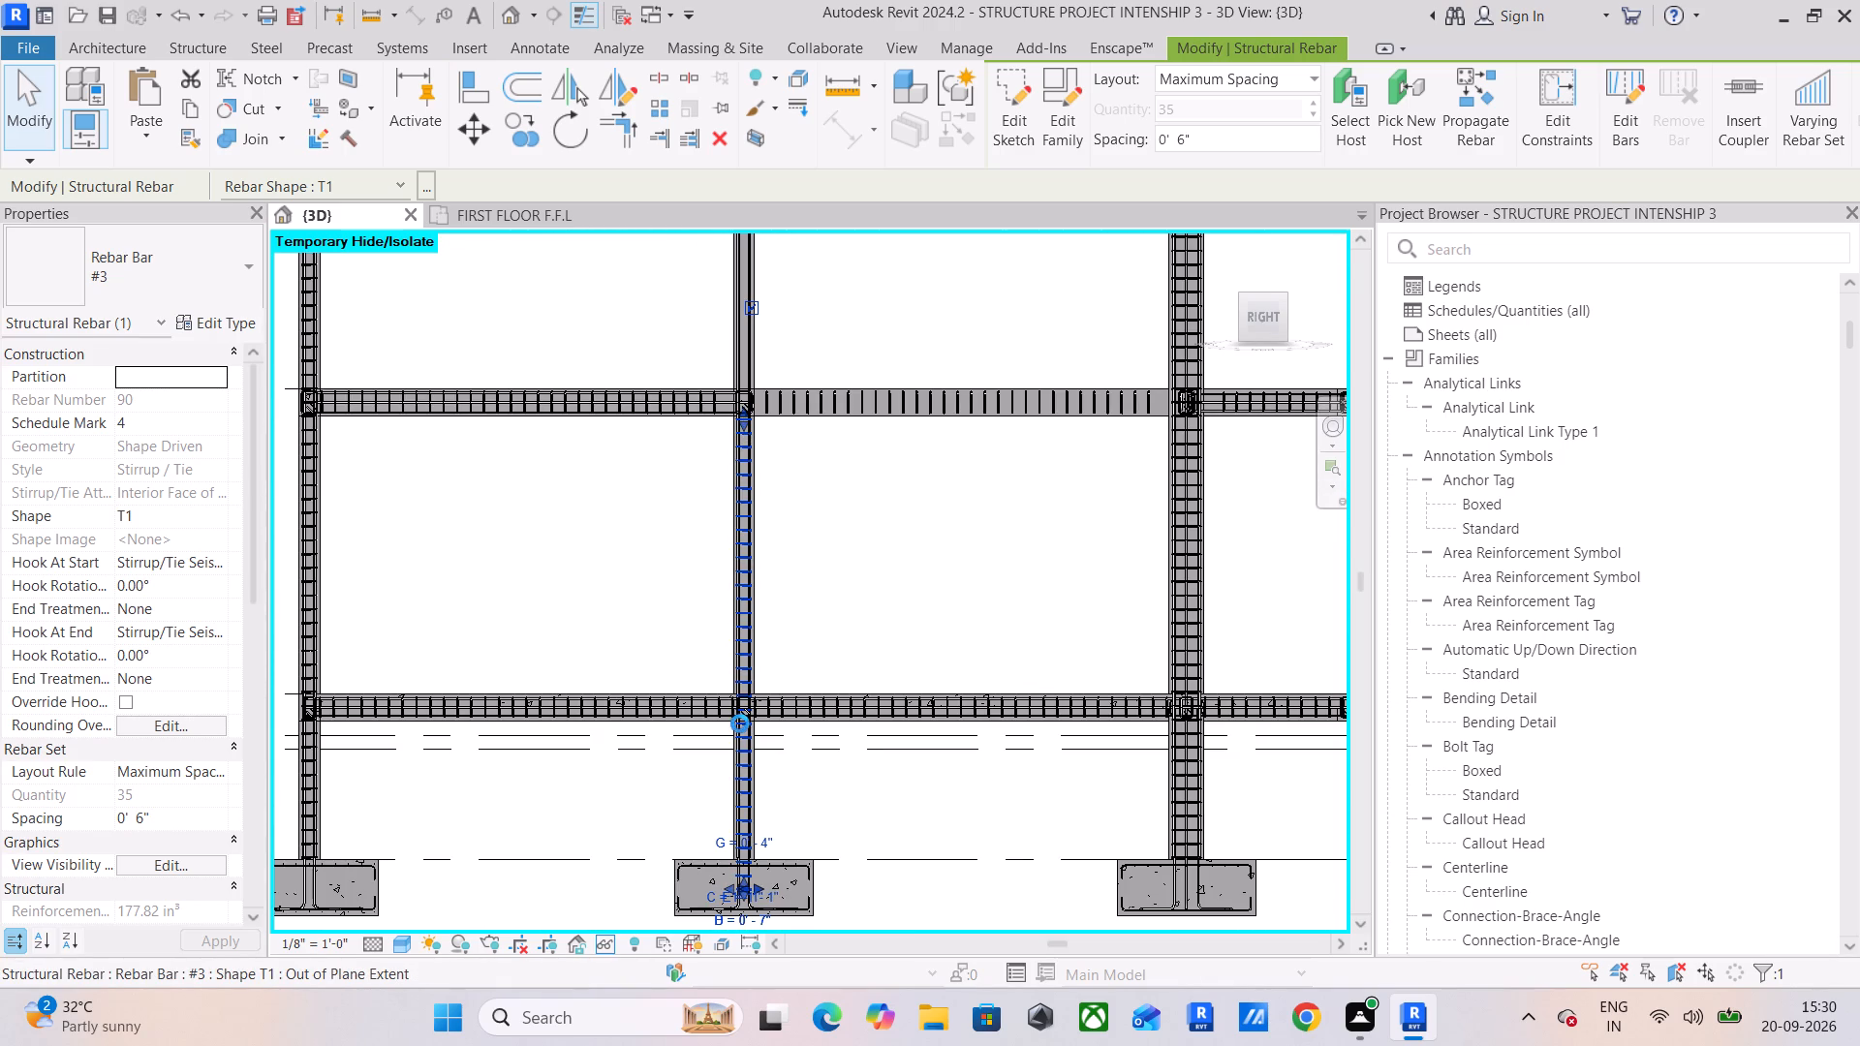
scroll(743, 721, up, 15)
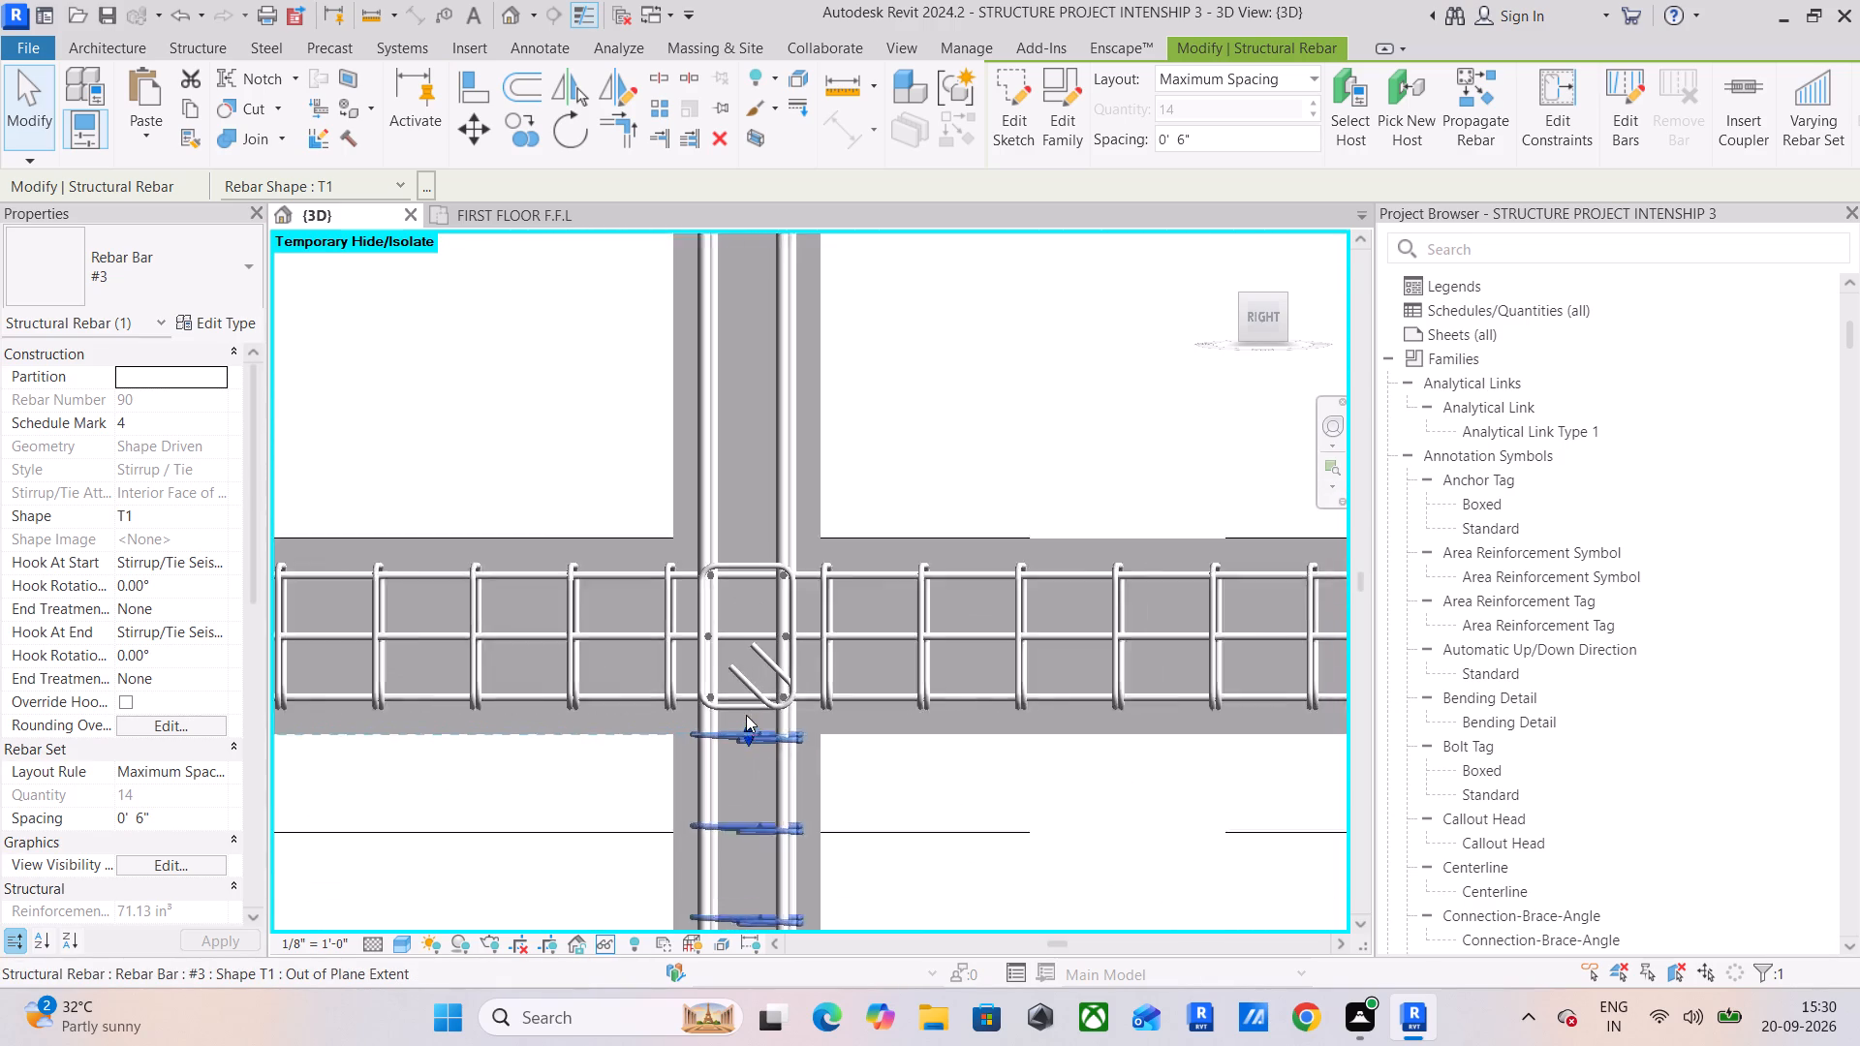
drag(748, 726, 751, 751)
scroll(751, 752, down, 5)
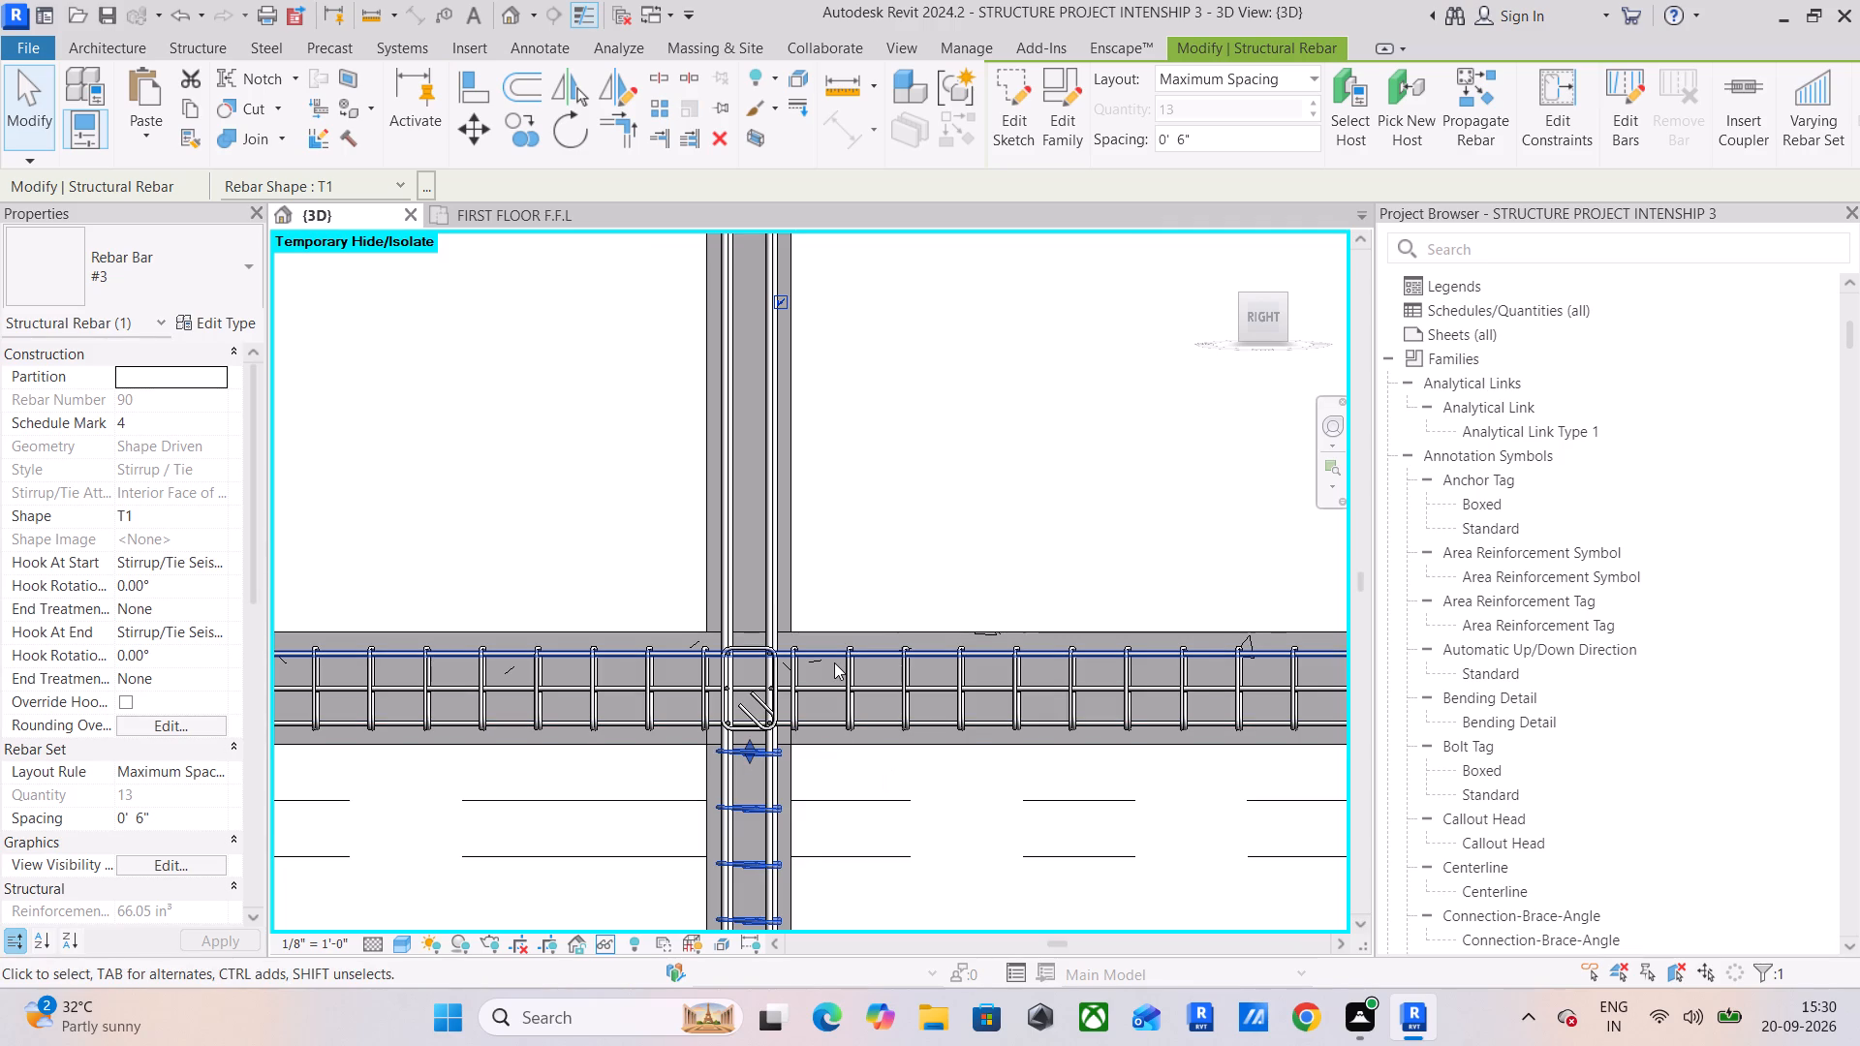
scroll(771, 764, down, 6)
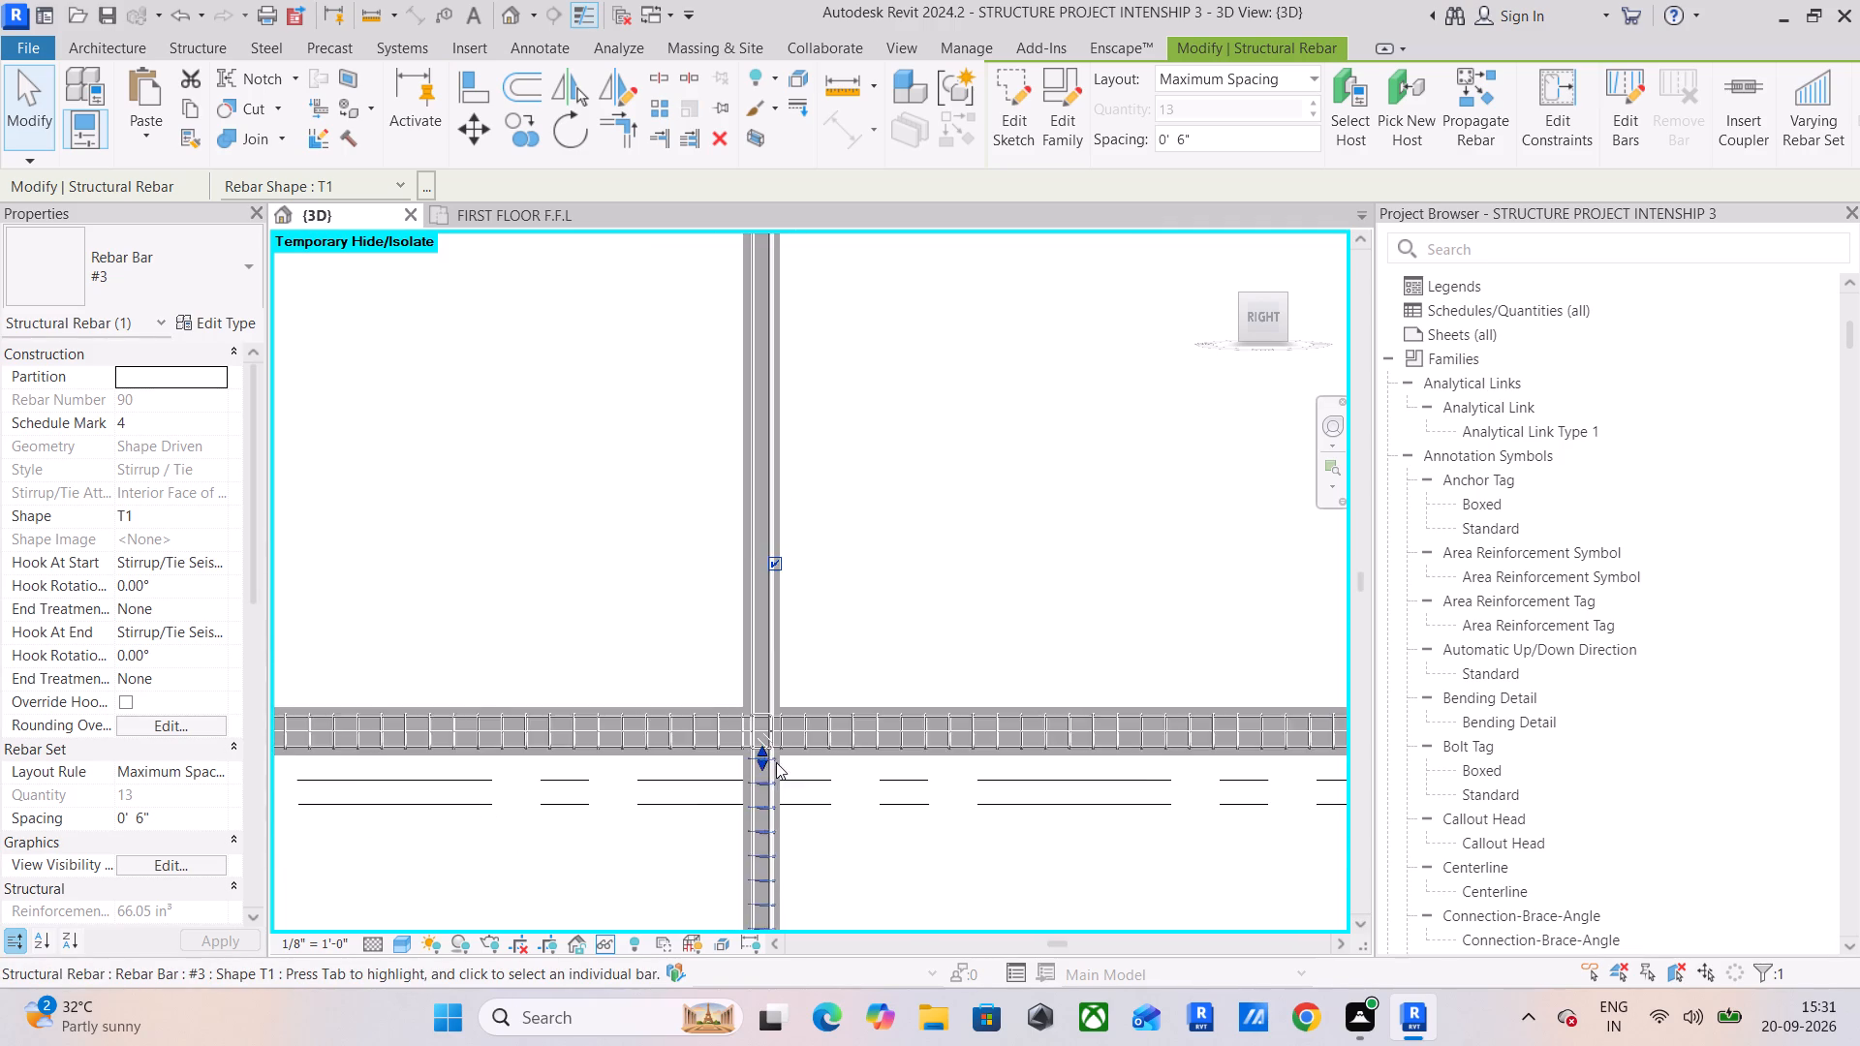
scroll(780, 760, down, 6)
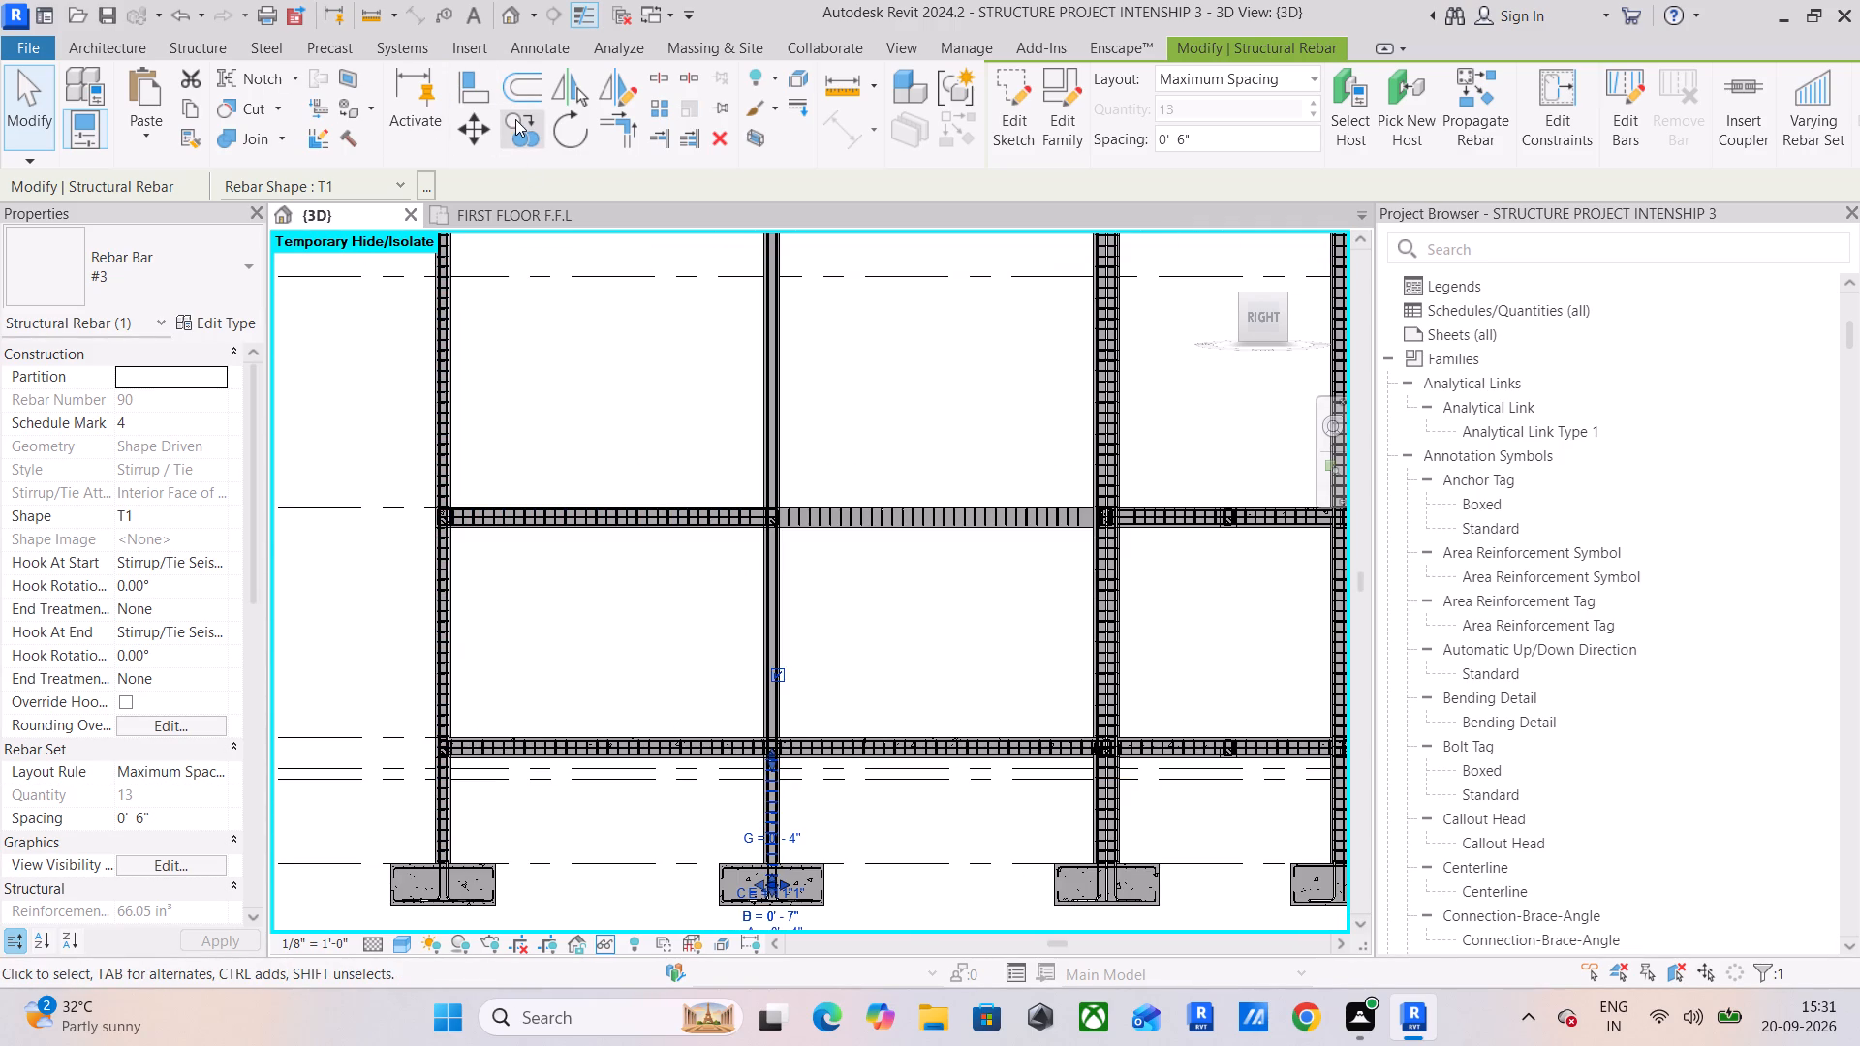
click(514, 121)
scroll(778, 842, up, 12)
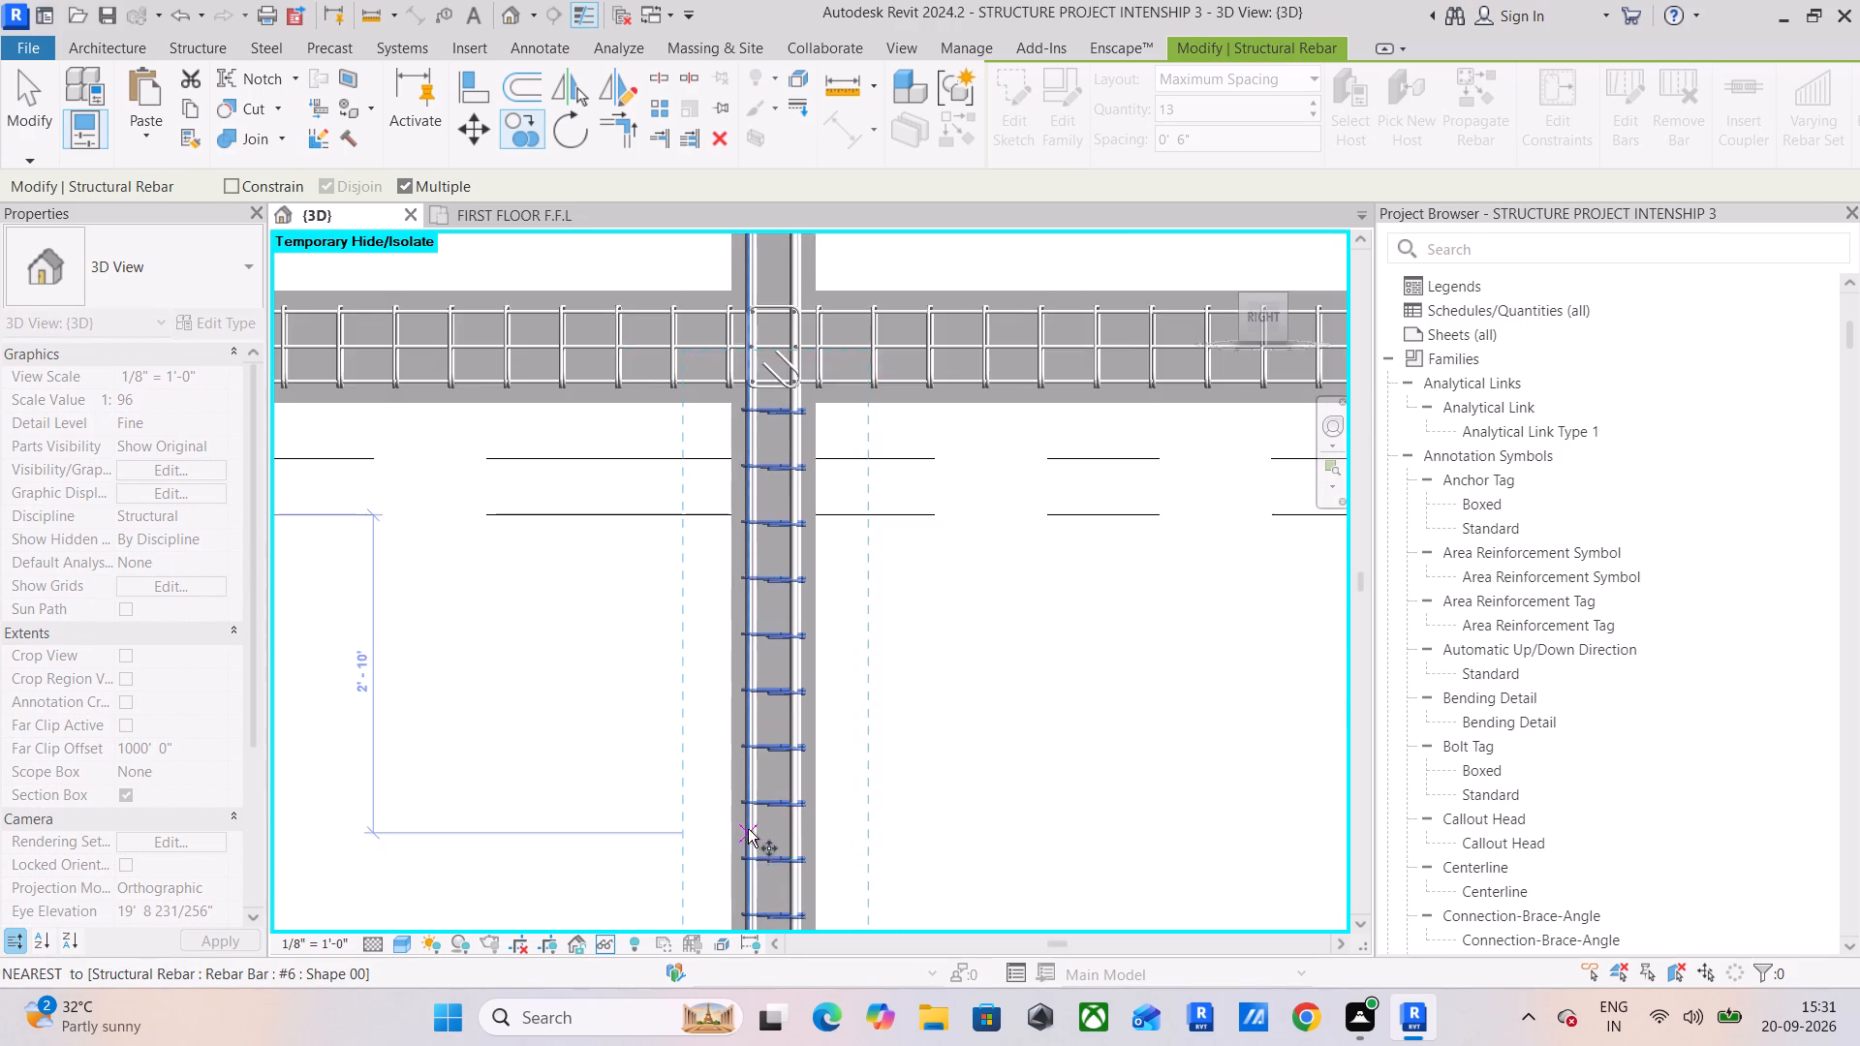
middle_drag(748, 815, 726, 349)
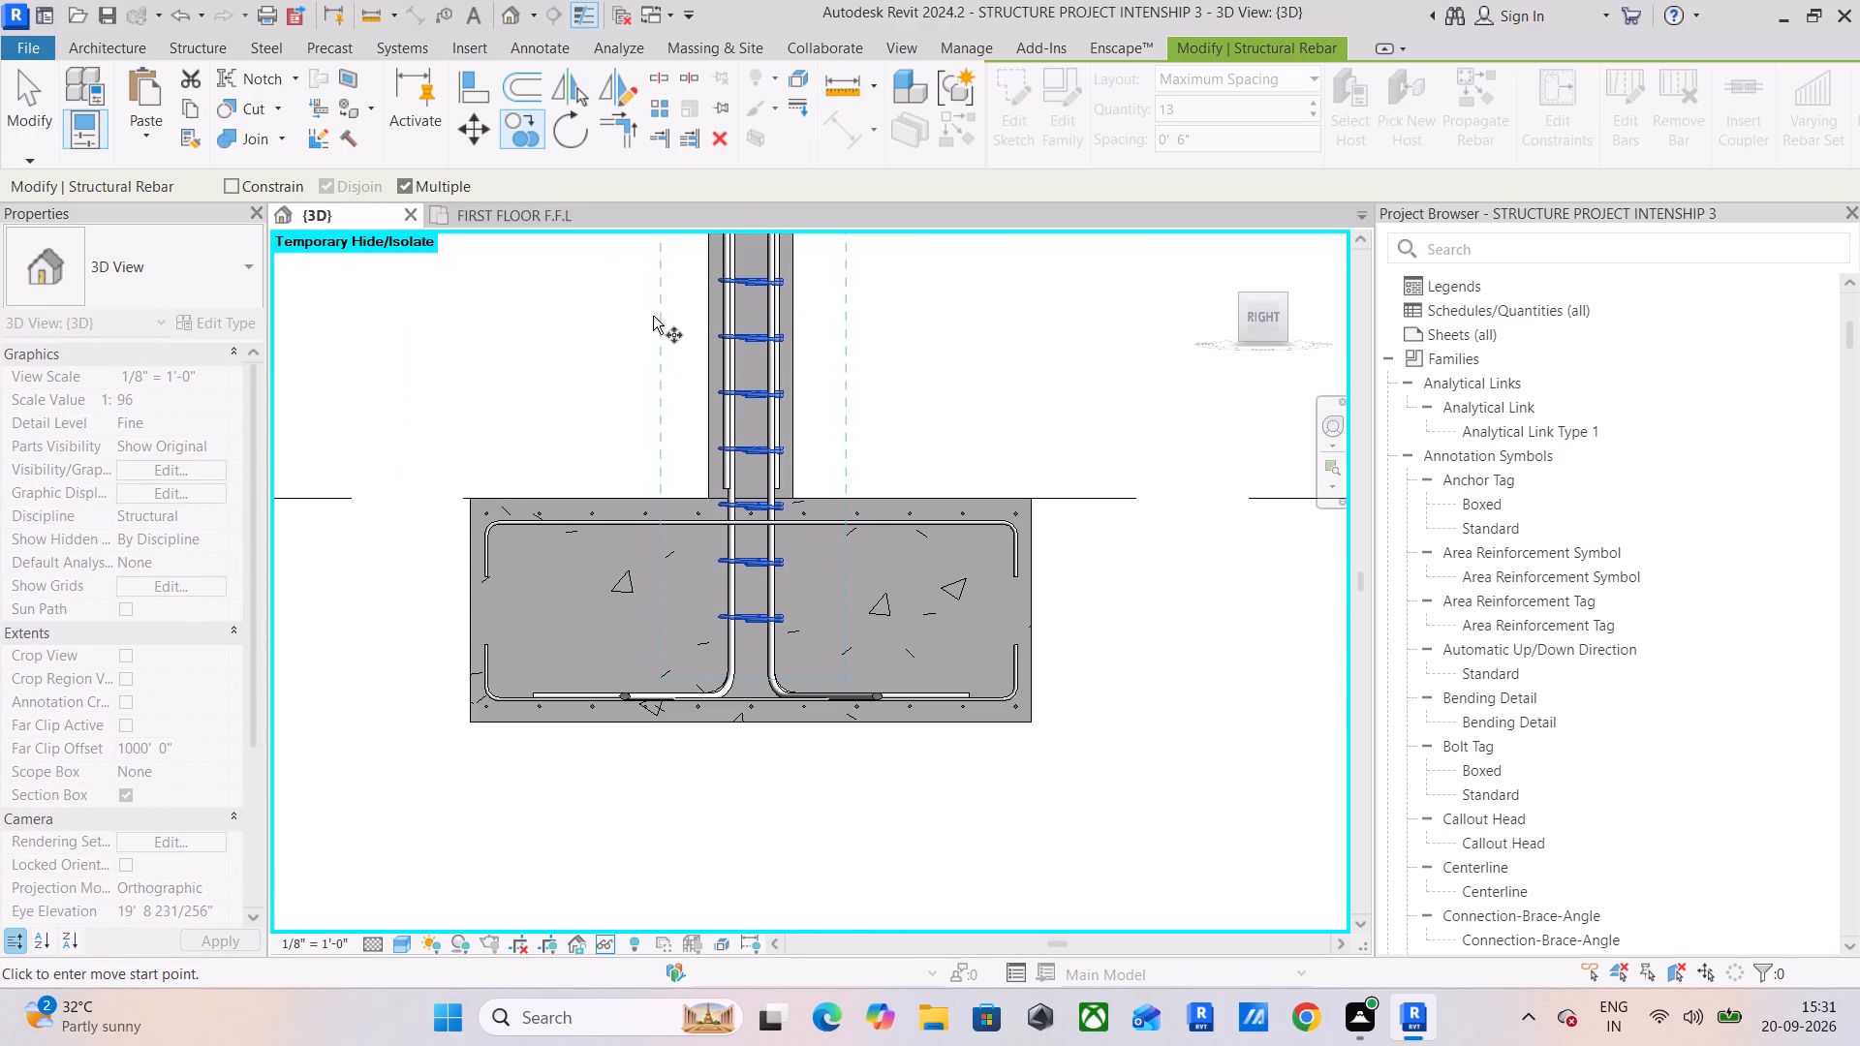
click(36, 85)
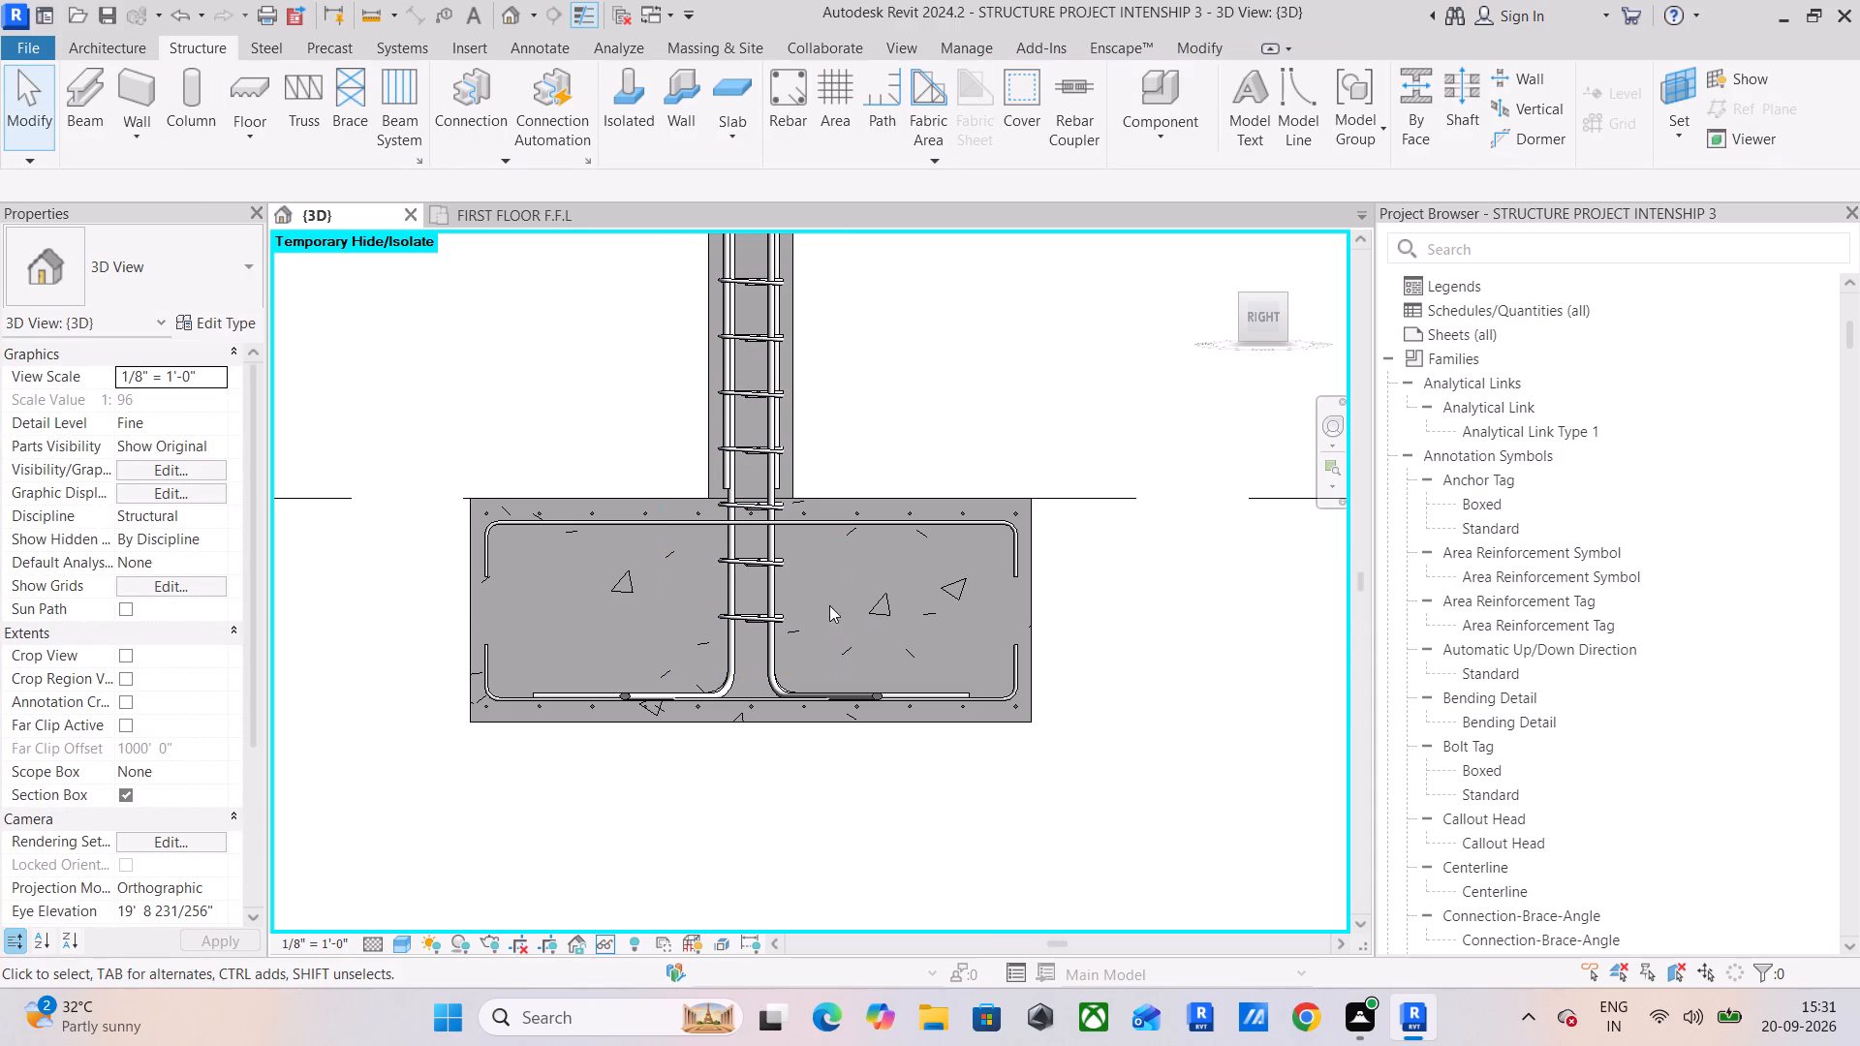
Raise the bottom of the second column's #3 tie set so it starts just above the footing's top face.
click(762, 609)
drag(751, 619, 758, 485)
scroll(758, 485, up, 6)
scroll(708, 490, down, 3)
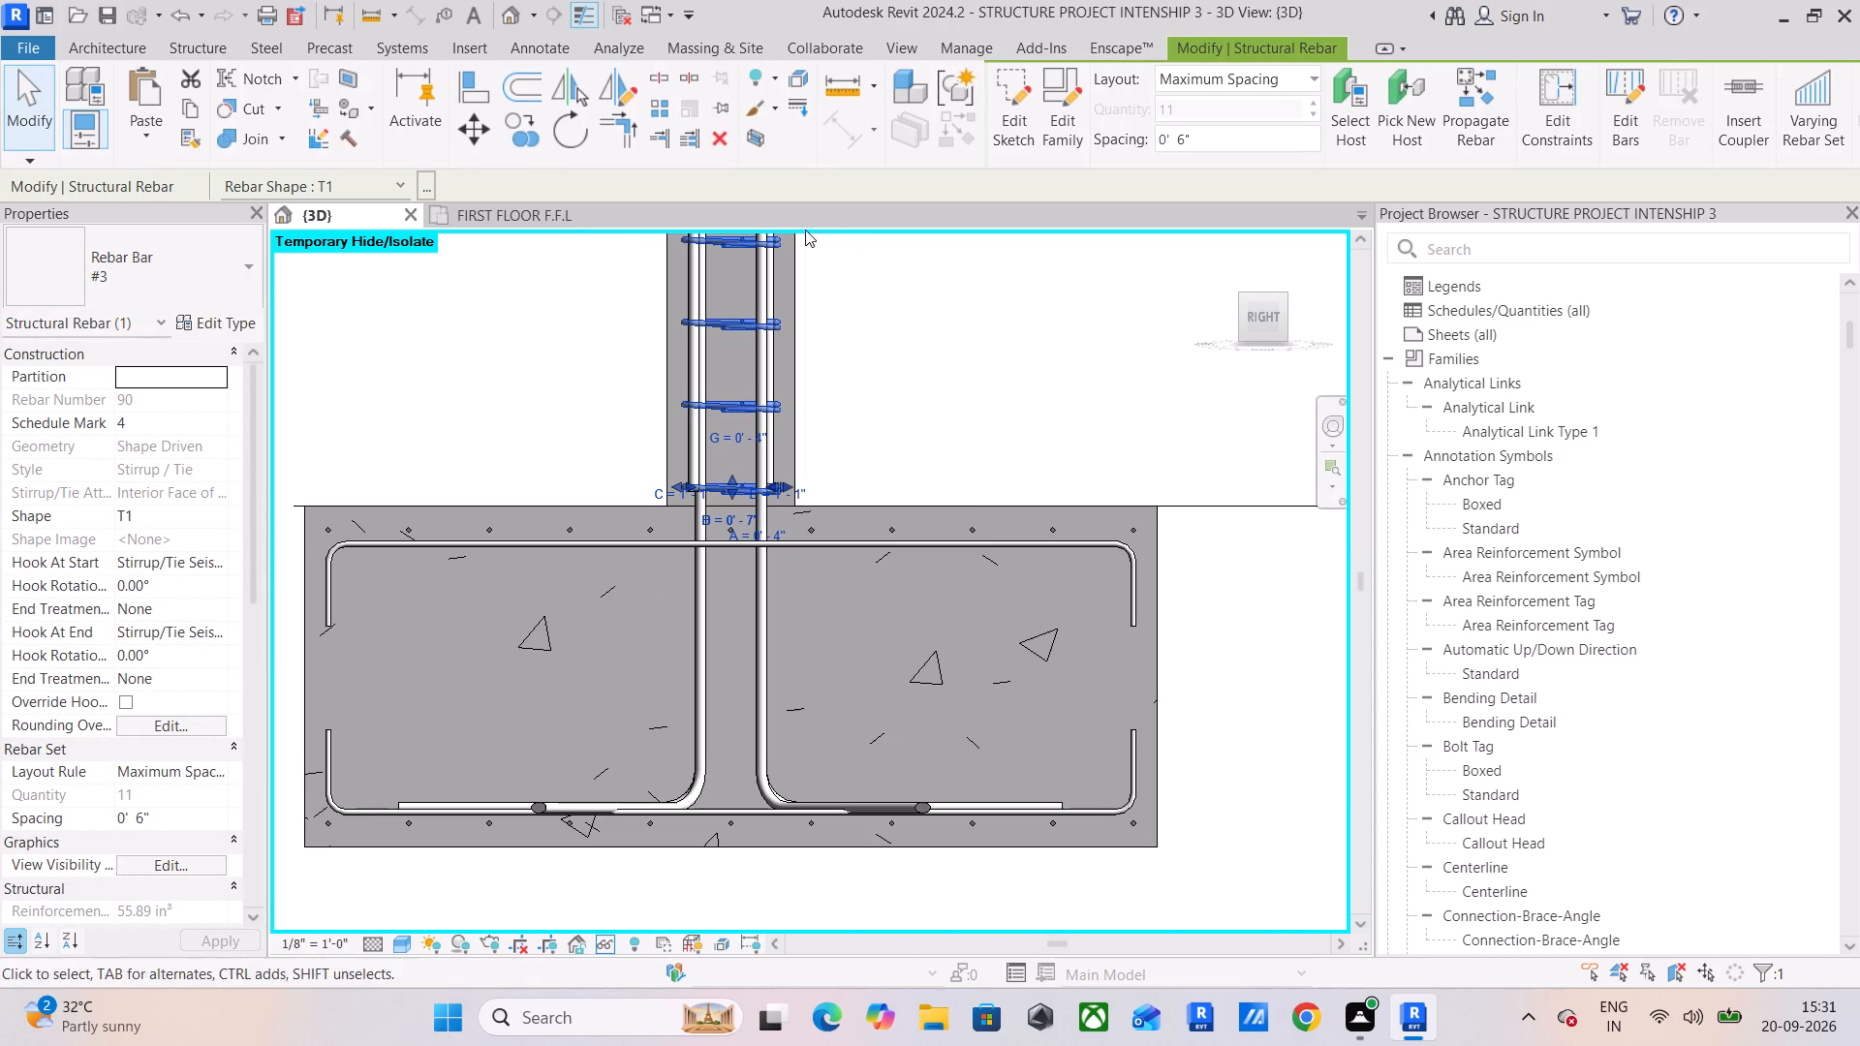
Copy the second column's #3 tie set from the column's base corner to the corner at the lower beam's top face.
click(531, 133)
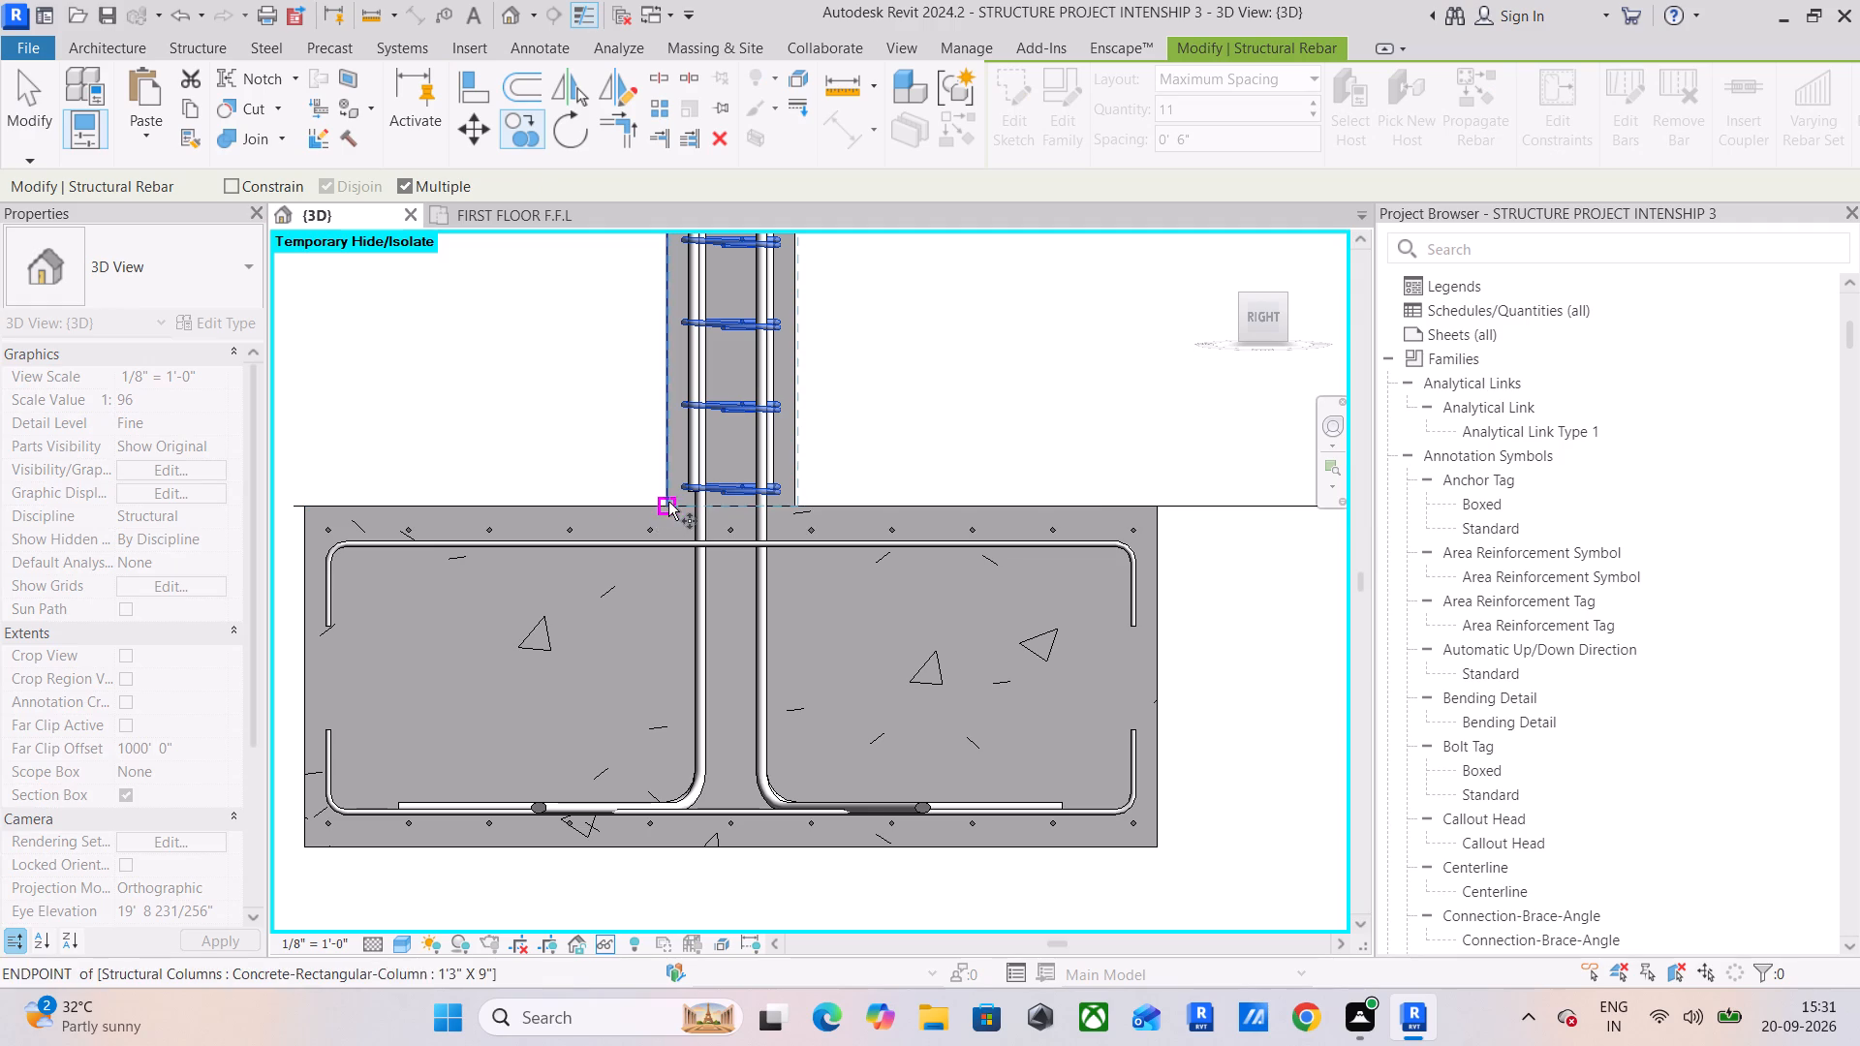
click(669, 502)
scroll(669, 450, down, 7)
middle_drag(663, 491, 654, 917)
scroll(654, 913, down, 1)
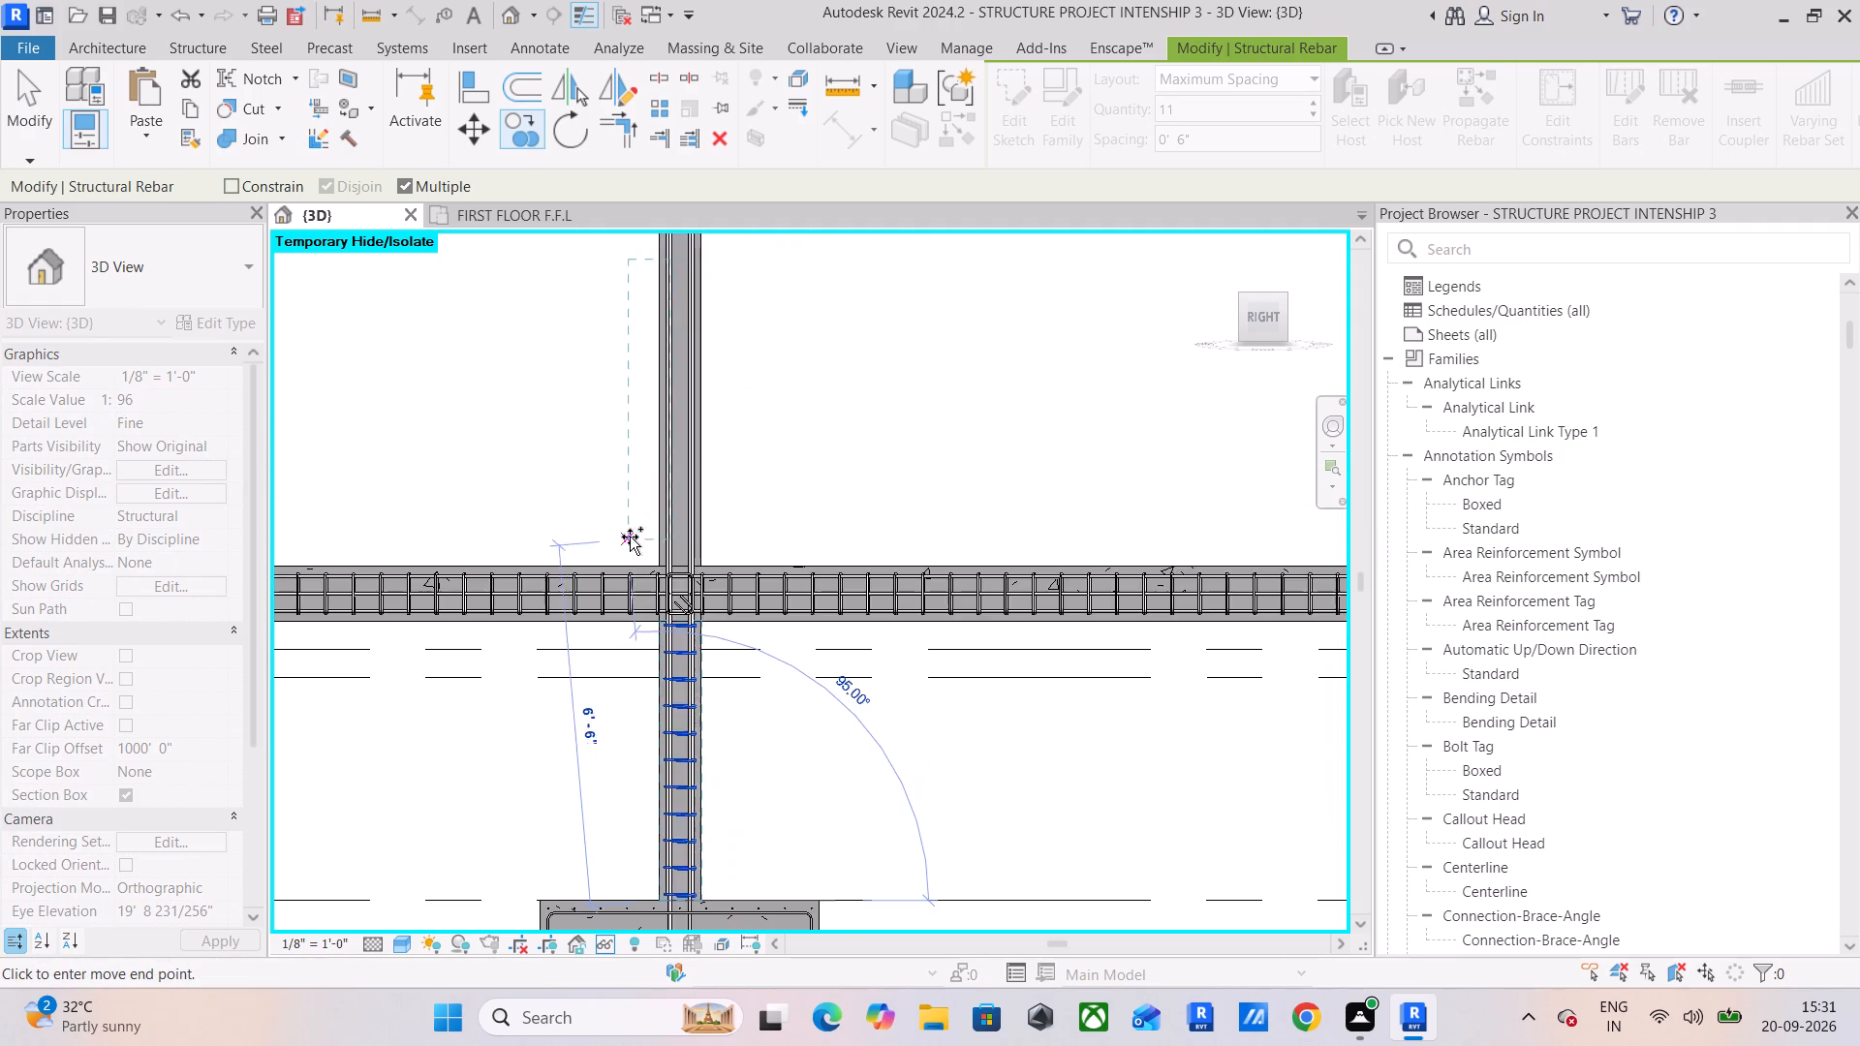
scroll(636, 543, up, 12)
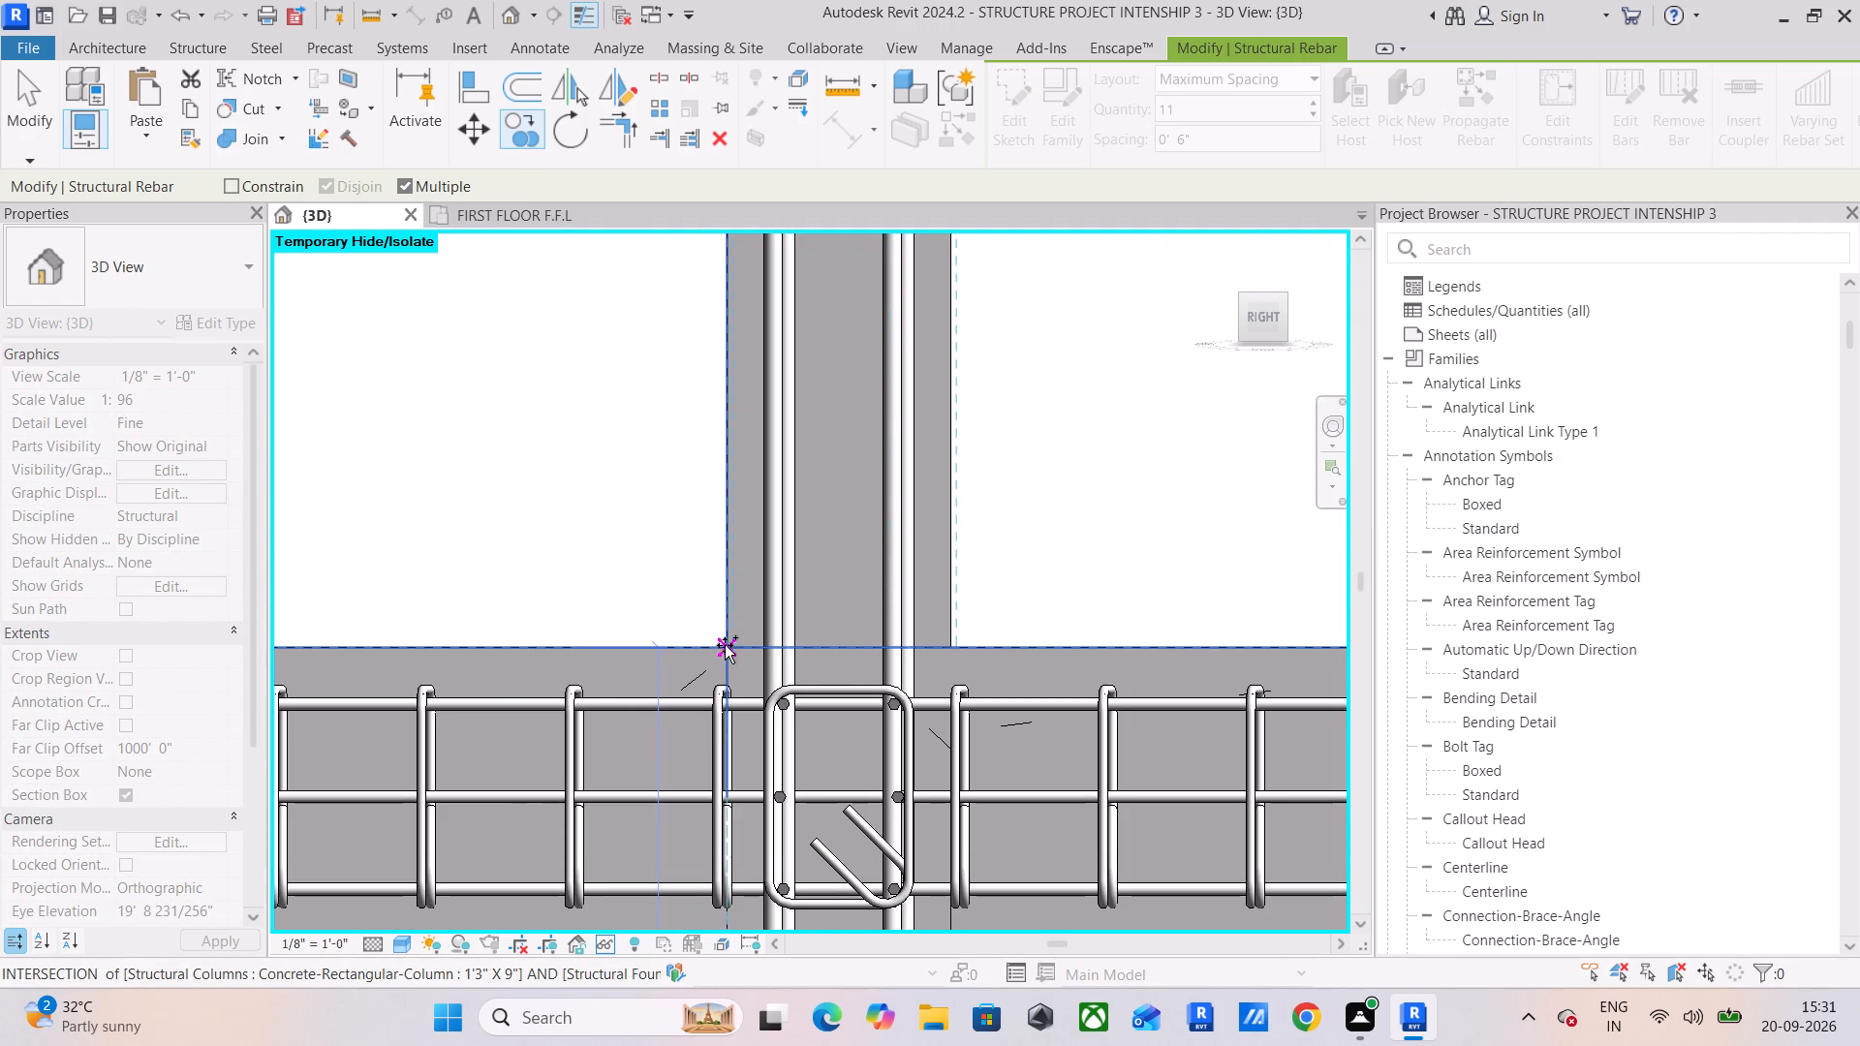
scroll(725, 643, up, 6)
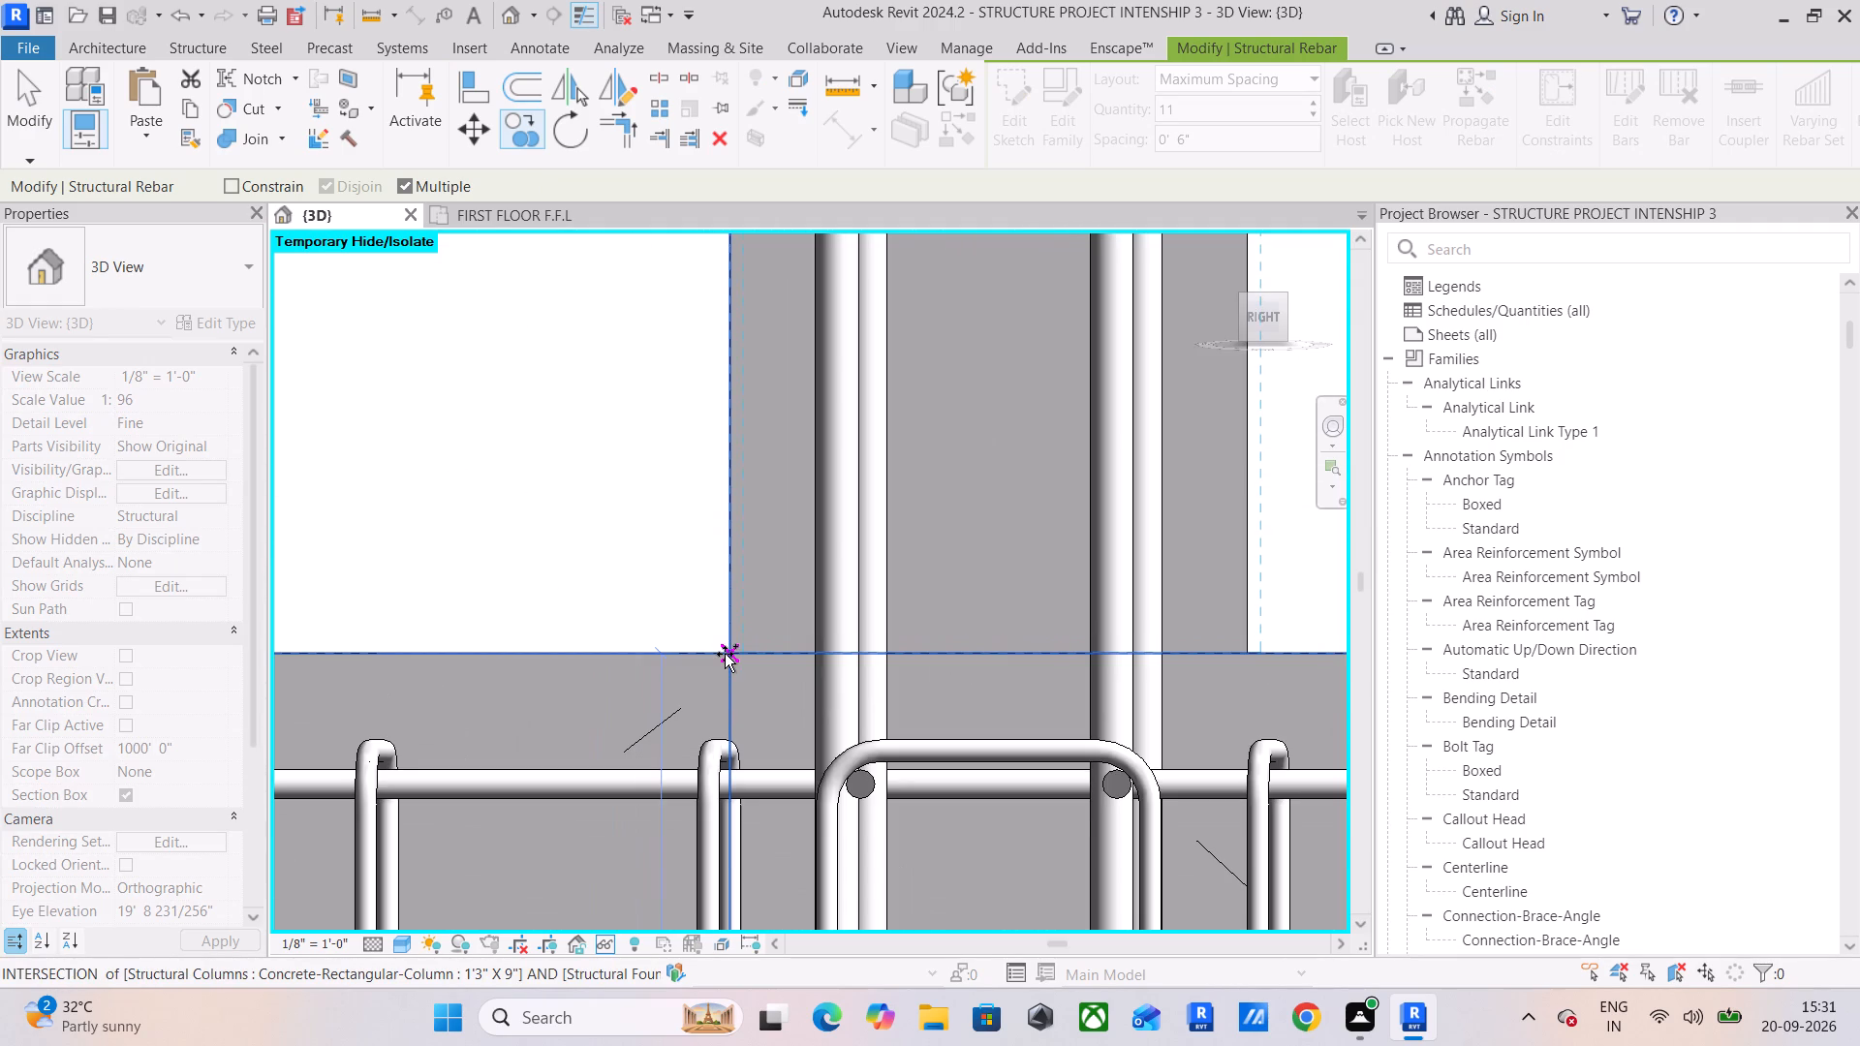
click(725, 654)
Place another copy of the #3 tie set on the second column, starting from the upper beam's top face.
scroll(725, 654, down, 3)
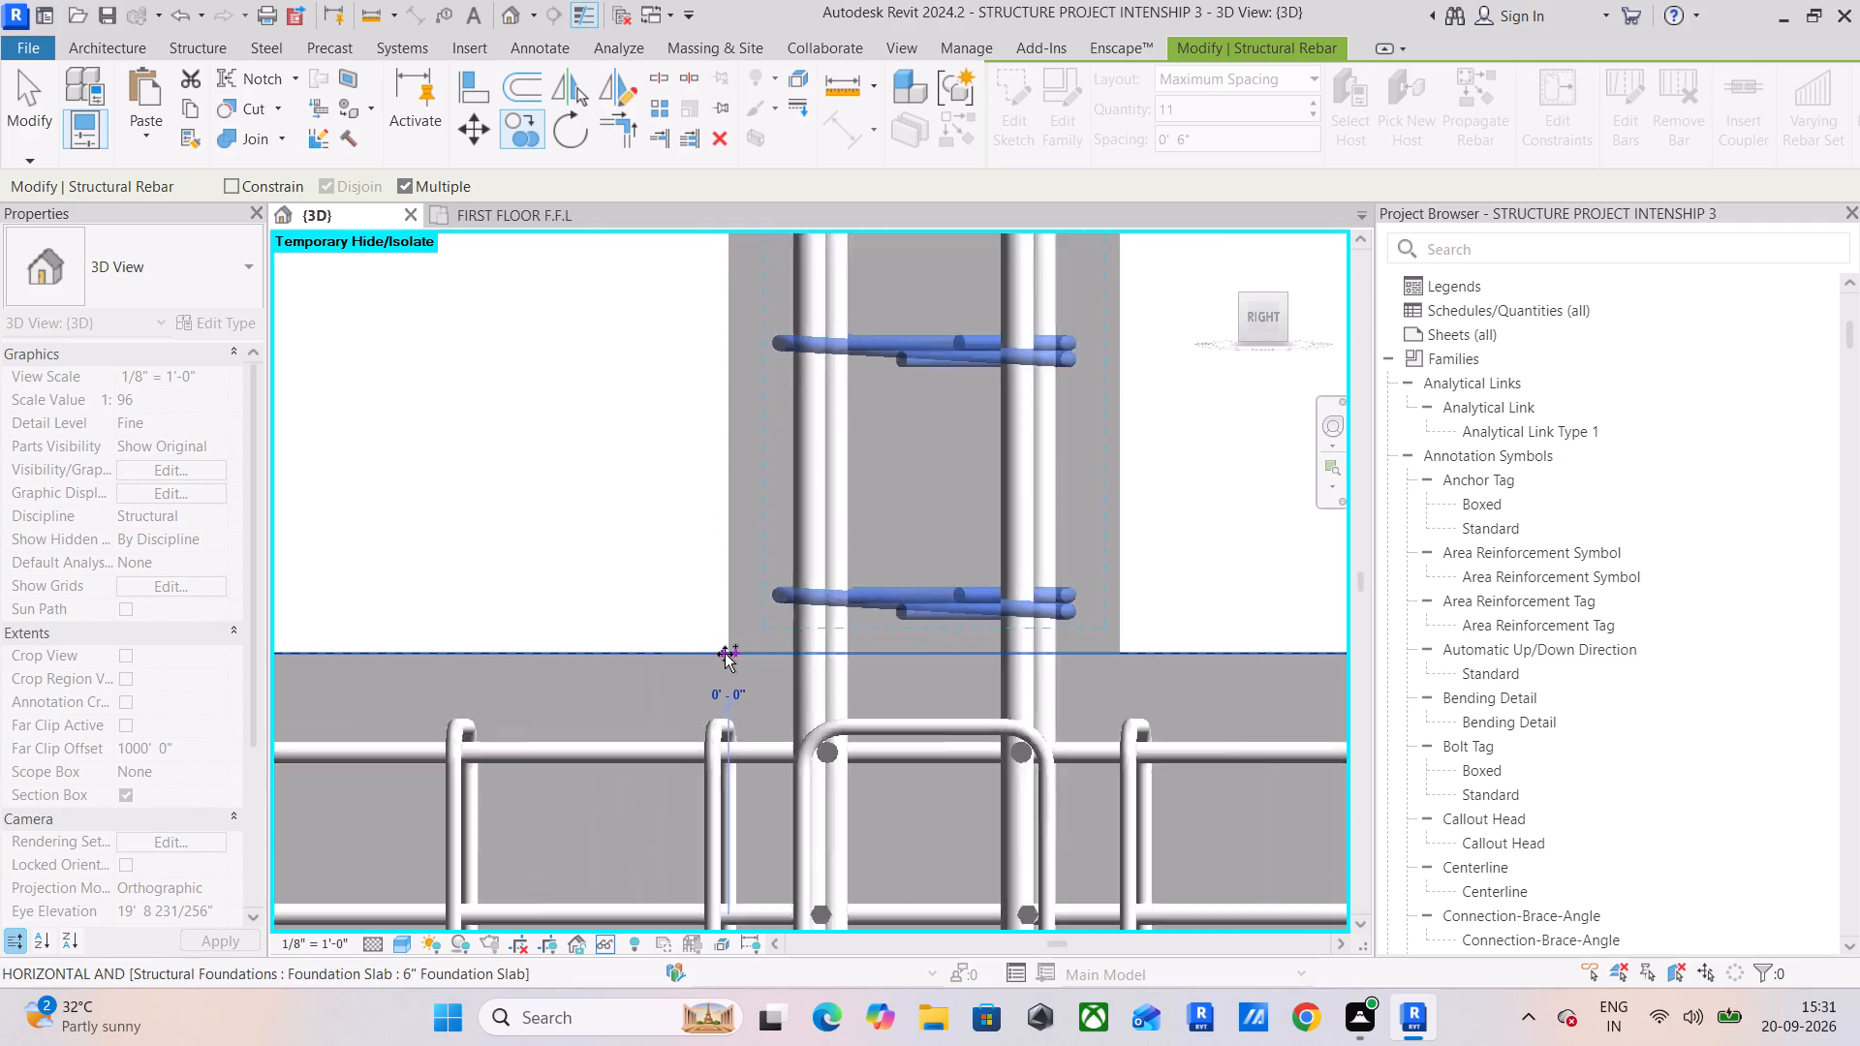
scroll(725, 654, down, 10)
middle_drag(753, 620, 745, 866)
scroll(745, 867, down, 6)
middle_drag(760, 550, 727, 883)
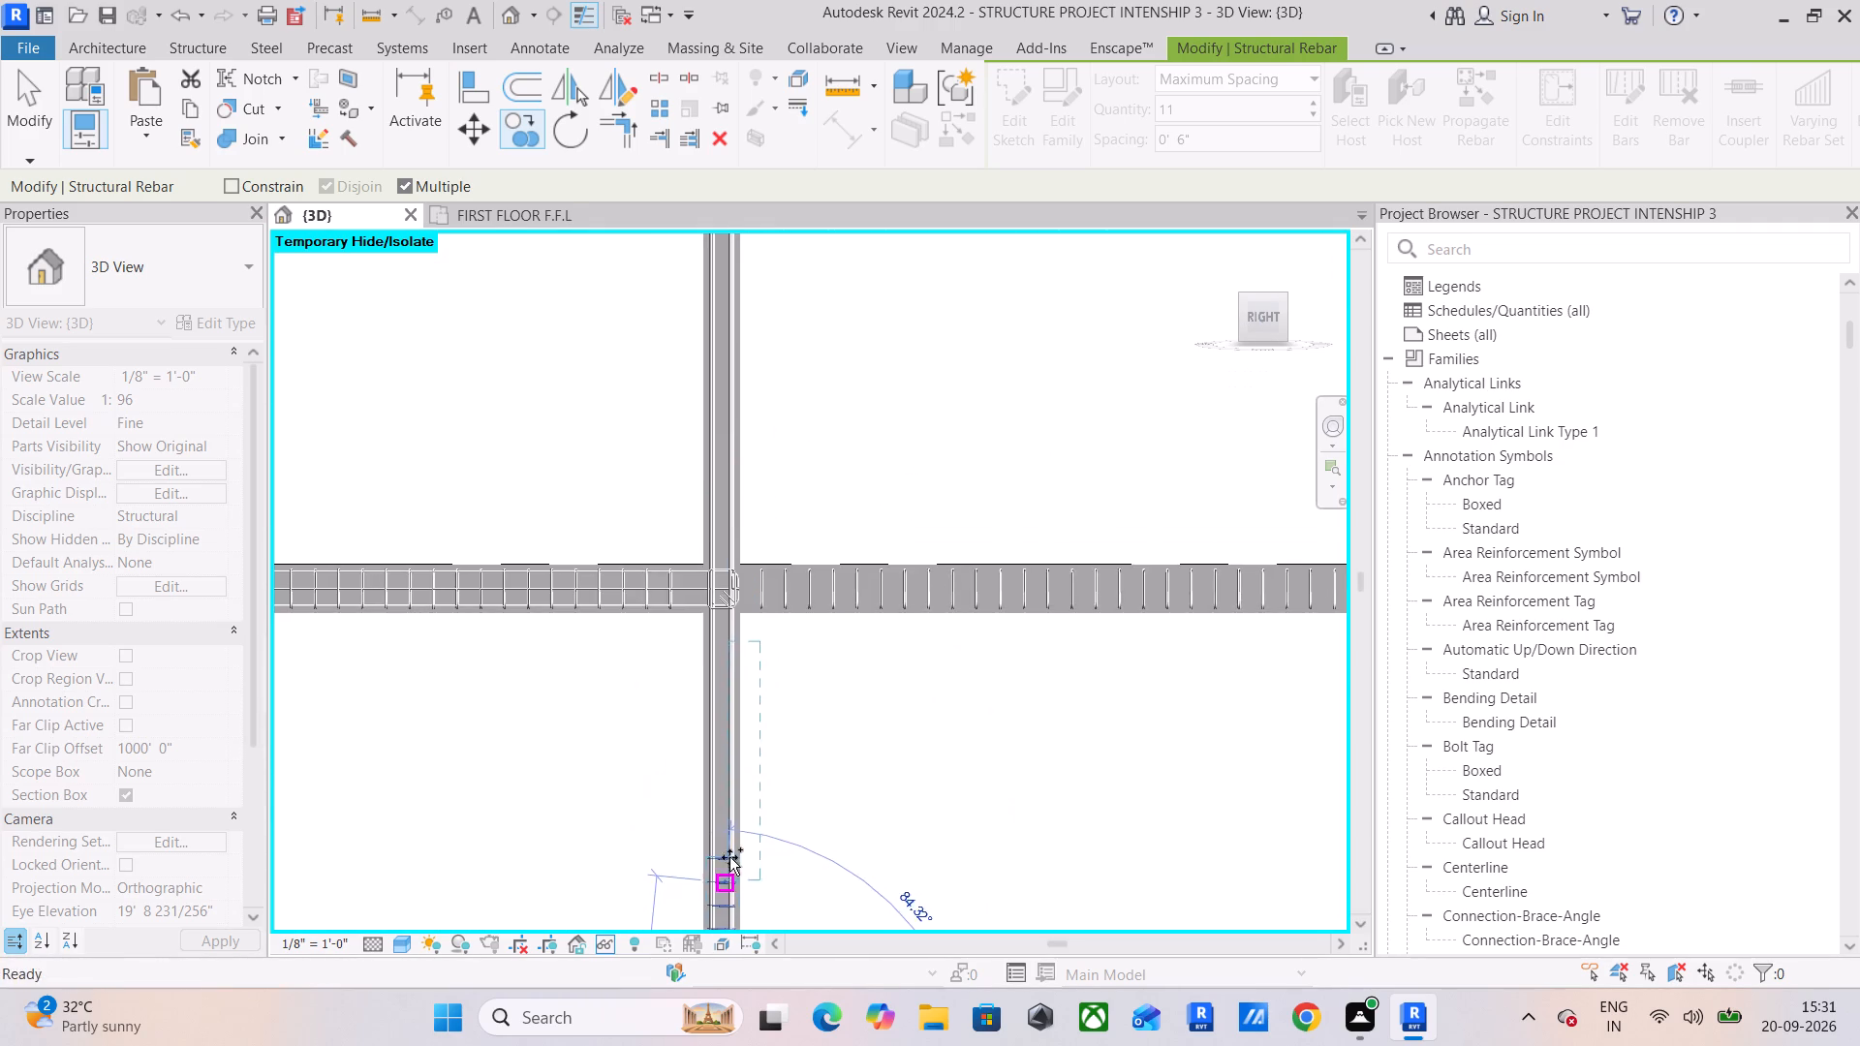
scroll(704, 573, up, 12)
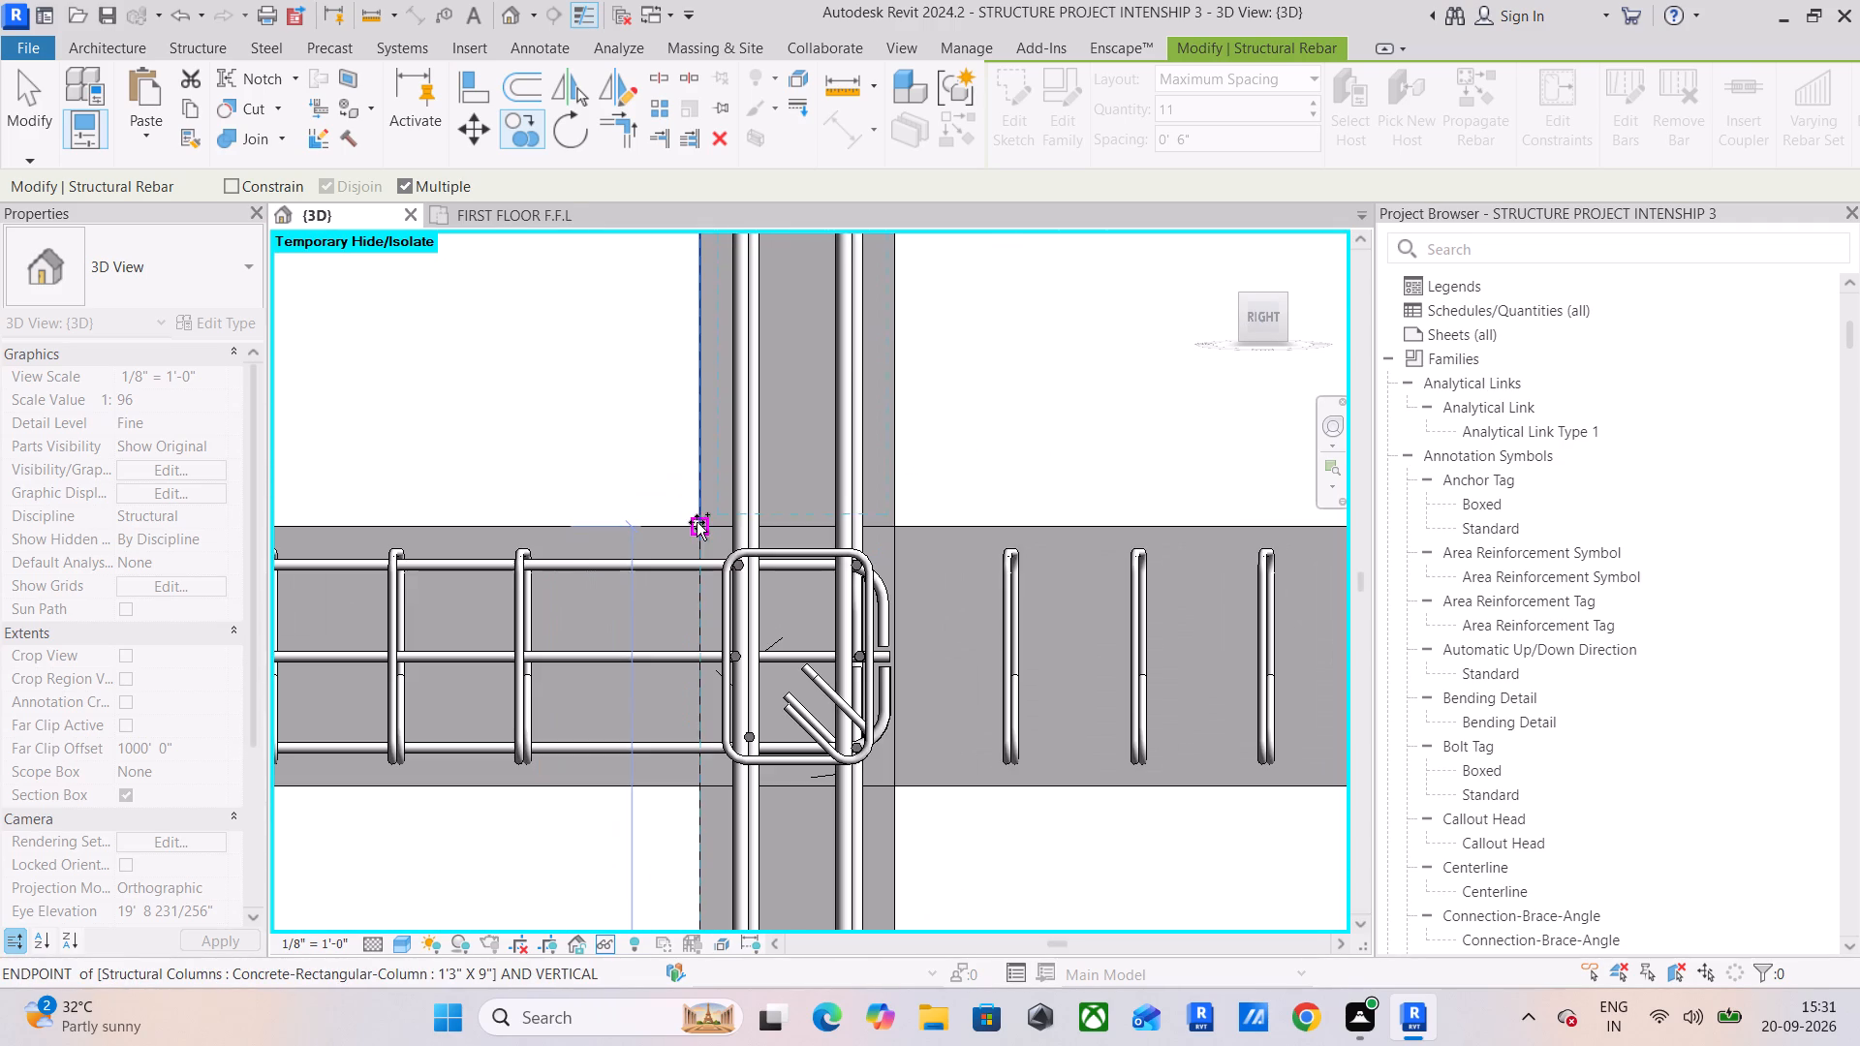
click(697, 522)
scroll(734, 494, down, 12)
middle_drag(751, 465, 698, 842)
scroll(702, 667, down, 3)
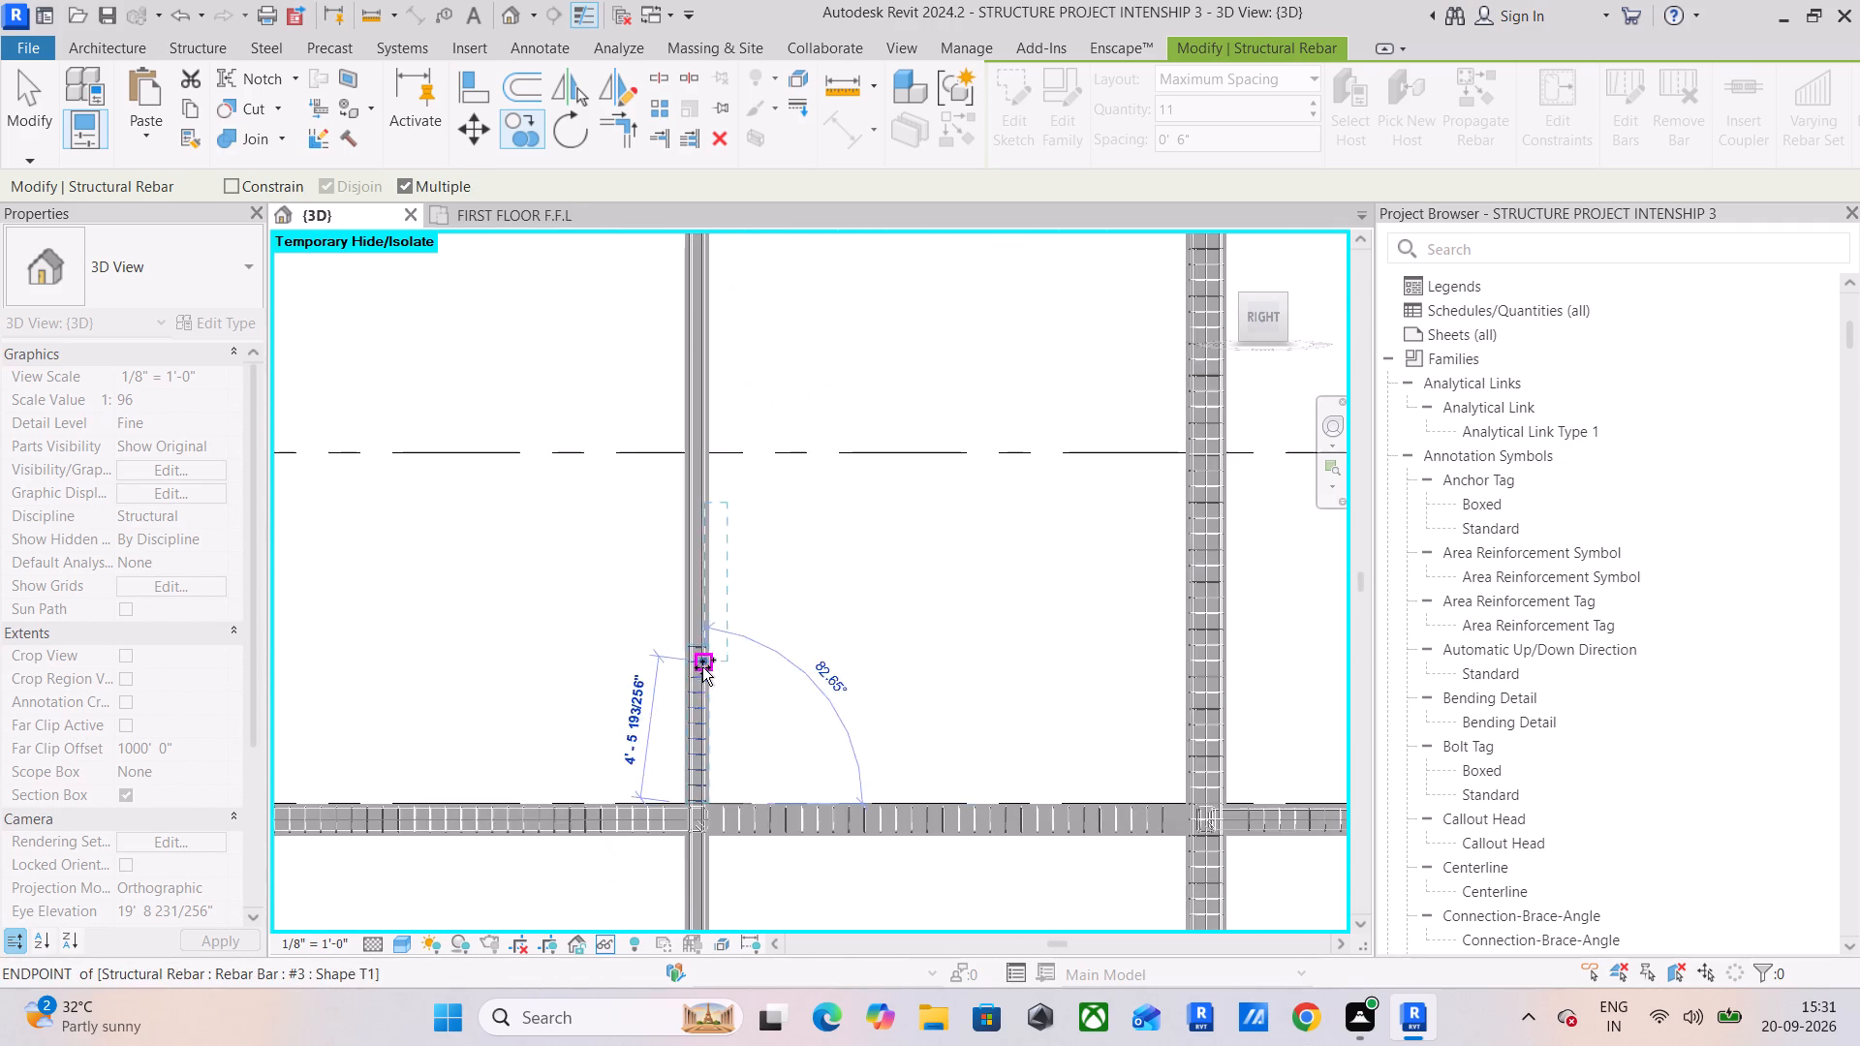
middle_drag(685, 647, 663, 870)
scroll(703, 773, down, 3)
middle_drag(753, 741, 702, 626)
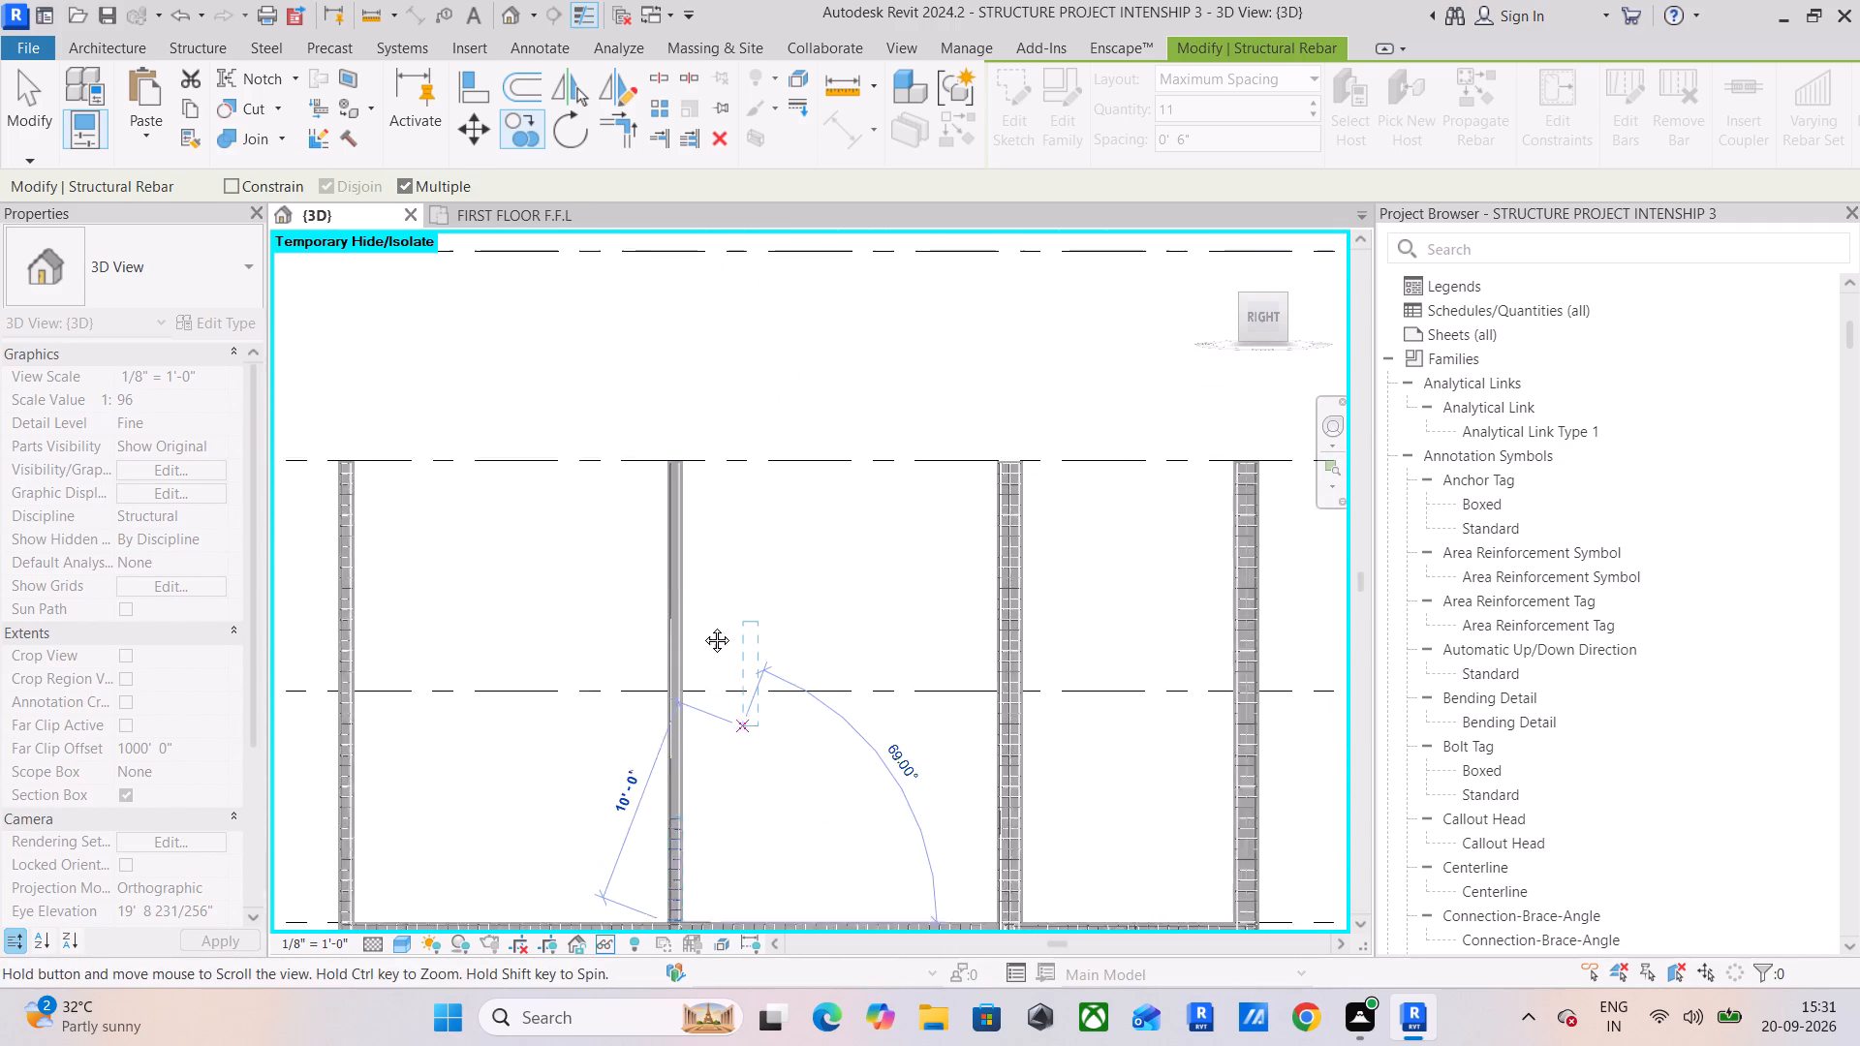
middle_drag(702, 626, 682, 573)
click(35, 116)
Extend the top of the second column's #3 tie set between the two beams so it stops just below the upper beam.
scroll(772, 748, down, 4)
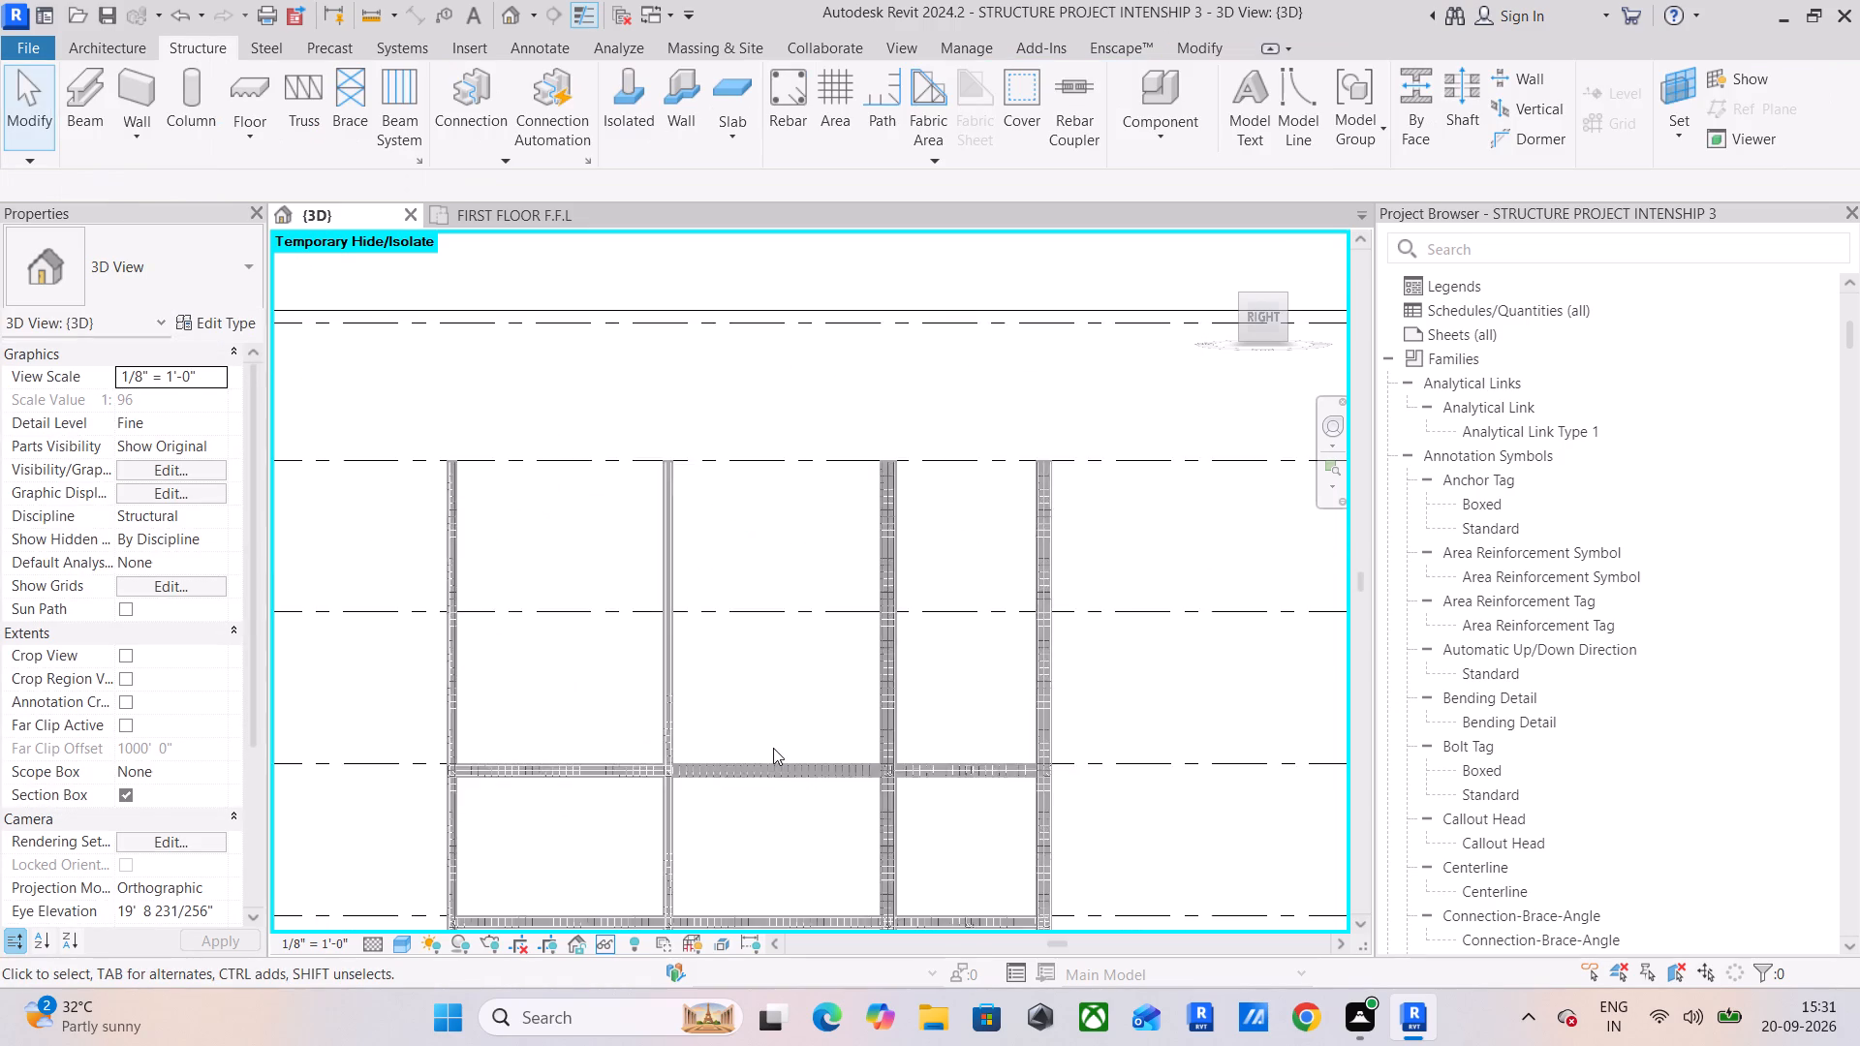
middle_drag(773, 748, 728, 426)
click(636, 540)
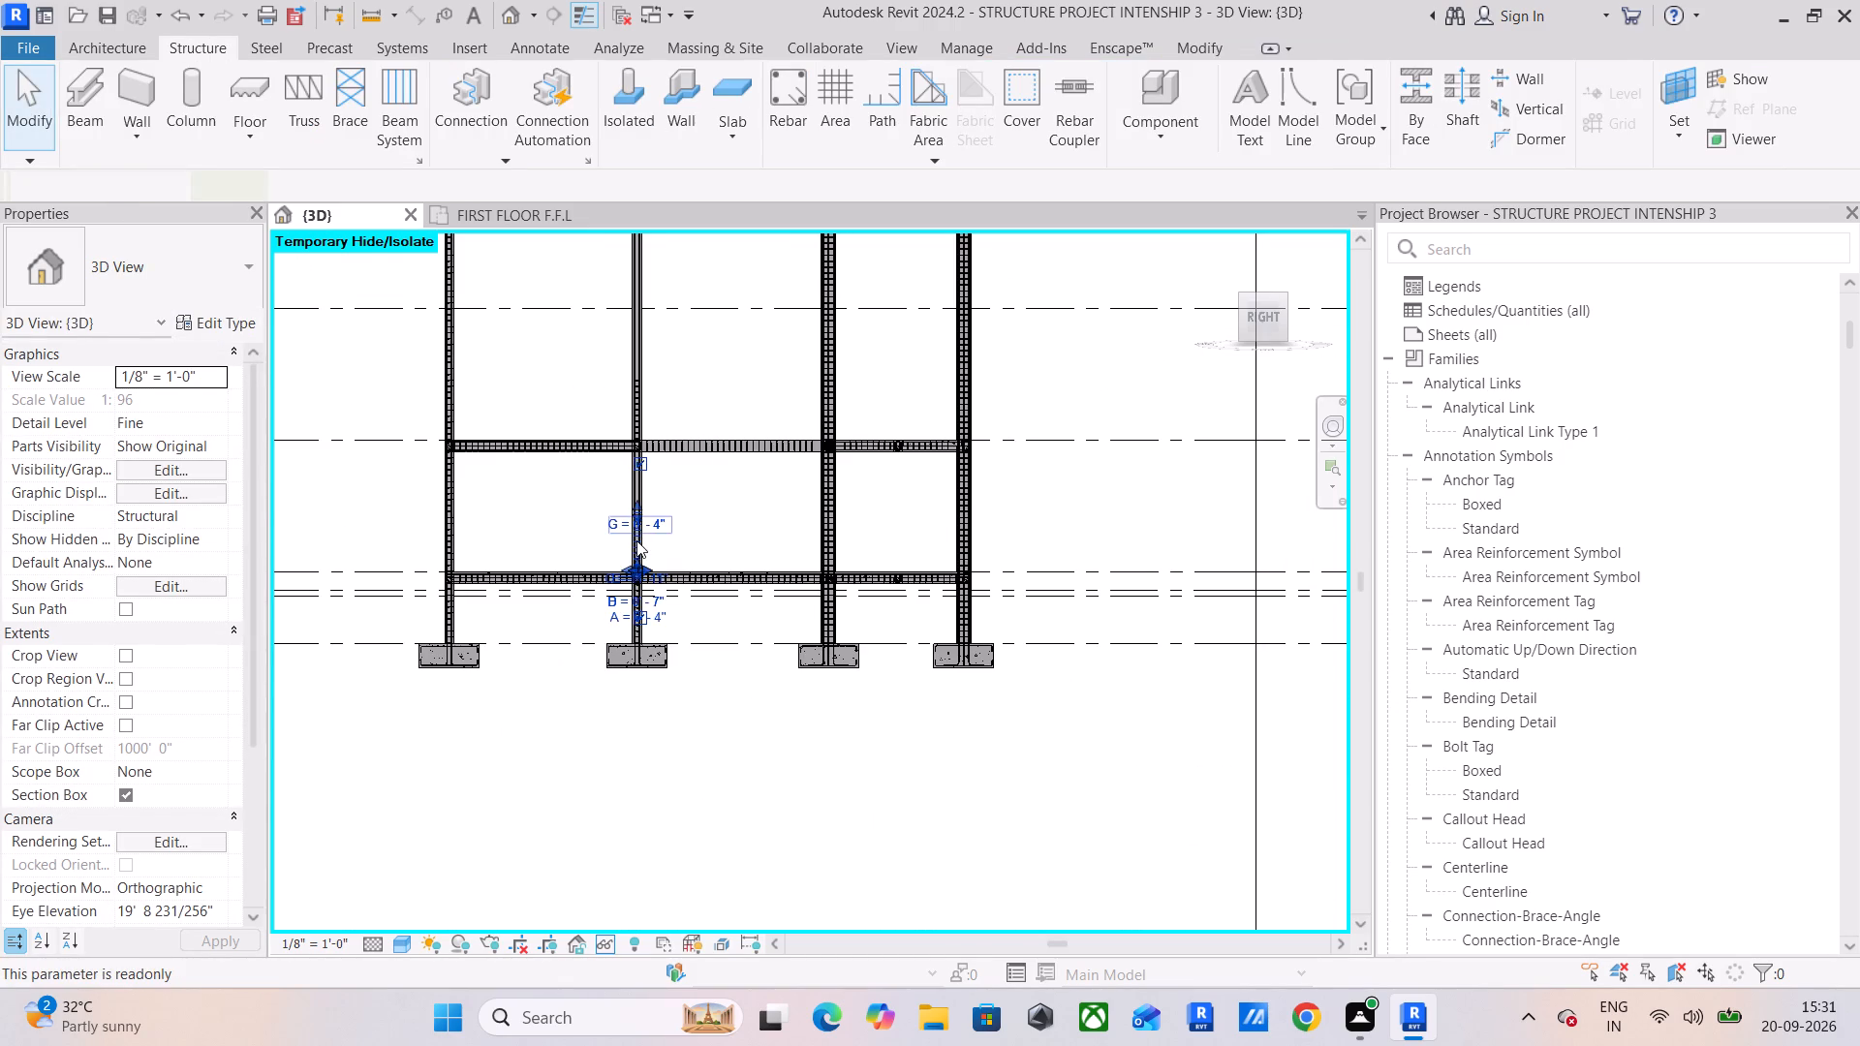
scroll(665, 499, up, 6)
scroll(644, 582, up, 5)
middle_drag(641, 574, 693, 840)
scroll(690, 842, up, 1)
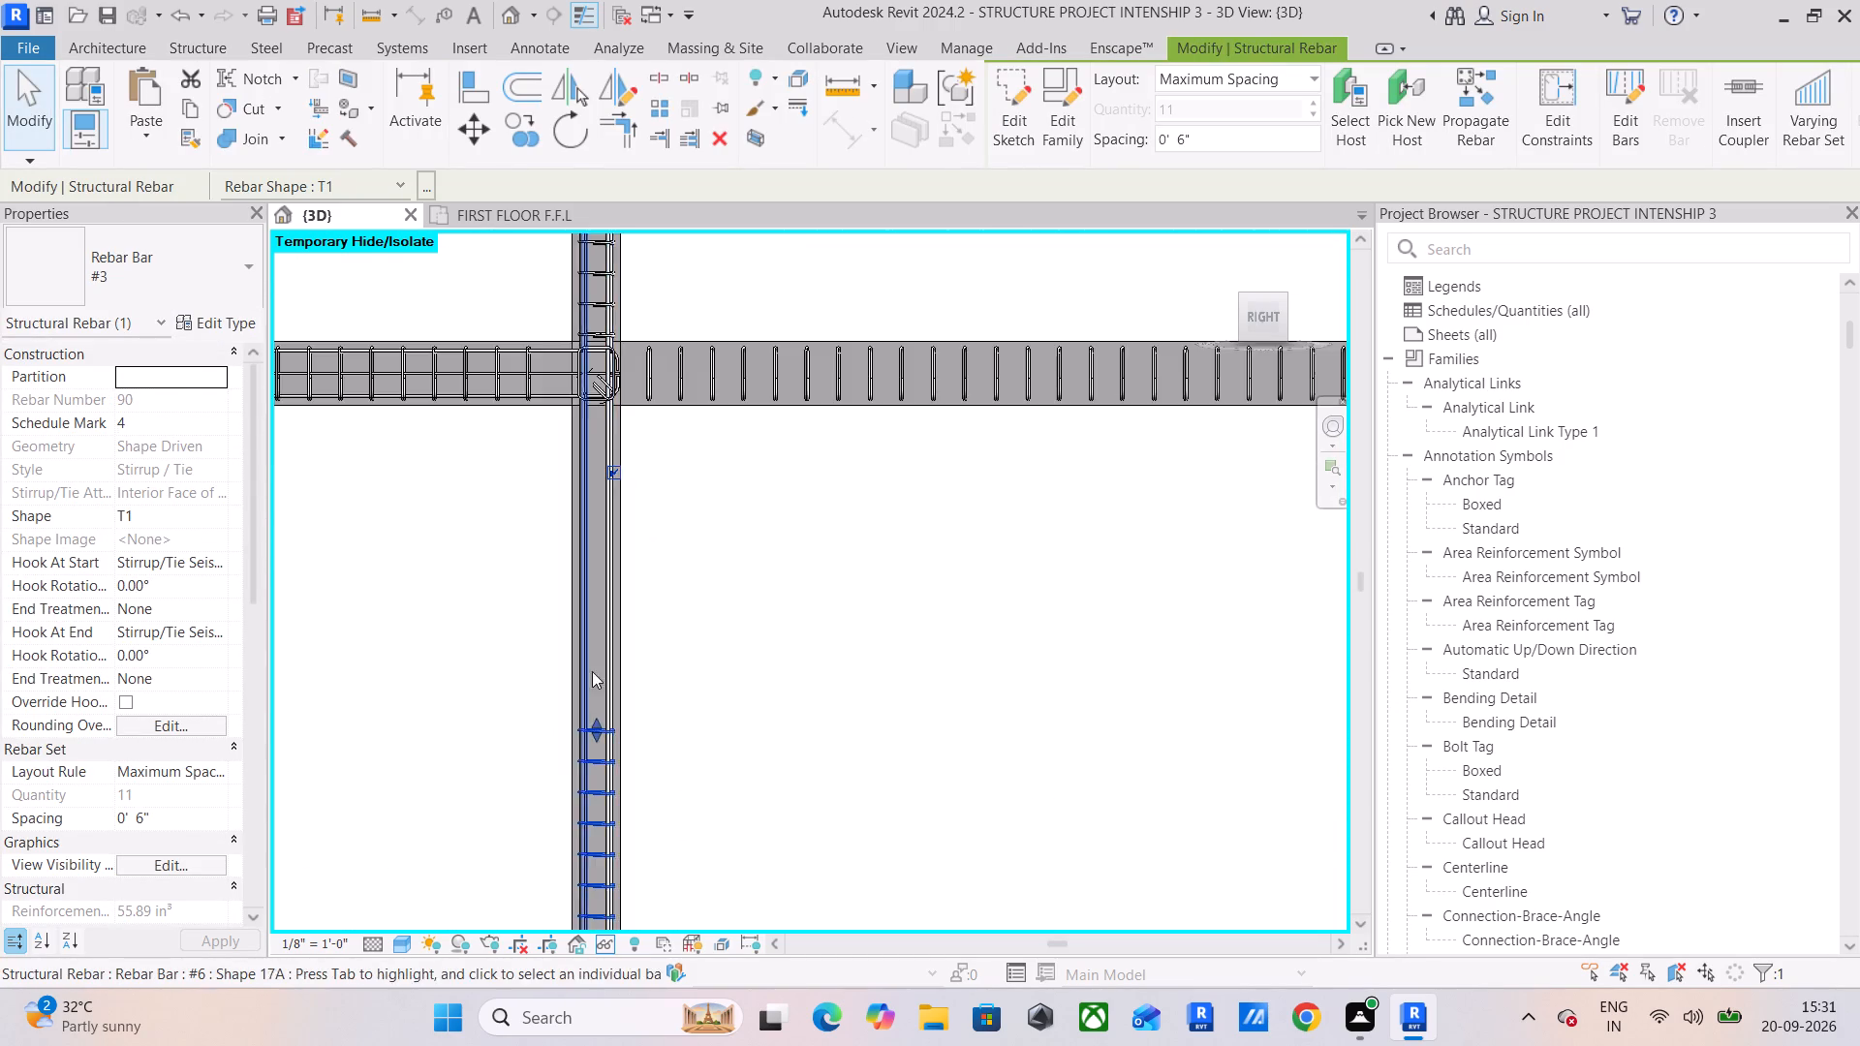
scroll(588, 663, up, 3)
drag(599, 755, 594, 432)
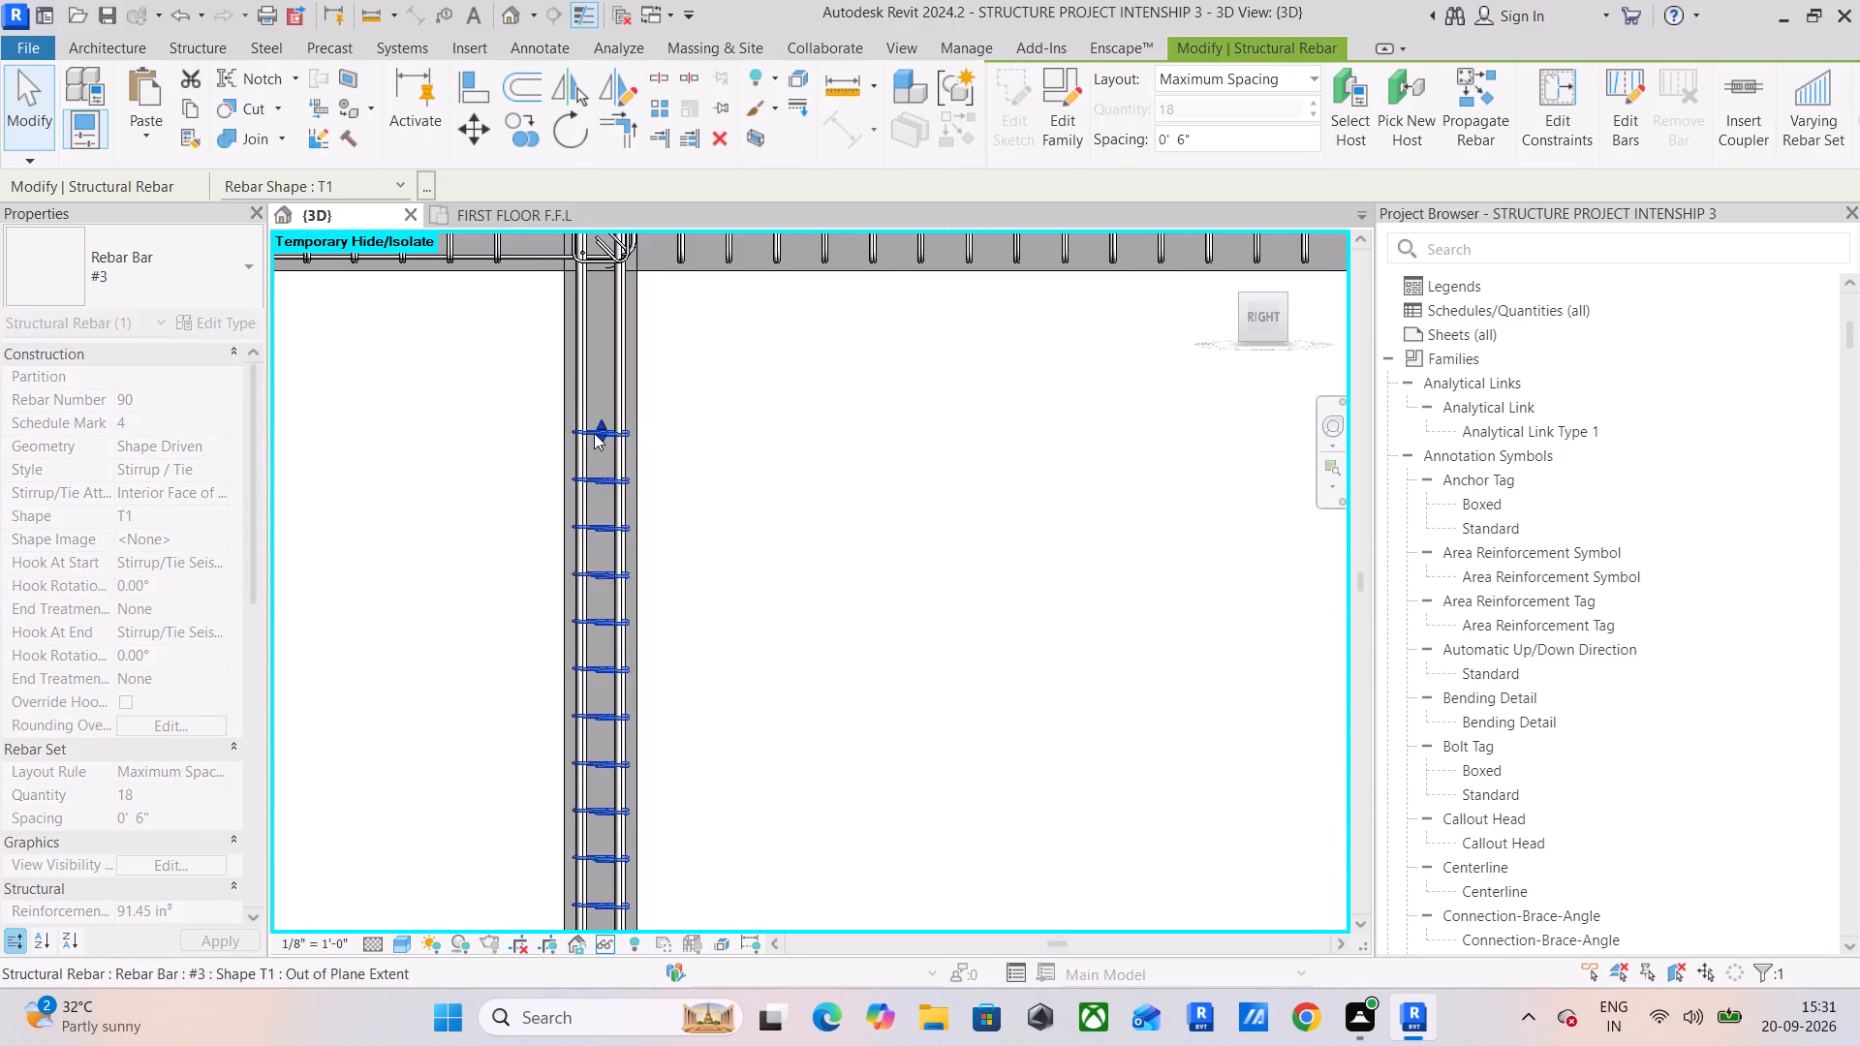
middle_drag(603, 446, 602, 785)
drag(599, 760, 610, 628)
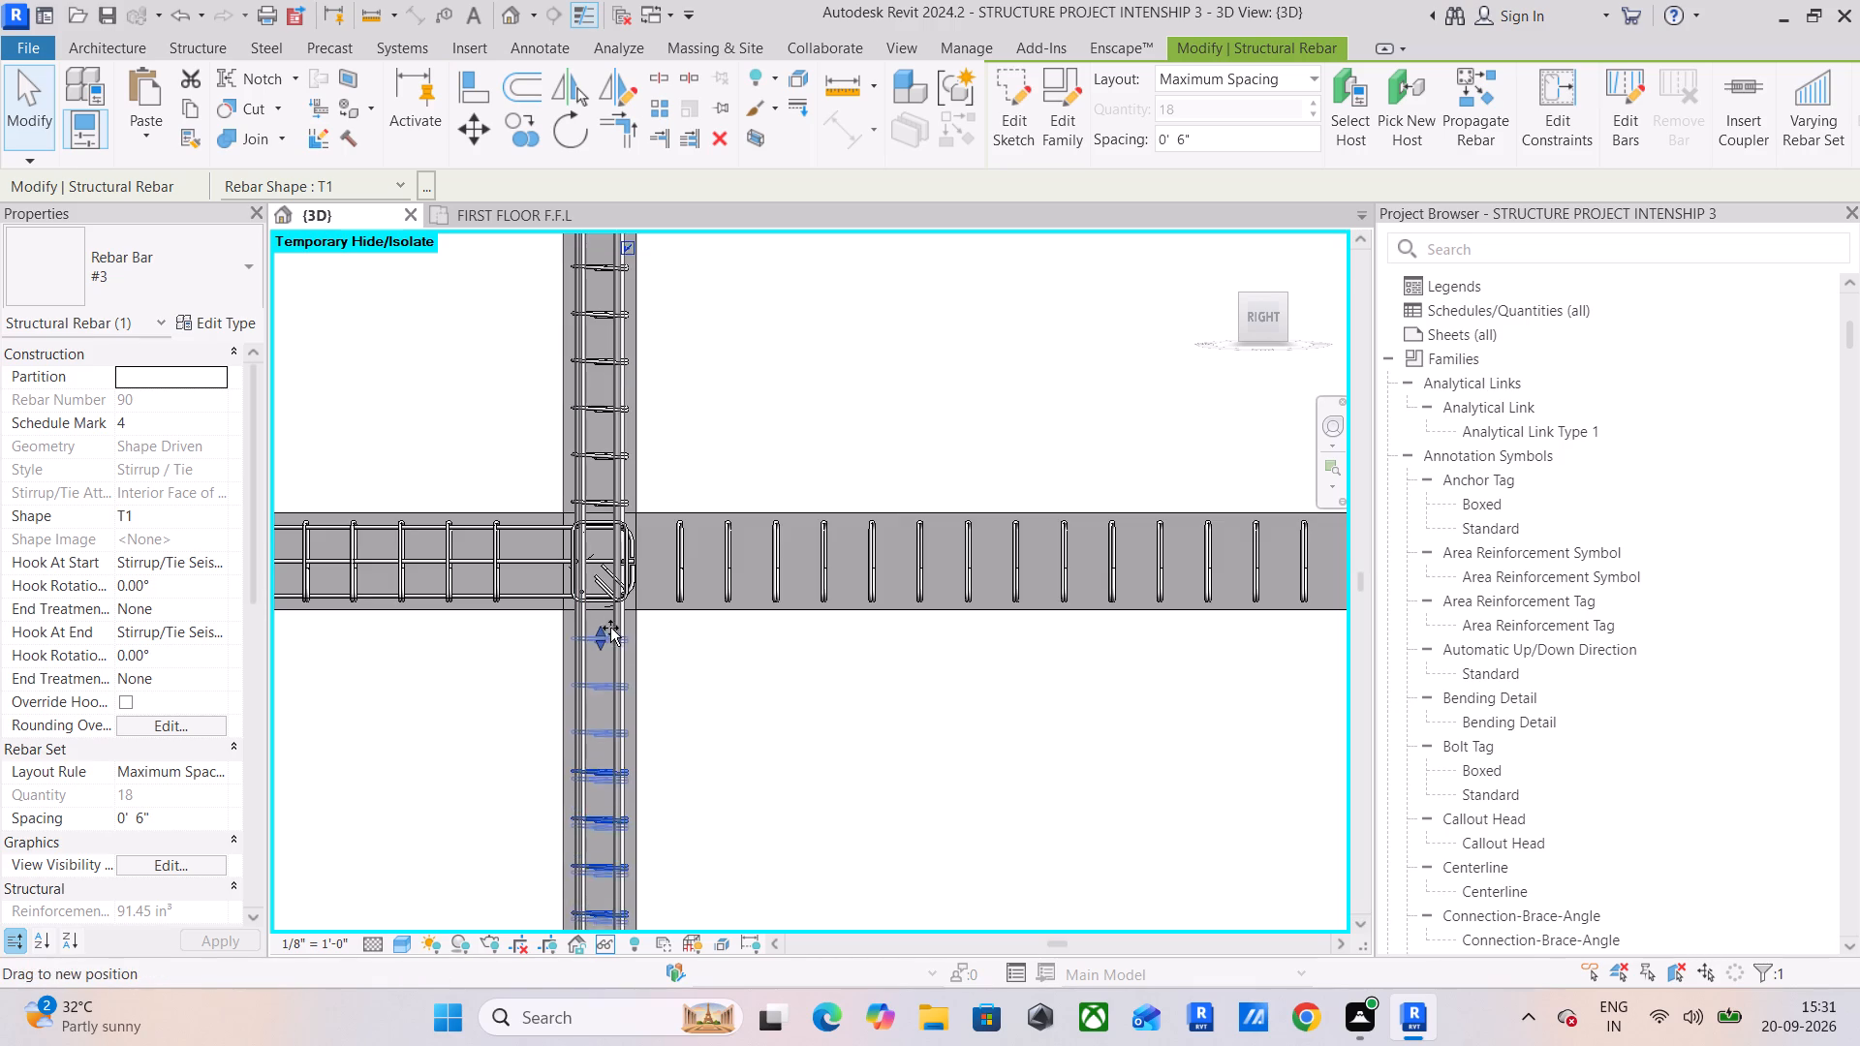
drag(610, 628, 610, 623)
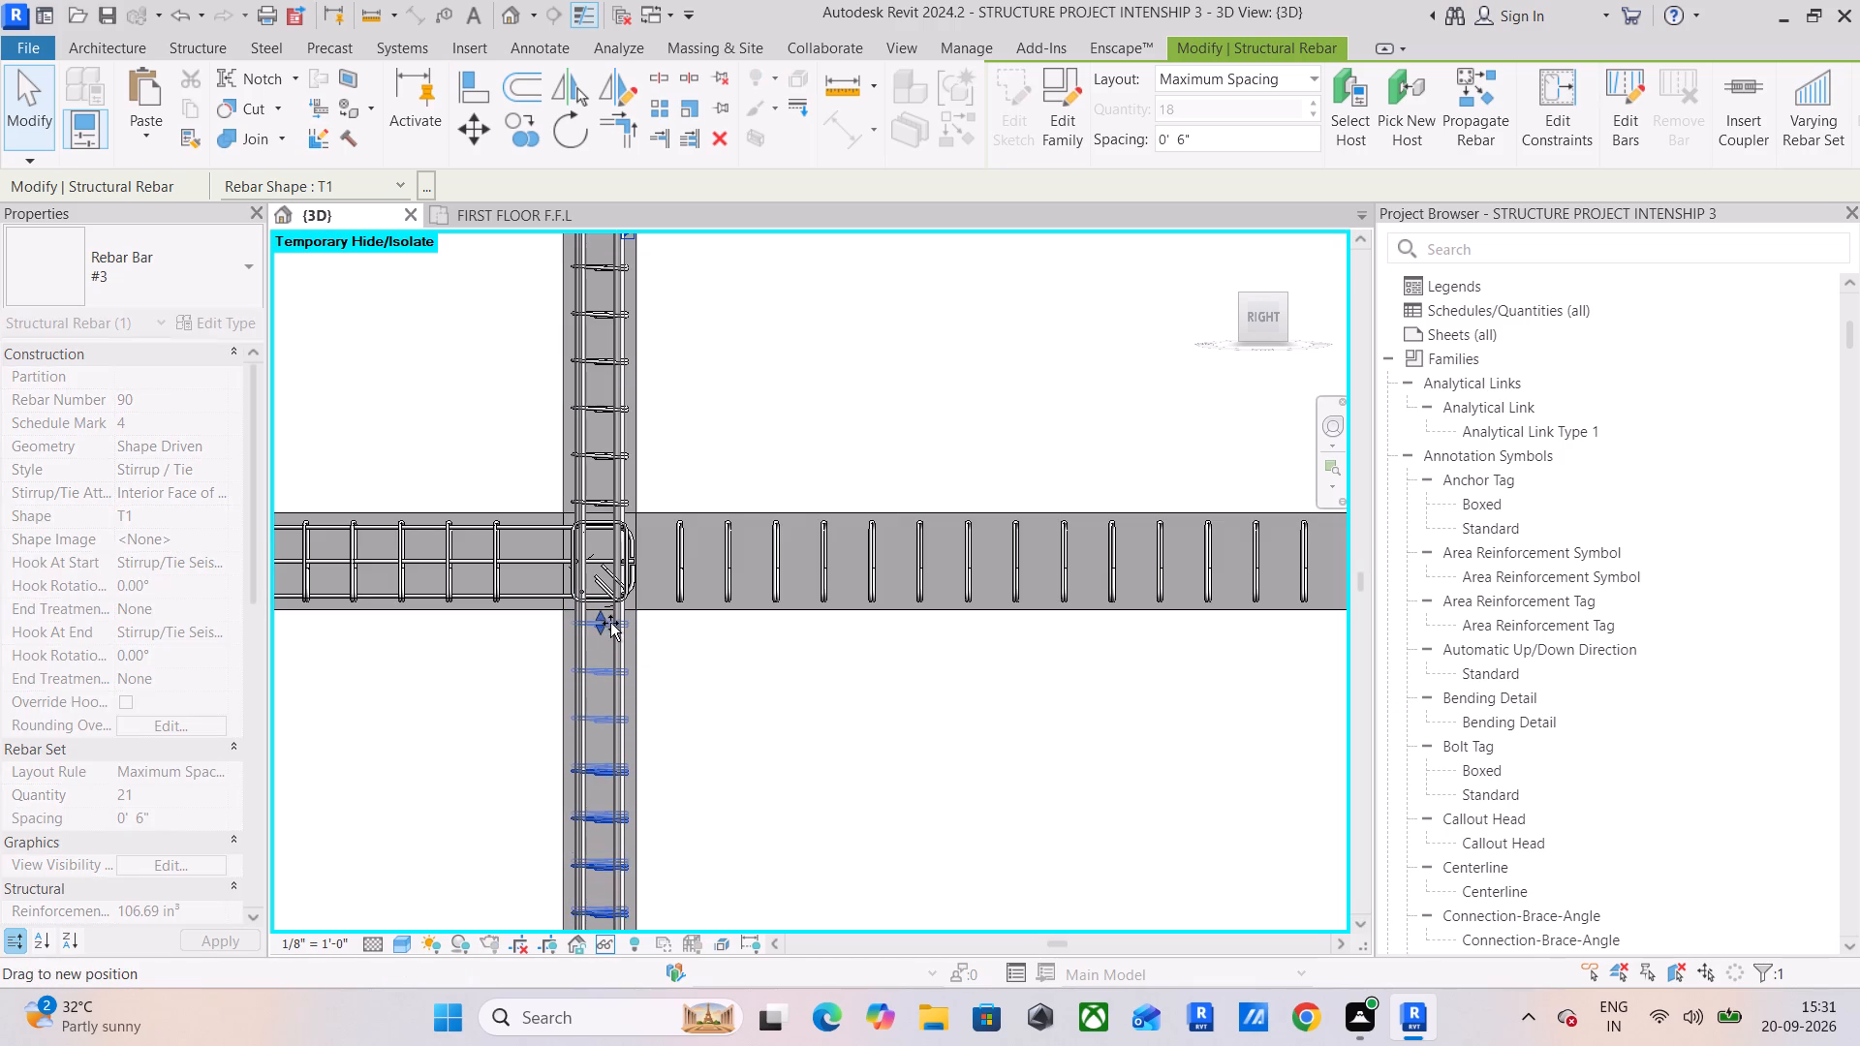
drag(610, 623, 610, 624)
Extend the top of the second column's #3 tie set above the upper beam to just below the next level line.
middle_drag(610, 631, 621, 897)
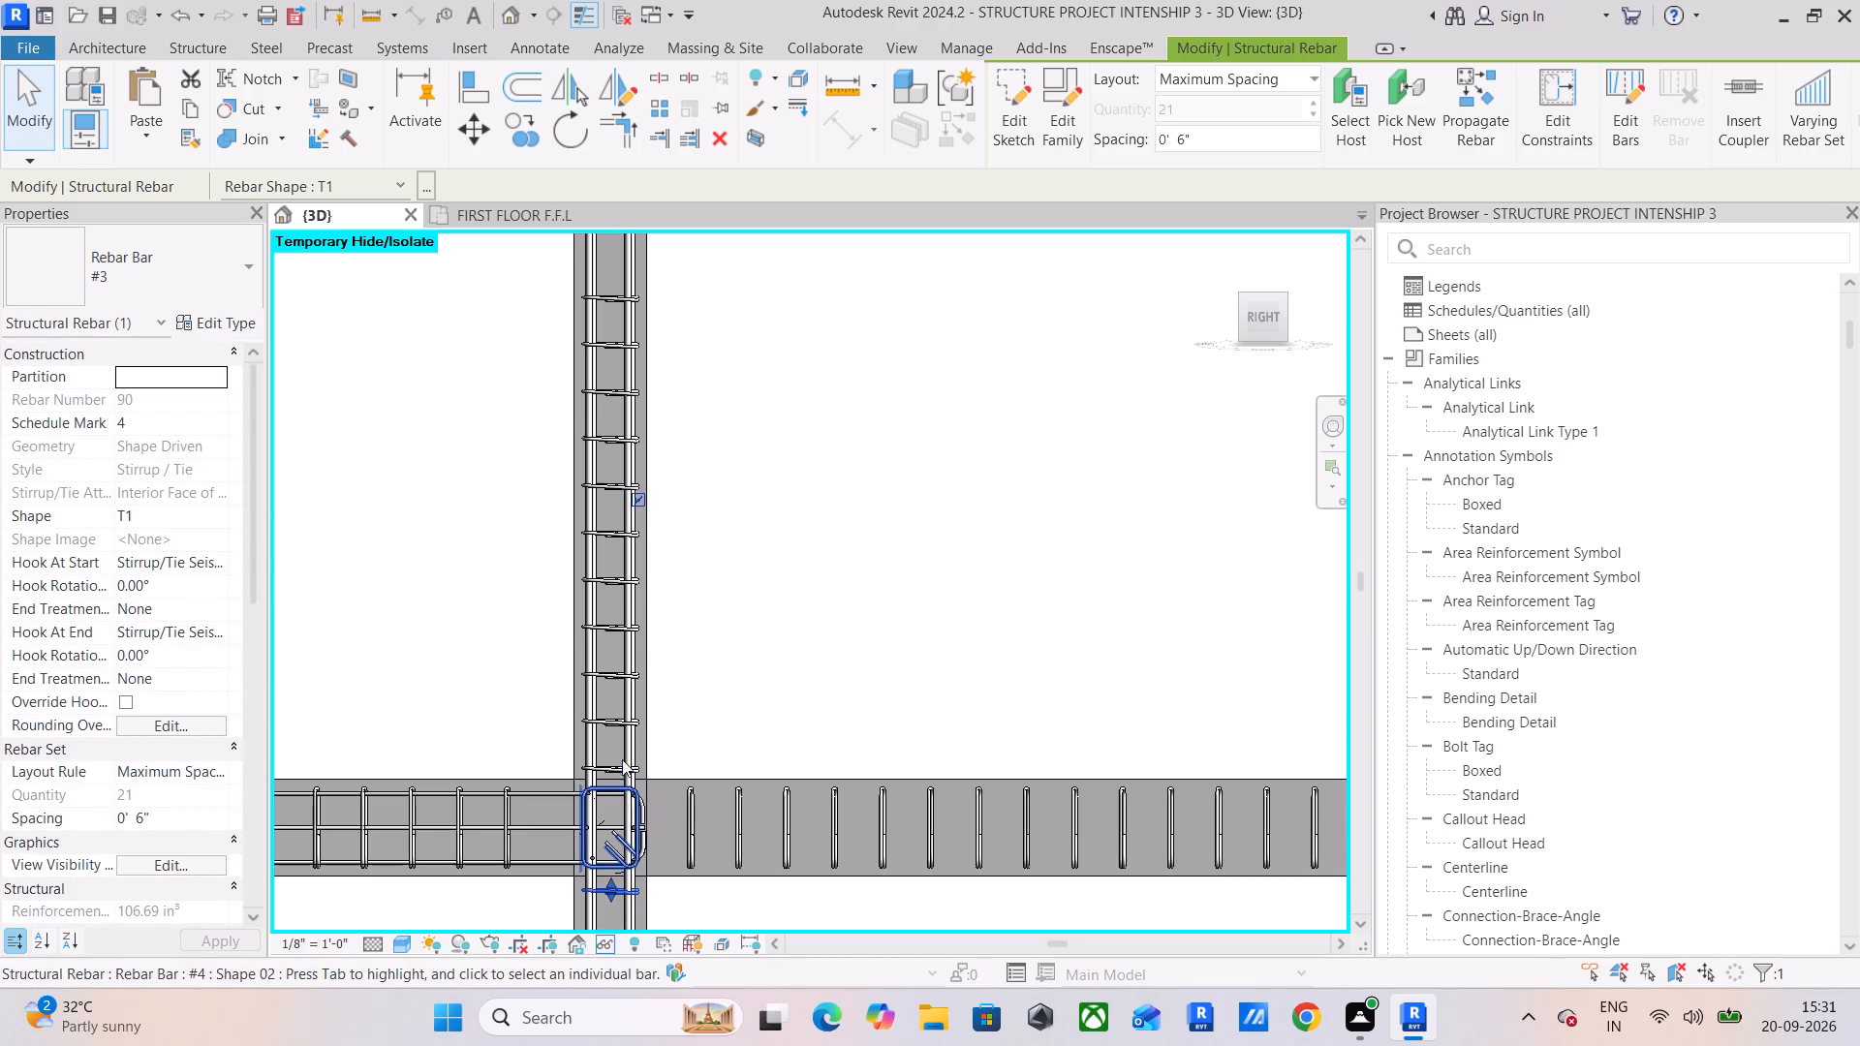
scroll(612, 612, down, 6)
middle_drag(617, 602, 538, 871)
click(526, 754)
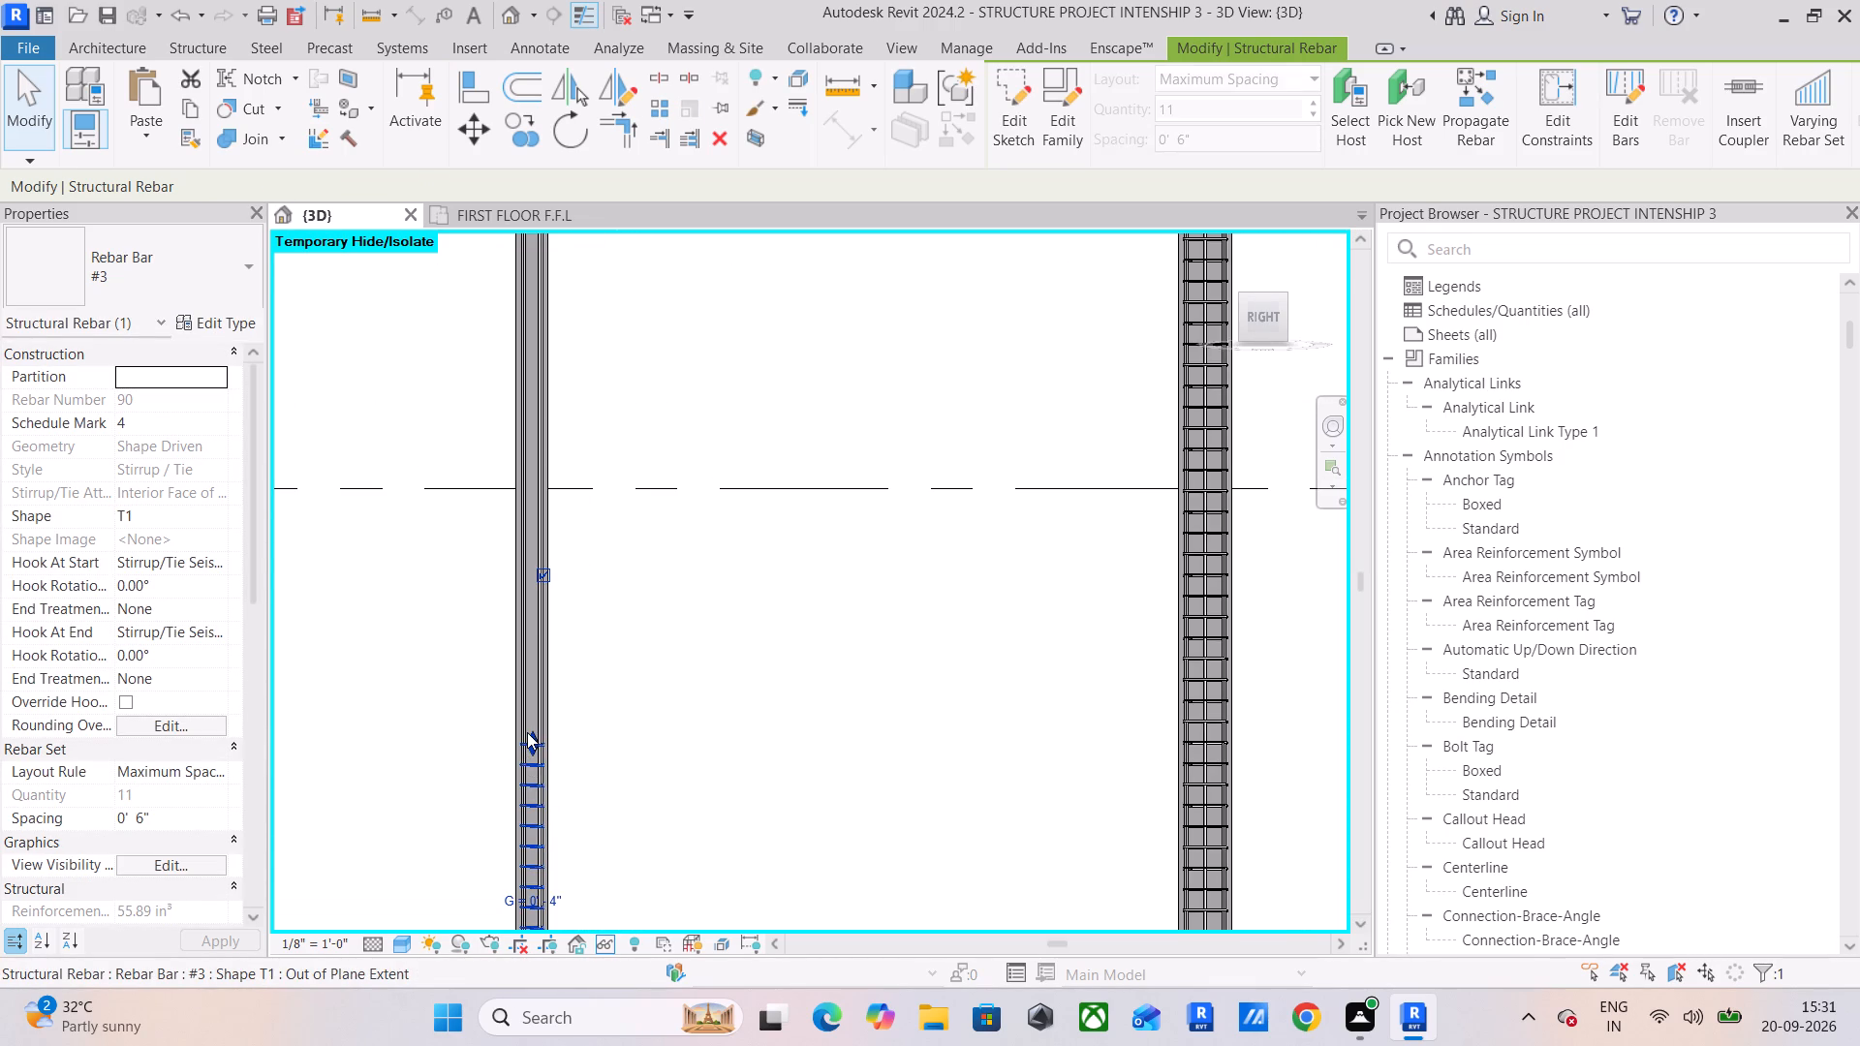
drag(527, 730, 538, 518)
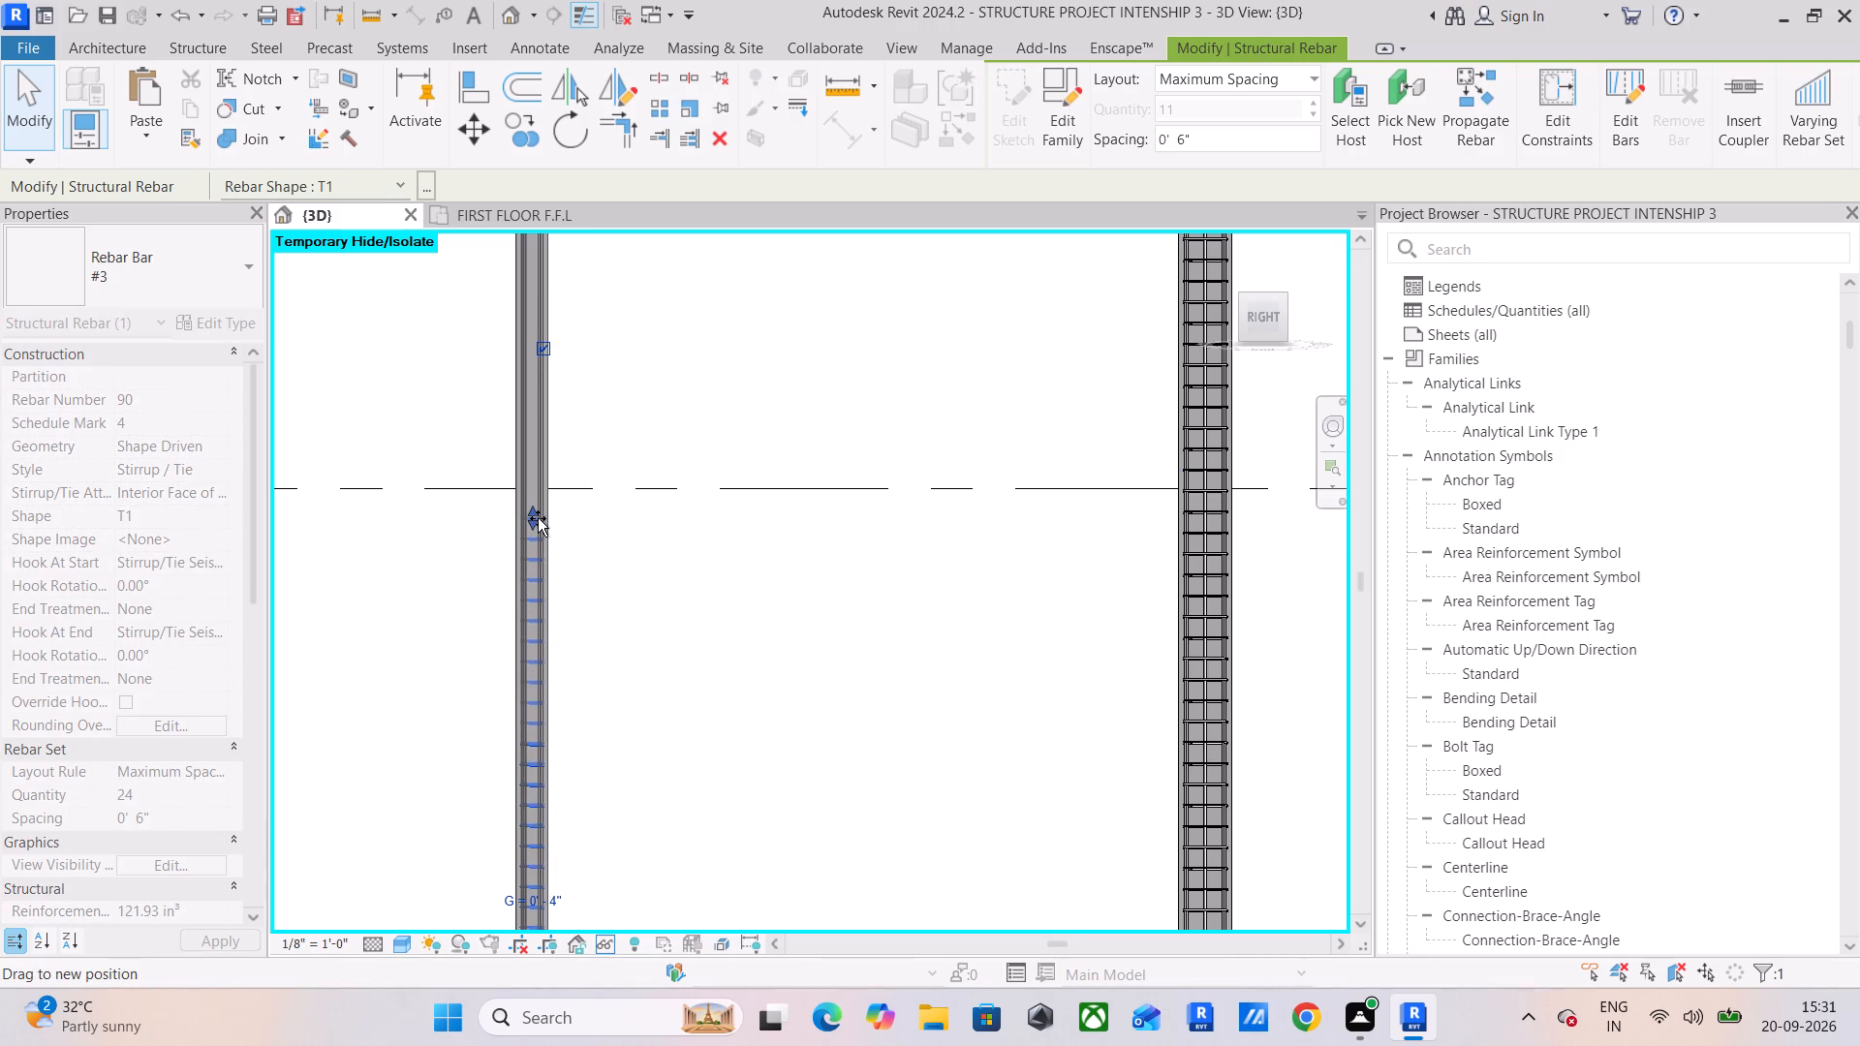
drag(538, 518, 542, 528)
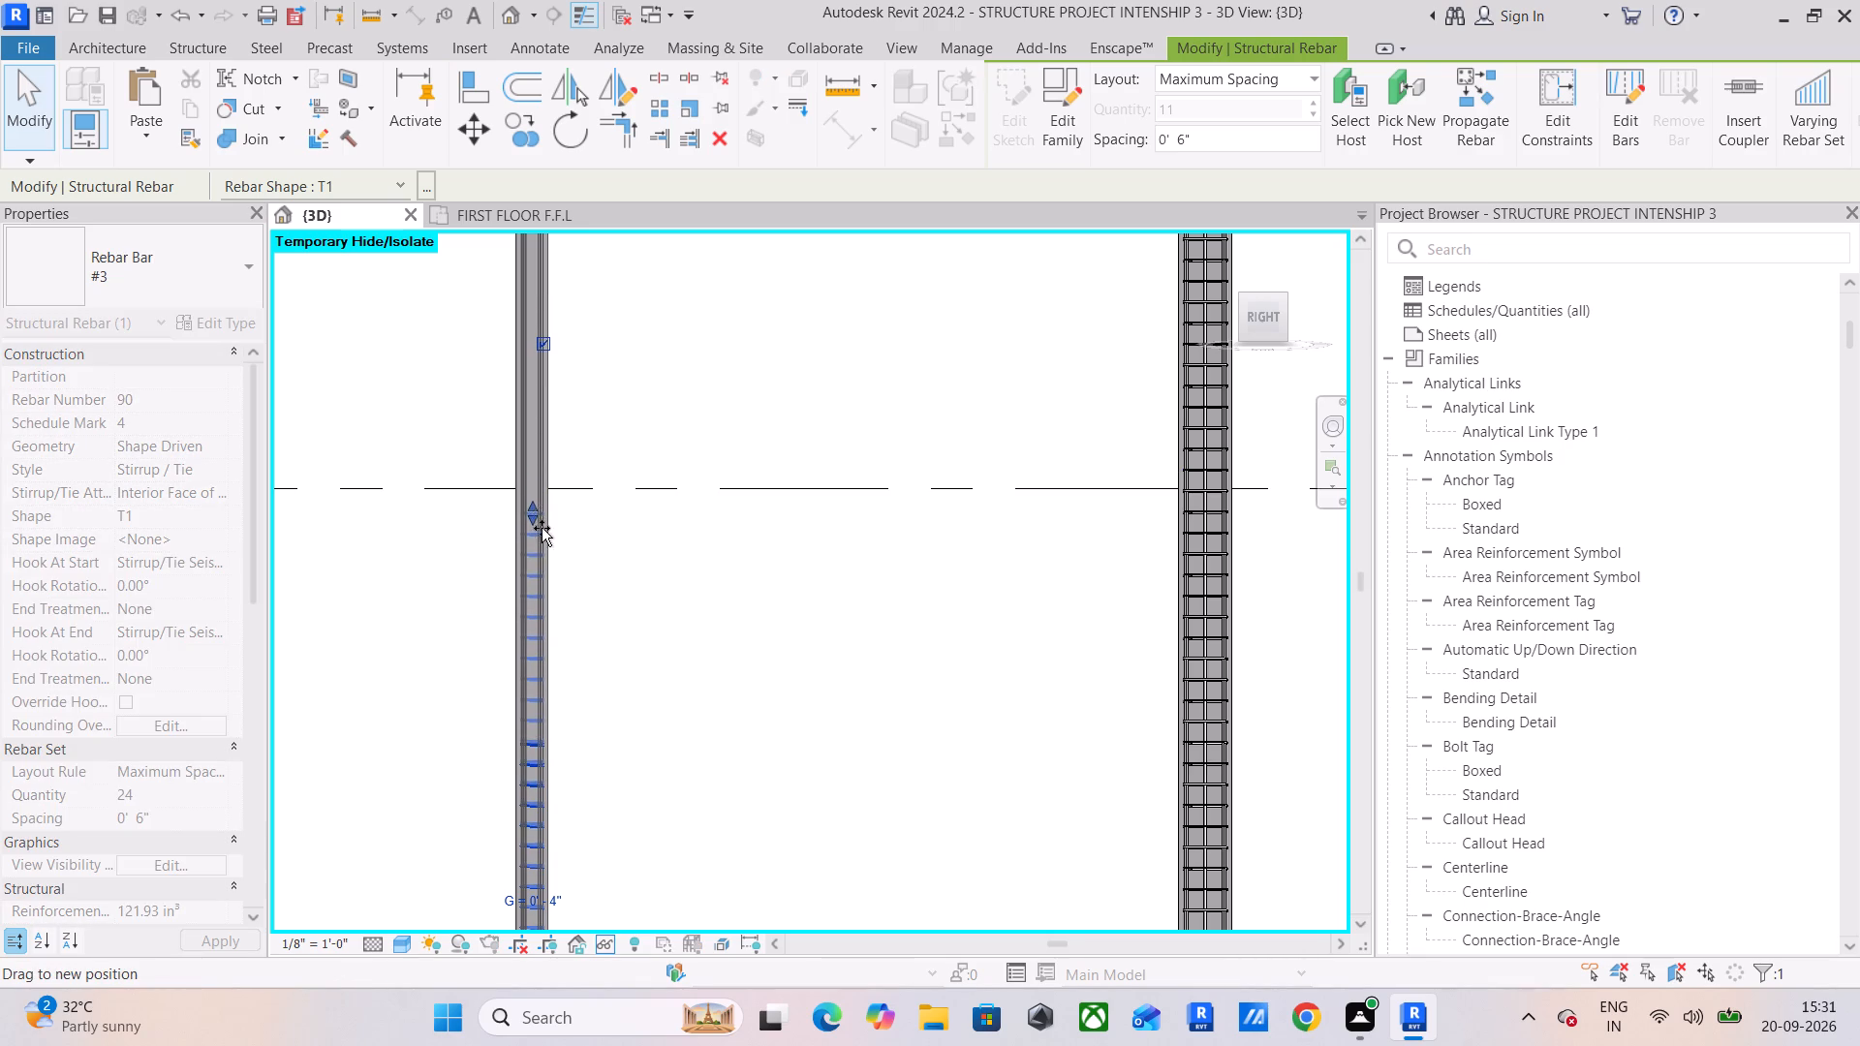
drag(542, 528, 543, 544)
click(756, 695)
Examine the #4 beam bars and their hooked ends where the upper beam meets the second column.
scroll(815, 627, down, 5)
middle_drag(867, 605, 809, 615)
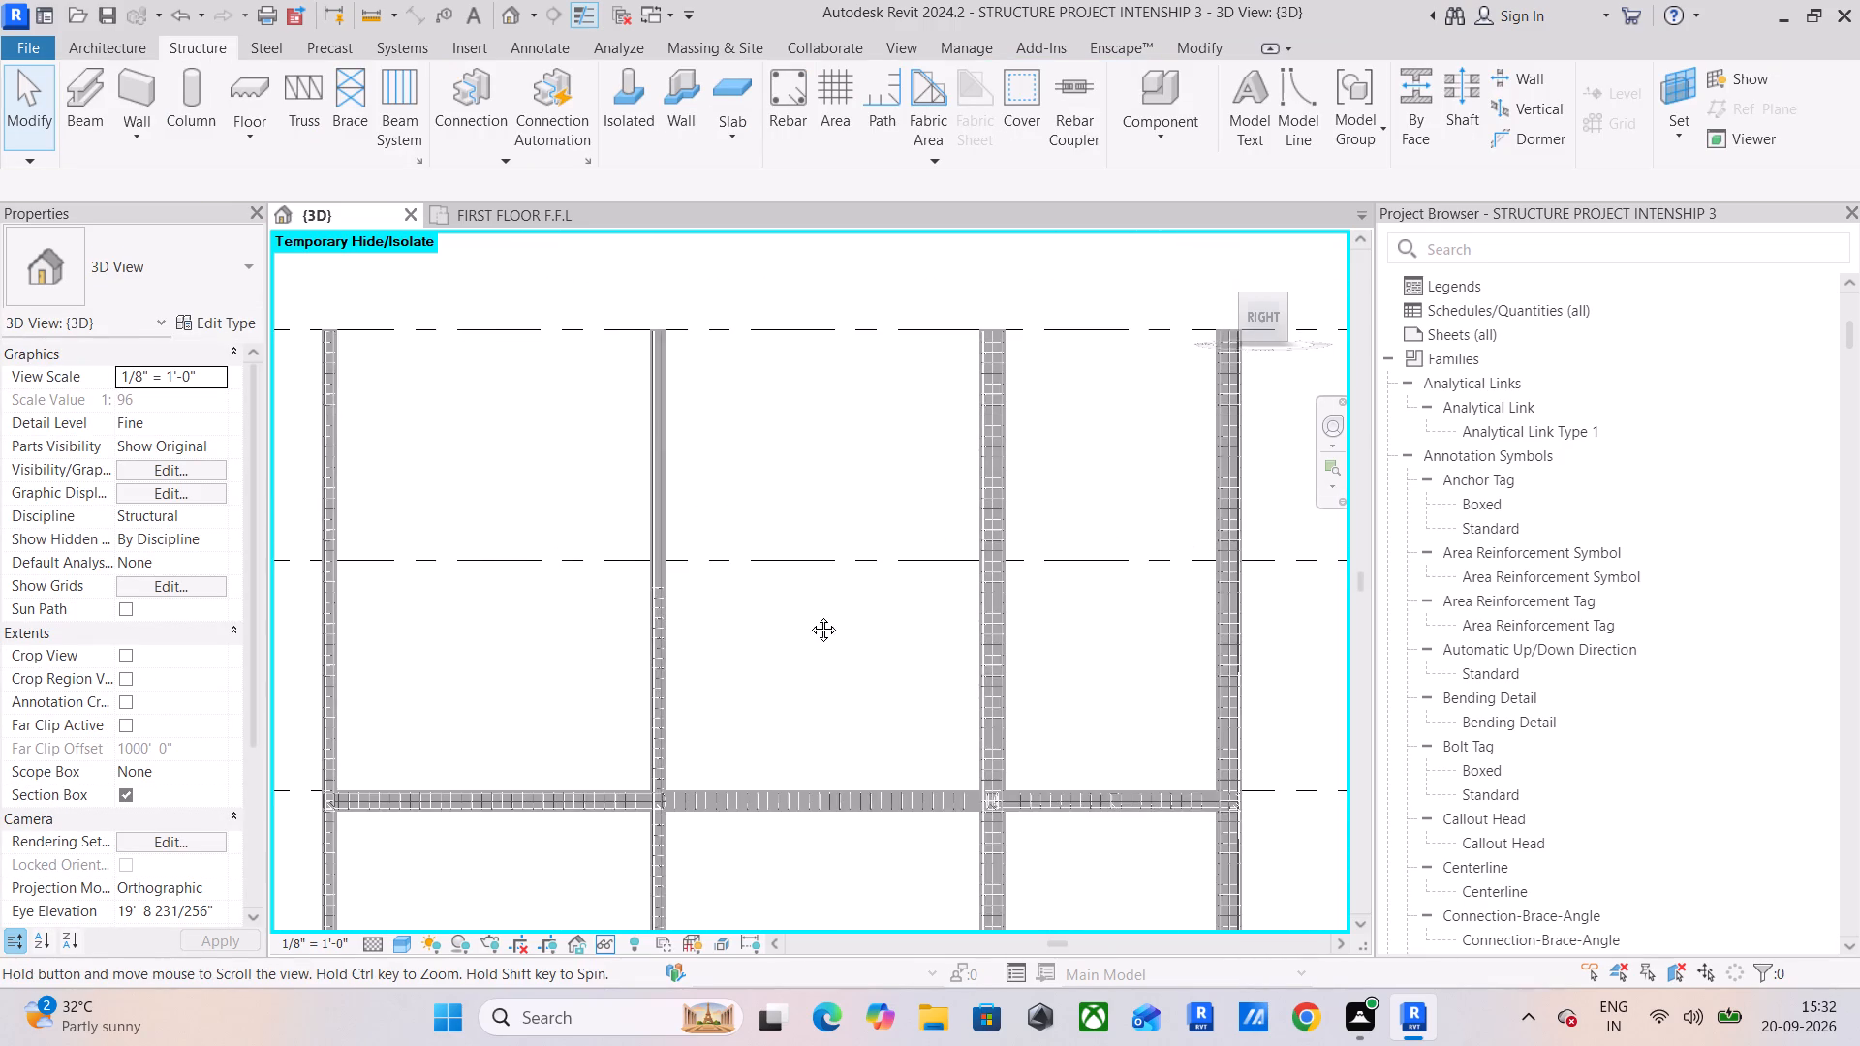
middle_drag(809, 615, 766, 584)
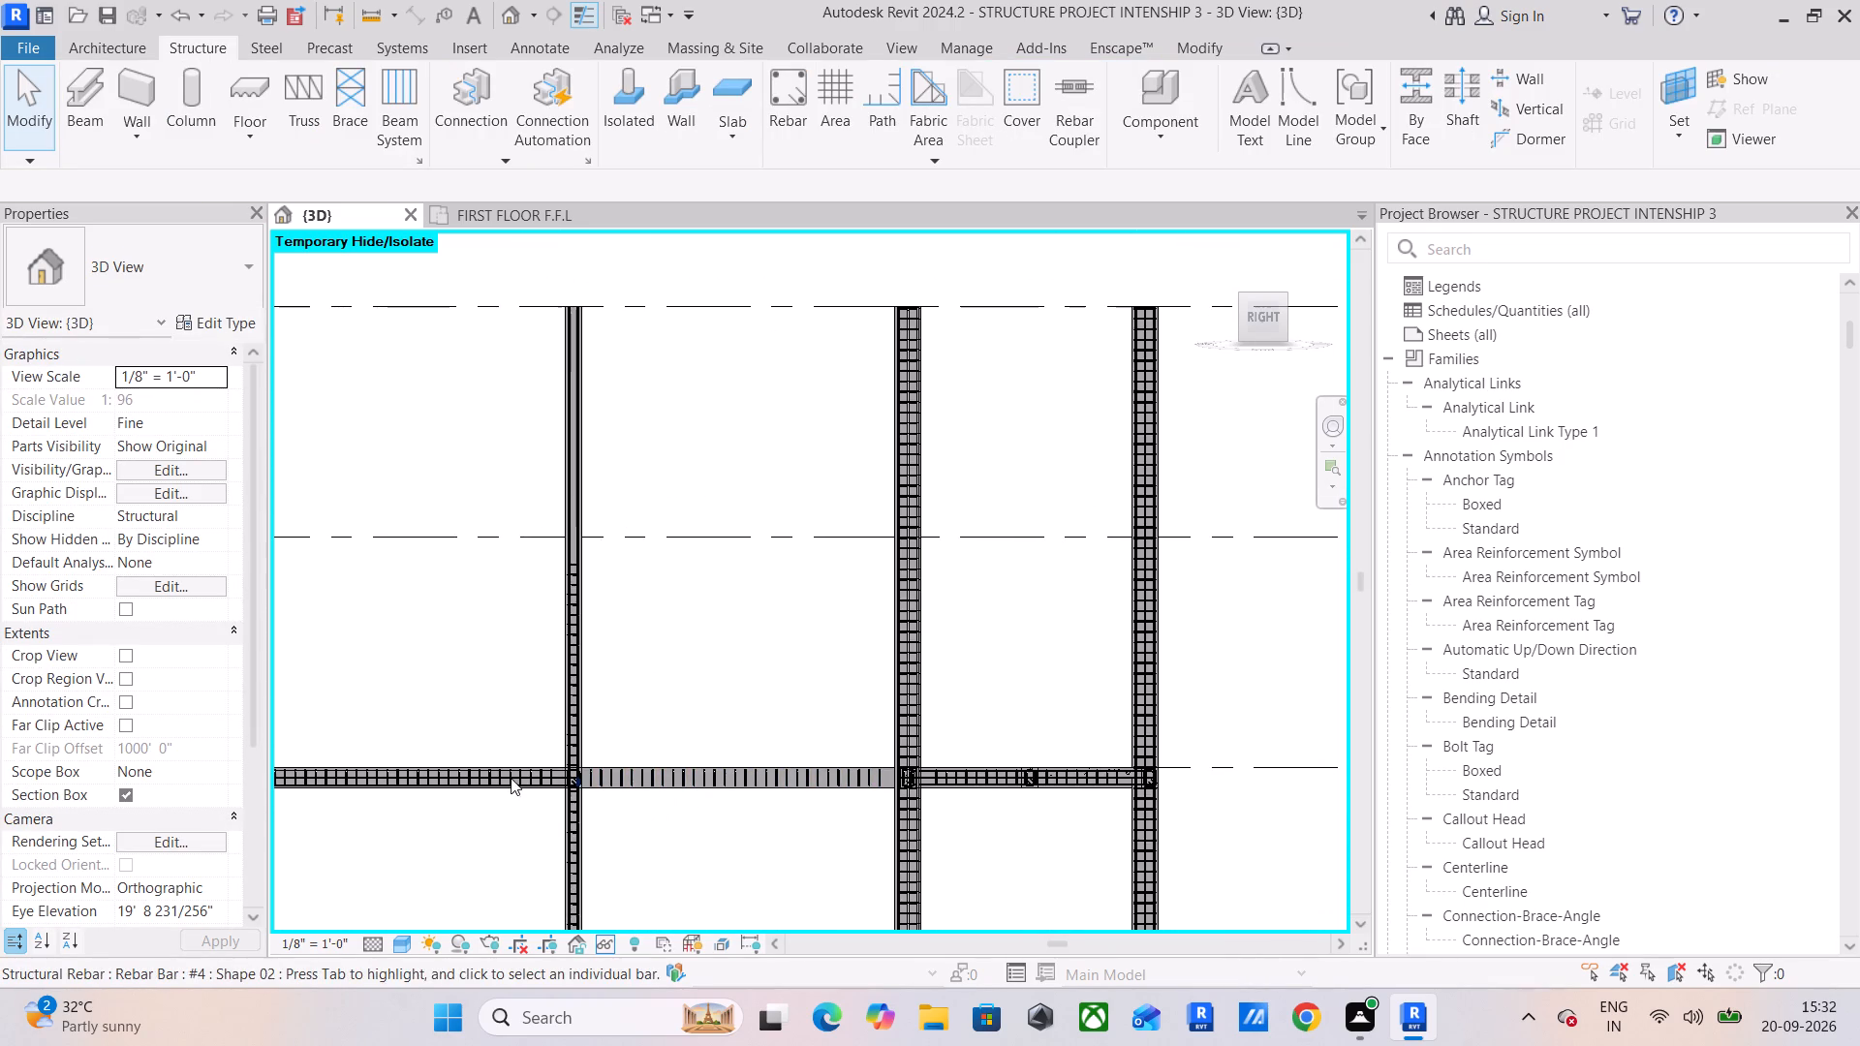
scroll(504, 778, up, 7)
middle_drag(563, 770, 855, 736)
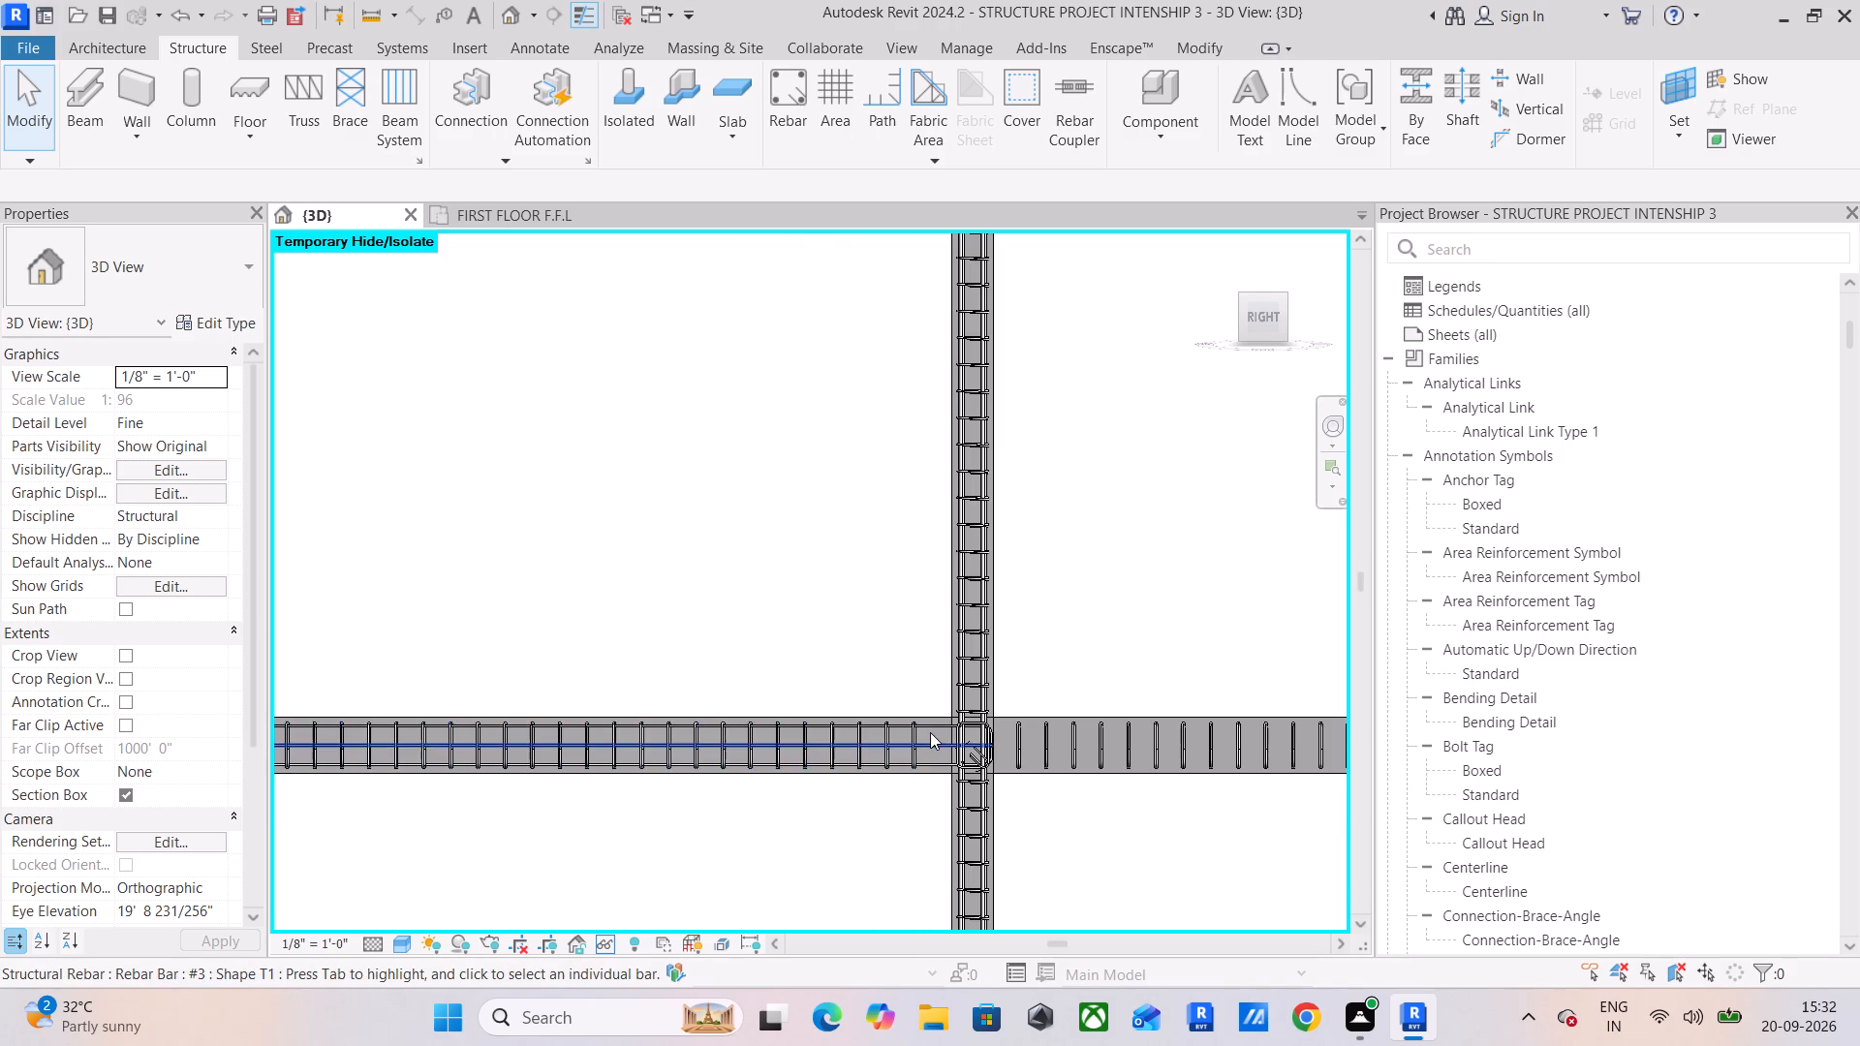
scroll(930, 732, up, 6)
middle_drag(926, 727, 767, 656)
scroll(769, 653, up, 2)
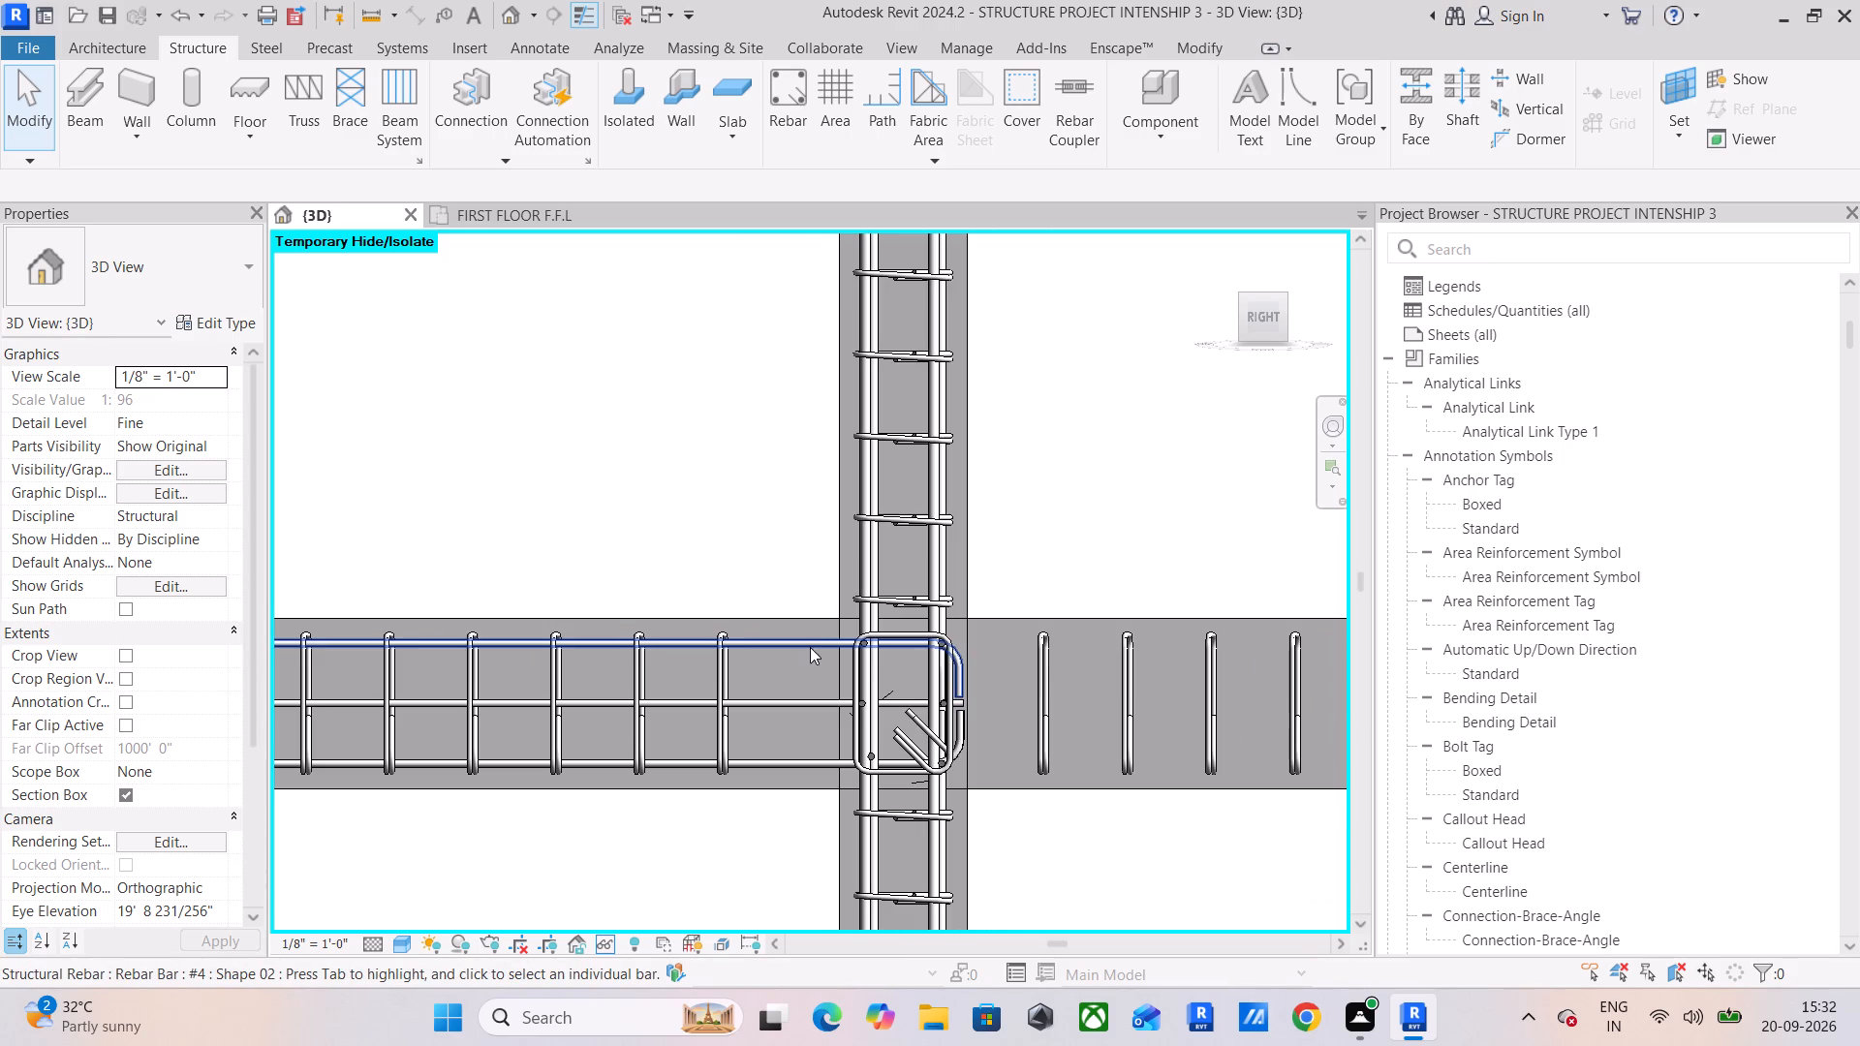
drag(806, 626, 795, 650)
click(790, 556)
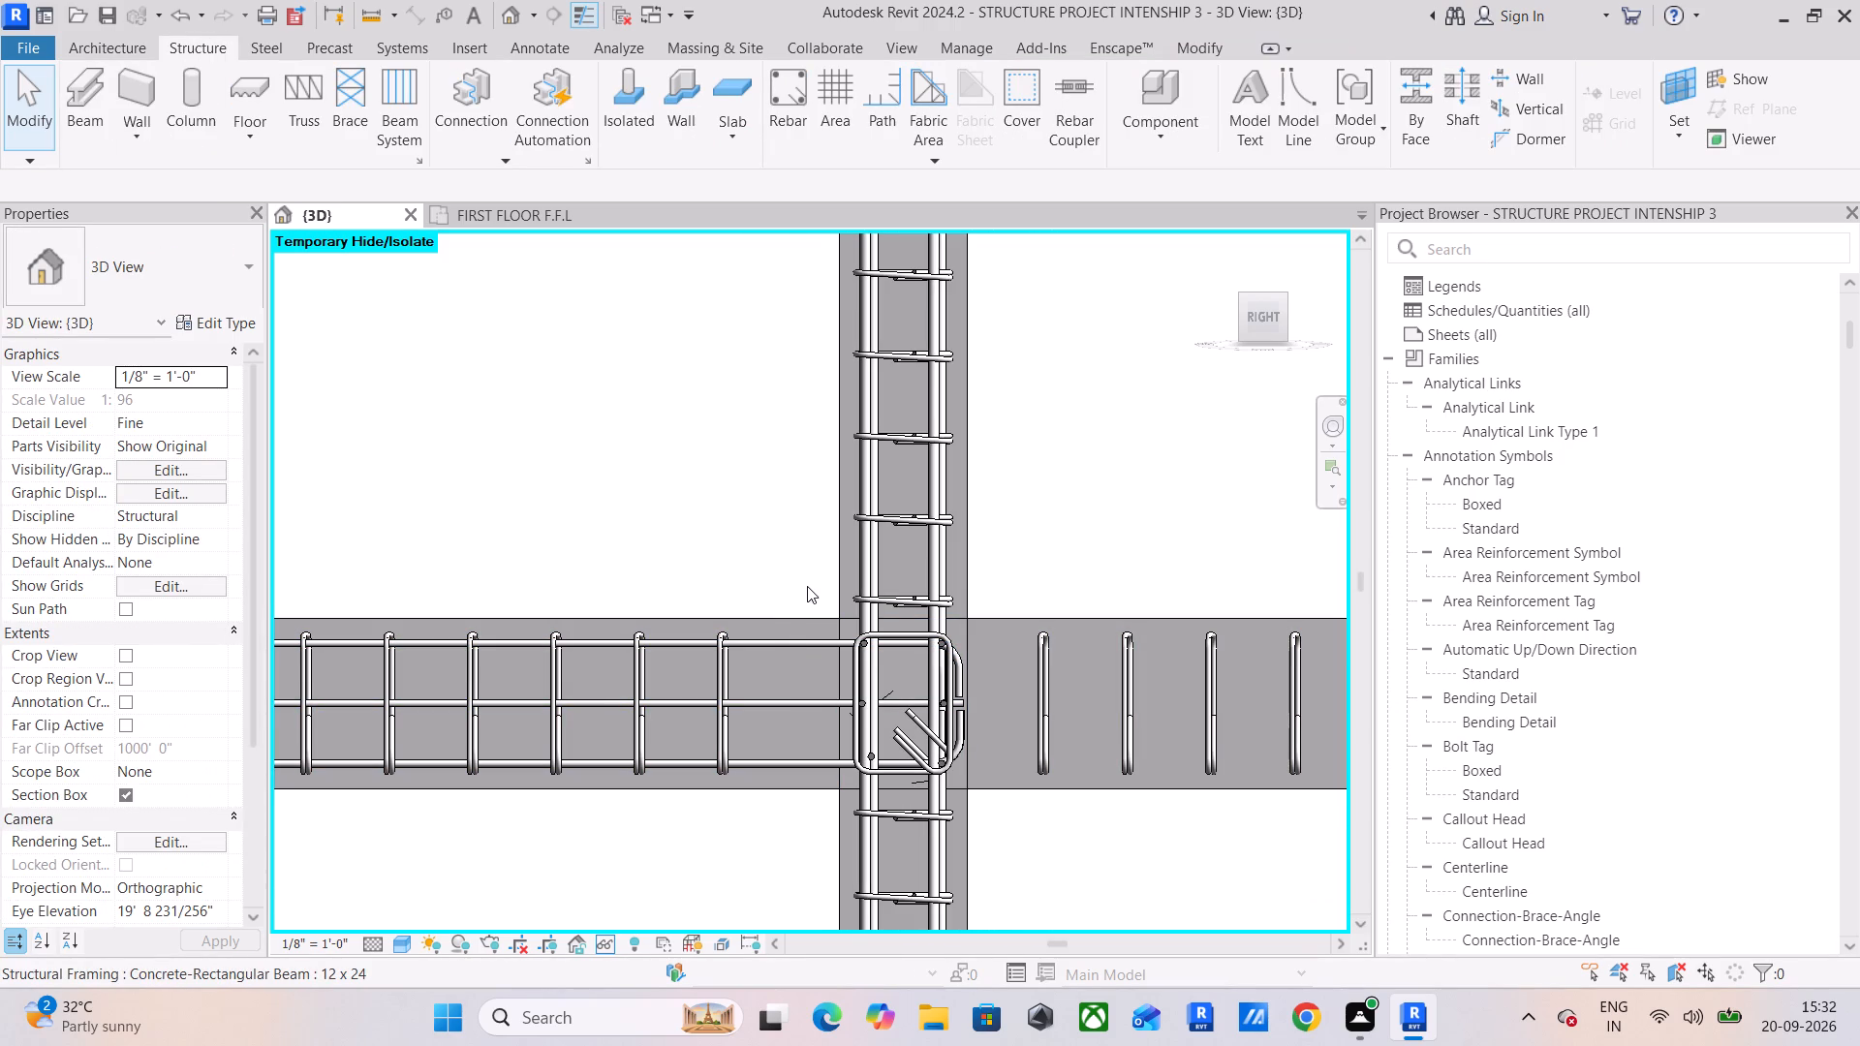
click(775, 634)
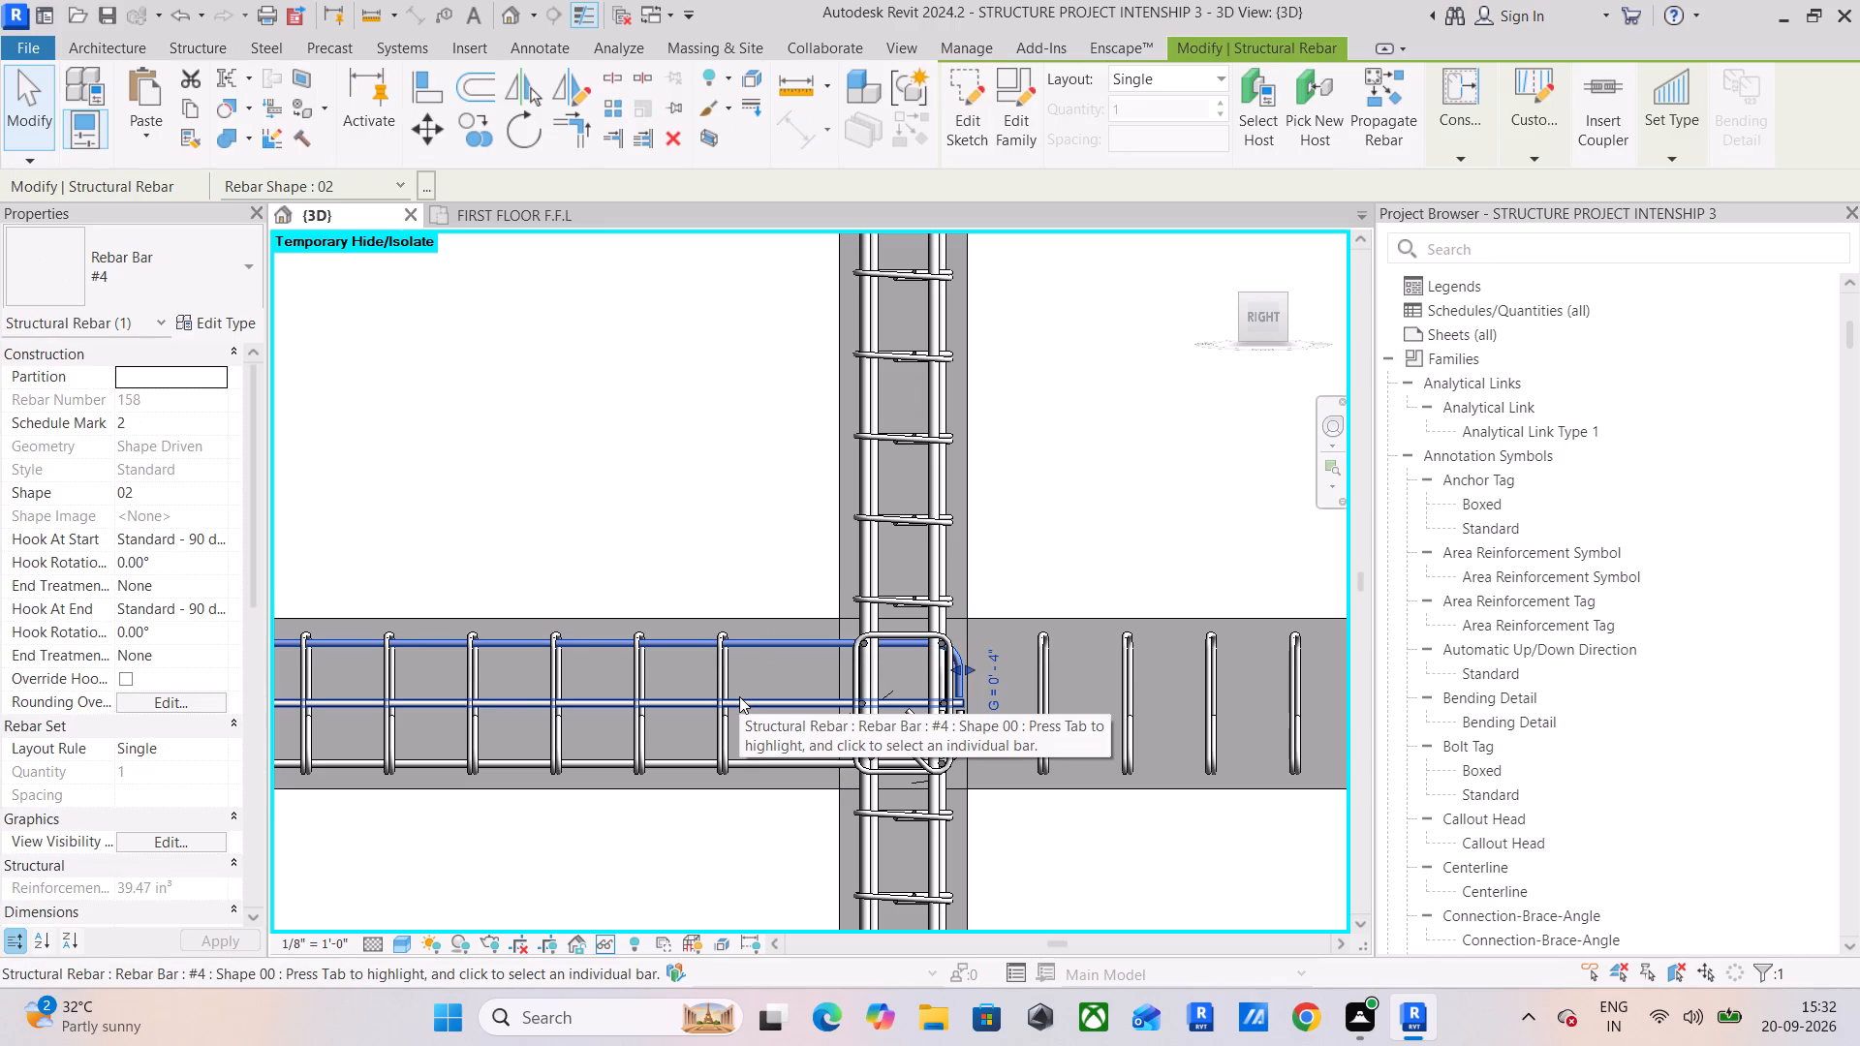
Select the upper beam's reinforcement between the first and second columns, leaving its #3 stirrup set out of the selection.
scroll(474, 560, down, 5)
middle_drag(474, 558, 948, 555)
scroll(945, 556, down, 5)
drag(344, 542, 368, 561)
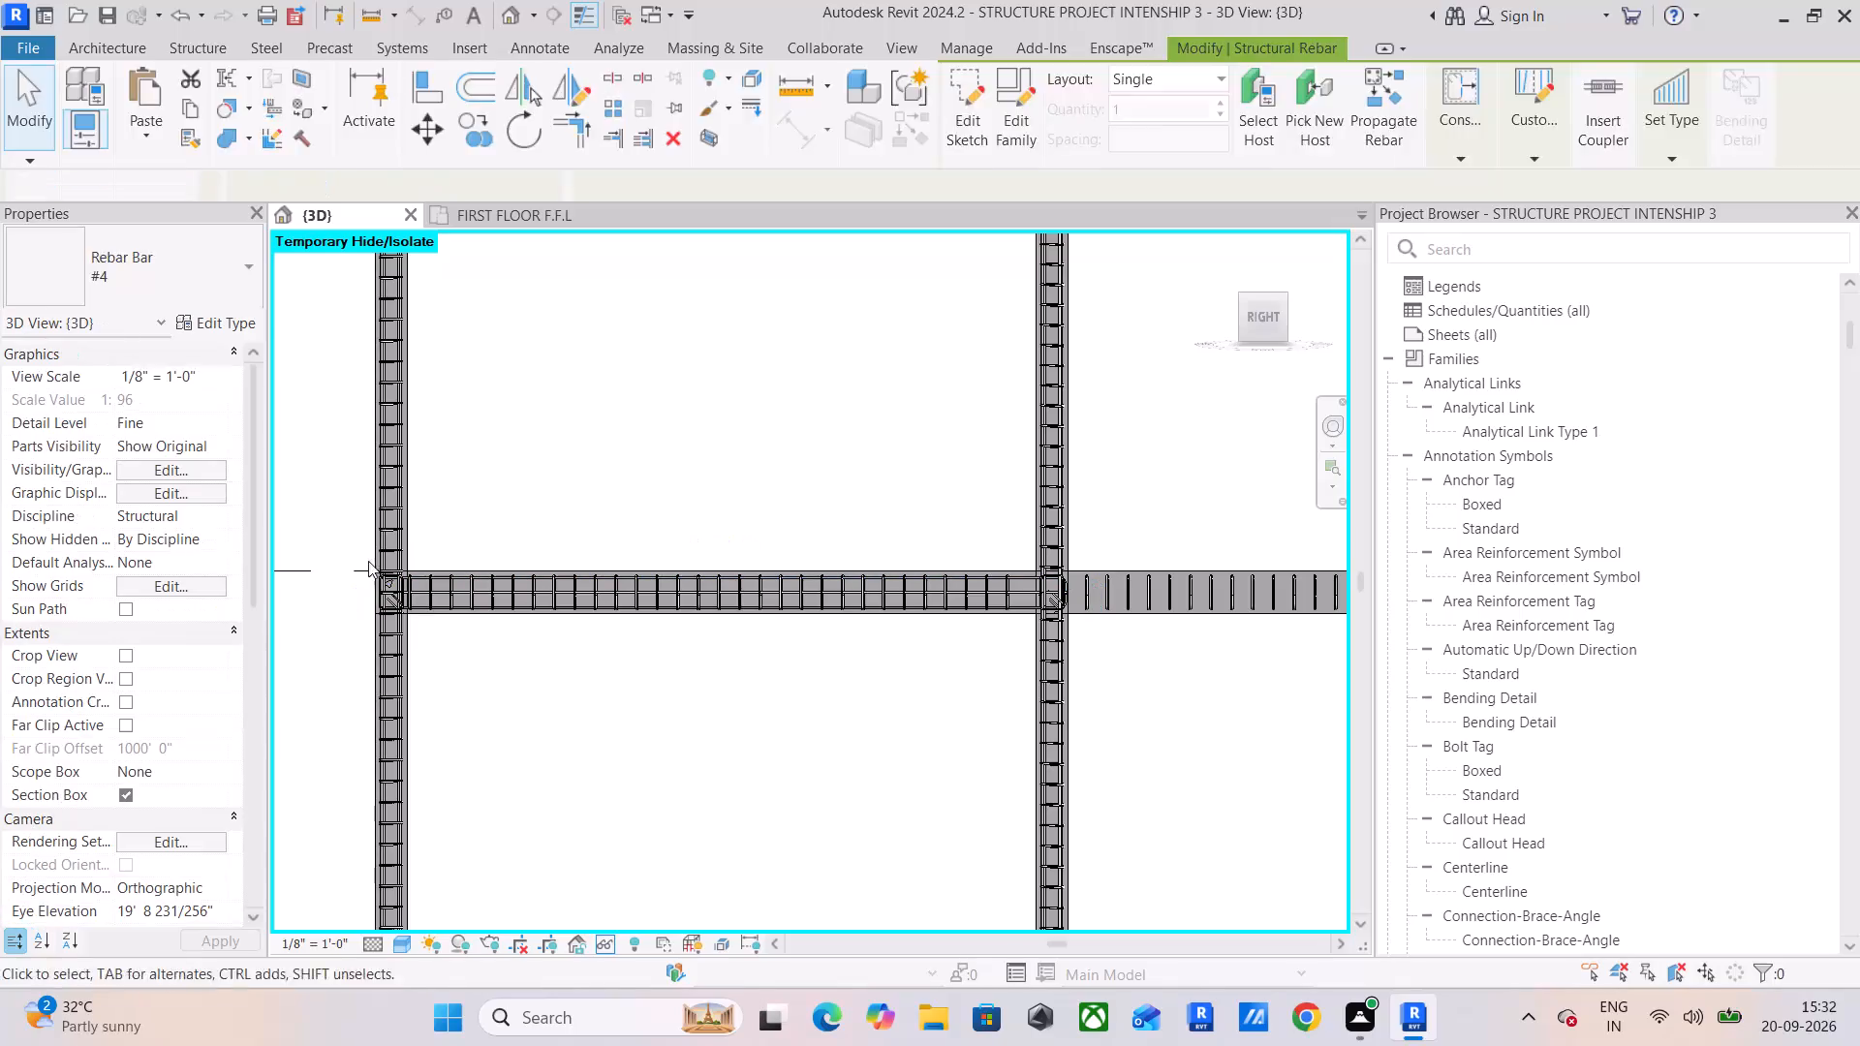
drag(368, 561, 1069, 657)
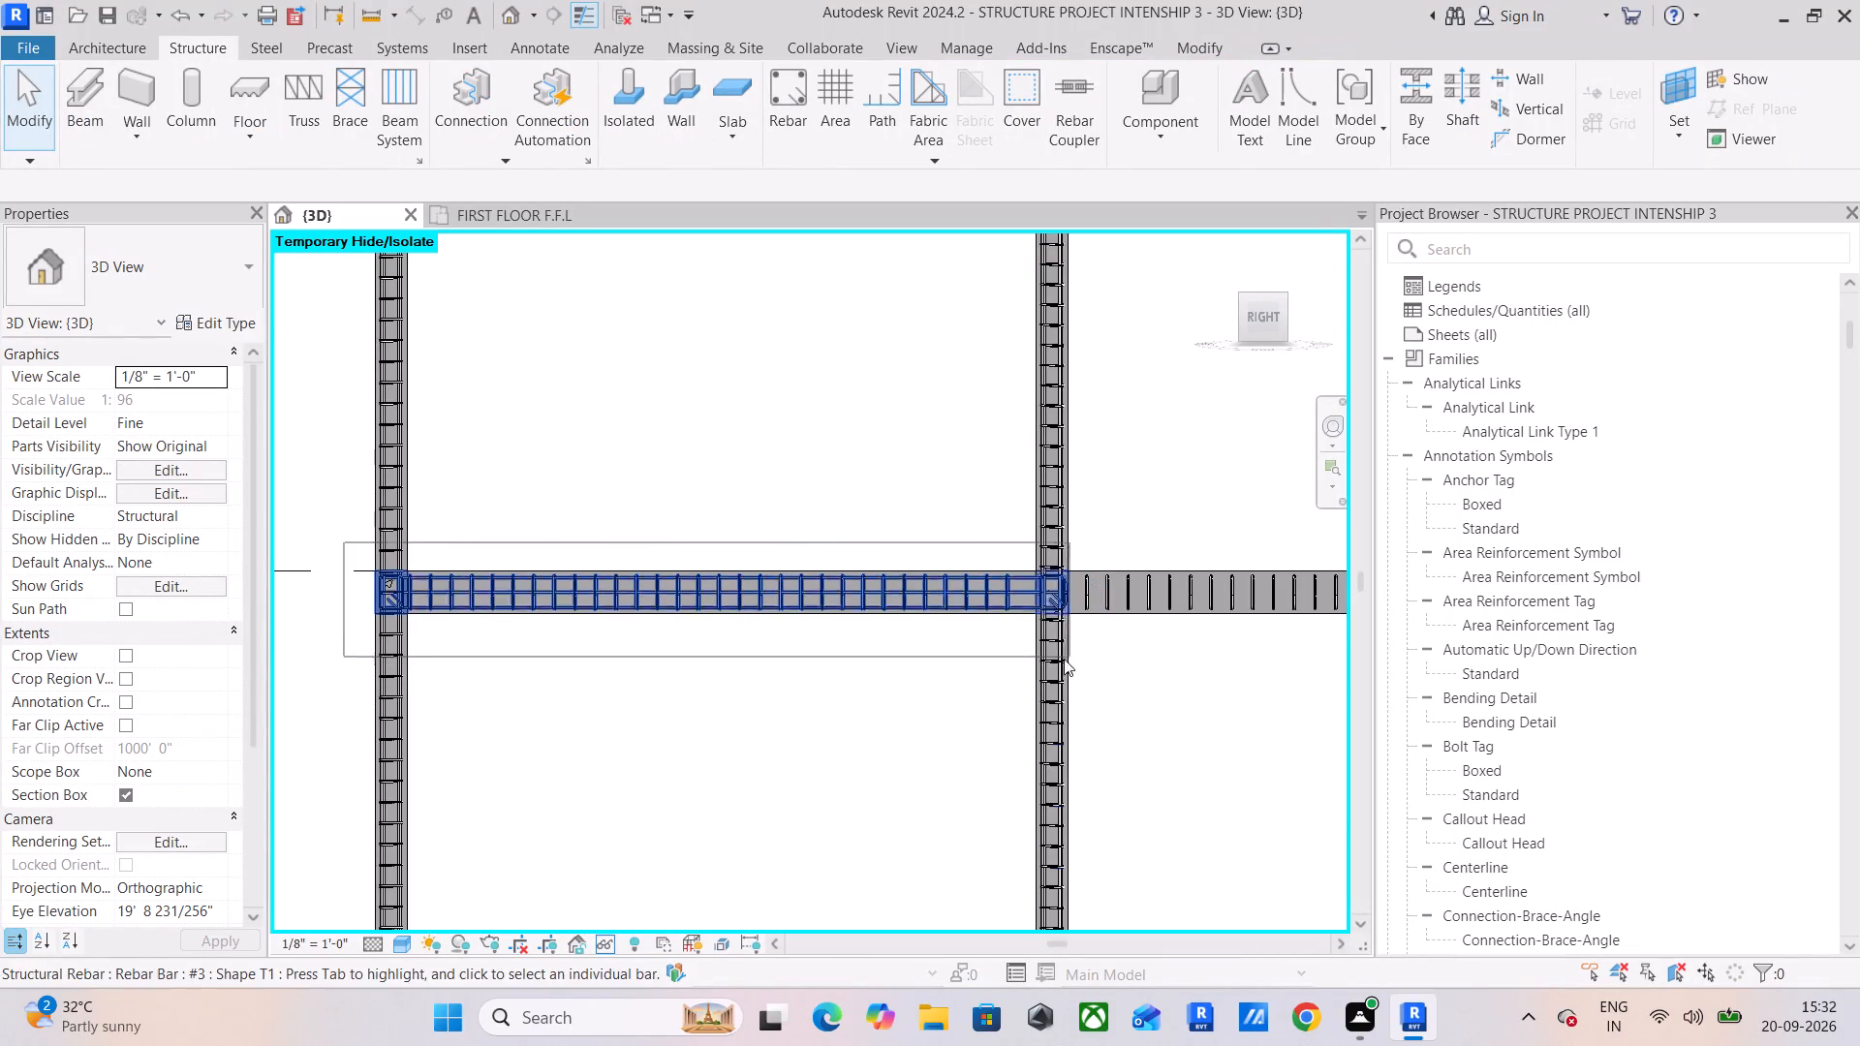
scroll(447, 589, up, 5)
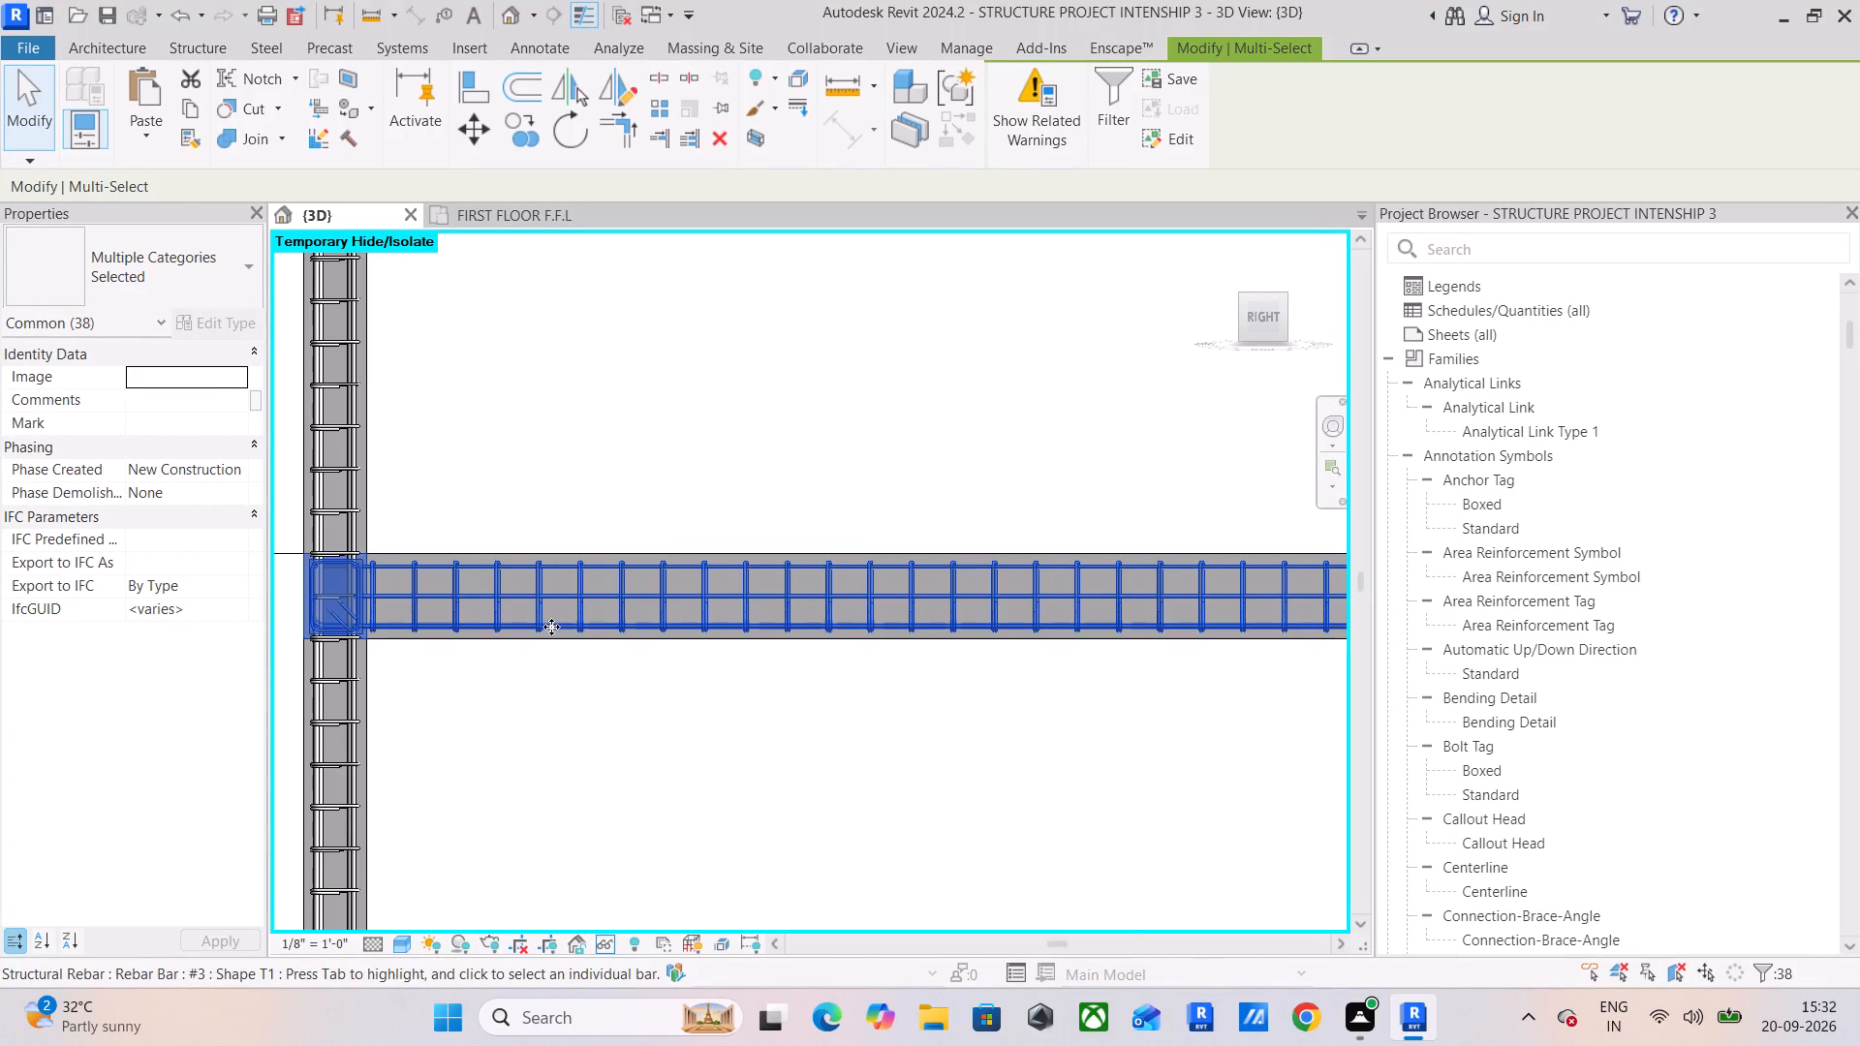
shift+click(534, 606)
scroll(542, 662, down, 3)
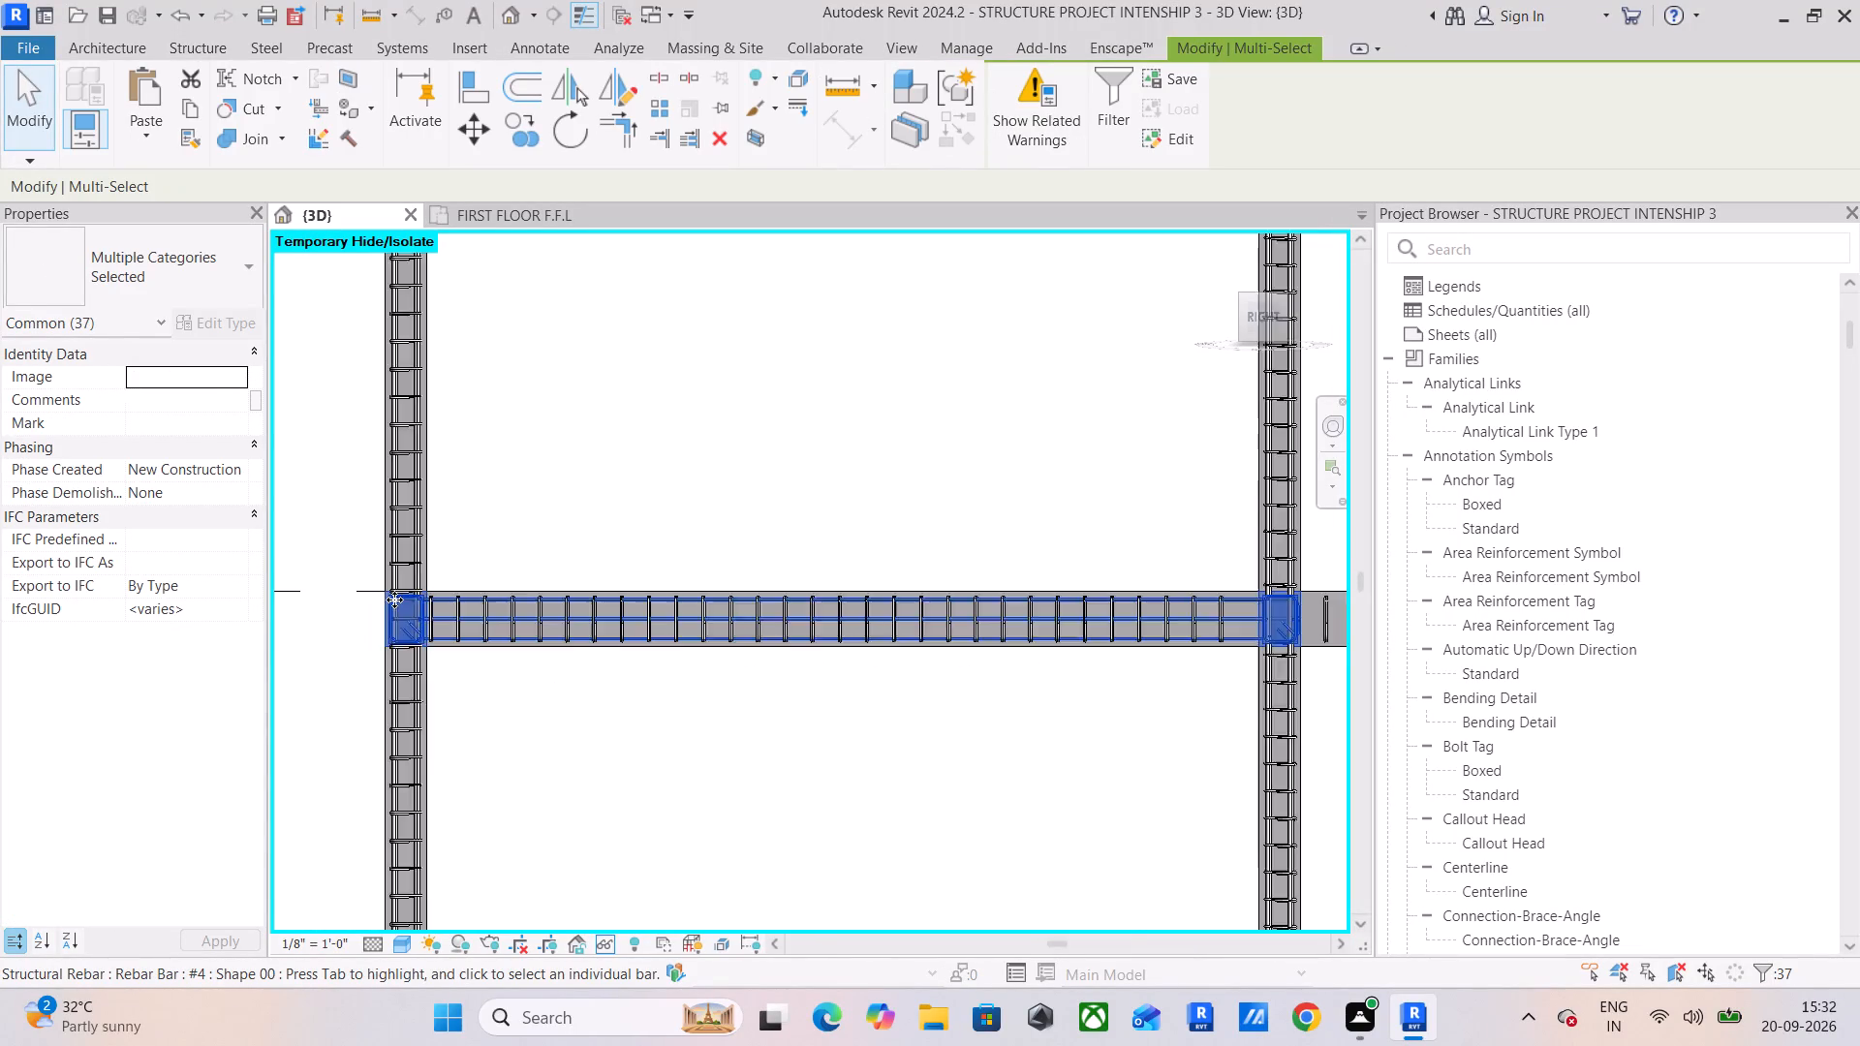
Remove the crossing beam's #3 stirrup sets on both sides of the first column from the selection.
scroll(393, 600, up, 10)
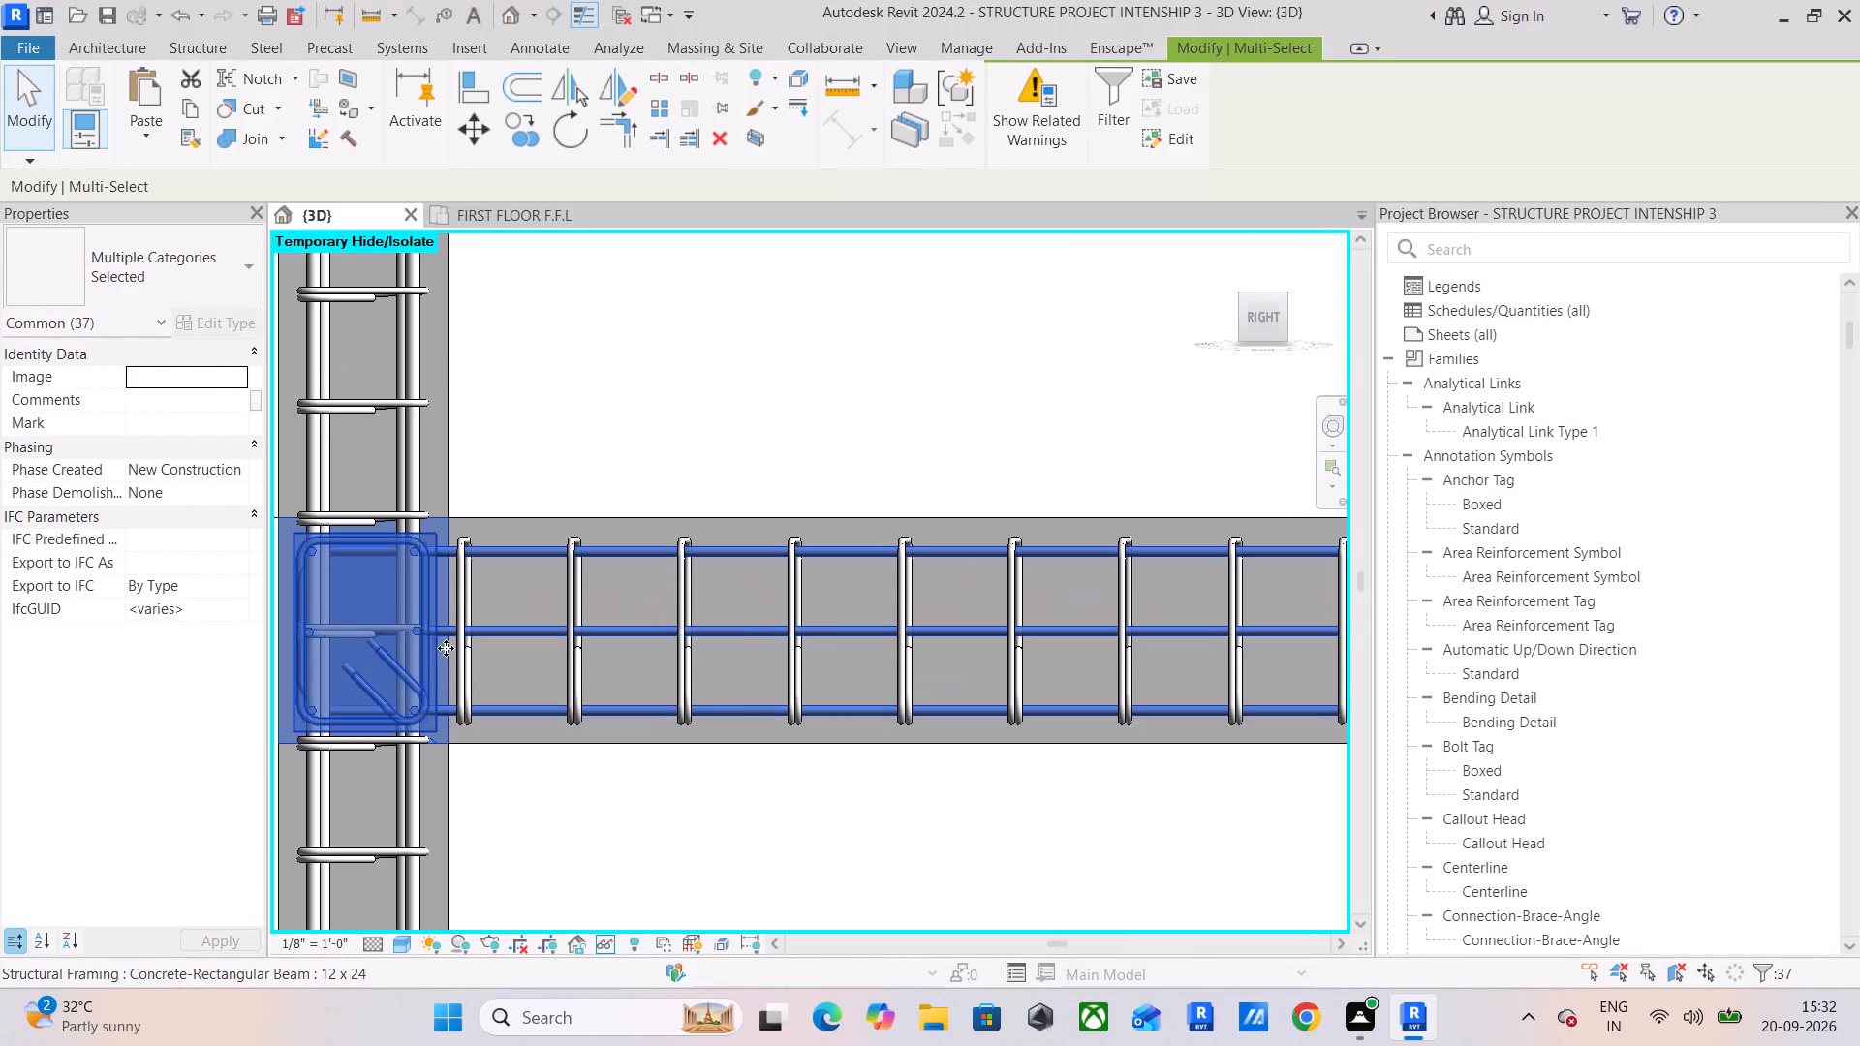
scroll(367, 690, down, 5)
shift+middle_drag(347, 707, 452, 728)
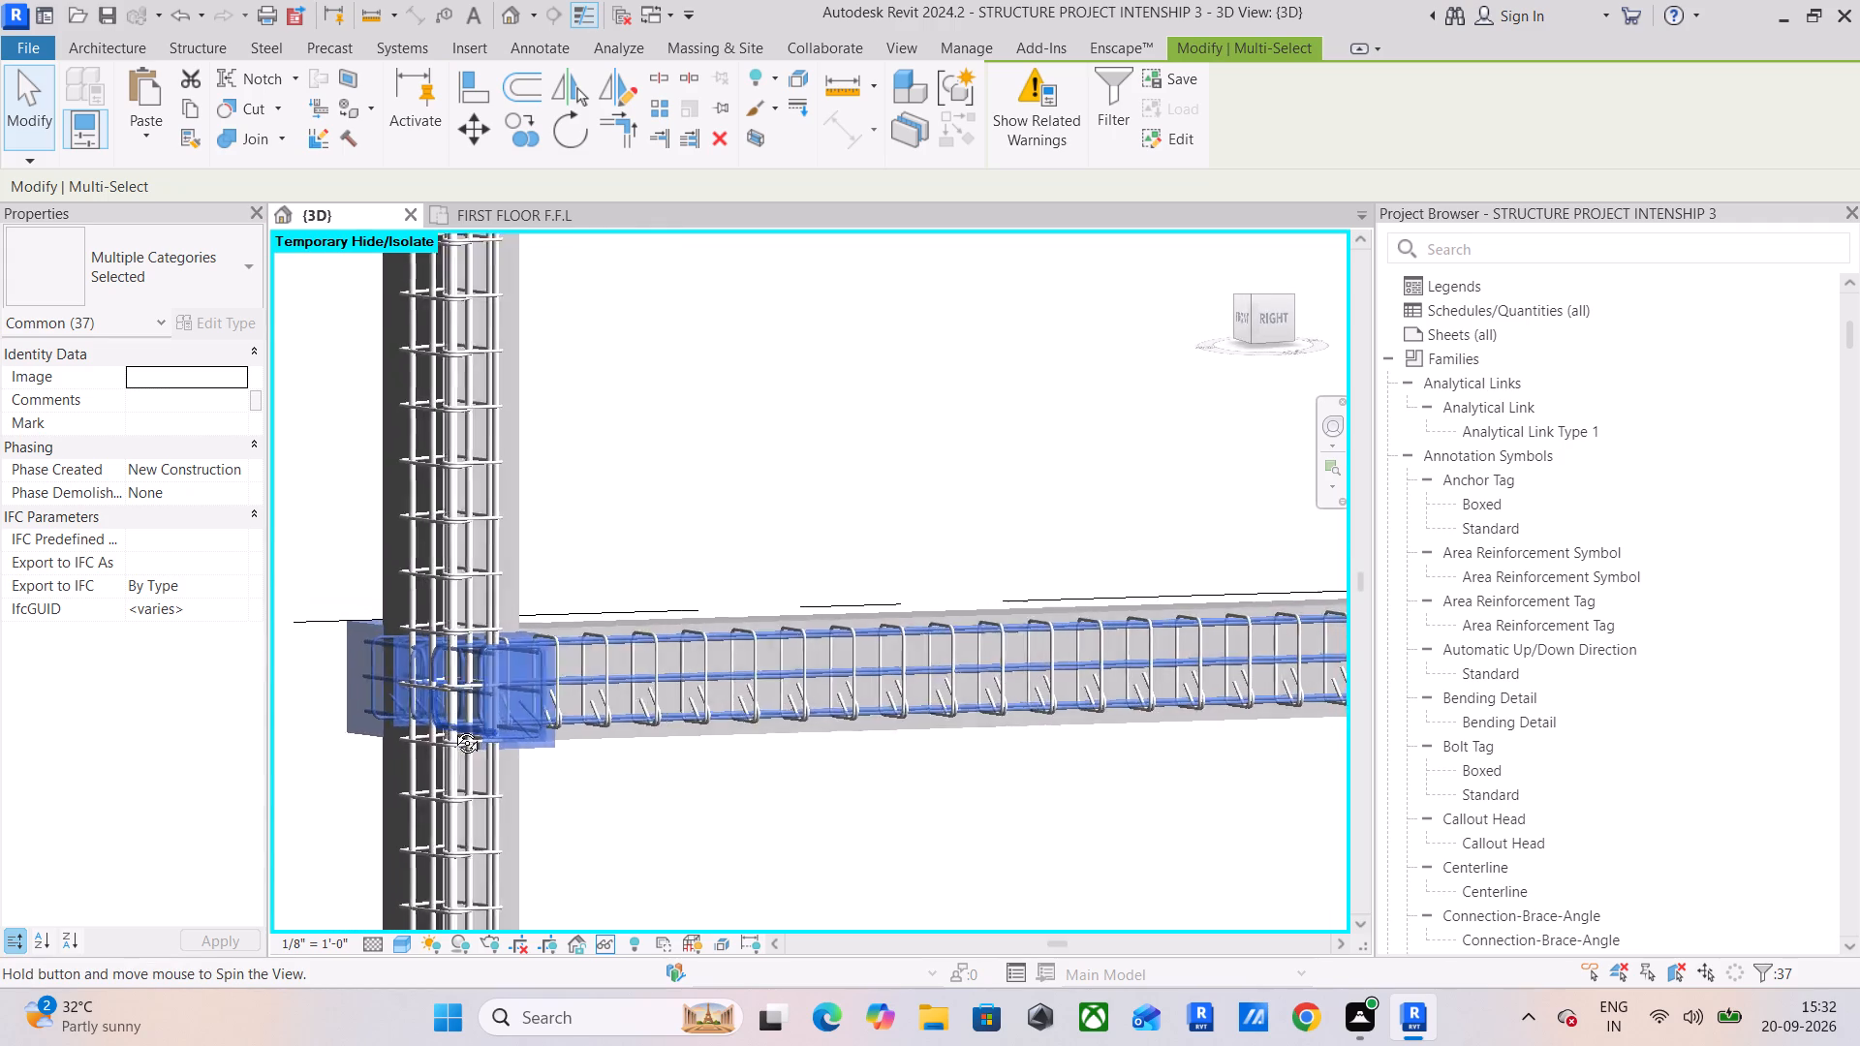
shift+middle_drag(452, 728, 539, 745)
scroll(669, 739, up, 5)
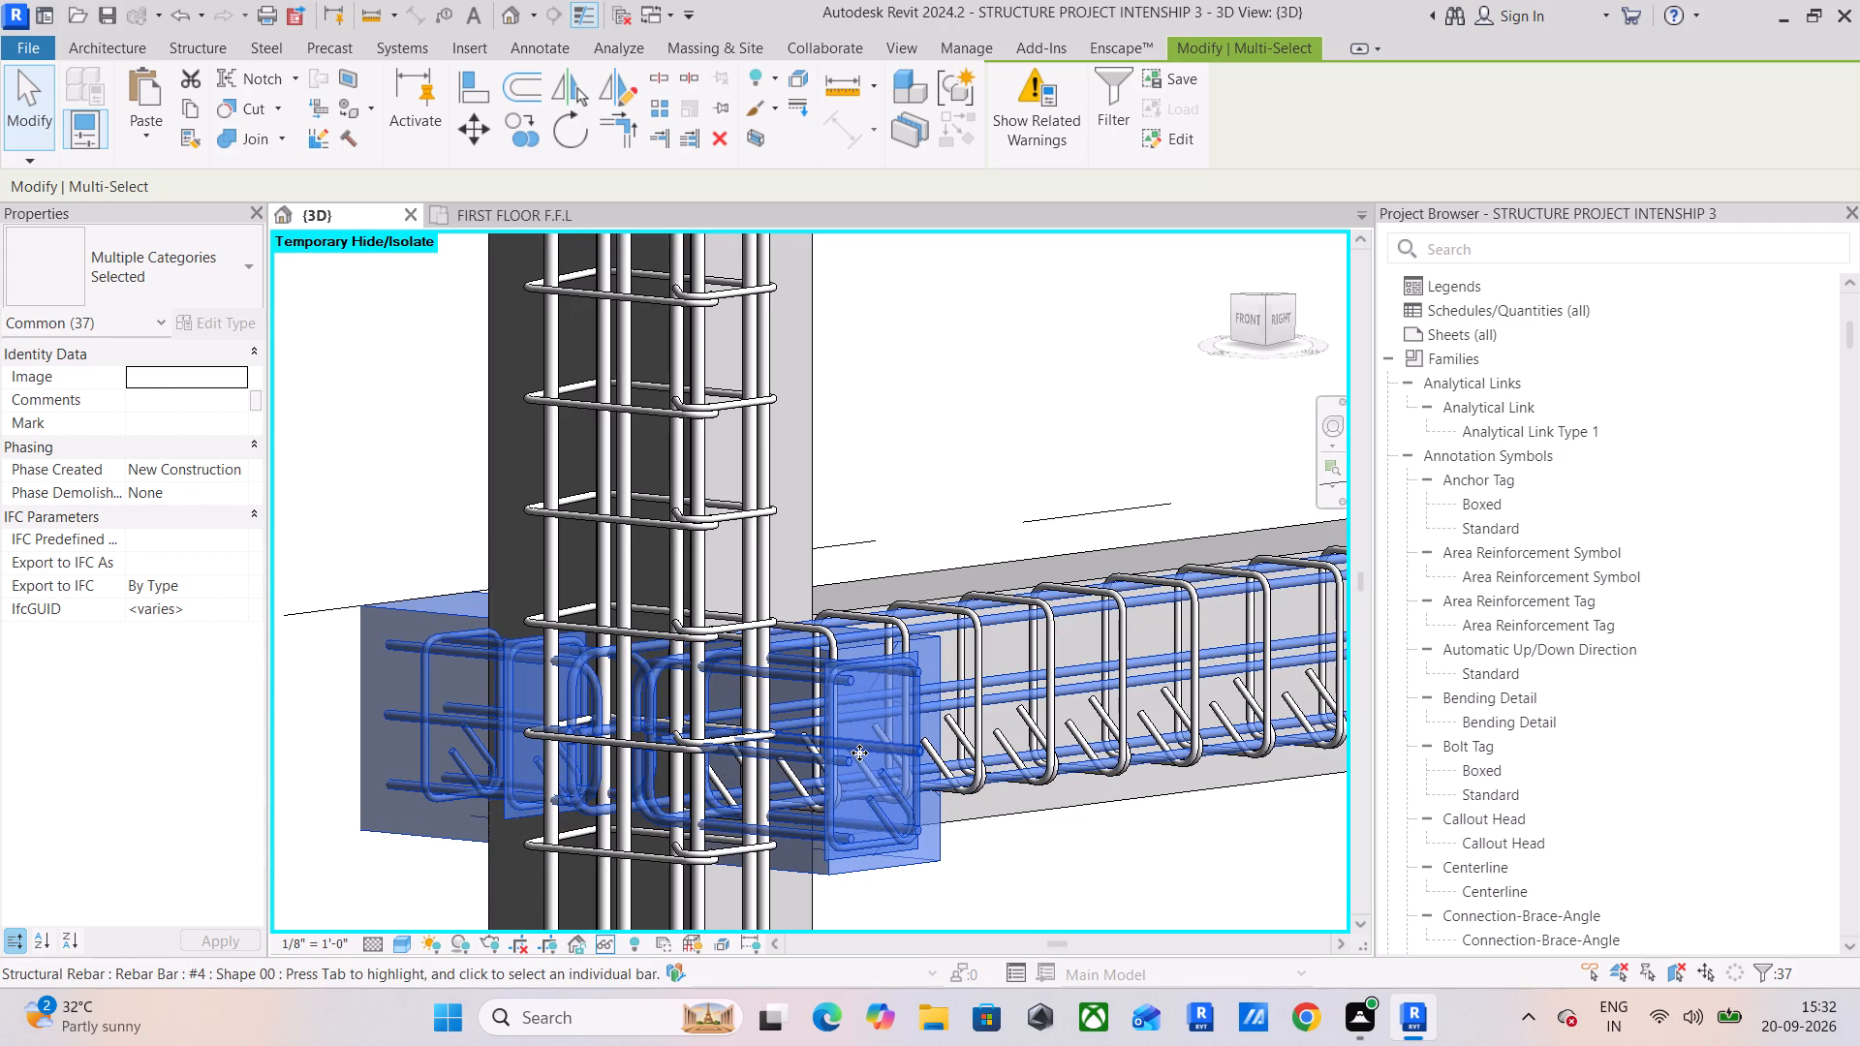
scroll(868, 762, up, 5)
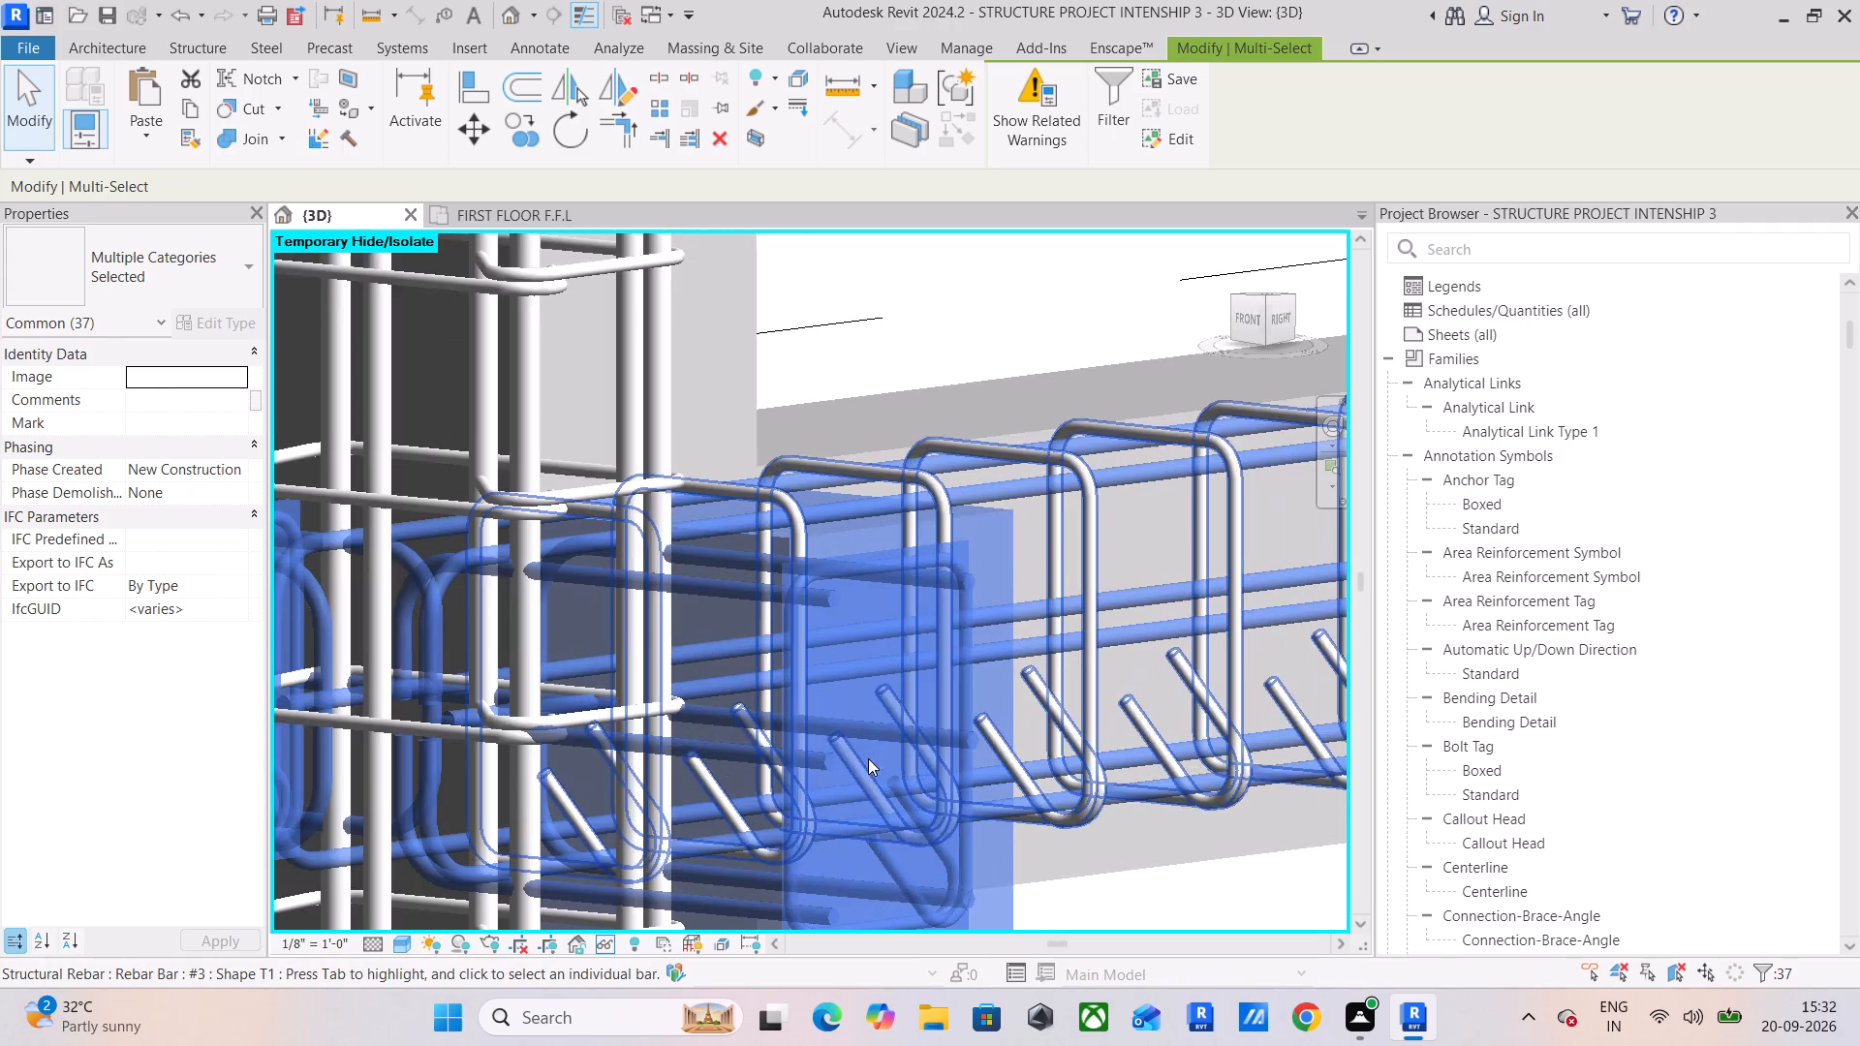
scroll(781, 724, down, 4)
shift+click(786, 700)
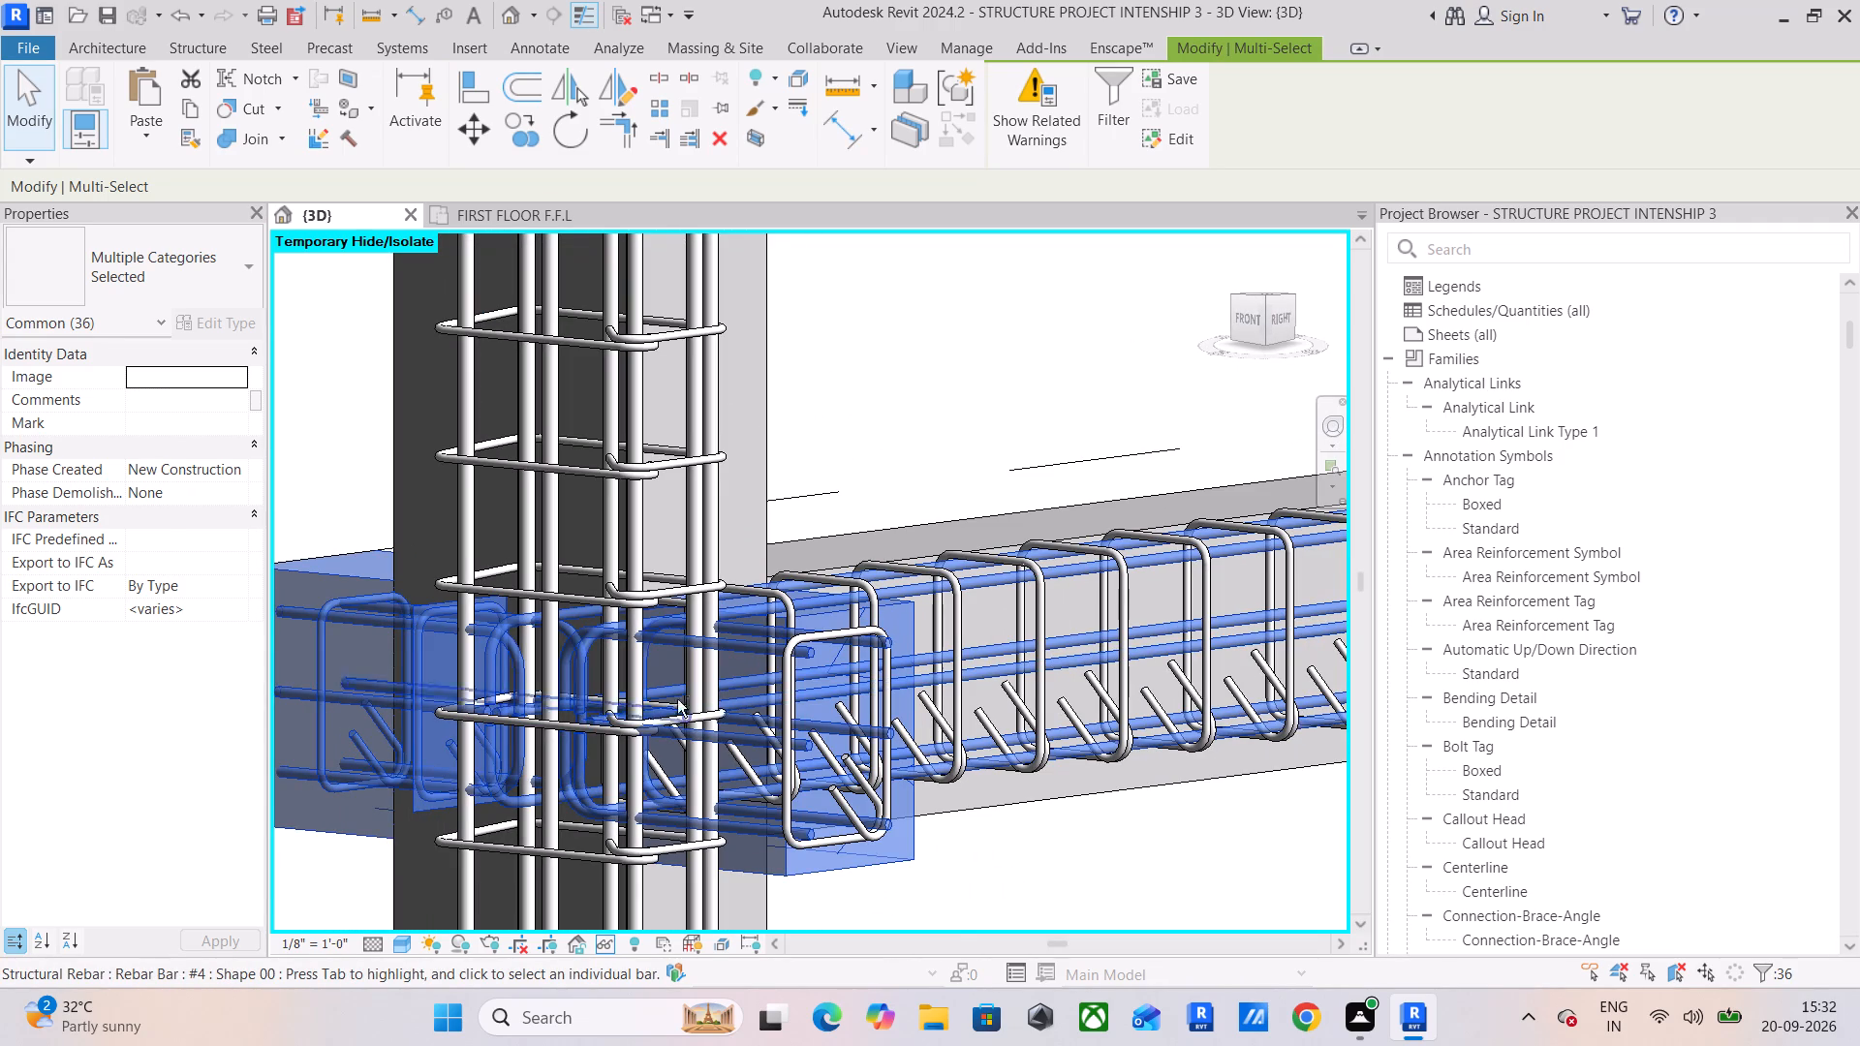
shift+click(418, 659)
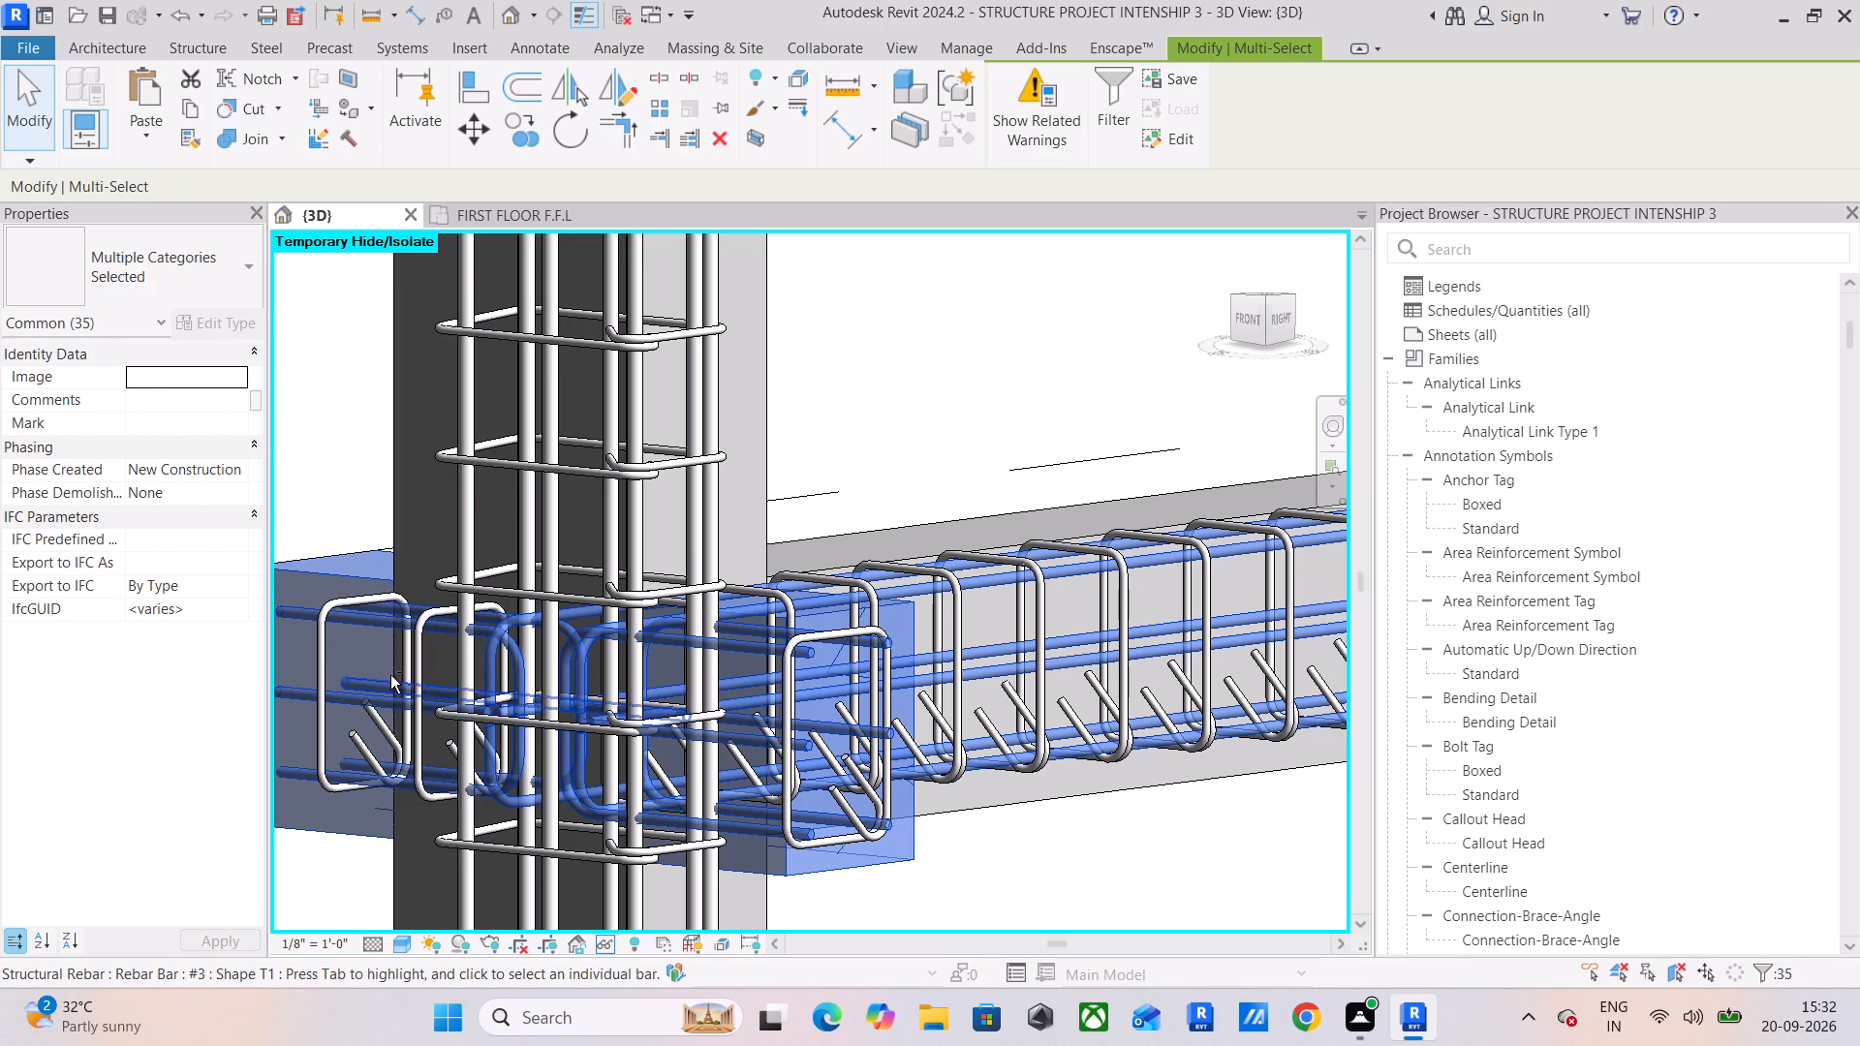
Remove the crossing beam's #4 bars on both sides of the first column from the selection.
shift+click(374, 697)
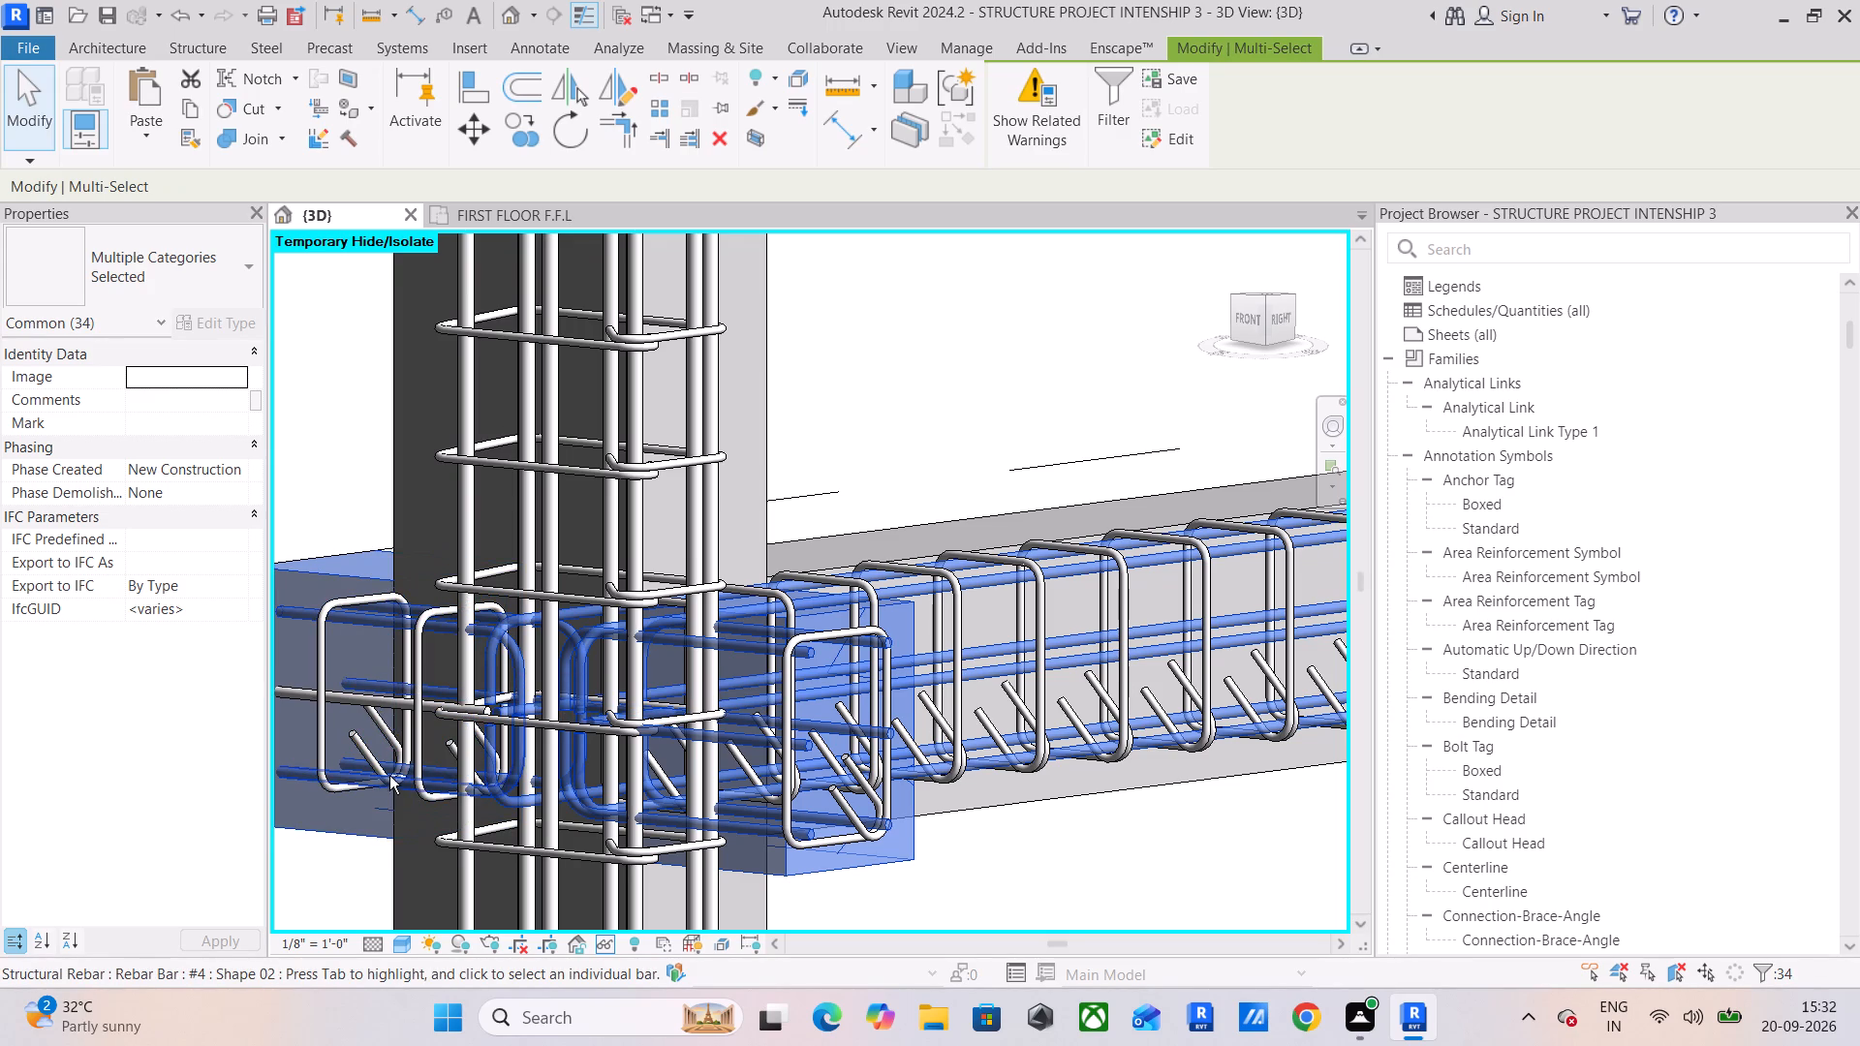
shift+click(388, 777)
shift+click(392, 763)
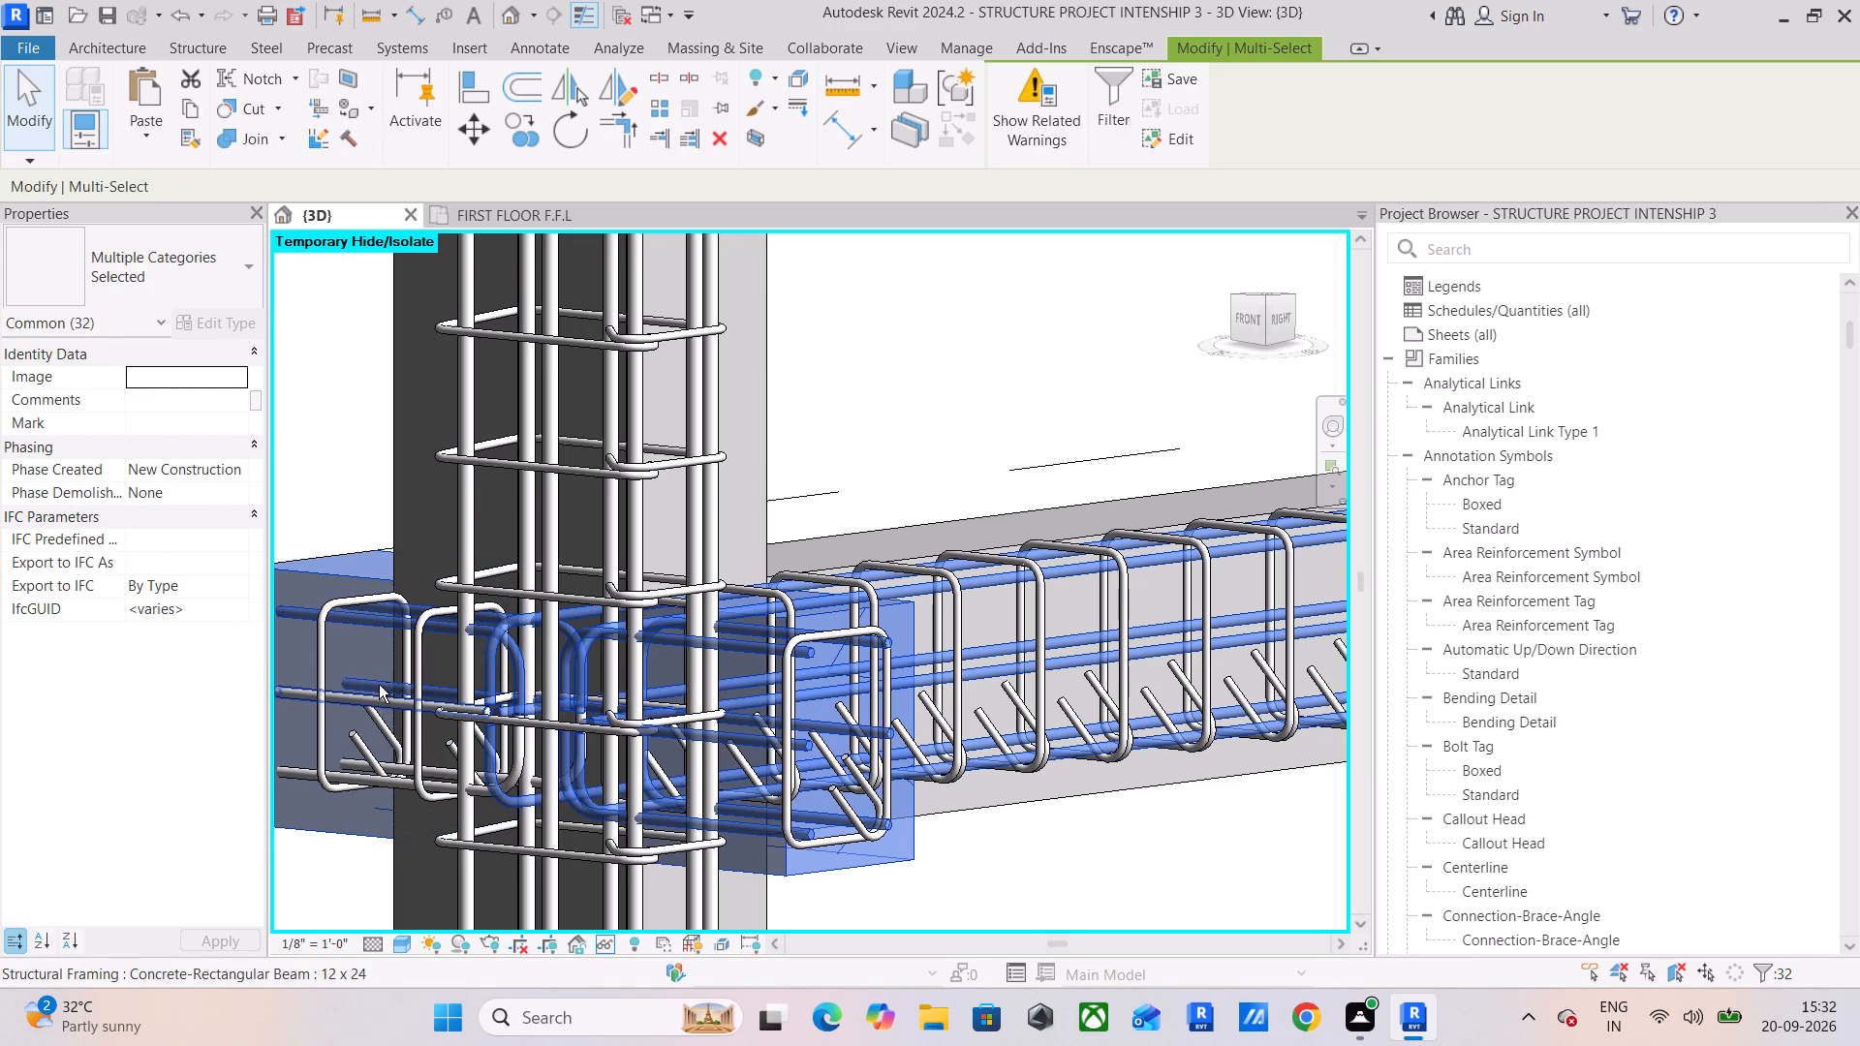
shift+click(379, 684)
shift+click(370, 627)
shift+click(384, 605)
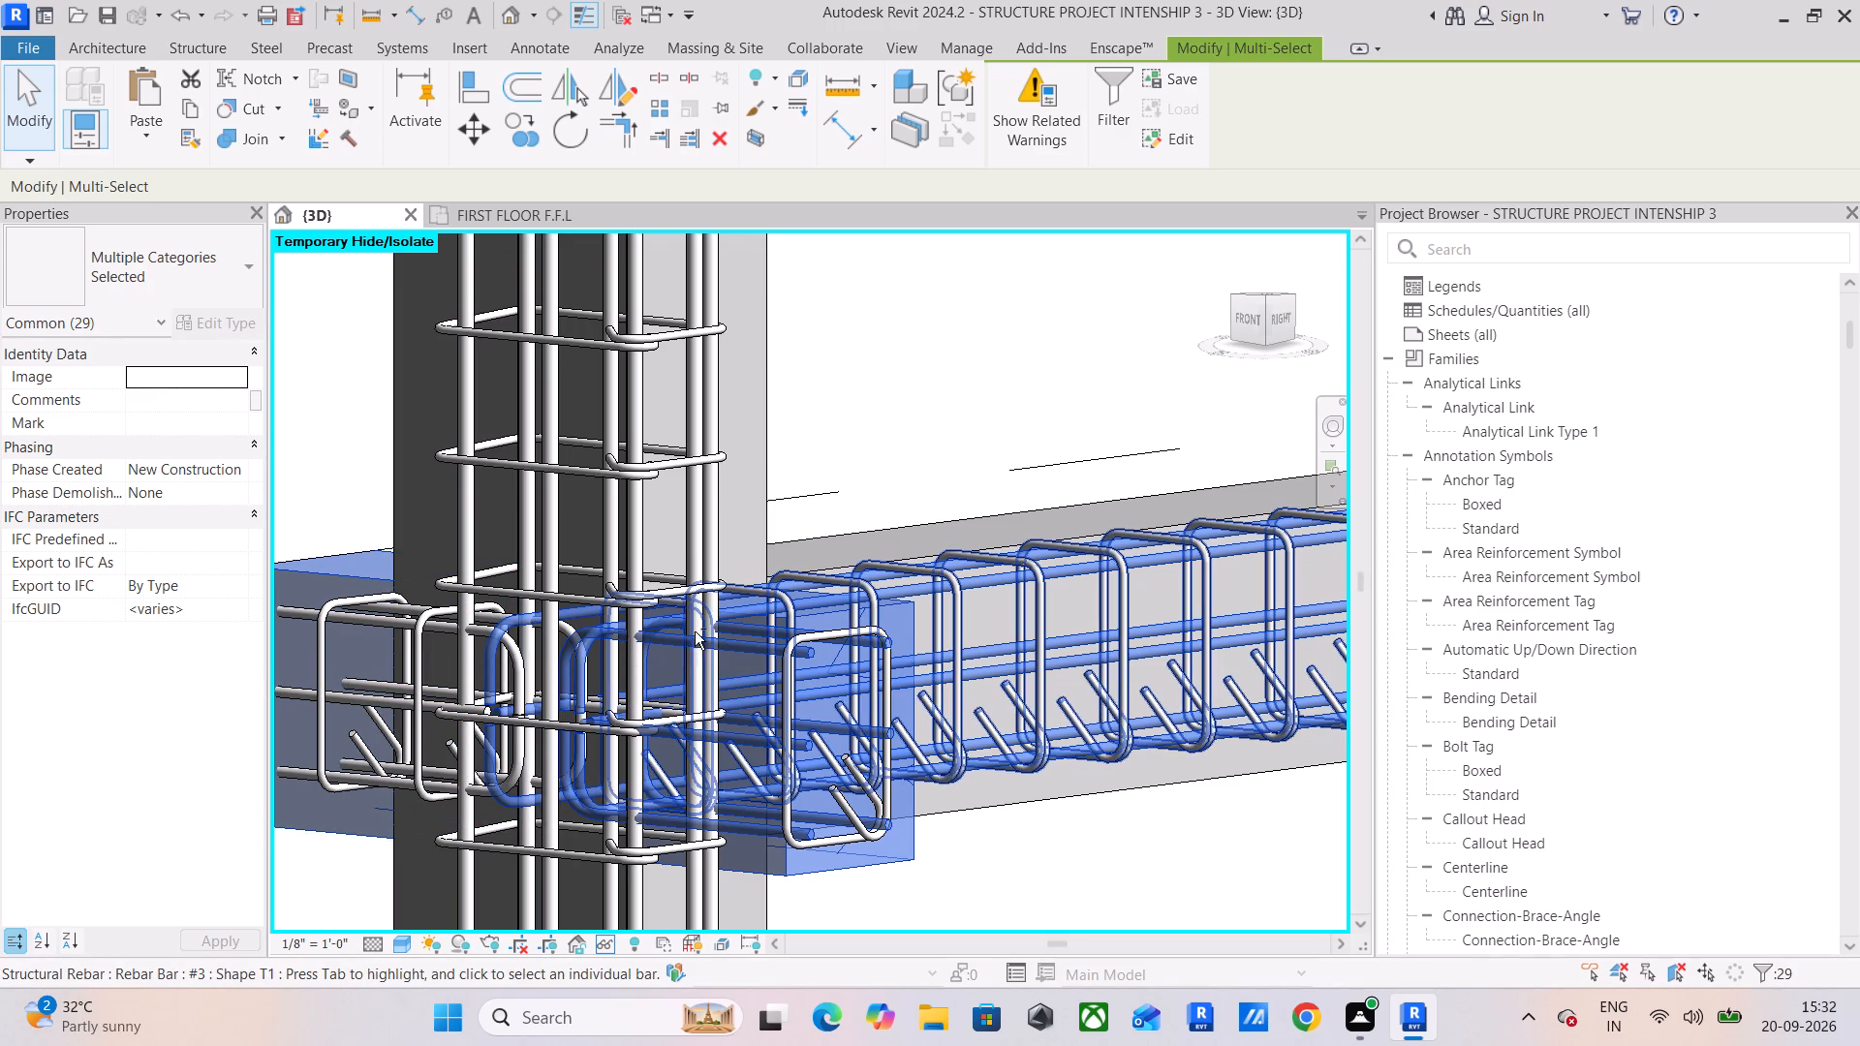
shift+click(687, 641)
shift+click(765, 626)
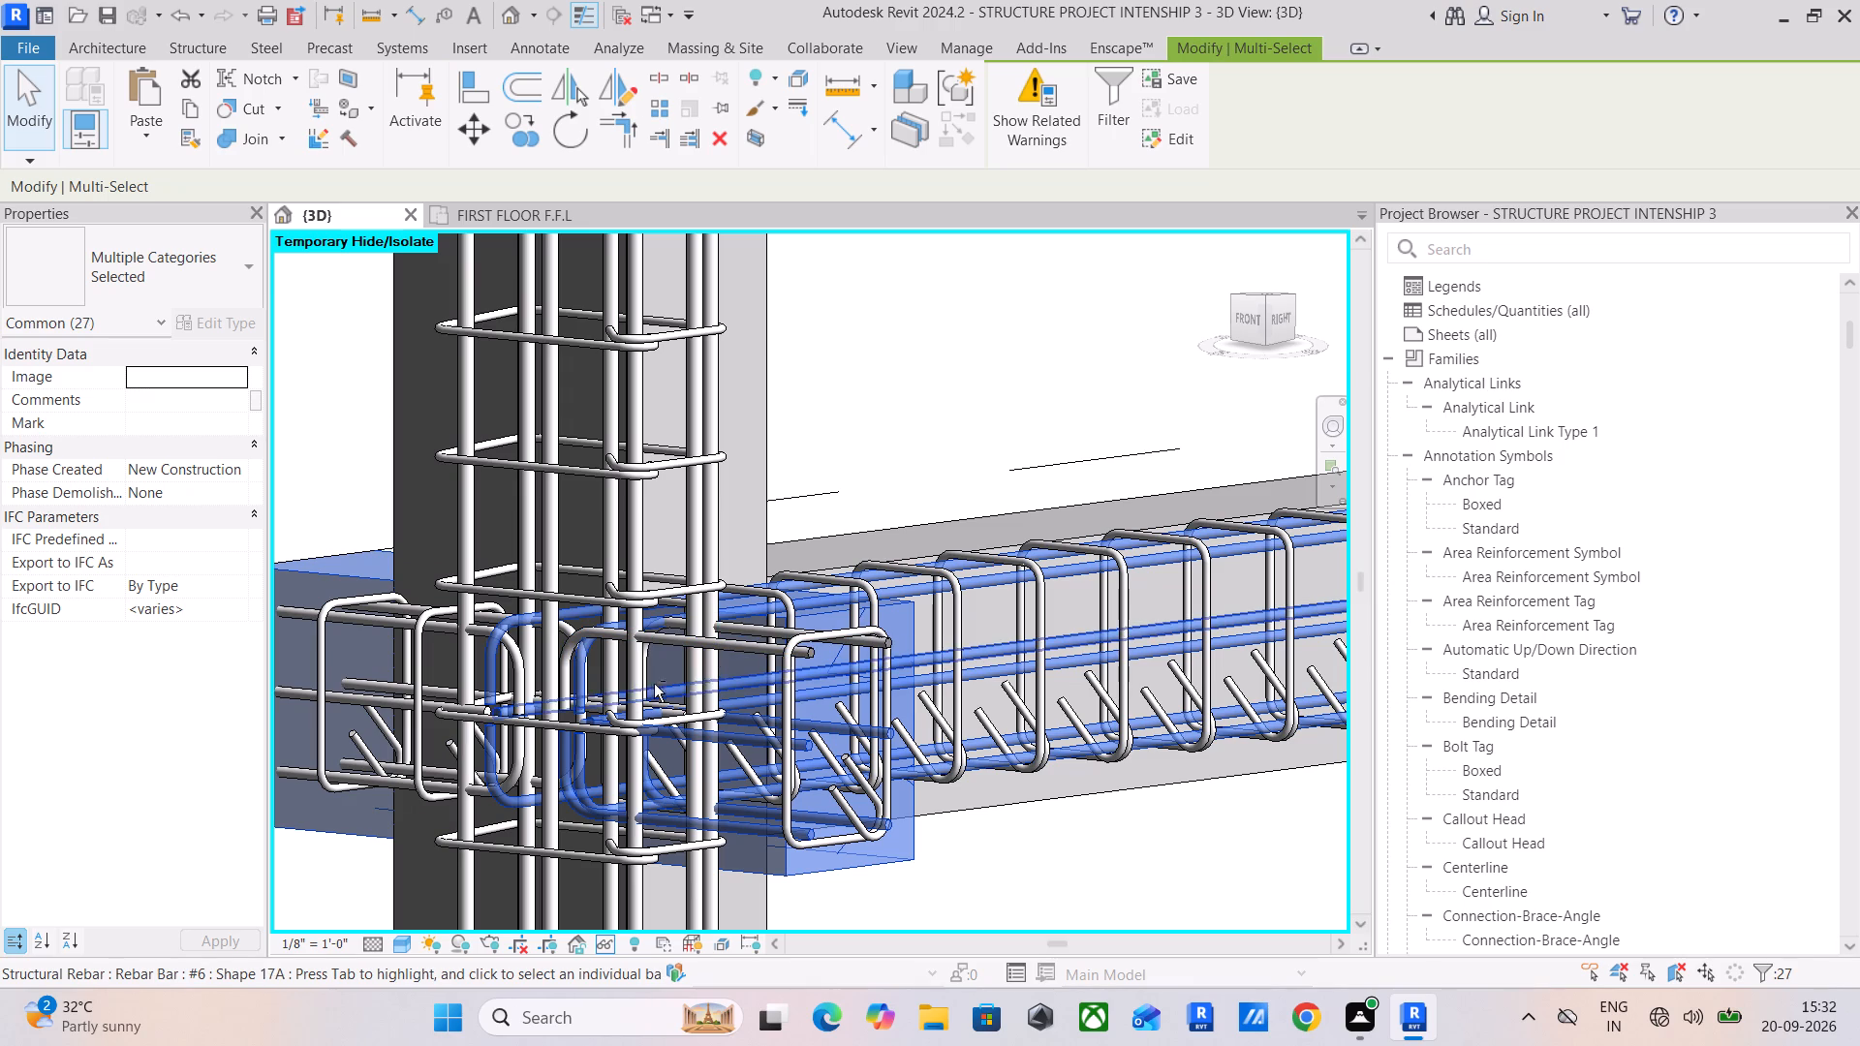
shift+click(768, 743)
shift+click(826, 724)
shift+click(748, 830)
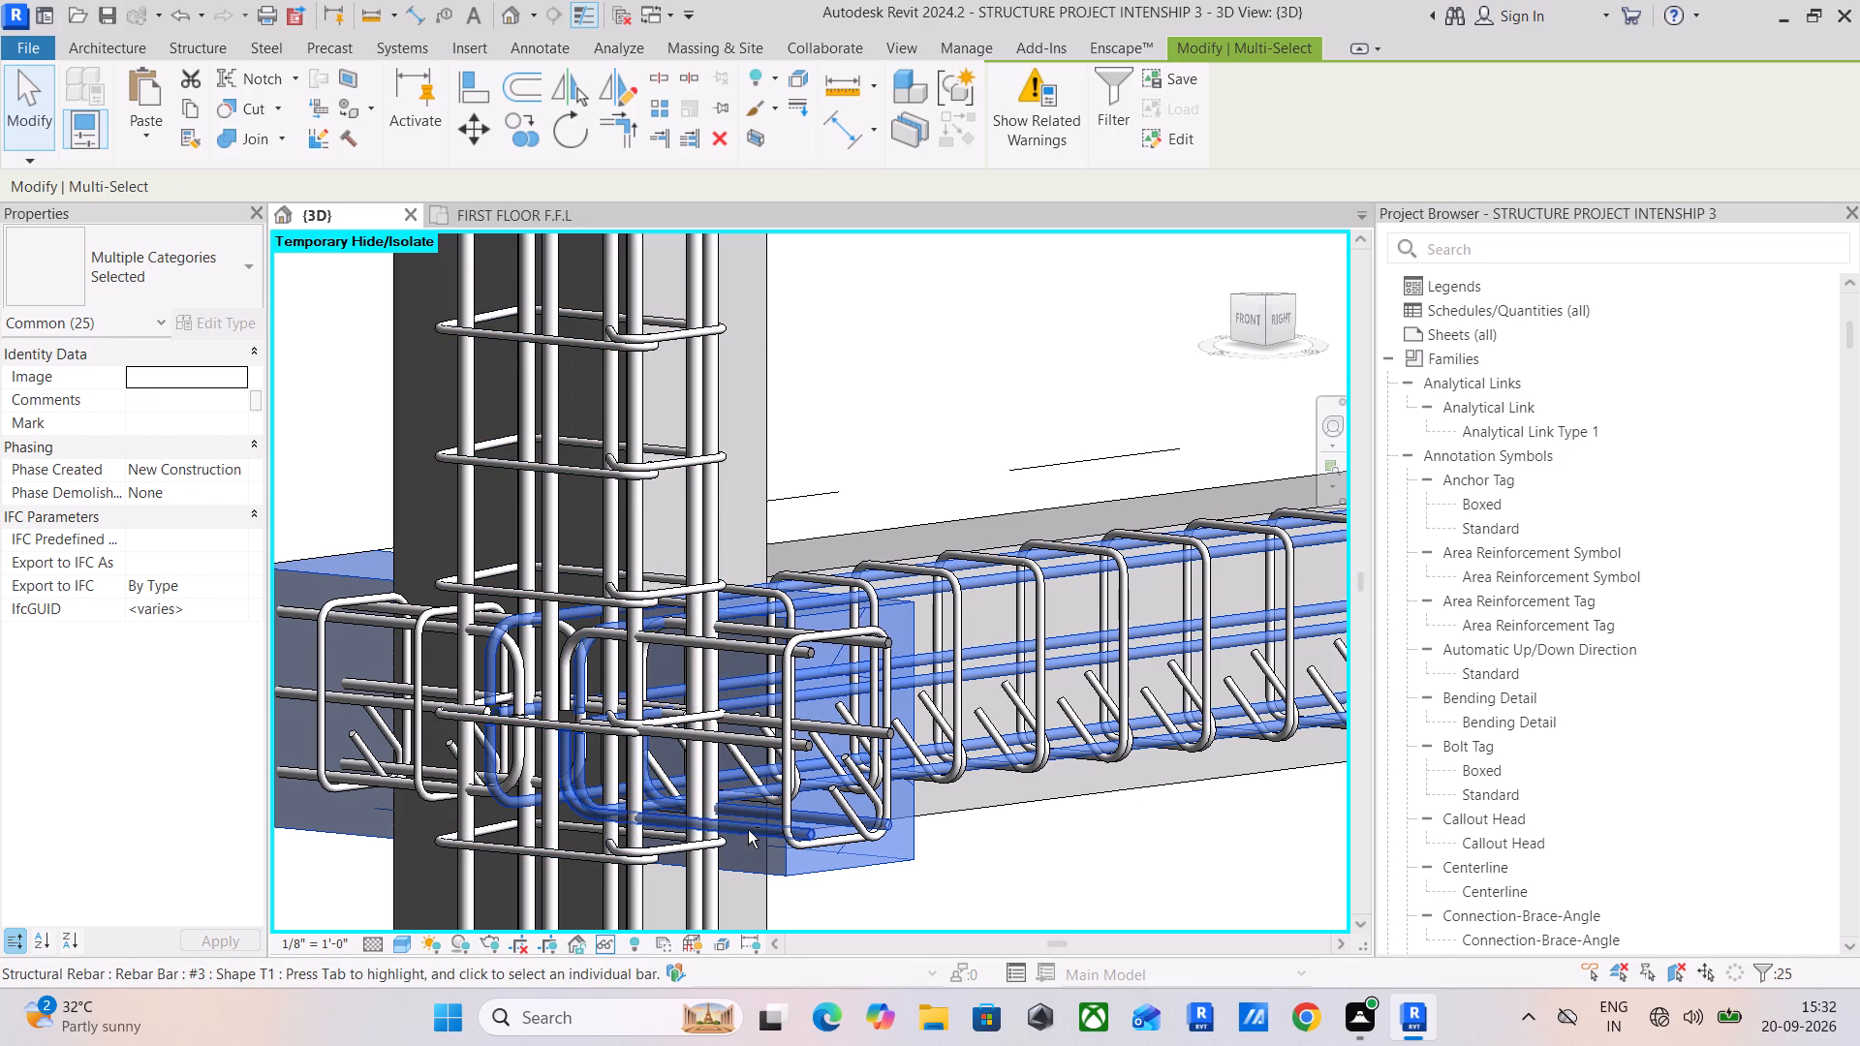
shift+click(821, 819)
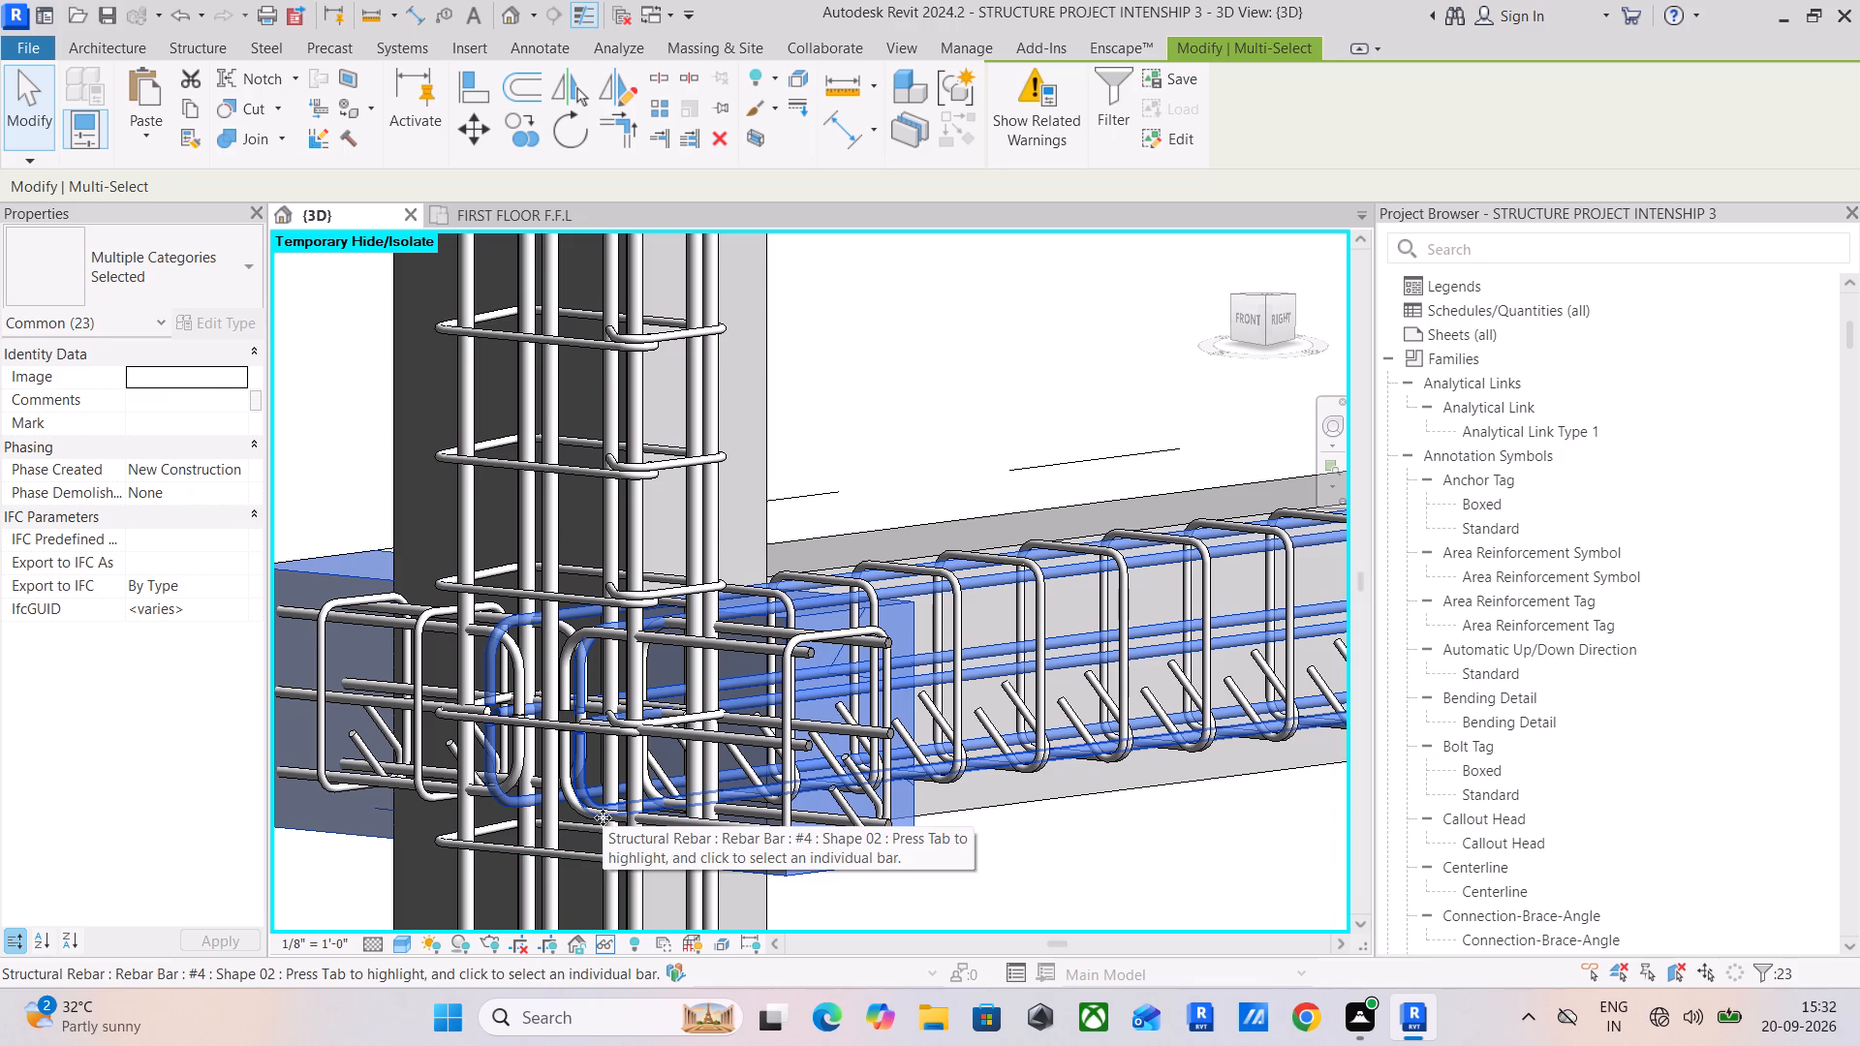
At the second column, remove the crossing beam's near-side #3 stirrup set and #4 bars from the selection.
scroll(755, 835, down, 4)
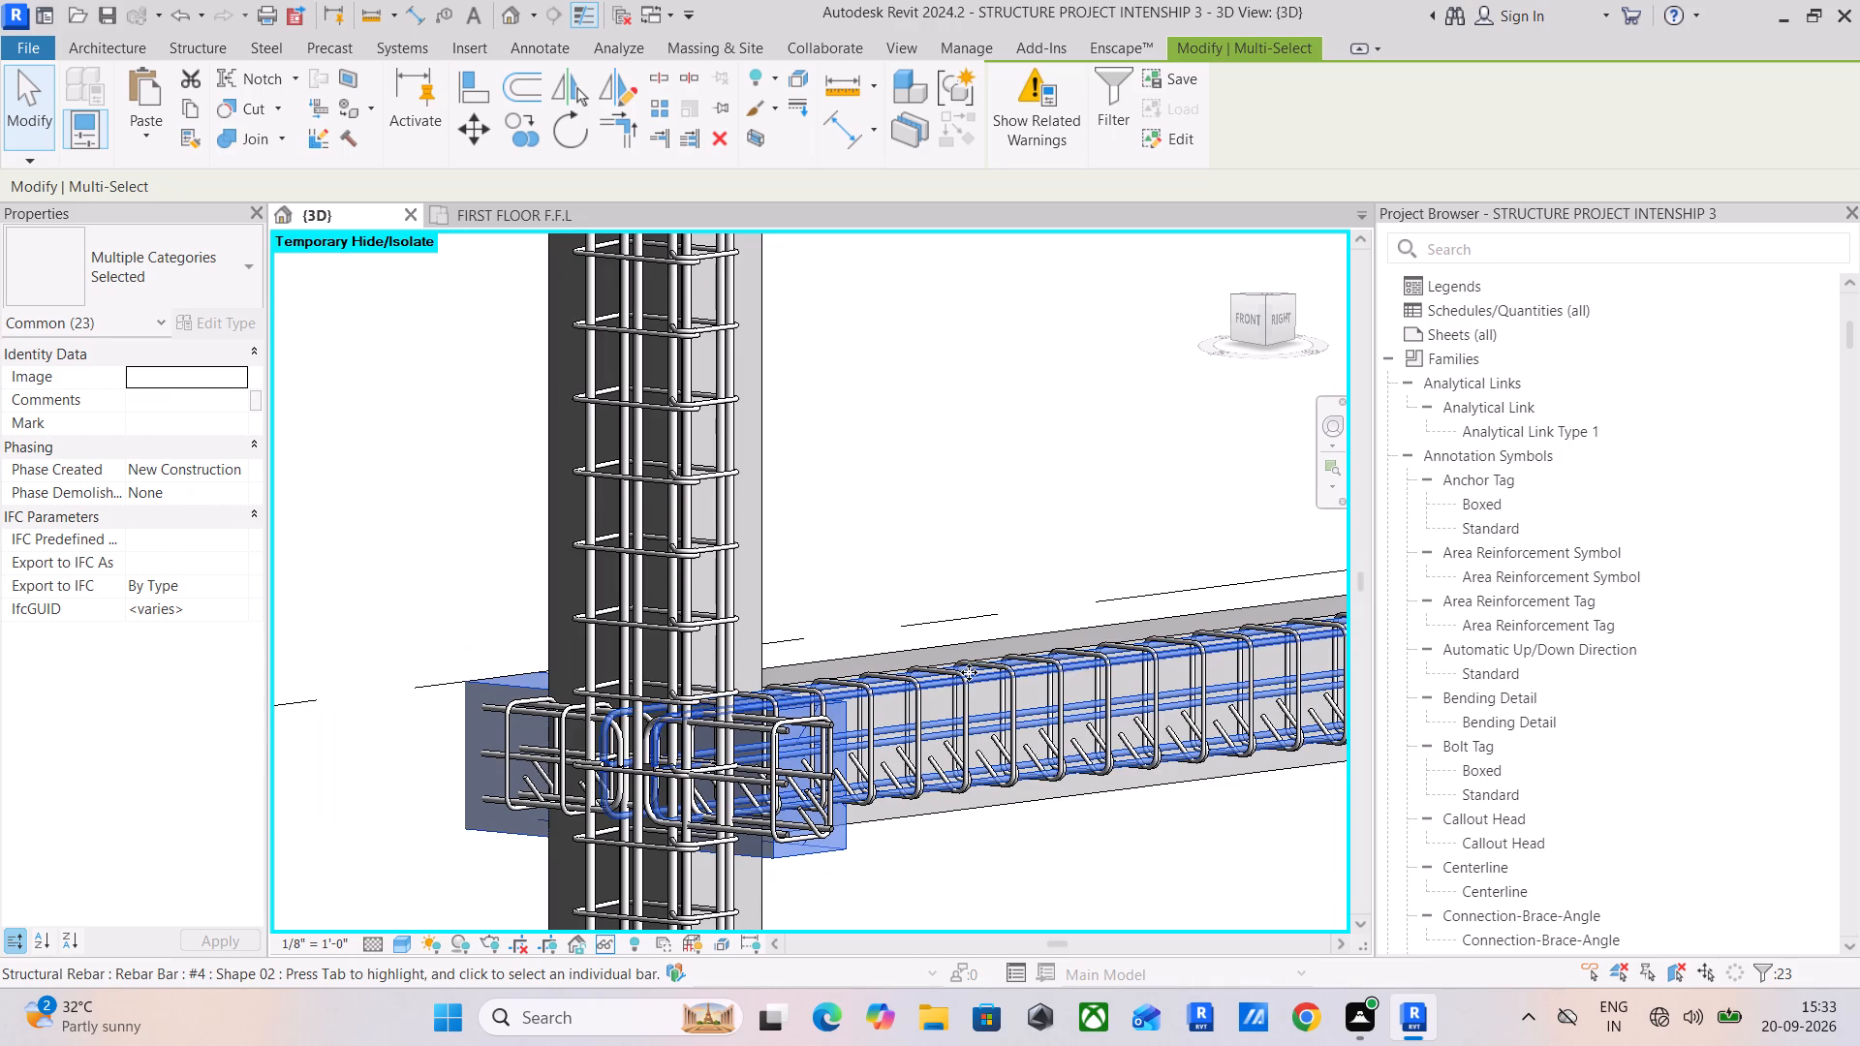
click(1279, 318)
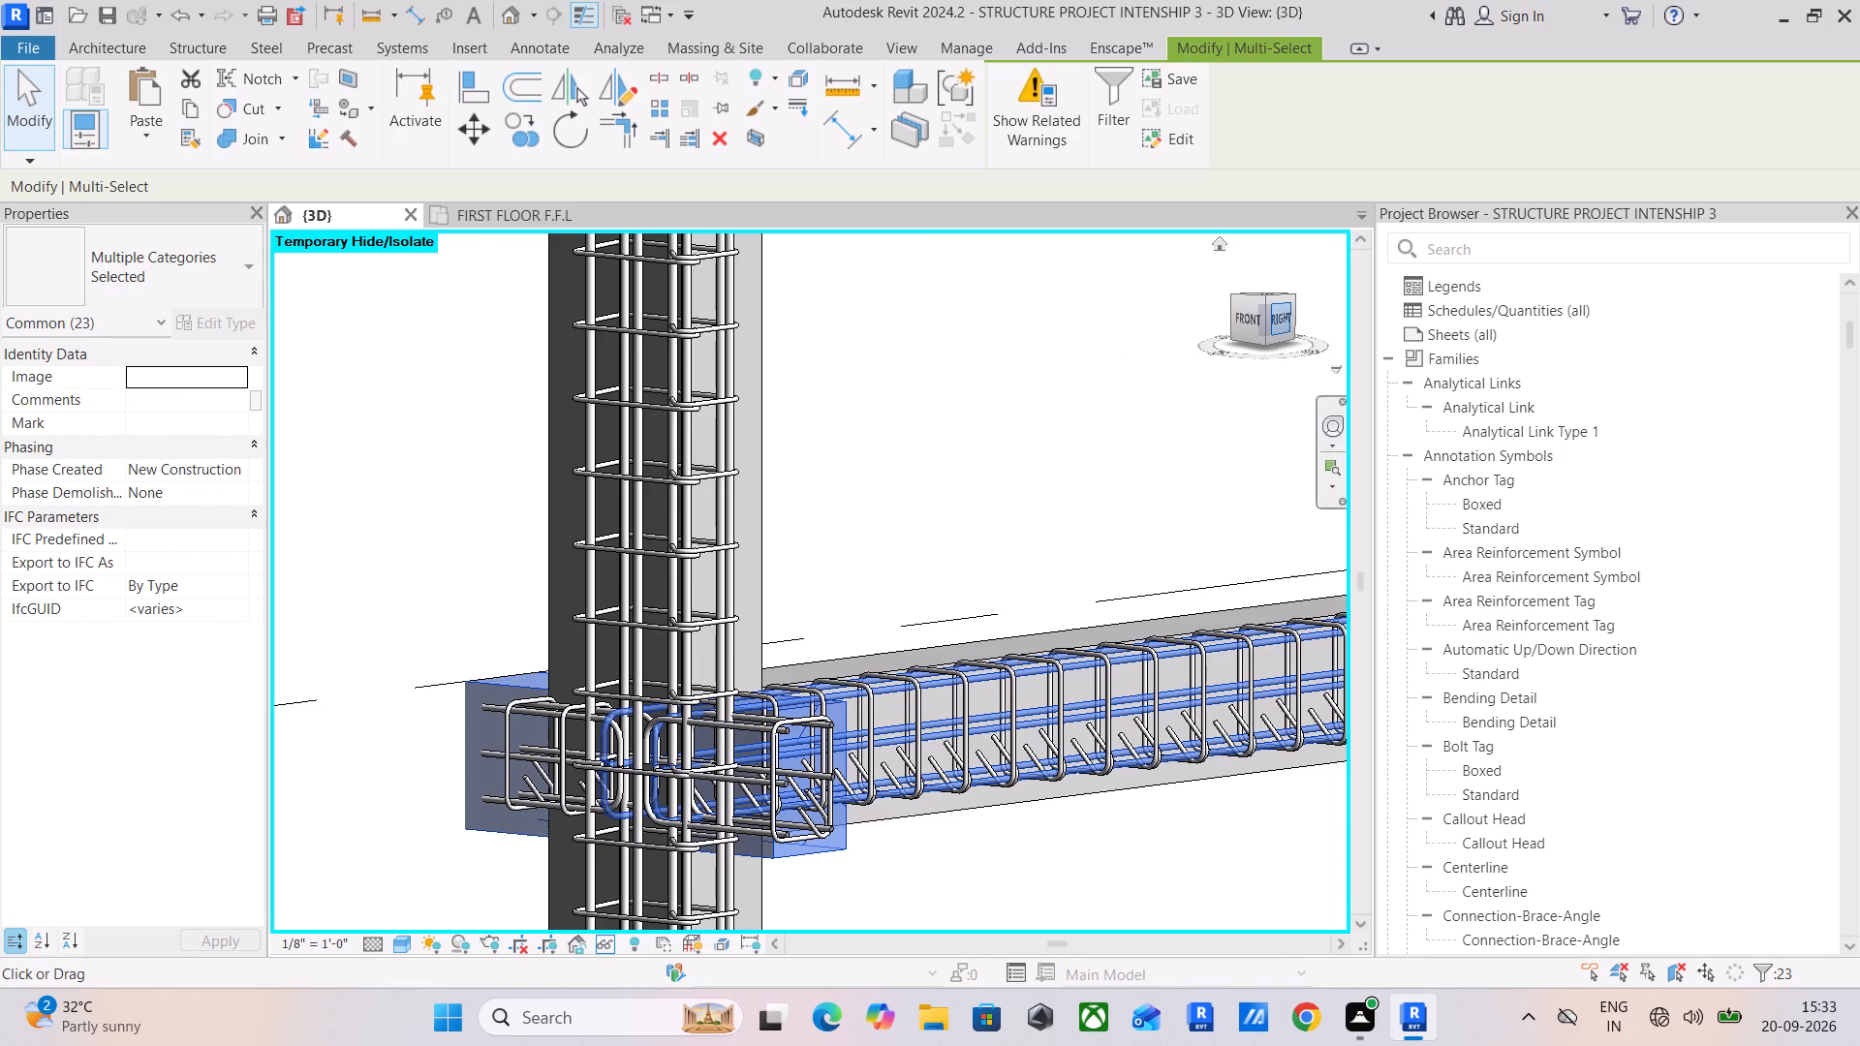
scroll(878, 605, down, 4)
middle_drag(890, 597, 868, 599)
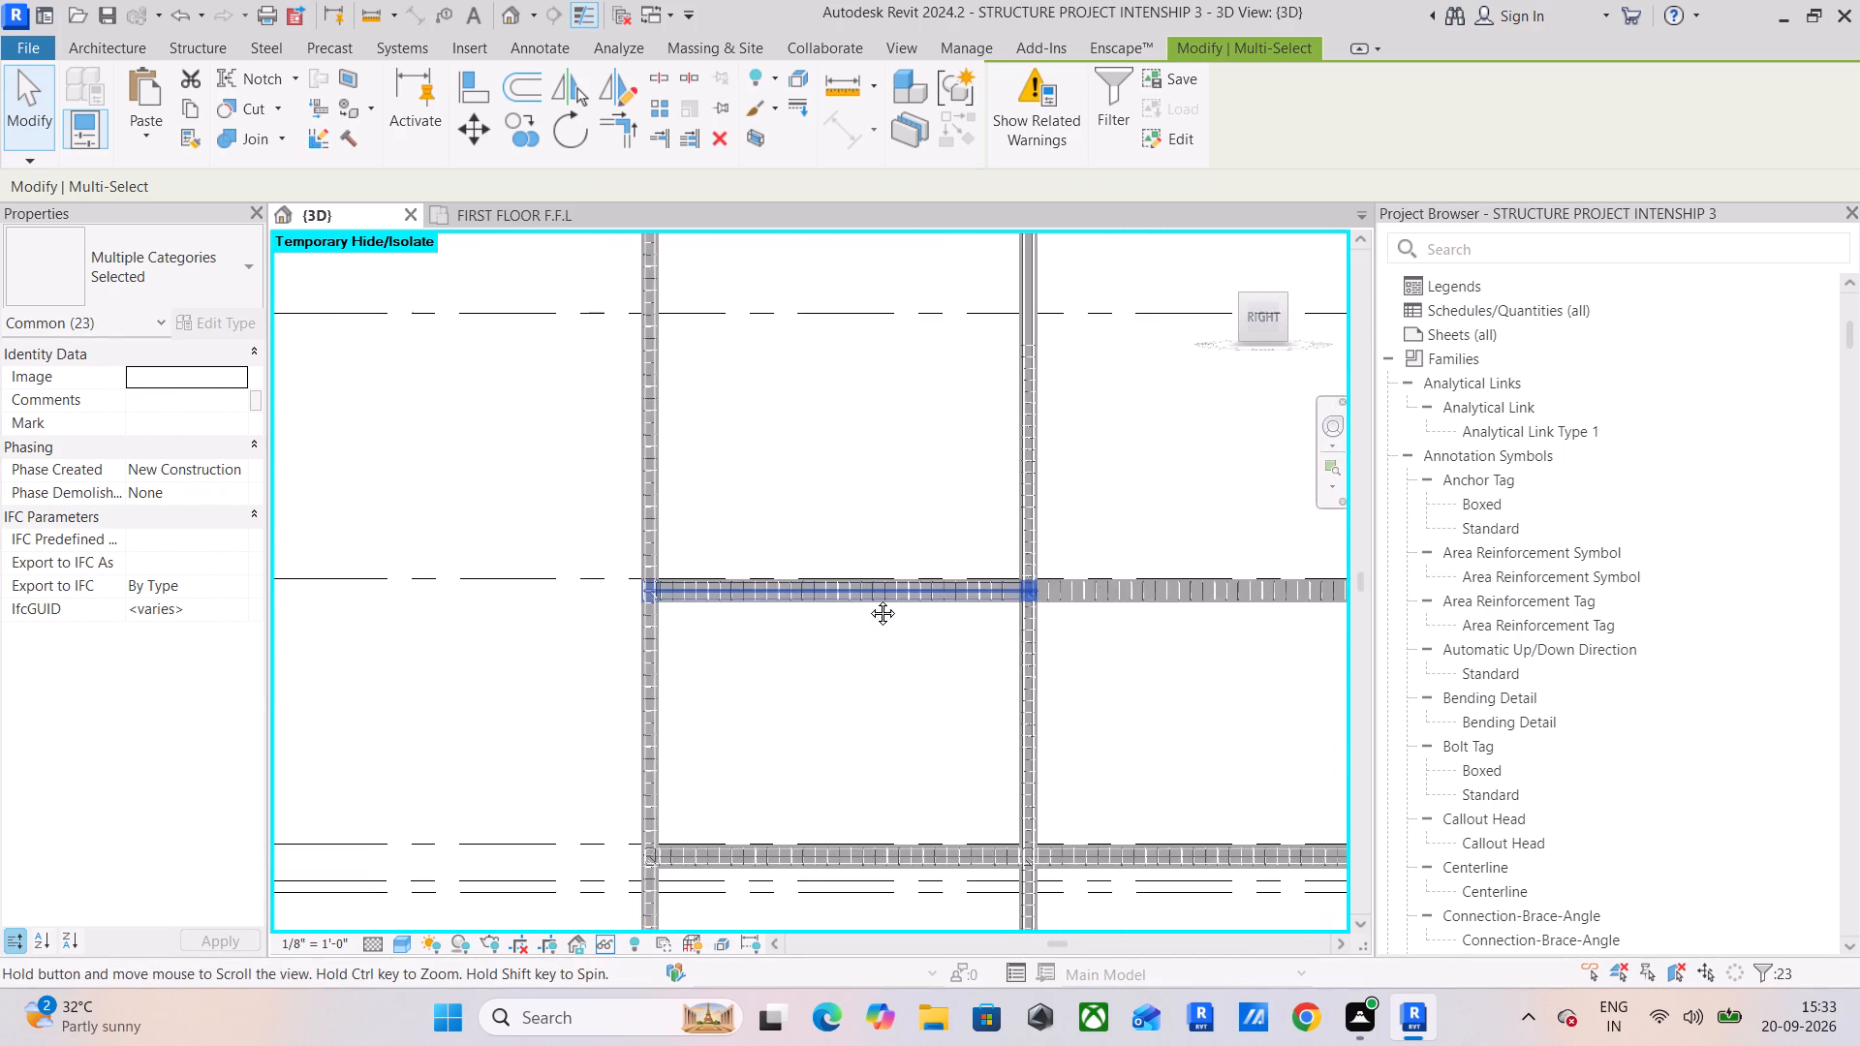
middle_drag(868, 599, 755, 610)
scroll(867, 576, up, 6)
scroll(943, 638, up, 11)
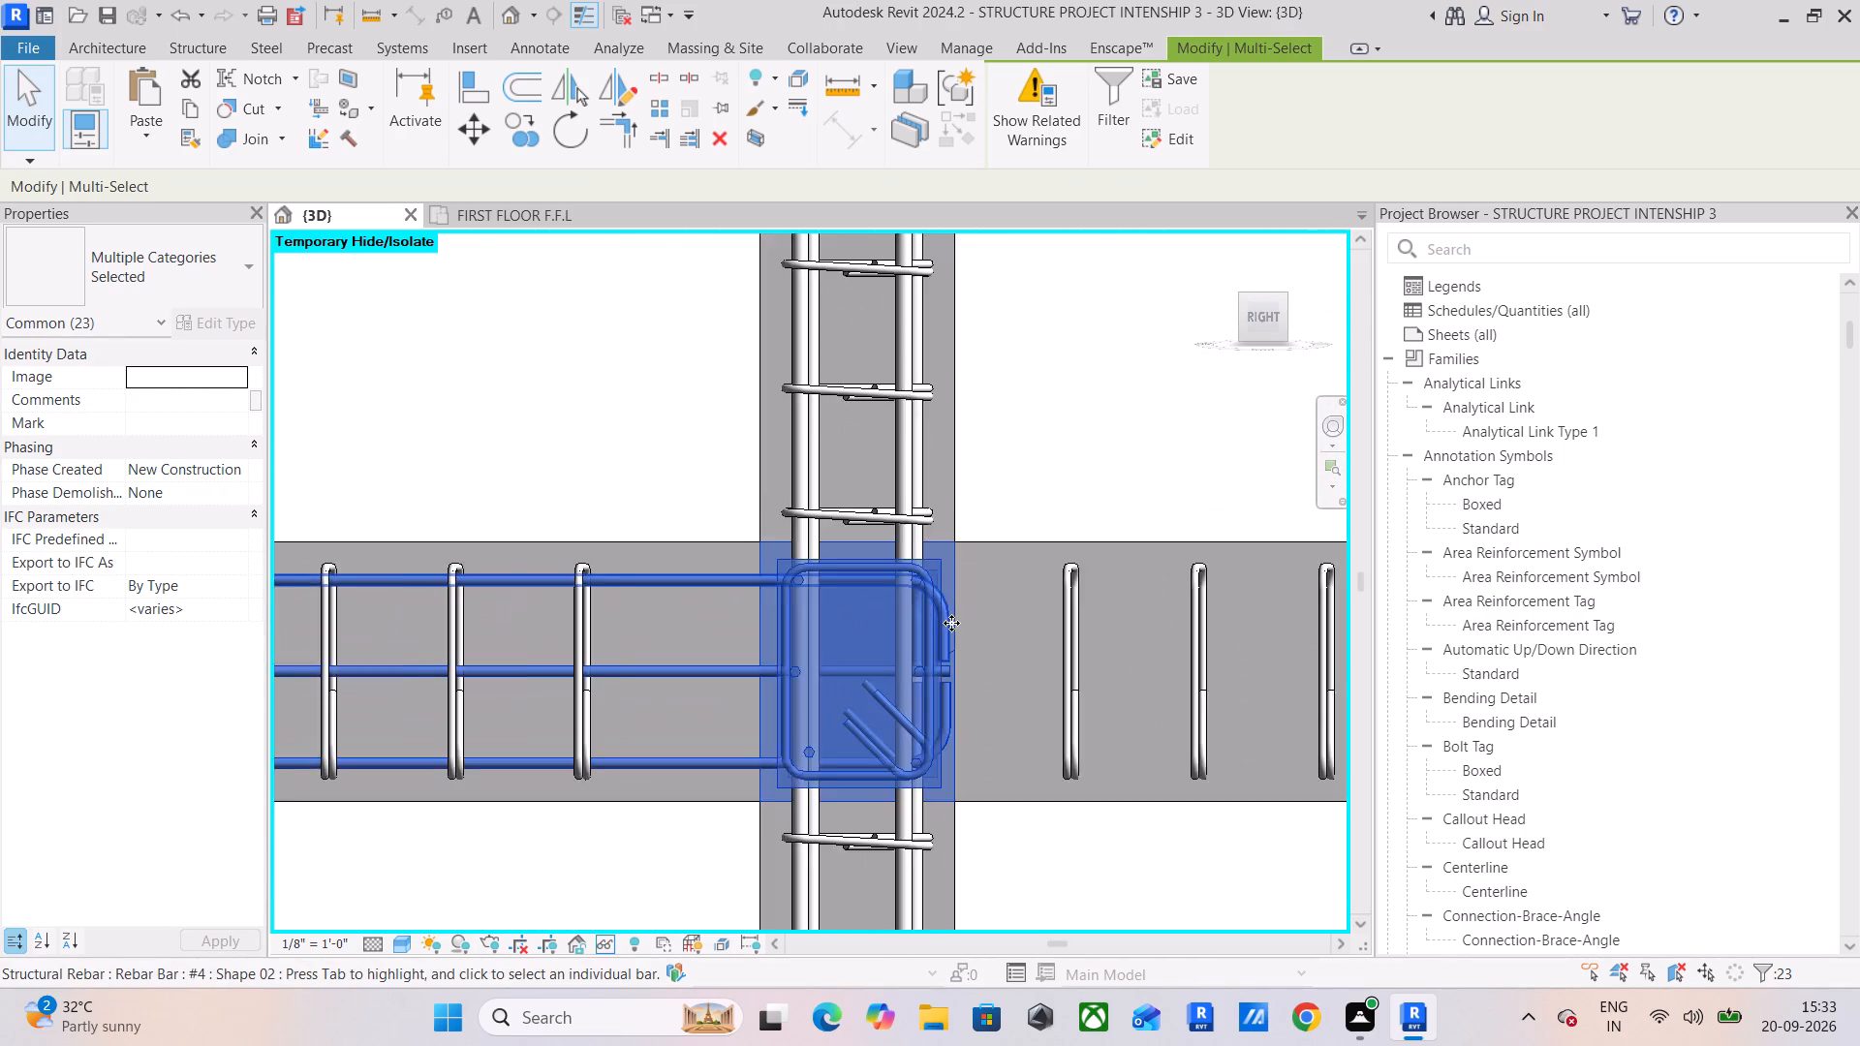
scroll(951, 622, down, 4)
shift+middle_drag(860, 594, 1000, 686)
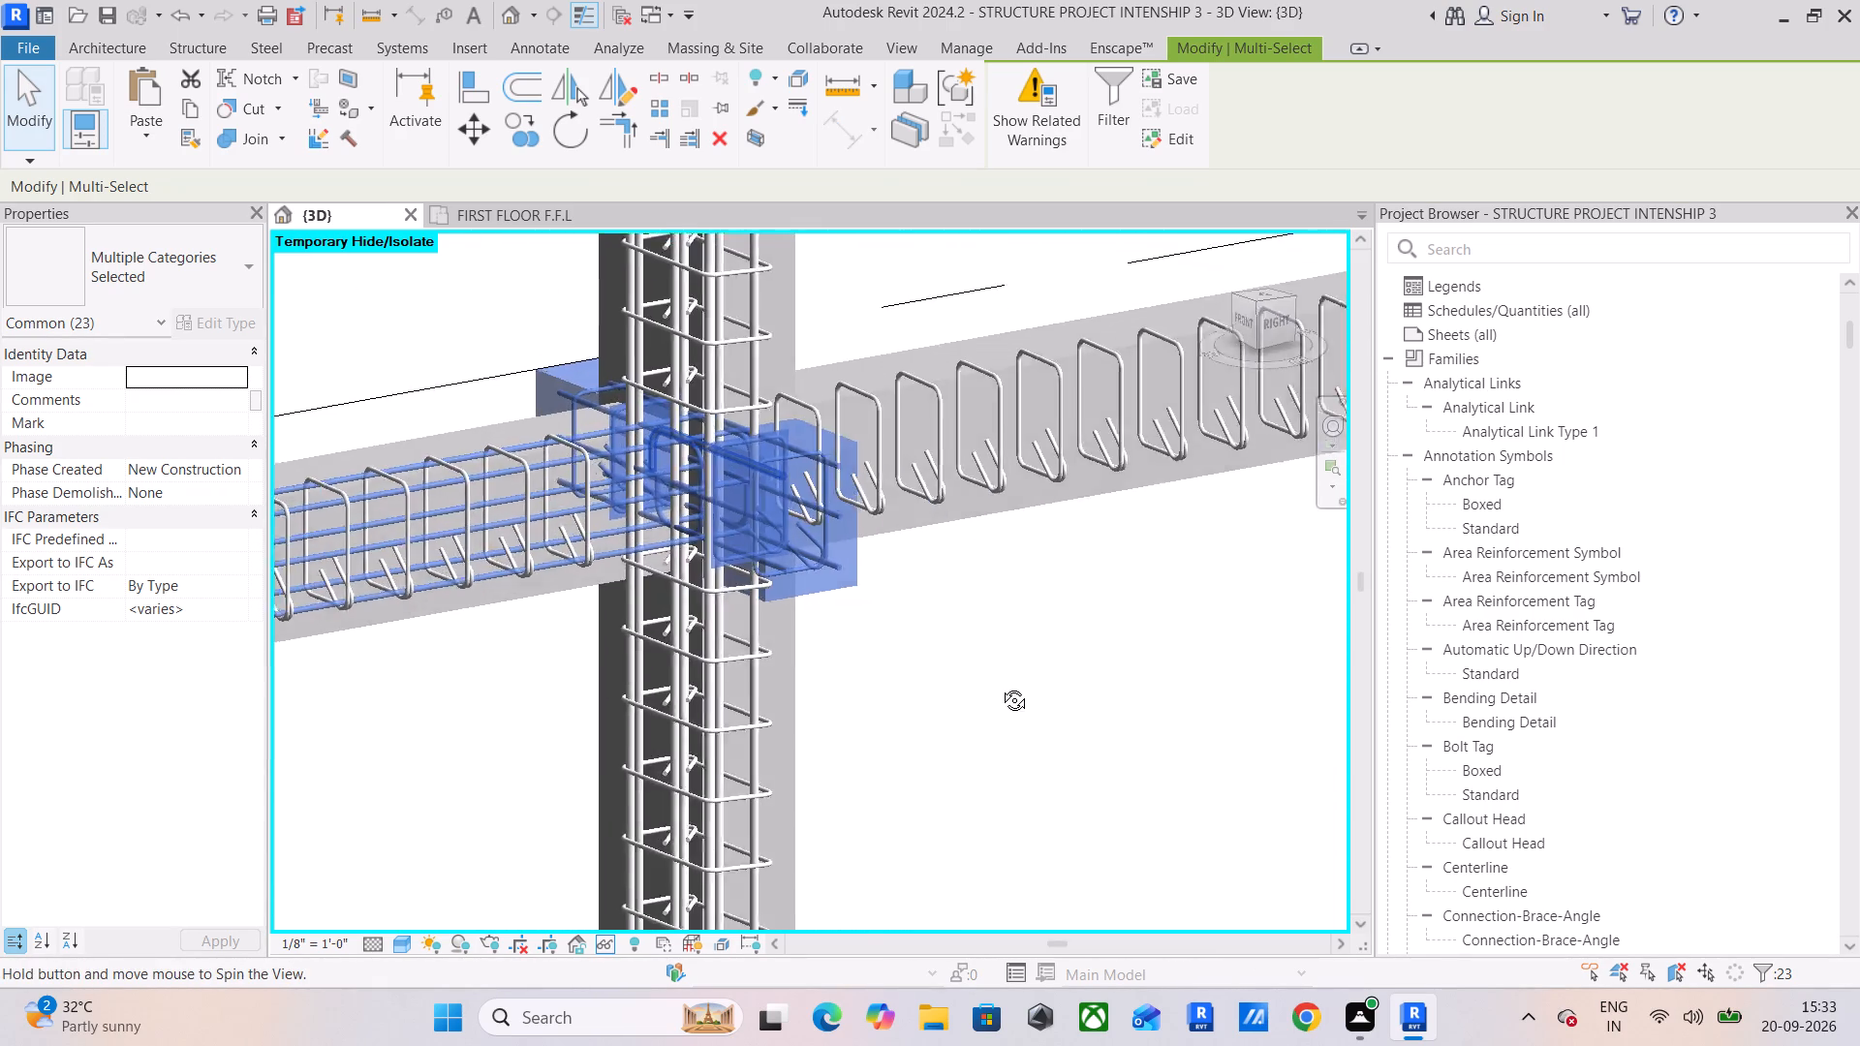
shift+middle_drag(1000, 686, 1001, 686)
middle_drag(621, 582, 819, 742)
scroll(889, 697, up, 5)
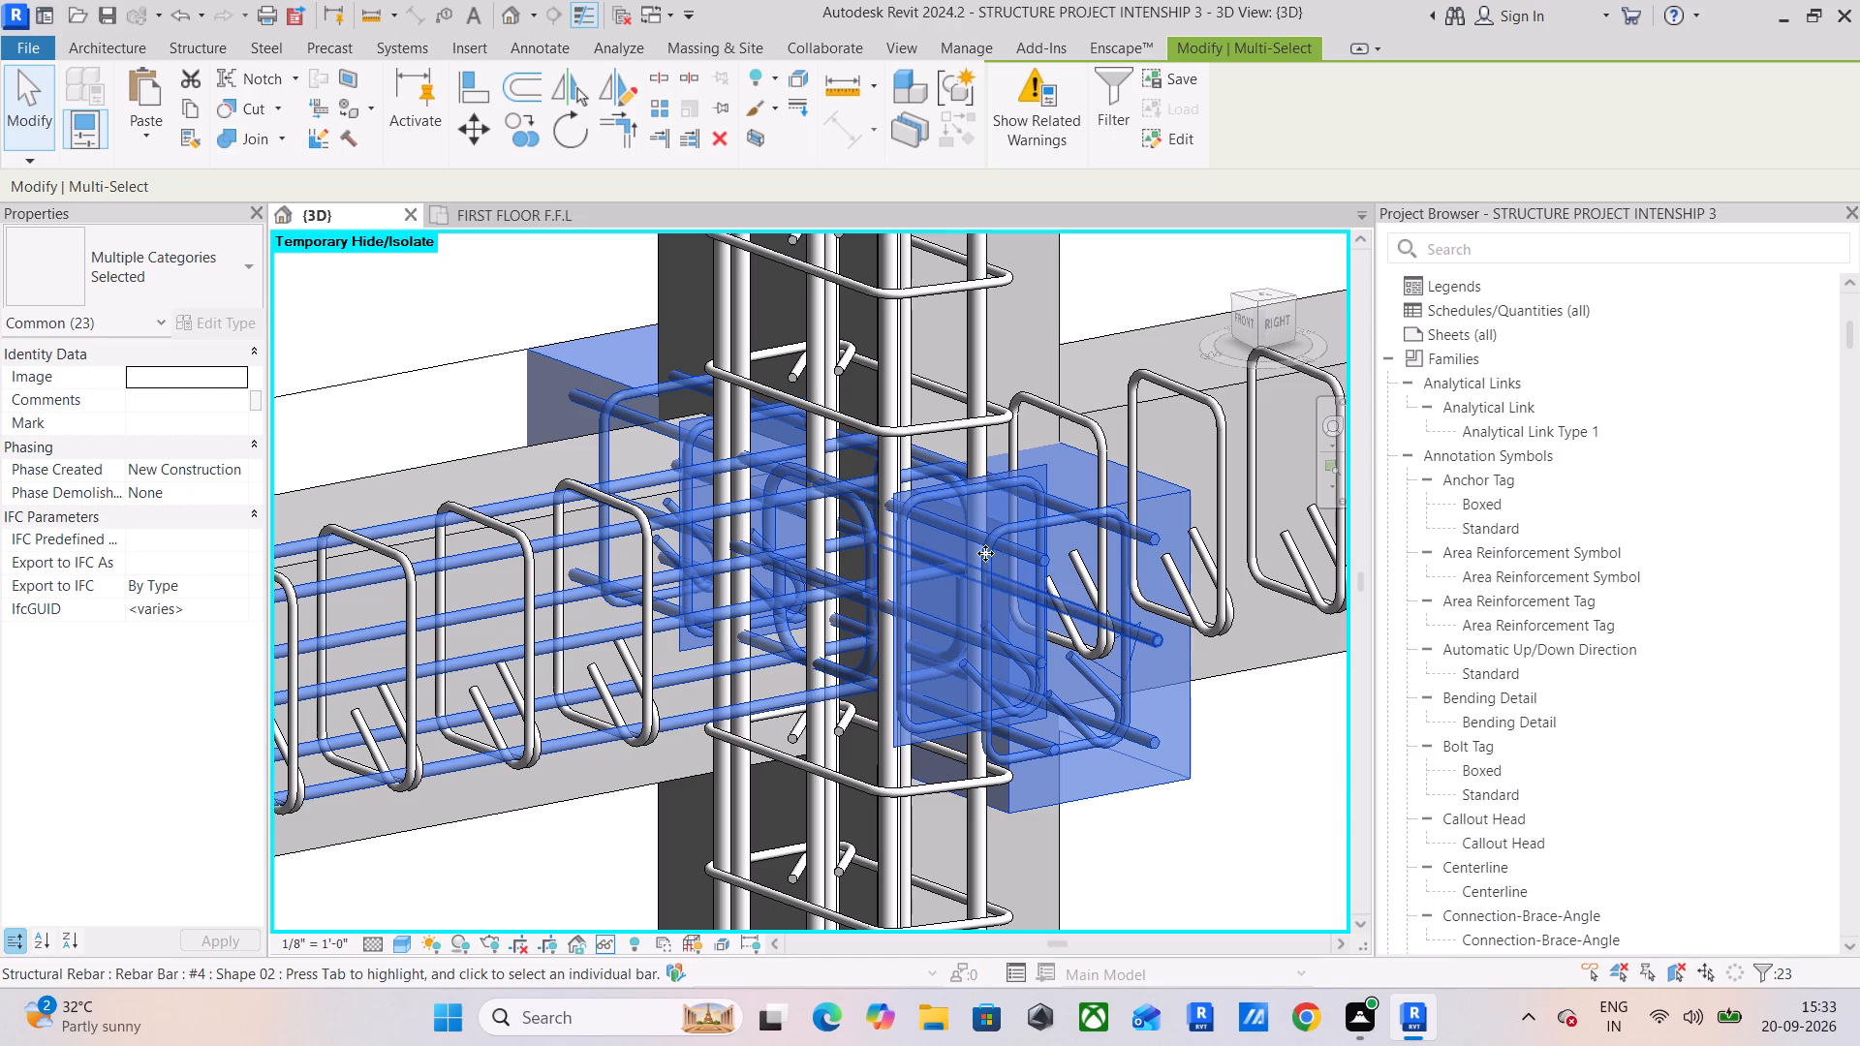
shift+click(981, 539)
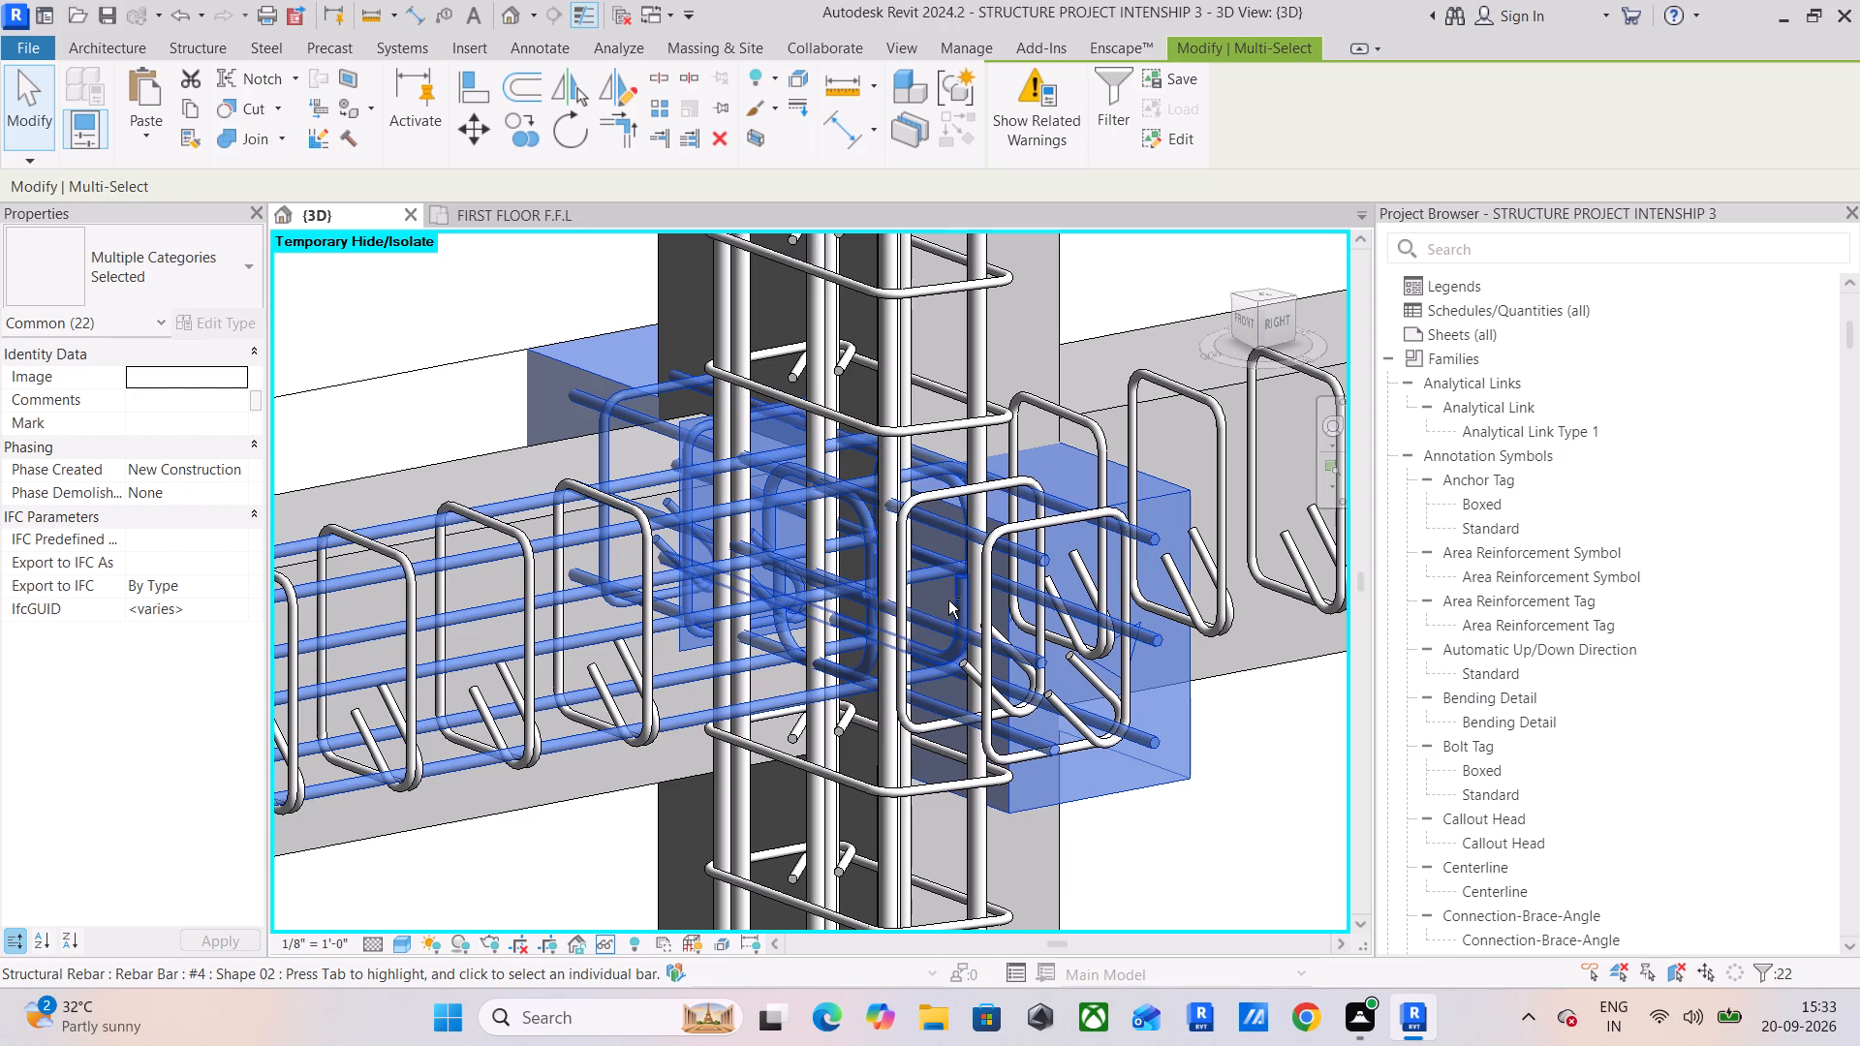
shift+click(948, 620)
shift+click(930, 704)
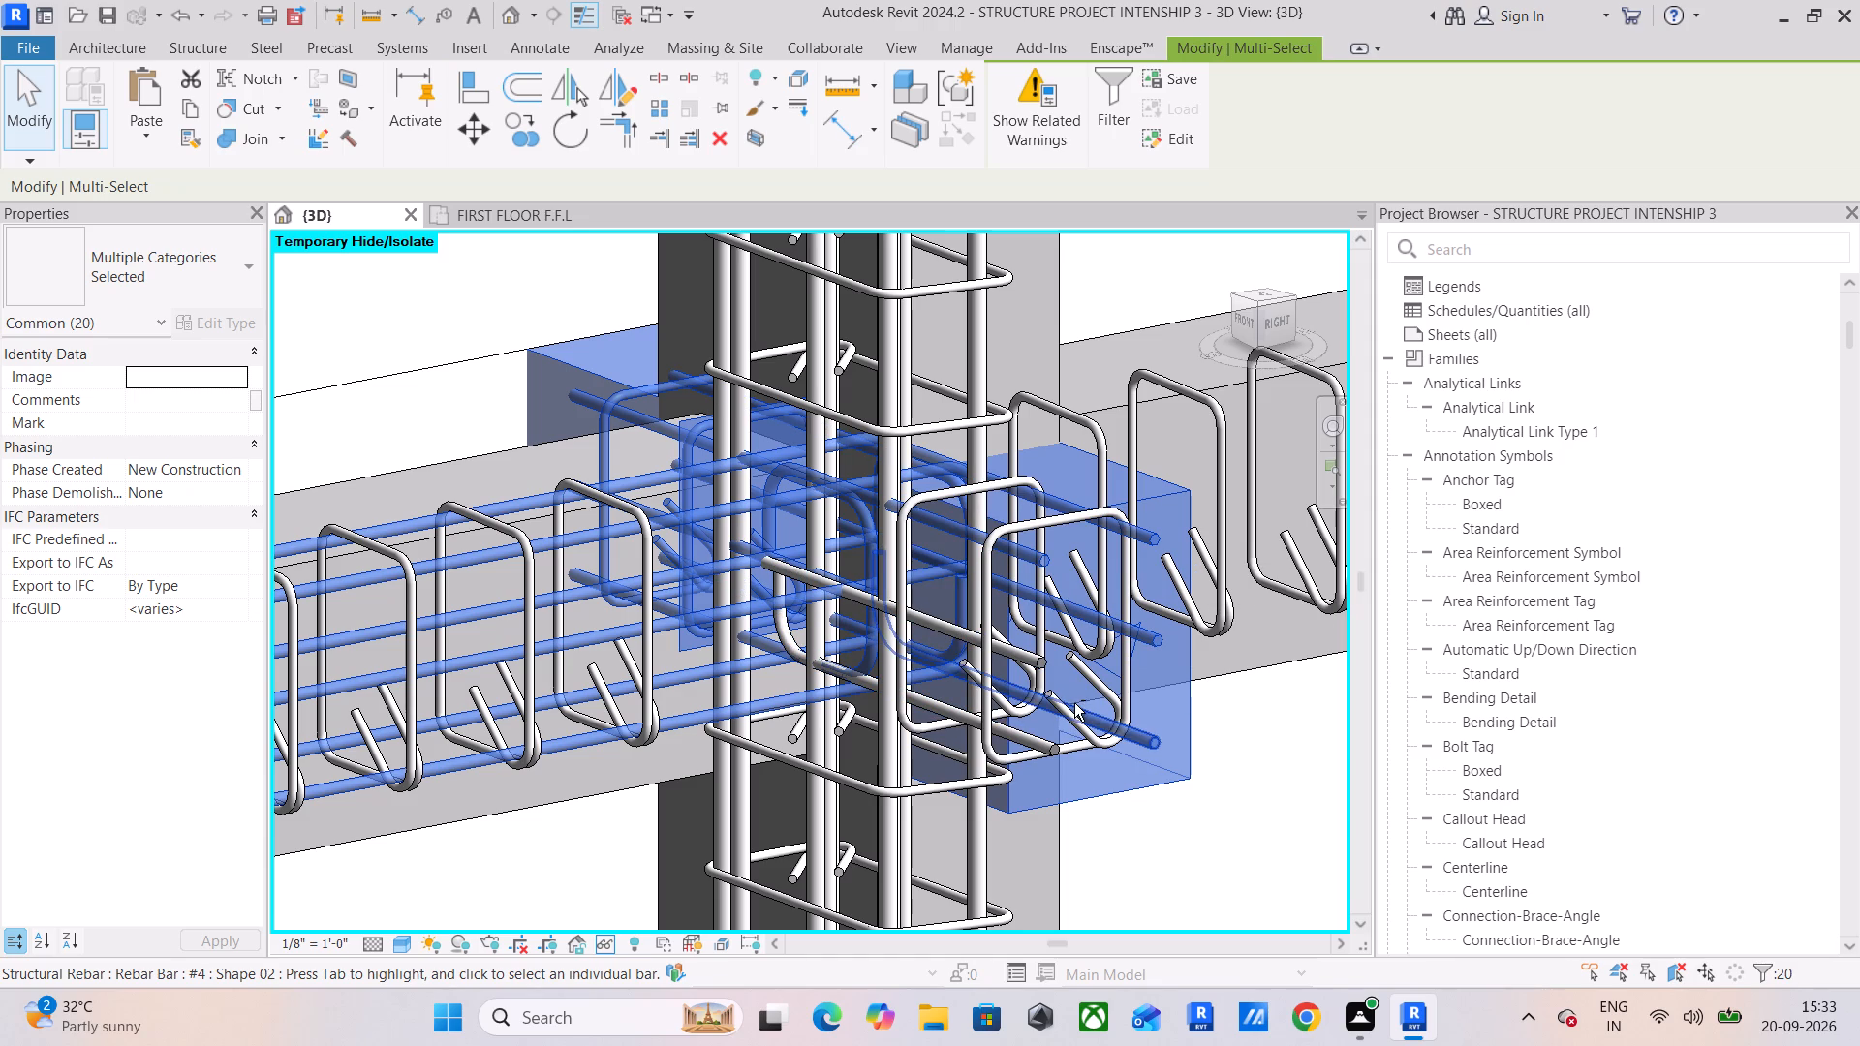
shift+click(1074, 703)
shift+click(1112, 629)
shift+click(1015, 553)
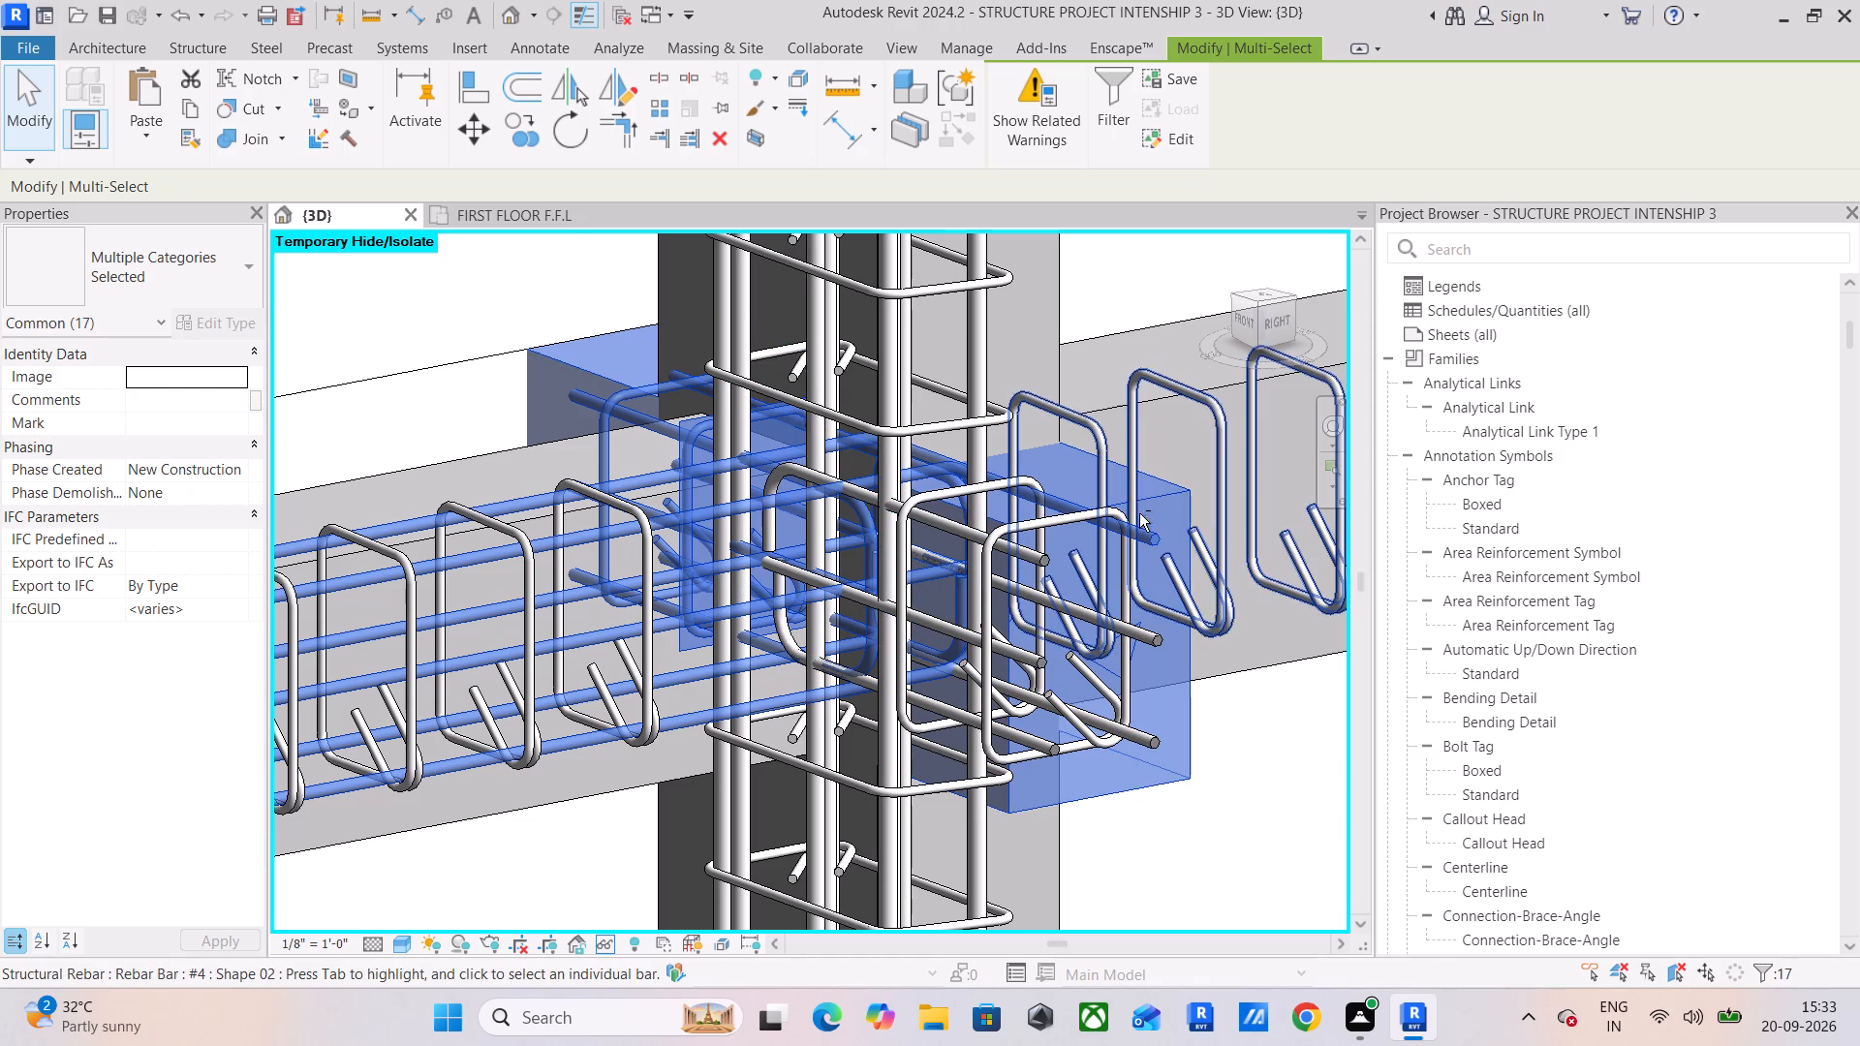
shift+click(1133, 523)
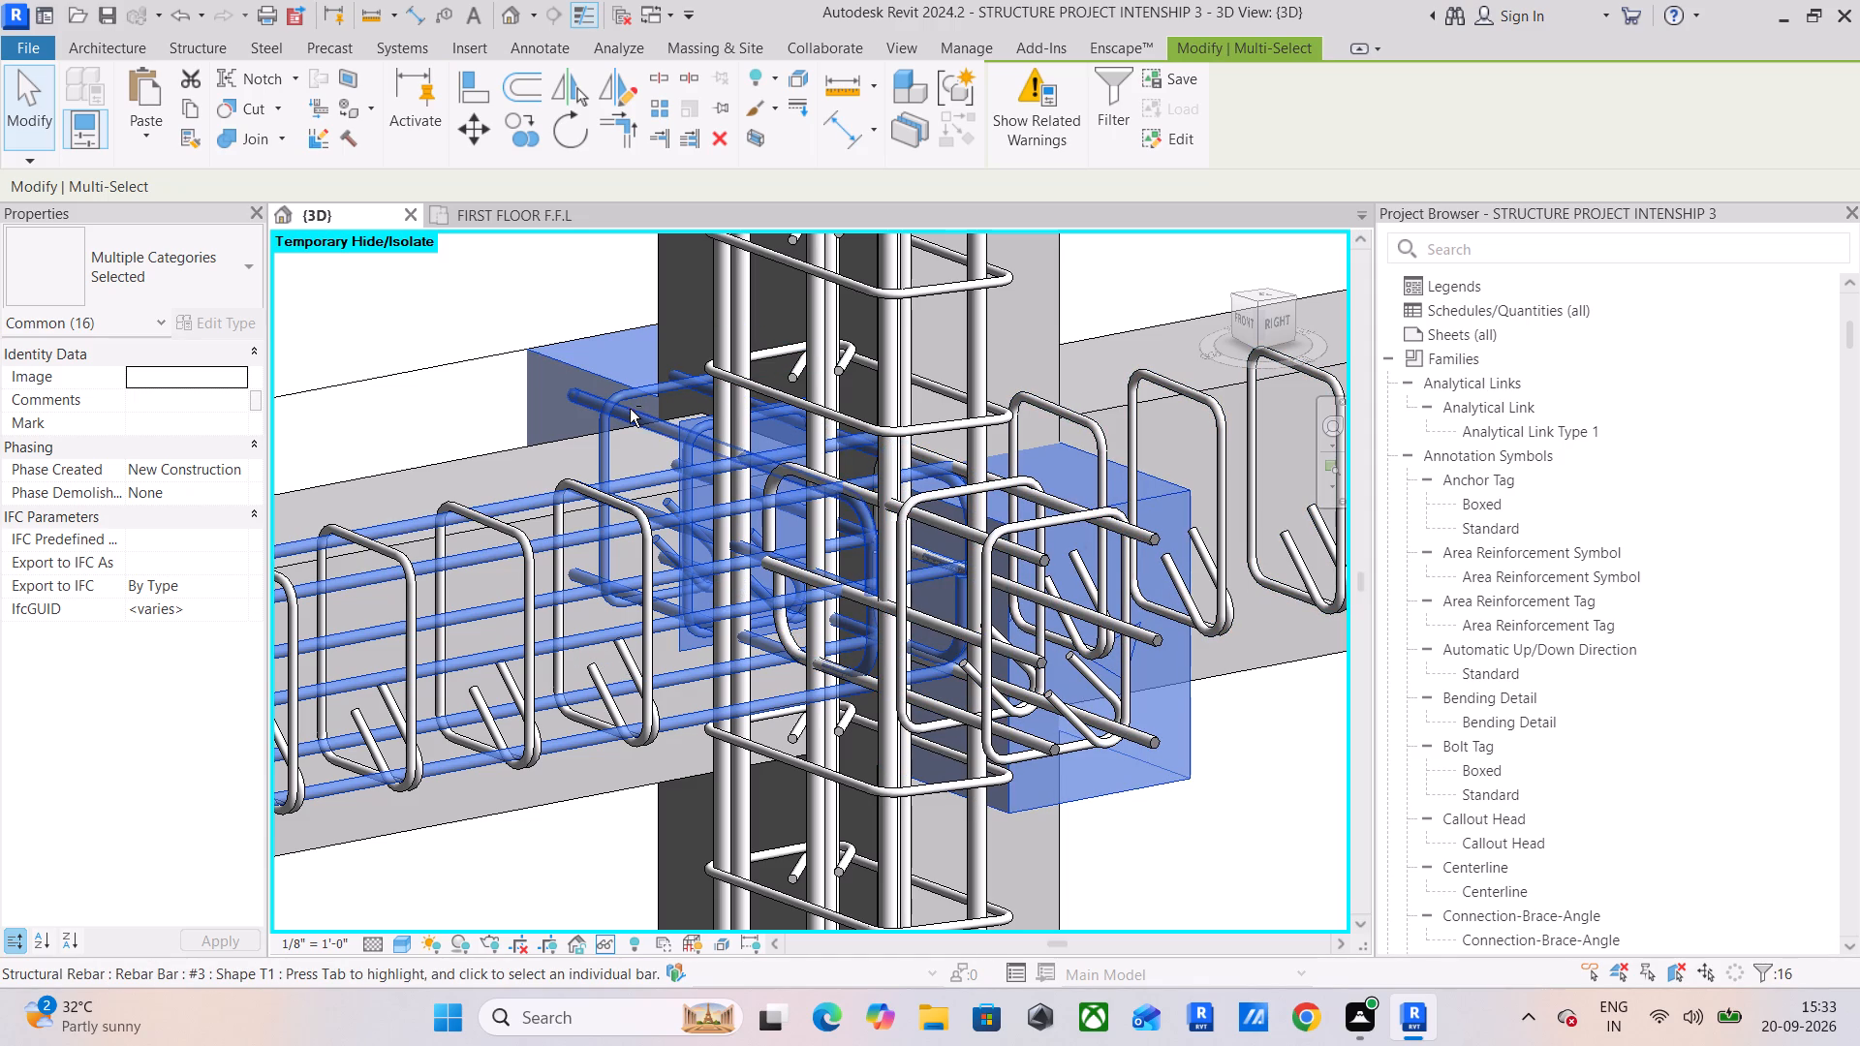
Remove the crossing concrete beam and its far-side stirrups and #4 bars at the second column from the selection, keeping the upper beam's longitudinal bars.
shift+click(630, 409)
shift+click(595, 371)
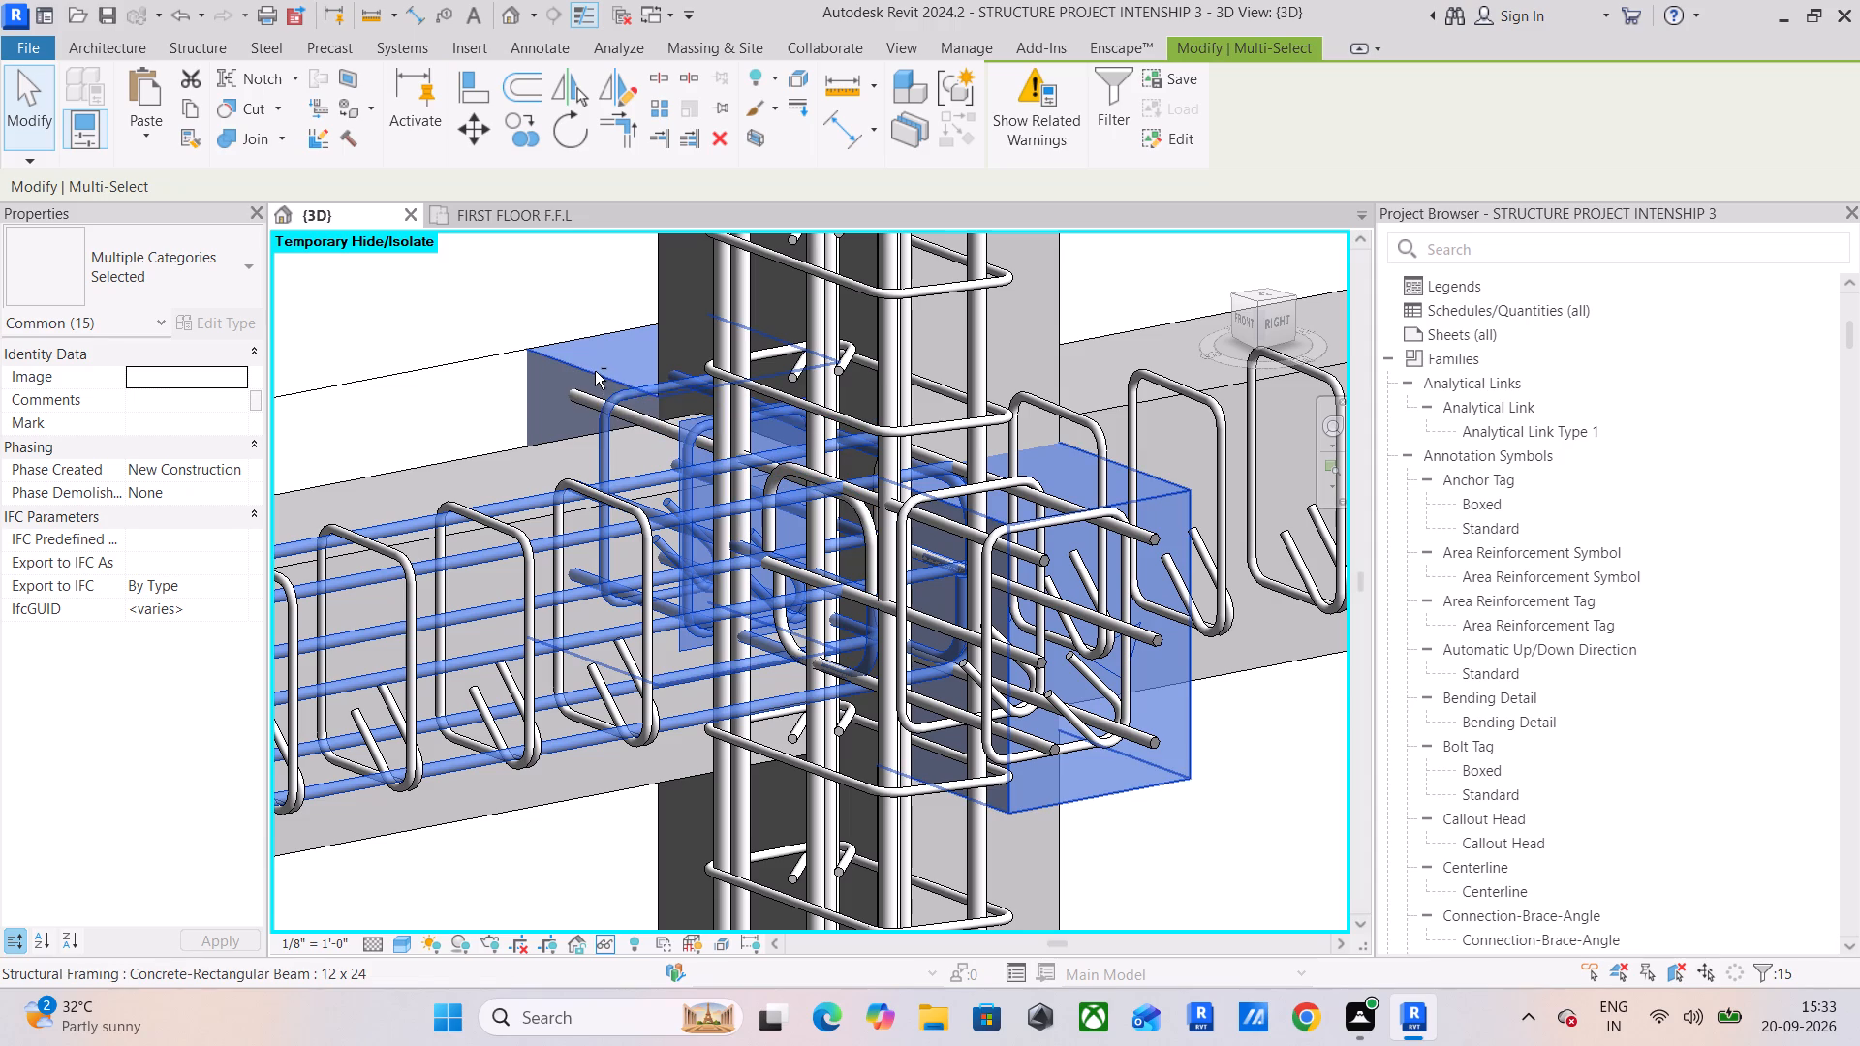
shift+click(689, 439)
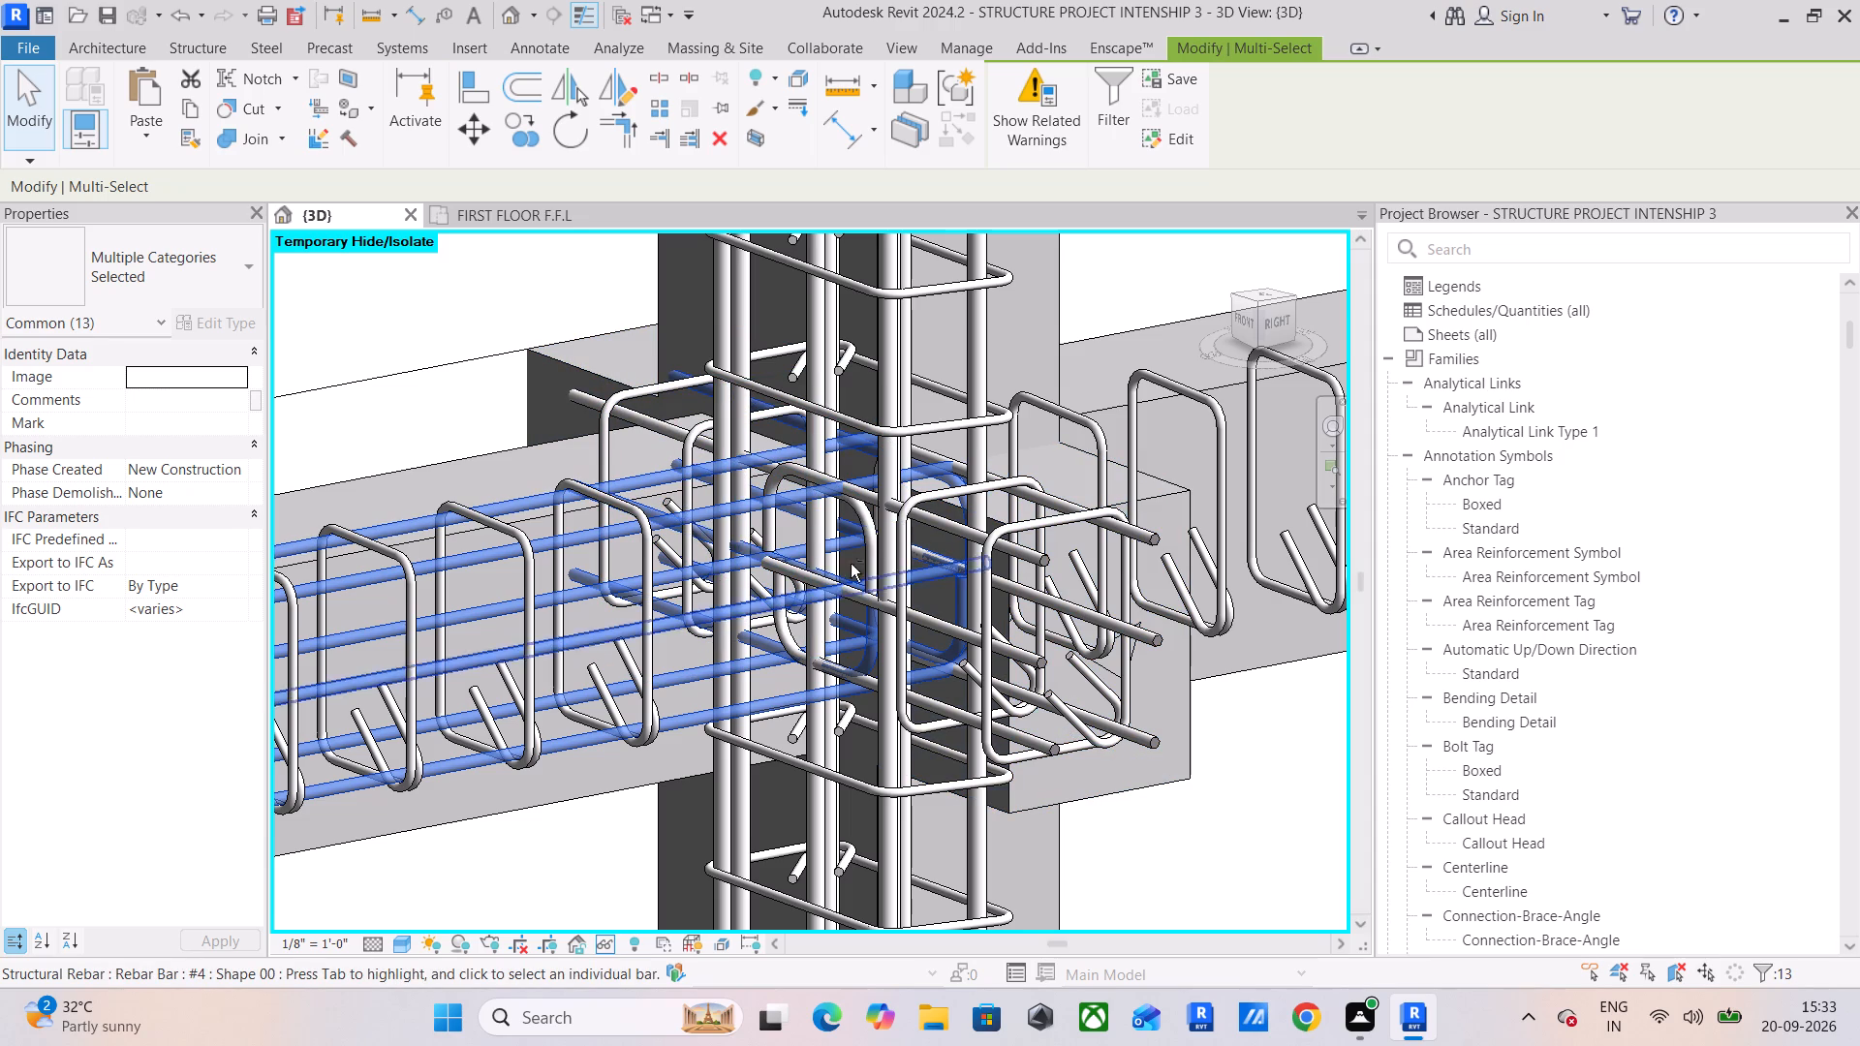
shift+click(715, 540)
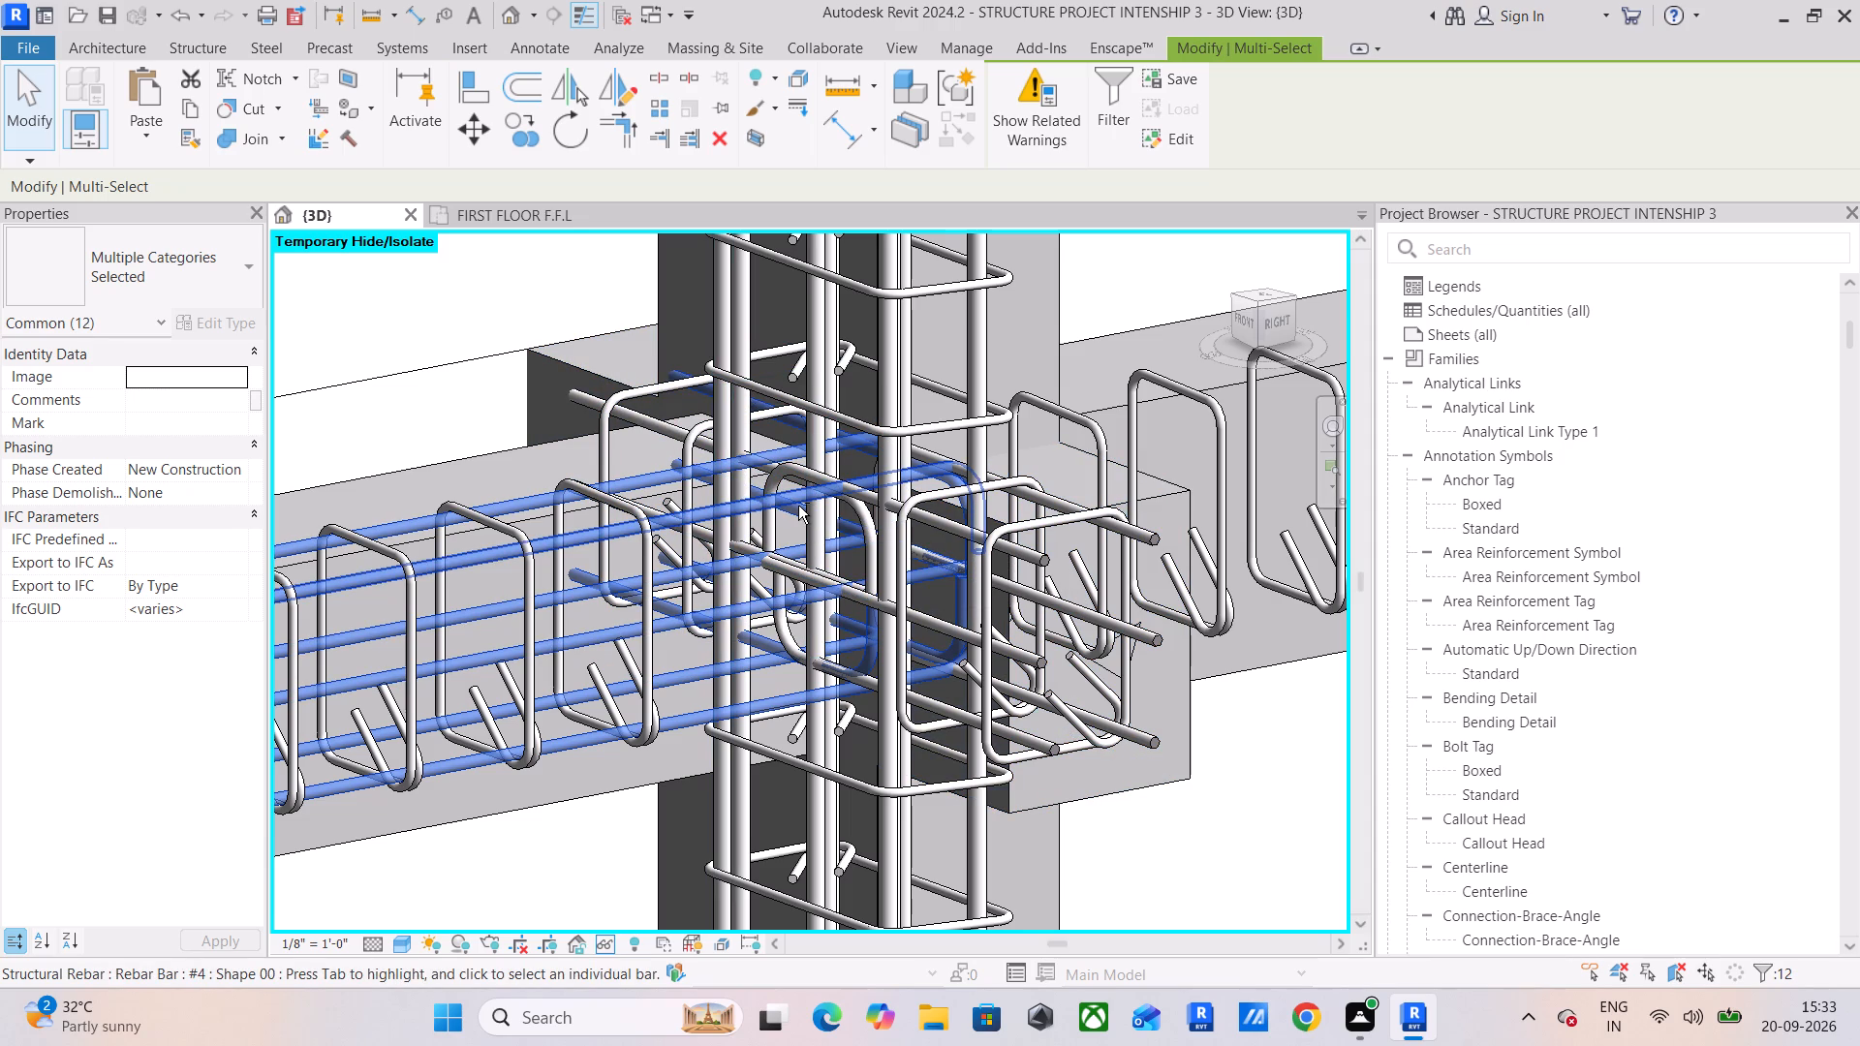
shift+click(798, 506)
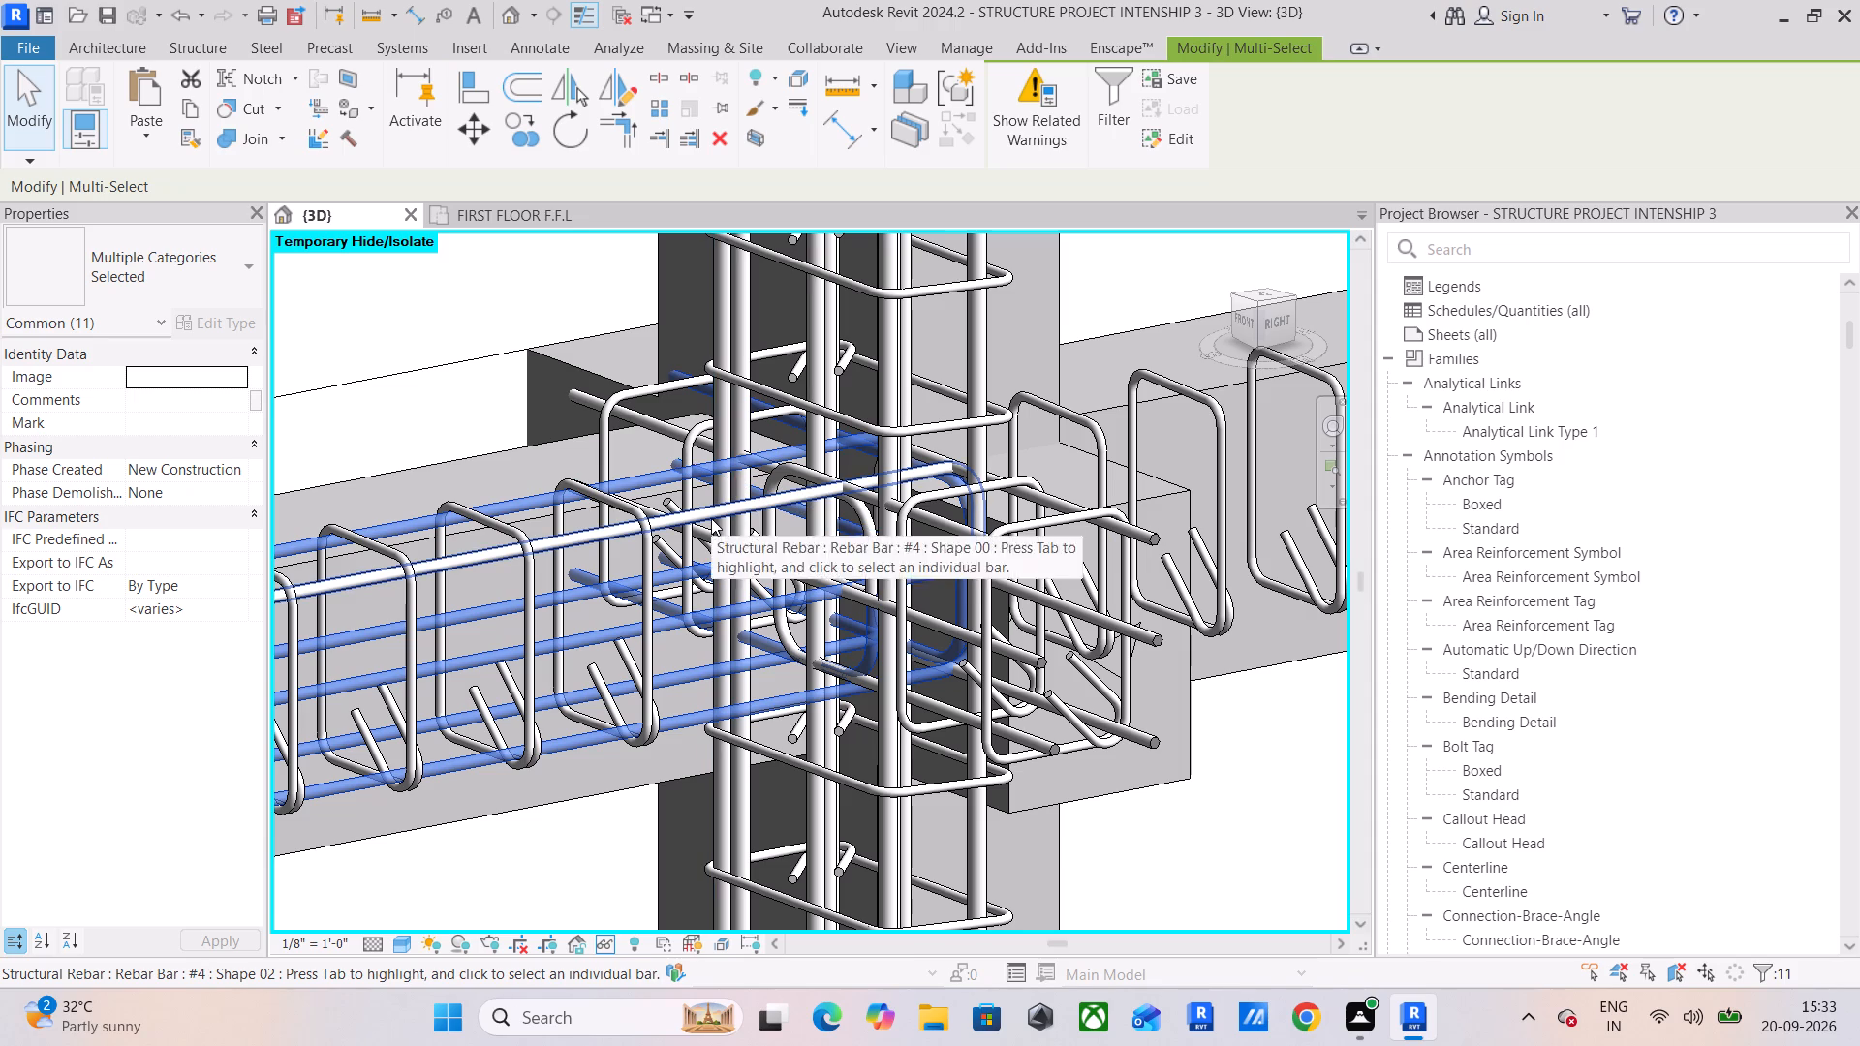
ctrl+click(697, 516)
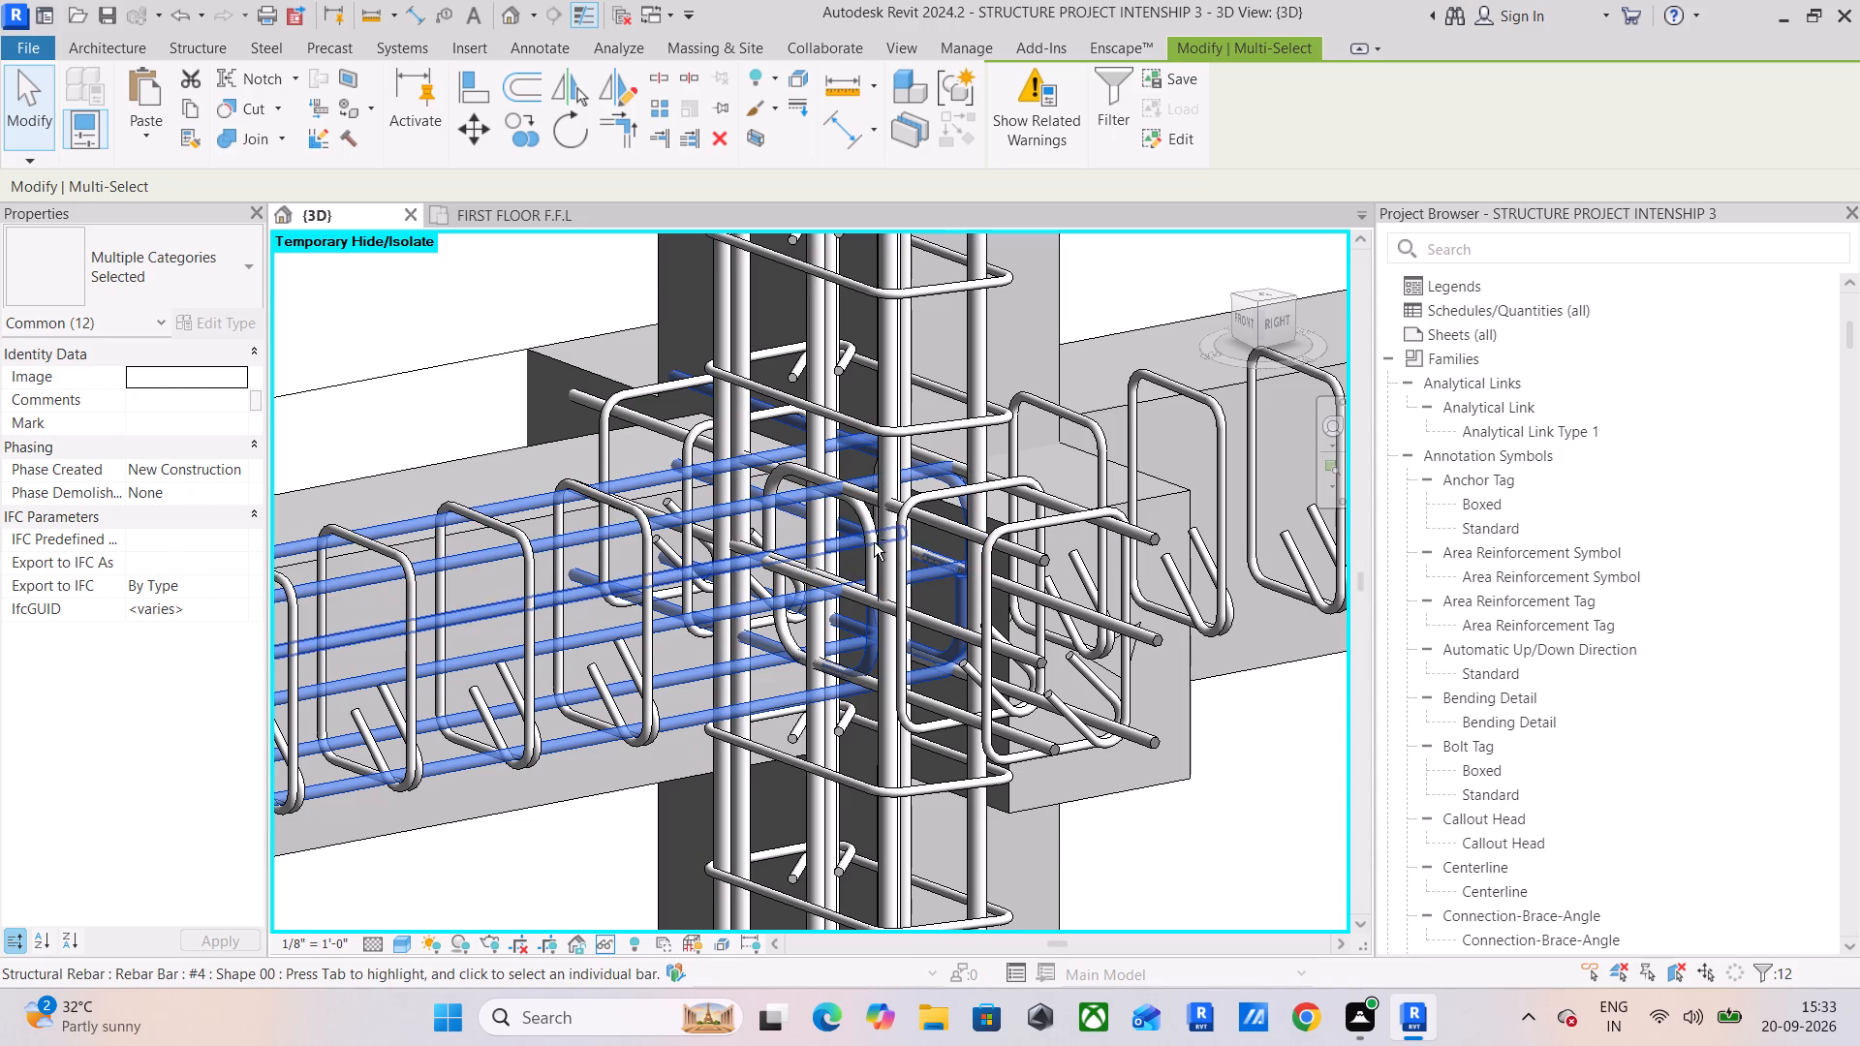
shift+click(848, 527)
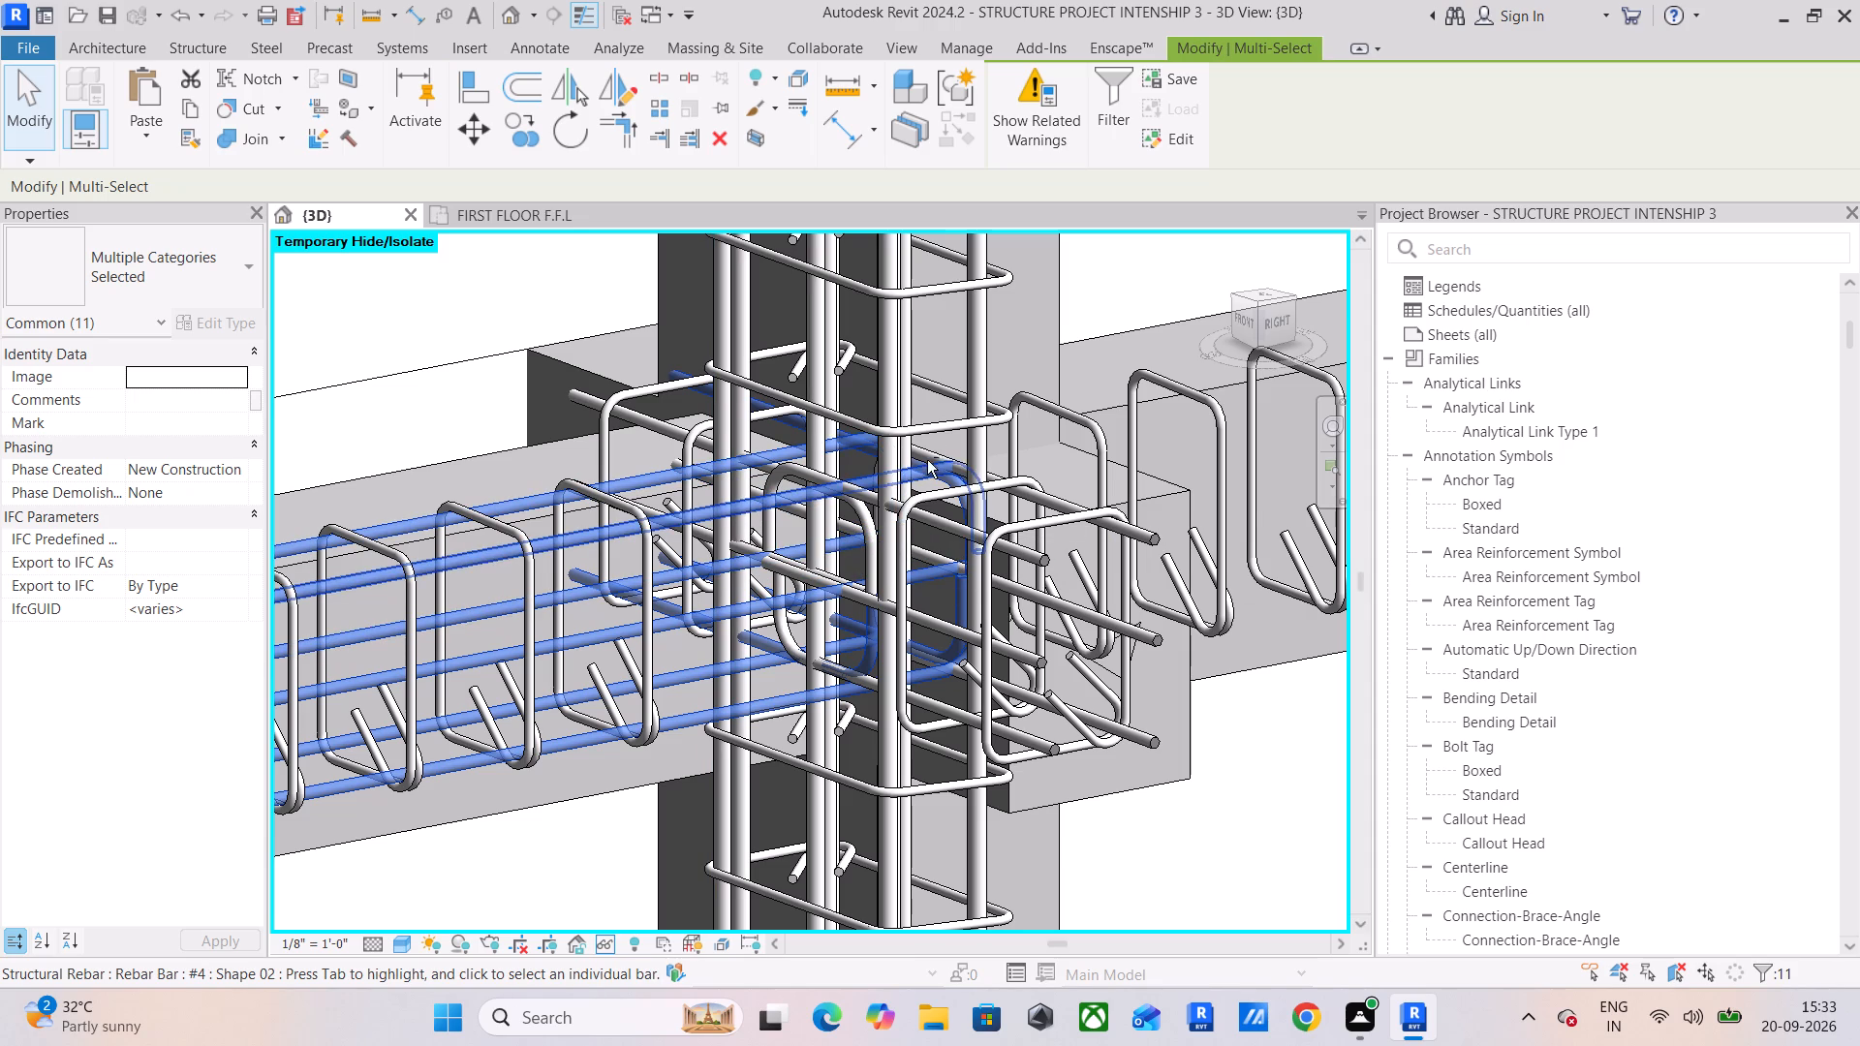
shift+click(974, 518)
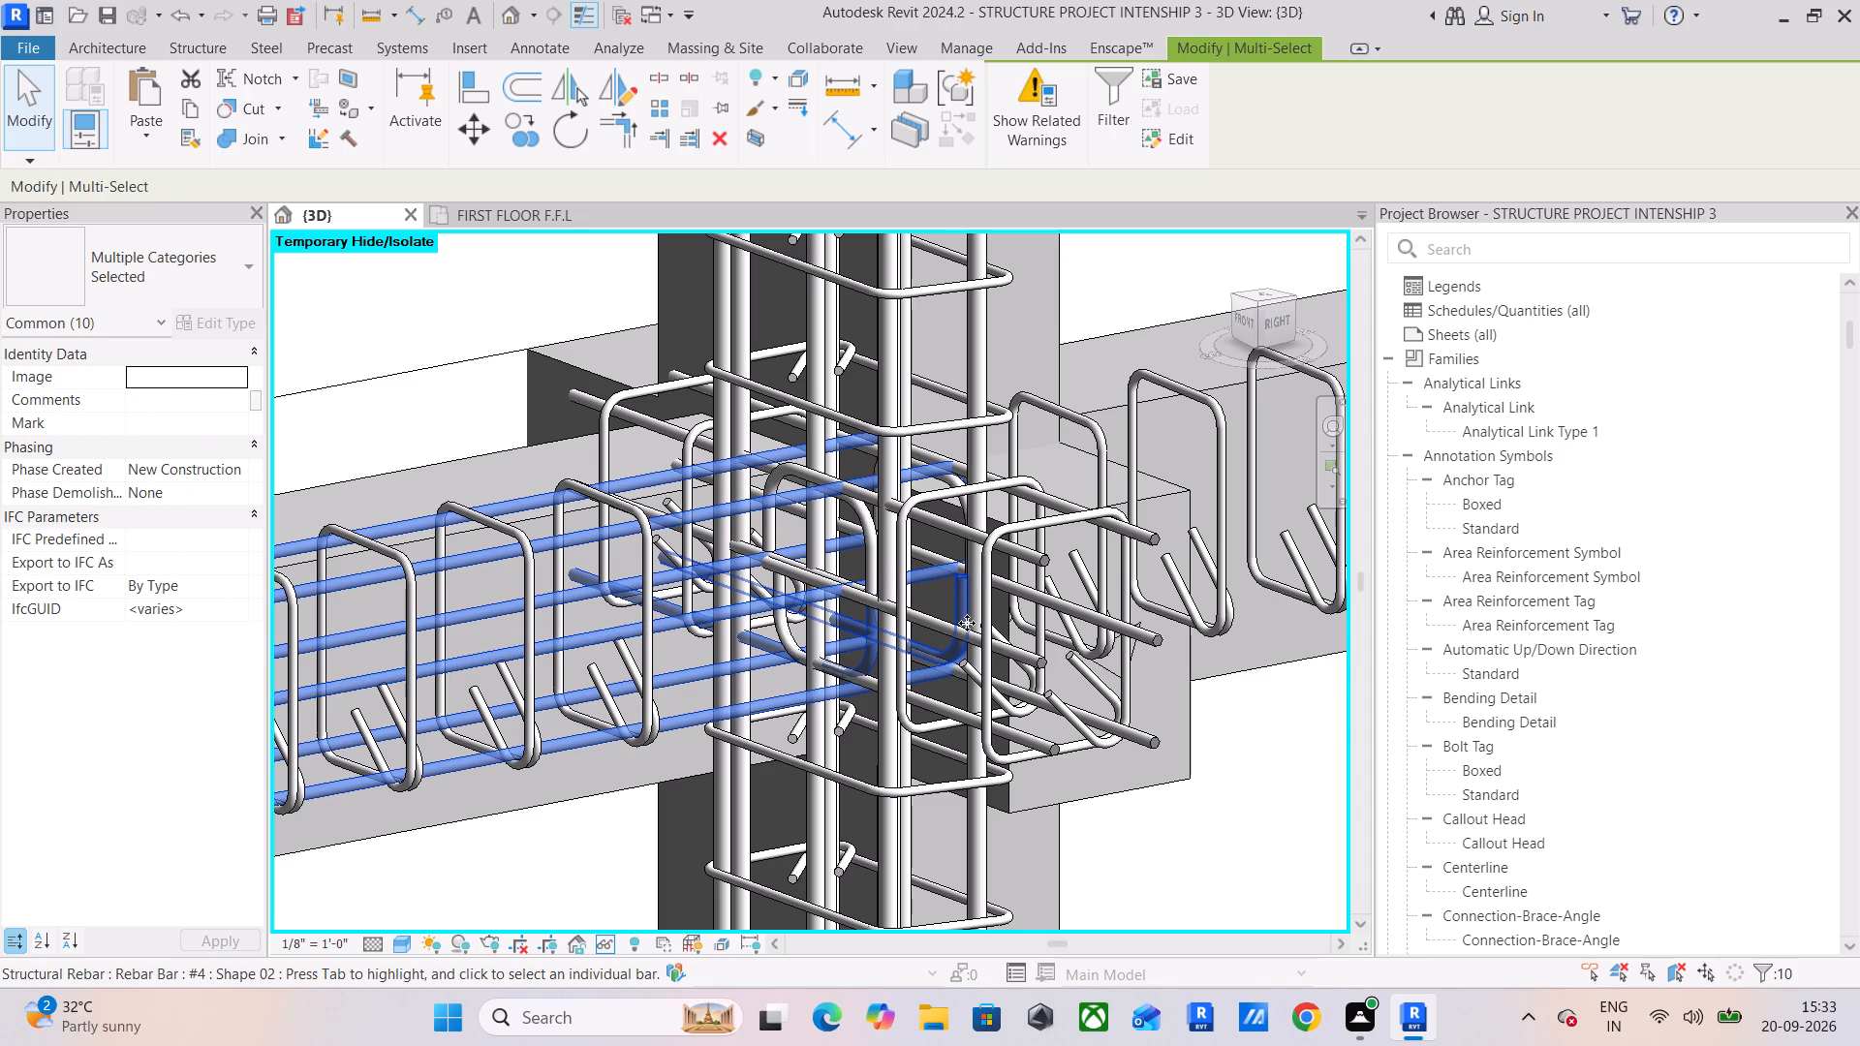
scroll(947, 587, down, 6)
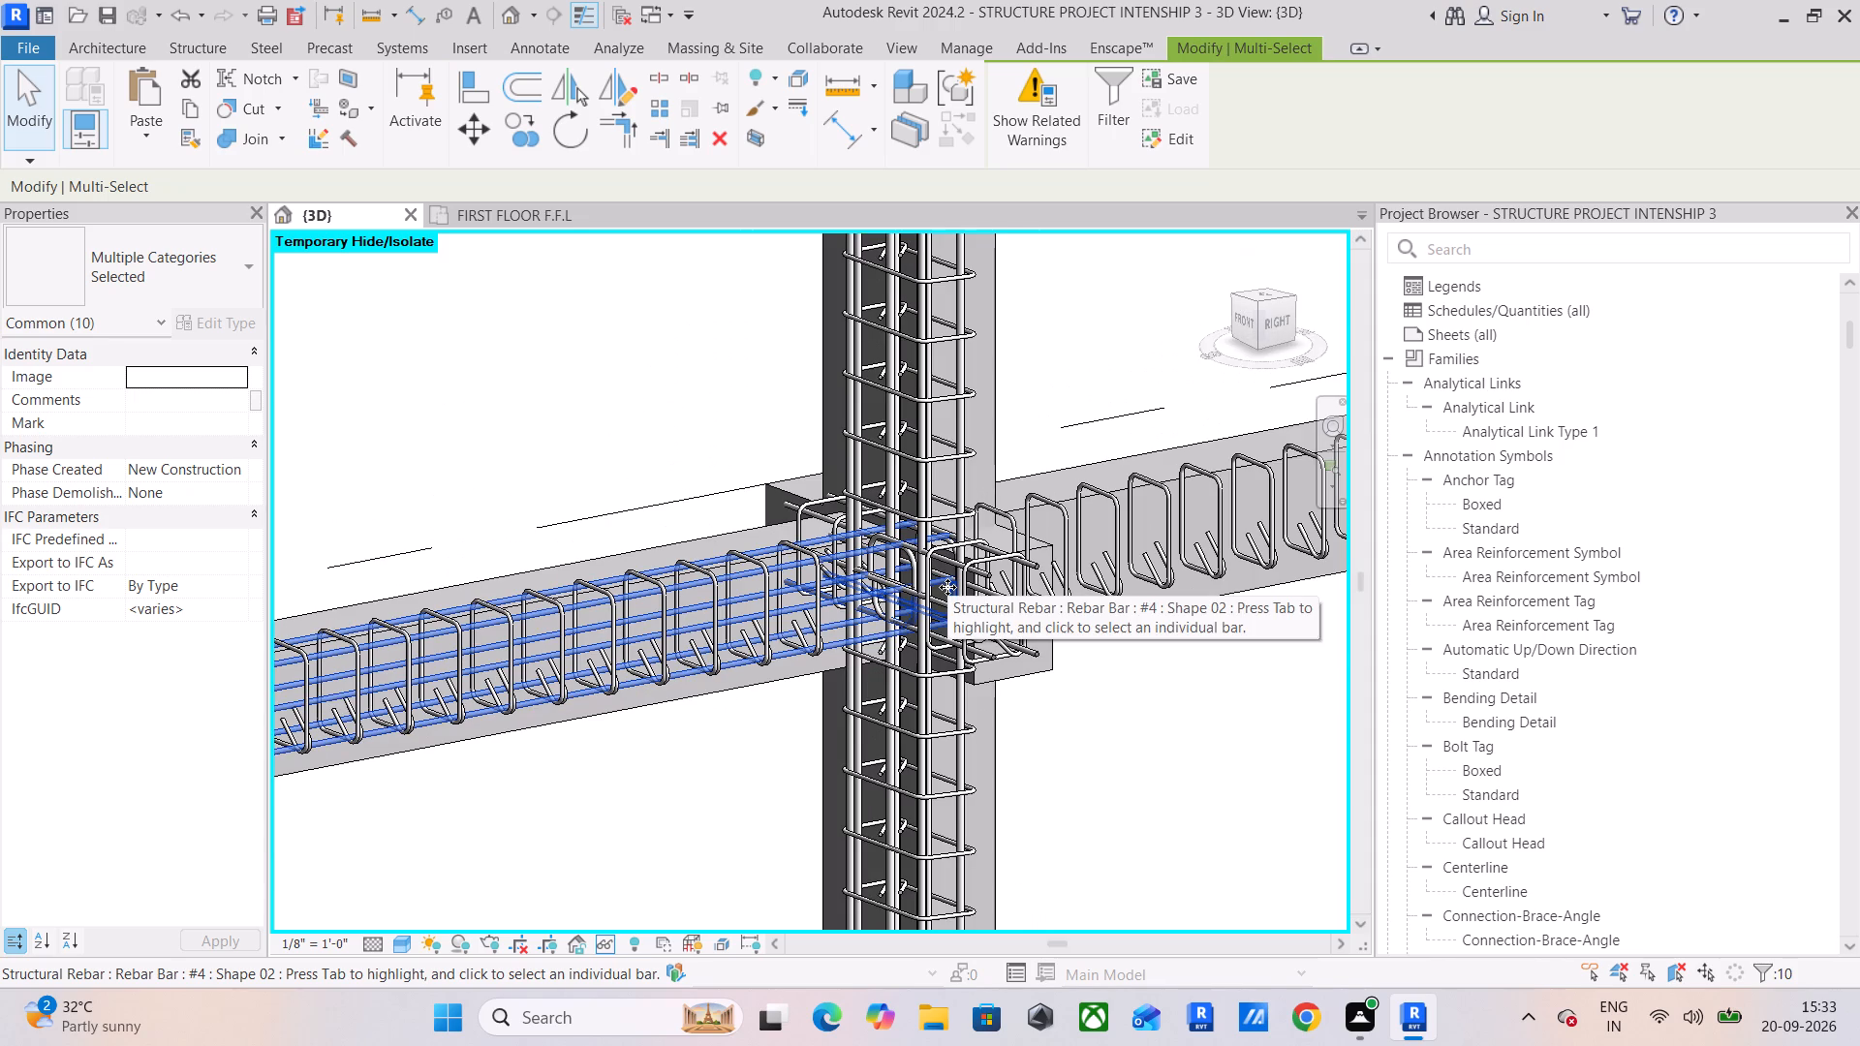
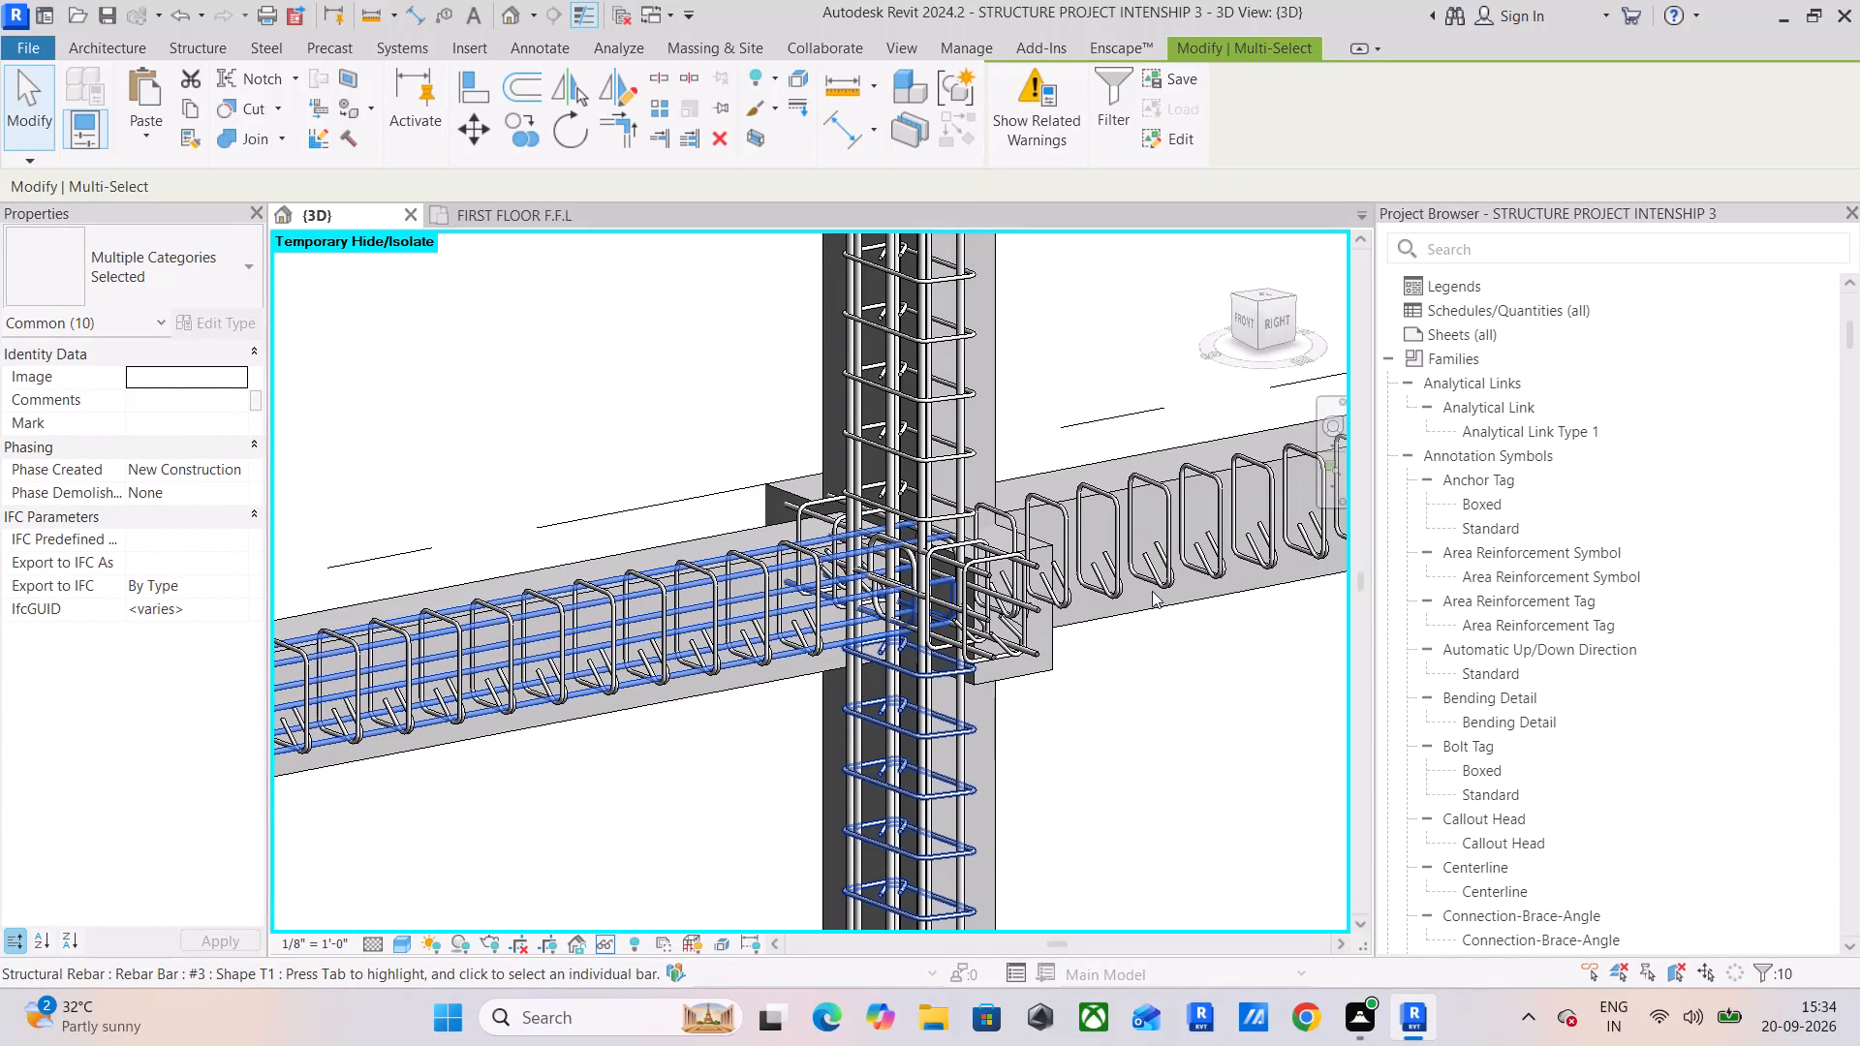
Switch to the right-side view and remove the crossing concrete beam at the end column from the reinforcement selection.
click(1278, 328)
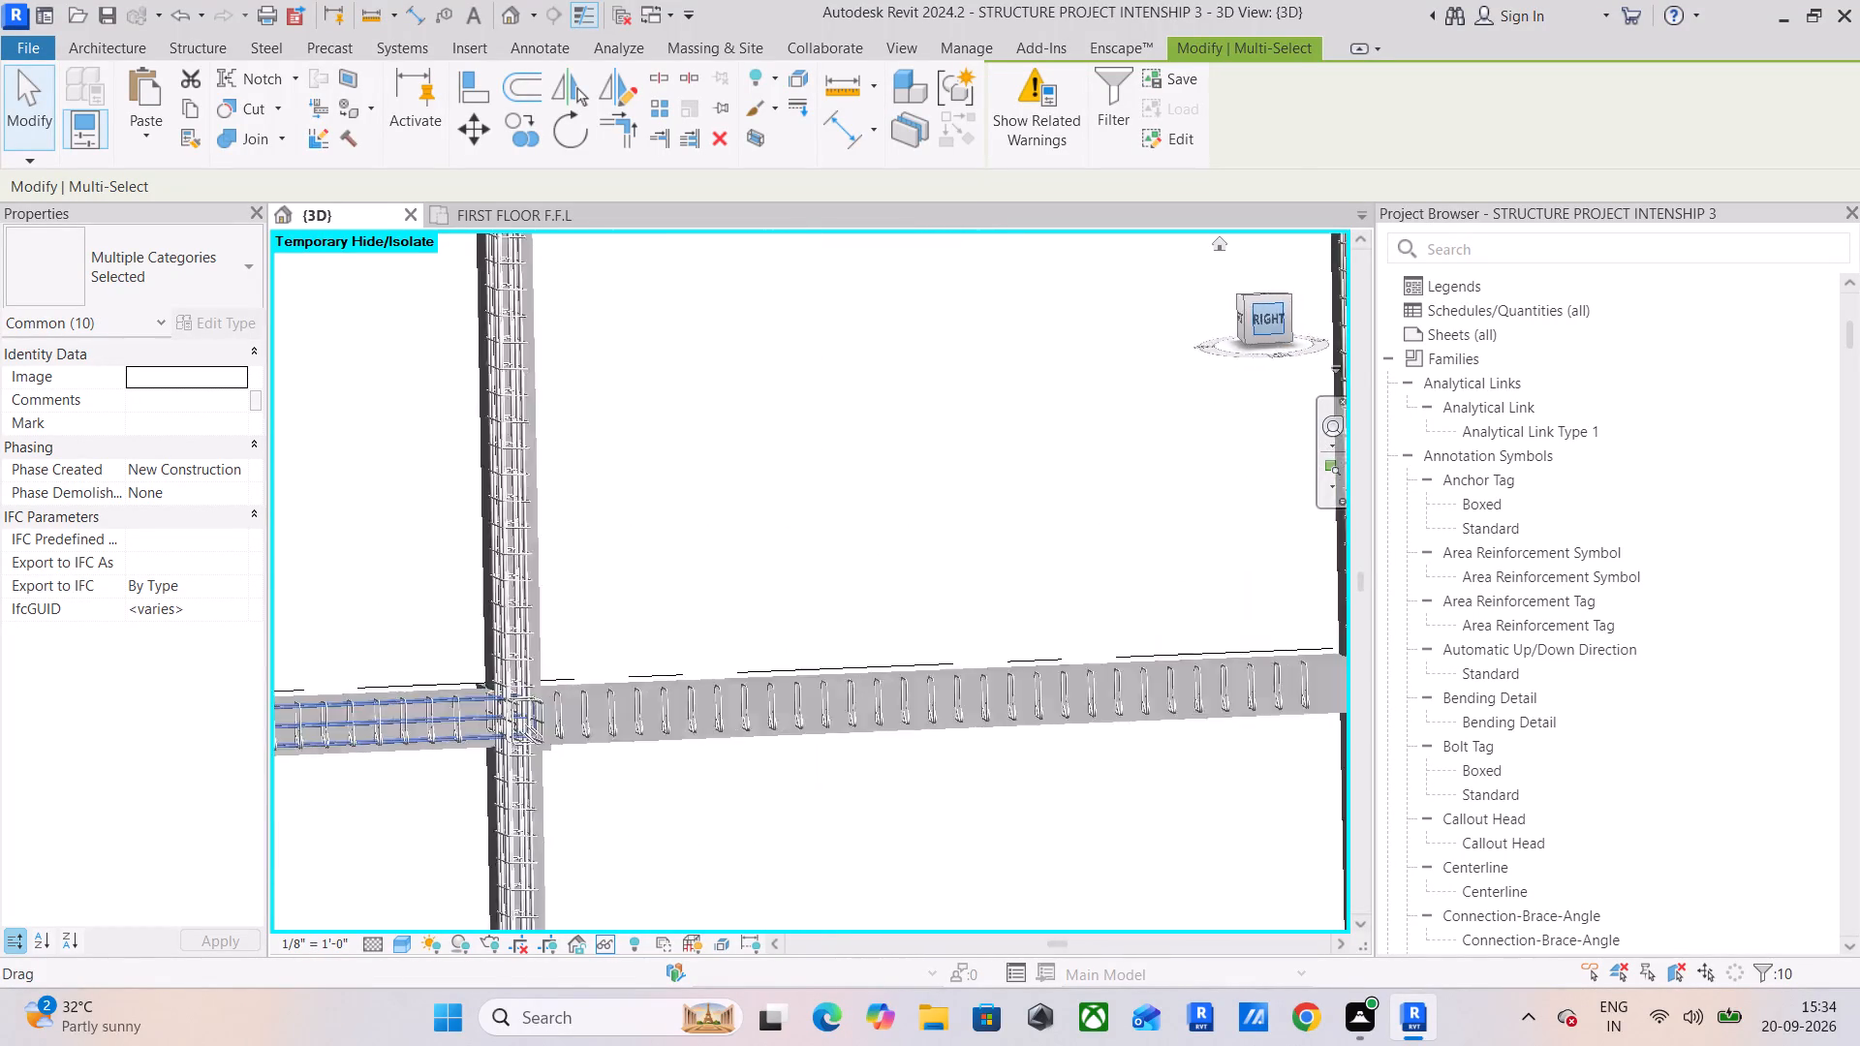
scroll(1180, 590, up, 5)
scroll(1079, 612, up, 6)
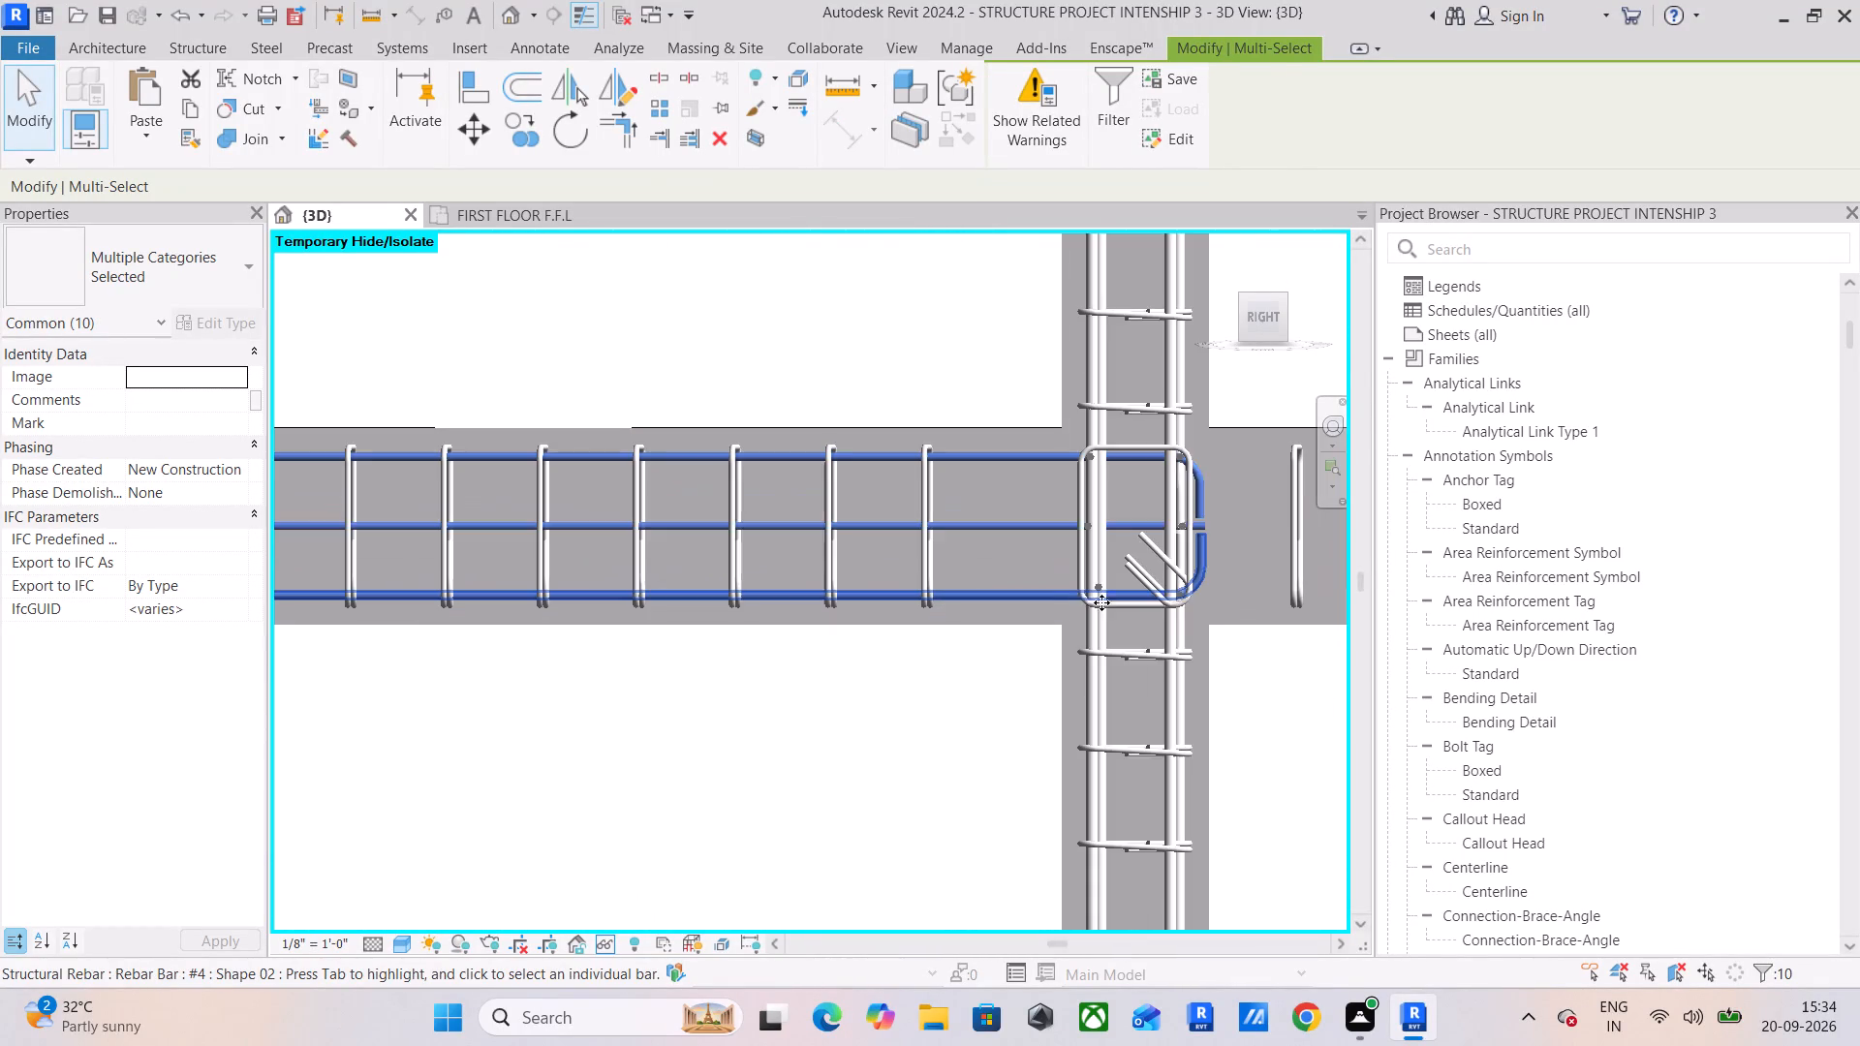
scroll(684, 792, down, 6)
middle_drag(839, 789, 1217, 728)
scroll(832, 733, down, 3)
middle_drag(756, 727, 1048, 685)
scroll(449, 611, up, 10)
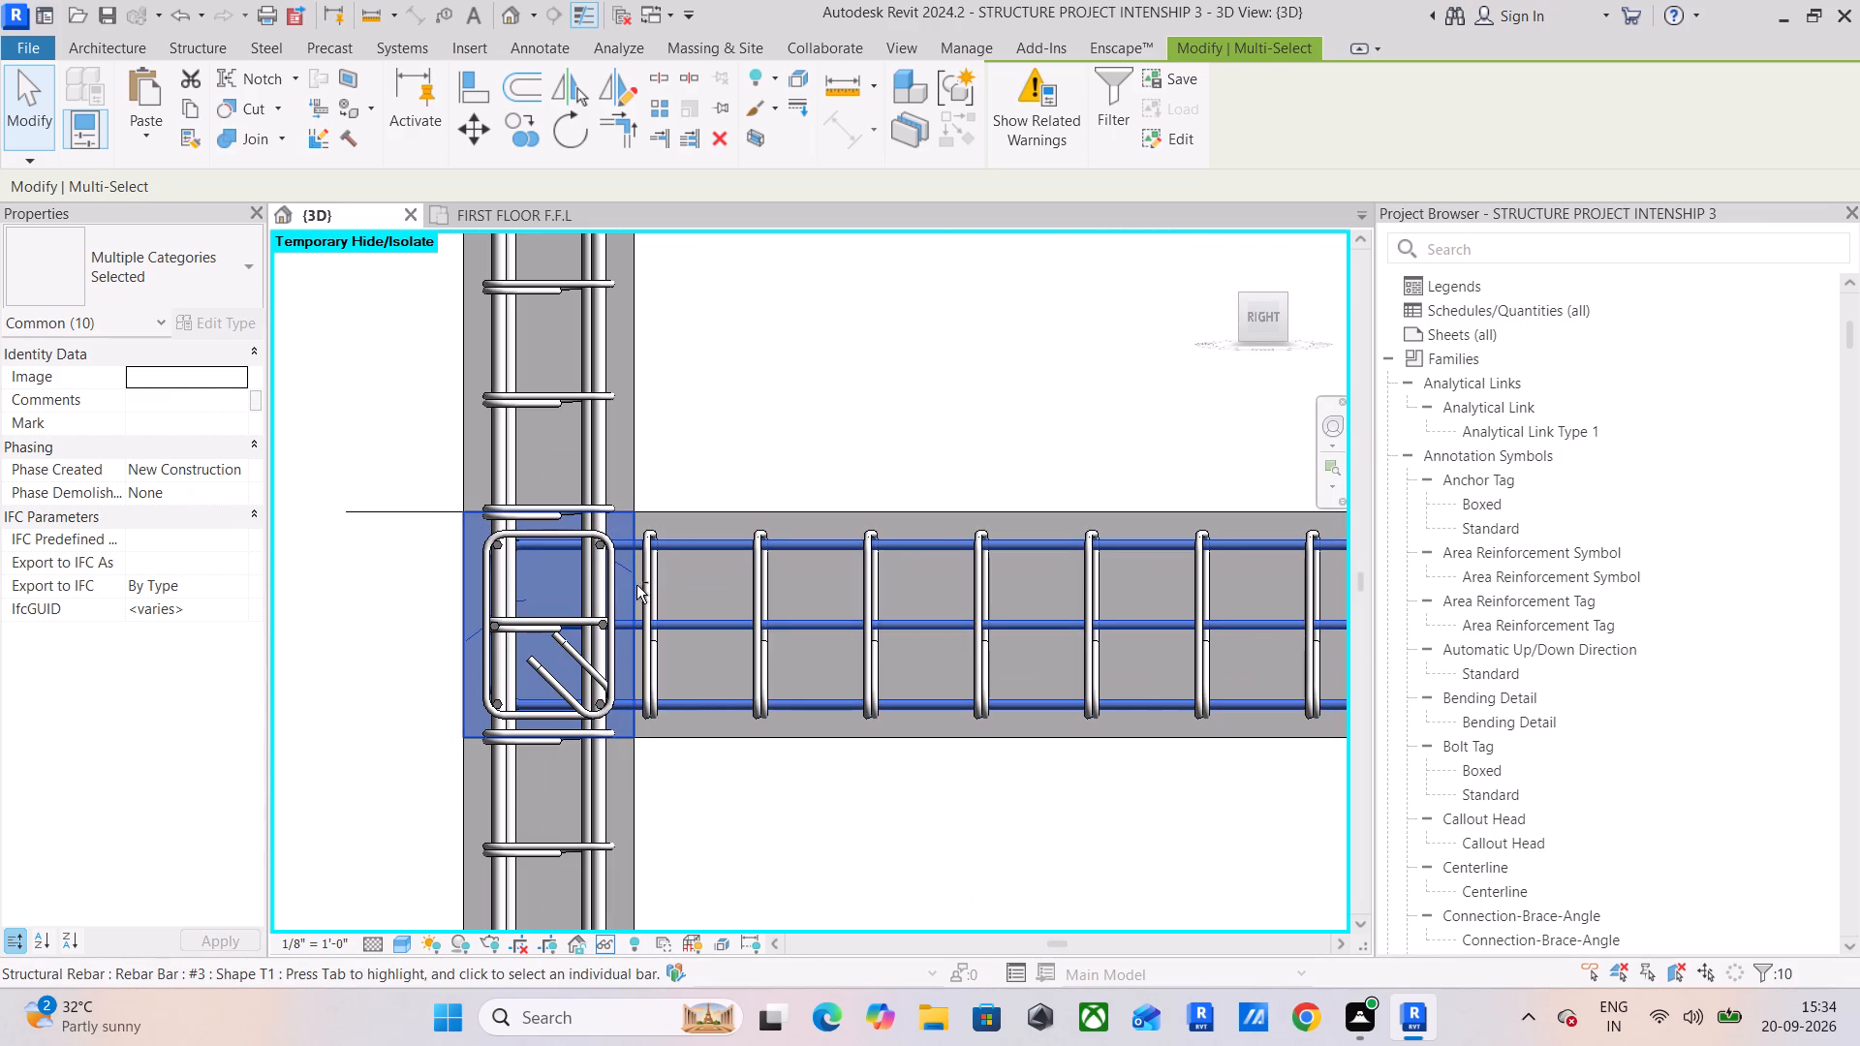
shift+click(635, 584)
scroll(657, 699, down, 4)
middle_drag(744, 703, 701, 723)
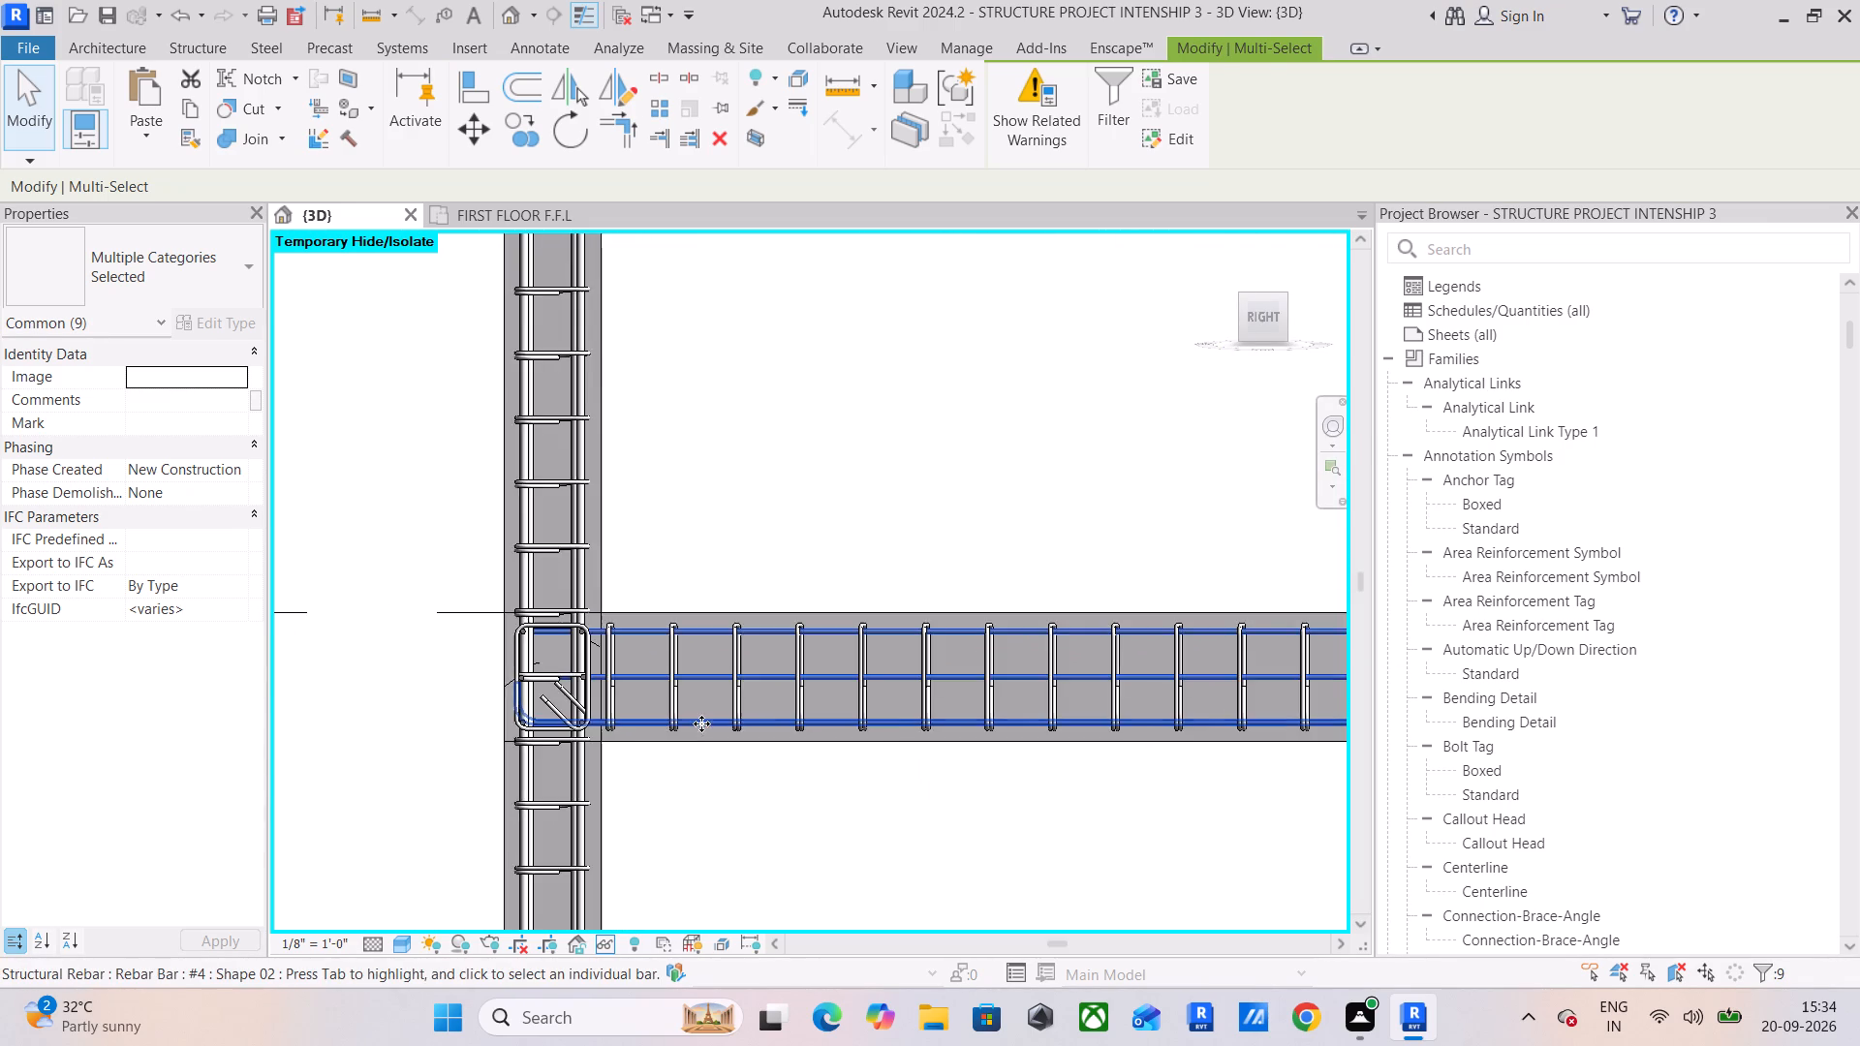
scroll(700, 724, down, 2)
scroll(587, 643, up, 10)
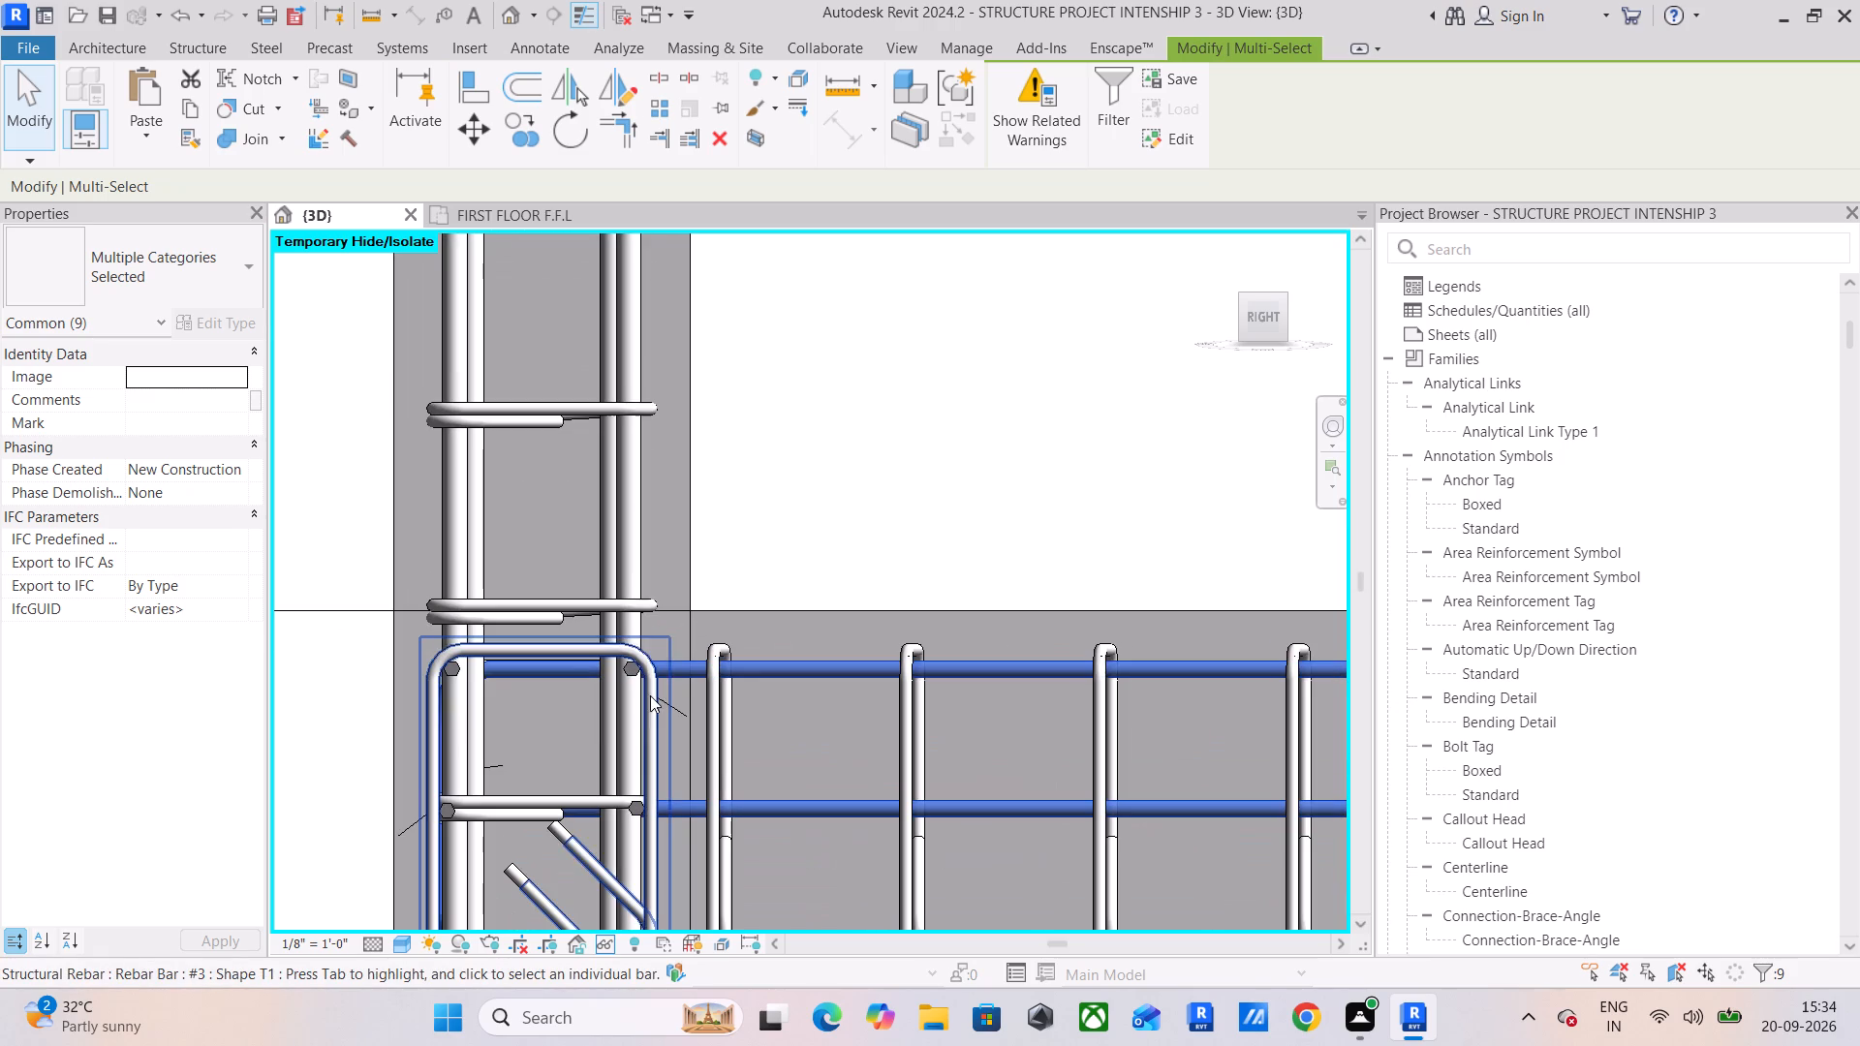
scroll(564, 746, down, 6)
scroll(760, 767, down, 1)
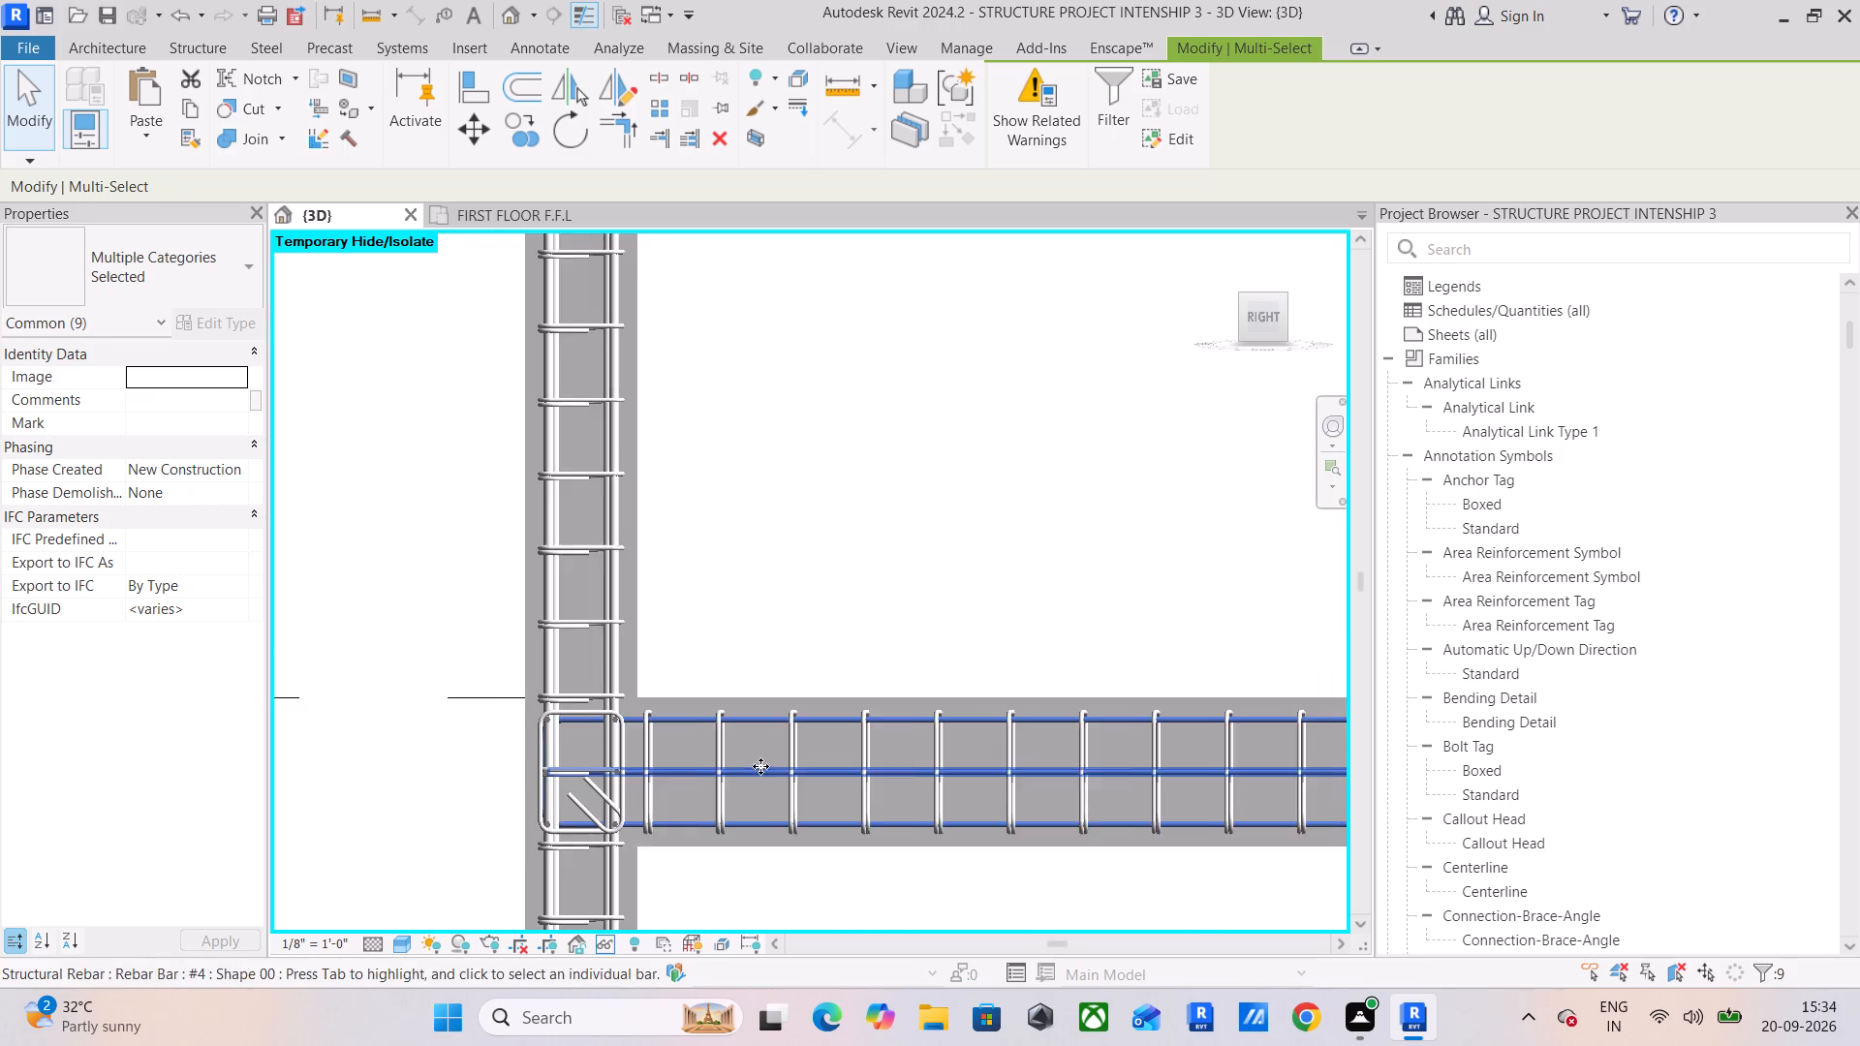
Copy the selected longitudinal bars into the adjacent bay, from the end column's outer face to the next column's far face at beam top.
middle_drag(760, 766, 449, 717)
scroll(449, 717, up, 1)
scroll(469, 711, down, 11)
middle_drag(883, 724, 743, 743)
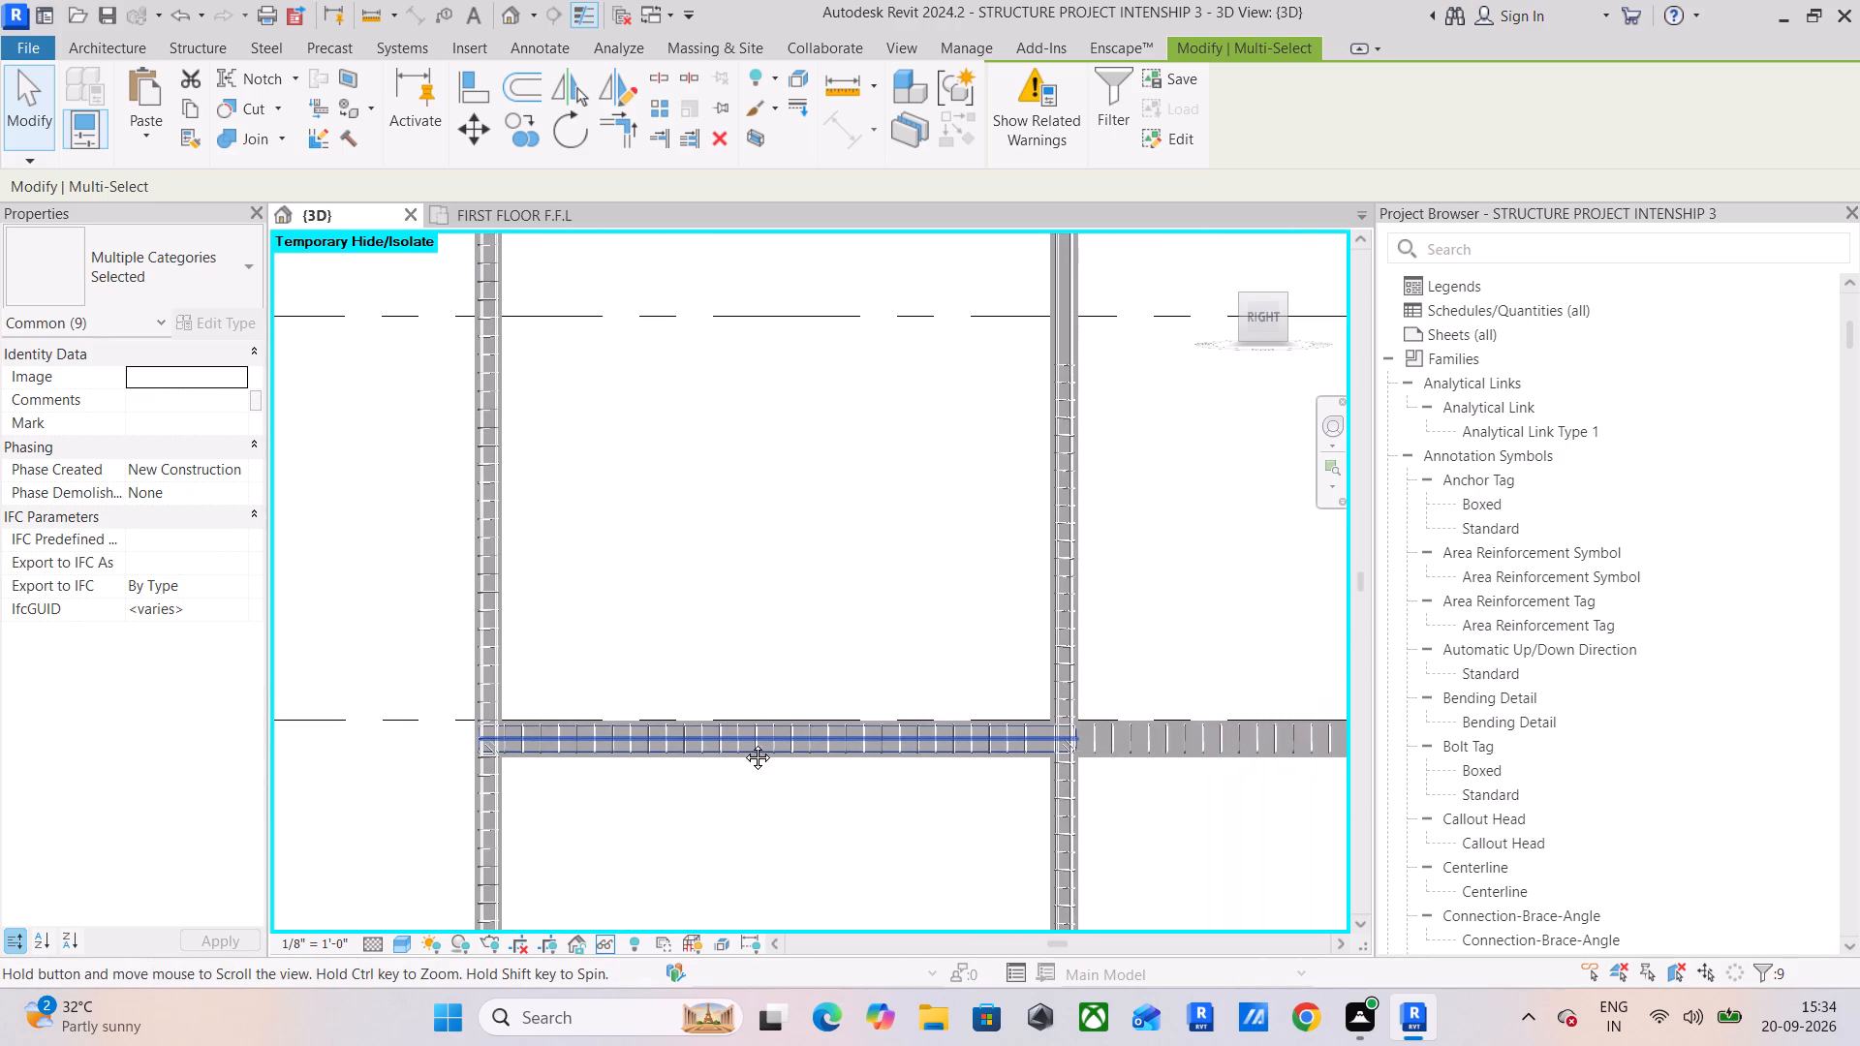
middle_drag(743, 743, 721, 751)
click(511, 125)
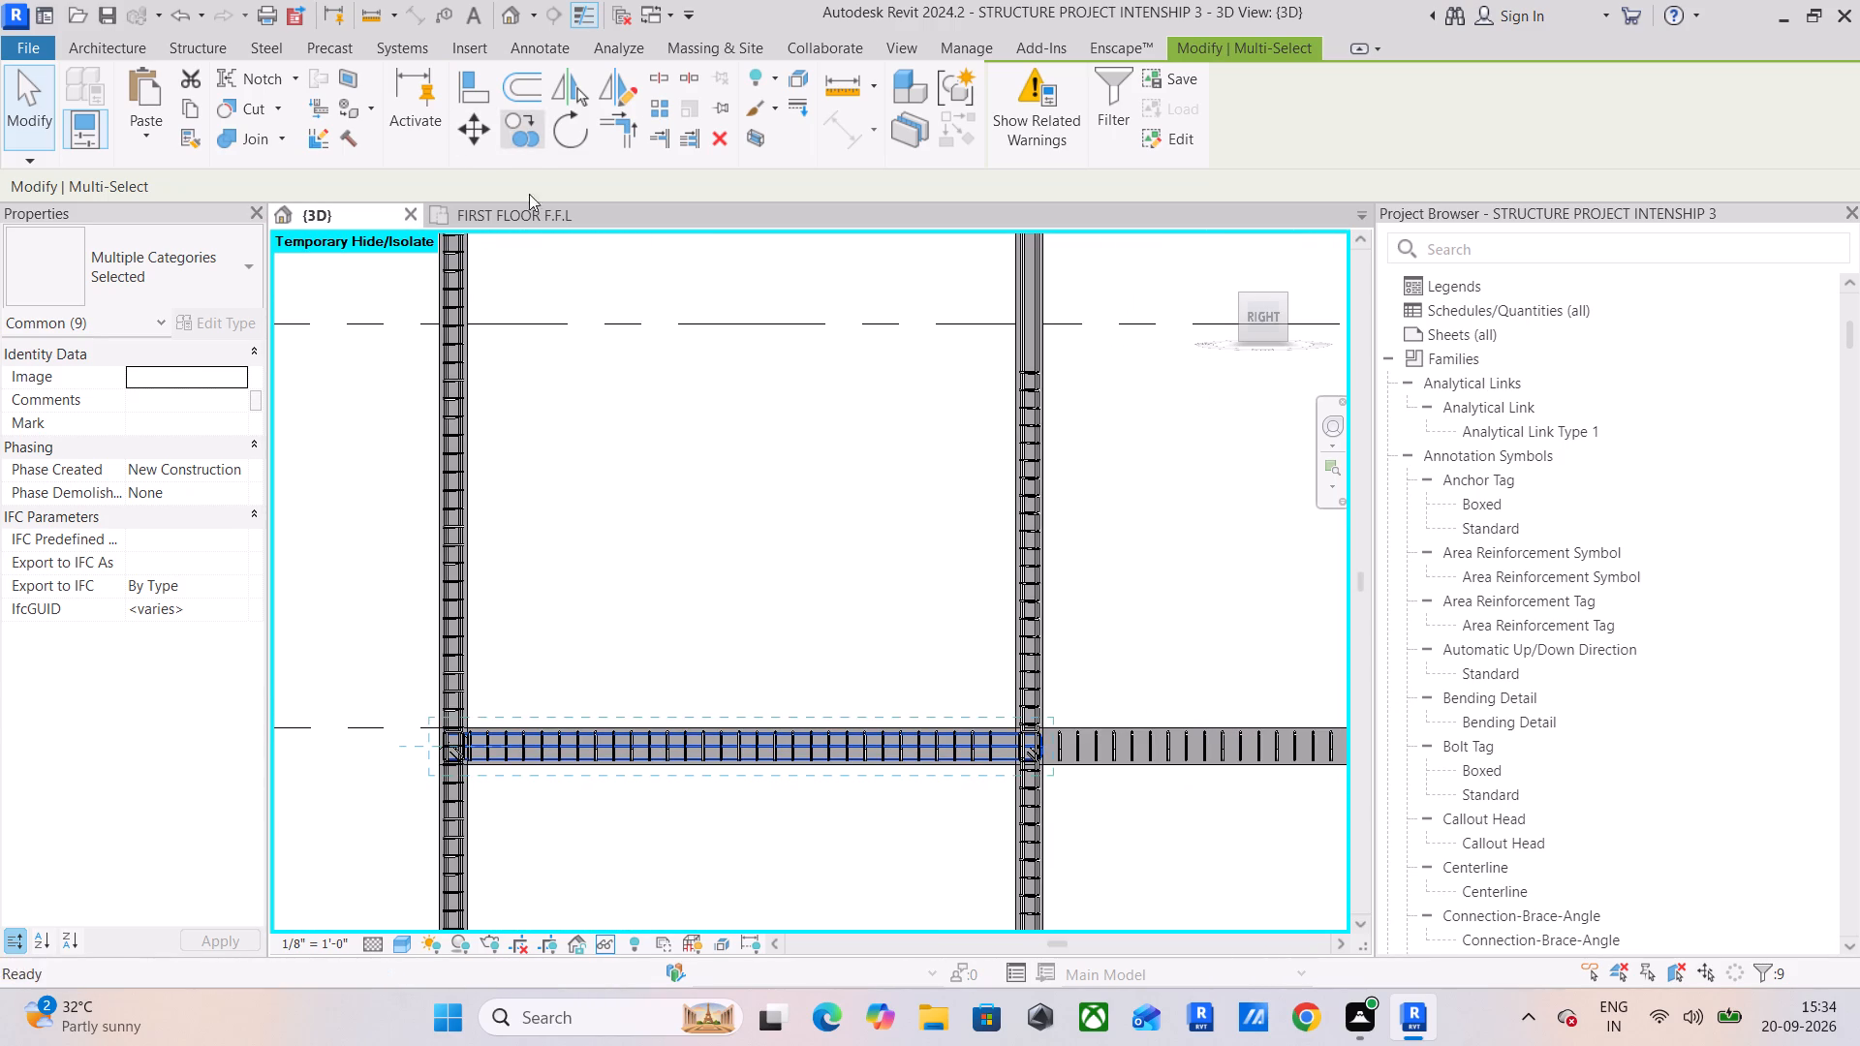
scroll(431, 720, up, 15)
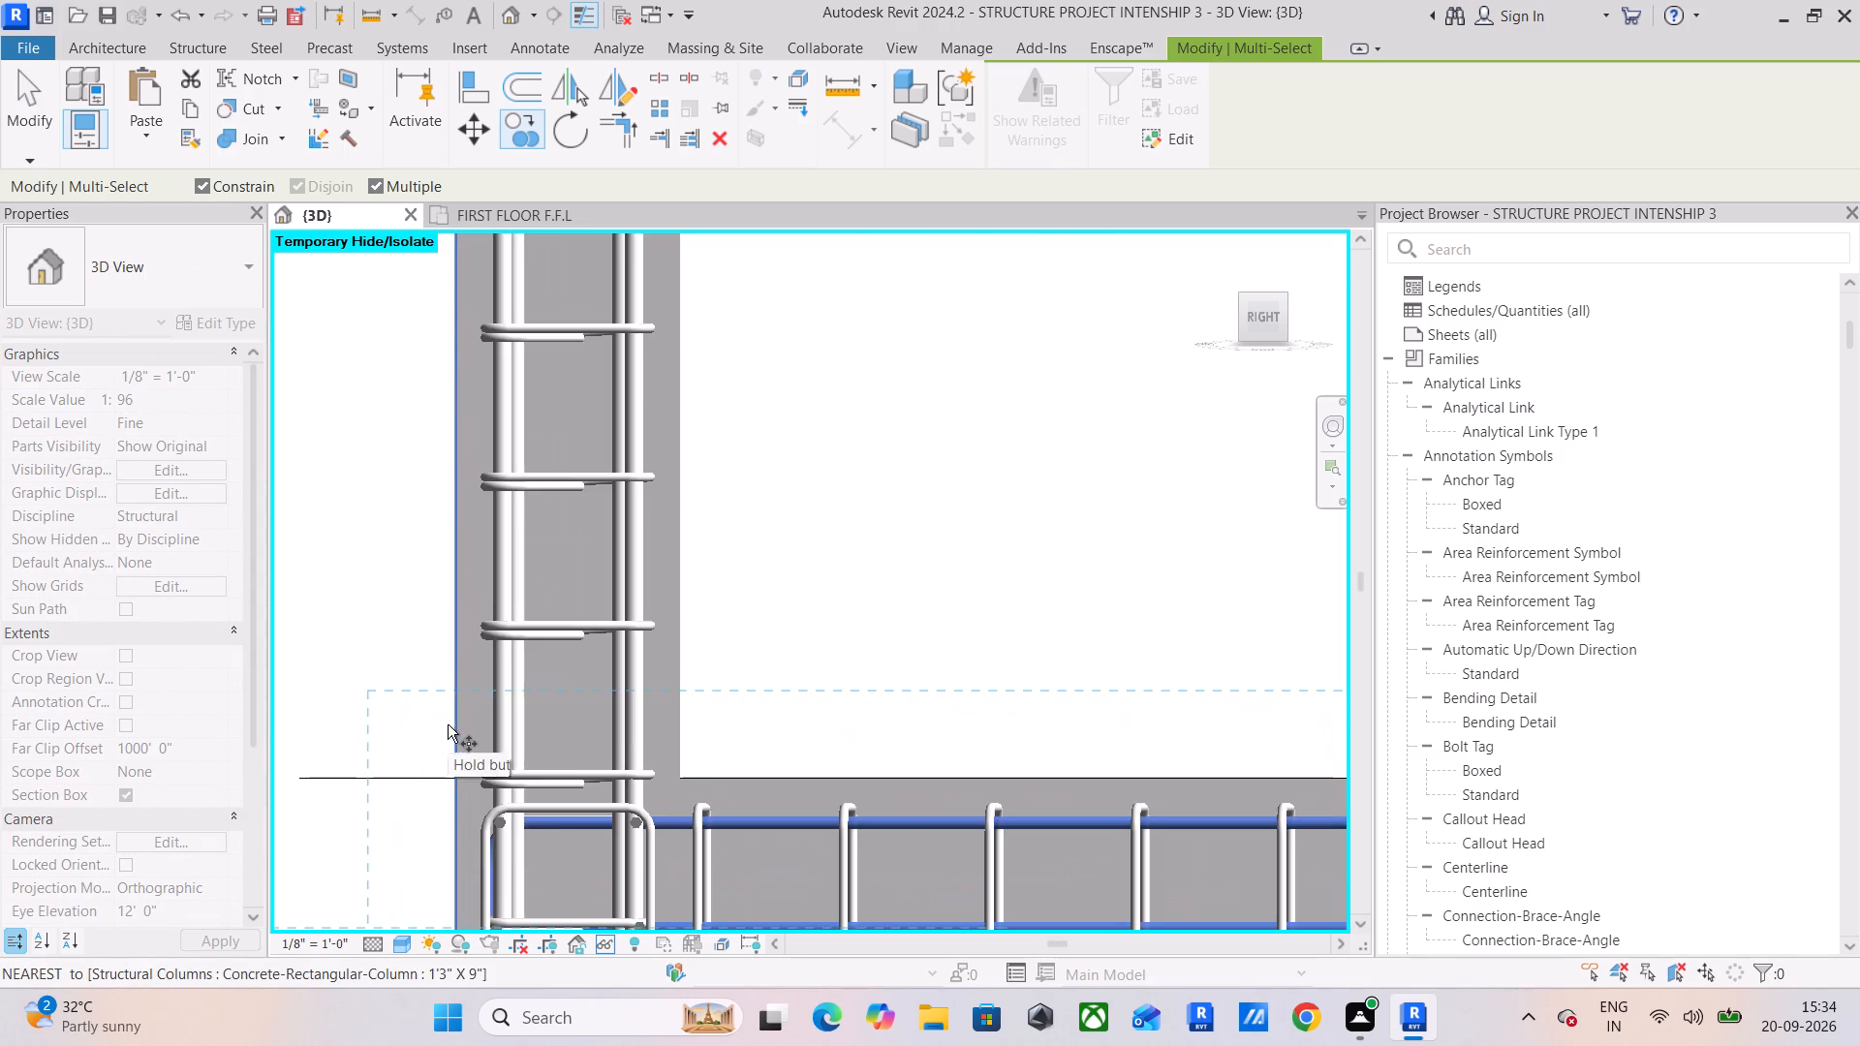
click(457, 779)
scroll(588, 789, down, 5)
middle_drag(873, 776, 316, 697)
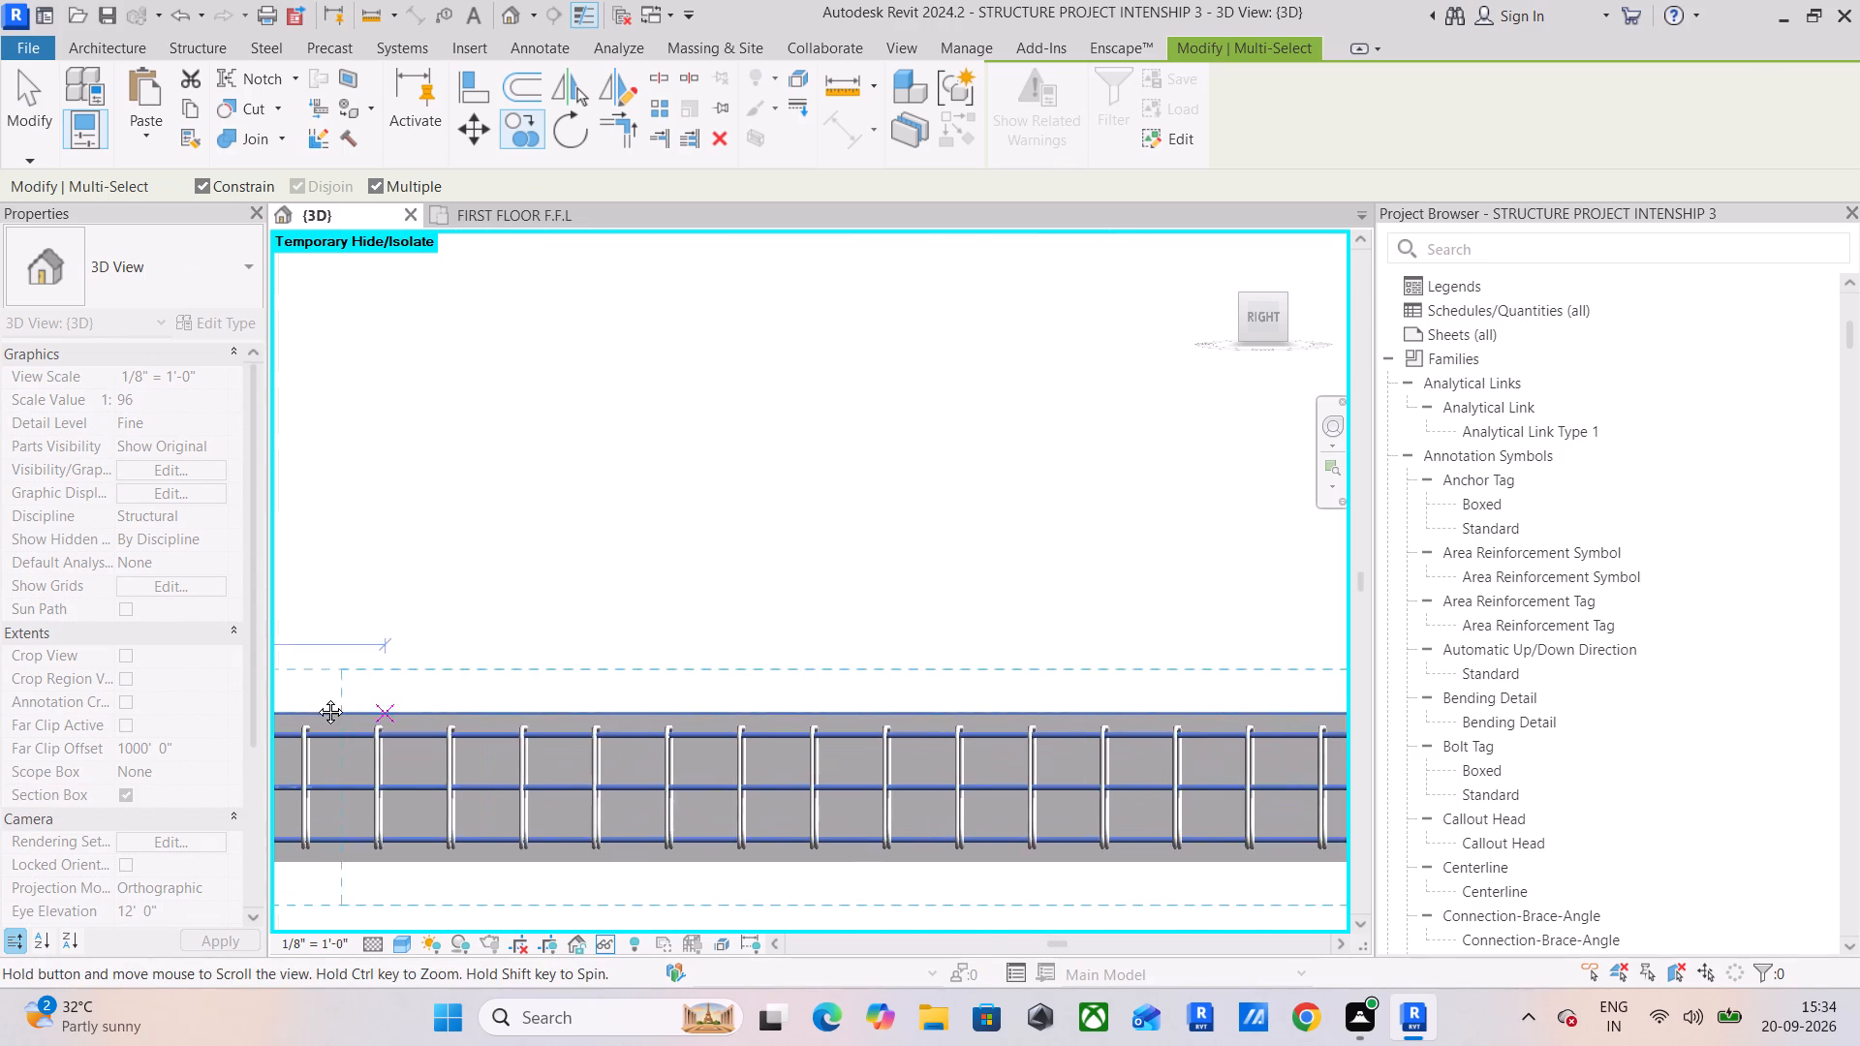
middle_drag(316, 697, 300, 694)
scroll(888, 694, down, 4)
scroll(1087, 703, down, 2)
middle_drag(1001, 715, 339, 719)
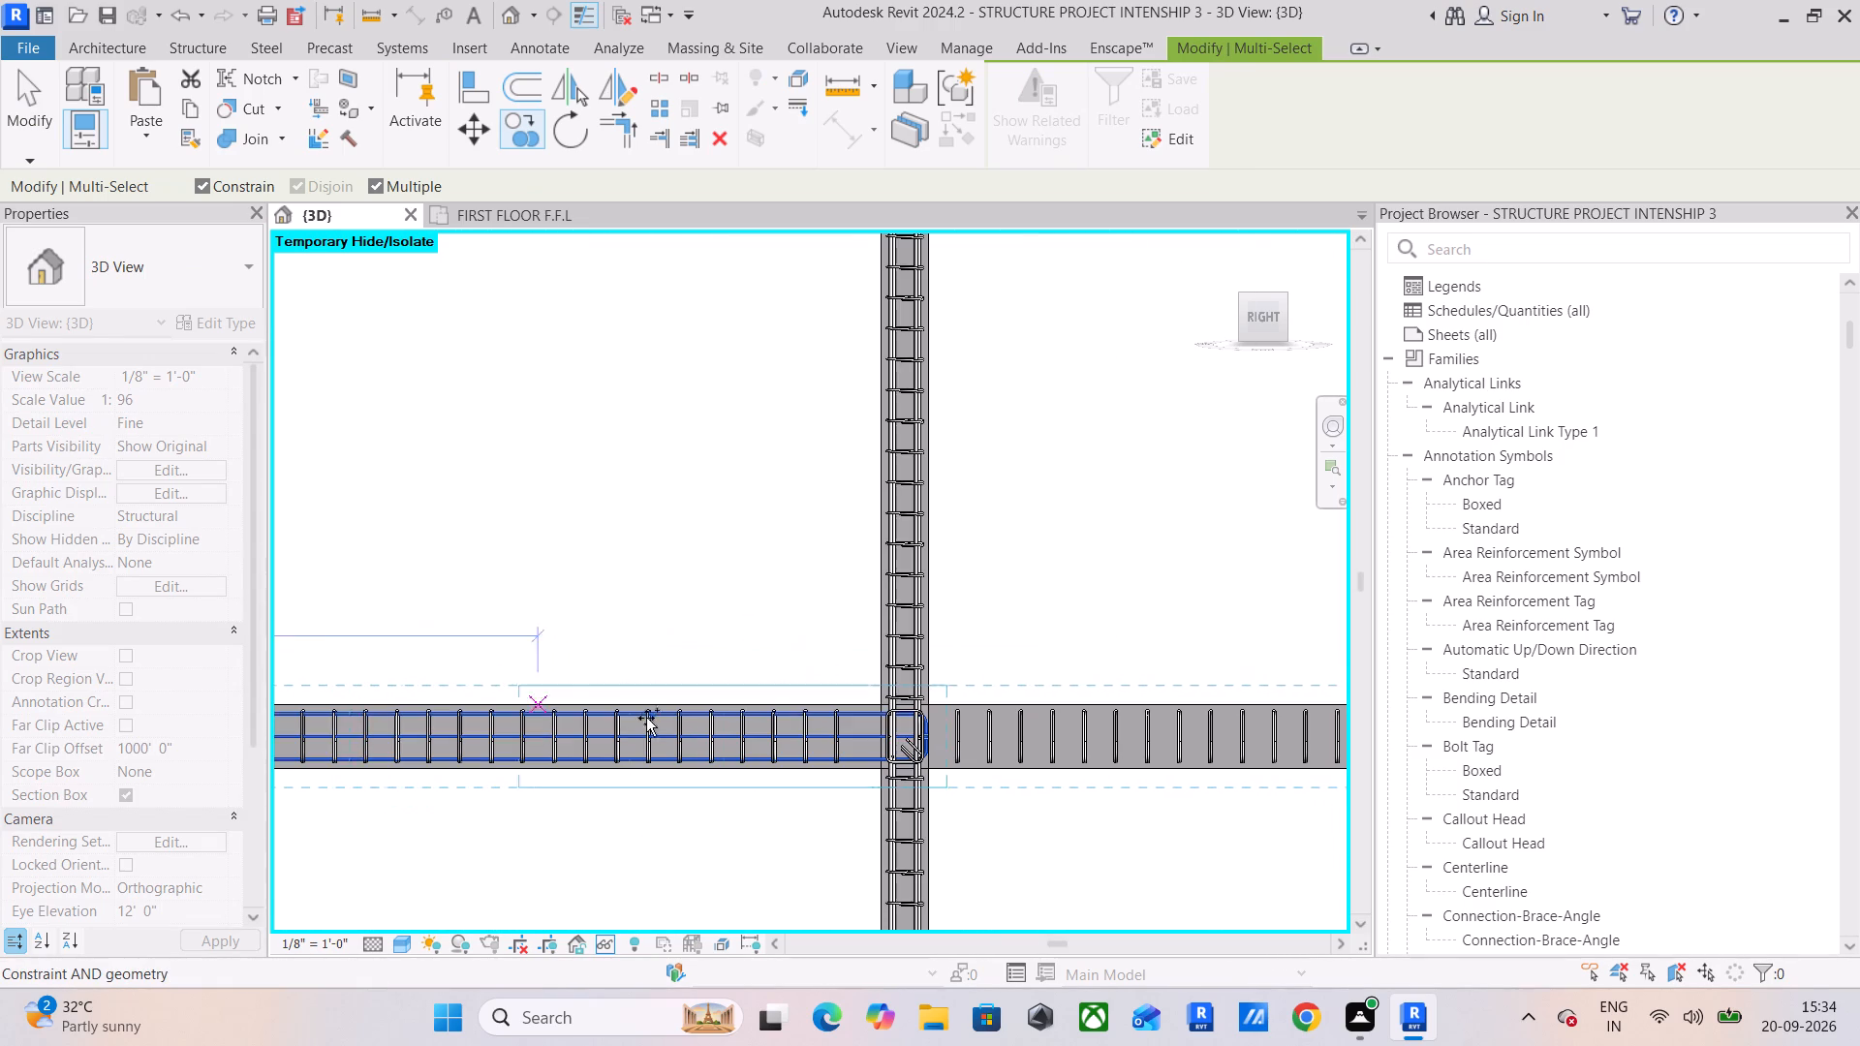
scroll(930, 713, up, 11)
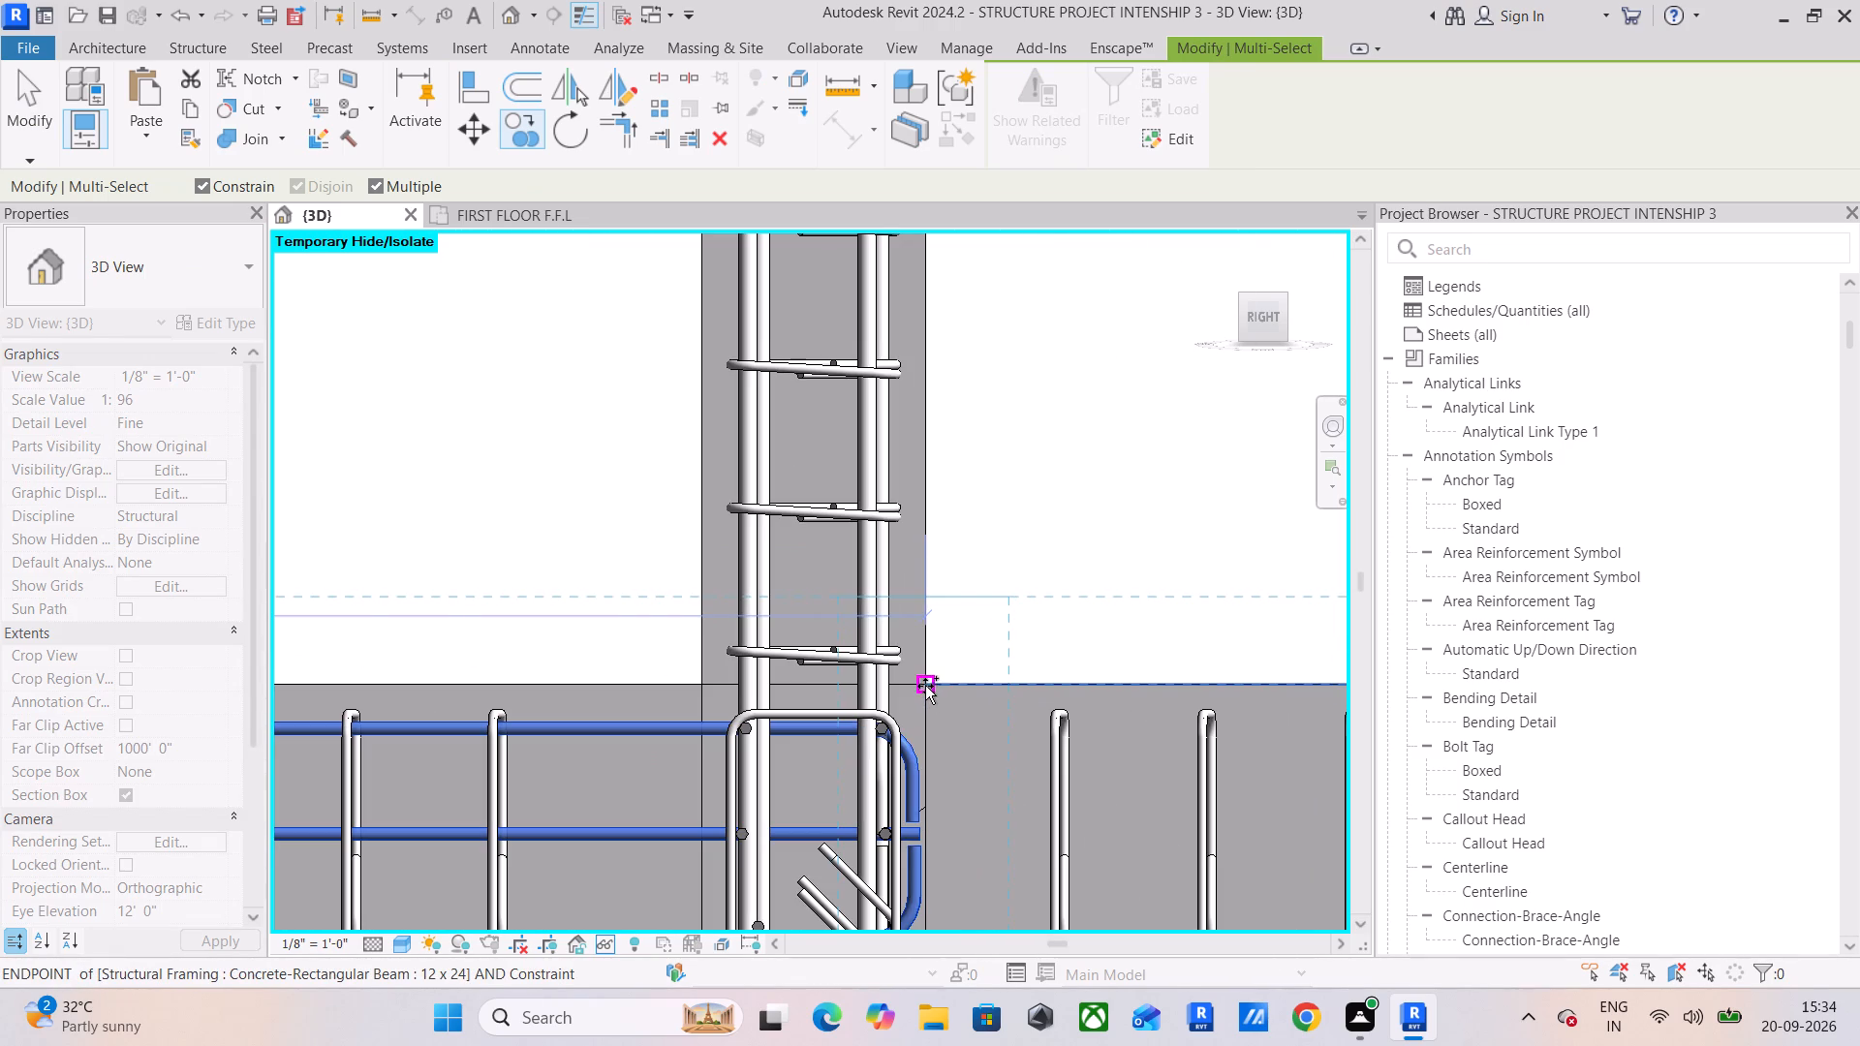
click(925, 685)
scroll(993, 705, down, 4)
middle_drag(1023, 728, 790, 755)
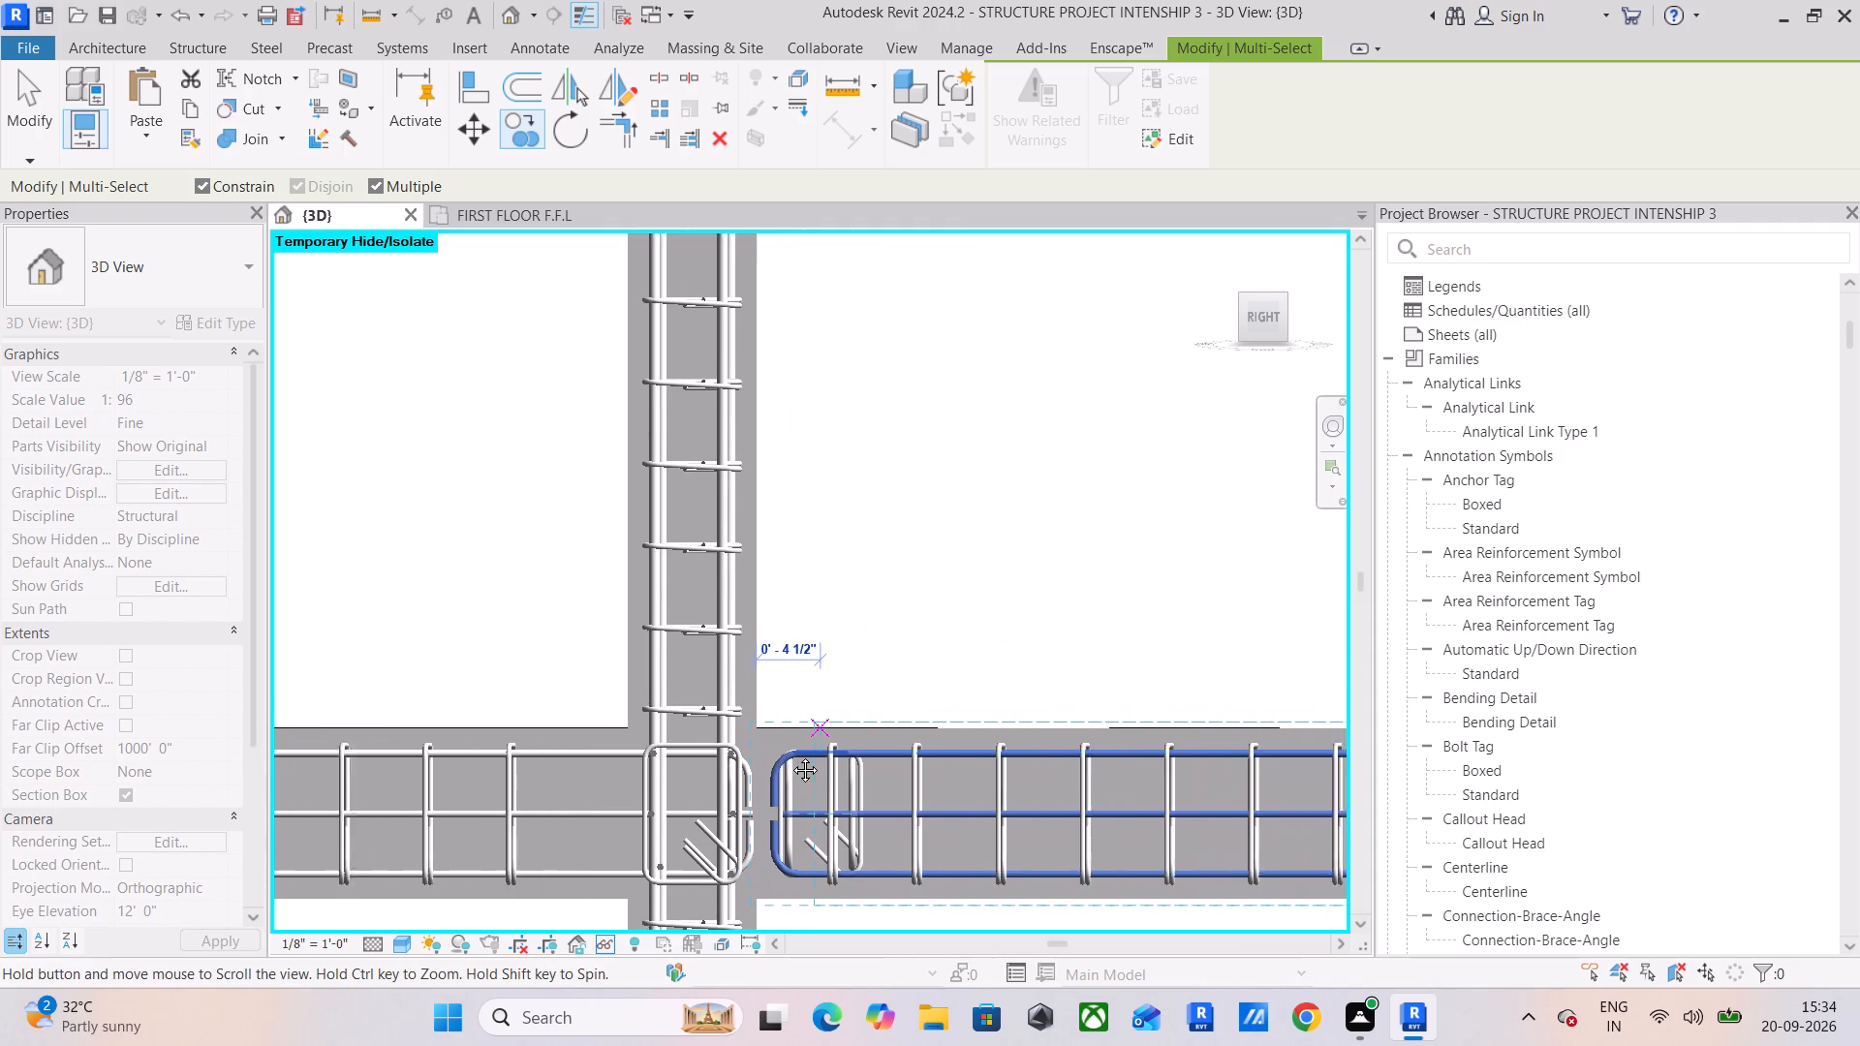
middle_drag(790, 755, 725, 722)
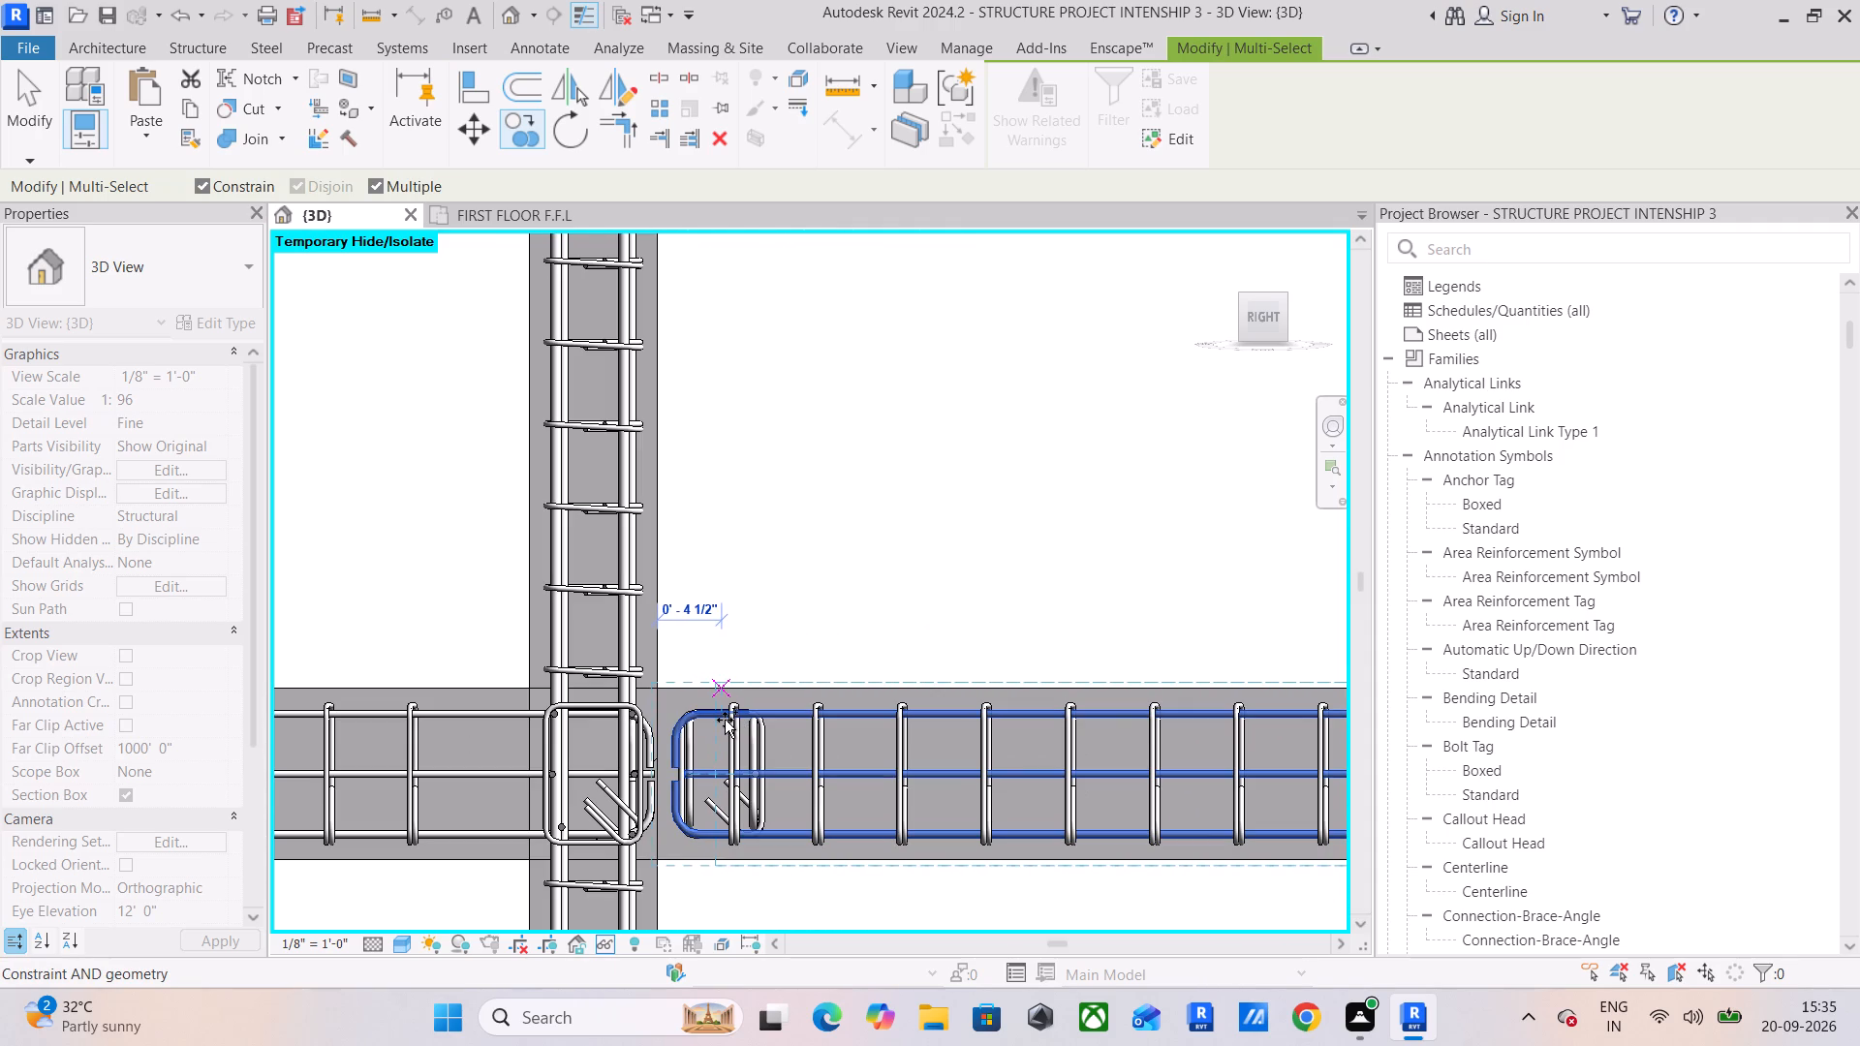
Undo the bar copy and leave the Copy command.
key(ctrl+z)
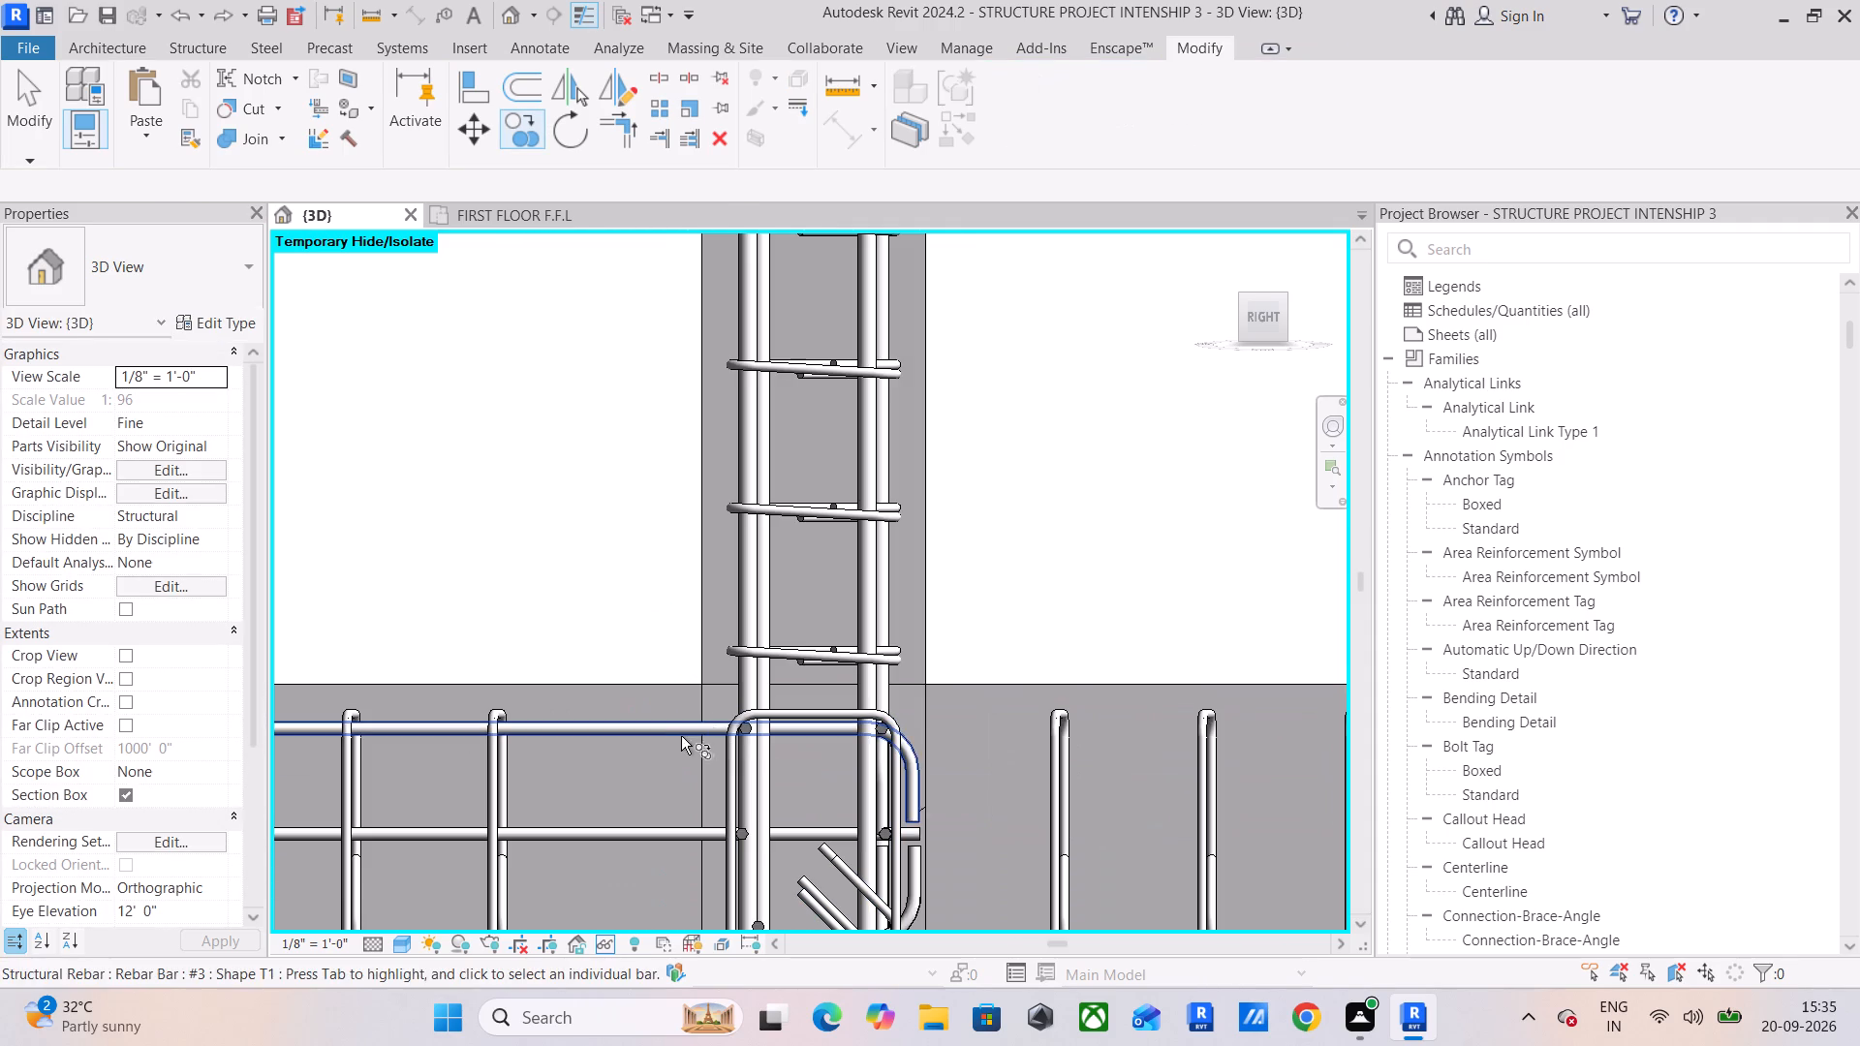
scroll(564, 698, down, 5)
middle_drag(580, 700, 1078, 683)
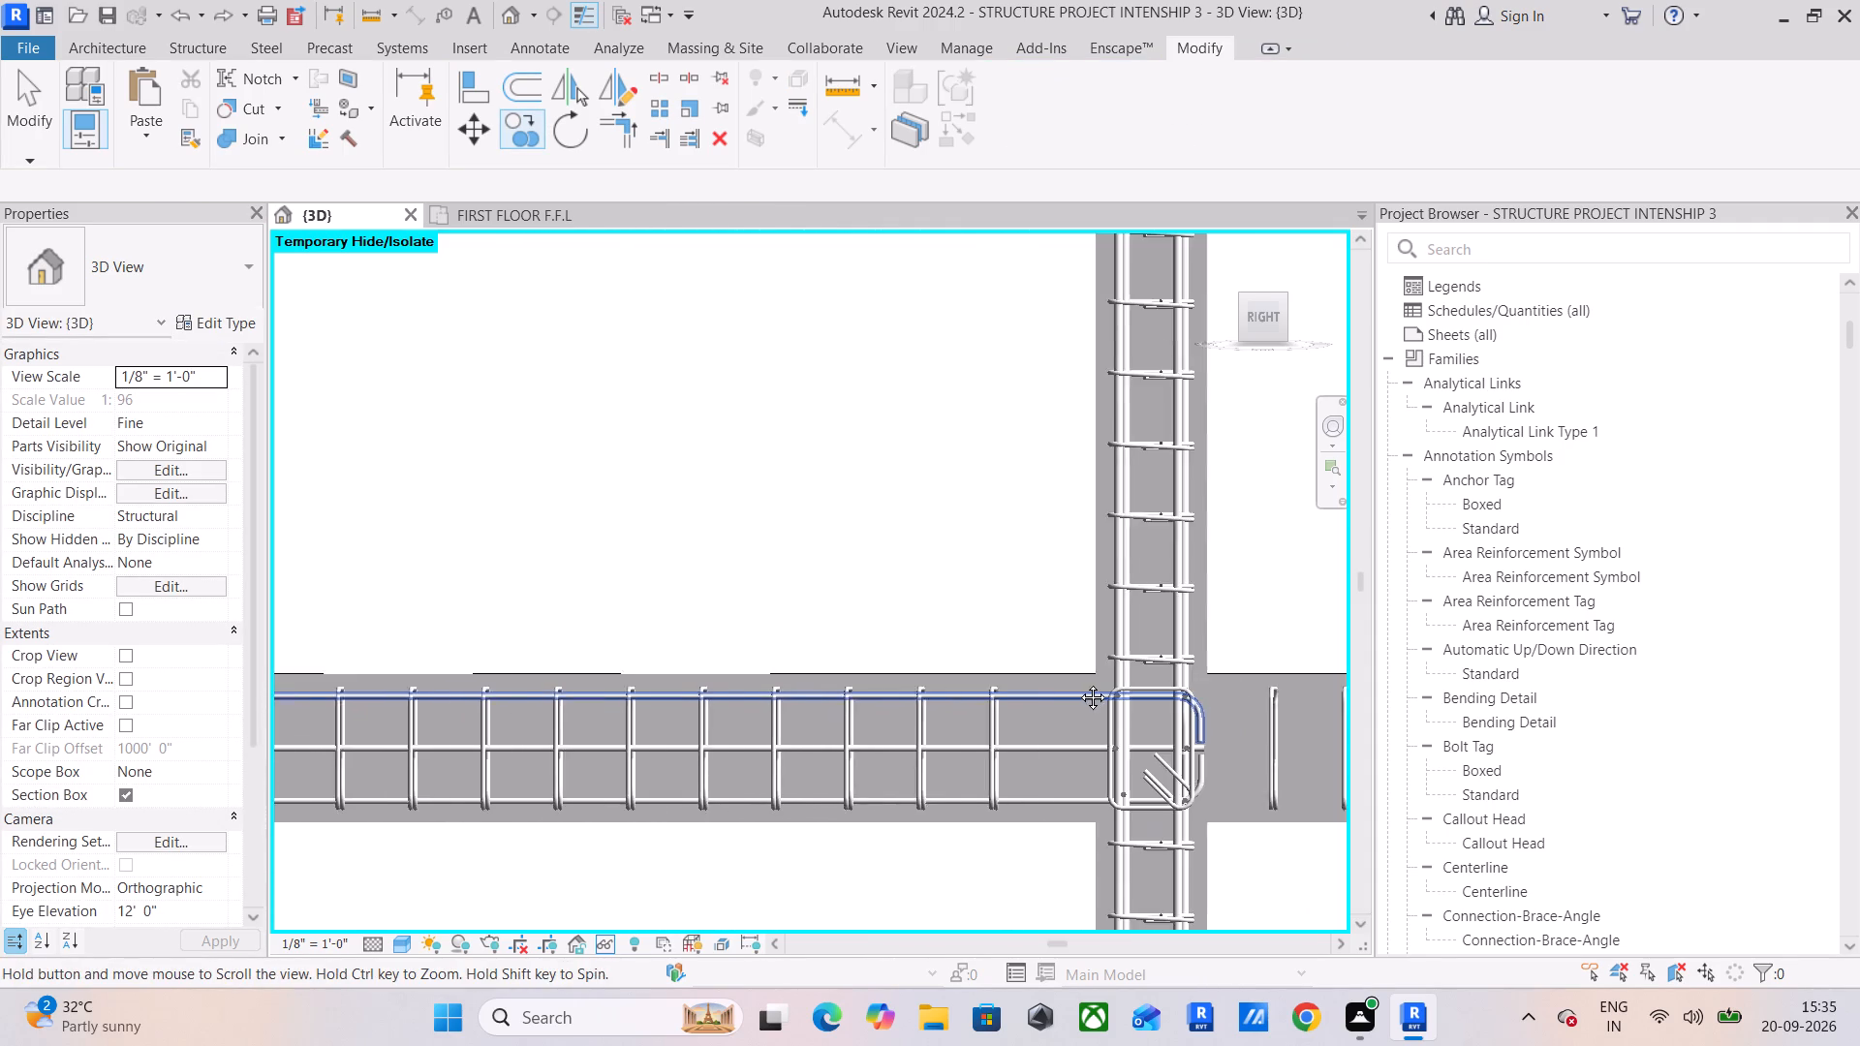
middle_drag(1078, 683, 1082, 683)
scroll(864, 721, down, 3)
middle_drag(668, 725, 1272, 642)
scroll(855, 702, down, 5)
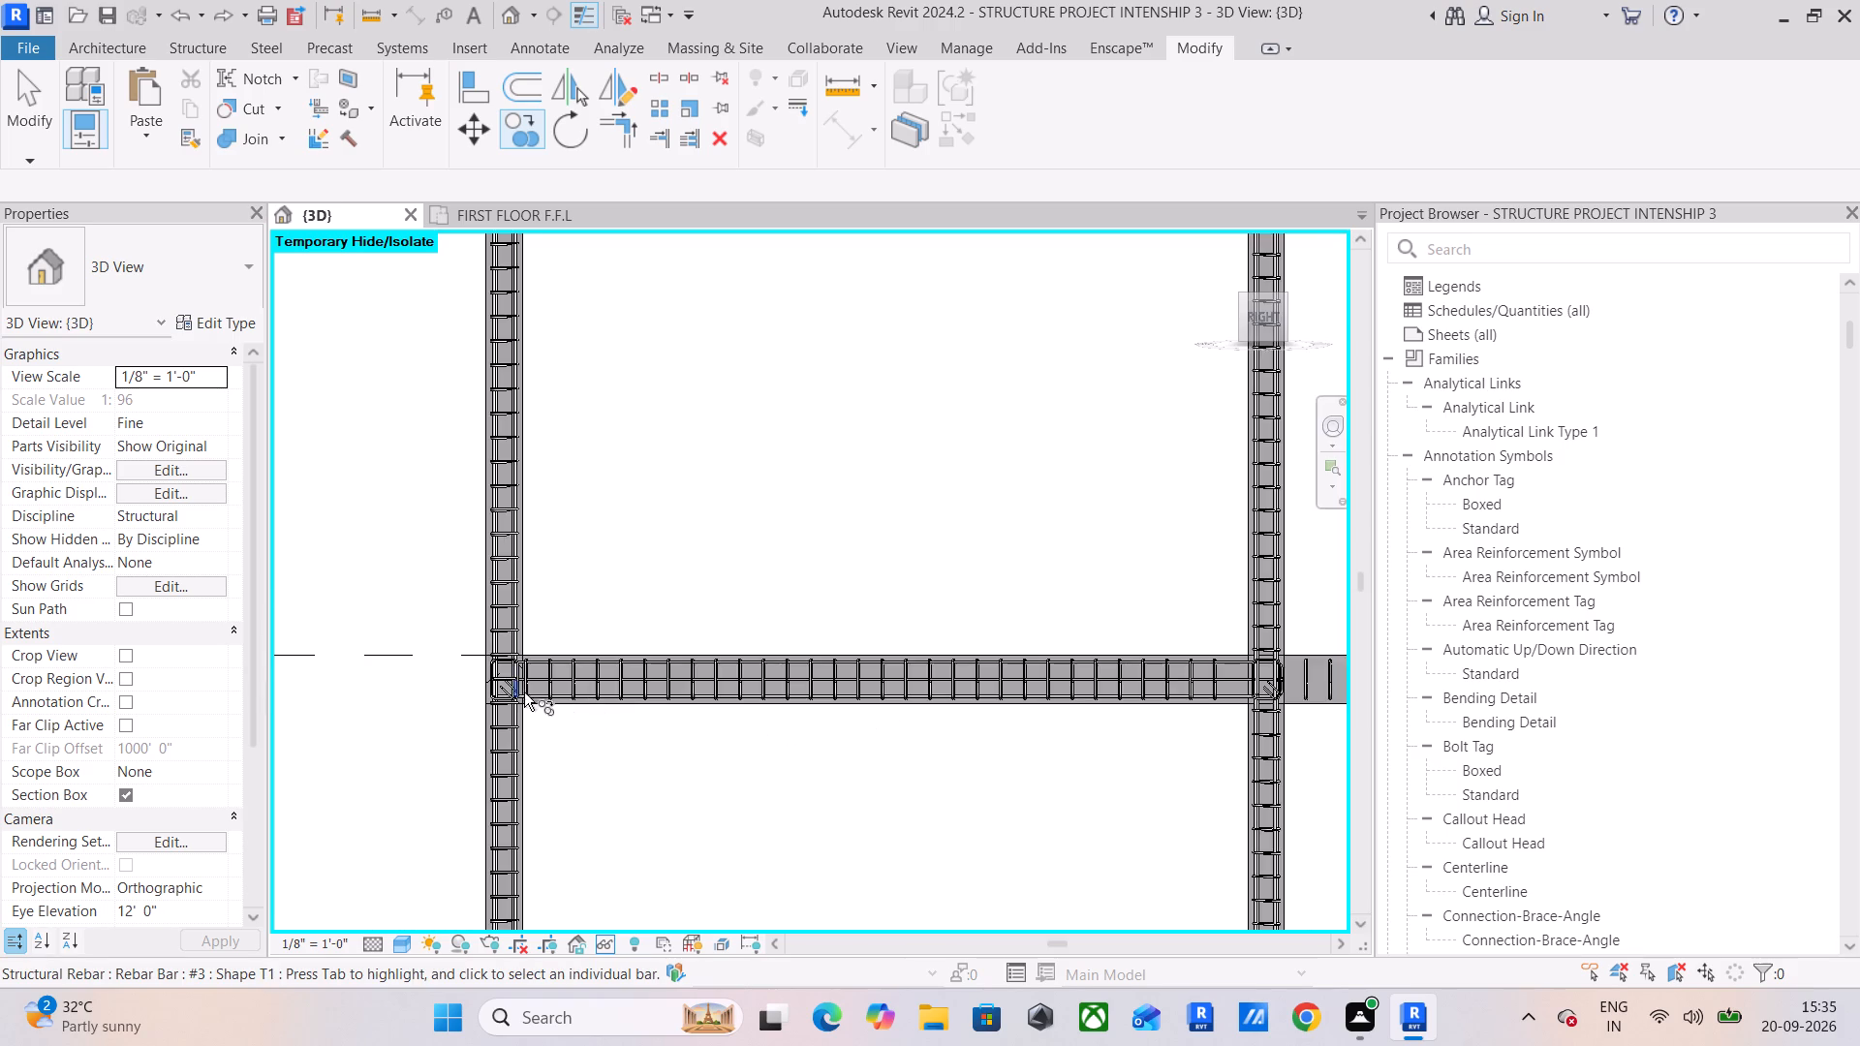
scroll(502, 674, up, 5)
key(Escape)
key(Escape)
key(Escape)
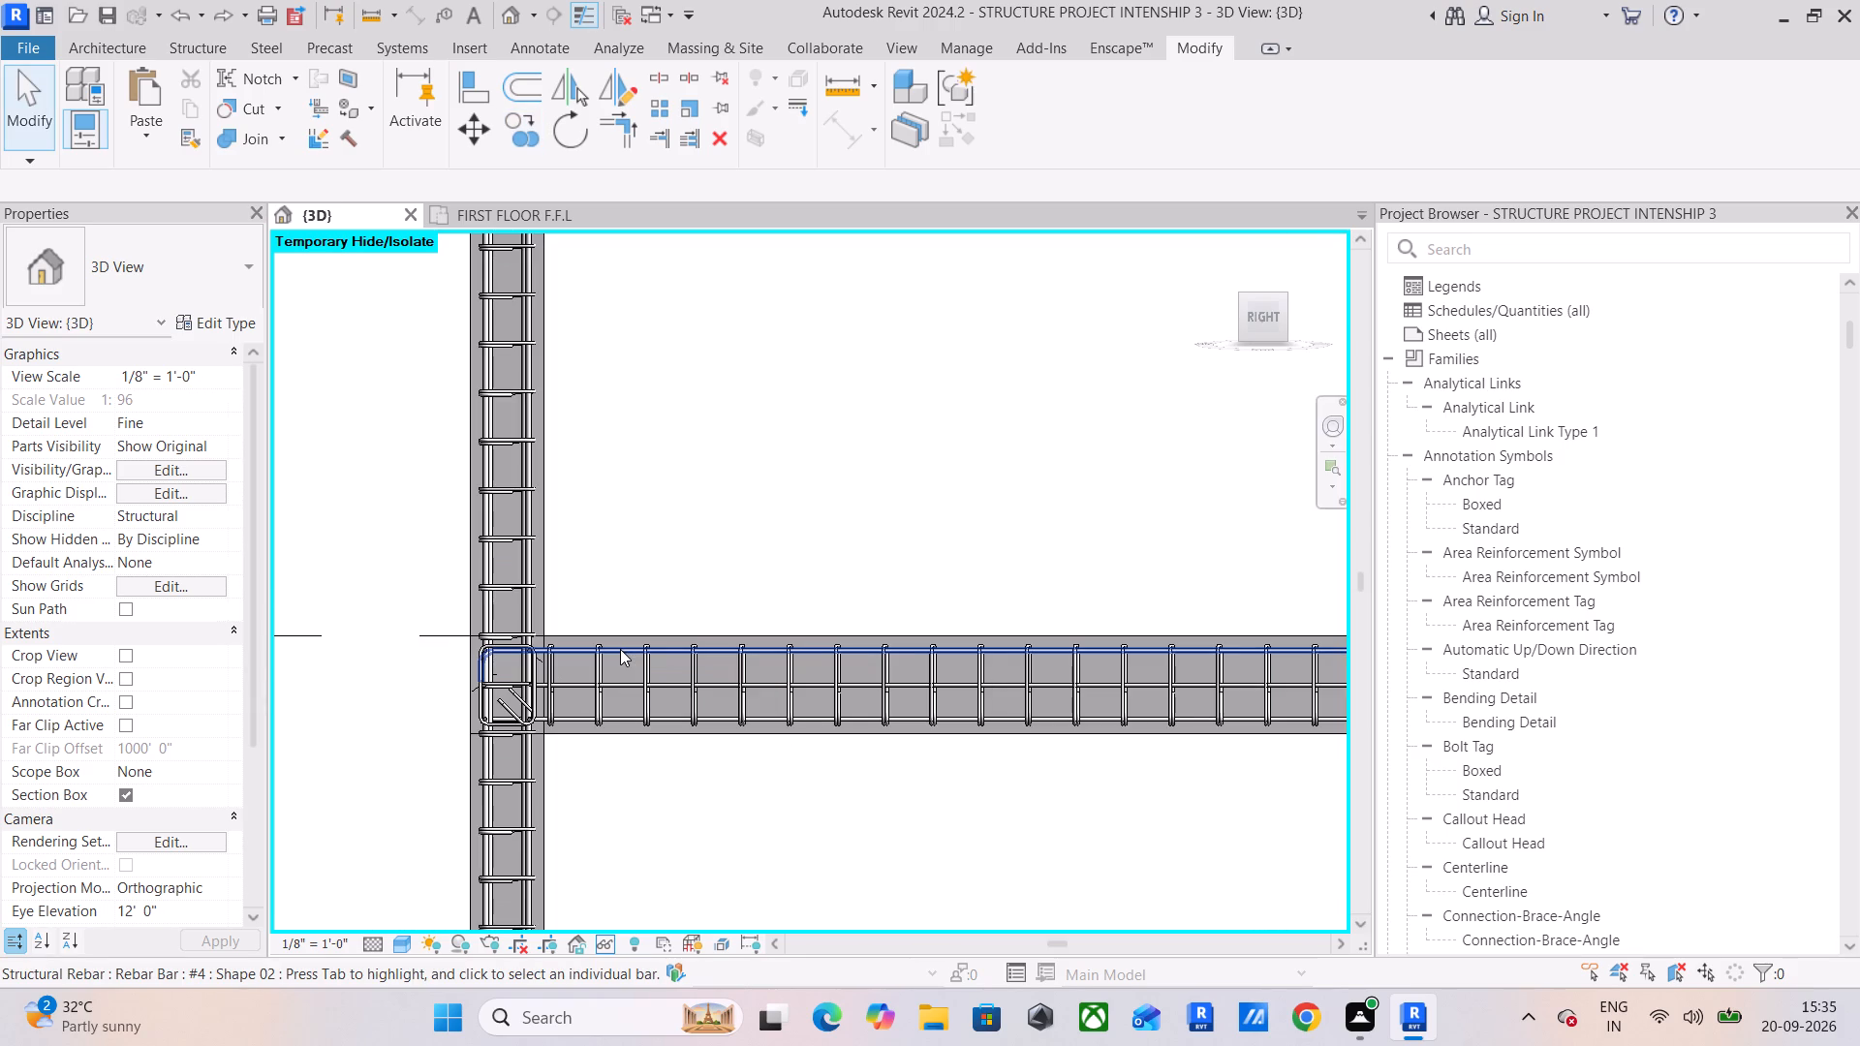
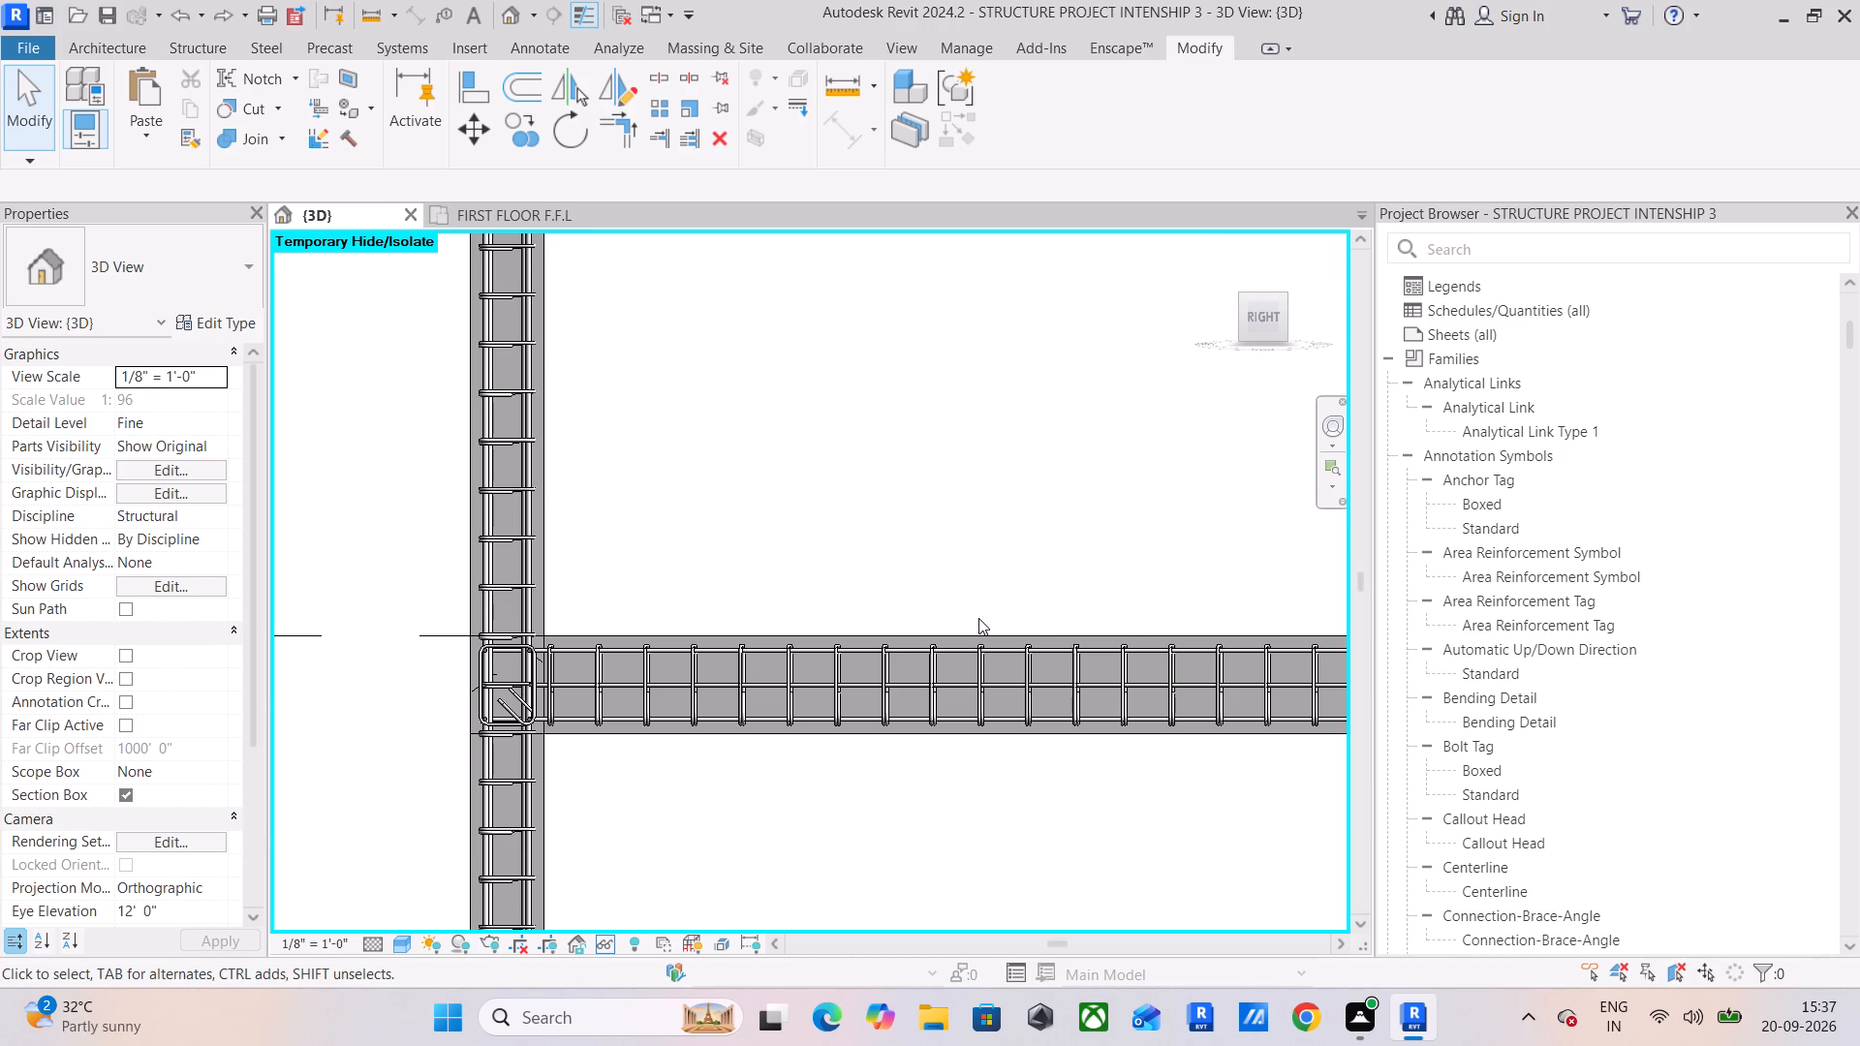
Copy the end-bay beam's six #4 longitudinal bars about 15'-8" into the adjacent bay, from the end column's outer face to the next column's near face.
scroll(973, 620, down, 1)
middle_drag(972, 620, 901, 636)
scroll(630, 723, down, 1)
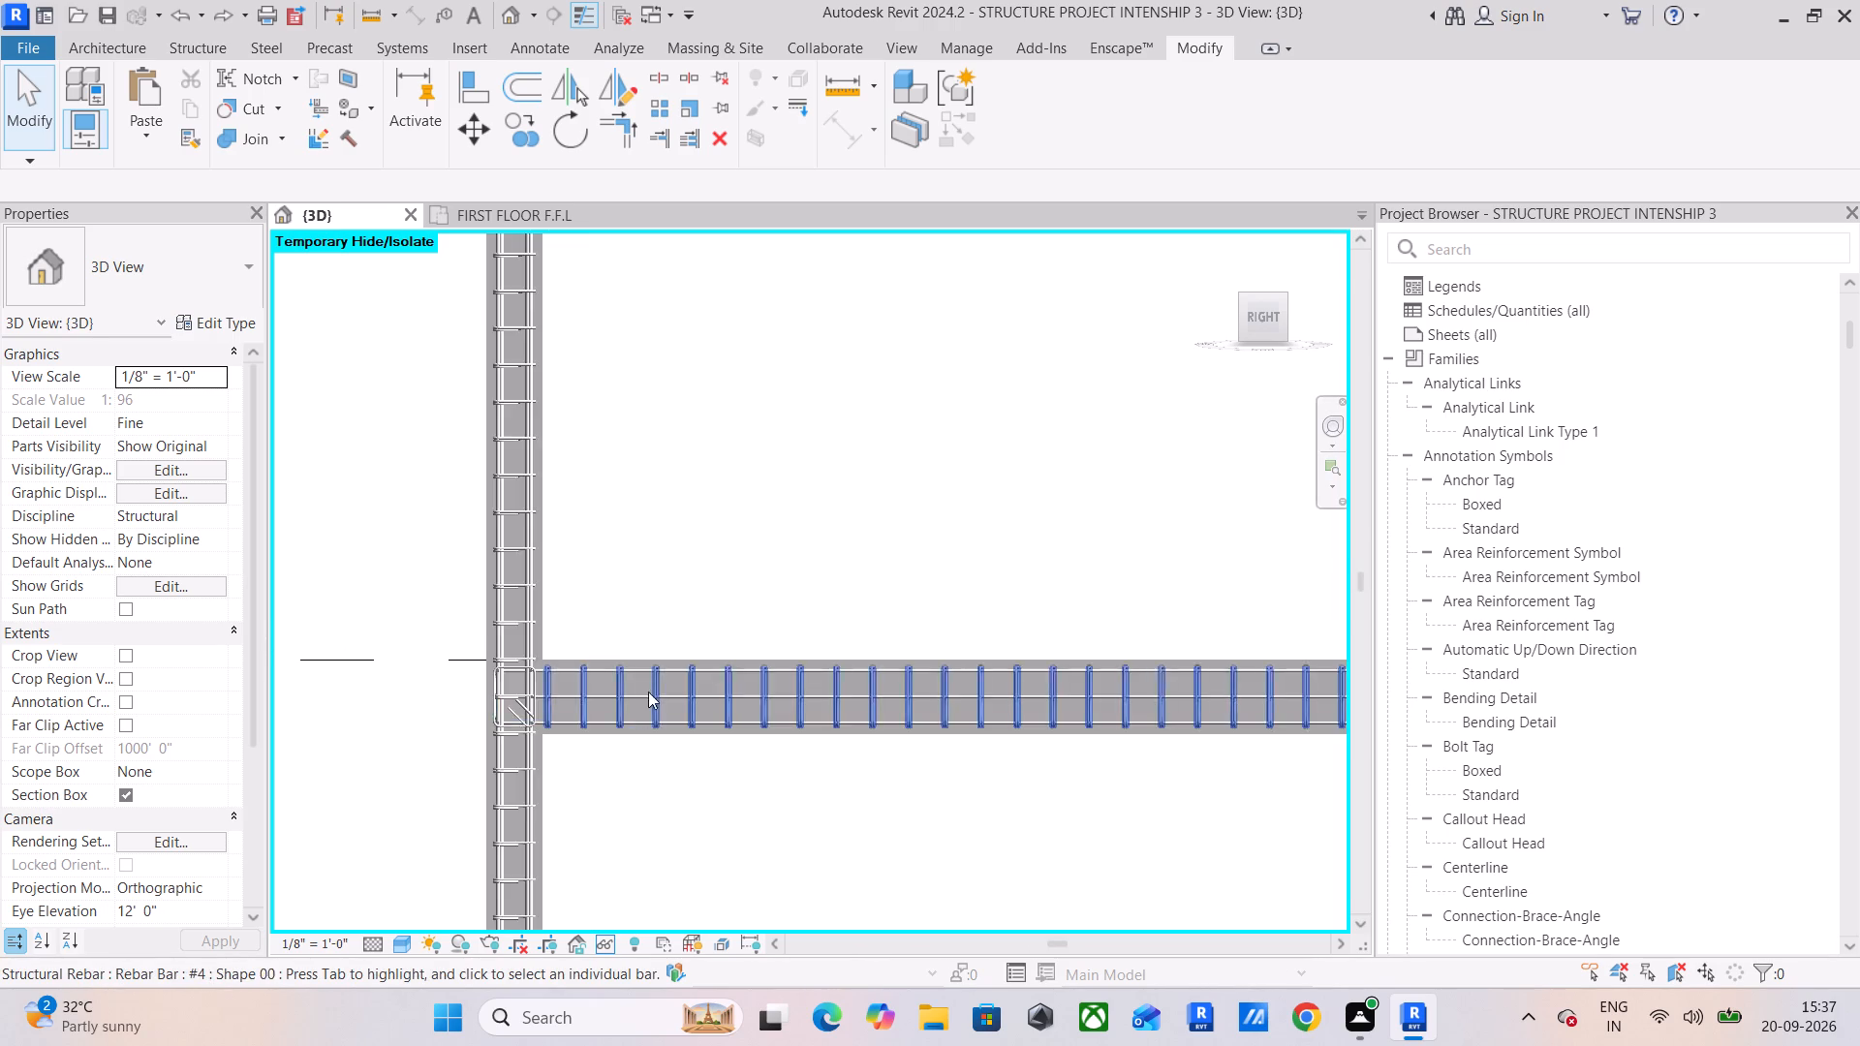
click(601, 665)
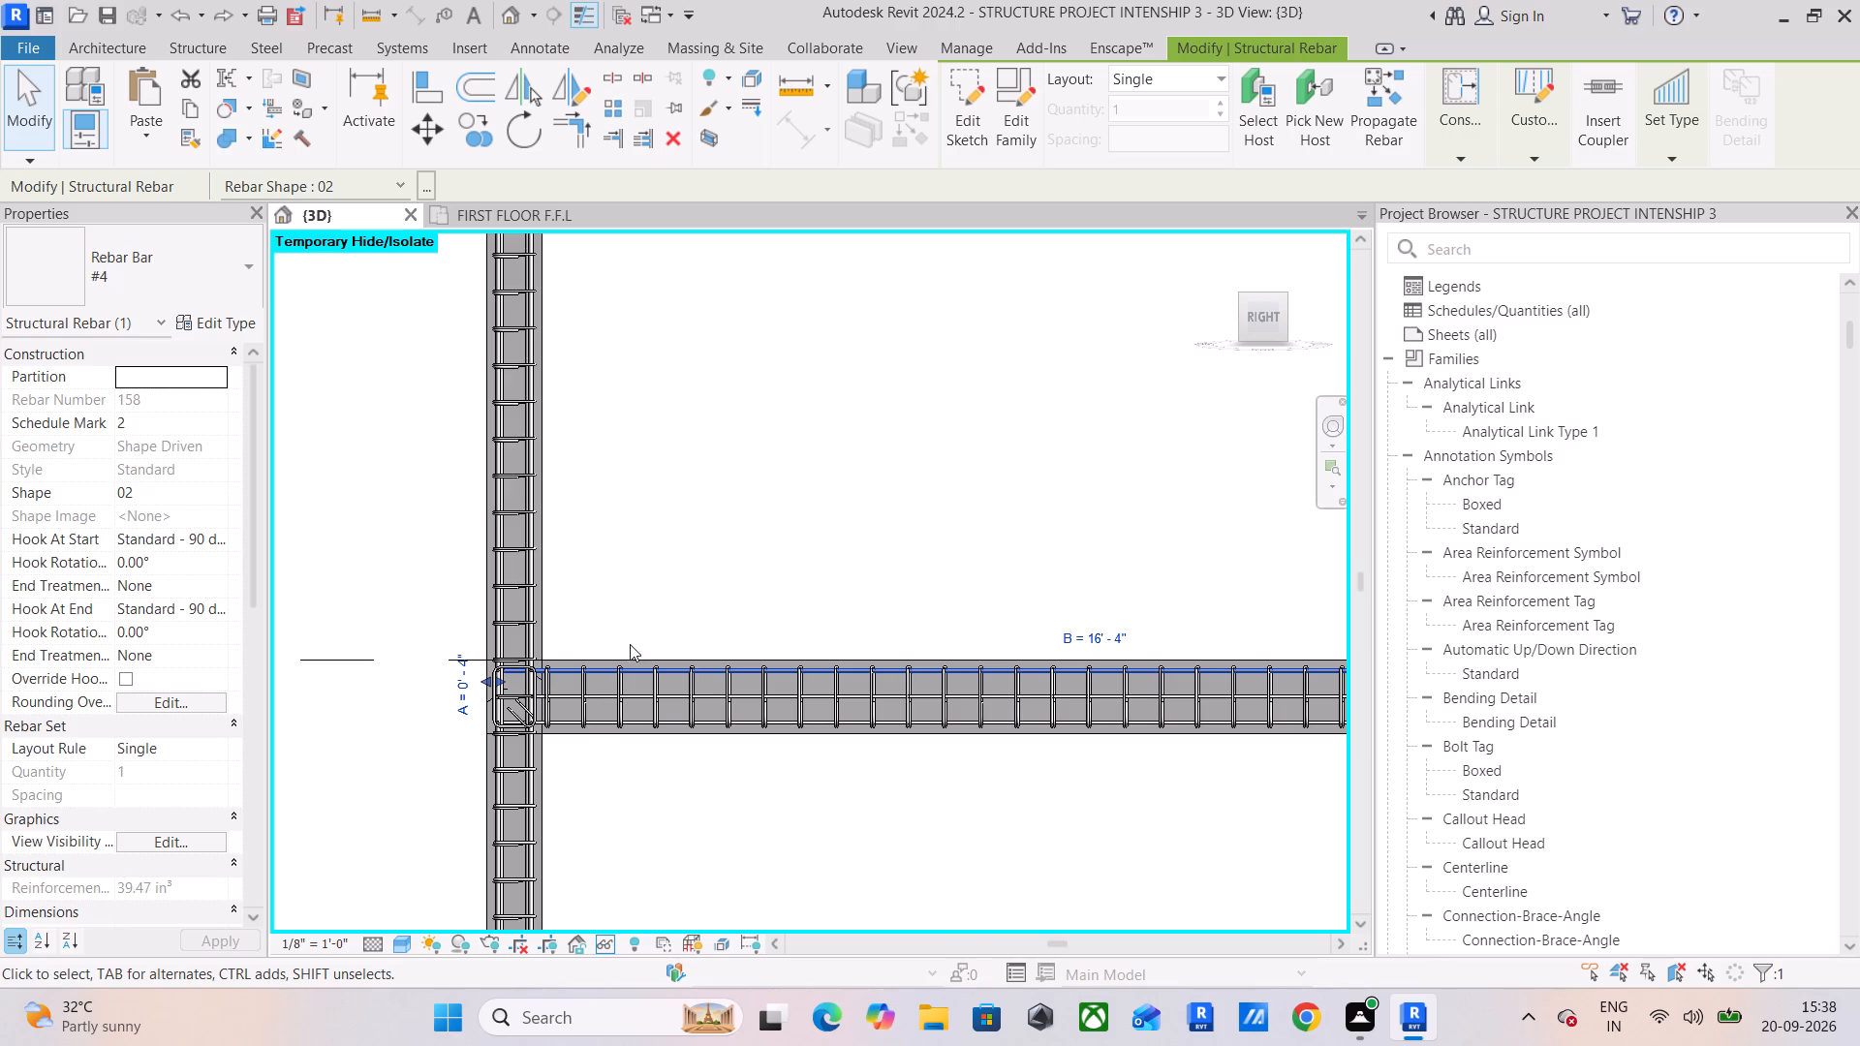
scroll(630, 644, up, 5)
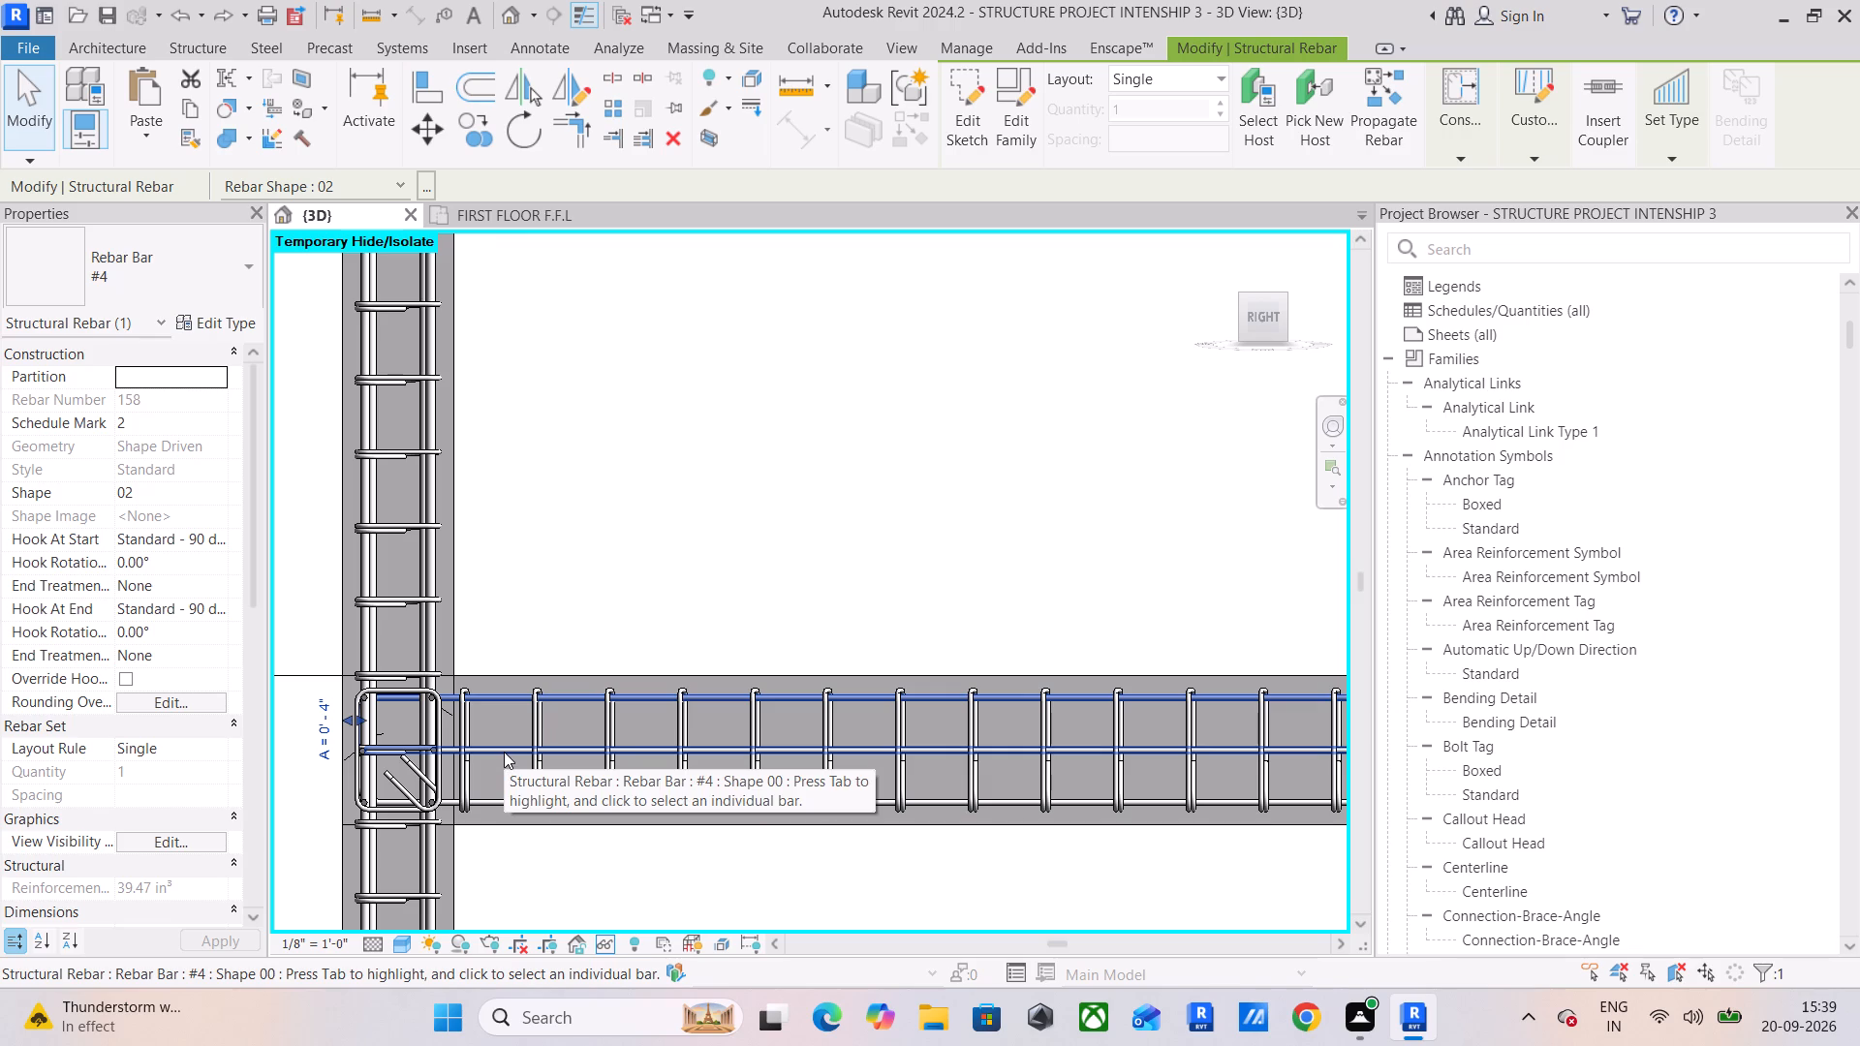
scroll(503, 776, up, 4)
shift+click(495, 729)
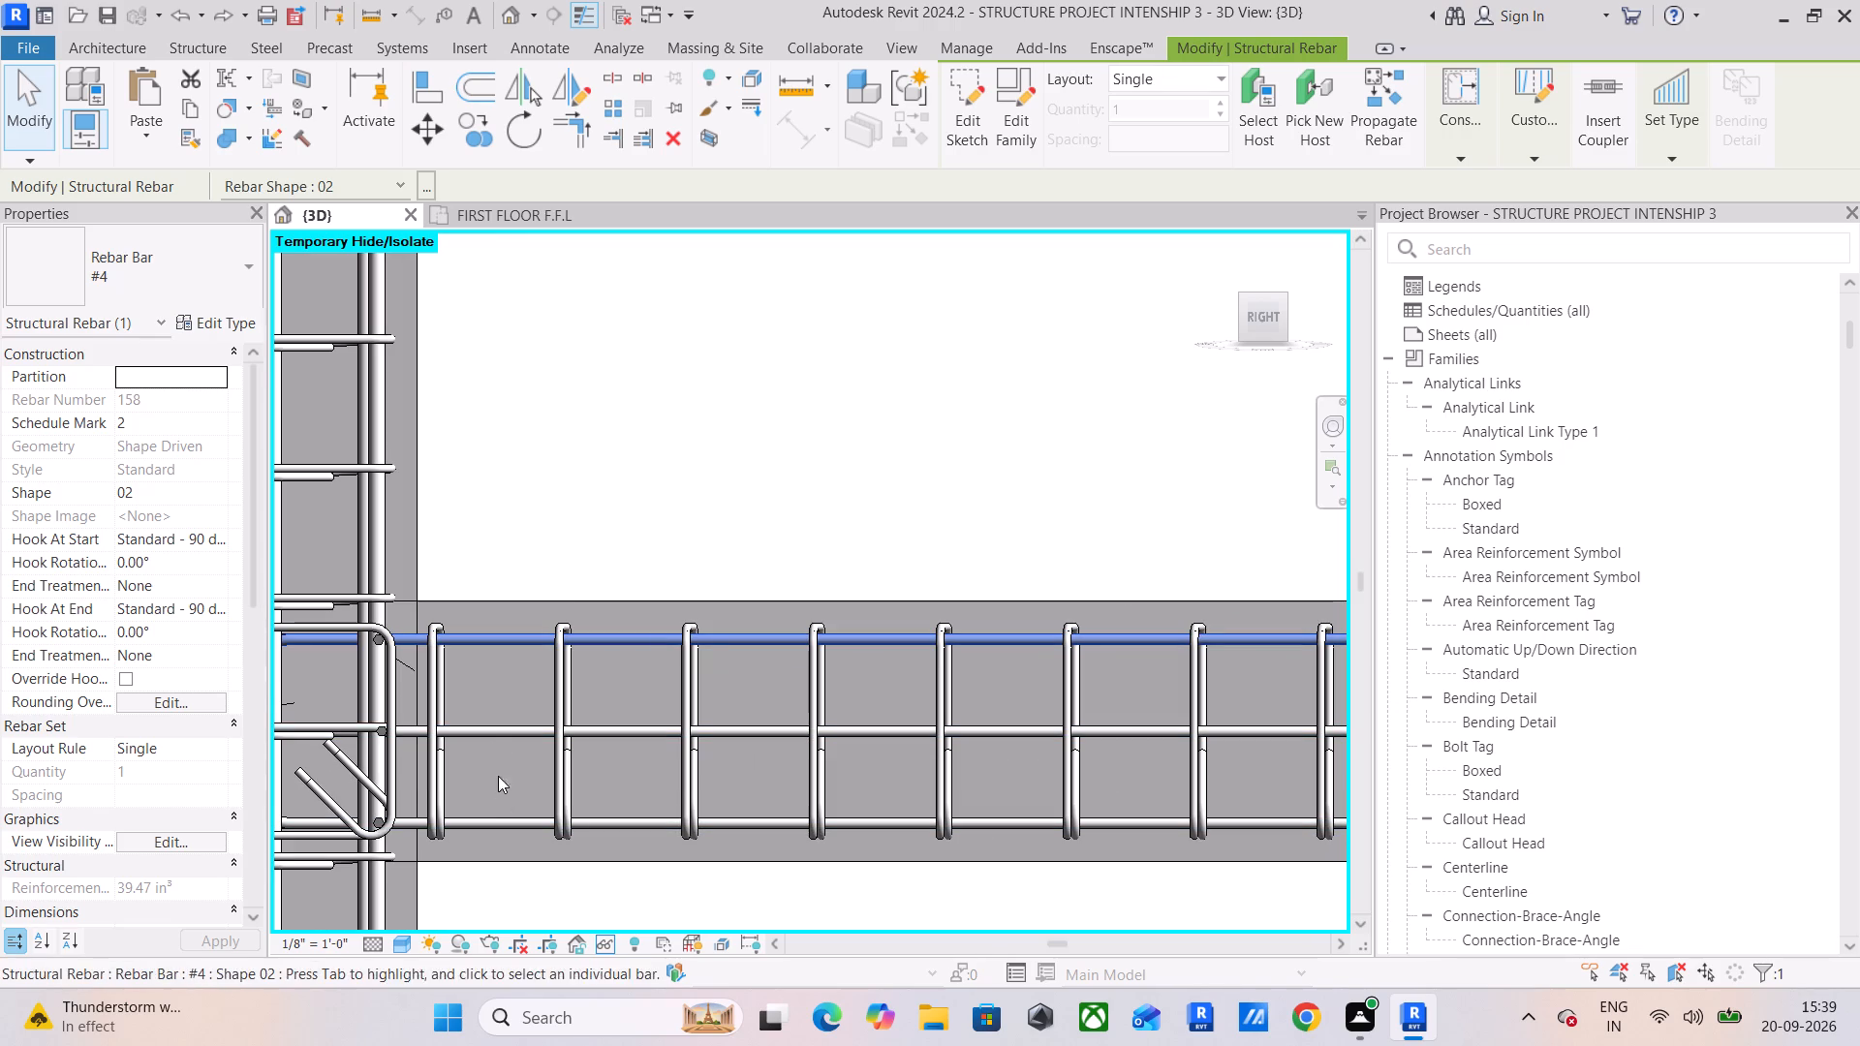
ctrl+click(493, 727)
ctrl+click(513, 828)
middle_drag(432, 815, 682, 810)
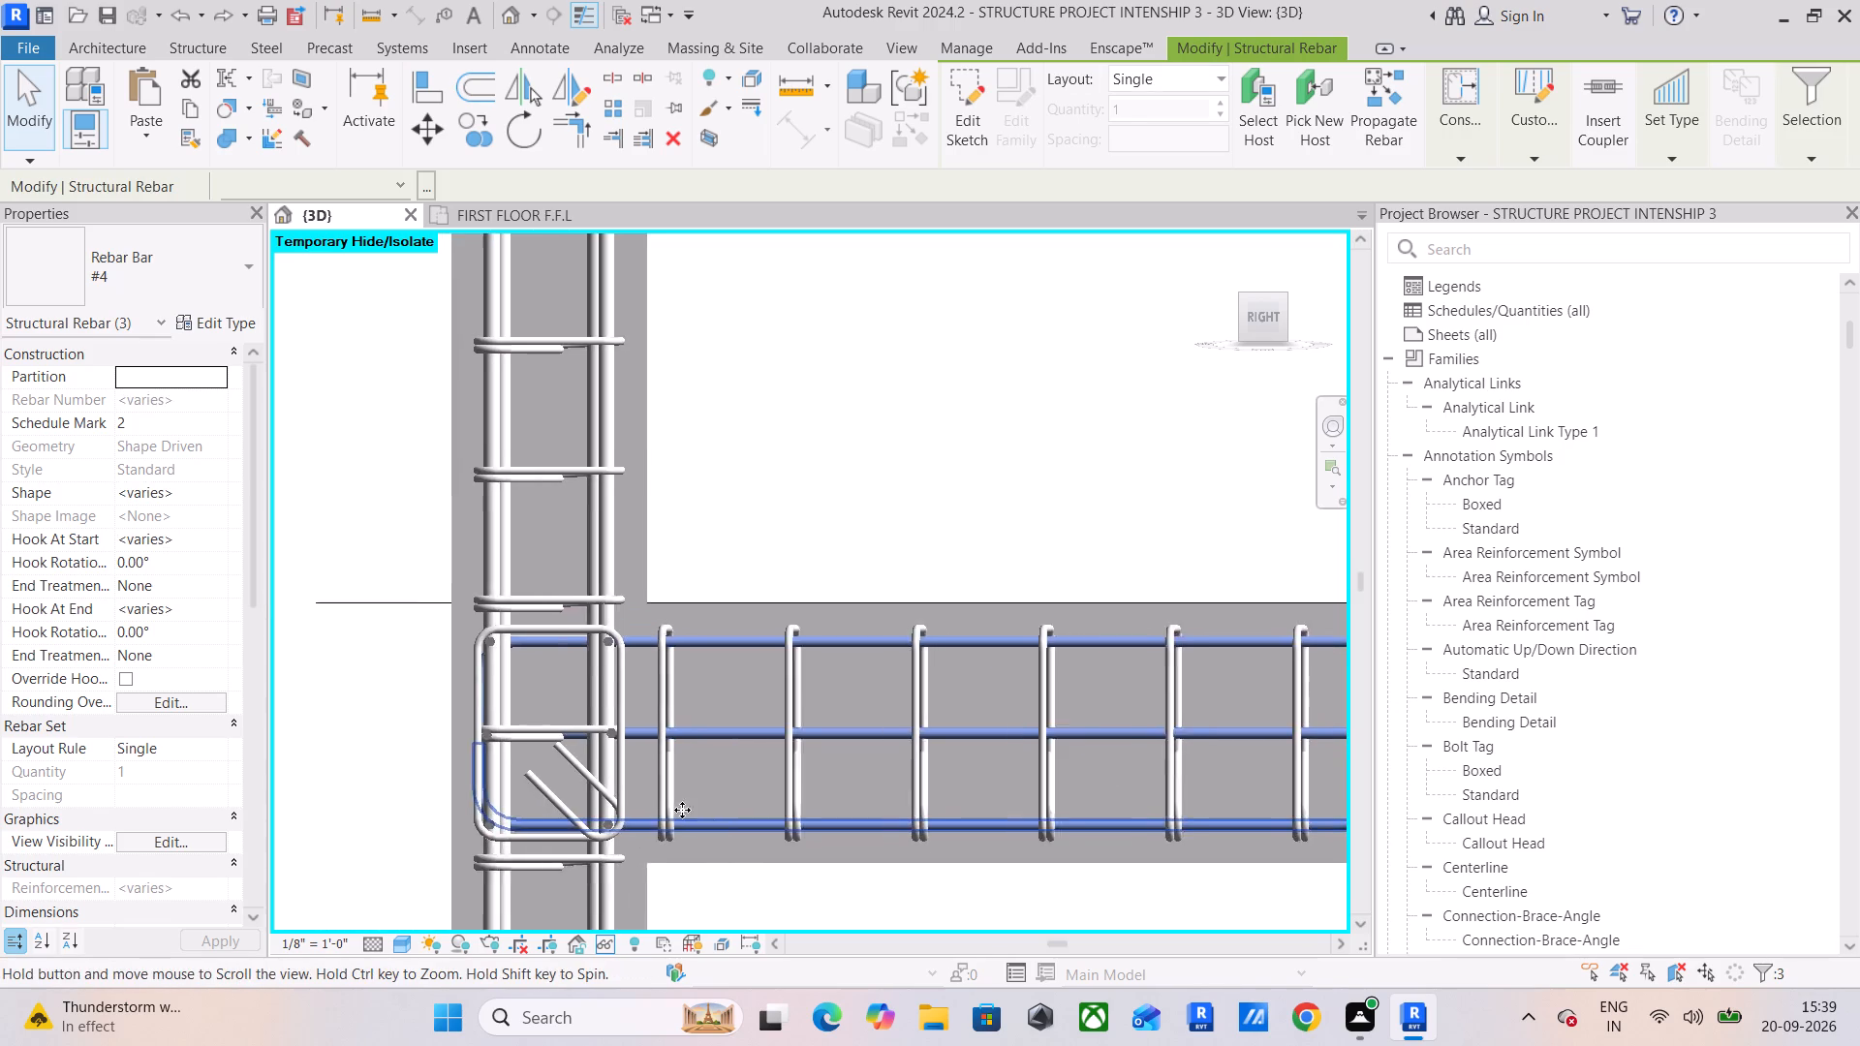
middle_drag(682, 810, 678, 811)
shift+middle_drag(866, 661, 866, 660)
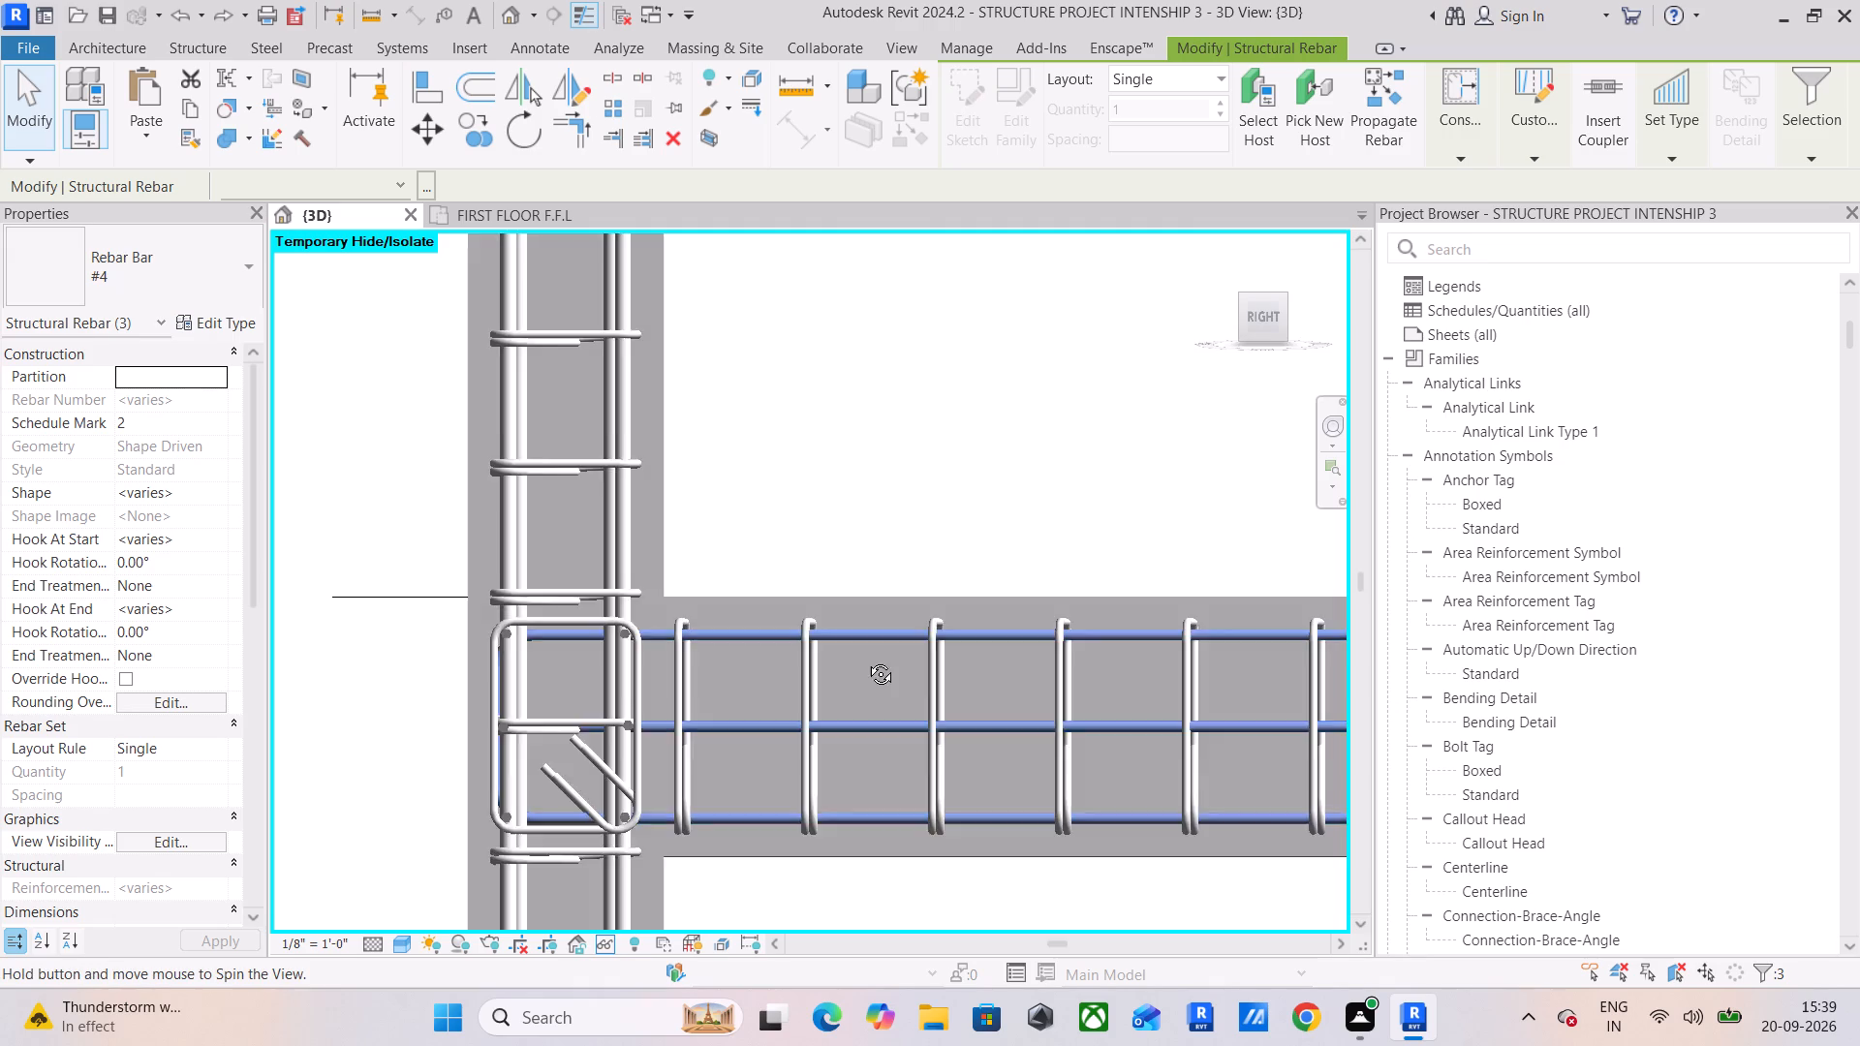
shift+middle_drag(866, 660, 760, 775)
middle_drag(833, 678, 588, 1045)
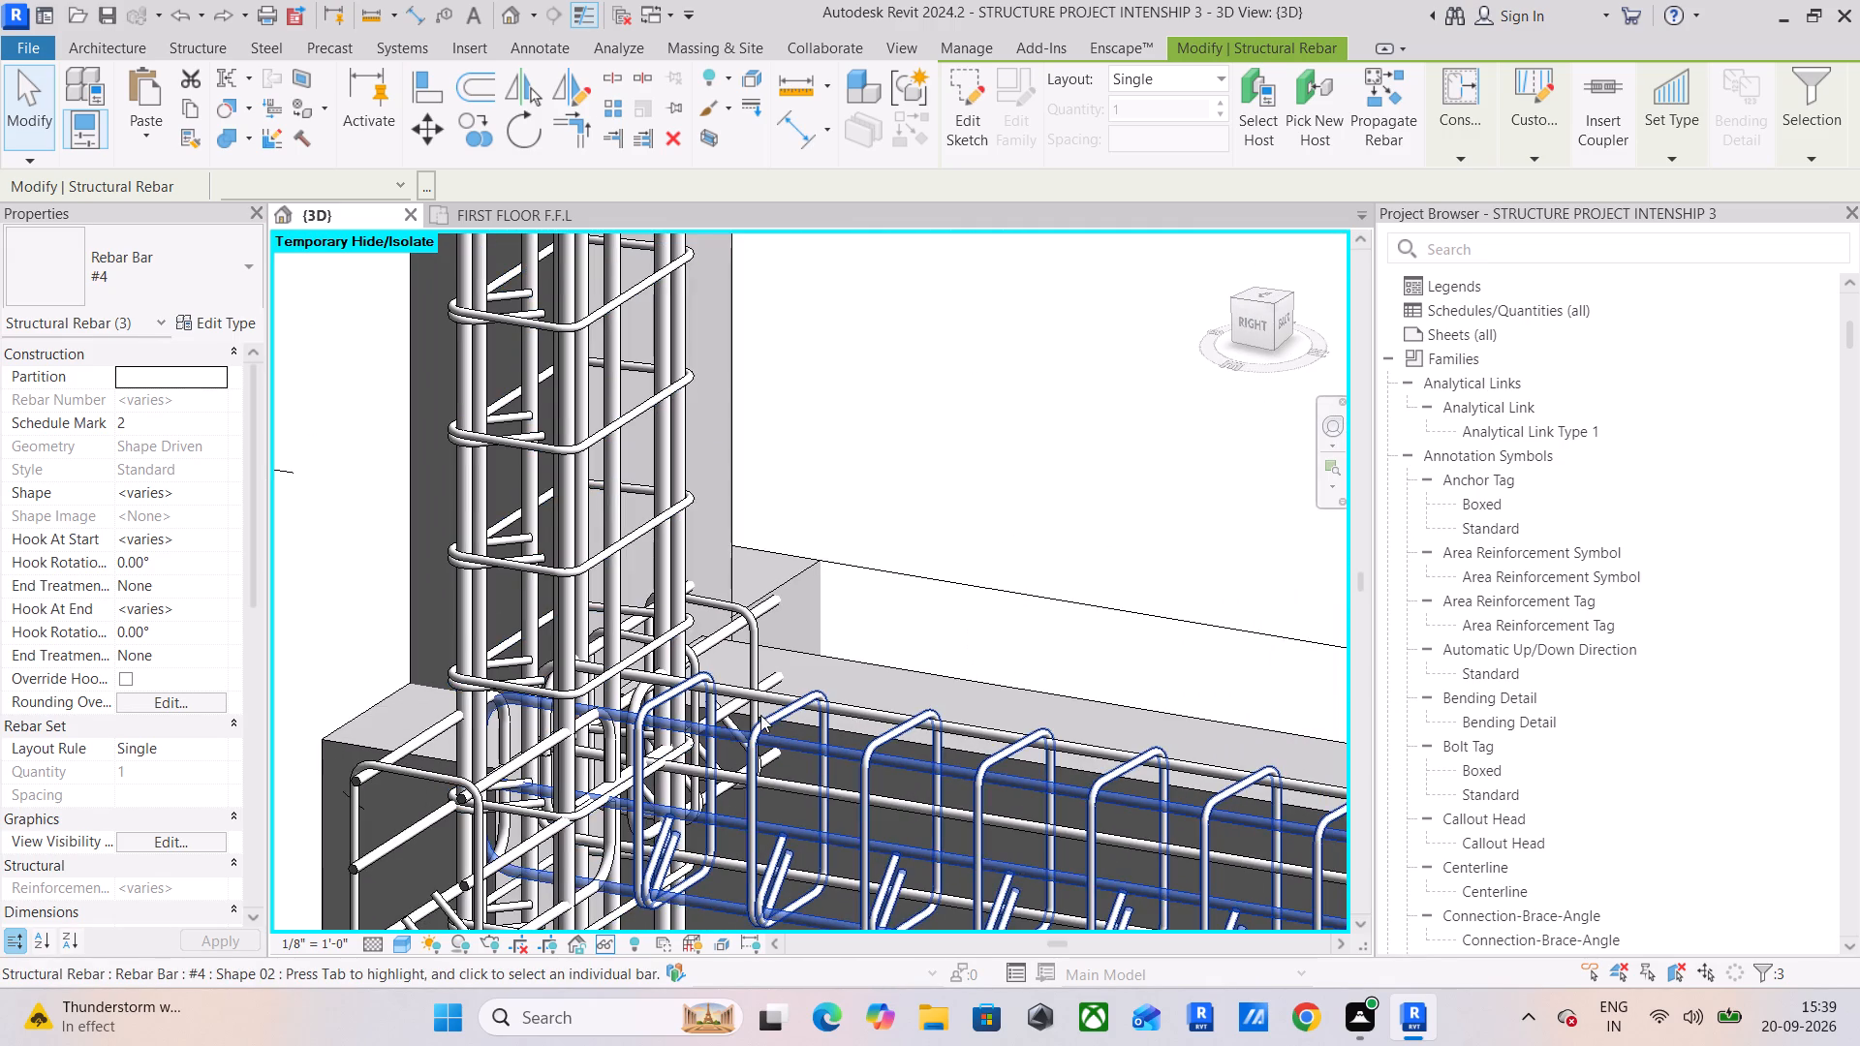
scroll(684, 657, up, 4)
ctrl+click(836, 731)
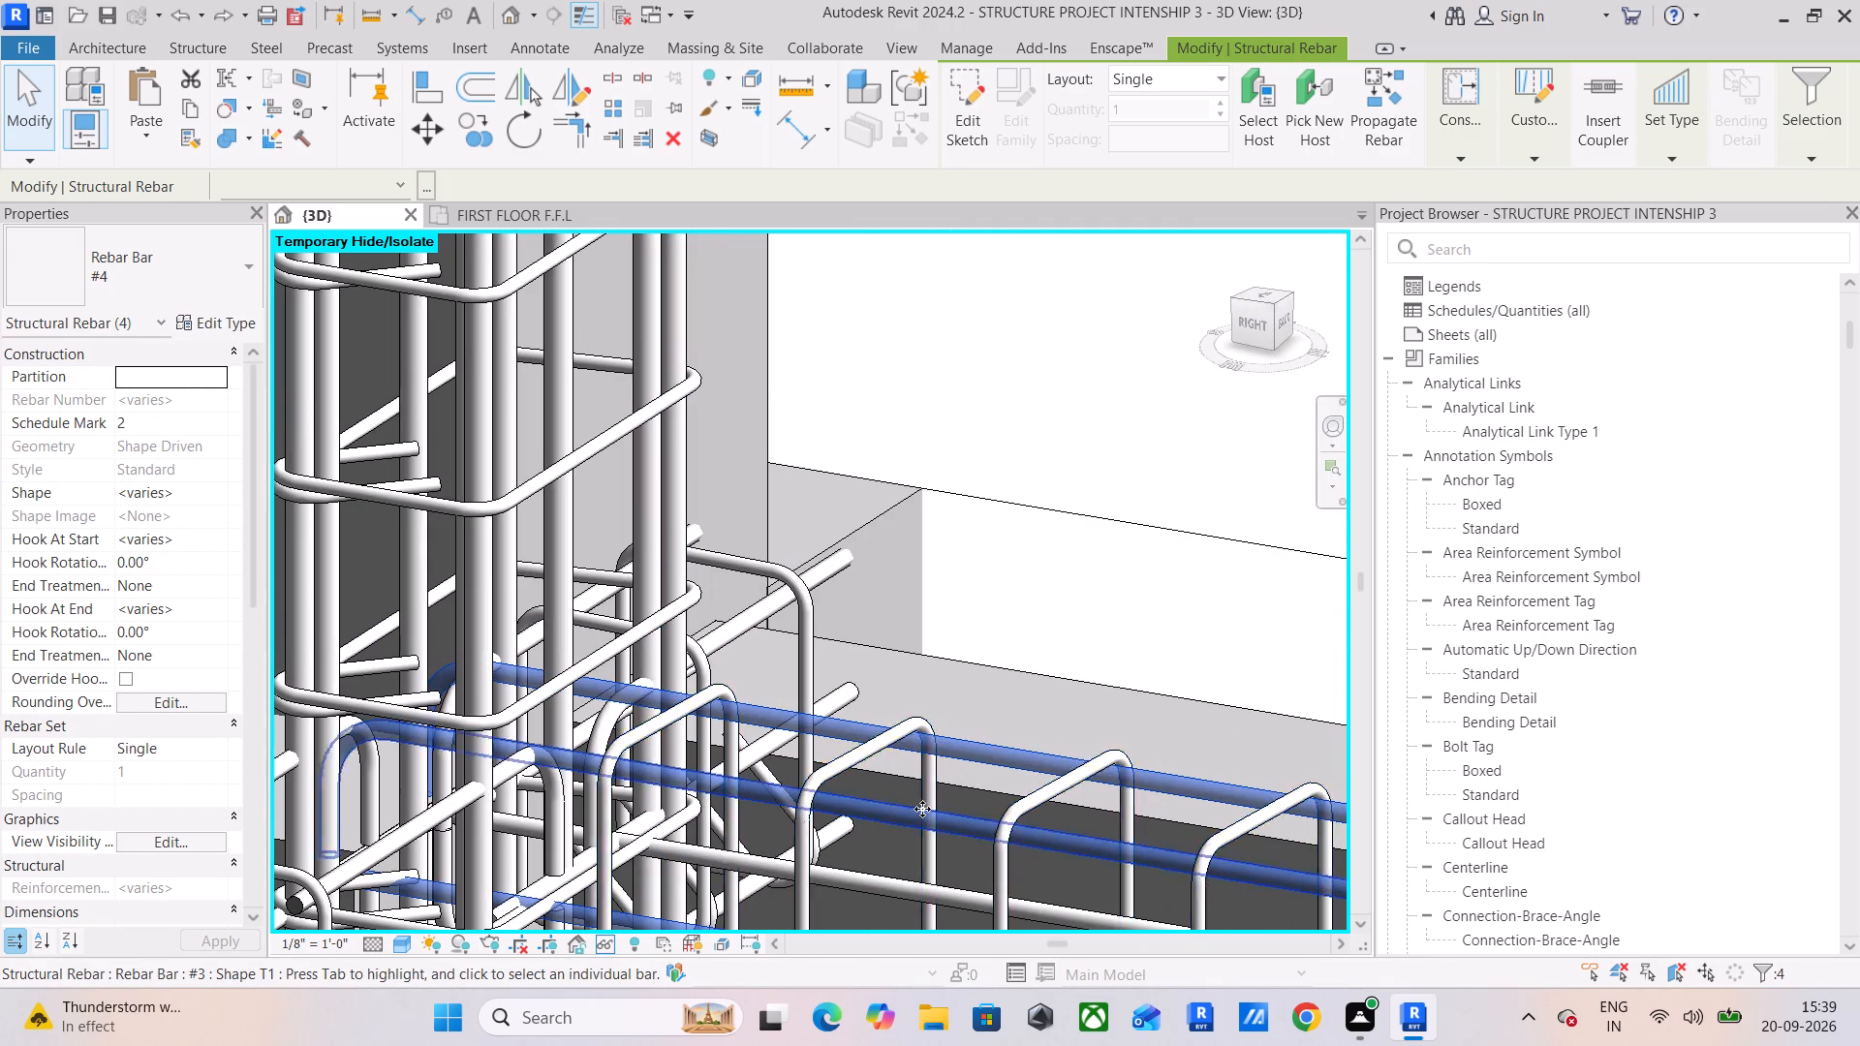
ctrl+click(883, 892)
scroll(860, 857, up, 1)
middle_drag(860, 857, 739, 487)
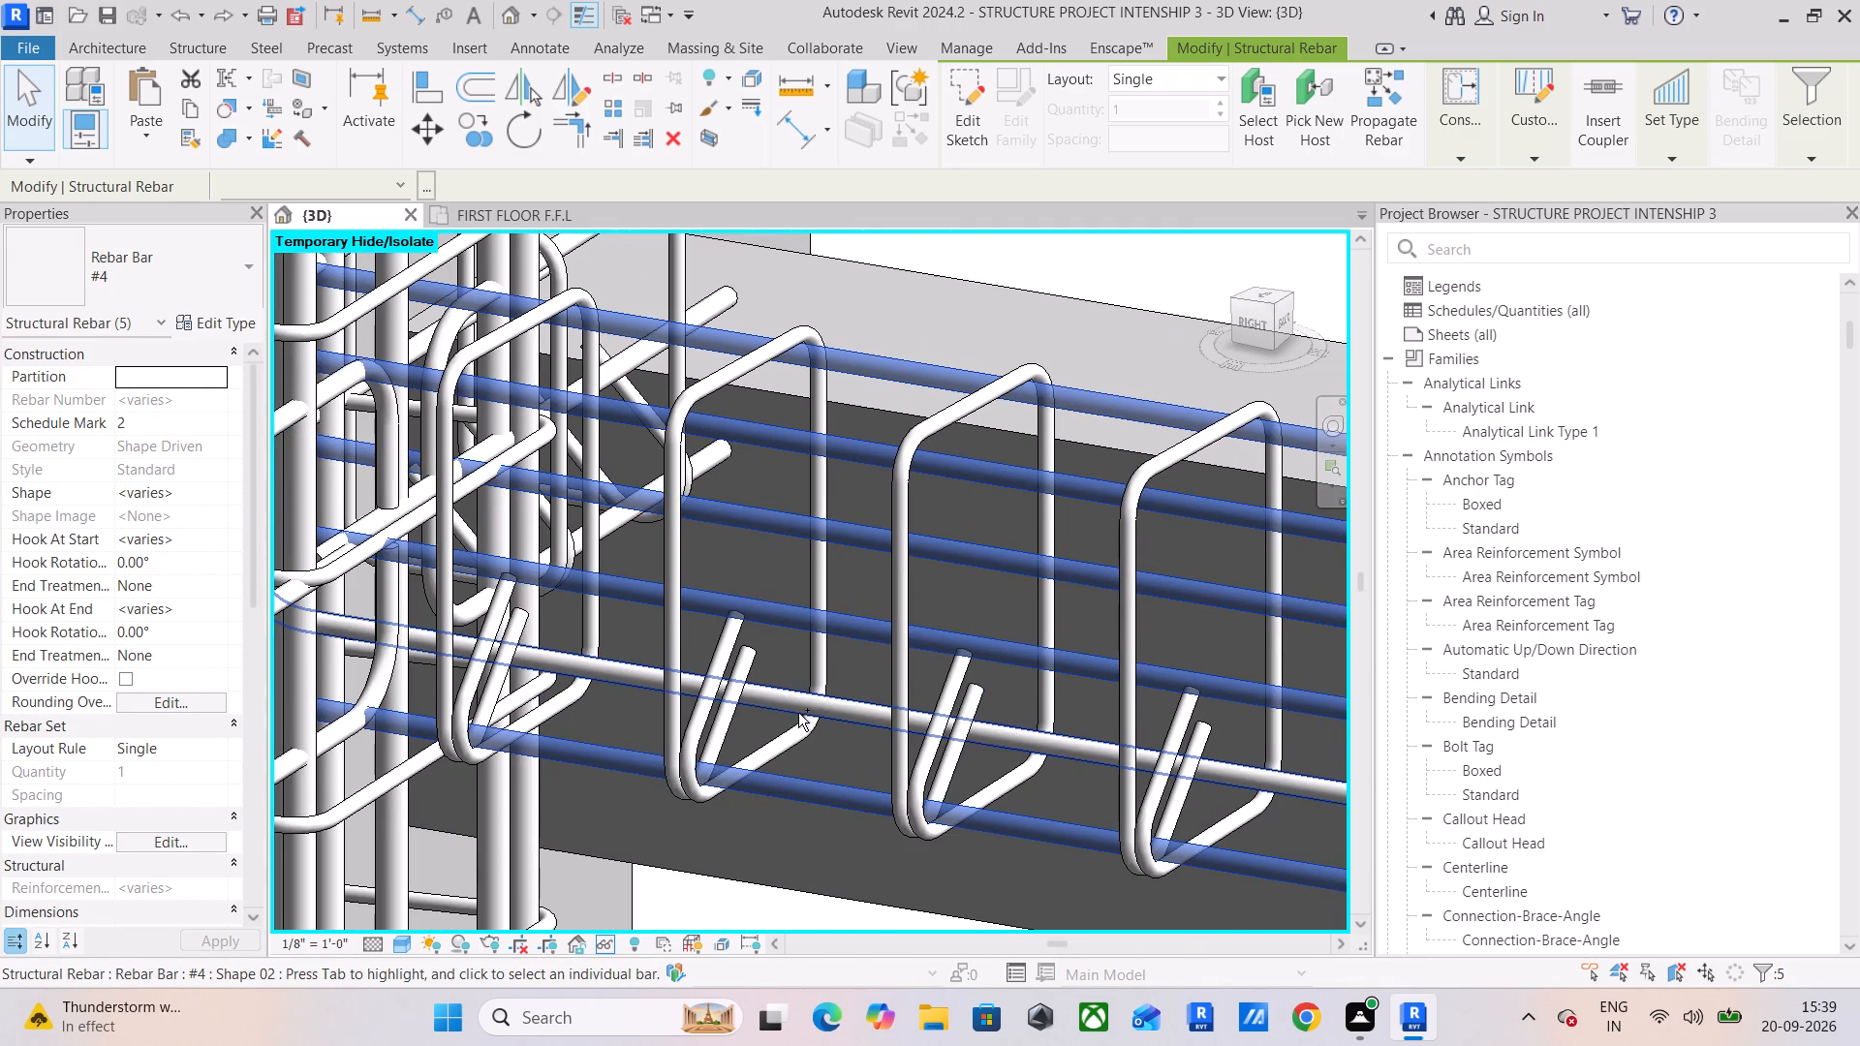
ctrl+click(798, 713)
scroll(799, 710, down, 6)
scroll(652, 706, down, 4)
middle_drag(588, 663, 498, 629)
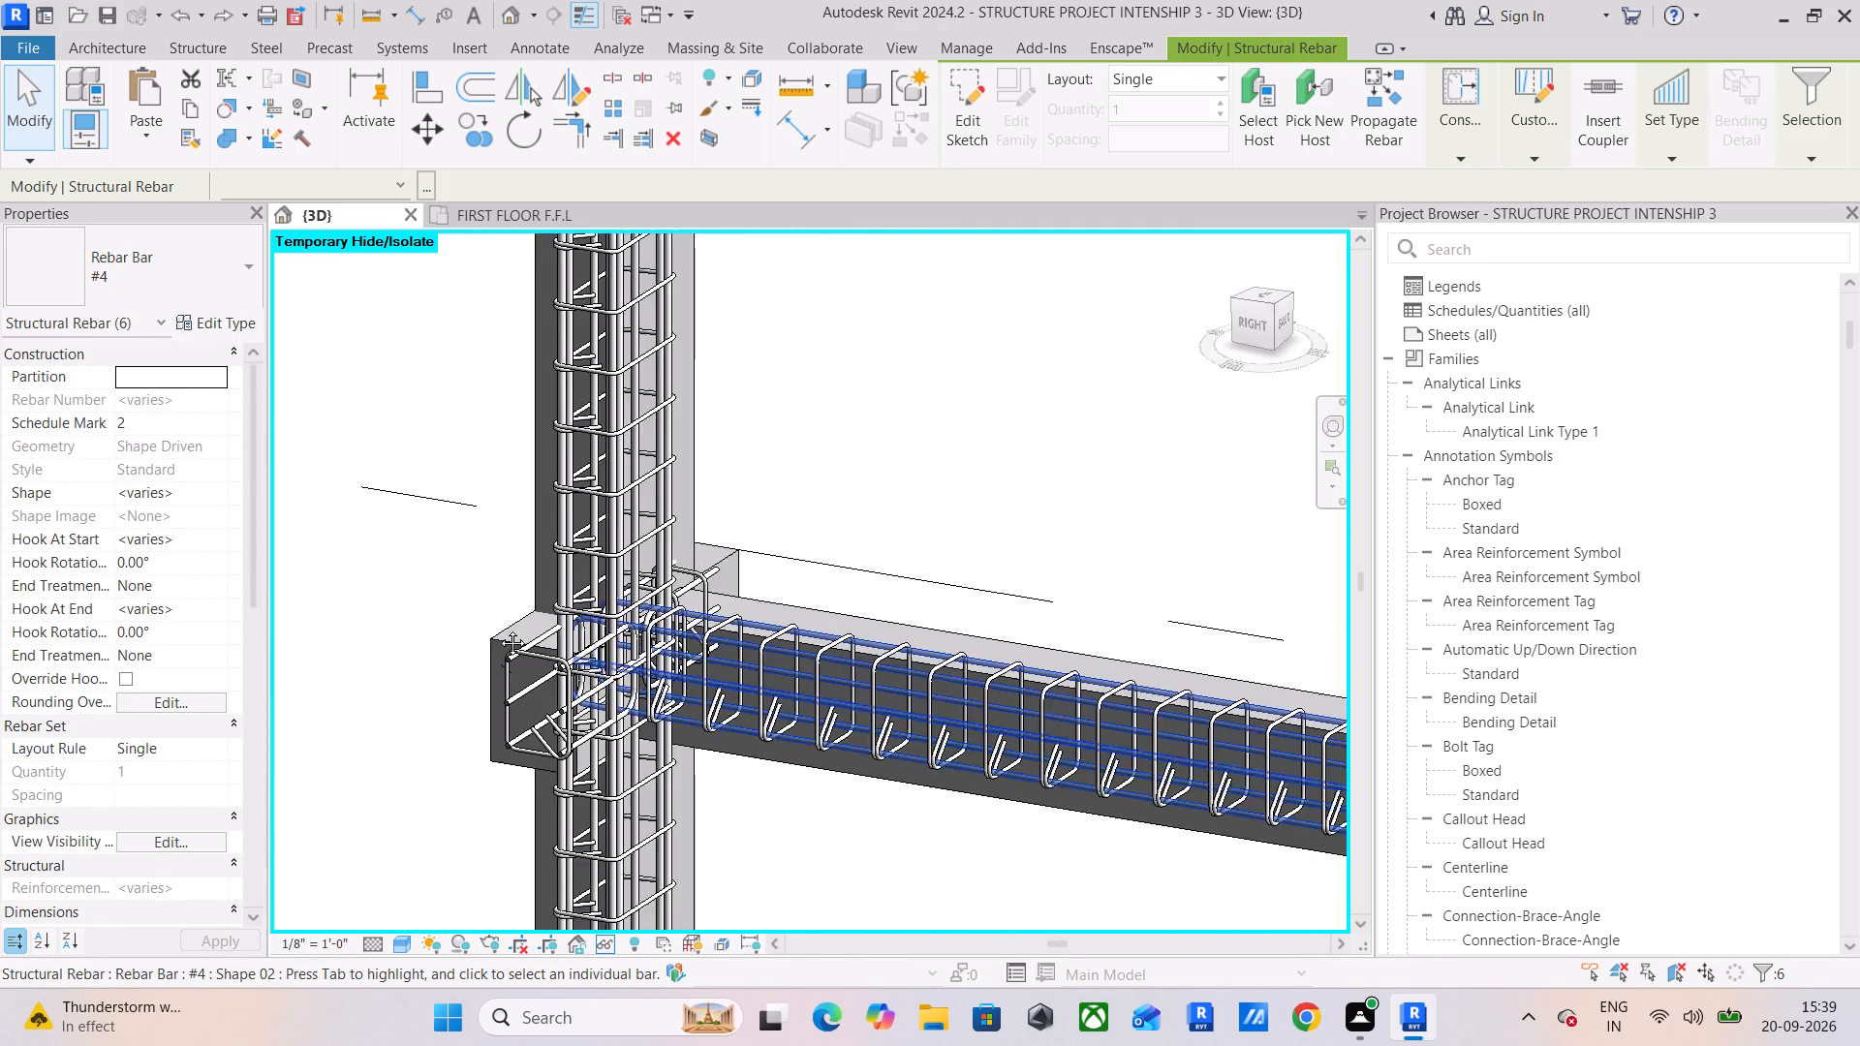
middle_drag(498, 629, 318, 562)
scroll(824, 635, down, 5)
middle_drag(950, 663, 487, 558)
scroll(948, 561, up, 5)
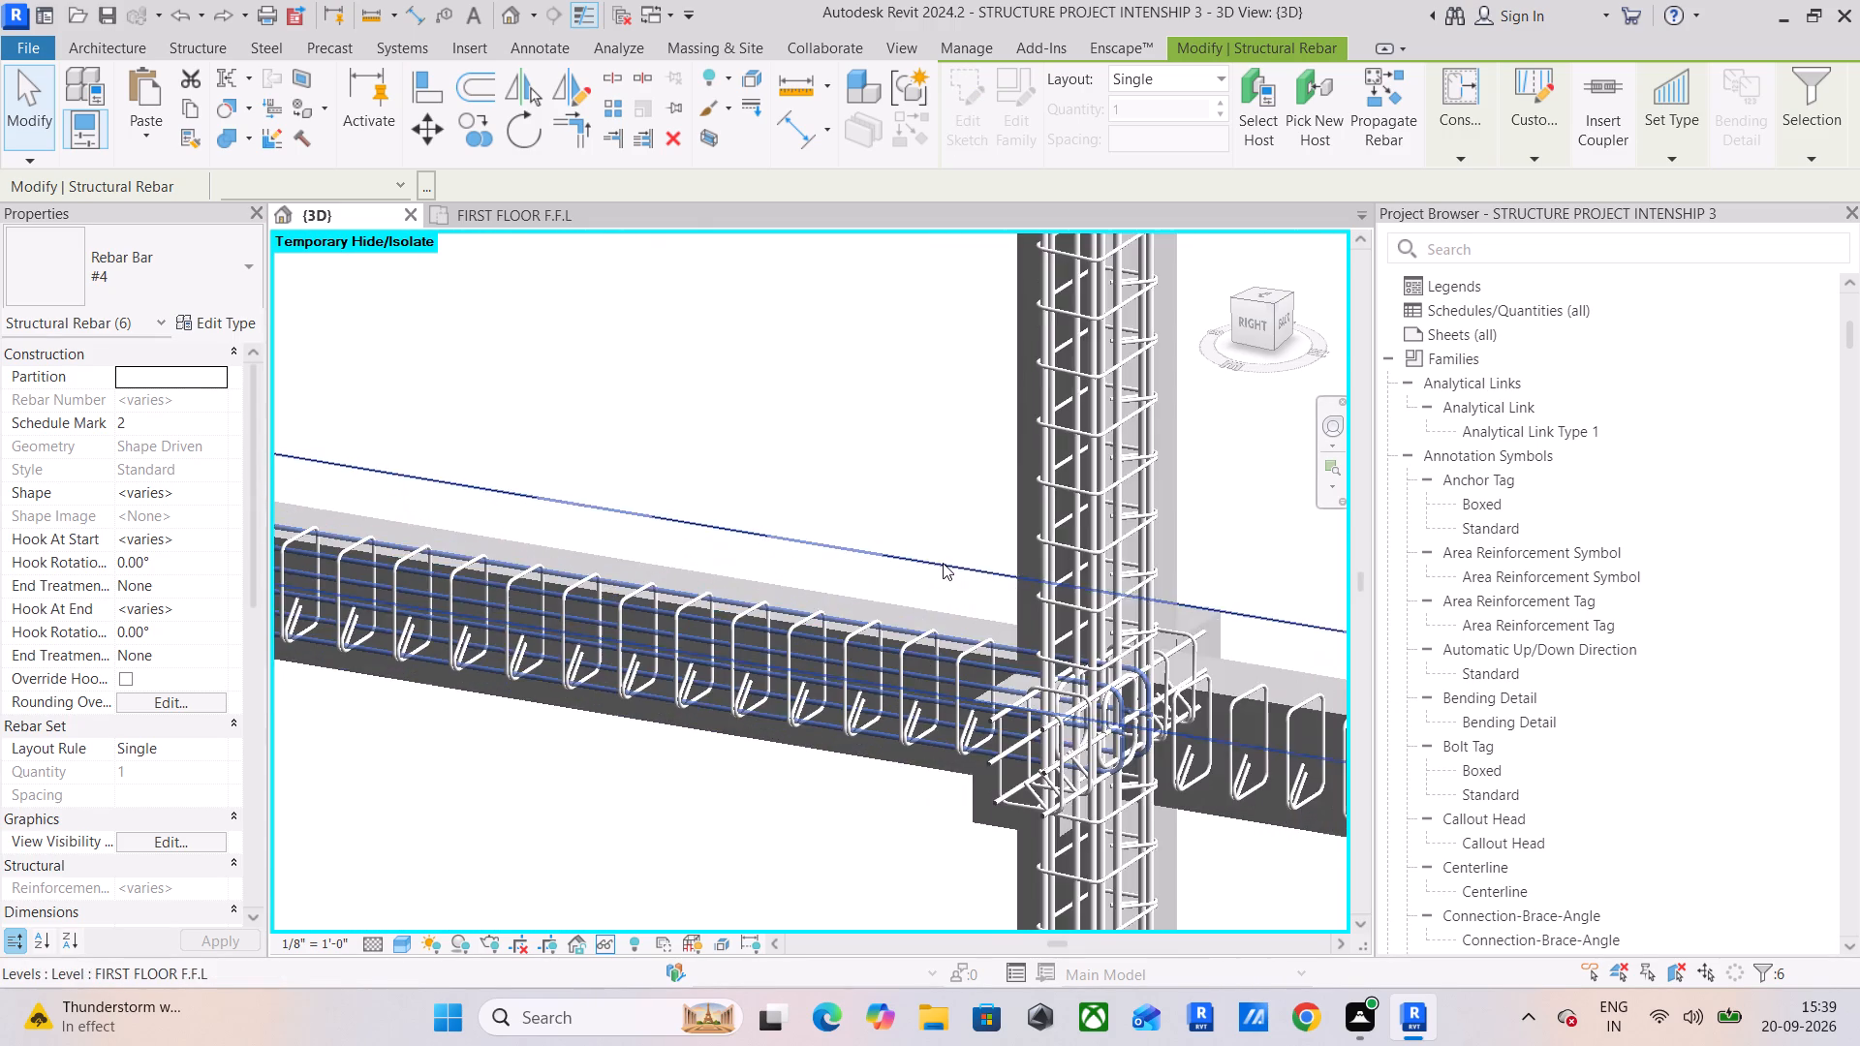
scroll(902, 662, up, 5)
shift+middle_drag(875, 696, 1014, 541)
scroll(1012, 555, down, 4)
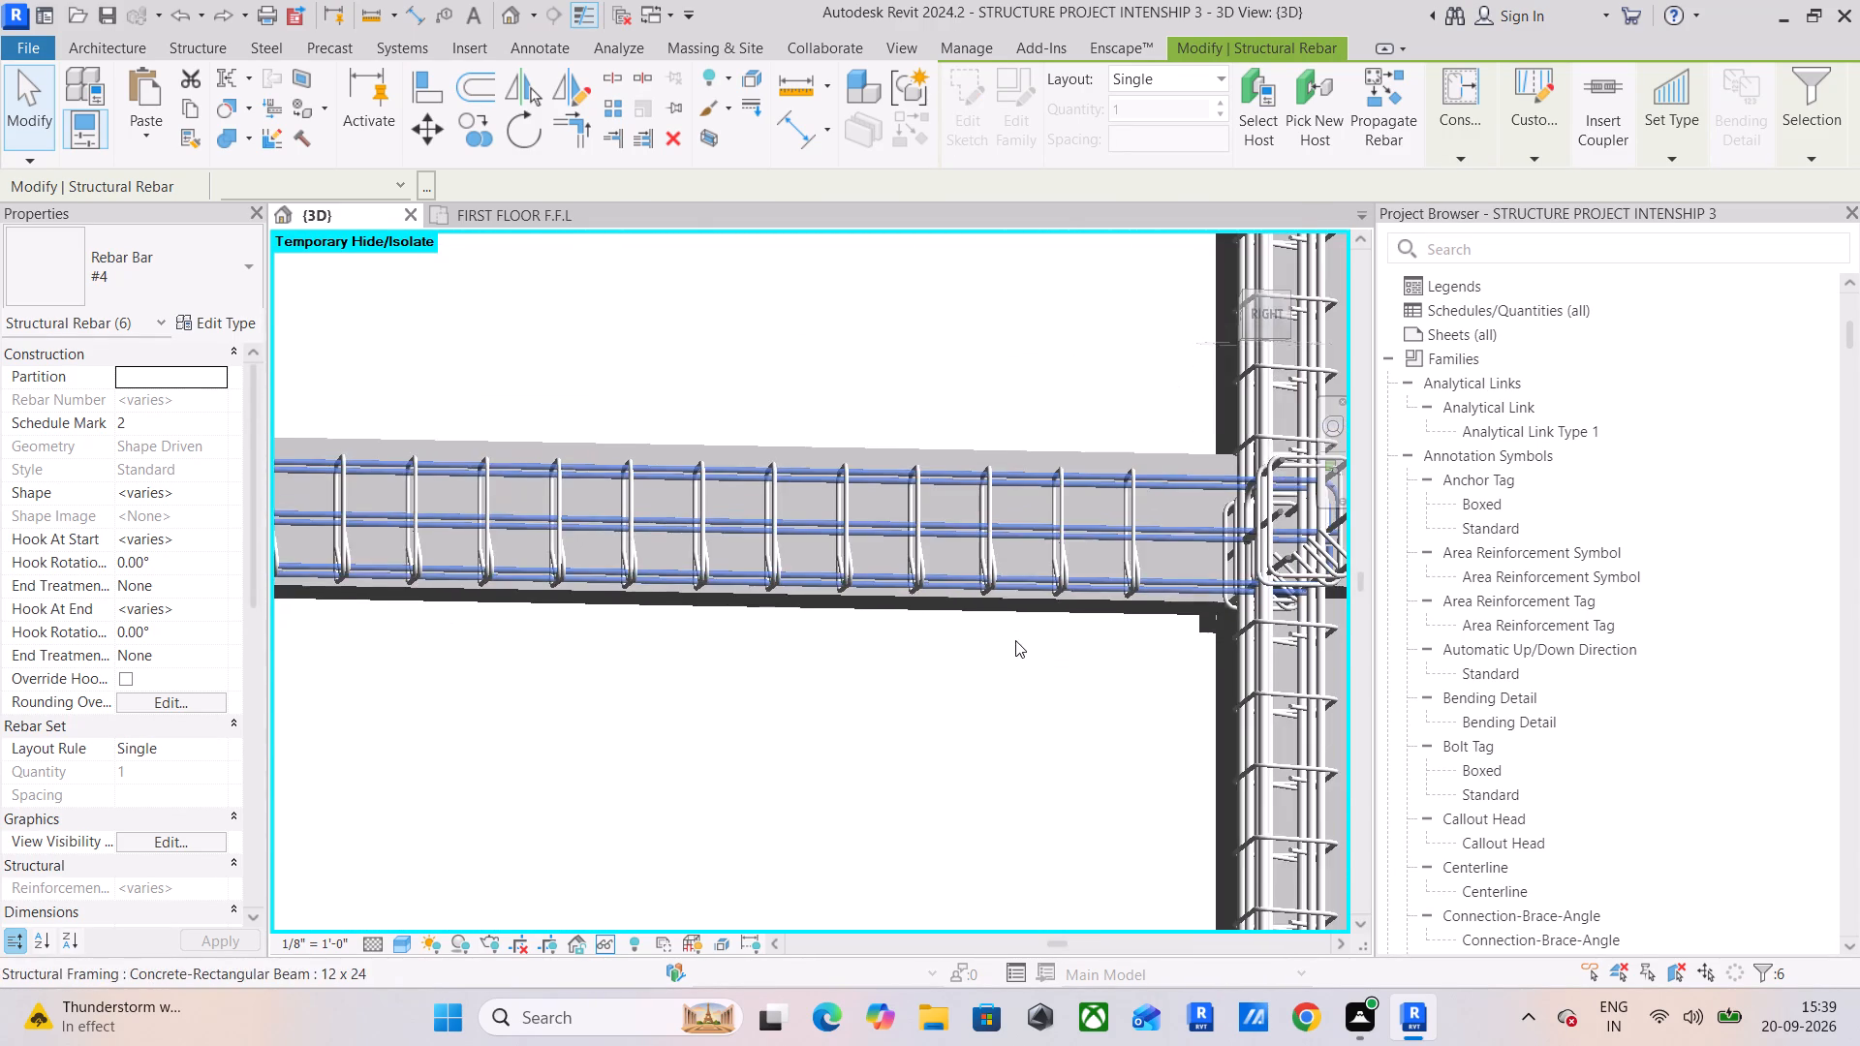
click(1266, 315)
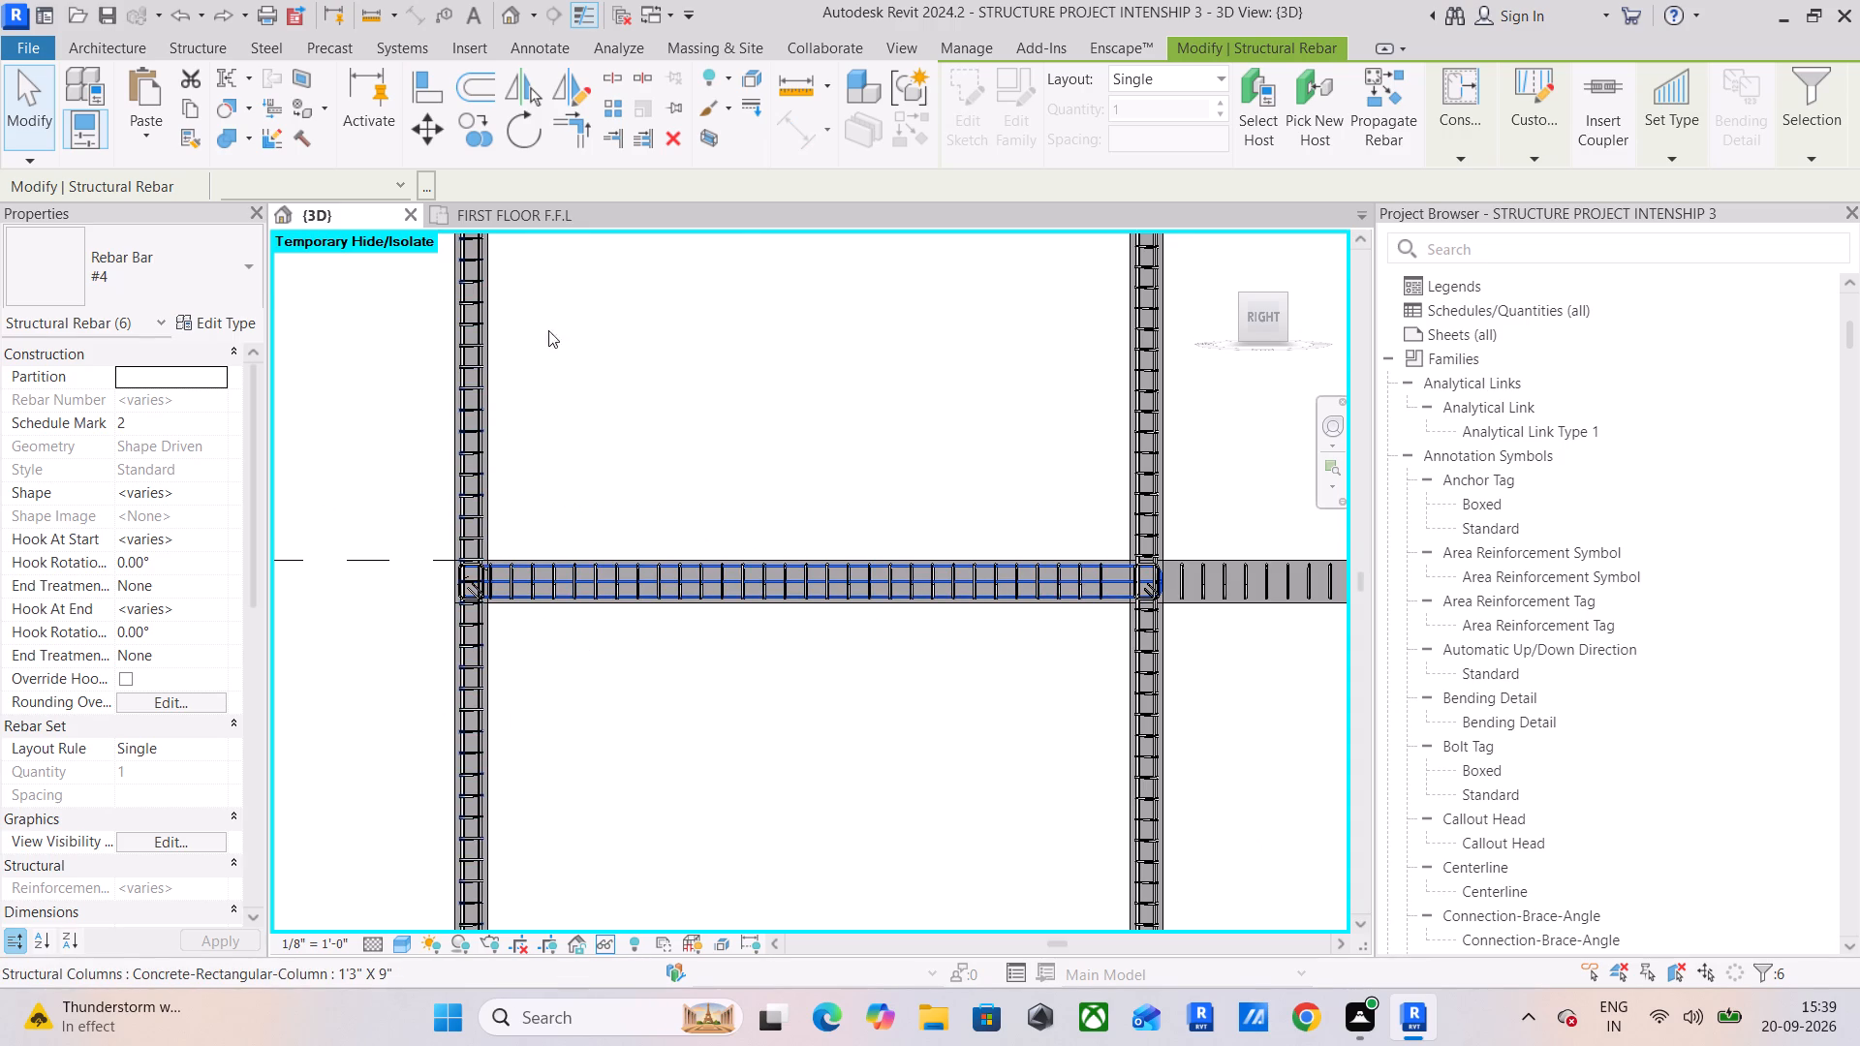
click(469, 124)
scroll(444, 577, up, 7)
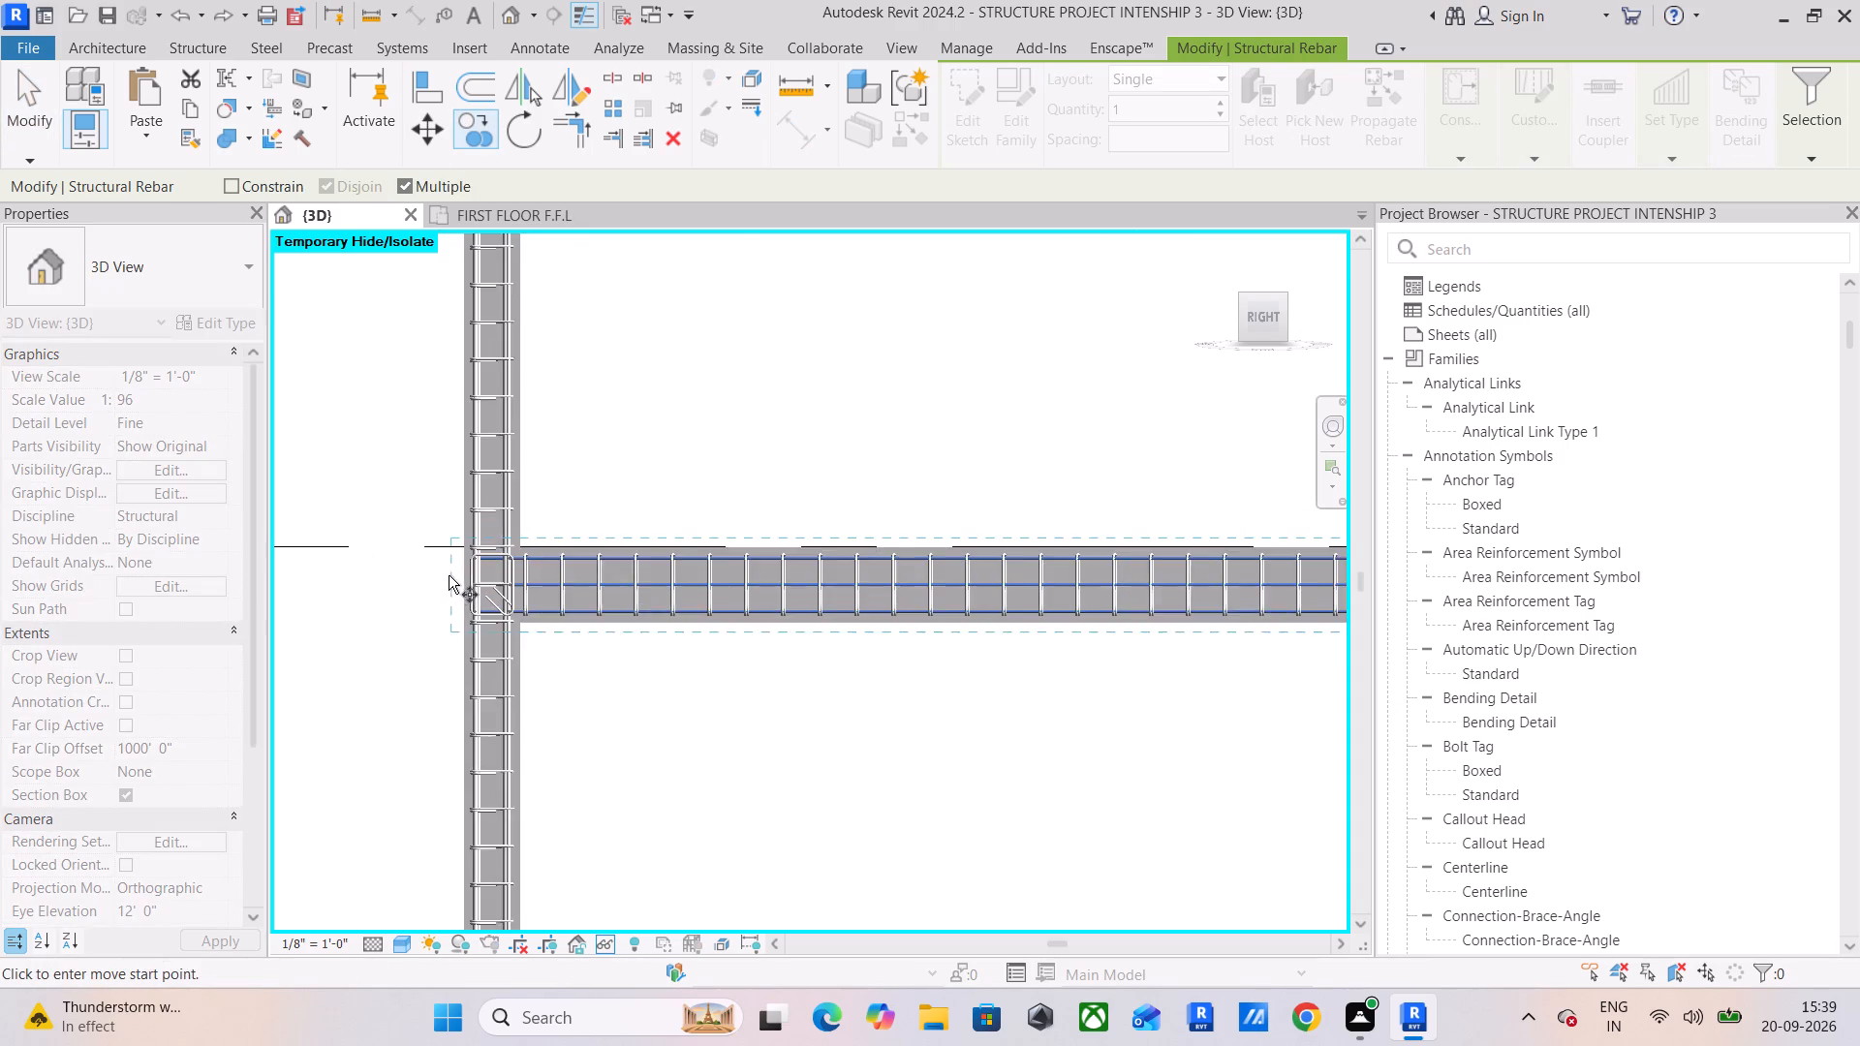
scroll(449, 575, up, 3)
click(482, 504)
scroll(700, 560, down, 5)
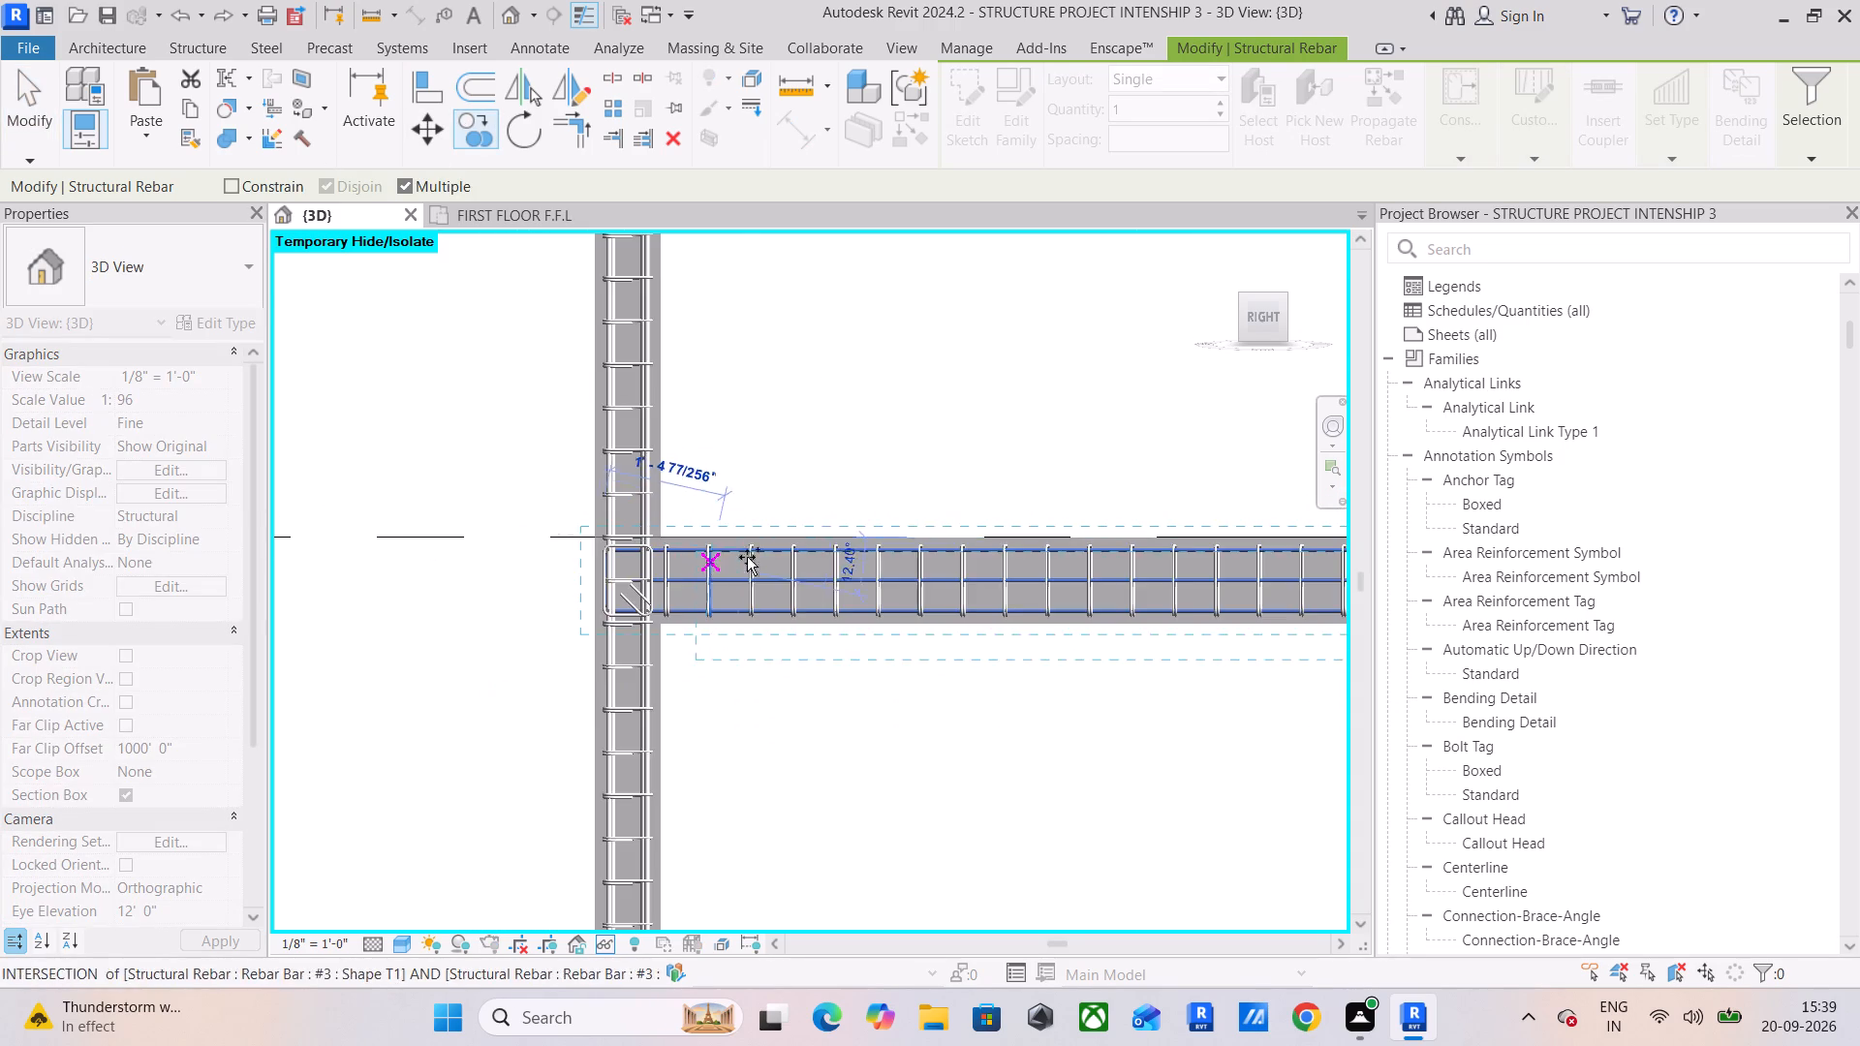
middle_drag(869, 520, 218, 528)
scroll(573, 601, down, 2)
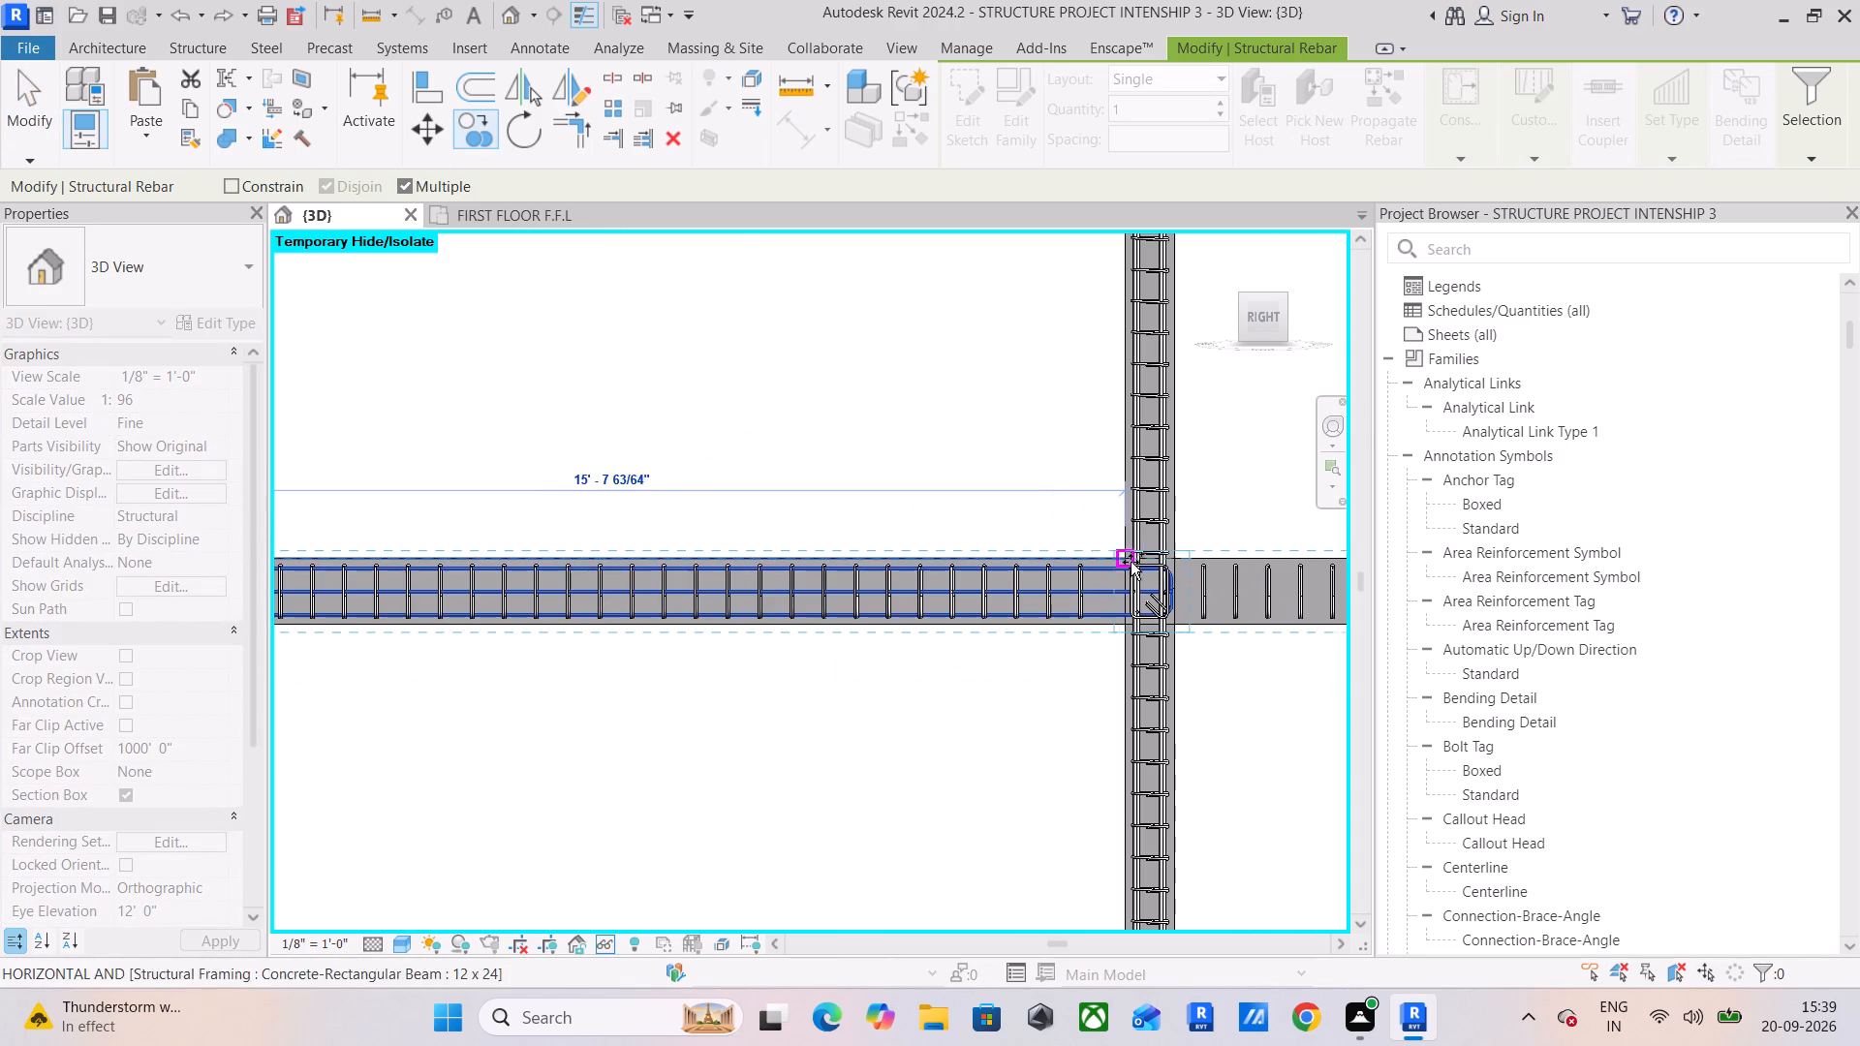
middle_drag(1134, 559, 691, 561)
scroll(677, 562, up, 5)
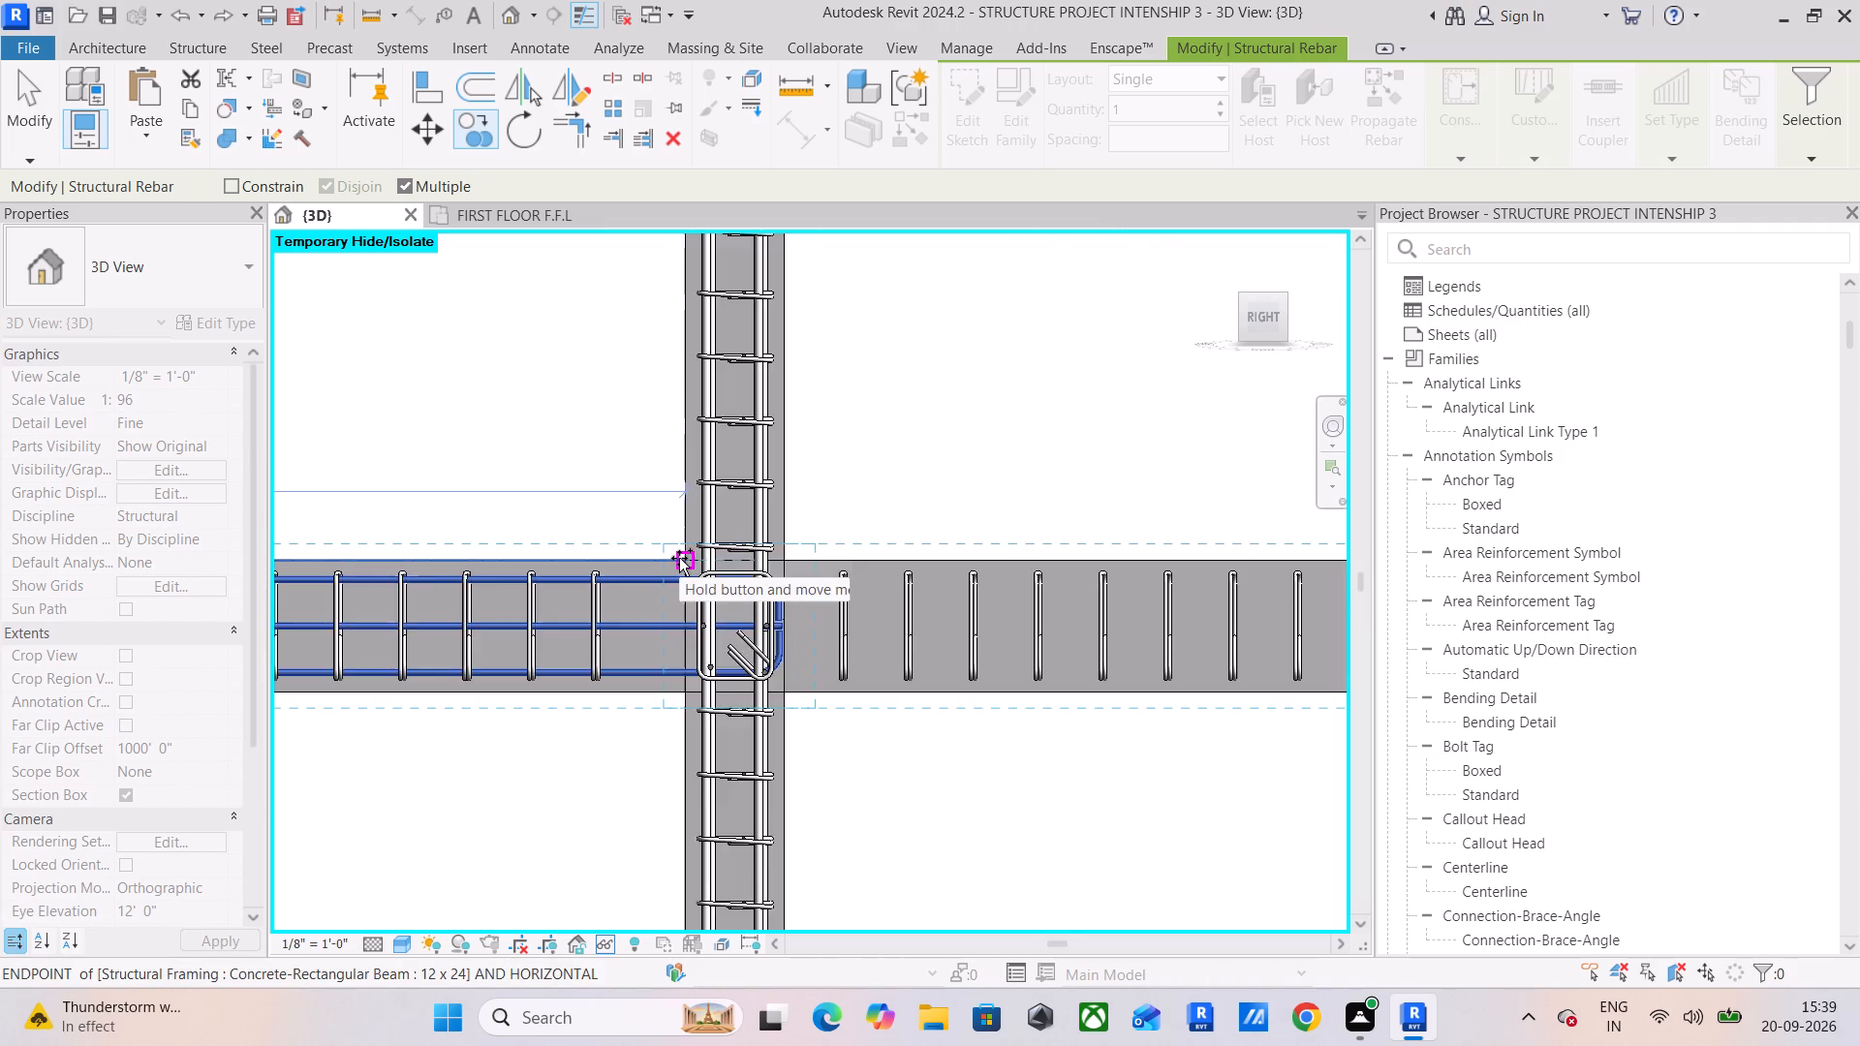
scroll(680, 557, up, 4)
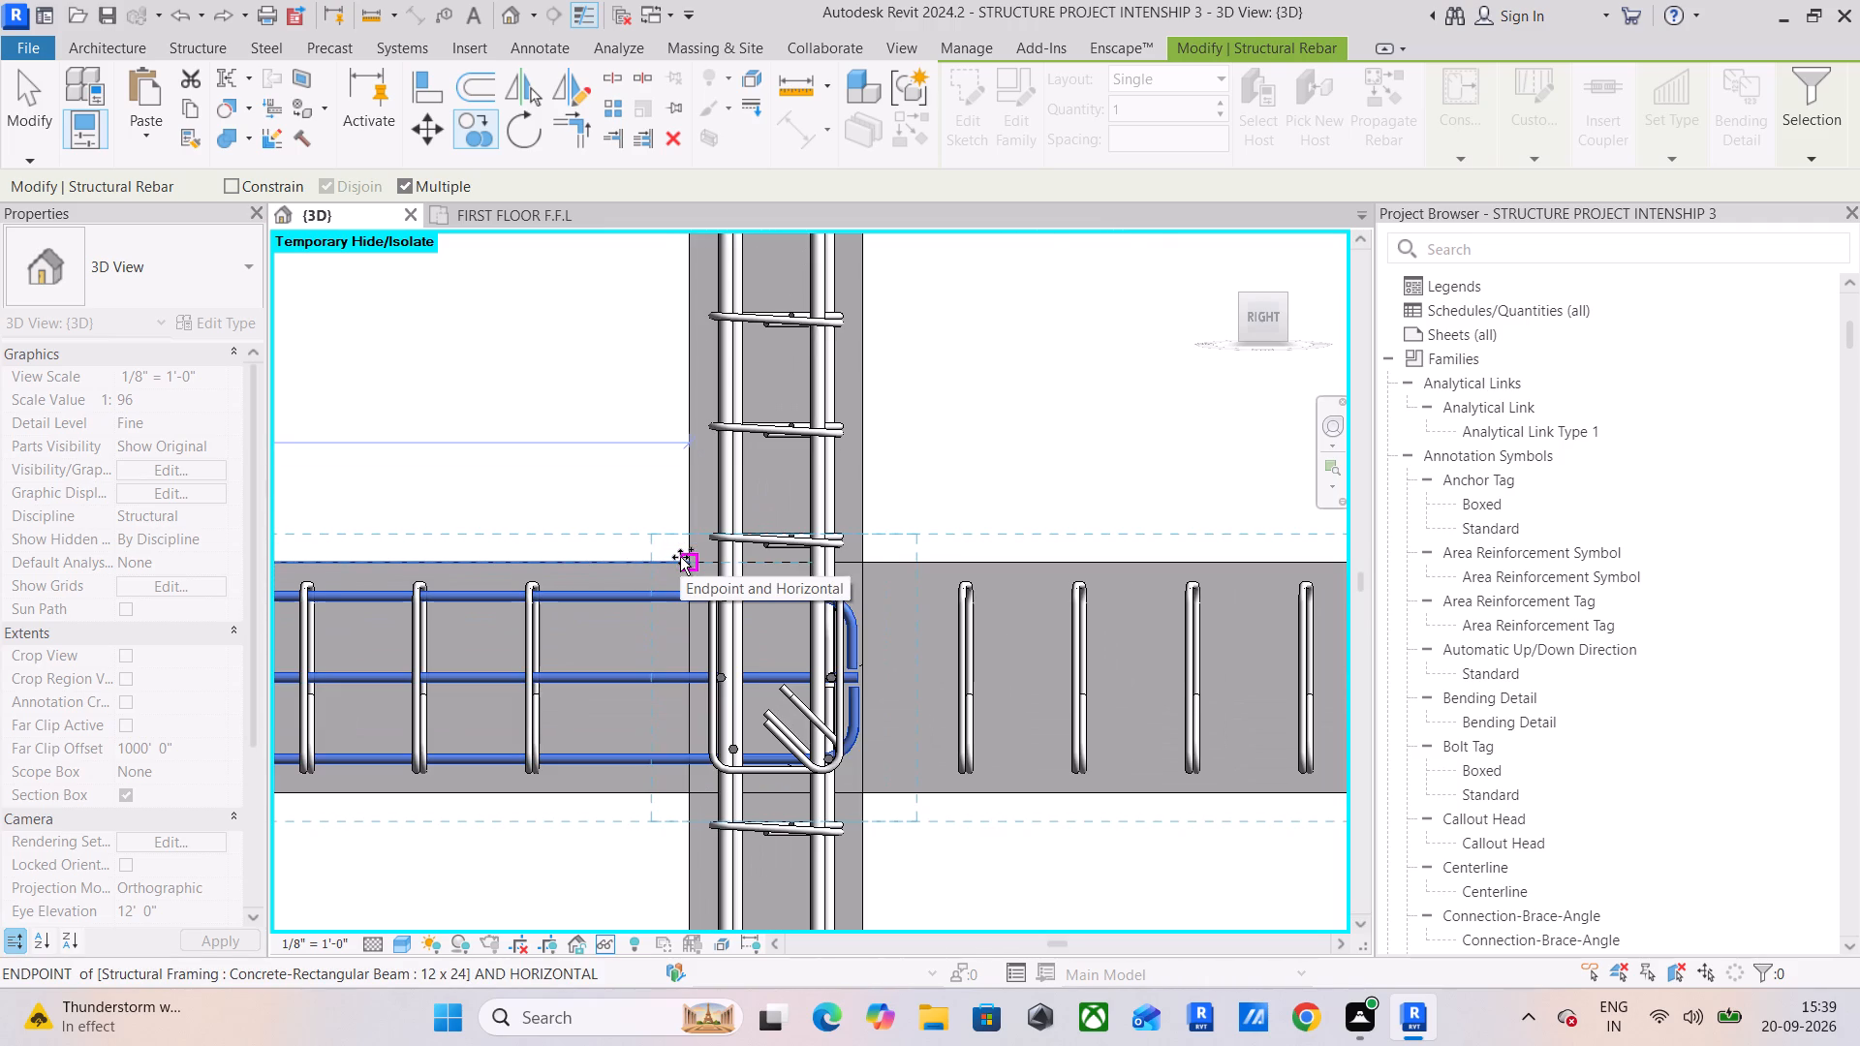
click(680, 557)
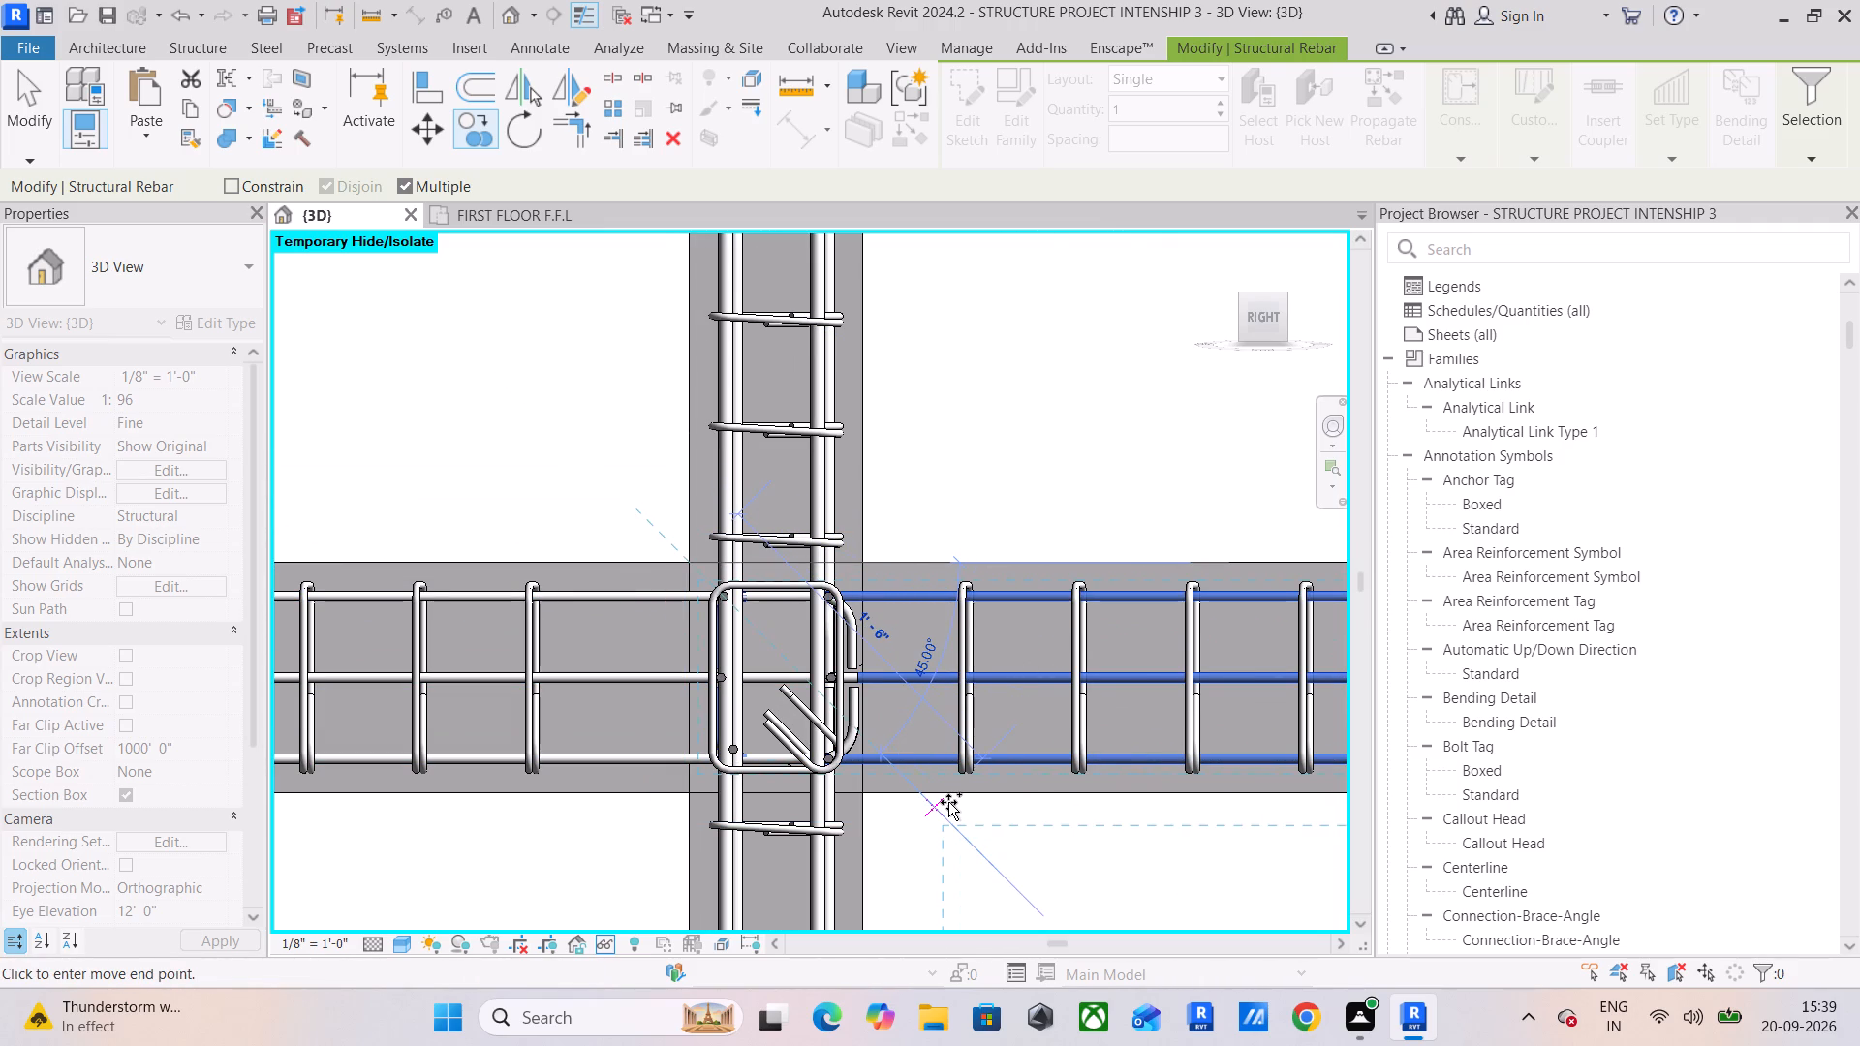
key(Left)
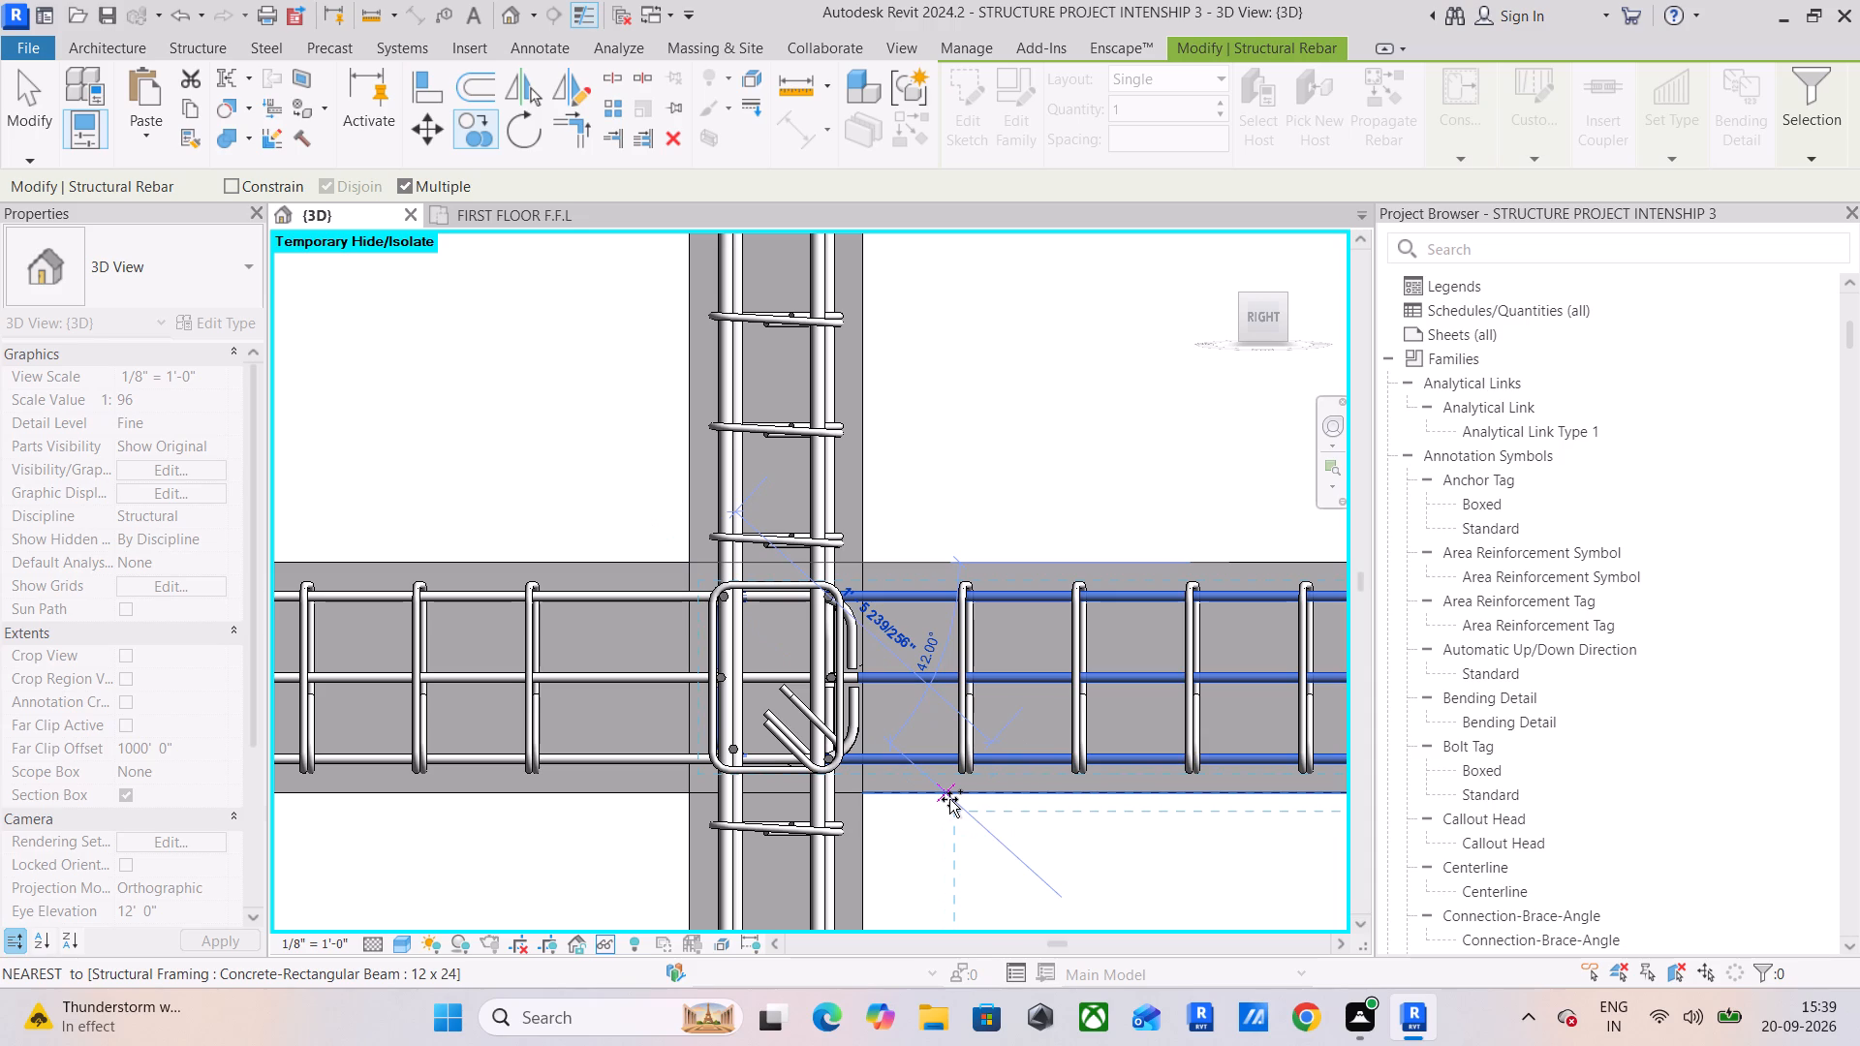
key(Escape)
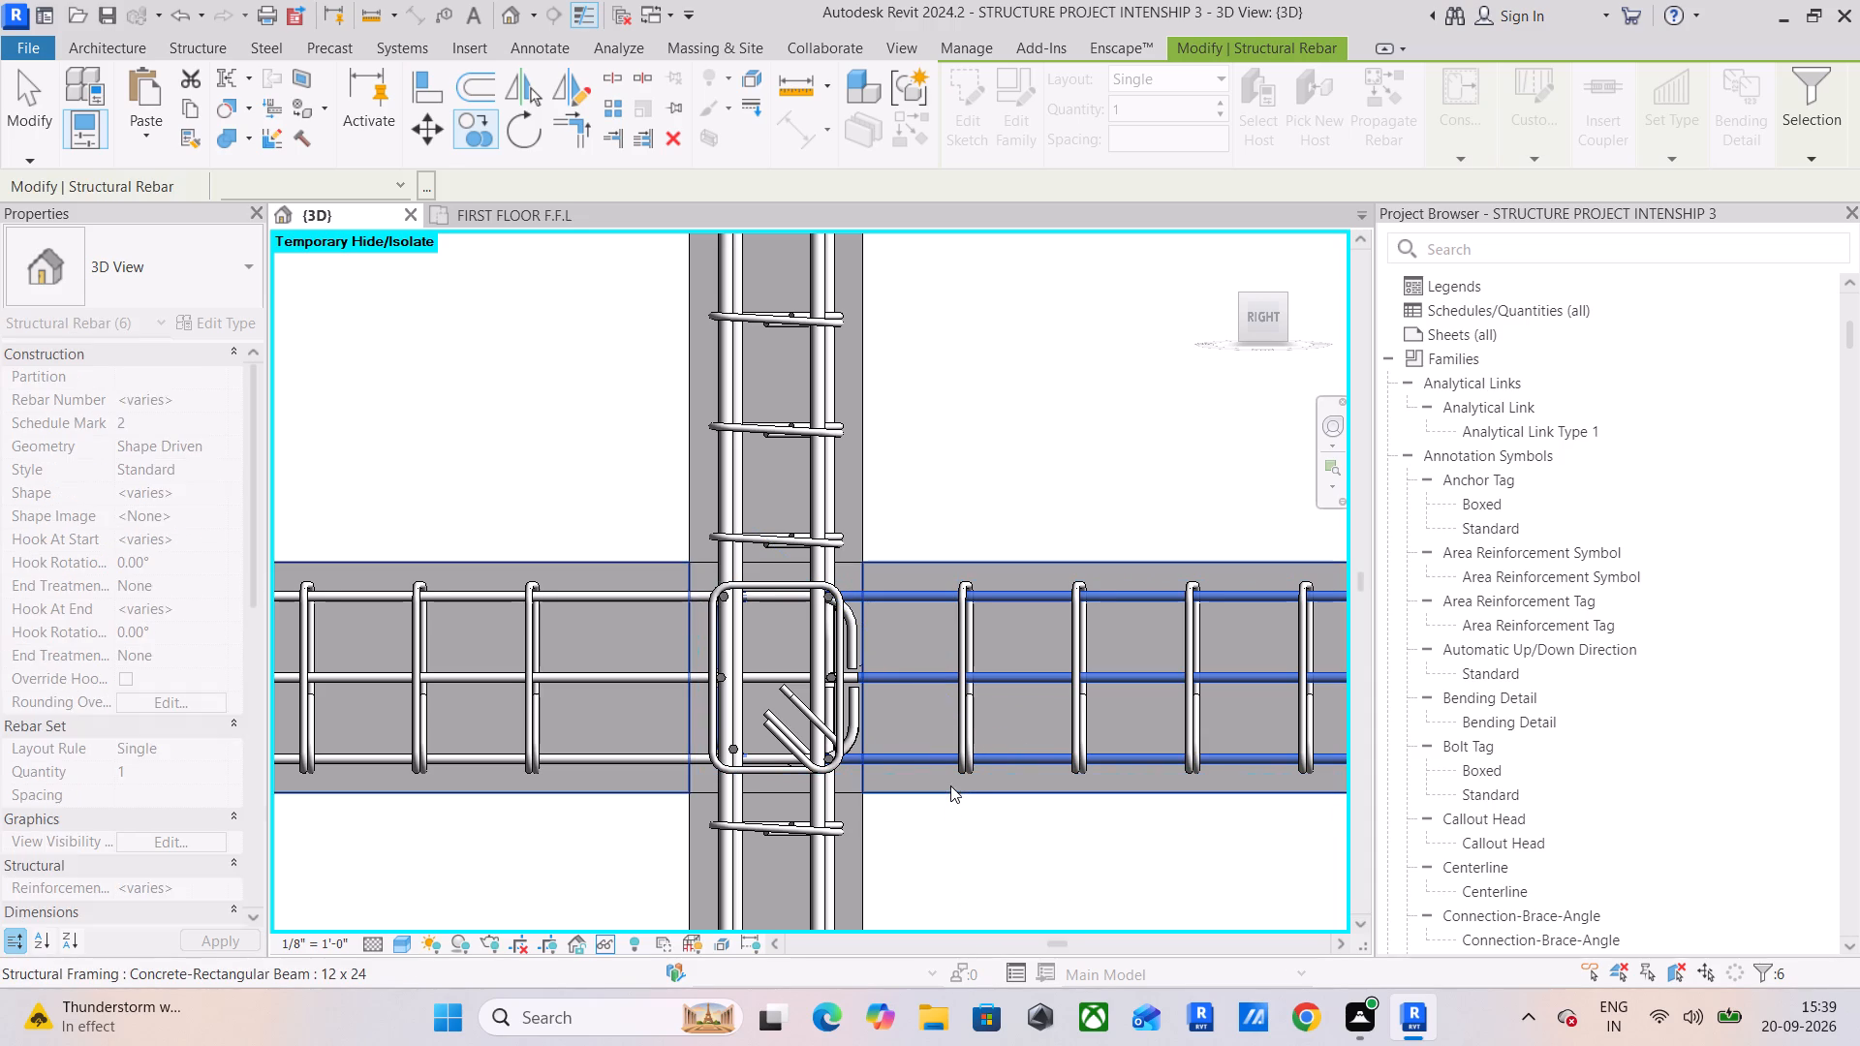
key(Left)
key(Left)
key(Left)
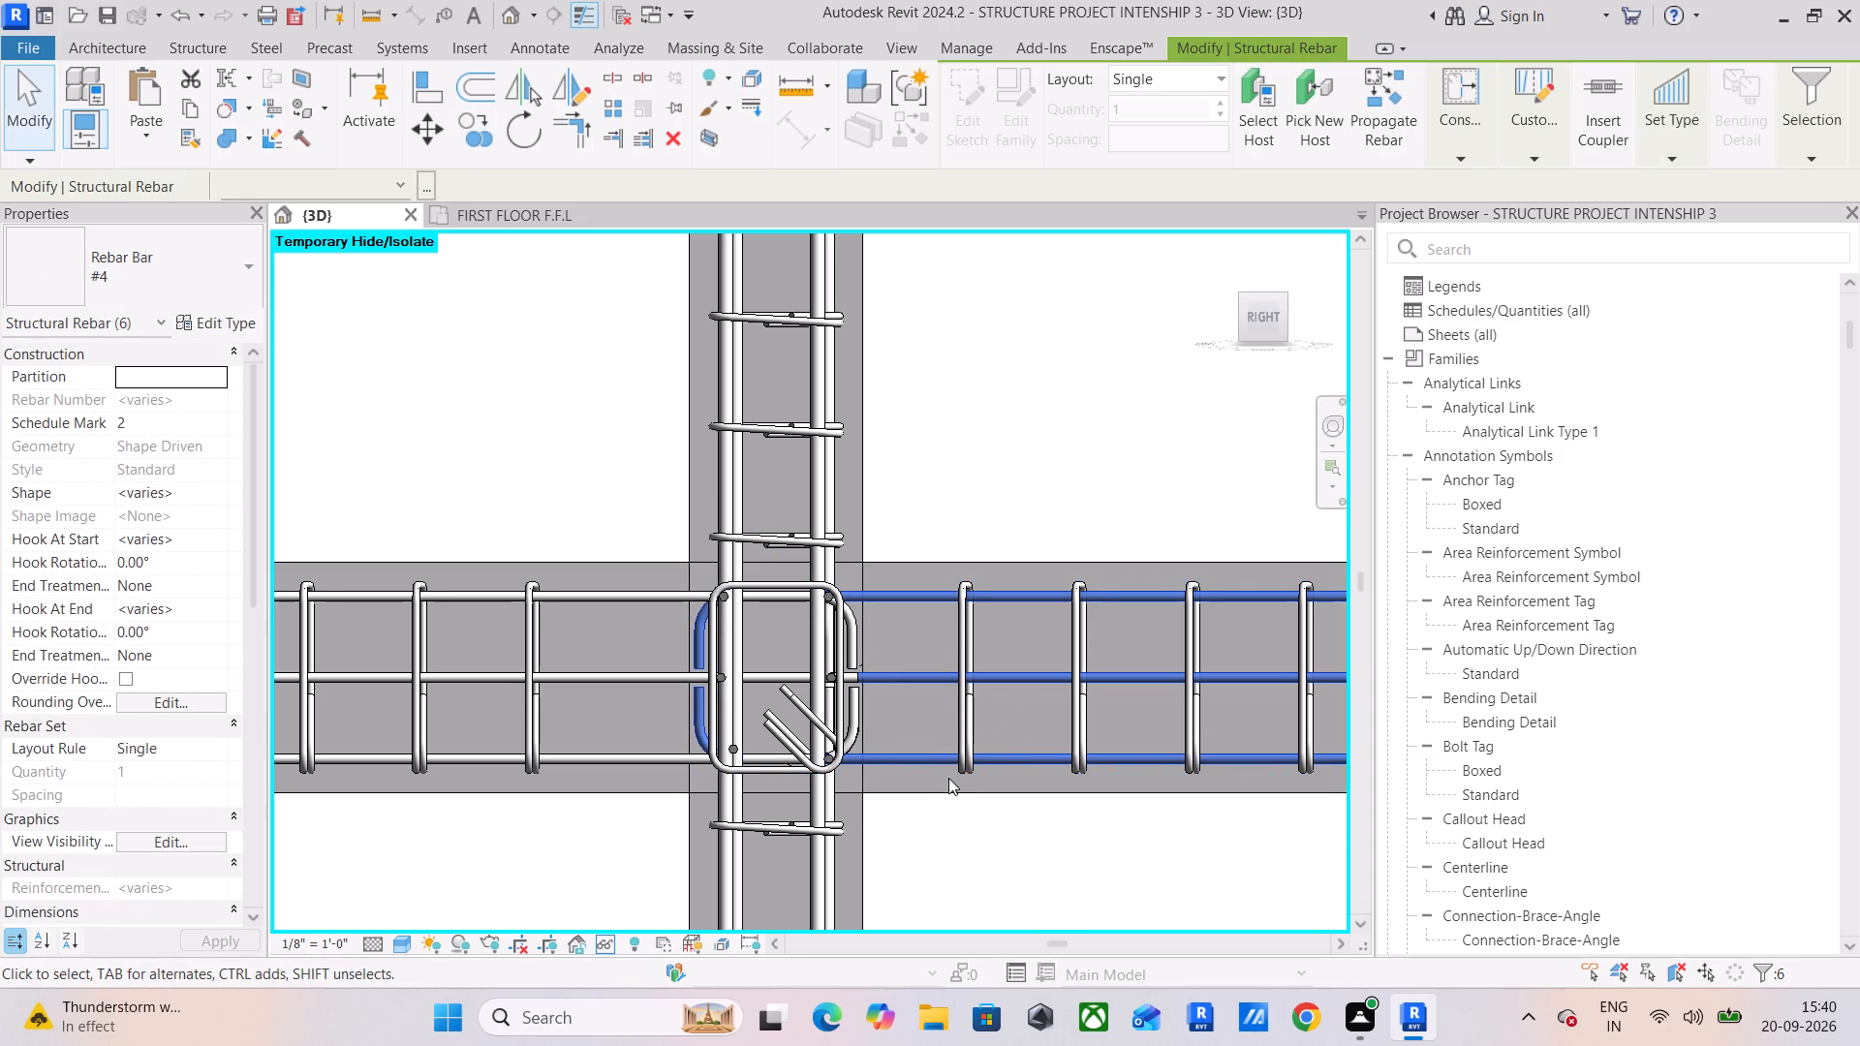
key(Escape)
key(Escape)
Stretch the adjacent bay's #3 stirrup set into the wide column, up to the midpoint of the crossing beam's tie.
middle_drag(1065, 669, 565, 649)
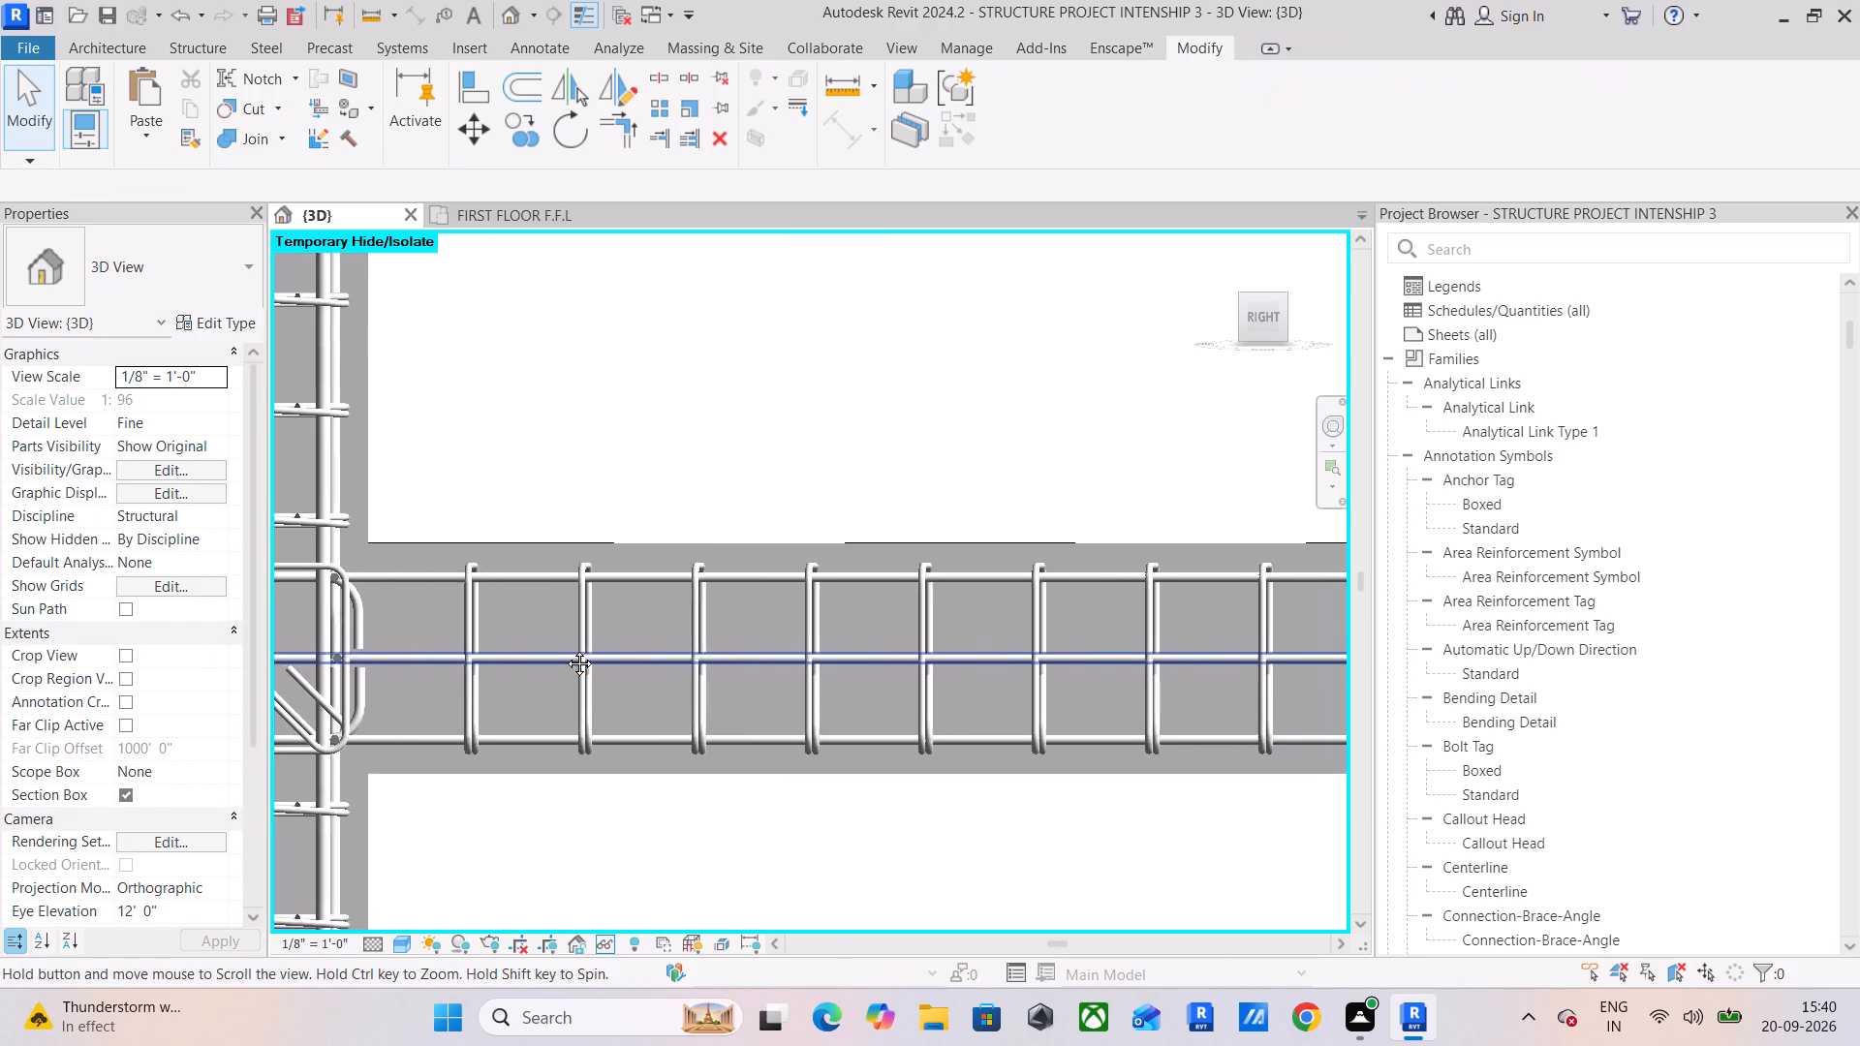
middle_drag(565, 649, 566, 652)
scroll(883, 692, down, 3)
middle_drag(1018, 690, 477, 646)
scroll(876, 669, down, 4)
middle_drag(934, 667, 434, 680)
middle_drag(1022, 686, 688, 710)
scroll(899, 696, up, 11)
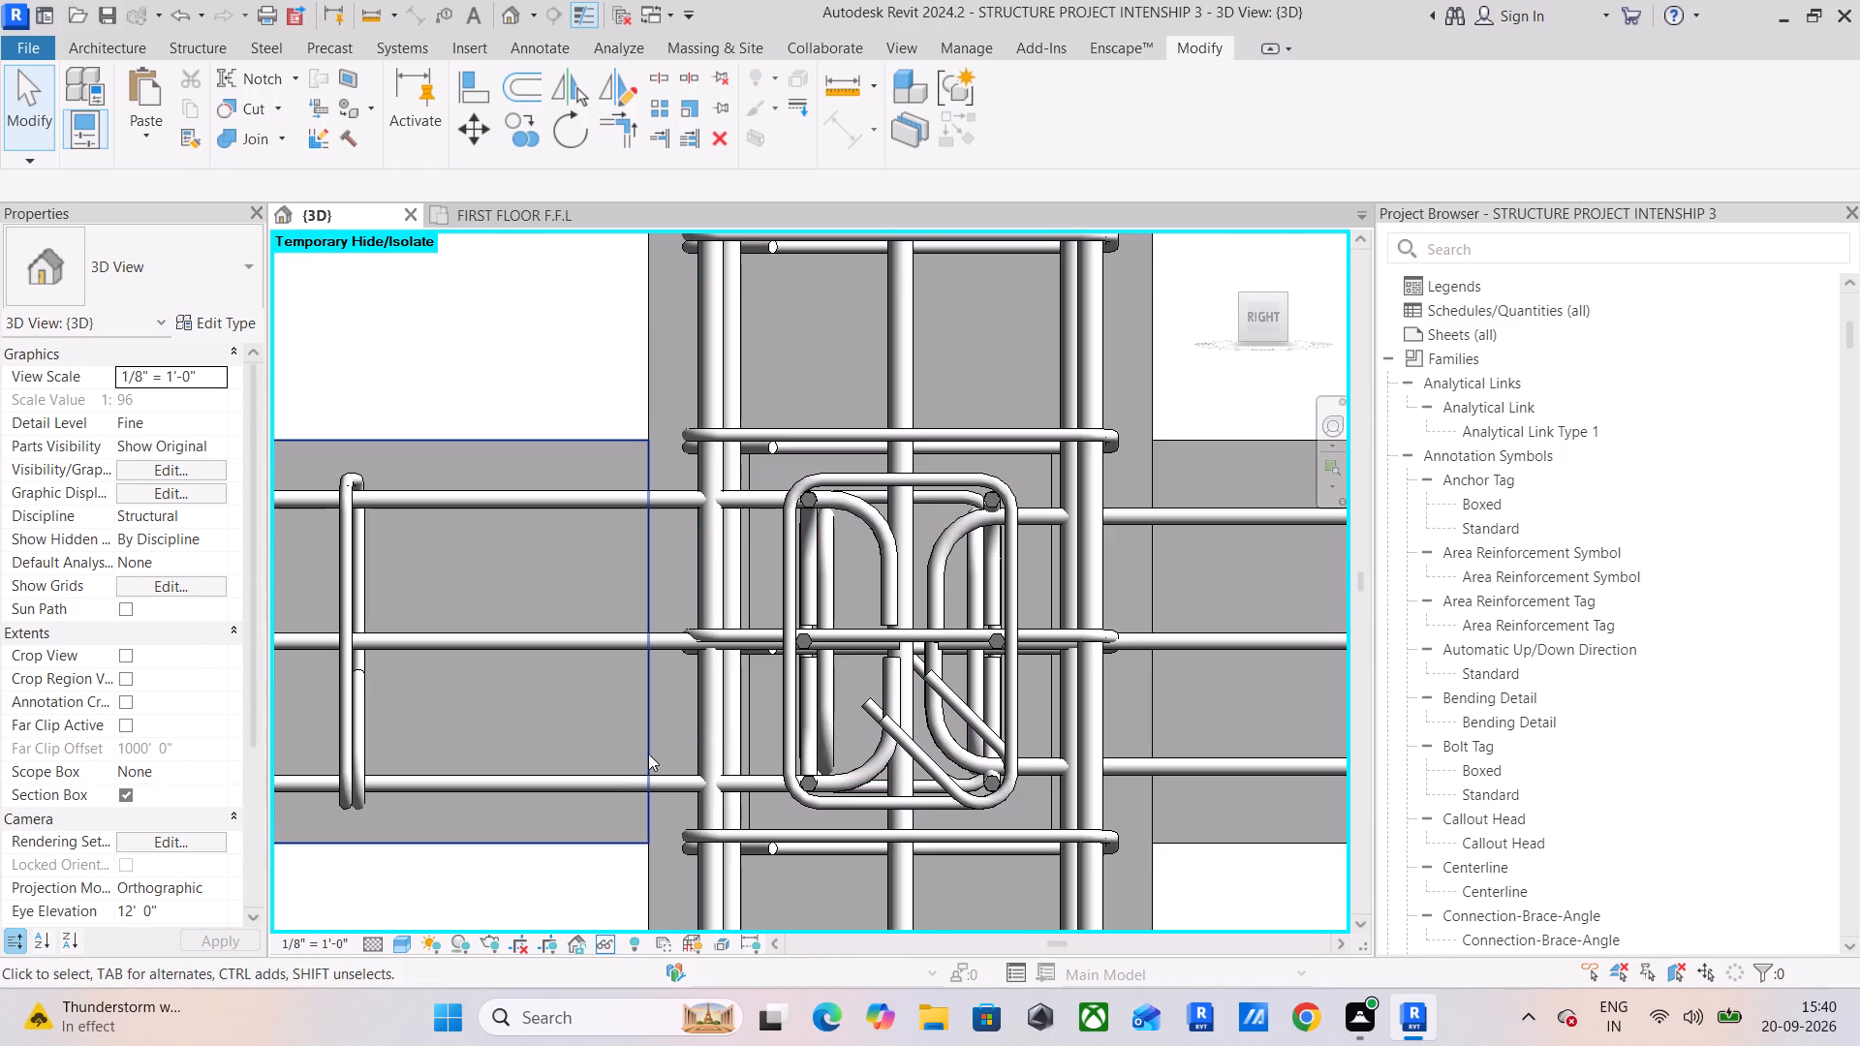
middle_drag(457, 660, 753, 609)
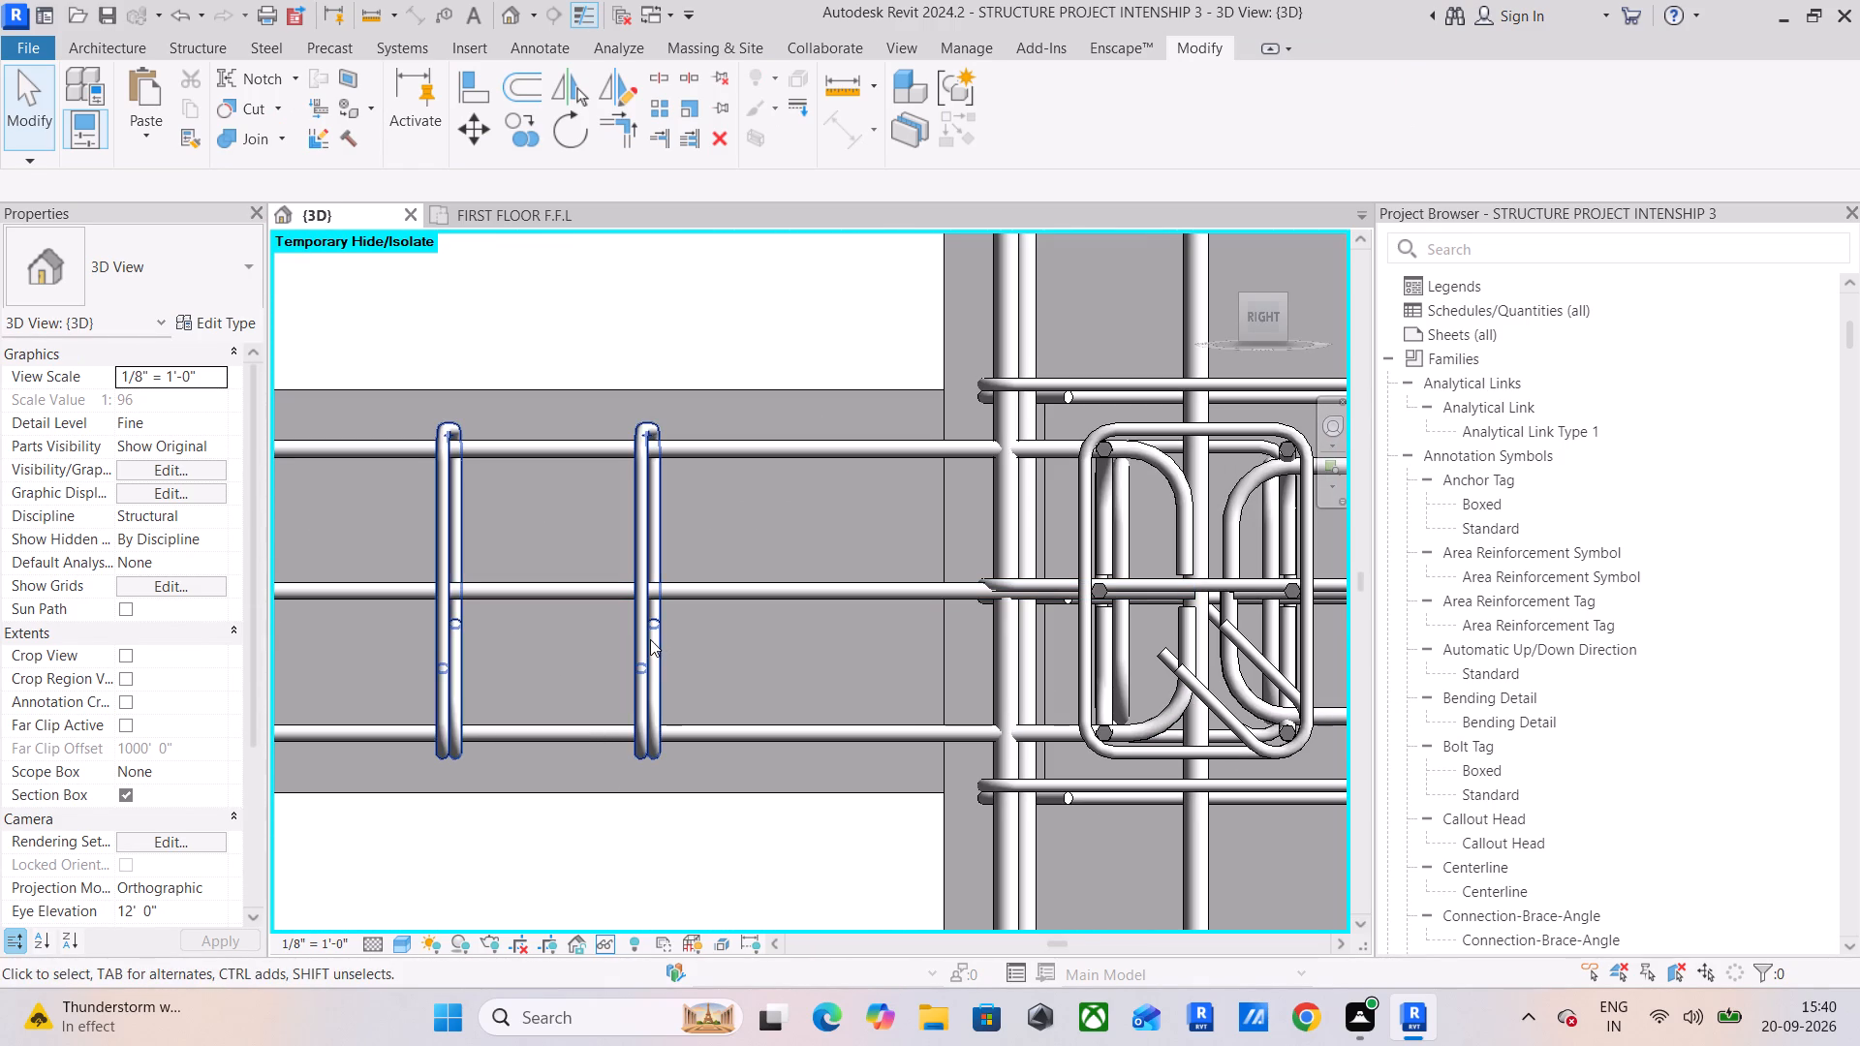
click(650, 639)
drag(848, 592, 968, 592)
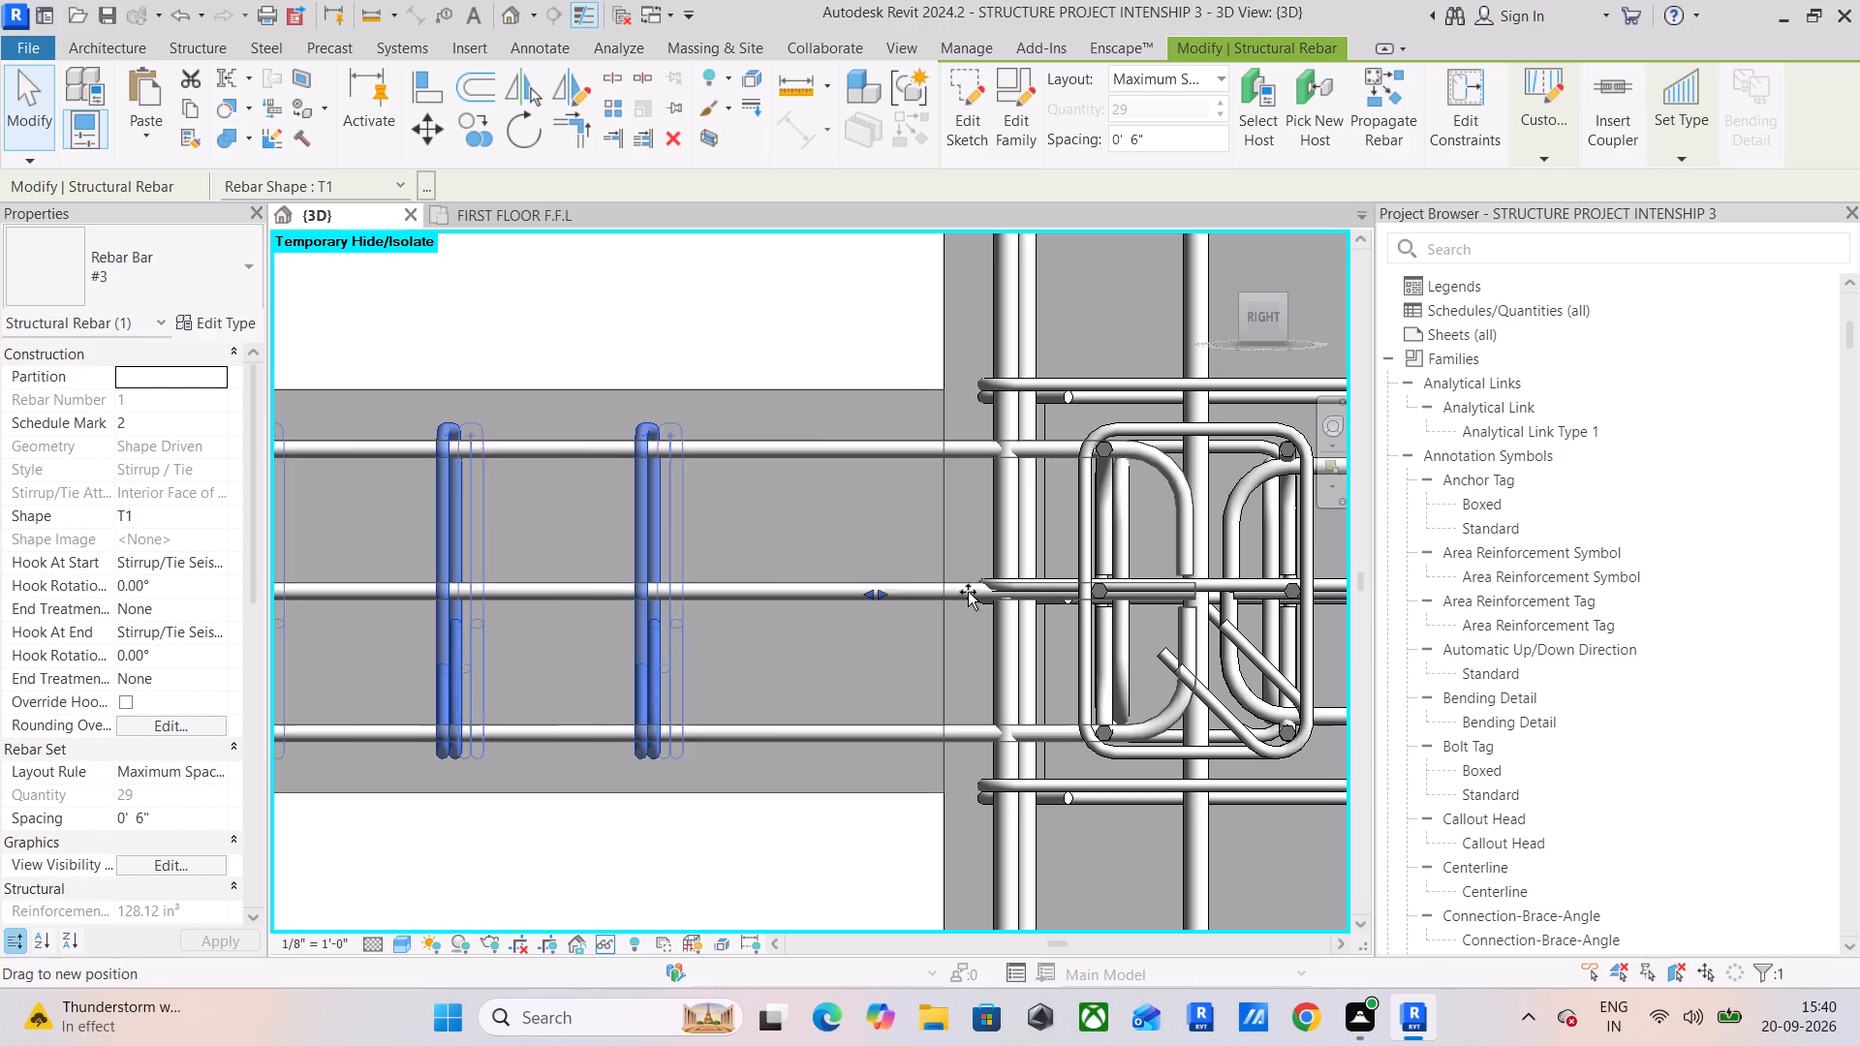
drag(968, 592, 946, 596)
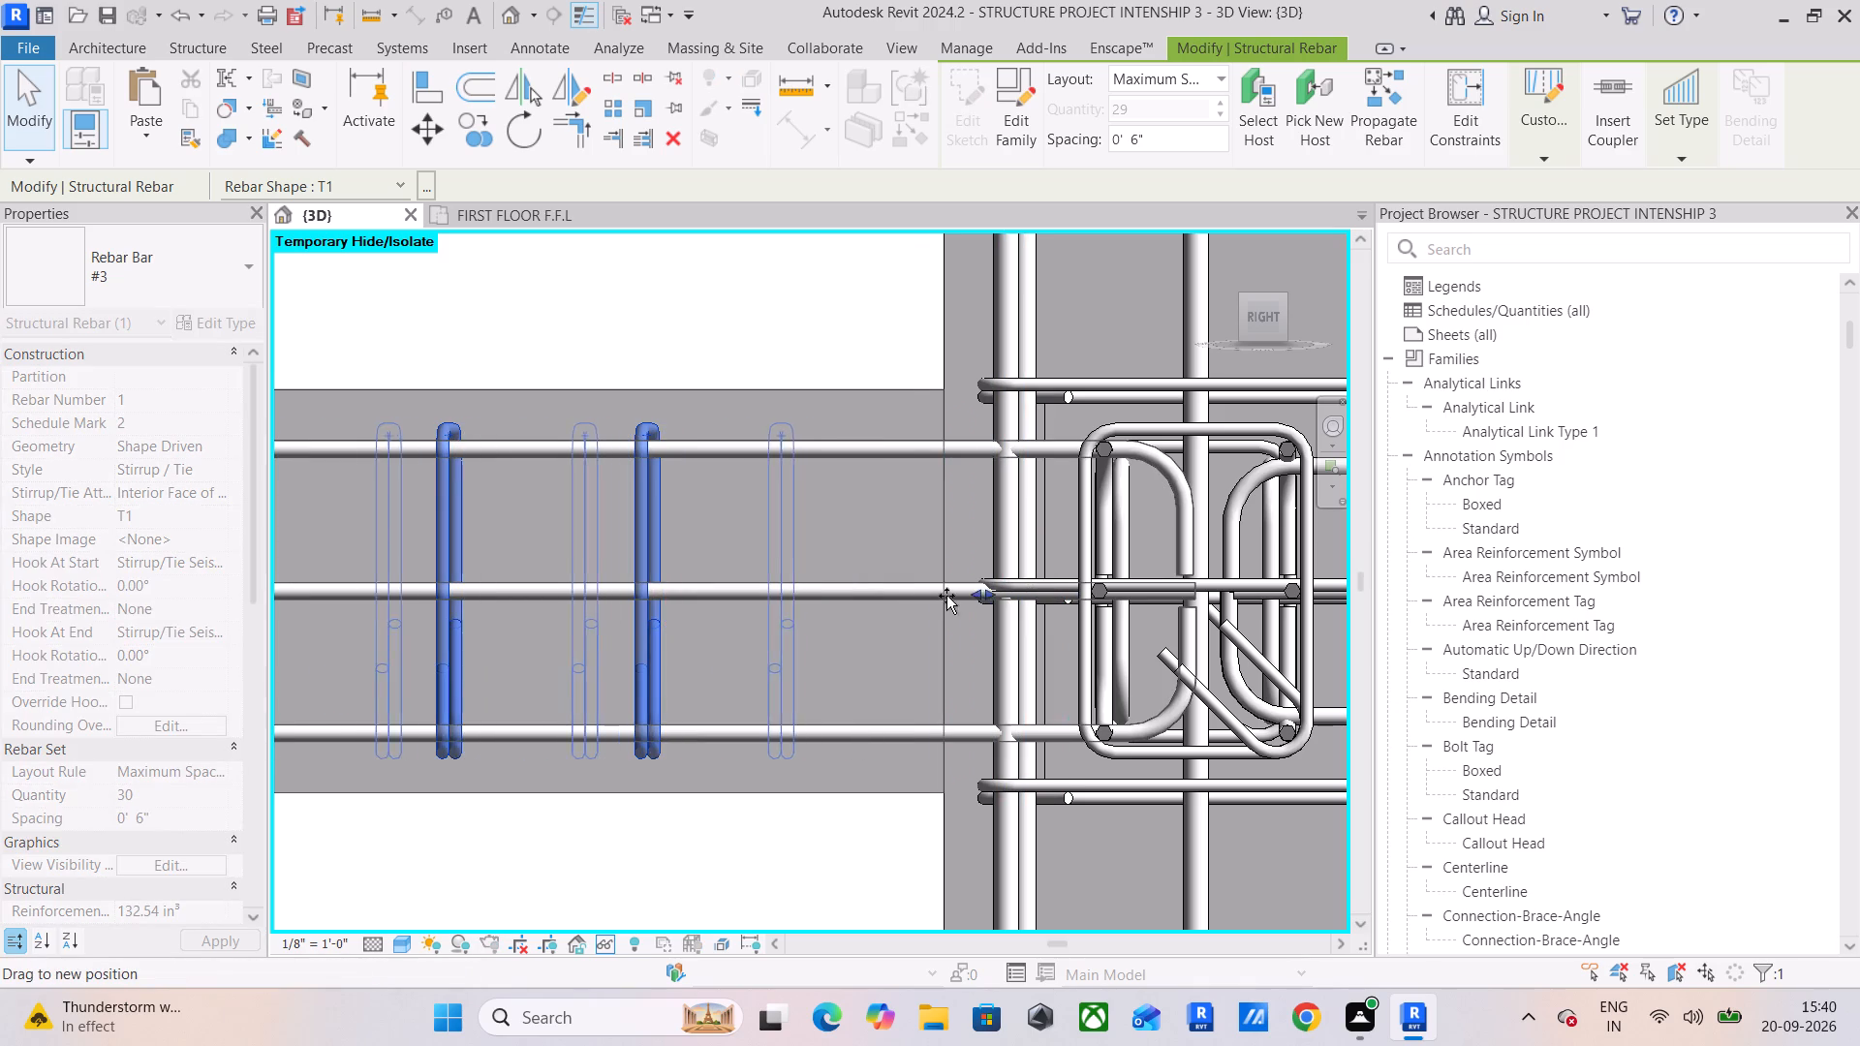
drag(946, 596, 1098, 595)
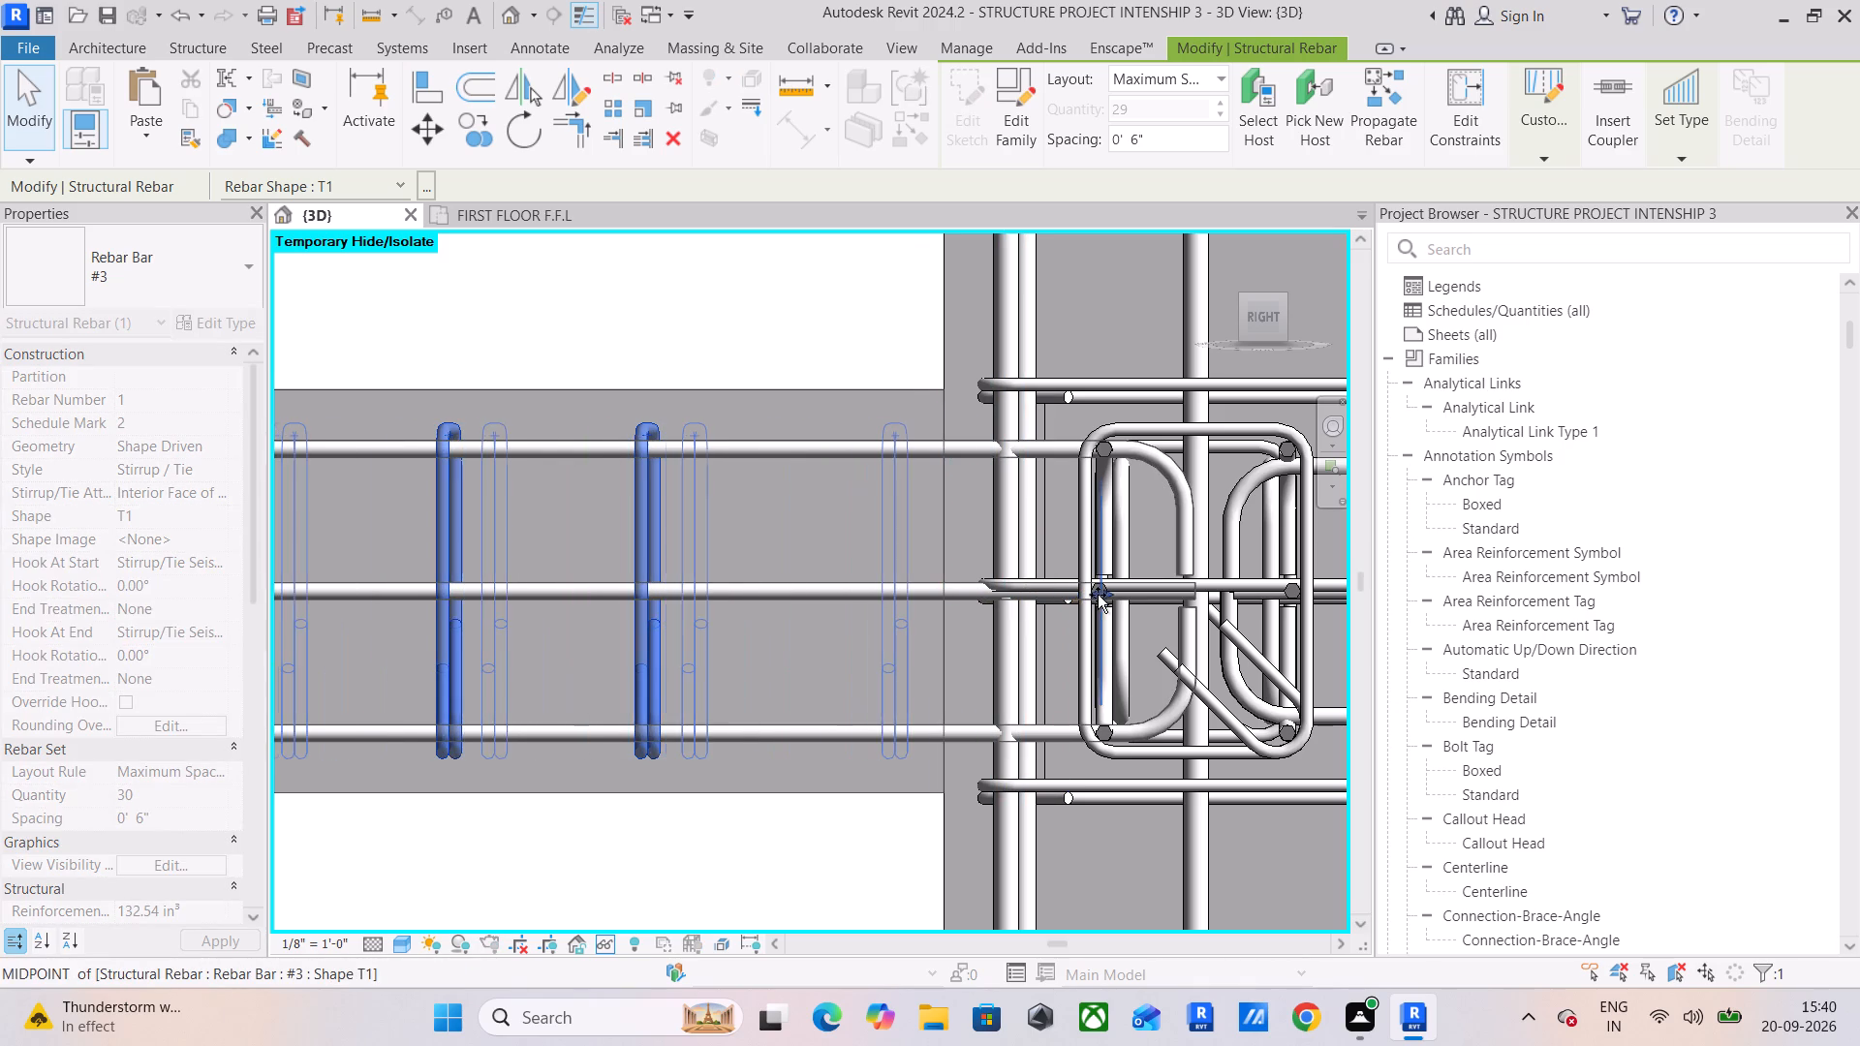
drag(1098, 595, 1100, 595)
Extend the end bay's #3 stirrup set toward the near face of the column between the end bay and adjacent bay.
scroll(883, 634, down, 10)
middle_drag(870, 638, 1162, 582)
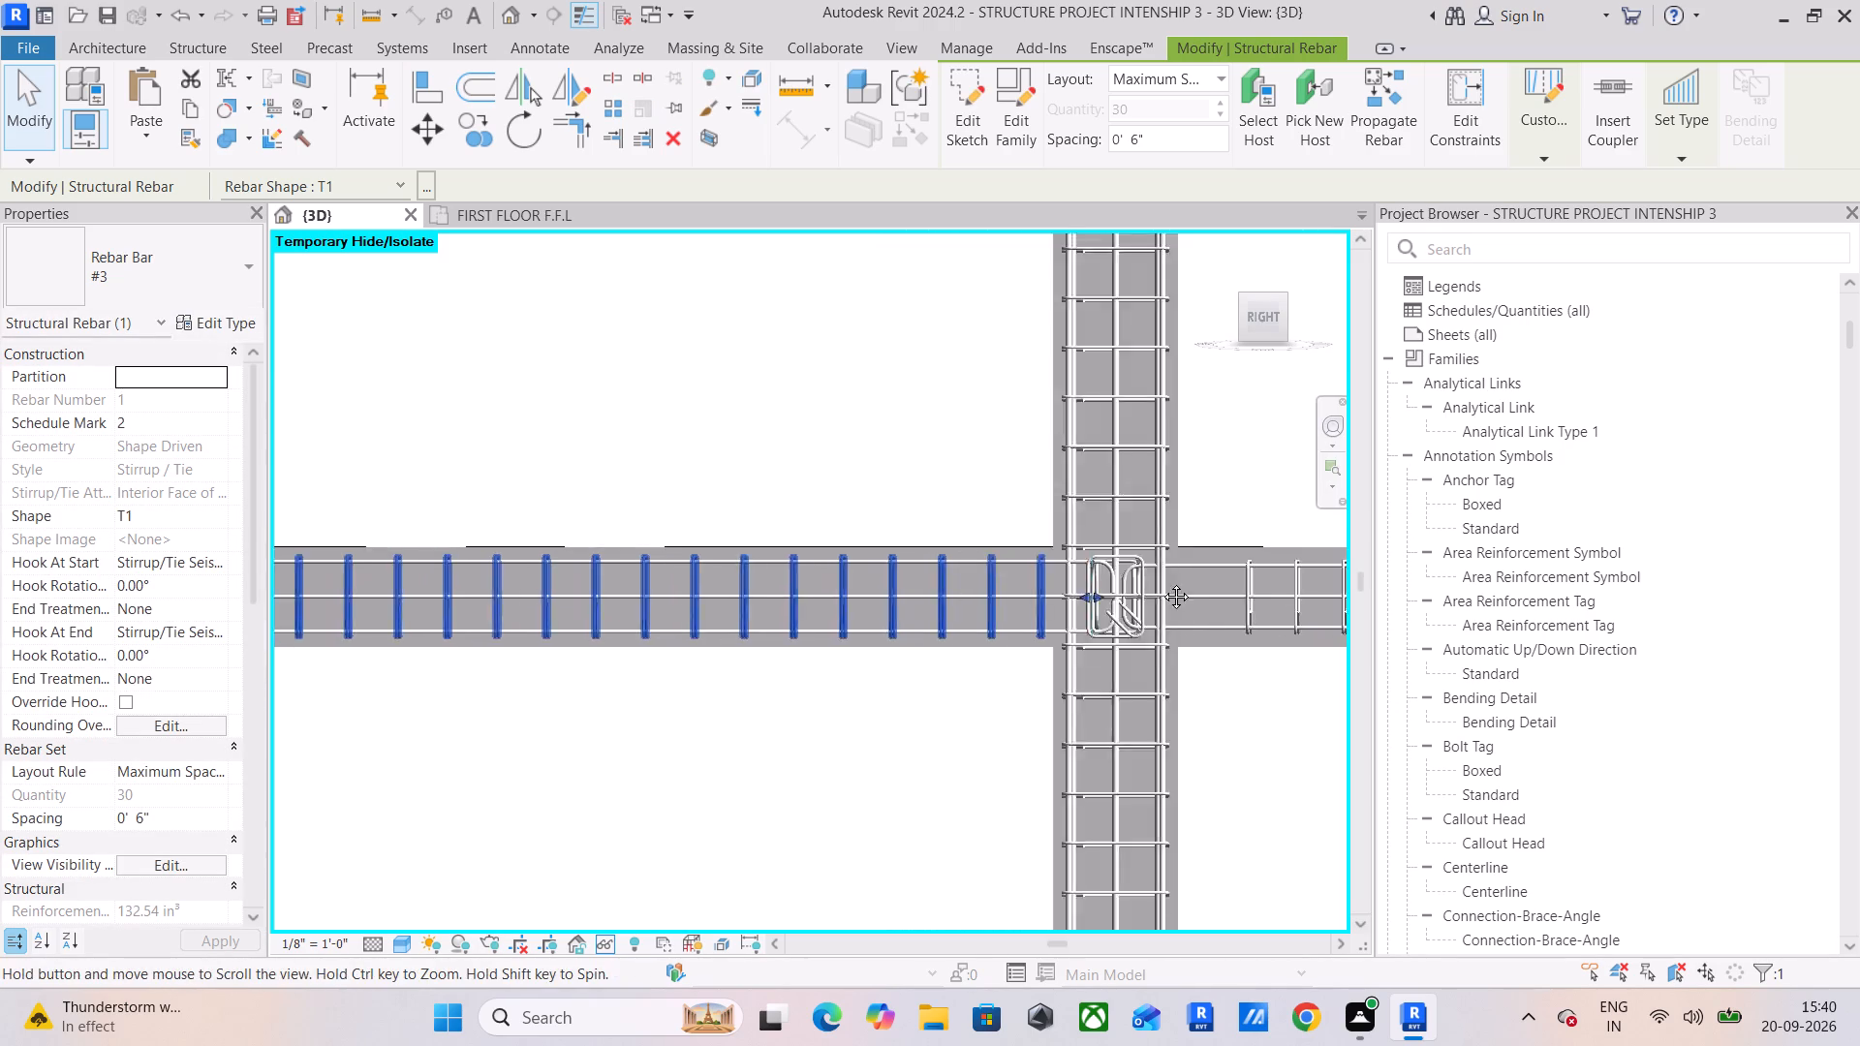
middle_drag(1162, 582, 1165, 578)
scroll(965, 605, down, 6)
middle_drag(735, 609, 941, 582)
scroll(613, 527, up, 5)
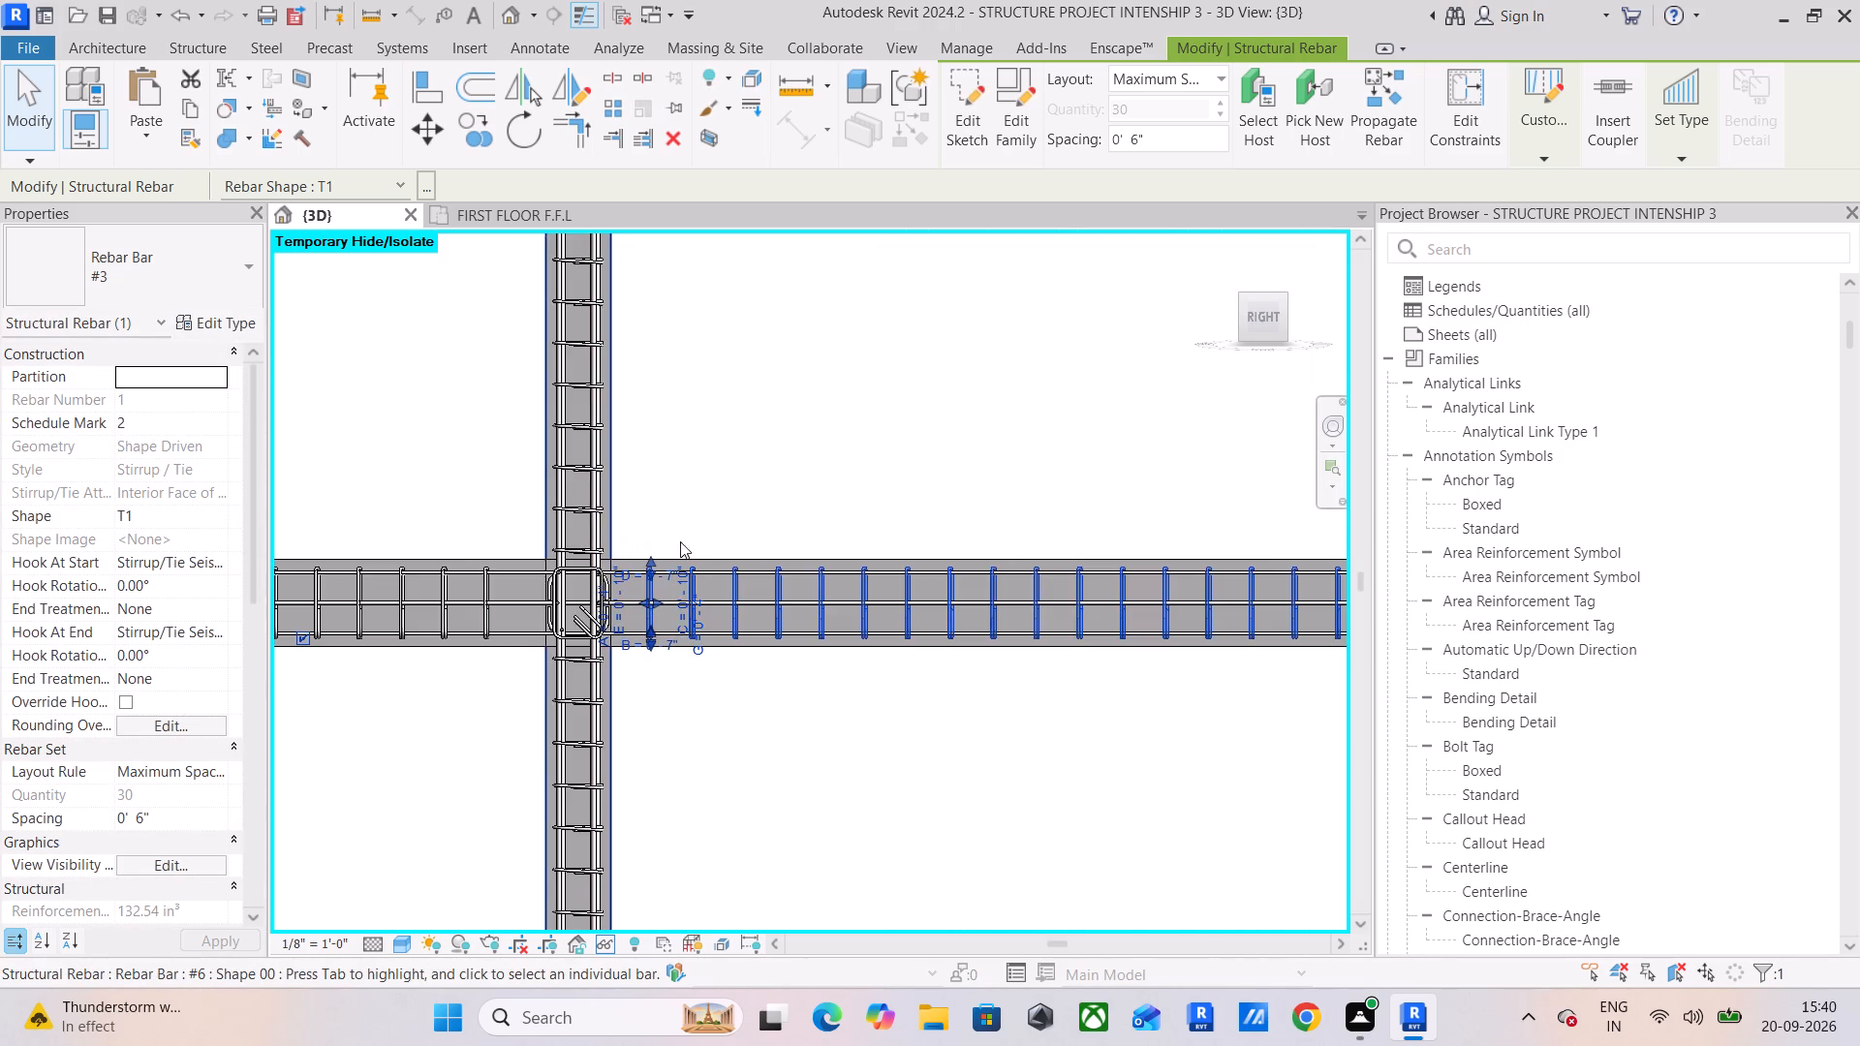
scroll(655, 541, up, 6)
middle_drag(592, 602, 677, 556)
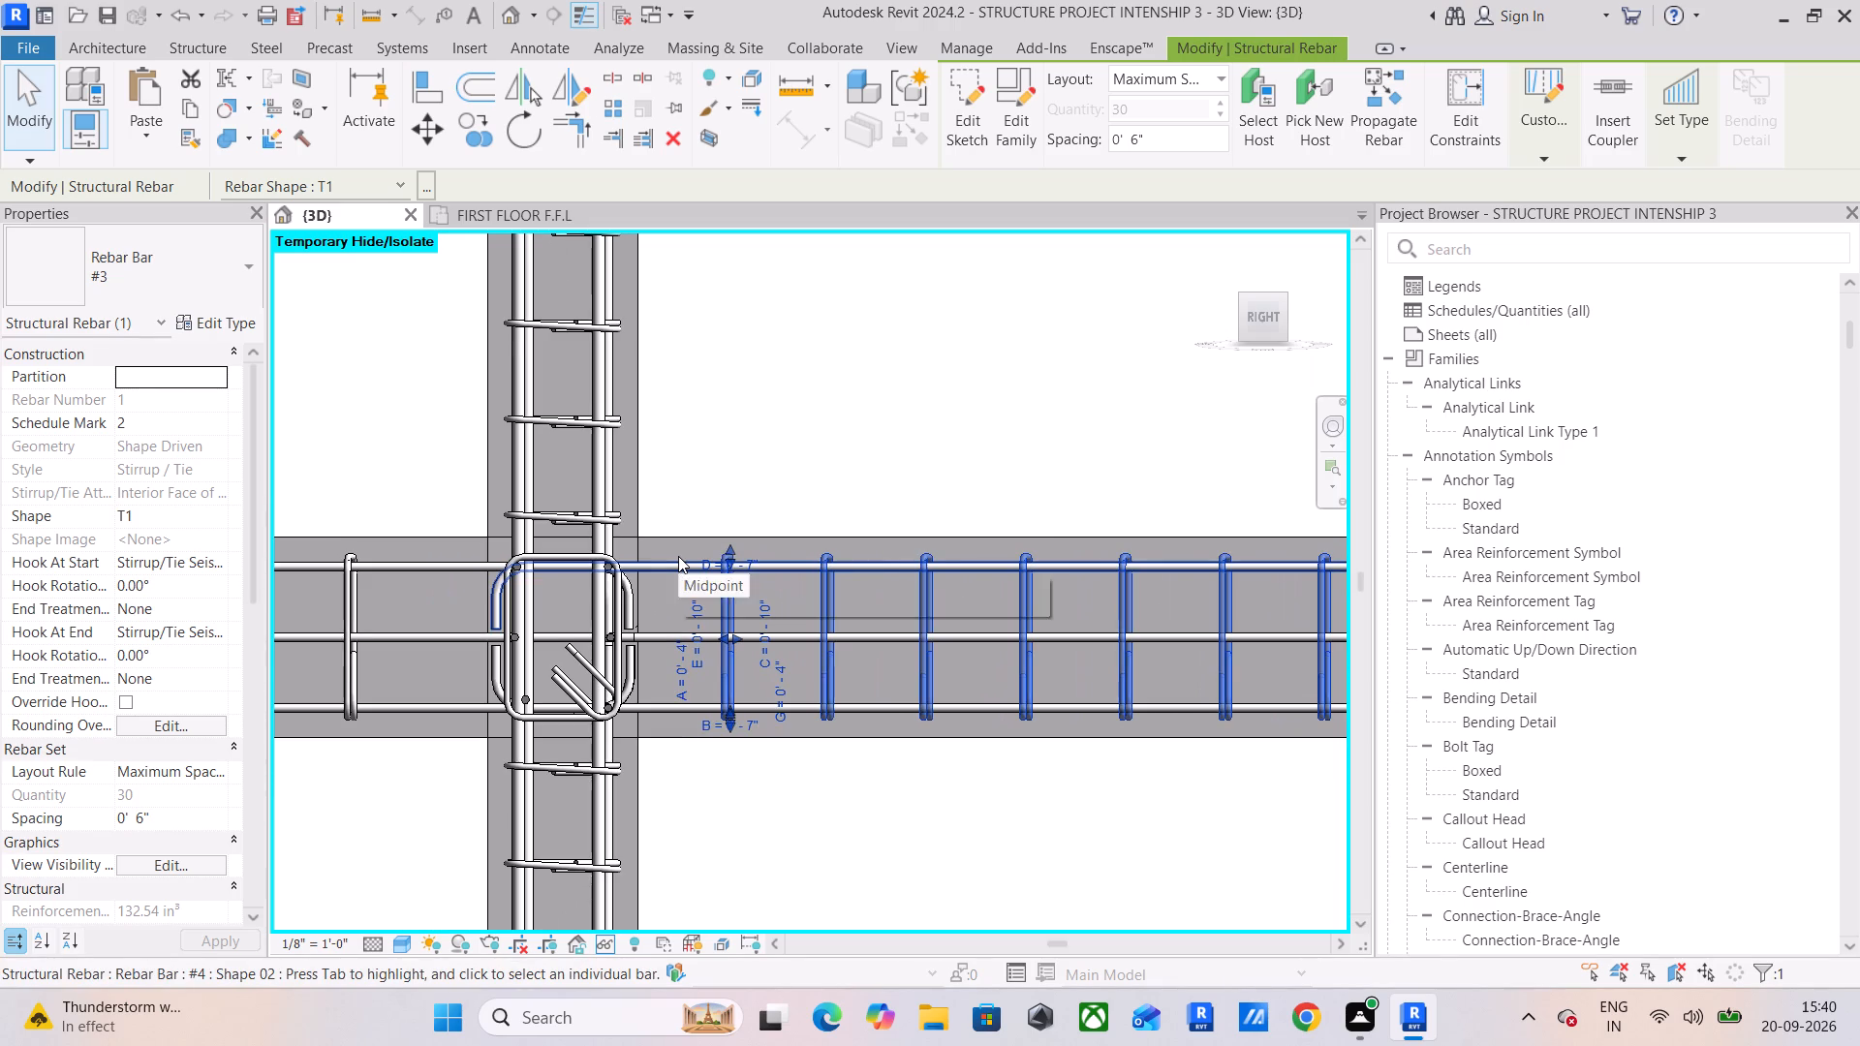
scroll(678, 556, down, 6)
click(537, 583)
scroll(545, 574, up, 5)
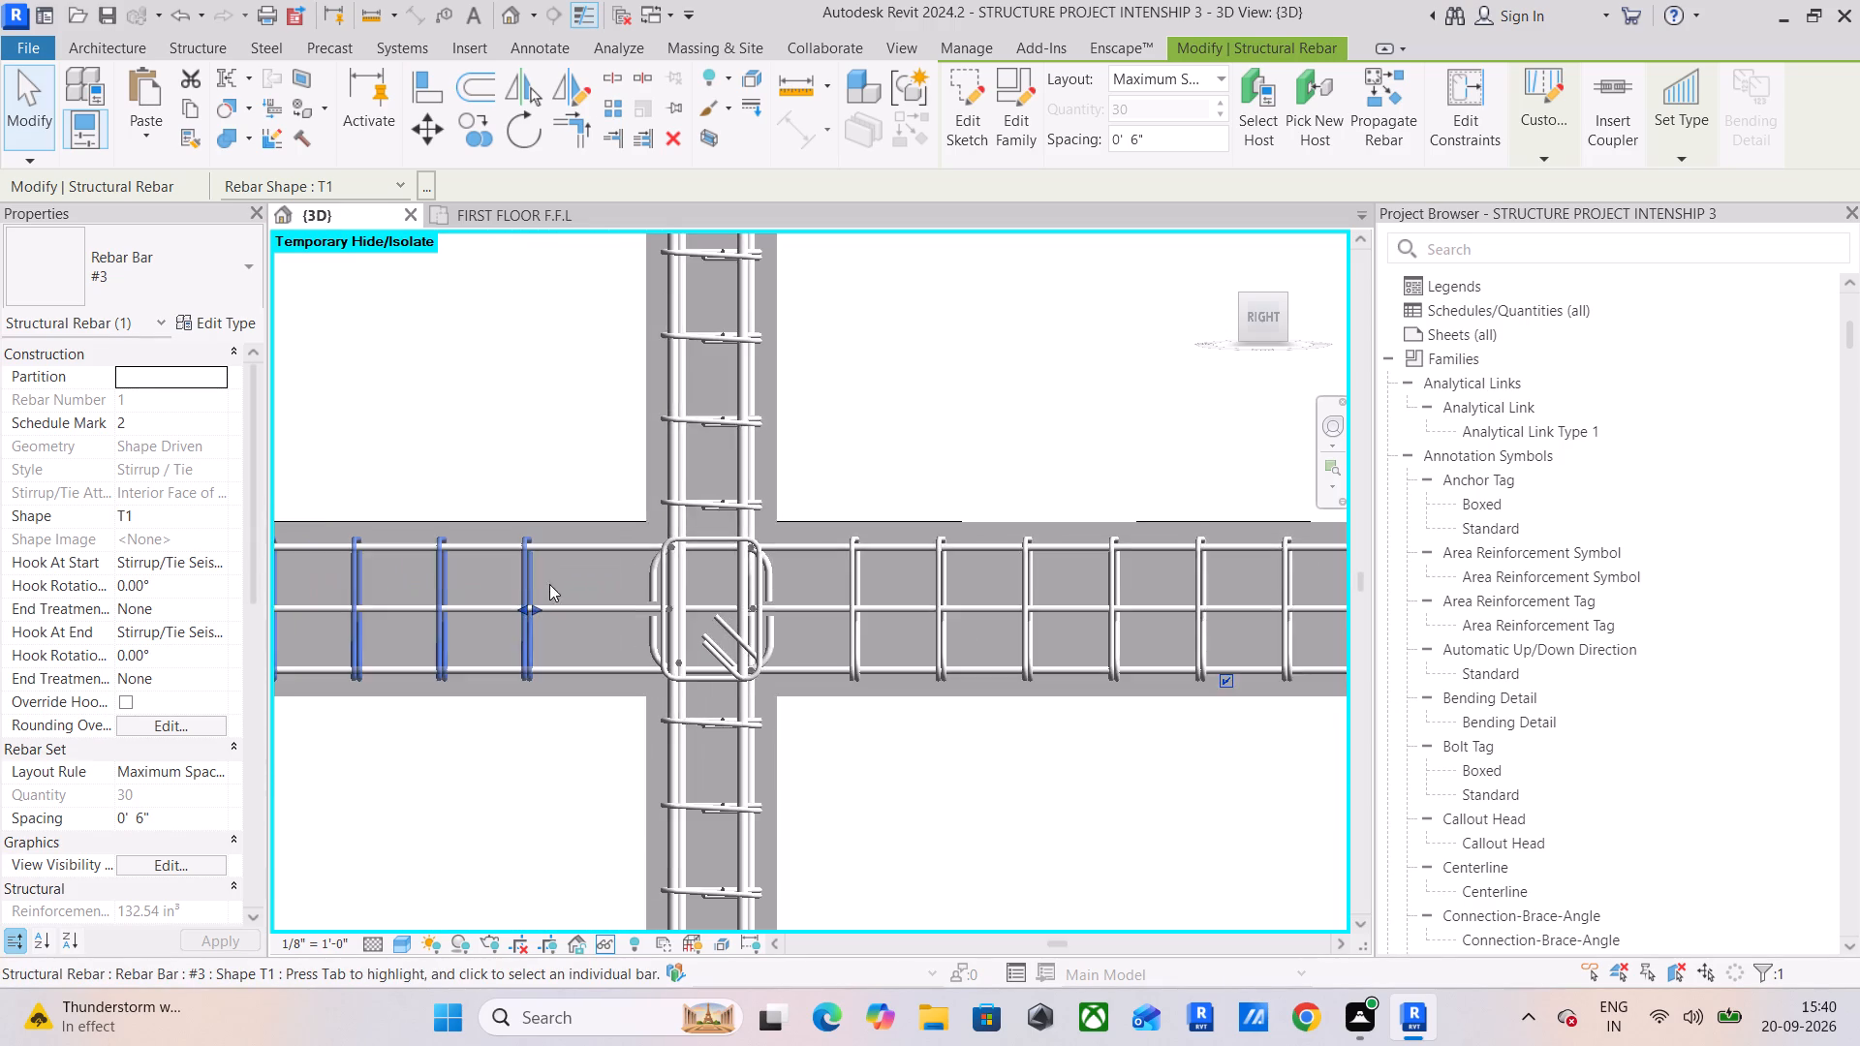
drag(539, 605, 631, 607)
key(Escape)
Extend the near end of the #3 stirrup set in the bay beyond the wide column back toward that column's face.
scroll(763, 660, down, 11)
middle_drag(942, 665, 582, 661)
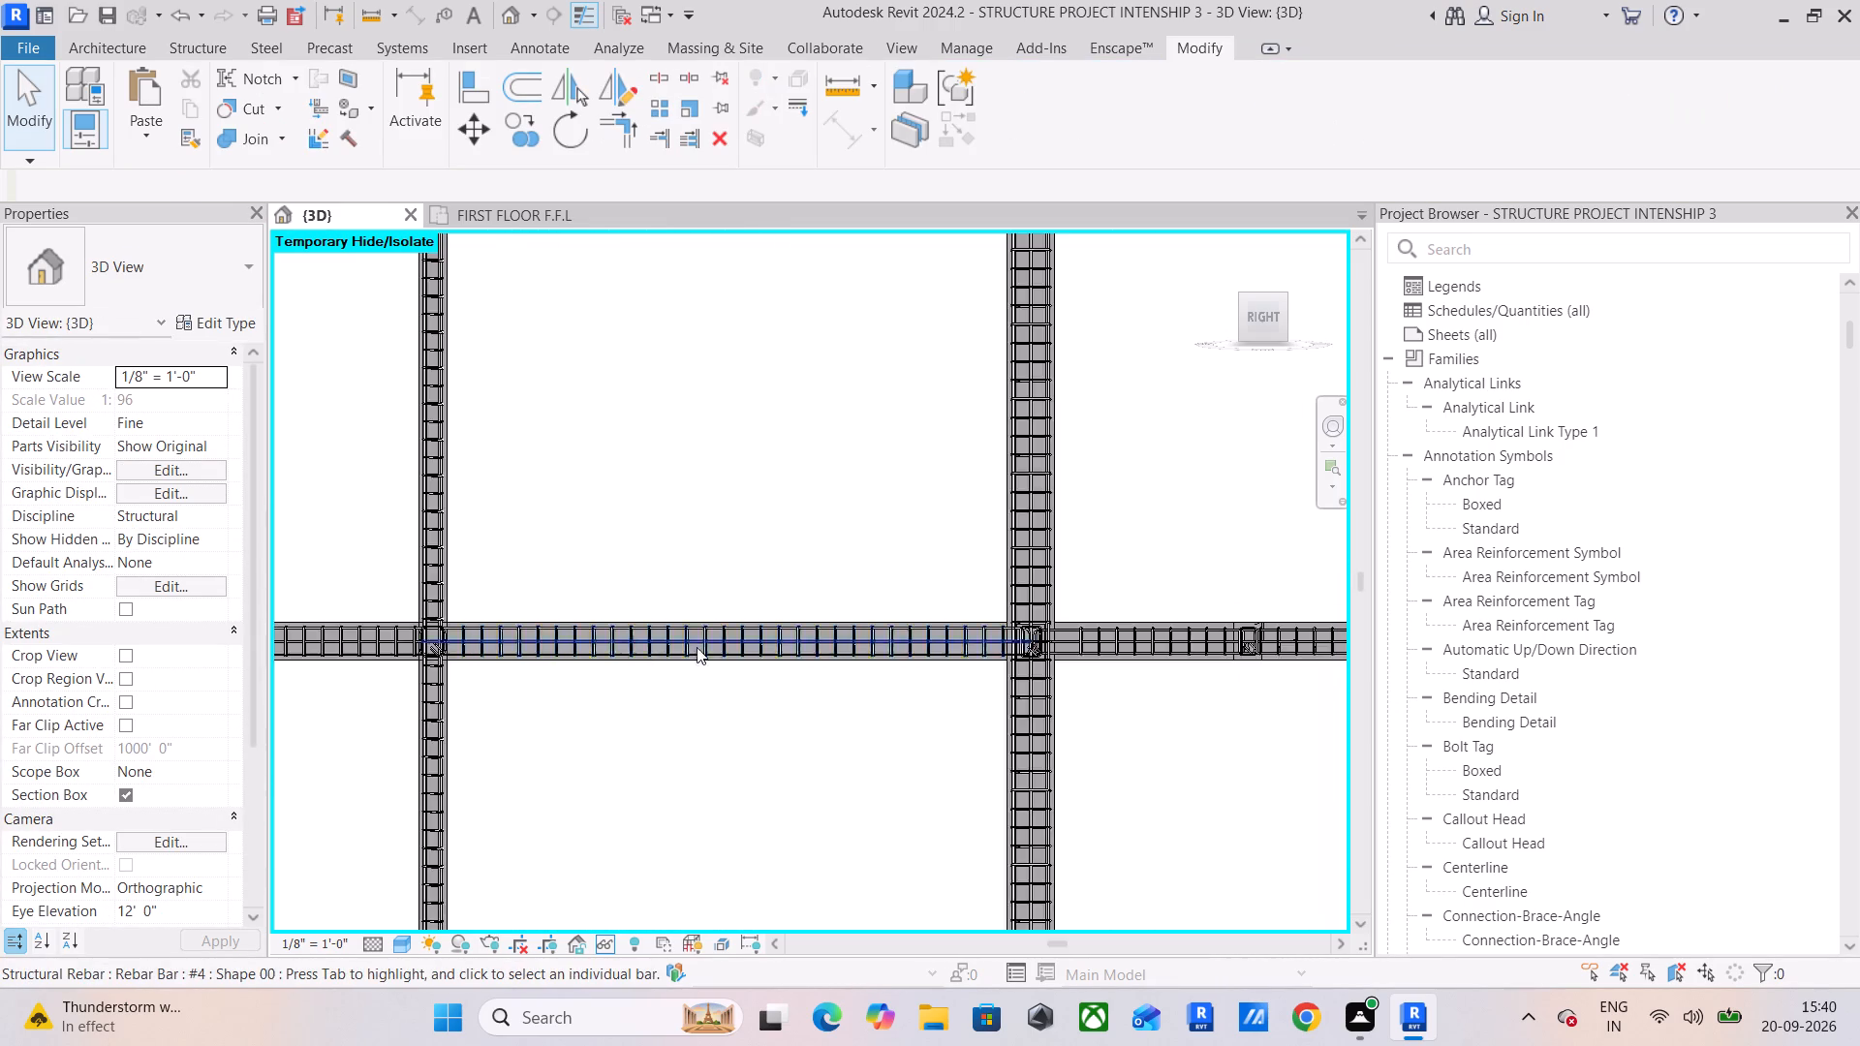
scroll(752, 661, down, 3)
middle_drag(845, 655, 536, 652)
scroll(714, 639, up, 11)
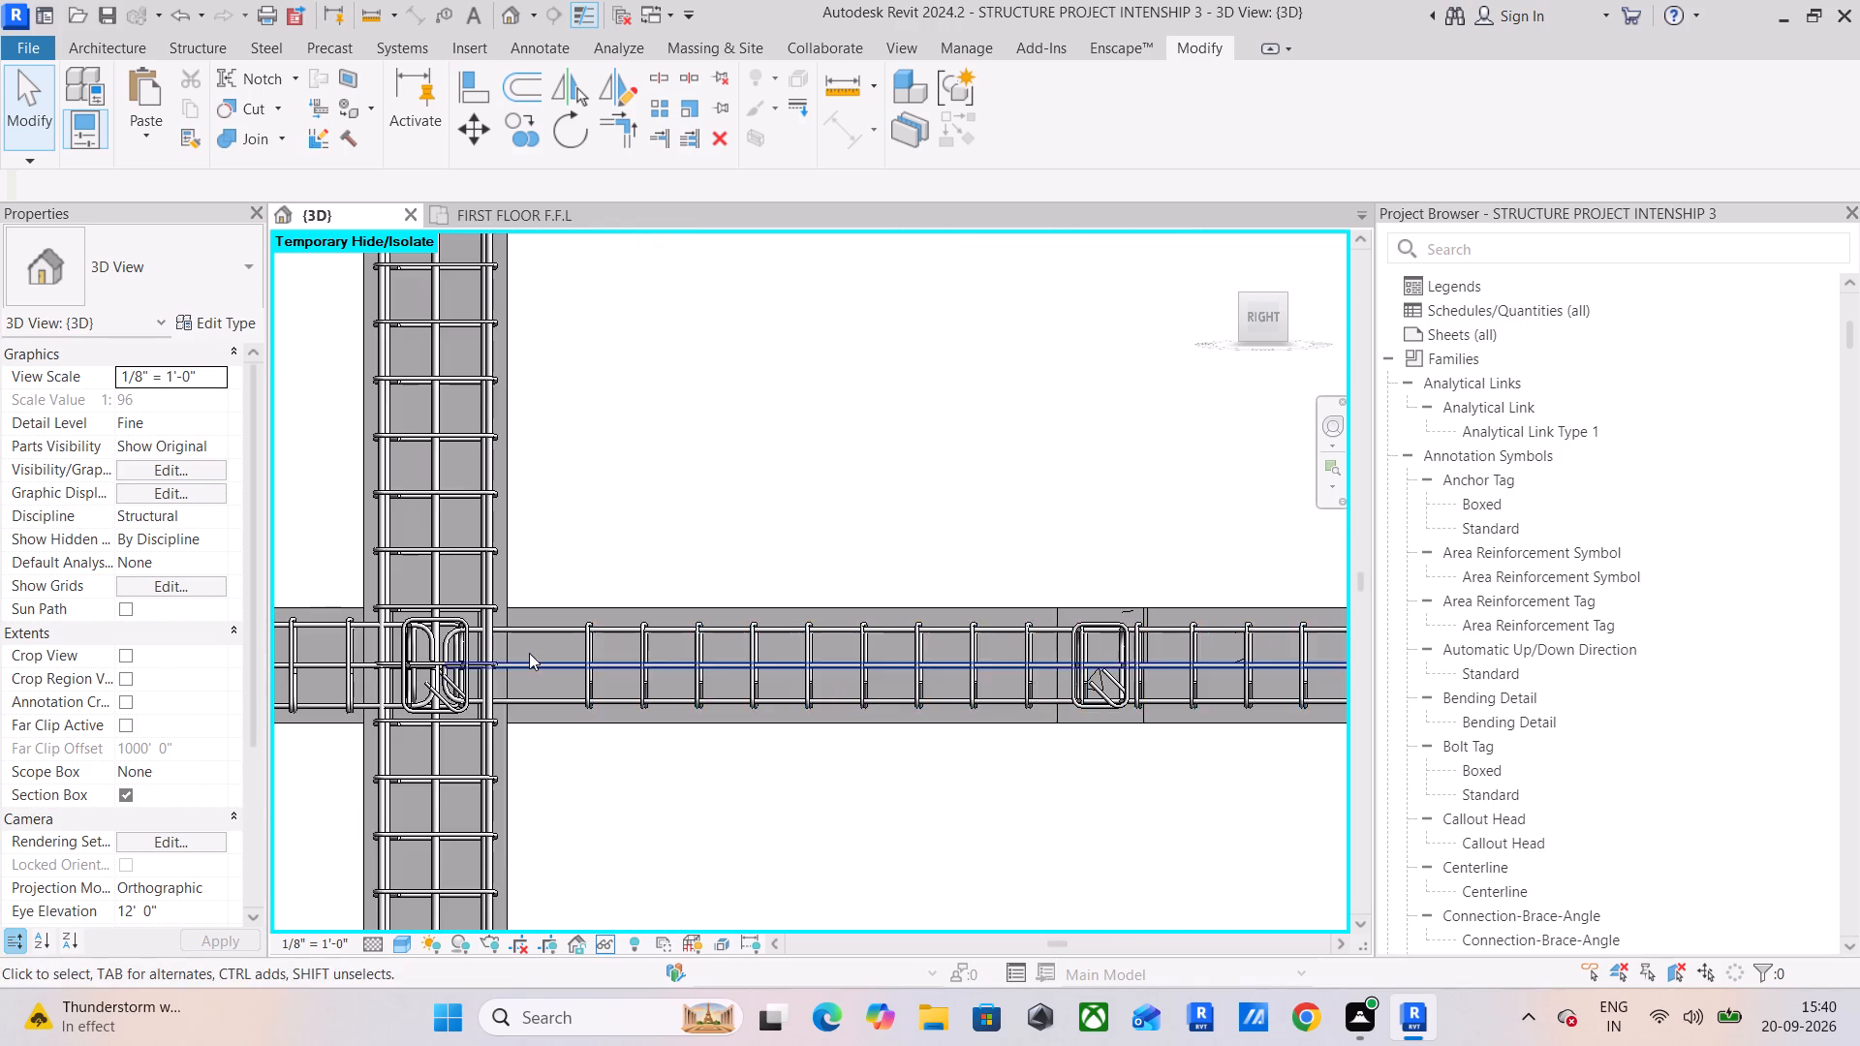
scroll(527, 653, up, 5)
click(650, 633)
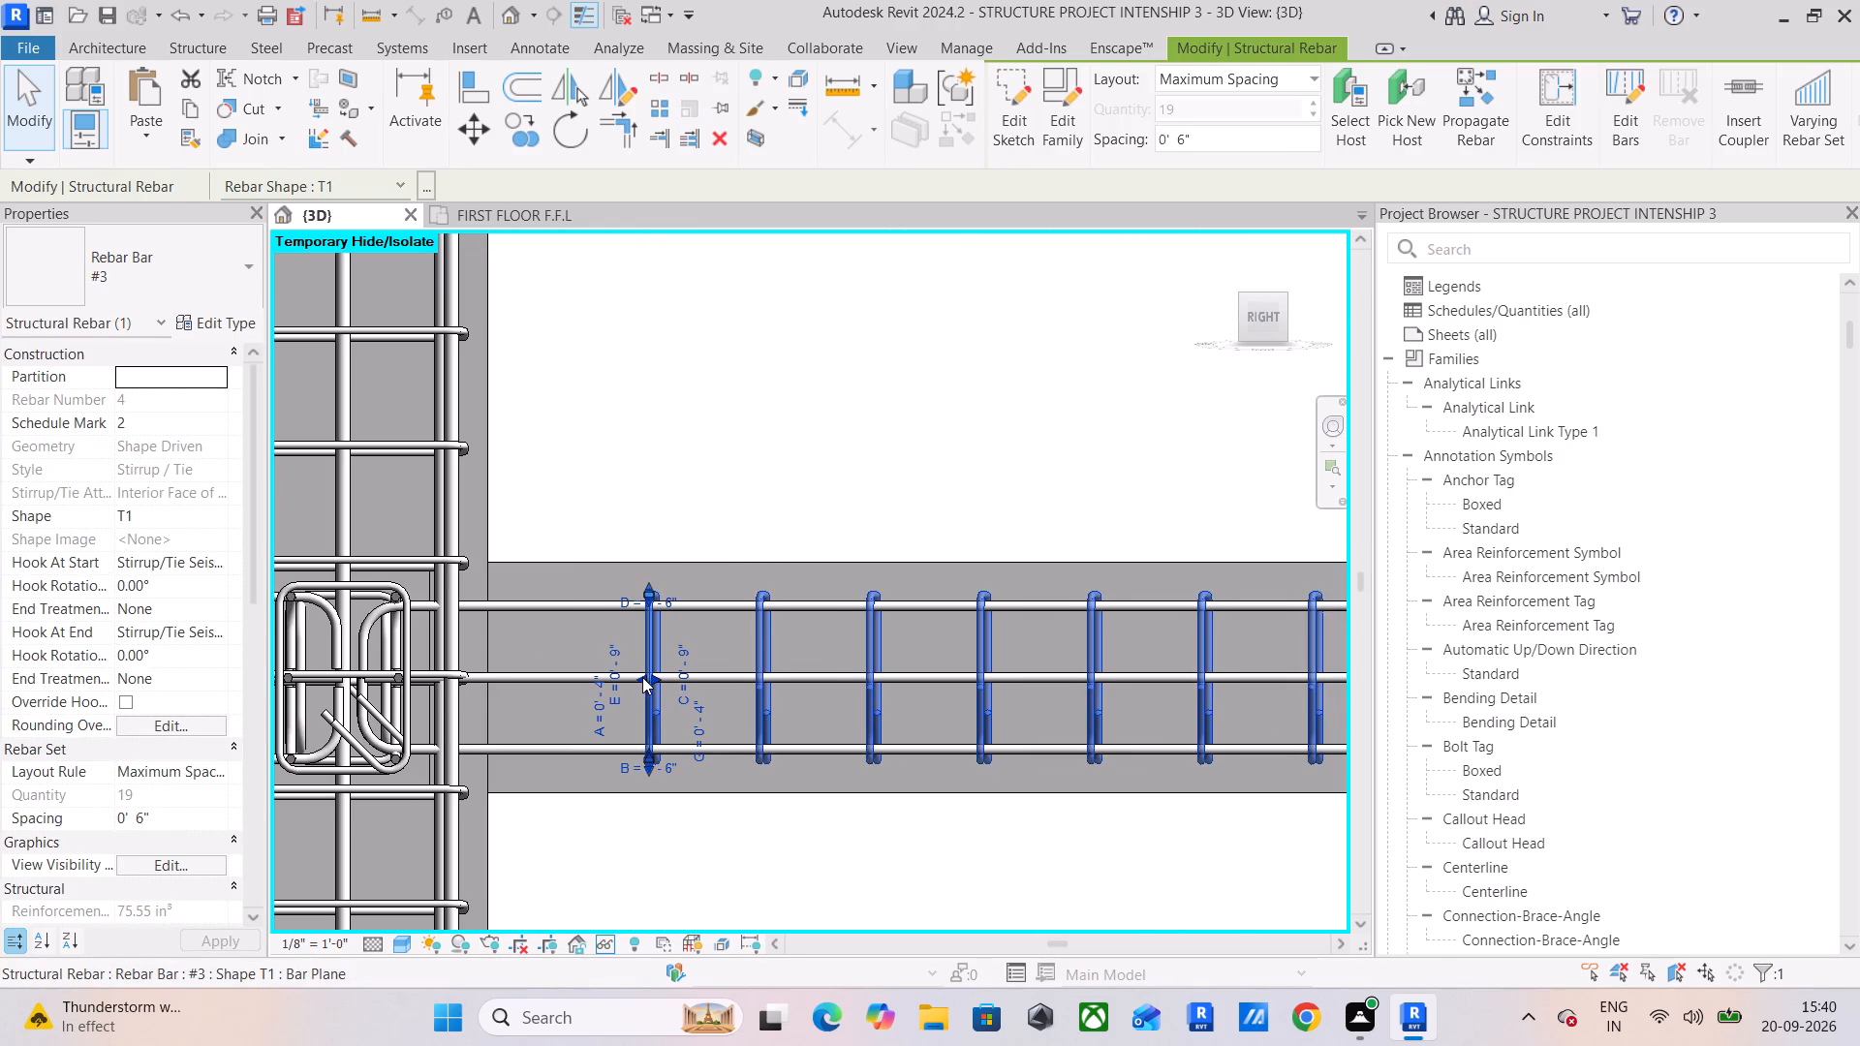
drag(642, 677, 513, 677)
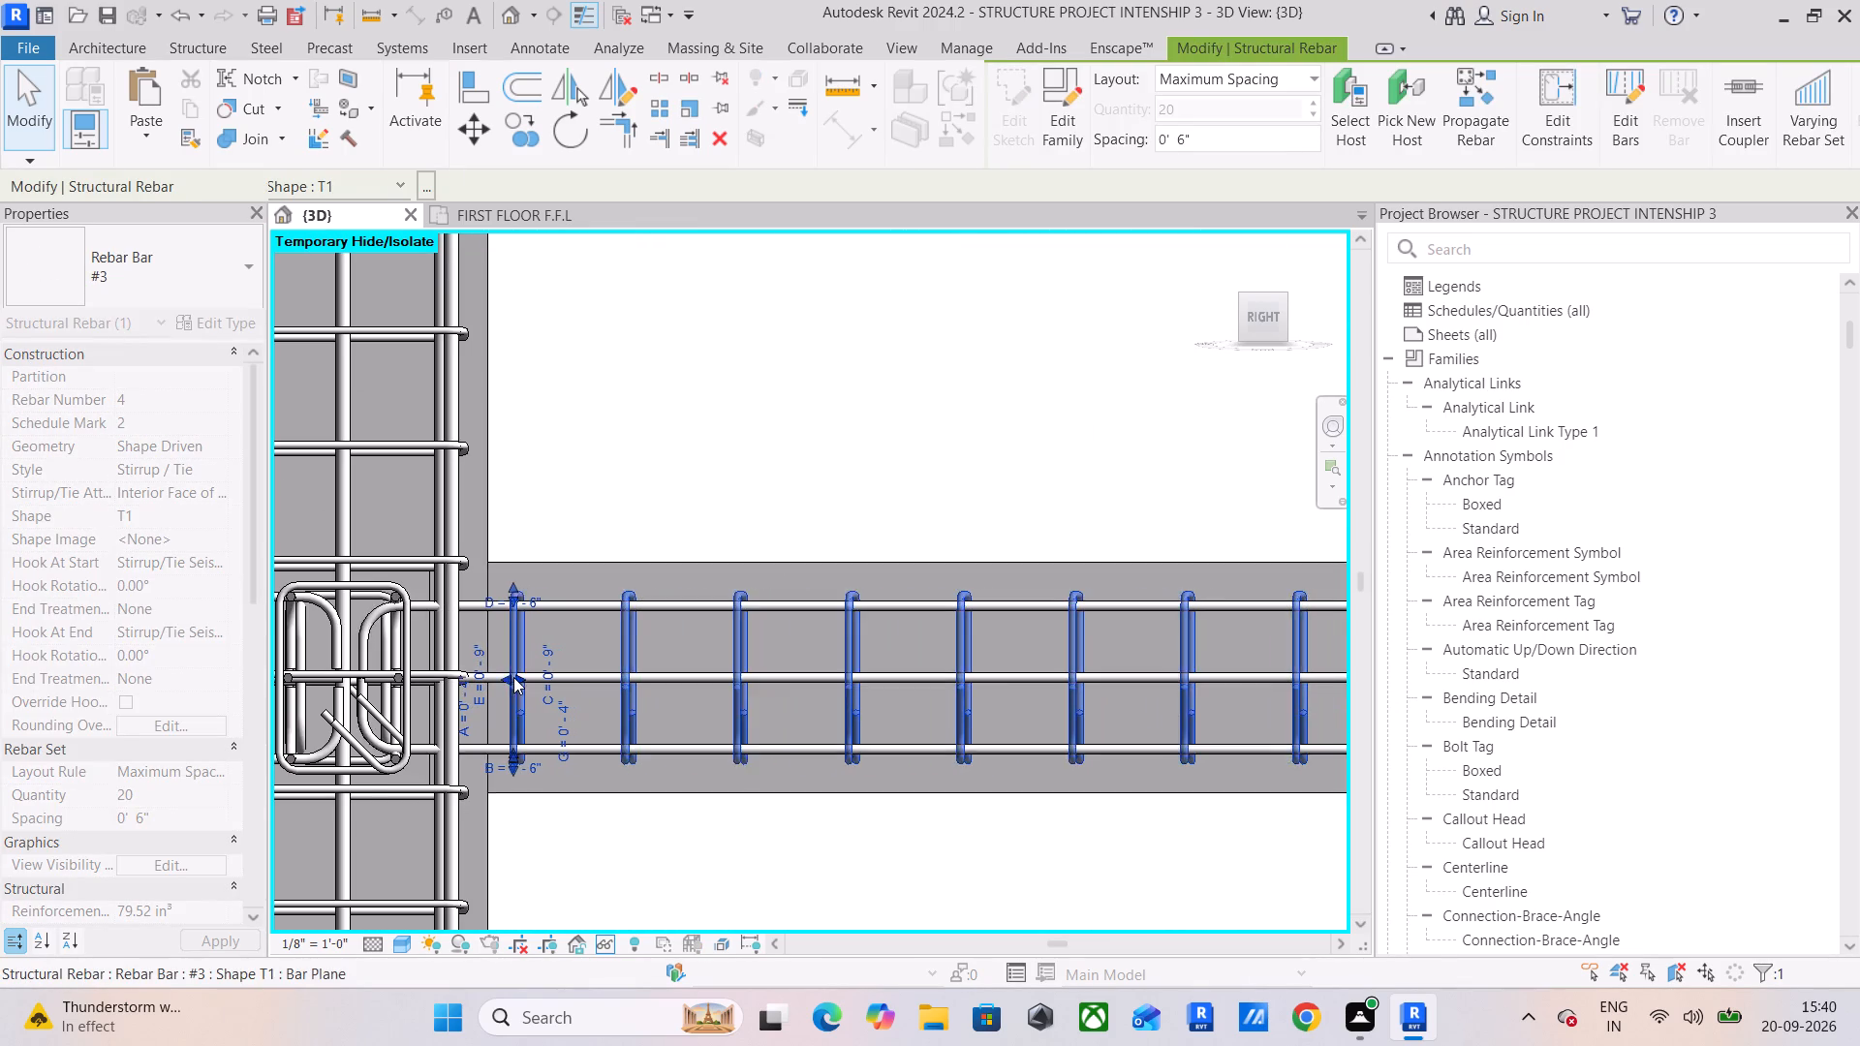
Stretch the far end of the same #3 stirrup set past the crossing beam, up to the near face of the last column.
scroll(513, 677, down, 6)
middle_drag(762, 677, 424, 692)
scroll(909, 690, up, 5)
middle_drag(1002, 695, 999, 694)
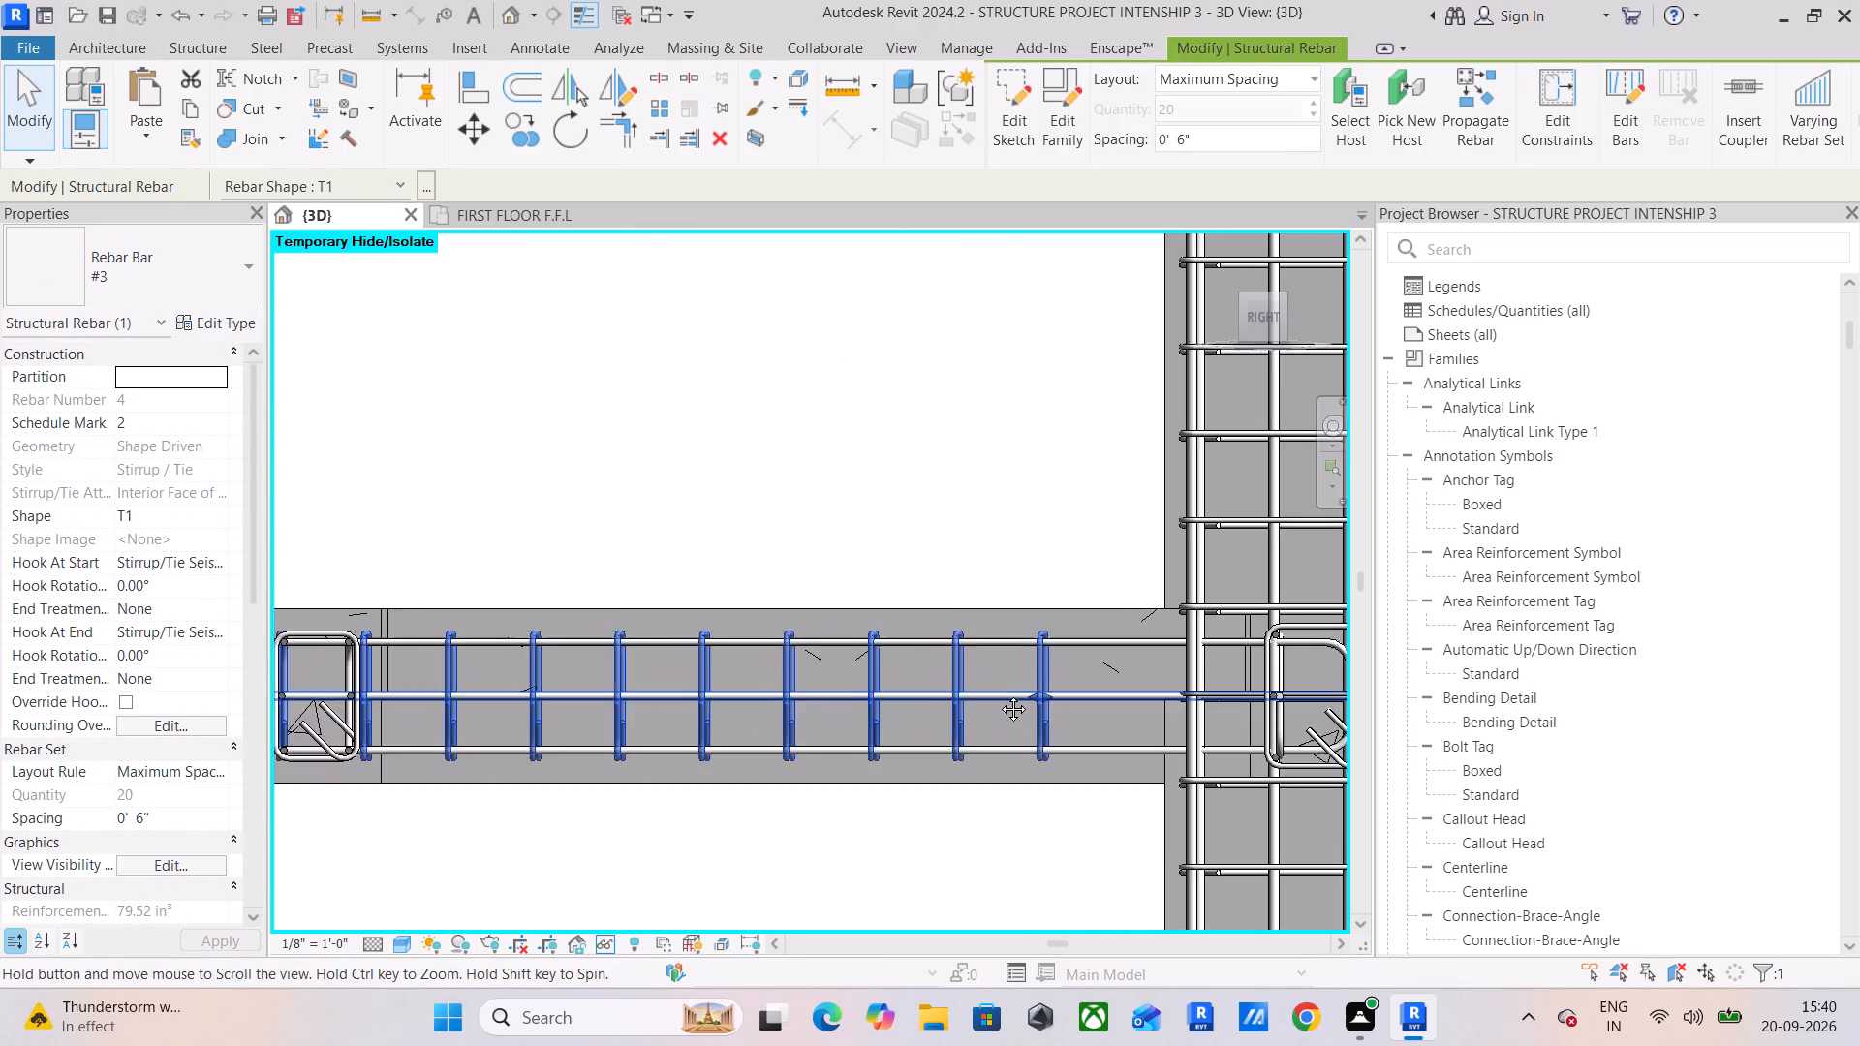
middle_drag(999, 694, 808, 684)
scroll(860, 694, up, 1)
drag(856, 683, 963, 689)
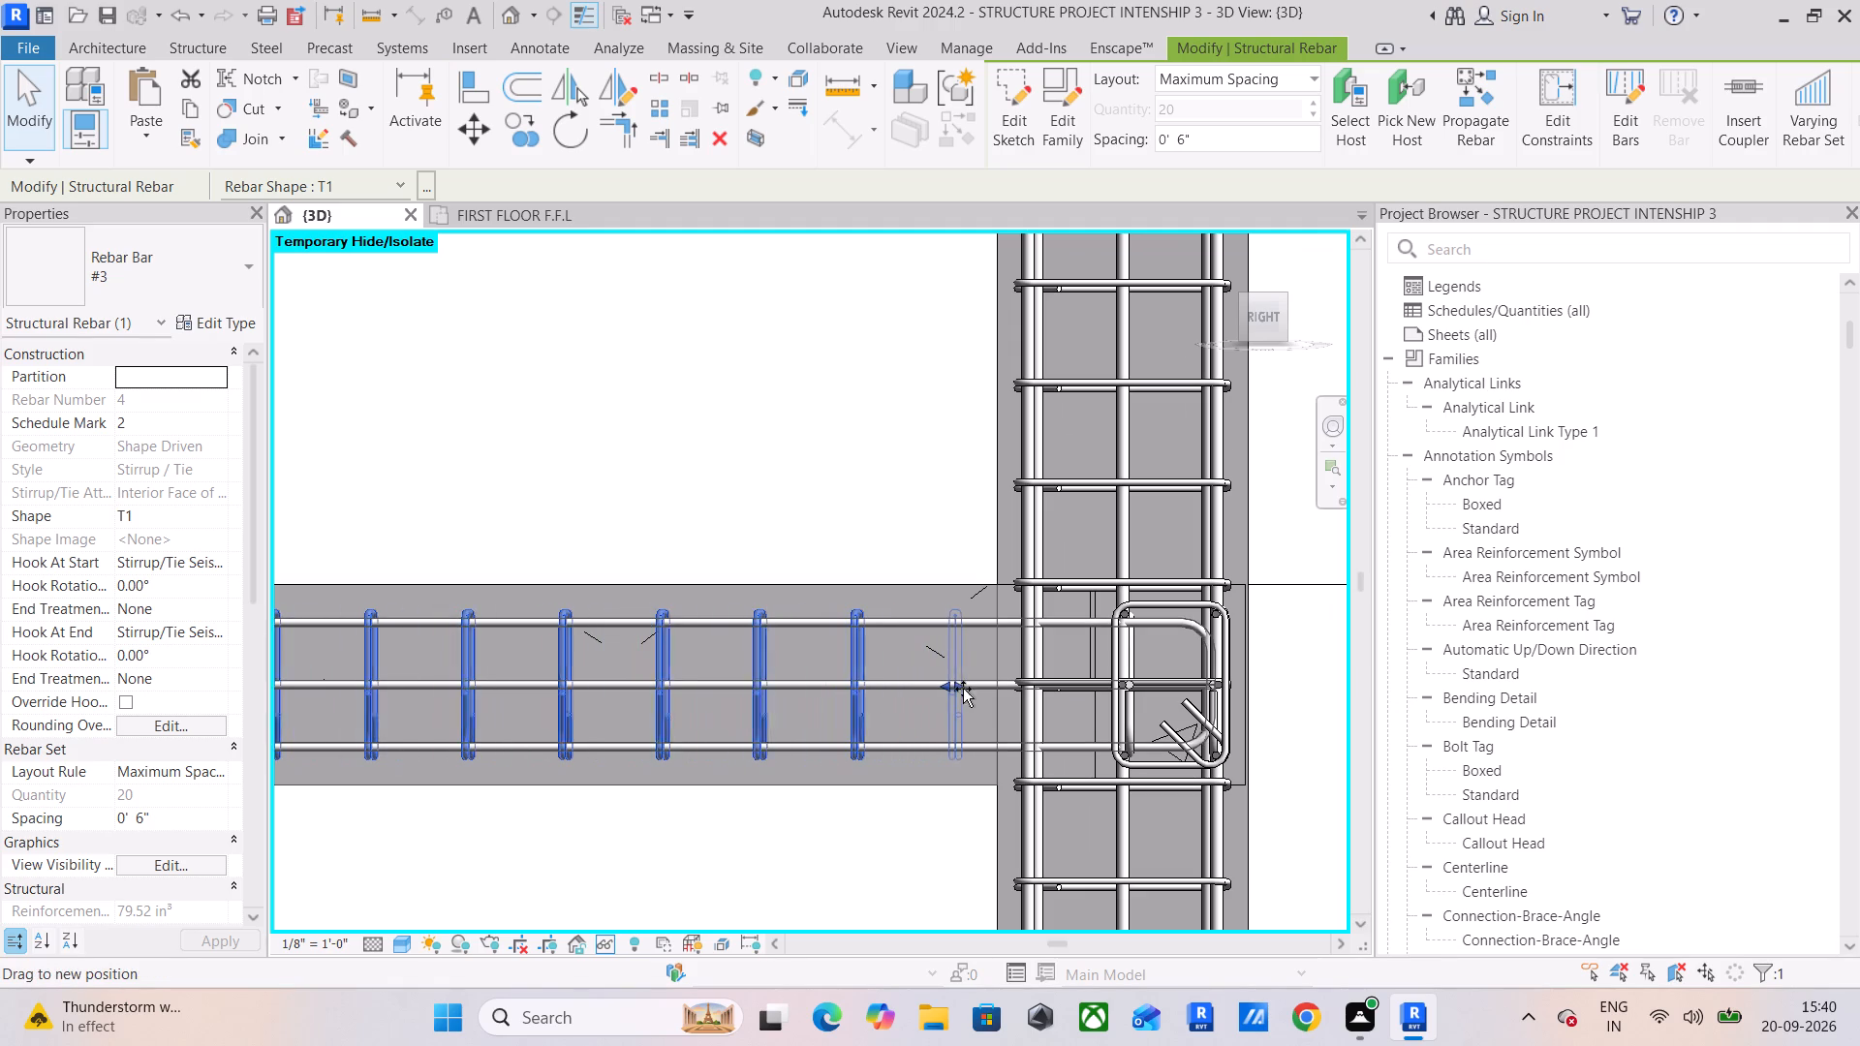
drag(963, 689, 976, 692)
key(Escape)
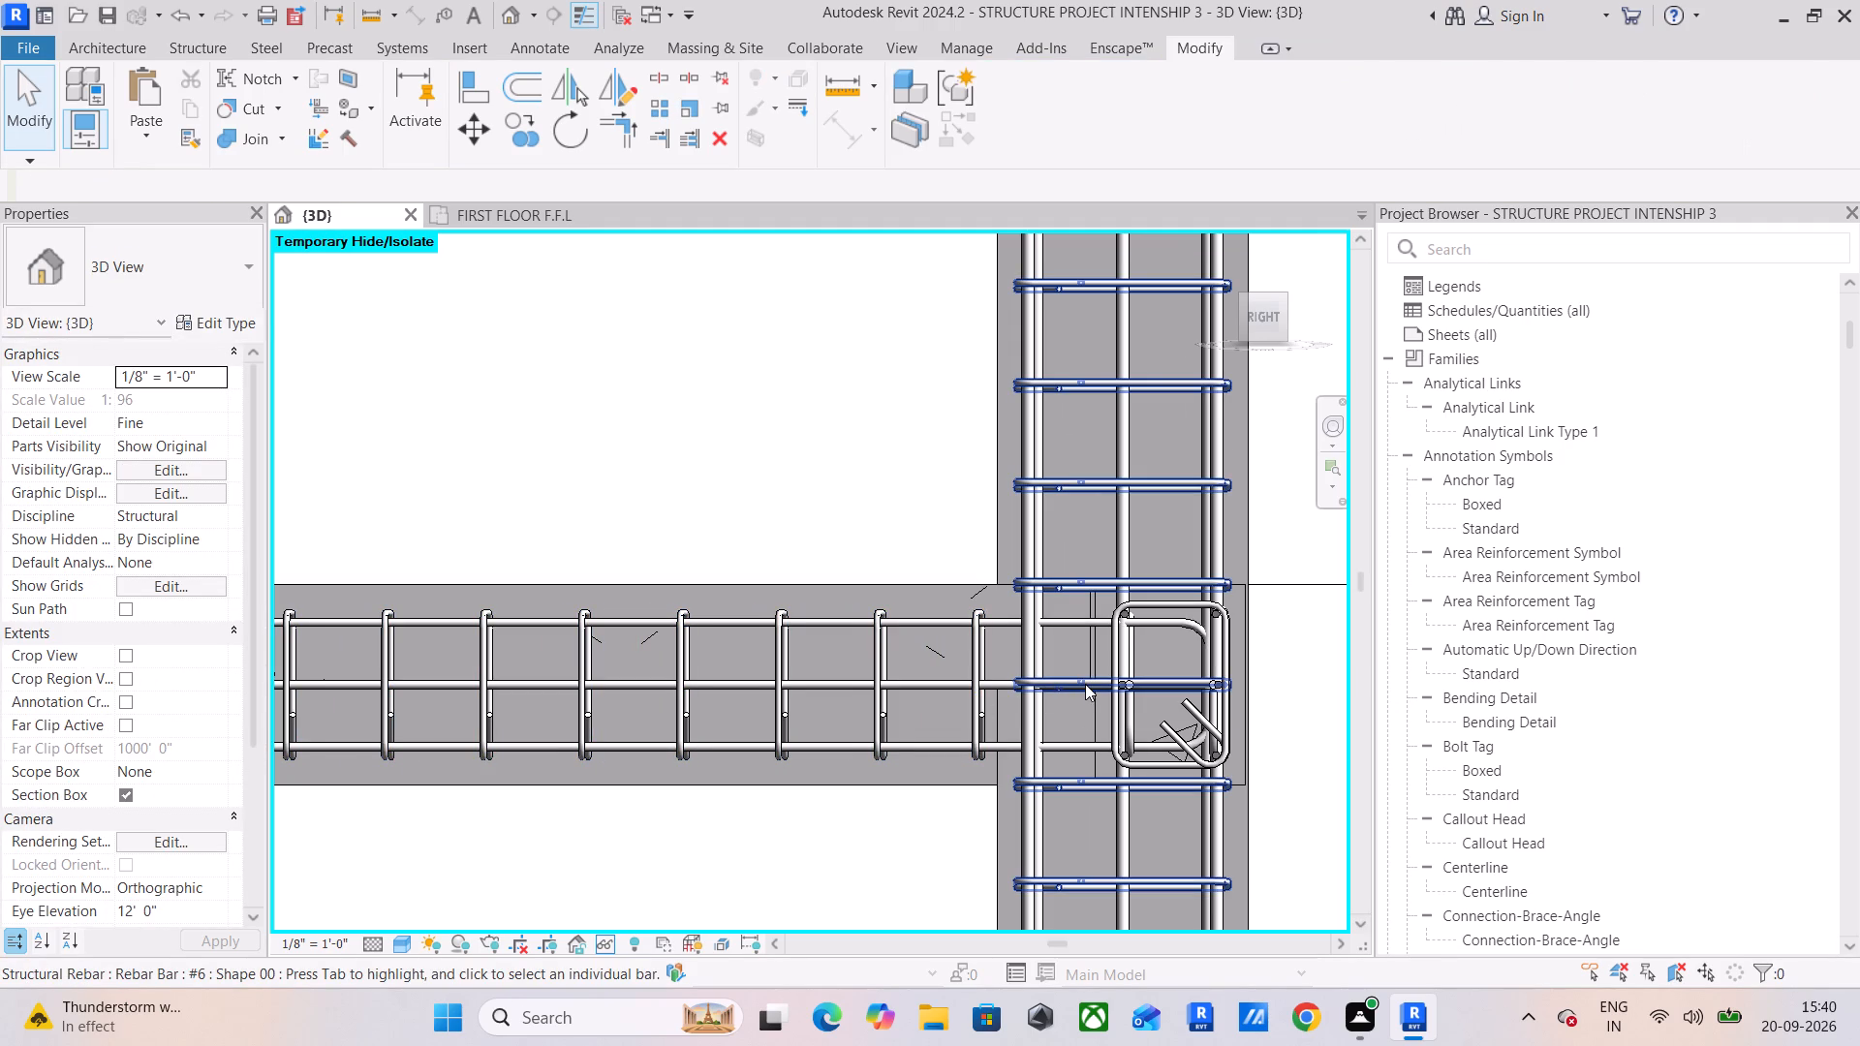
Assign the BEAM COVER <0' - 1"> rebar cover setting to the crossing beam at the last column.
middle_drag(1098, 660, 911, 661)
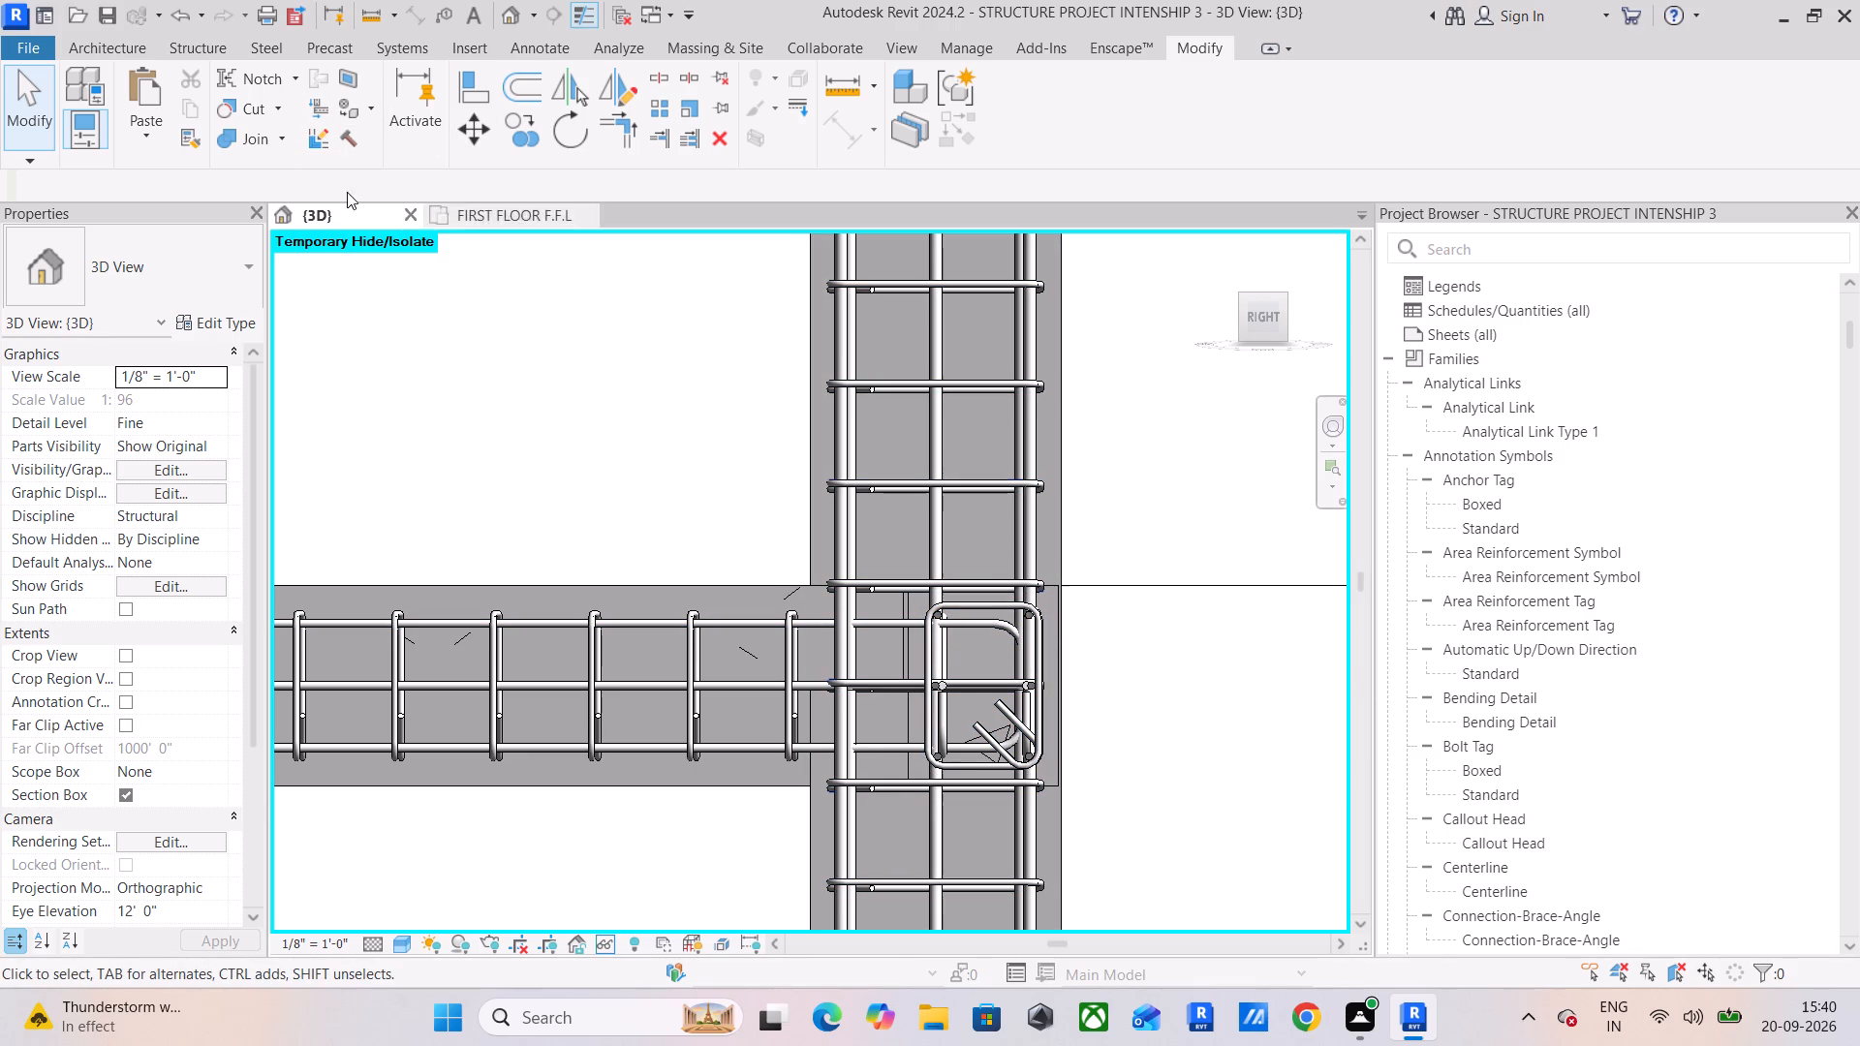
click(189, 39)
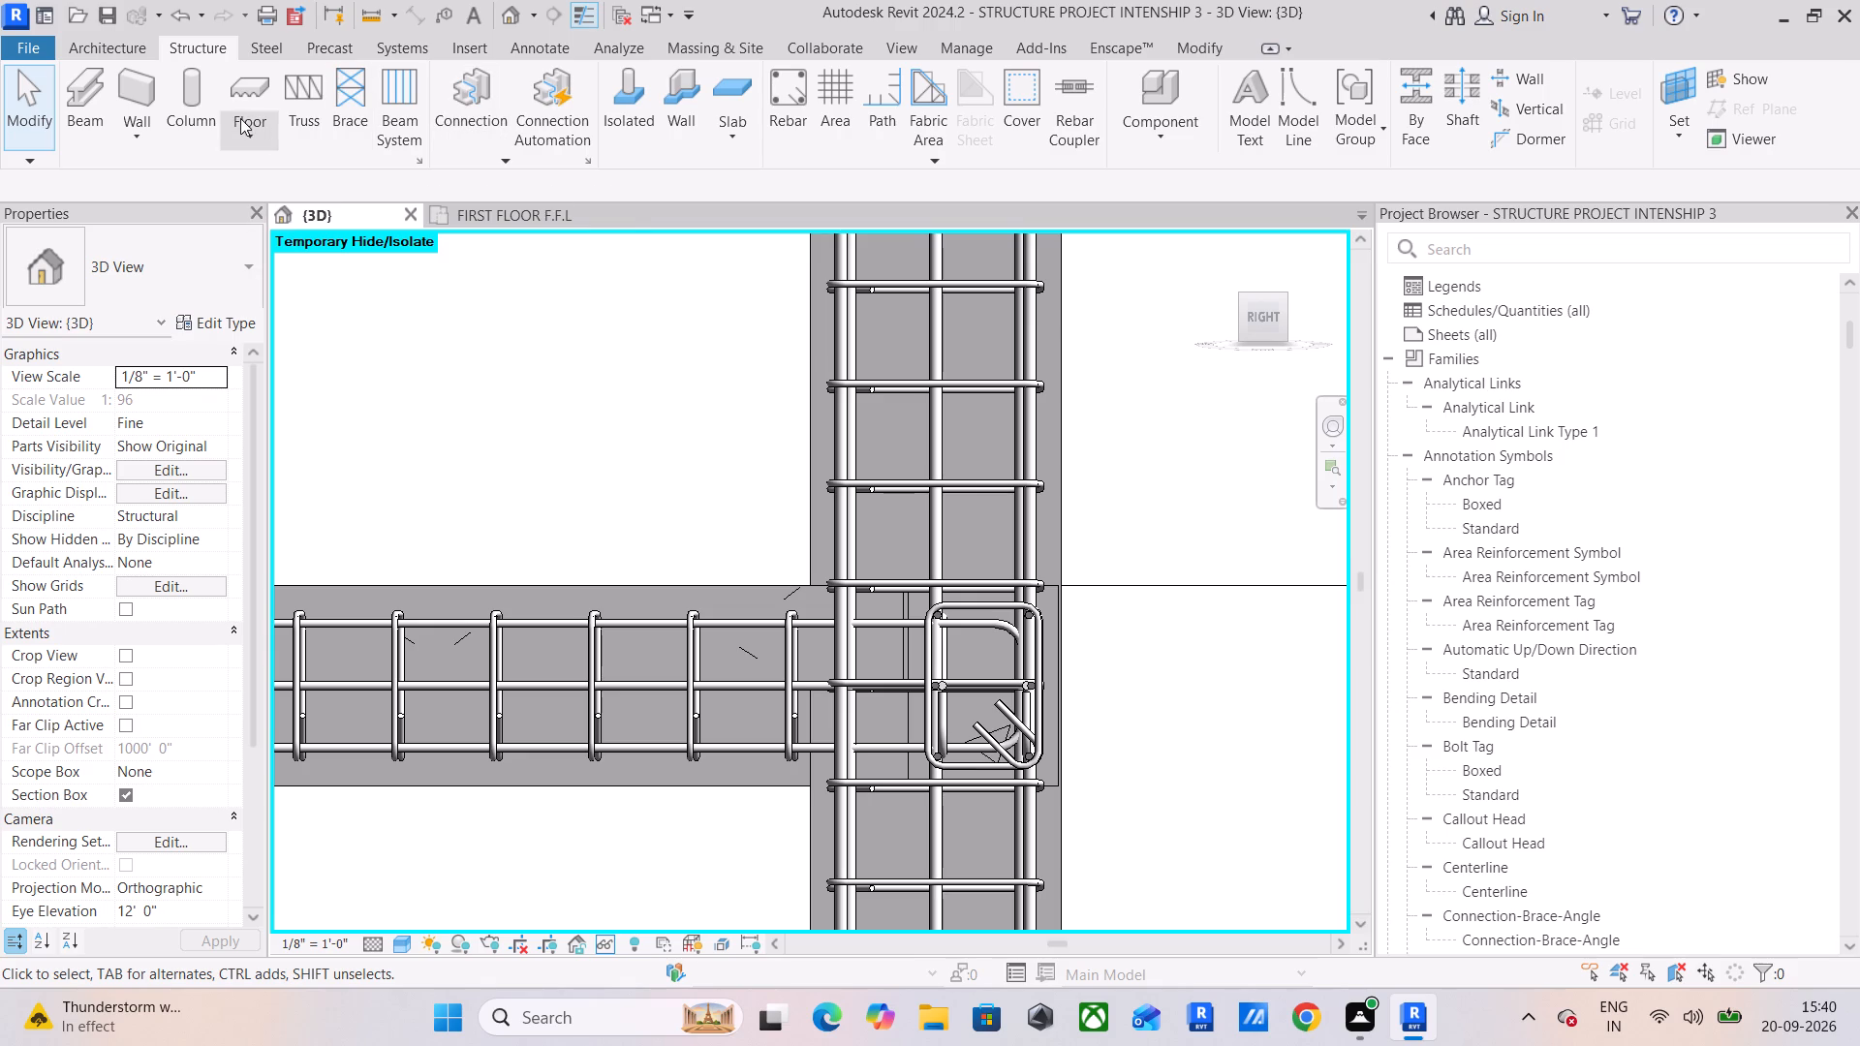
click(1019, 111)
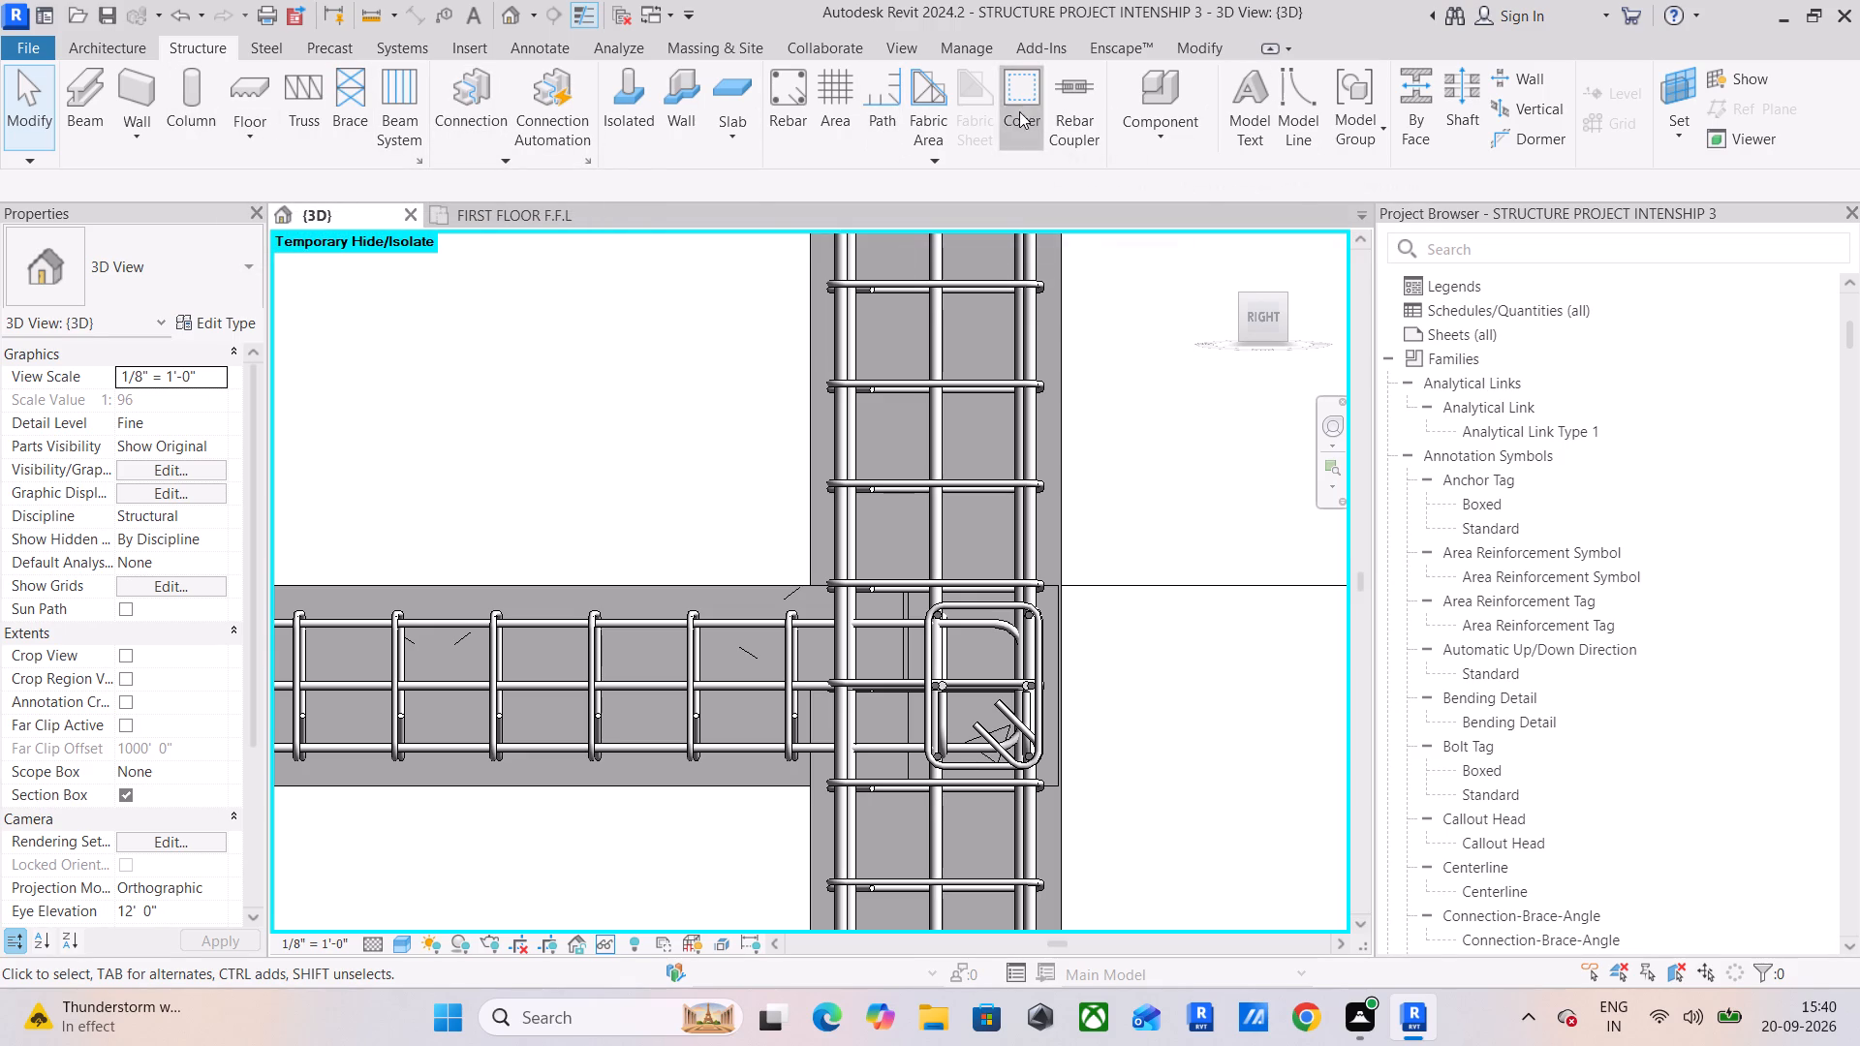
click(1050, 627)
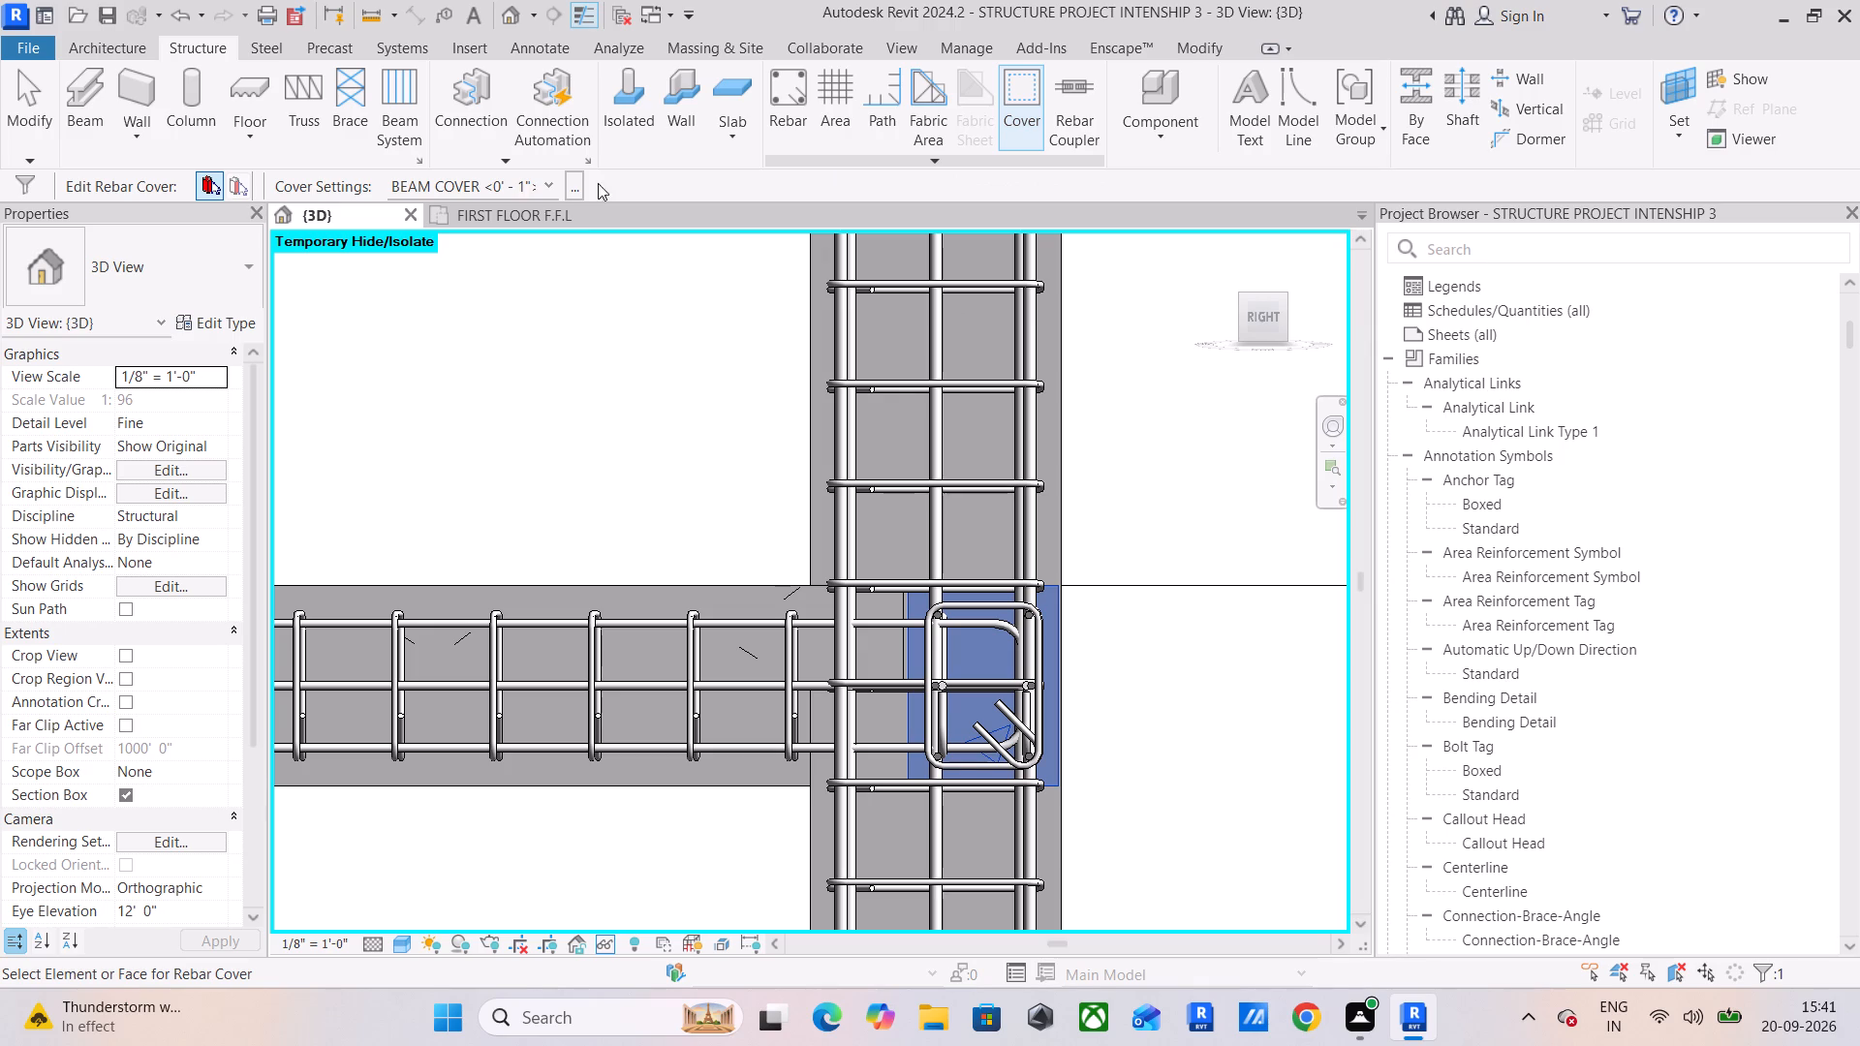
click(536, 180)
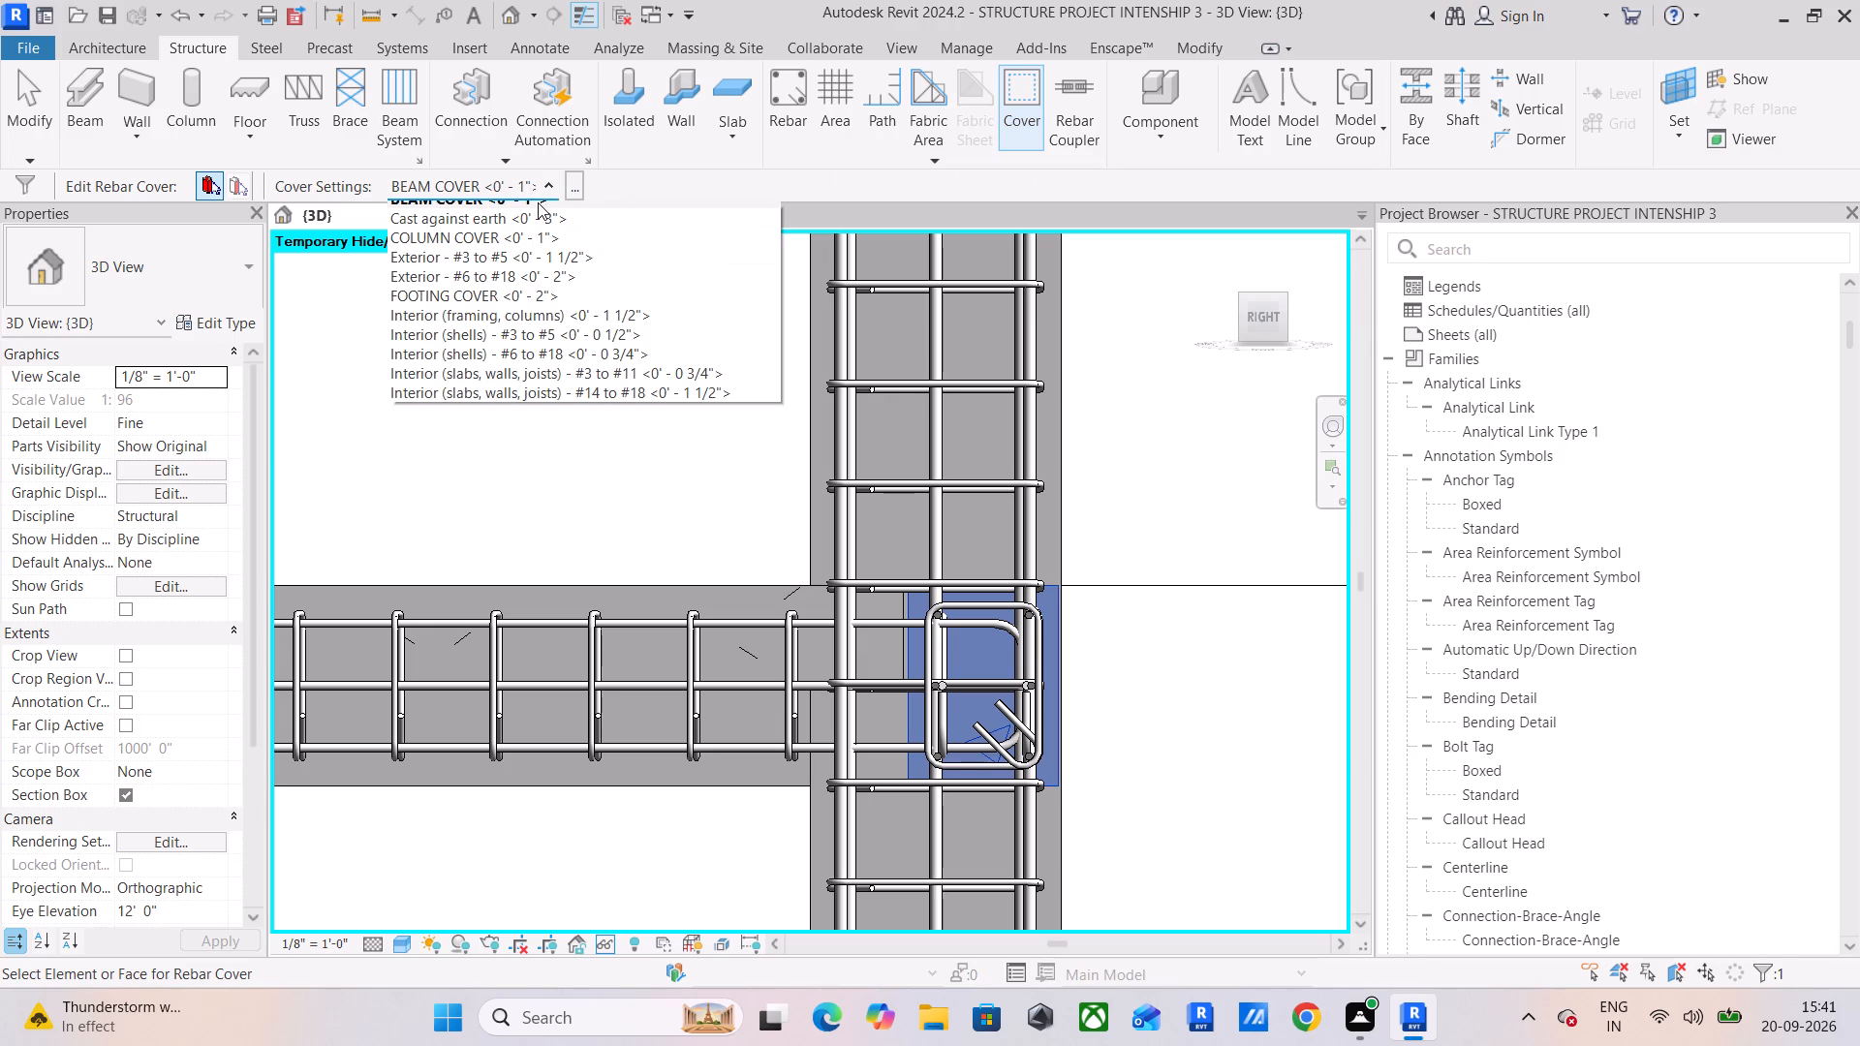
click(534, 203)
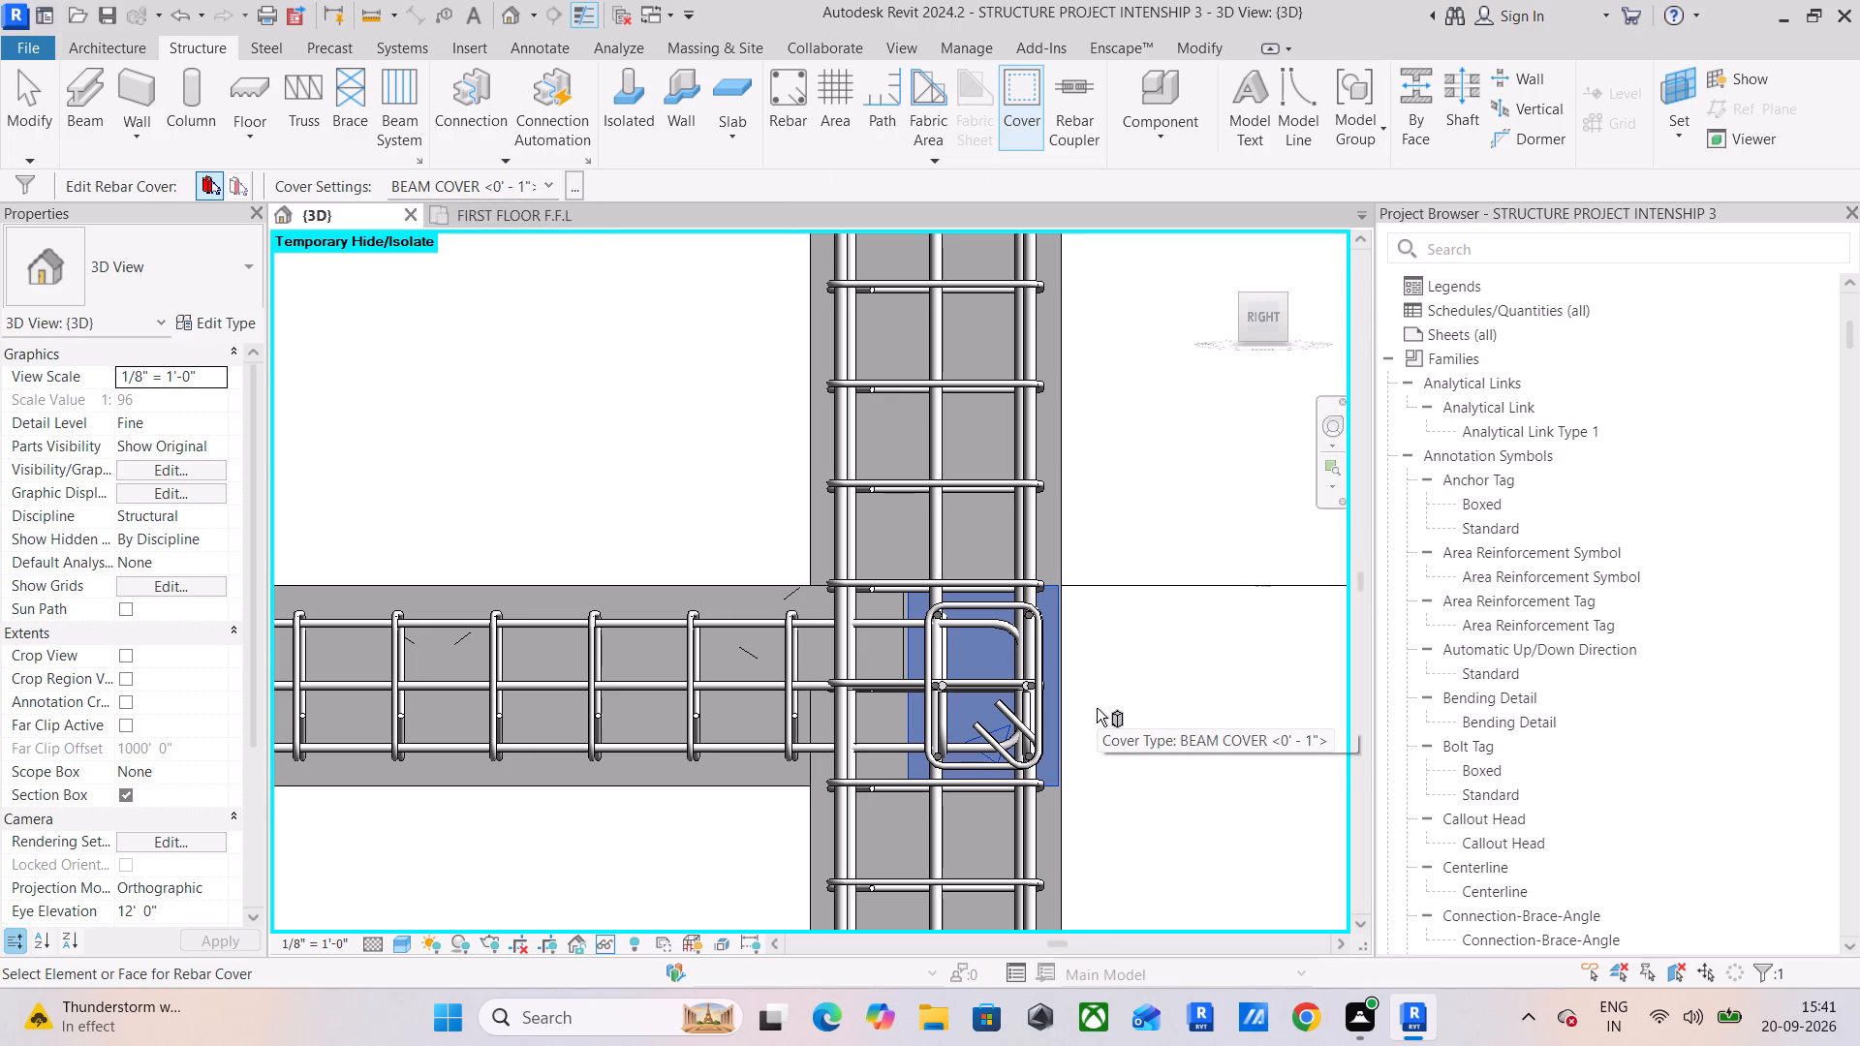
click(1097, 708)
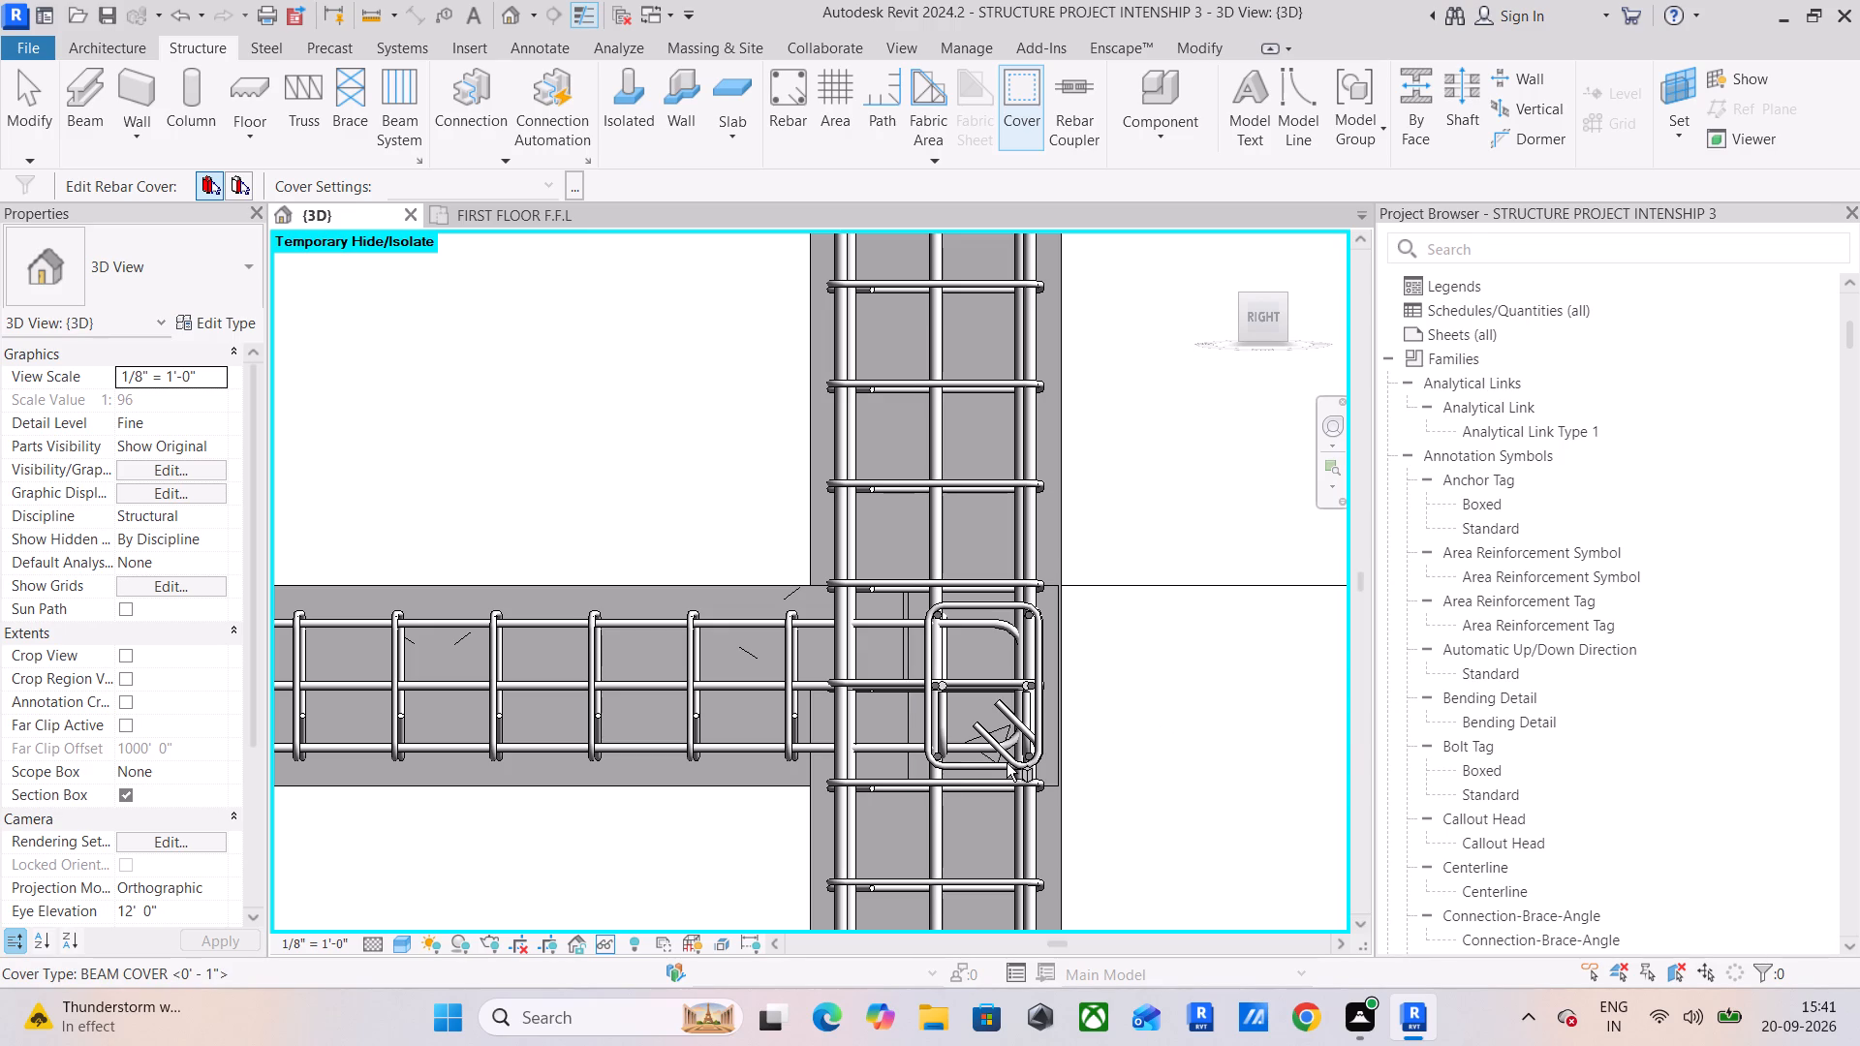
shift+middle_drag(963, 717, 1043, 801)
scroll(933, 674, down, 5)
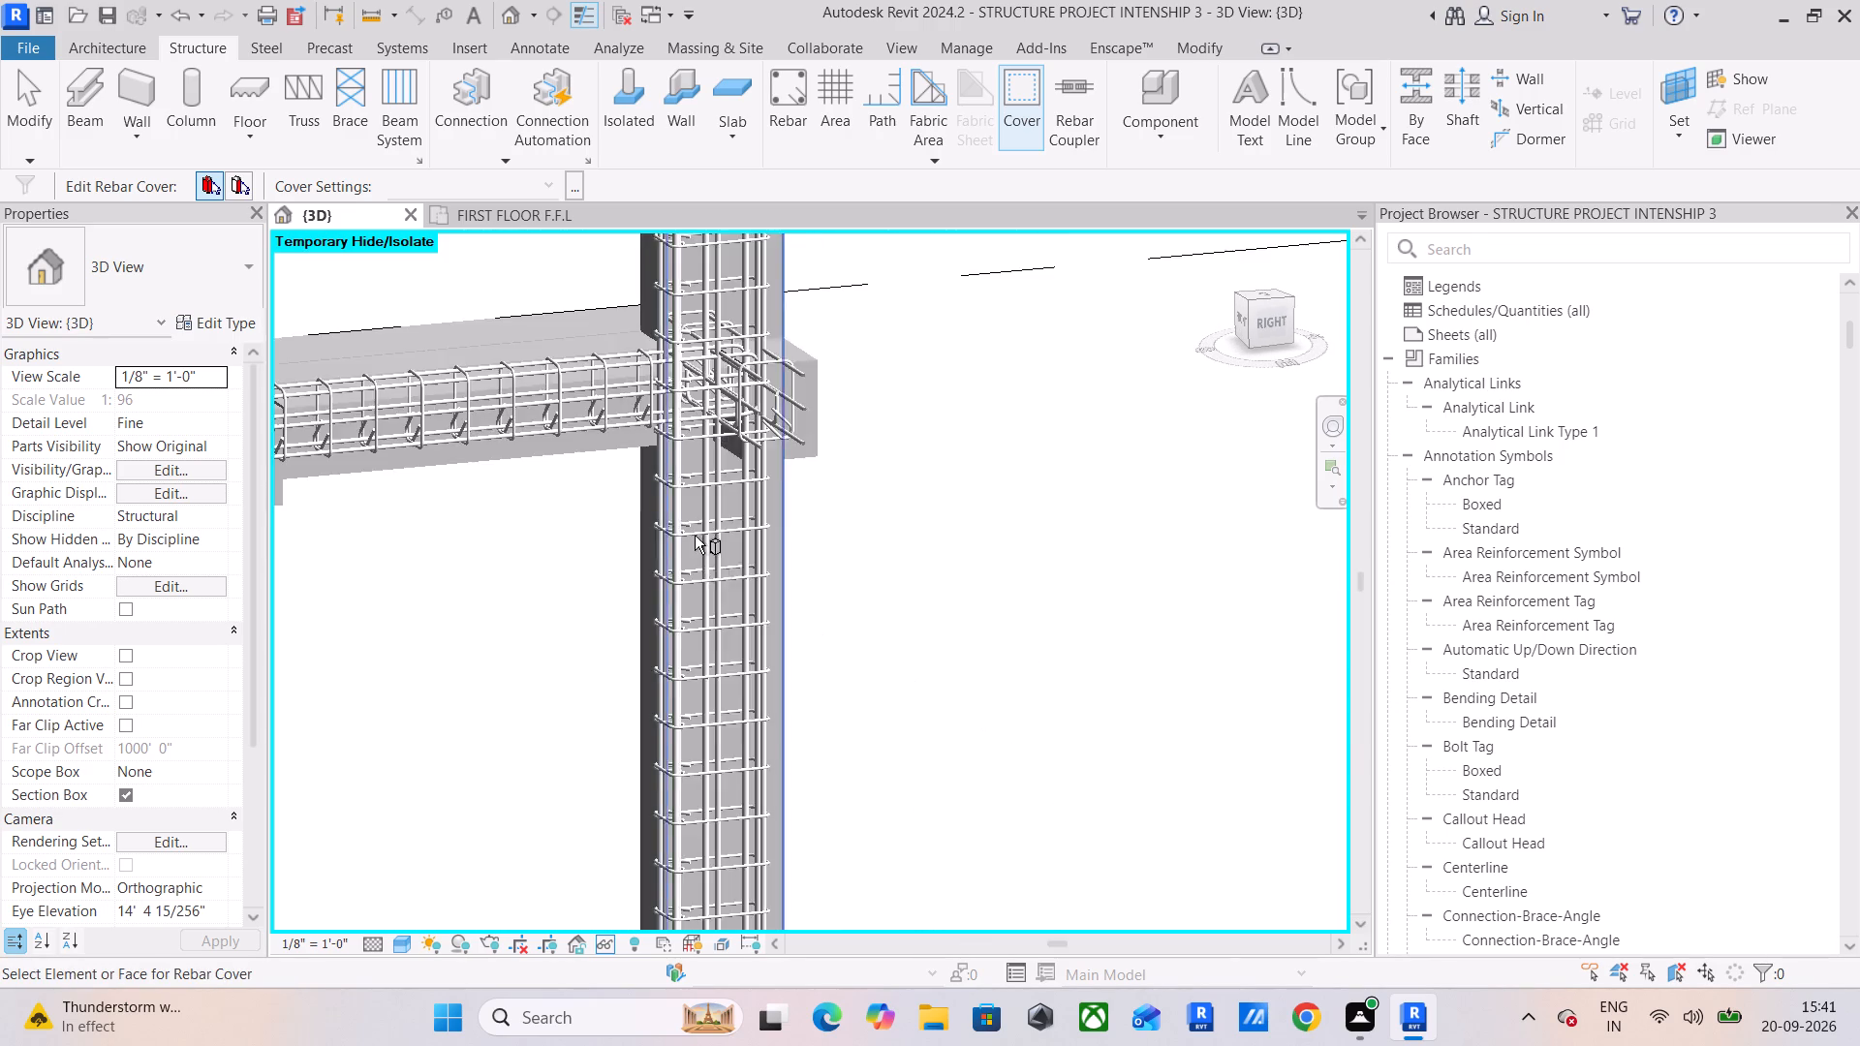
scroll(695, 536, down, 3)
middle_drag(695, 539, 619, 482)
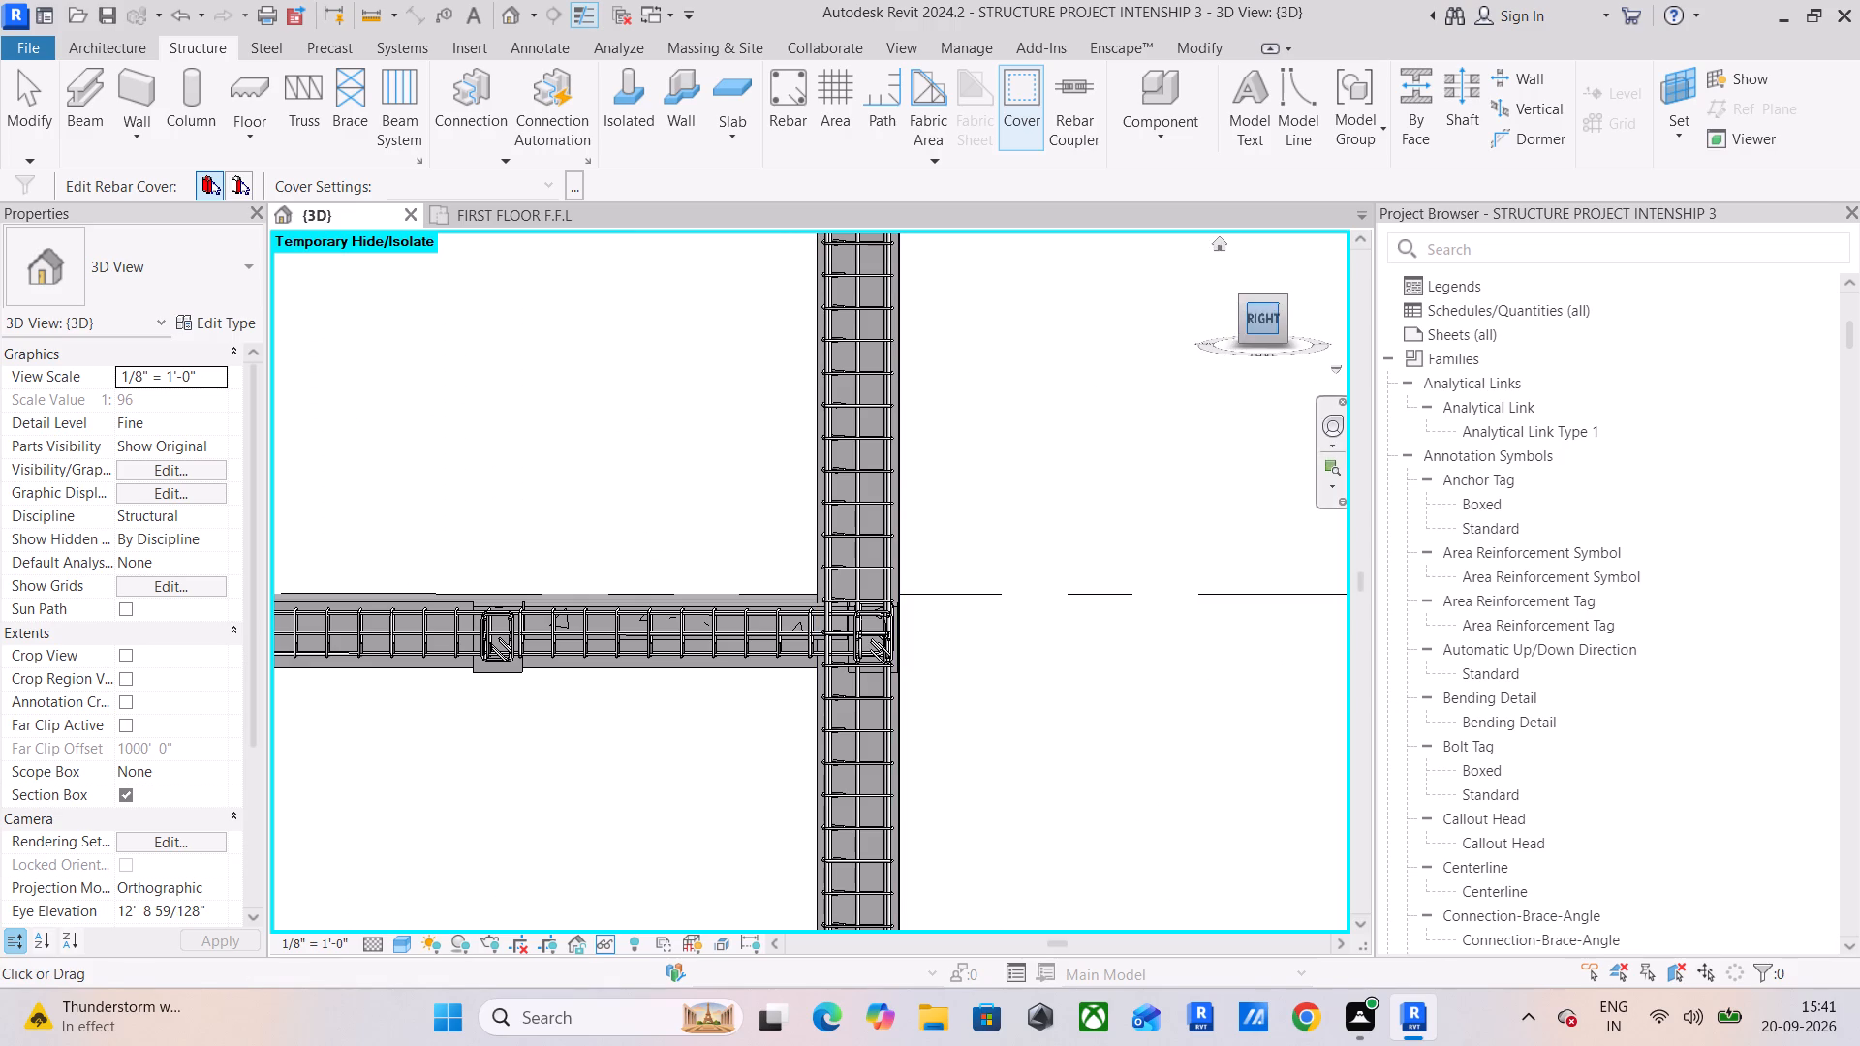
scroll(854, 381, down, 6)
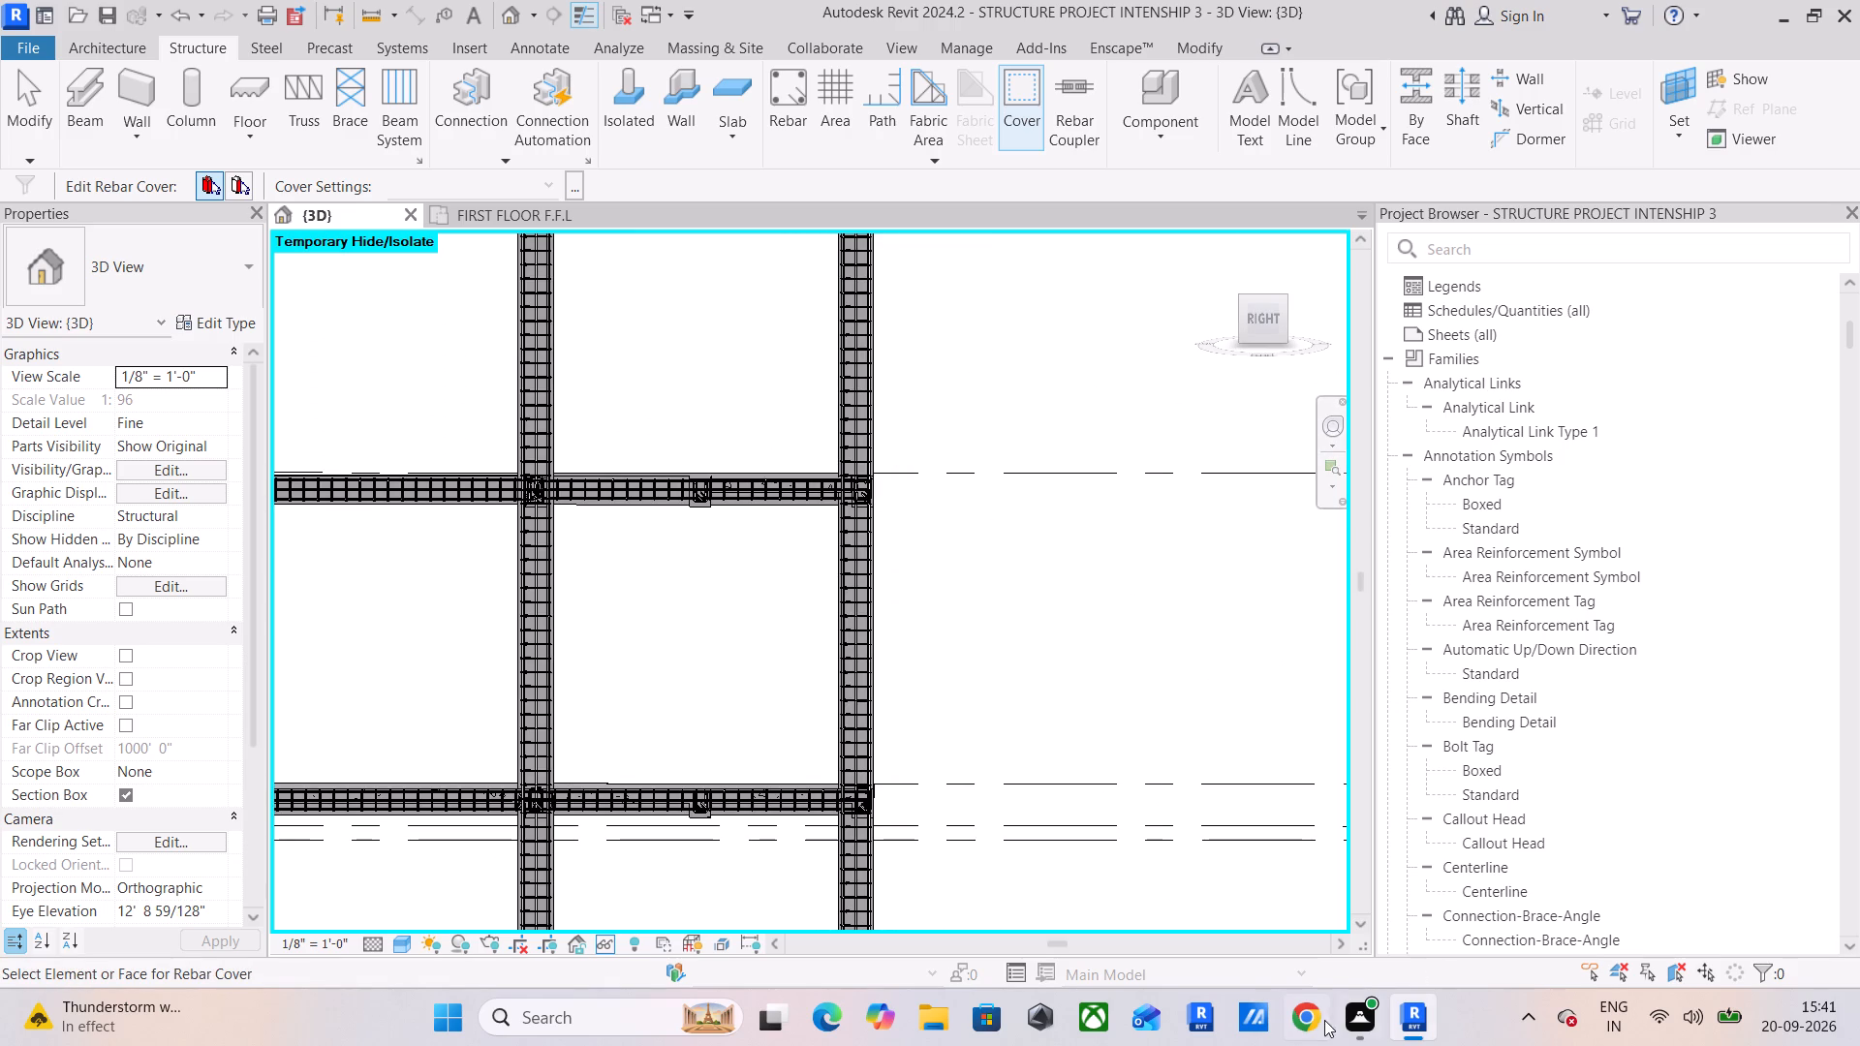
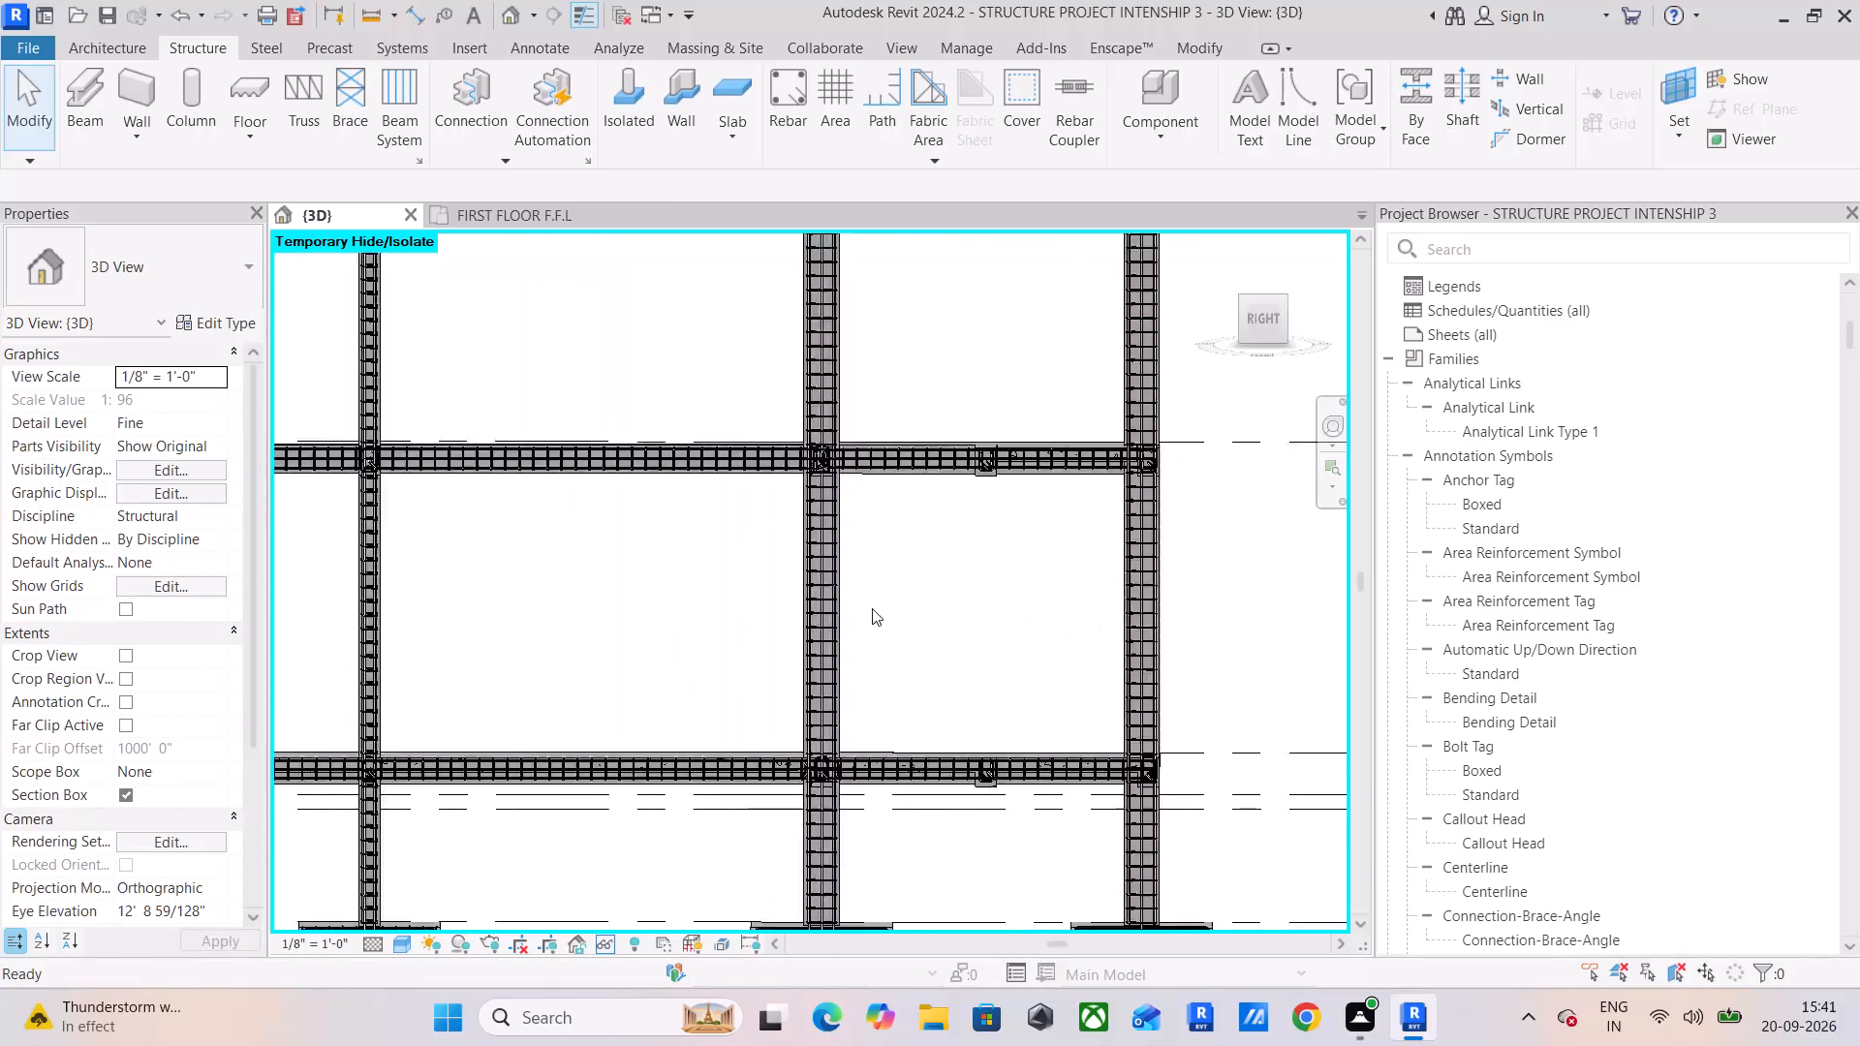
Shorten the outermost footing column's #3 tie set from the column top so it ends just below the lower beam's underside.
middle_drag(607, 584, 948, 547)
scroll(475, 540, up, 5)
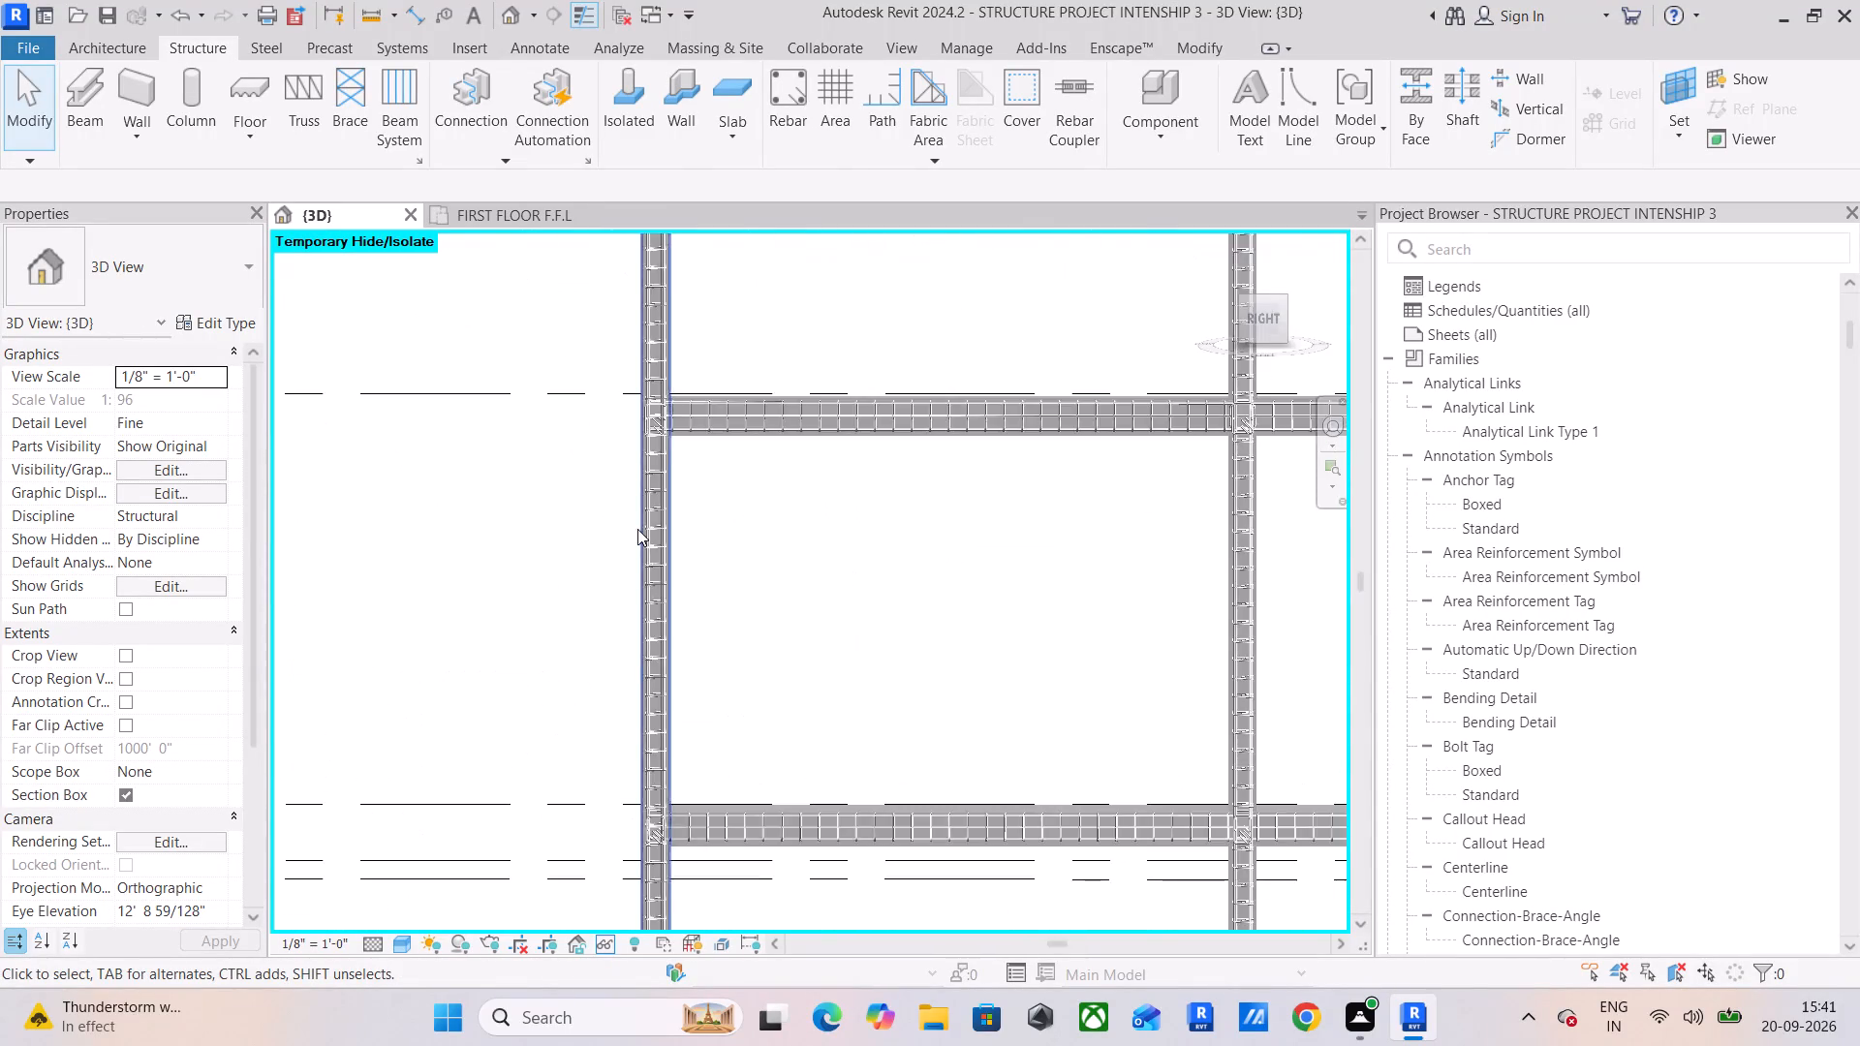
scroll(637, 529, up, 6)
click(673, 531)
scroll(700, 481, down, 12)
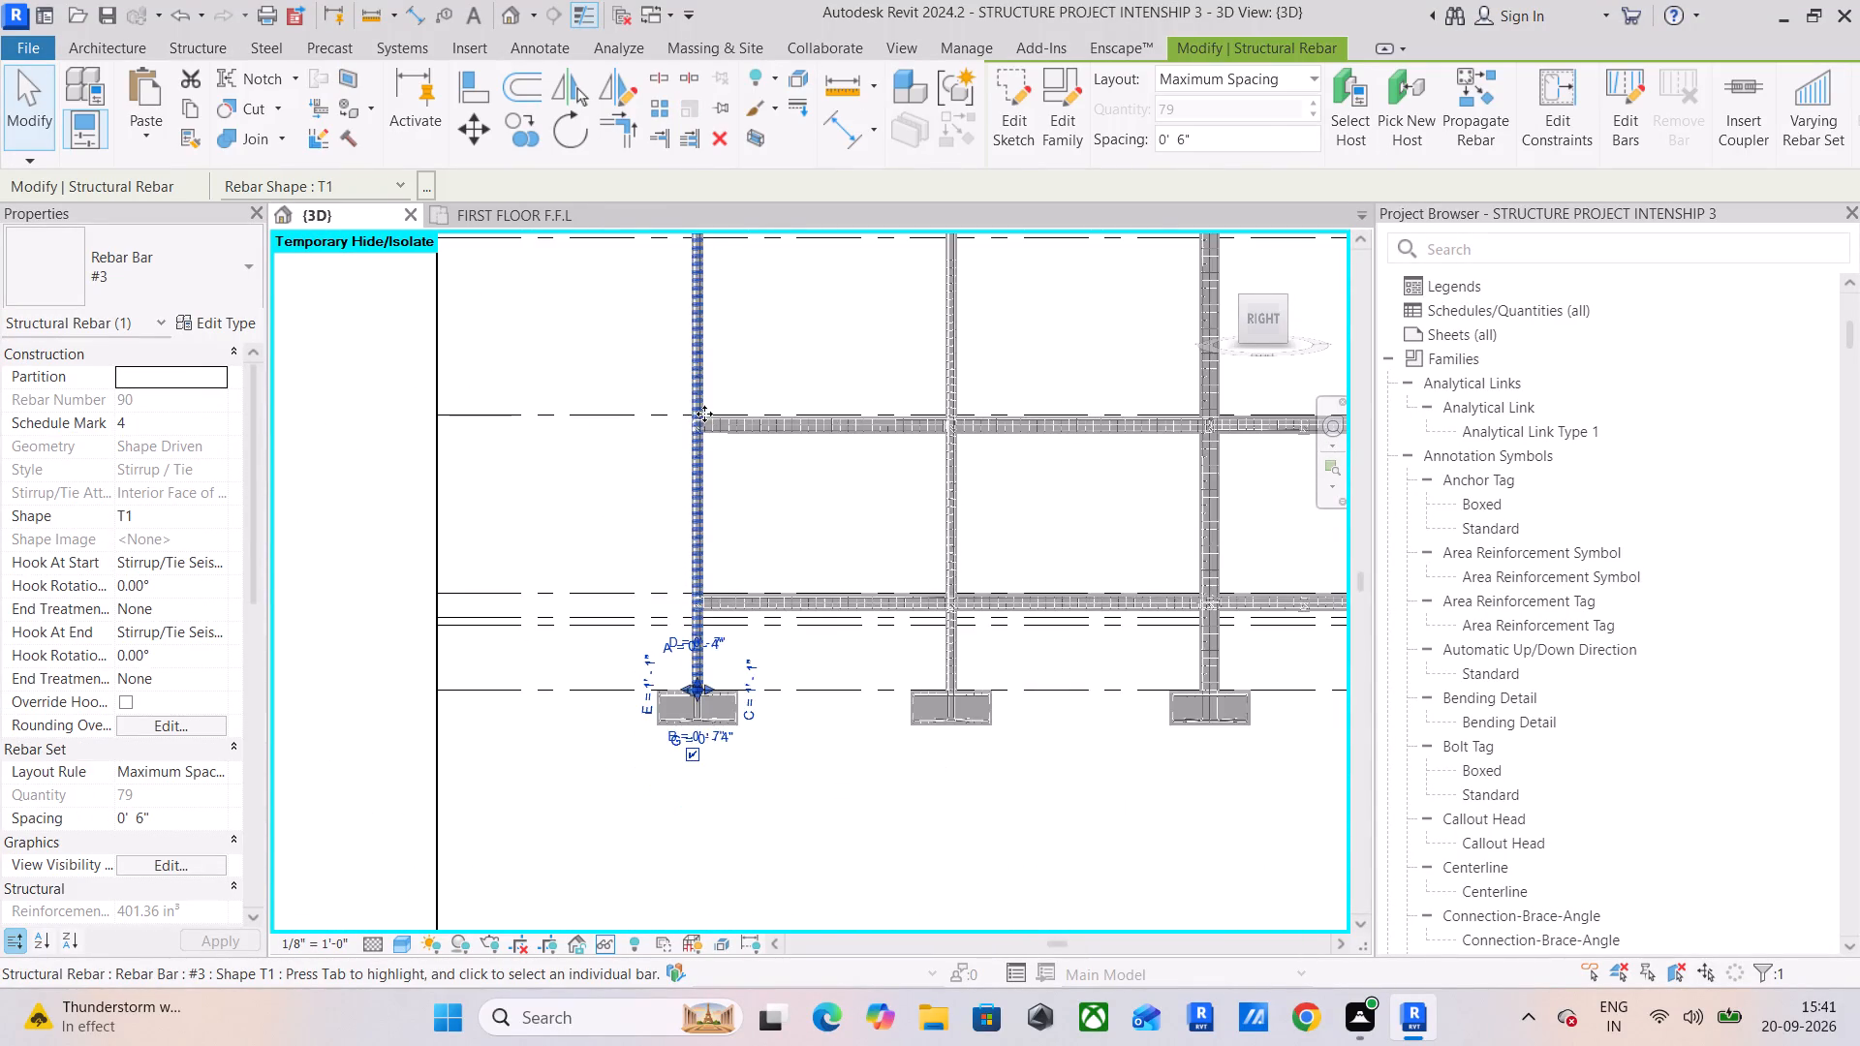
middle_drag(708, 440, 728, 757)
scroll(728, 757, down, 1)
drag(716, 420, 721, 737)
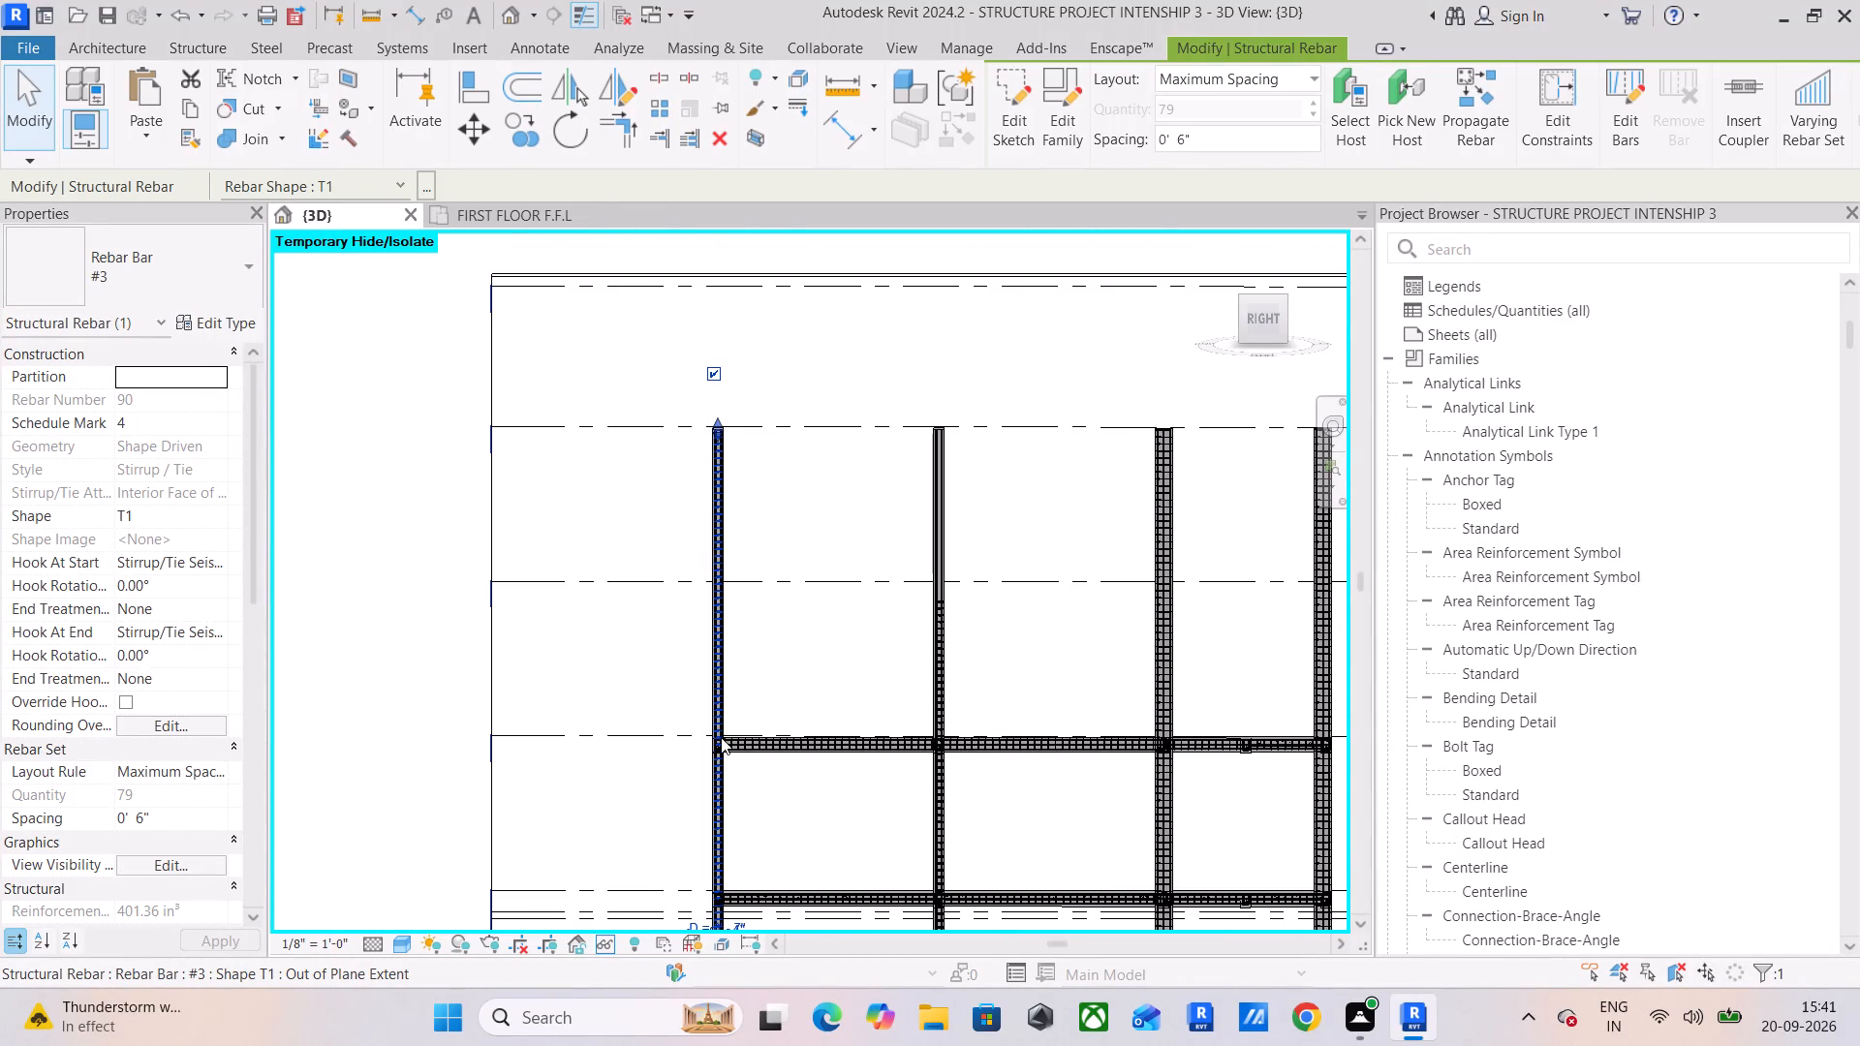
drag(721, 737, 724, 884)
middle_drag(728, 877, 767, 666)
scroll(746, 714, up, 5)
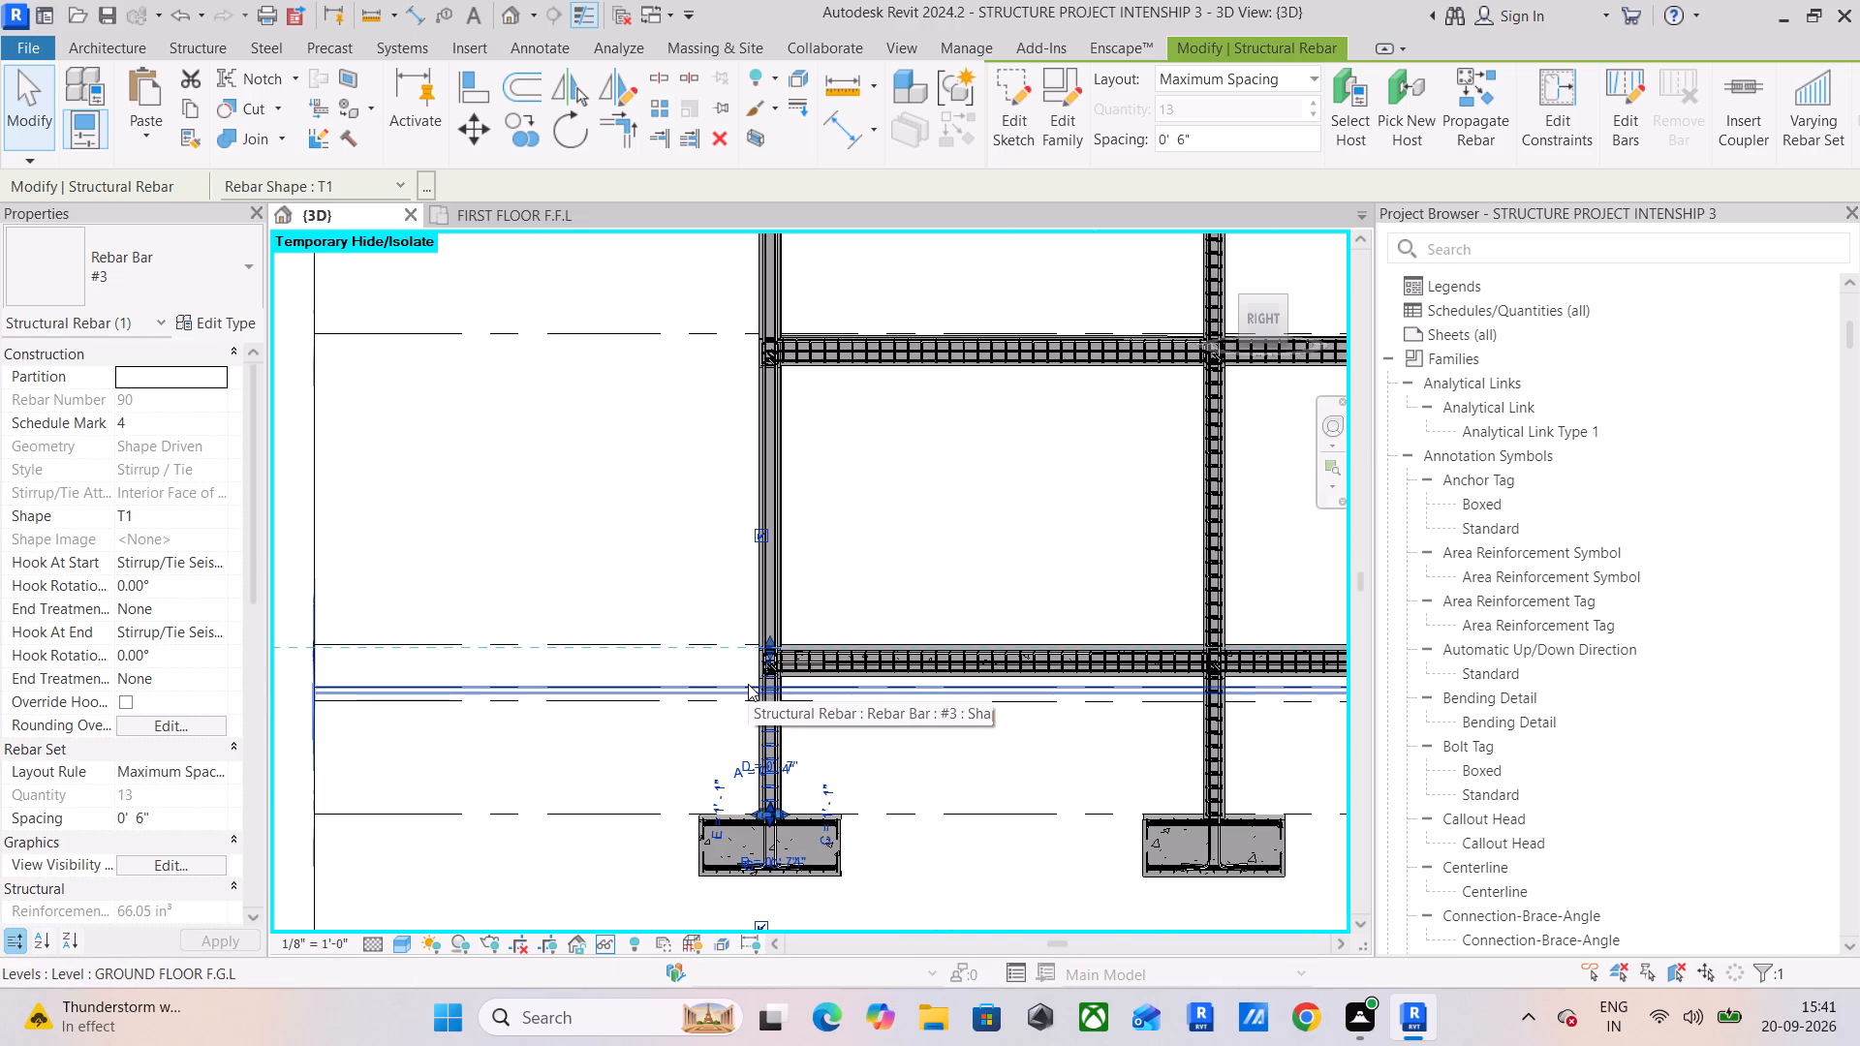
scroll(769, 641, up, 7)
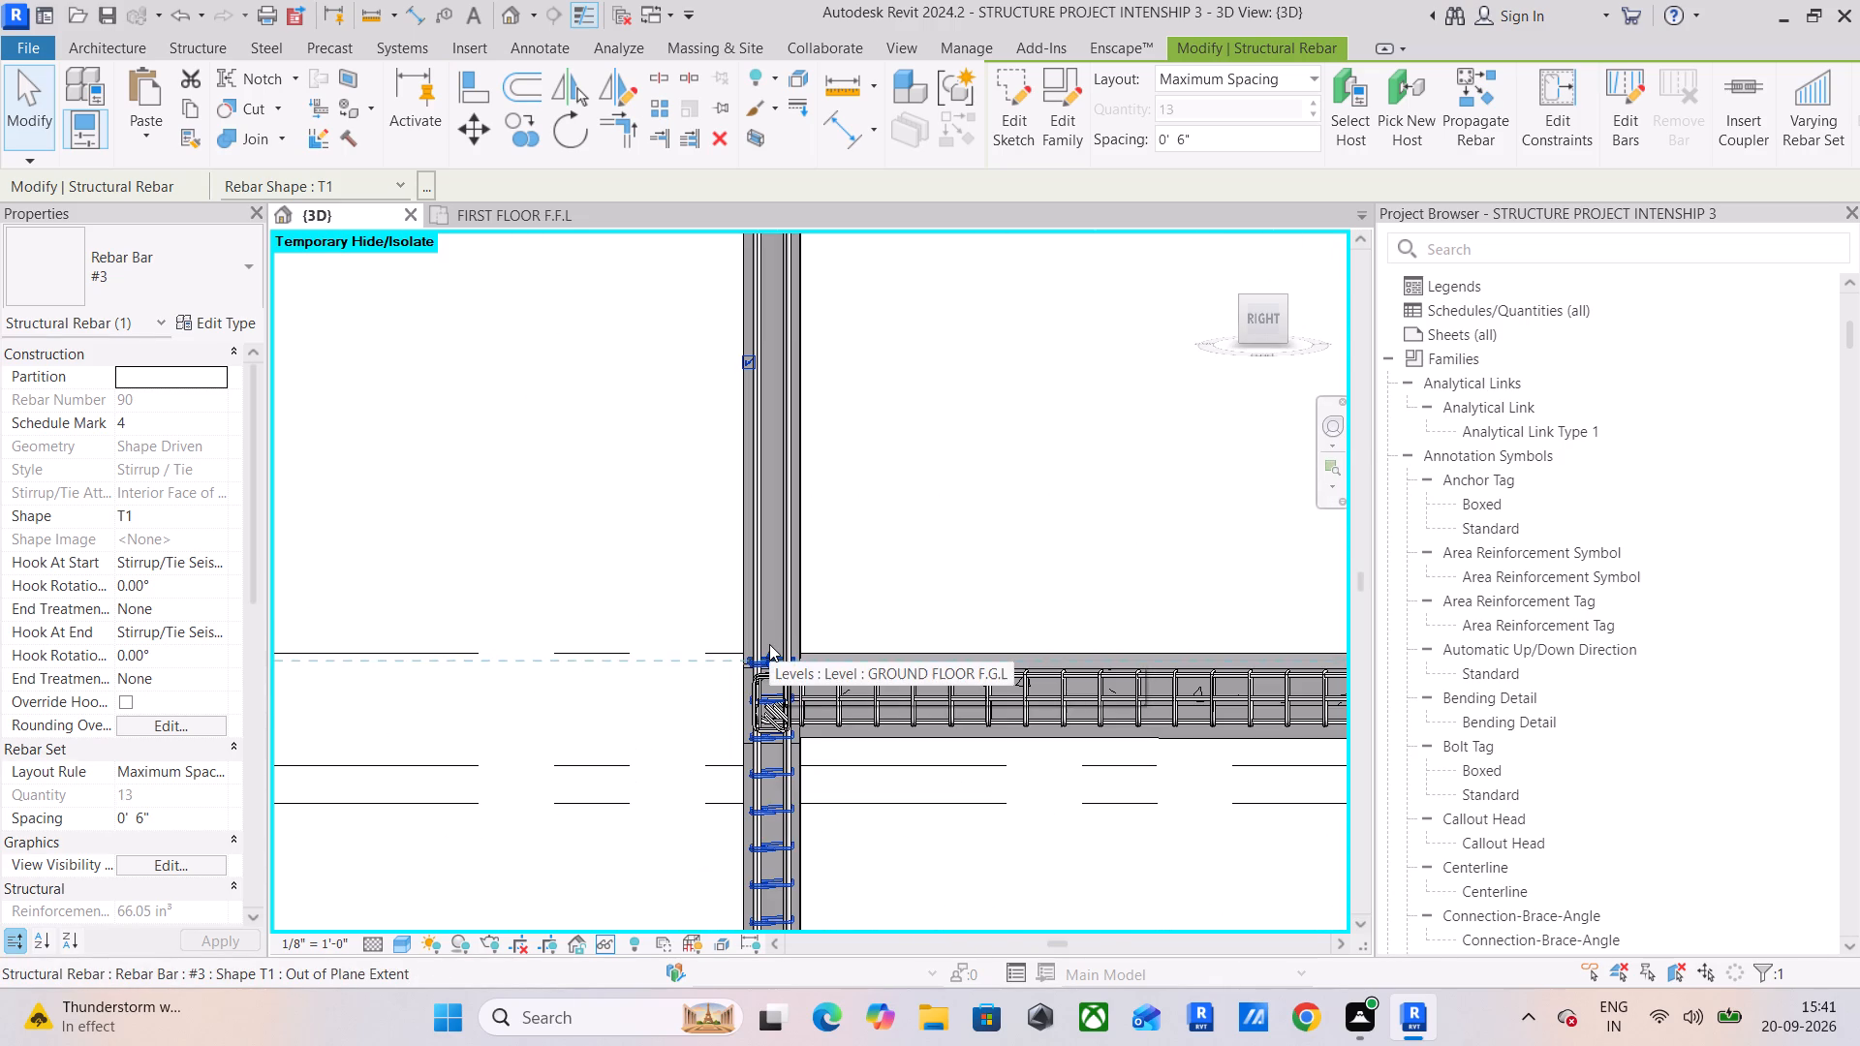
scroll(769, 661, up, 3)
middle_drag(768, 654, 758, 398)
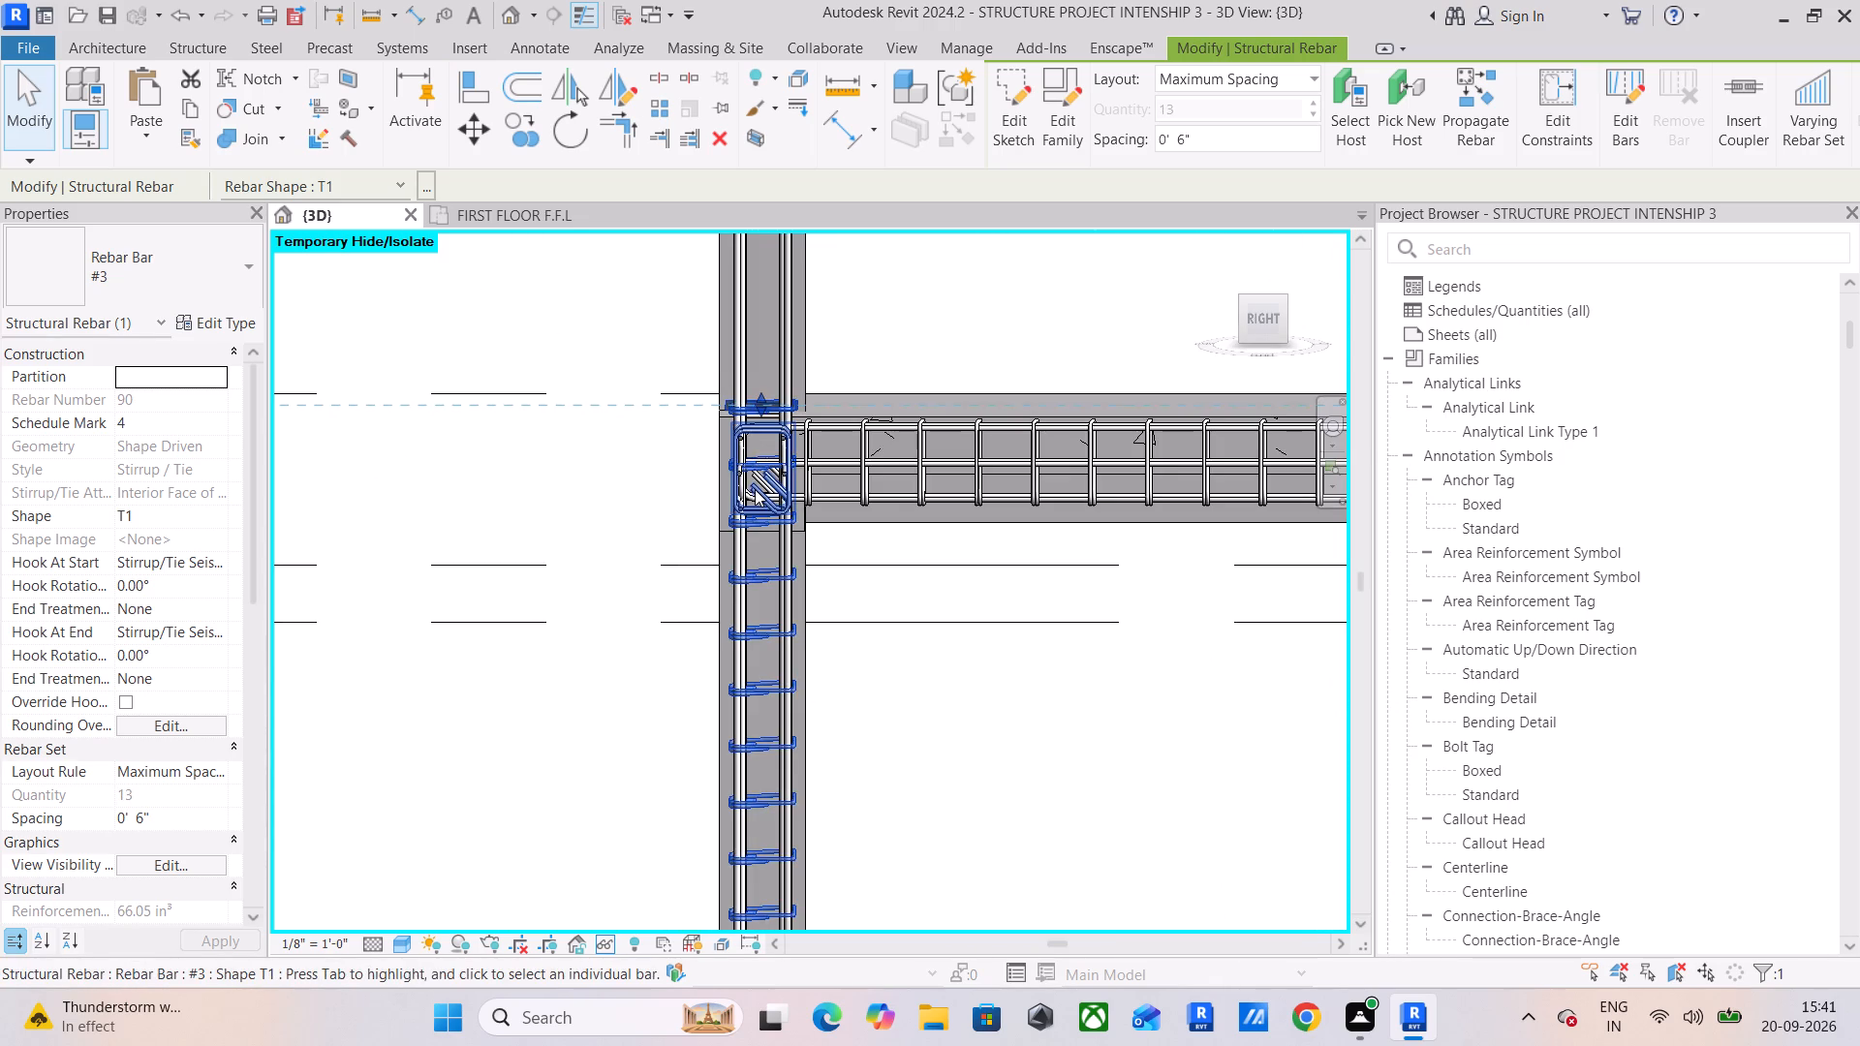
drag(759, 404, 759, 425)
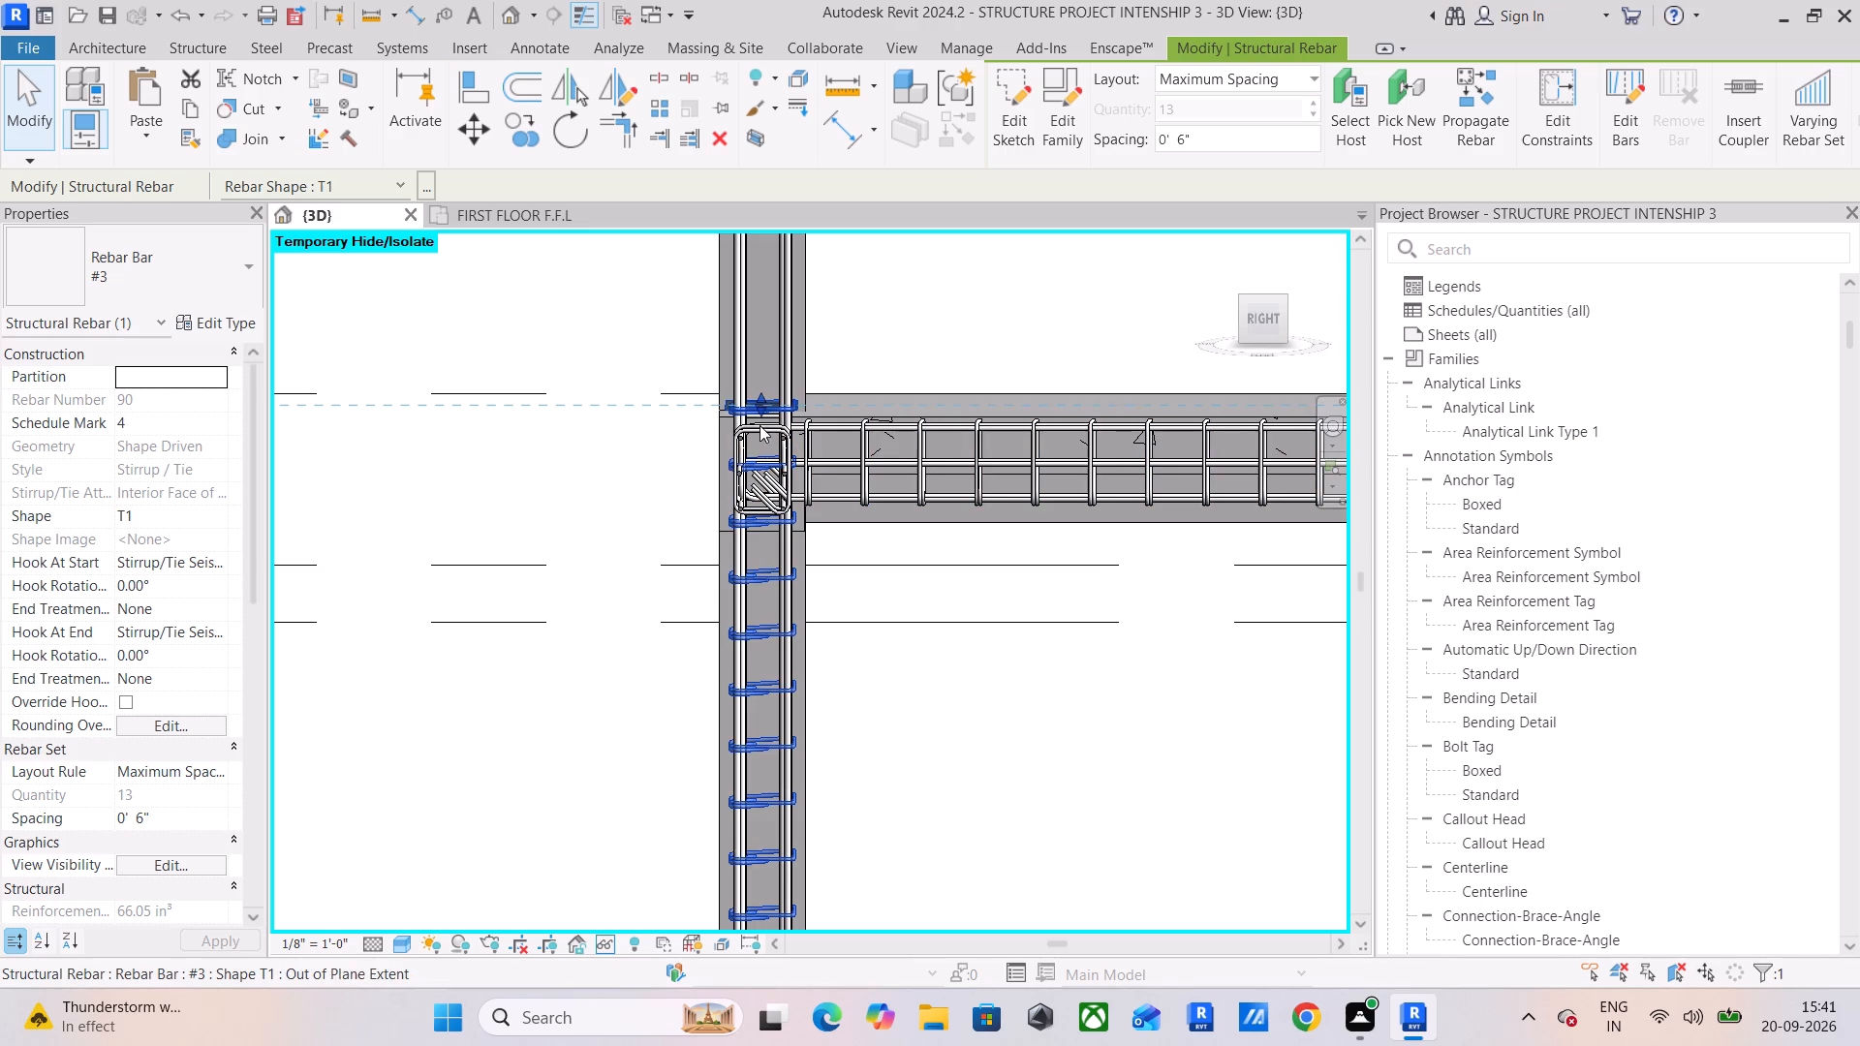
drag(759, 425, 770, 539)
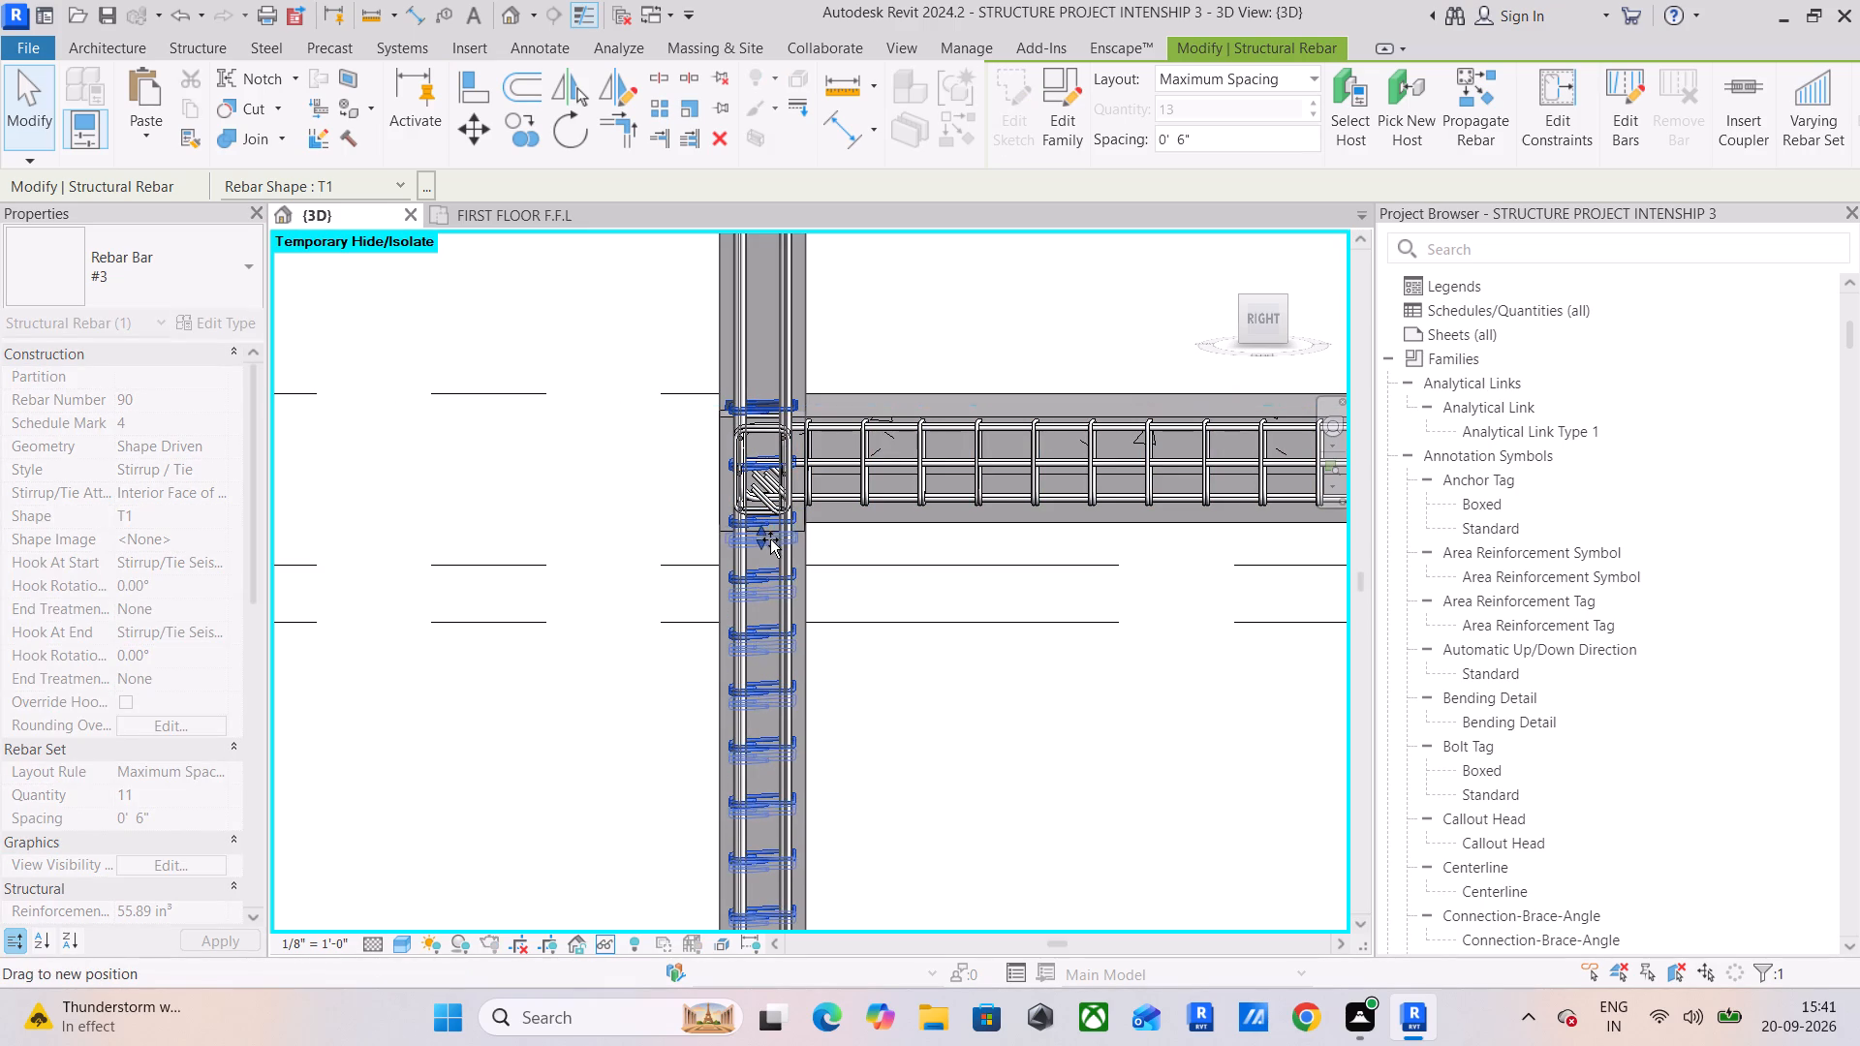
drag(770, 539, 770, 540)
click(1259, 323)
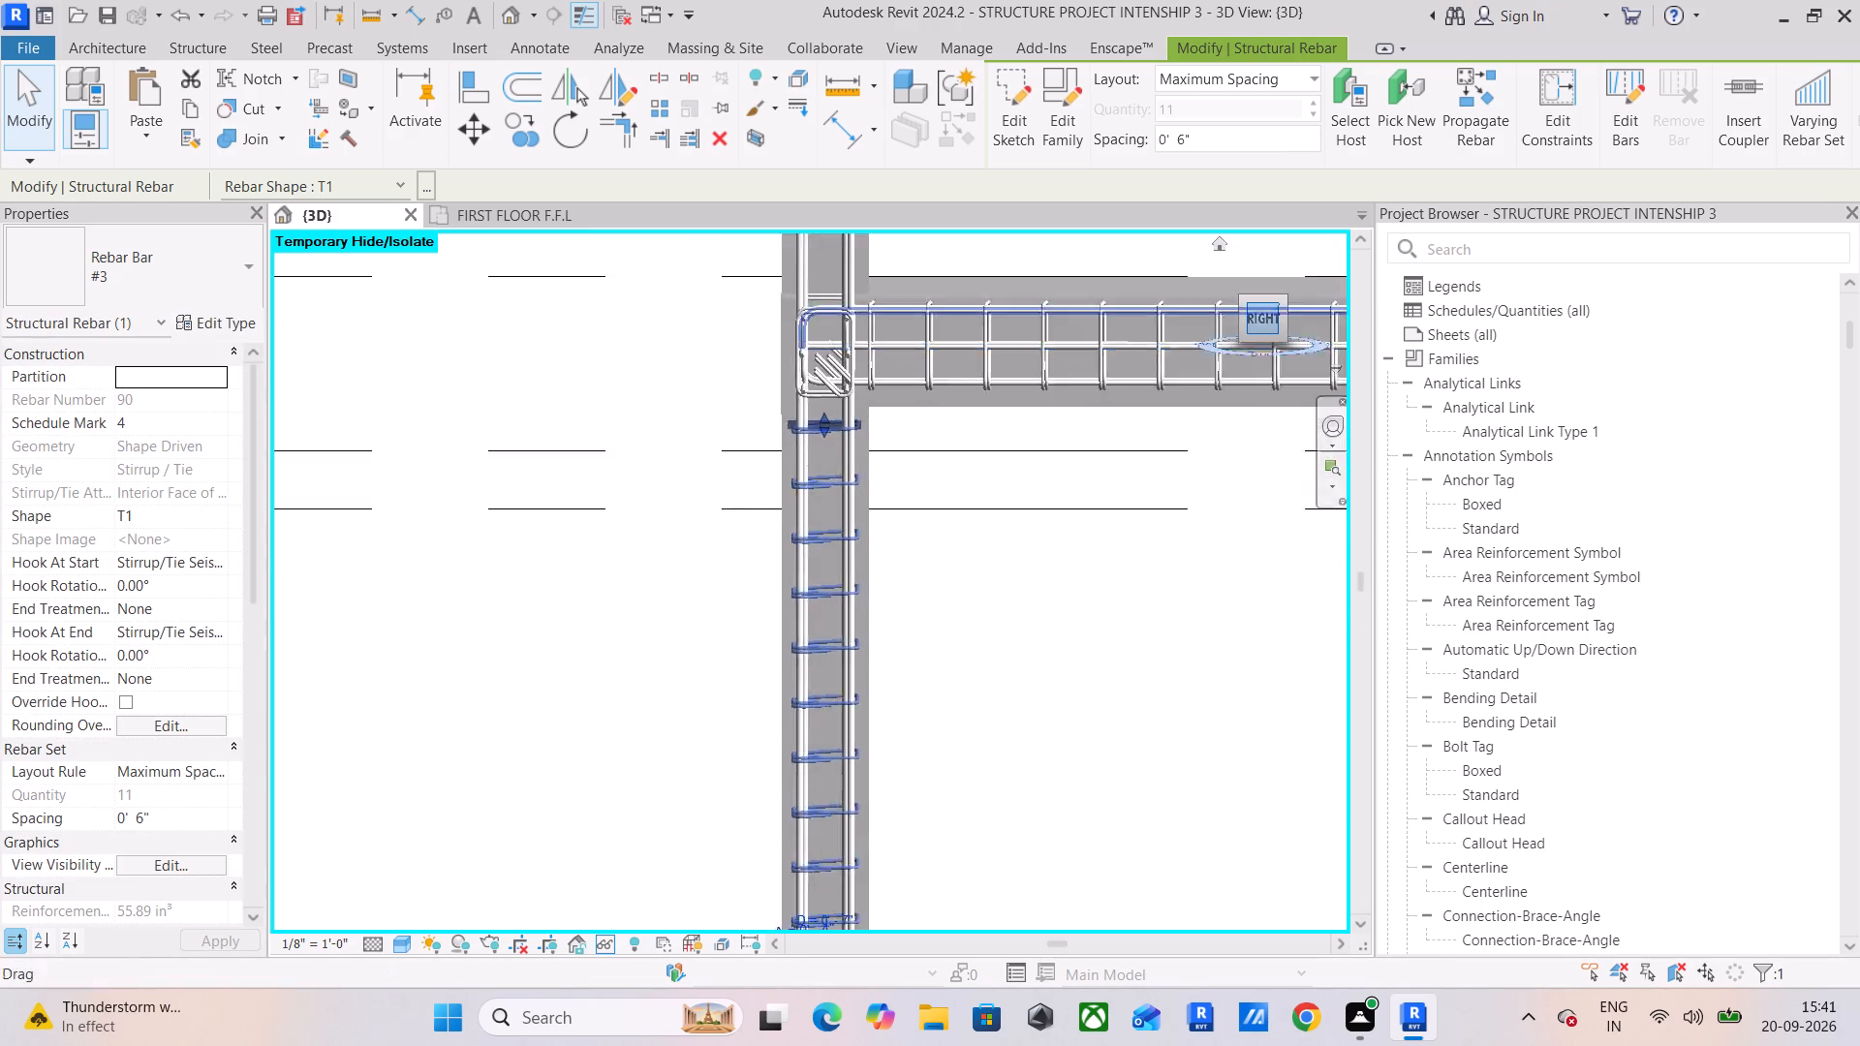
middle_drag(944, 430, 992, 741)
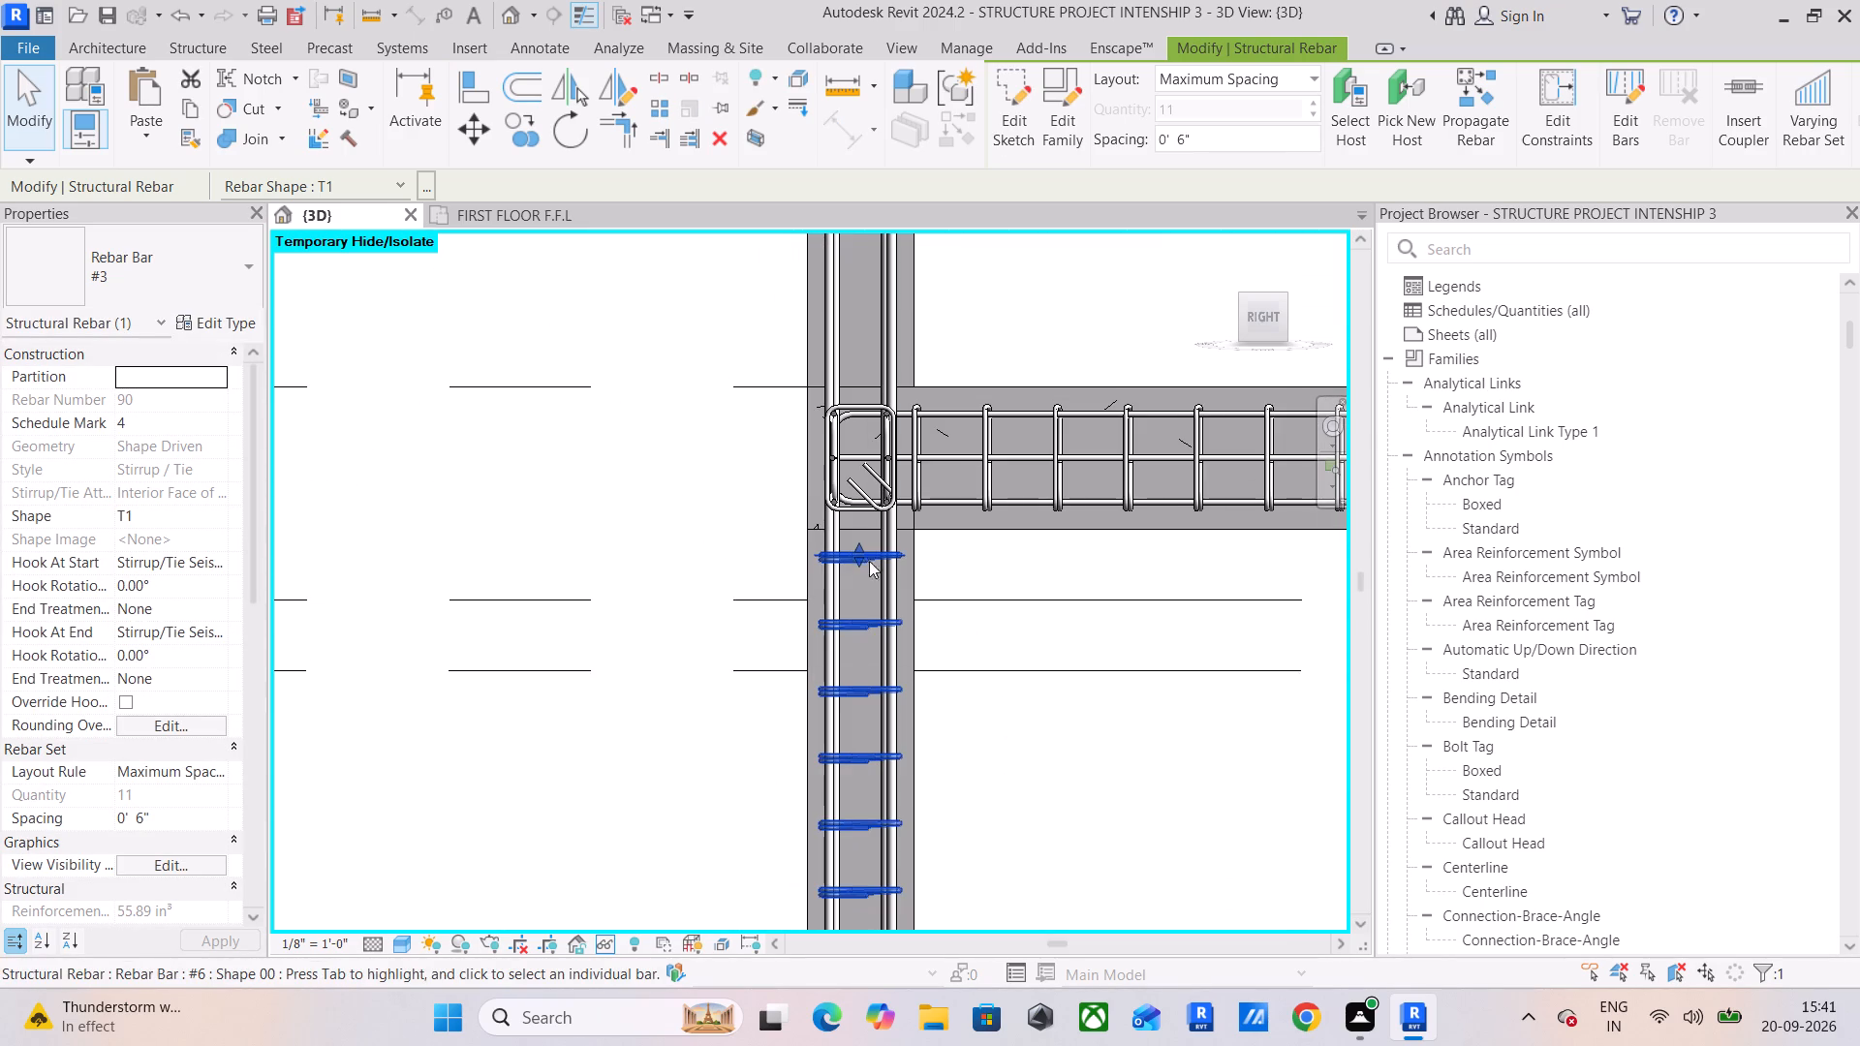
scroll(849, 550, up, 4)
drag(864, 553, 864, 538)
Copy the shortened #3 tie set up the same column, from the footing top to the tops of the lower and upper beams.
scroll(862, 593, down, 5)
middle_drag(867, 608, 915, 324)
scroll(945, 487, down, 3)
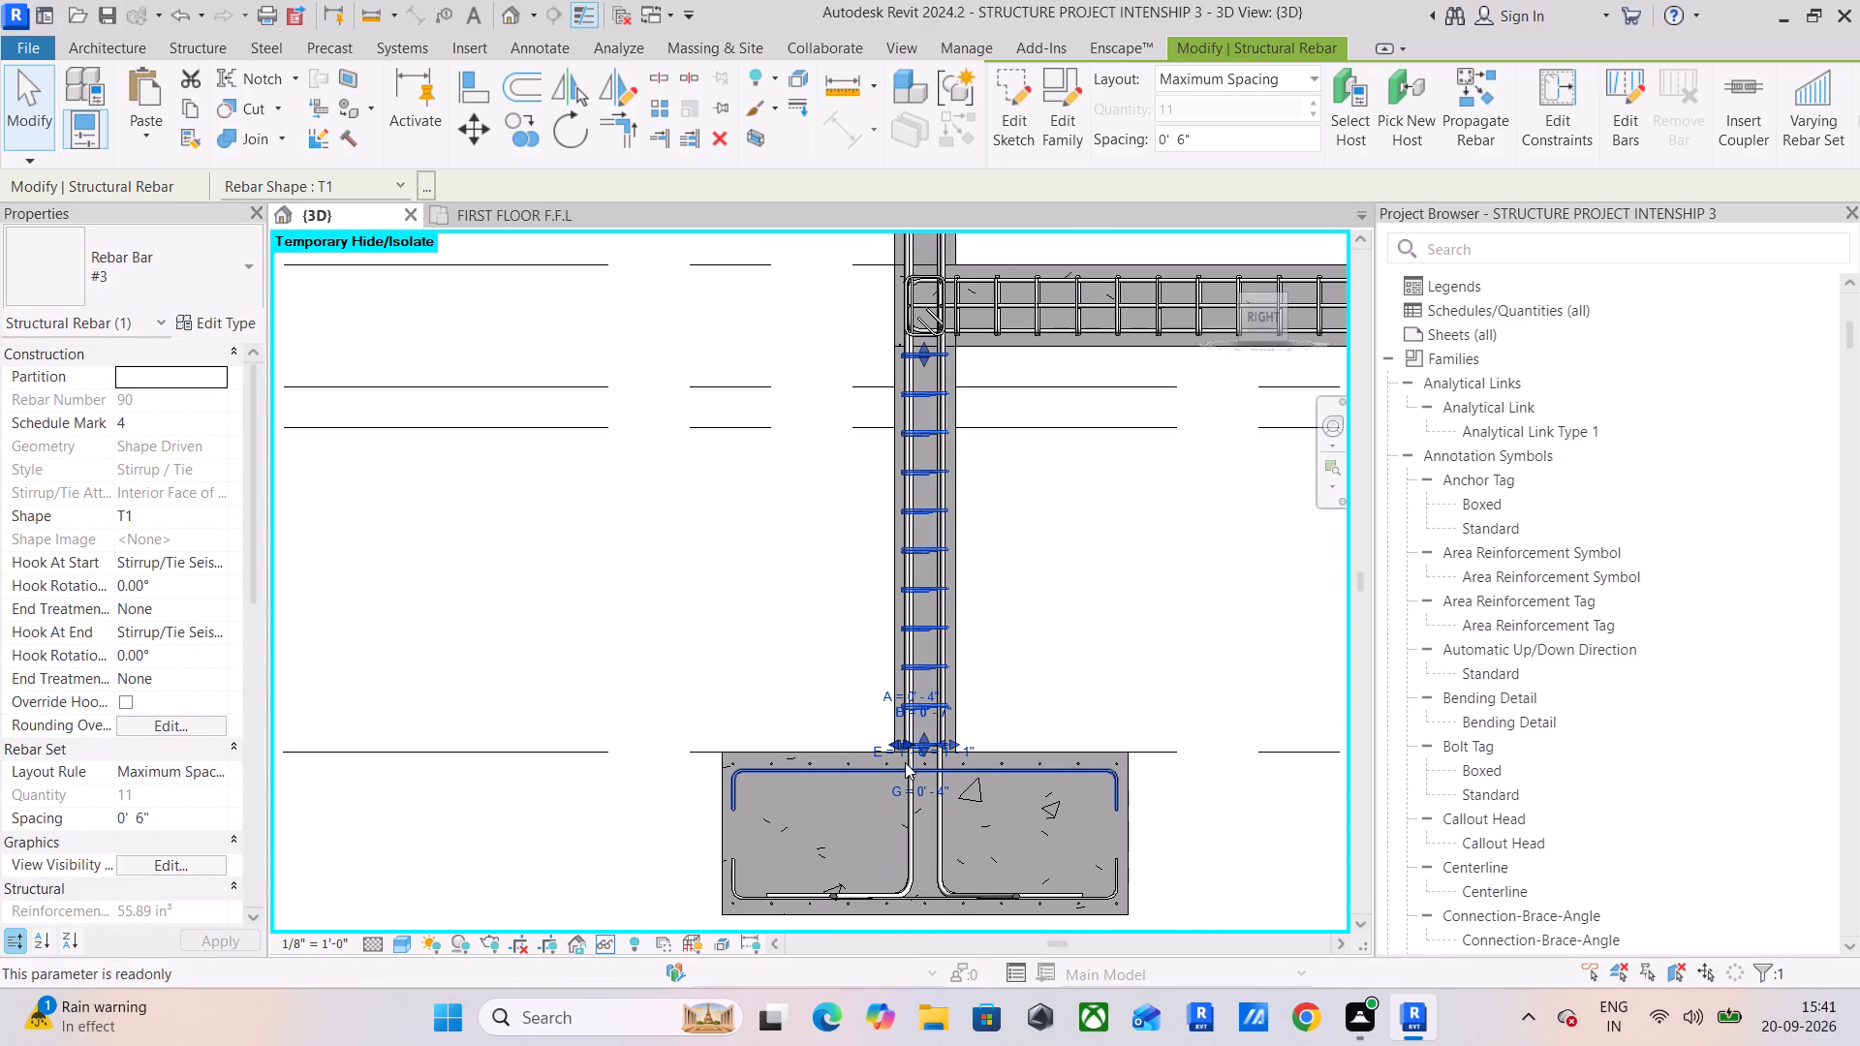
click(531, 140)
scroll(878, 731, up, 3)
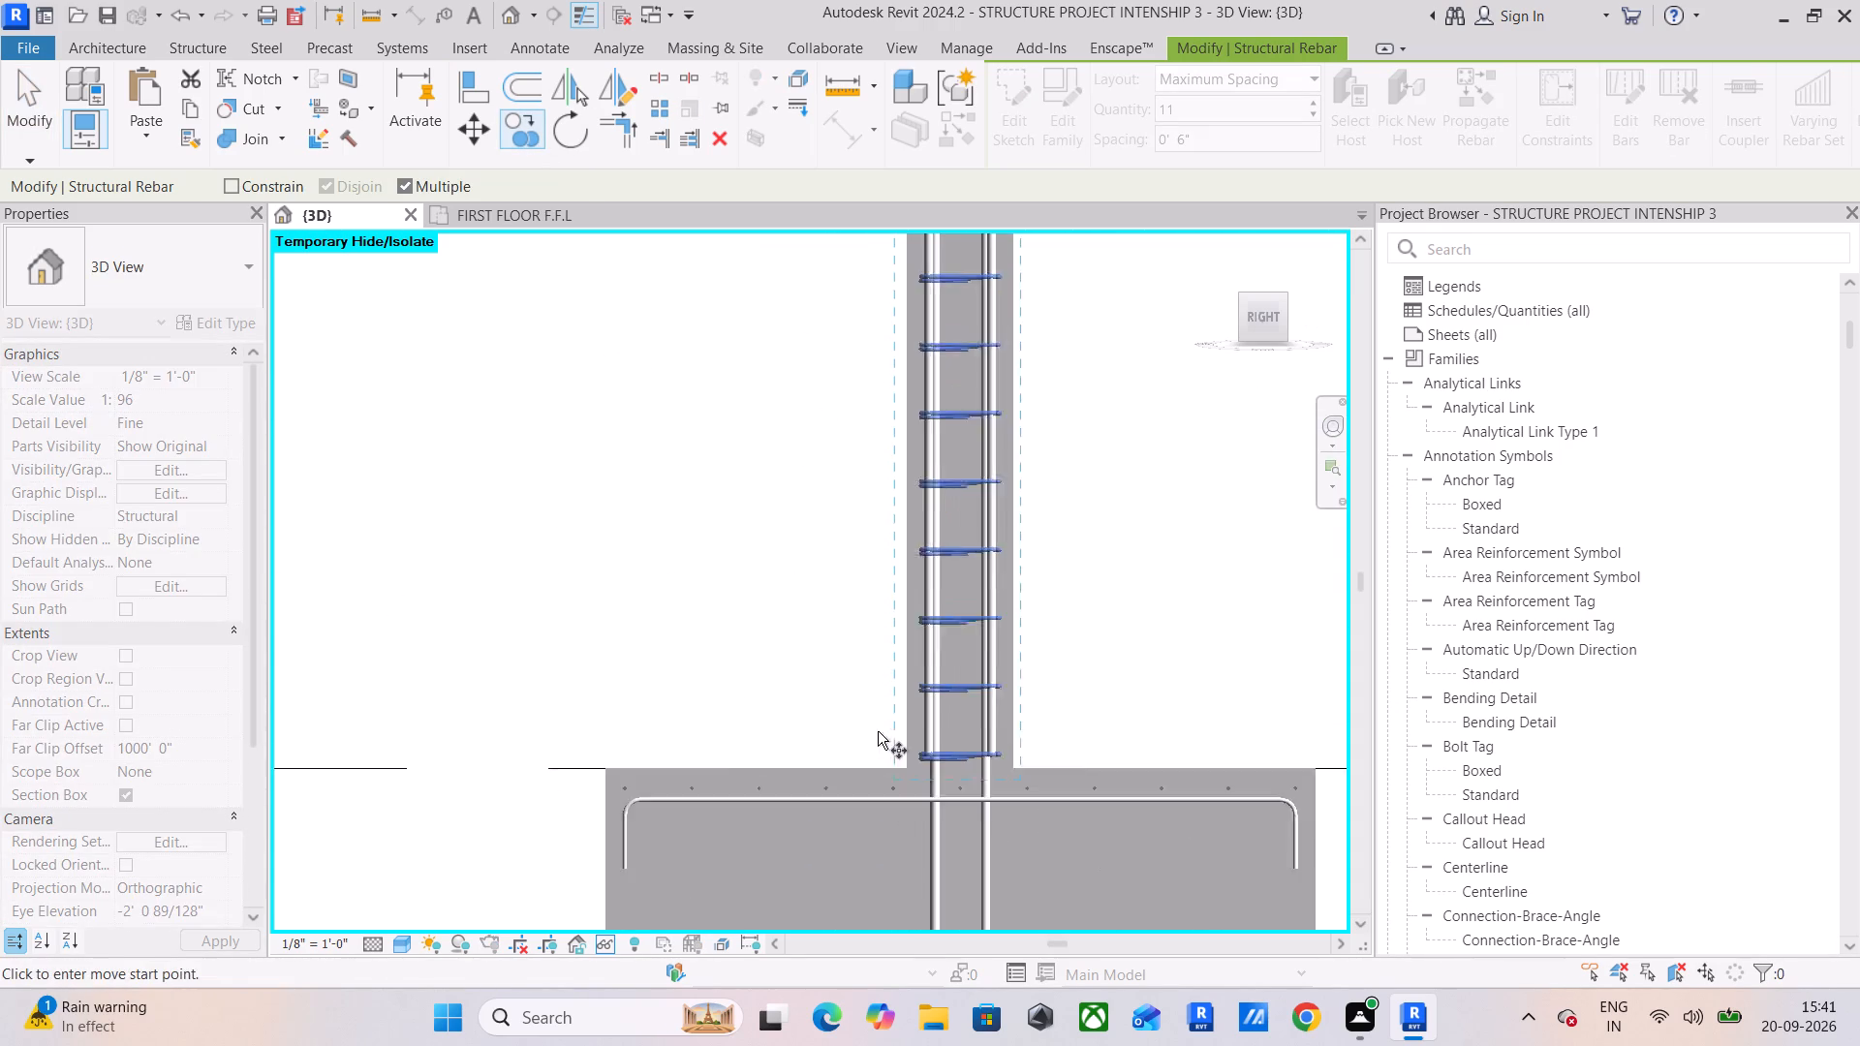
scroll(878, 731, up, 2)
click(905, 771)
scroll(921, 656, down, 7)
scroll(935, 634, up, 1)
middle_drag(935, 636, 982, 1045)
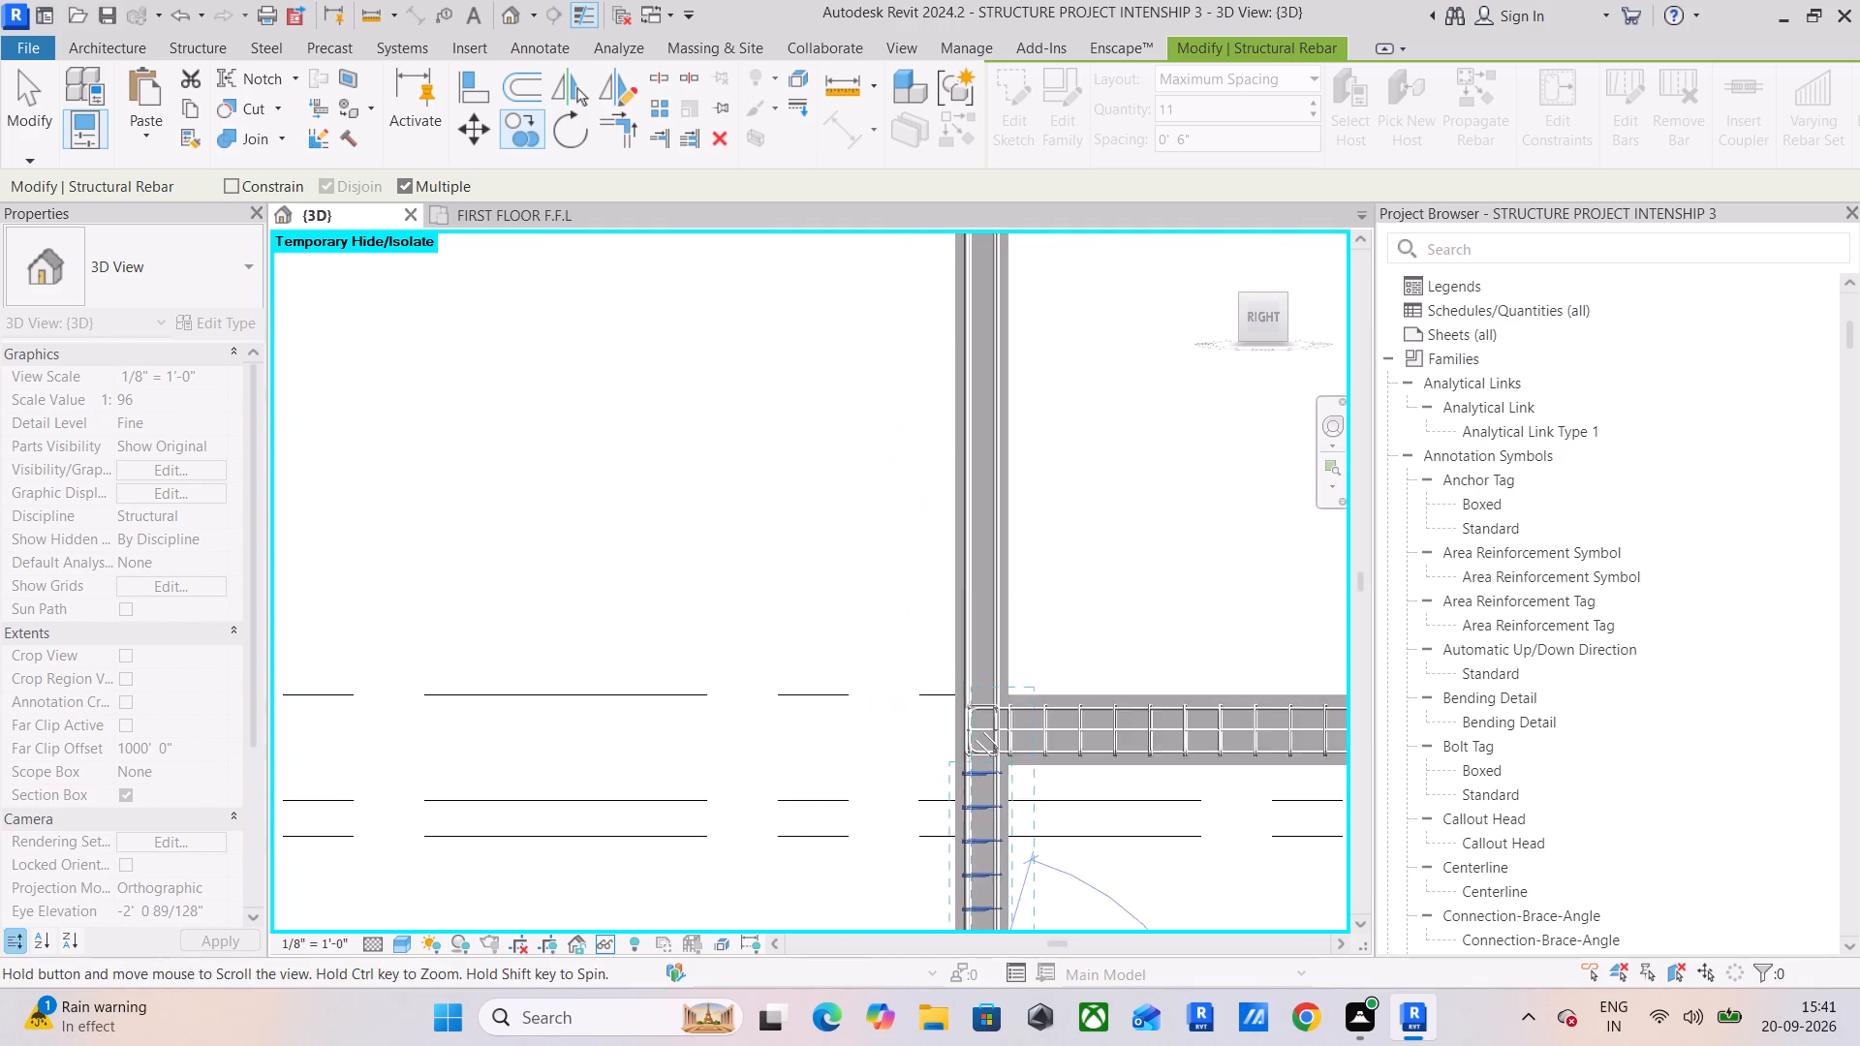
middle_drag(982, 1045, 984, 1045)
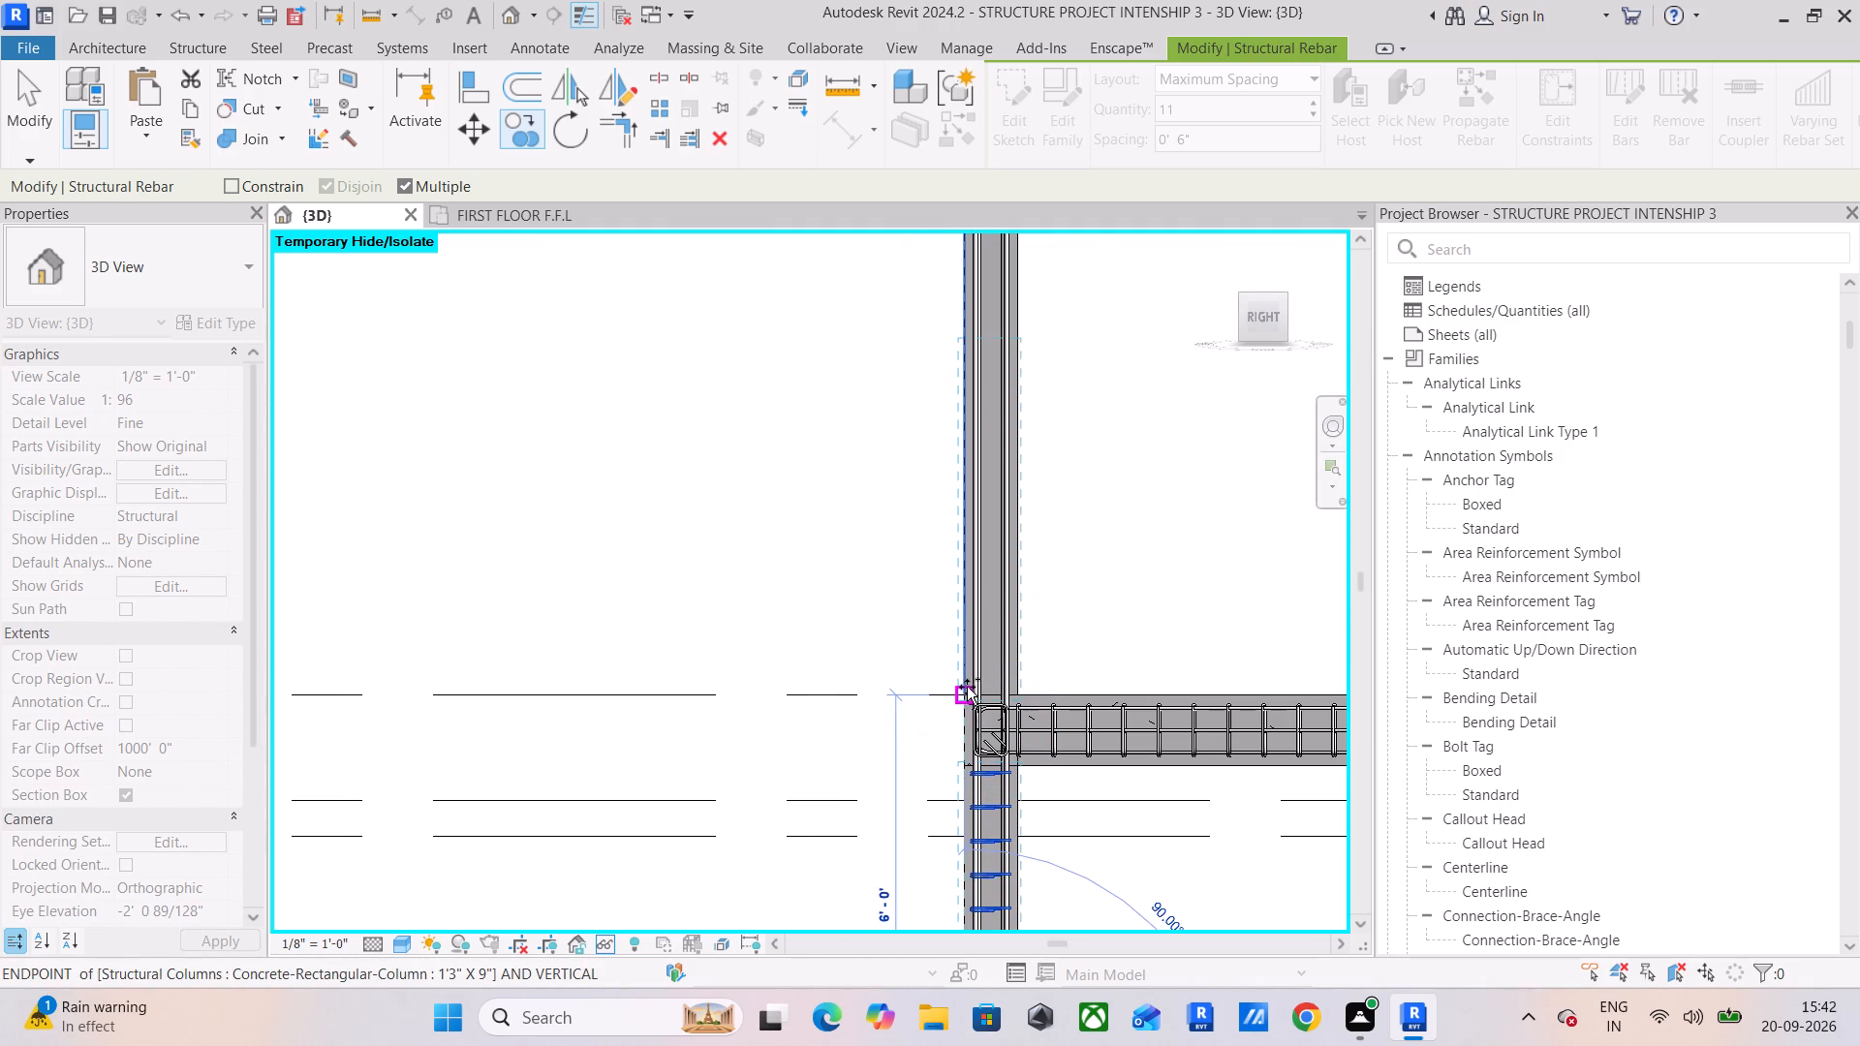
click(967, 687)
middle_drag(981, 611, 1019, 959)
middle_drag(1007, 505, 1010, 739)
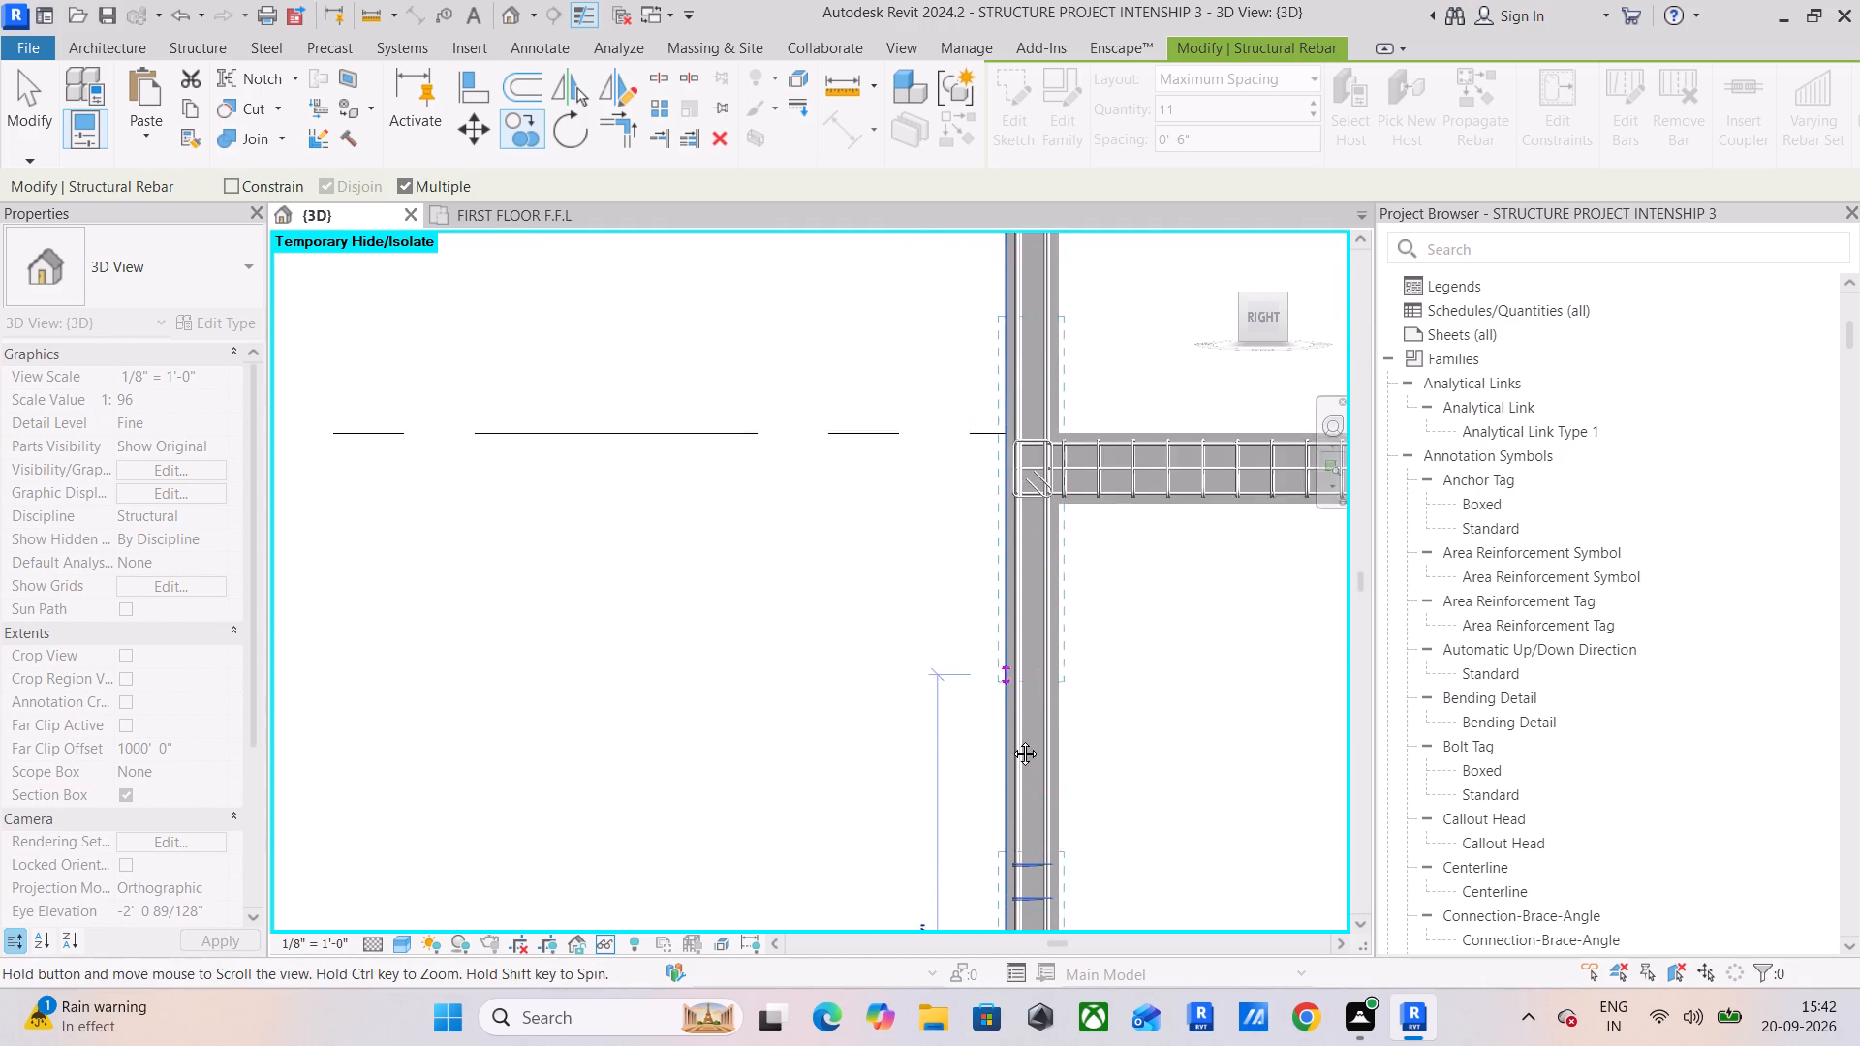
middle_drag(1010, 739, 1027, 903)
click(1019, 661)
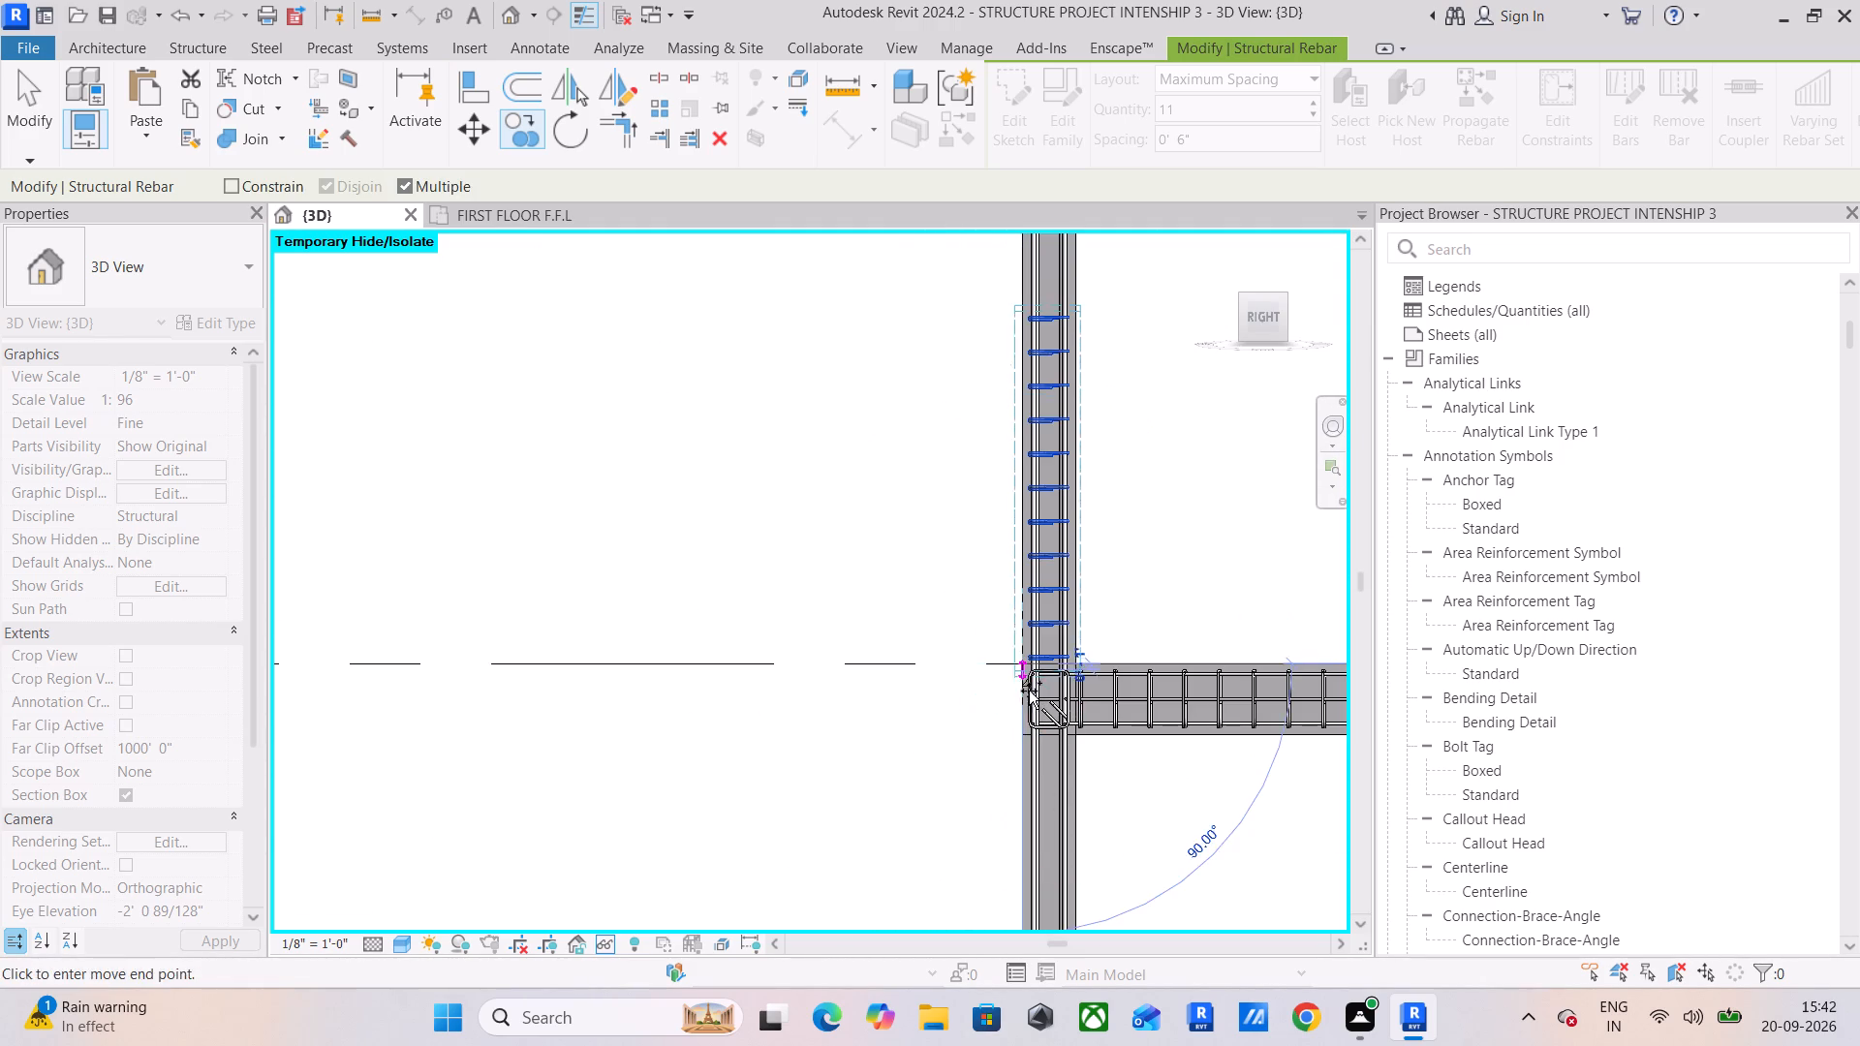
scroll(1005, 790, down, 3)
middle_drag(1005, 790, 893, 569)
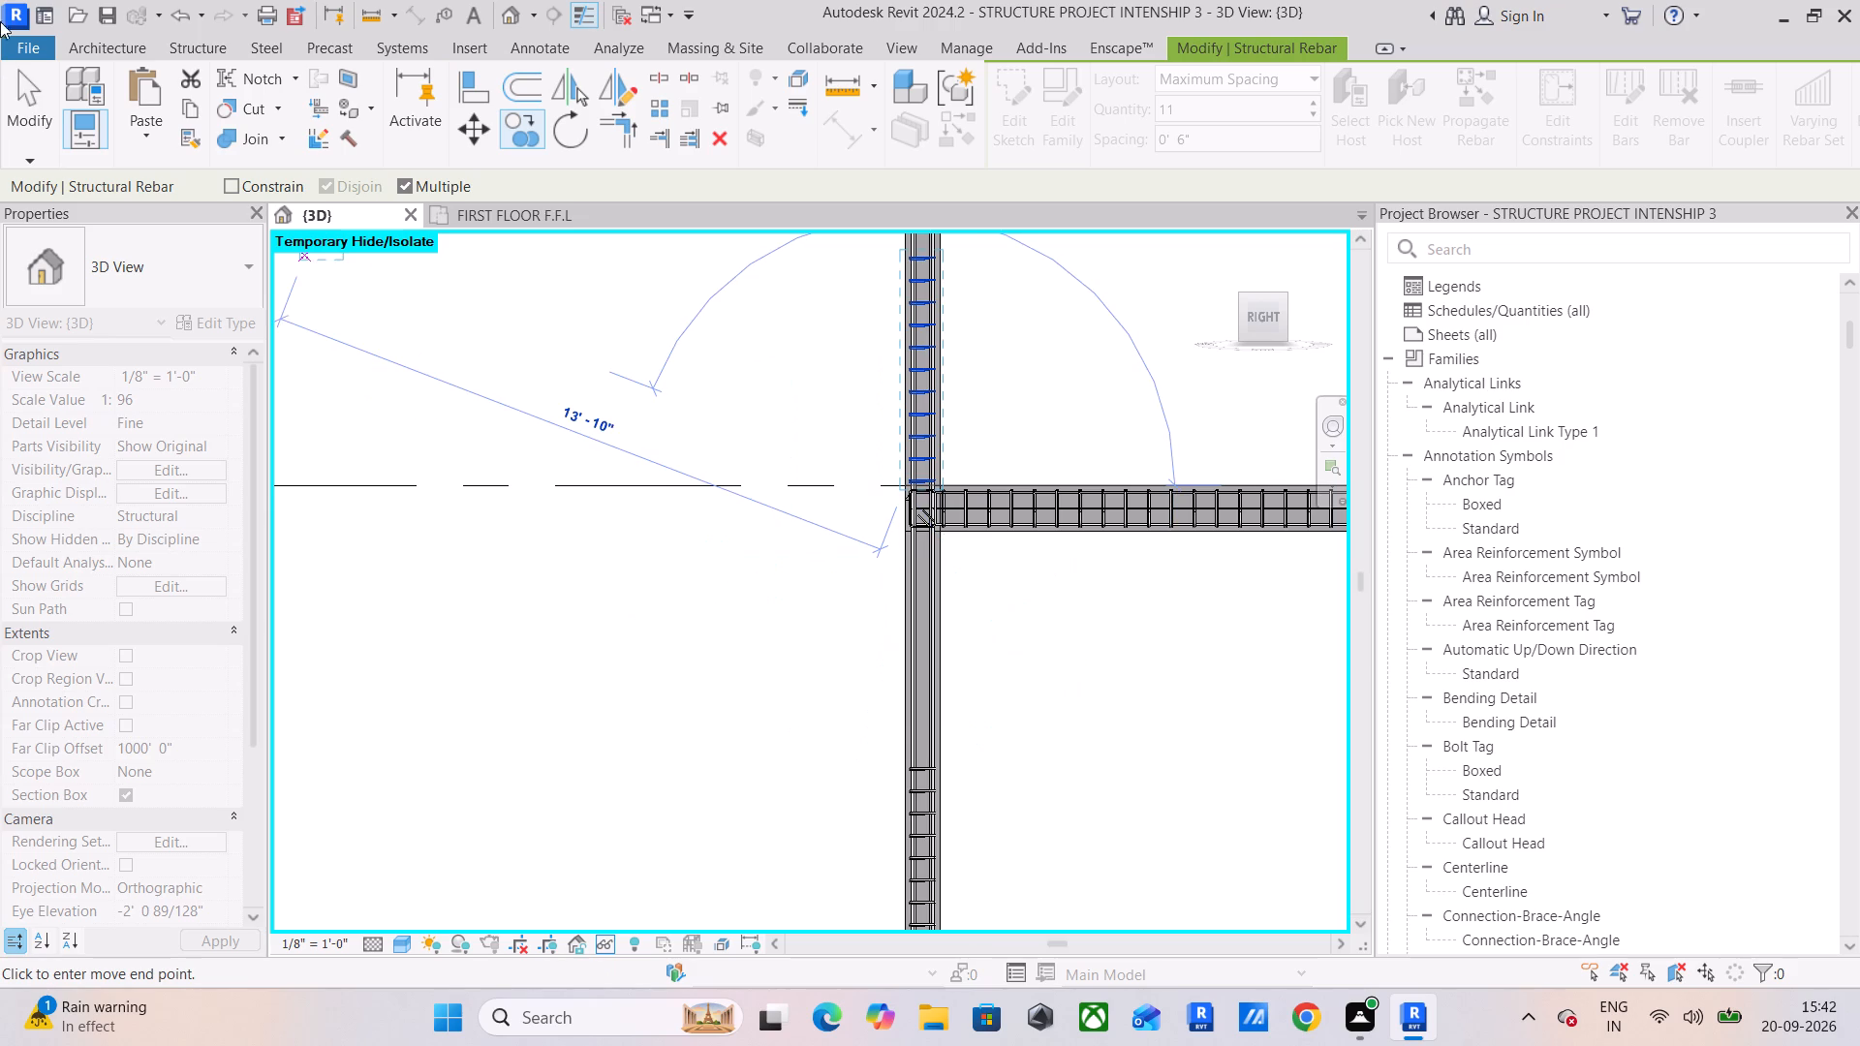
click(22, 79)
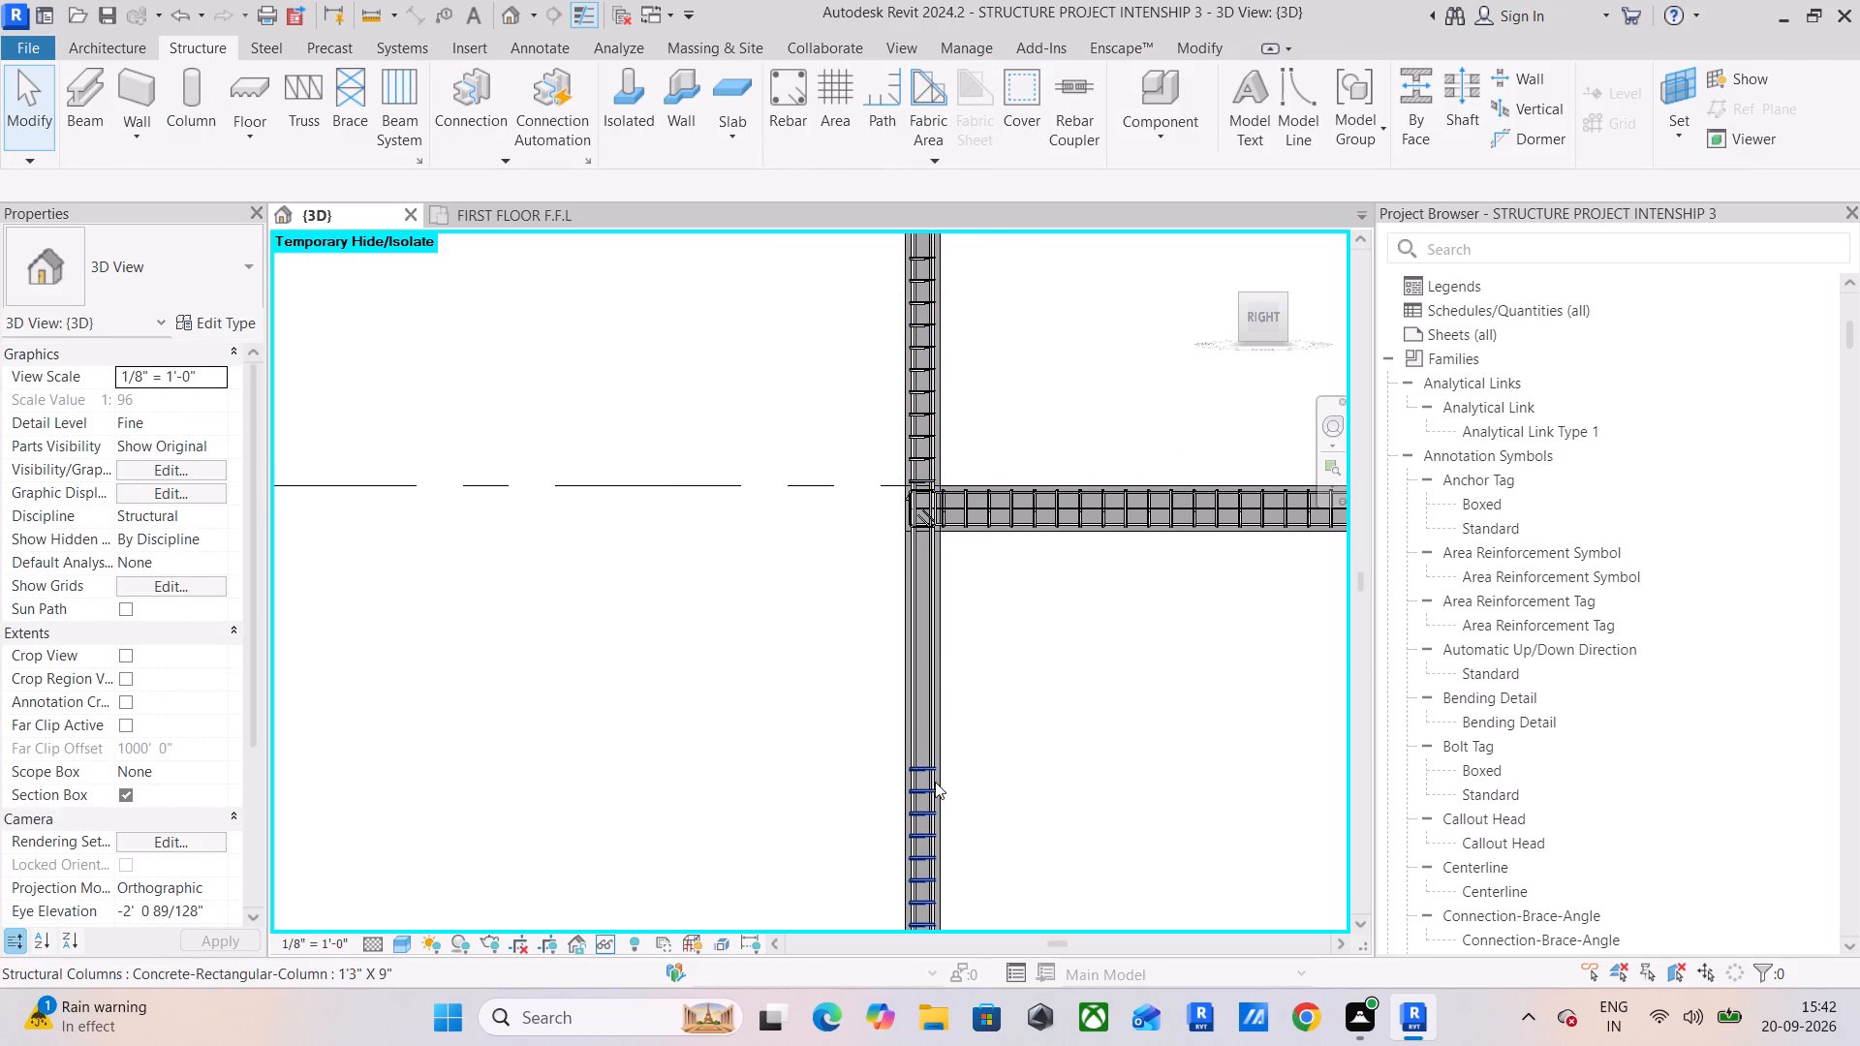
Extend the copied #3 tie set above the lower beam up to just below the upper beam's underside.
click(918, 764)
drag(918, 754, 904, 592)
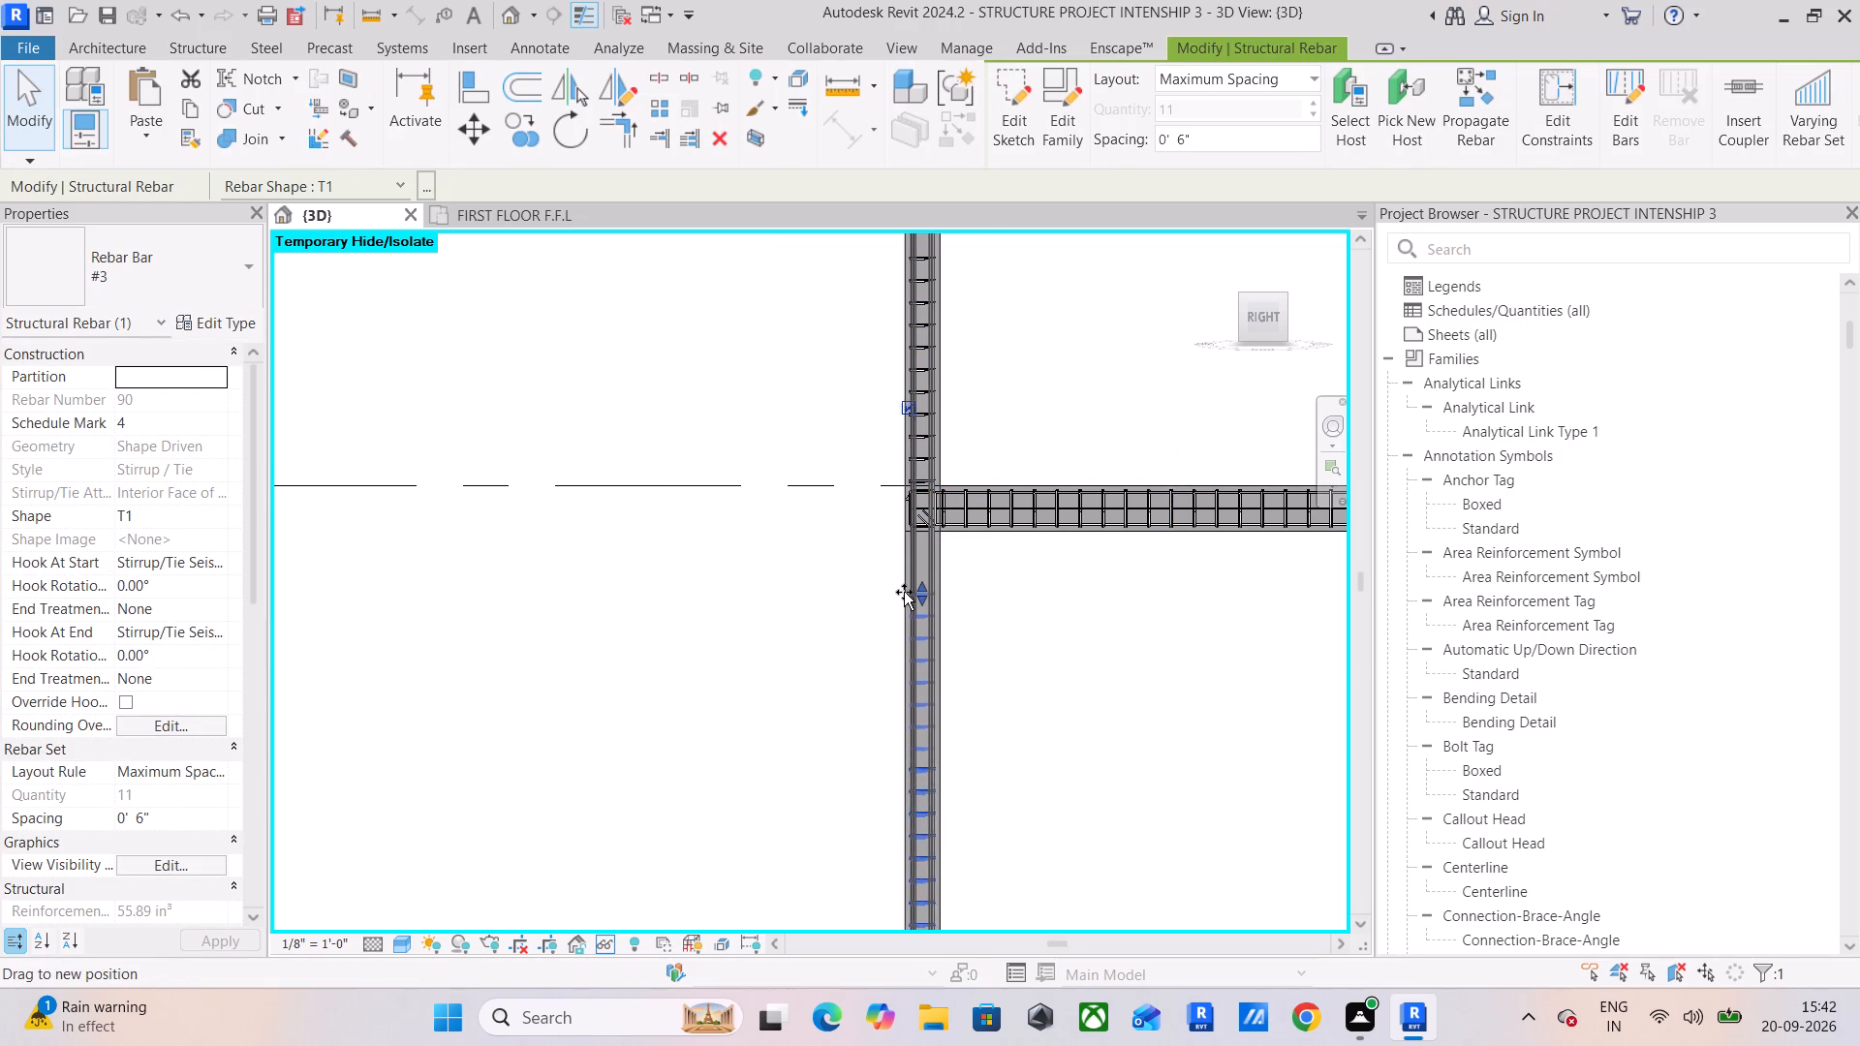
drag(904, 592, 907, 552)
scroll(909, 551, up, 11)
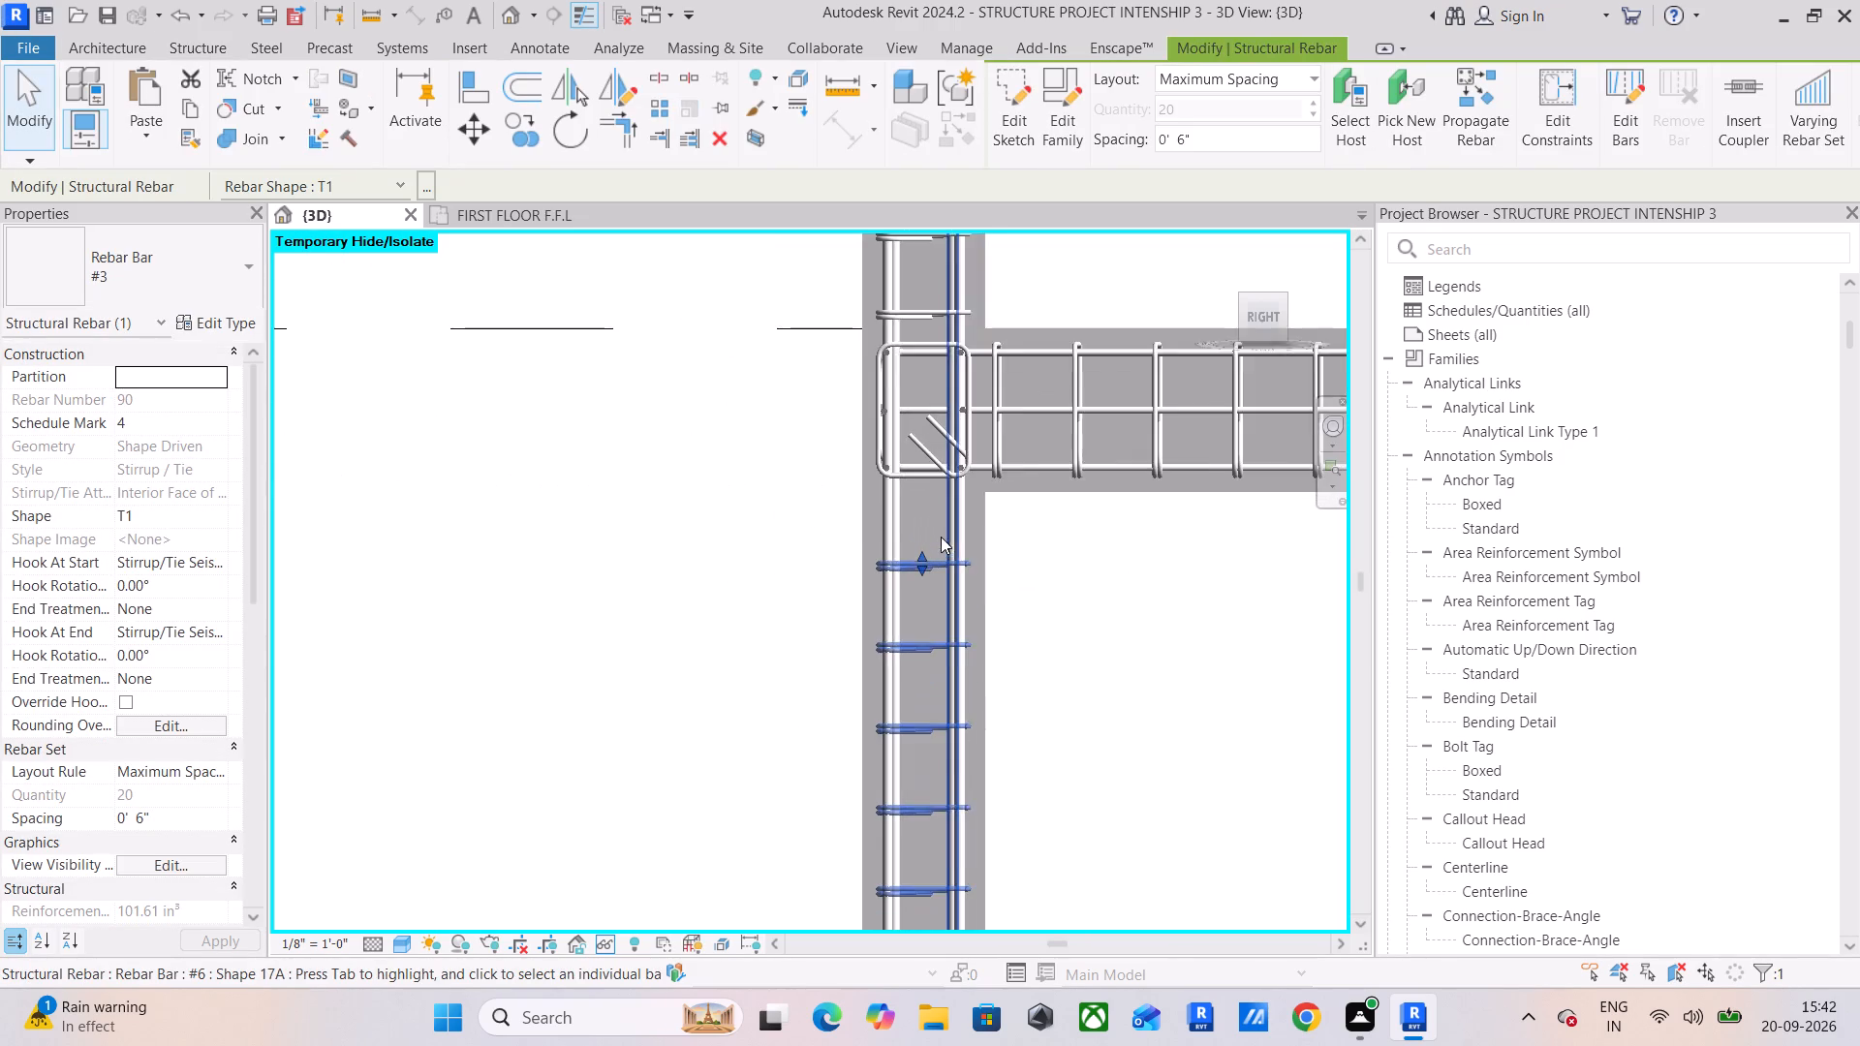
drag(915, 556, 920, 506)
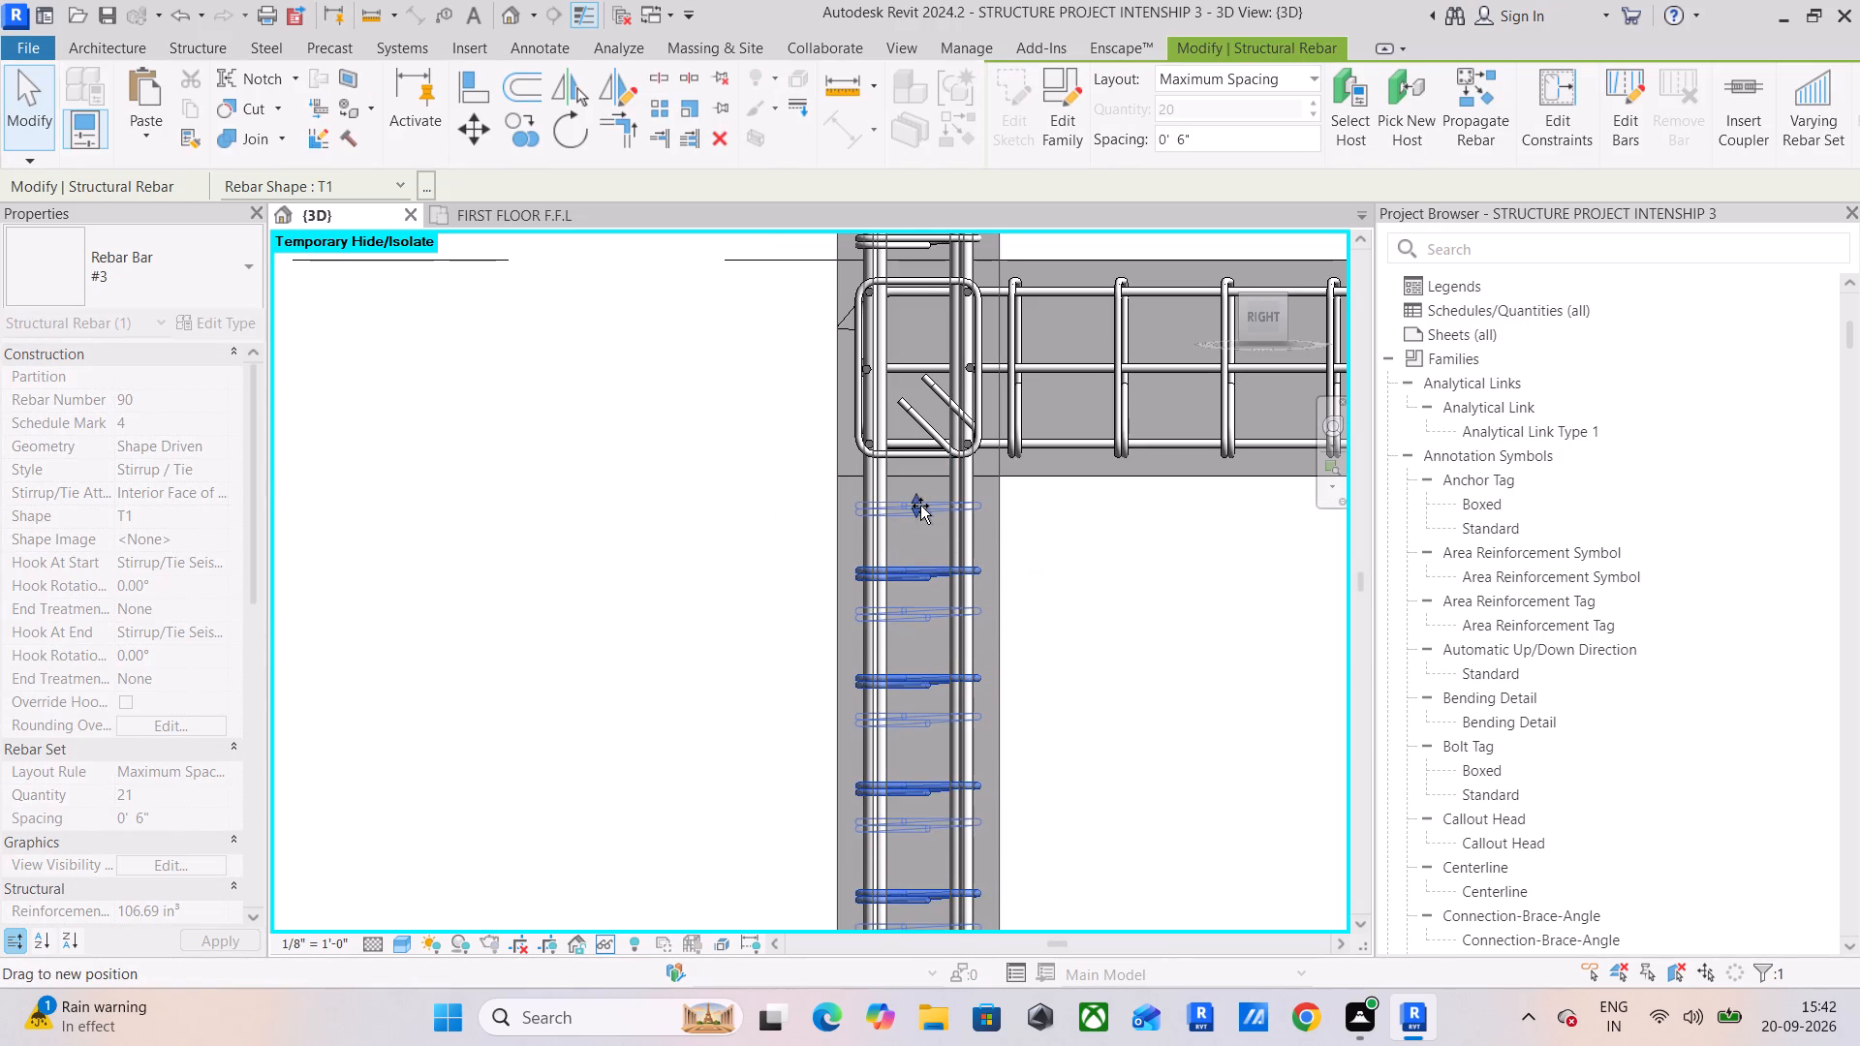
drag(920, 506, 920, 504)
Extend the copied #3 tie set above the upper beam up to just below the next level line.
scroll(920, 505, down, 4)
middle_drag(945, 538, 974, 882)
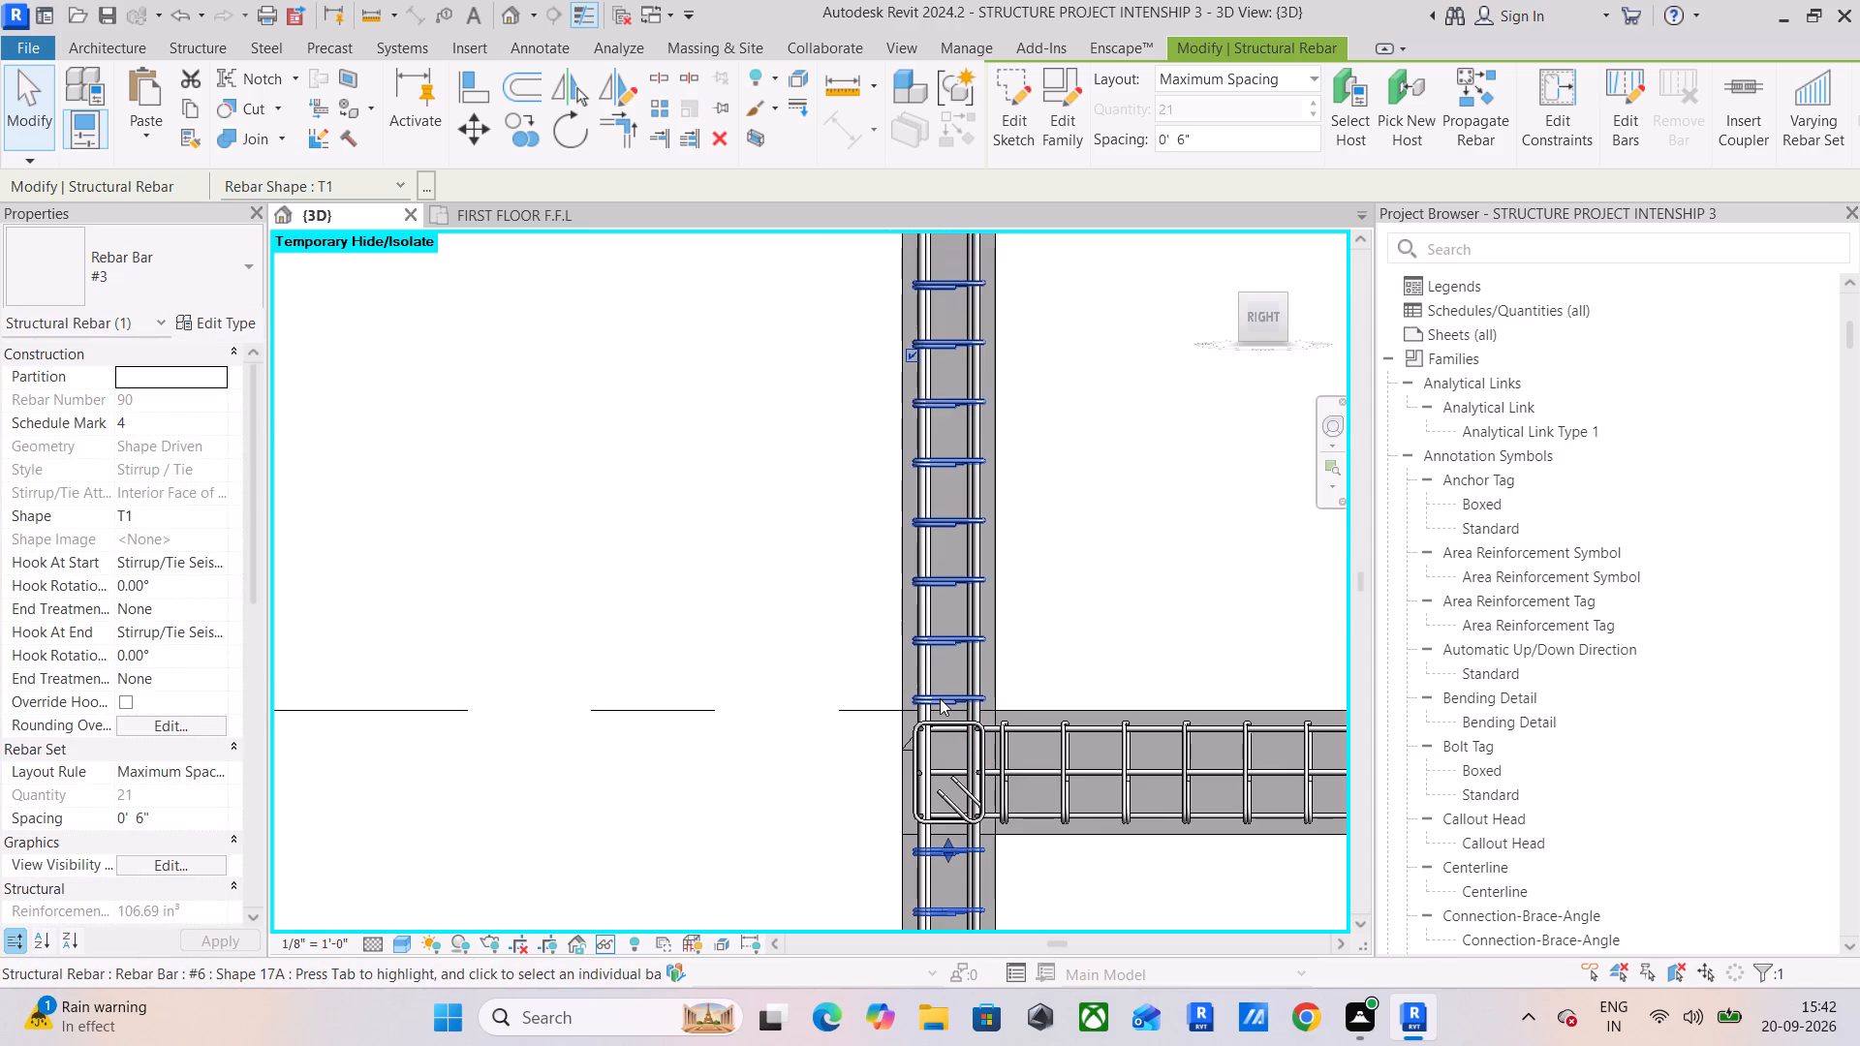
click(940, 698)
scroll(963, 619, down, 6)
middle_drag(946, 727, 965, 908)
middle_drag(970, 752, 970, 977)
drag(976, 796, 976, 638)
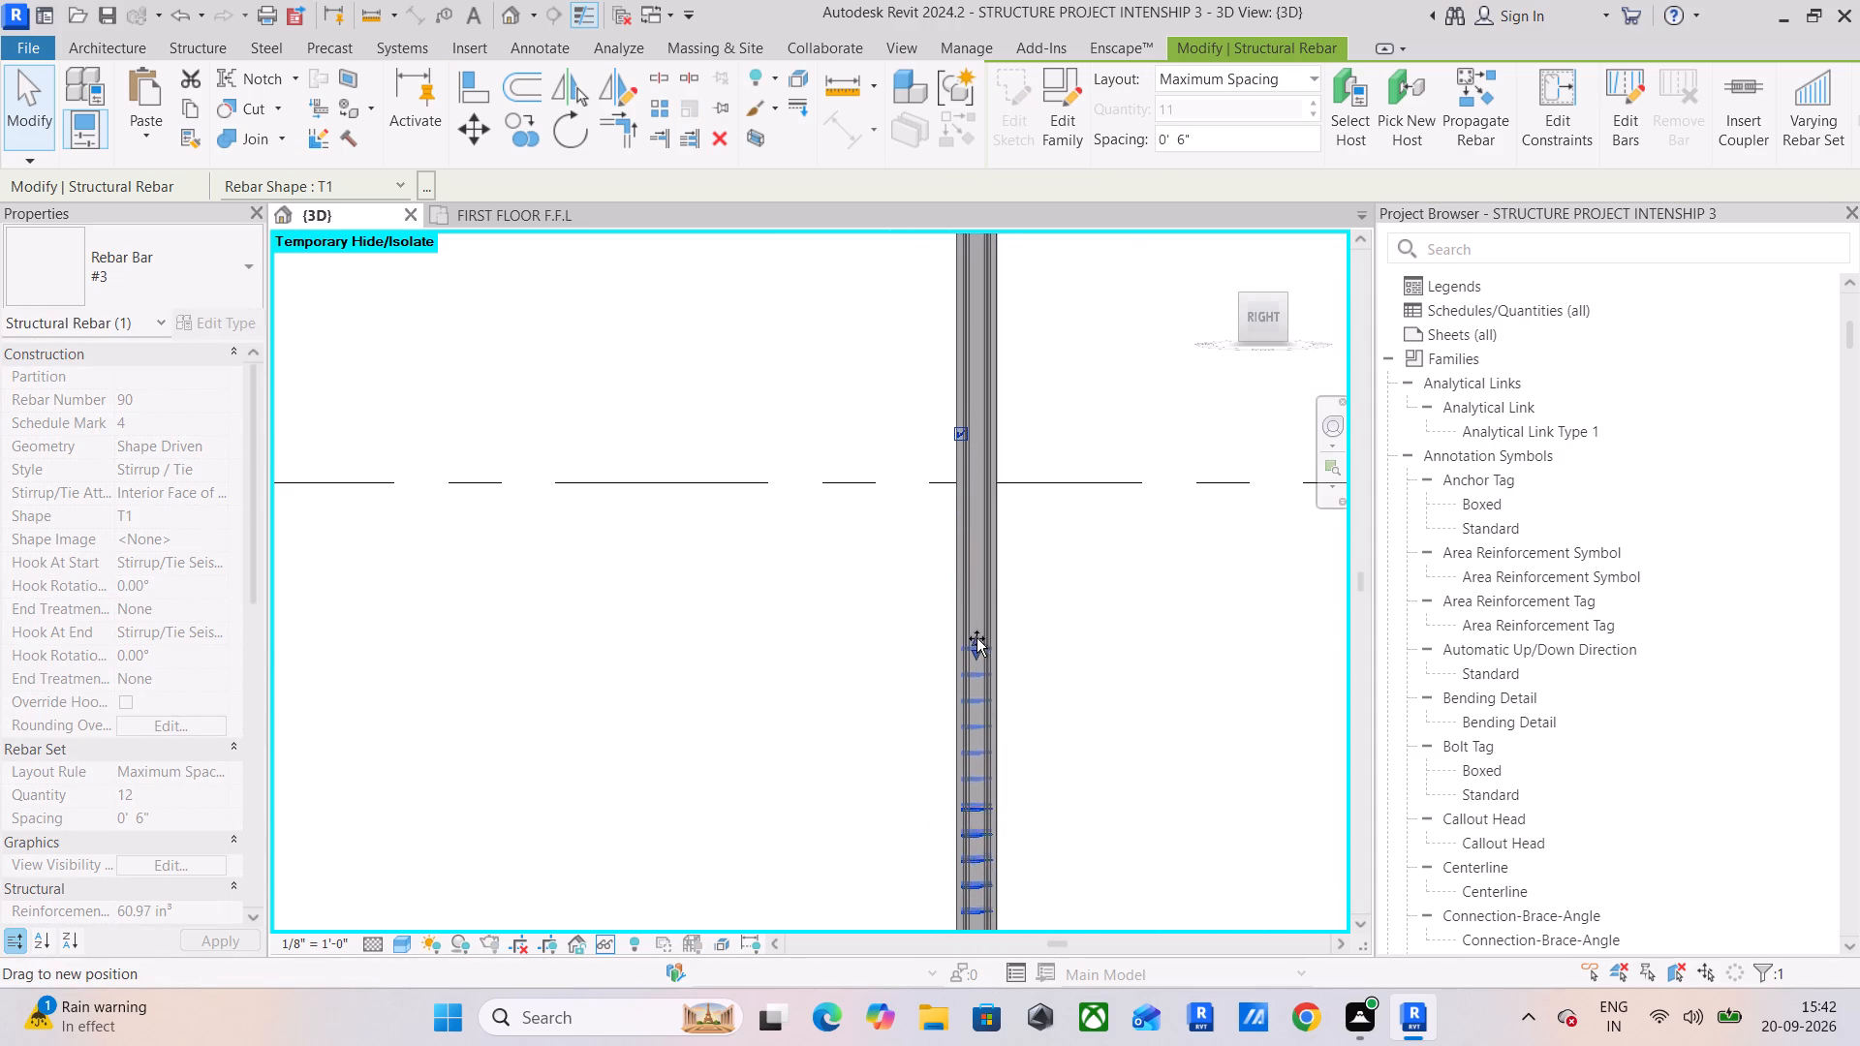
drag(976, 638, 989, 500)
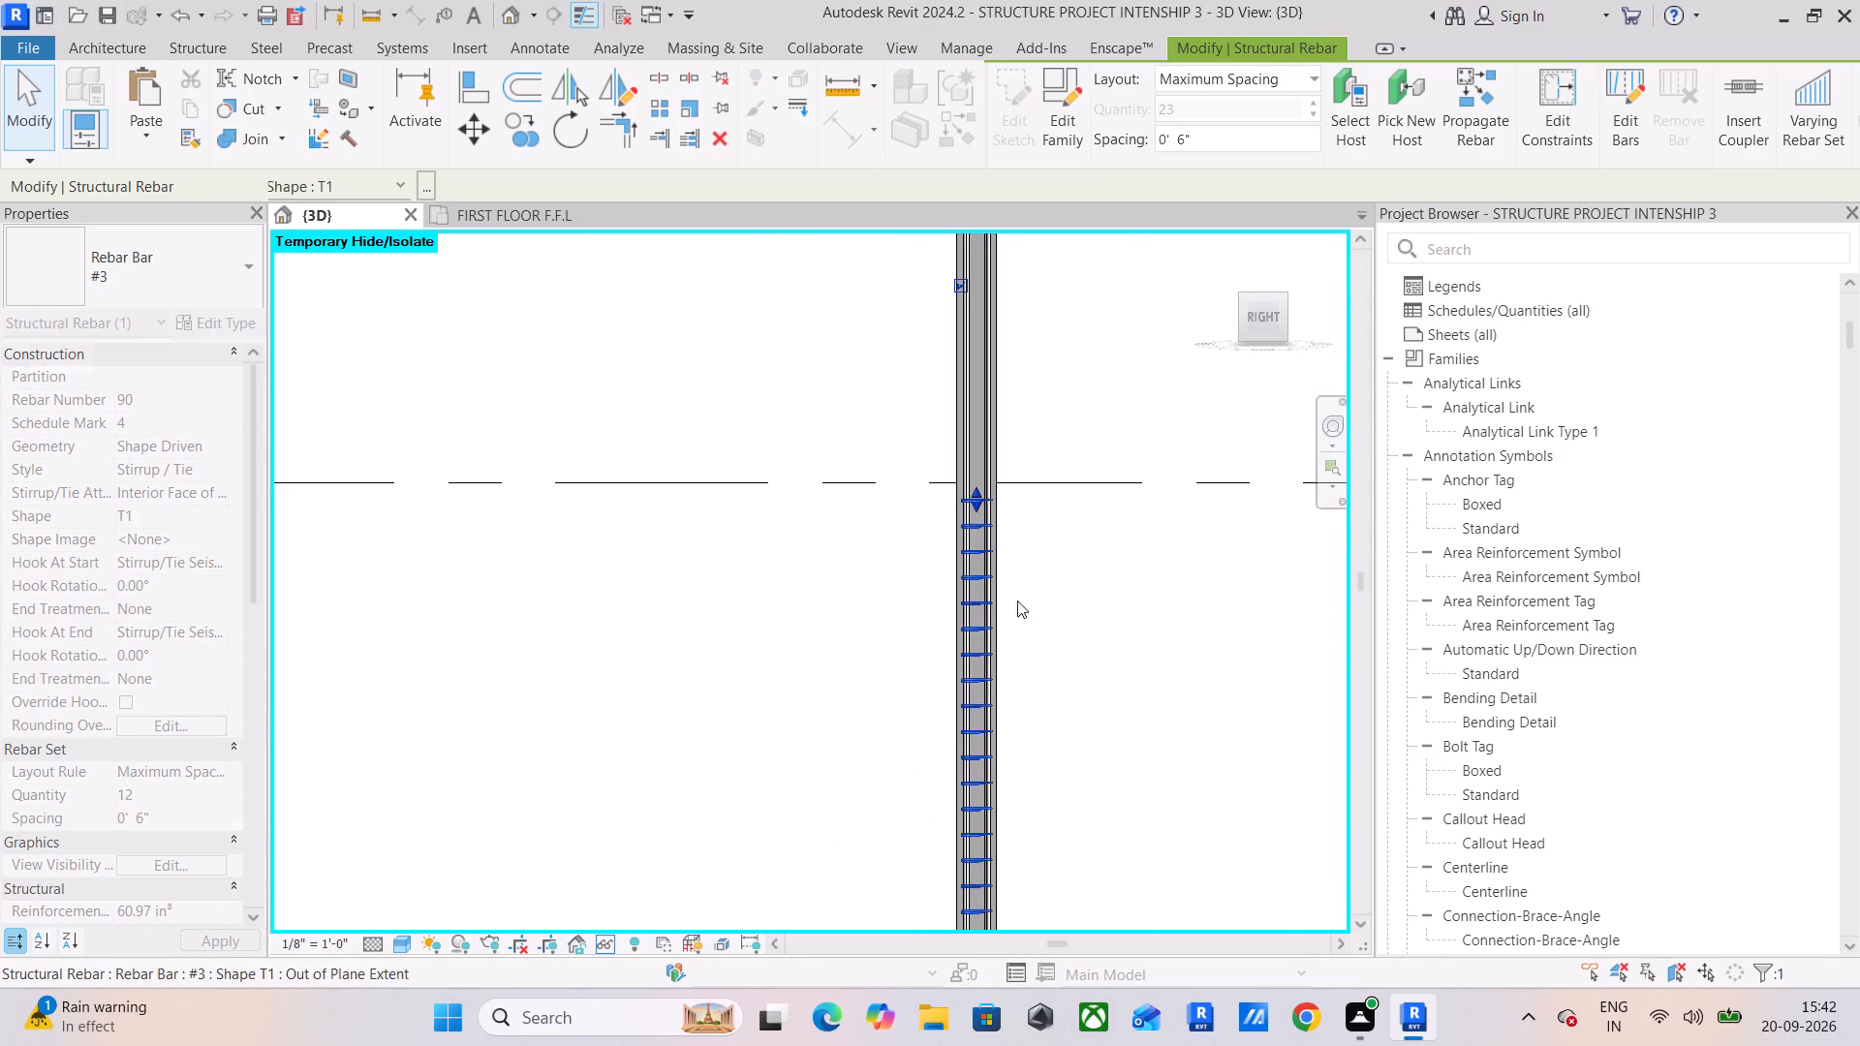
click(1021, 602)
Shorten the third column's #3 tie set from the column top so it ends just below the lower beam's underside.
scroll(1221, 718, down, 4)
middle_drag(1065, 689, 745, 507)
scroll(778, 730, up, 7)
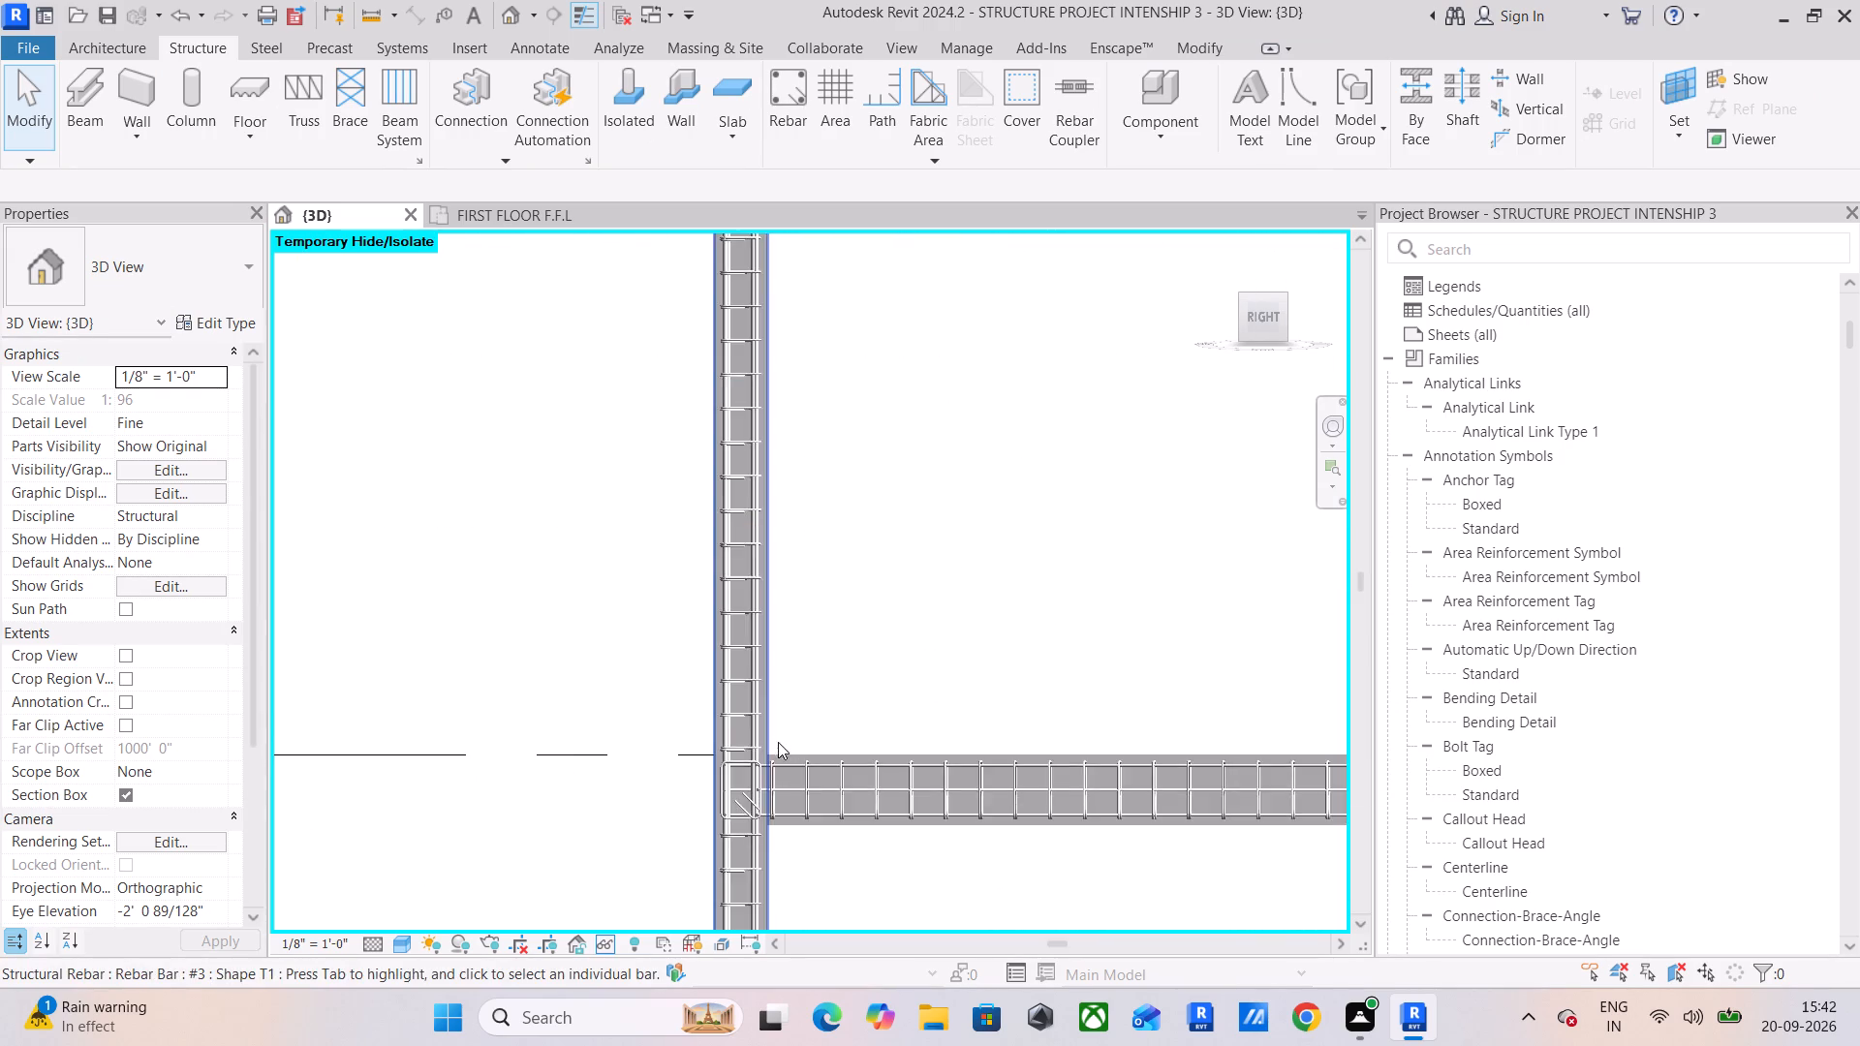
scroll(778, 742, up, 3)
scroll(695, 850, up, 4)
scroll(695, 850, down, 3)
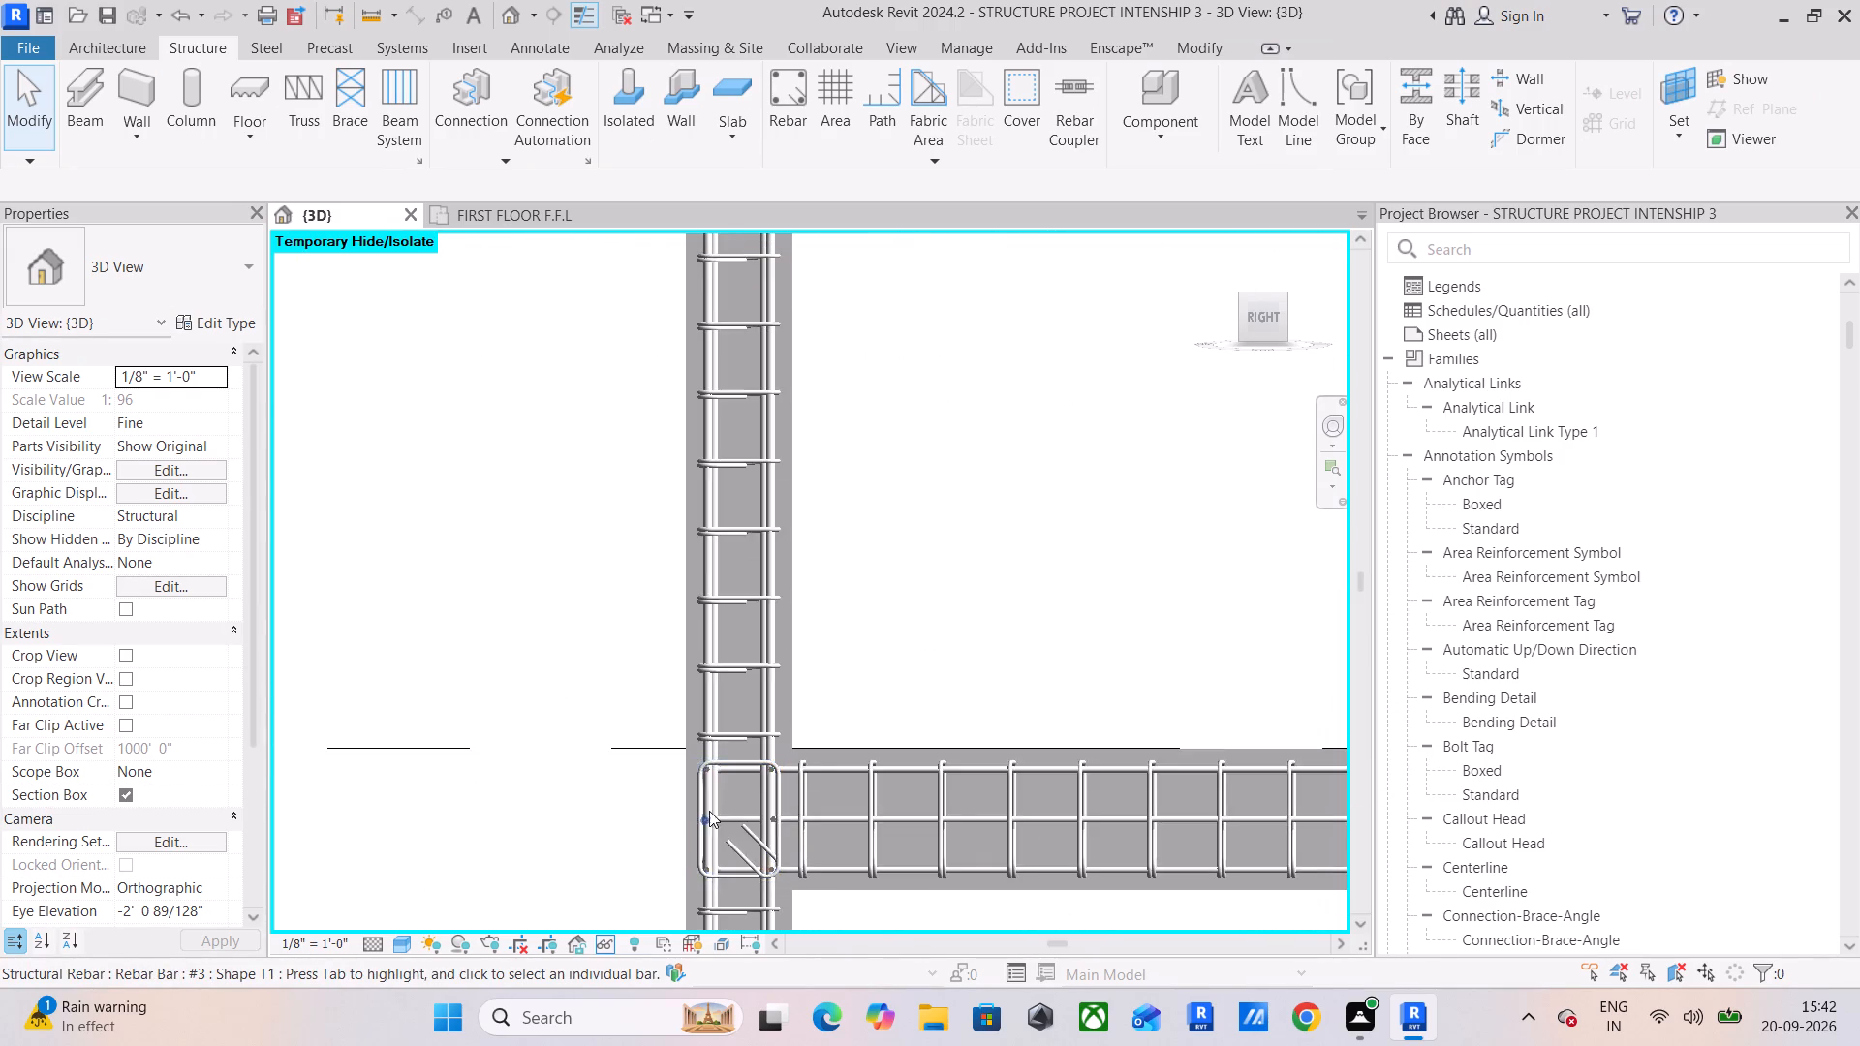
scroll(789, 799, down, 12)
middle_drag(924, 813, 480, 674)
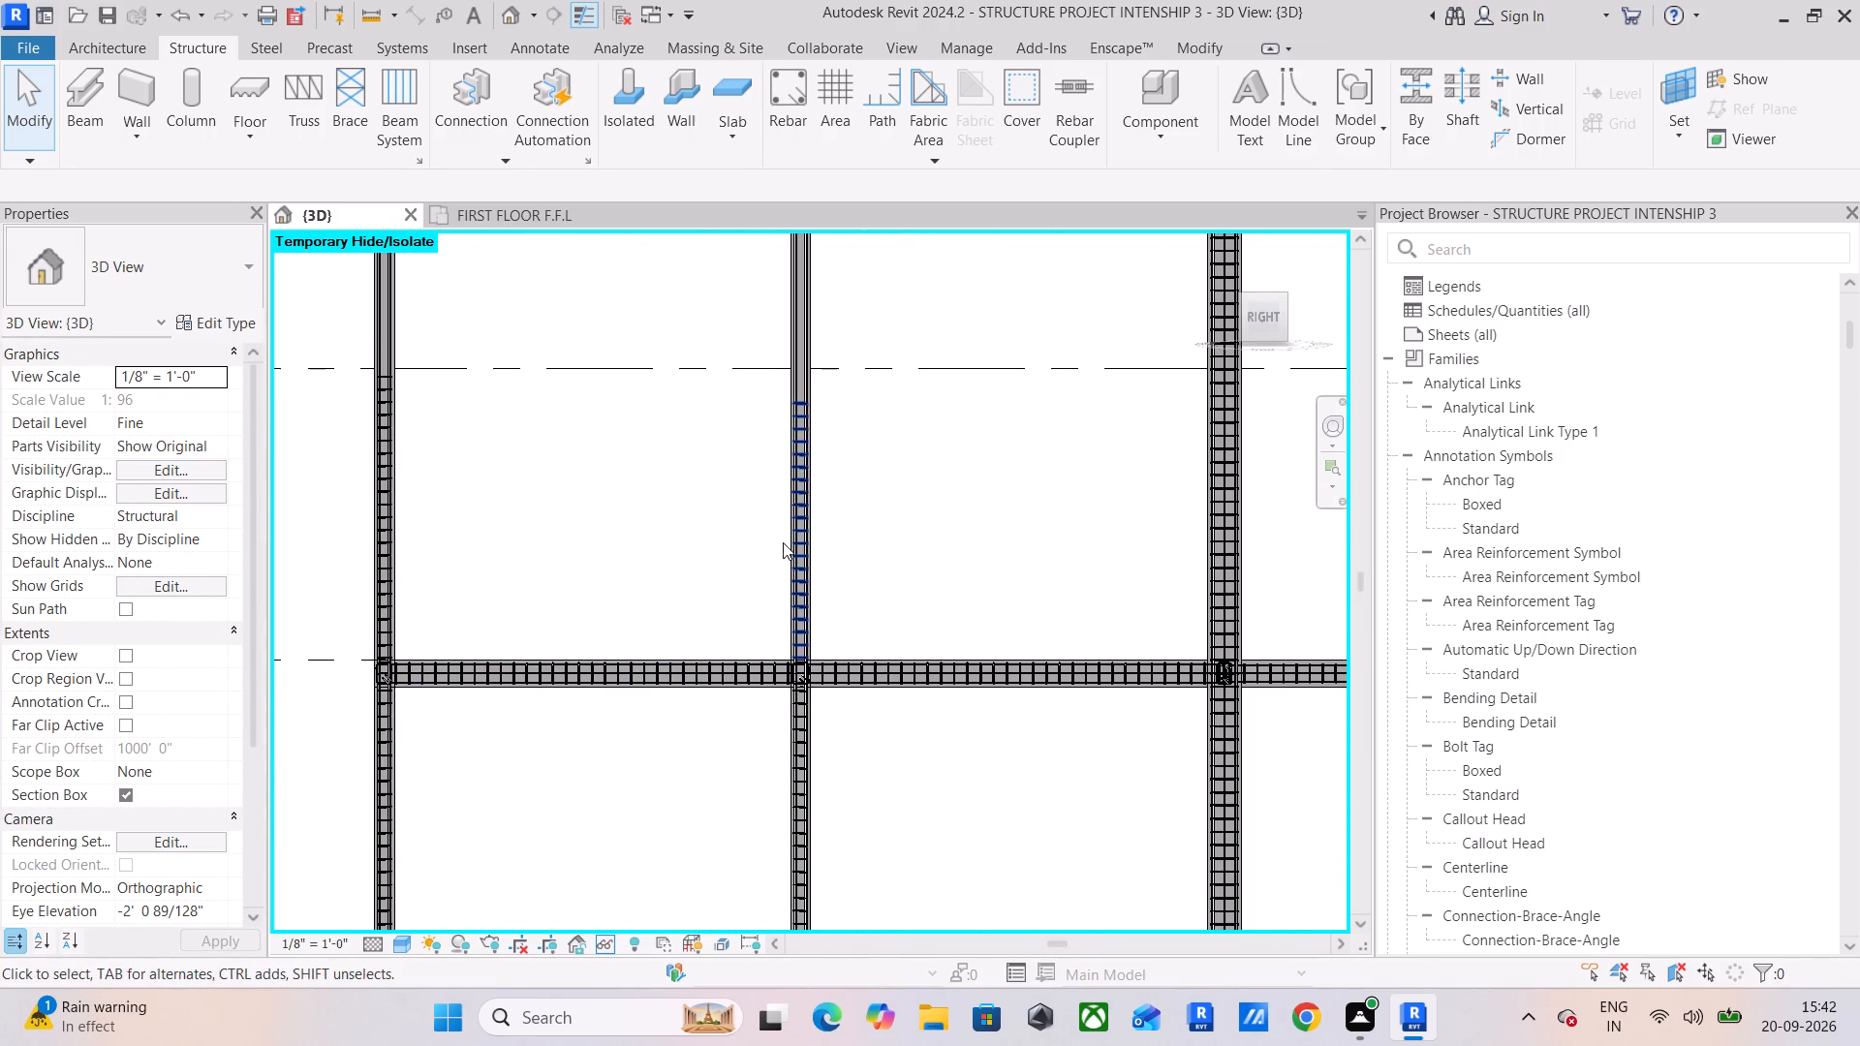
middle_drag(969, 605, 620, 596)
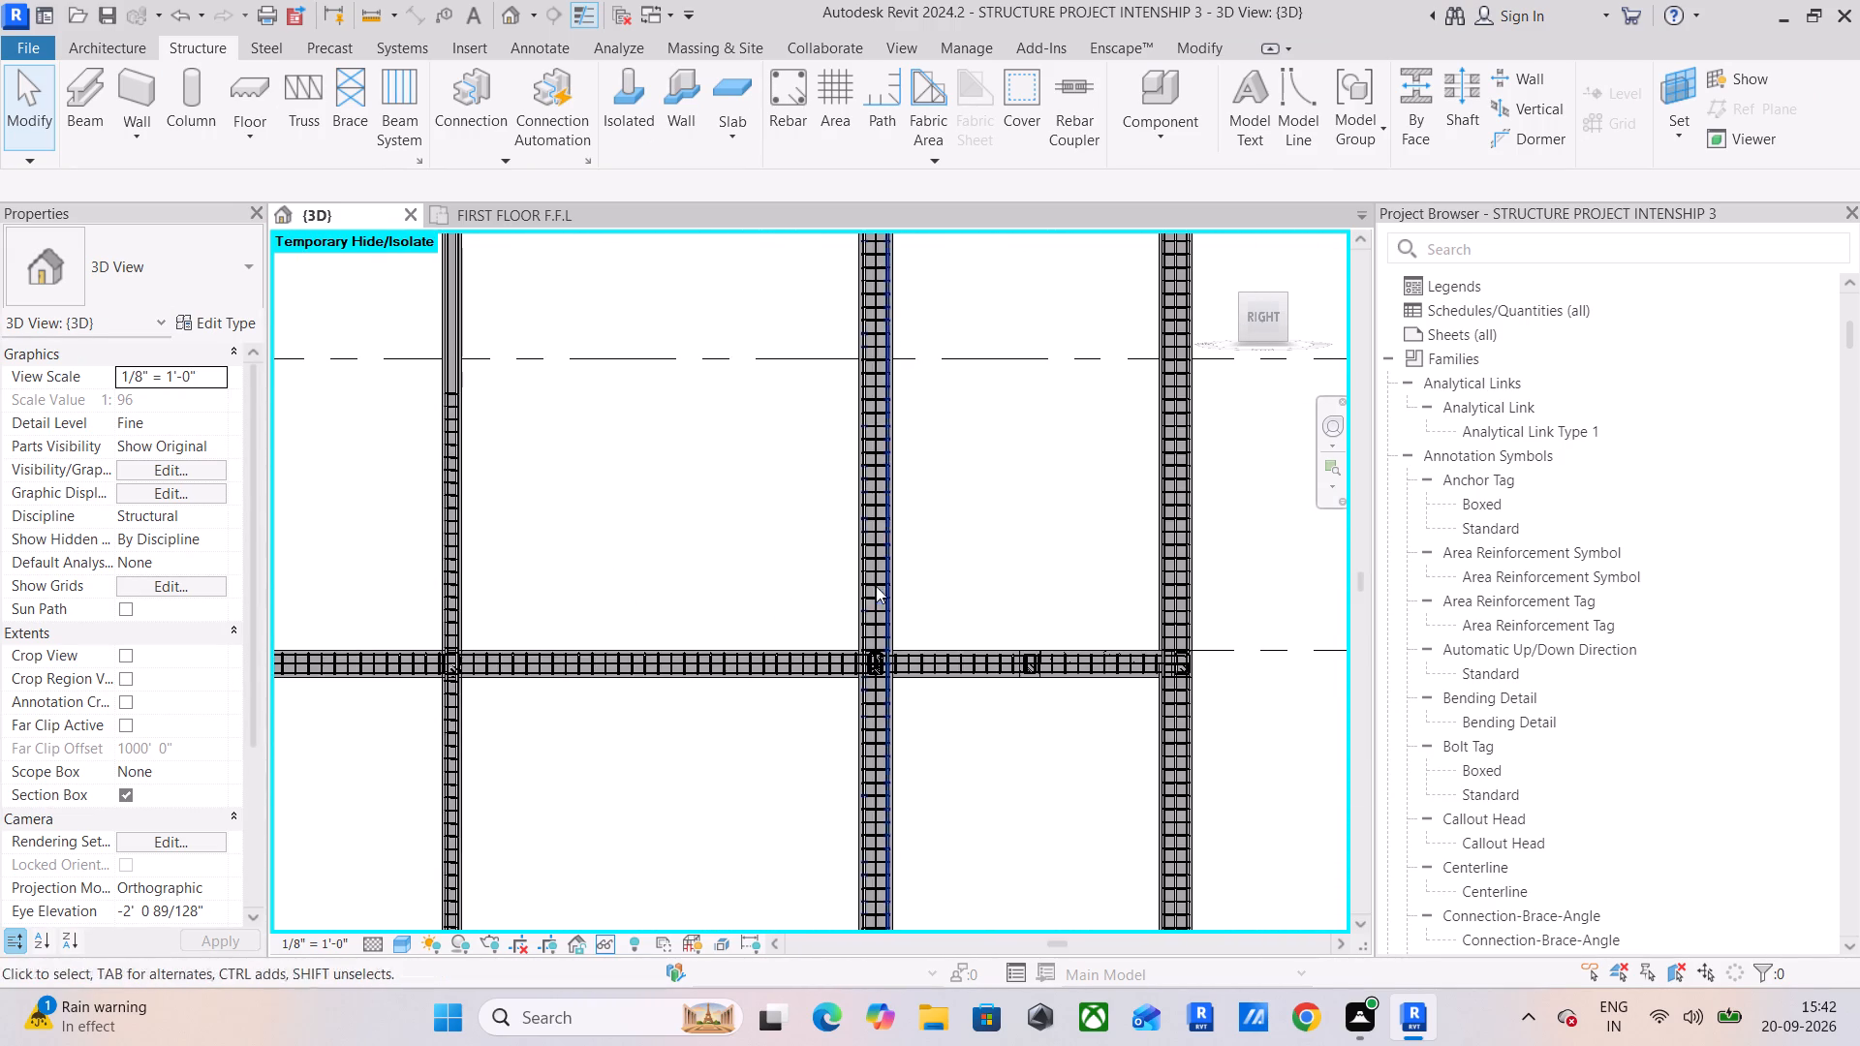
scroll(874, 584, up, 5)
click(873, 583)
scroll(873, 583, down, 7)
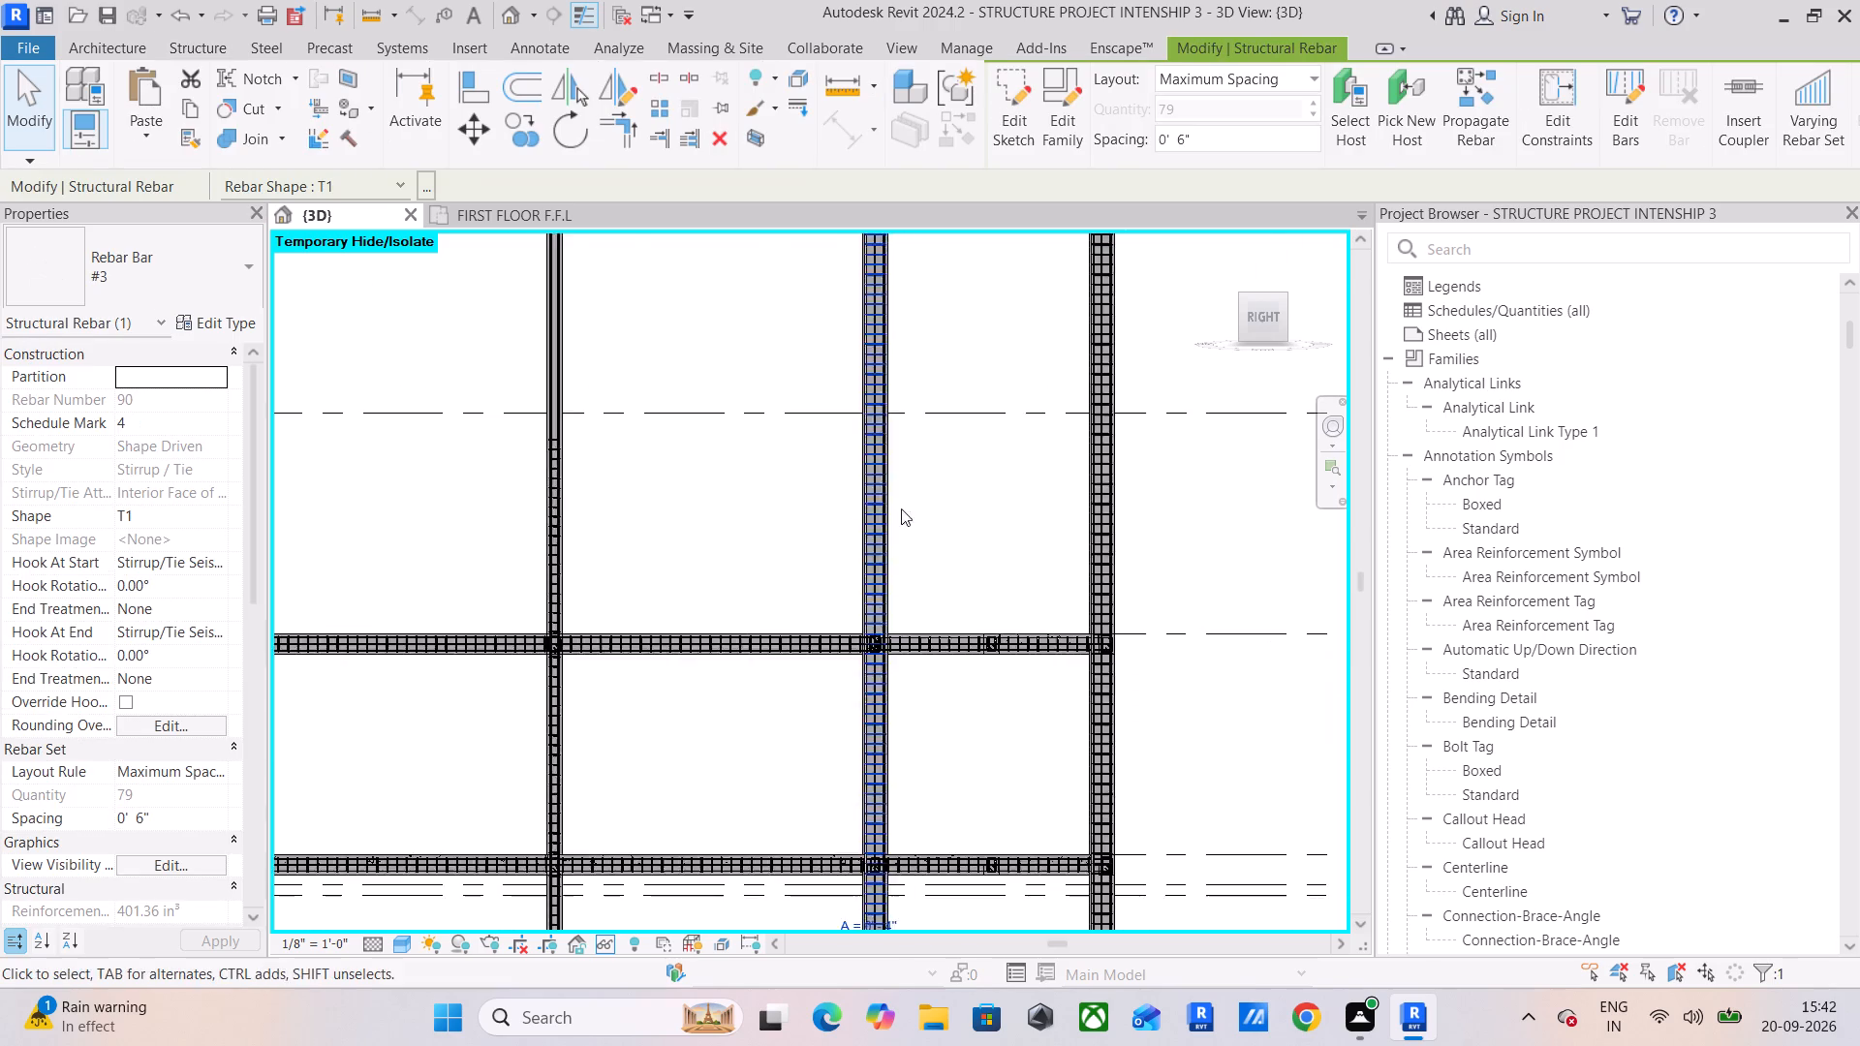
scroll(901, 508, down, 4)
drag(887, 328, 924, 710)
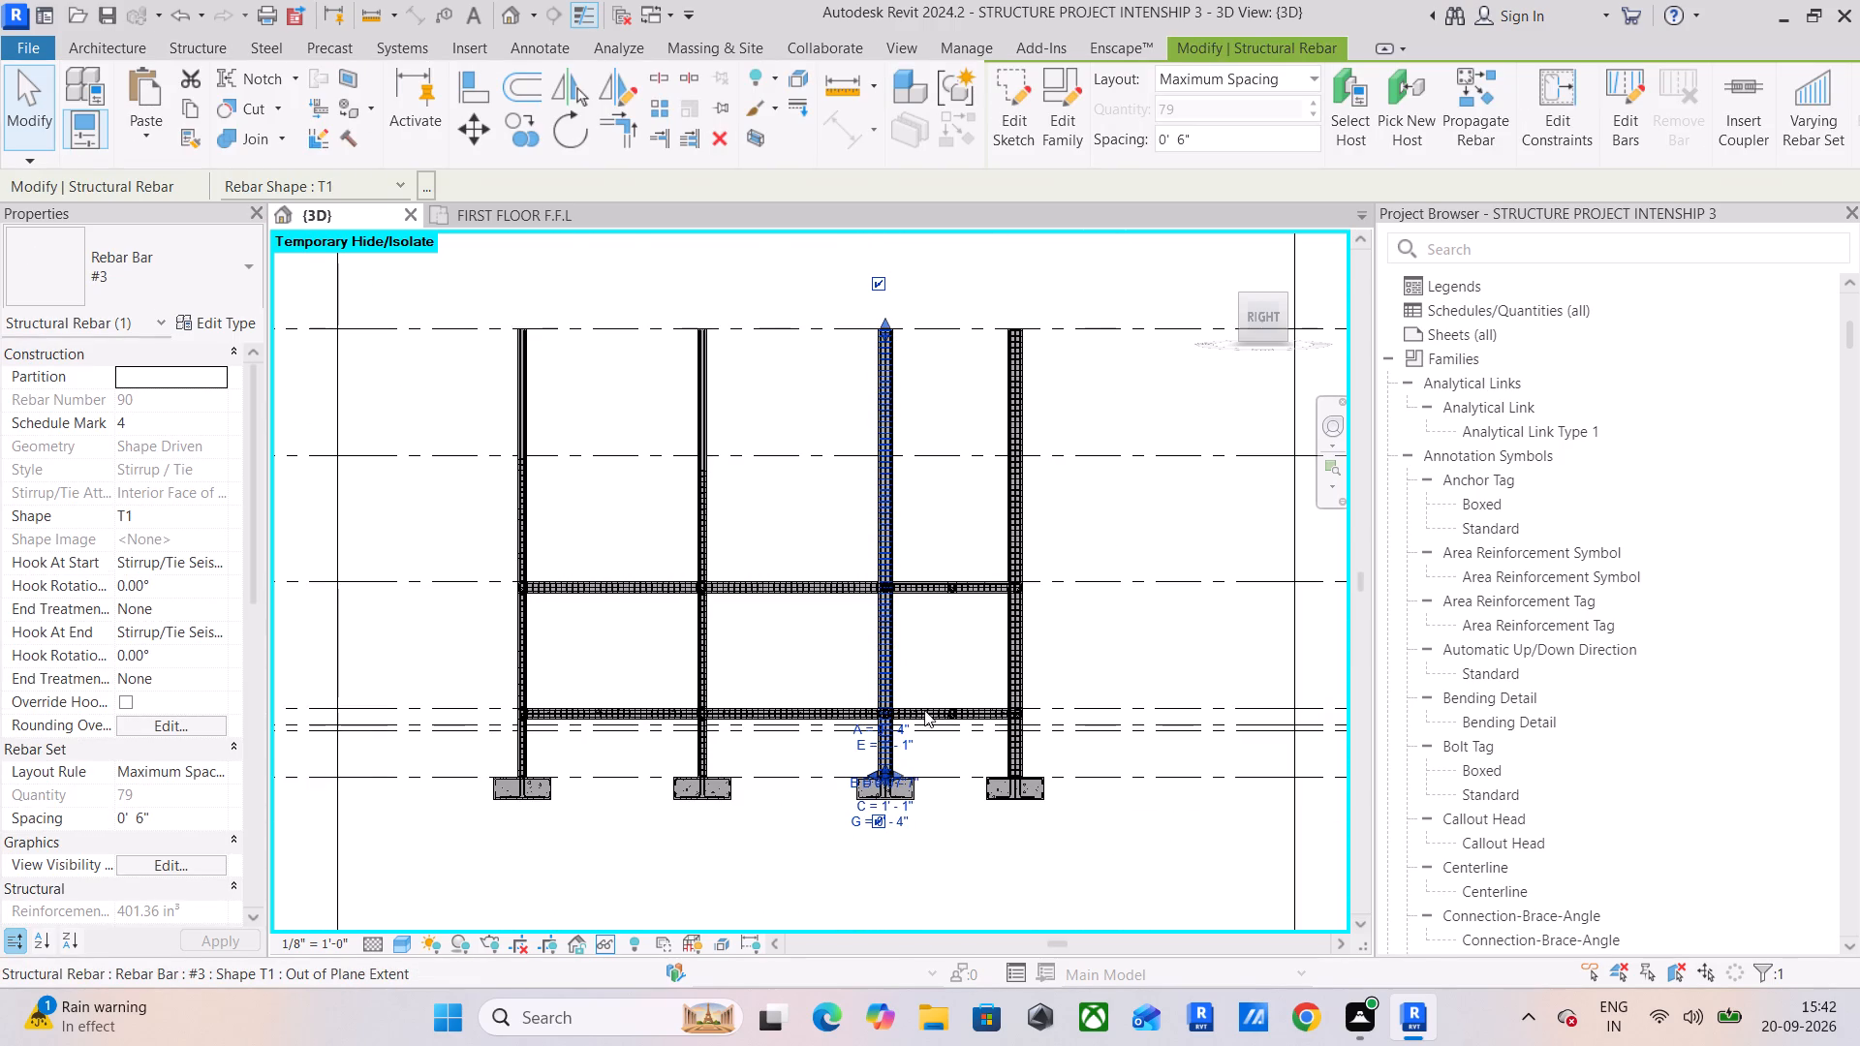
drag(924, 710, 892, 704)
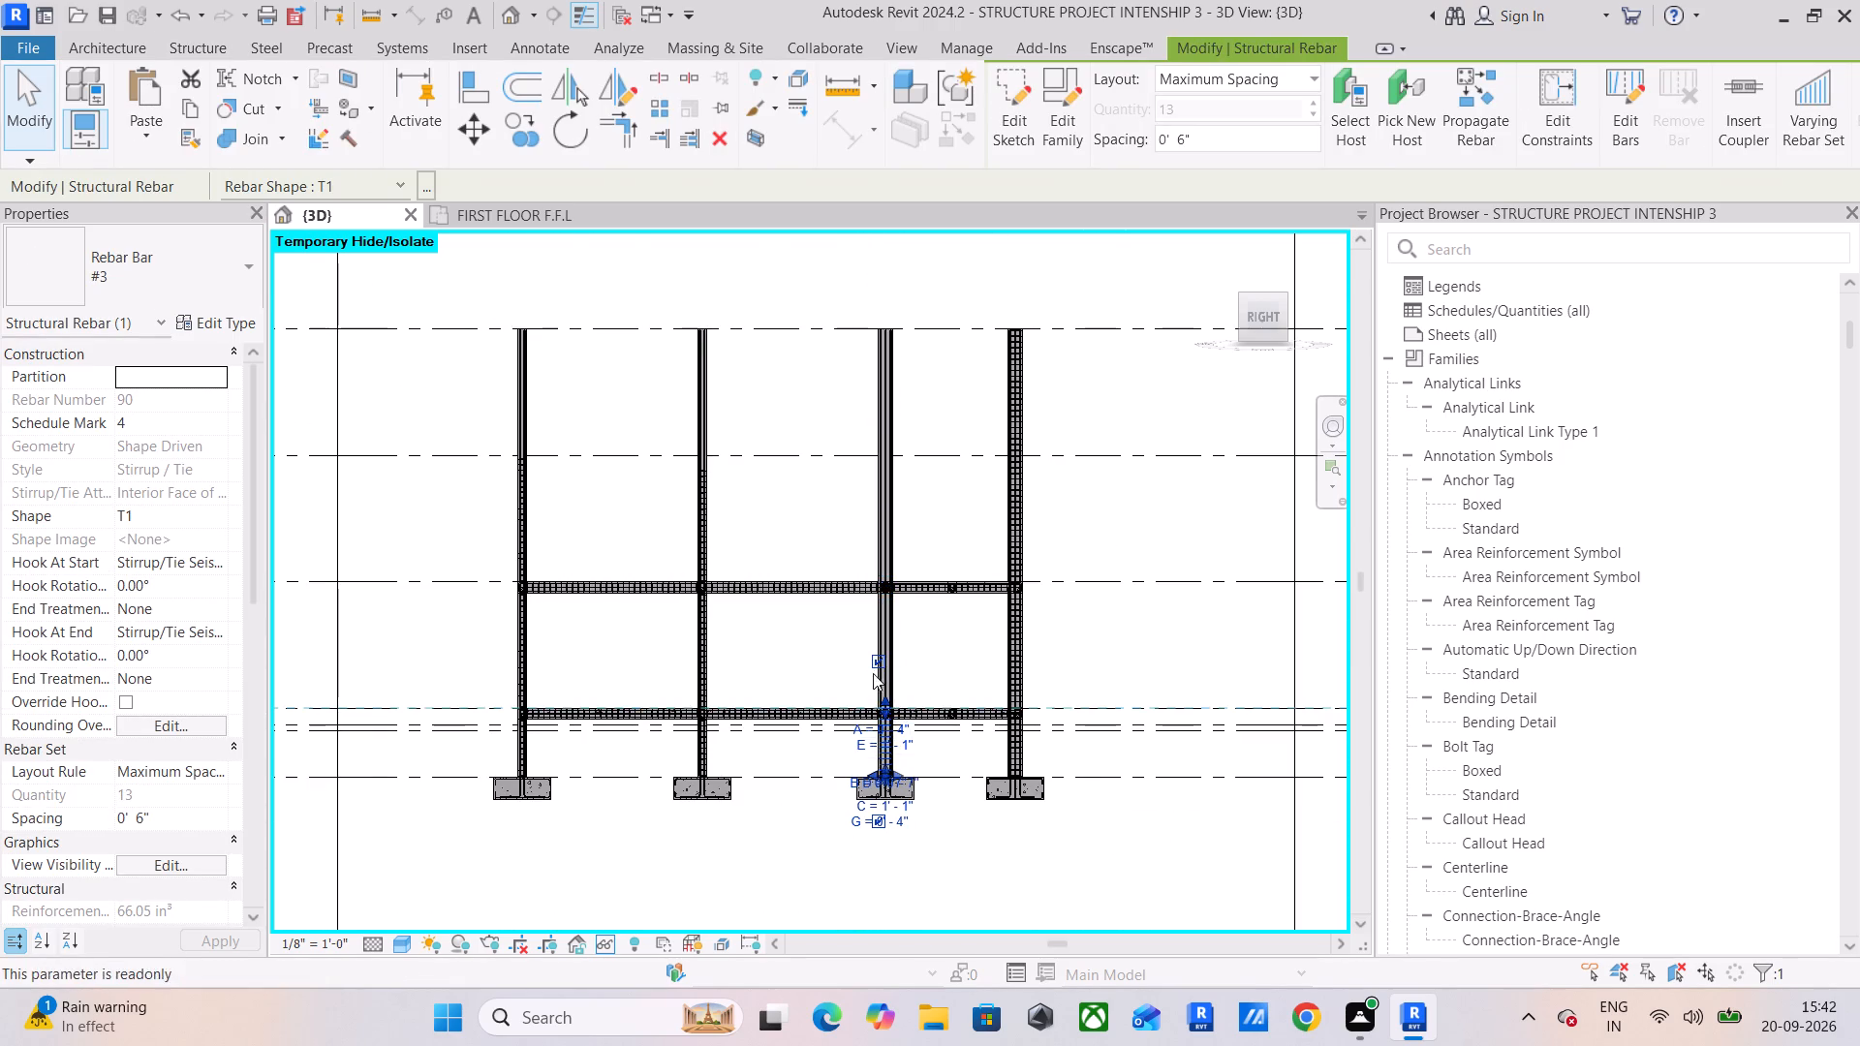
scroll(873, 673, up, 6)
middle_drag(929, 781, 862, 462)
scroll(856, 479, up, 6)
scroll(804, 394, up, 4)
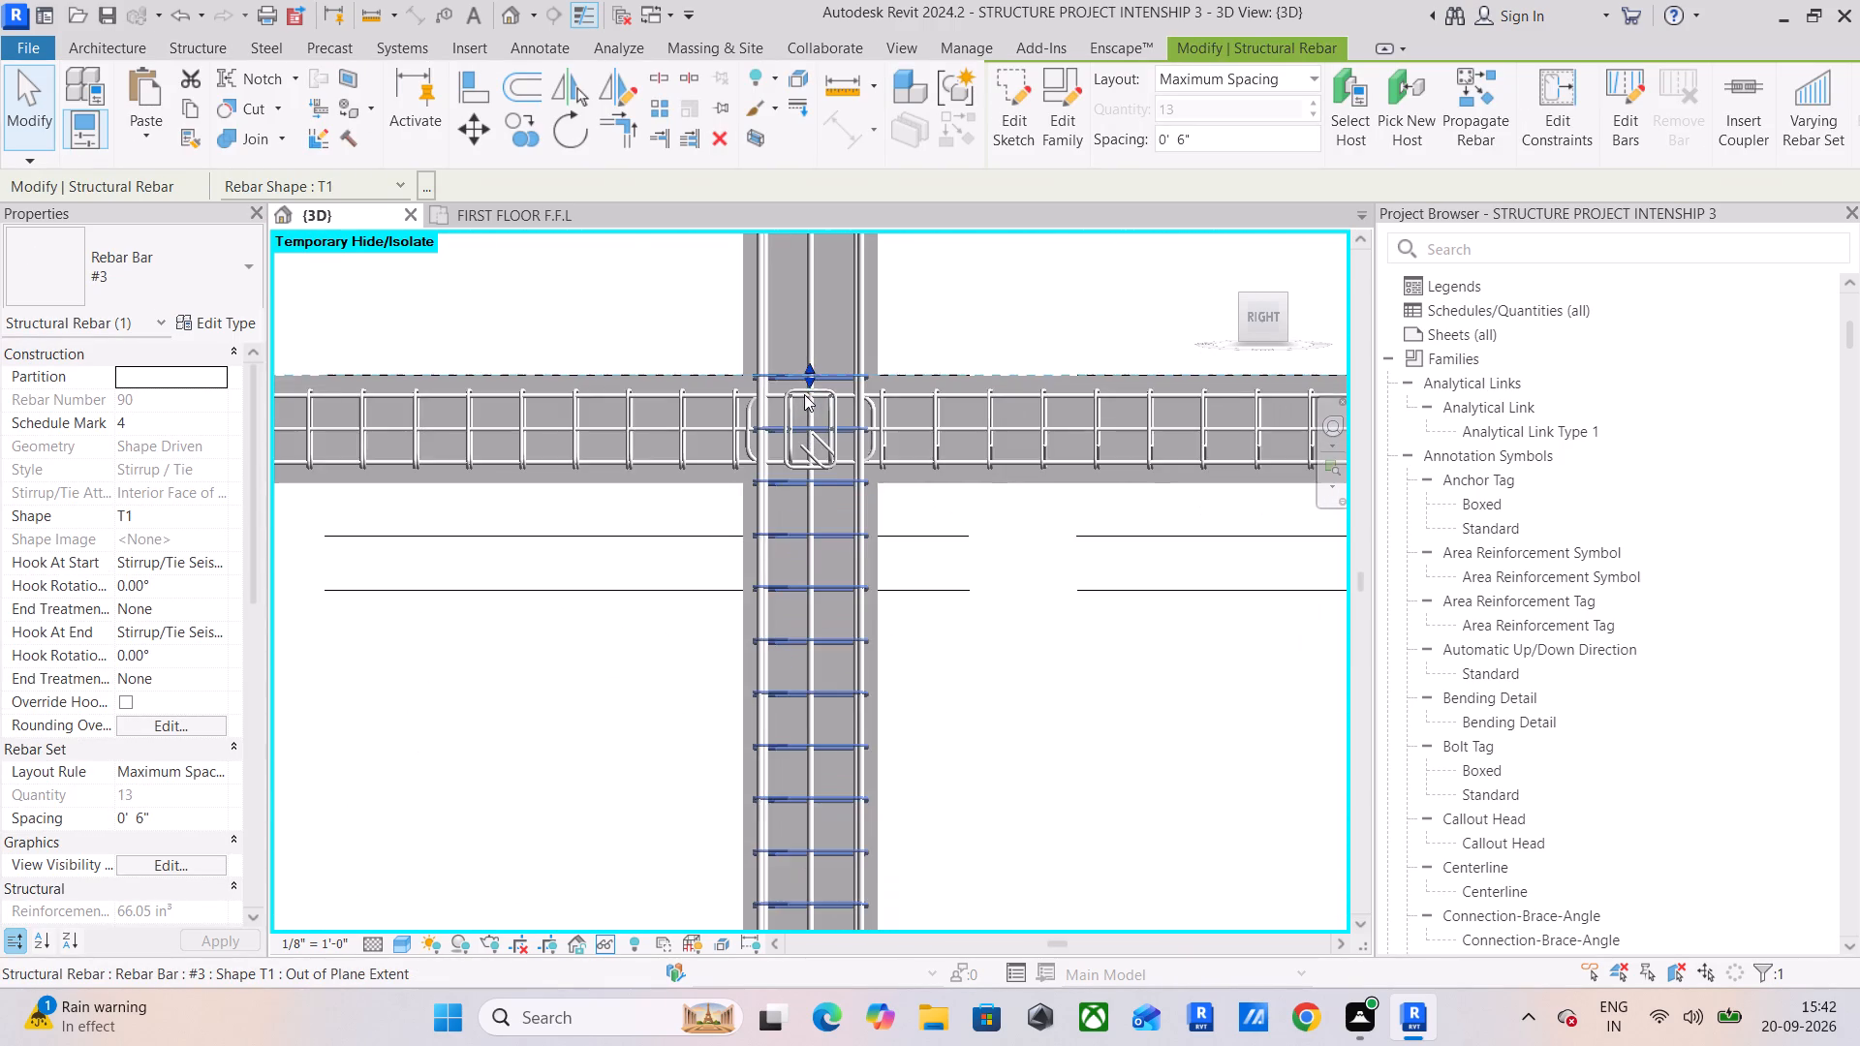
drag(808, 367, 813, 508)
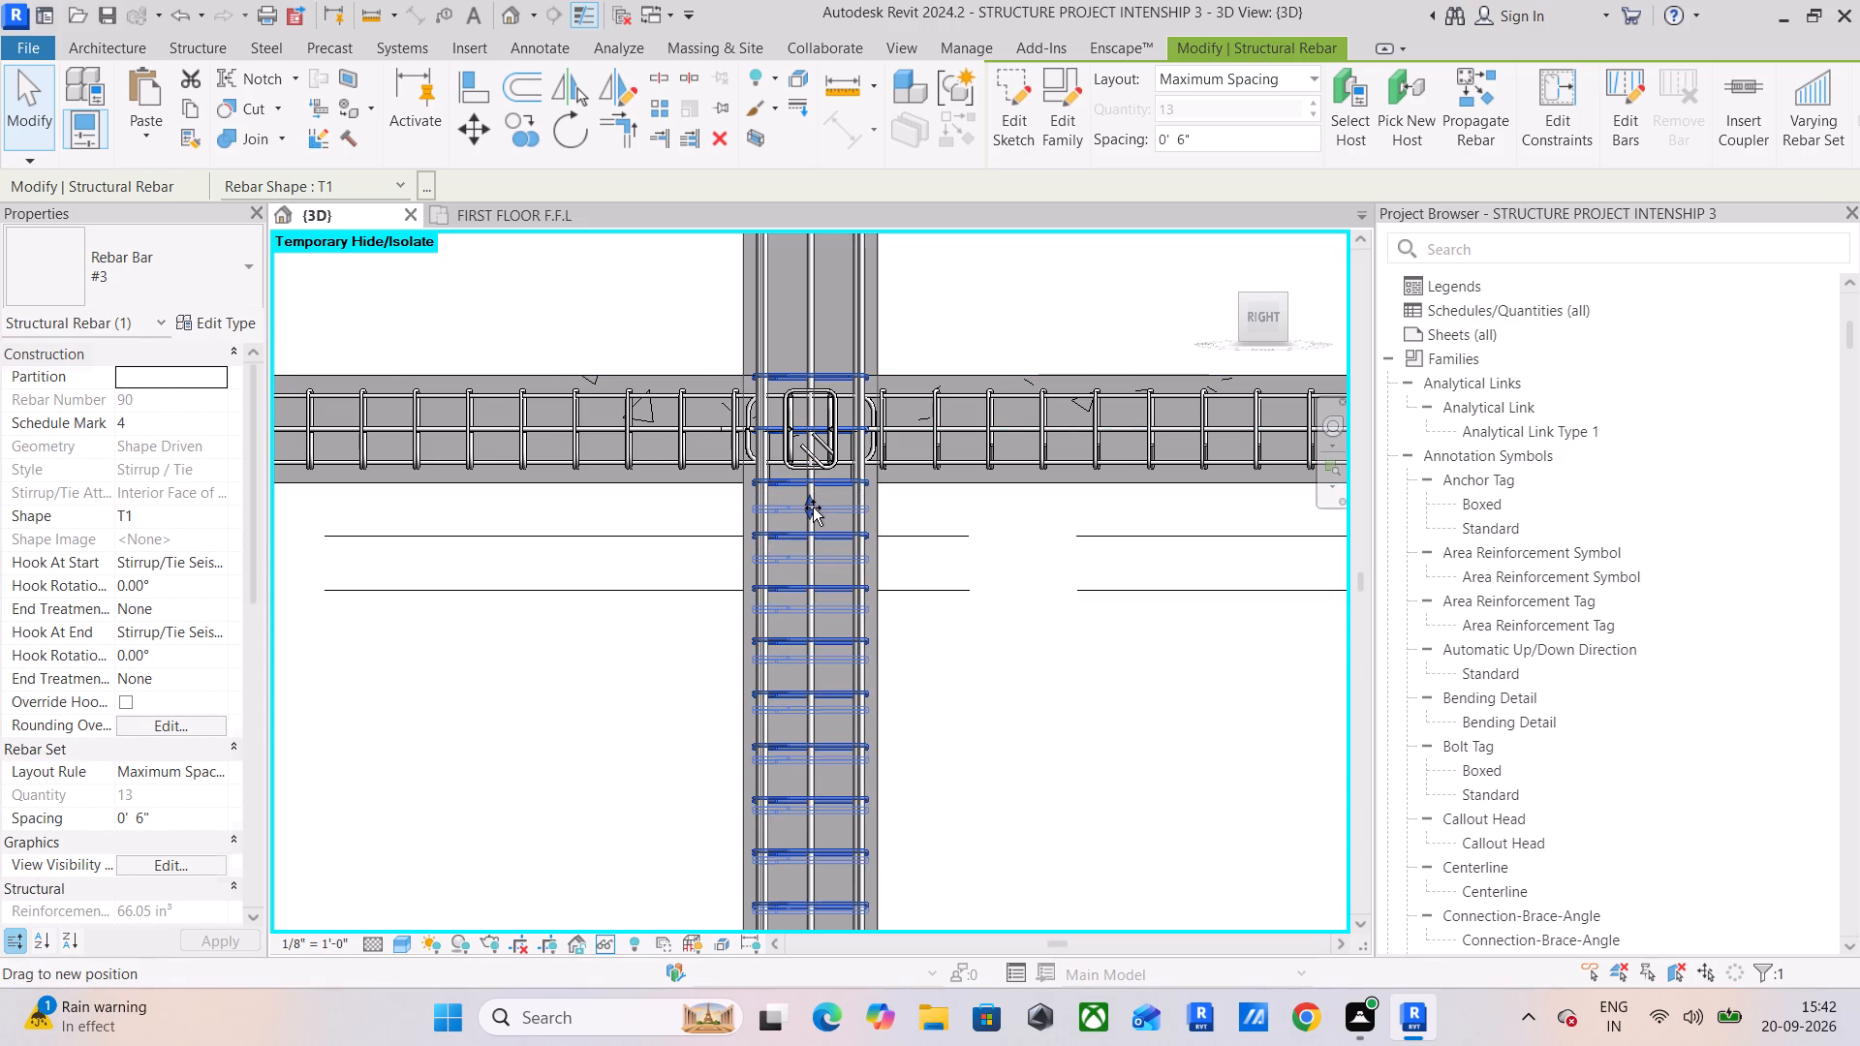
drag(813, 508, 813, 498)
scroll(827, 552, down, 3)
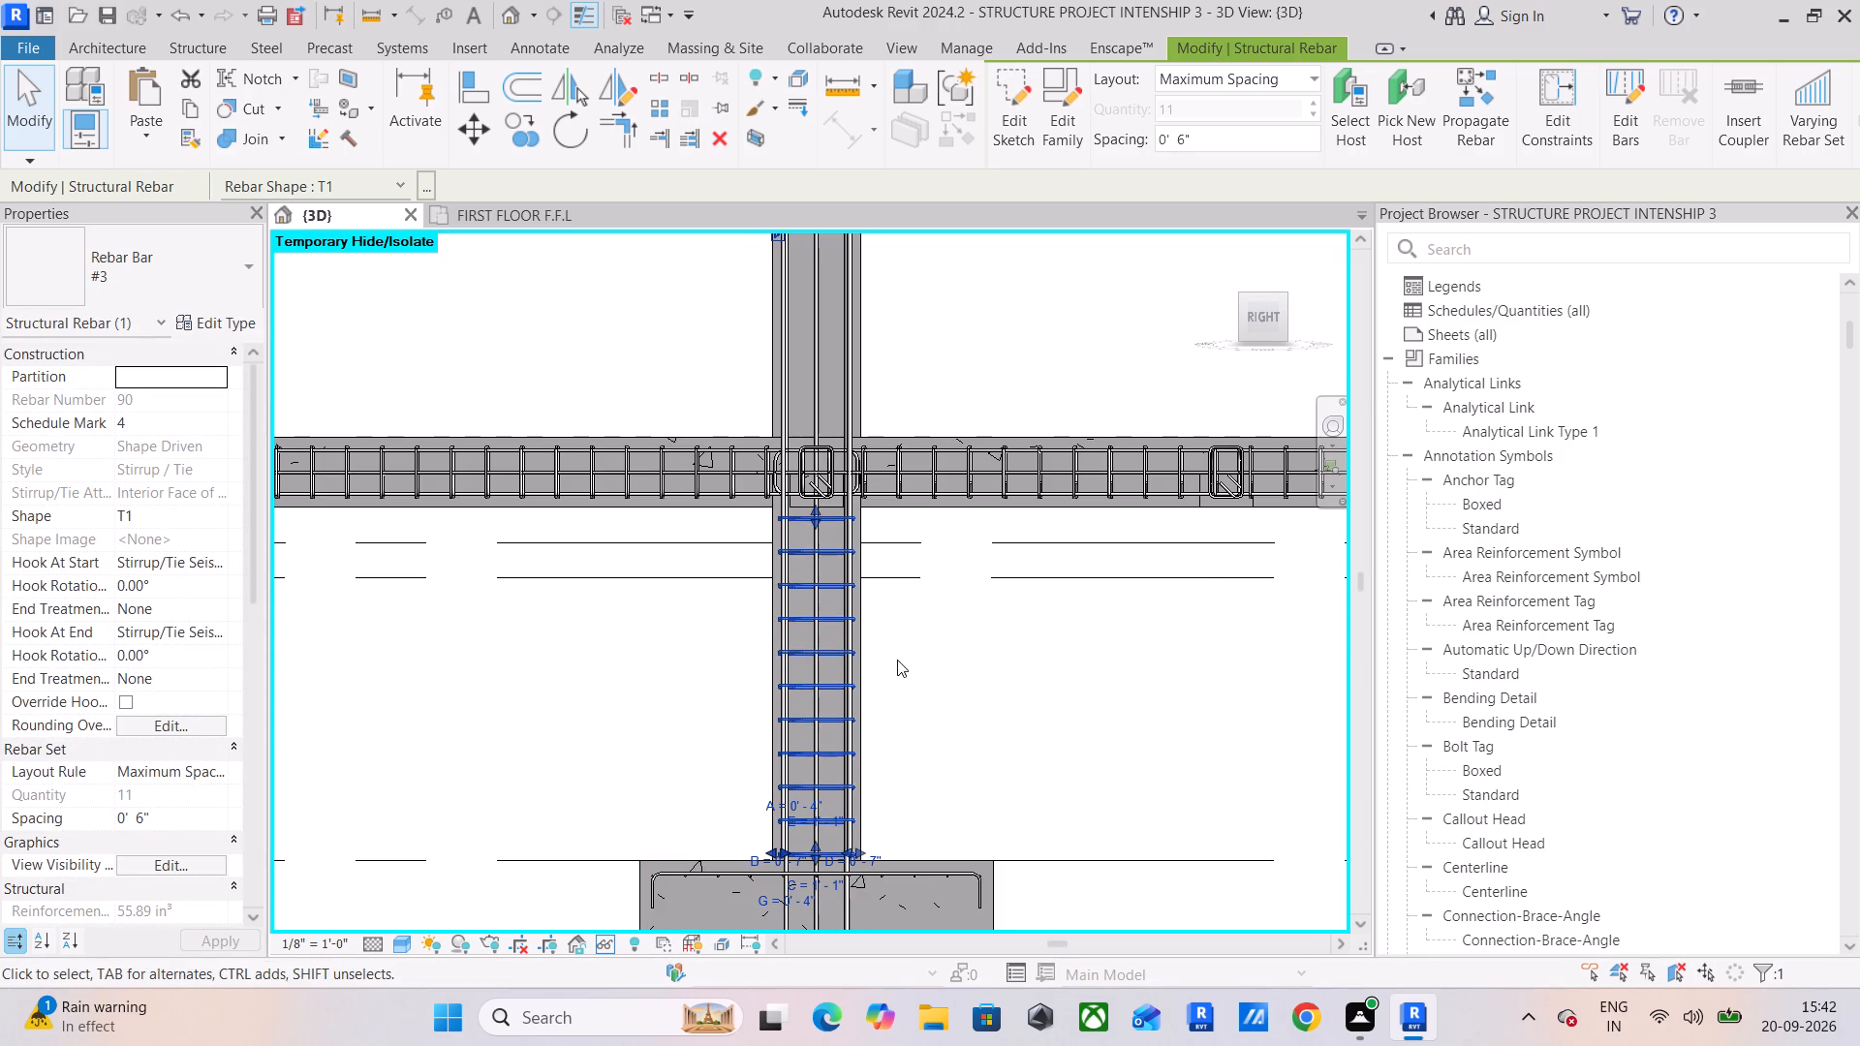
Copy the third column's shortened #3 tie set up the column, from the footing top to the tops of the lower and upper beams.
click(511, 144)
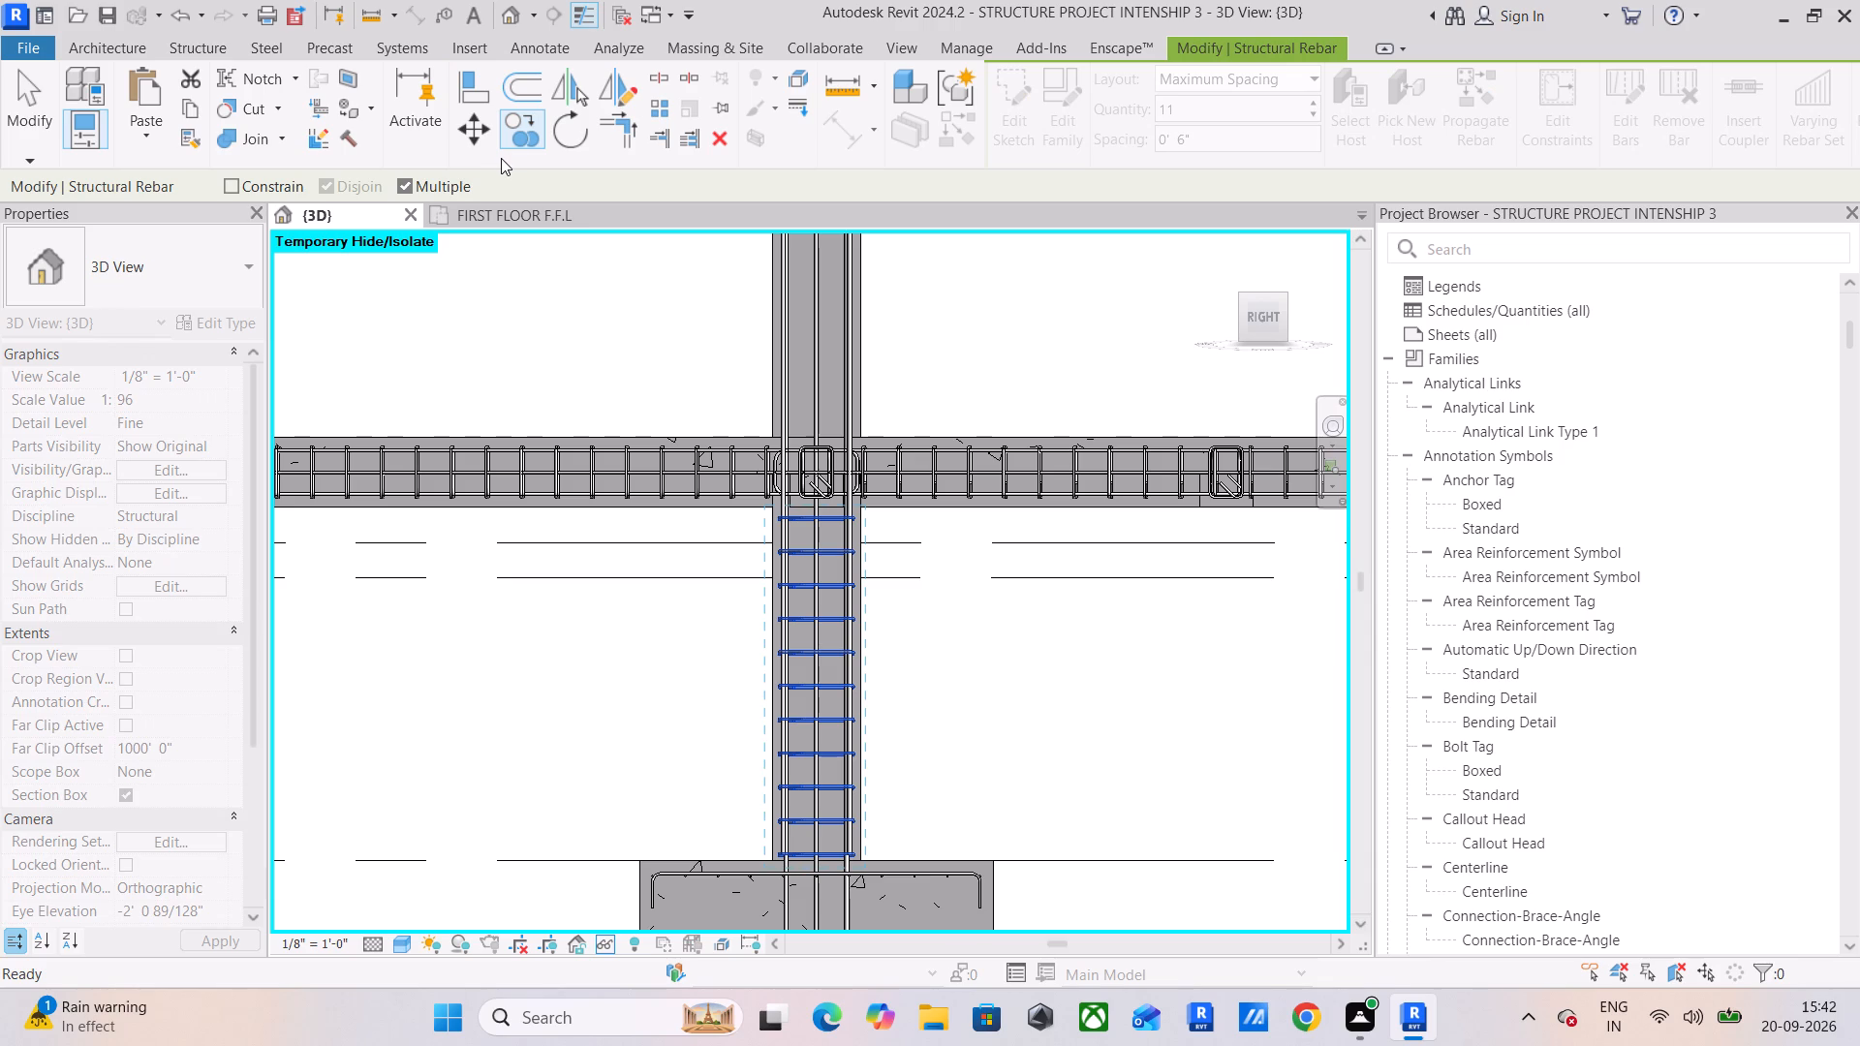
click(771, 858)
scroll(781, 543, down, 4)
scroll(772, 469, up, 18)
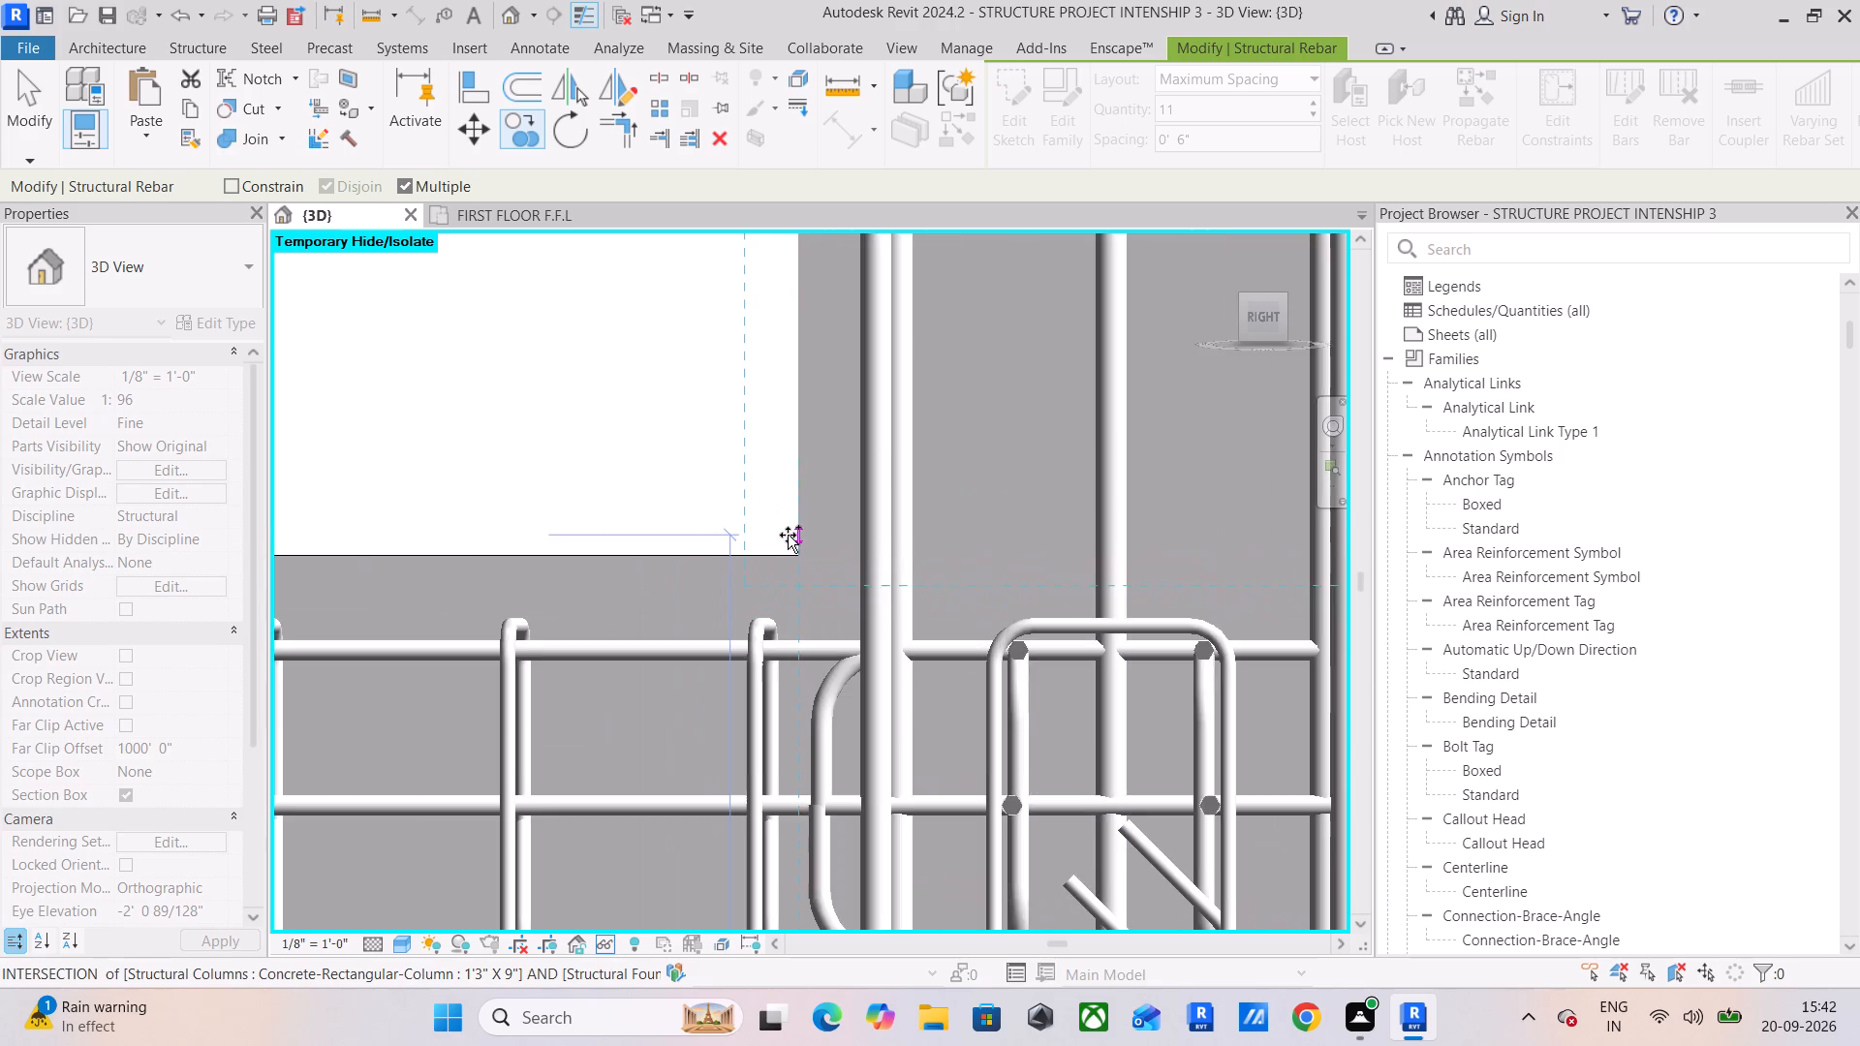
click(796, 557)
scroll(792, 506, down, 9)
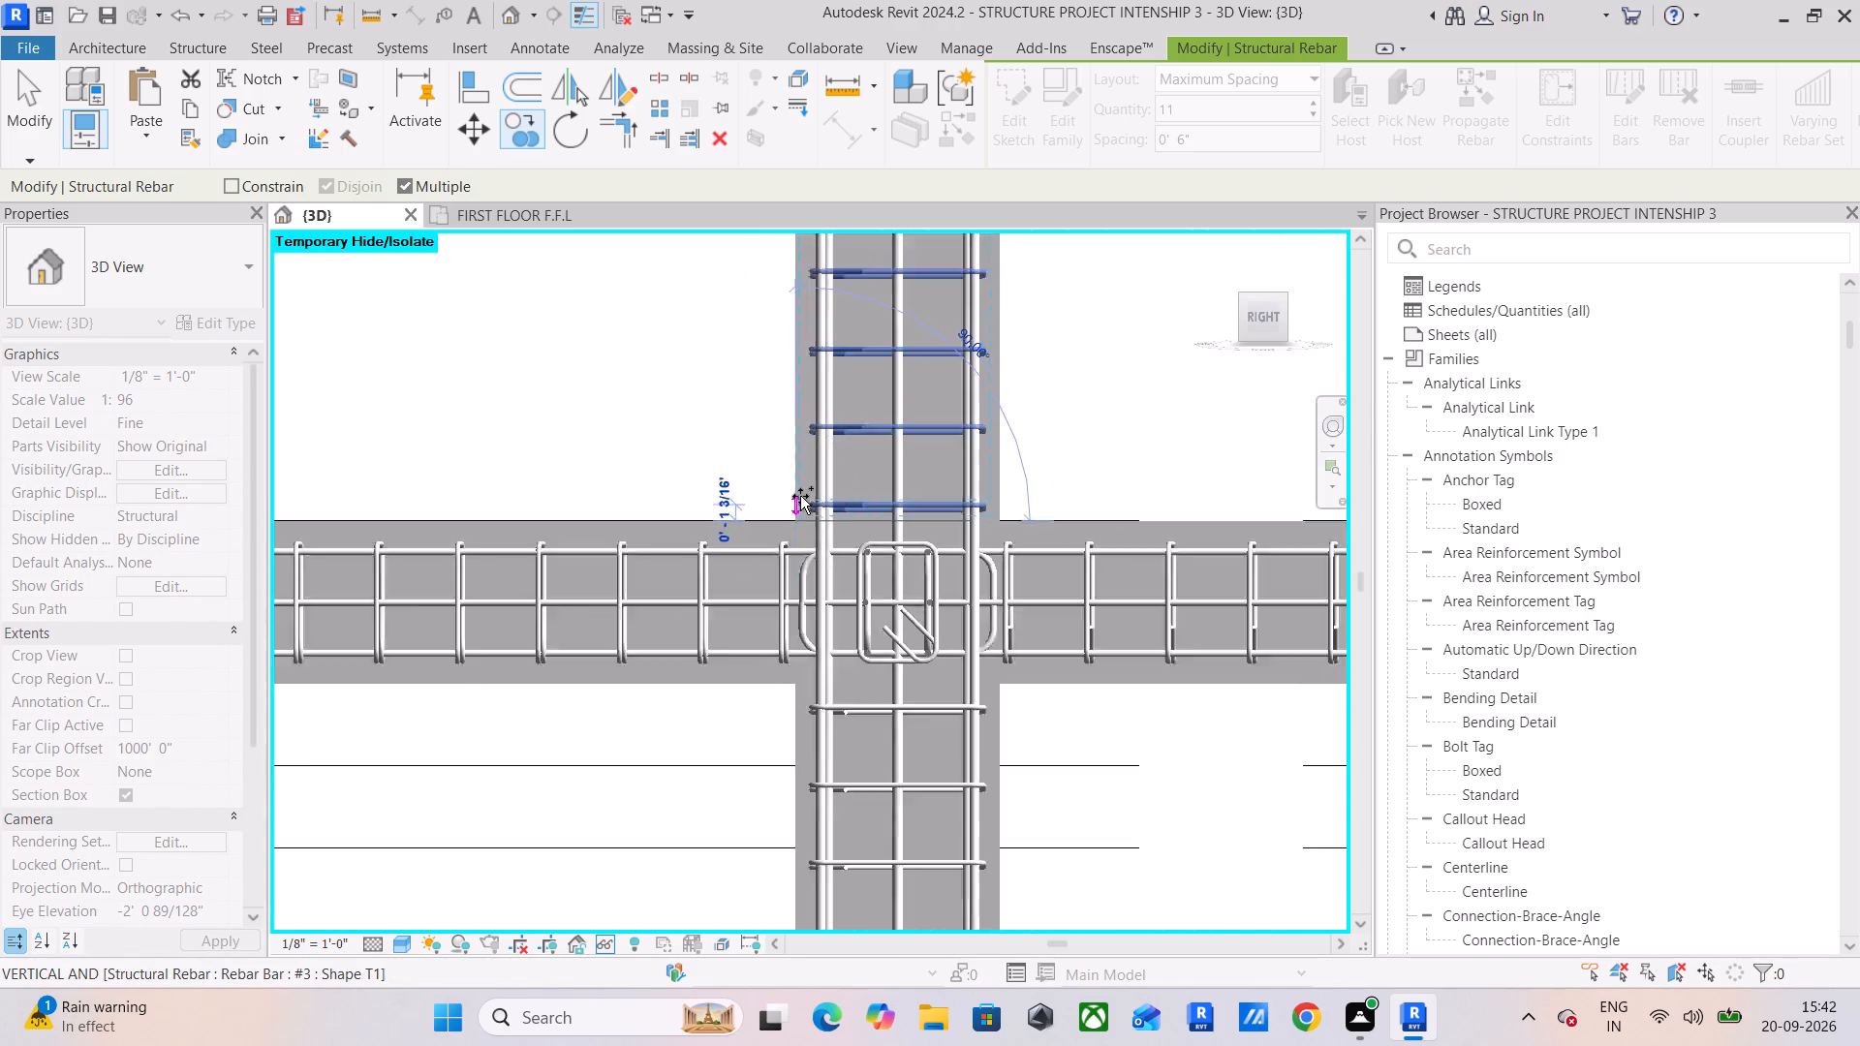
scroll(800, 496, down, 10)
middle_drag(818, 540, 839, 865)
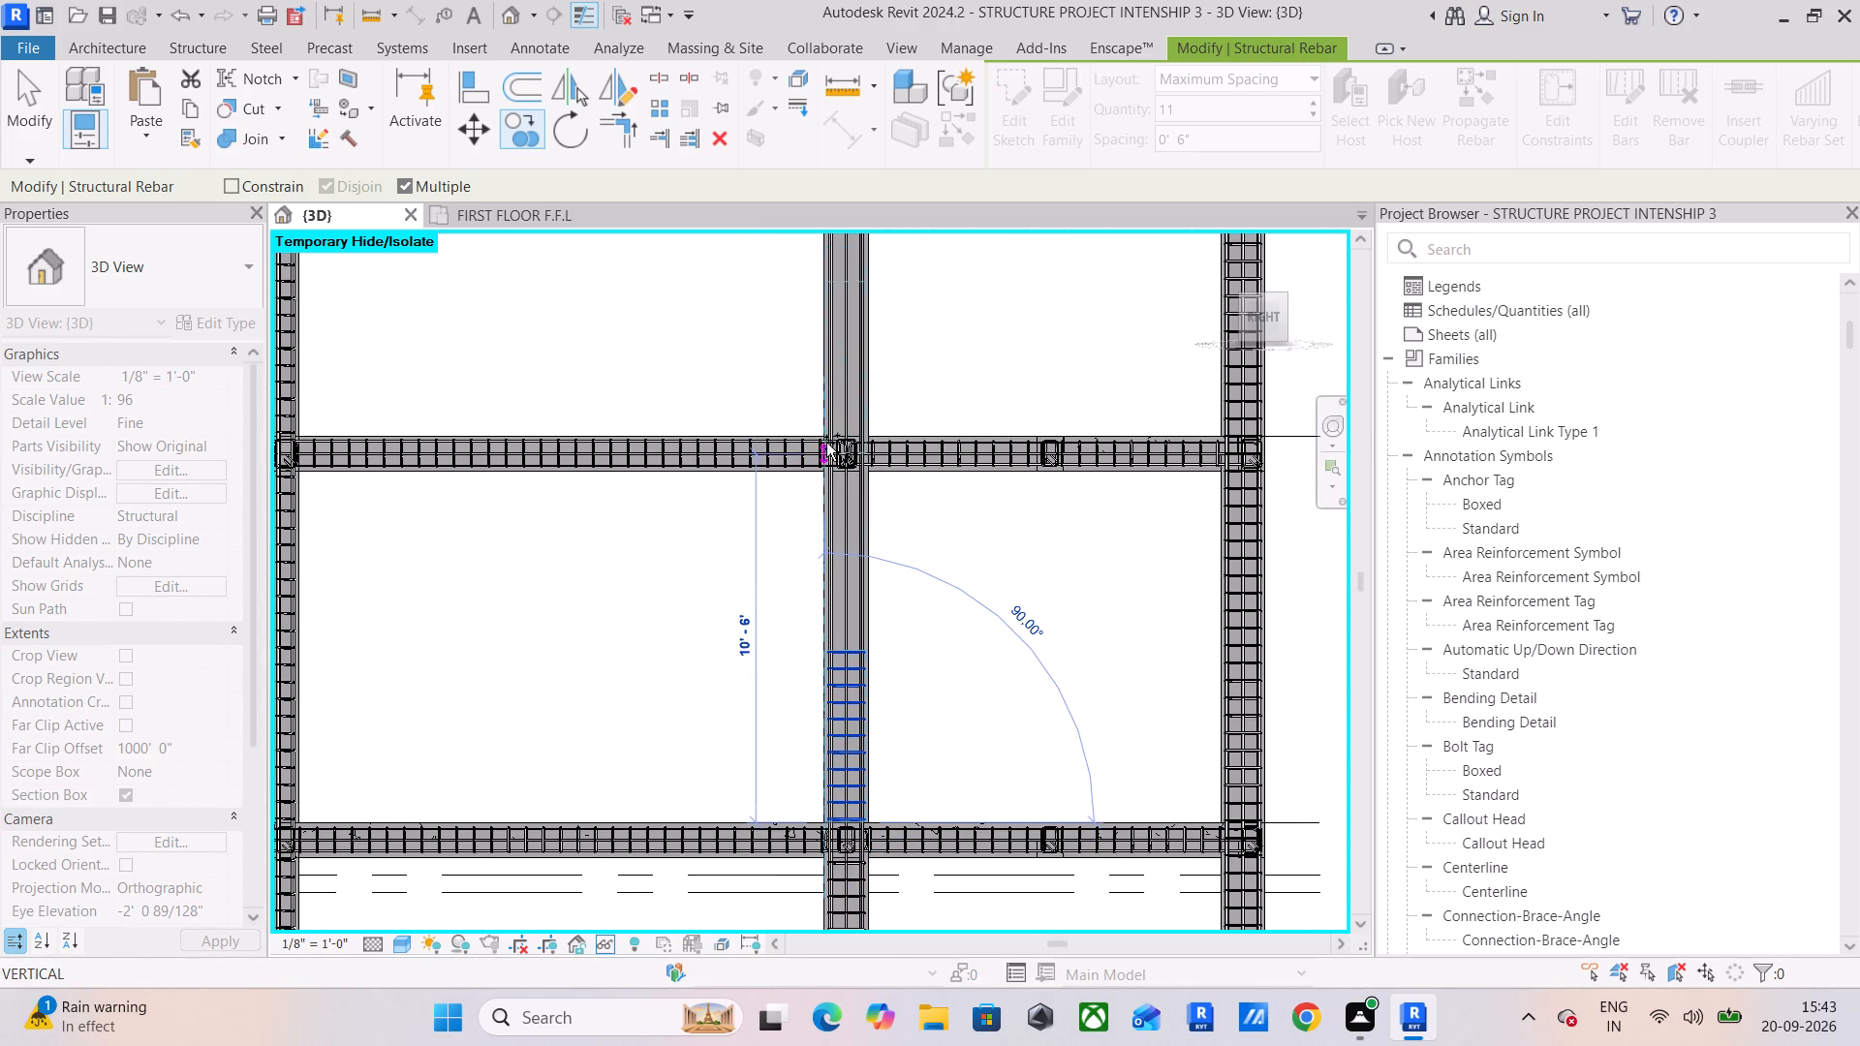
scroll(826, 443, up, 9)
click(821, 420)
scroll(821, 420, down, 9)
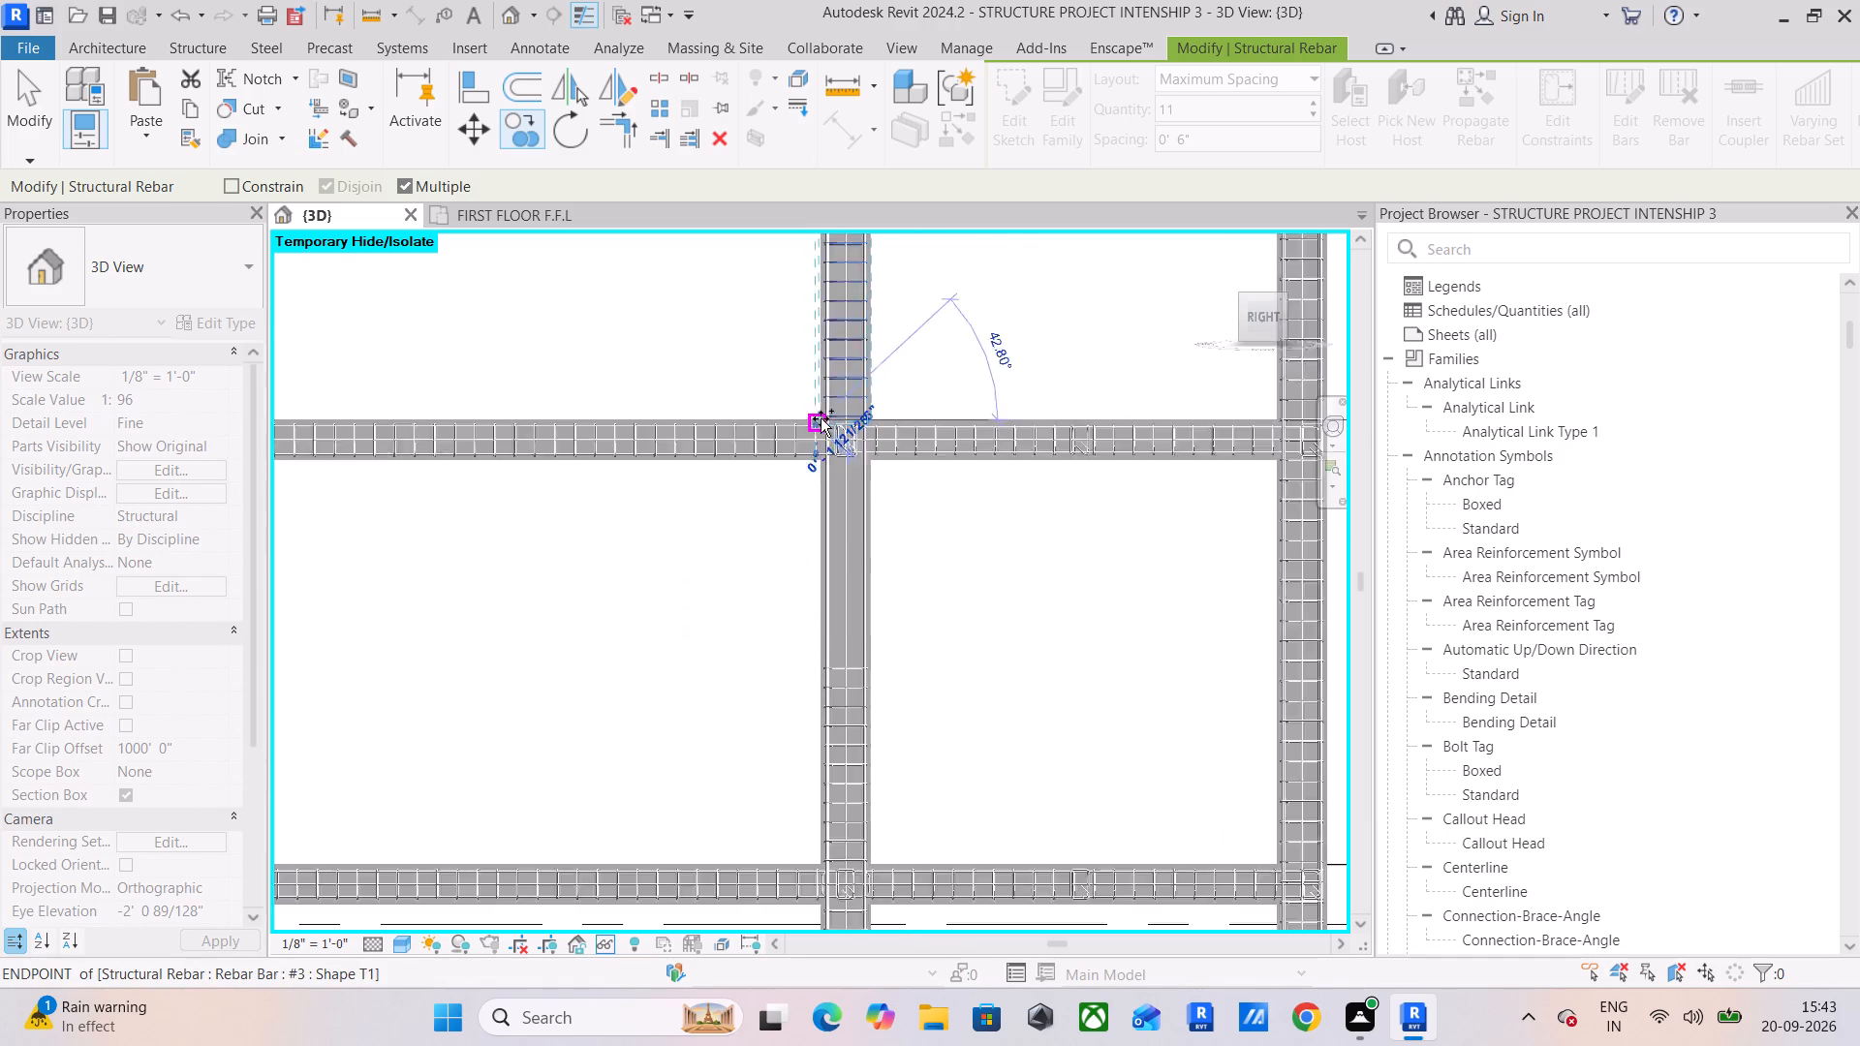
scroll(821, 418, down, 1)
middle_drag(830, 413, 813, 784)
click(15, 129)
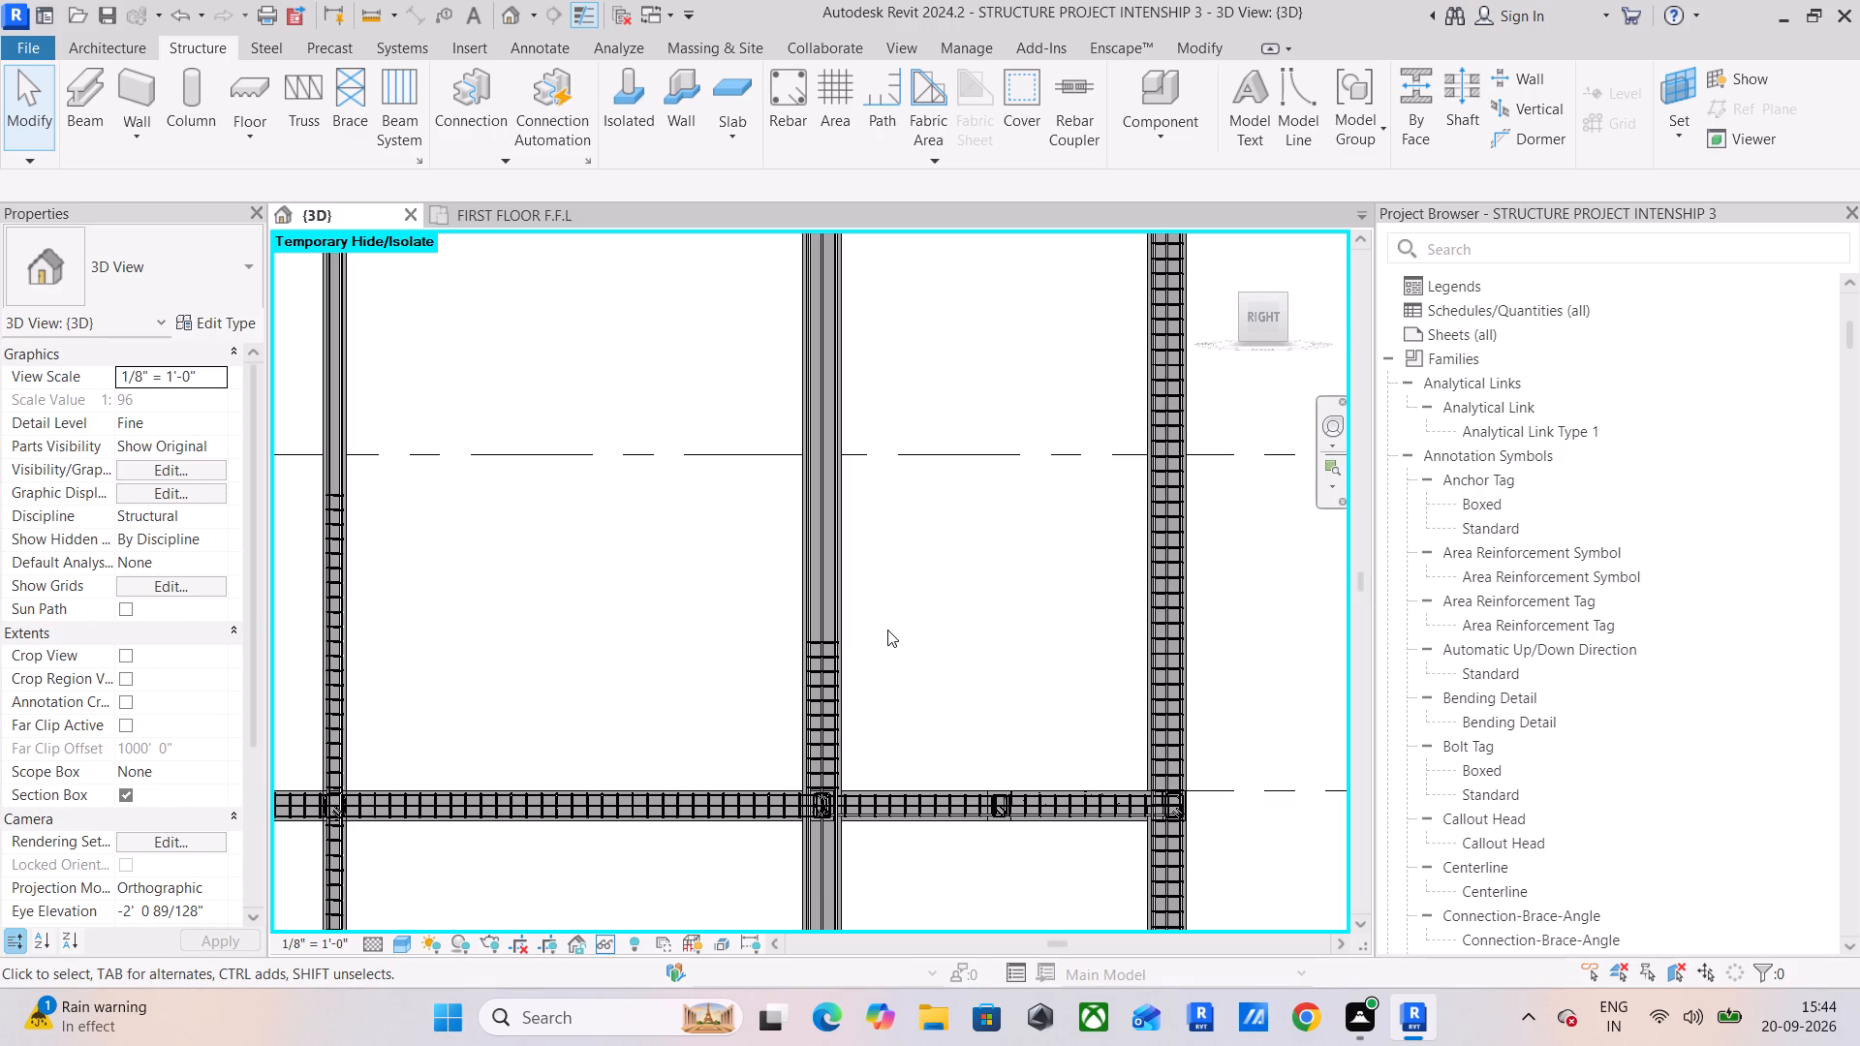
Extend the third column's copied #3 tie set above the lower beam up to just below the upper beam's underside.
click(821, 638)
scroll(879, 670, down, 3)
middle_drag(909, 672, 954, 560)
scroll(954, 560, up, 1)
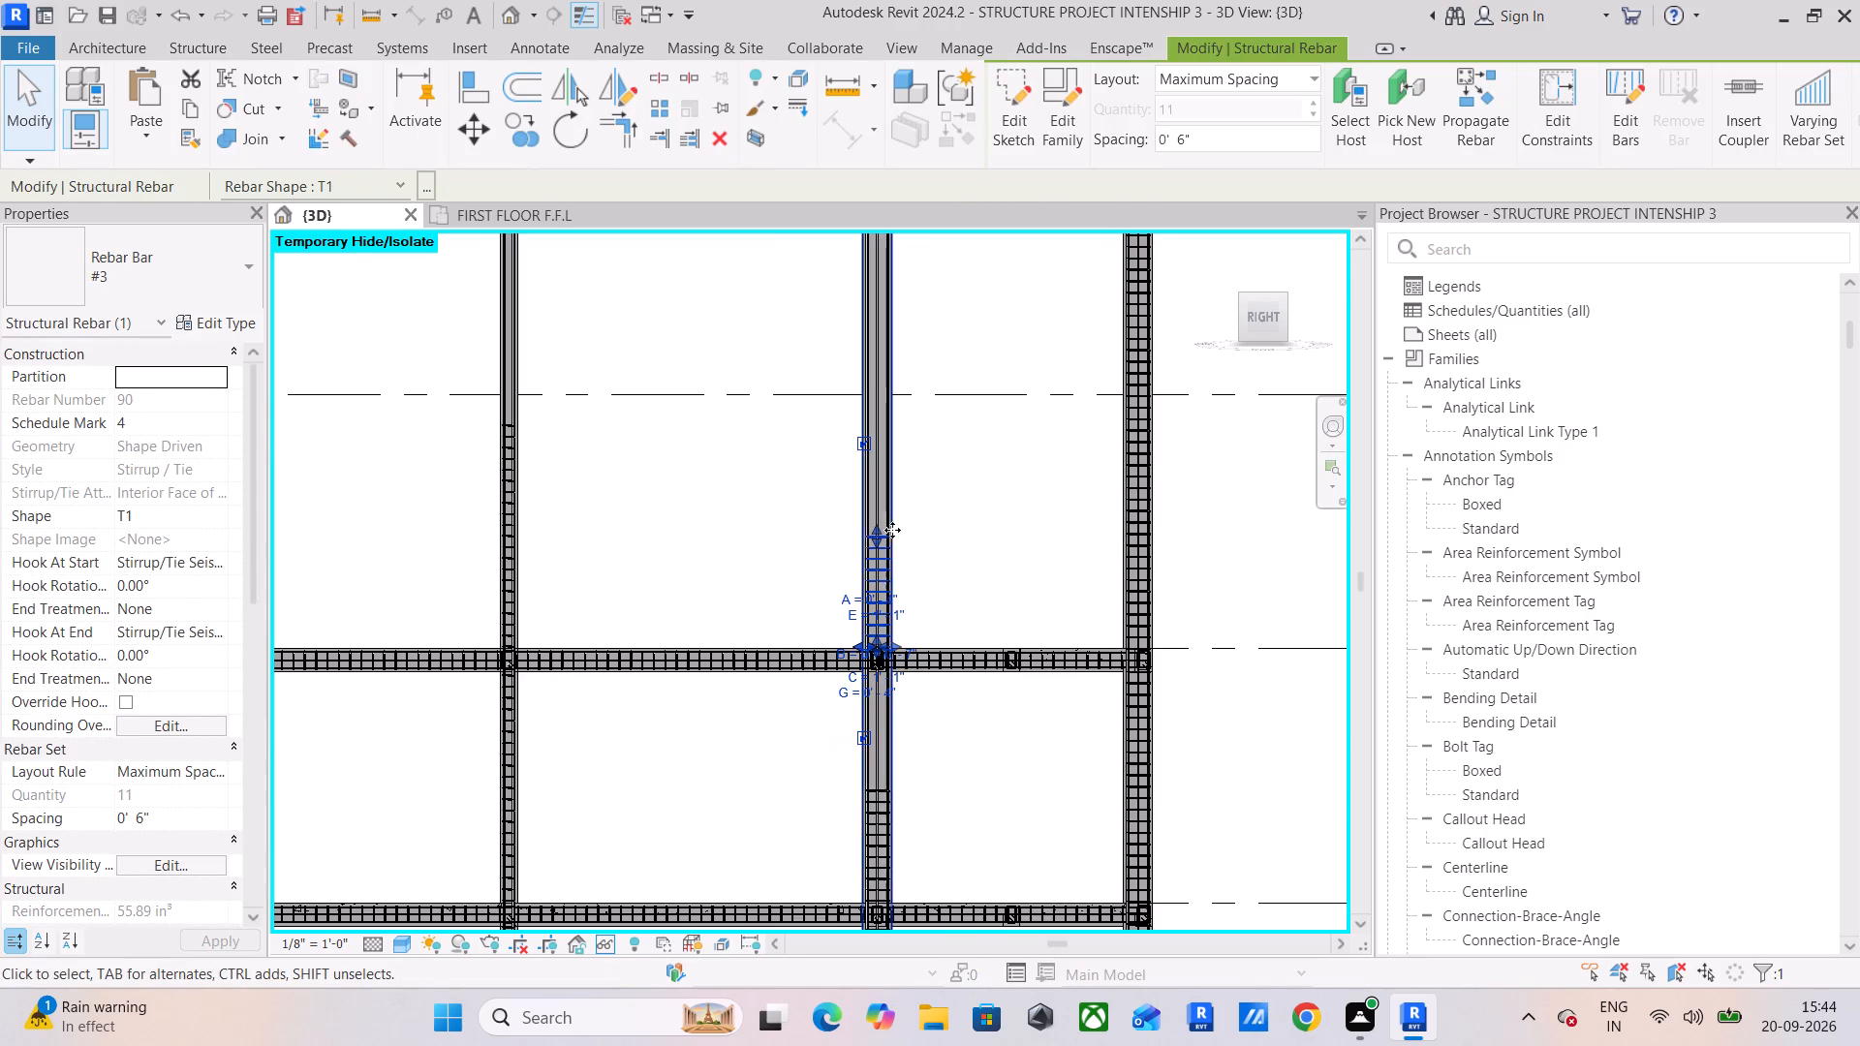
click(877, 829)
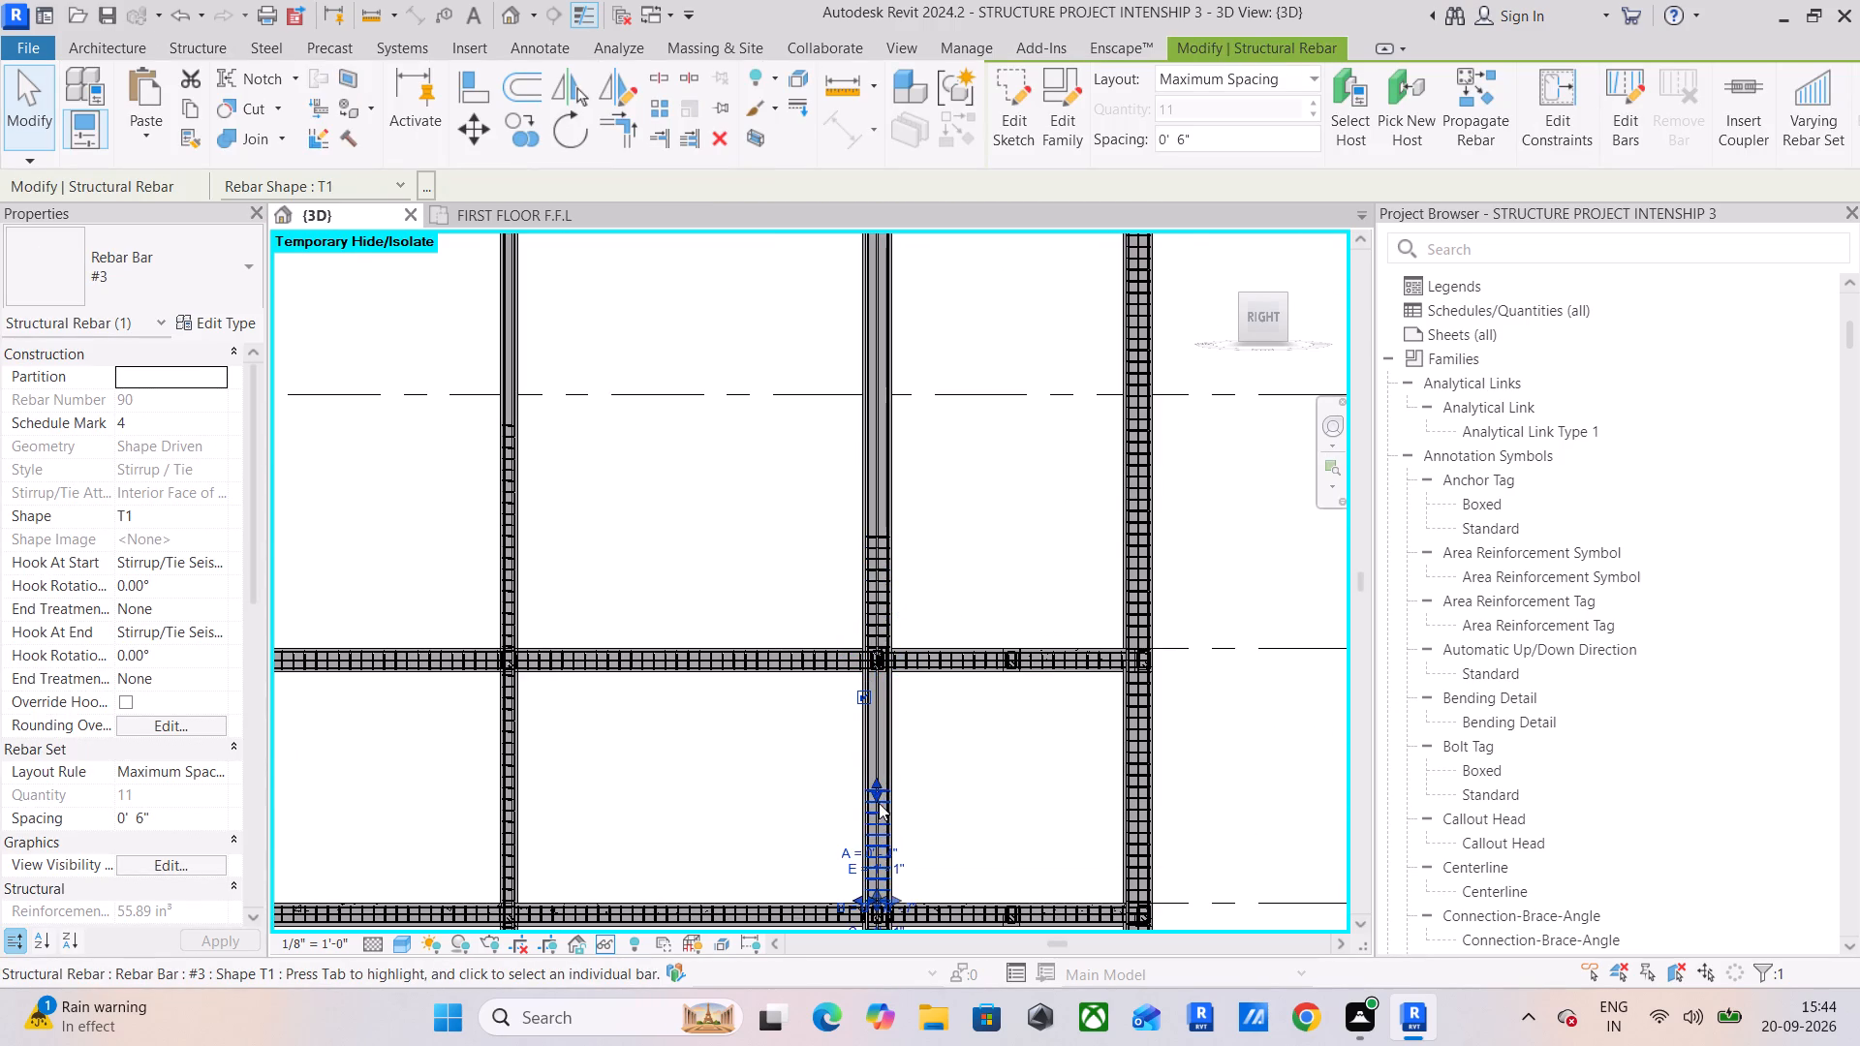
scroll(878, 794, up, 5)
drag(875, 781, 883, 569)
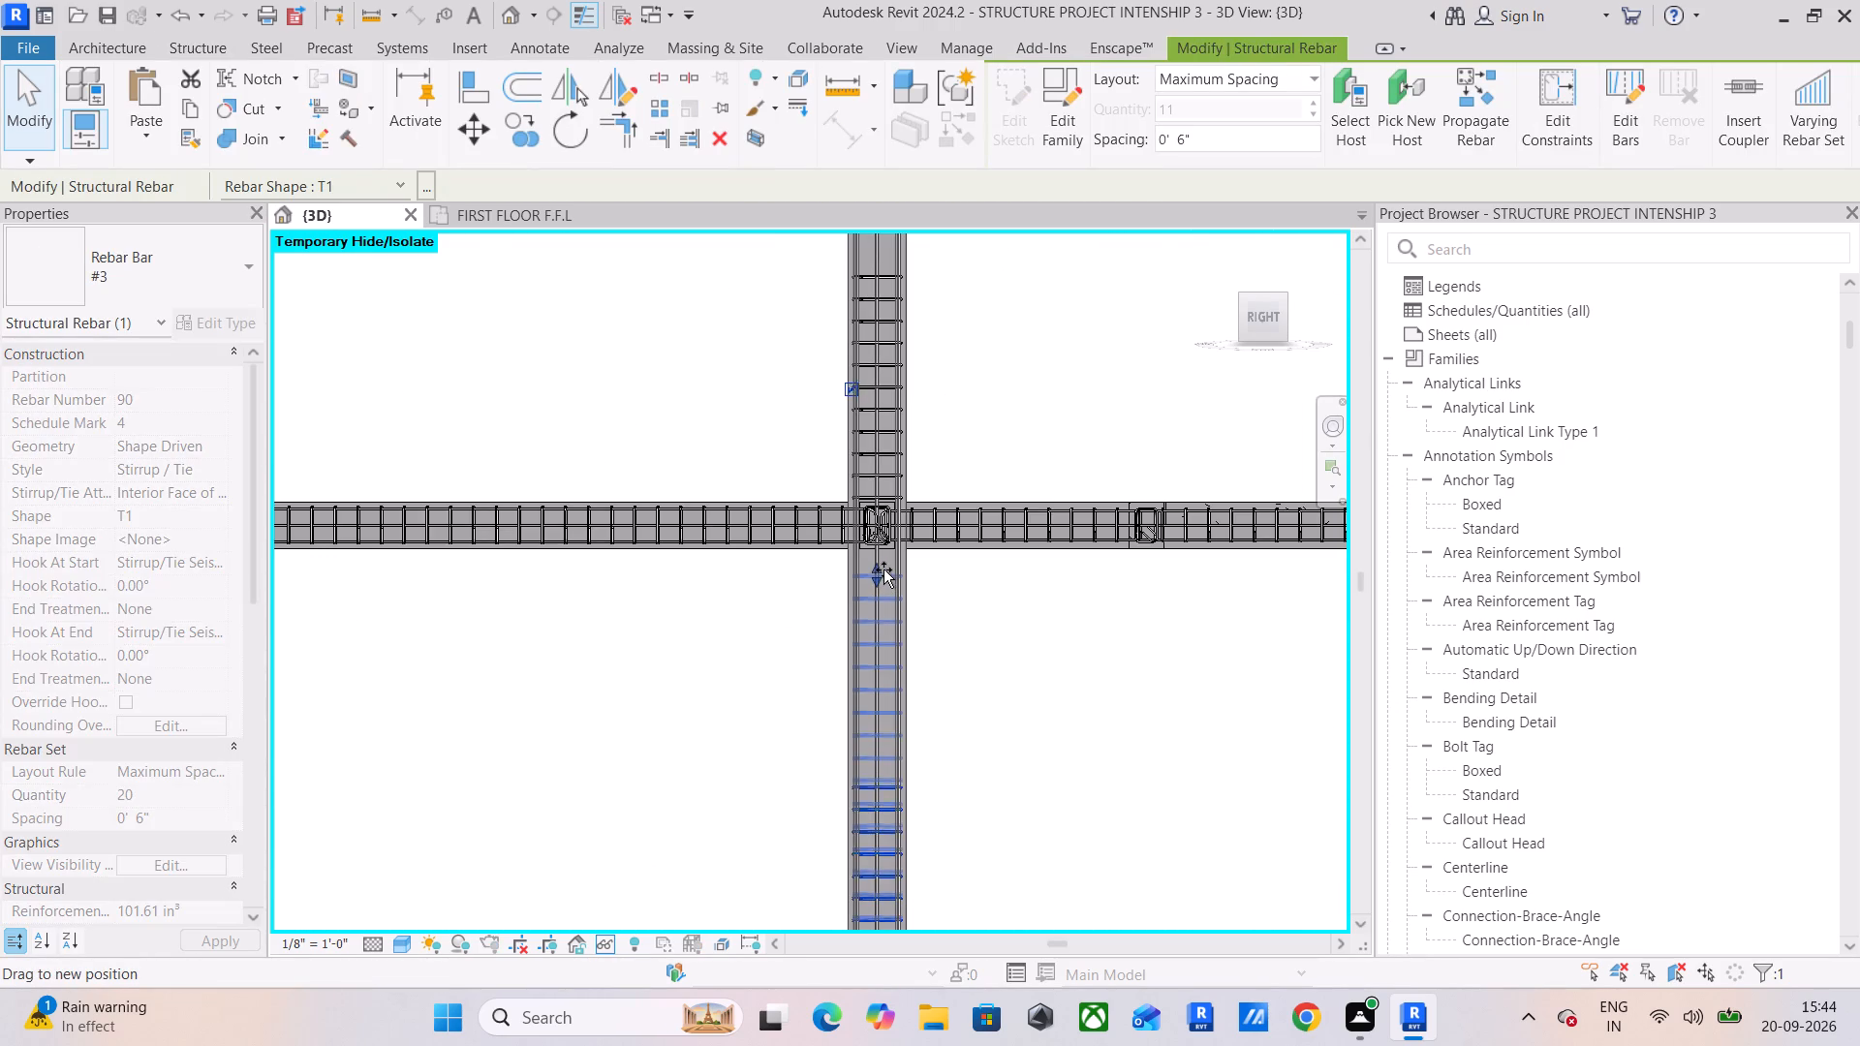
drag(883, 569, 883, 565)
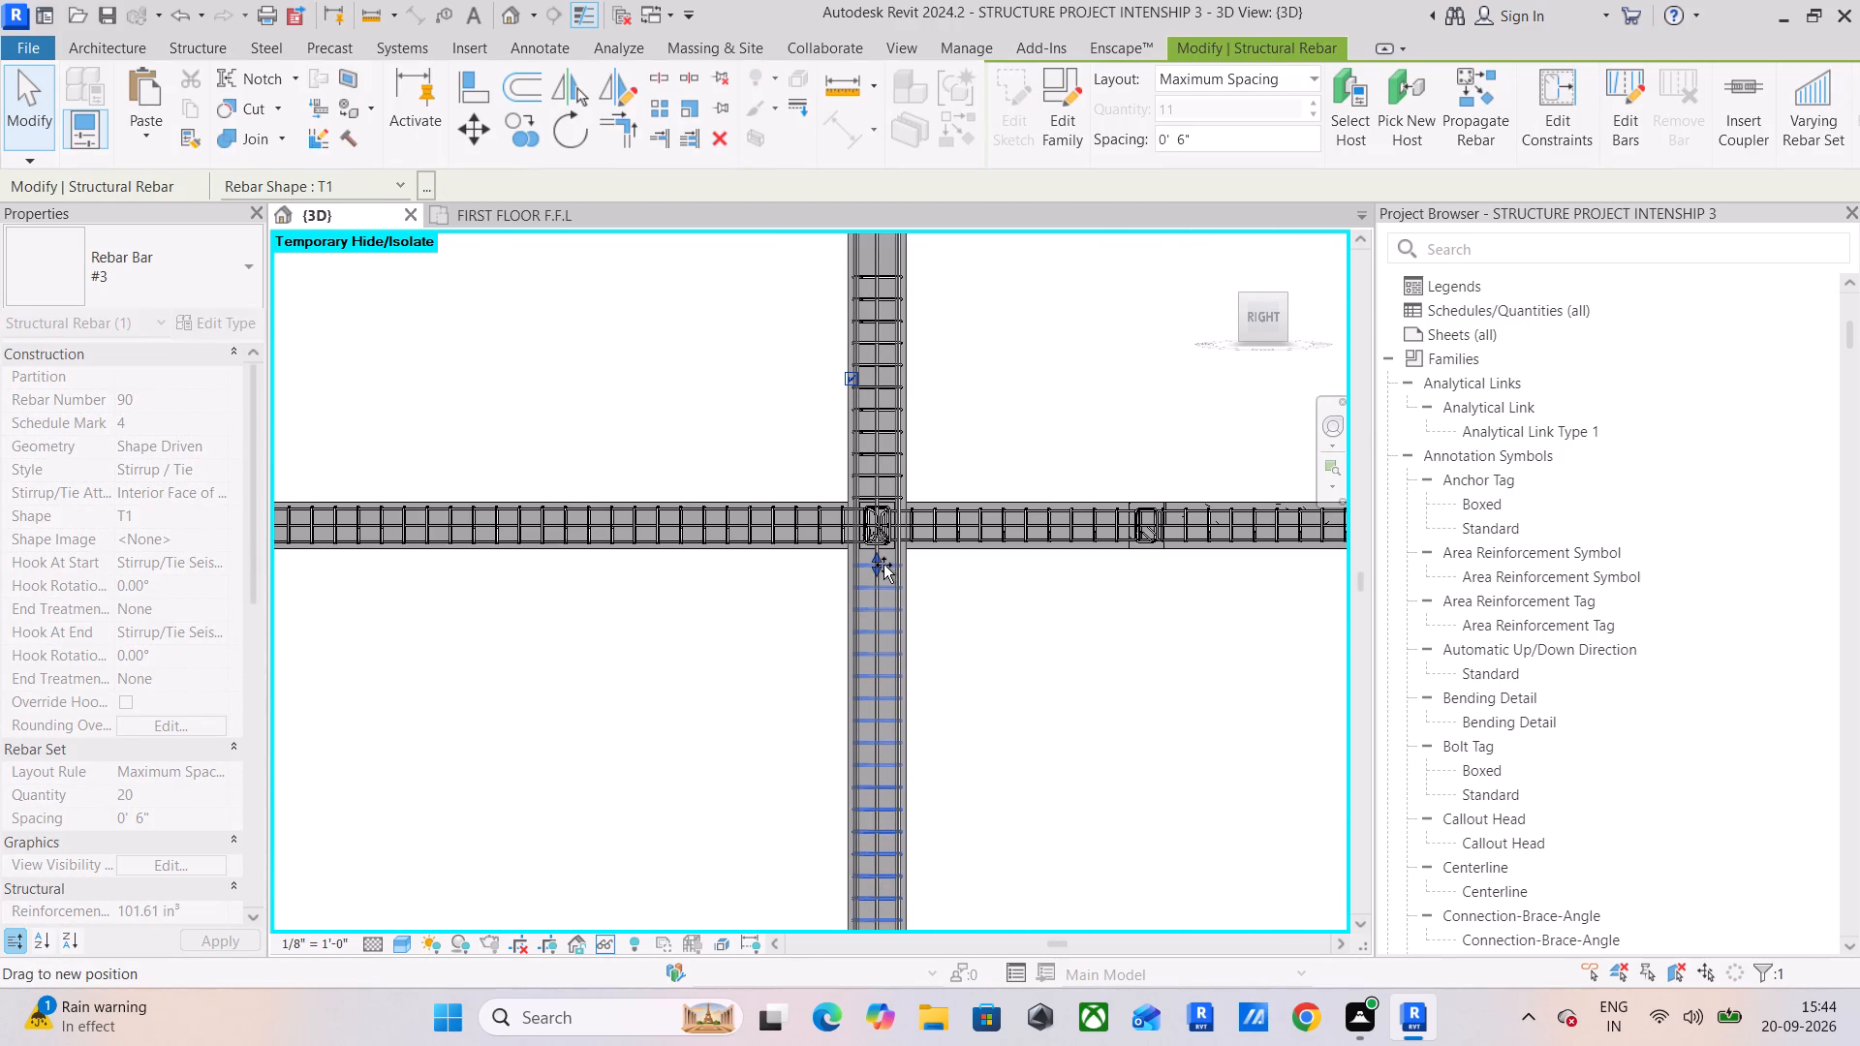
drag(883, 565, 884, 560)
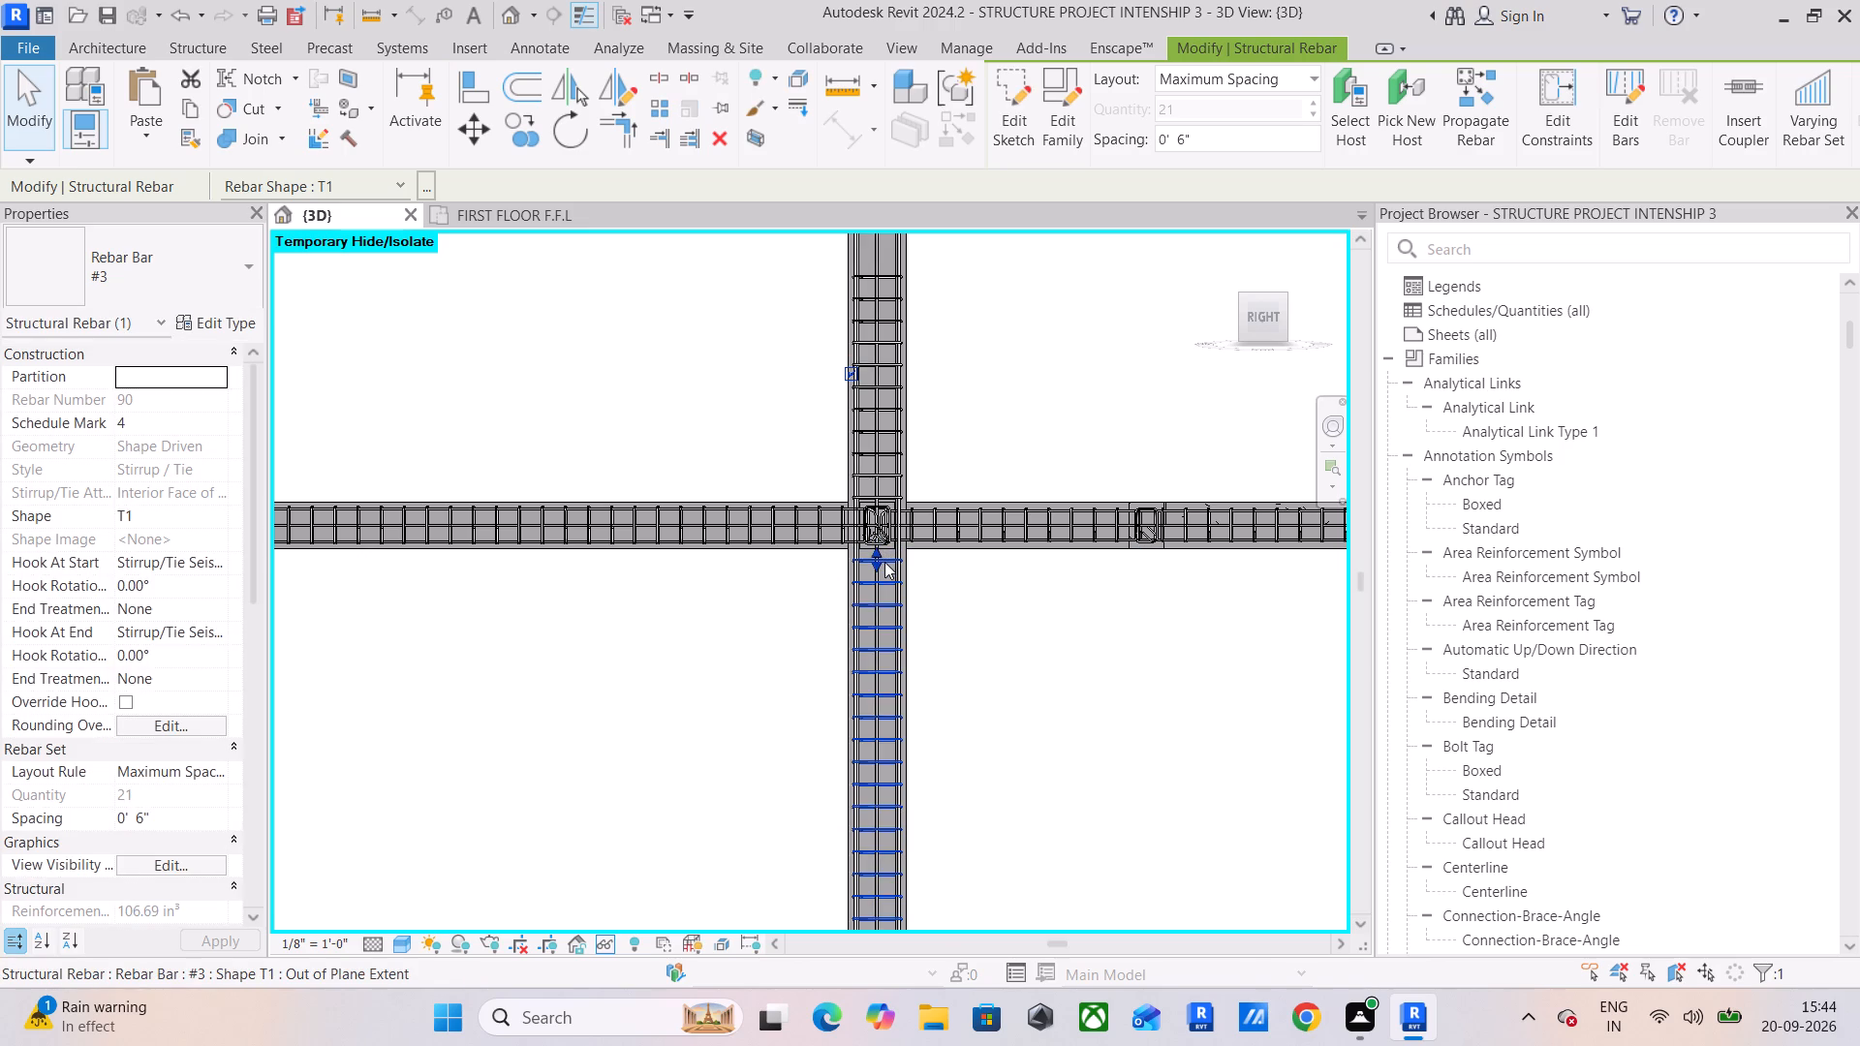
scroll(884, 562, up, 6)
scroll(1064, 631, down, 5)
Extend the third column's copied #3 tie set above the upper beam to a little past the Second Floor F.F.L line.
middle_drag(1068, 657, 1033, 882)
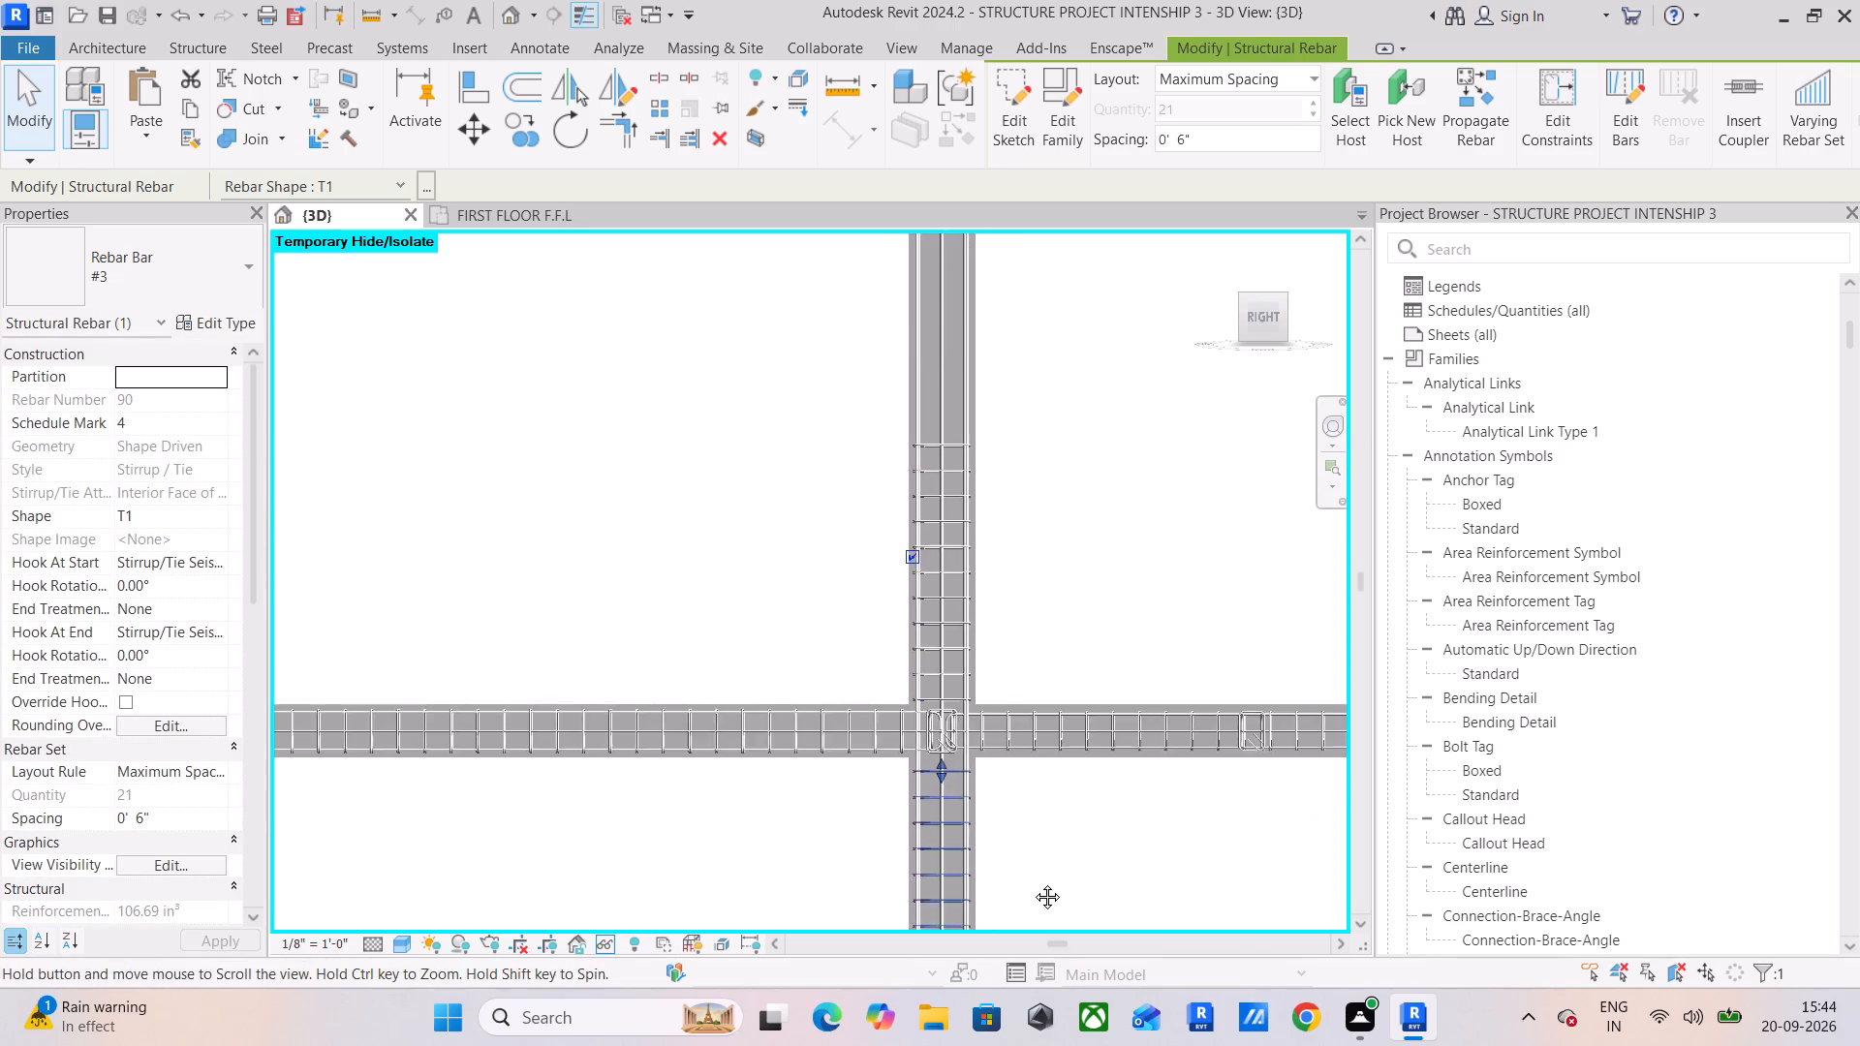
middle_drag(1033, 882, 1032, 892)
click(930, 508)
scroll(959, 506, down, 4)
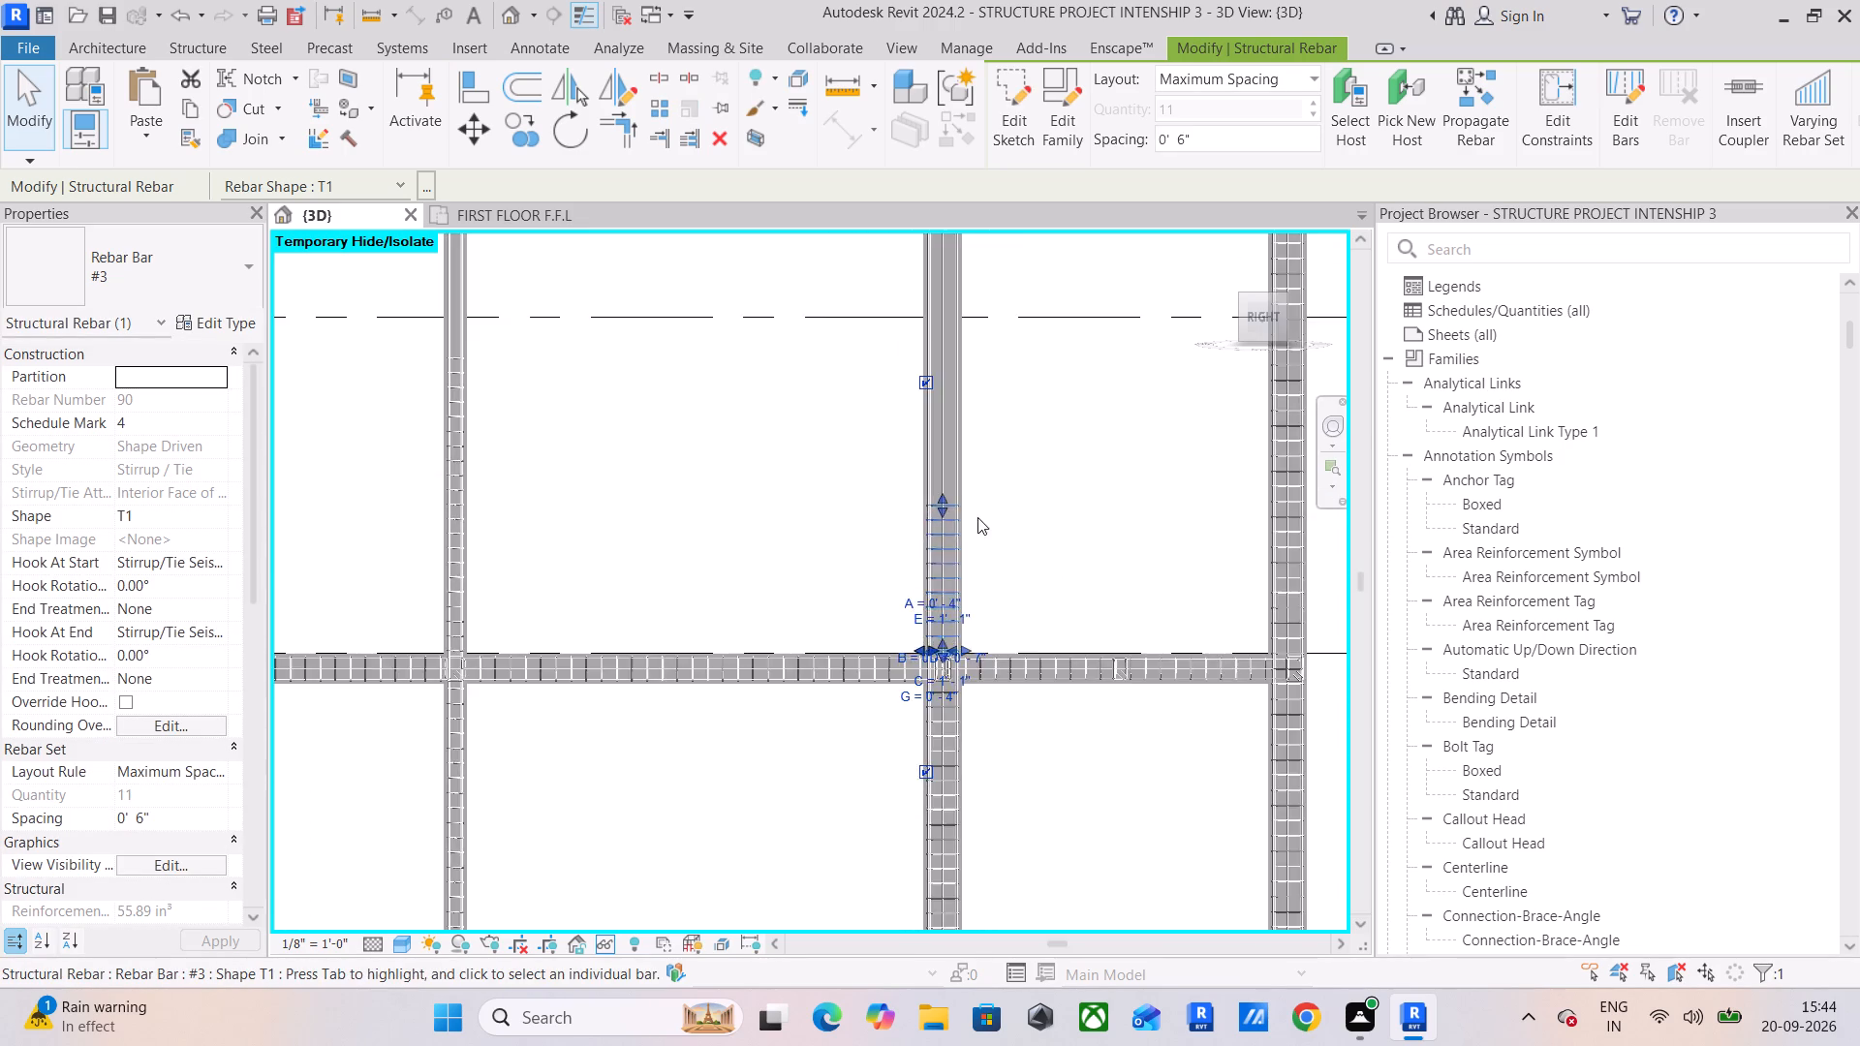
middle_drag(981, 643, 944, 891)
drag(903, 740, 930, 504)
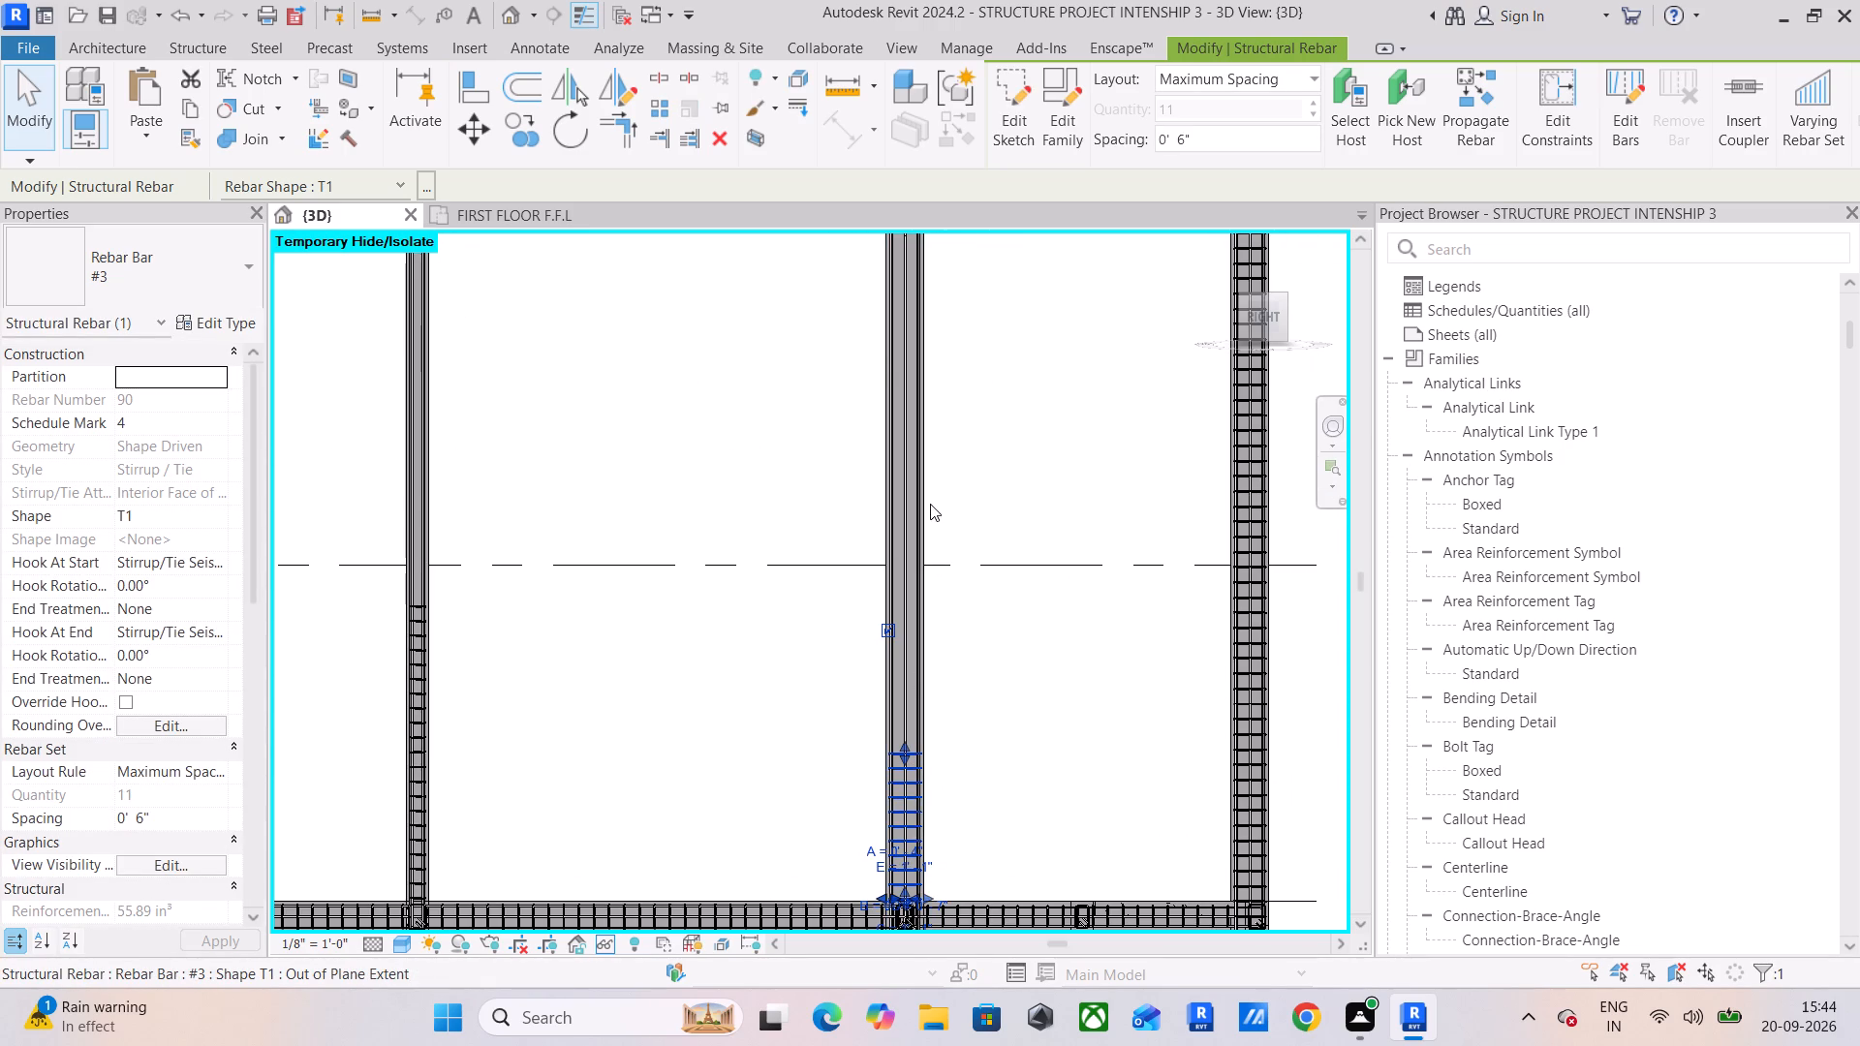
drag(930, 504, 930, 488)
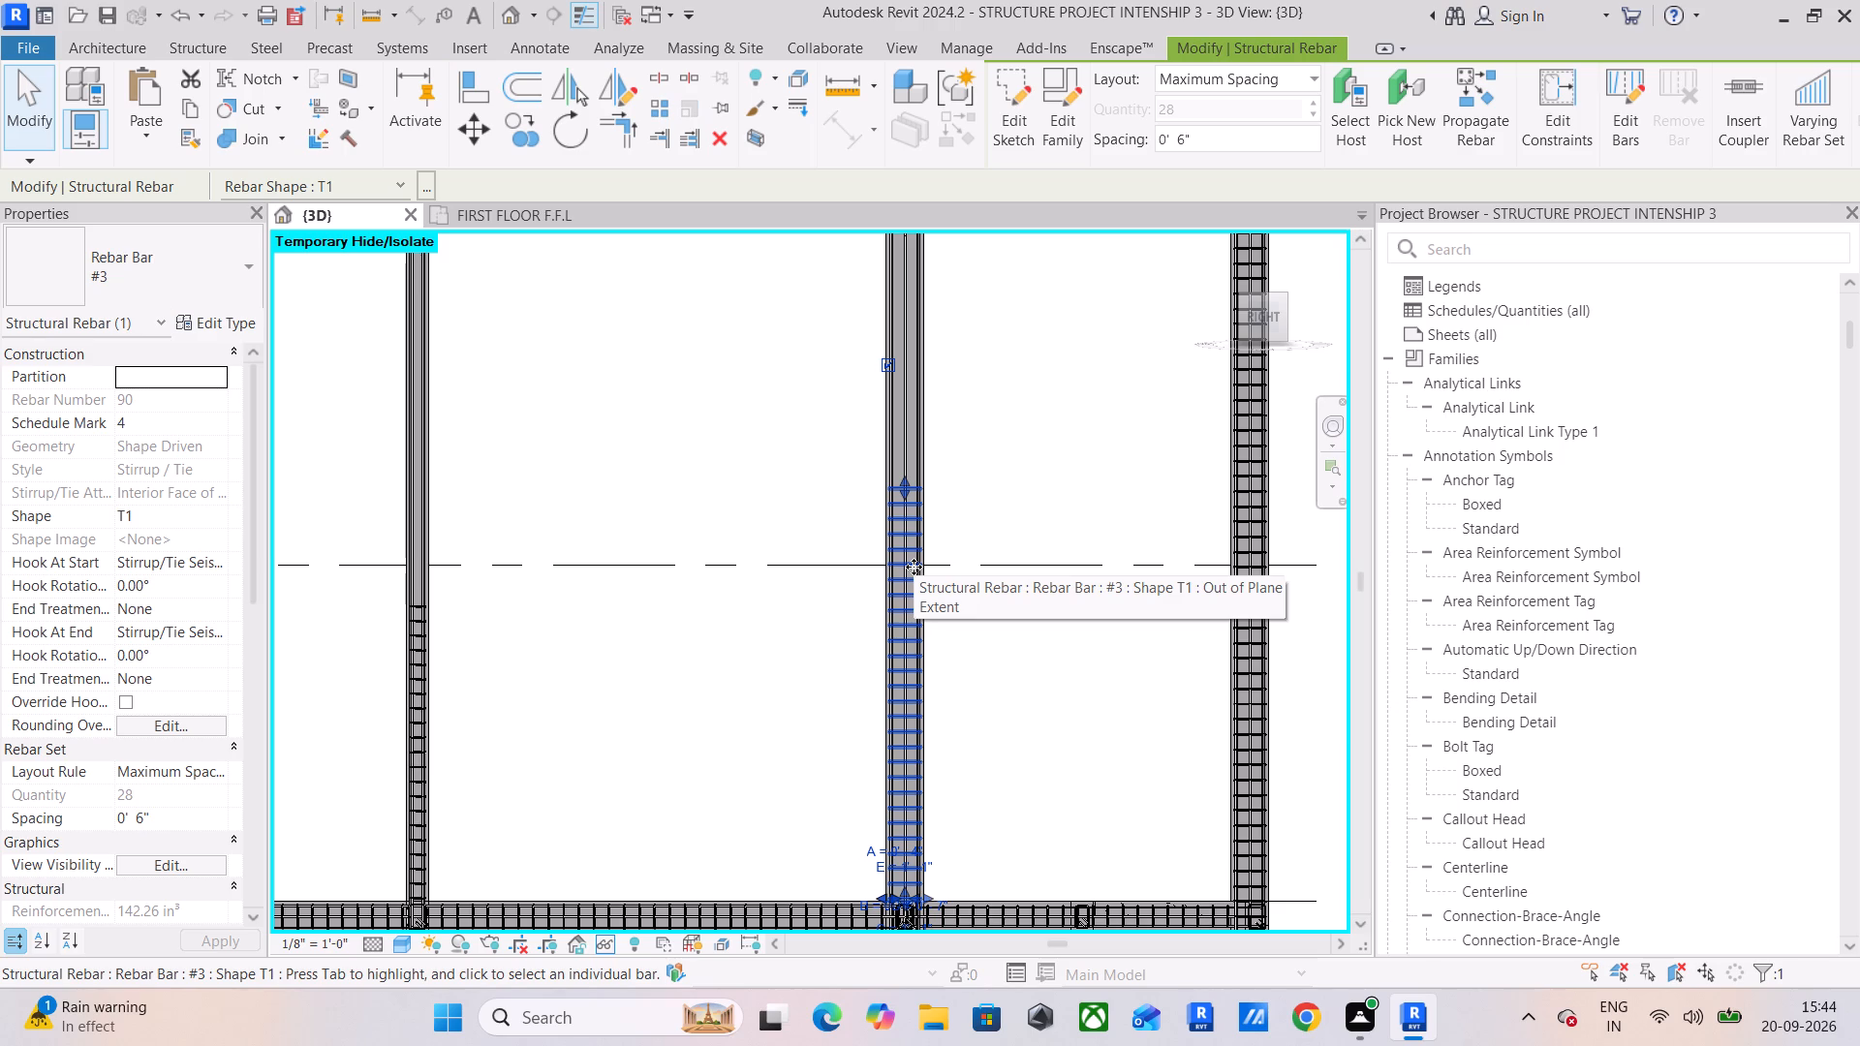
Extend the second column's topmost #3 tie set upward to a little past the Second Floor F.F.L line.
middle_drag(911, 572, 914, 602)
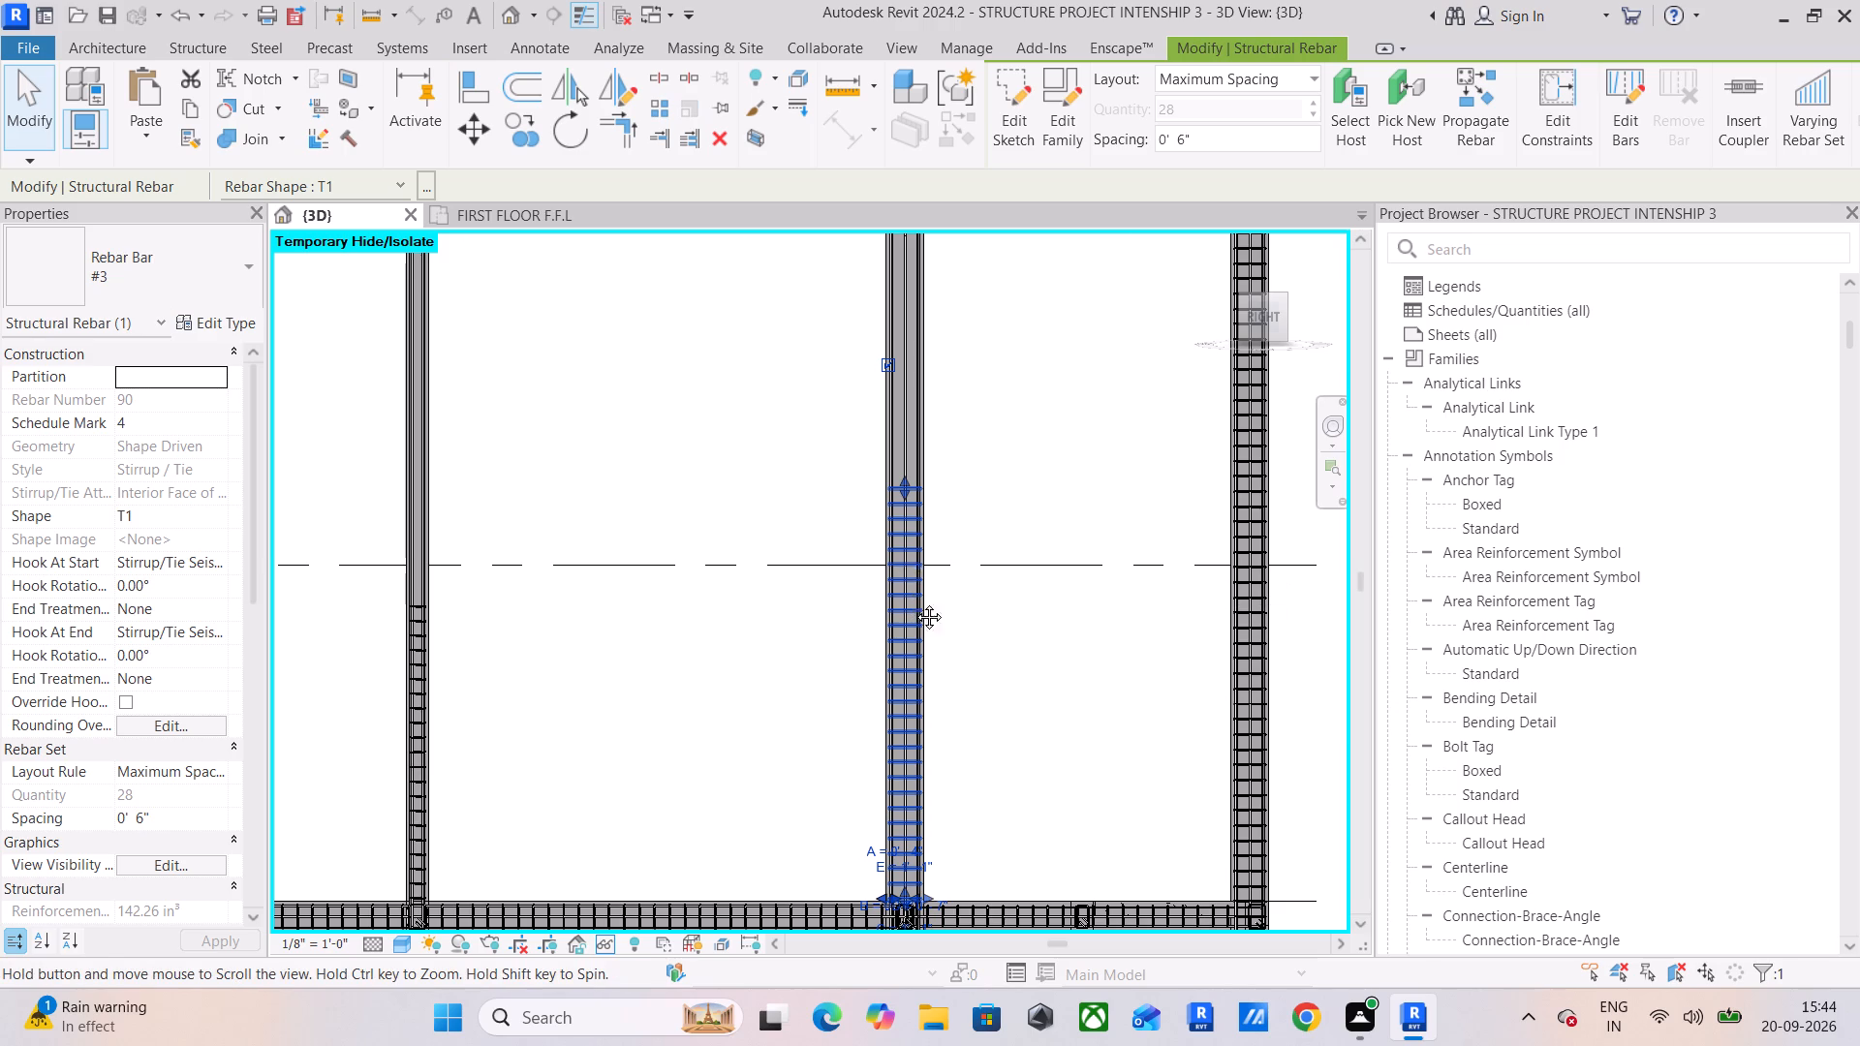
middle_drag(914, 602, 925, 703)
scroll(925, 703, up, 1)
scroll(732, 717, down, 2)
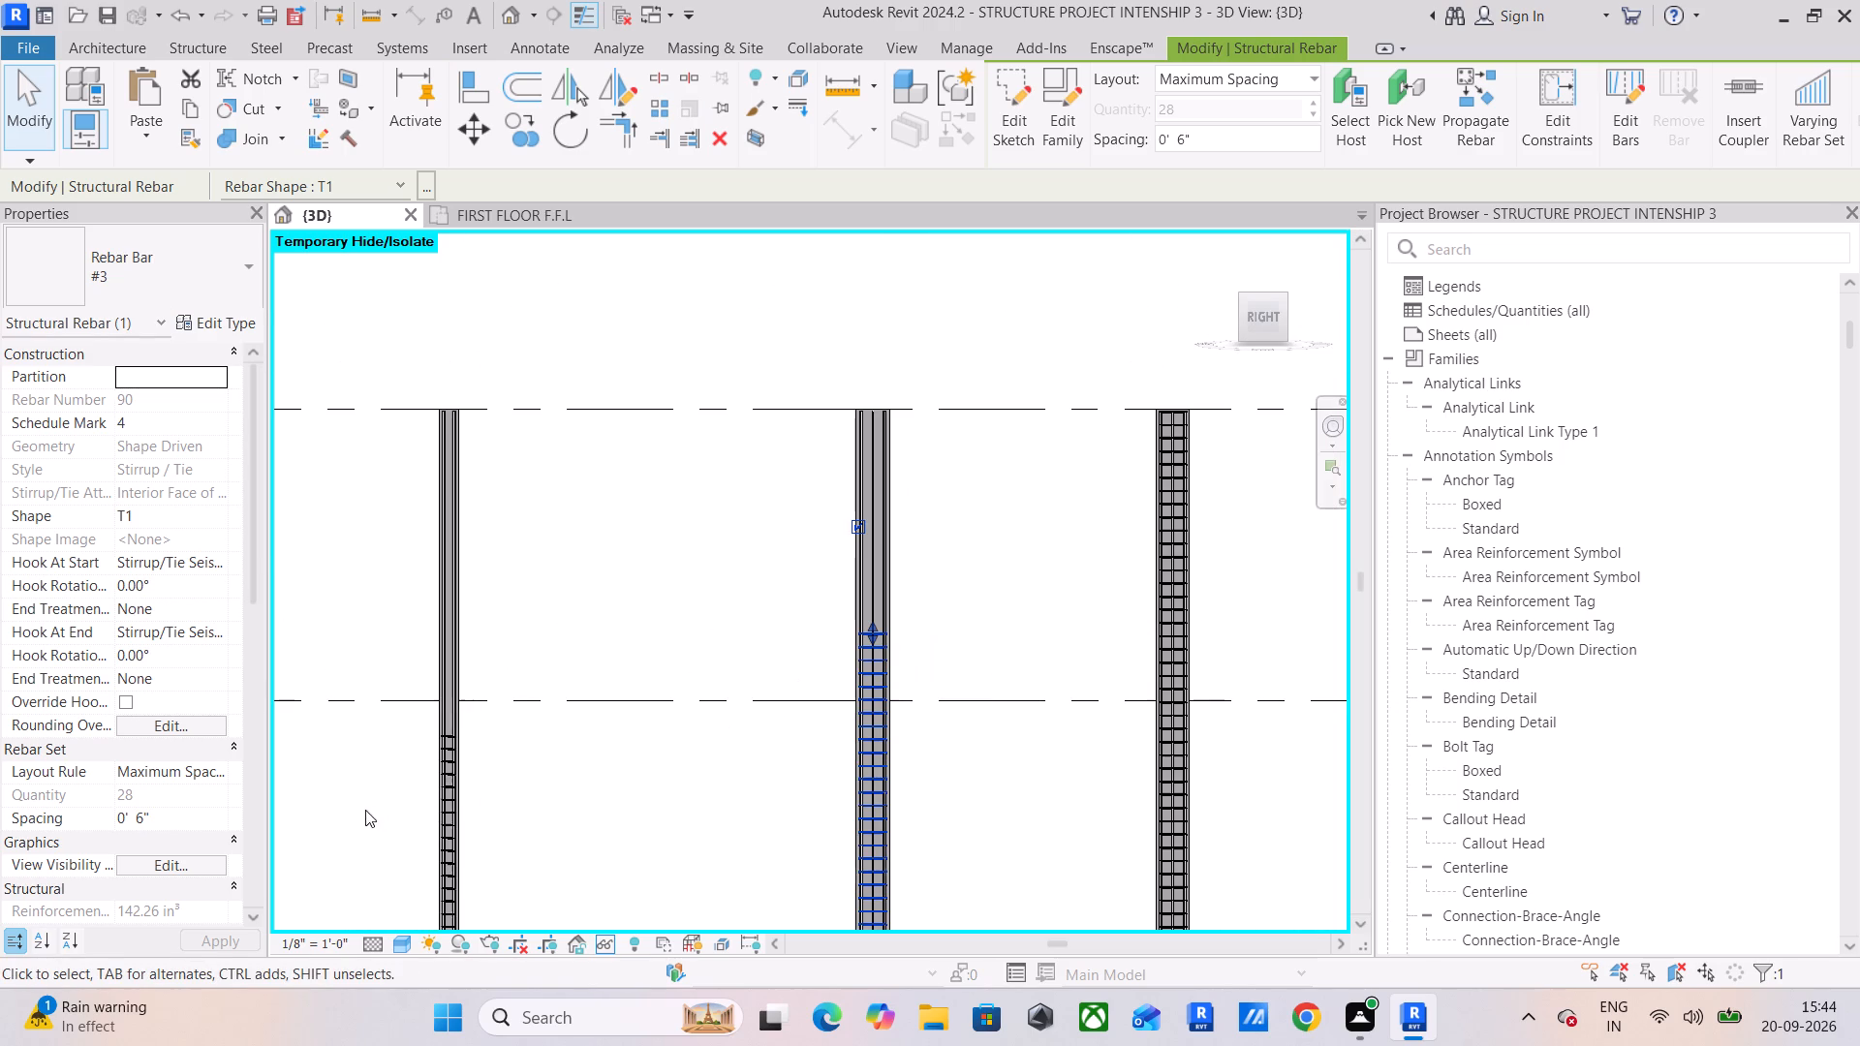
click(447, 756)
drag(453, 729, 442, 672)
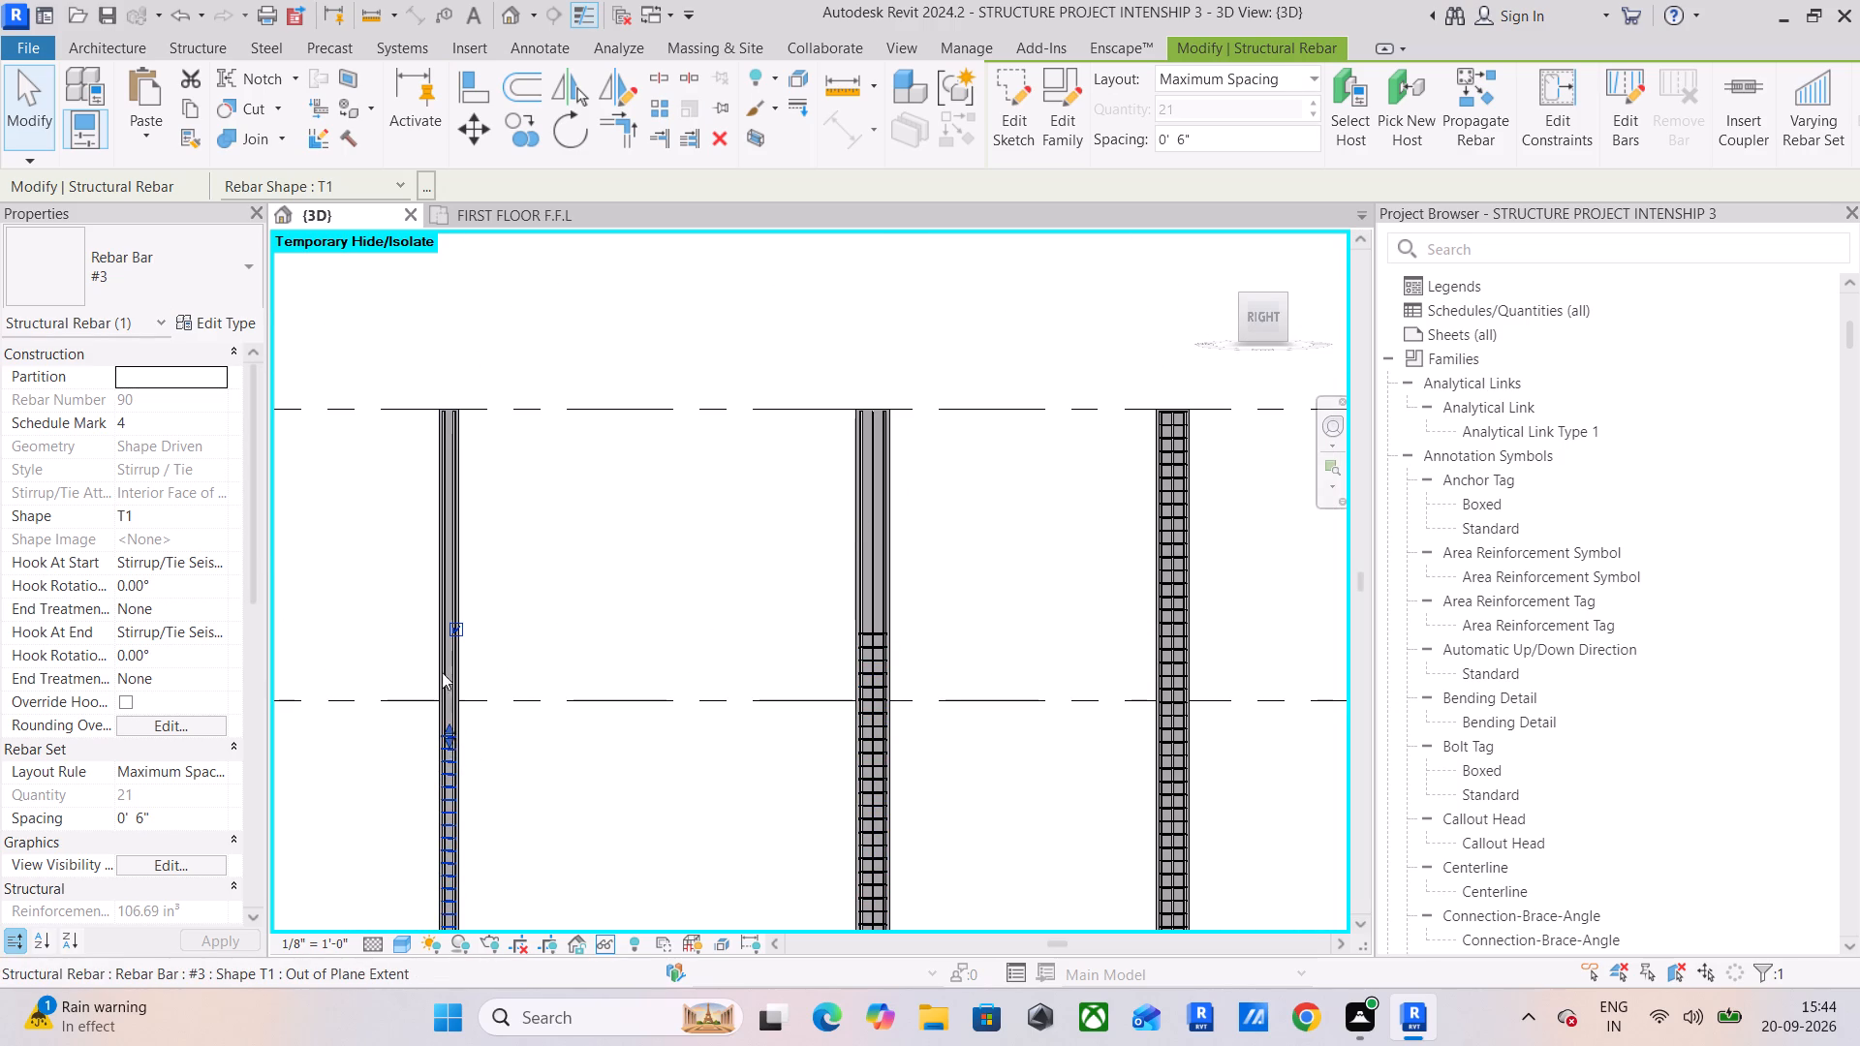
drag(442, 672, 442, 612)
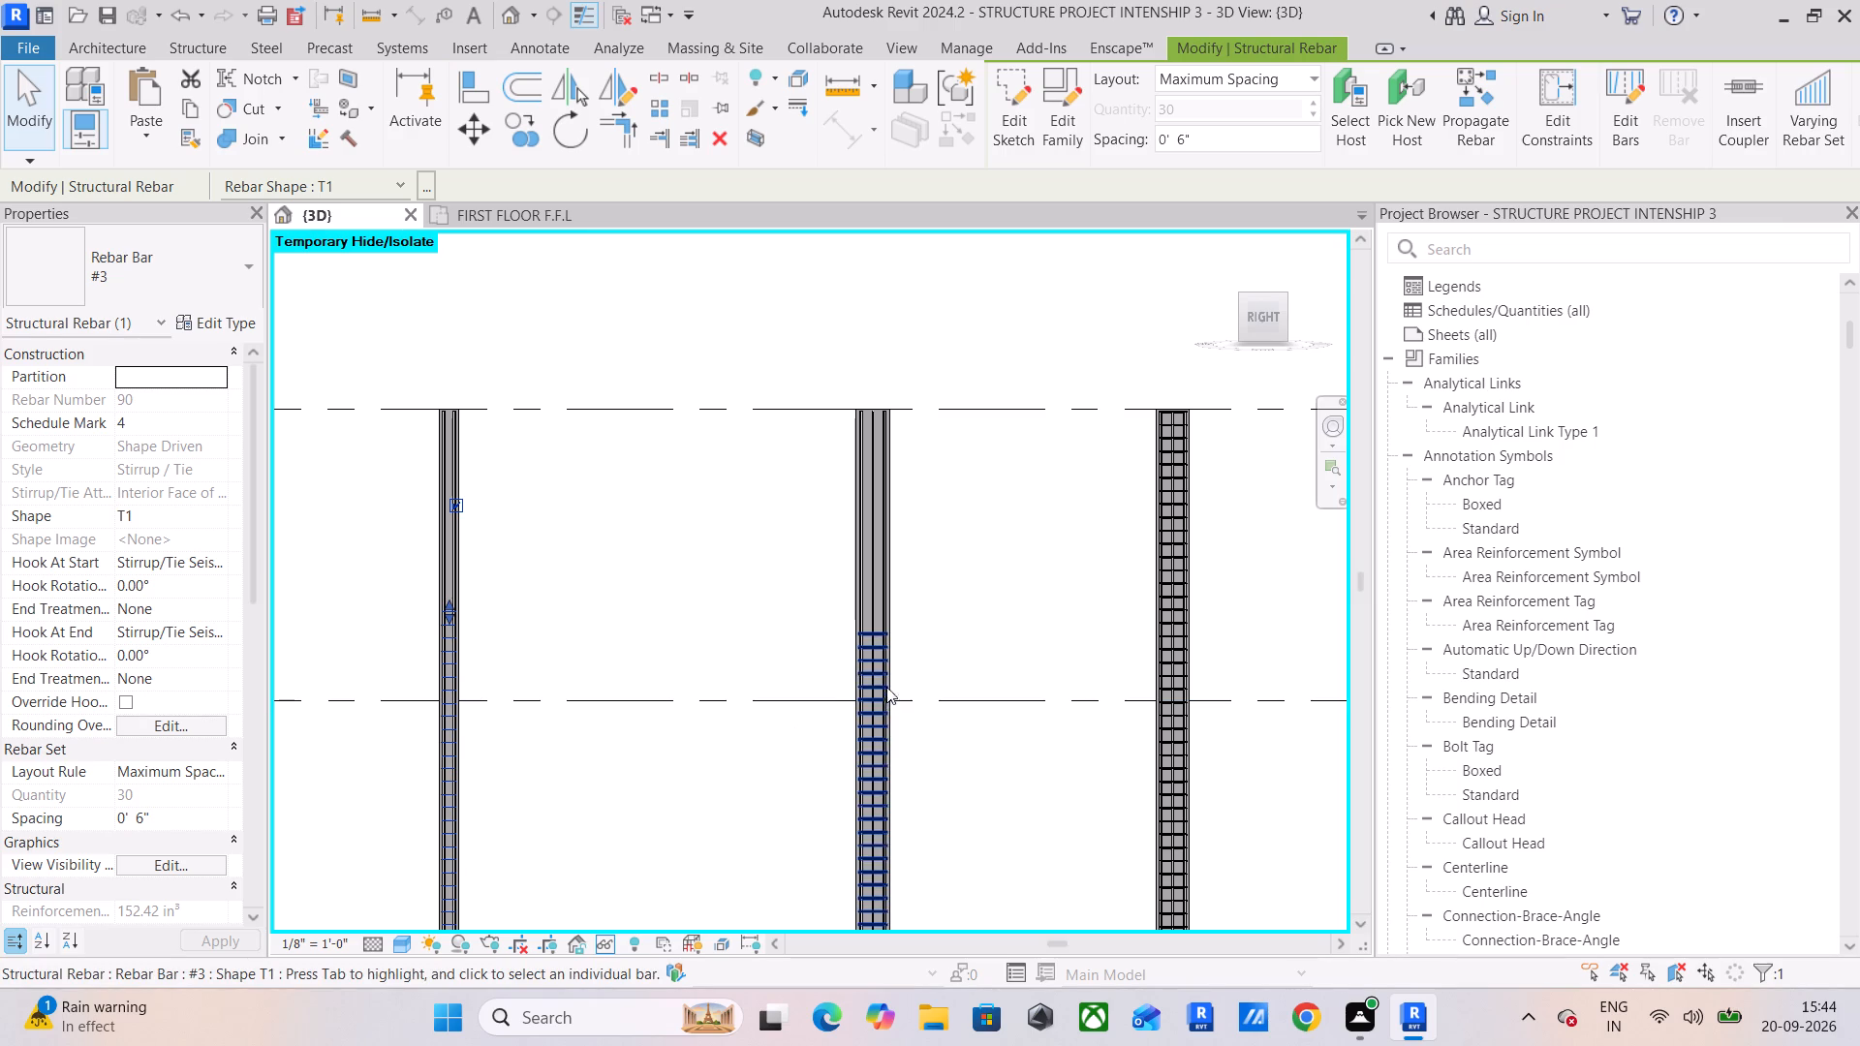
Shorten the fourth column's full-height #3 tie set from the column top so it ends just below the lower beam's underside.
click(1168, 621)
scroll(1164, 715, down, 6)
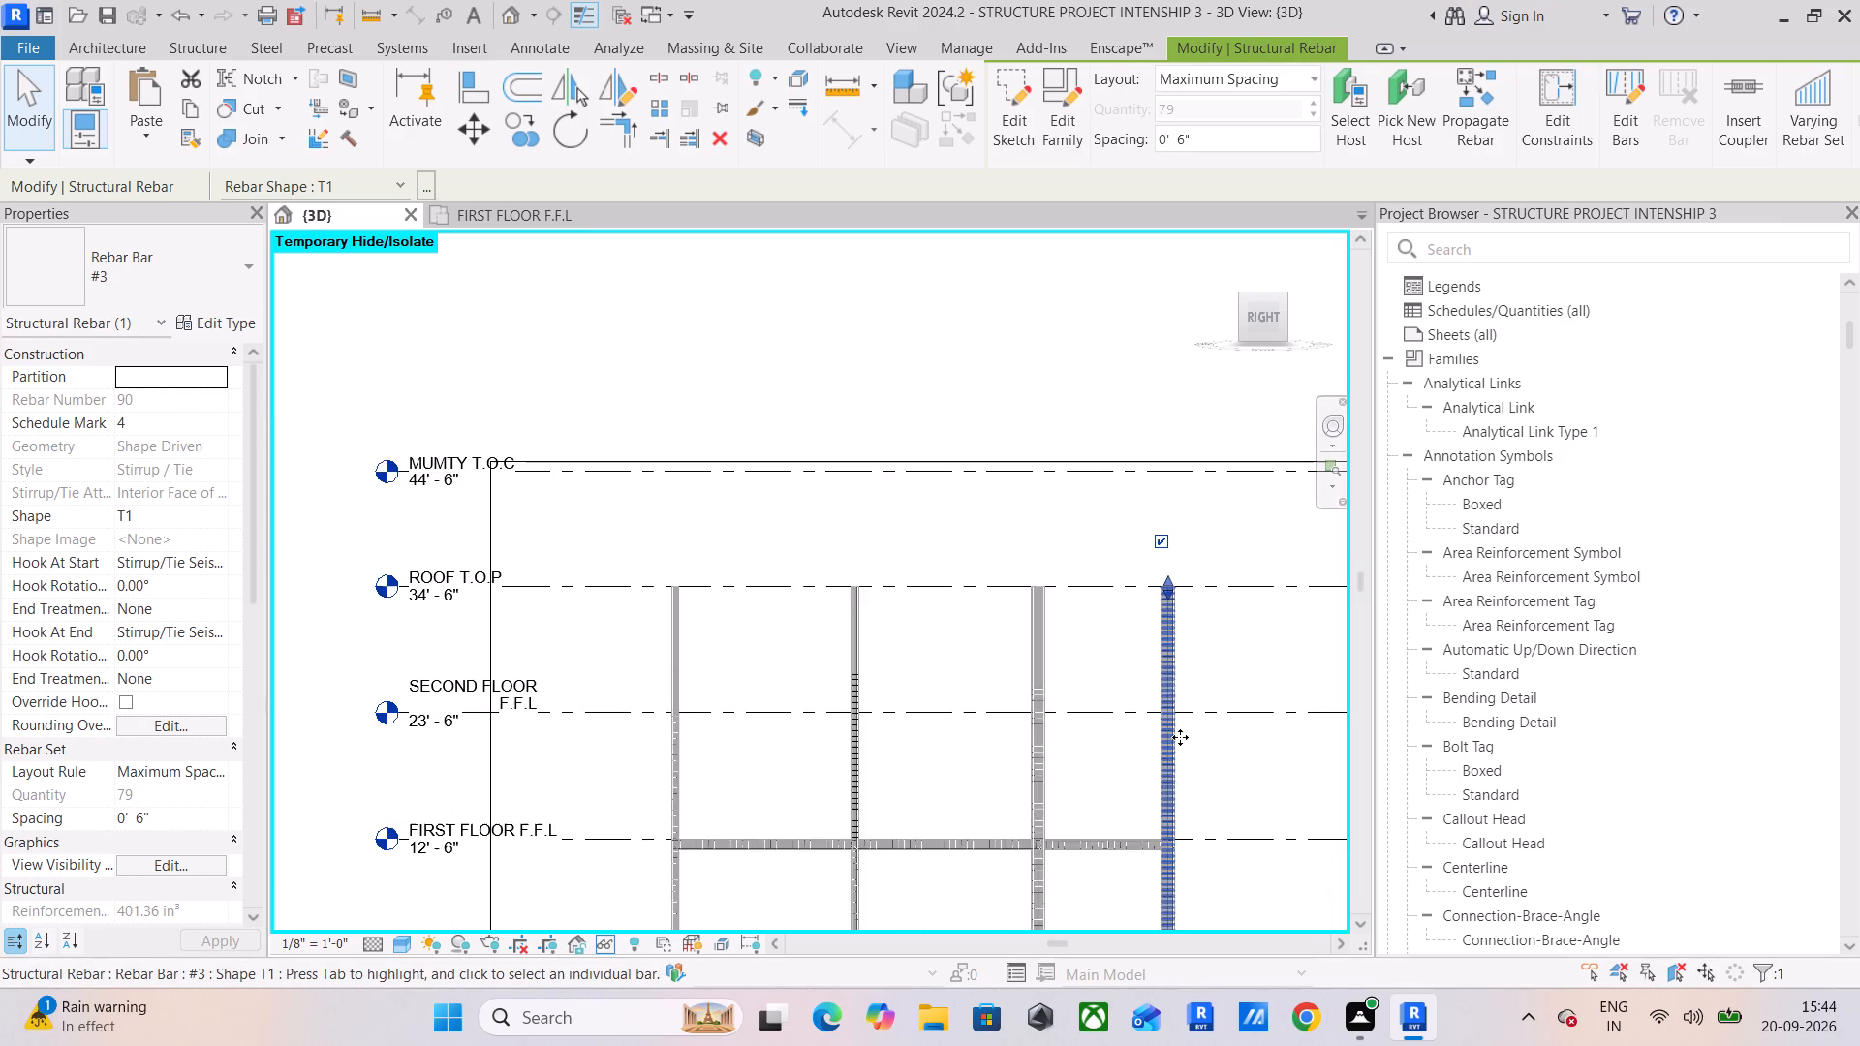
middle_drag(1186, 738, 706, 523)
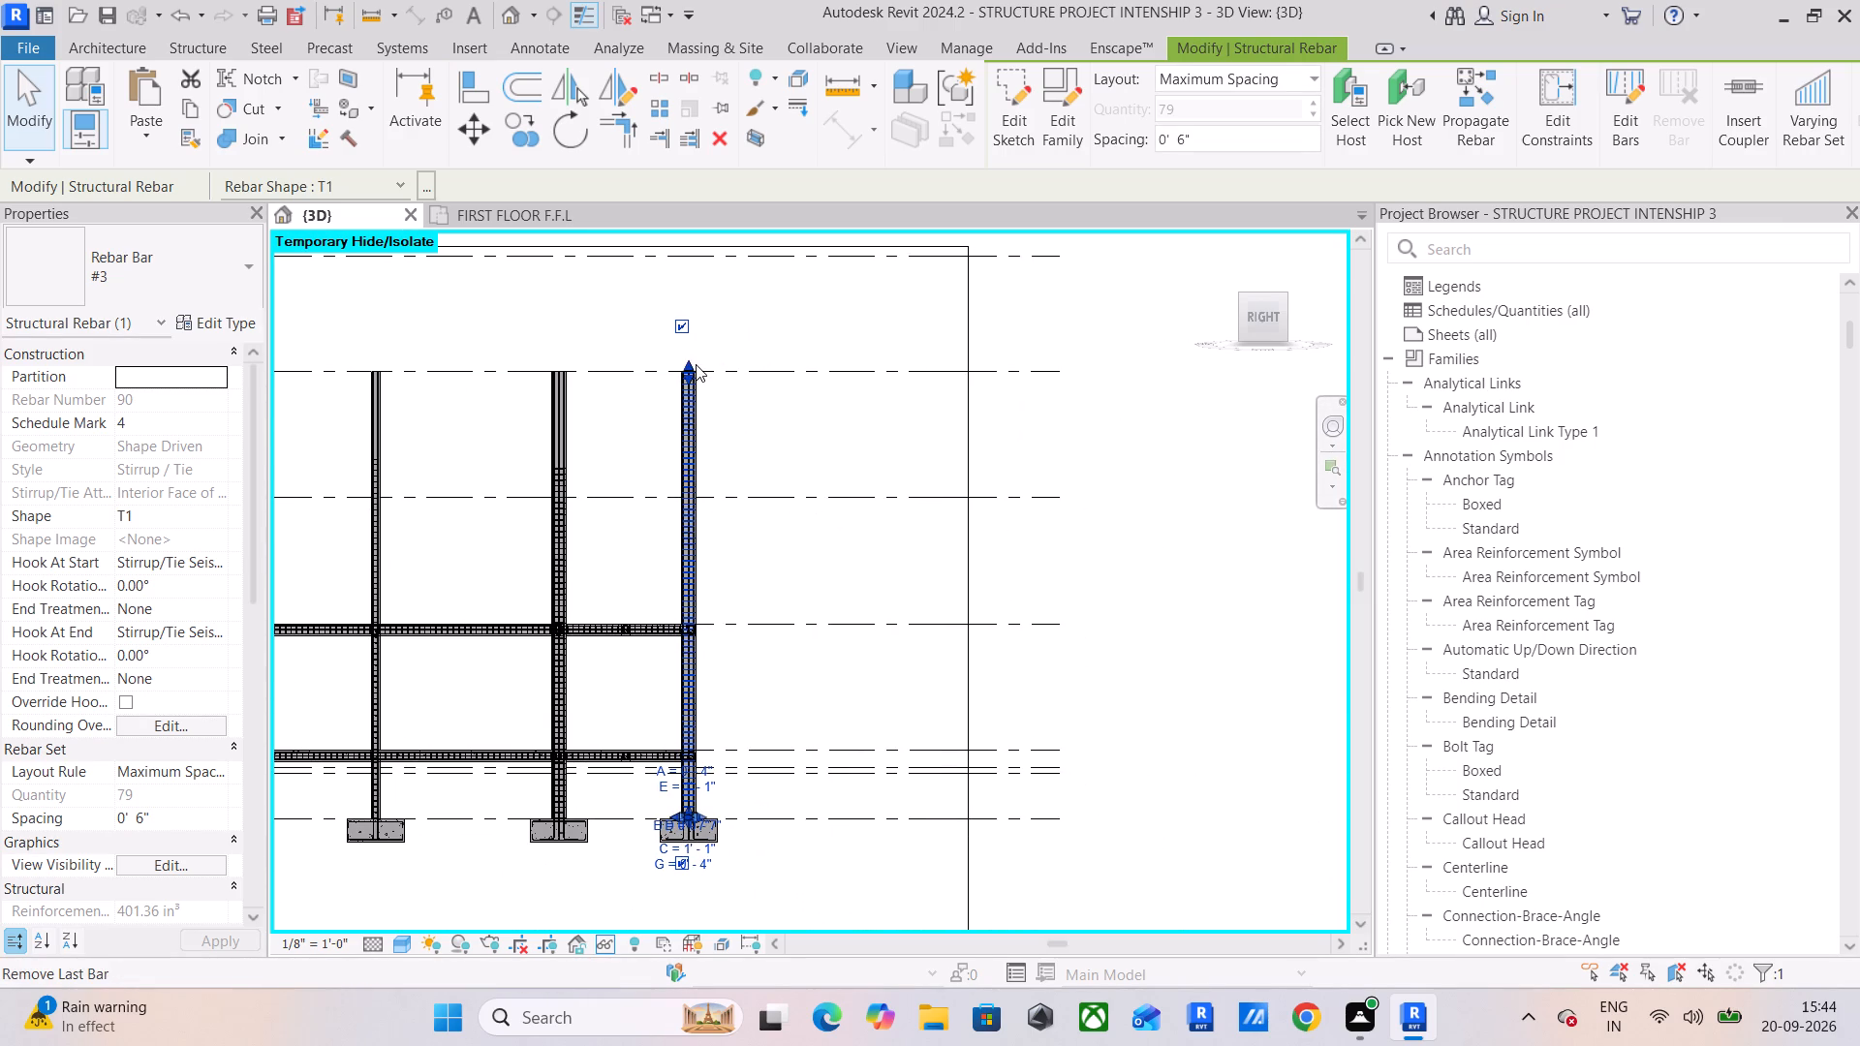
drag(691, 366, 687, 689)
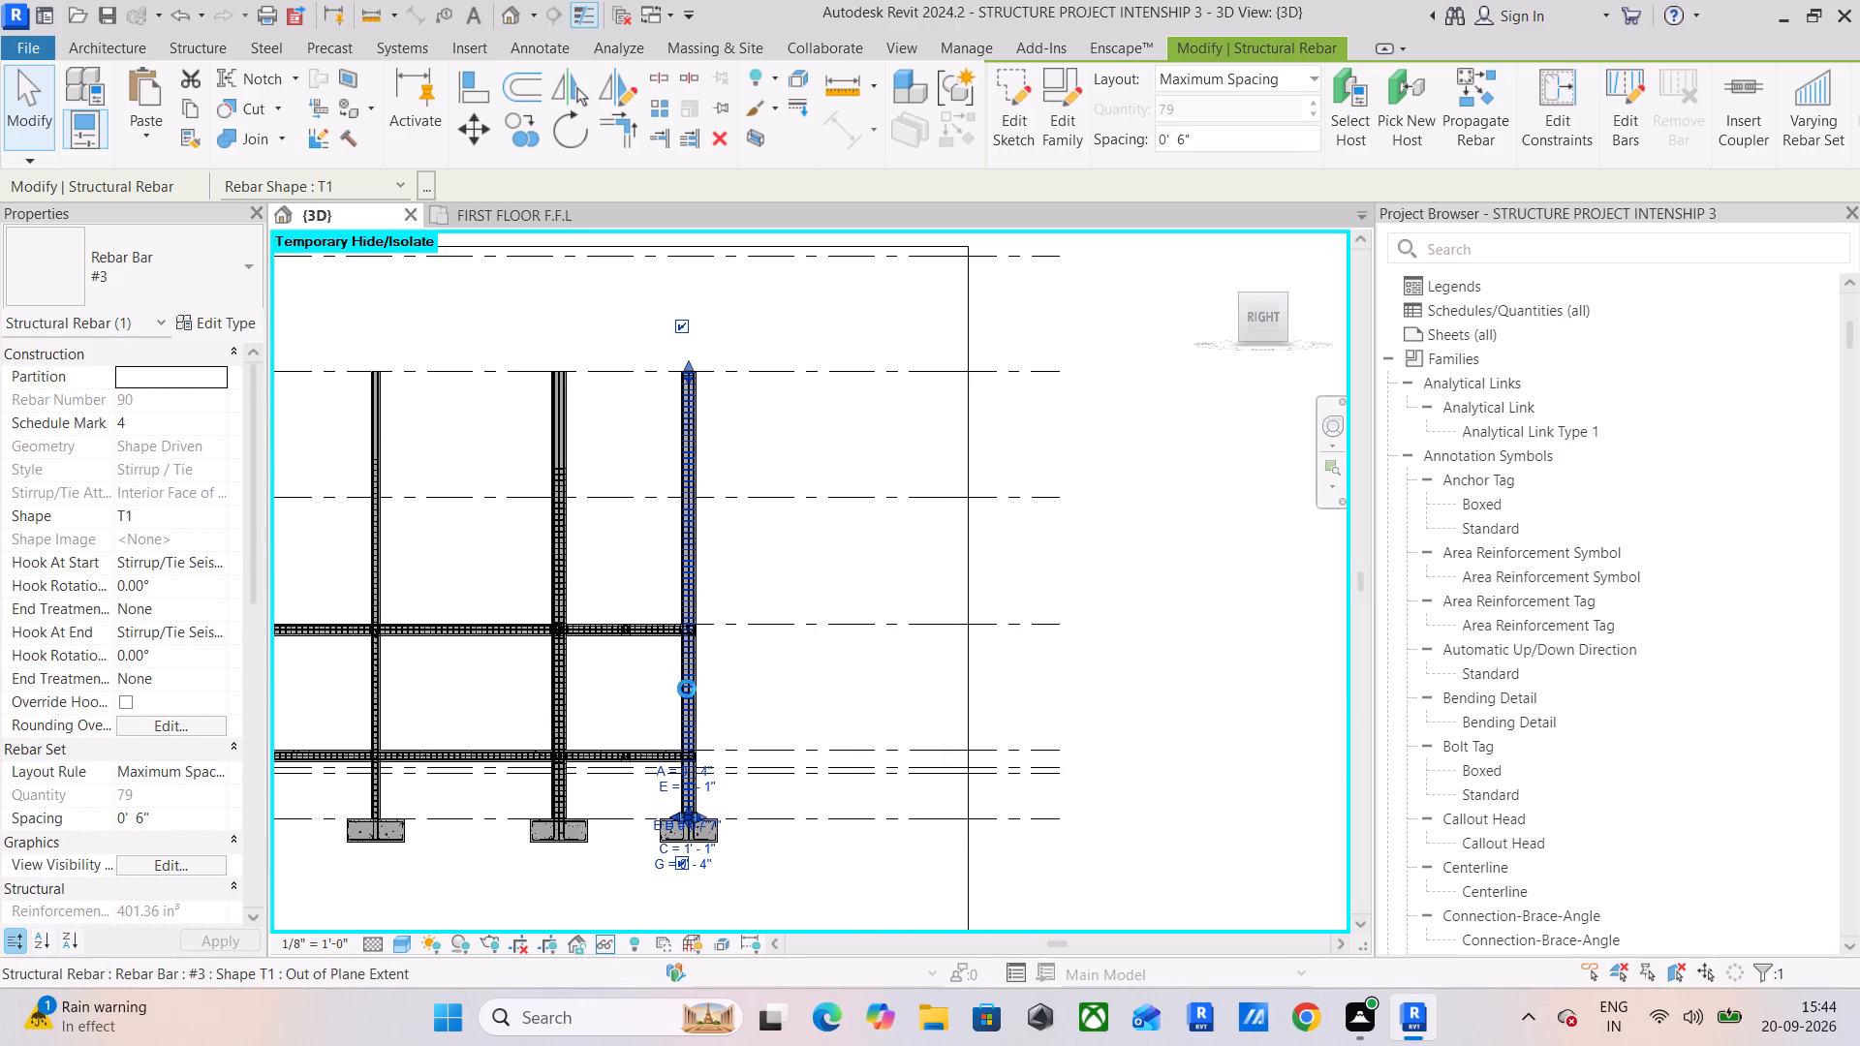
drag(687, 689, 687, 695)
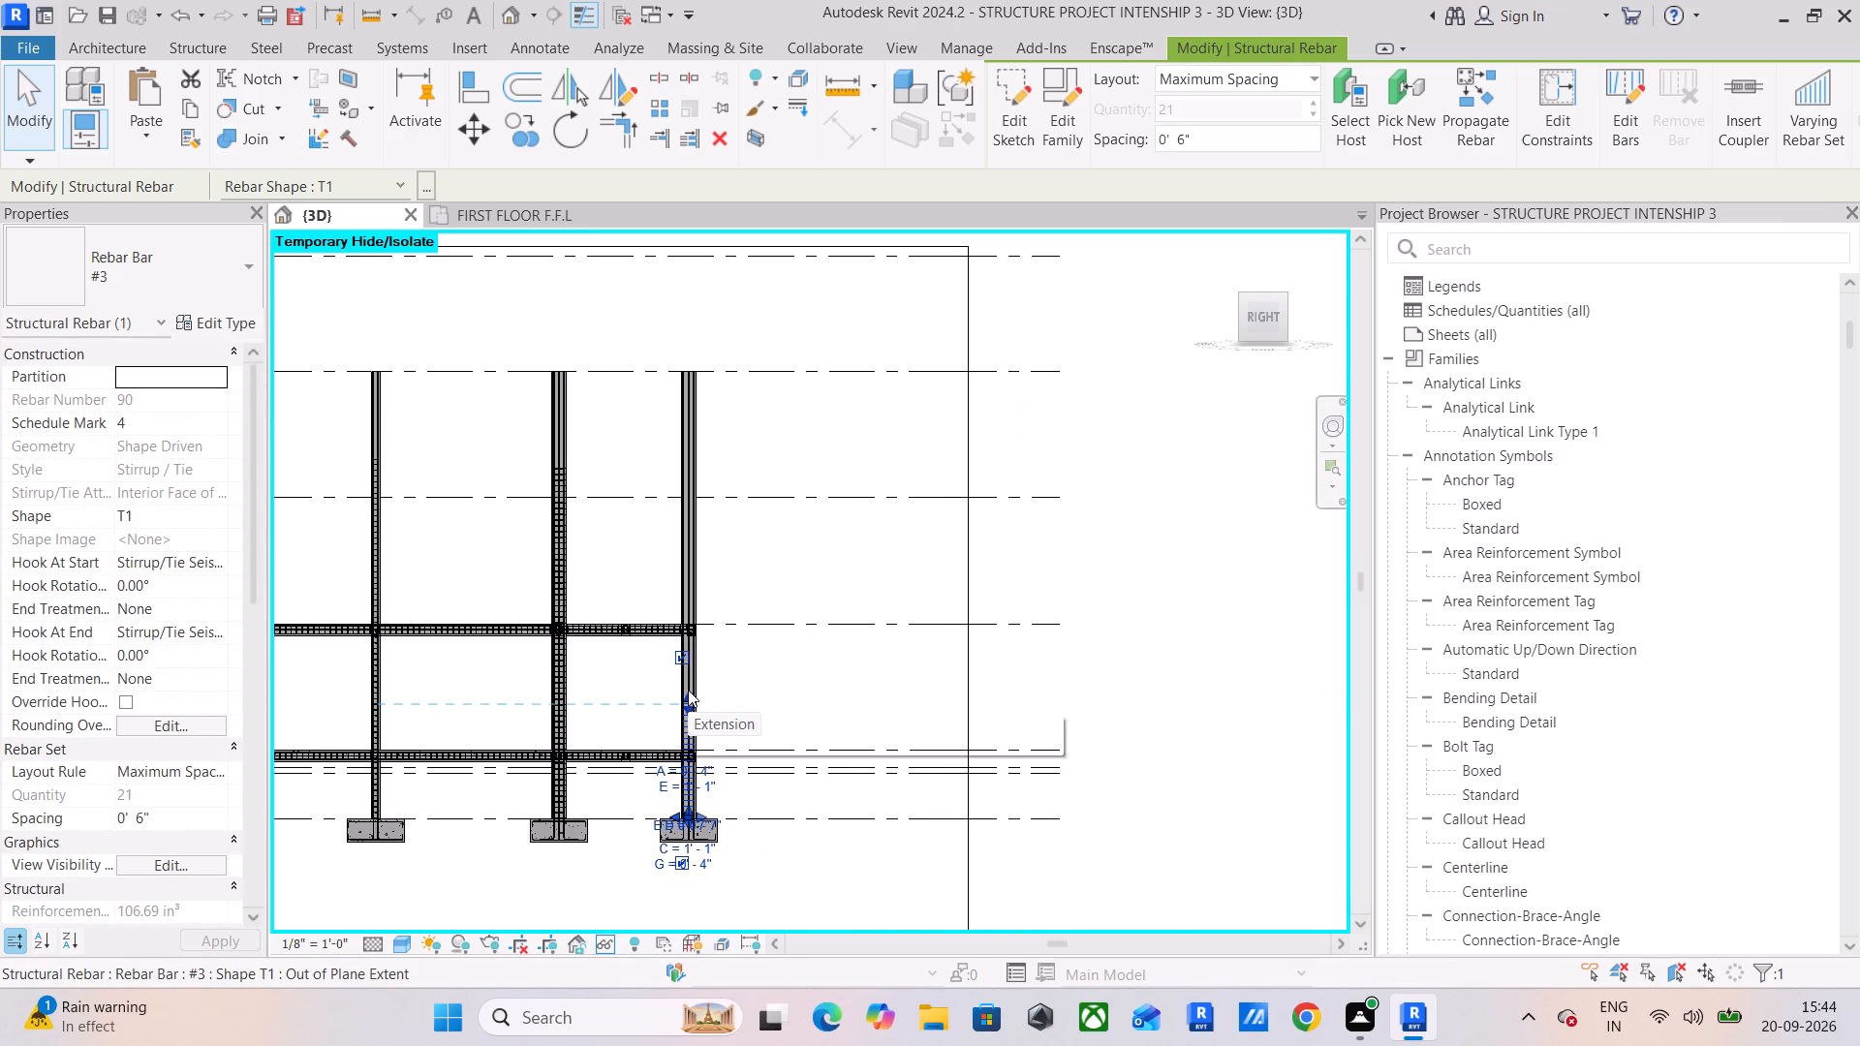
drag(688, 690, 688, 756)
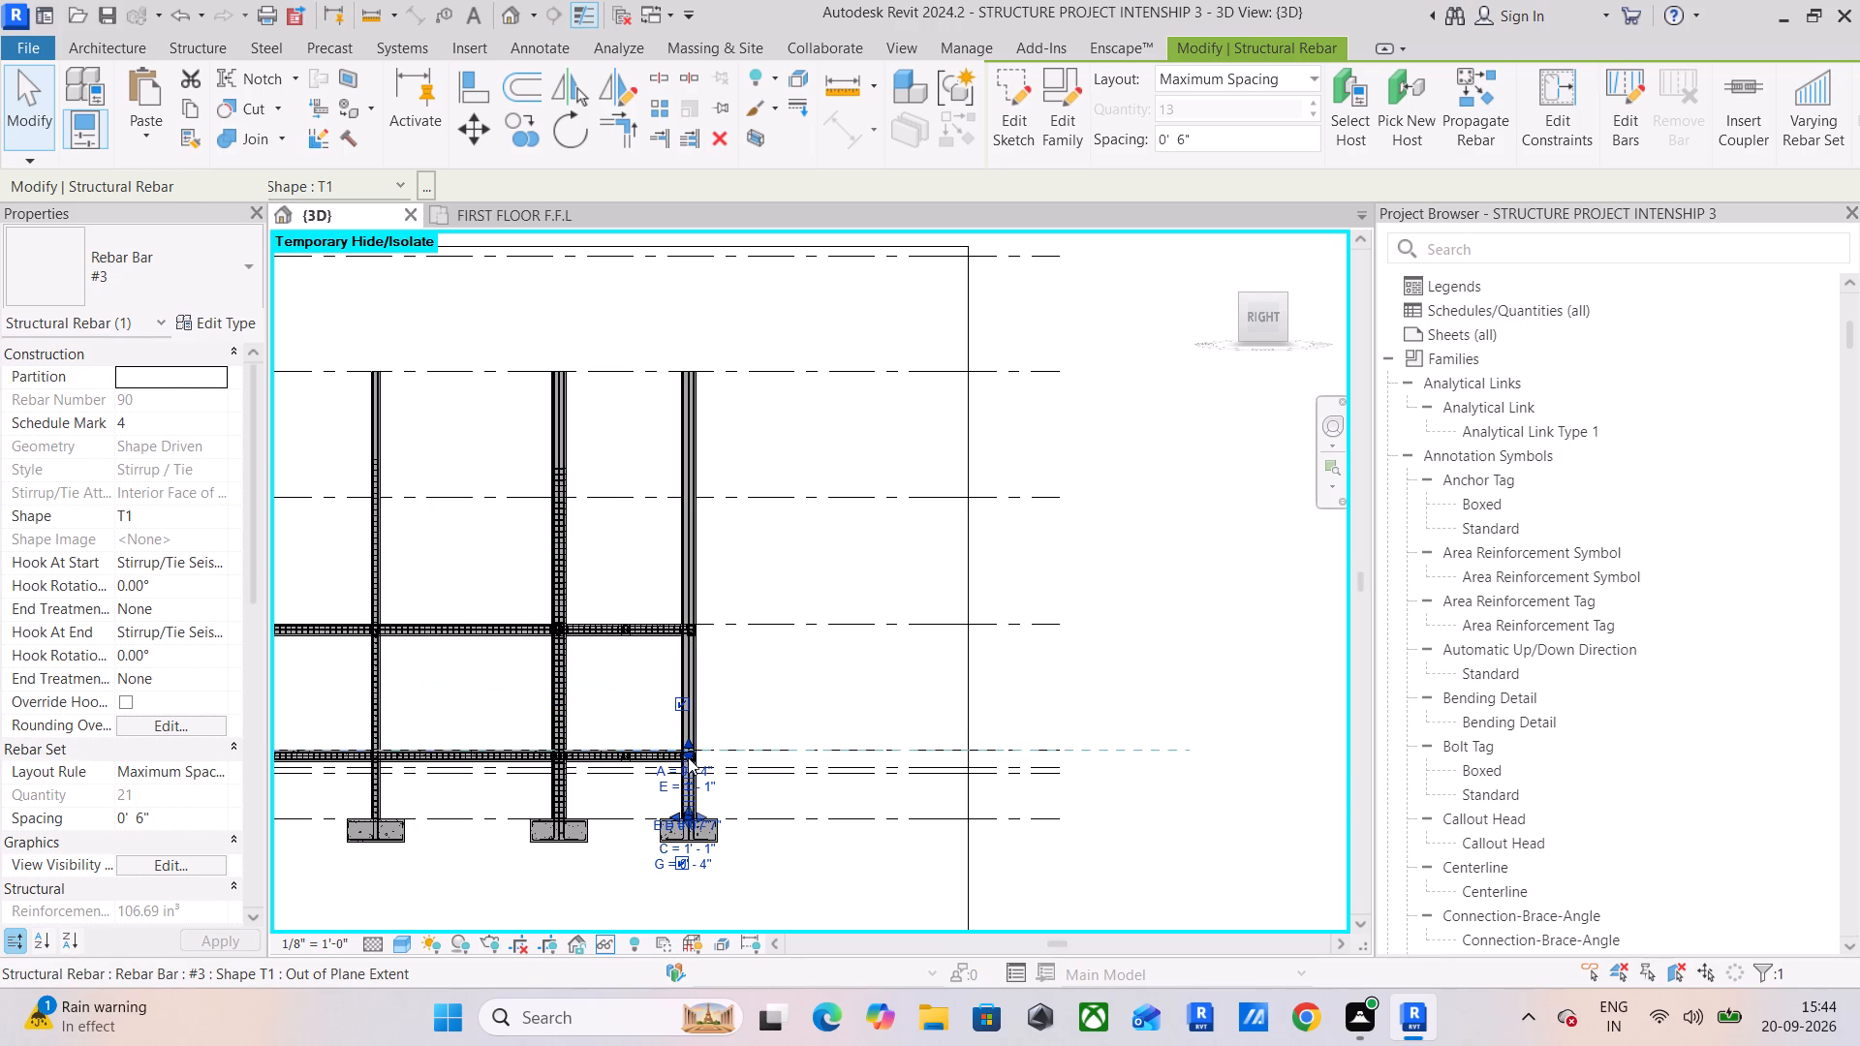
scroll(688, 757, up, 9)
middle_drag(688, 757, 747, 684)
scroll(733, 734, up, 6)
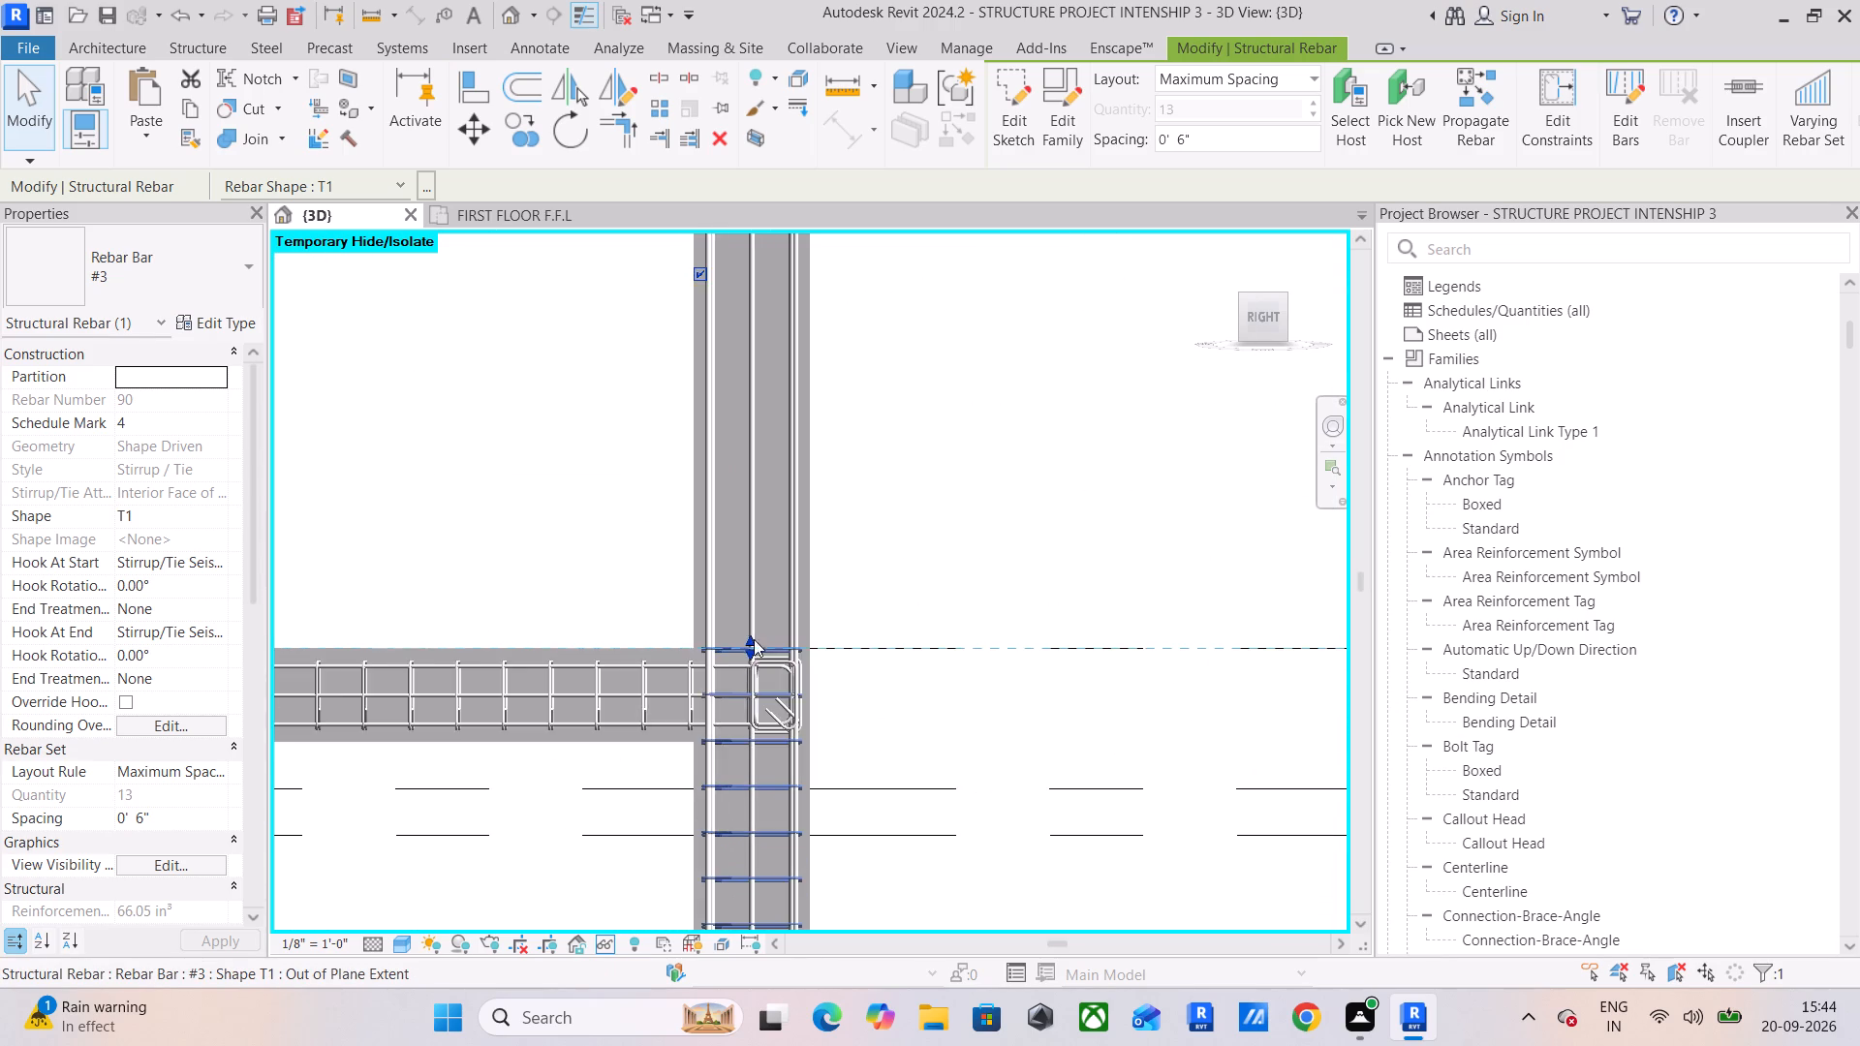
drag(751, 640, 731, 763)
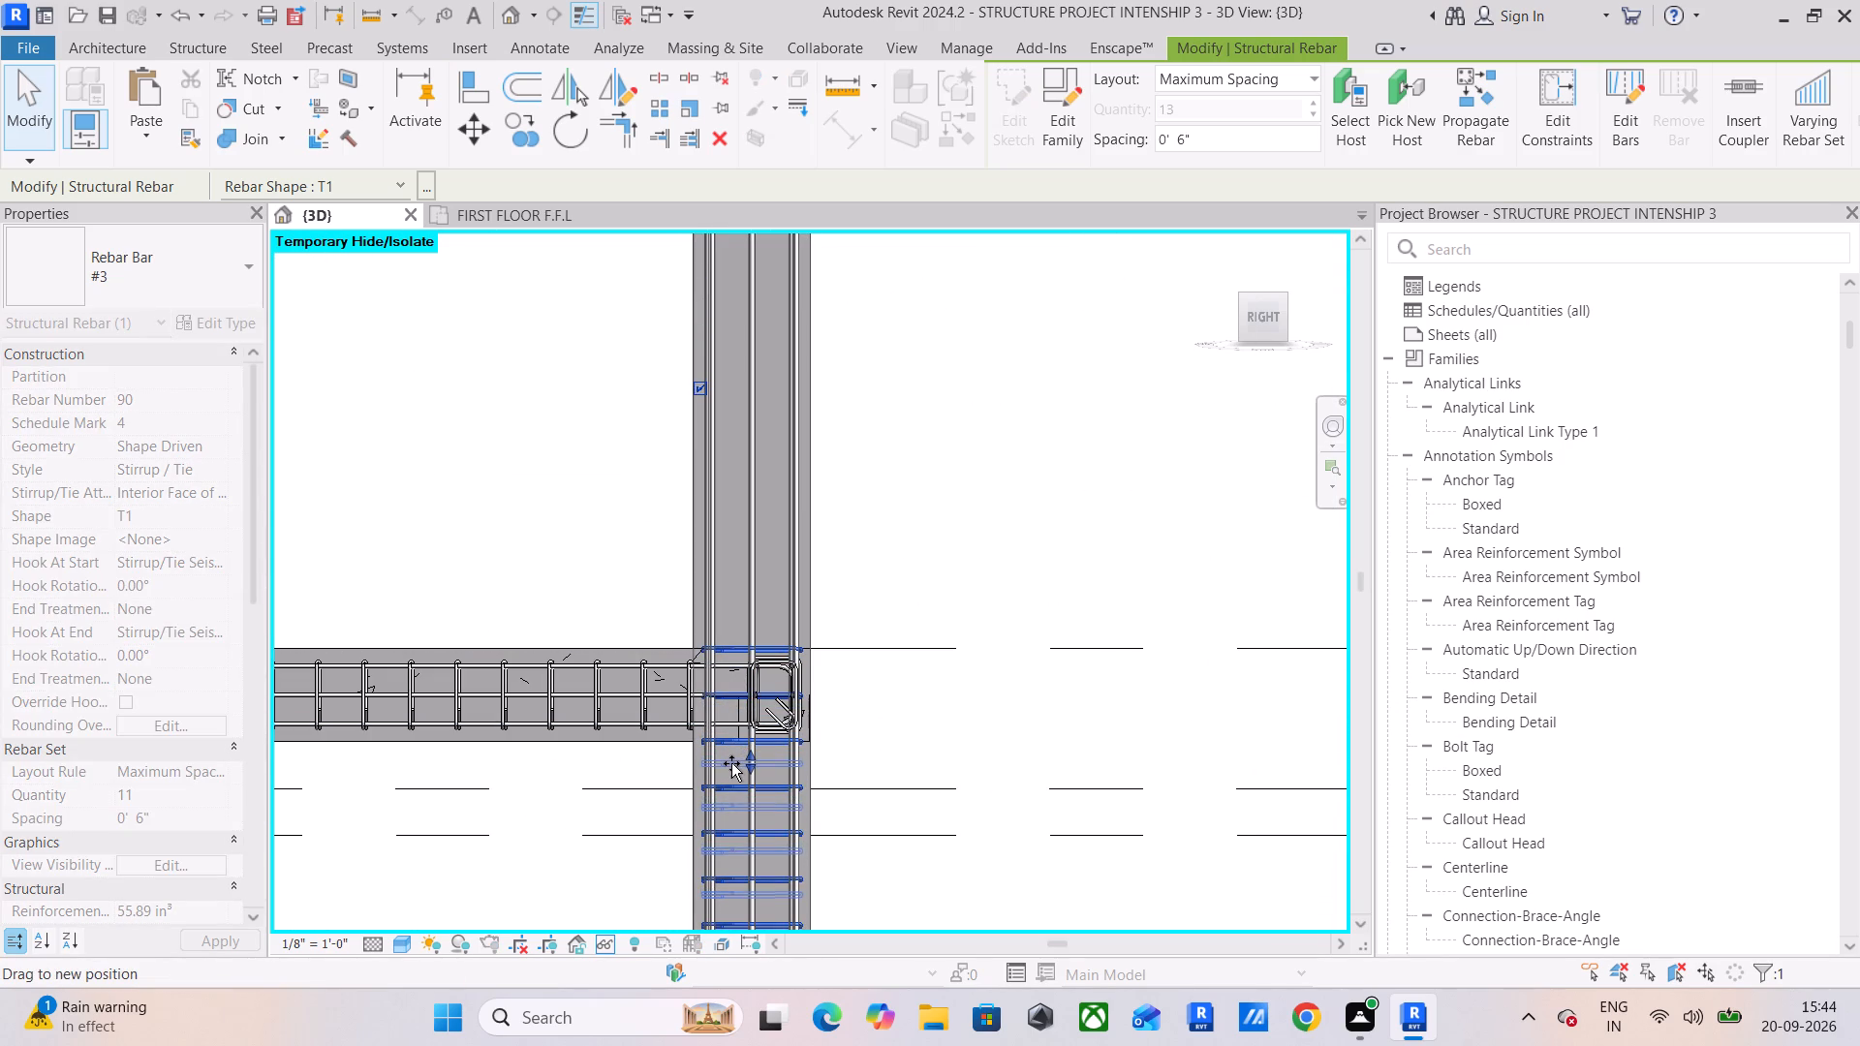
drag(731, 763, 731, 759)
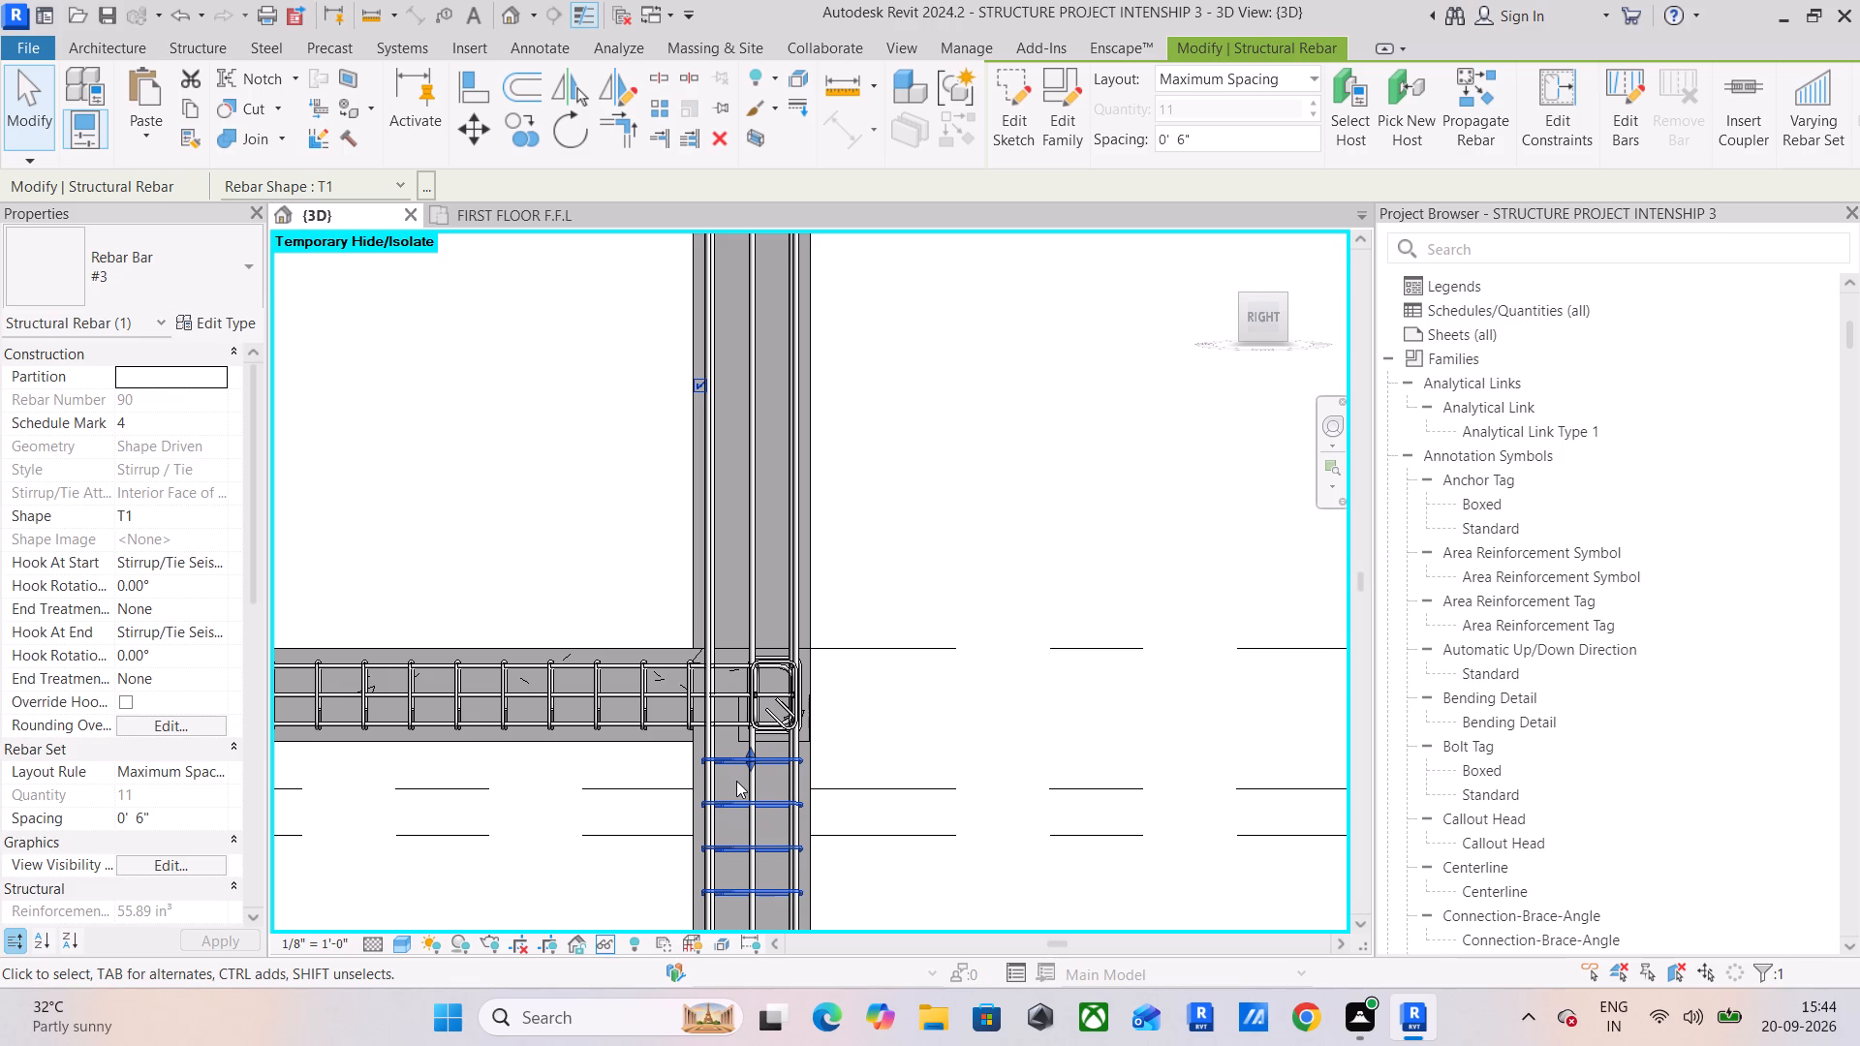
Copy the fourth column's shortened #3 tie set up the column, from the footing top to the tops of the lower and upper beams.
scroll(755, 721, down, 4)
middle_drag(789, 725, 824, 450)
scroll(842, 534, up, 1)
scroll(776, 756, up, 2)
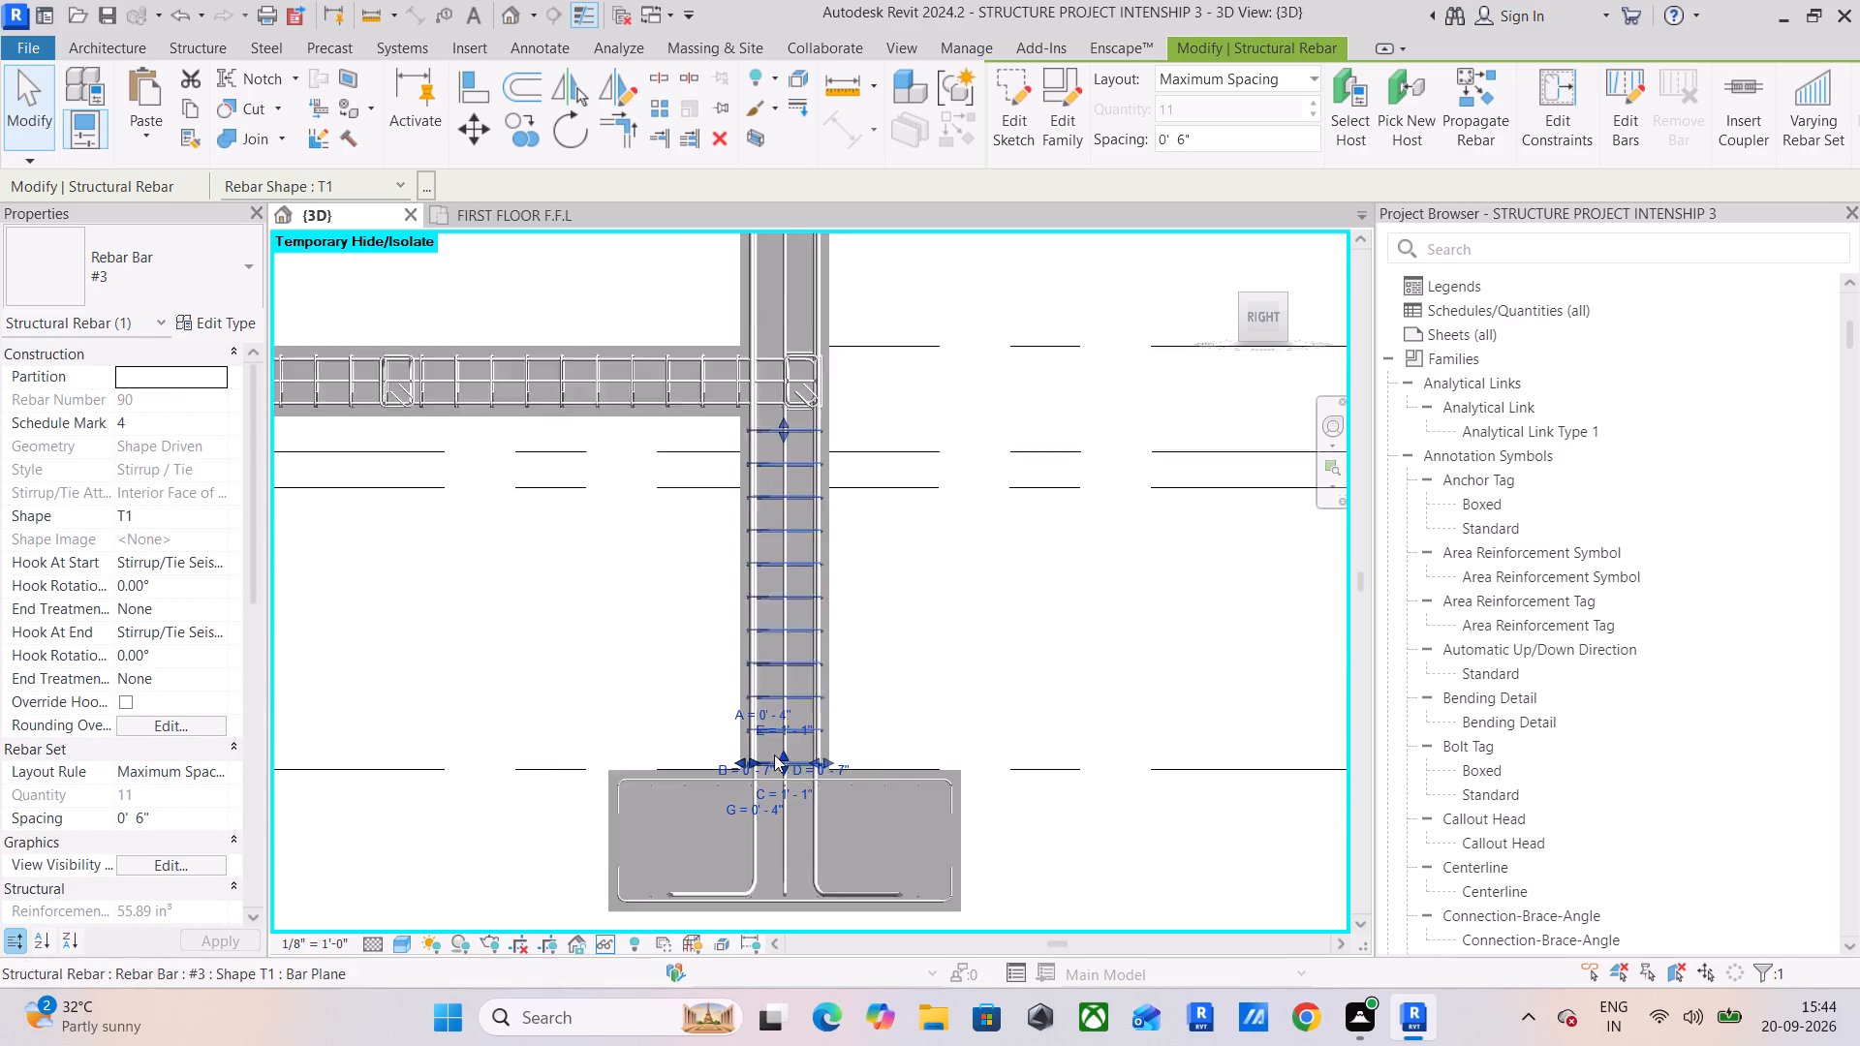
scroll(774, 754, up, 1)
click(505, 127)
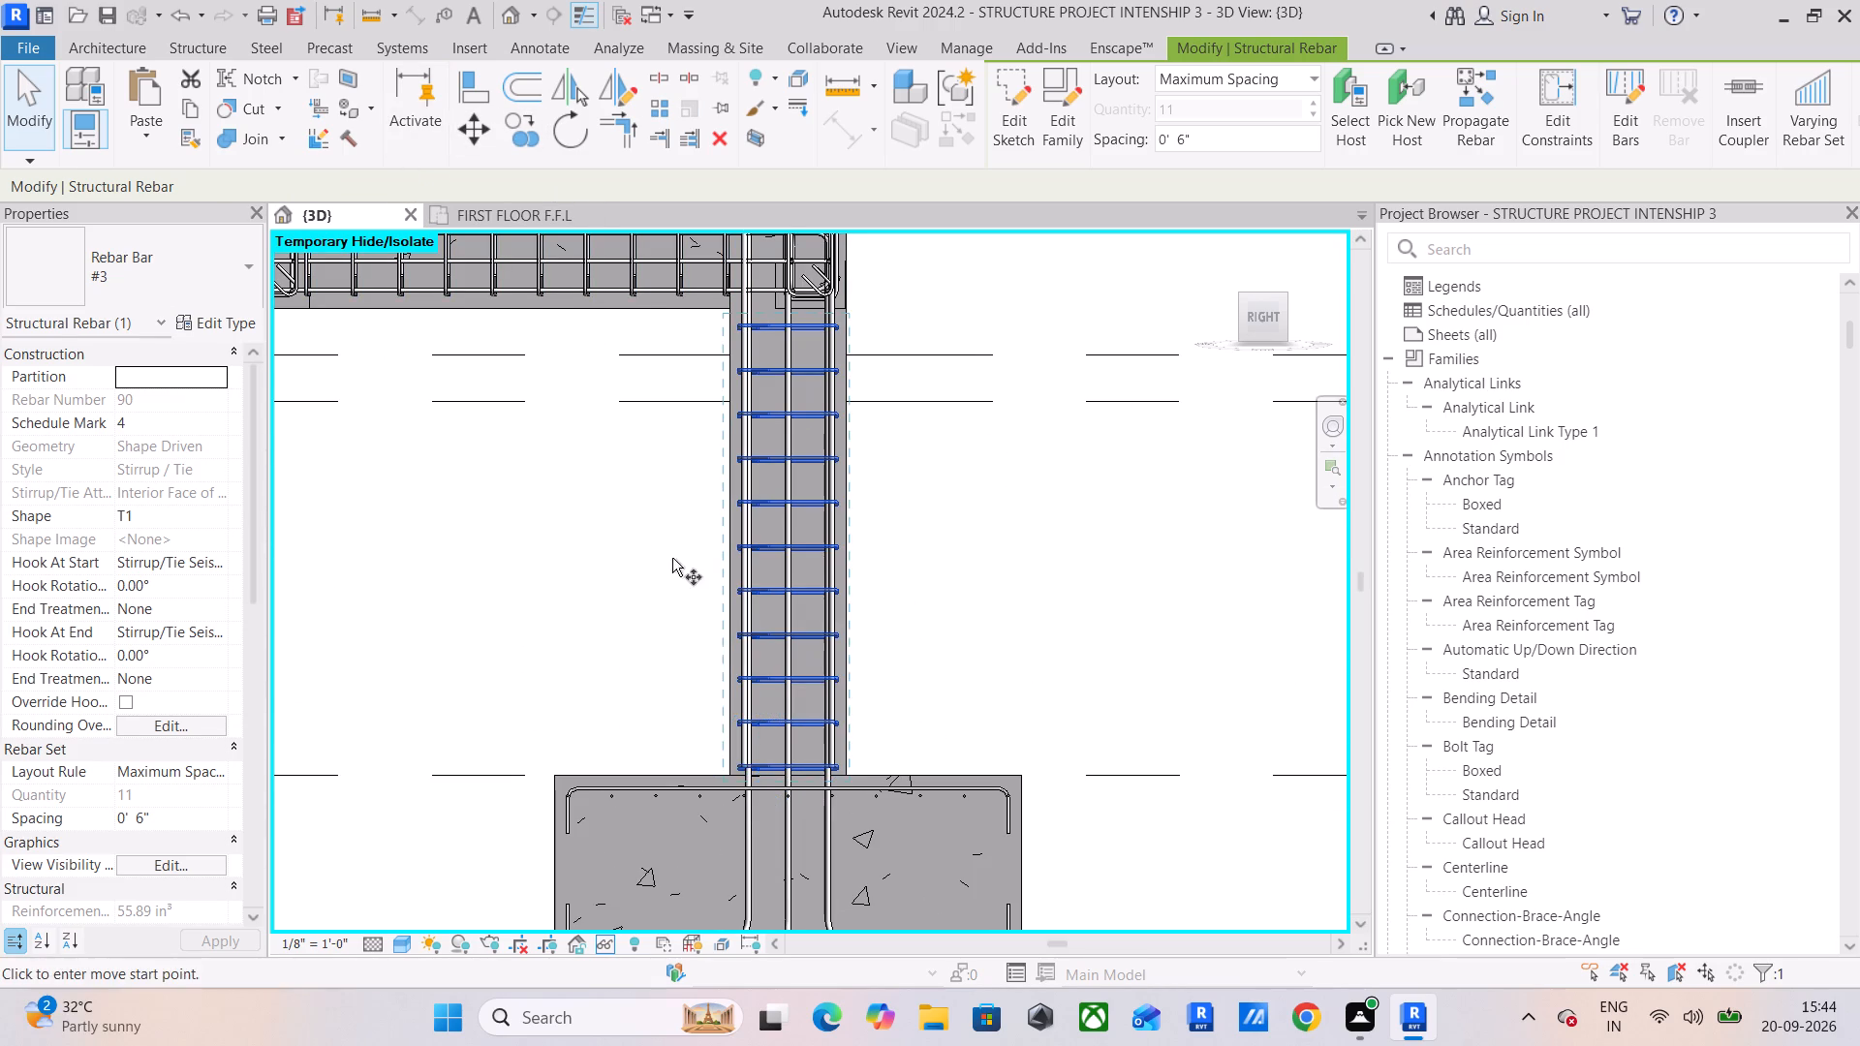
click(724, 771)
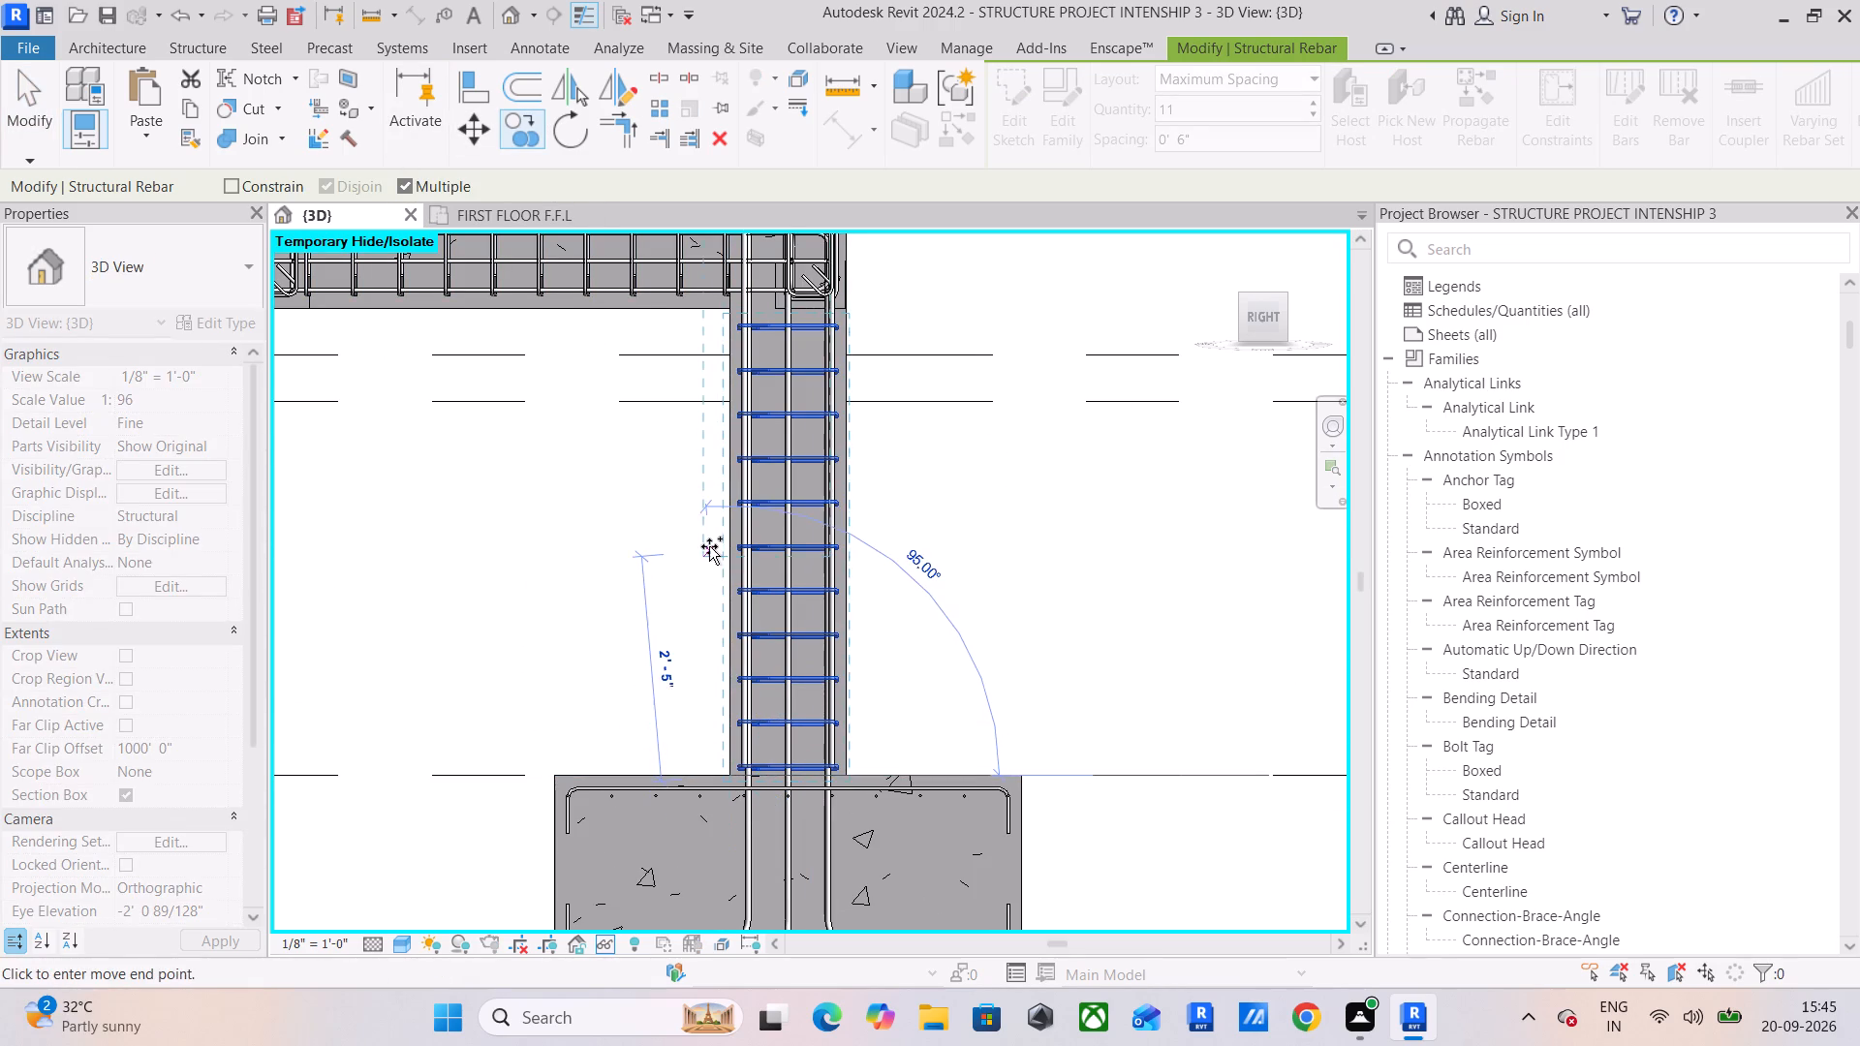
middle_drag(709, 545, 717, 980)
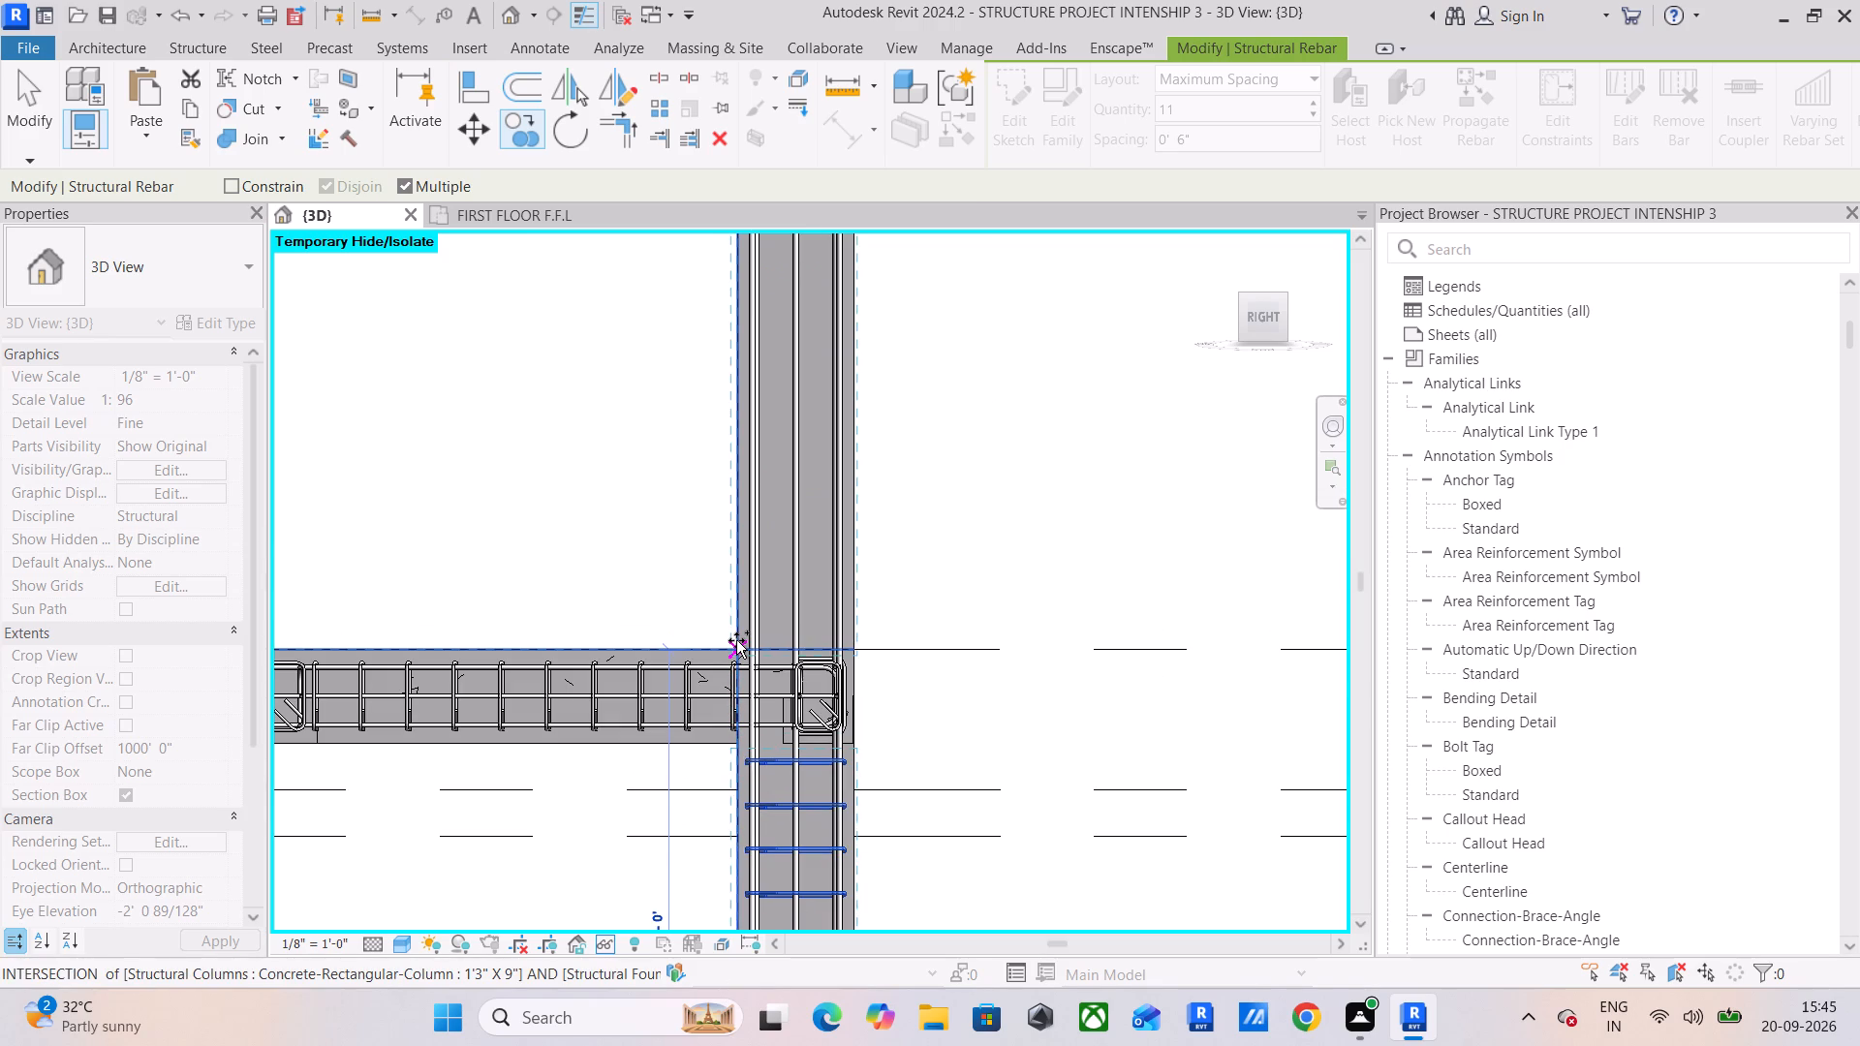
scroll(736, 640, up, 10)
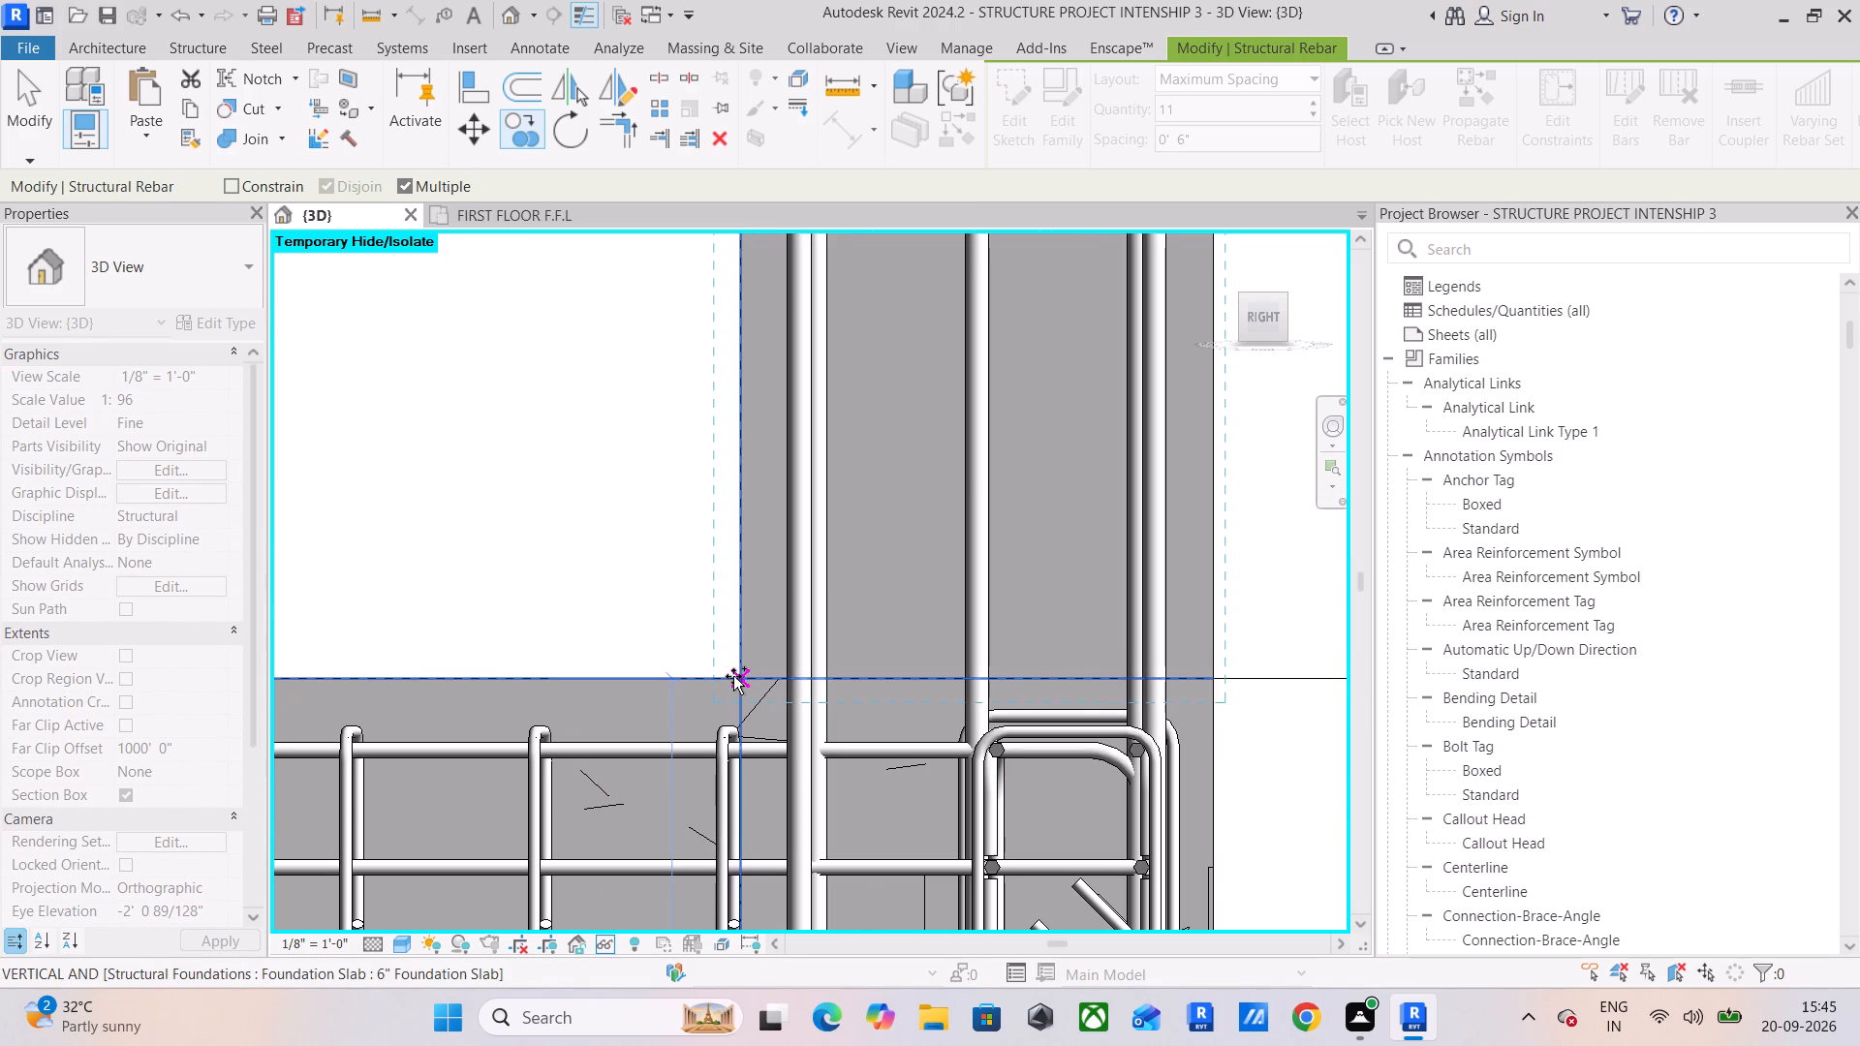
click(733, 676)
scroll(748, 626, down, 11)
middle_drag(763, 606, 872, 1008)
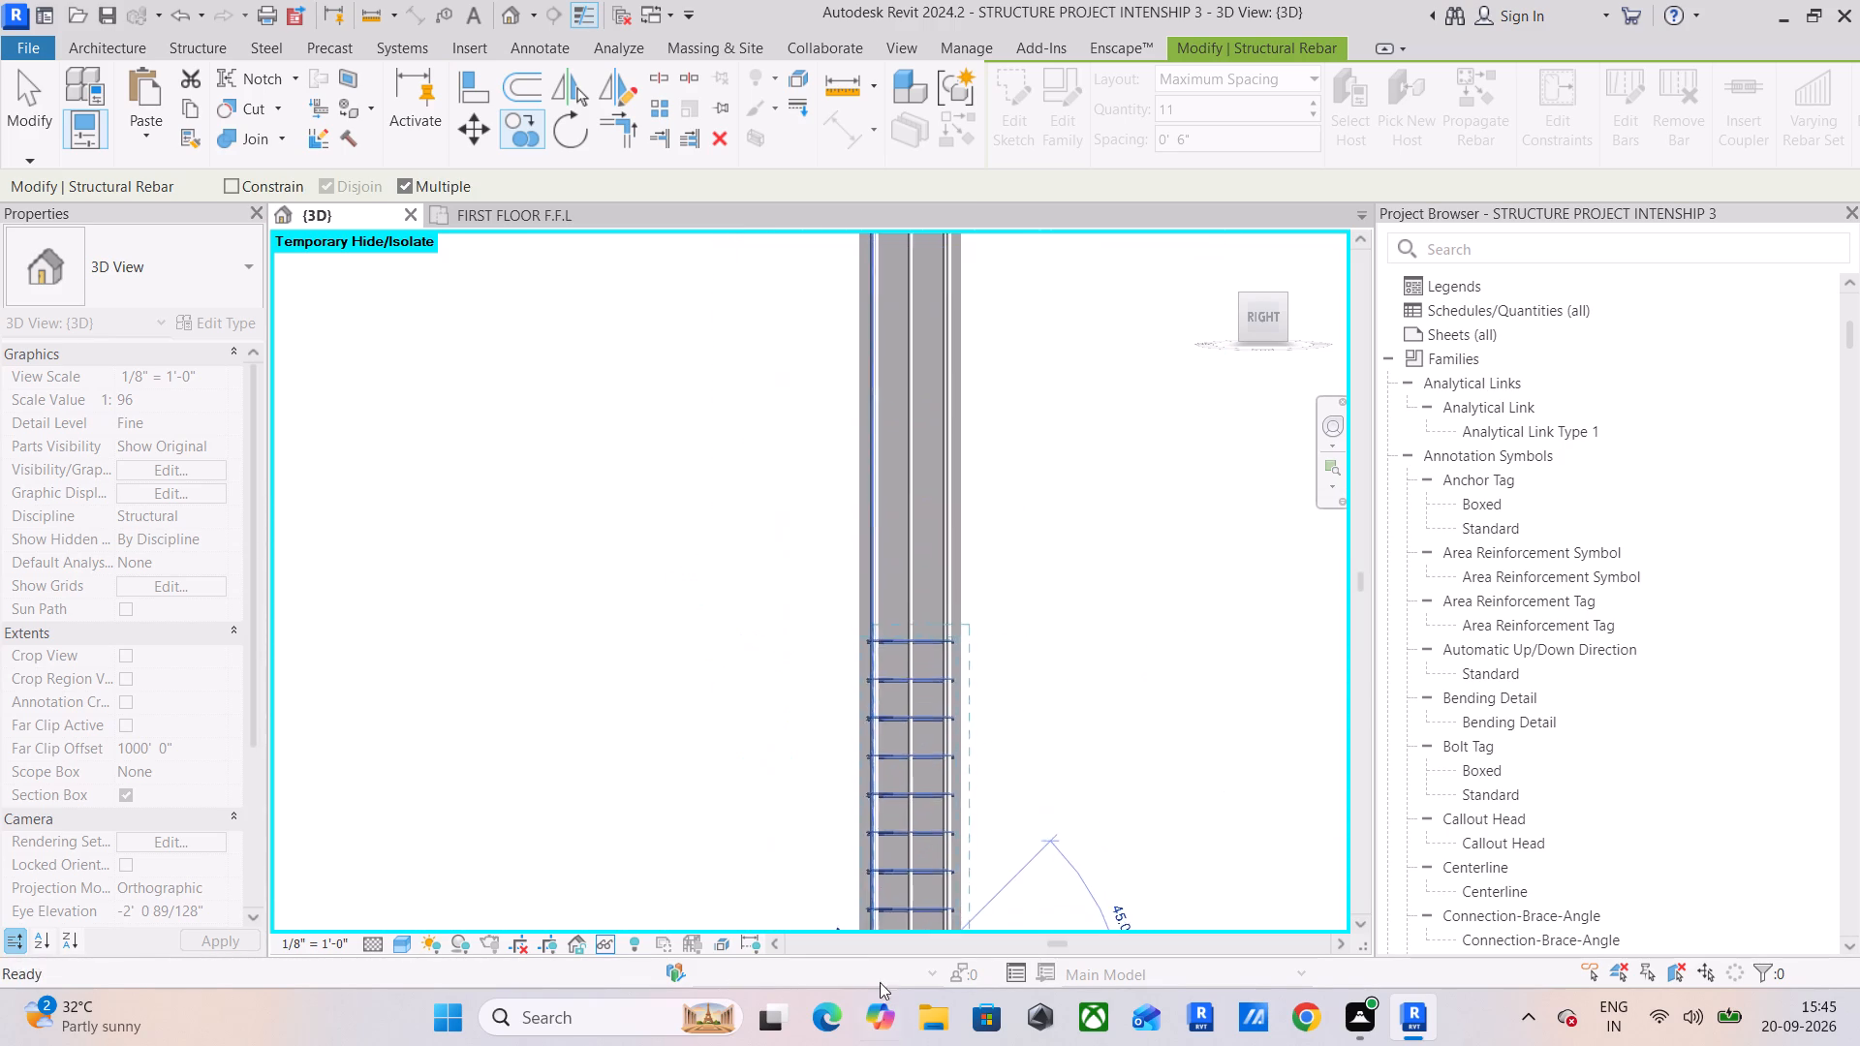
scroll(885, 597, down, 8)
middle_drag(905, 558, 918, 765)
scroll(909, 593, up, 5)
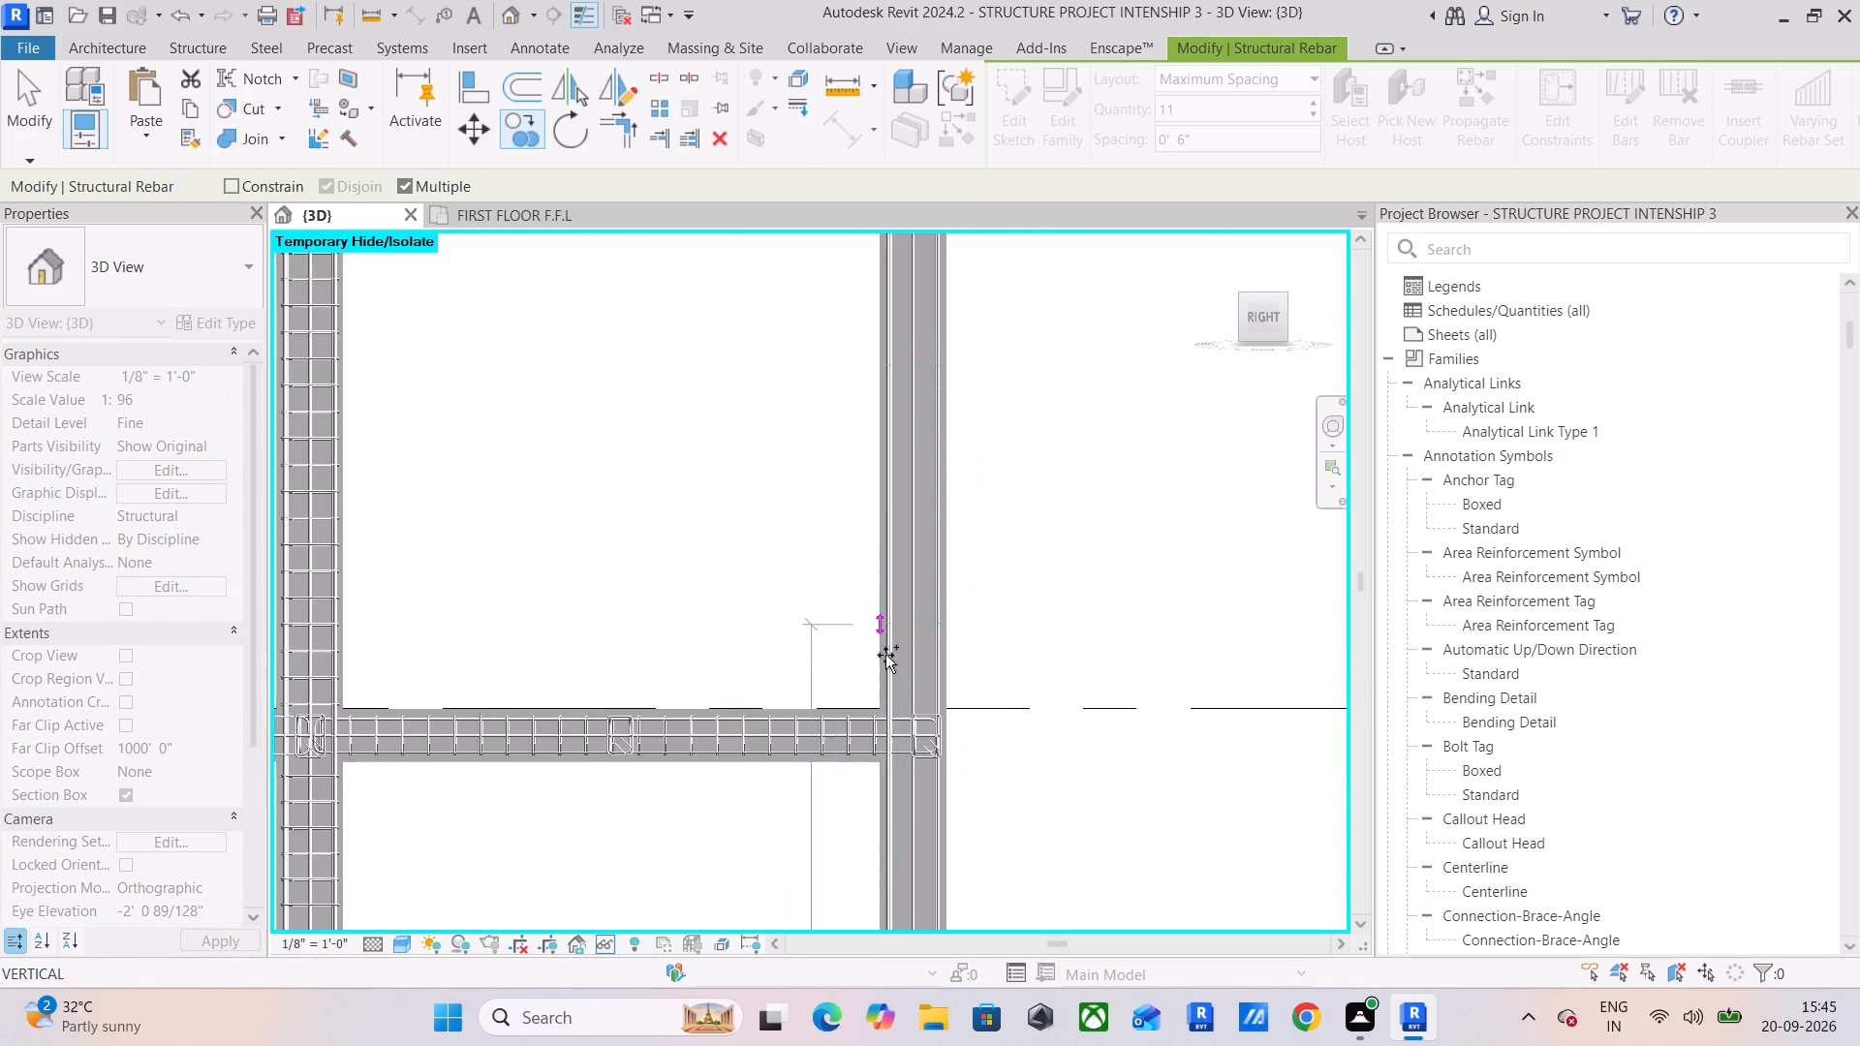
scroll(879, 689, up, 6)
click(883, 734)
scroll(883, 603, down, 3)
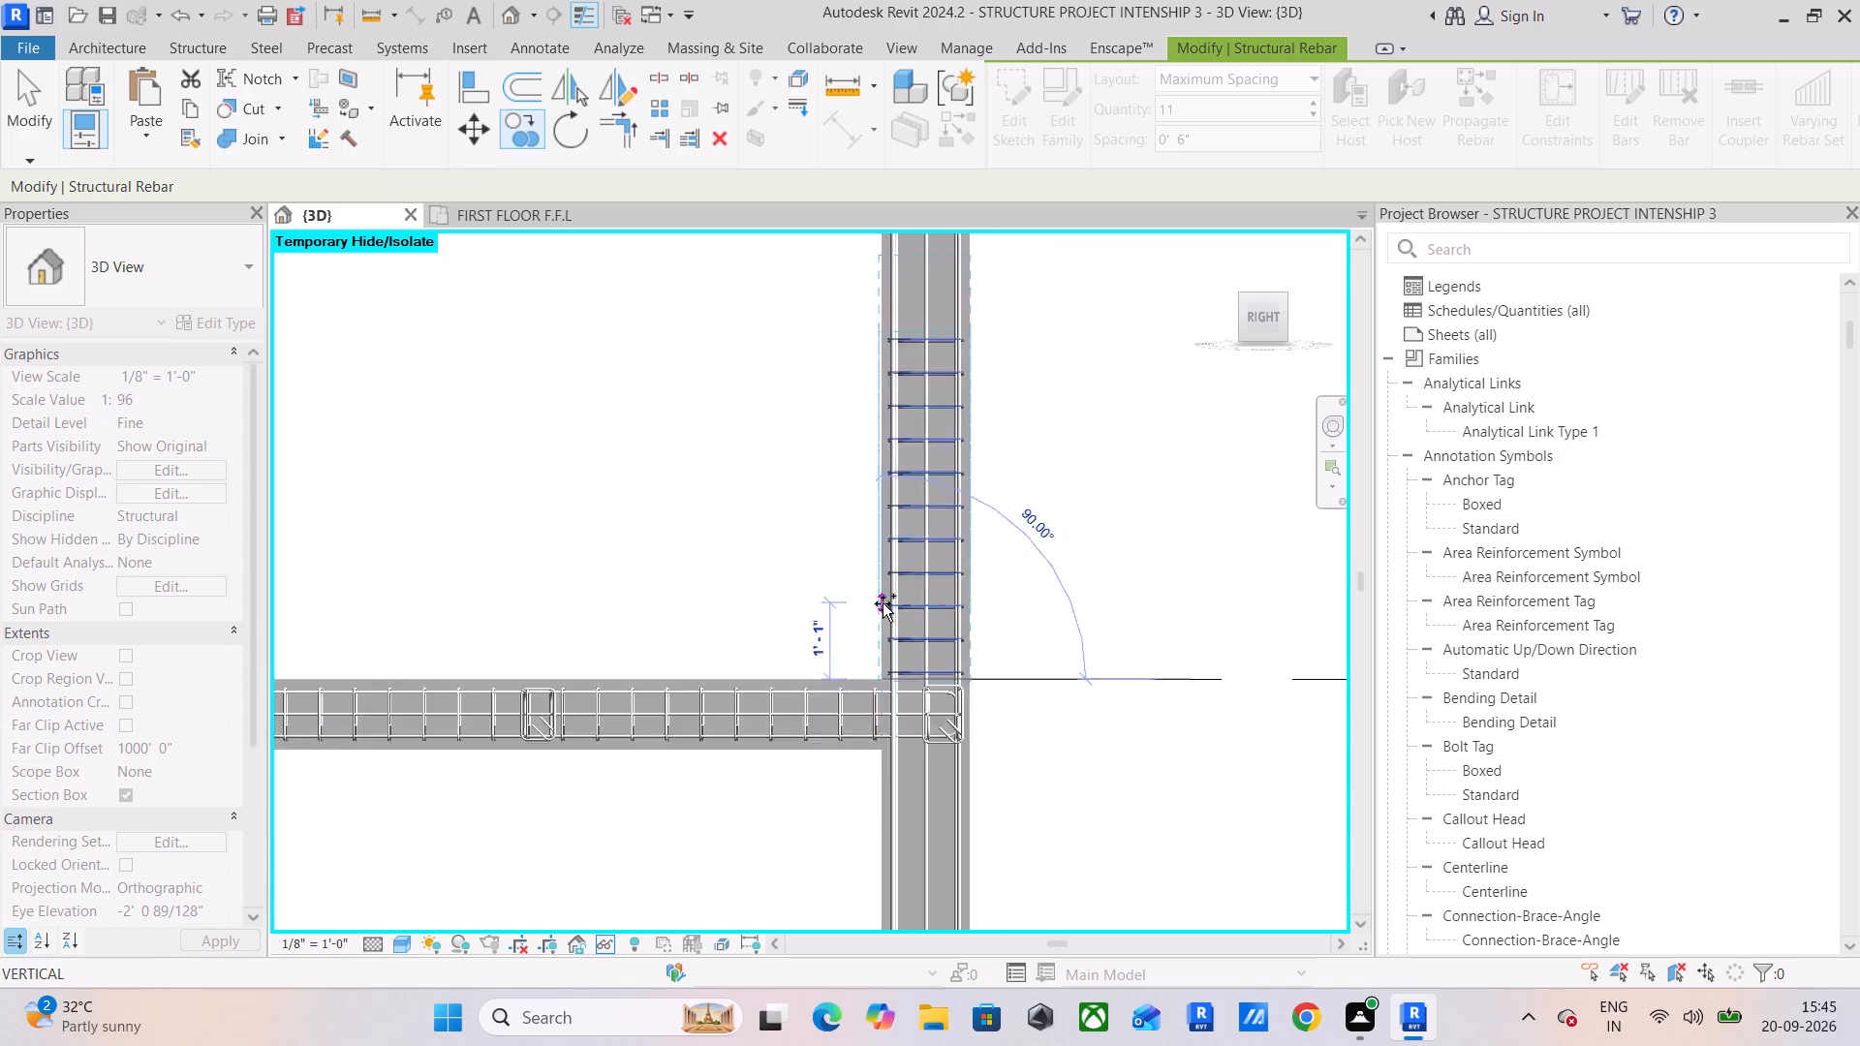
Extend the fourth column's copied #3 tie set between the lower and upper beams upward to just below the upper beam's underside.
scroll(883, 603, down, 8)
middle_drag(893, 603, 903, 654)
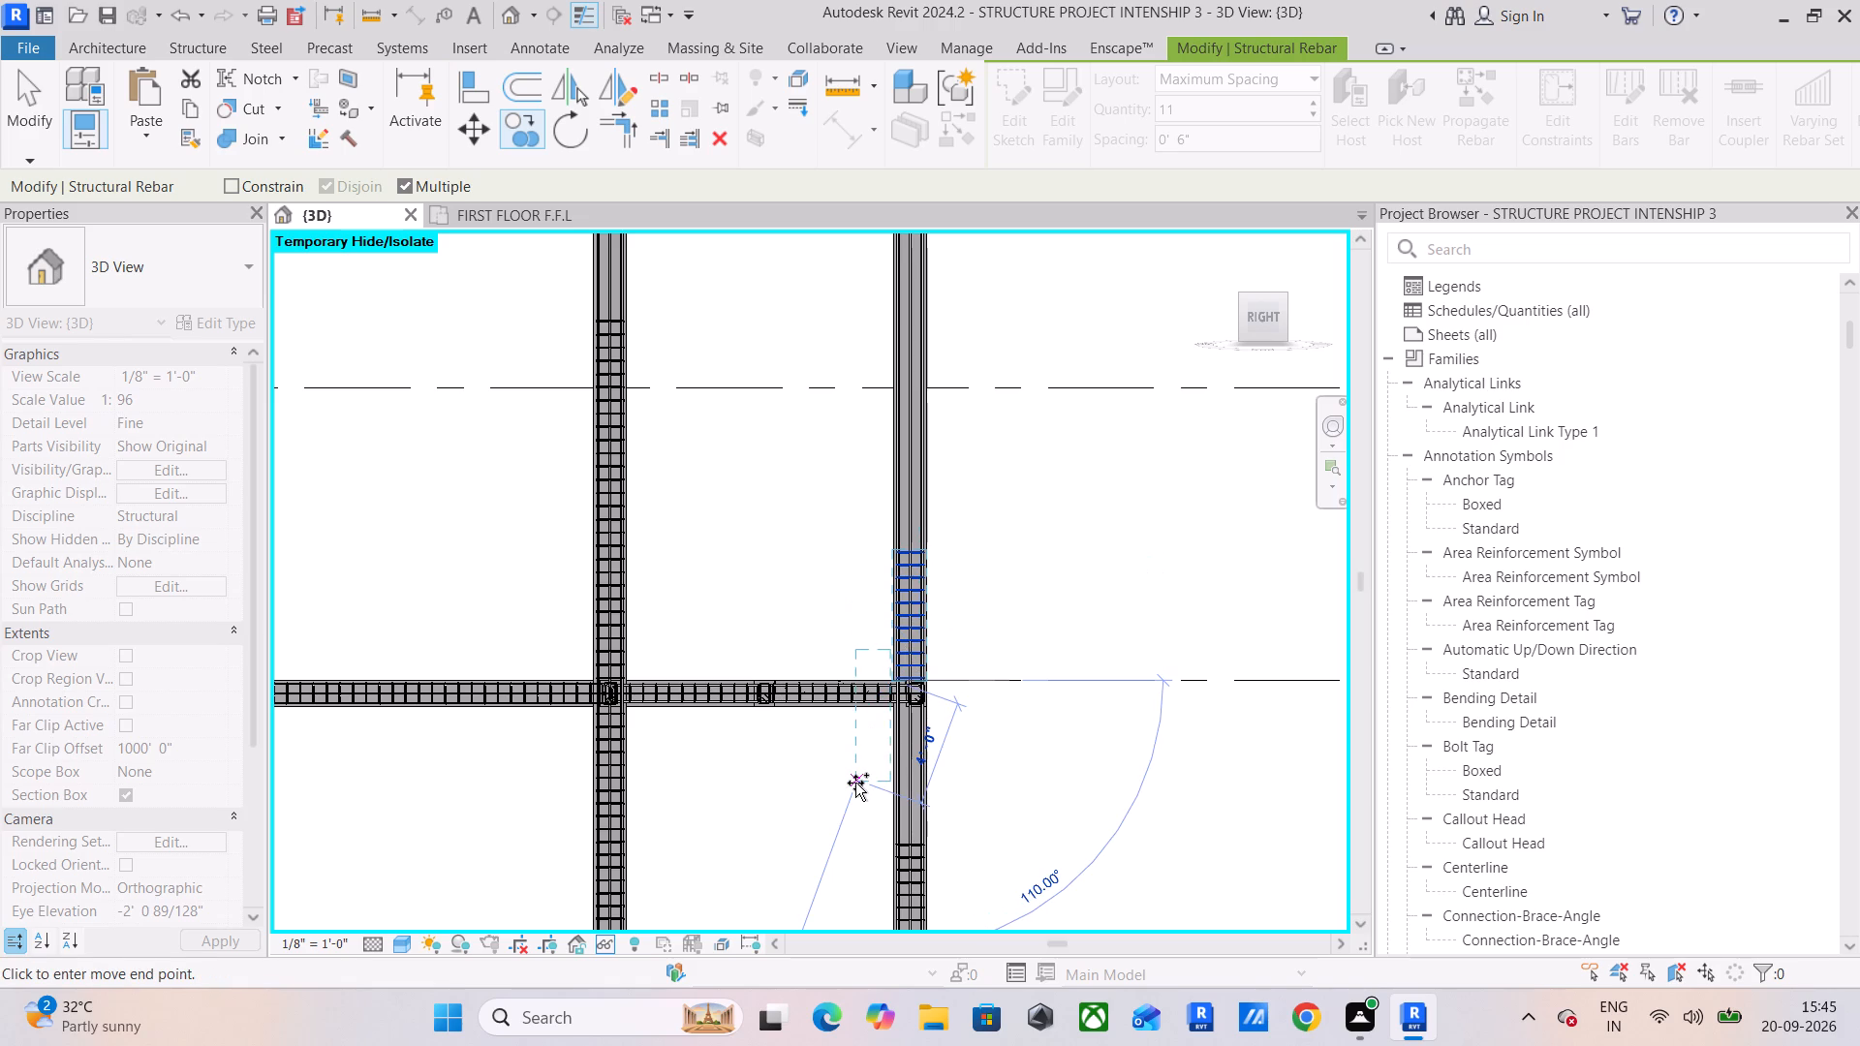
key(Escape)
key(Escape)
click(914, 844)
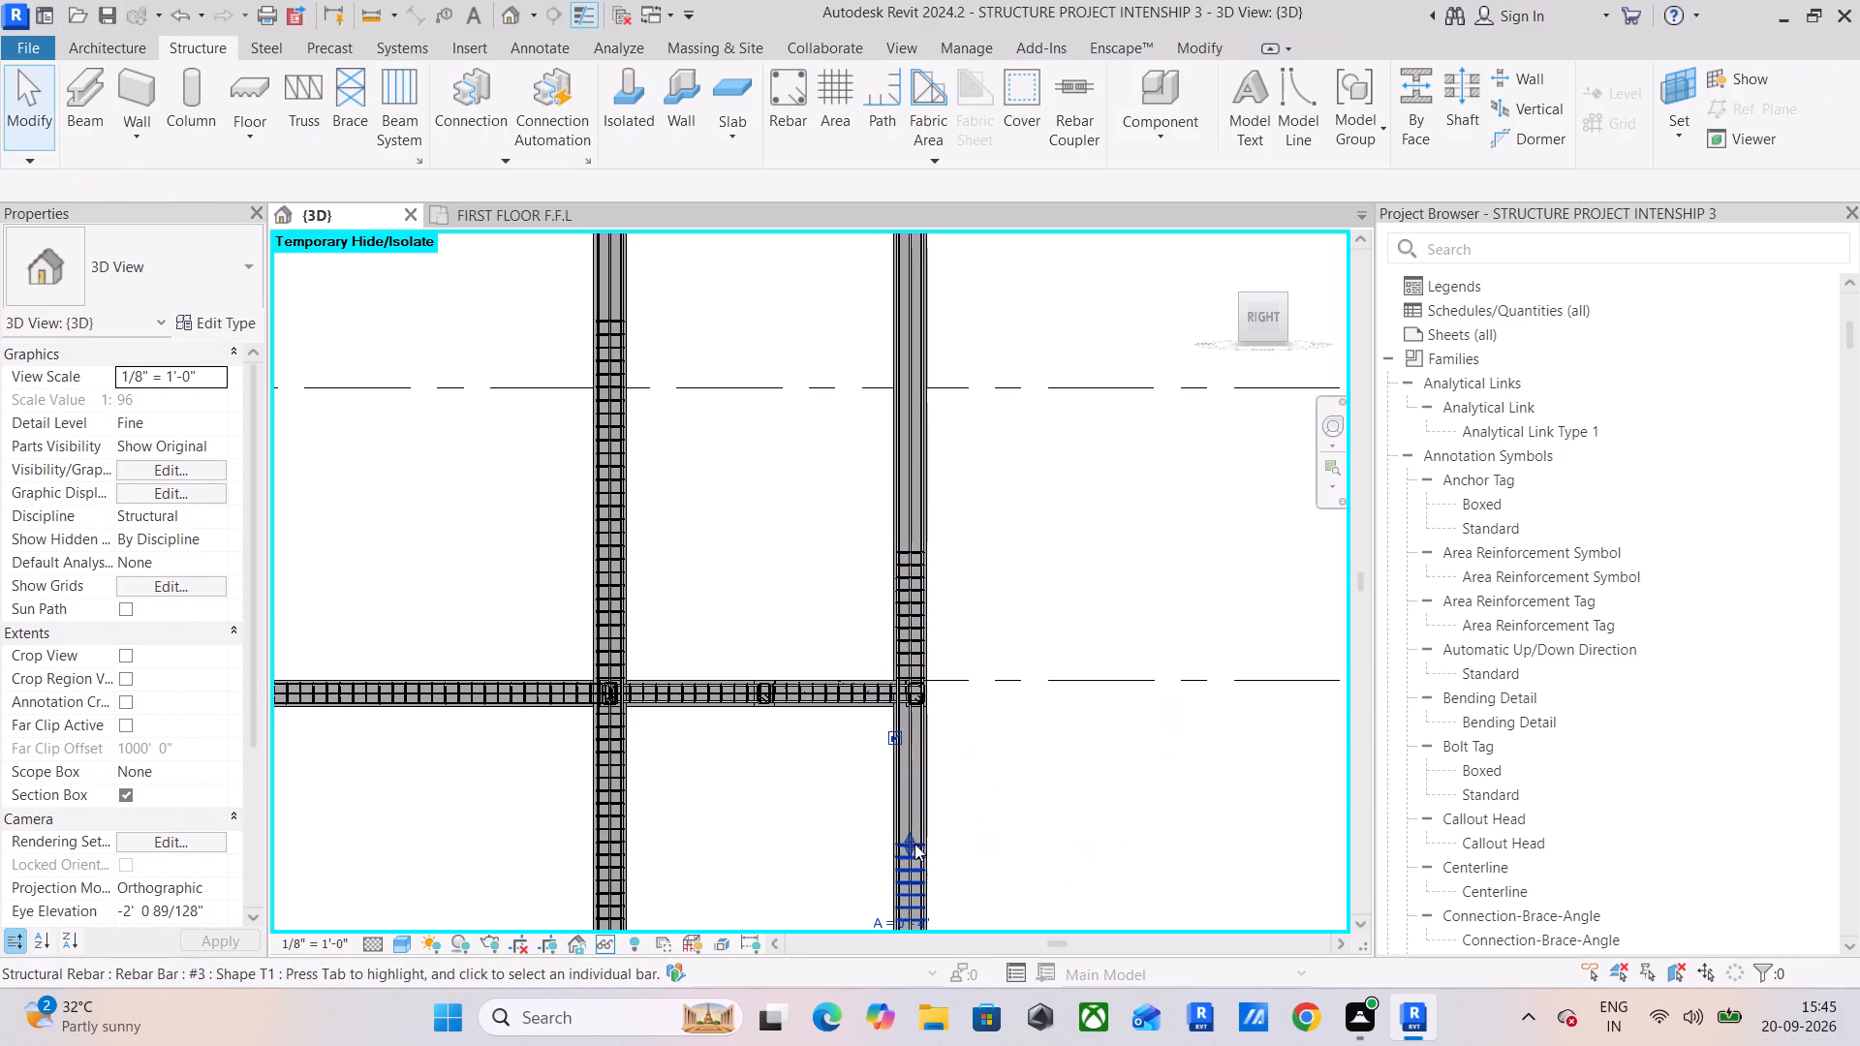
drag(905, 836, 903, 758)
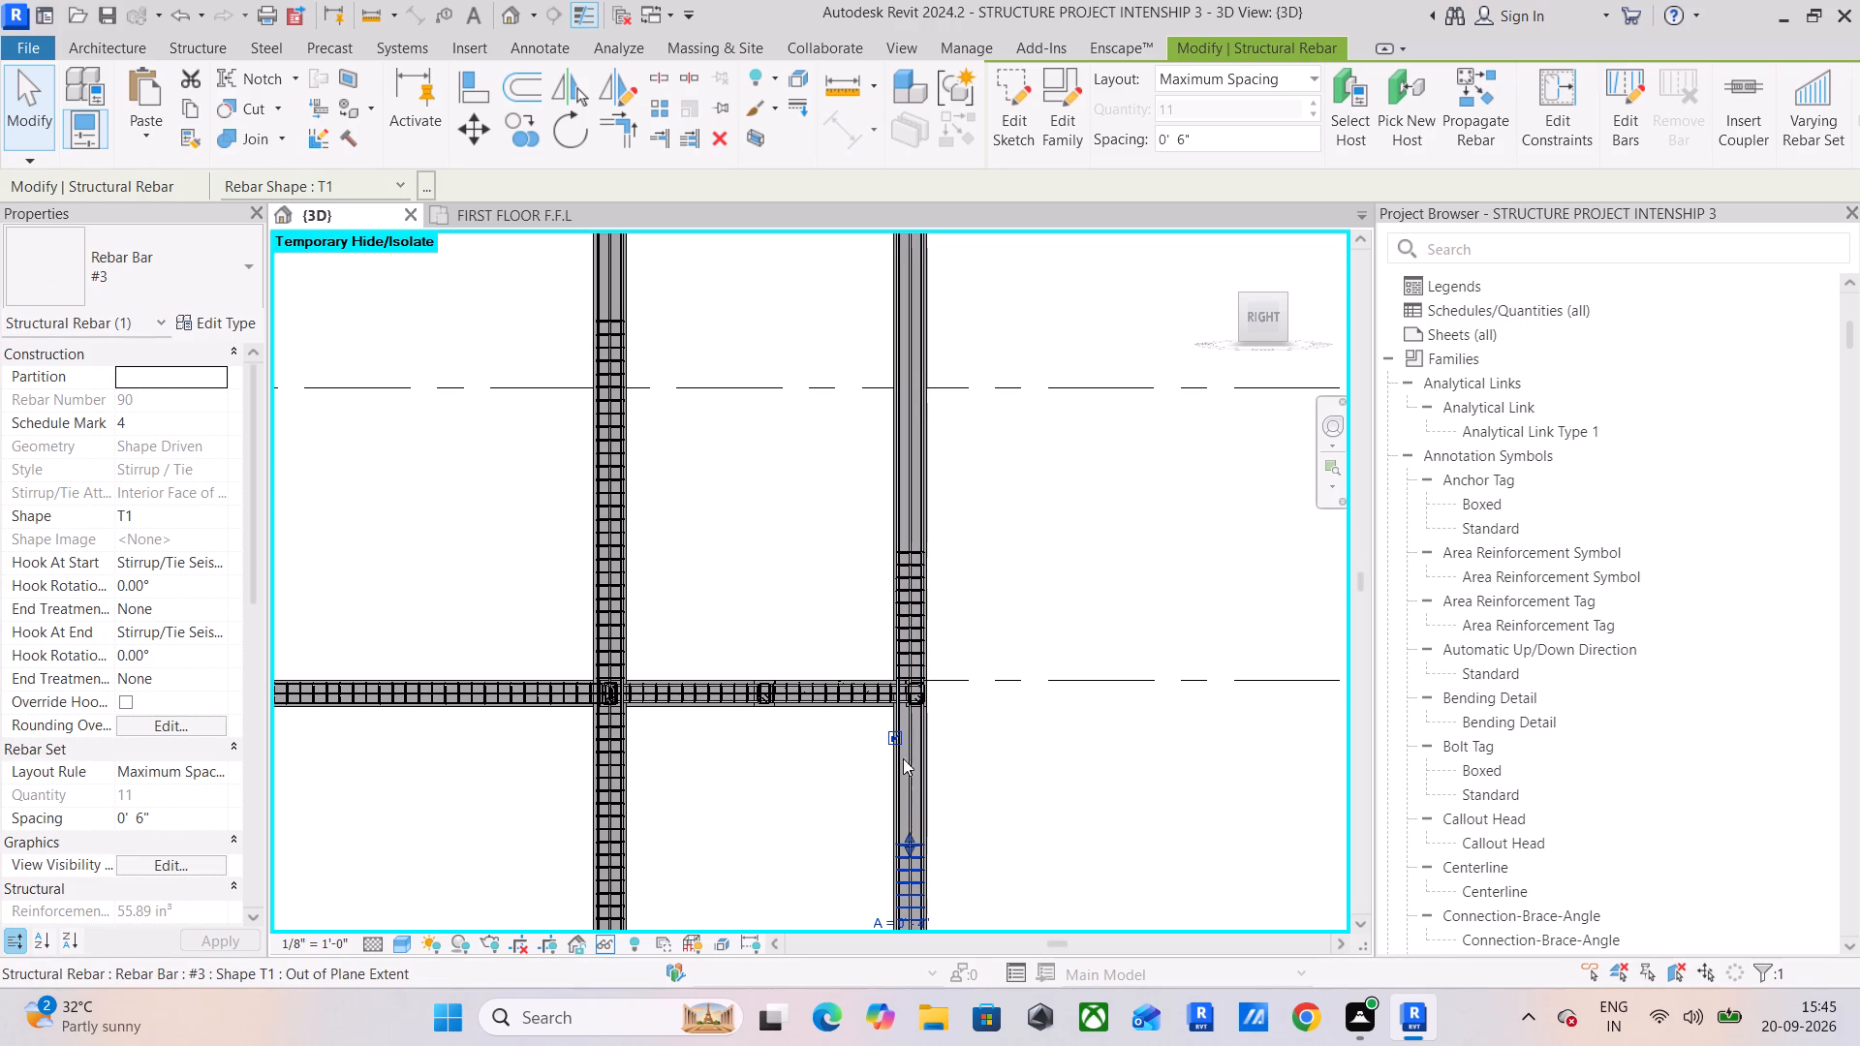
drag(903, 758, 899, 721)
scroll(899, 715, up, 9)
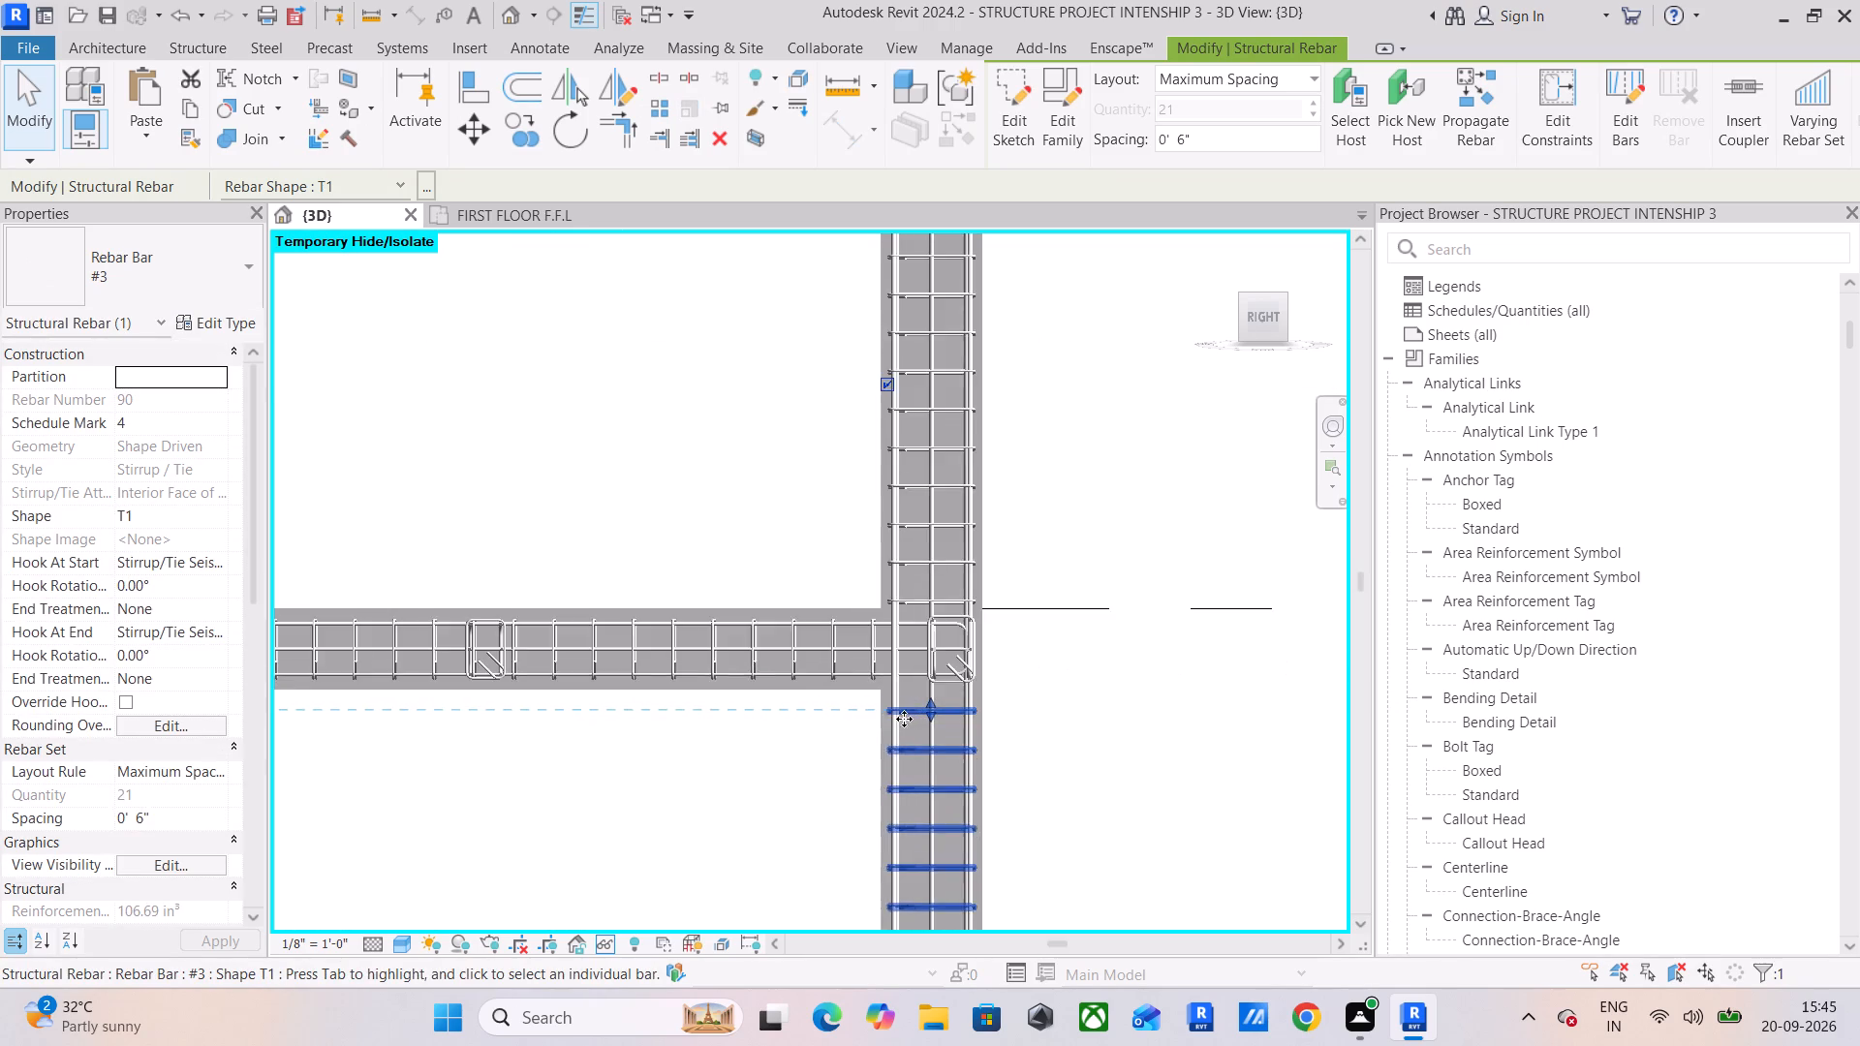
Extend the fourth column's #3 tie set above the upper beam to a little past the Second Floor F.F.L line.
scroll(924, 710, down, 4)
middle_drag(797, 776, 883, 776)
middle_drag(916, 769, 782, 866)
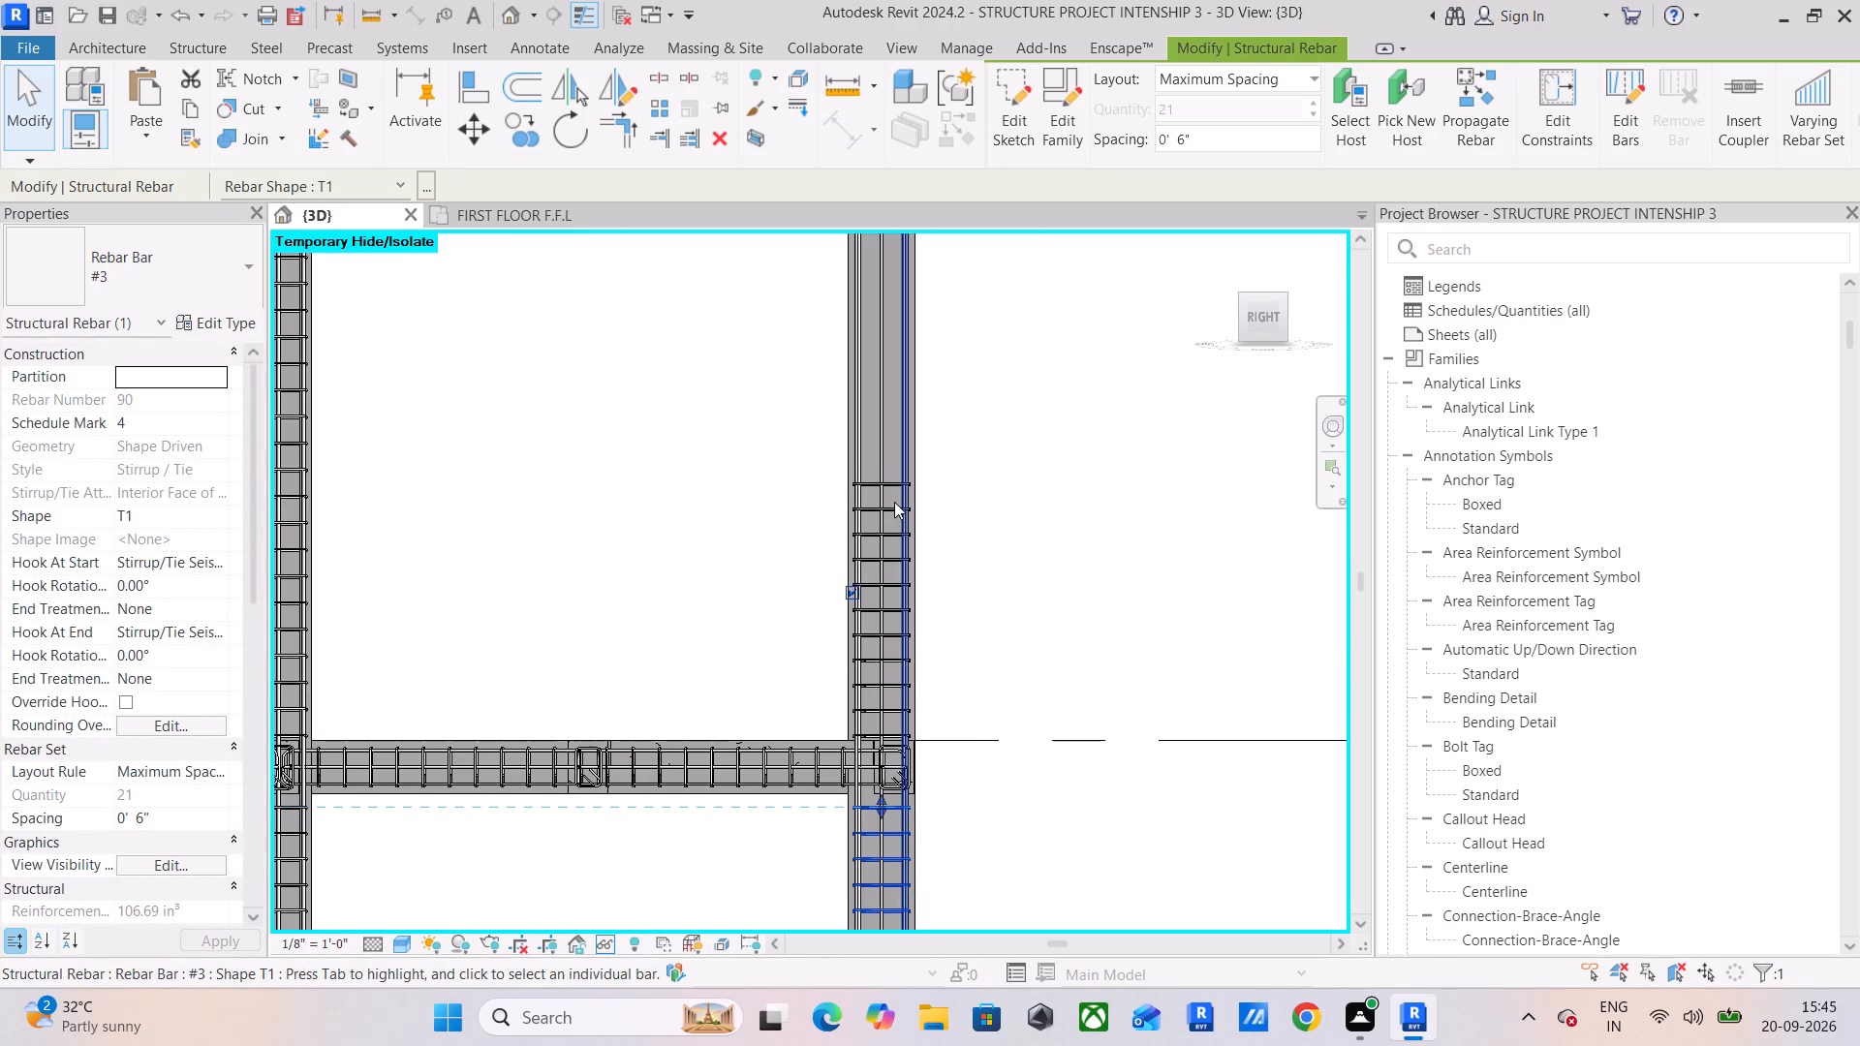
click(889, 478)
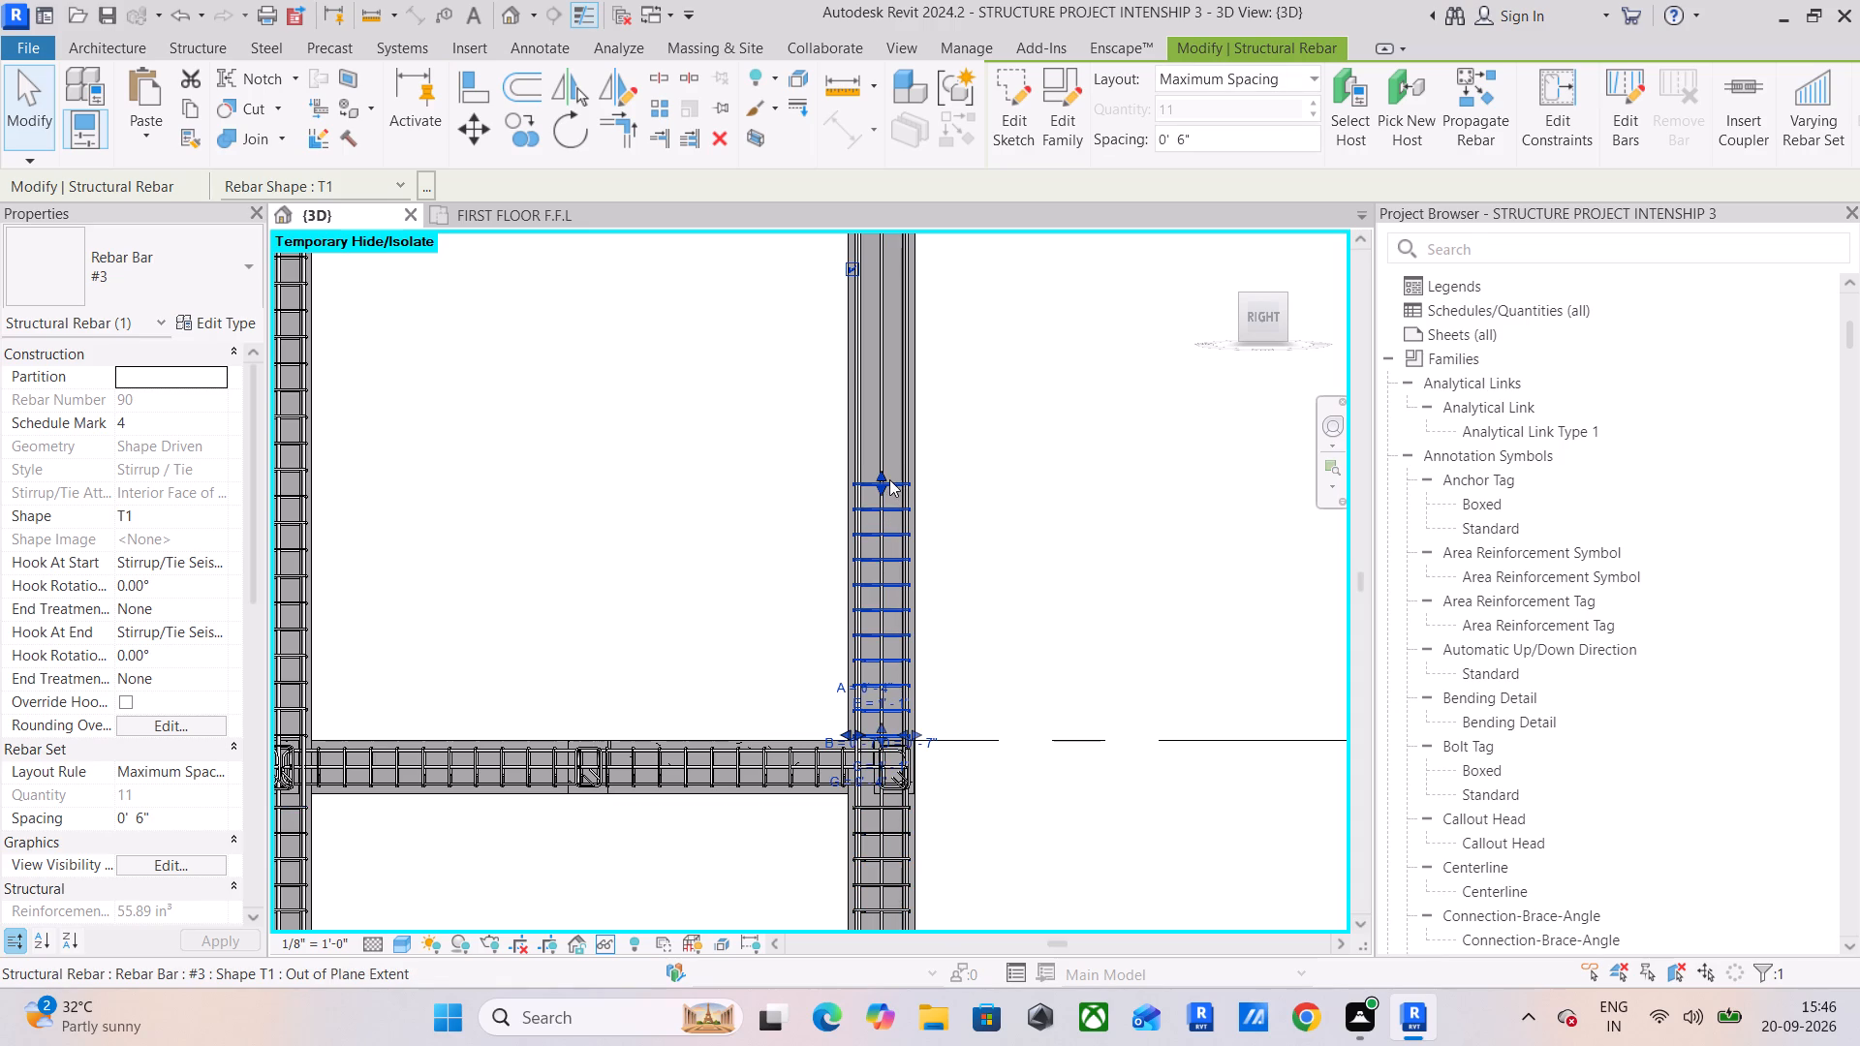
scroll(887, 469, down, 5)
drag(880, 463, 890, 299)
scroll(889, 441, down, 5)
middle_drag(893, 461, 899, 694)
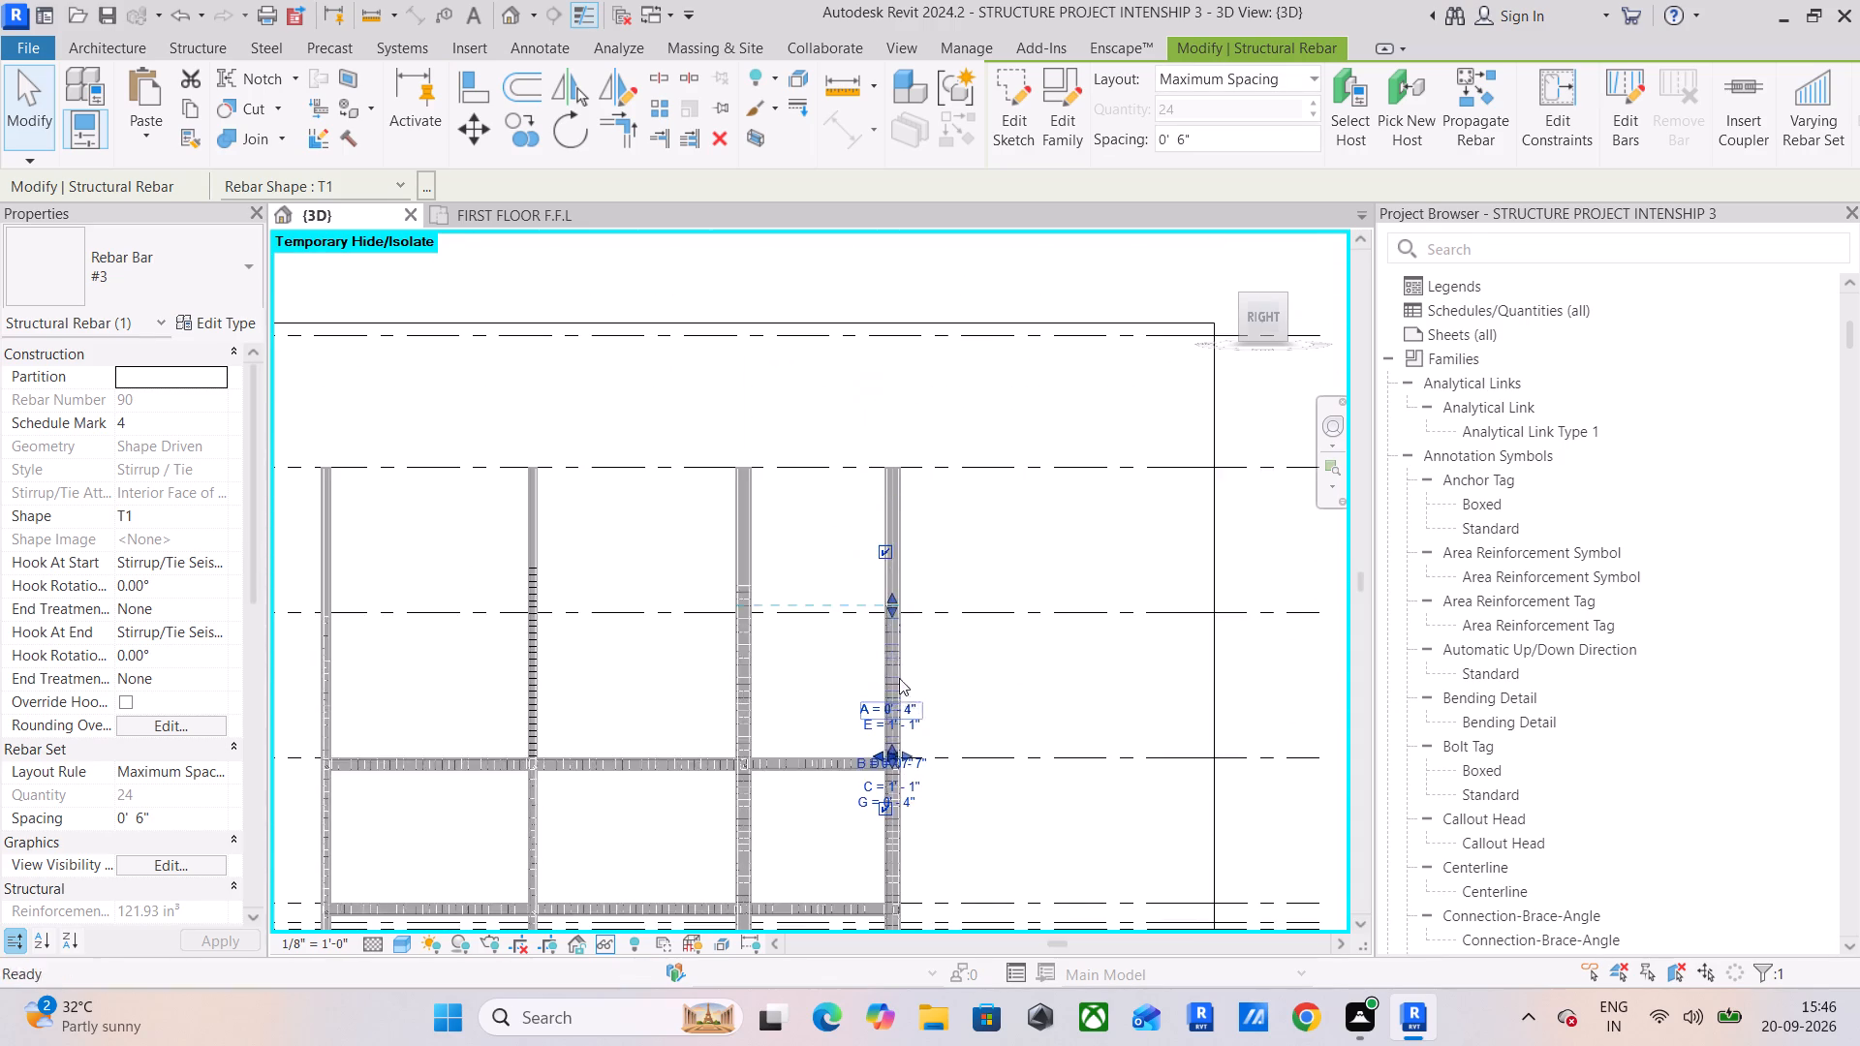
scroll(897, 603, up, 4)
drag(885, 598, 885, 553)
scroll(887, 638, down, 6)
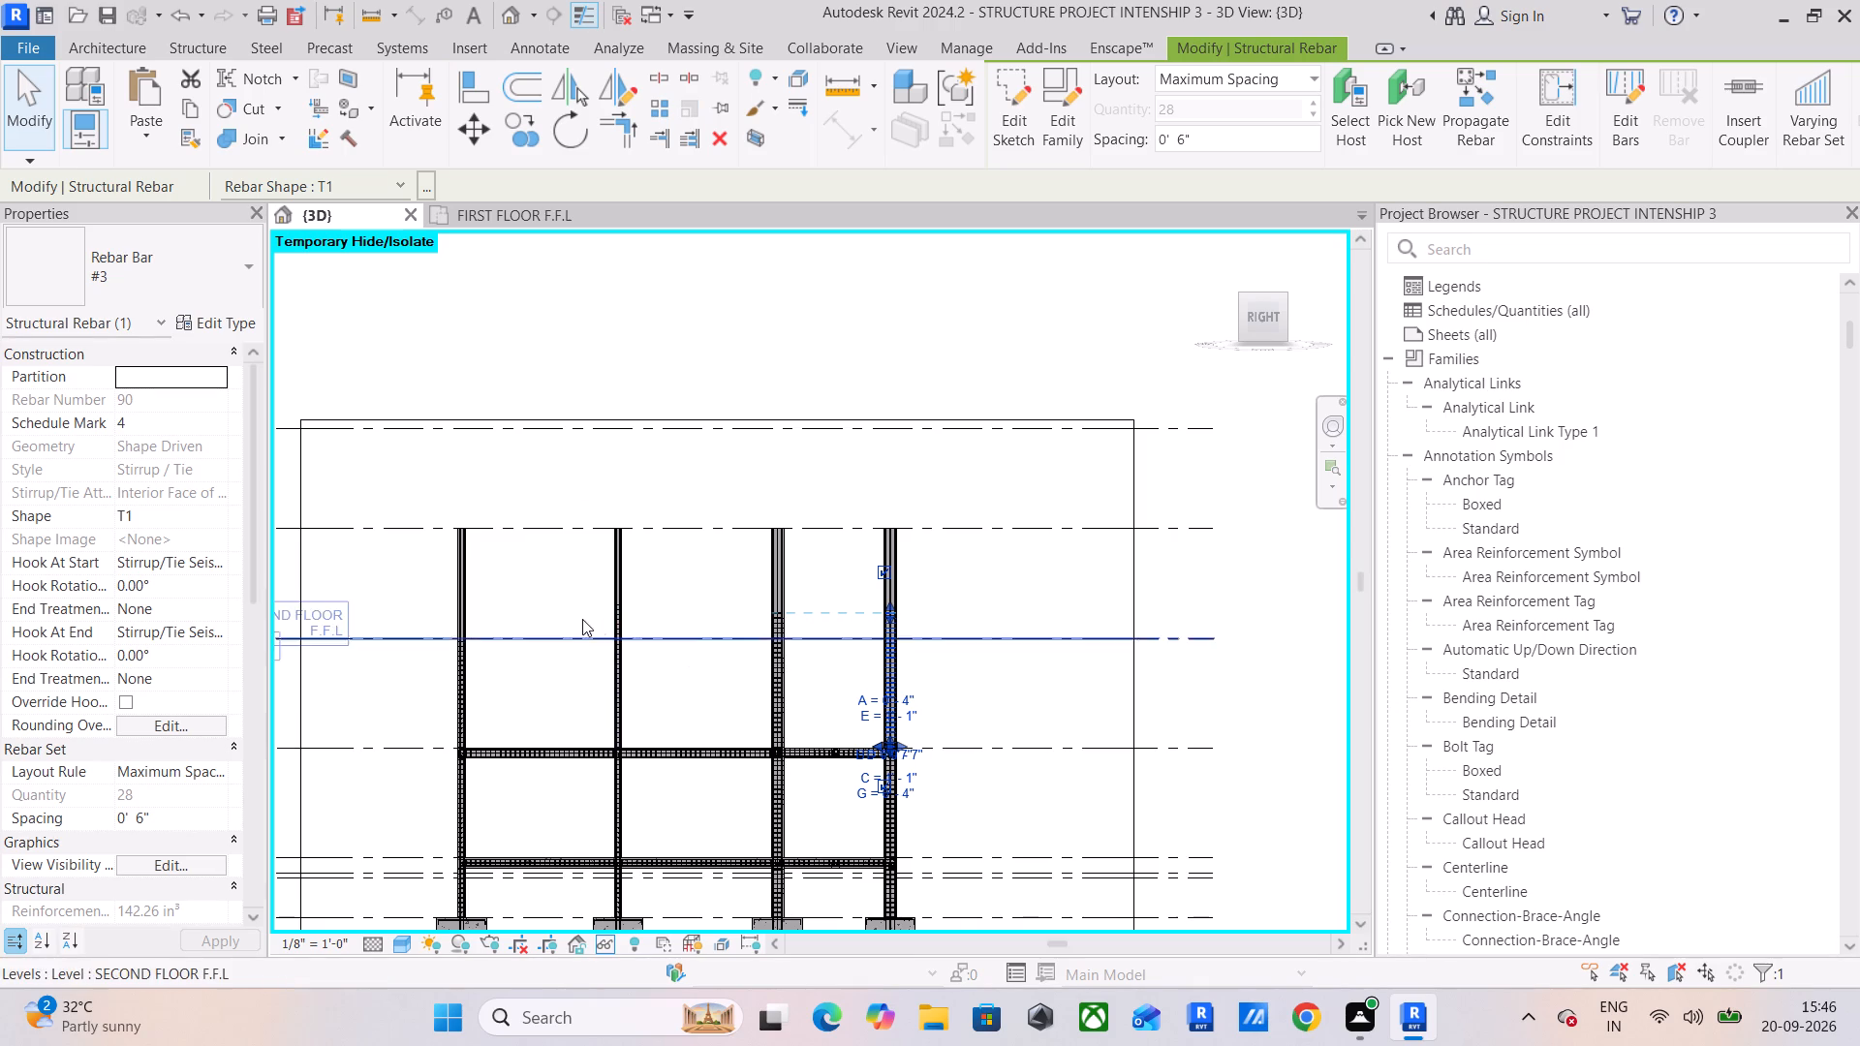
scroll(585, 614, up, 5)
middle_drag(645, 625, 853, 569)
key(Escape)
key(Escape)
key(Escape)
Inspect the reinforcement at the beam-column joints along the upper beam and at the lower beam's second-column joint.
scroll(986, 661, down, 2)
middle_drag(986, 665, 847, 478)
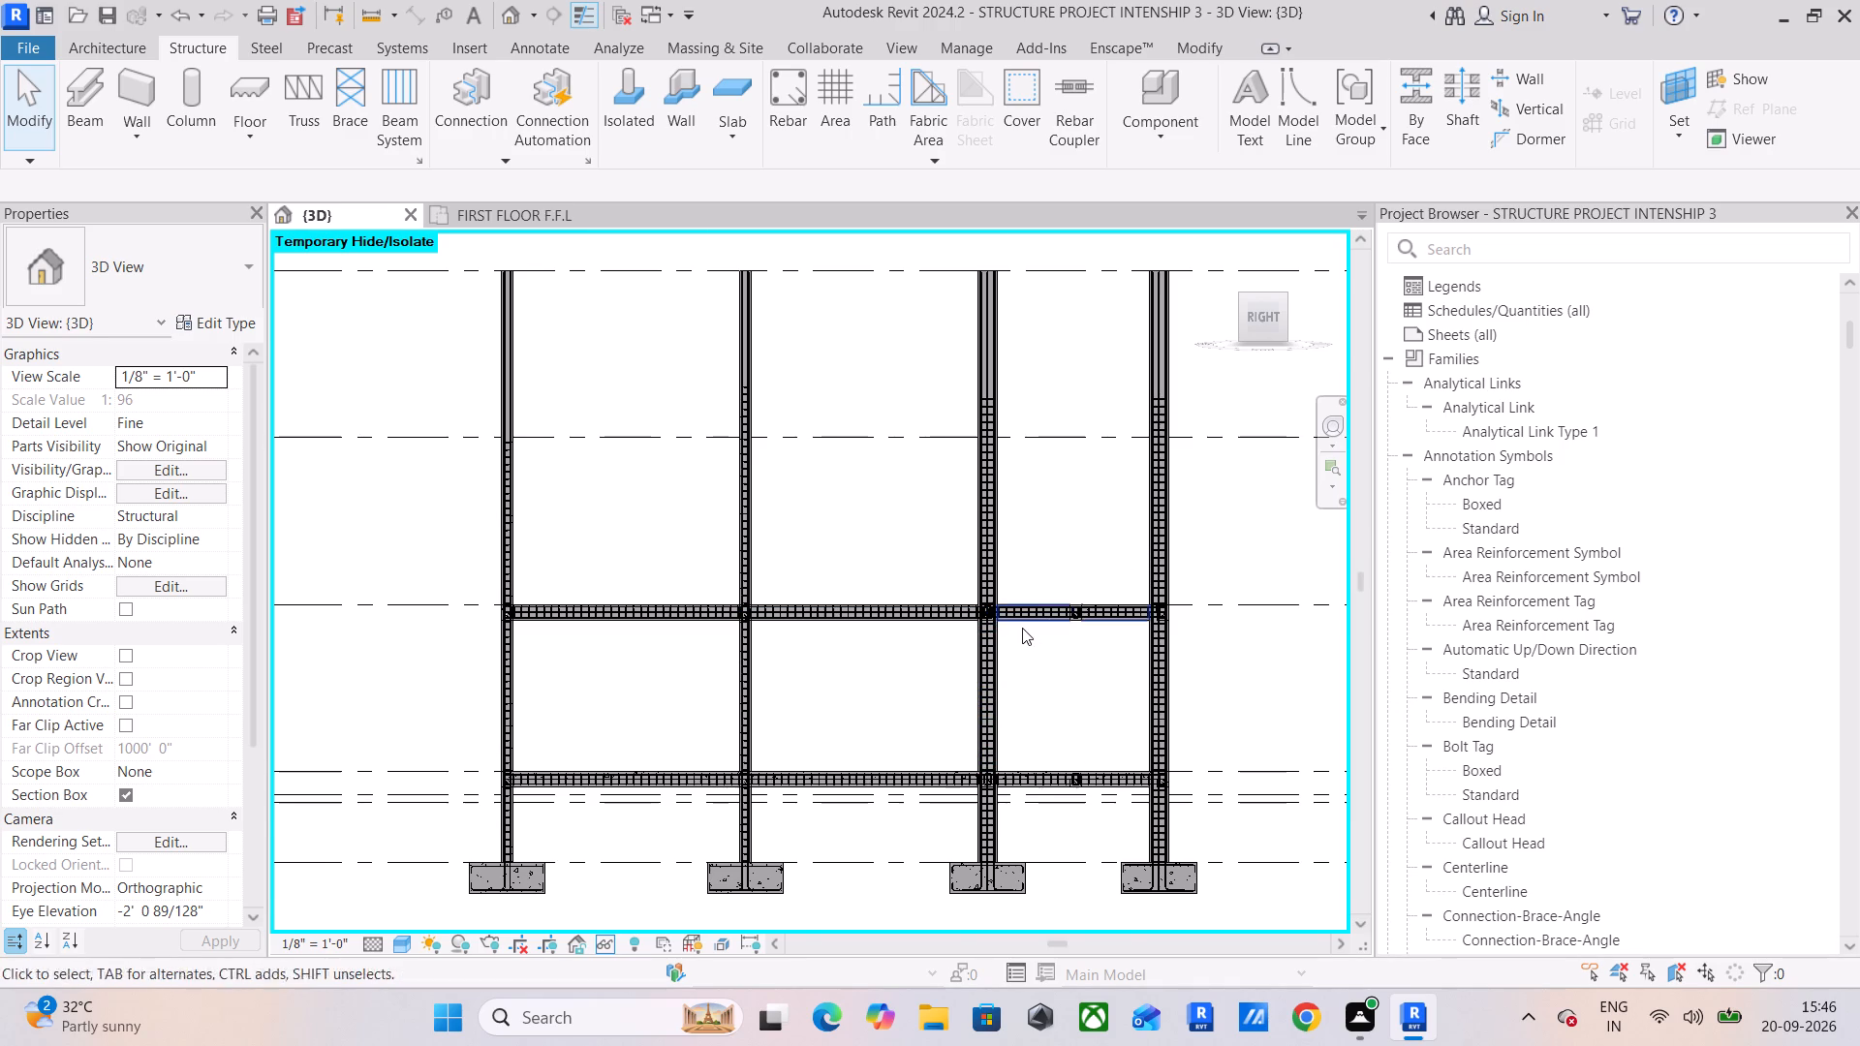
scroll(1021, 626, up, 9)
scroll(913, 579, up, 6)
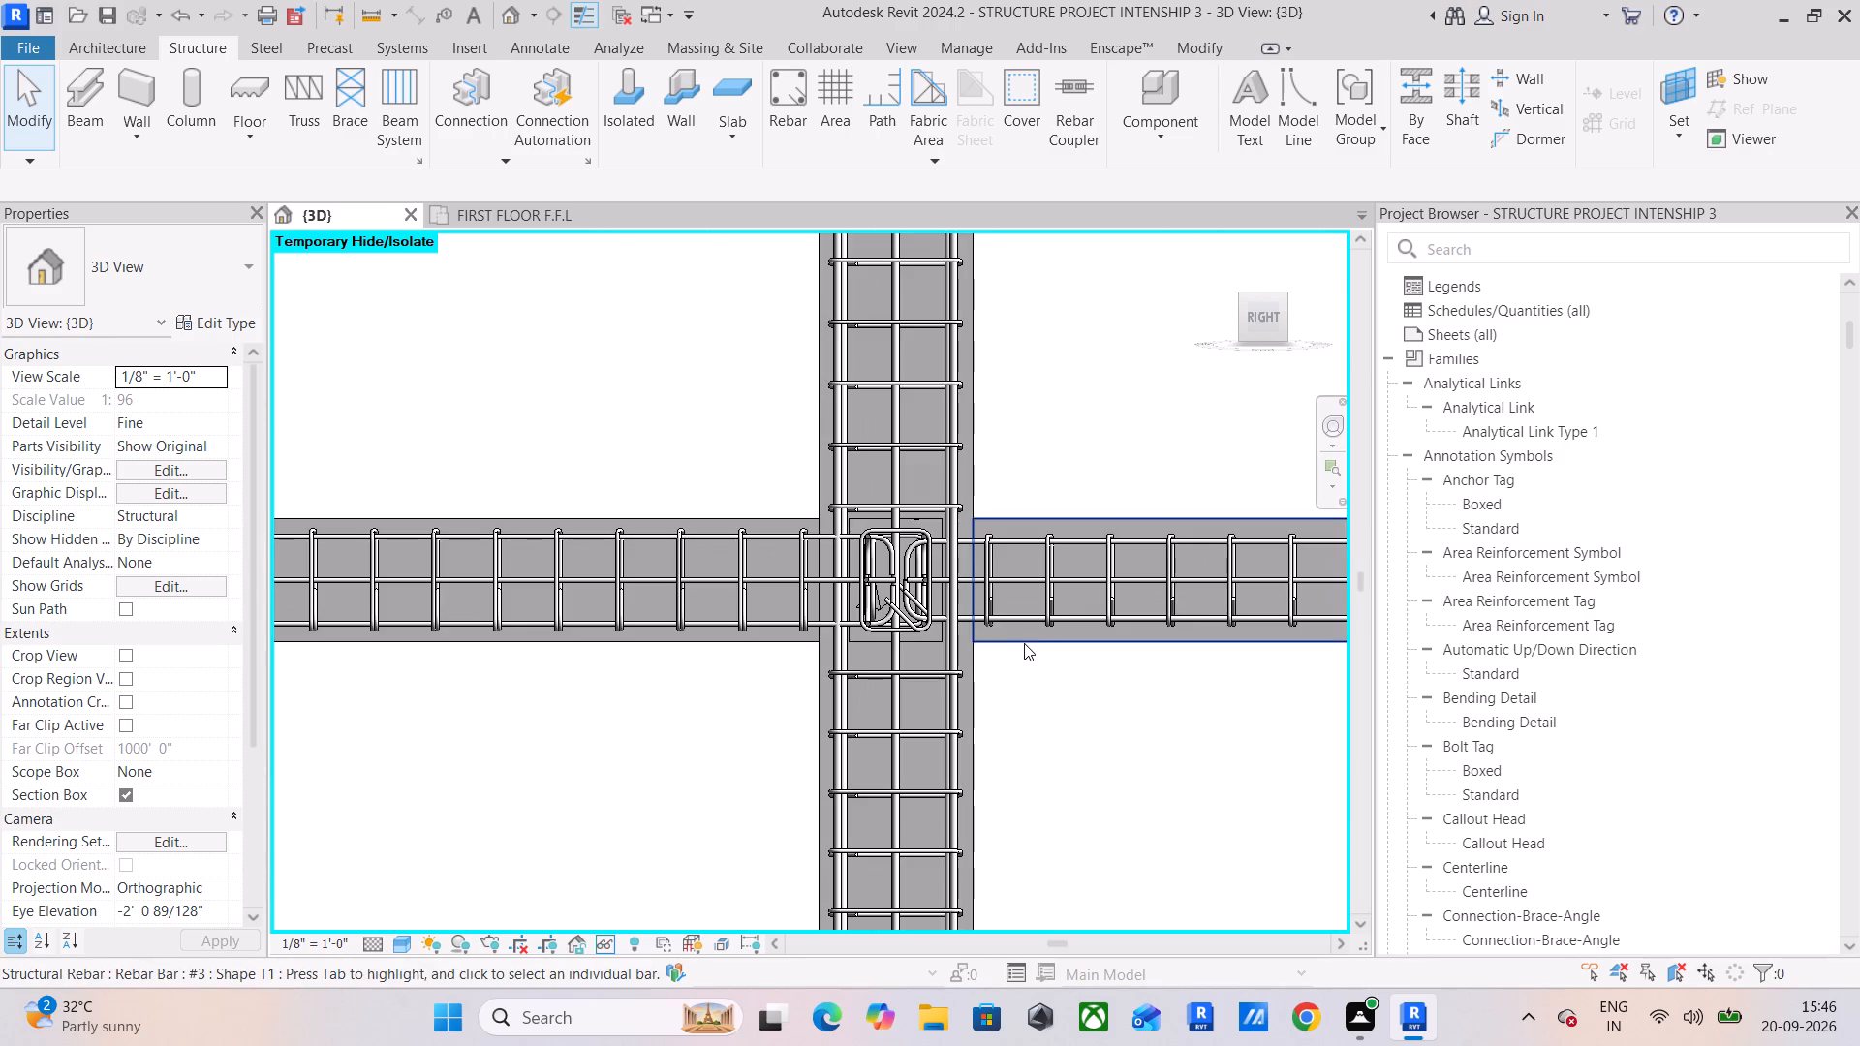
scroll(1024, 644, down, 4)
middle_drag(1027, 643, 535, 598)
scroll(1267, 547, up, 5)
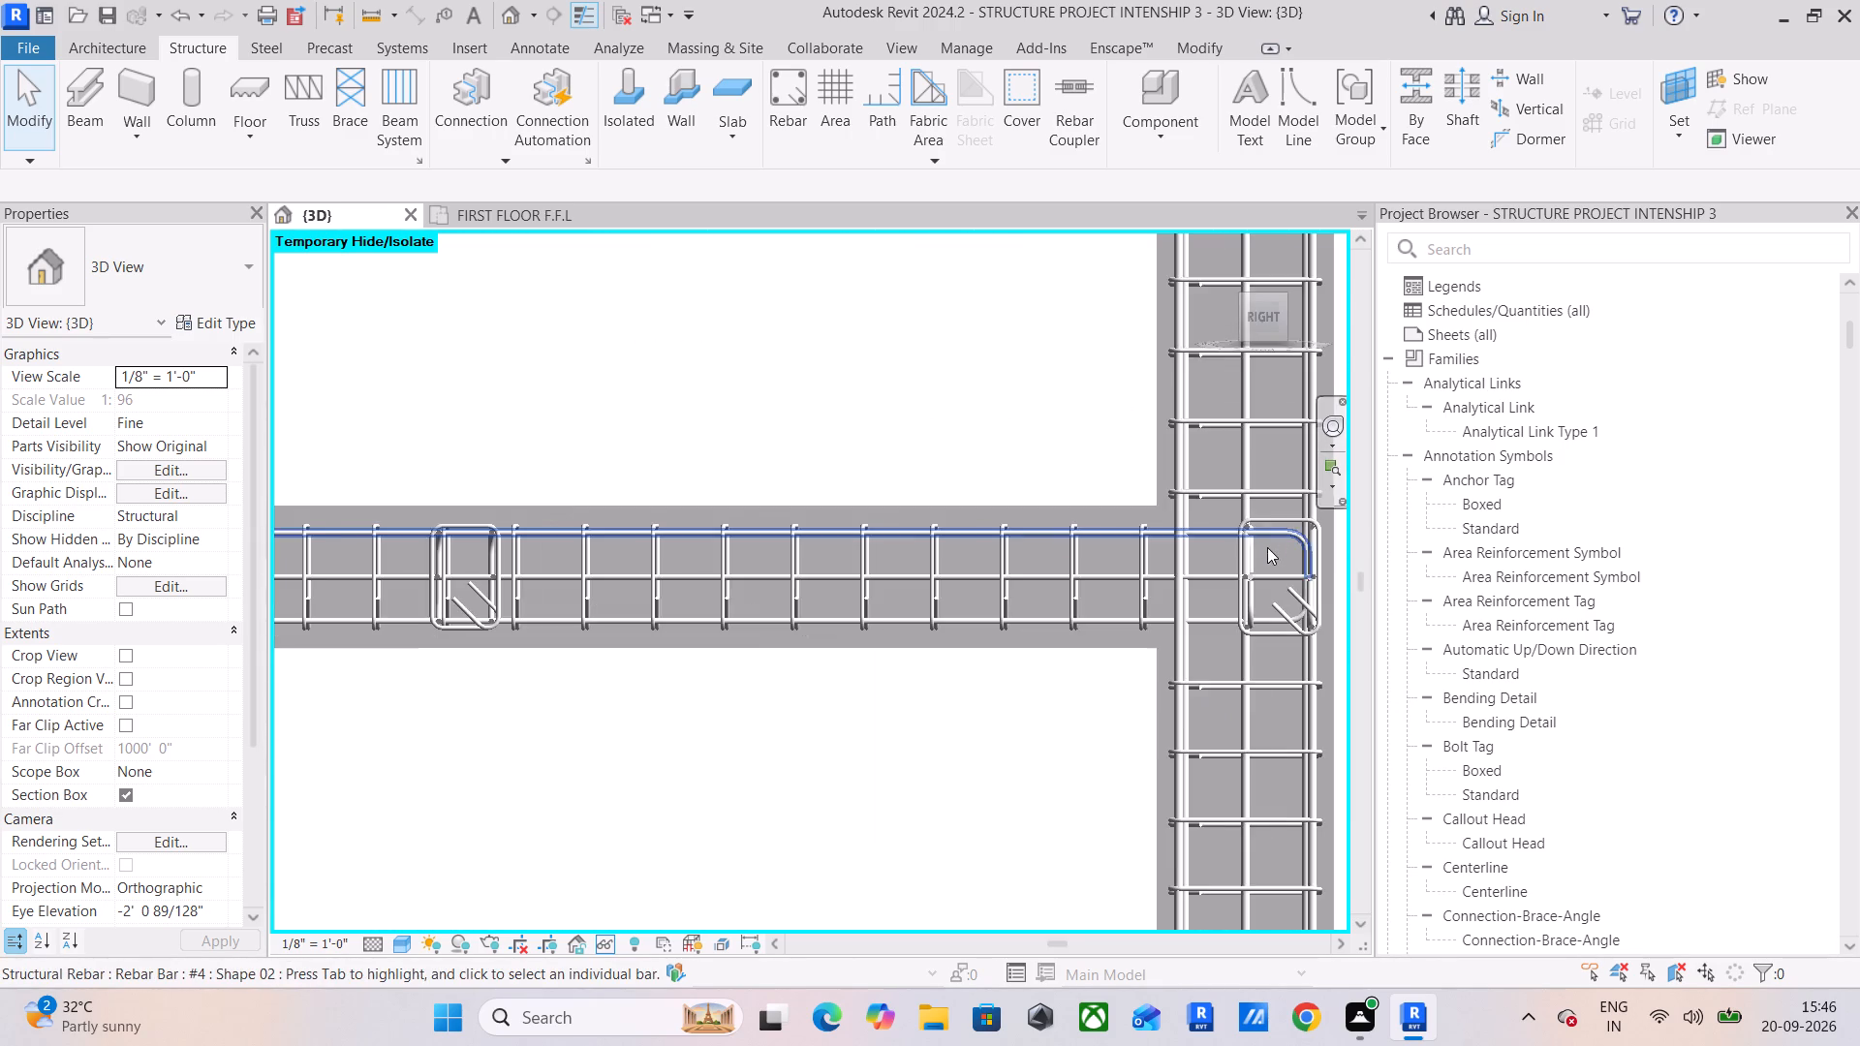
scroll(1288, 552, up, 5)
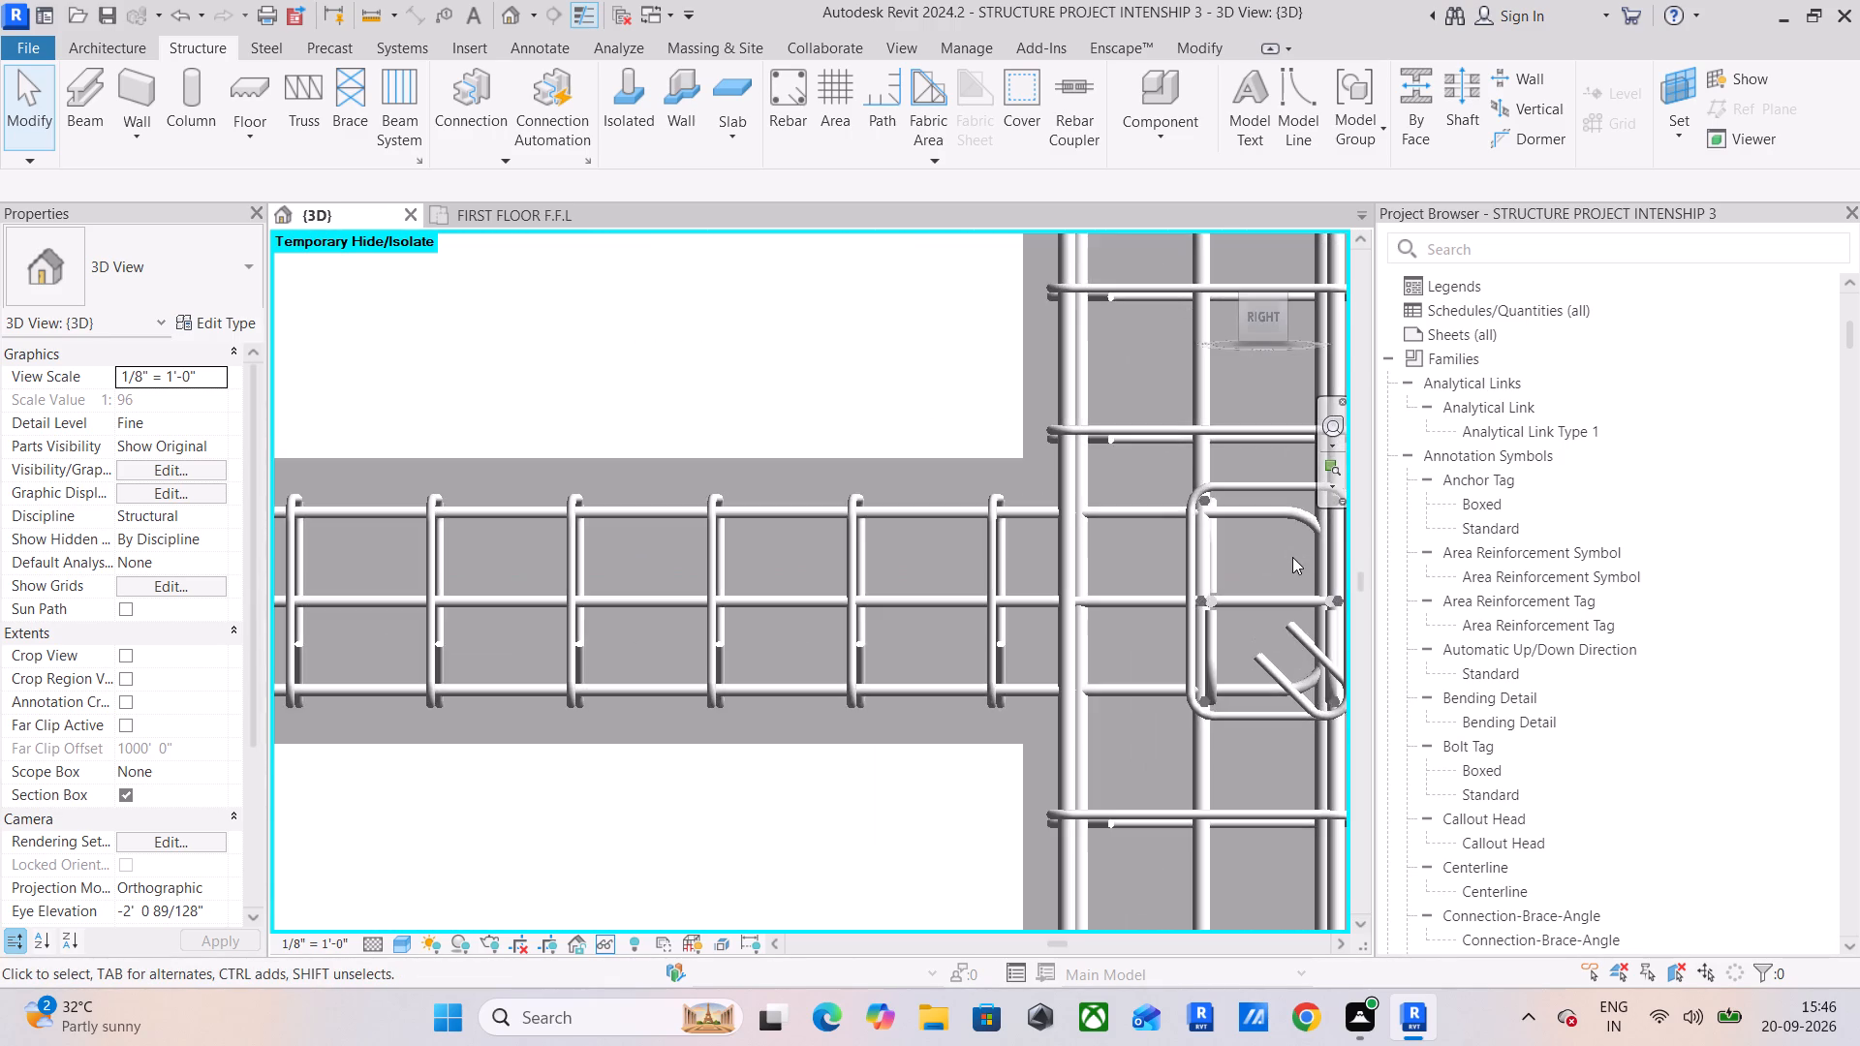
middle_drag(1293, 557, 978, 557)
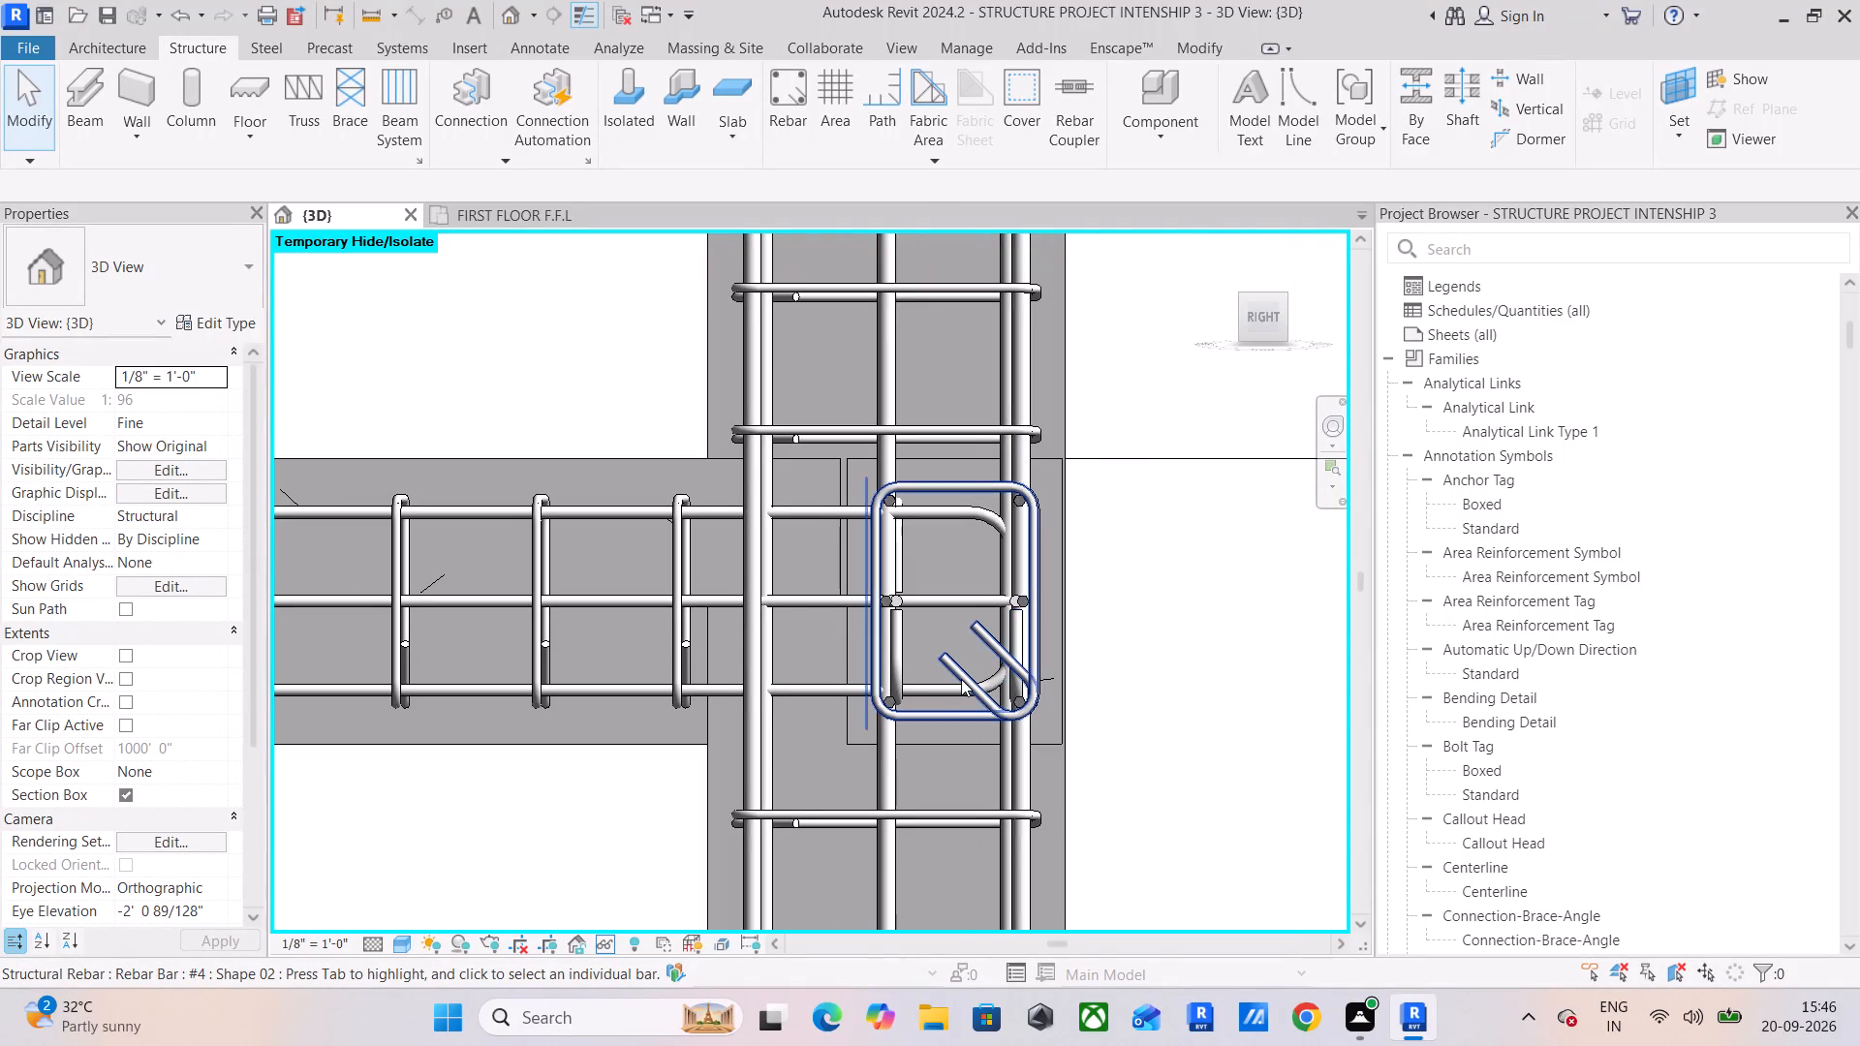
scroll(950, 686, down, 14)
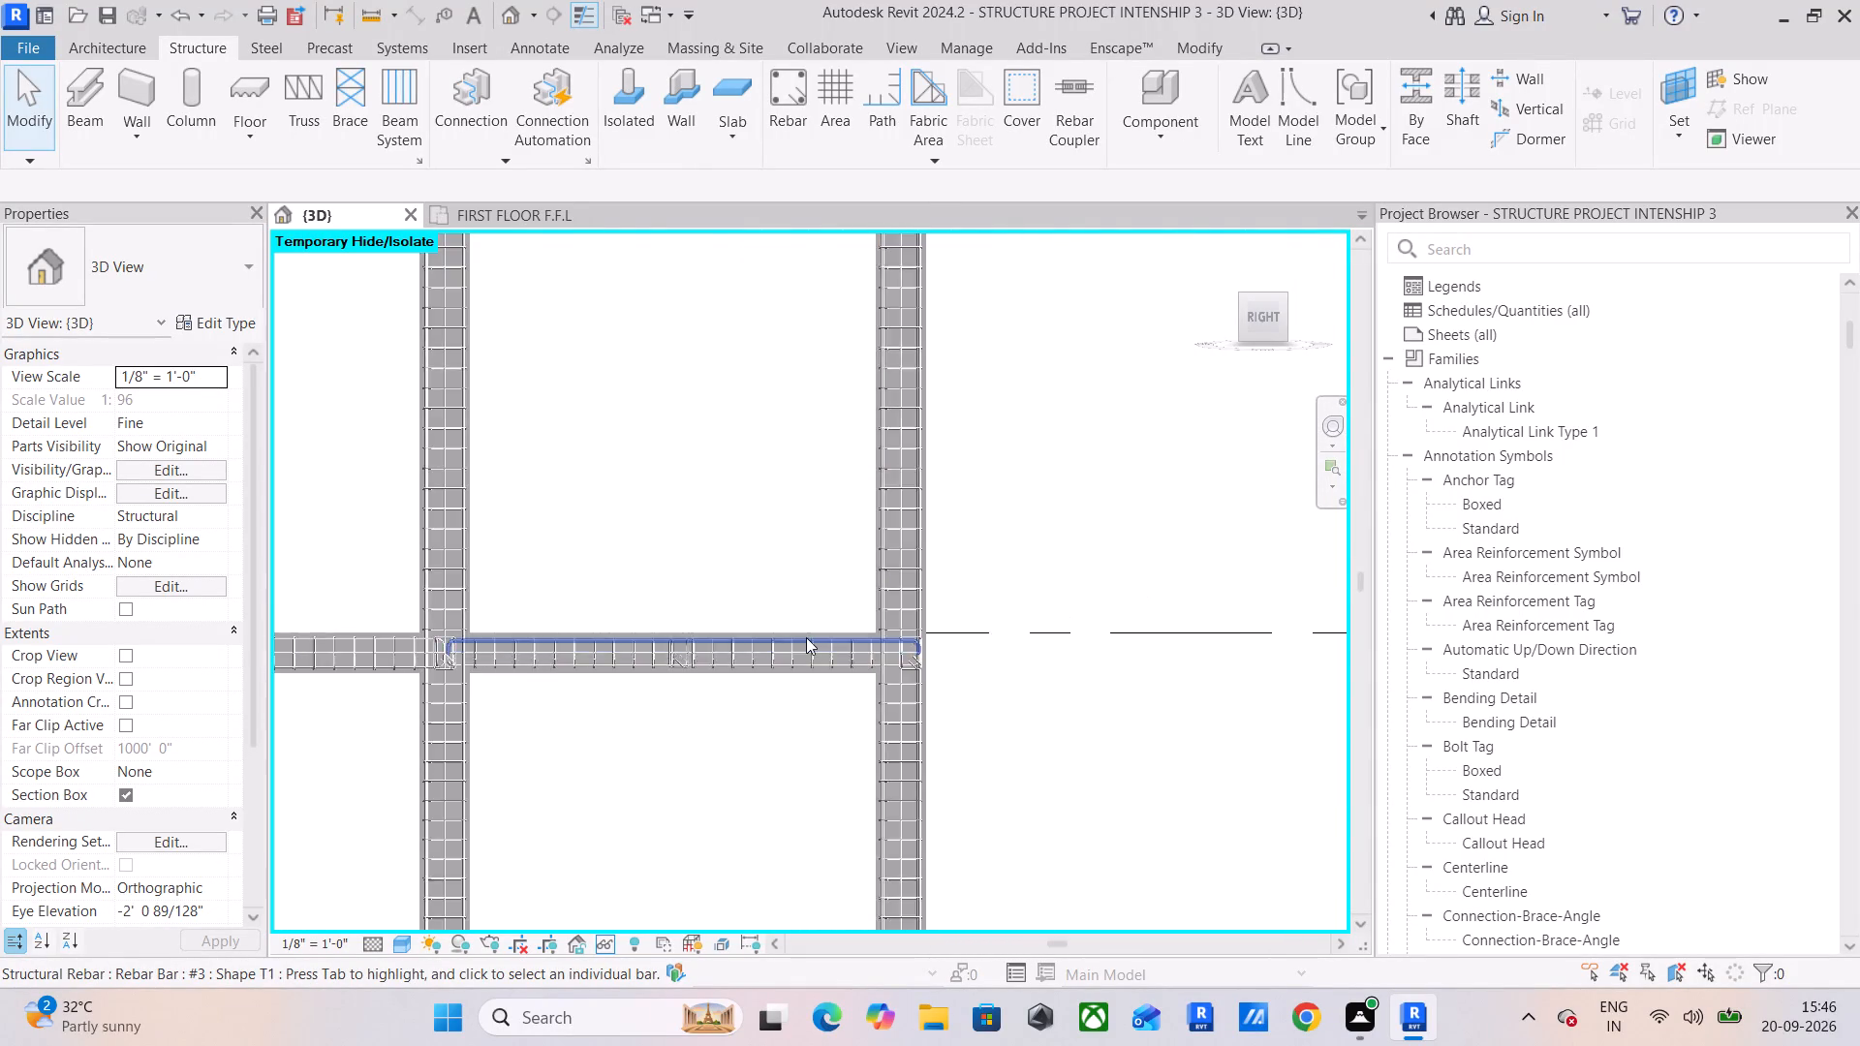
scroll(806, 637, down, 1)
middle_drag(806, 637, 1150, 580)
scroll(1029, 609, down, 4)
middle_drag(772, 583, 887, 586)
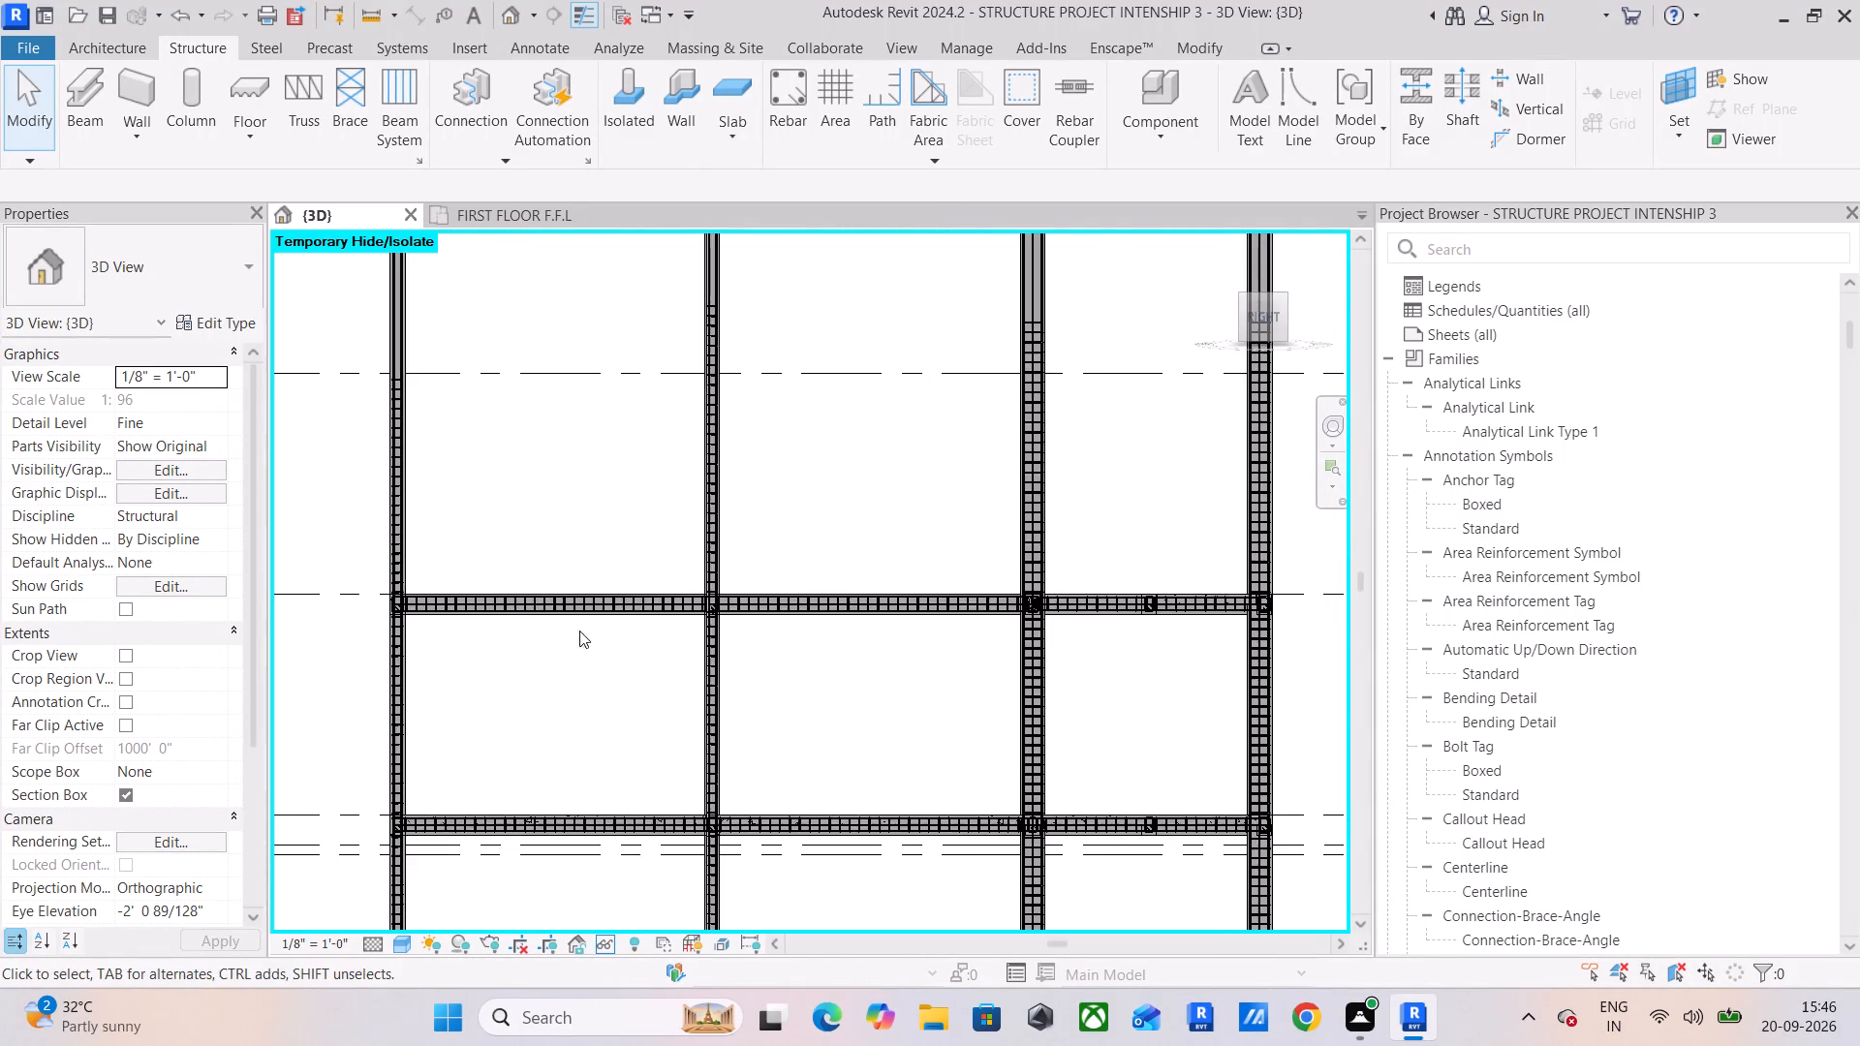
scroll(687, 597, up, 16)
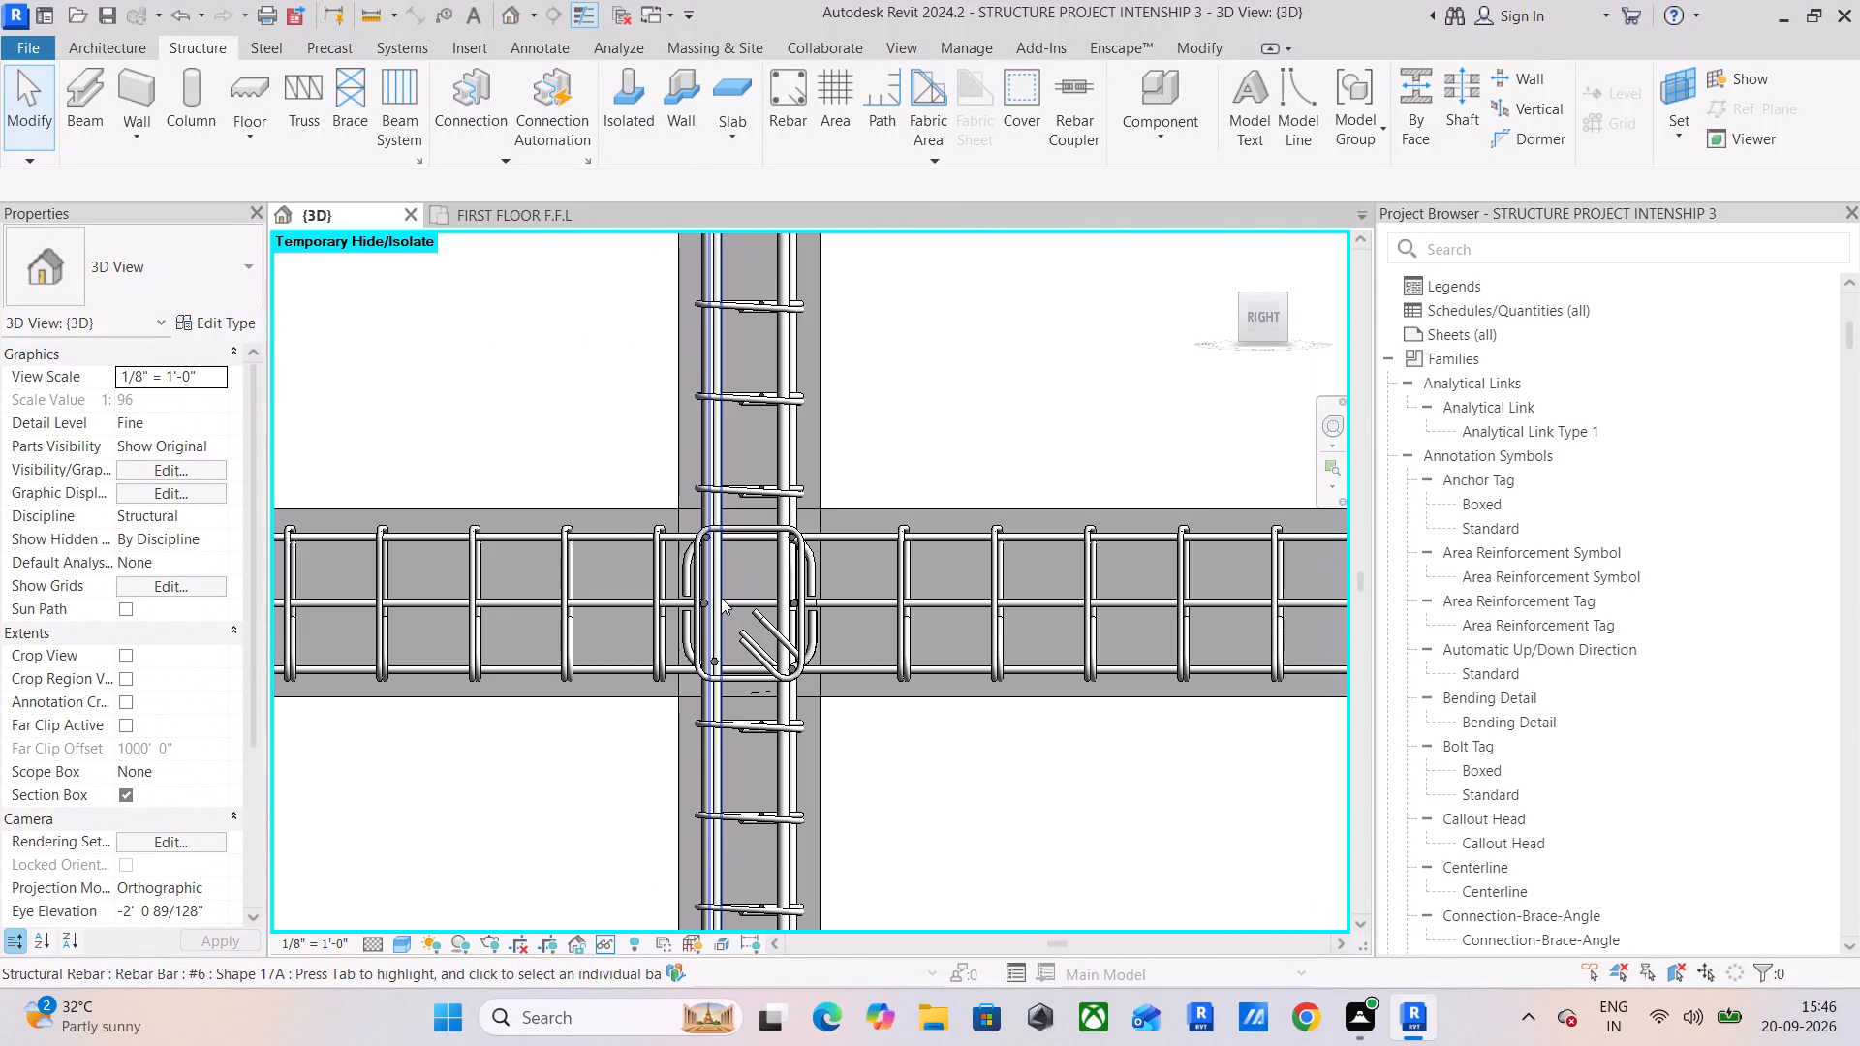
scroll(721, 601, down, 10)
middle_drag(726, 628, 1043, 518)
scroll(977, 578, down, 5)
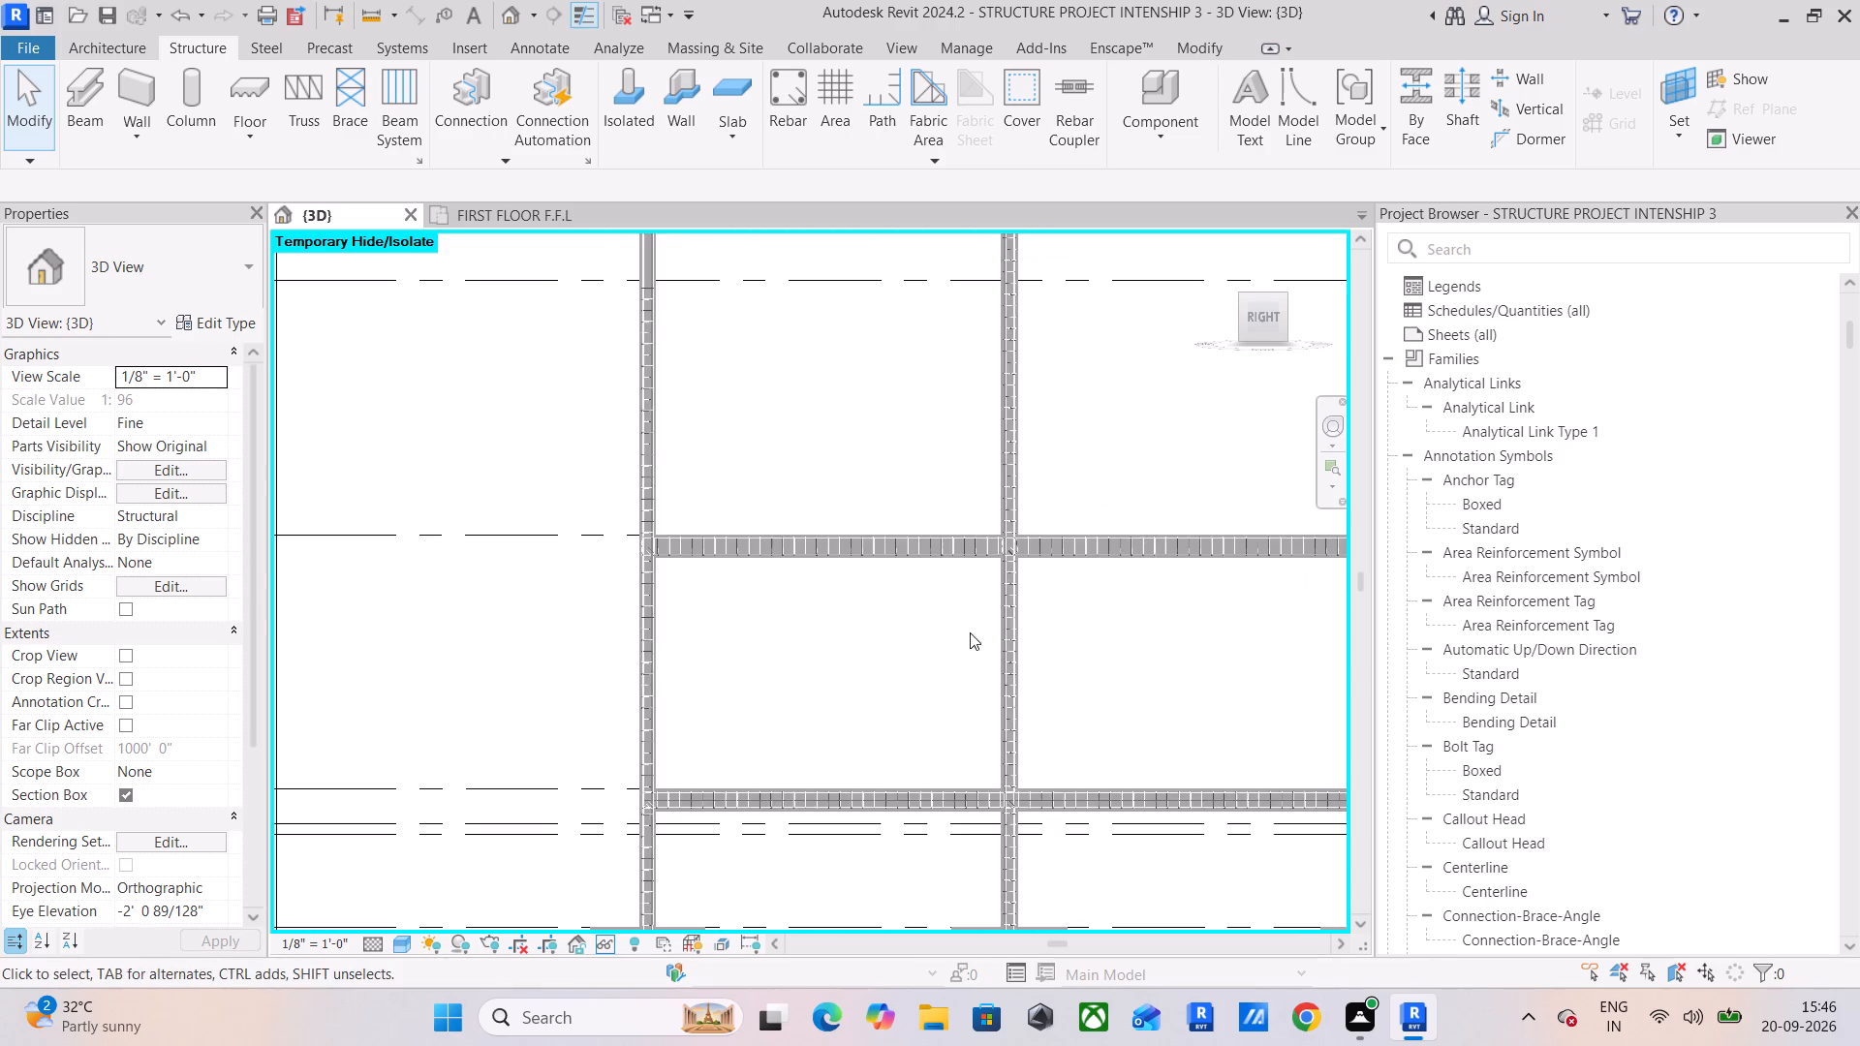
middle_drag(941, 668, 810, 455)
scroll(754, 571, up, 5)
scroll(1033, 612, up, 5)
scroll(925, 612, up, 5)
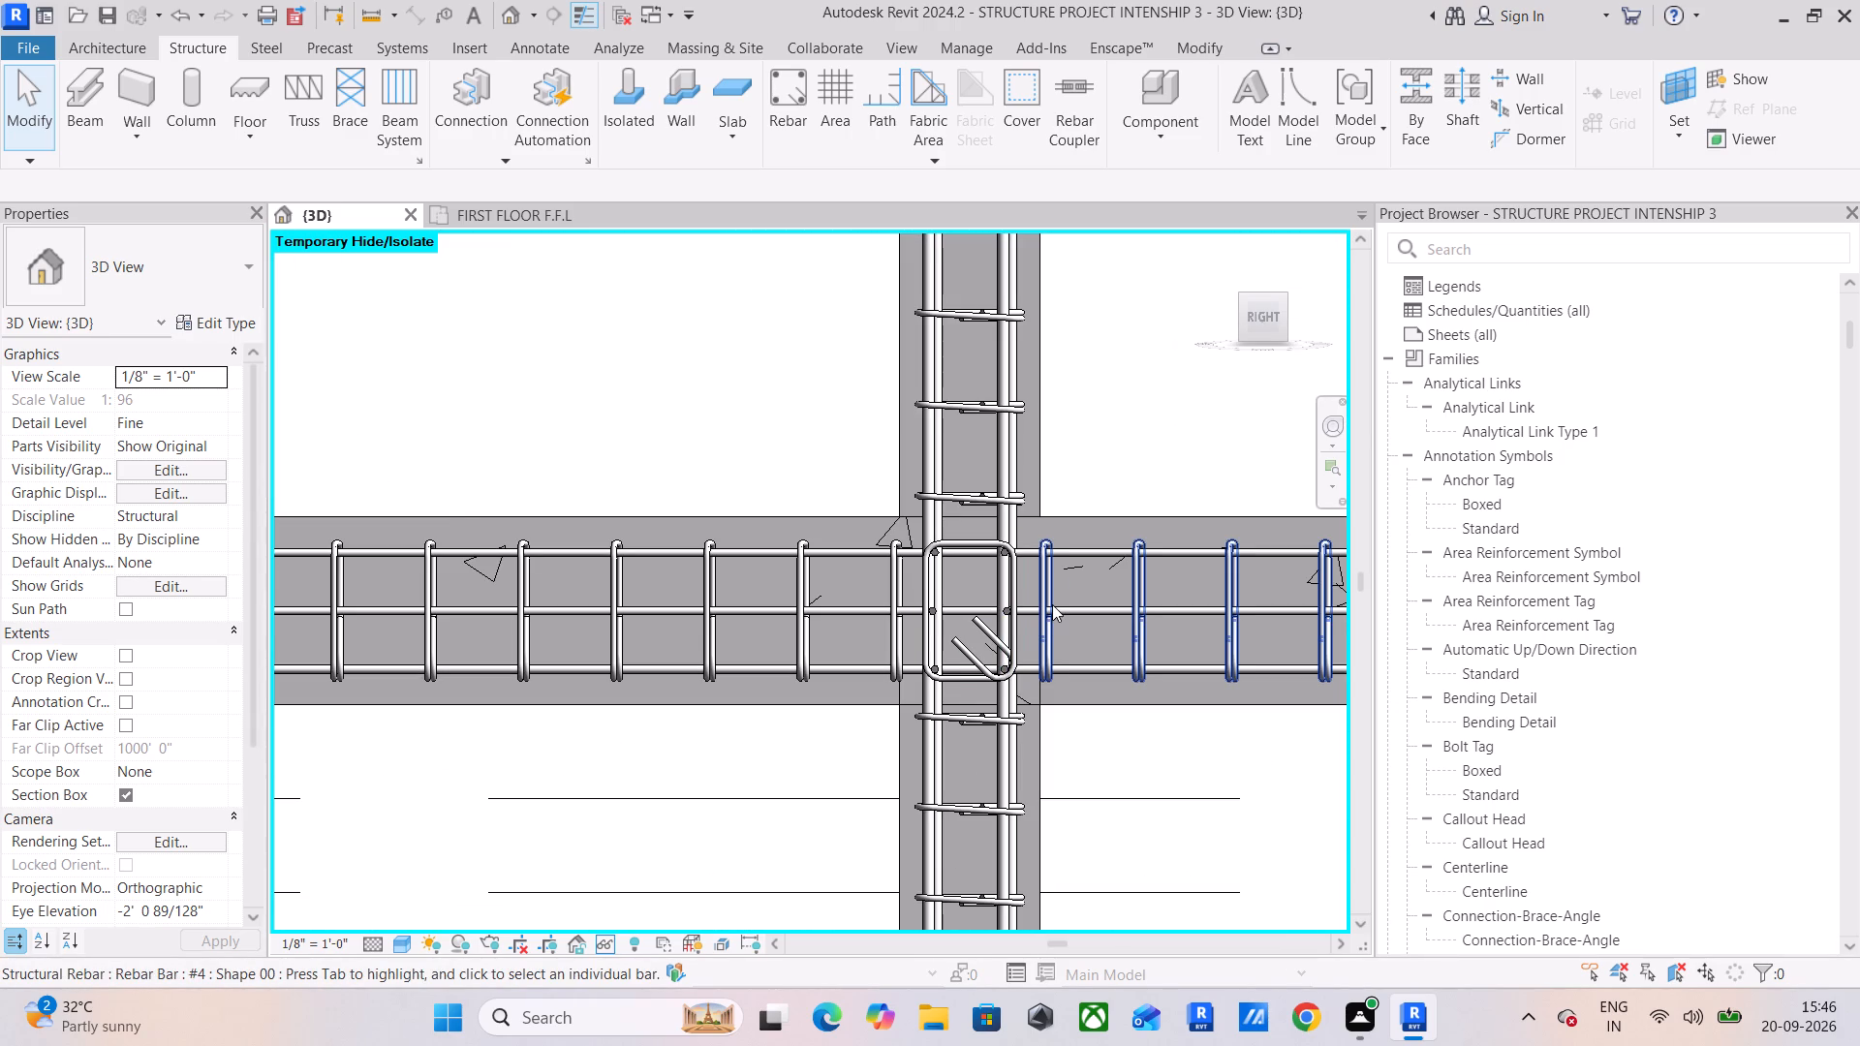
Shorten the lower beam's hooked #4 top bar from the third column so its hook ends inside the second column's far face.
click(1073, 543)
scroll(1087, 586, down, 5)
middle_drag(1147, 609, 734, 588)
scroll(873, 612, down, 10)
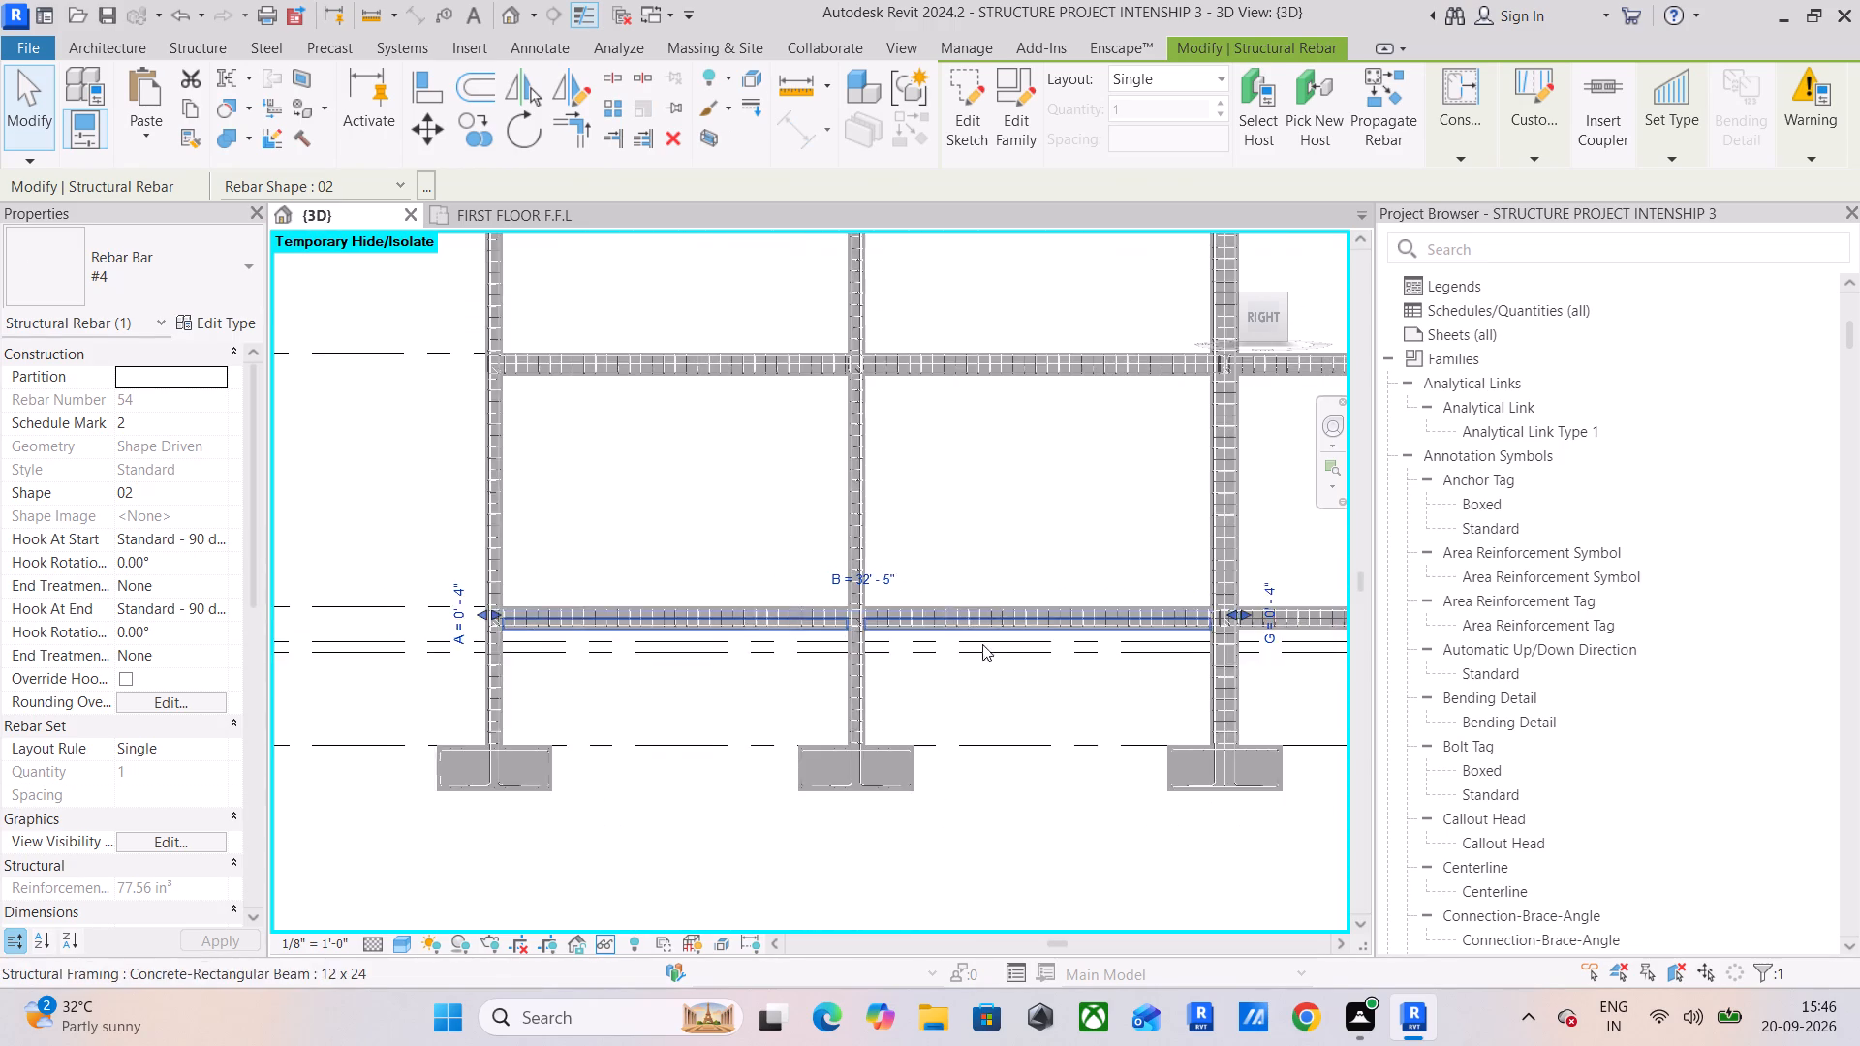
middle_drag(1001, 650, 790, 654)
scroll(1023, 621, up, 3)
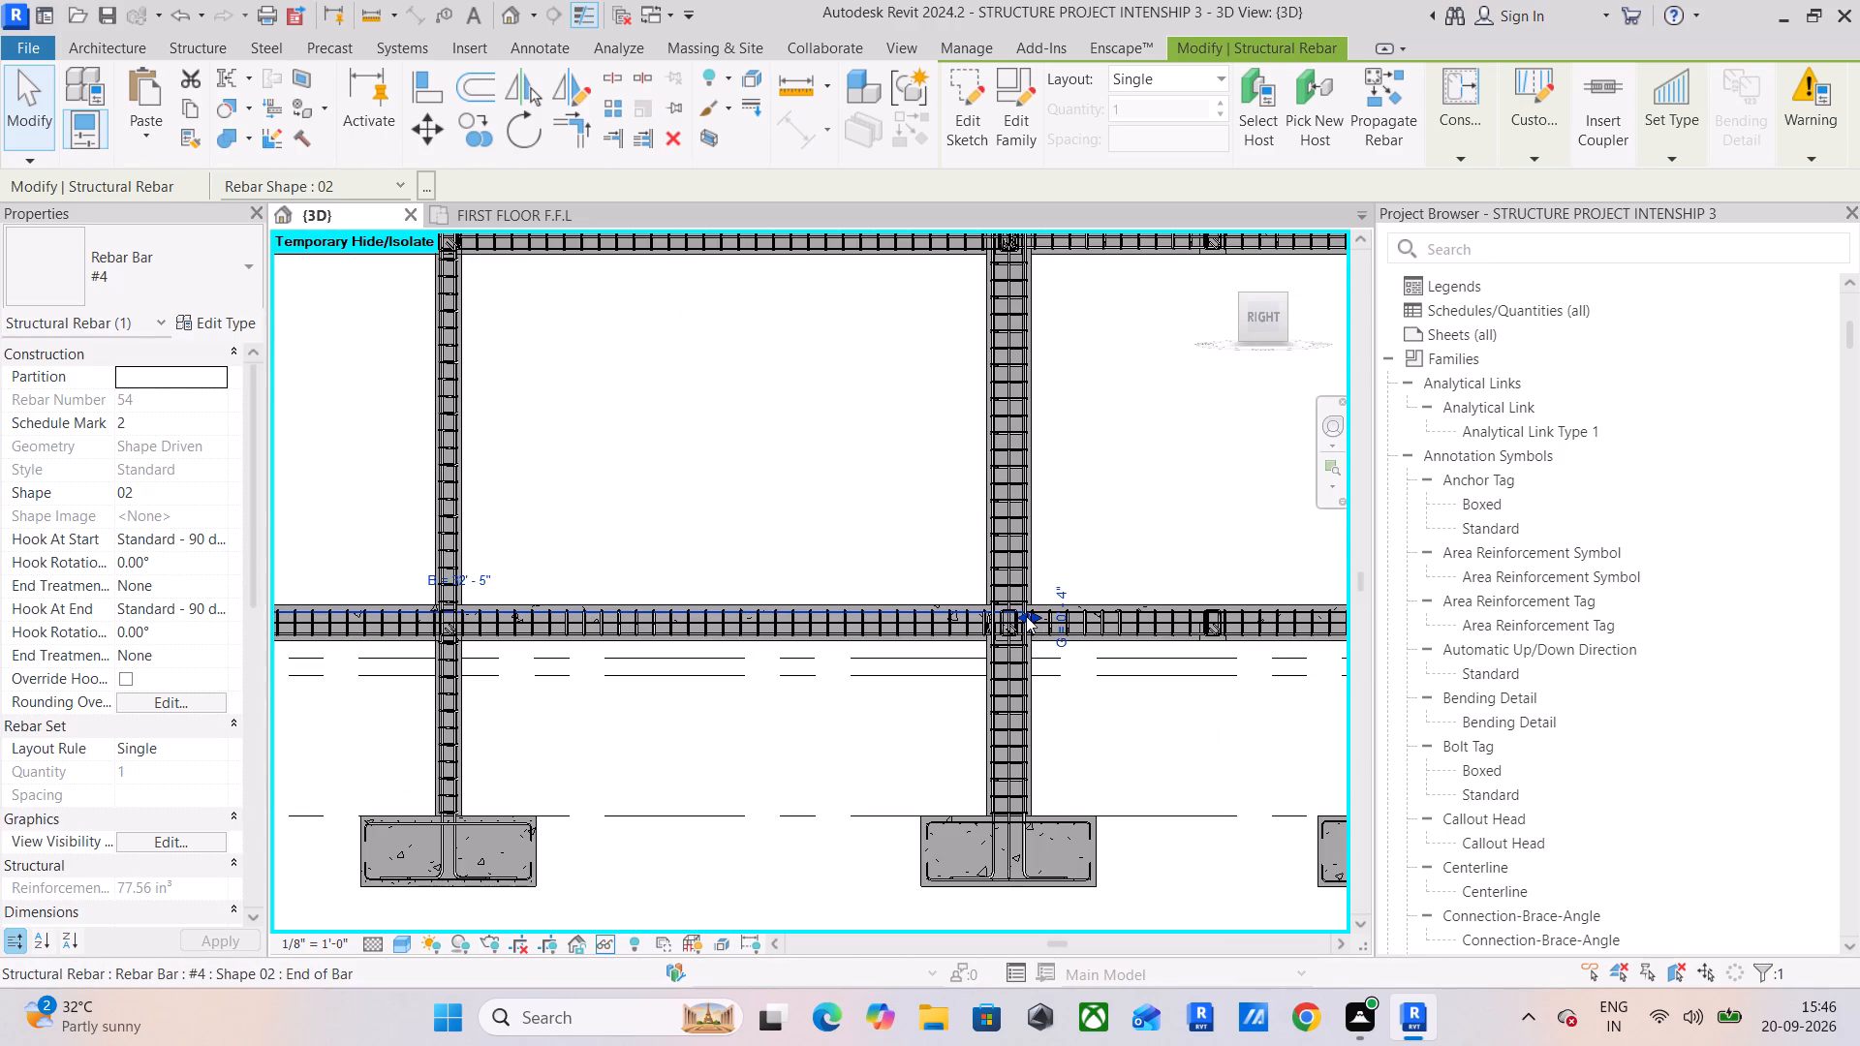
drag(1025, 616, 449, 613)
scroll(449, 613, up, 12)
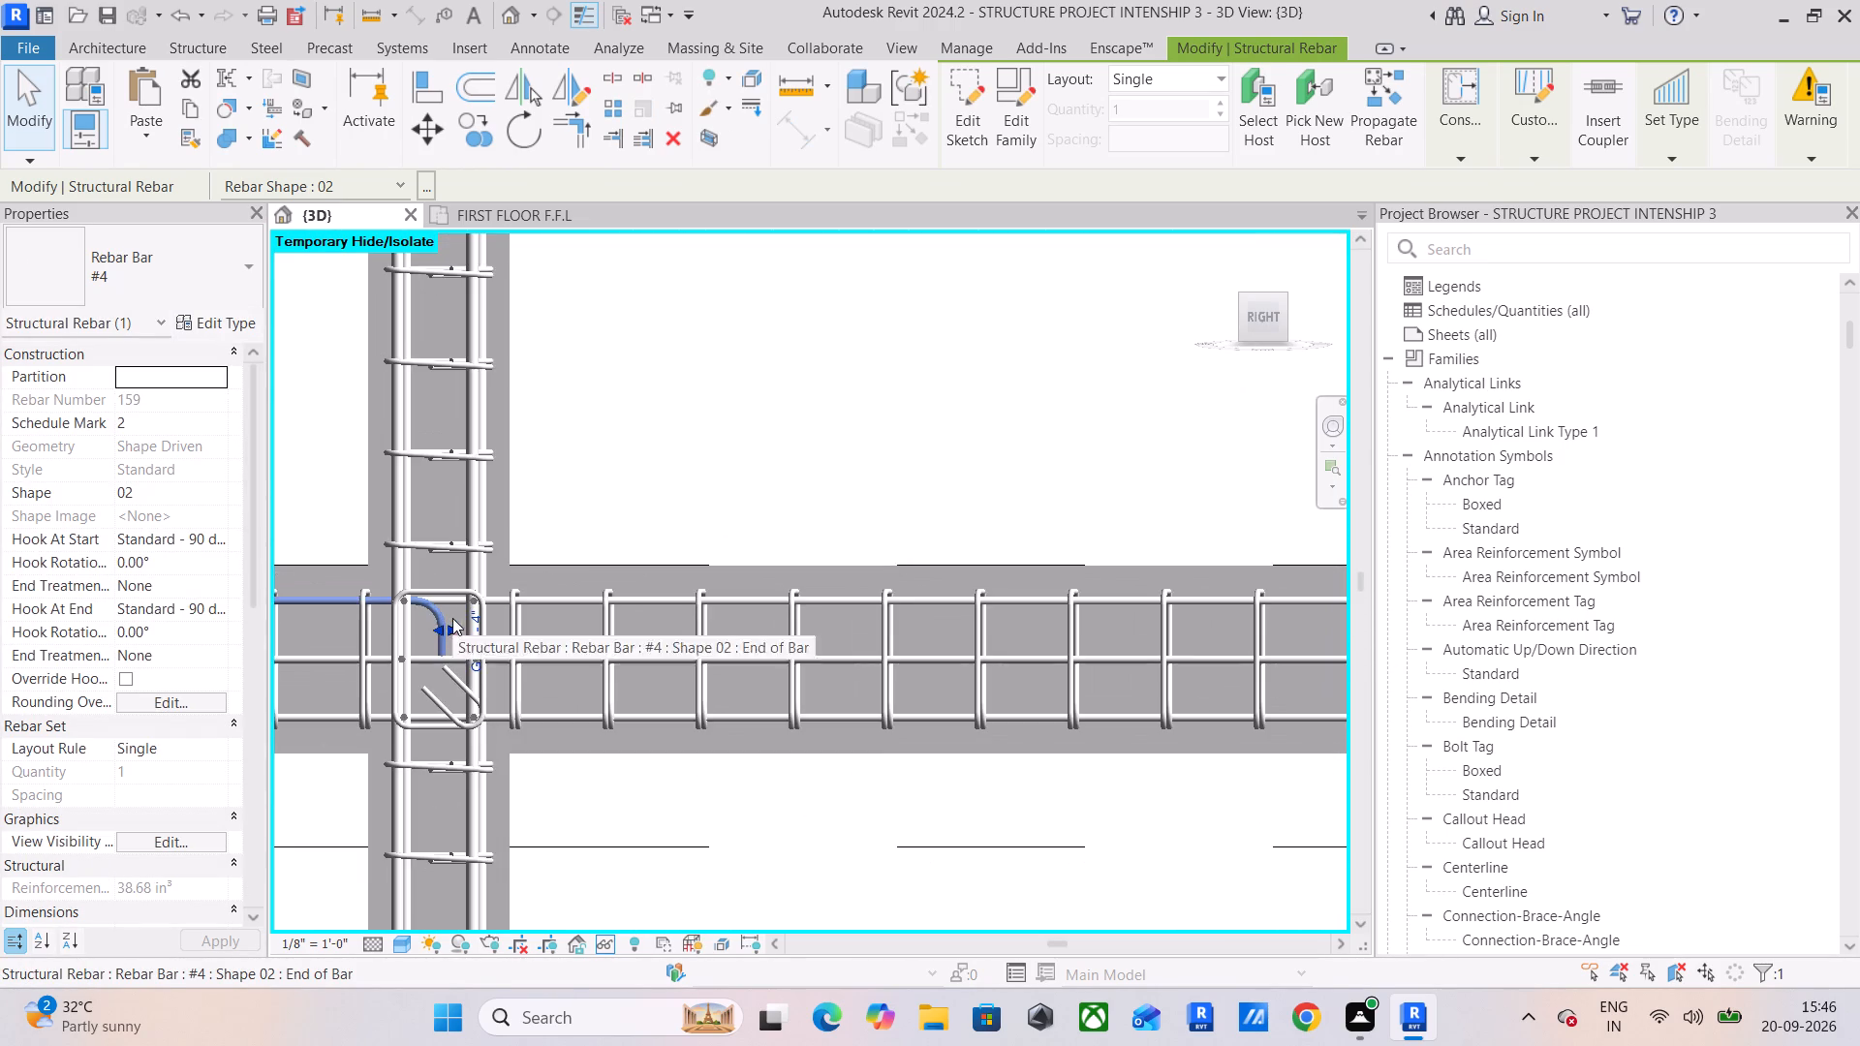
scroll(453, 630, up, 6)
middle_drag(454, 627, 597, 628)
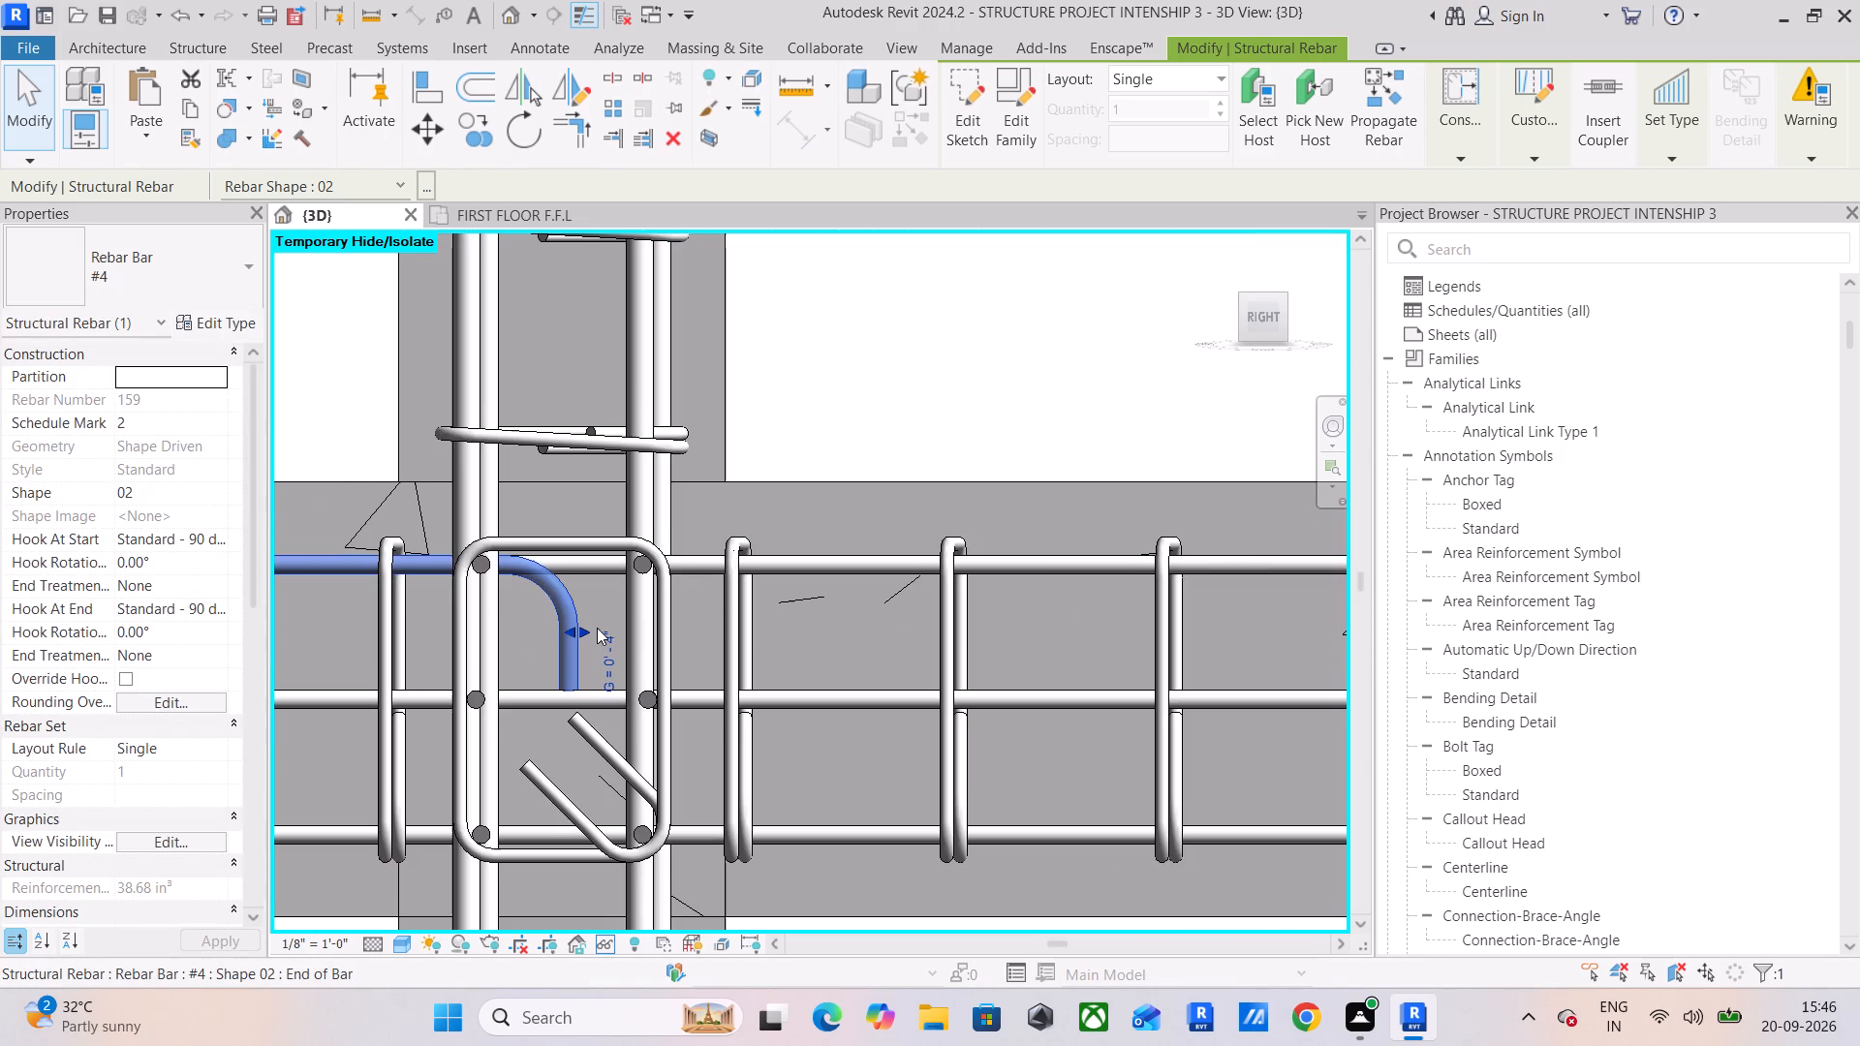
drag(577, 632, 703, 632)
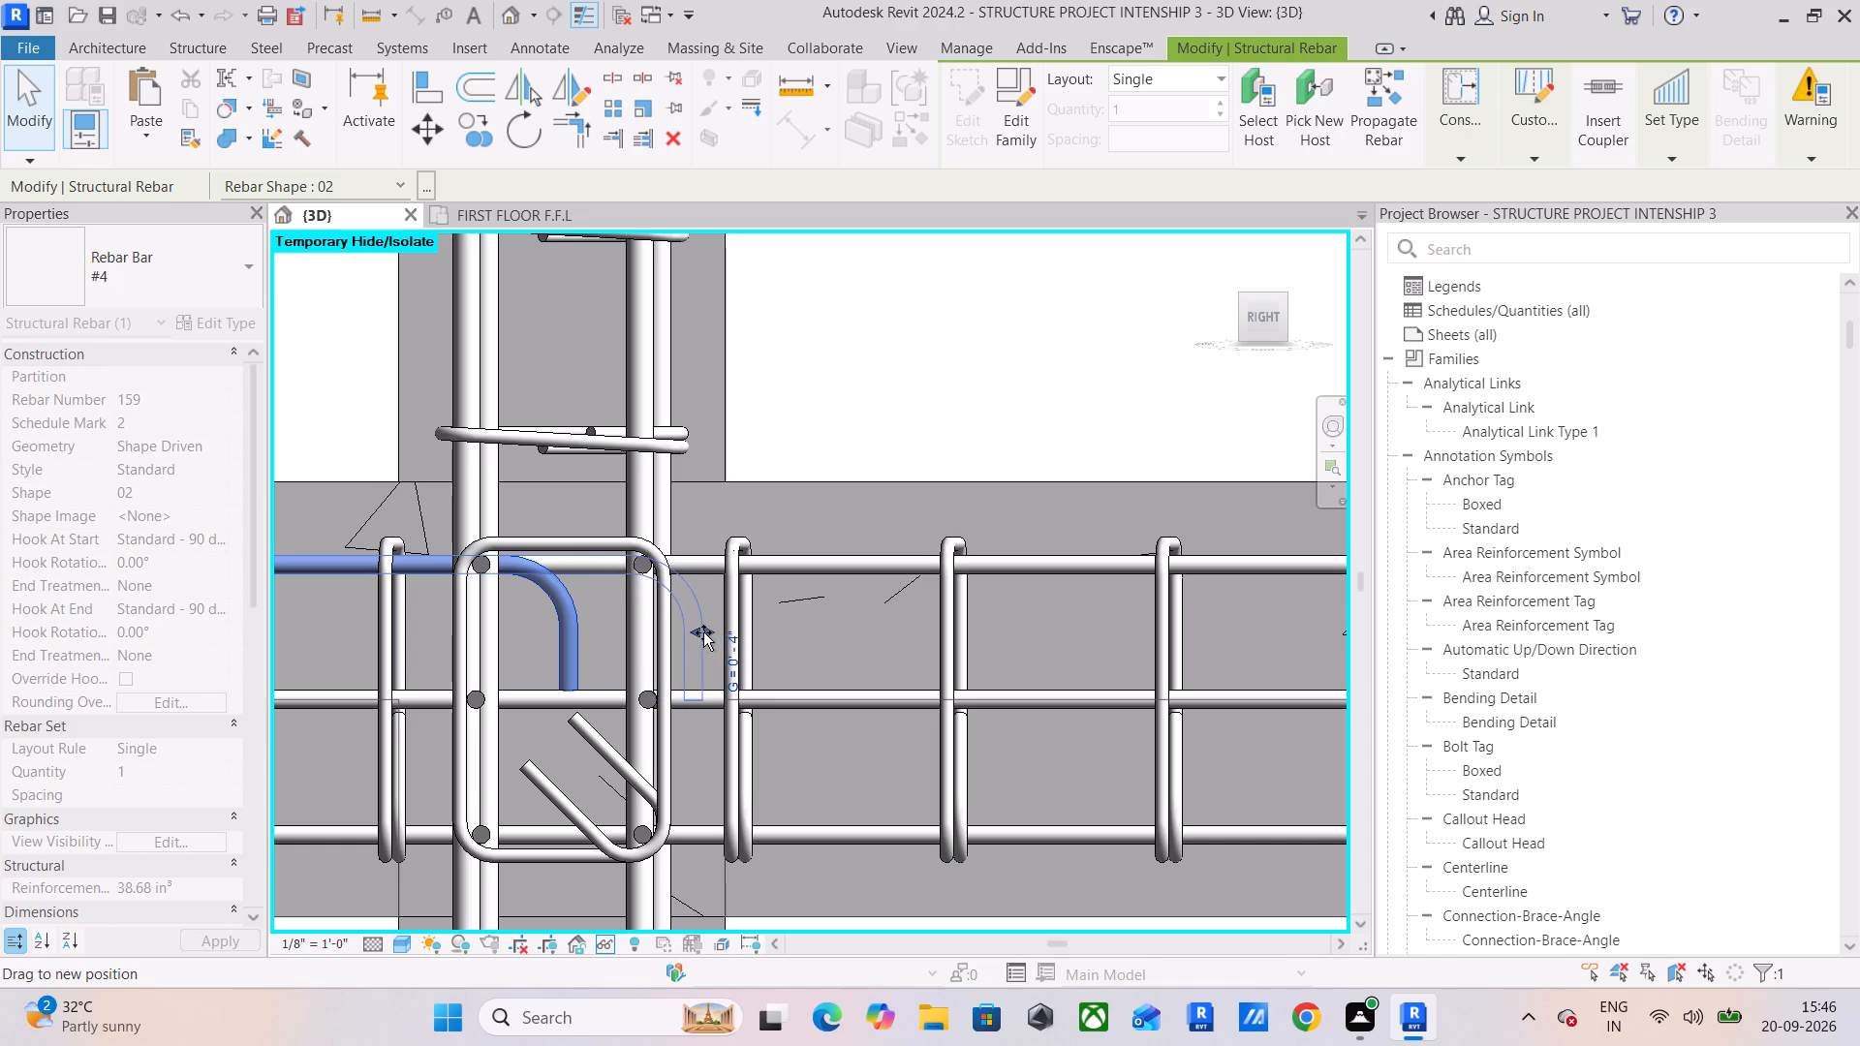
drag(703, 632, 704, 632)
scroll(705, 634, down, 5)
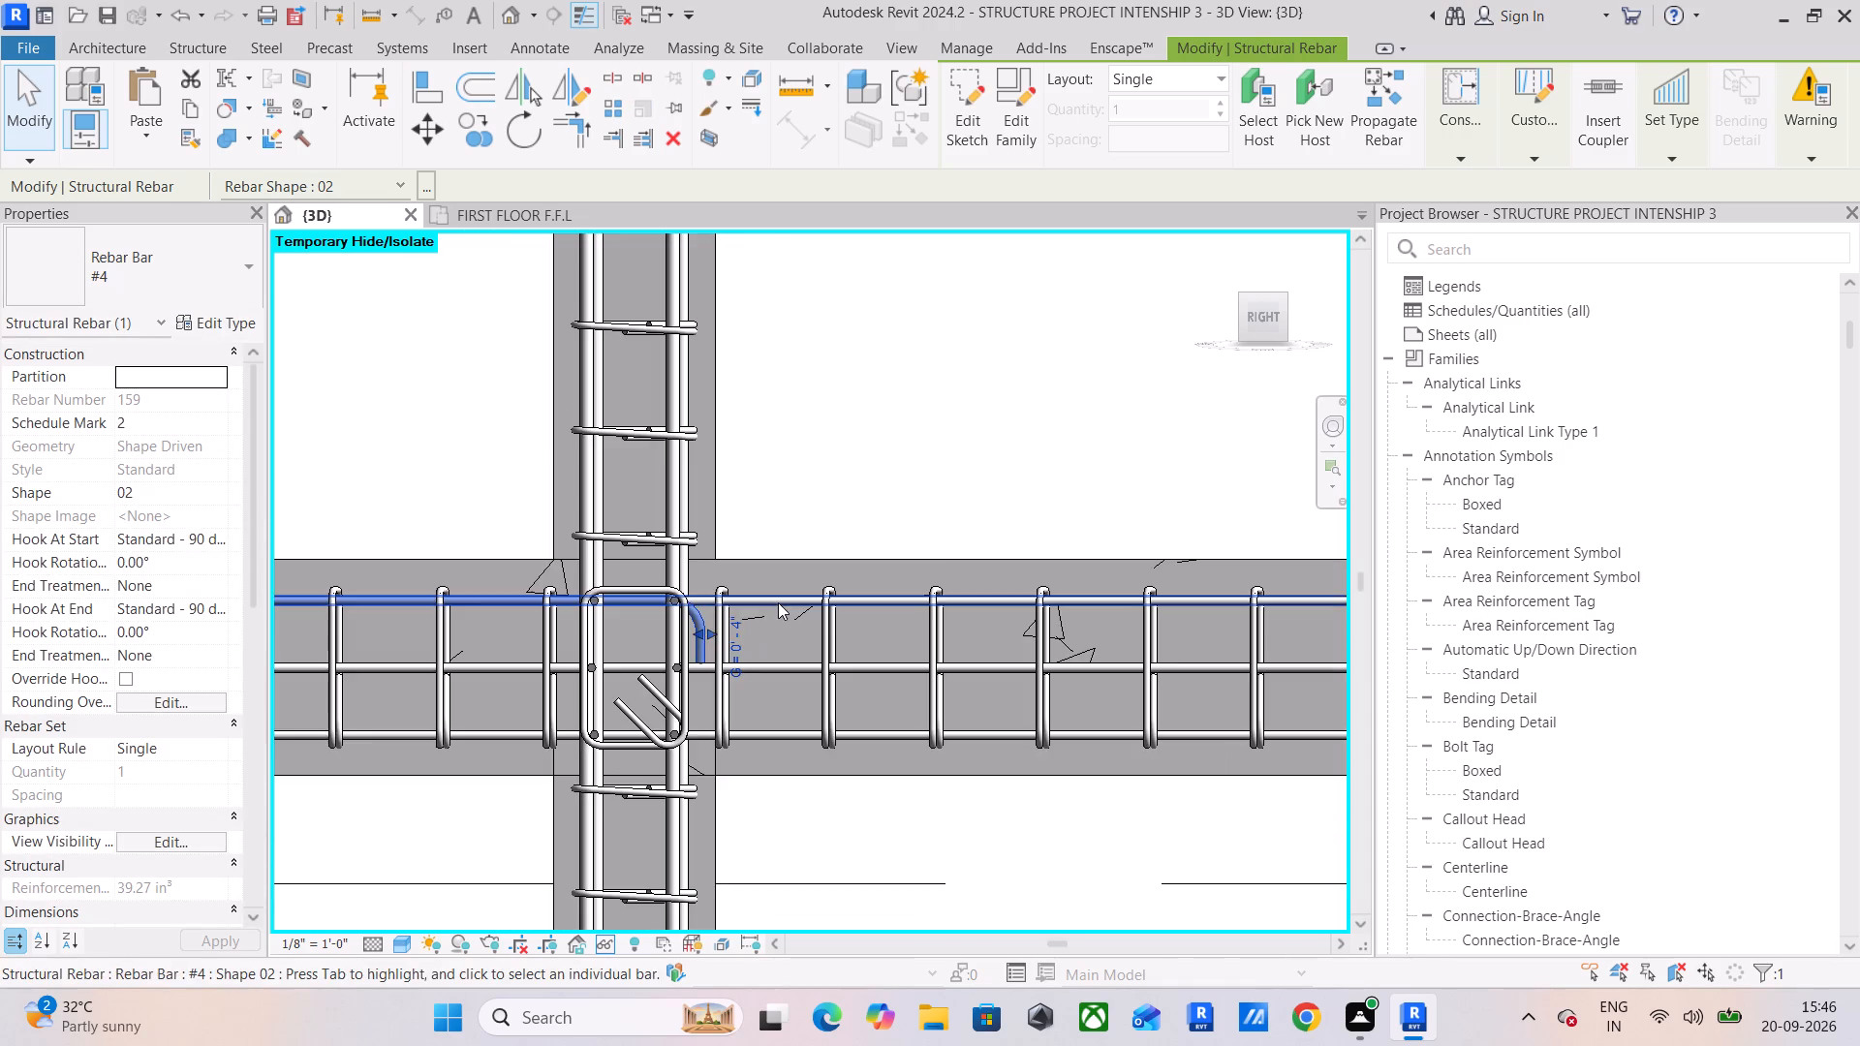
Shorten the lower beam's other hooked #4 top bar from the third column, aligning its hook with the first bar's at the second column.
click(778, 602)
scroll(810, 666, down, 6)
middle_drag(907, 718, 592, 719)
scroll(755, 745, down, 6)
middle_drag(1018, 747, 657, 732)
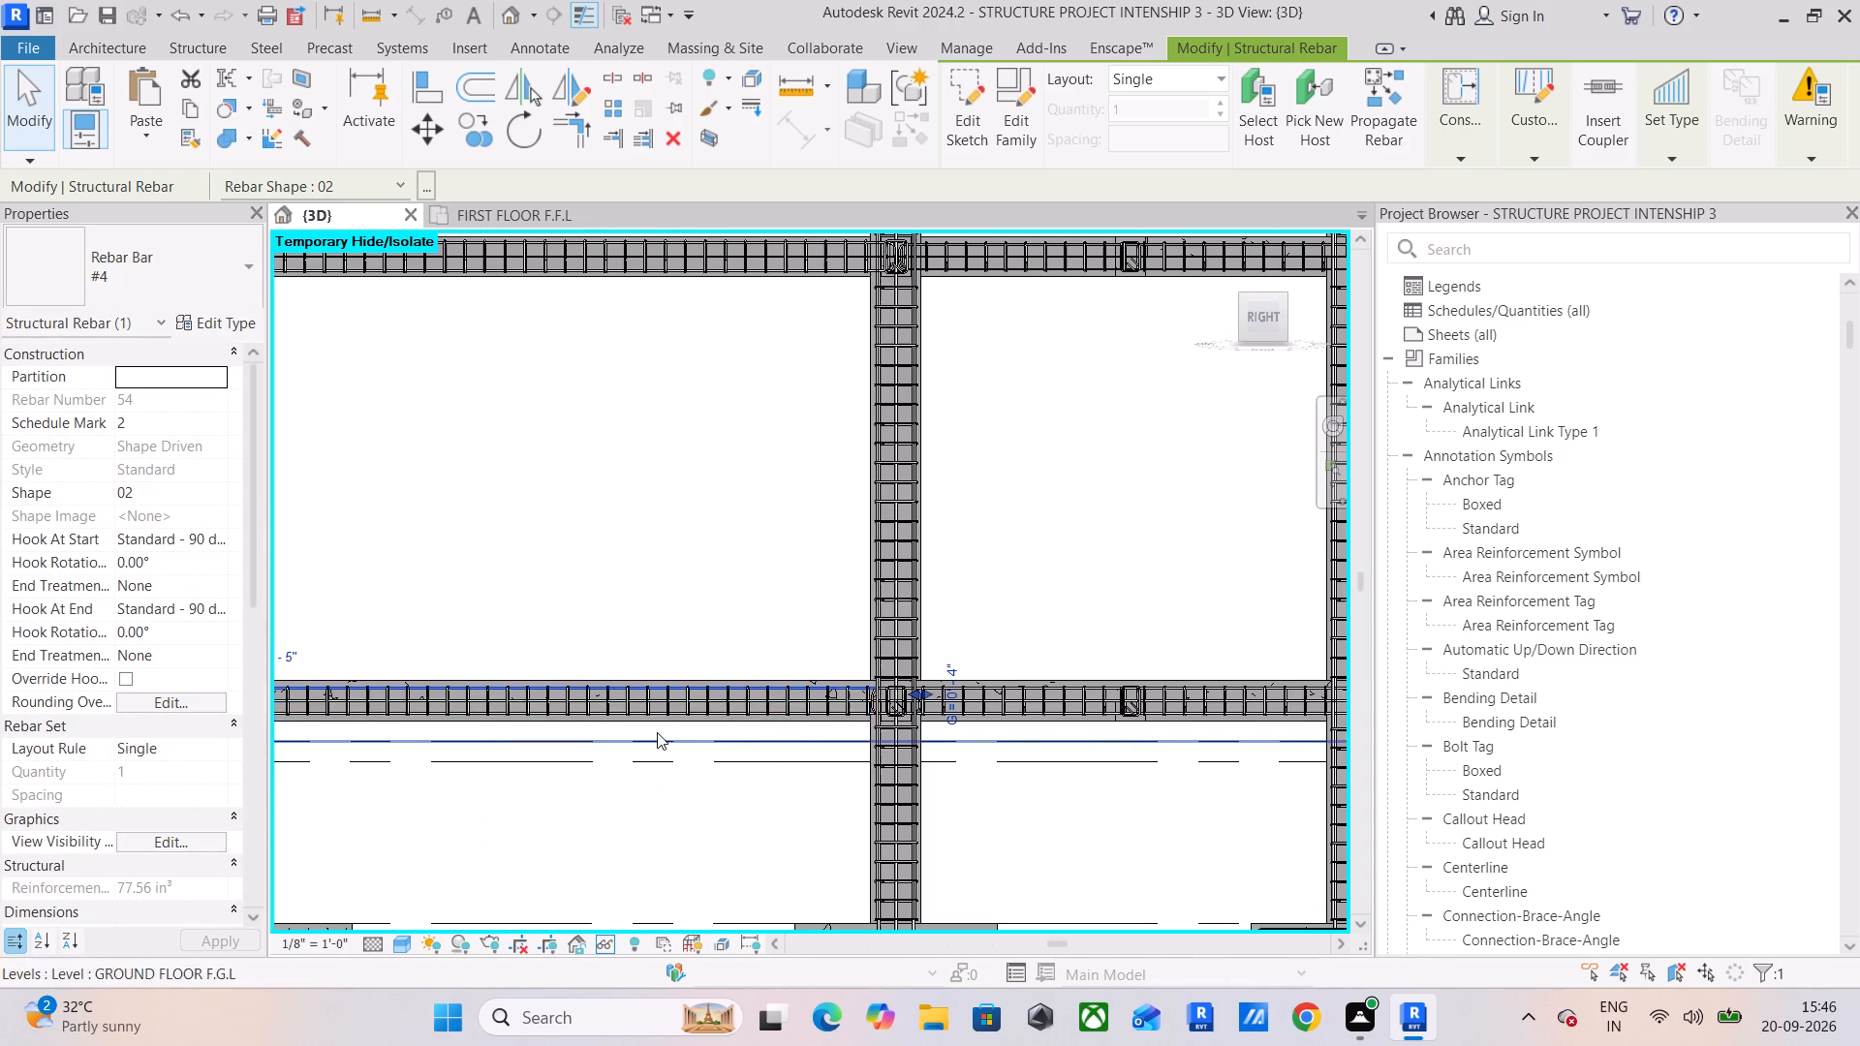
drag(927, 693, 345, 710)
scroll(344, 710, up, 1)
middle_drag(352, 712, 403, 732)
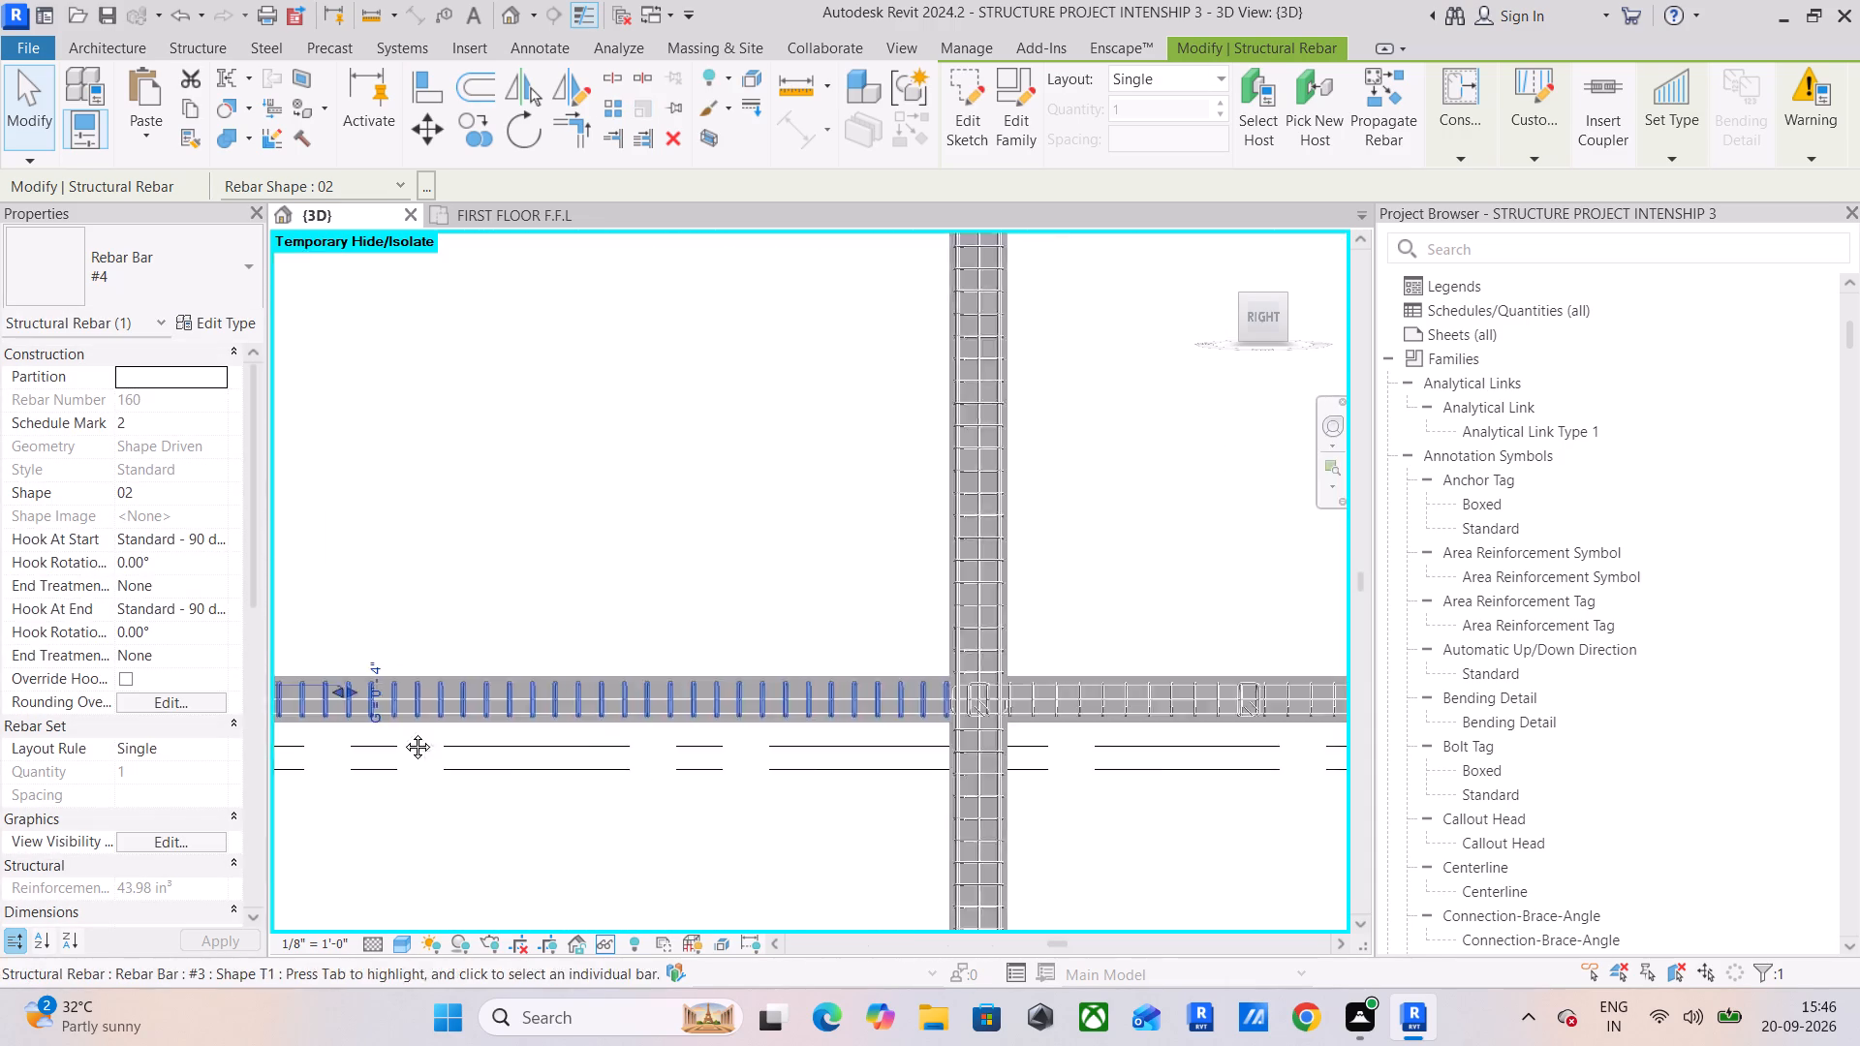
middle_drag(403, 732, 957, 757)
scroll(954, 753, up, 10)
middle_drag(939, 753, 1114, 719)
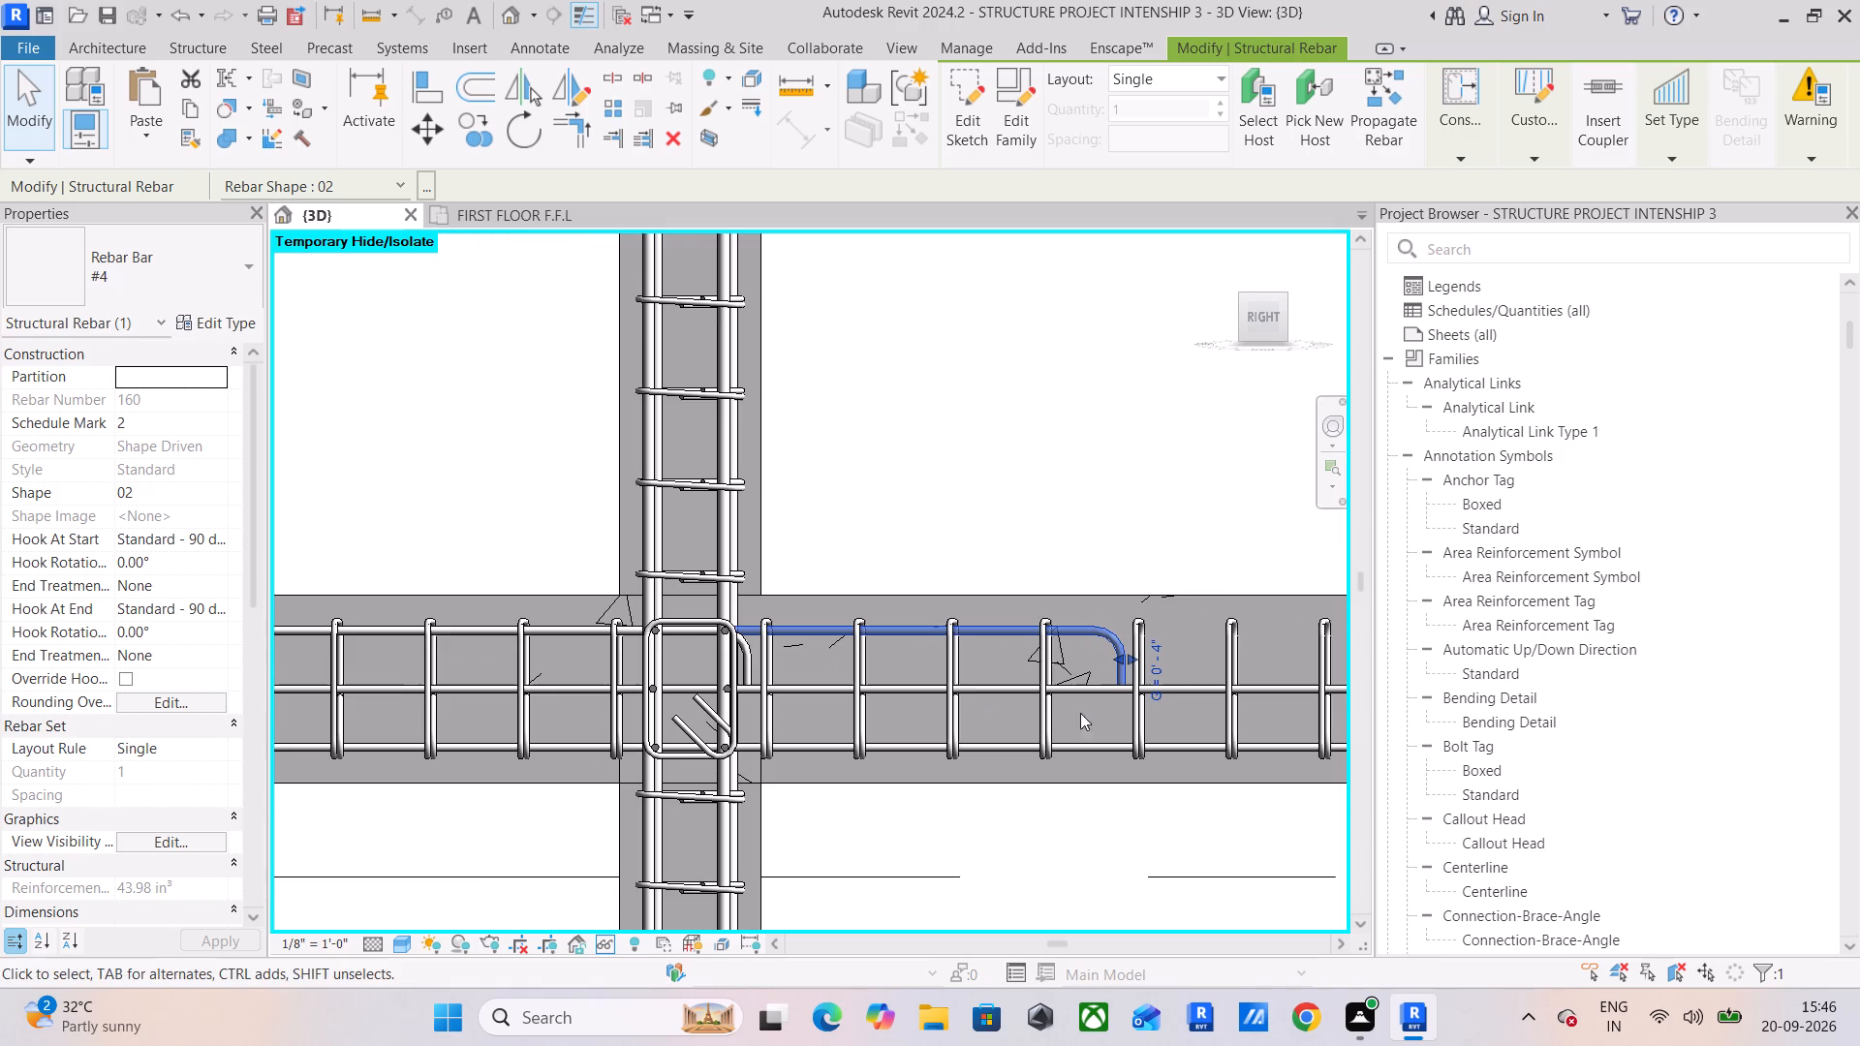
drag(1131, 656, 749, 664)
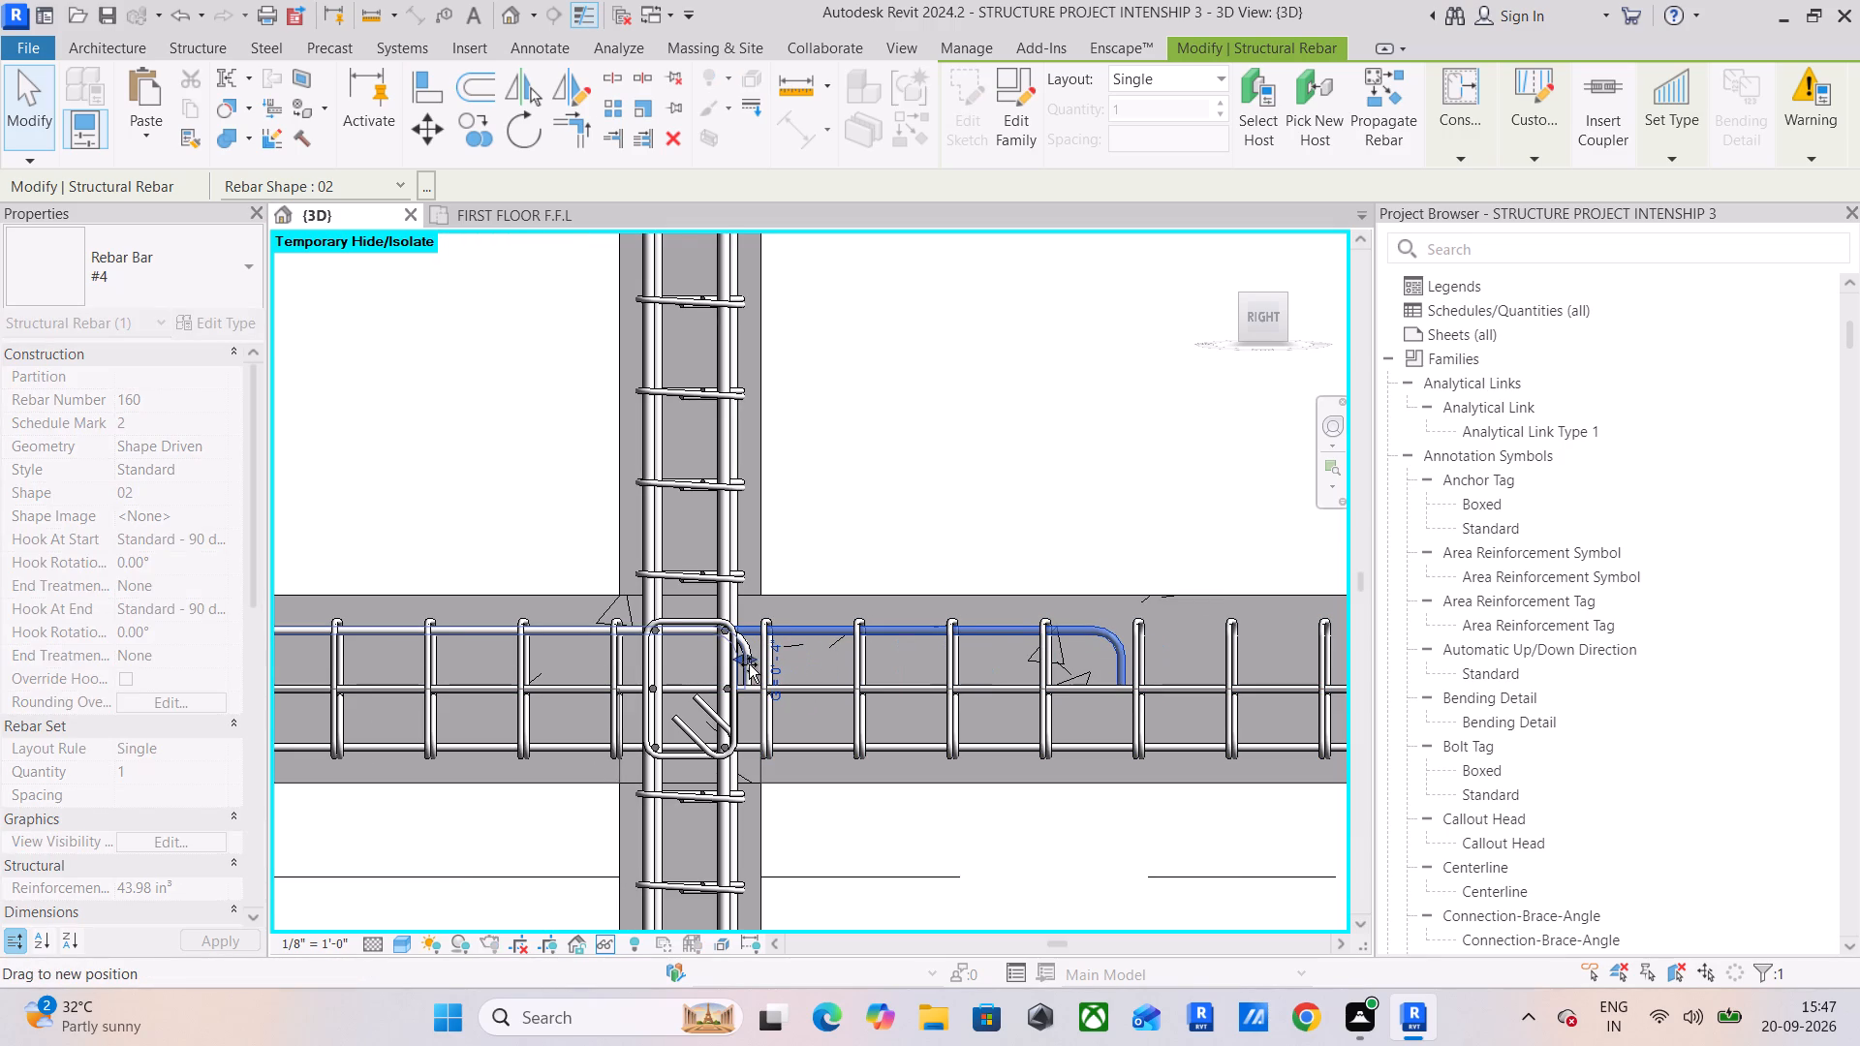
drag(749, 664, 745, 664)
scroll(745, 664, up, 11)
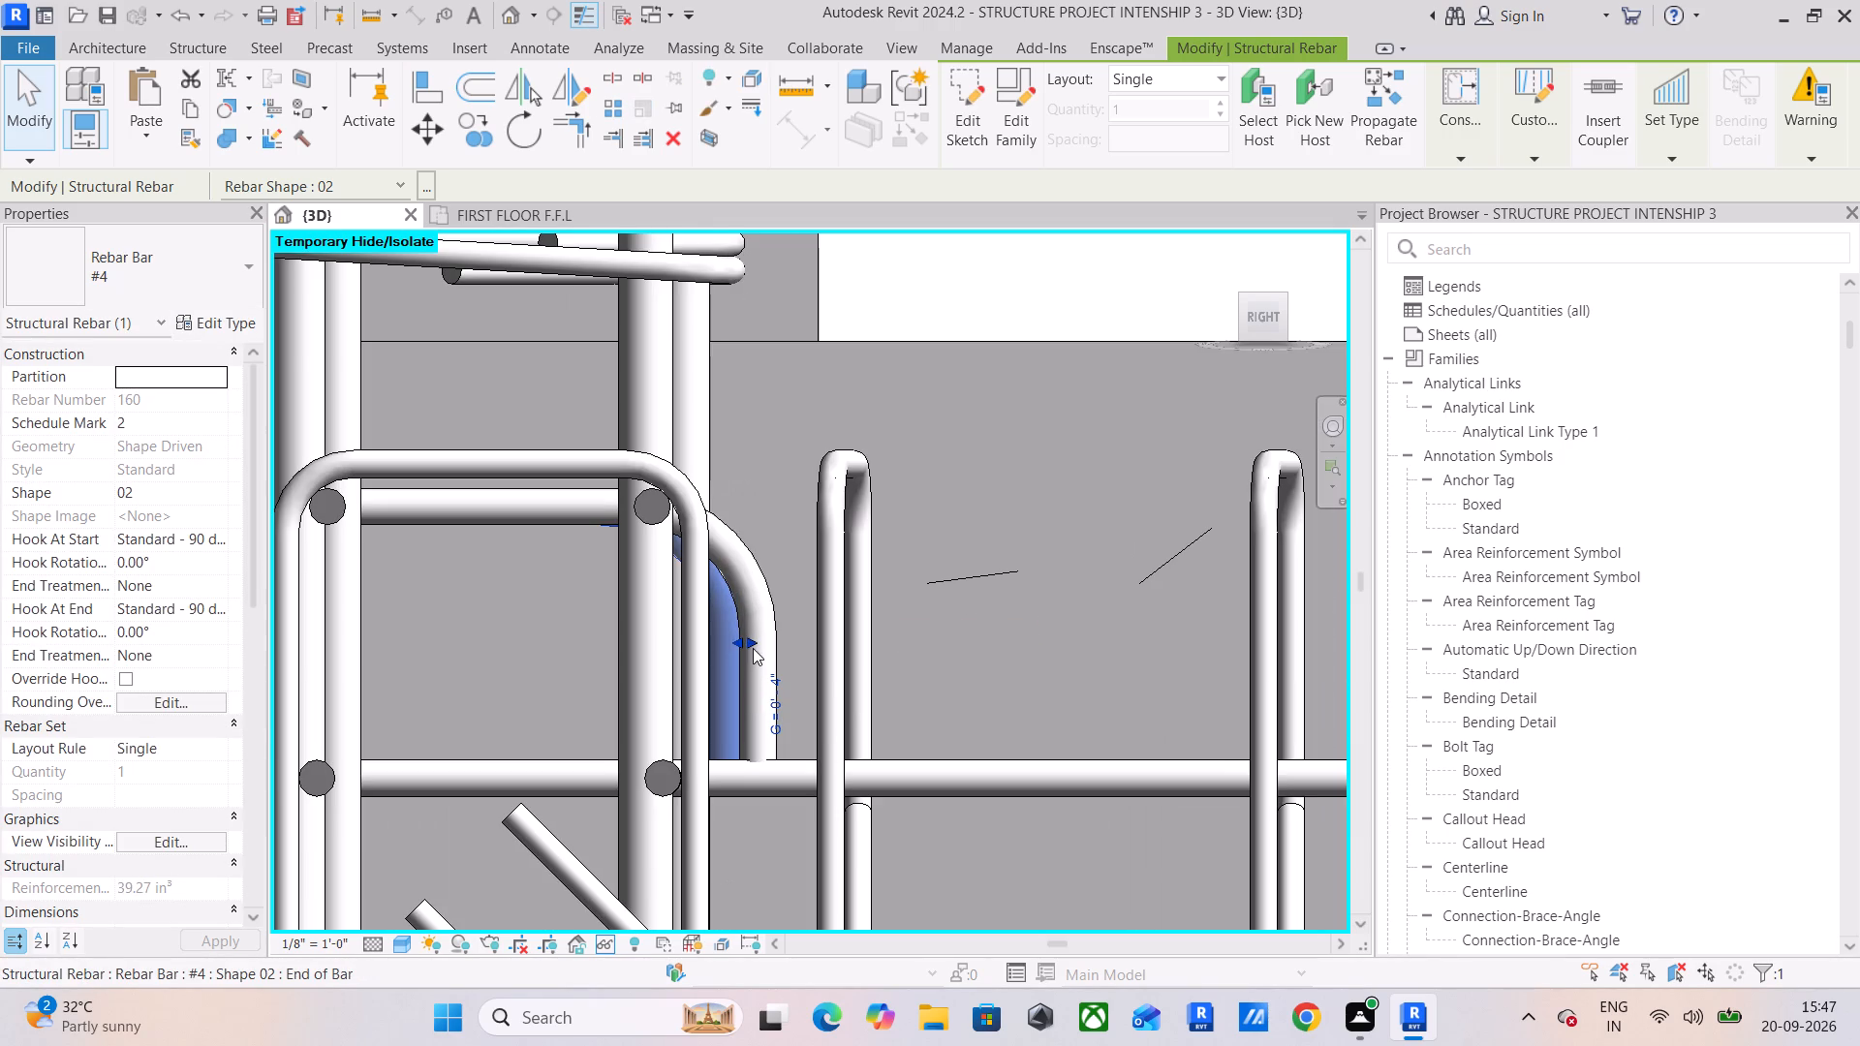
drag(752, 644, 776, 644)
scroll(770, 694, down, 11)
Shorten the lower beam's straight #4 mid-depth bar from the third column so it ends flush with the top bars' hooks at the second column.
click(839, 708)
scroll(871, 720, down, 10)
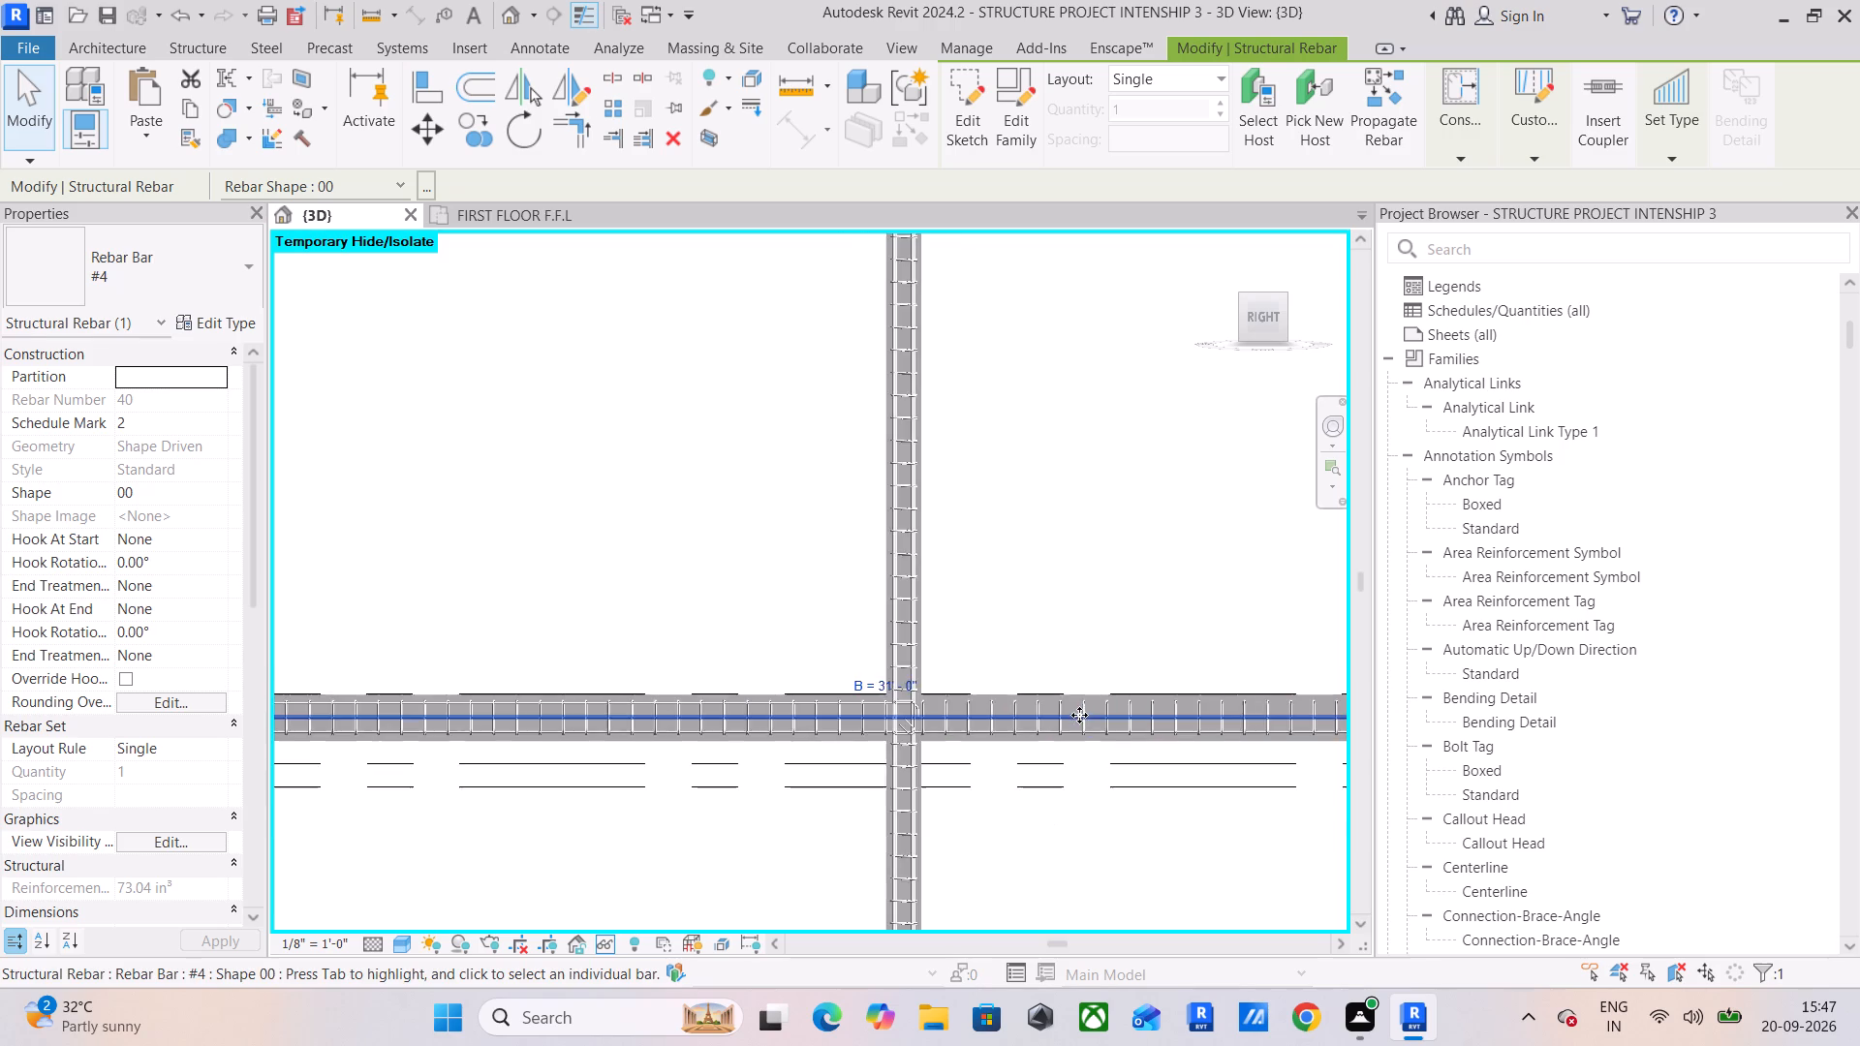
middle_drag(1080, 716, 524, 636)
drag(1041, 636, 380, 640)
scroll(317, 634, up, 12)
middle_drag(437, 644, 861, 685)
scroll(731, 671, up, 10)
middle_drag(883, 697, 981, 694)
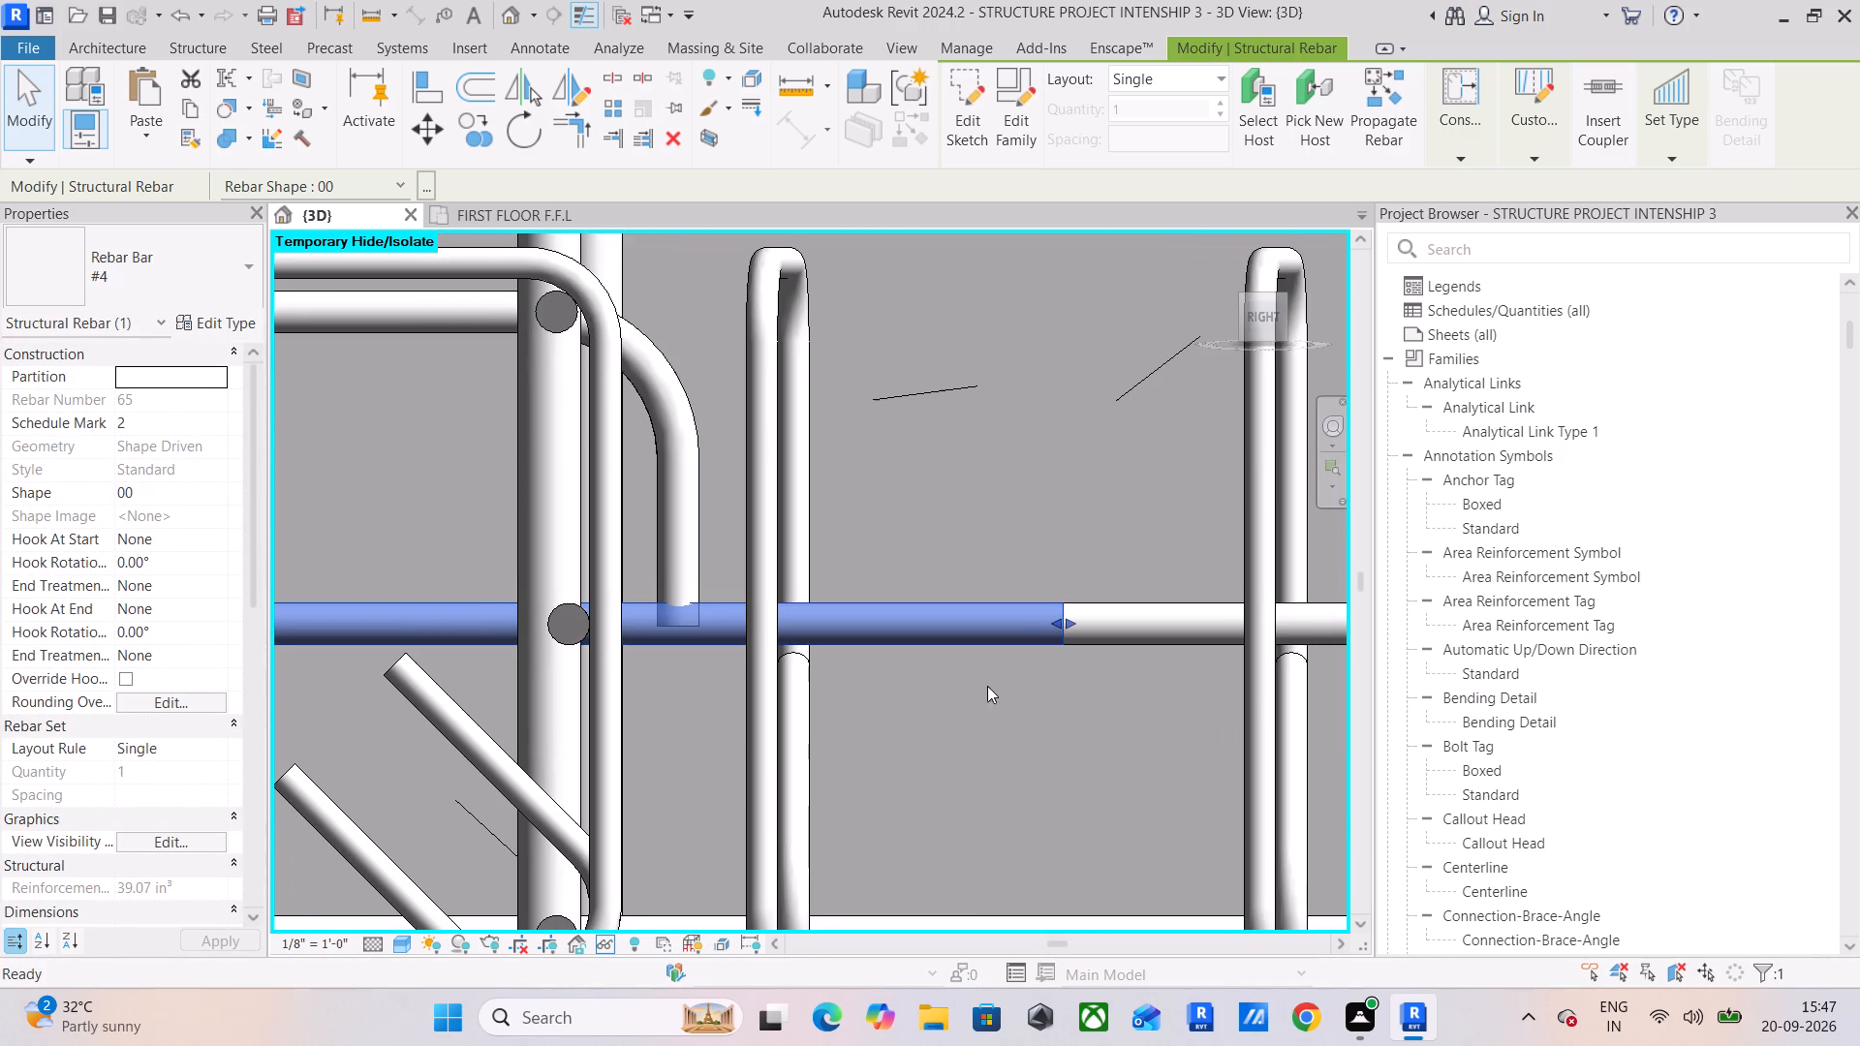
drag(1054, 626, 696, 634)
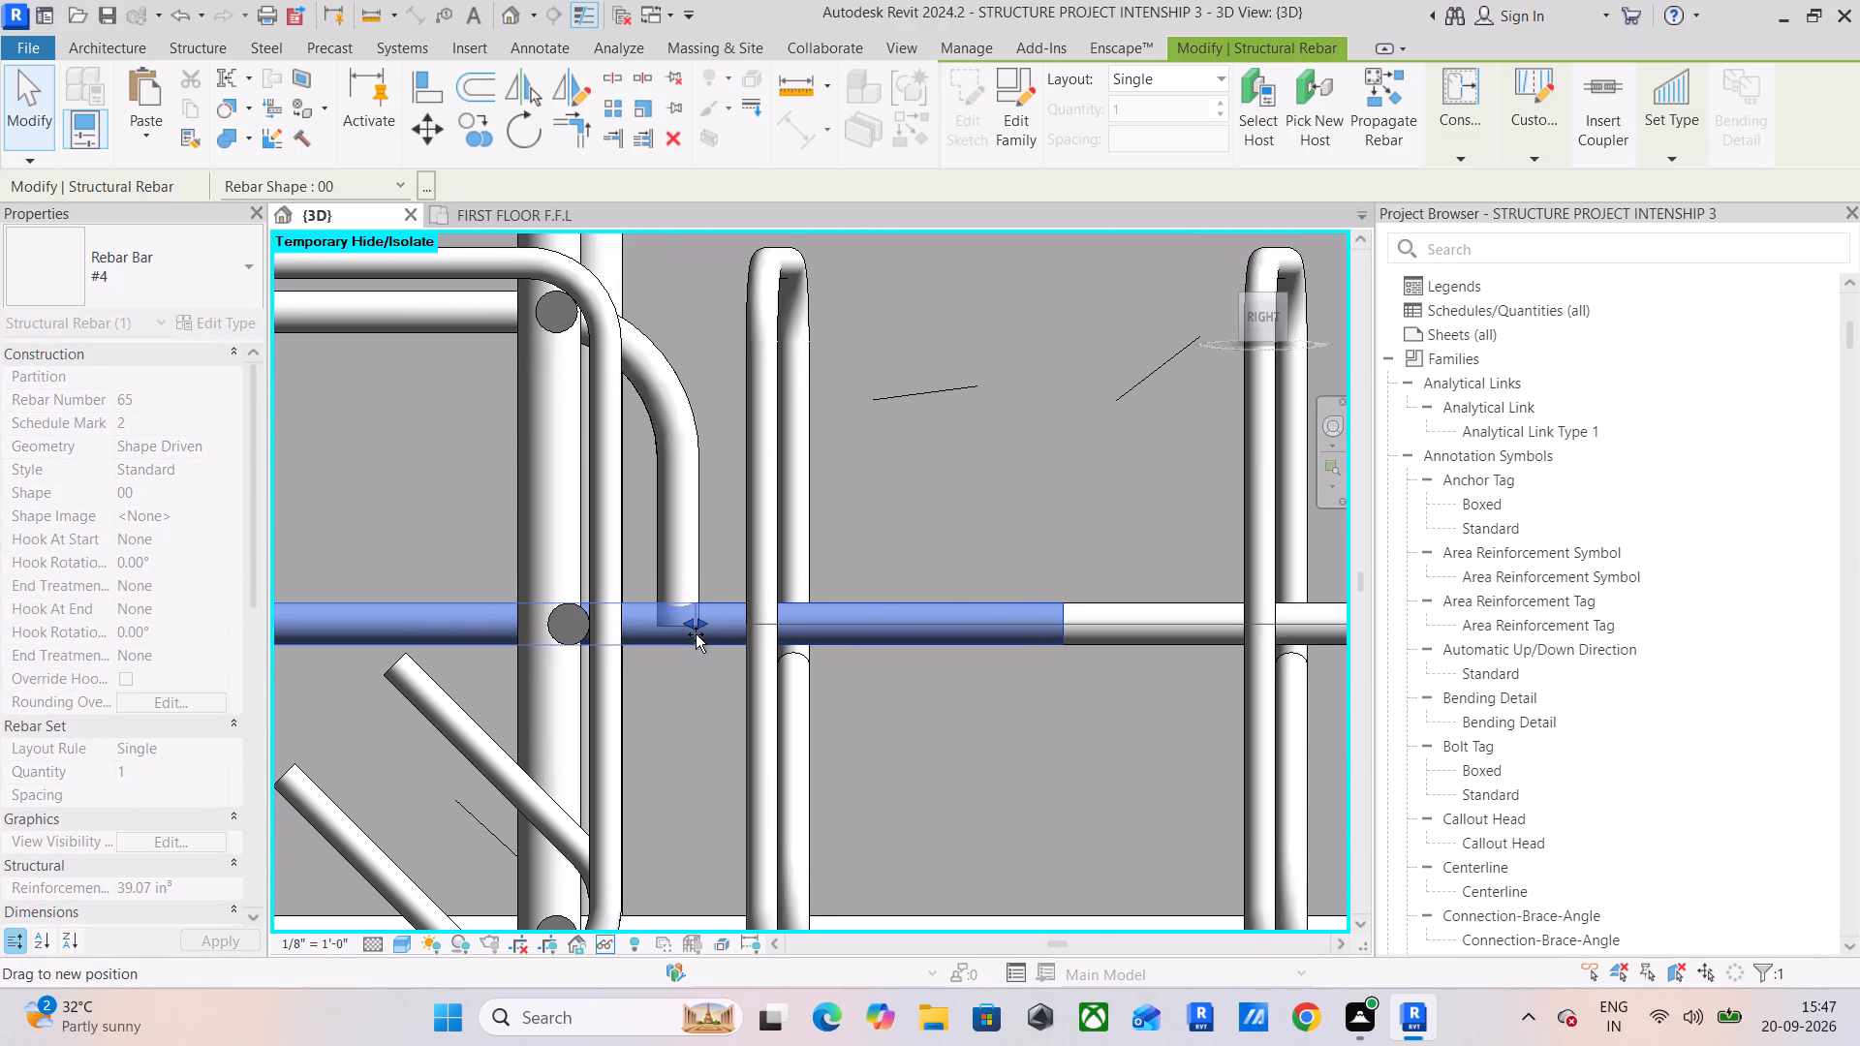
drag(696, 634, 699, 638)
Shorten the lower beam's other straight #4 mid-depth bar from the third column so it ends beside the top bars' hooks at the second column.
click(1087, 629)
scroll(1078, 647, down, 5)
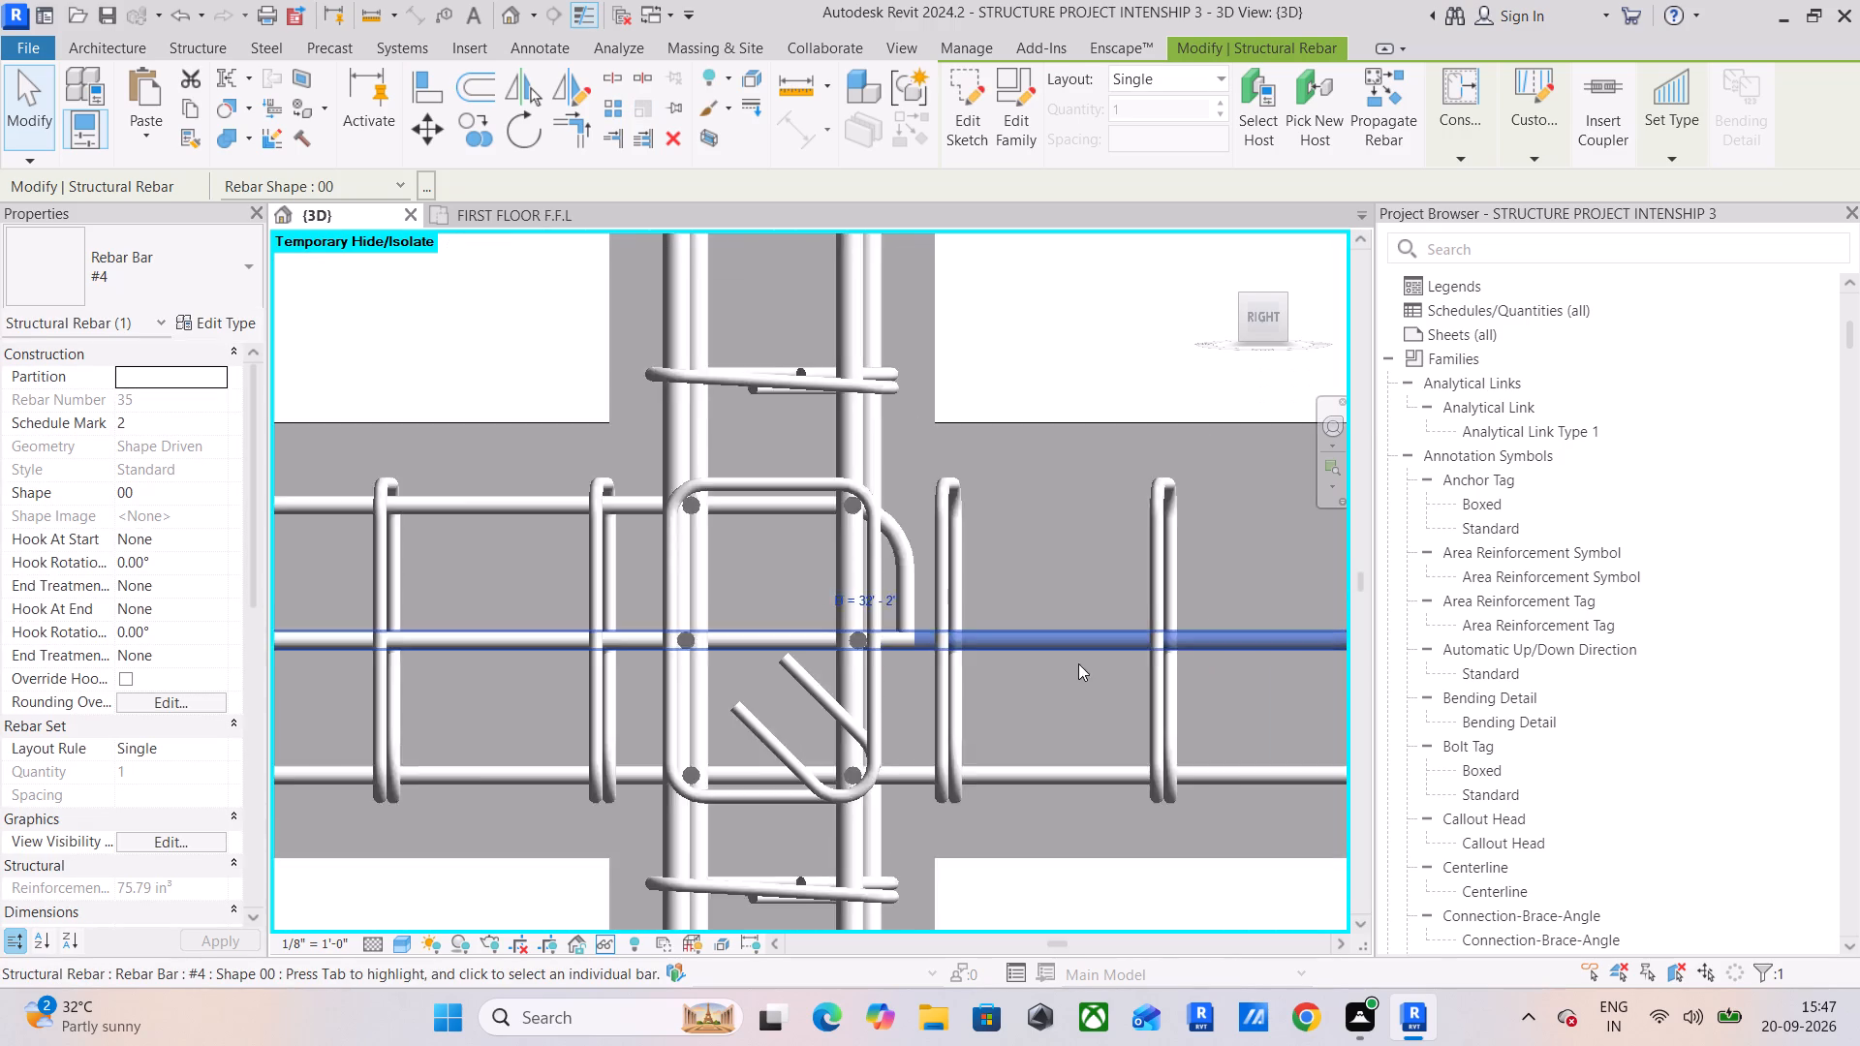
scroll(1078, 663, down, 7)
middle_drag(1086, 665, 692, 643)
scroll(765, 660, down, 6)
middle_drag(1001, 670, 531, 675)
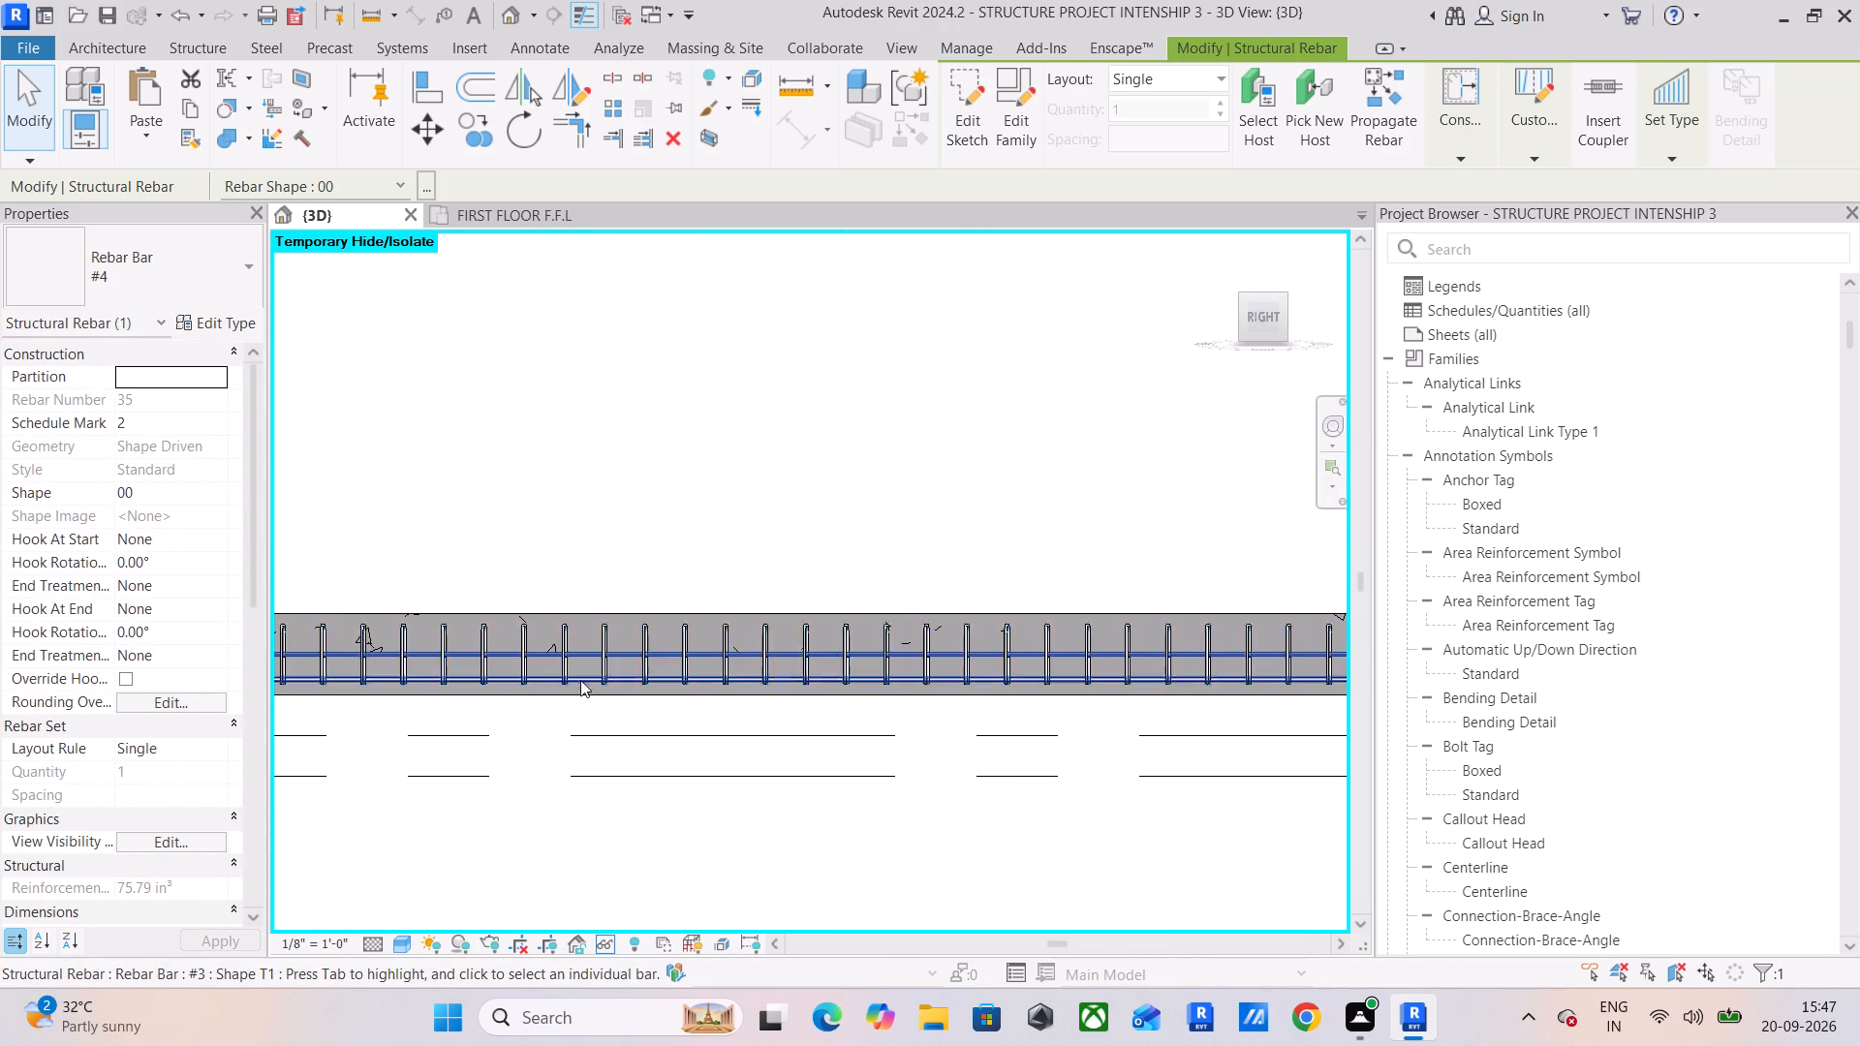
scroll(597, 686, down, 5)
drag(1056, 670, 572, 650)
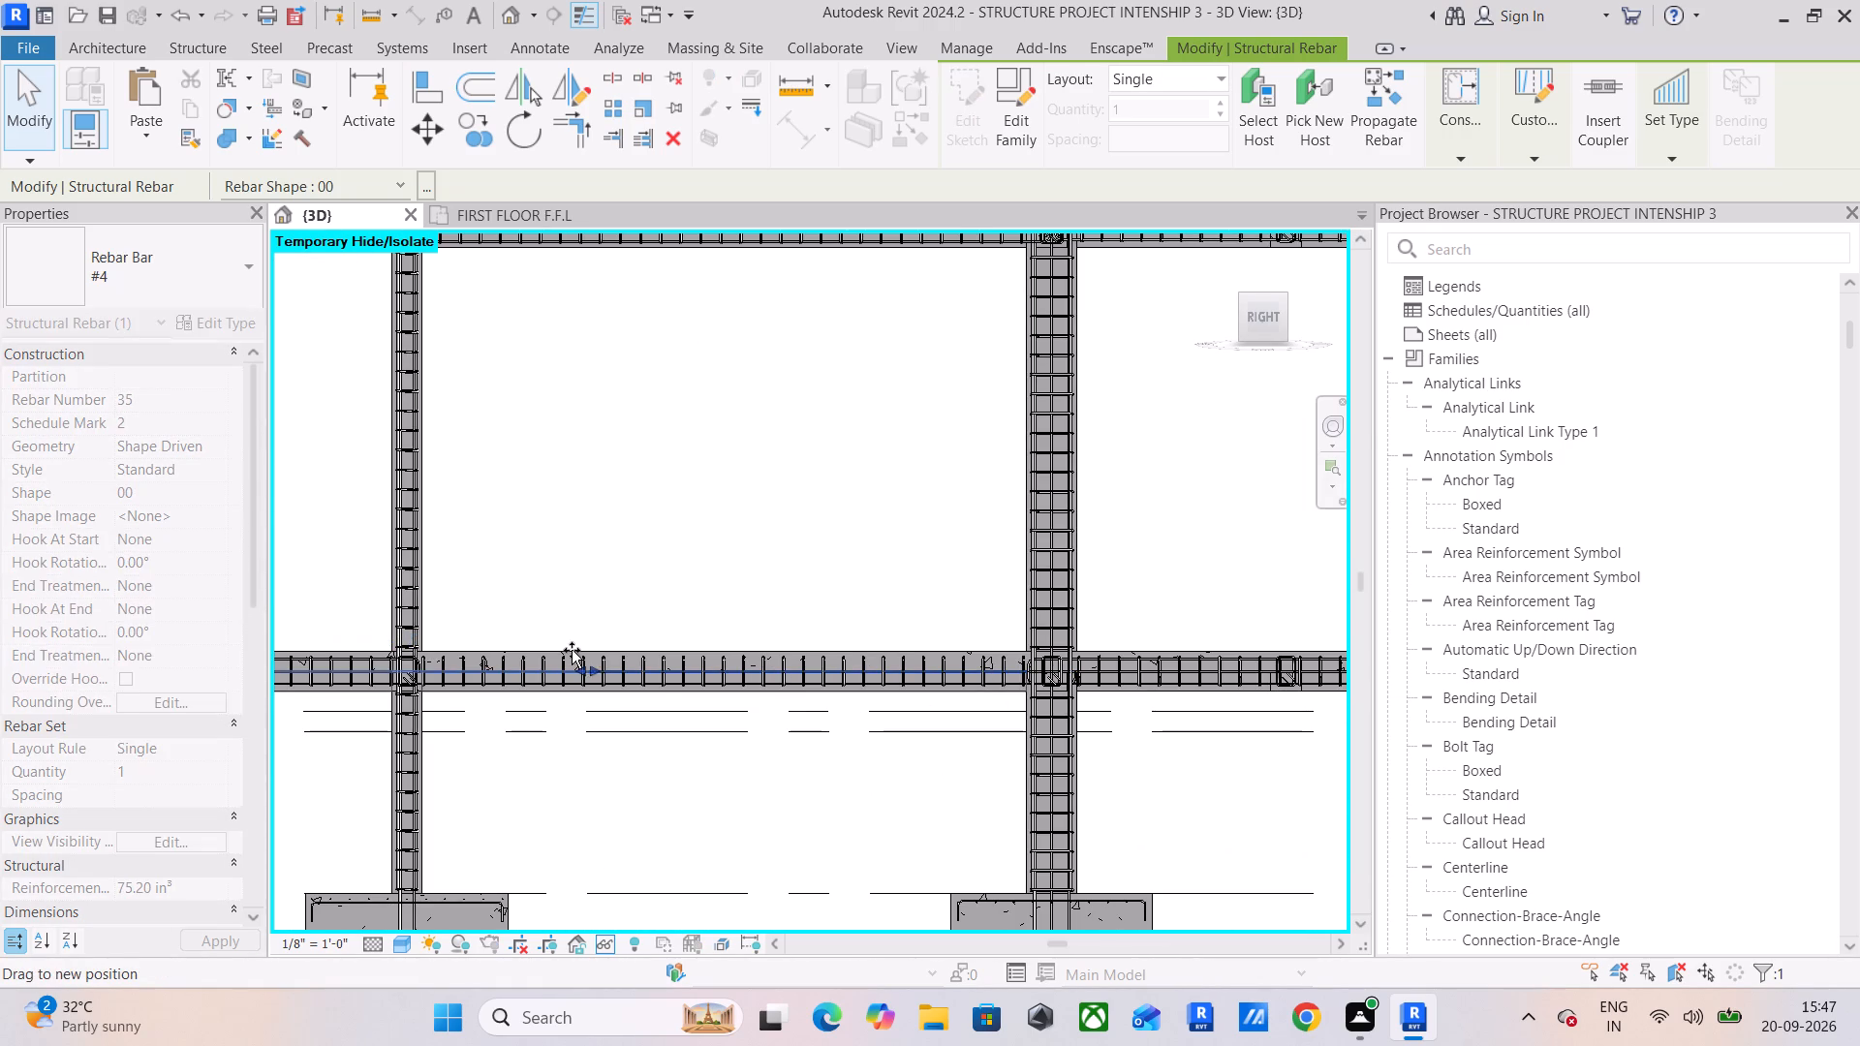
drag(572, 650, 478, 657)
middle_drag(420, 661, 669, 645)
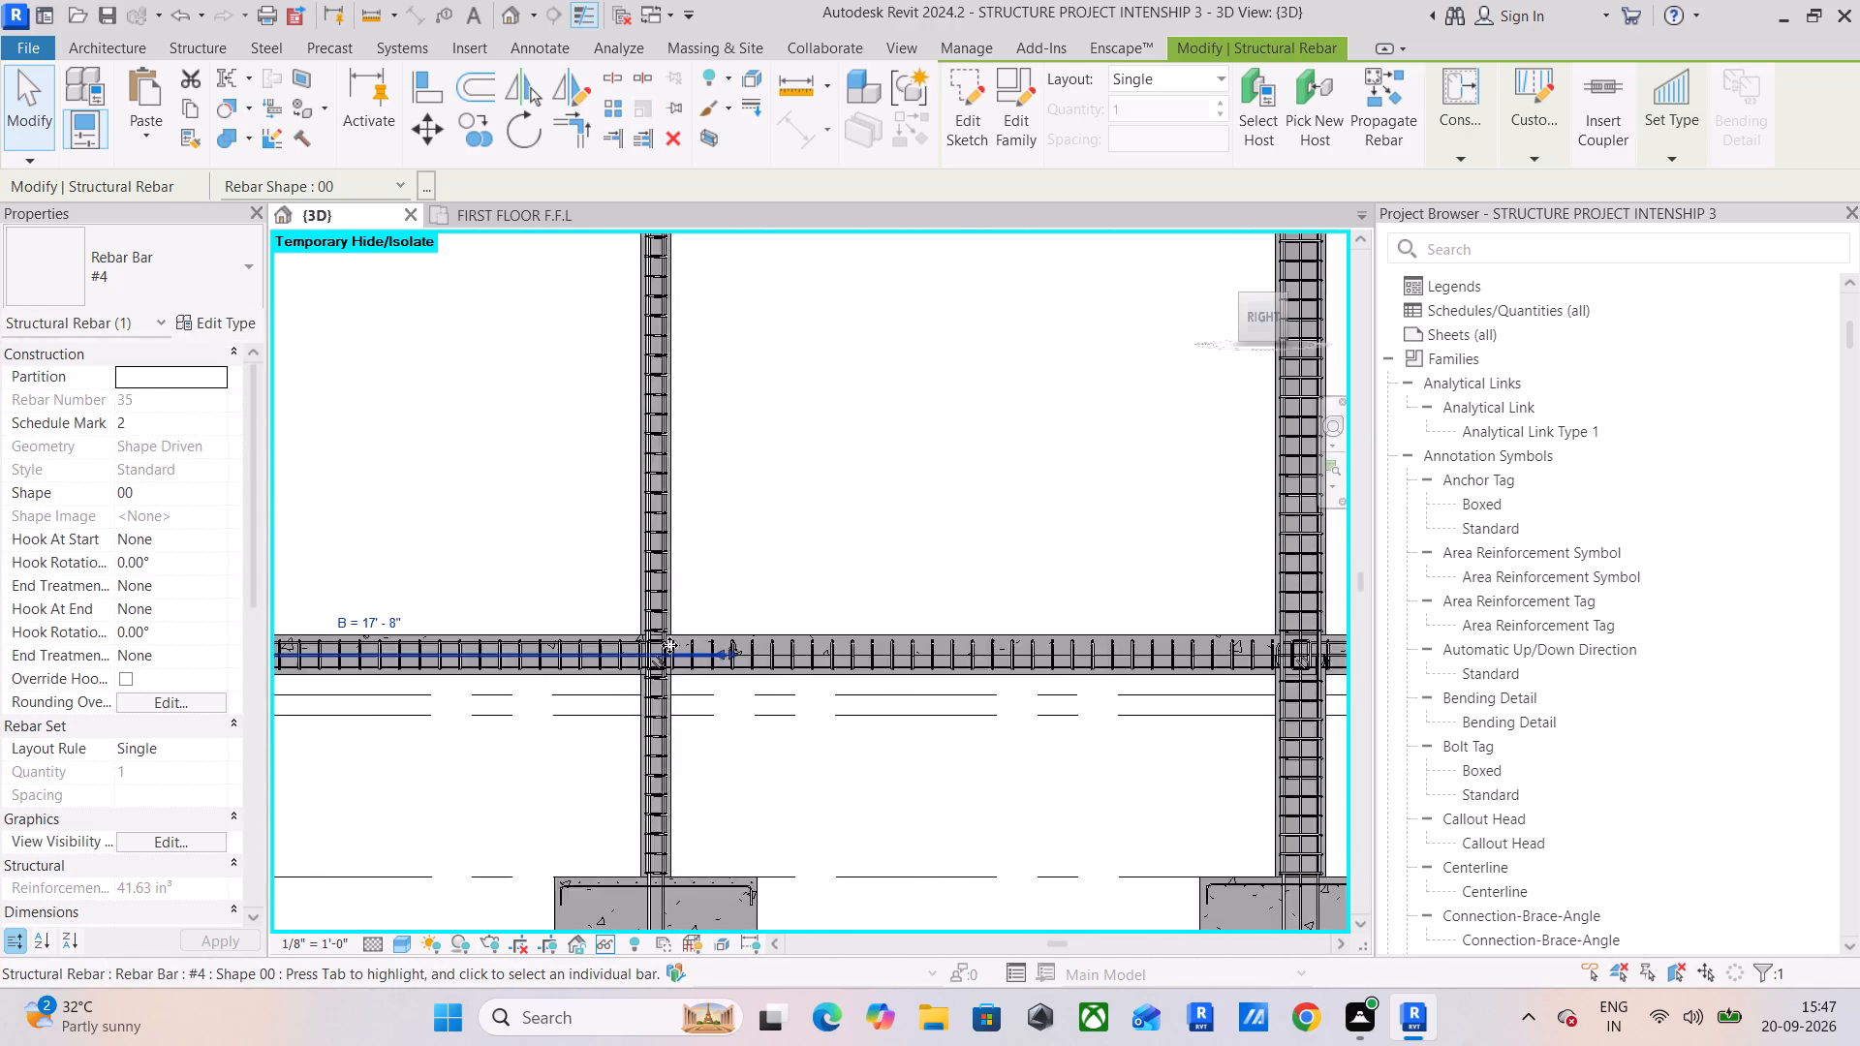
scroll(670, 645, up, 17)
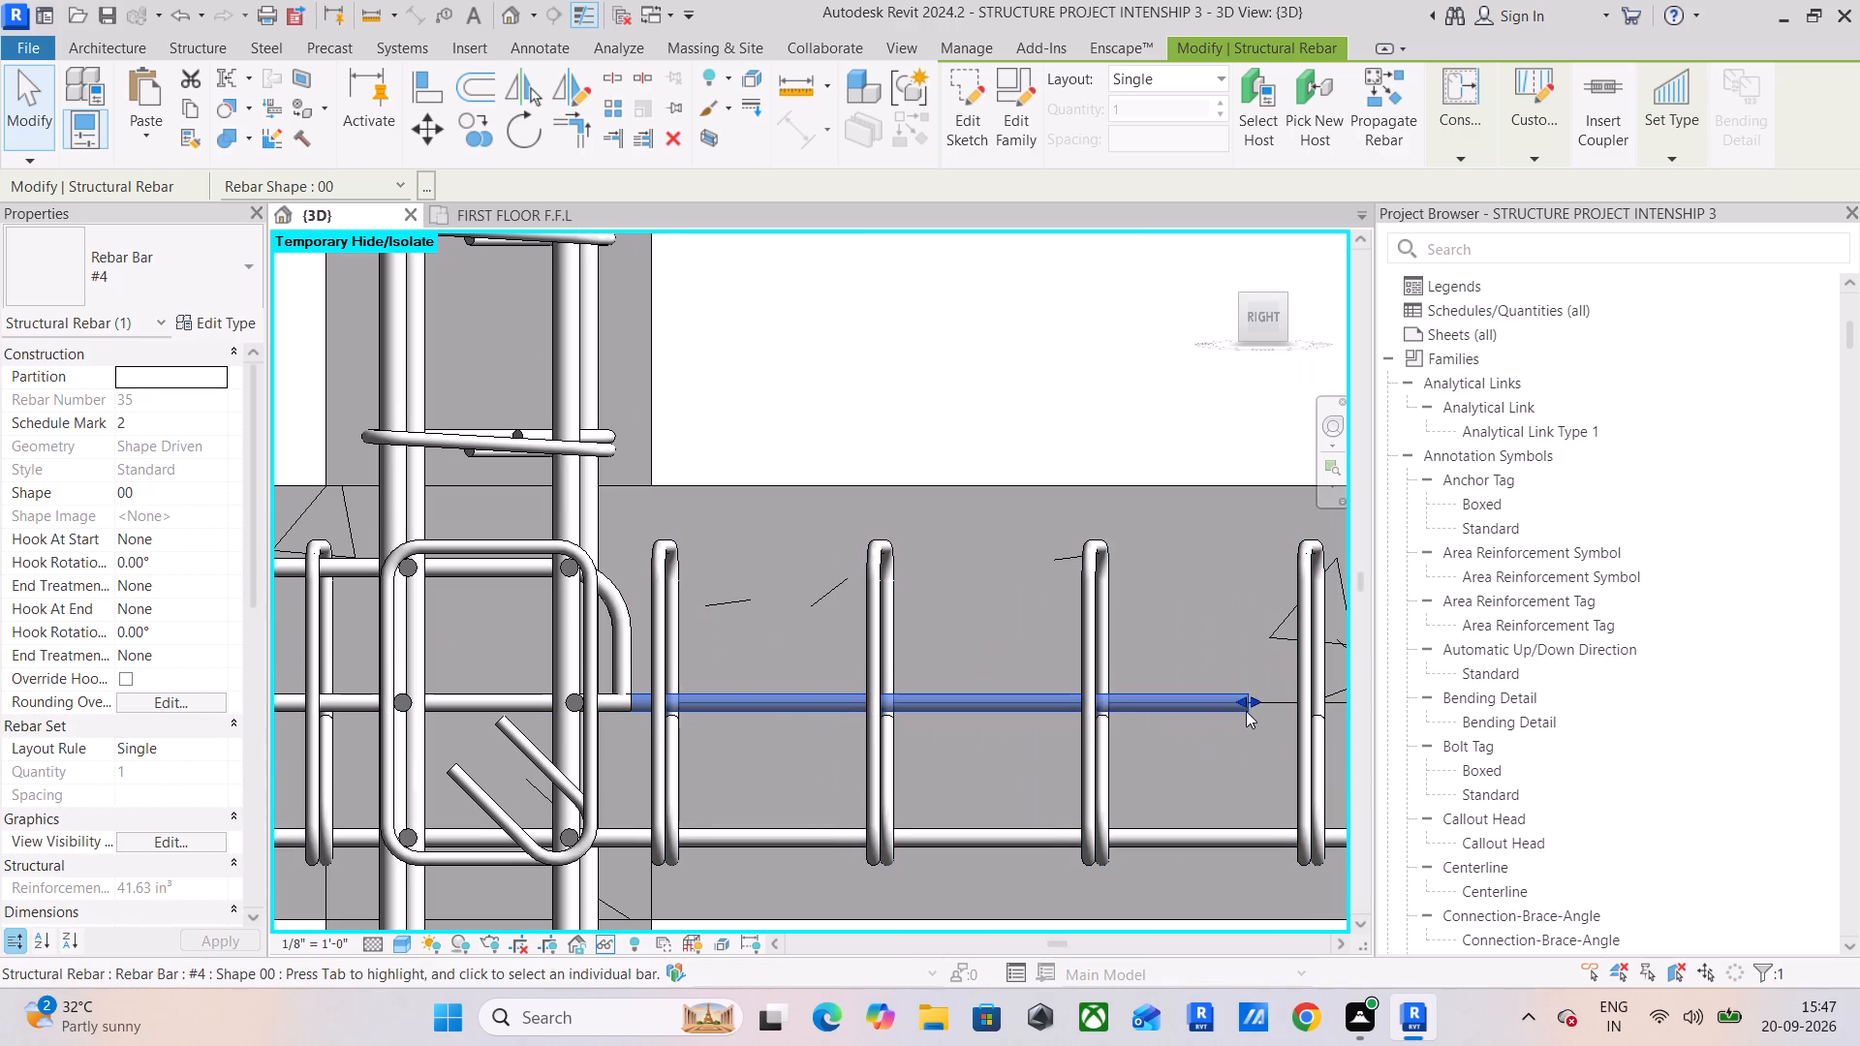
drag(1246, 702, 632, 722)
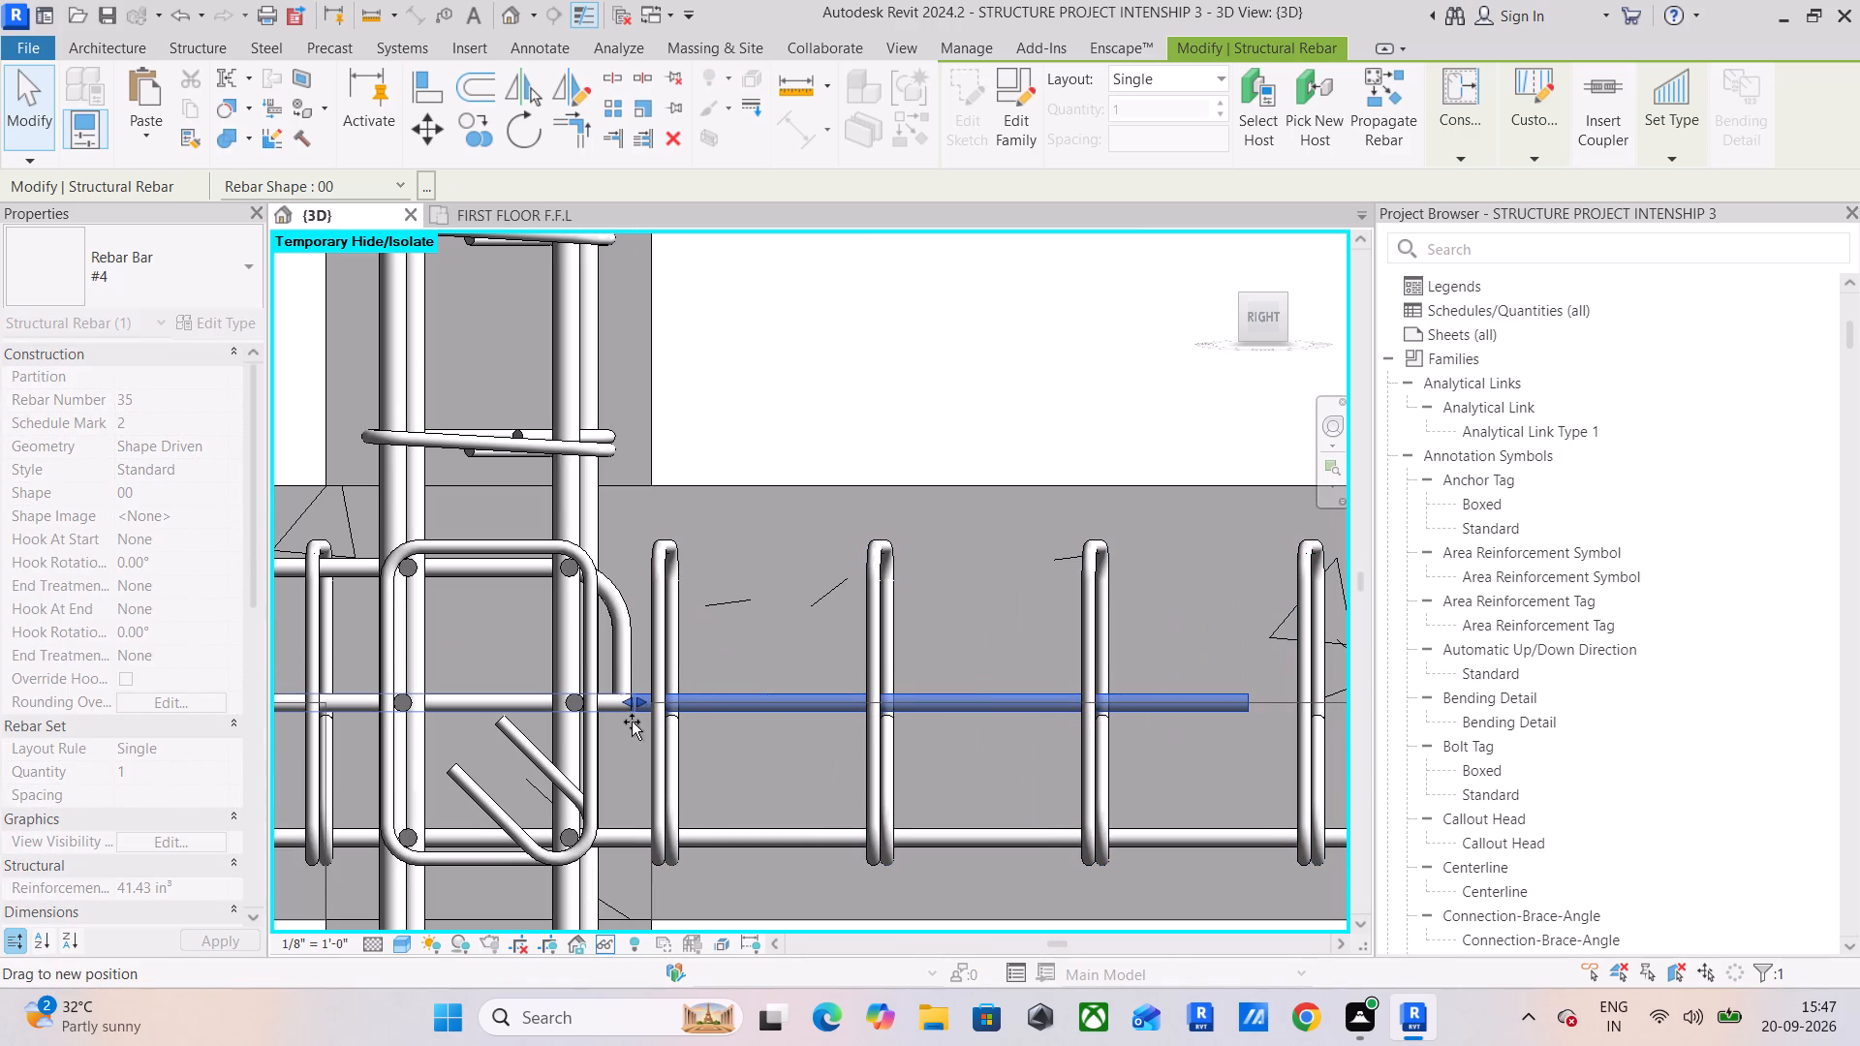
drag(632, 722, 633, 723)
scroll(635, 707, up, 6)
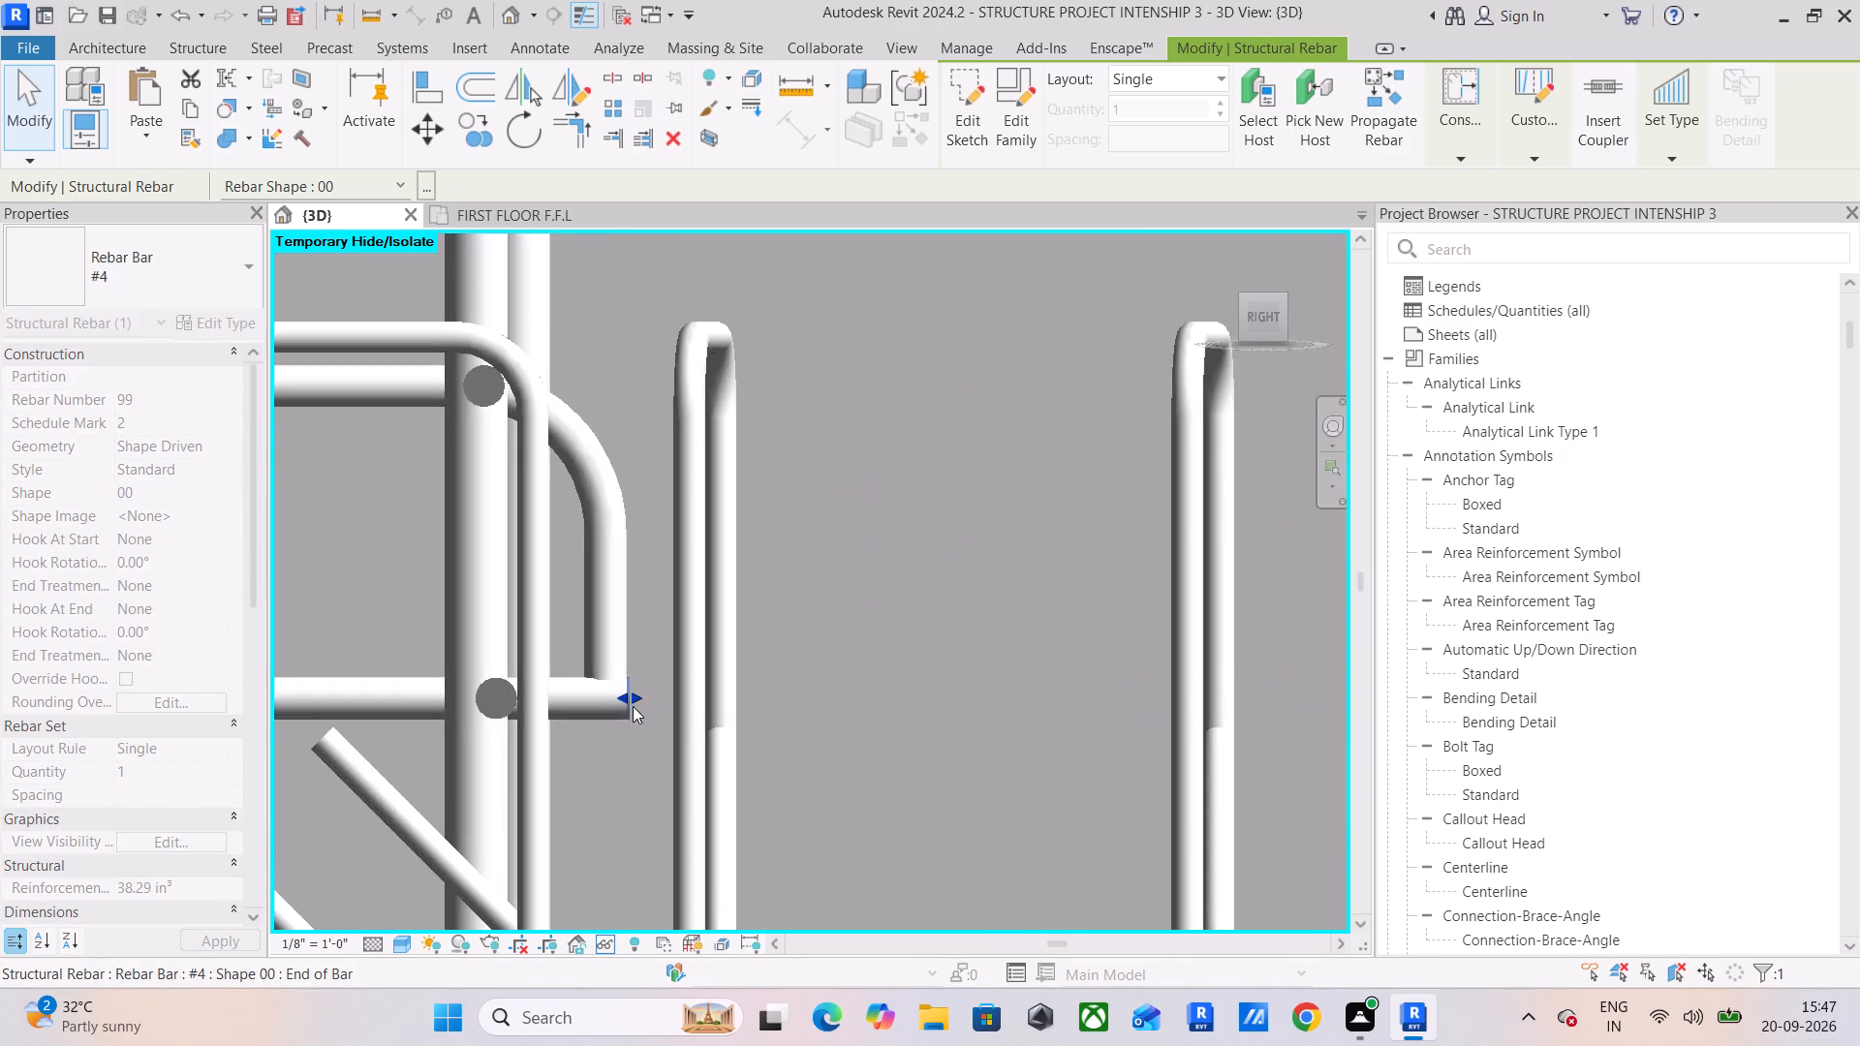
scroll(633, 706, down, 12)
Shorten the lower beam's hooked #4 bottom bar from the third column, aligning its hook with the top bars' hooks at the second column.
click(779, 755)
scroll(782, 758, down, 7)
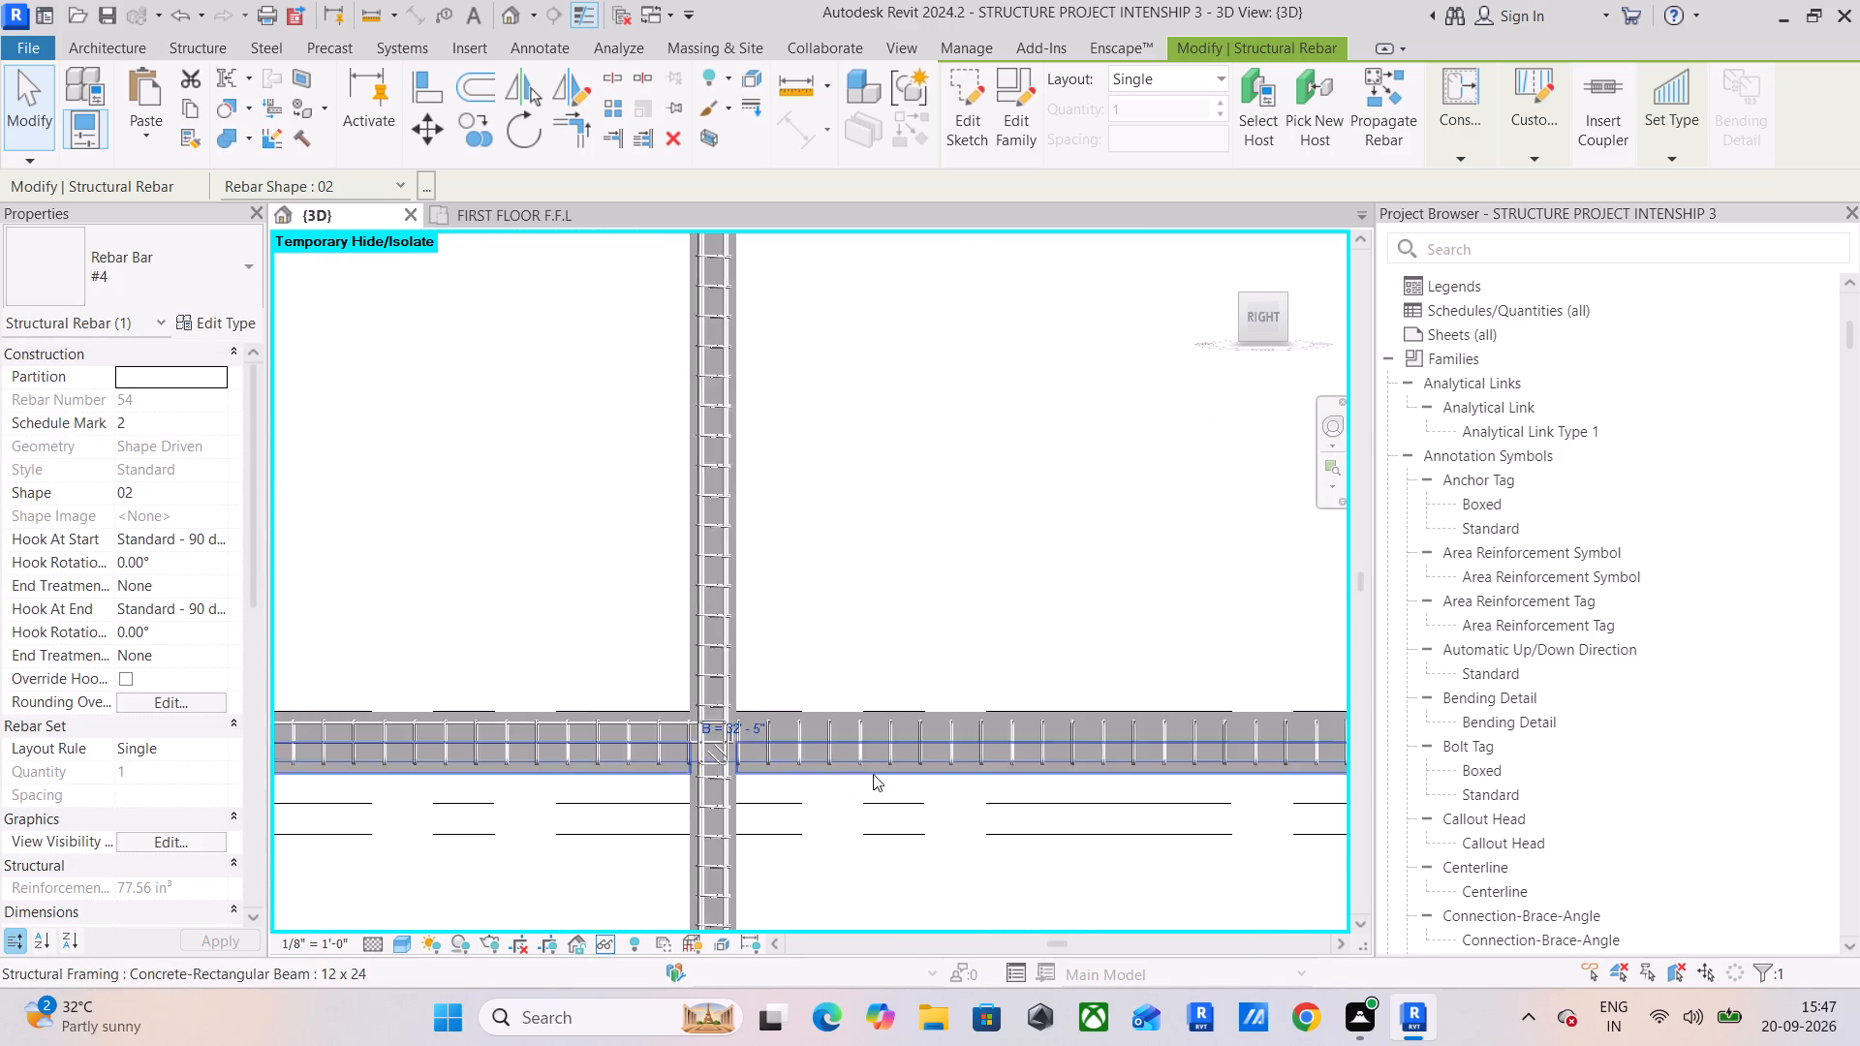
scroll(873, 774, down, 4)
middle_drag(935, 774, 379, 673)
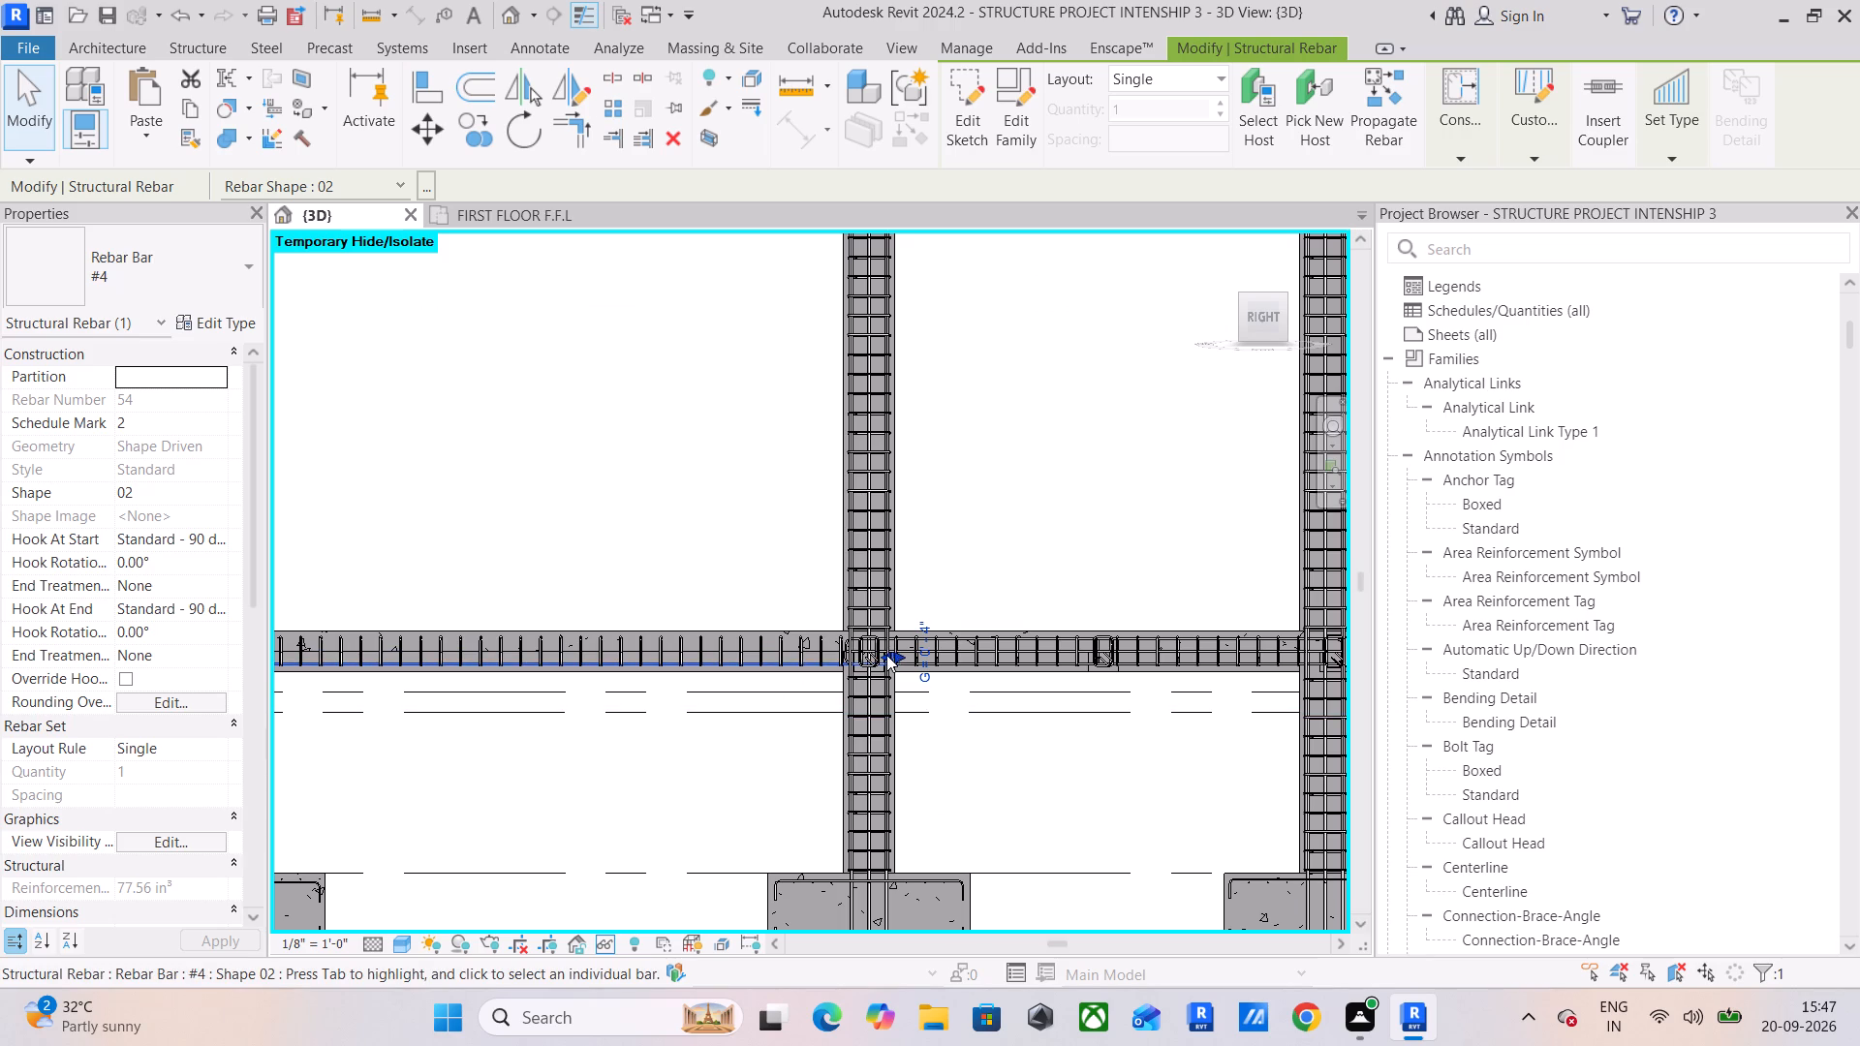
drag(886, 655, 343, 661)
middle_drag(355, 672, 1096, 740)
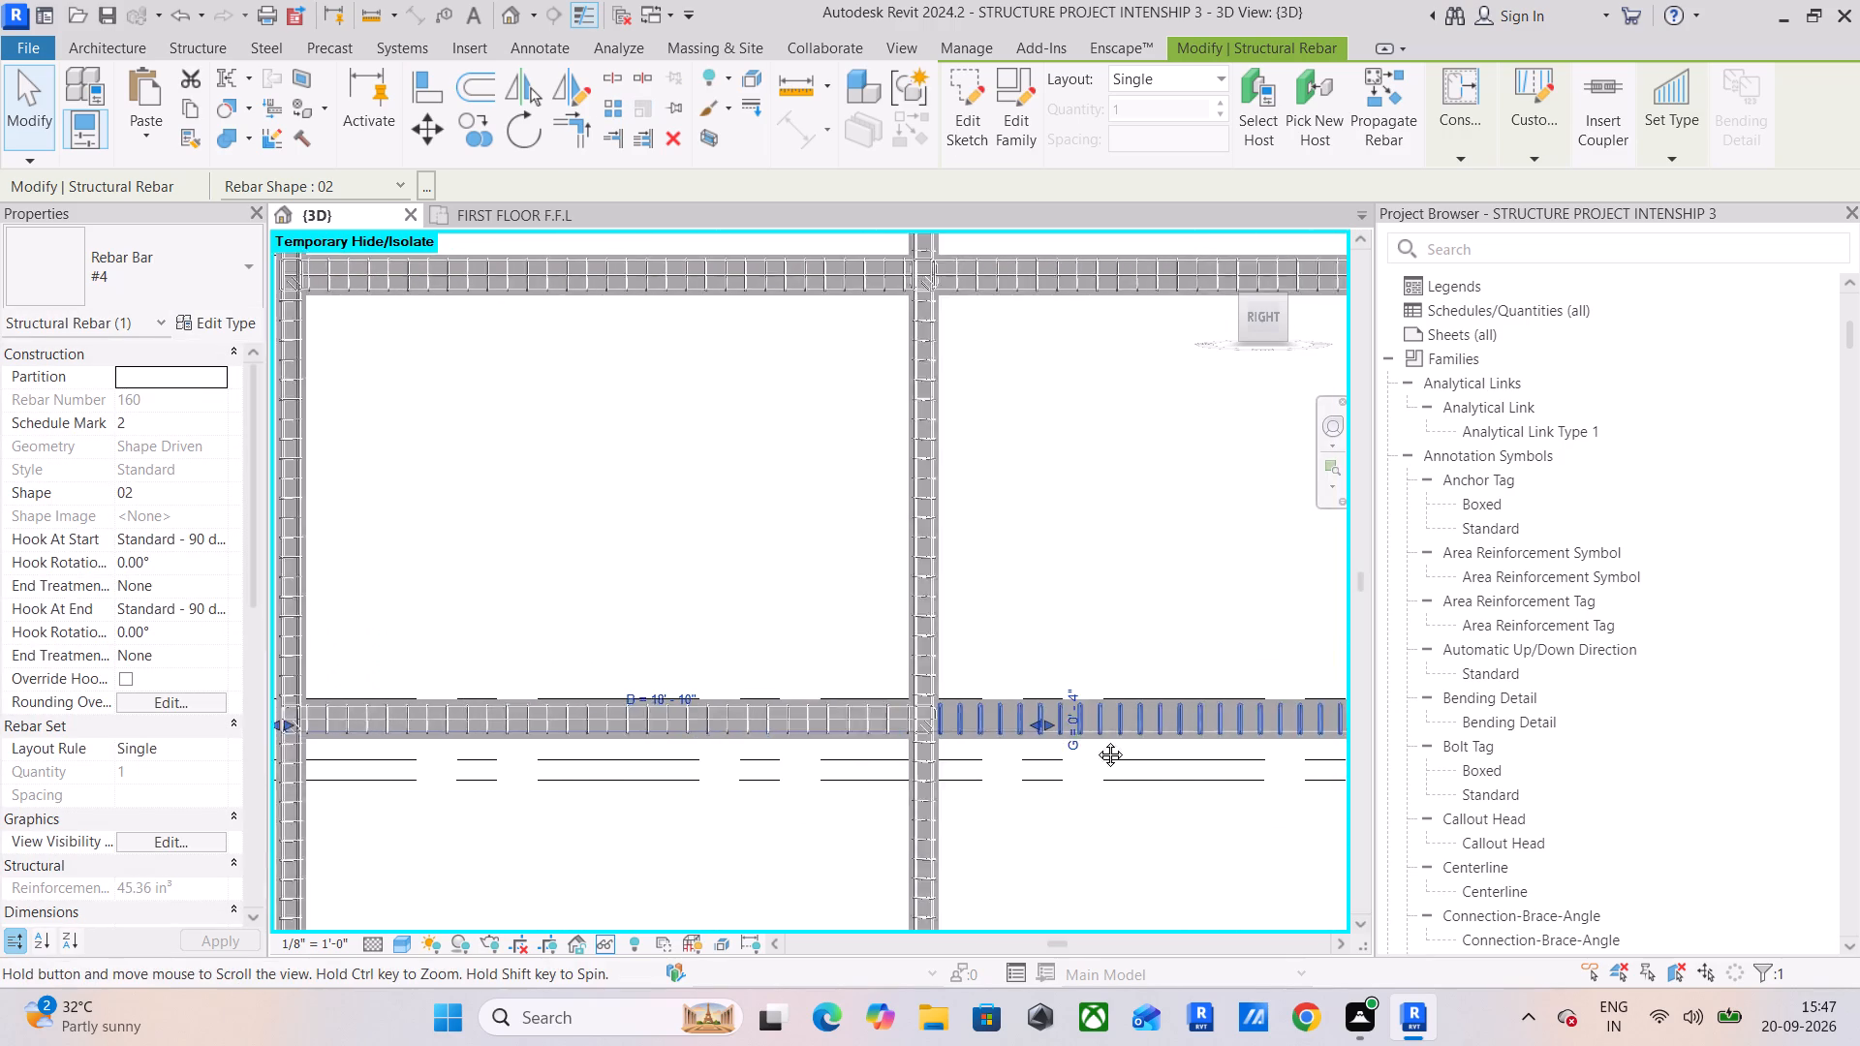
middle_drag(1096, 740, 1097, 740)
scroll(1072, 735, up, 10)
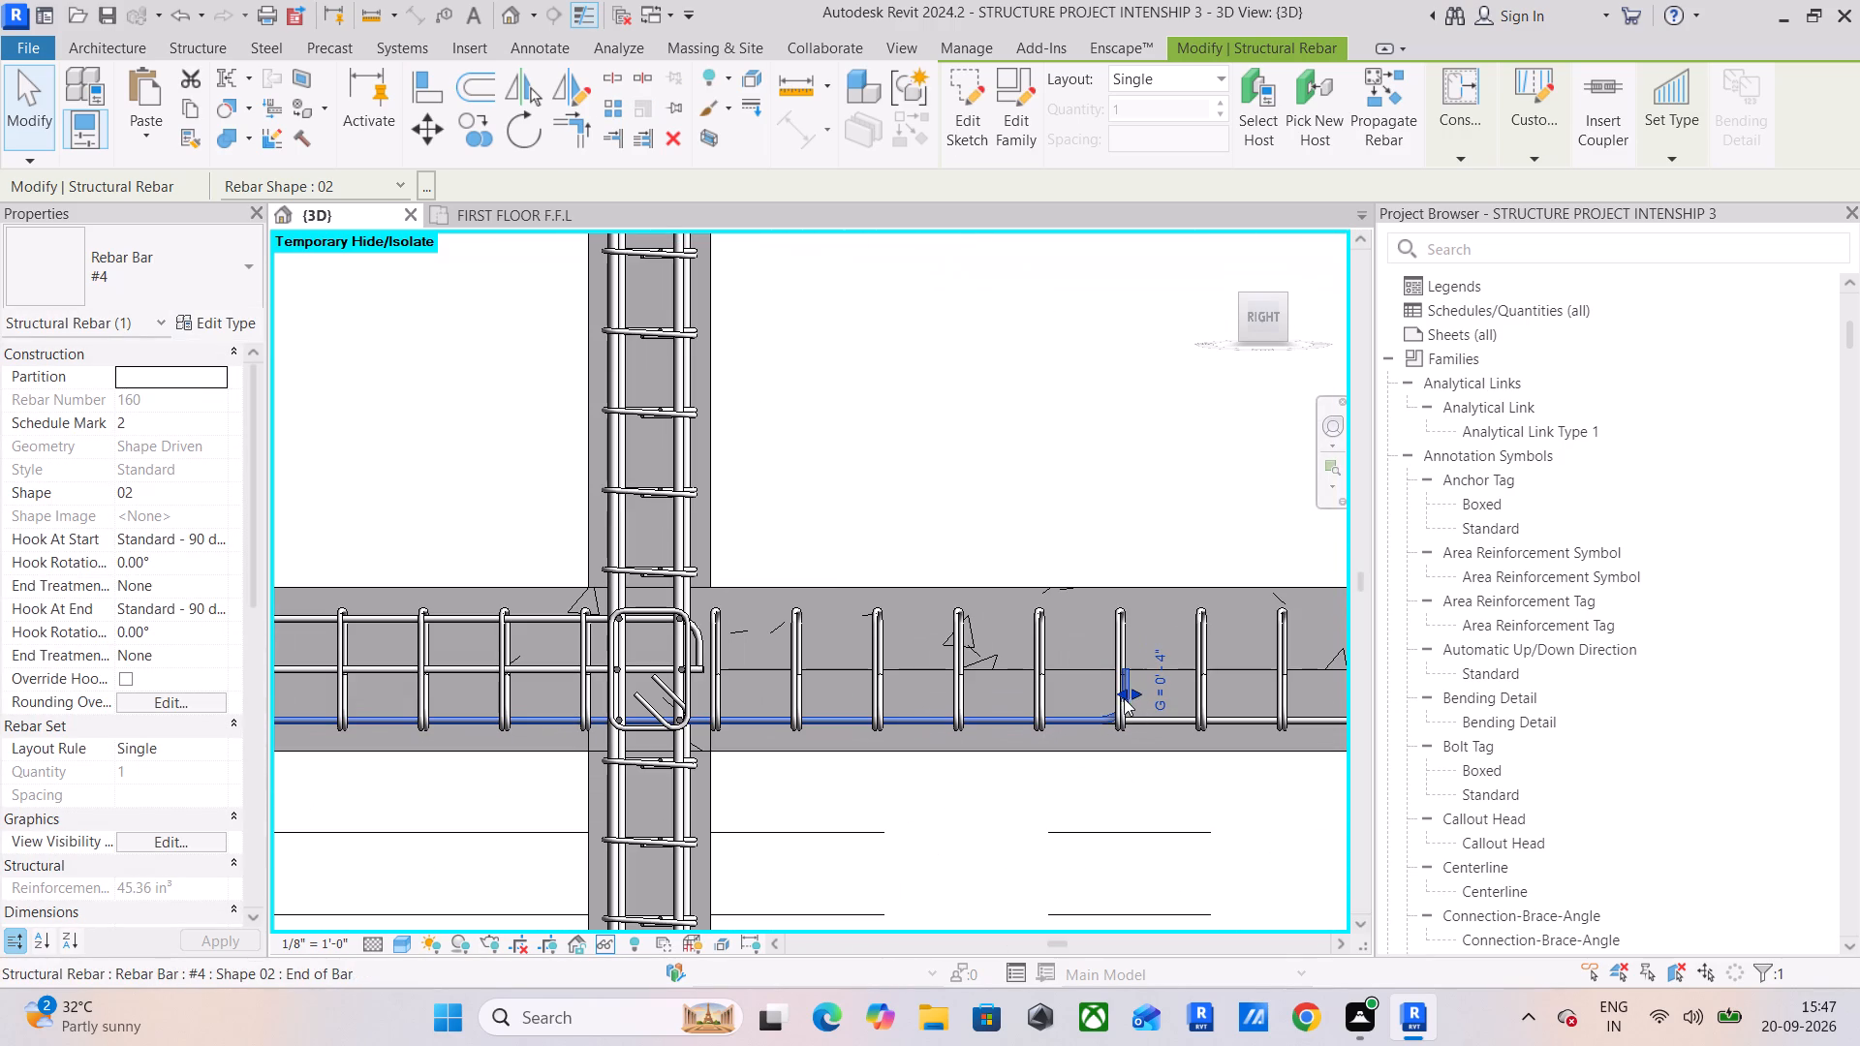
drag(1122, 695, 700, 710)
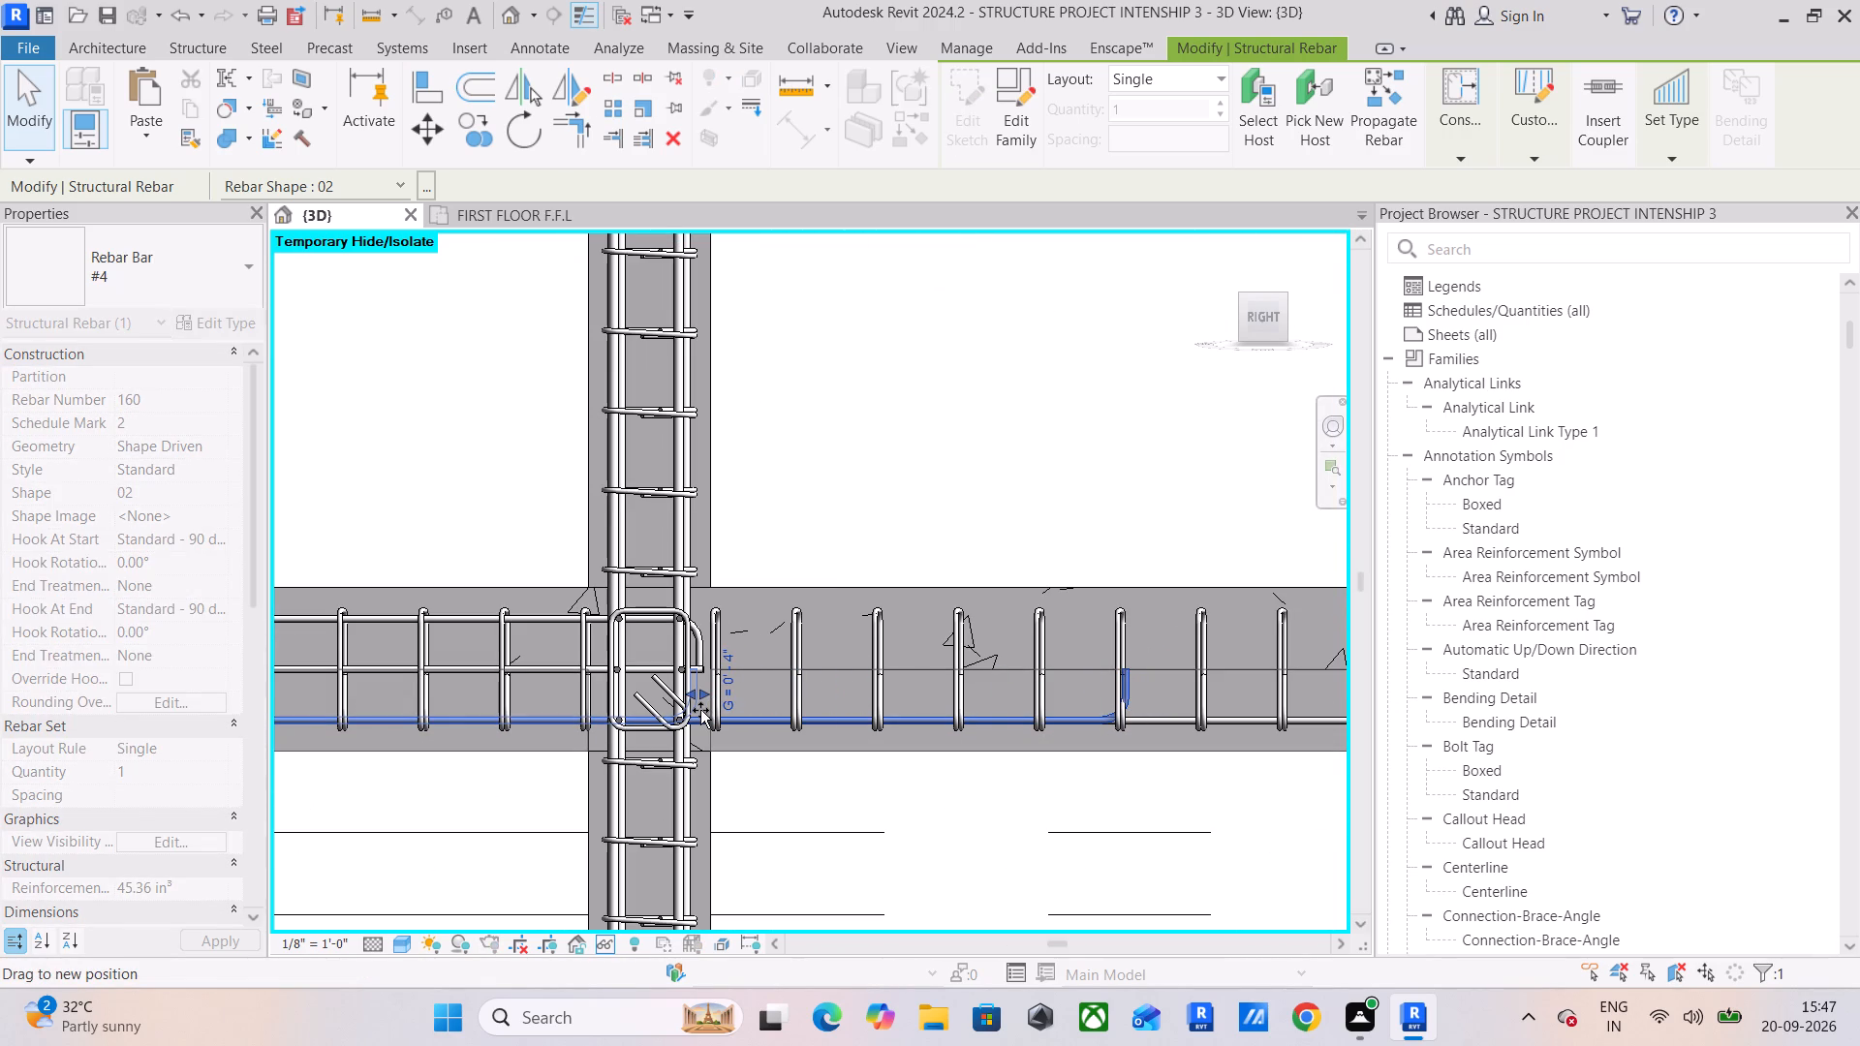
drag(700, 710, 706, 709)
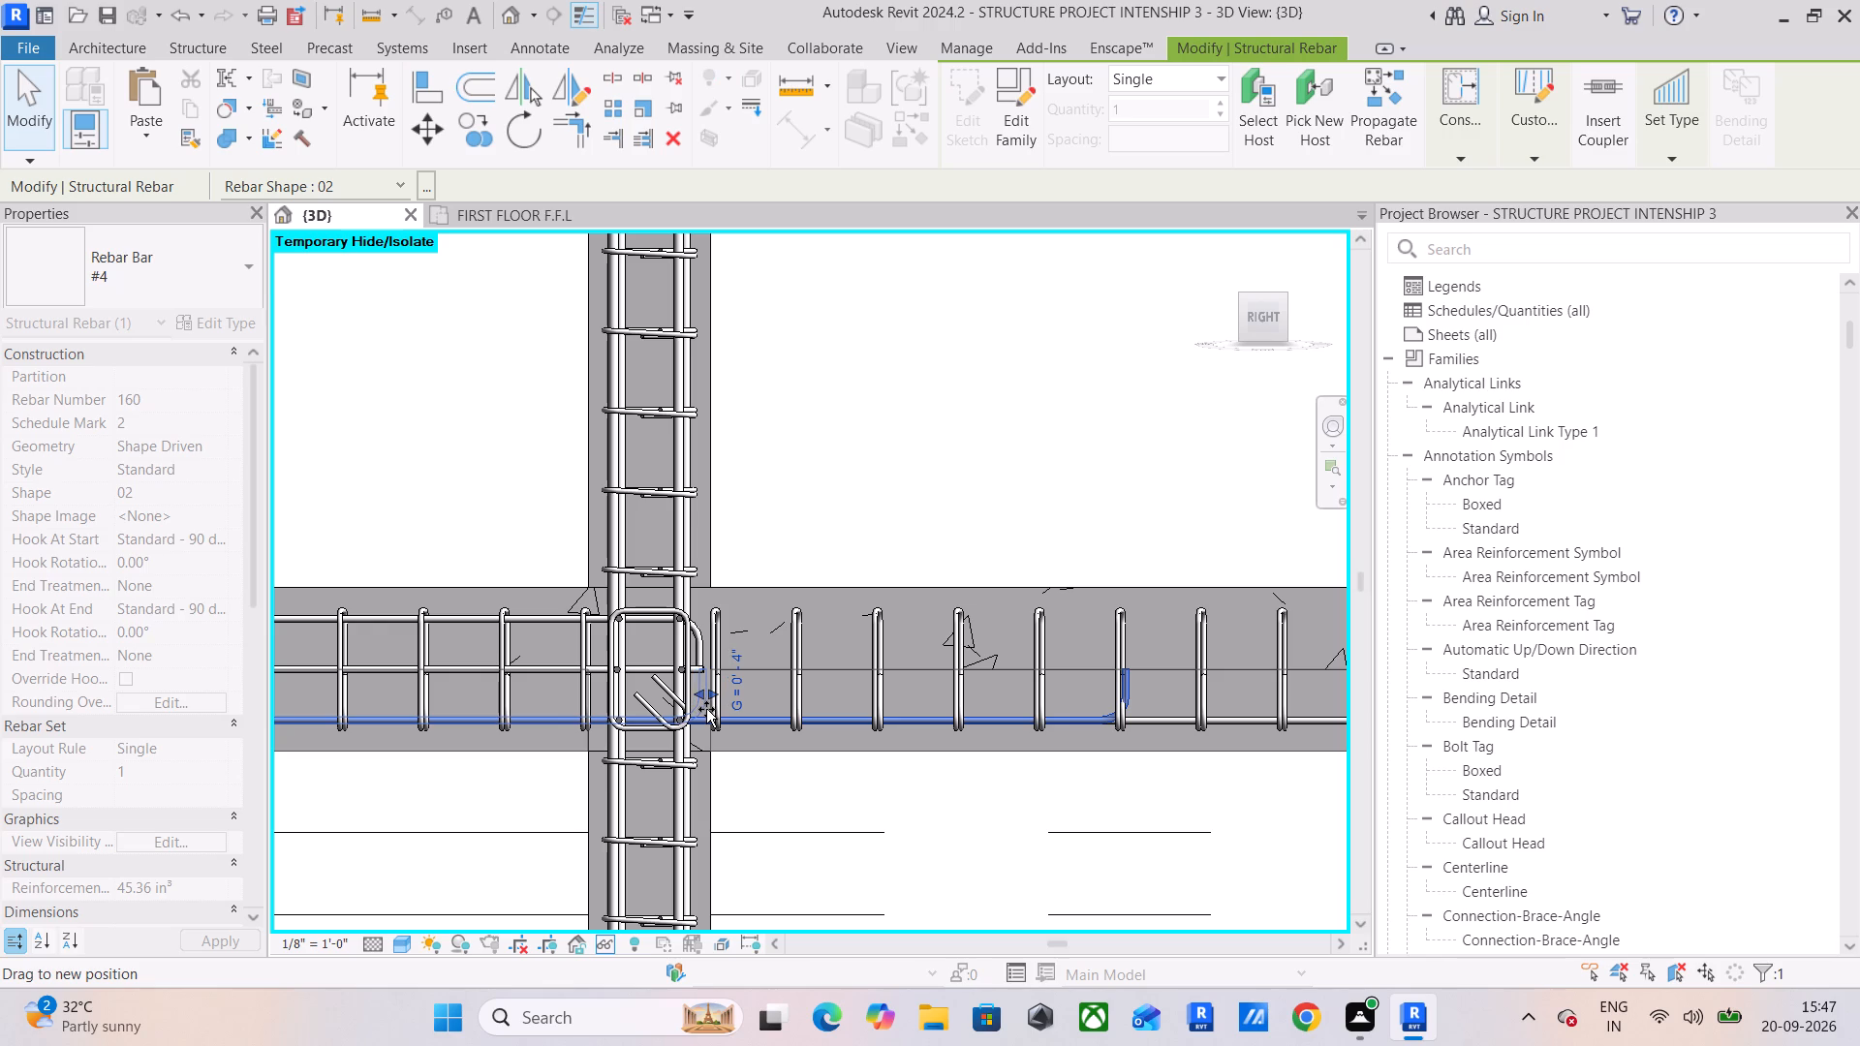
drag(706, 709, 703, 711)
scroll(693, 678, up, 10)
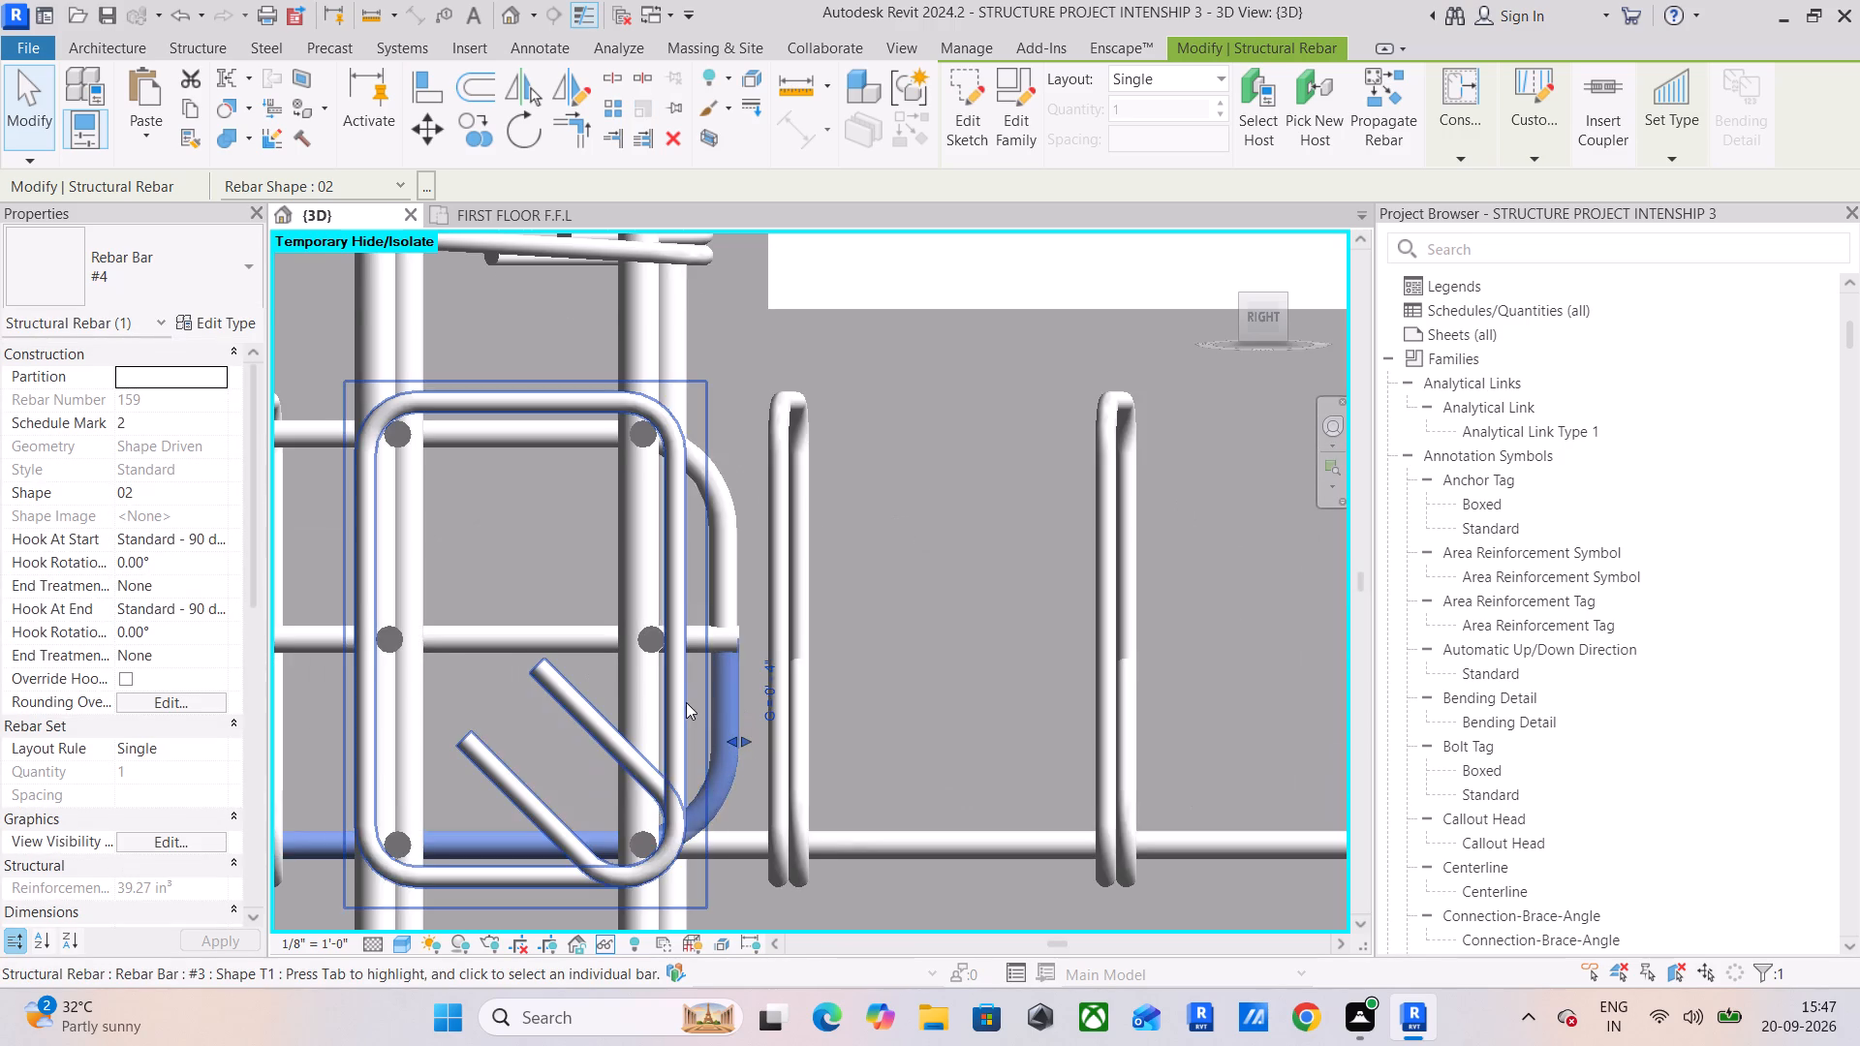
scroll(730, 745, up, 3)
drag(734, 737, 726, 741)
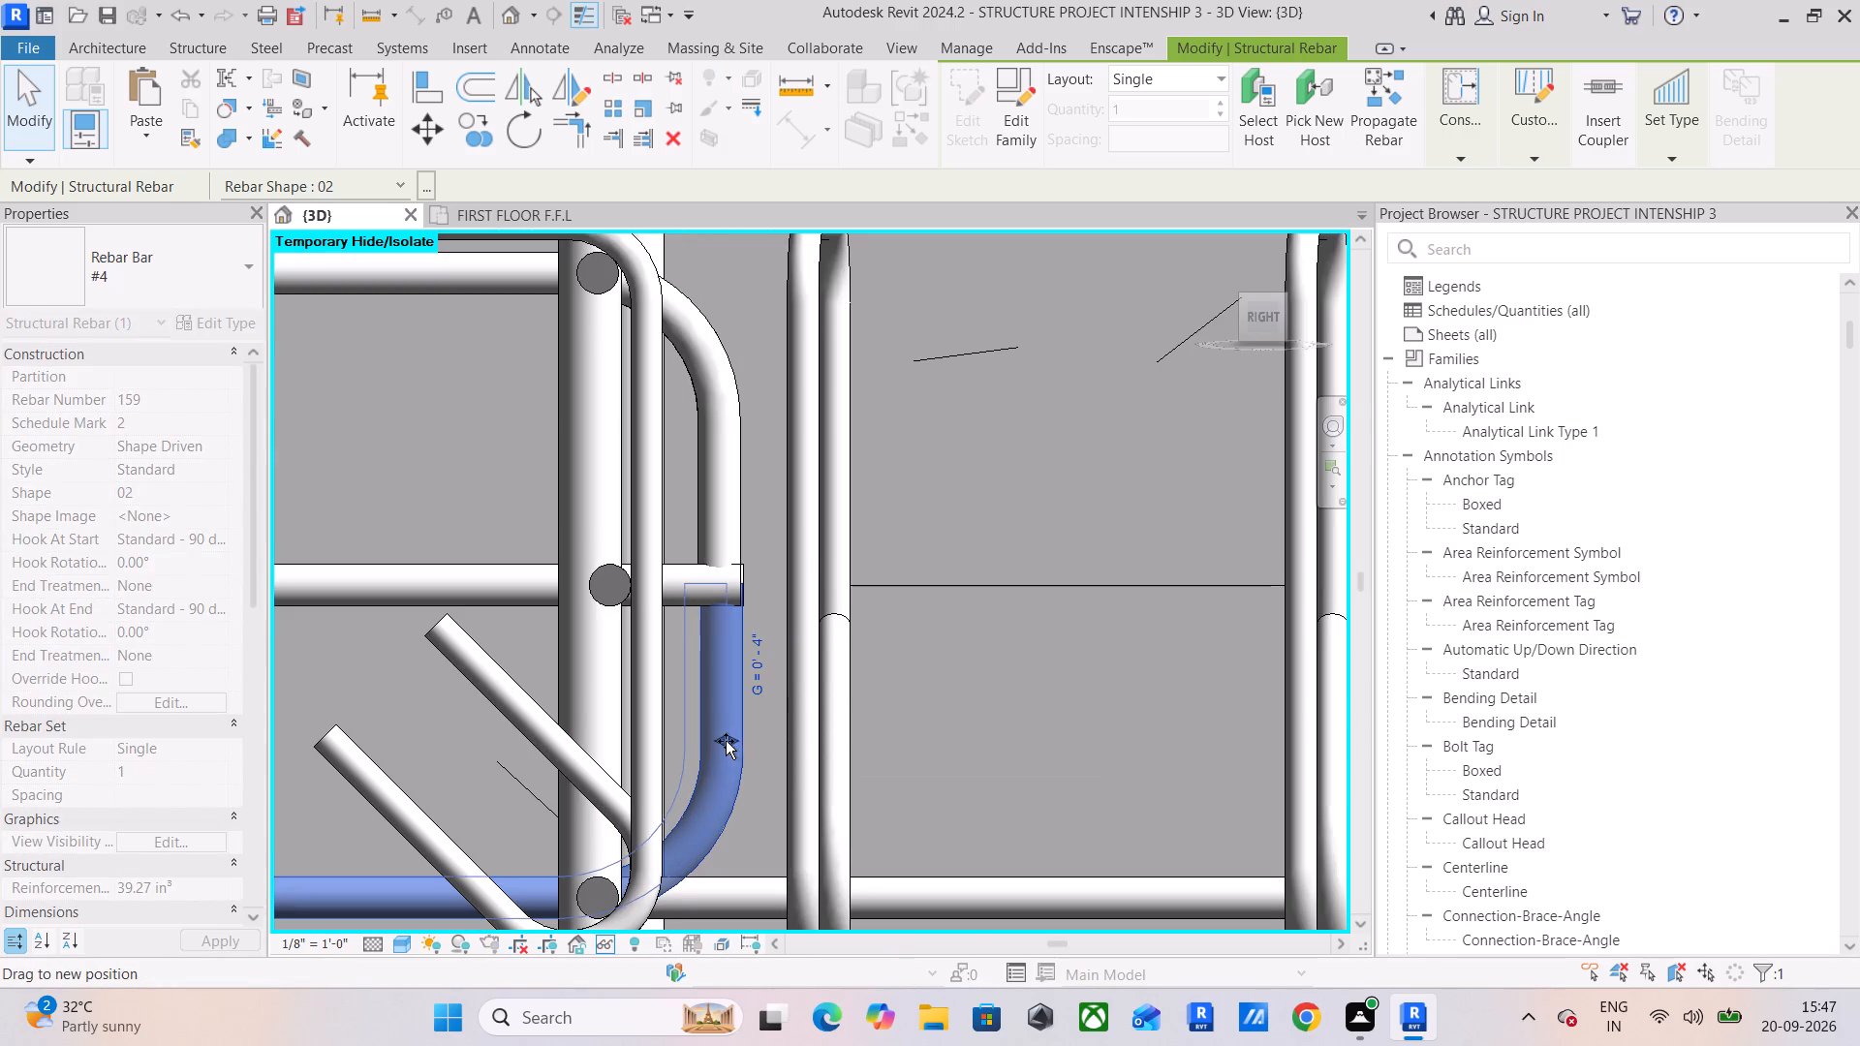
drag(726, 741, 738, 746)
scroll(758, 630, up, 5)
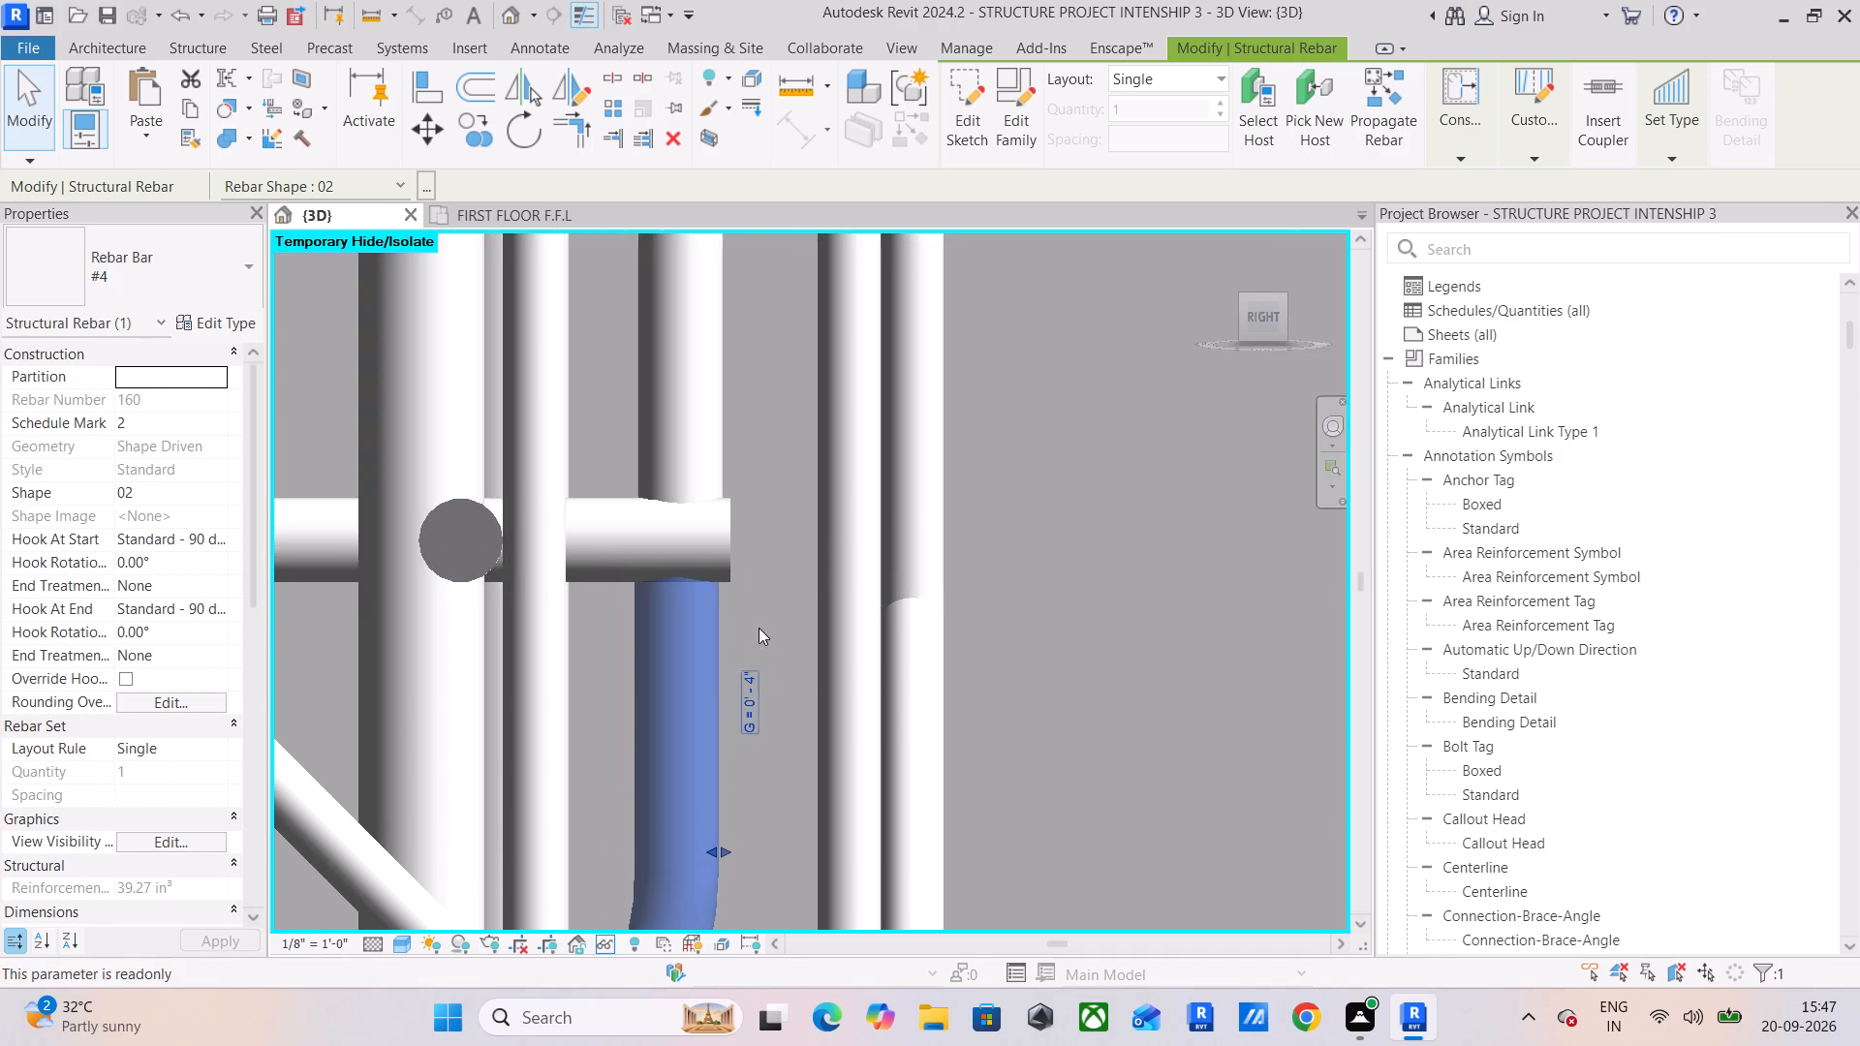
Trim the straight #4 mid-depth bar's end at the second column flush with the outer face of the hooks.
click(730, 551)
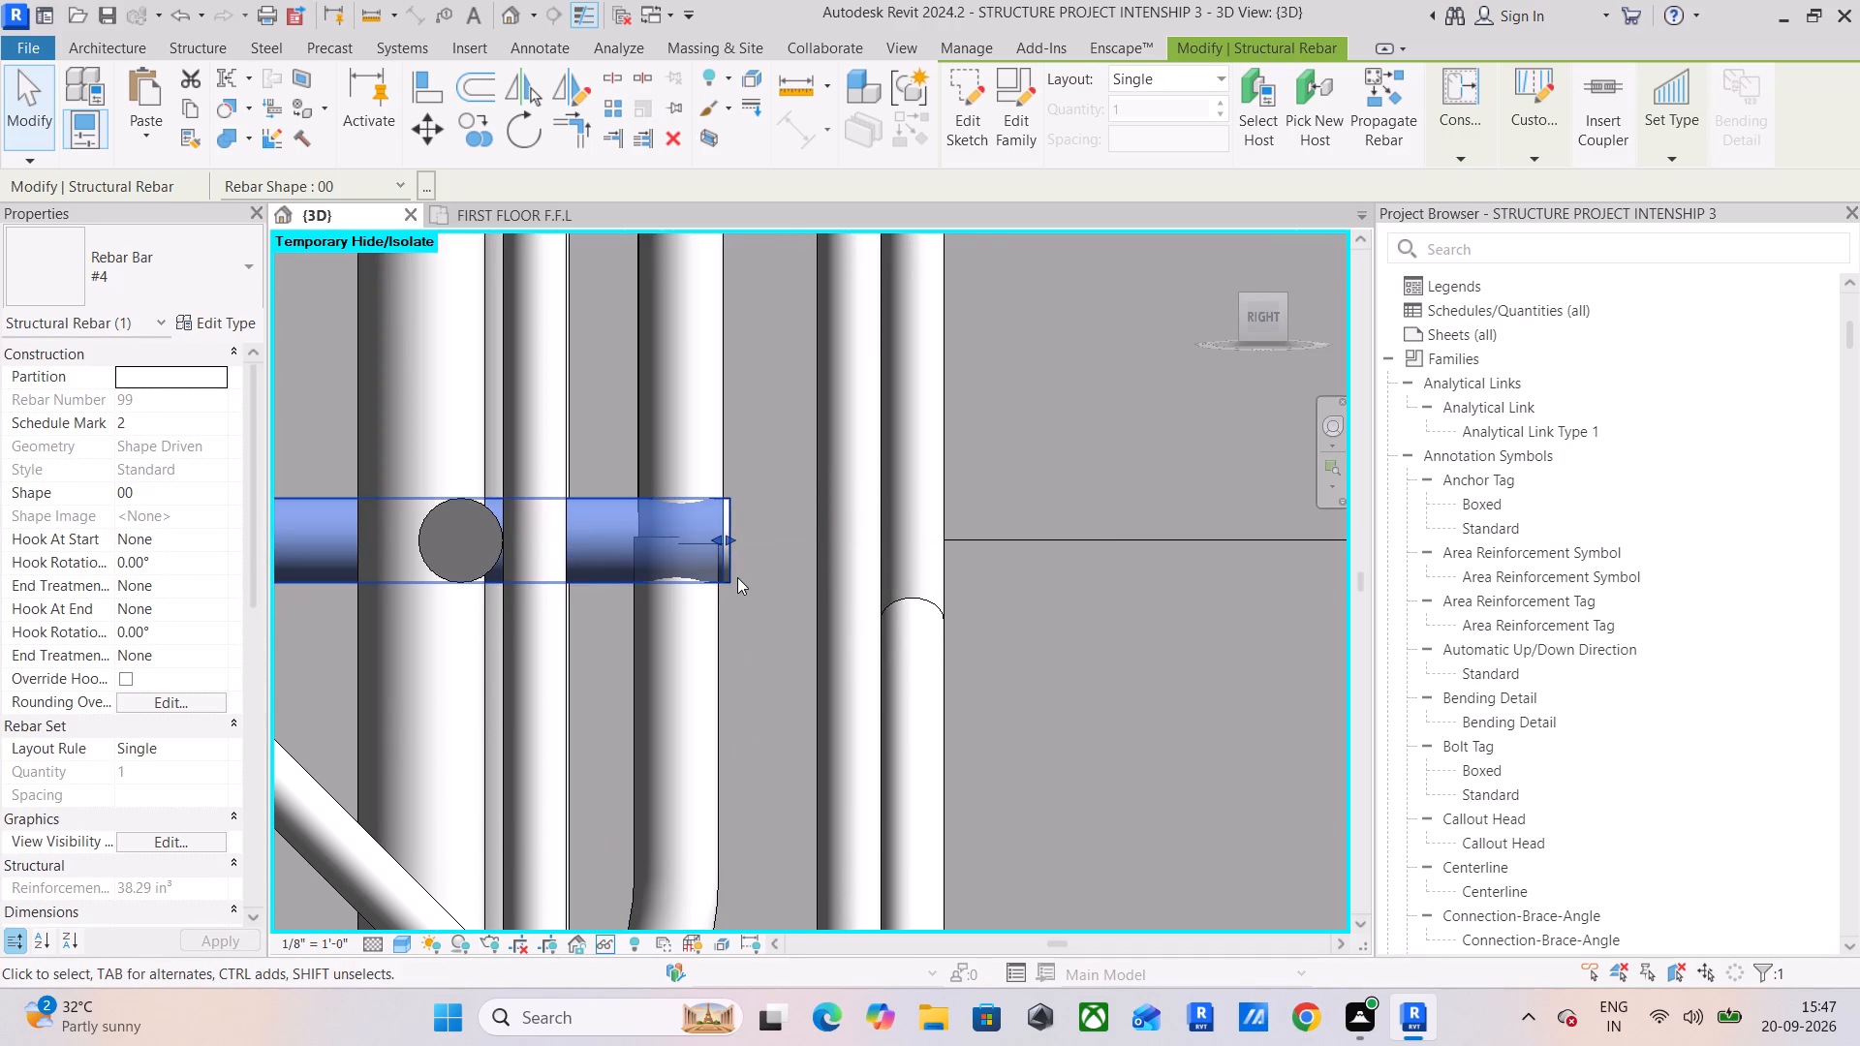
click(737, 577)
drag(733, 537, 721, 541)
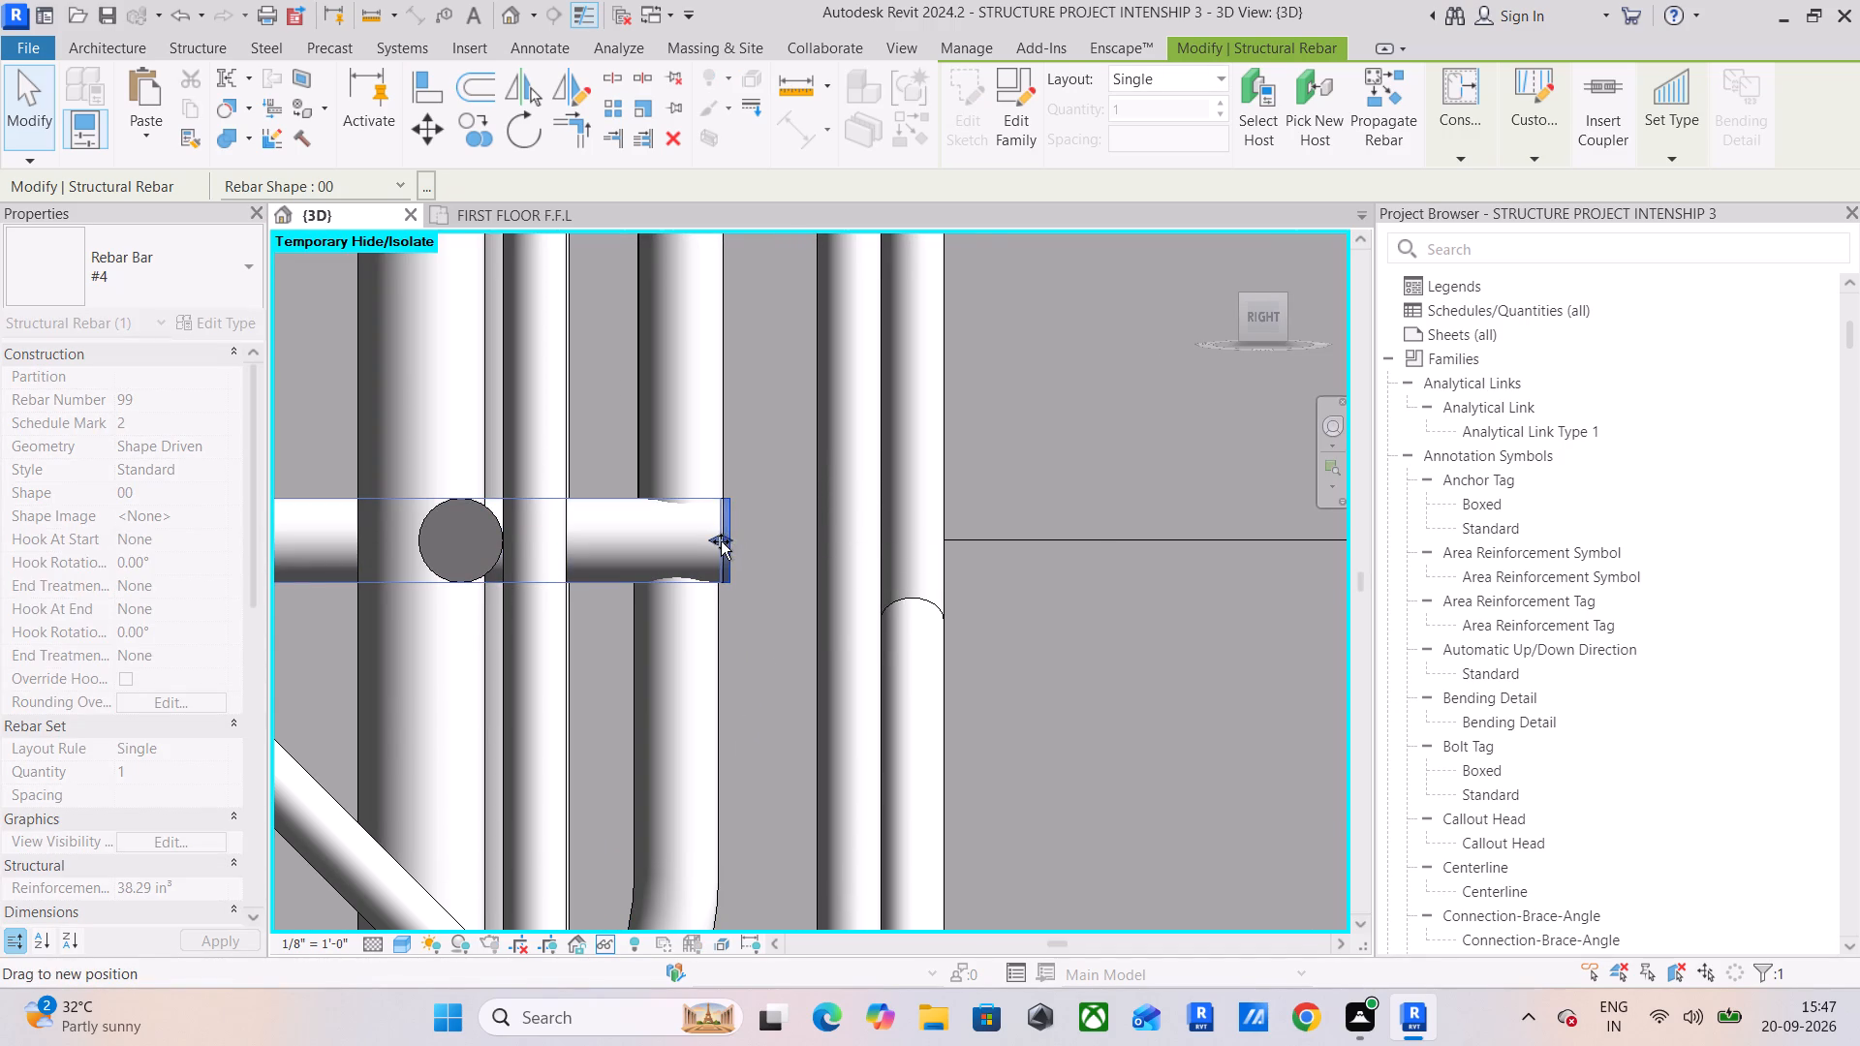
drag(721, 541, 724, 544)
click(785, 706)
Shorten the lower beam's other hooked #4 bottom bar from the third column, aligning its hook with the first bottom bar's at the second column.
scroll(785, 706, down, 7)
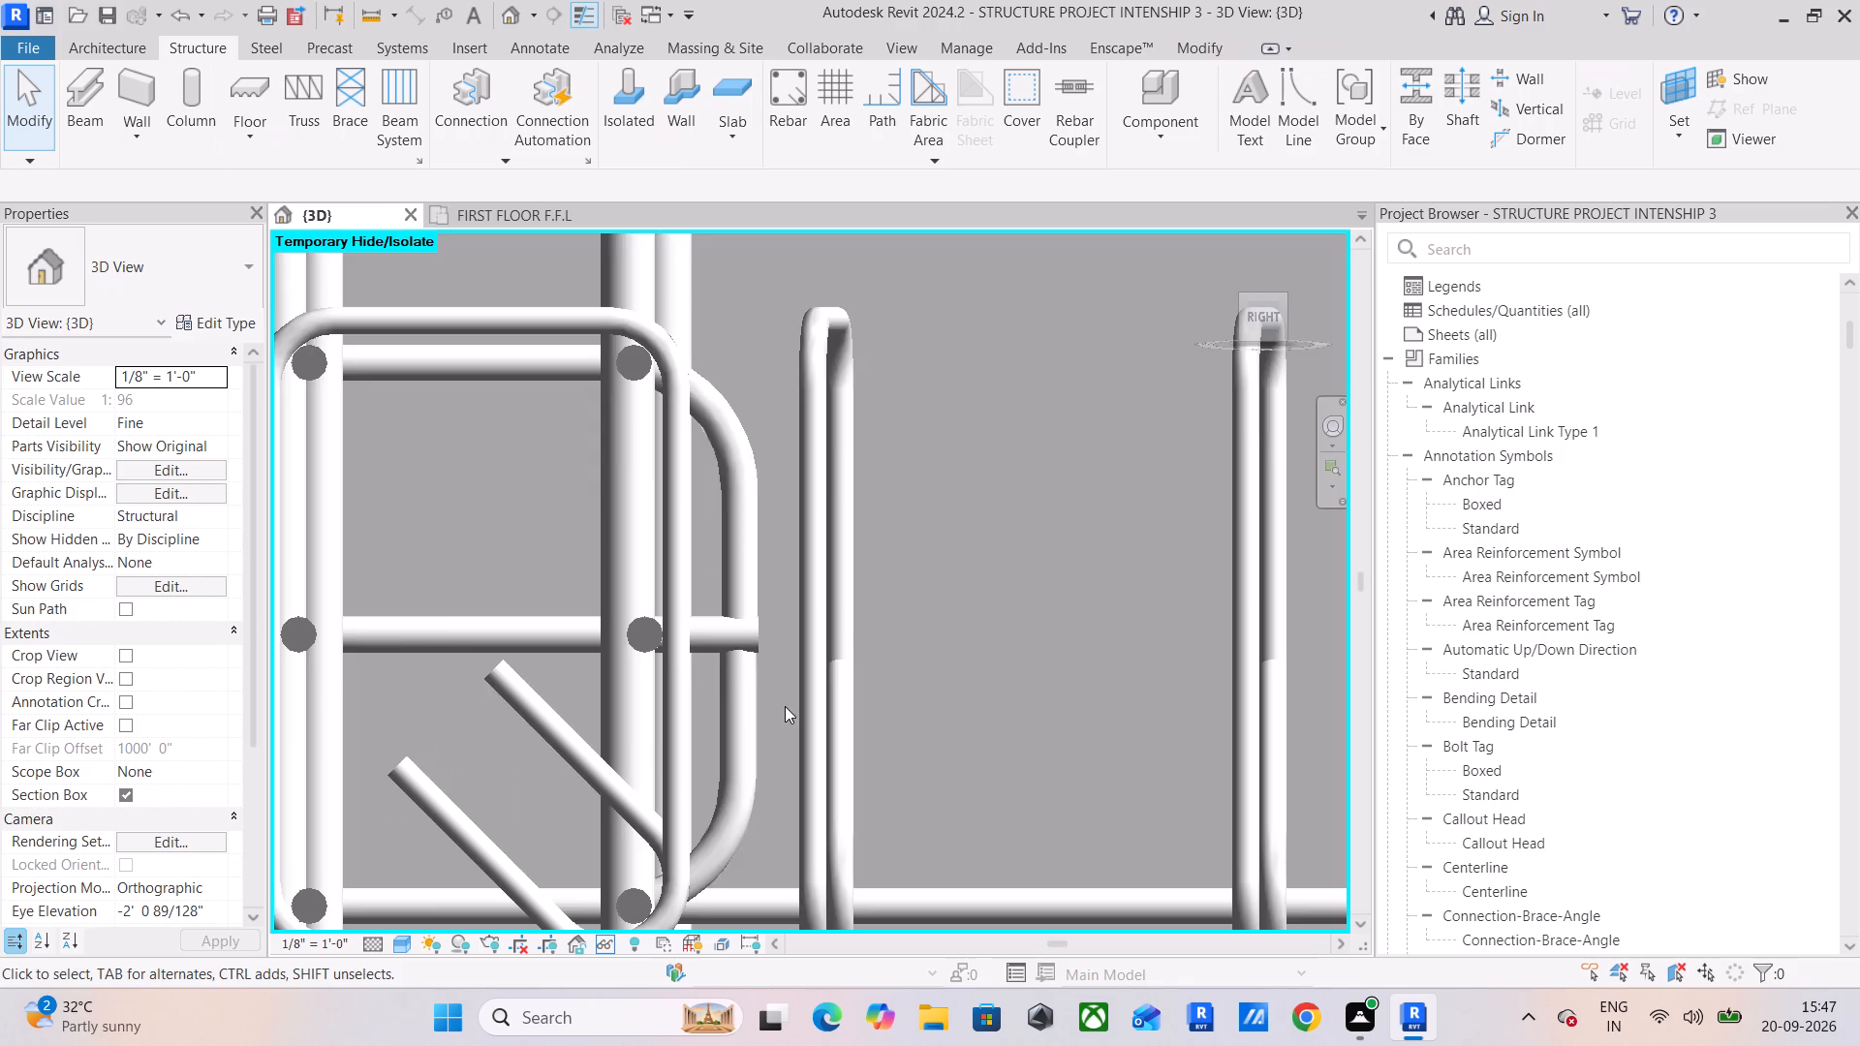
scroll(785, 706, down, 5)
click(871, 790)
scroll(885, 772, down, 12)
middle_drag(1004, 768, 862, 780)
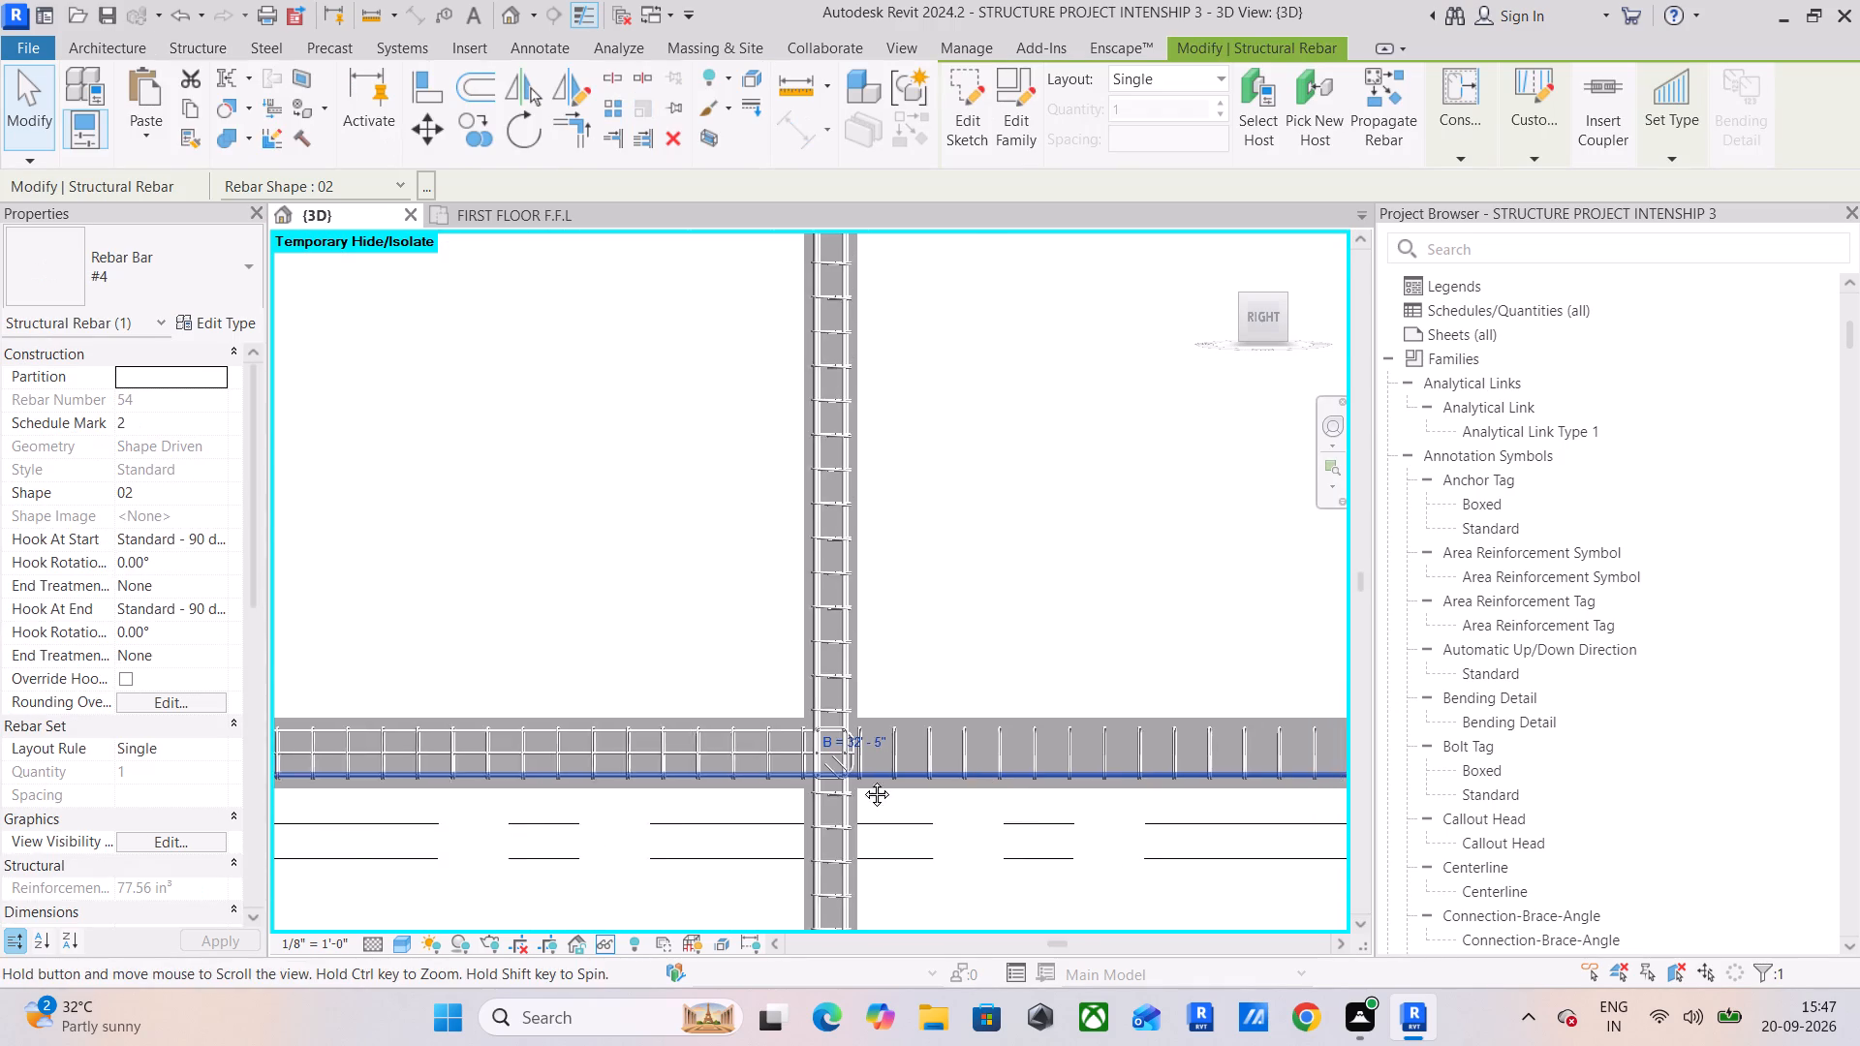
middle_drag(862, 780, 525, 682)
scroll(757, 728, down, 5)
middle_drag(698, 753, 568, 745)
scroll(1011, 697, up, 3)
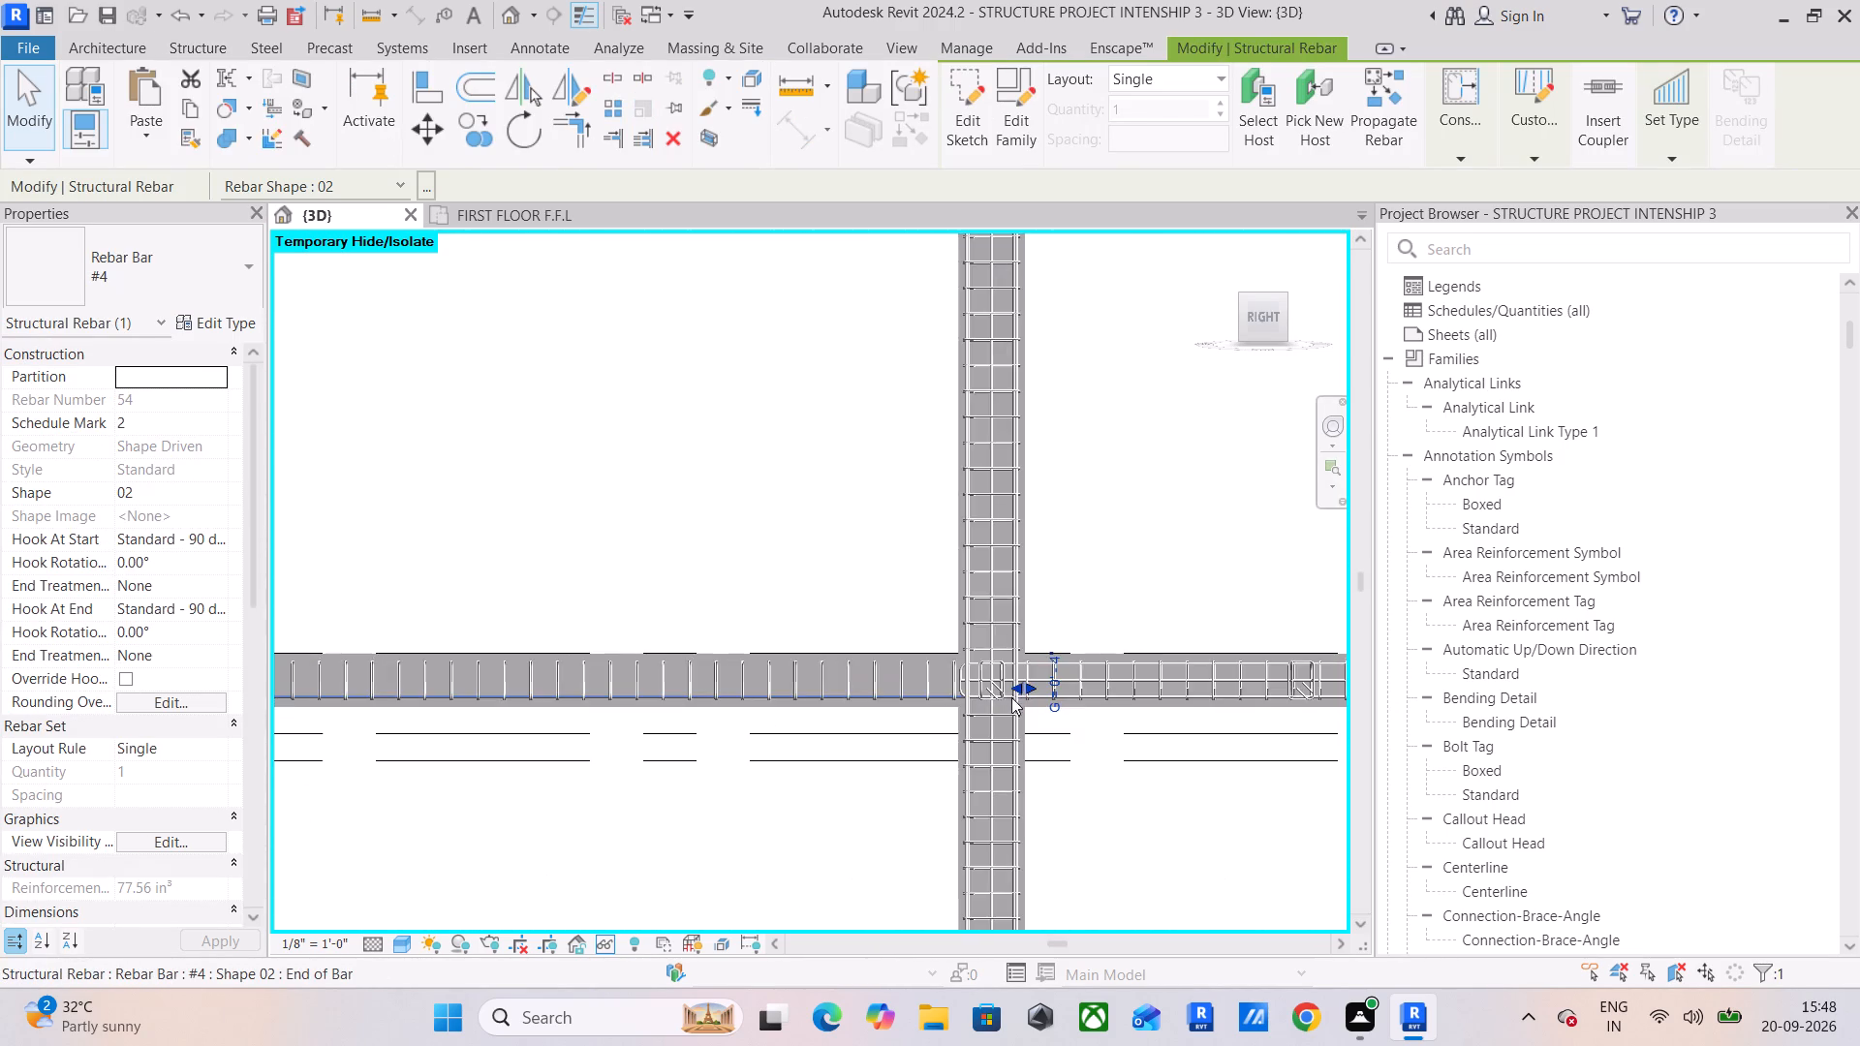
scroll(1011, 697, up, 1)
drag(1031, 686, 368, 653)
middle_drag(369, 676, 1048, 695)
drag(1049, 704, 1029, 707)
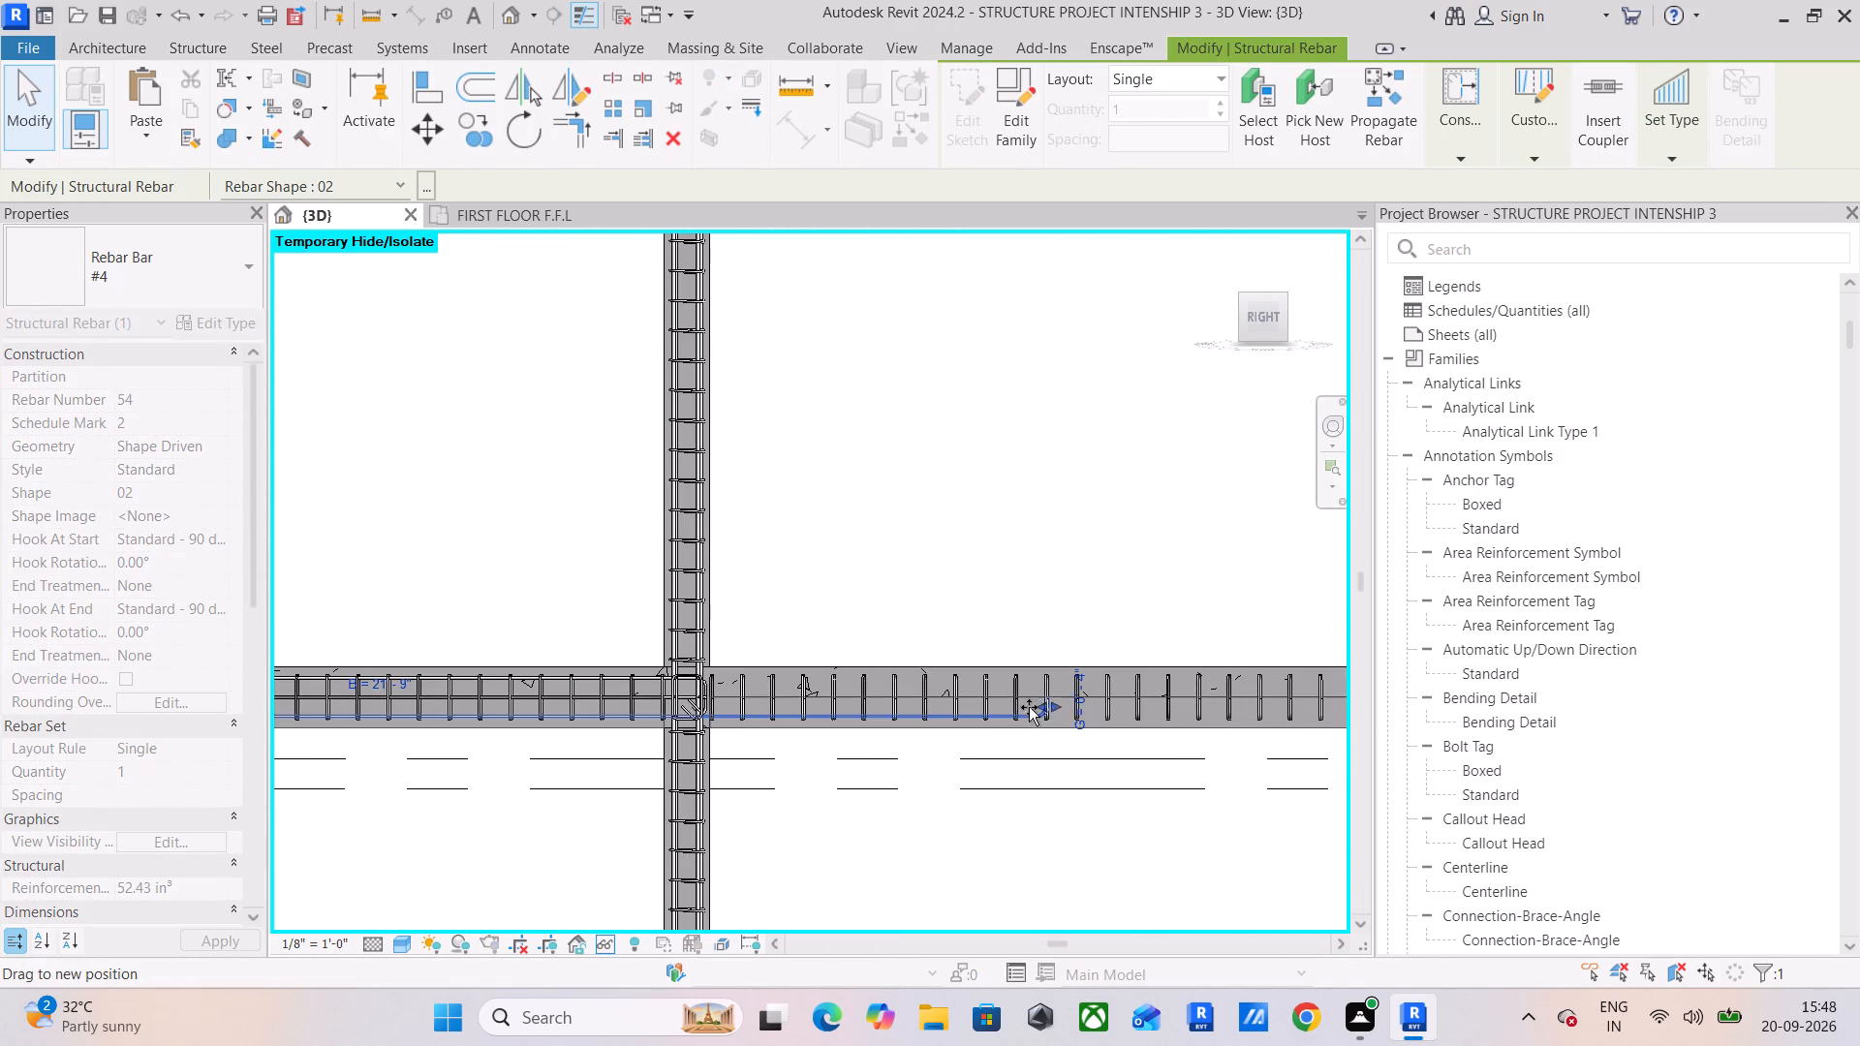
drag(1029, 707, 728, 723)
scroll(700, 713, up, 15)
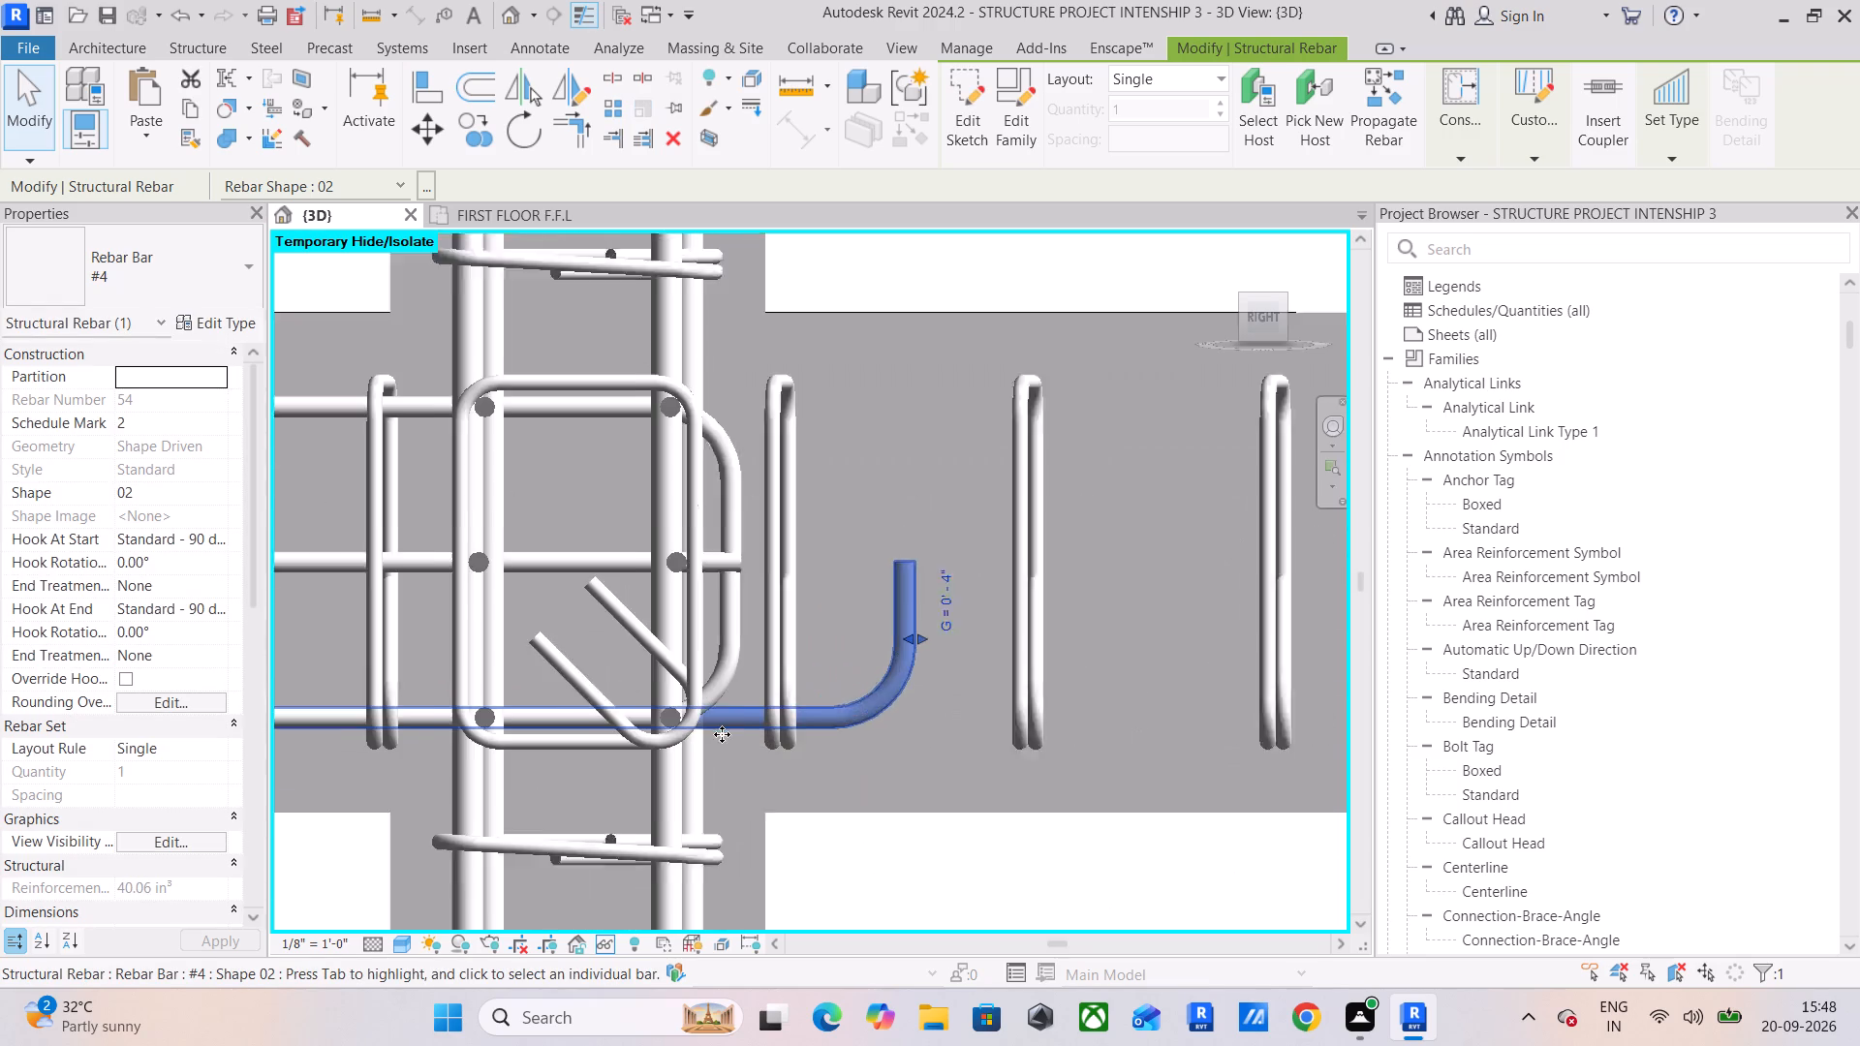
scroll(722, 734, up, 1)
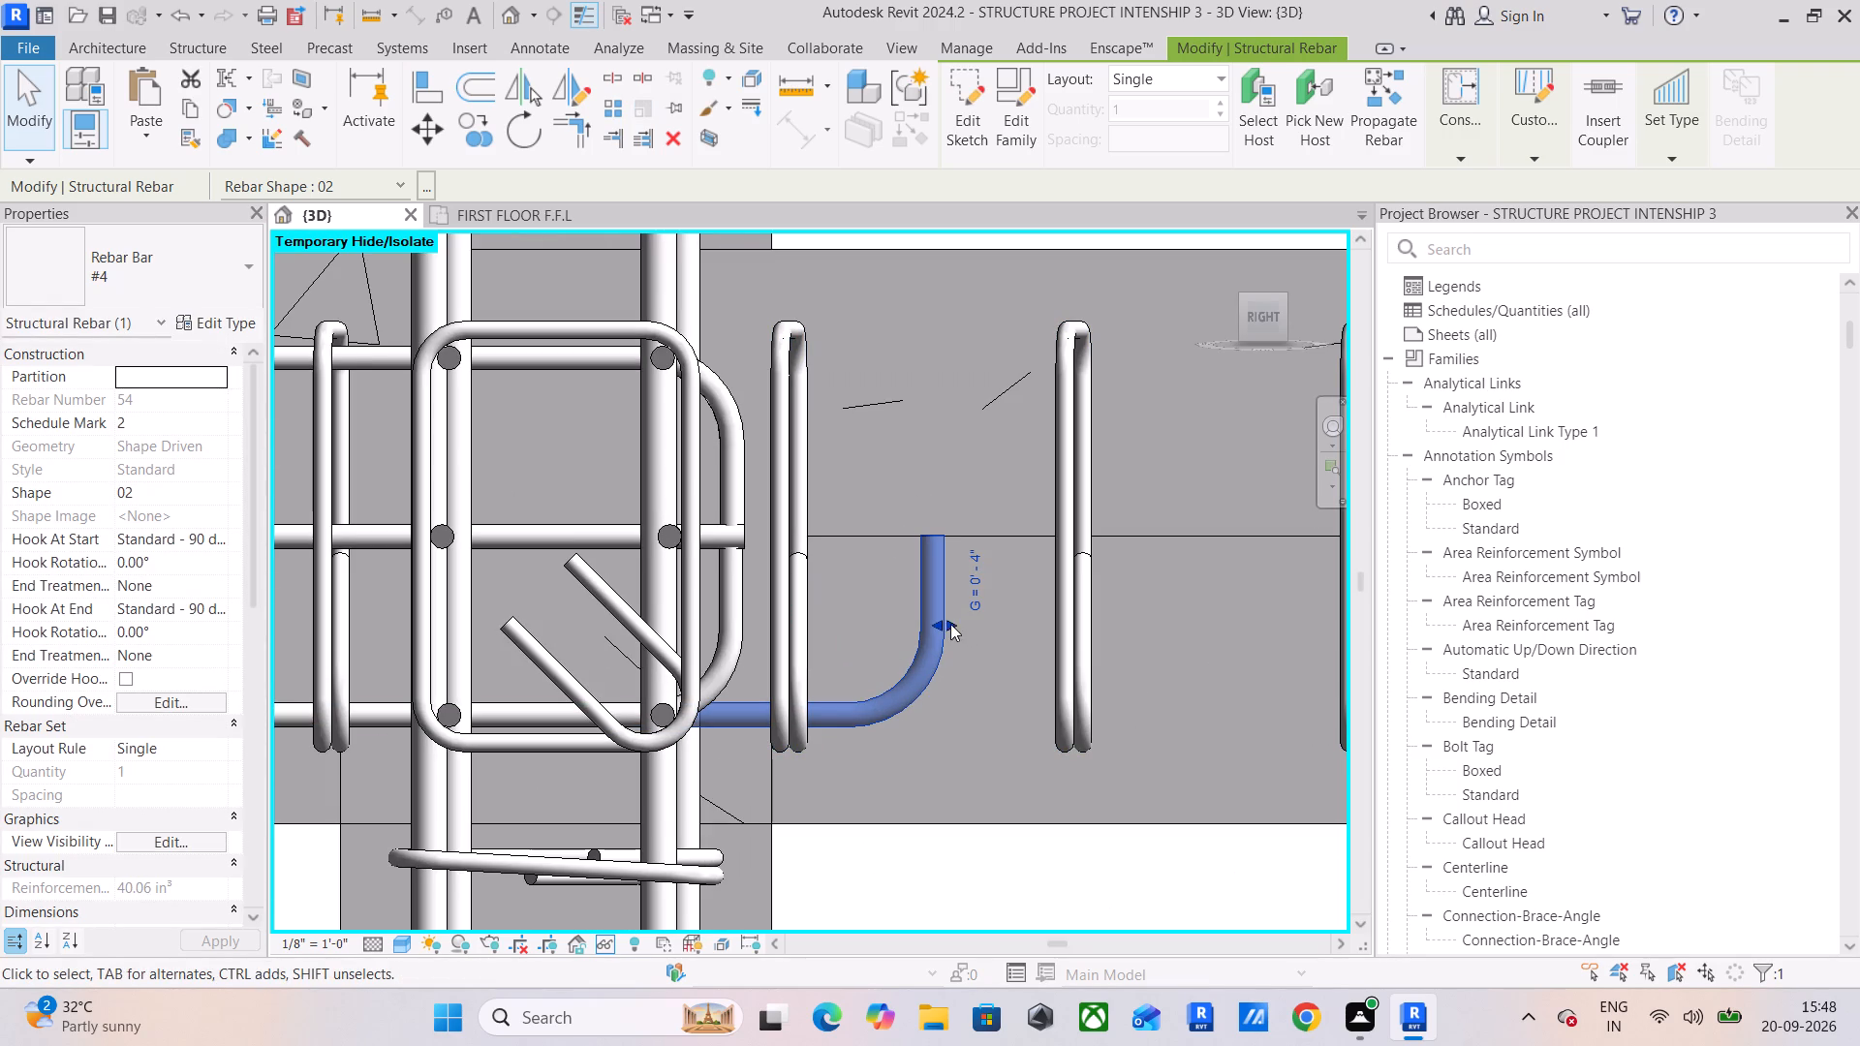
drag(949, 626, 743, 661)
click(1018, 701)
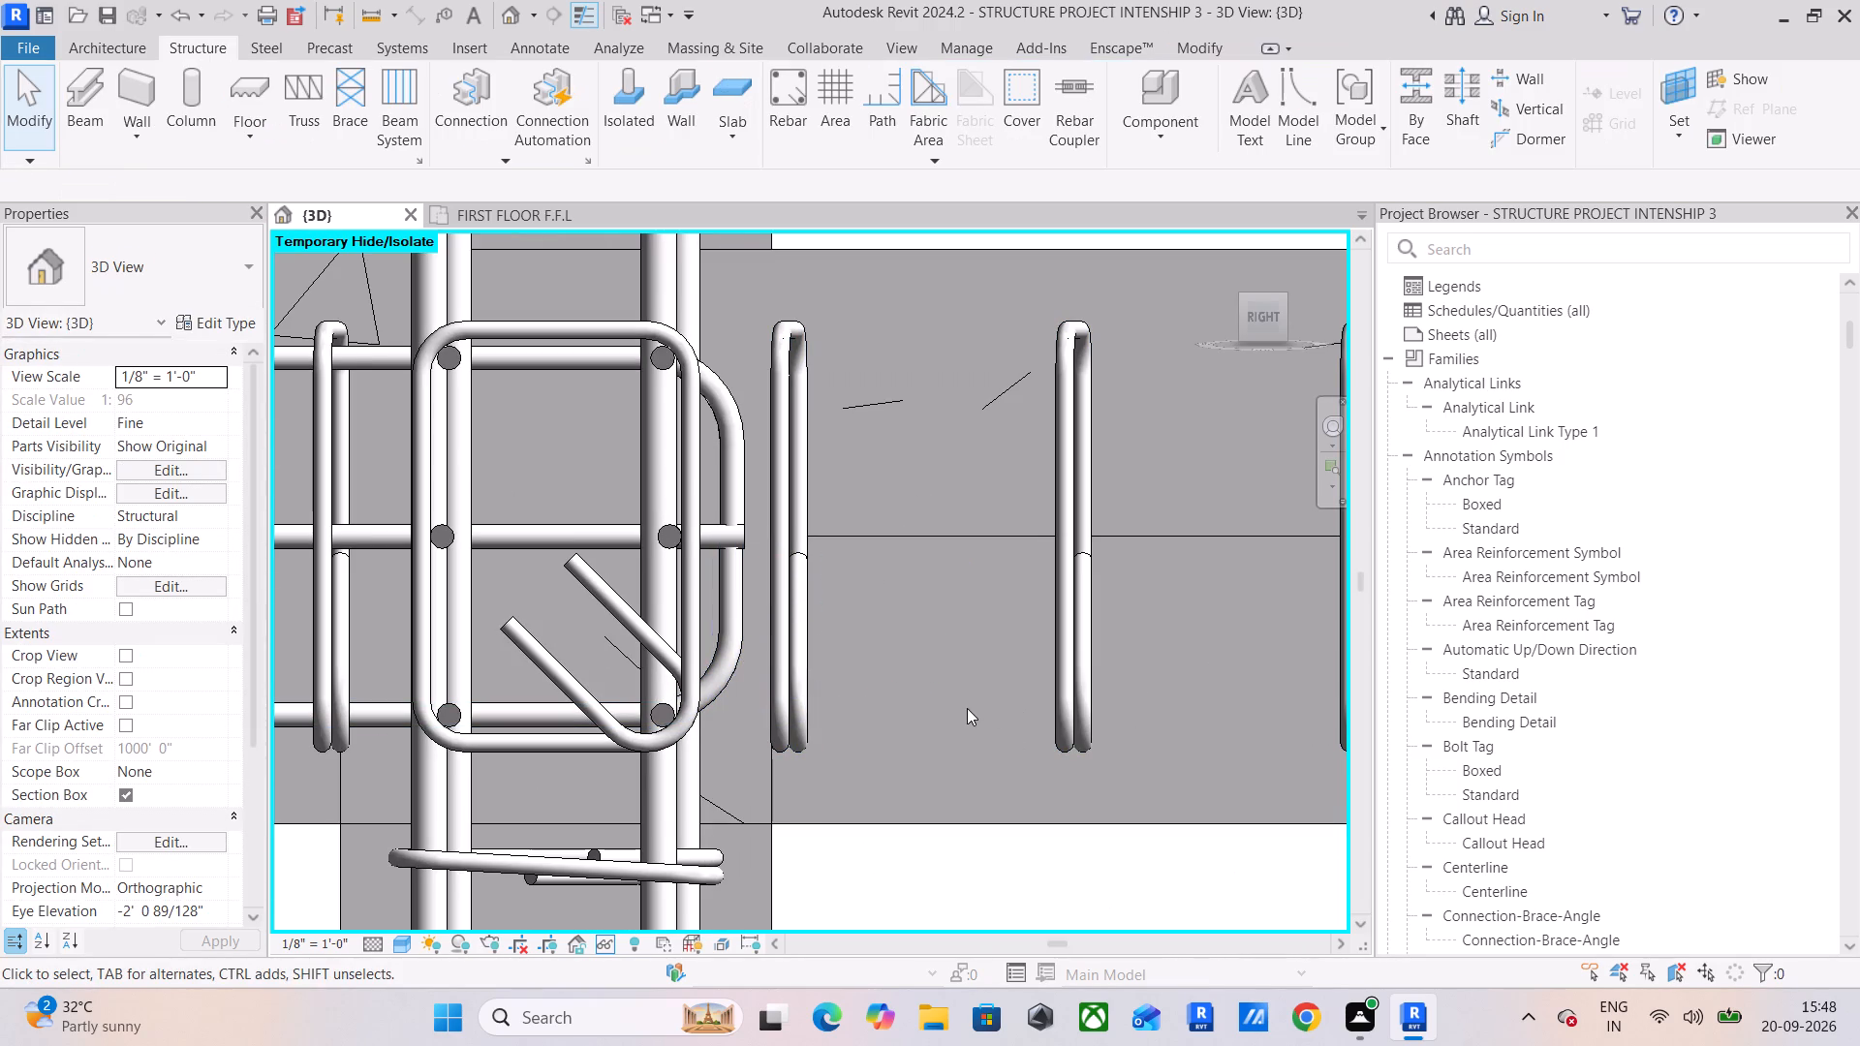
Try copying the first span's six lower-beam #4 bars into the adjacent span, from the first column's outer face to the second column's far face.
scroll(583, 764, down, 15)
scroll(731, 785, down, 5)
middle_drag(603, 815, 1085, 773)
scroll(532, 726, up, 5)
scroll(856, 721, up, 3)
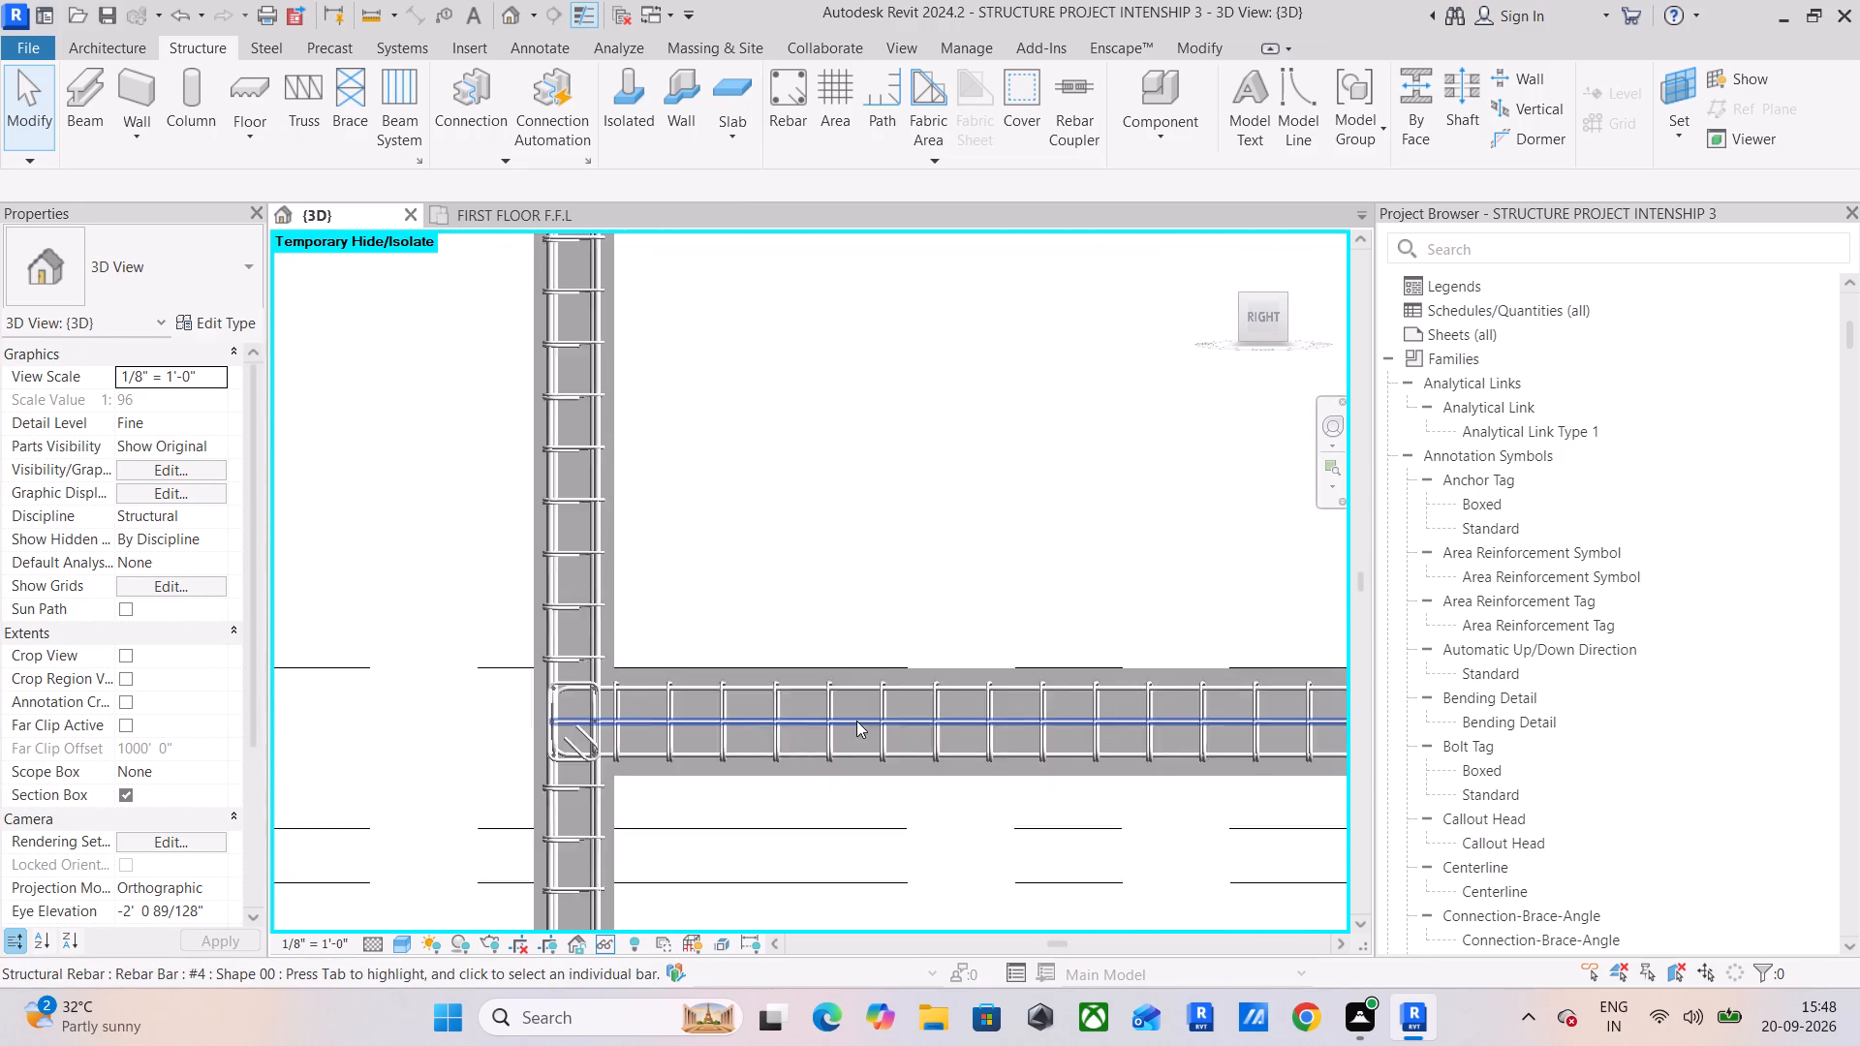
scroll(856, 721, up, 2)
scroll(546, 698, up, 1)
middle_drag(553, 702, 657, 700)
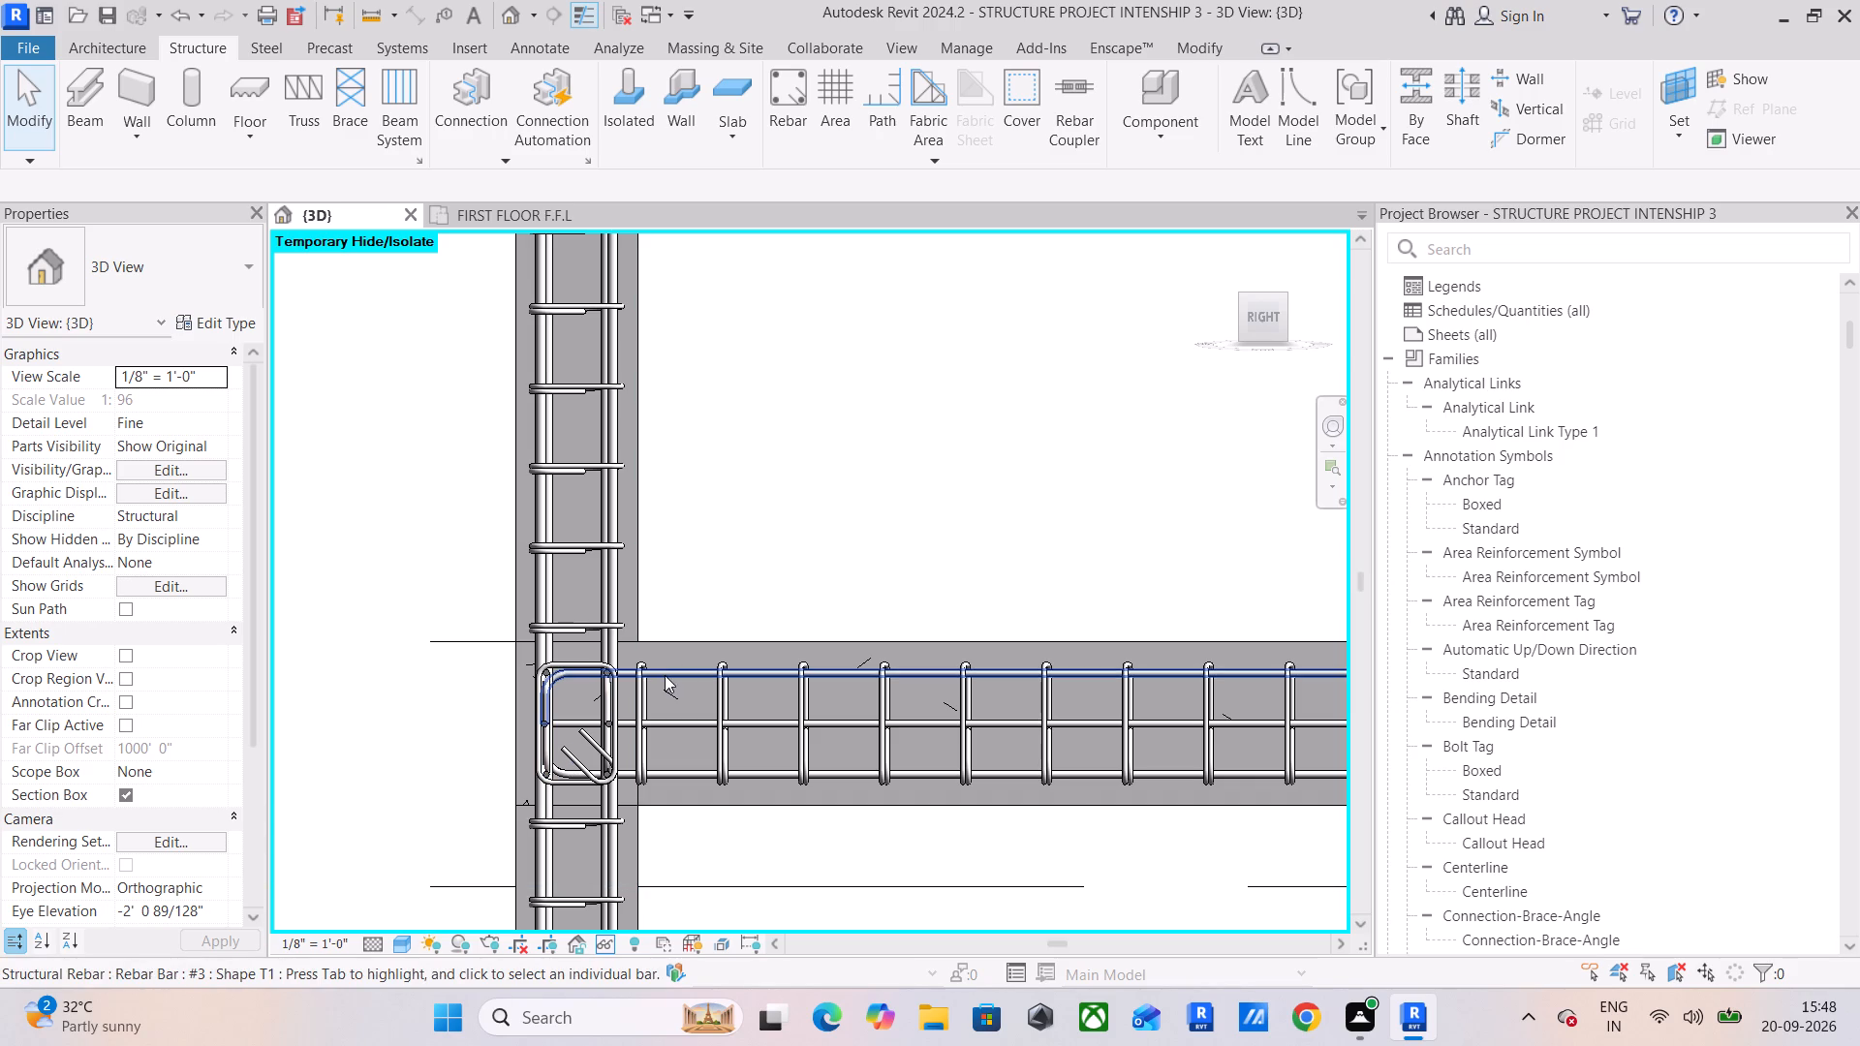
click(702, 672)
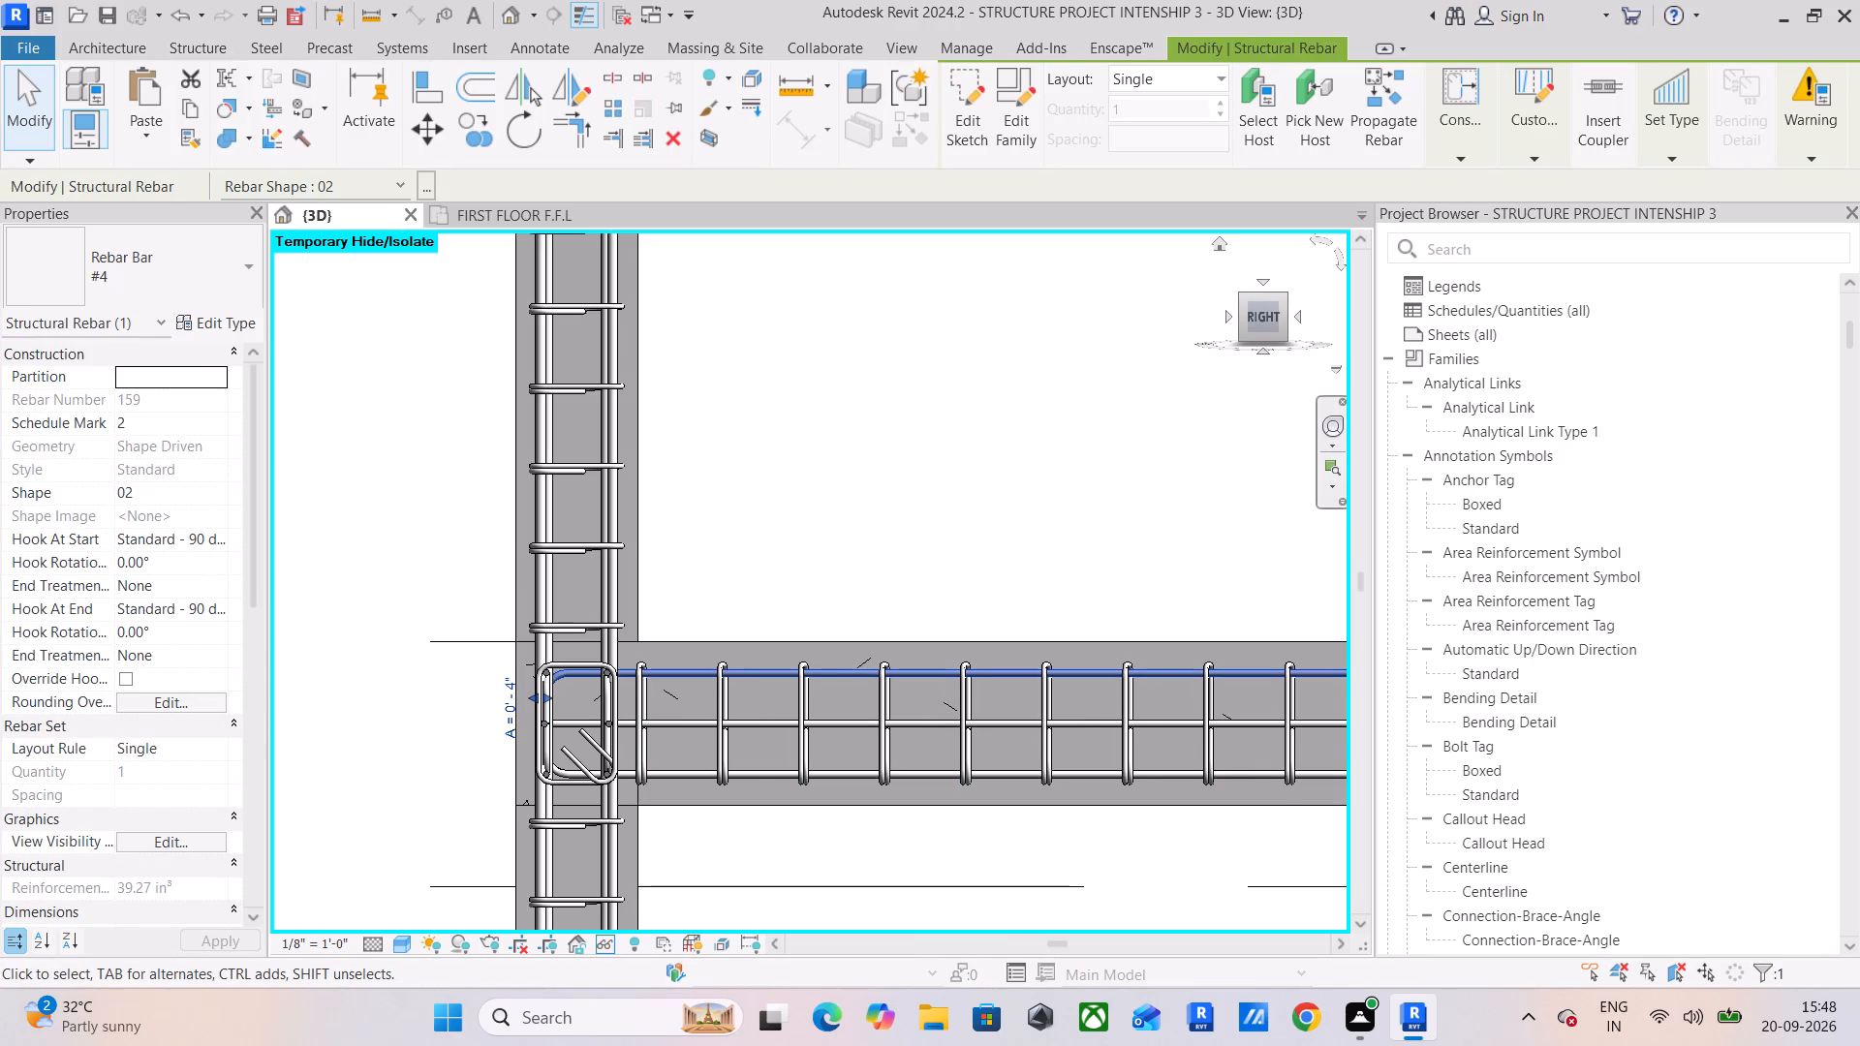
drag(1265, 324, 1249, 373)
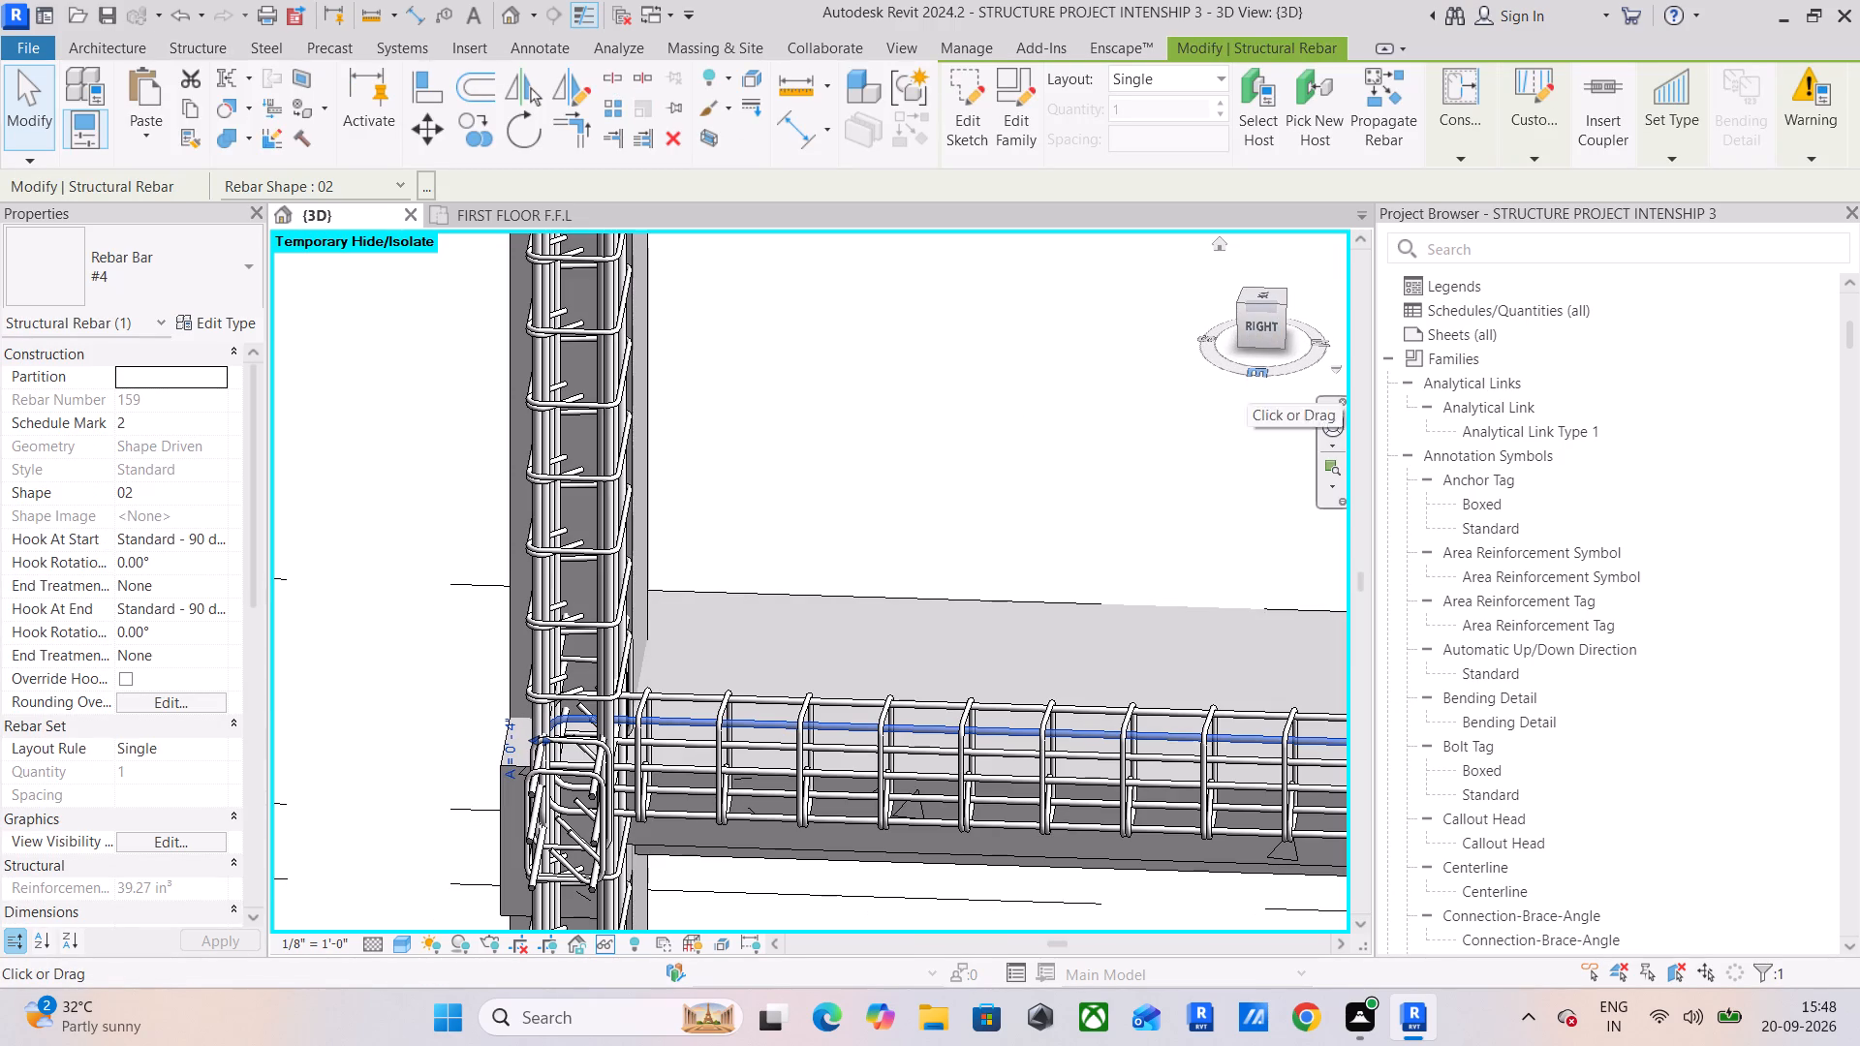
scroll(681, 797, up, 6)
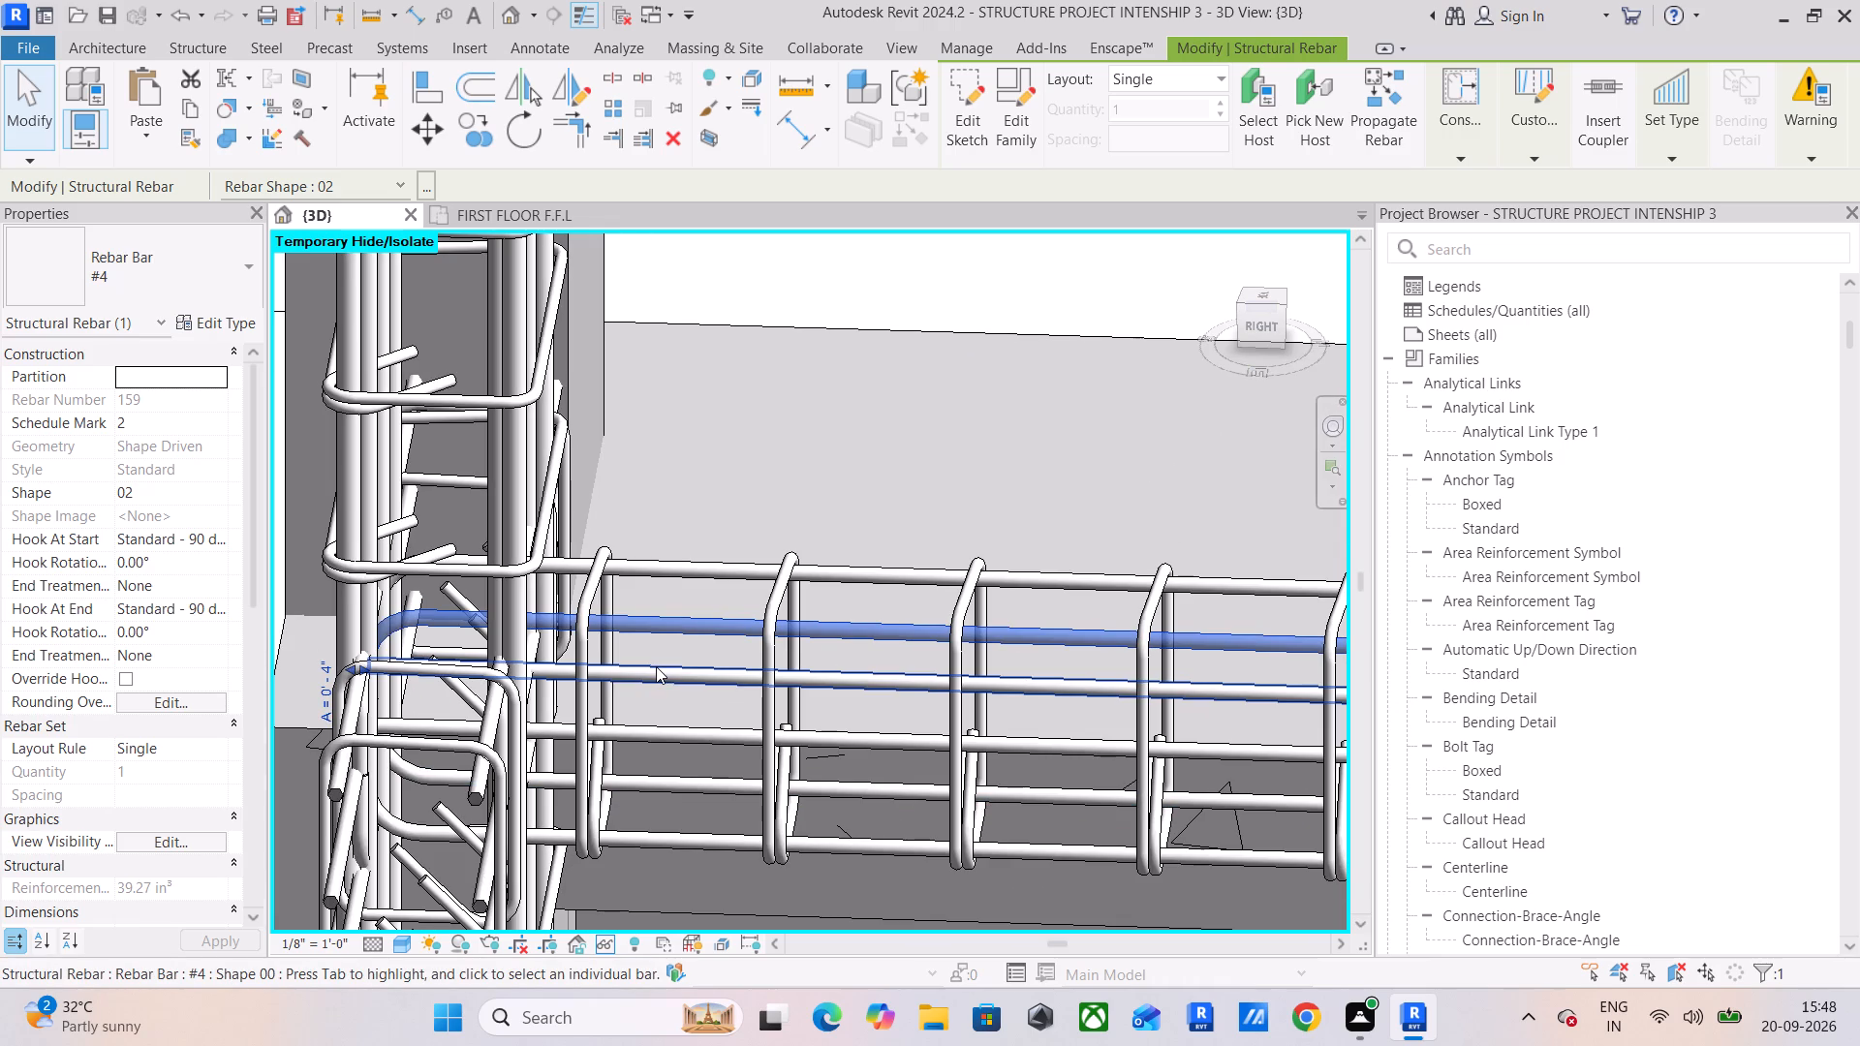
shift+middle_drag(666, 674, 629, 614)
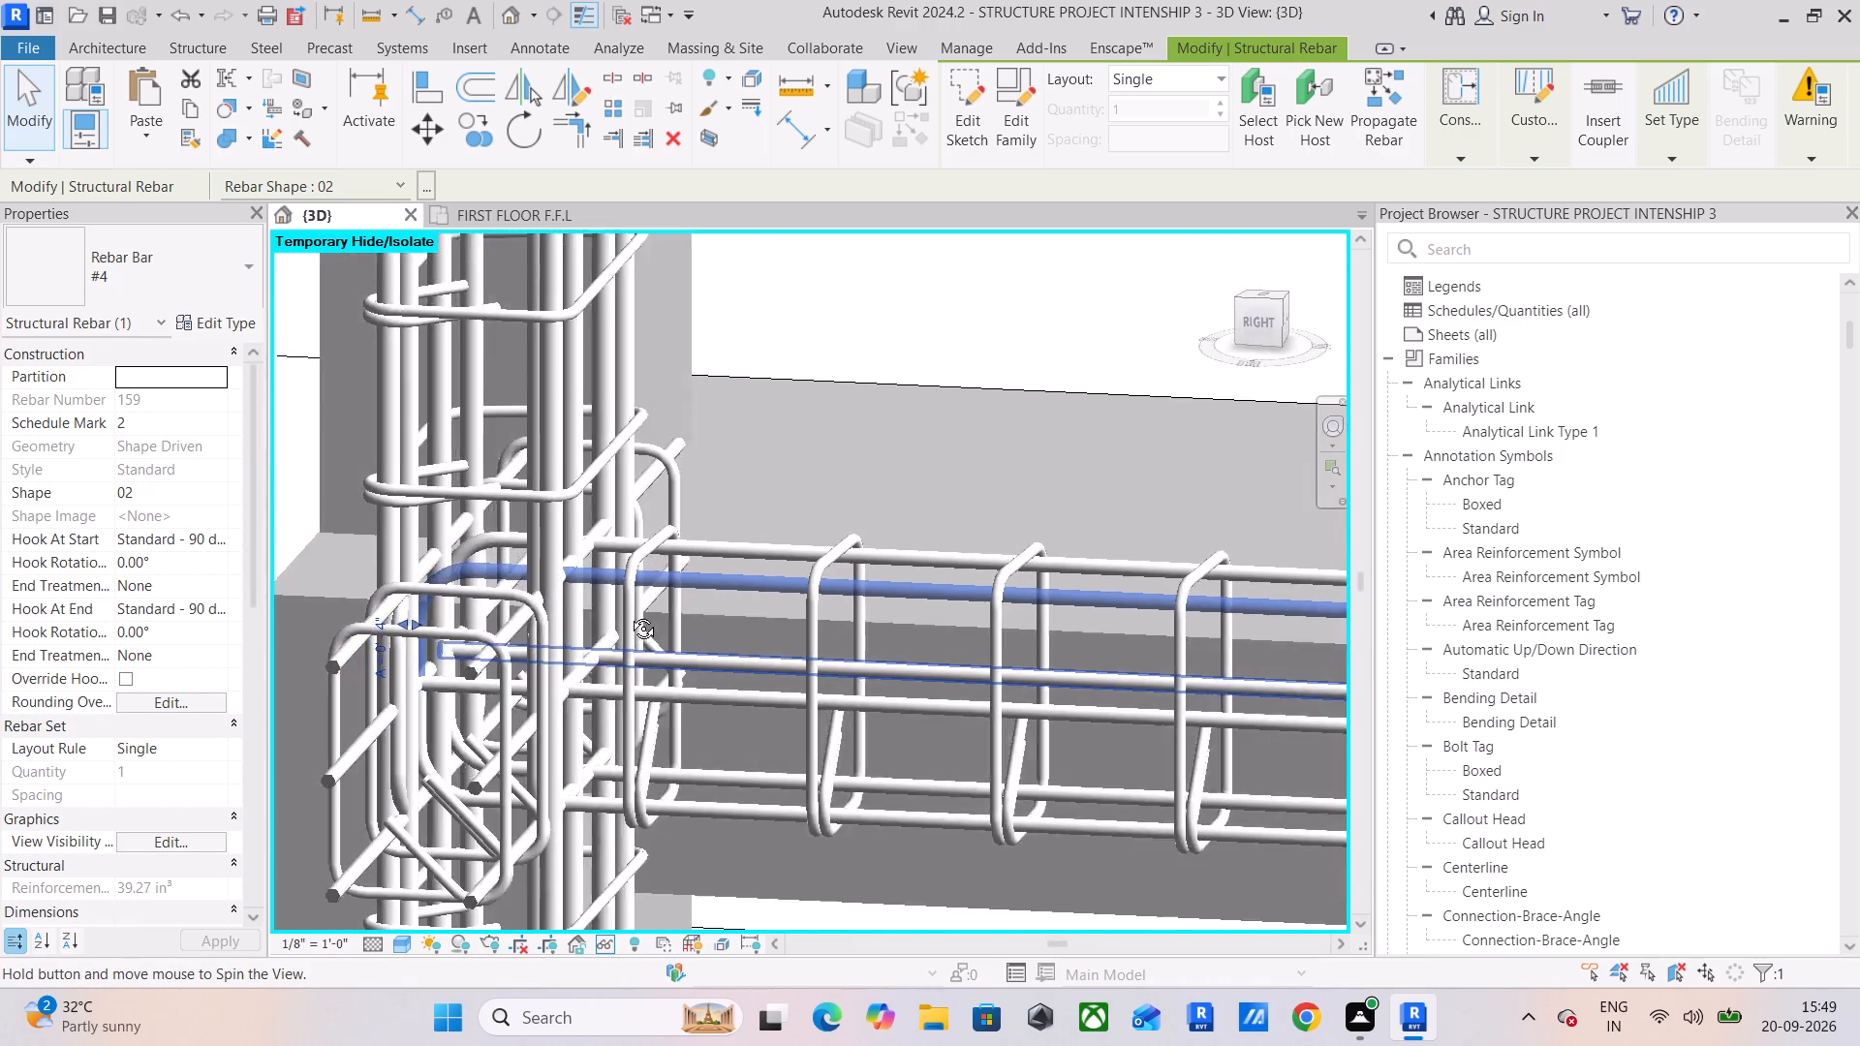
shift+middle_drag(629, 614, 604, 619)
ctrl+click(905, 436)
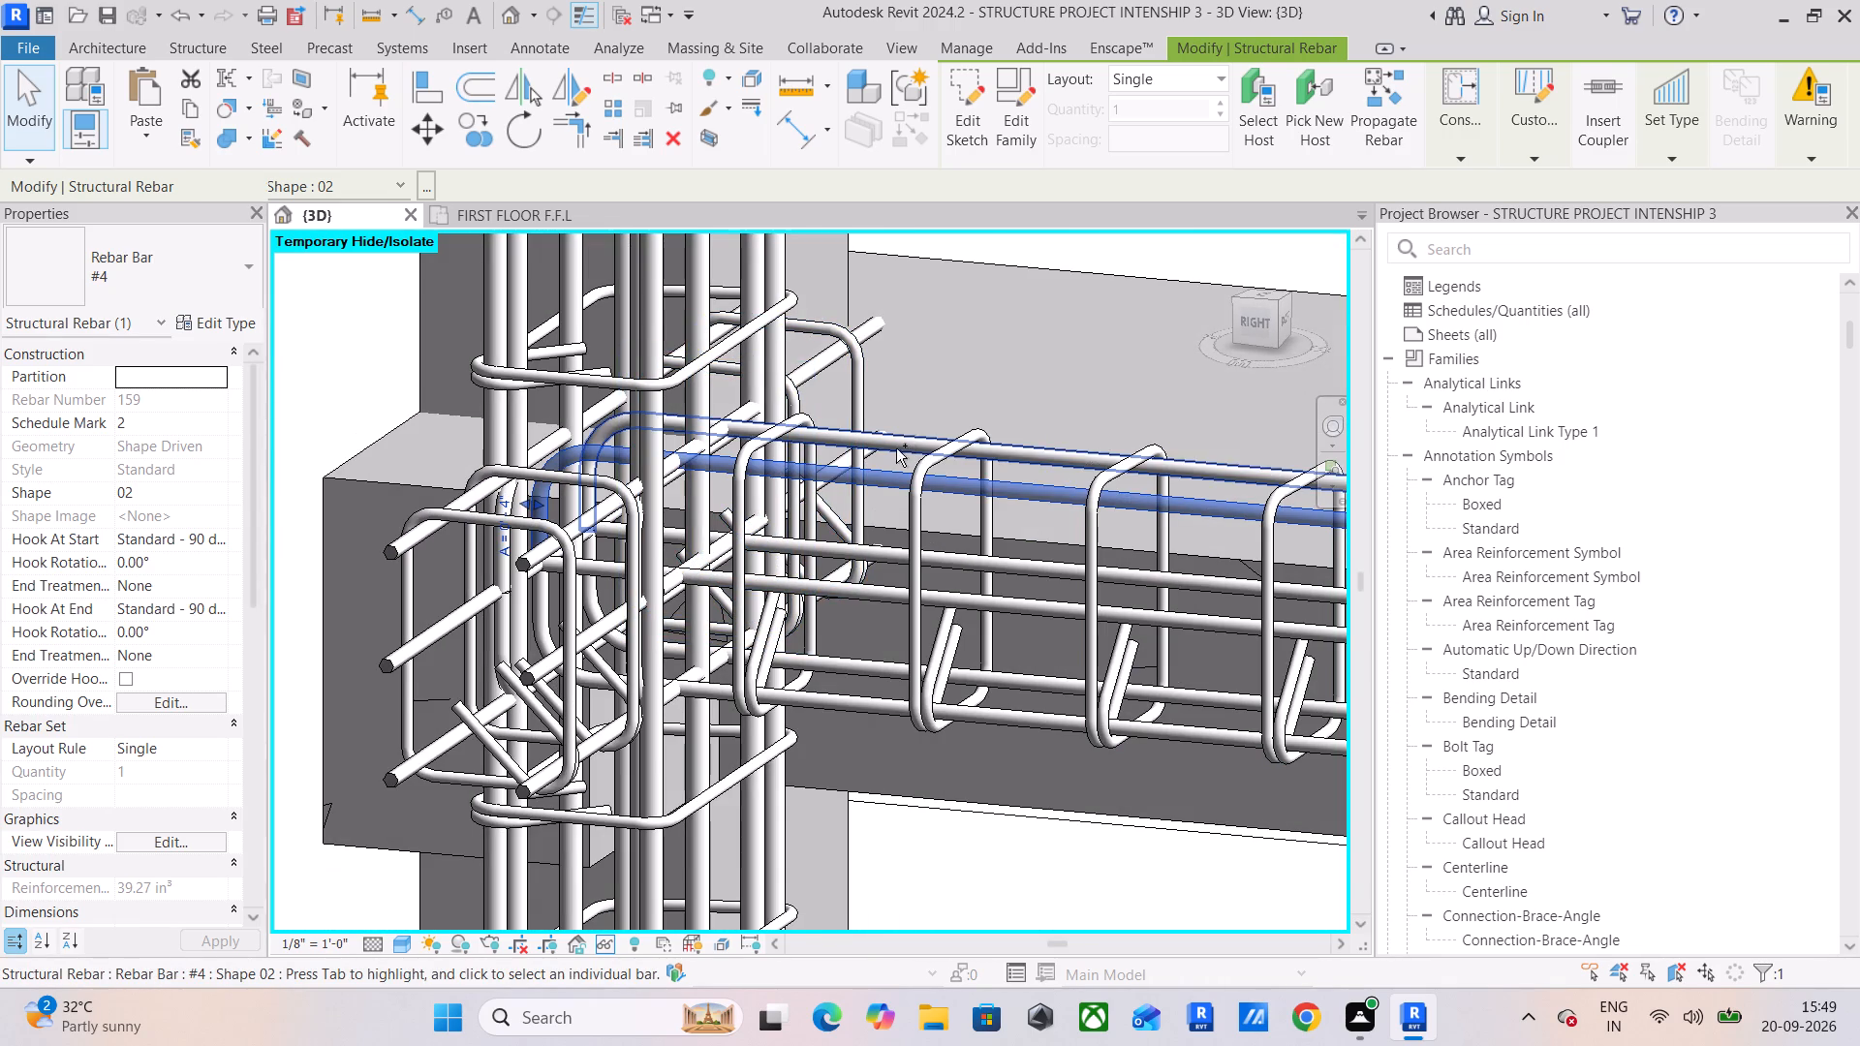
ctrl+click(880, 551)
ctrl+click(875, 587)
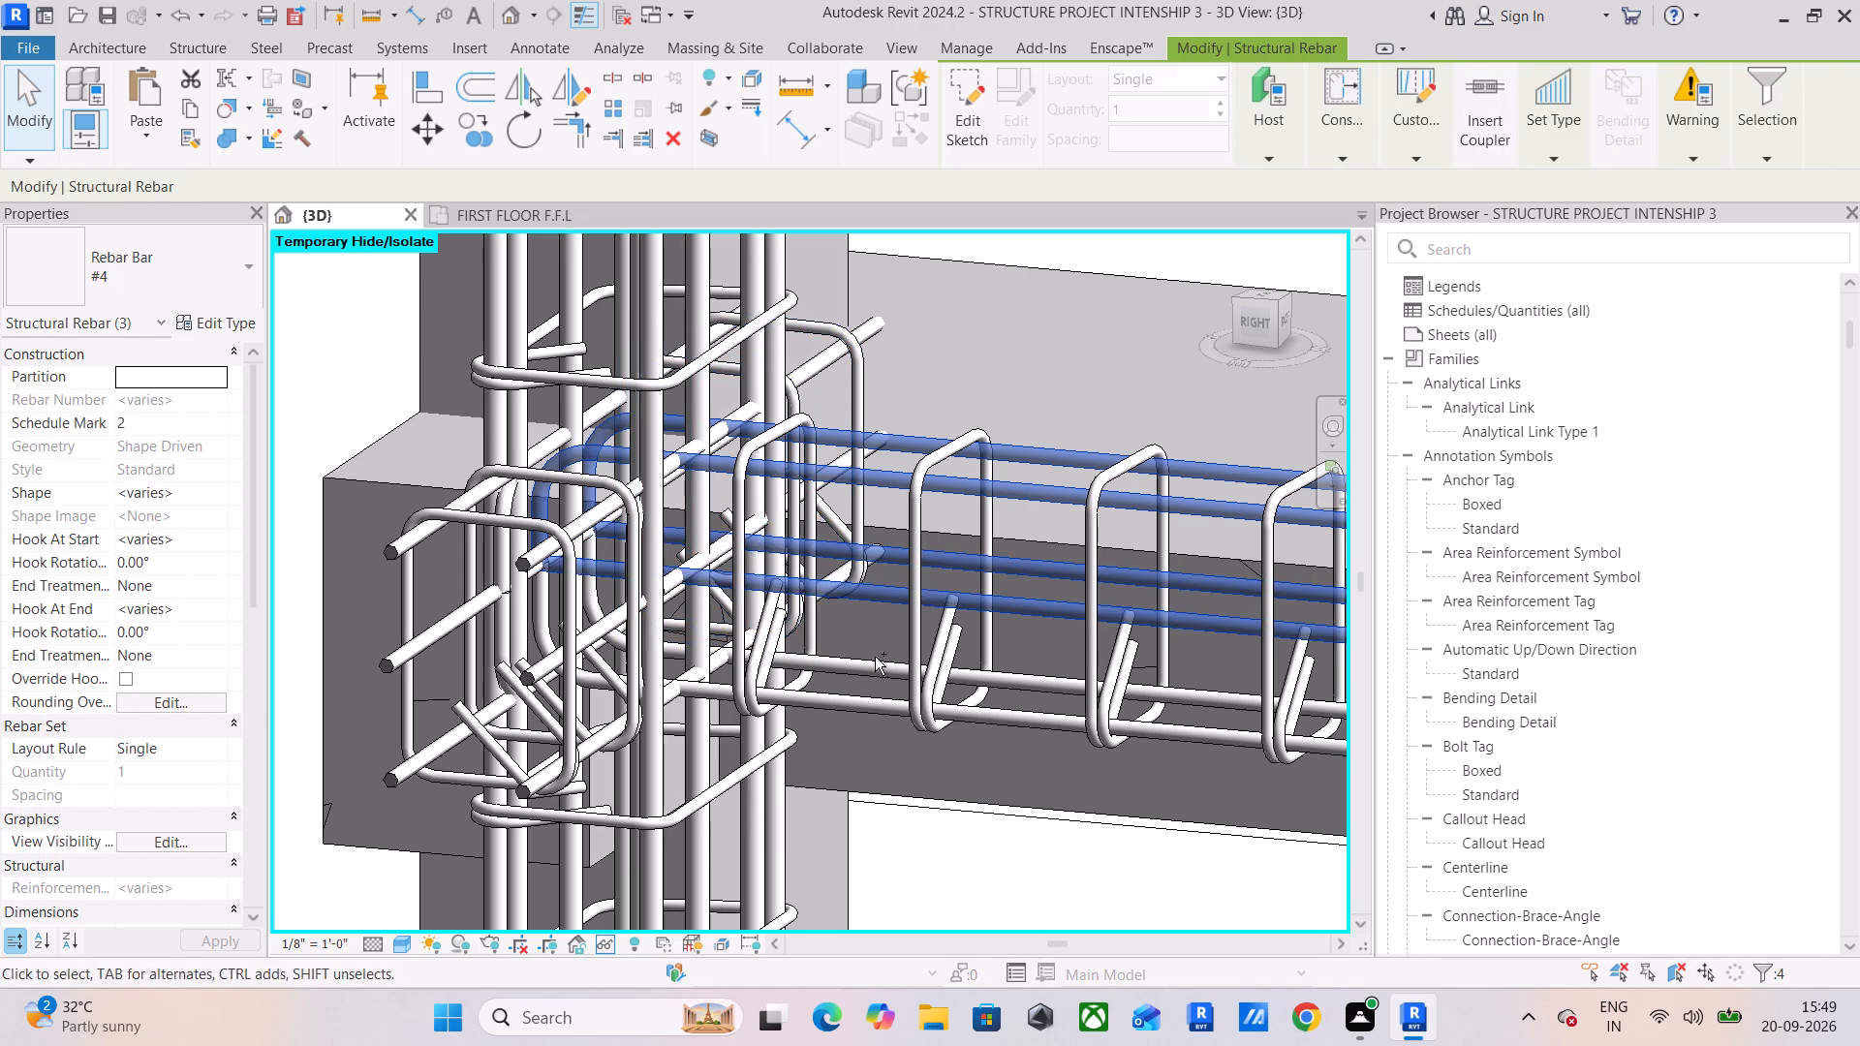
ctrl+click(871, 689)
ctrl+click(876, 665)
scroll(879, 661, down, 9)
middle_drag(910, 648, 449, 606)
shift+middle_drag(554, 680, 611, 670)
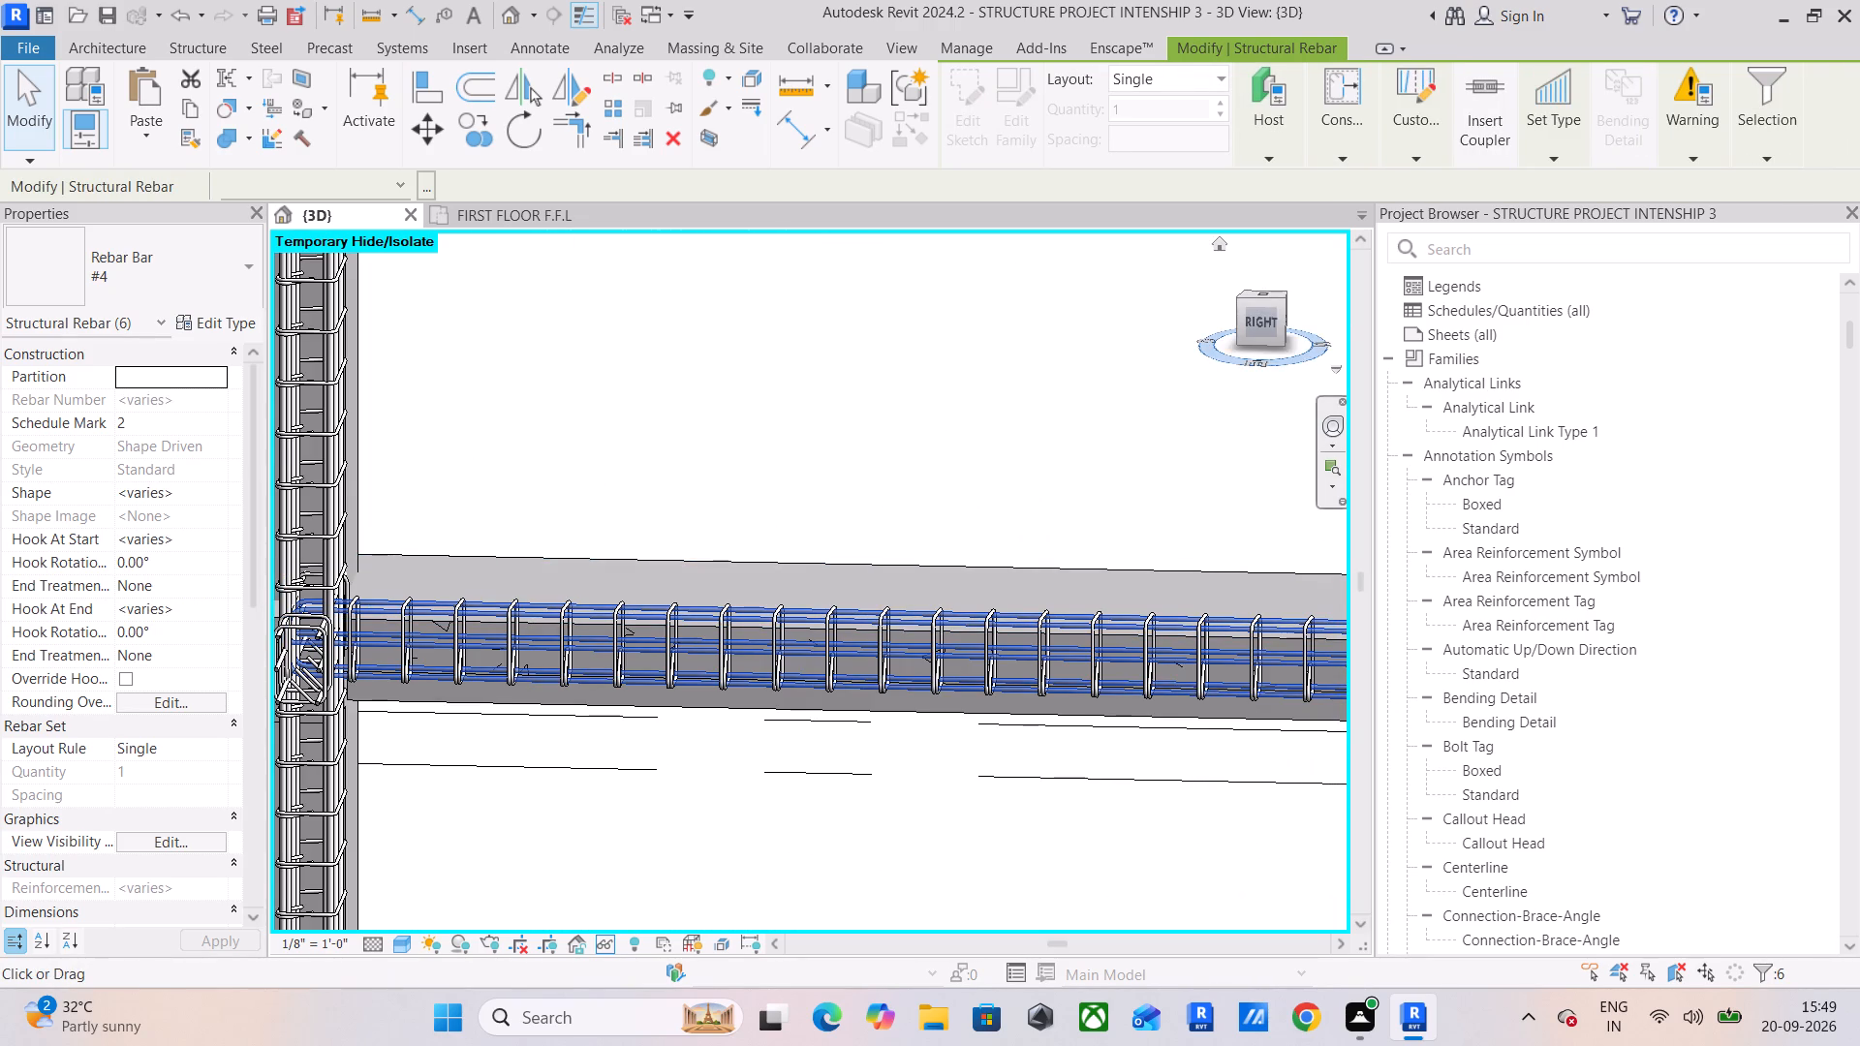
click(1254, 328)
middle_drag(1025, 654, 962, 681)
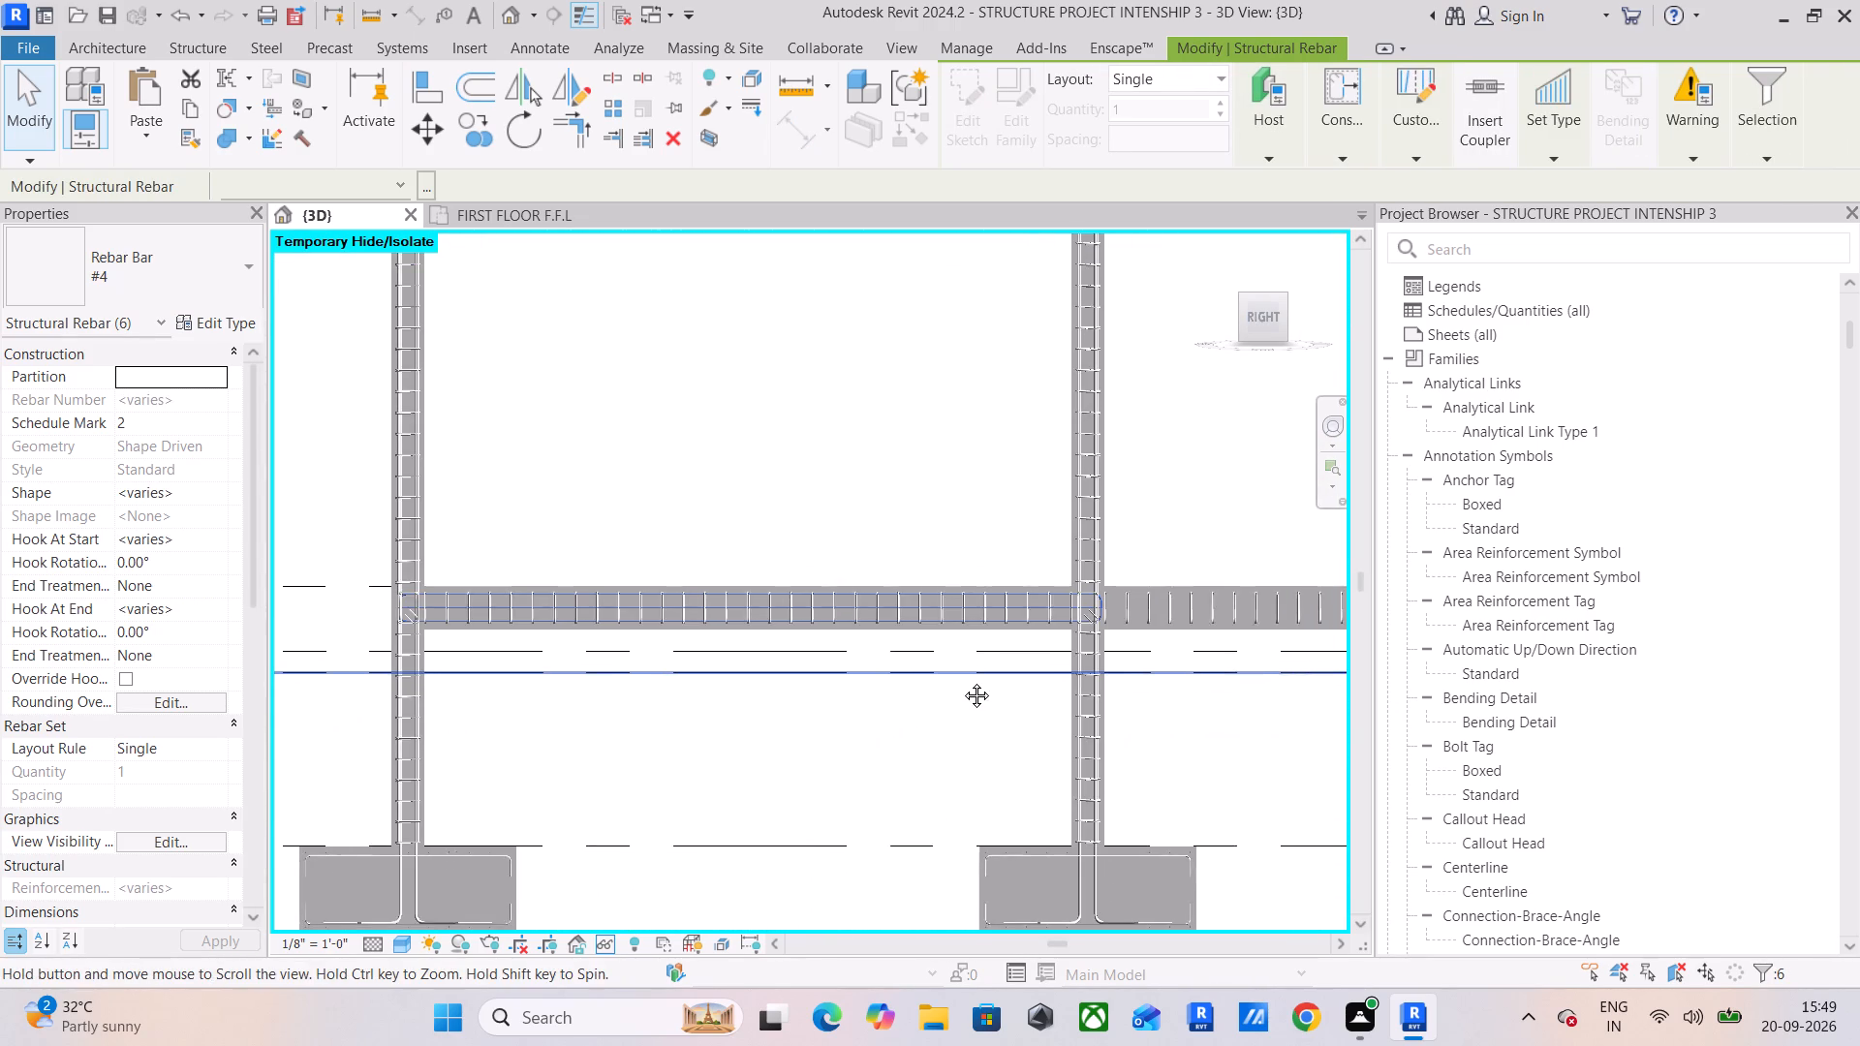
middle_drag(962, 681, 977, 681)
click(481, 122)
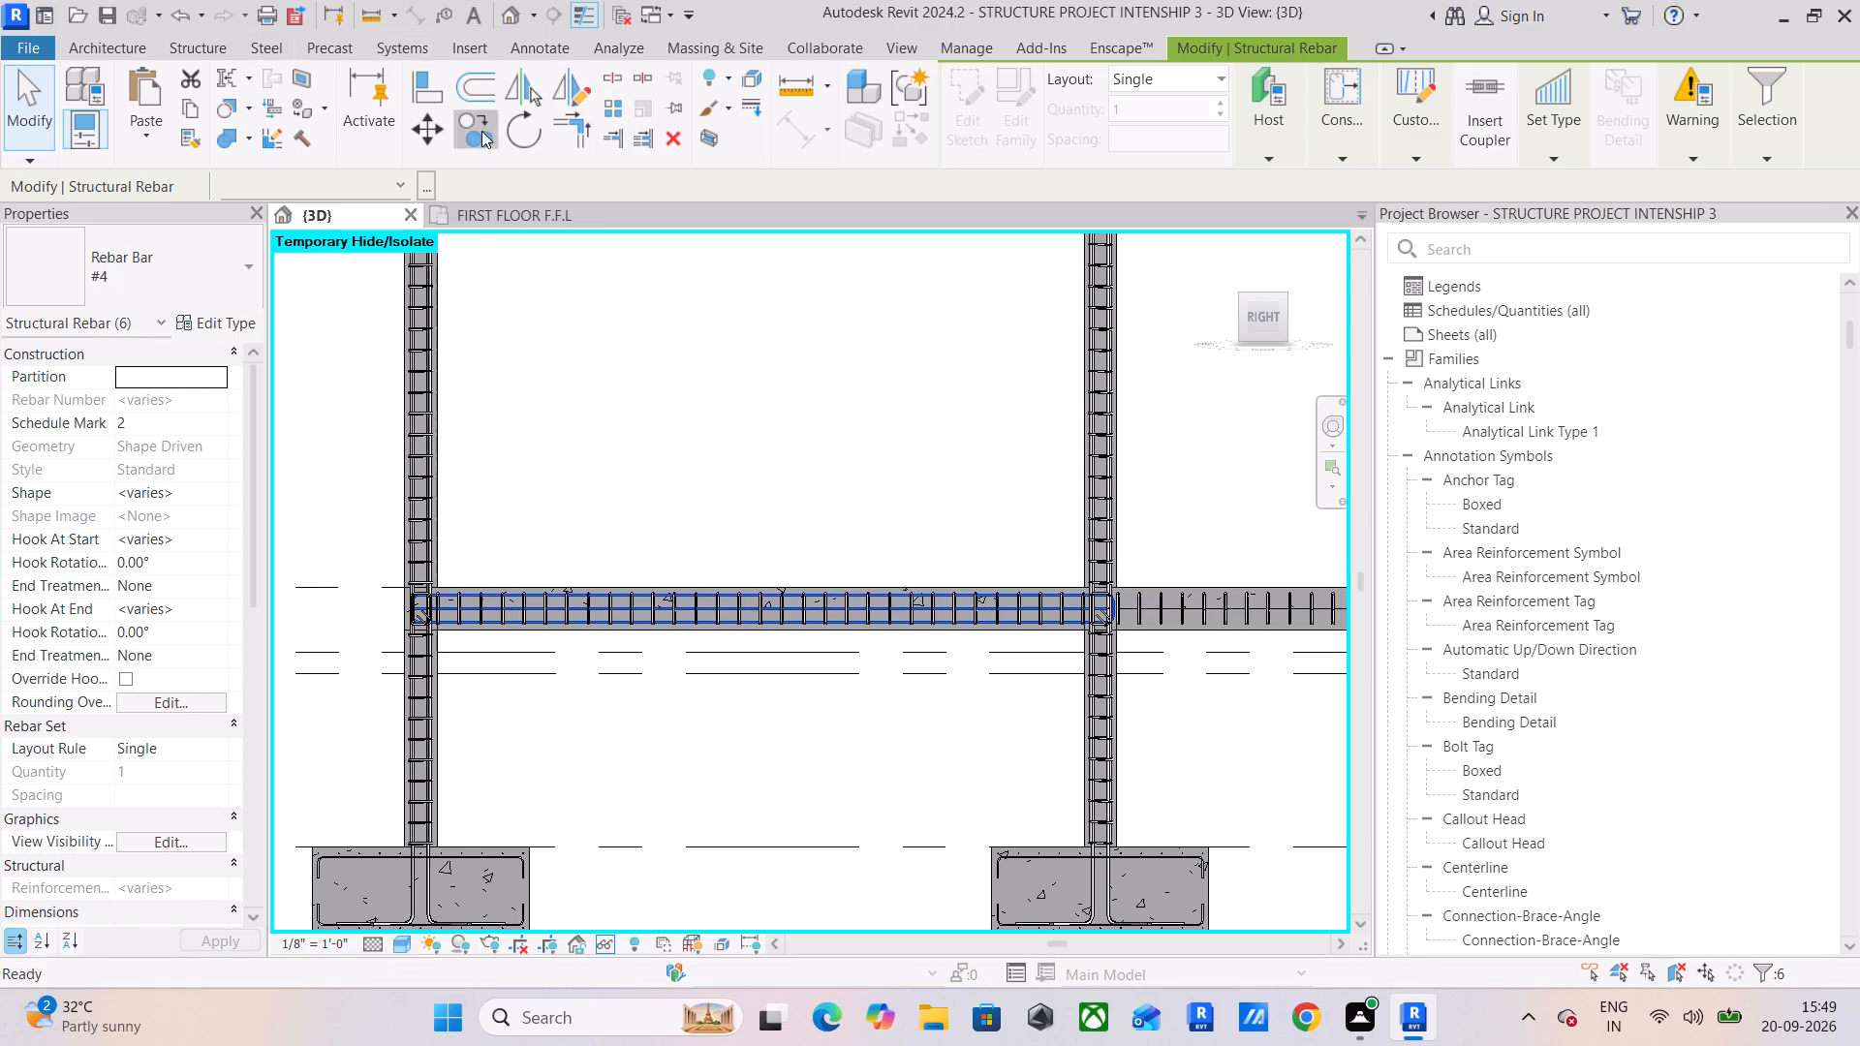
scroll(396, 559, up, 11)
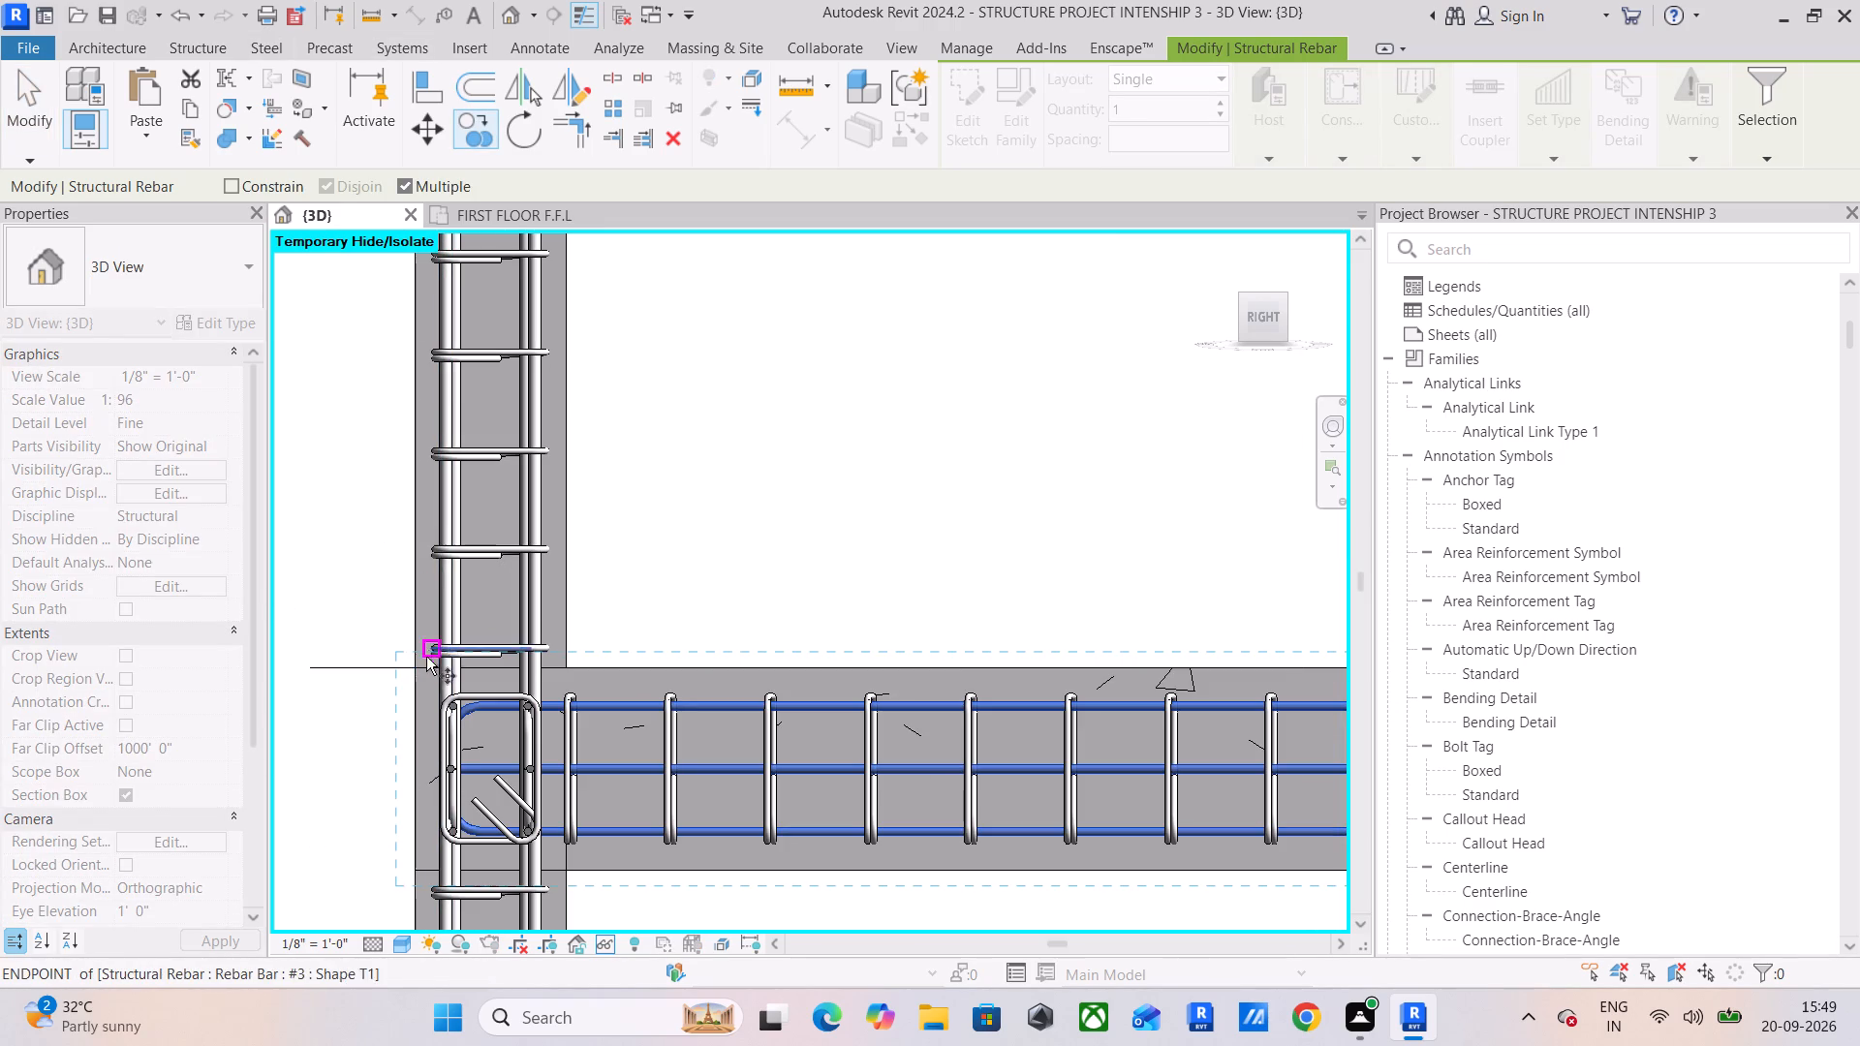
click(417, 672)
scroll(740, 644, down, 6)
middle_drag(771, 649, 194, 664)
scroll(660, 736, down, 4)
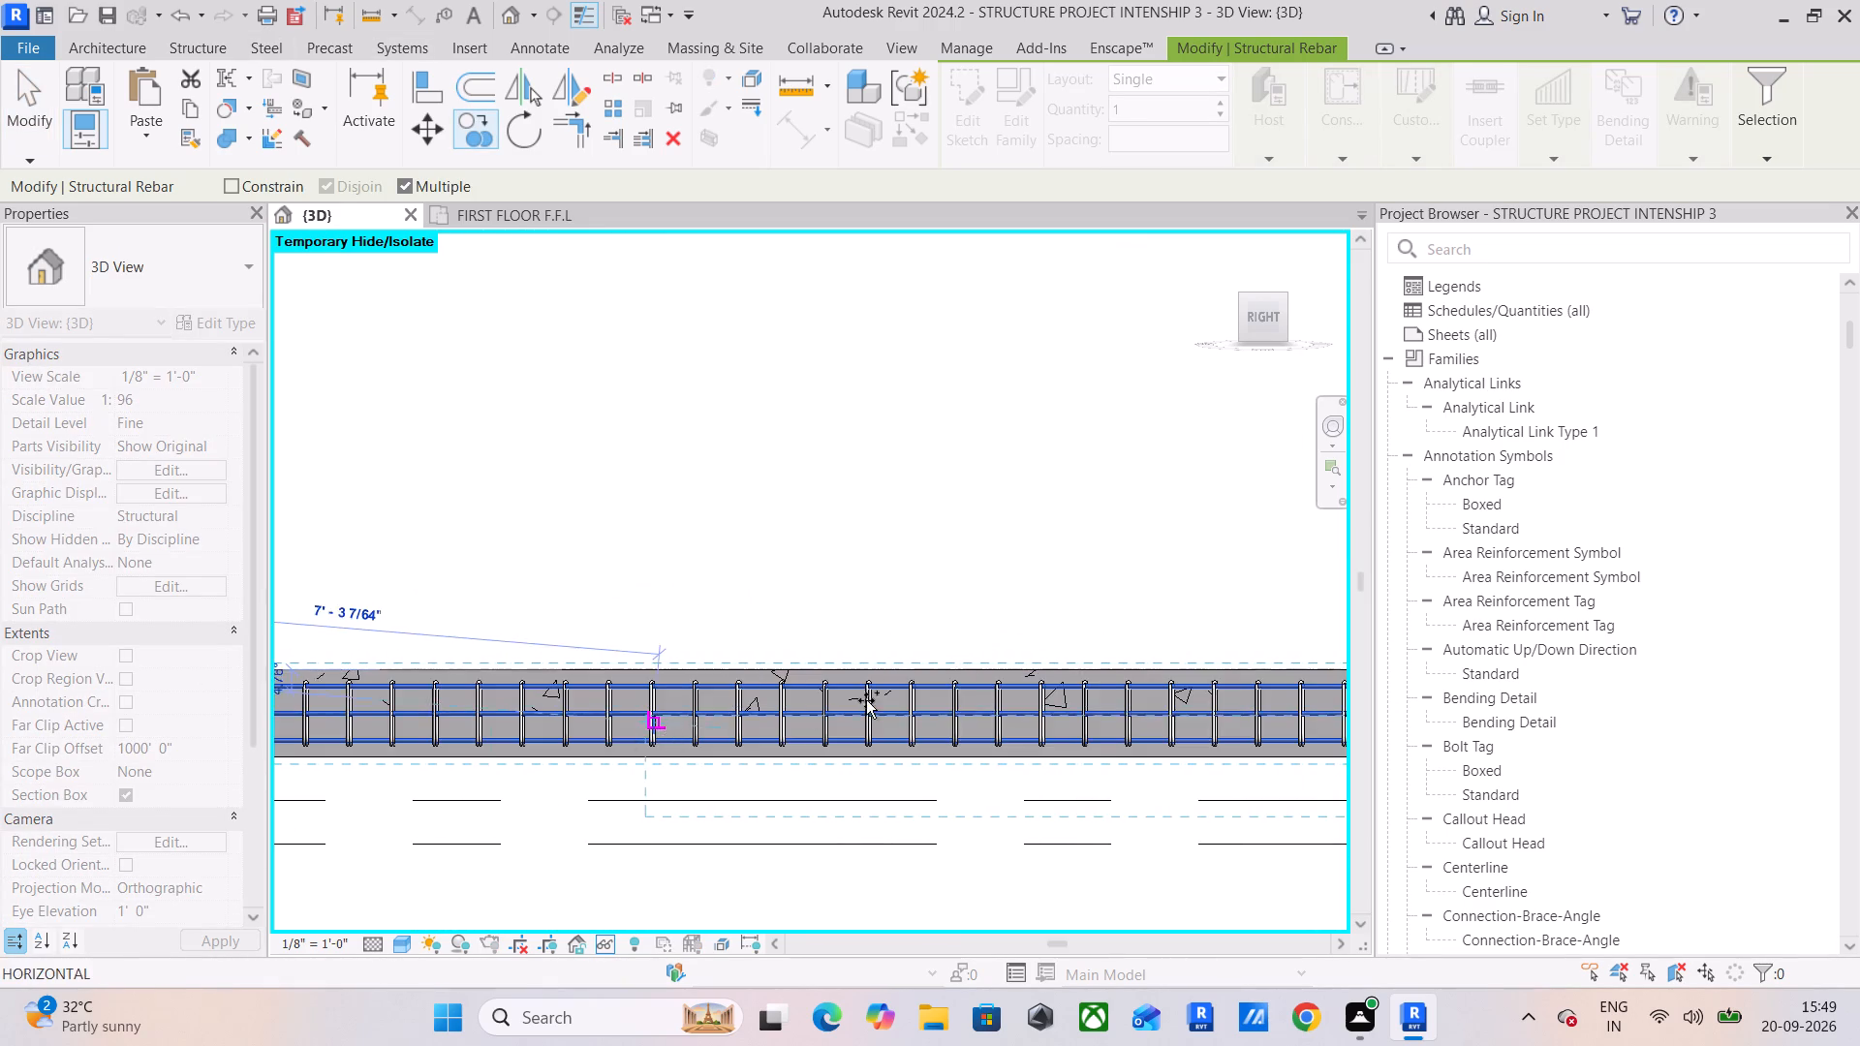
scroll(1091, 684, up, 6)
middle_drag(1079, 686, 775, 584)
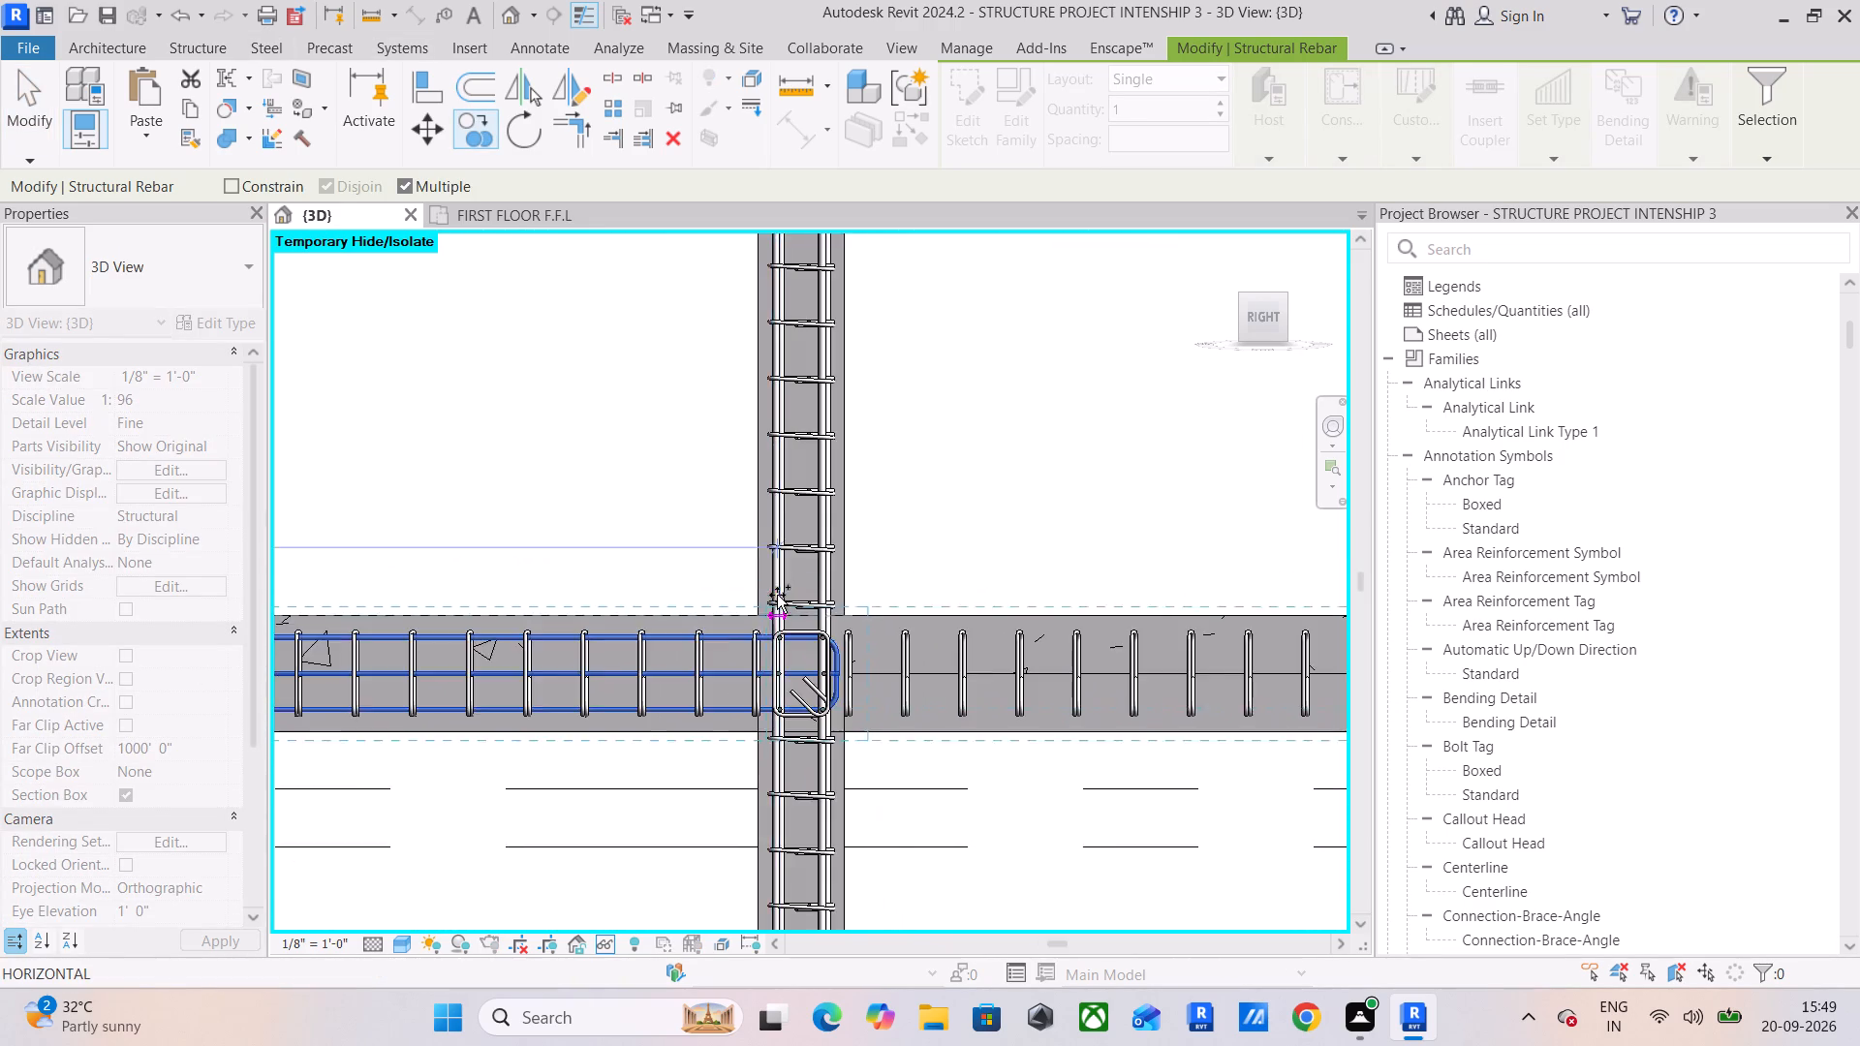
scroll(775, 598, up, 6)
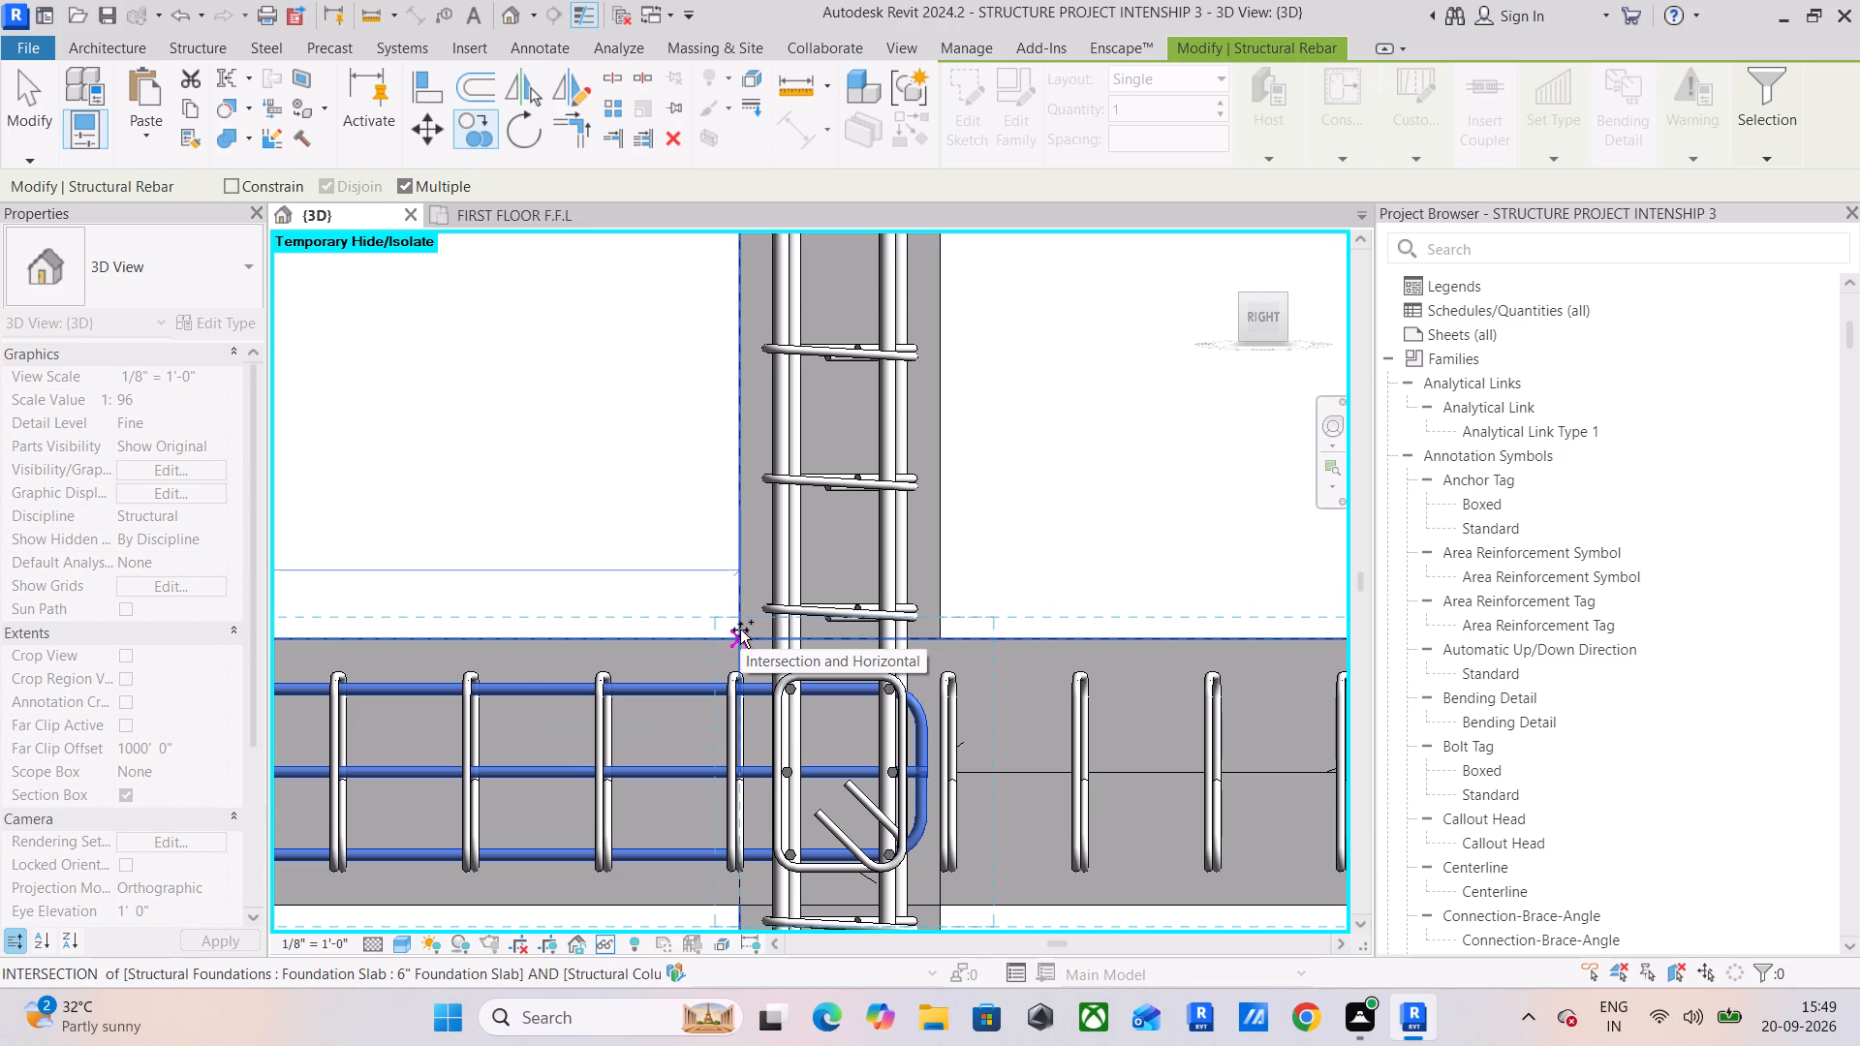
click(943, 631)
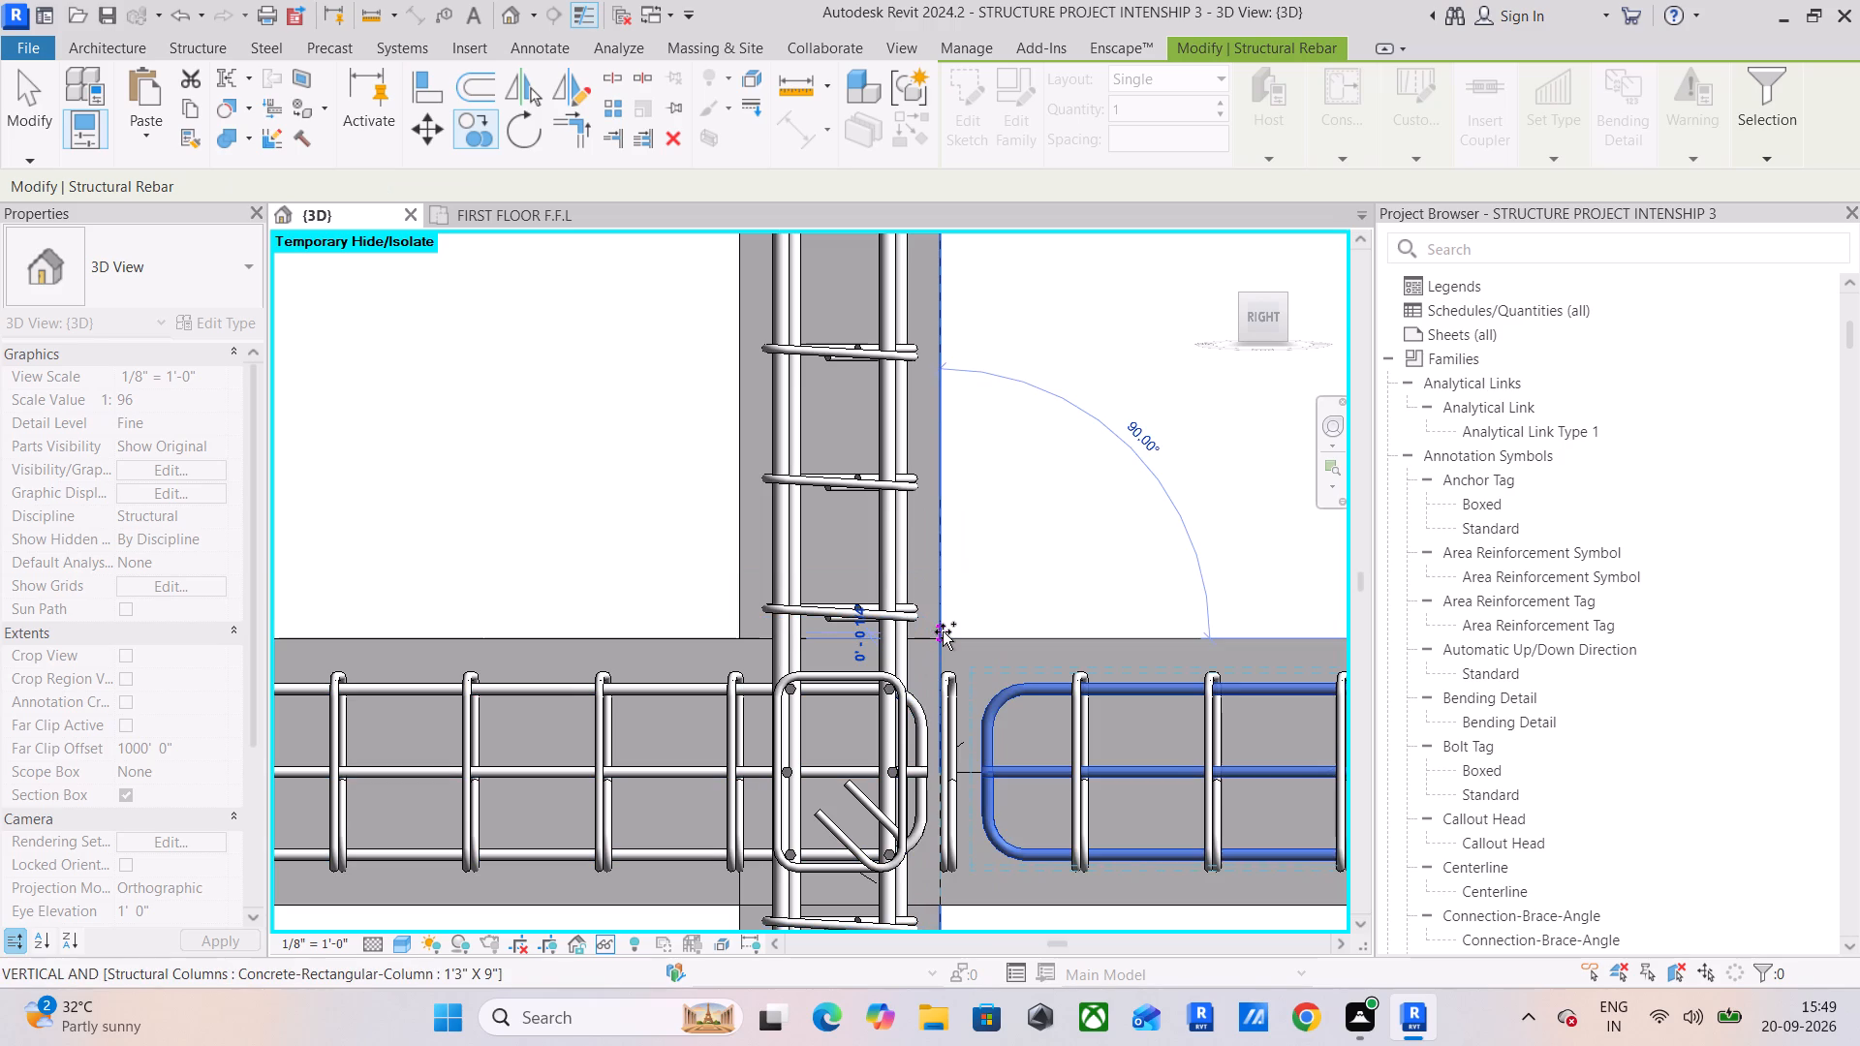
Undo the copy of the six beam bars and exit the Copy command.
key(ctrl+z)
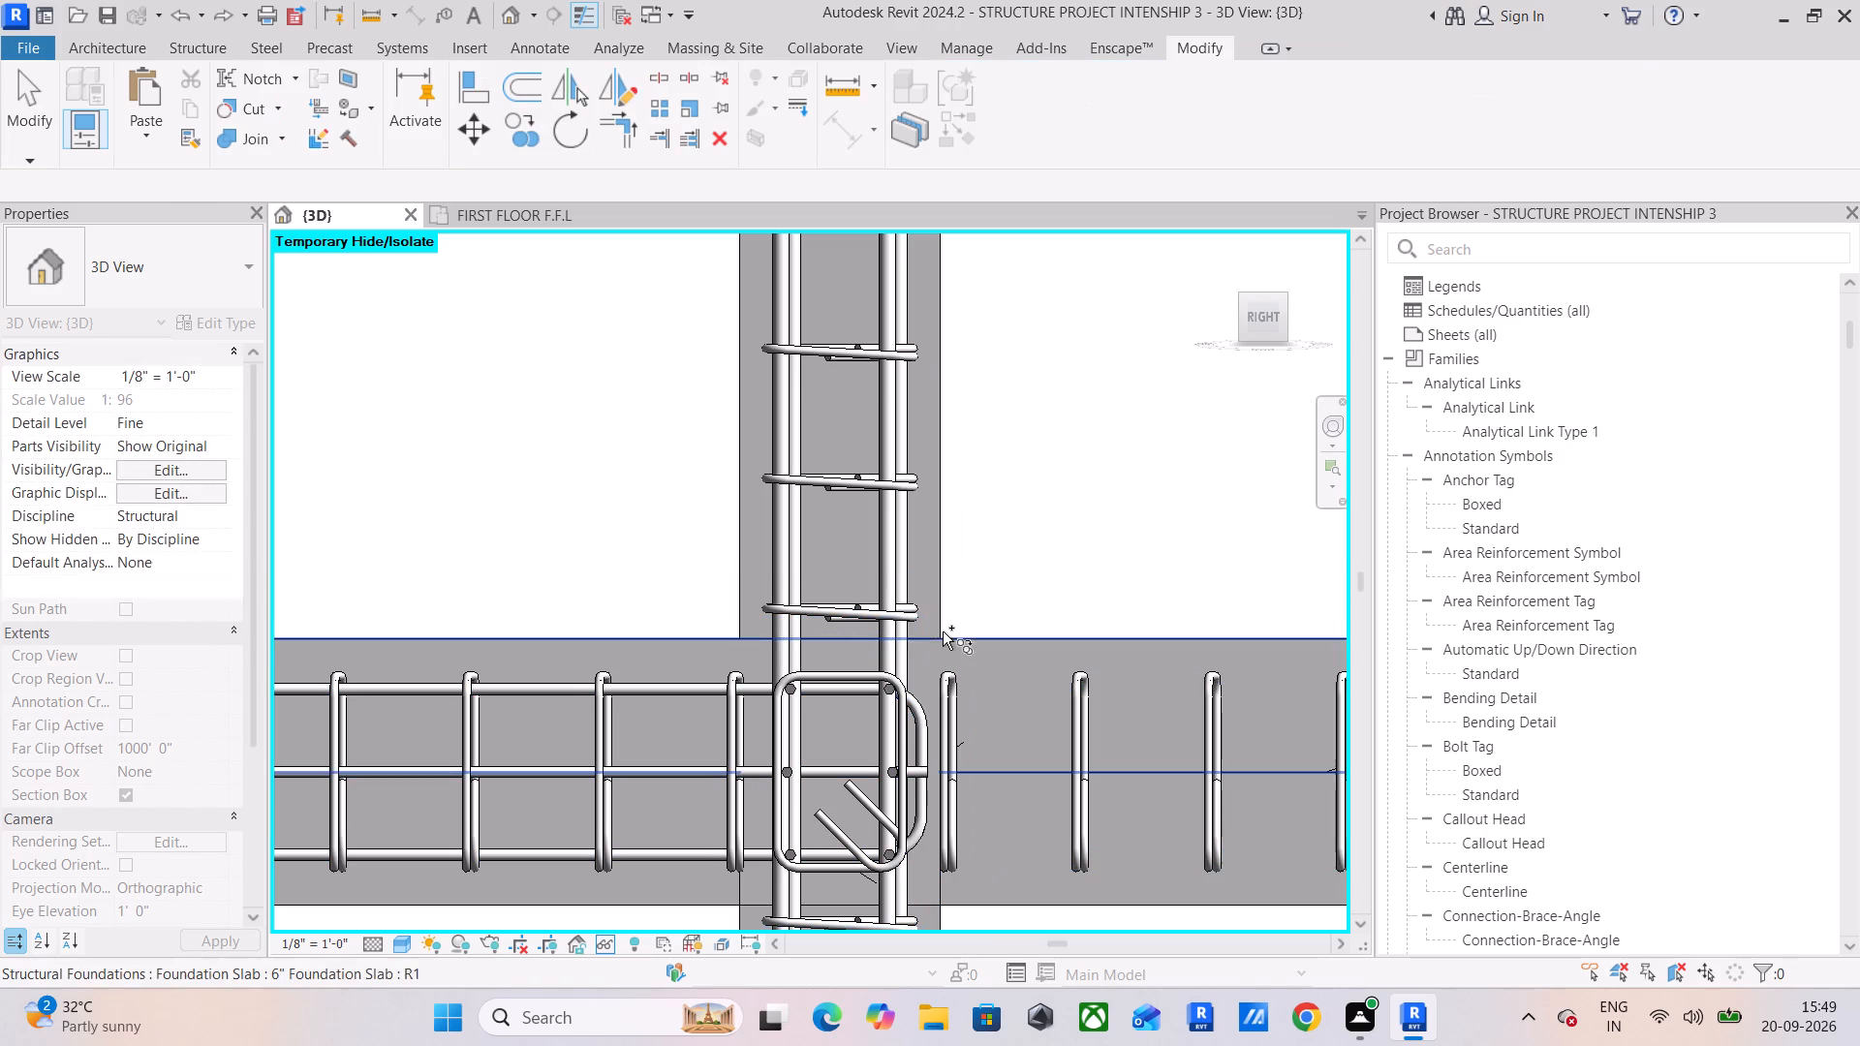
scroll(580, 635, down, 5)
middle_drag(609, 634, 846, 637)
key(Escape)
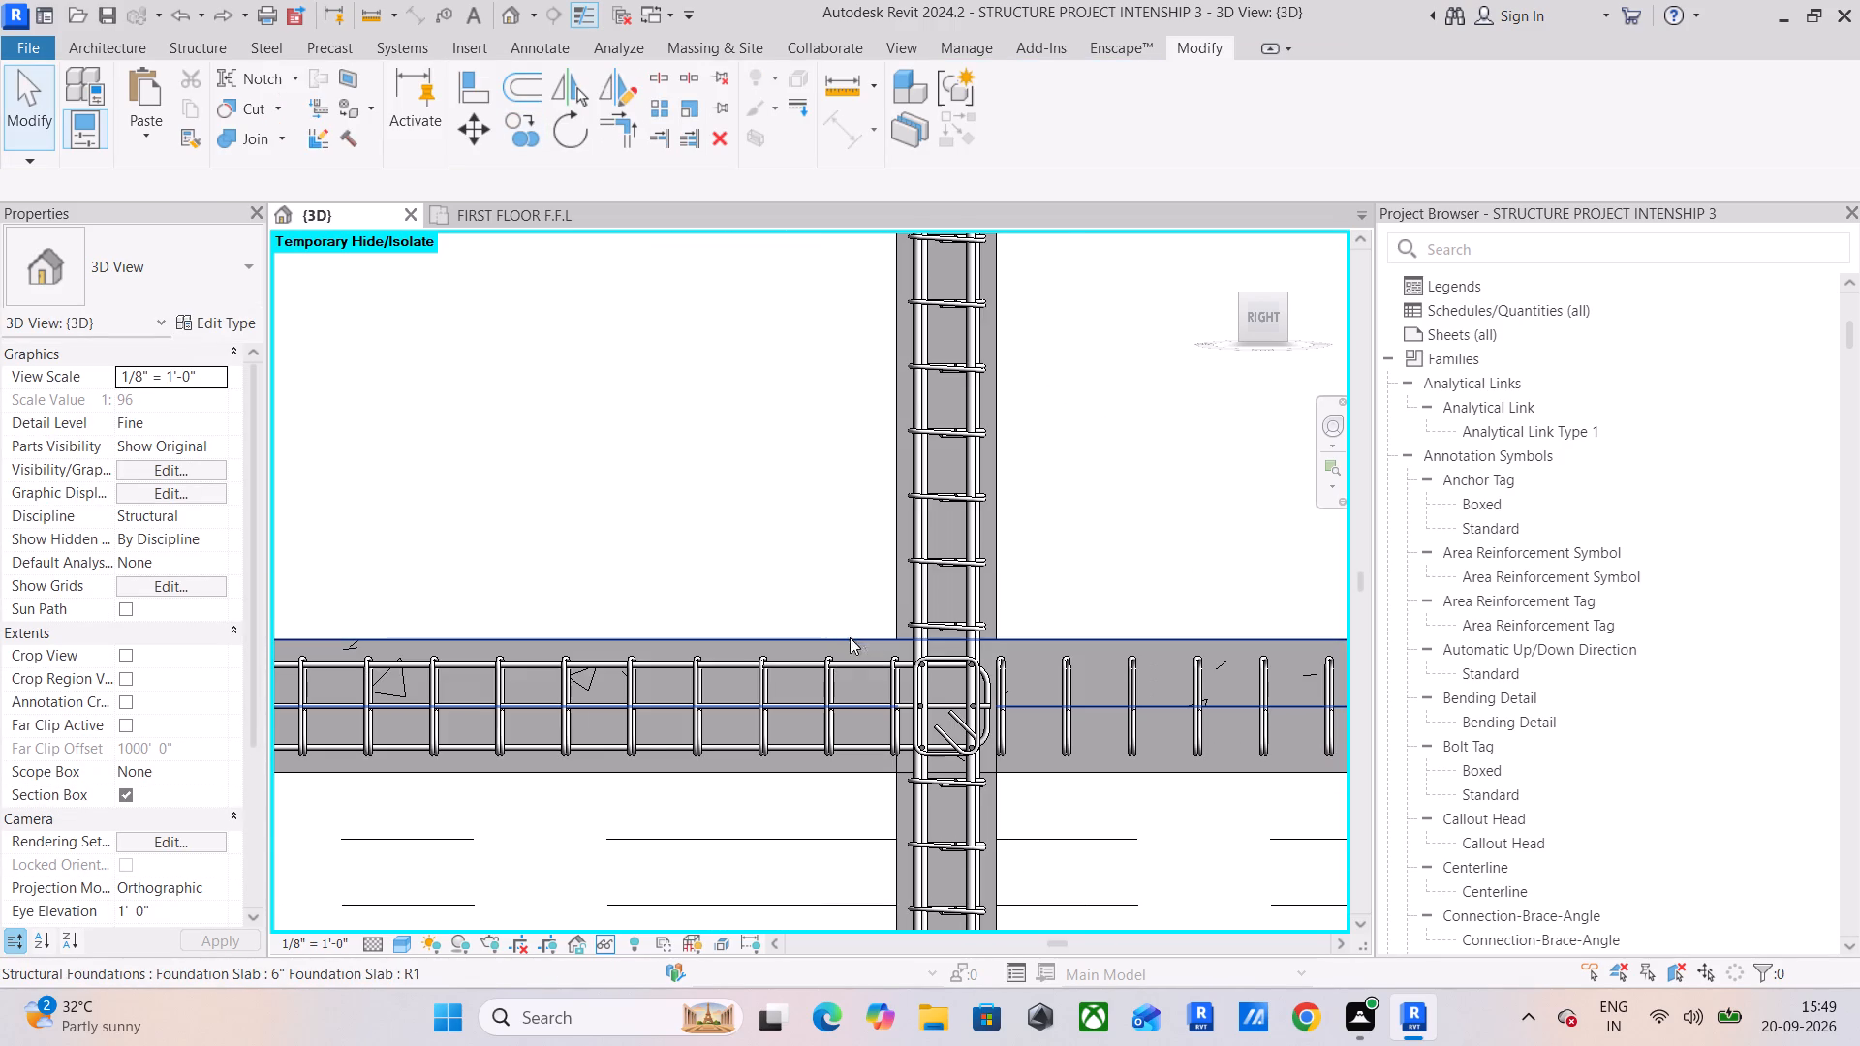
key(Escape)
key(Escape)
Copy the first span's six lower-beam #4 bars into the adjacent span, from the first column's outer top corner to the second column's matching near-face corner.
click(869, 661)
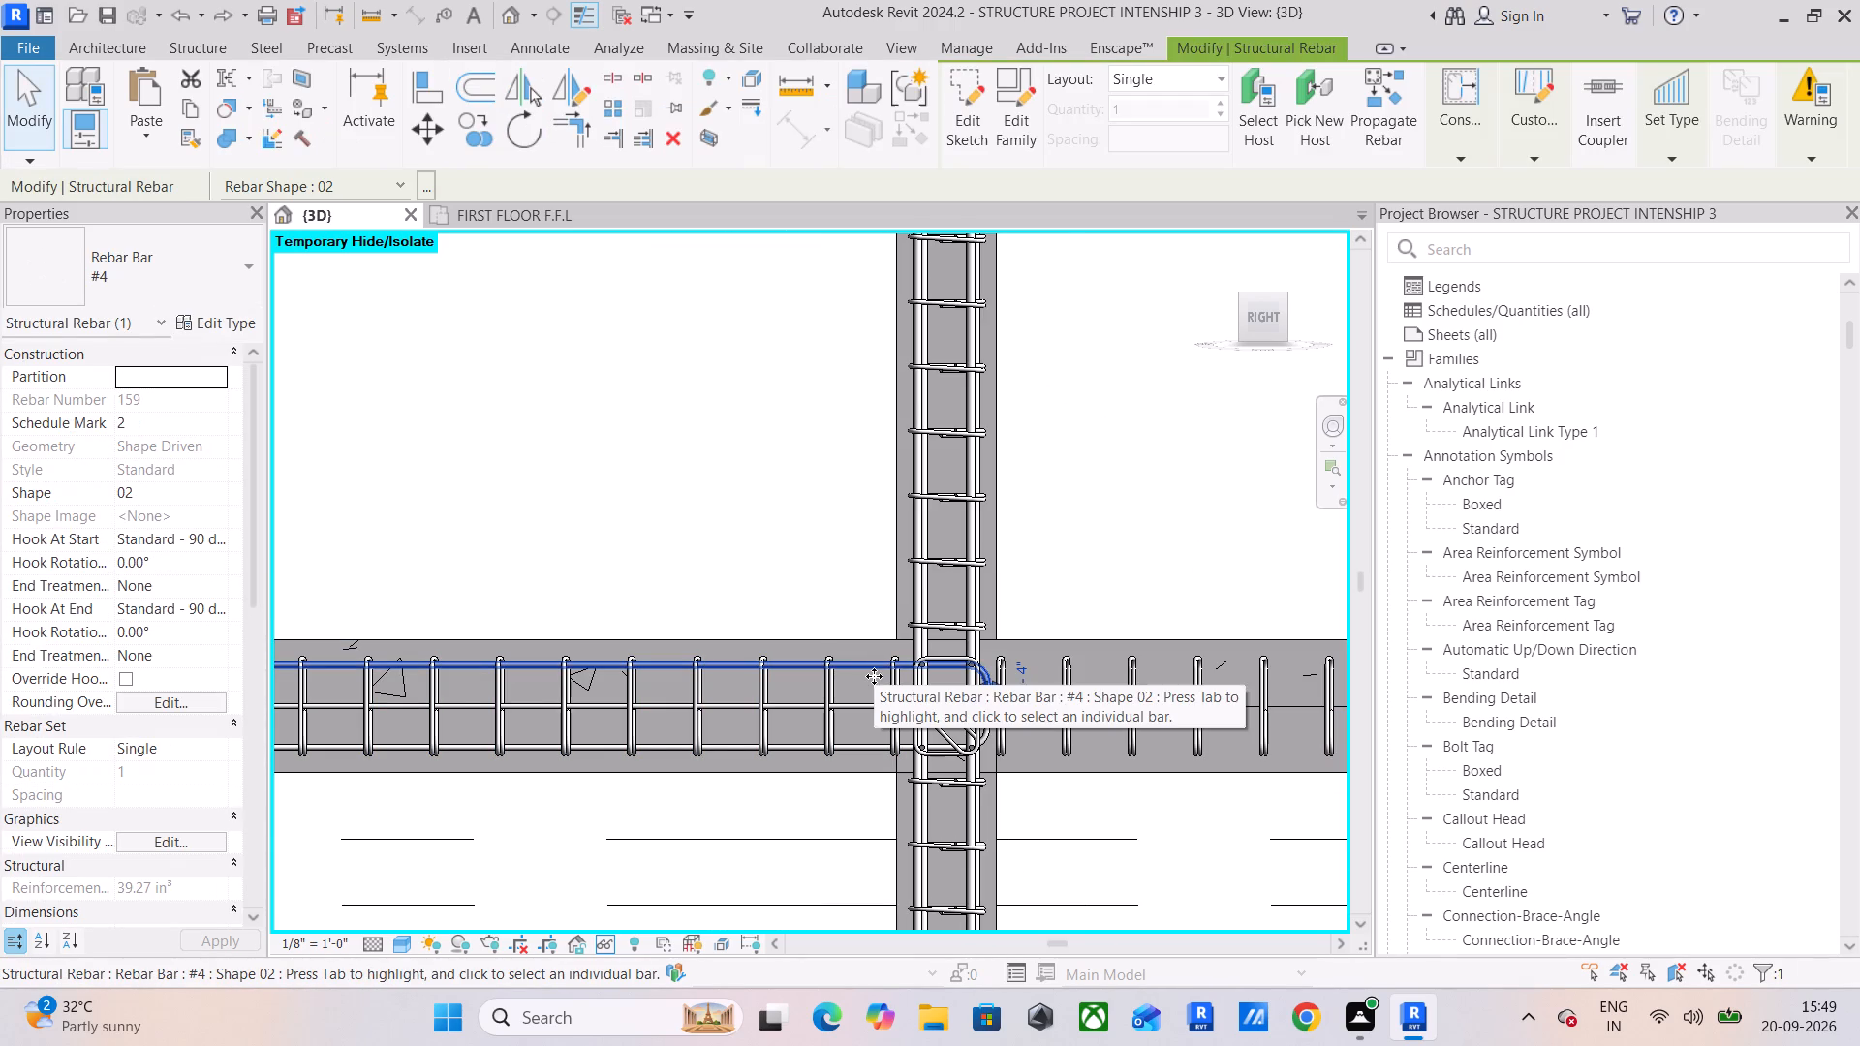
ctrl+click(852, 699)
ctrl+click(848, 751)
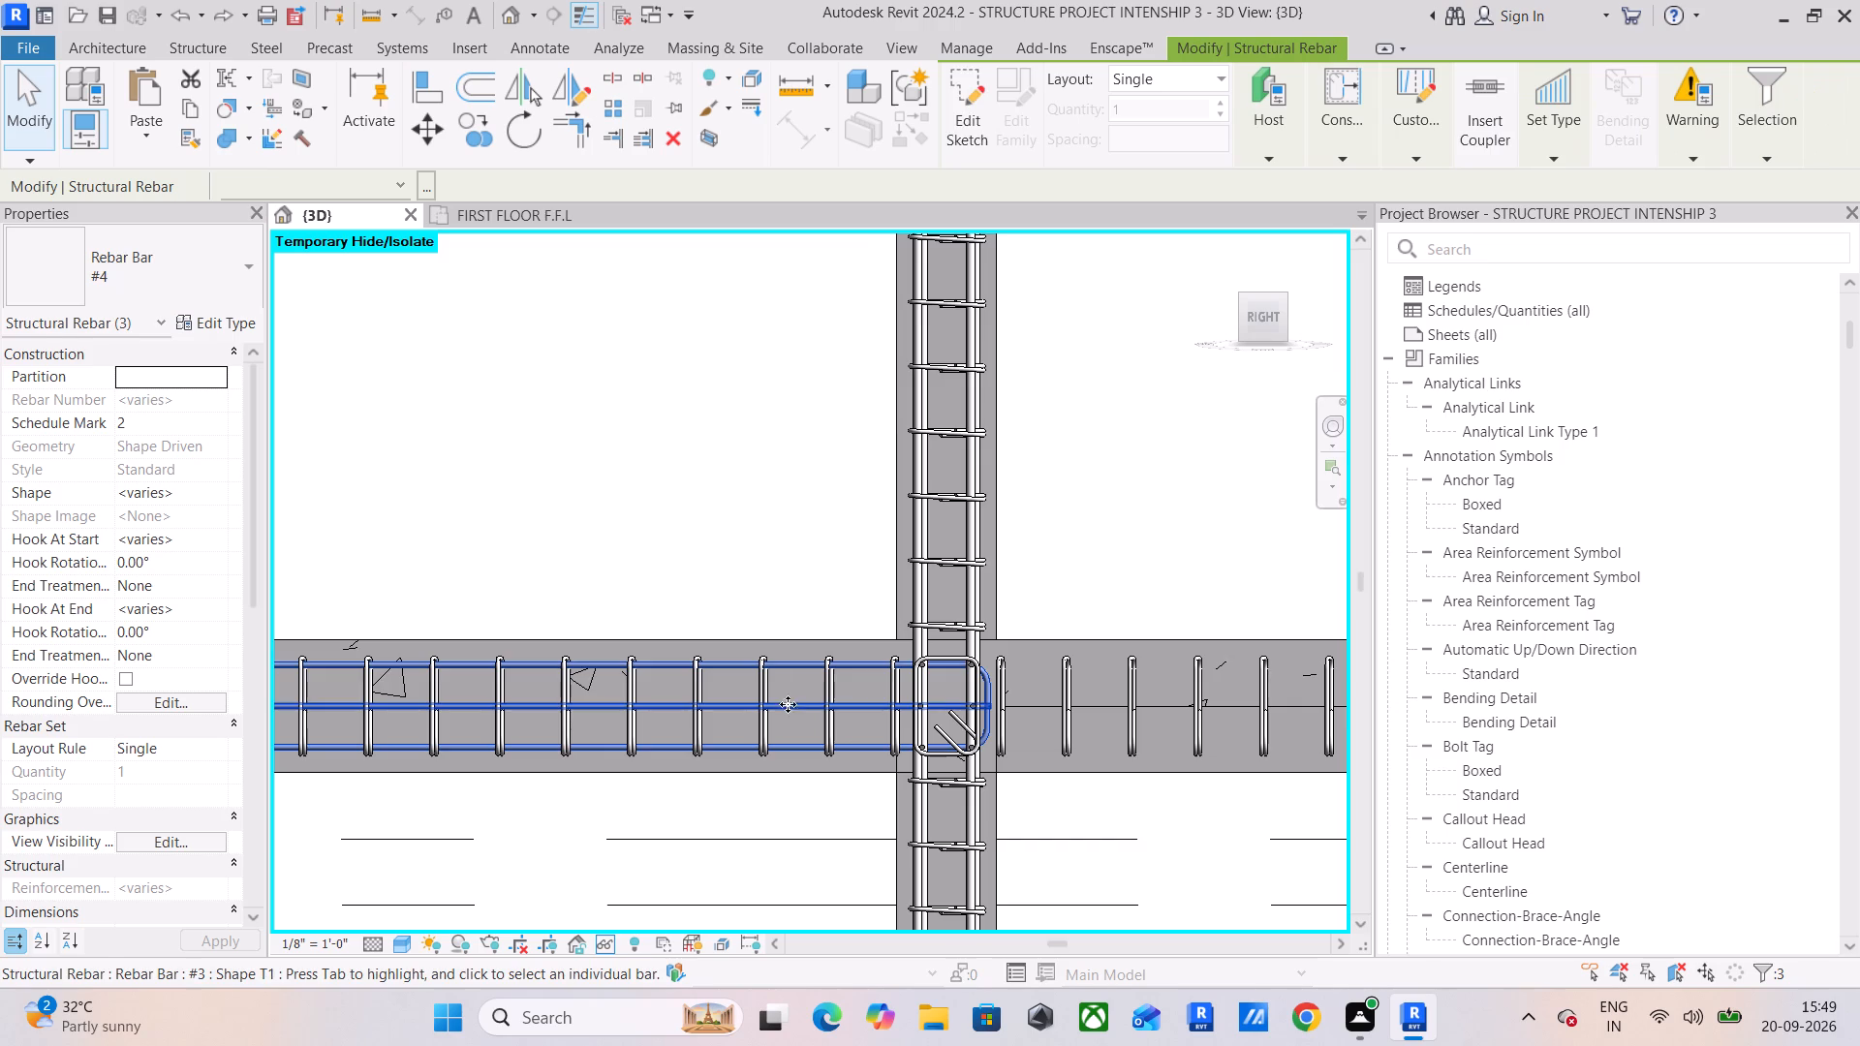
shift+middle_drag(771, 666, 759, 725)
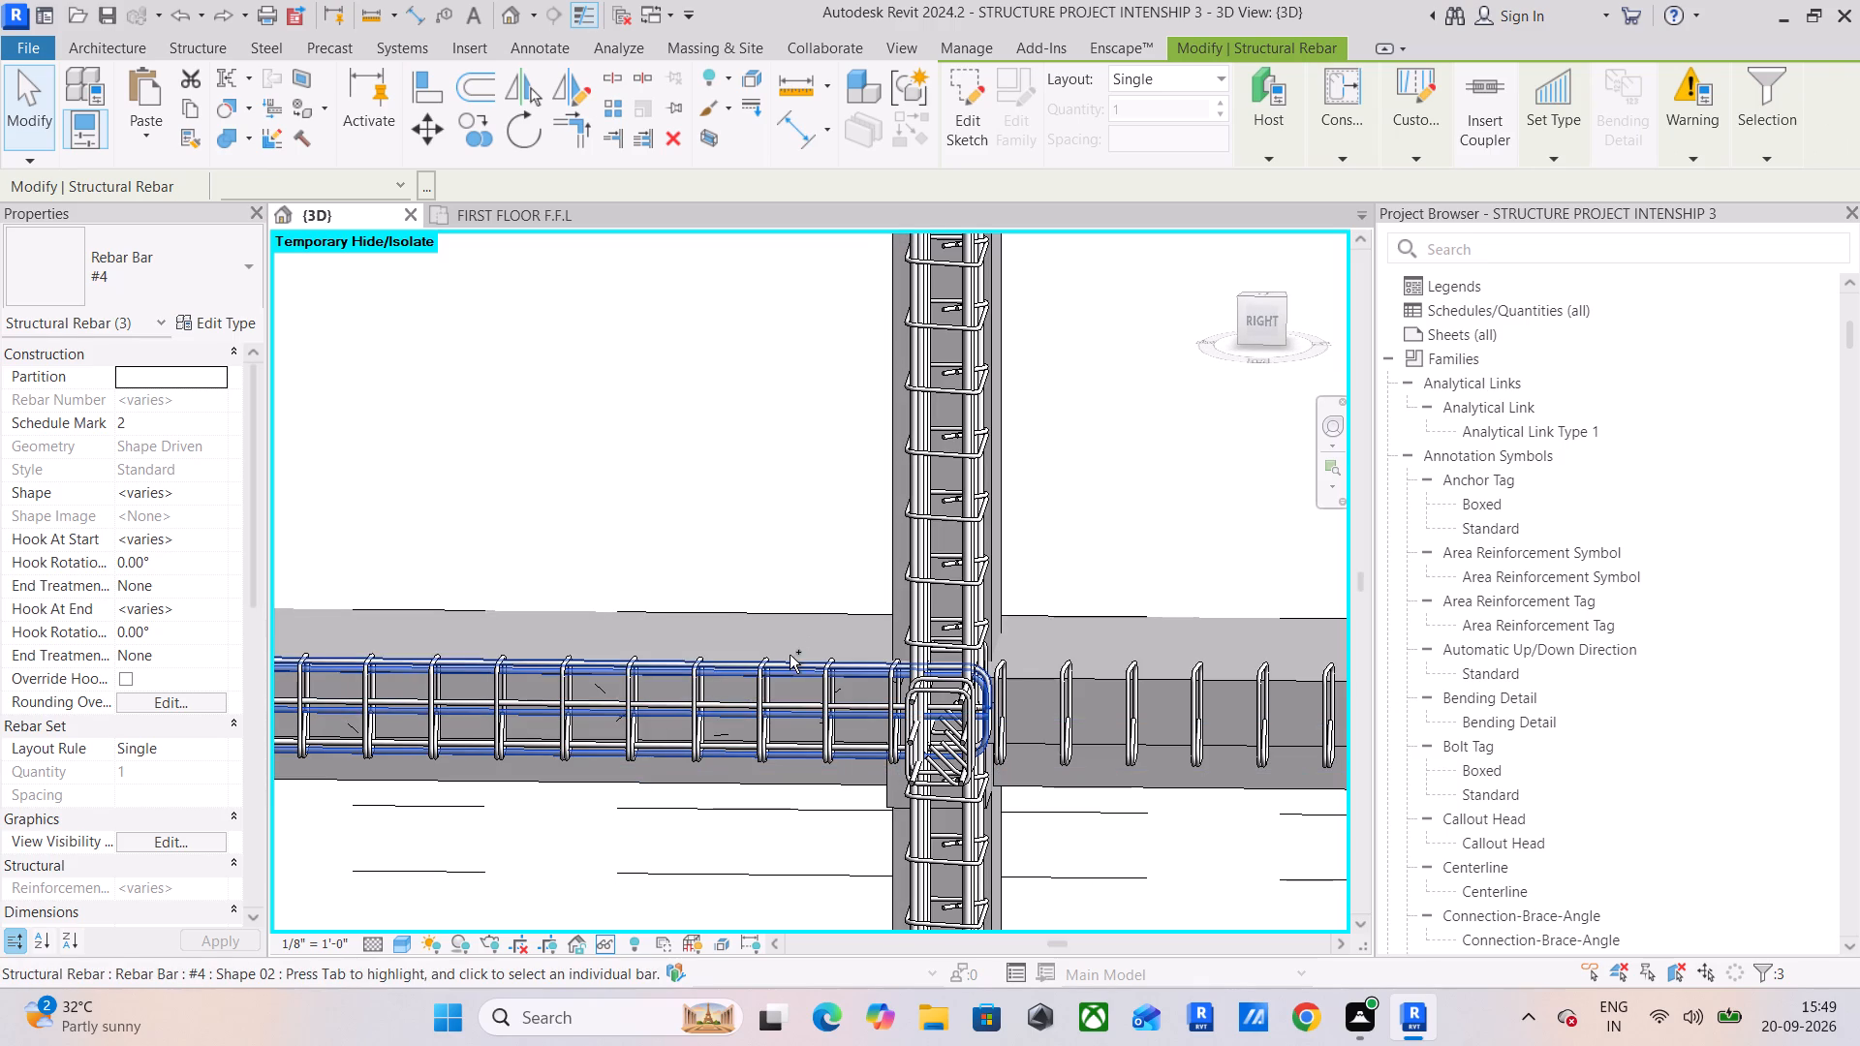
ctrl+click(790, 655)
scroll(795, 699, up, 10)
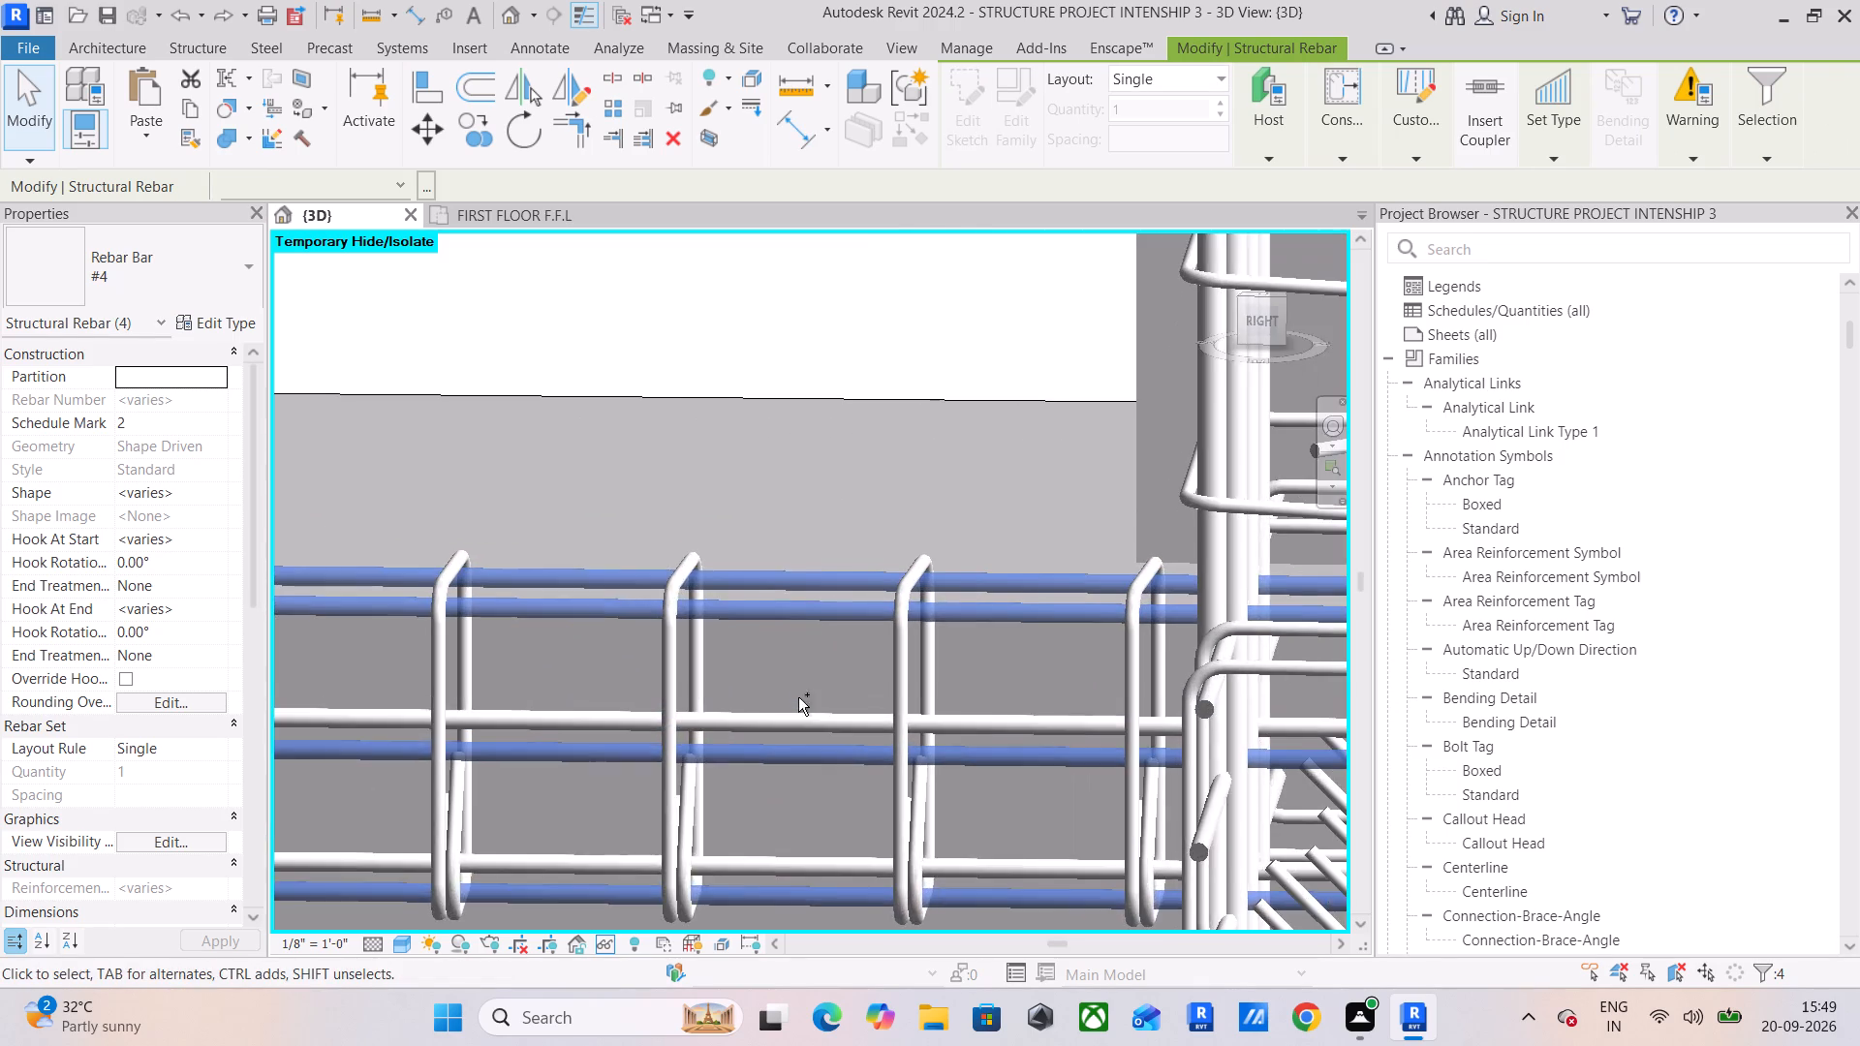
ctrl+click(808, 713)
ctrl+click(791, 886)
scroll(798, 862, down, 6)
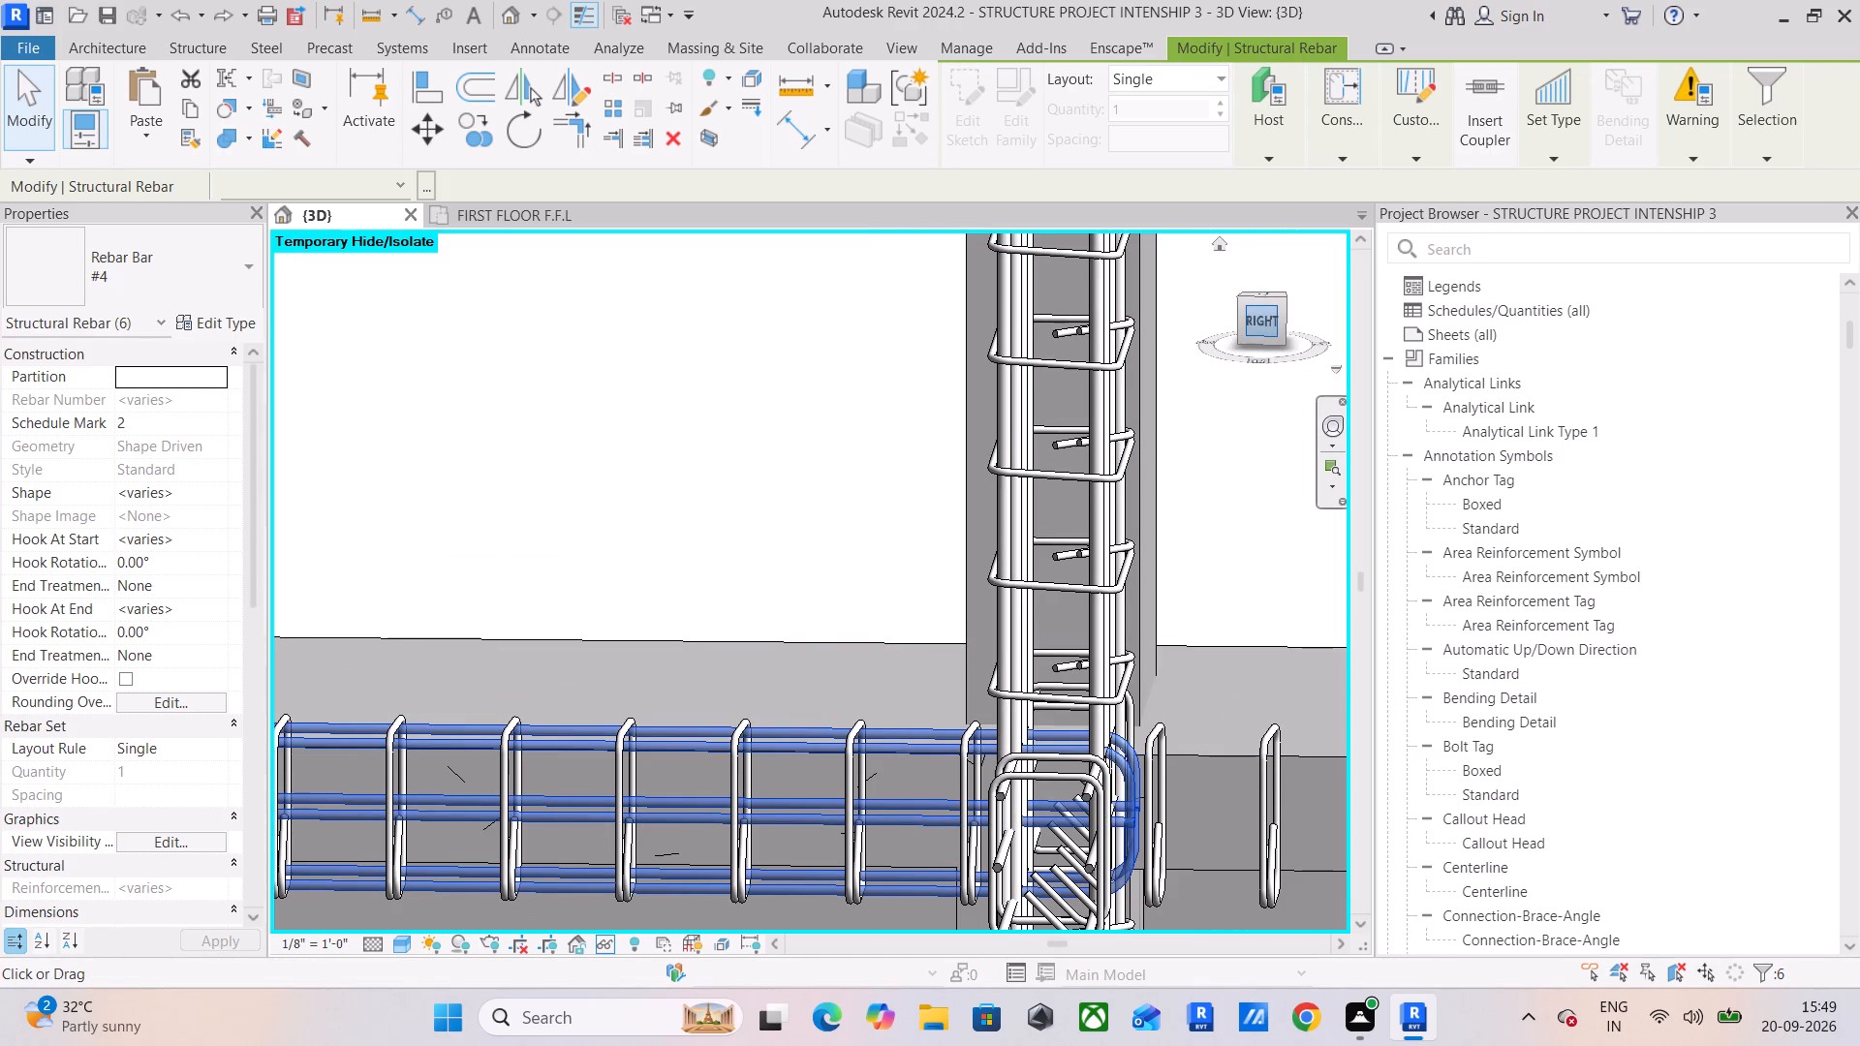
click(1269, 334)
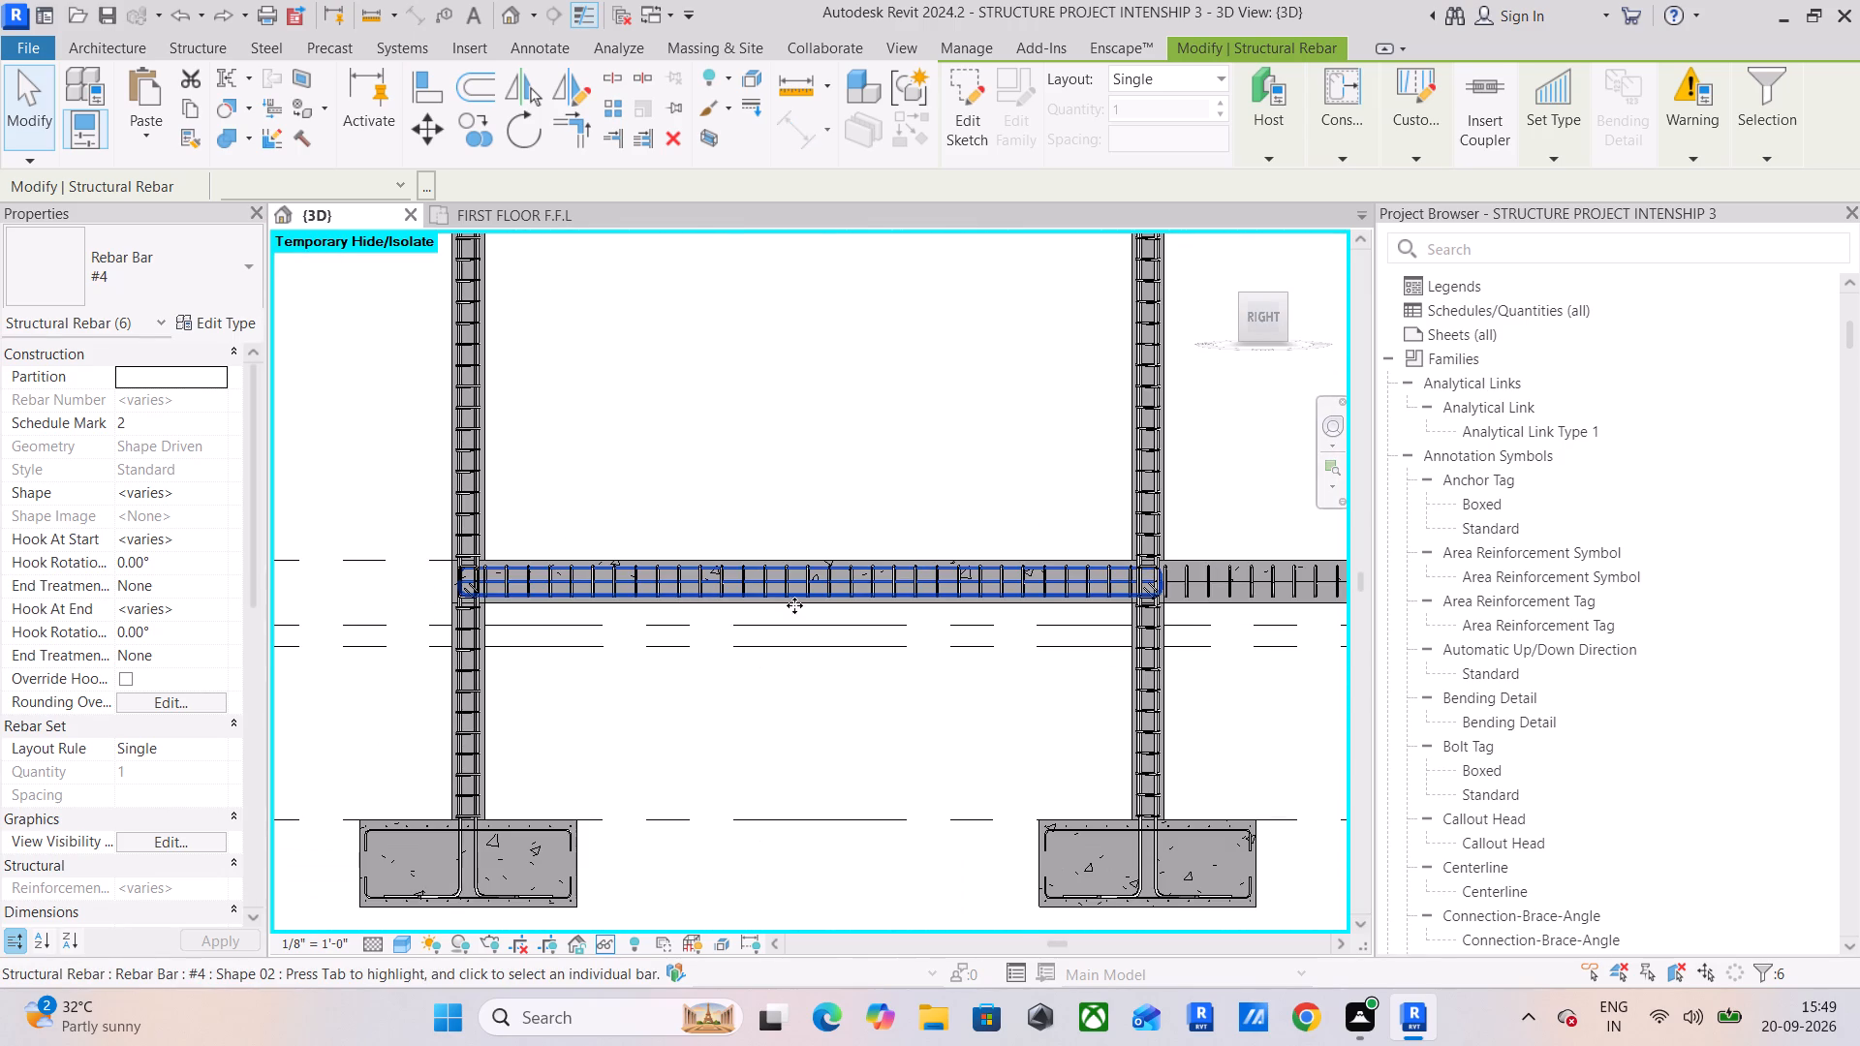
middle_drag(1221, 562, 1124, 569)
scroll(1133, 579, up, 5)
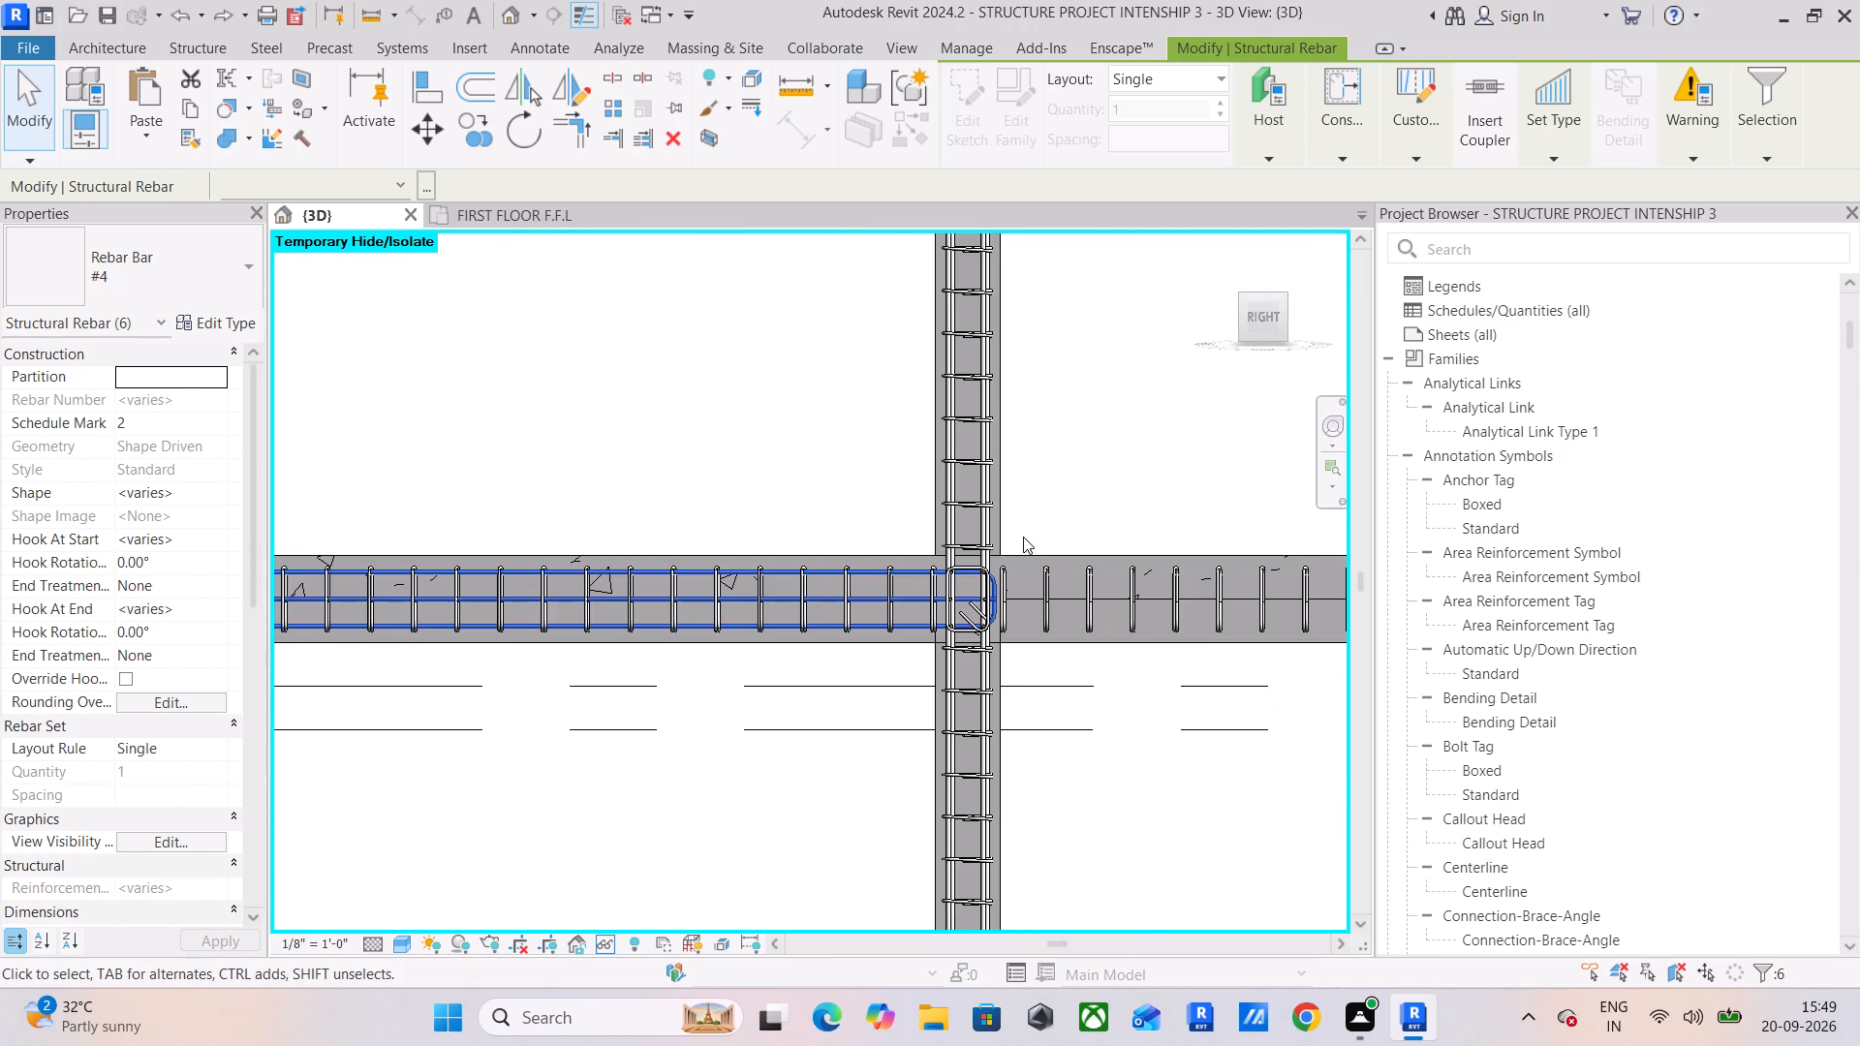
click(468, 130)
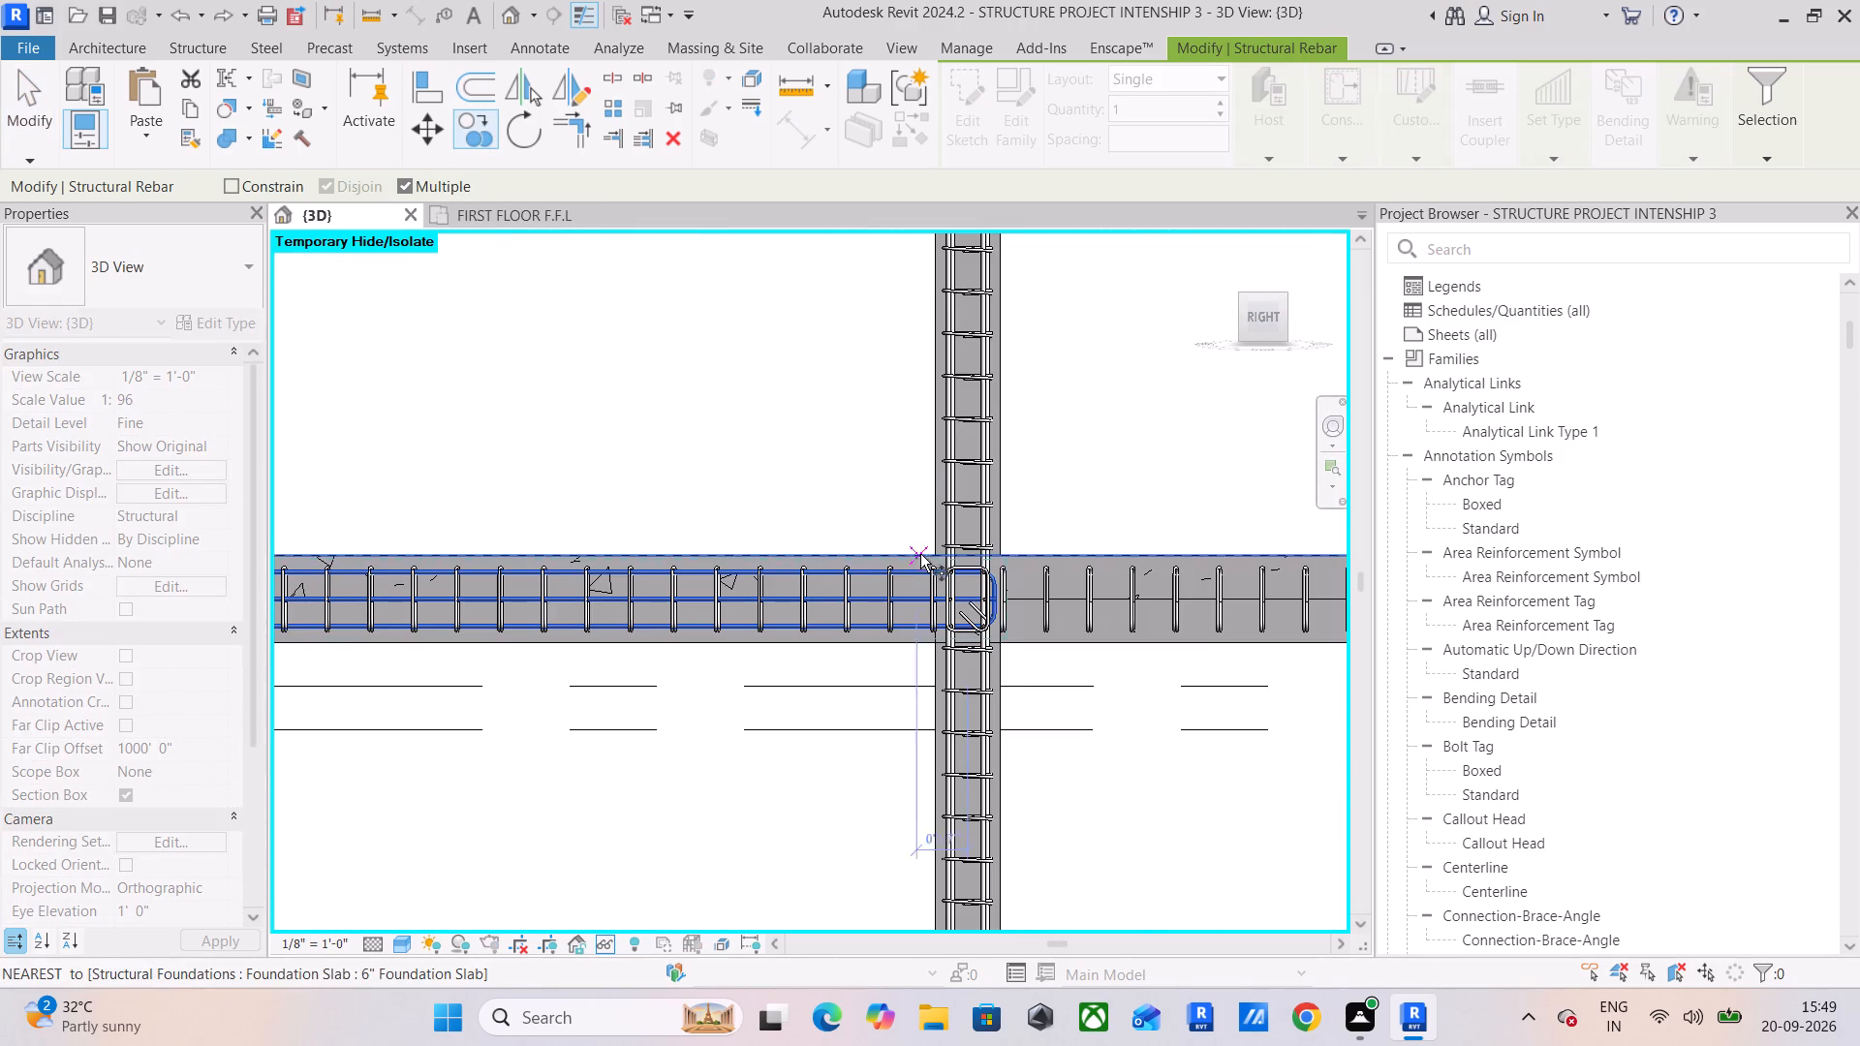
scroll(921, 548, down, 6)
middle_drag(635, 579, 972, 557)
scroll(679, 546, up, 8)
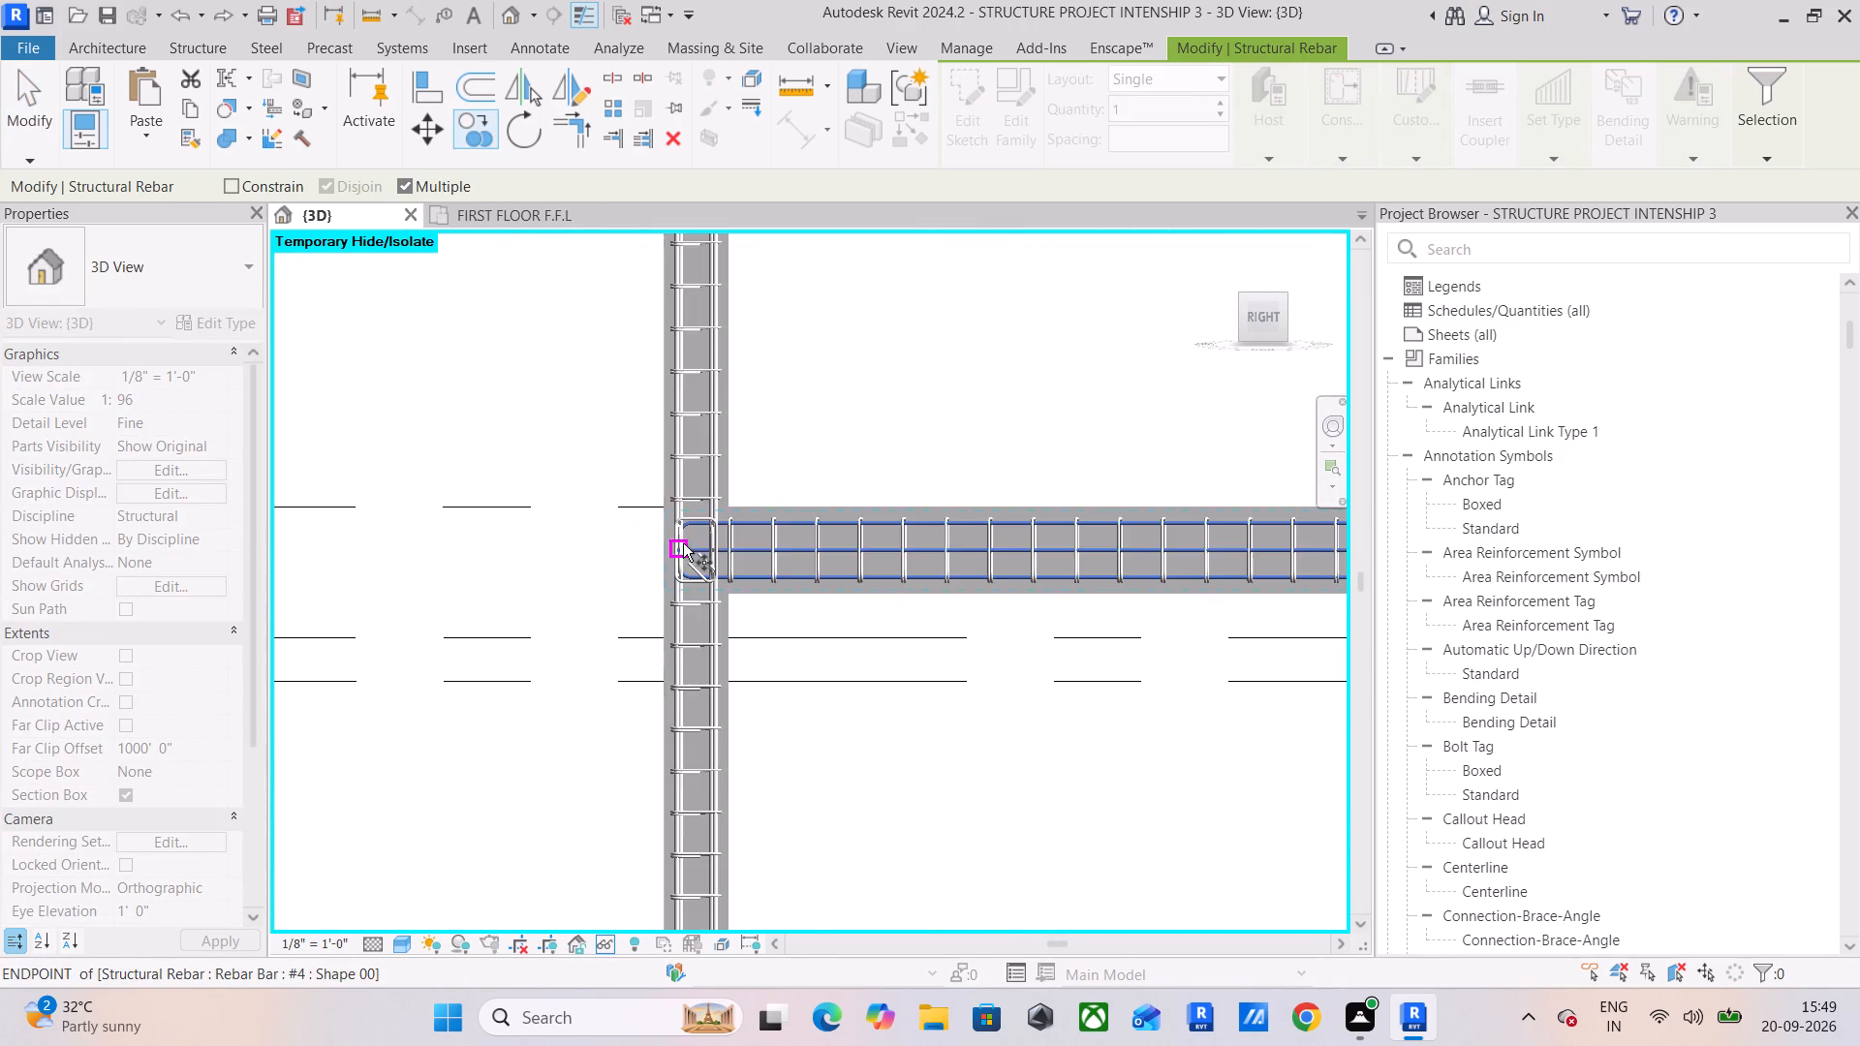
scroll(683, 543, up, 4)
click(635, 454)
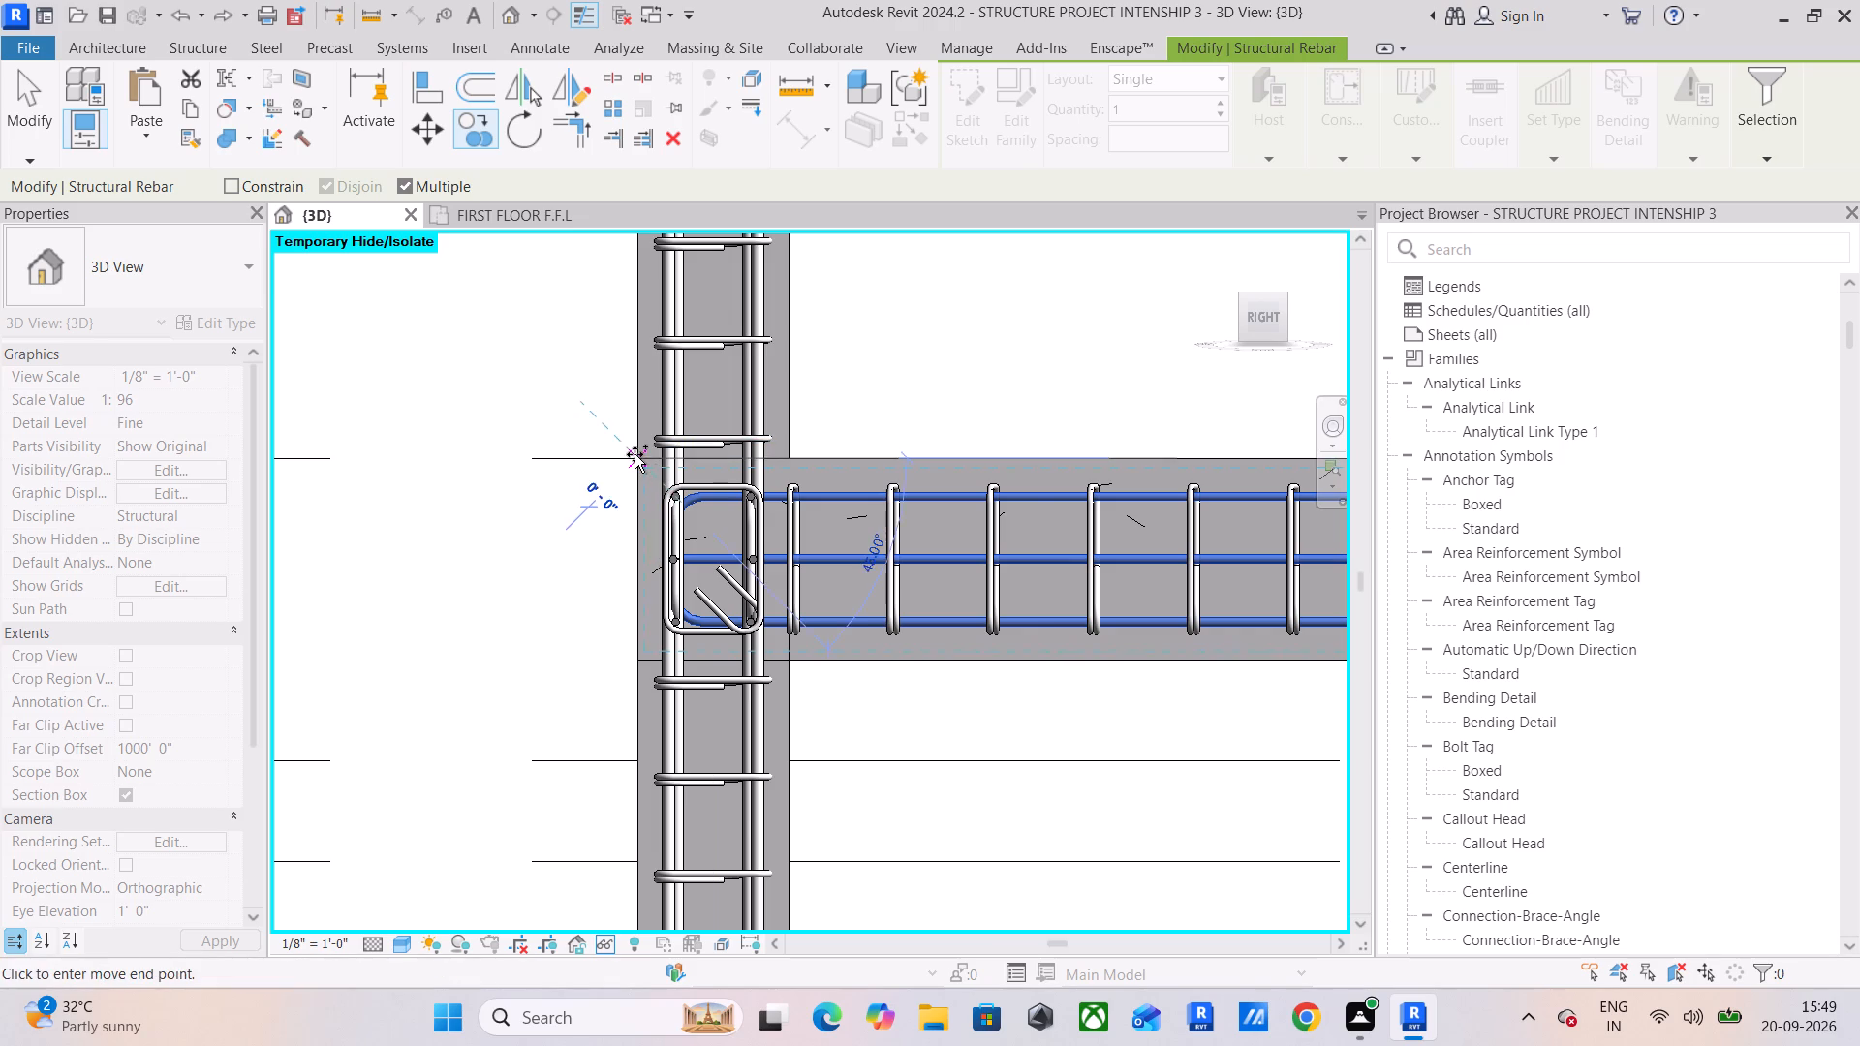
scroll(635, 455, down, 6)
middle_drag(881, 454, 407, 468)
scroll(792, 467, down, 4)
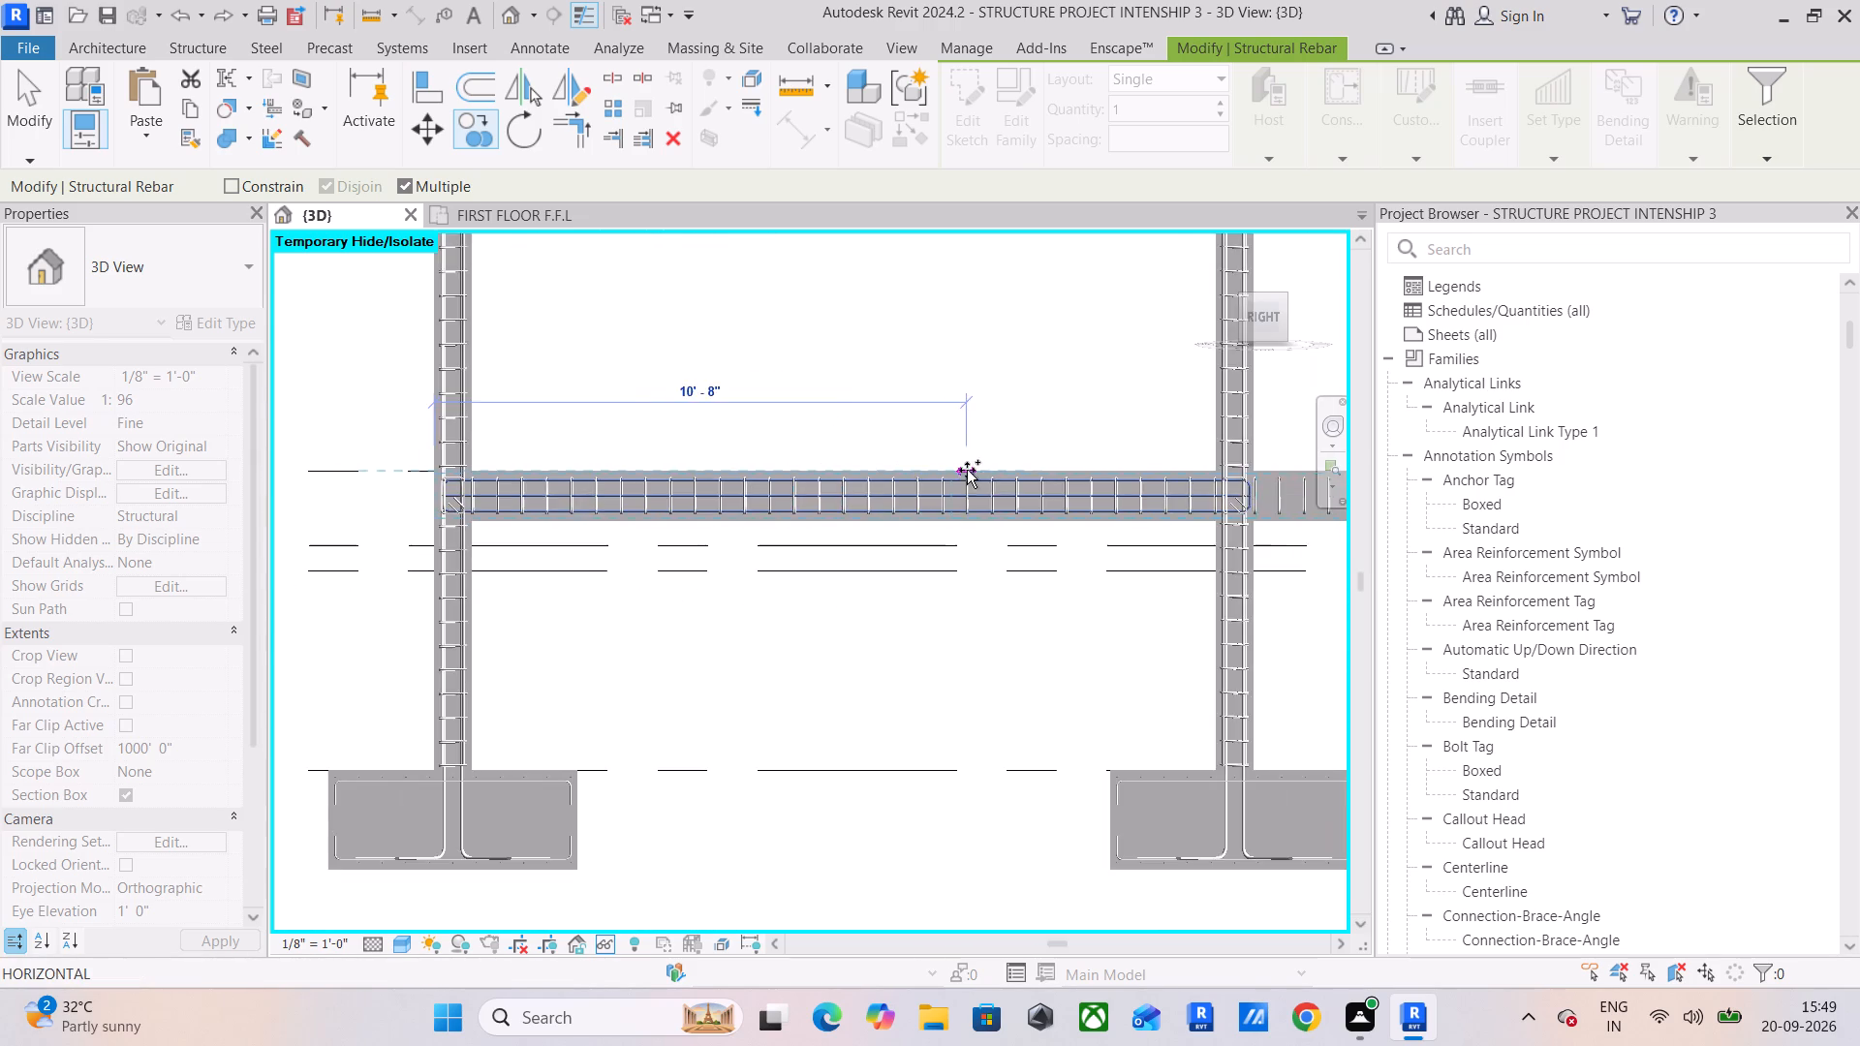
middle_drag(967, 470, 469, 477)
scroll(712, 477, up, 6)
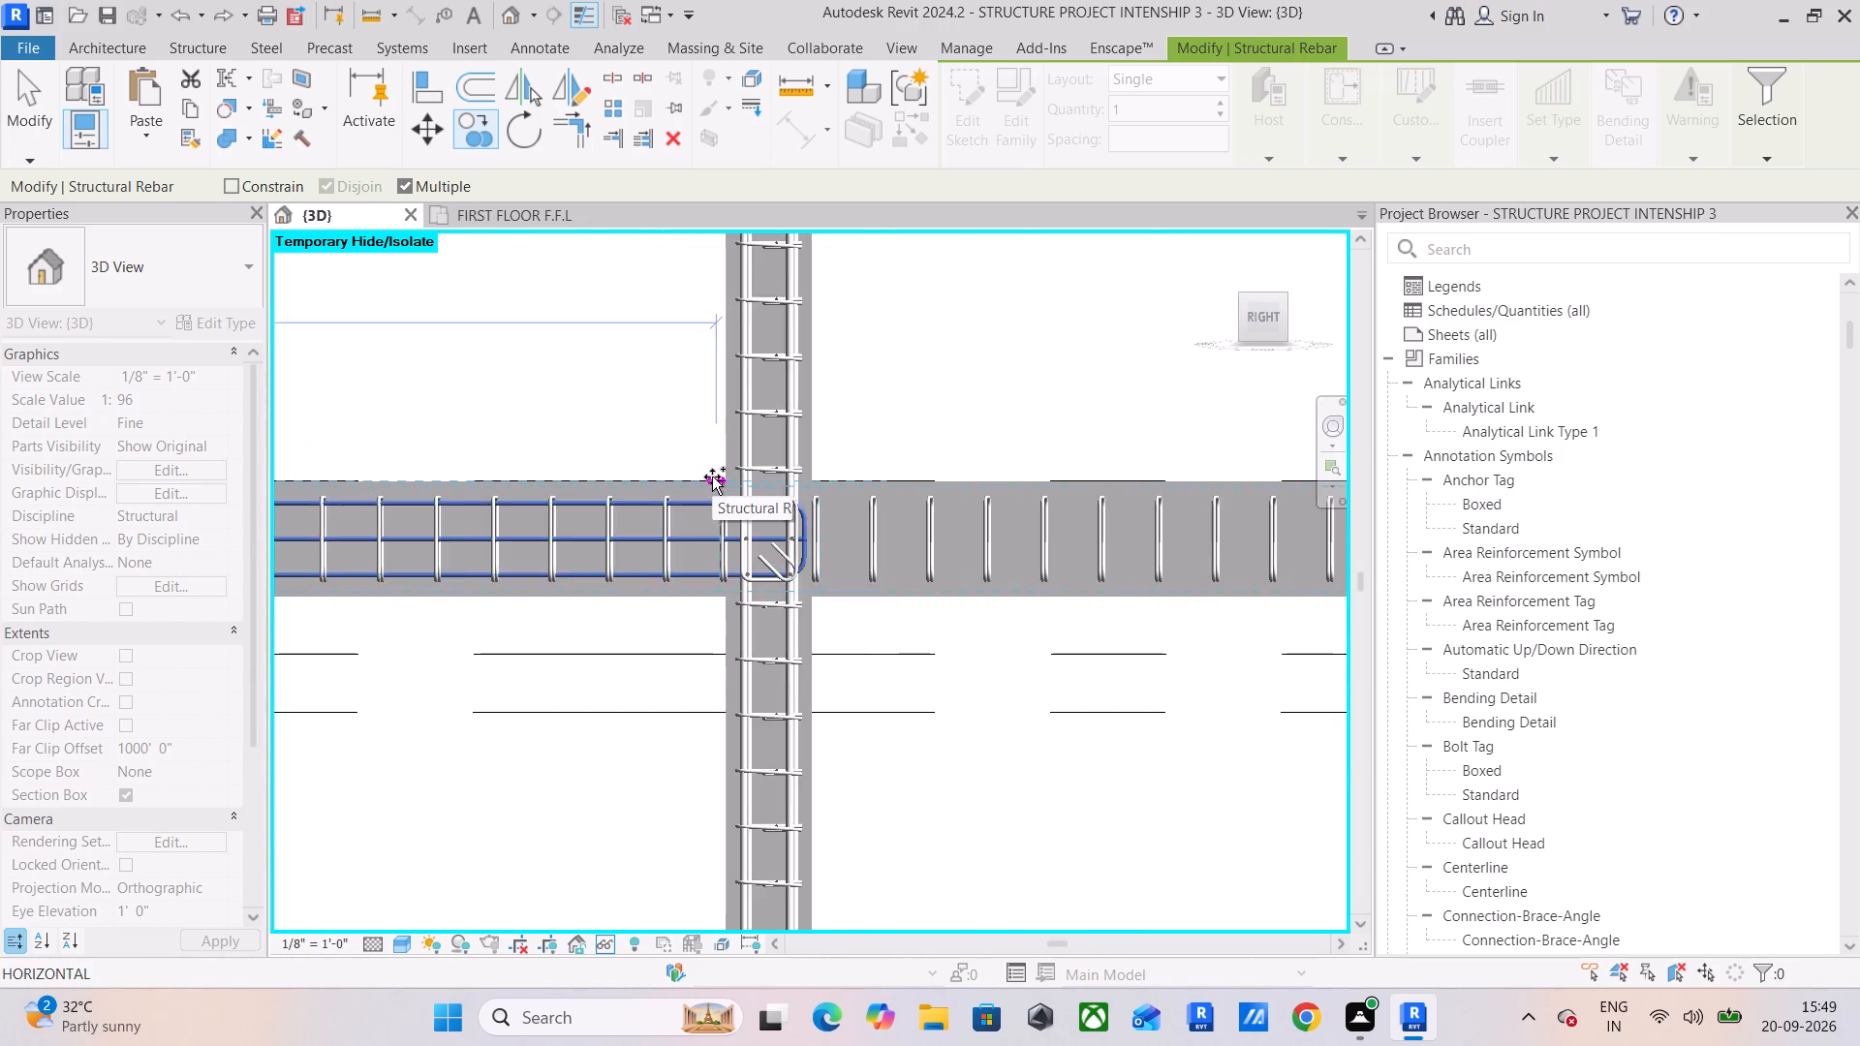
scroll(712, 477, up, 16)
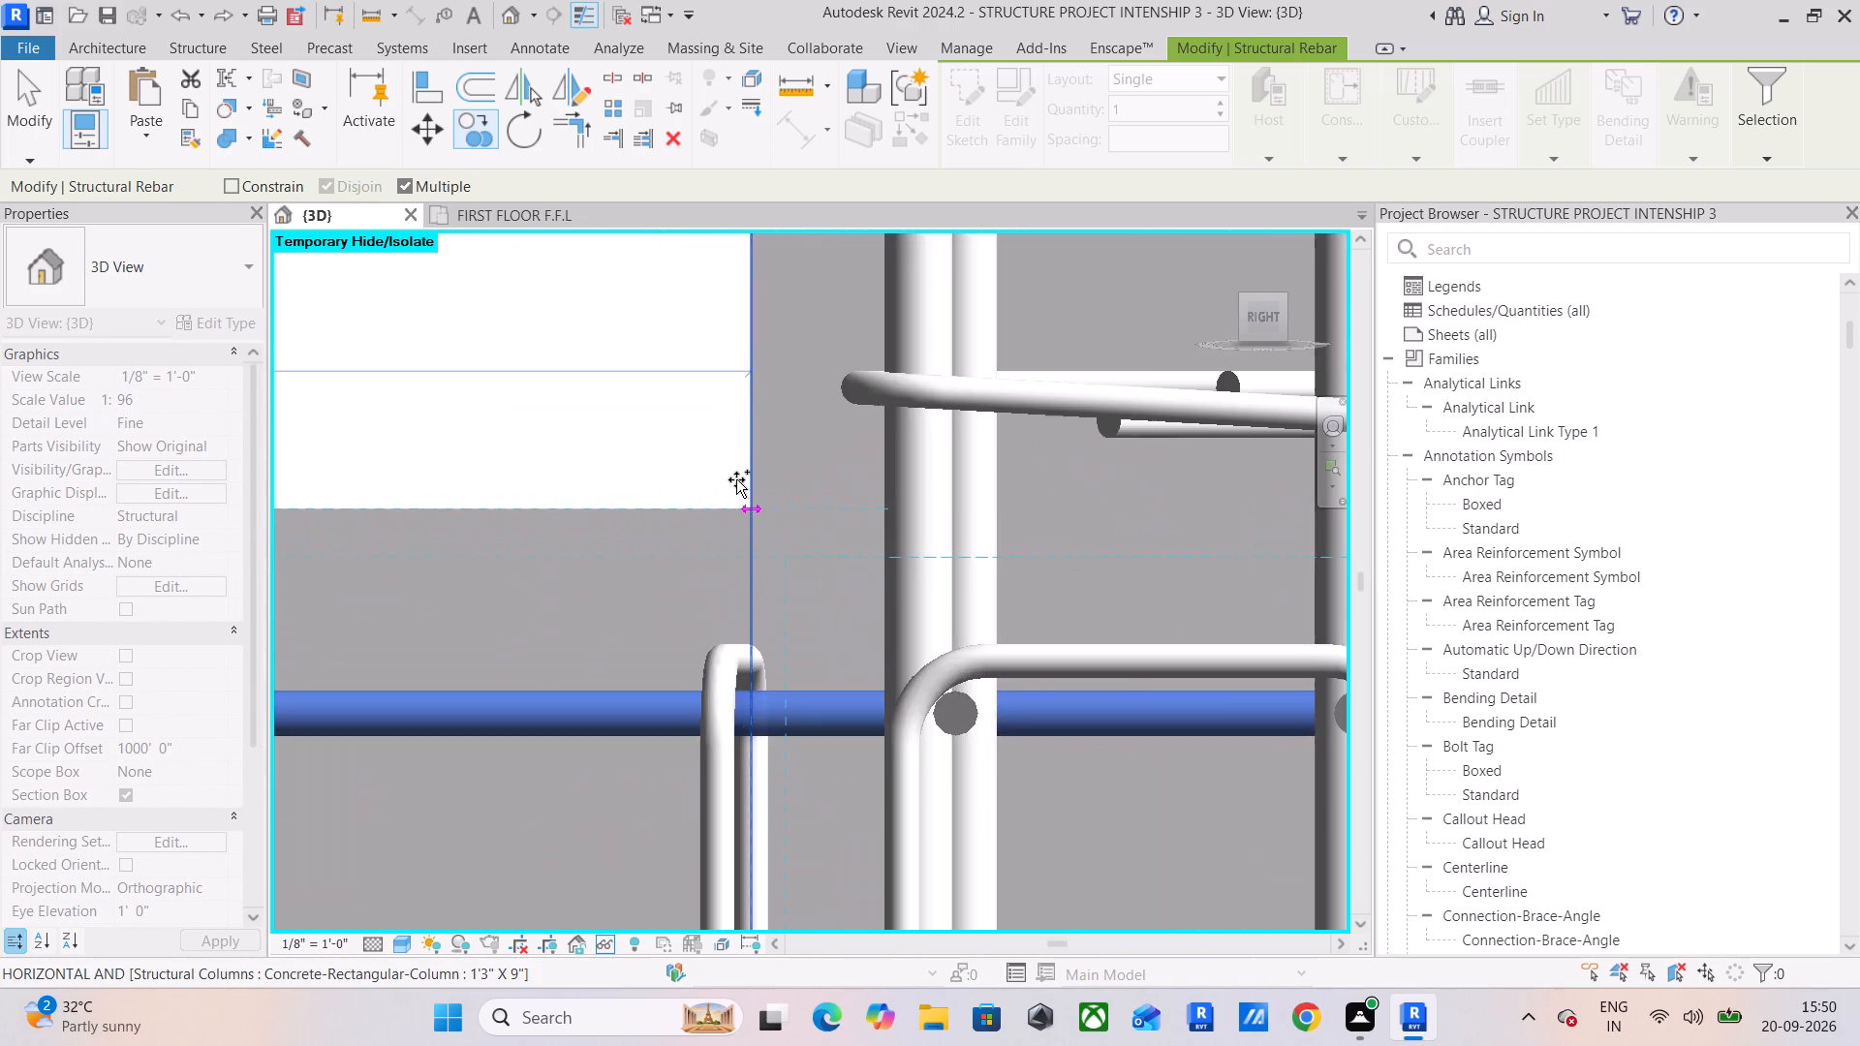
click(752, 505)
scroll(752, 505, down, 3)
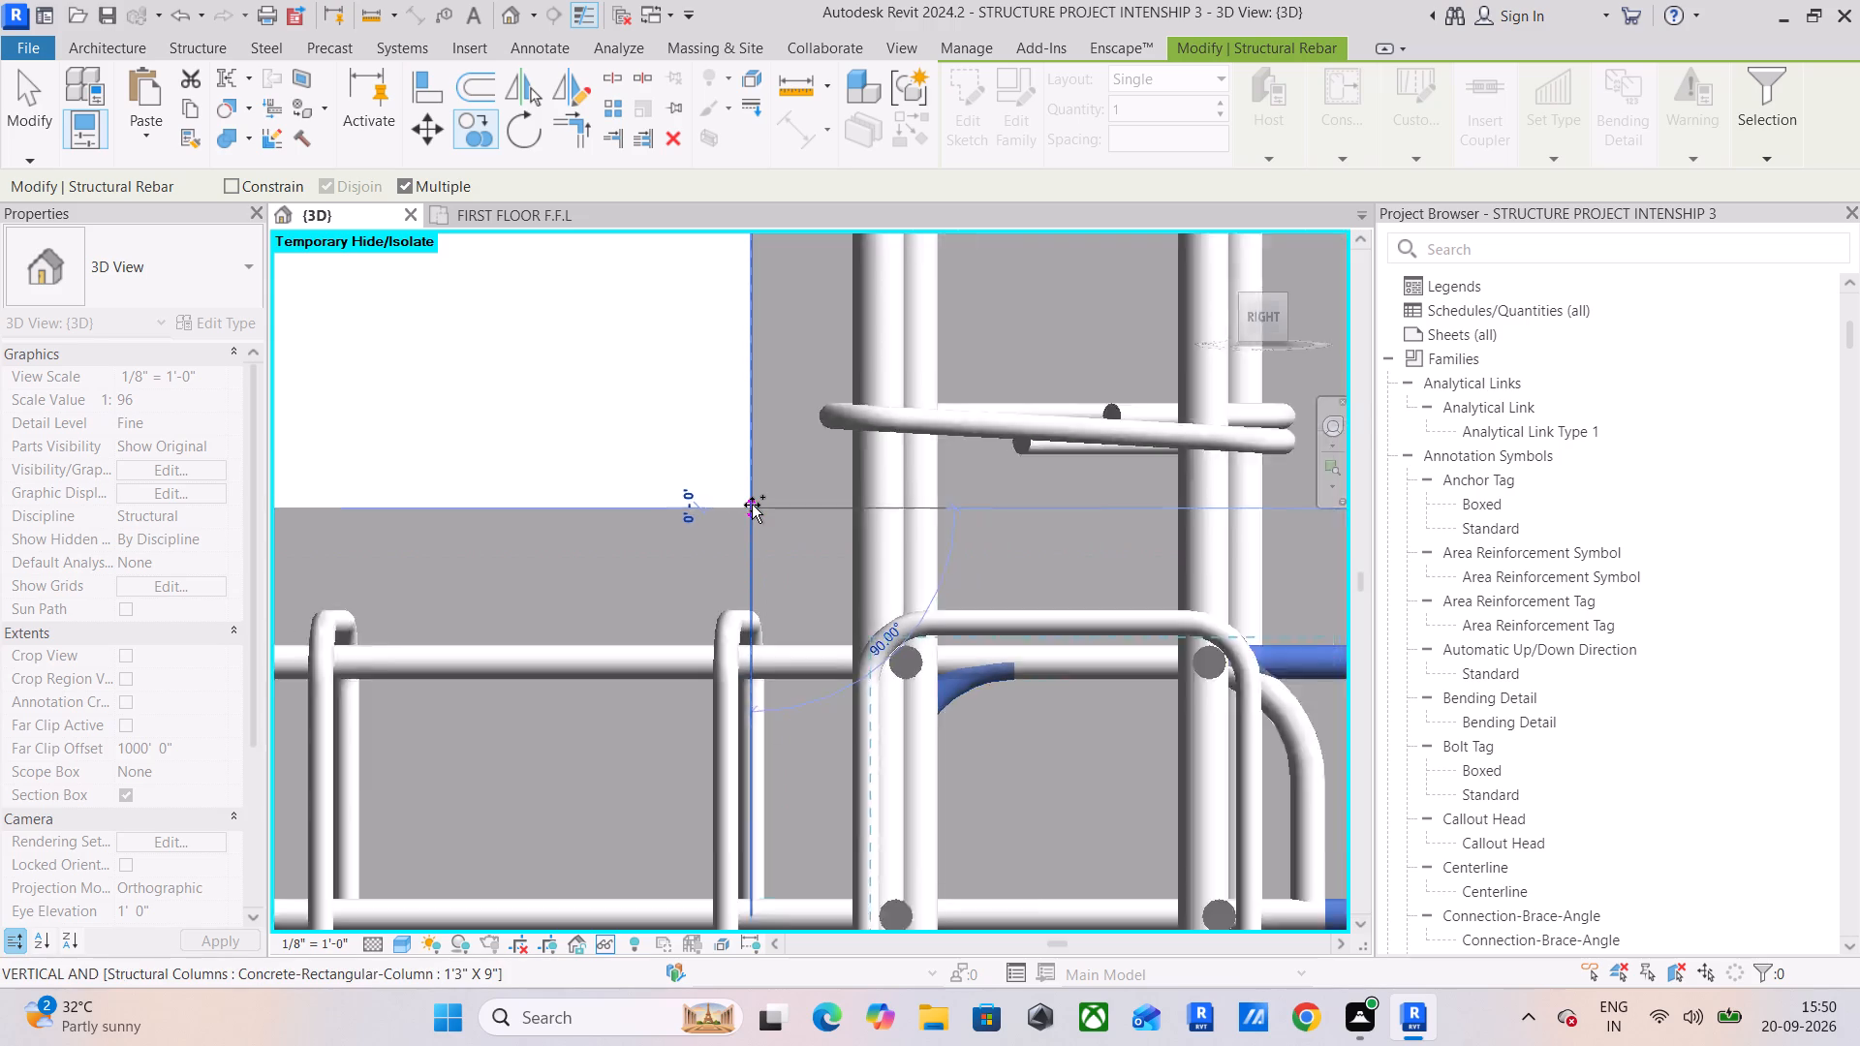
scroll(752, 505, down, 7)
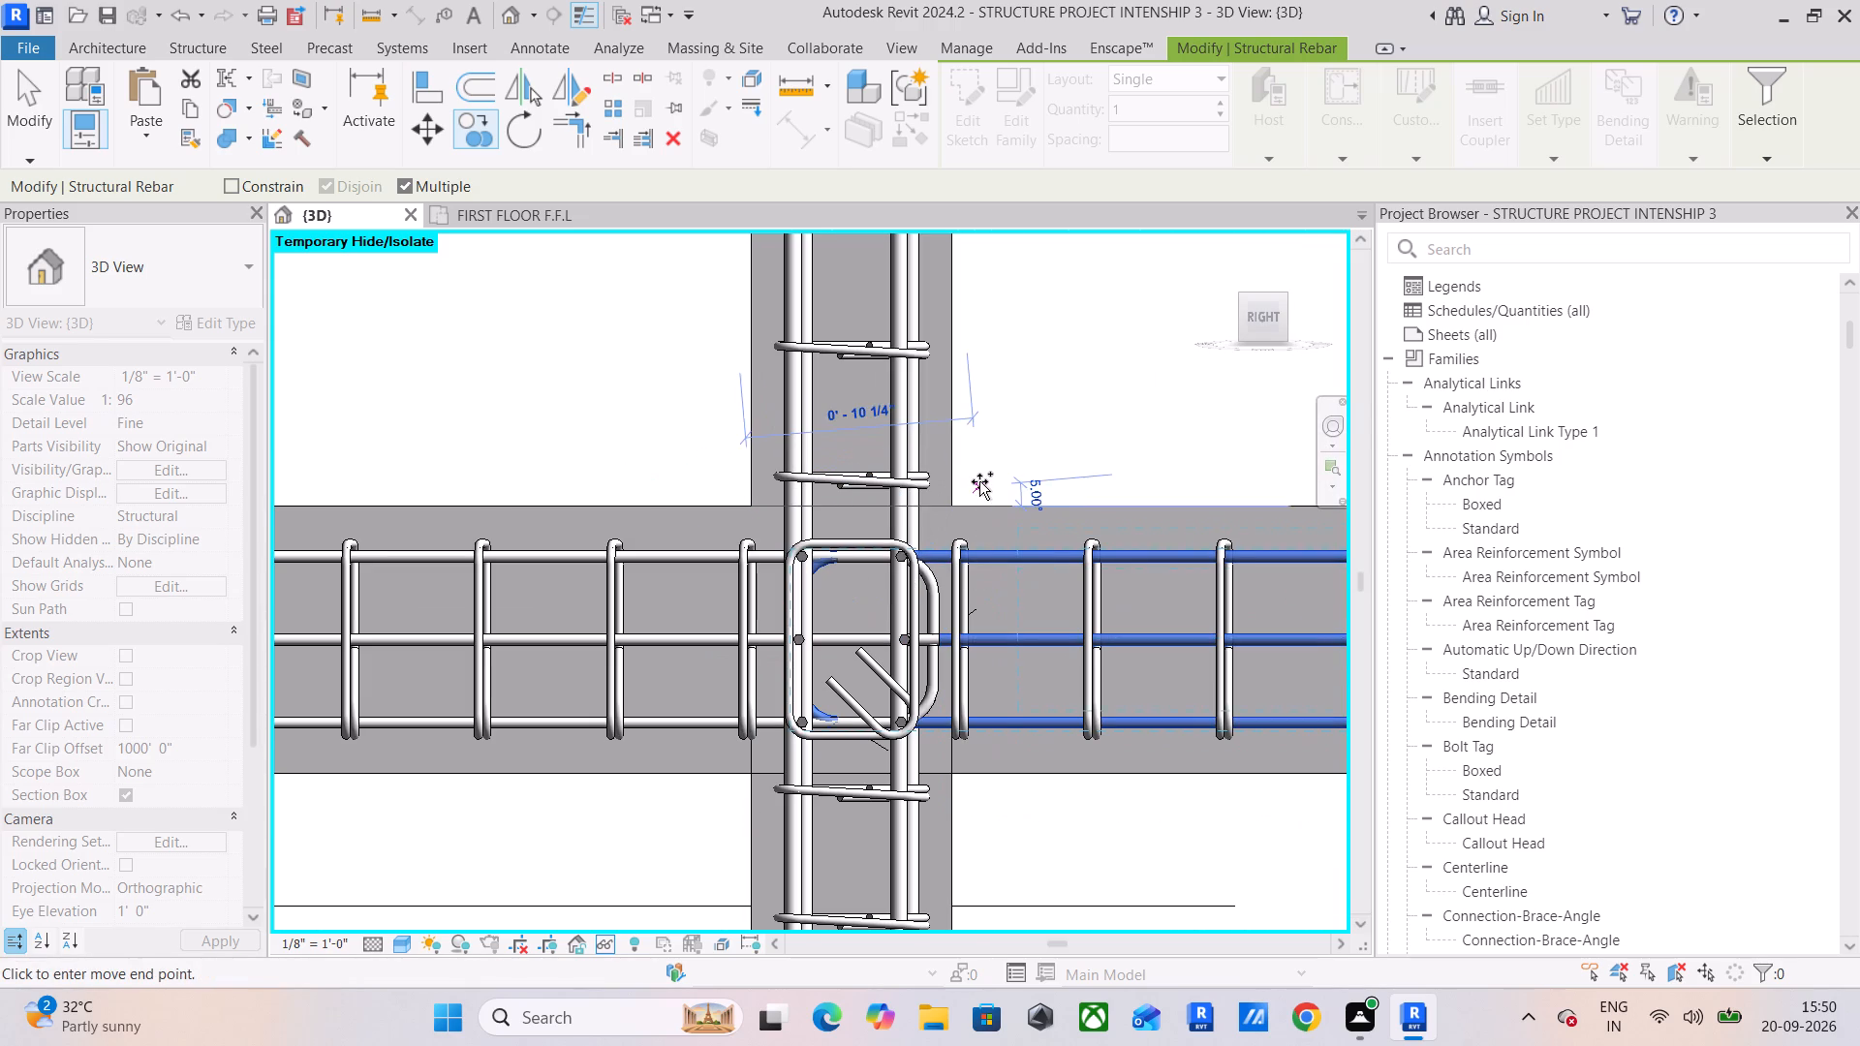
key(Escape)
key(Escape)
key(Escape)
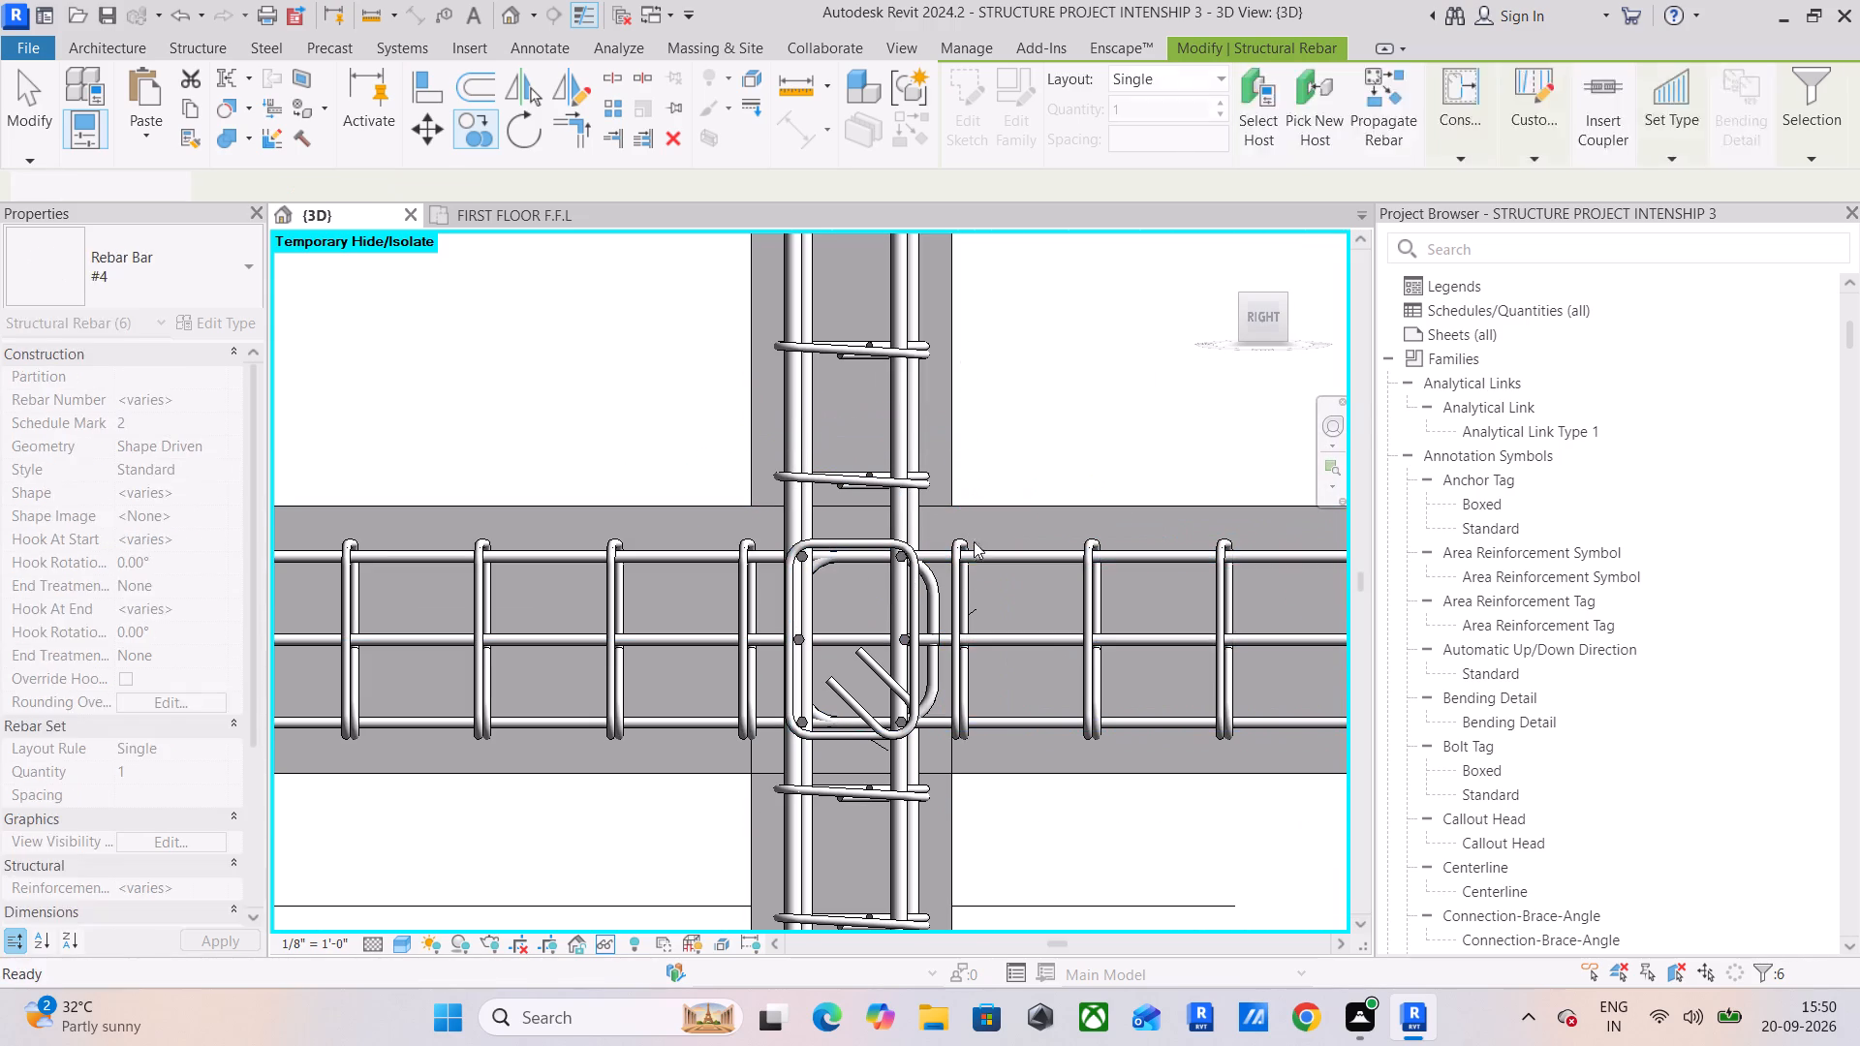
key(Escape)
Nudge the six copied #4 lower-beam bars toward the first span, placing their hooks just outside the stirrup on the second column's first-span side.
click(1007, 561)
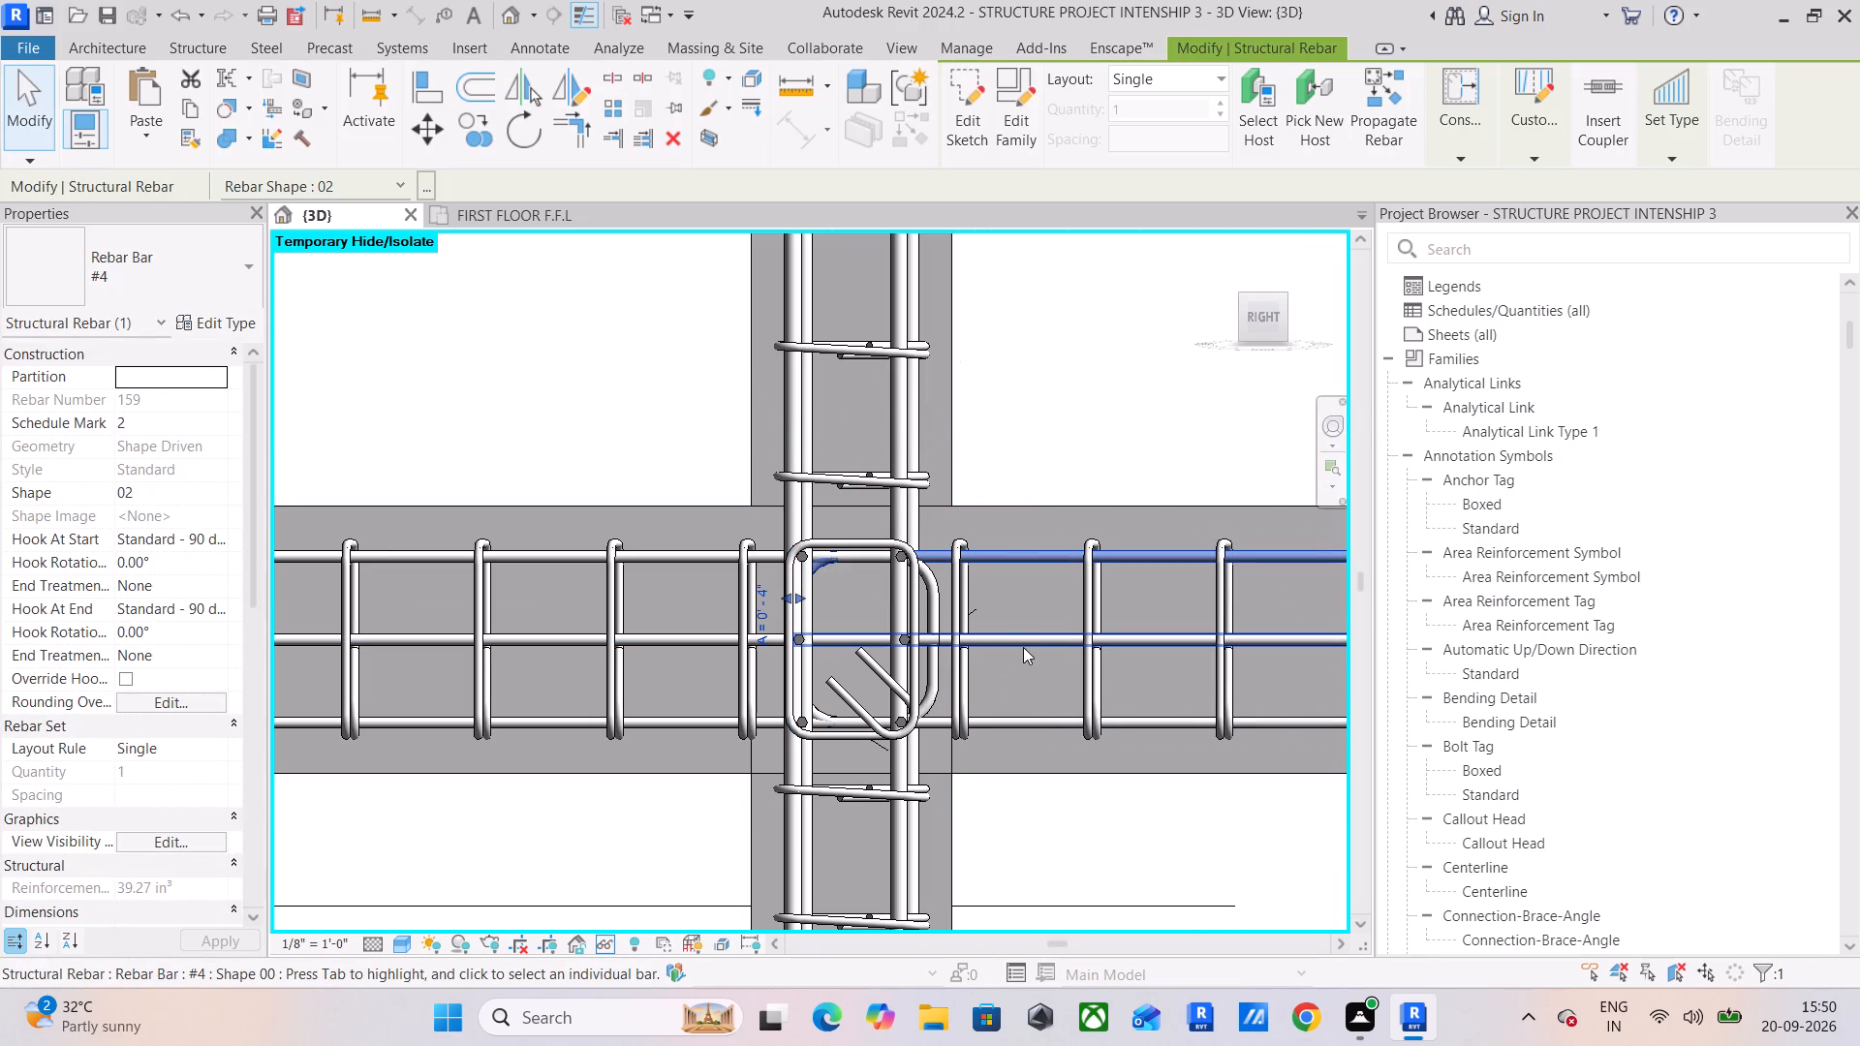
ctrl+click(1024, 642)
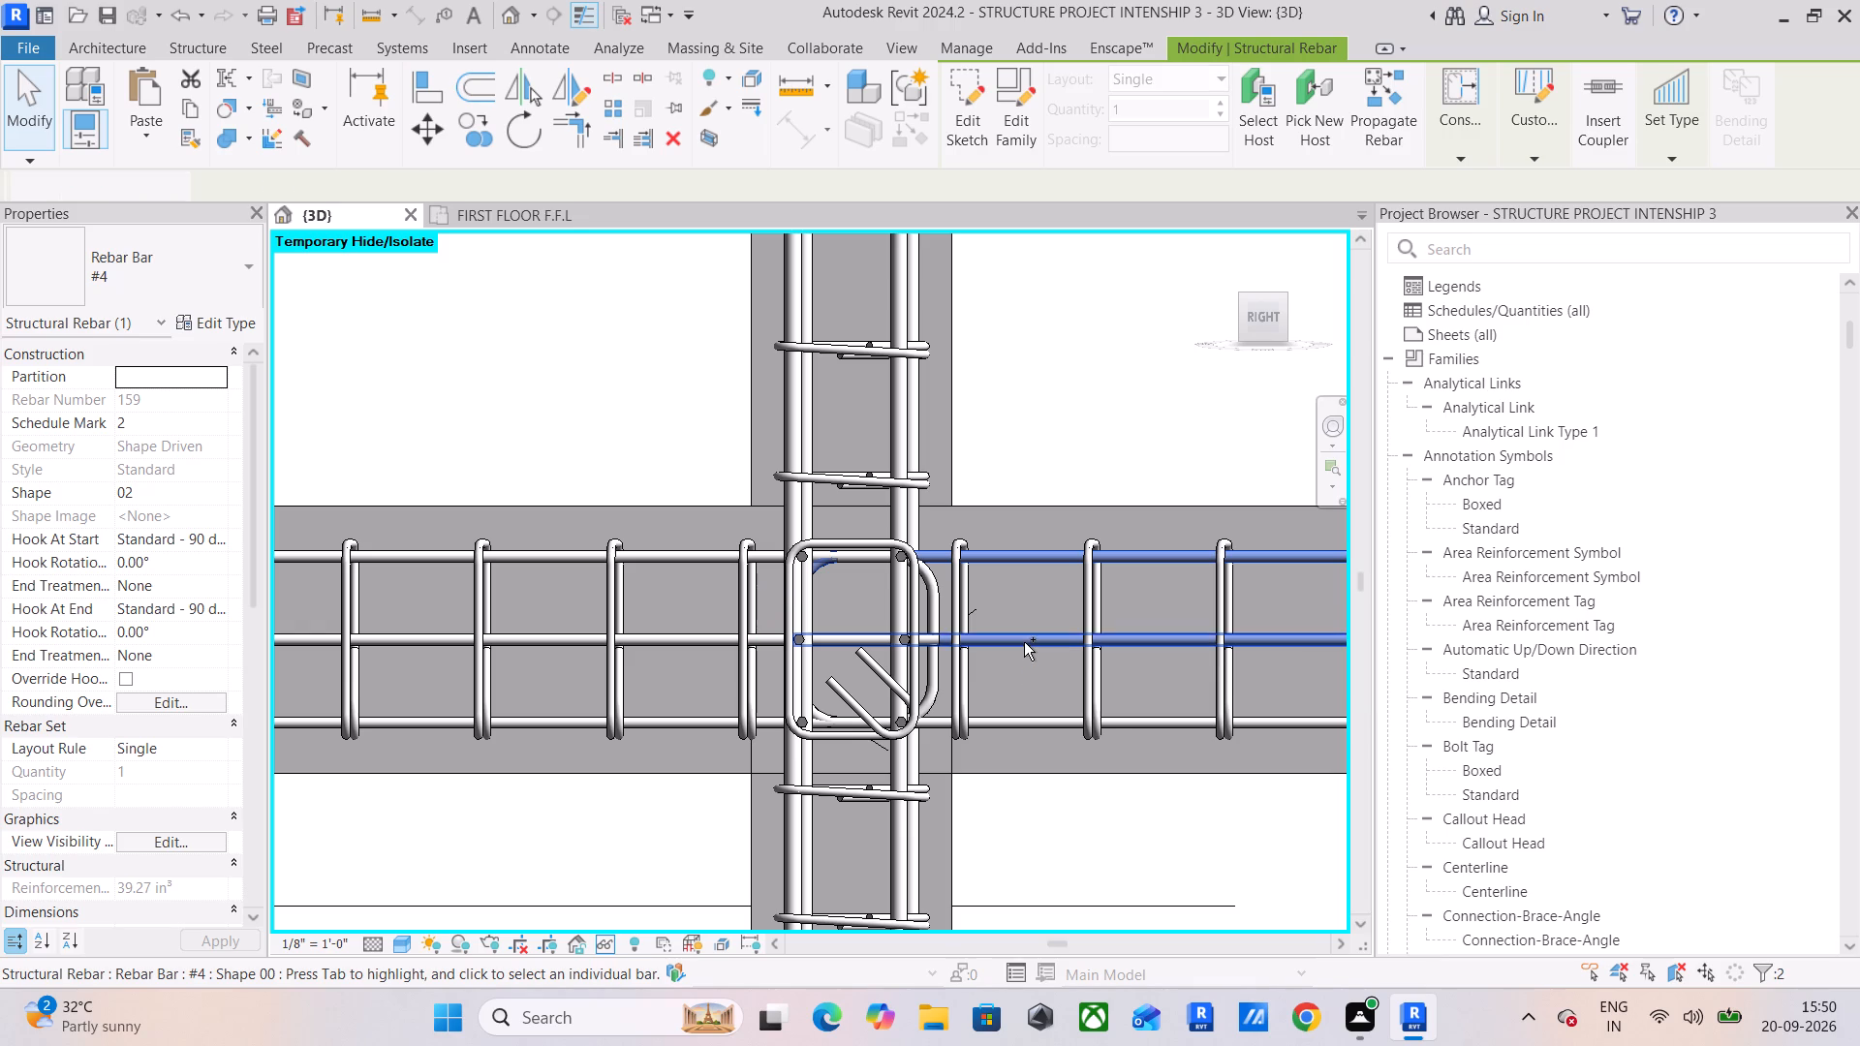
ctrl+click(1014, 724)
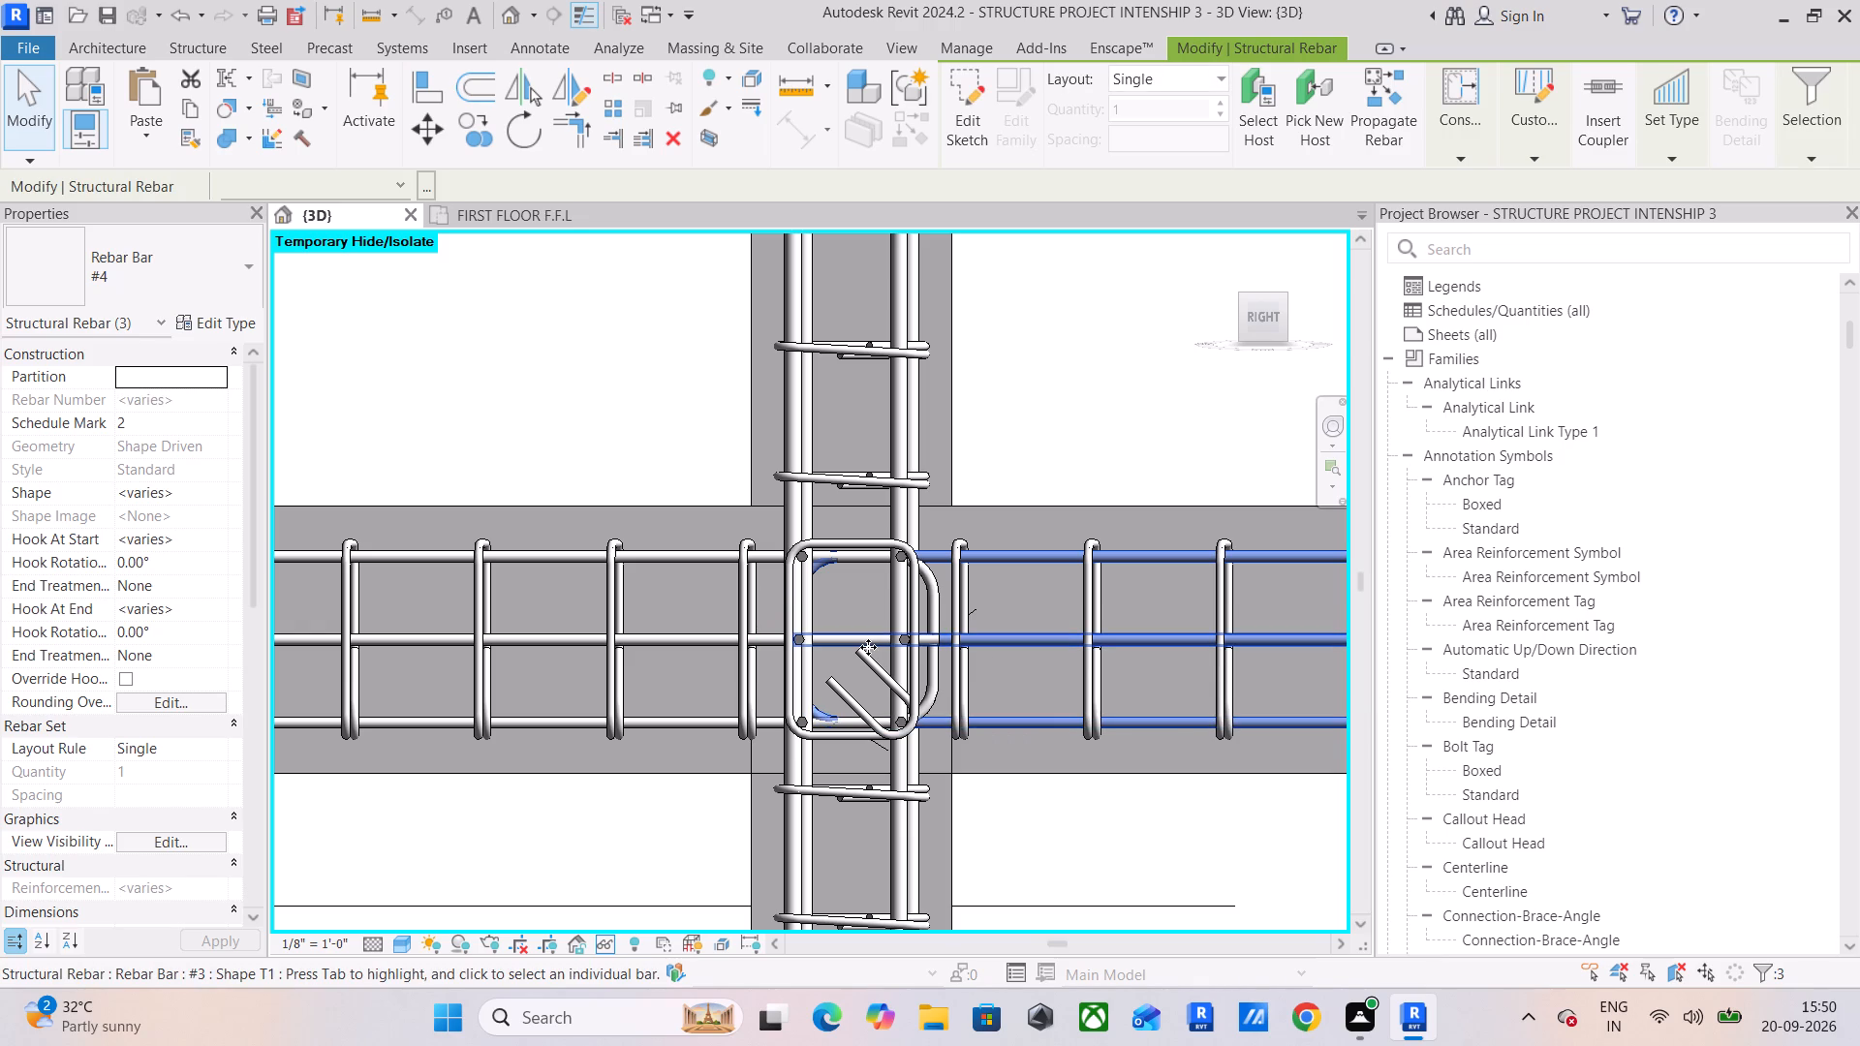
shift+middle_drag(1022, 587, 1020, 588)
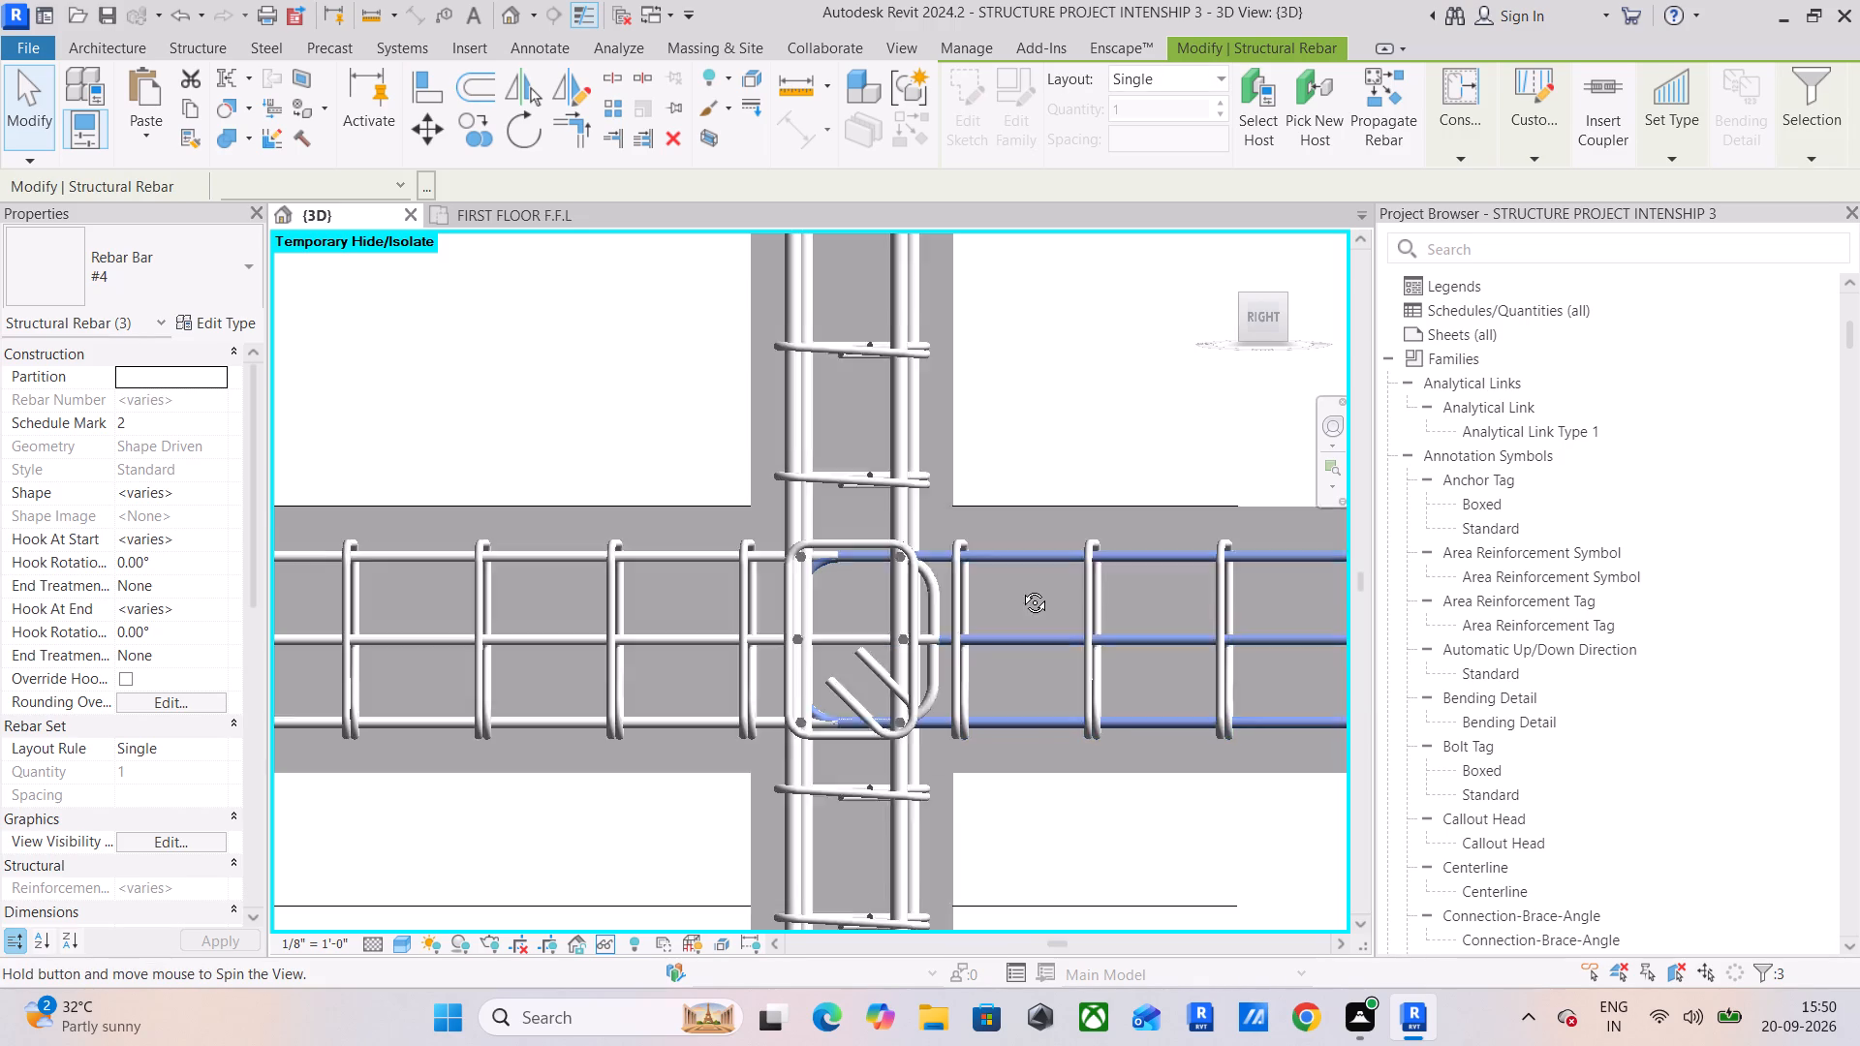
shift+middle_drag(1020, 588, 1003, 650)
ctrl+click(1025, 589)
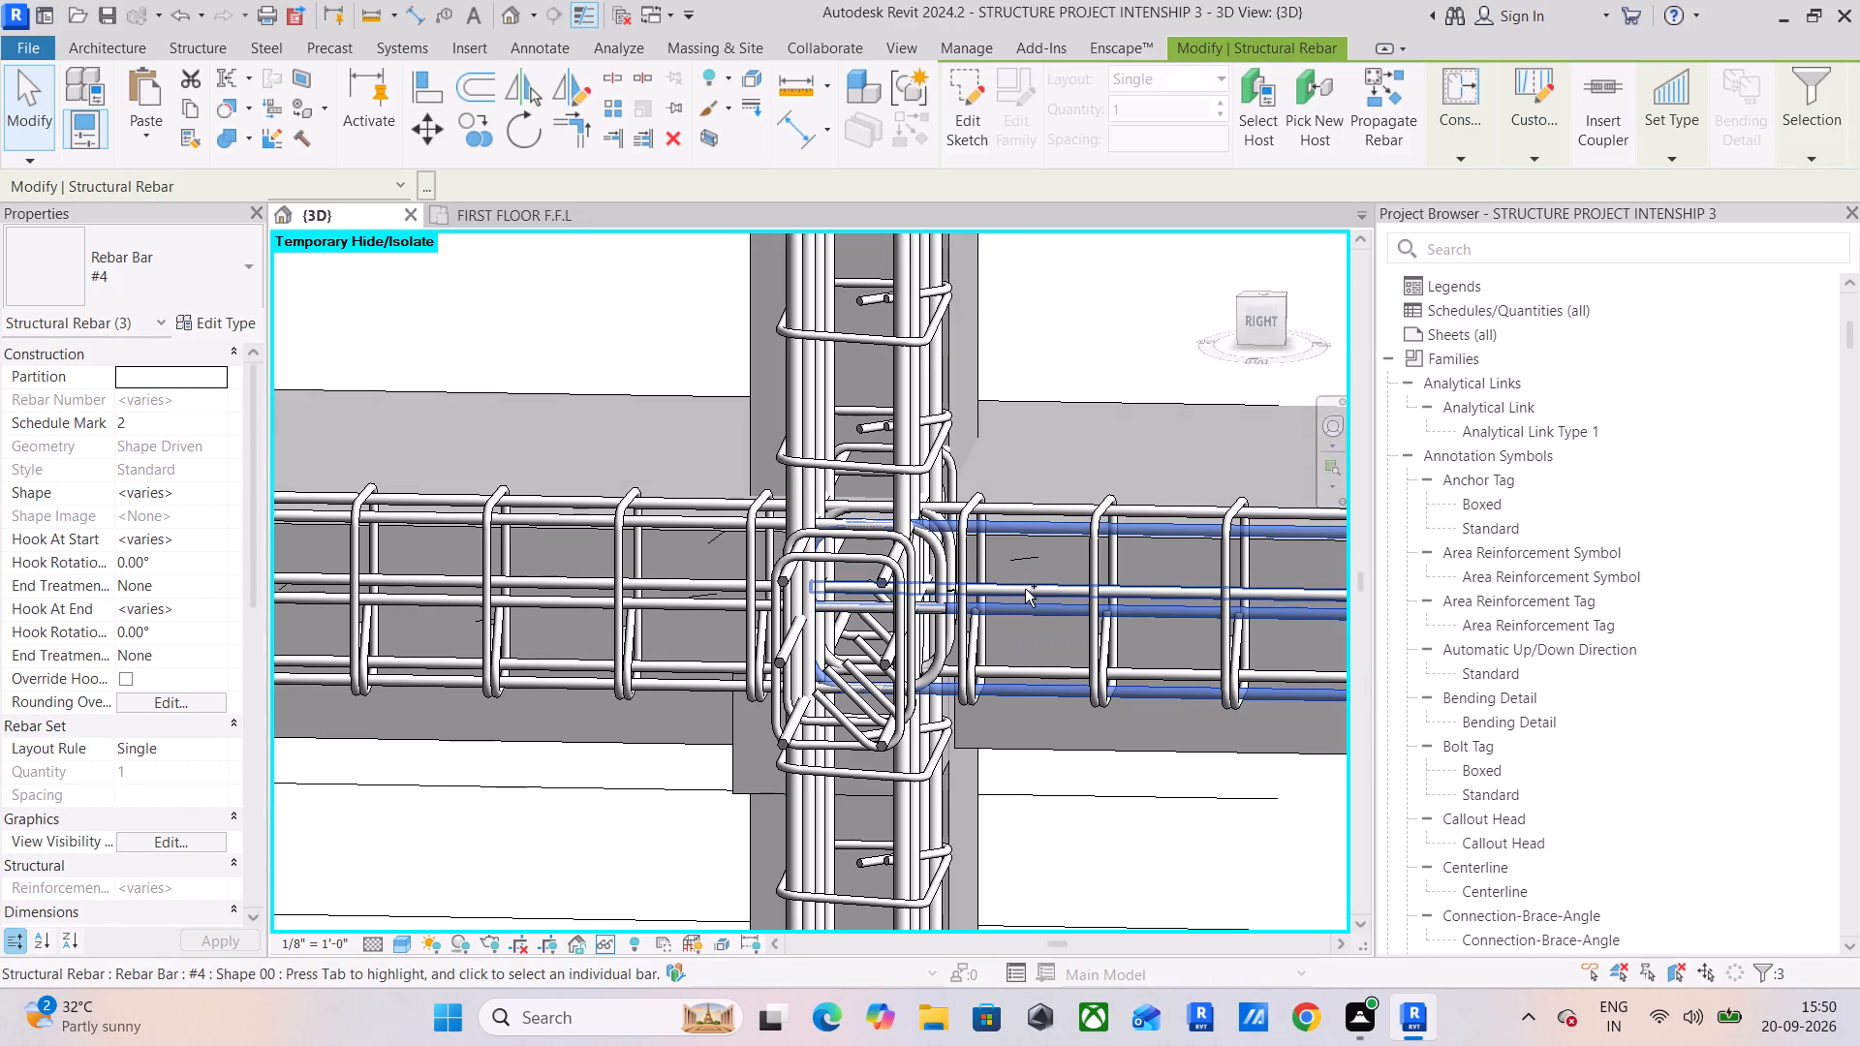
ctrl+click(1046, 508)
ctrl+click(1016, 674)
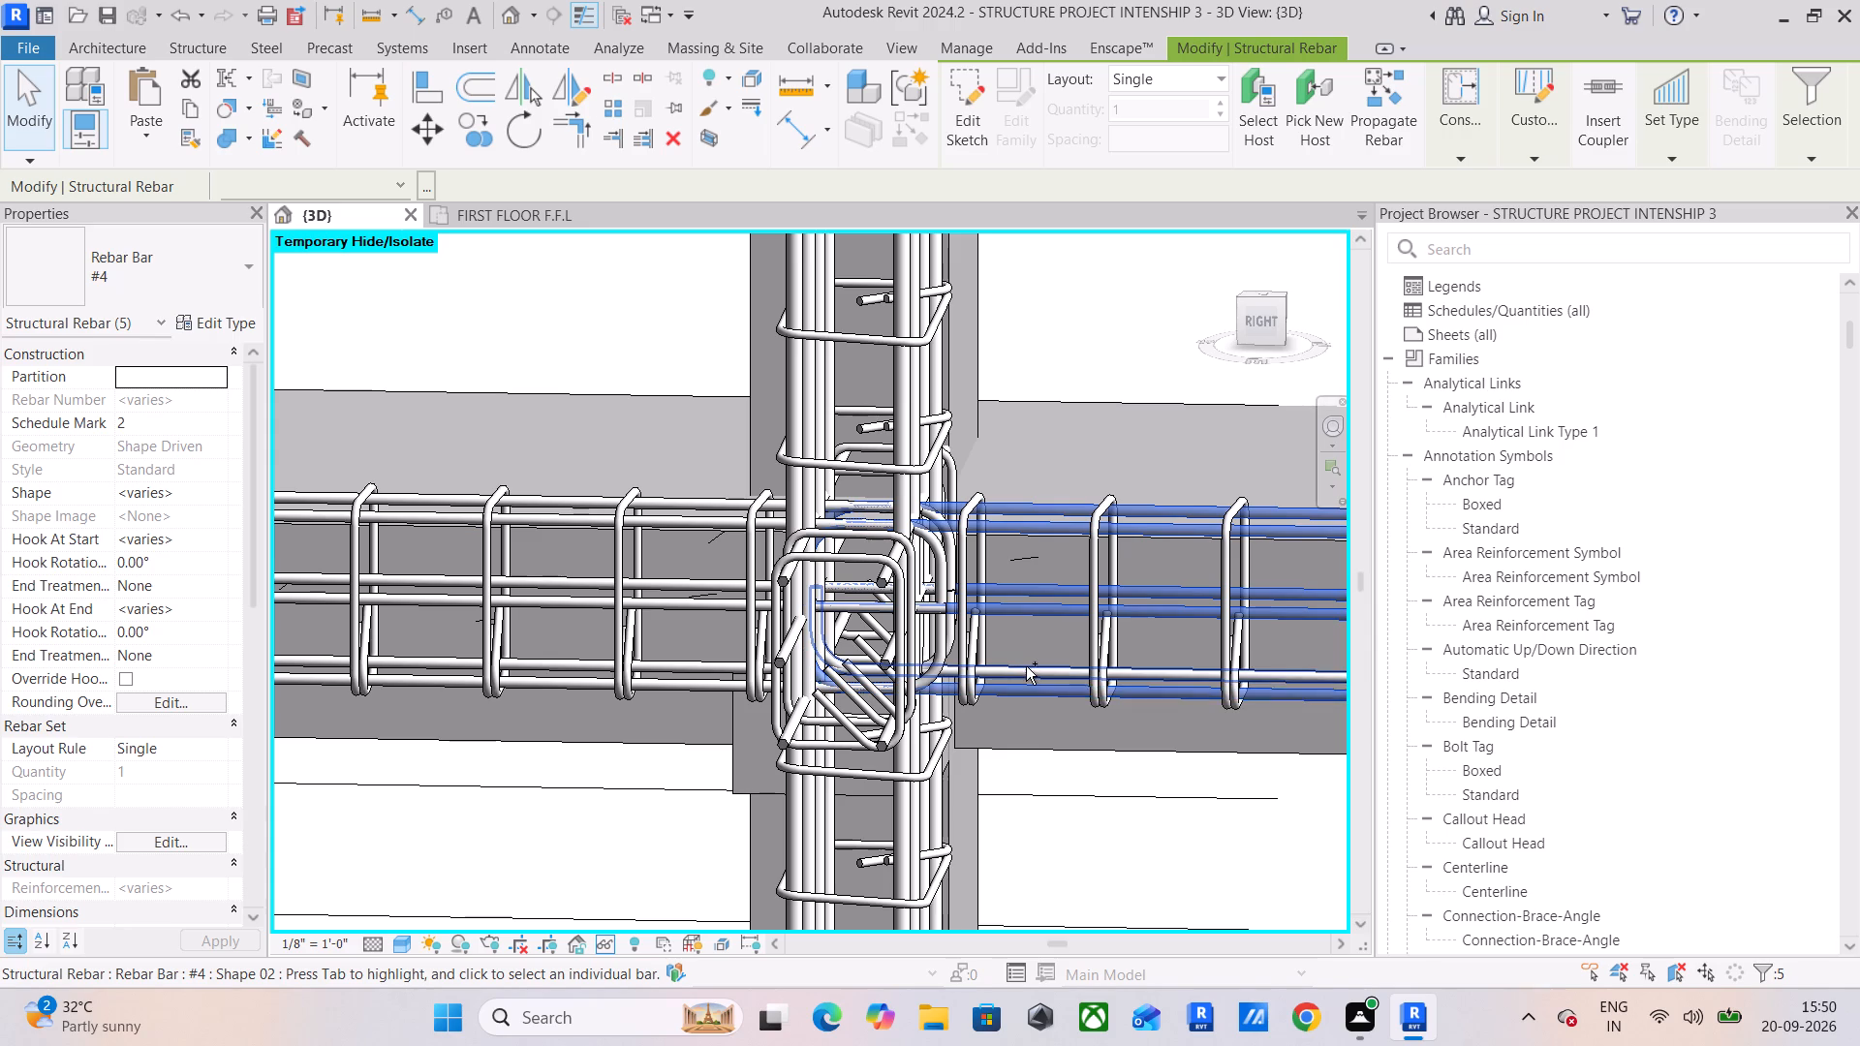
ctrl+click(1027, 665)
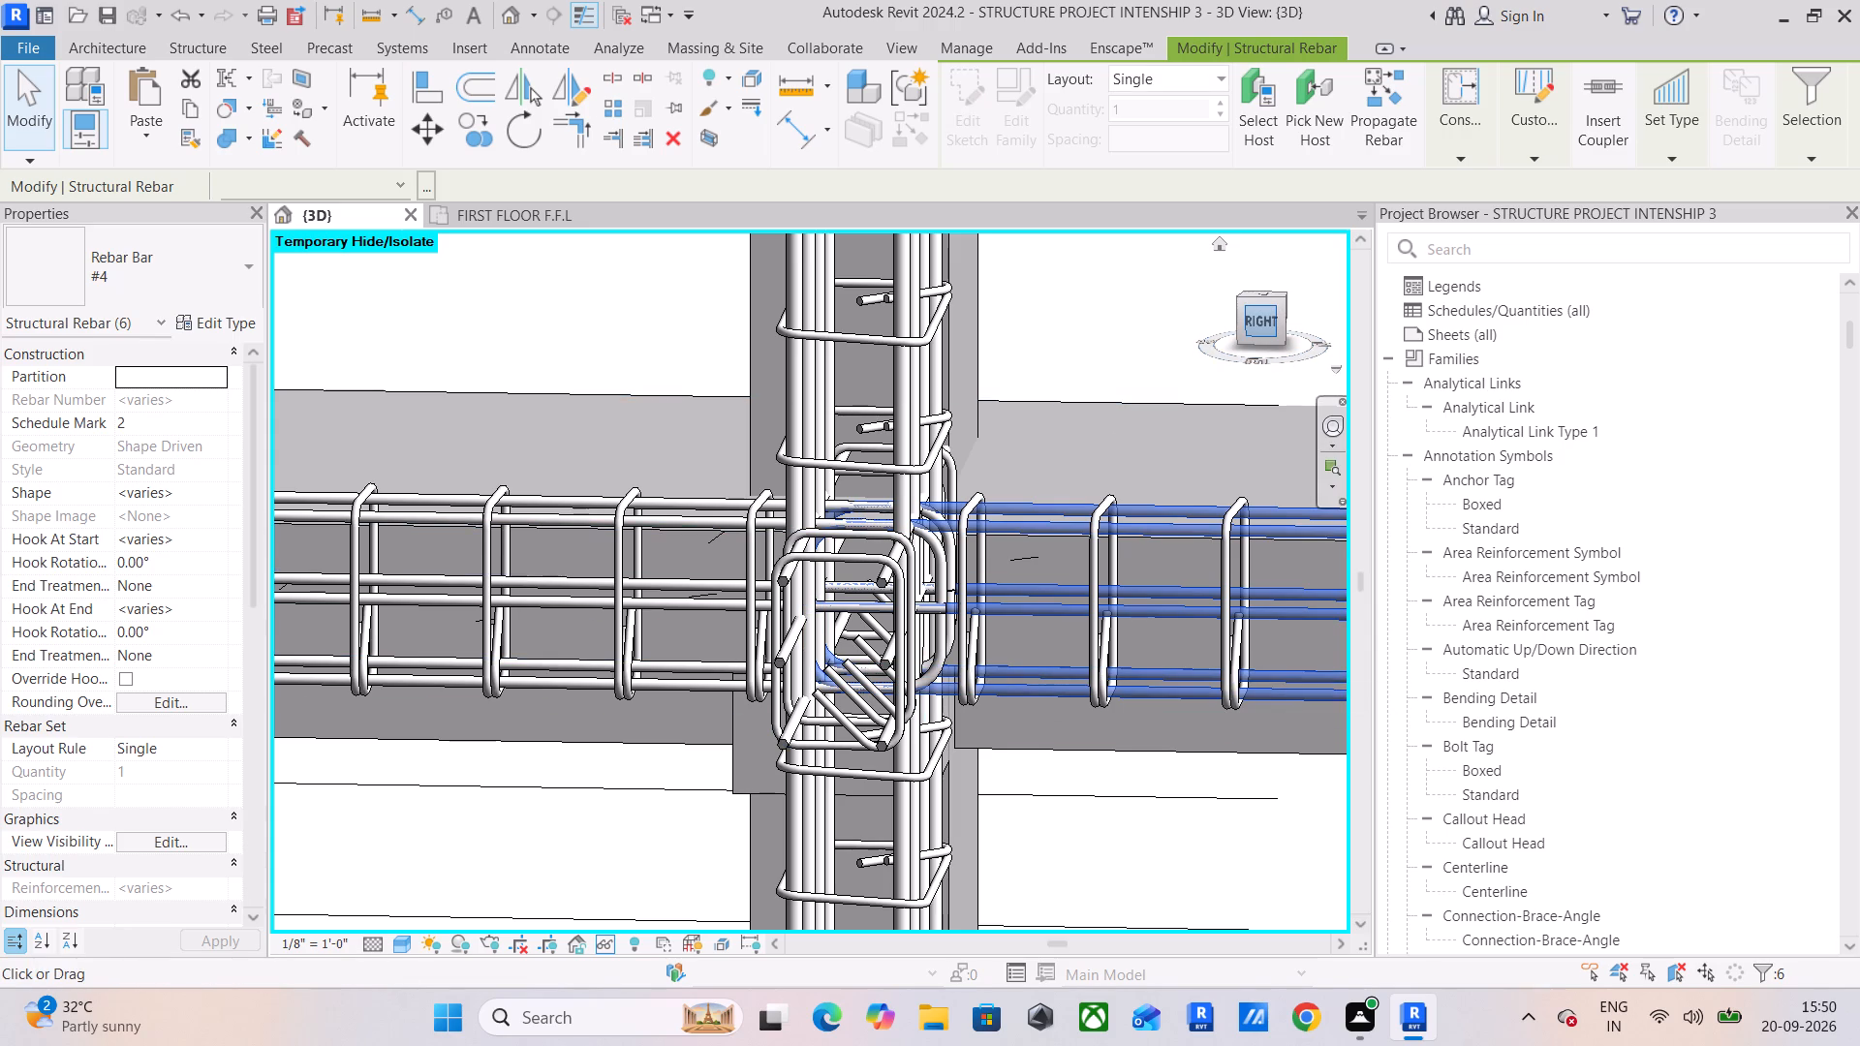
click(1256, 331)
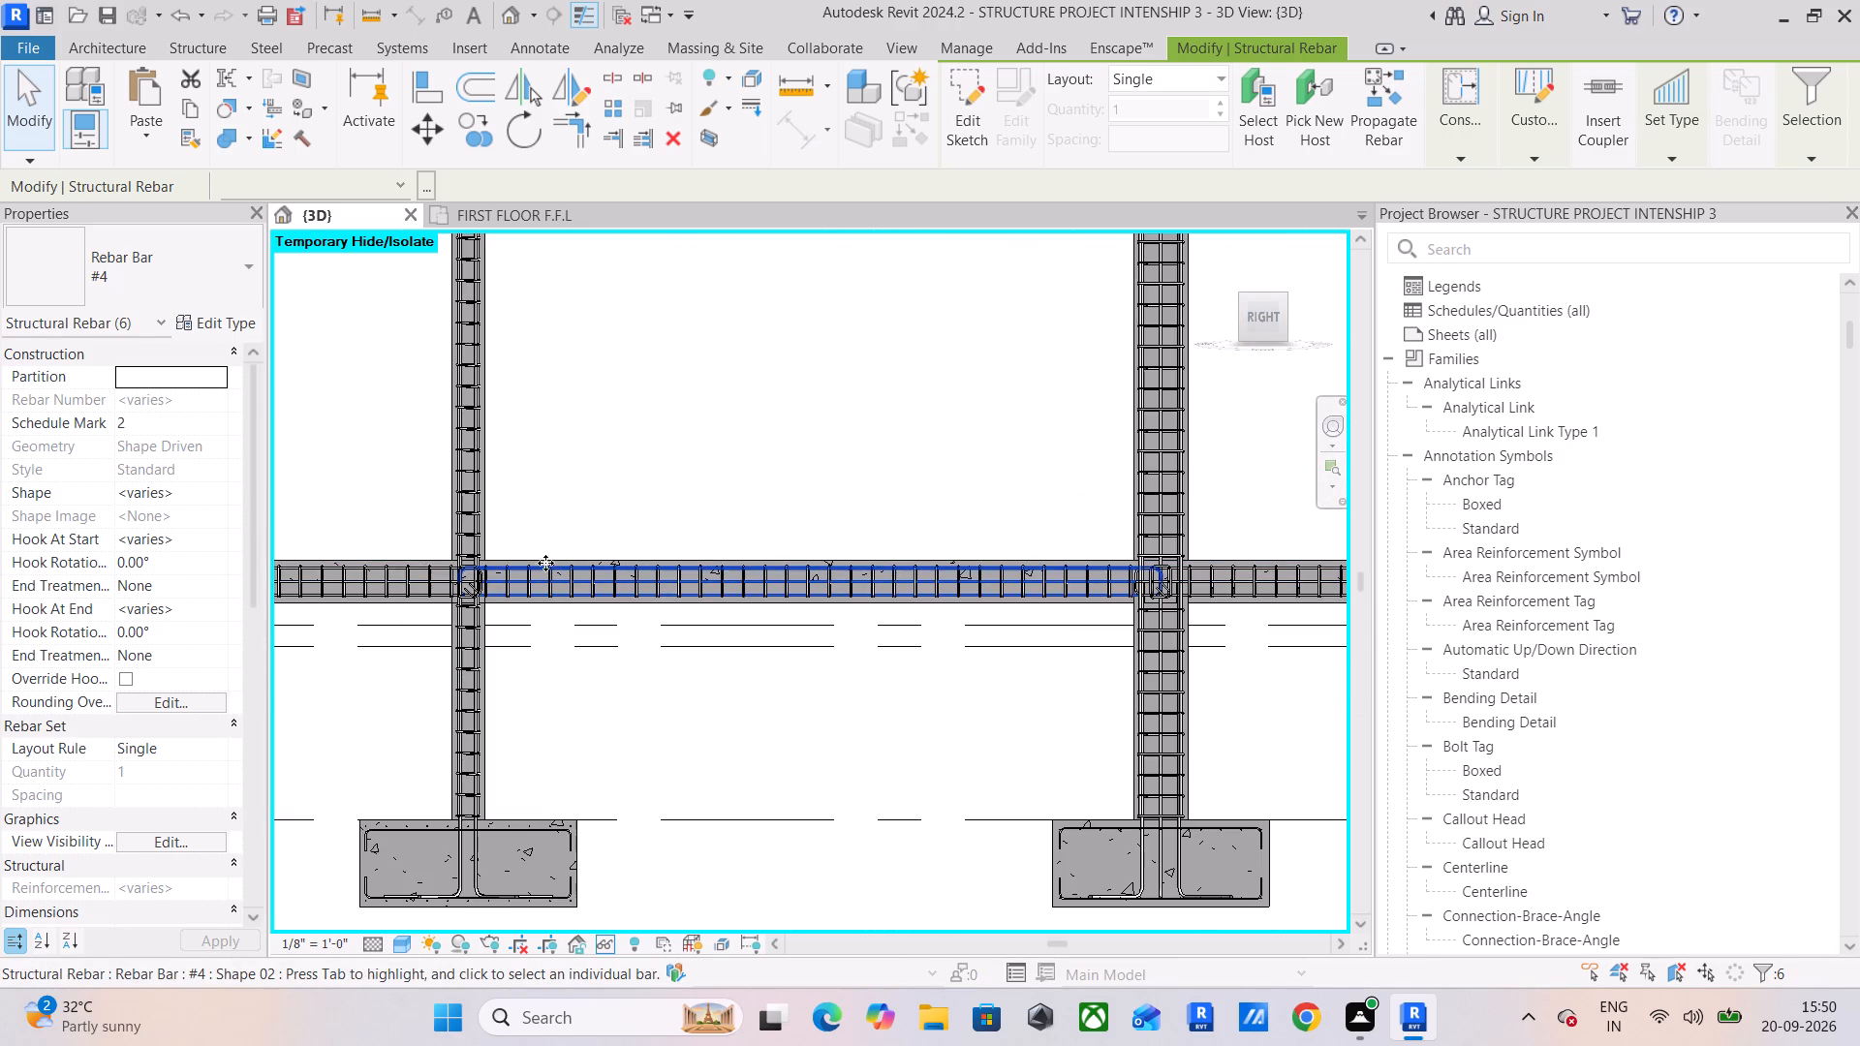
scroll(398, 564, up, 11)
middle_drag(626, 597, 816, 561)
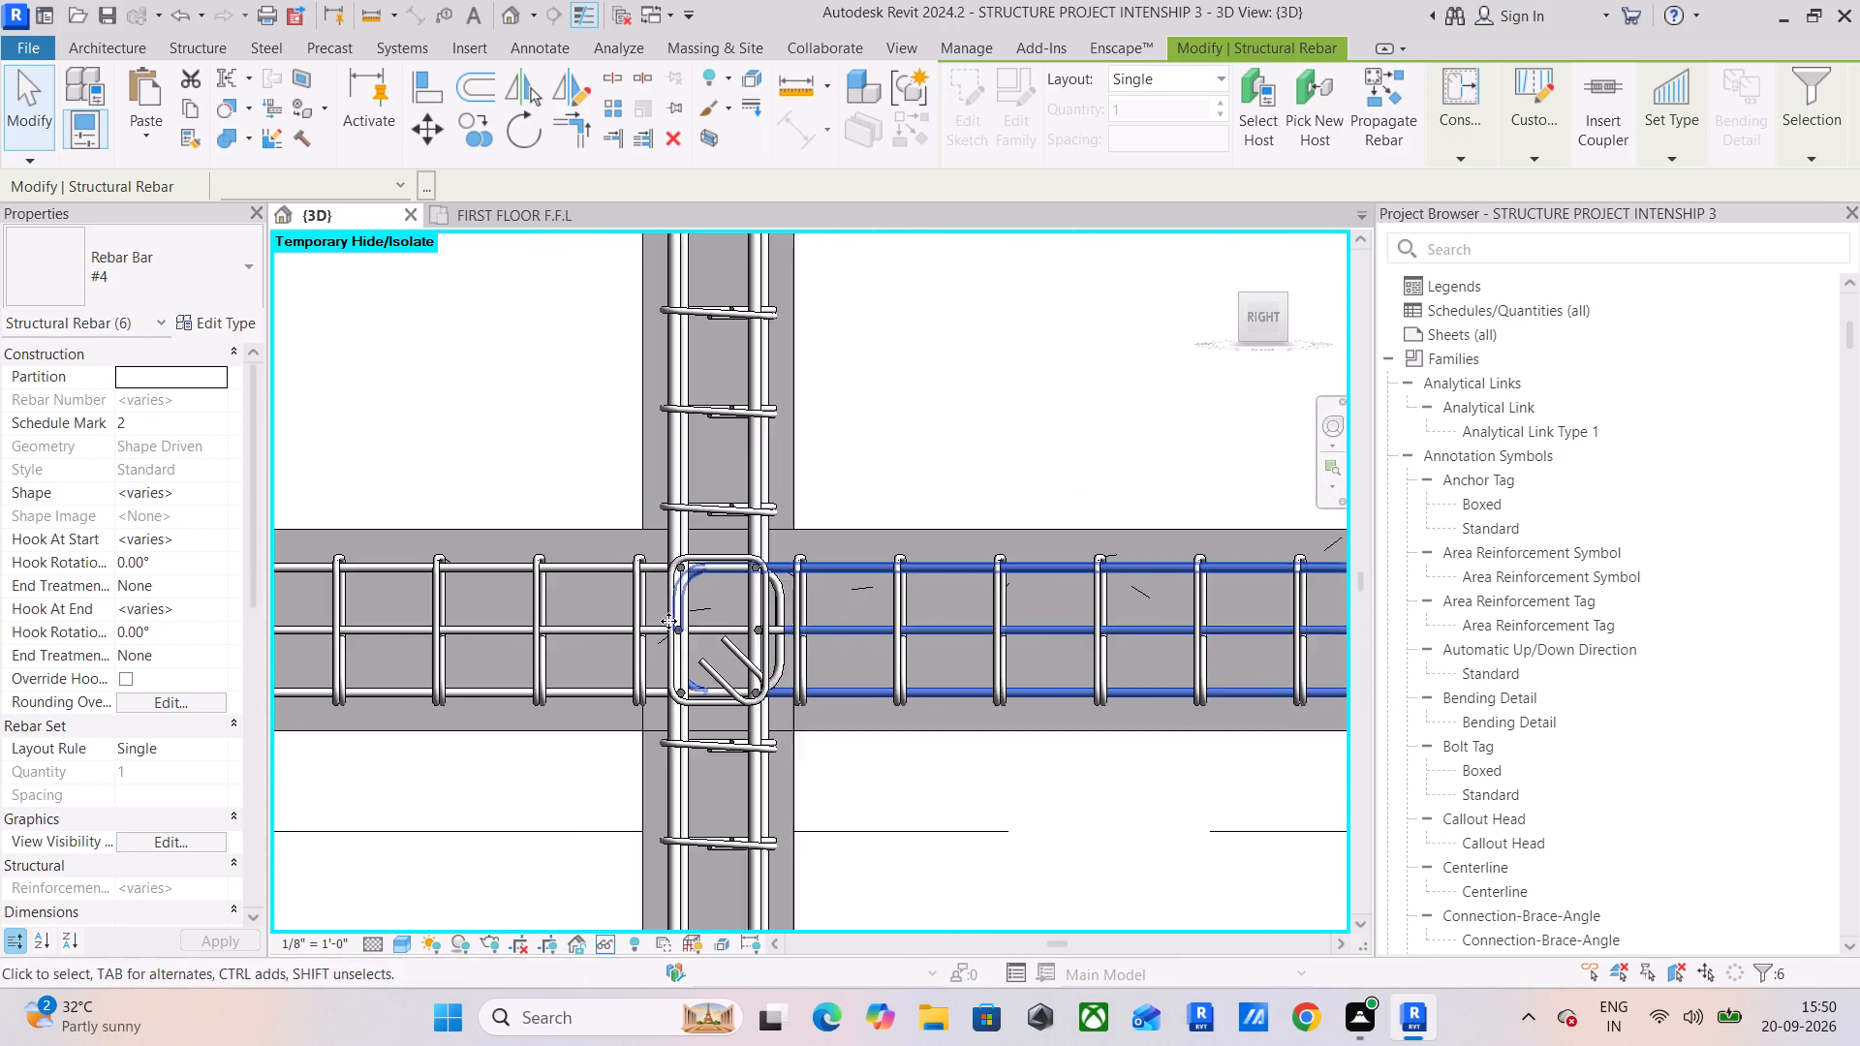
scroll(660, 619, up, 6)
middle_drag(659, 609, 702, 602)
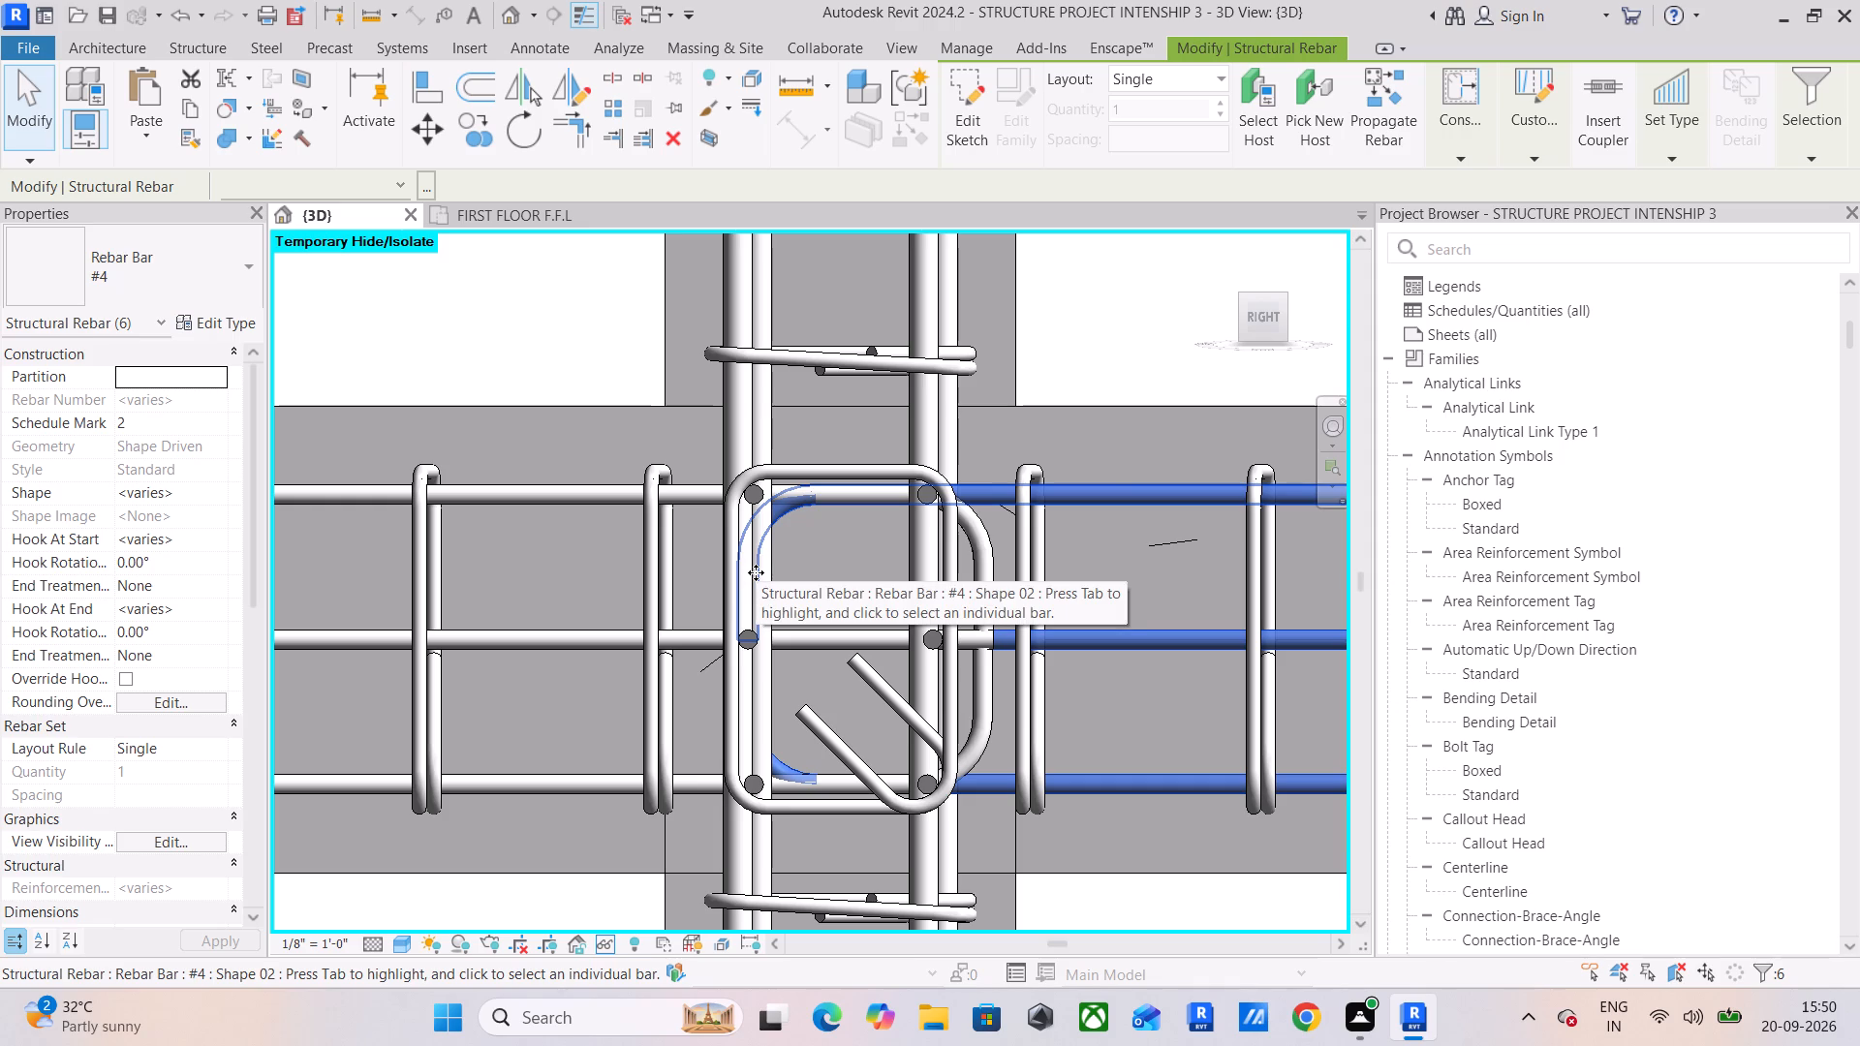
key(Left)
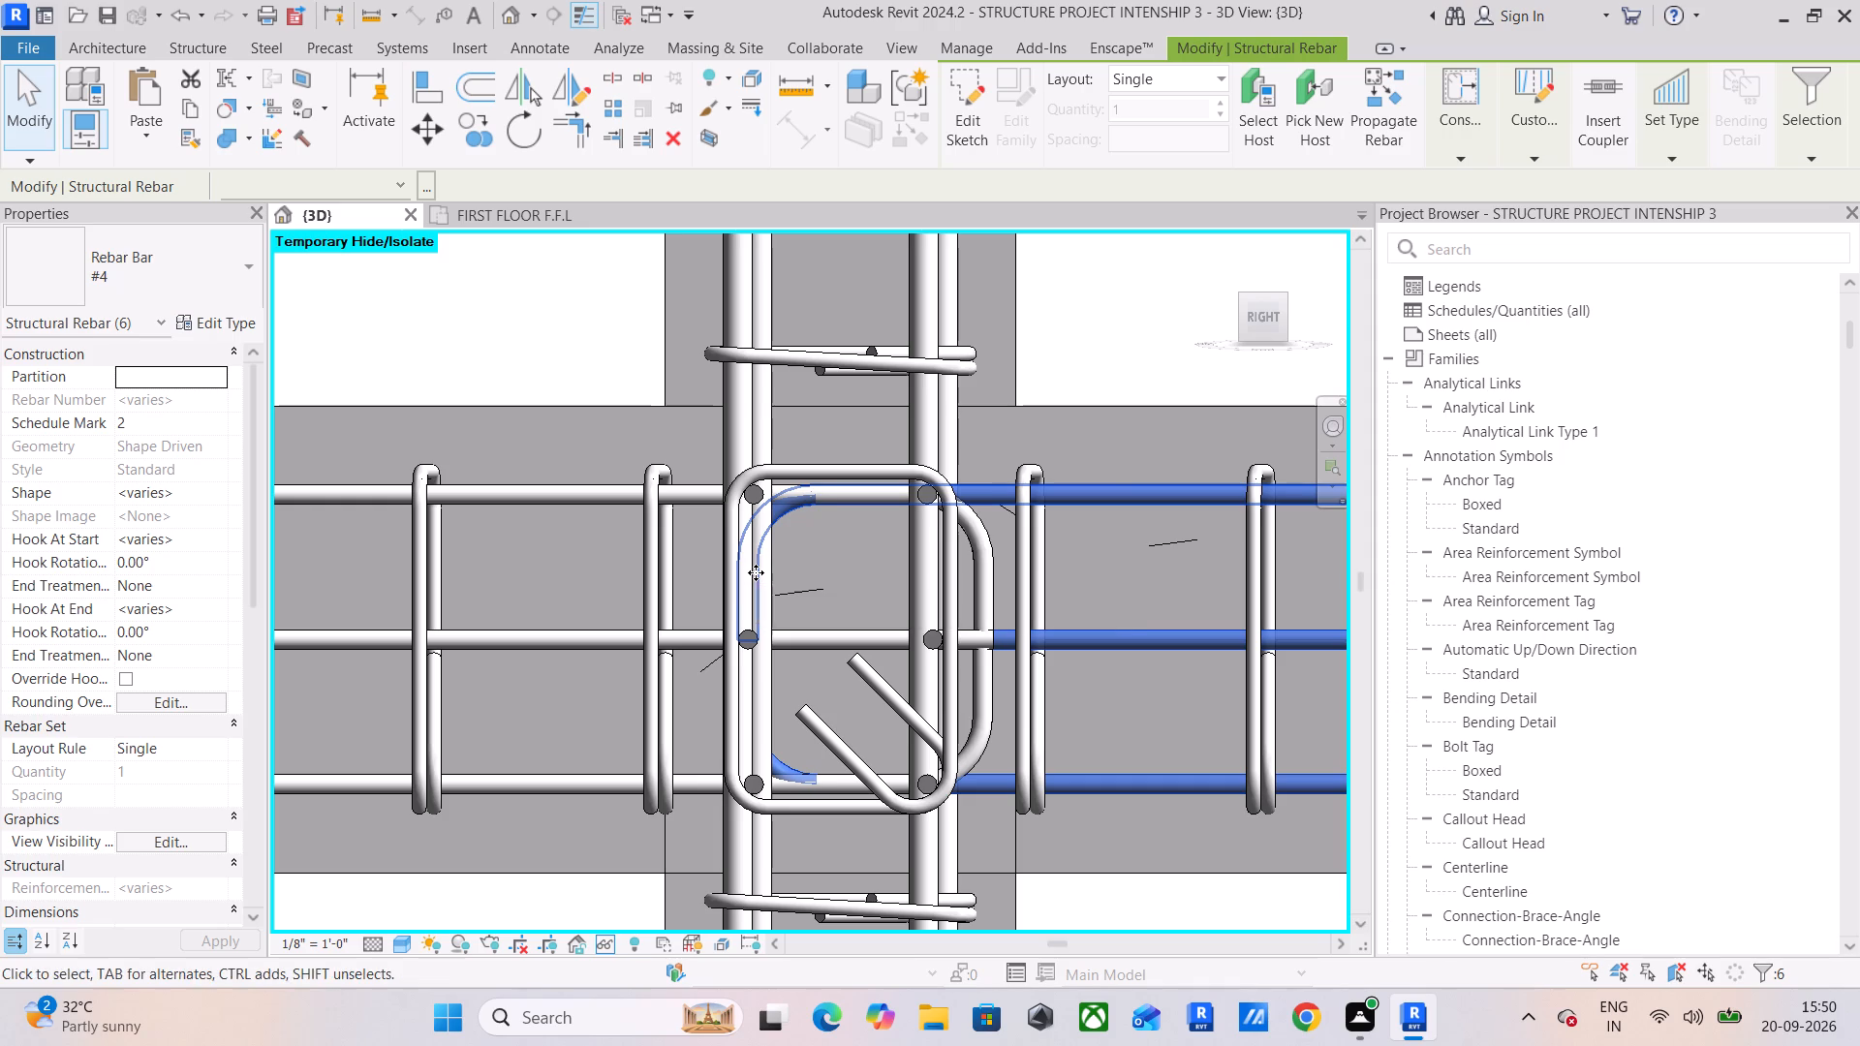
key(Left)
key(Left)
key(Left)
key(Left)
key(Left)
key(Left)
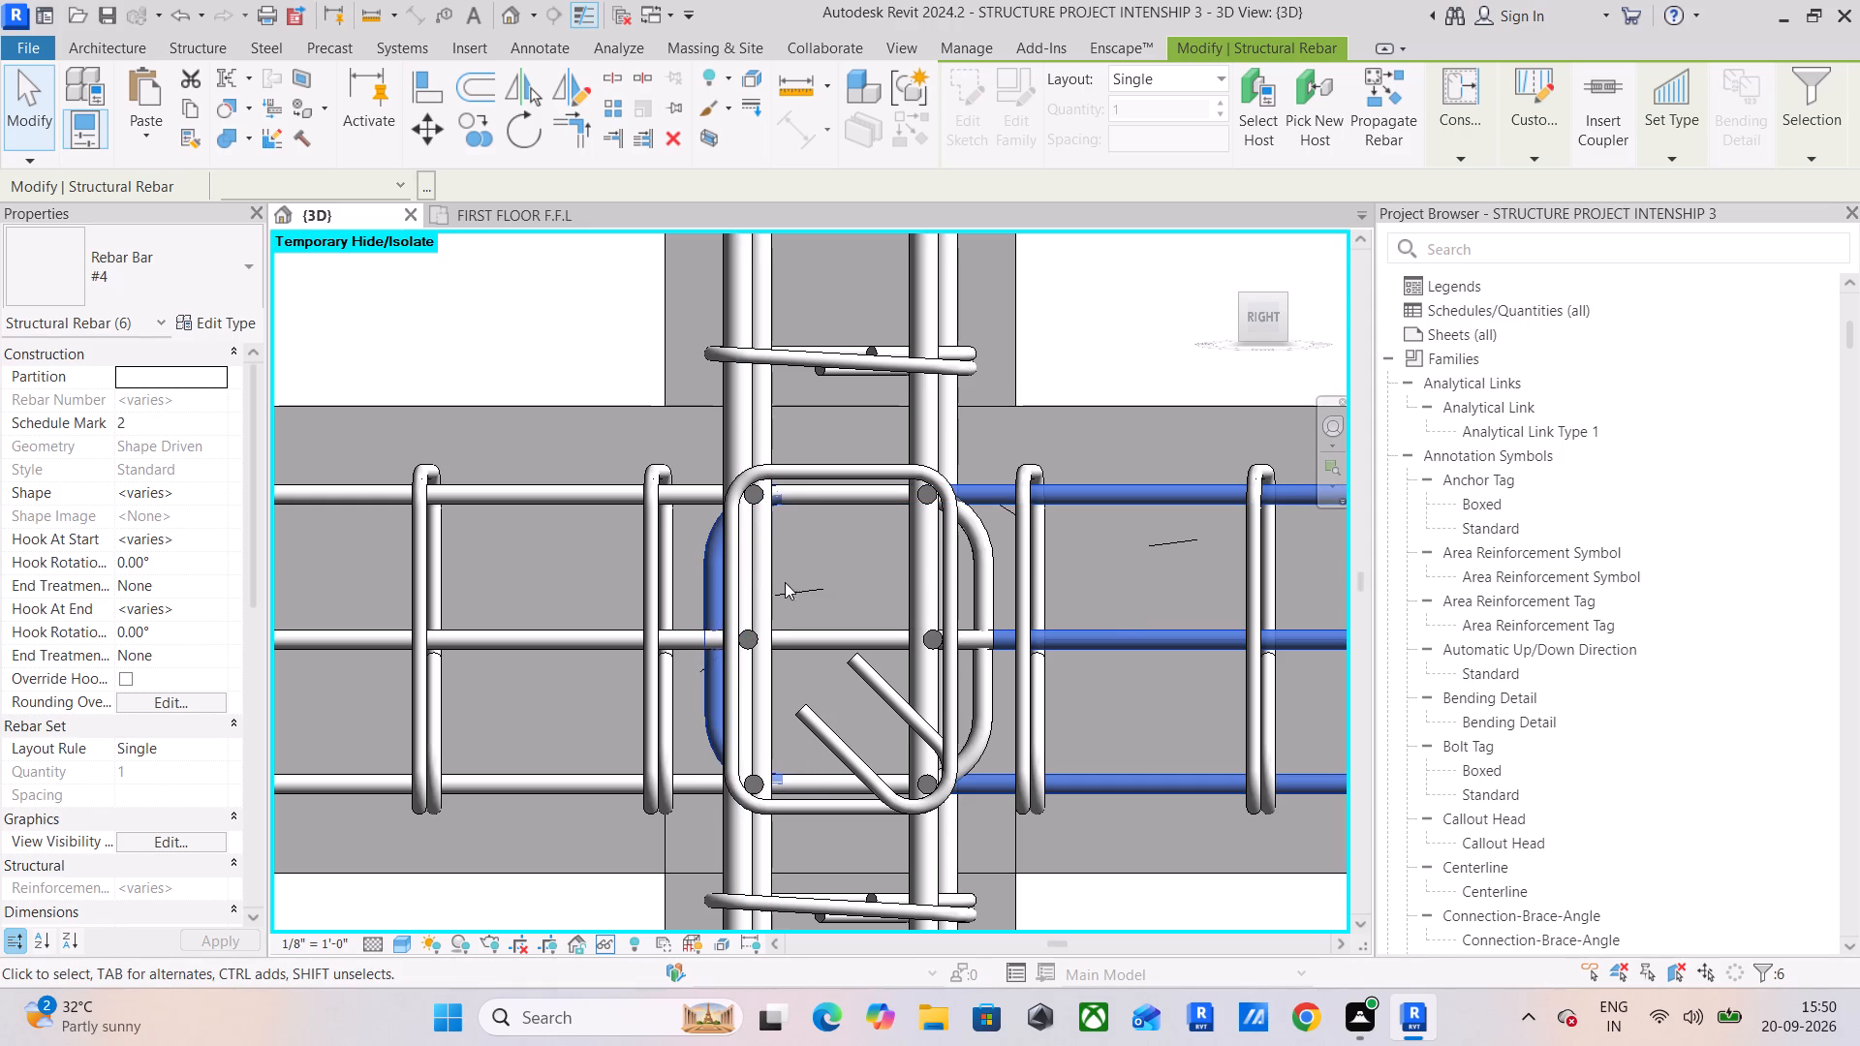
key(Left)
key(Left)
key(Left)
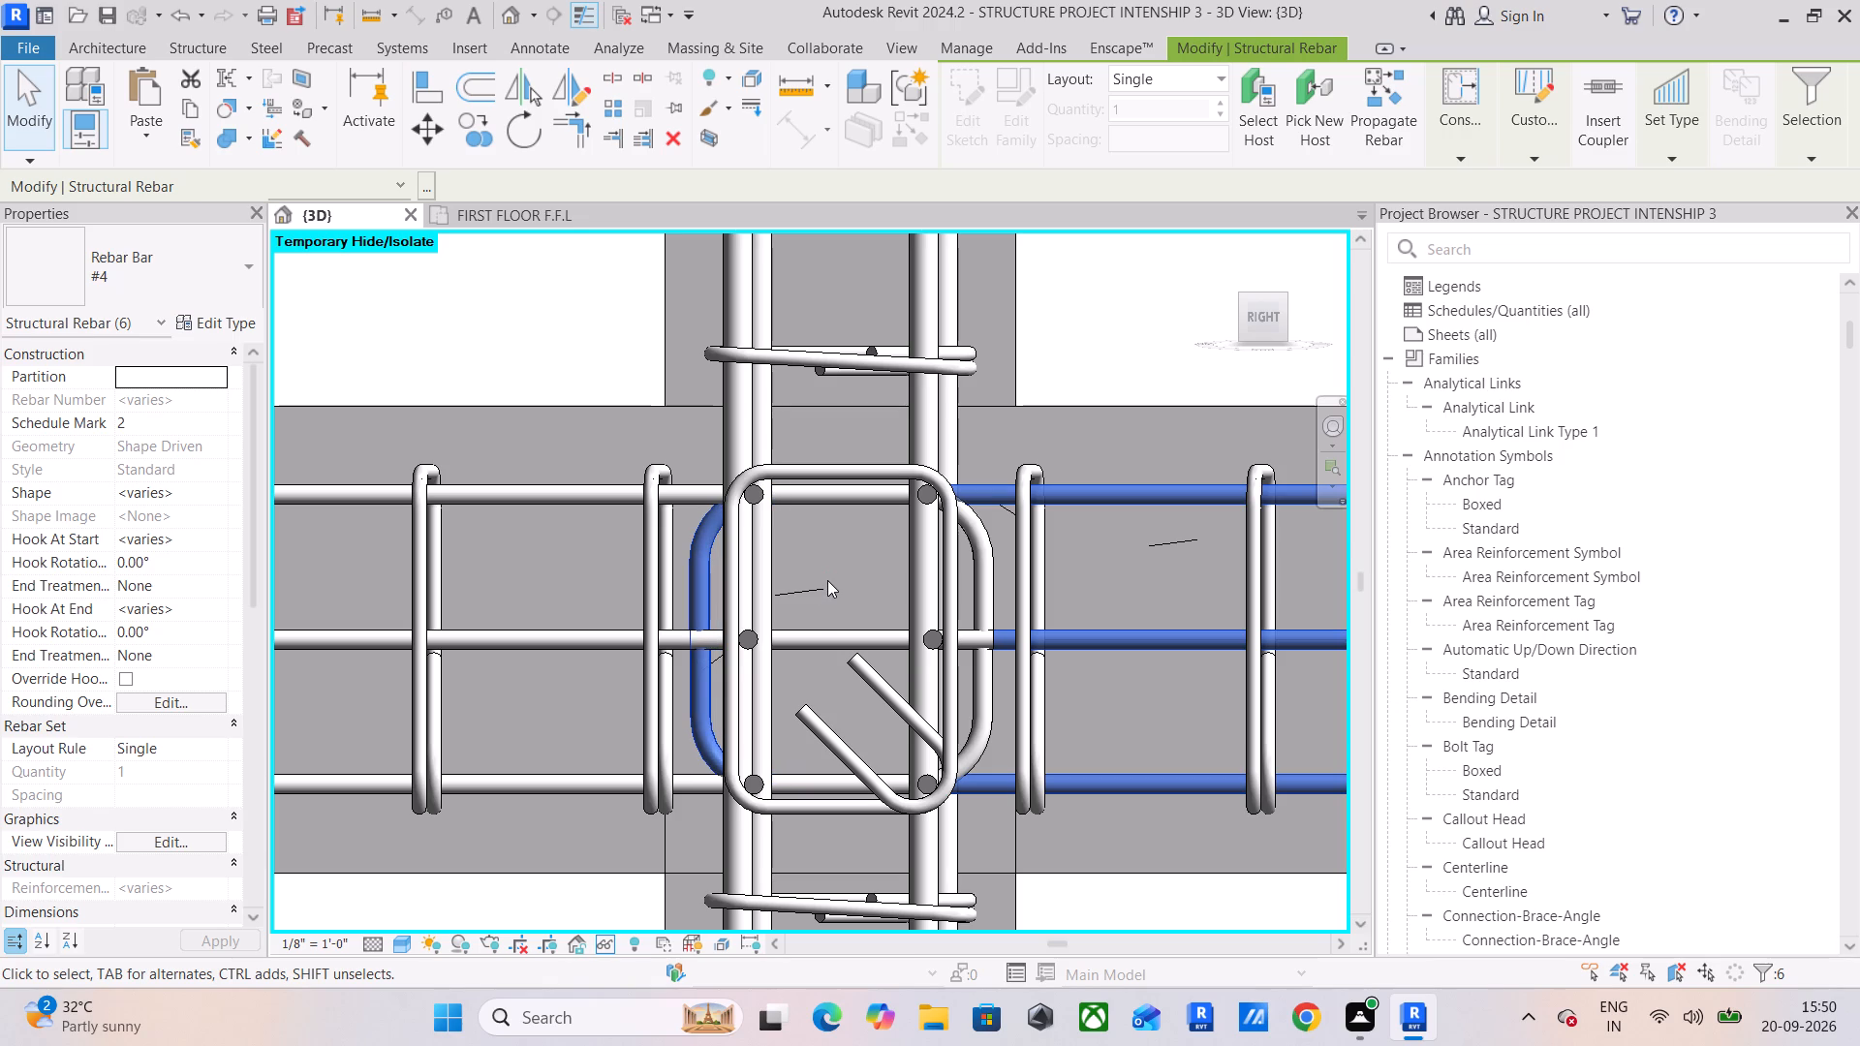
key(Left)
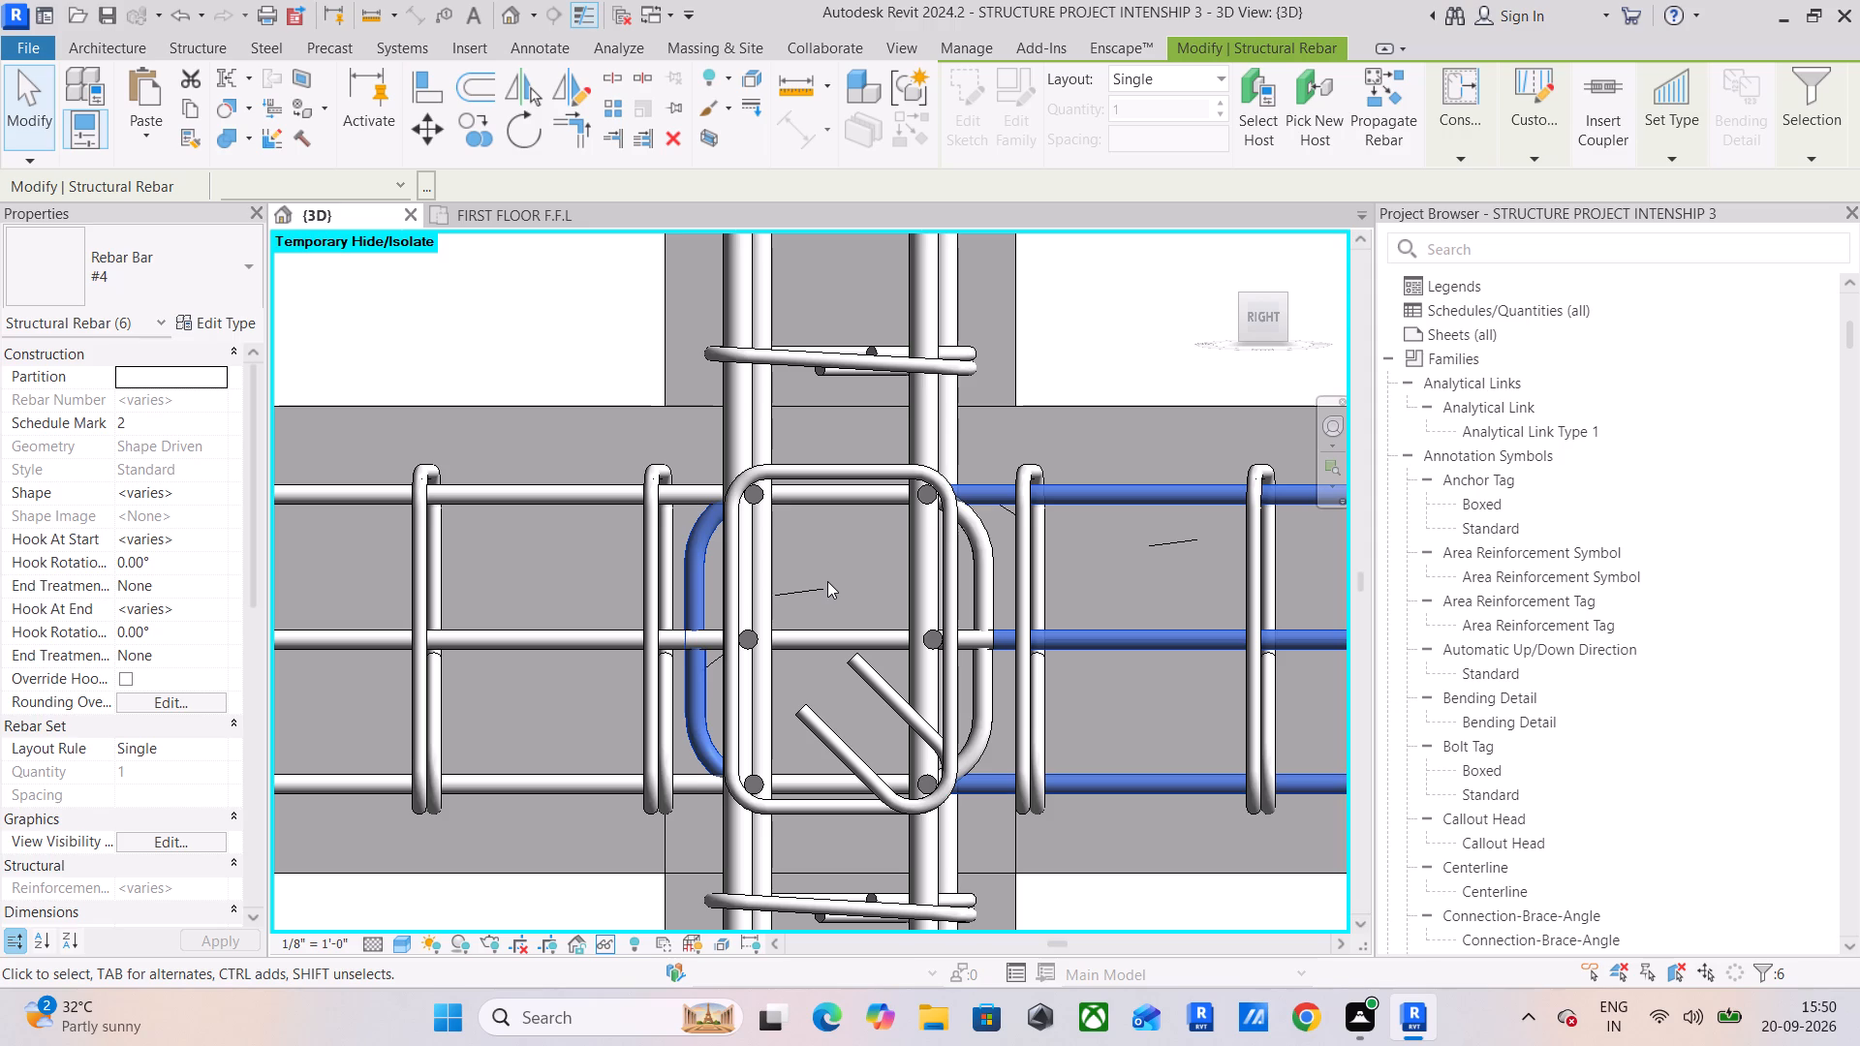
Extend the two copied hooked #4 top bars across the third column so their hooks sit near its far face.
scroll(1199, 550, down, 4)
middle_drag(1164, 561, 510, 557)
scroll(629, 586, down, 3)
middle_drag(886, 621, 519, 624)
scroll(920, 680, down, 3)
middle_drag(1064, 679, 384, 664)
scroll(1007, 666, down, 3)
middle_drag(999, 691, 545, 691)
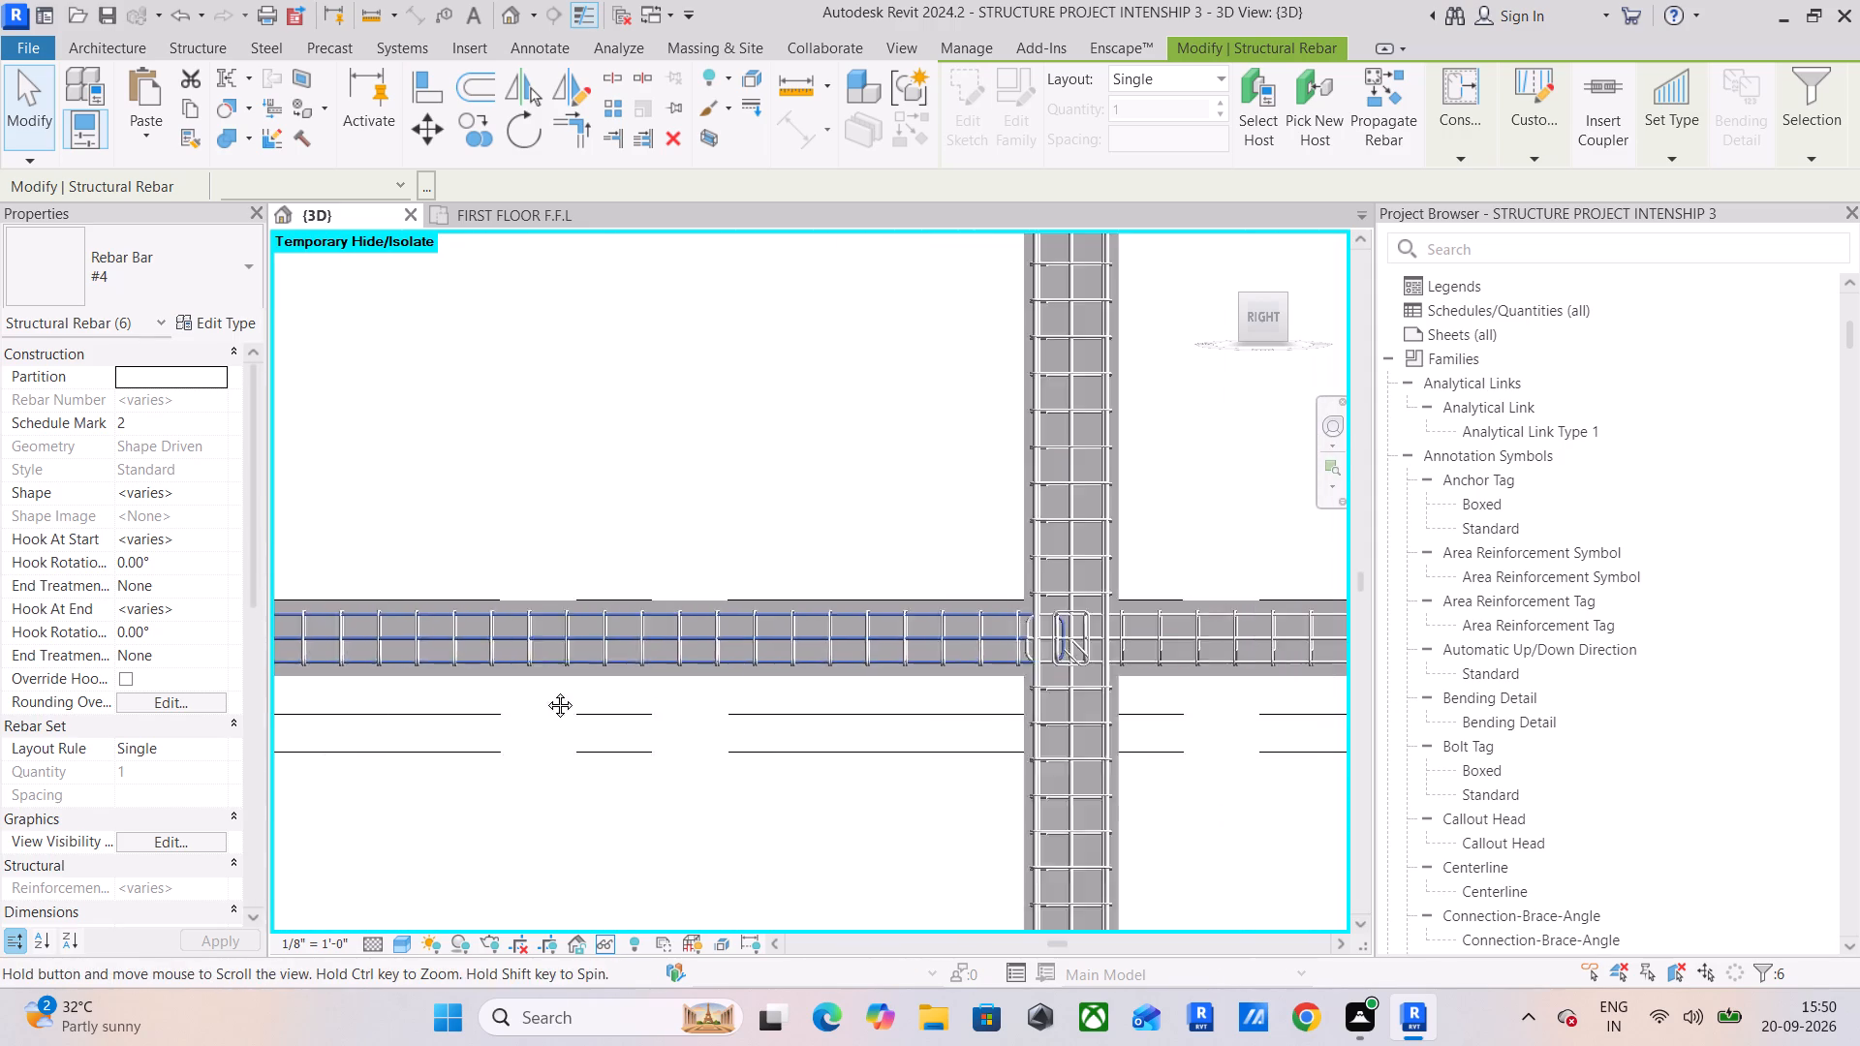
middle_drag(545, 691, 455, 692)
scroll(789, 637, up, 12)
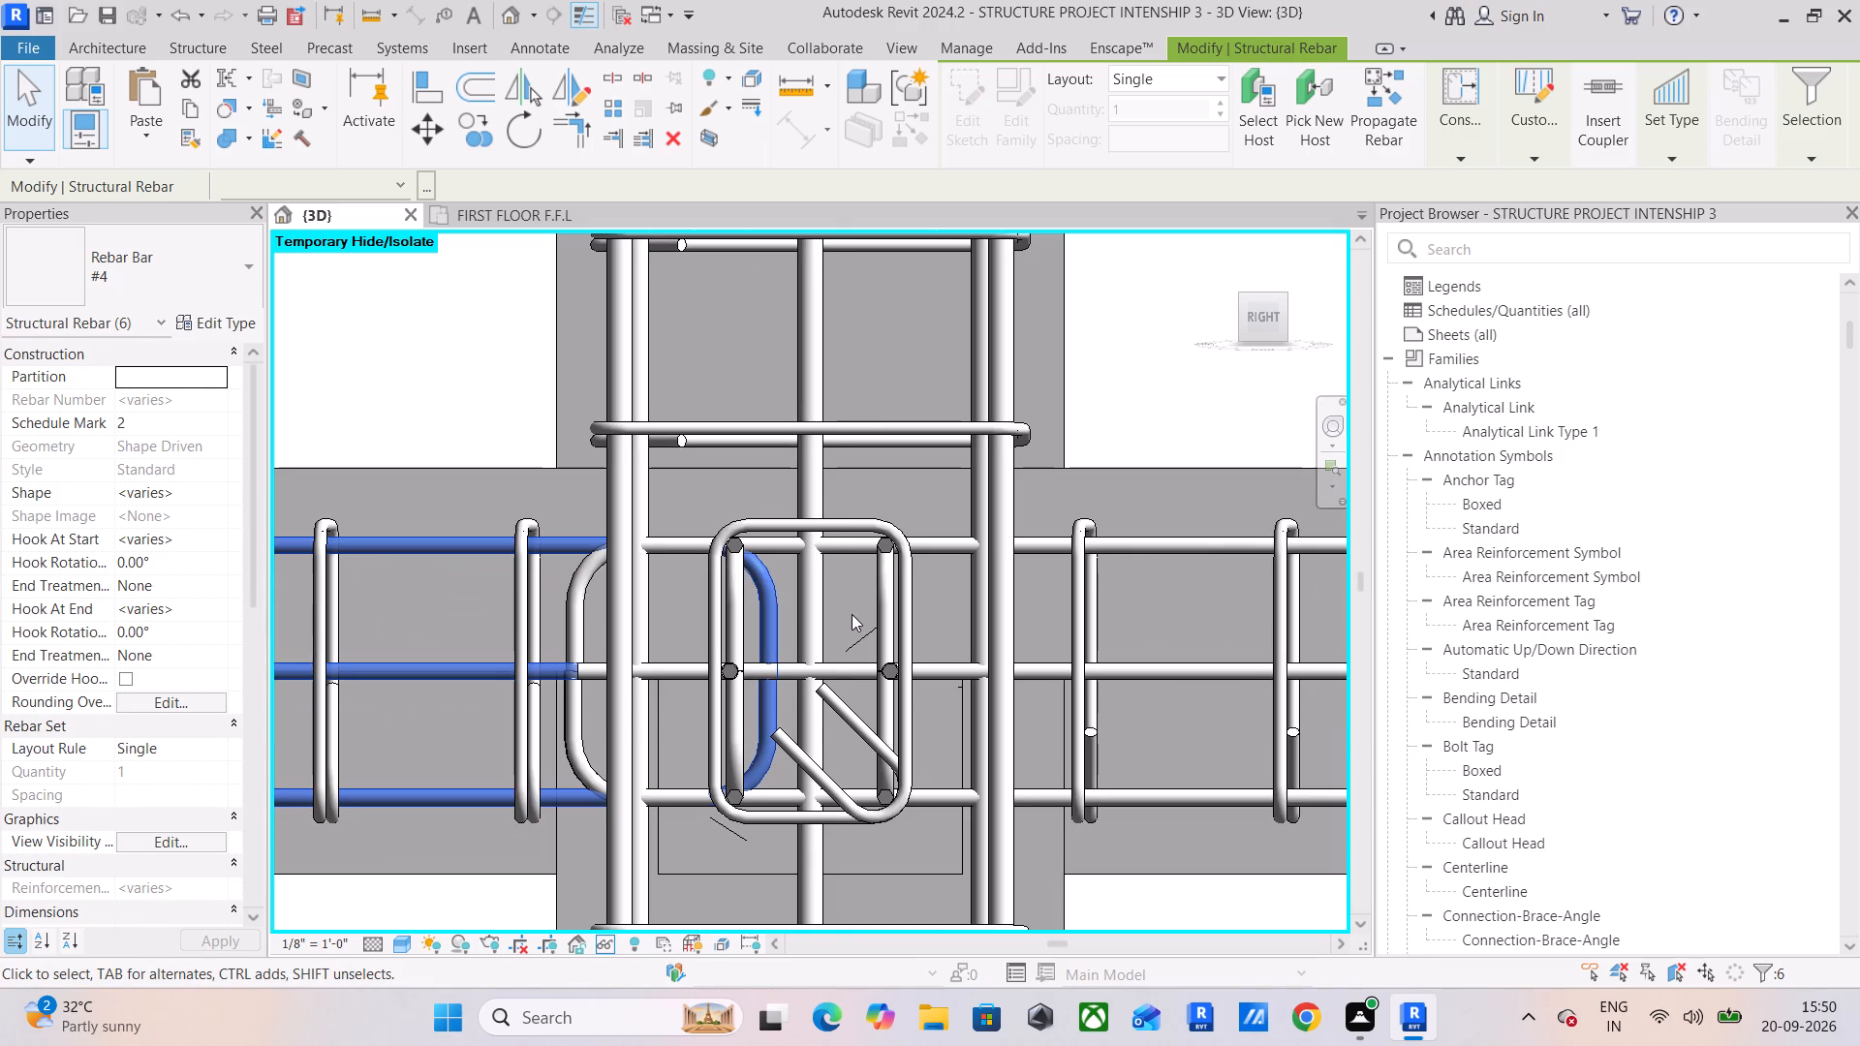
click(477, 416)
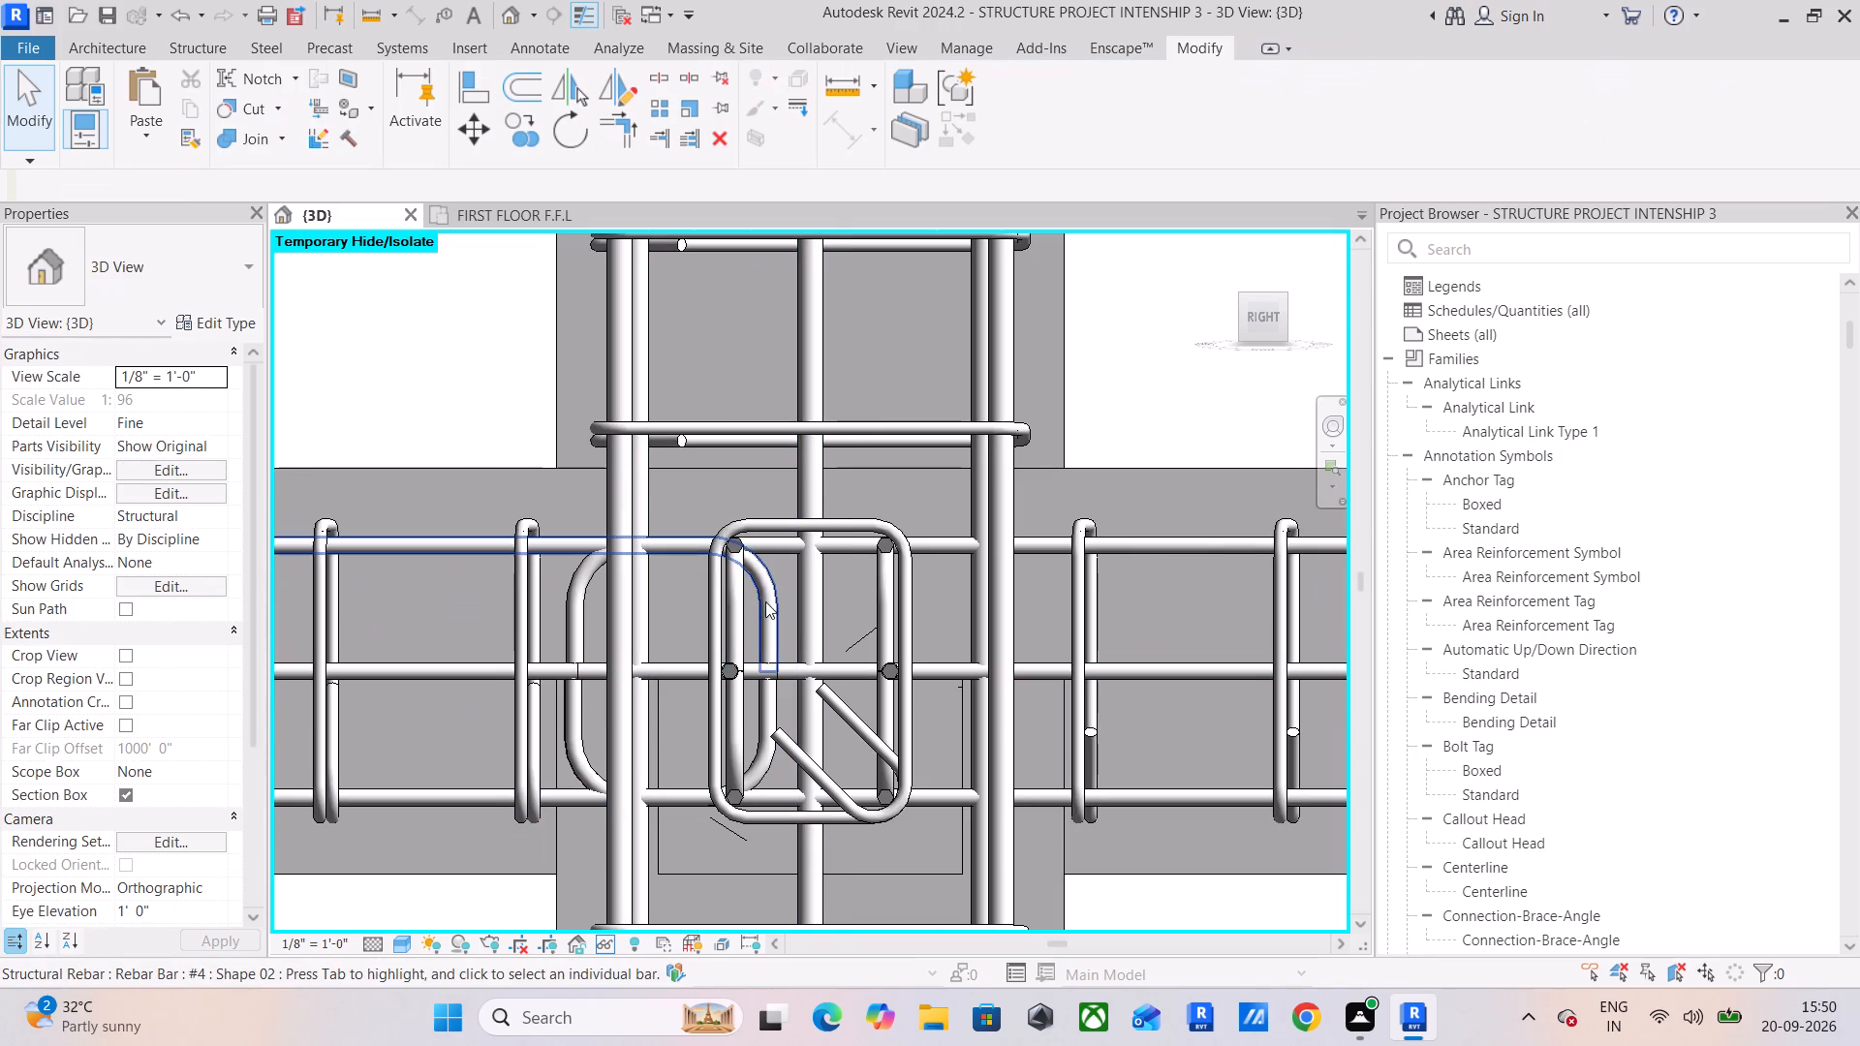
click(765, 601)
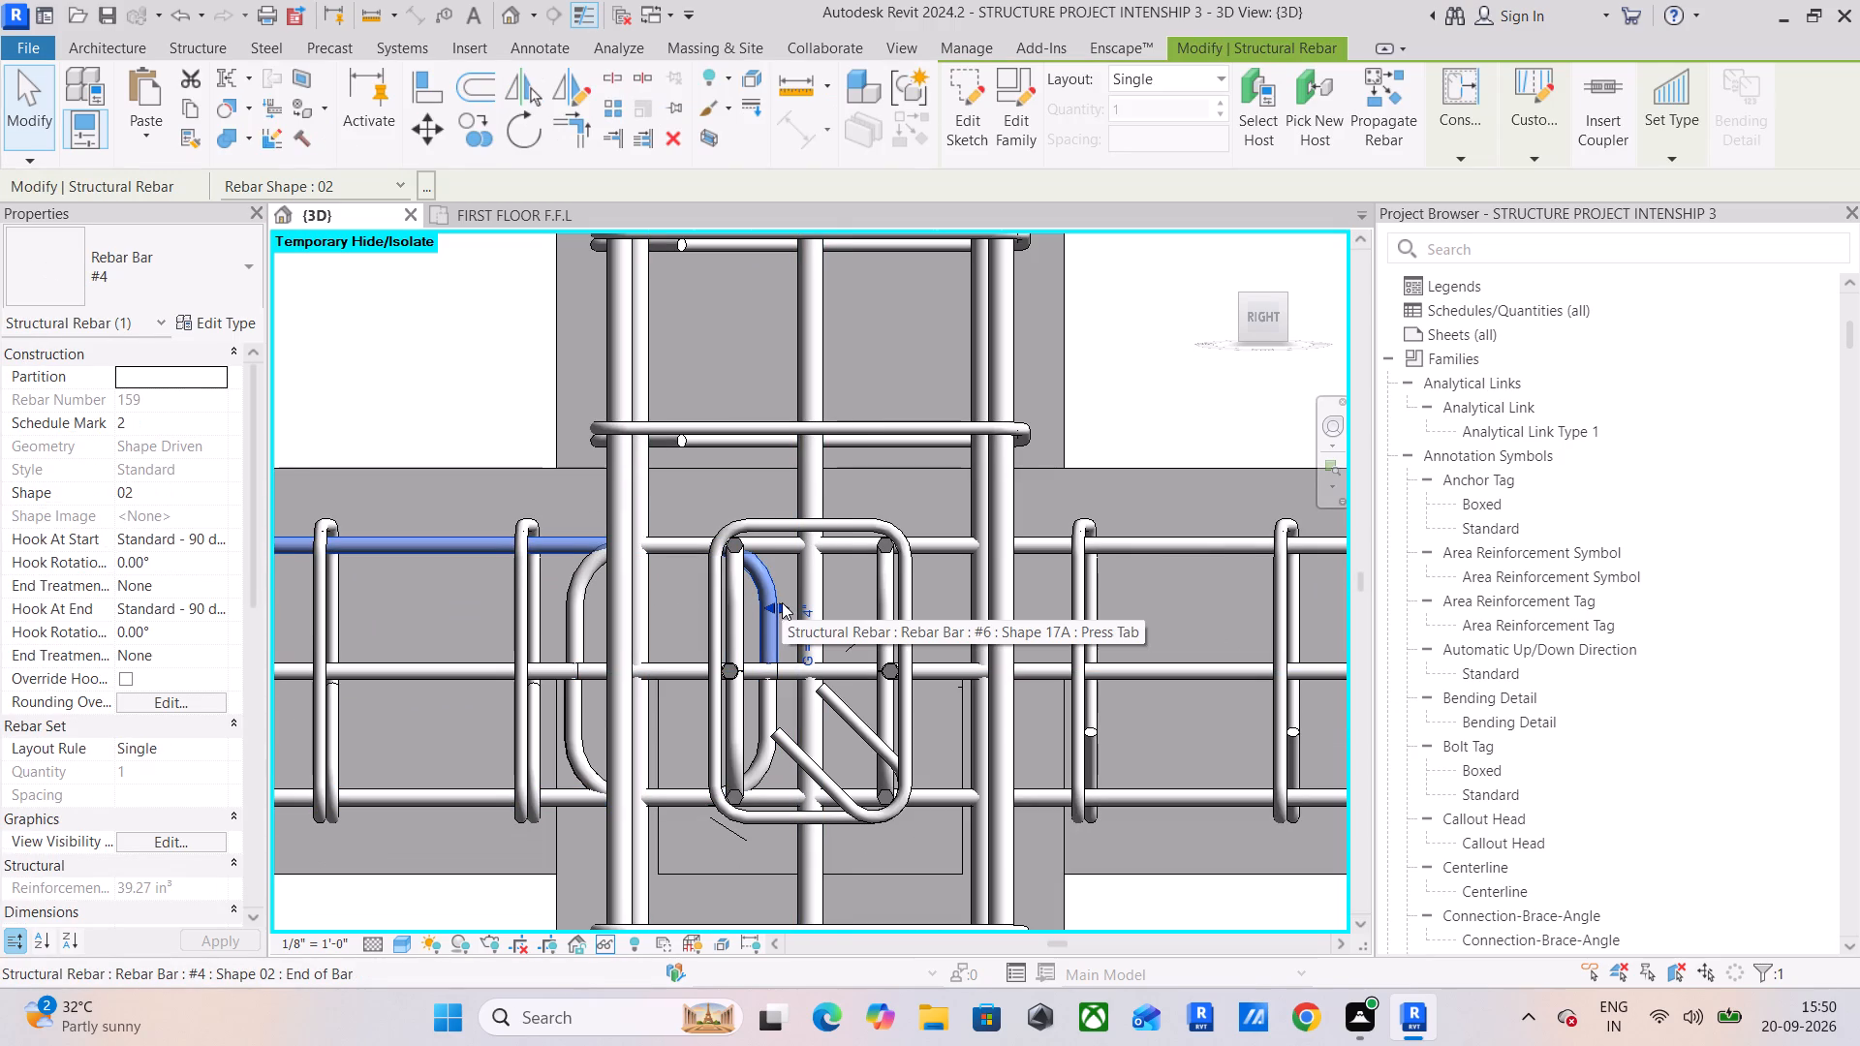
click(782, 603)
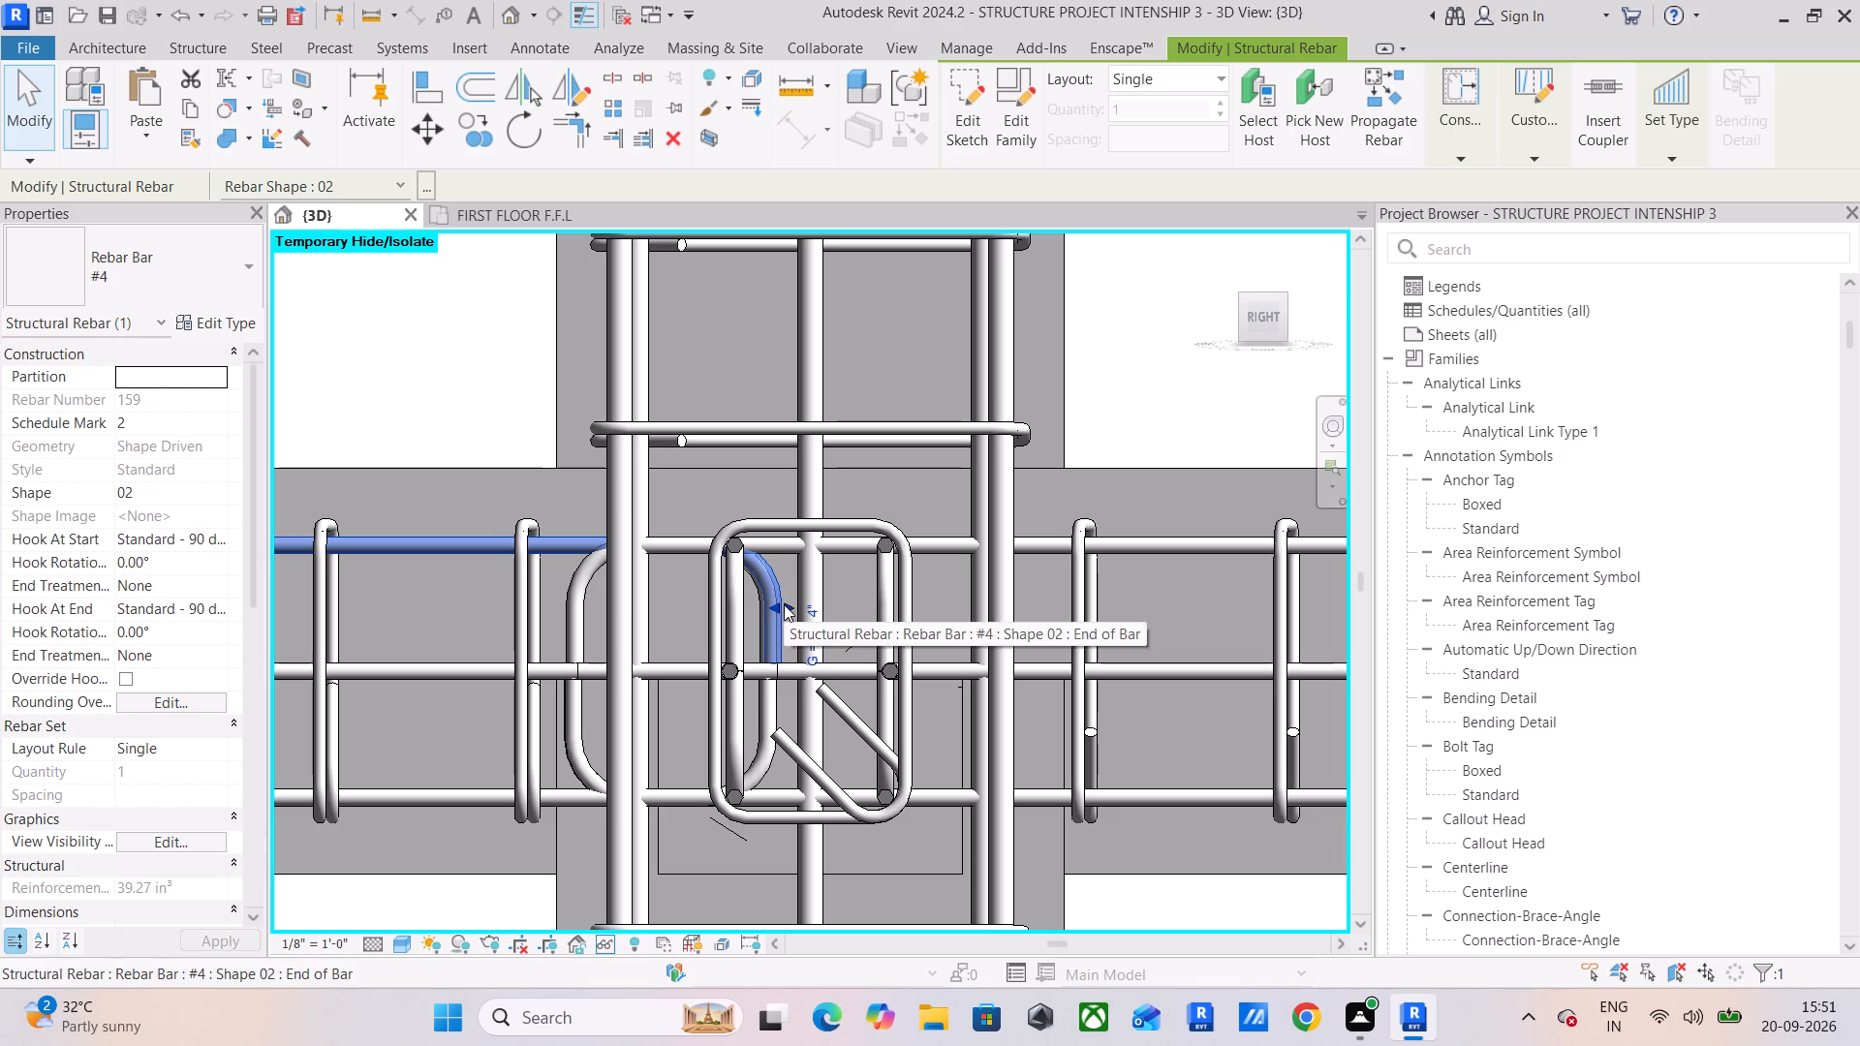
drag(784, 604, 1060, 616)
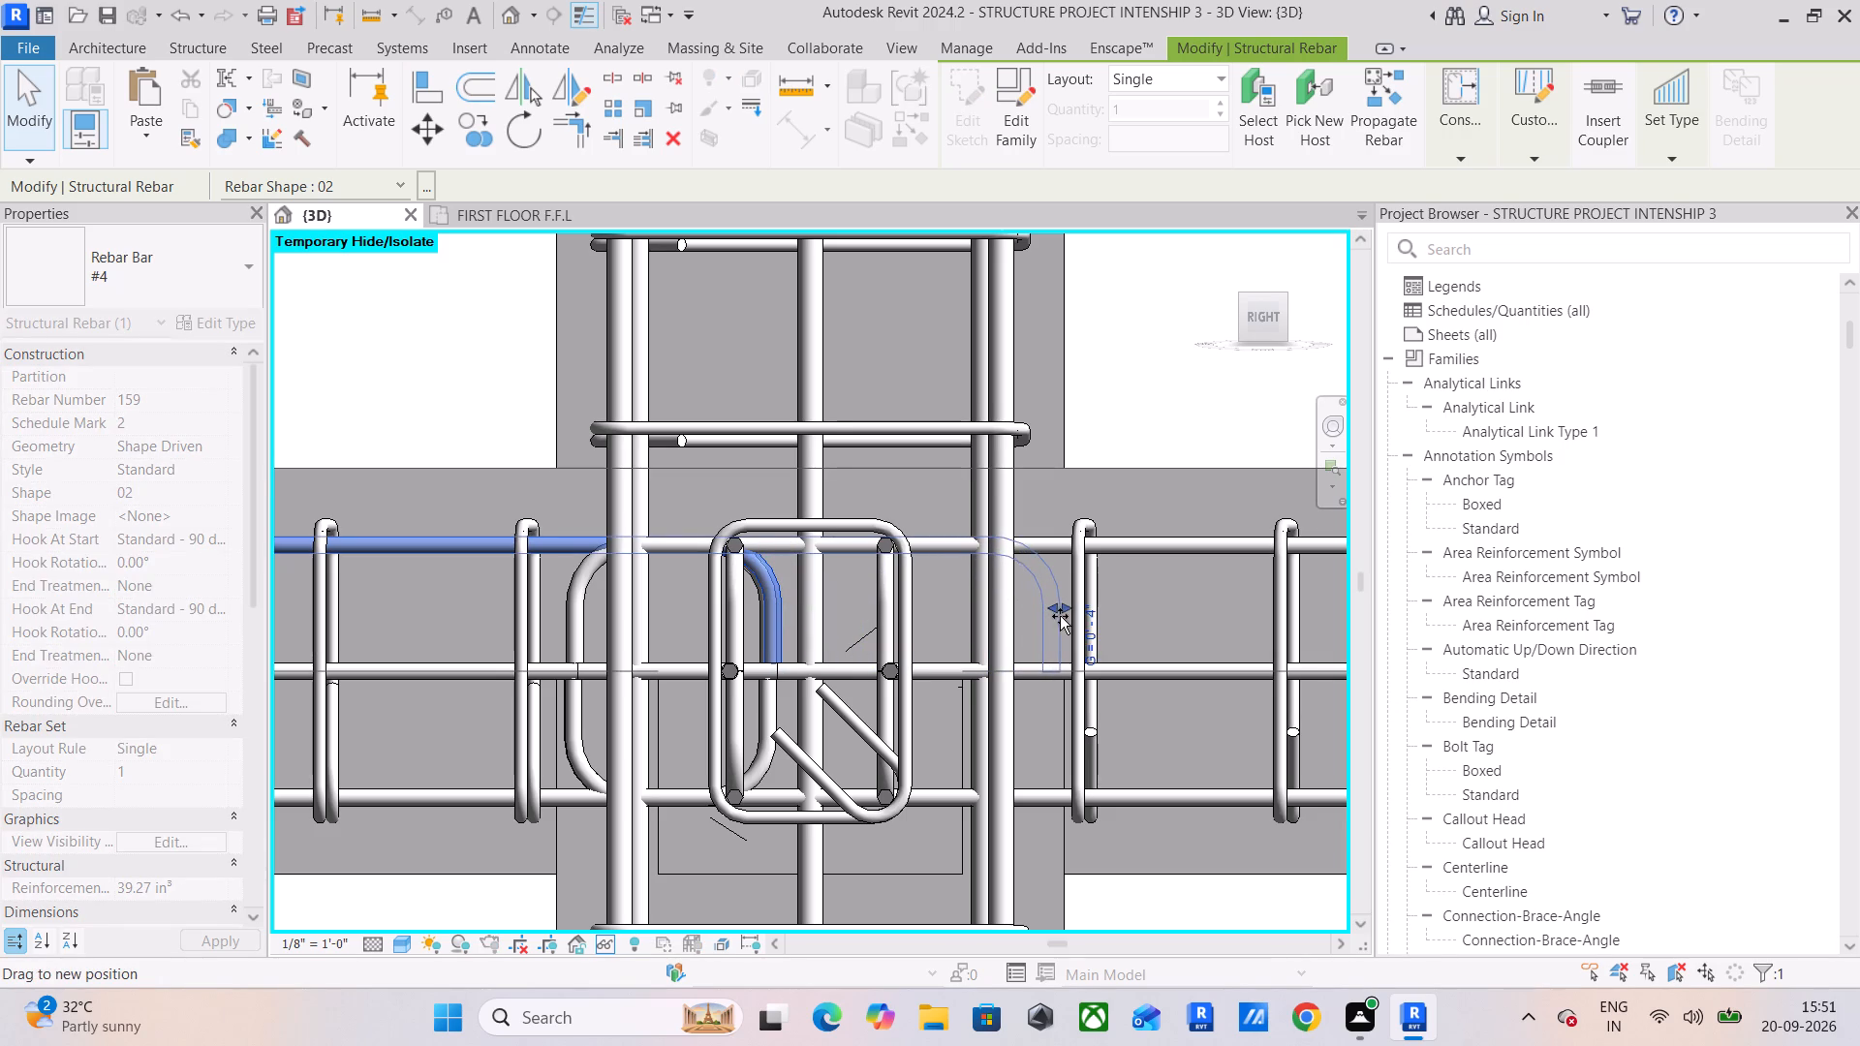
drag(1060, 616, 1051, 617)
click(779, 614)
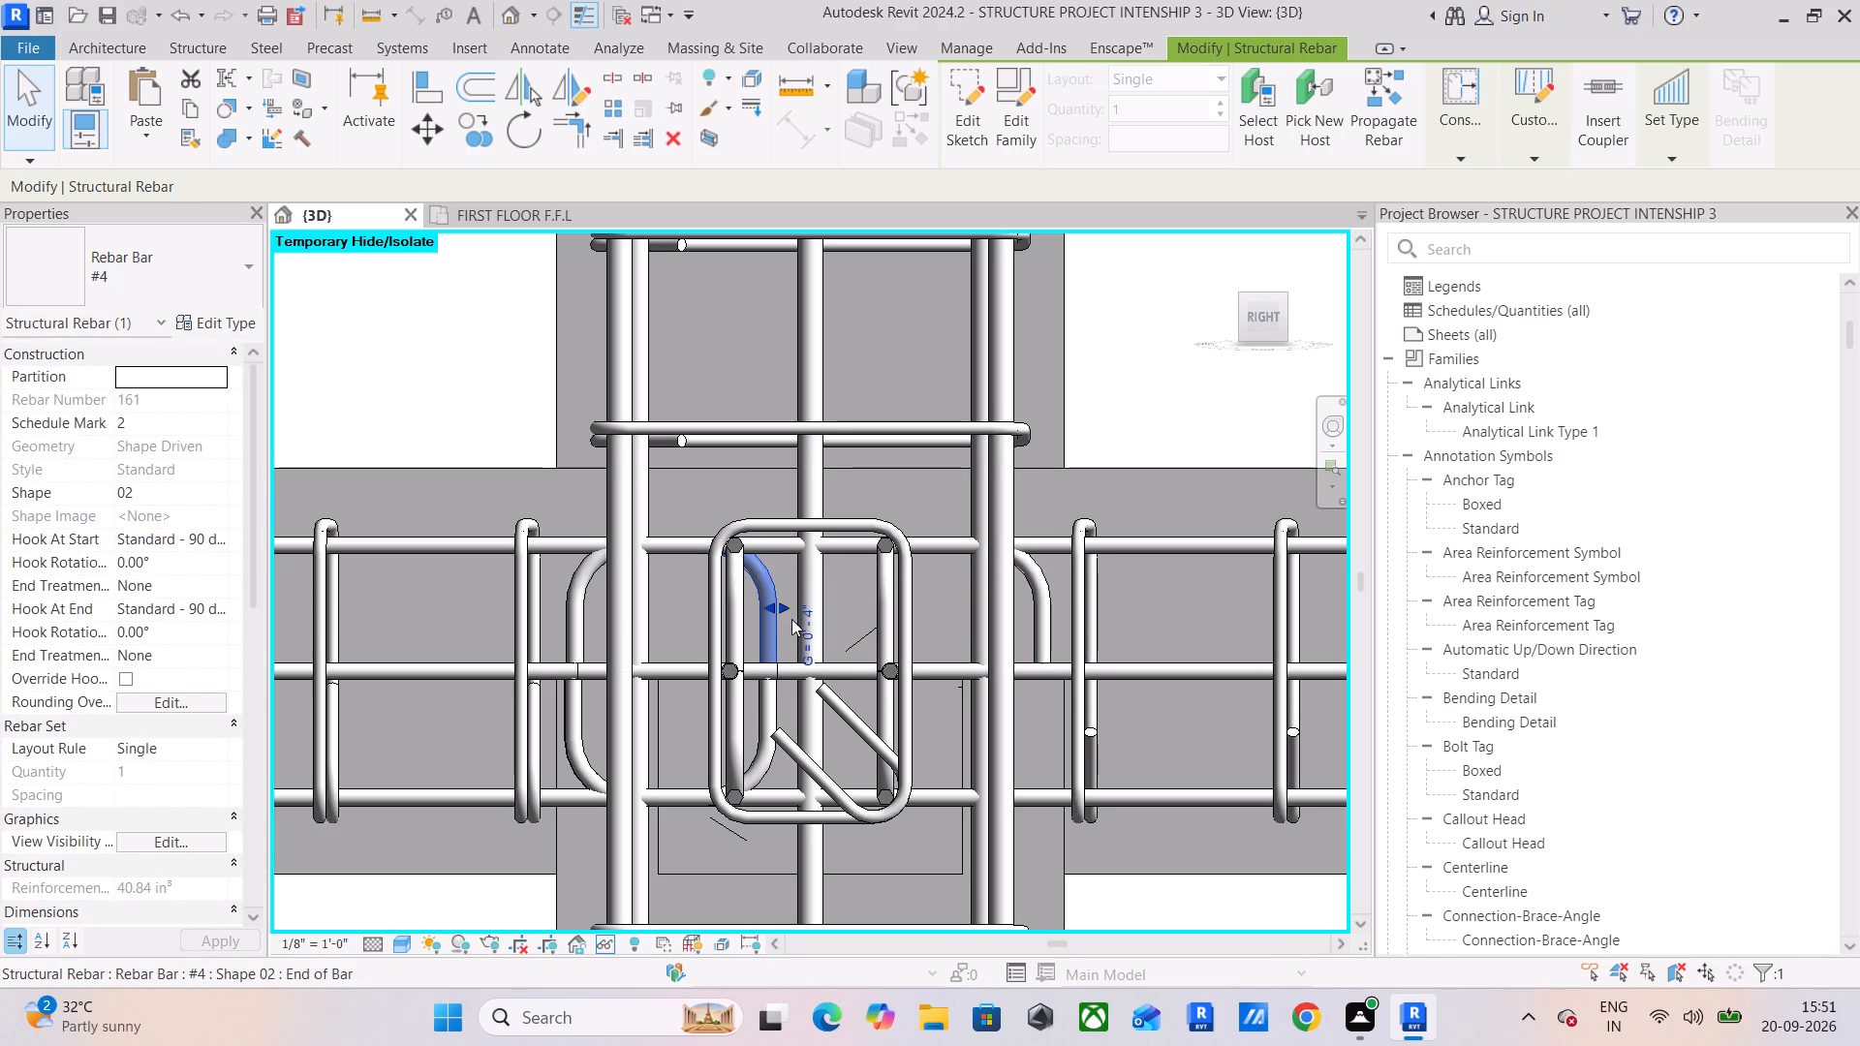
drag(786, 606, 1047, 621)
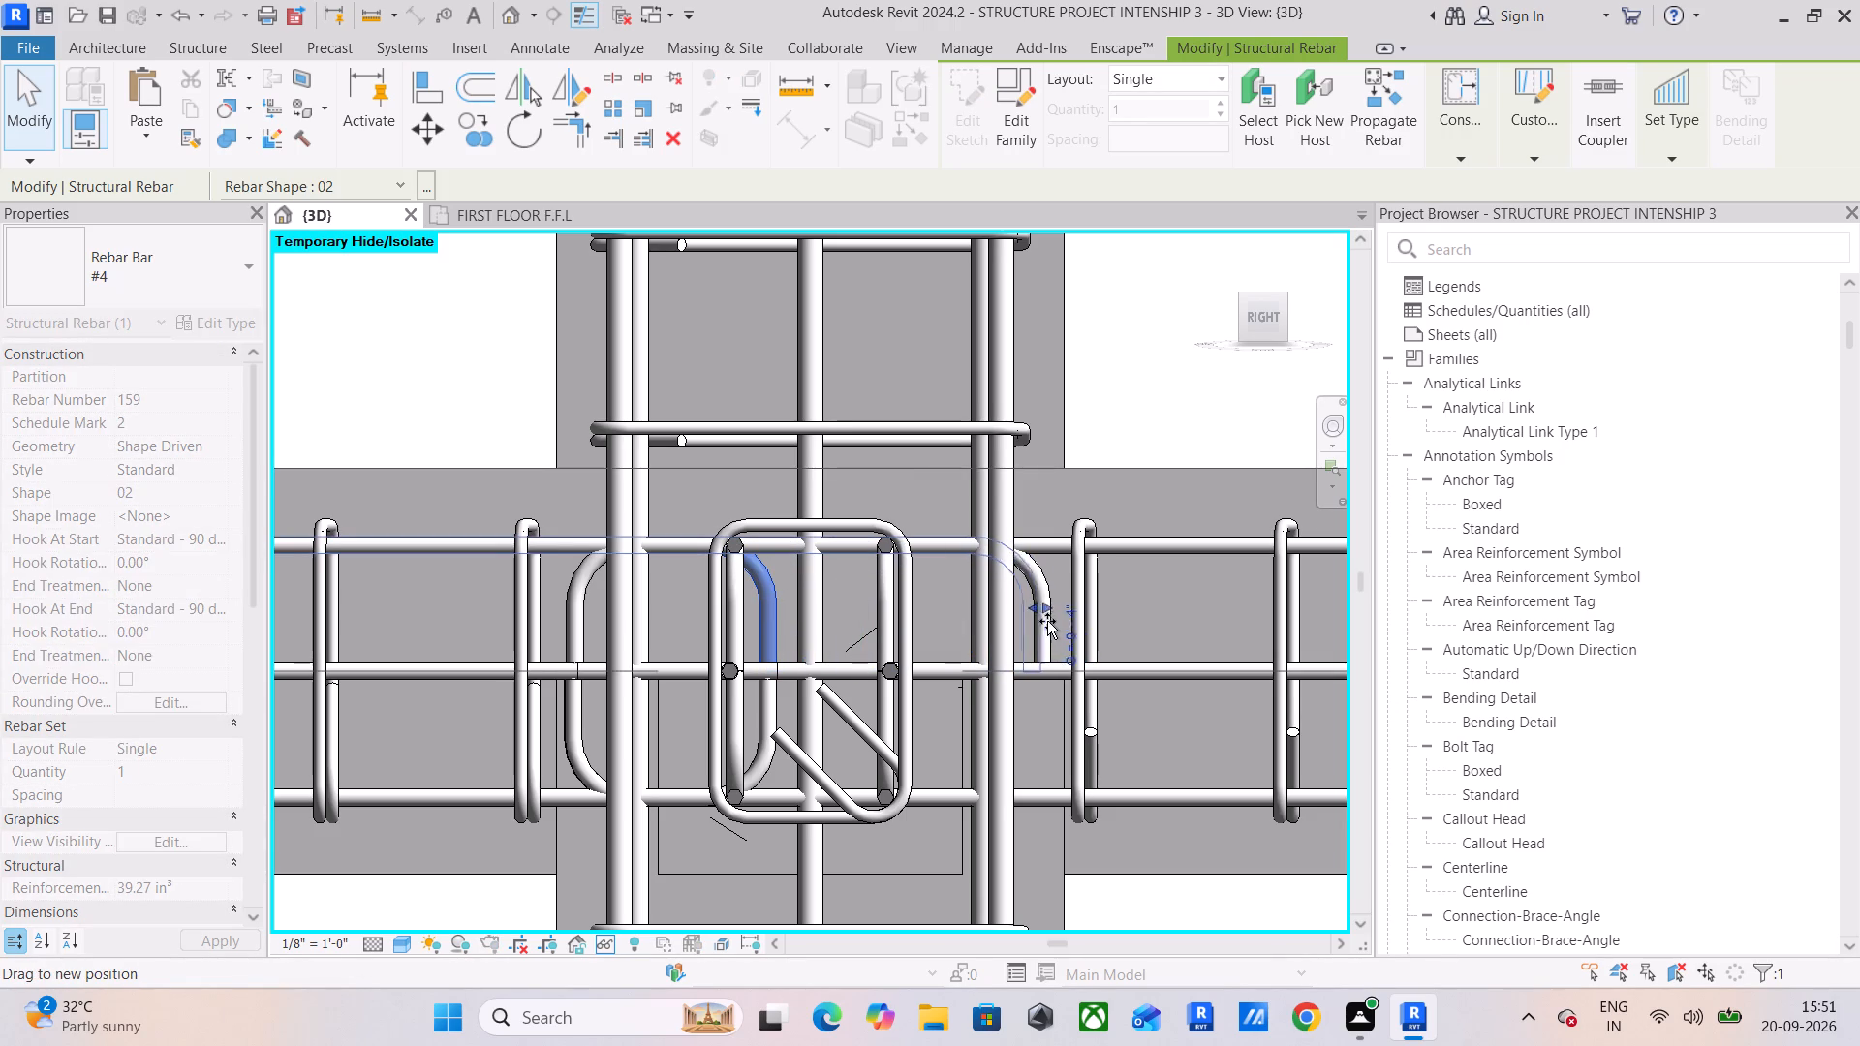
drag(1047, 621, 1052, 621)
Extend the two copied hooked #4 bottom bars across the third column, aligning their hooks with the top bars' hooks near its far face.
scroll(1038, 624, up, 5)
scroll(917, 688, down, 3)
middle_drag(913, 686, 1049, 511)
scroll(1049, 517, up, 1)
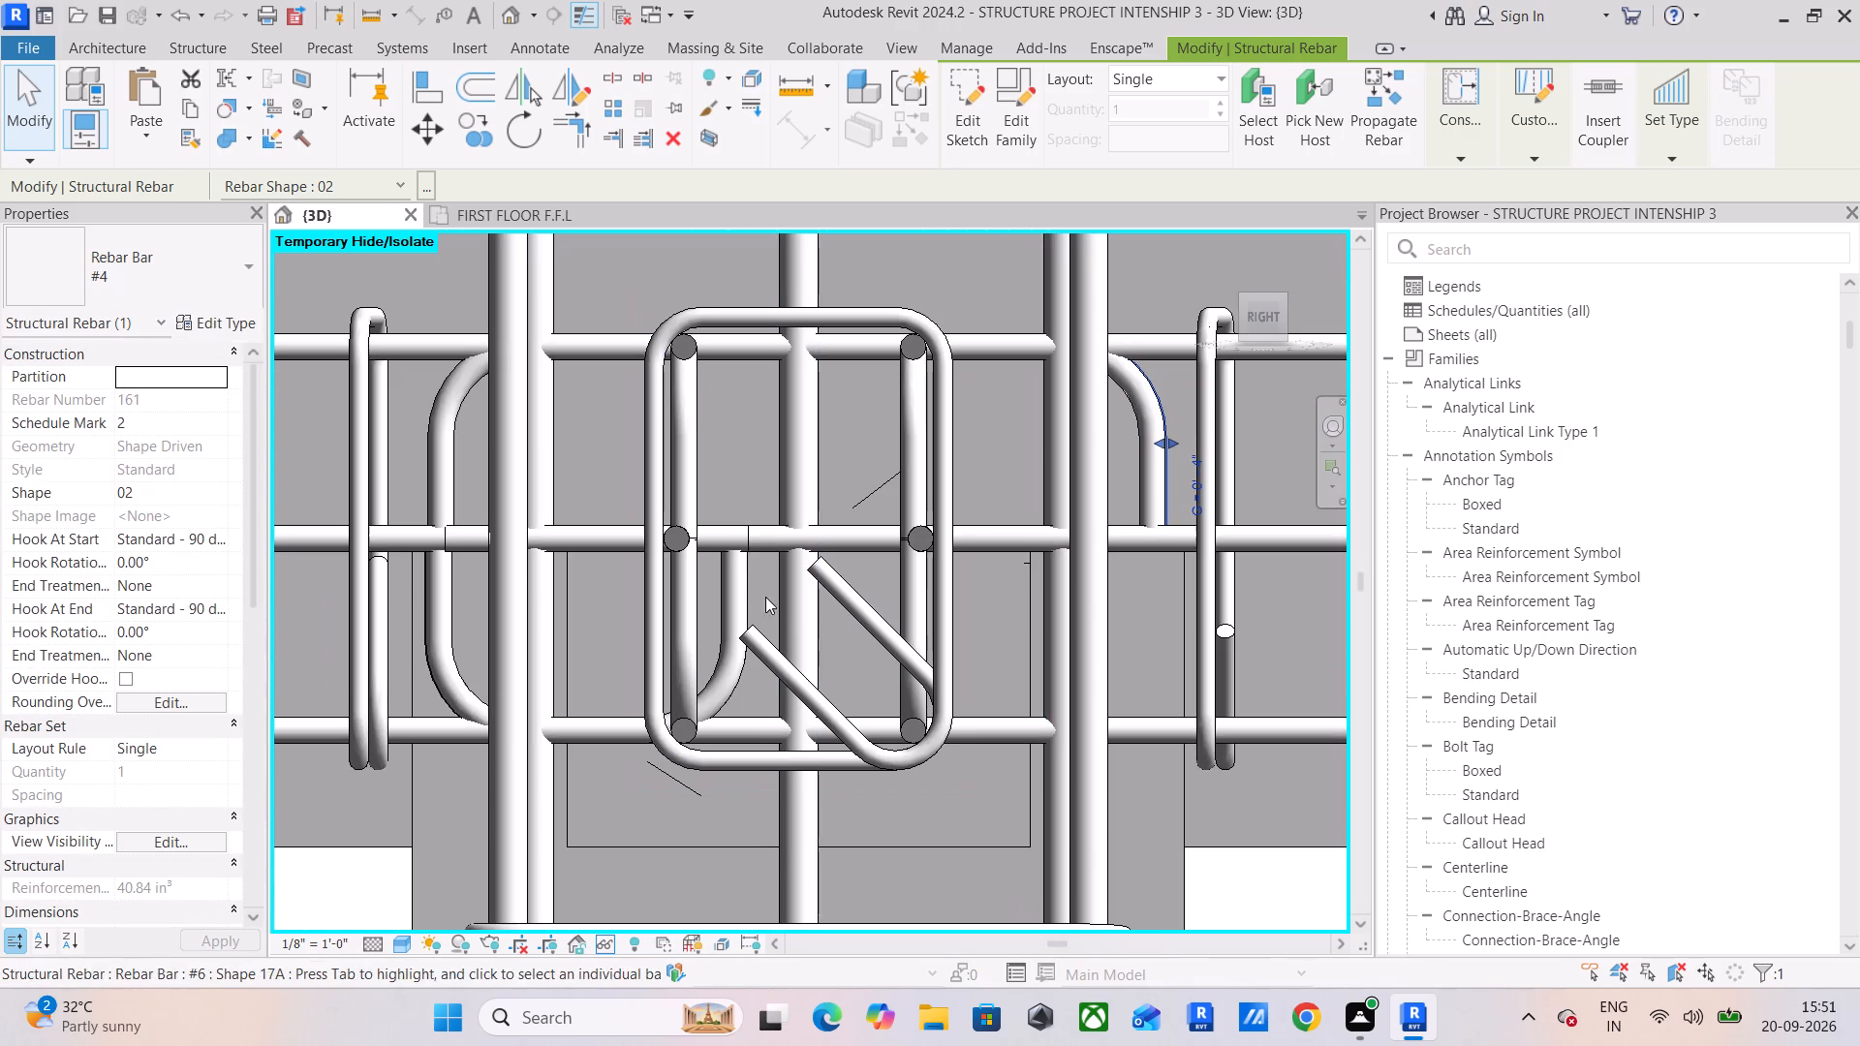
click(743, 590)
drag(756, 631, 1032, 638)
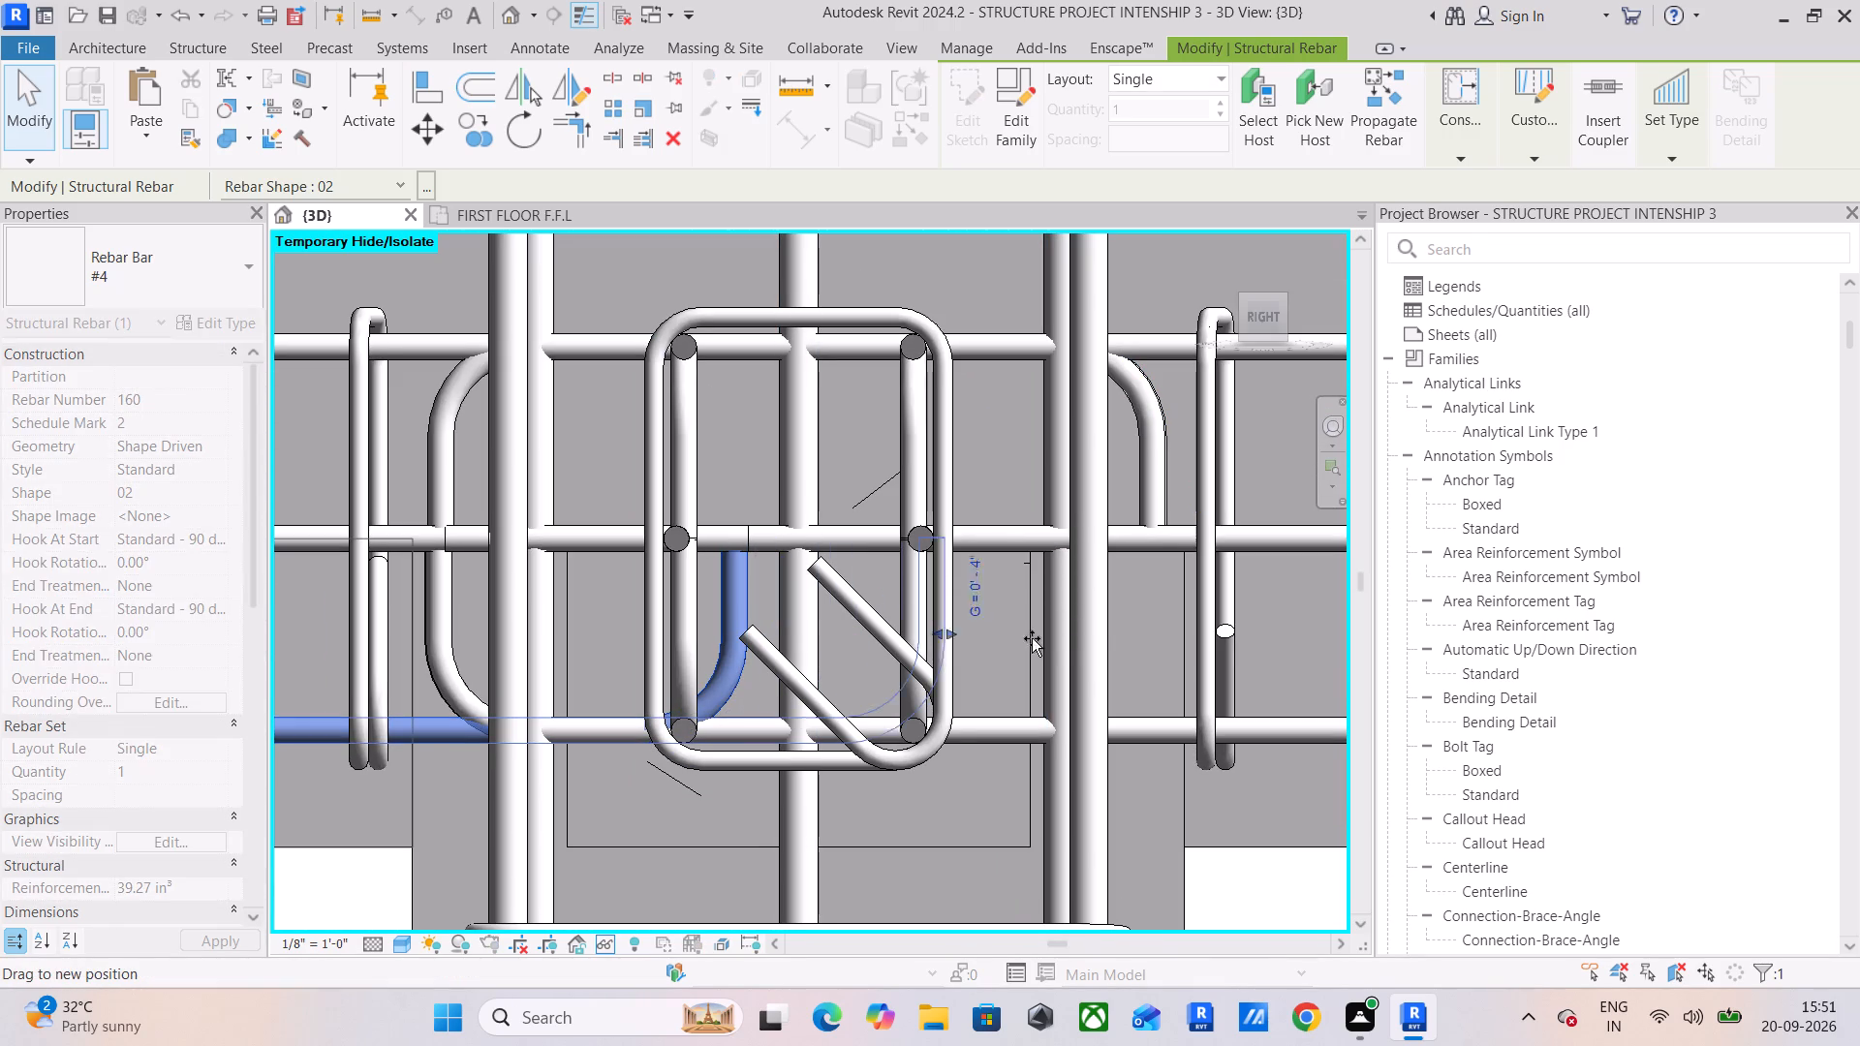
drag(1032, 638, 1165, 659)
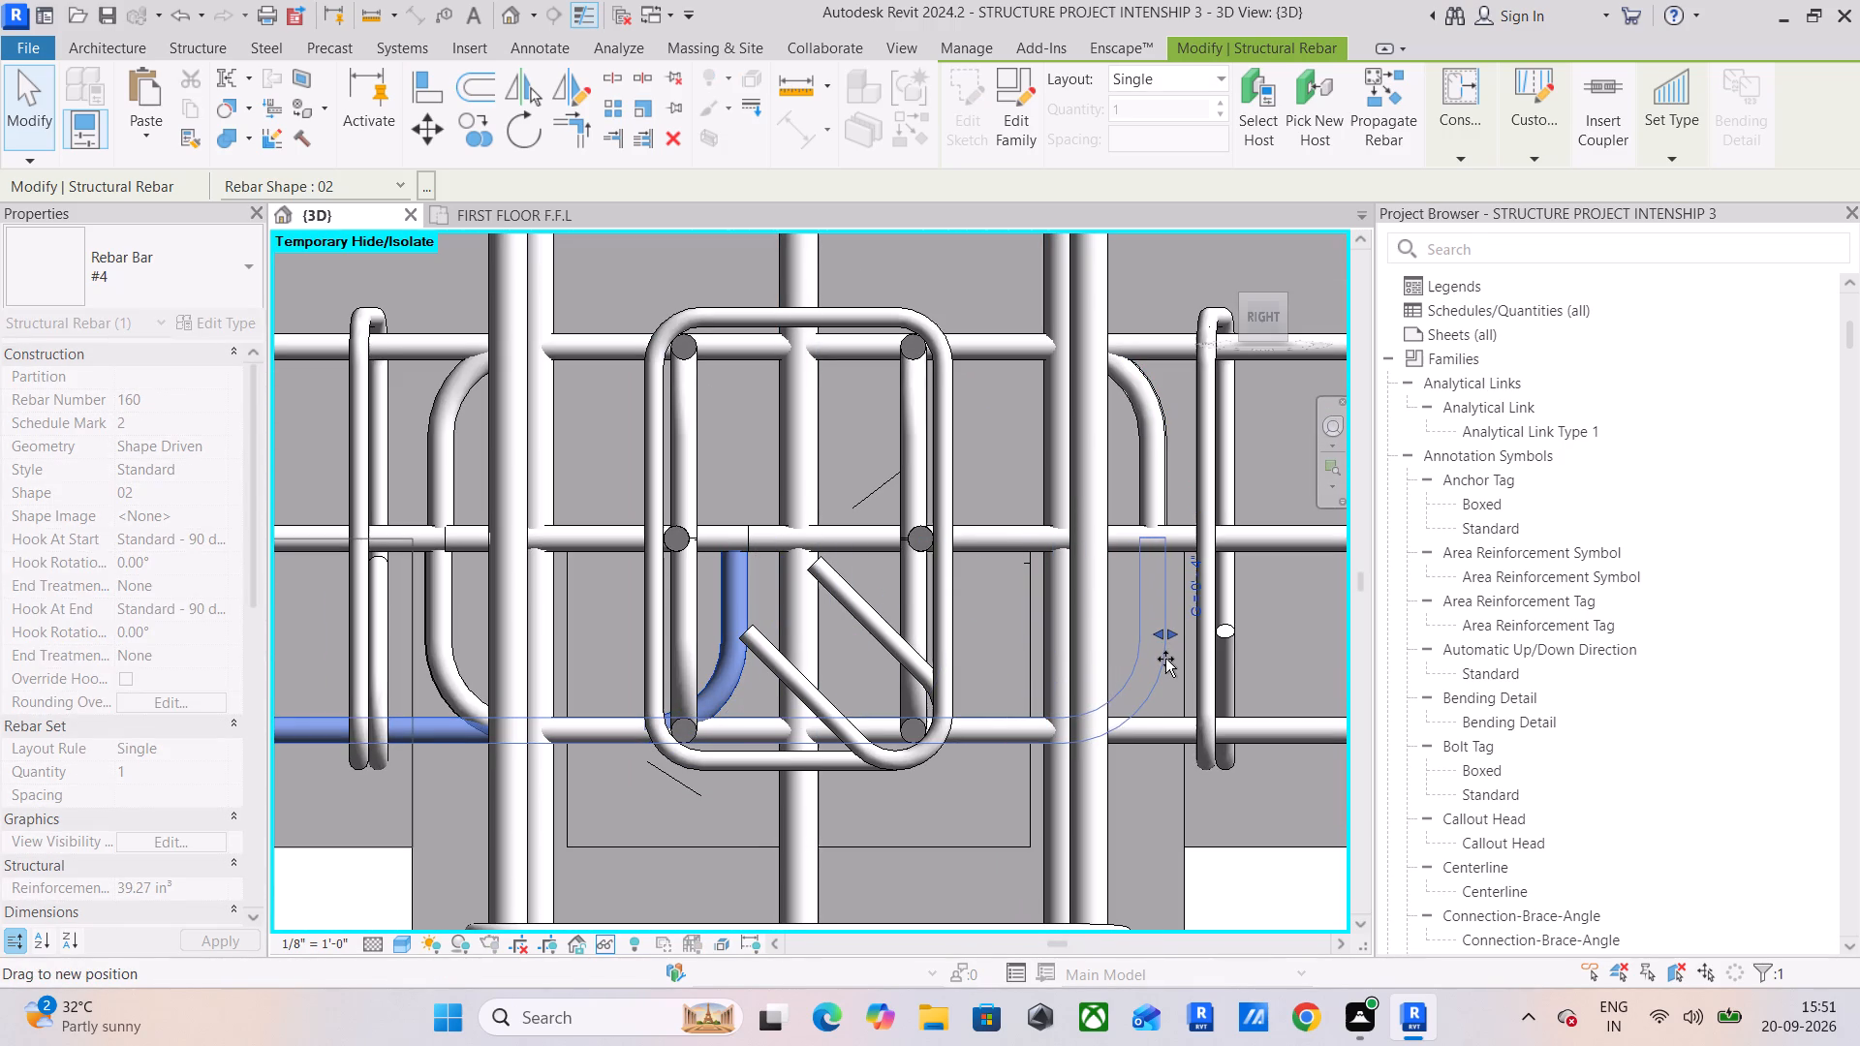
drag(1165, 659, 1167, 660)
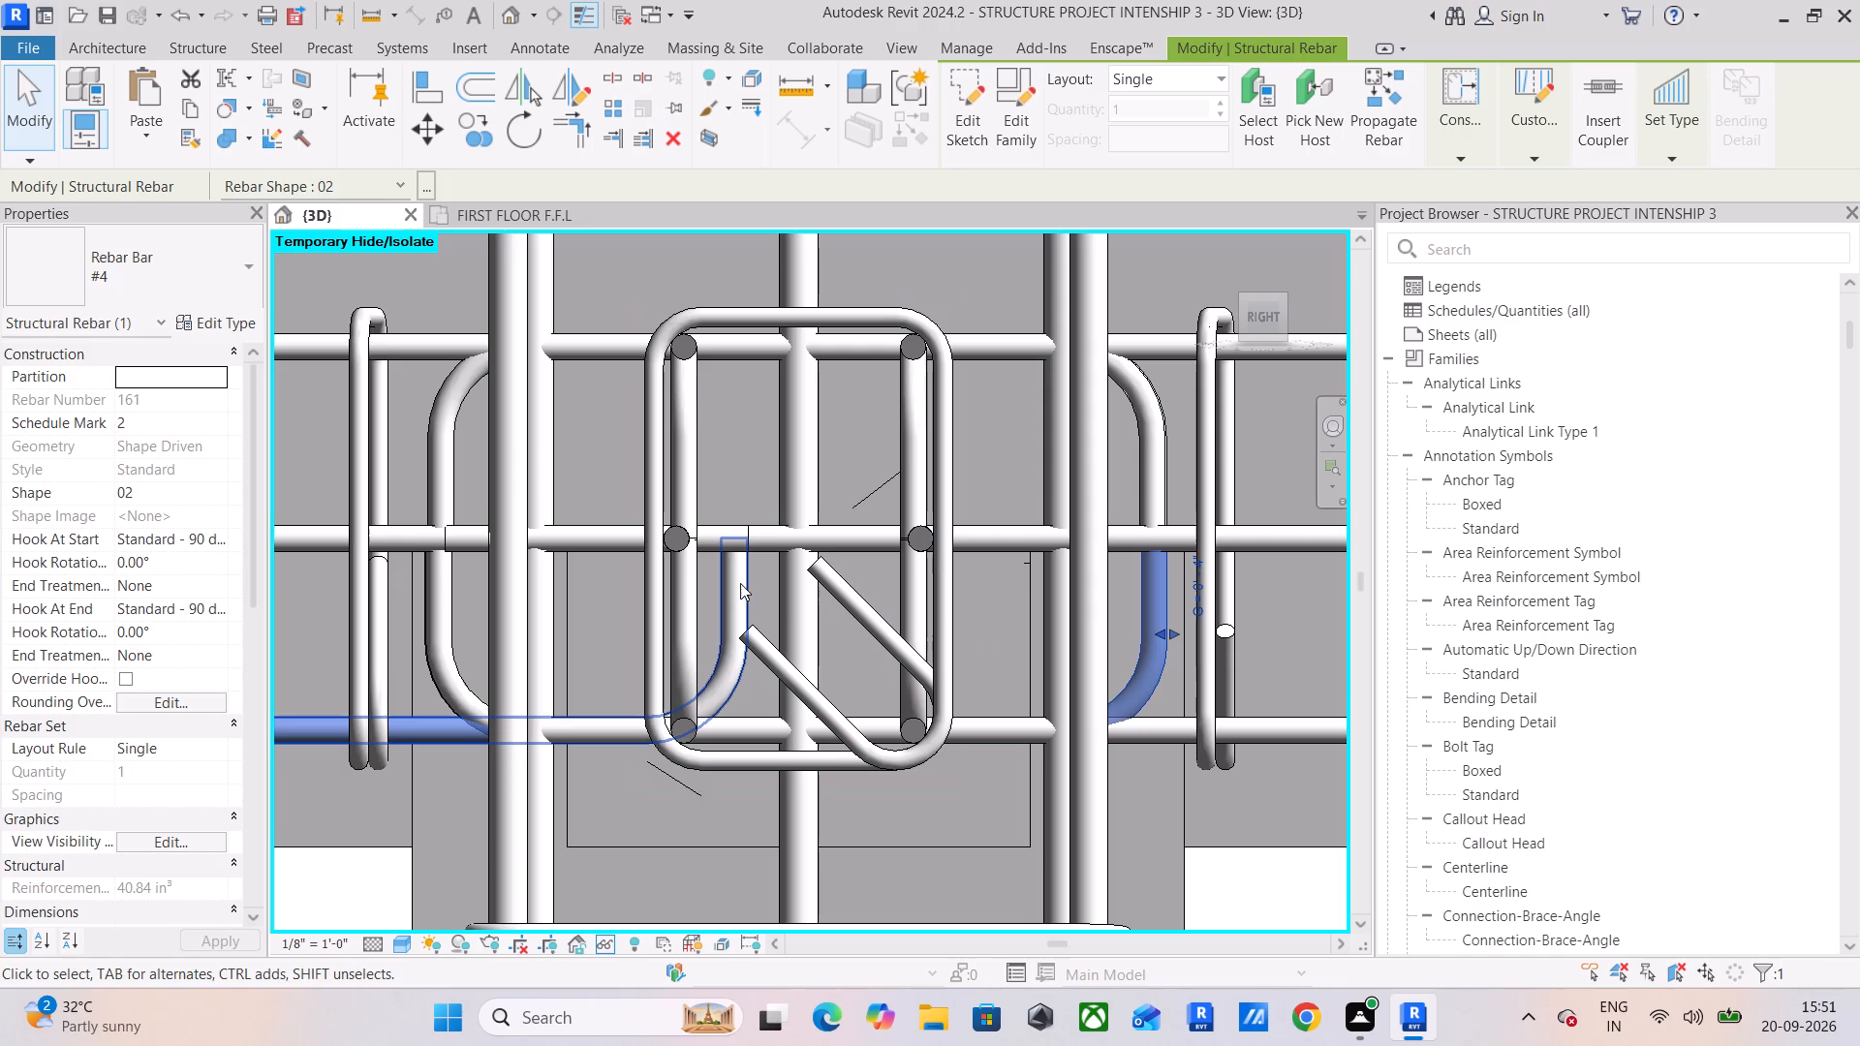
click(739, 582)
drag(749, 629, 1153, 648)
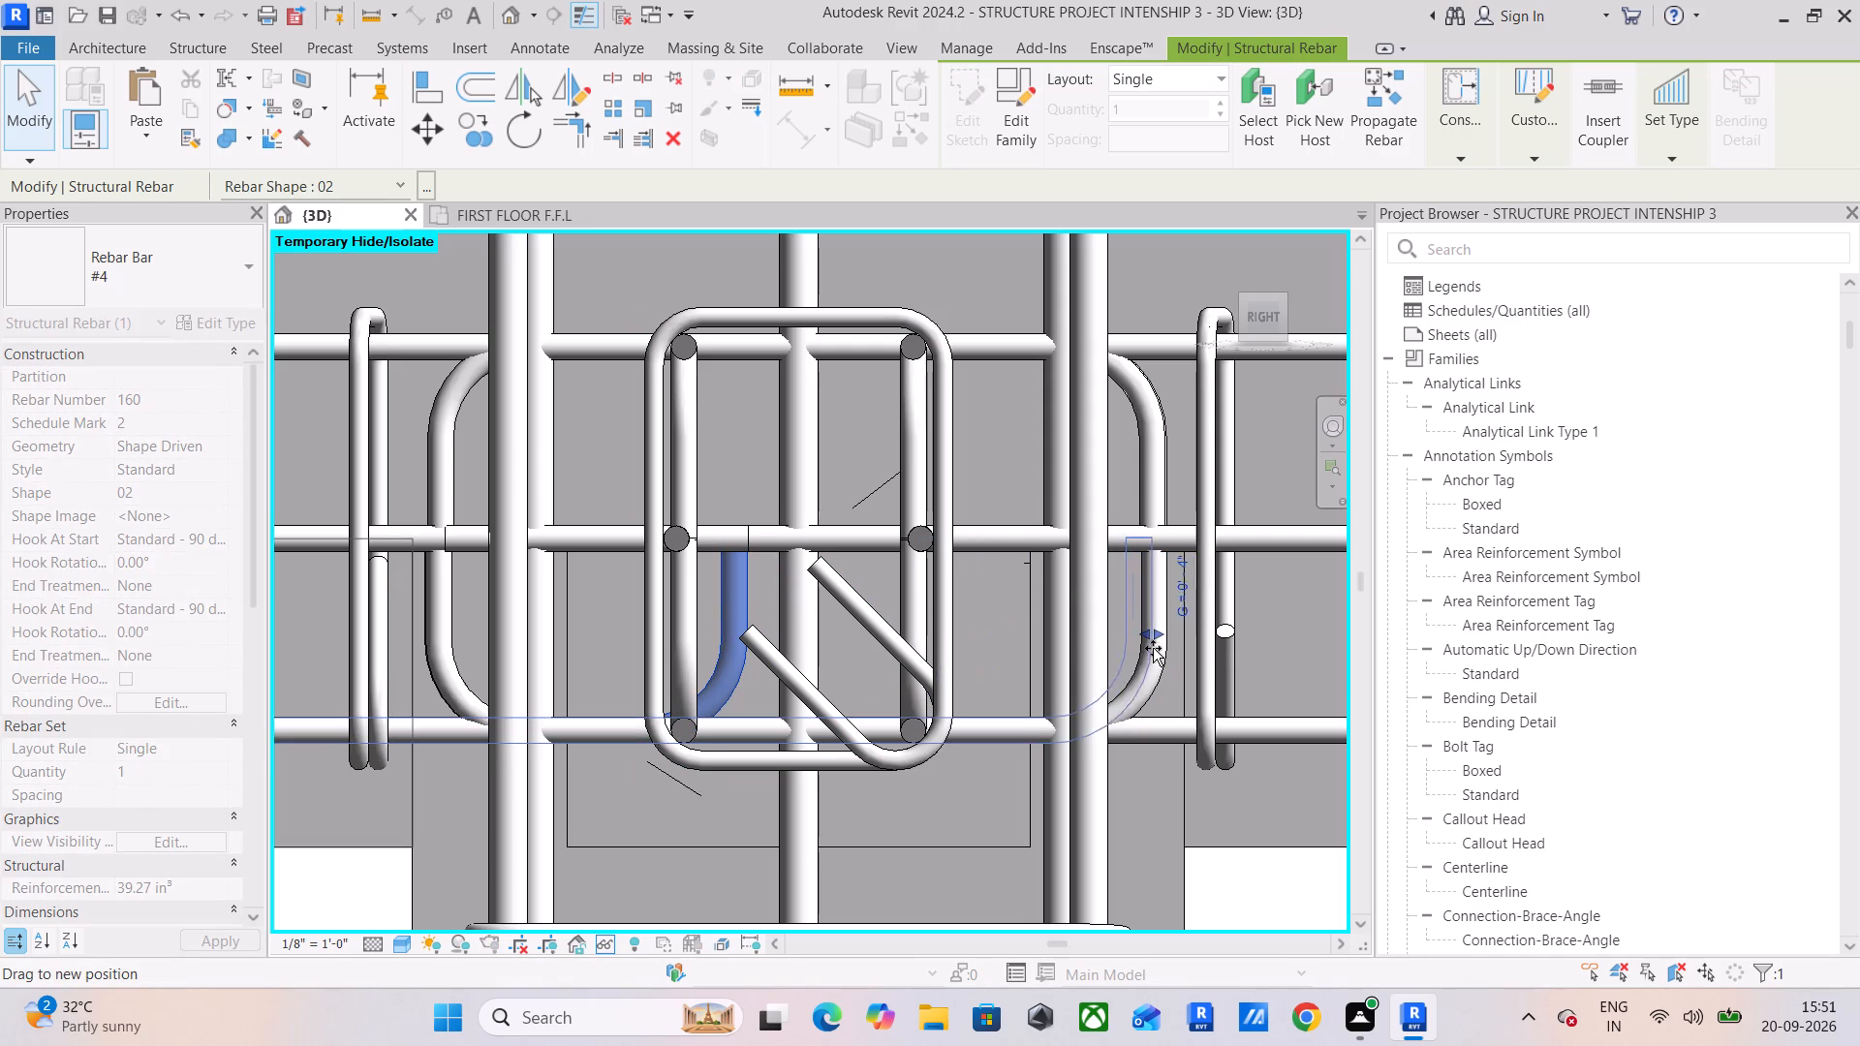
drag(1153, 648, 1167, 649)
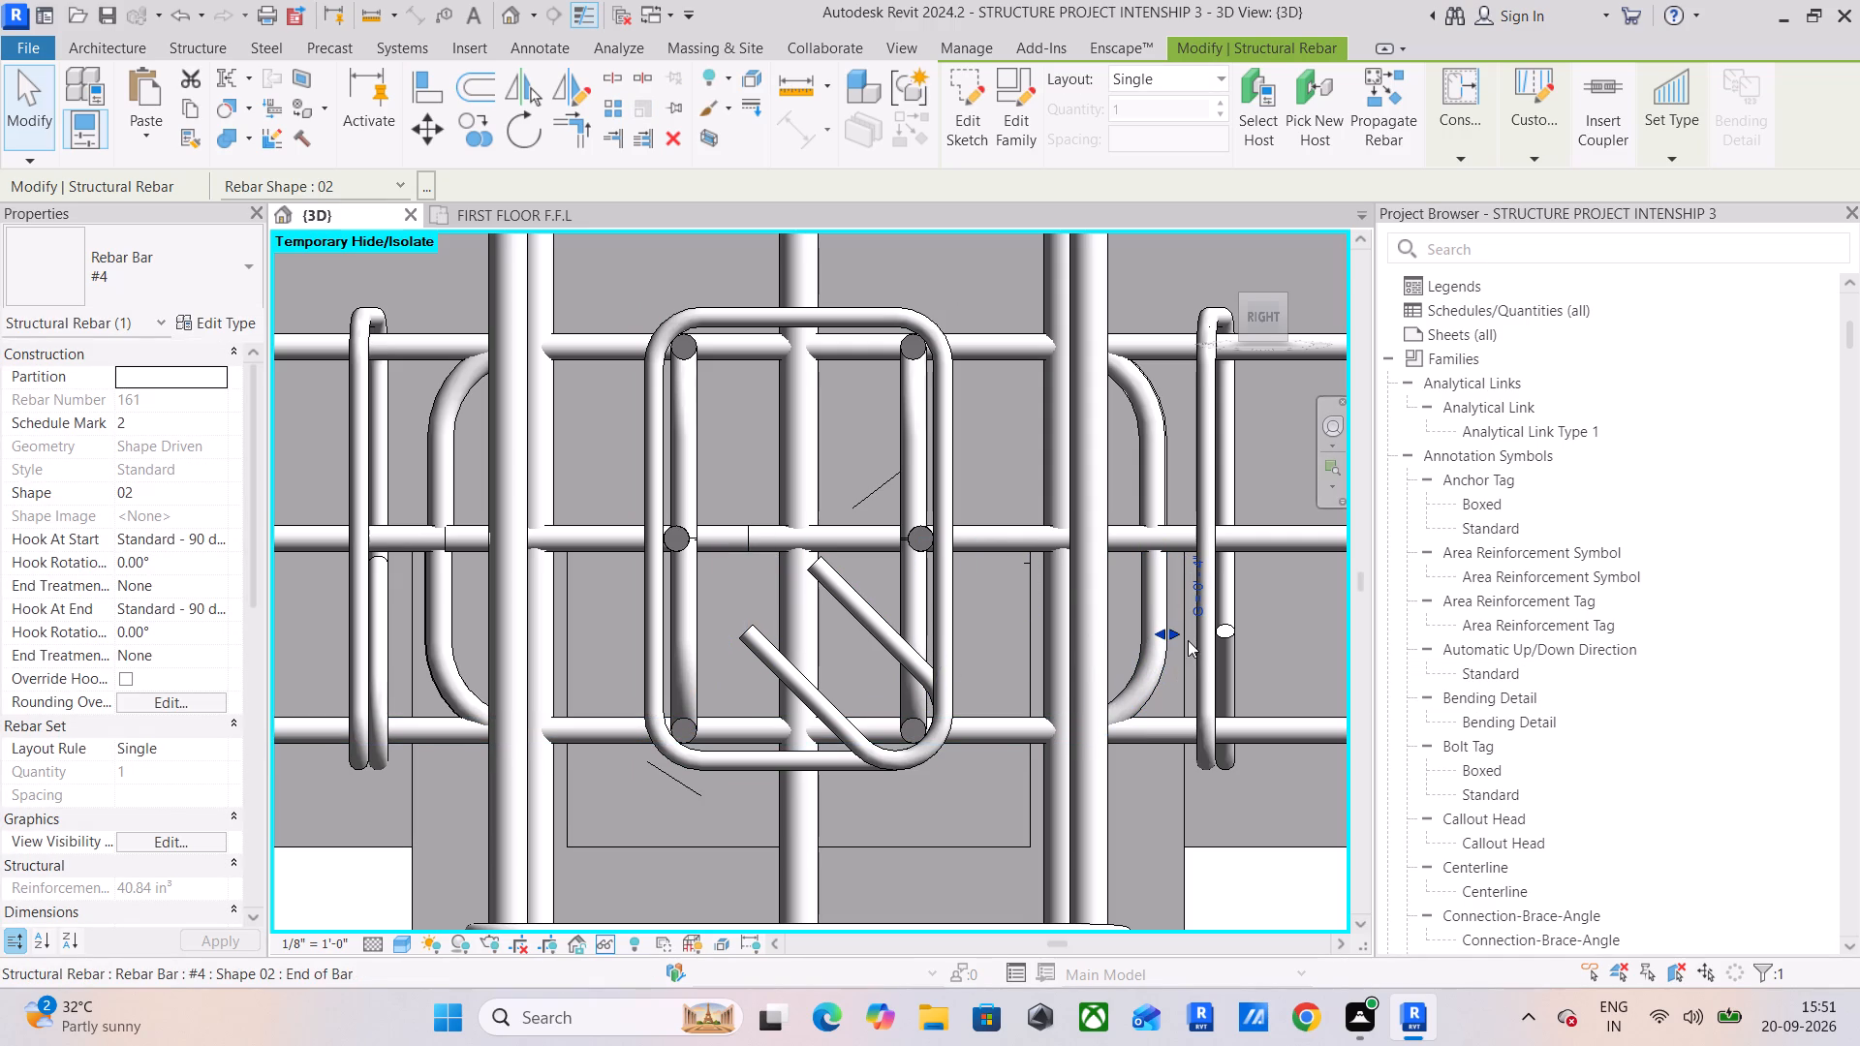
Fine-adjust the end of one hooked #4 top bar so its hook aligns with the other top bar's hook at the third column.
click(1165, 476)
scroll(1178, 459, up, 5)
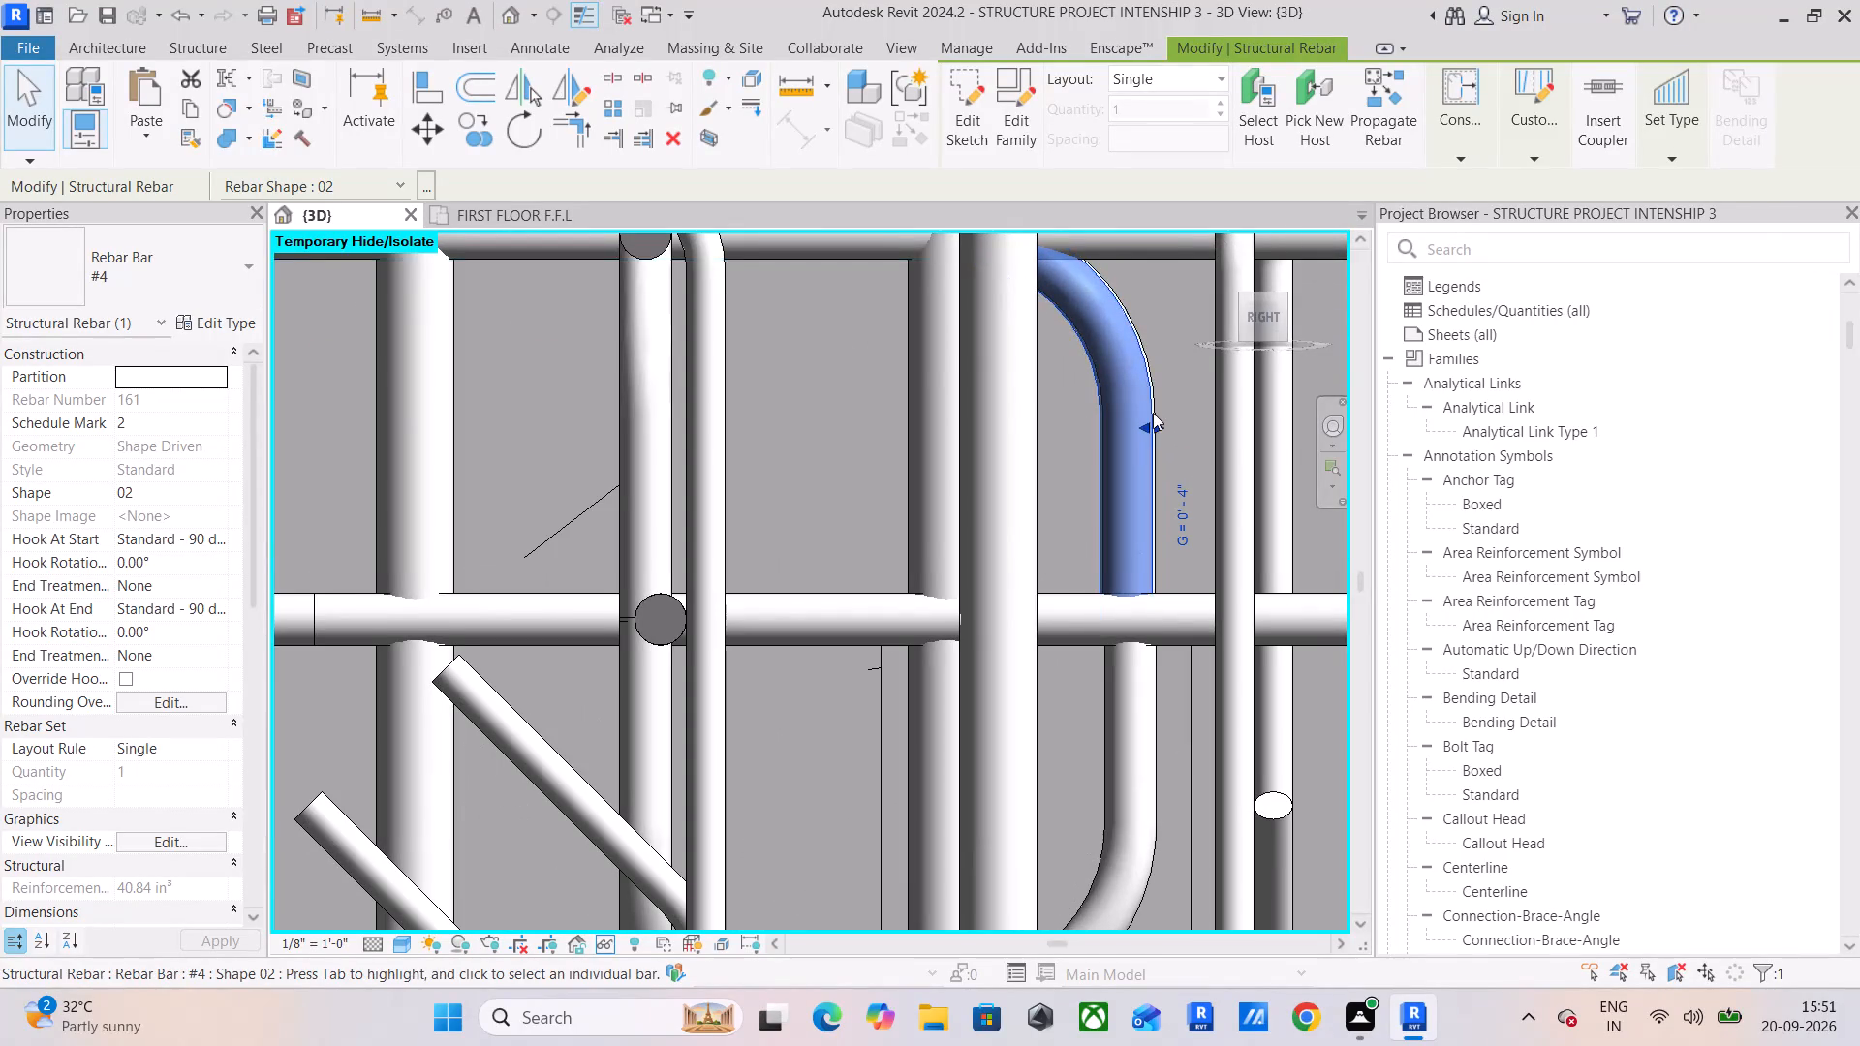
middle_drag(1153, 415, 1134, 500)
scroll(1134, 500, up, 4)
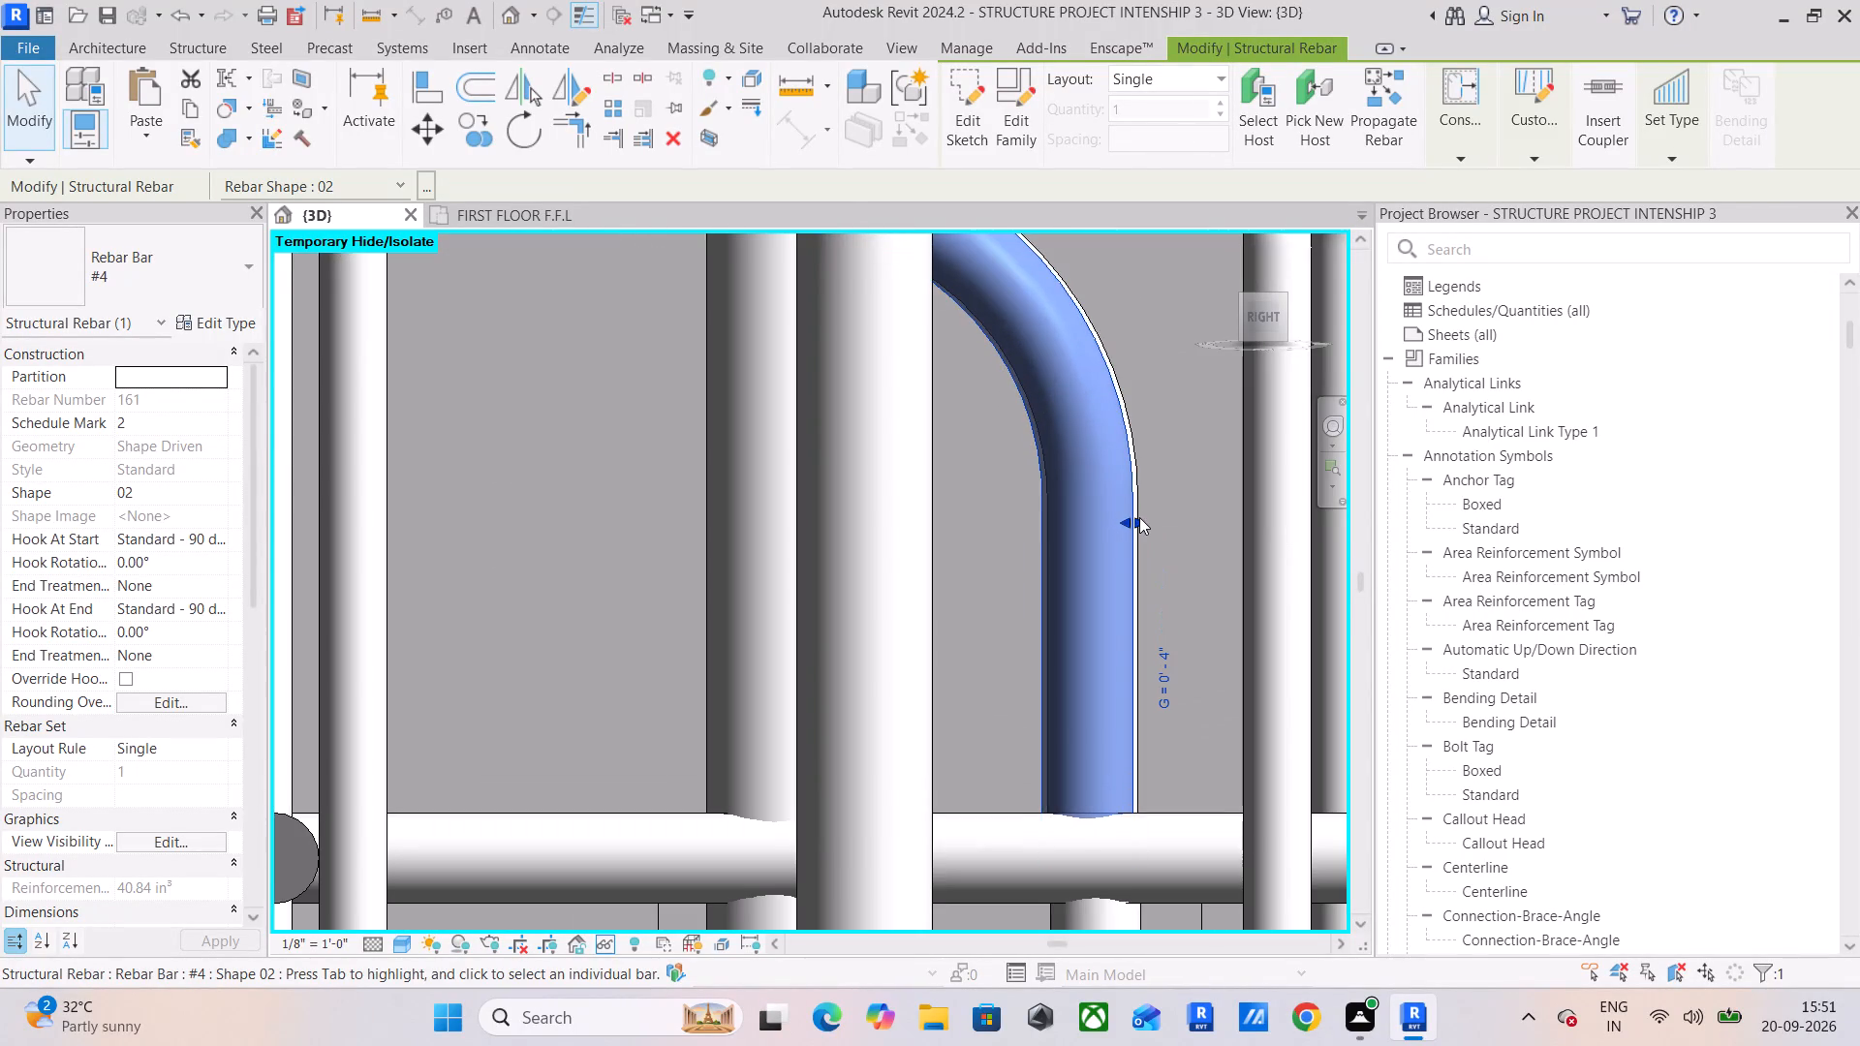
click(1139, 517)
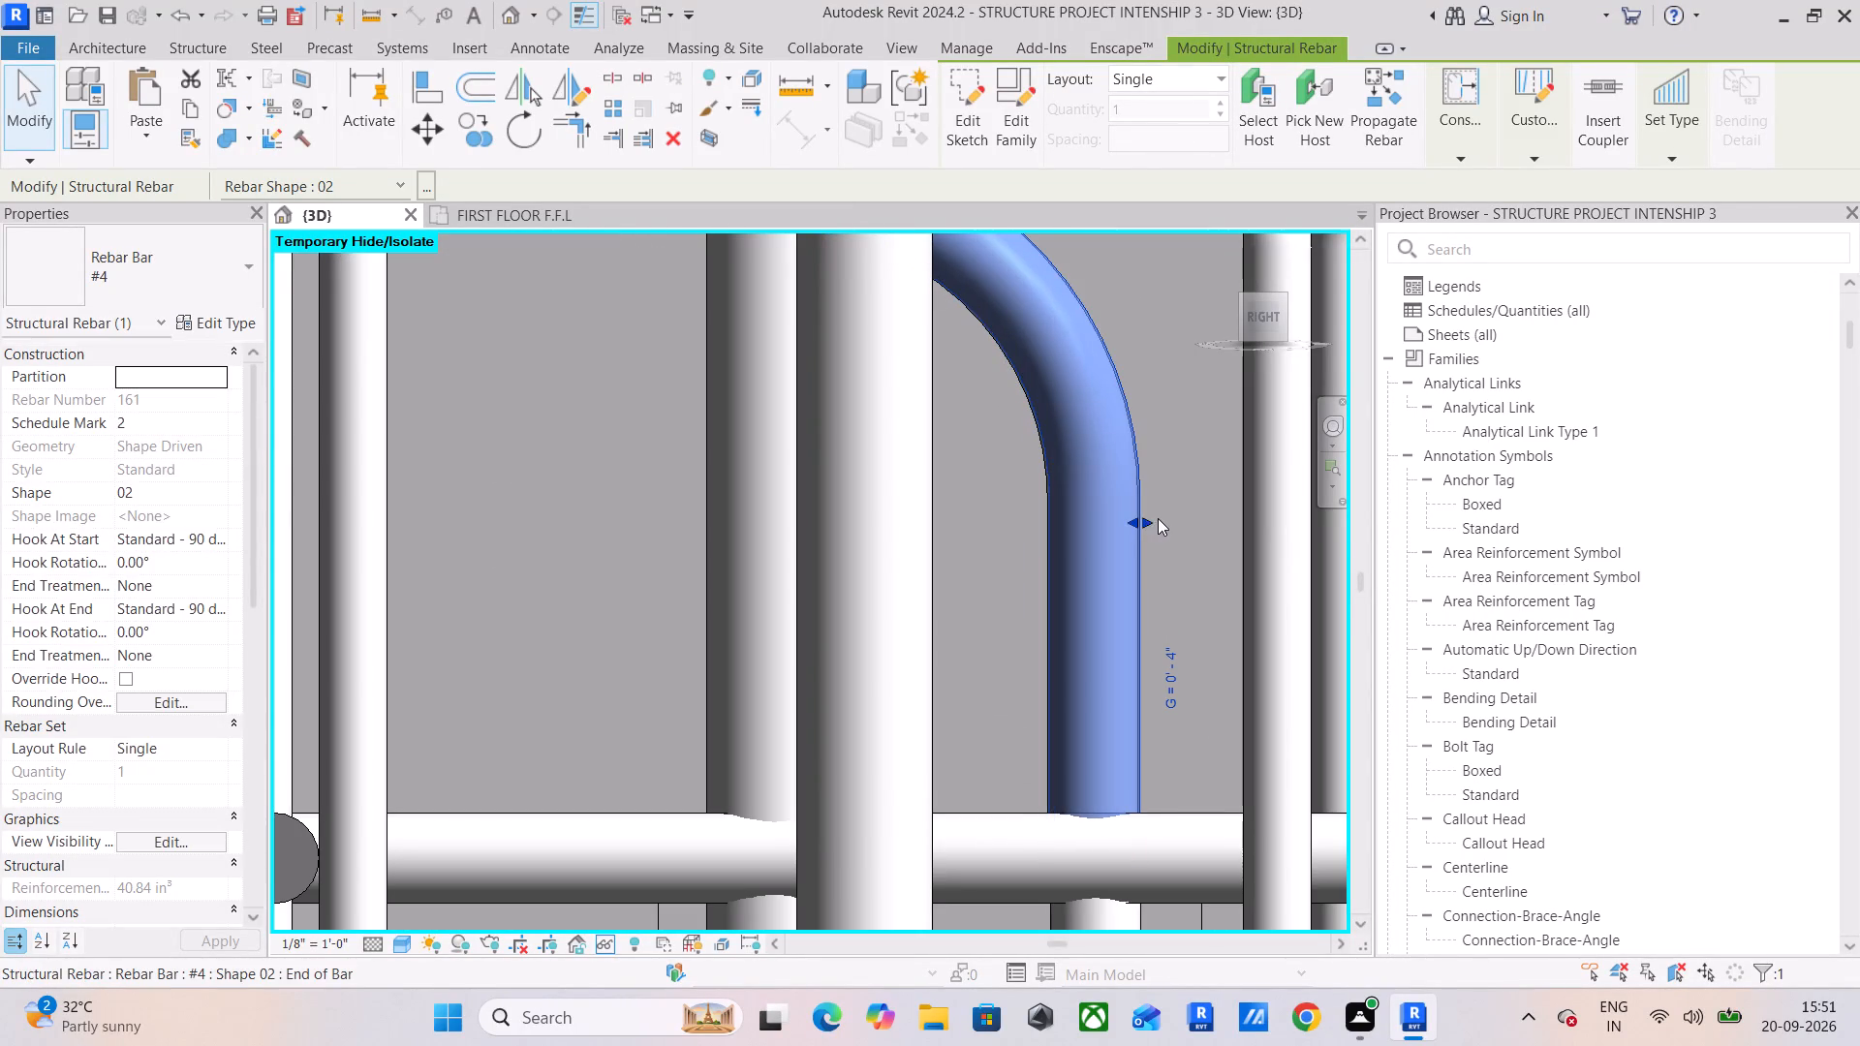
click(1207, 620)
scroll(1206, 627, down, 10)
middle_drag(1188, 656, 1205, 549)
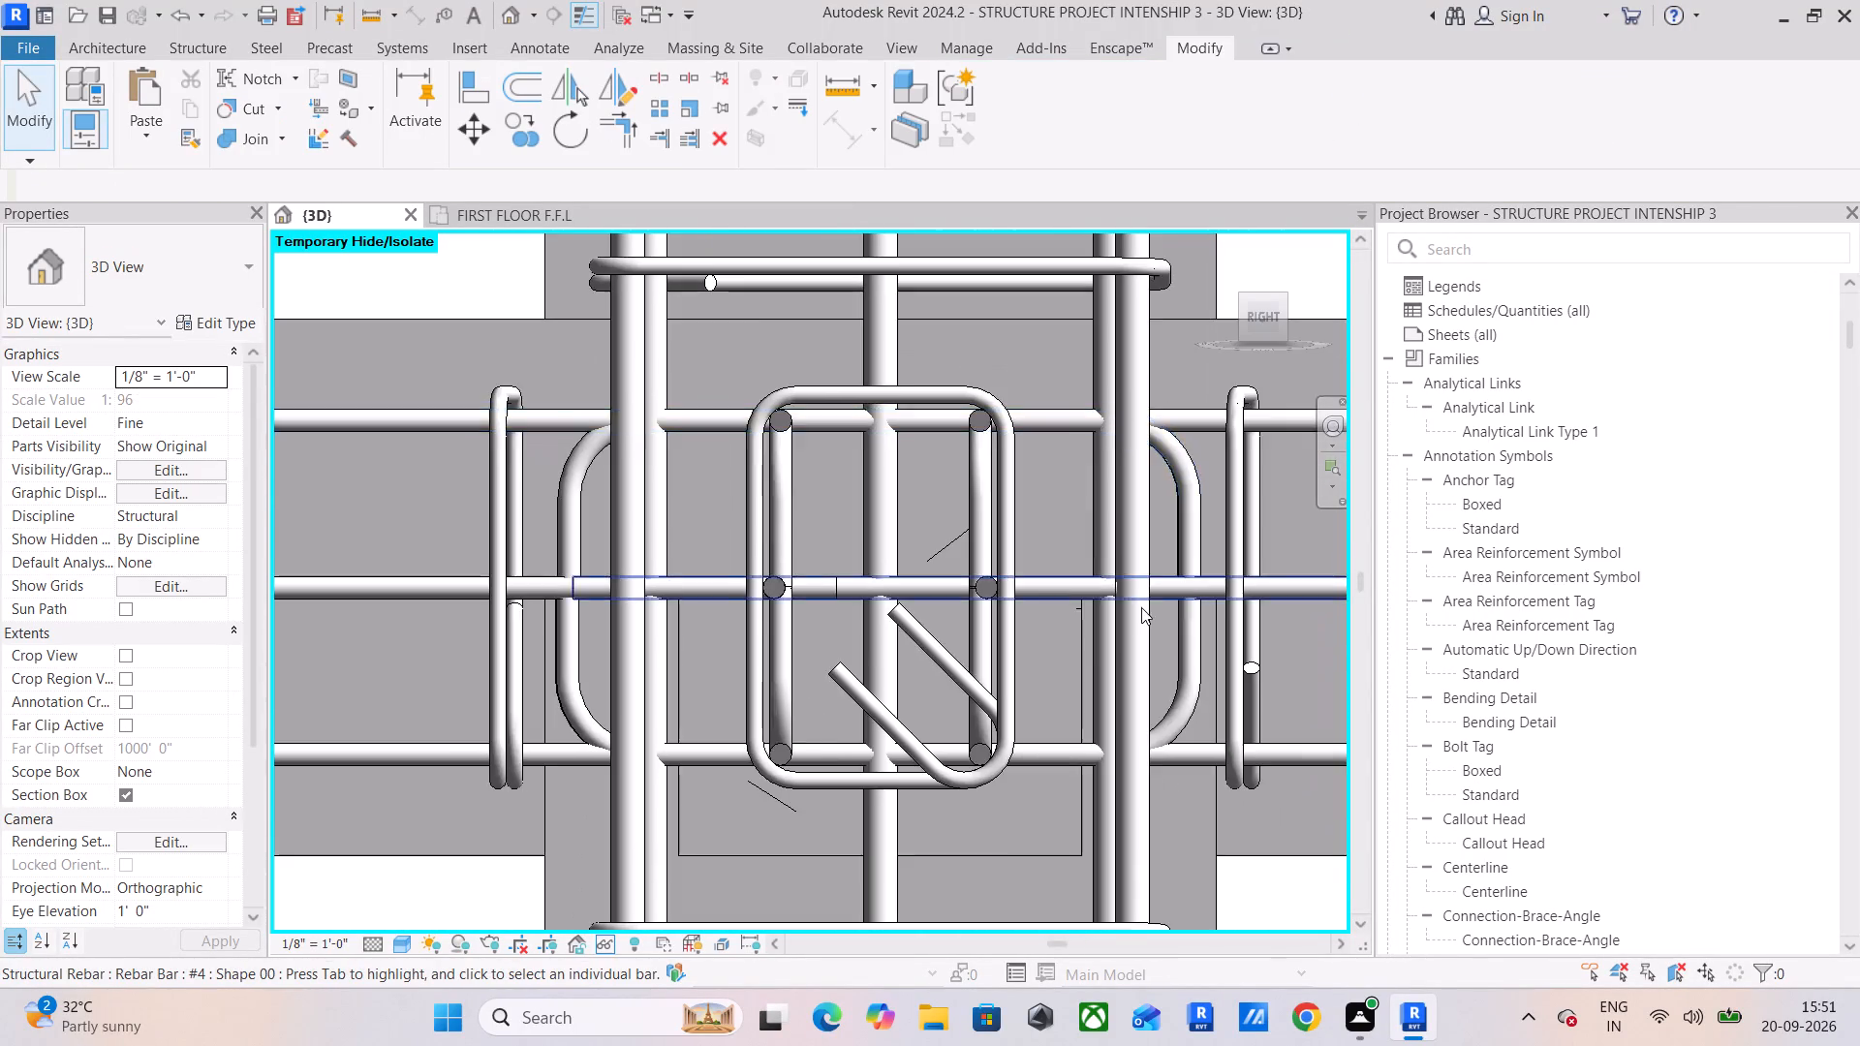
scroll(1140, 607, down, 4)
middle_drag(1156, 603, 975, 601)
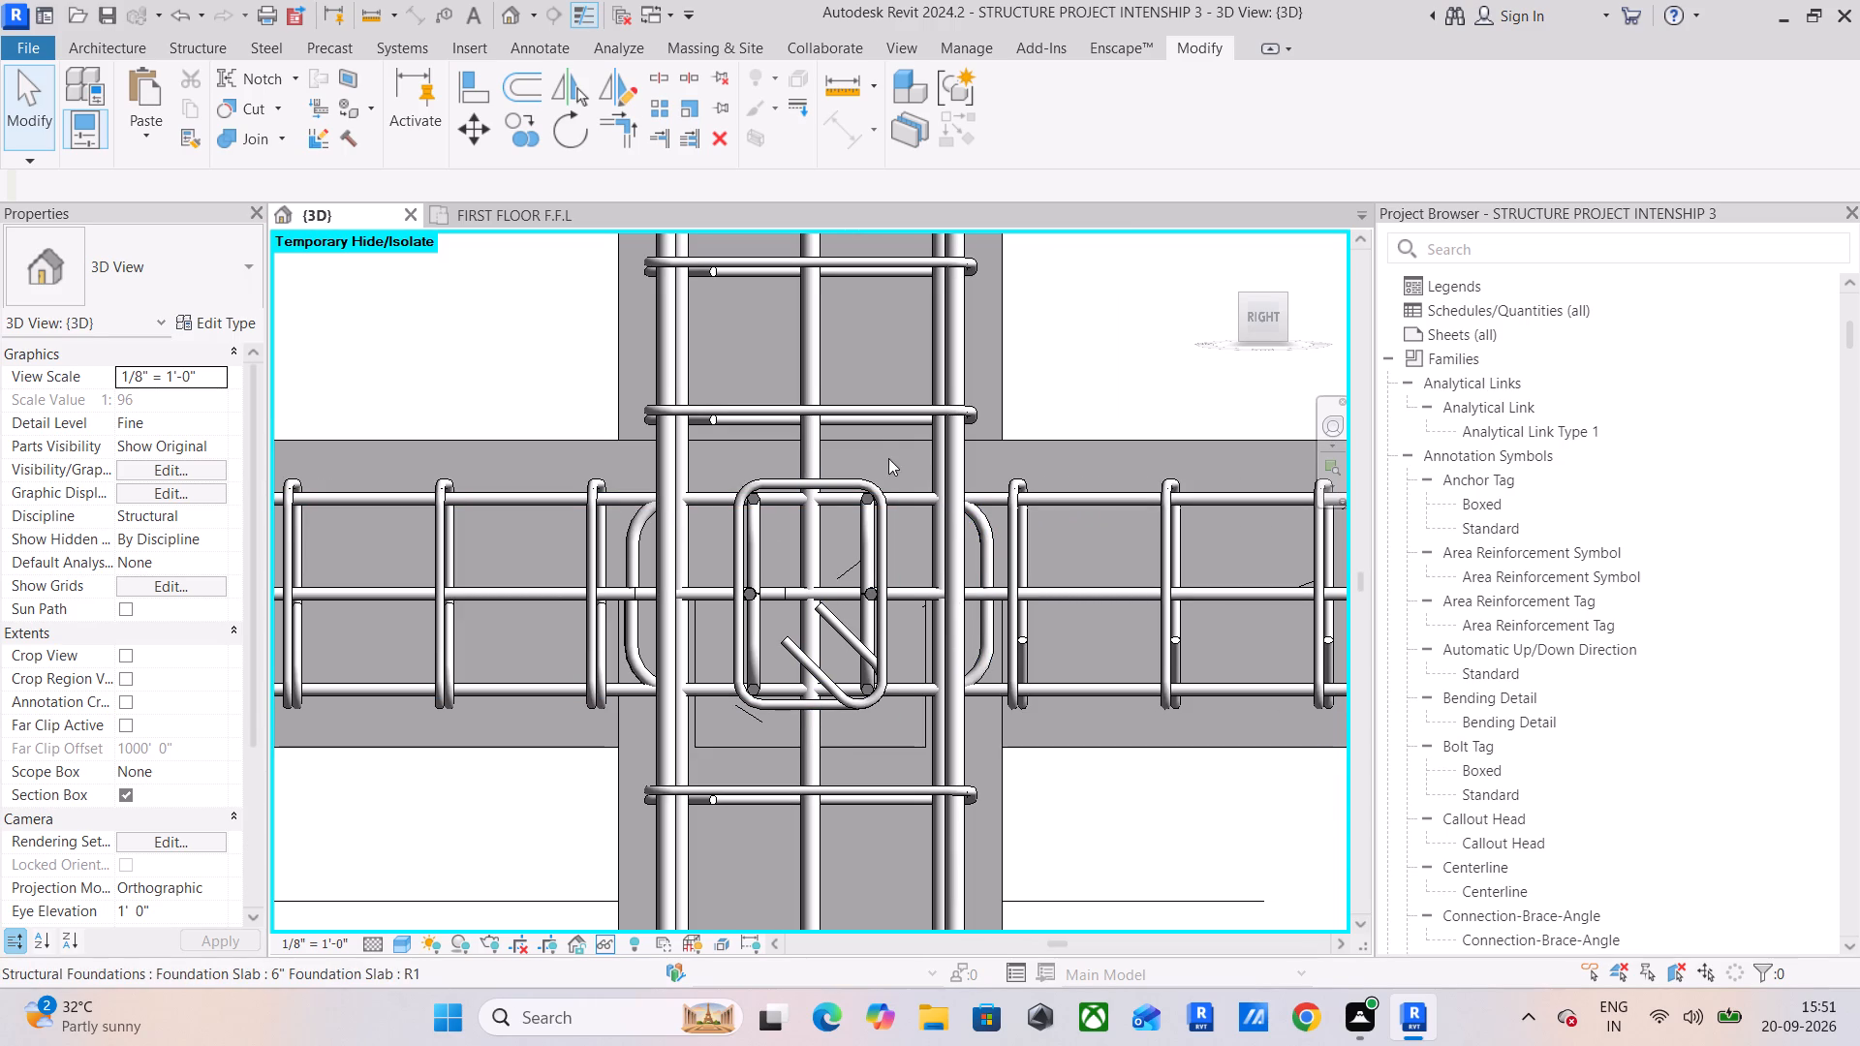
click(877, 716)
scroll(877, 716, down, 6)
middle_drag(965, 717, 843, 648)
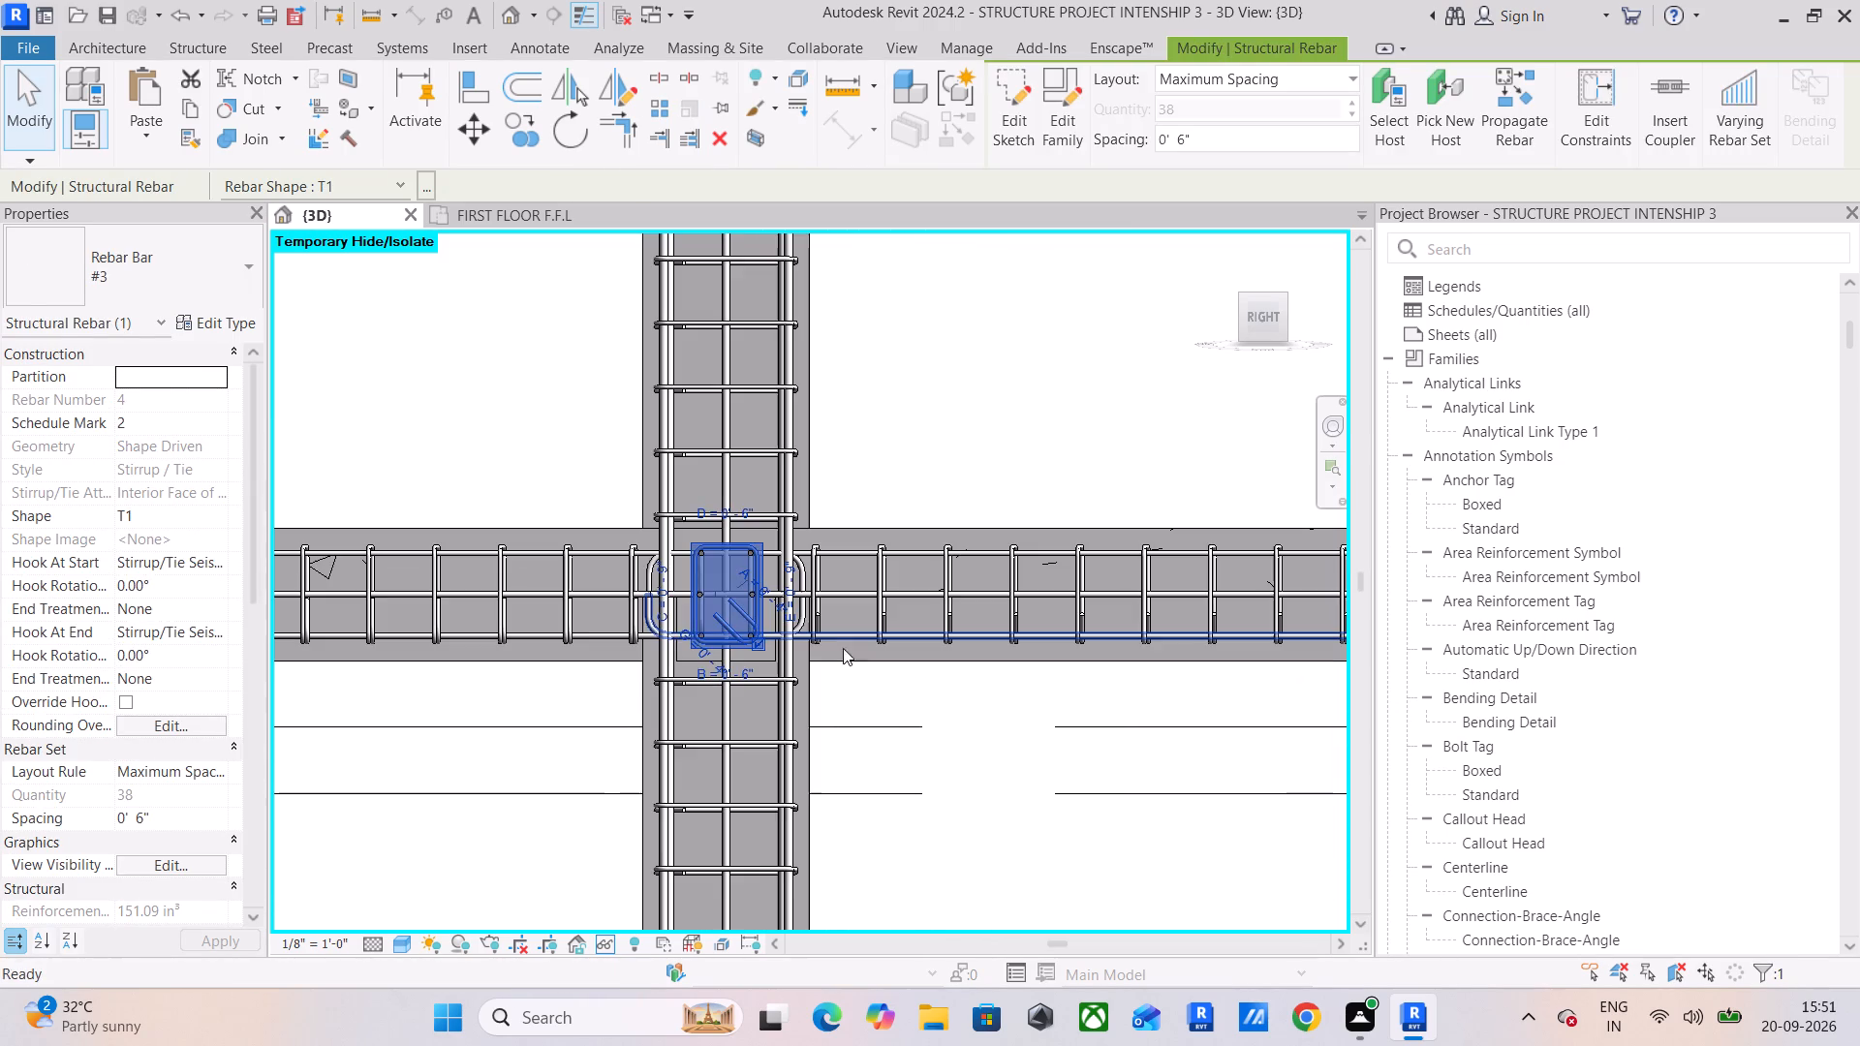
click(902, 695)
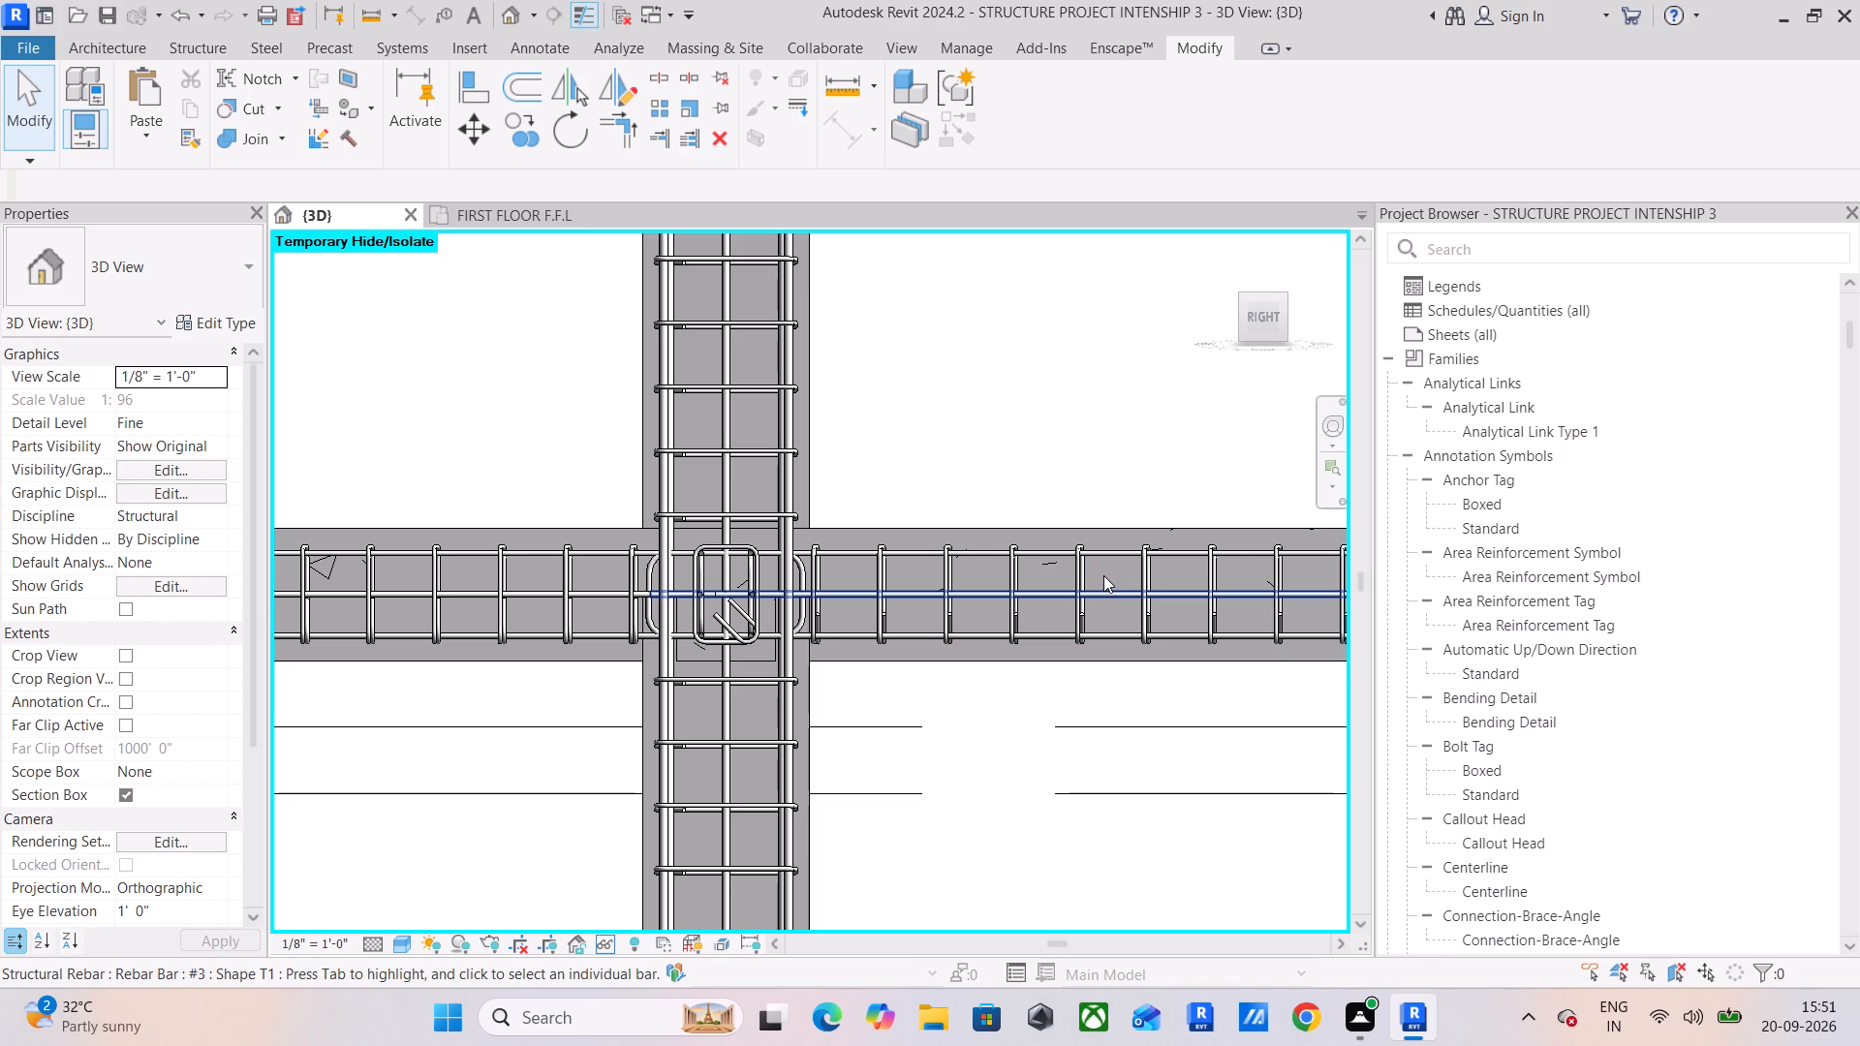
Shorten the #3 stirrup set in the lower beam between the third and fourth columns to end before the mid-span crossing beam.
scroll(1103, 575, down, 4)
middle_drag(1115, 570, 720, 626)
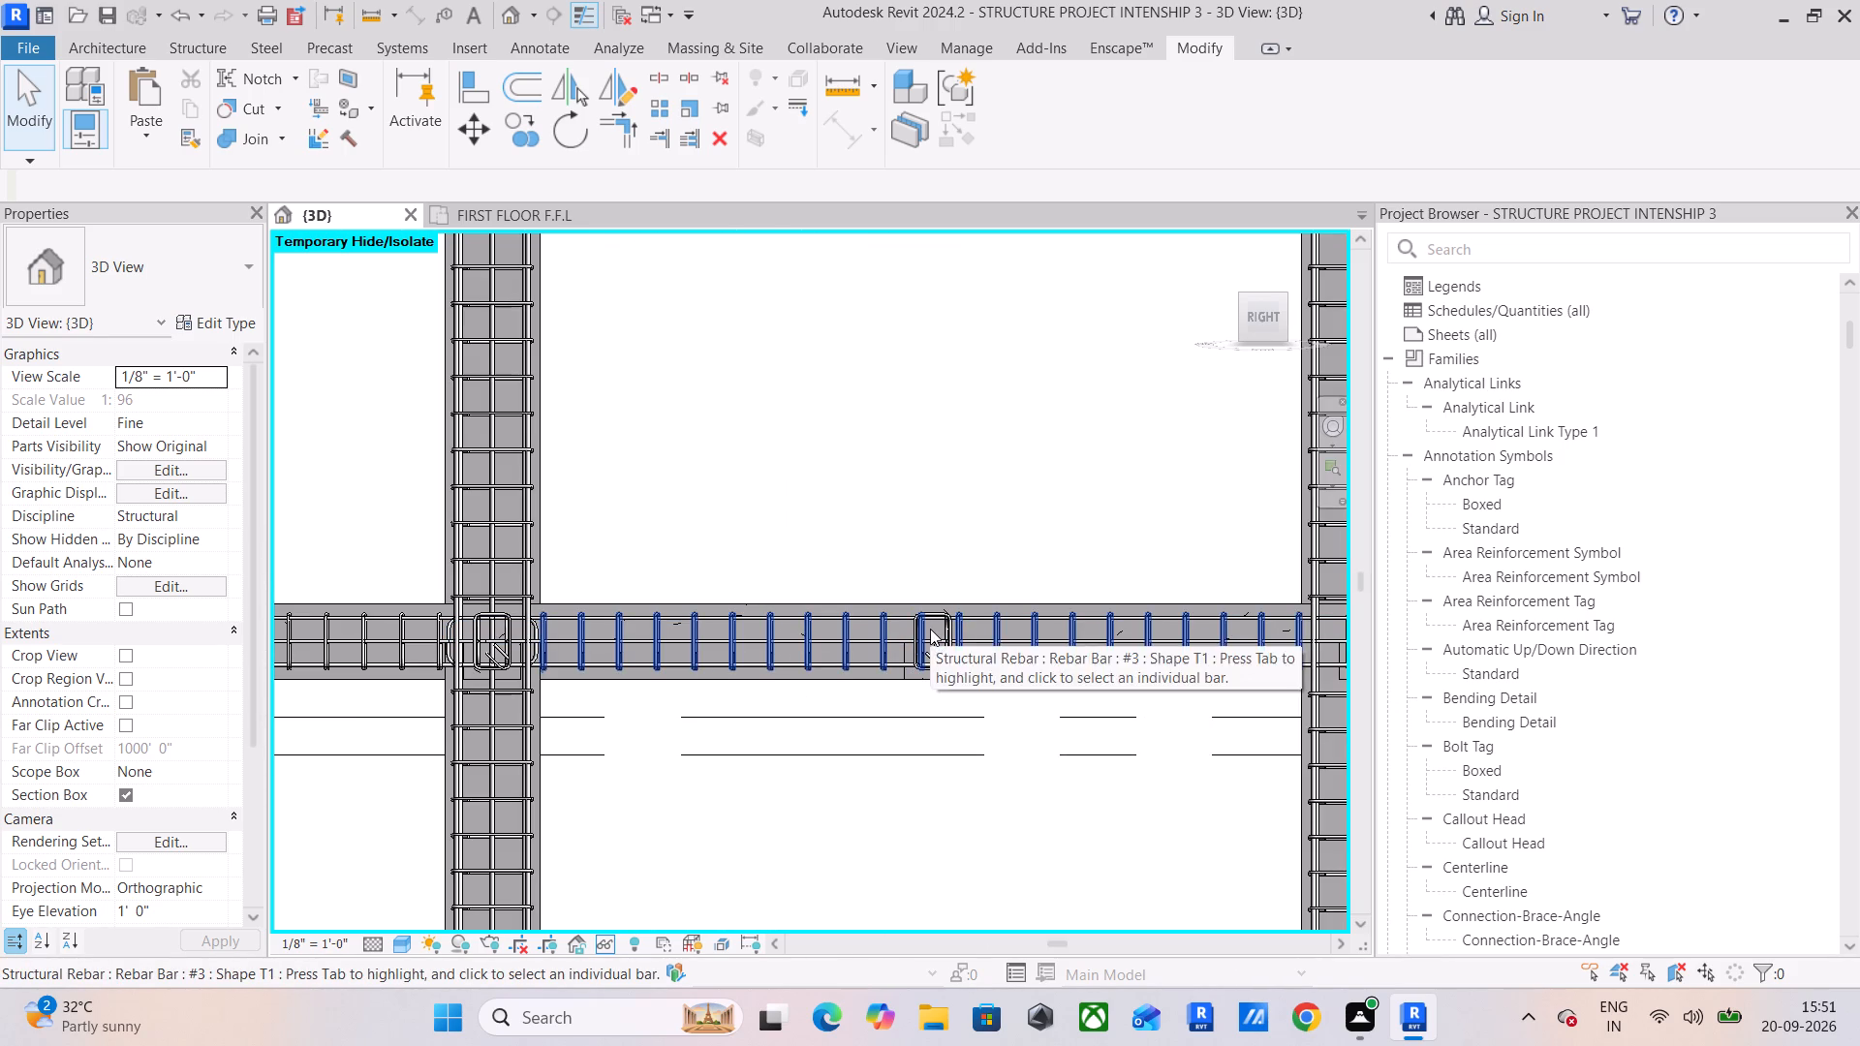
middle_drag(1095, 639, 736, 629)
scroll(991, 585, up, 6)
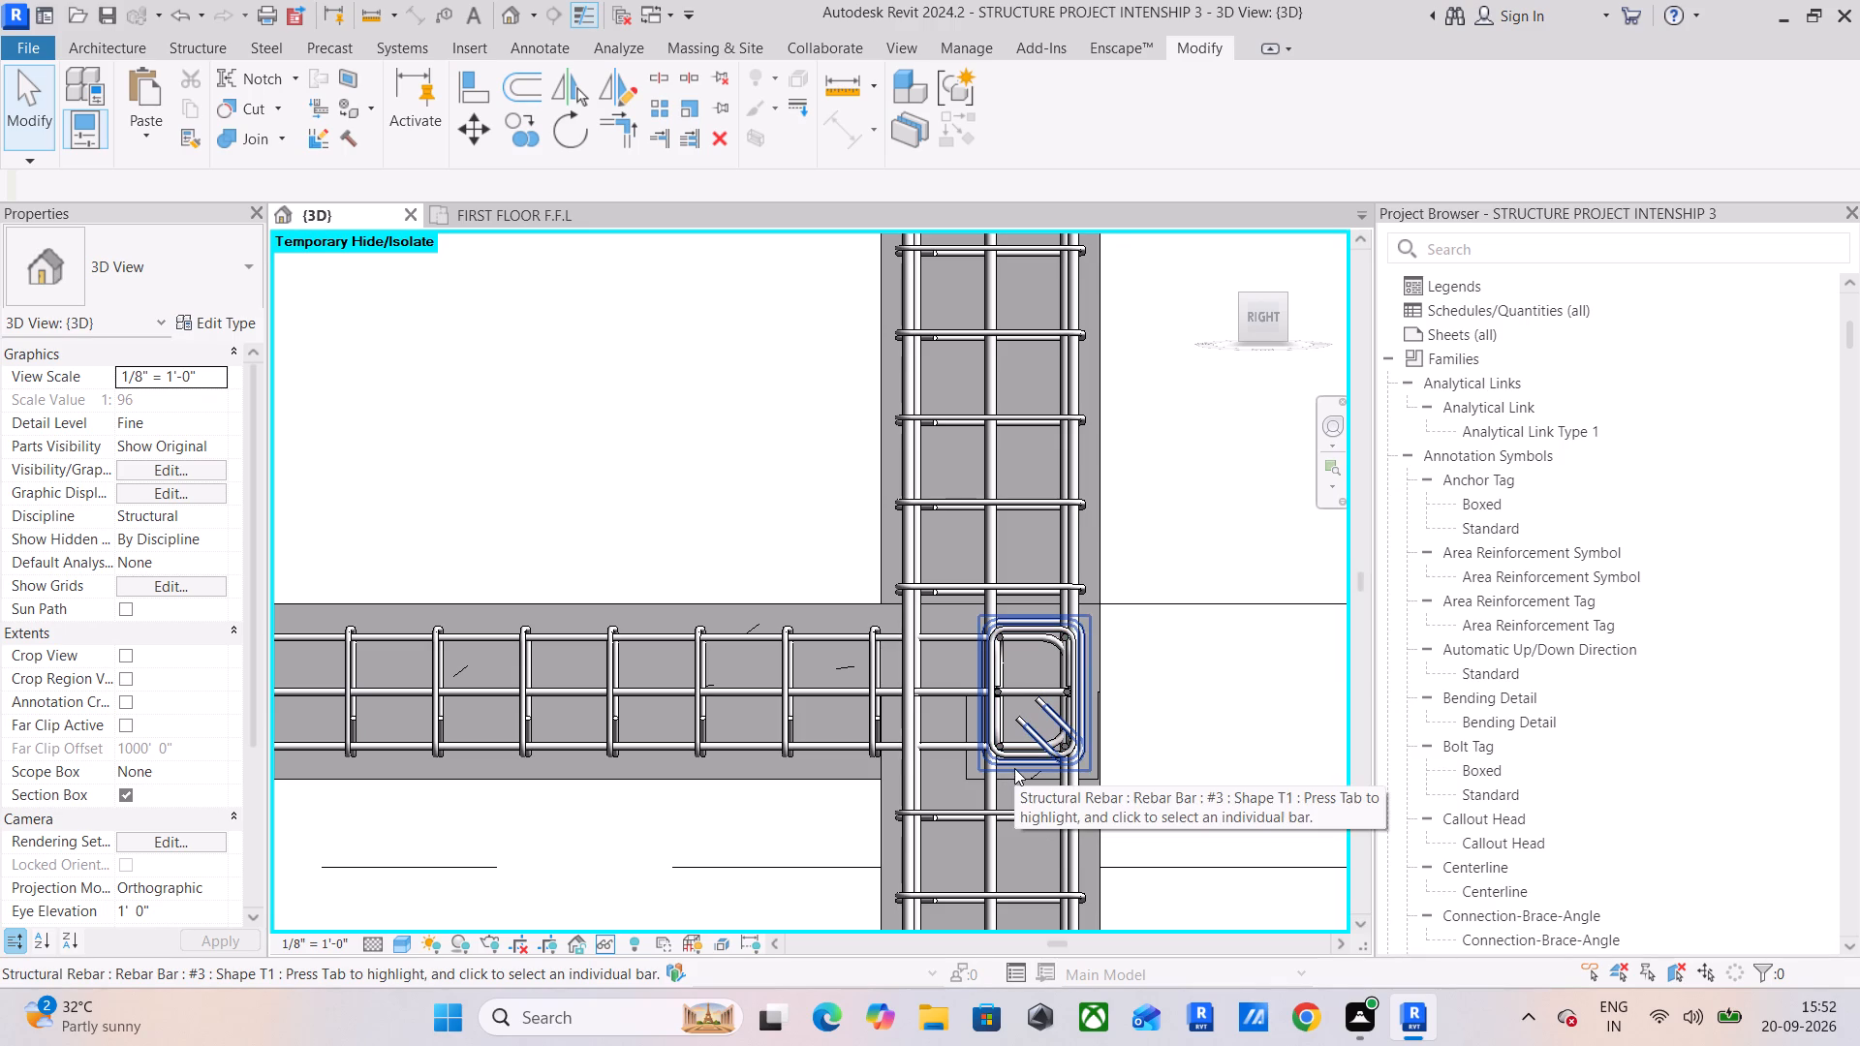
scroll(638, 680, down, 6)
middle_drag(689, 667, 1098, 645)
scroll(709, 635, down, 4)
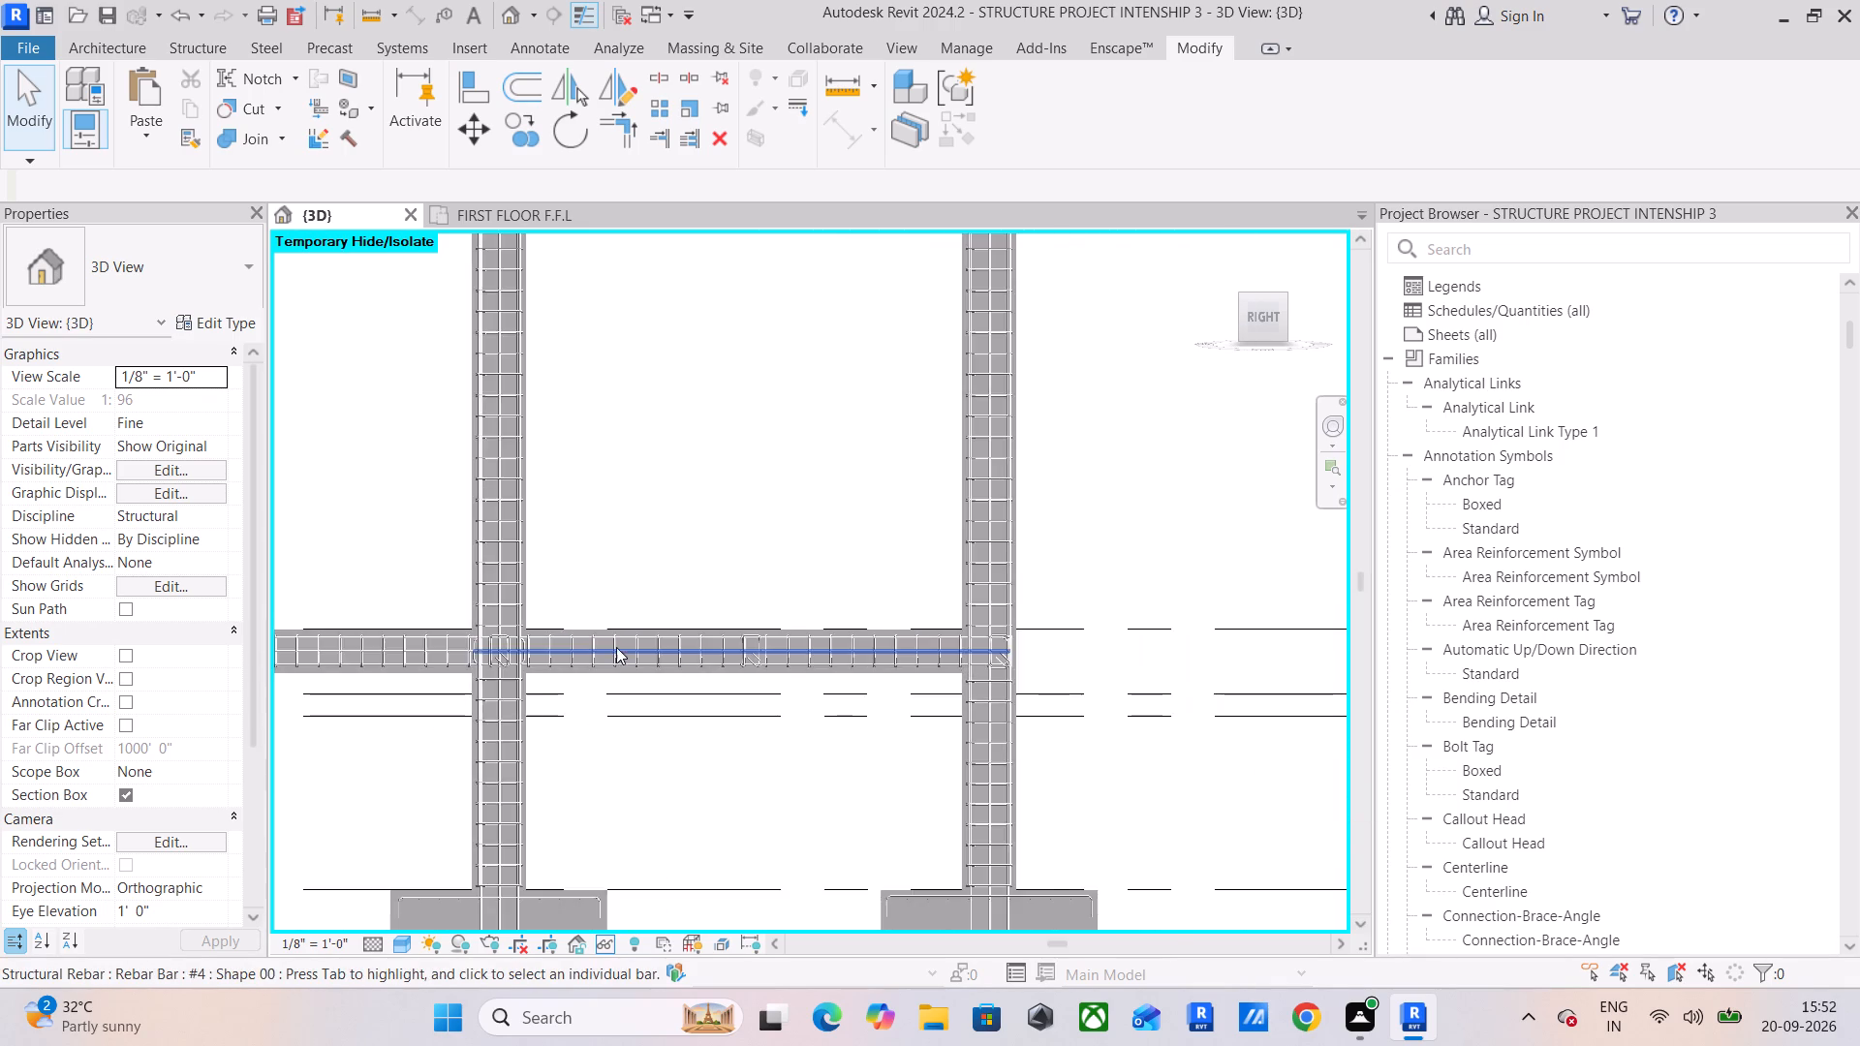
scroll(620, 634, up, 6)
scroll(858, 640, up, 5)
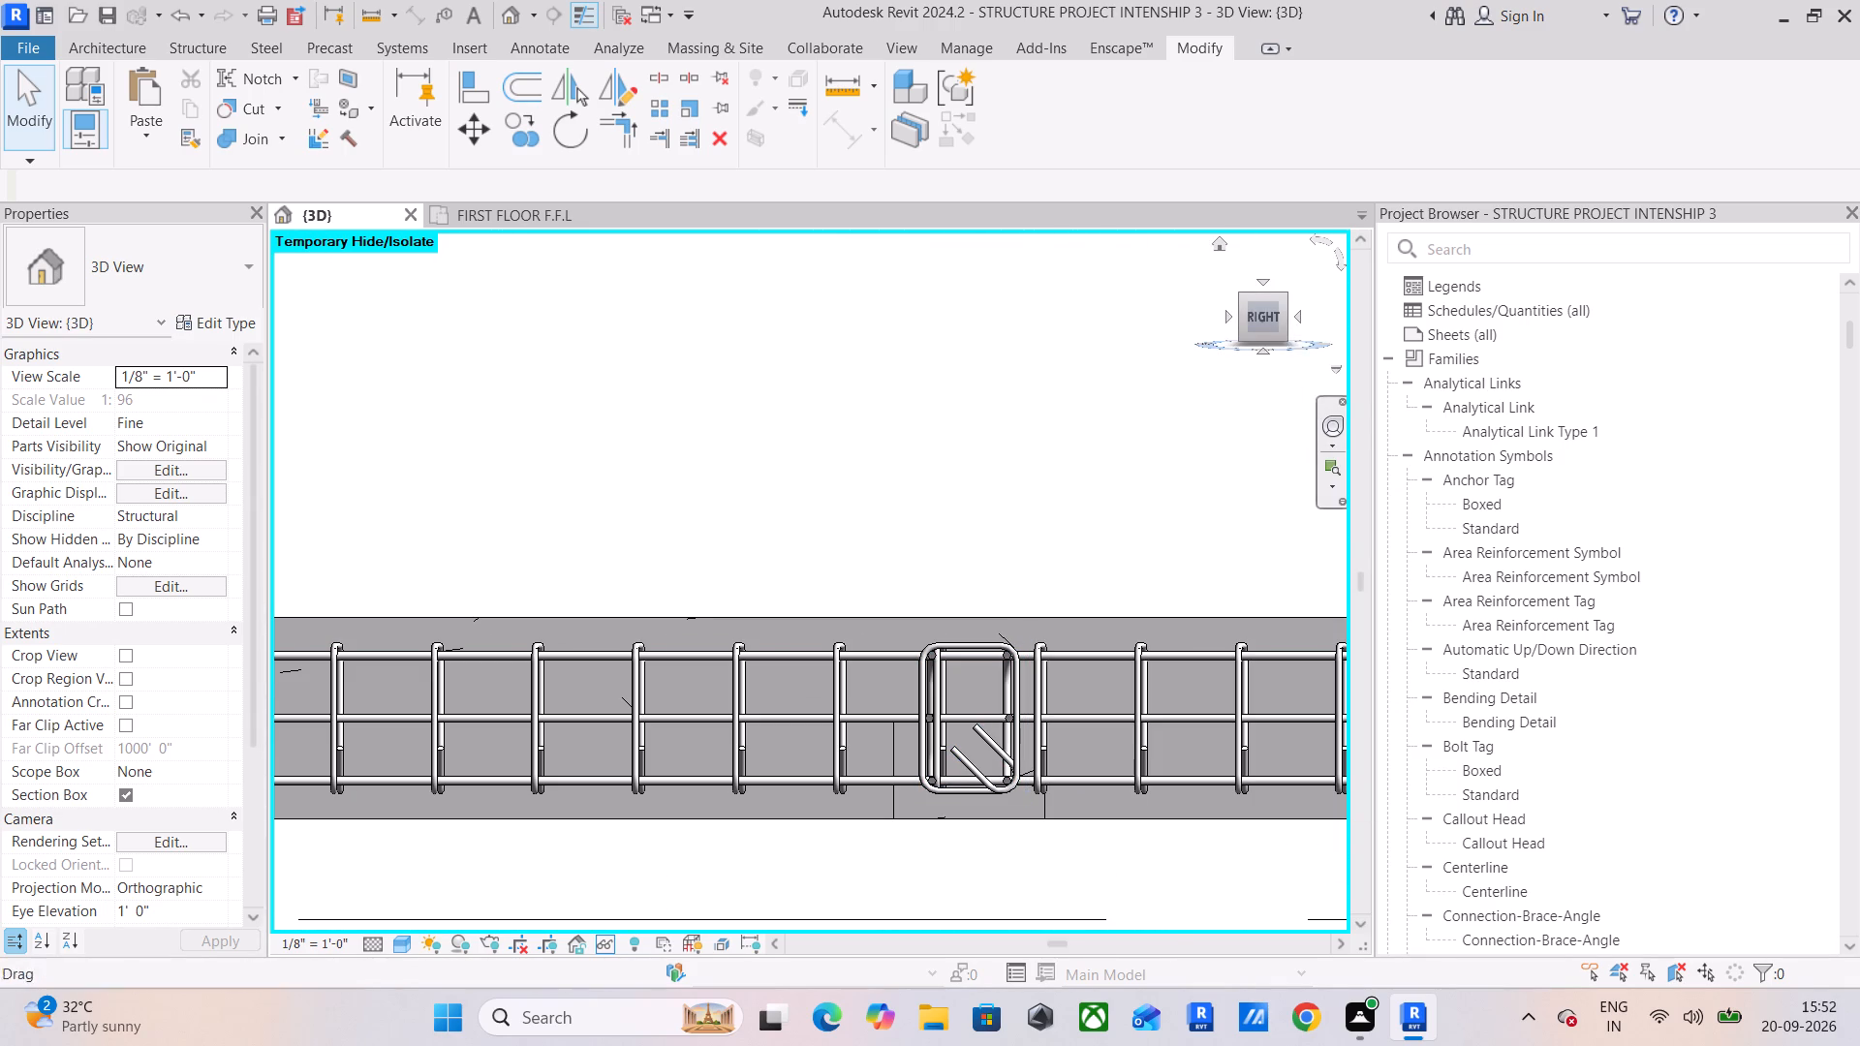
drag(1265, 318, 1247, 363)
click(1021, 773)
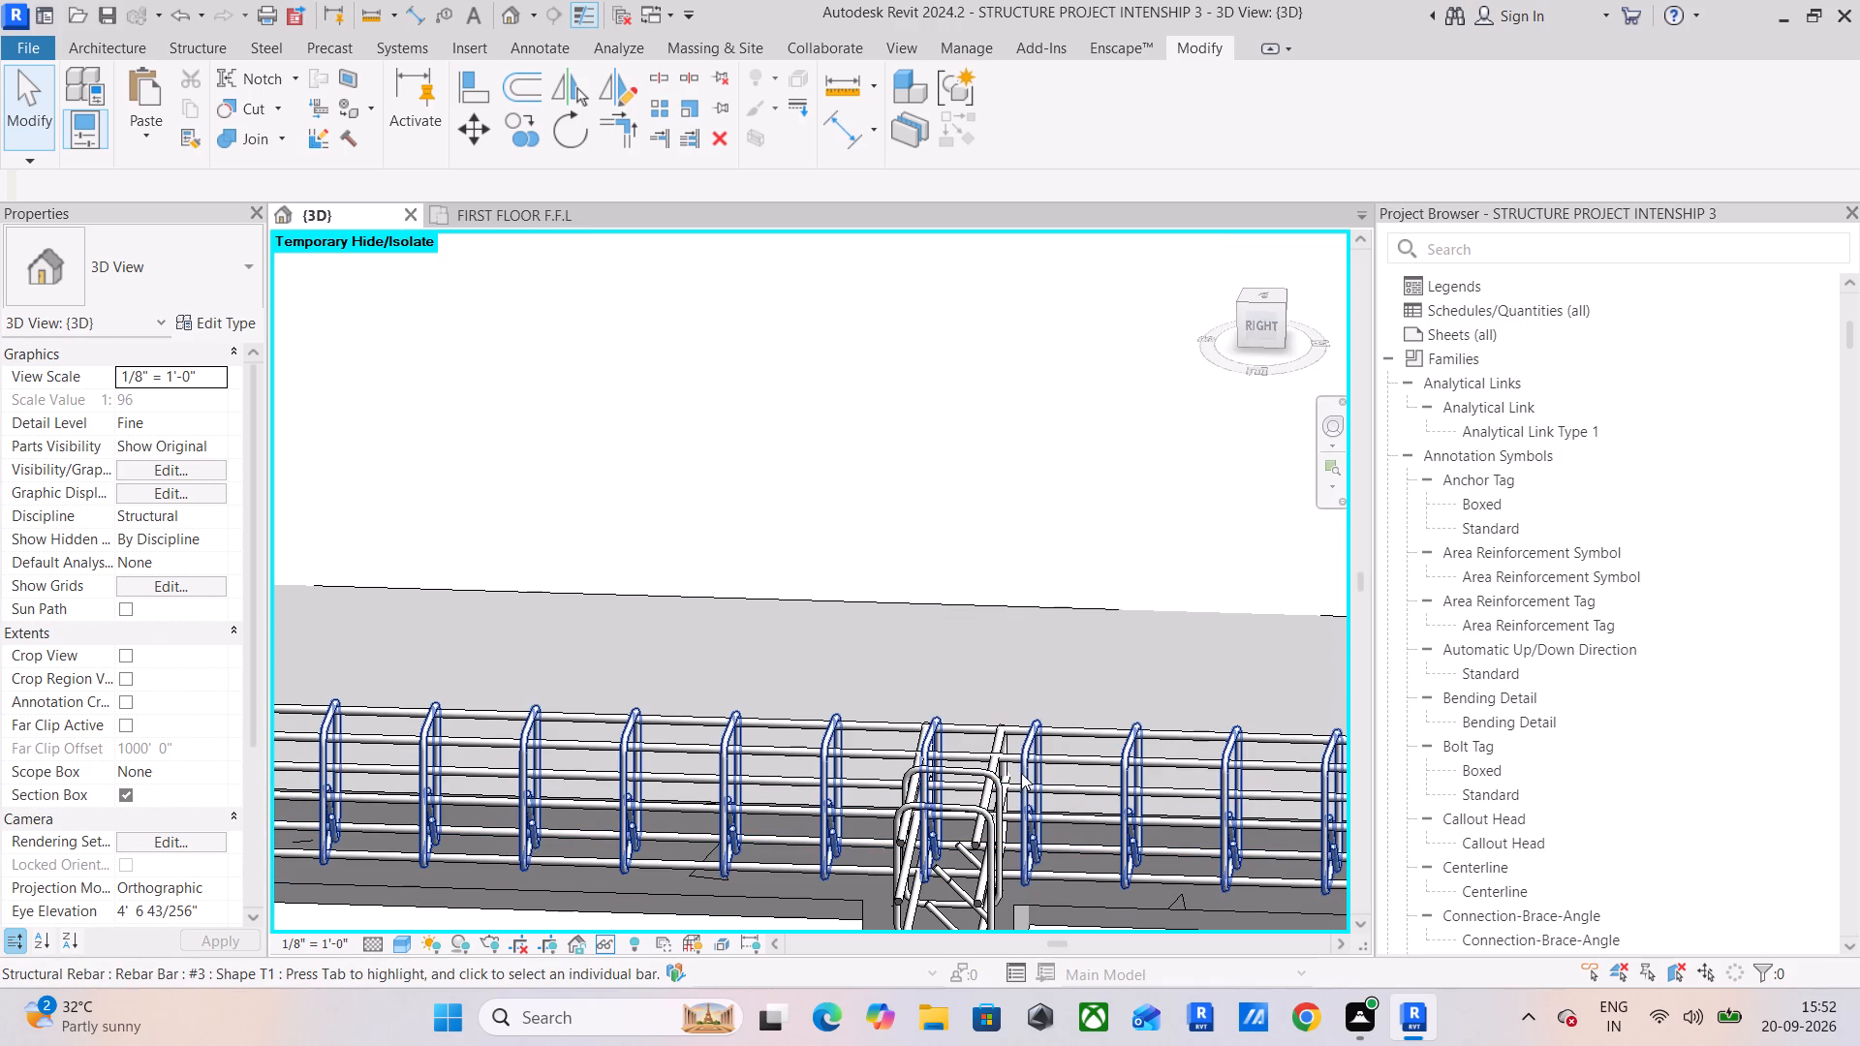
scroll(1020, 773, down, 5)
middle_drag(1020, 773, 704, 597)
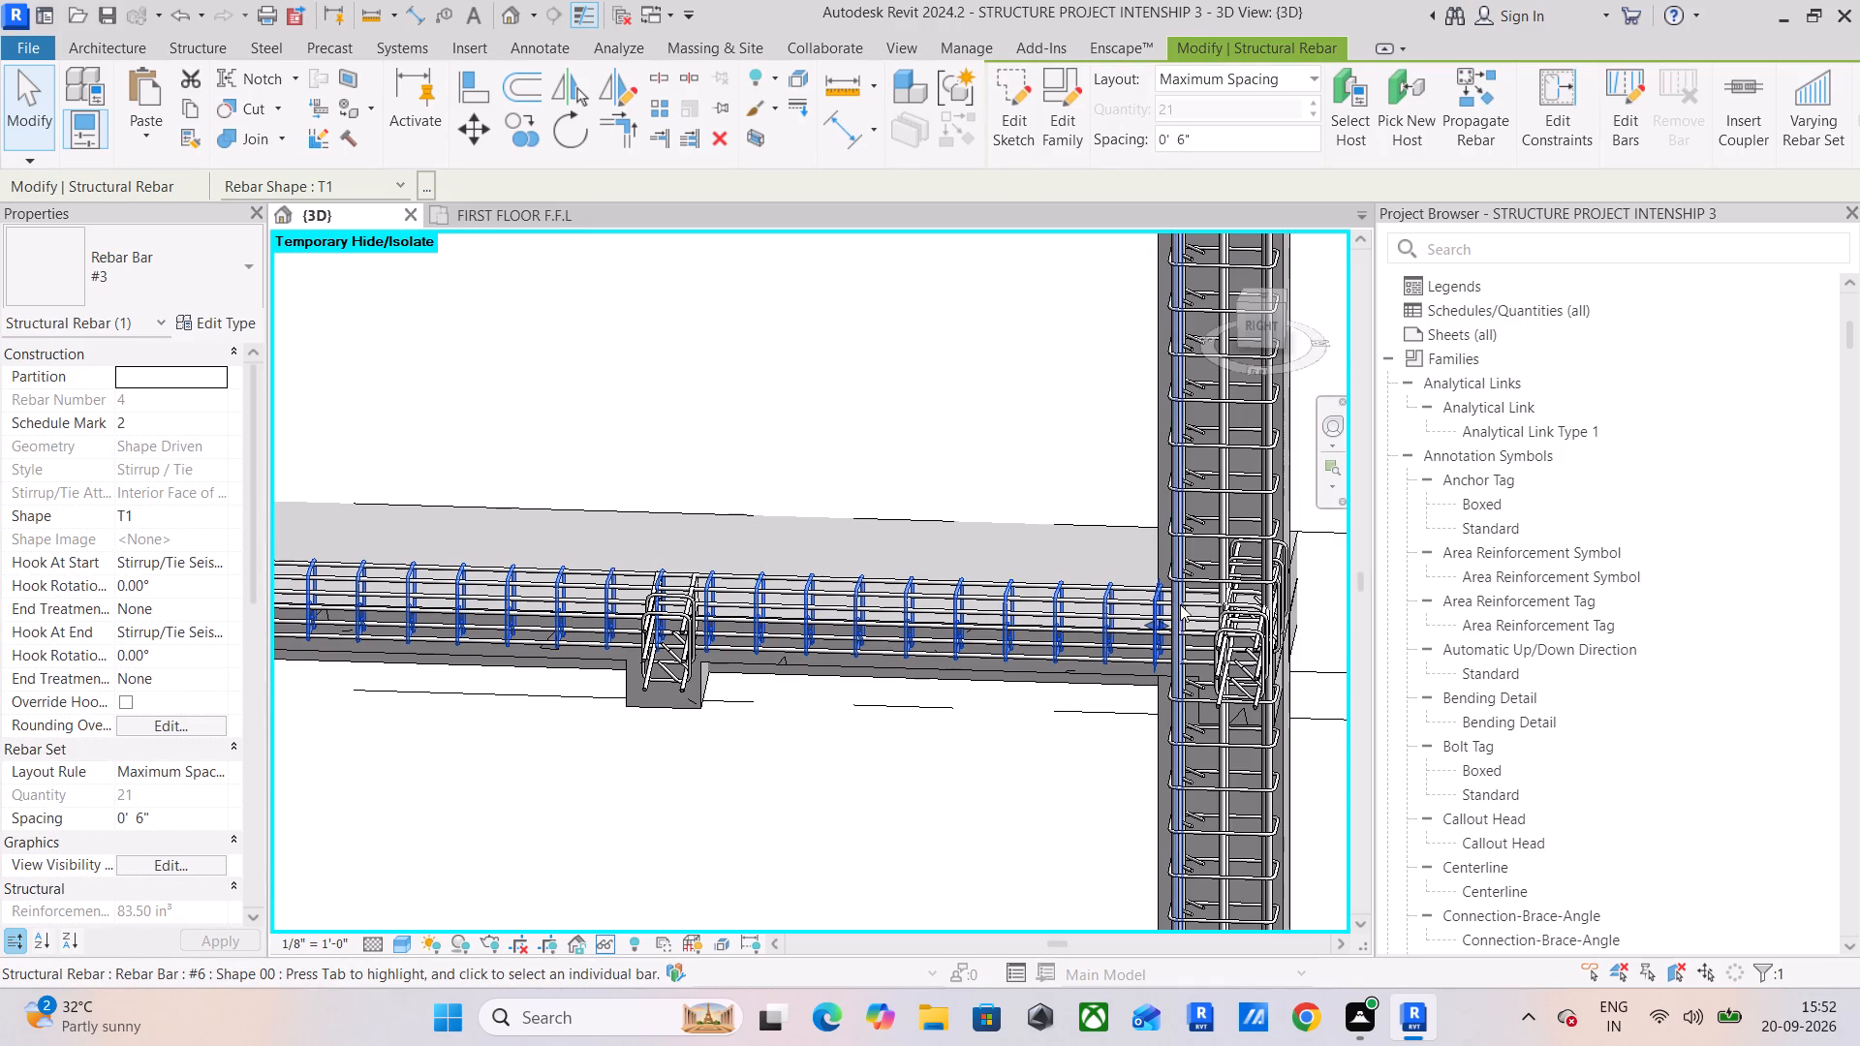
click(1264, 323)
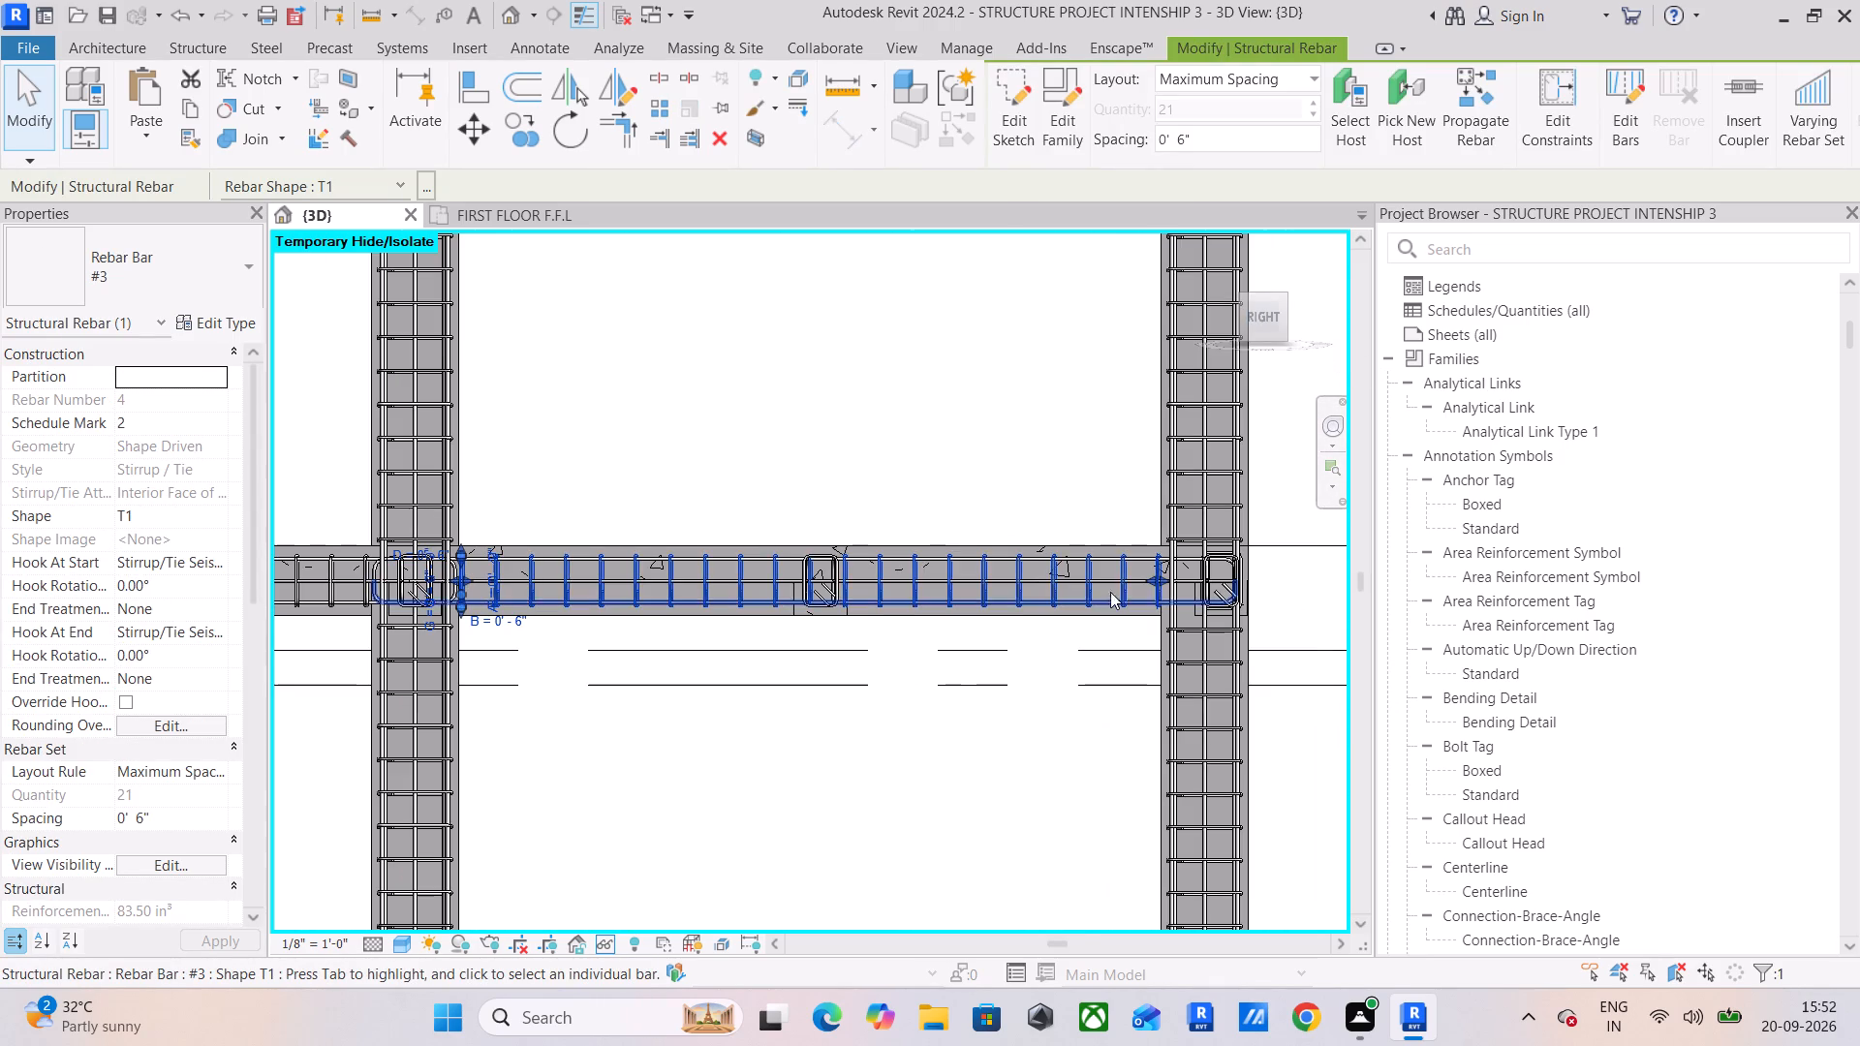
drag(1154, 574, 822, 583)
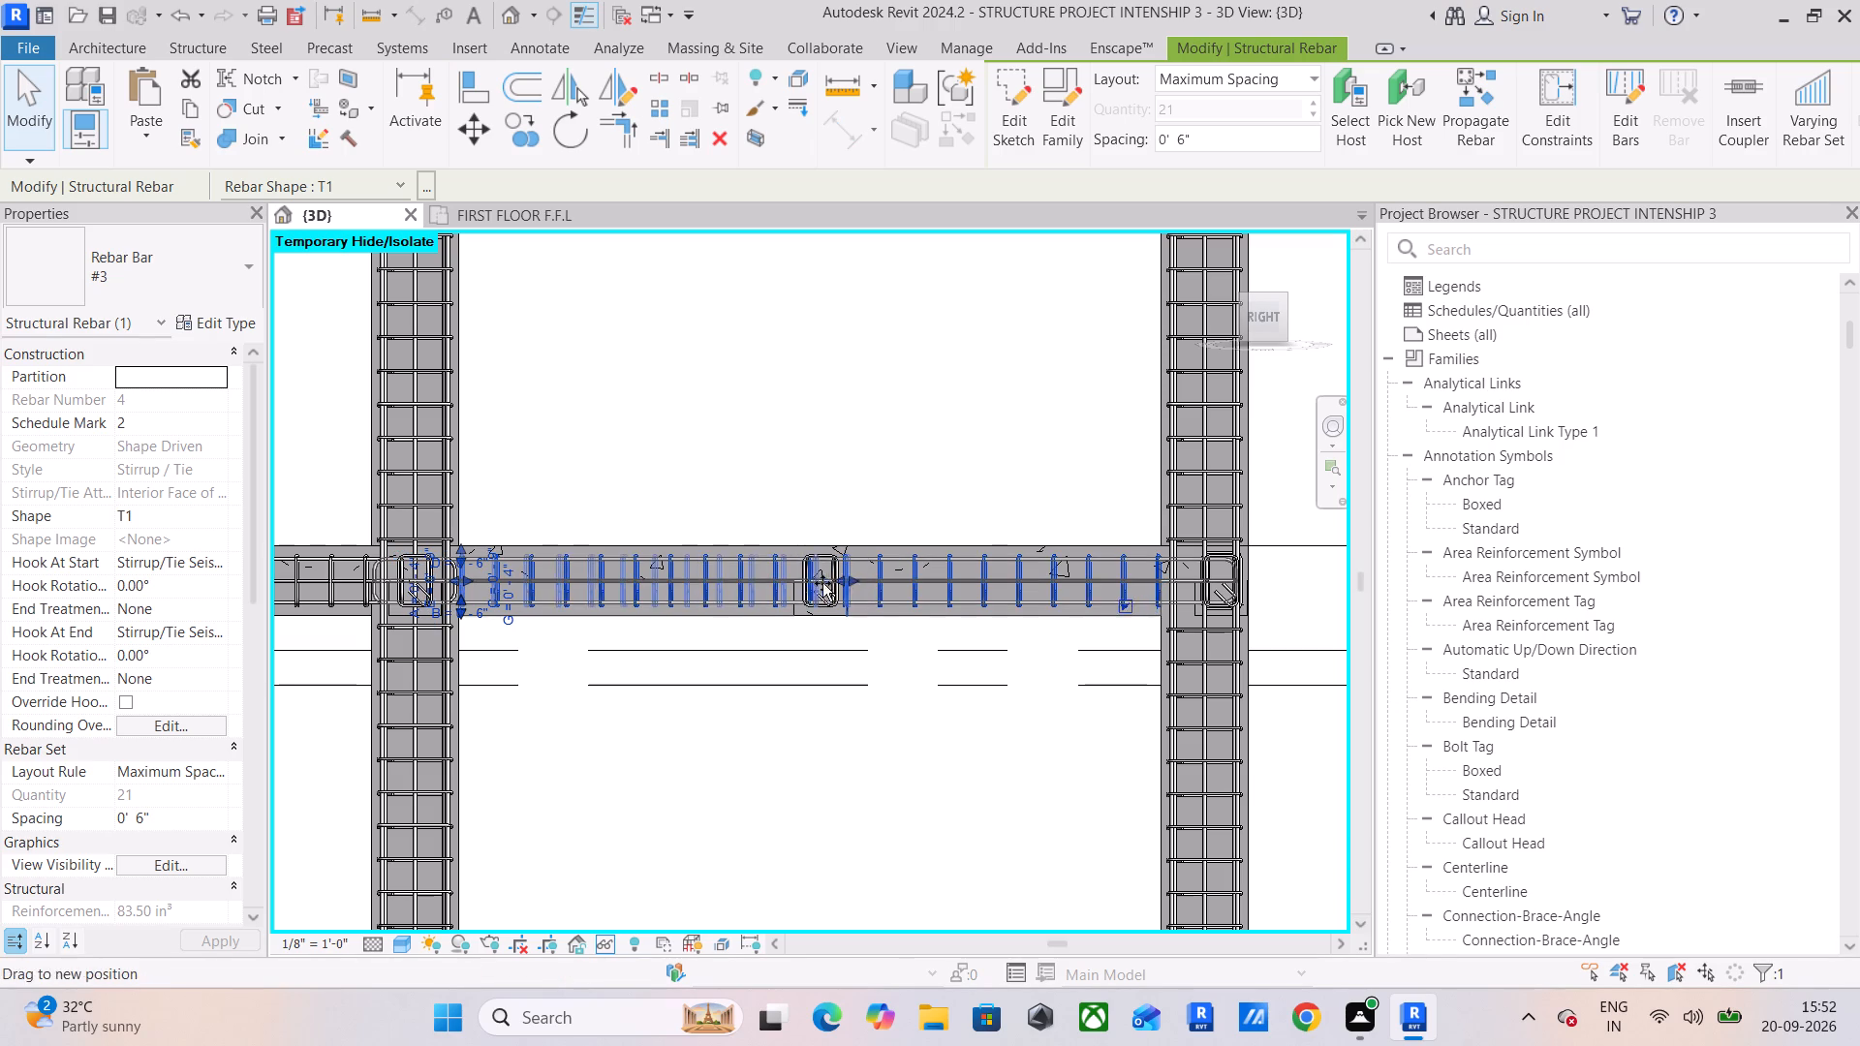
drag(822, 583, 802, 583)
Pull the shortened #3 stirrup set's end slightly farther back from the crossing beam's stirrup.
scroll(801, 583, up, 9)
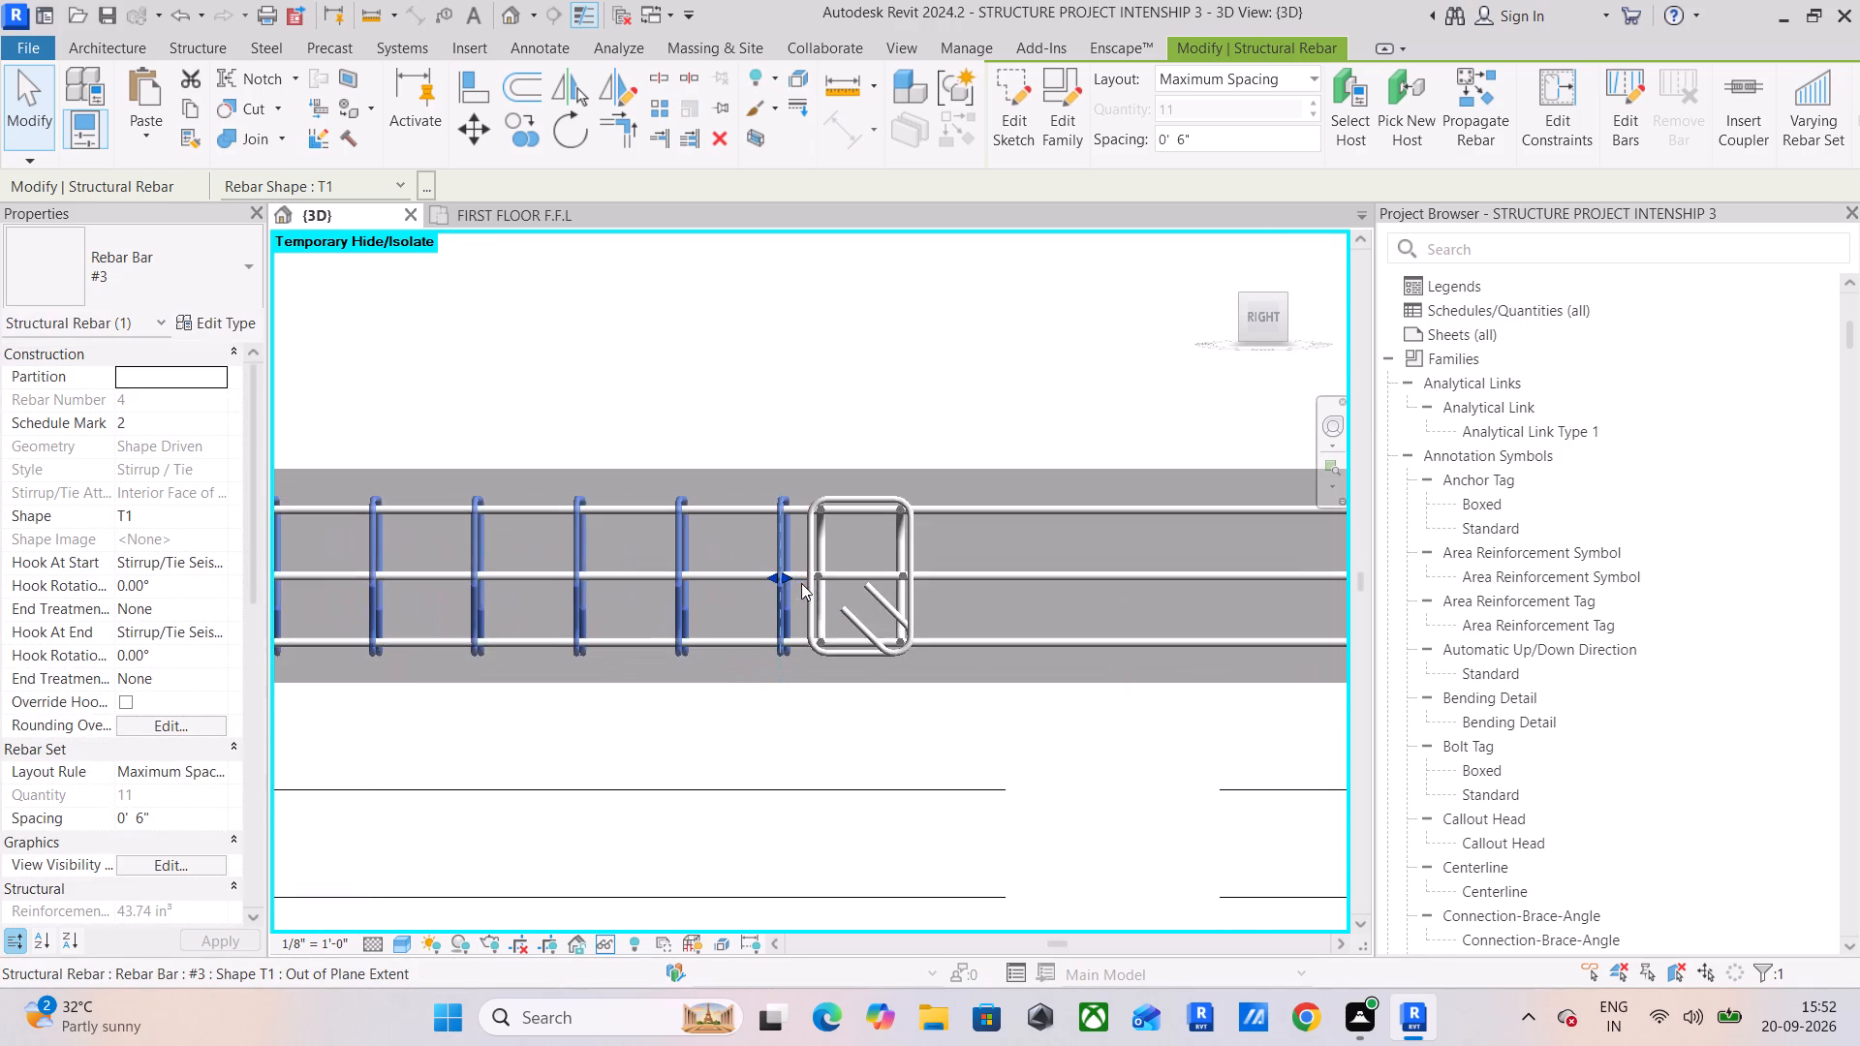
scroll(760, 577, up, 5)
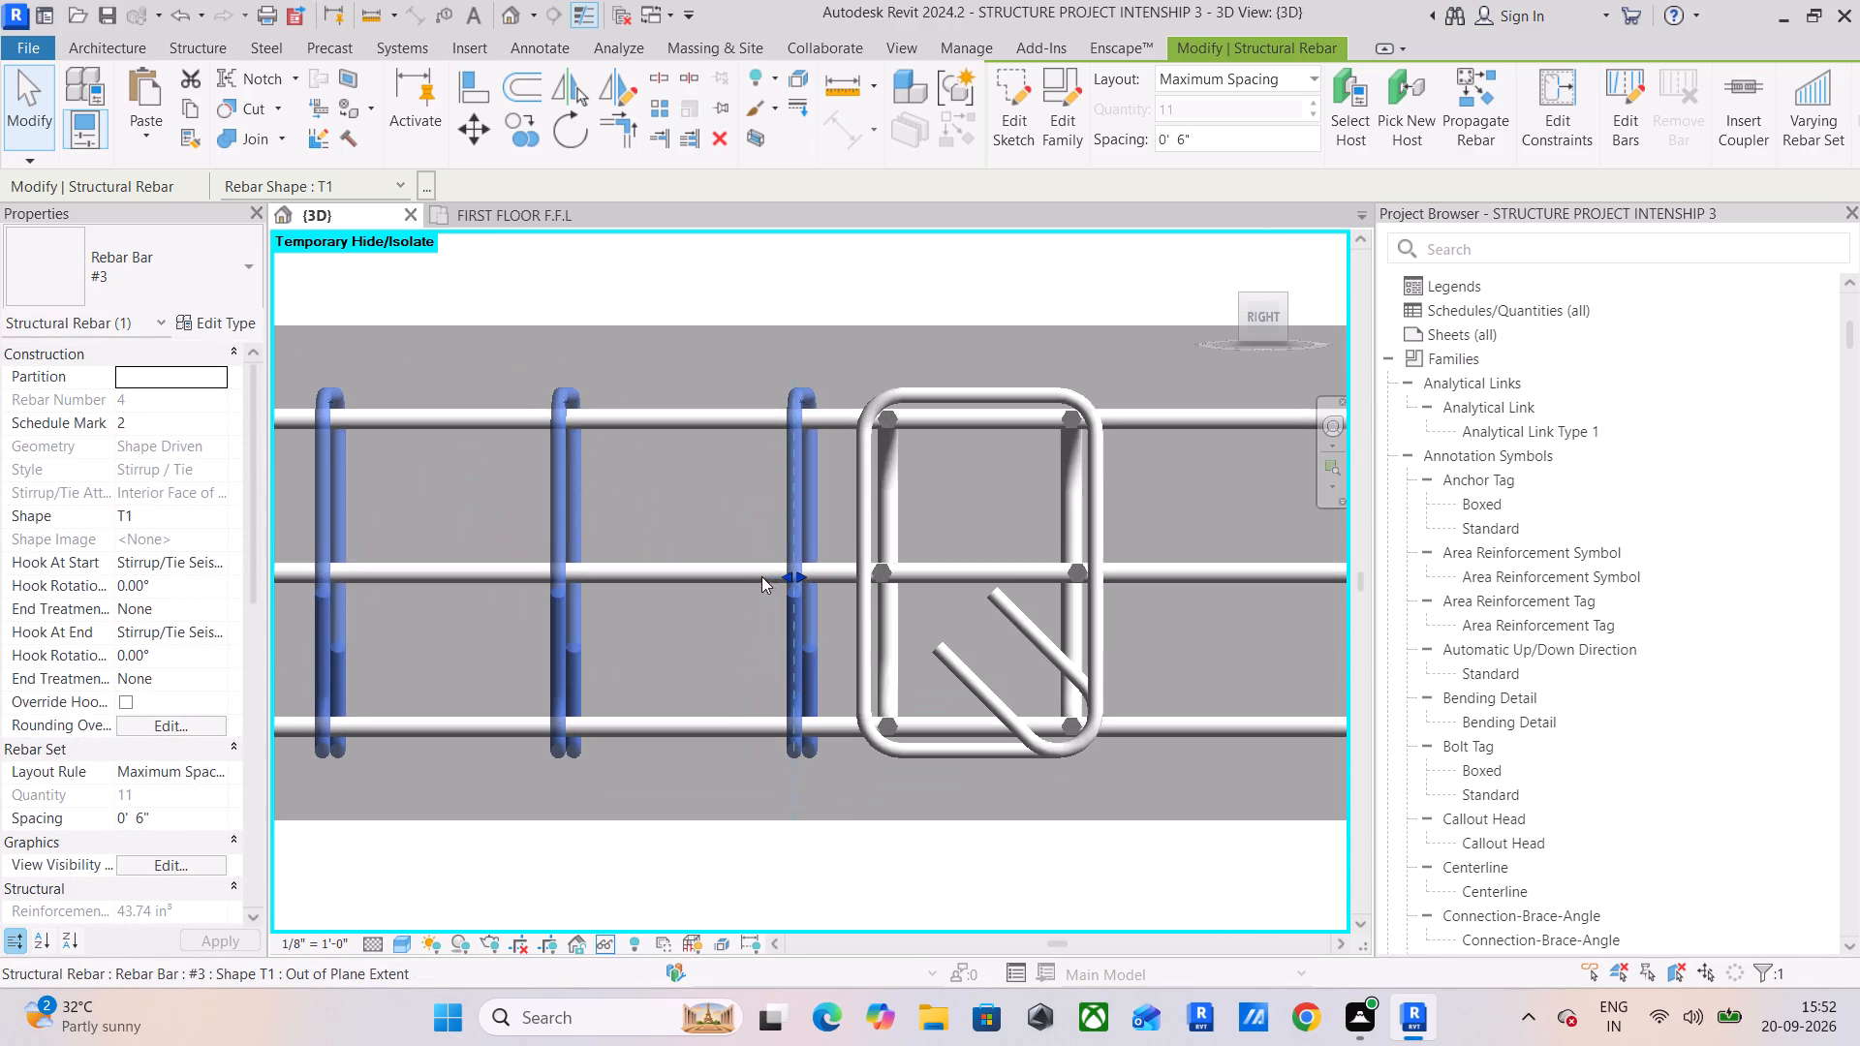
drag(790, 573, 771, 581)
click(816, 870)
click(780, 496)
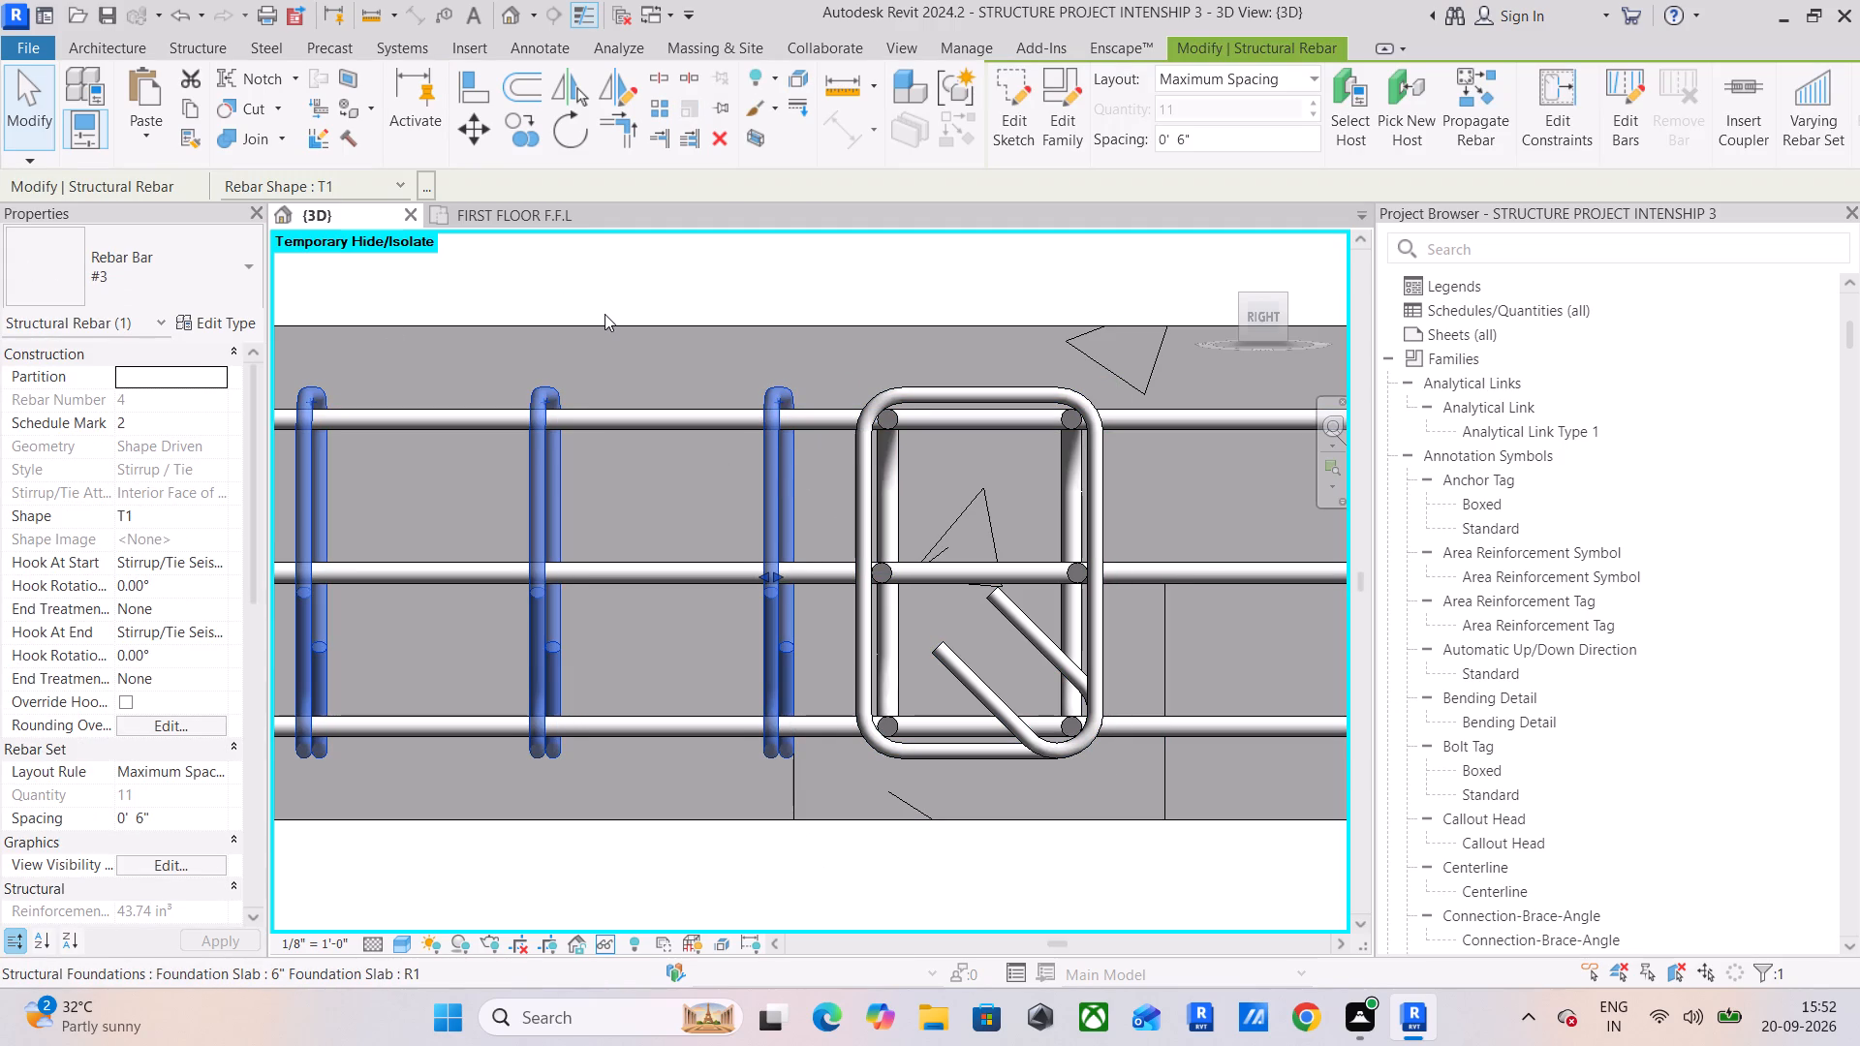
Copy the shortened #3 stirrup set from the third column's face to the crossing beam's far face, filling the rest of the span.
scroll(826, 120, down, 8)
scroll(728, 373, down, 7)
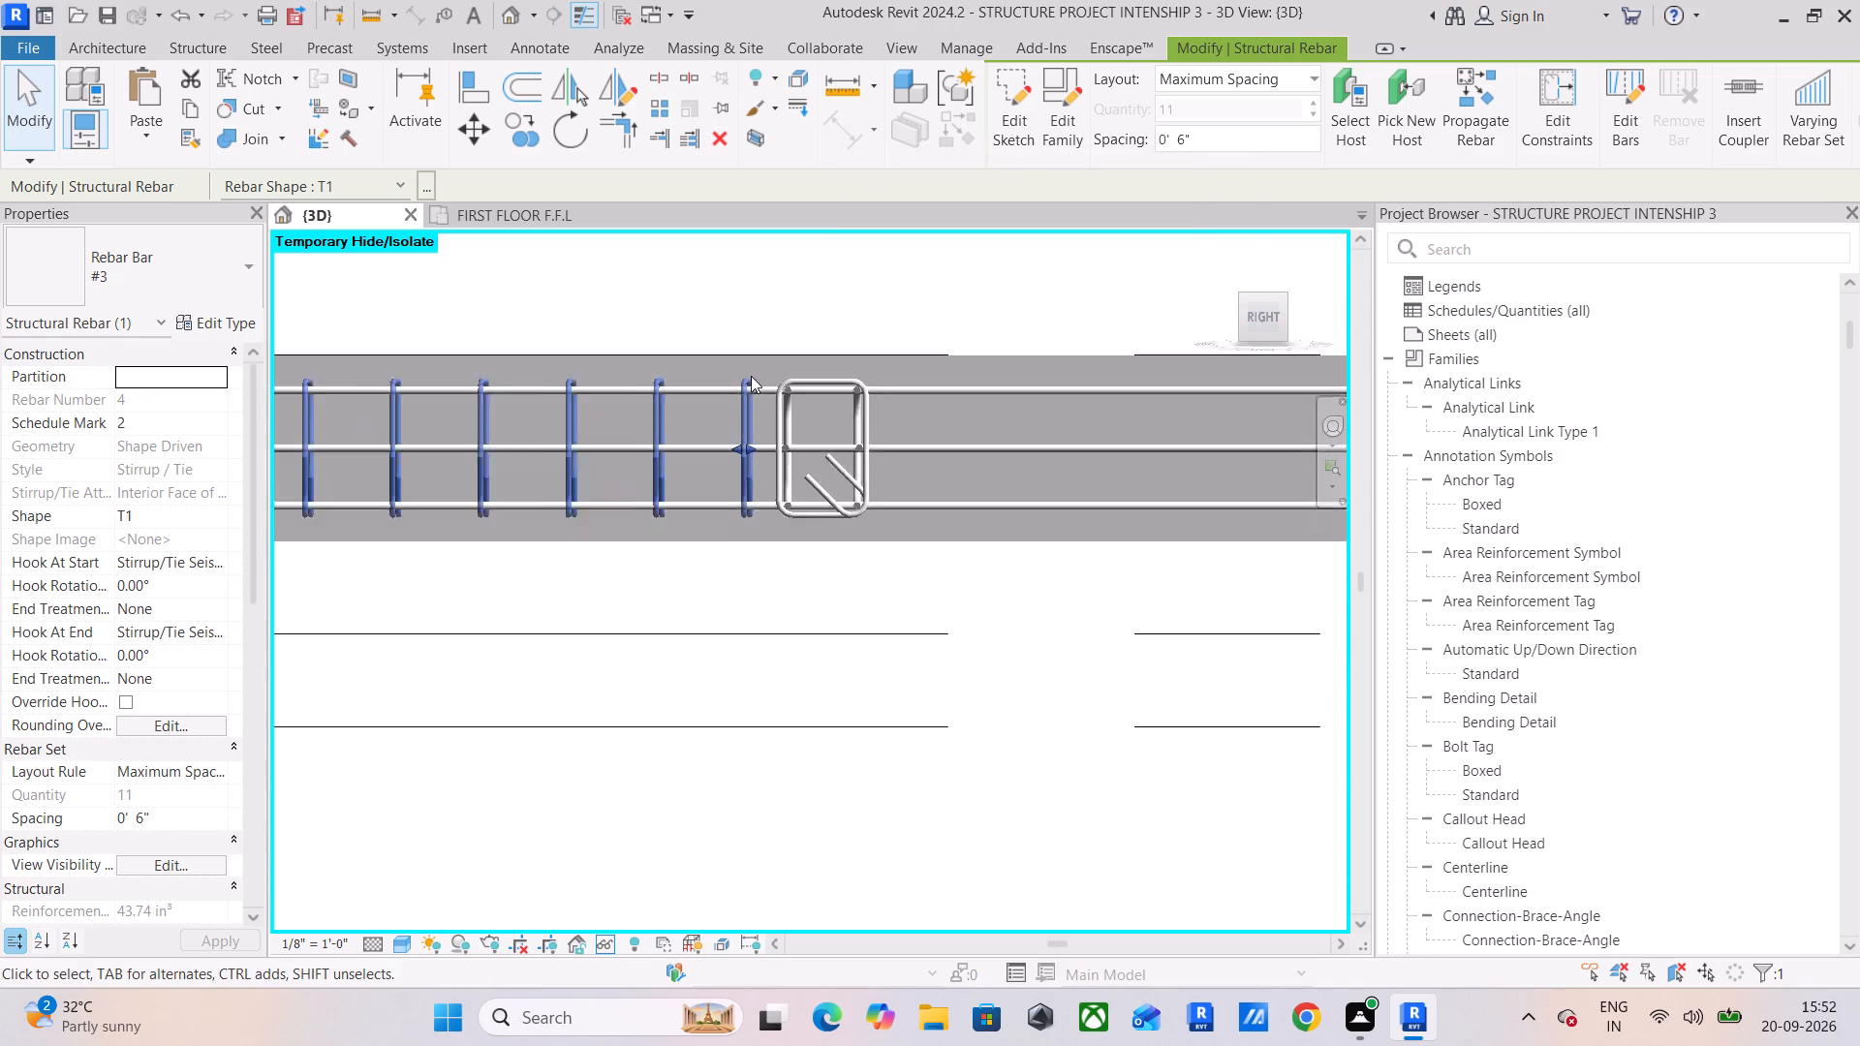
scroll(751, 376, down, 2)
middle_drag(866, 394, 1139, 502)
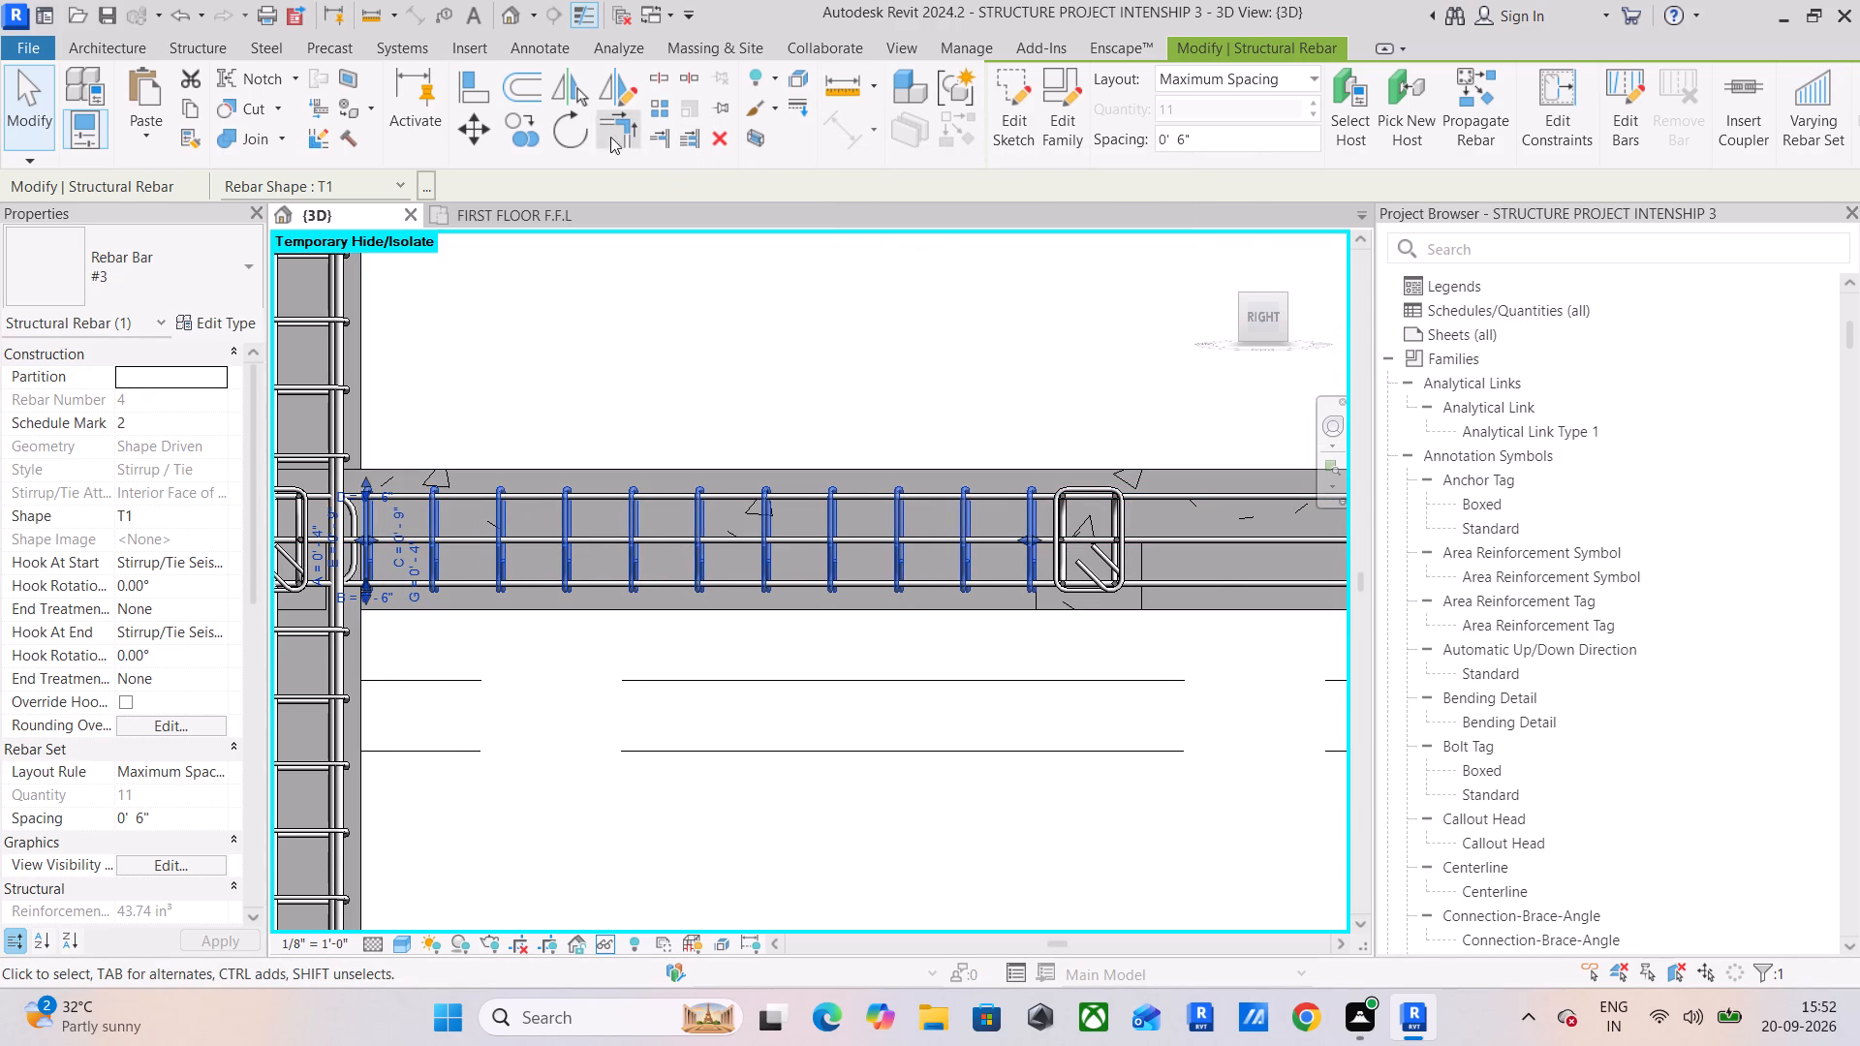
click(531, 135)
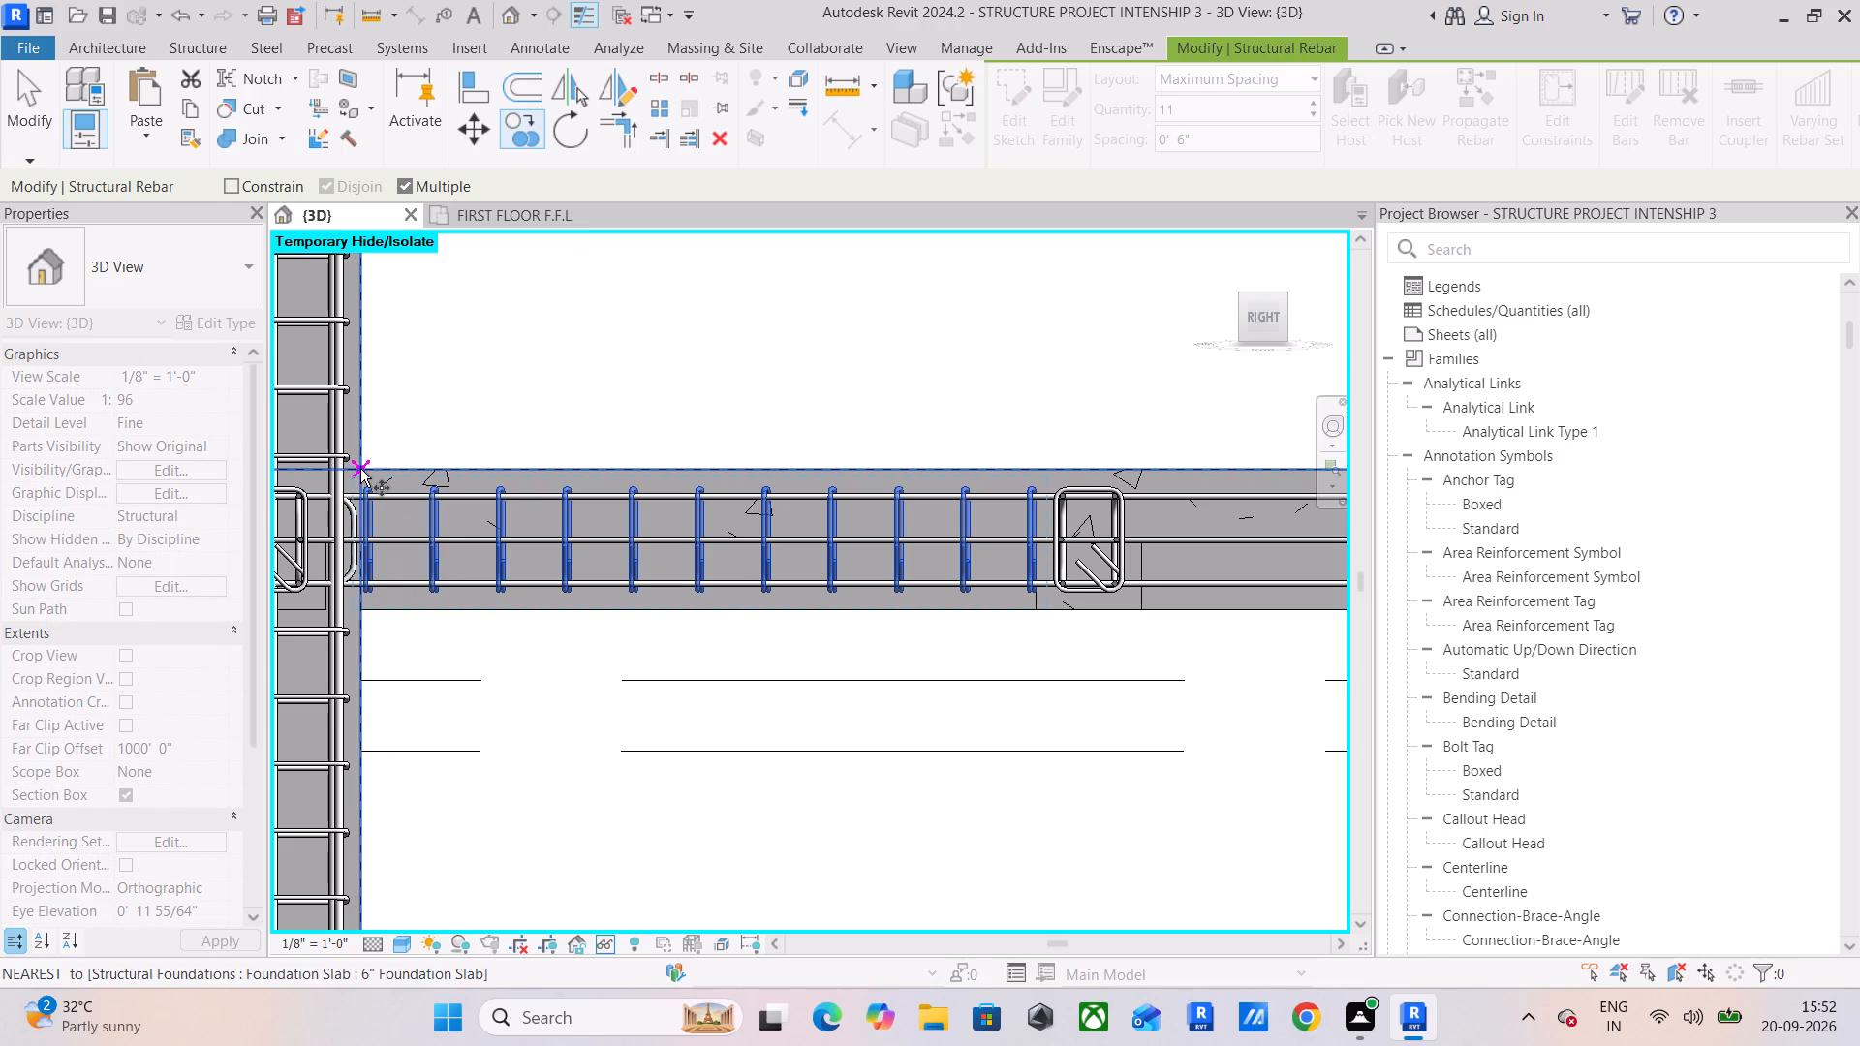
scroll(360, 469, up, 6)
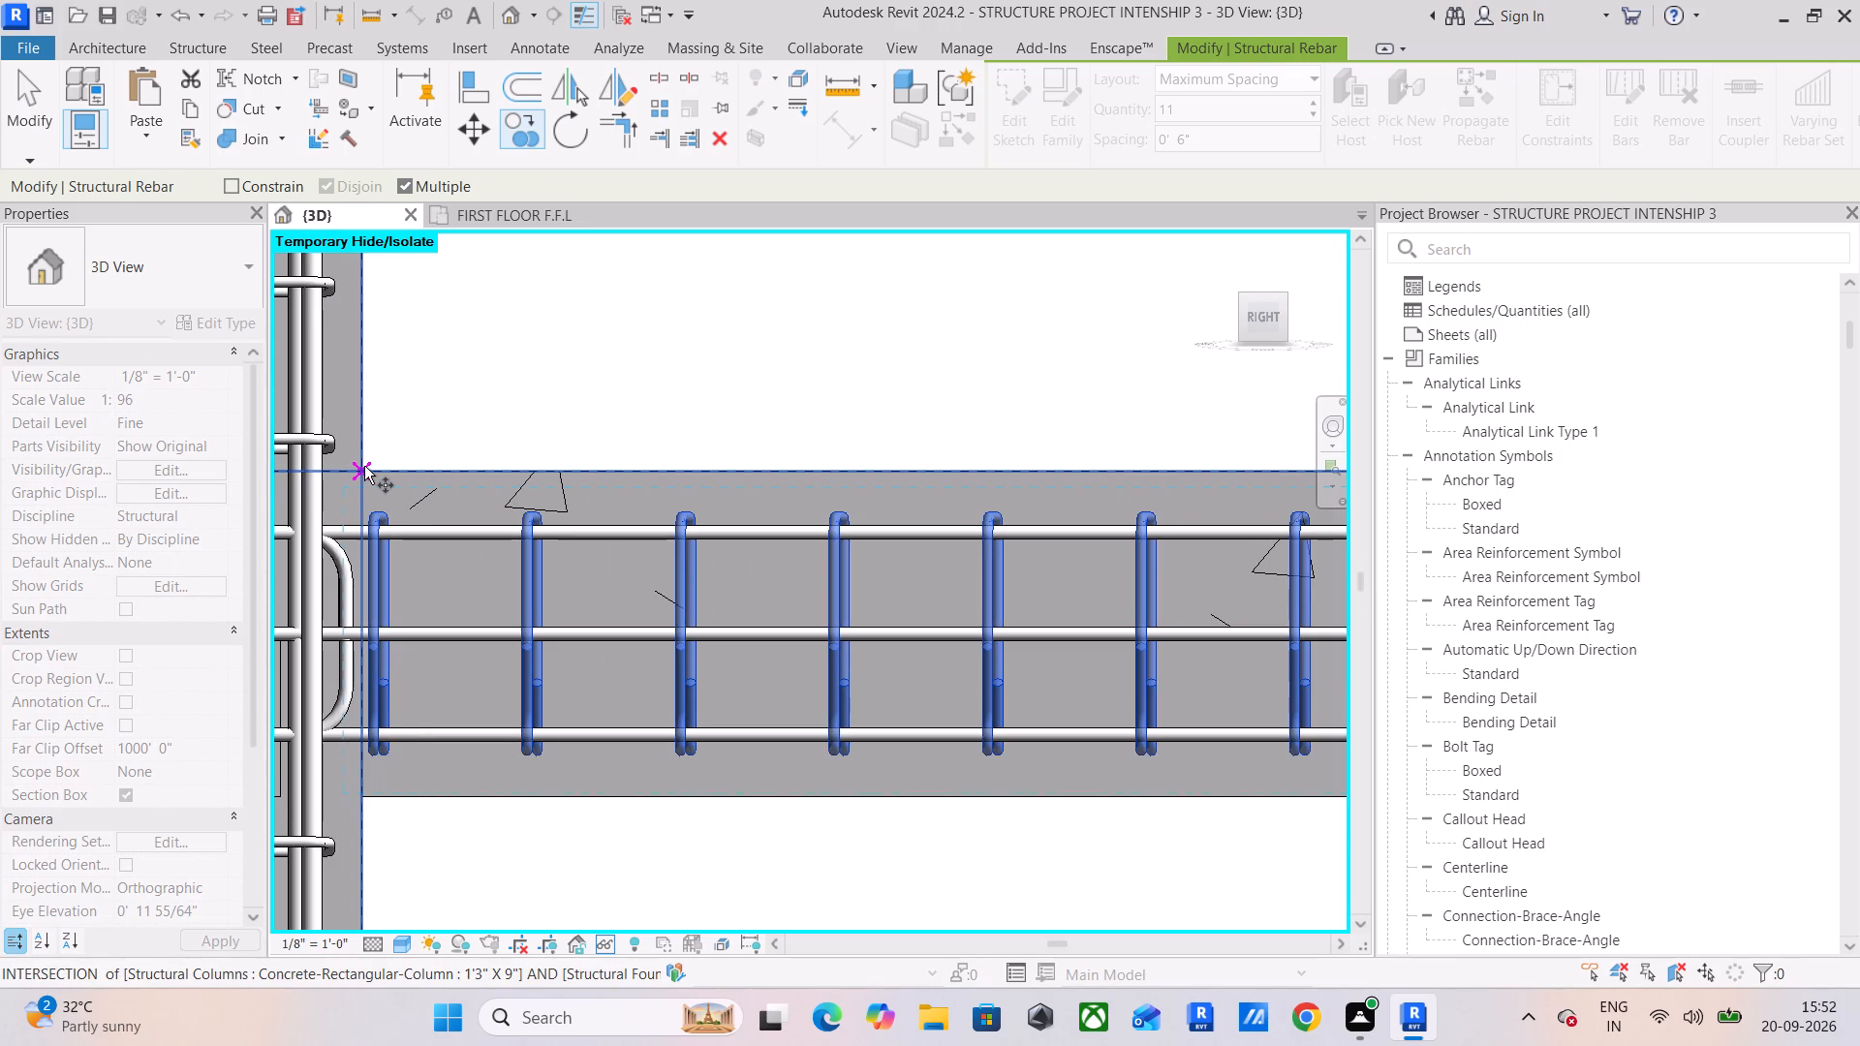
click(364, 466)
scroll(620, 481, down, 7)
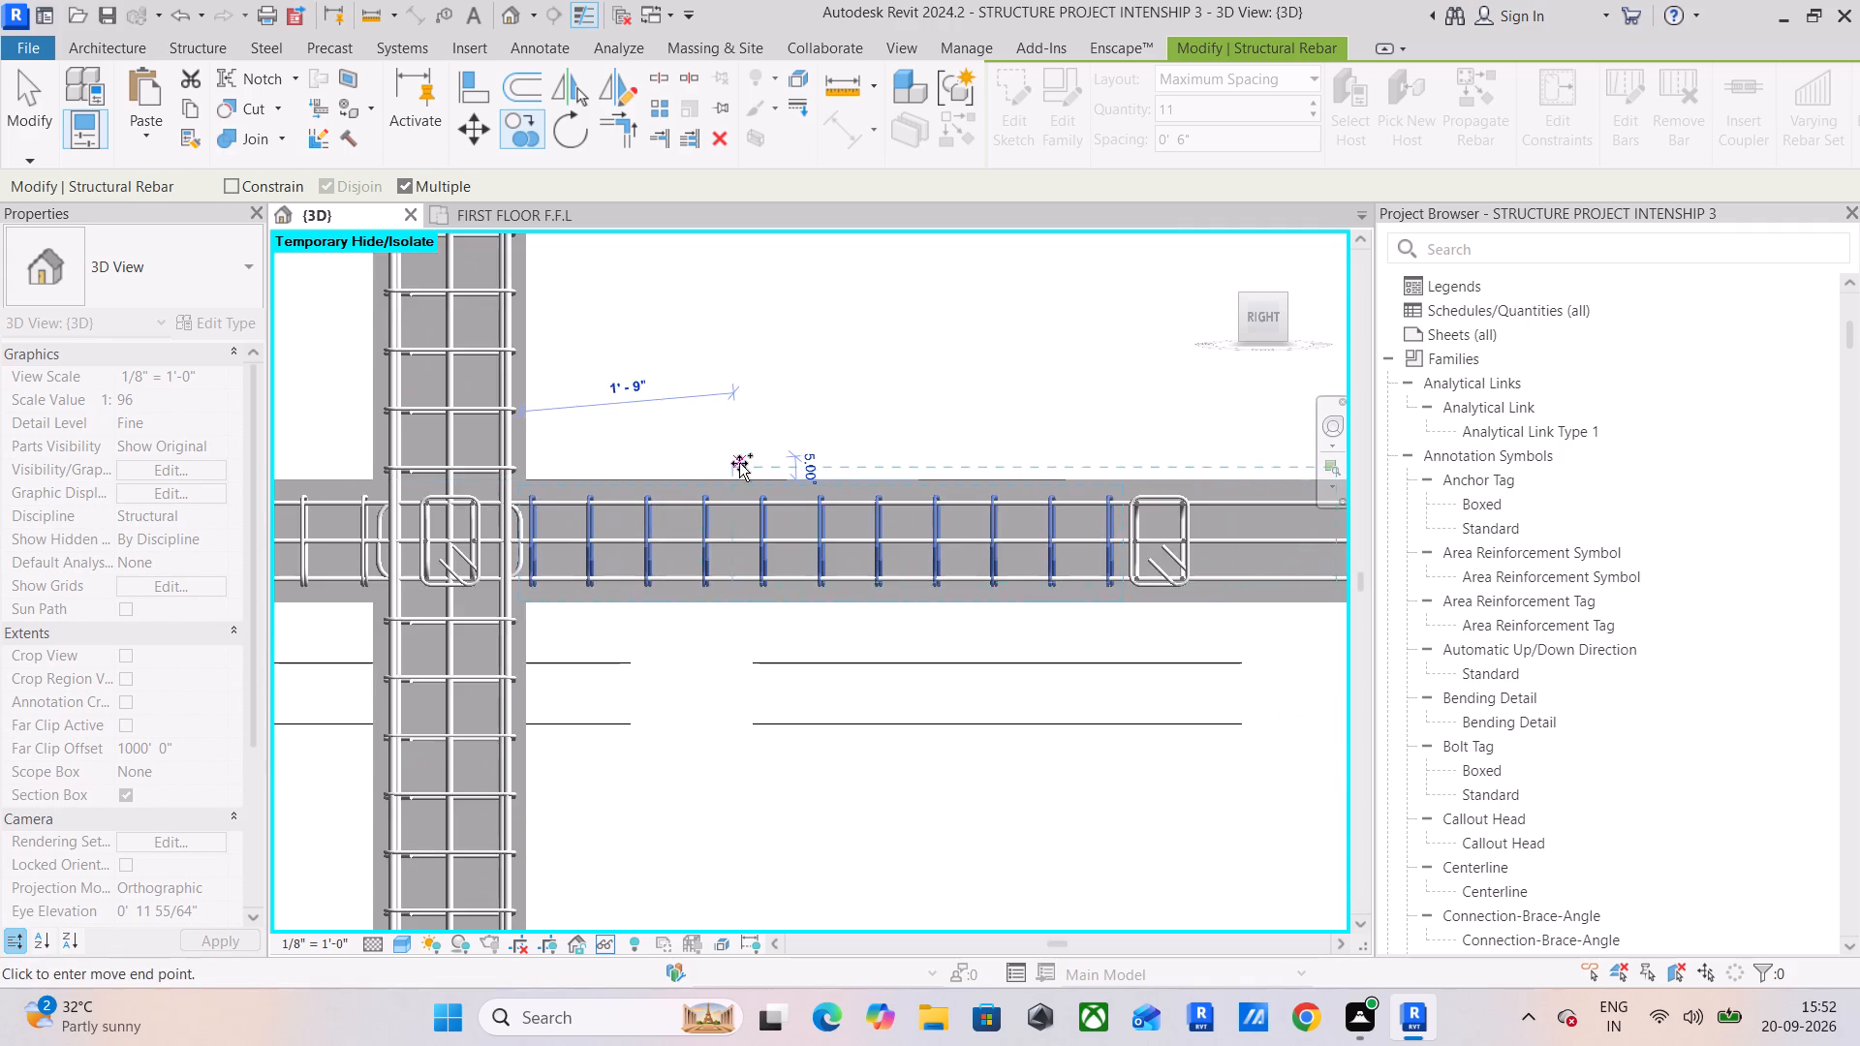
middle_drag(740, 463, 207, 493)
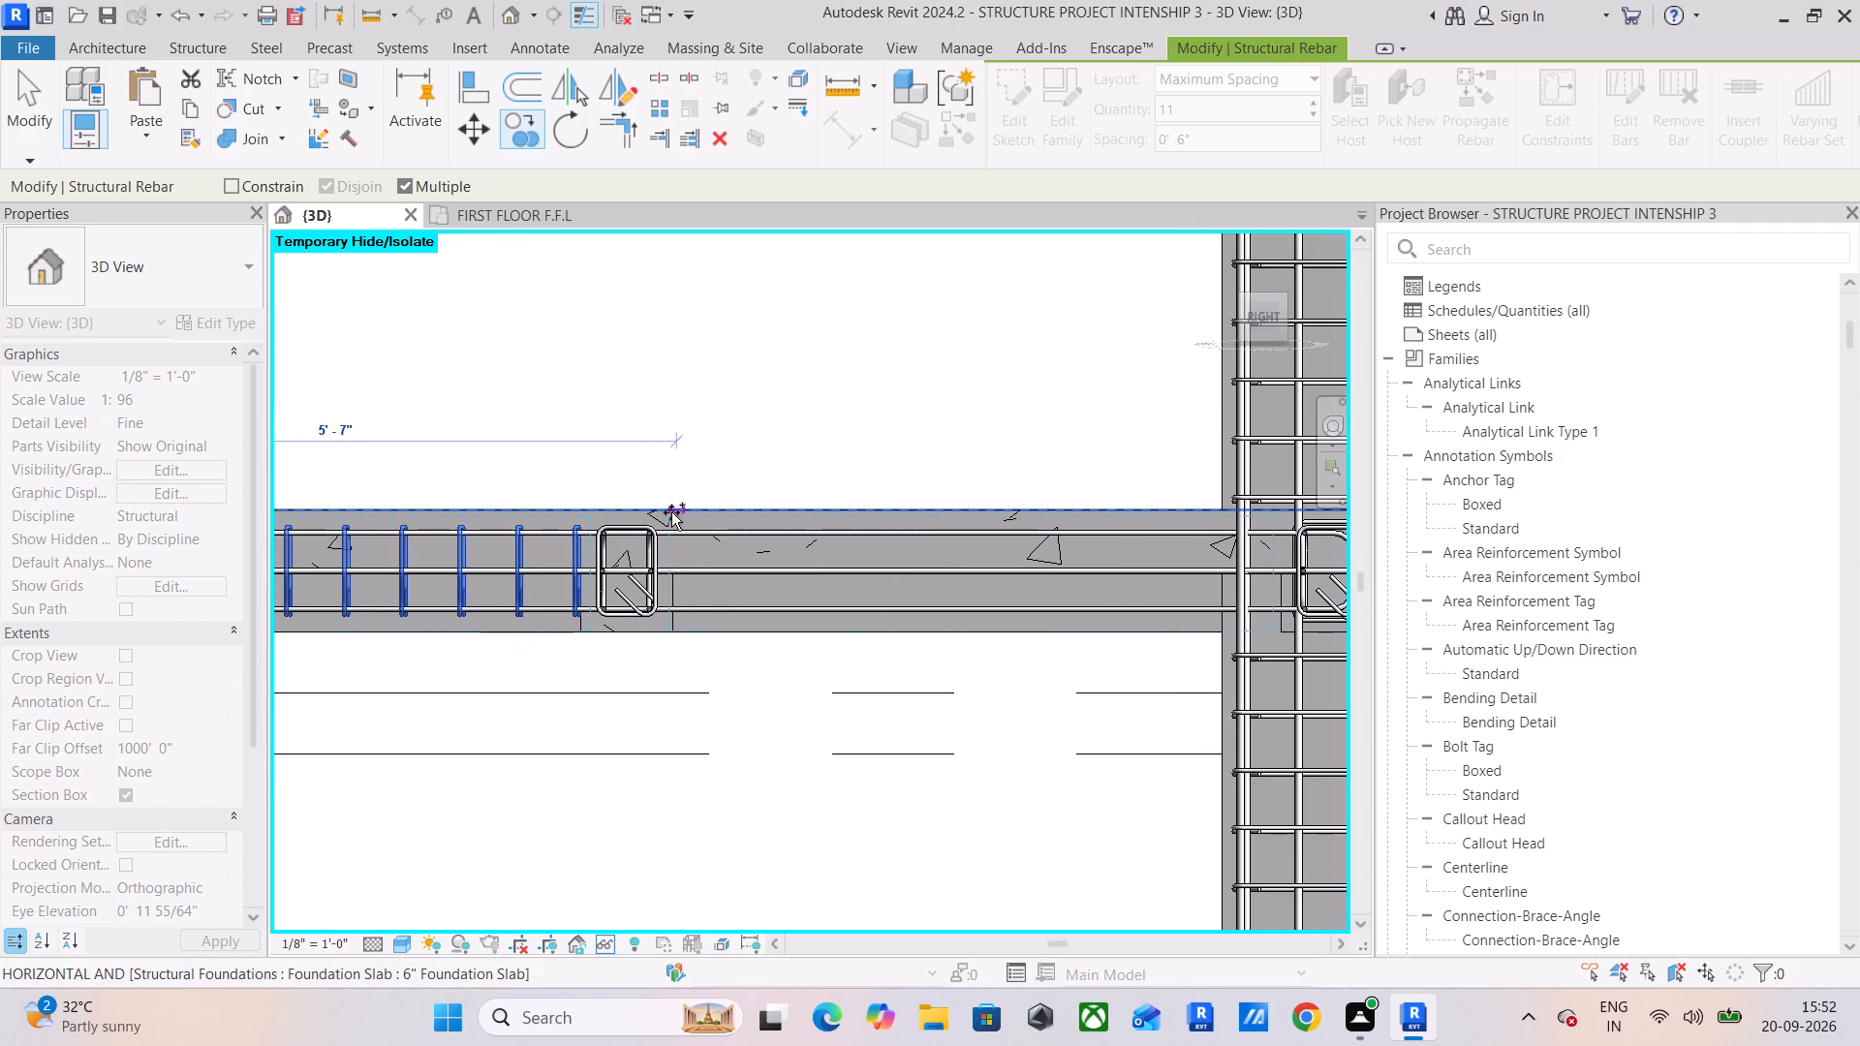
scroll(662, 512, up, 6)
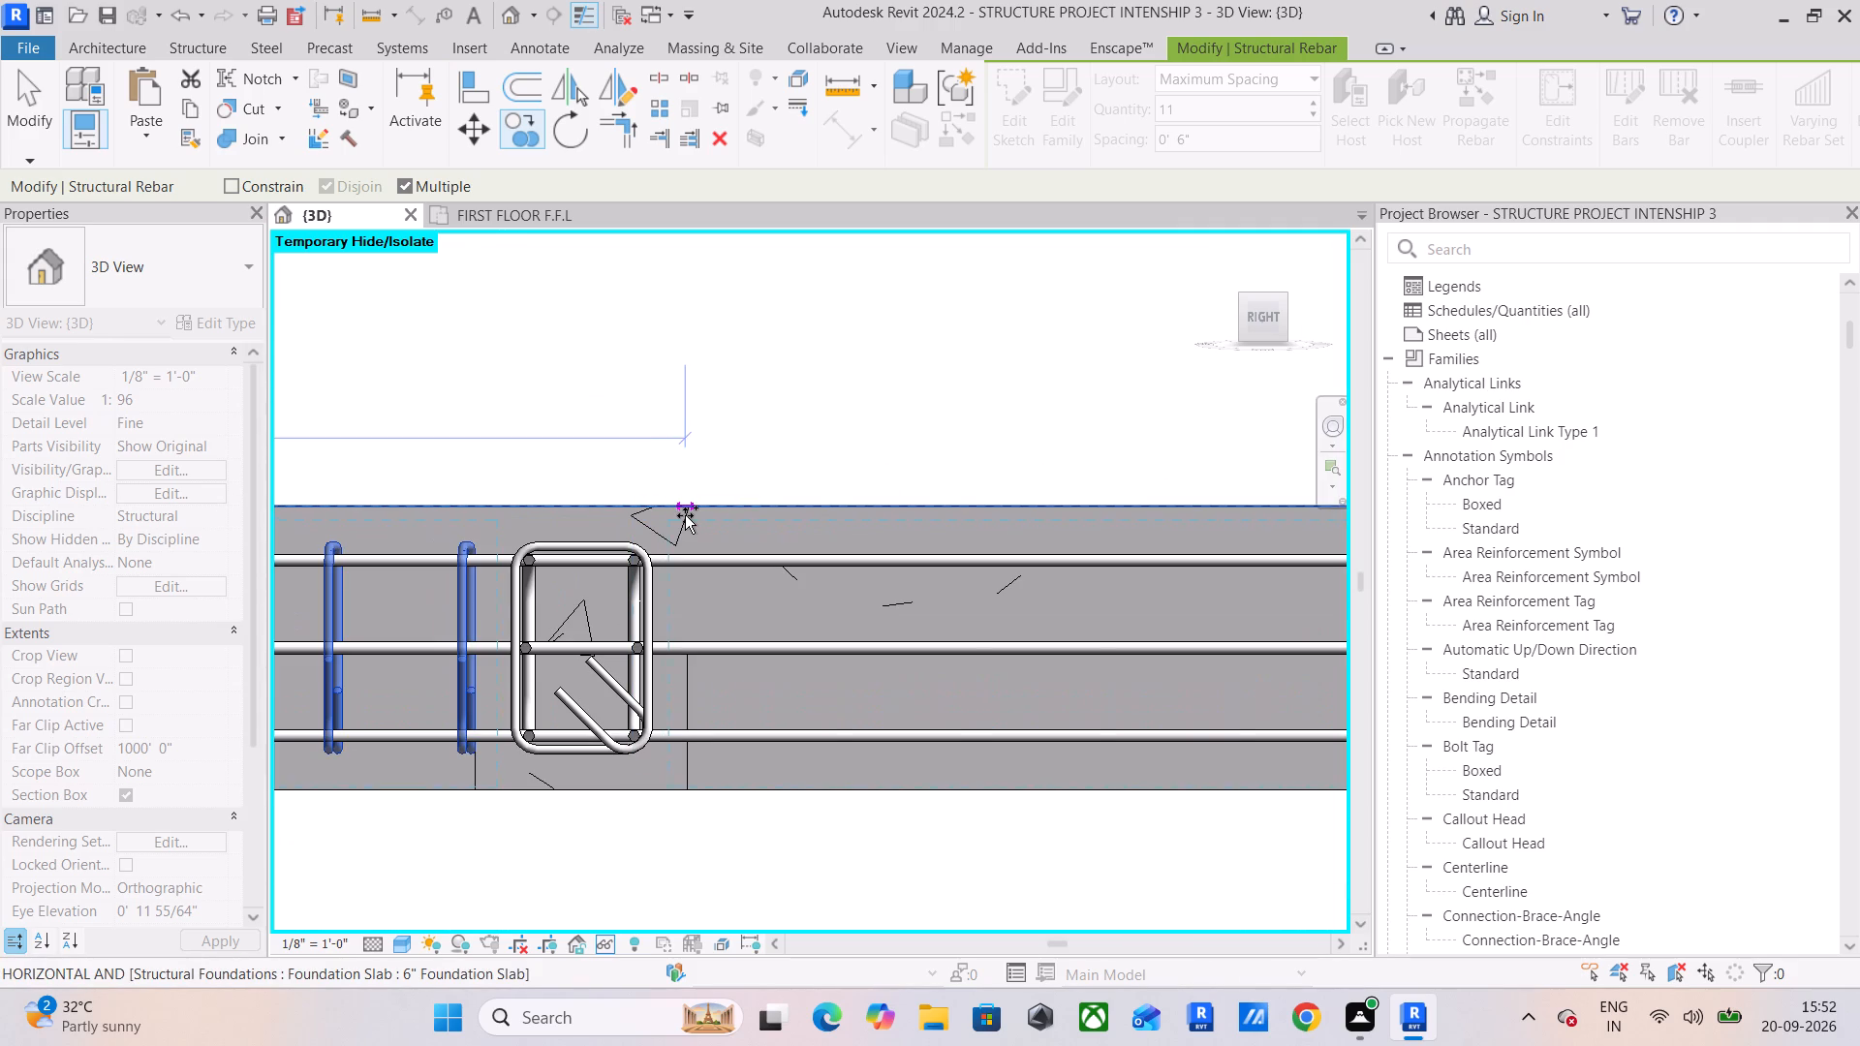
click(683, 517)
scroll(683, 517, down, 6)
middle_drag(749, 516, 601, 544)
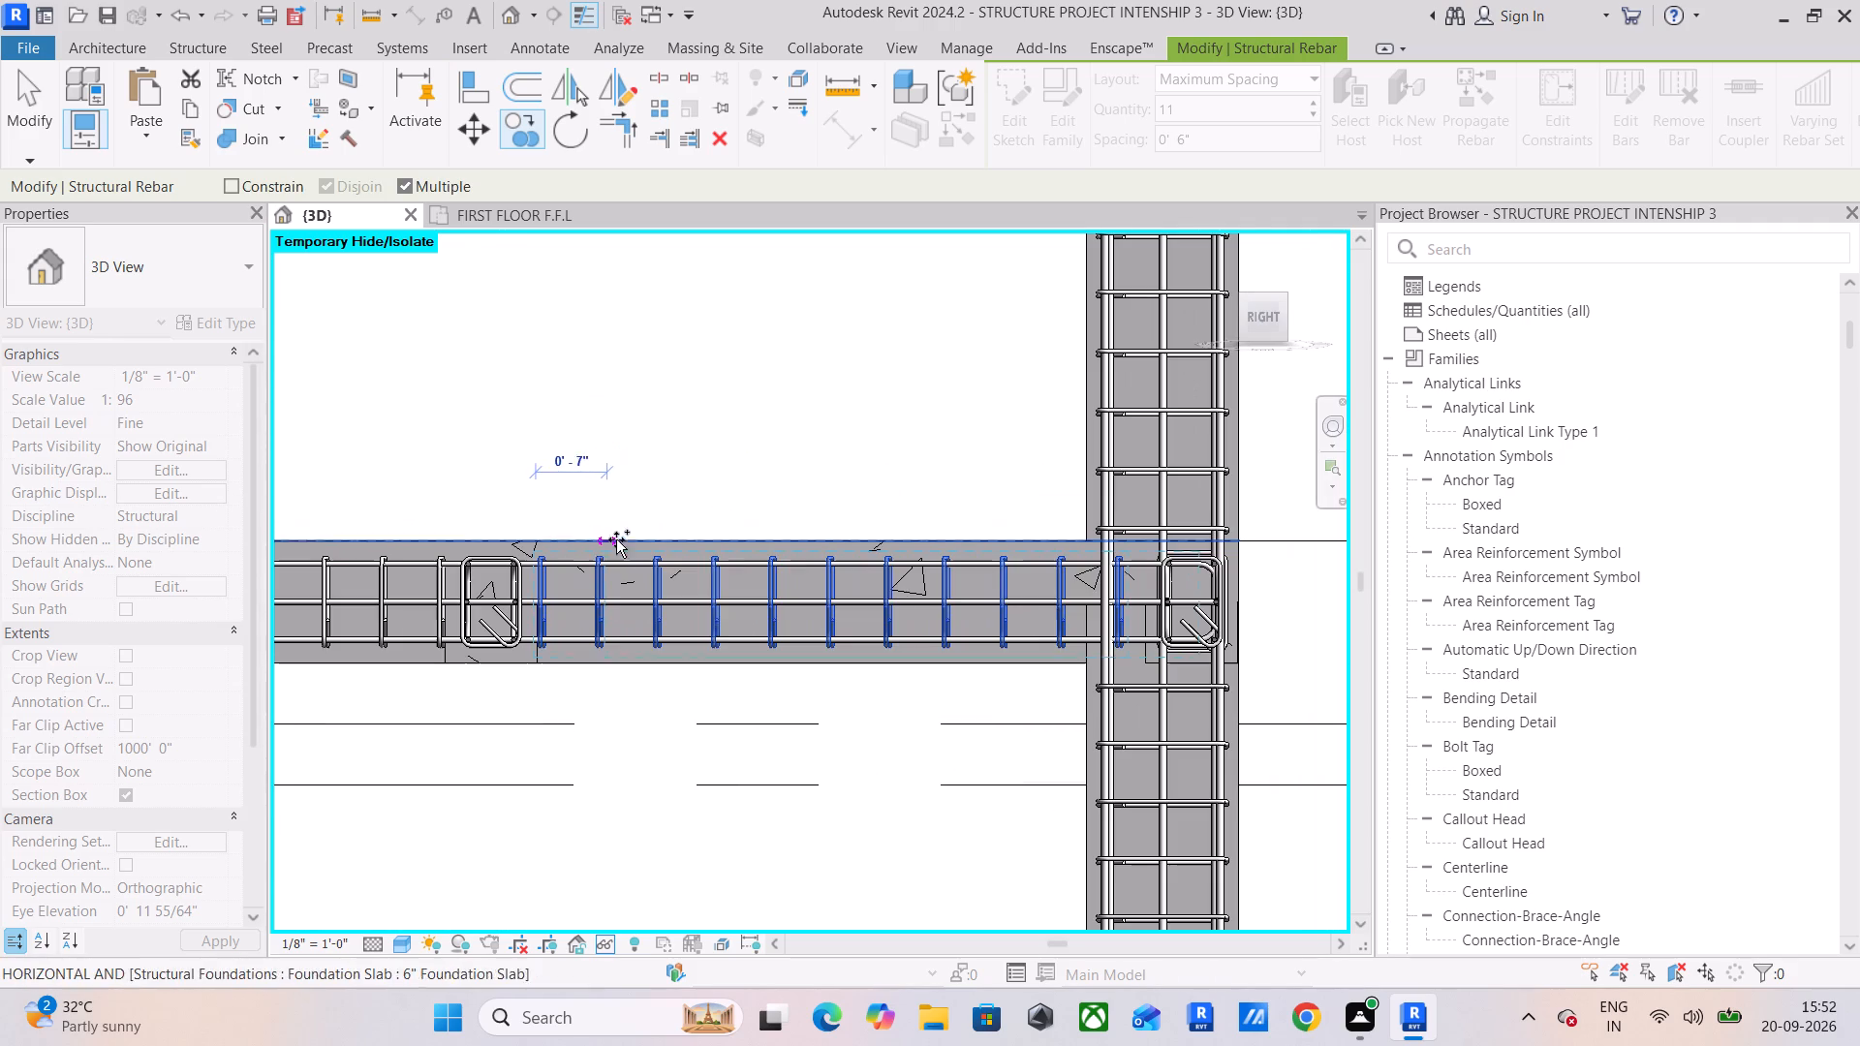
click(40, 117)
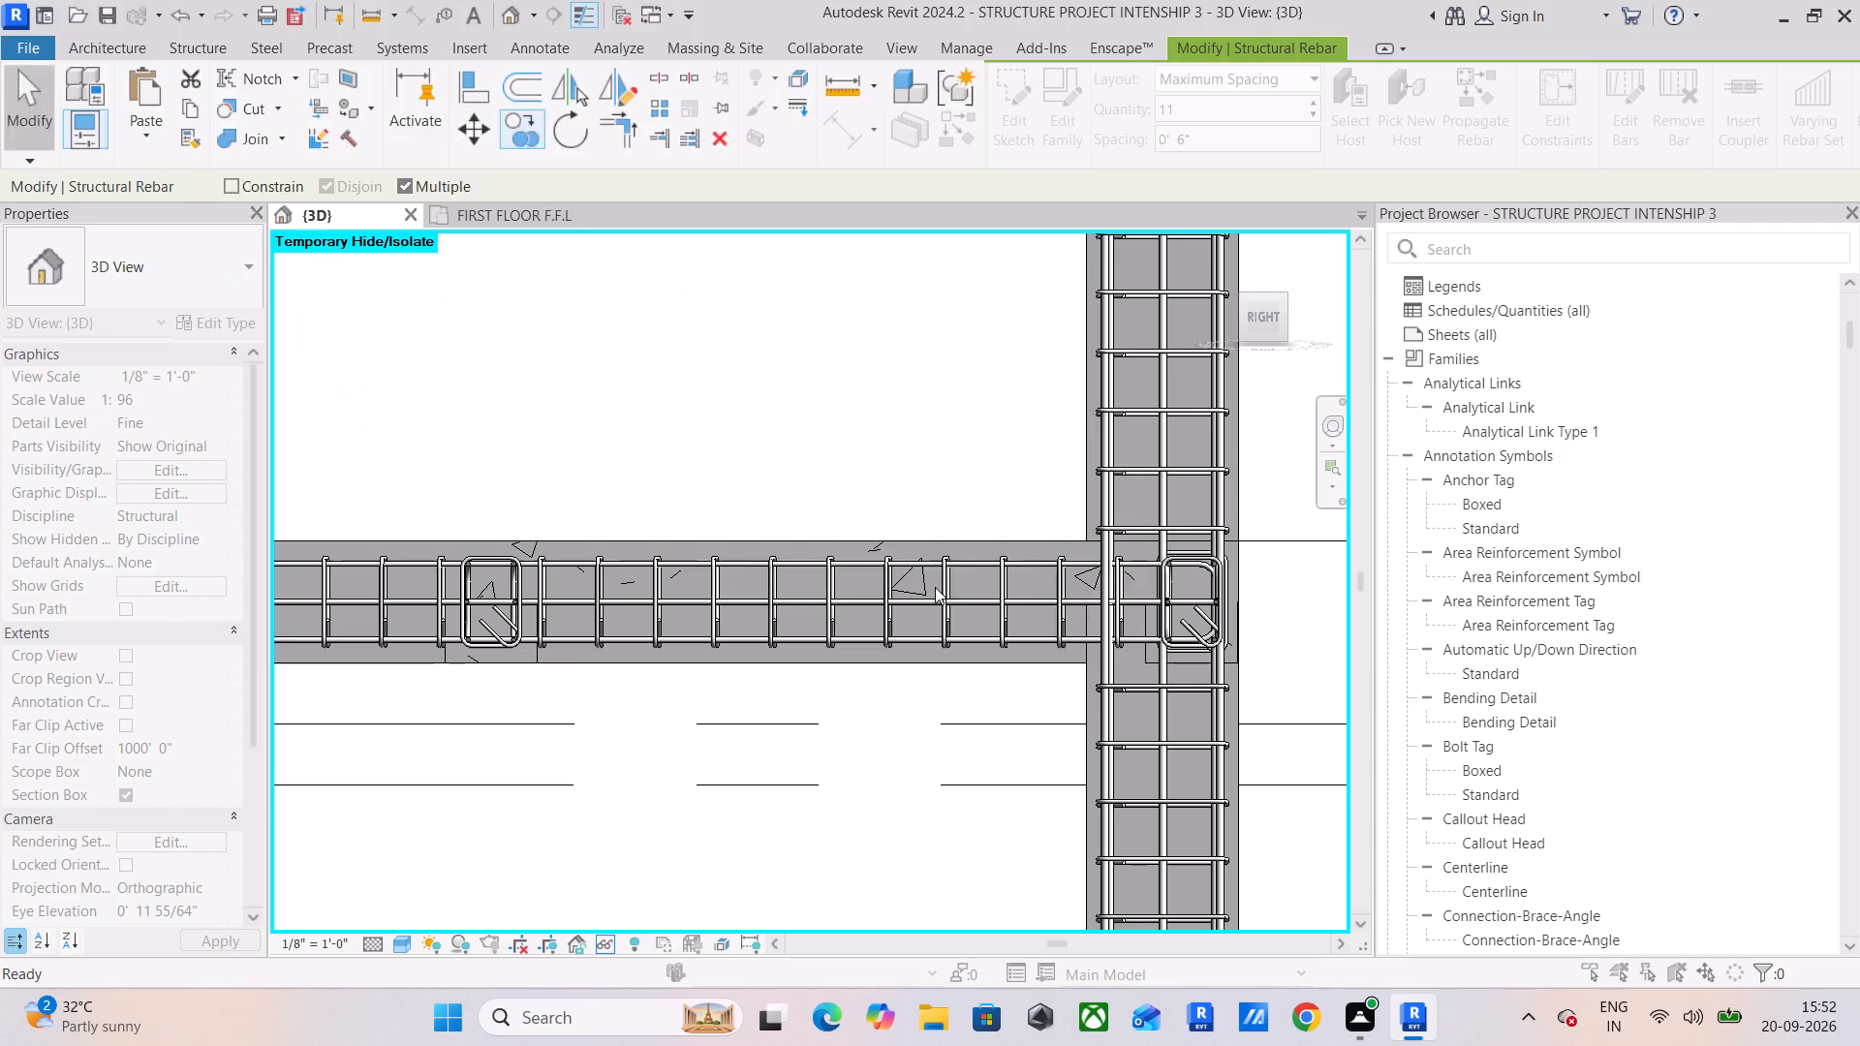
click(867, 438)
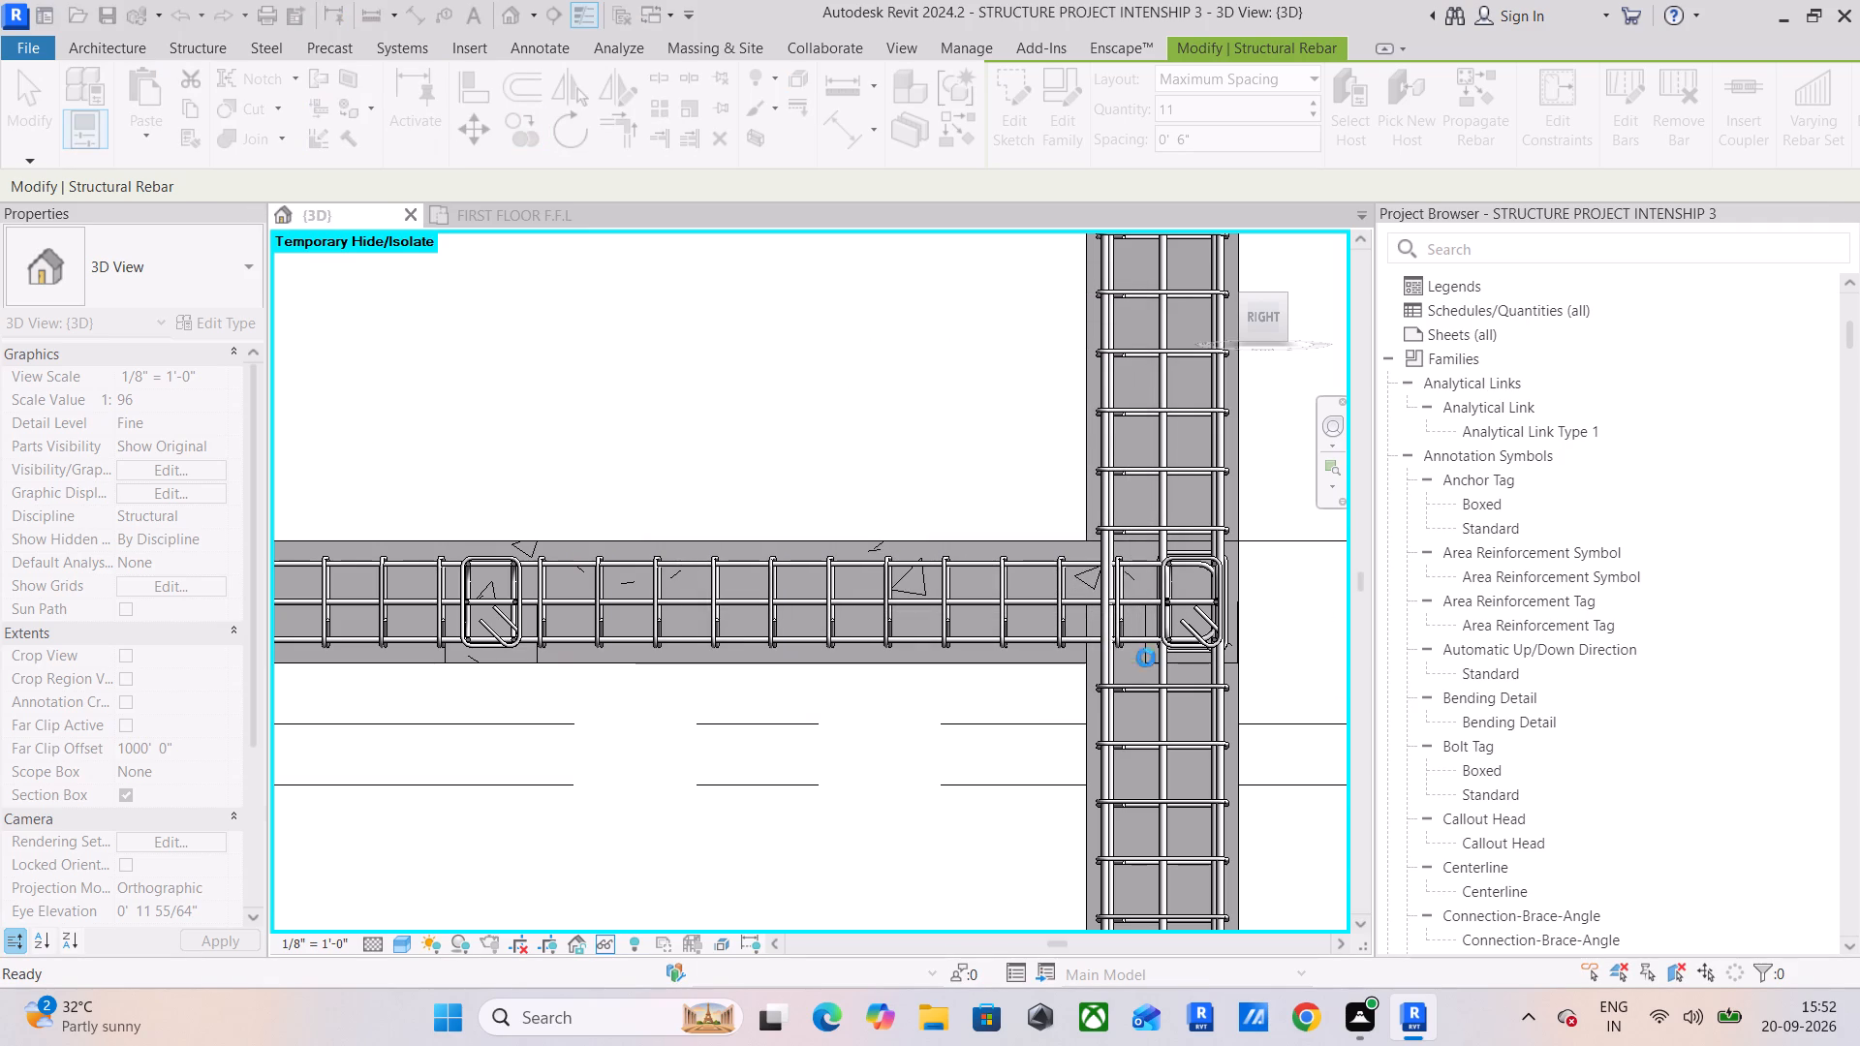
Shorten the copied #3 stirrup set so its last stirrup stops just before the fourth column's near face.
click(1128, 582)
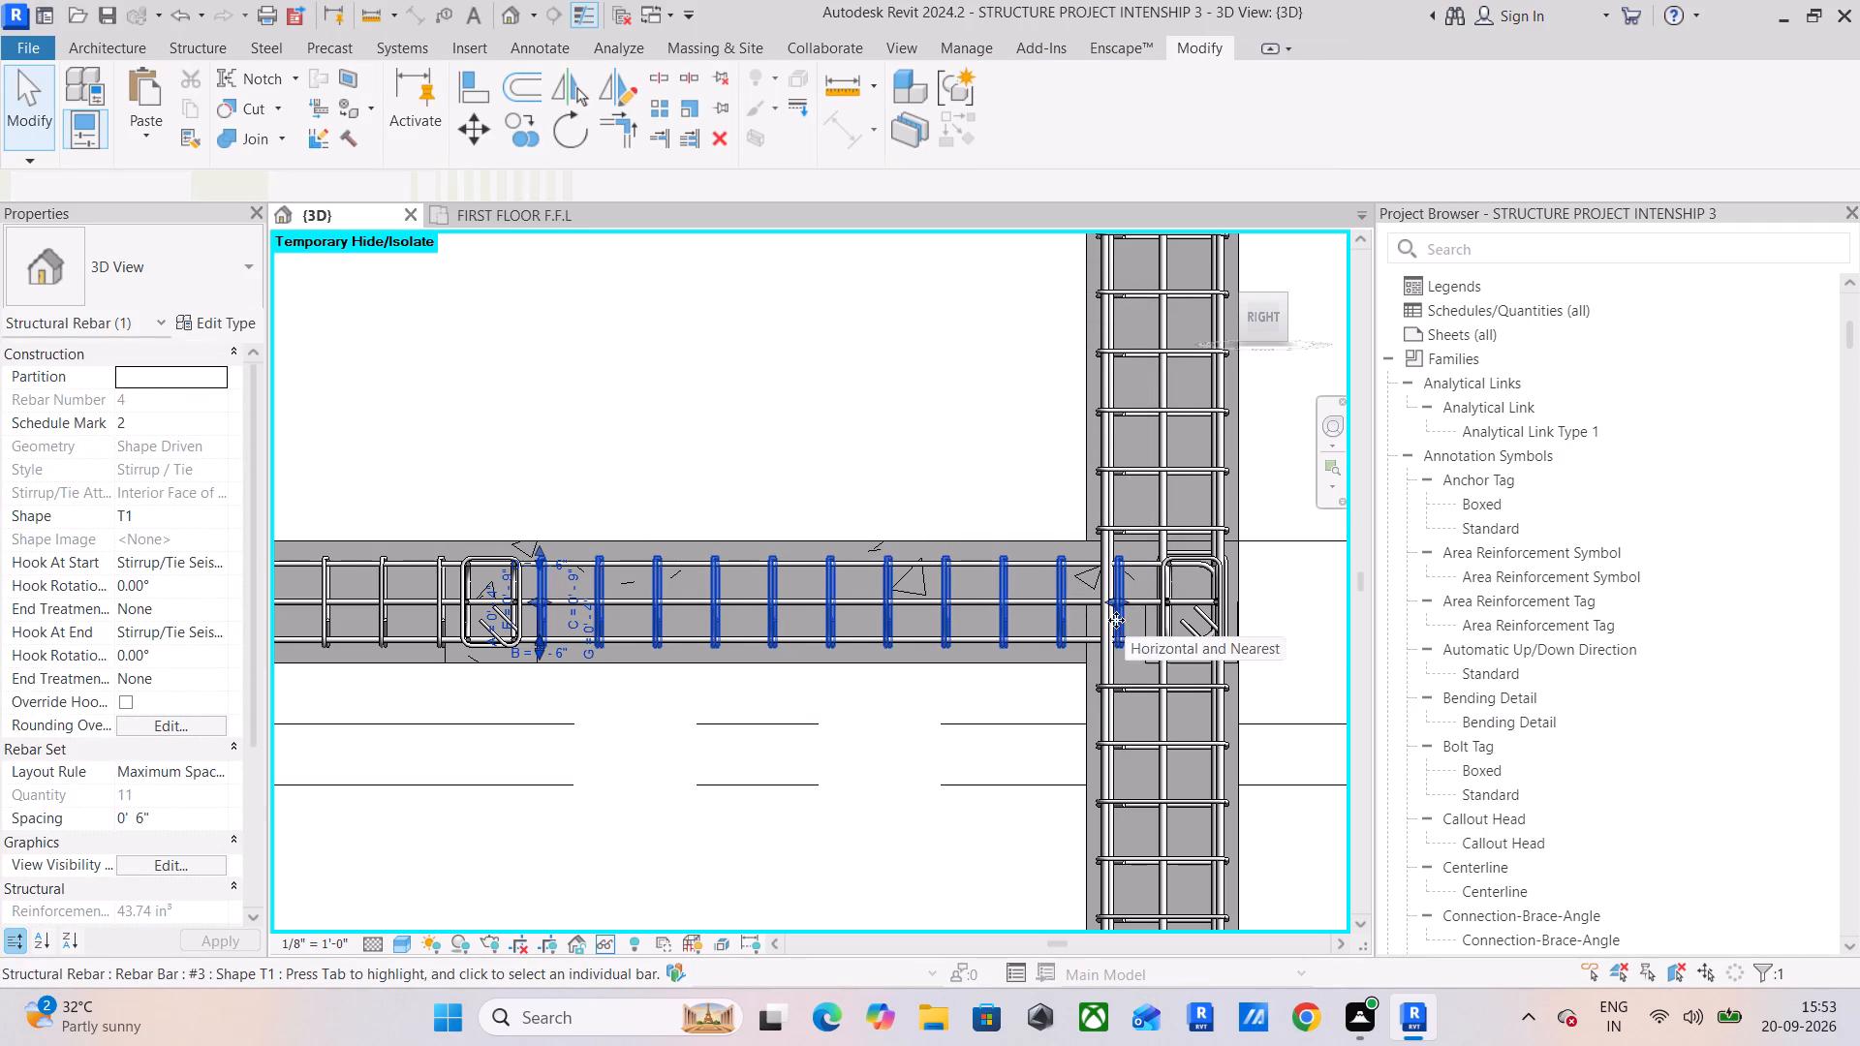
drag(1121, 601, 1077, 606)
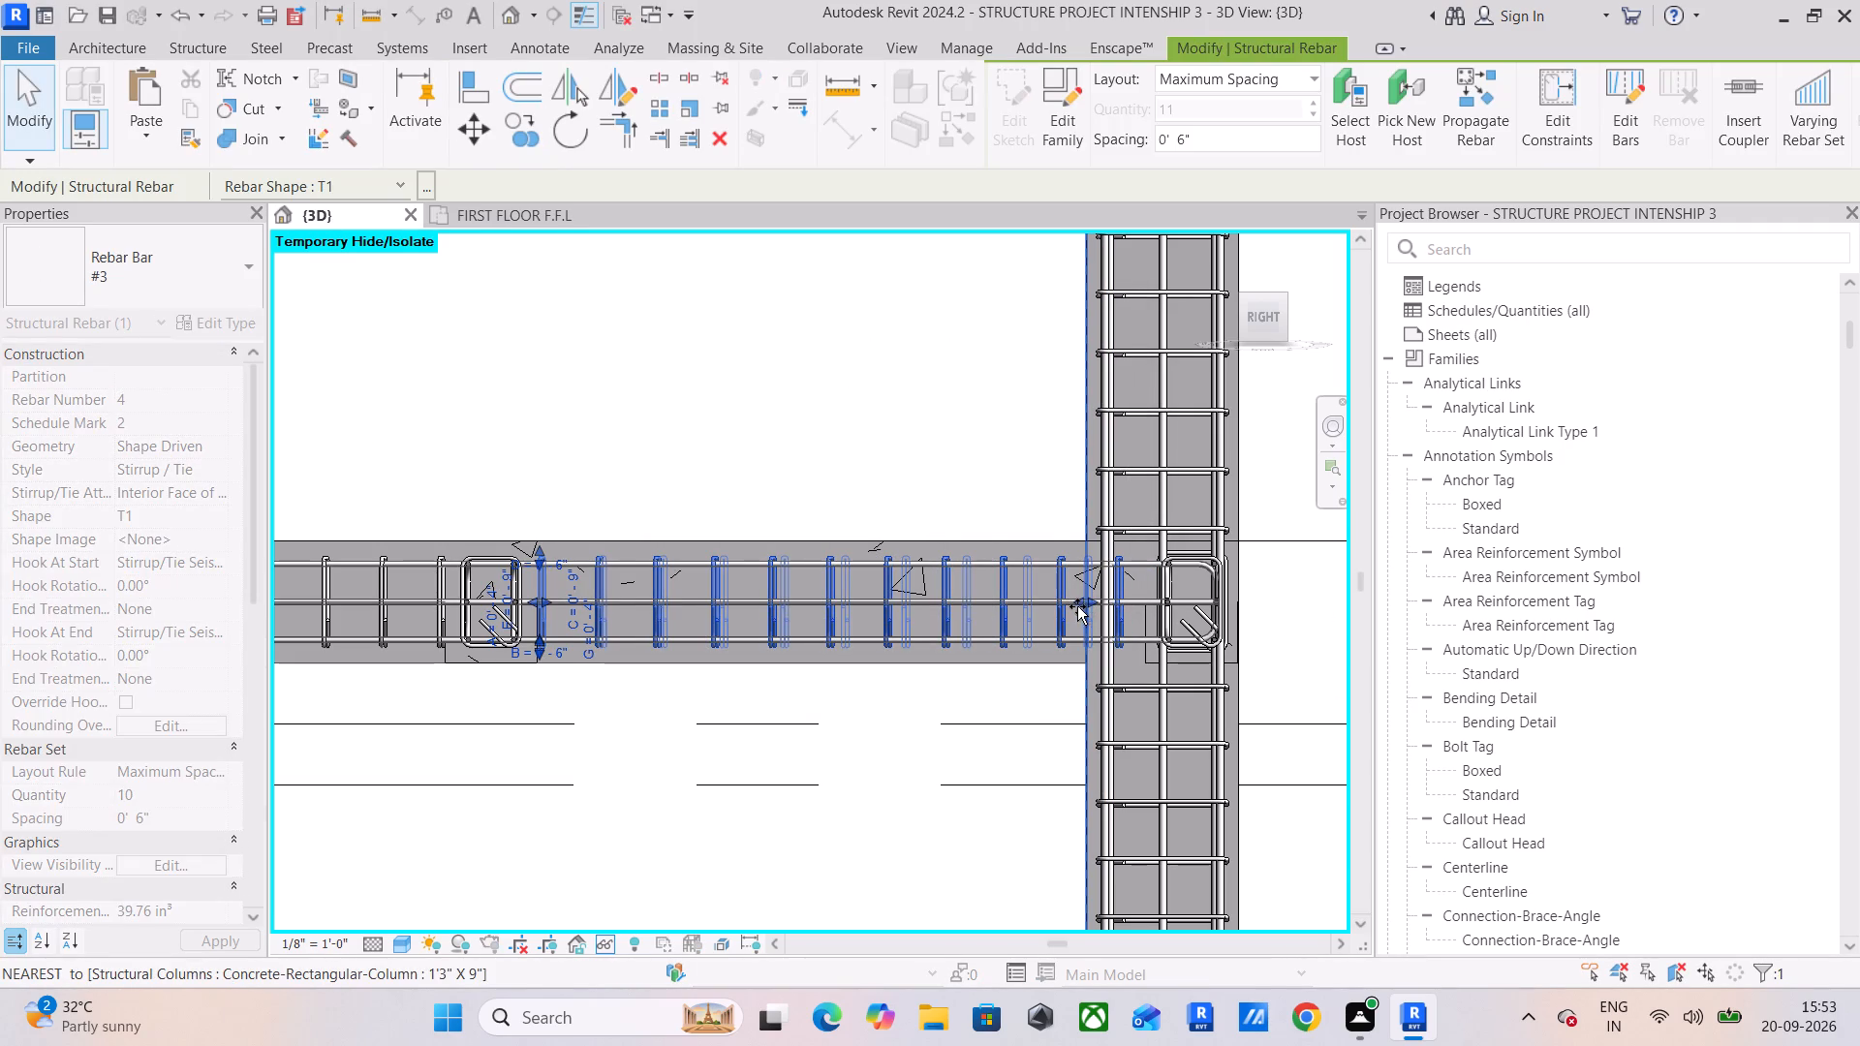
drag(1077, 606, 1076, 611)
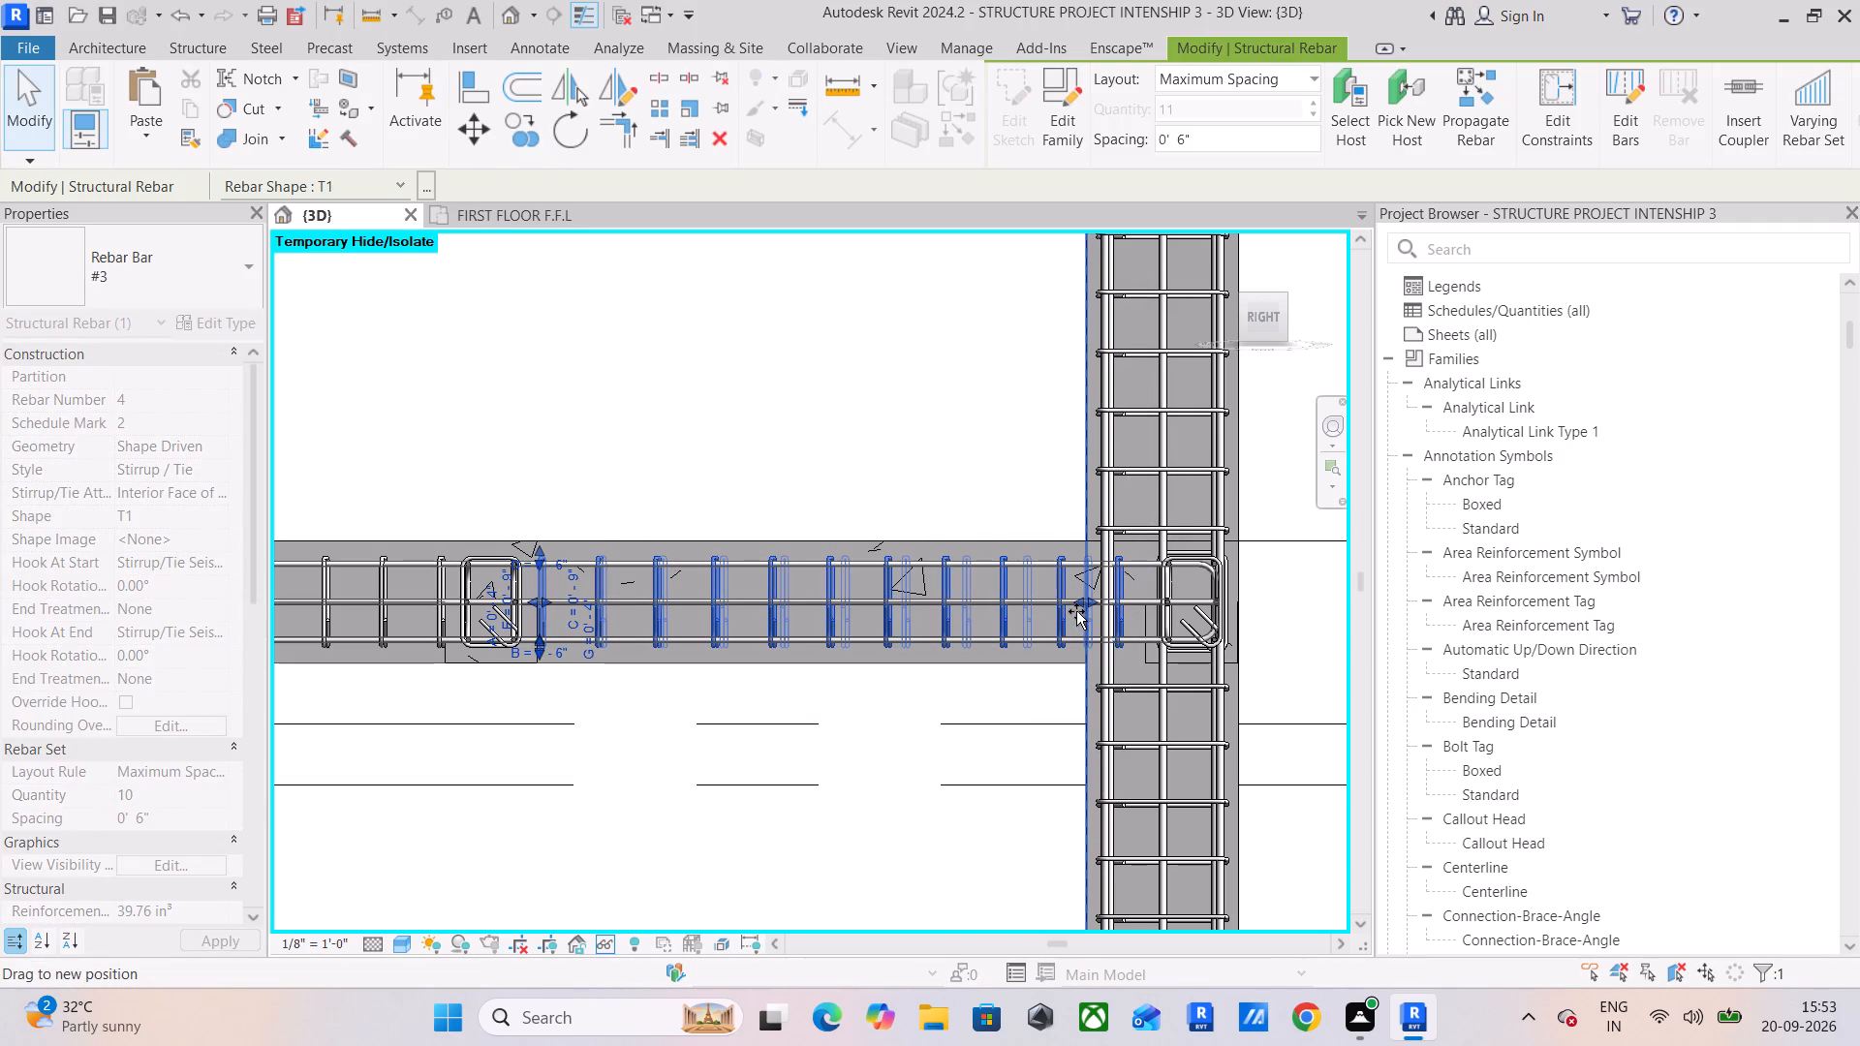
drag(1076, 611, 1073, 618)
click(913, 421)
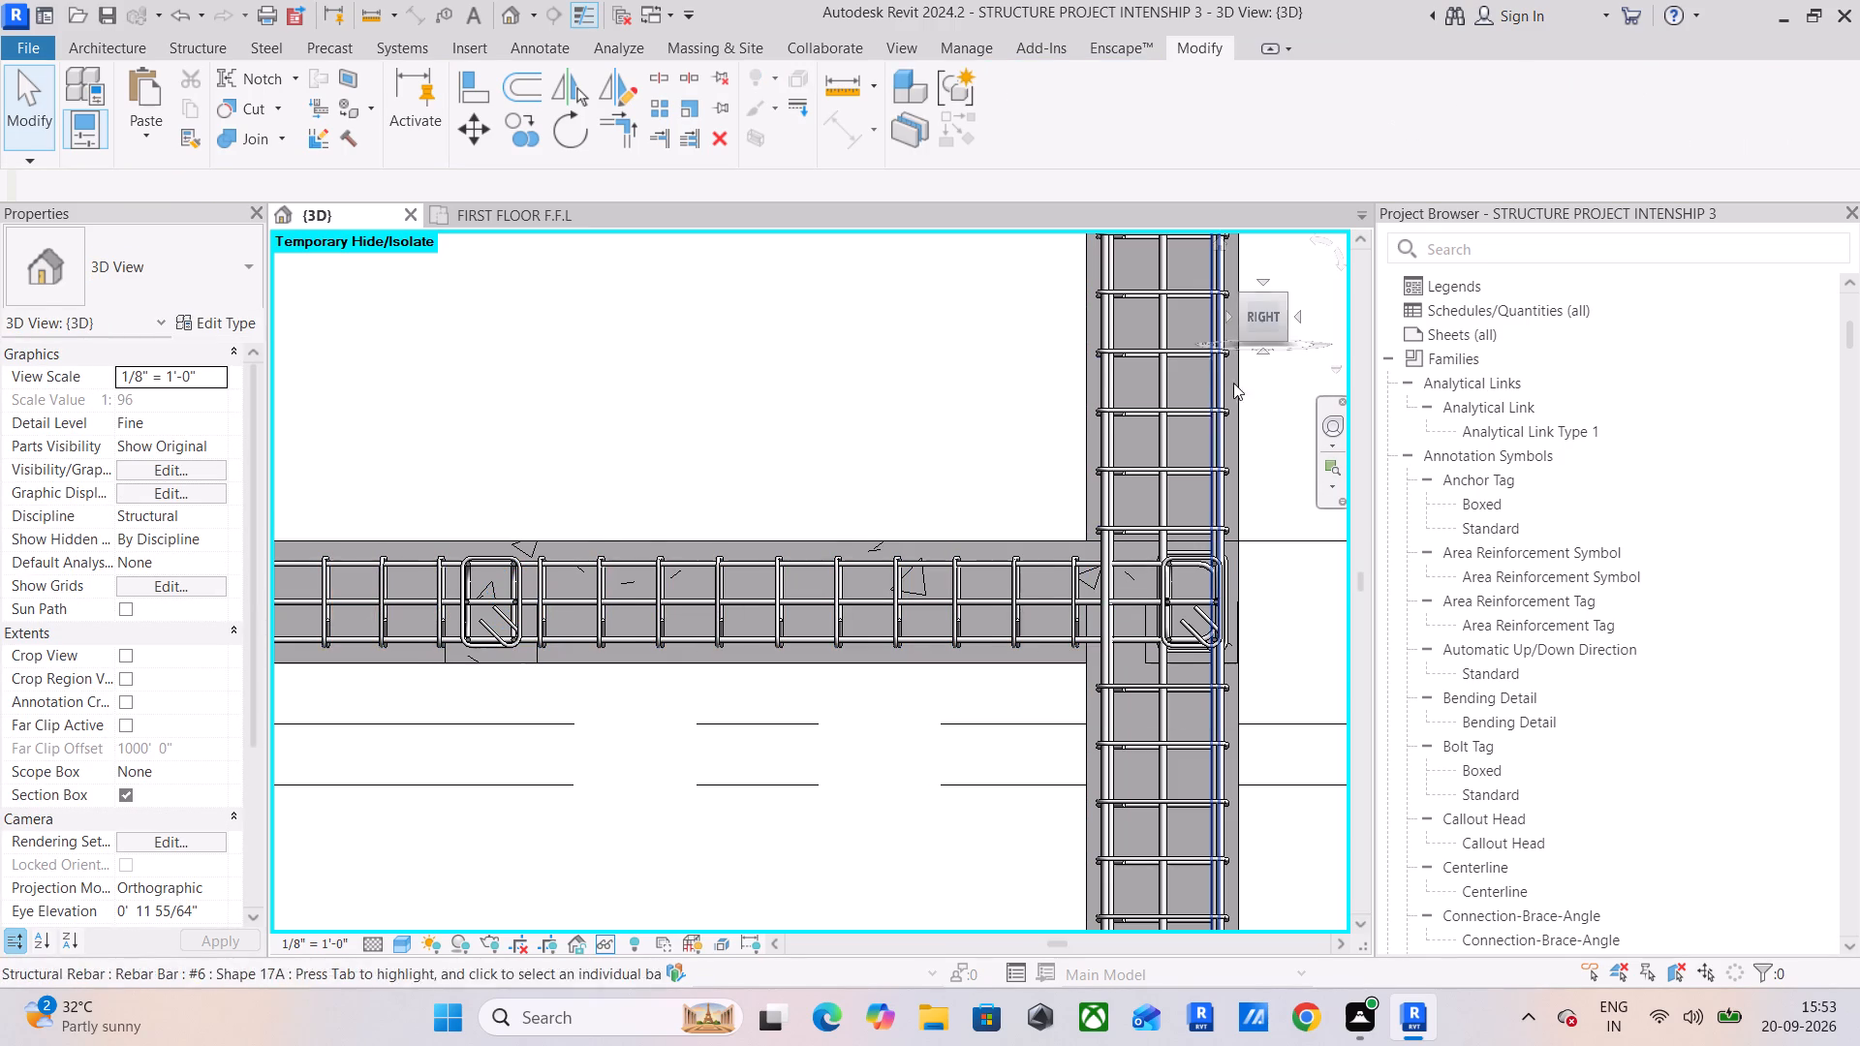
Inspect the lower beam's bars and stirrups from the fourth column back to the first, including the first column joint in side view.
drag(1256, 318, 1240, 395)
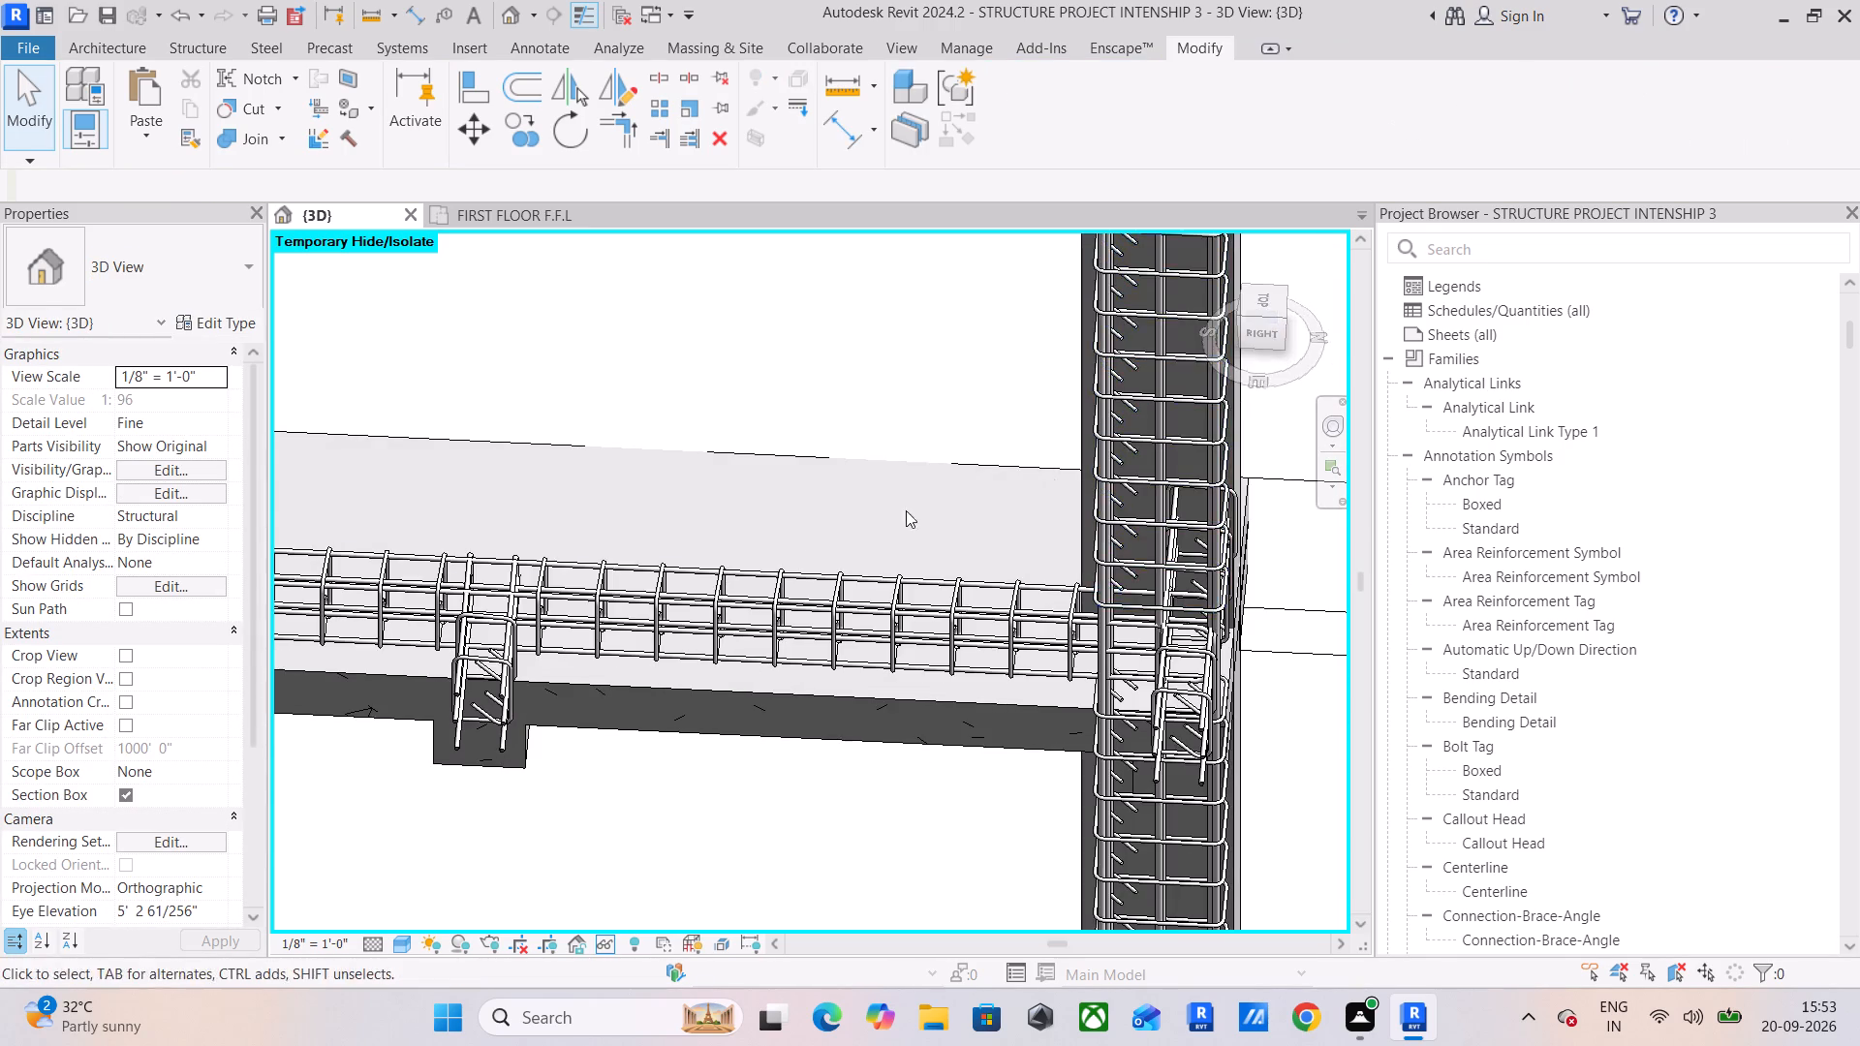
middle_drag(558, 588, 872, 575)
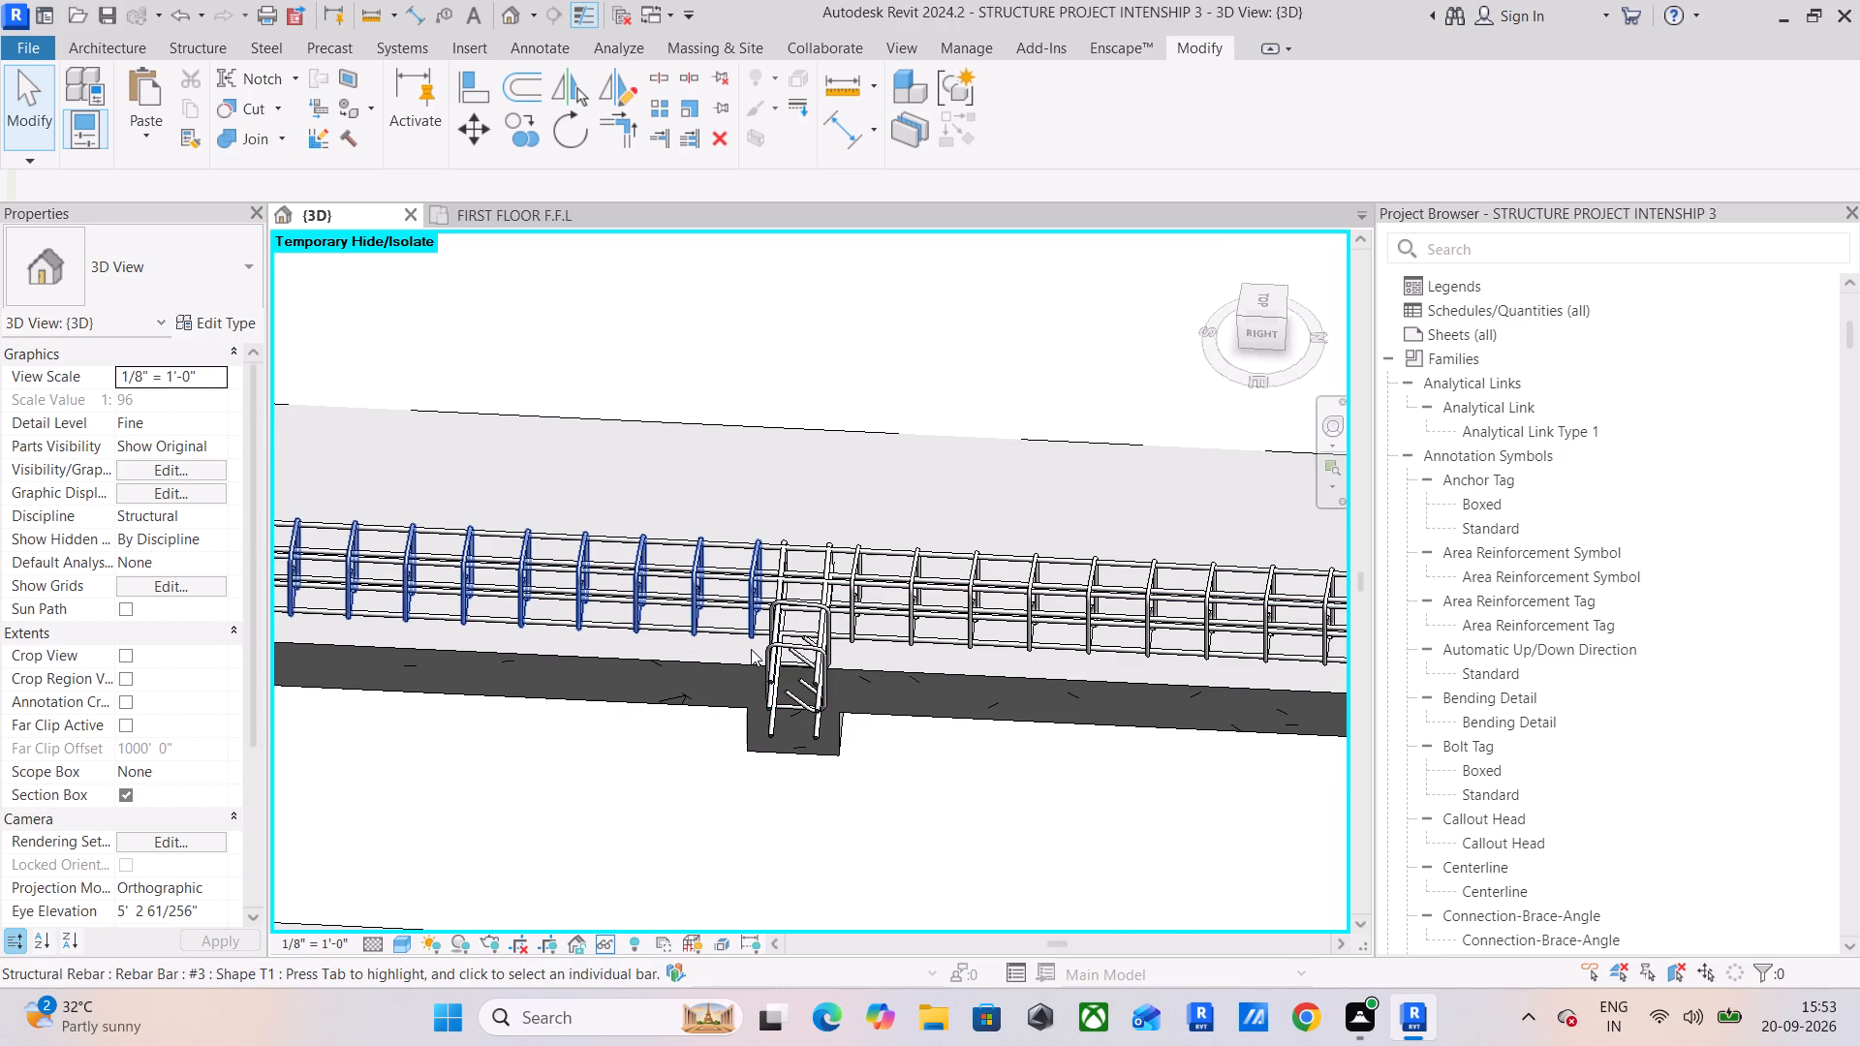
middle_drag(577, 621, 1036, 603)
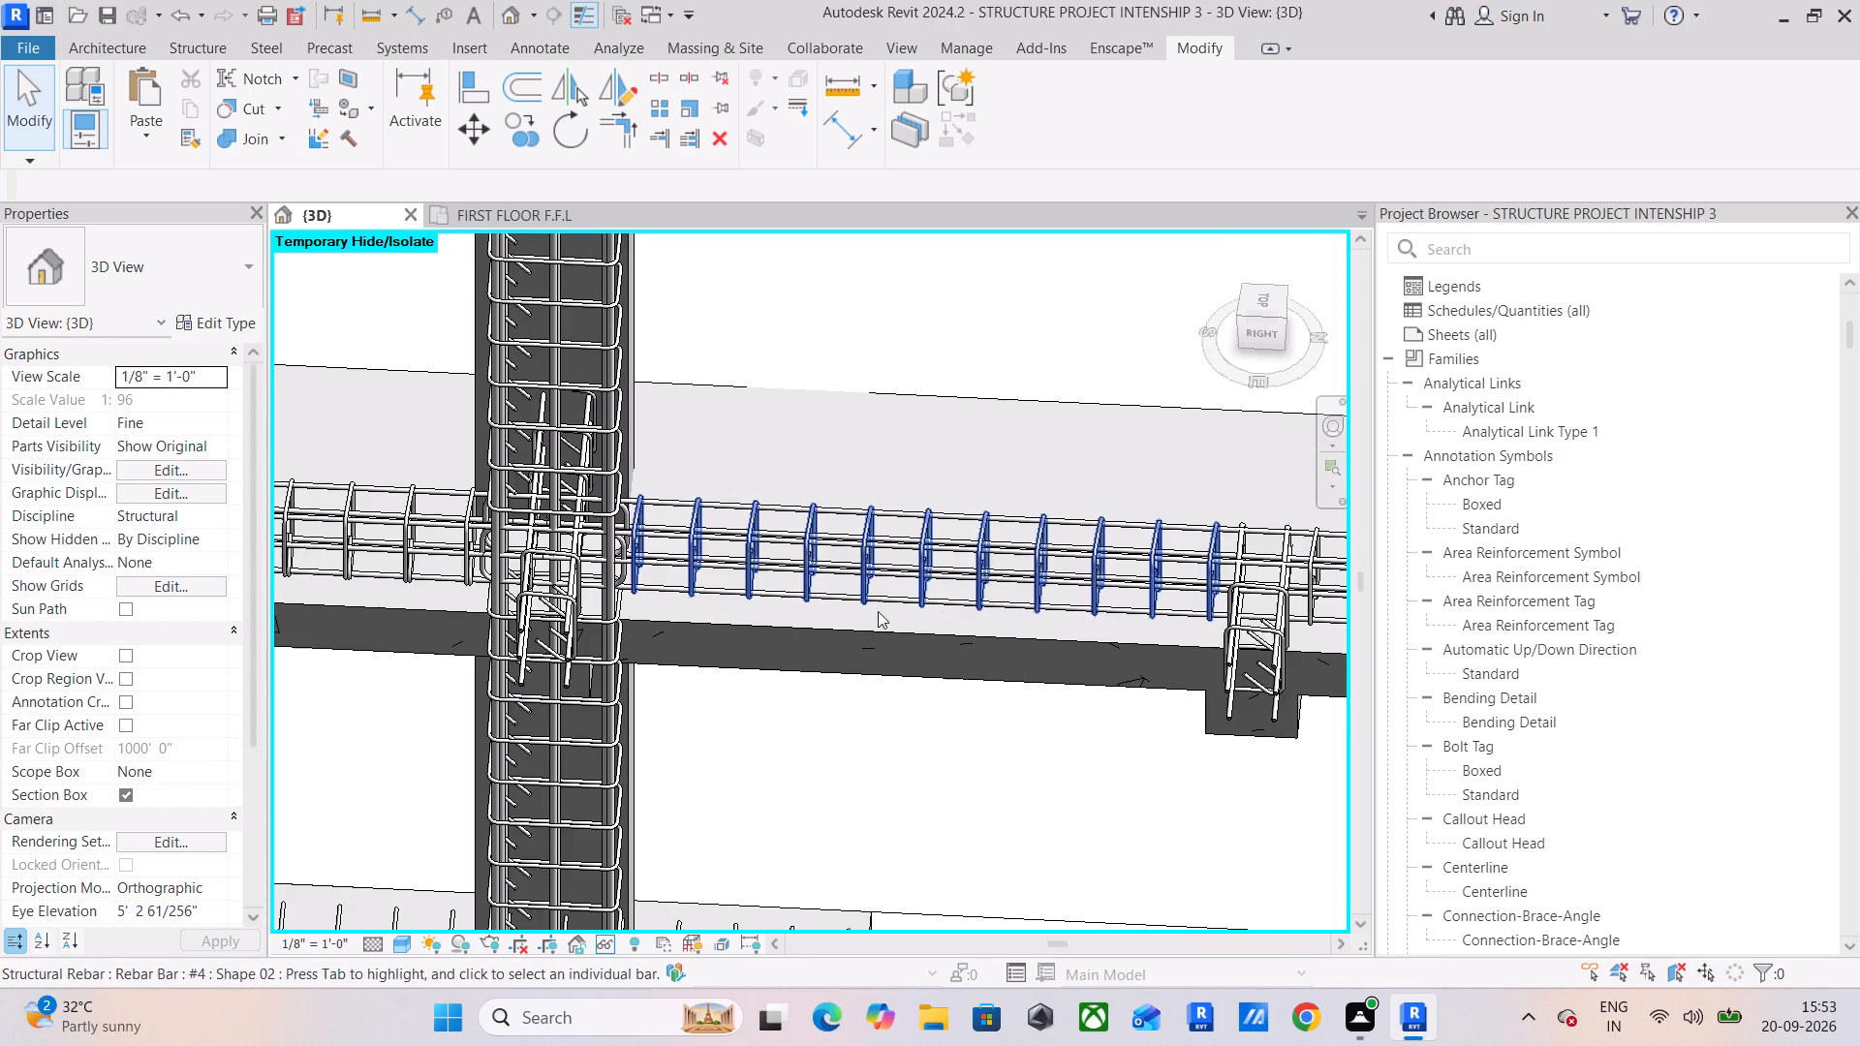
middle_drag(621, 600, 1157, 630)
scroll(585, 576, down, 4)
middle_drag(595, 571, 663, 582)
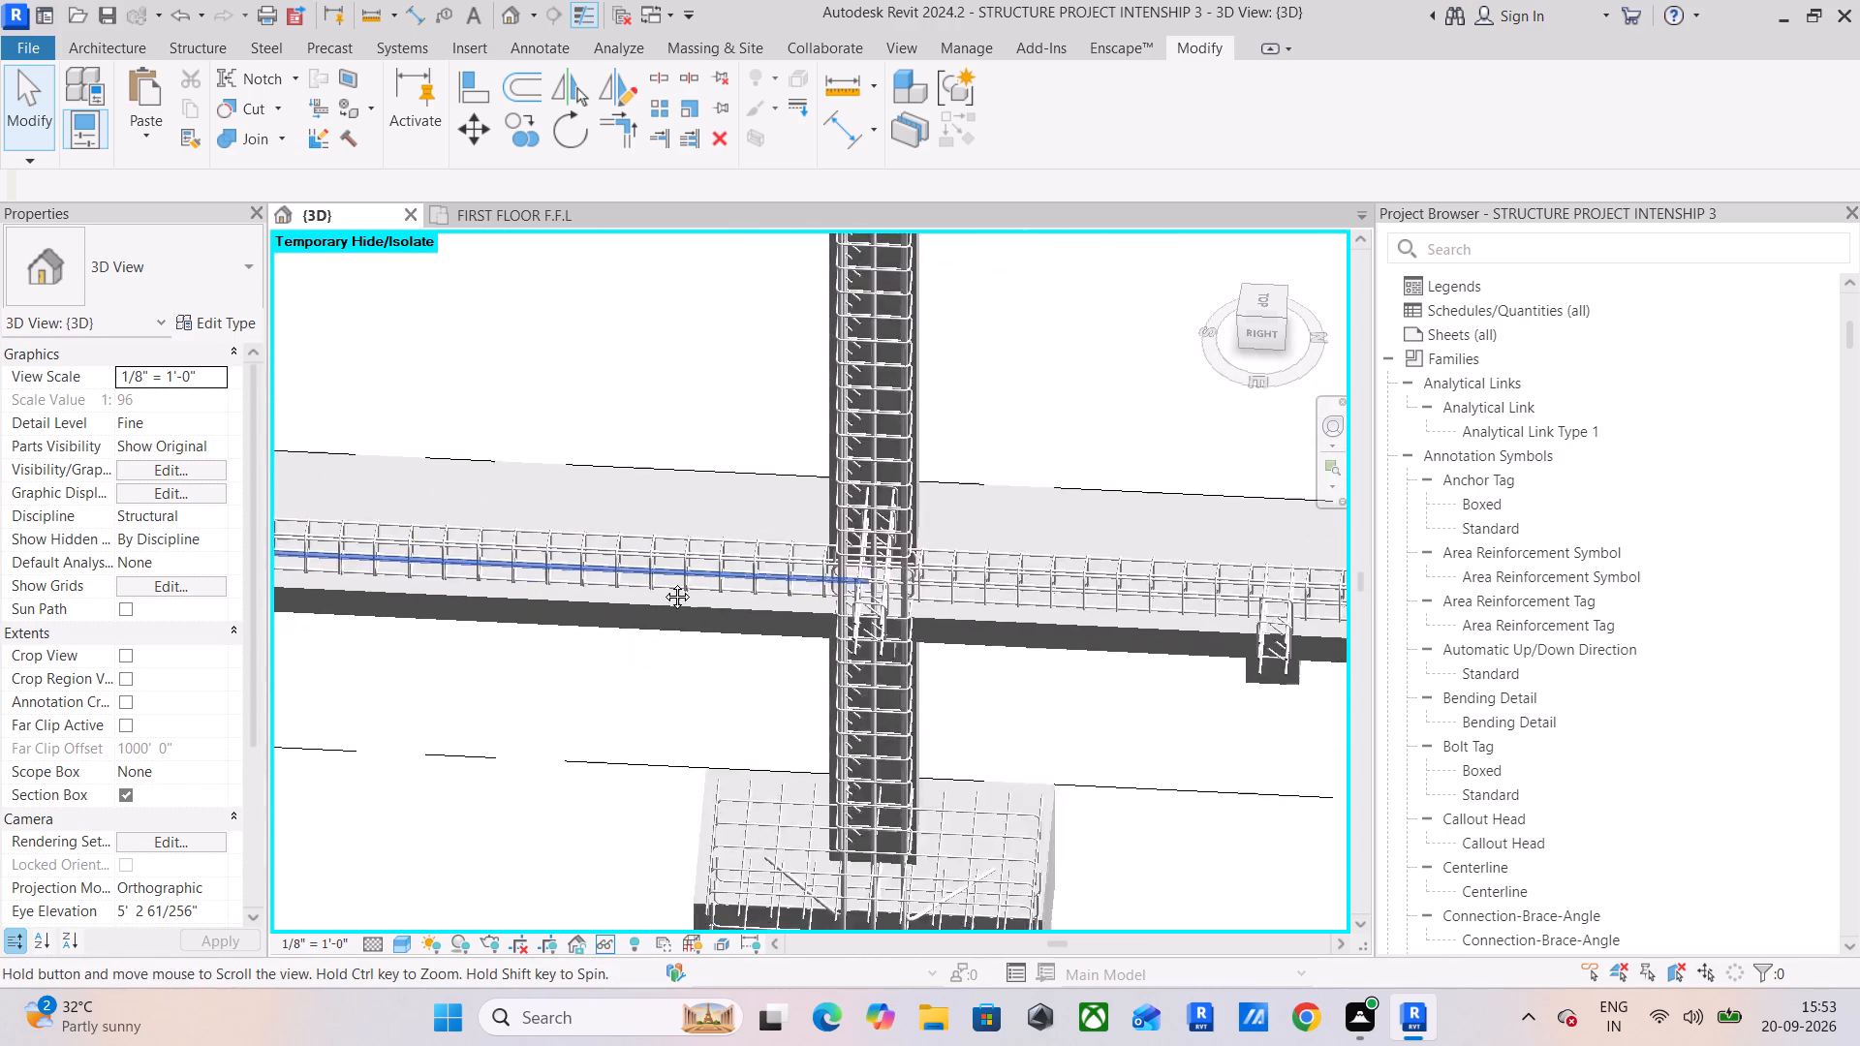
middle_drag(663, 582, 1159, 621)
middle_drag(443, 567, 749, 608)
scroll(606, 601, up, 11)
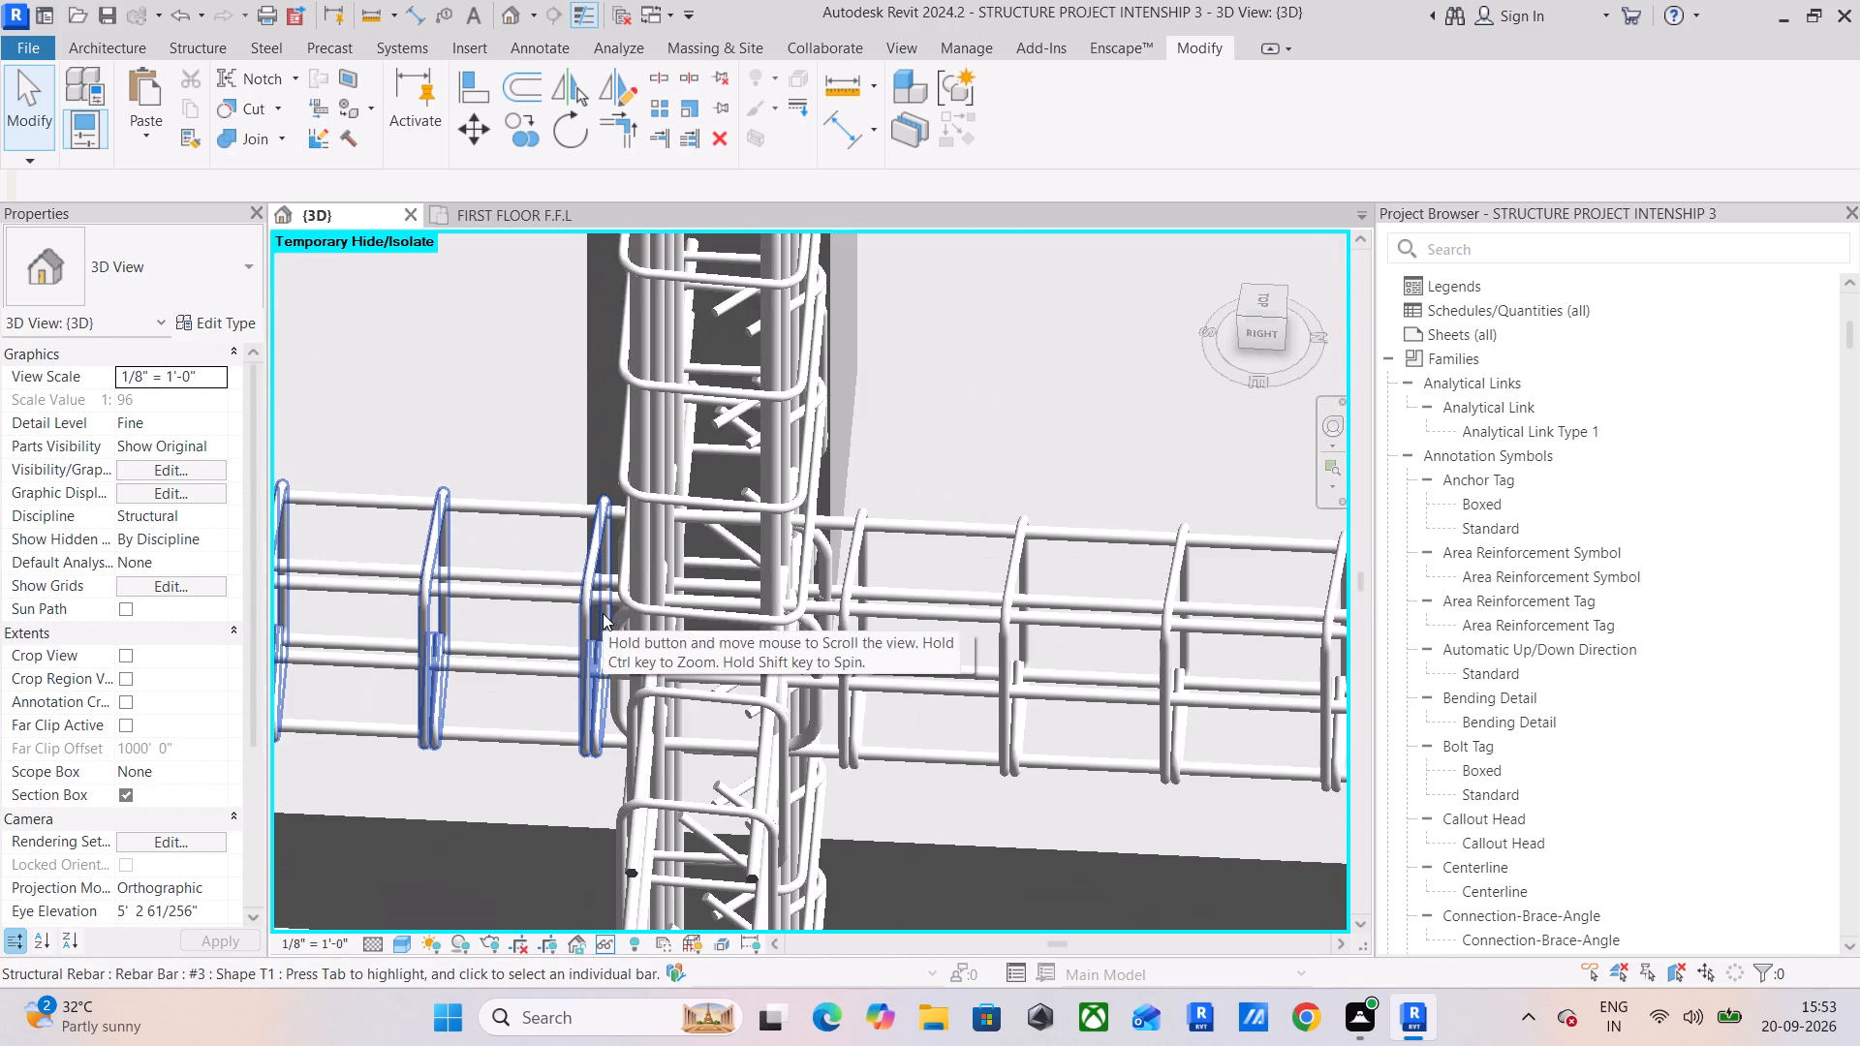
scroll(470, 645, down, 5)
middle_drag(470, 645, 975, 655)
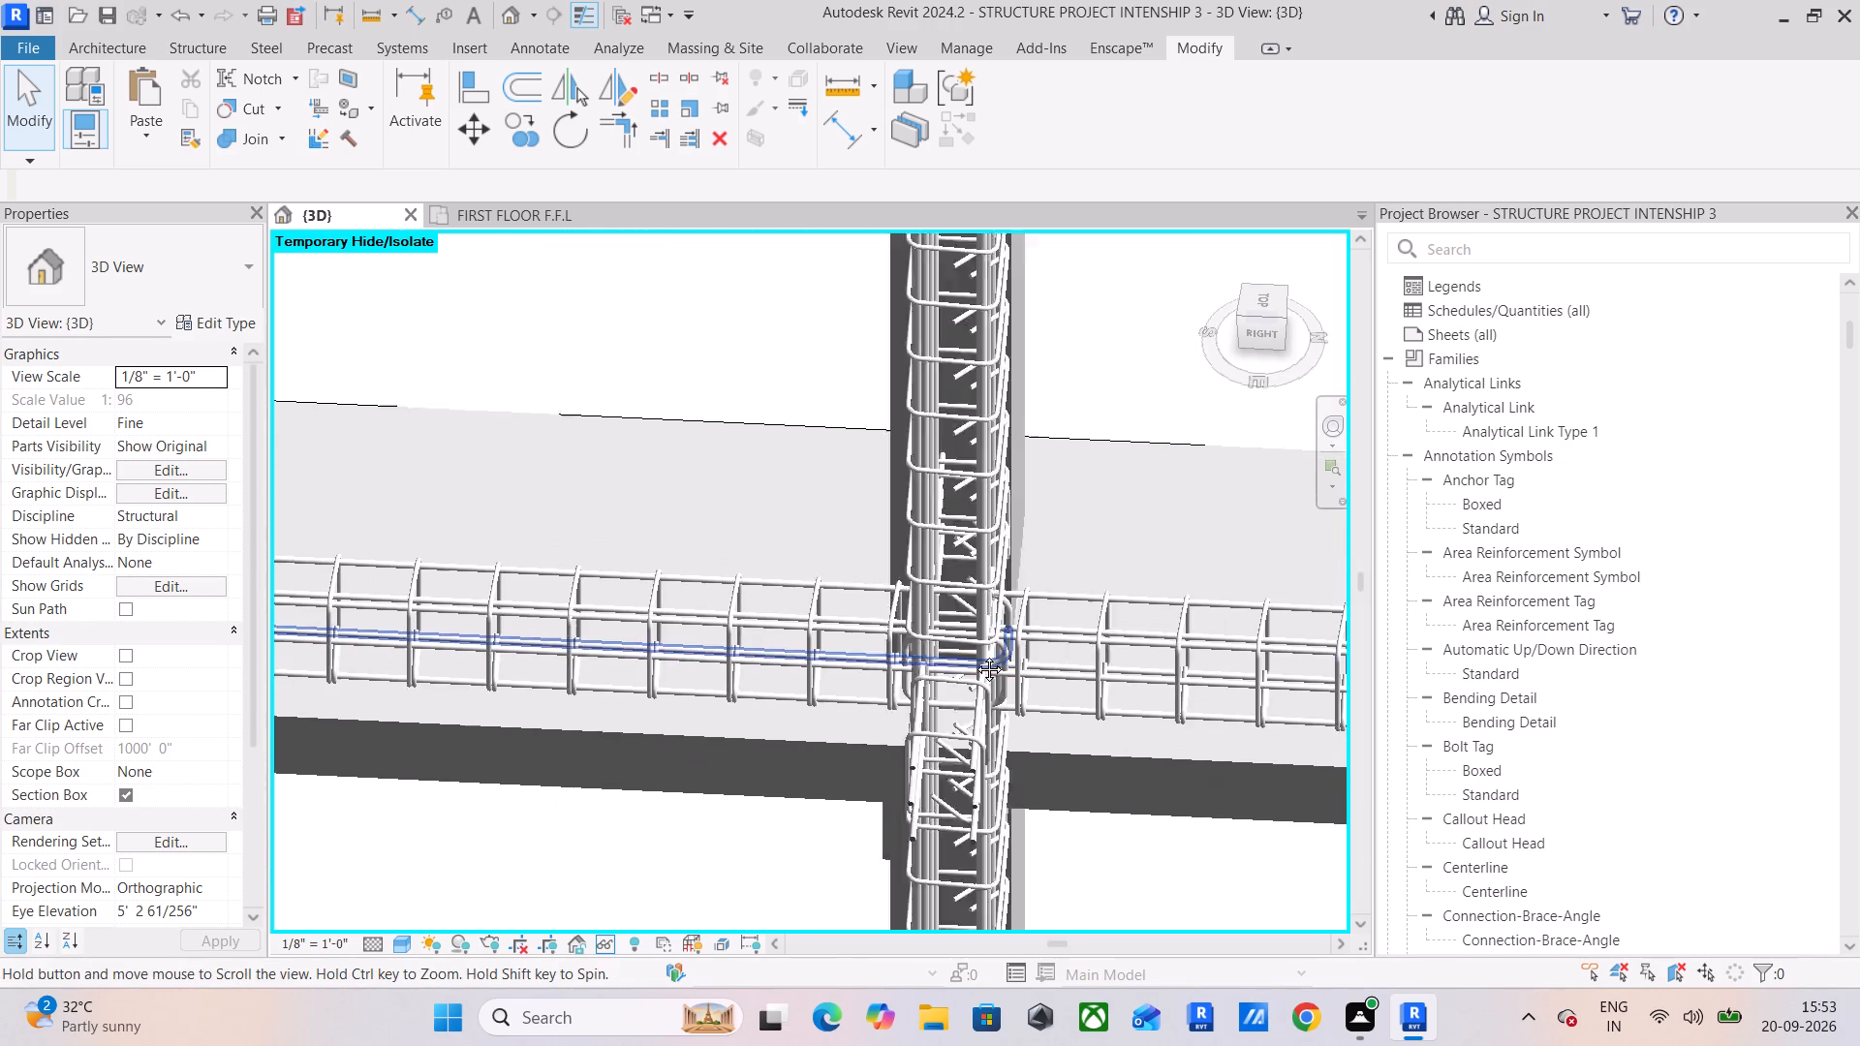
middle_drag(975, 655, 1037, 655)
scroll(698, 671, down, 5)
middle_drag(698, 671, 1348, 679)
middle_drag(478, 555, 706, 569)
scroll(544, 598, up, 5)
middle_drag(514, 666, 592, 628)
click(1272, 338)
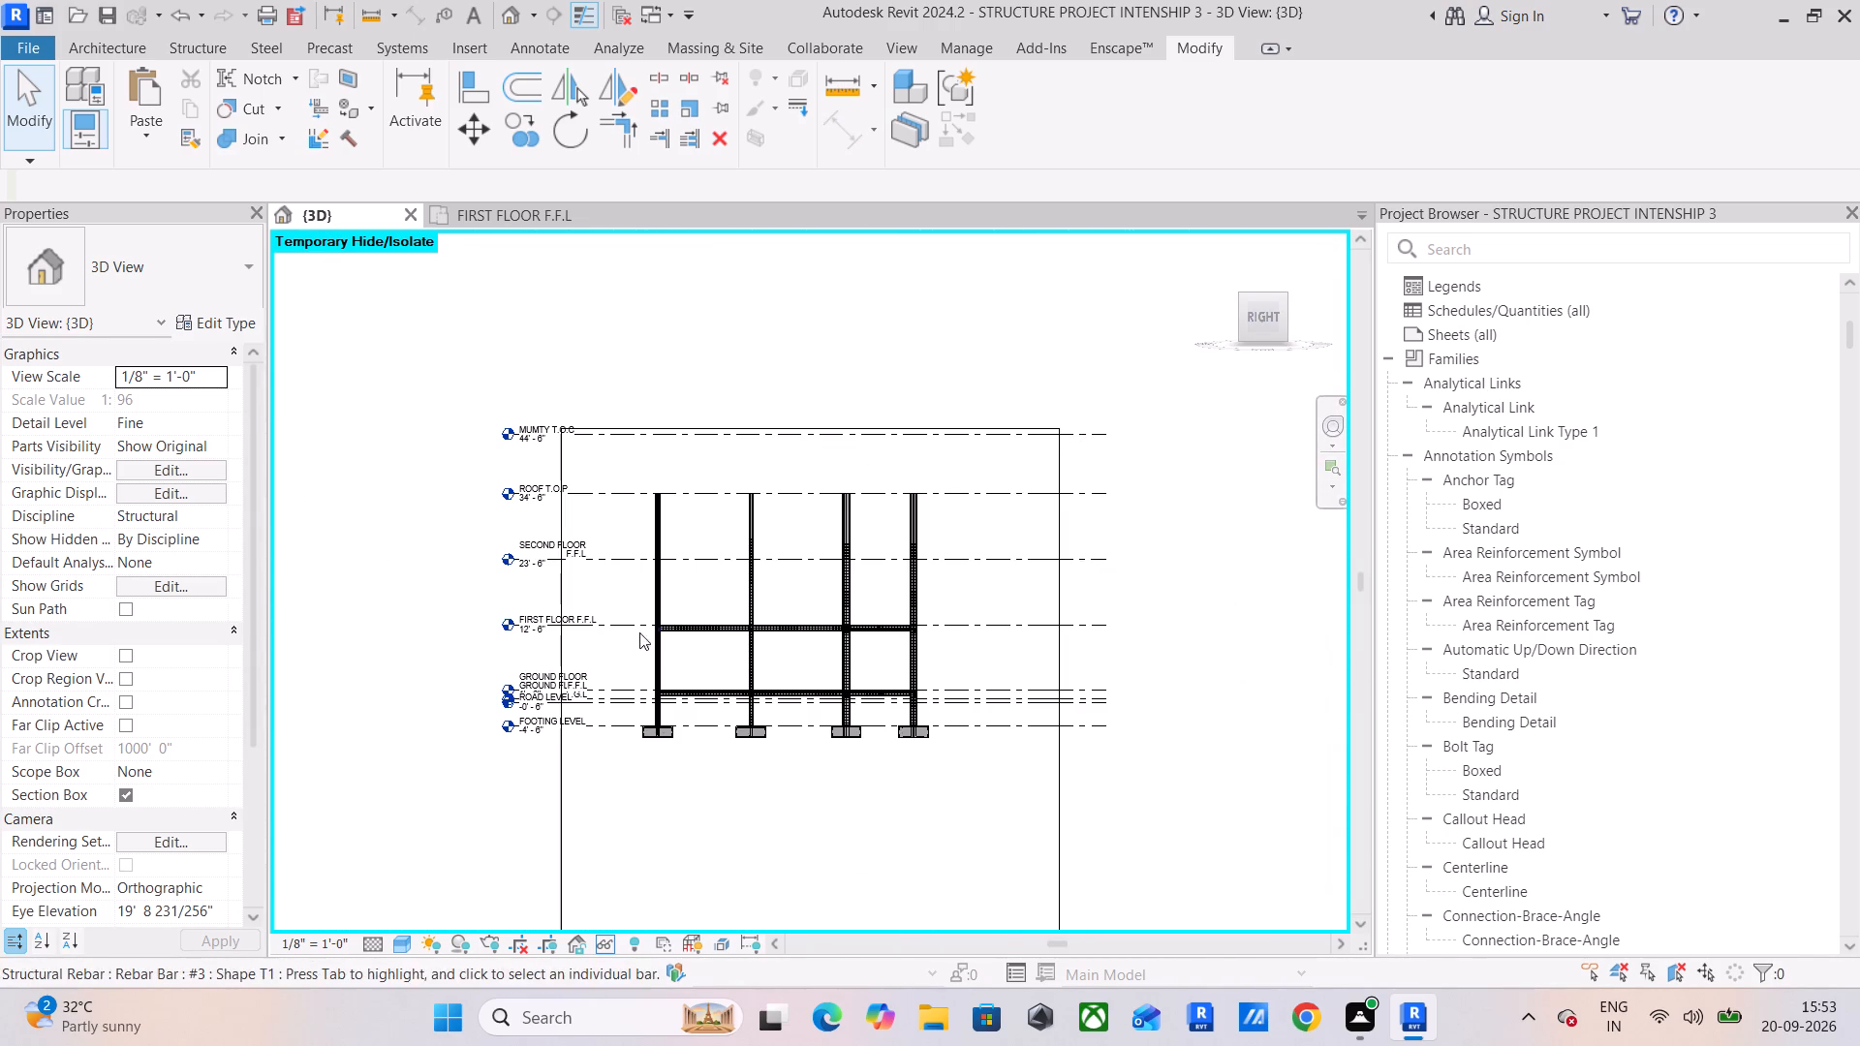
scroll(661, 699, up, 18)
scroll(654, 669, up, 6)
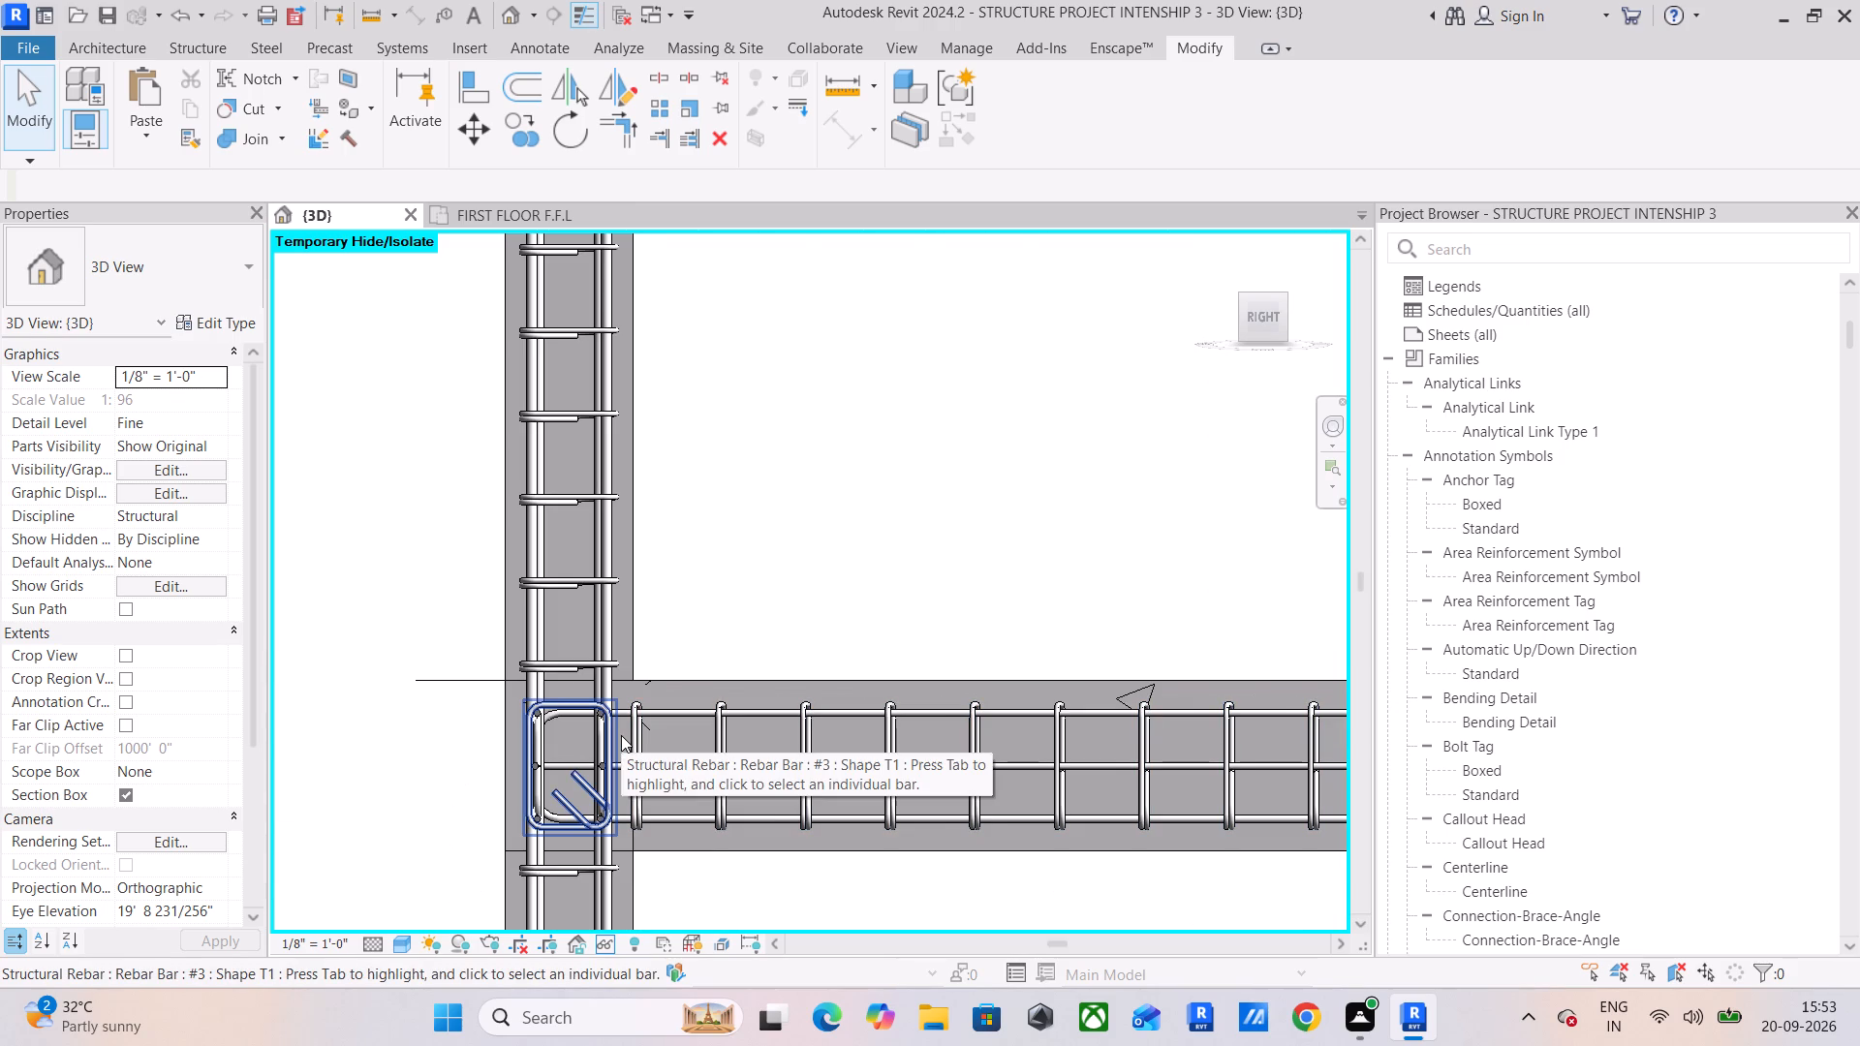
scroll(621, 735, up, 6)
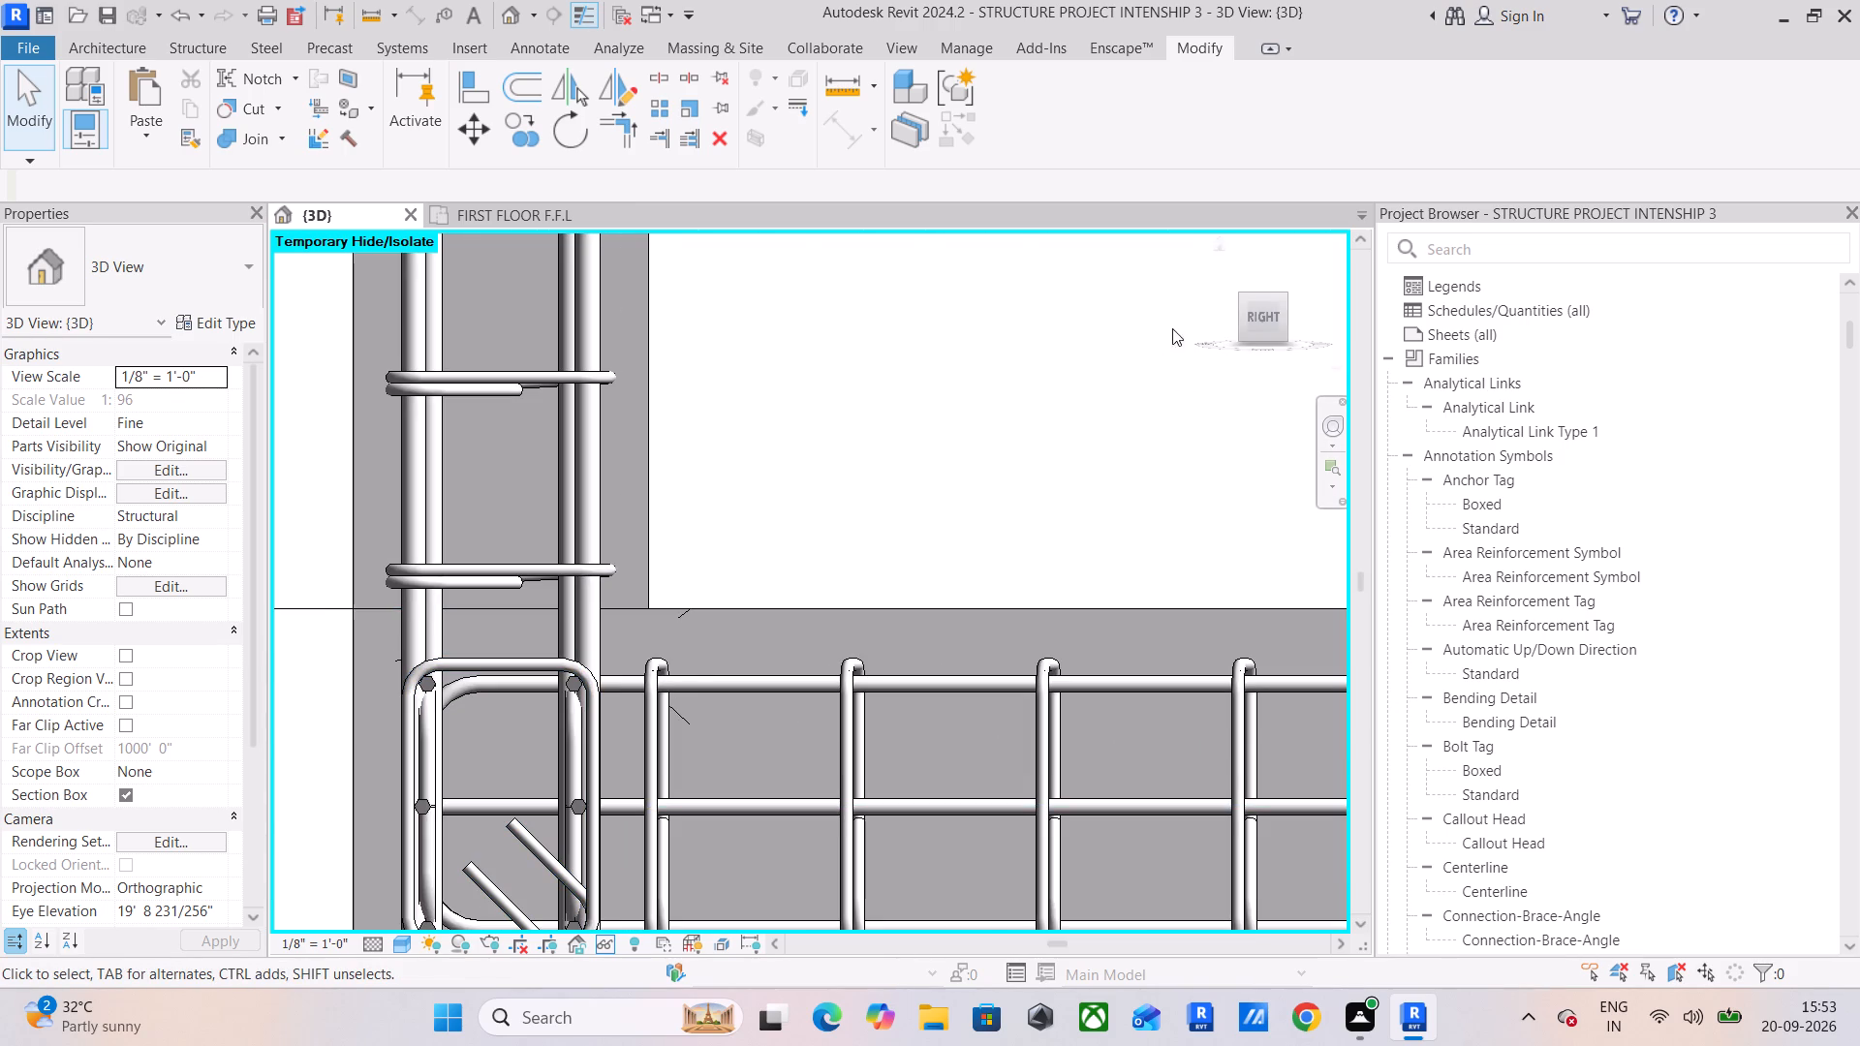
scroll(1064, 436, down, 12)
scroll(828, 393, down, 5)
middle_drag(909, 524, 724, 745)
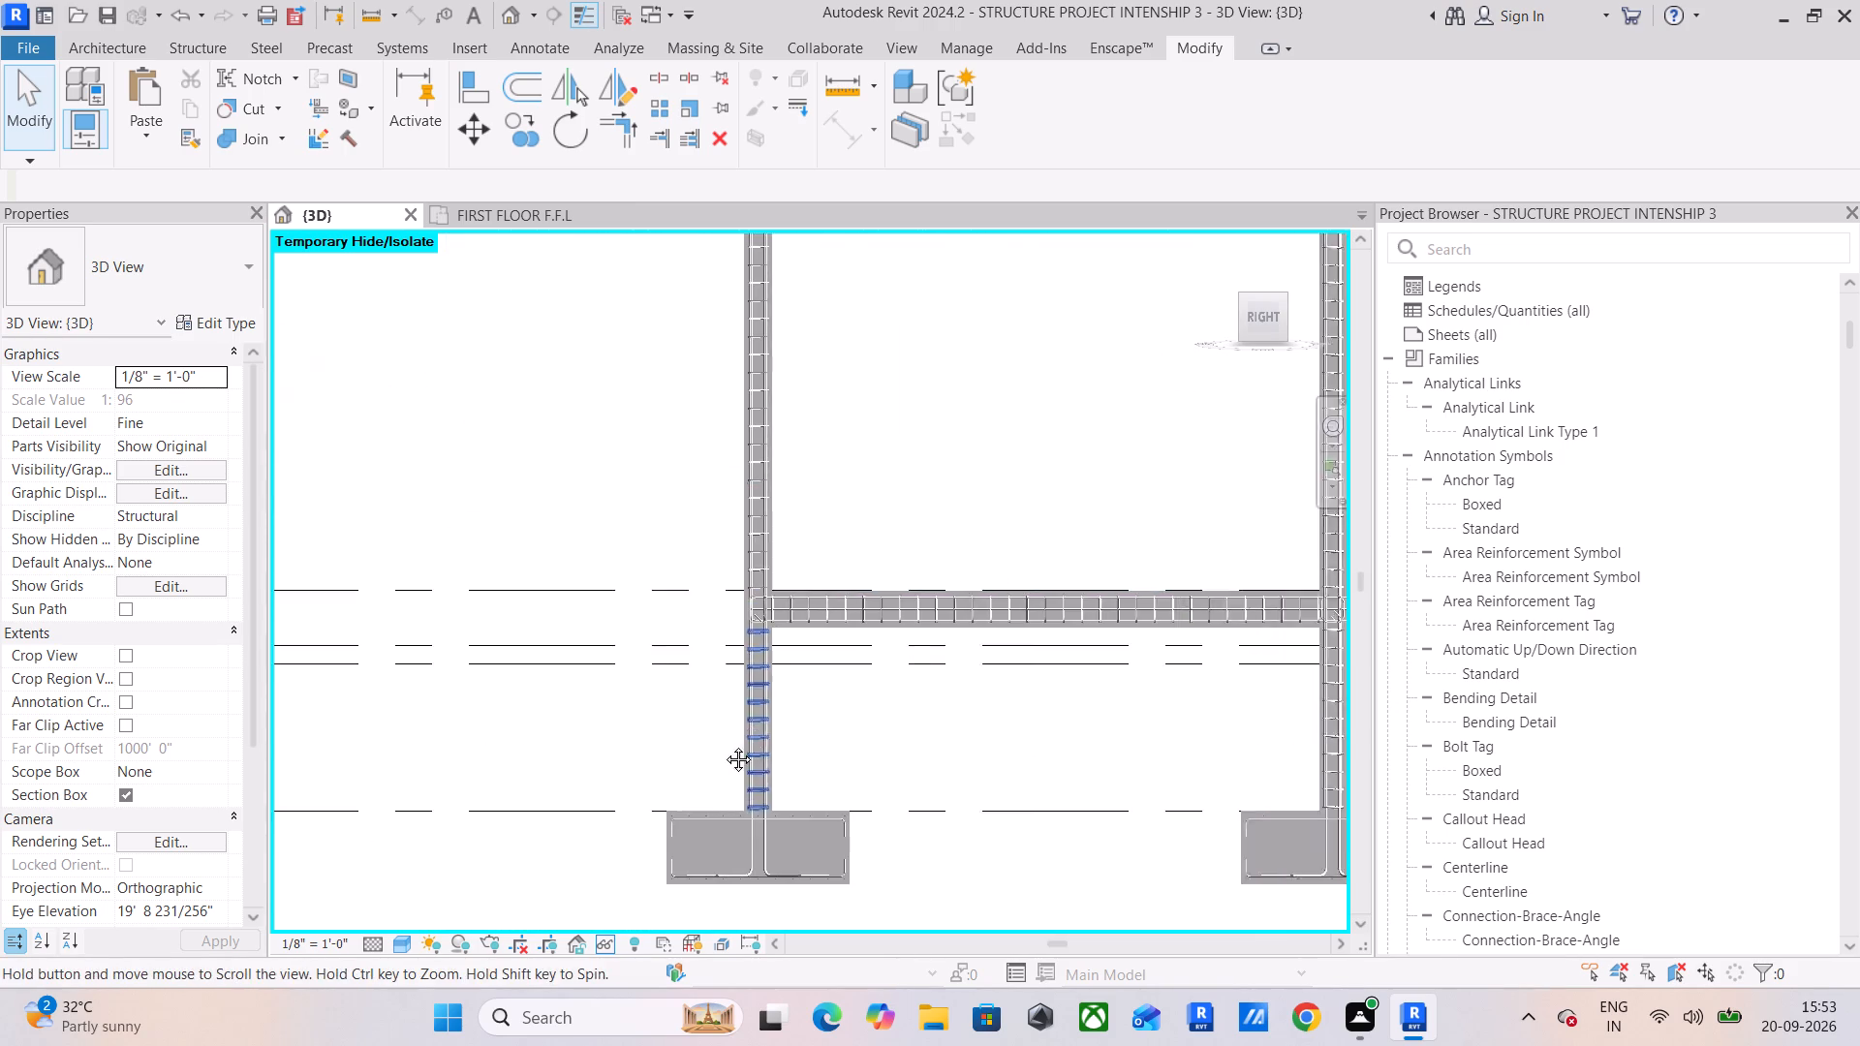
Inspect the bars and stirrups of the beam one level up, examining its column joints in side view.
middle_drag(724, 745, 706, 786)
middle_drag(836, 519, 660, 757)
scroll(575, 545, up, 4)
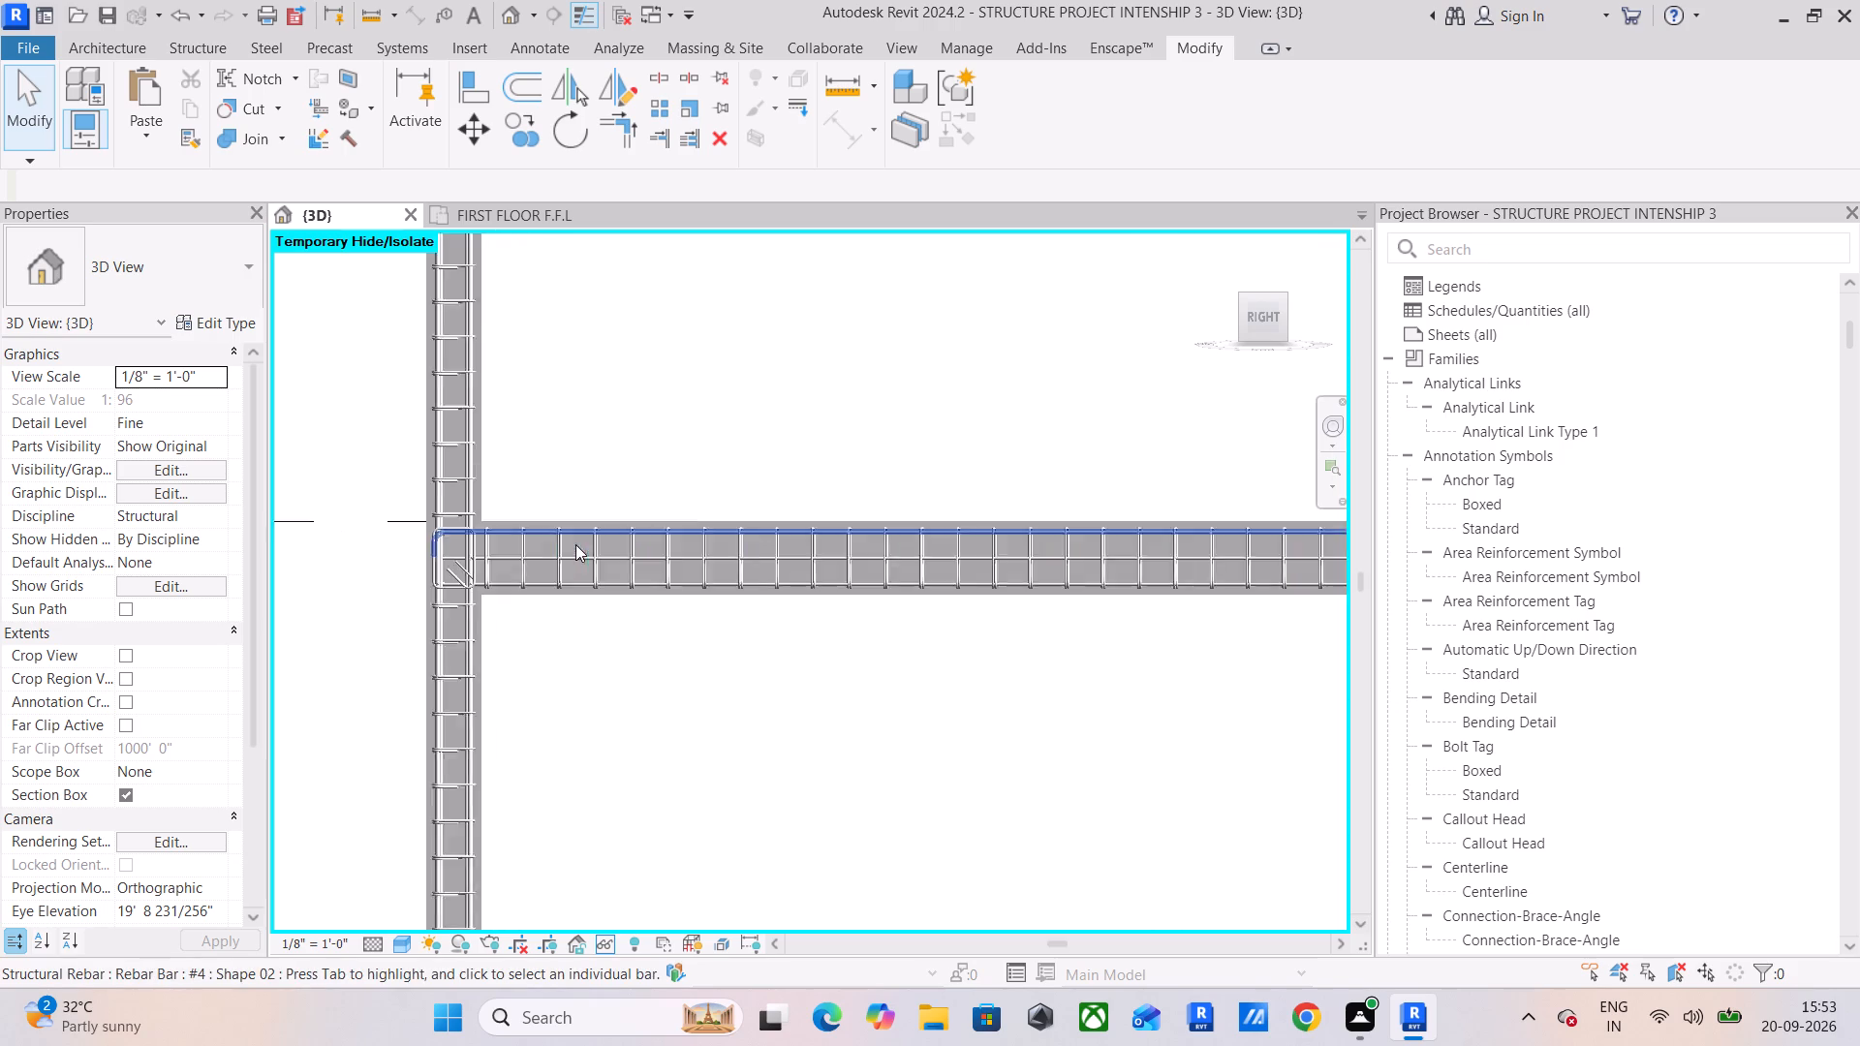
scroll(575, 544, up, 2)
middle_drag(902, 594, 399, 621)
middle_drag(1179, 615, 862, 650)
scroll(941, 648, up, 6)
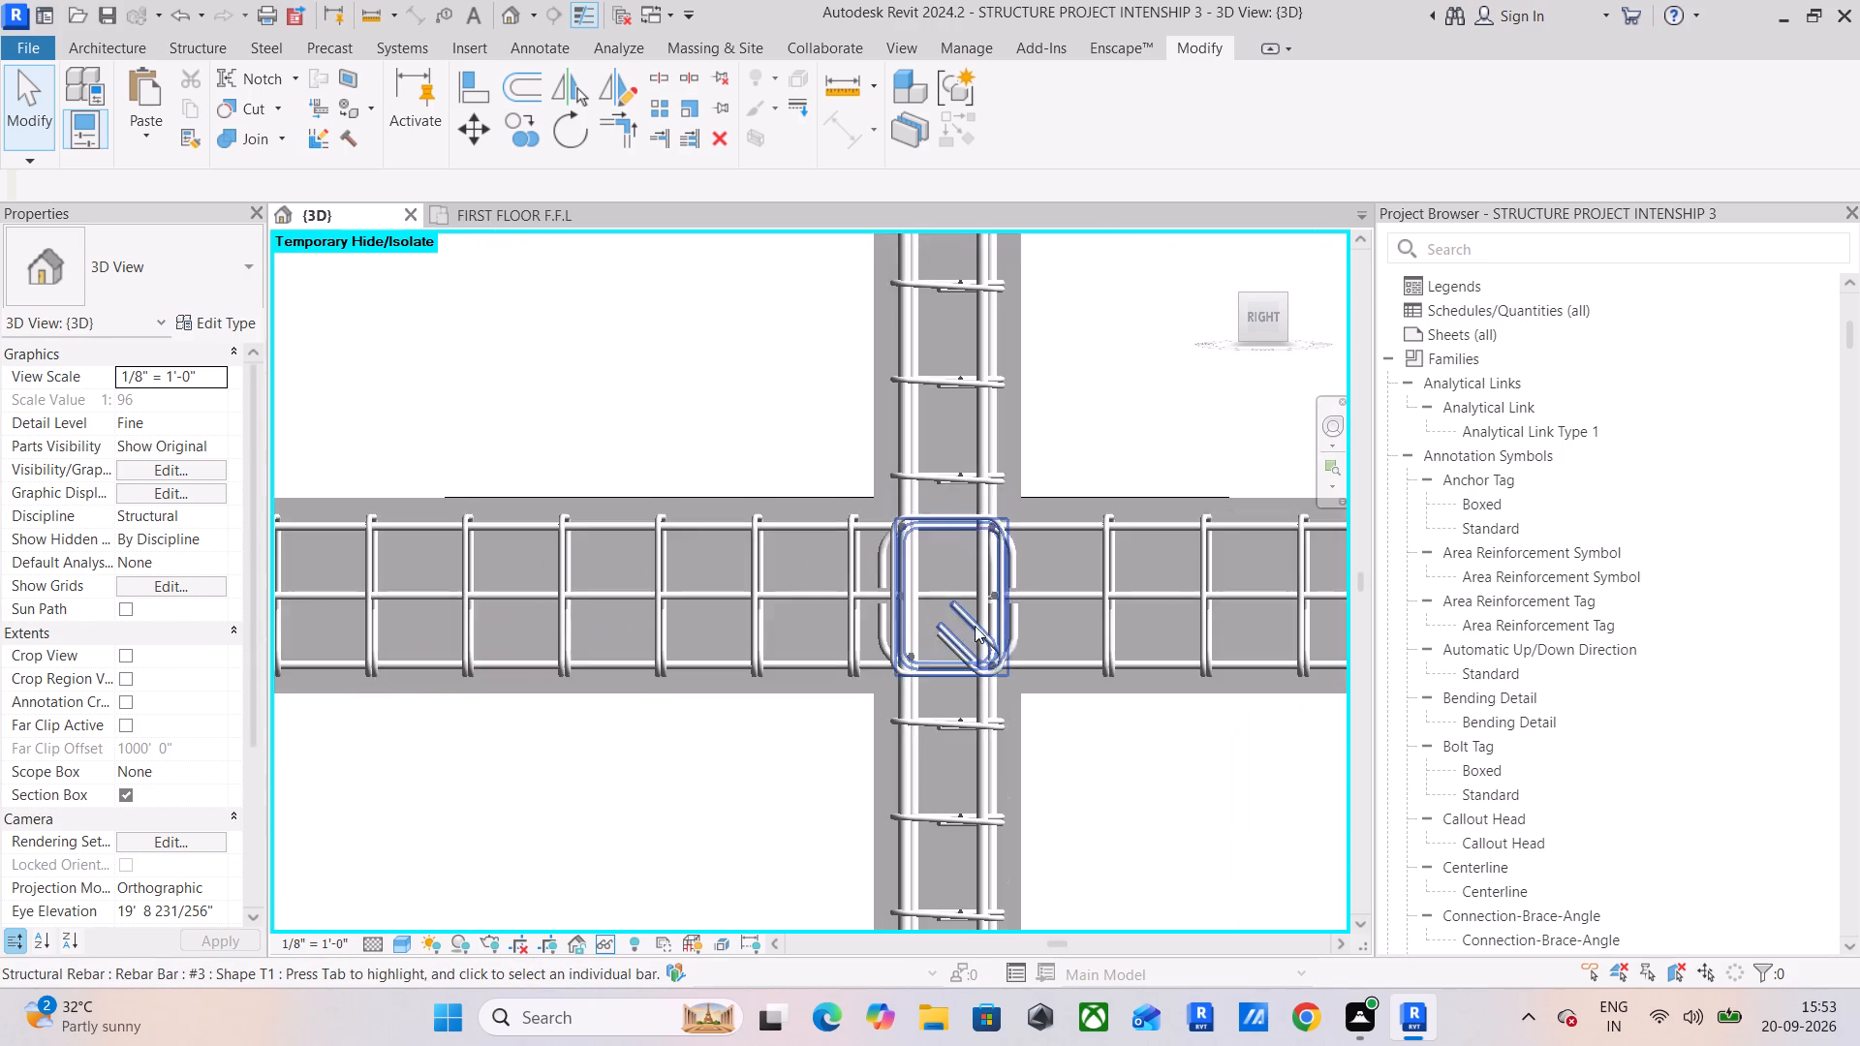
scroll(979, 624, up, 5)
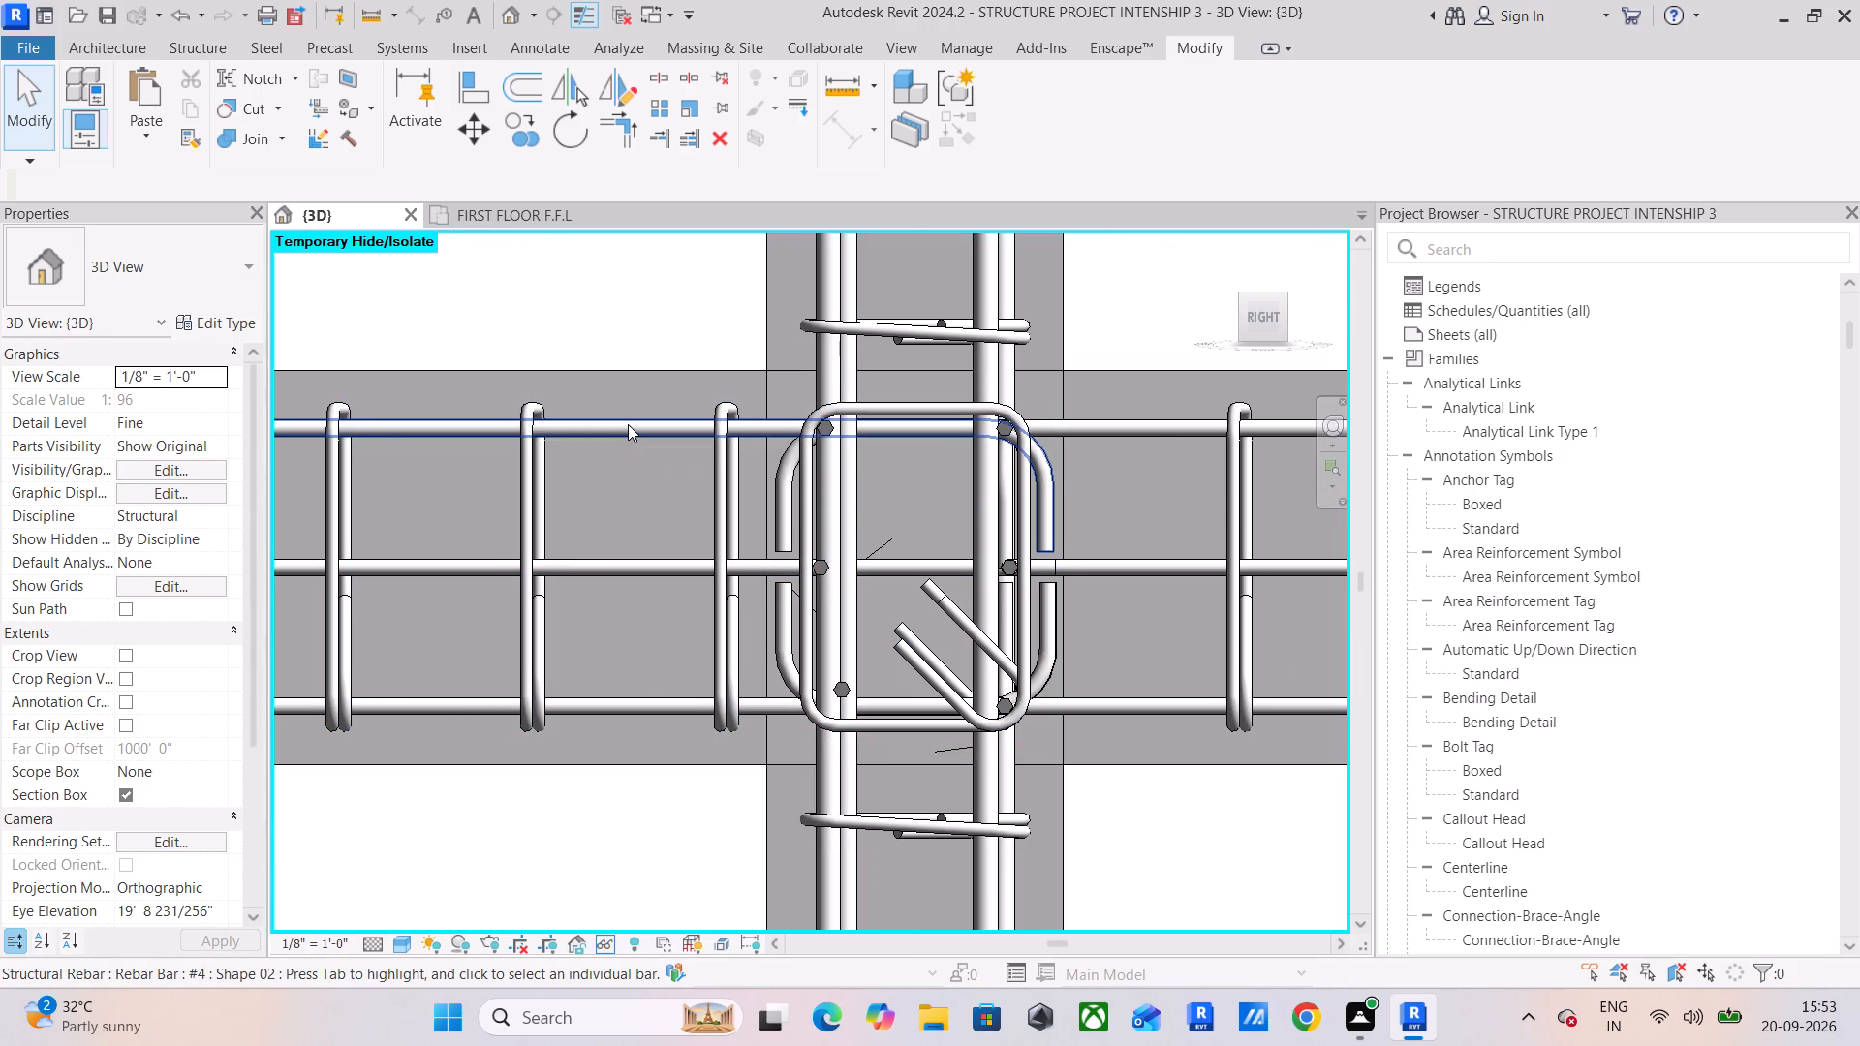
scroll(628, 424, down, 12)
middle_drag(432, 547, 1128, 509)
scroll(812, 552, down, 6)
middle_drag(703, 538, 983, 569)
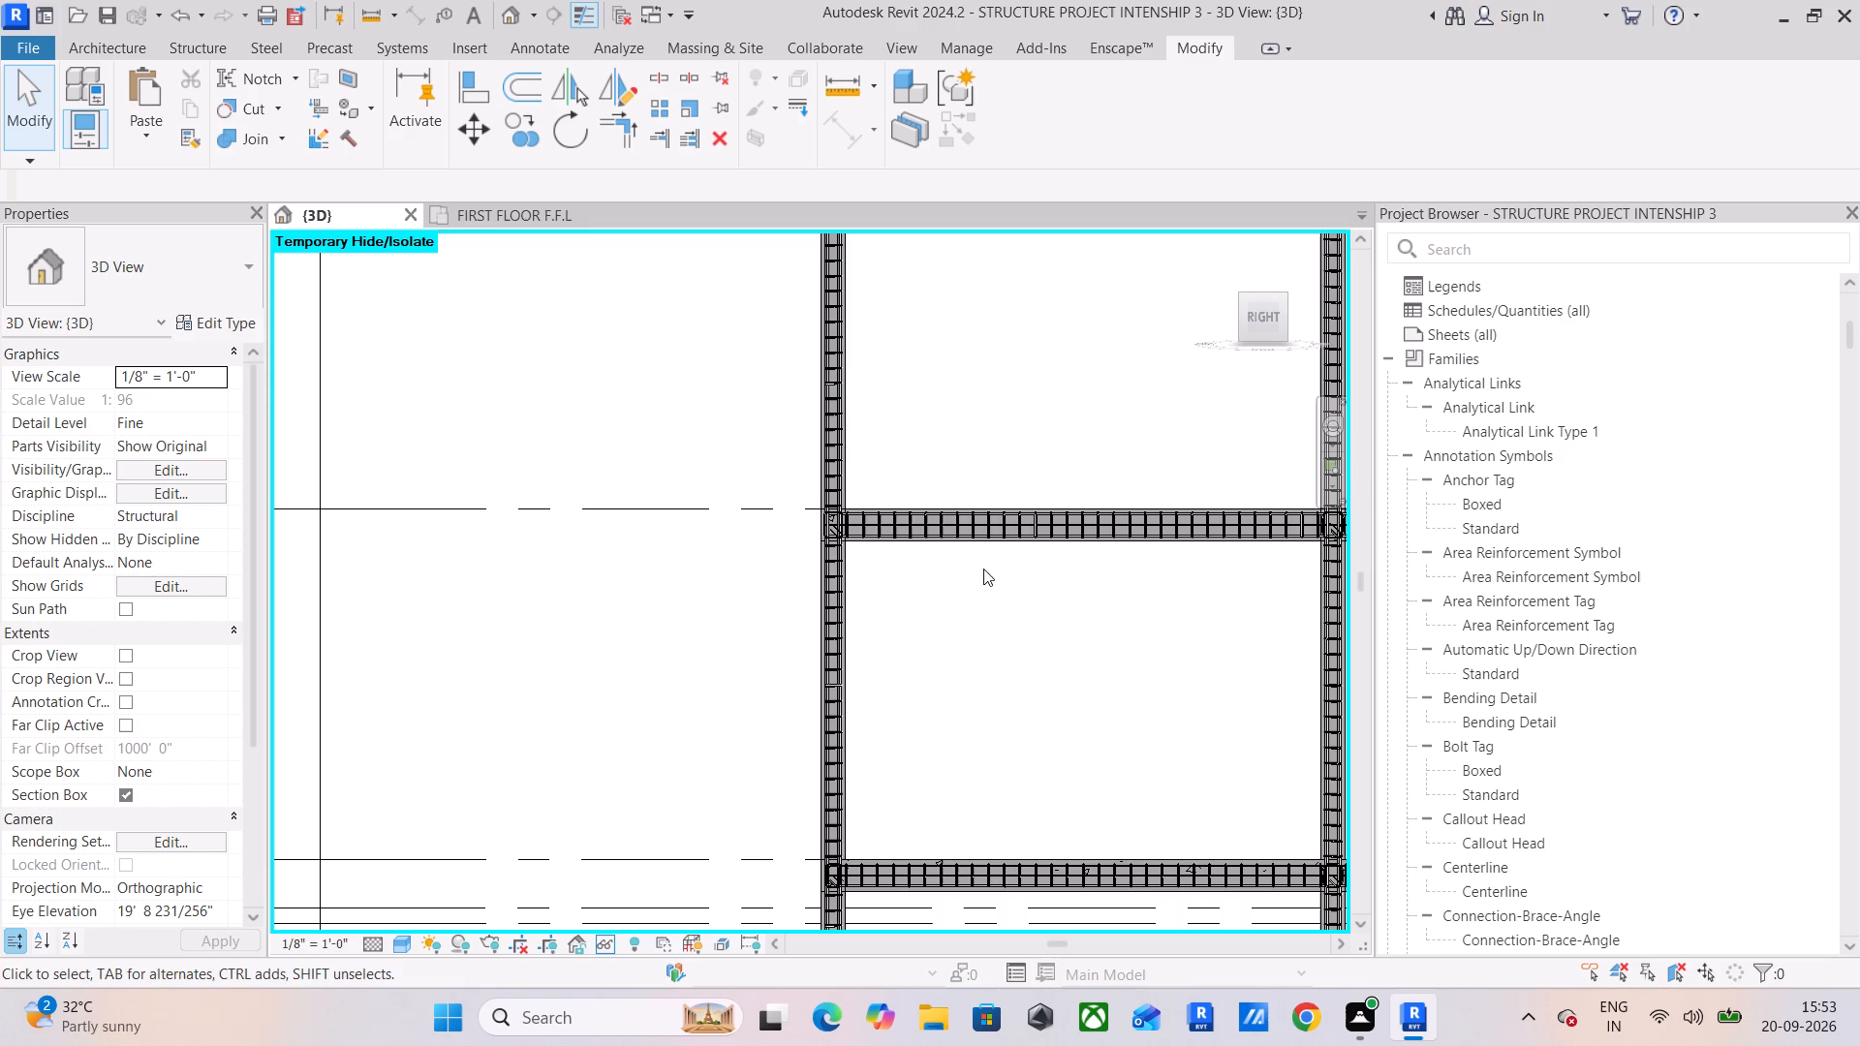
scroll(852, 532, up, 17)
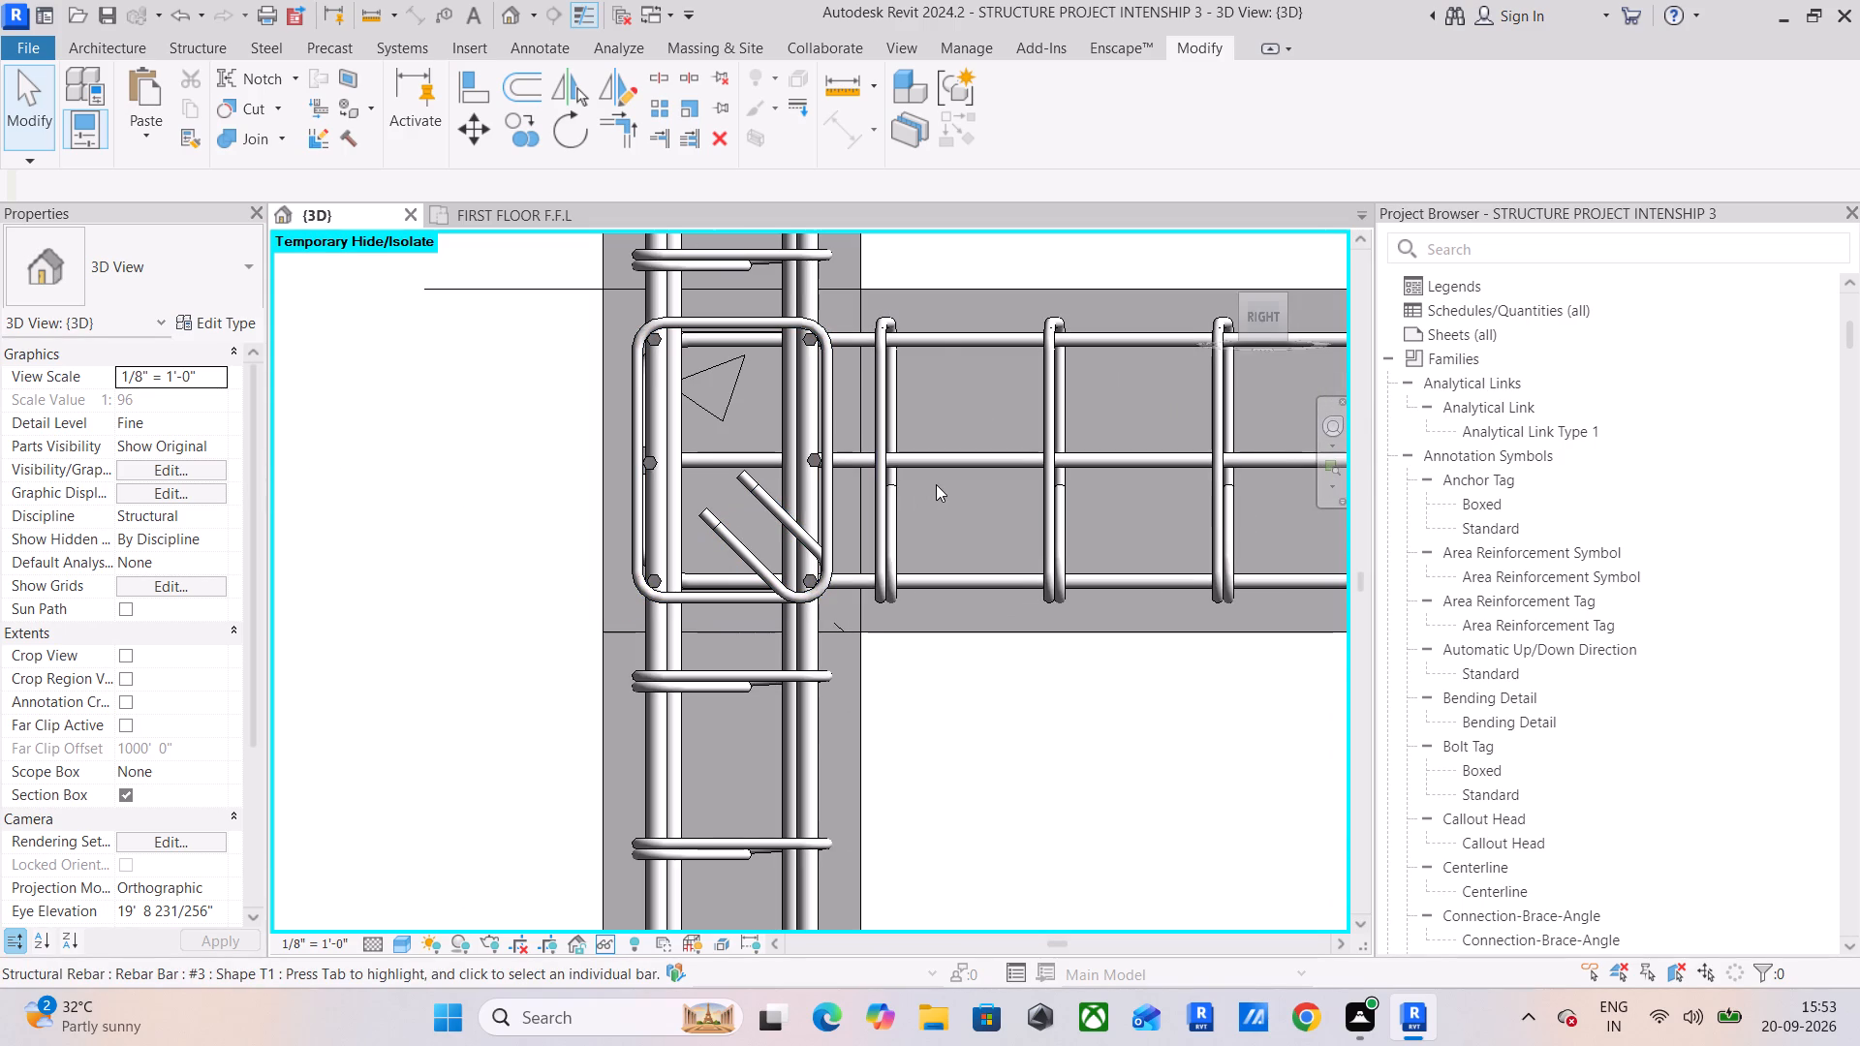
scroll(982, 501, down, 11)
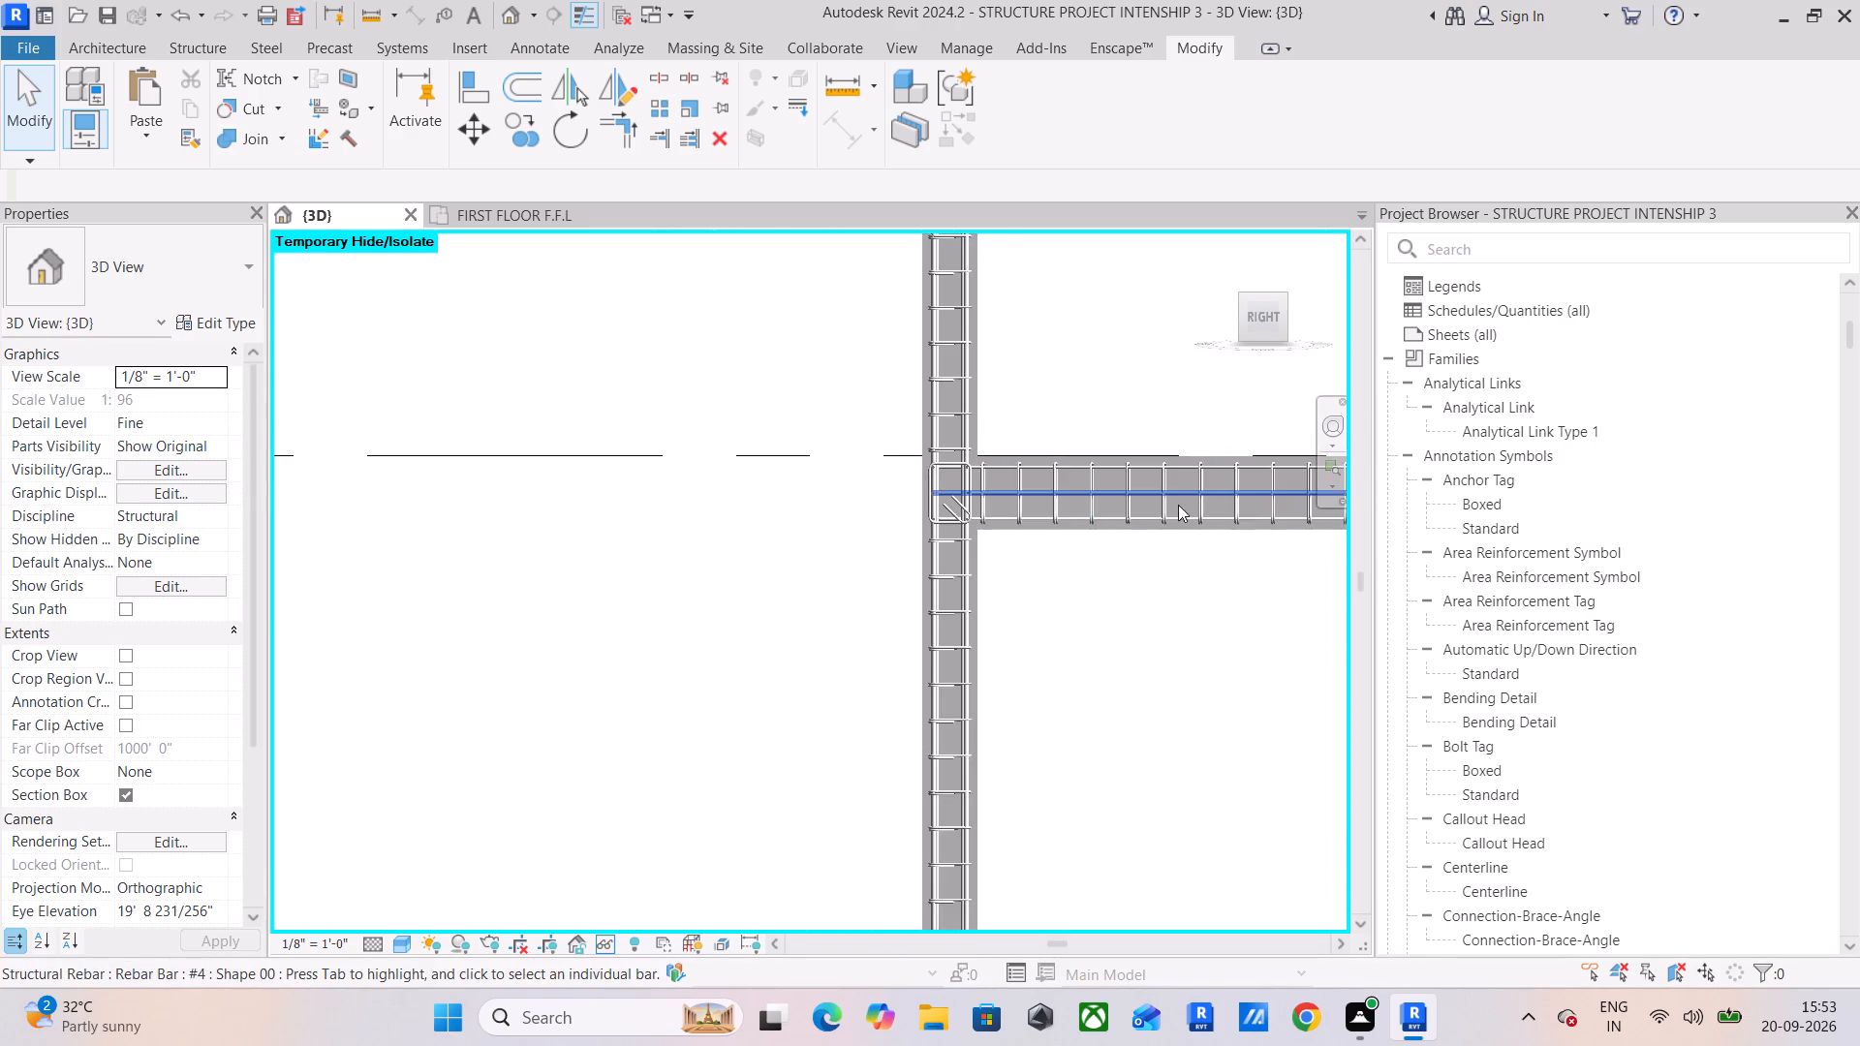
middle_drag(1180, 505, 1037, 542)
scroll(816, 531, up, 9)
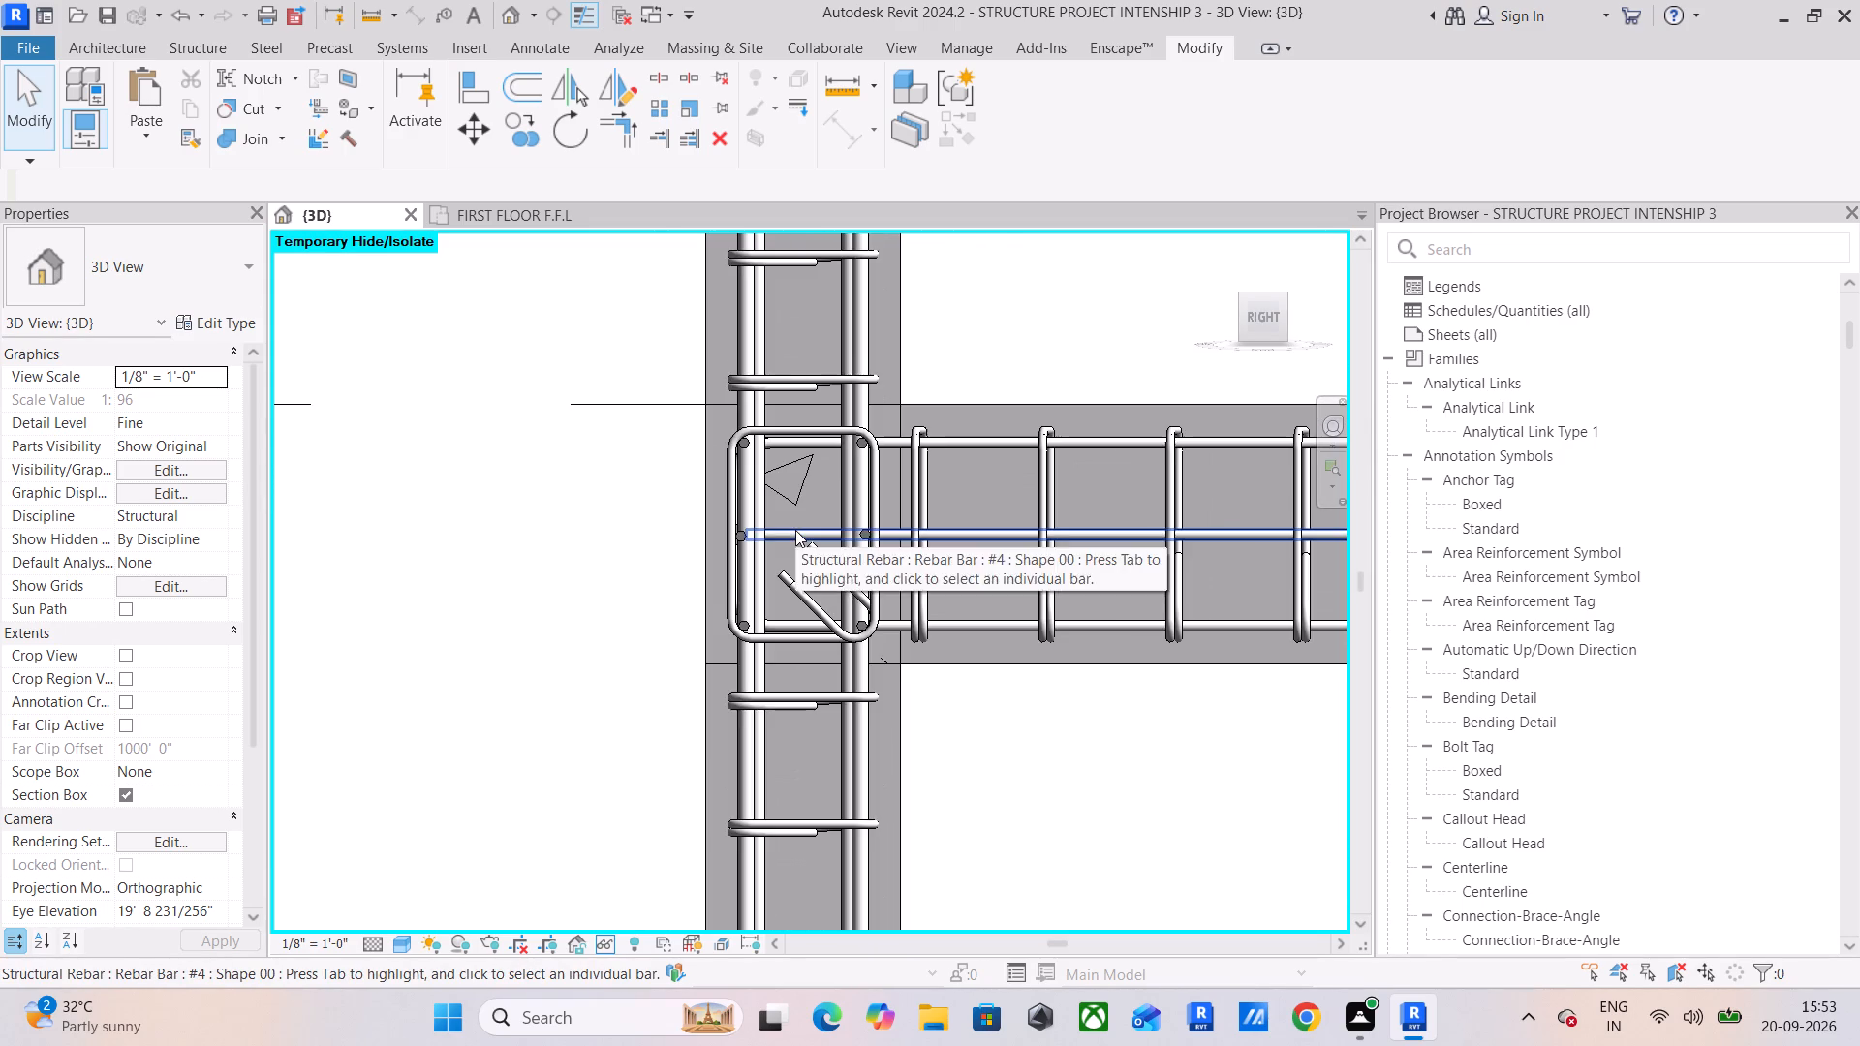
scroll(795, 530, down, 12)
middle_drag(1001, 520, 632, 545)
middle_drag(1016, 605, 686, 605)
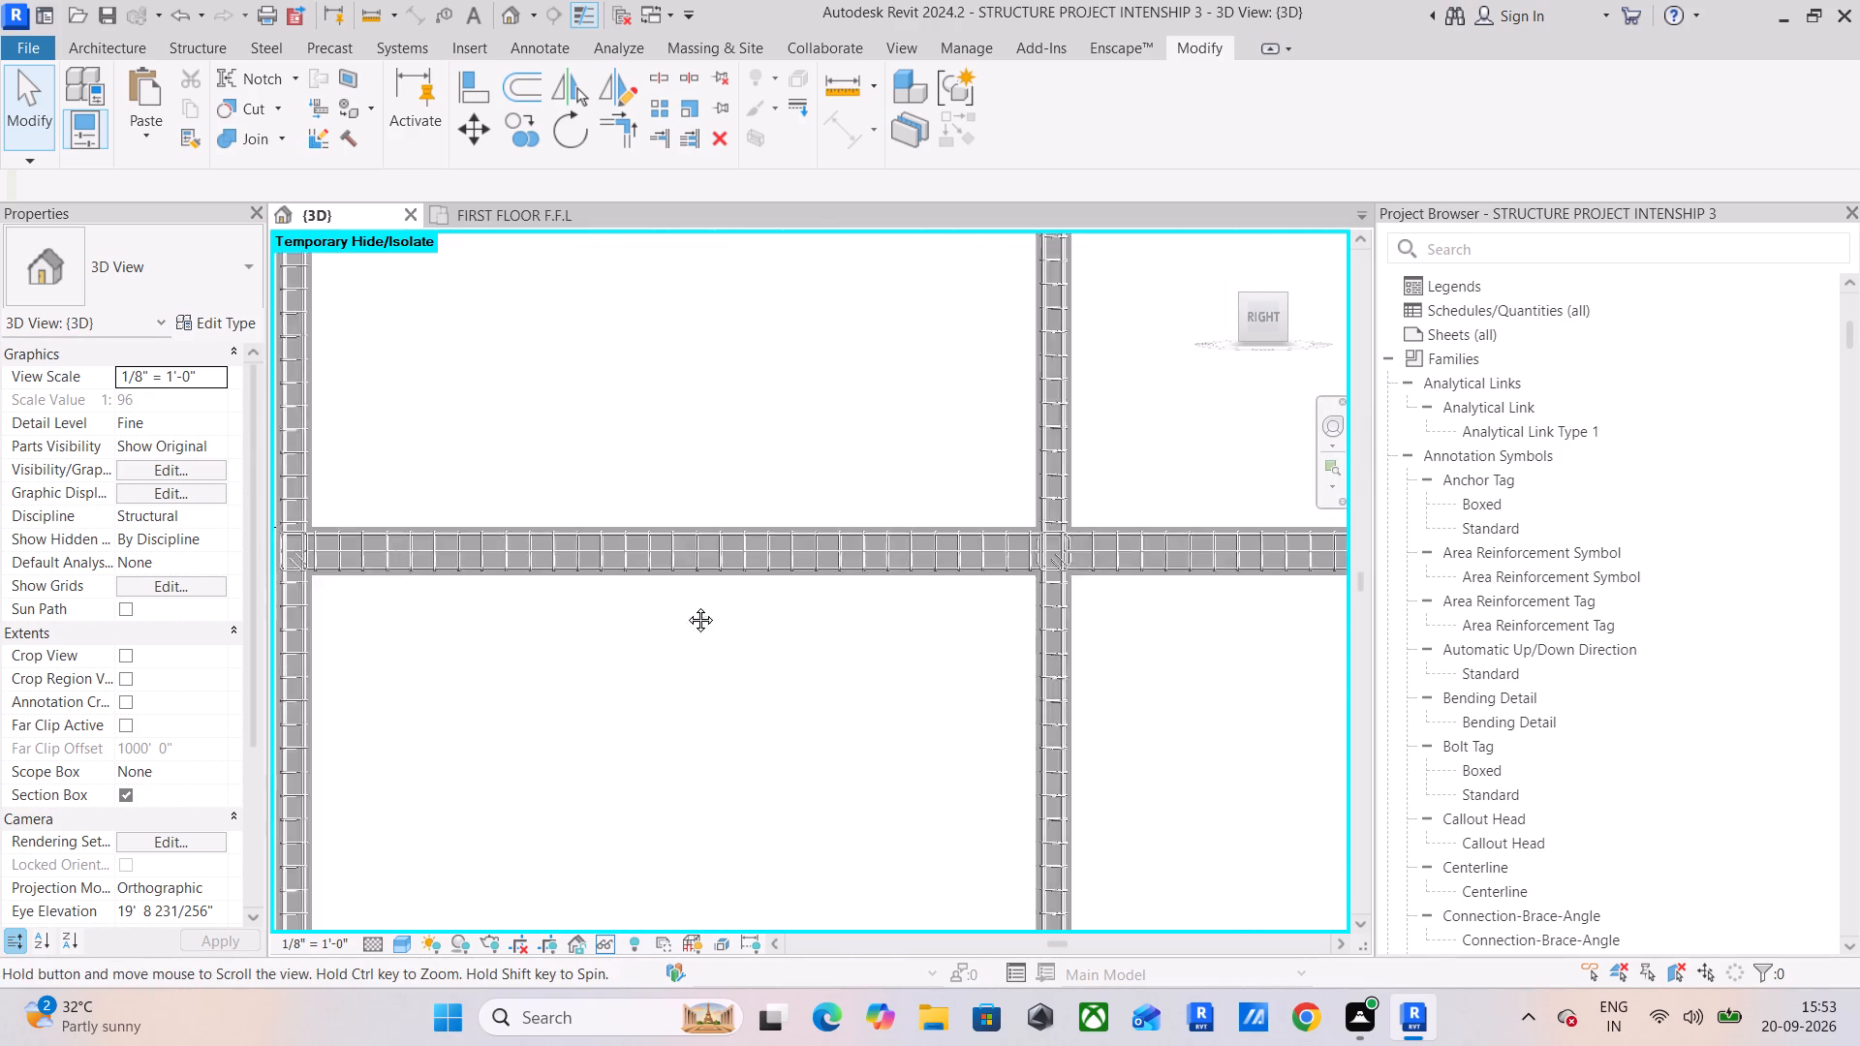
middle_drag(686, 605, 428, 620)
scroll(909, 674, down, 4)
middle_drag(975, 662, 538, 627)
scroll(776, 547, up, 11)
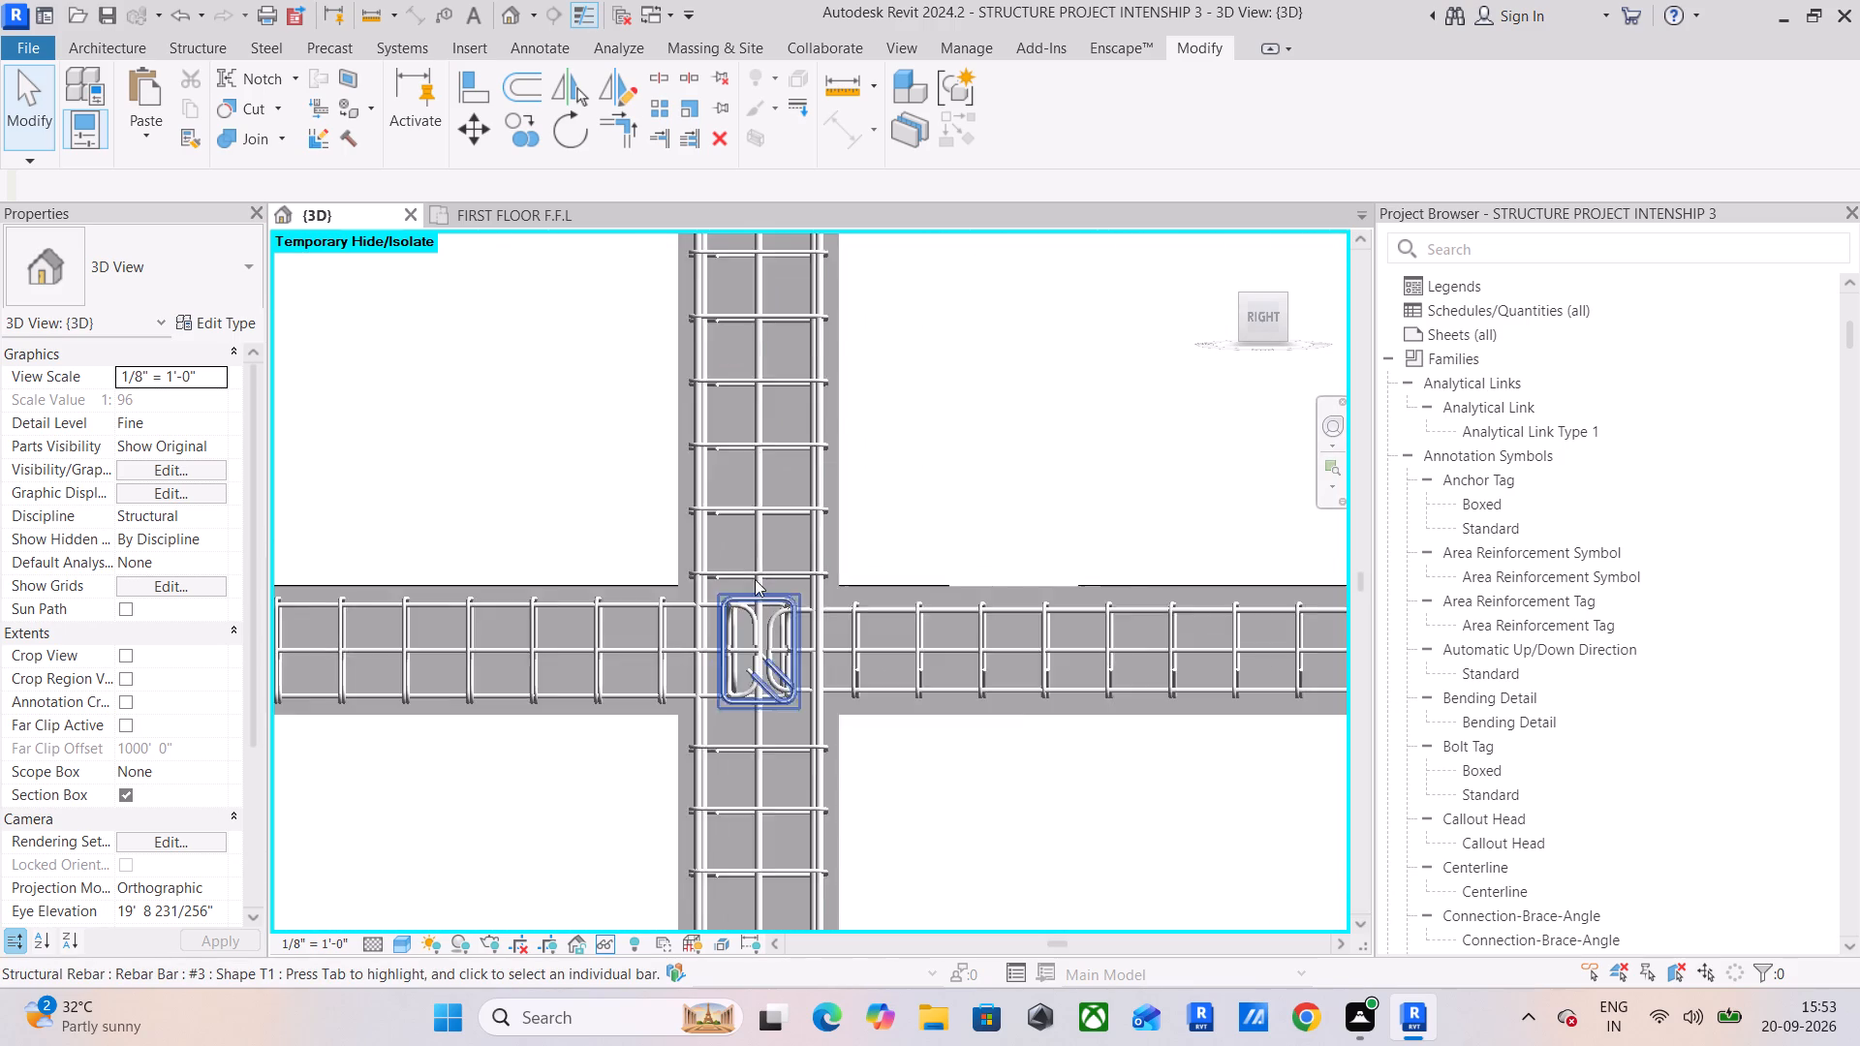
scroll(755, 579, up, 6)
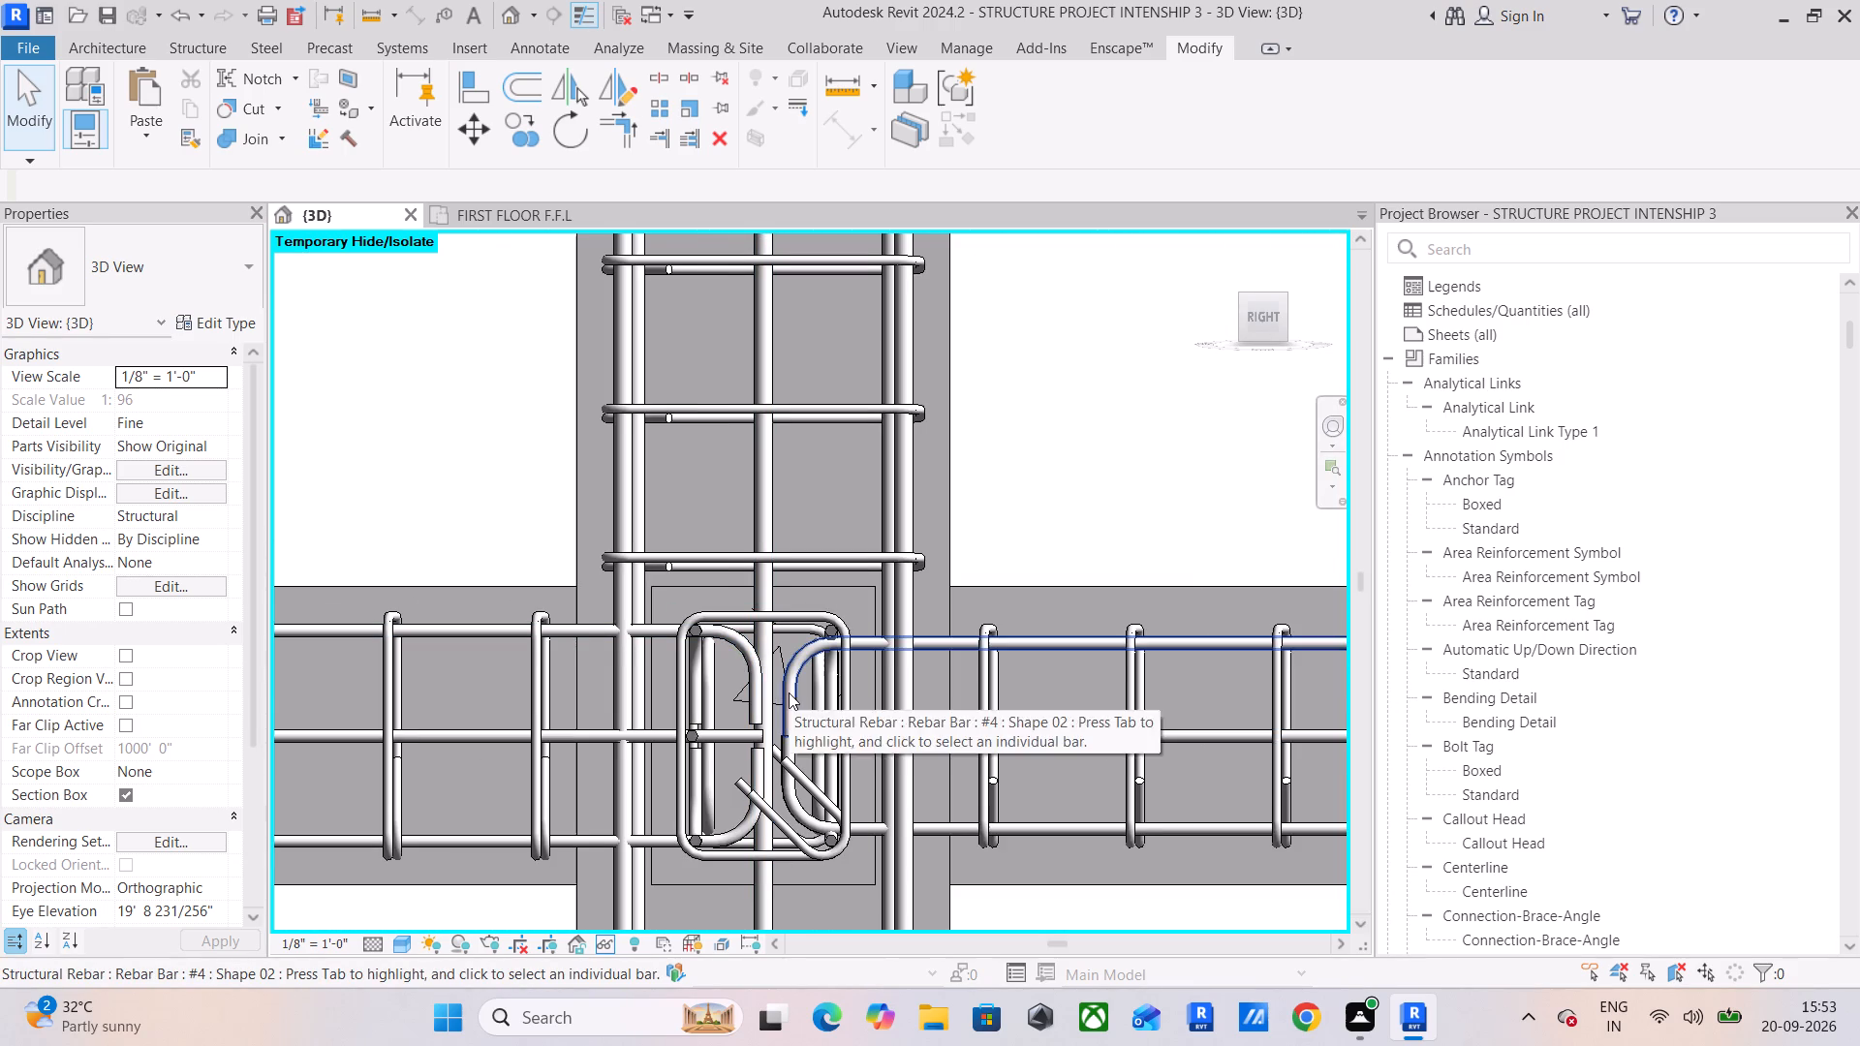
middle_drag(1015, 642, 737, 530)
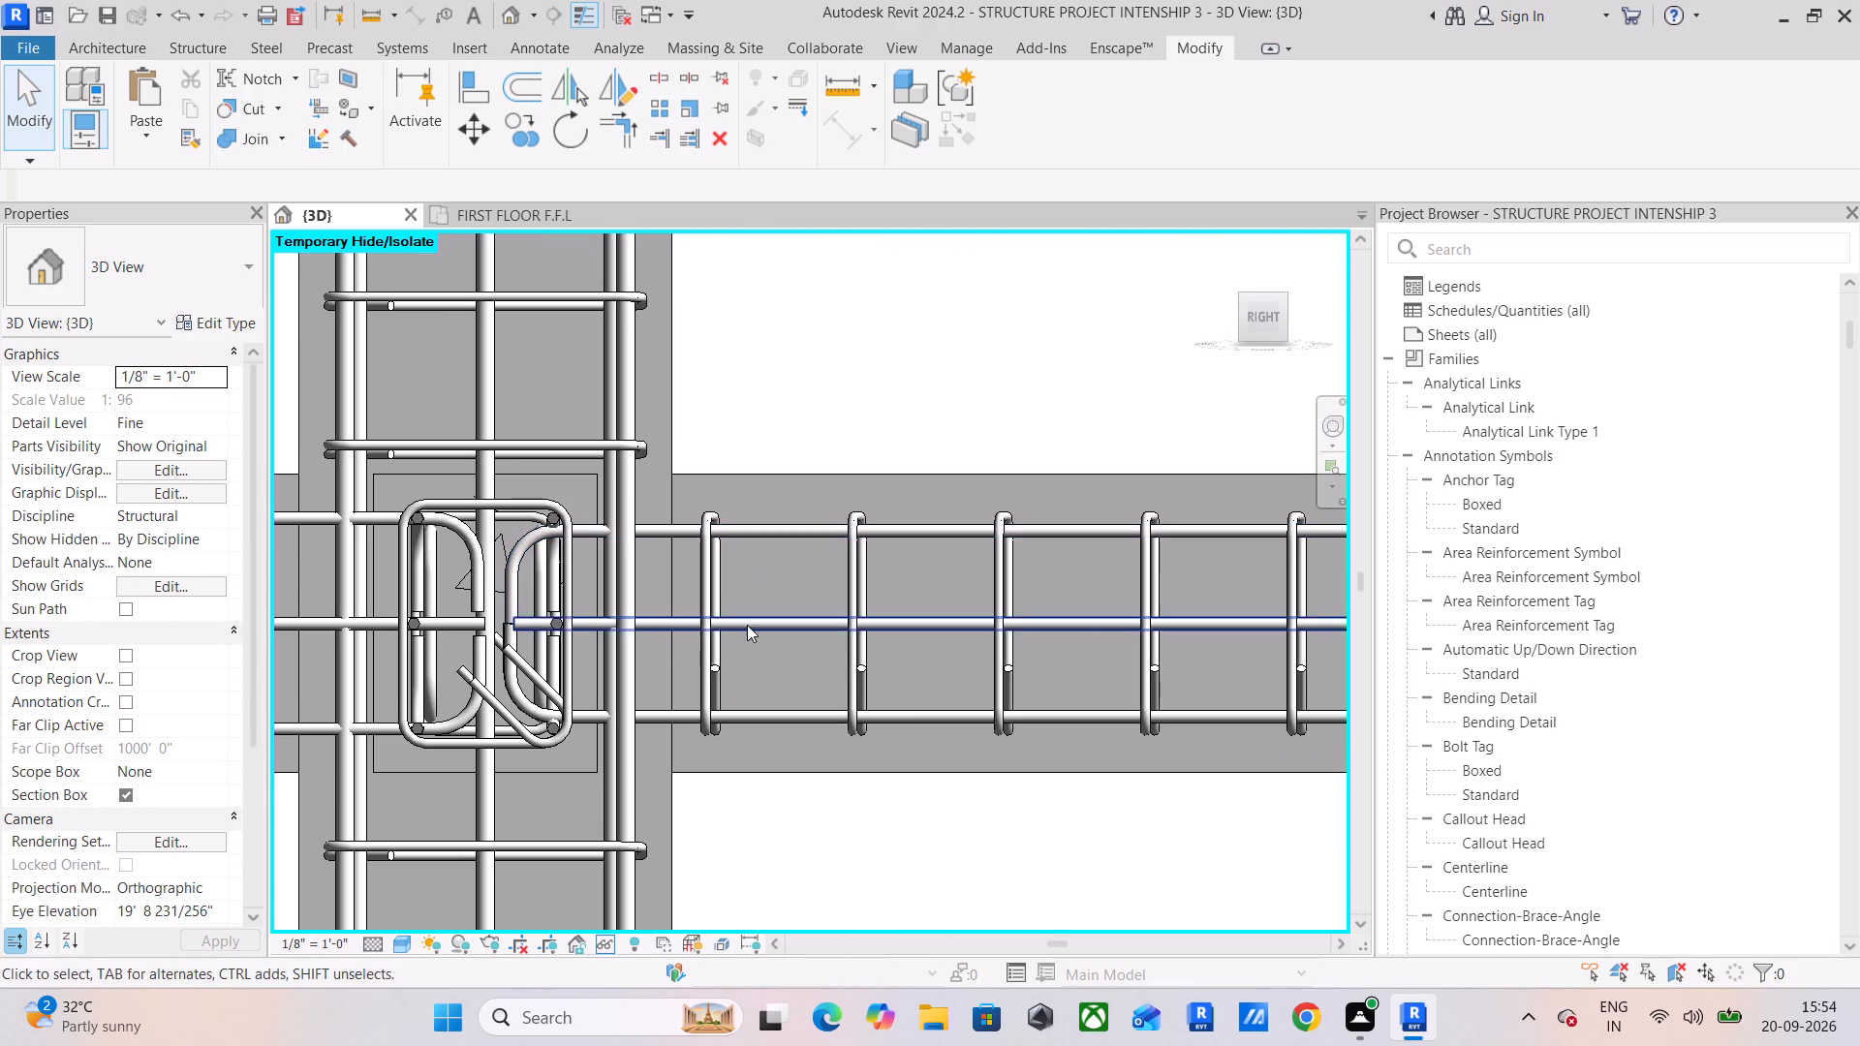
middle_drag(731, 636, 897, 658)
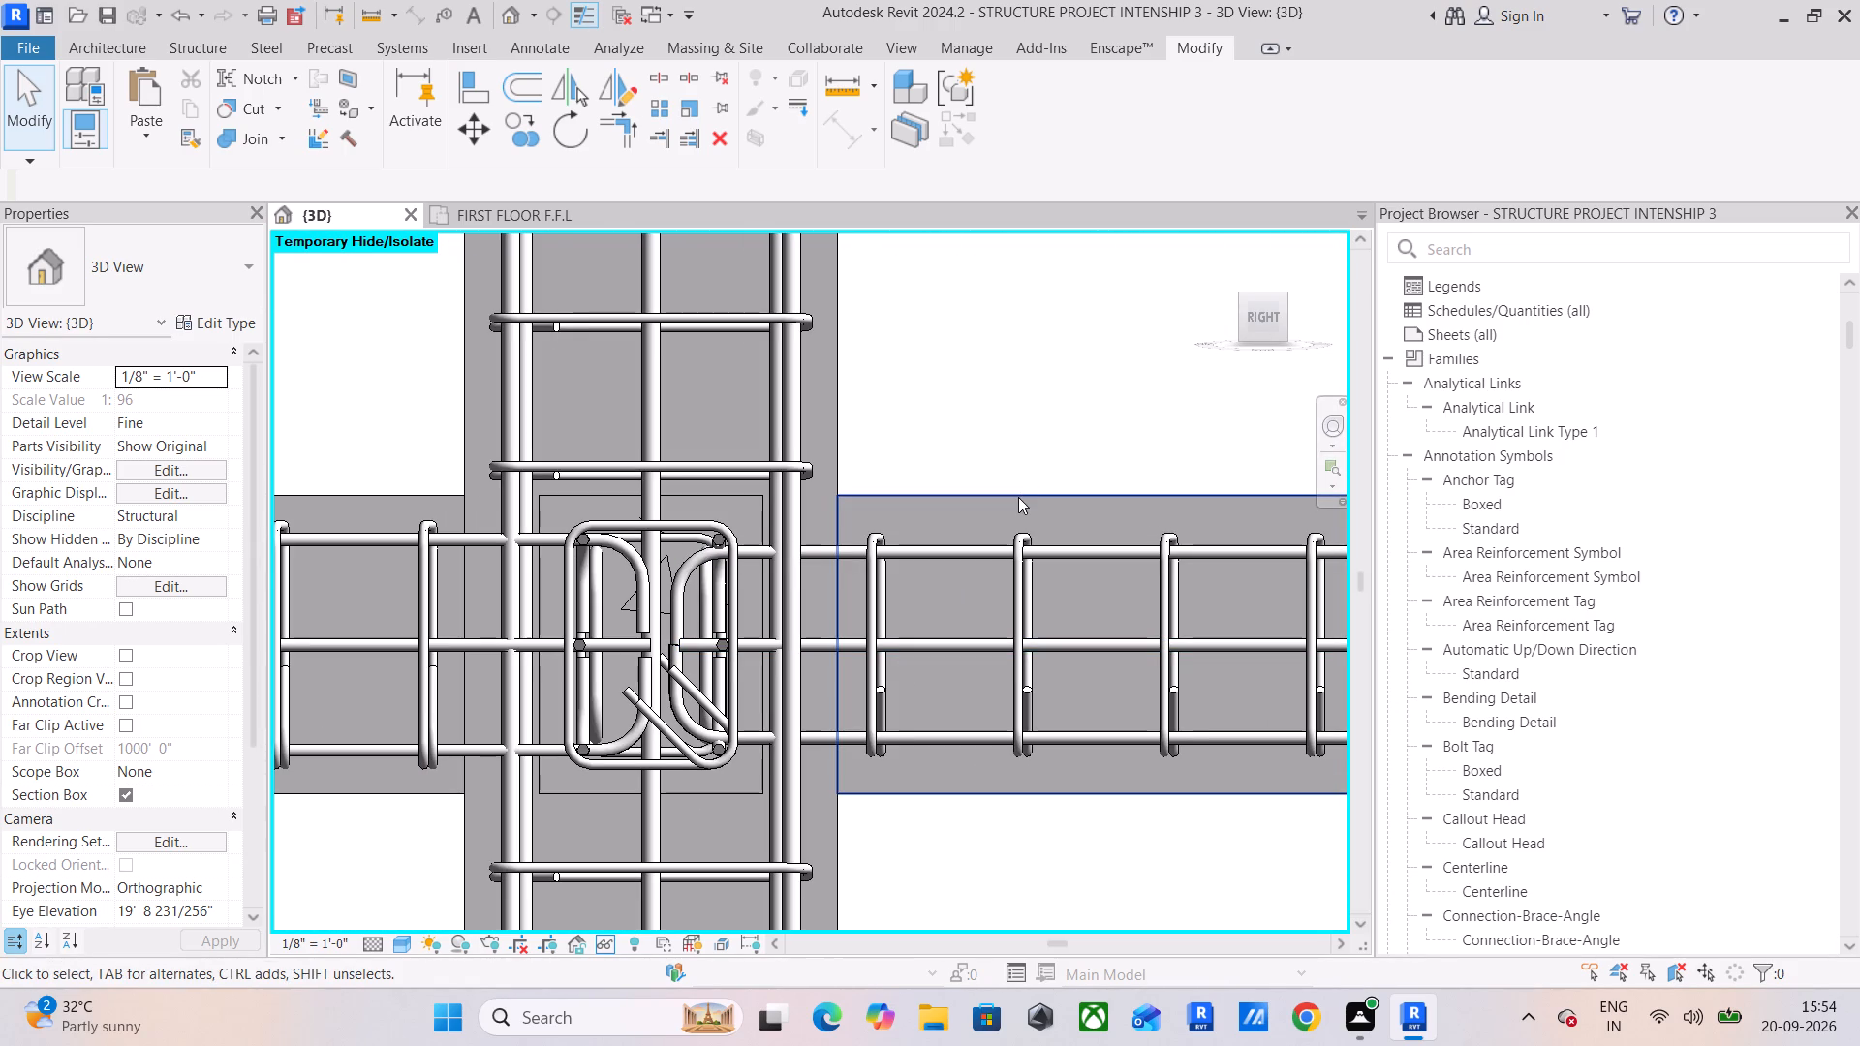
Assign the COLUMN COVER <0' - 1"> rebar cover setting to the 12 x 24 beam beyond the wide column's joint.
click(169, 39)
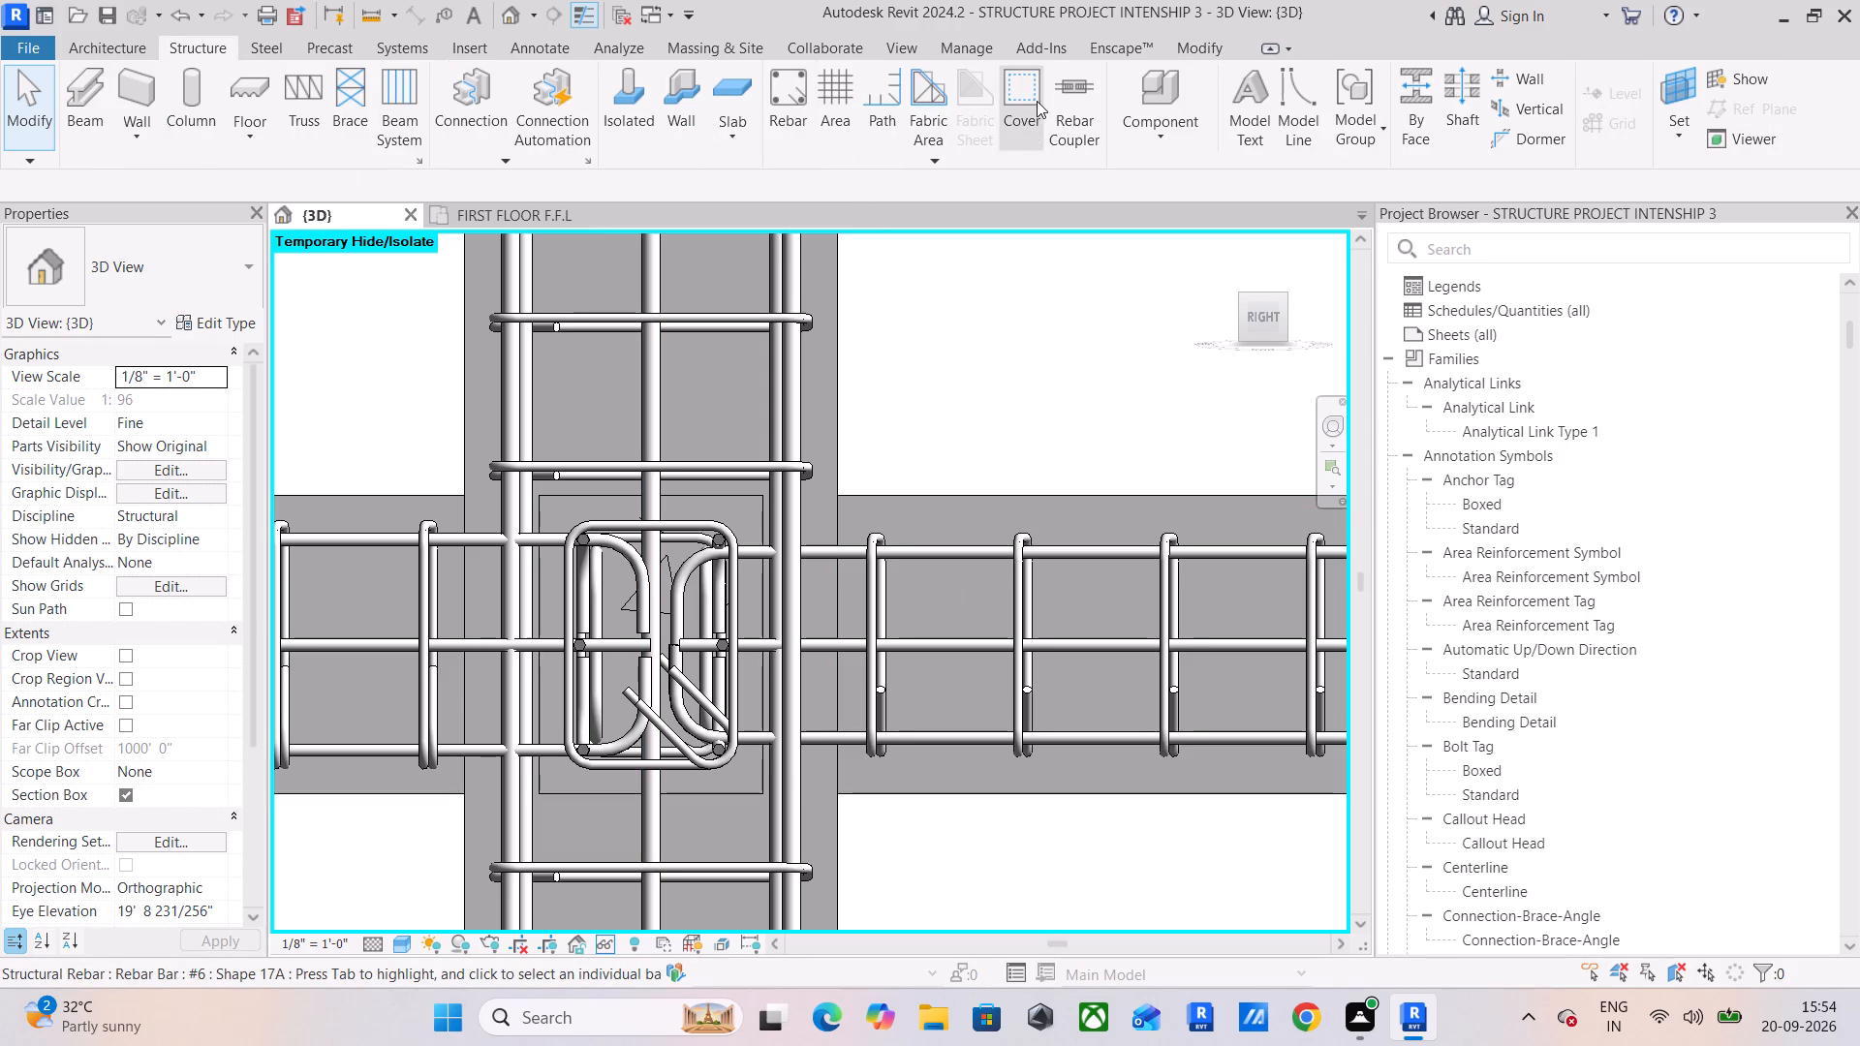
click(1037, 101)
click(1092, 493)
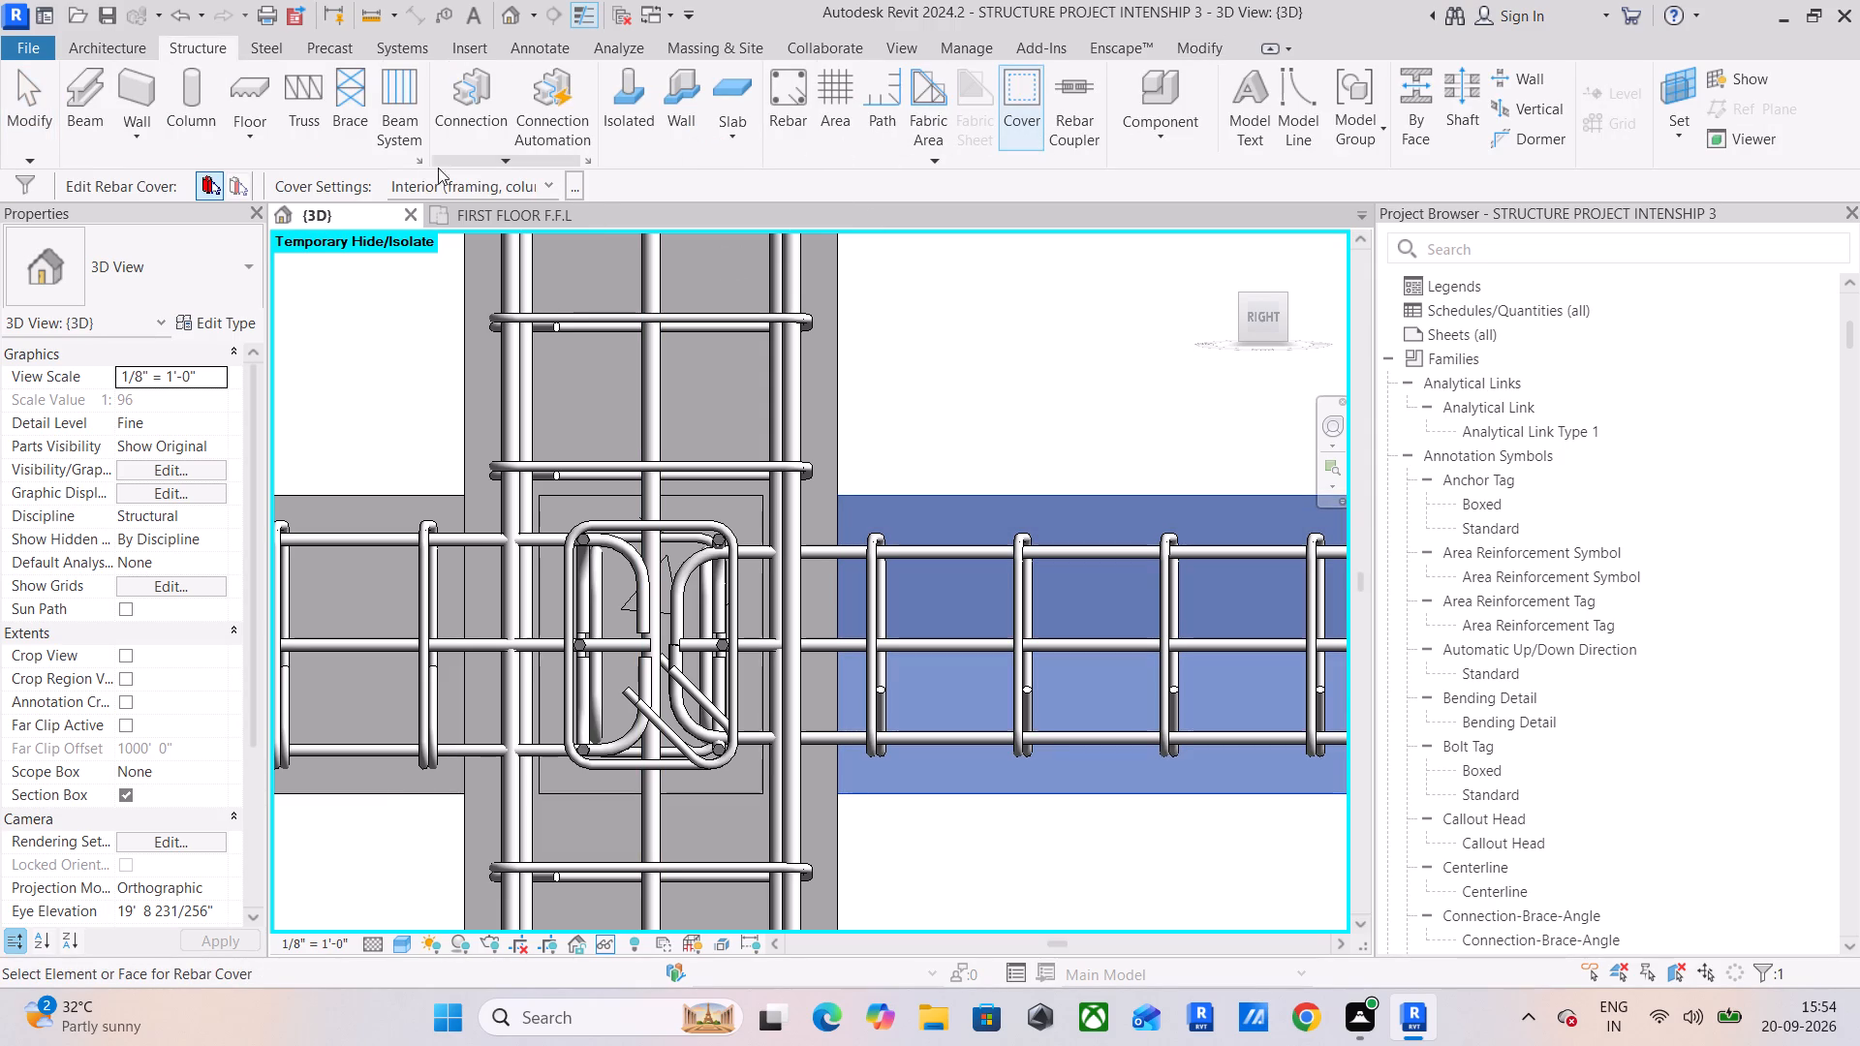
click(535, 189)
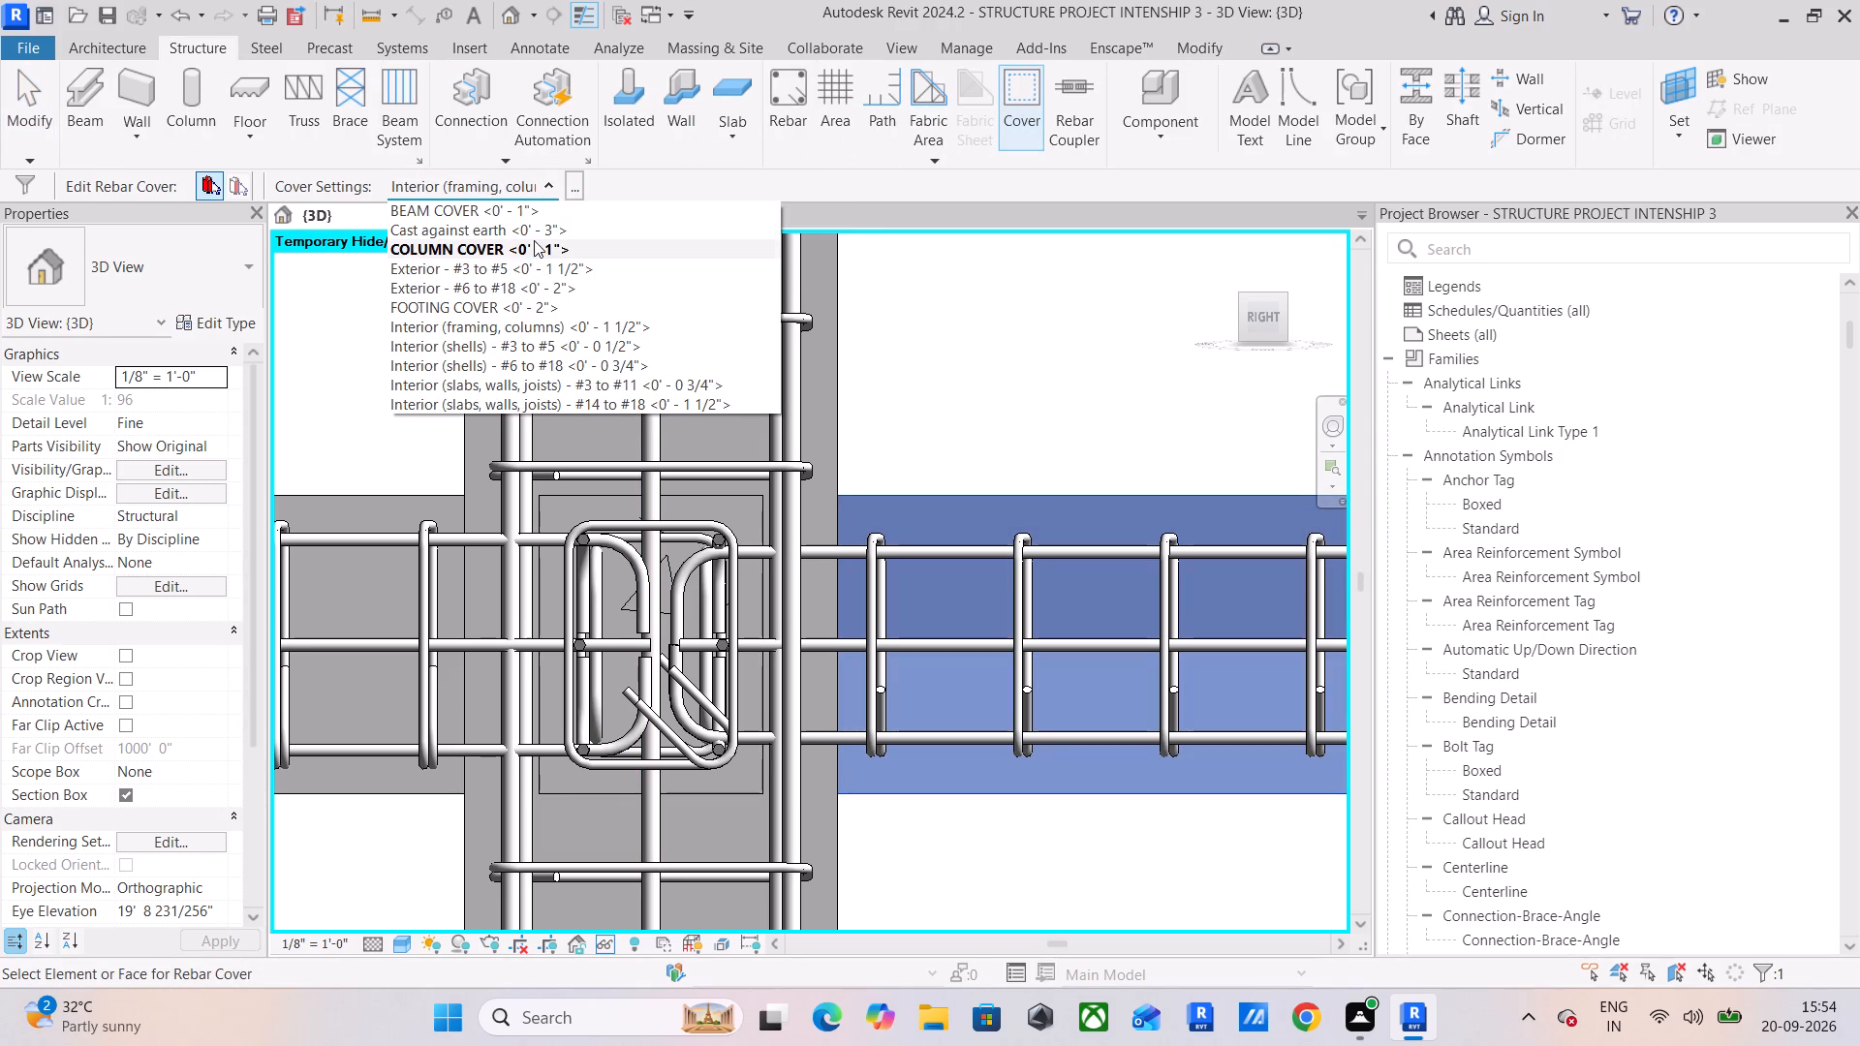
click(531, 248)
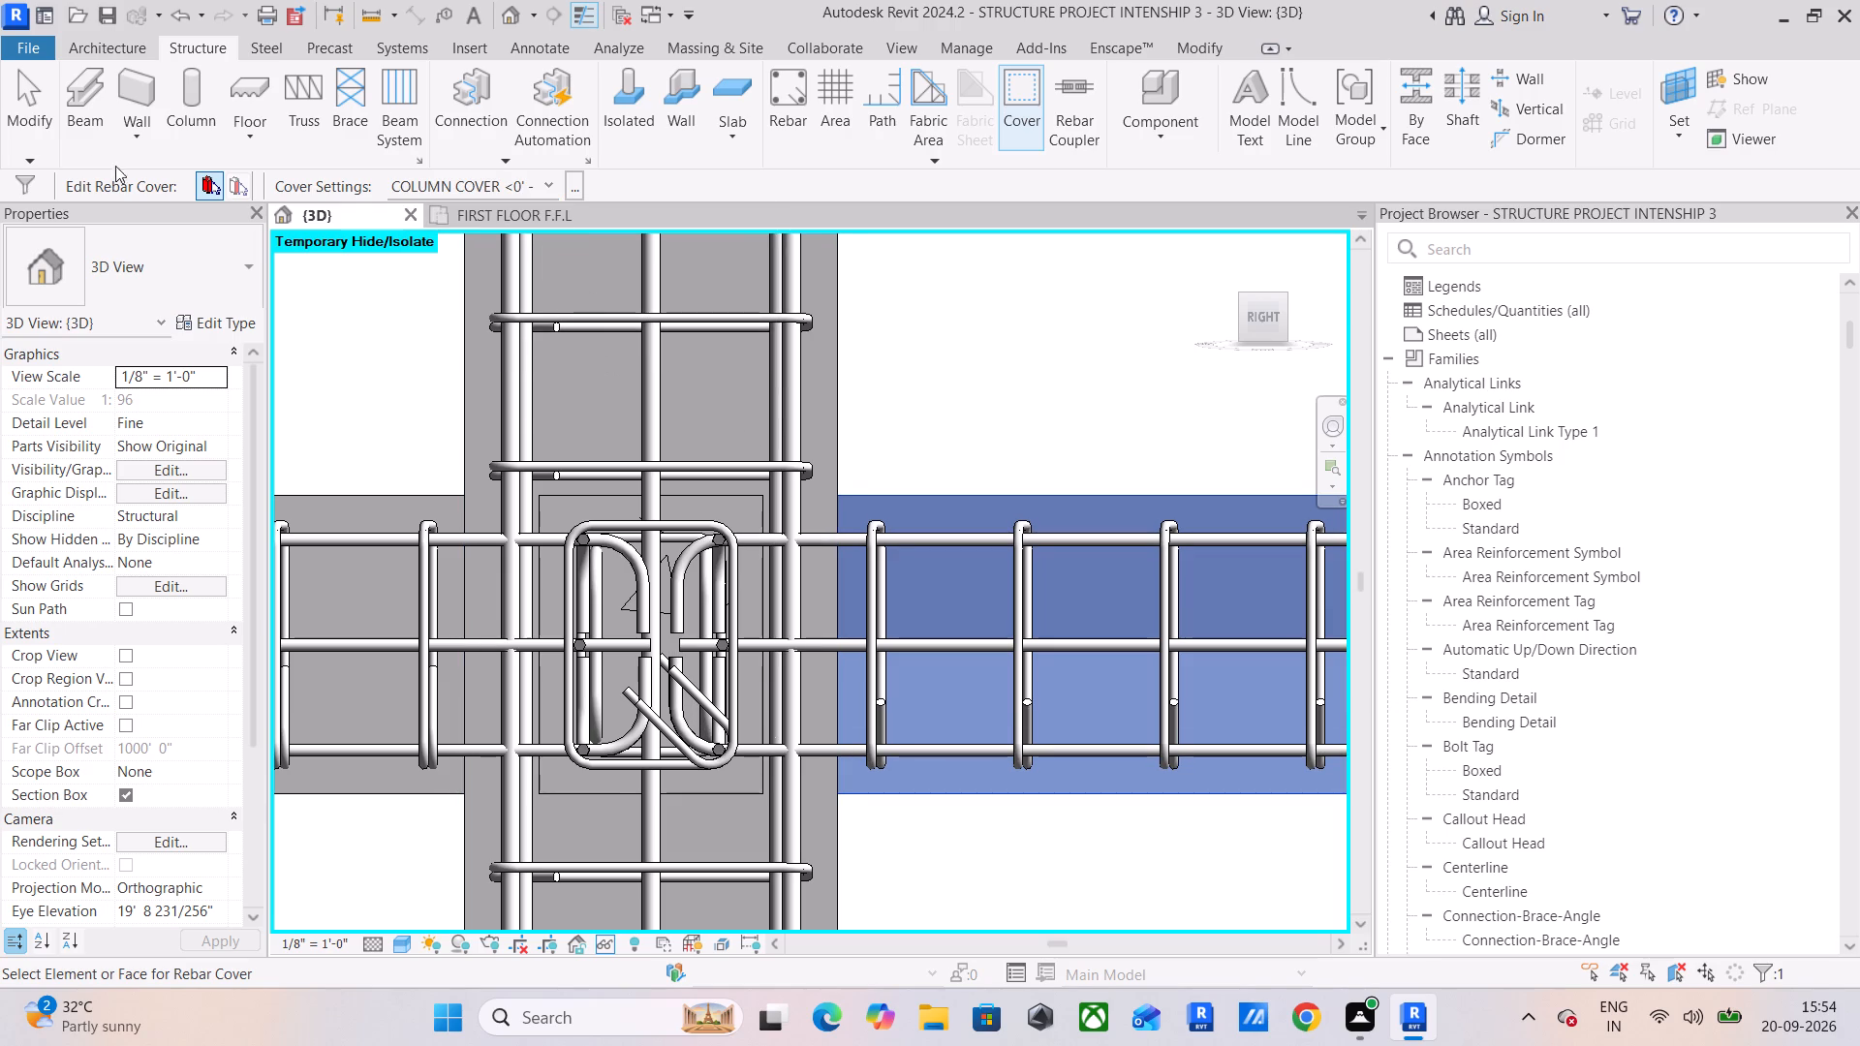
click(19, 107)
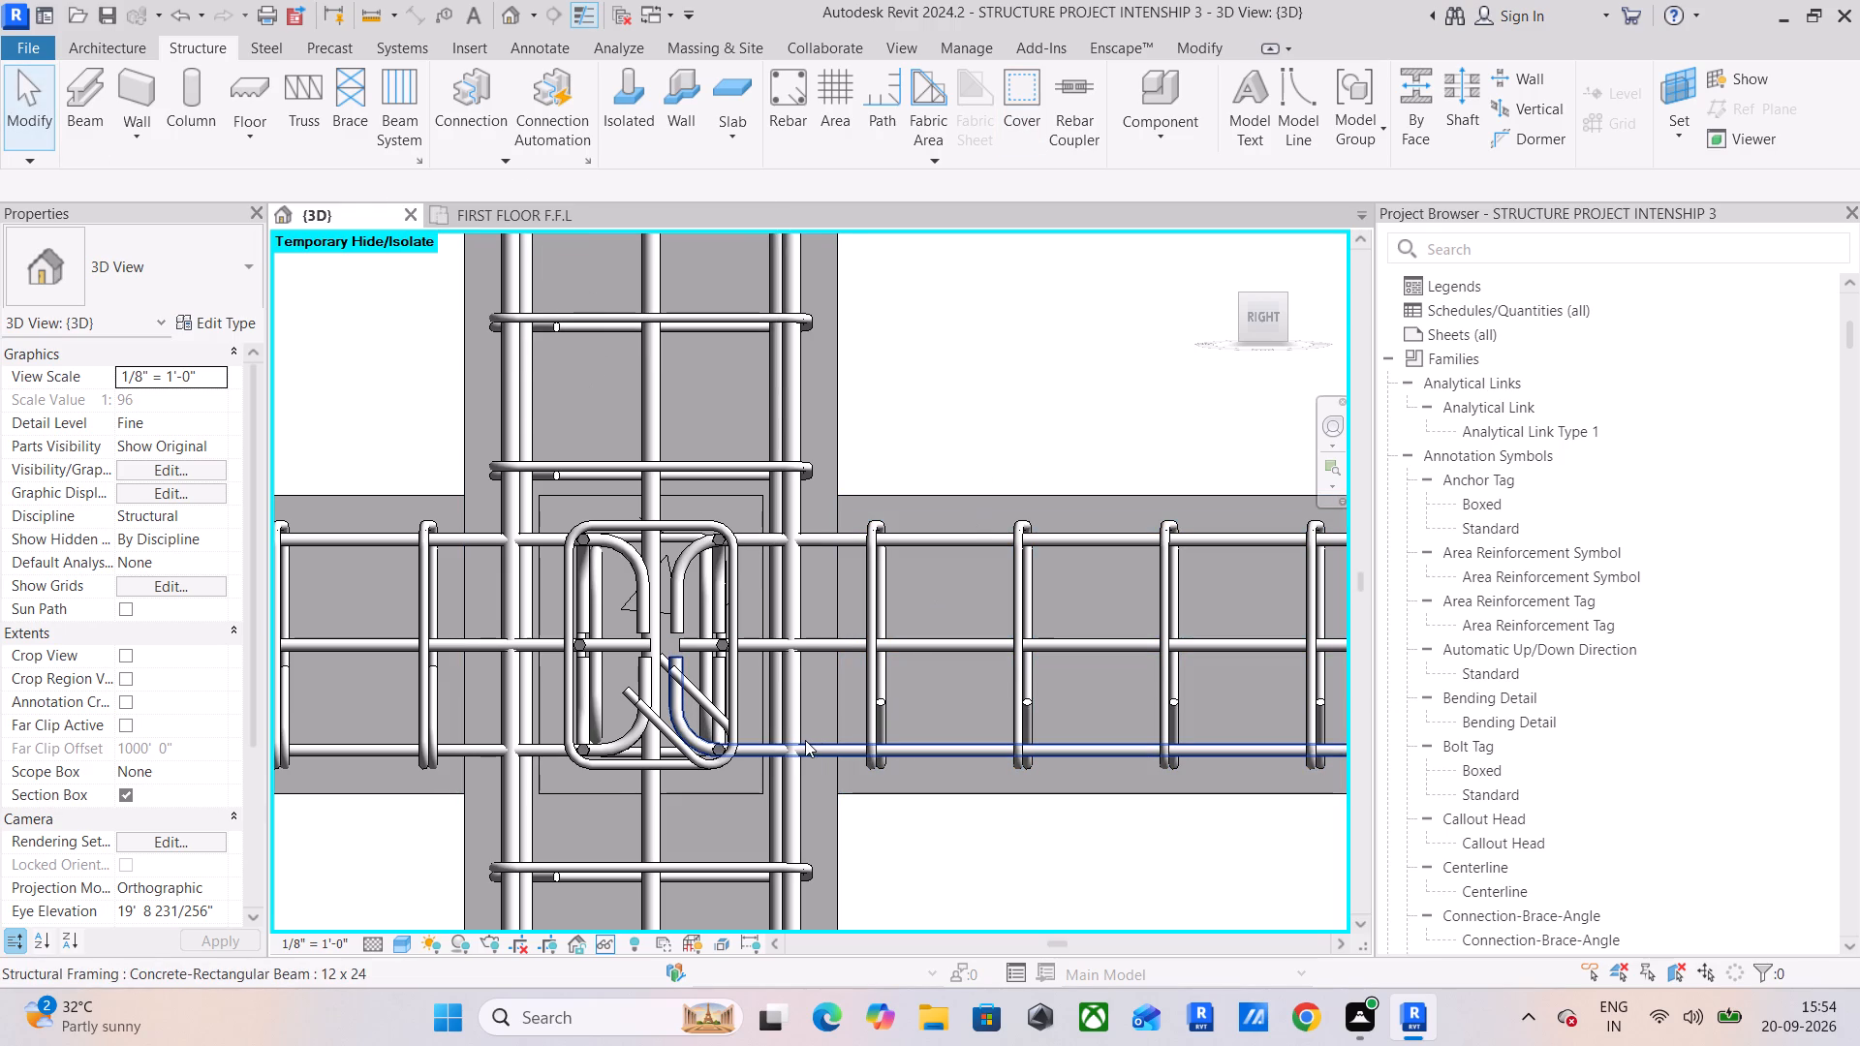
Stretch the hooked ends of both bottom #4 bars through the wide column, past the crossing beam's stirrup.
click(802, 742)
scroll(662, 688, up, 6)
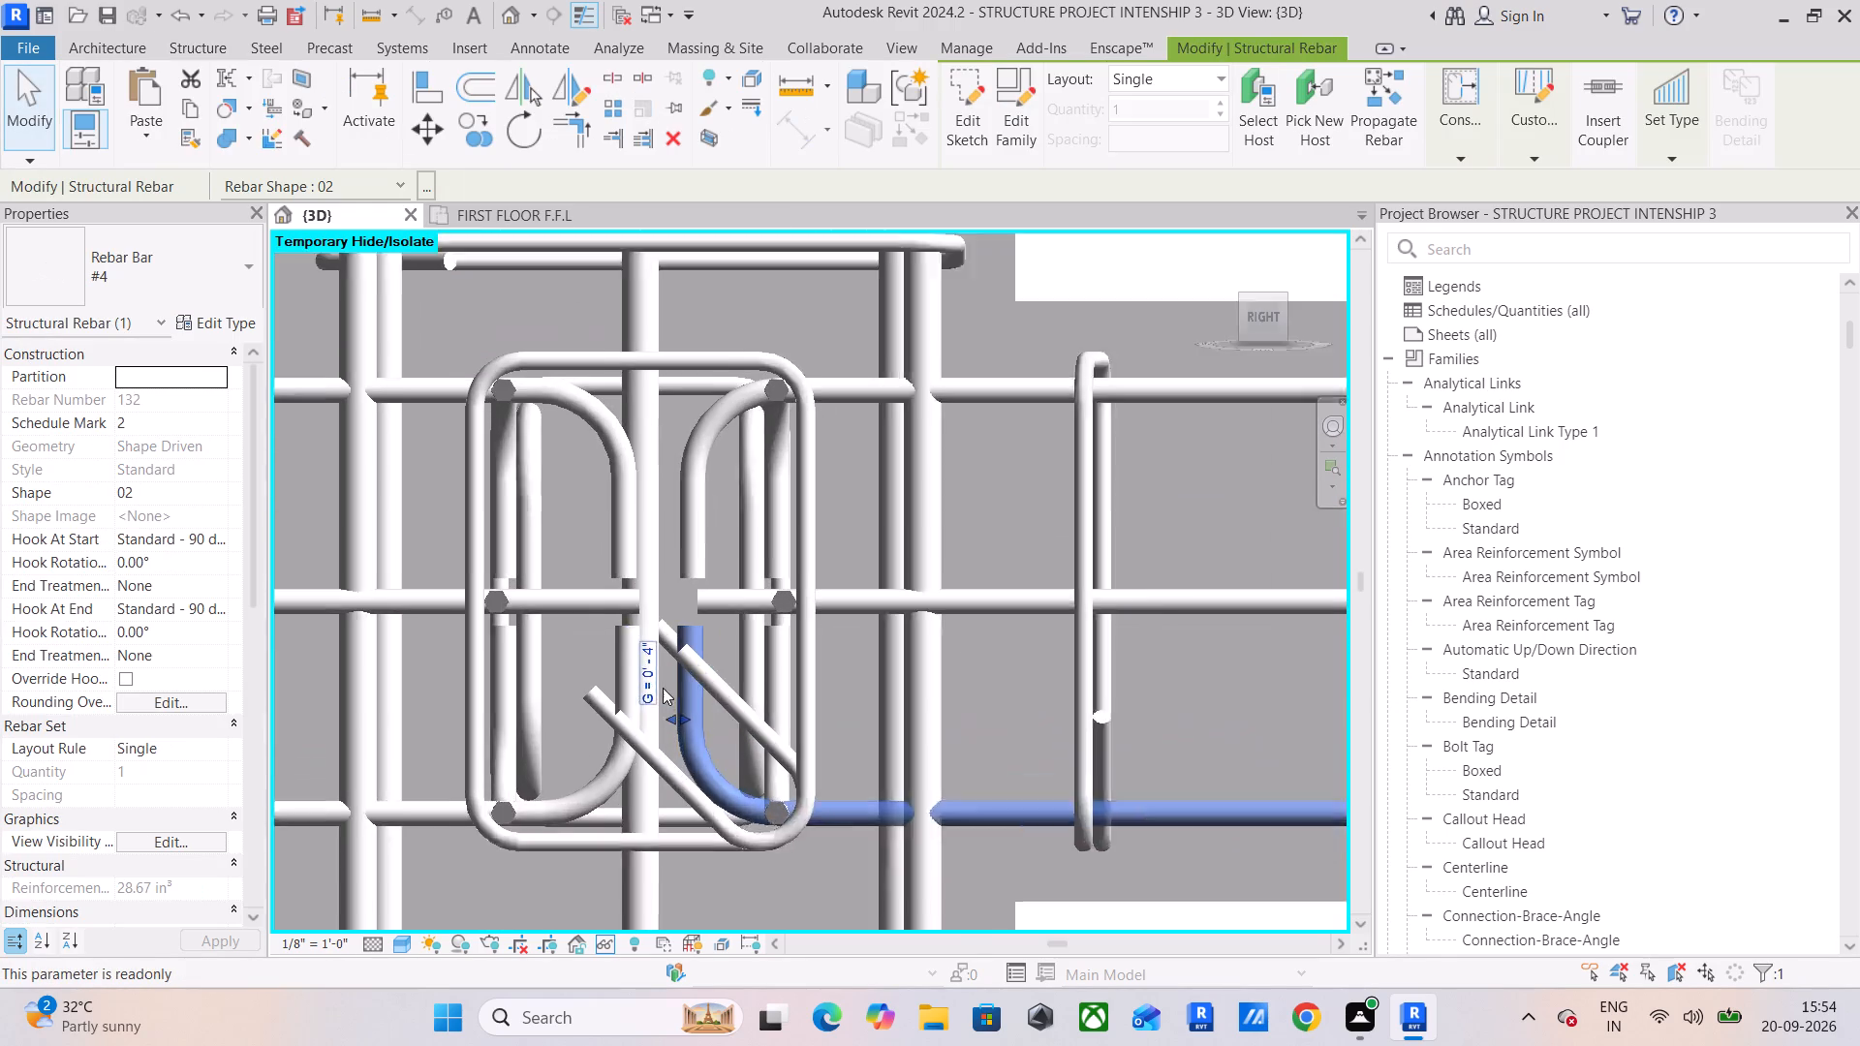
drag(670, 726, 460, 732)
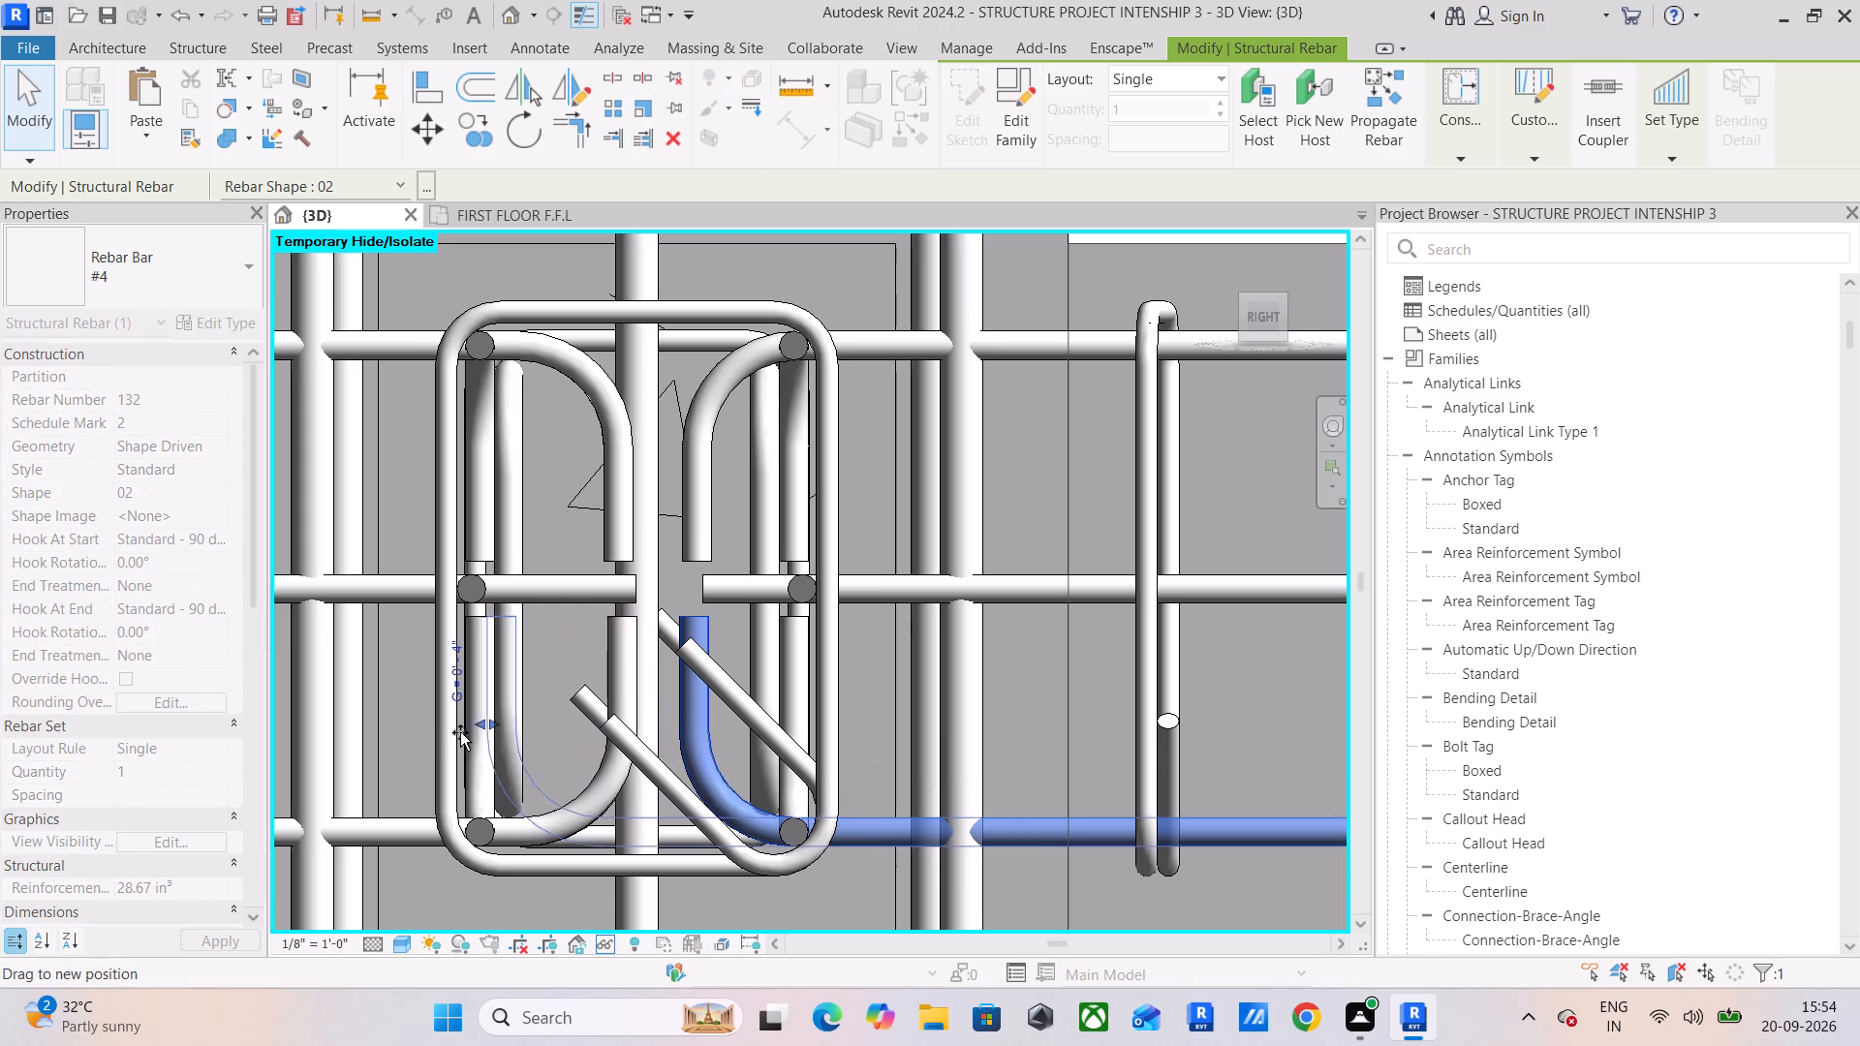
drag(460, 732, 380, 751)
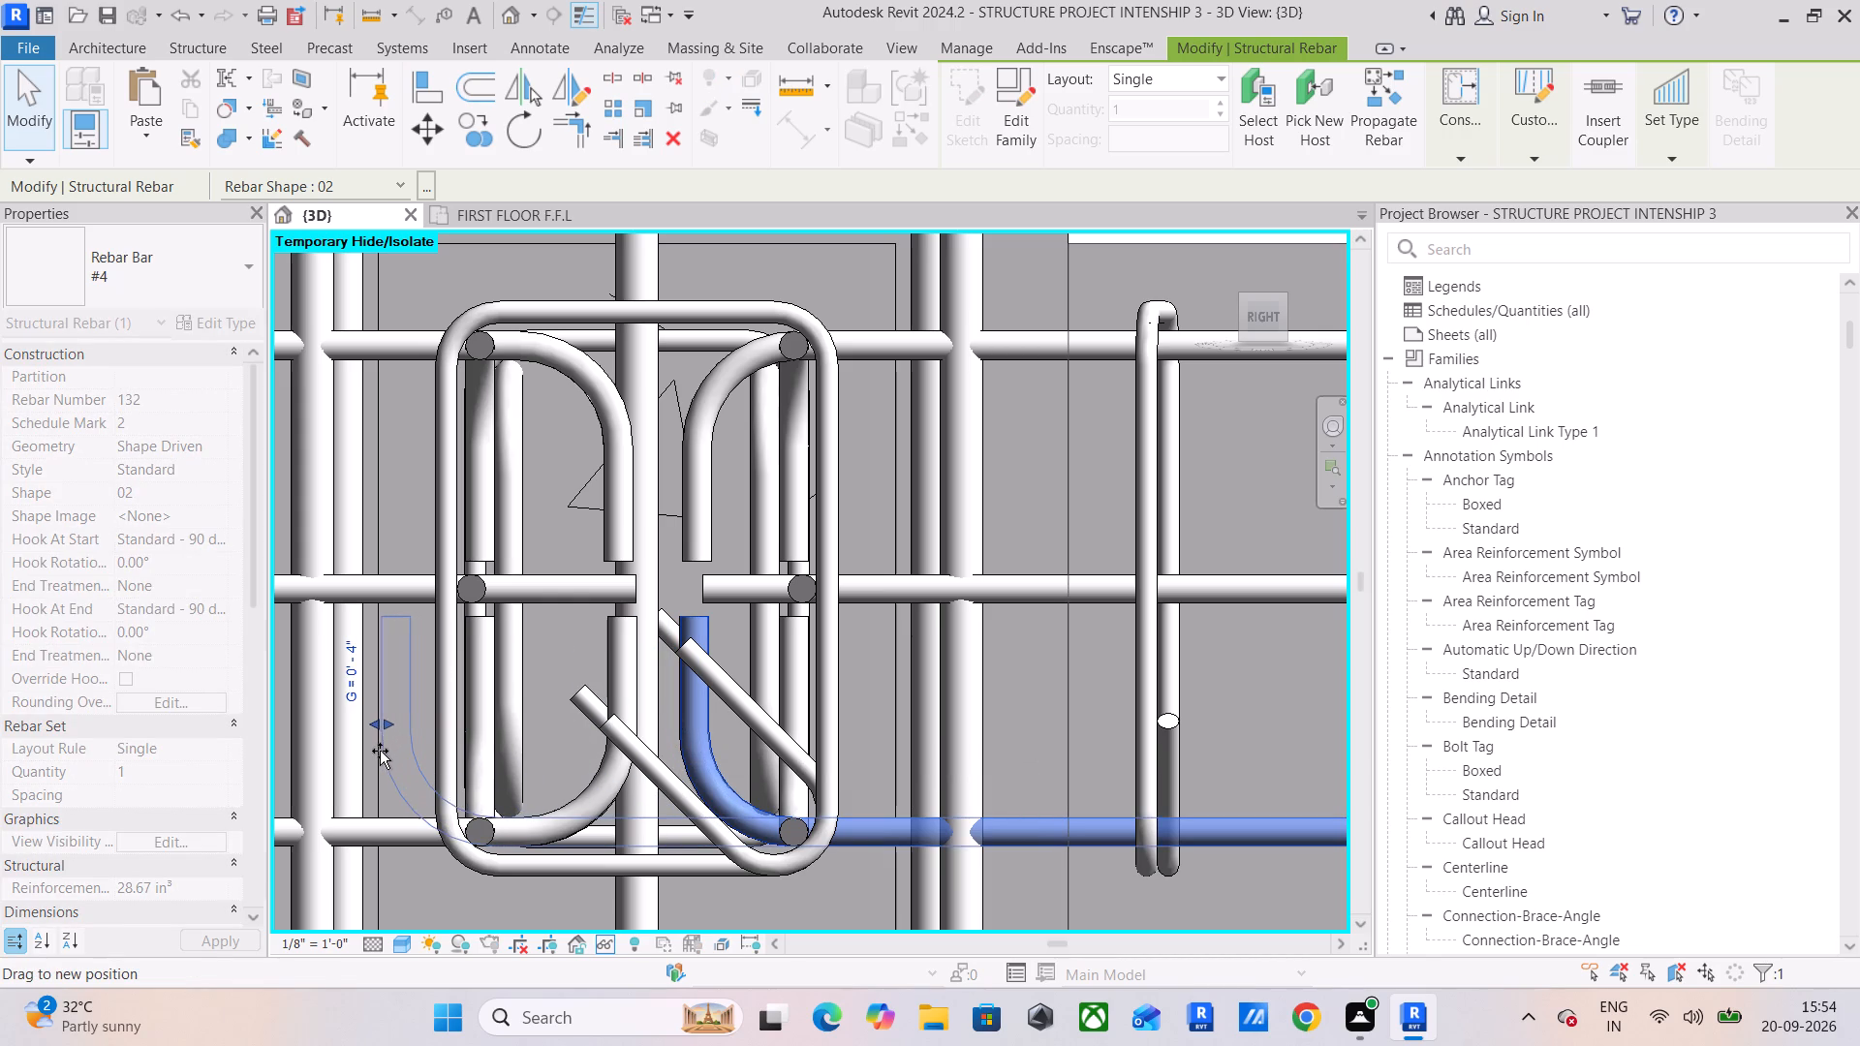
drag(380, 751, 379, 751)
click(717, 764)
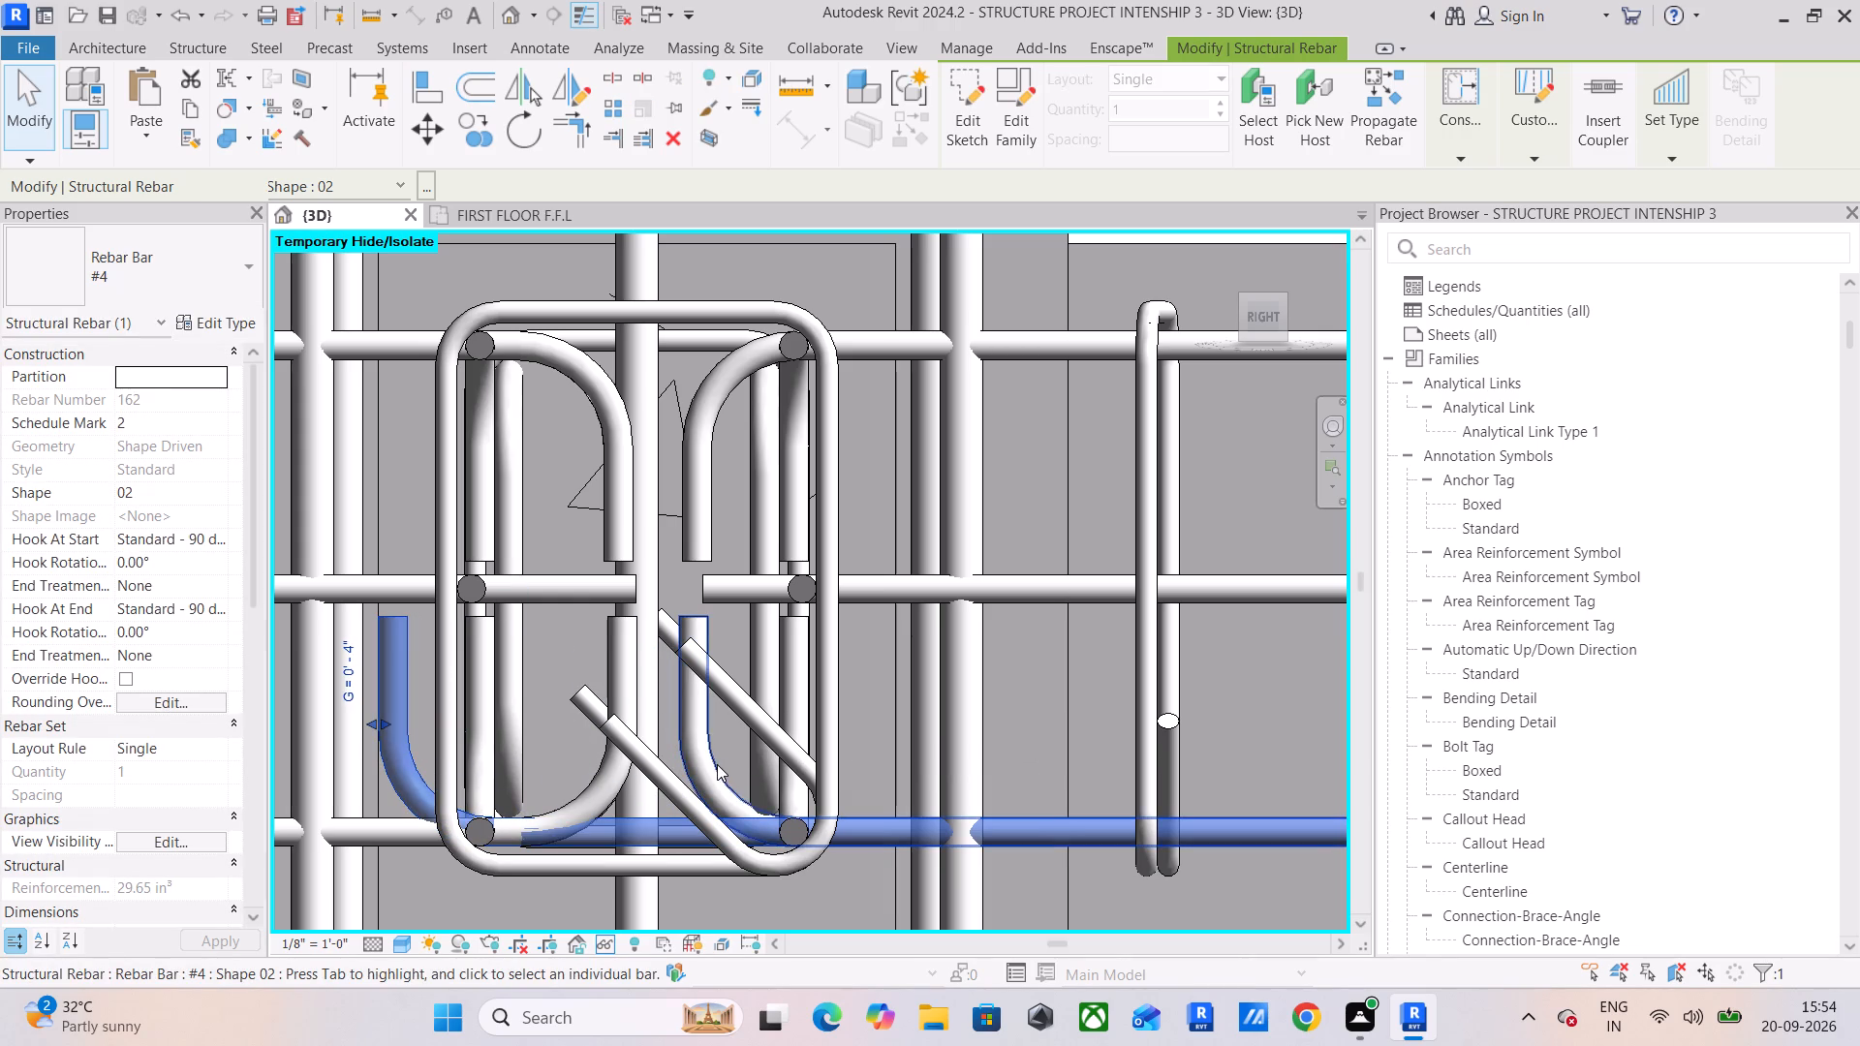
drag(672, 718, 403, 748)
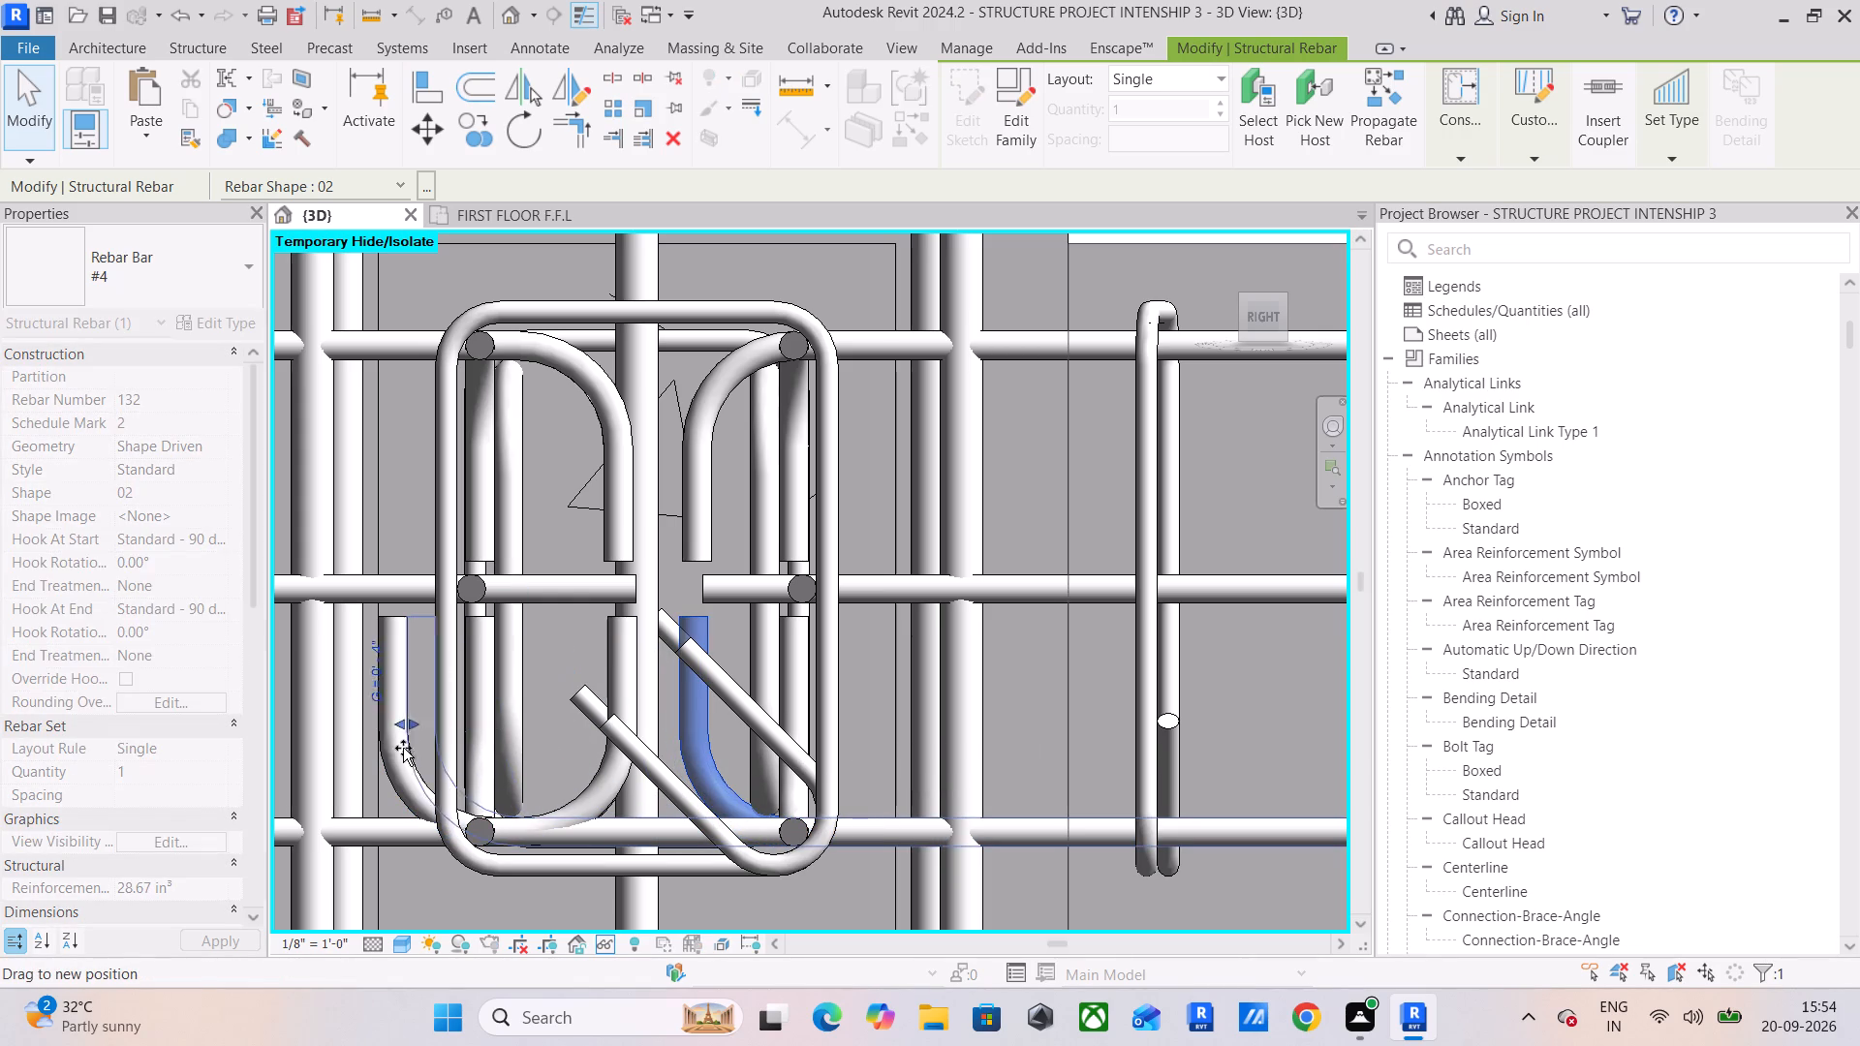
drag(403, 748, 379, 757)
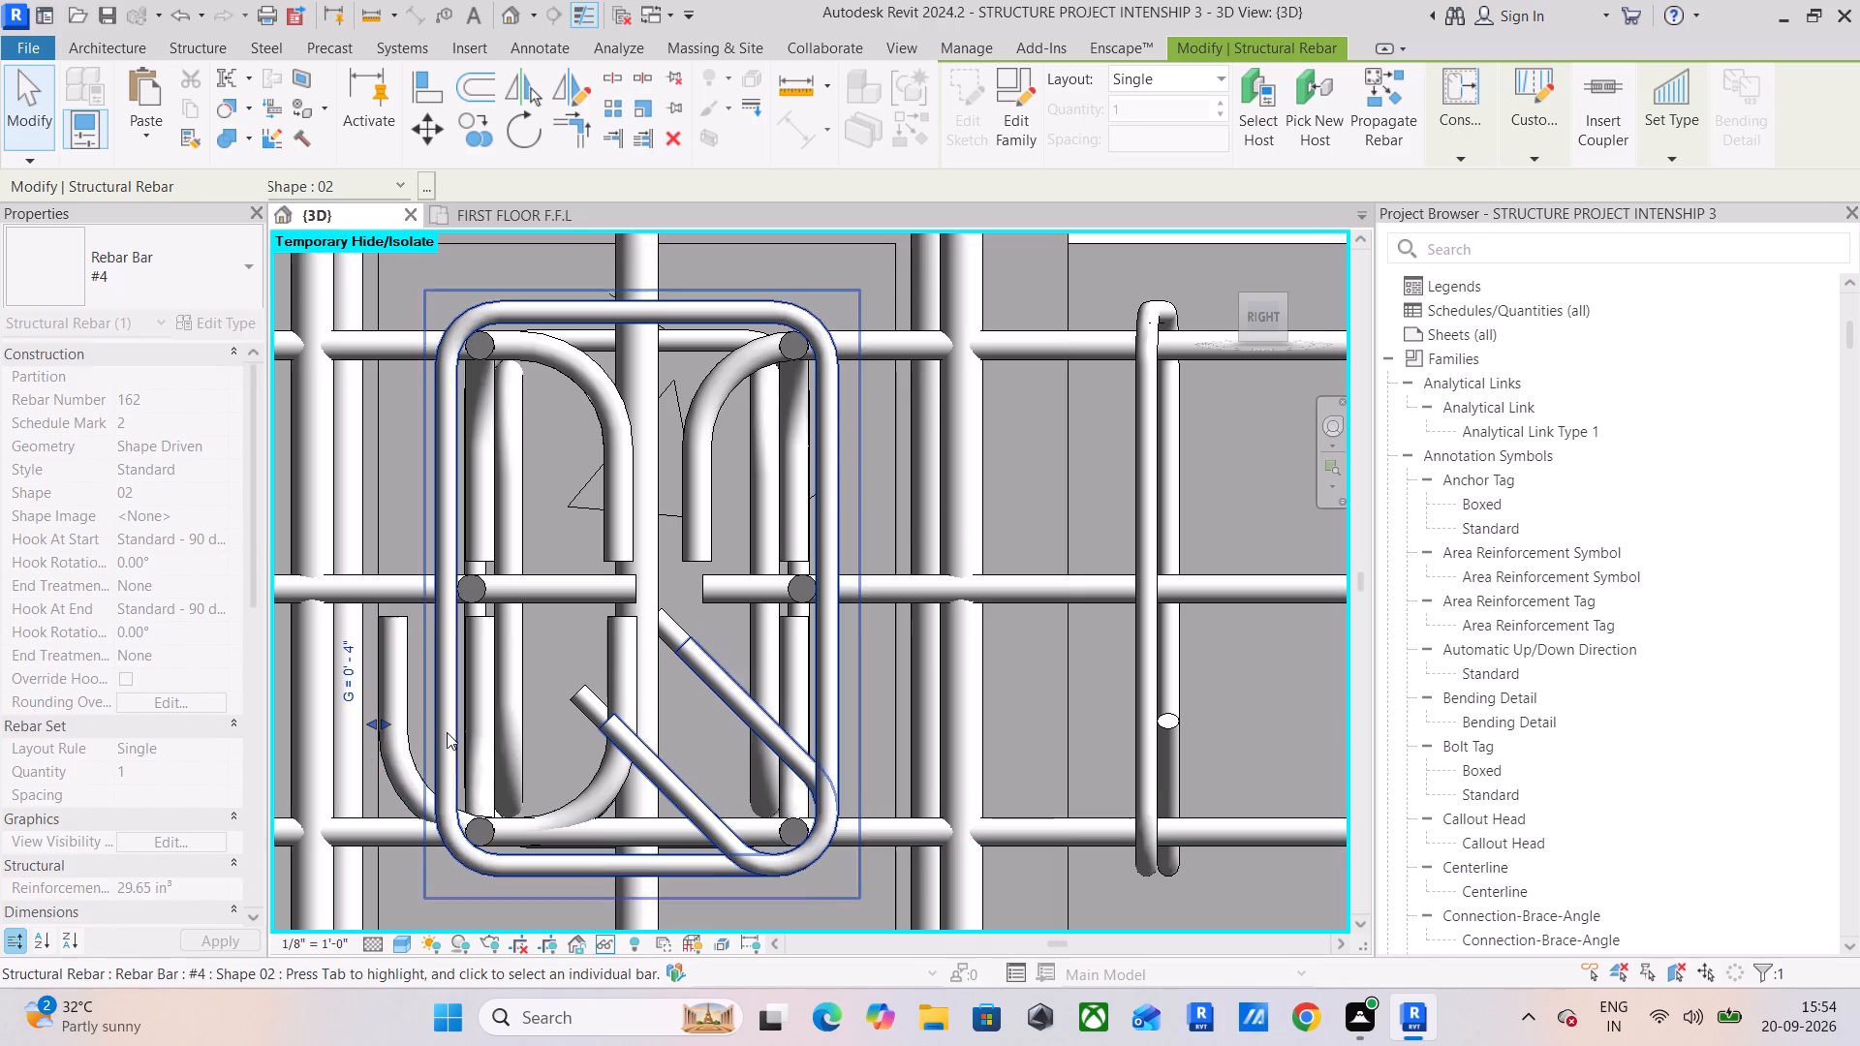
Stretch the hooked ends of both top #4 bars through the wide column to line up with the bottom hooks.
click(1045, 344)
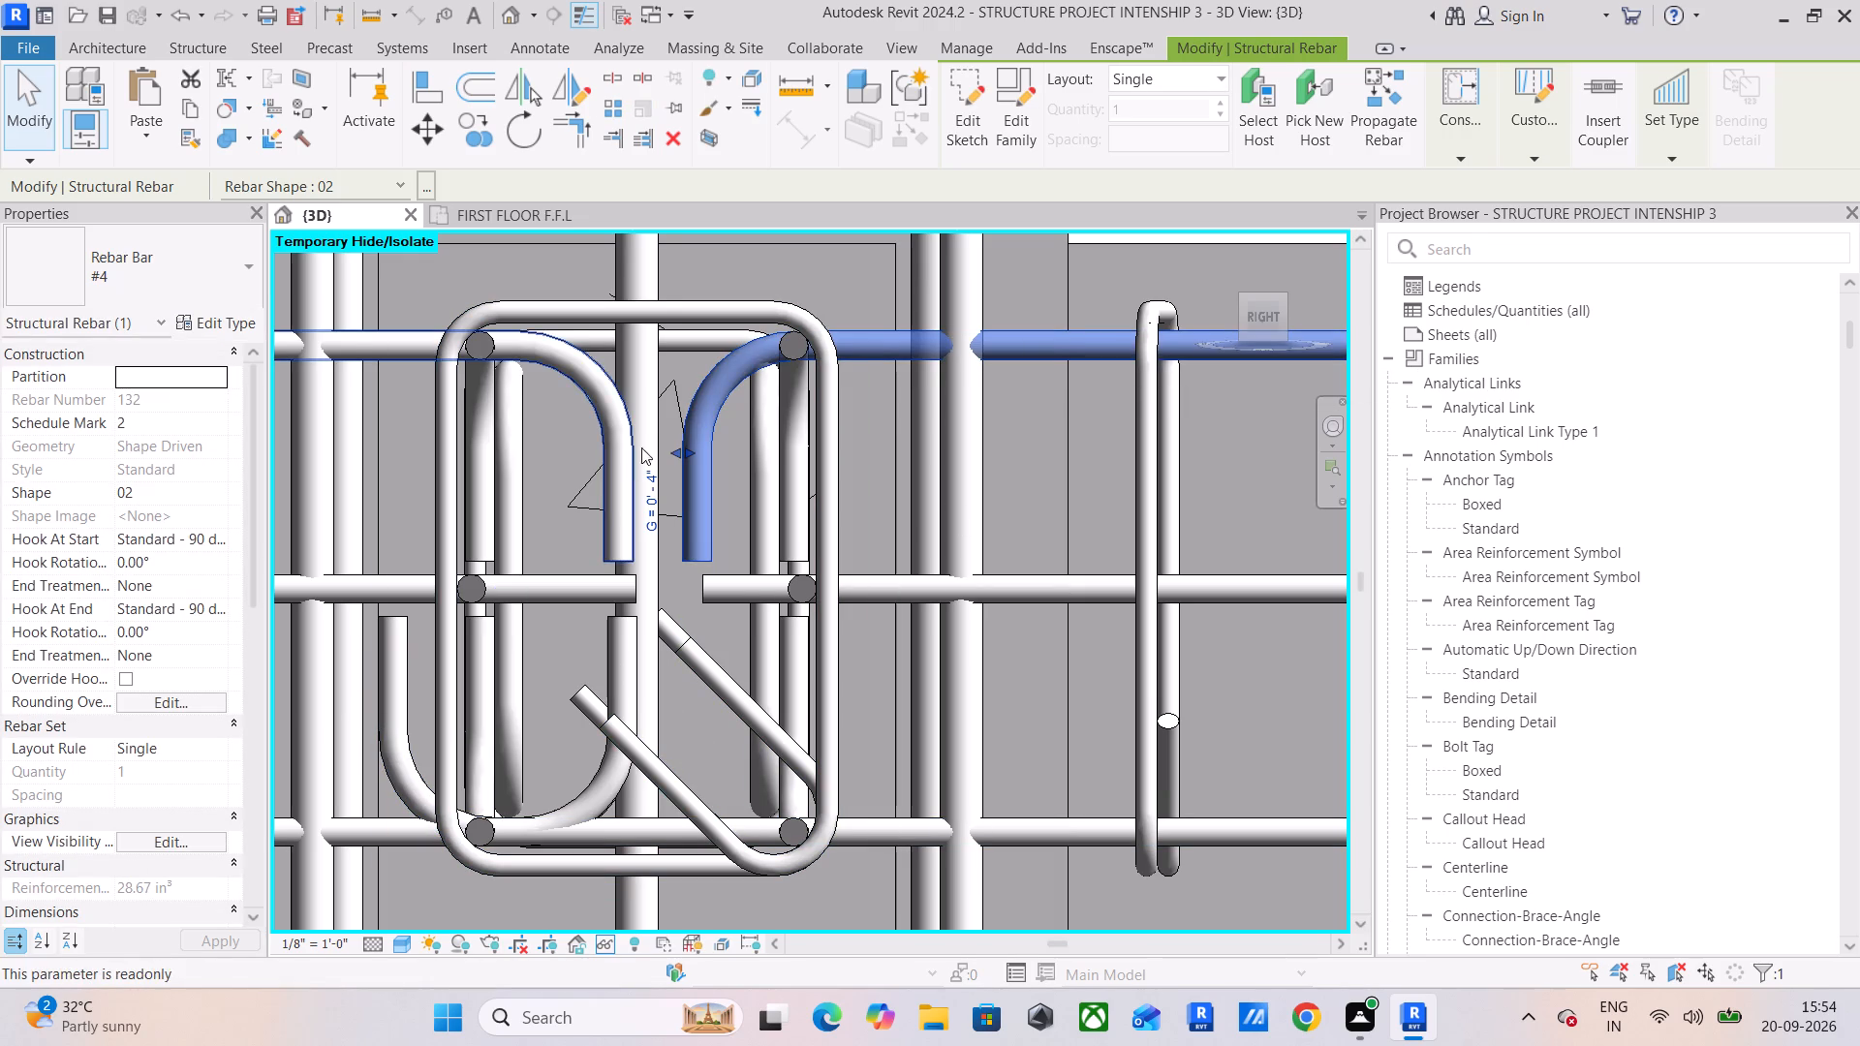
drag(676, 450, 386, 480)
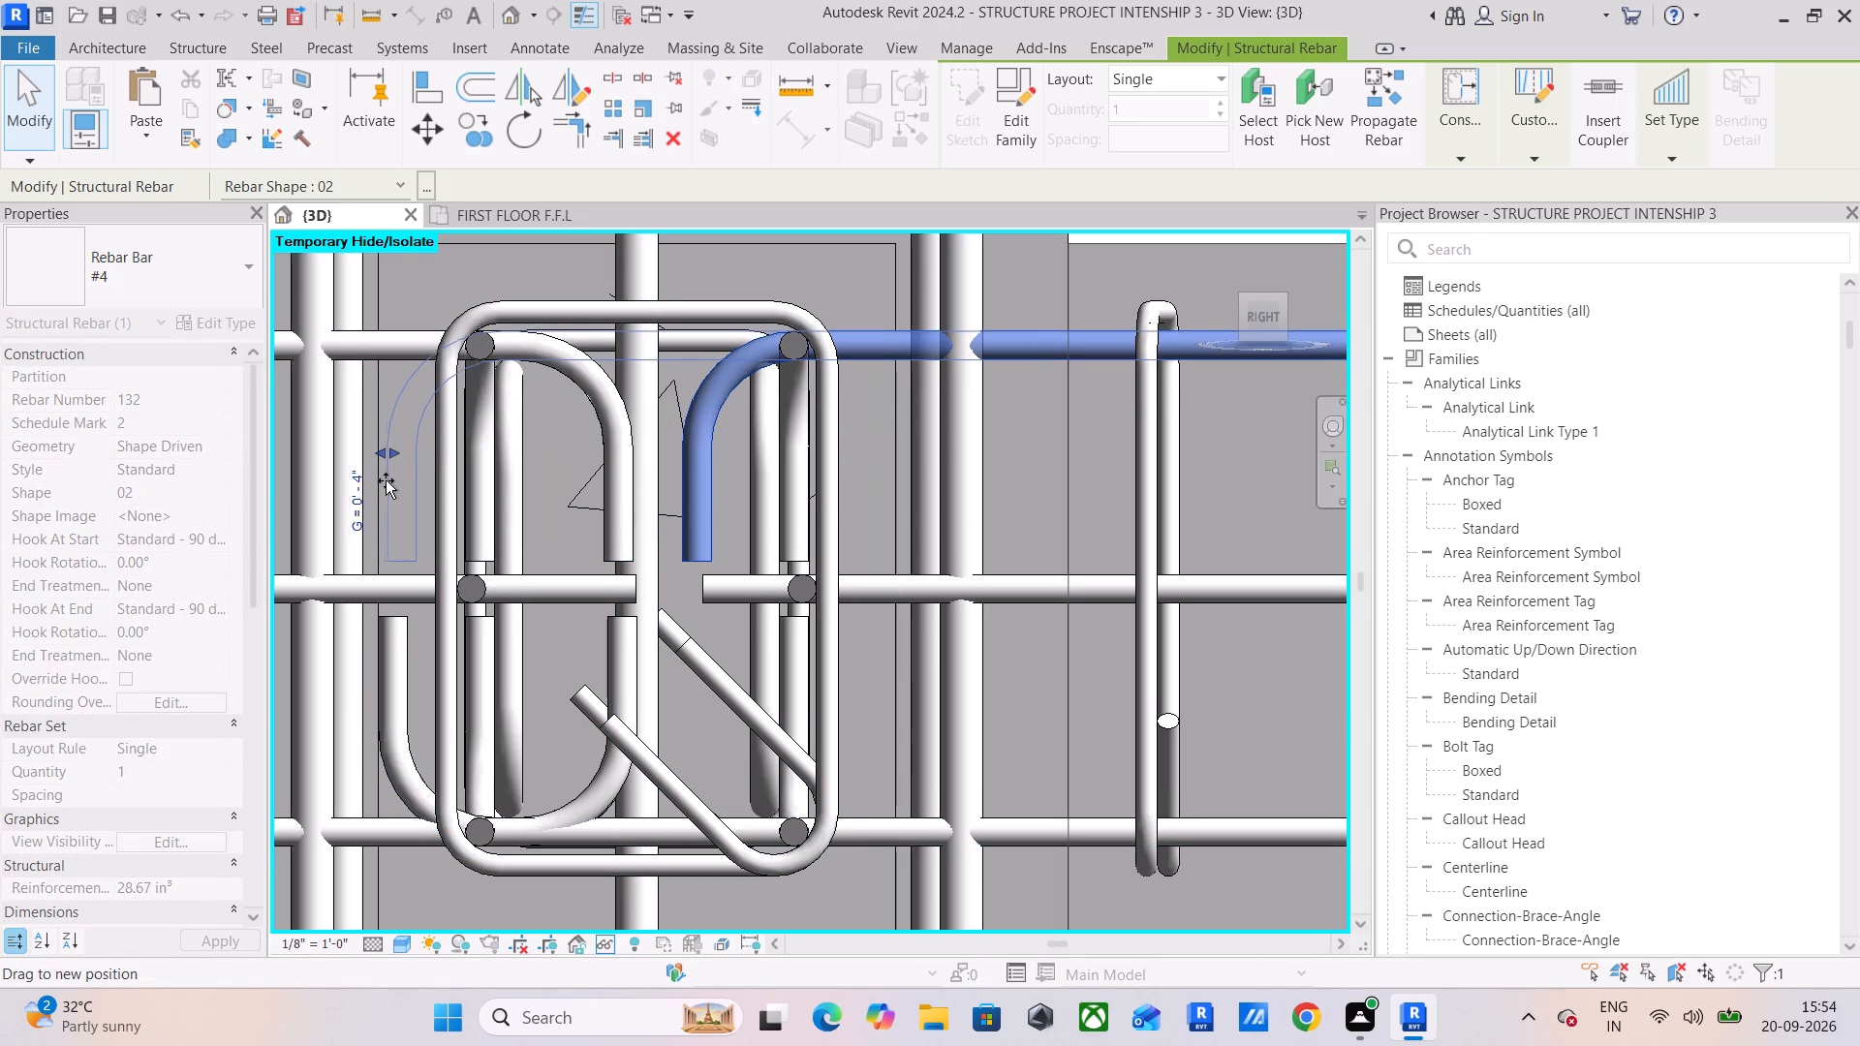
drag(386, 480, 381, 483)
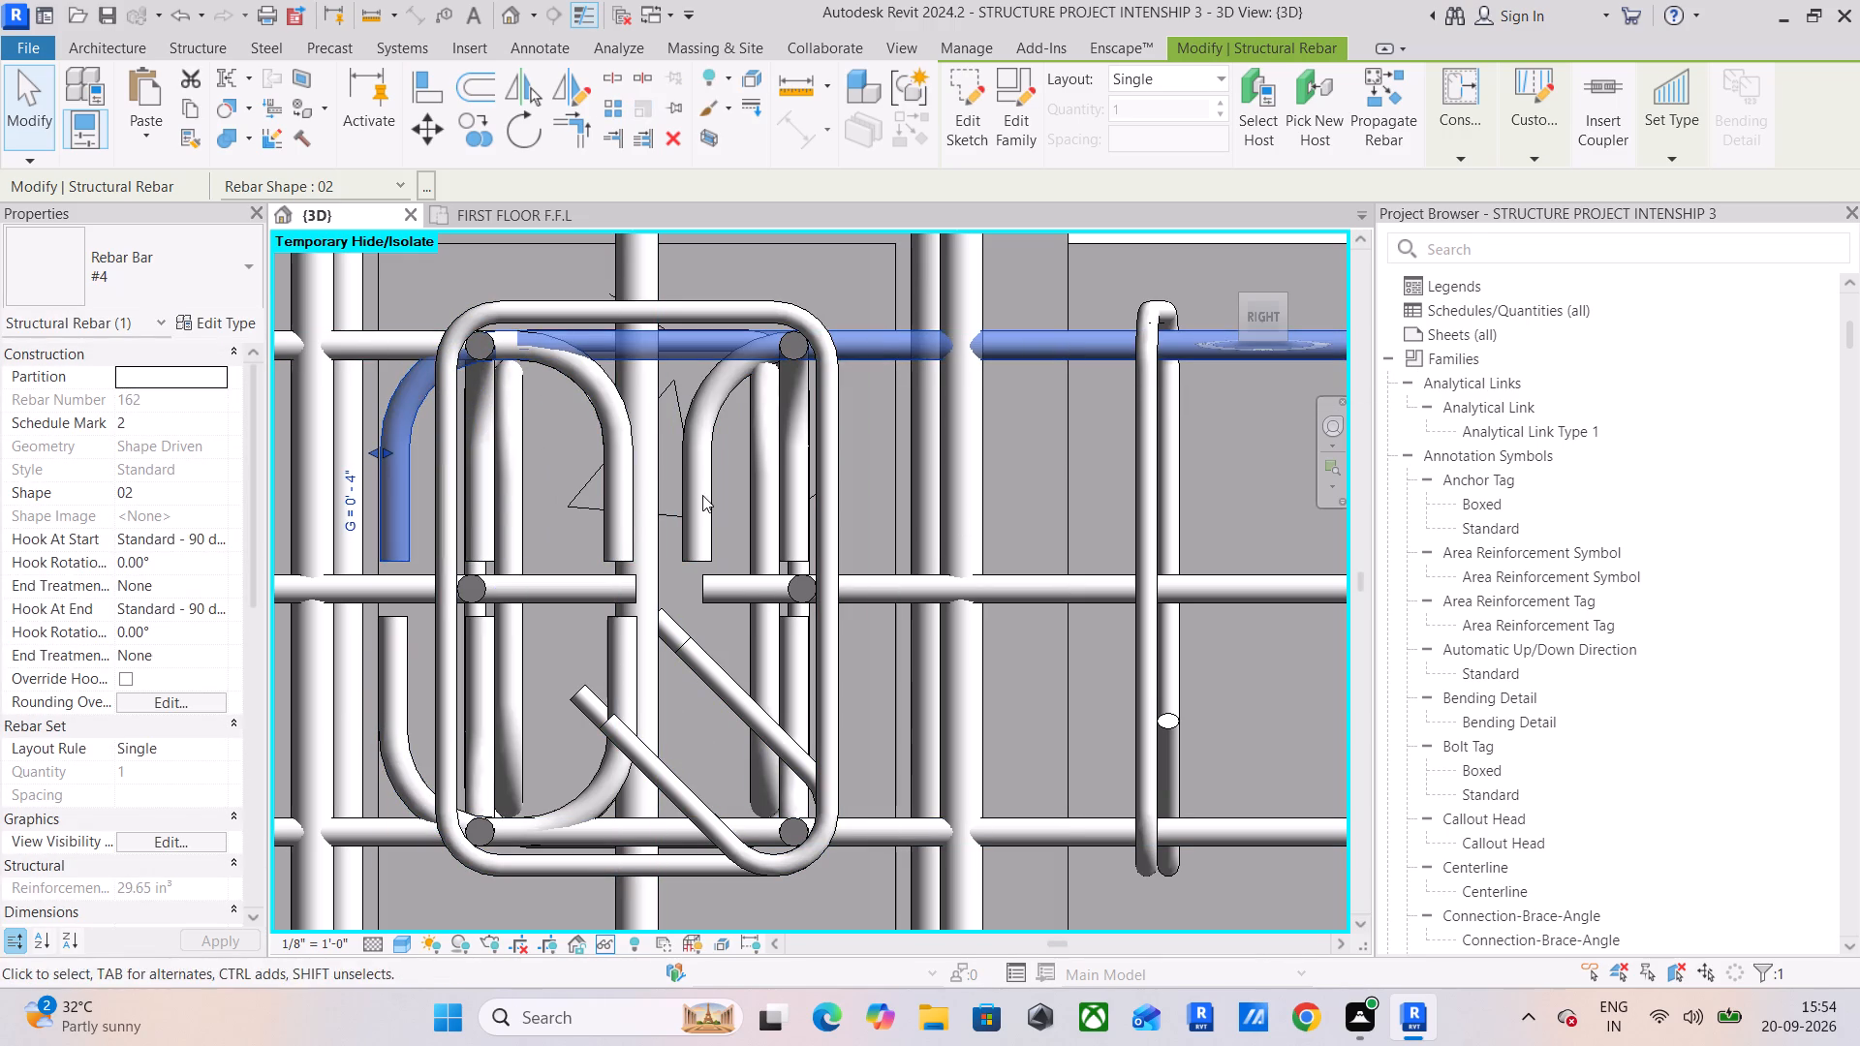
click(702, 495)
drag(678, 456, 518, 471)
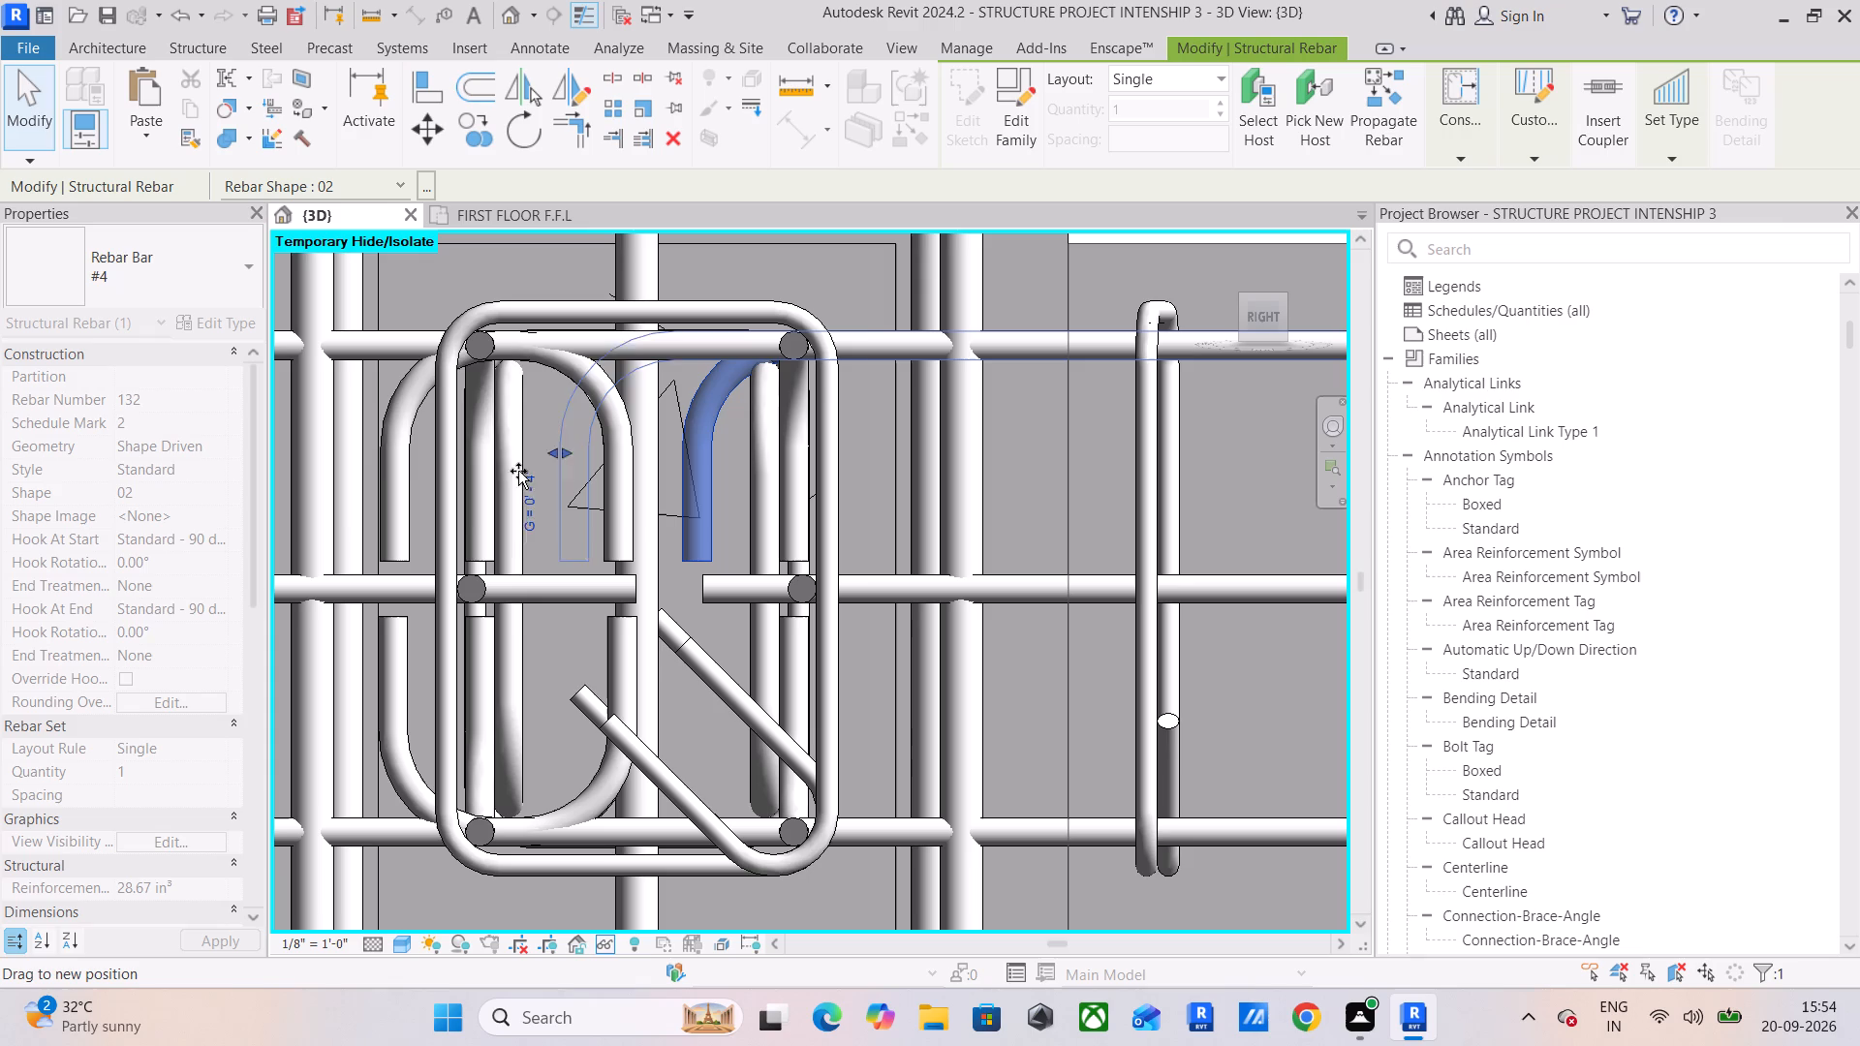
drag(518, 471, 380, 480)
scroll(380, 481, up, 6)
scroll(451, 498, down, 7)
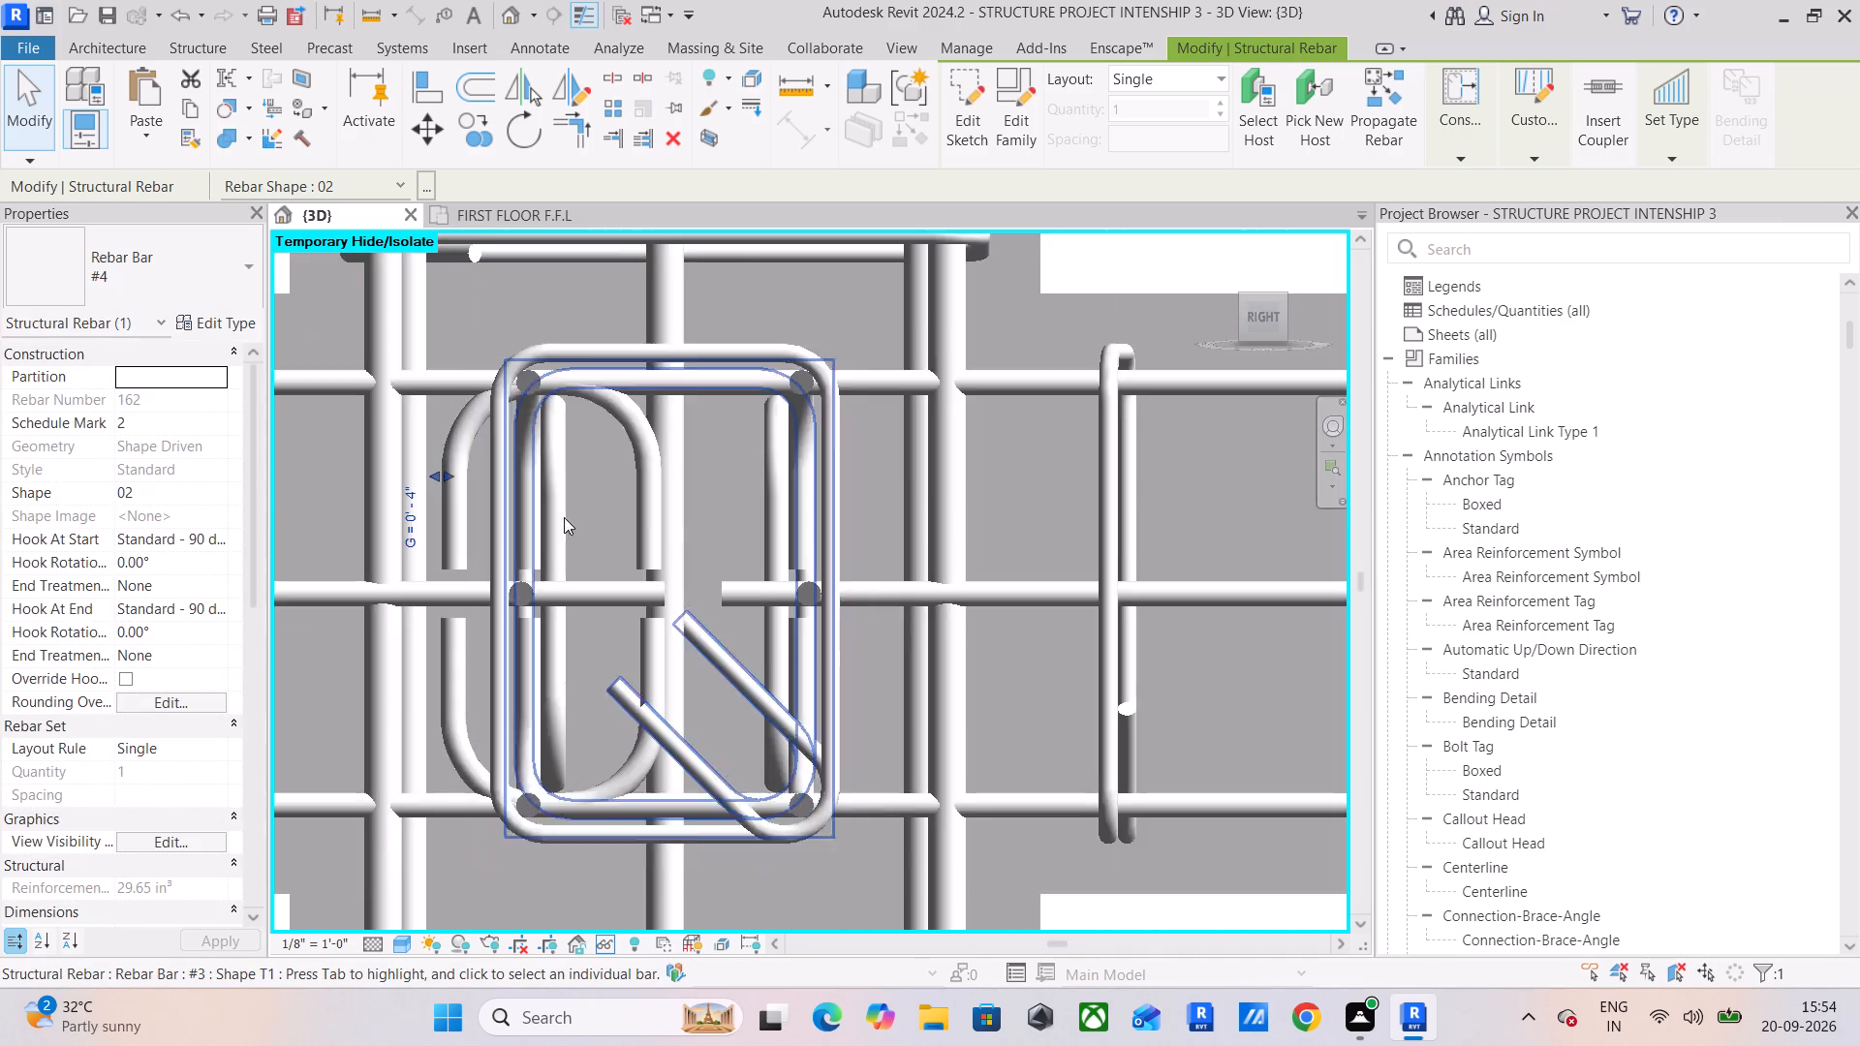
Extend the near straight middle #4 bar through the wide column's joint to line up with the extended hooks.
scroll(712, 519, down, 3)
click(811, 564)
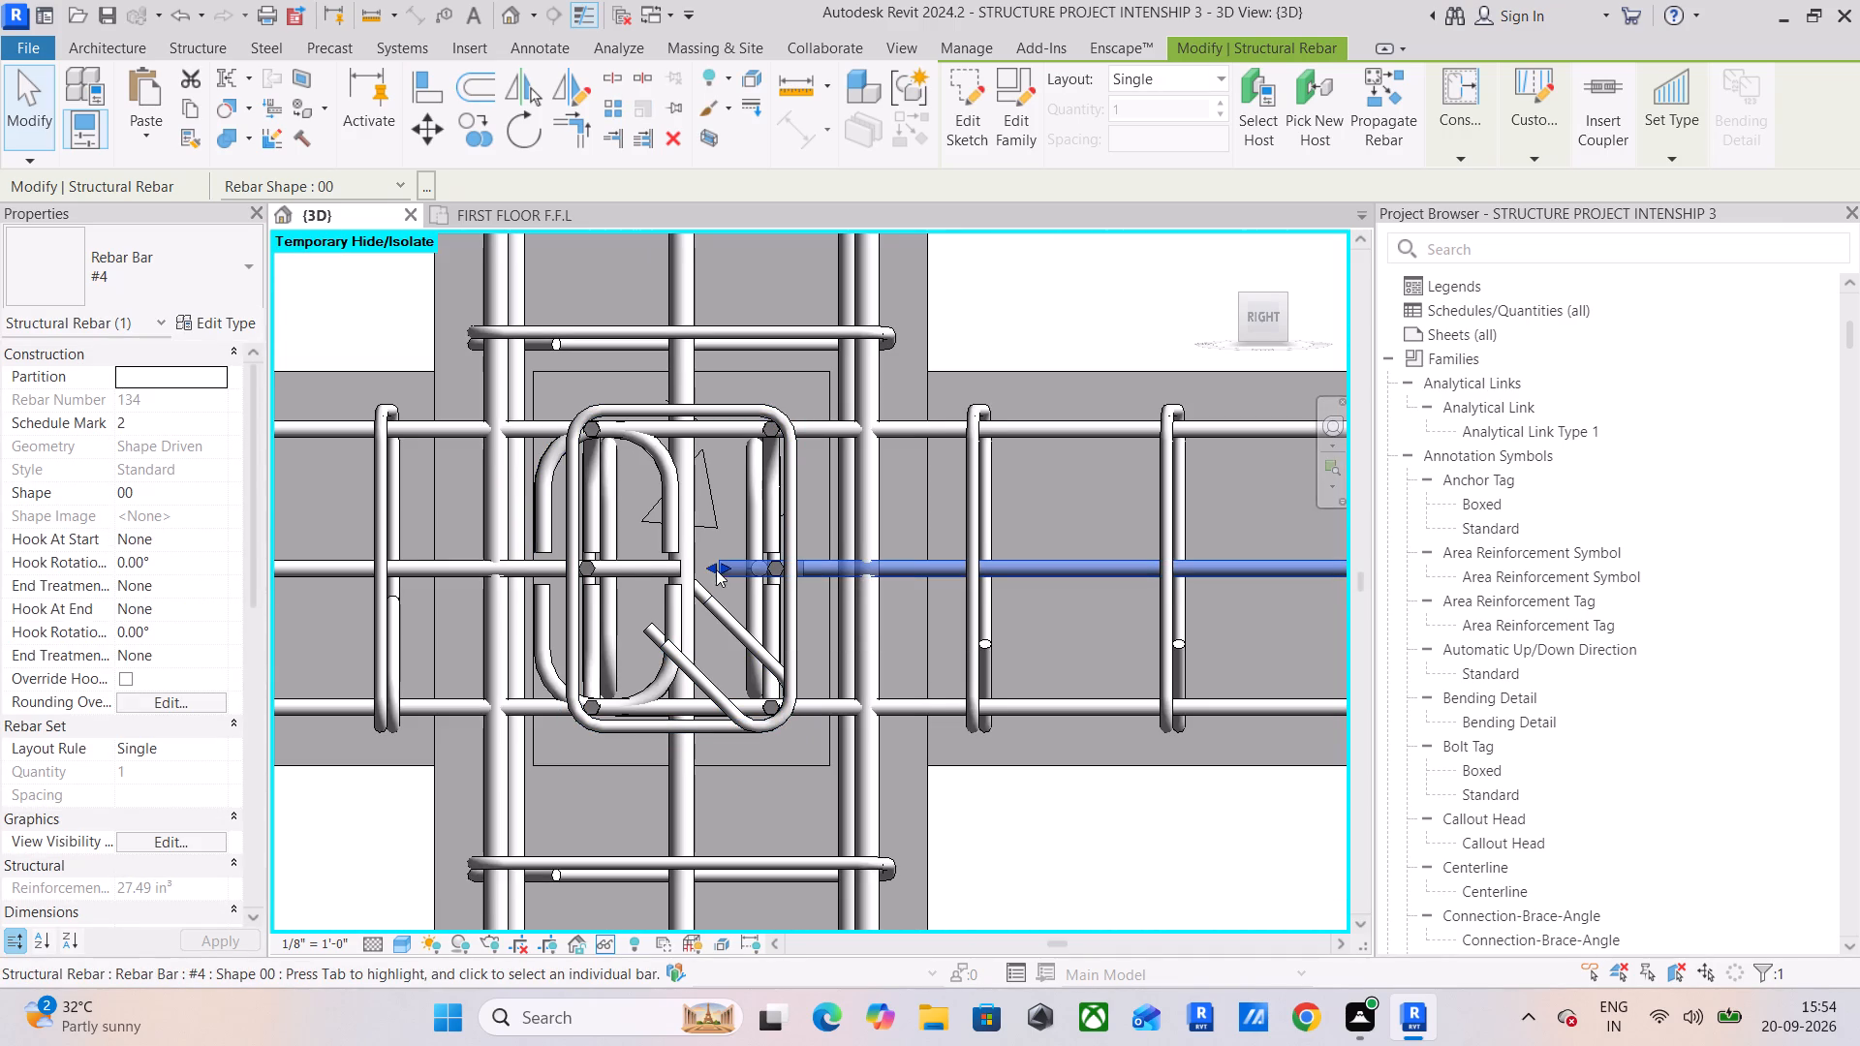
drag(716, 569, 538, 584)
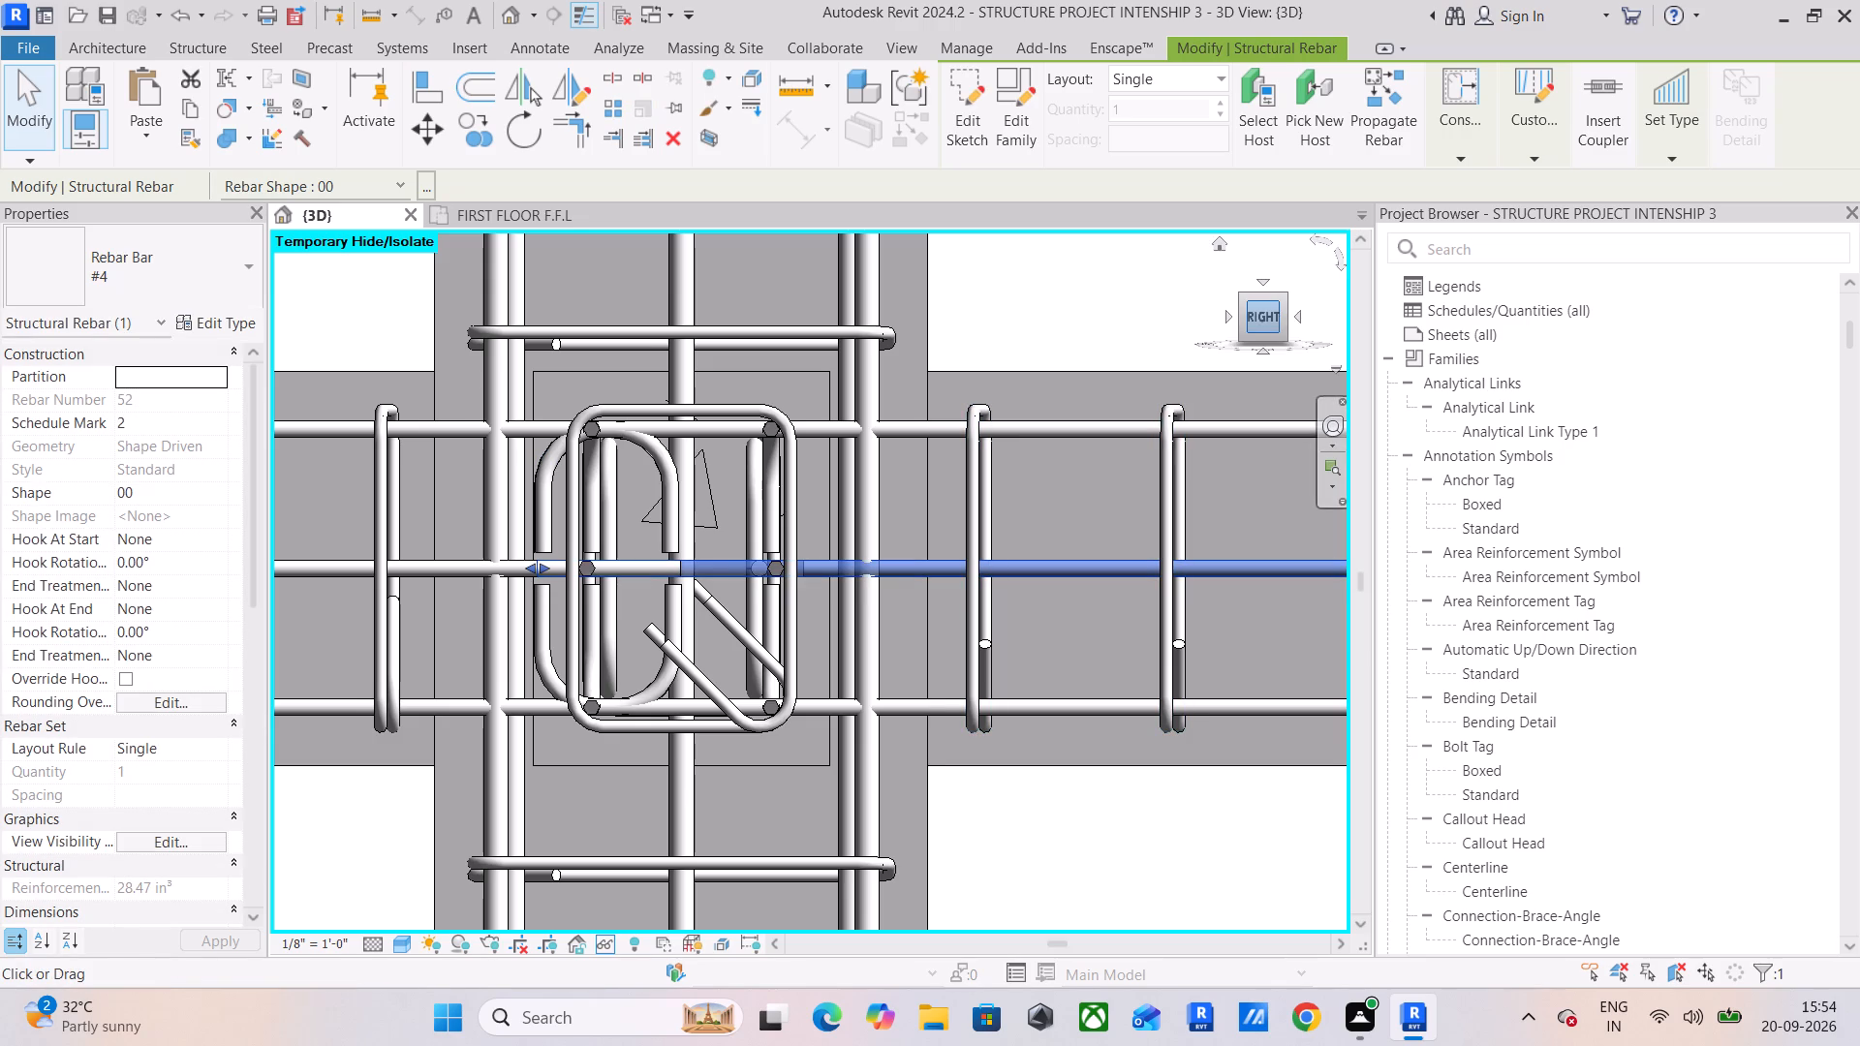
Extend the far straight middle #4 bar through the wide column's joint to line up with the near middle bar's end.
drag(1263, 323, 1247, 349)
click(1034, 528)
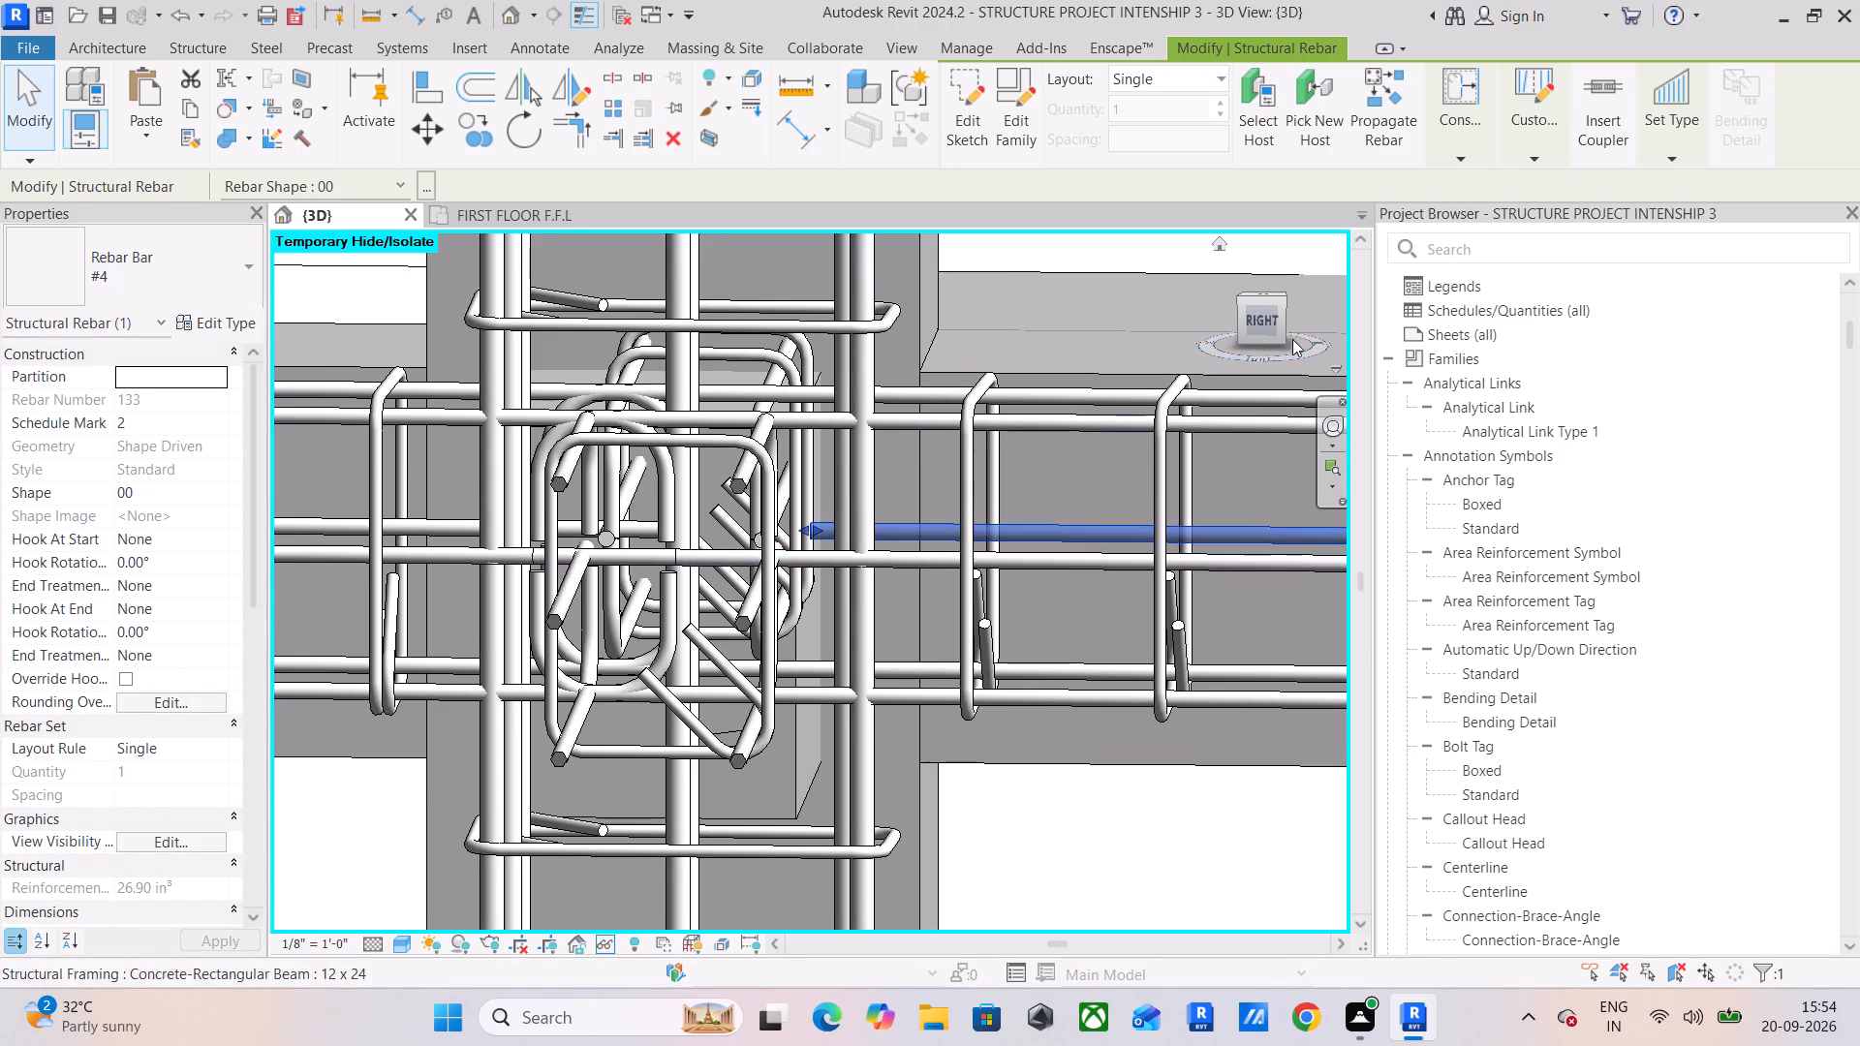
click(1266, 323)
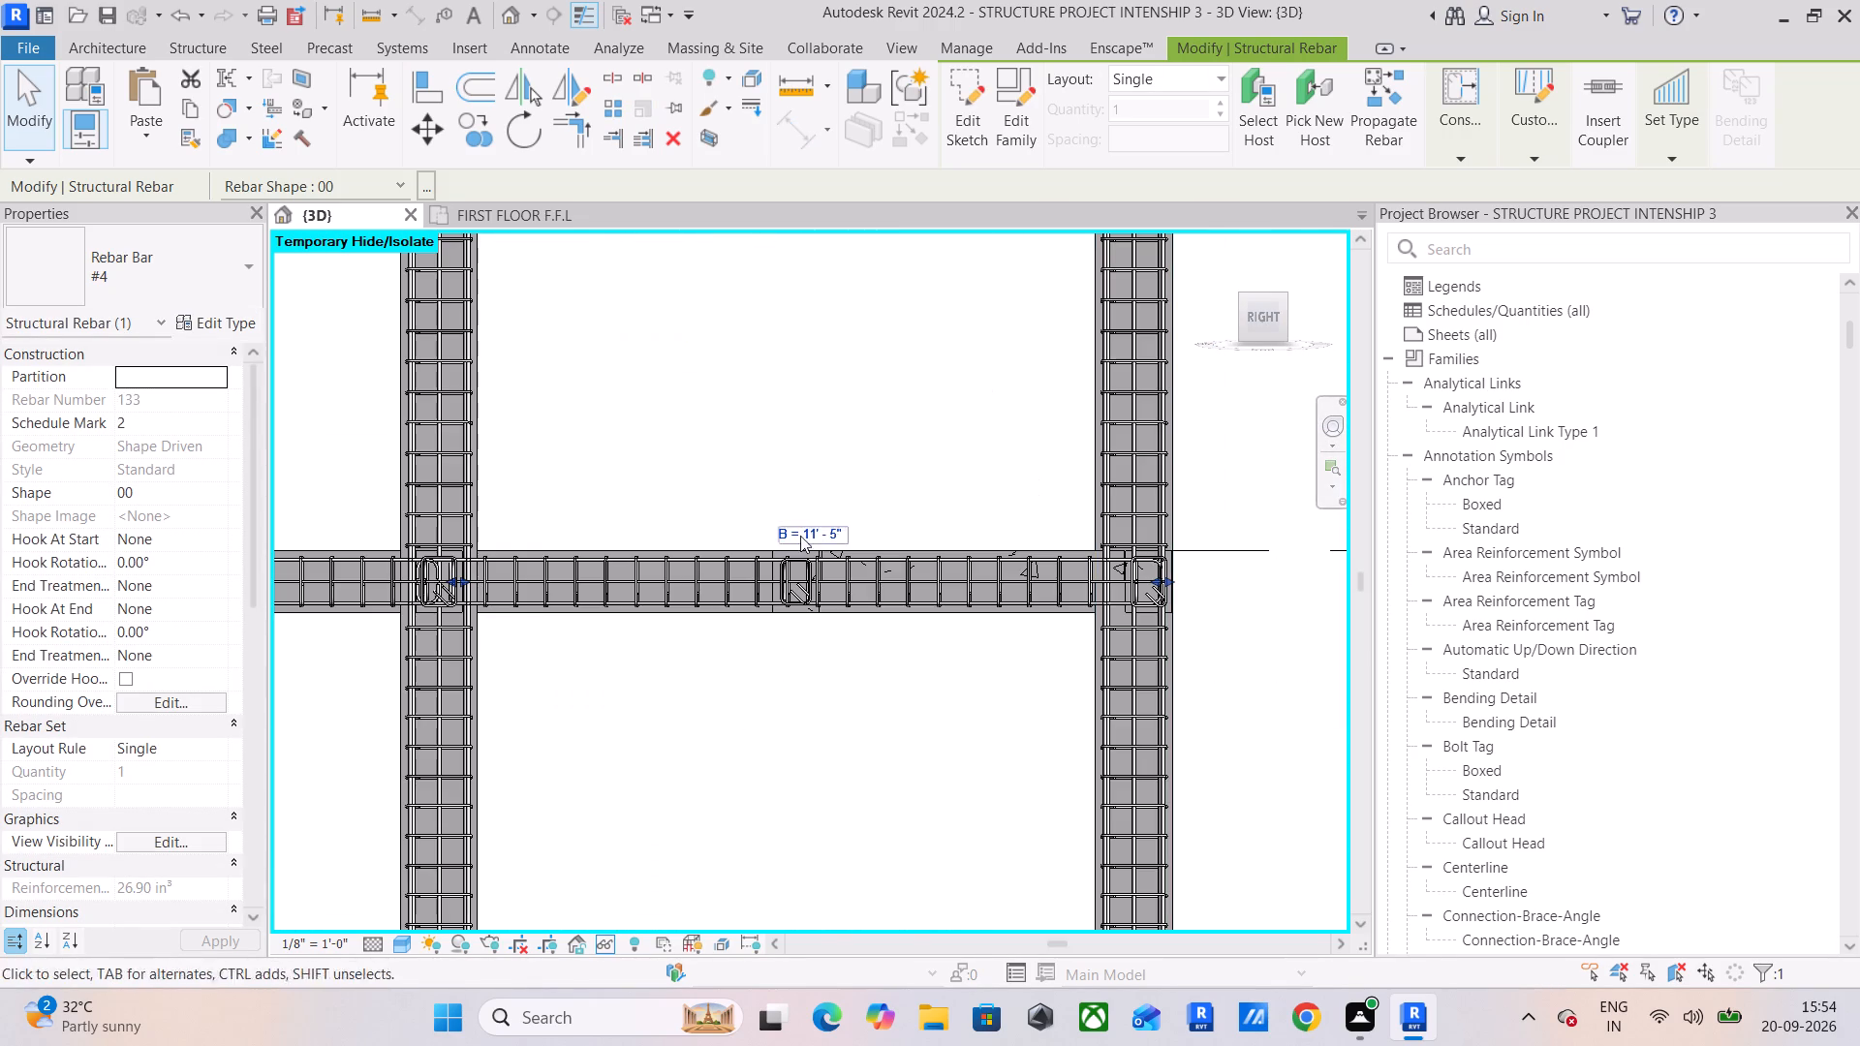
scroll(848, 477, down, 1)
middle_drag(747, 575, 1121, 529)
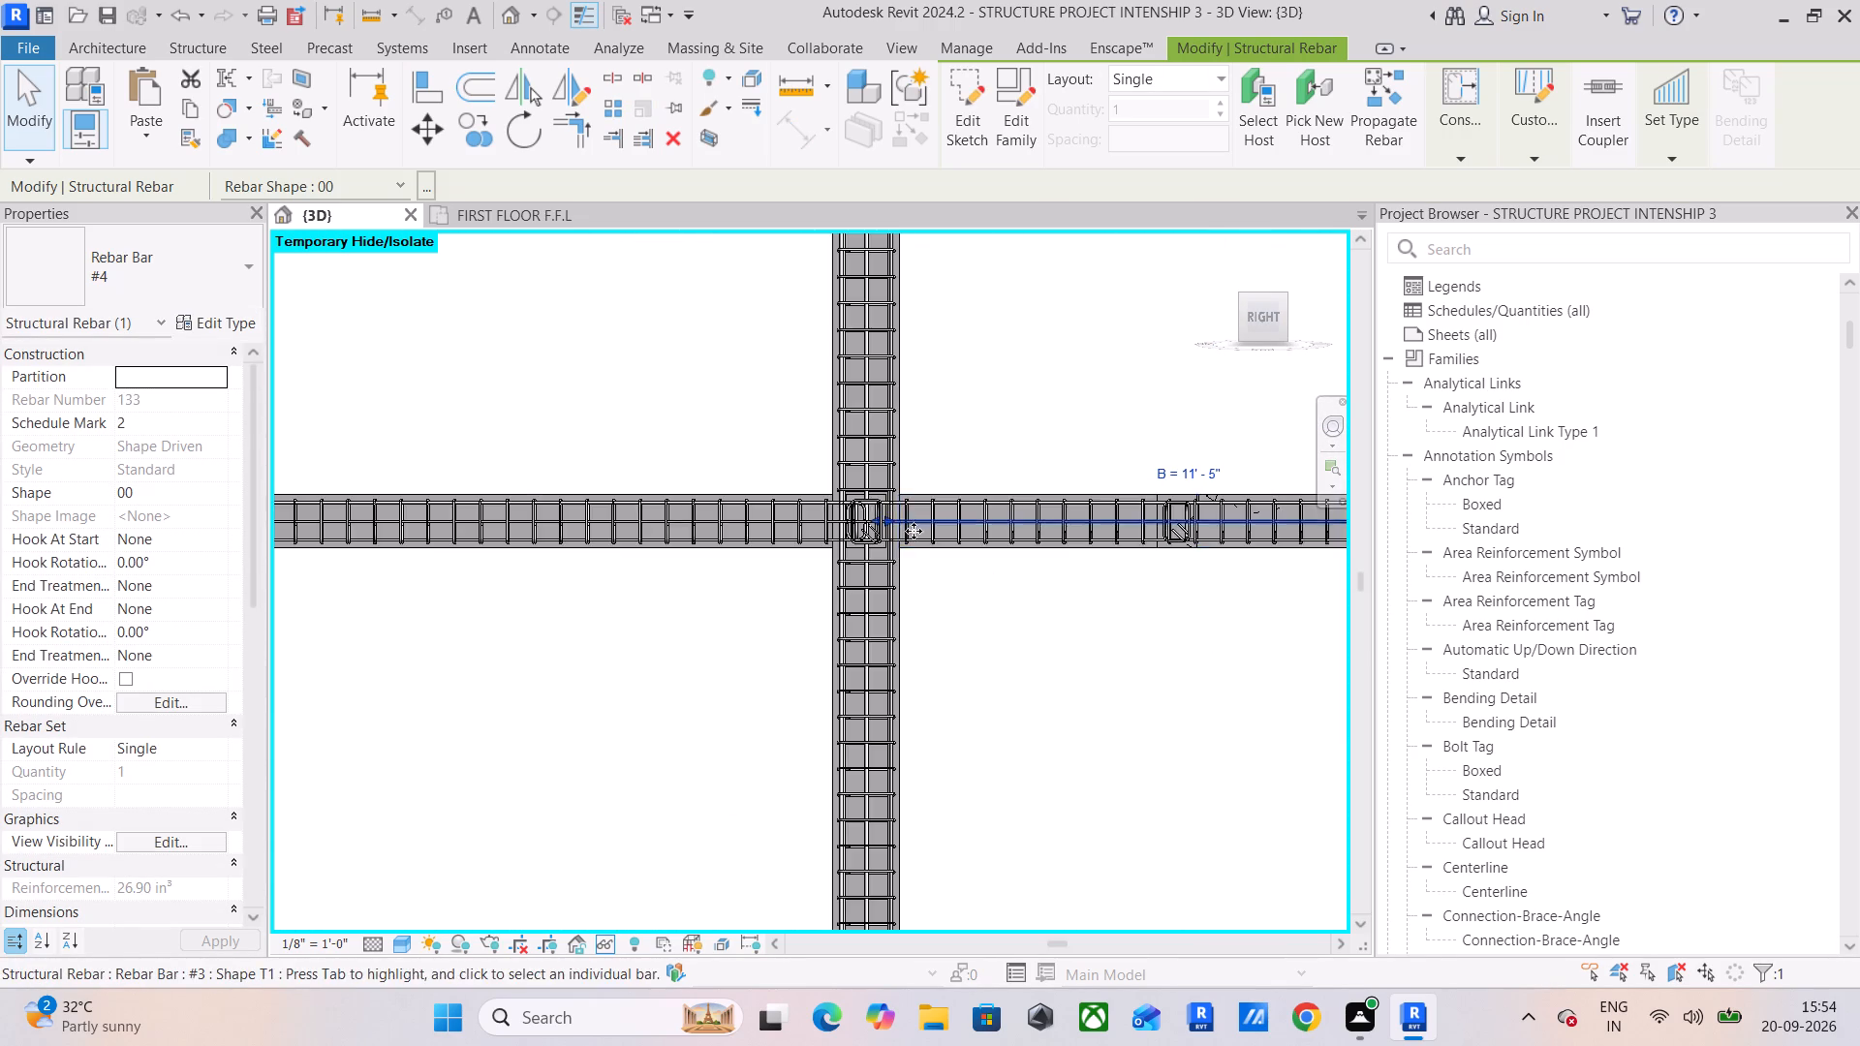
scroll(913, 524, up, 16)
middle_drag(843, 511, 843, 510)
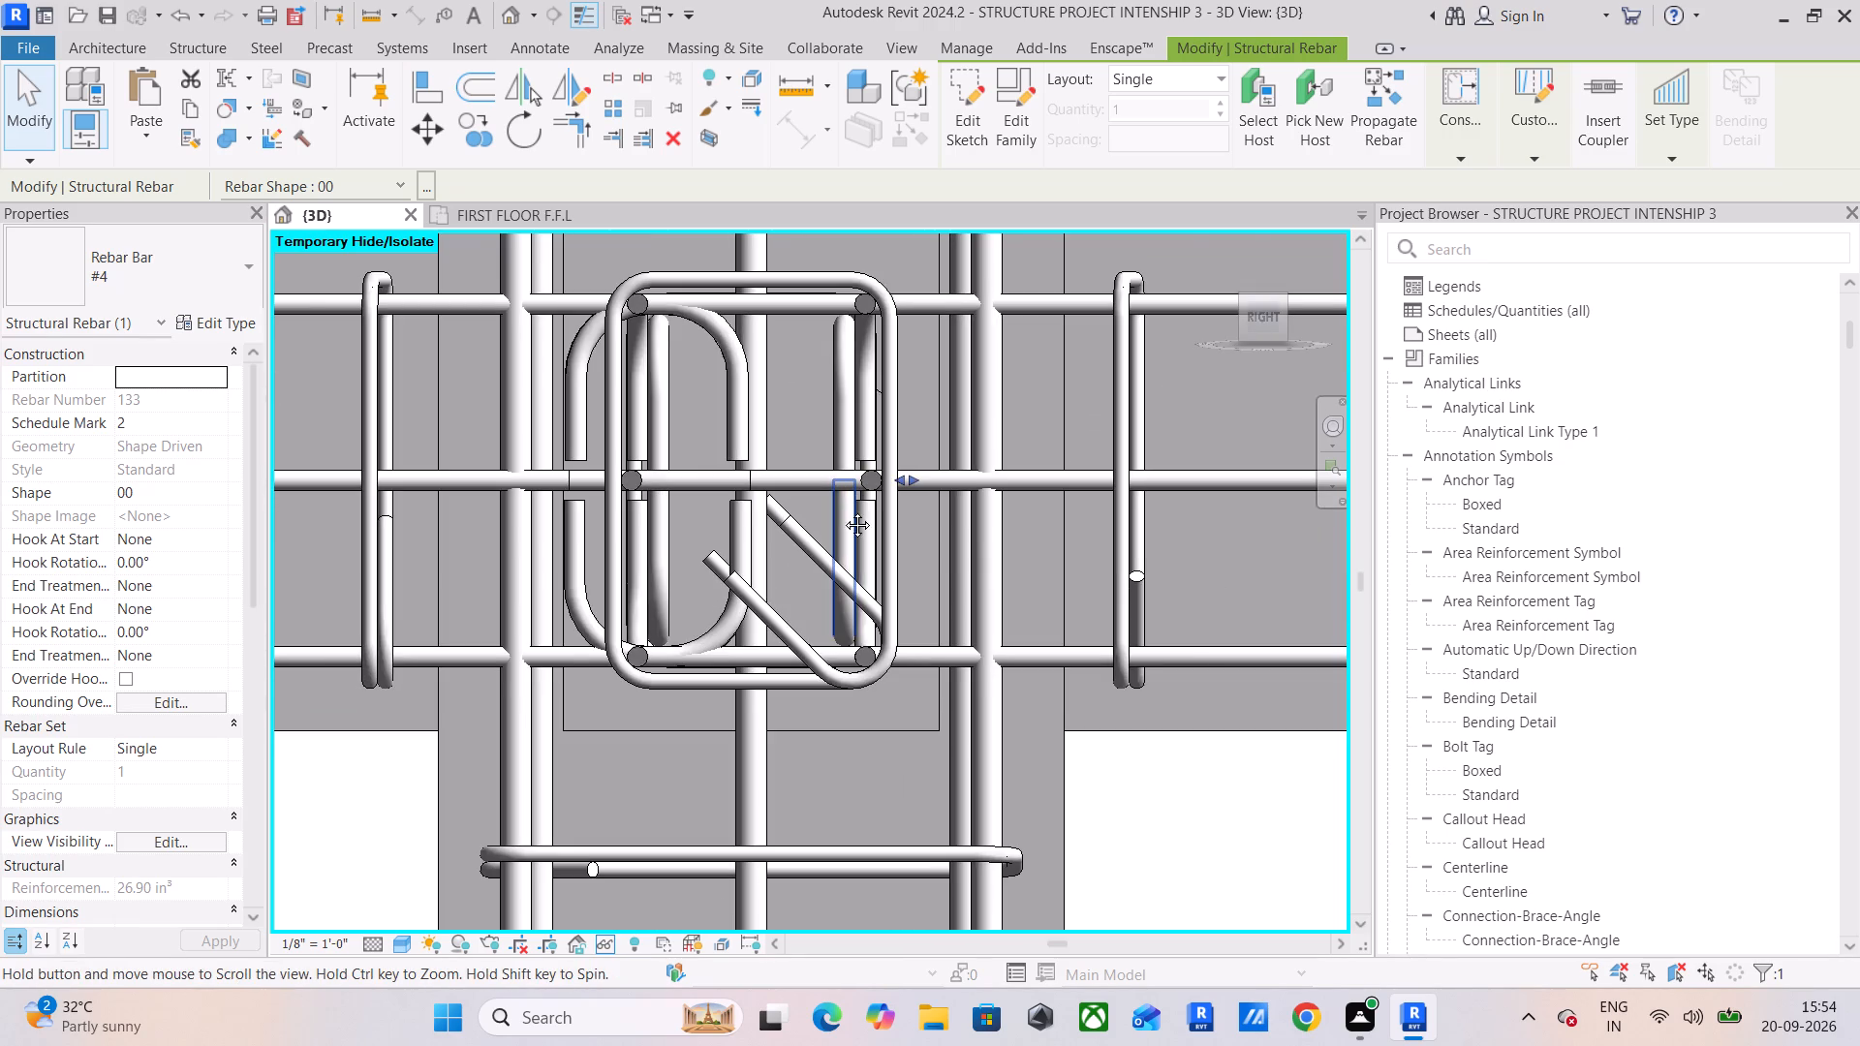
middle_drag(843, 510, 1033, 510)
scroll(1057, 500, up, 4)
drag(1114, 467, 1025, 480)
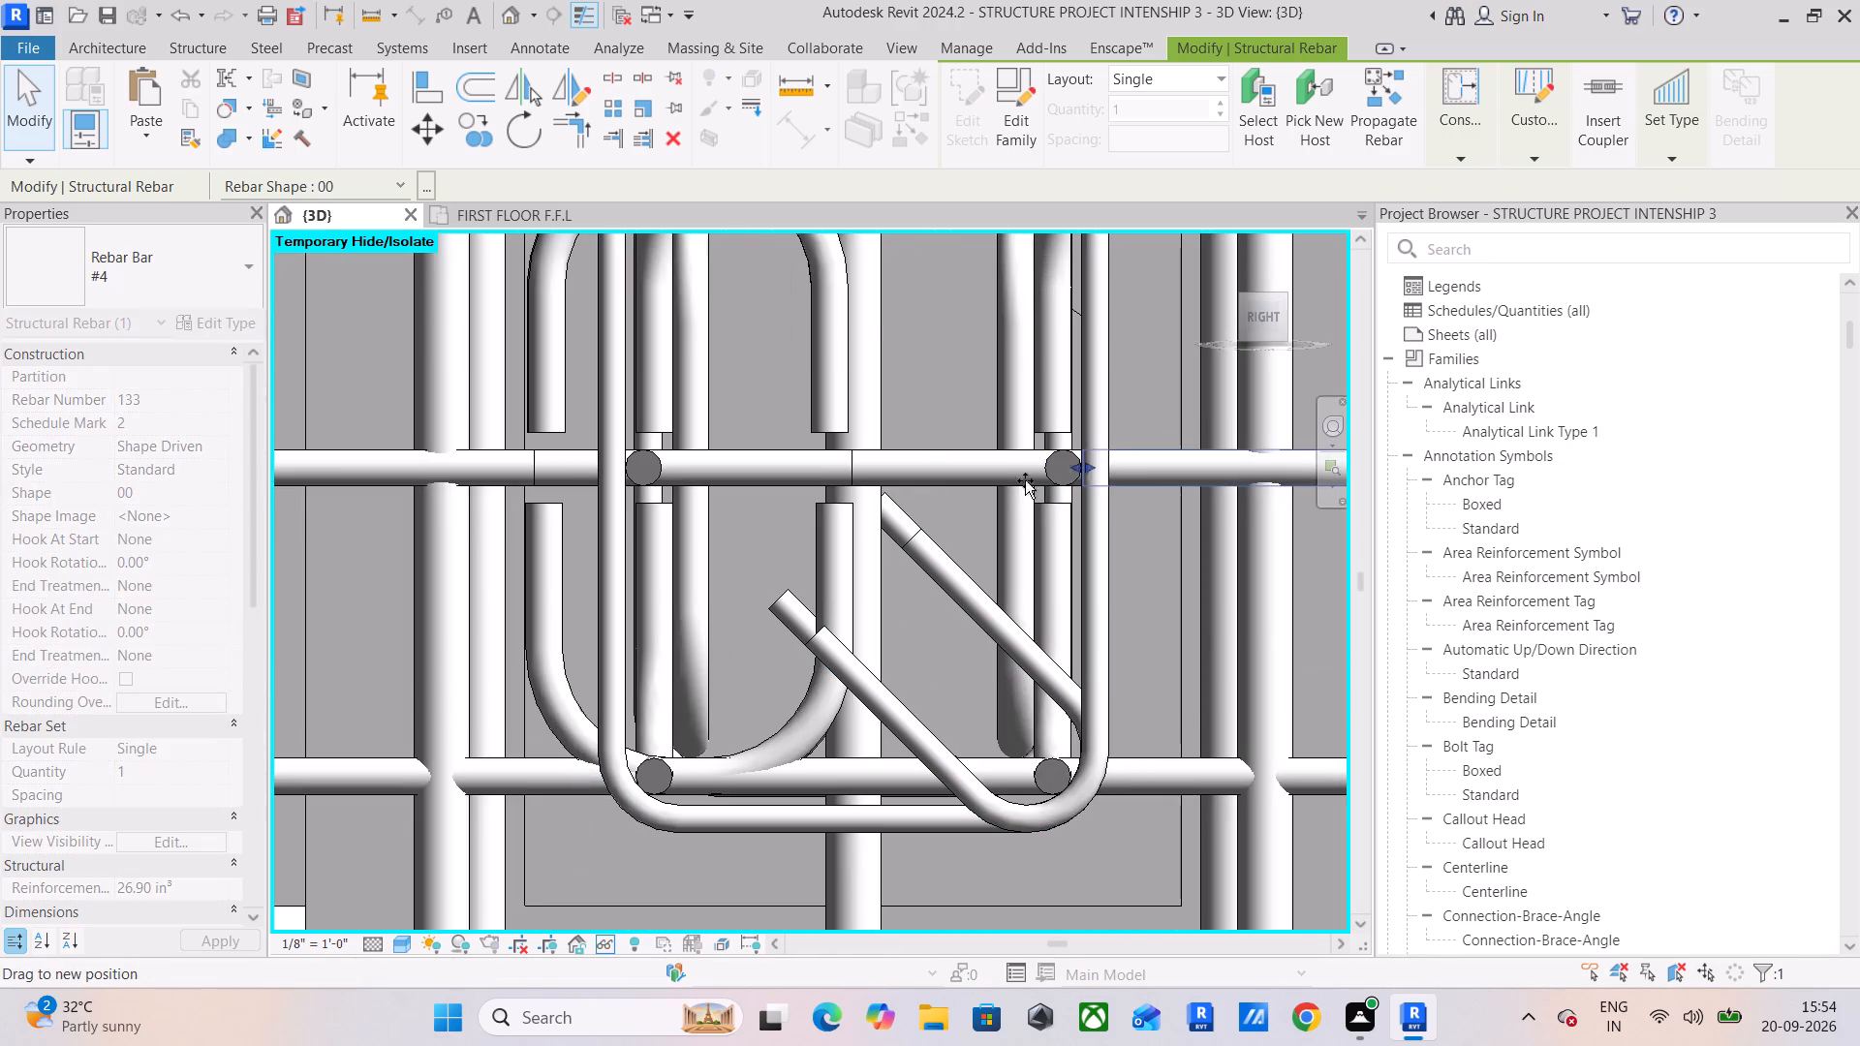
drag(1025, 480, 534, 507)
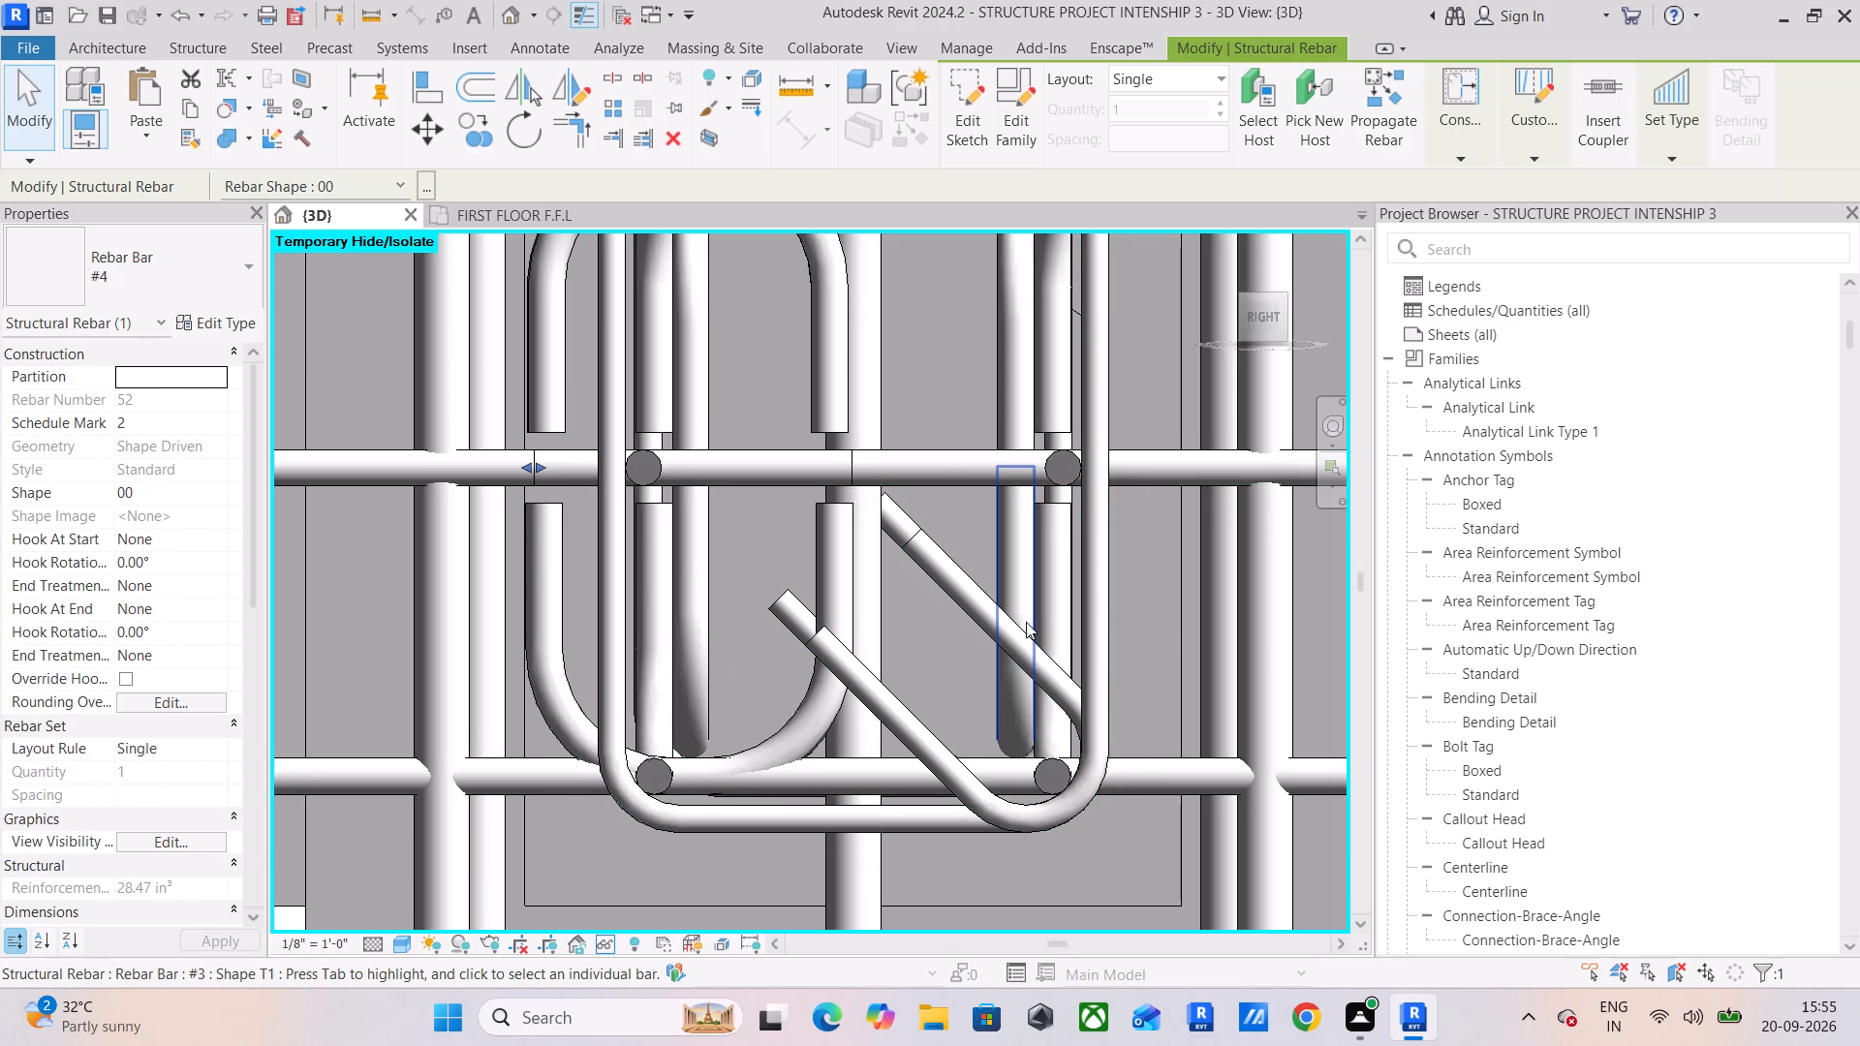
Extend the opposite beam's near straight middle #4 bar through the wide column's joint, just past the crossing beam's stirrup.
click(311, 462)
middle_drag(953, 480, 835, 487)
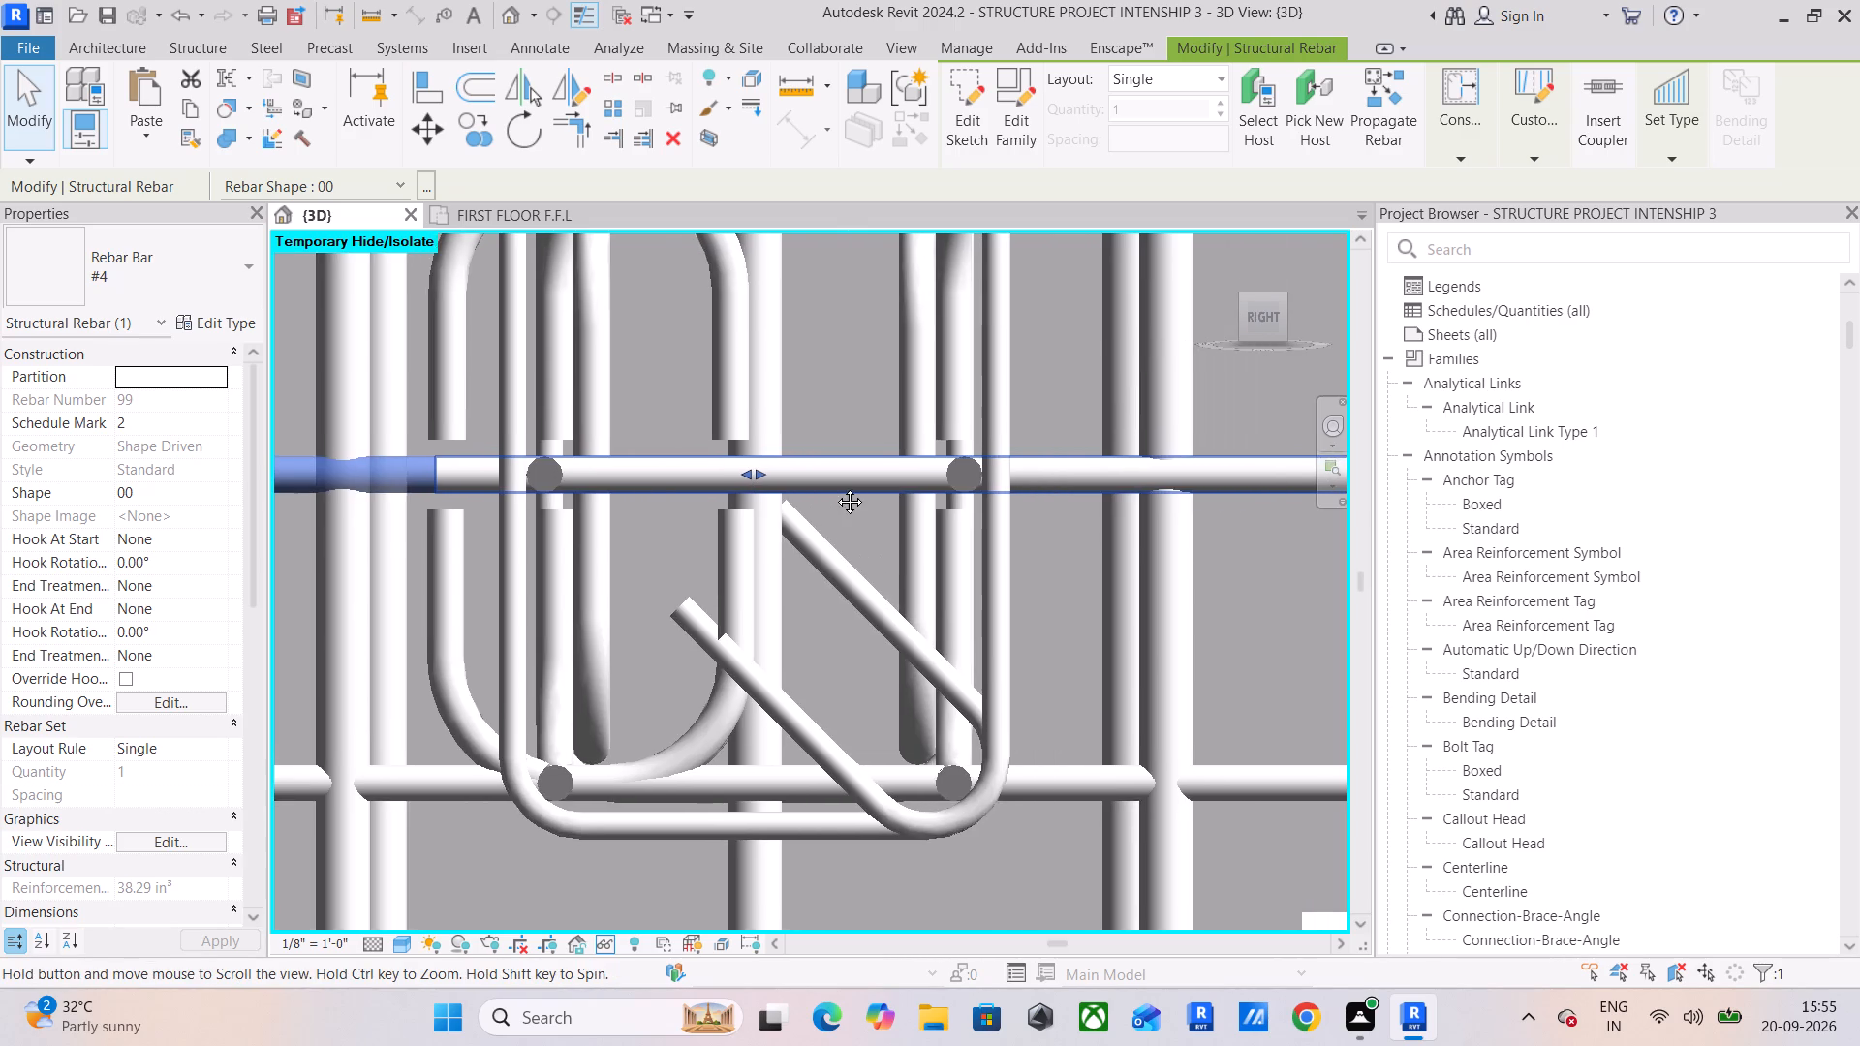
middle_drag(835, 487, 790, 486)
drag(692, 470, 898, 522)
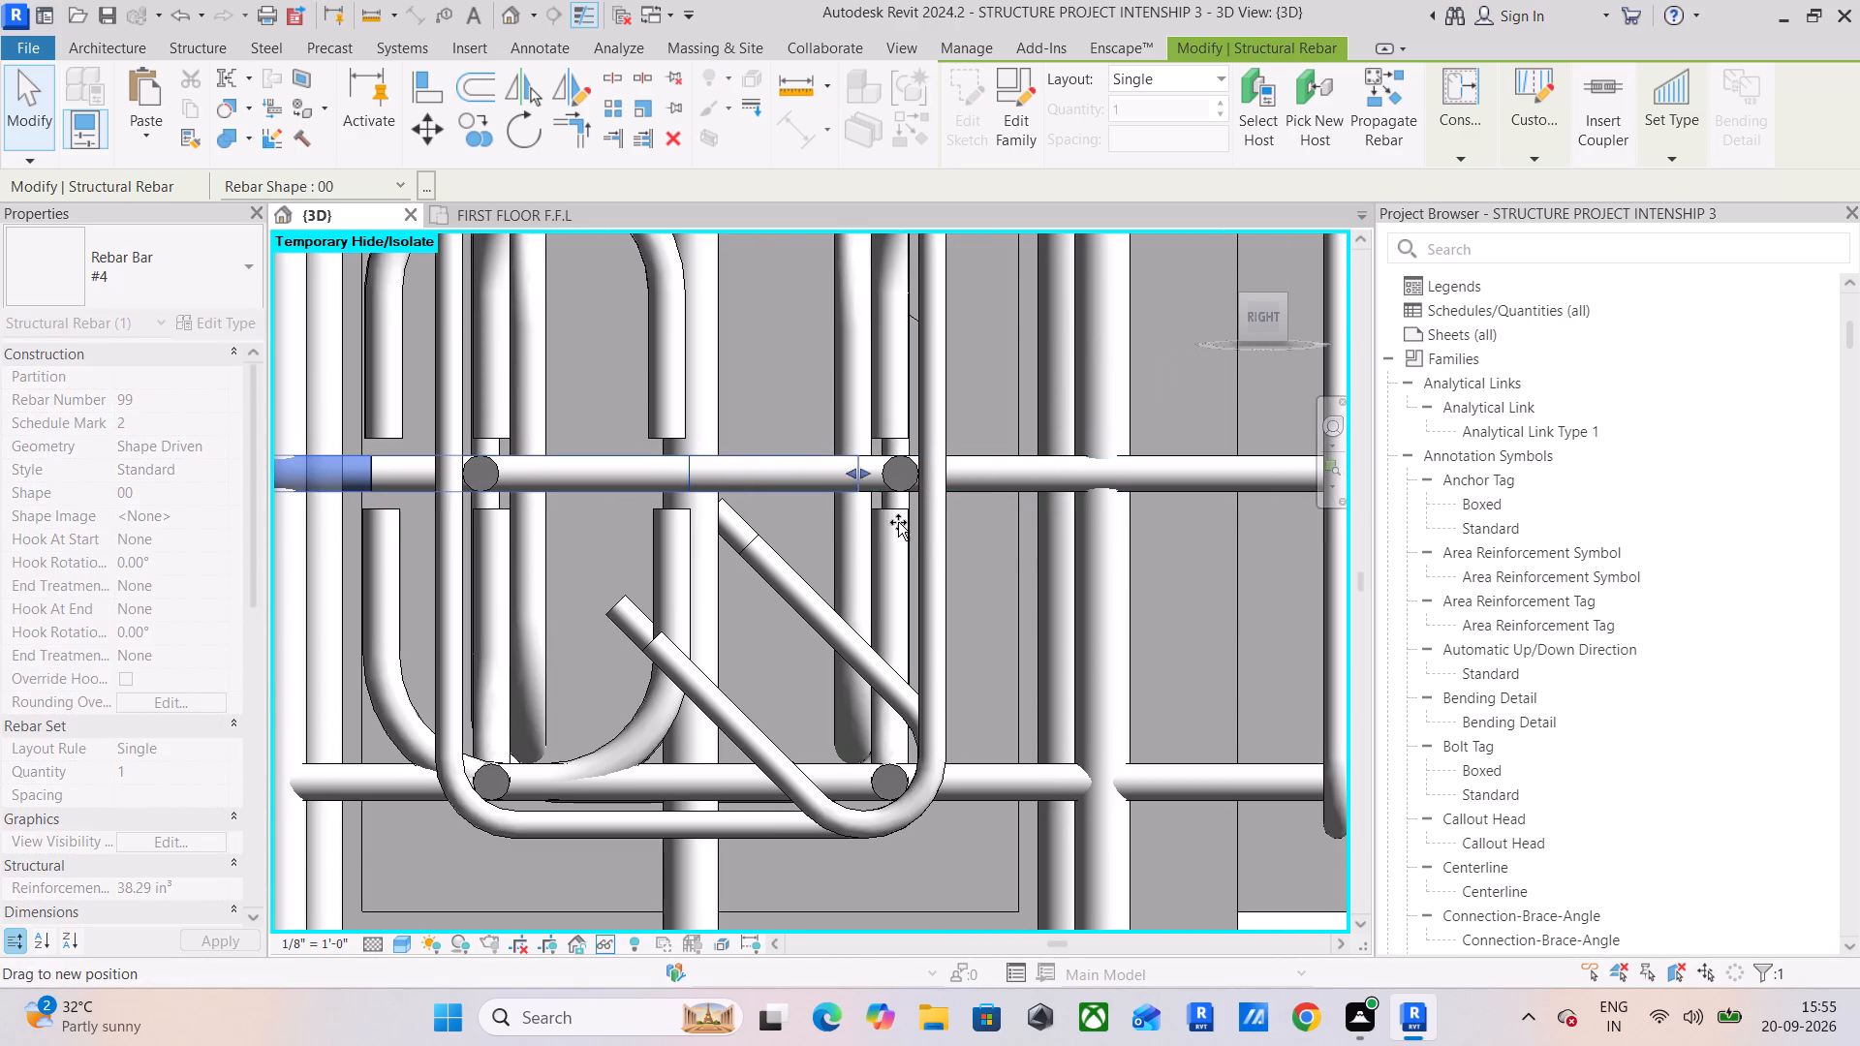
drag(898, 522, 1024, 541)
scroll(1024, 541, down, 6)
middle_drag(1042, 527, 1002, 550)
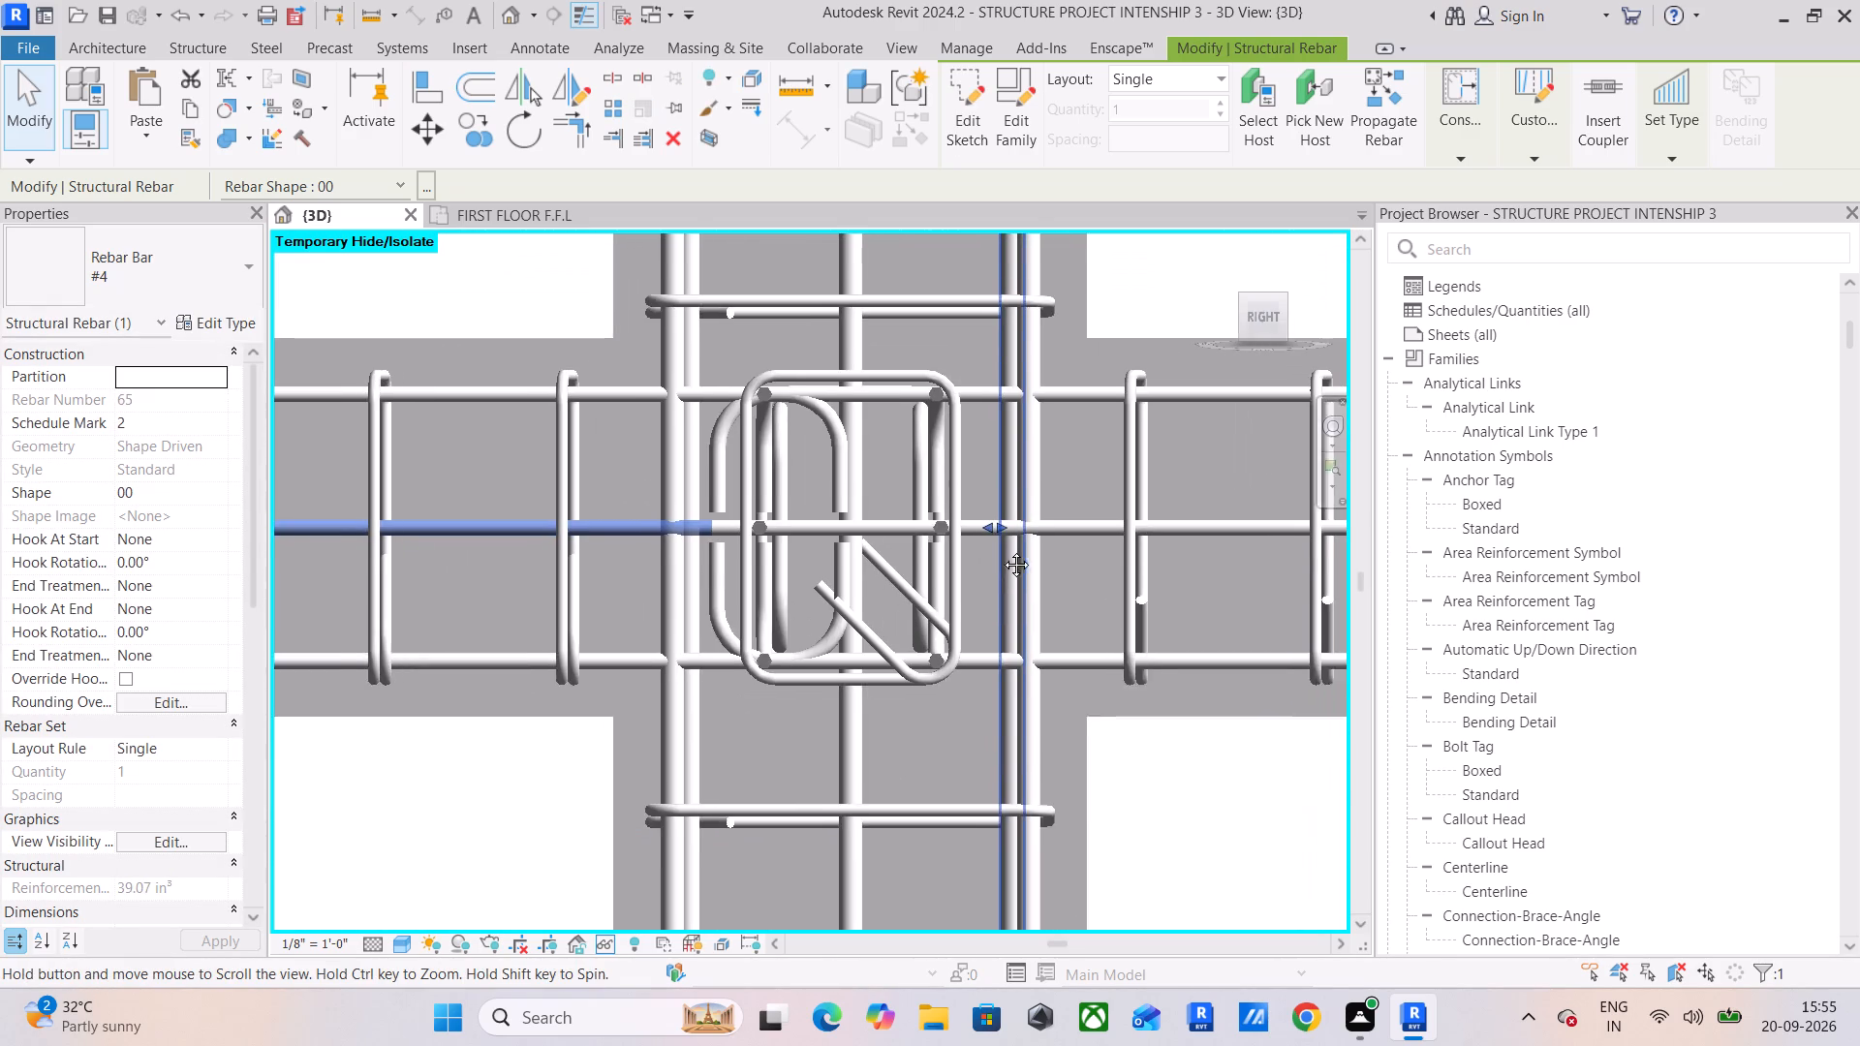
middle_drag(1002, 550, 991, 558)
scroll(985, 540, up, 6)
drag(963, 544, 953, 546)
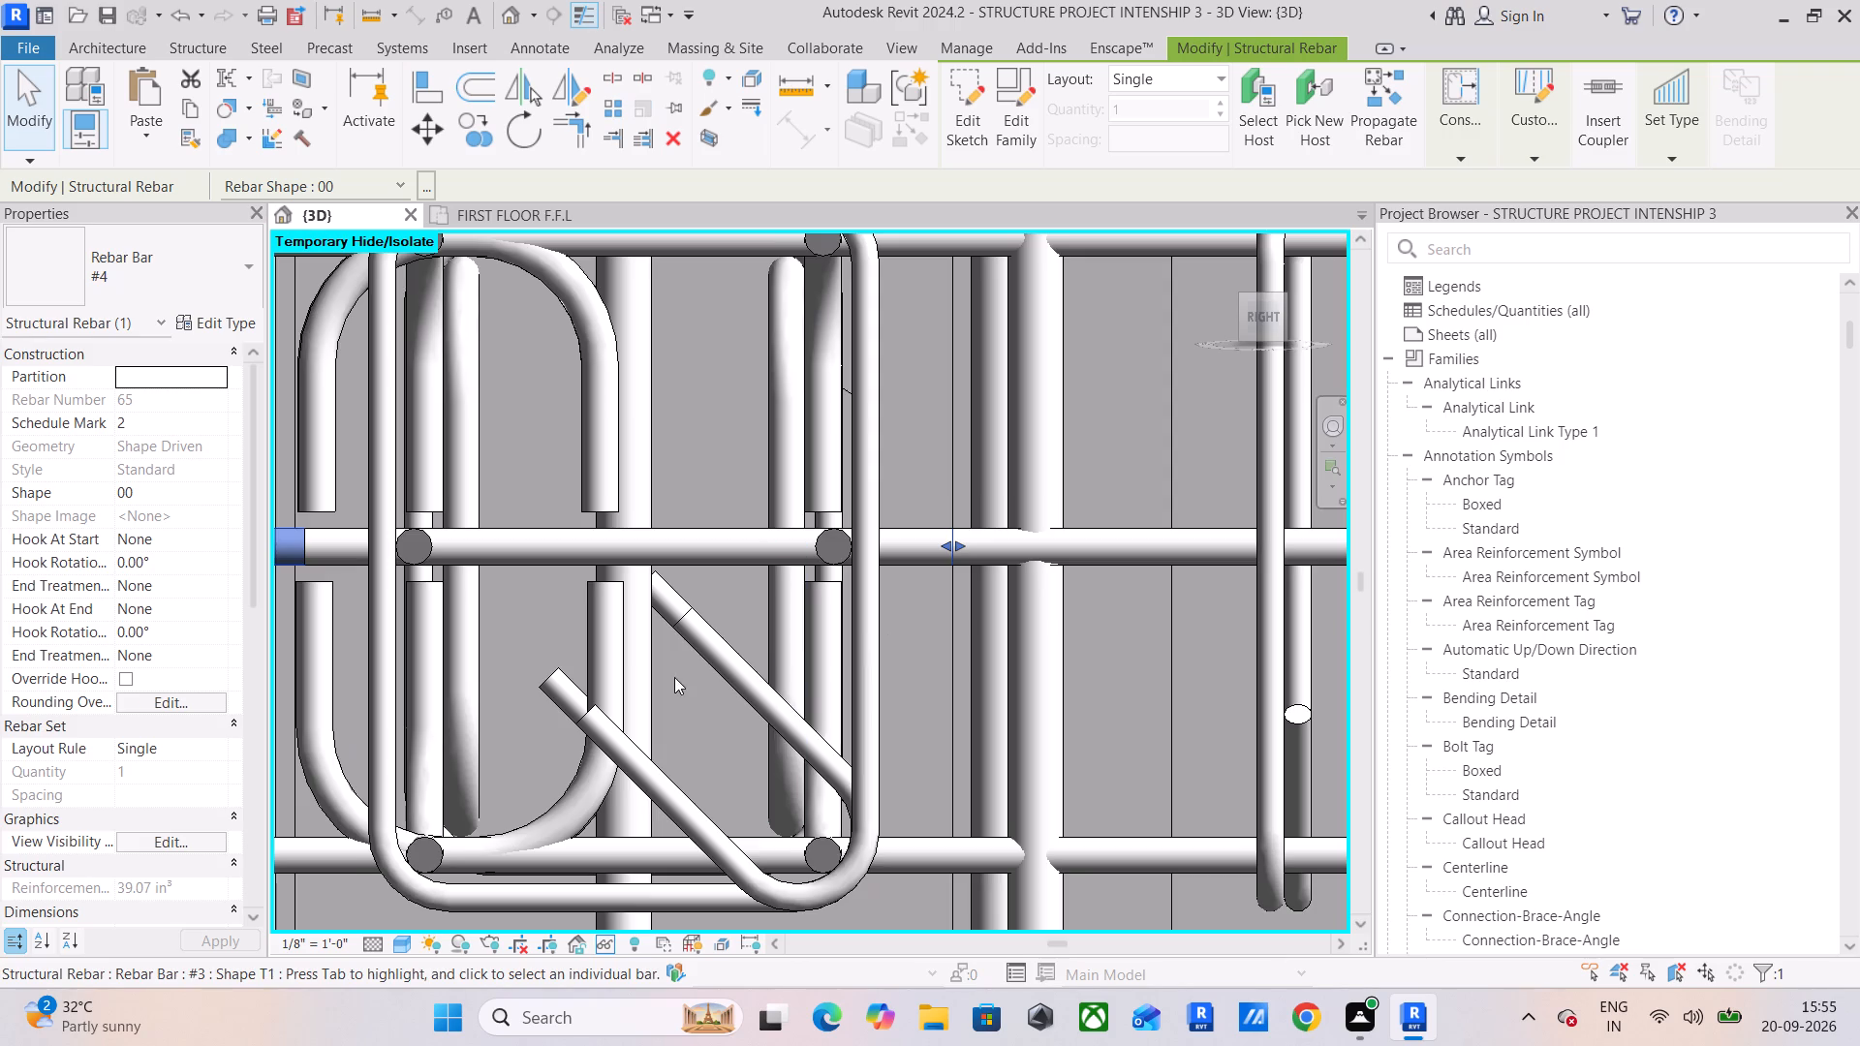
Extend the opposite beam's far straight middle #4 bar through the wide column's joint, flush with its near middle bar.
middle_drag(674, 677, 1233, 720)
scroll(717, 513, down, 7)
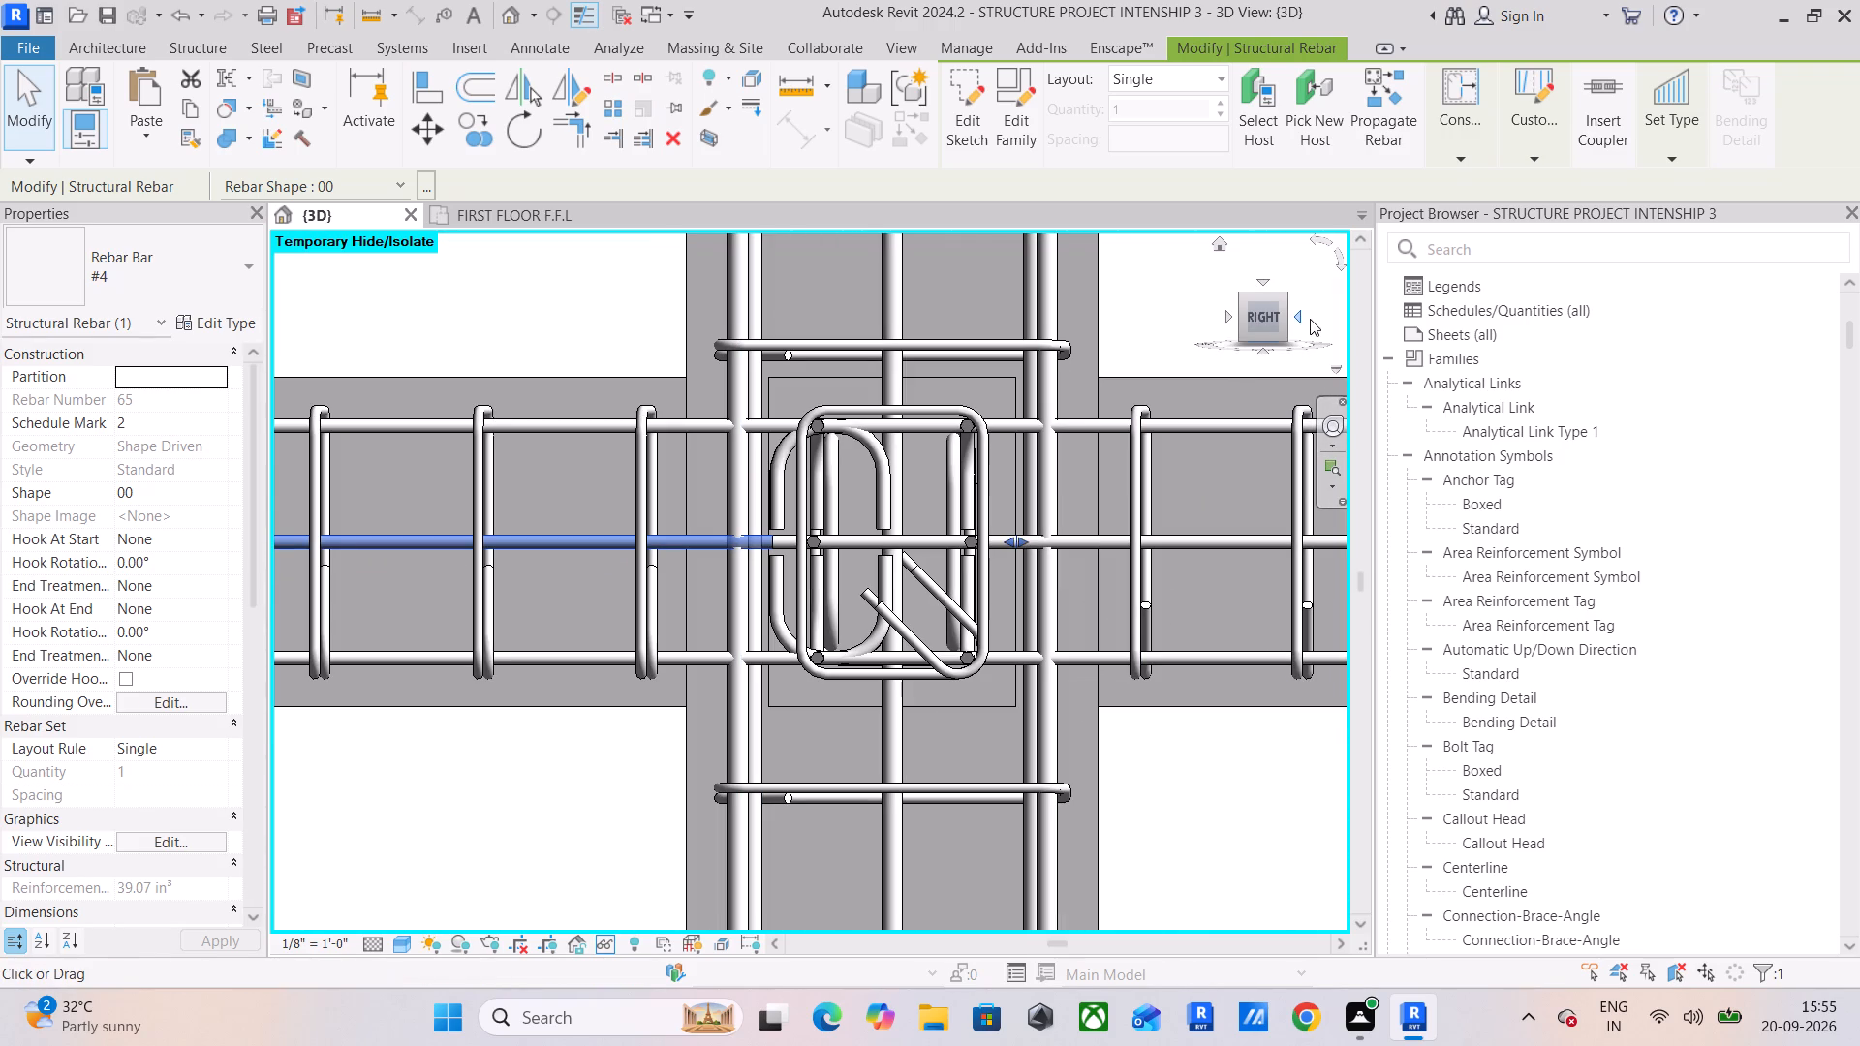
drag(1264, 318, 1255, 334)
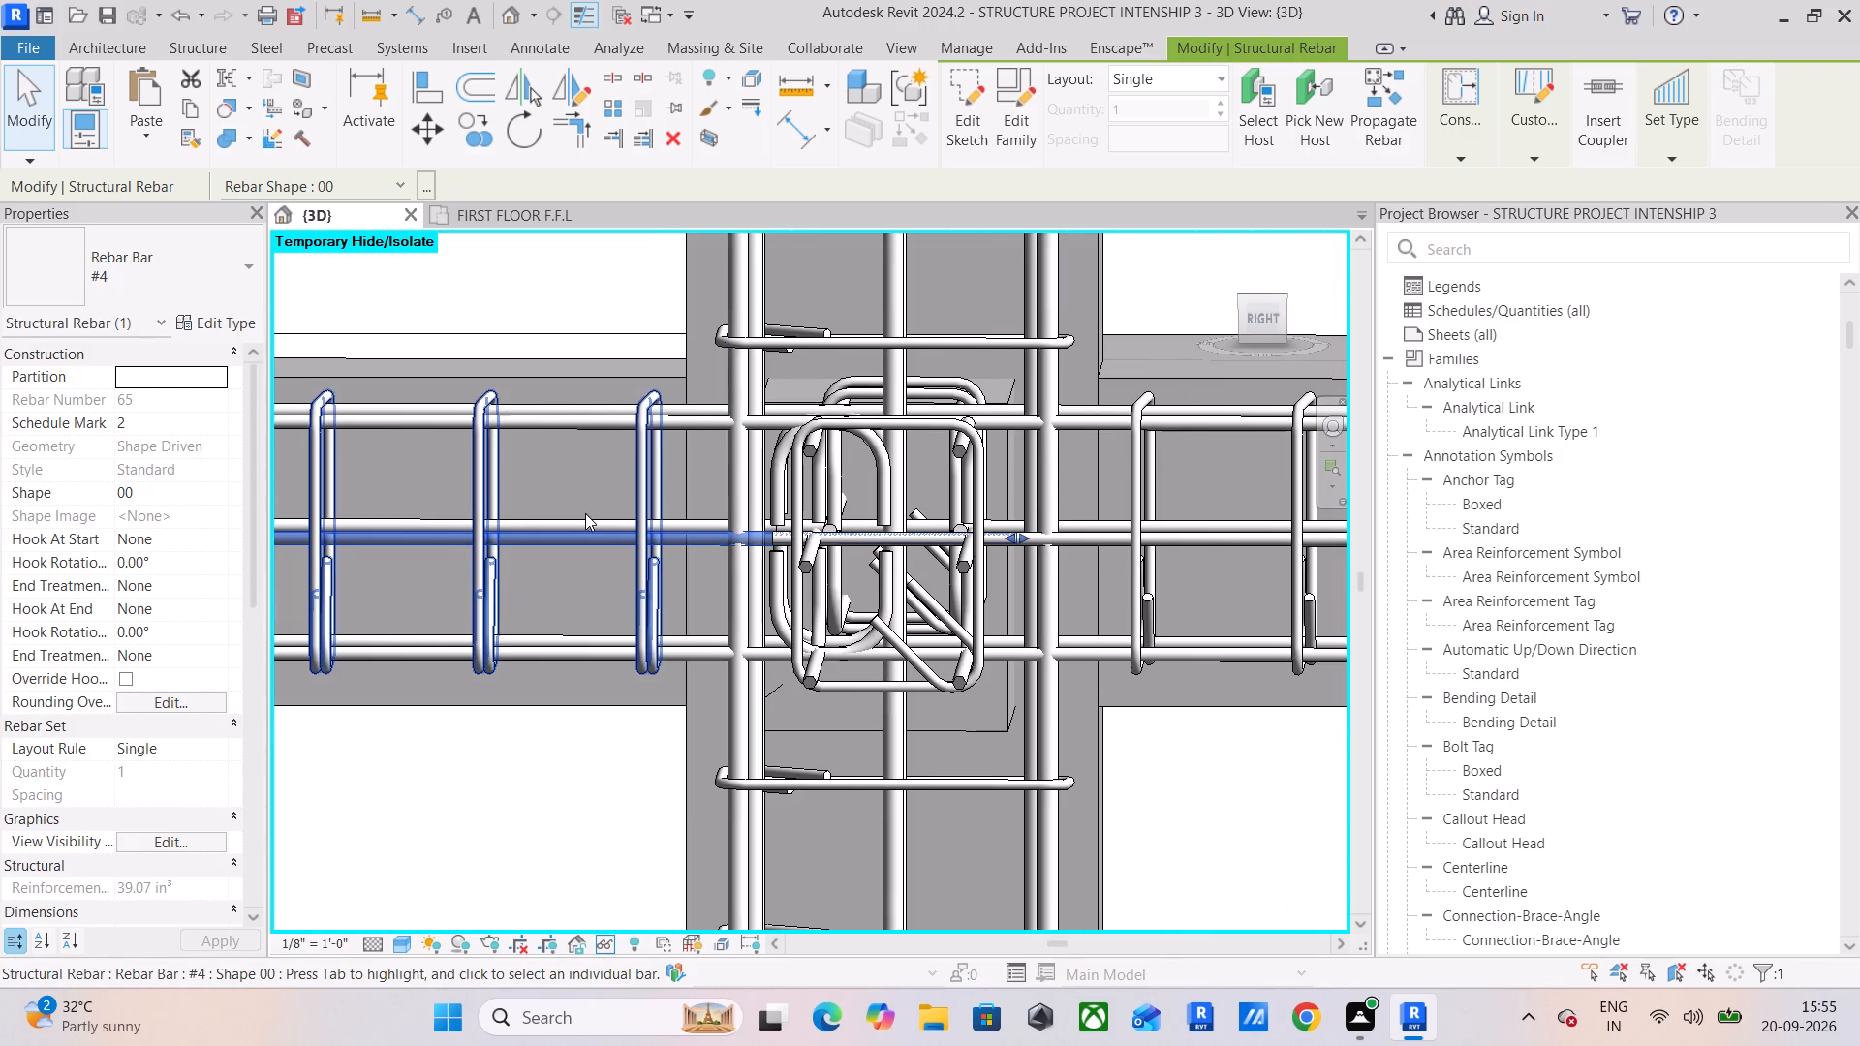
click(615, 519)
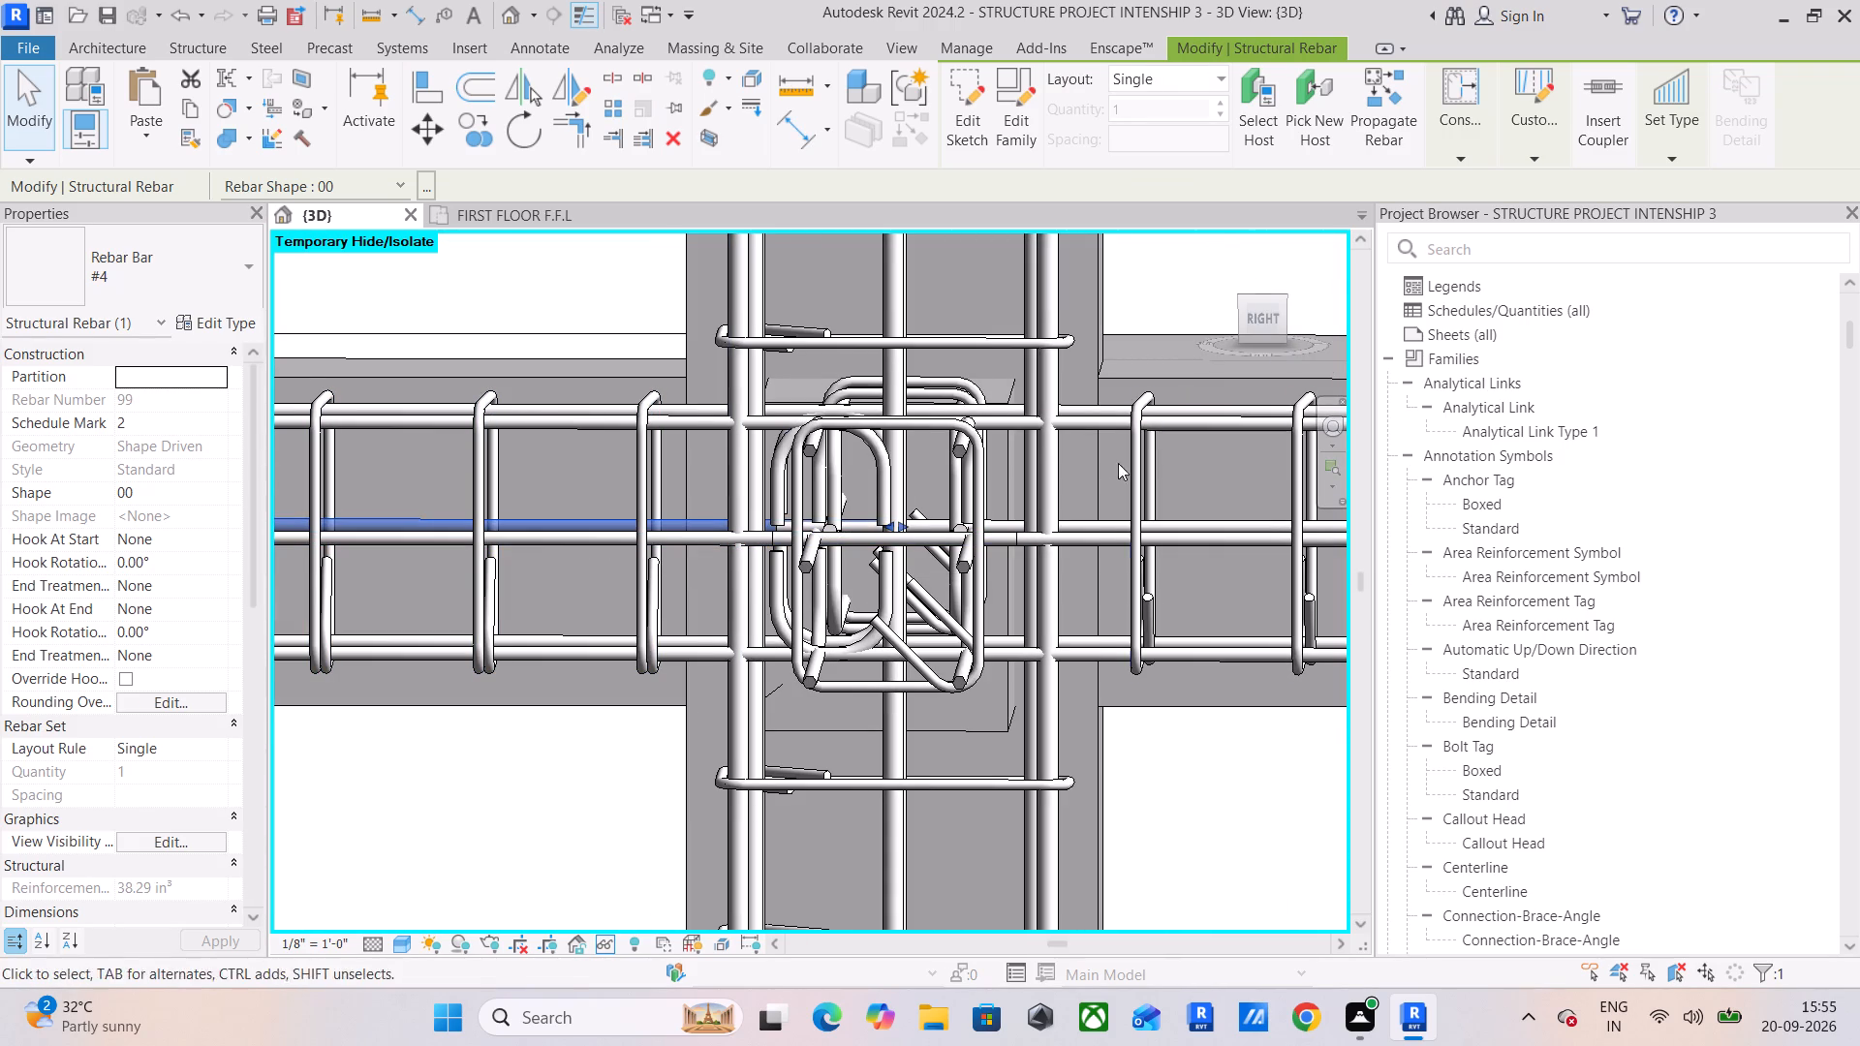
click(1263, 317)
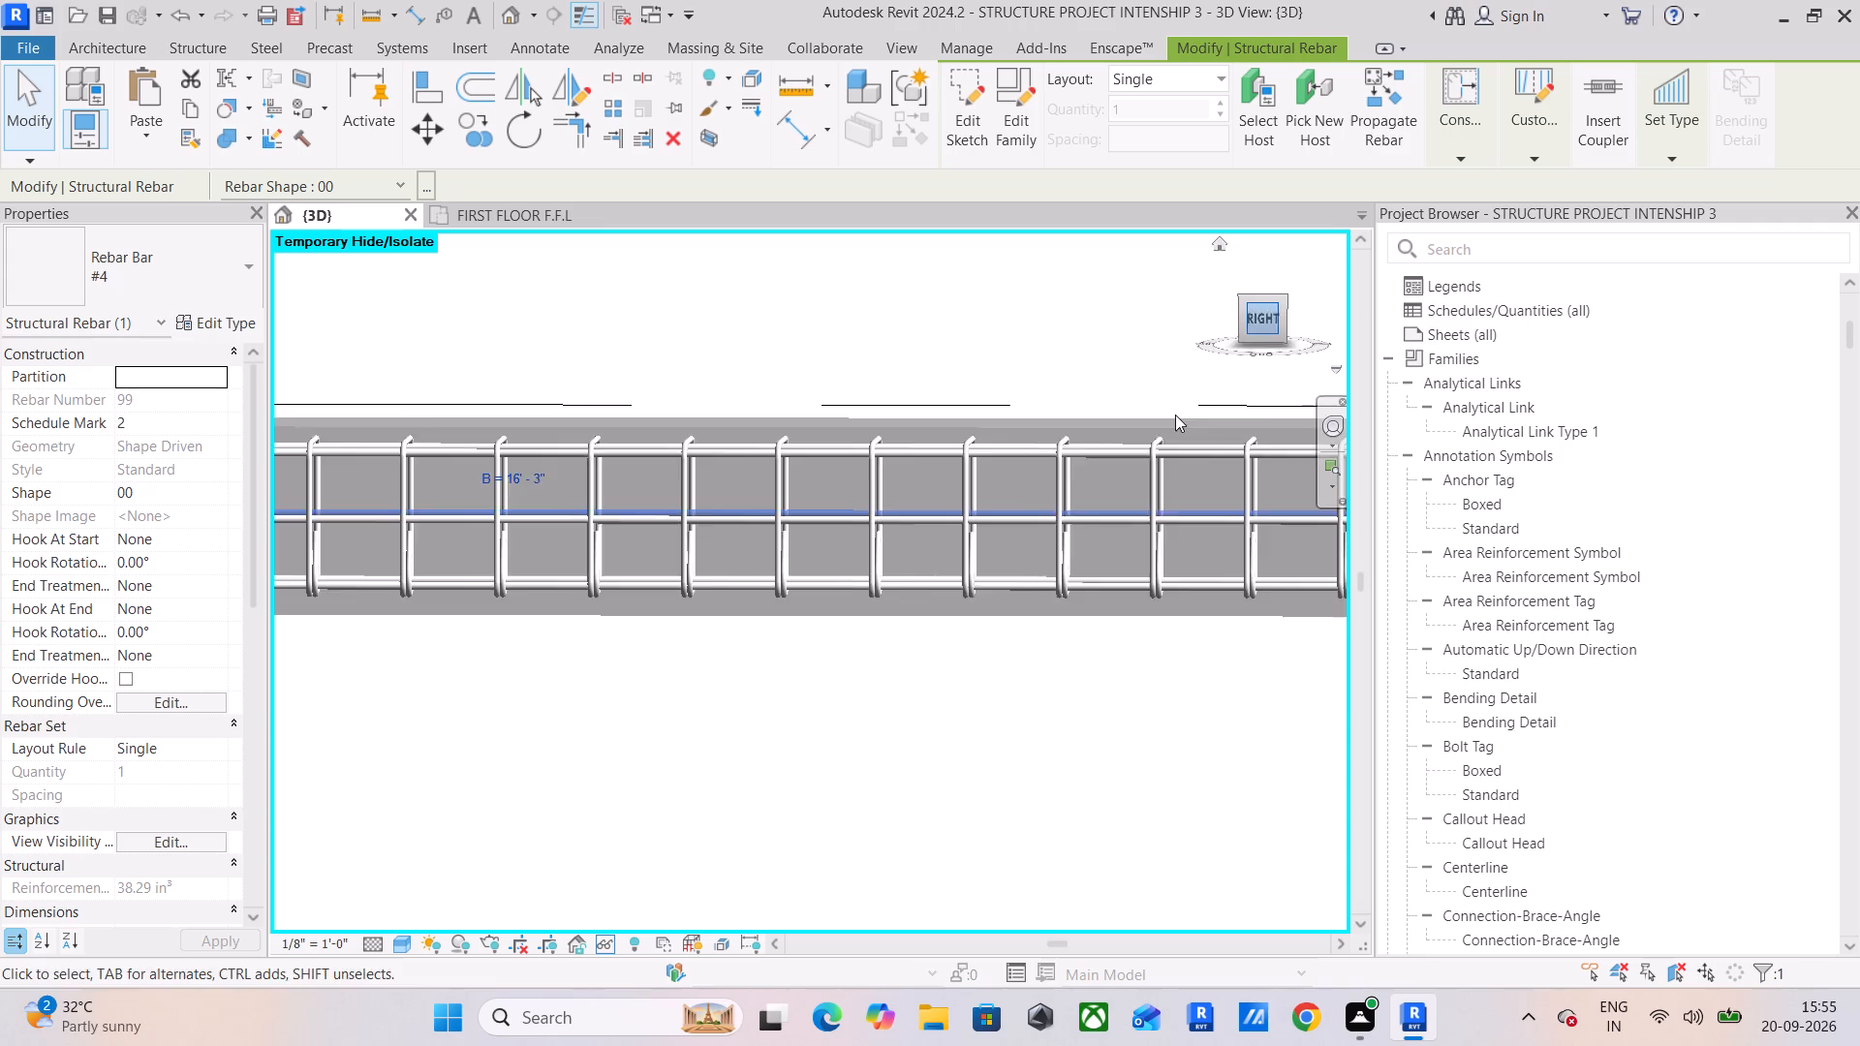
scroll(1208, 575, up, 6)
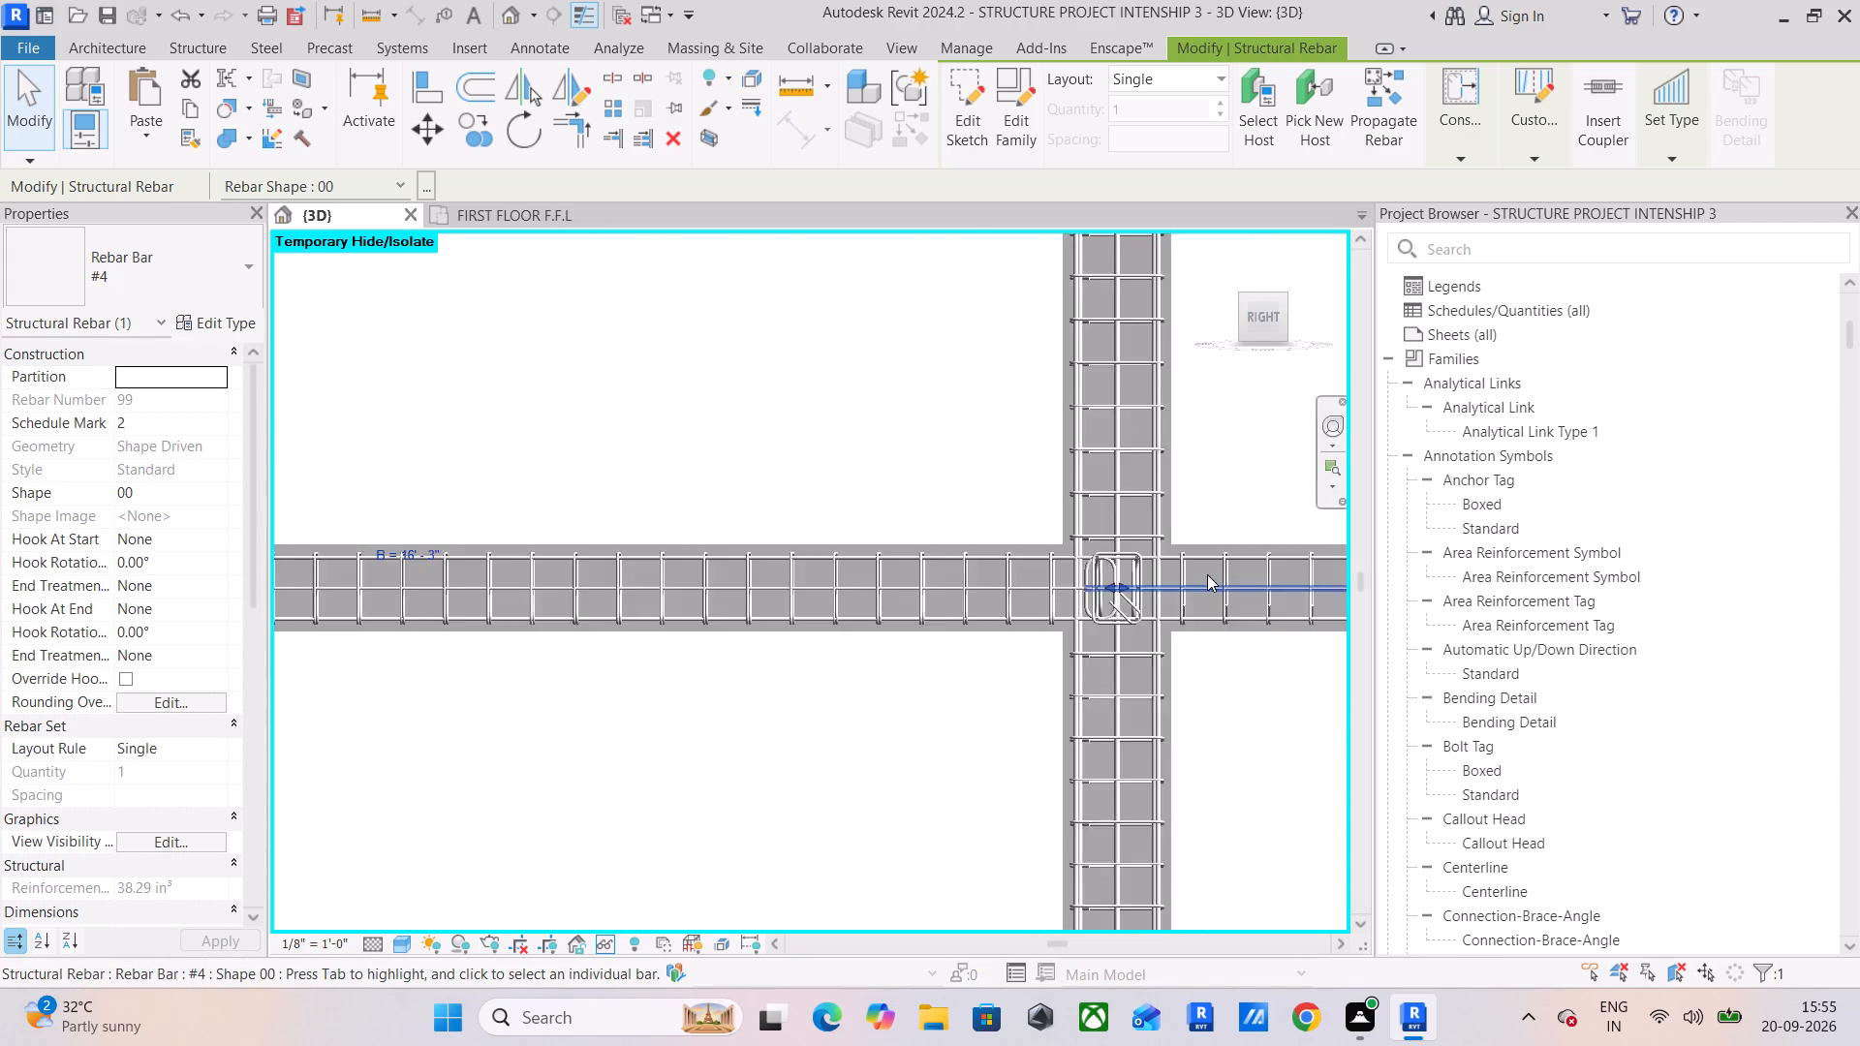
scroll(1207, 574, up, 6)
scroll(1052, 611, up, 6)
scroll(972, 652, up, 6)
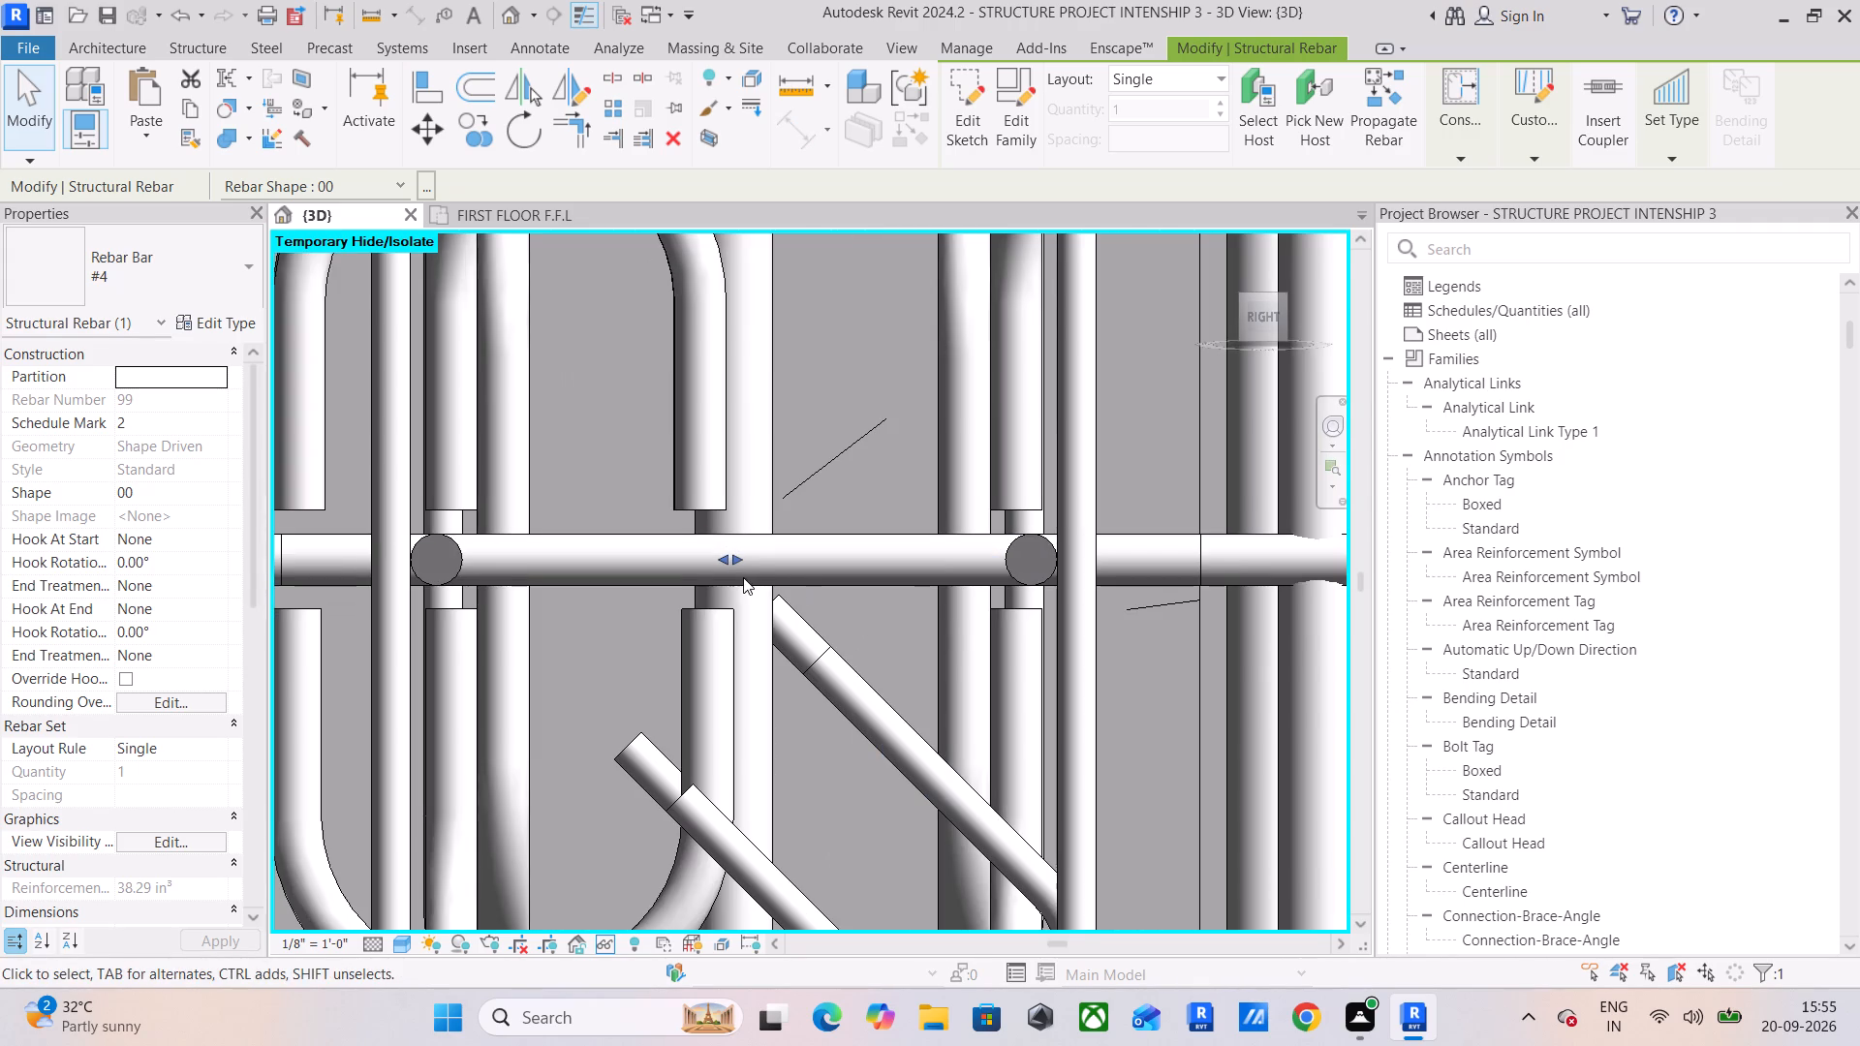
drag(737, 556, 921, 592)
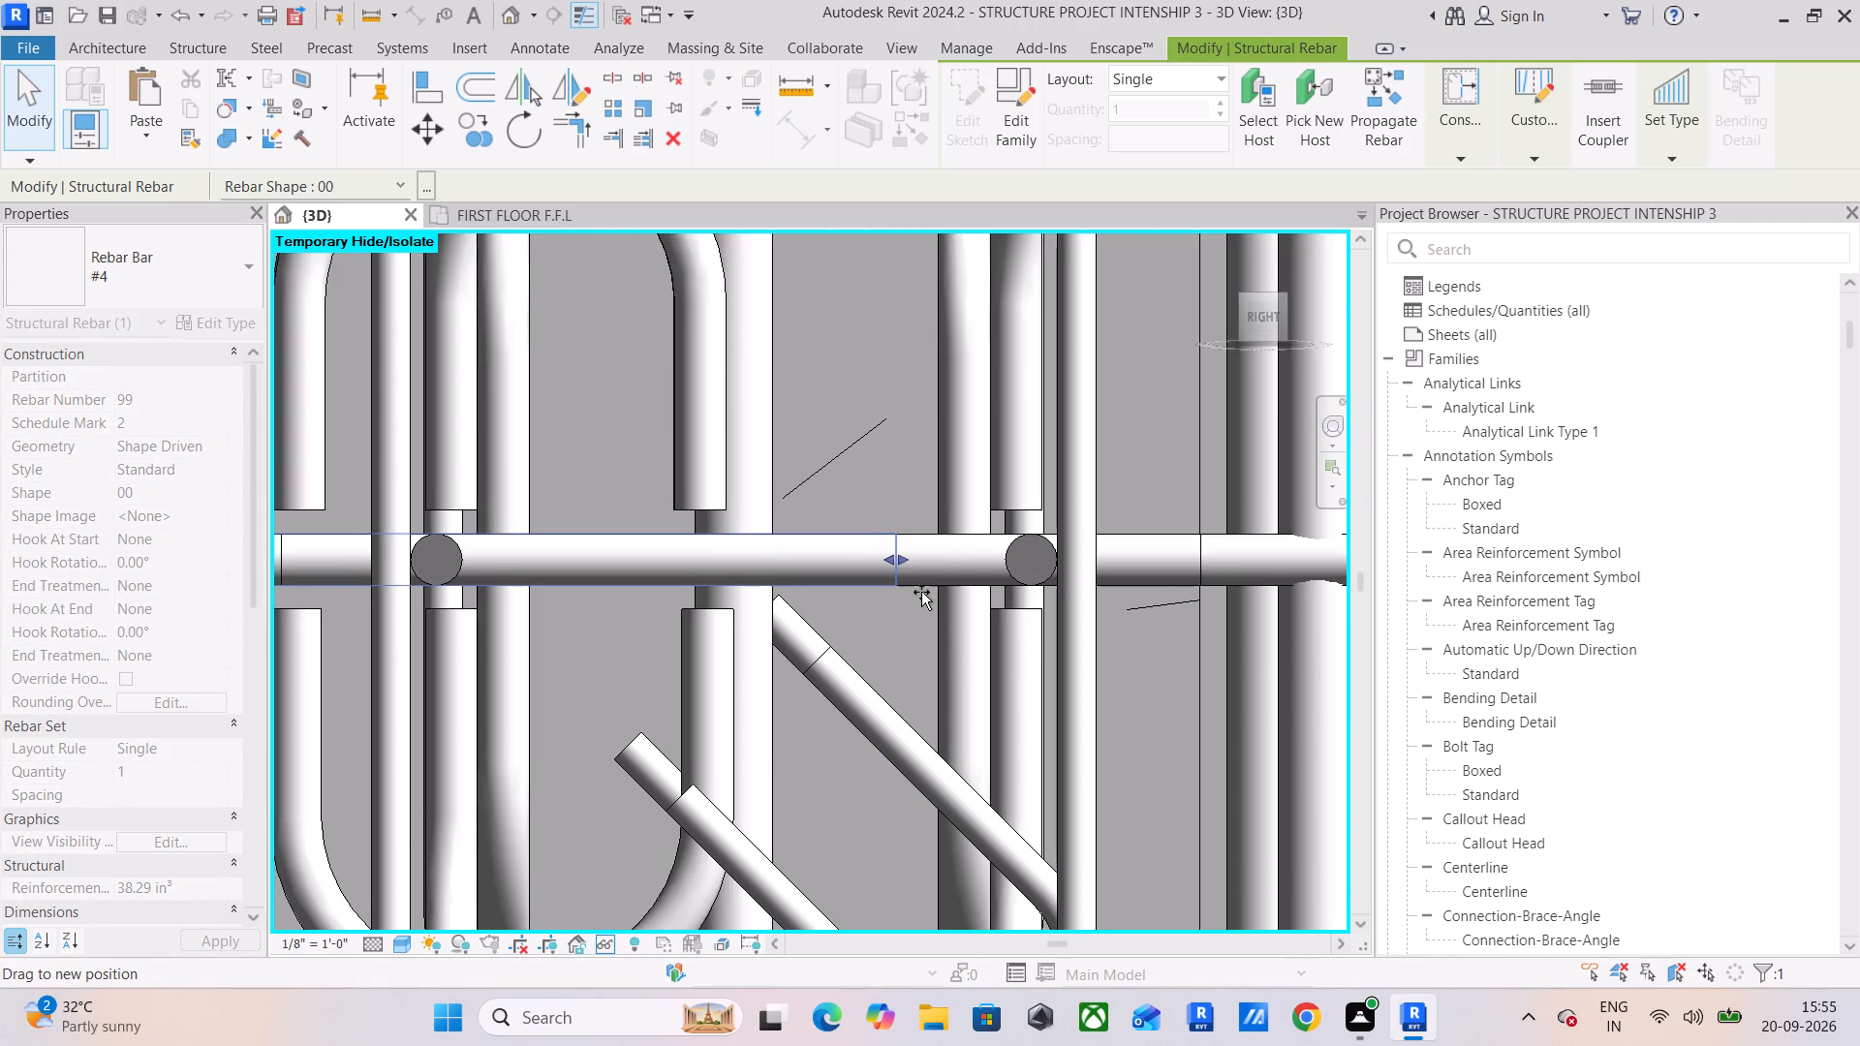
drag(921, 592, 1199, 638)
scroll(1212, 599, up, 6)
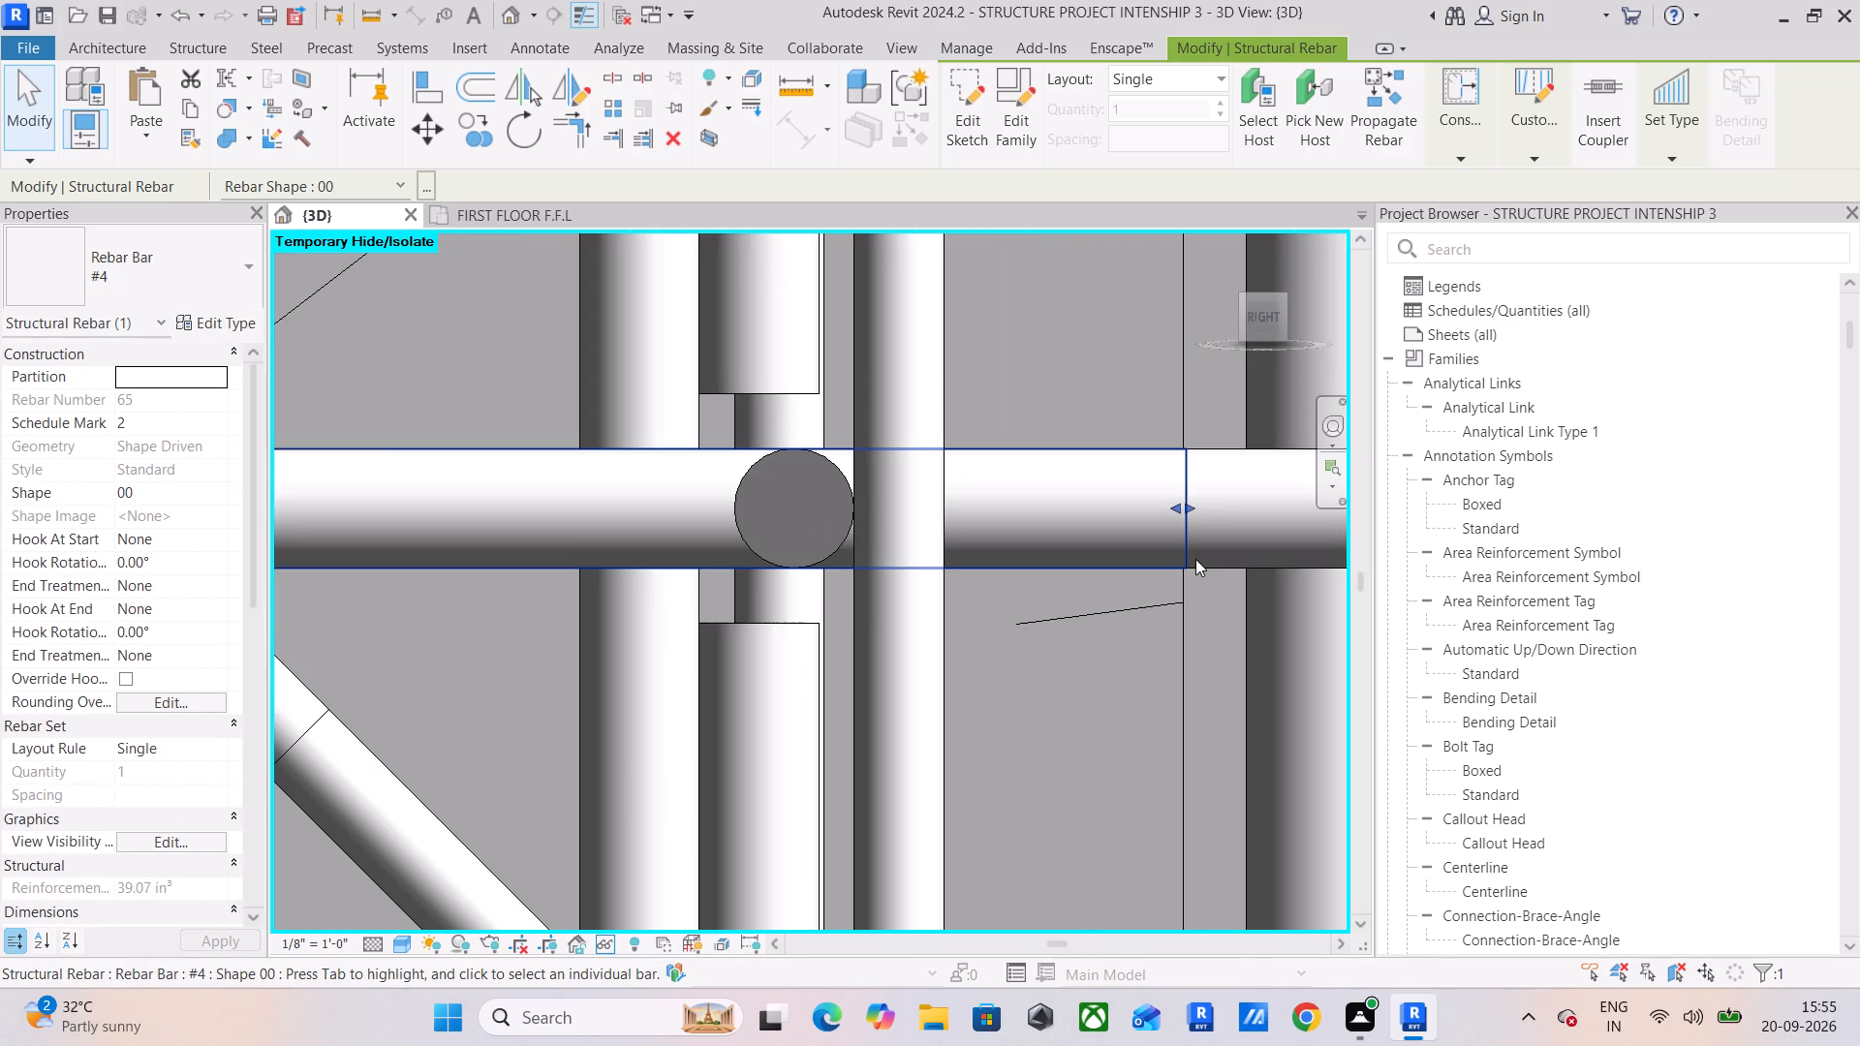
scroll(961, 537, down, 6)
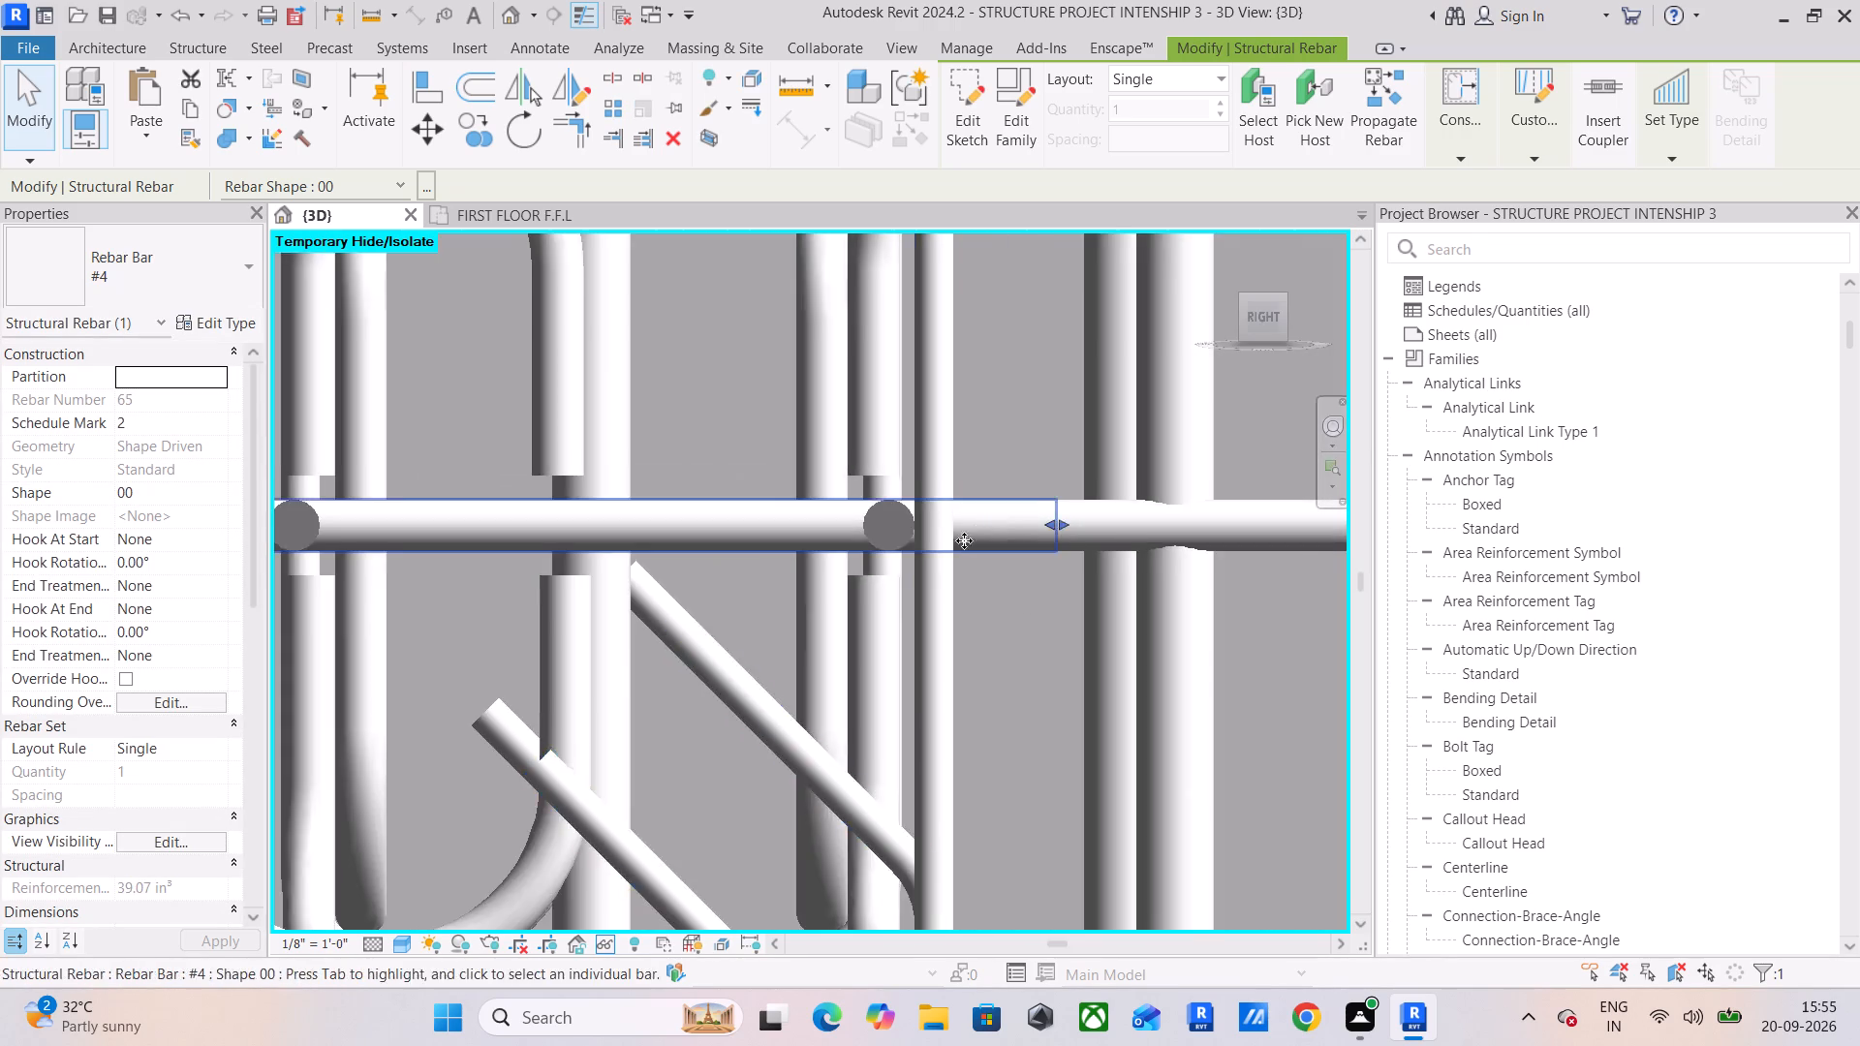
scroll(979, 530, down, 4)
Stretch the hooked ends of the opposite beam's two top #4 bars past the crossing beam's stirrup, aligned with each other.
click(728, 394)
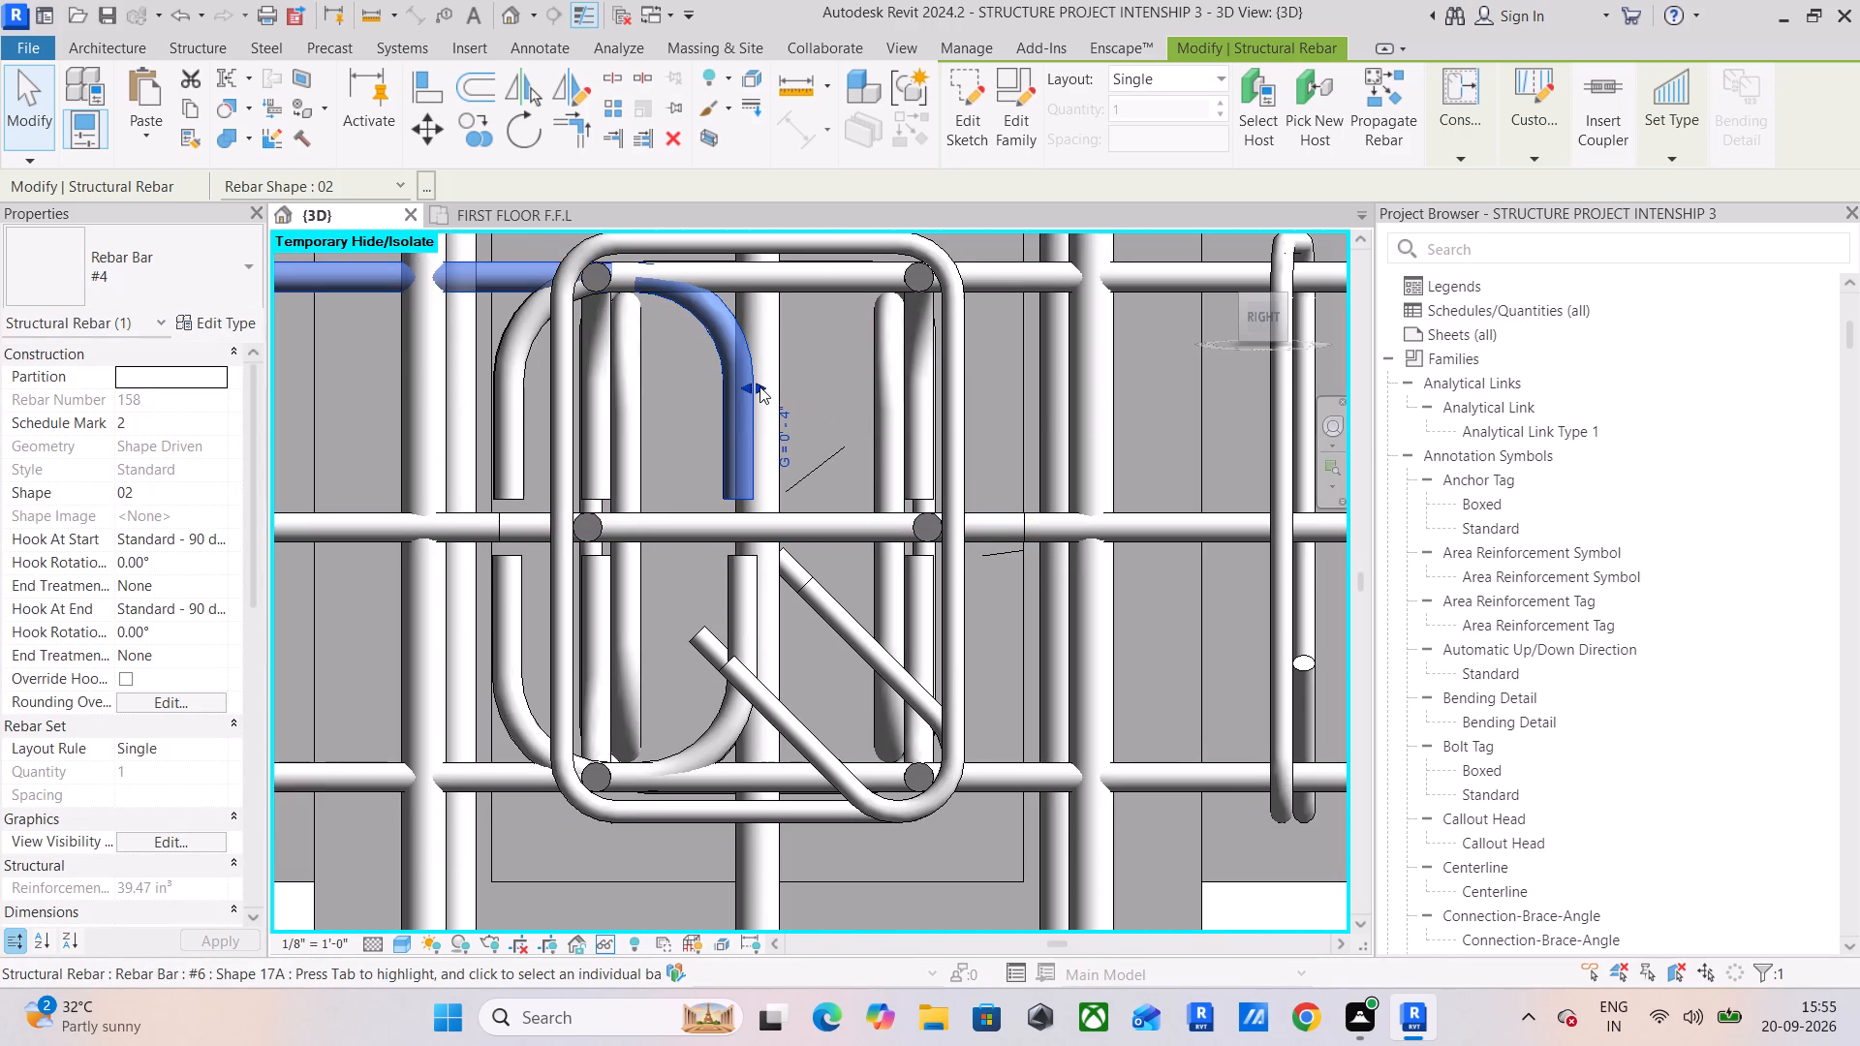
drag(759, 386, 1012, 410)
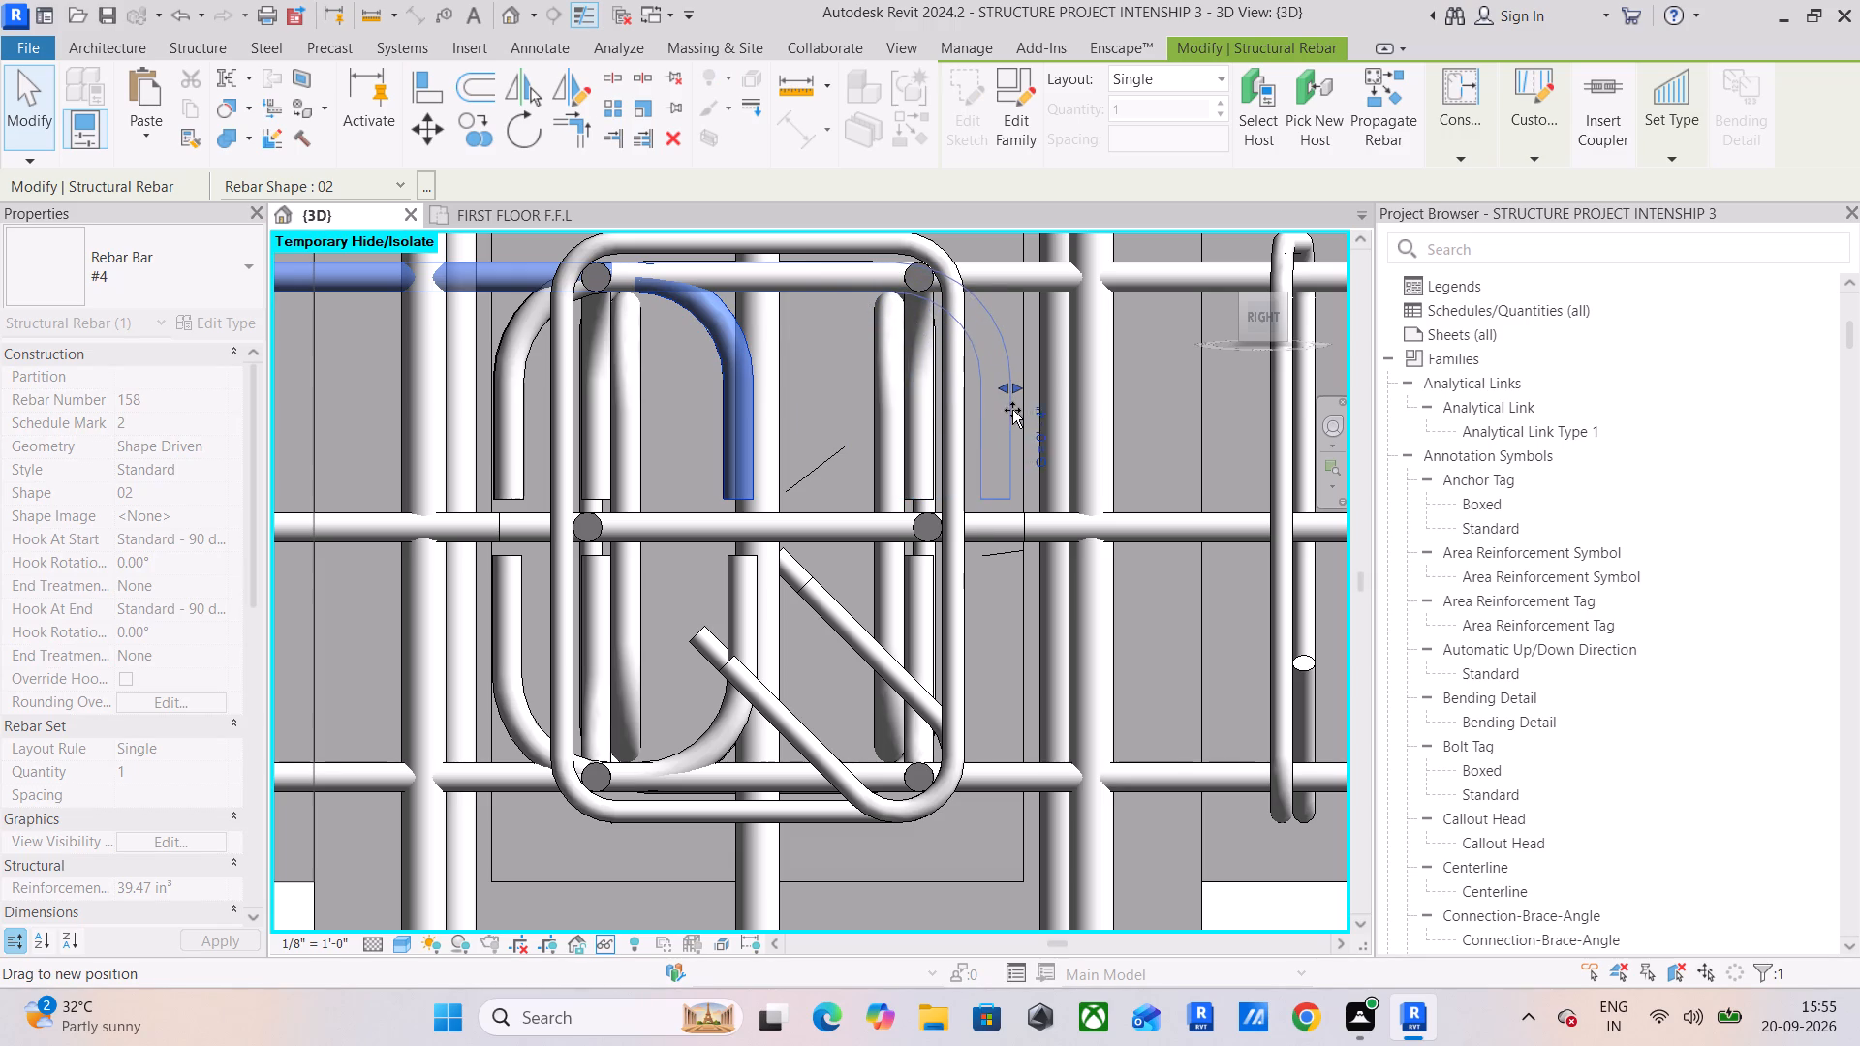
drag(1012, 410, 1017, 413)
click(704, 338)
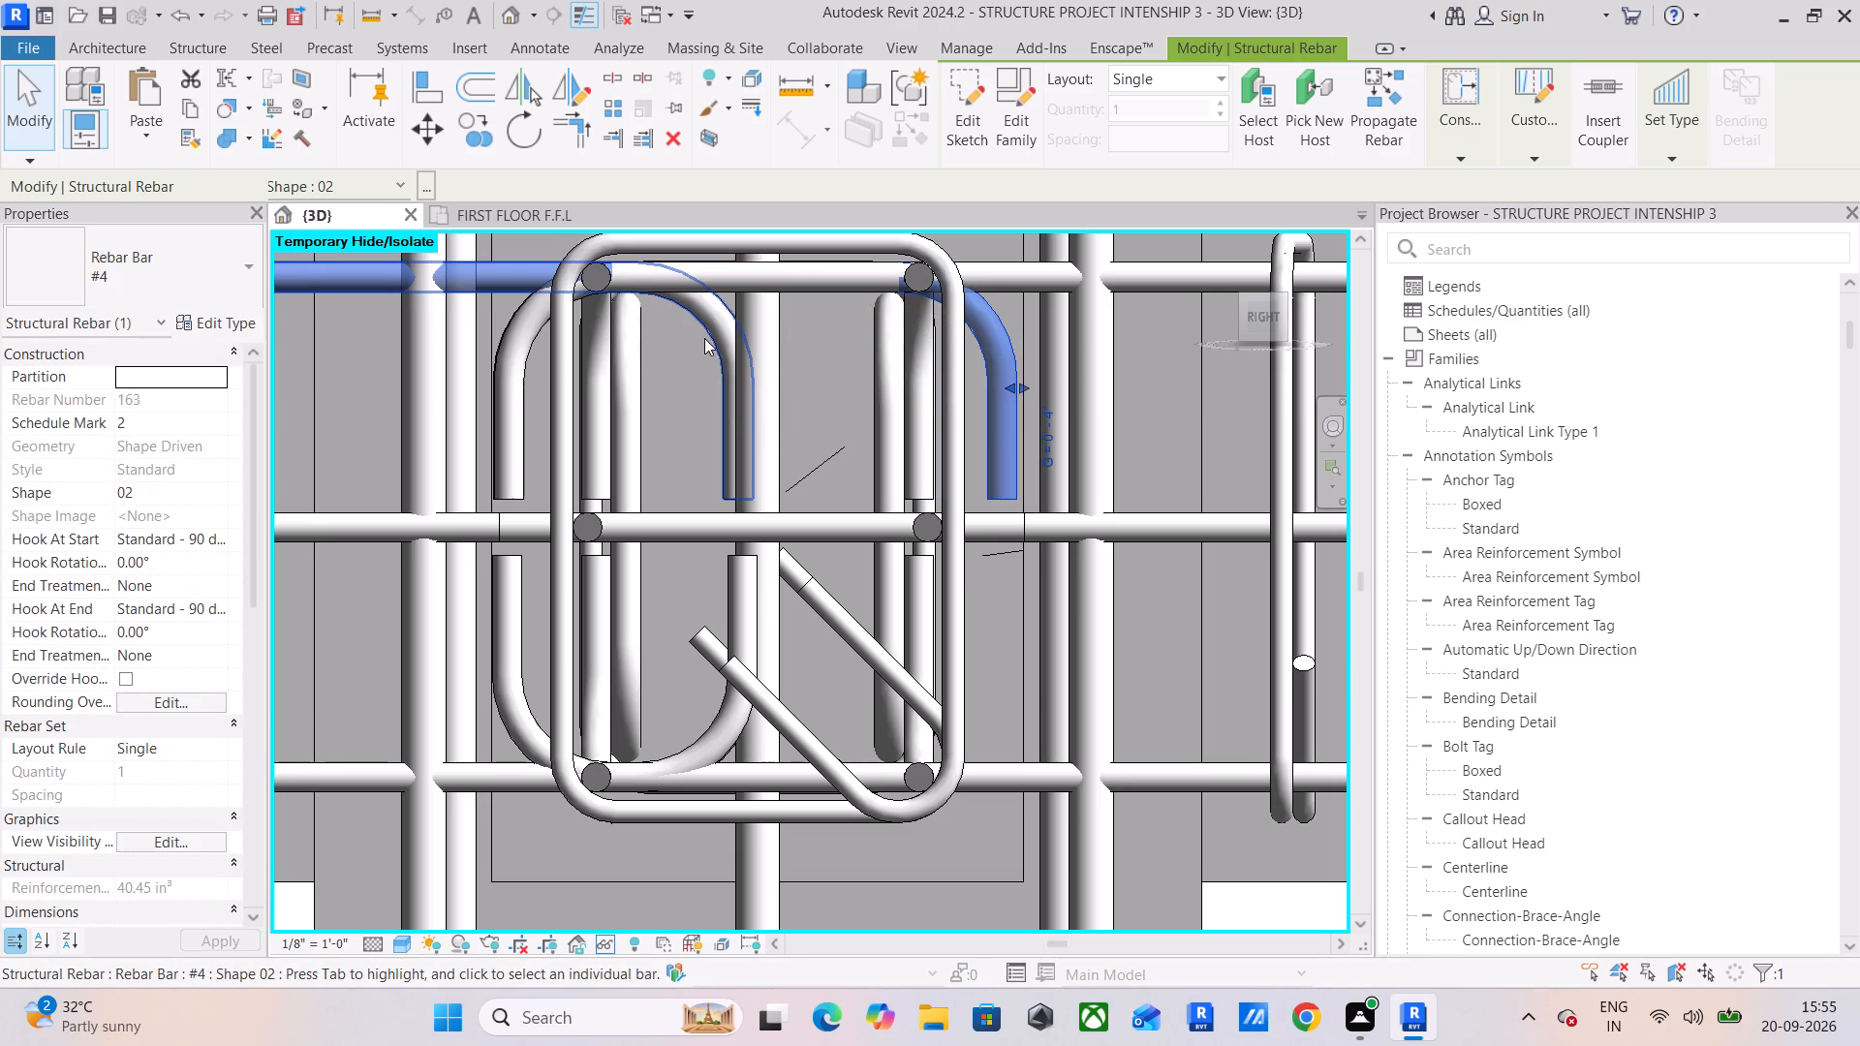
drag(757, 389, 1002, 414)
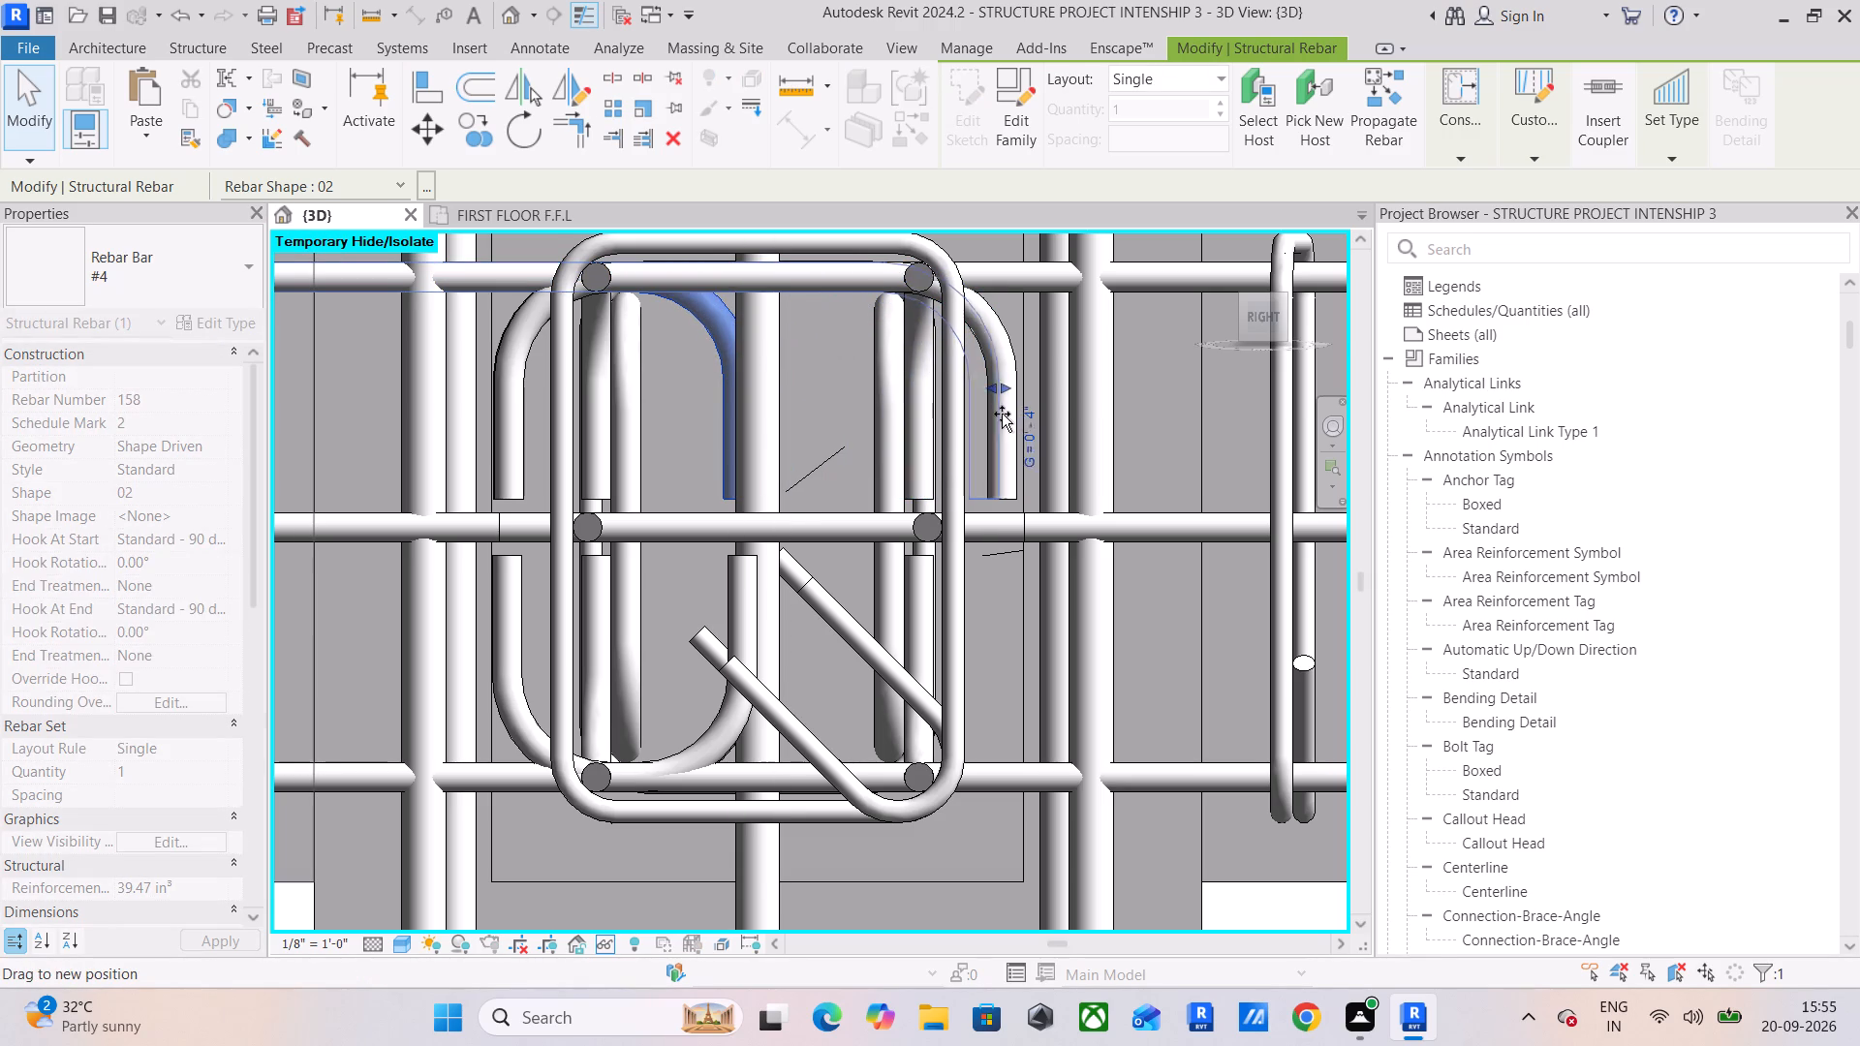
drag(1002, 414, 1014, 426)
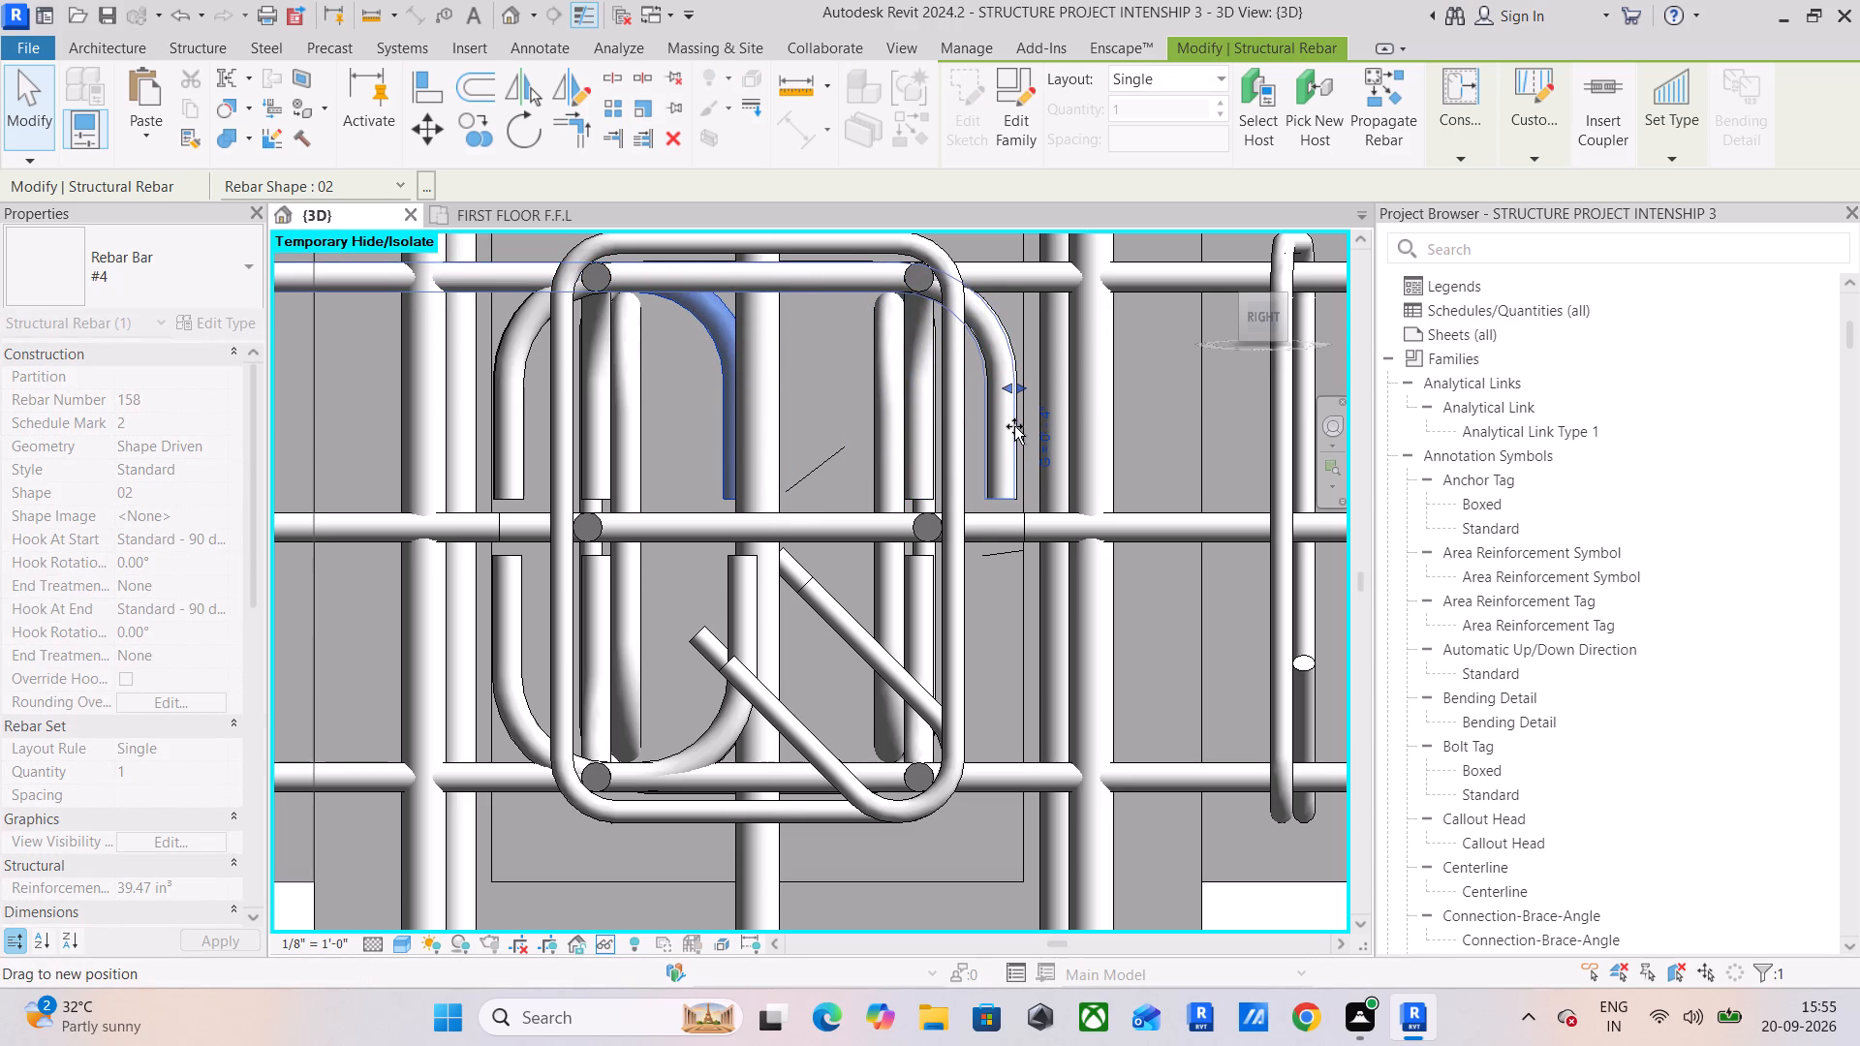
drag(1014, 426, 1016, 428)
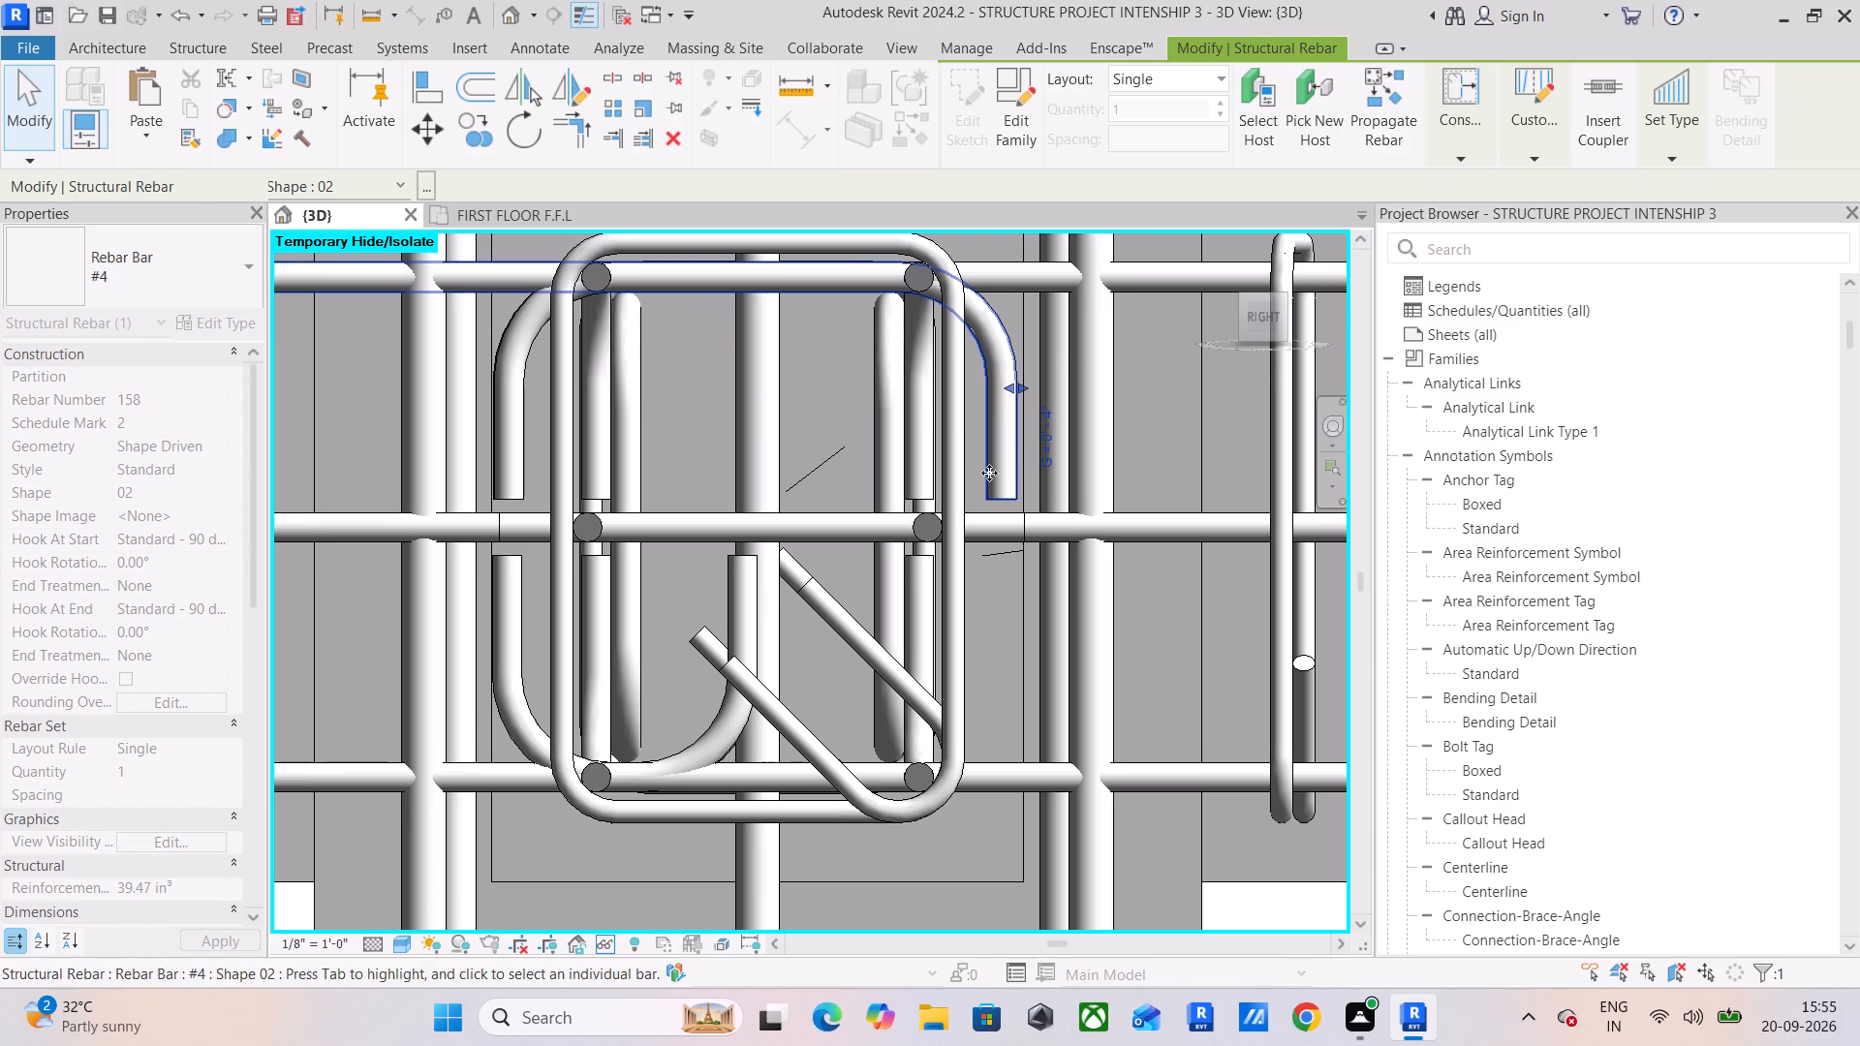
Stretch the hooked ends of the opposite beam's two bottom #4 bars through the joint to line up with the top hooks.
click(754, 603)
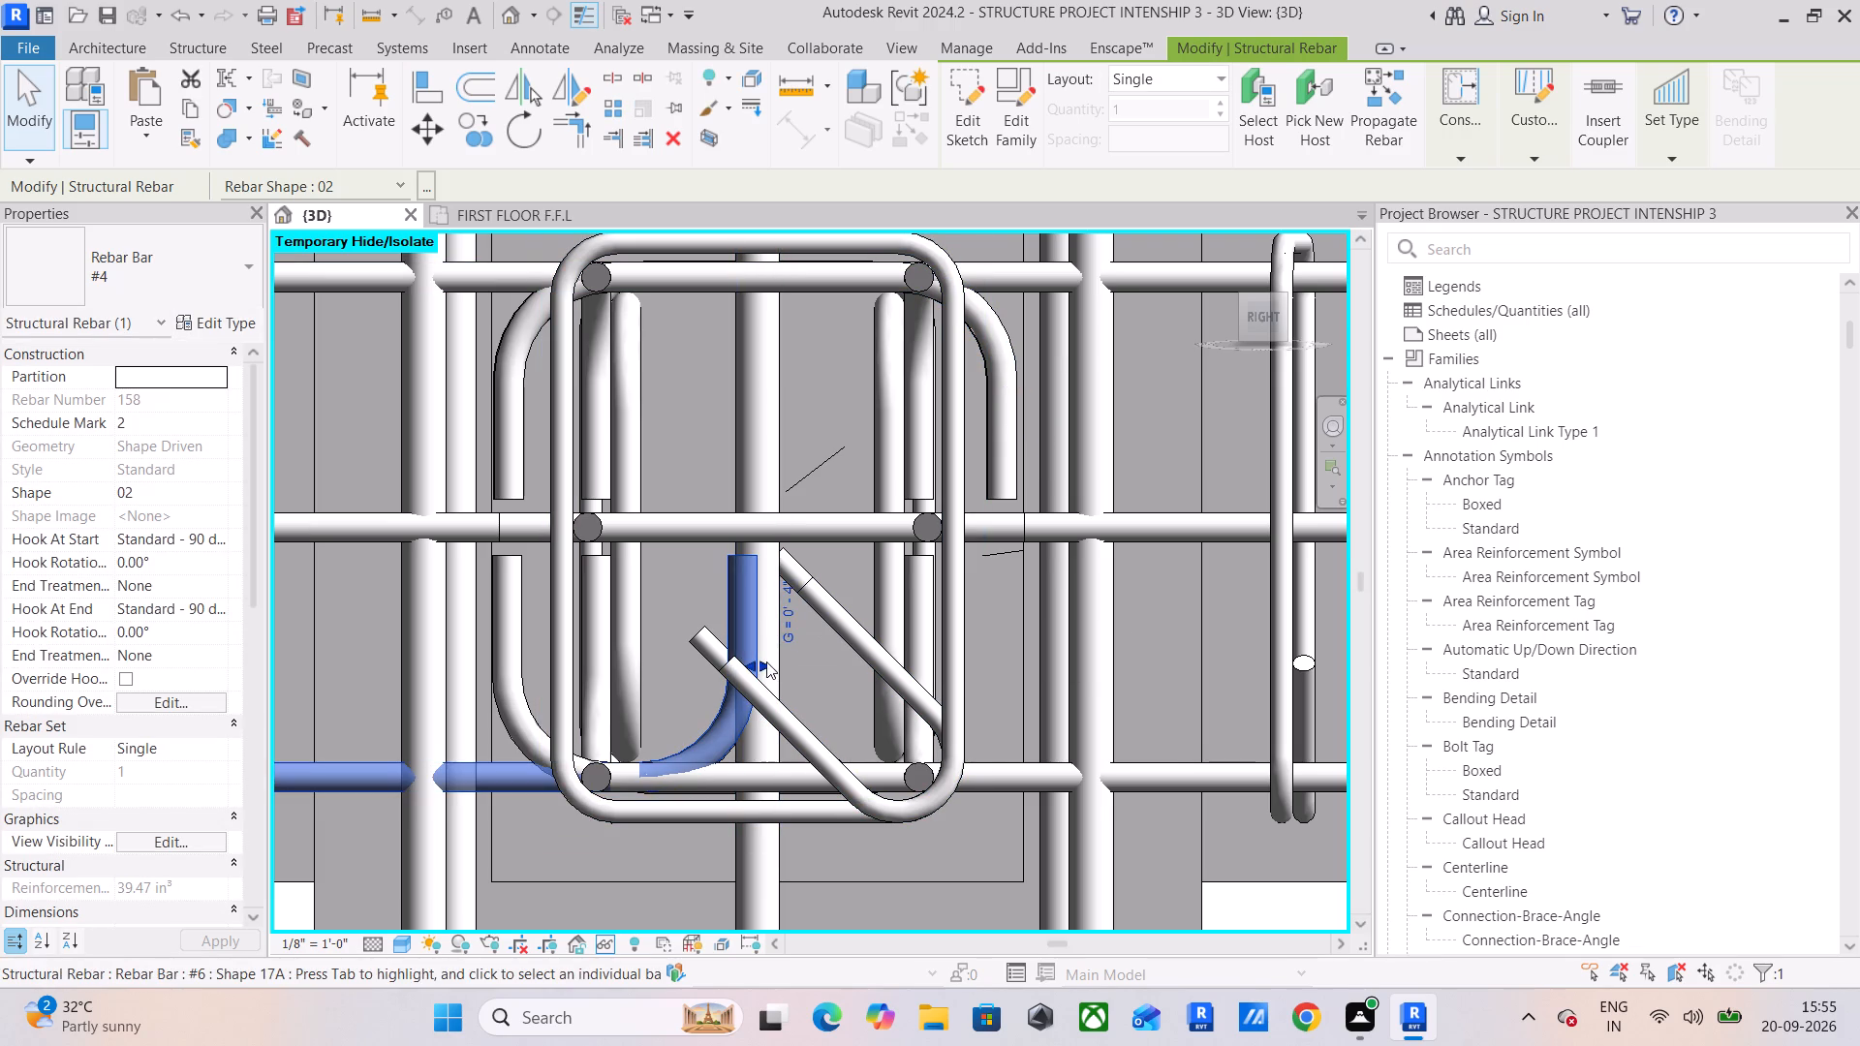
drag(766, 661, 1015, 693)
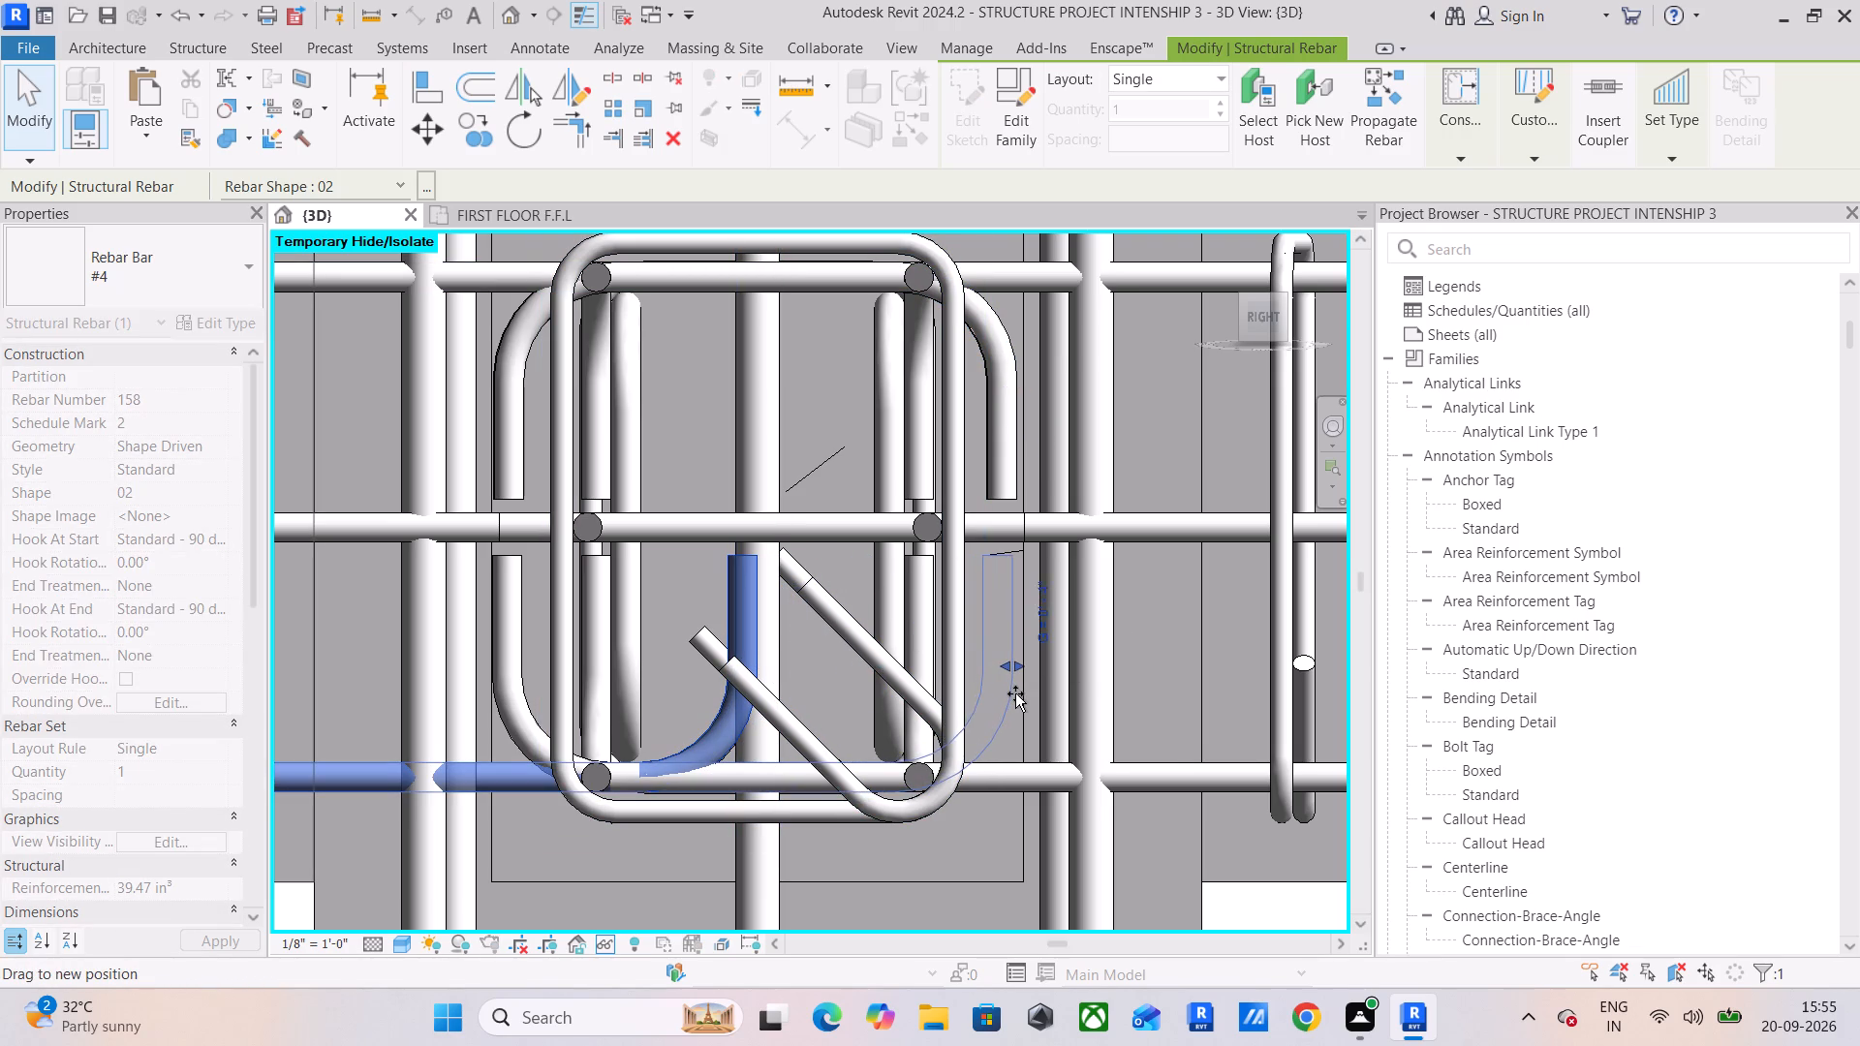
drag(1015, 693, 1017, 695)
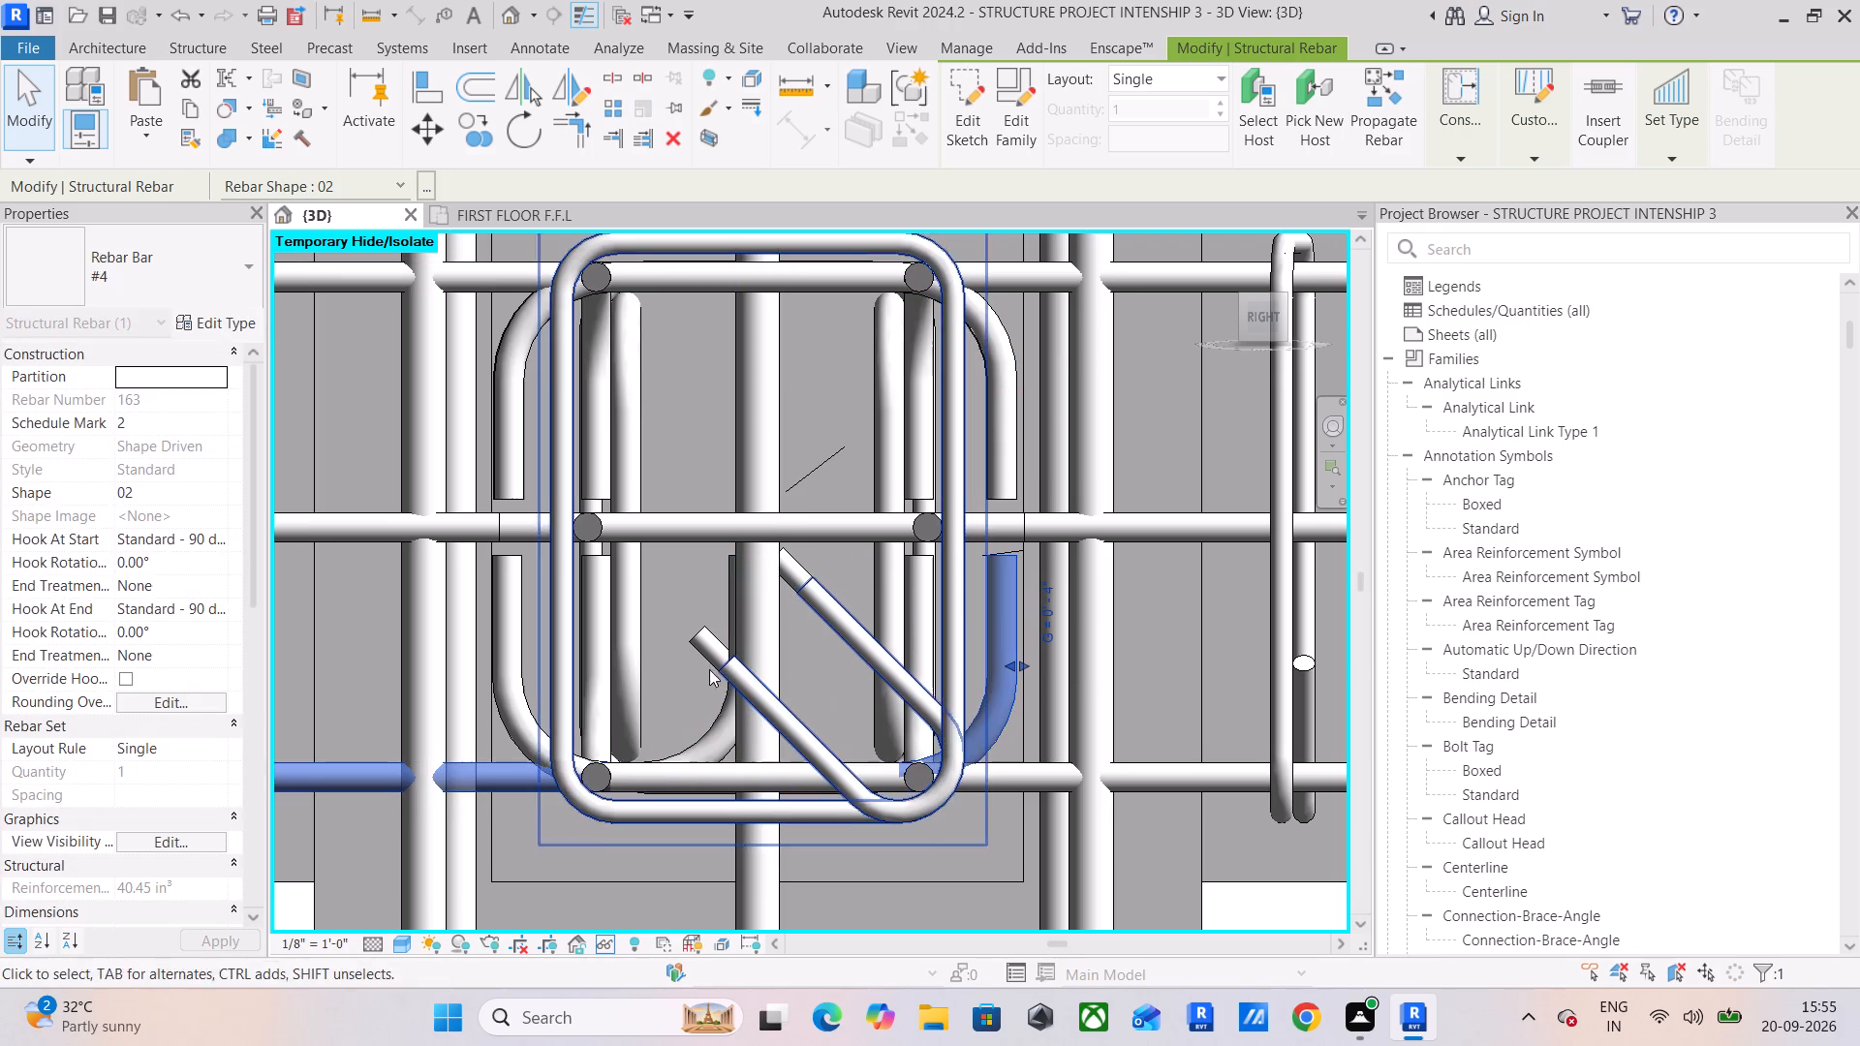
click(727, 728)
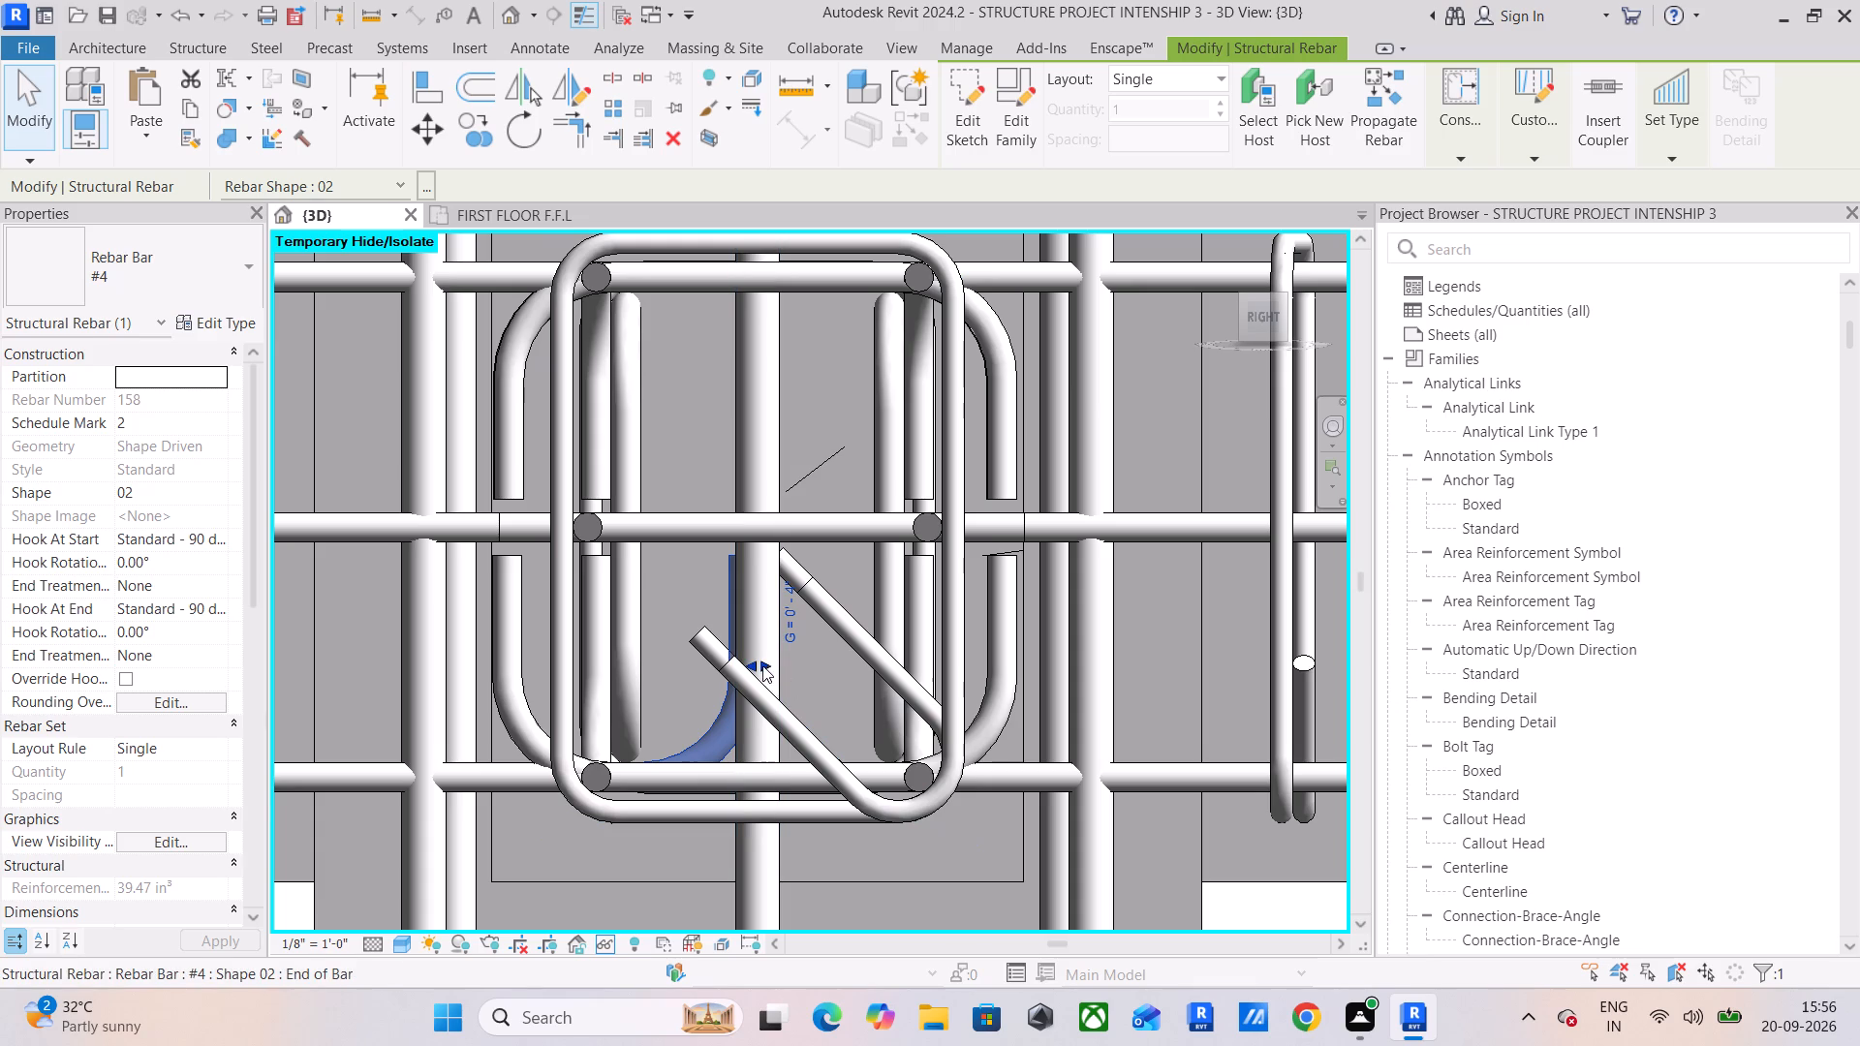
drag(762, 665, 1016, 673)
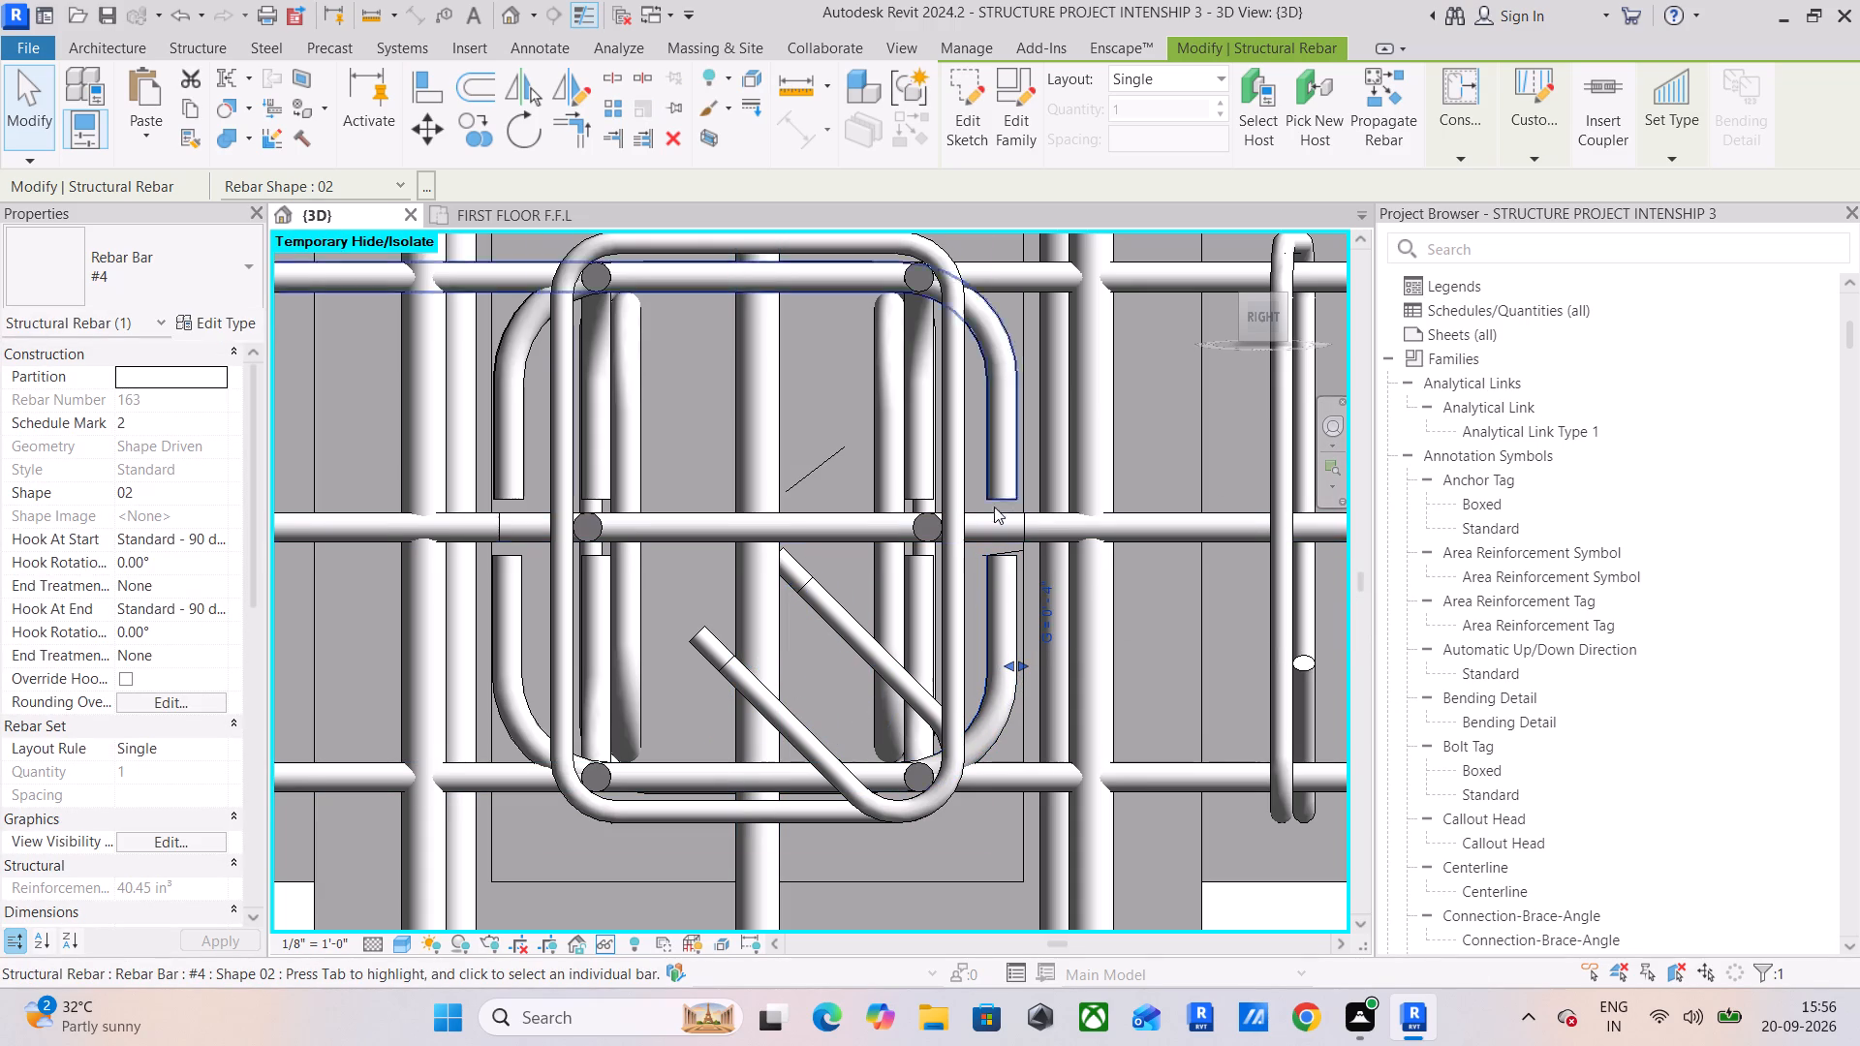
Shorten the adjacent beam's #3 stirrup set so it runs from the wide column and stops just before the mid-span crossing beam.
scroll(858, 477, down, 9)
middle_drag(1013, 499, 608, 508)
scroll(612, 506, down, 2)
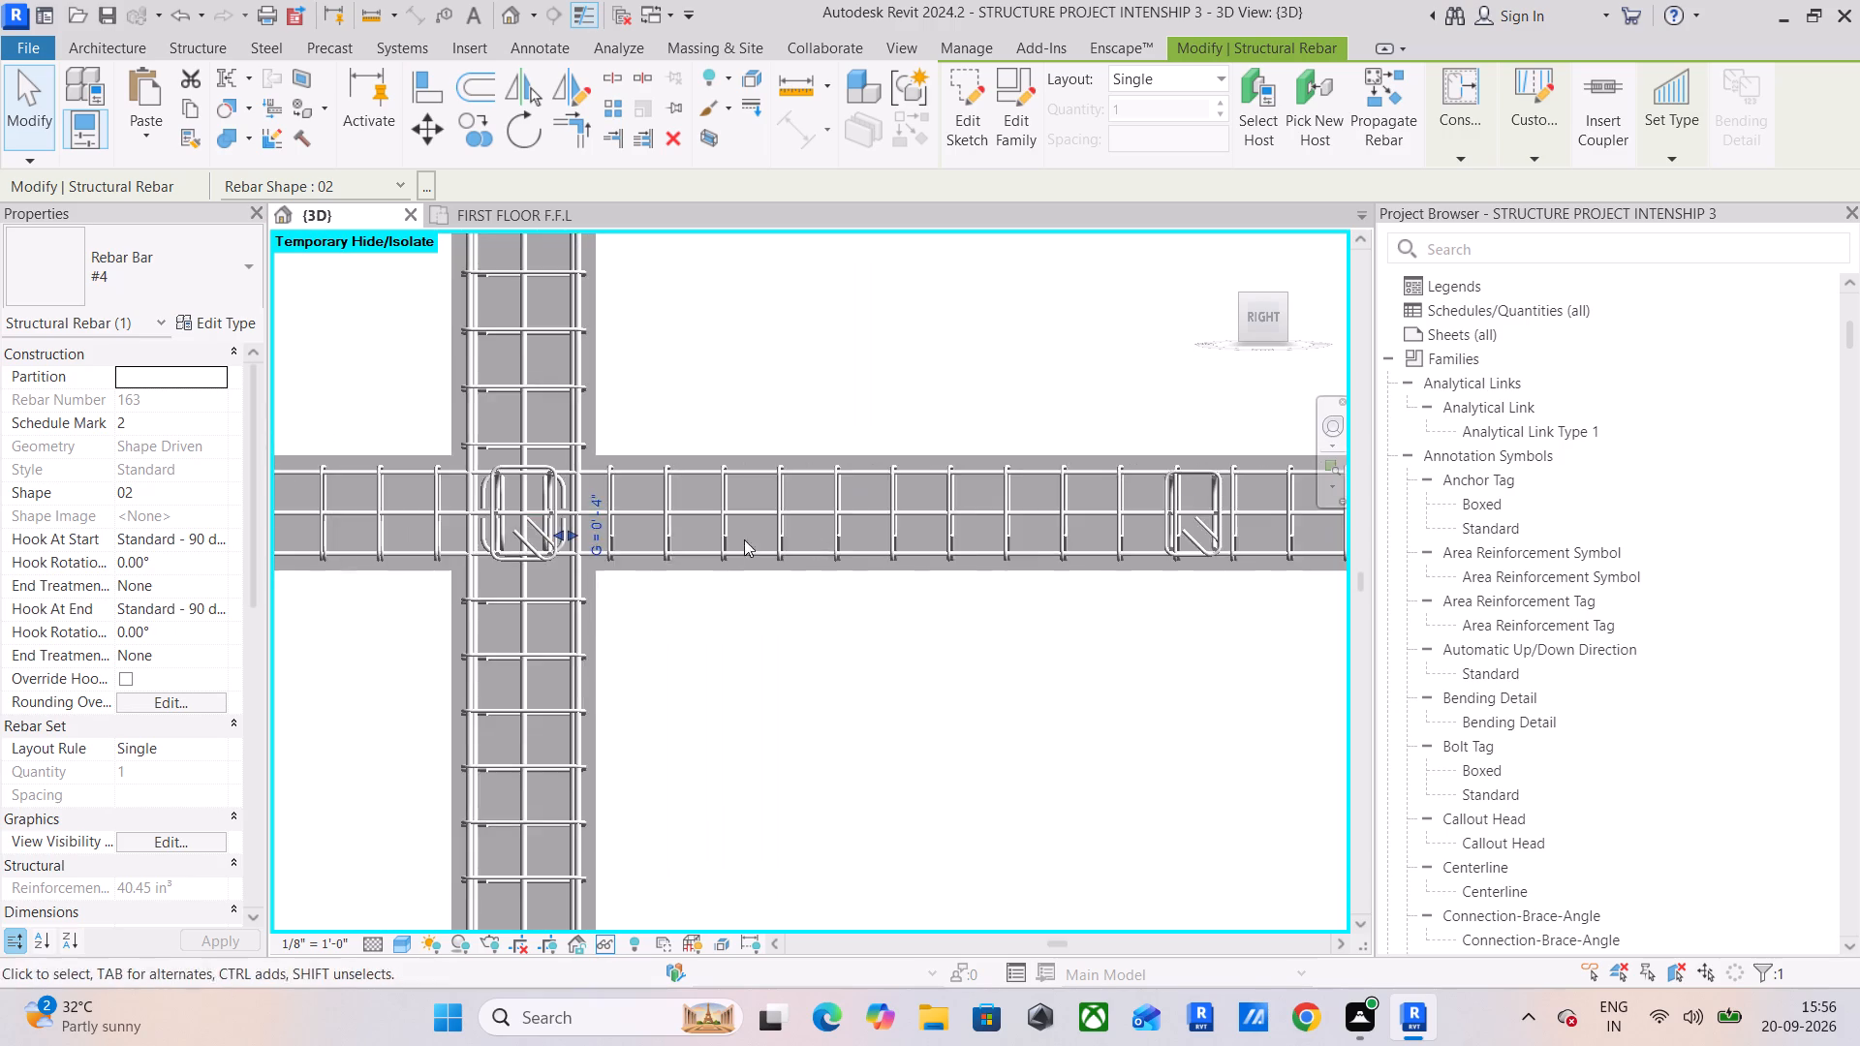
scroll(744, 539, down, 5)
middle_drag(896, 539, 692, 589)
scroll(884, 522, up, 6)
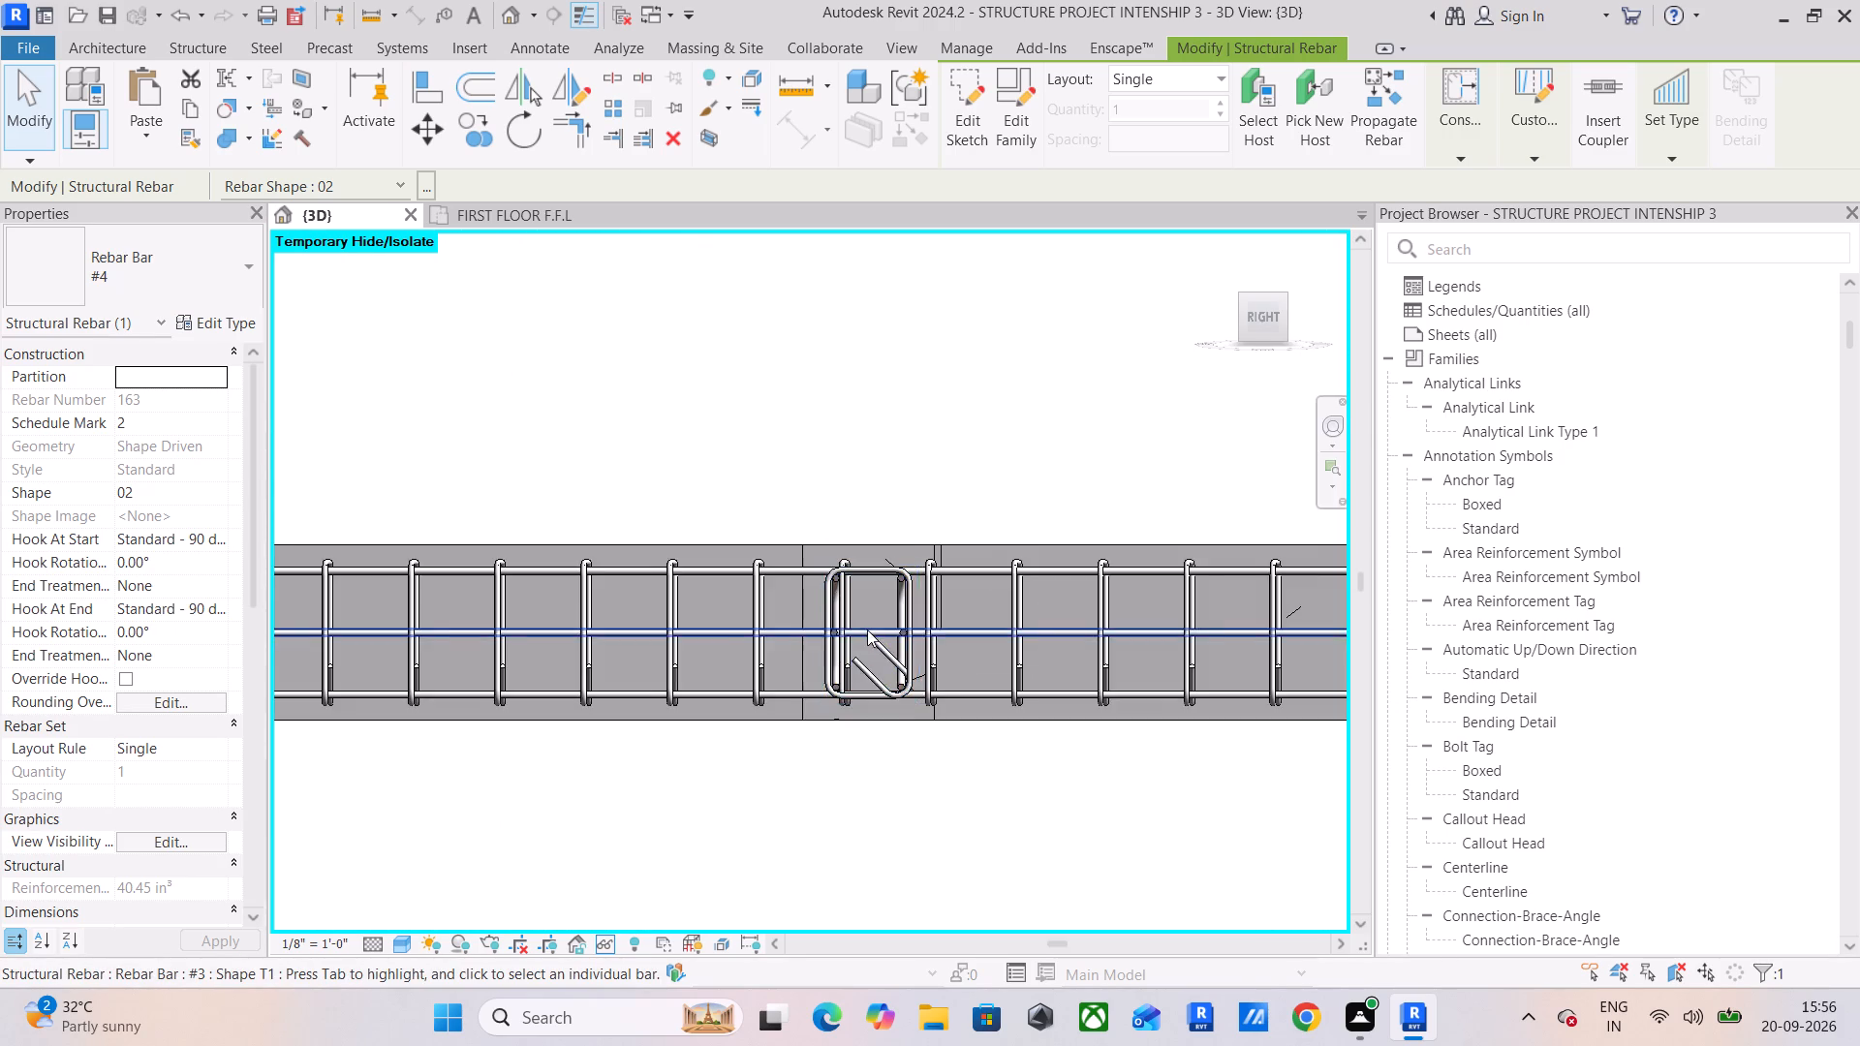
scroll(867, 630, up, 6)
click(609, 598)
scroll(801, 619, down, 5)
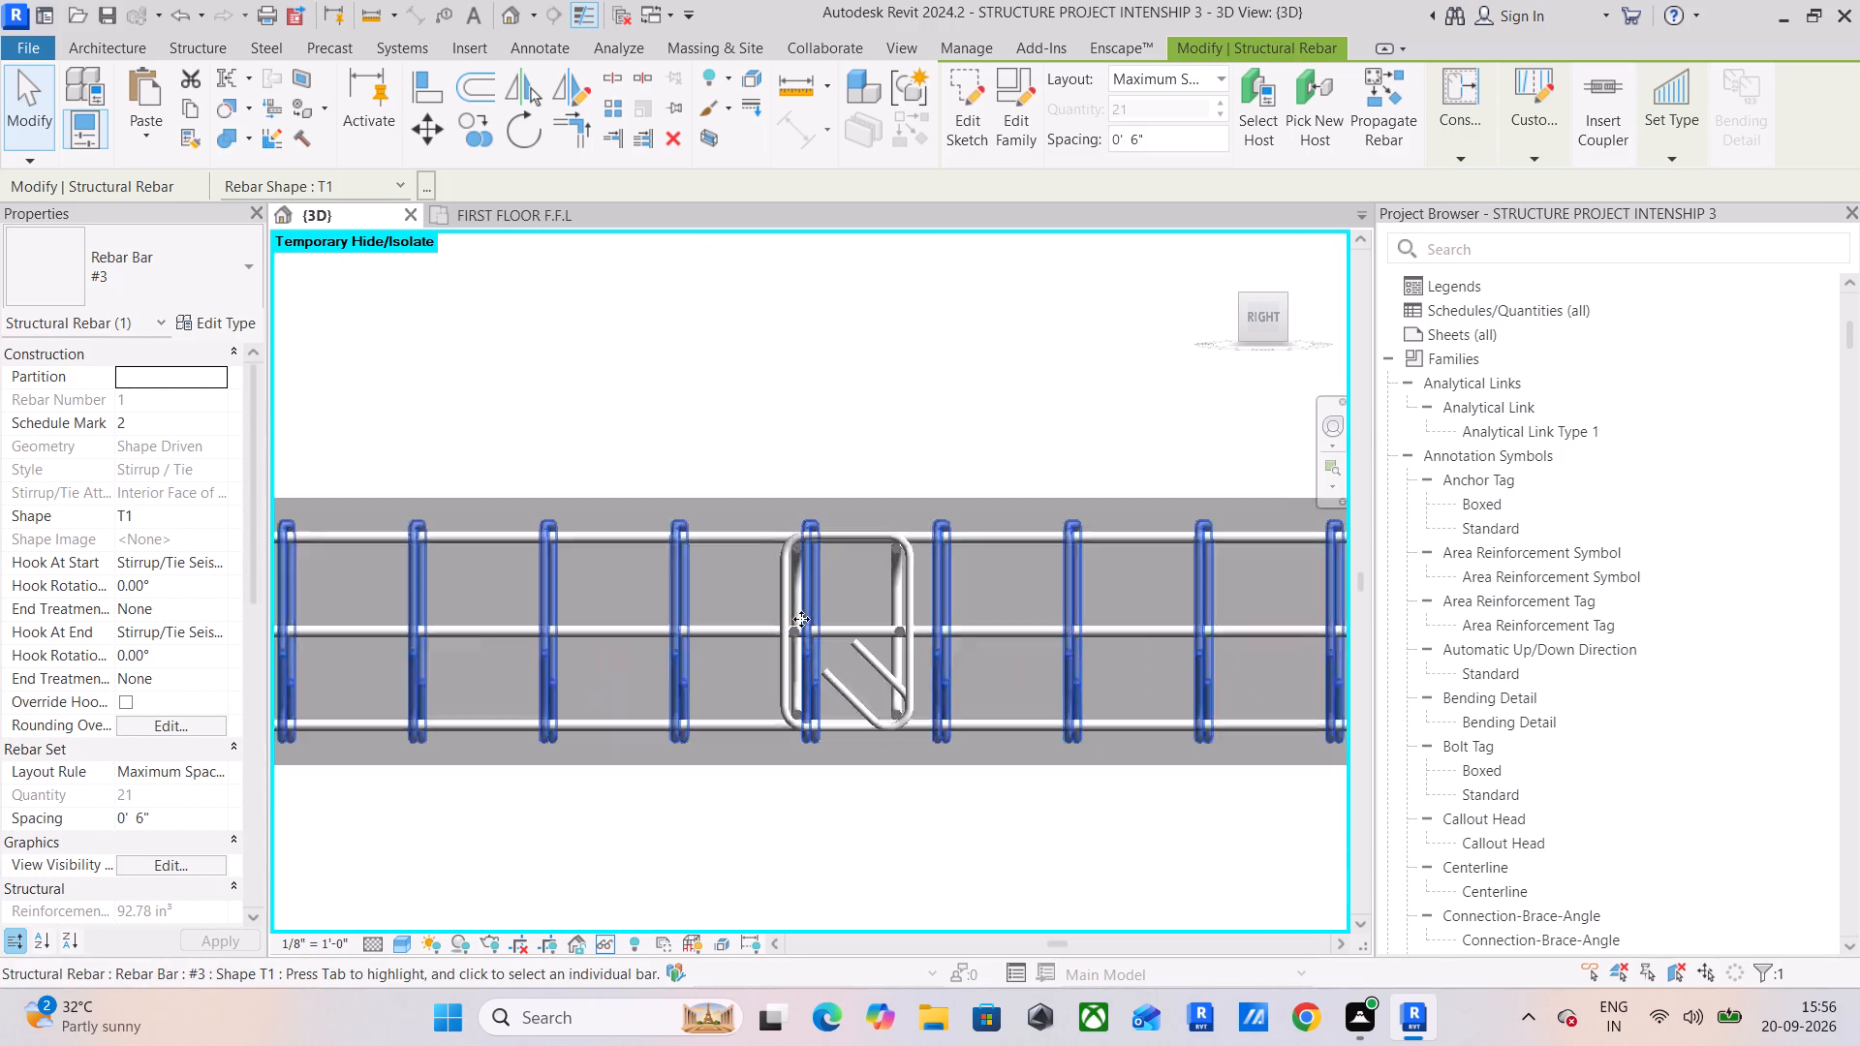
scroll(801, 619, down, 8)
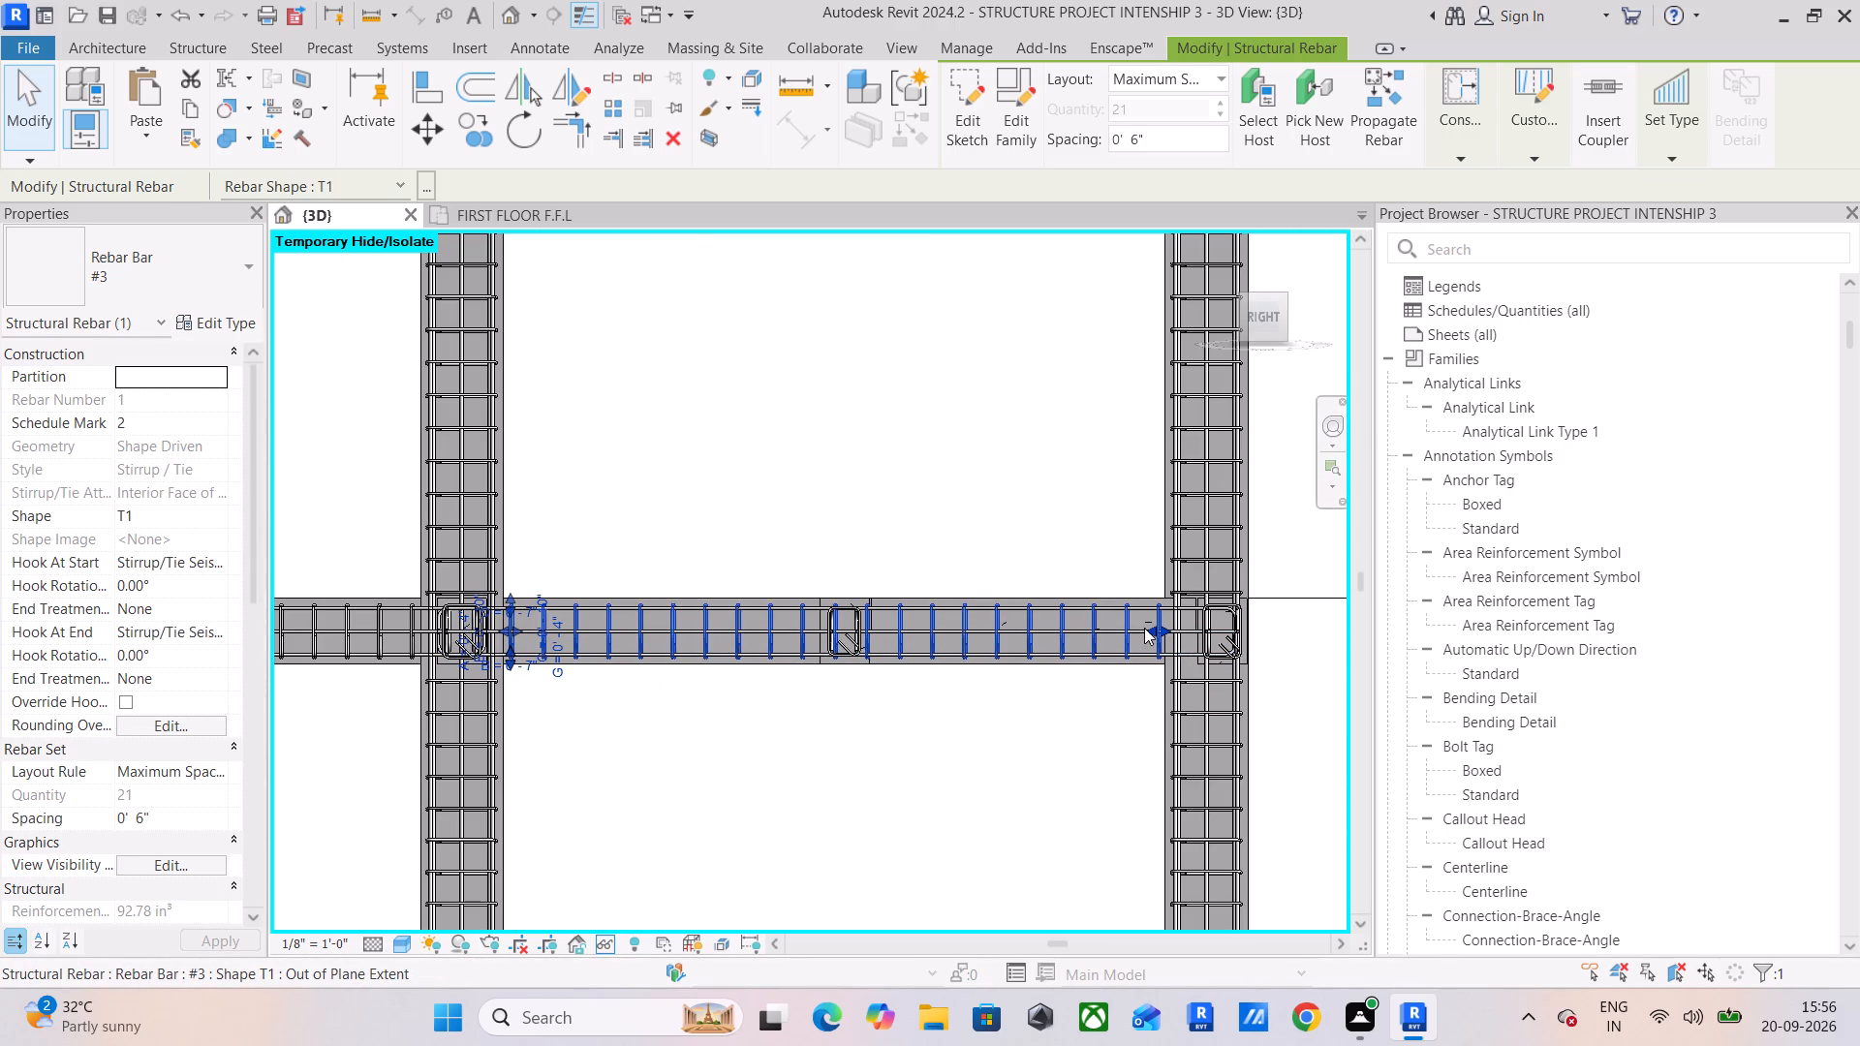
drag(1146, 631, 821, 634)
scroll(820, 634, up, 12)
scroll(813, 601, down, 7)
middle_drag(813, 600, 1091, 658)
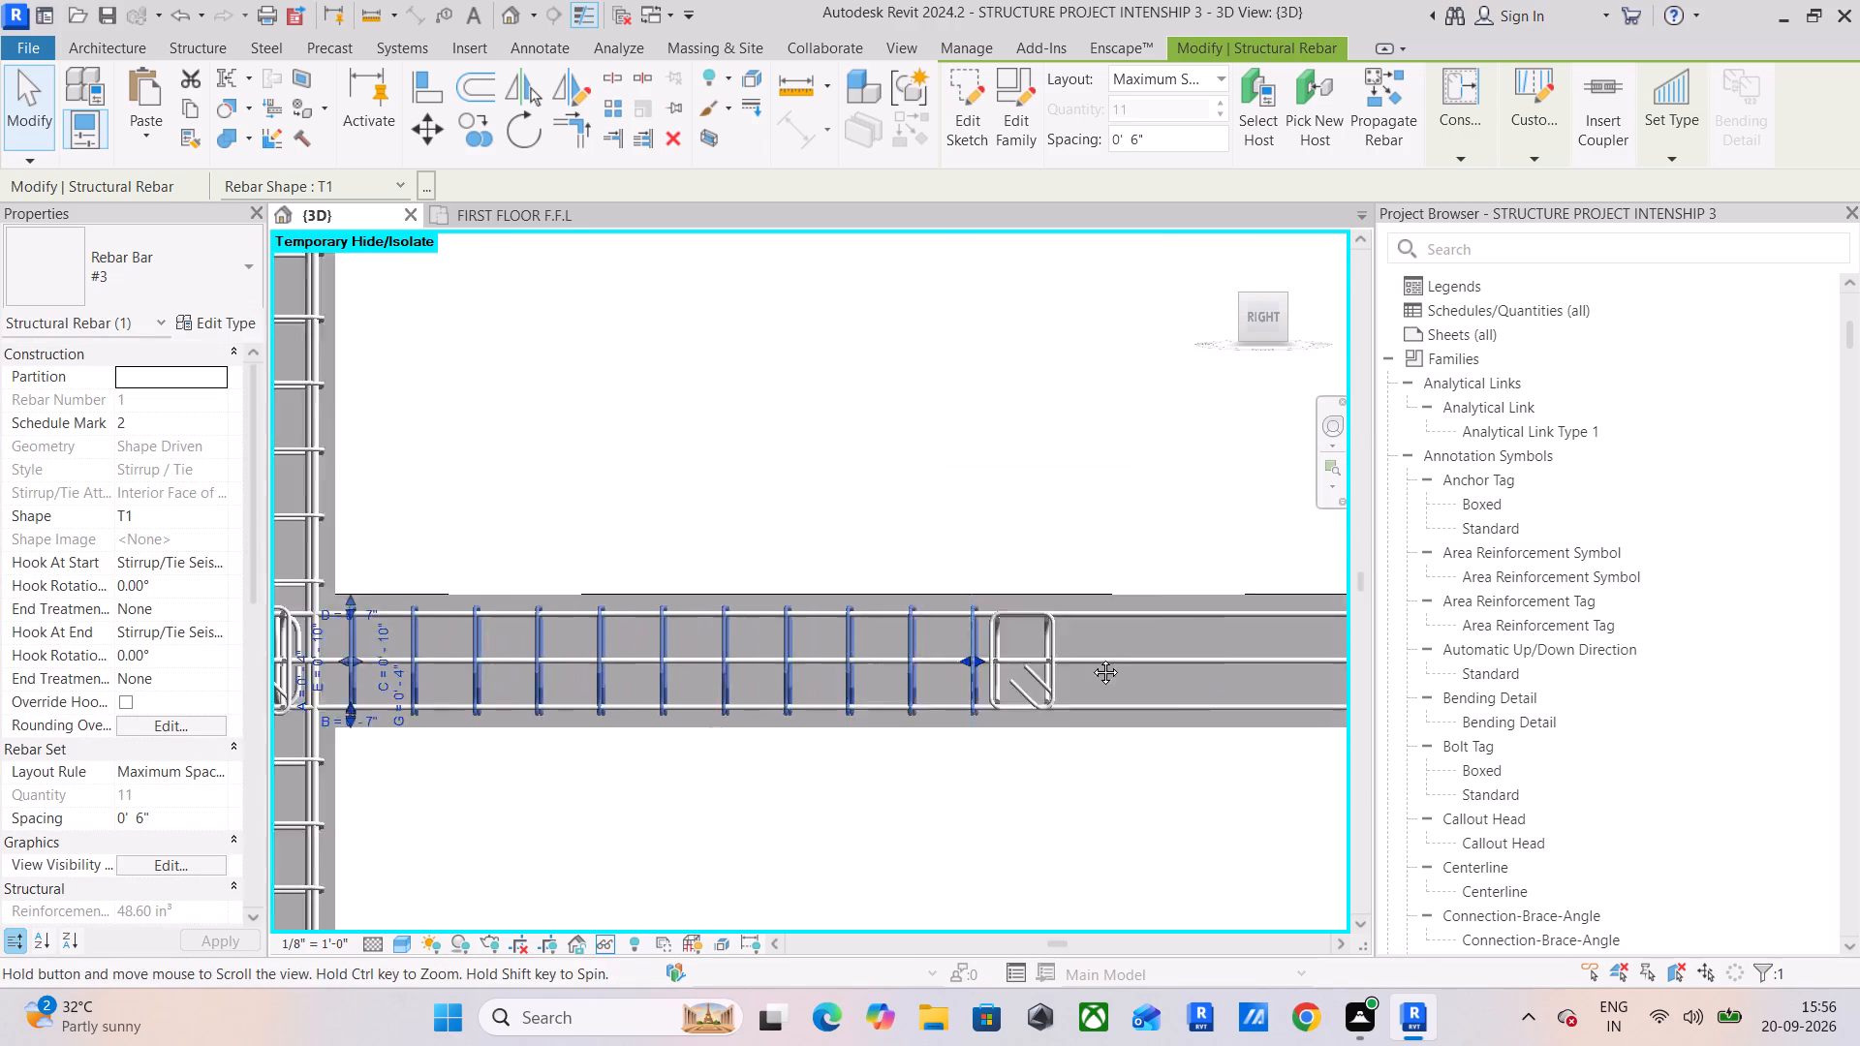
Copy the #3 stirrup set beside the wide column to the beam portion on the other side of the mid-span crossing beam.
middle_drag(1091, 658, 1132, 638)
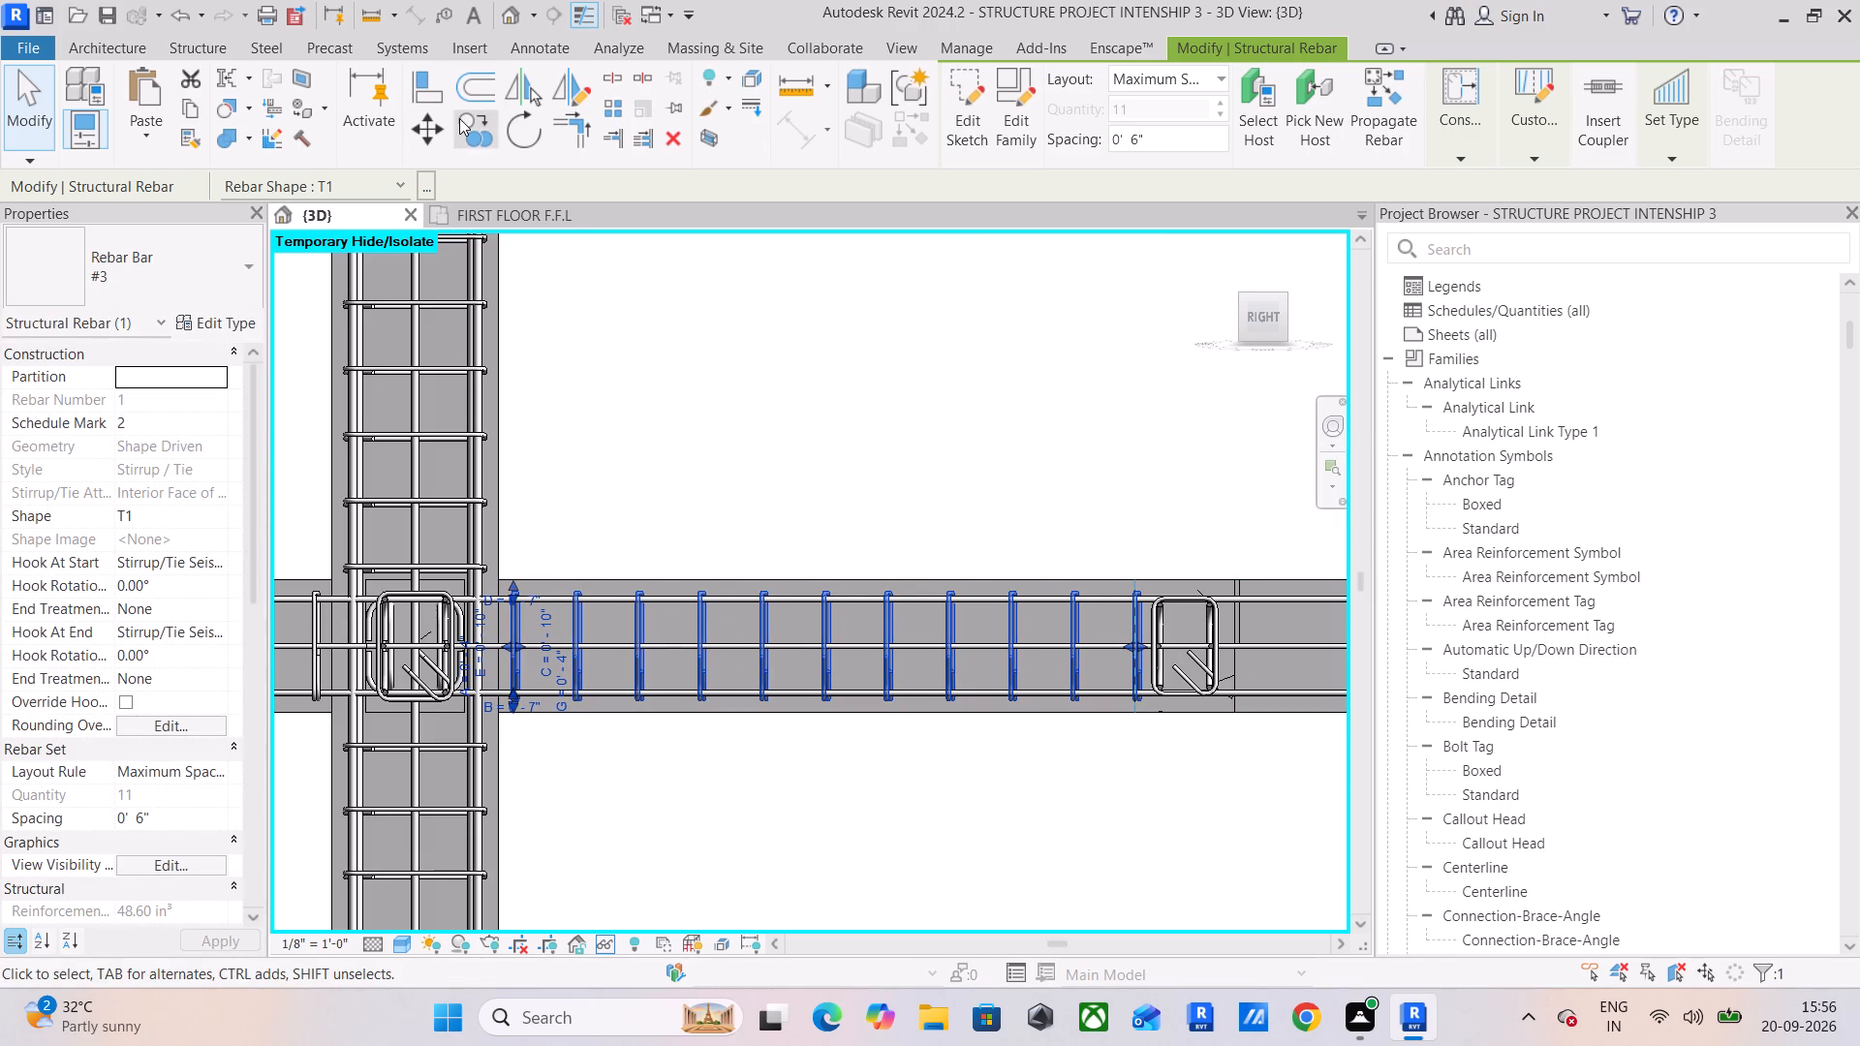
click(459, 118)
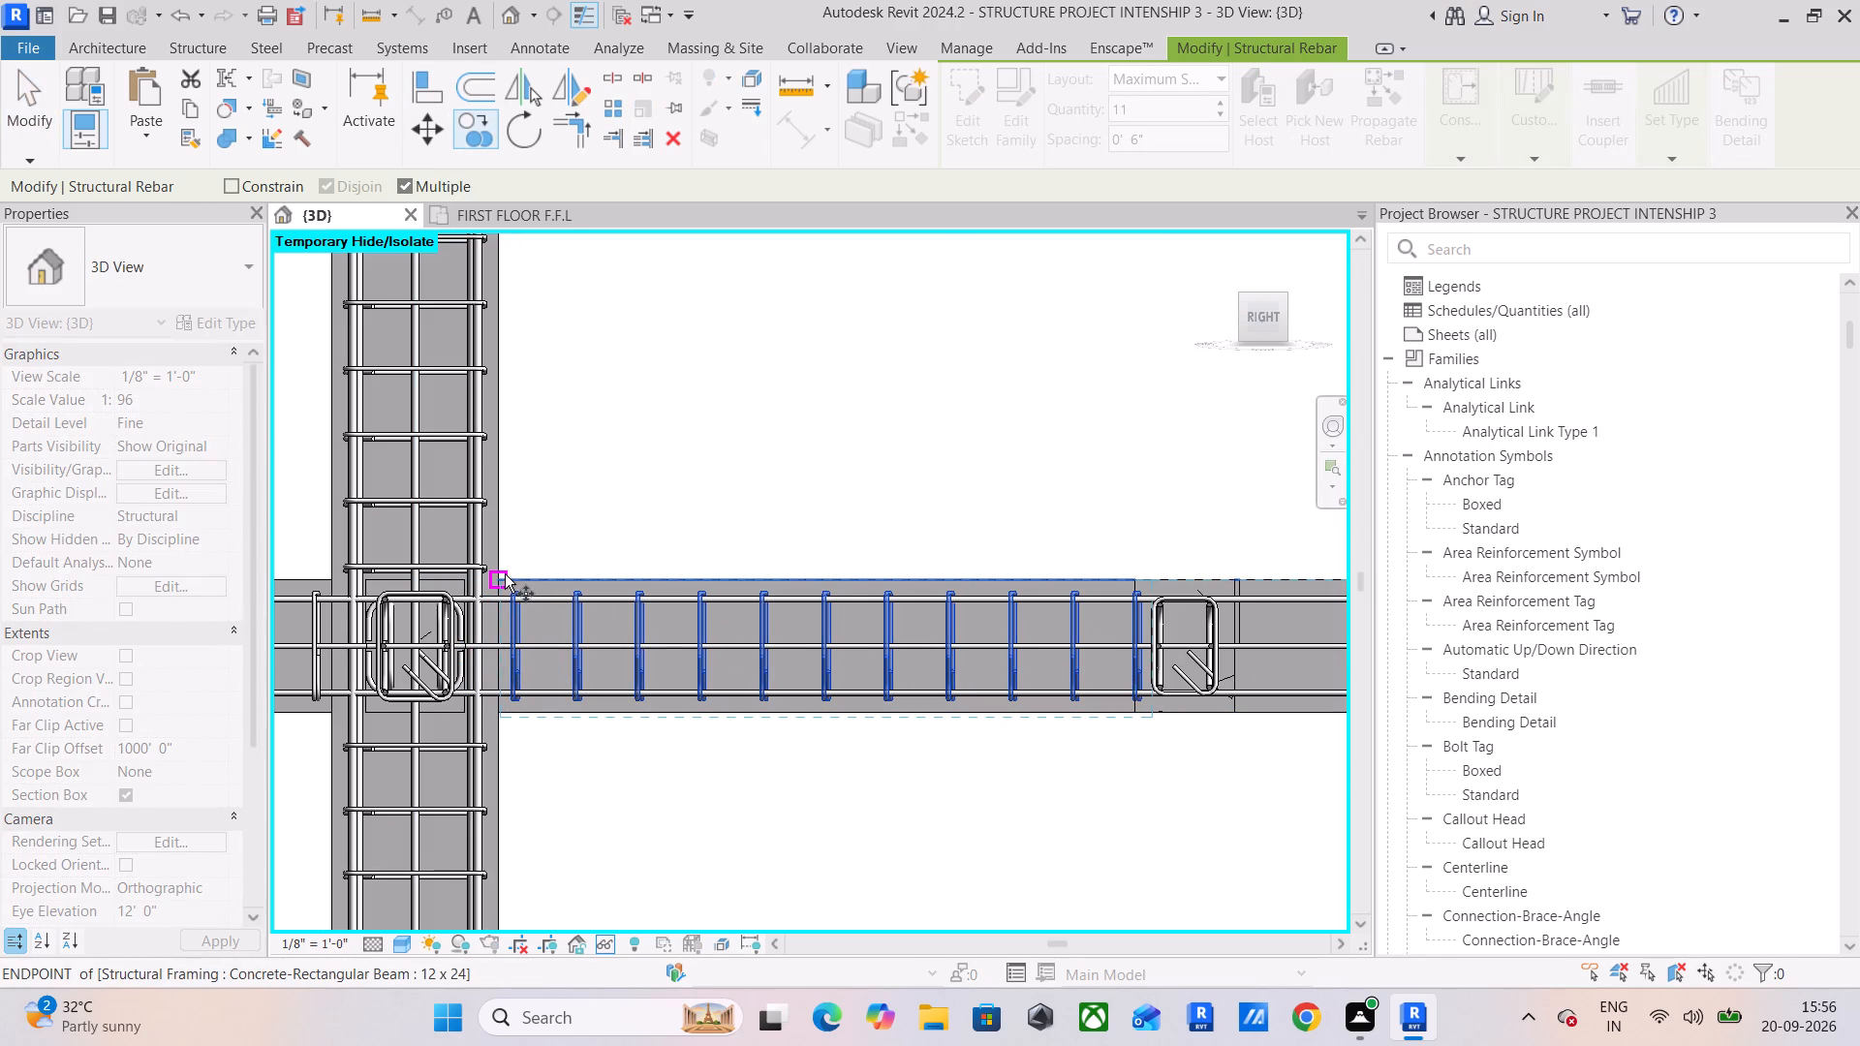
click(505, 574)
middle_drag(1014, 572, 507, 505)
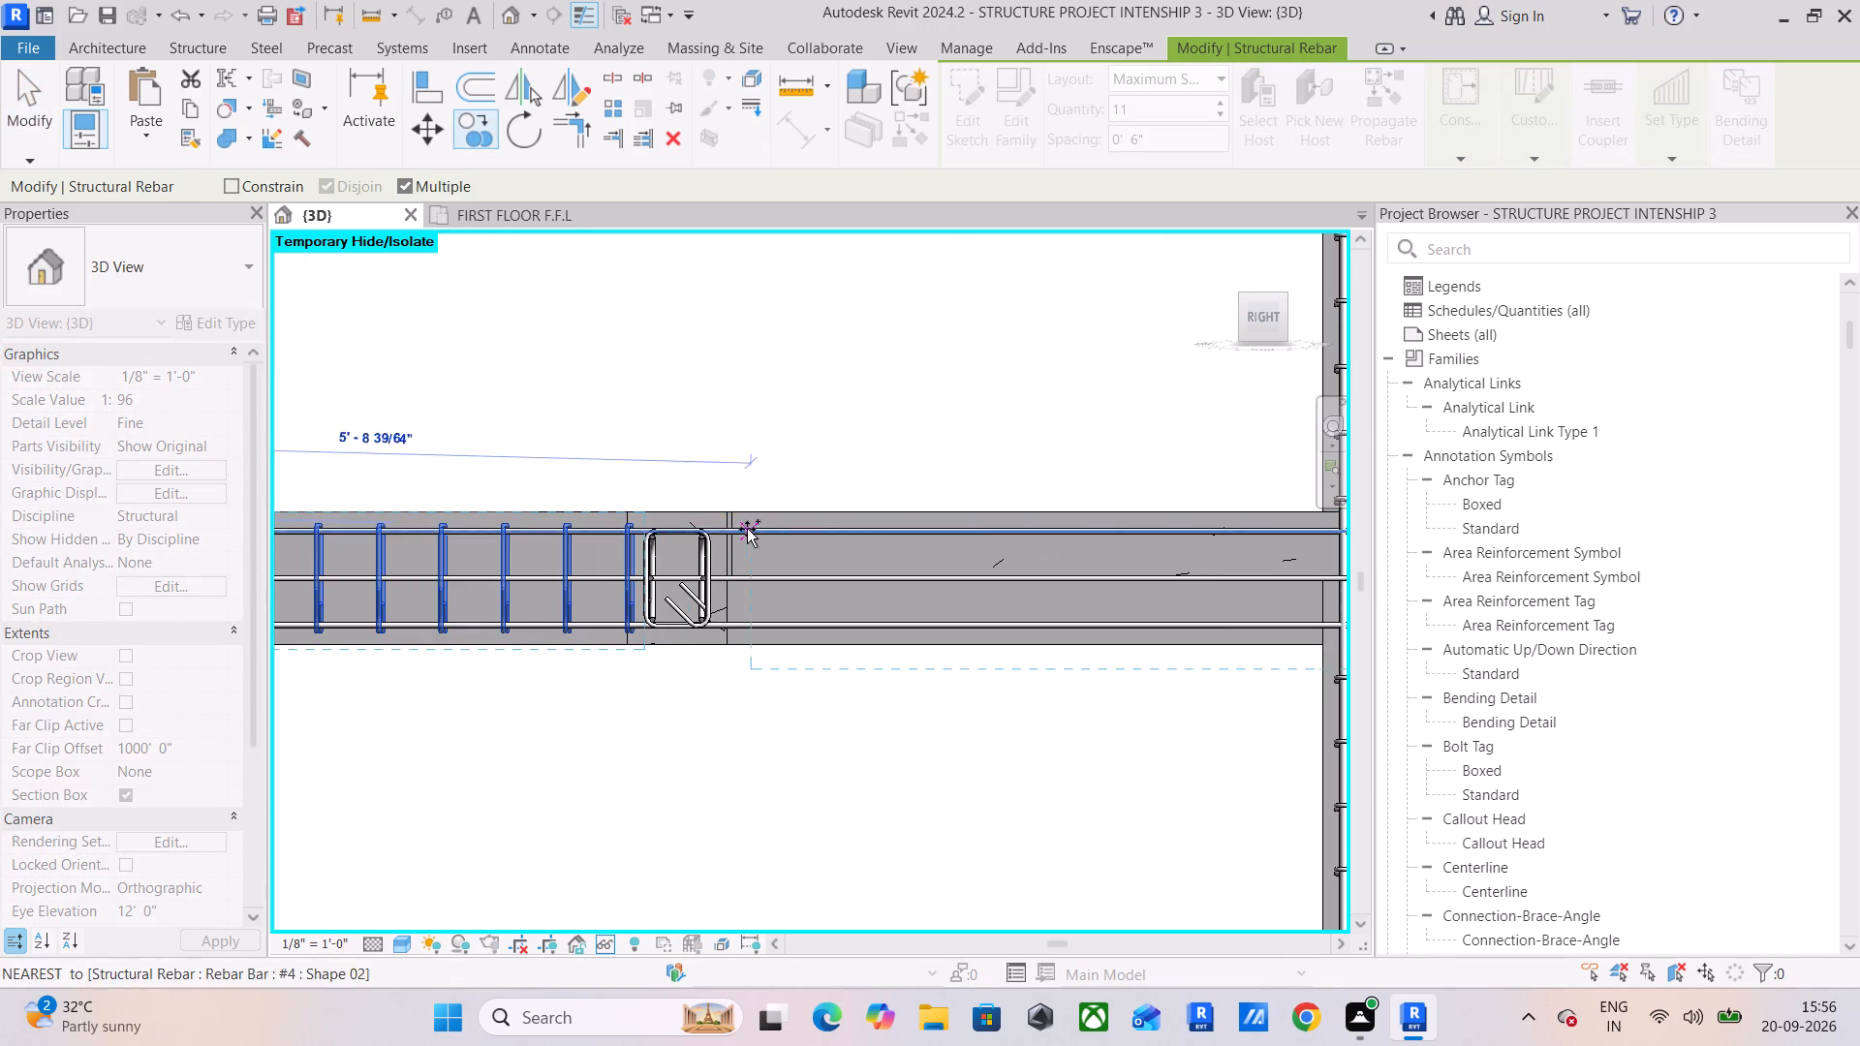
click(732, 513)
scroll(775, 597, down, 4)
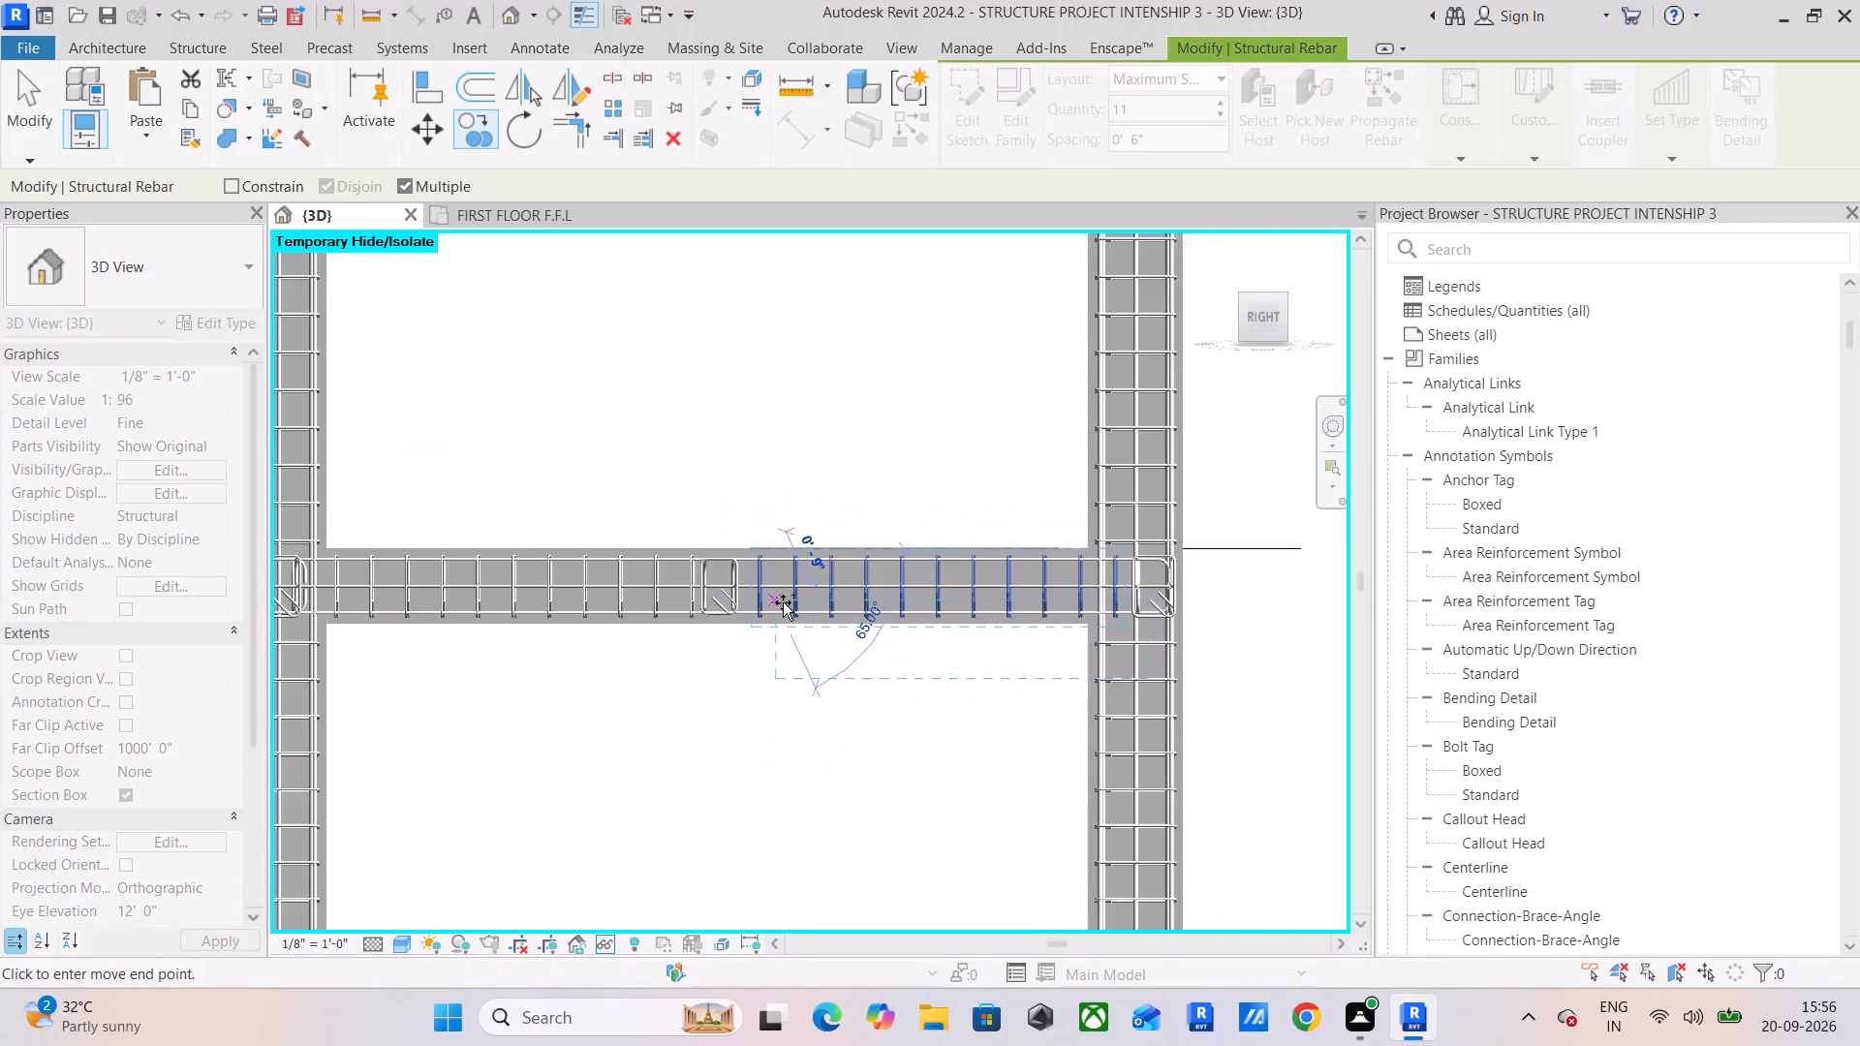
middle_drag(791, 606, 624, 628)
click(33, 111)
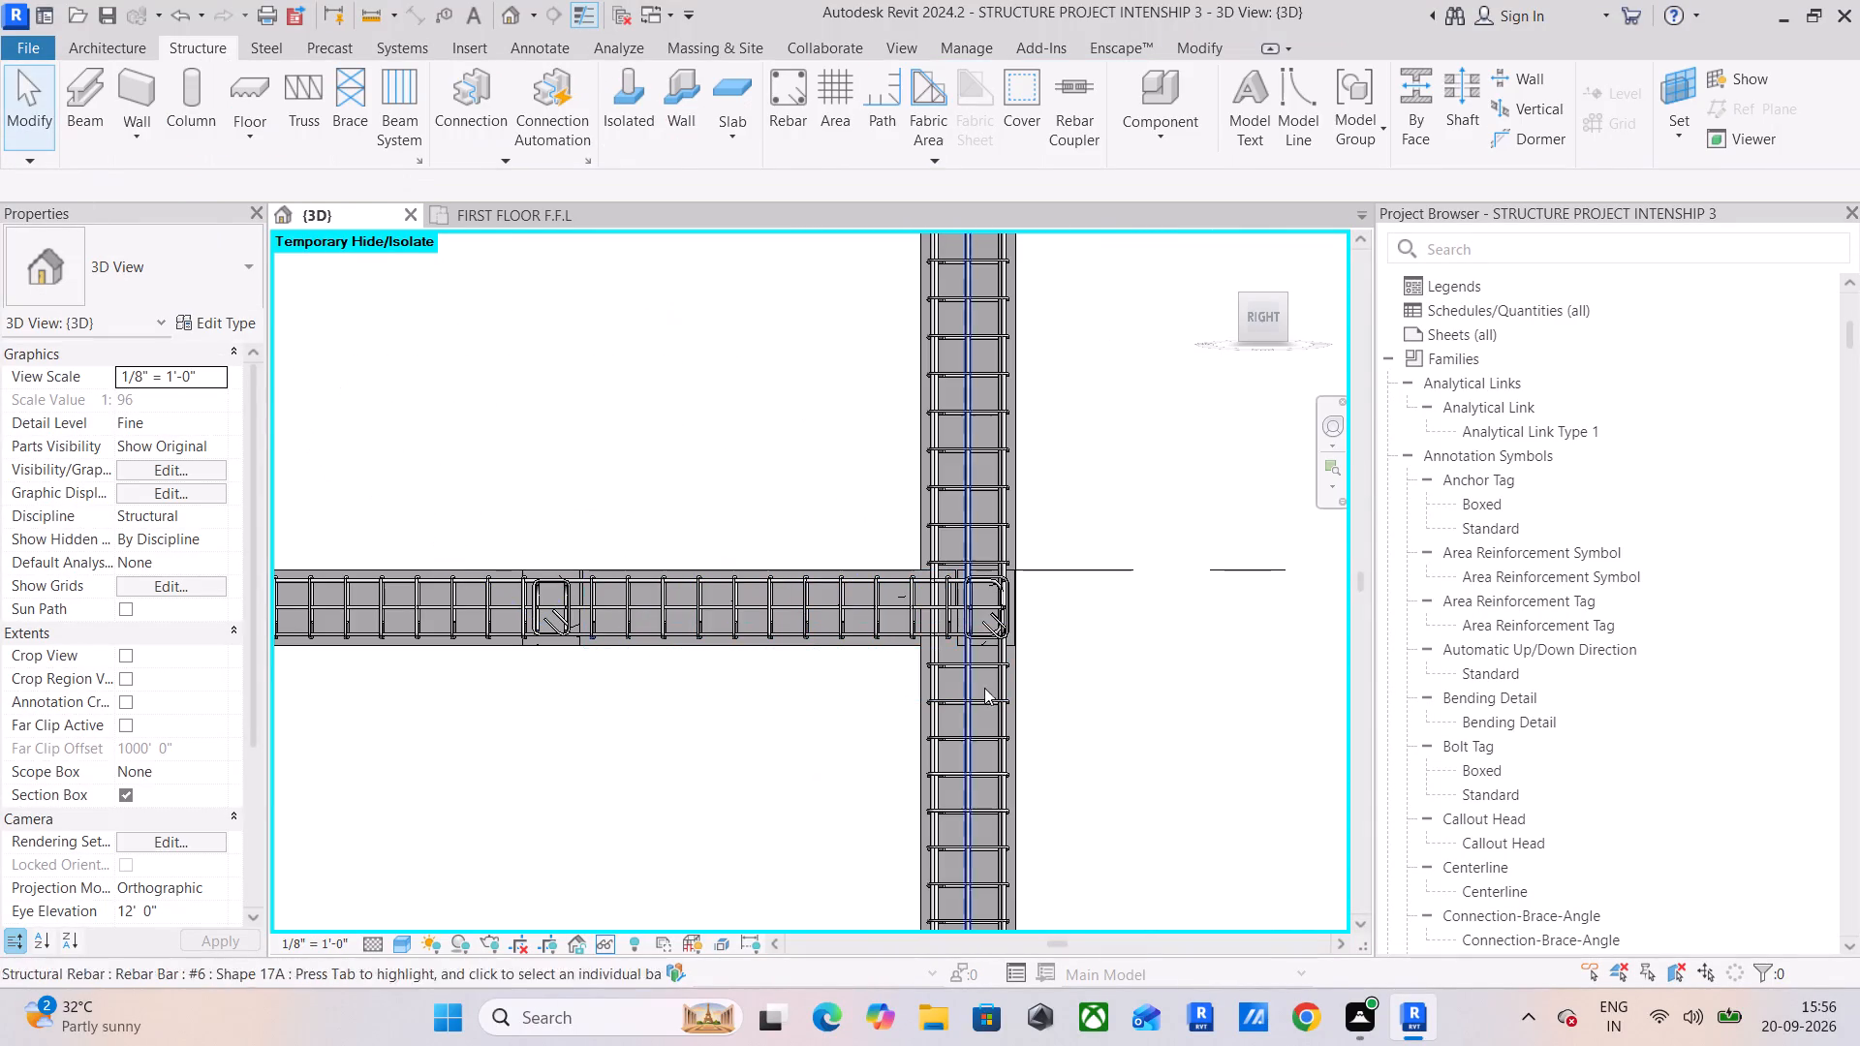
Shorten the copied #3 stirrup set so its last stirrup stops just before the far column's near face.
scroll(954, 579, up, 4)
click(948, 595)
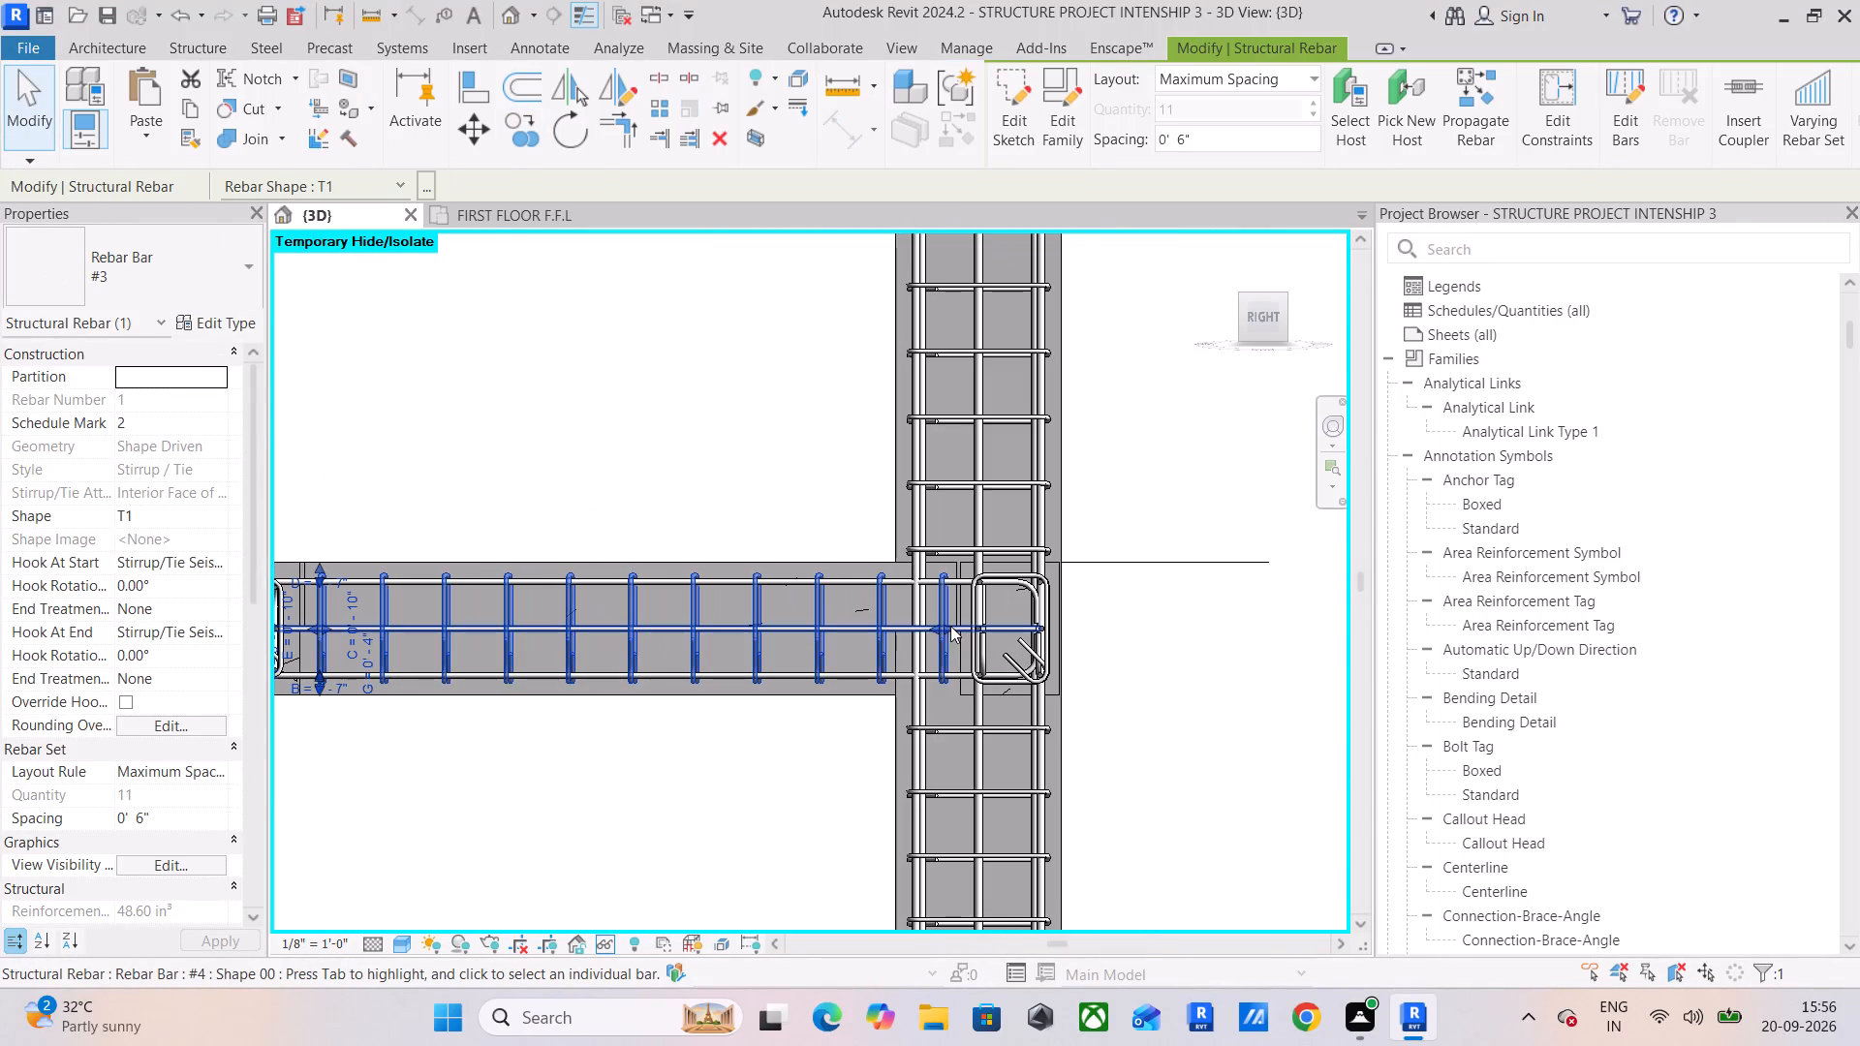
drag(950, 626, 879, 636)
scroll(790, 727, down, 3)
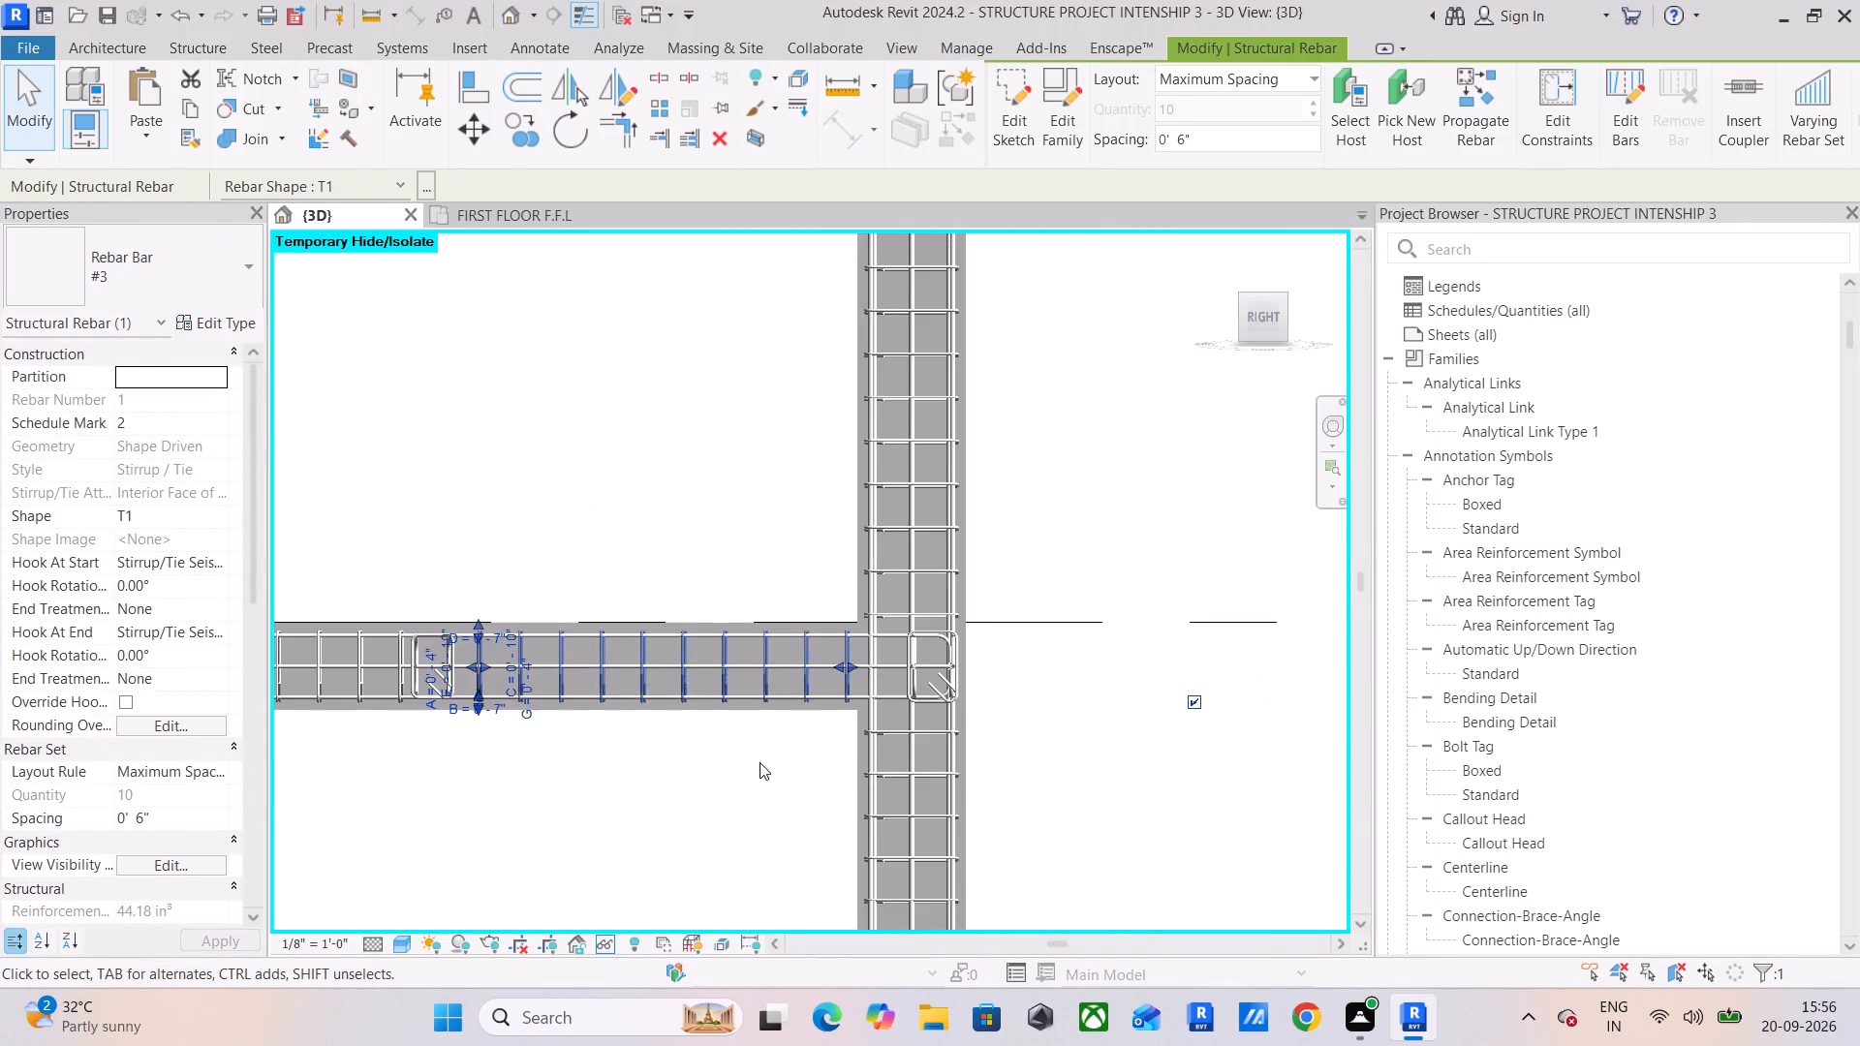
click(759, 762)
Stretch the start of the long middle span's #3 stirrup set so its first stirrup sits just off the narrow column's face.
scroll(759, 762, down, 3)
middle_drag(759, 762, 1100, 689)
middle_drag(815, 674, 1117, 642)
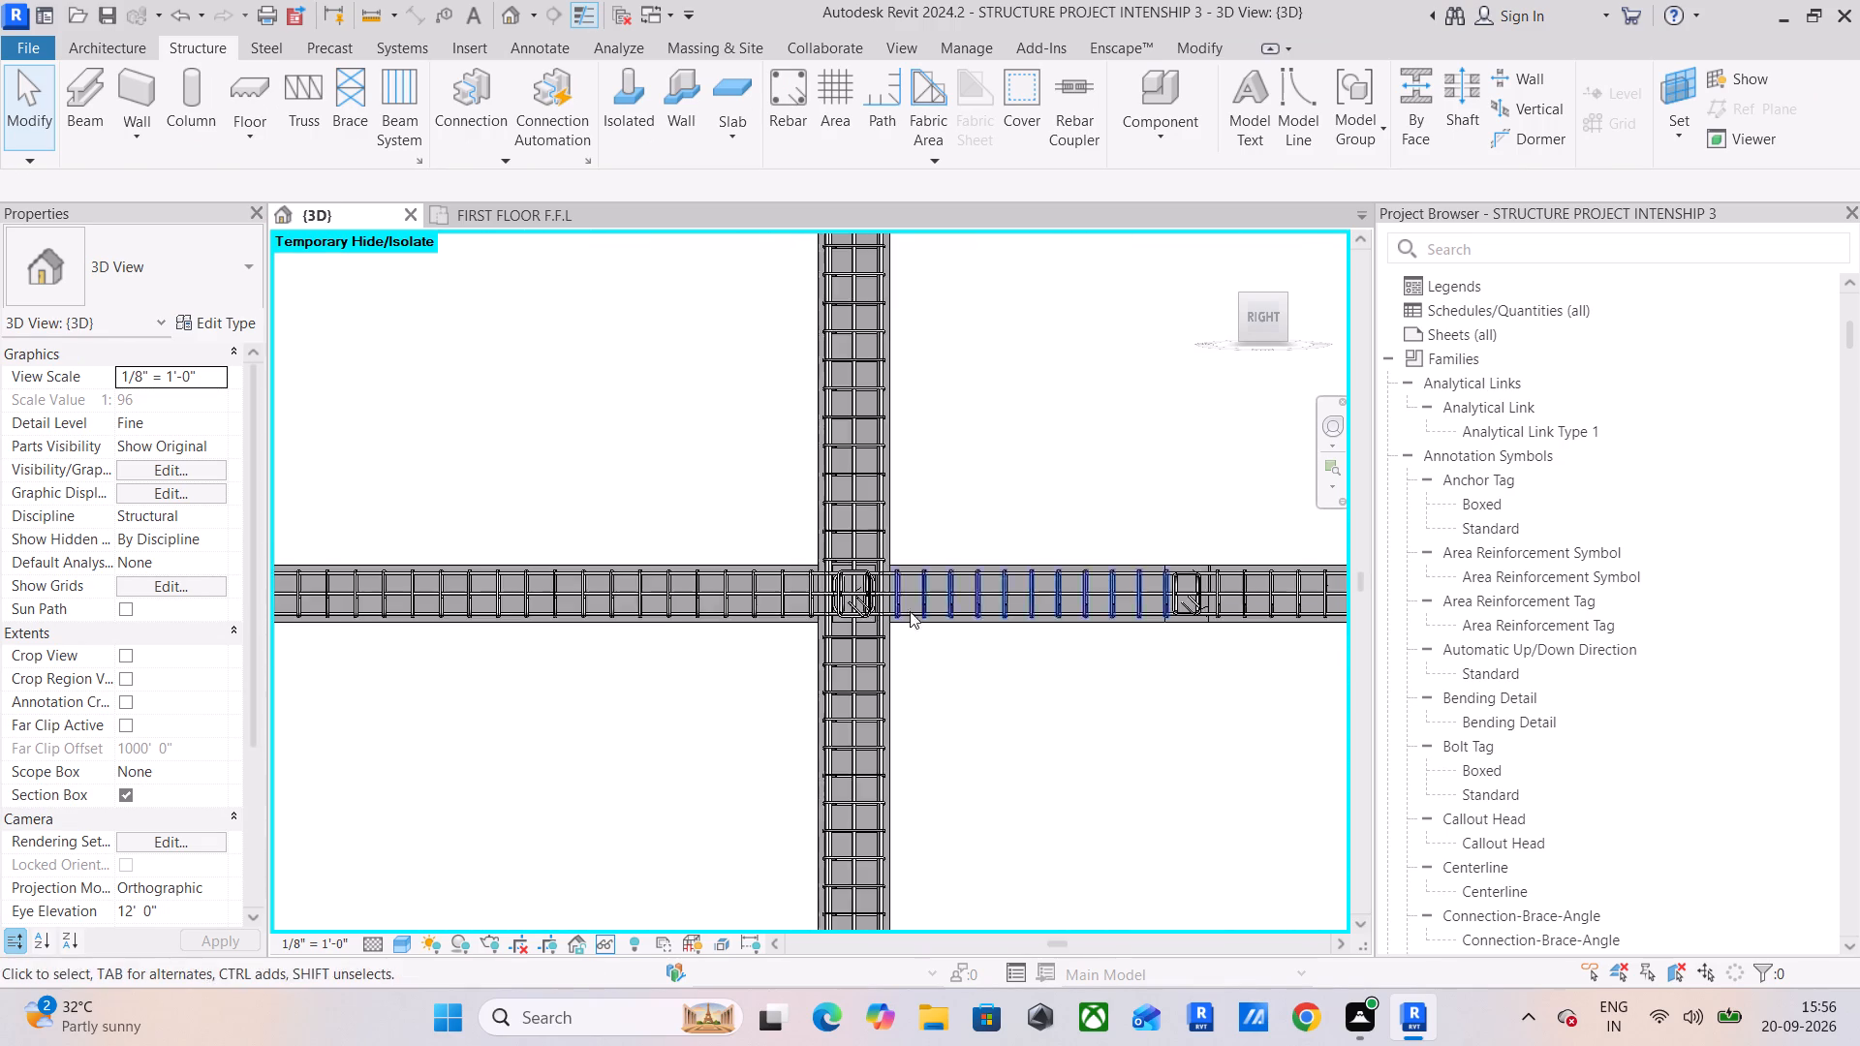
scroll(847, 581, up, 9)
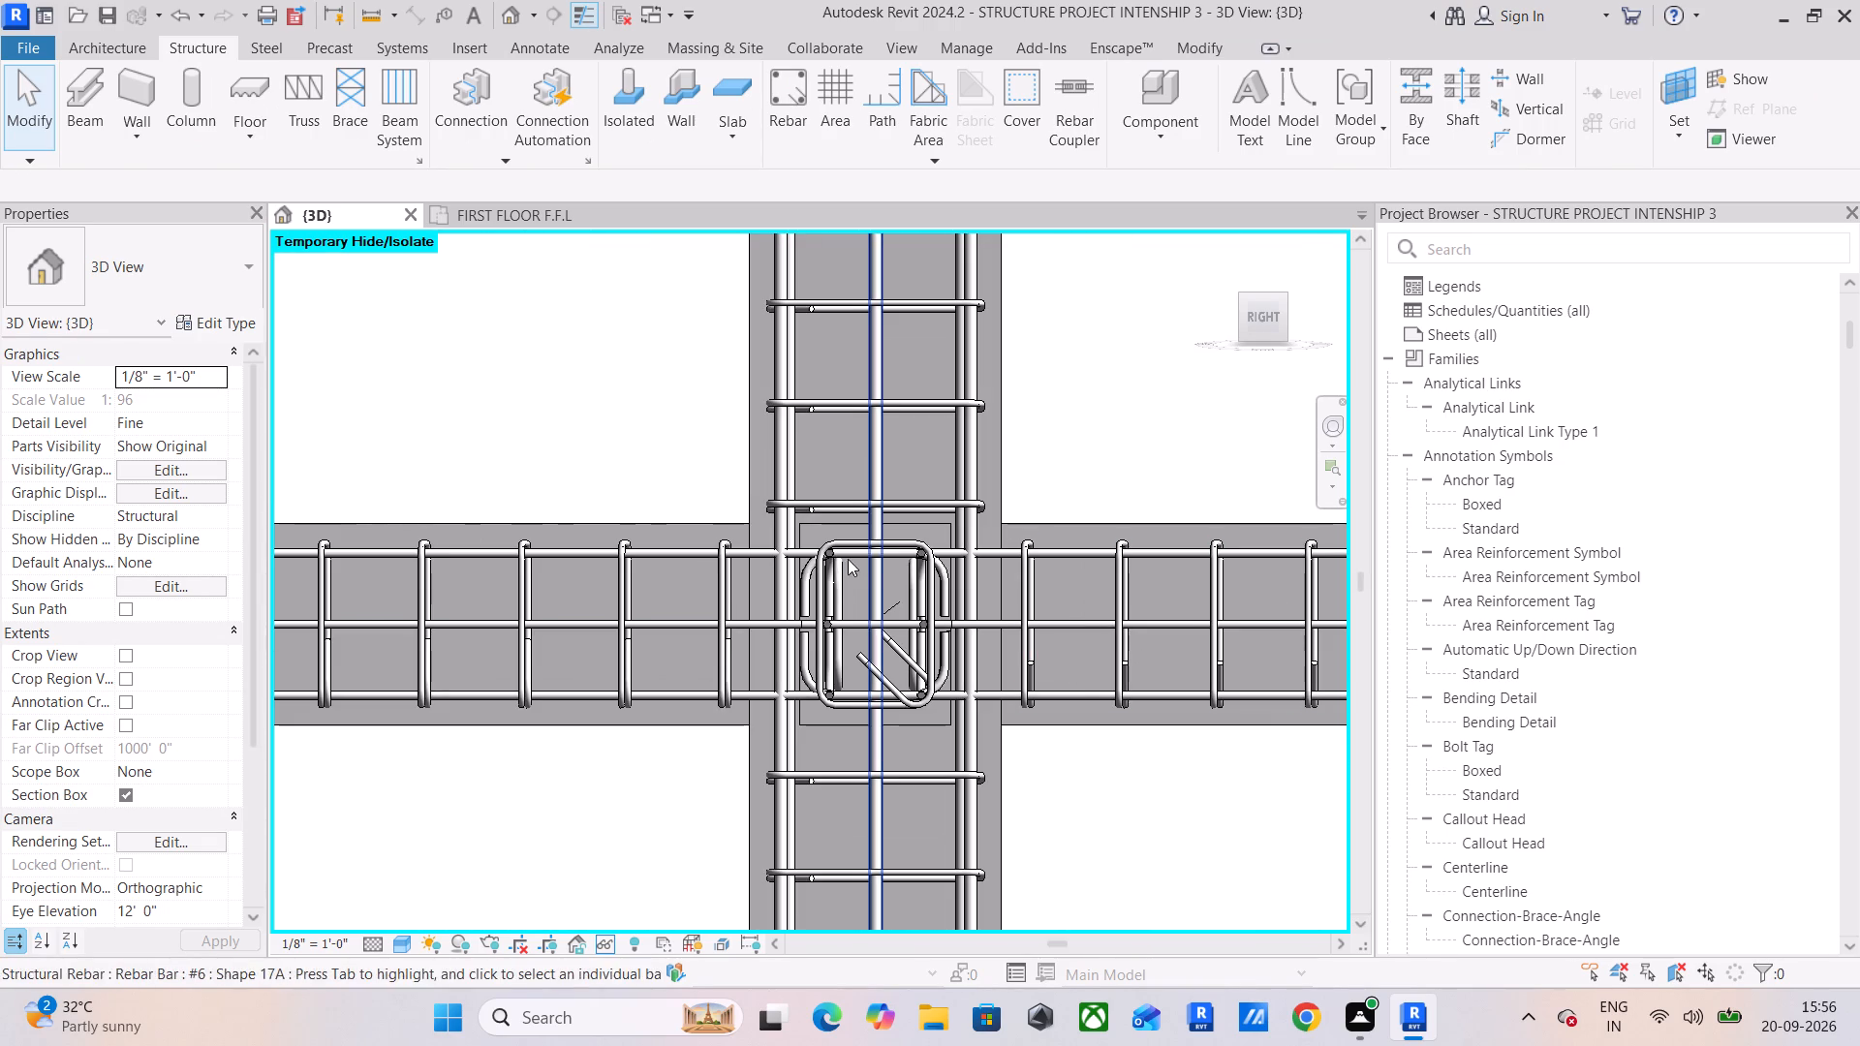
click(990, 548)
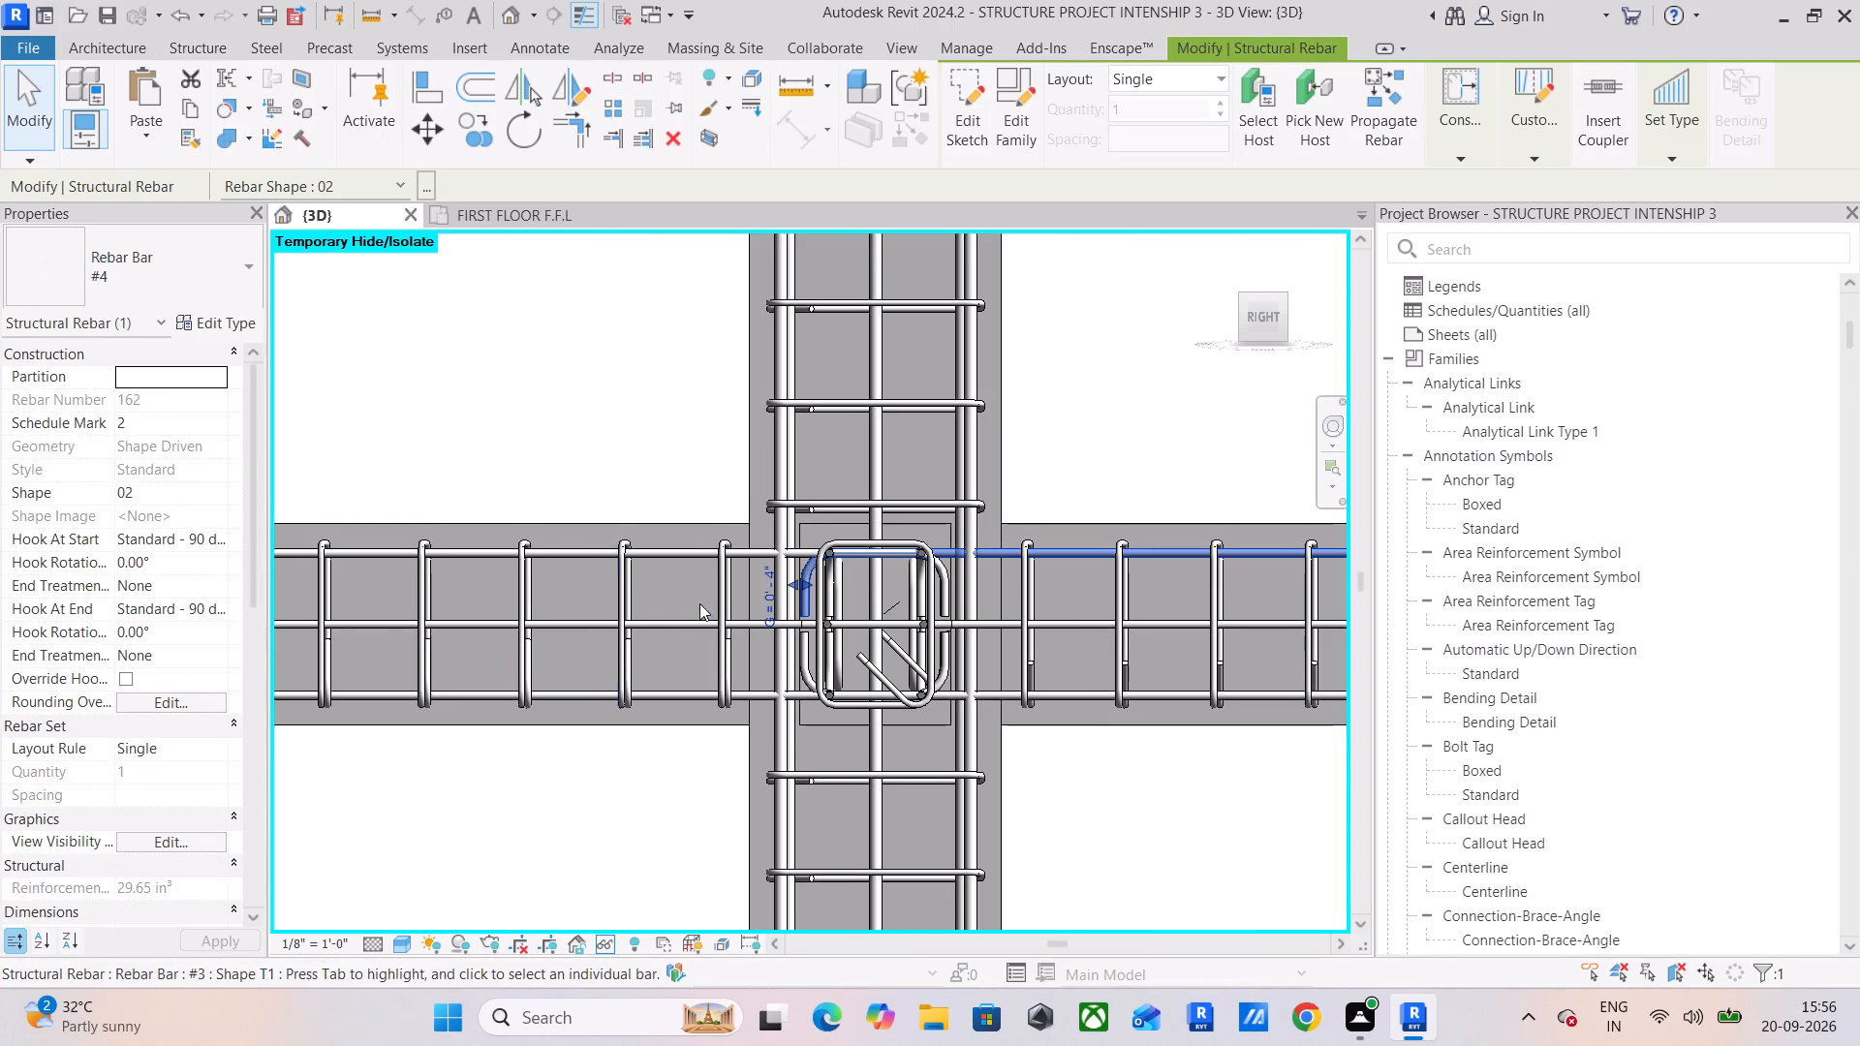
scroll(613, 573, down, 10)
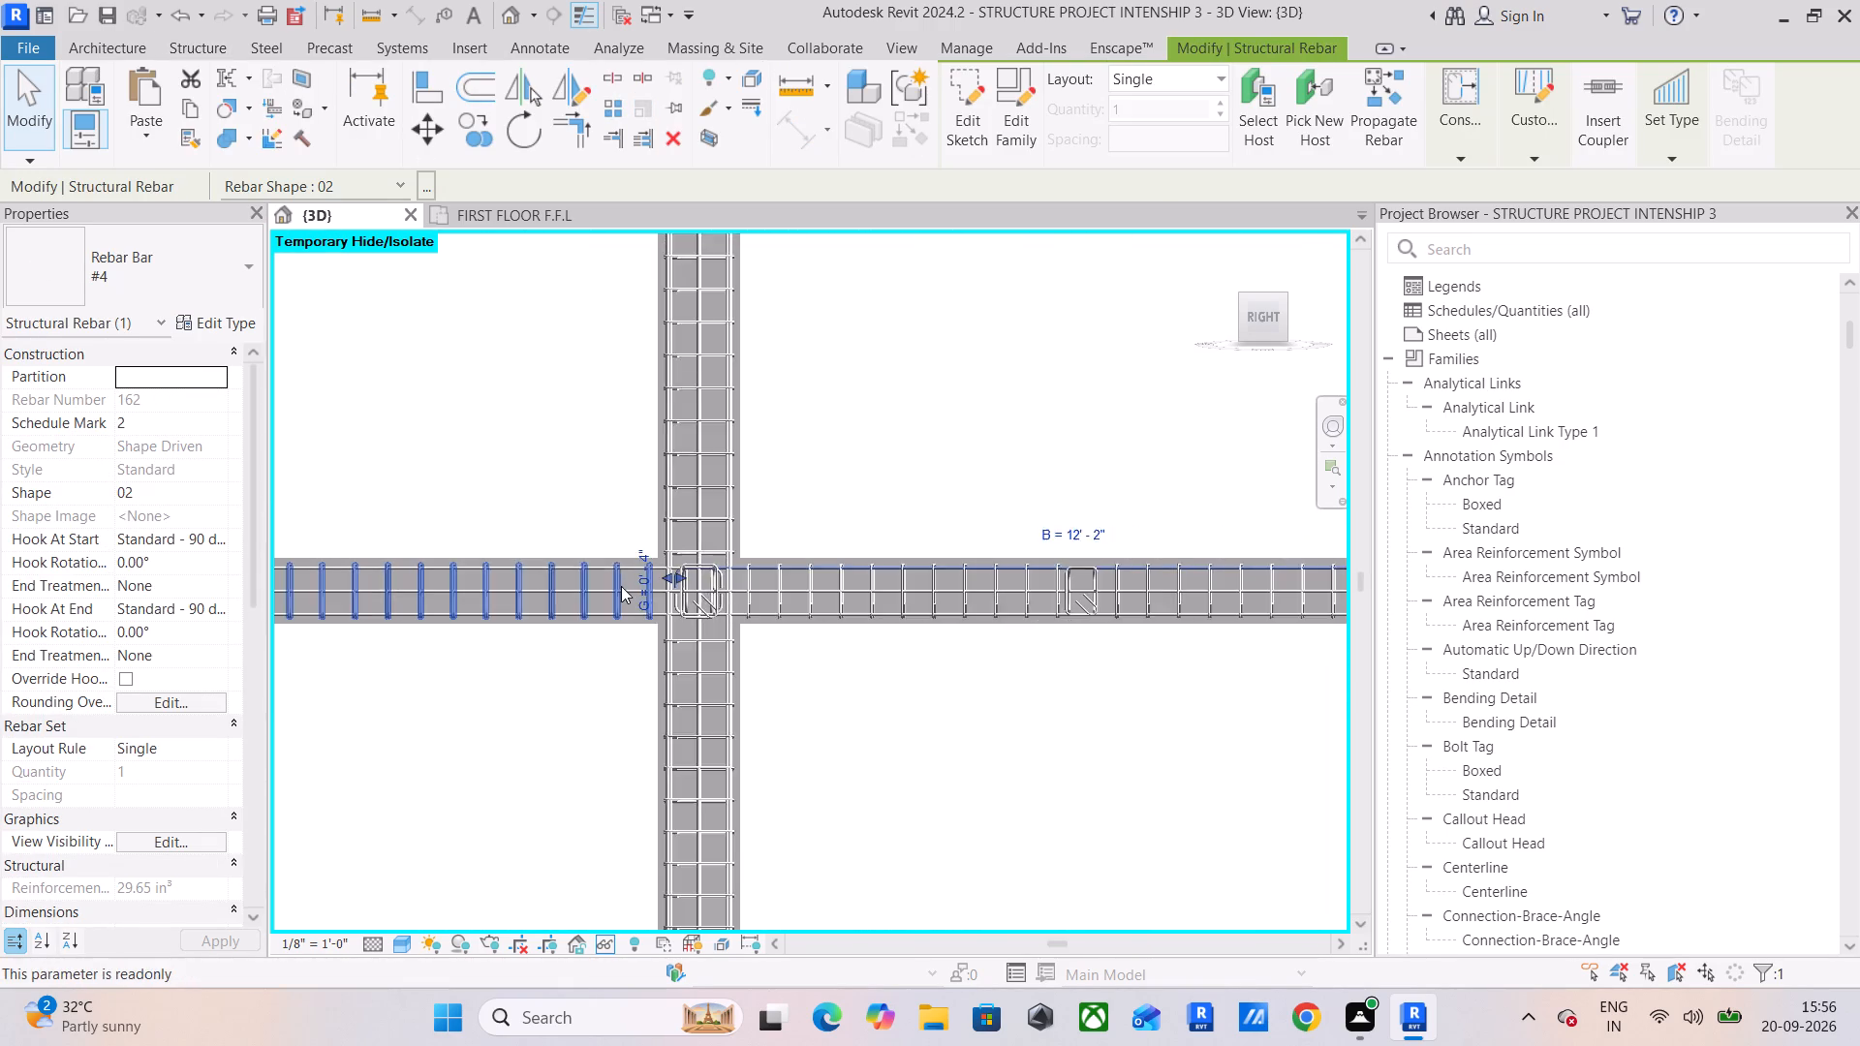
middle_drag(621, 586, 1047, 583)
scroll(780, 600, down, 4)
scroll(512, 558, up, 5)
middle_drag(475, 610, 582, 576)
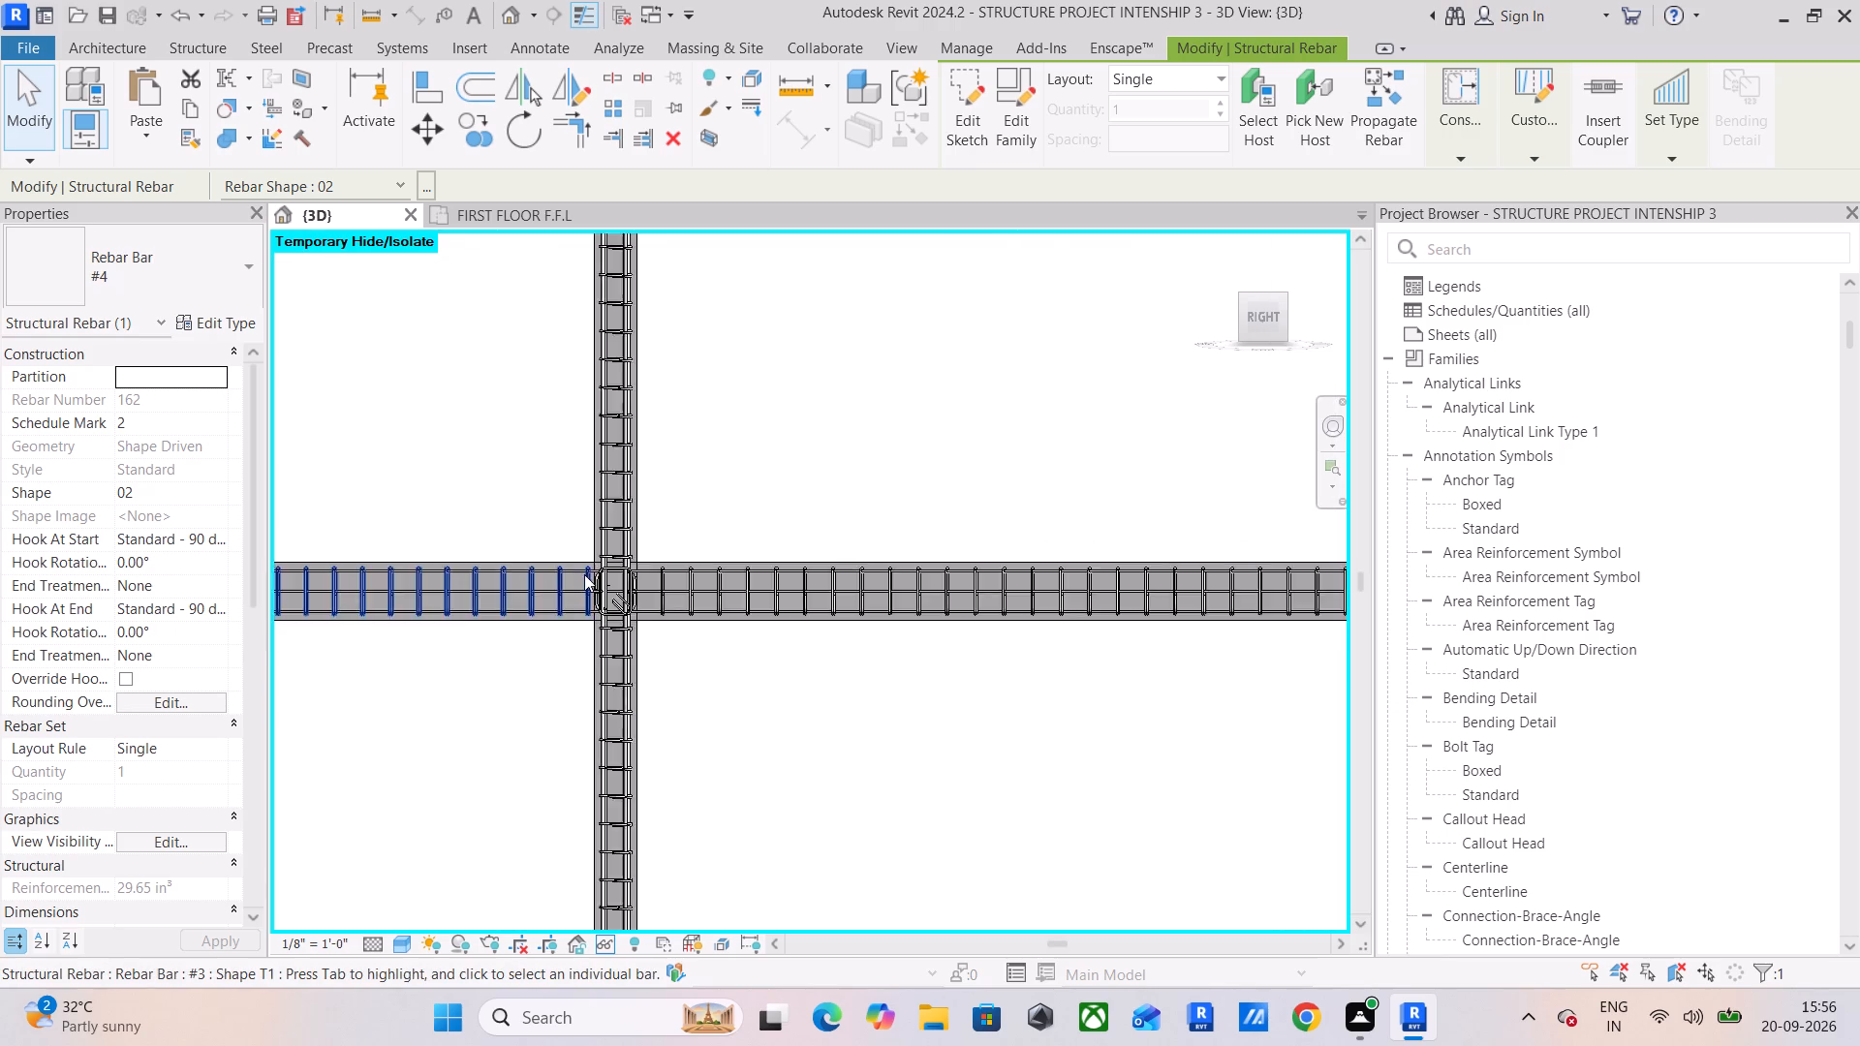
scroll(584, 574, up, 12)
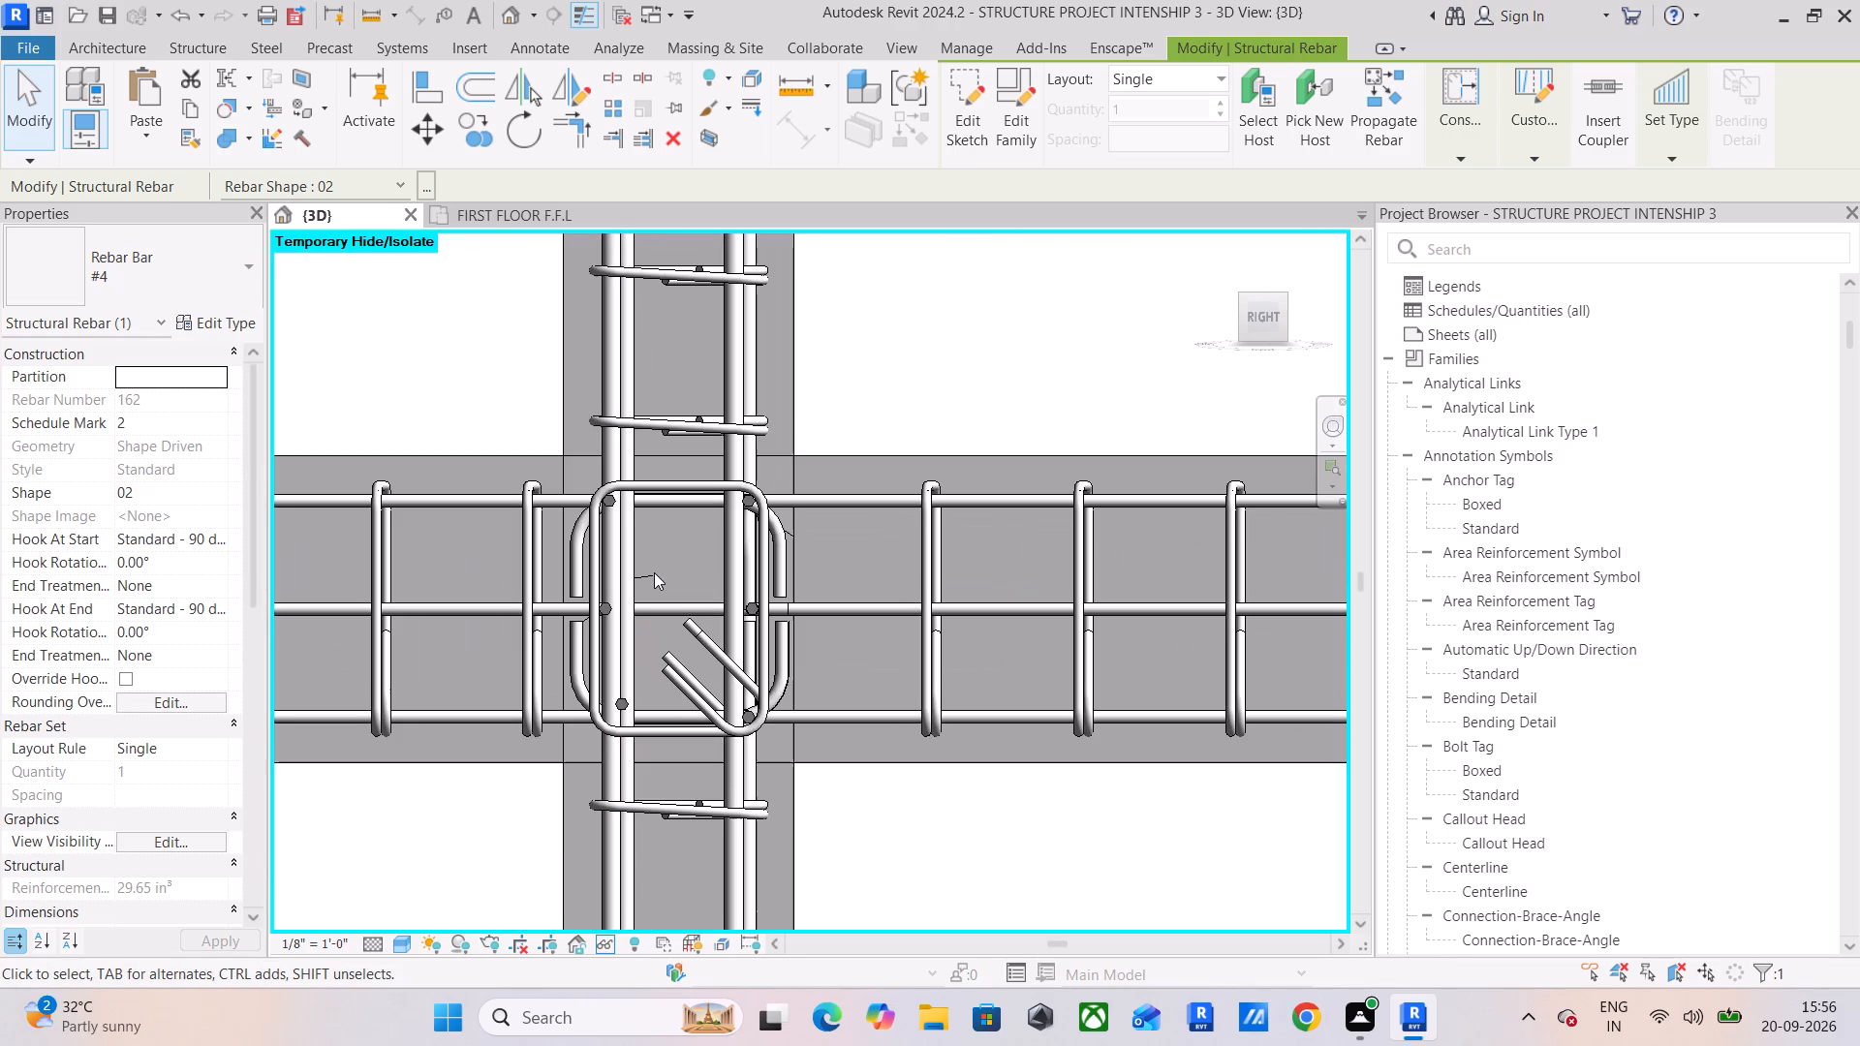
scroll(654, 572, down, 6)
click(763, 562)
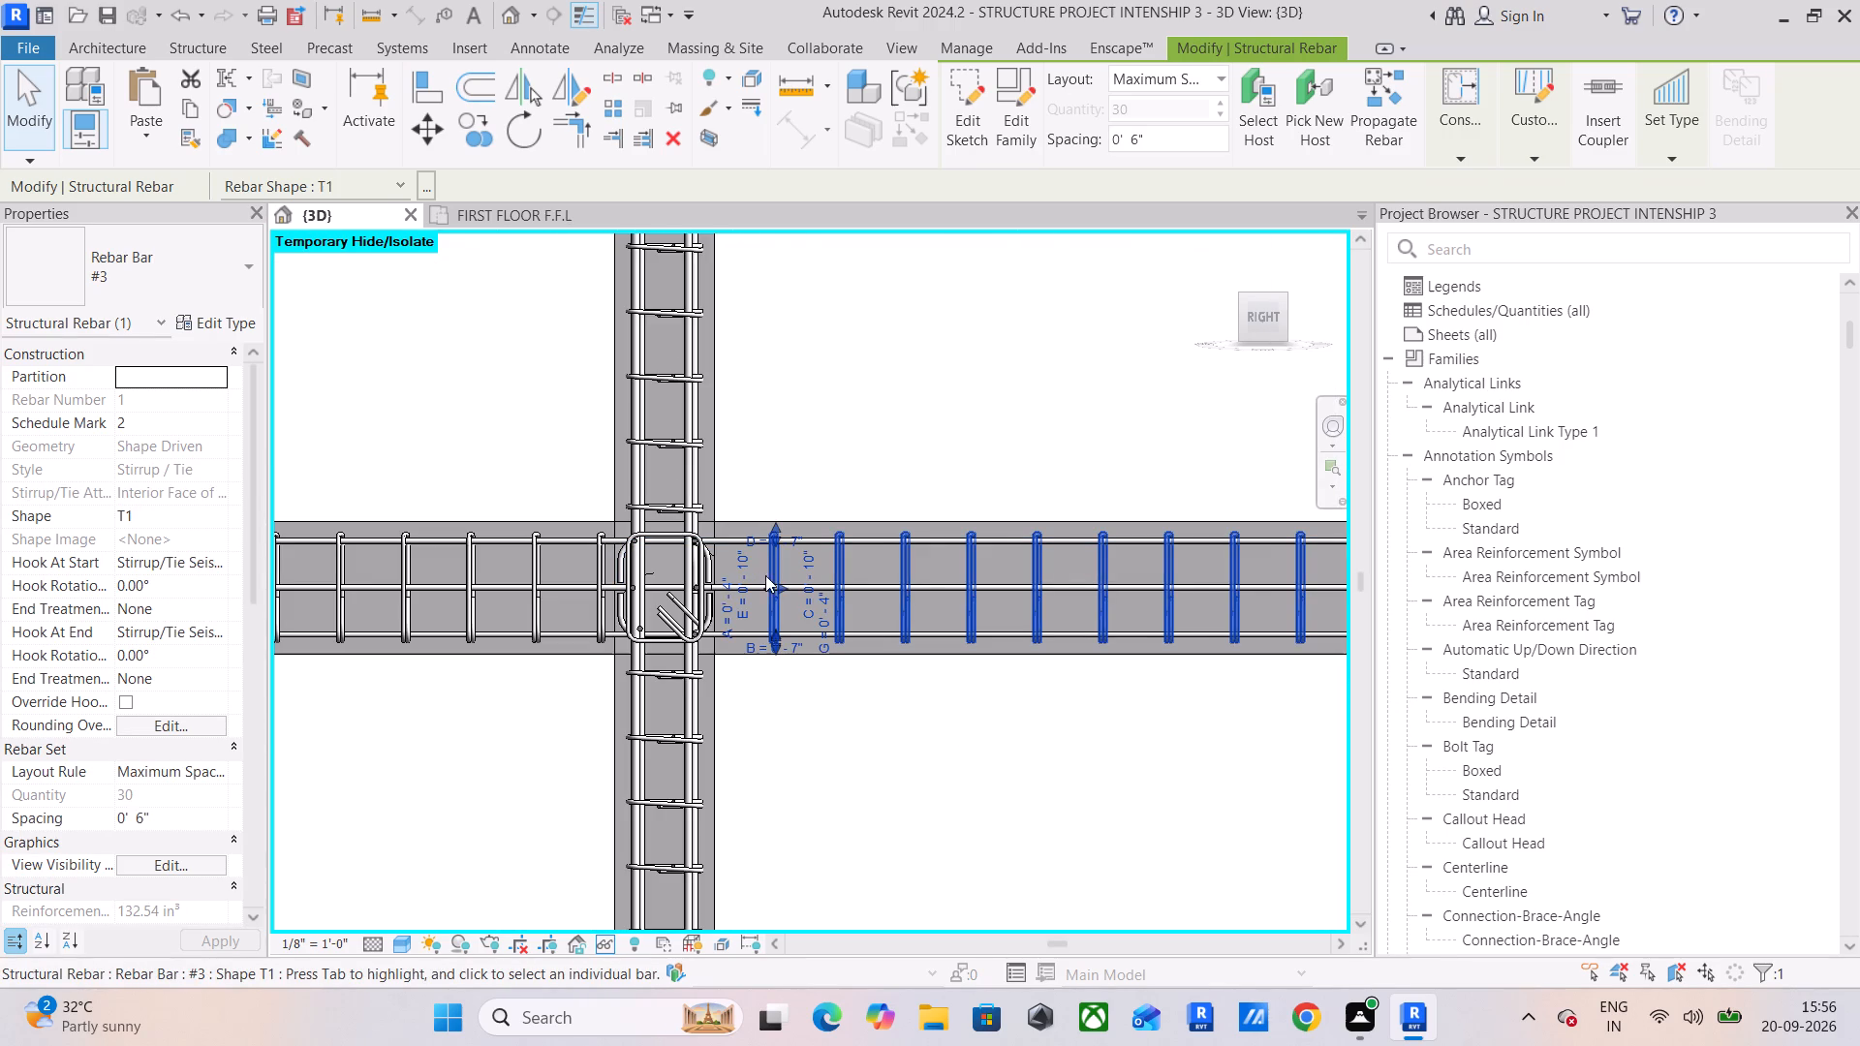
drag(765, 582, 739, 587)
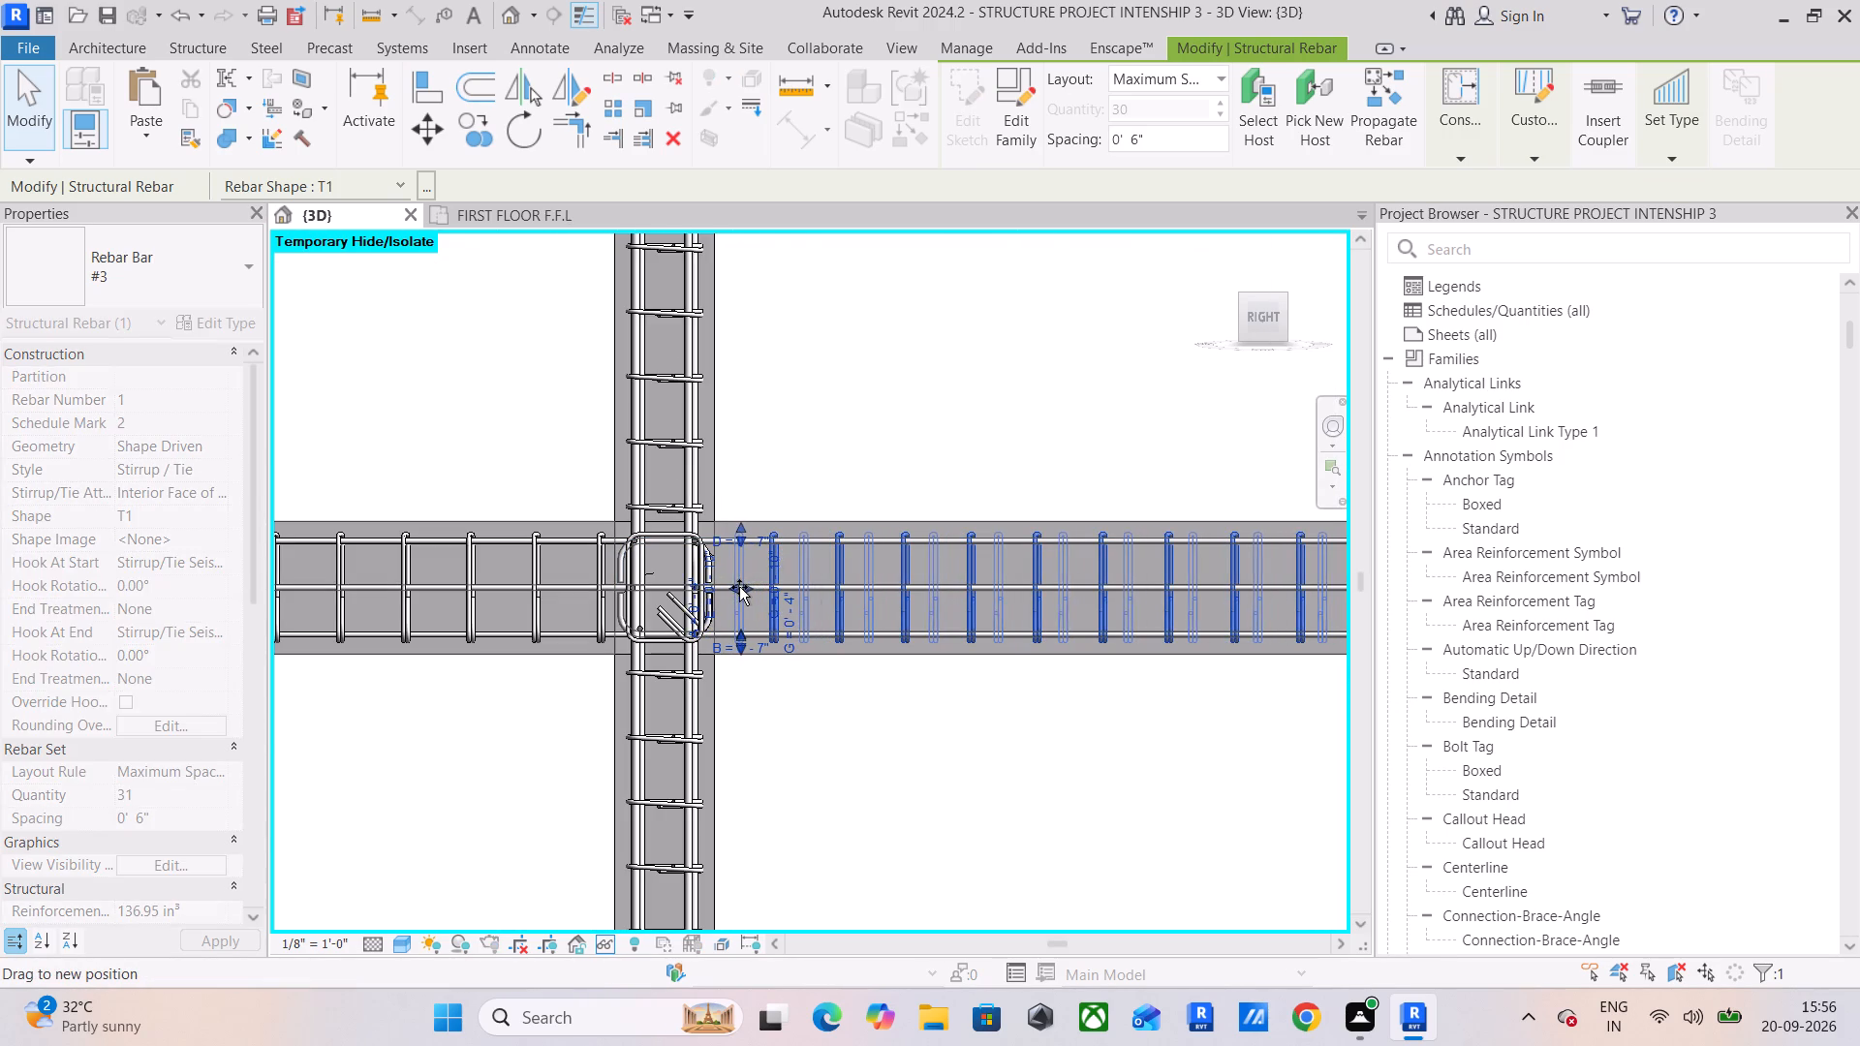
drag(739, 587, 733, 589)
click(859, 778)
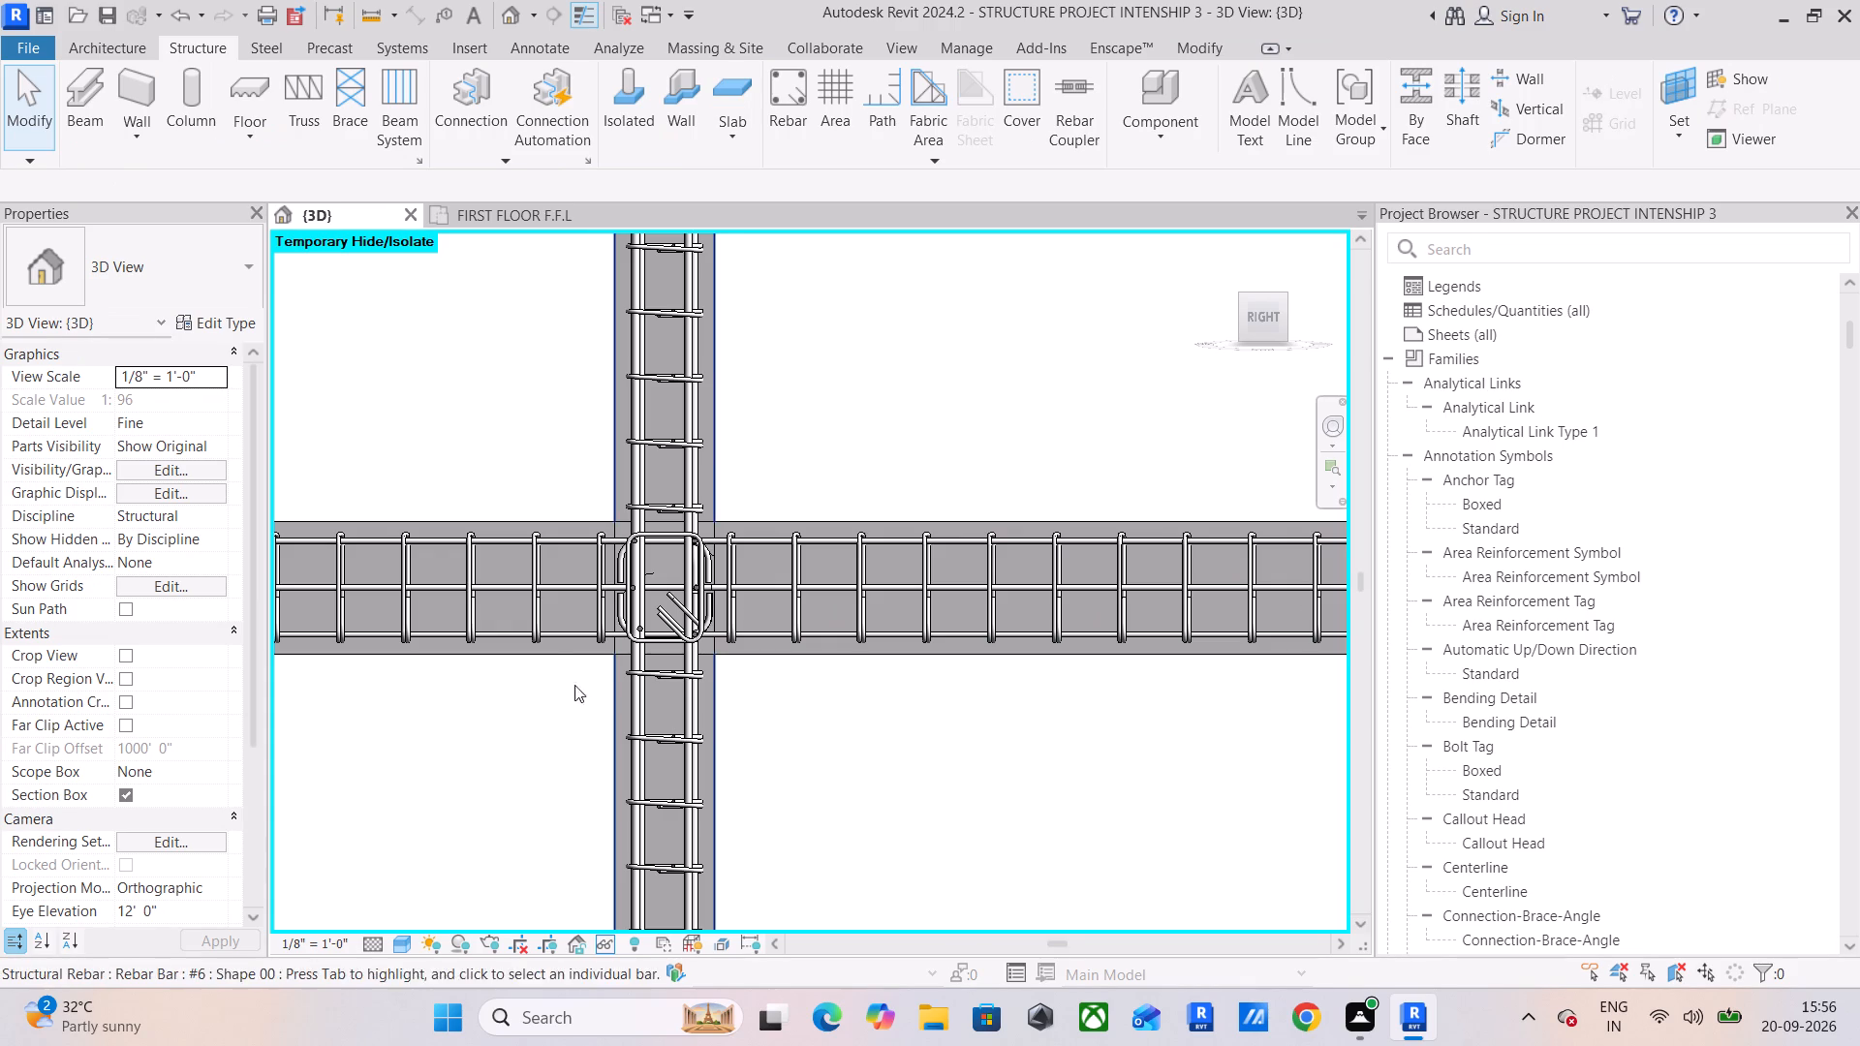
Examine the end span's #3 stirrup set and its first stirrup's position beside the end column joint.
middle_drag(550, 652, 1152, 626)
scroll(1098, 646, down, 4)
middle_drag(784, 653, 992, 661)
scroll(801, 656, down, 1)
scroll(884, 634, down, 3)
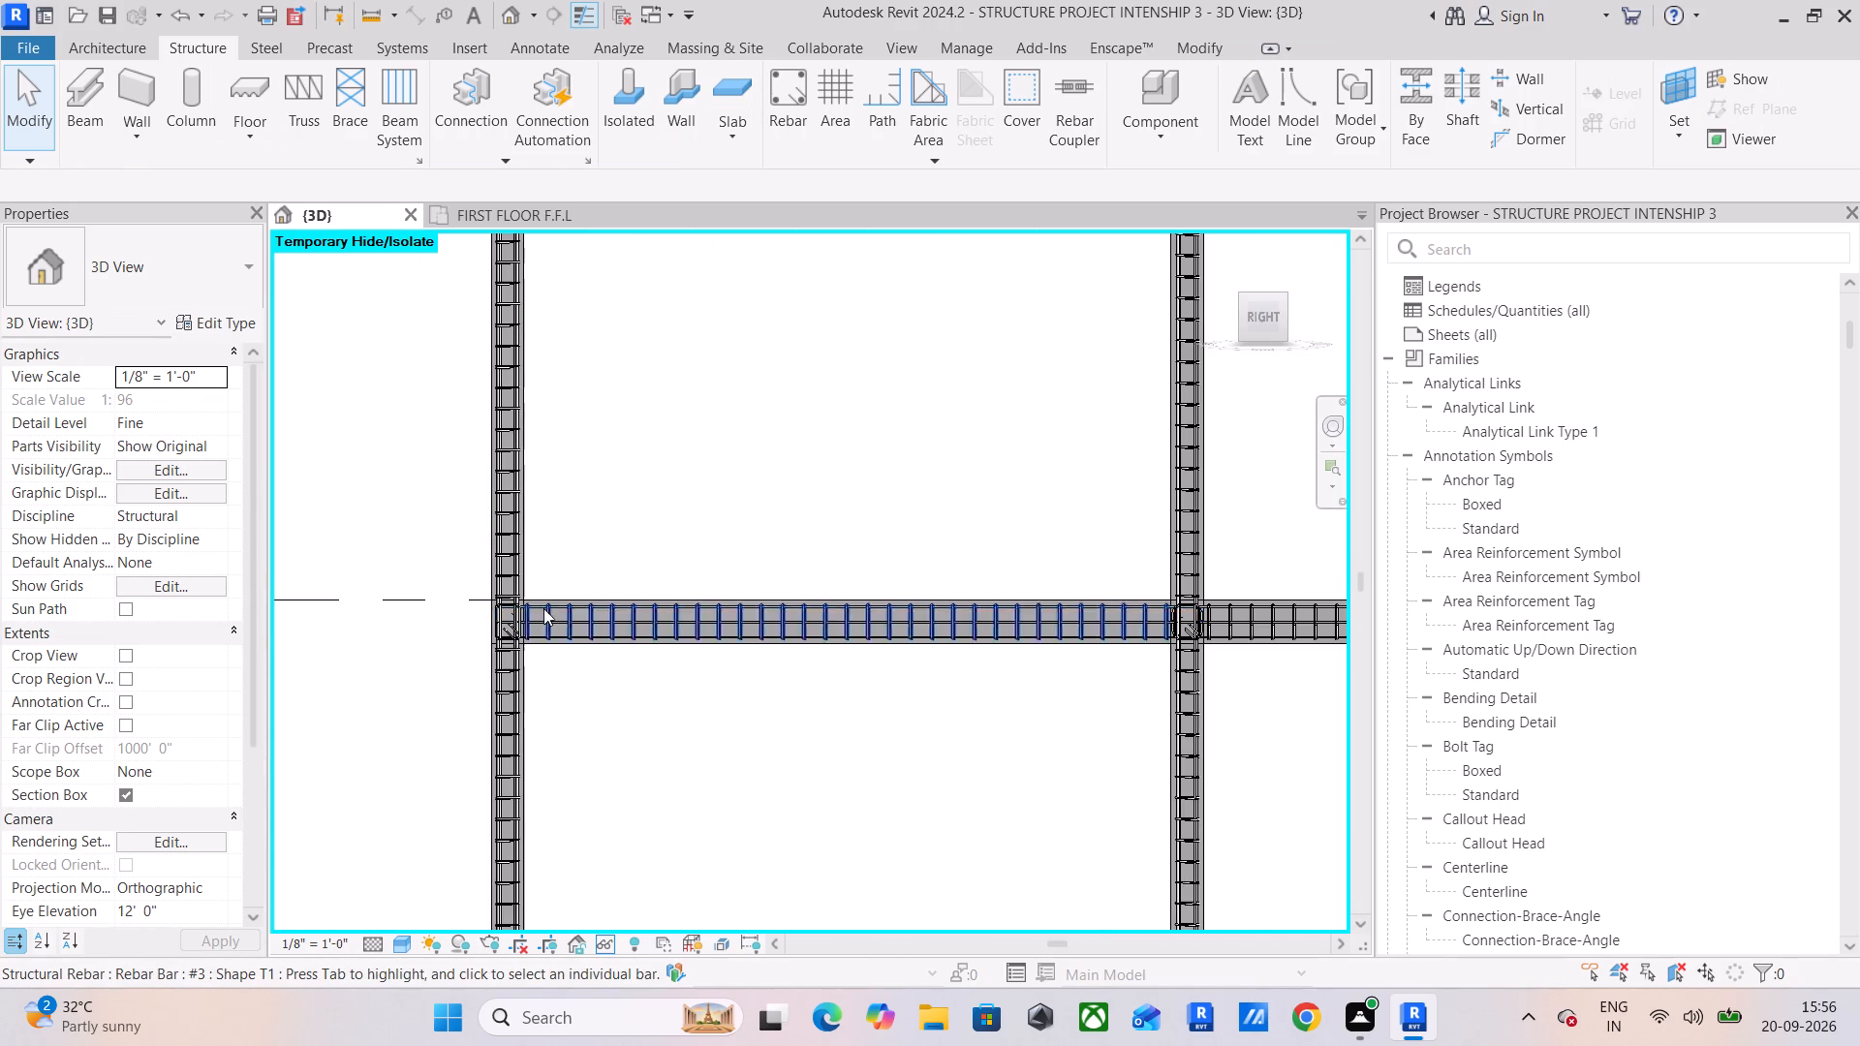
scroll(488, 613, up, 11)
scroll(617, 608, up, 5)
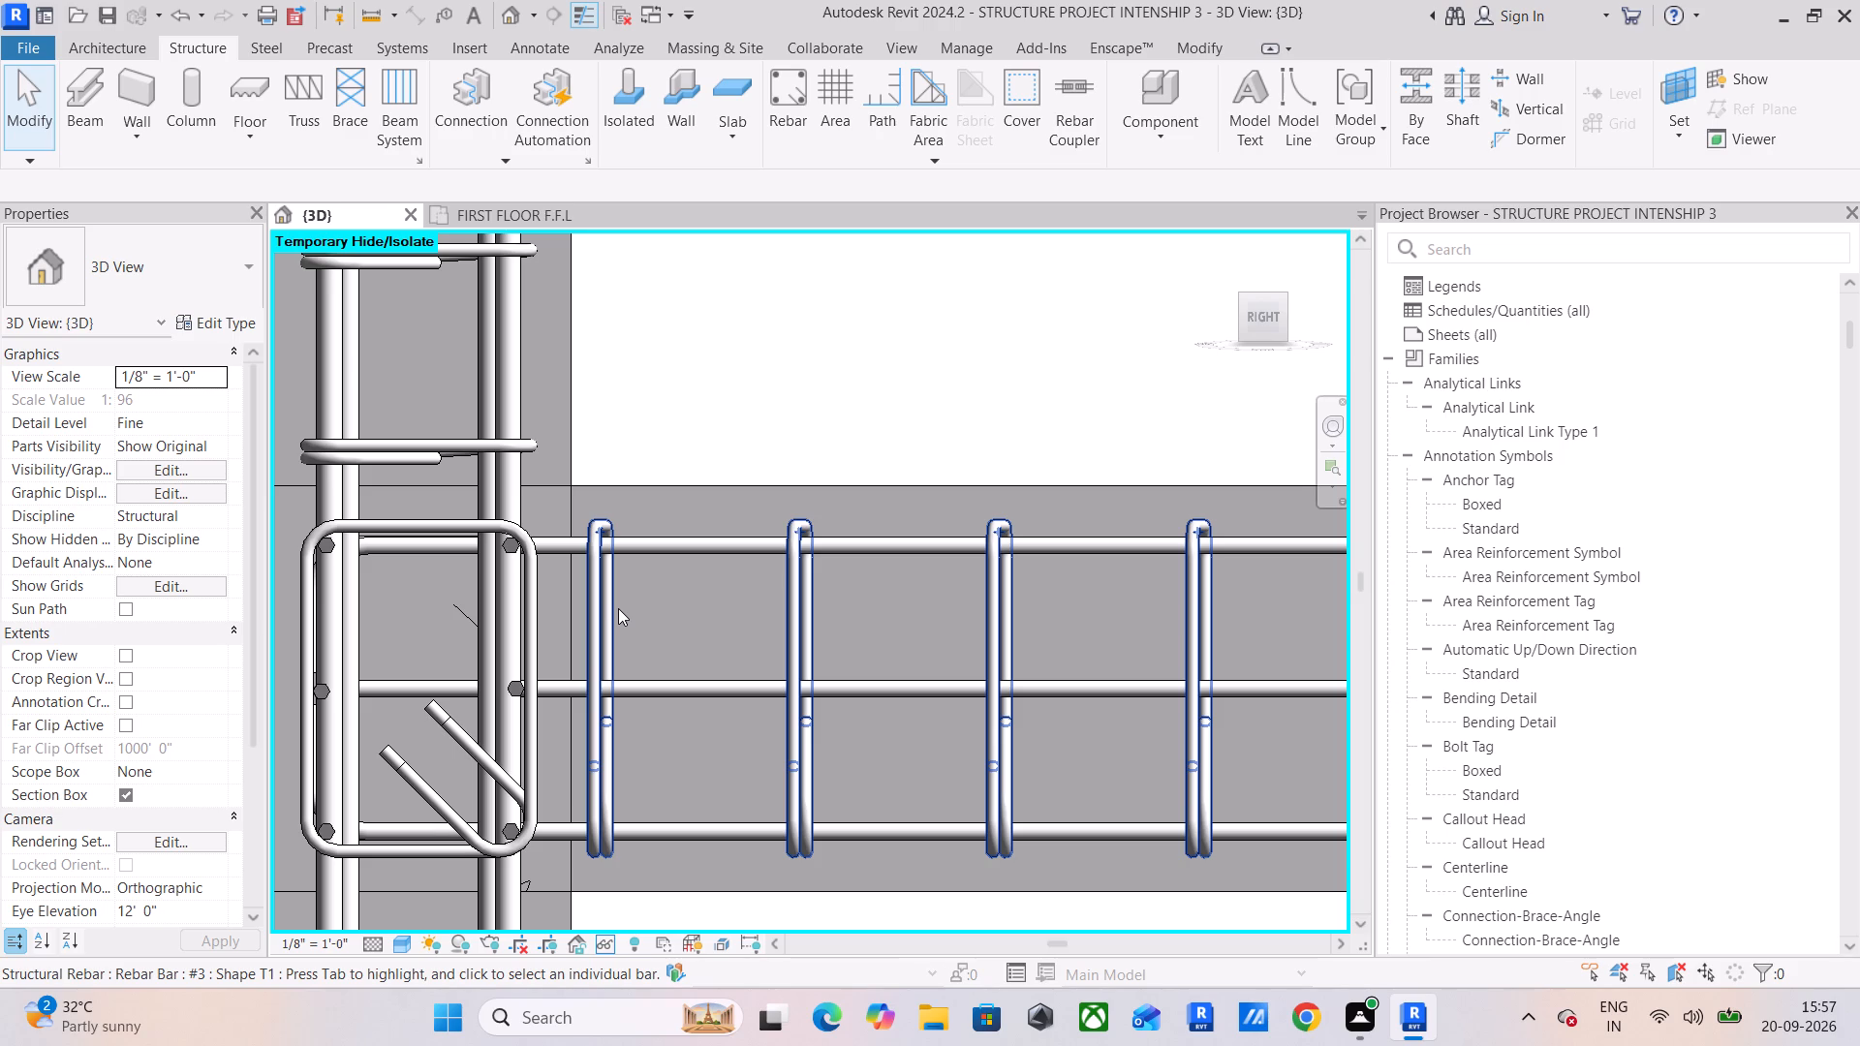
click(618, 608)
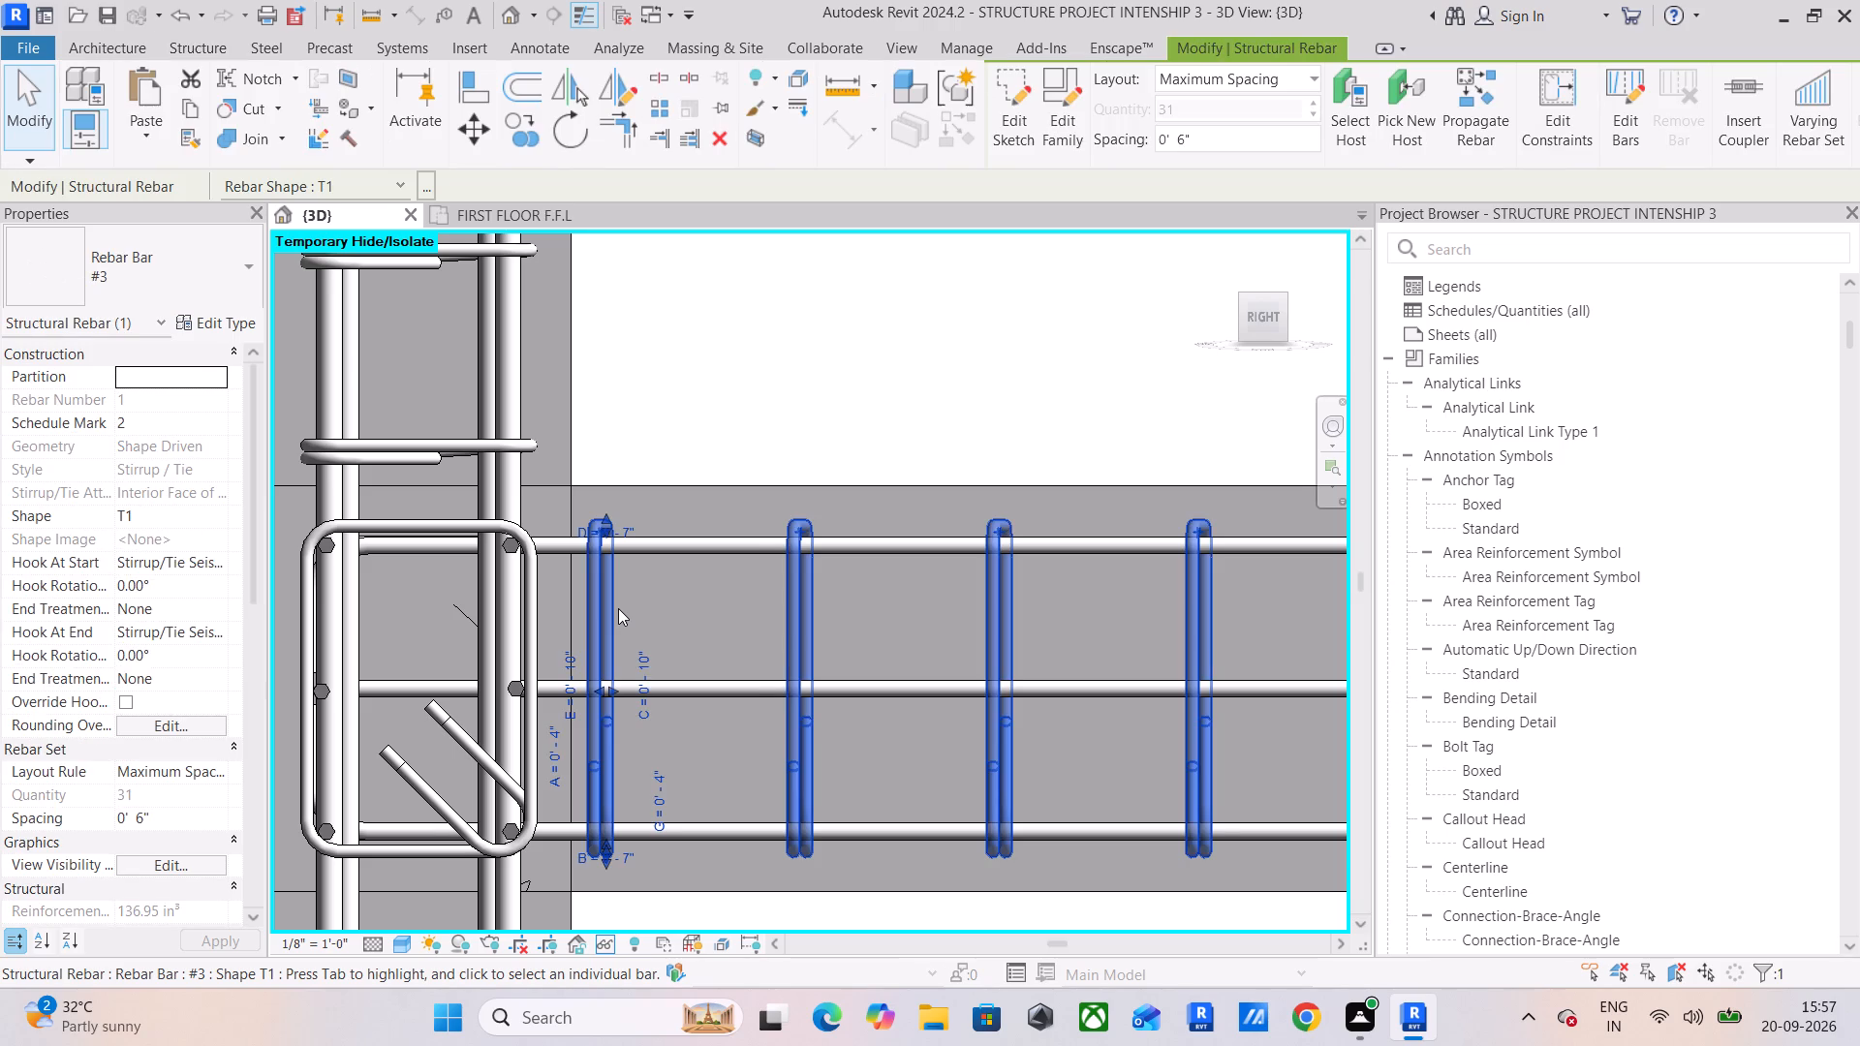
key(Escape)
key(Escape)
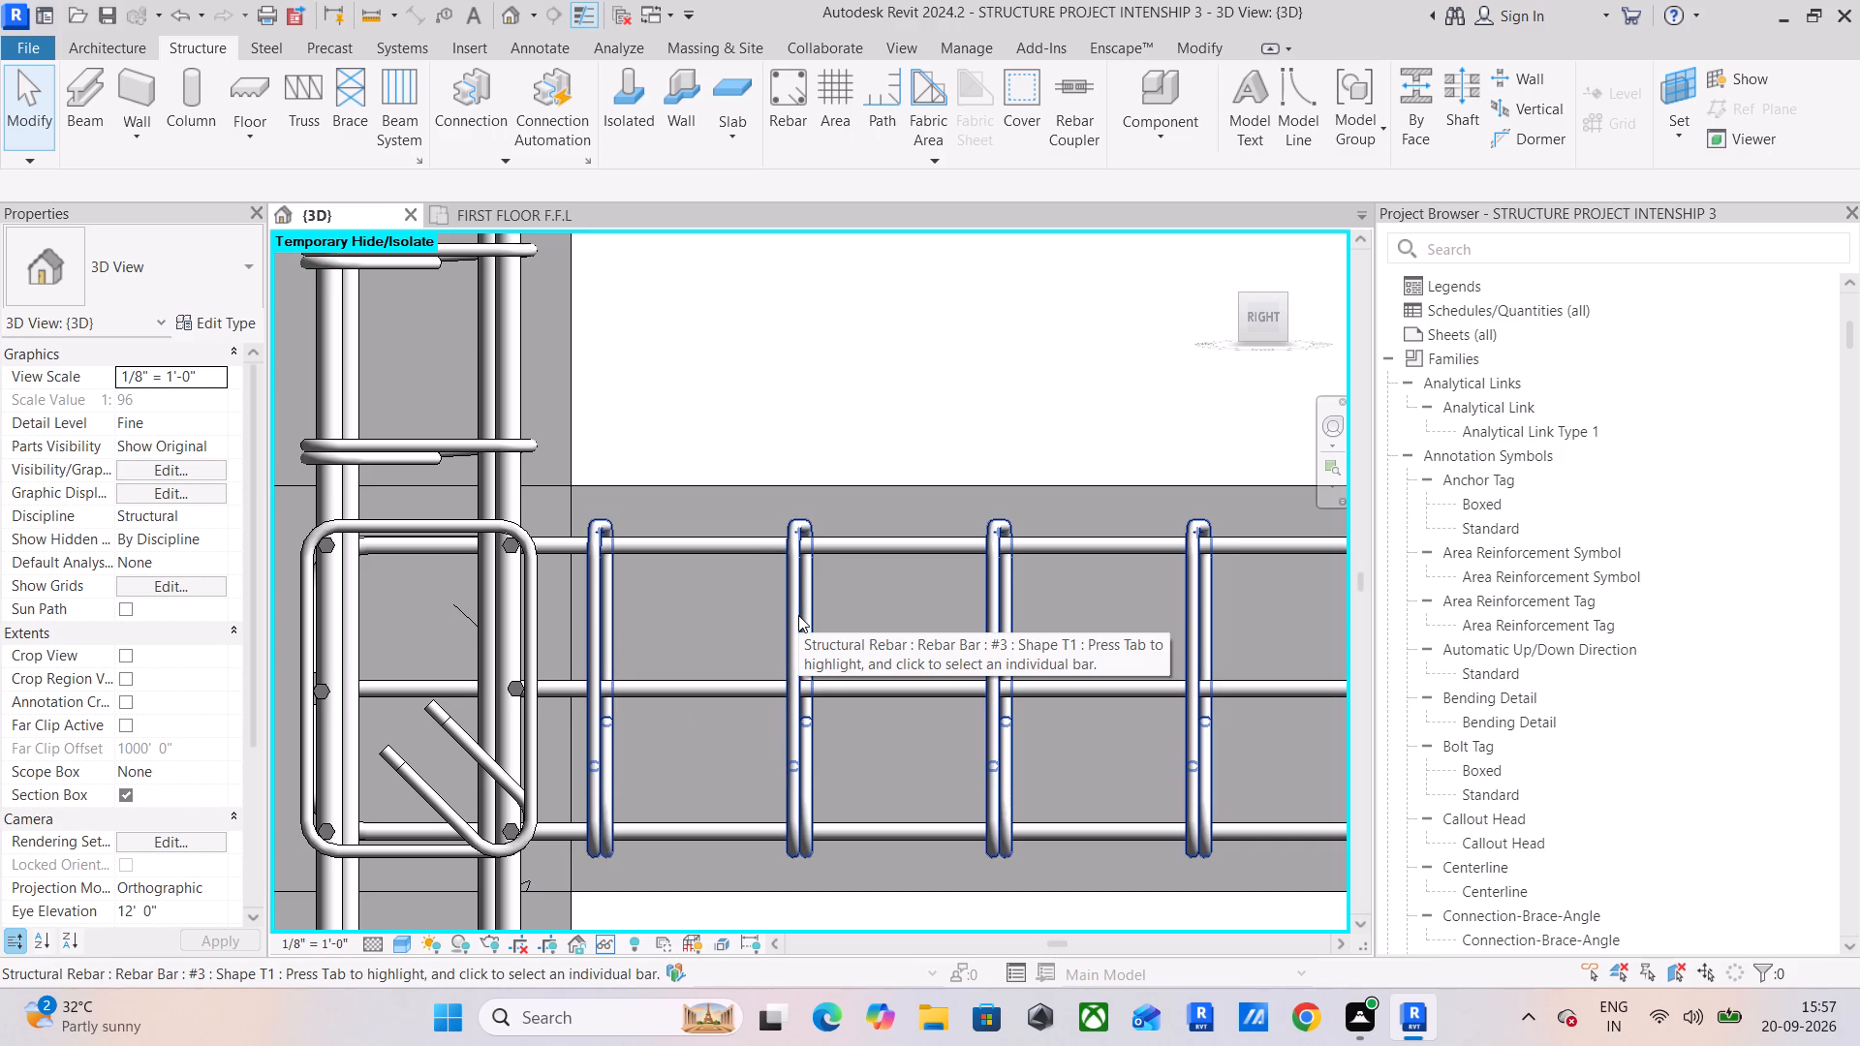
Apply the COLUMN COVER rebar cover setting to the 1'3" X 9" end column.
scroll(877, 664, down, 4)
middle_drag(873, 664, 744, 690)
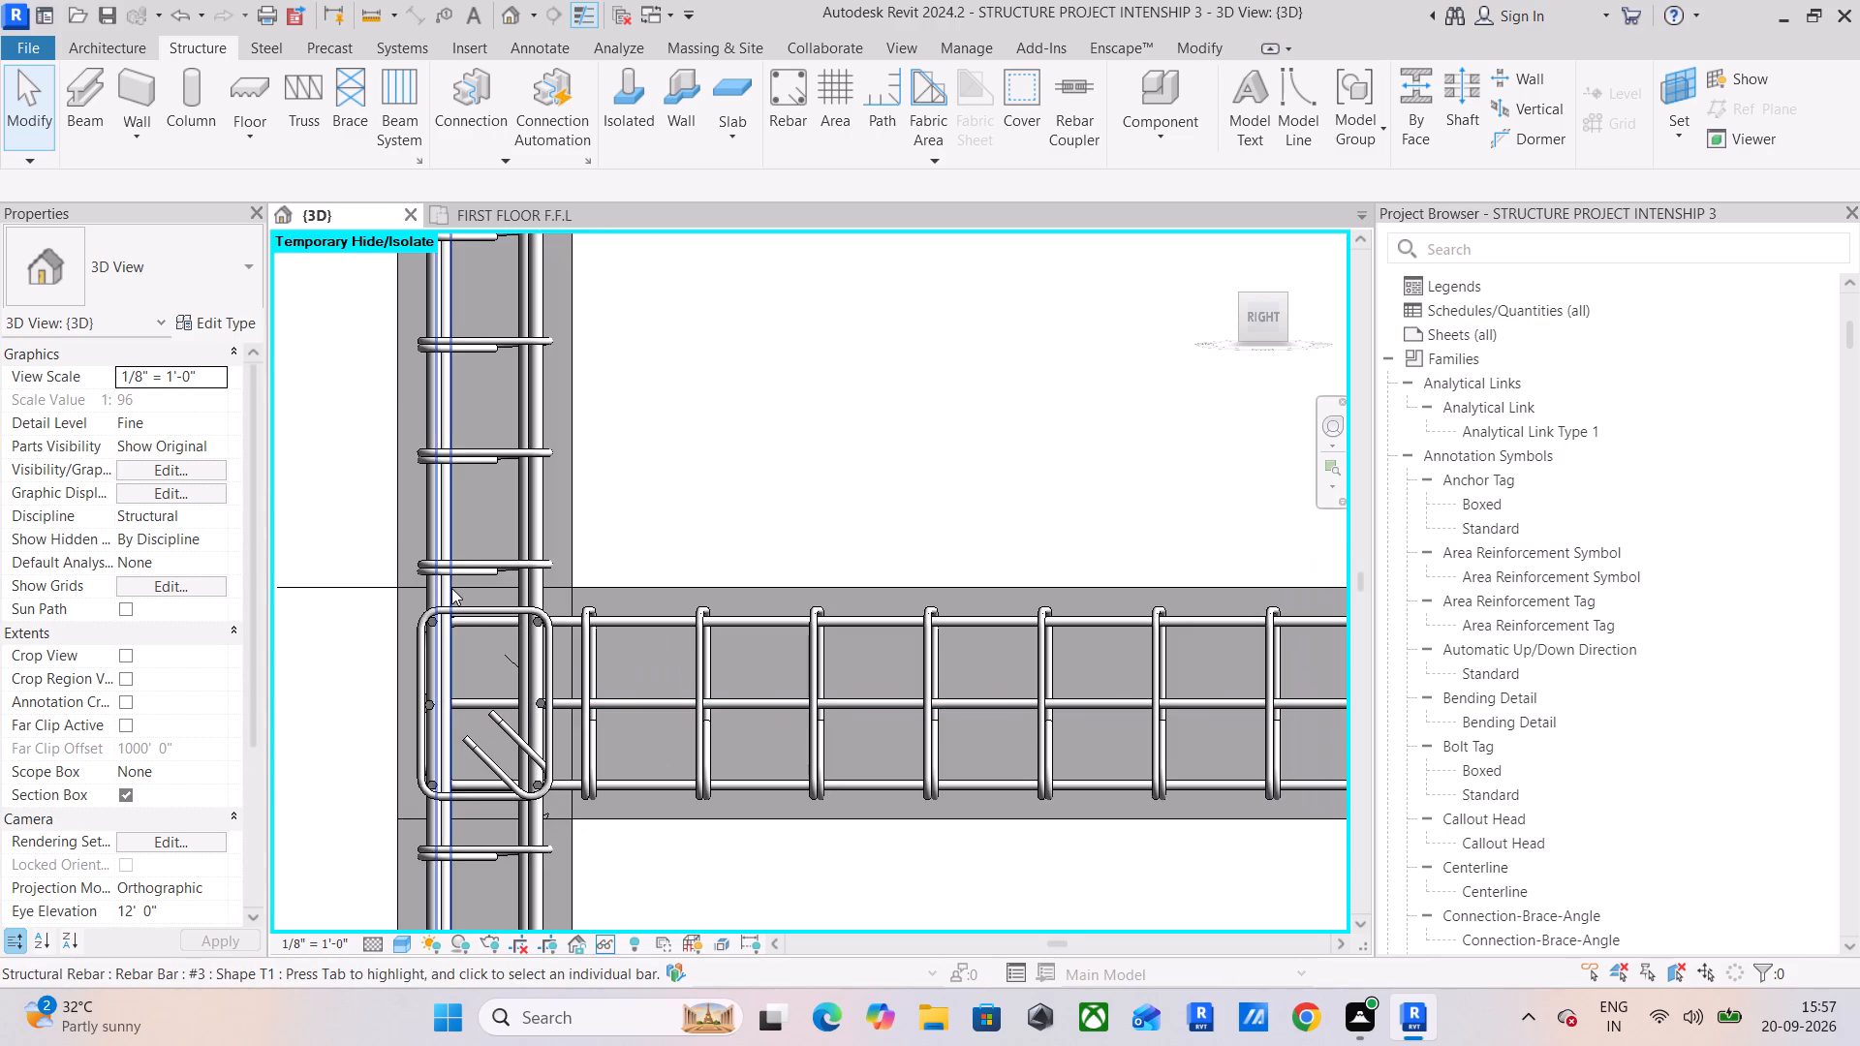
scroll(471, 630, up, 4)
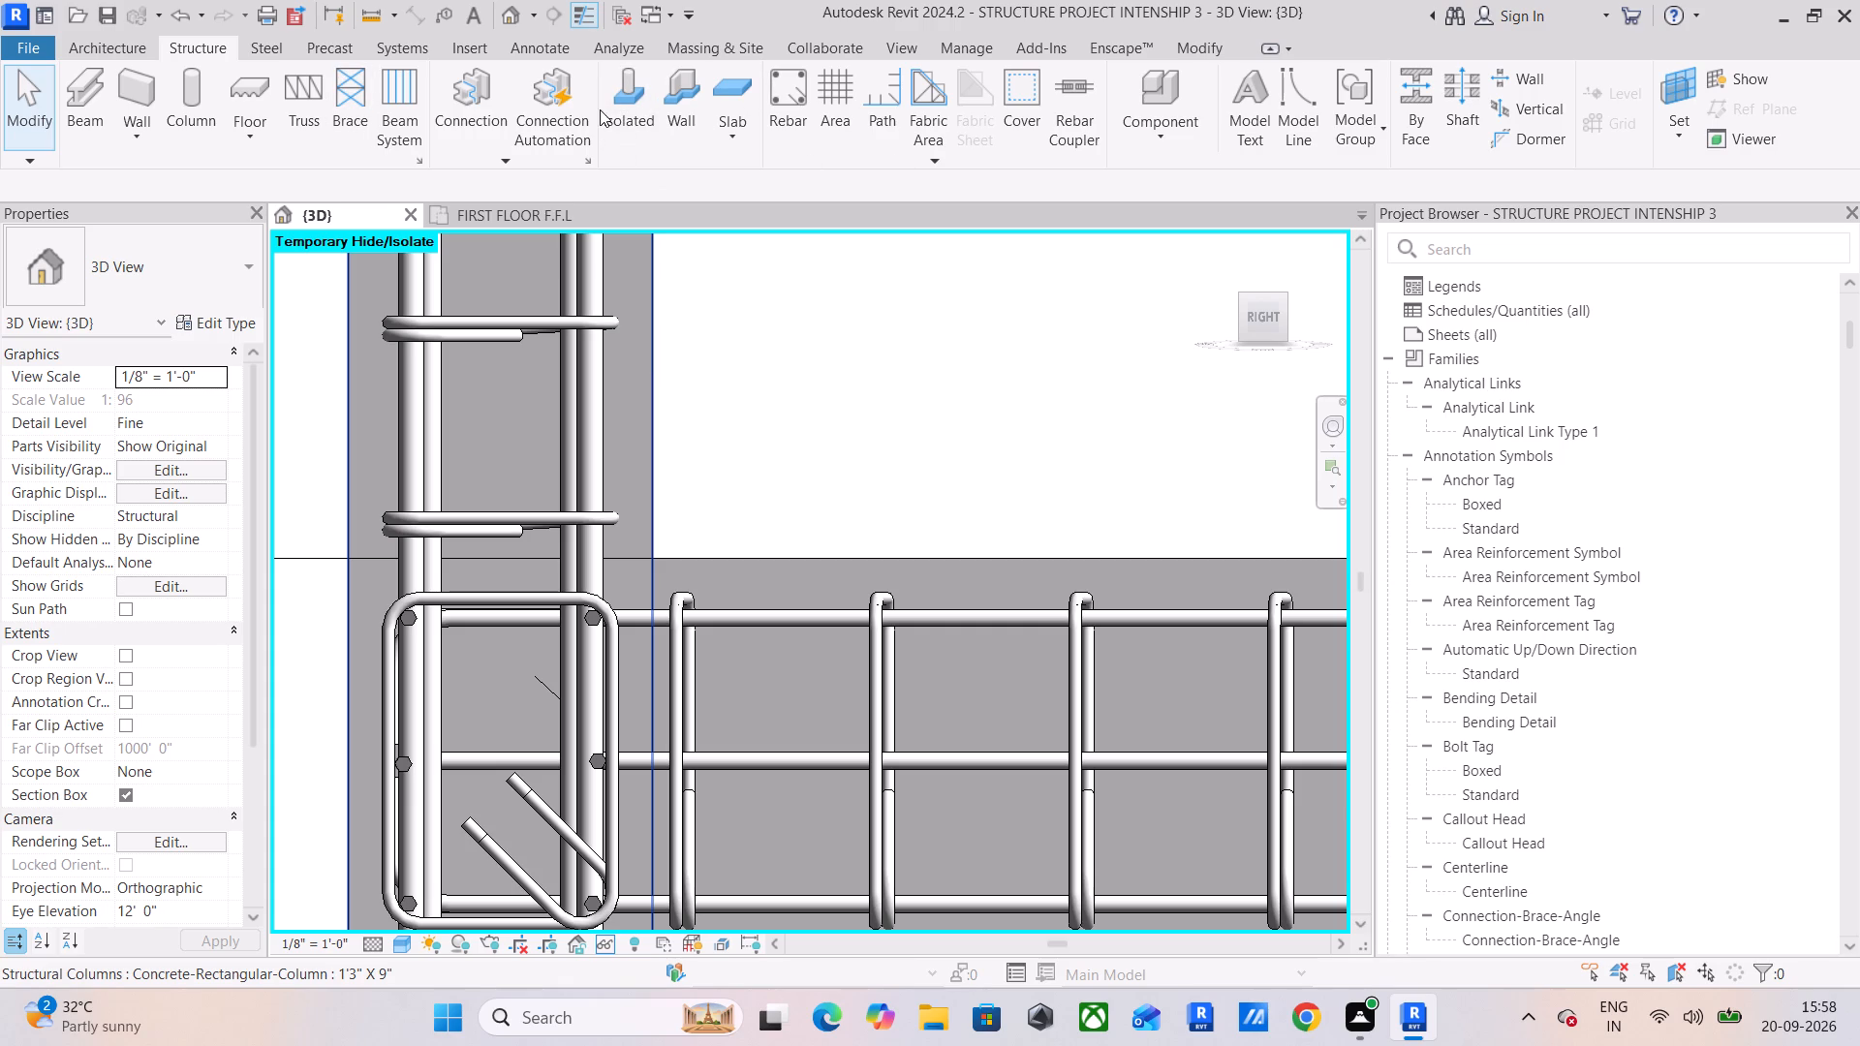
click(1040, 87)
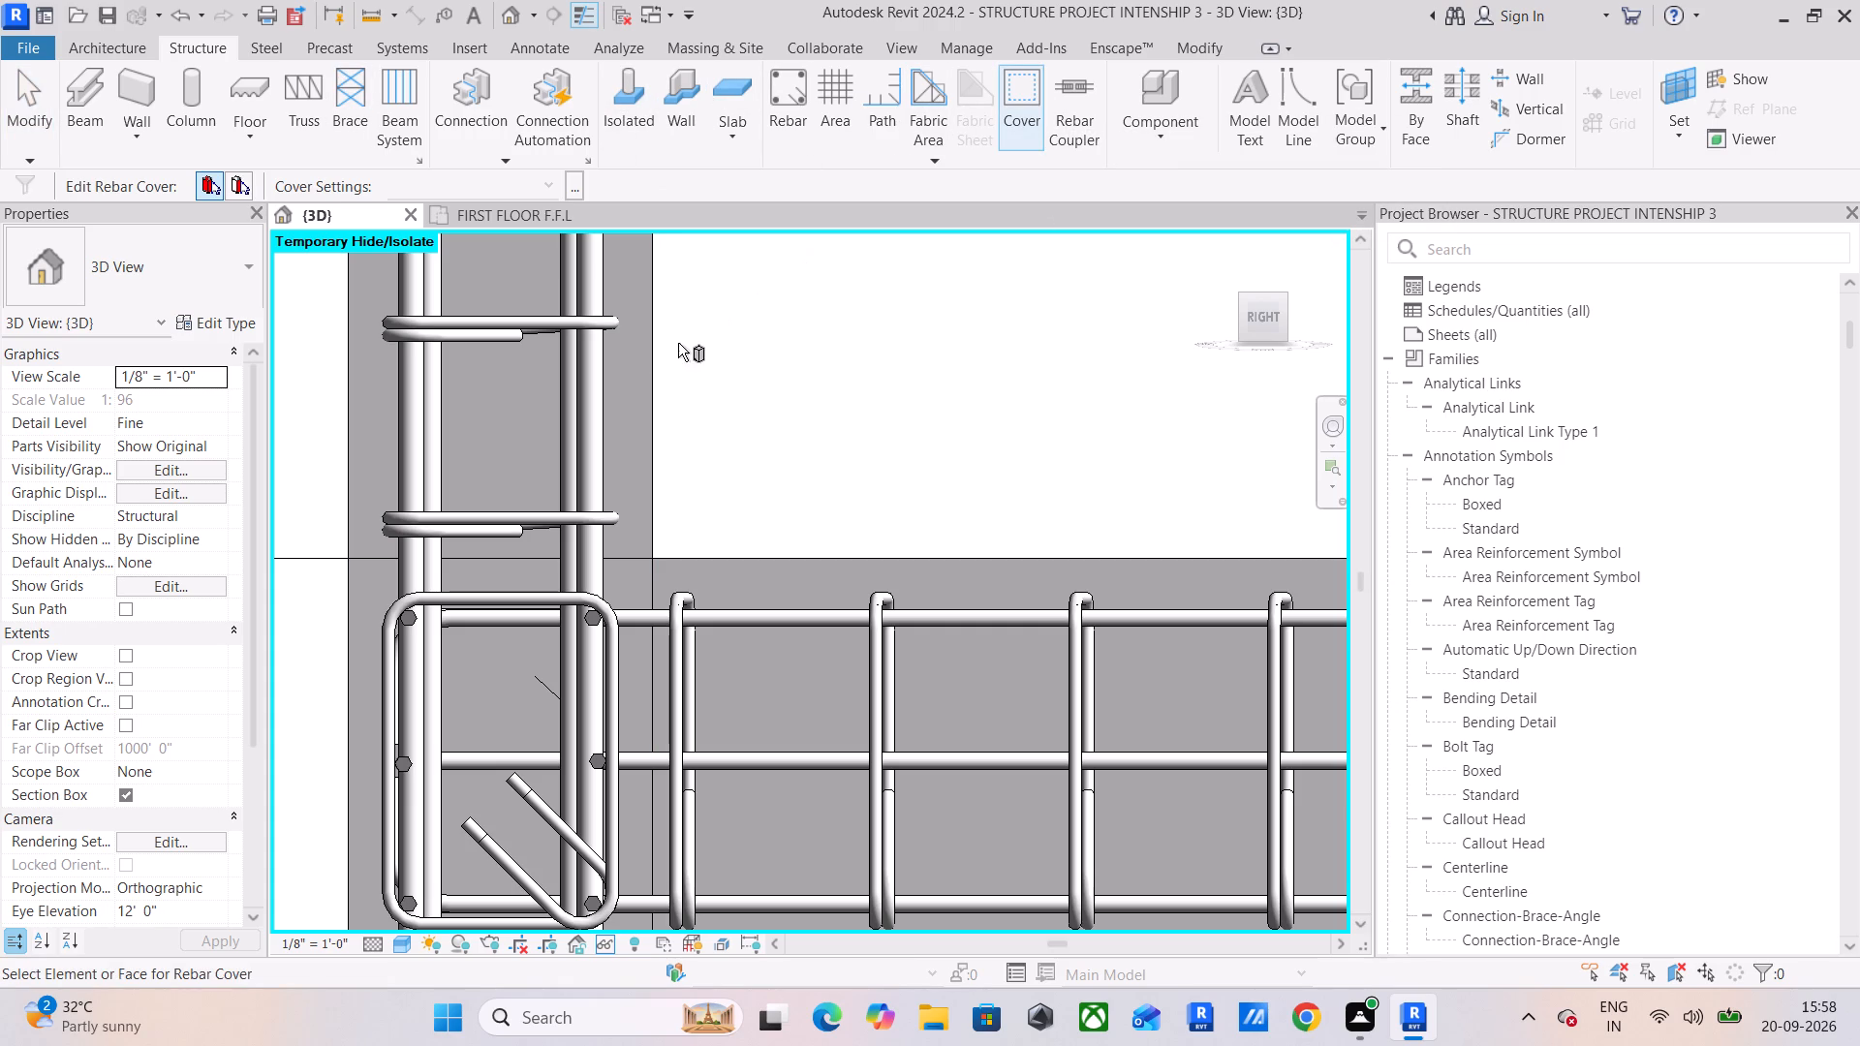
click(649, 378)
click(531, 191)
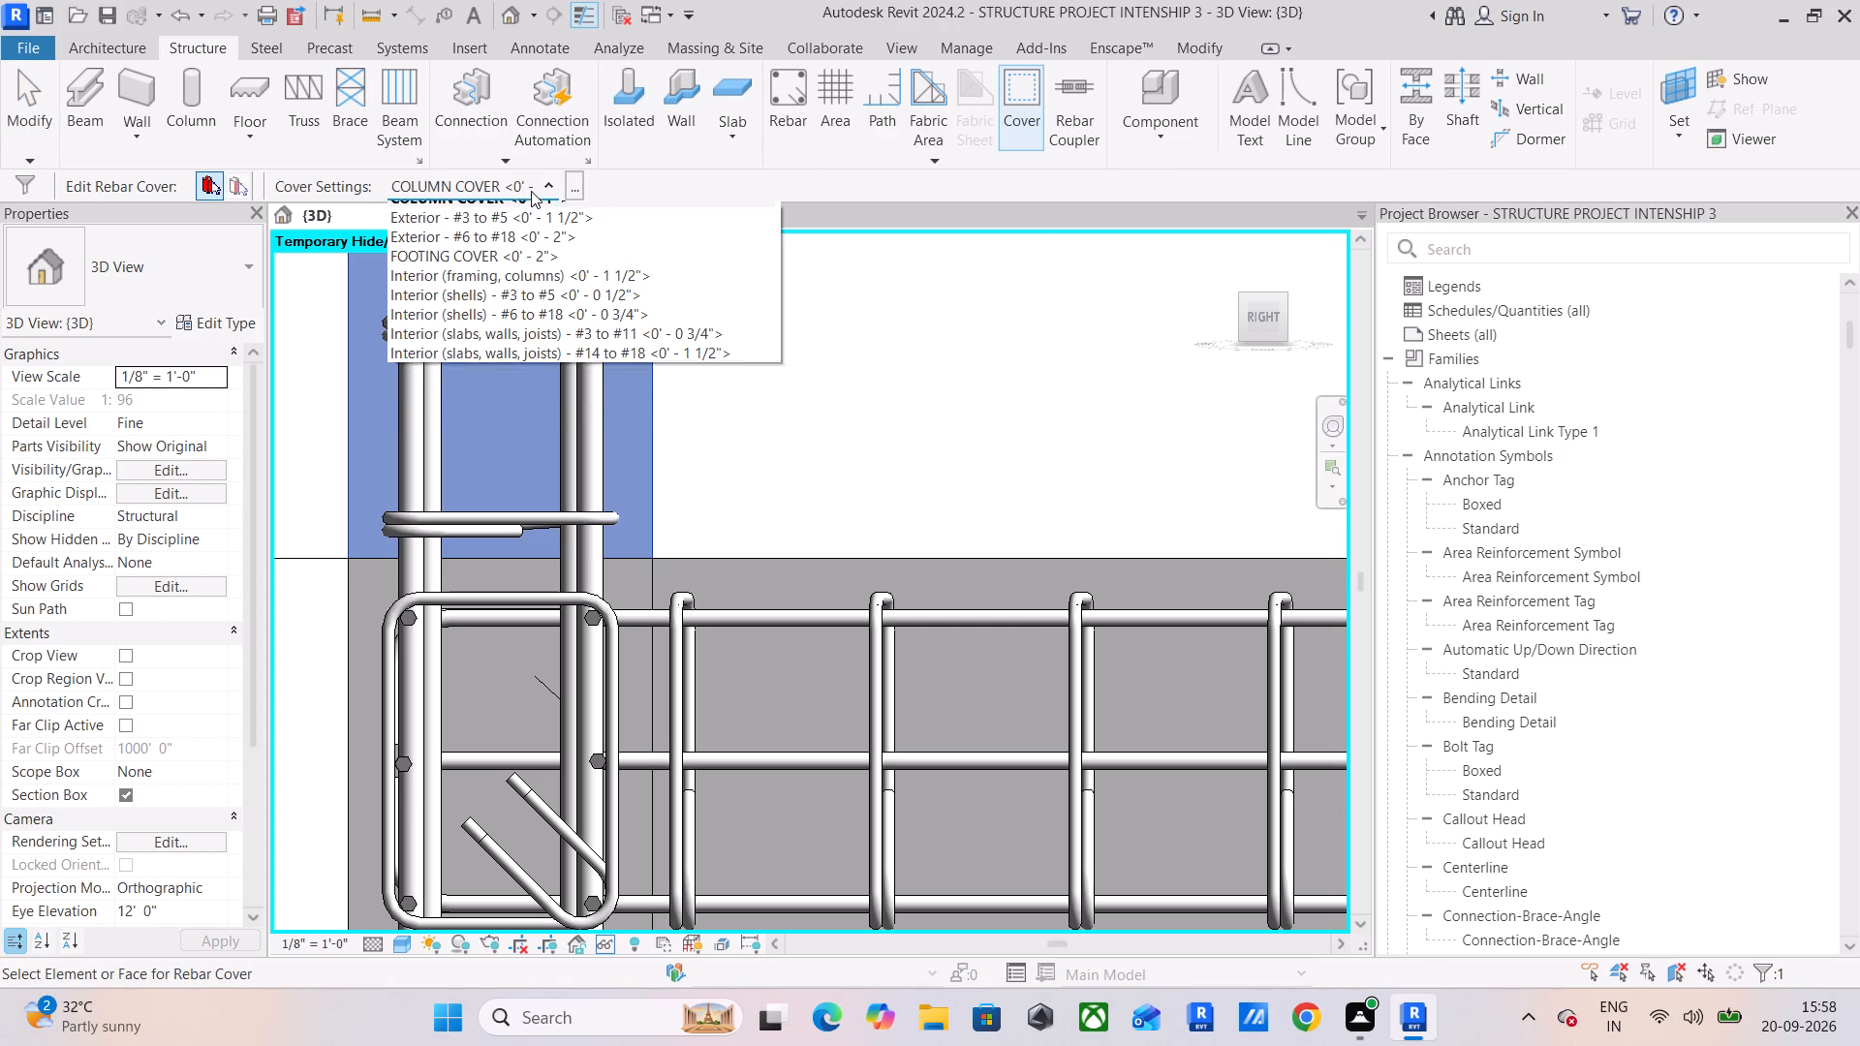
click(519, 251)
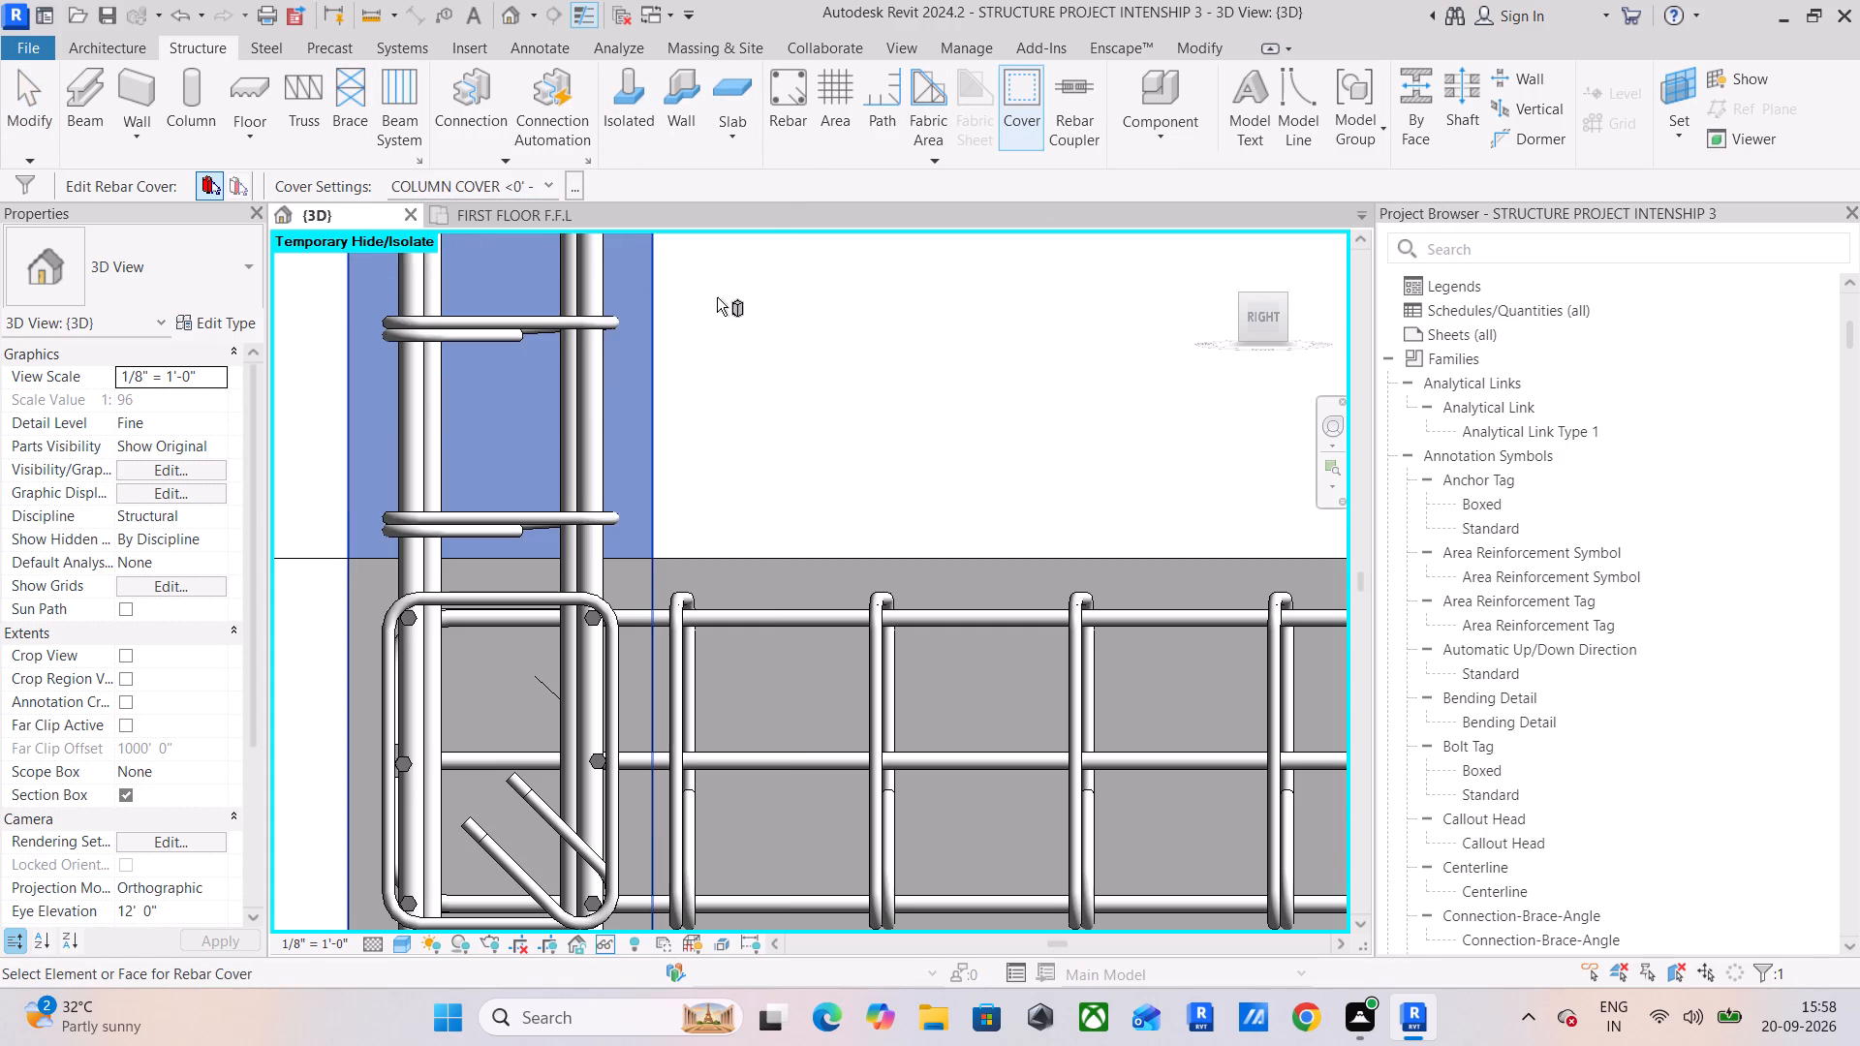
scroll(717, 297, down, 4)
middle_drag(831, 327, 724, 431)
click(729, 426)
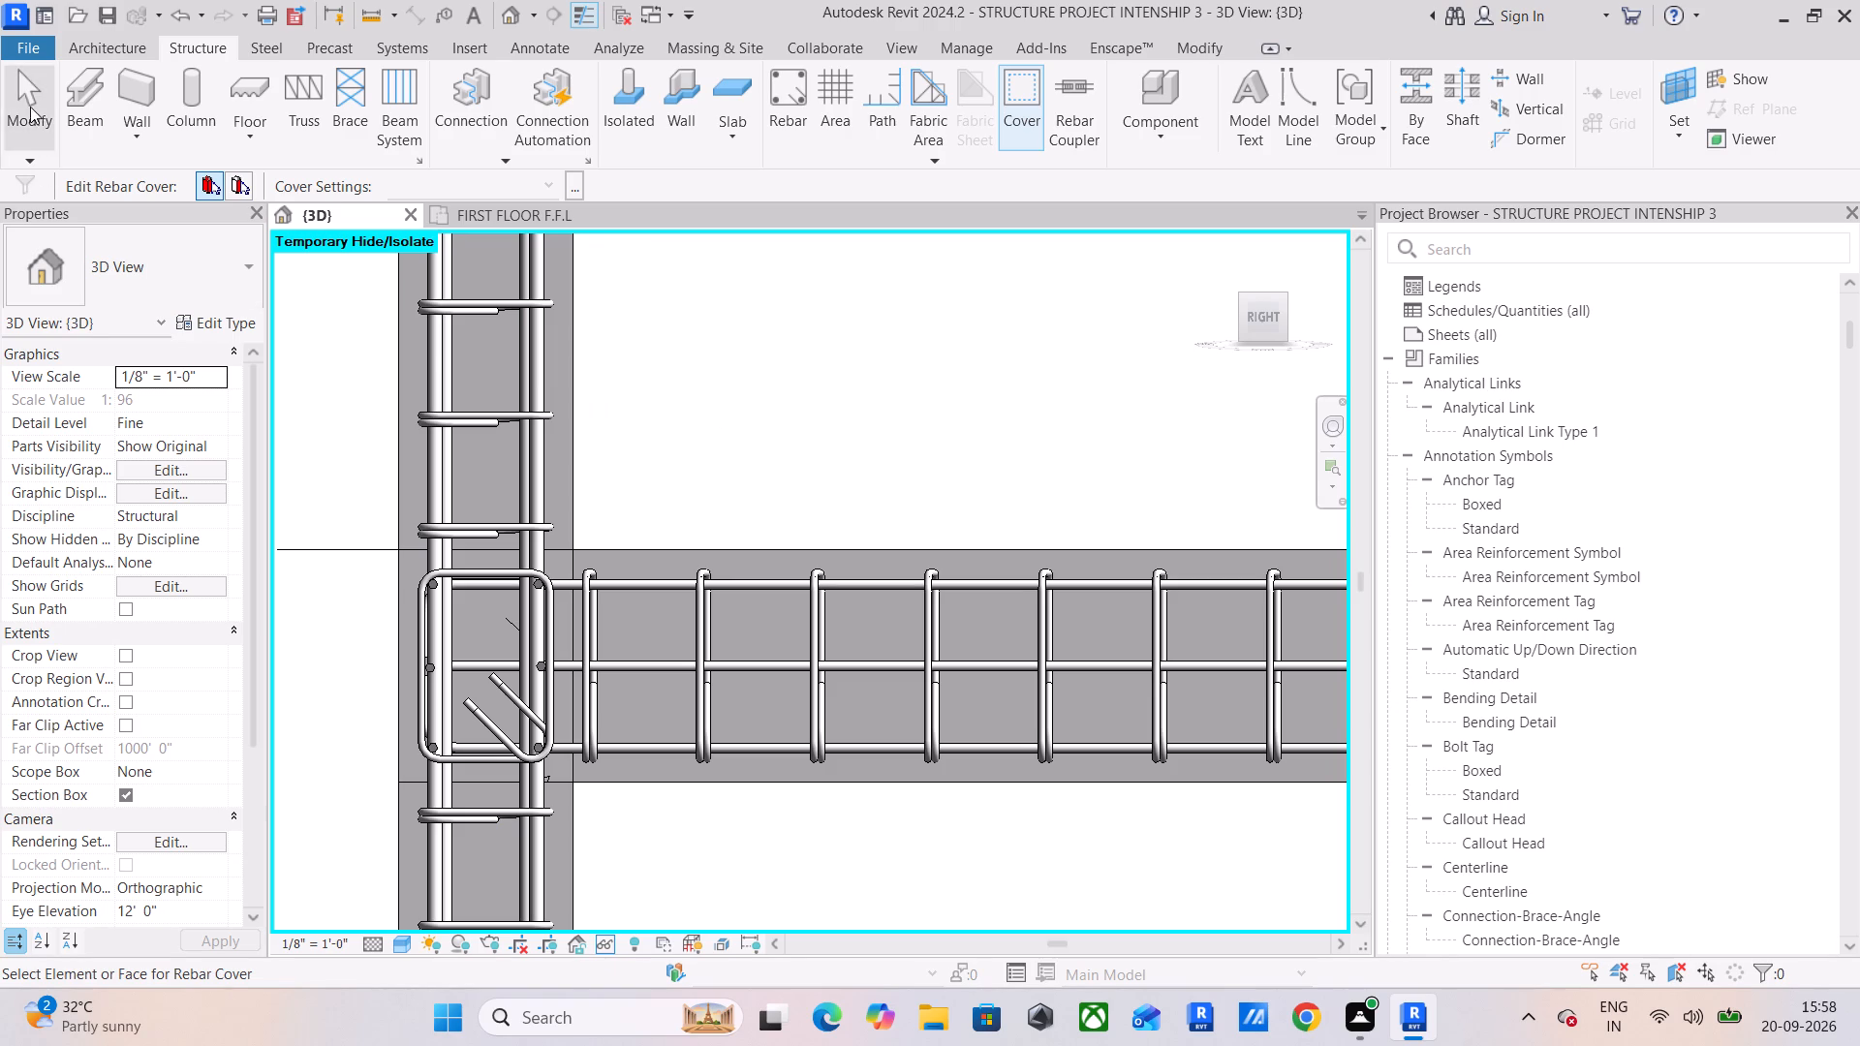
click(30, 105)
Pull the end of the wide-column-side #3 stirrup set back slightly from the mid-span crossing beam's stirrup.
scroll(622, 373, down, 5)
middle_drag(930, 422, 526, 520)
scroll(1014, 519, down, 4)
middle_drag(1073, 520, 773, 592)
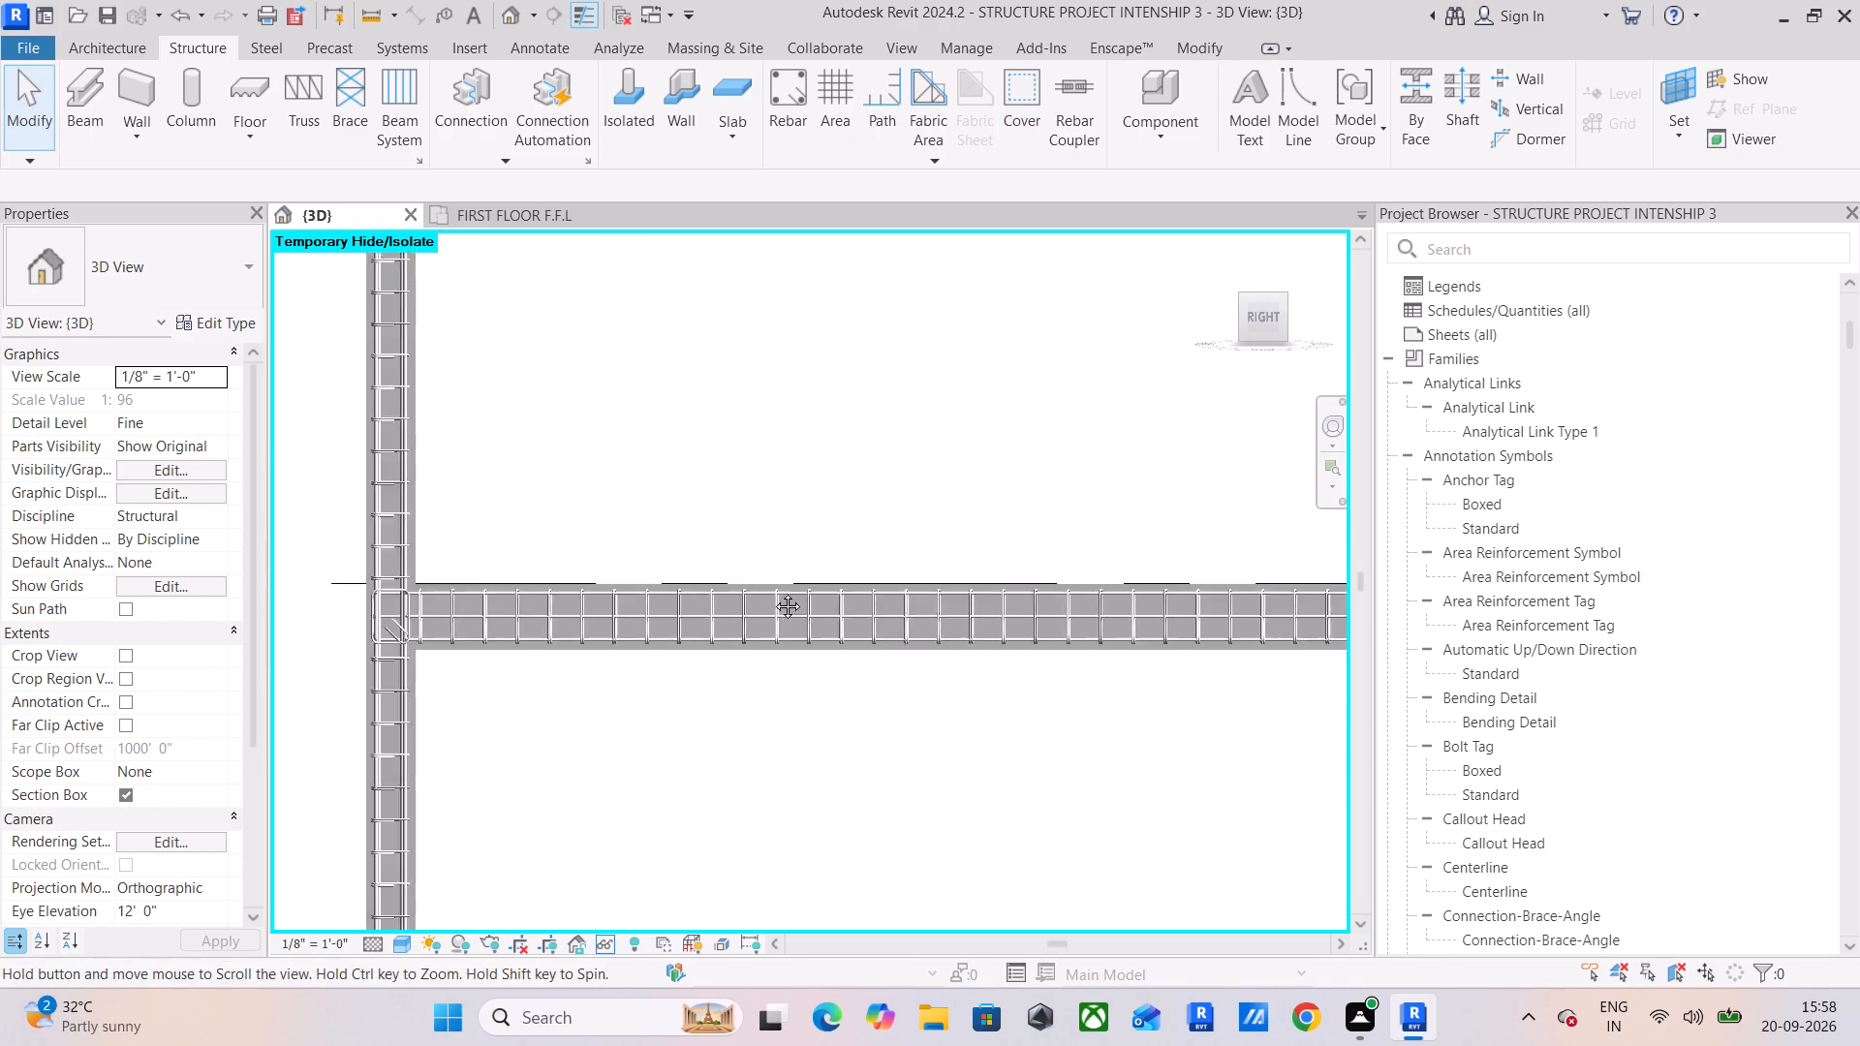
middle_drag(773, 592, 588, 594)
scroll(988, 586, down, 1)
middle_drag(989, 586, 681, 588)
middle_drag(823, 567, 494, 615)
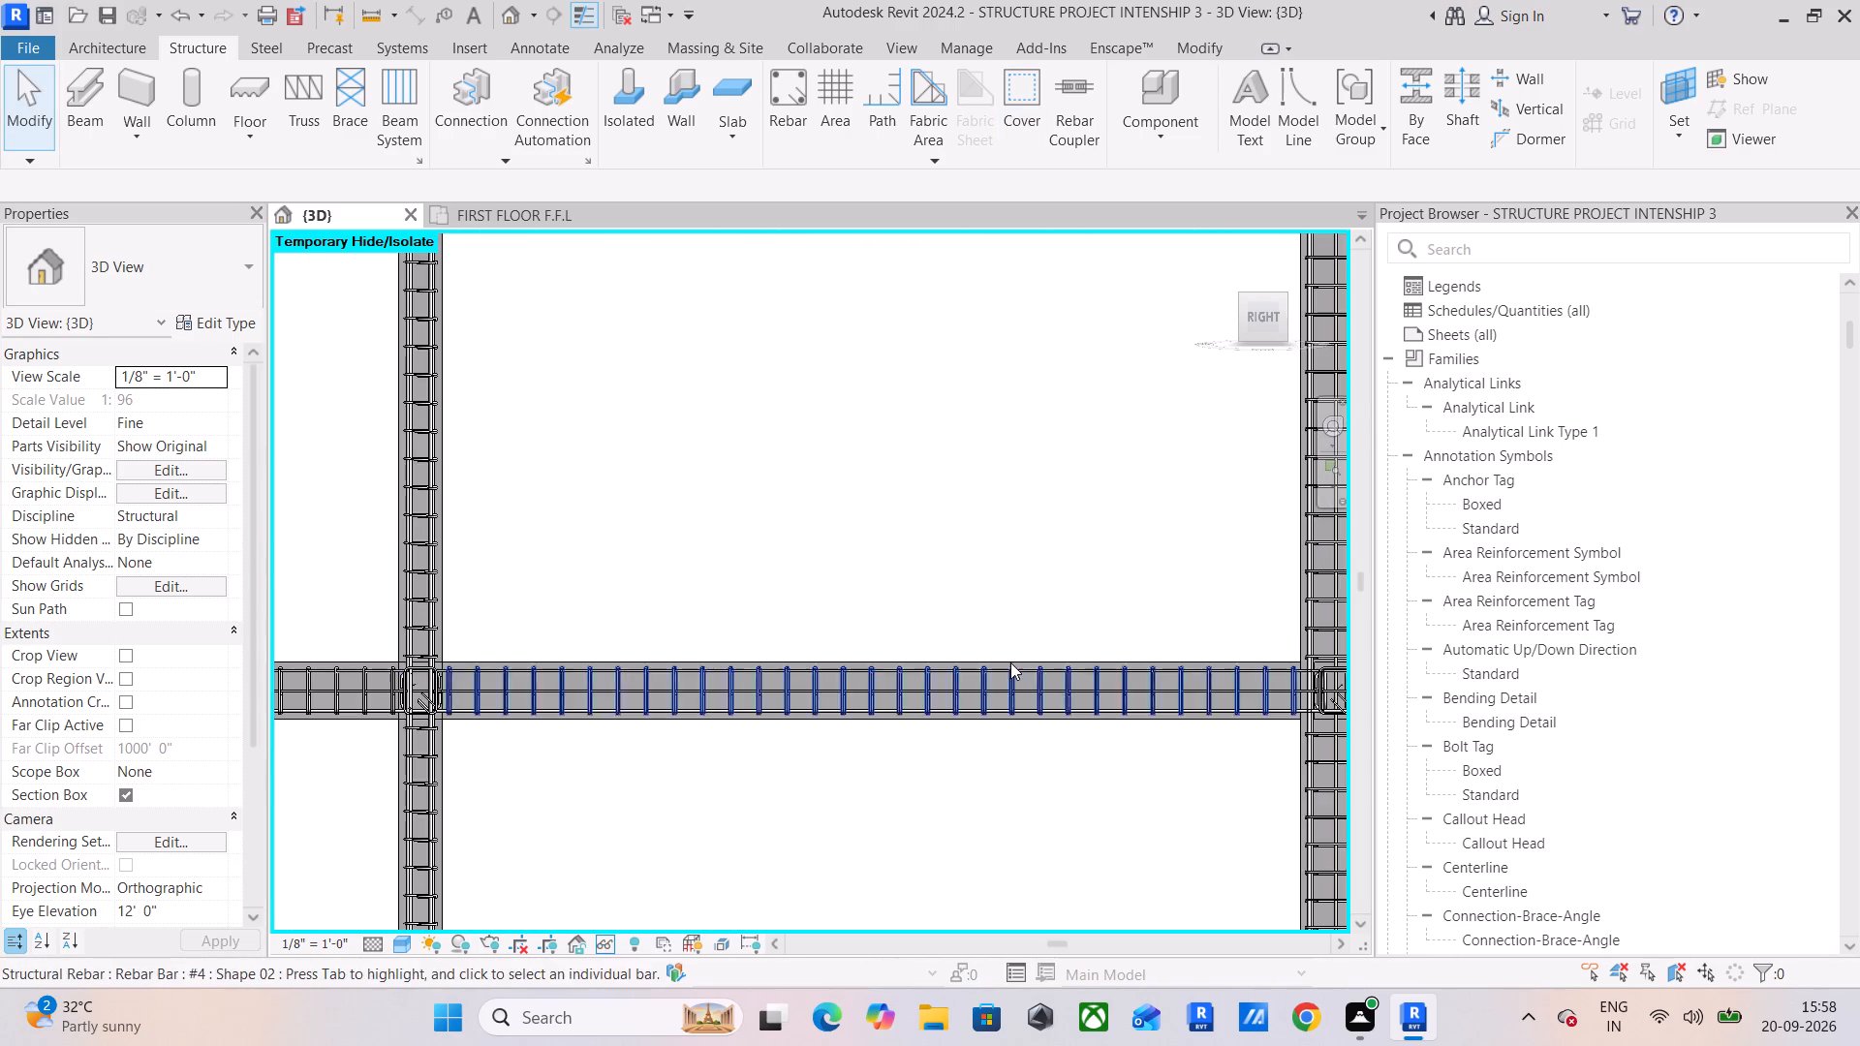
middle_drag(1011, 663, 464, 629)
scroll(756, 595, up, 6)
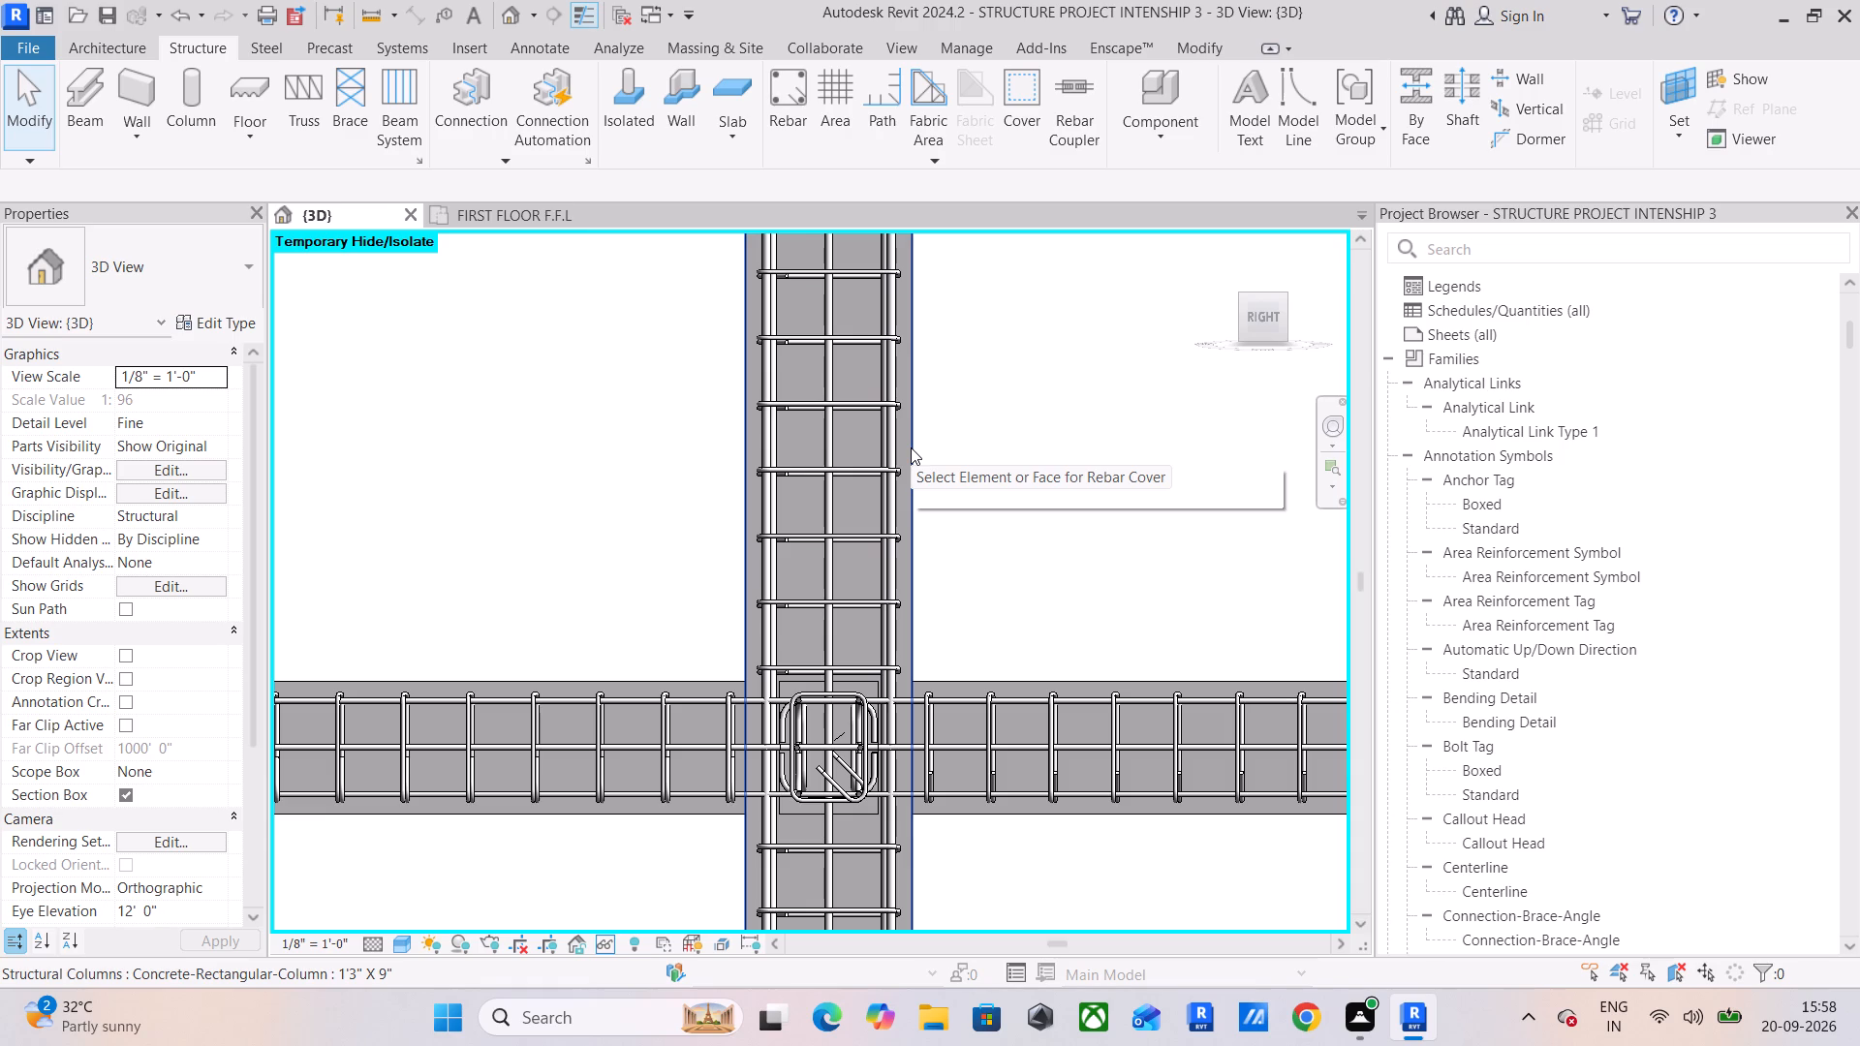
middle_drag(1128, 516, 754, 501)
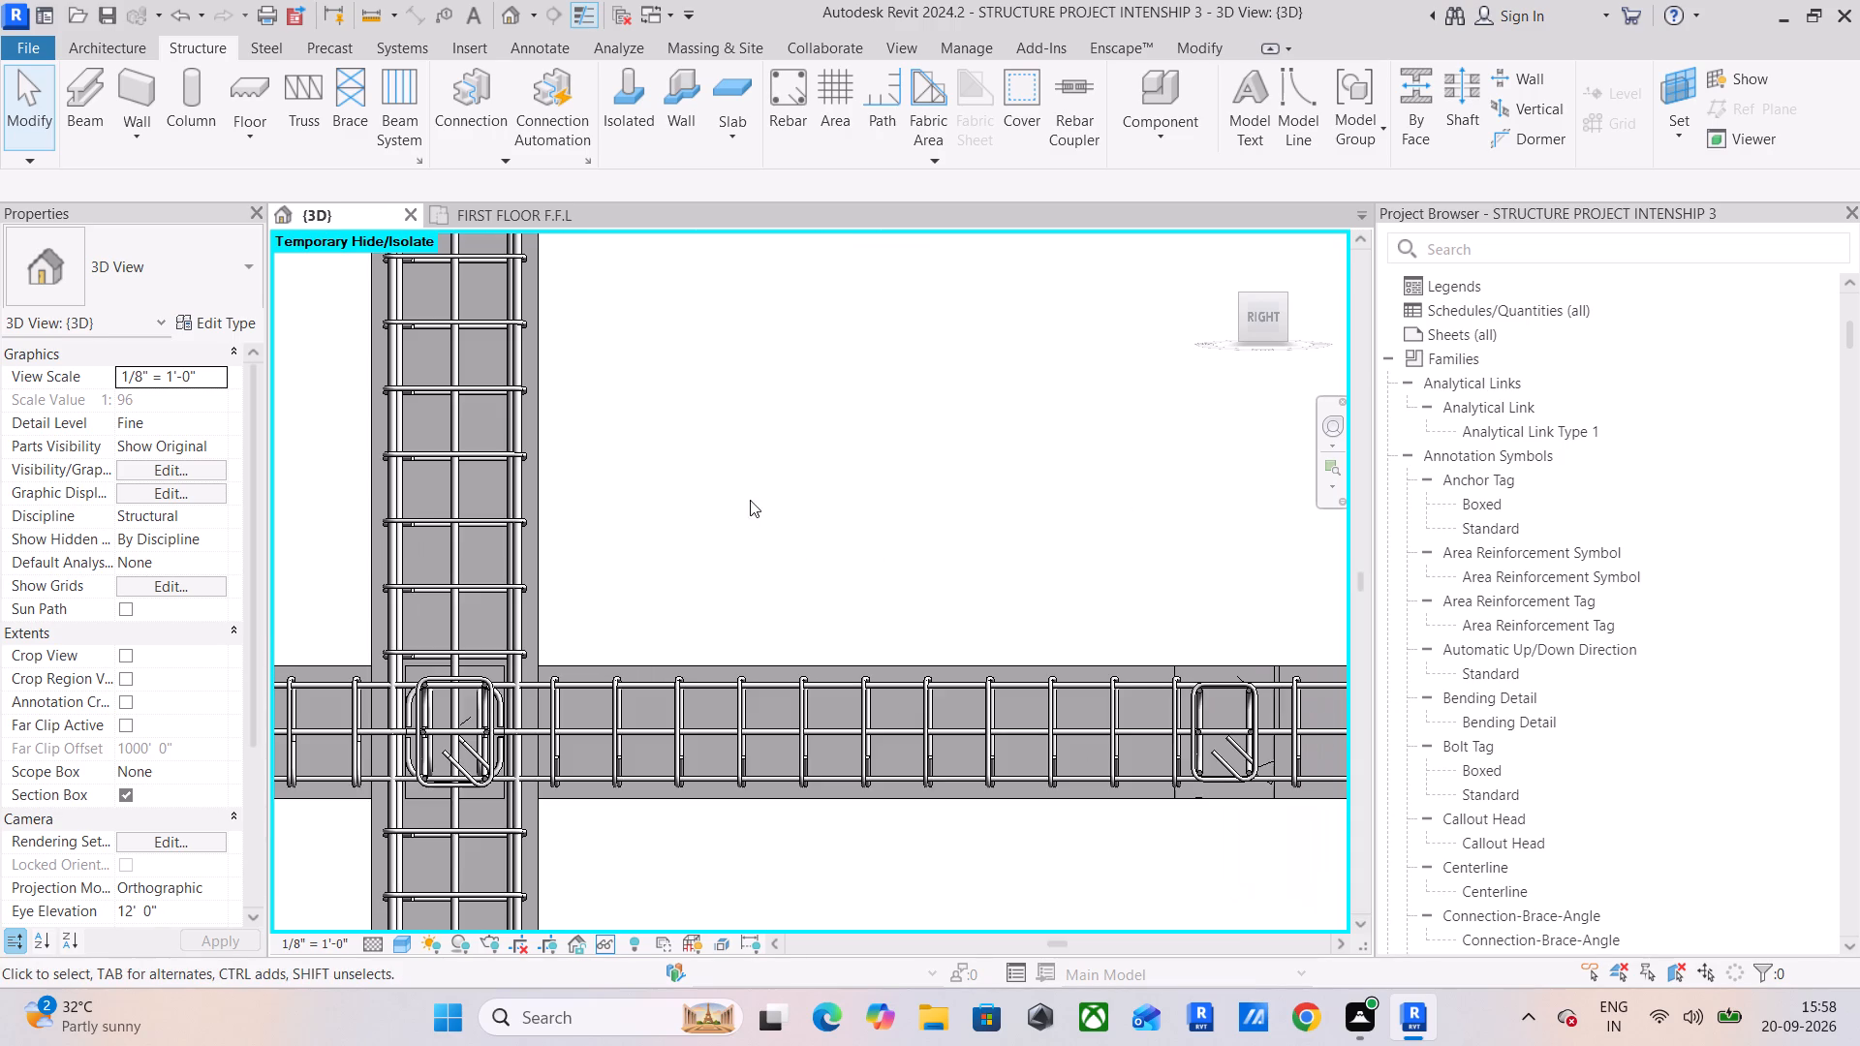
middle_drag(1063, 600, 633, 543)
scroll(933, 655, up, 5)
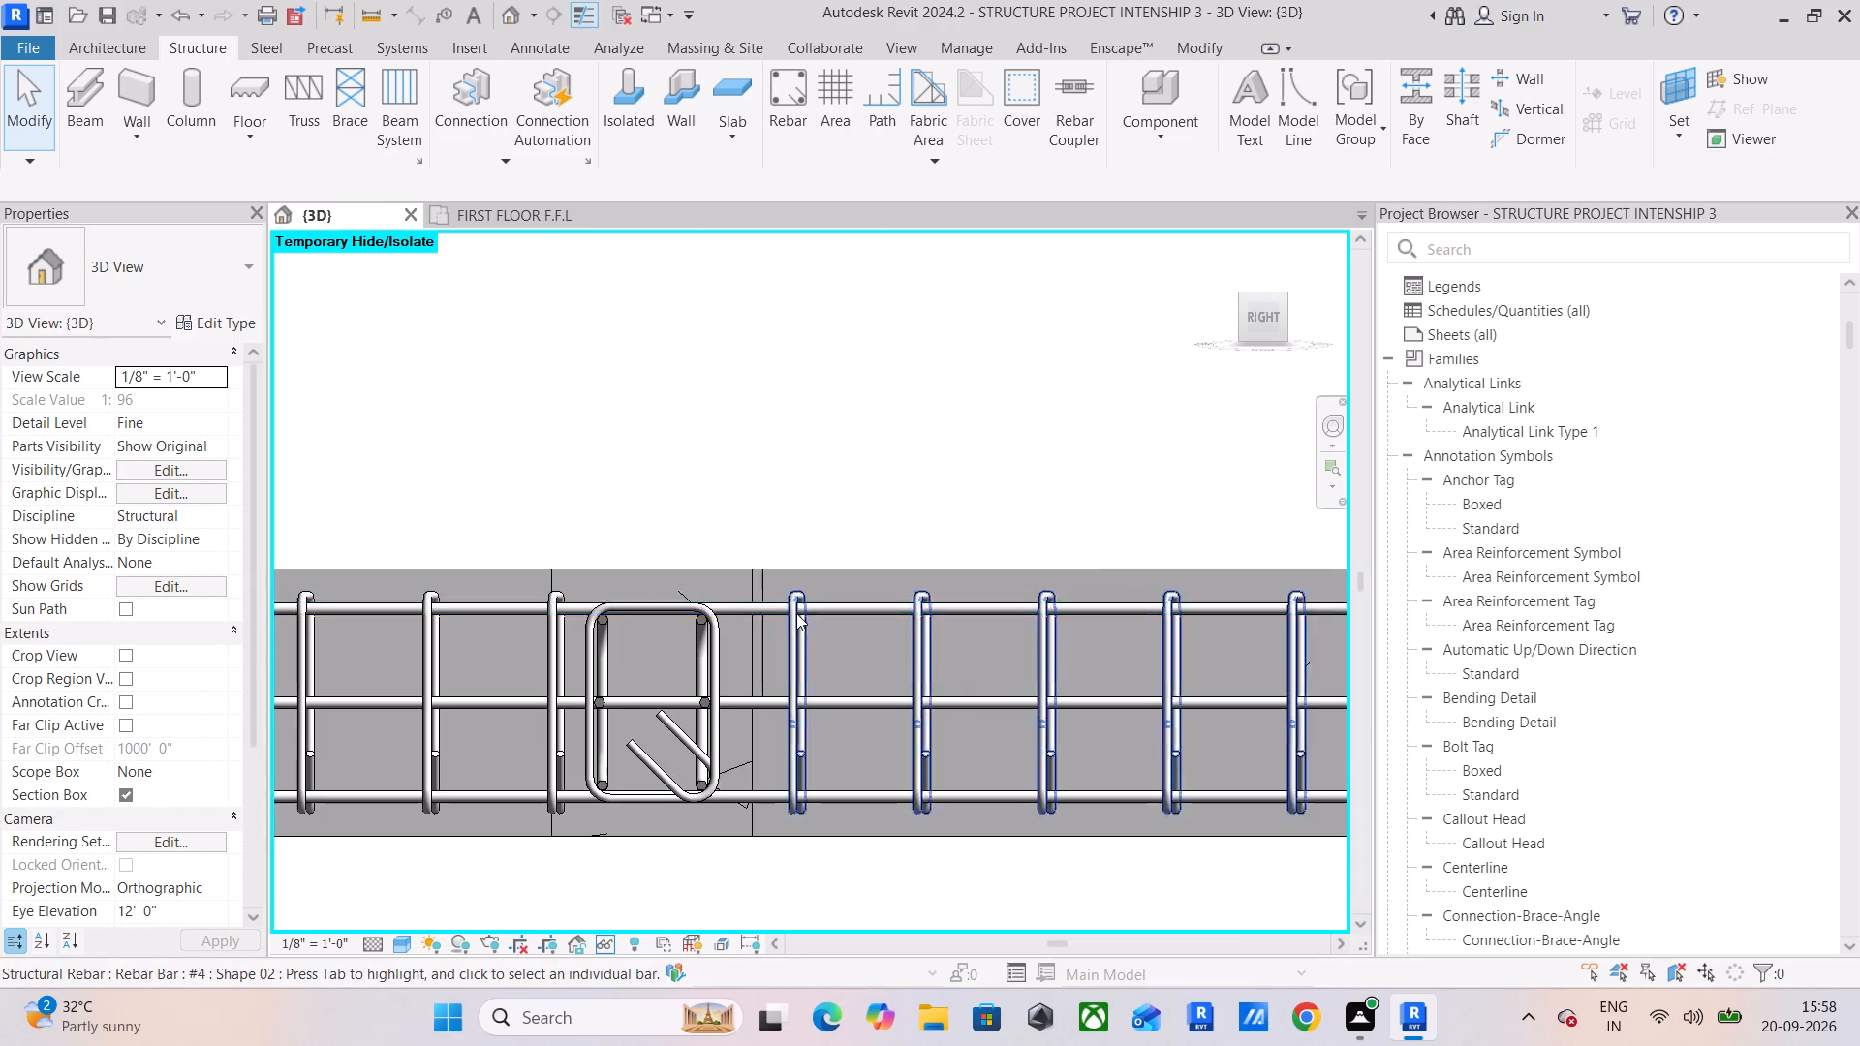
middle_drag(647, 570, 849, 560)
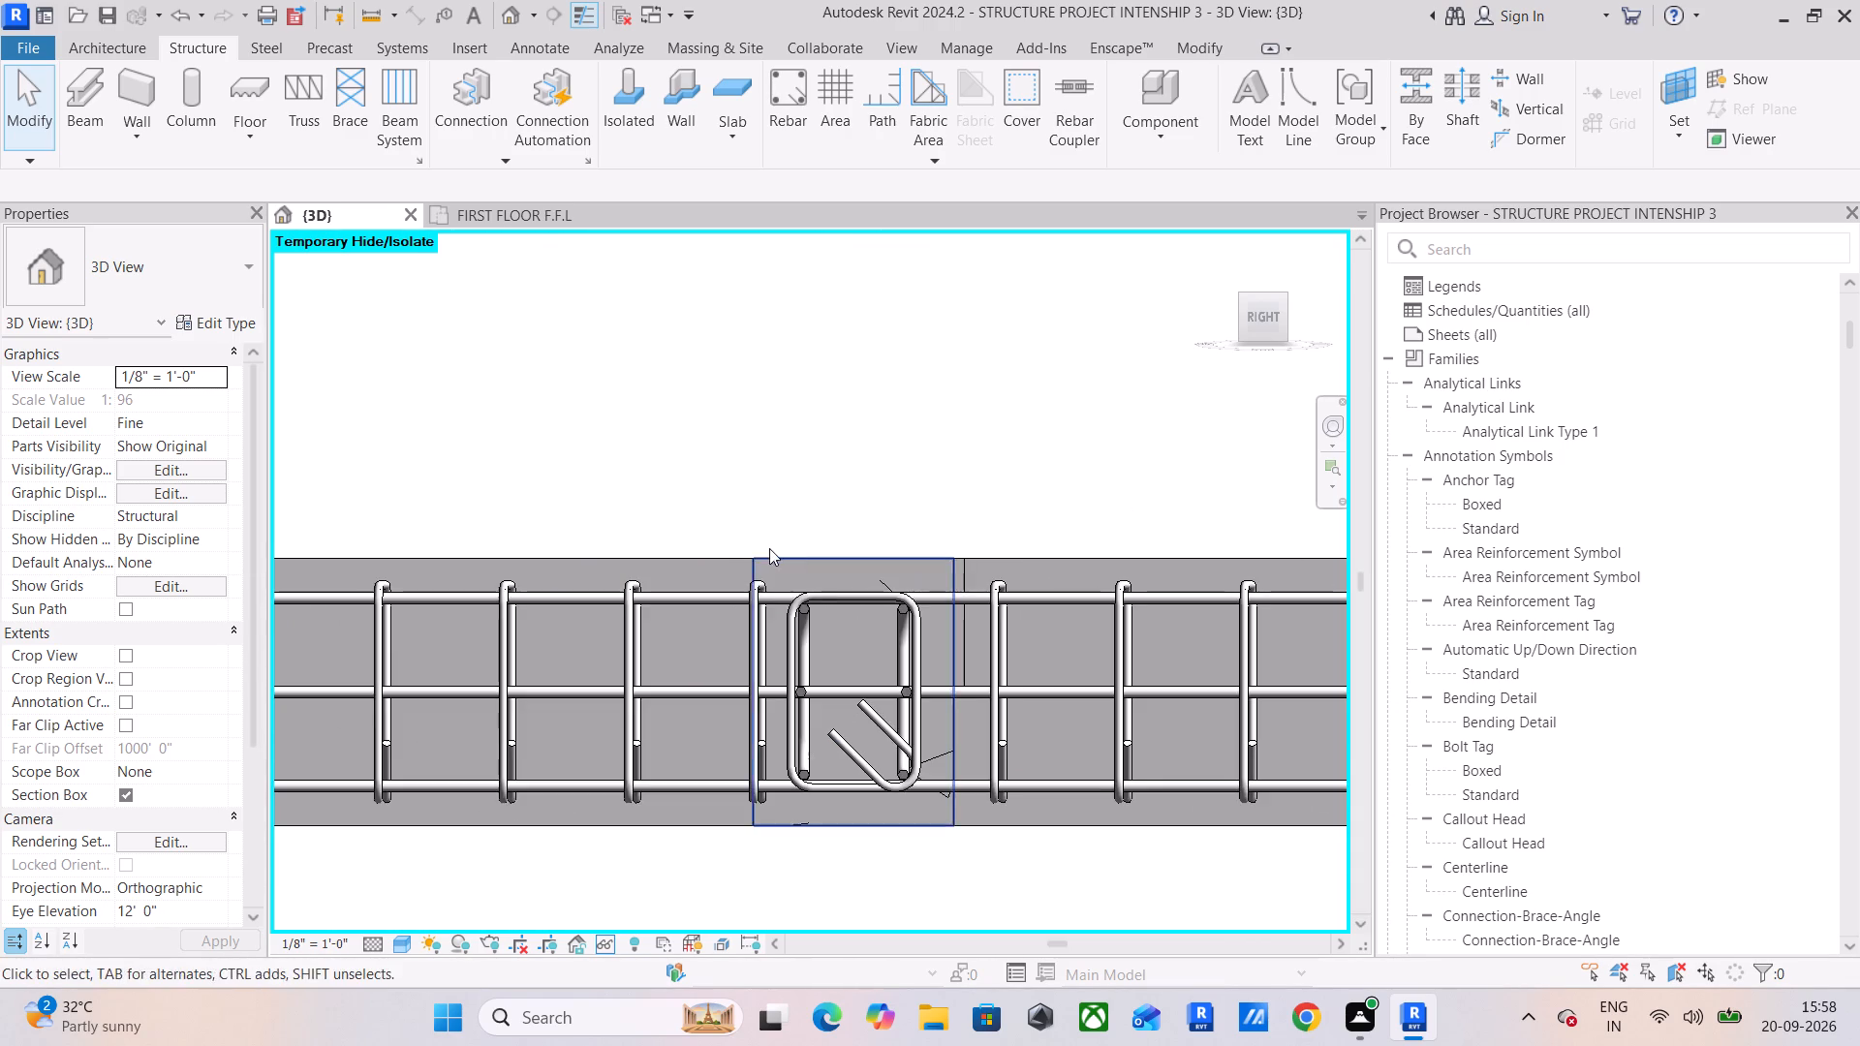
scroll(768, 548, up, 5)
click(728, 692)
middle_drag(749, 806, 834, 581)
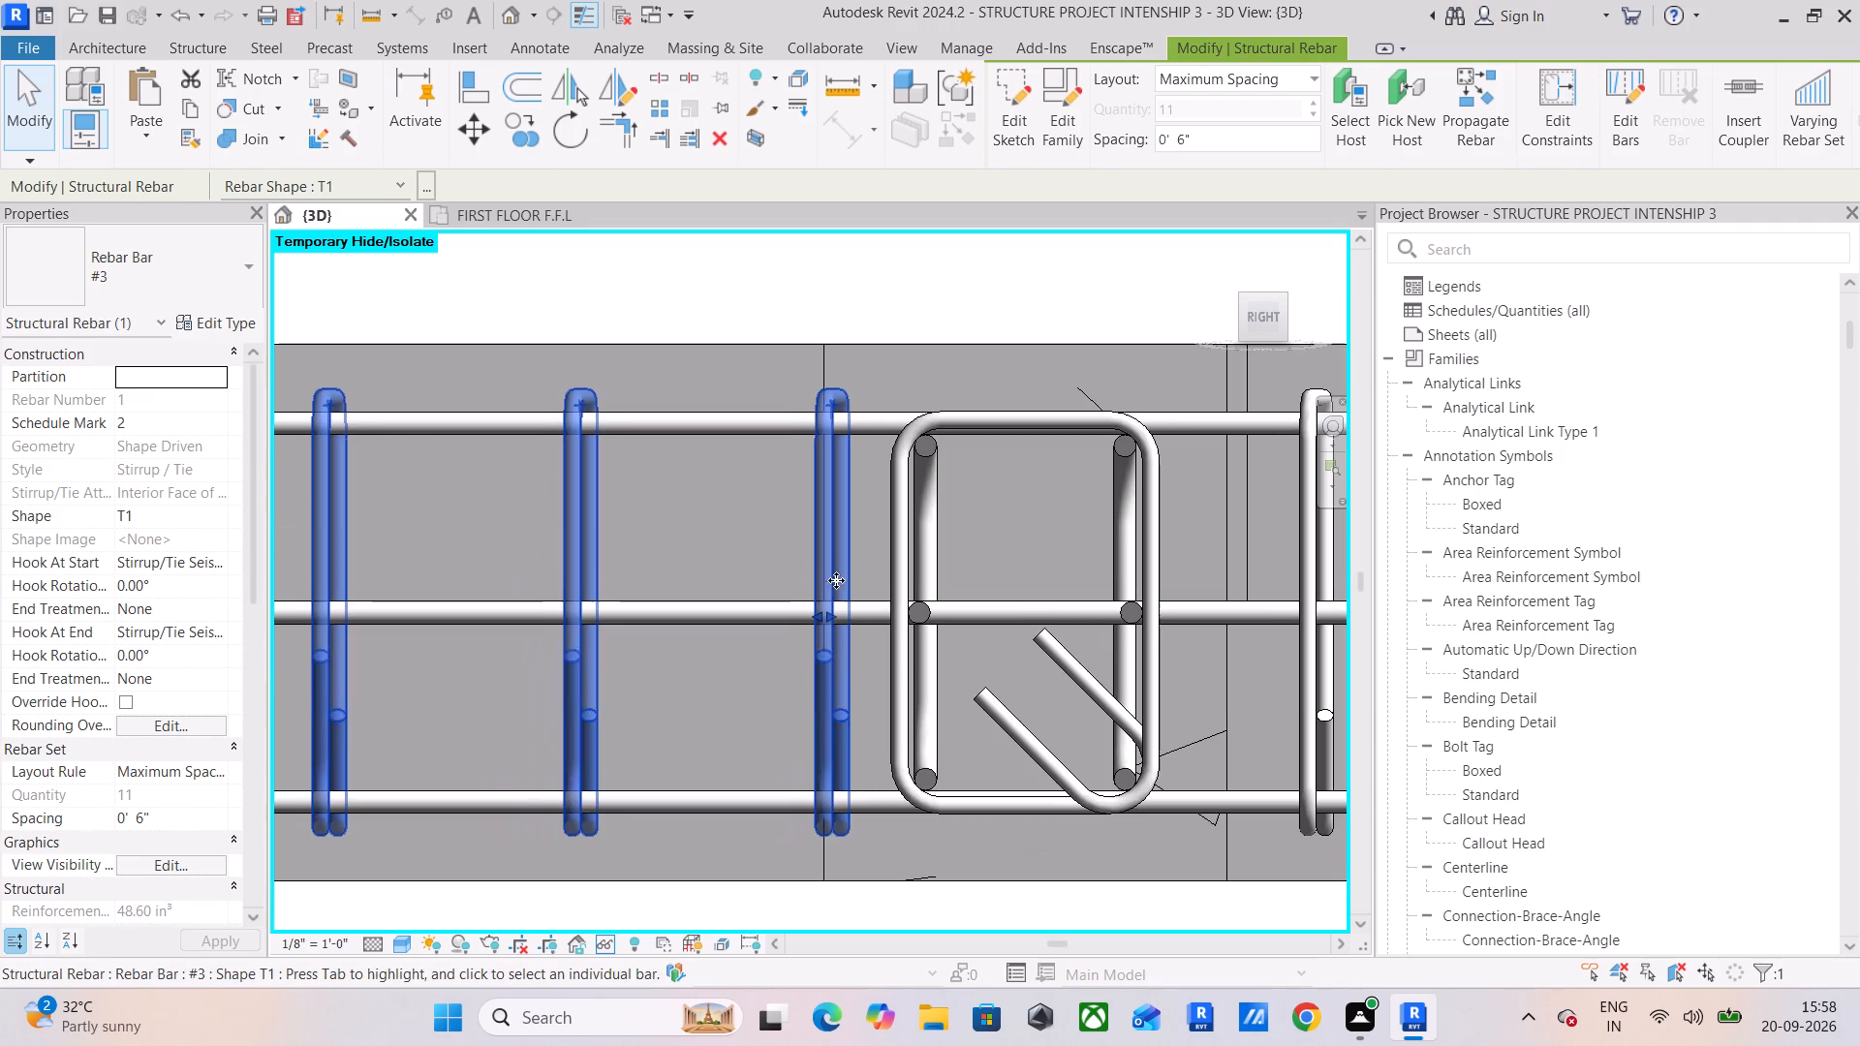
drag(834, 615, 799, 626)
click(900, 270)
Stretch the start of the end-column-side #3 stirrup set slightly closer to the mid-span crossing beam's stirrup.
scroll(851, 404, down, 4)
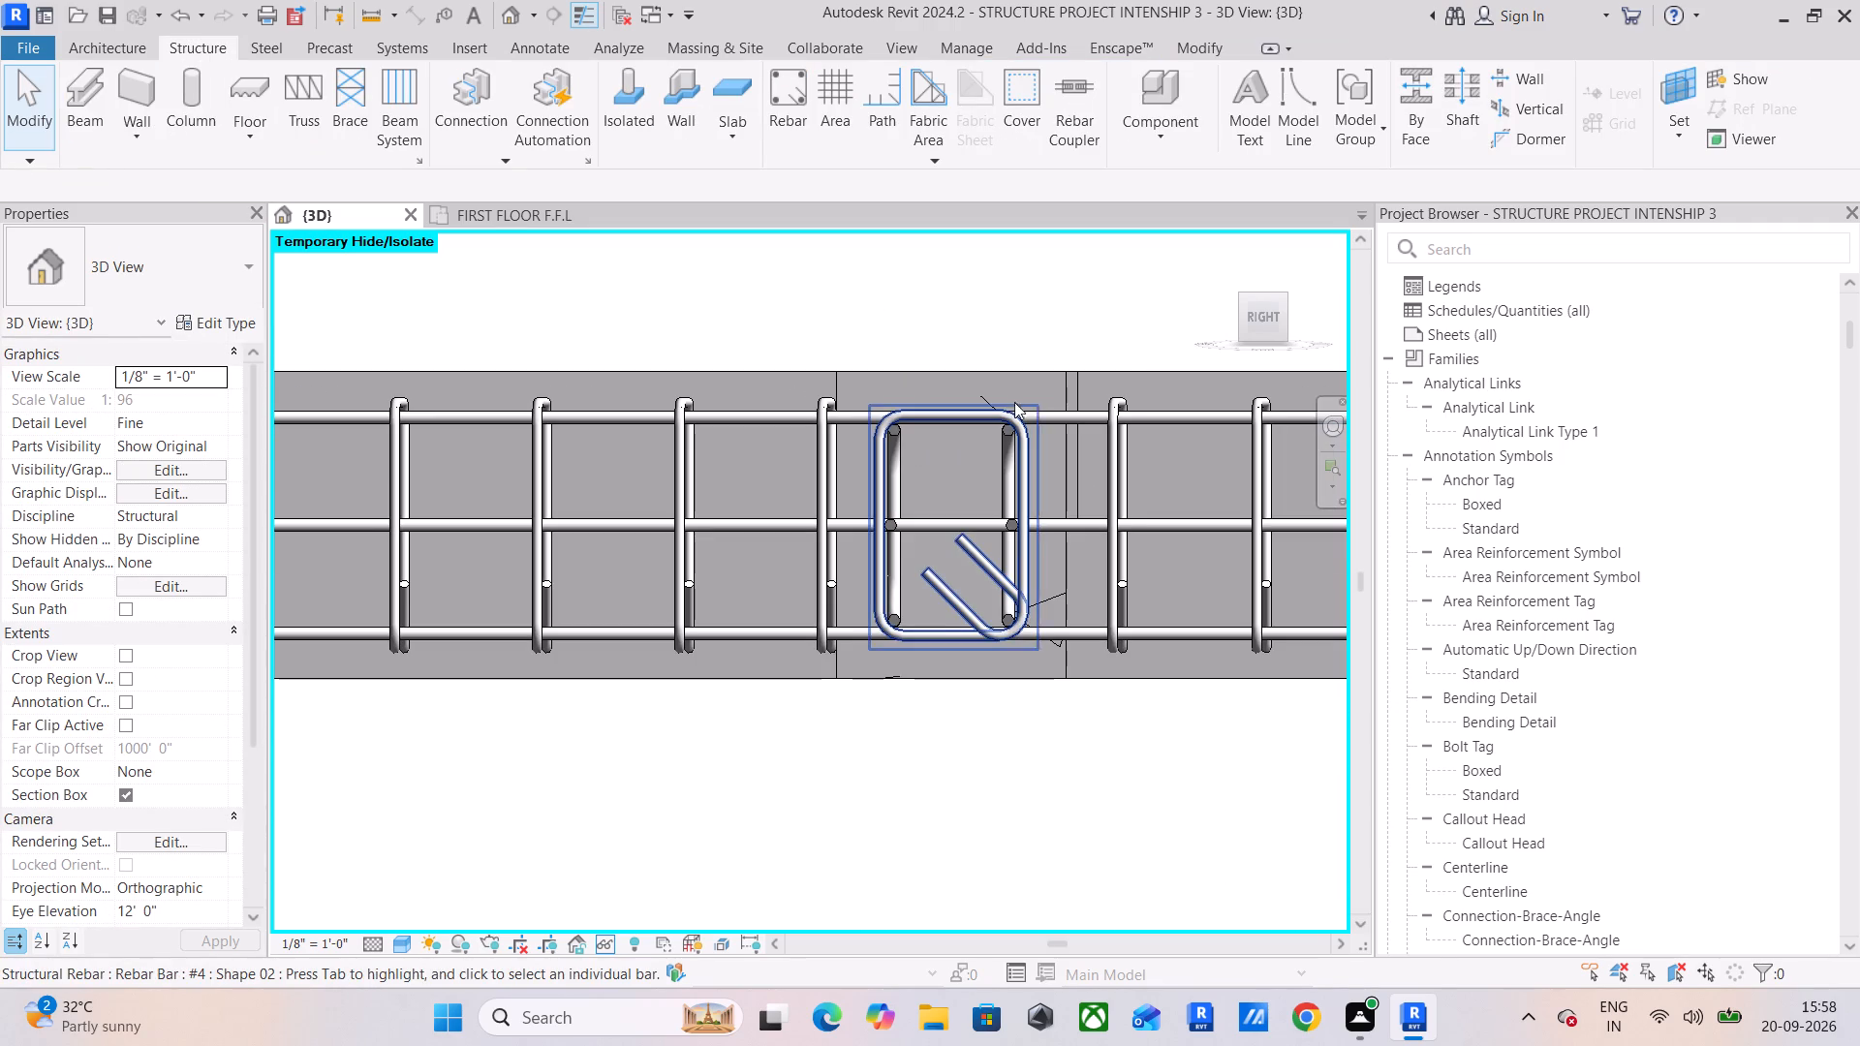
click(1116, 459)
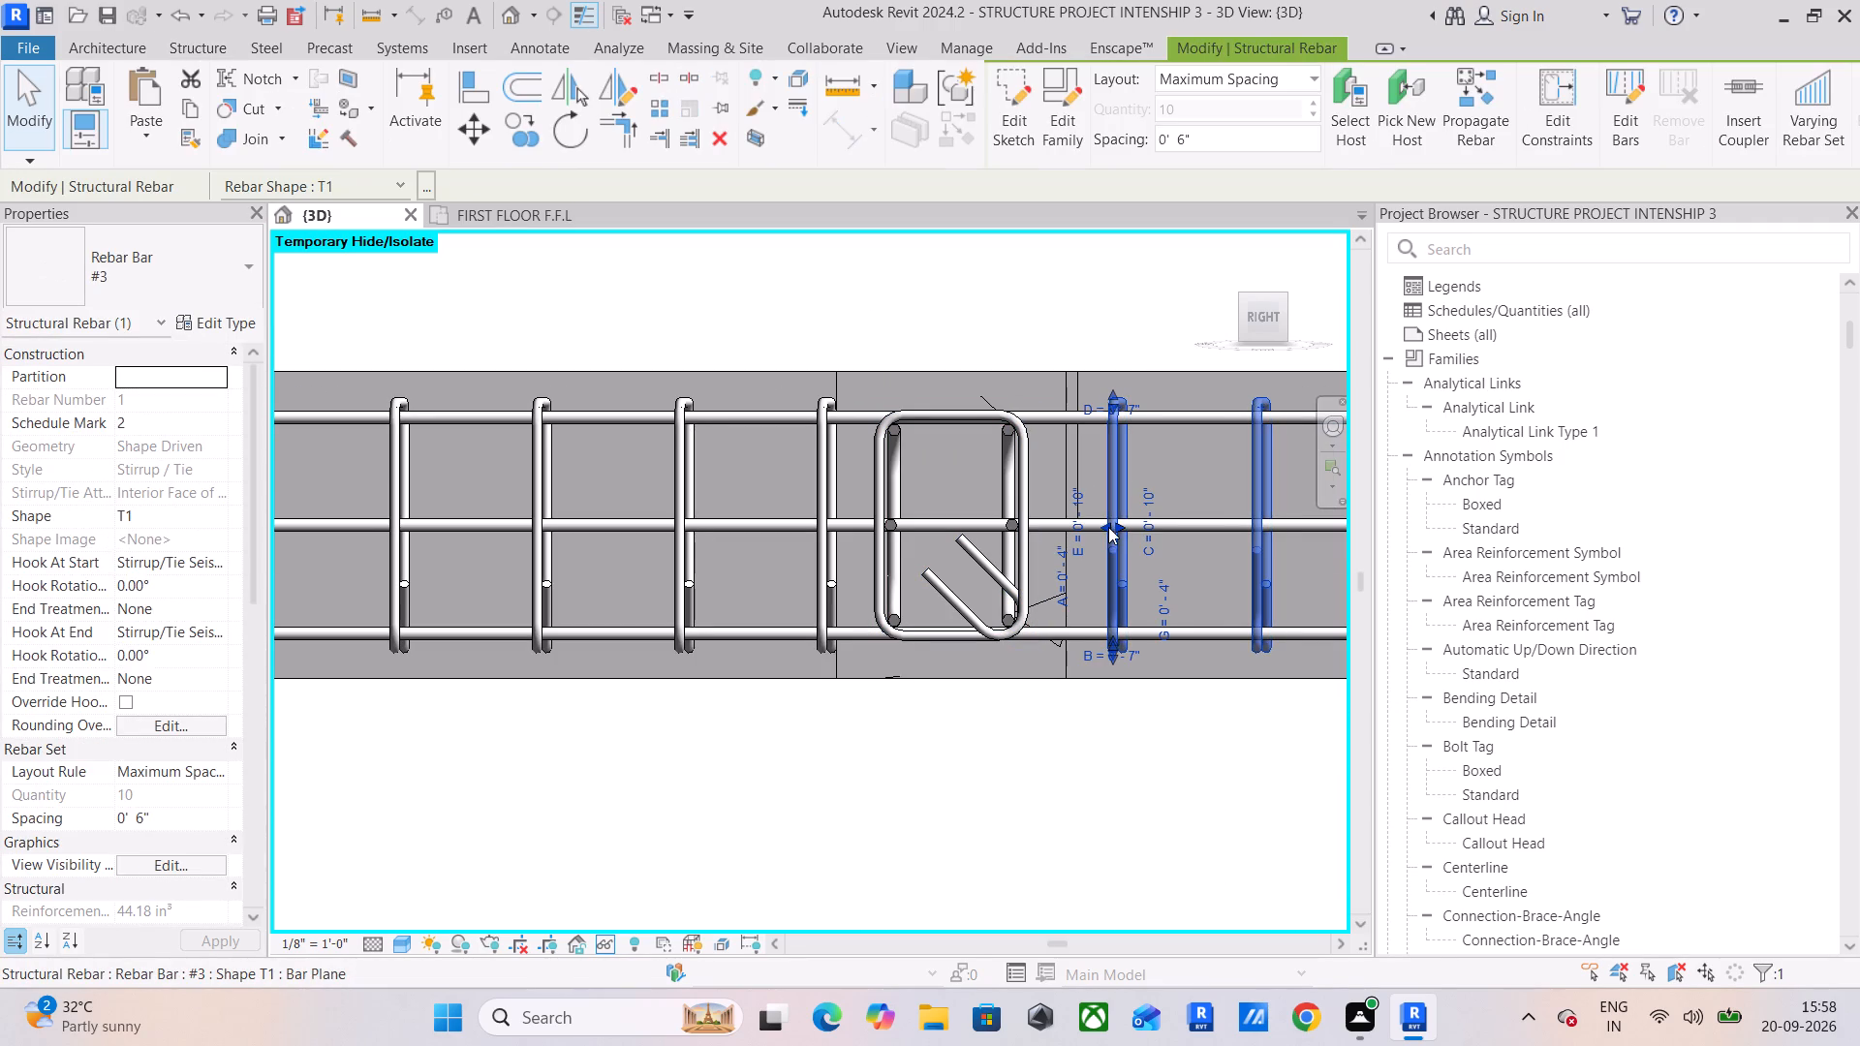
drag(1108, 526, 1090, 533)
click(1002, 268)
Examine the #3 stirrup sets on both sides of the mid-span crossing beam, up to the end column joint.
scroll(1003, 363, down, 6)
middle_drag(1003, 370, 1070, 483)
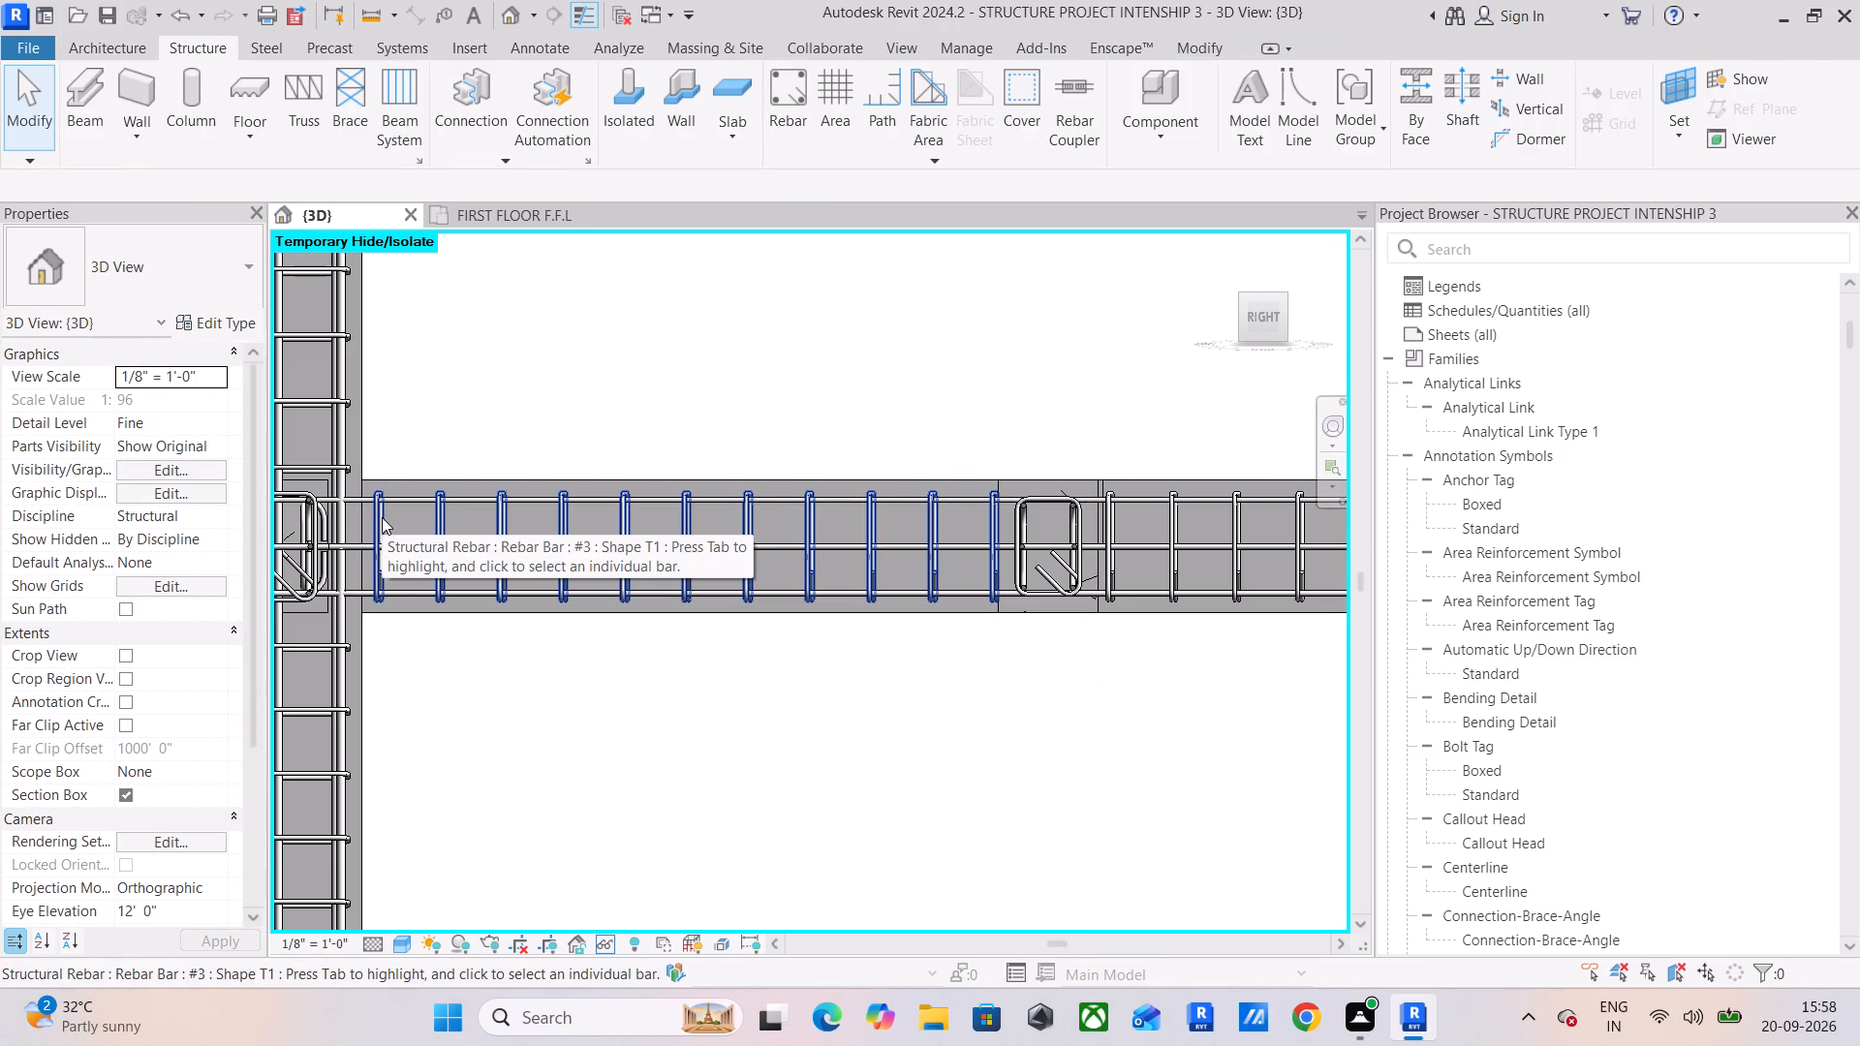
middle_drag(964, 534, 686, 517)
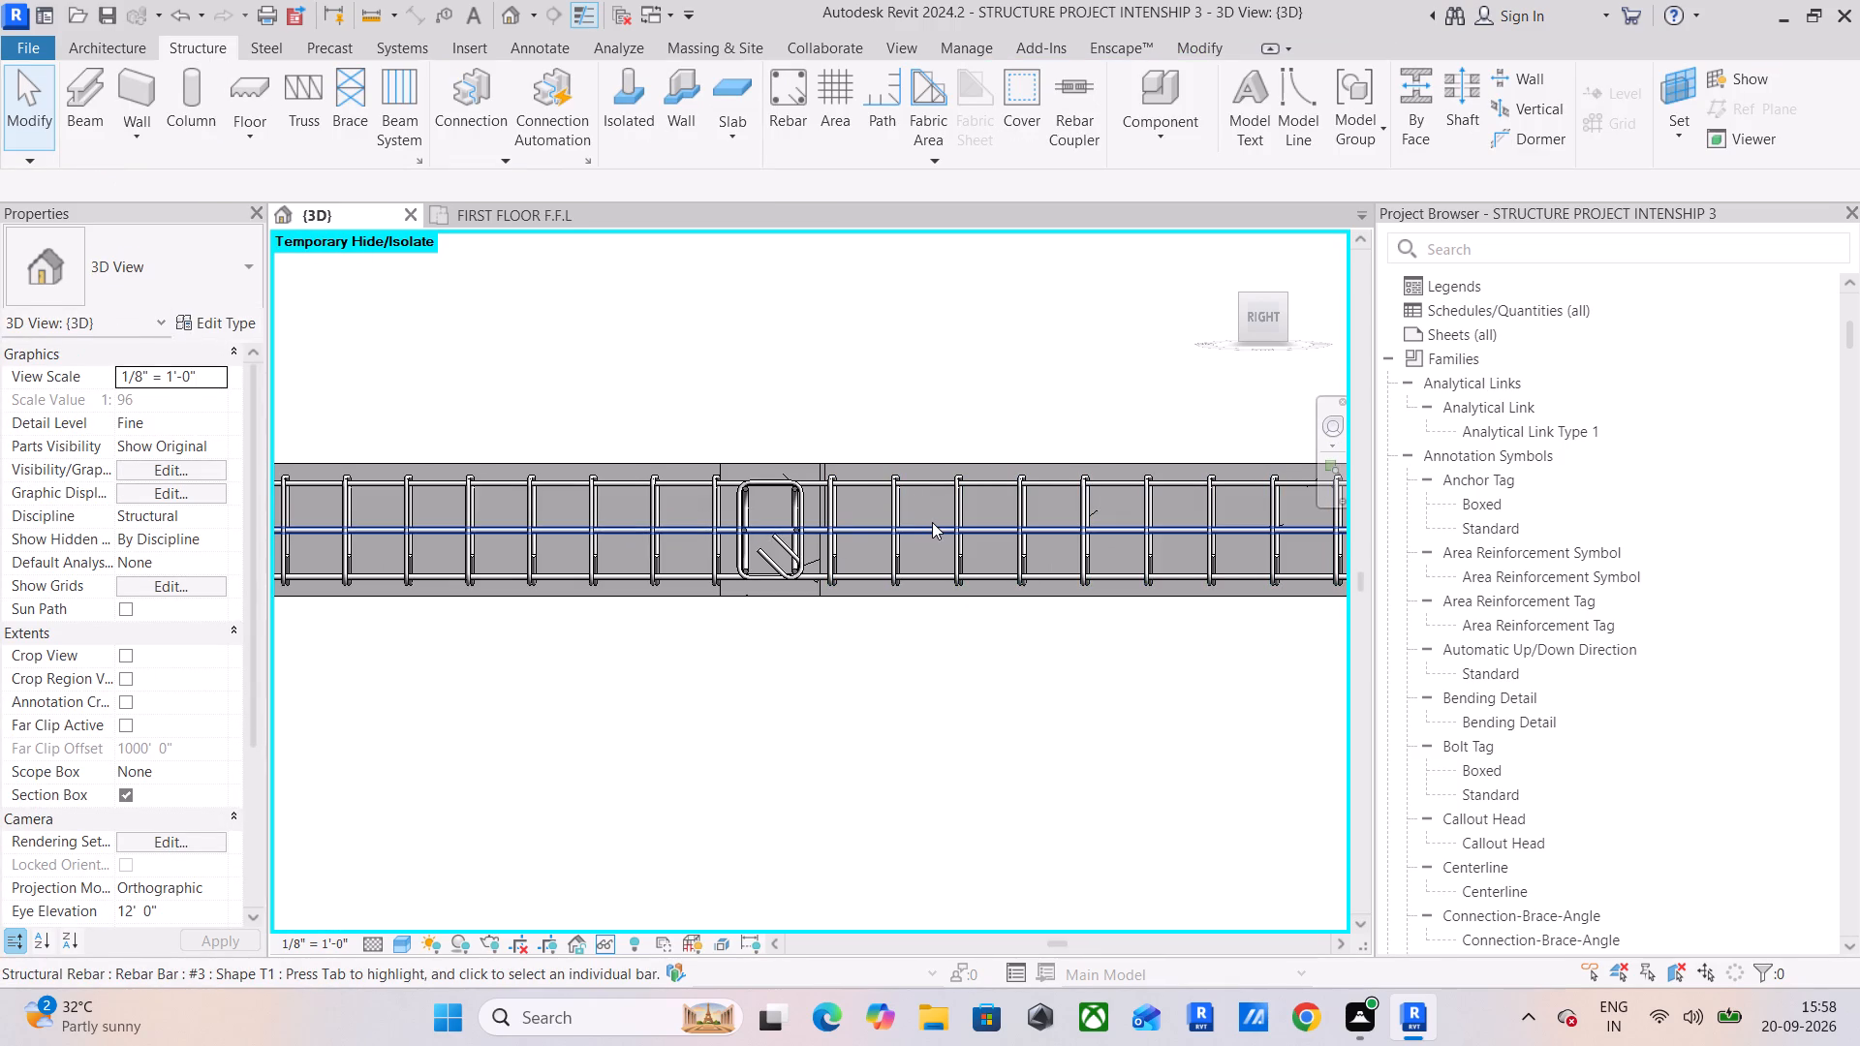
middle_drag(1111, 505, 816, 508)
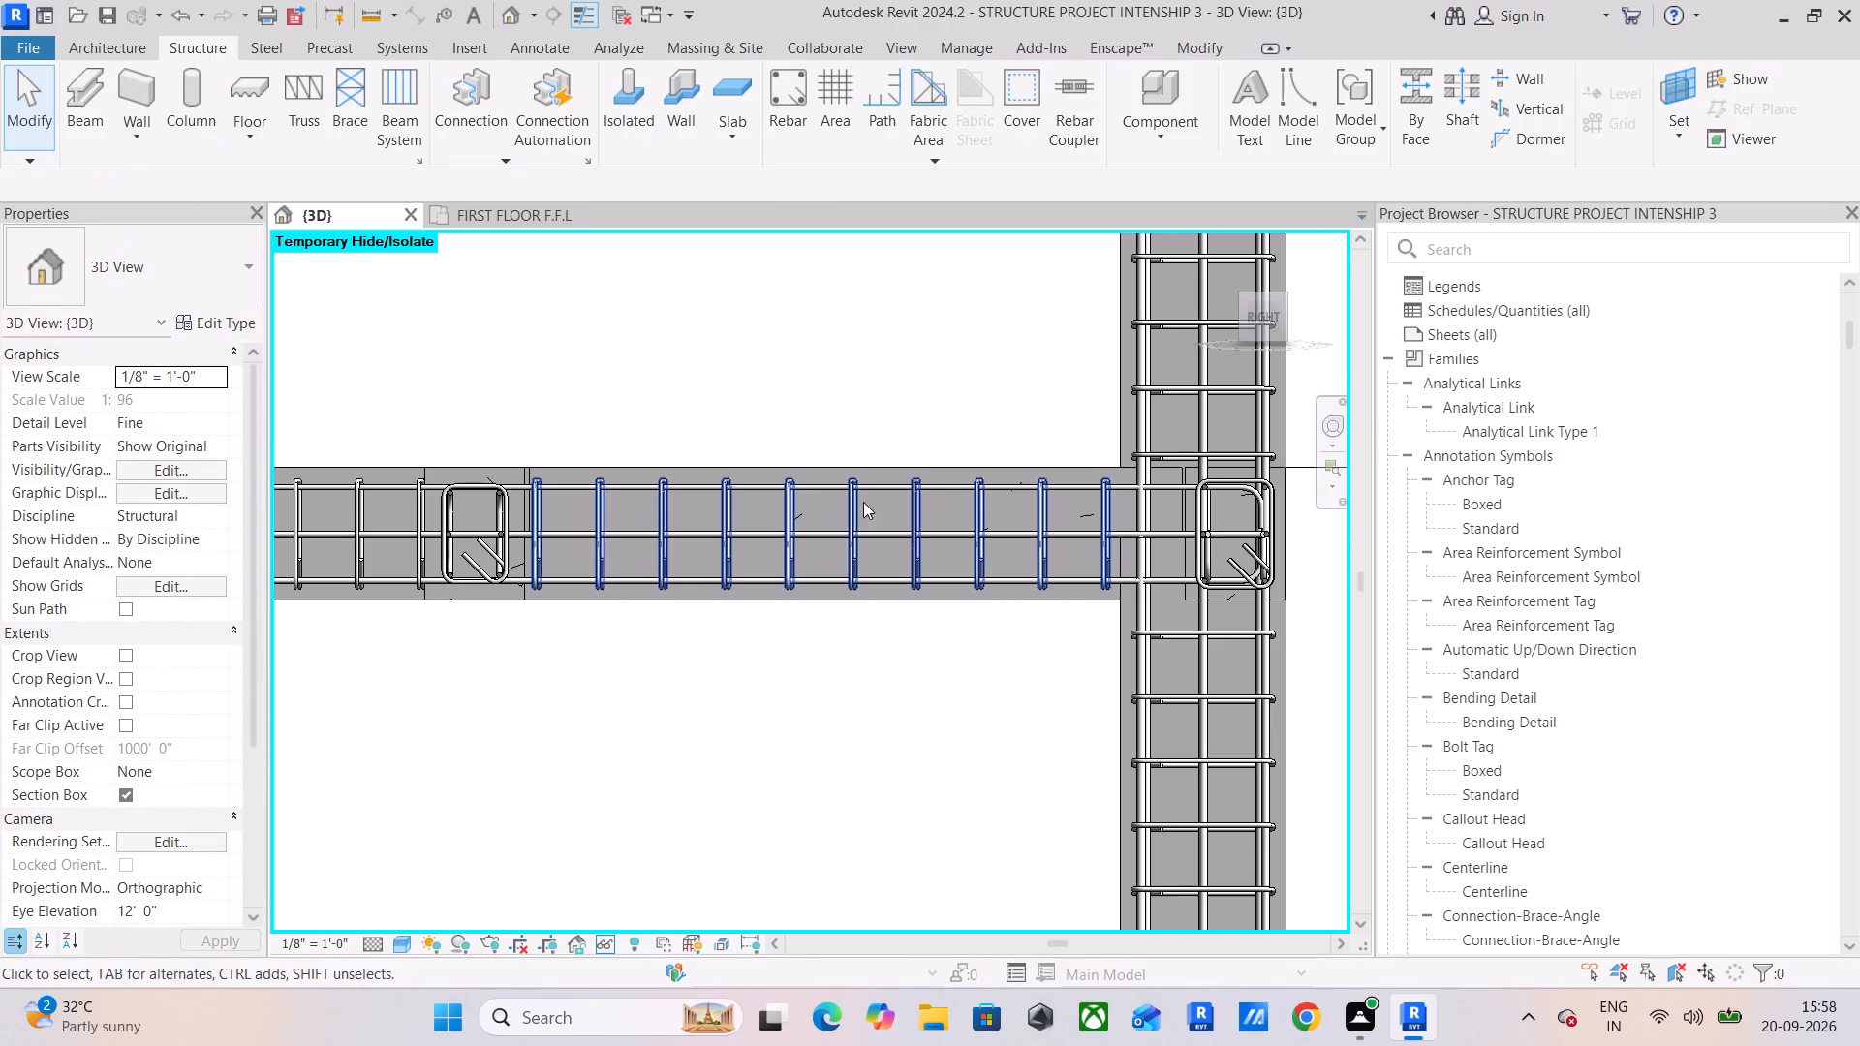
scroll(1137, 502, up, 10)
scroll(1125, 498, down, 2)
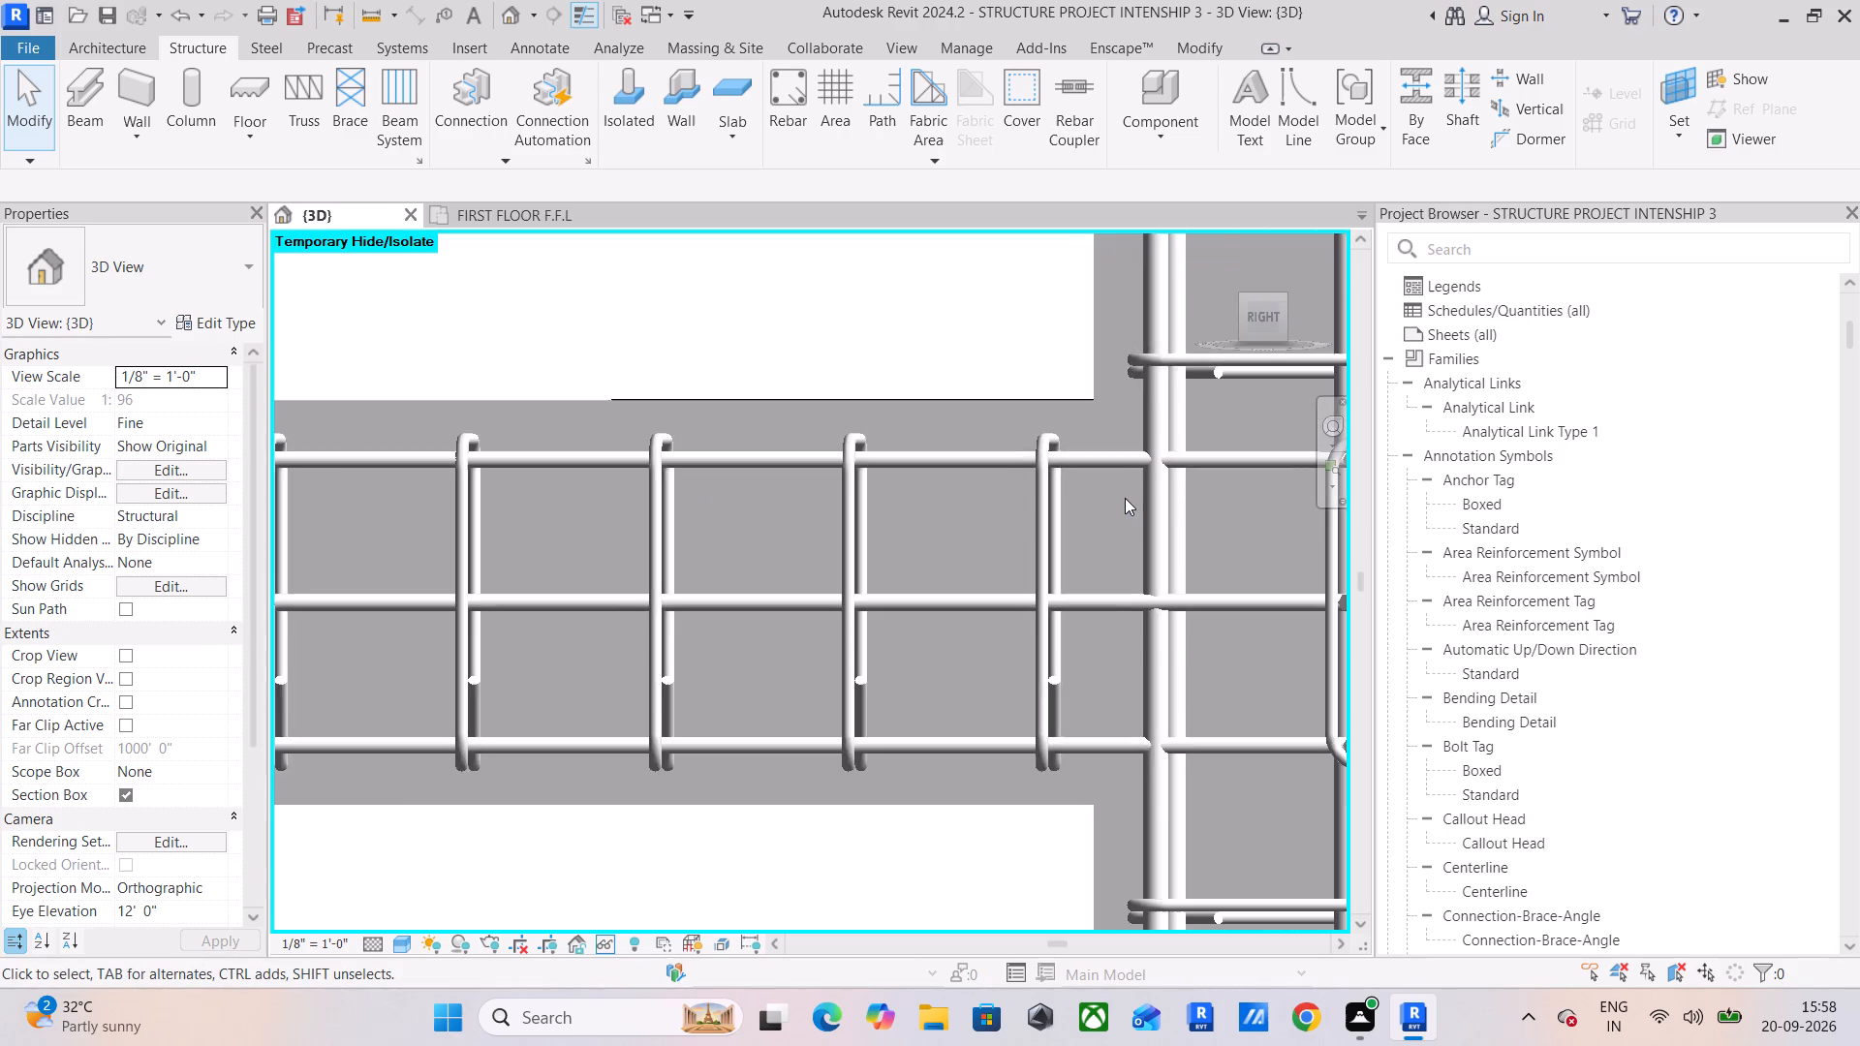
scroll(1125, 498, down, 8)
scroll(1197, 508, up, 6)
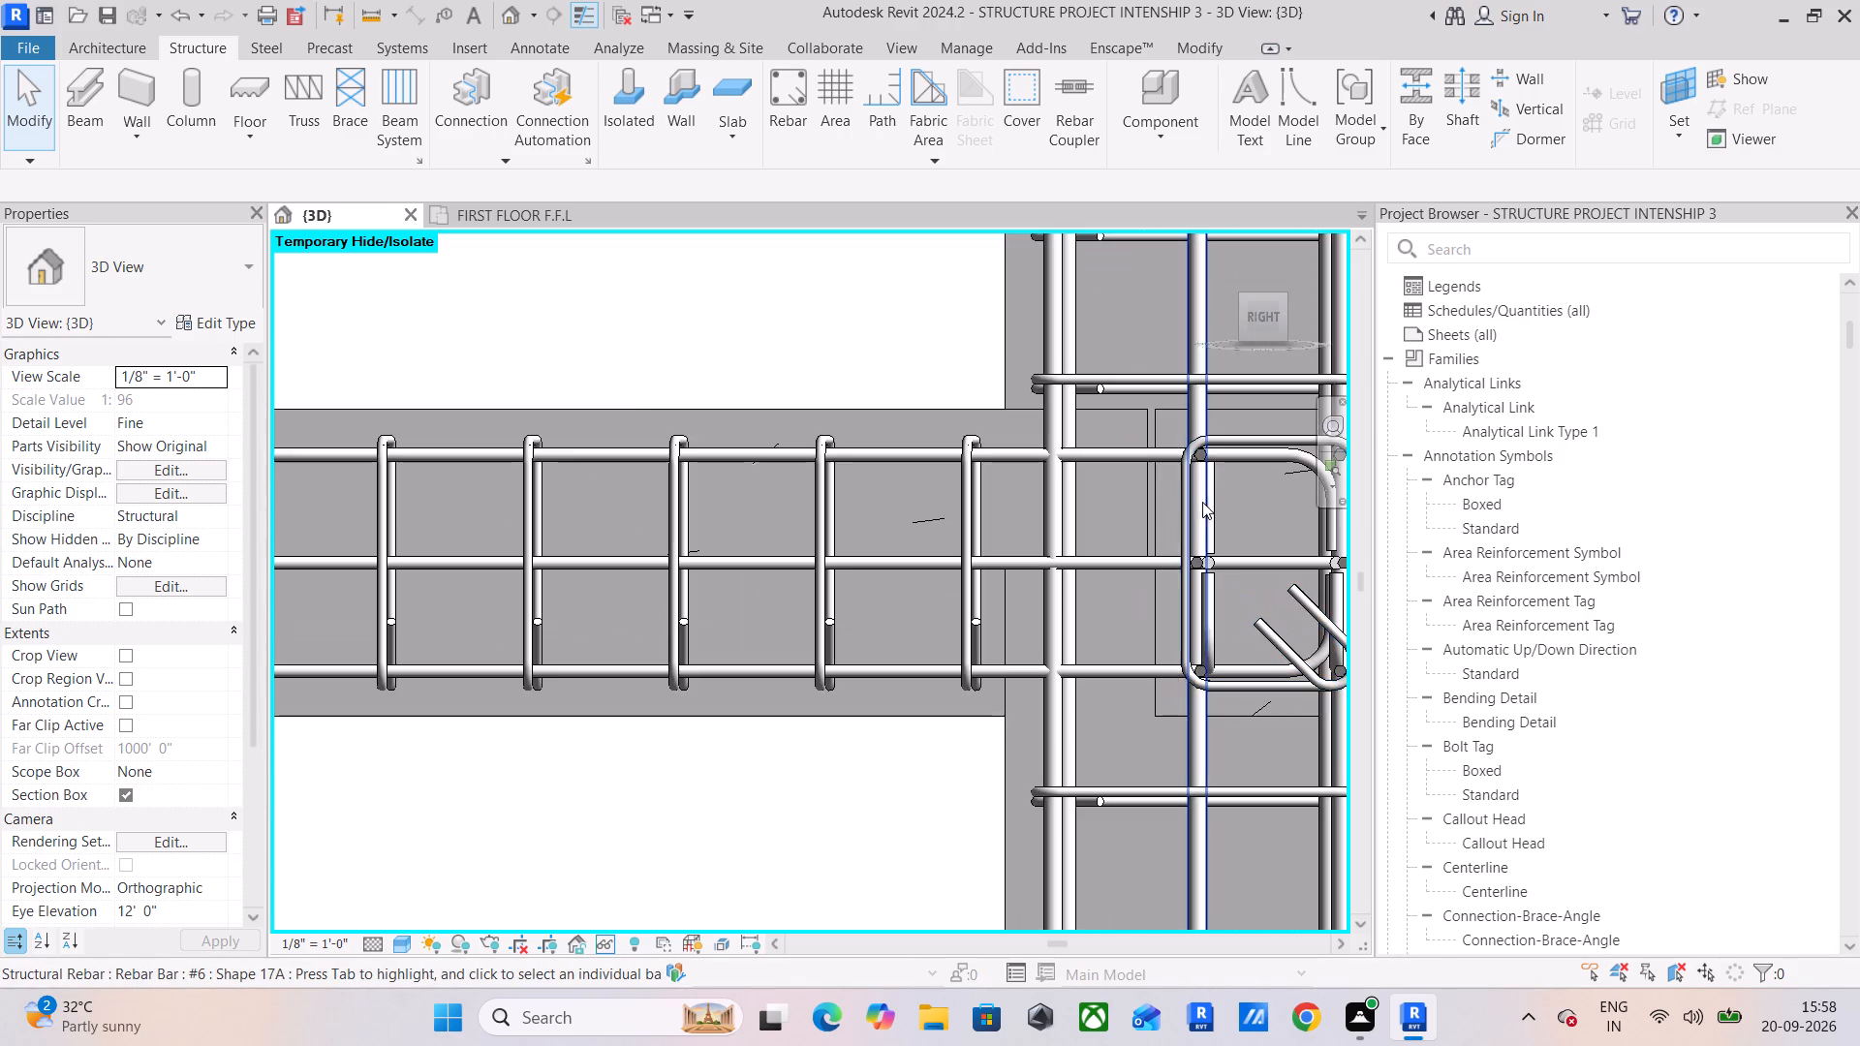
Apply the BEAM COVER <0' - 1"> rebar cover setting to the 12 x 24 crossing beam at the end column joint.
middle_drag(1190, 502, 1036, 516)
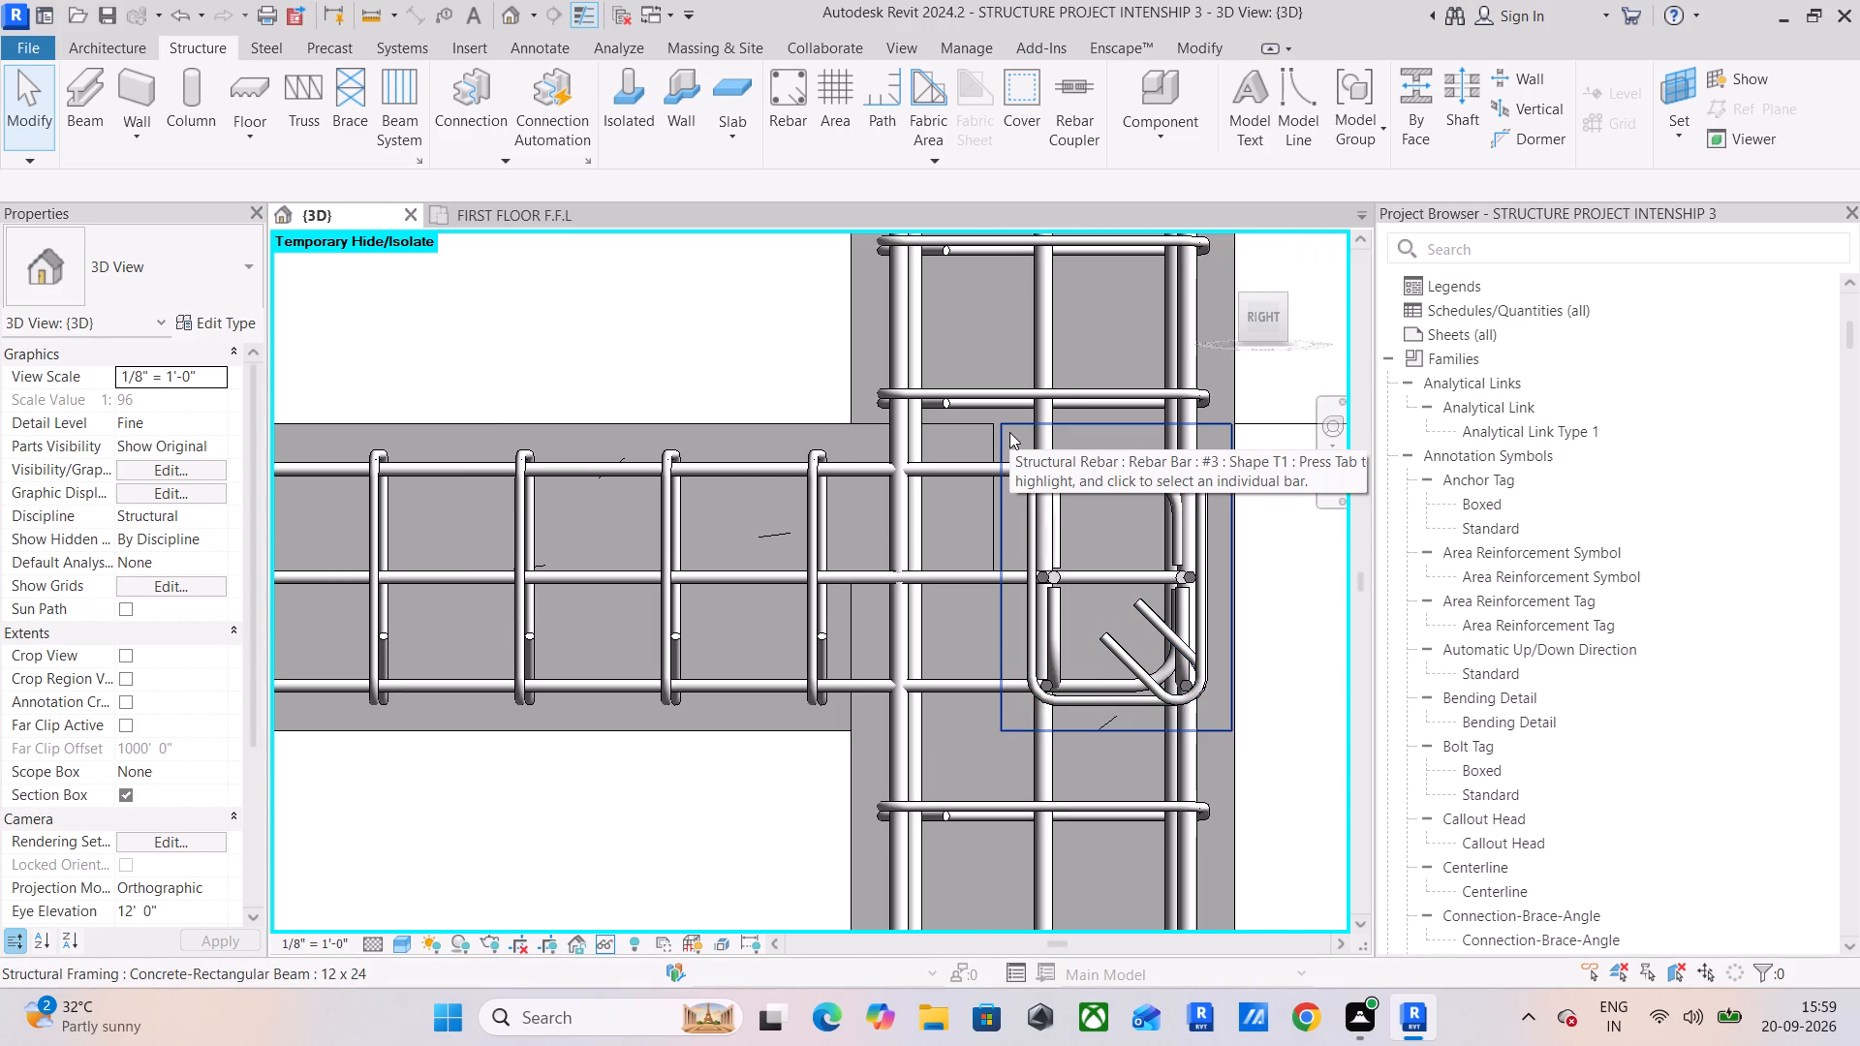
click(1009, 431)
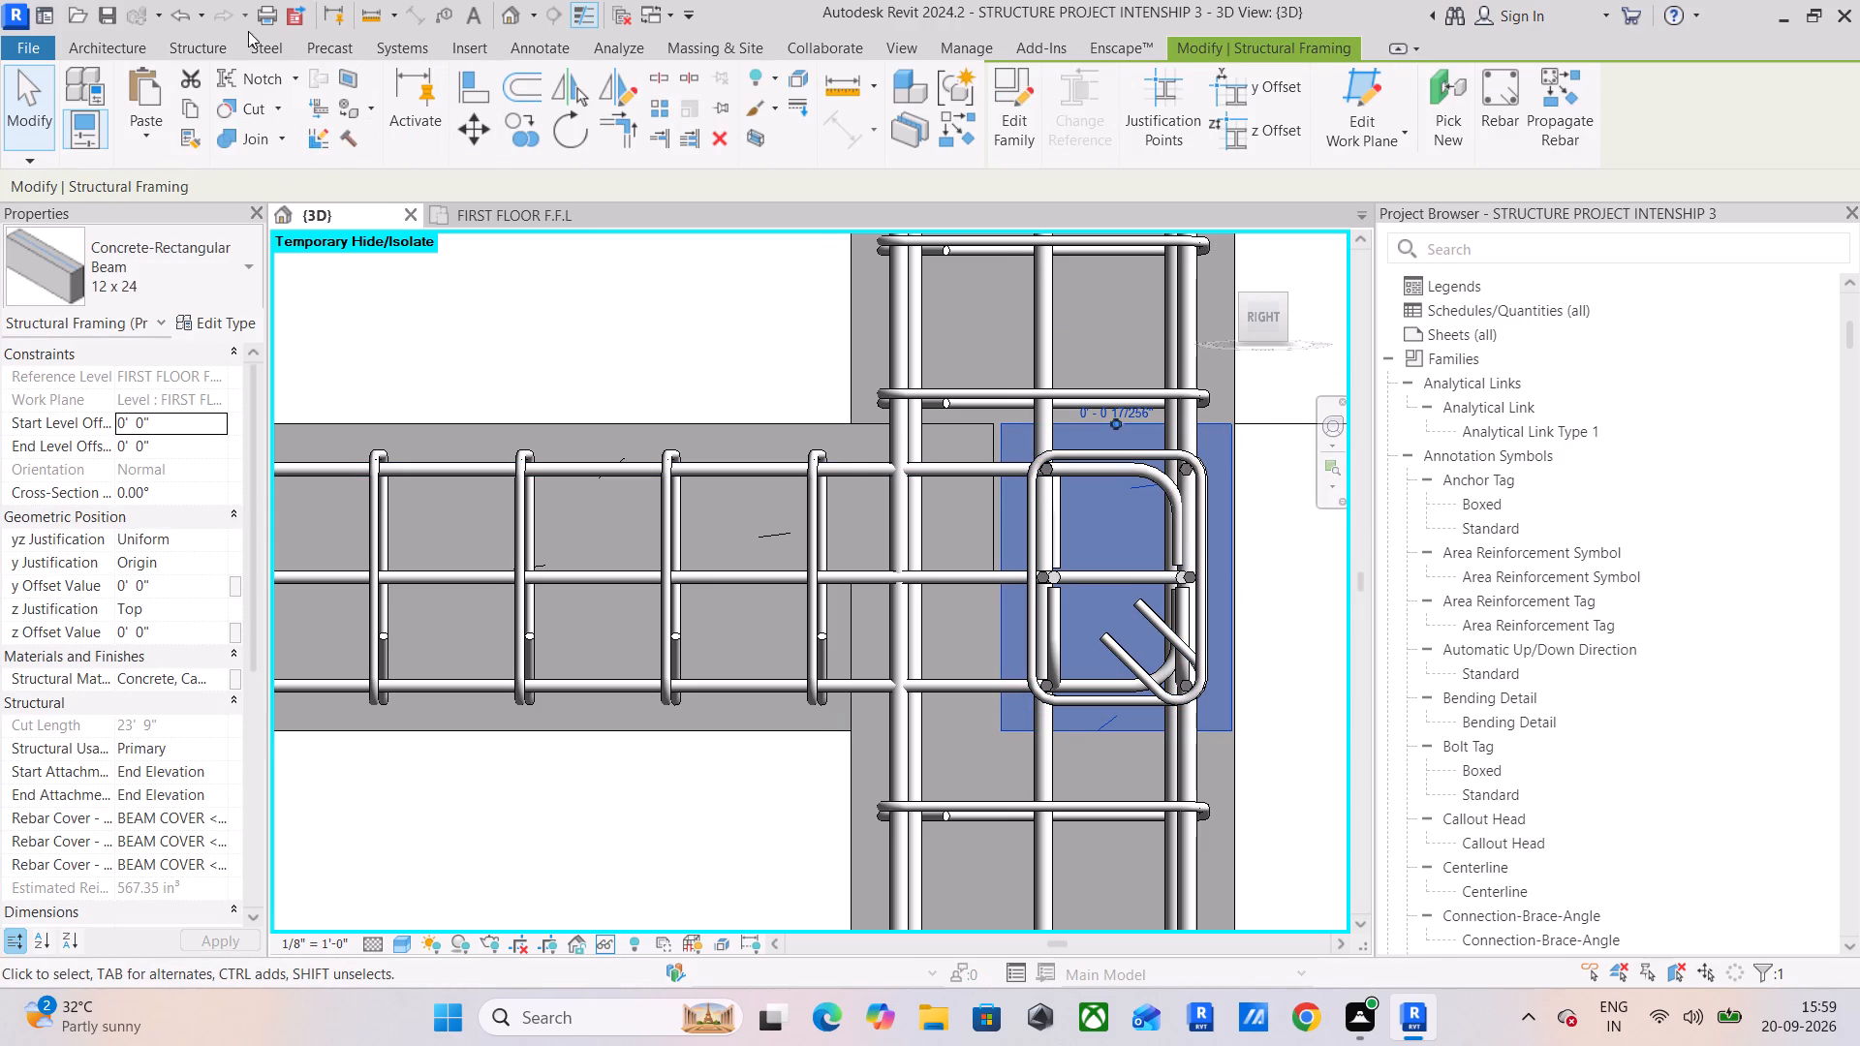
click(172, 43)
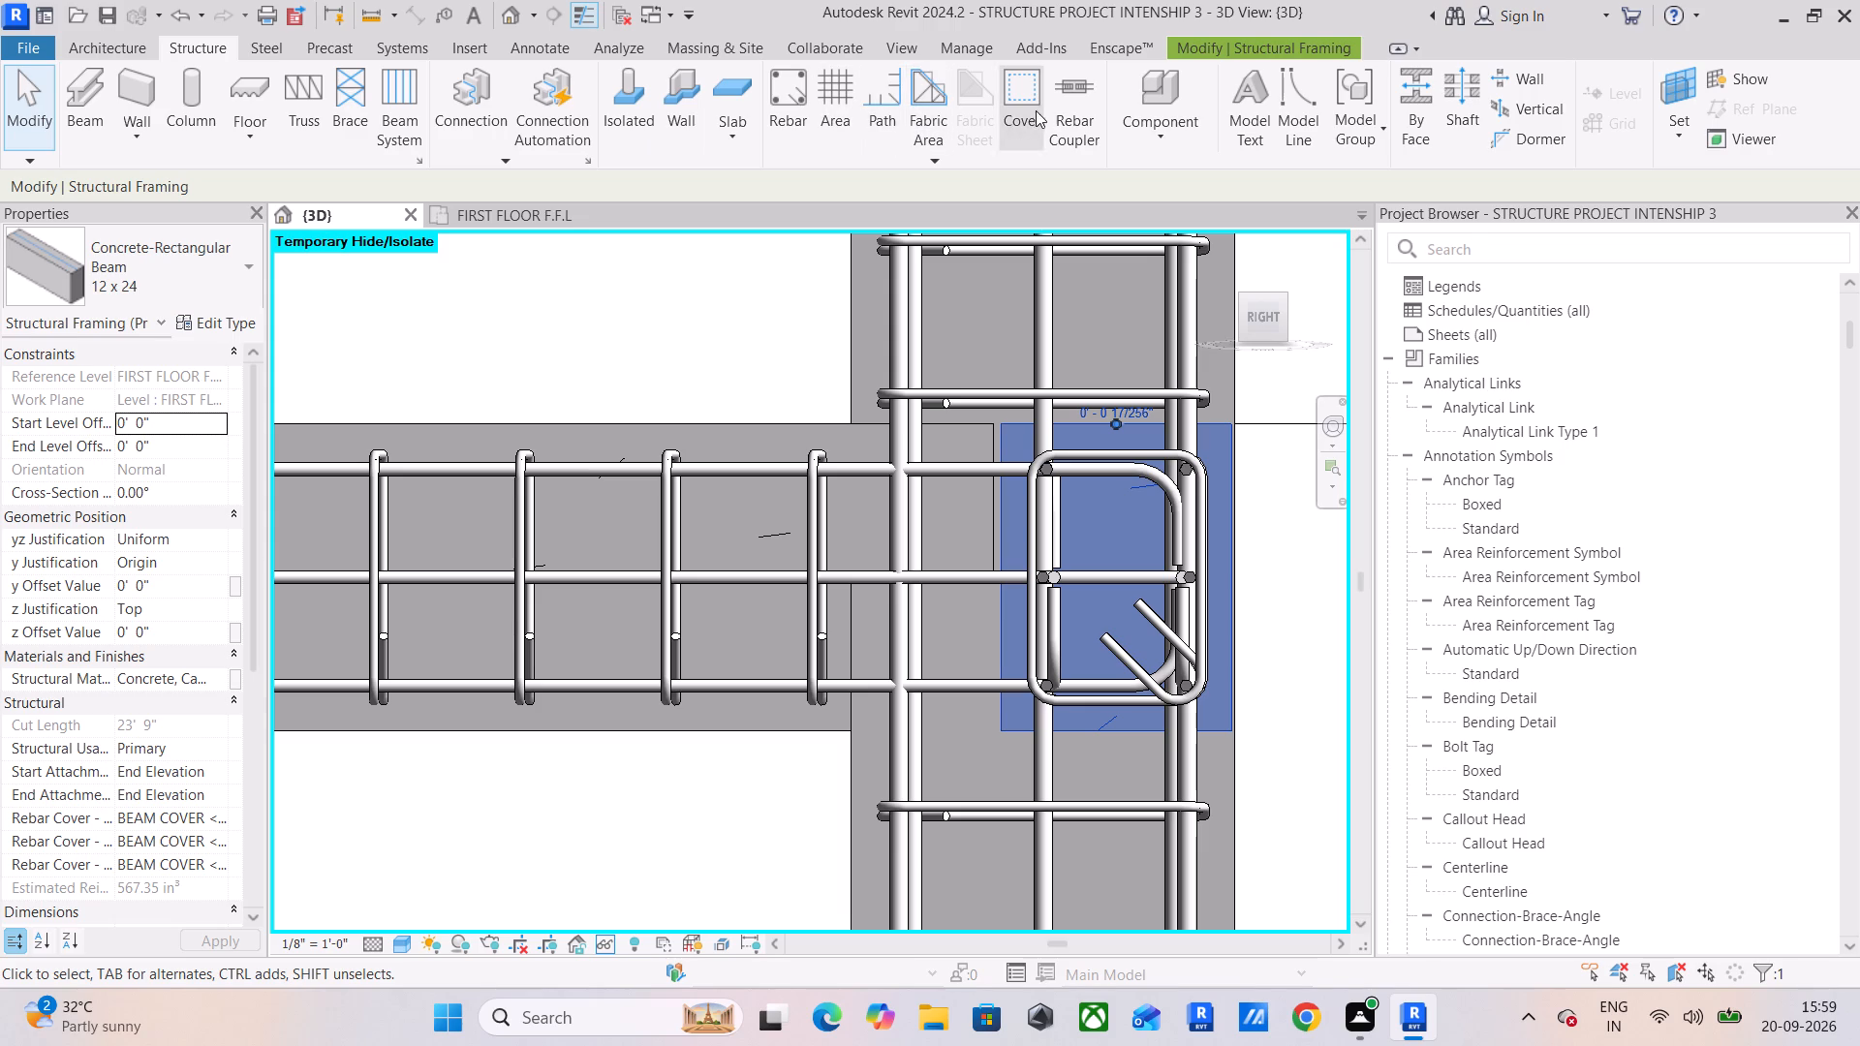
click(1036, 109)
click(1199, 432)
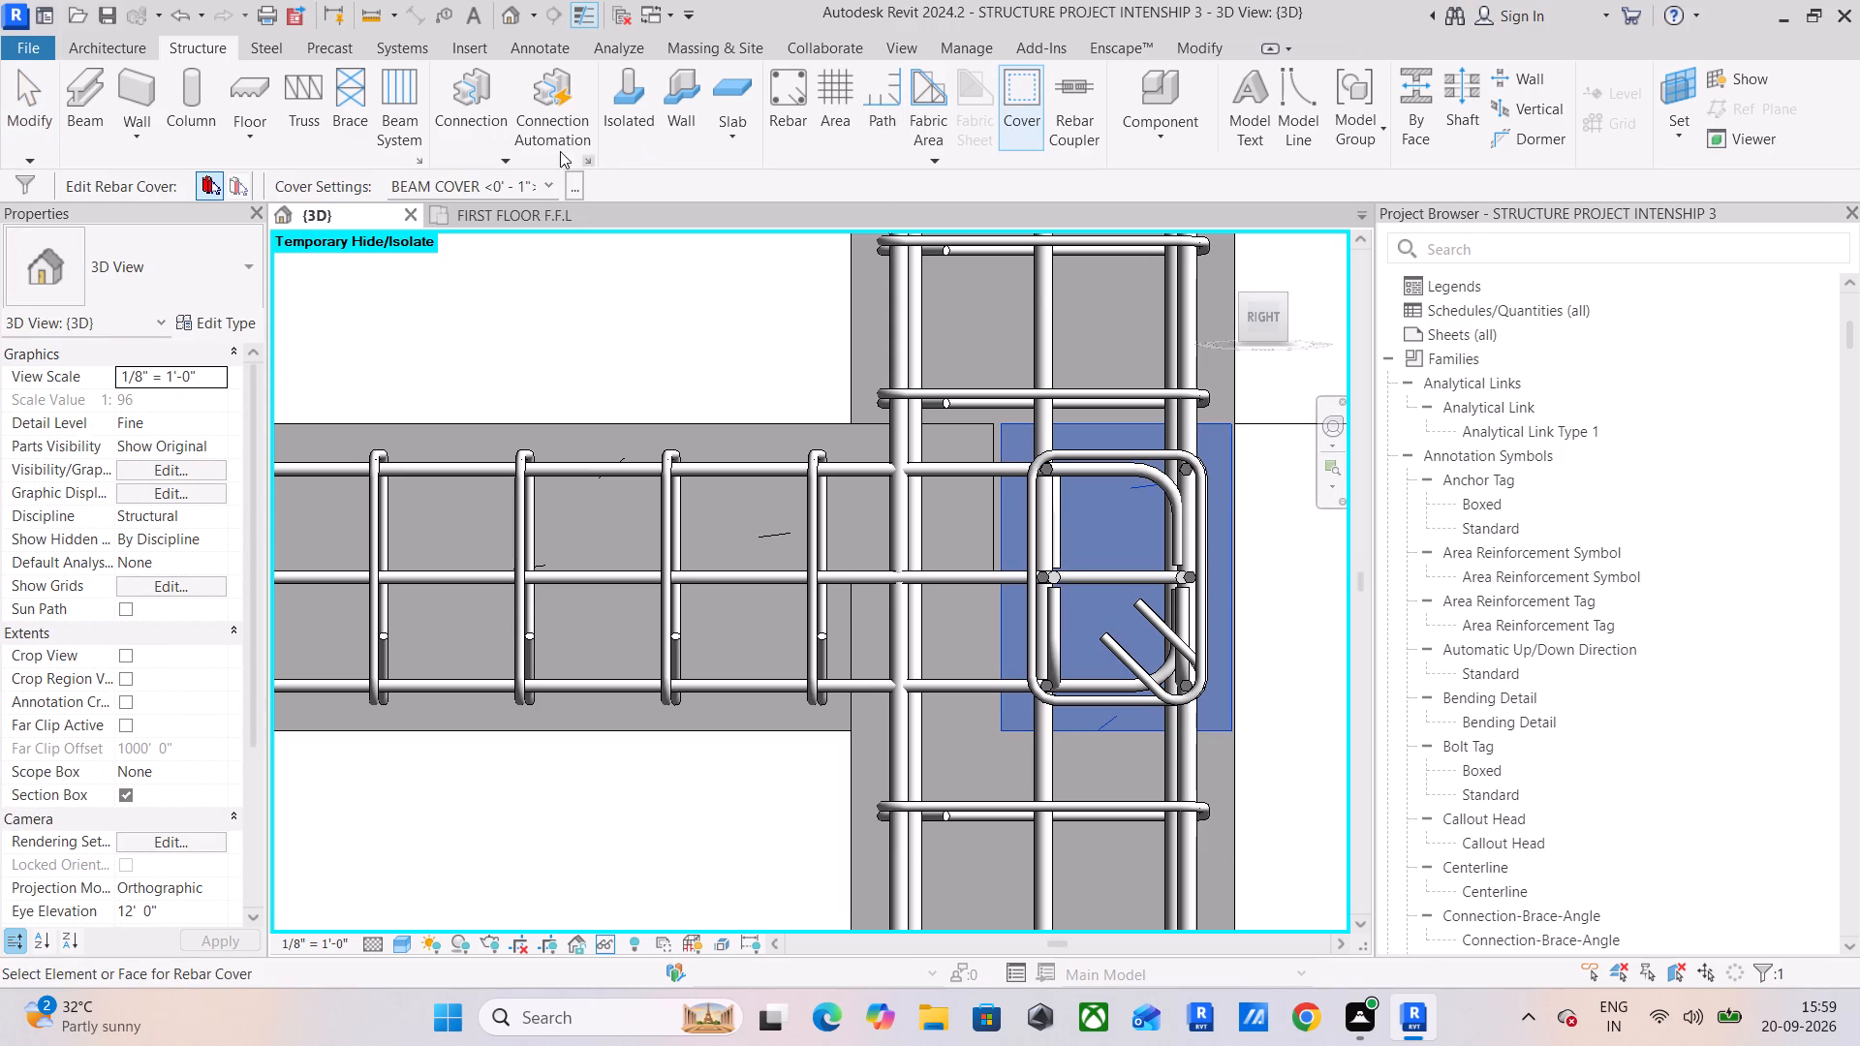
click(518, 186)
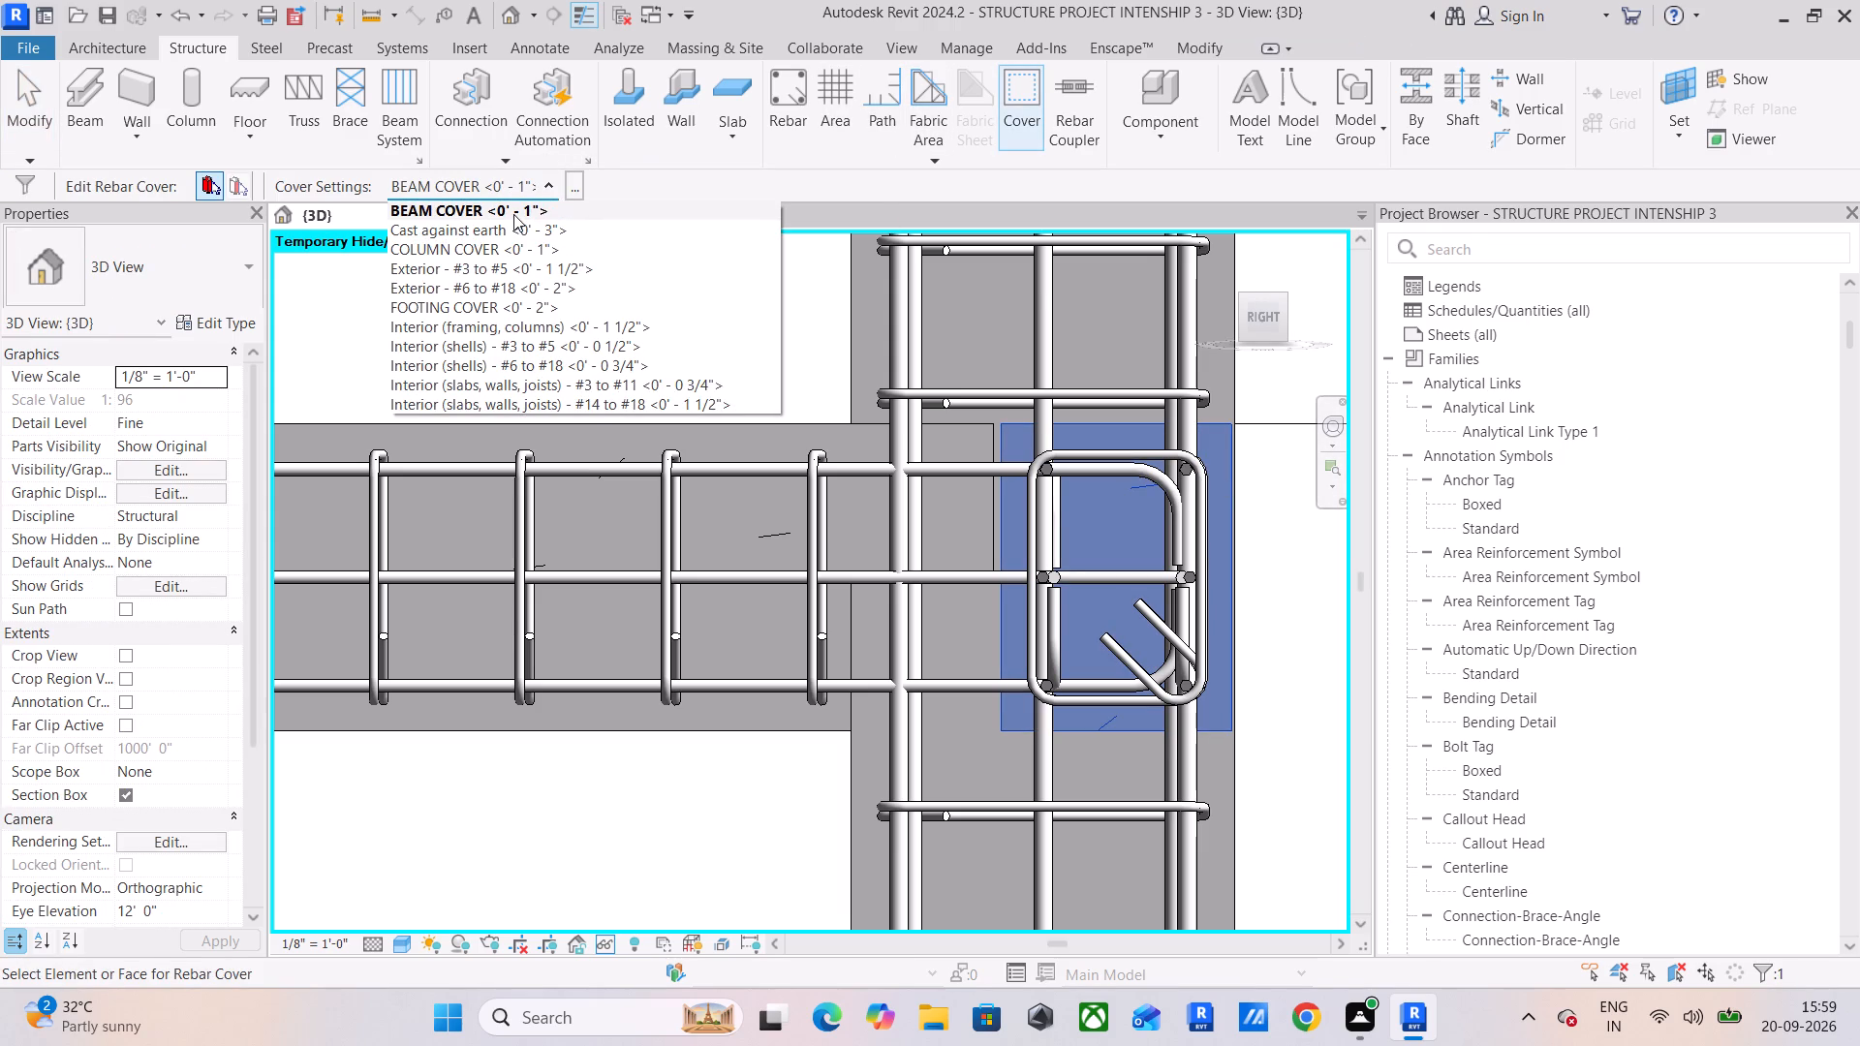
click(535, 208)
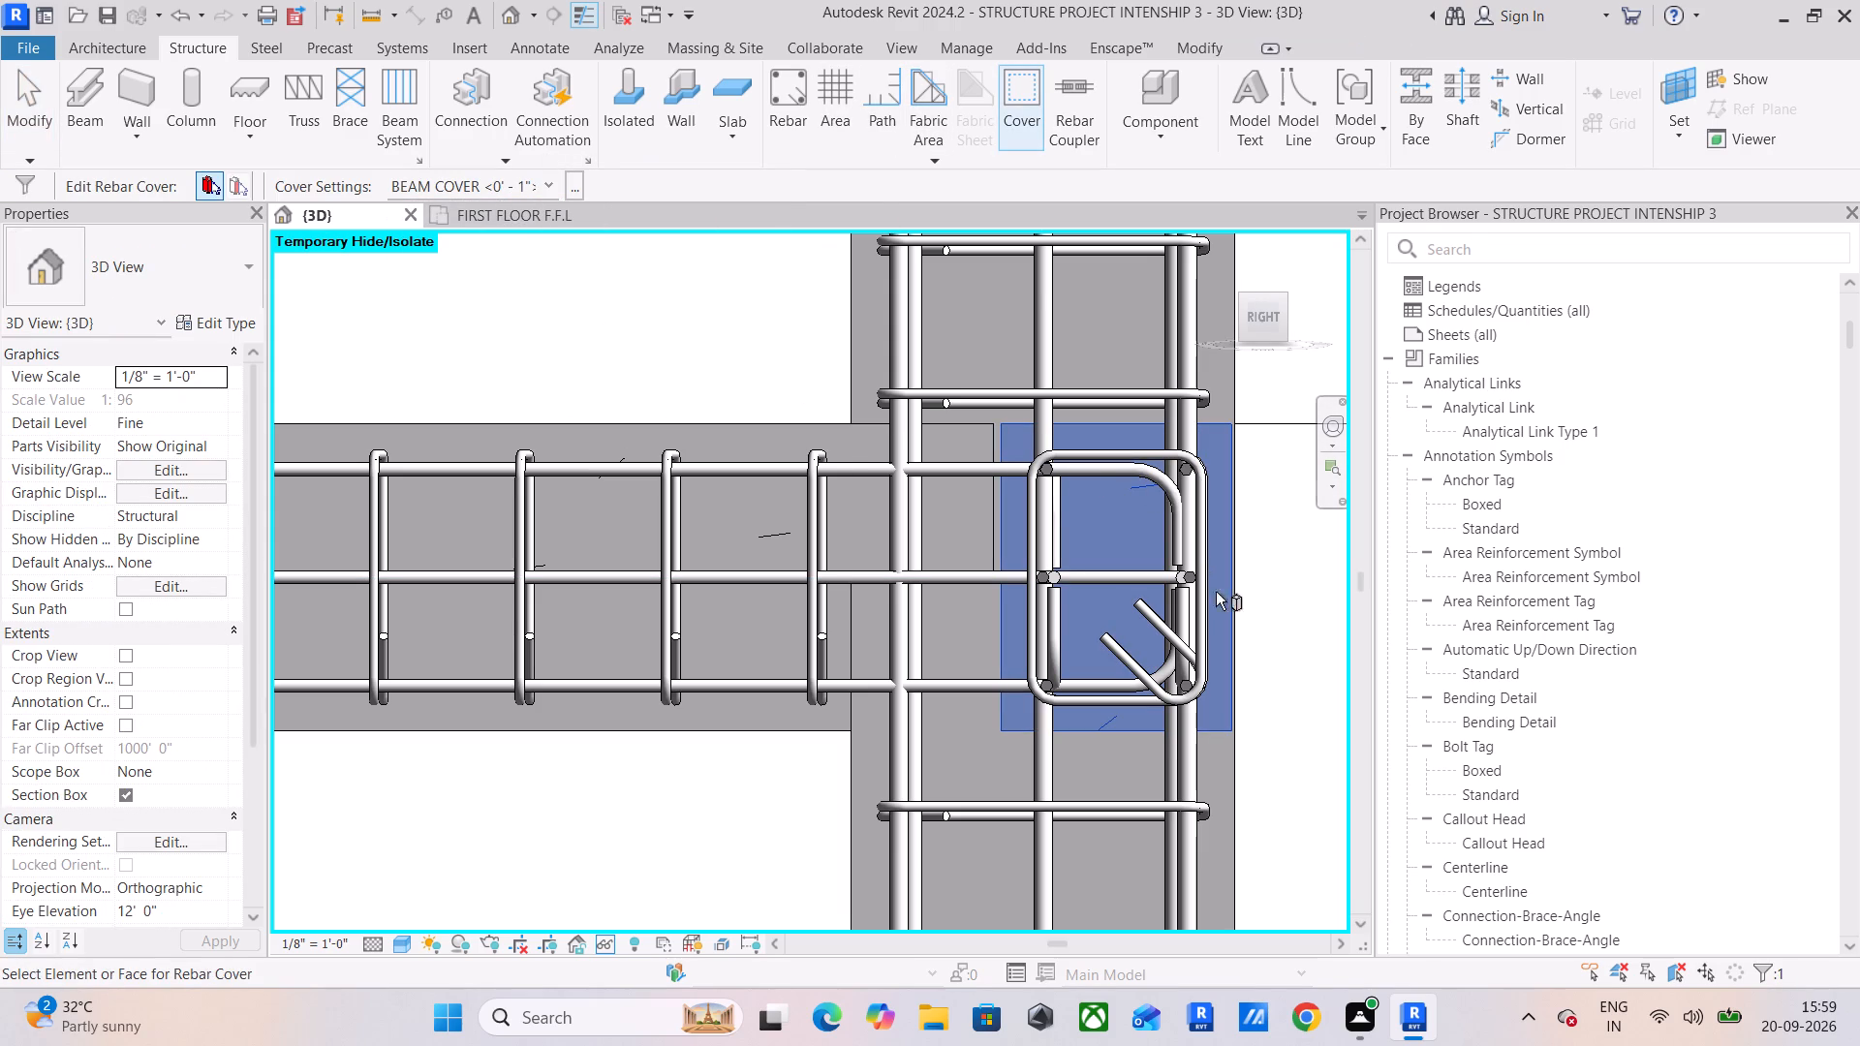
click(1288, 581)
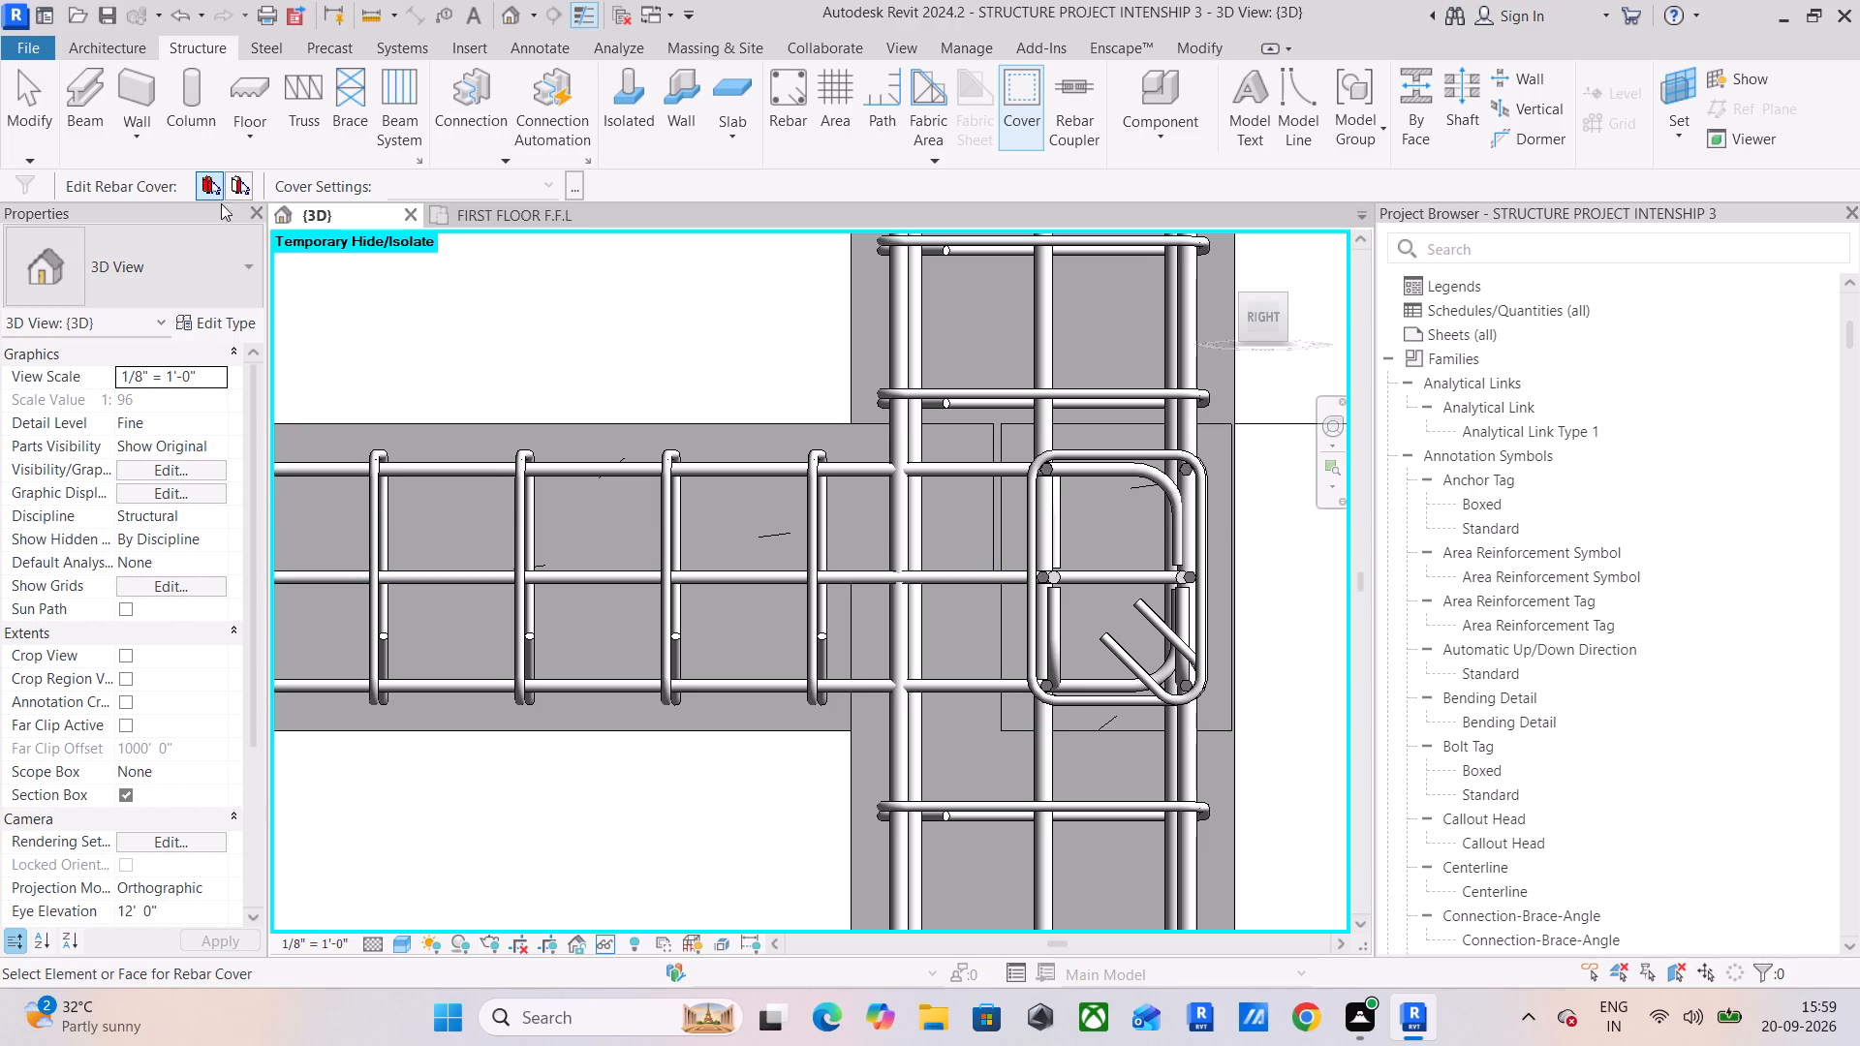
click(16, 86)
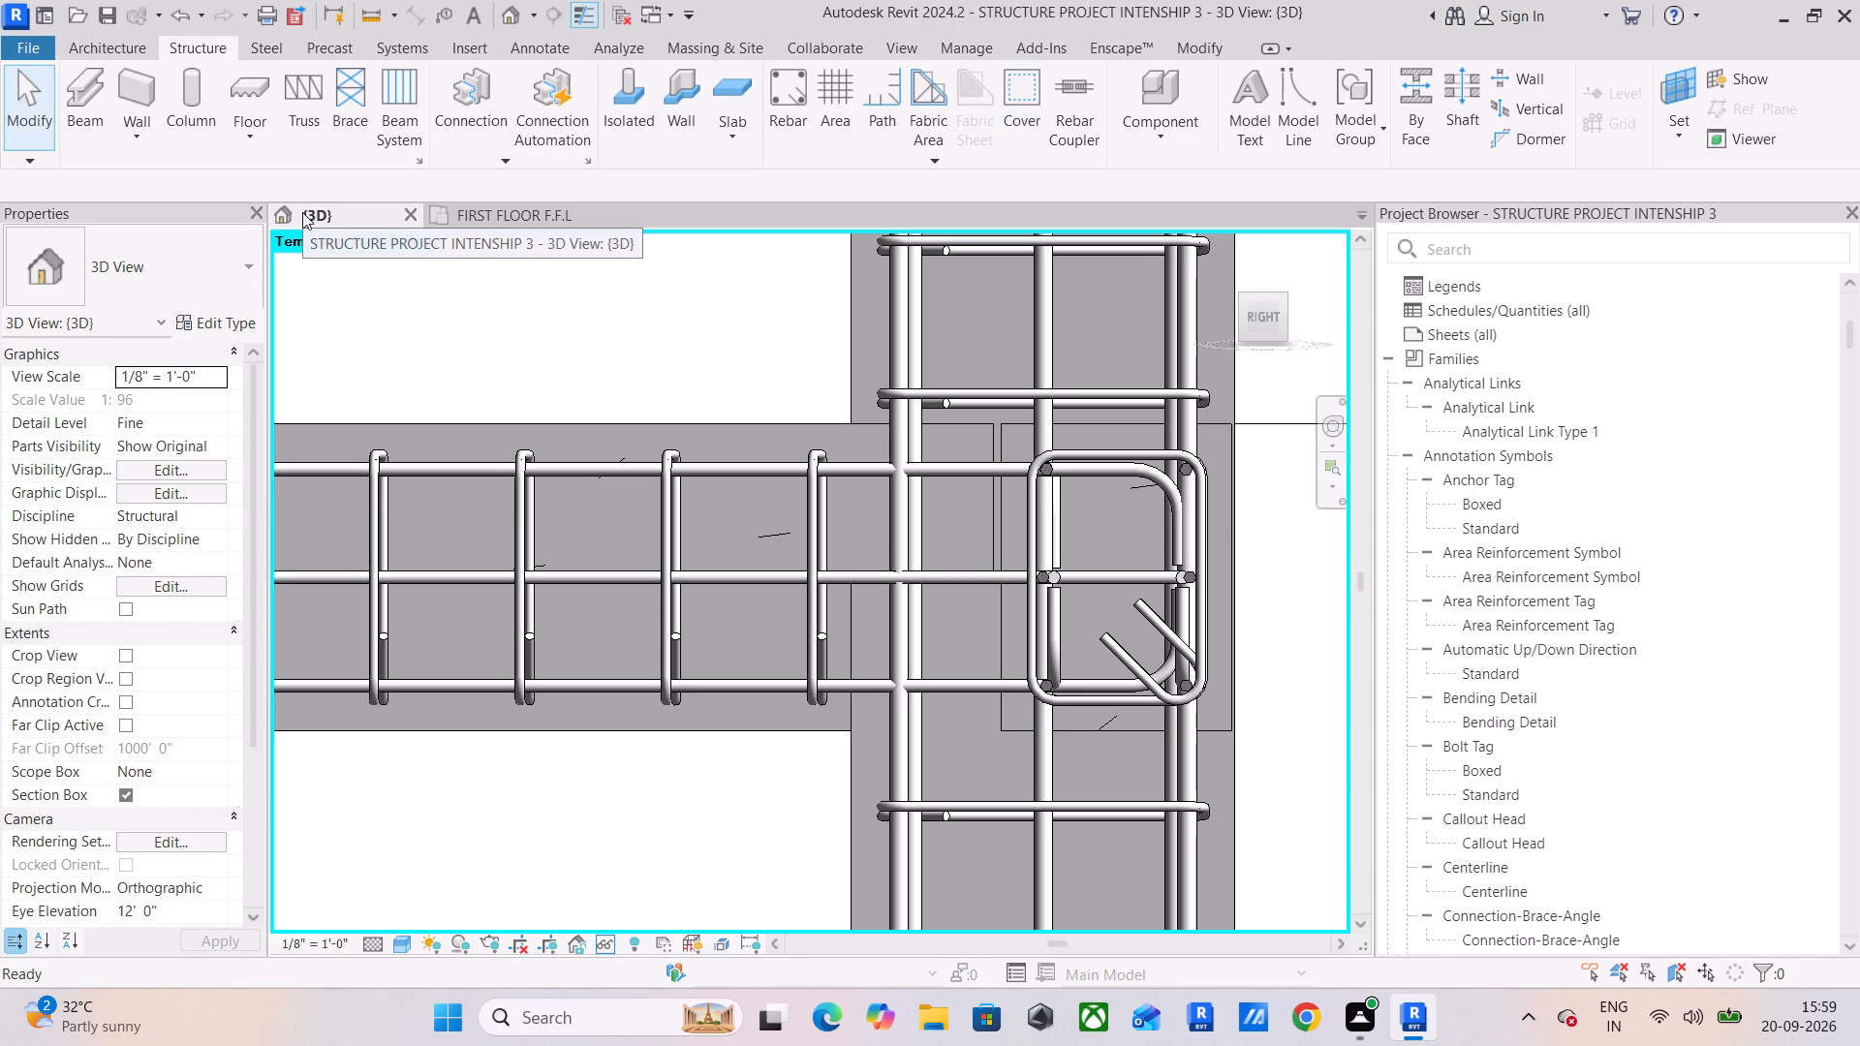
Examine the end column's #3 ties above and below the first-floor beam joint.
scroll(331, 453, down, 1)
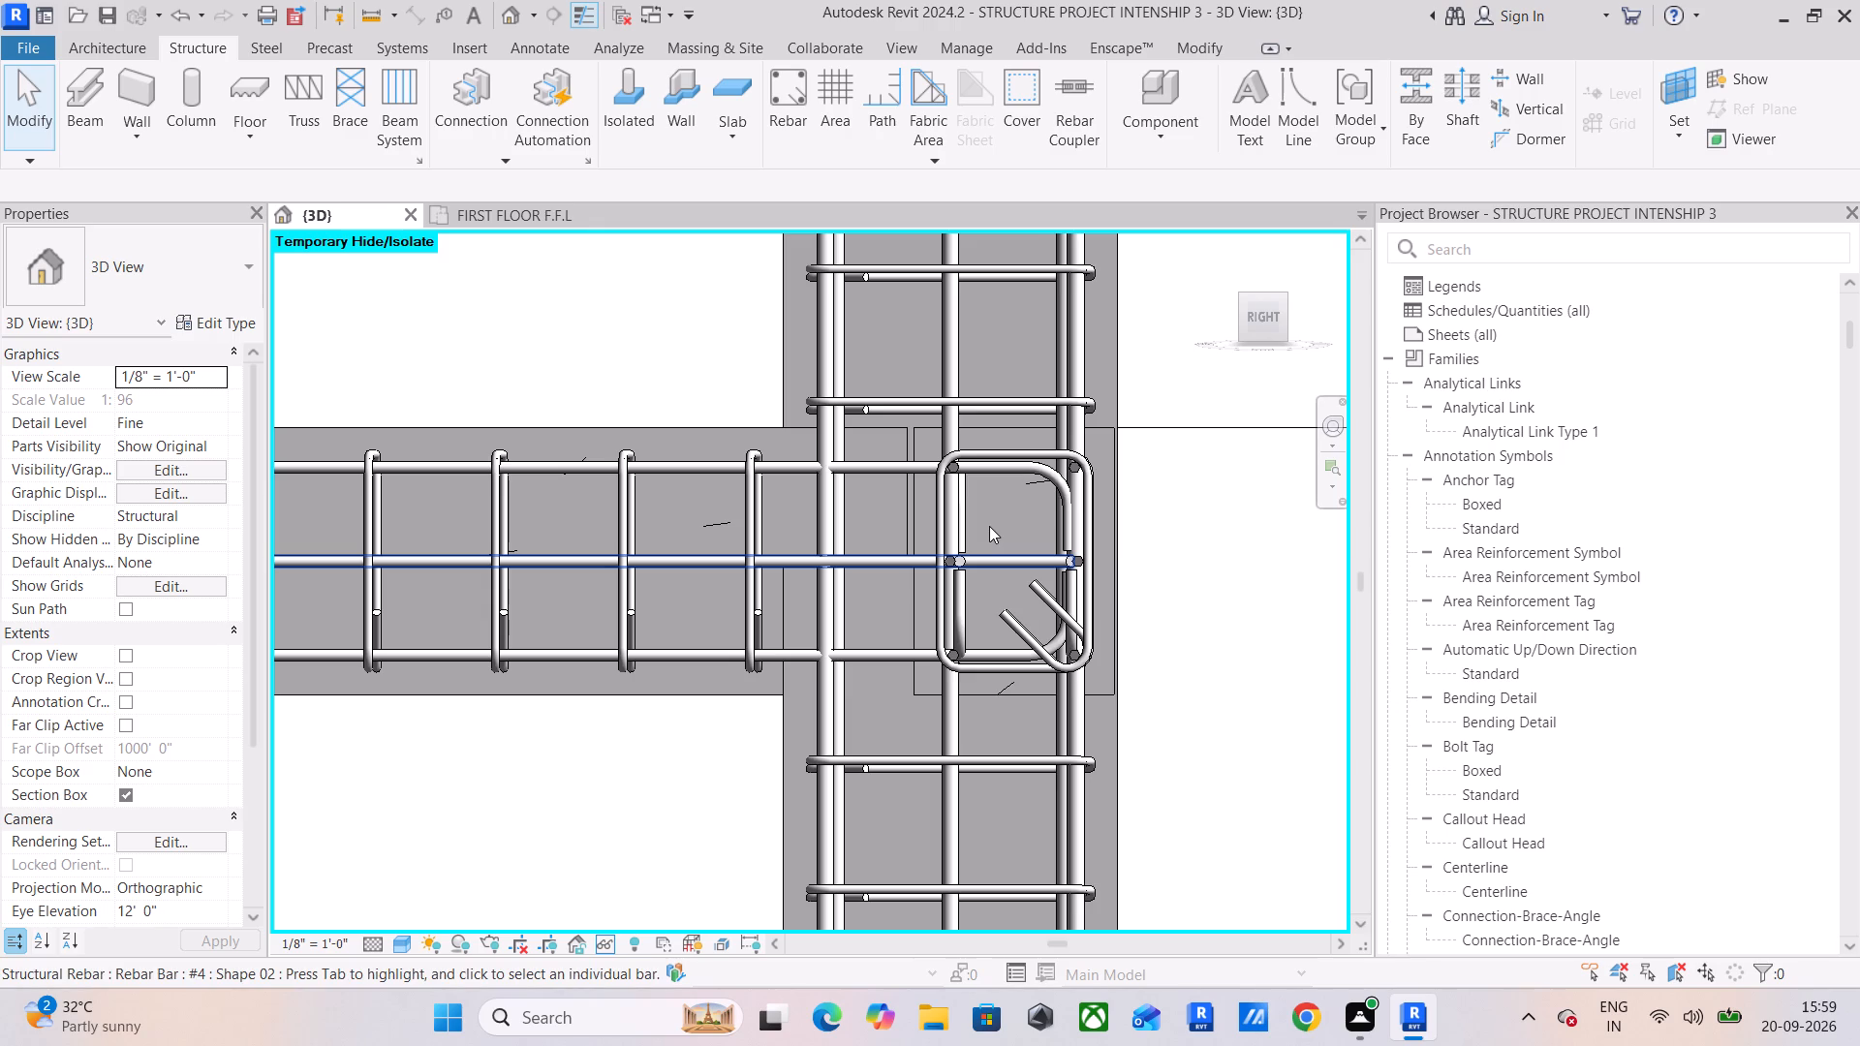
middle_drag(1111, 531, 1056, 612)
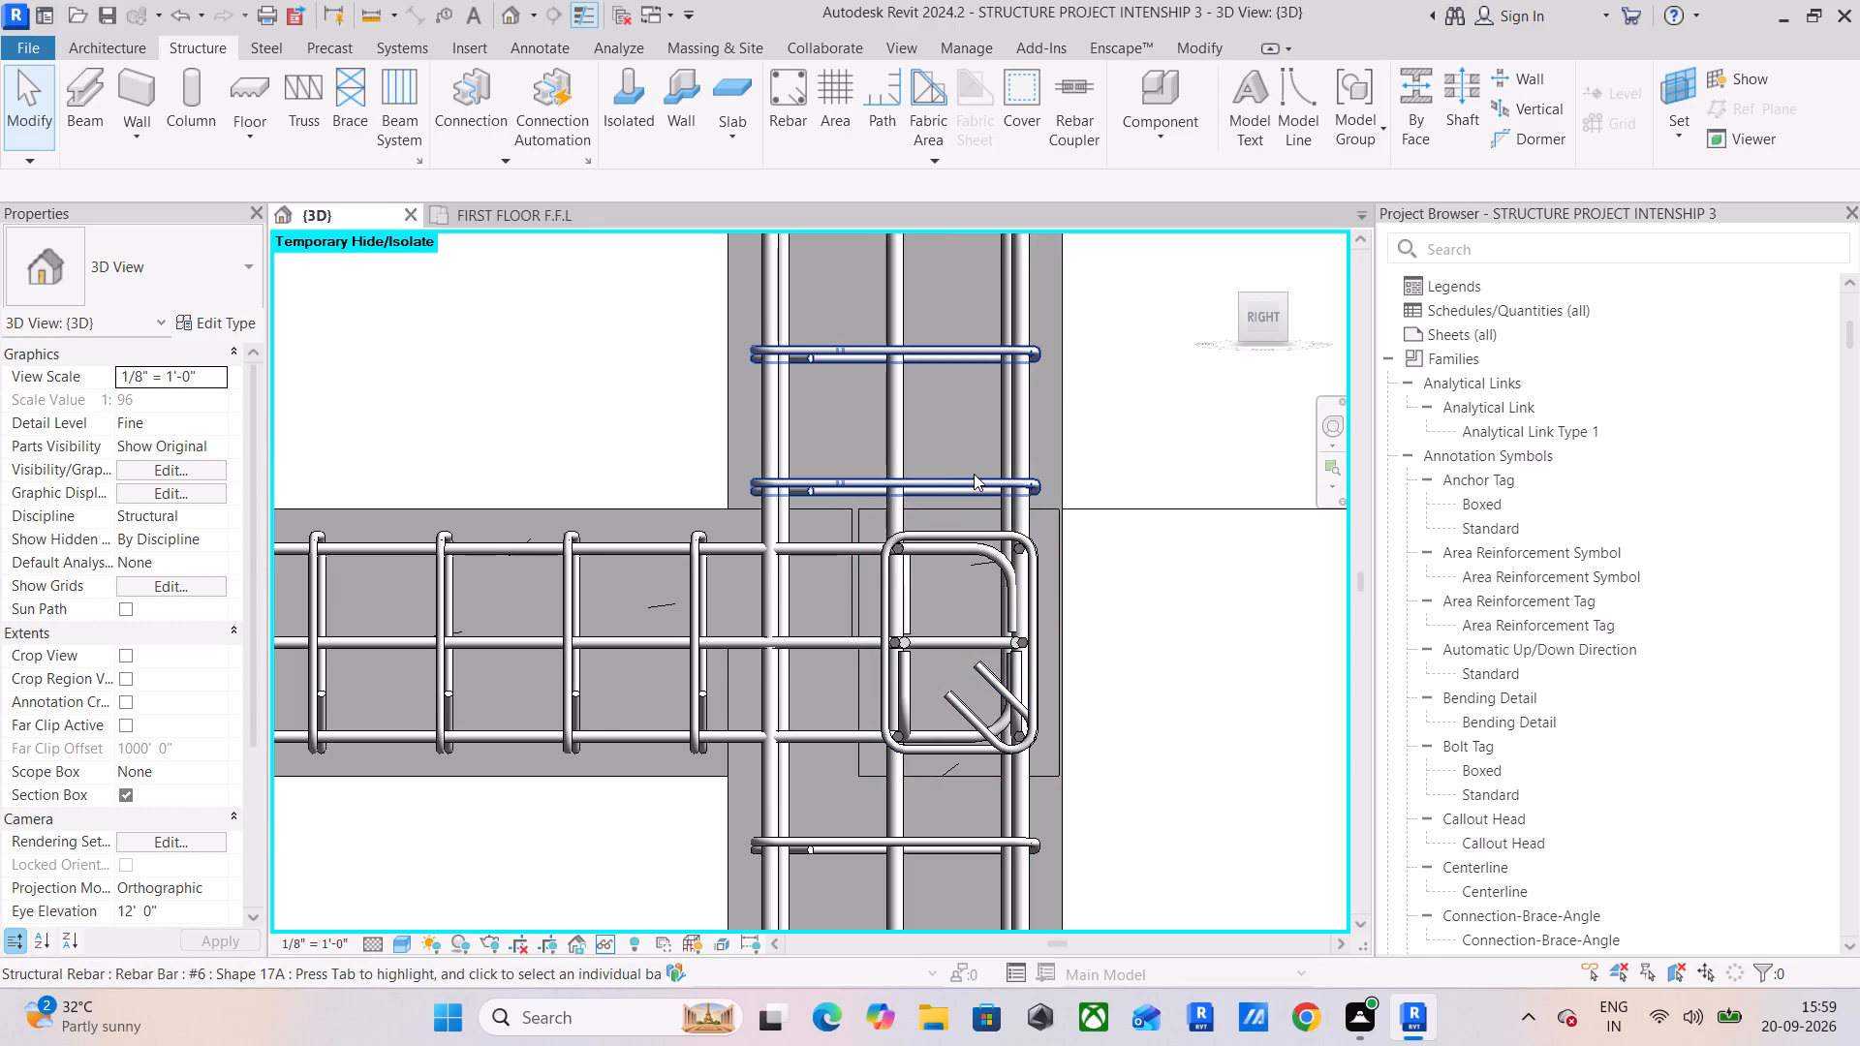
scroll(974, 474, down, 9)
middle_drag(1028, 463, 1103, 414)
scroll(1085, 471, up, 5)
middle_drag(1039, 520, 1090, 390)
scroll(1068, 426, up, 5)
scroll(1069, 426, down, 6)
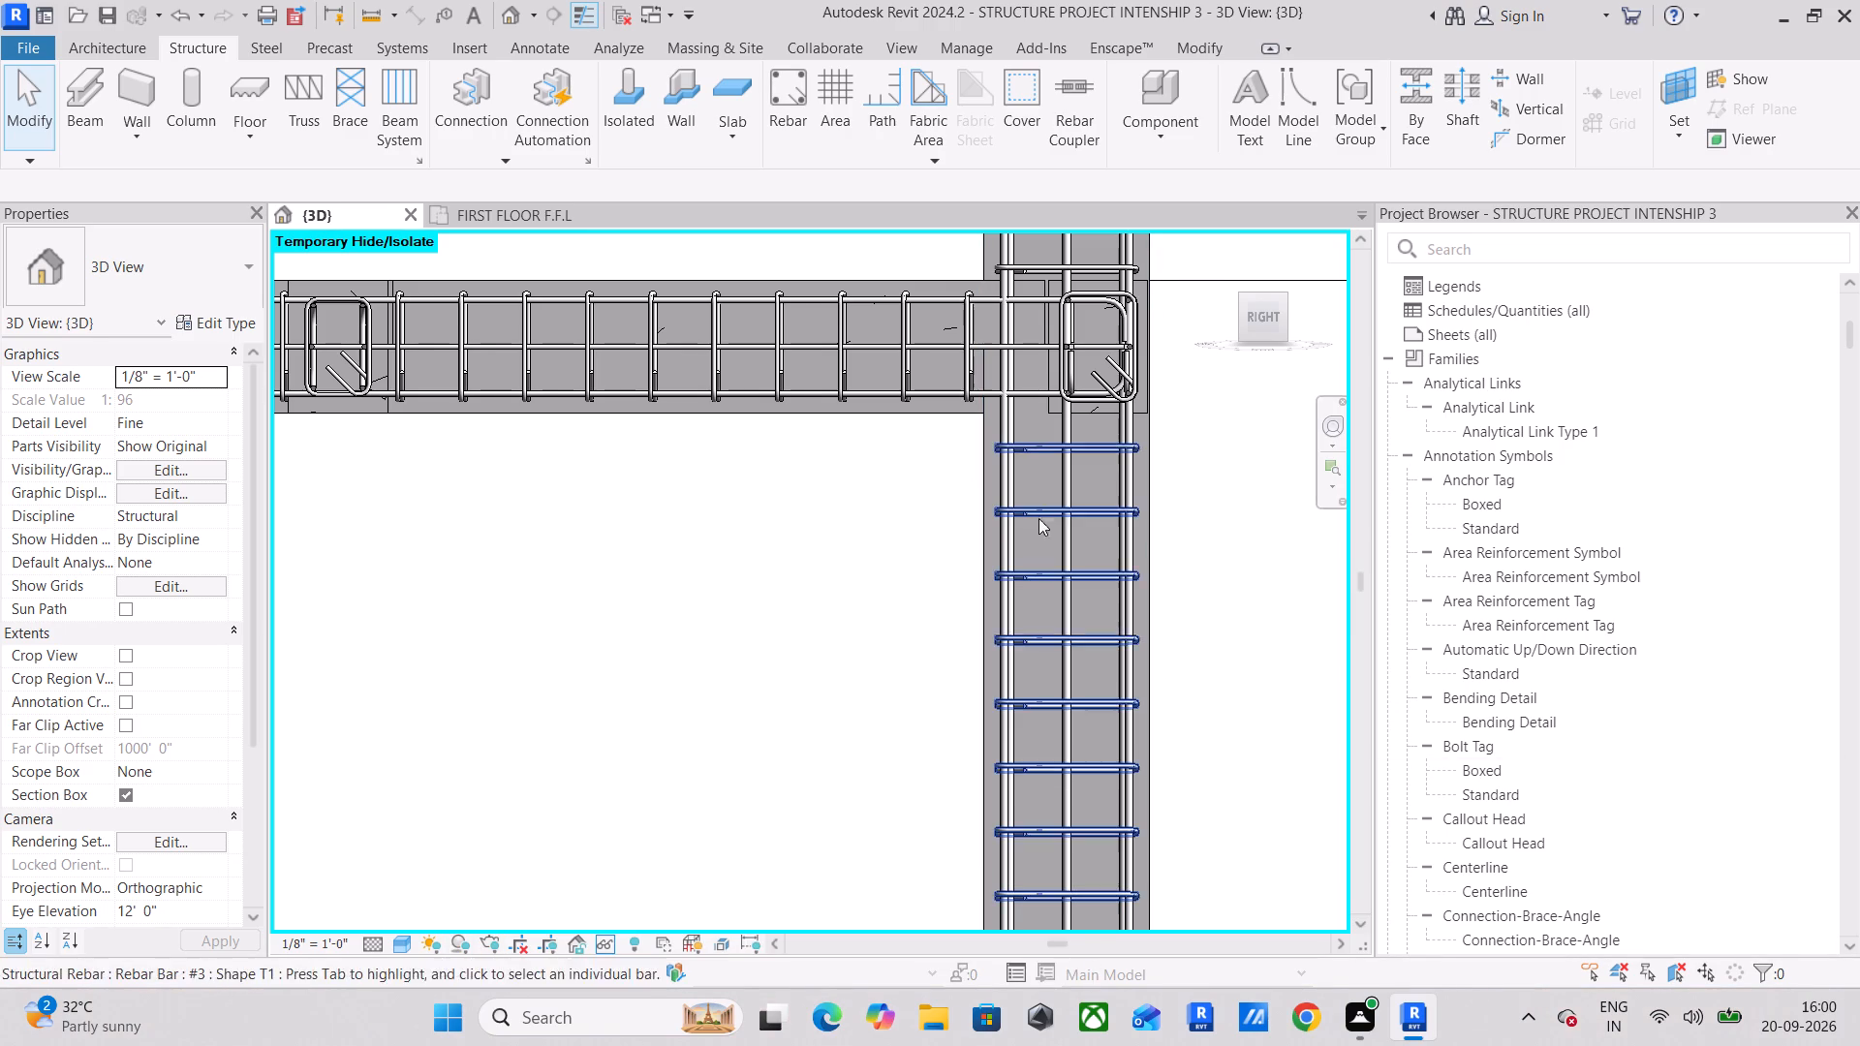
scroll(1133, 471, down, 3)
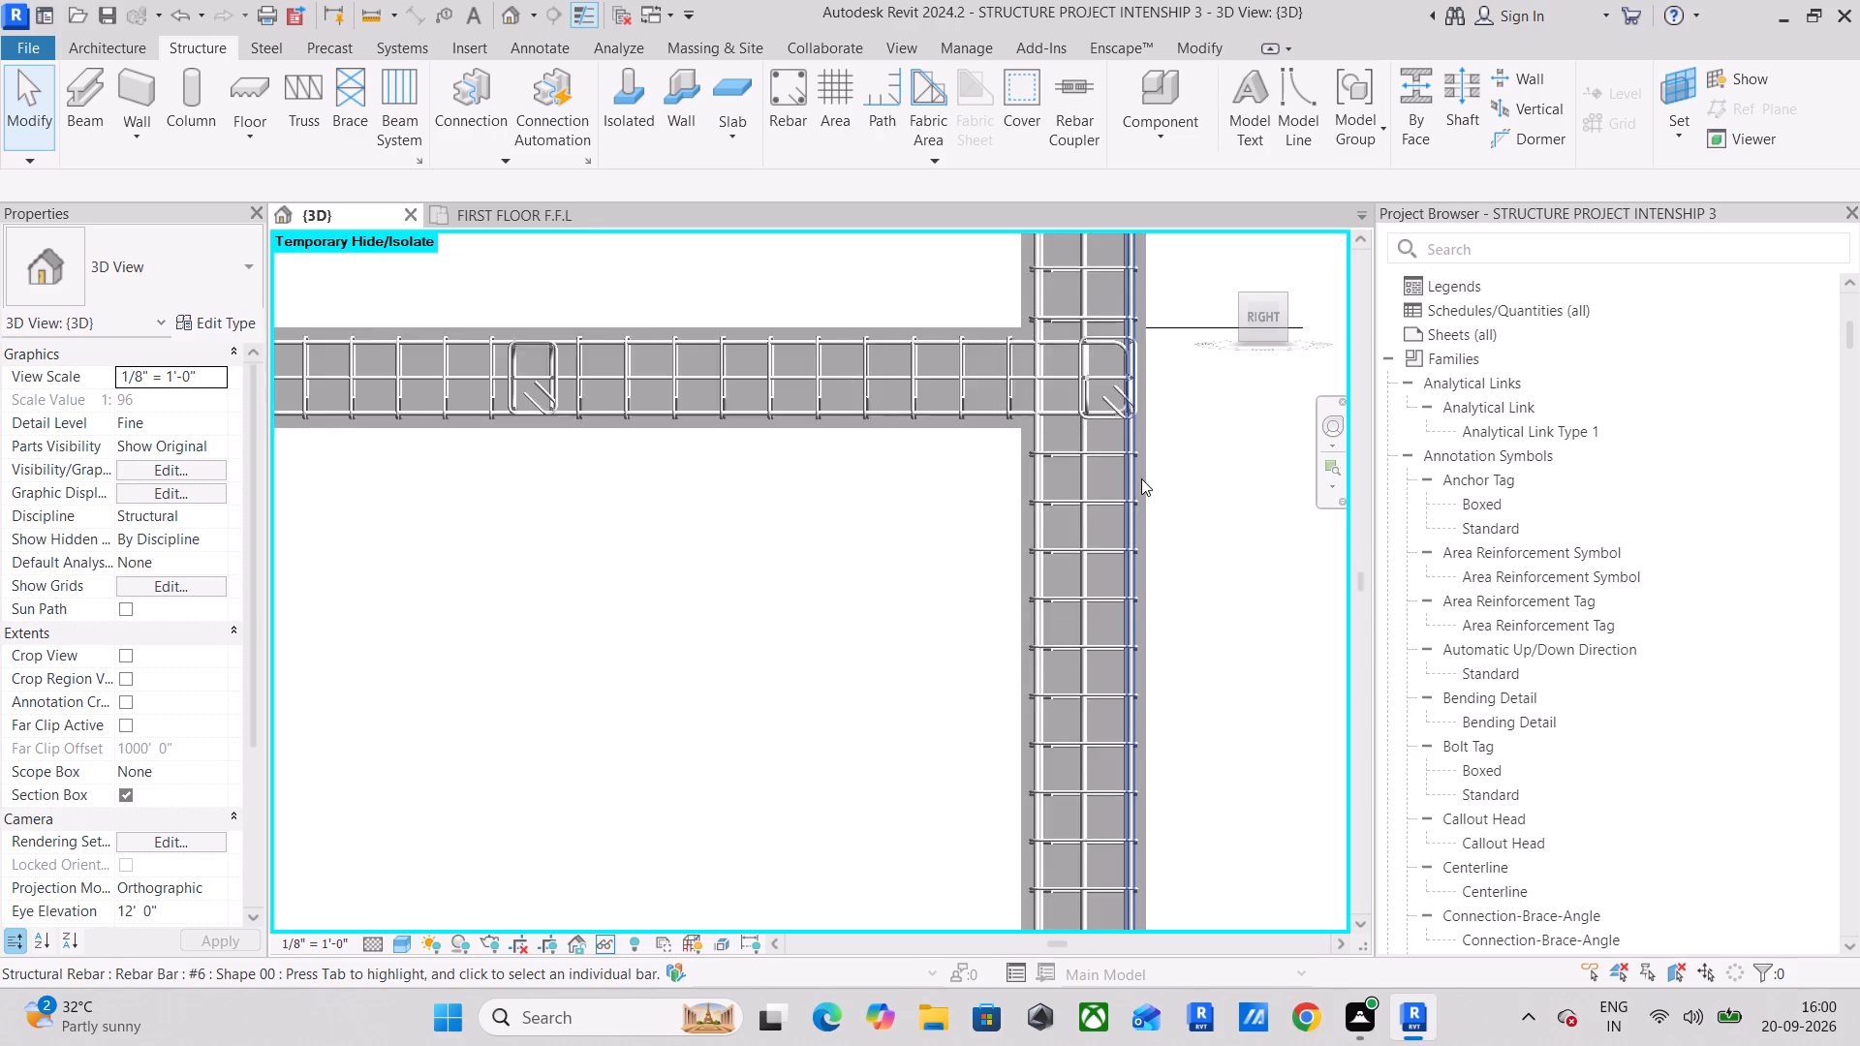
middle_drag(1148, 488, 972, 692)
scroll(899, 508, up, 6)
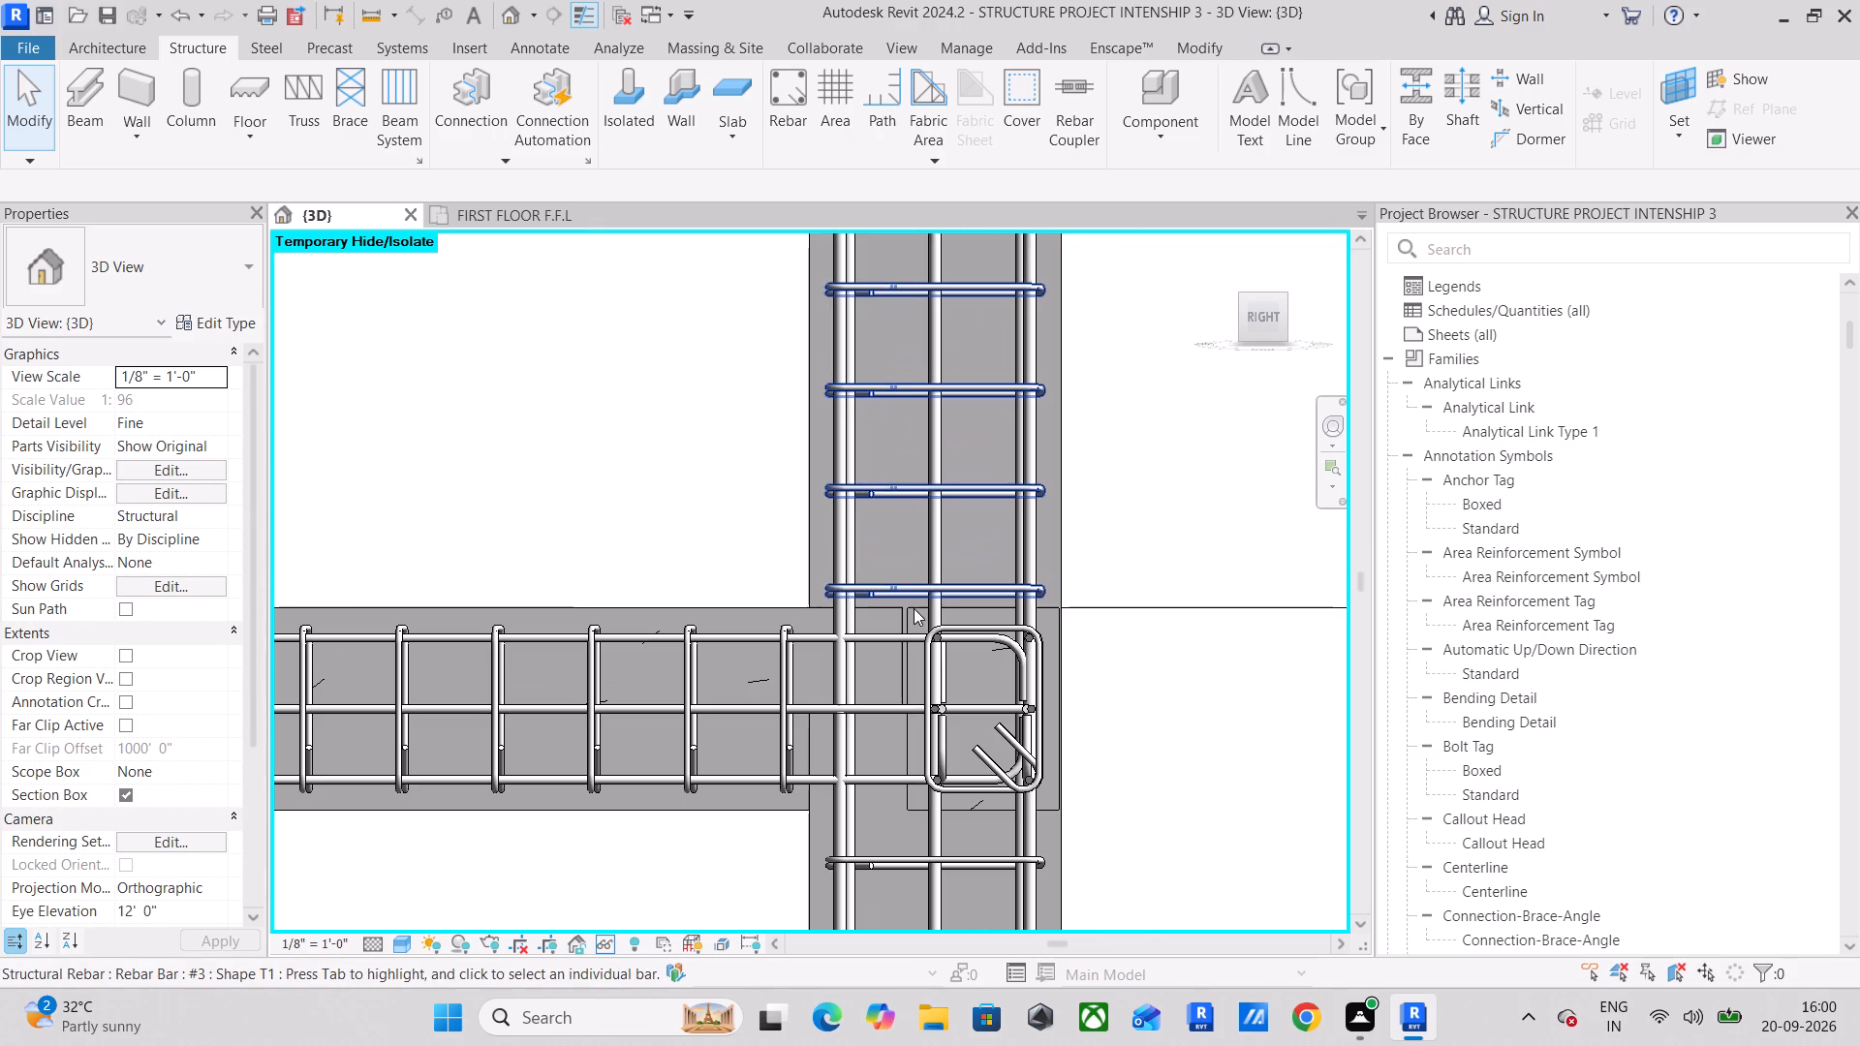
scroll(977, 595, up, 4)
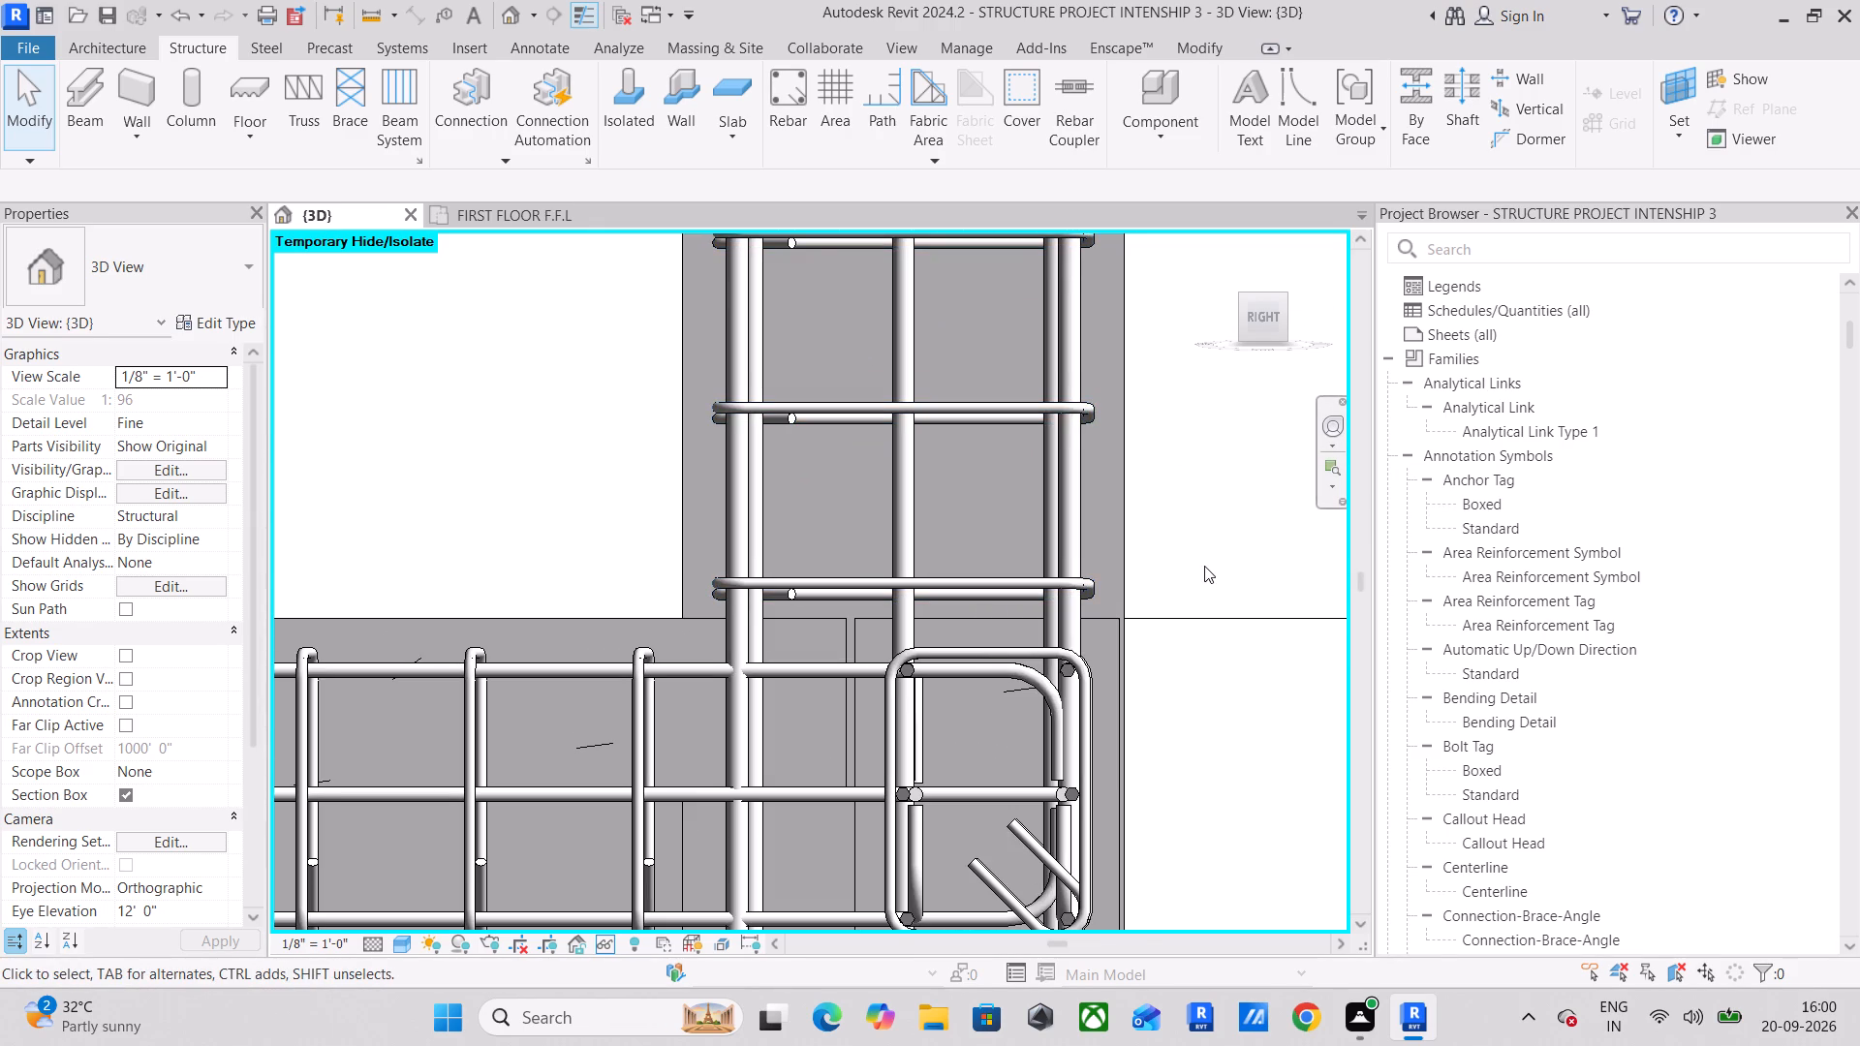
scroll(1204, 567, down, 4)
middle_drag(1210, 568, 1169, 629)
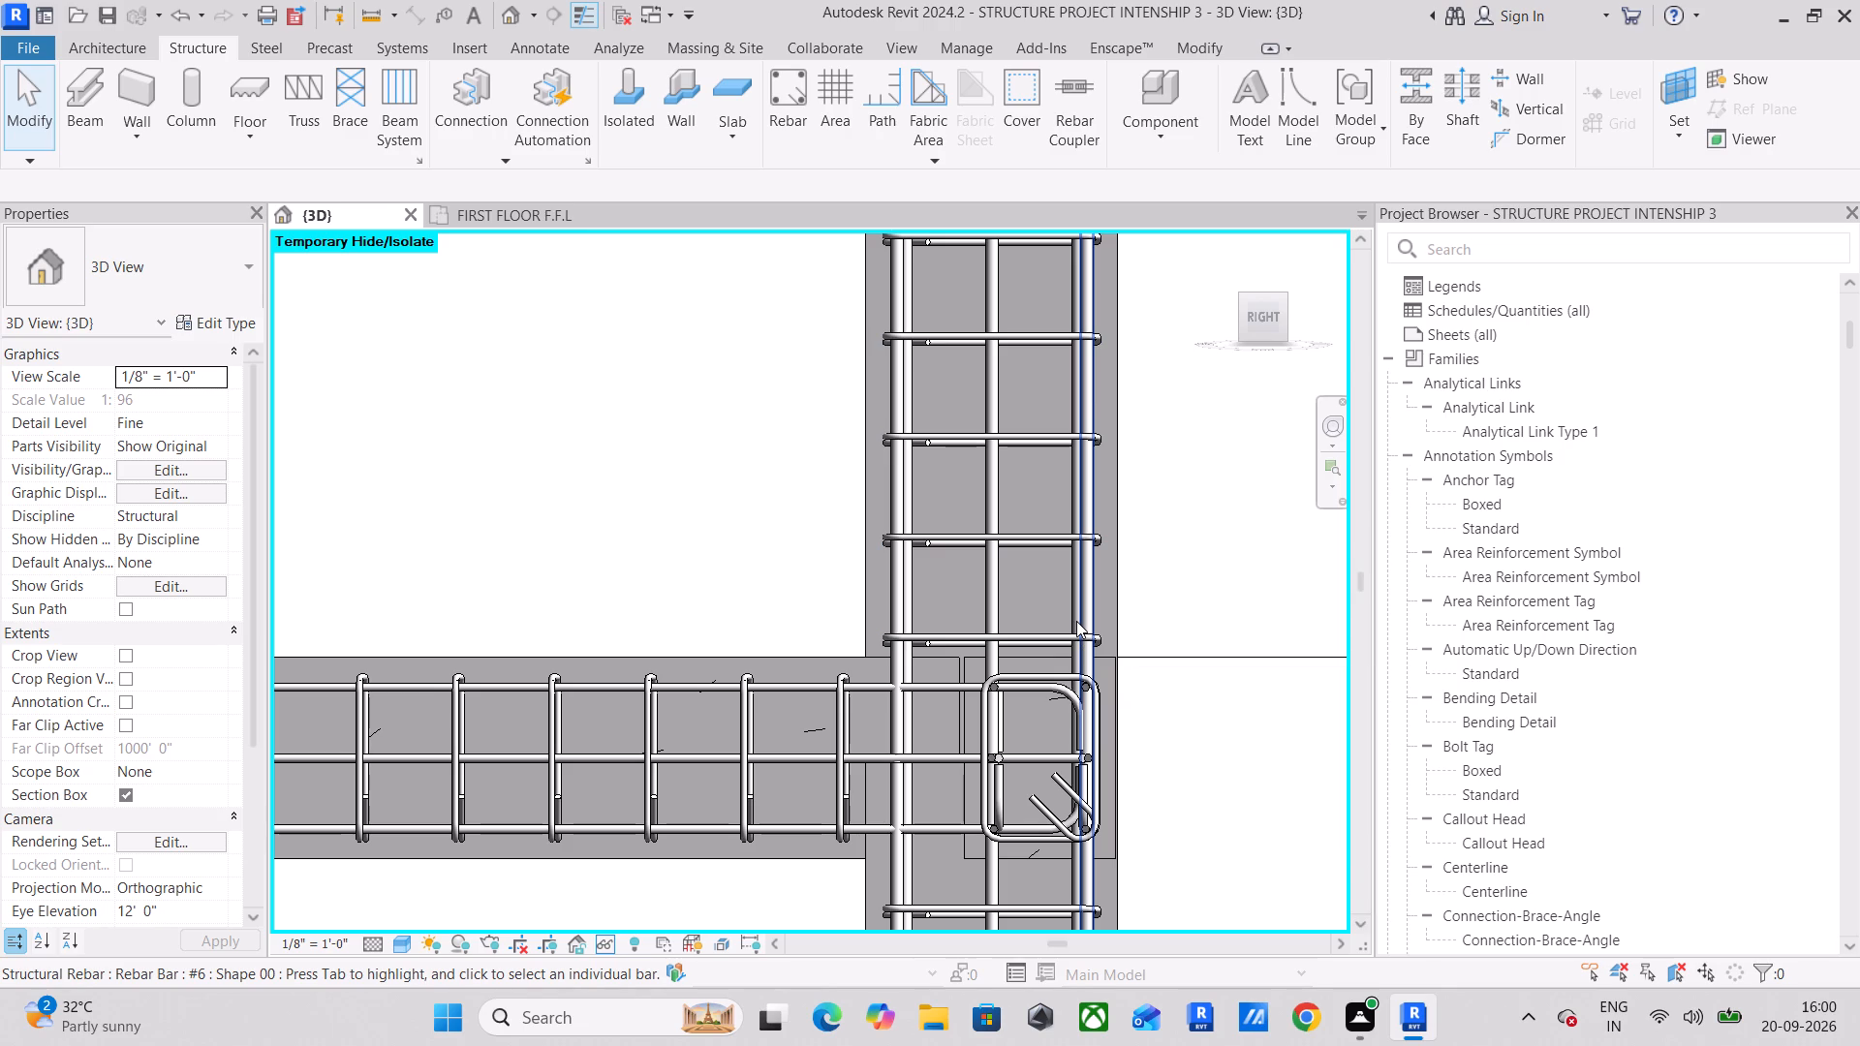
scroll(1044, 571, down, 5)
middle_drag(1078, 619, 1087, 669)
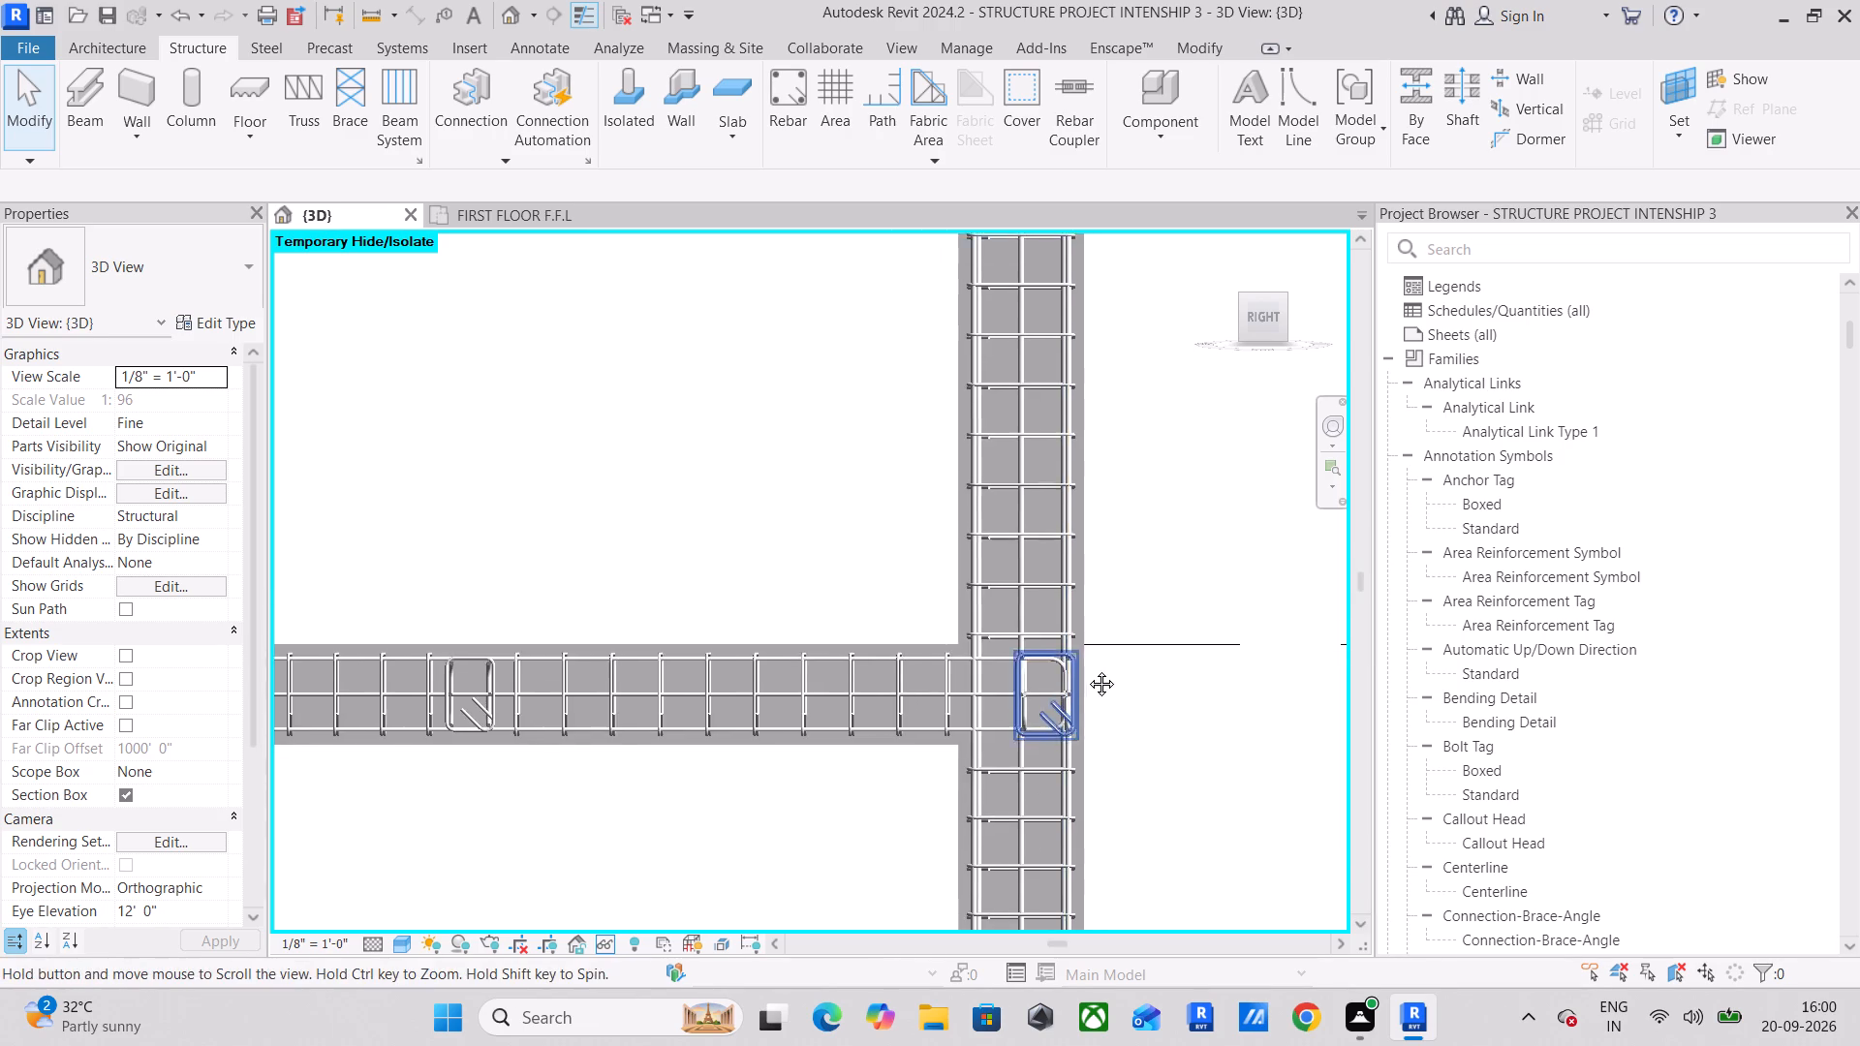
middle_drag(1087, 669, 1107, 706)
Review the first-floor beam's stirrup sets around the crossing beam and column joints, and across the whole frame.
scroll(1043, 544, down, 4)
middle_drag(935, 585, 1018, 611)
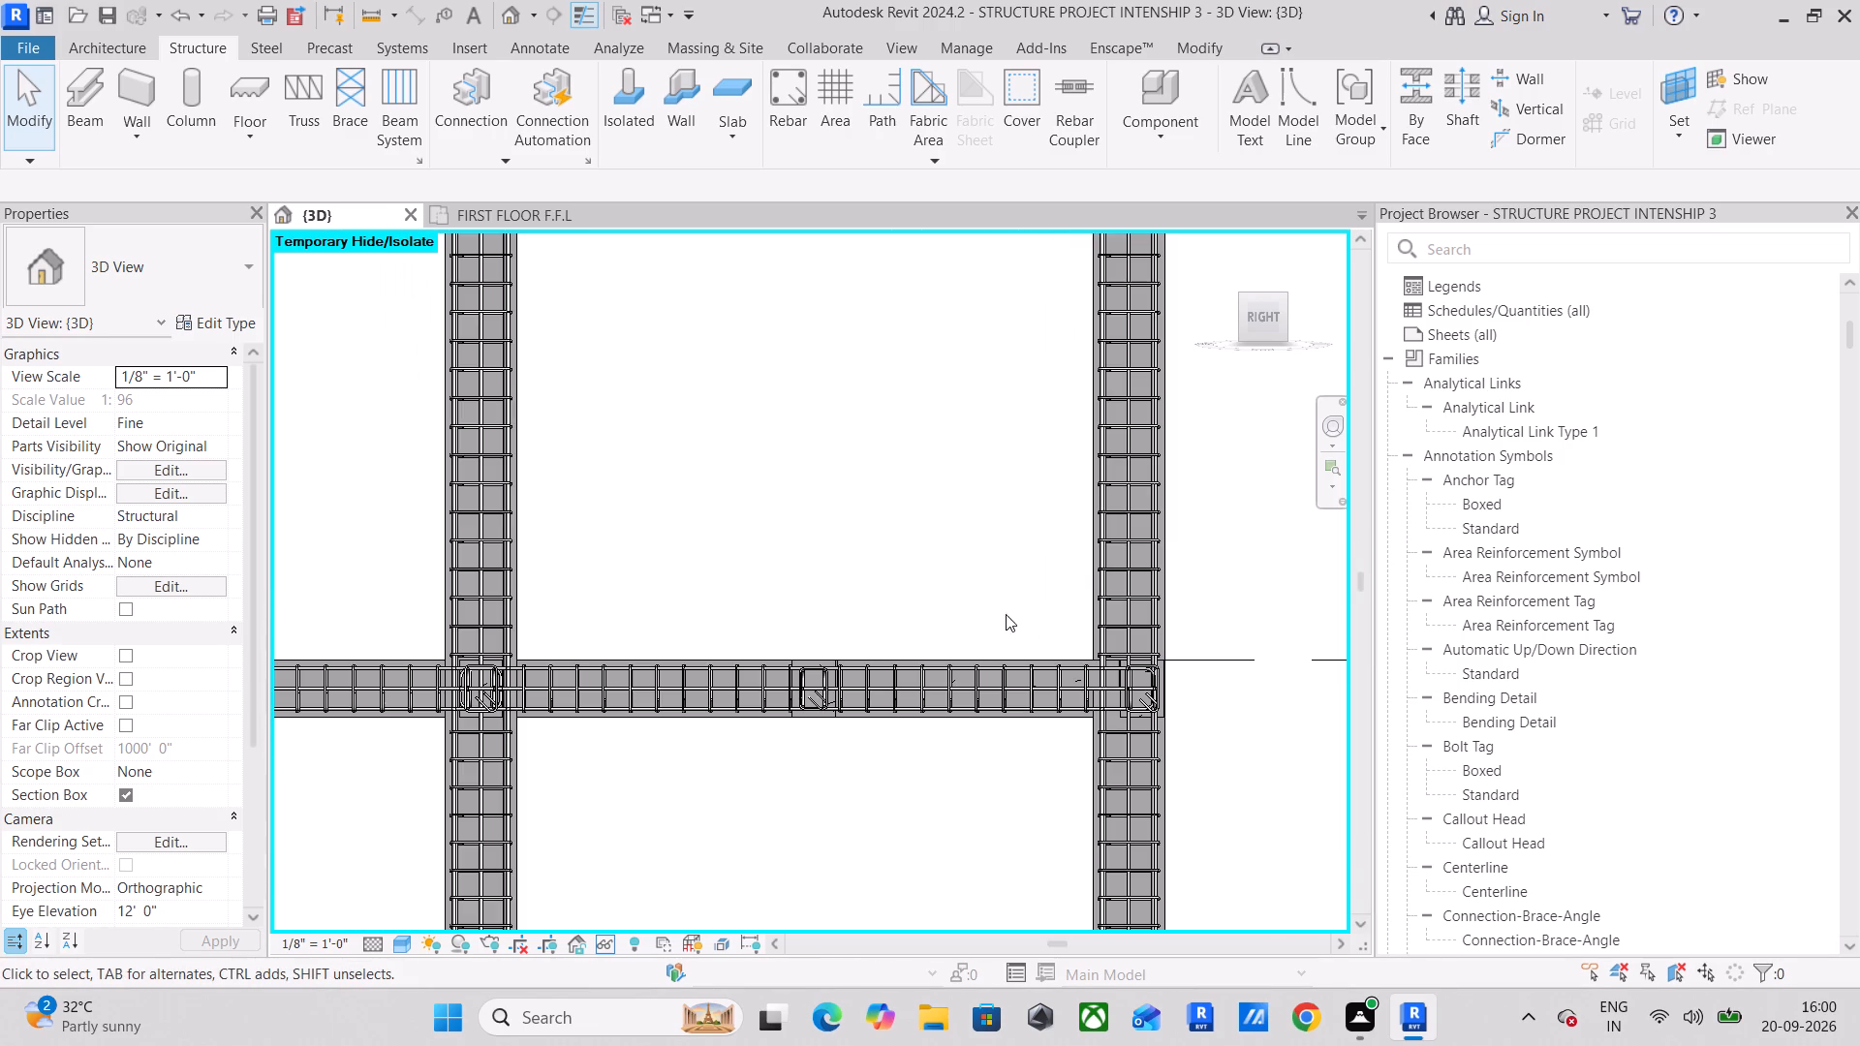
scroll(835, 678, up, 12)
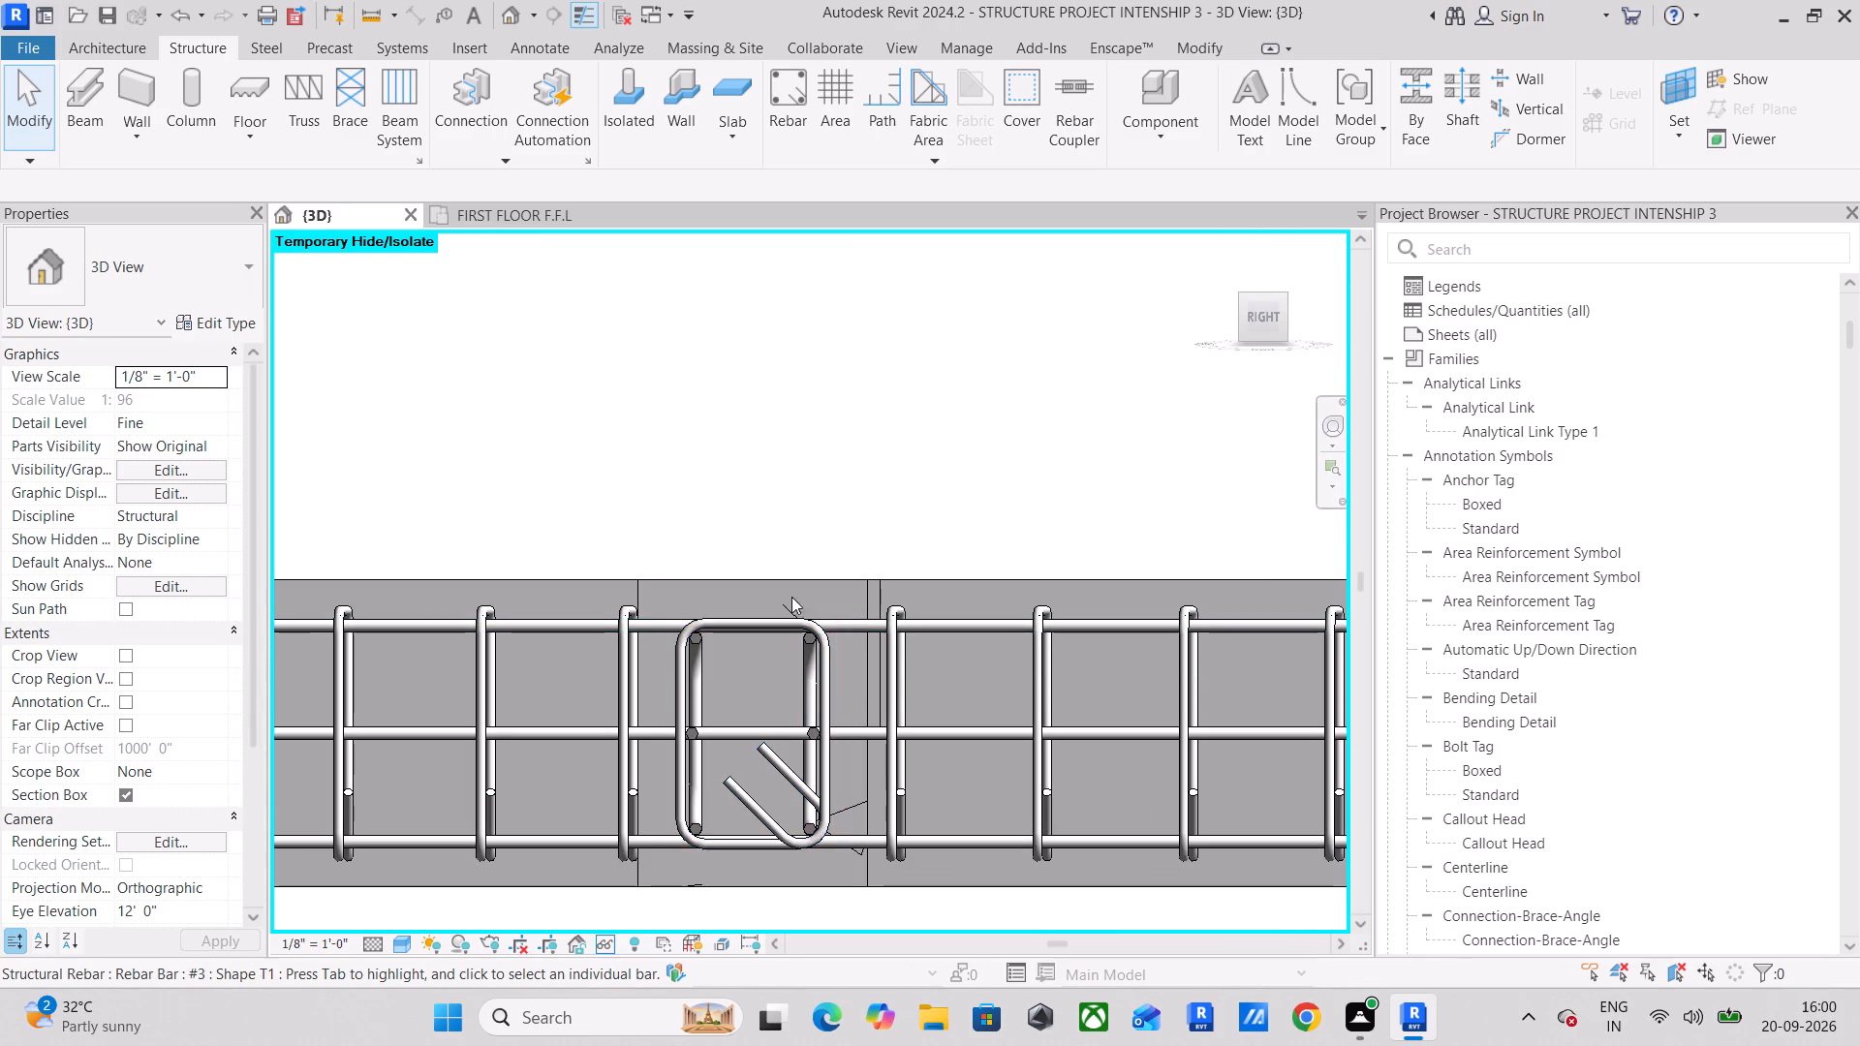
scroll(786, 587, down, 4)
middle_drag(873, 551, 741, 654)
scroll(840, 640, down, 5)
middle_drag(851, 635, 872, 648)
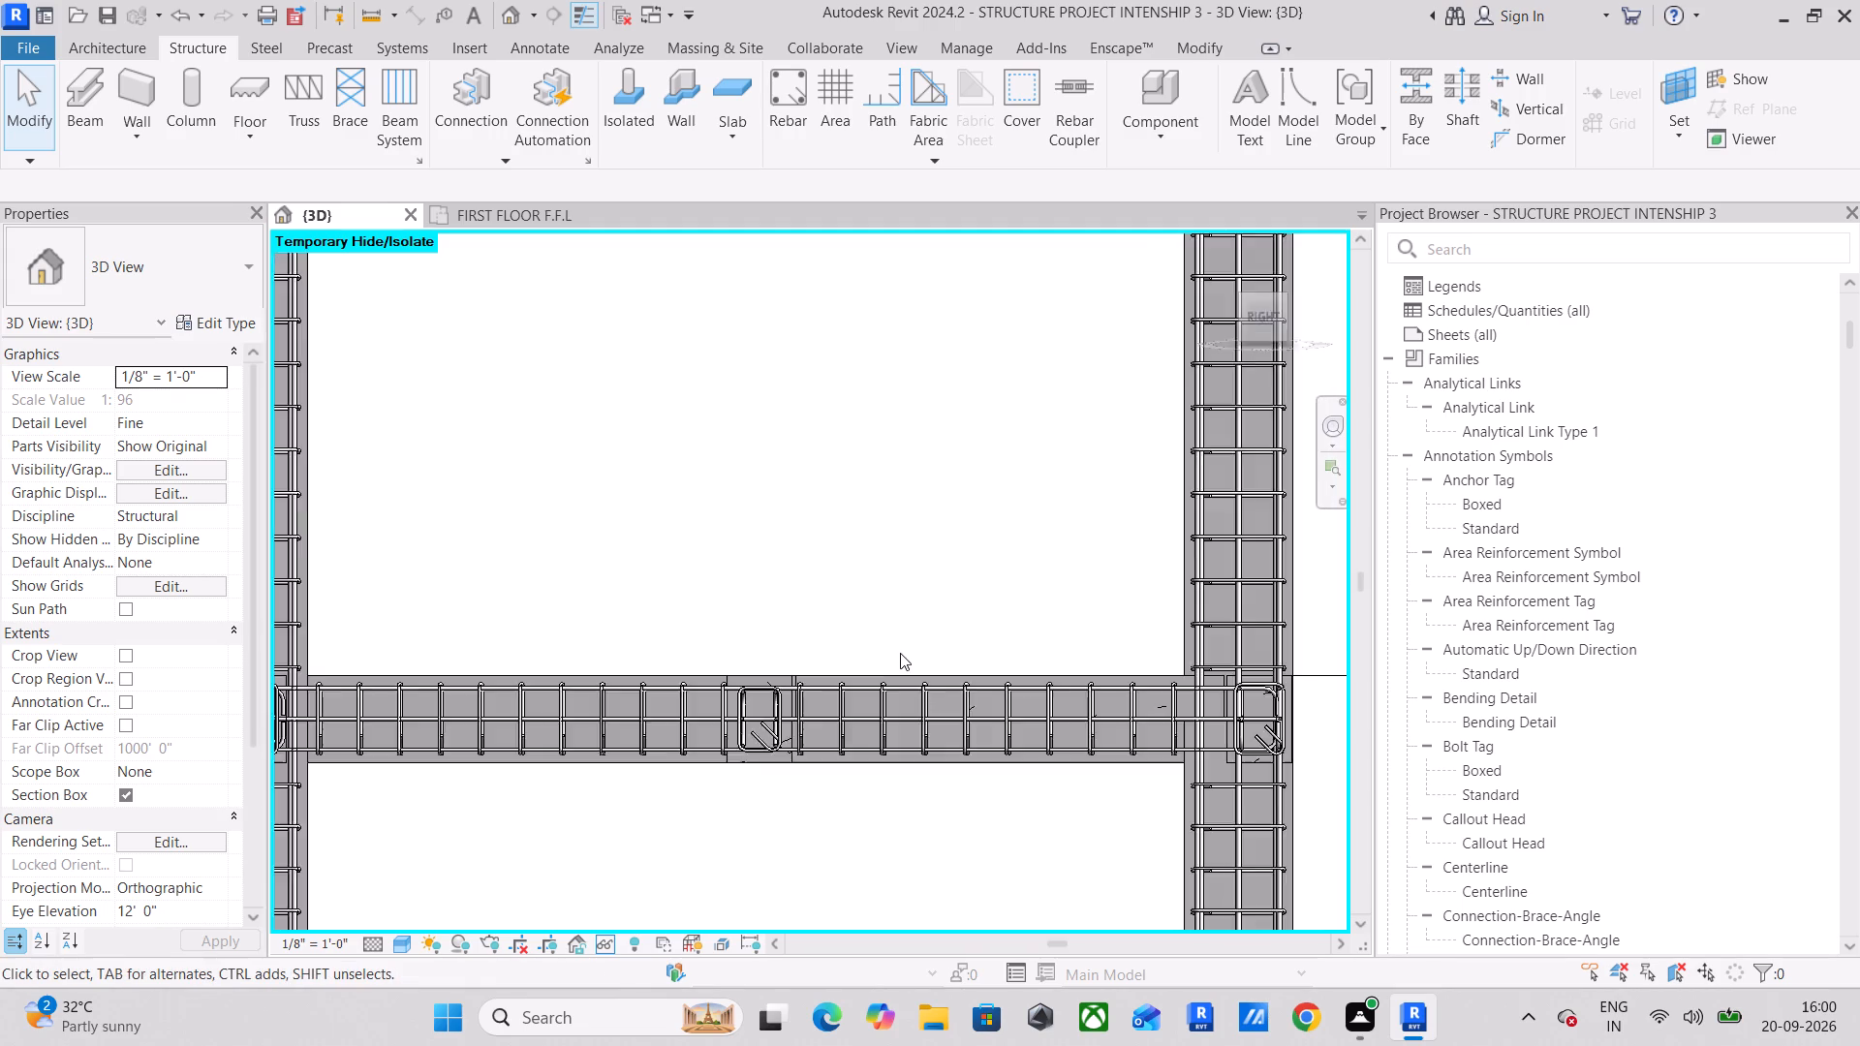
scroll(900, 652, down, 5)
middle_drag(703, 613, 1033, 542)
middle_drag(433, 638, 895, 692)
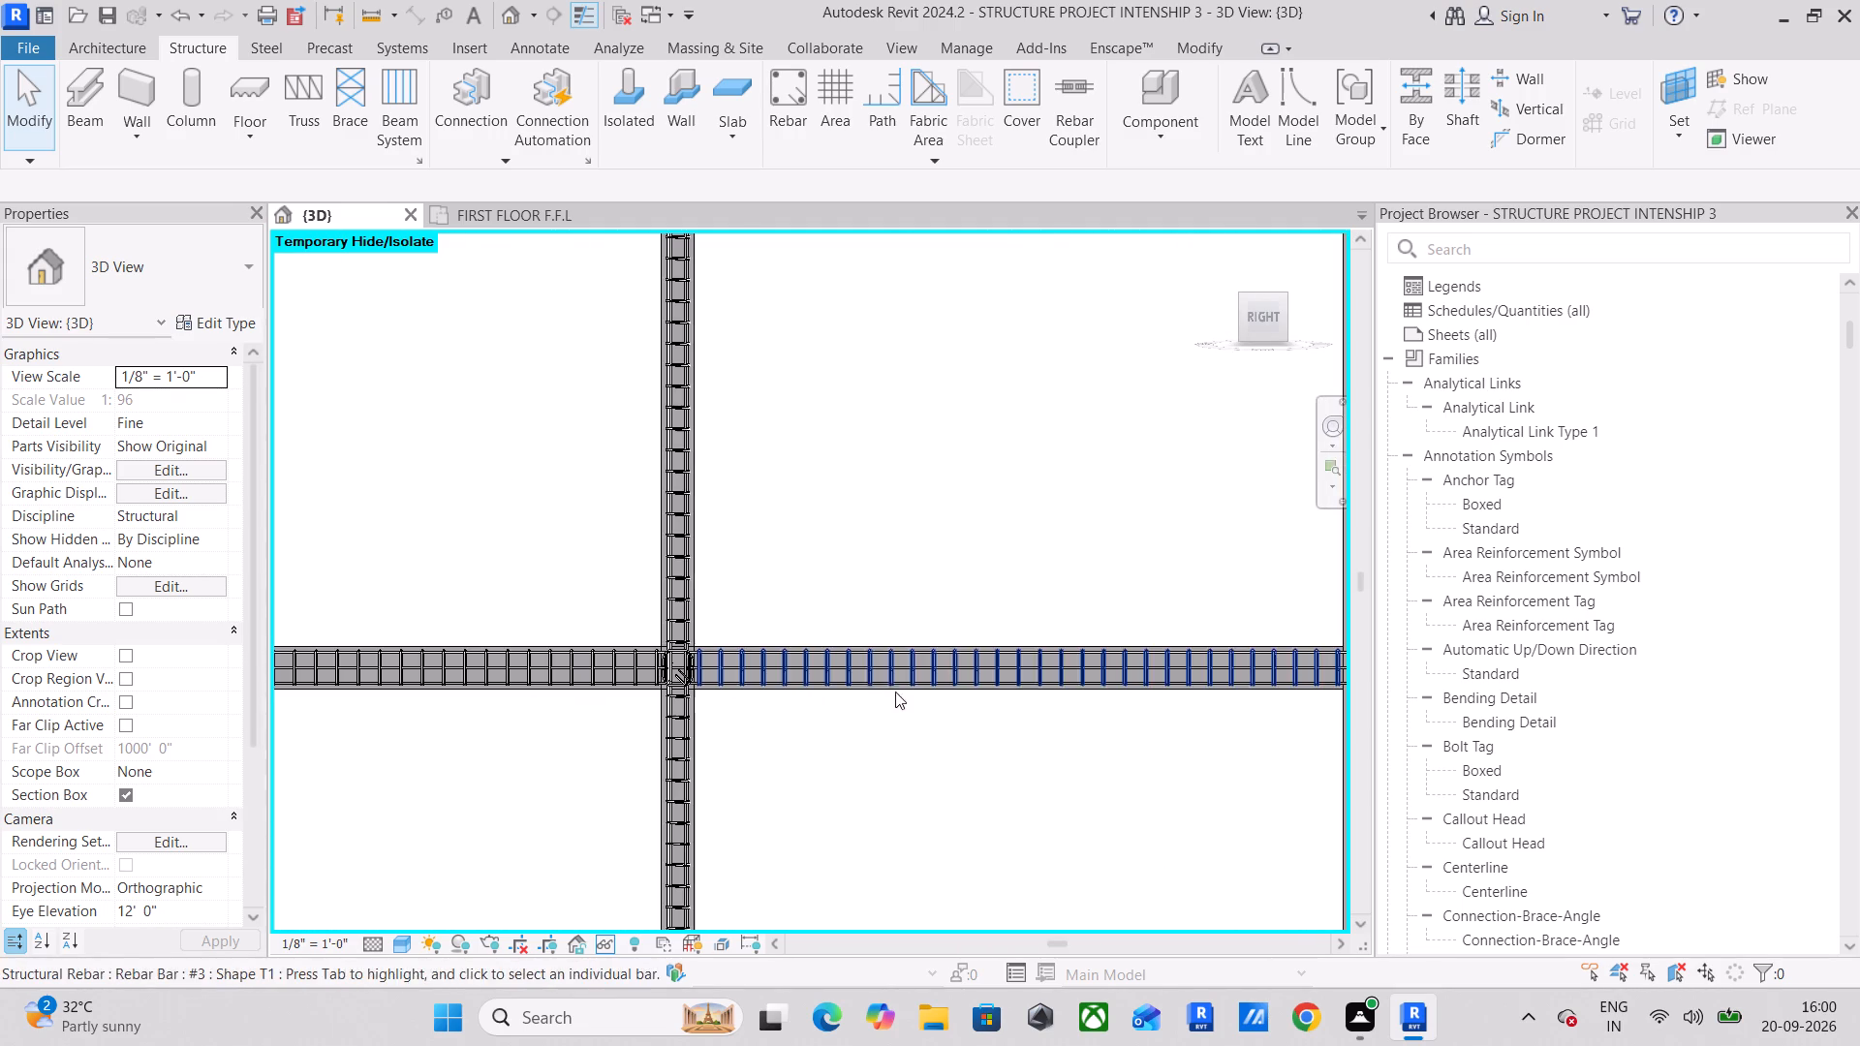
scroll(637, 654, up, 6)
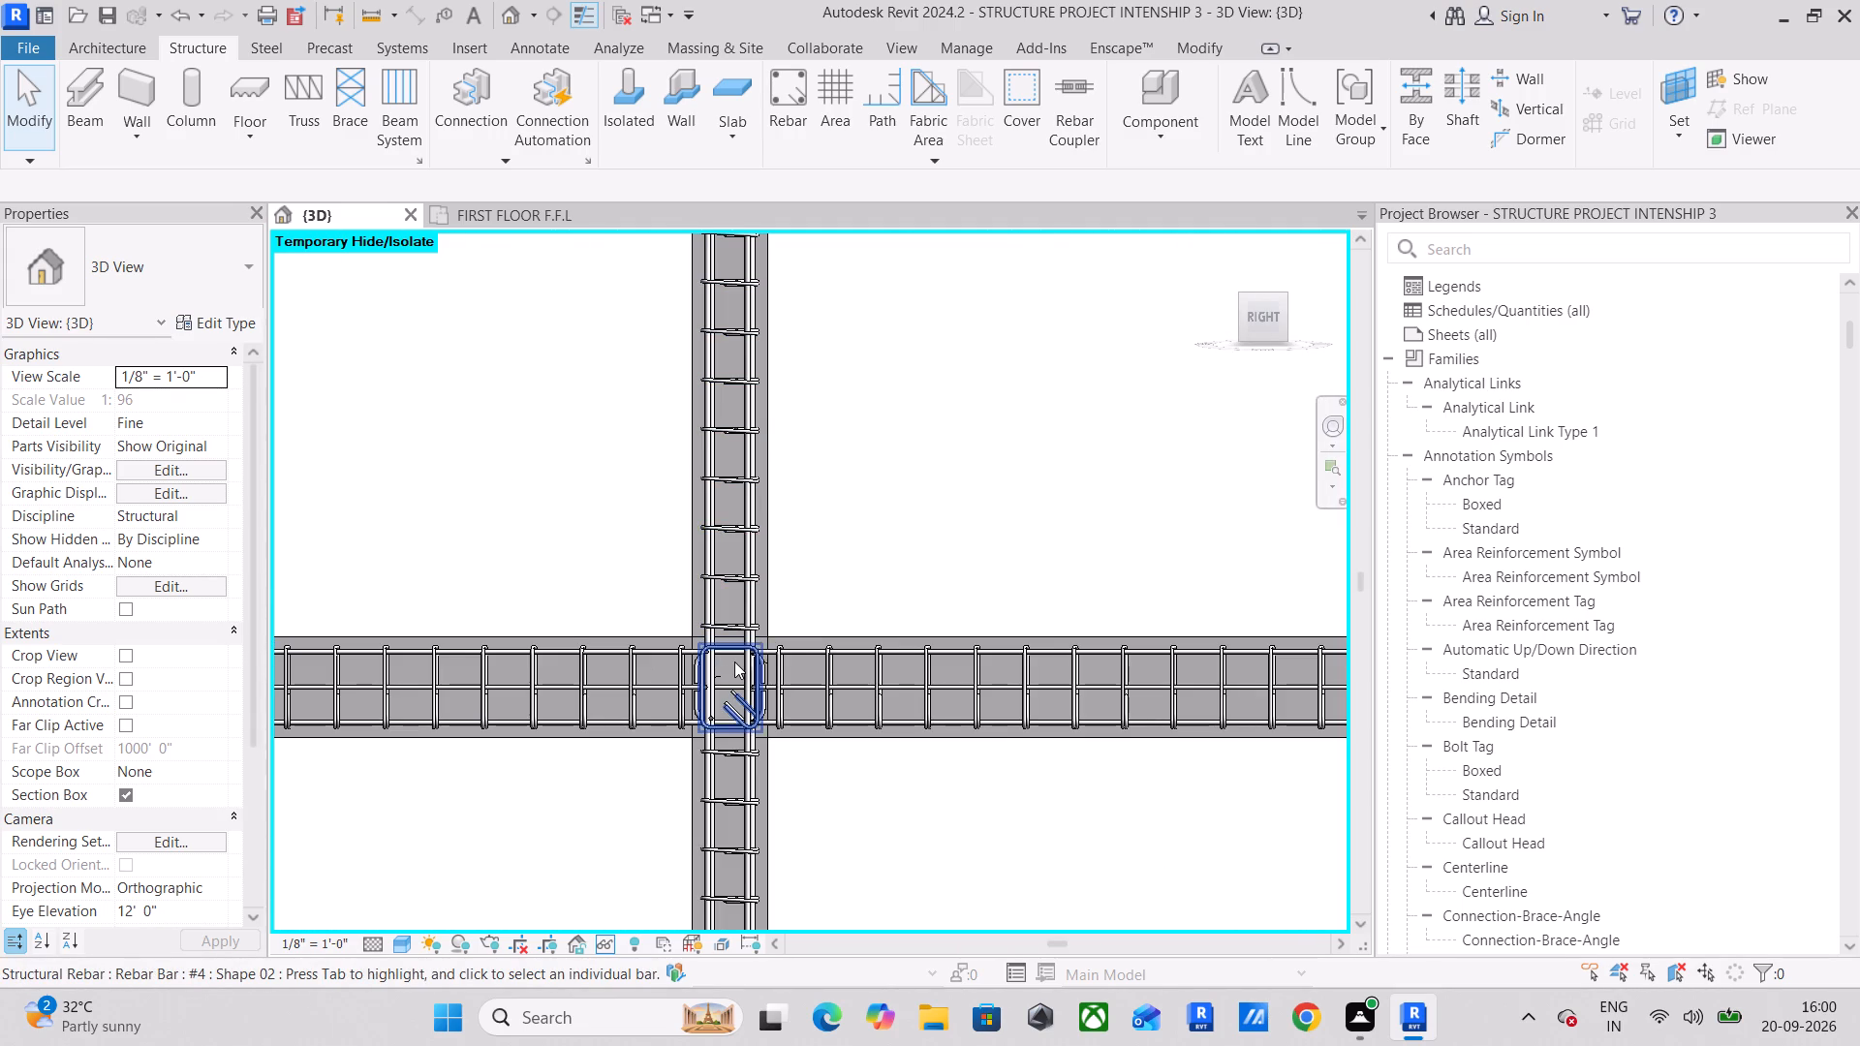
scroll(741, 663, up, 5)
scroll(741, 663, down, 13)
middle_drag(744, 663, 1077, 721)
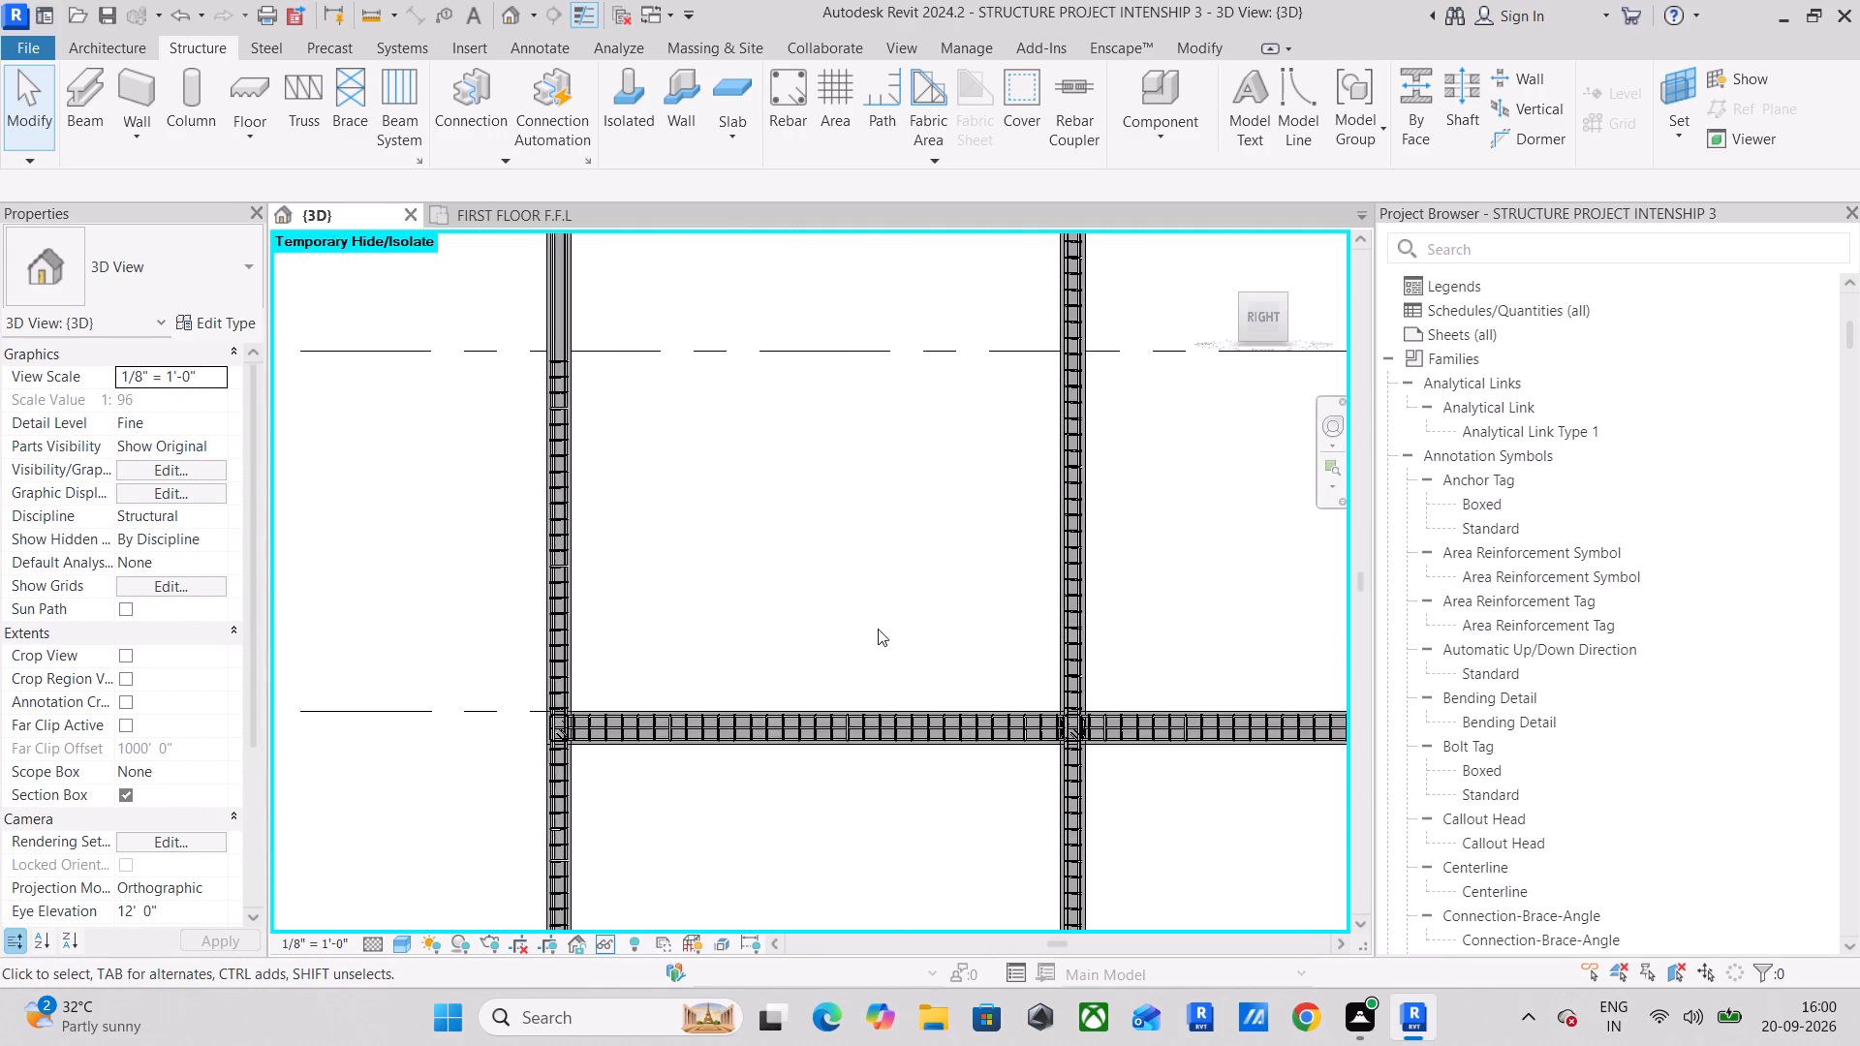
scroll(808, 605, down, 4)
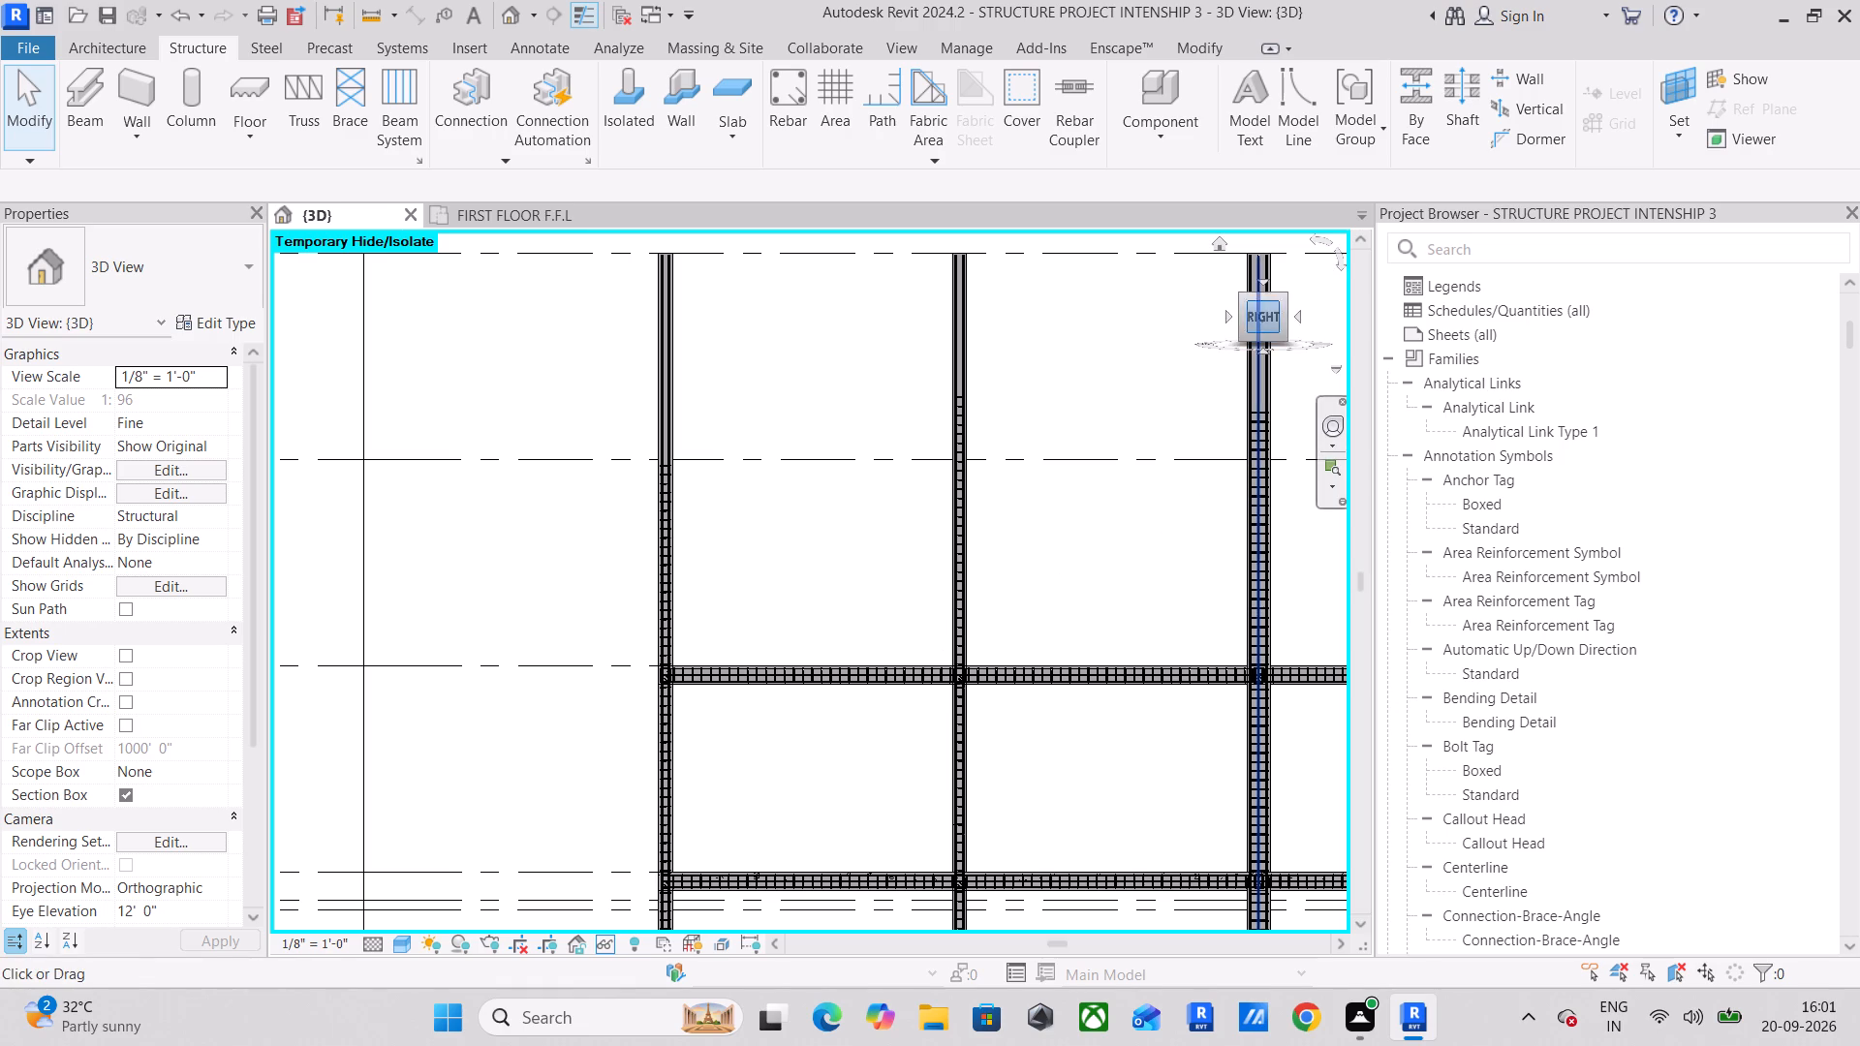
middle_drag(912, 674, 693, 537)
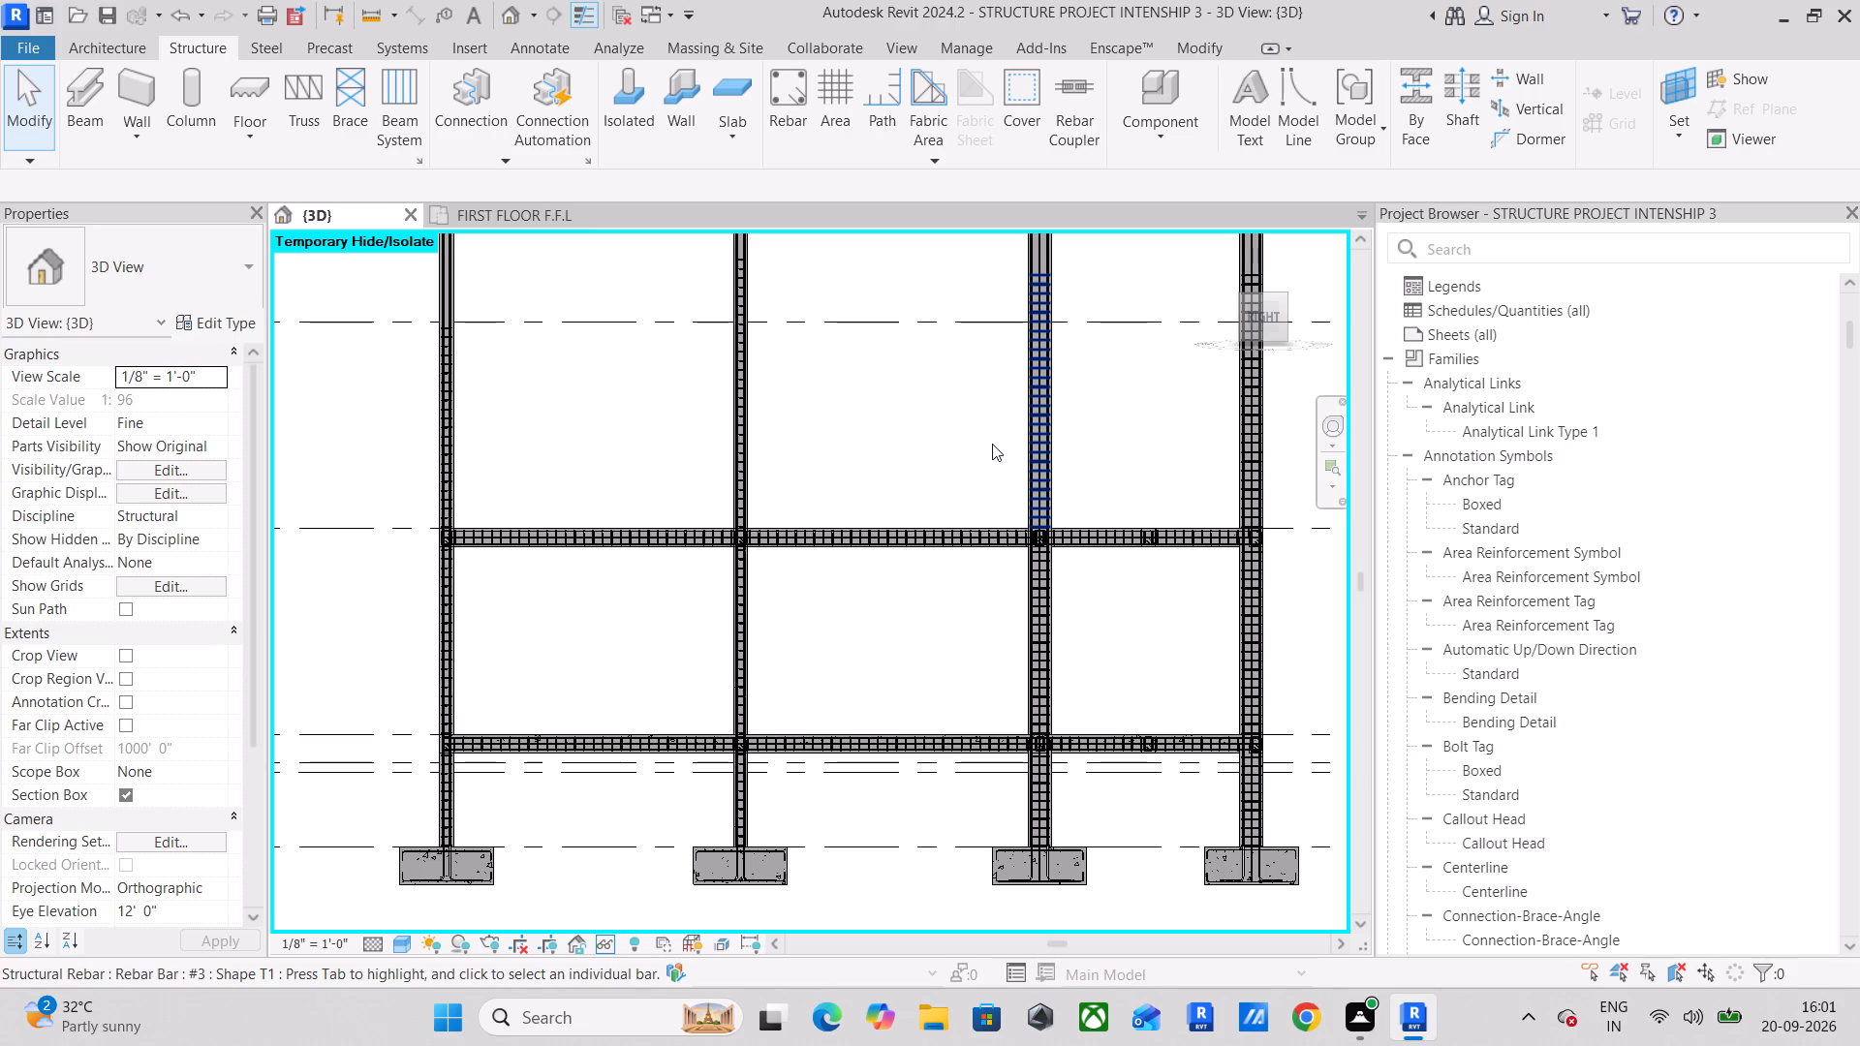
Check the grid and column layout in the FIRST FLOOR F.F.L plan, and return to the full frame in 3D.
click(544, 200)
double_click(528, 212)
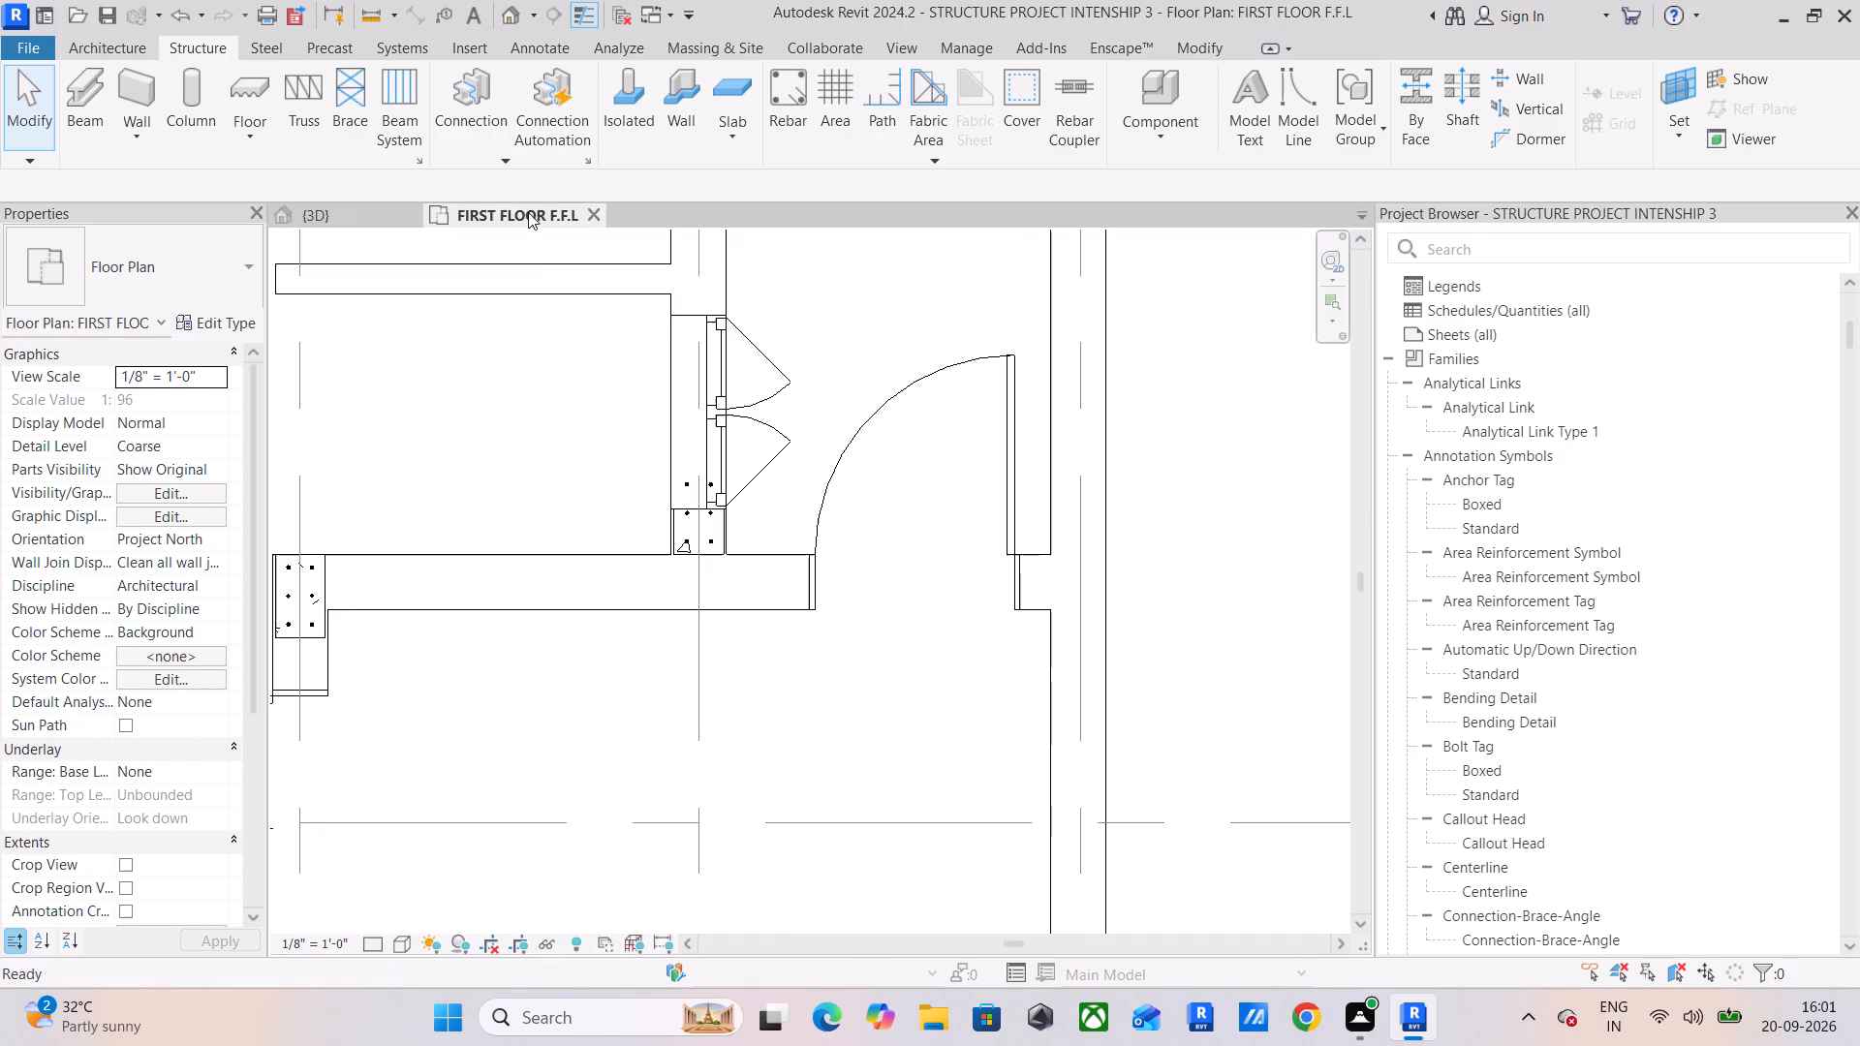
scroll(670, 504, down, 14)
middle_drag(757, 543, 1078, 642)
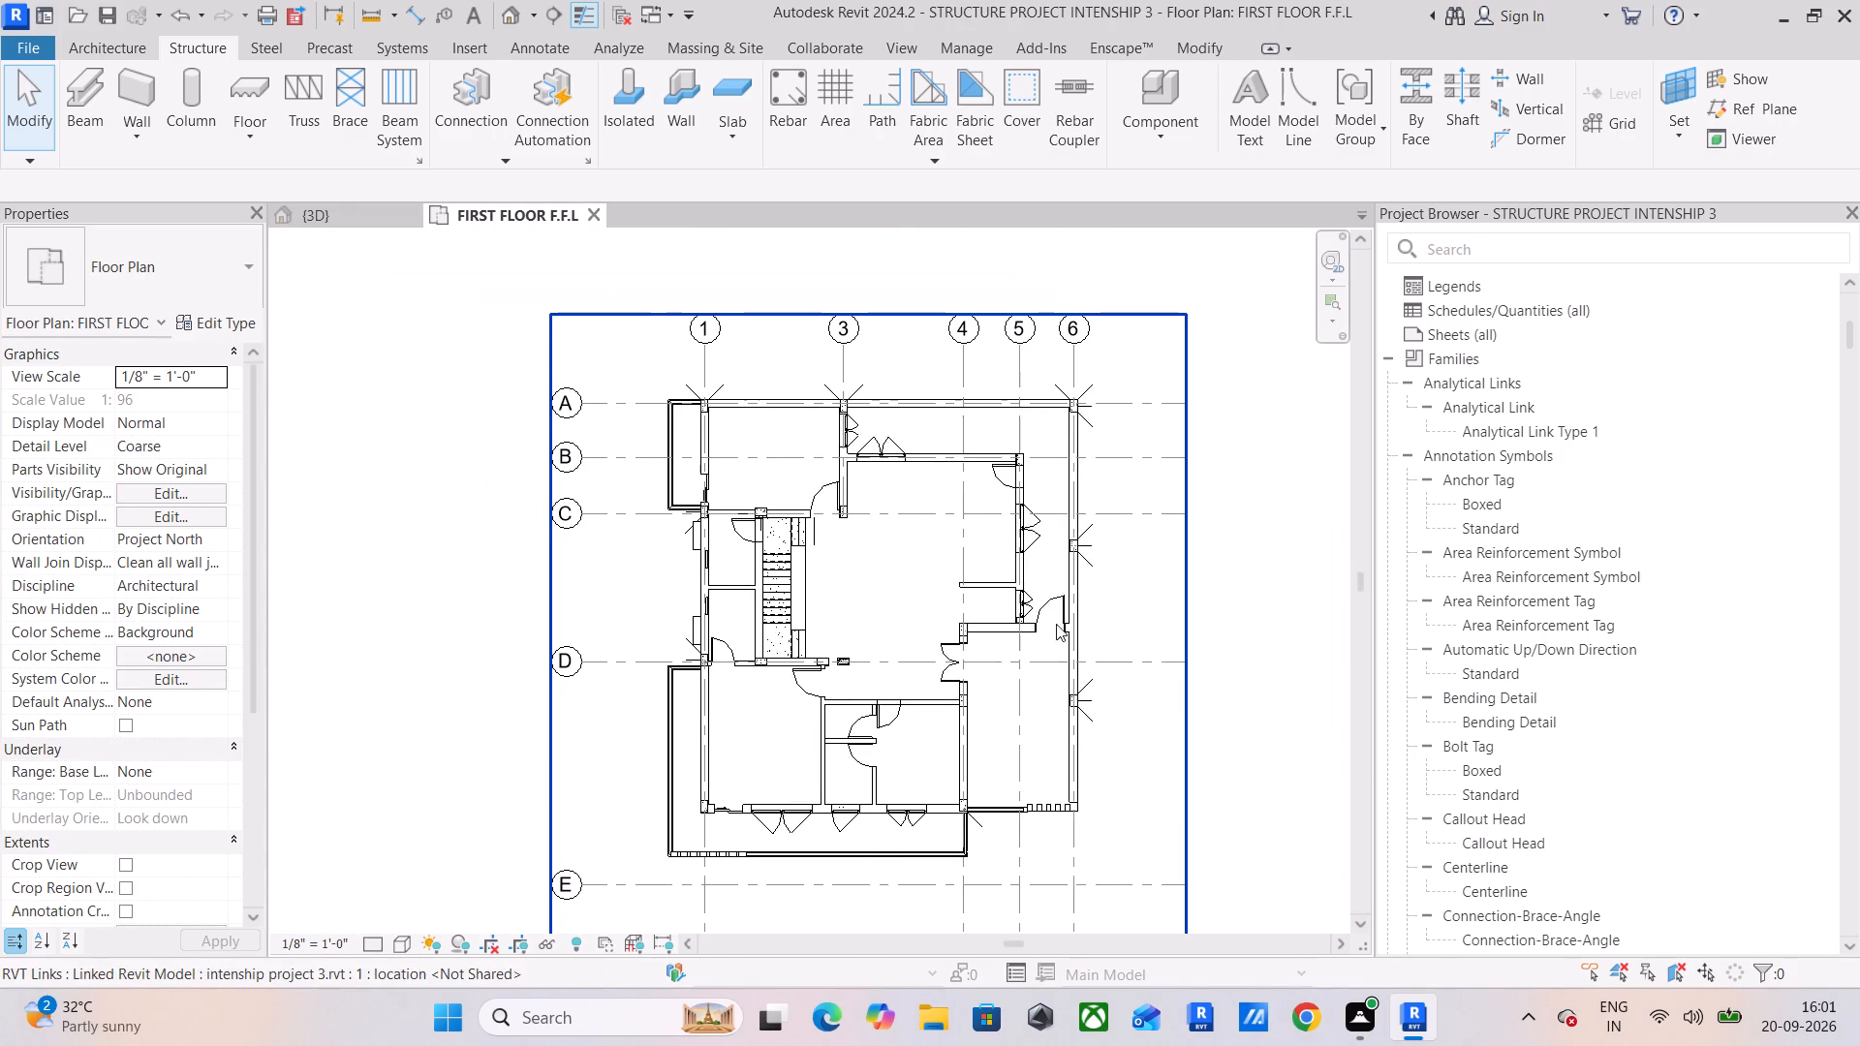
middle_drag(1056, 624, 1097, 574)
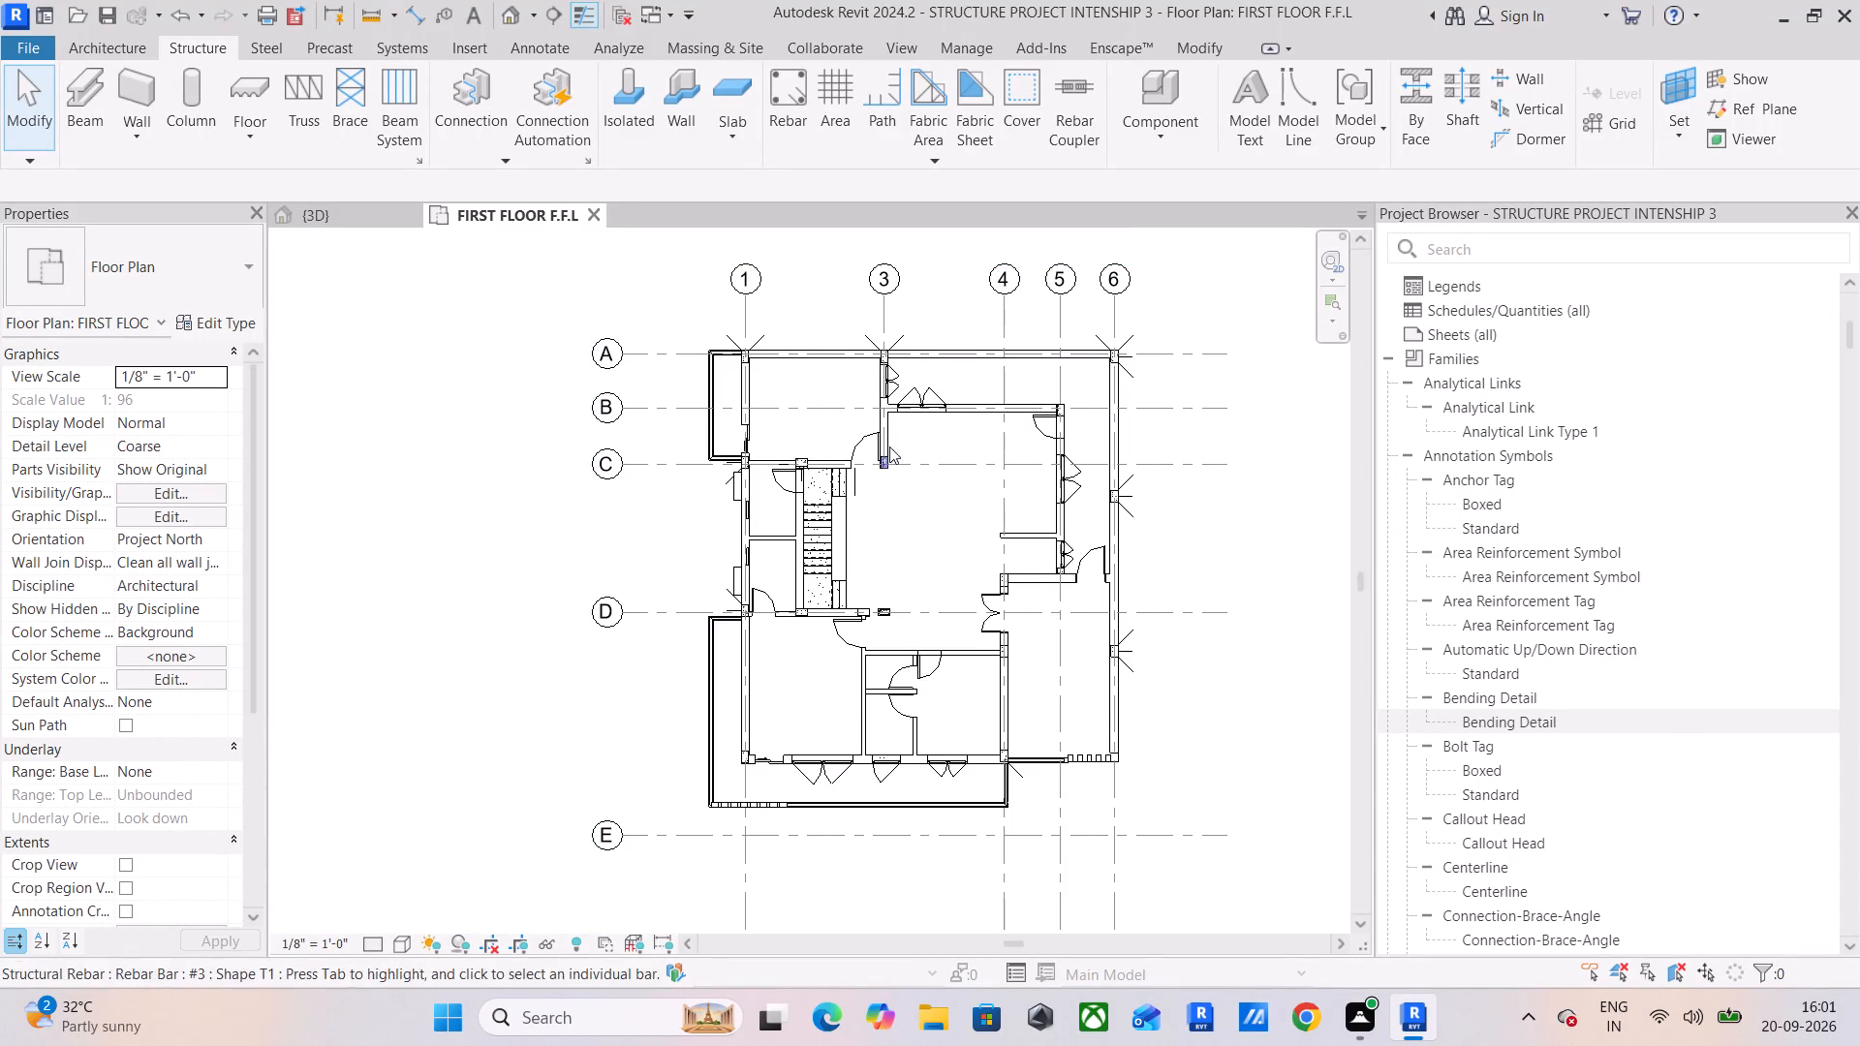
click(373, 211)
scroll(803, 400, down, 6)
middle_drag(803, 399, 818, 428)
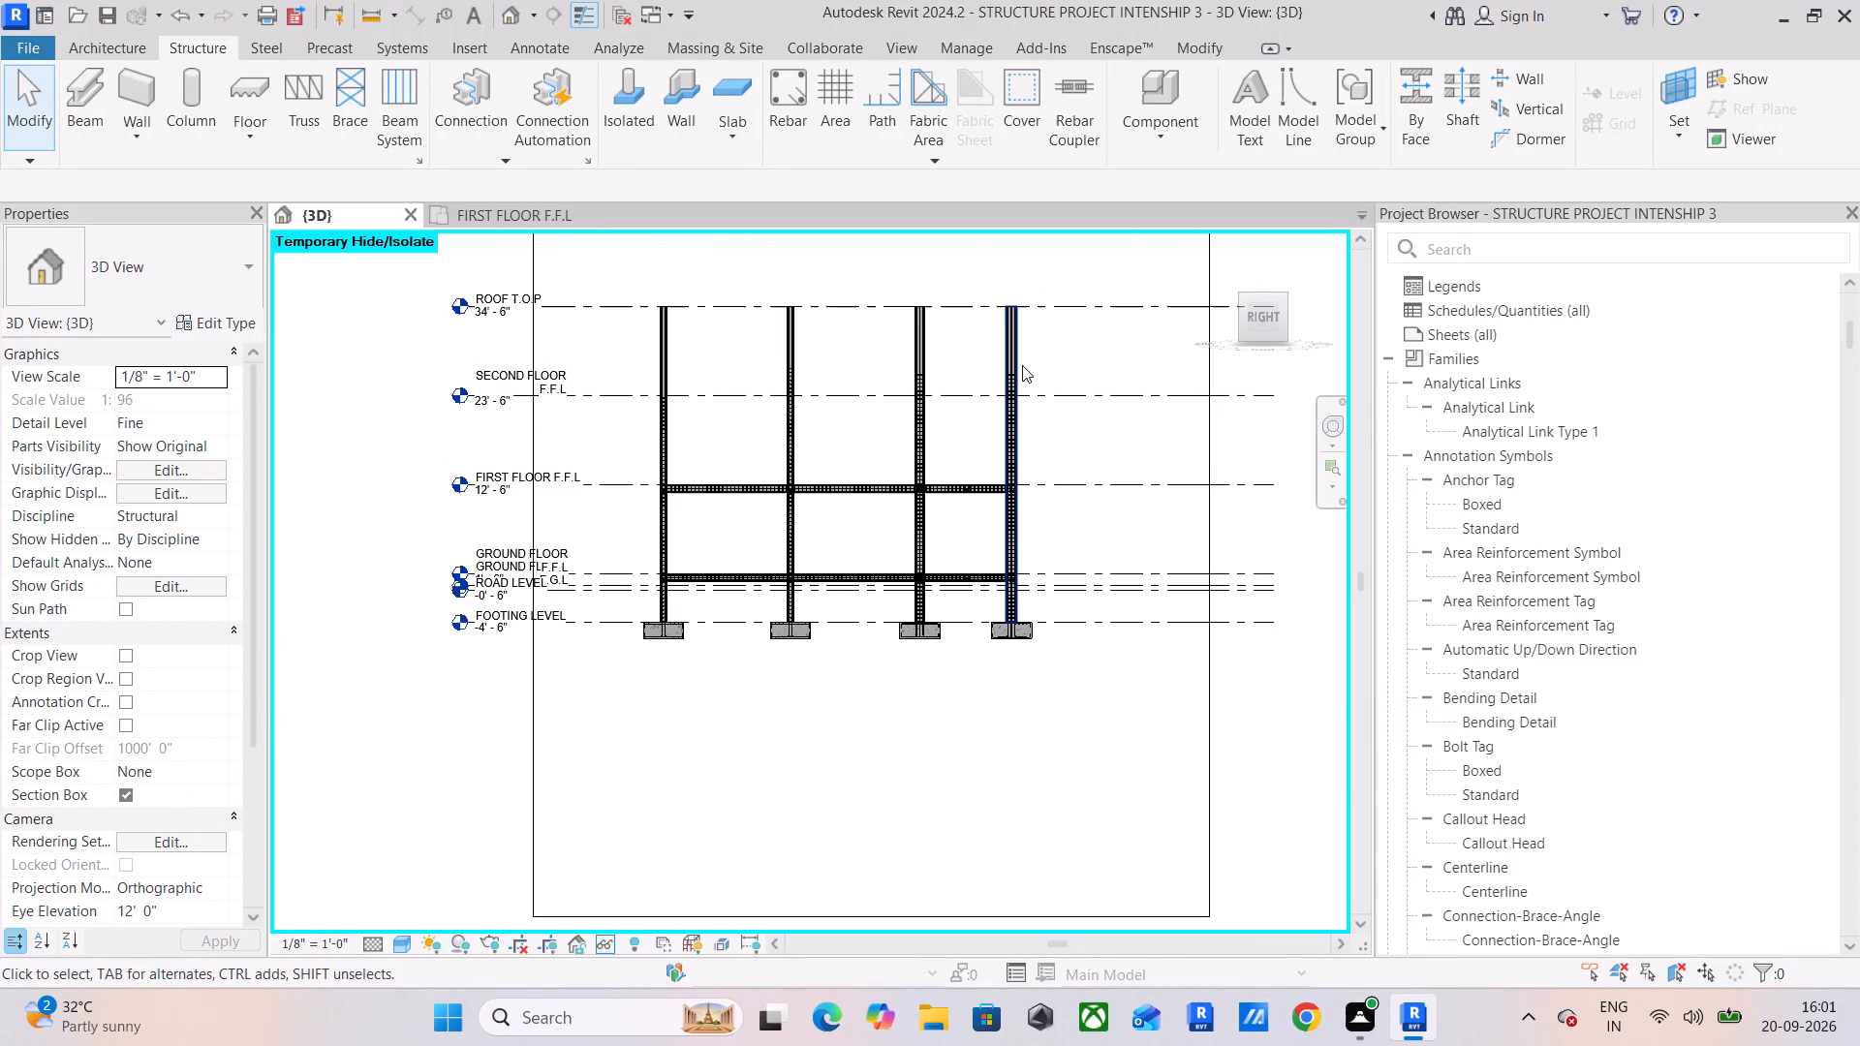
Turn off the 3D view's section box to bring back the whole structure.
shift+middle_drag(1007, 372, 976, 537)
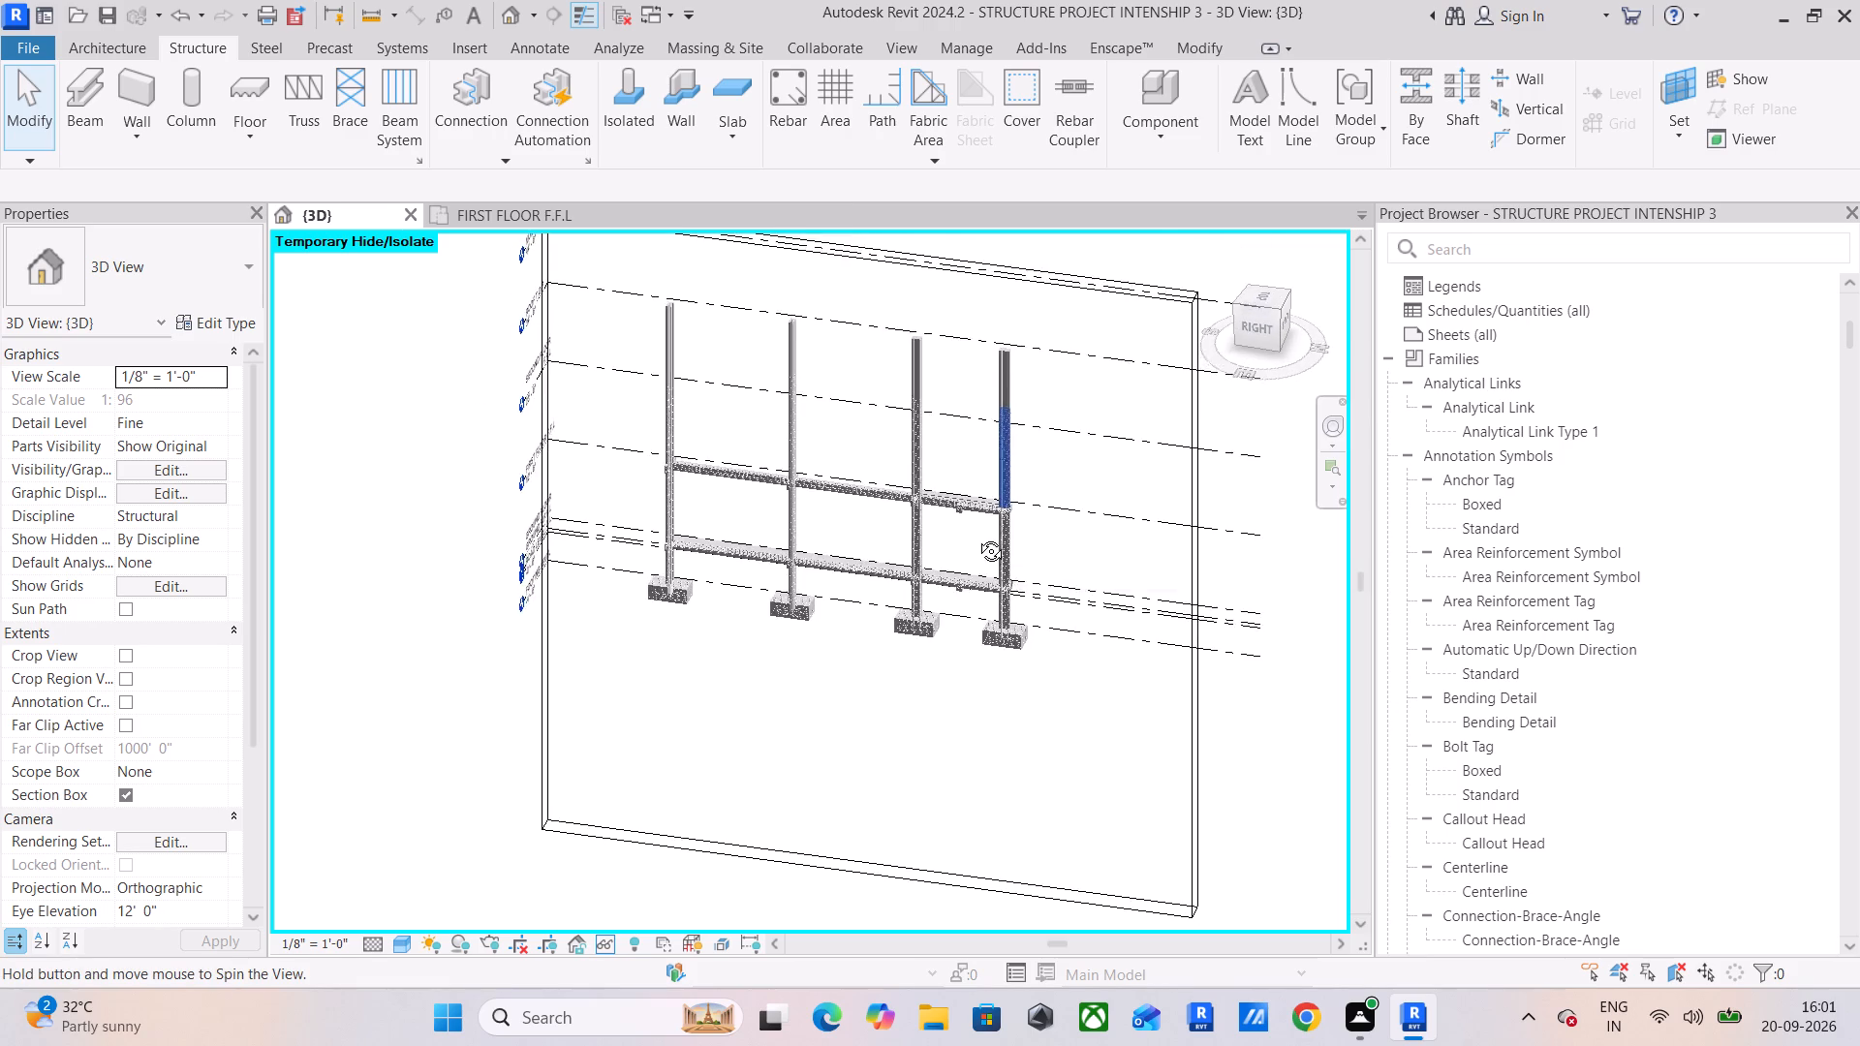
shift+middle_drag(976, 537, 1026, 509)
click(119, 798)
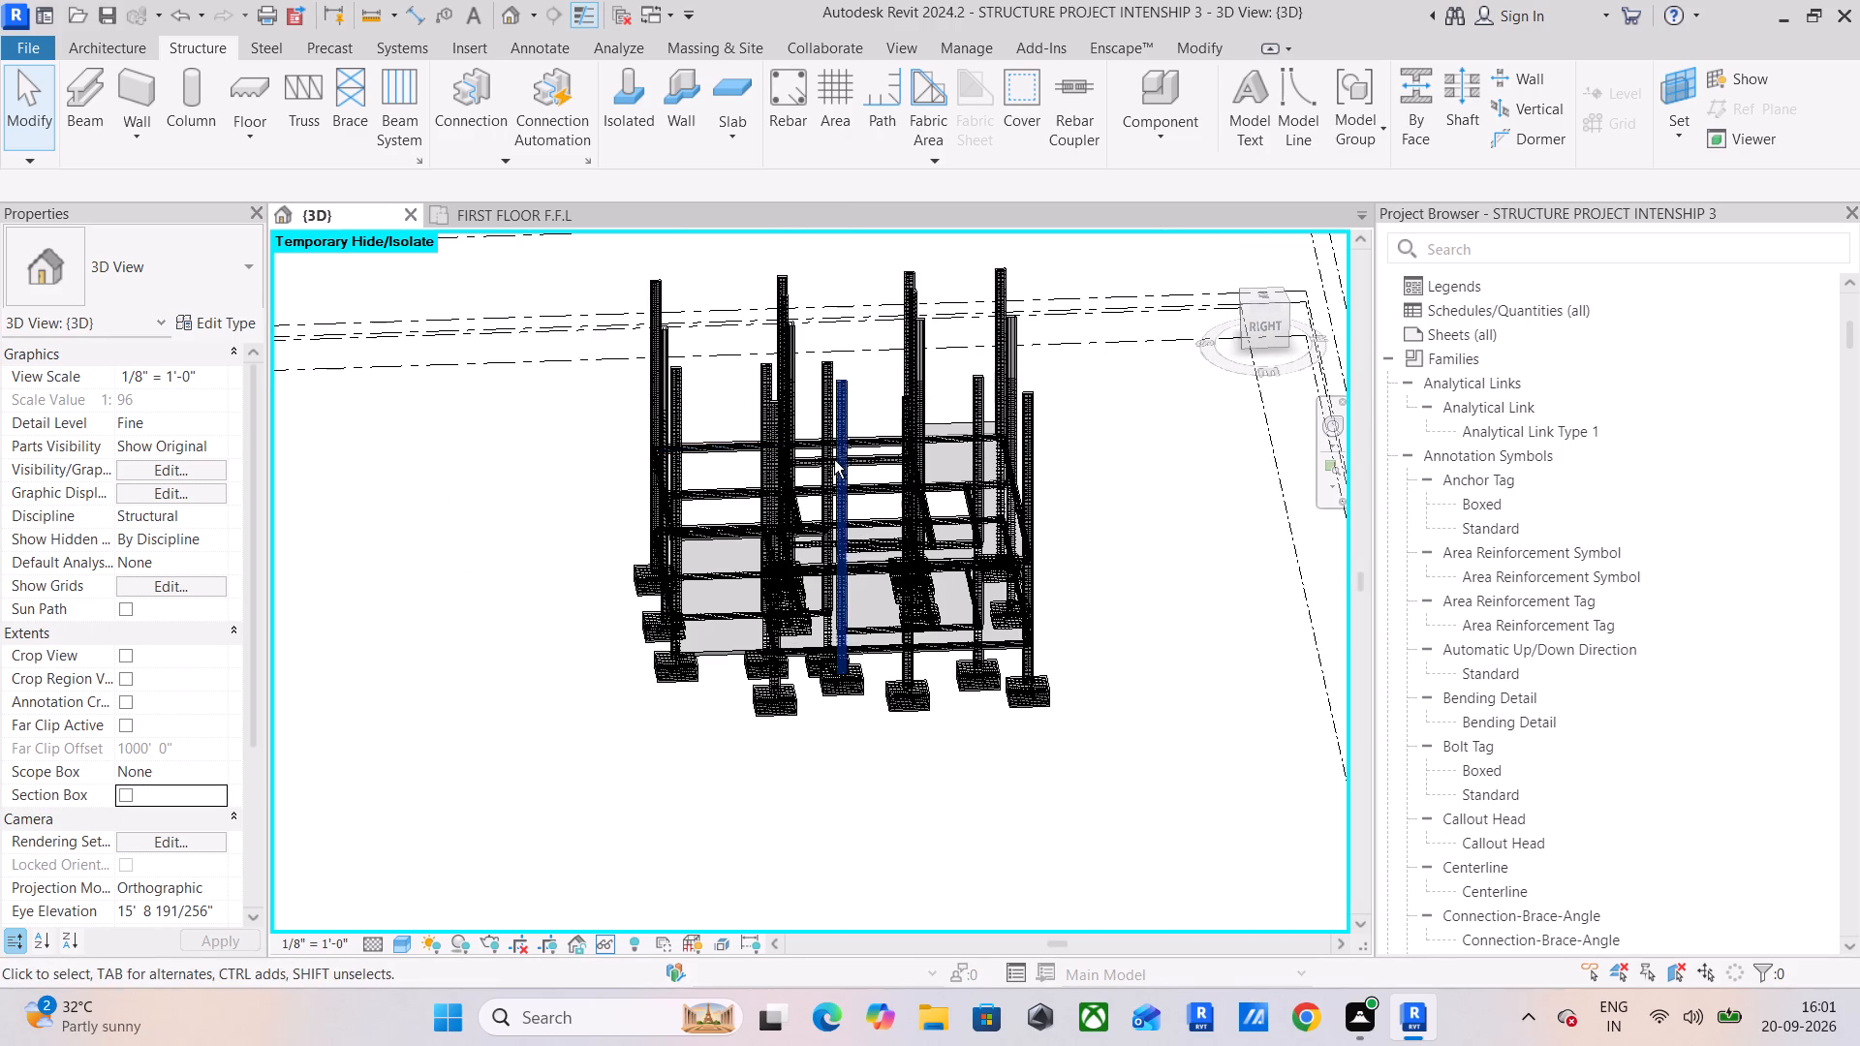
Examine the full reinforced frame and its first-floor slabs from several sides and from the top.
shift+middle_drag(833, 462, 1238, 466)
scroll(715, 446, up, 6)
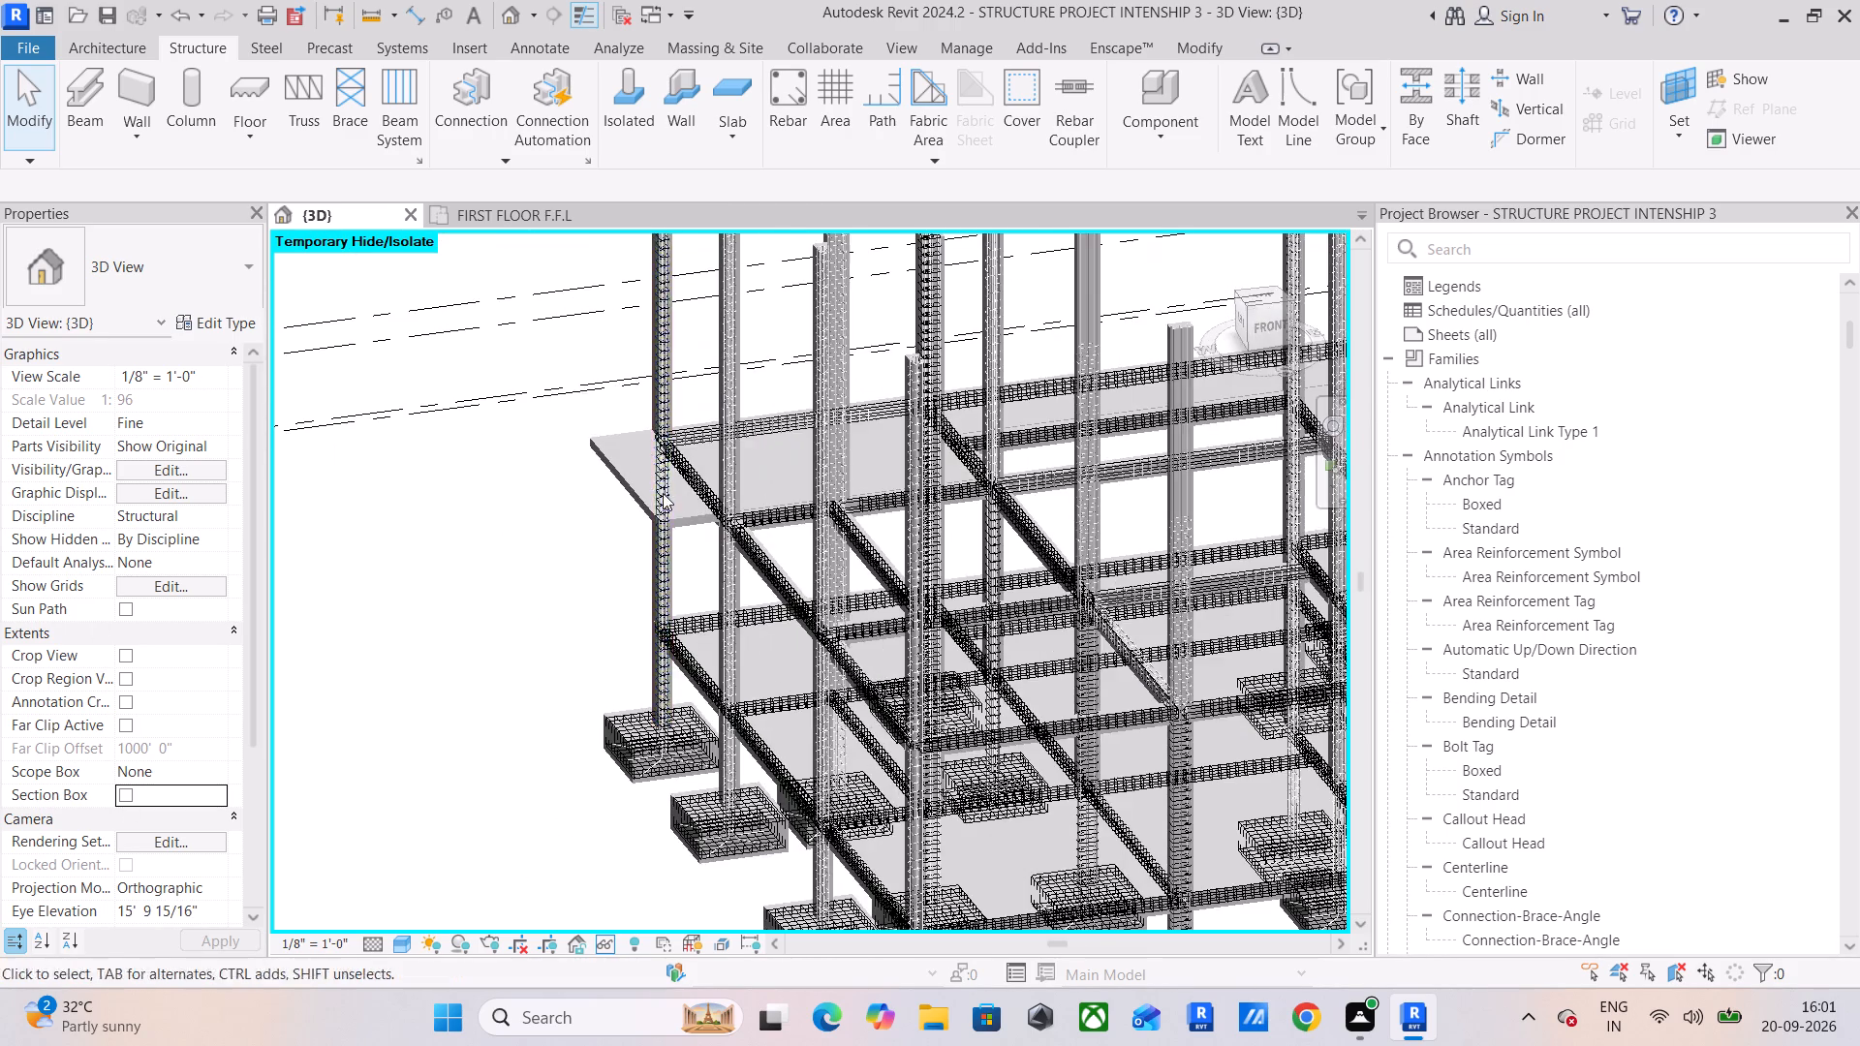
shift+middle_drag(643, 482, 703, 536)
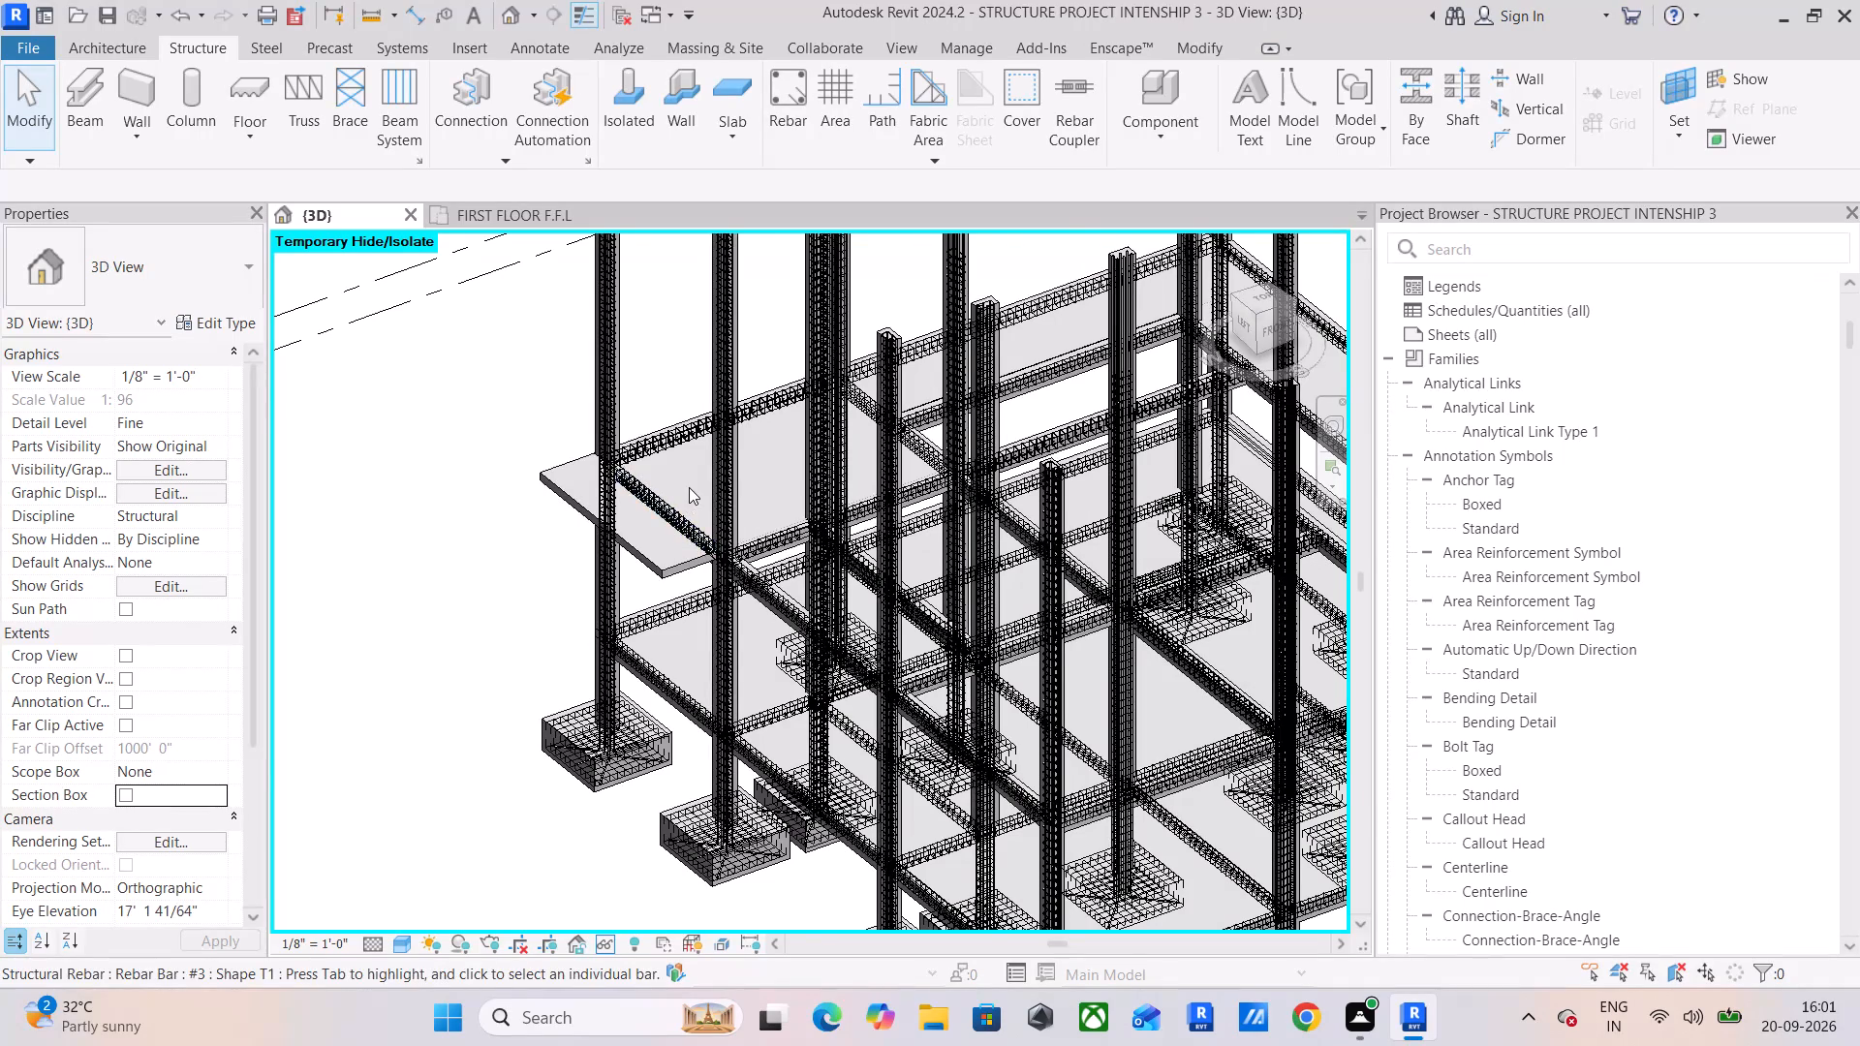
scroll(689, 487, down, 4)
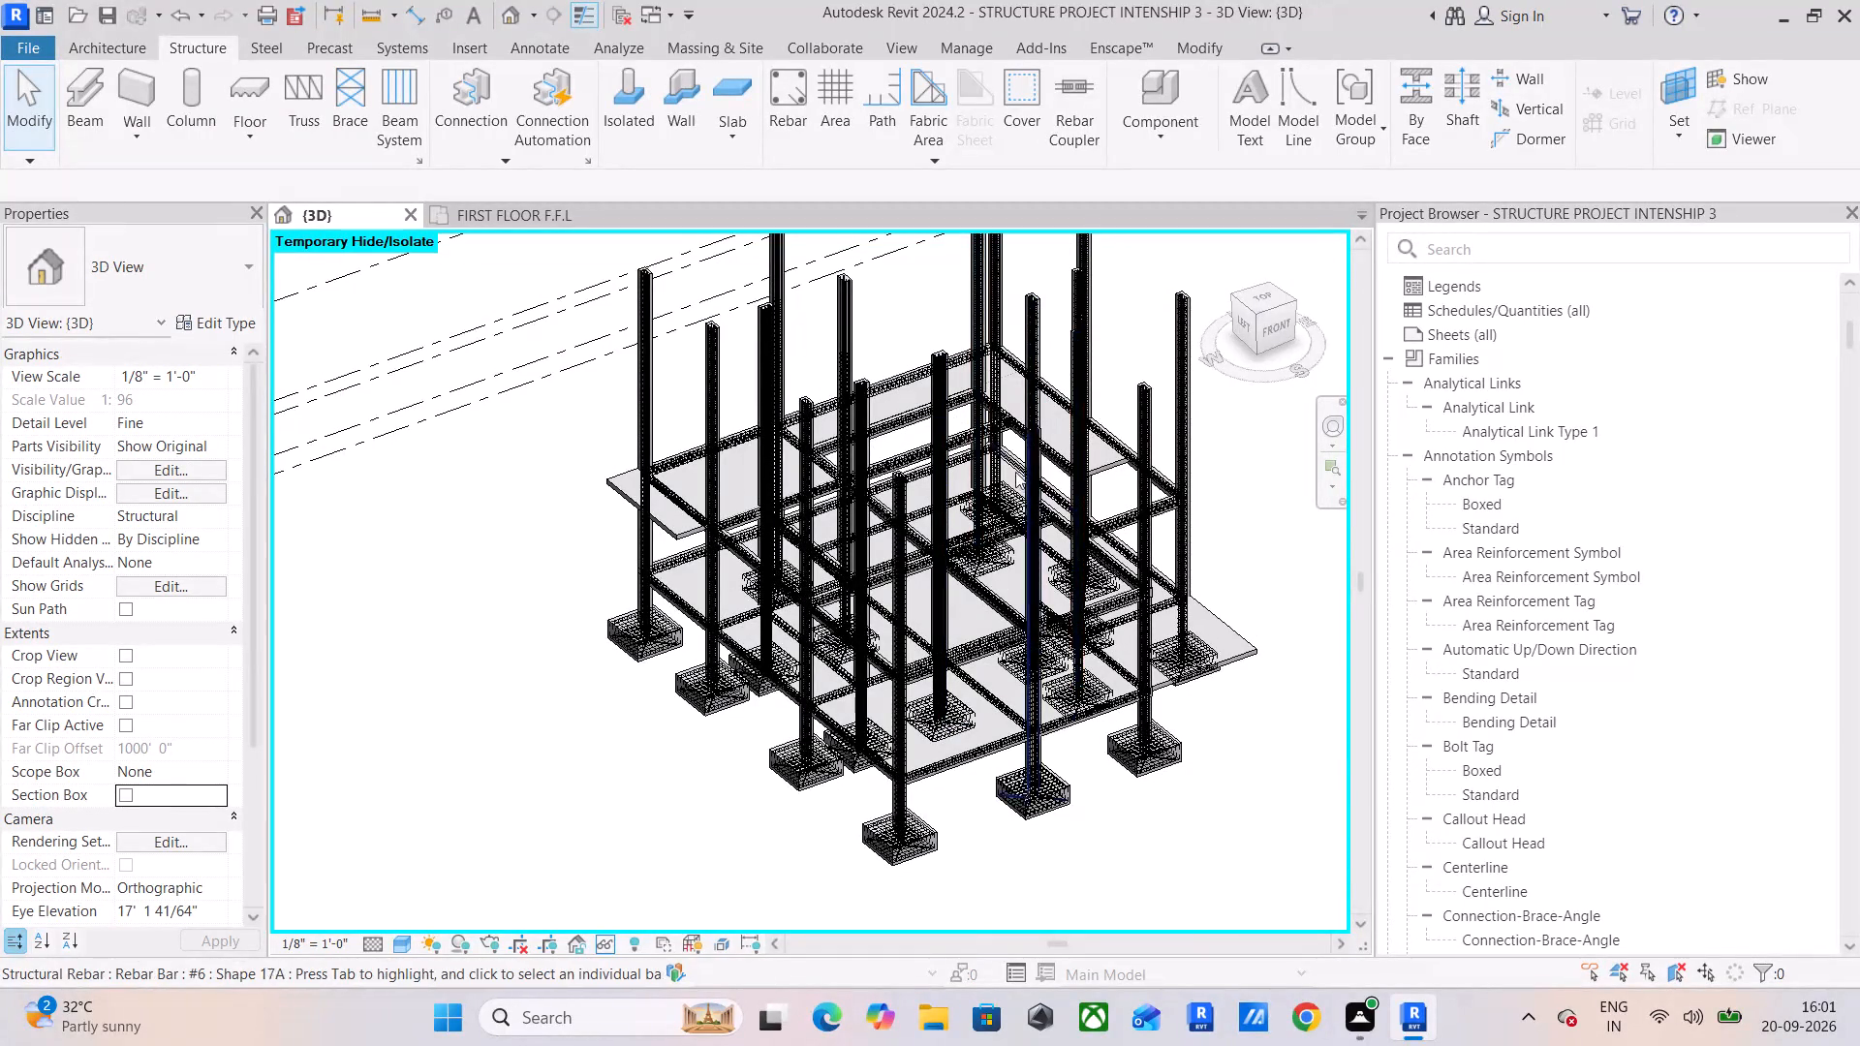
shift+middle_drag(1003, 476, 959, 507)
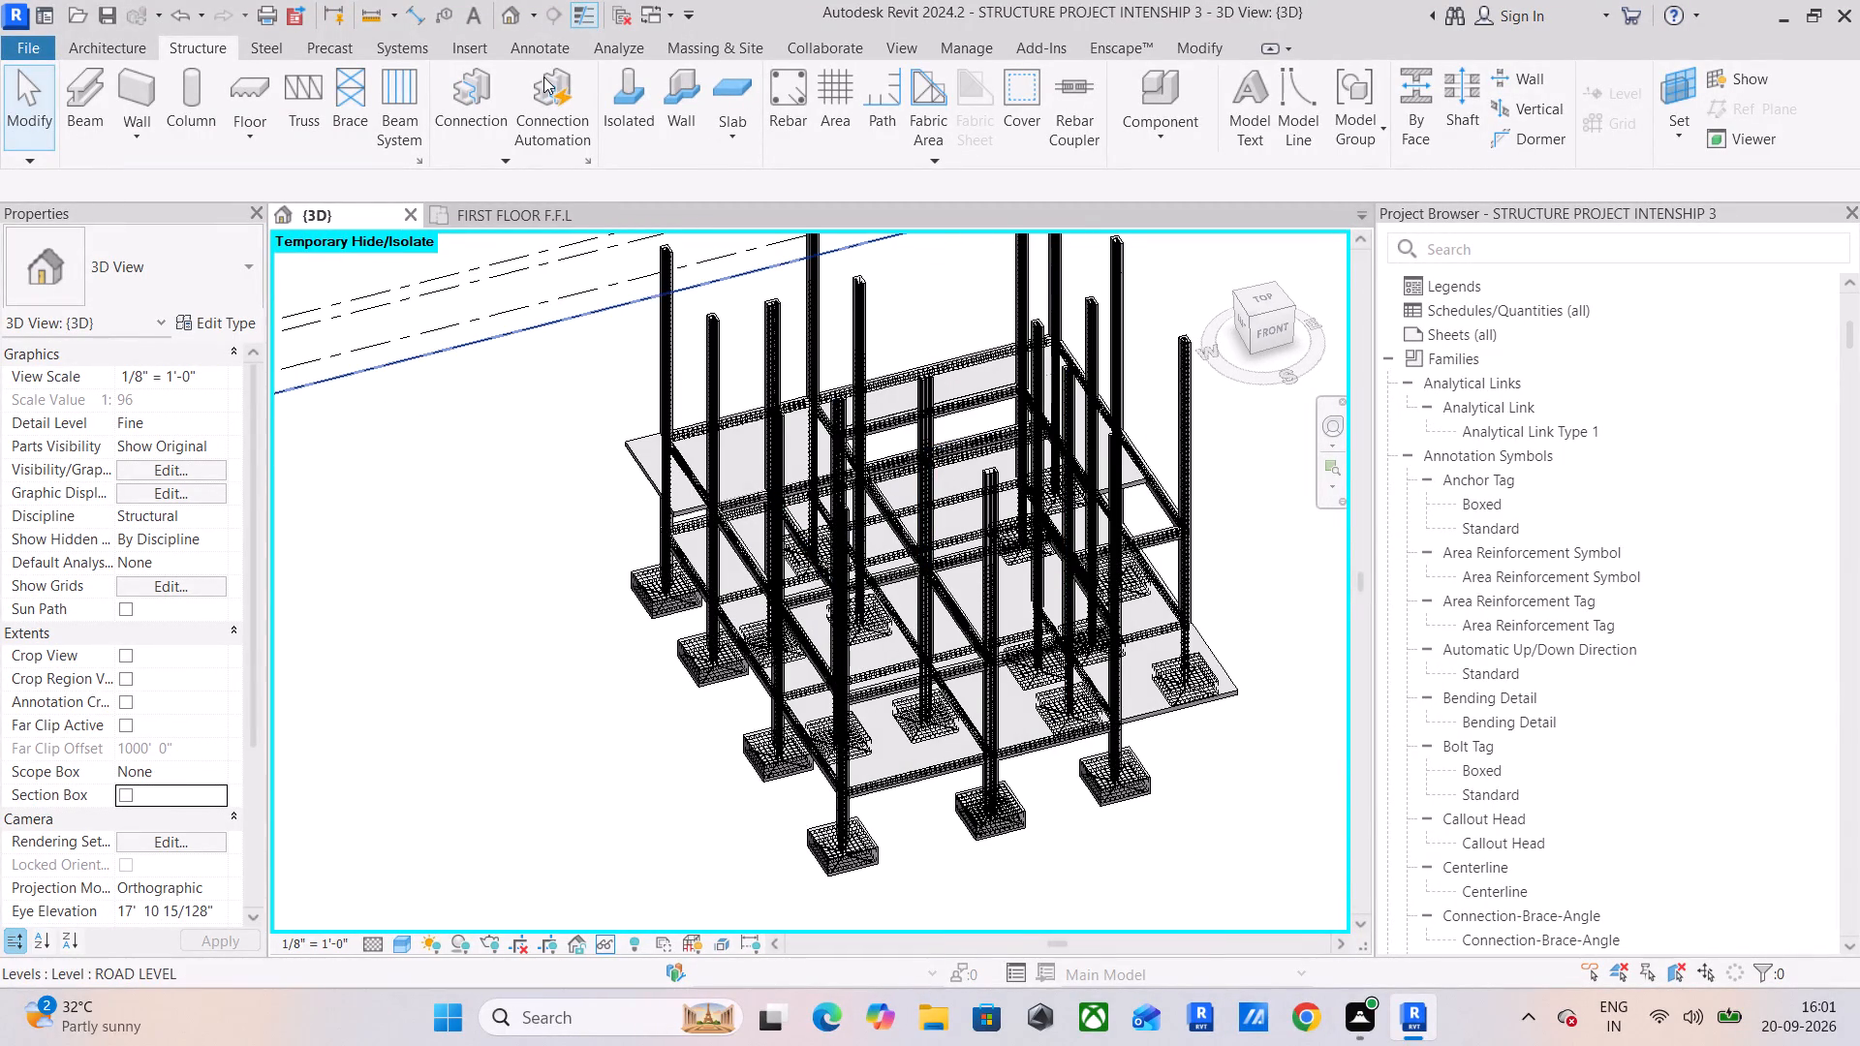
shift+middle_drag(898, 479, 802, 592)
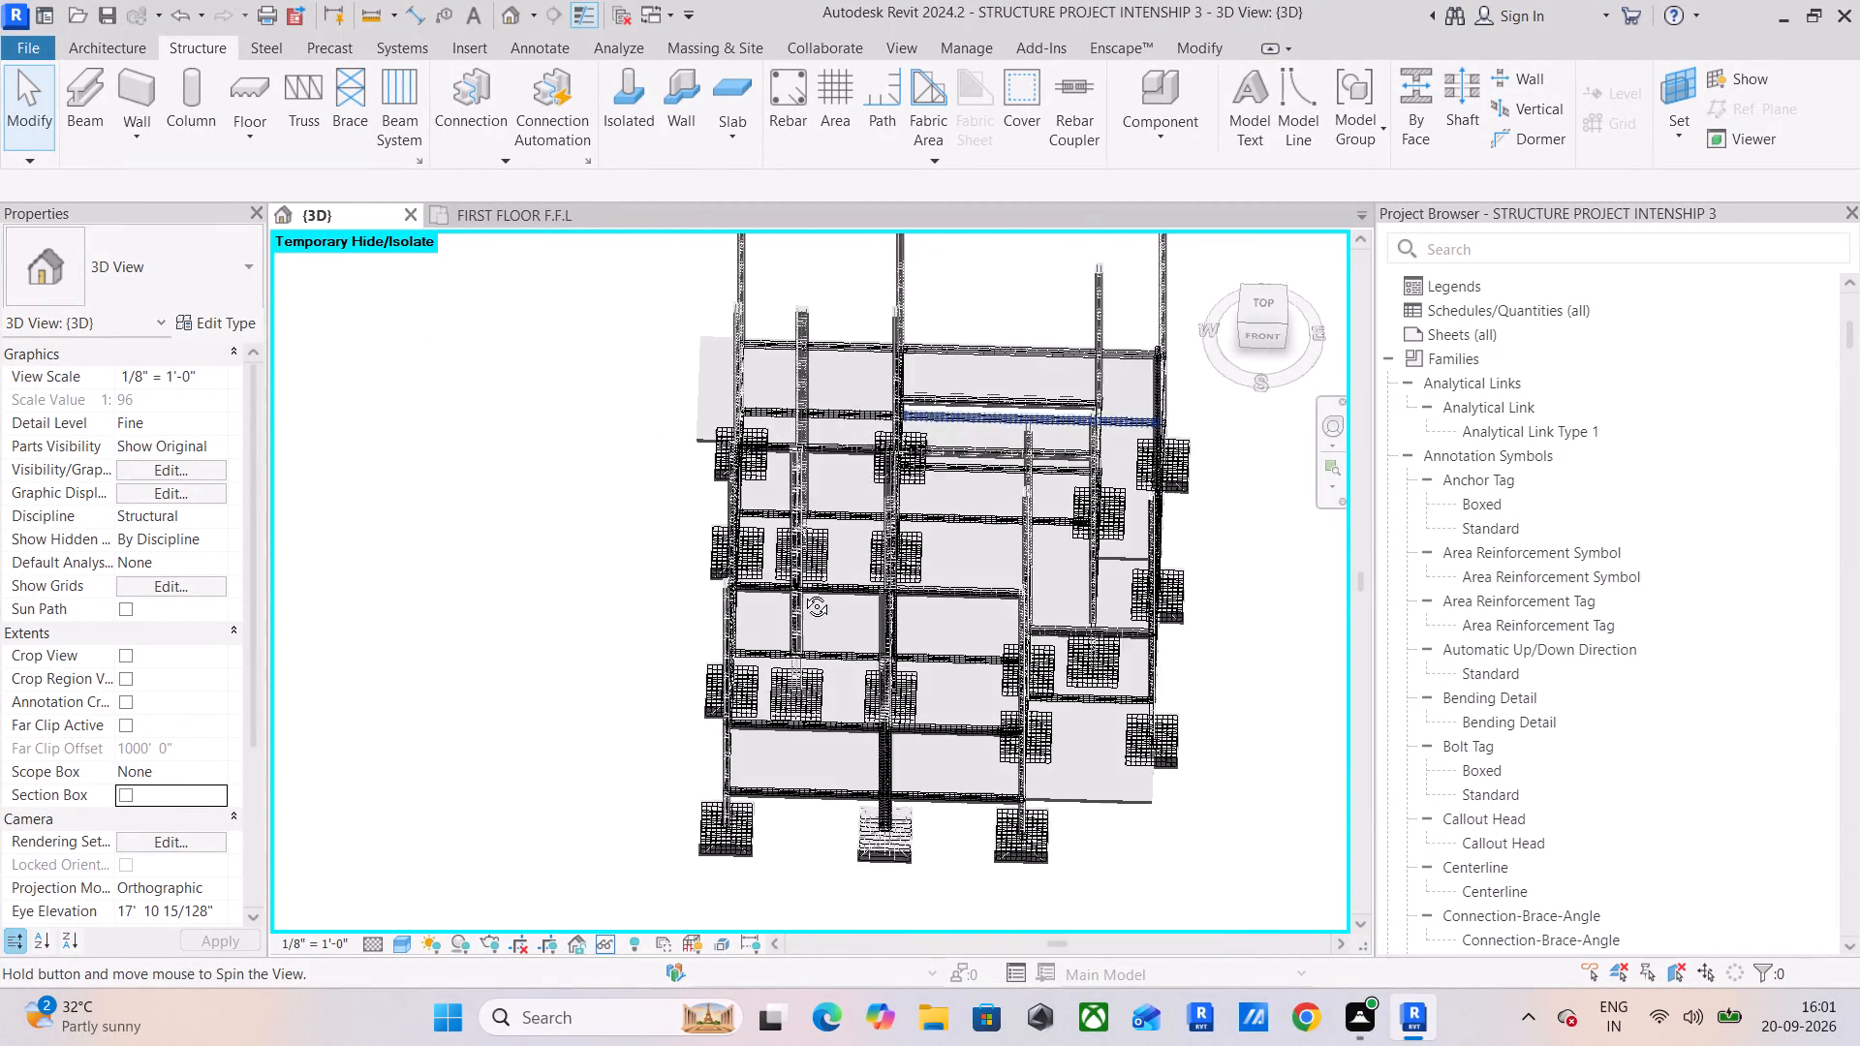
shift+middle_drag(802, 592, 809, 691)
click(1261, 324)
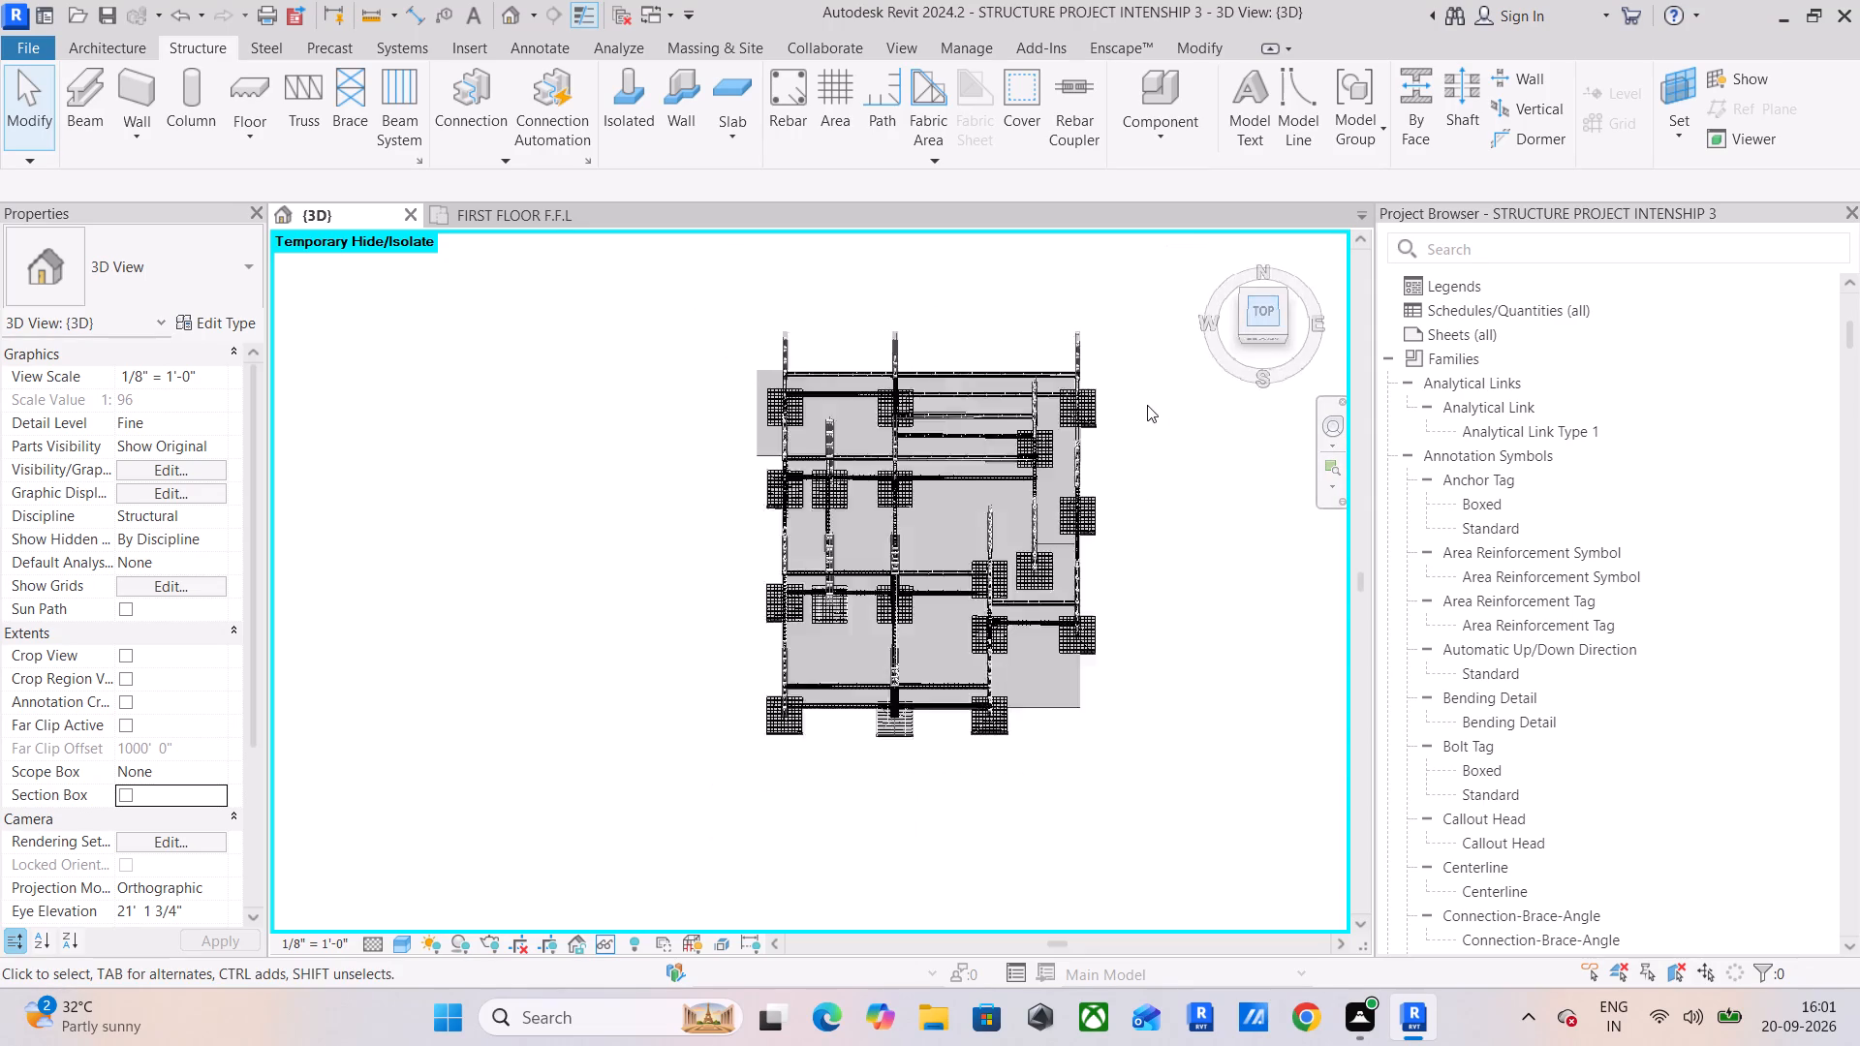
scroll(848, 544, up, 9)
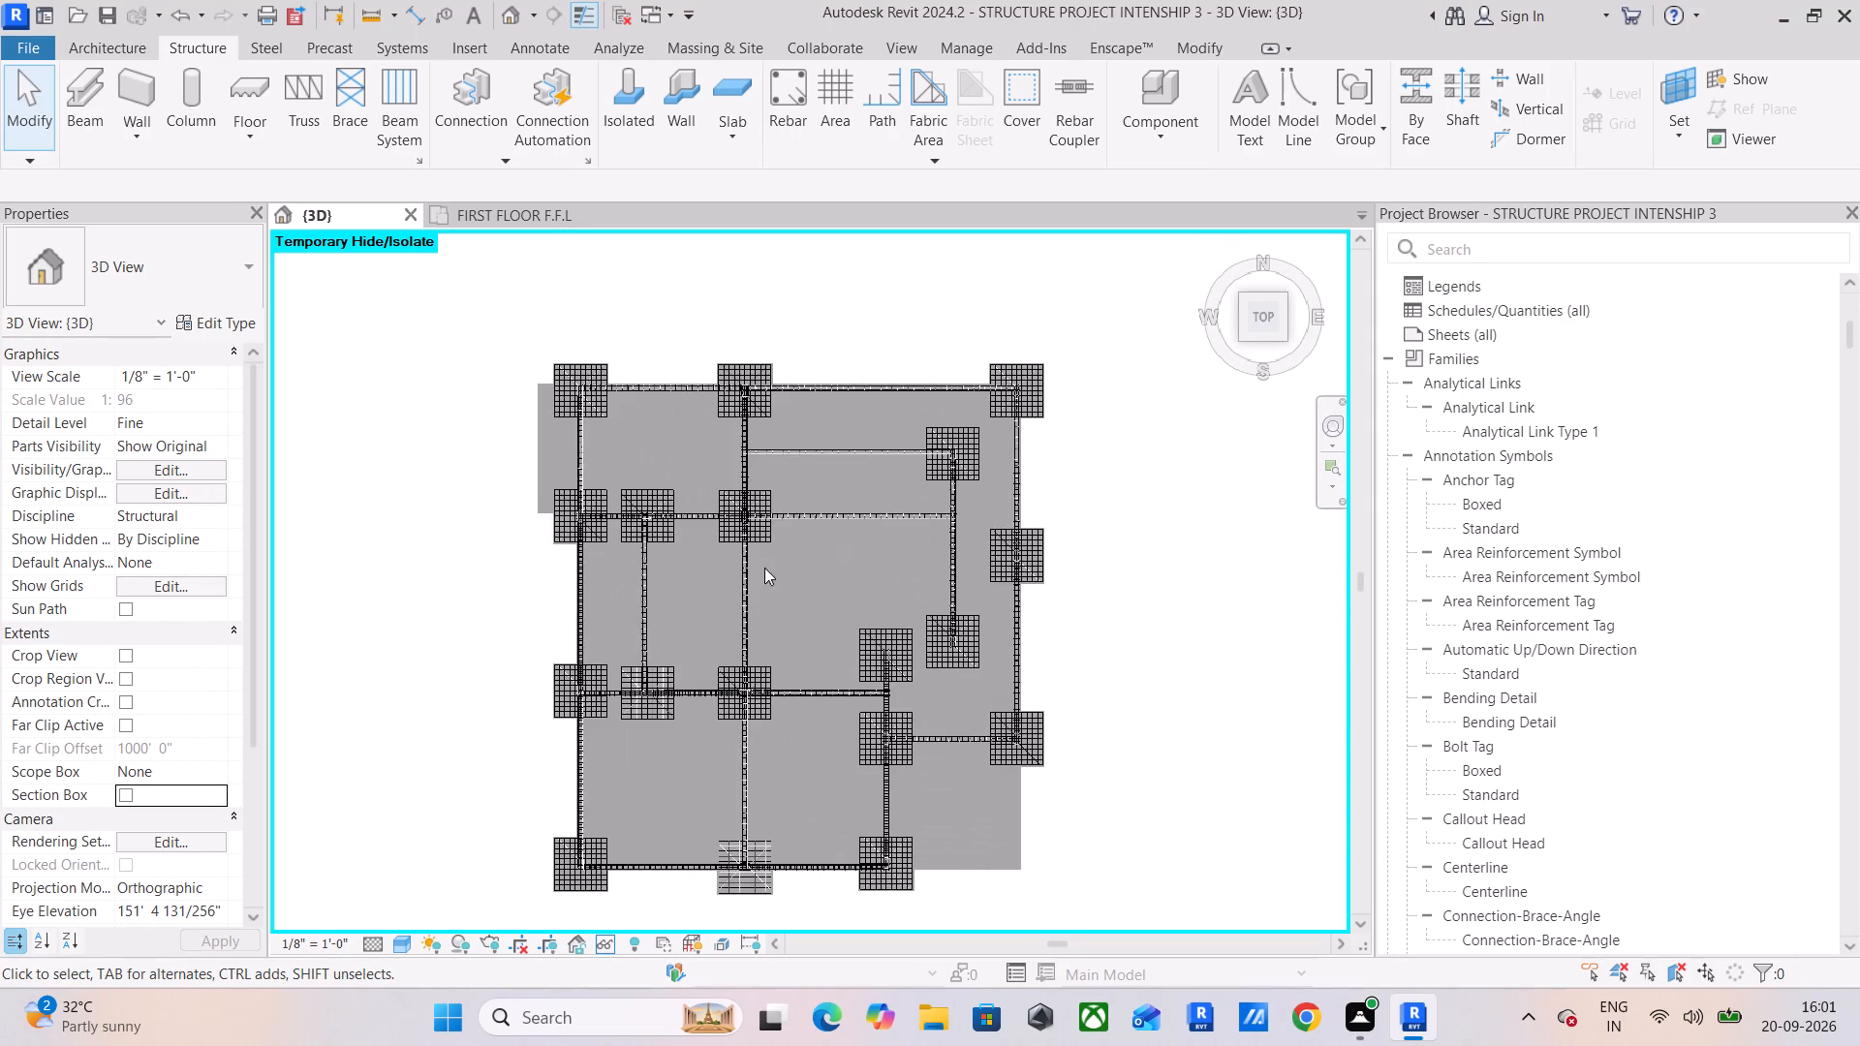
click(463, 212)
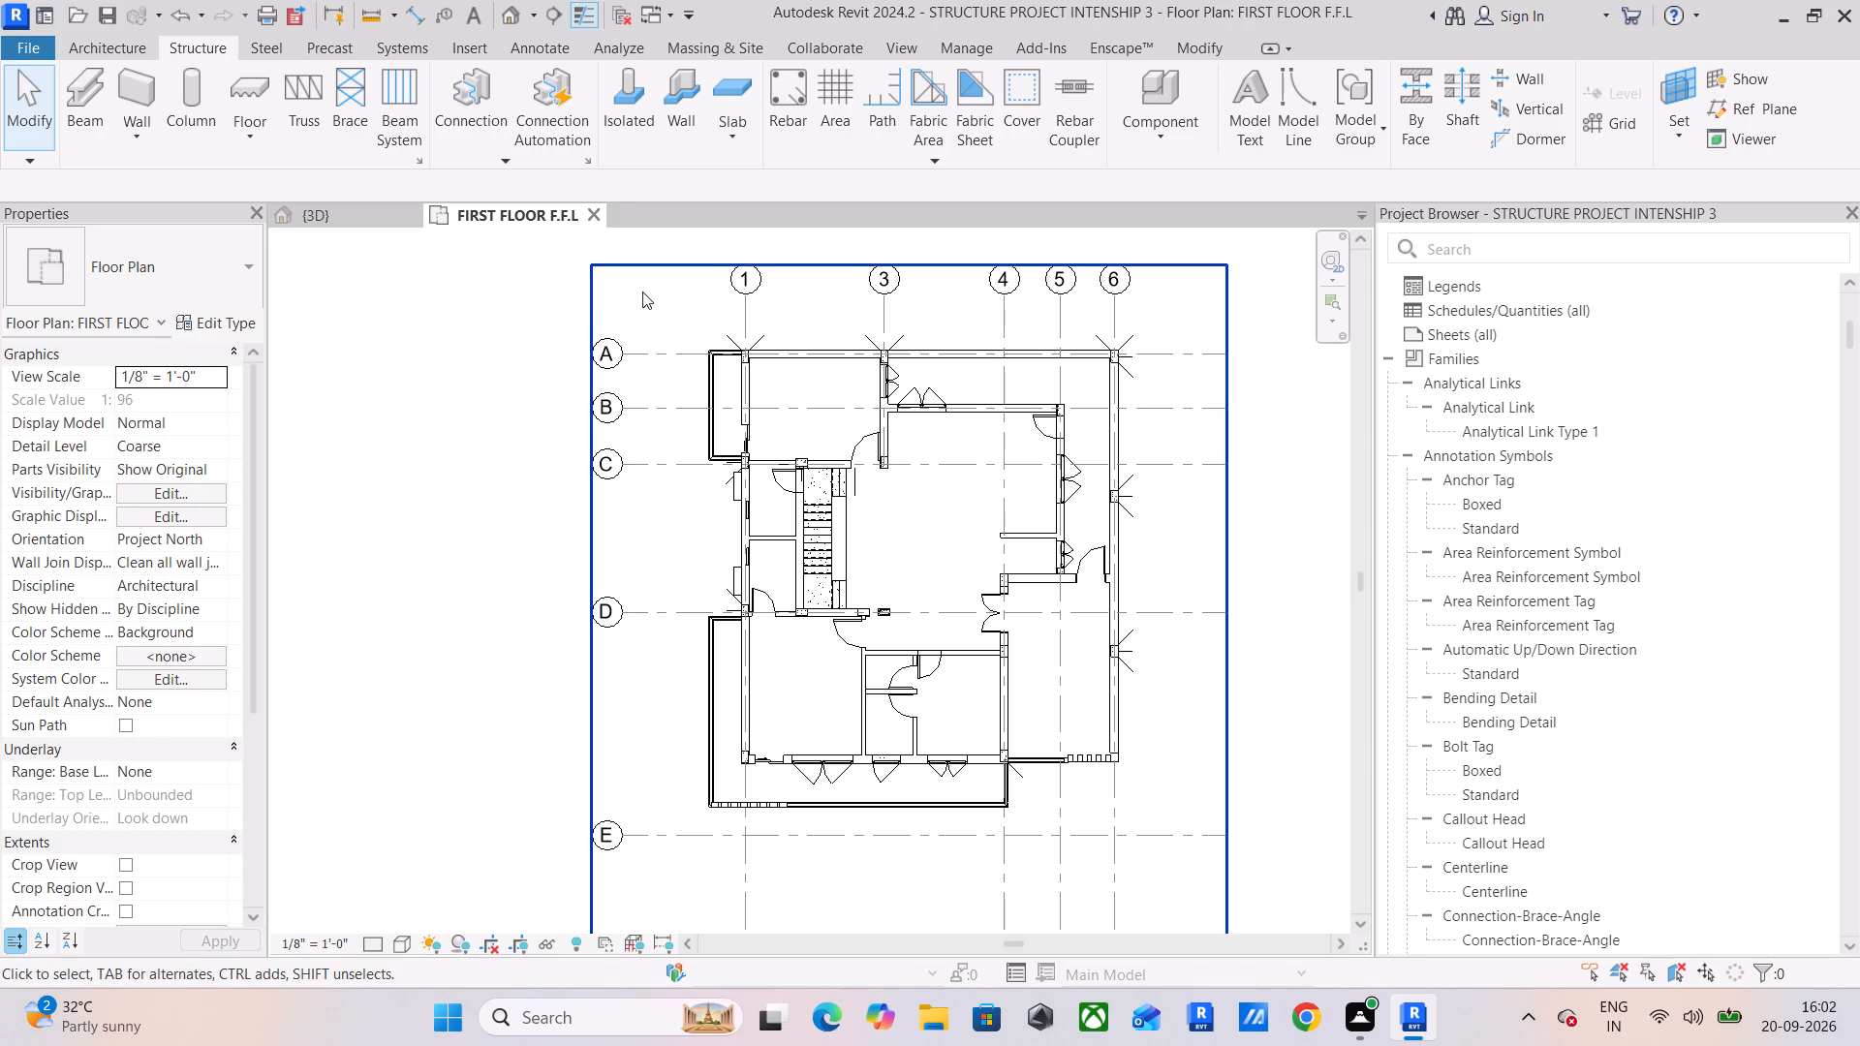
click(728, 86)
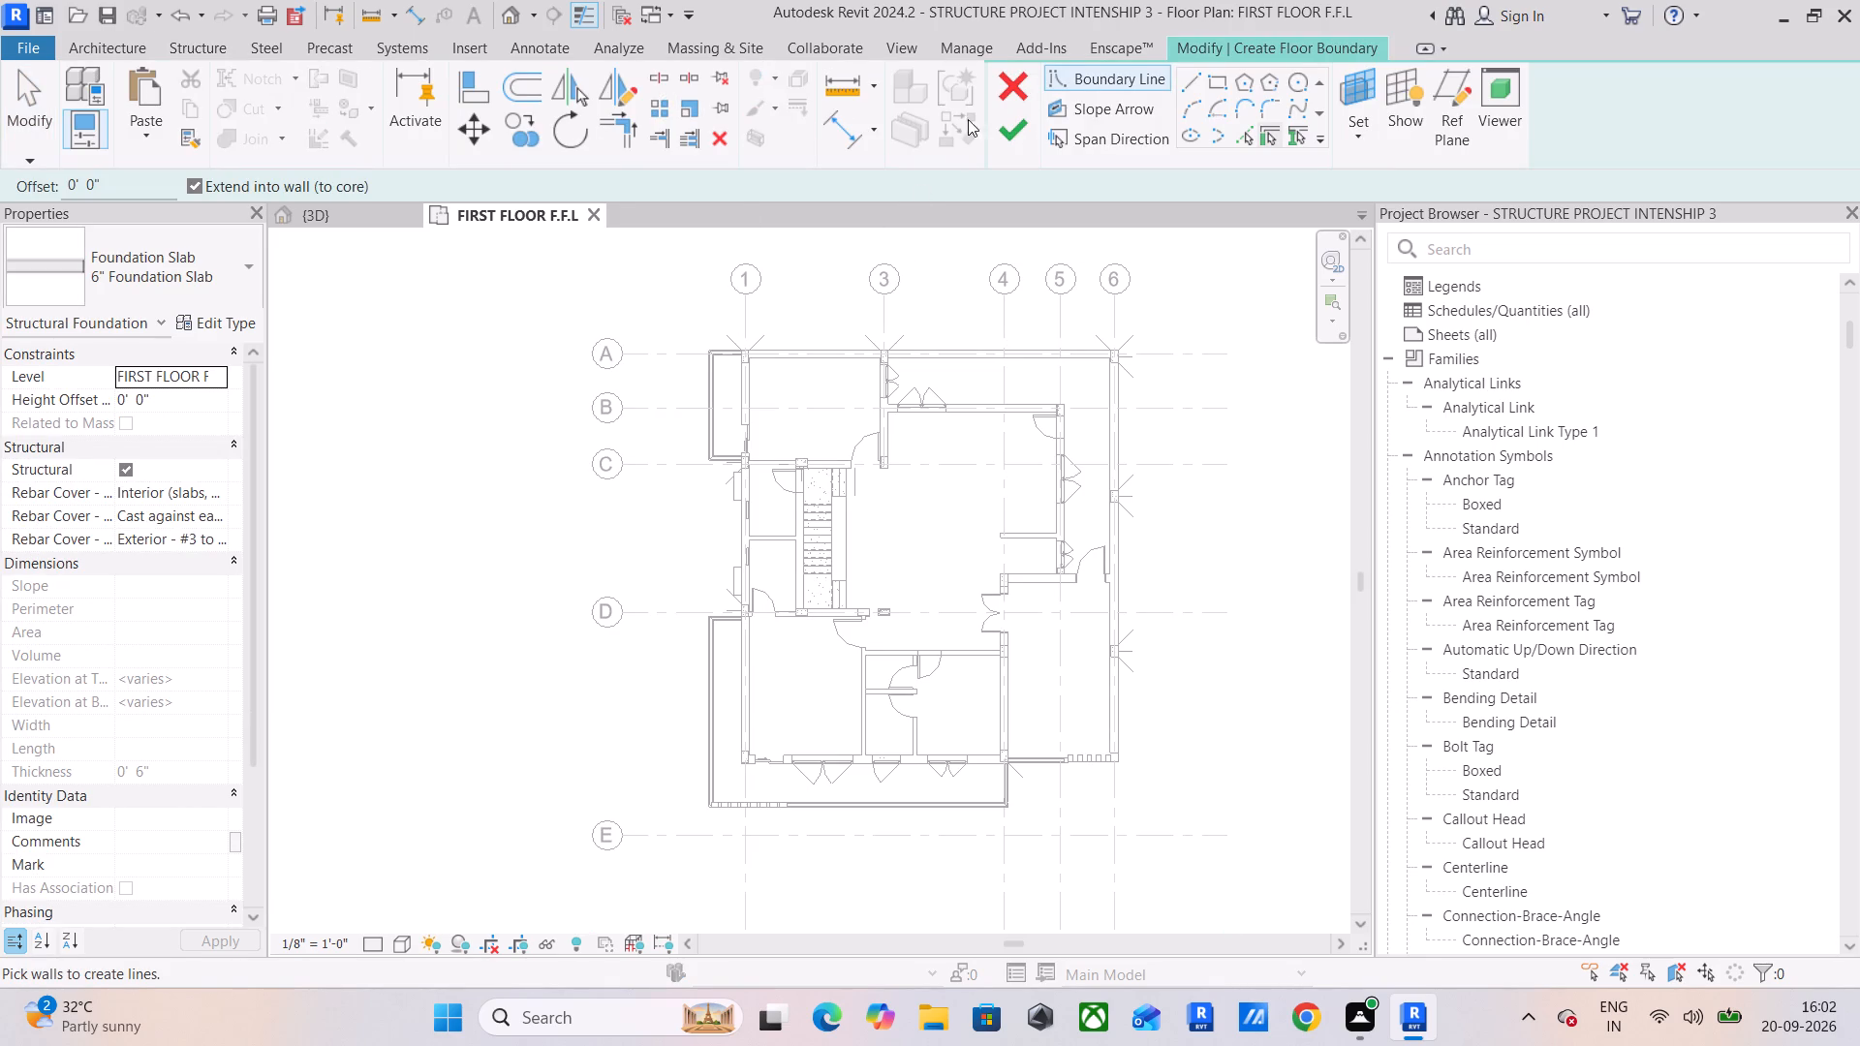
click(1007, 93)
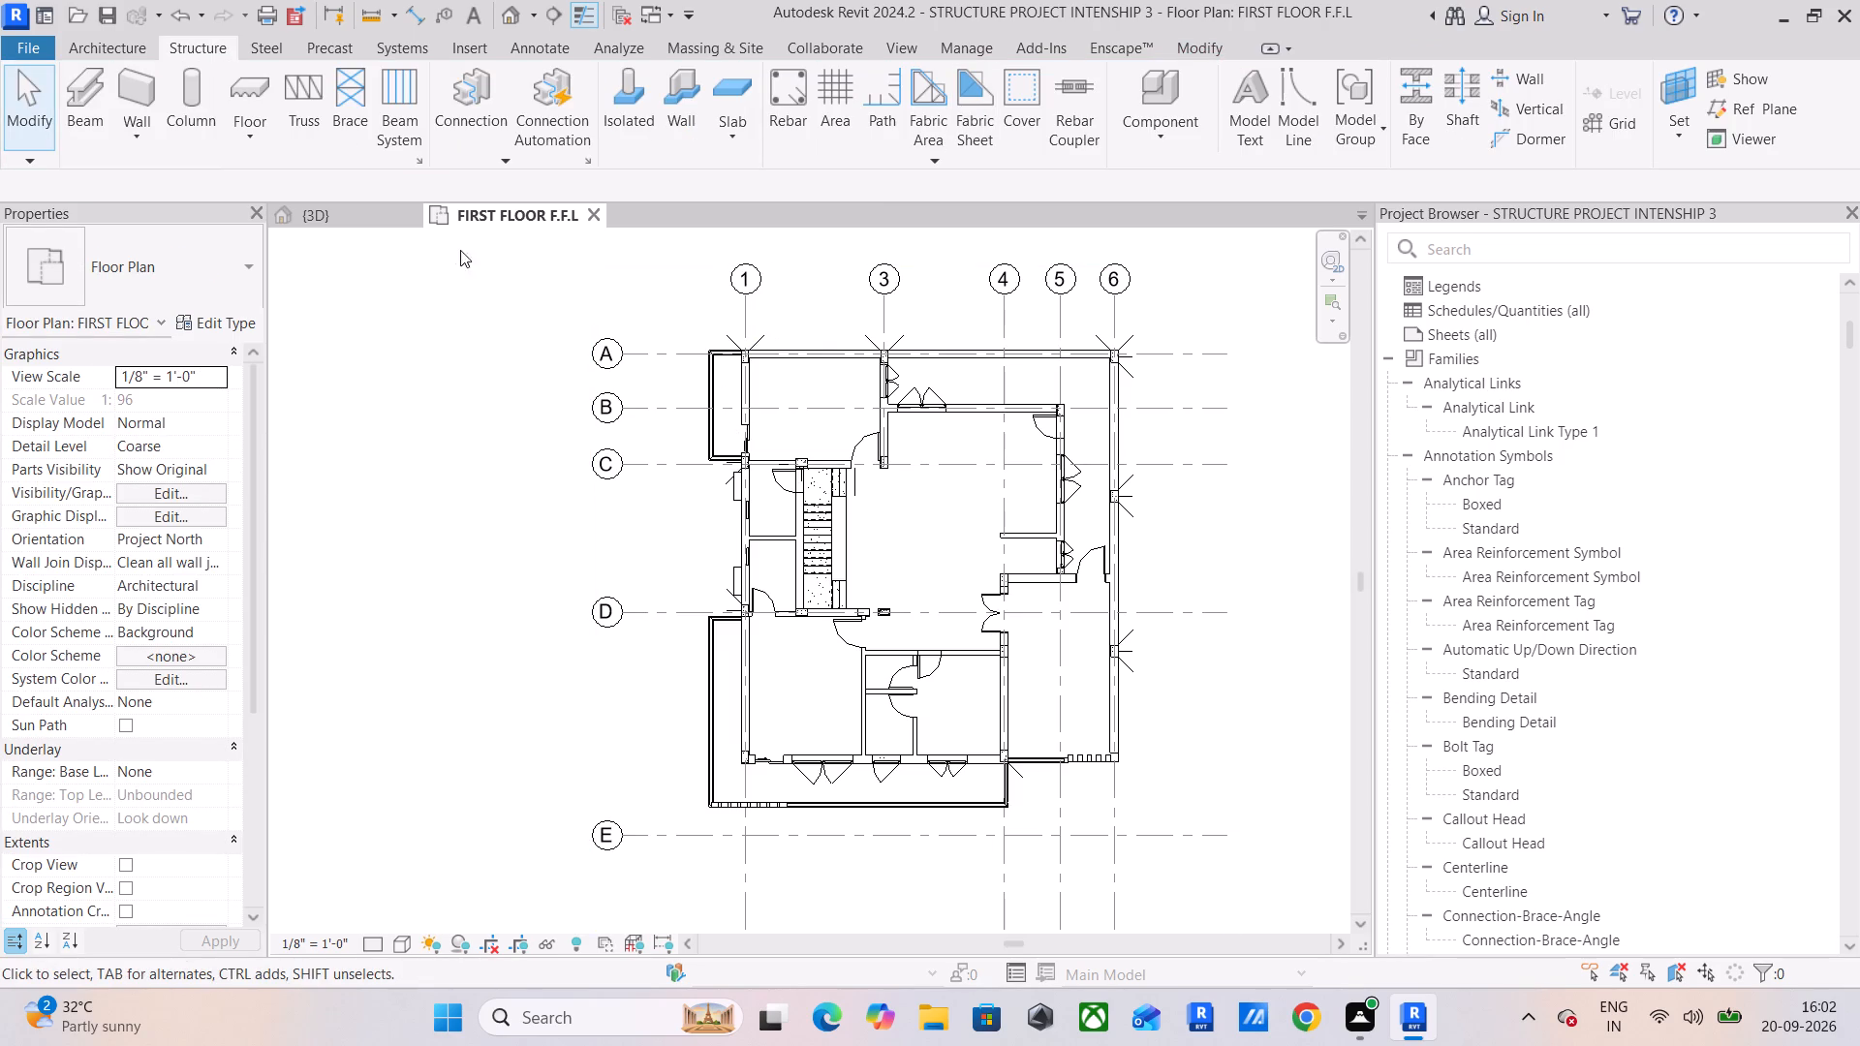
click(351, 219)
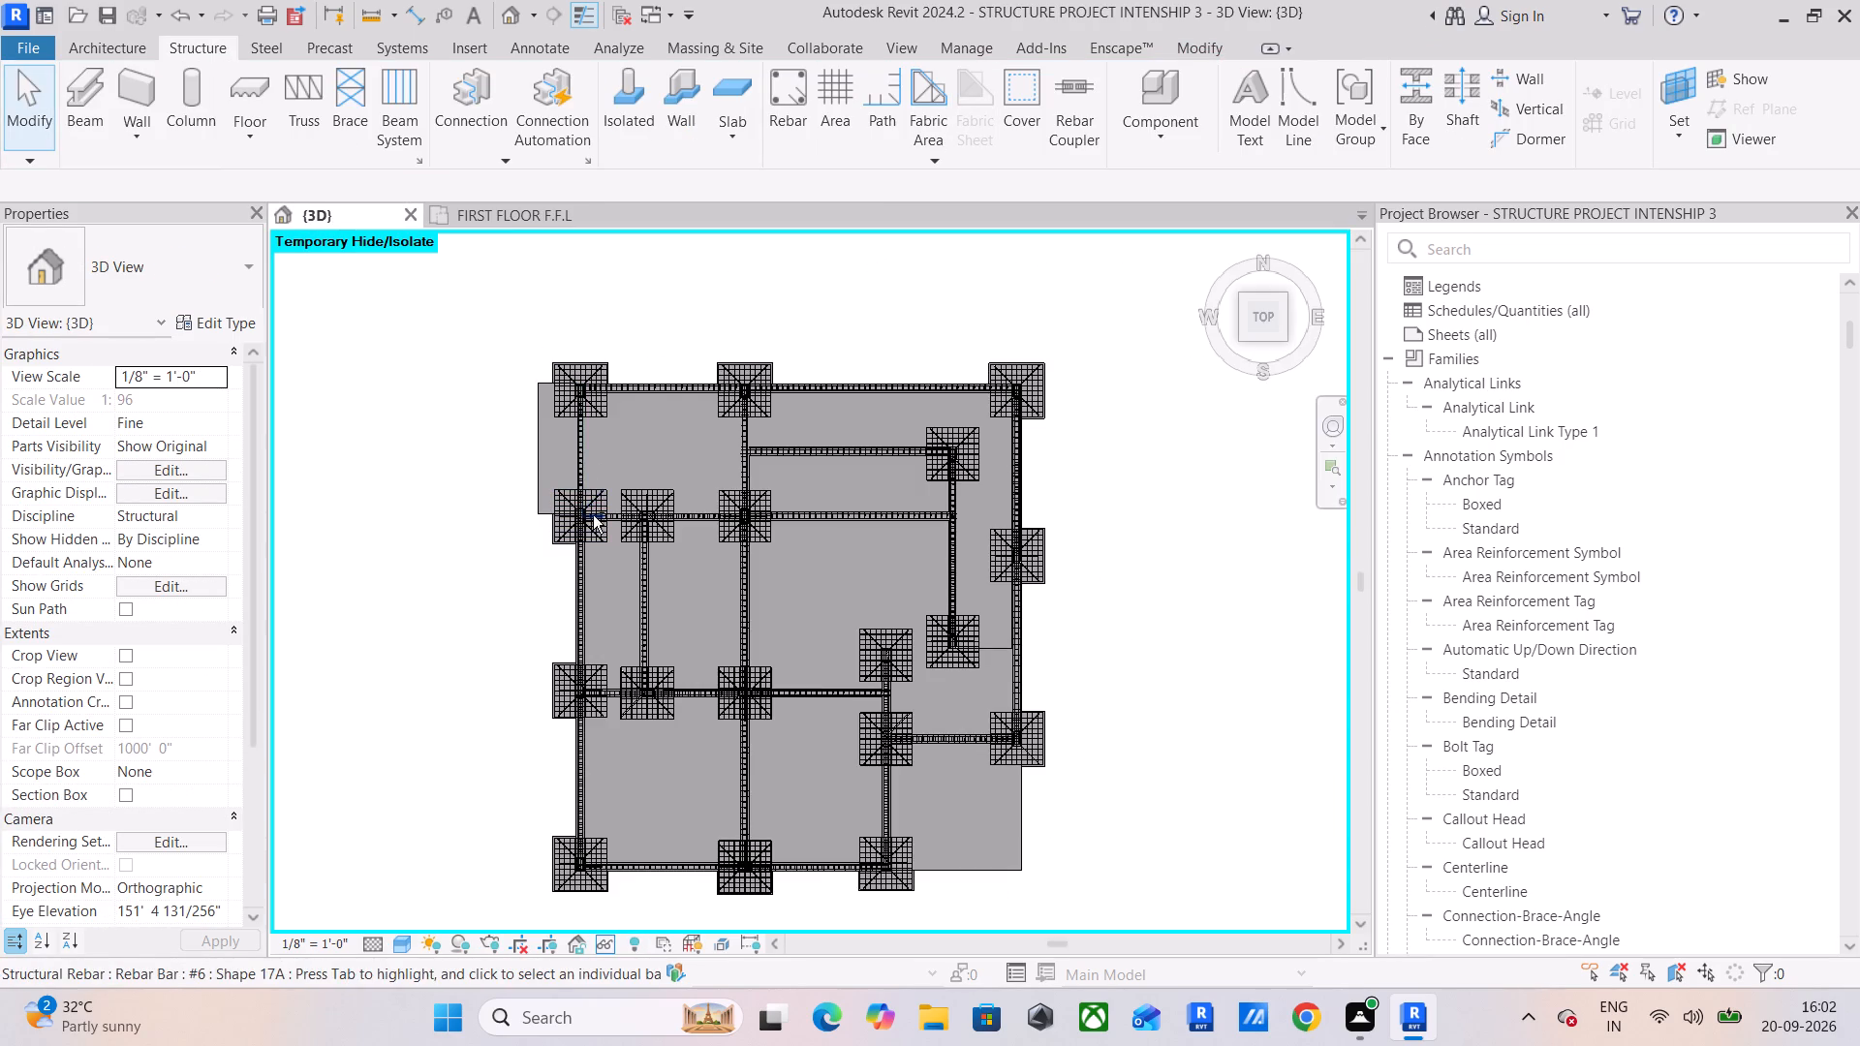
Delete the small 6" Foundation Slab projecting outside the corner column at FIRST FLOOR F.F.L.
shift+middle_drag(578, 536, 693, 308)
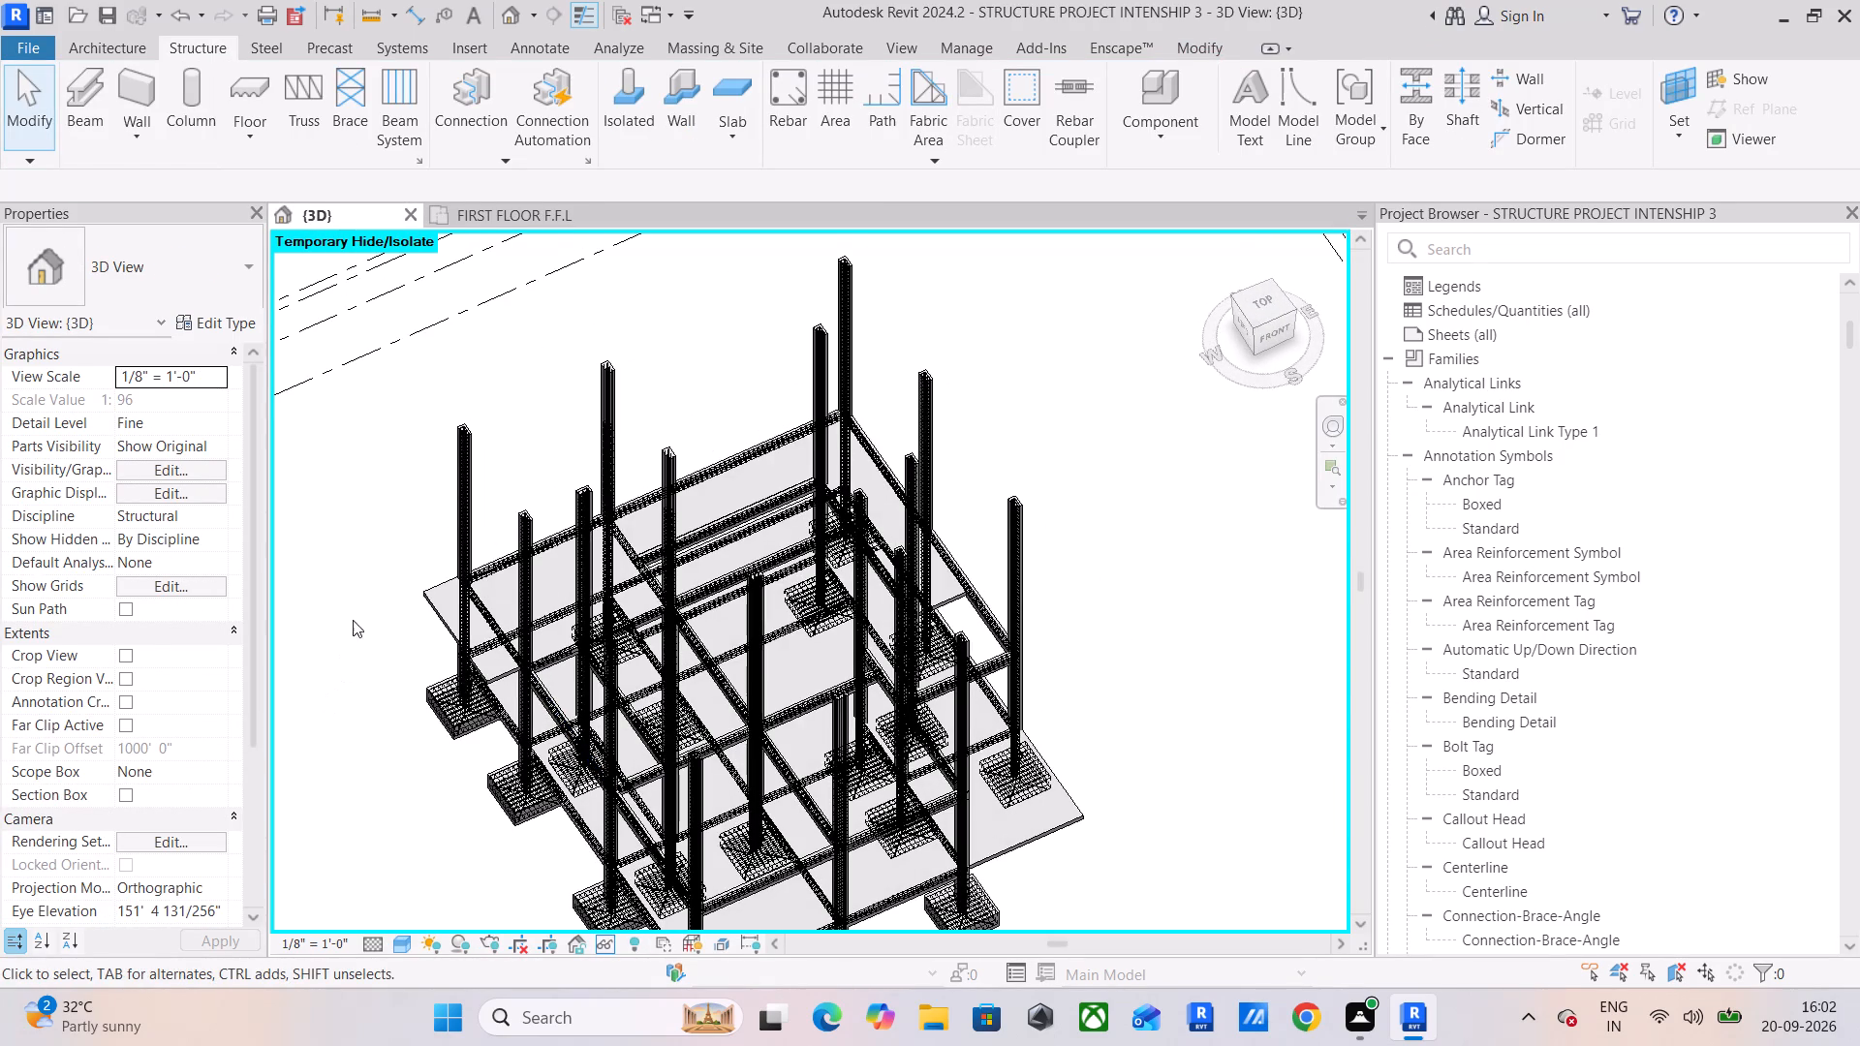
click(431, 604)
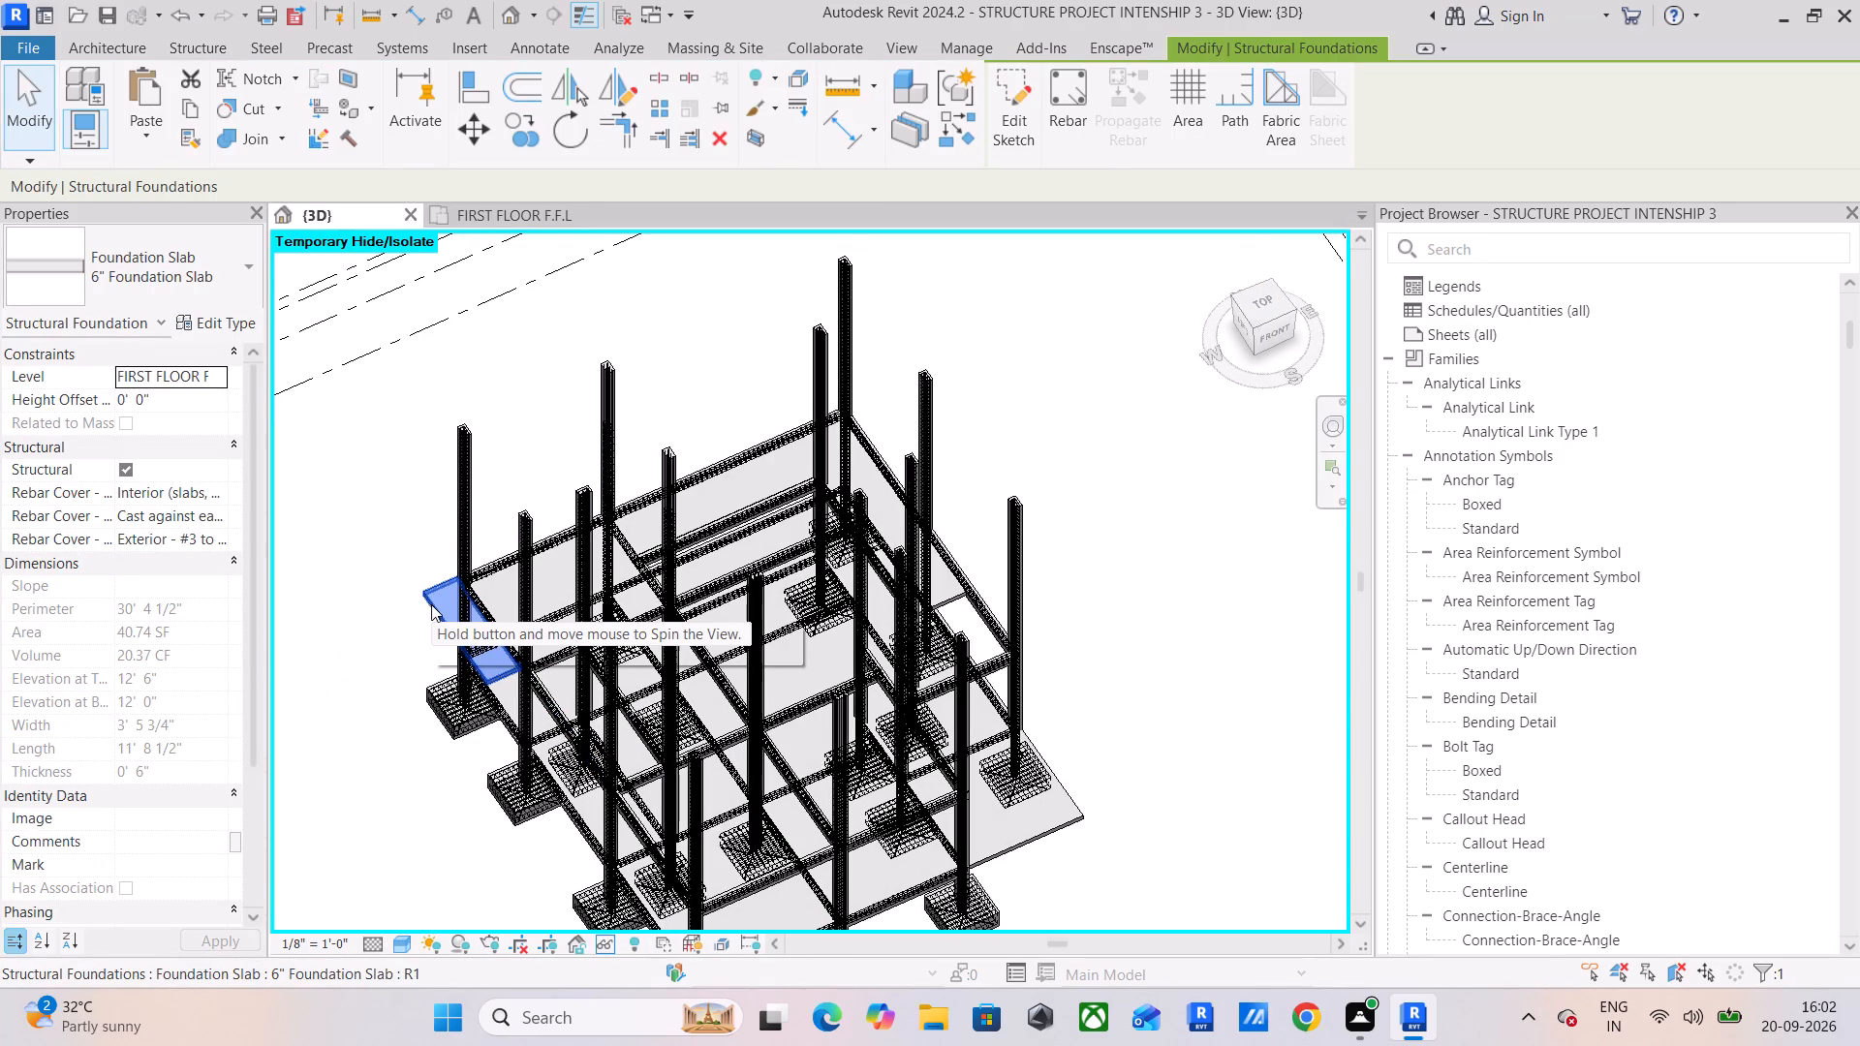
key(Delete)
Turn the 3D view to the LEFT elevation with the whole frame in view.
scroll(470, 592, up, 8)
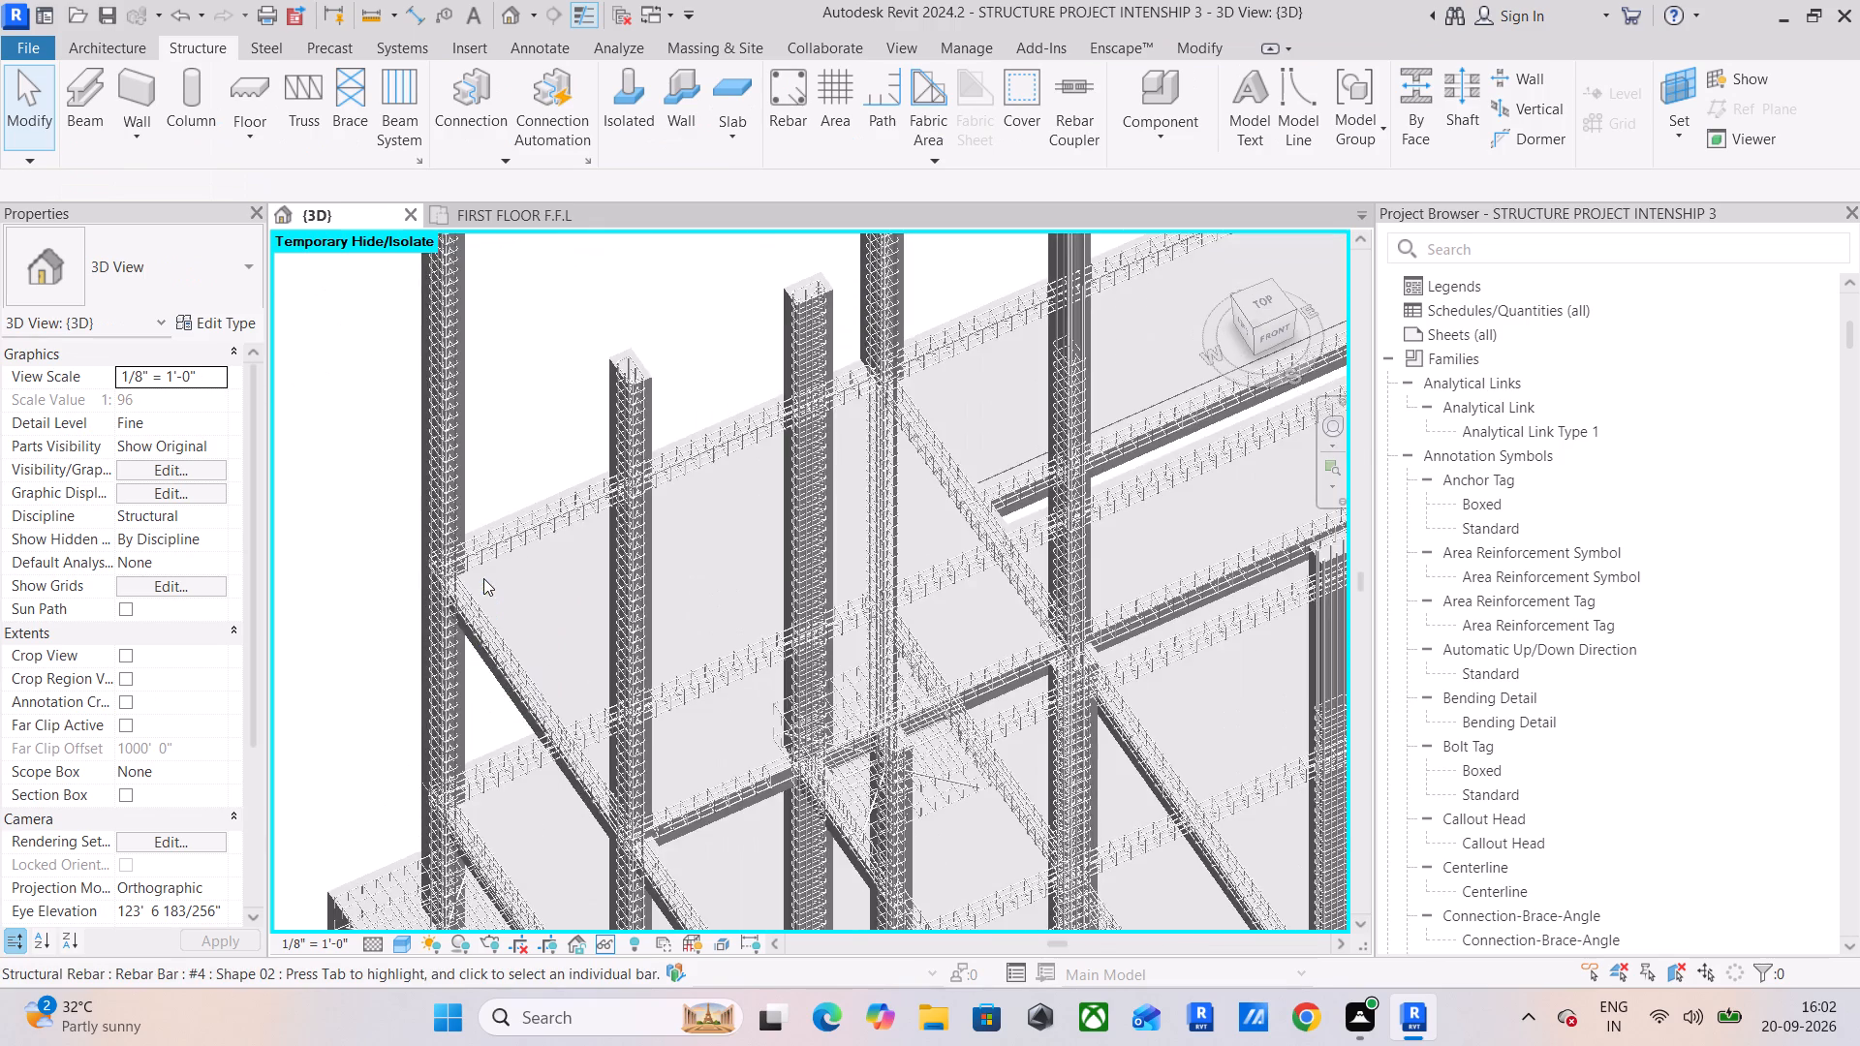
click(483, 571)
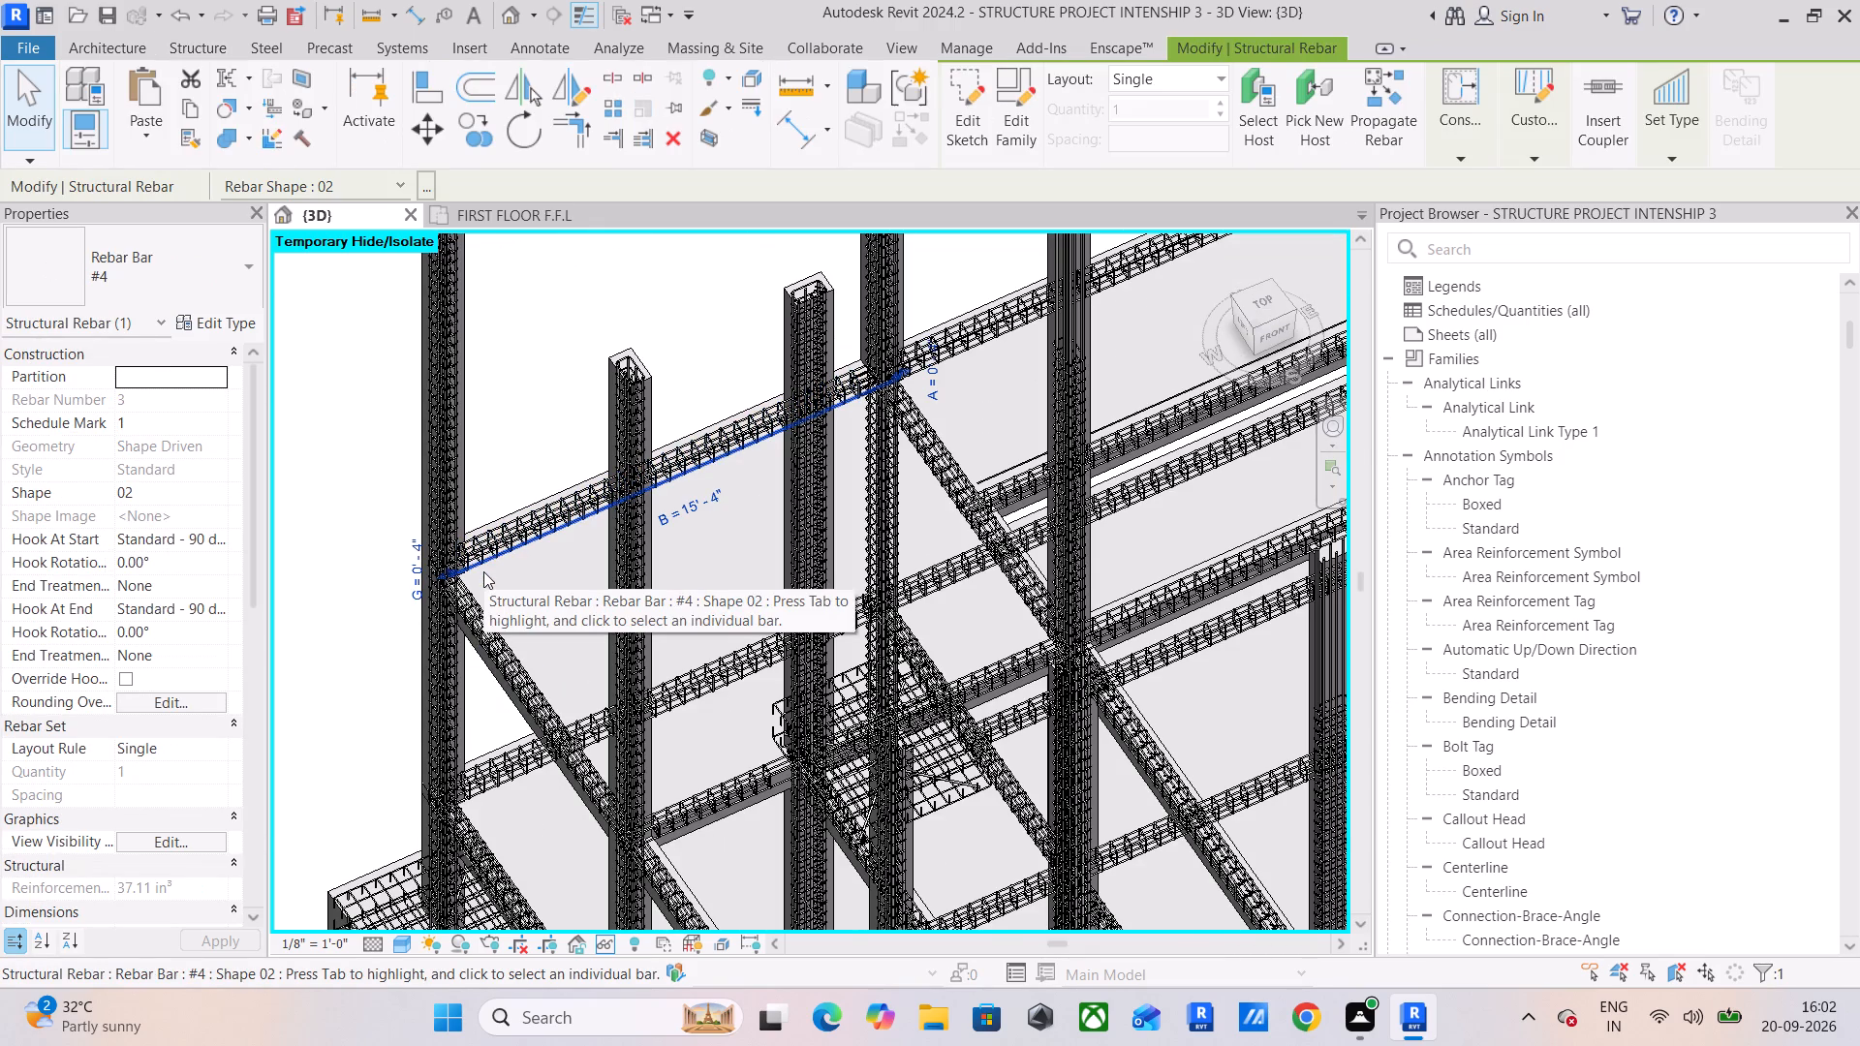
scroll(428, 650, down, 4)
shift+middle_drag(429, 660, 539, 573)
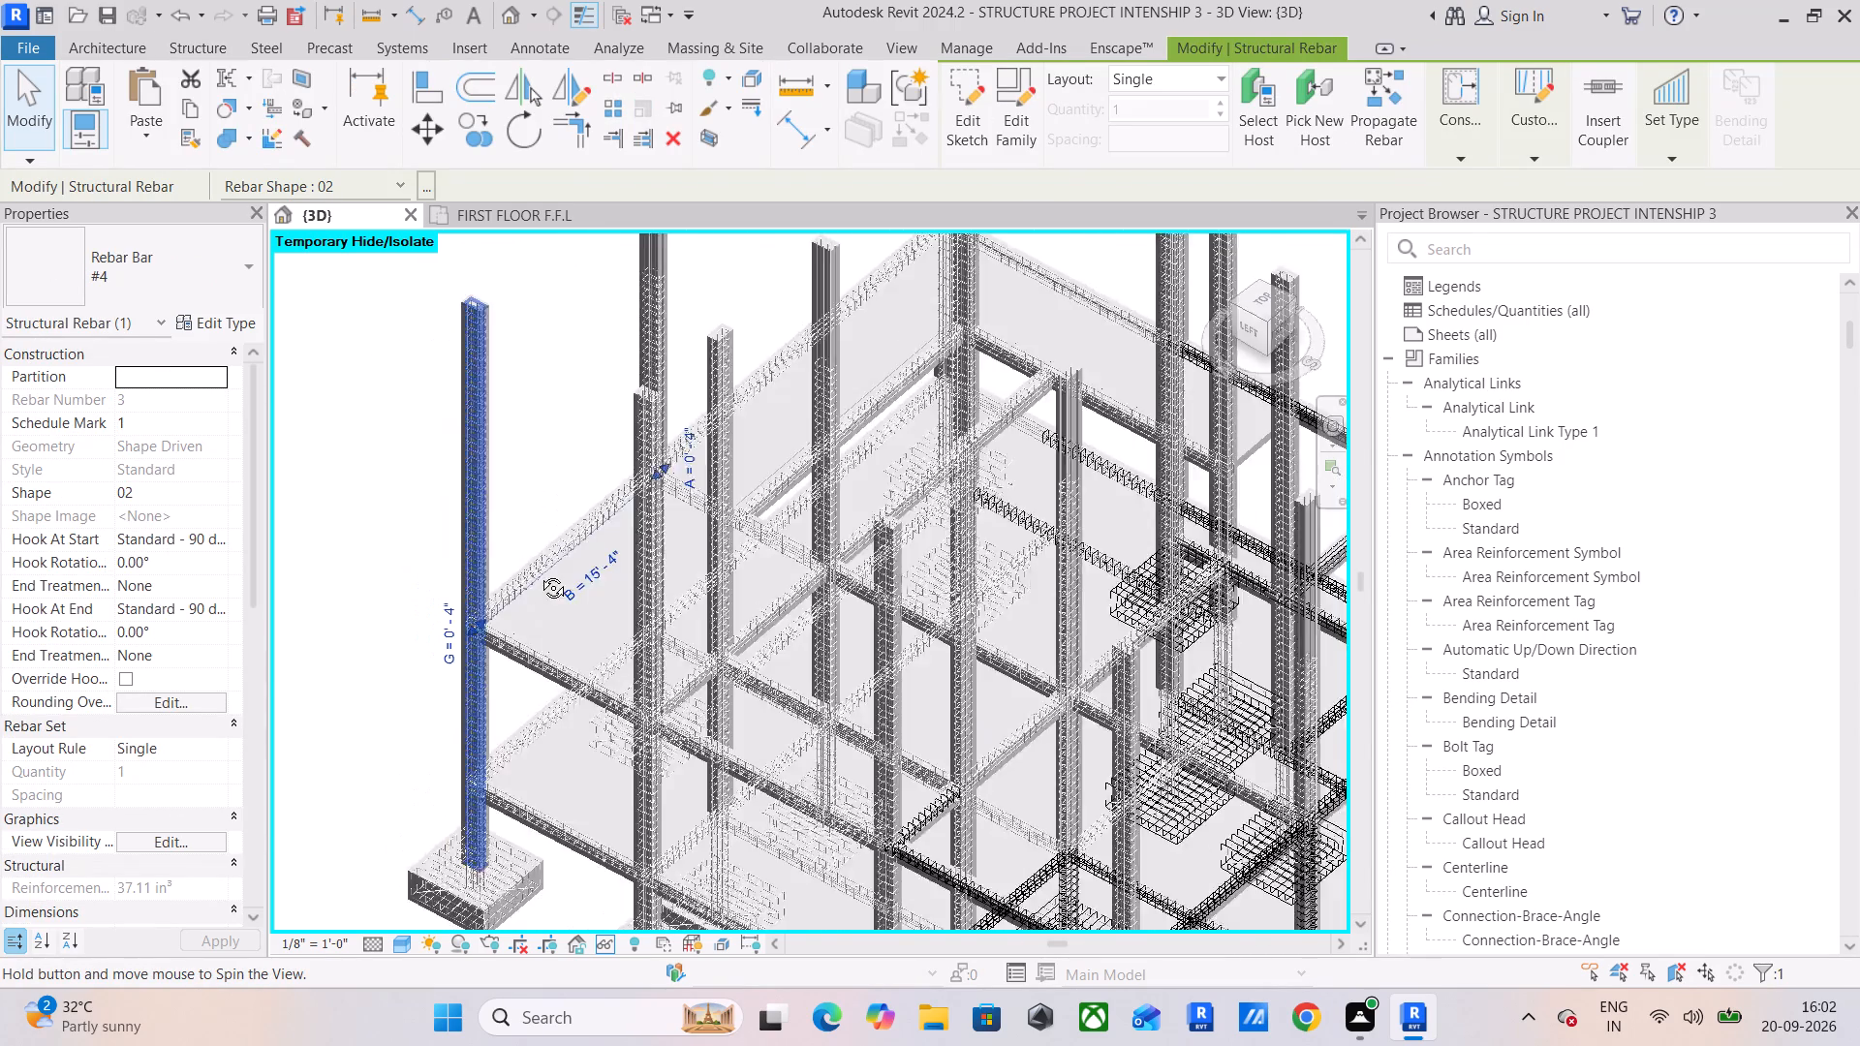
shift+middle_drag(539, 573, 656, 369)
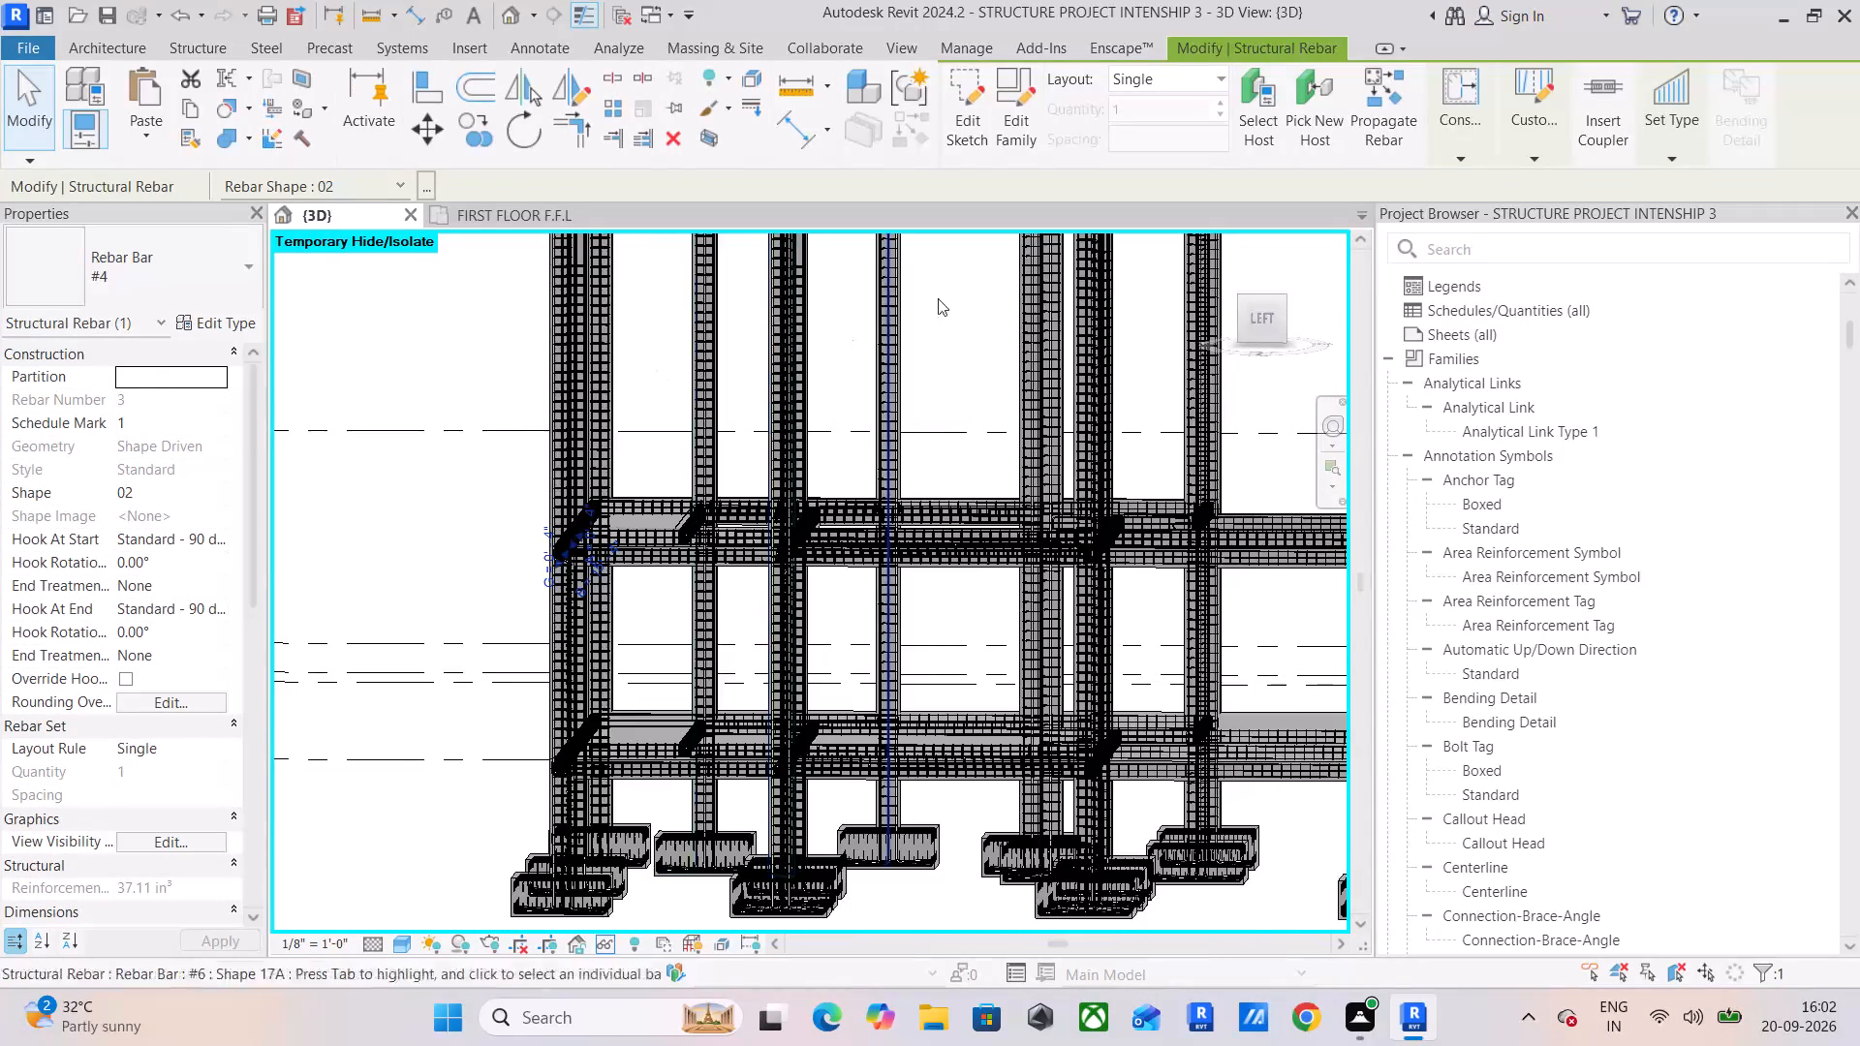
click(1252, 321)
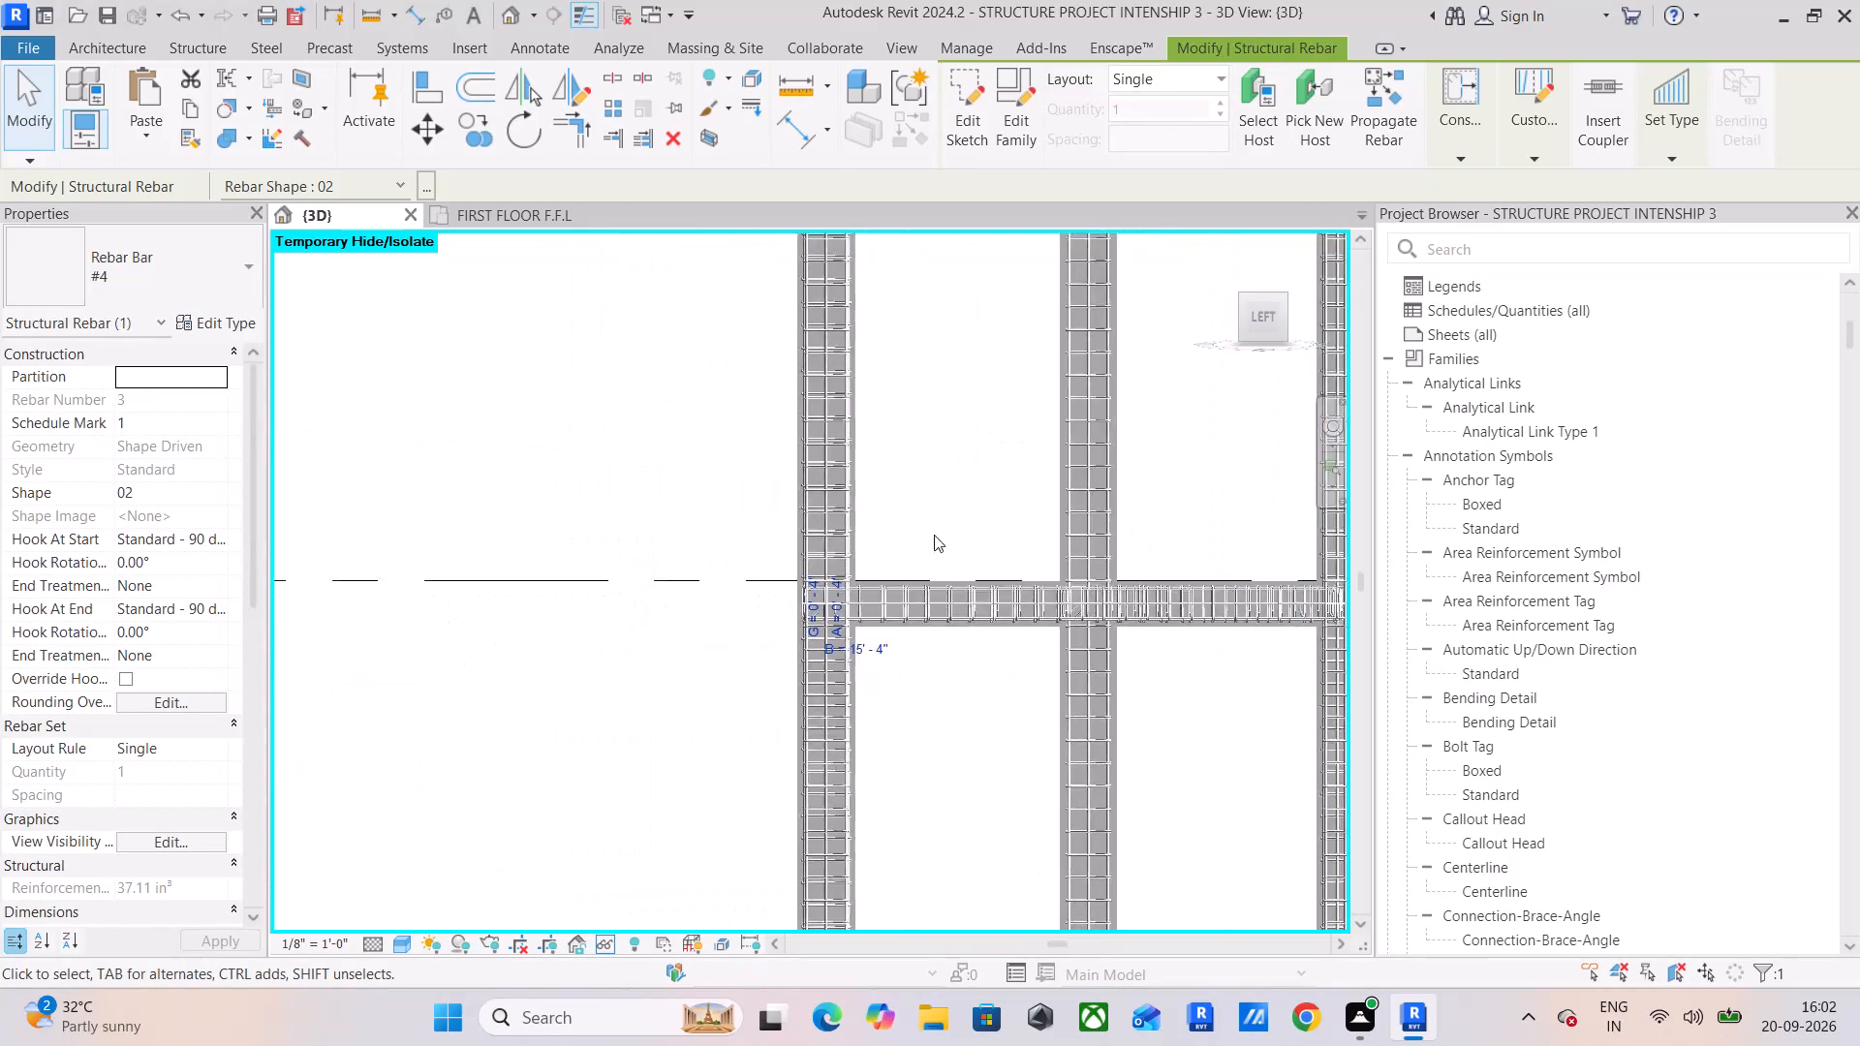
scroll(900, 537, down, 11)
middle_drag(899, 537, 675, 599)
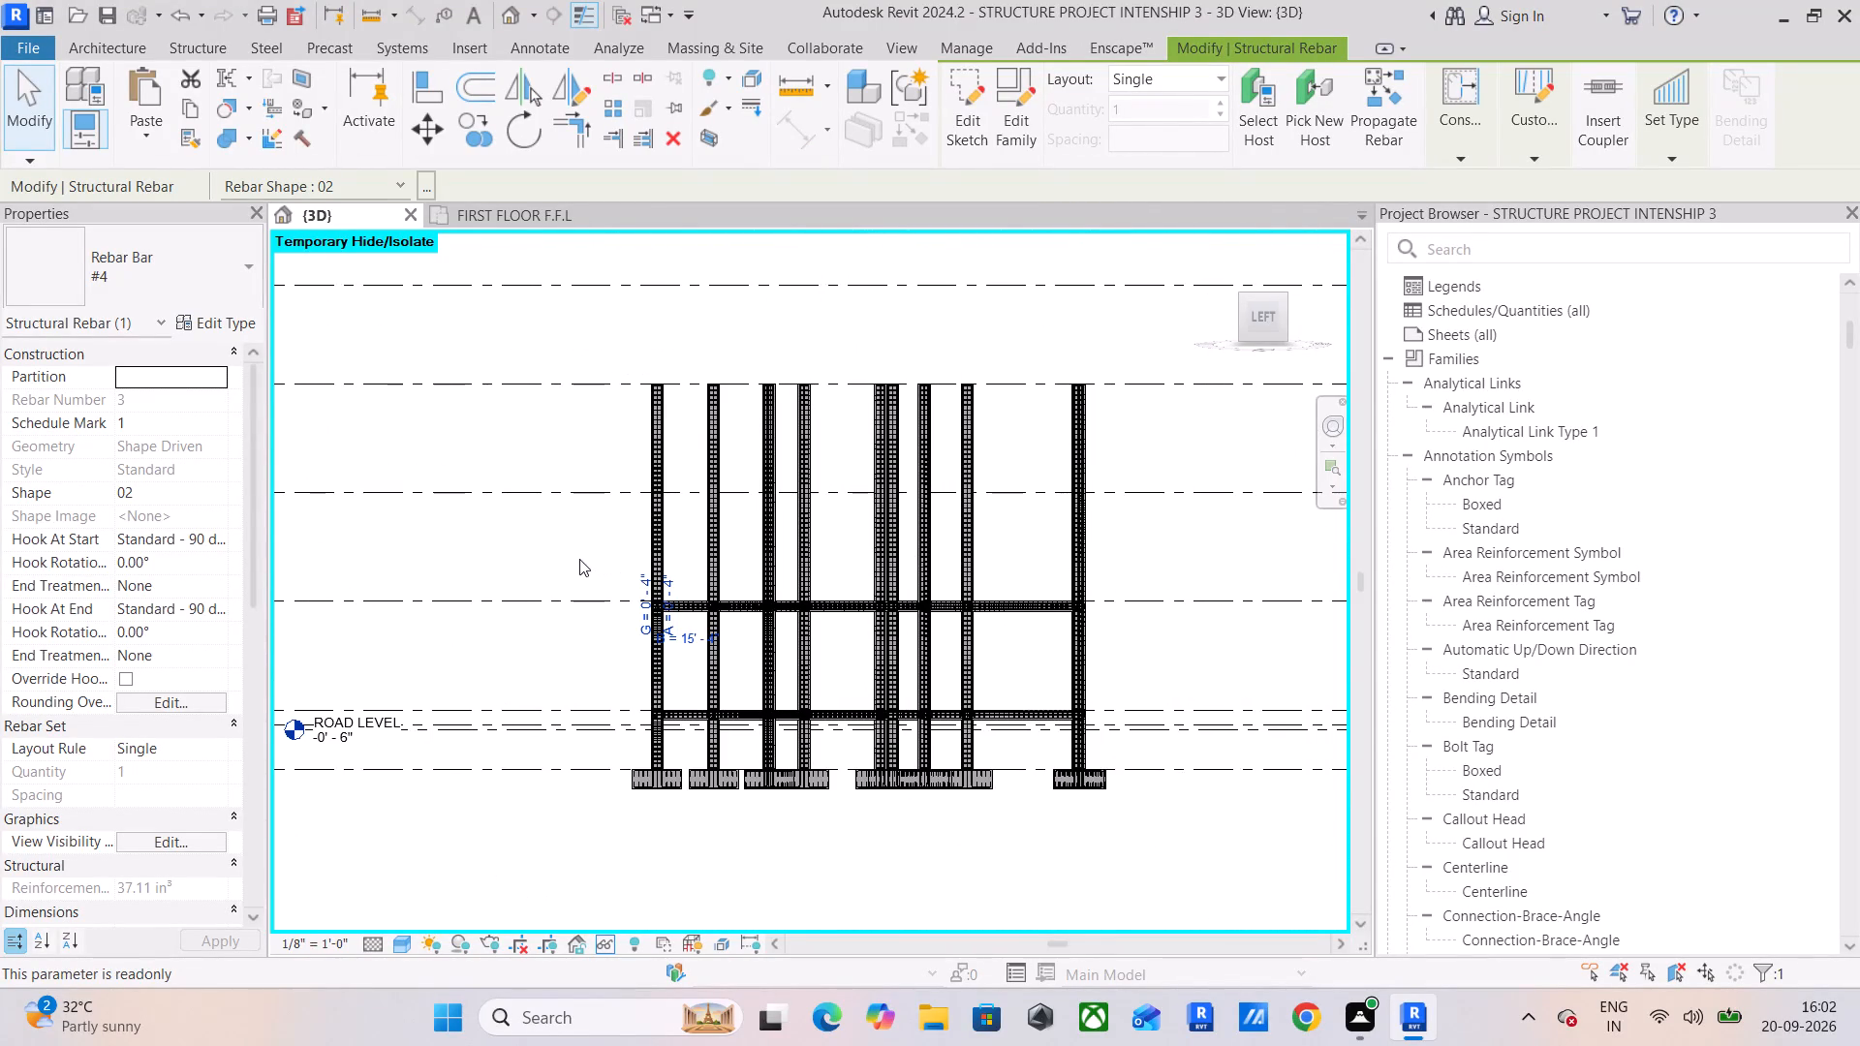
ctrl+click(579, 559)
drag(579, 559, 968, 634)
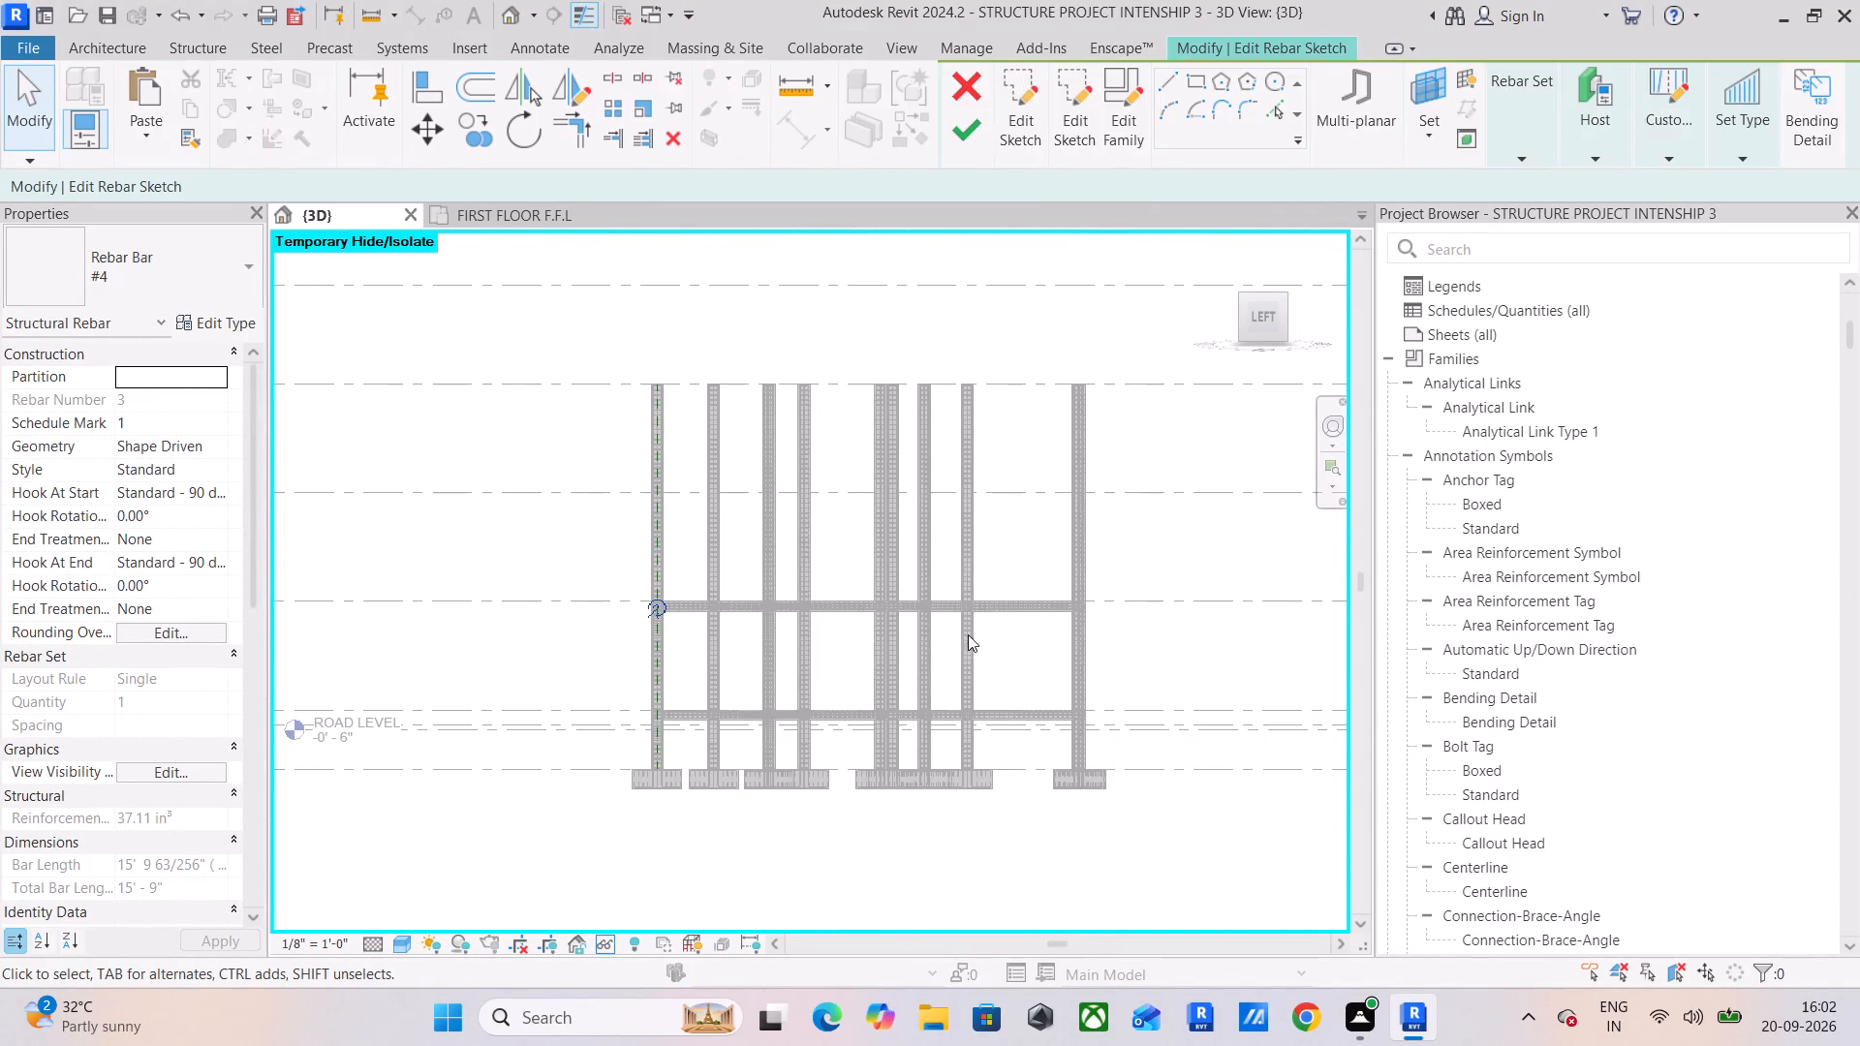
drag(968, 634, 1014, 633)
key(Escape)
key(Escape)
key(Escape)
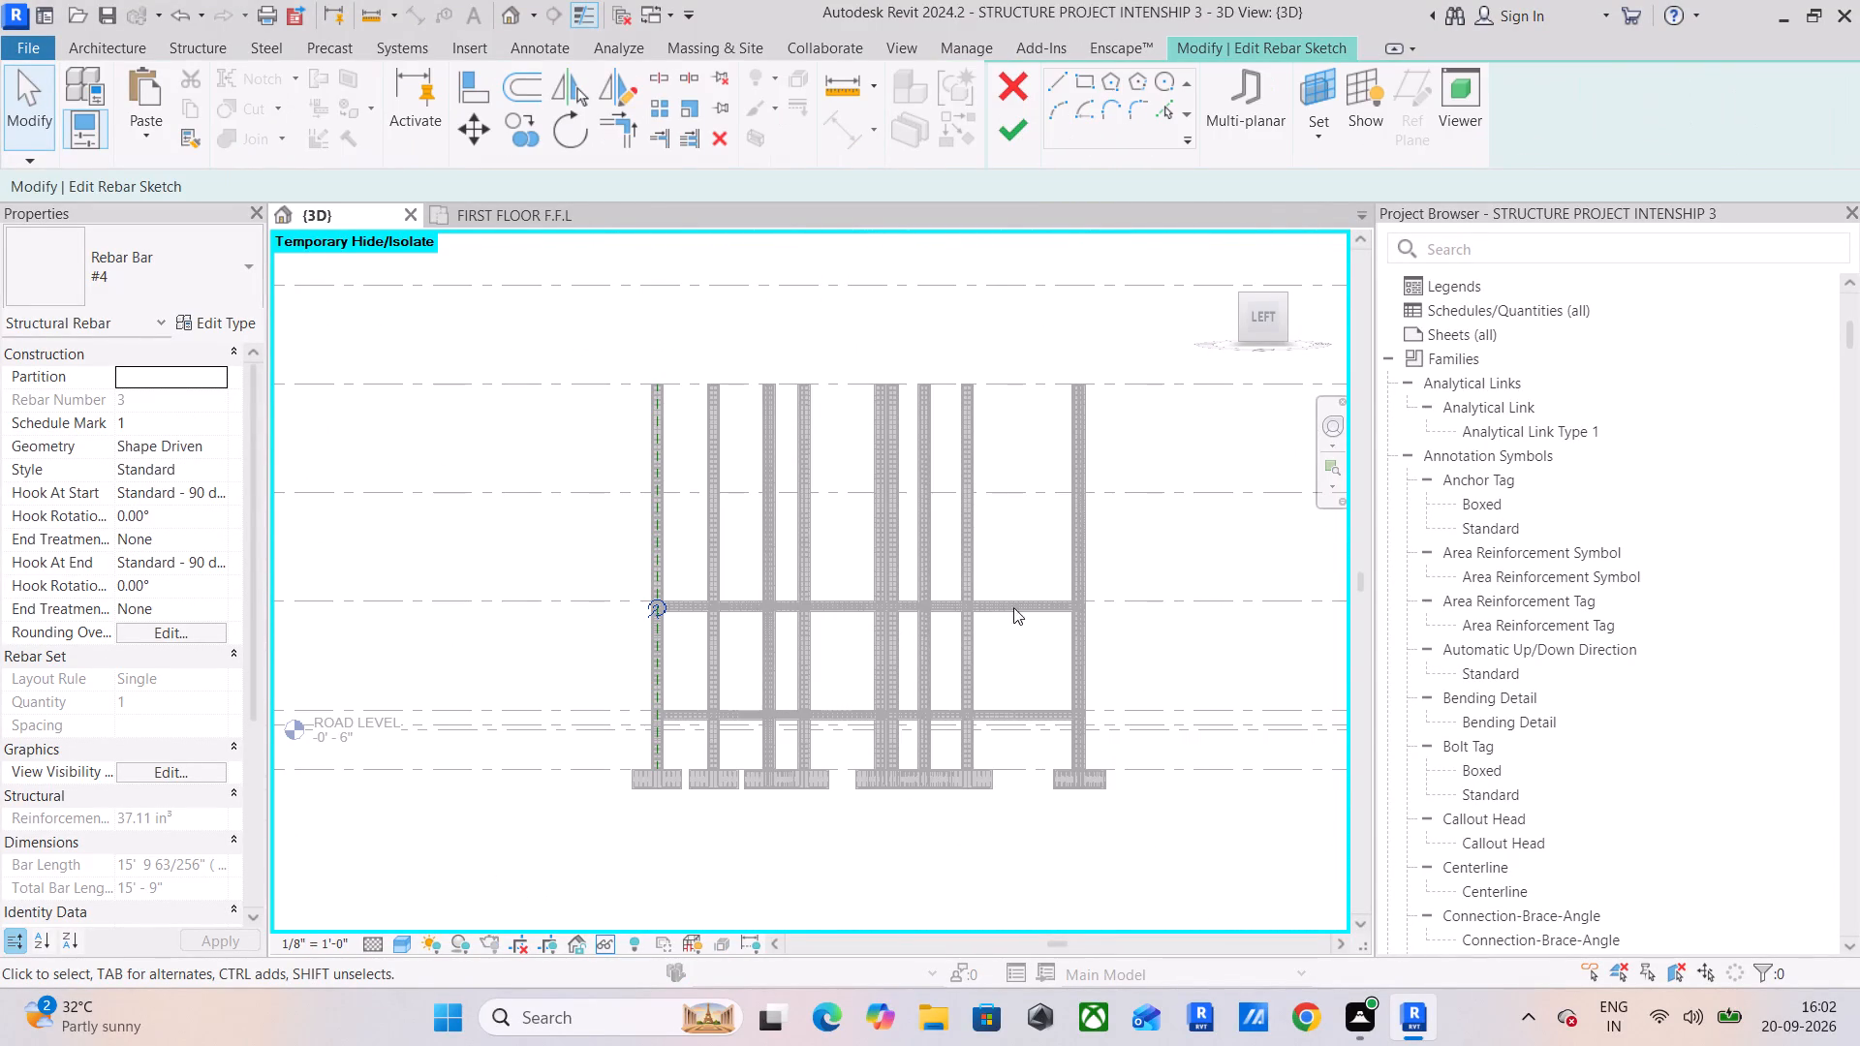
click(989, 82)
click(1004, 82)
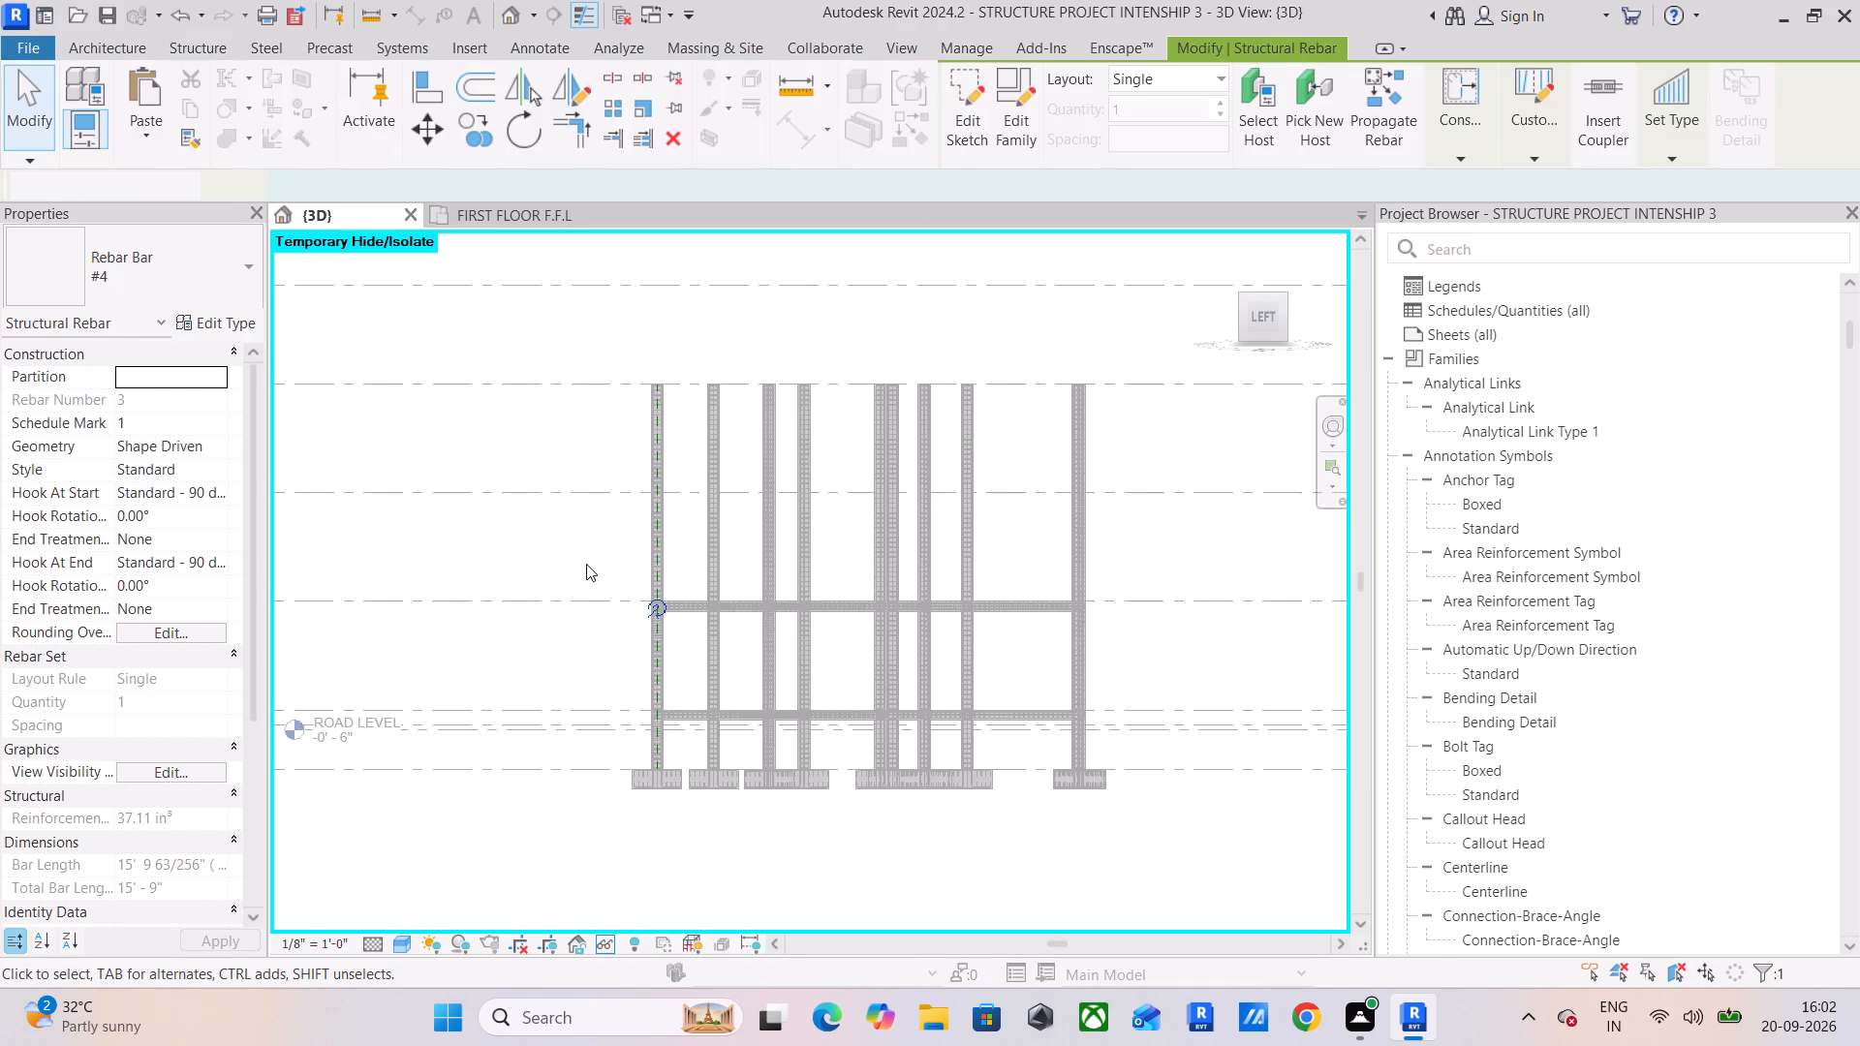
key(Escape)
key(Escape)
Select all elements at the first-floor beam level and filter Structural Rebar out, keeping the foundations and both framing categories.
drag(579, 537, 596, 579)
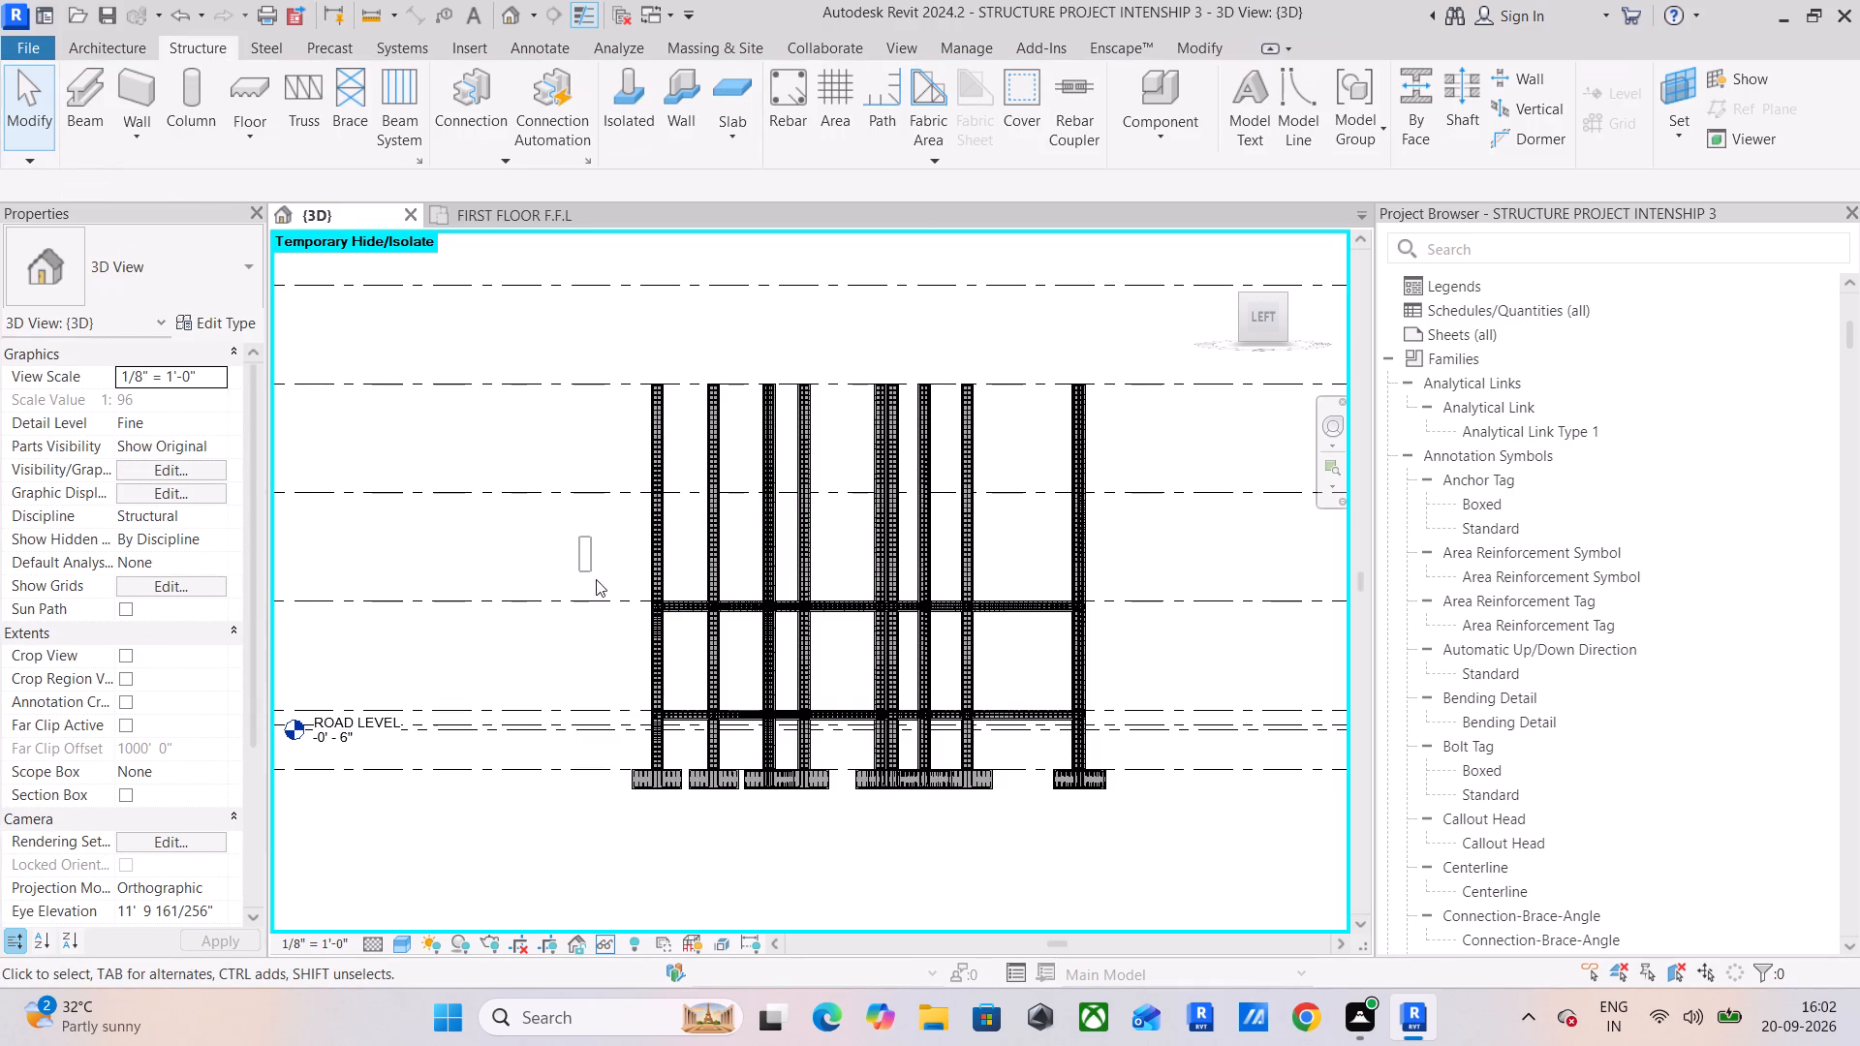
drag(596, 579, 1161, 653)
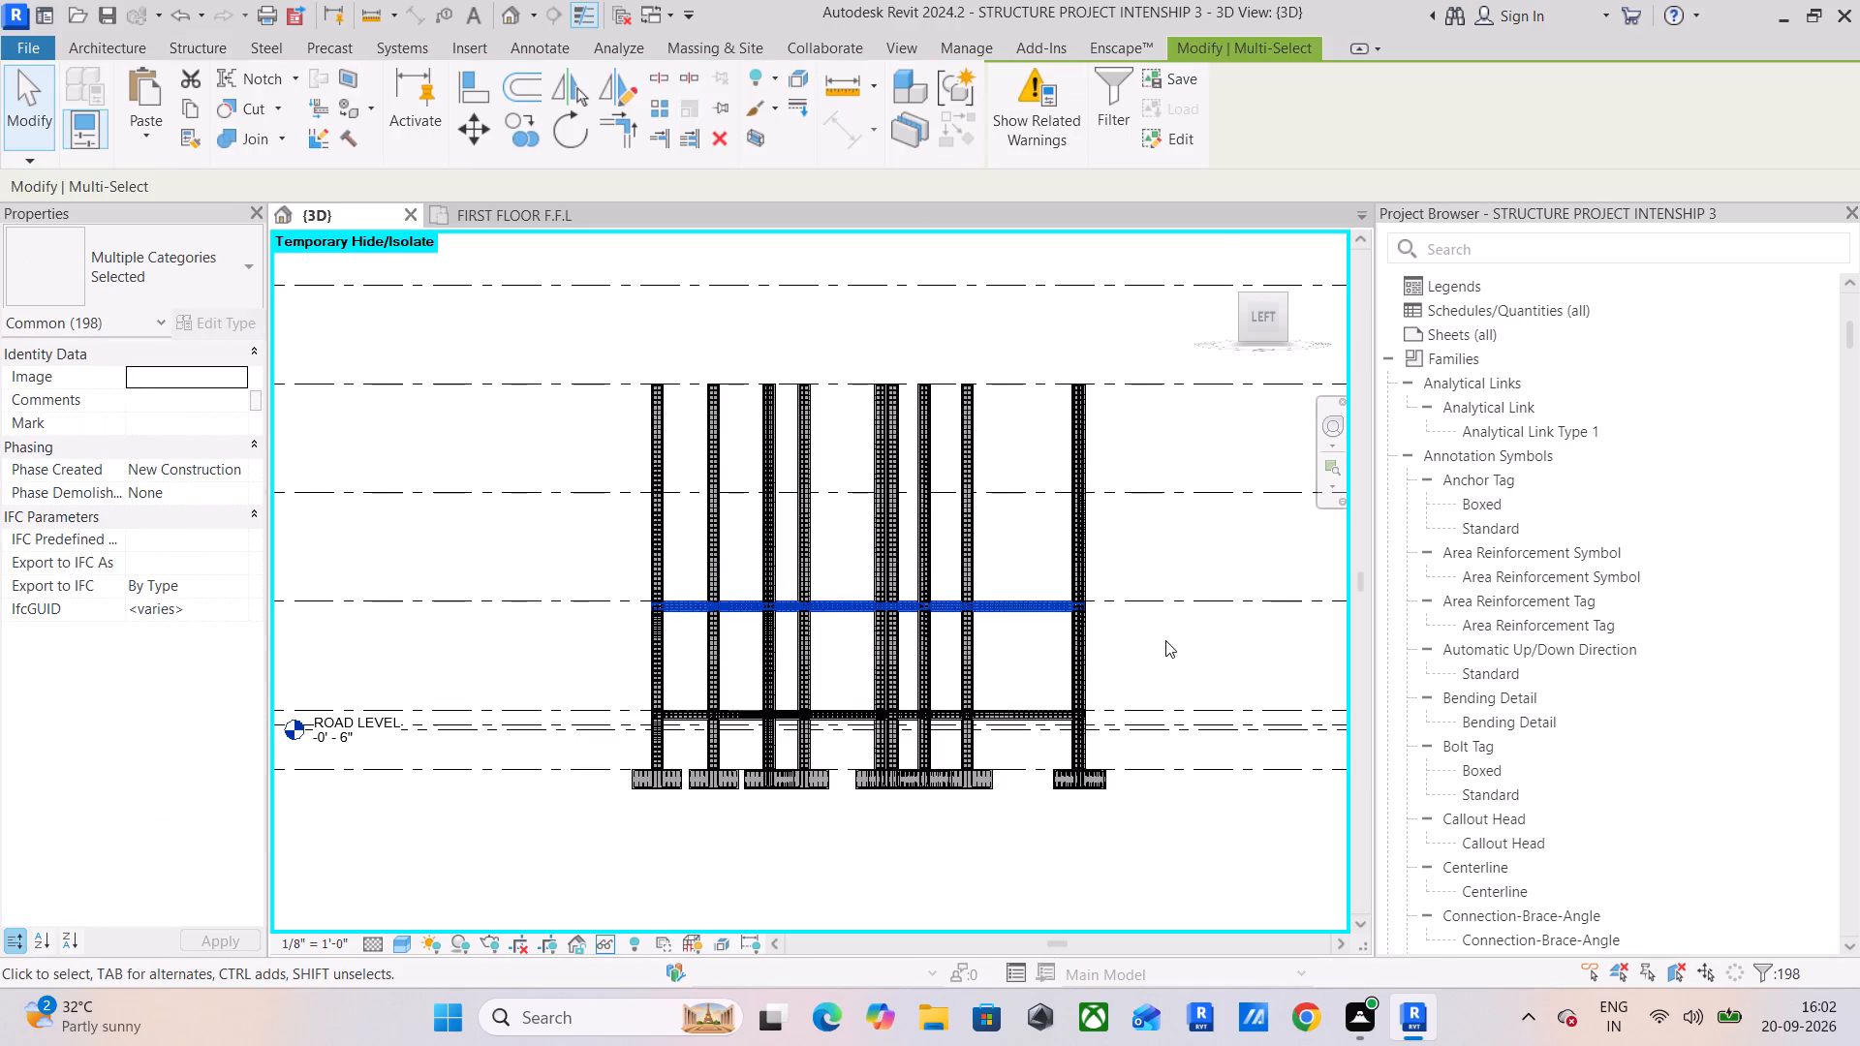
click(1117, 111)
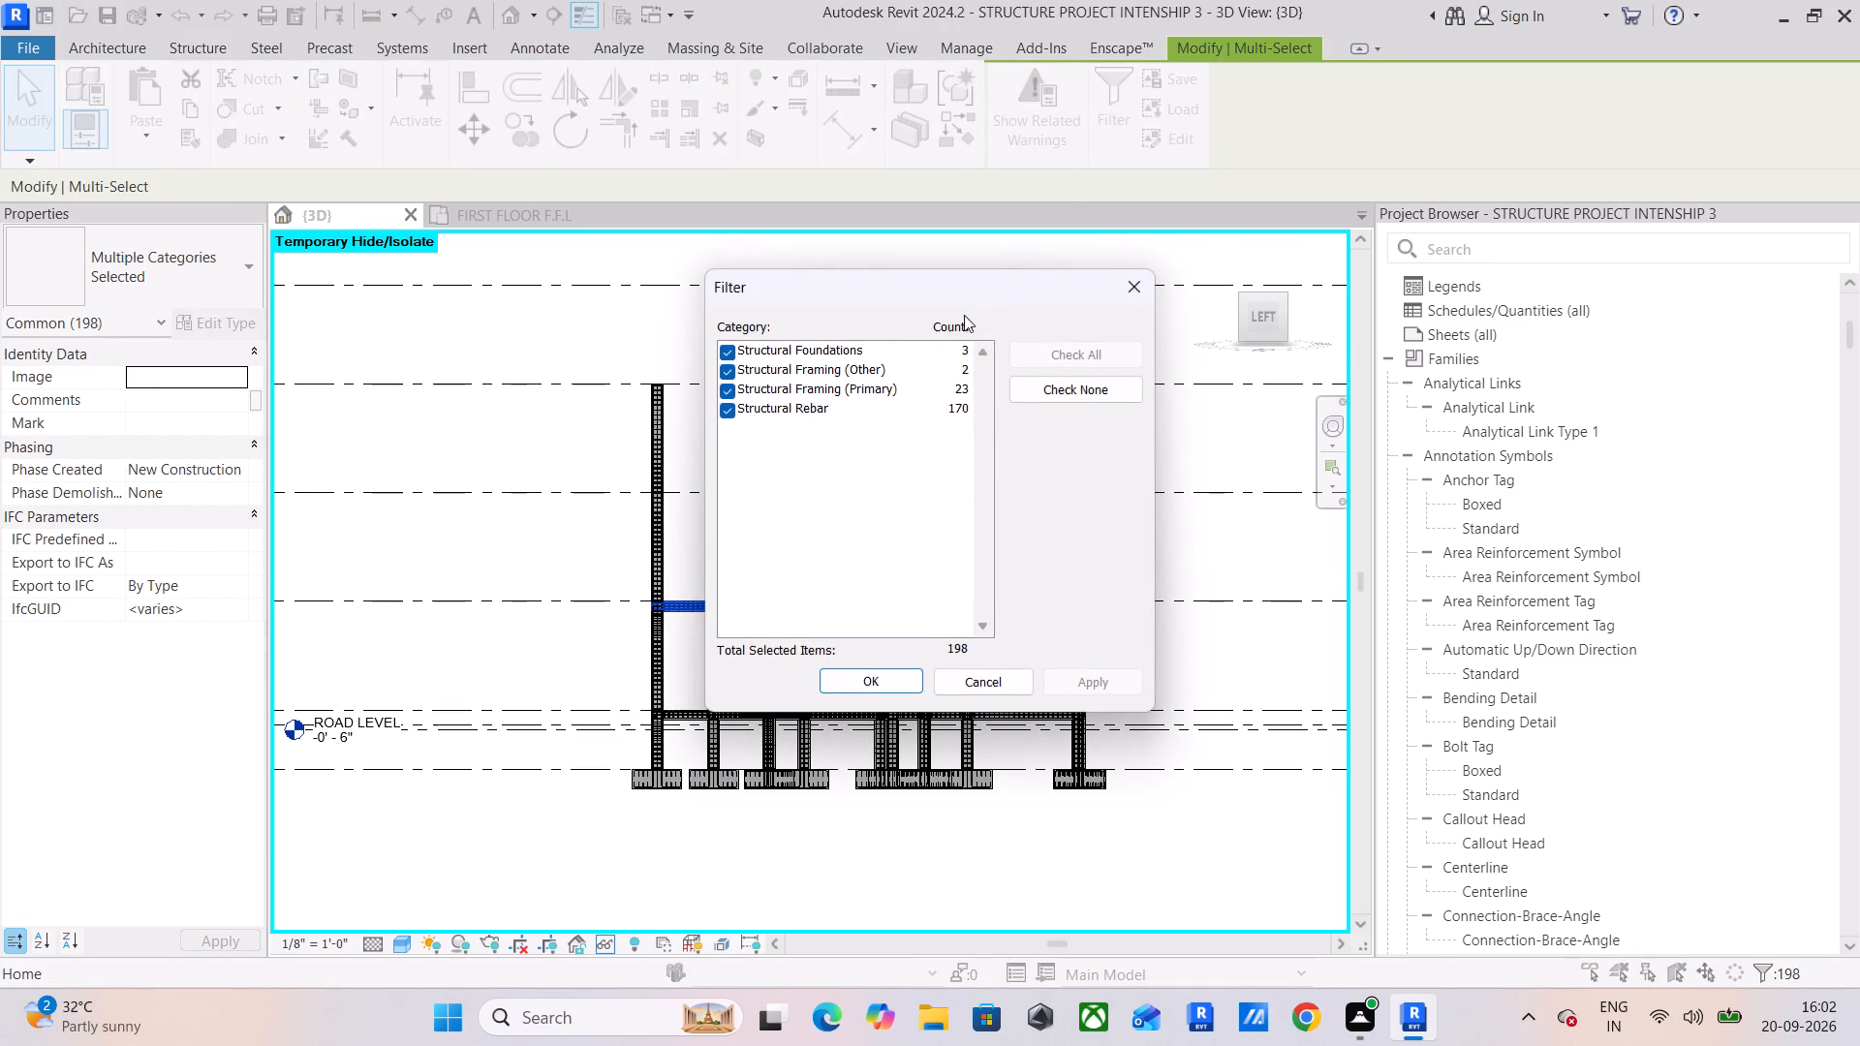
click(732, 409)
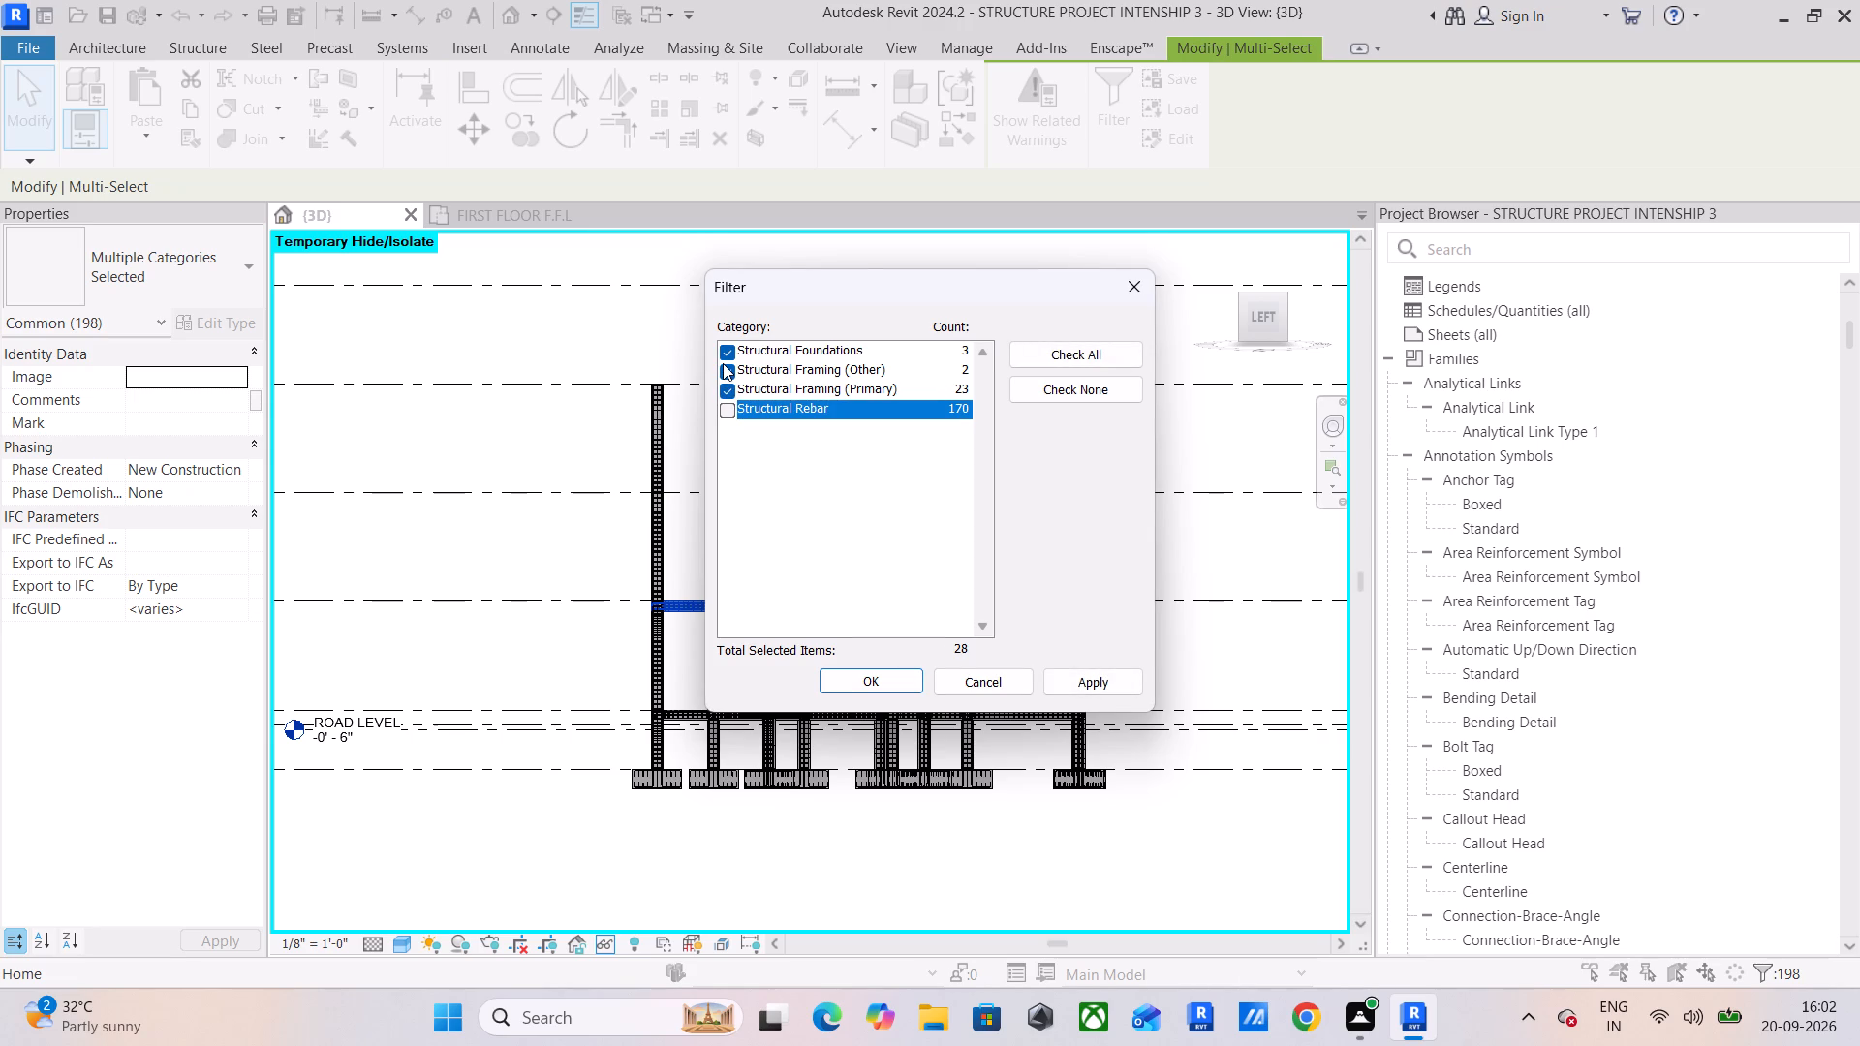
click(725, 349)
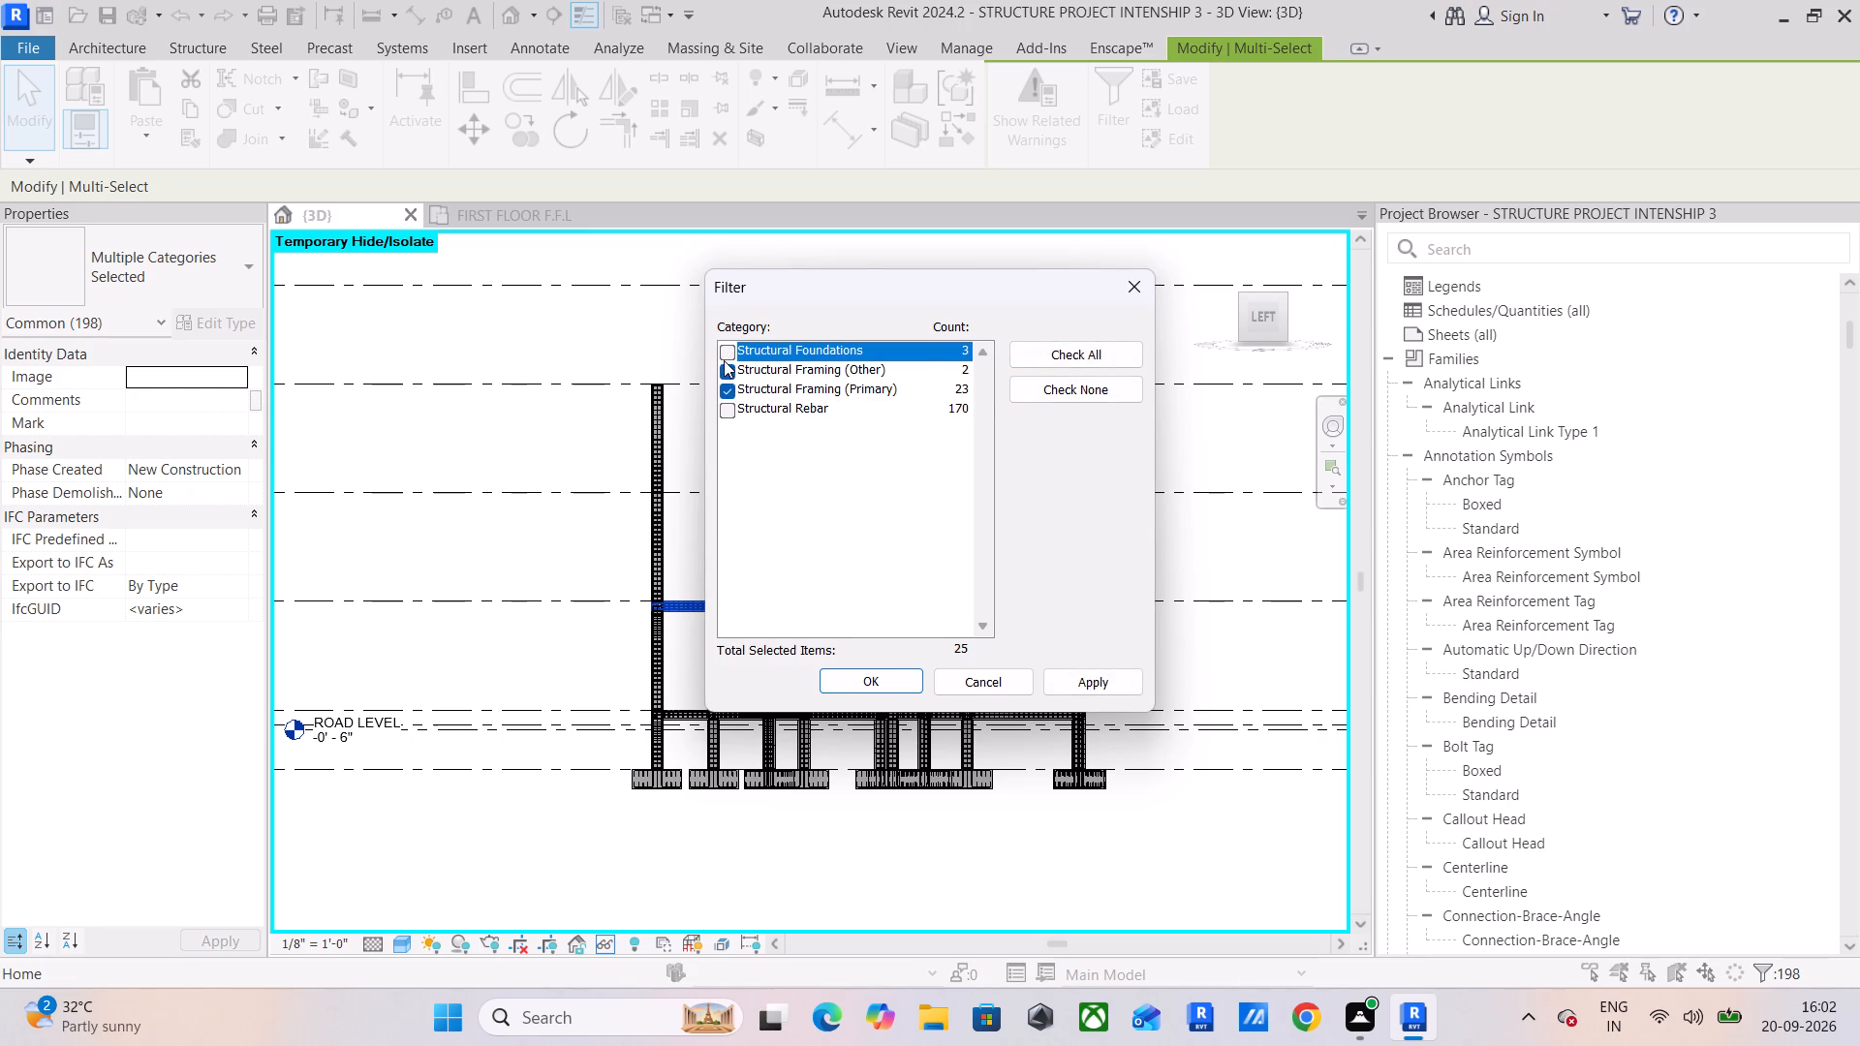
click(724, 360)
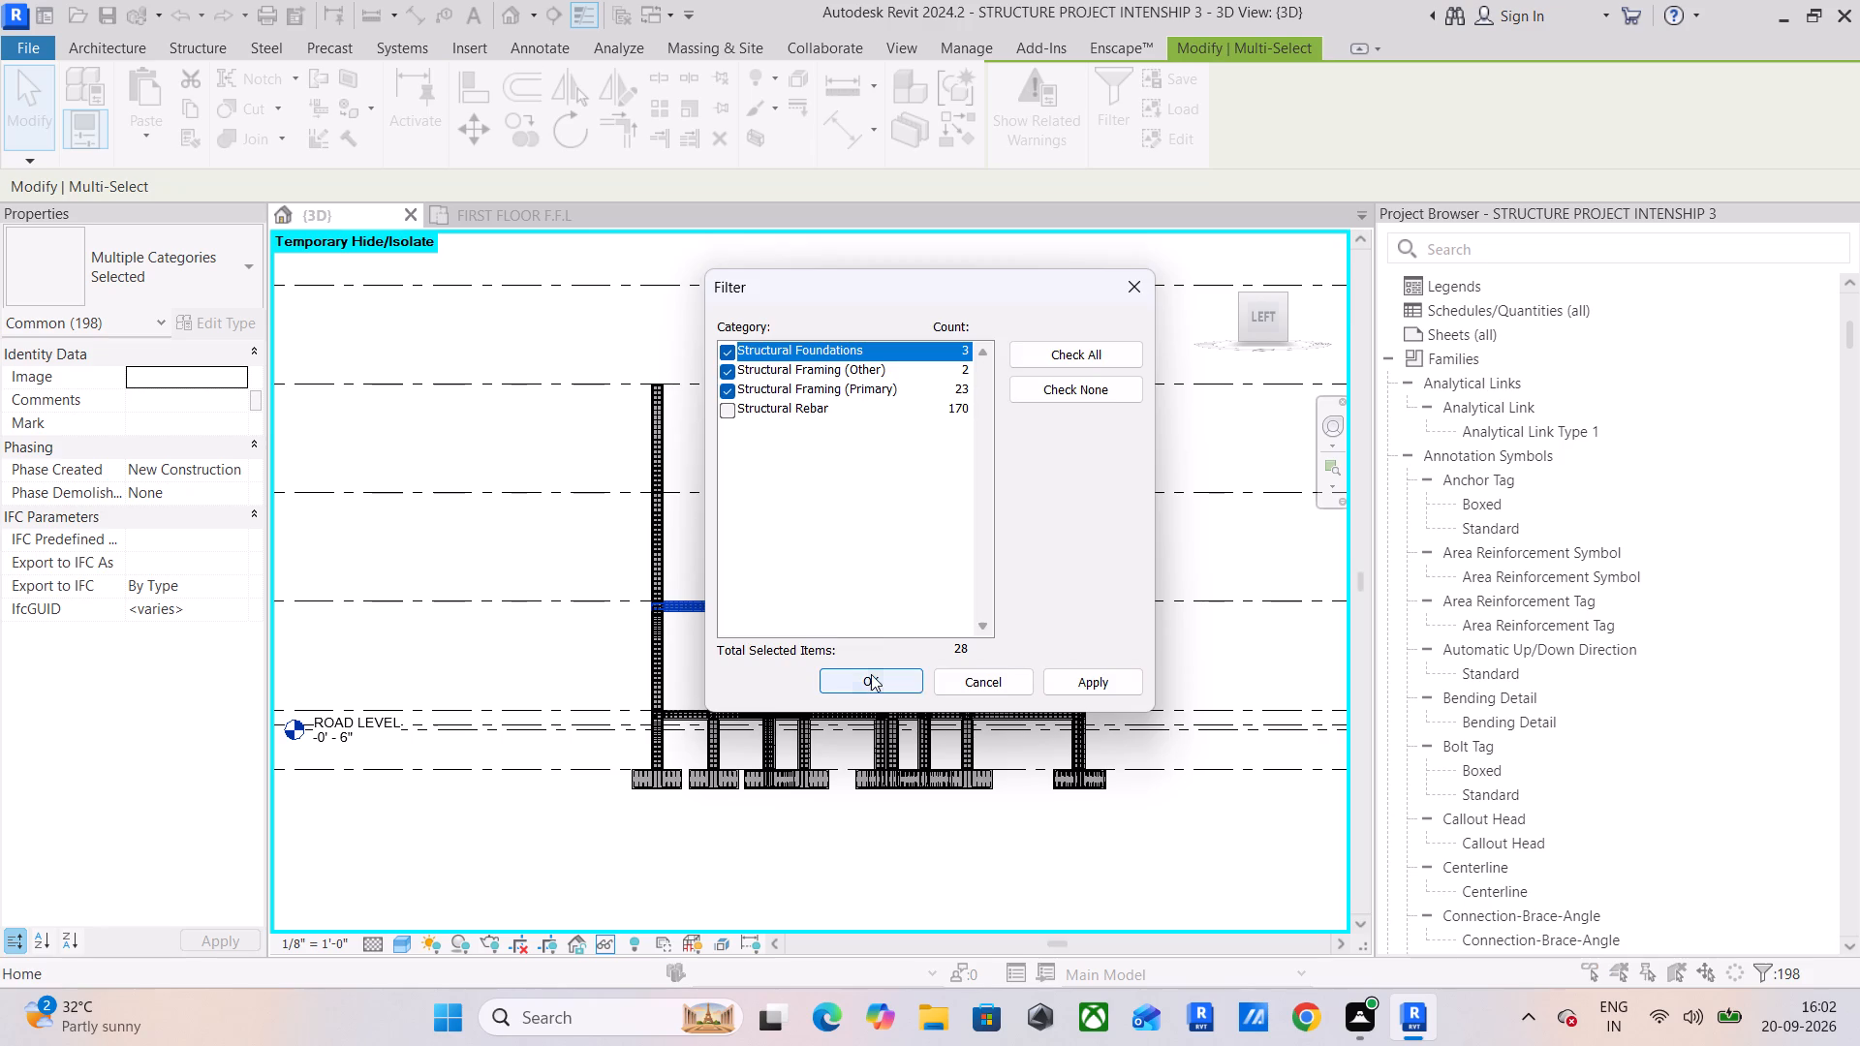
click(871, 674)
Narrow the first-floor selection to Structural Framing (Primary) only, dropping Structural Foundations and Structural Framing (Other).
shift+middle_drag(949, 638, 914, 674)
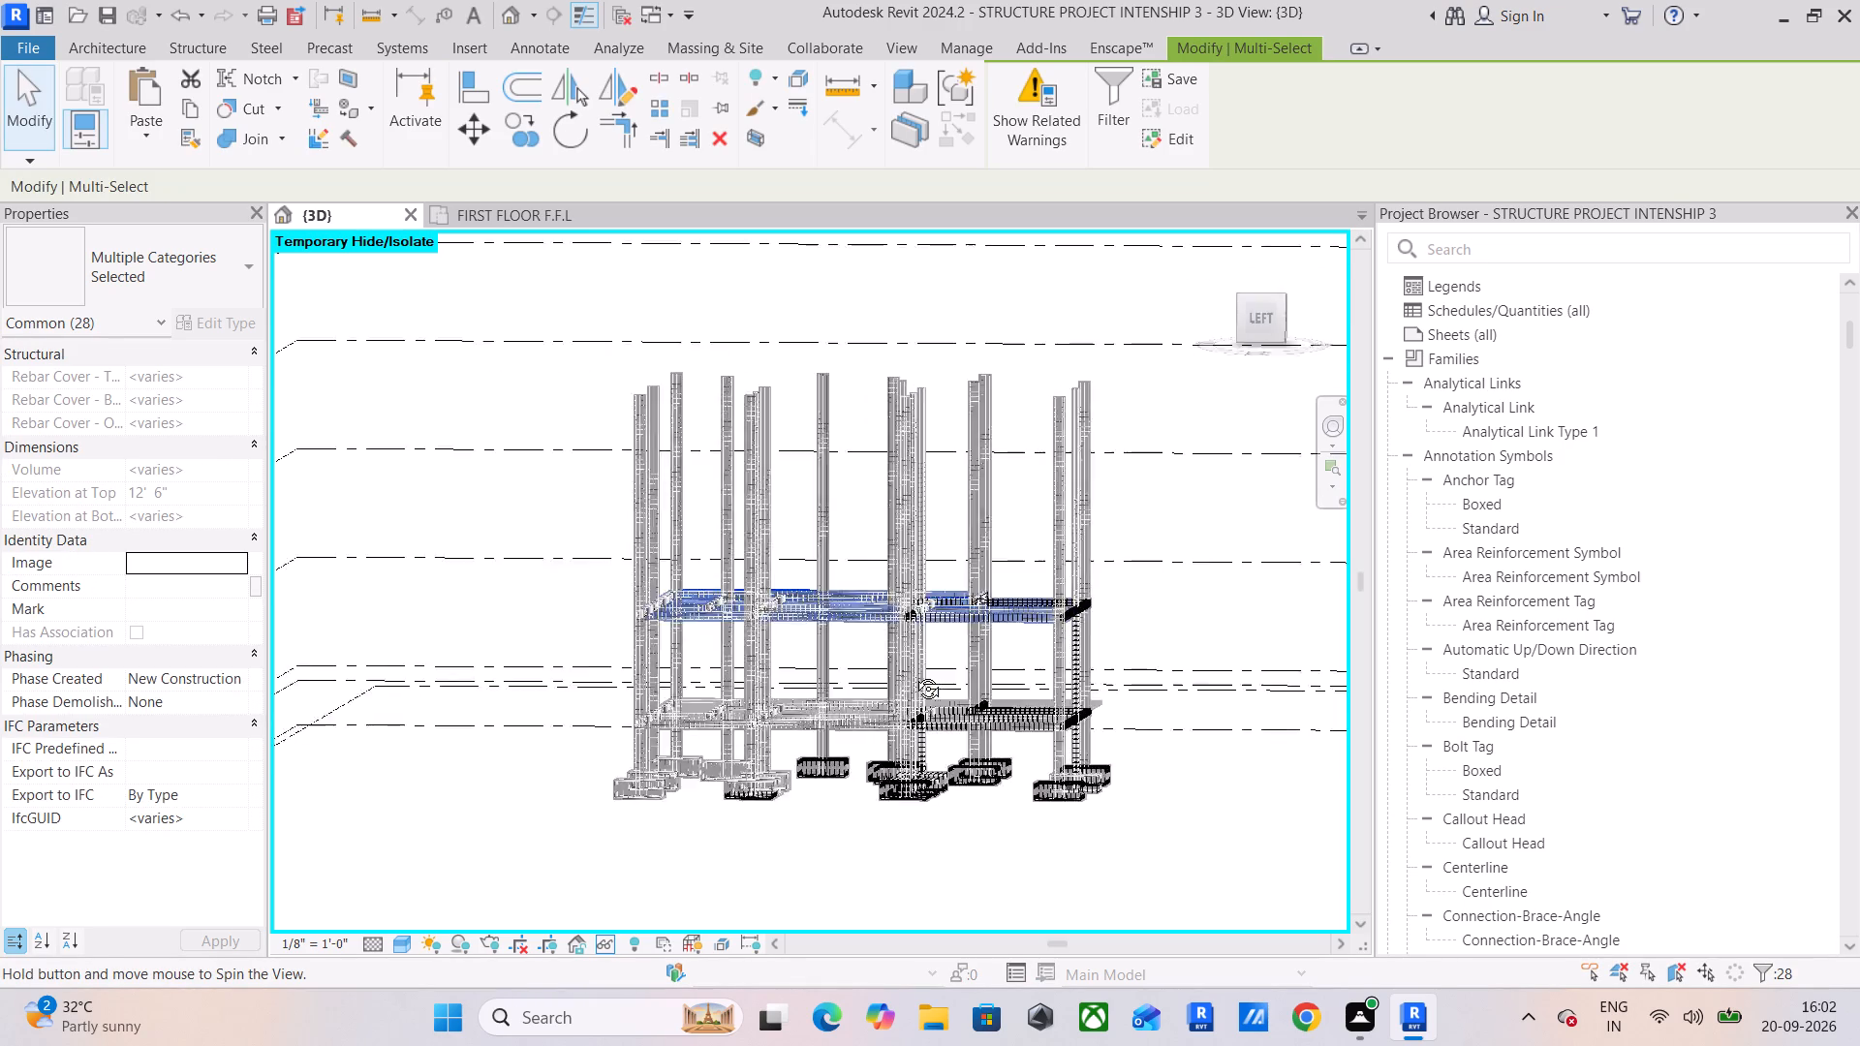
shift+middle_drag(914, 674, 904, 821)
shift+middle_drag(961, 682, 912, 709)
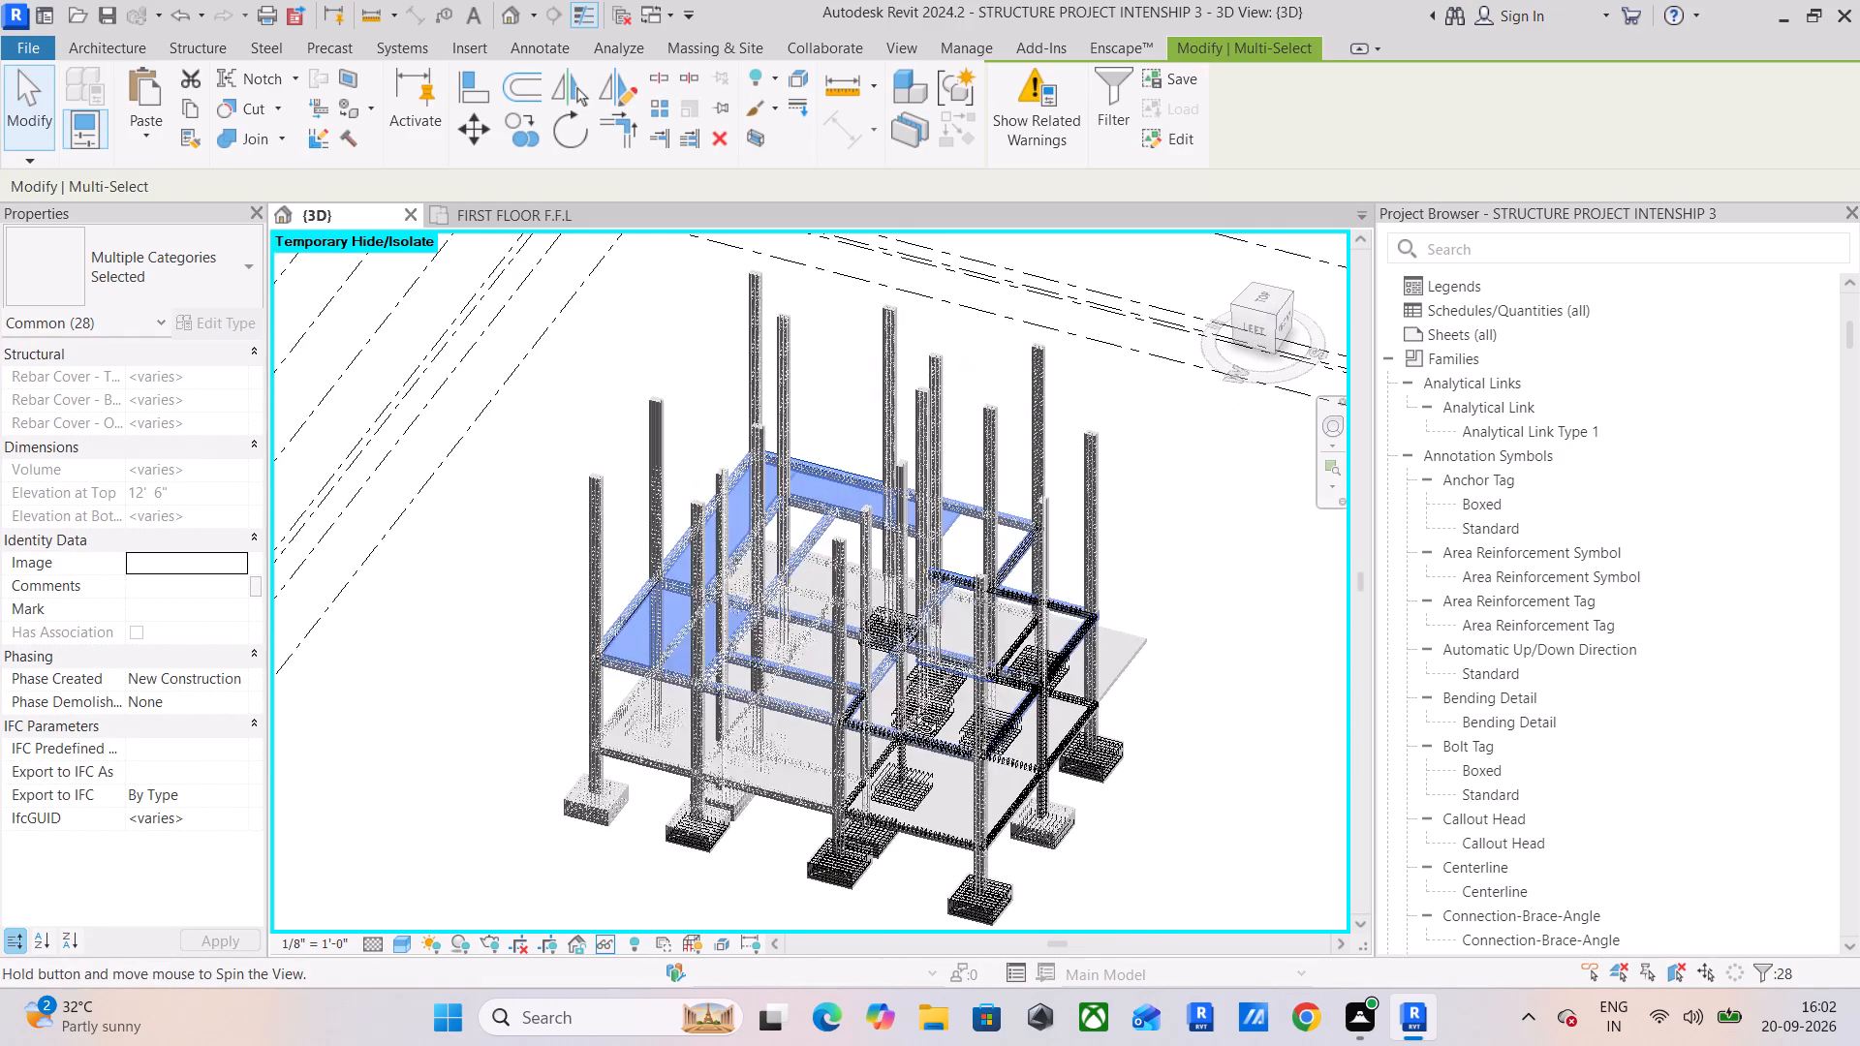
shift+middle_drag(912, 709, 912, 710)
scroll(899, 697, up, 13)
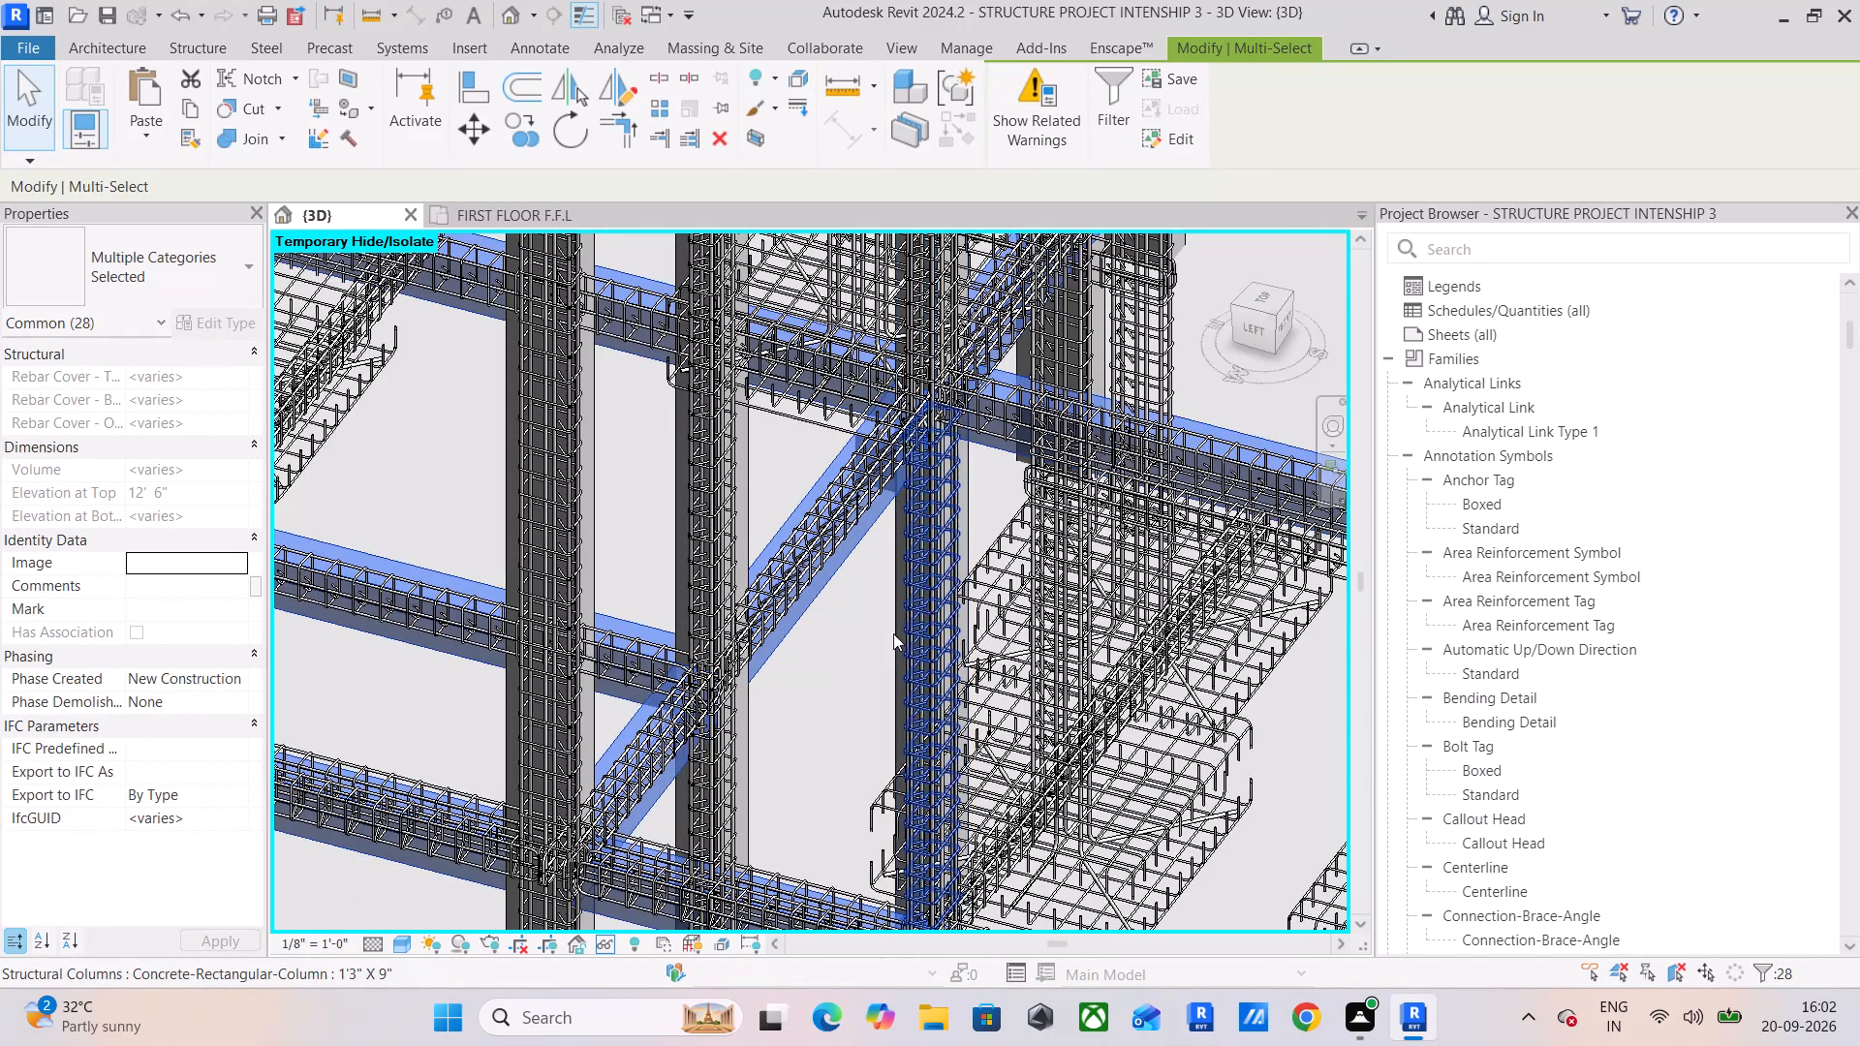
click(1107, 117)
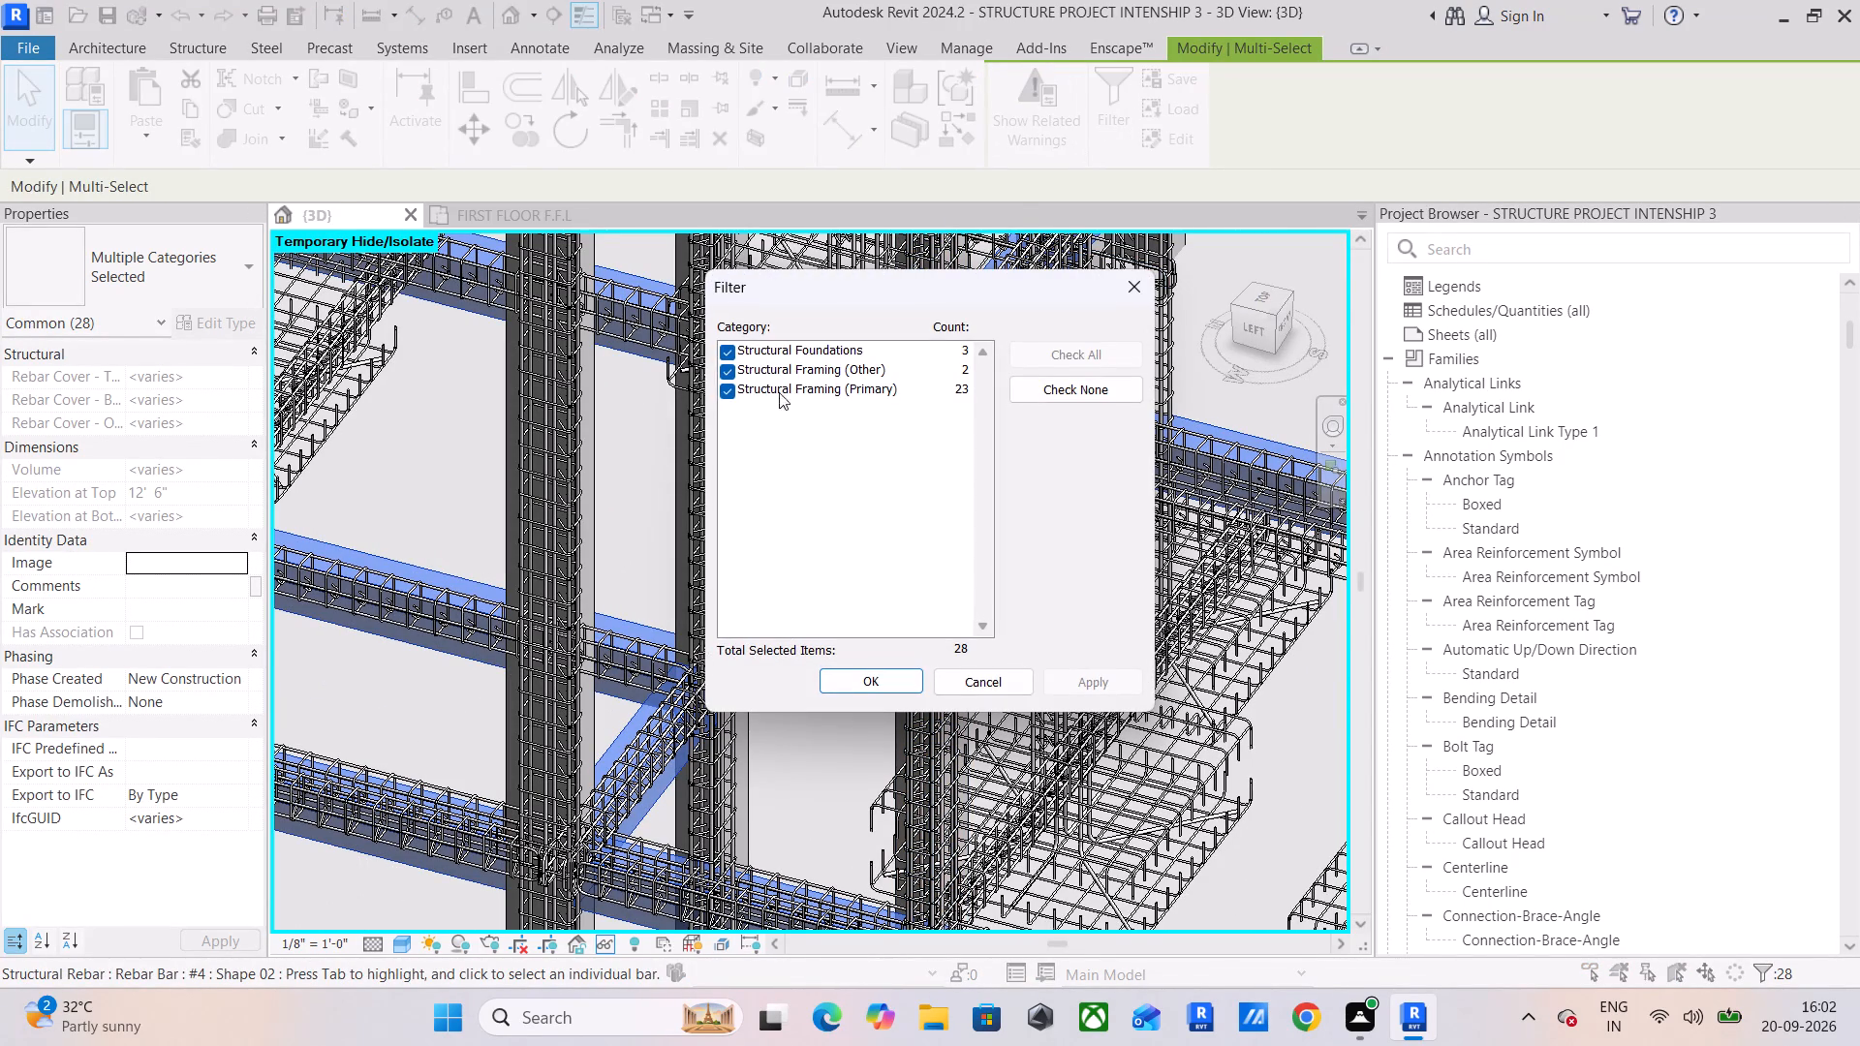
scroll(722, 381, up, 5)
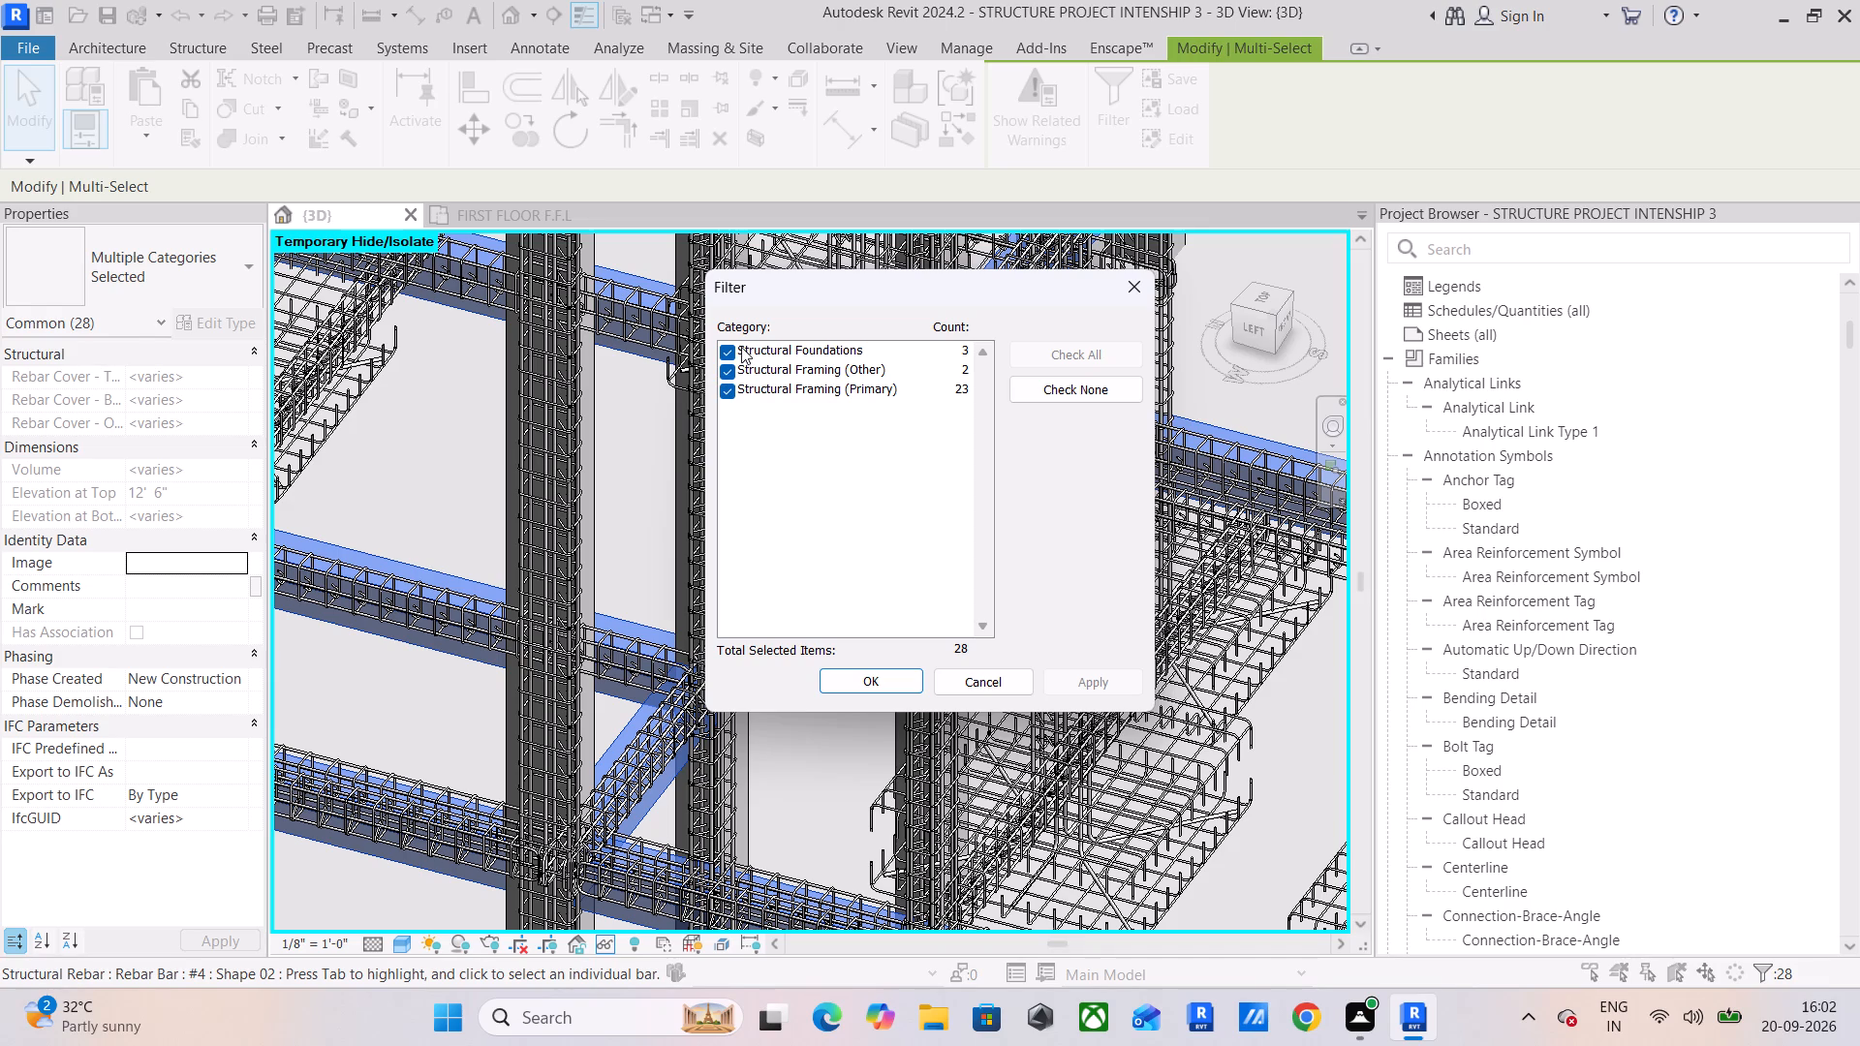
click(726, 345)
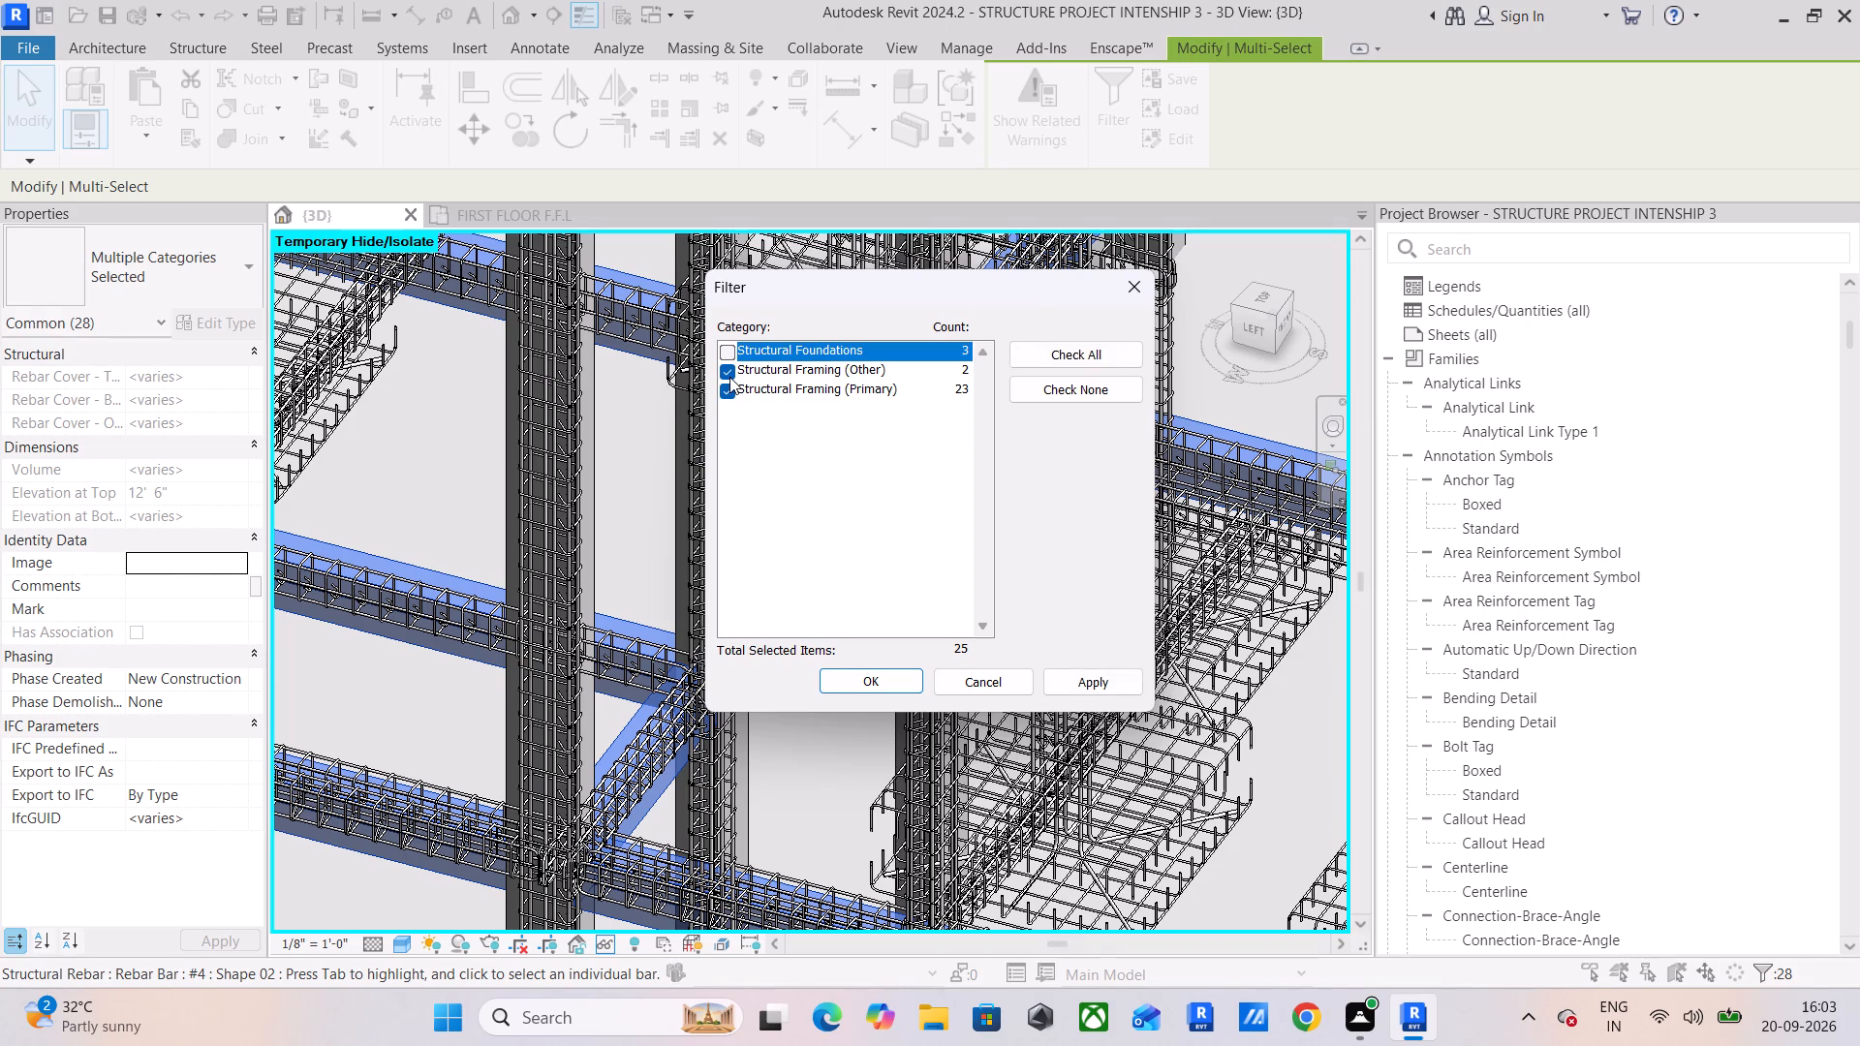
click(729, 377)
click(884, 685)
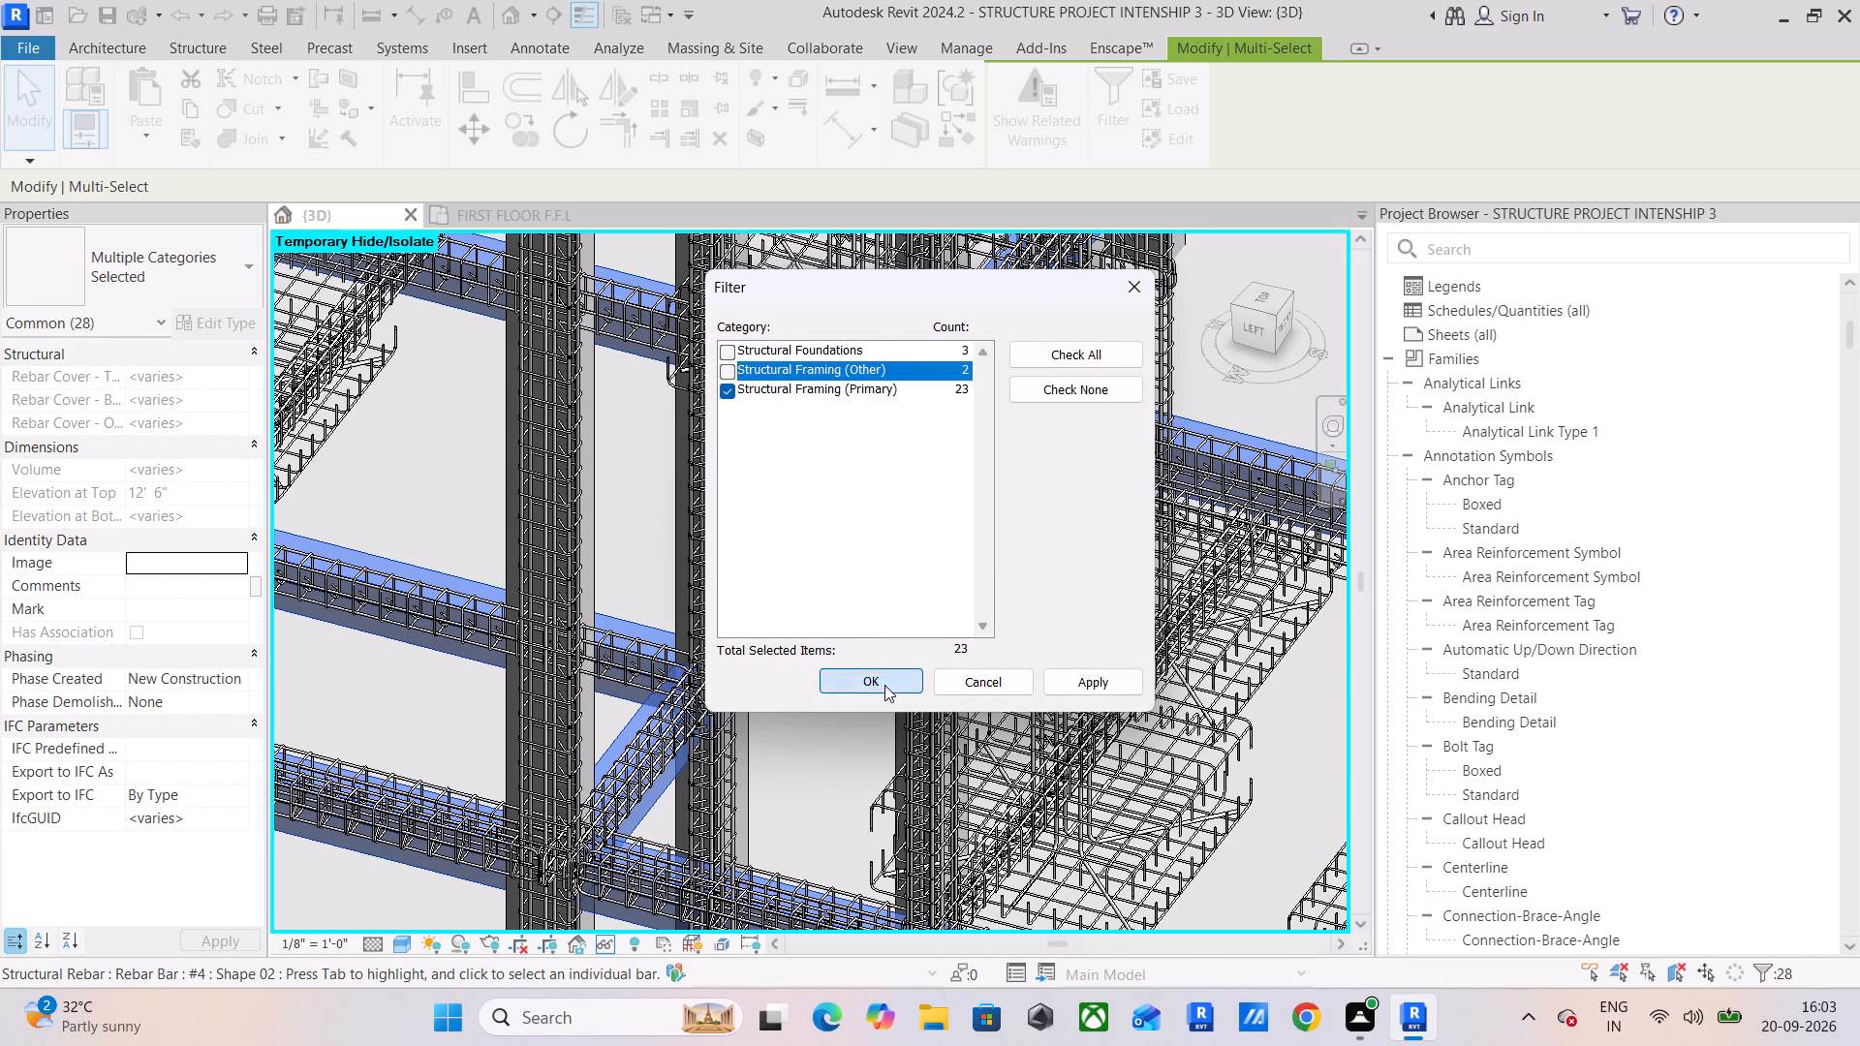
Examine the selected primary framing in the 3D frame, recheck its filter categories, and clear the selection.
scroll(772, 638, down, 5)
middle_drag(772, 638, 991, 643)
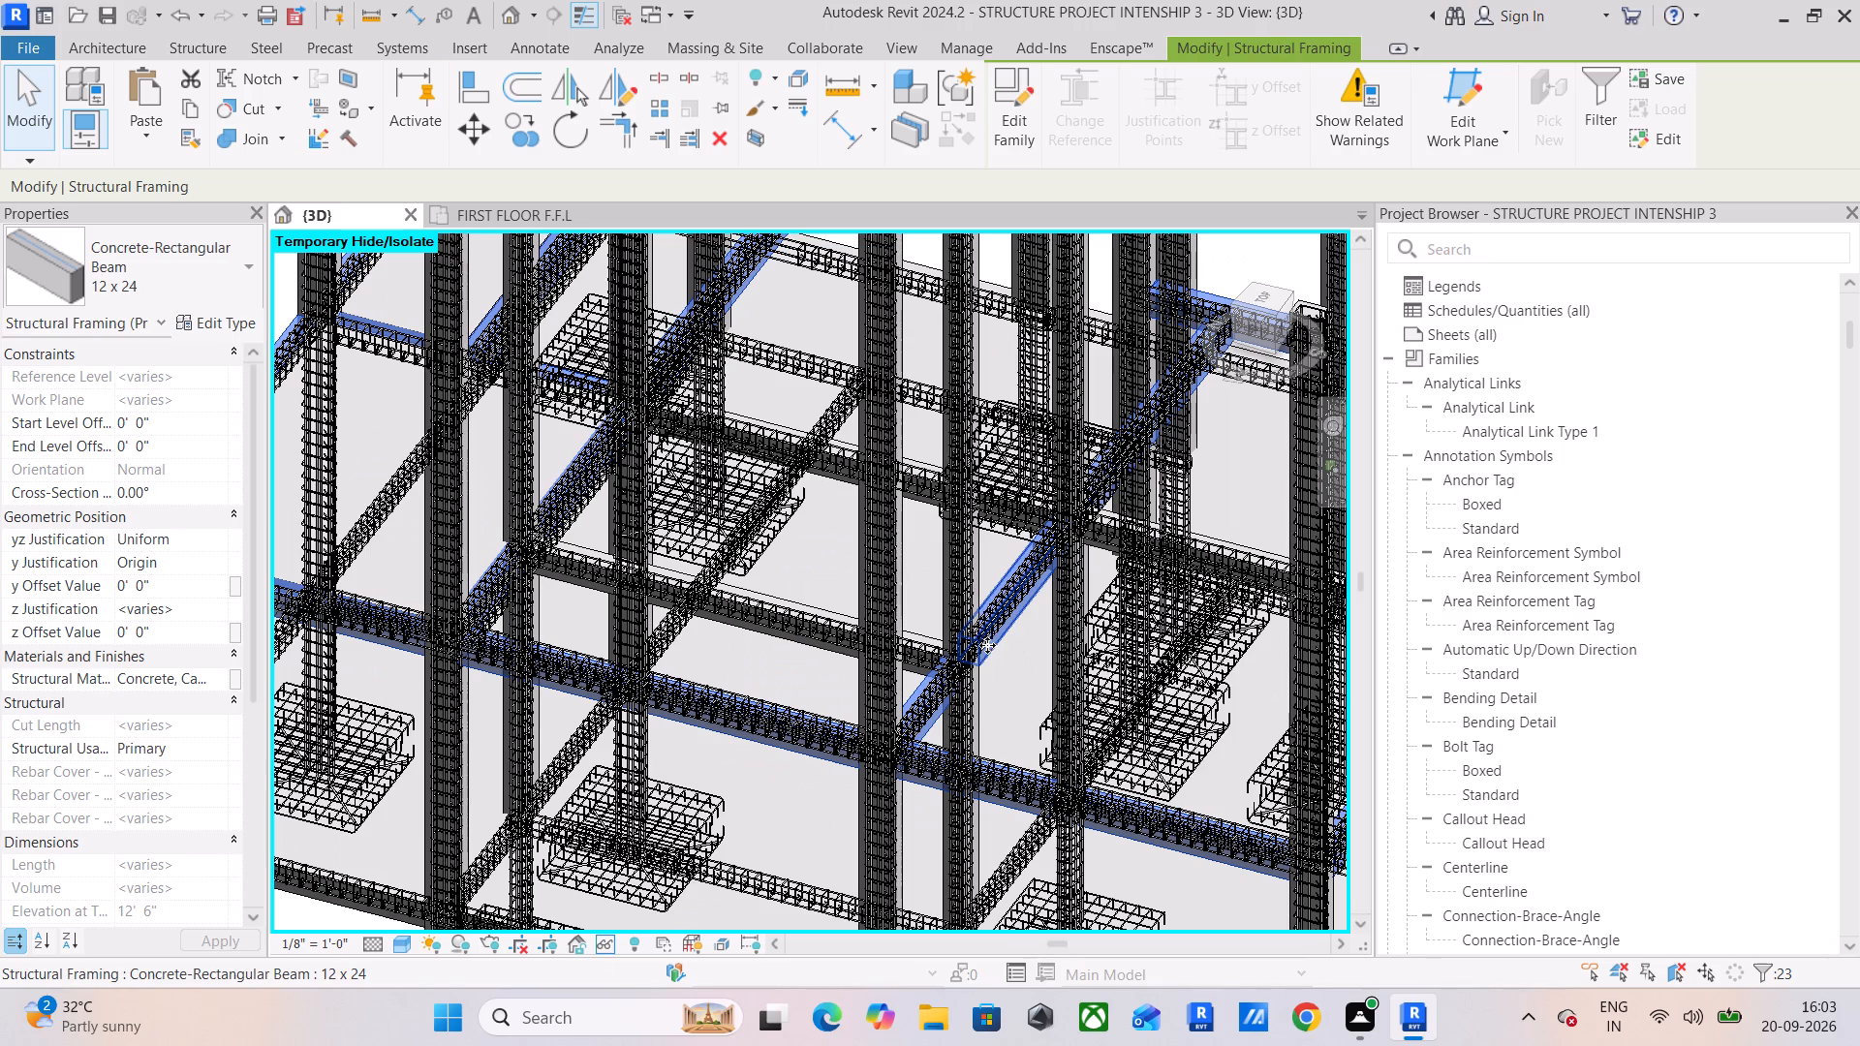
click(1607, 96)
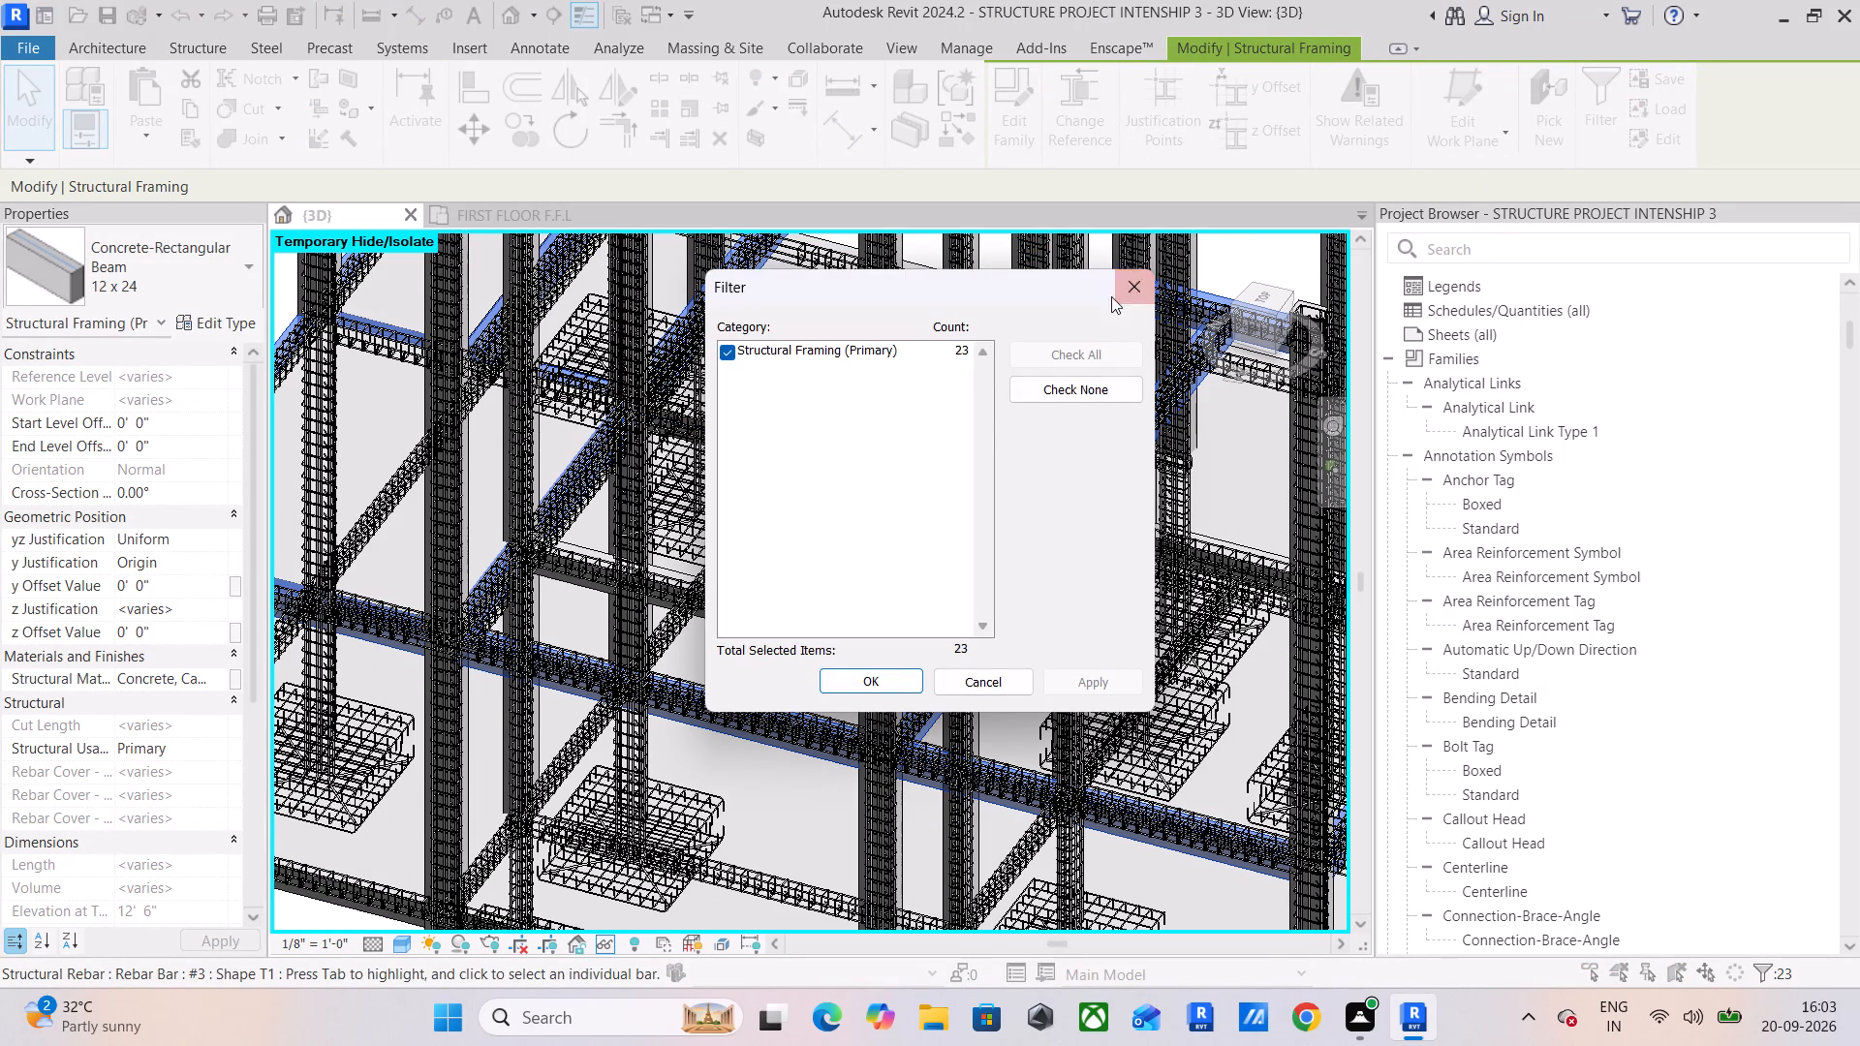
click(1111, 296)
click(874, 674)
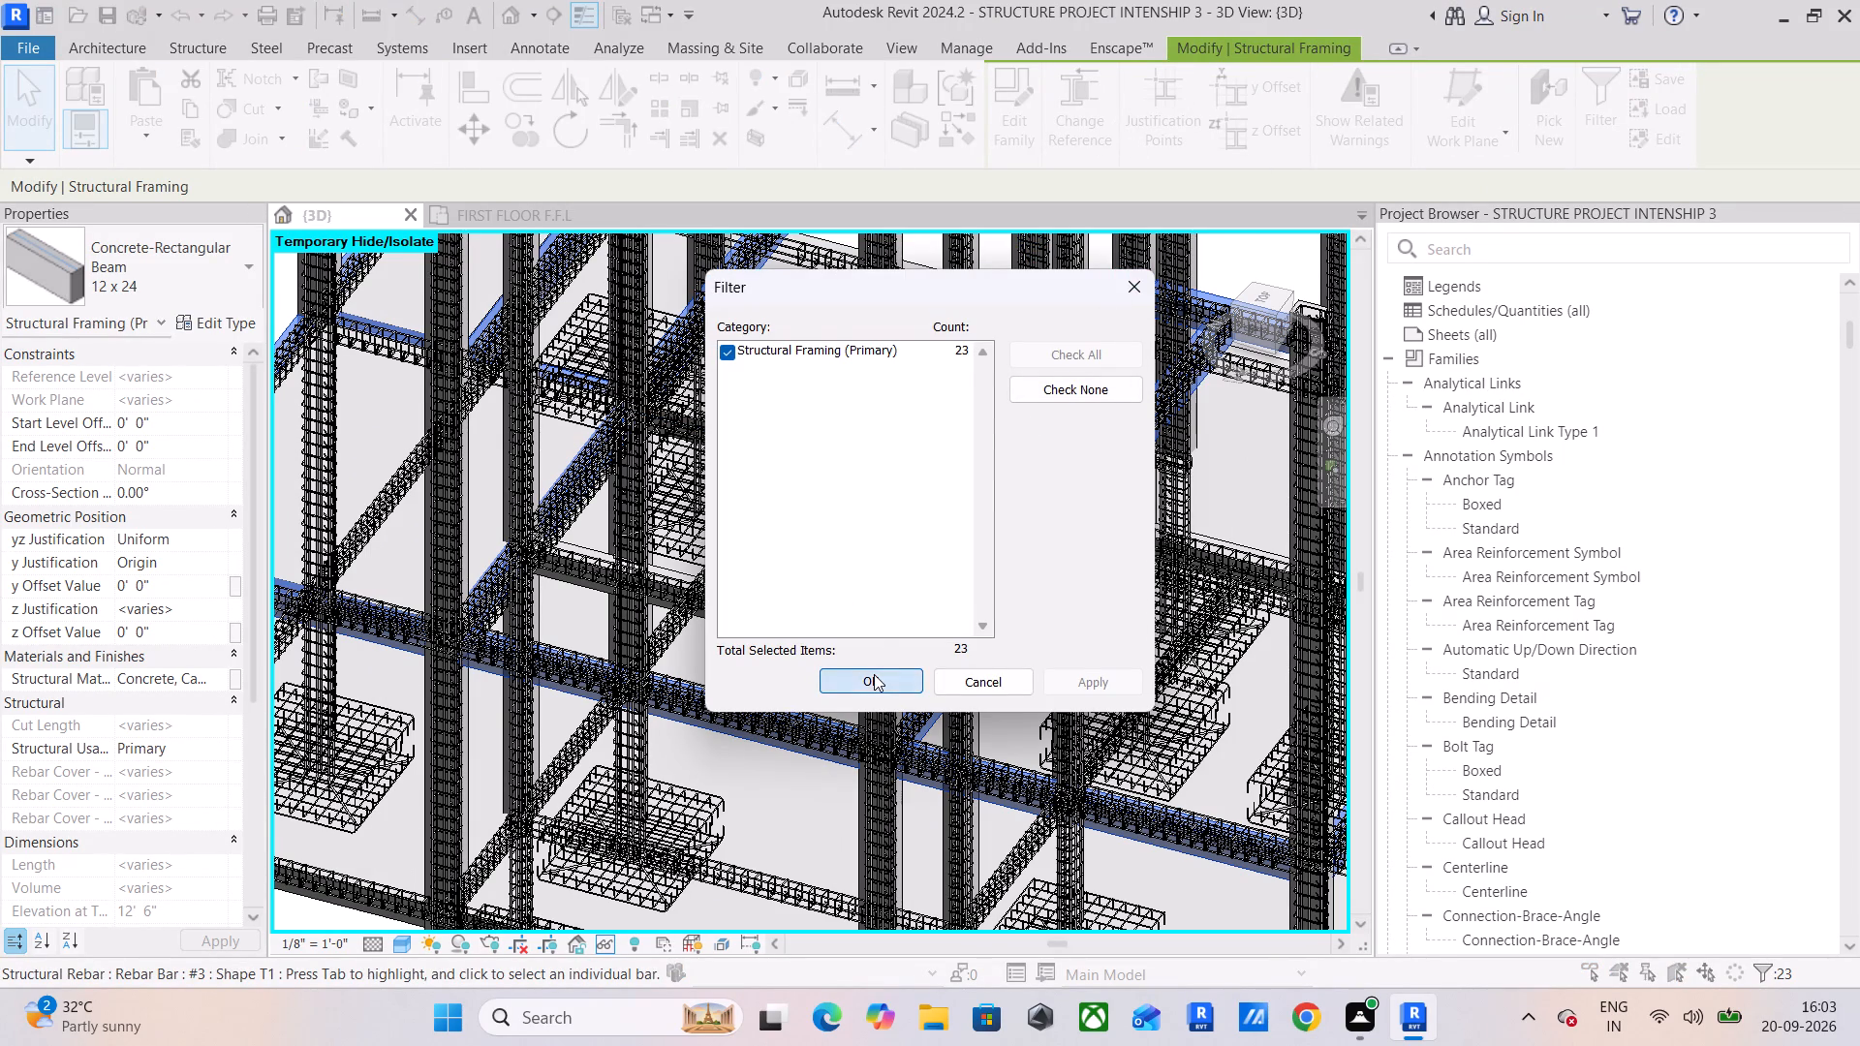
scroll(874, 674, down, 6)
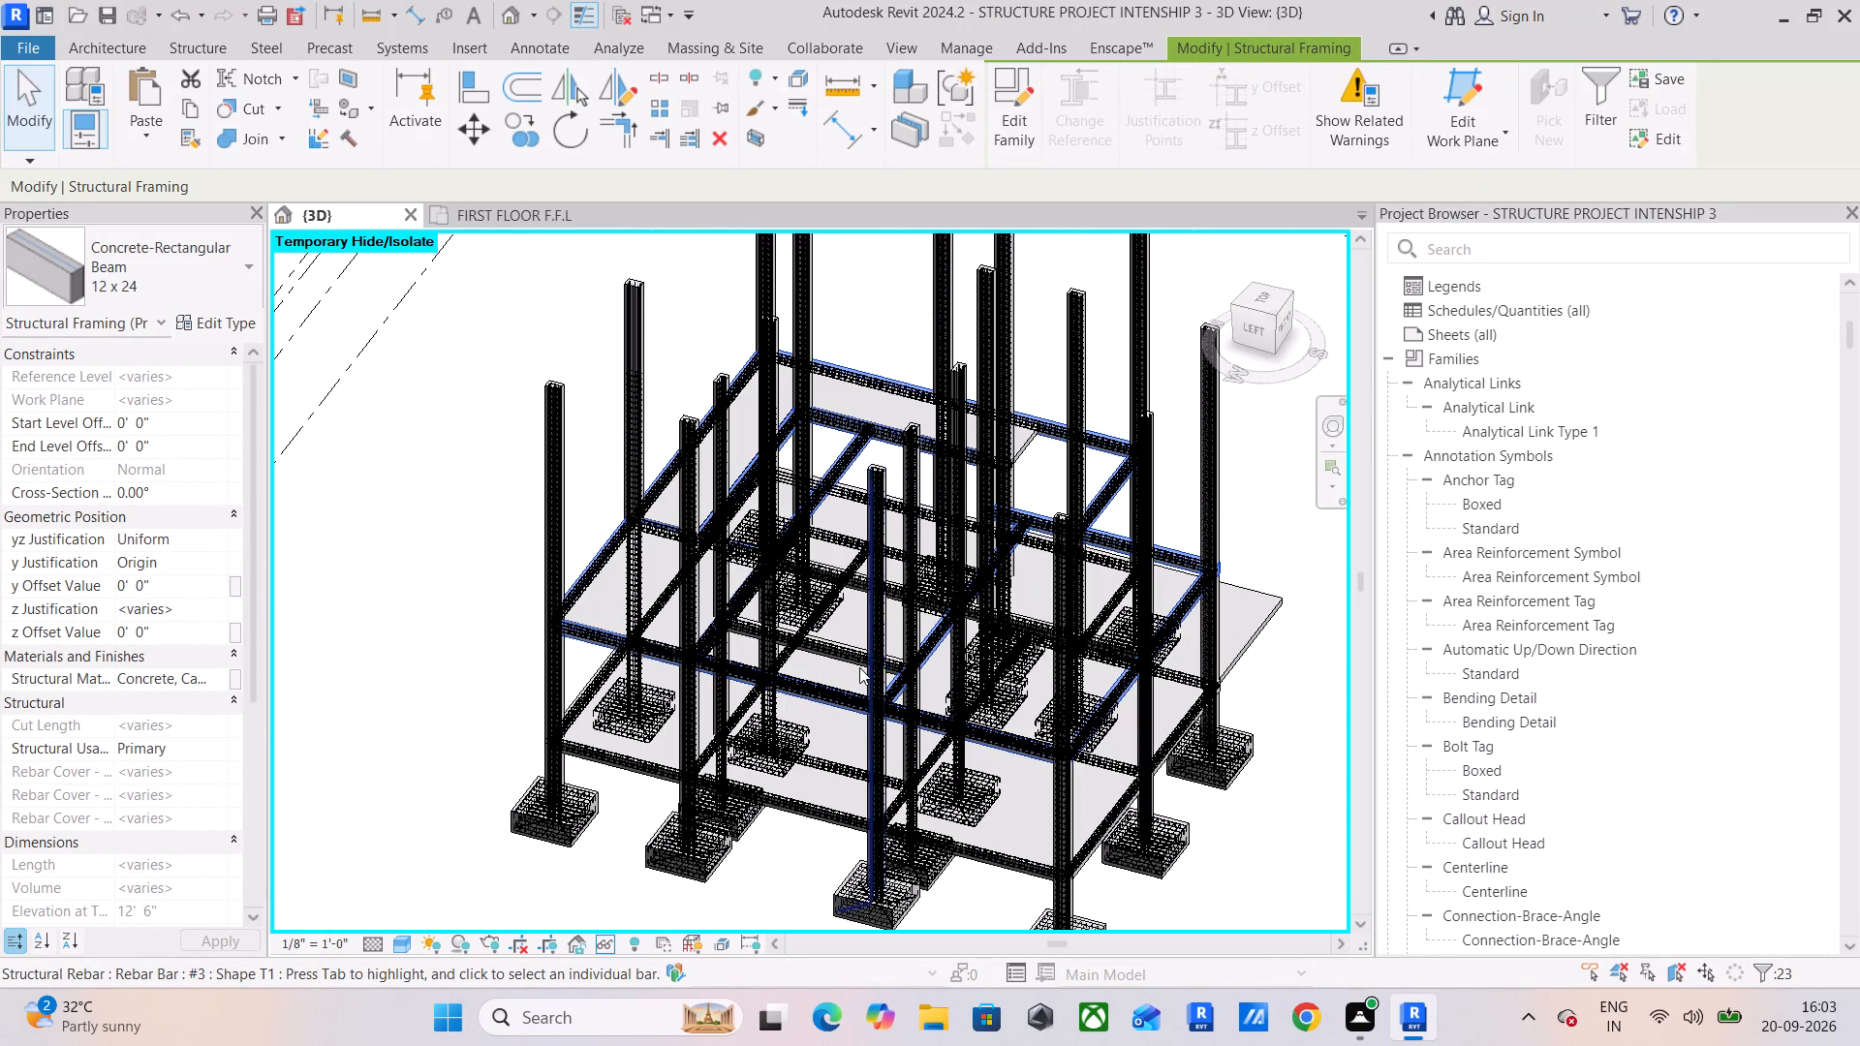
key(Escape)
key(Escape)
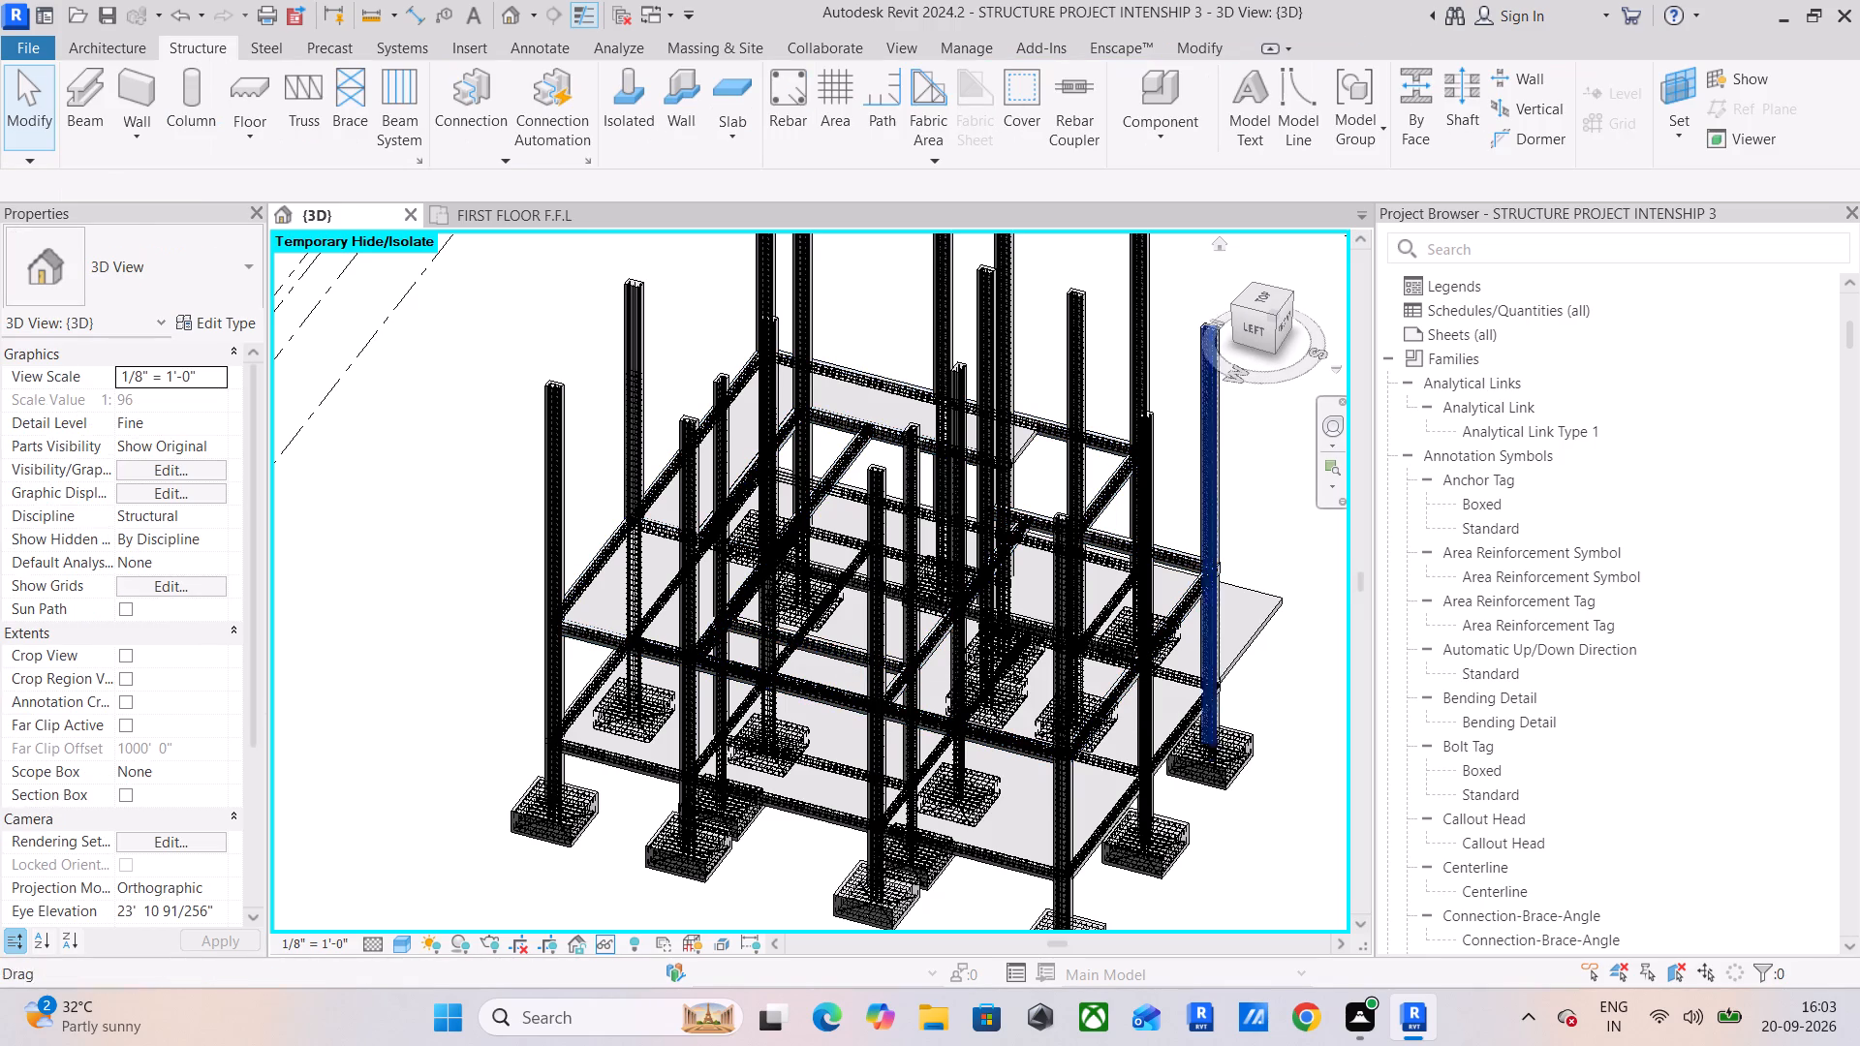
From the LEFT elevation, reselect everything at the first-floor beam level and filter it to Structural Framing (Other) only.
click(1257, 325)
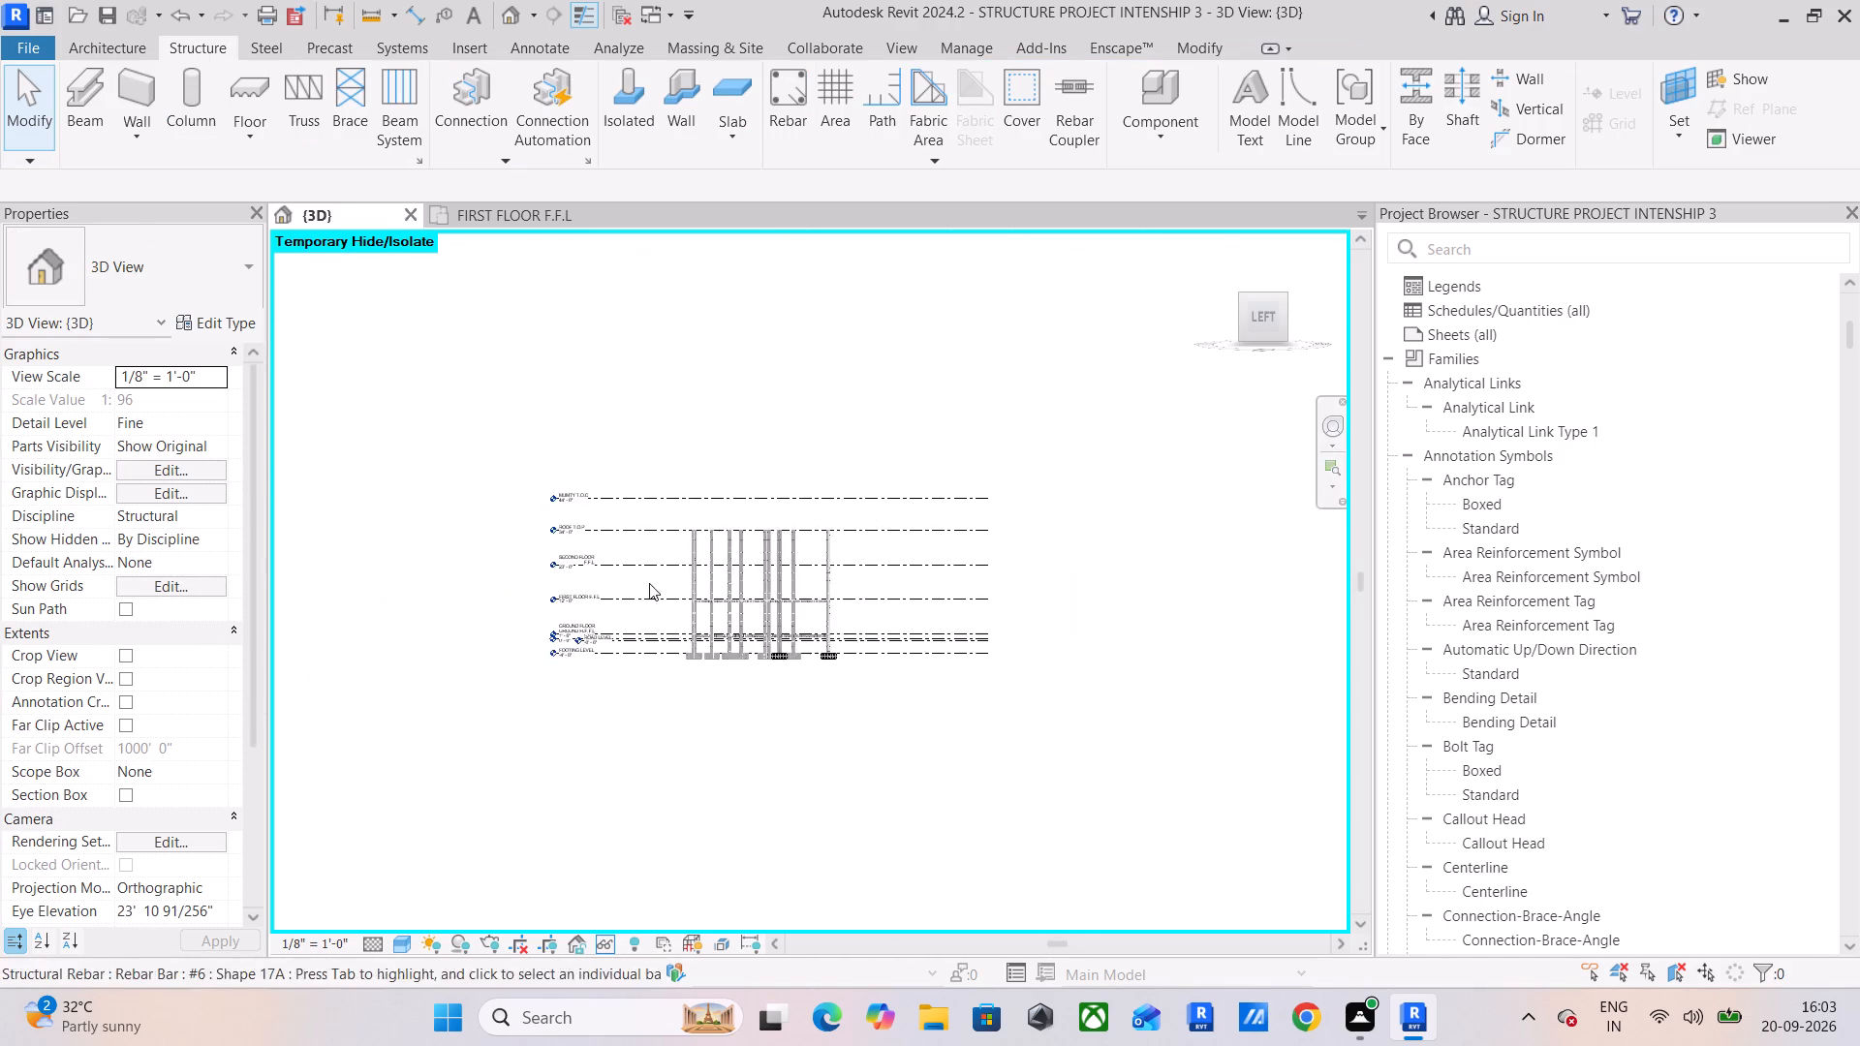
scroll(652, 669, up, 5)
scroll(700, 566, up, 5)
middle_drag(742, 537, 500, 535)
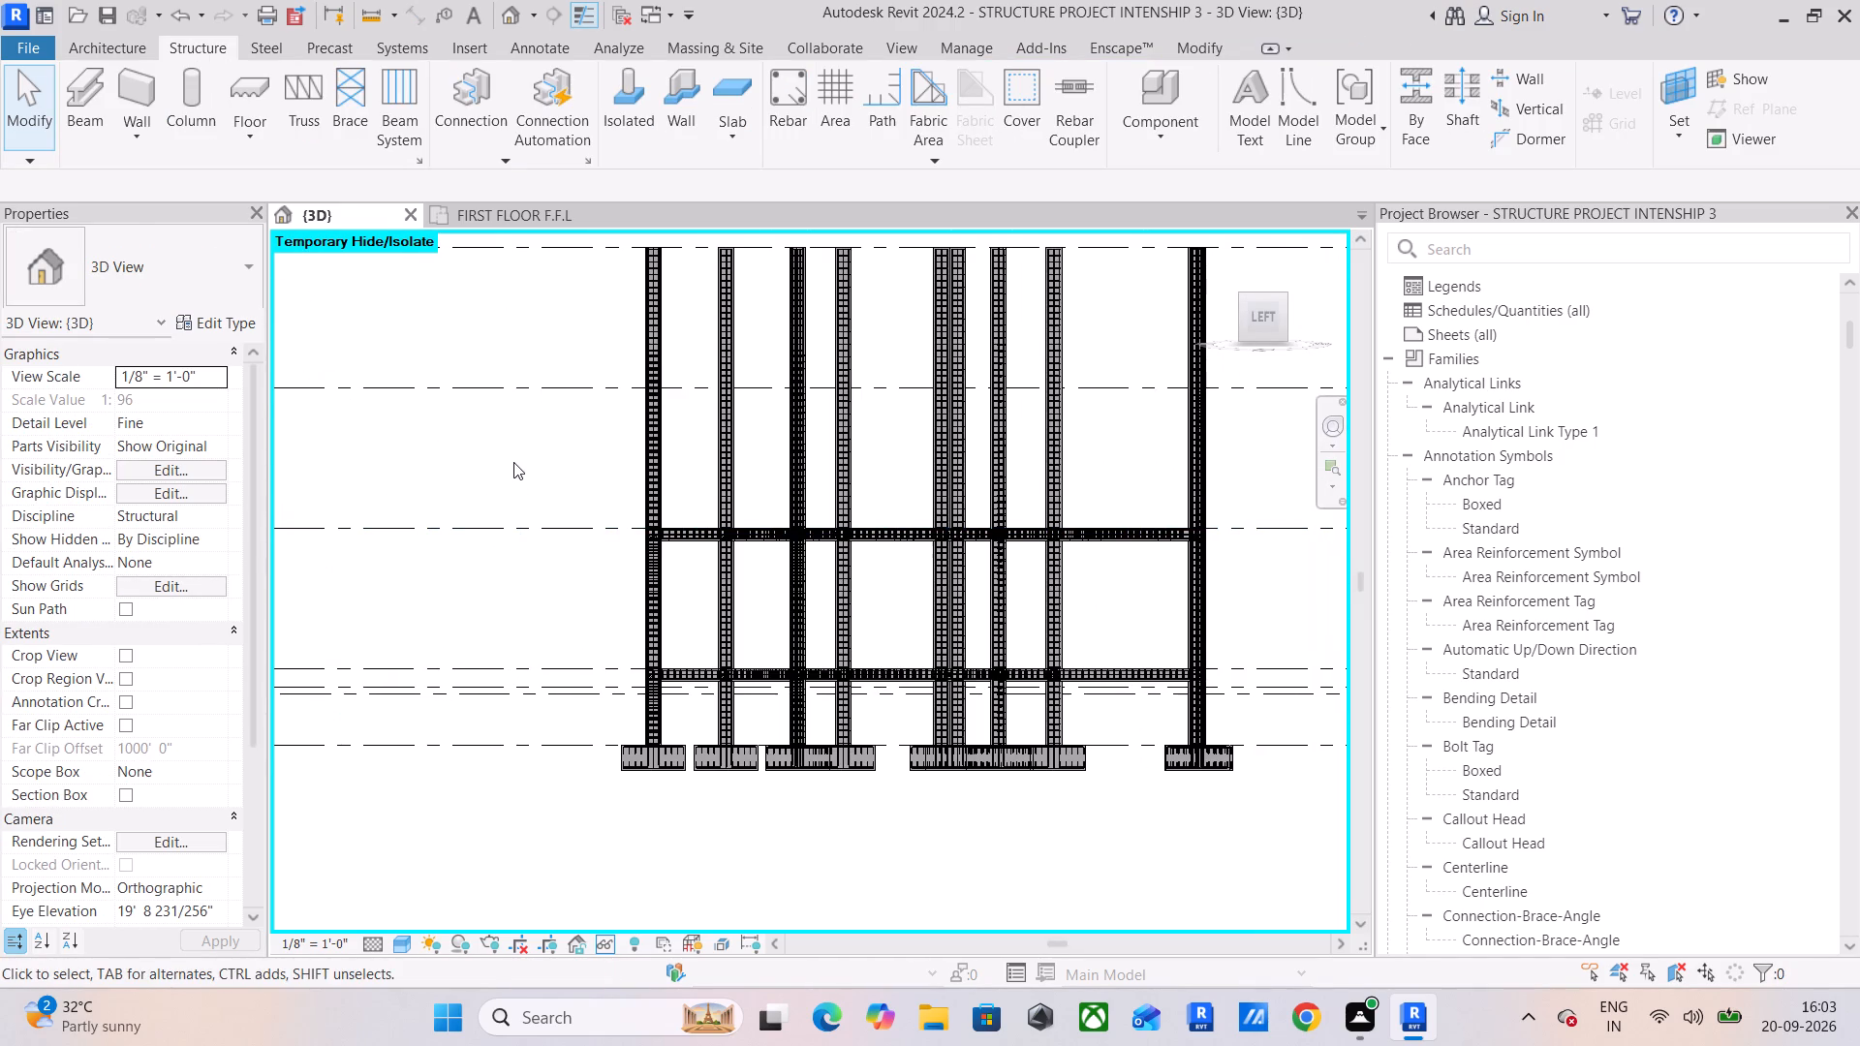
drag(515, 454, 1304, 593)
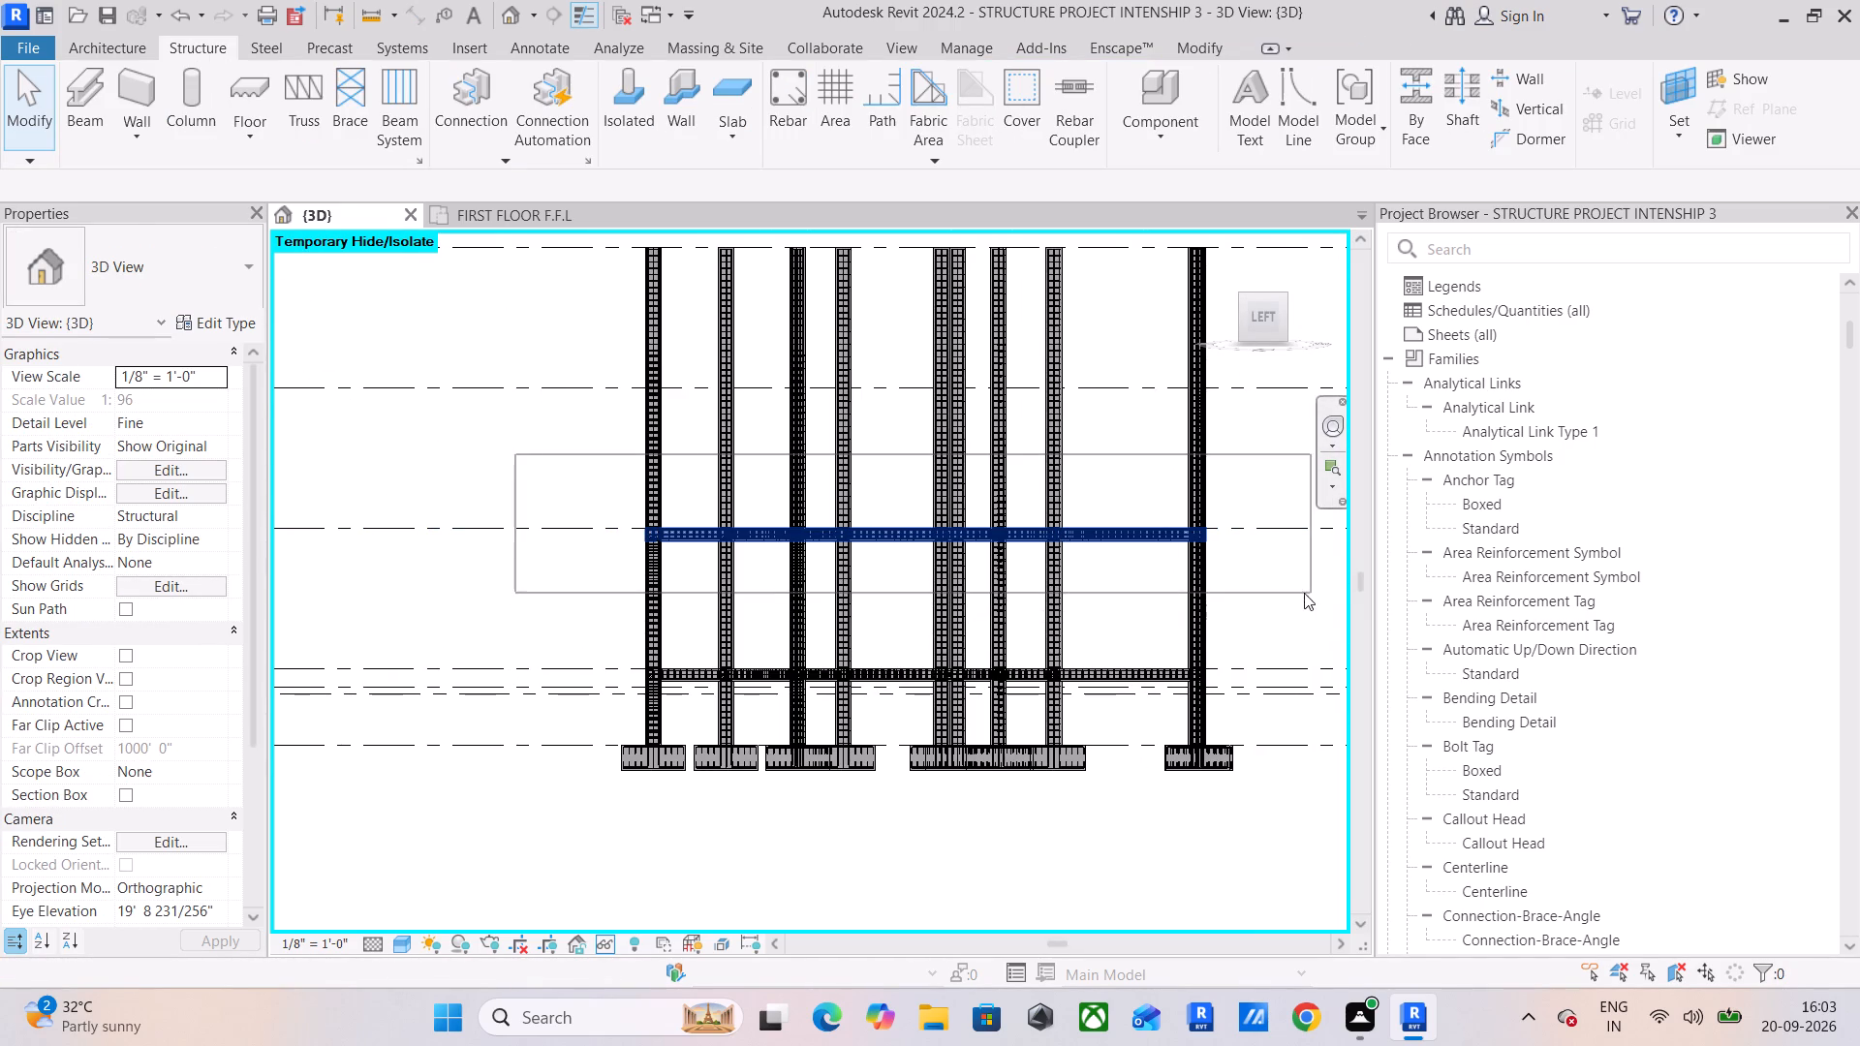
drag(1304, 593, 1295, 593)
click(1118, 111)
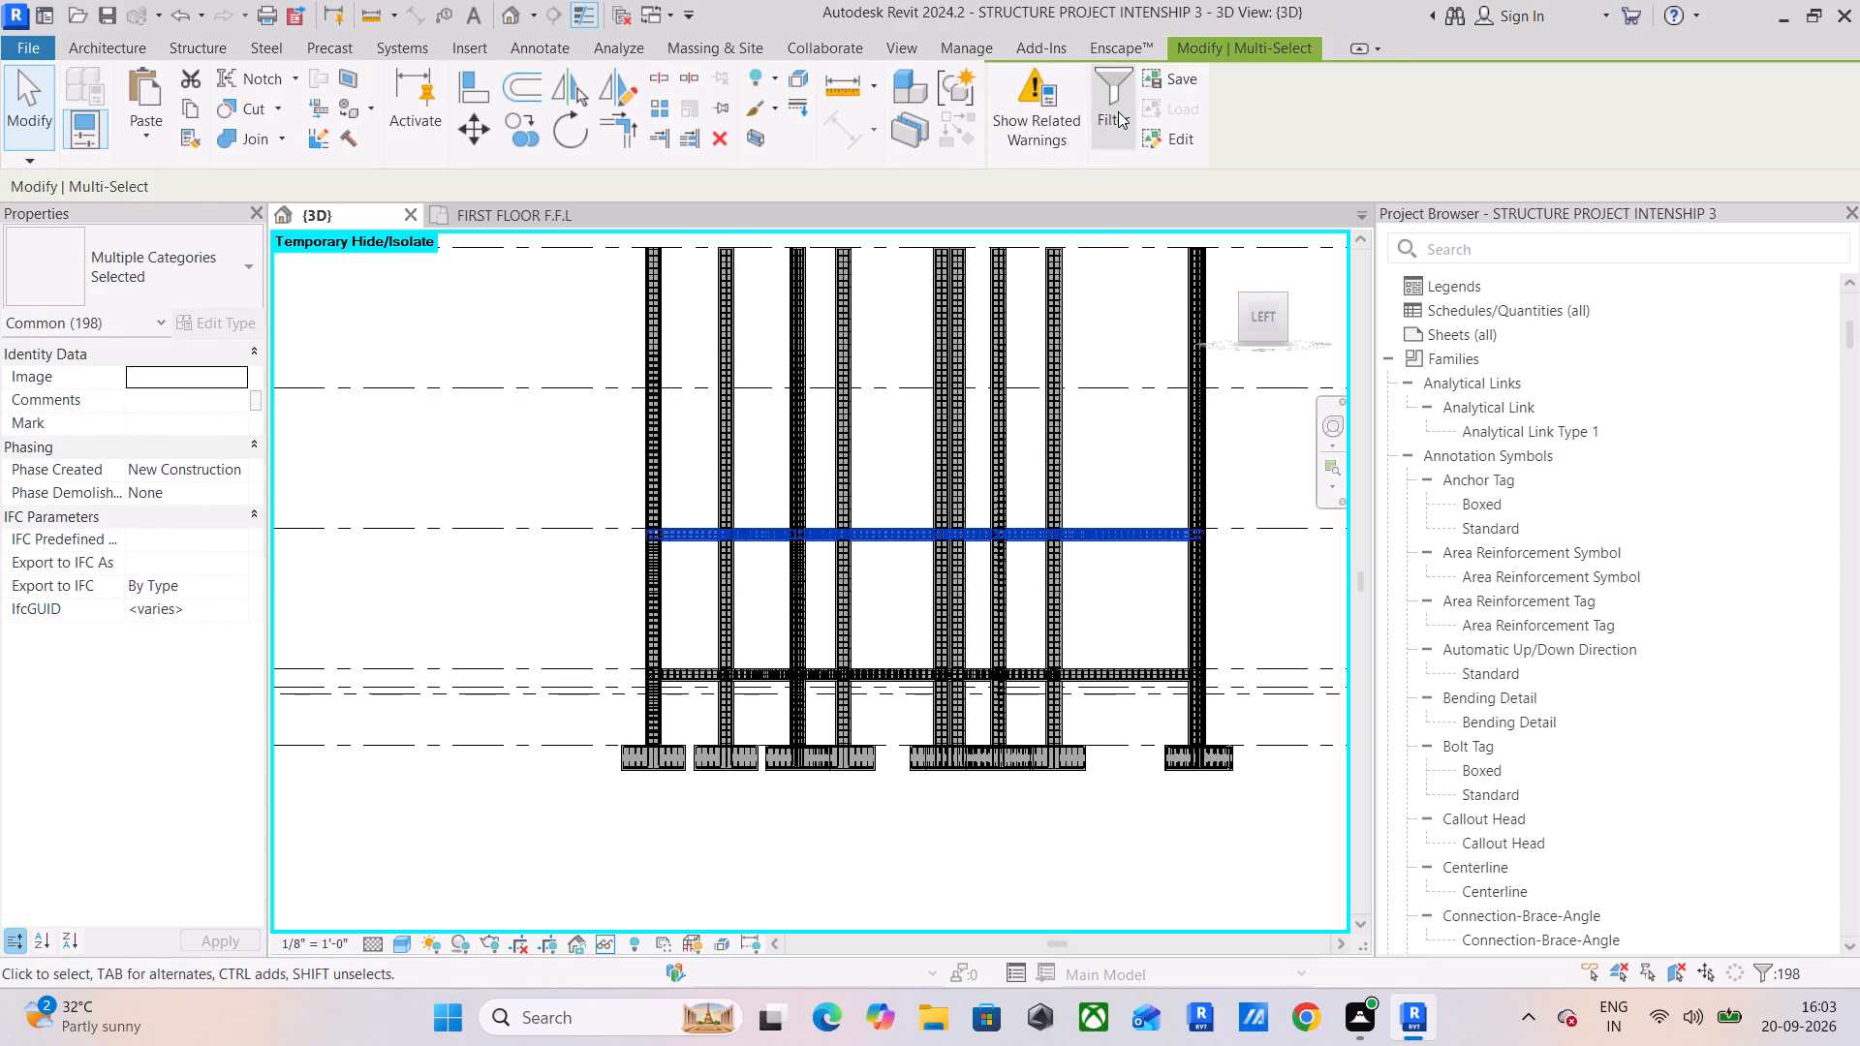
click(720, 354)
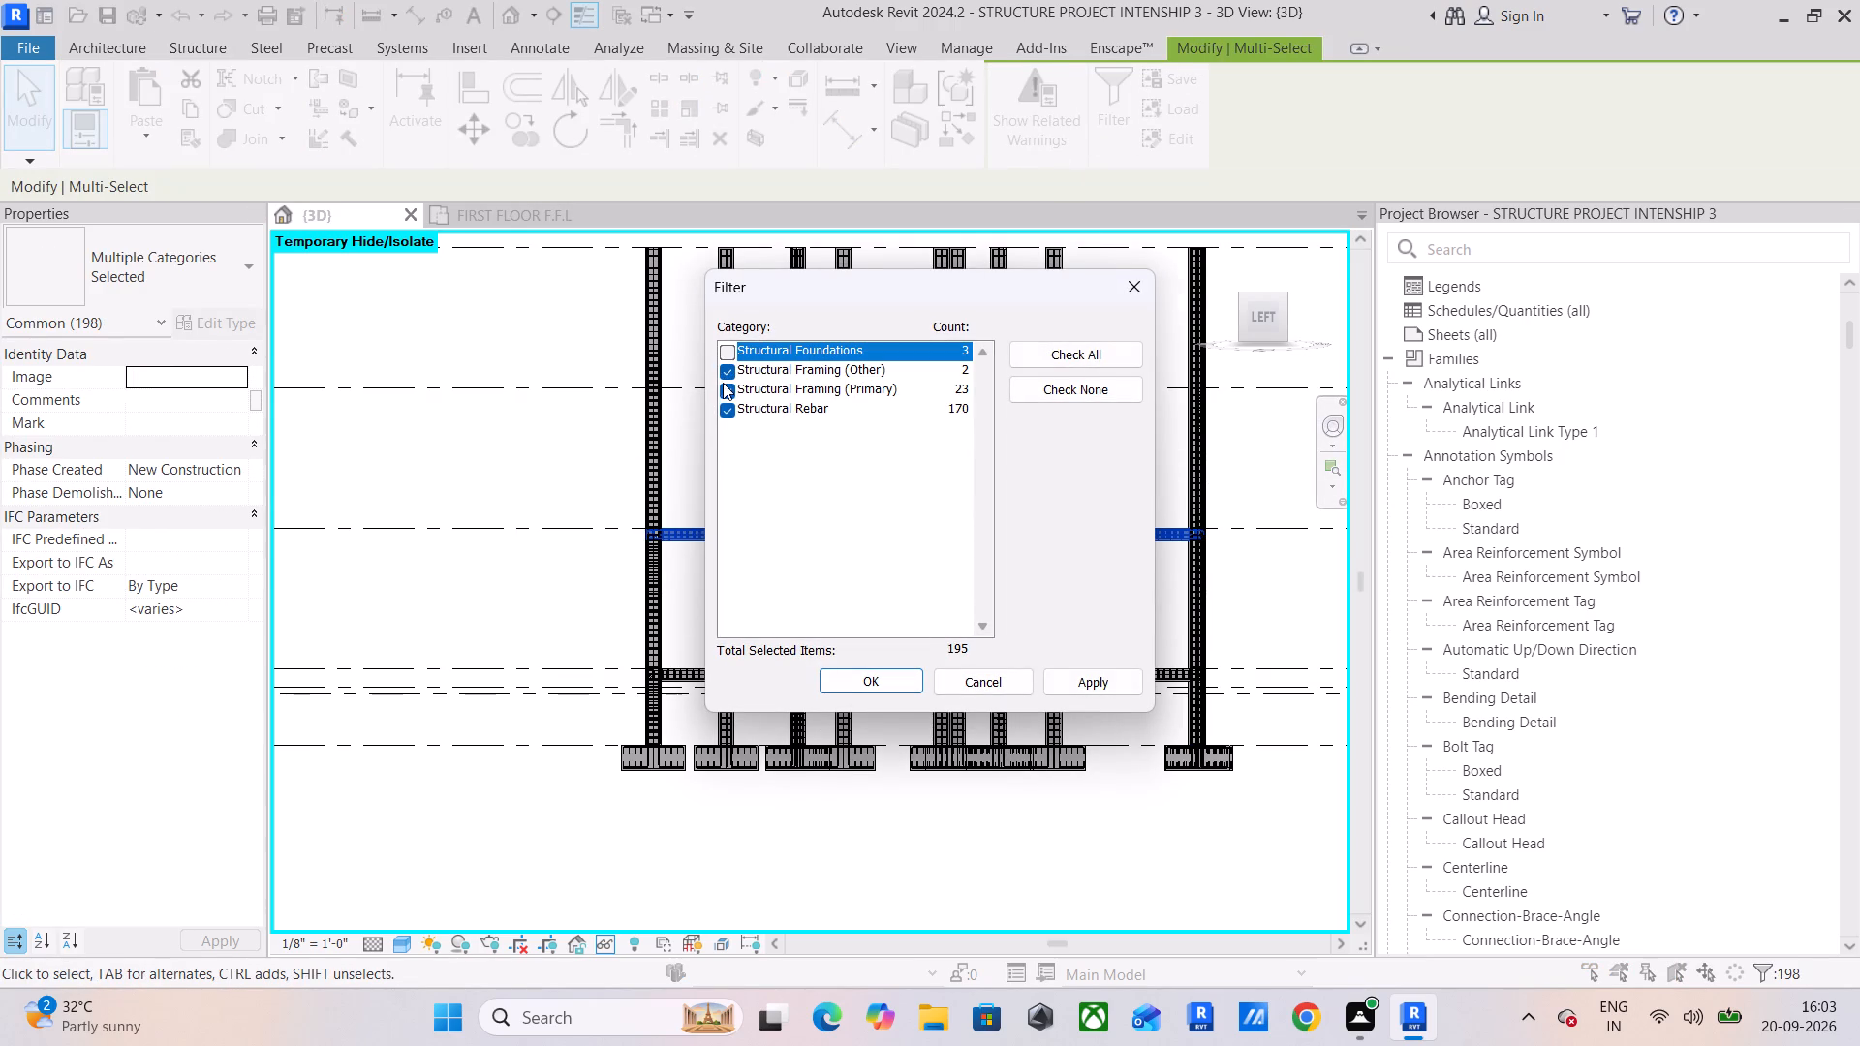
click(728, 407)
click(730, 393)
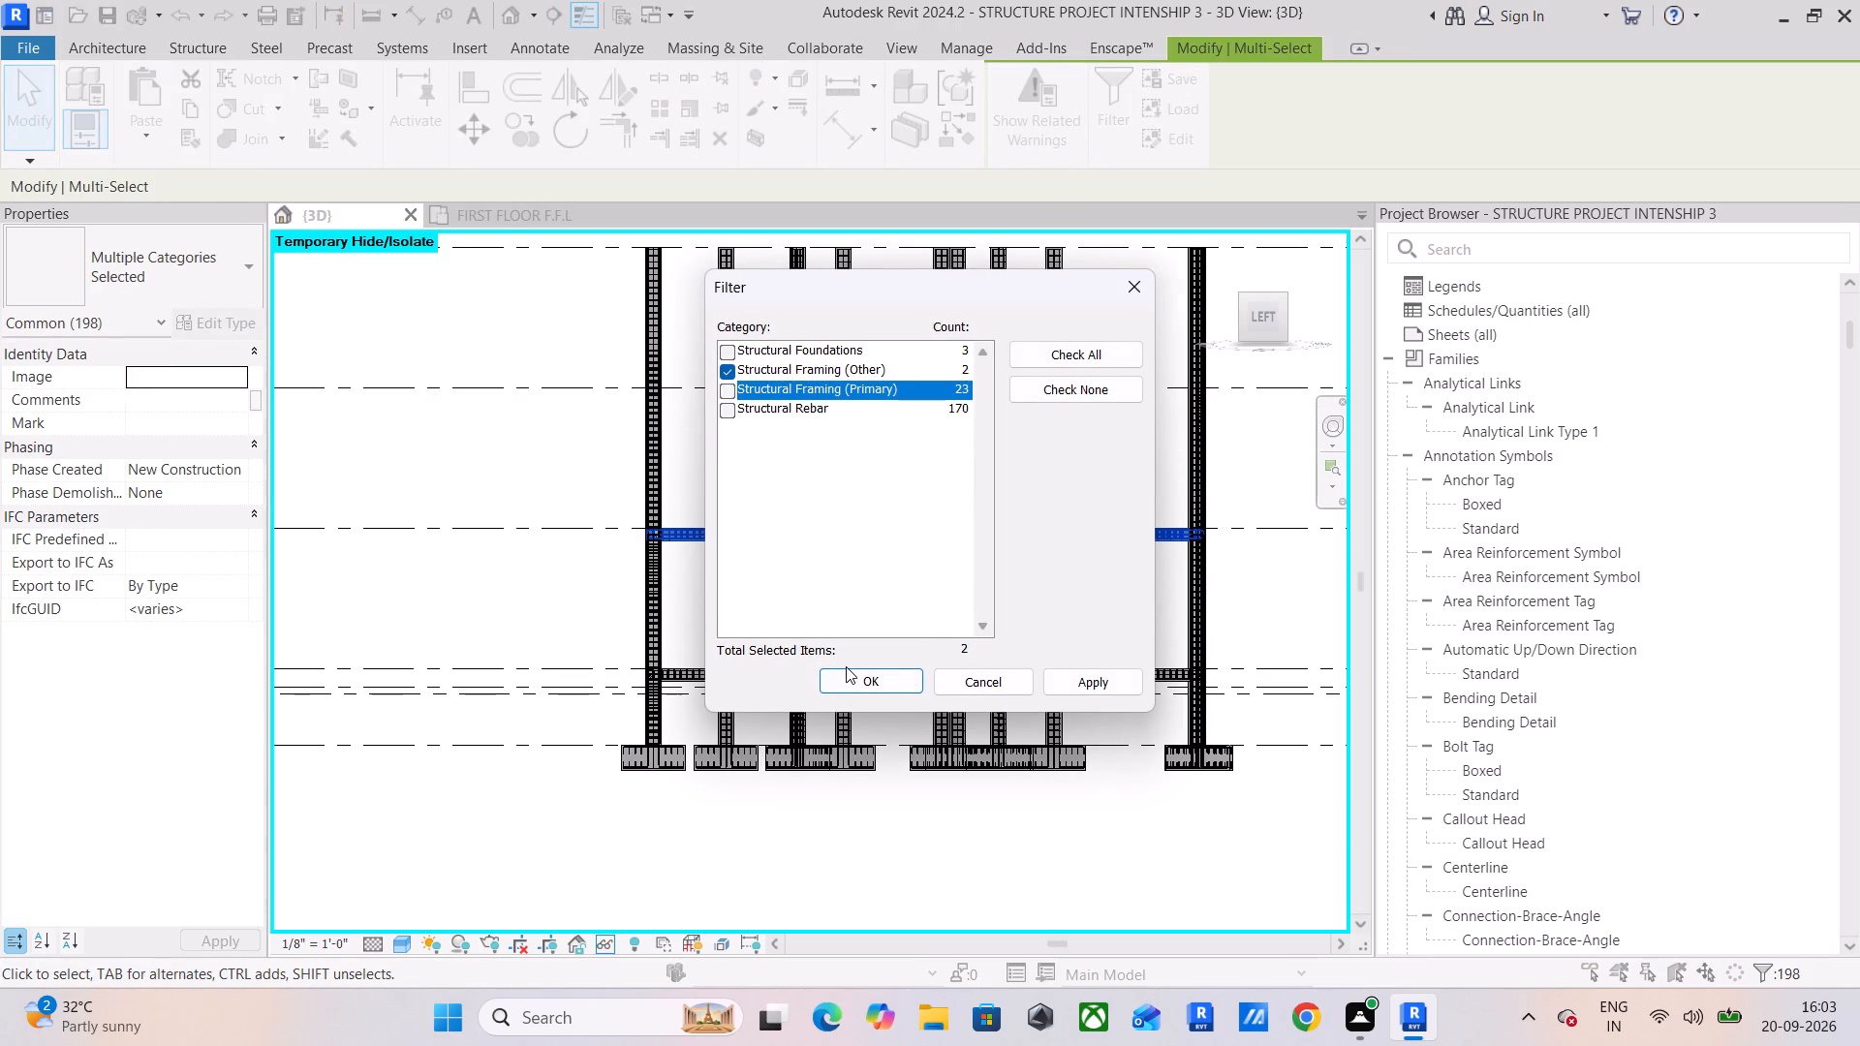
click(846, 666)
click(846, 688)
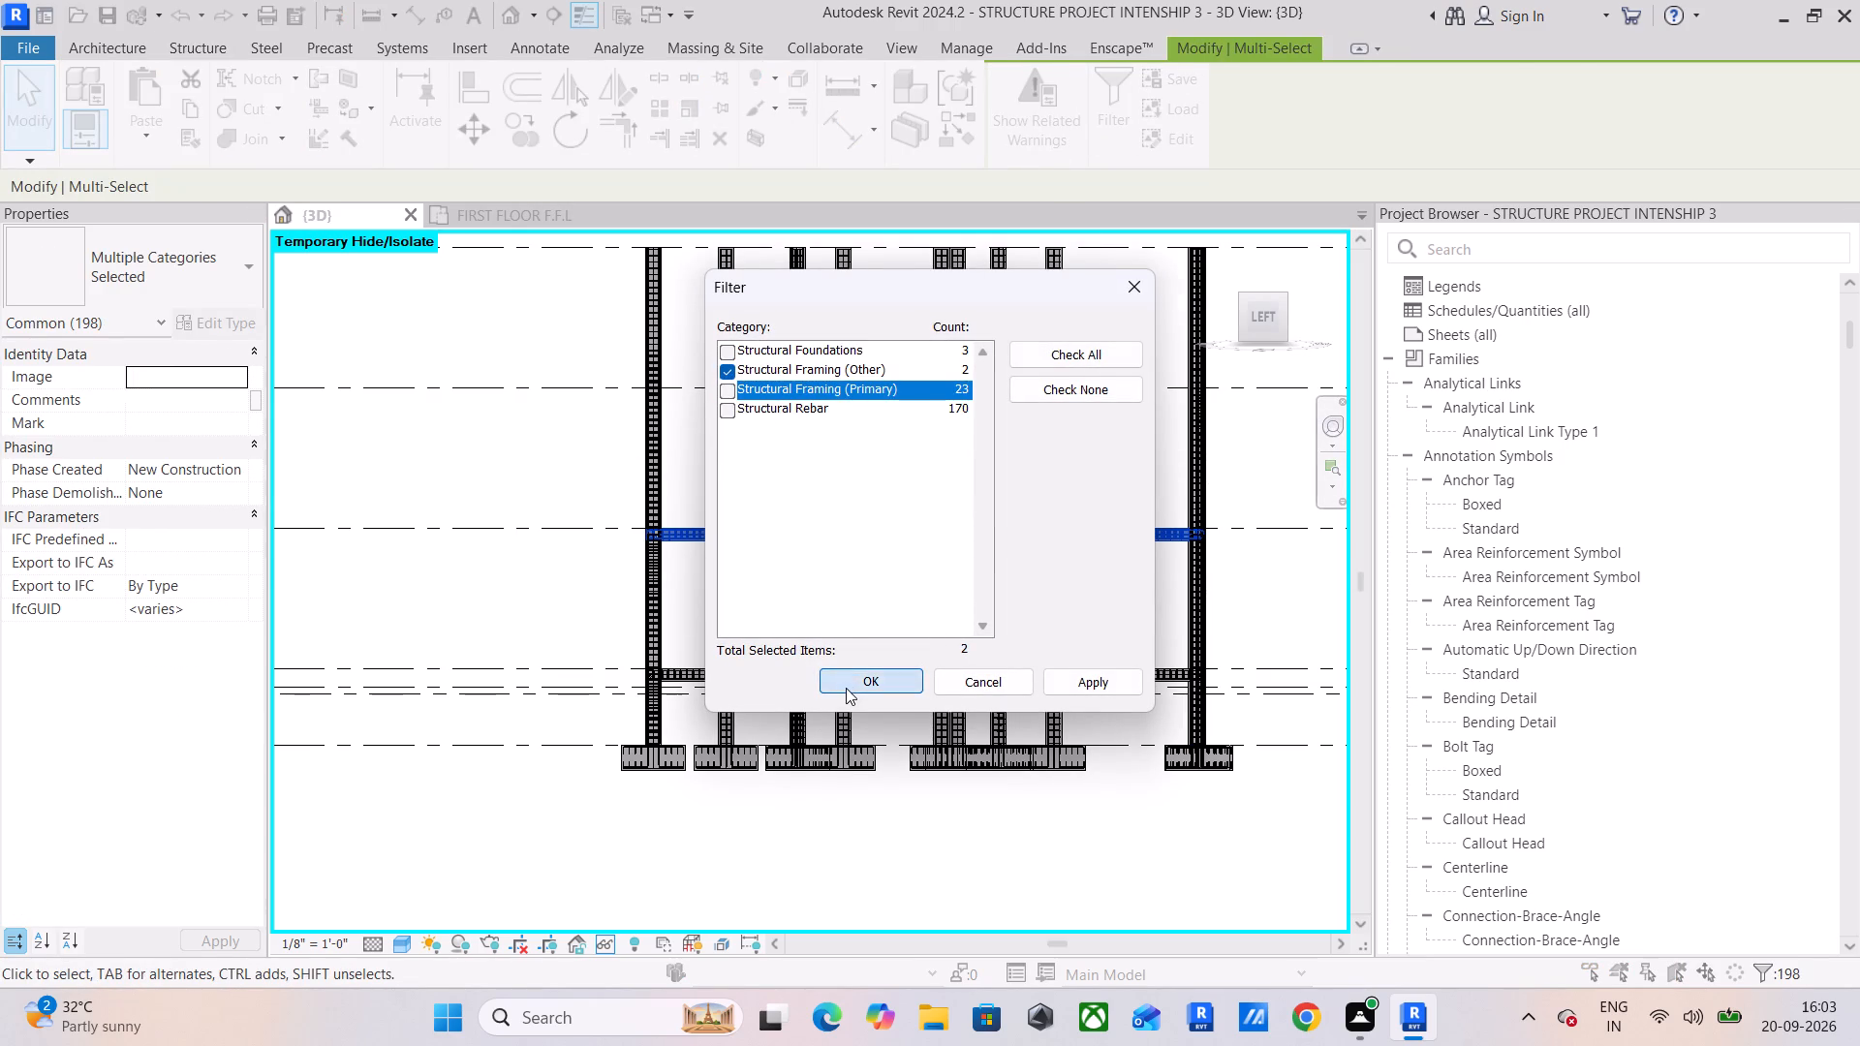
Examine the selected Structural Framing (Other) beams in 3D, recheck their filter categories, and clear the selection.
shift+middle_drag(963, 584, 915, 683)
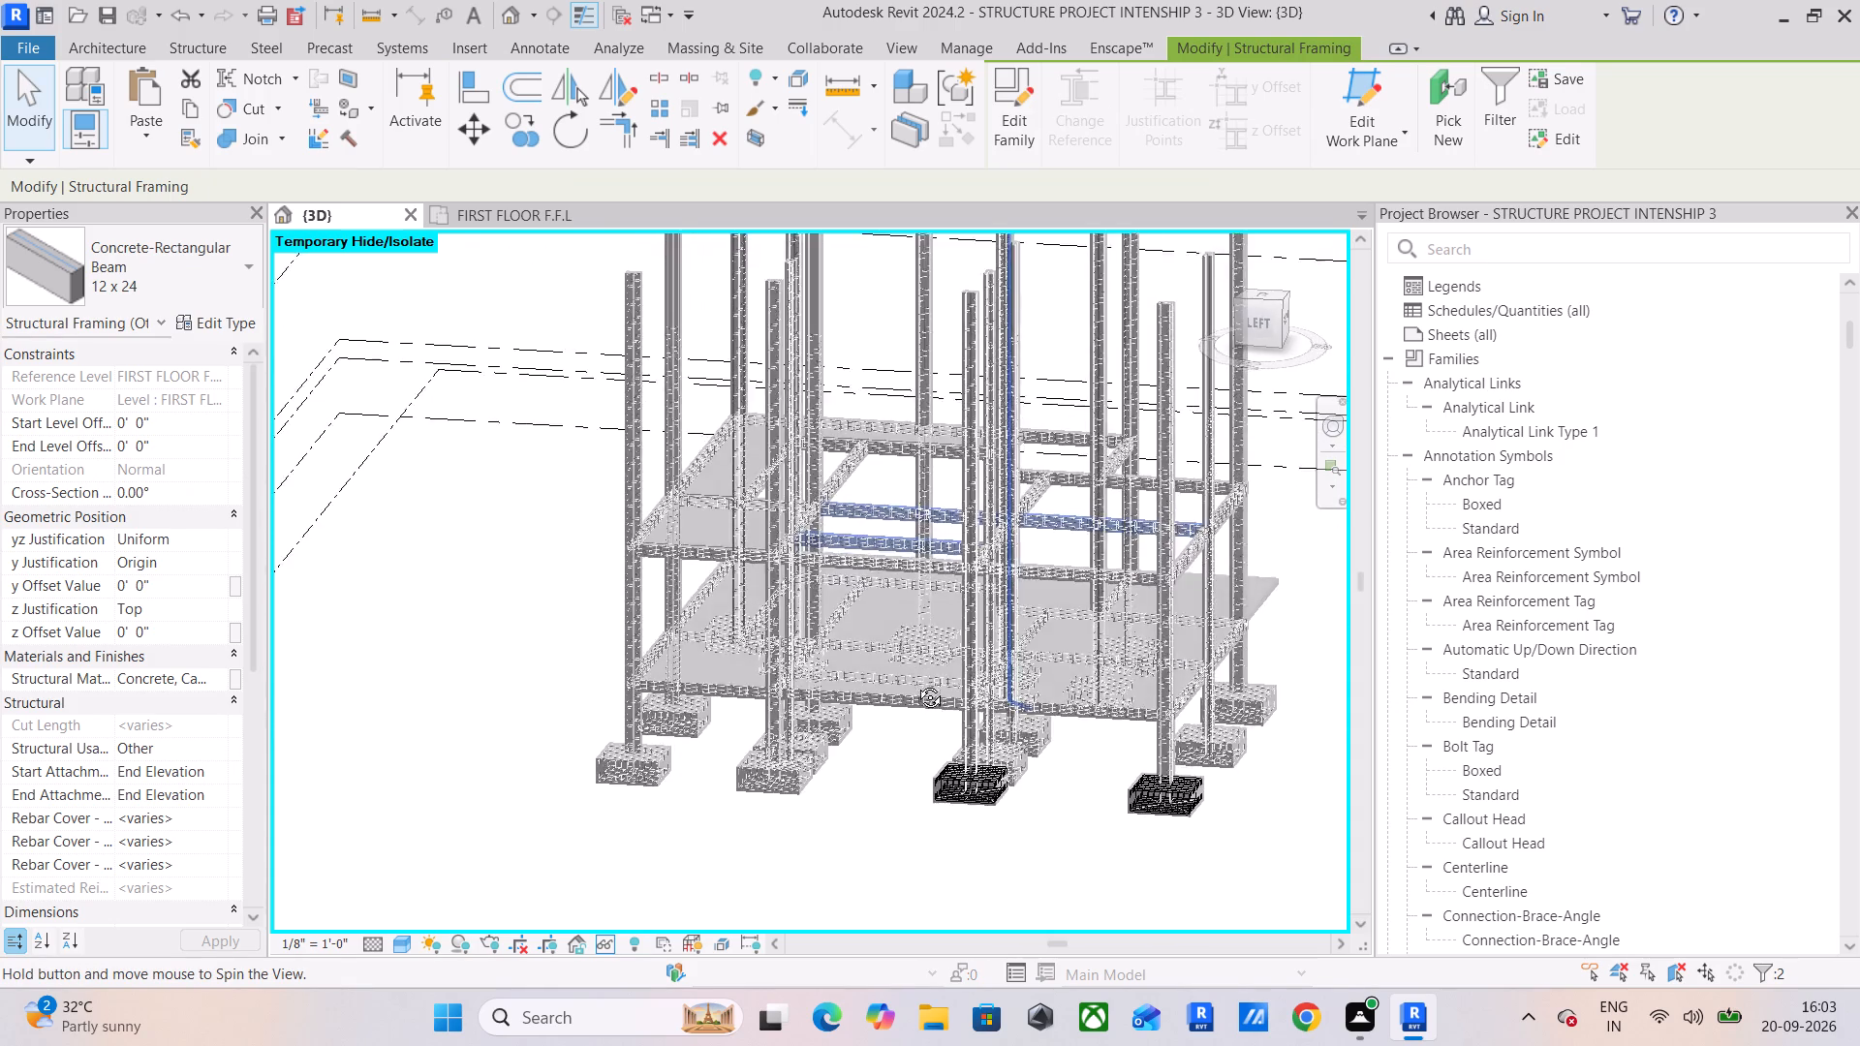
shift+middle_drag(915, 683, 914, 718)
scroll(735, 496, up, 5)
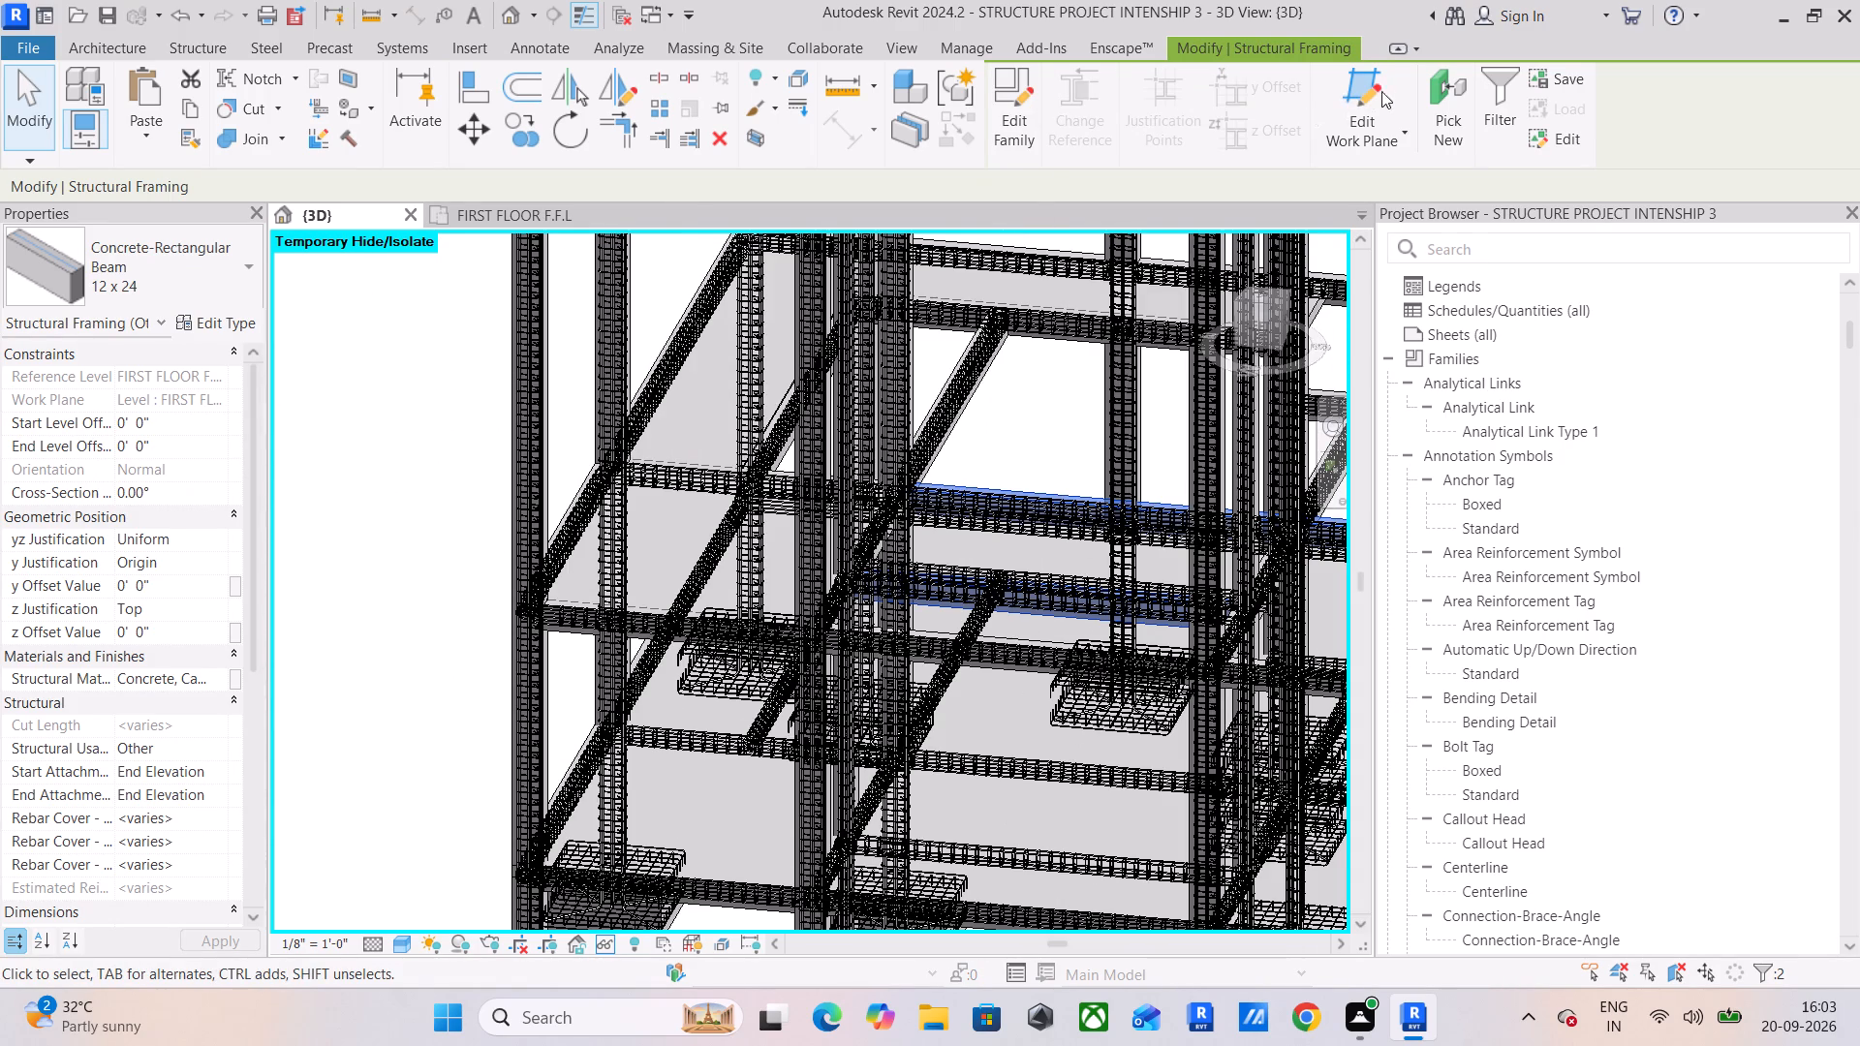
click(1498, 114)
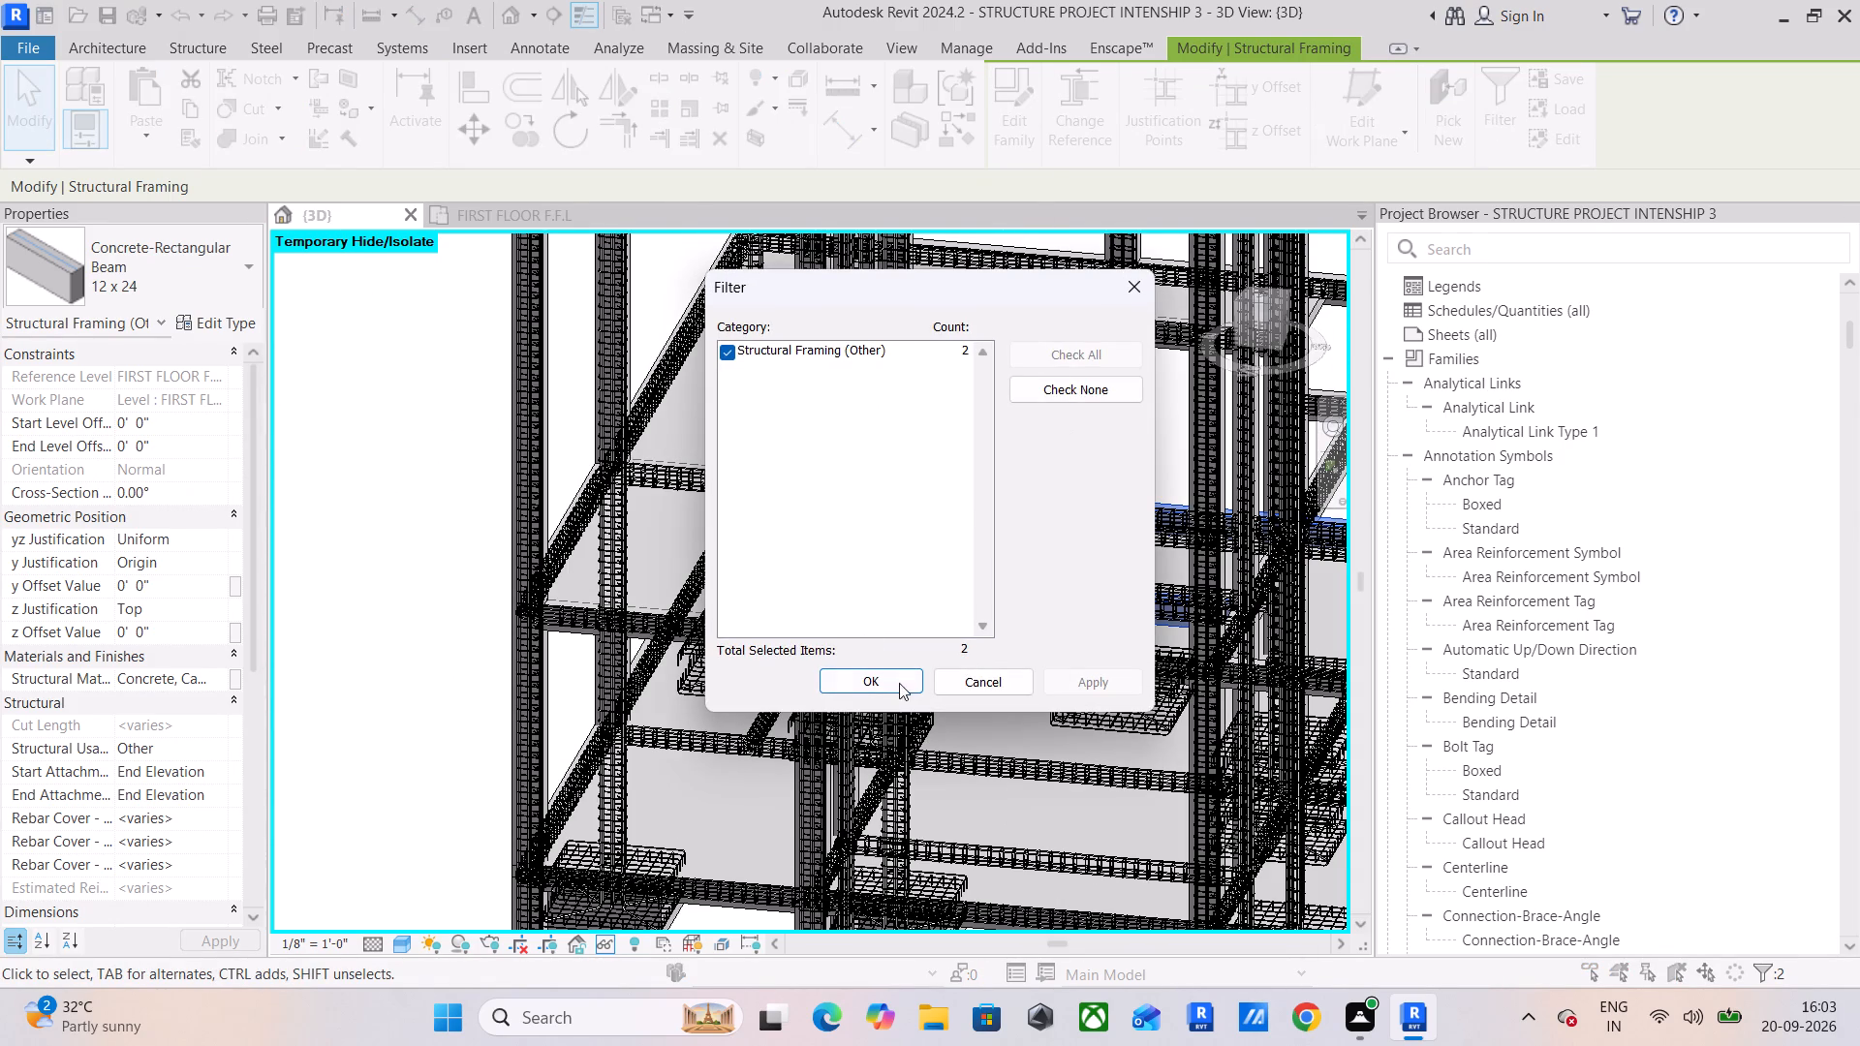
click(884, 685)
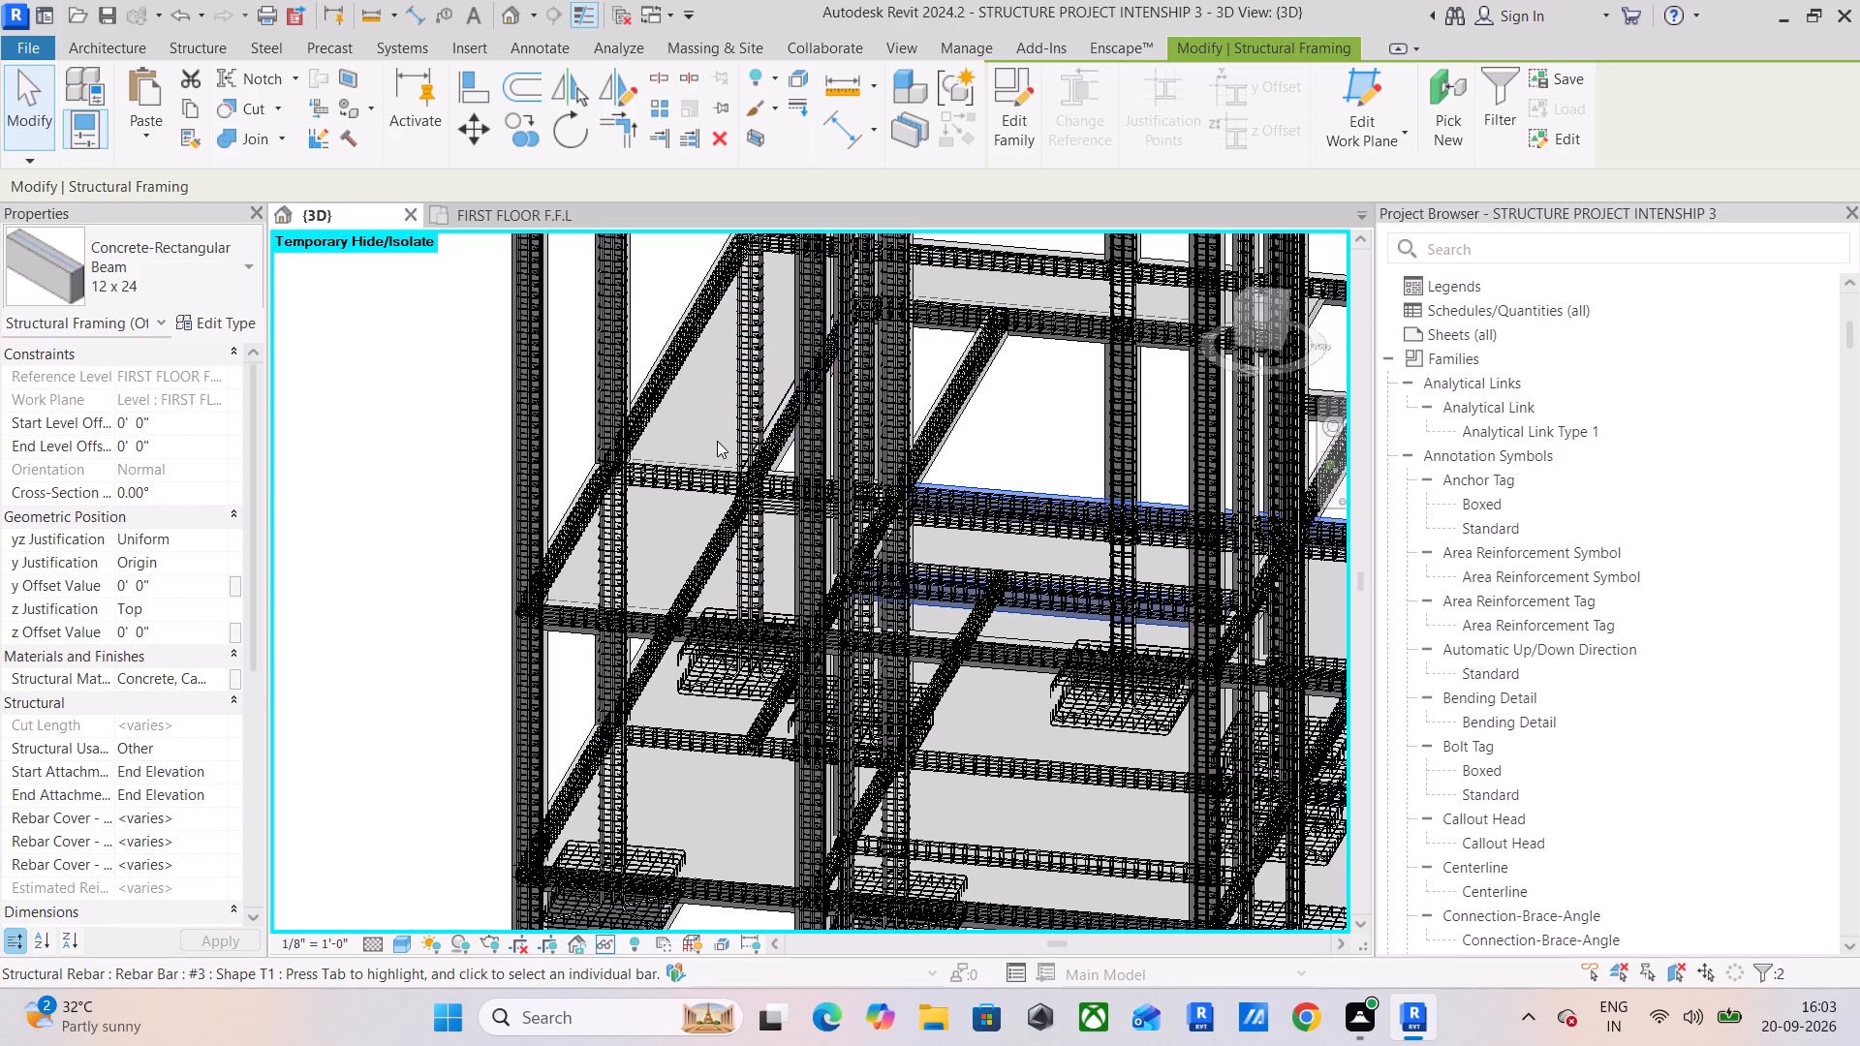
click(673, 416)
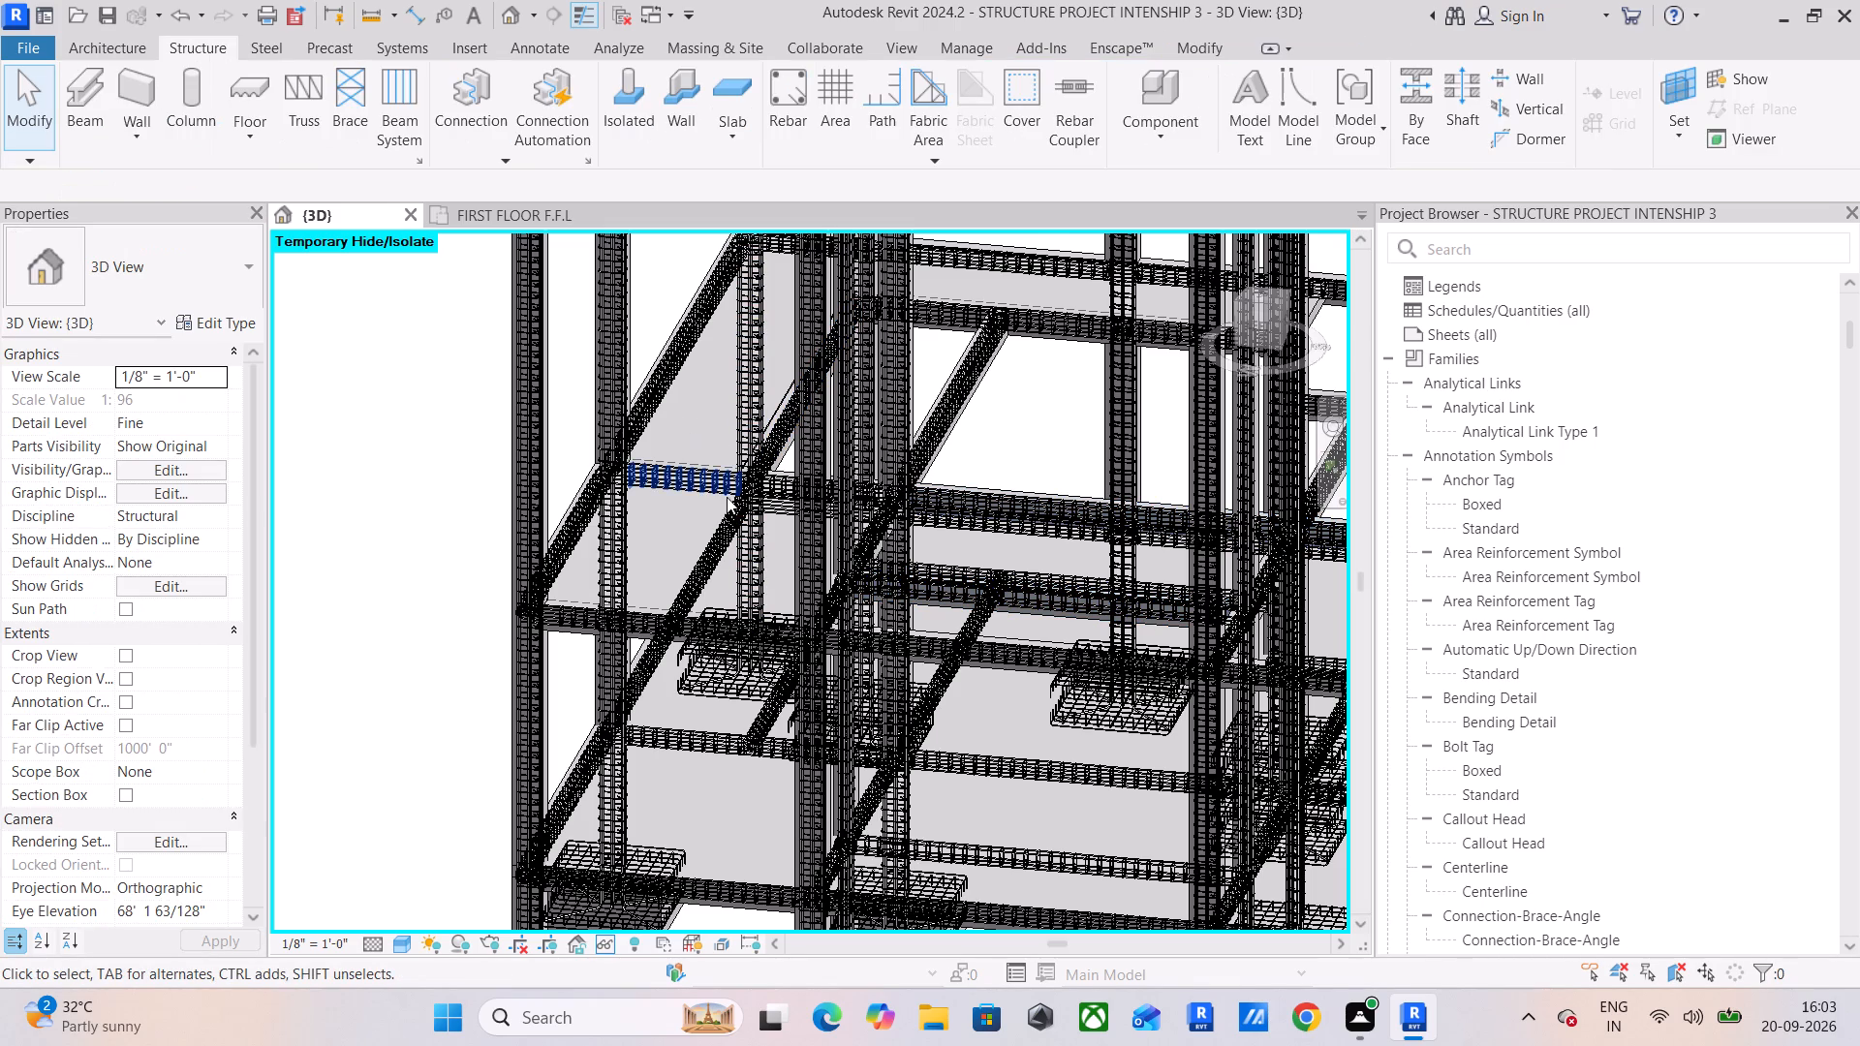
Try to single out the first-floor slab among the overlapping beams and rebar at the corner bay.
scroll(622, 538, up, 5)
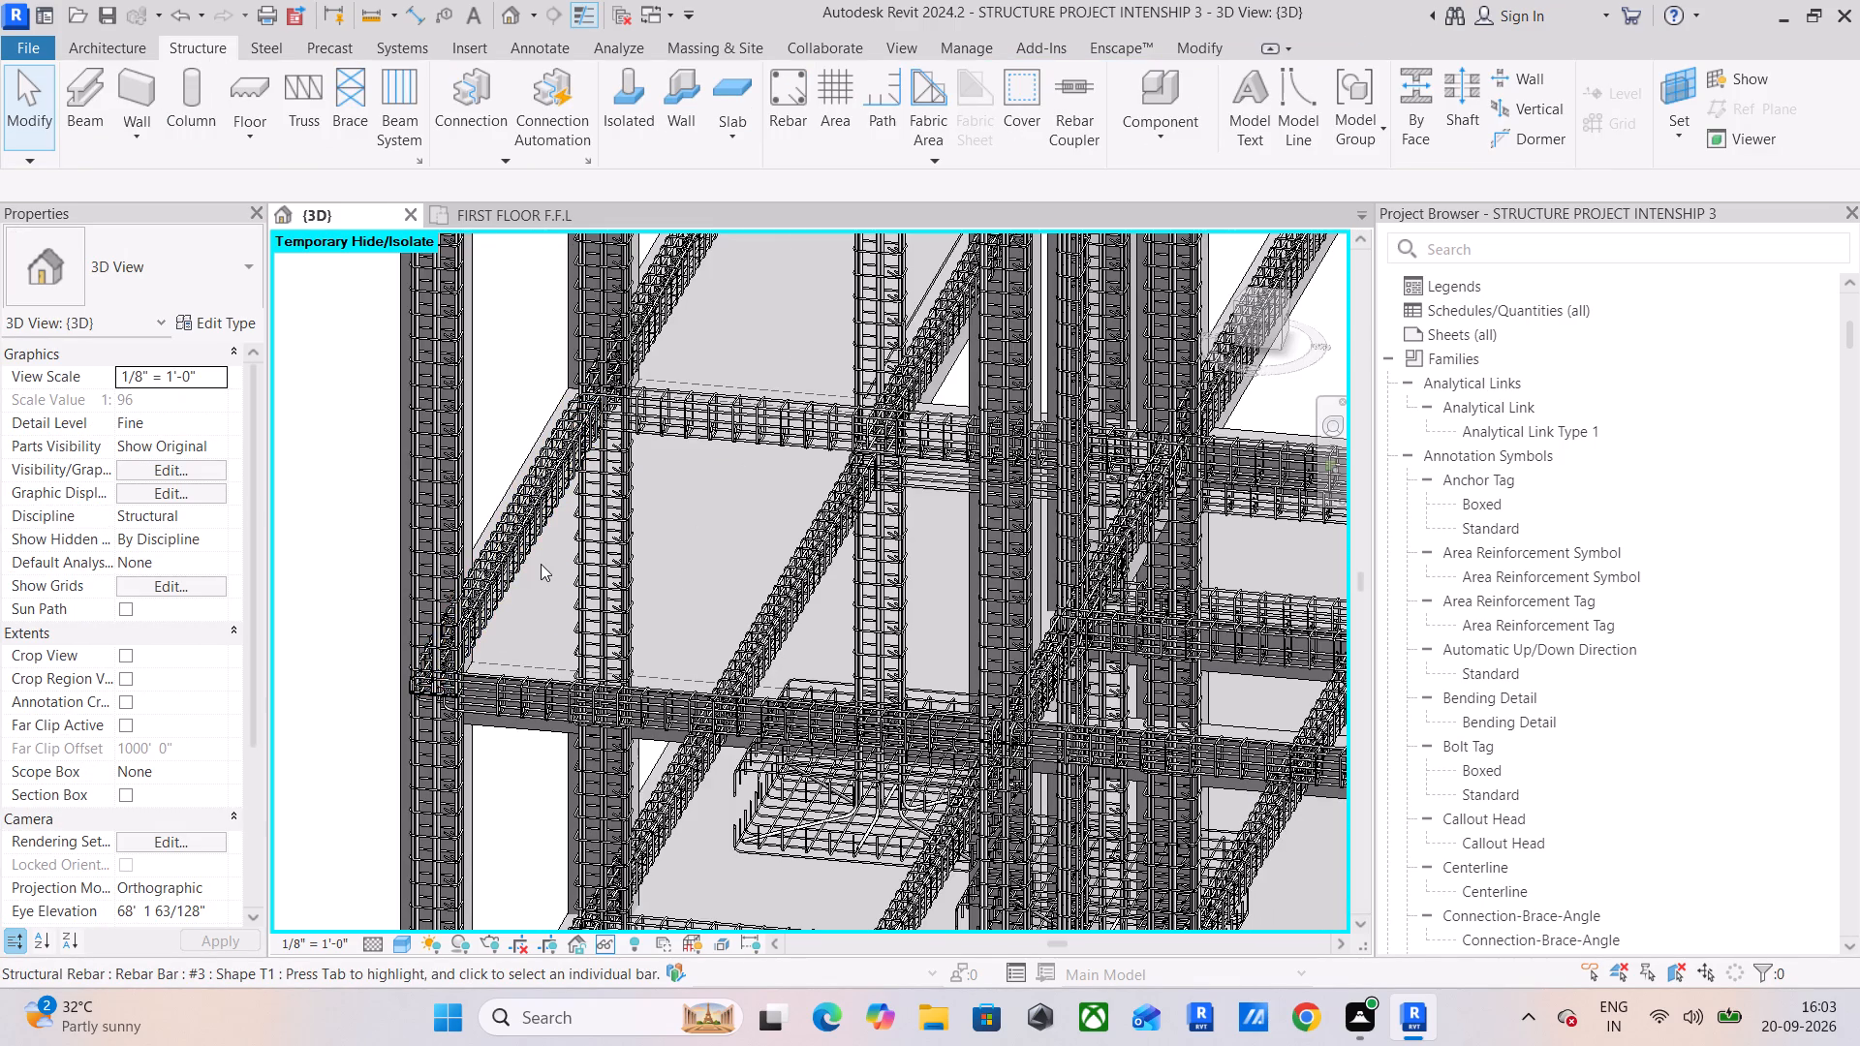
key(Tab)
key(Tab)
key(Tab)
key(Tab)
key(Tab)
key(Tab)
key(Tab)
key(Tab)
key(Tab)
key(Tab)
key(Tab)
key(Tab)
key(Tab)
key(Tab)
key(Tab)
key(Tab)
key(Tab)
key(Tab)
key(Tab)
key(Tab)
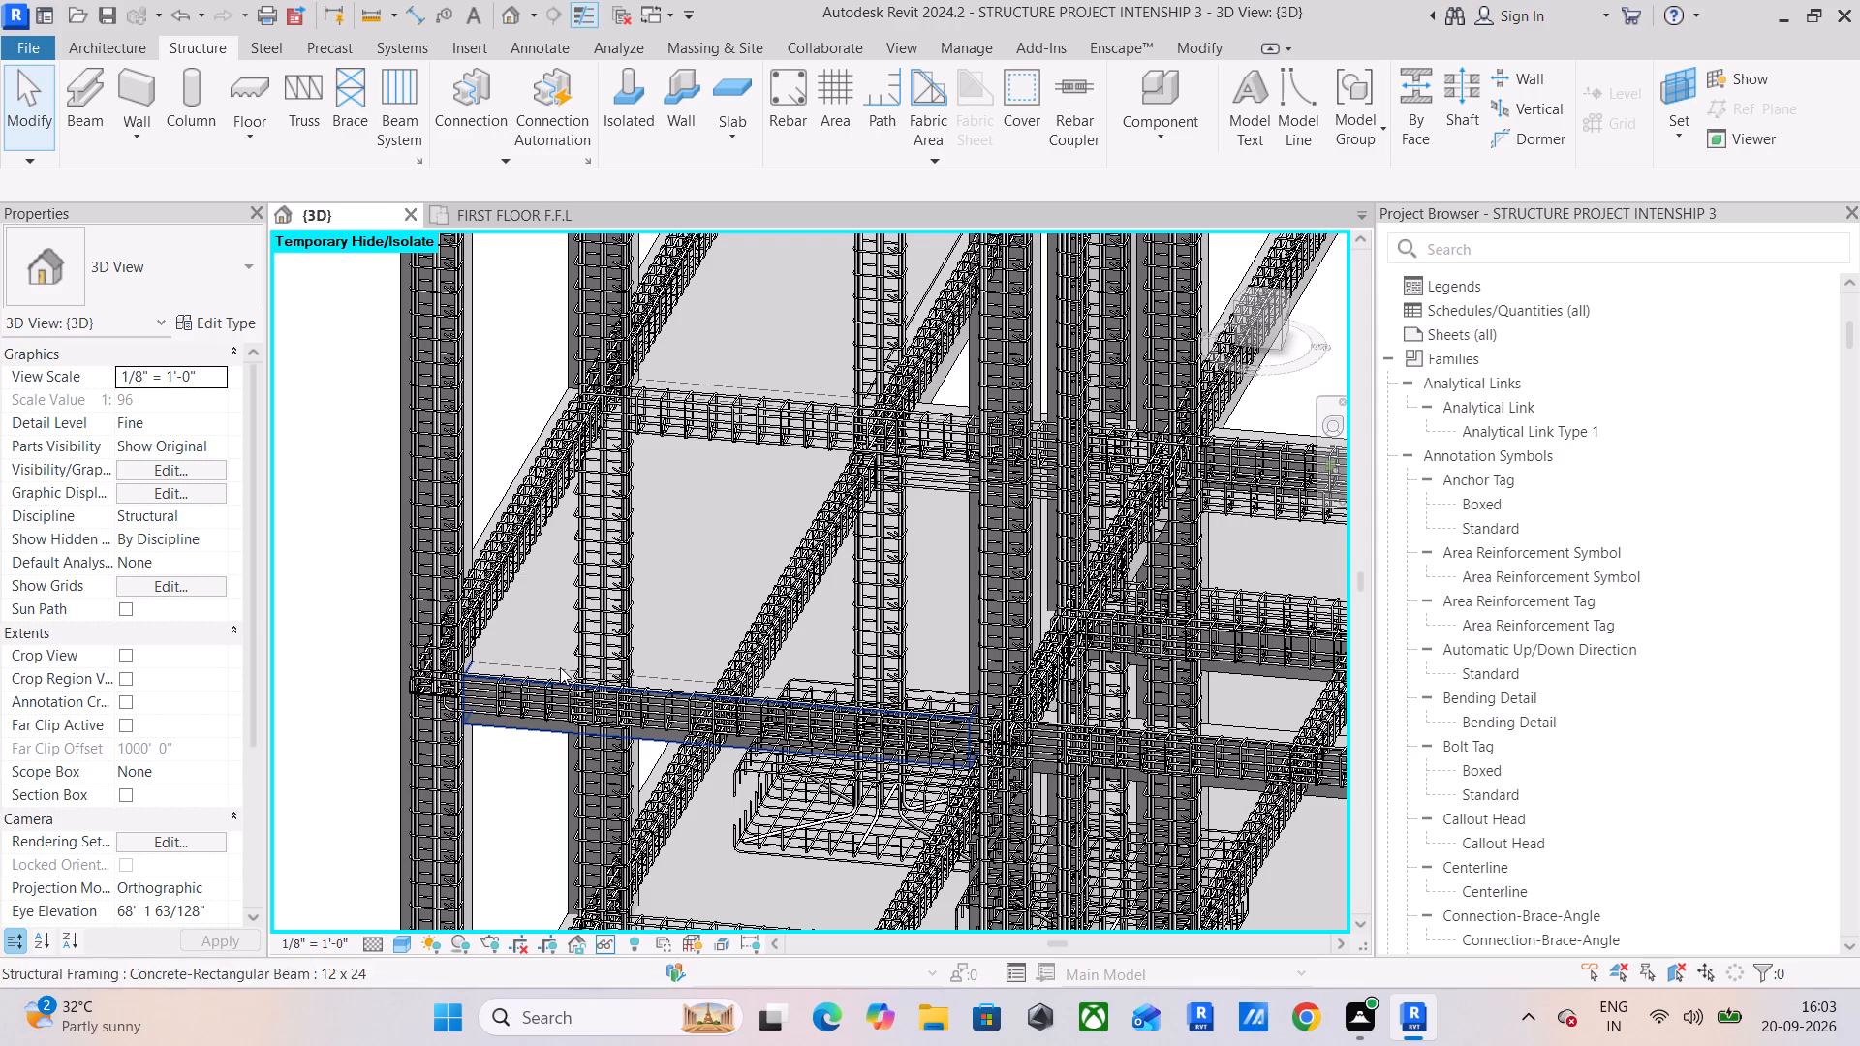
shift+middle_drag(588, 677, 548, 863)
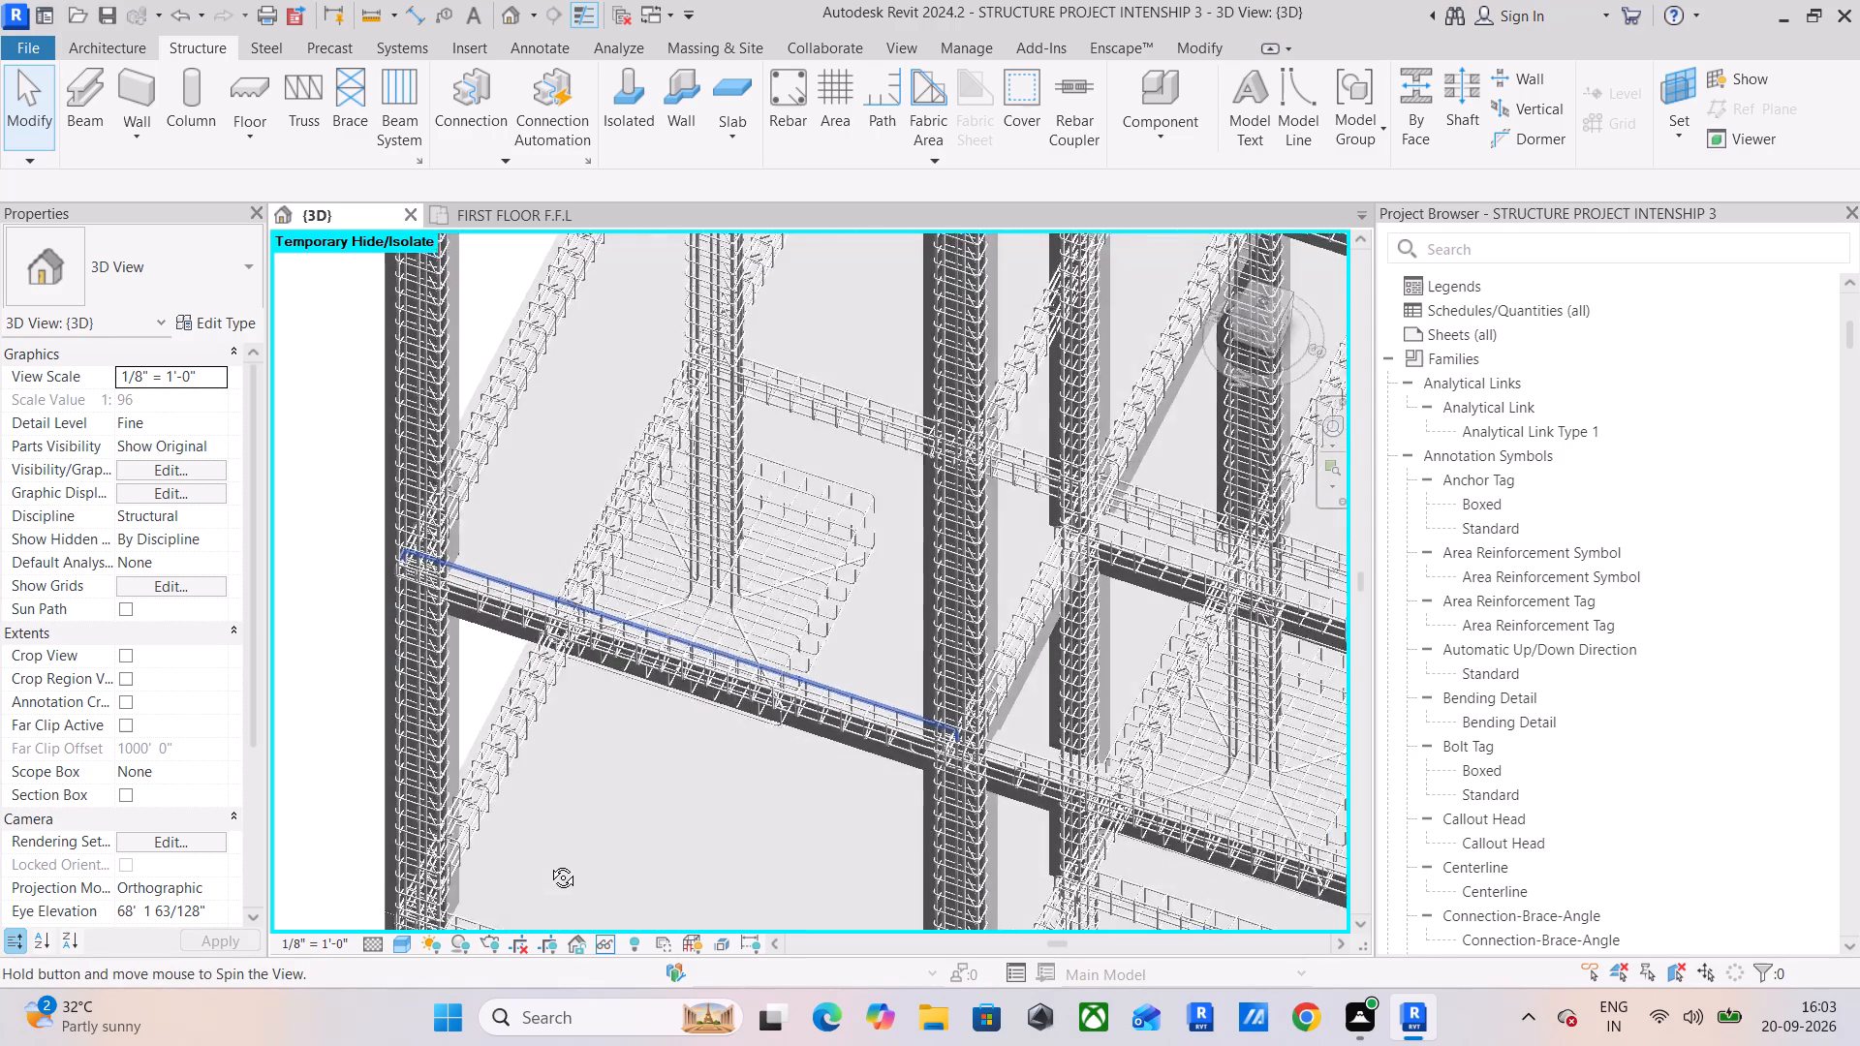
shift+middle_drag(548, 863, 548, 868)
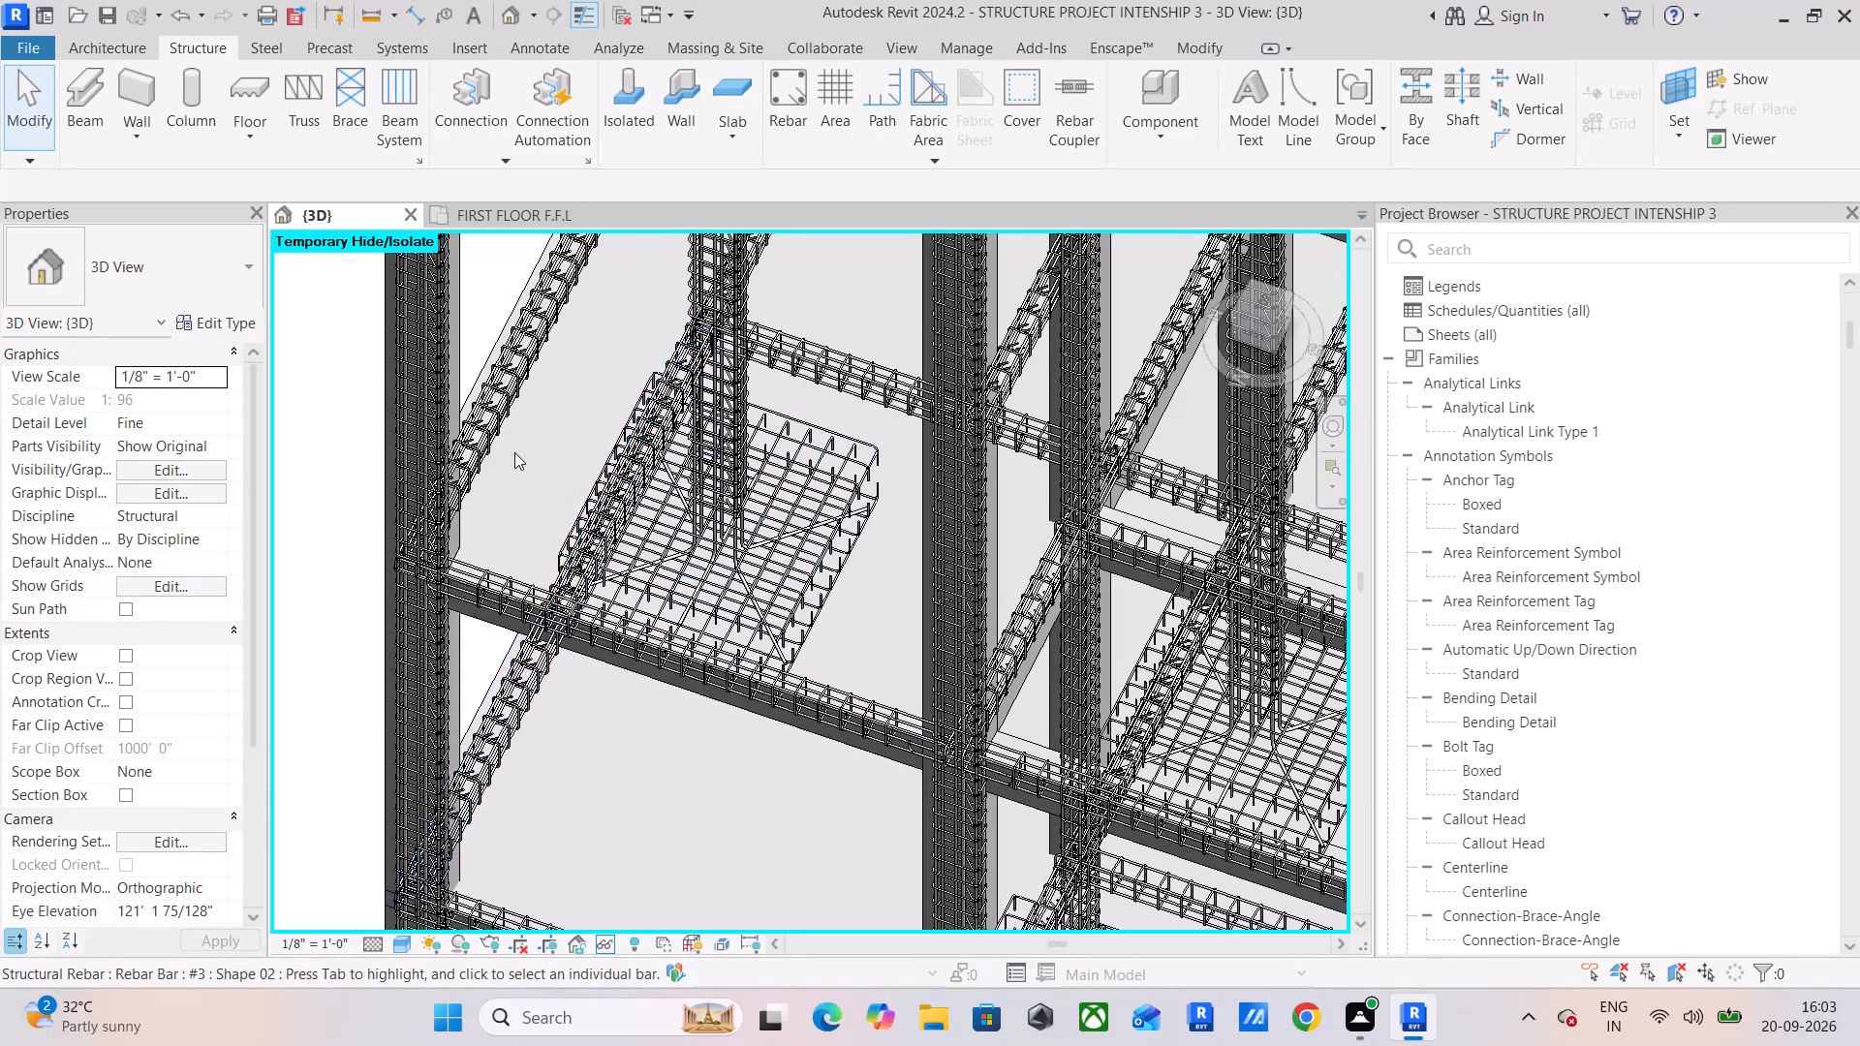
Undo the deletion of the small projecting first-floor slab.
key(ctrl+z)
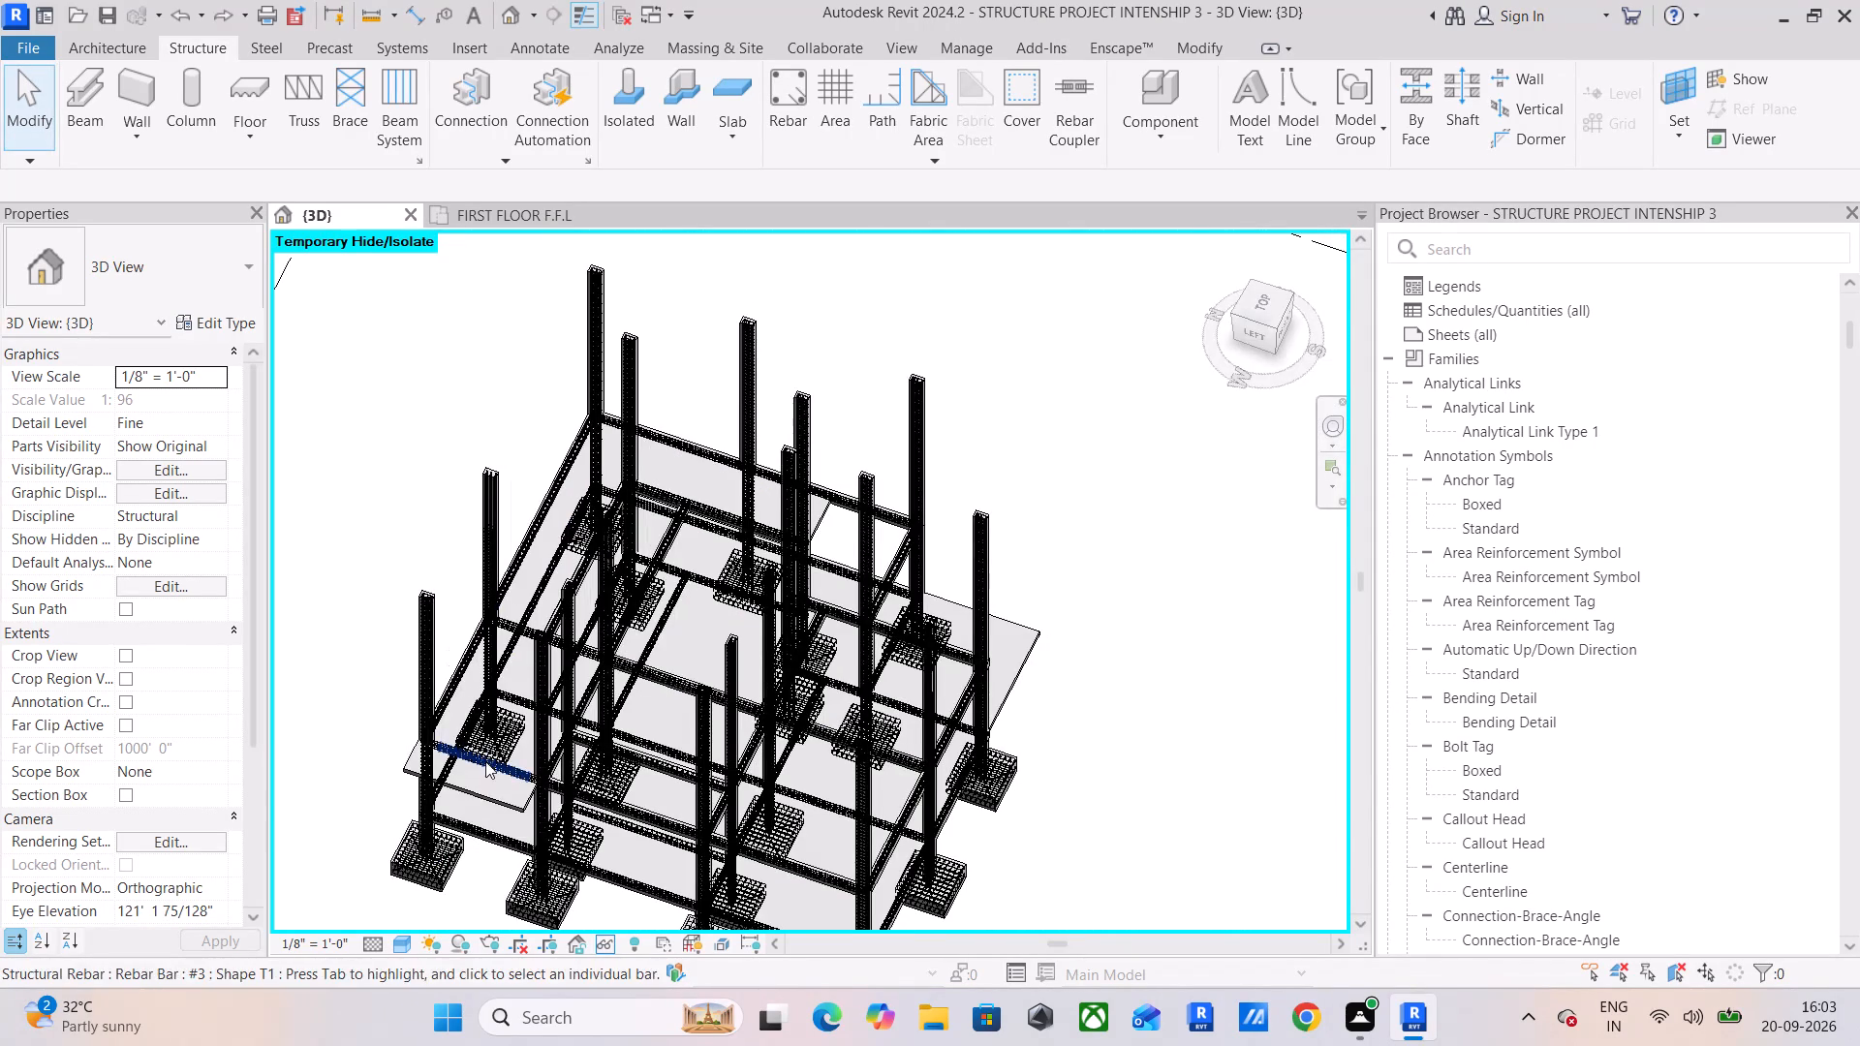
Select all instances of the 6" Foundation Slab, exclude the large ground-level slab, and delete the remaining first-floor slabs.
click(485, 792)
key(s)
key(a)
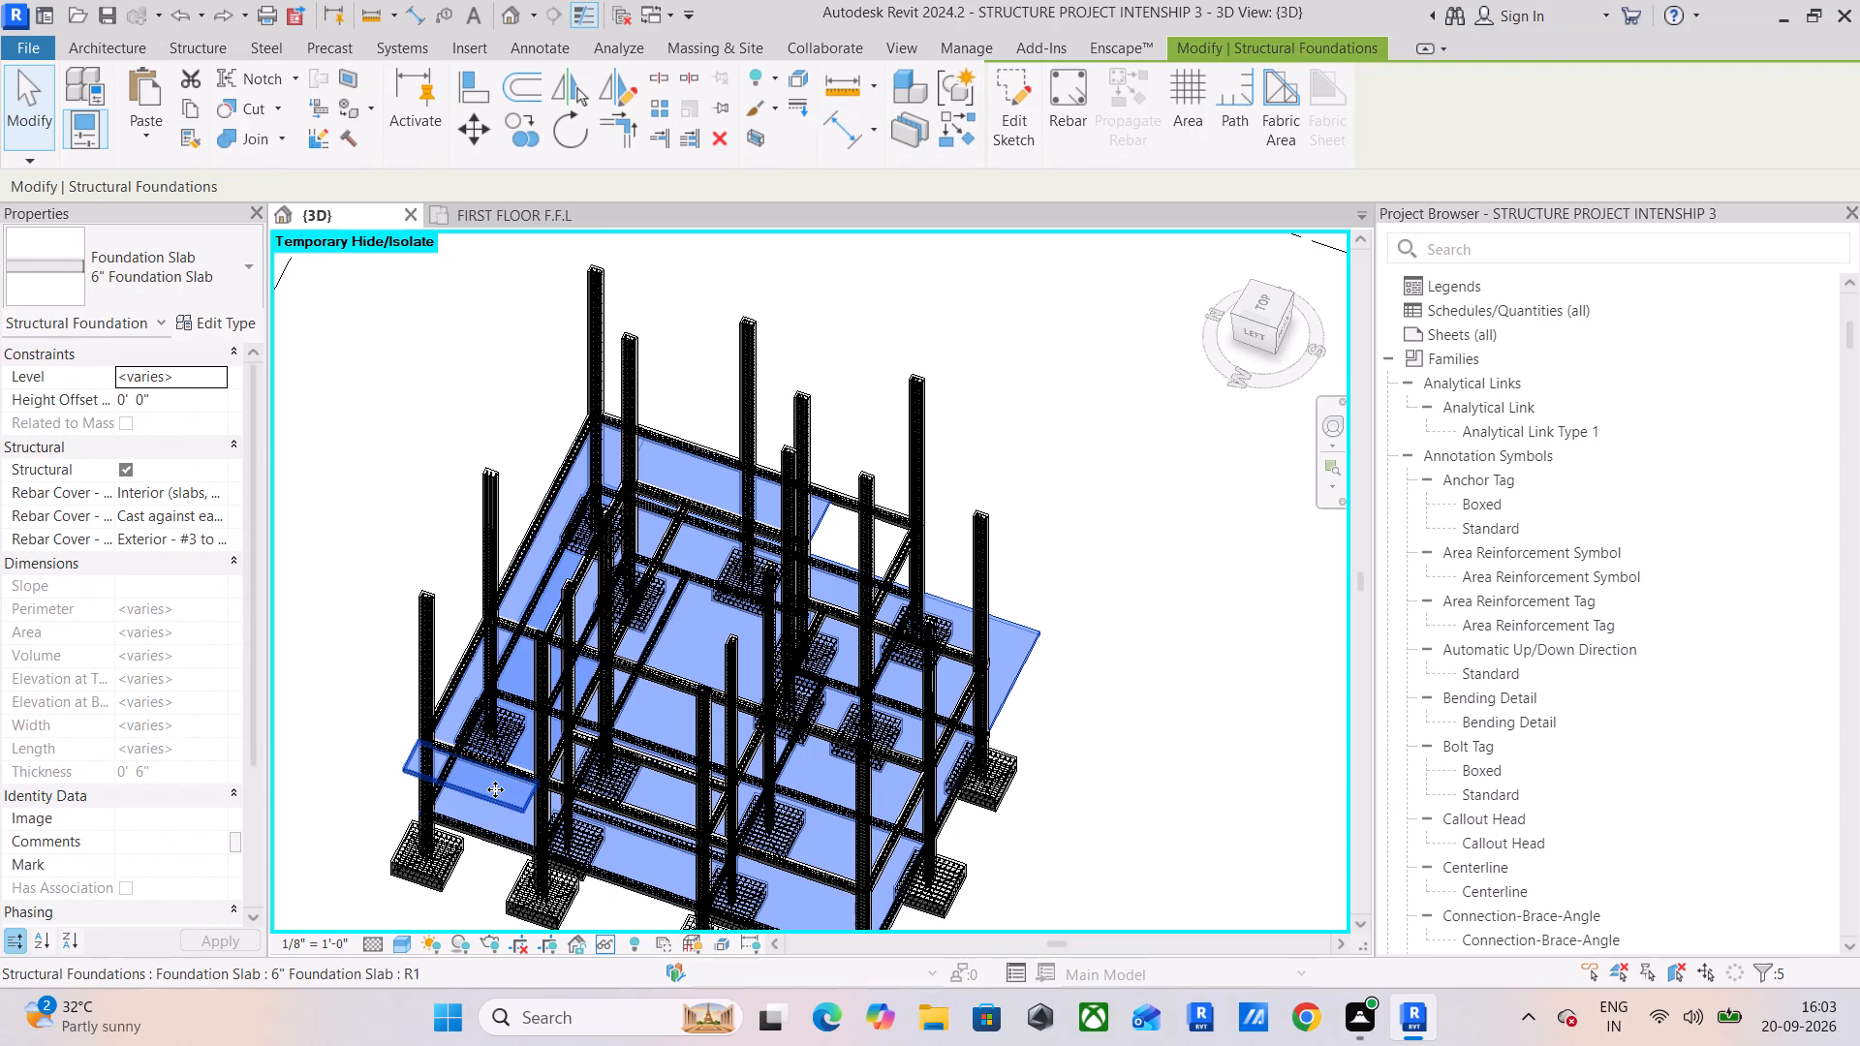
shift+middle_drag(522, 829, 555, 652)
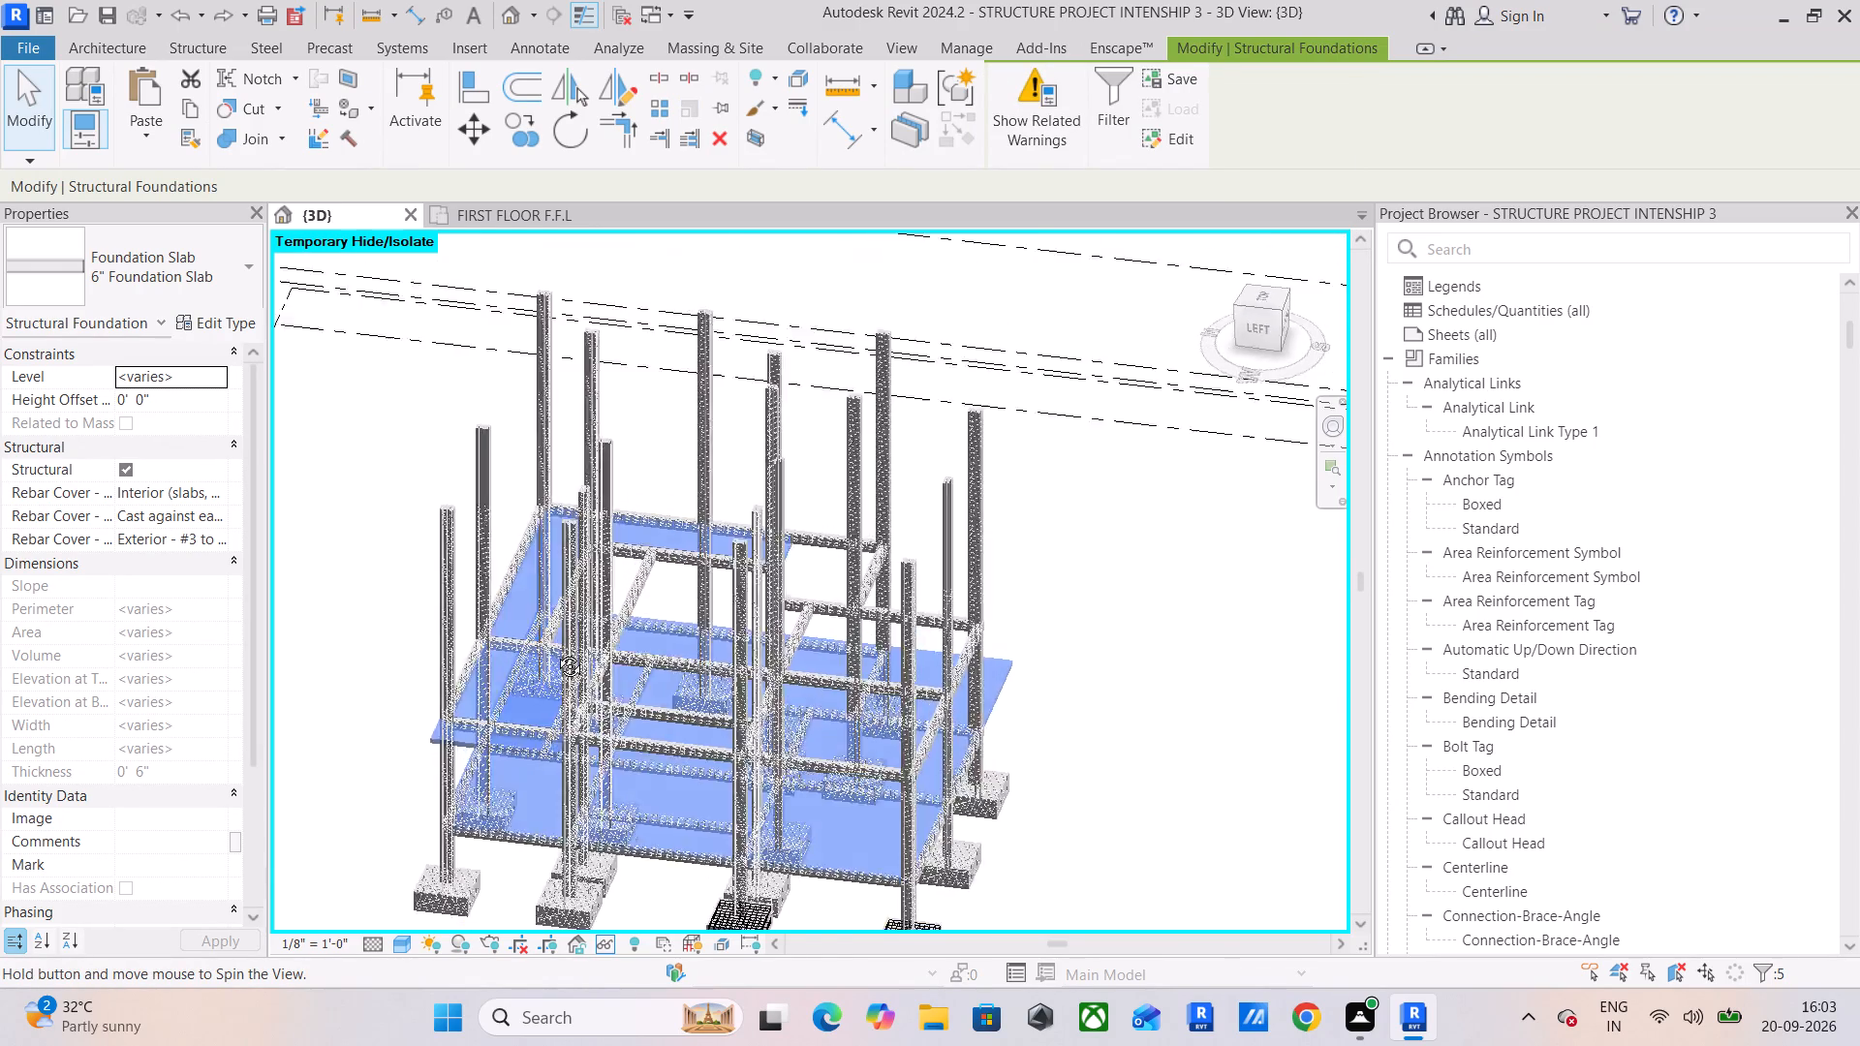
shift+middle_drag(555, 652, 206, 604)
scroll(1128, 1000, up, 6)
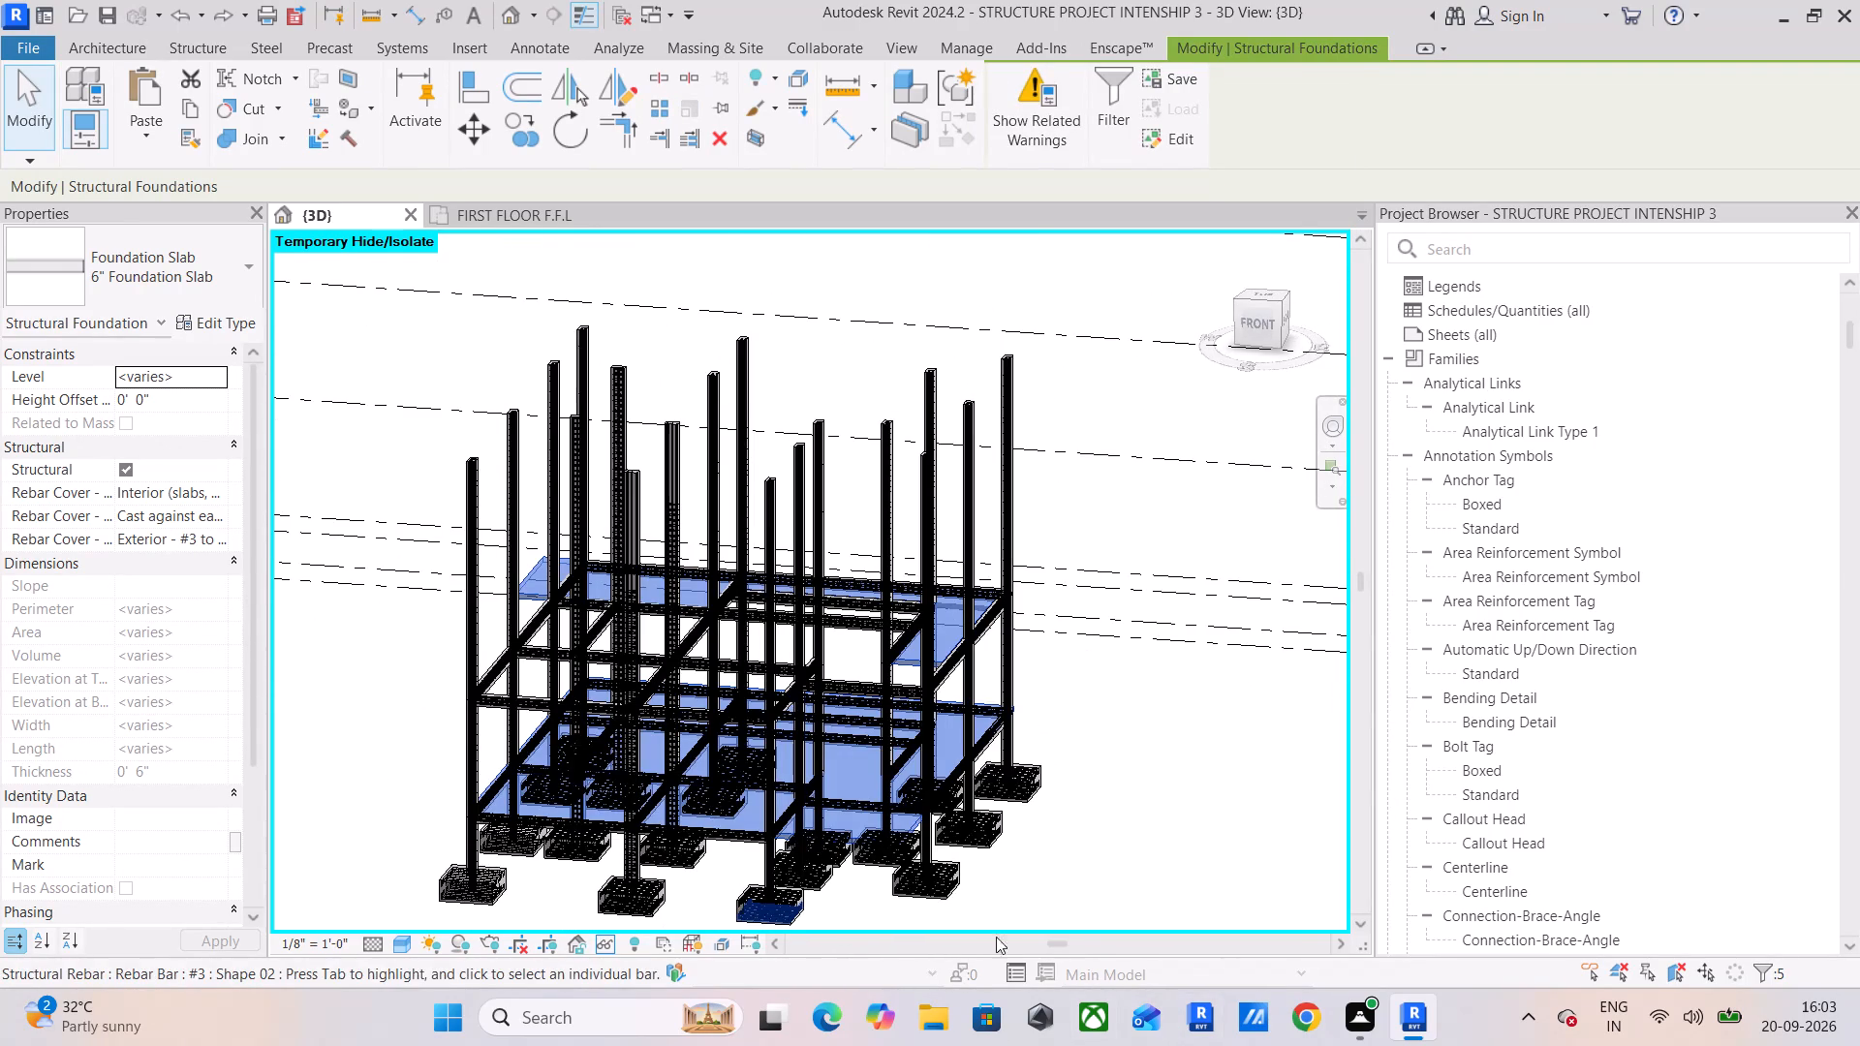
scroll(878, 835, up, 10)
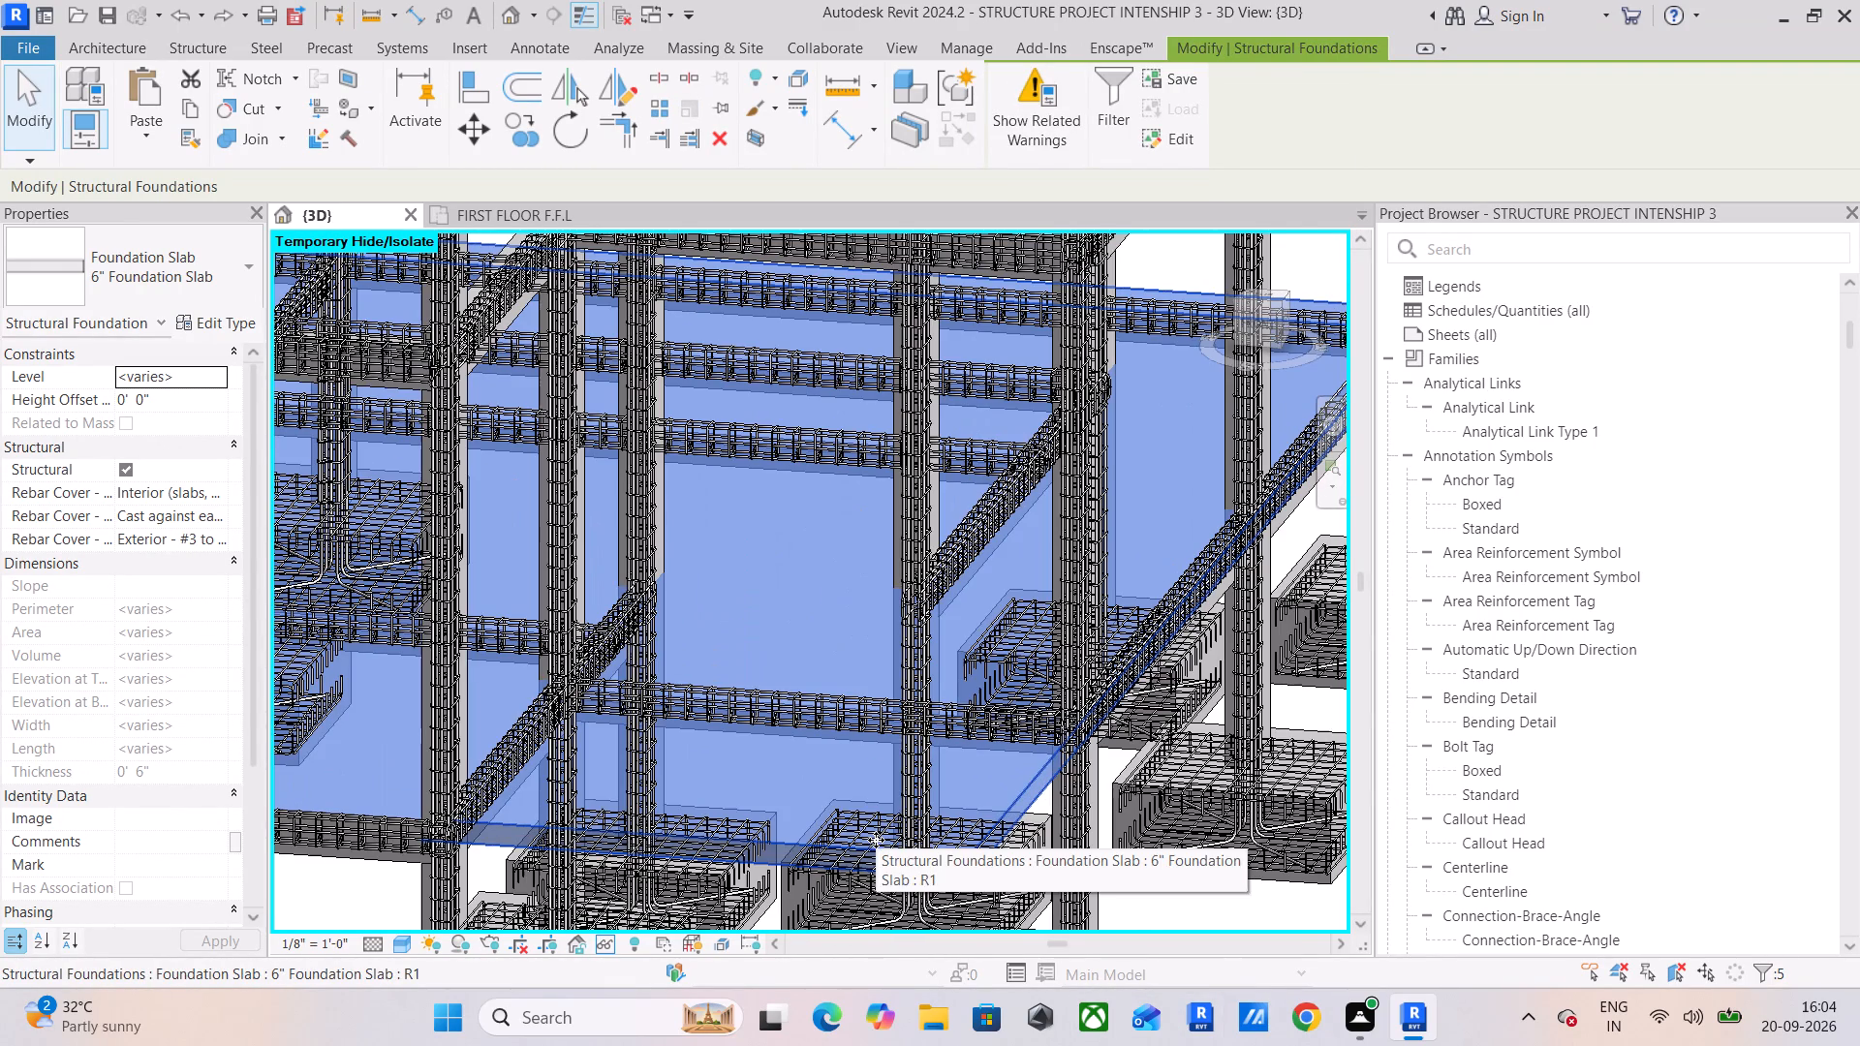
shift+click(839, 852)
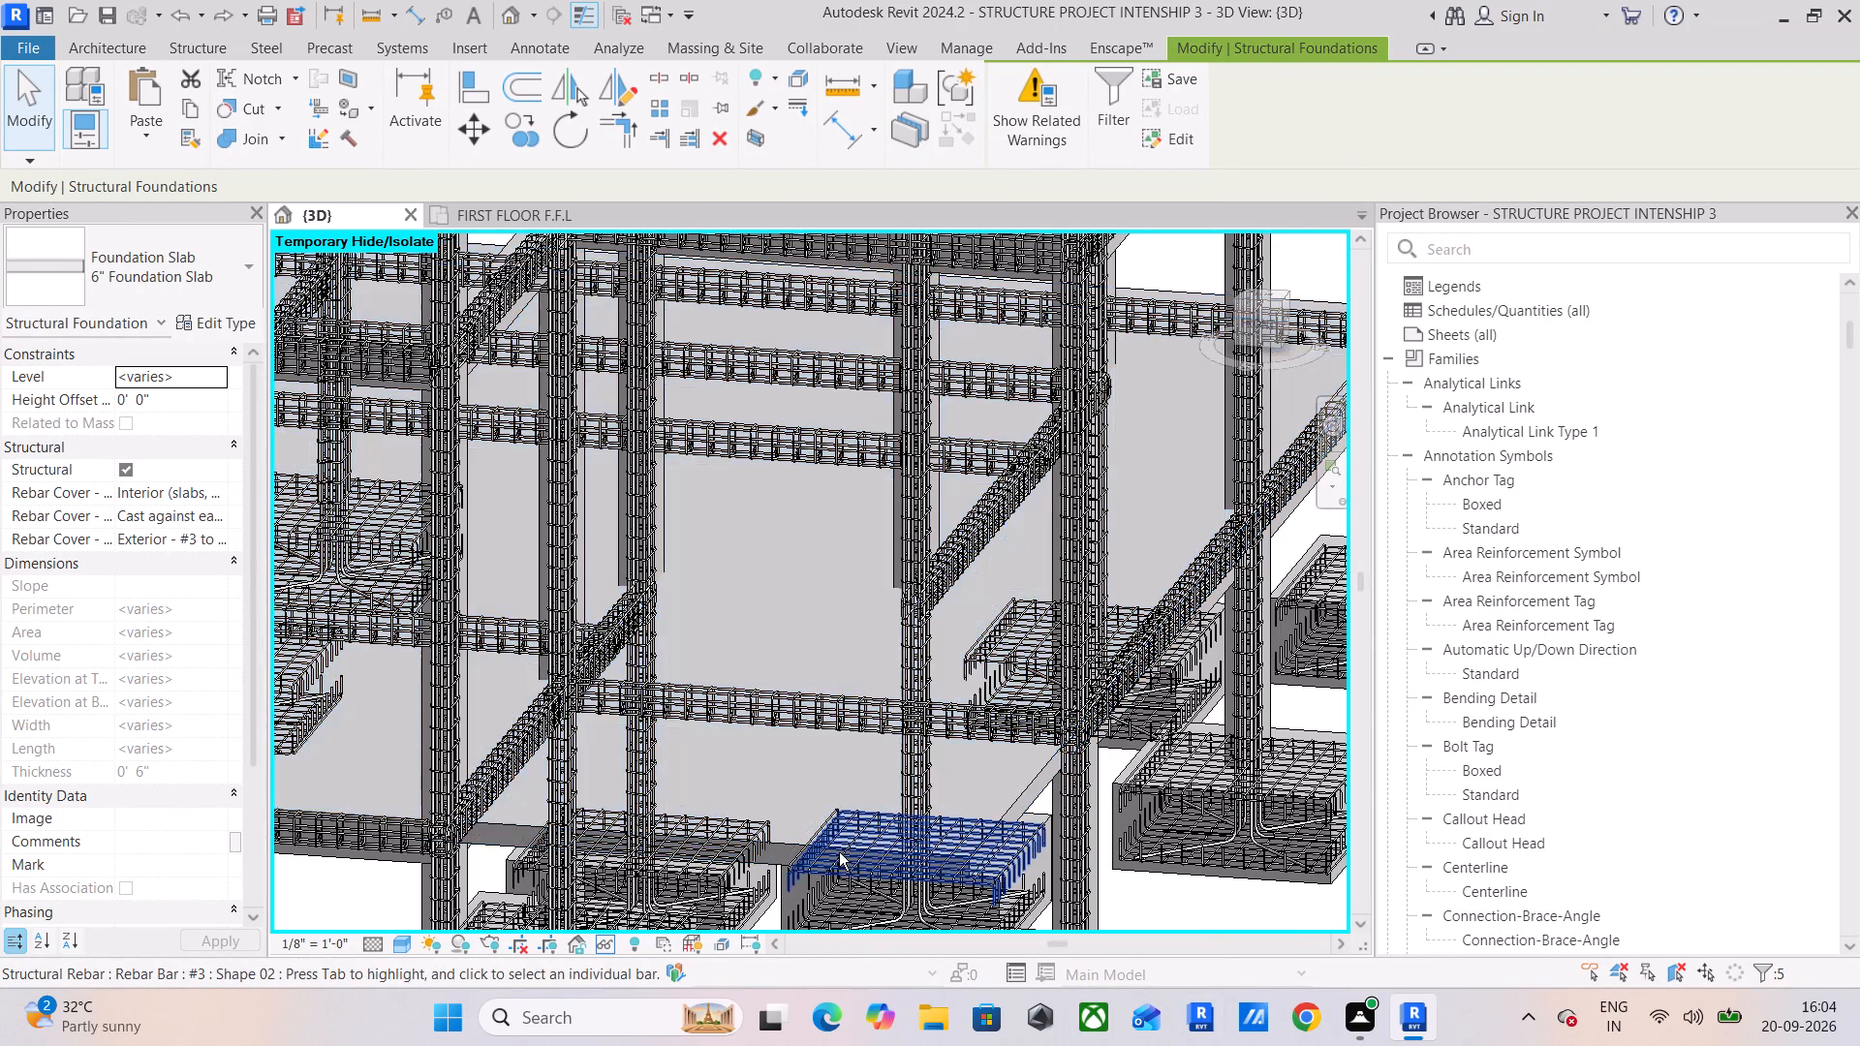
scroll(839, 852, down, 7)
key(Delete)
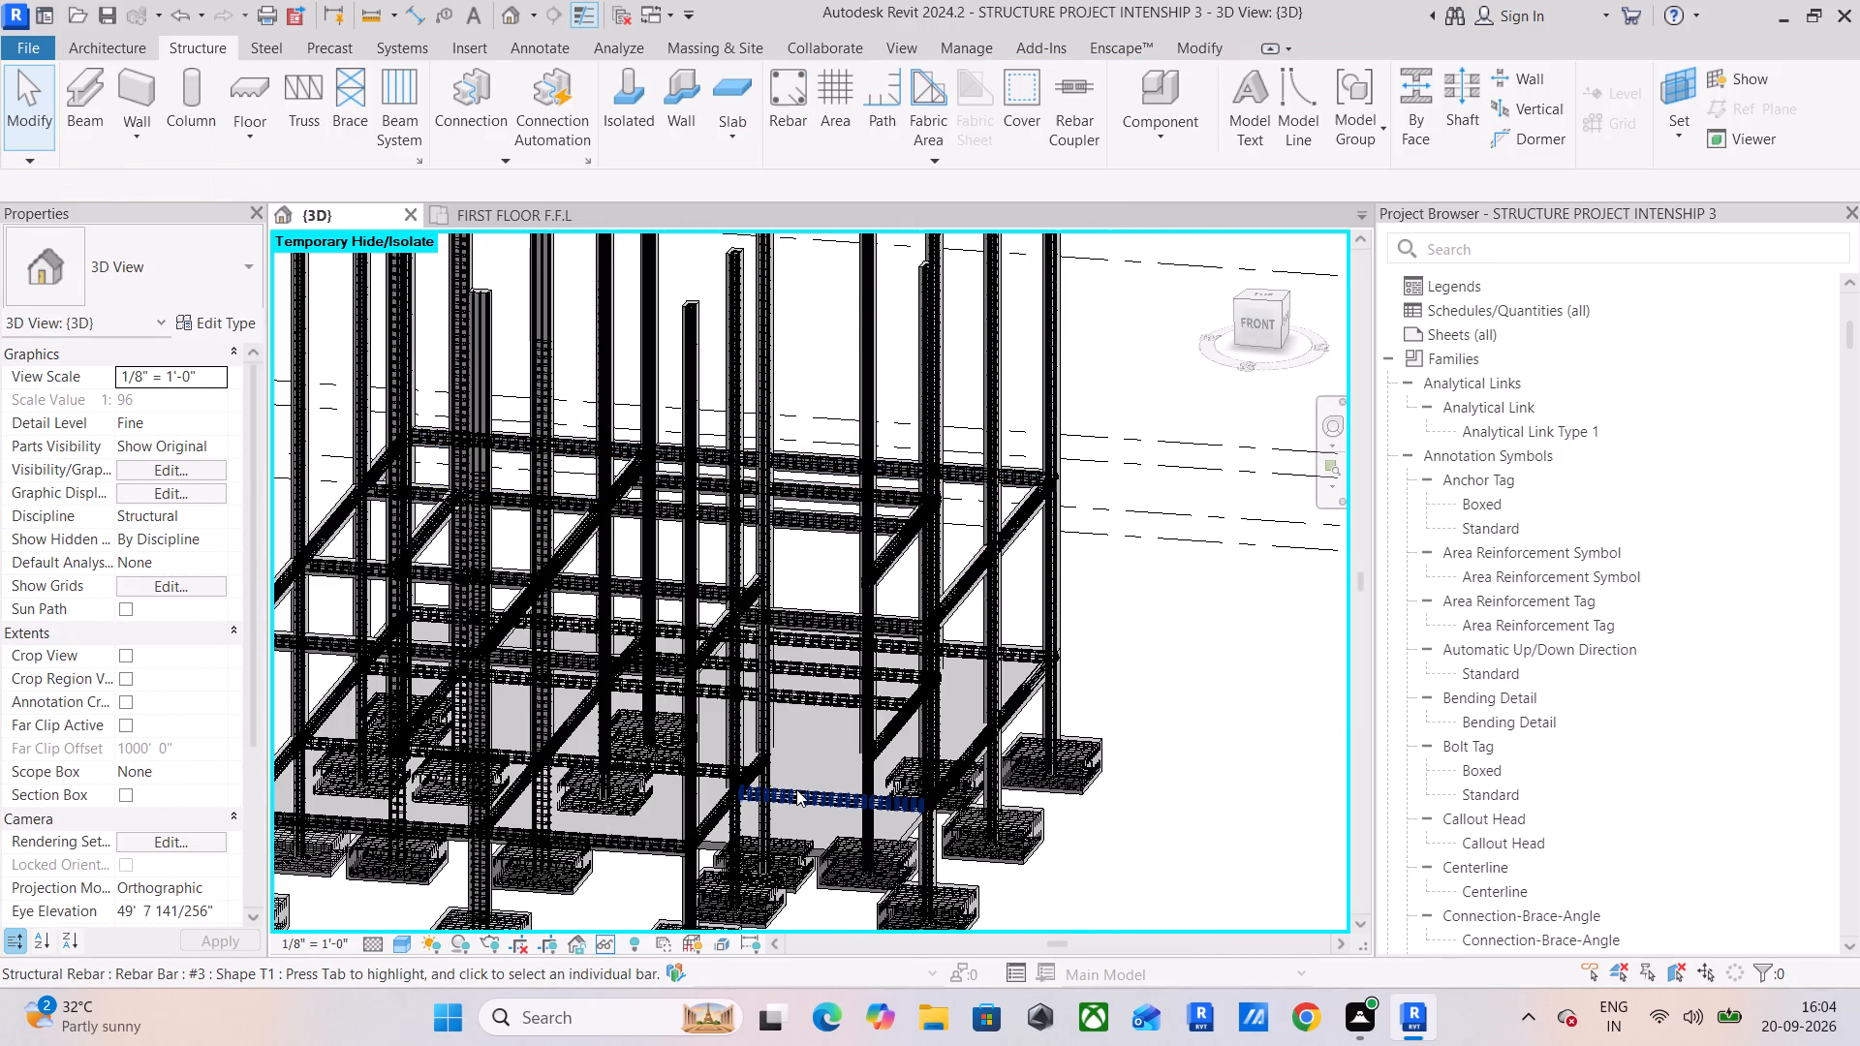
On the FIRST FLOOR F.F.L plan, start a 6" Foundation Slab and sketch a rectangular boundary about 43' tall along the outer walls' inner faces.
click(538, 218)
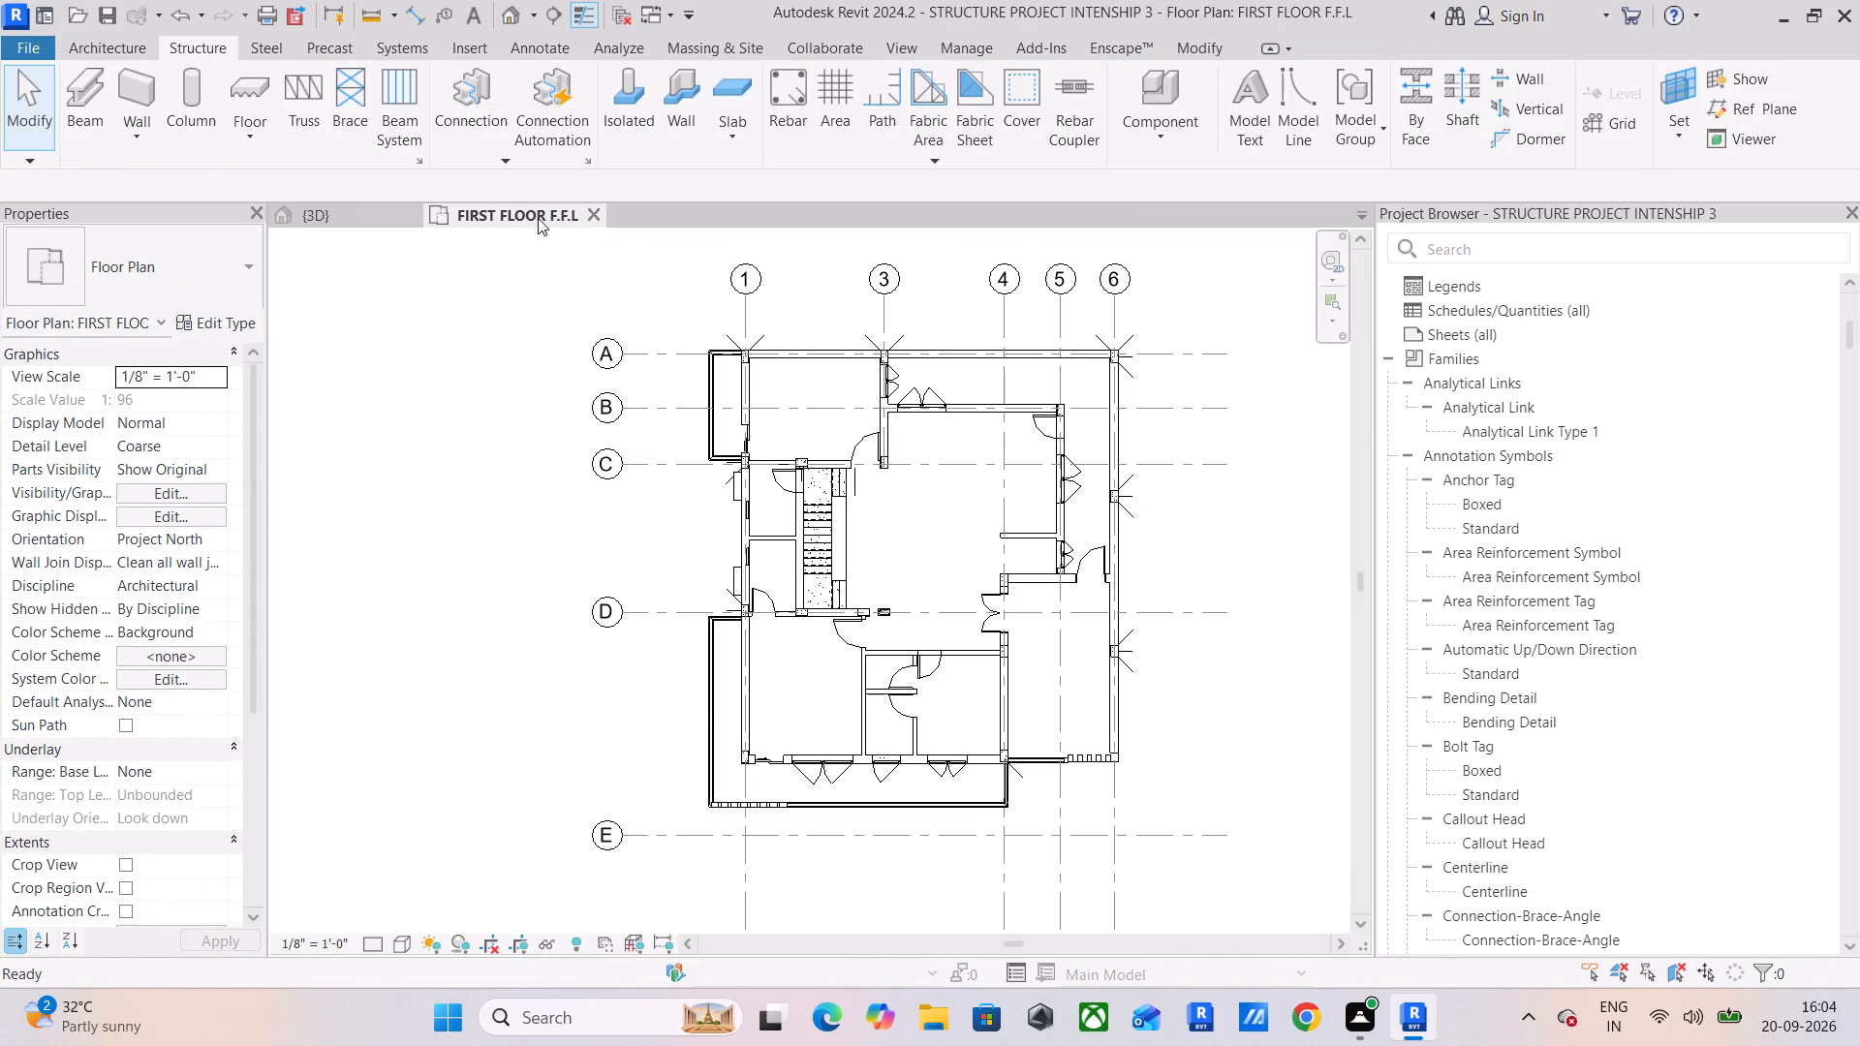
click(722, 72)
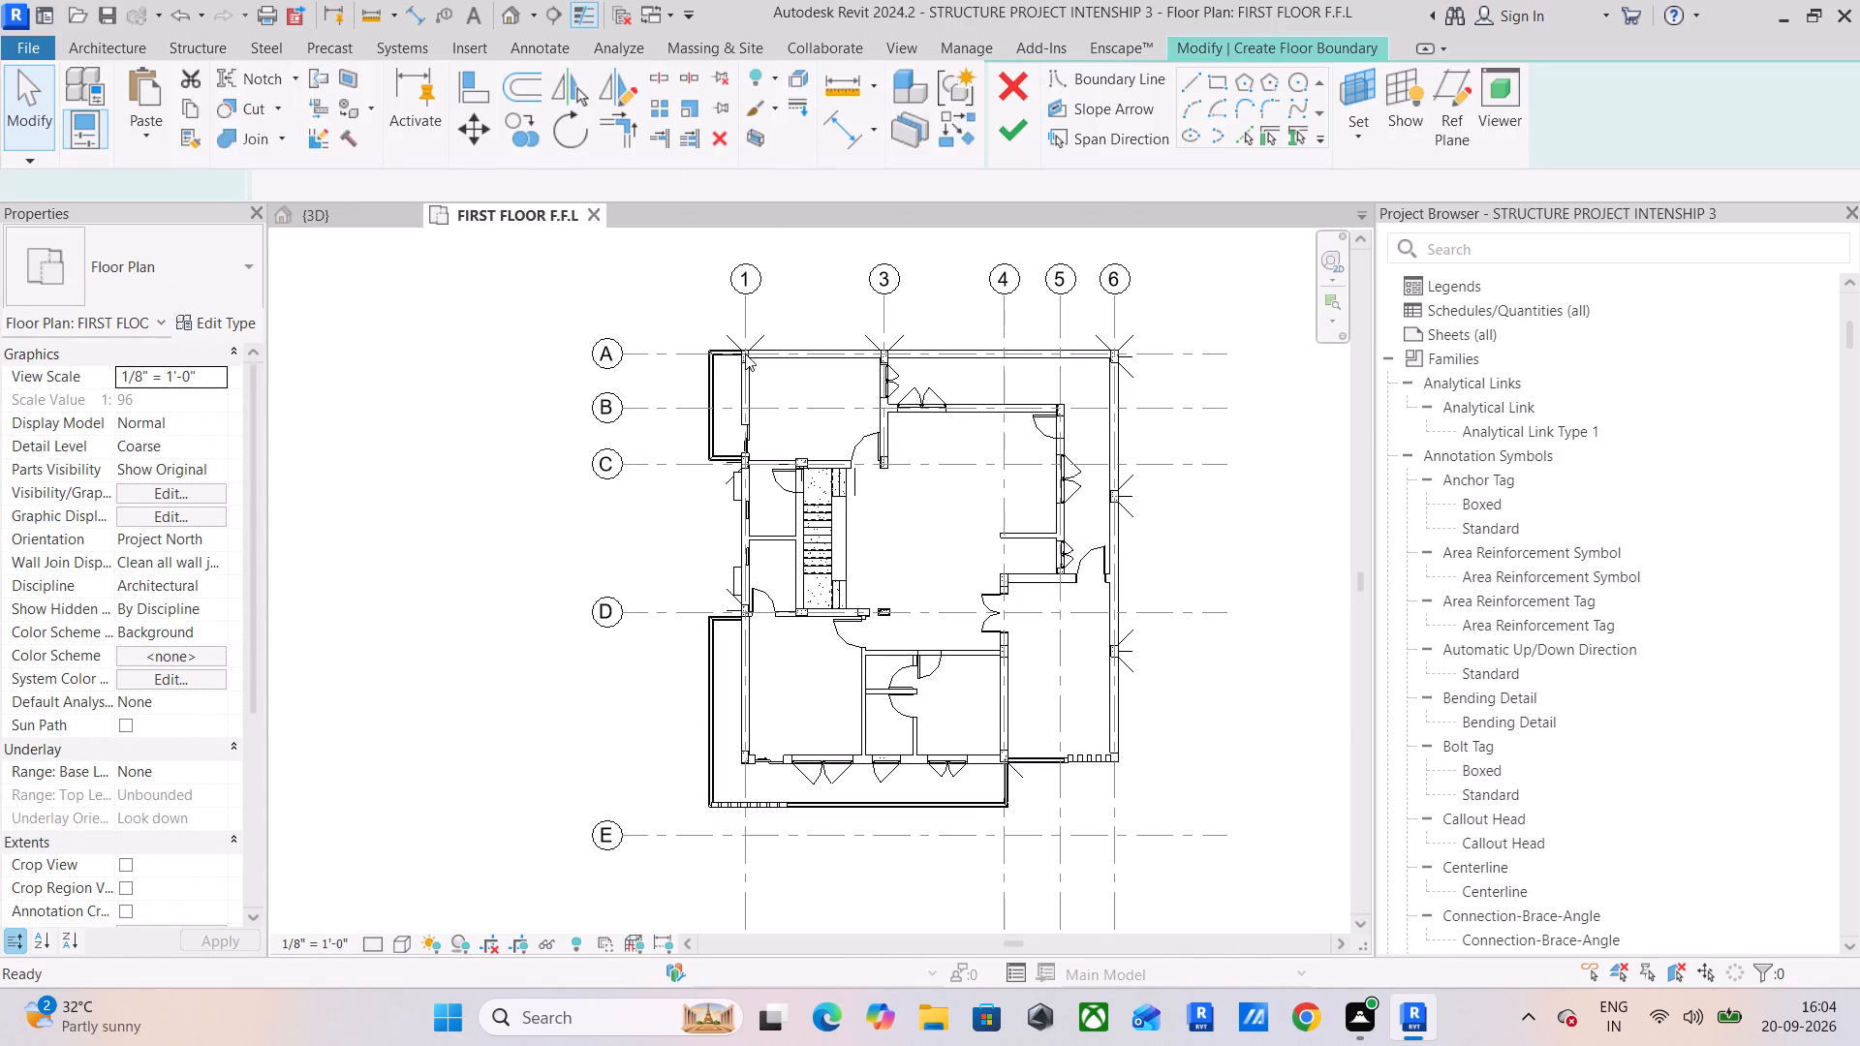
scroll(750, 339, up, 3)
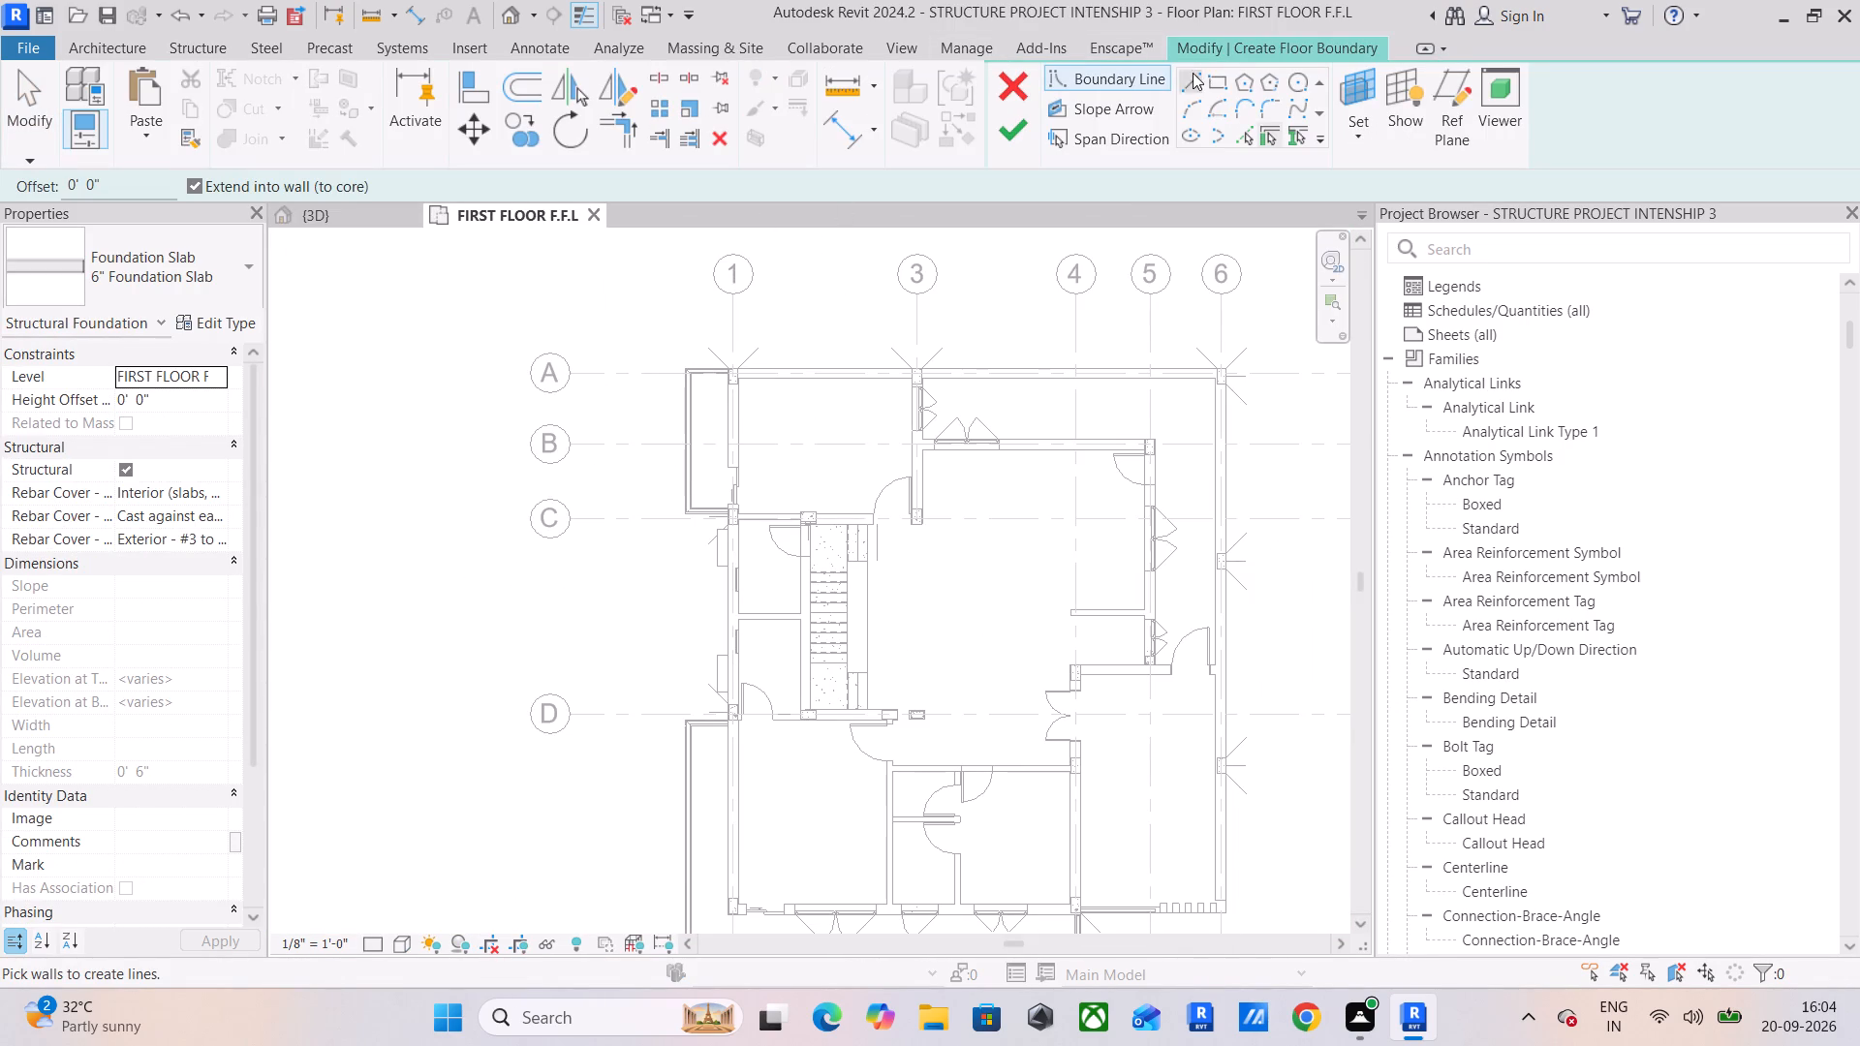
click(1218, 78)
scroll(729, 378, up, 8)
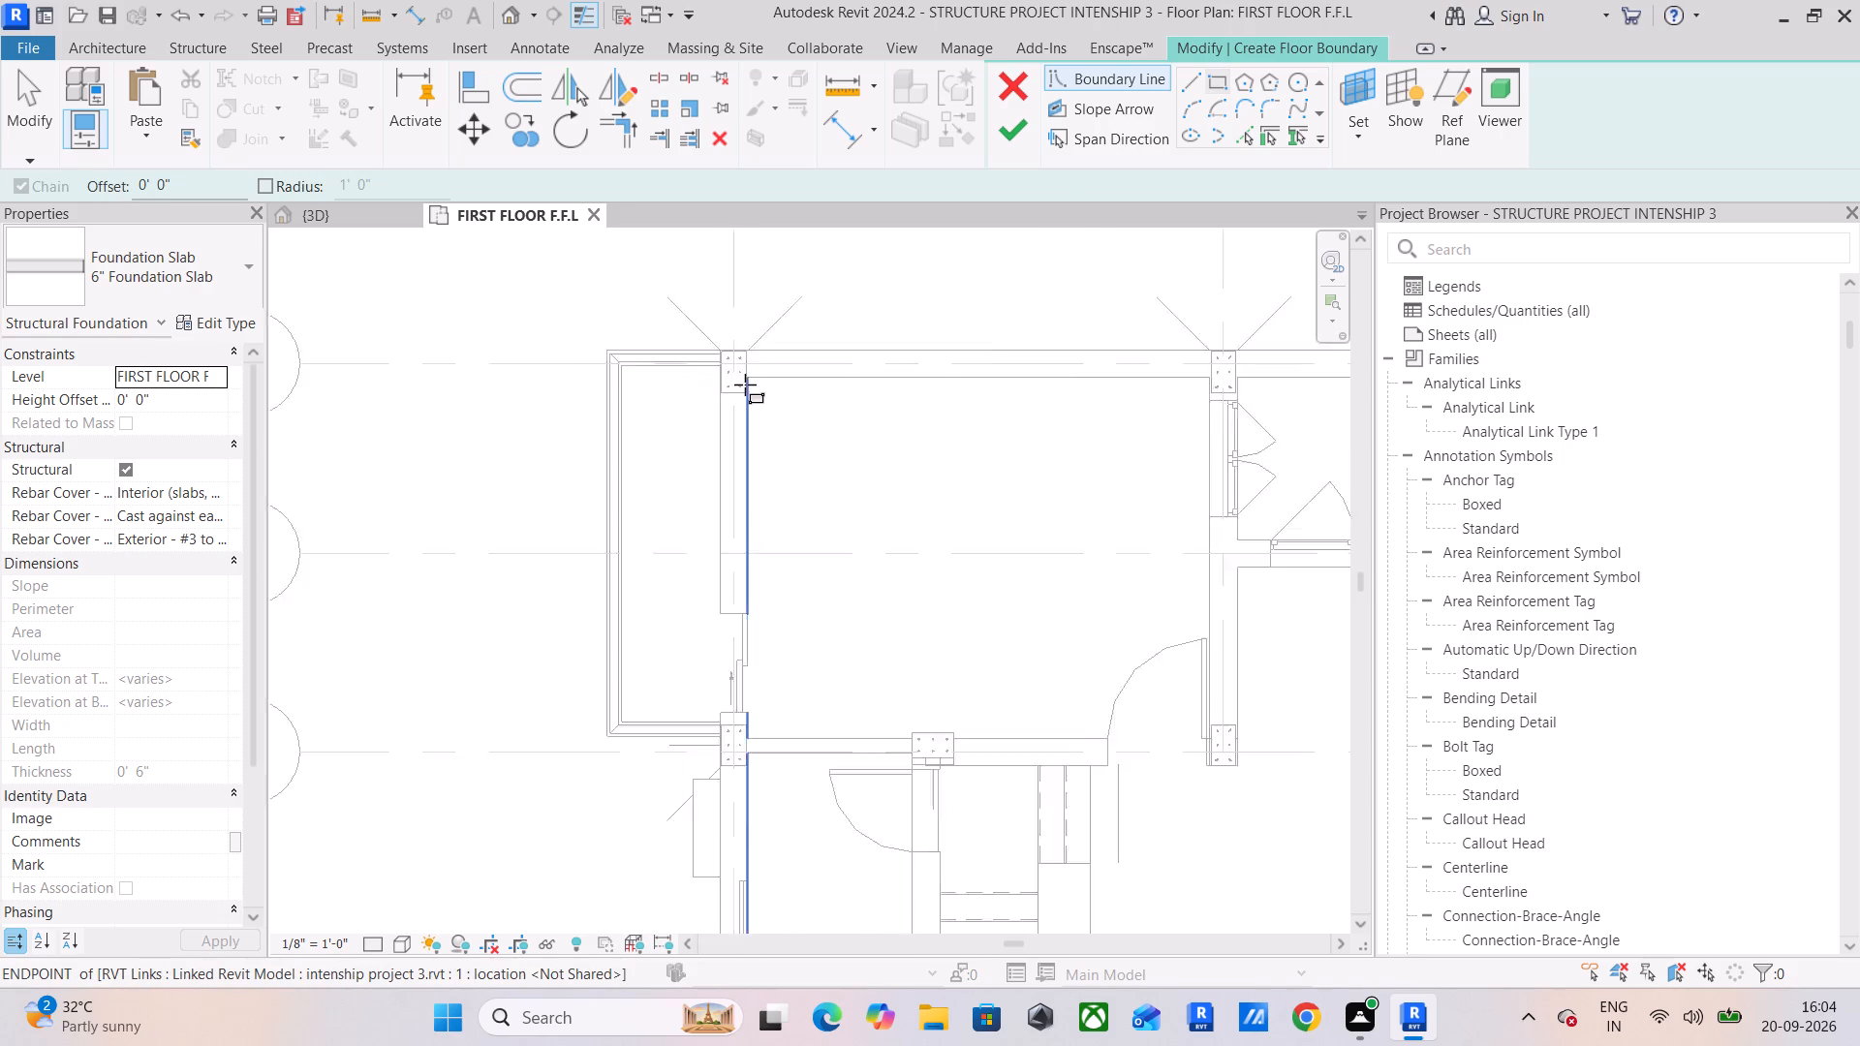
scroll(745, 385, up, 8)
click(753, 354)
scroll(883, 616, down, 7)
middle_drag(968, 663, 459, 354)
scroll(459, 354, up, 1)
scroll(507, 491, down, 6)
scroll(828, 671, down, 5)
middle_drag(872, 679, 873, 345)
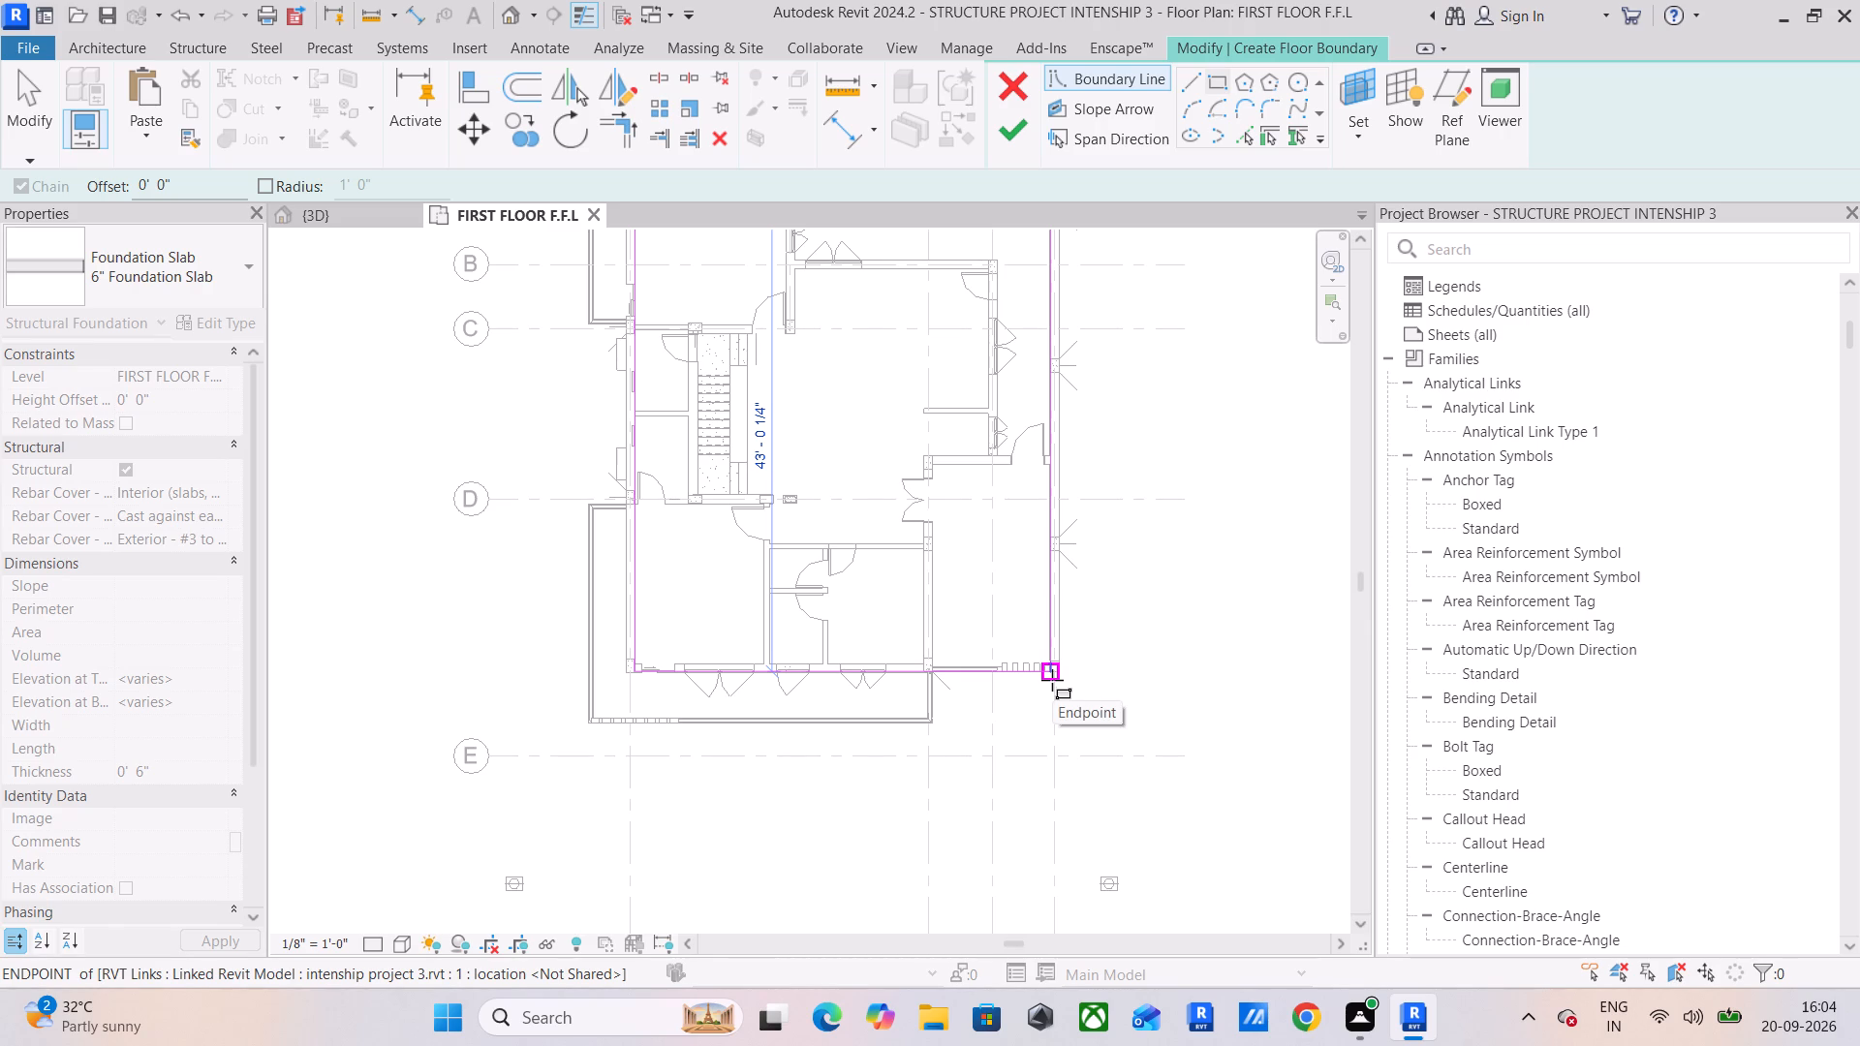
scroll(1044, 681, up, 6)
scroll(1134, 627, up, 5)
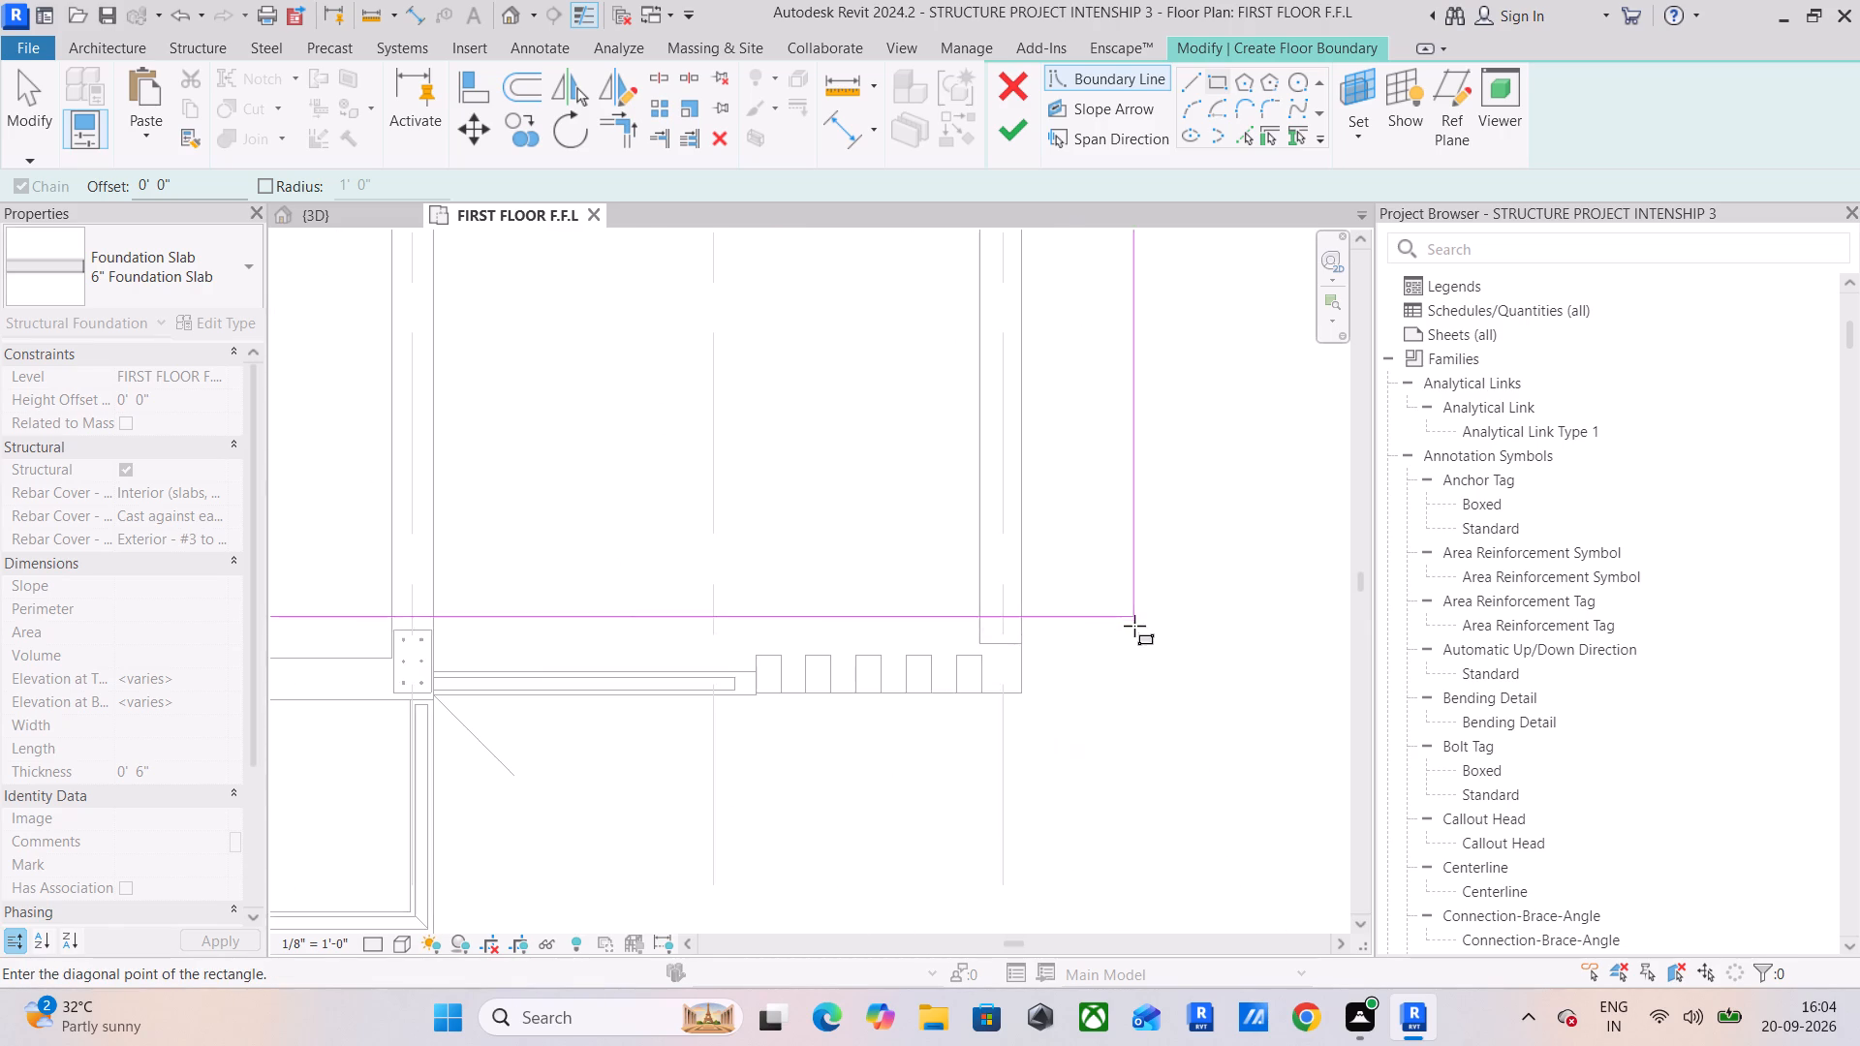
click(981, 690)
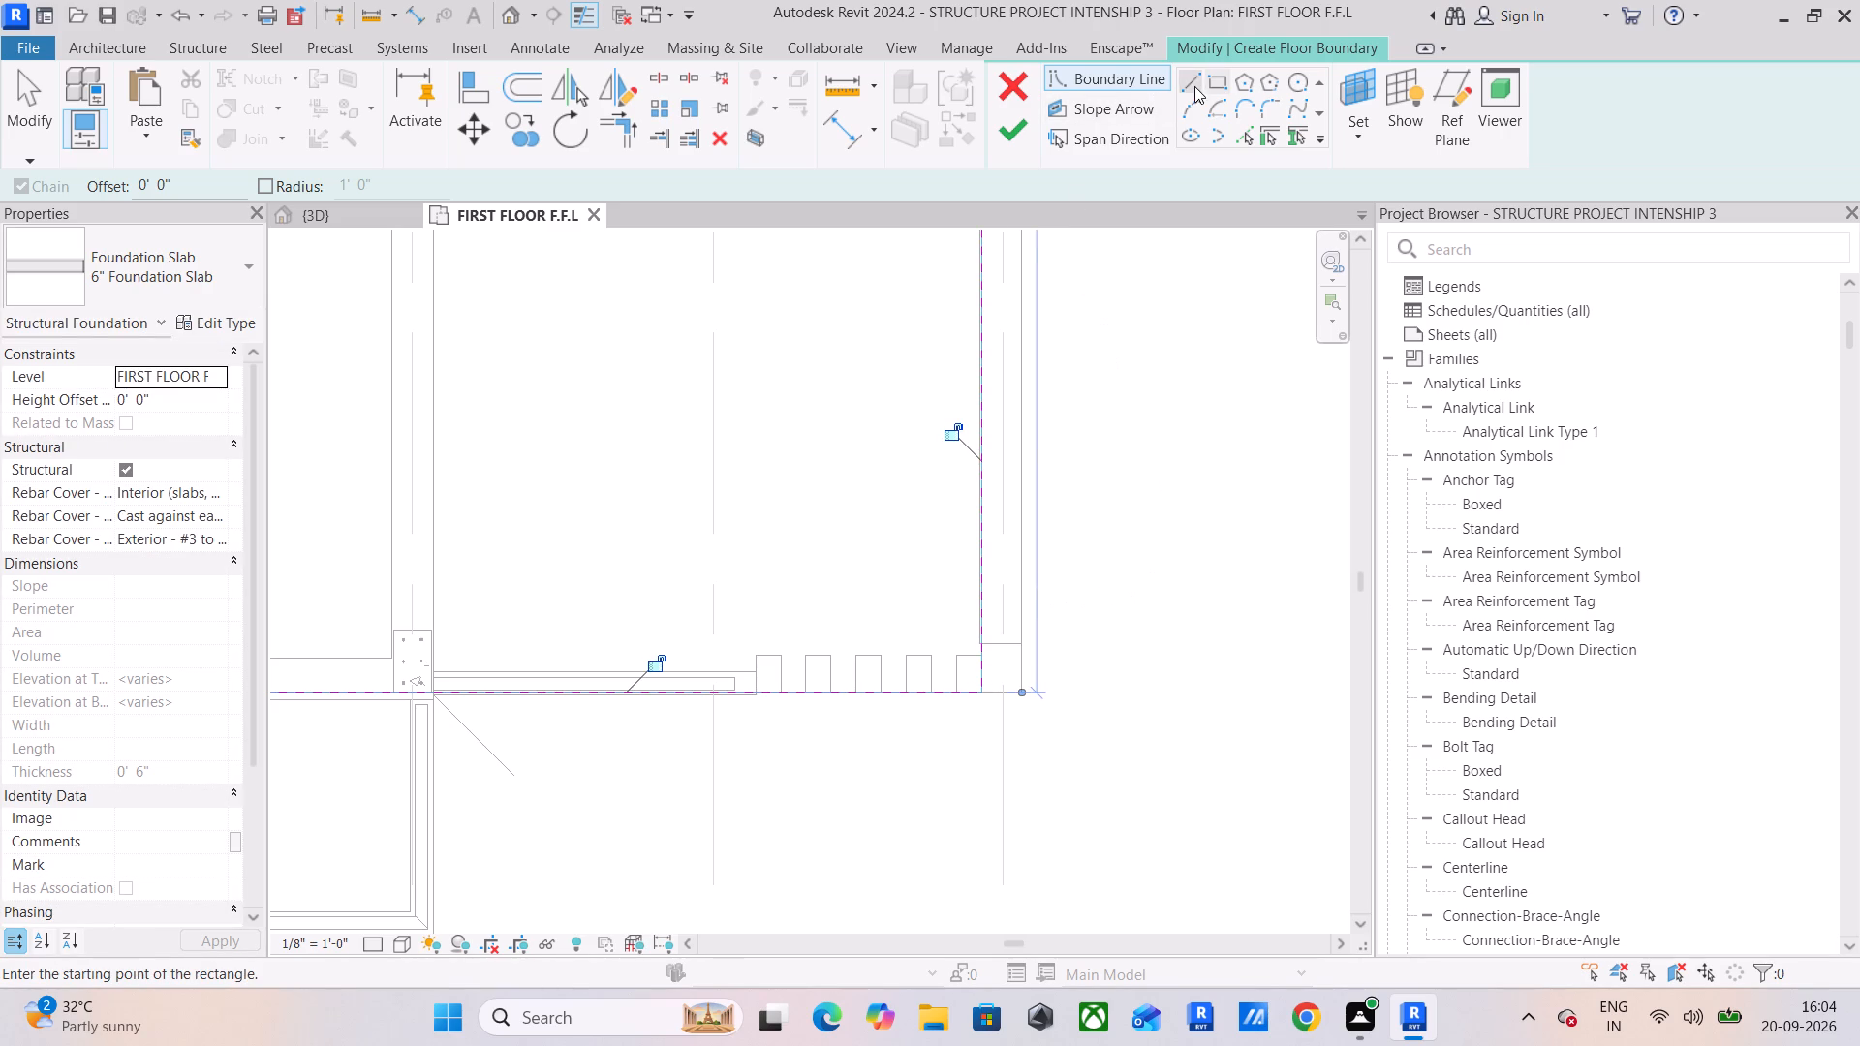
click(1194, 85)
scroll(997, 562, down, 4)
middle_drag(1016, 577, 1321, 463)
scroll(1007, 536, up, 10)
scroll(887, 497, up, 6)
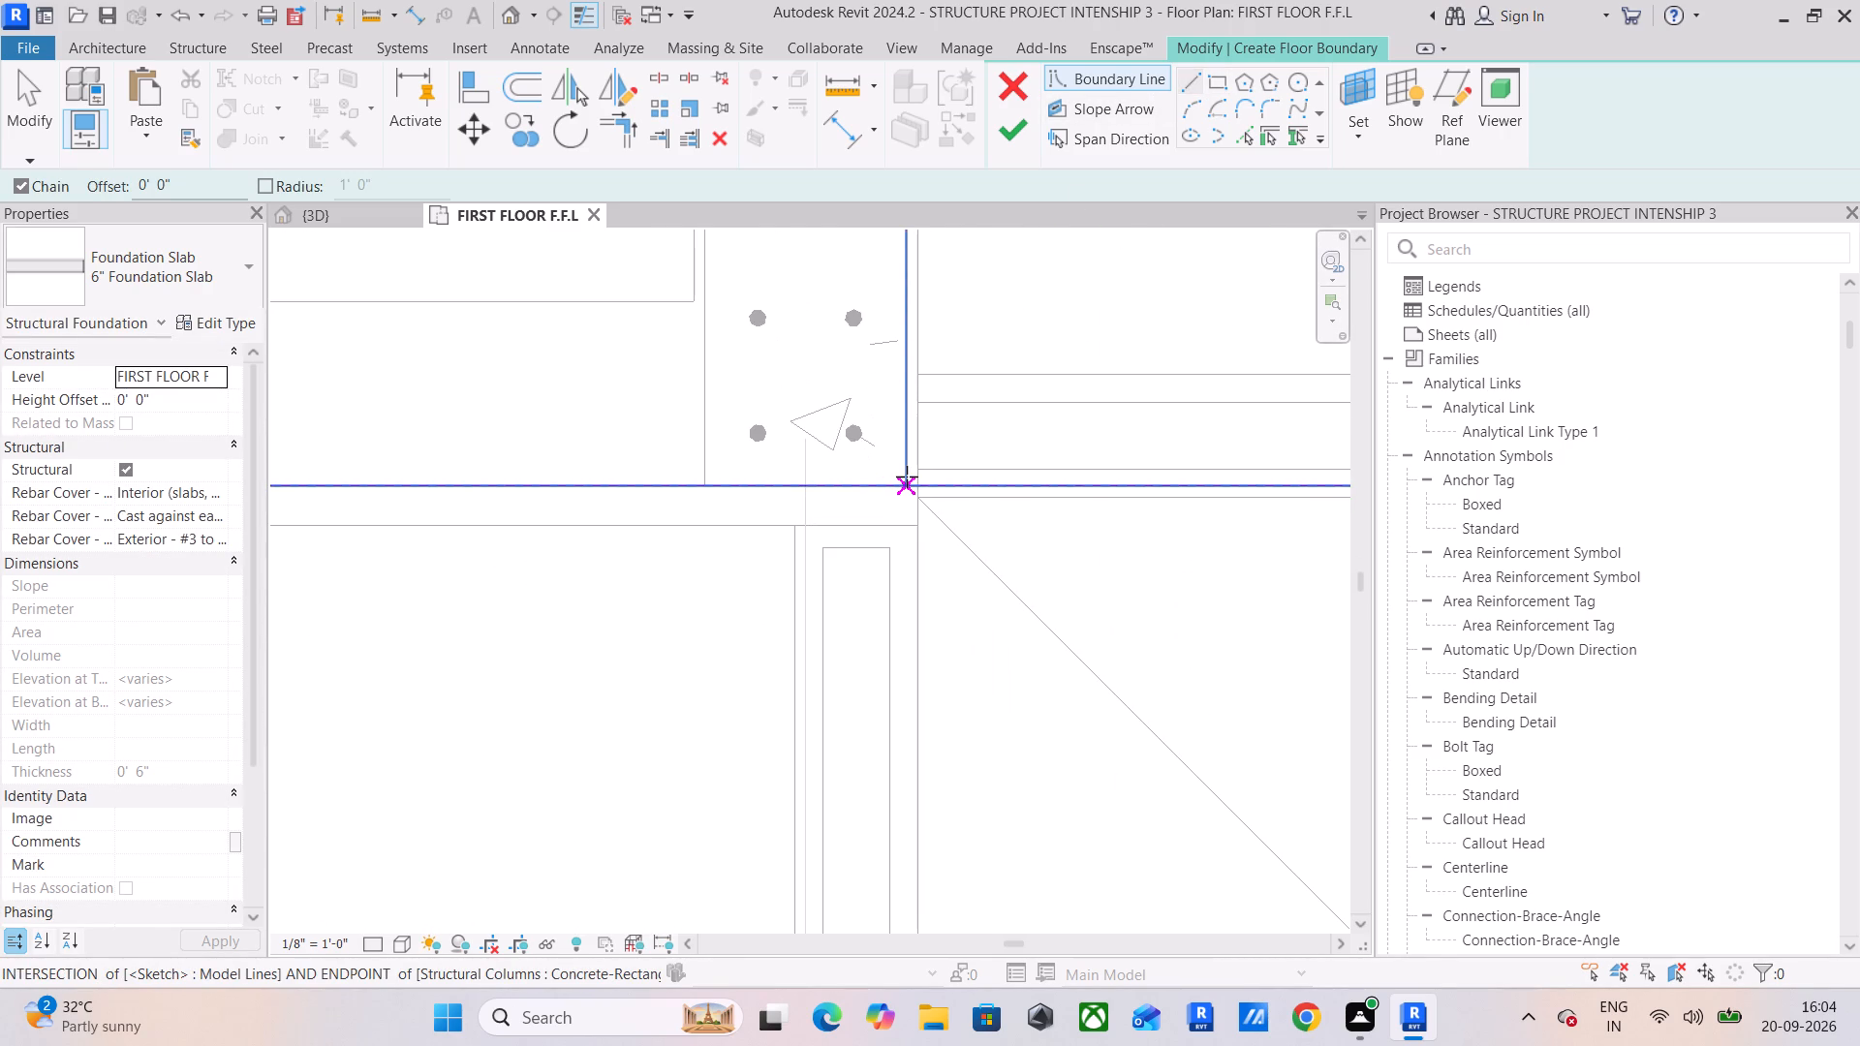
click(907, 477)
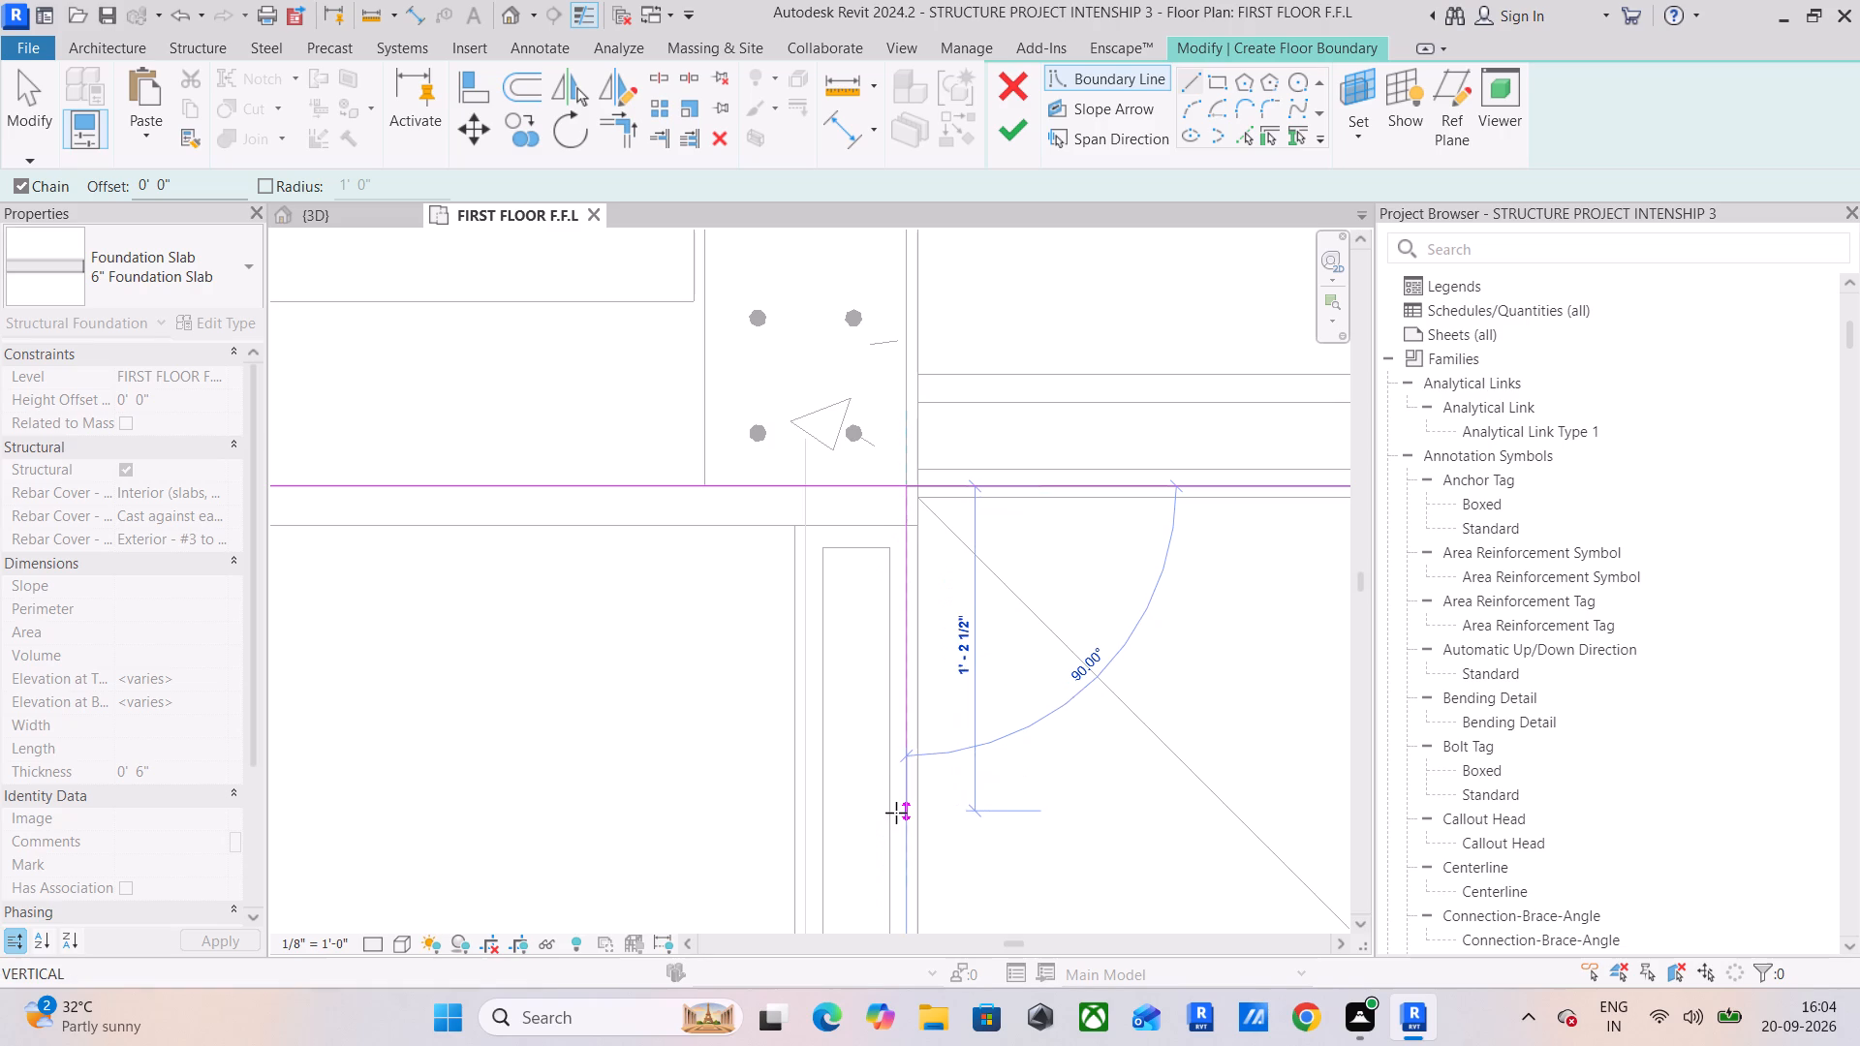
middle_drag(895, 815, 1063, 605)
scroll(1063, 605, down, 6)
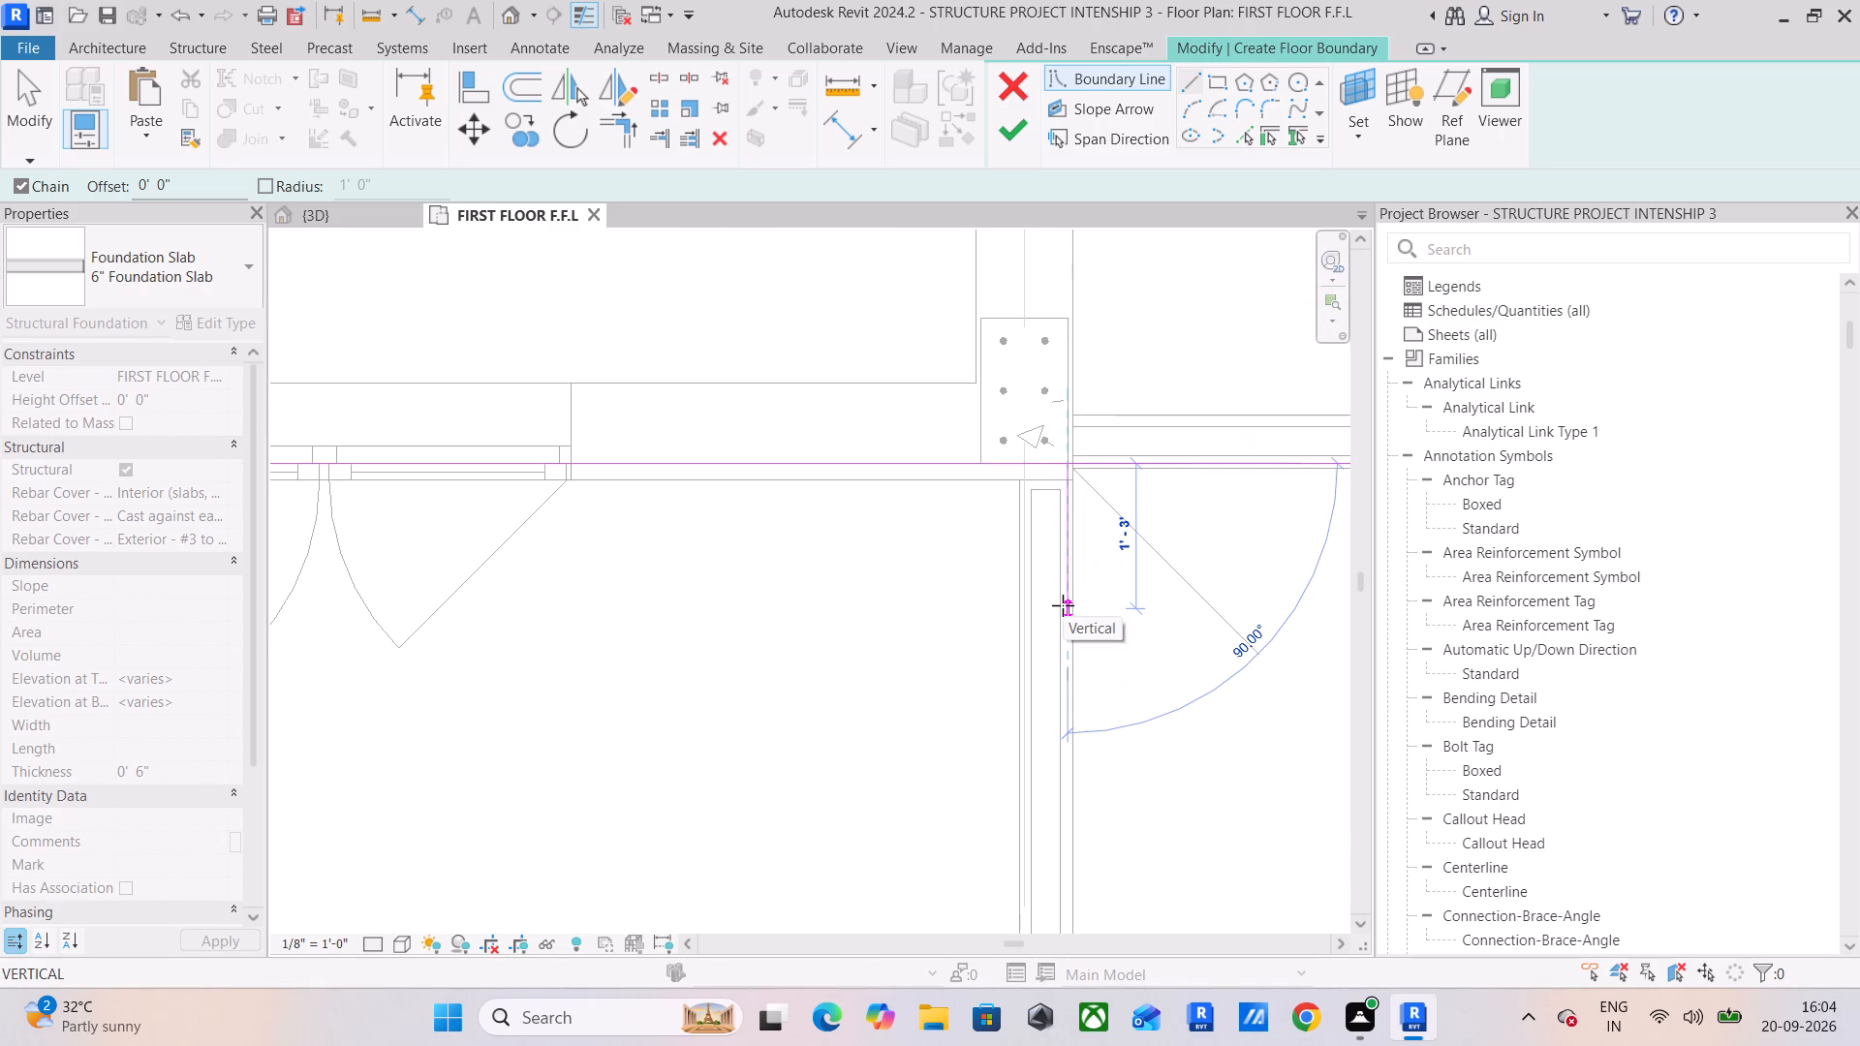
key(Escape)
Draw boundary lines from the column near grid 4 down the south balcony's outer side and along its full front edge toward grid 1.
scroll(1070, 469, up, 9)
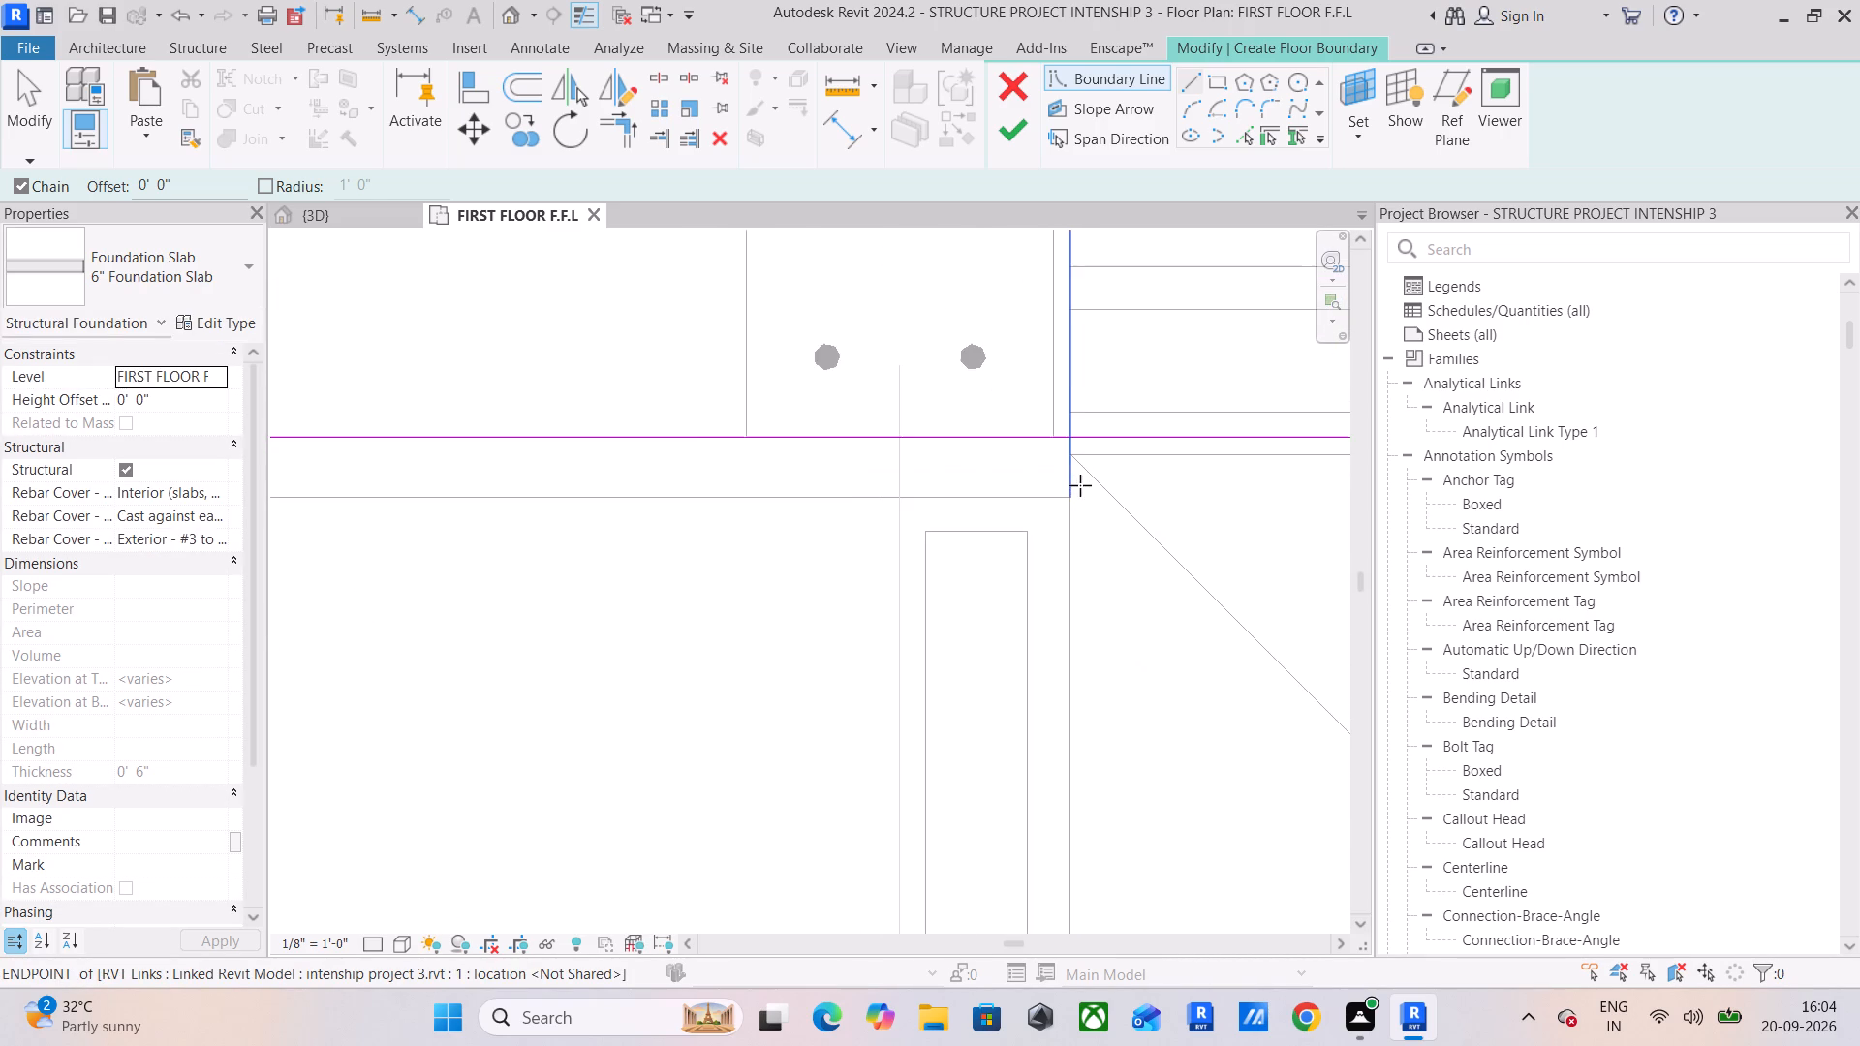
scroll(1080, 485, up, 1)
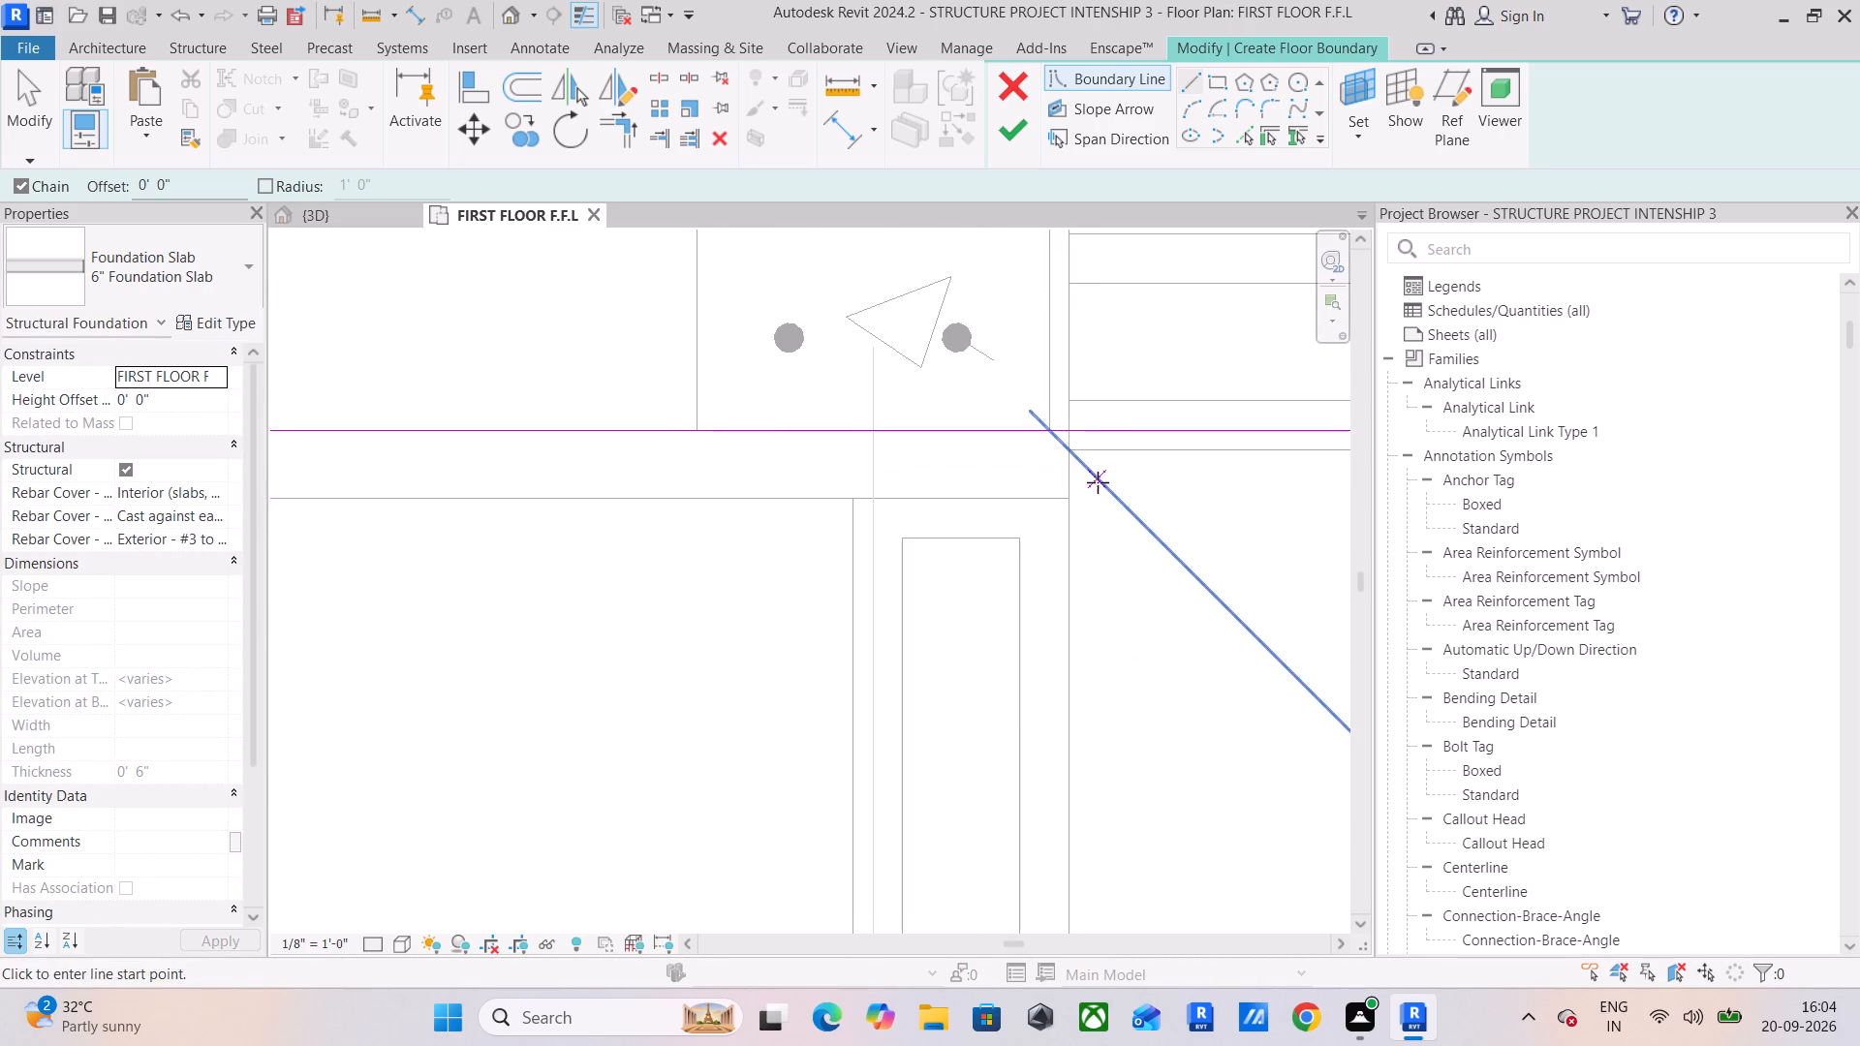
drag(1070, 501, 1055, 566)
scroll(1033, 786, down, 2)
middle_drag(1072, 786, 1069, 574)
scroll(1069, 574, down, 10)
middle_drag(1072, 600, 1065, 307)
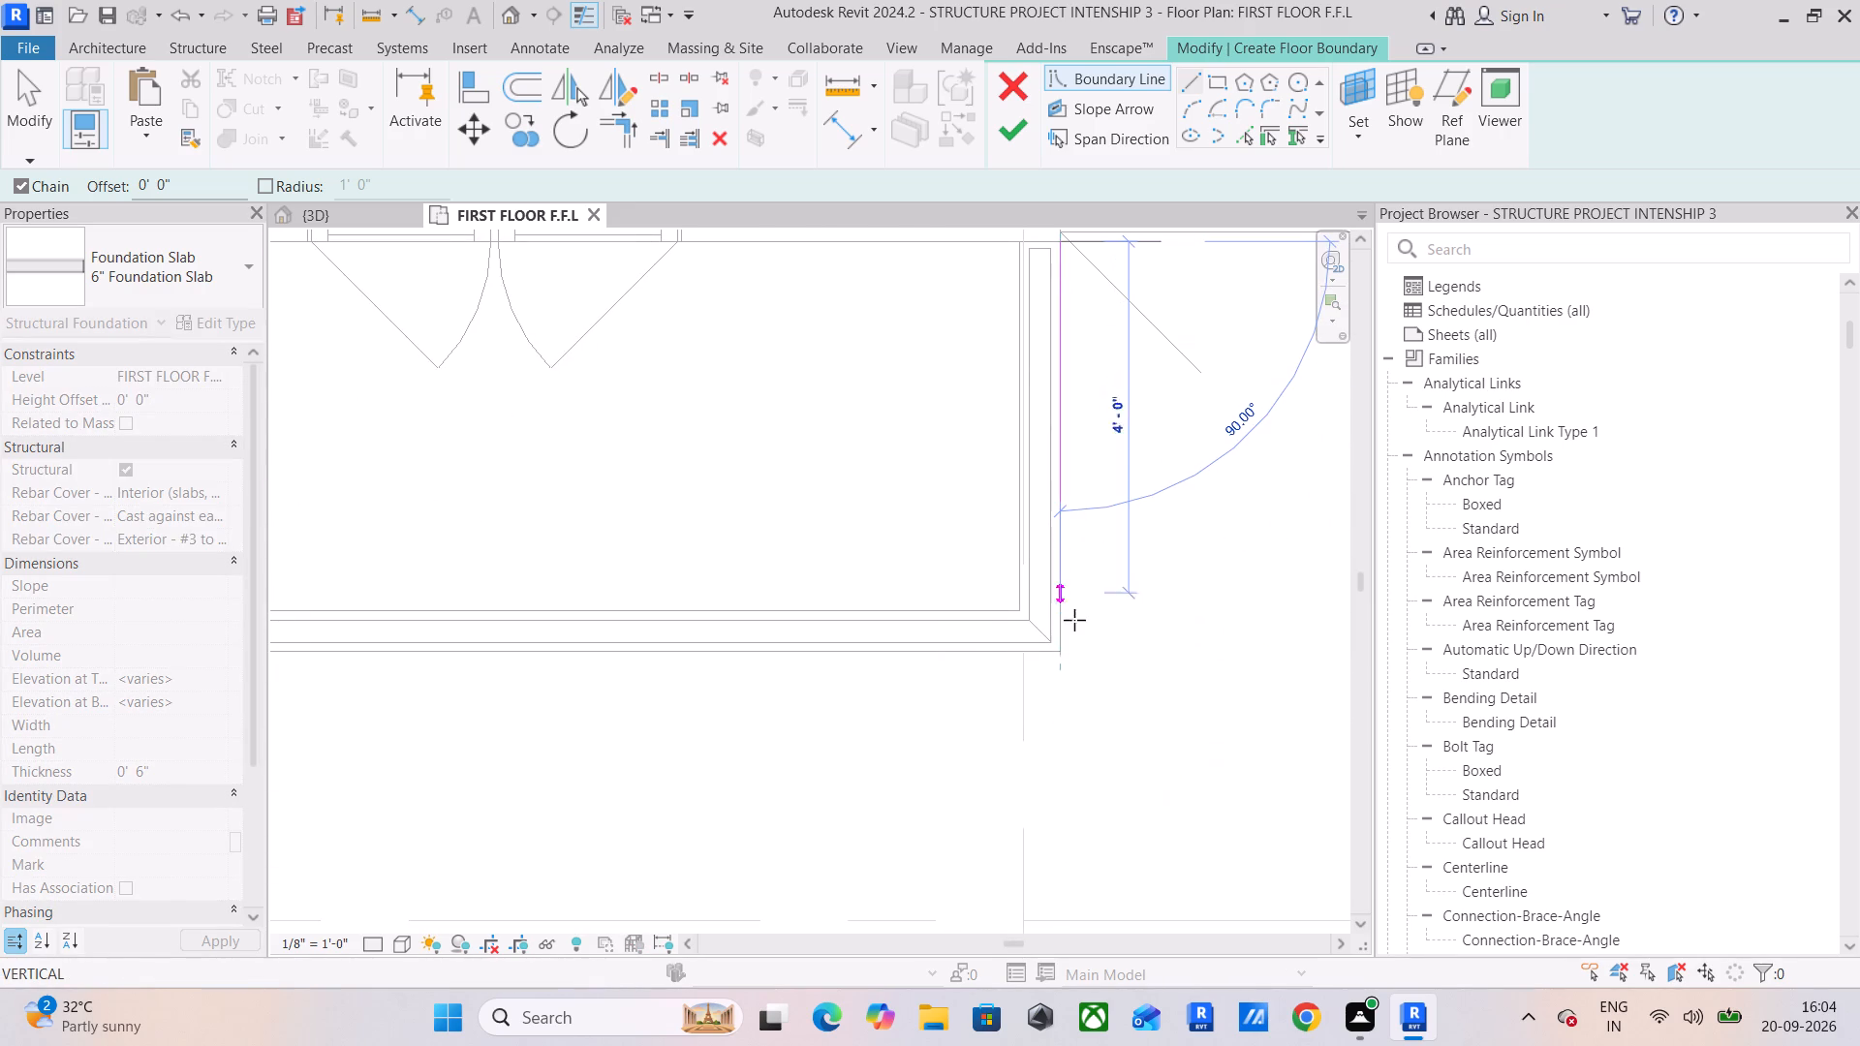
drag(1064, 654, 1055, 656)
scroll(729, 639, down, 5)
middle_drag(728, 638, 929, 638)
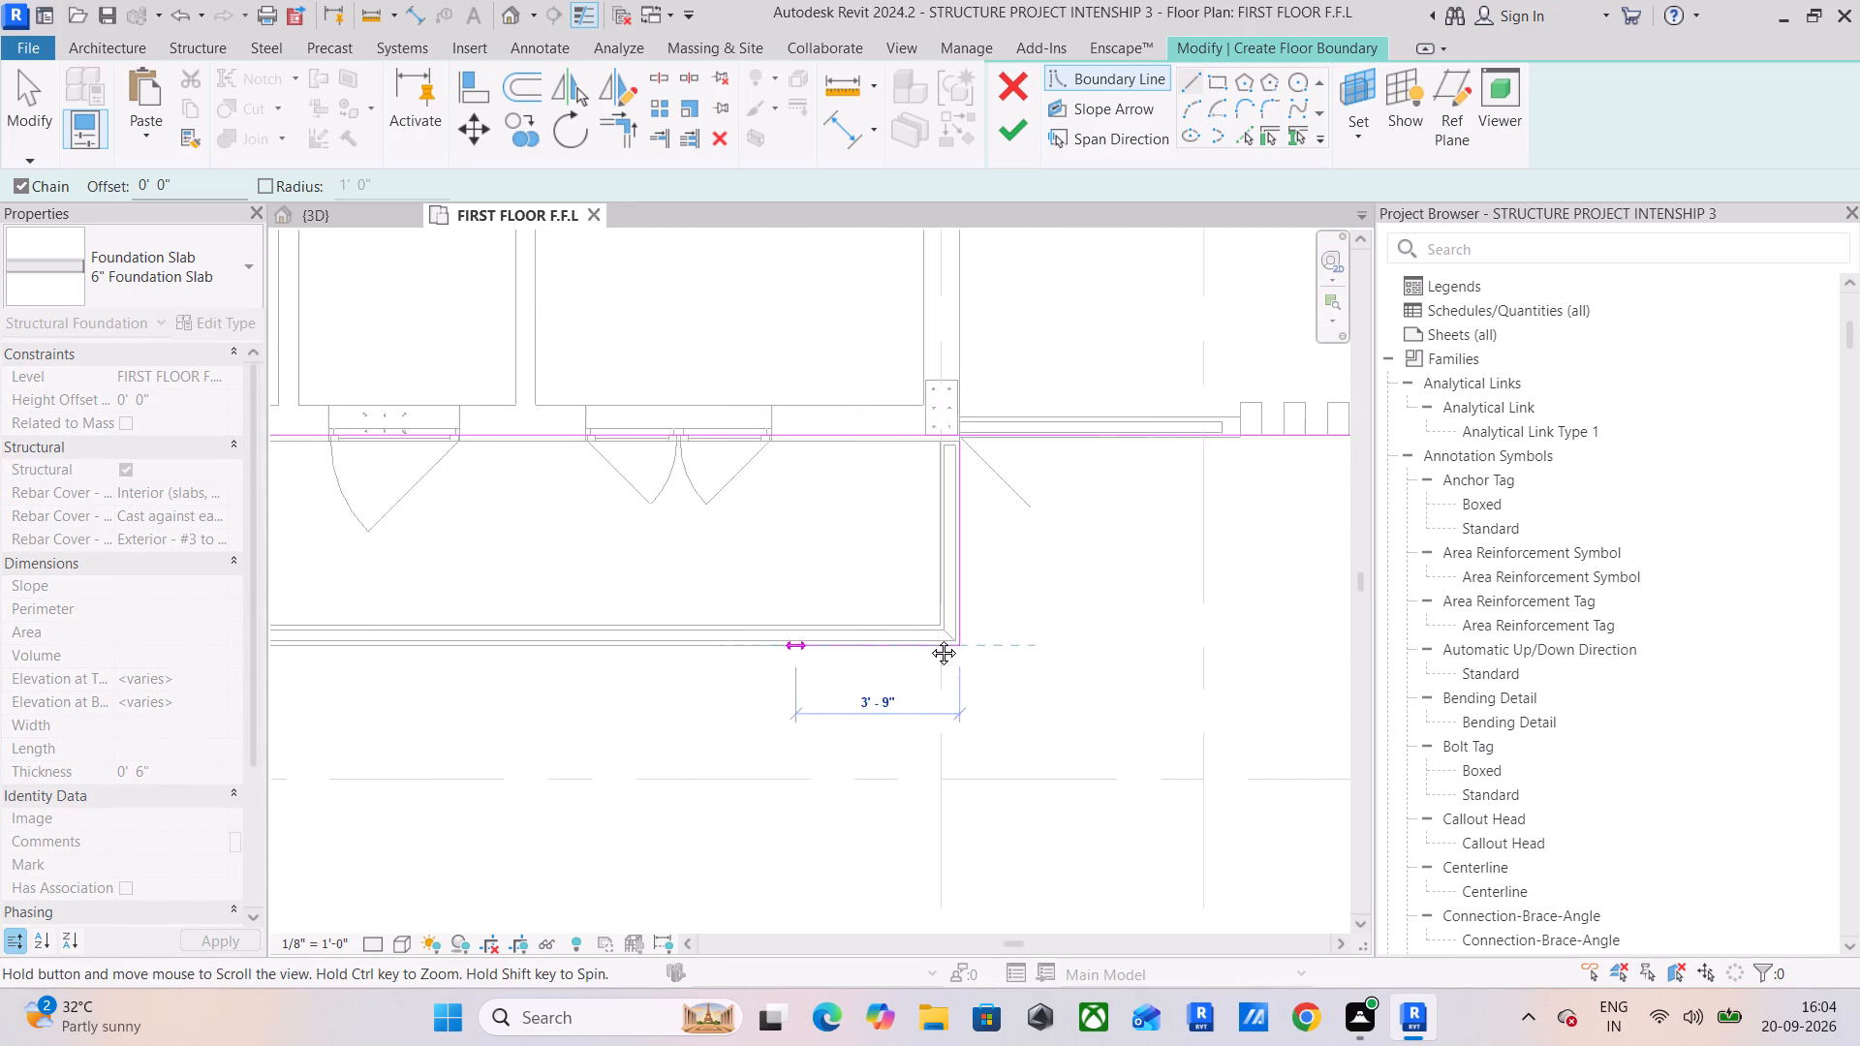
middle_drag(929, 638, 1238, 628)
scroll(637, 659, down, 4)
middle_drag(608, 645, 1264, 638)
scroll(912, 641, up, 6)
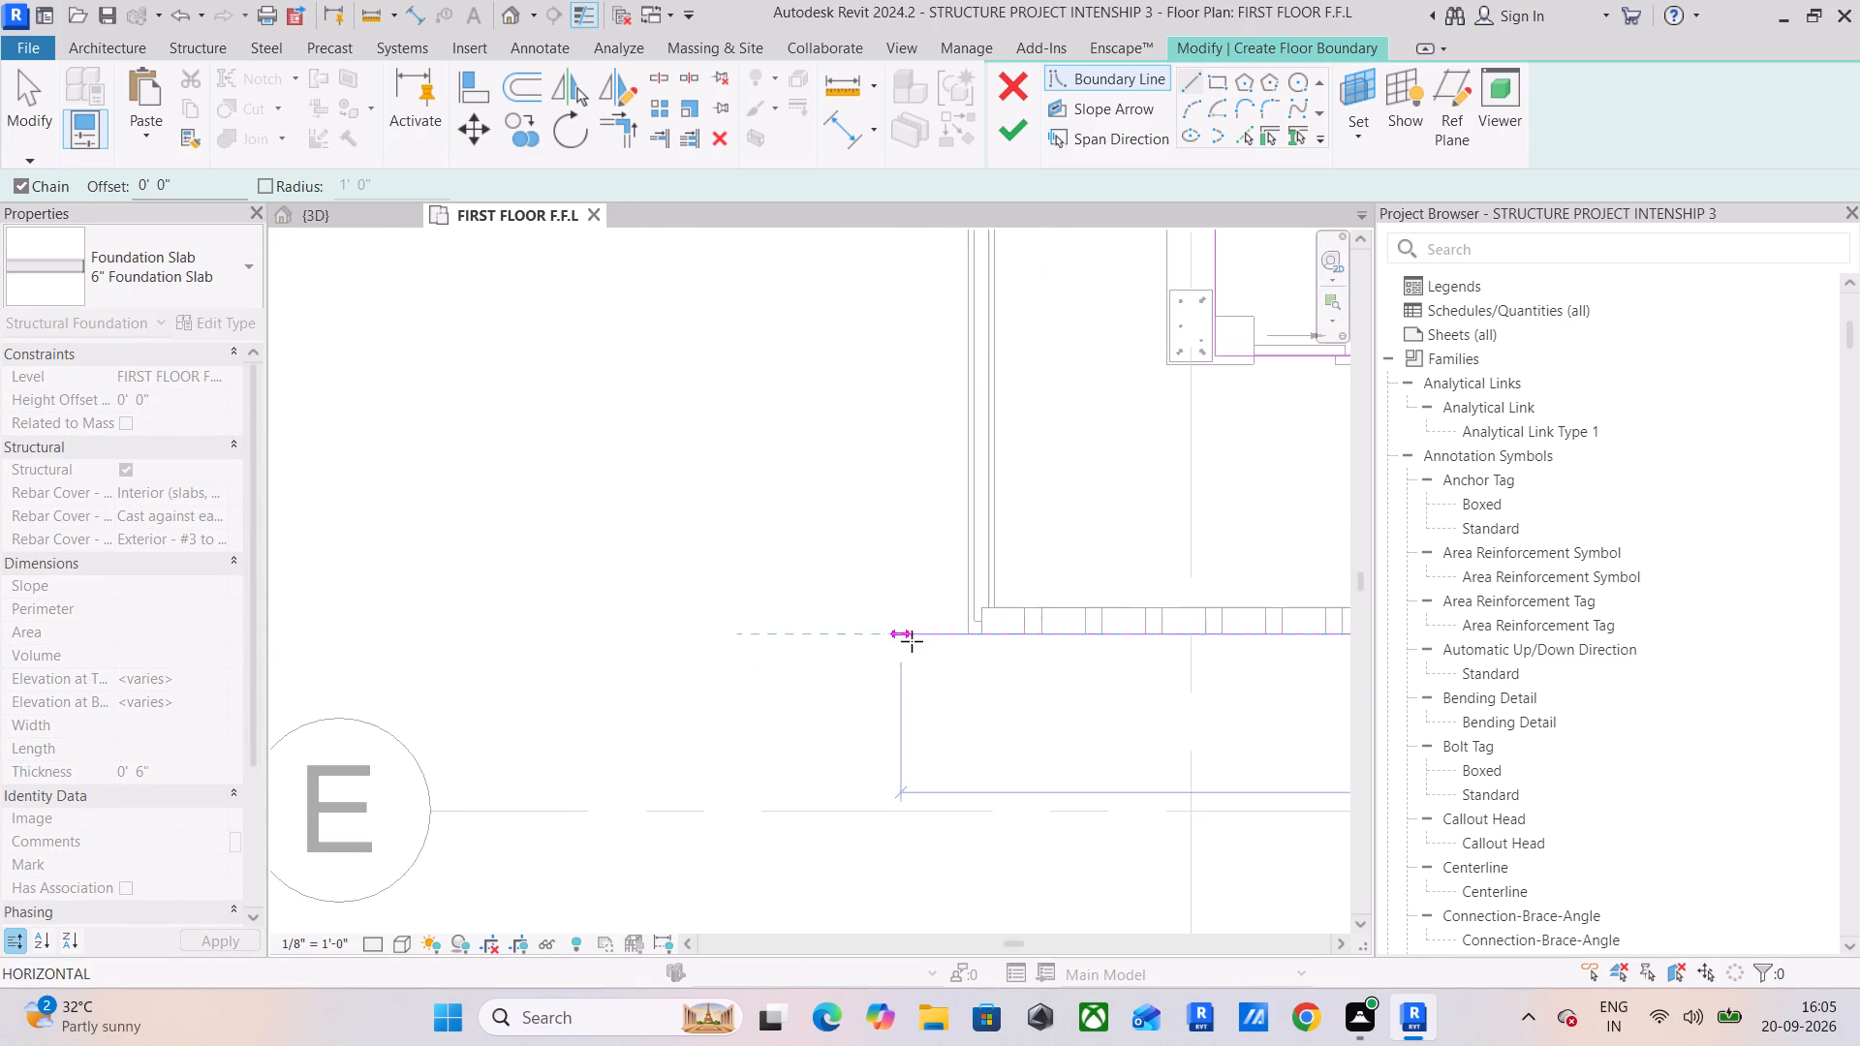
scroll(1033, 625, up, 5)
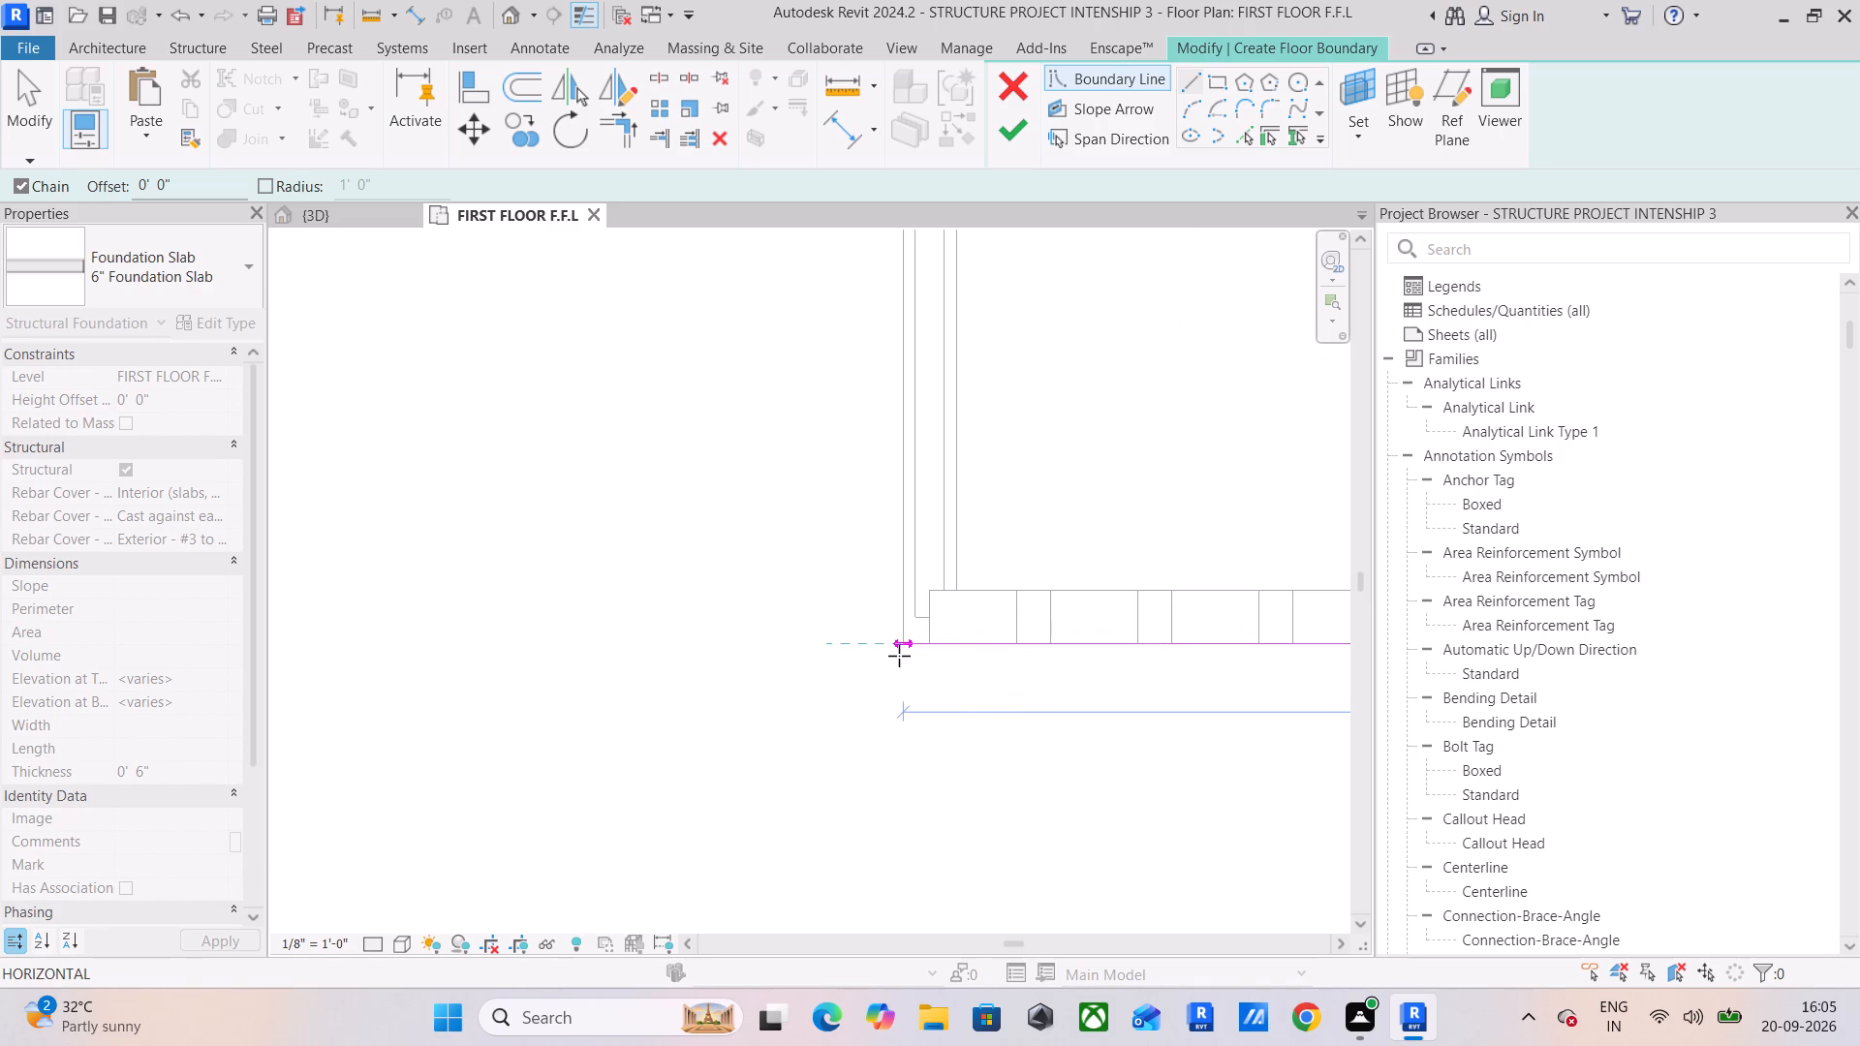
click(899, 656)
Continue the boundary up the south balcony's west edge and back about 4'-3" to the main boundary at column D/1.
scroll(932, 492, down, 4)
middle_drag(922, 494, 862, 931)
scroll(884, 675, down, 6)
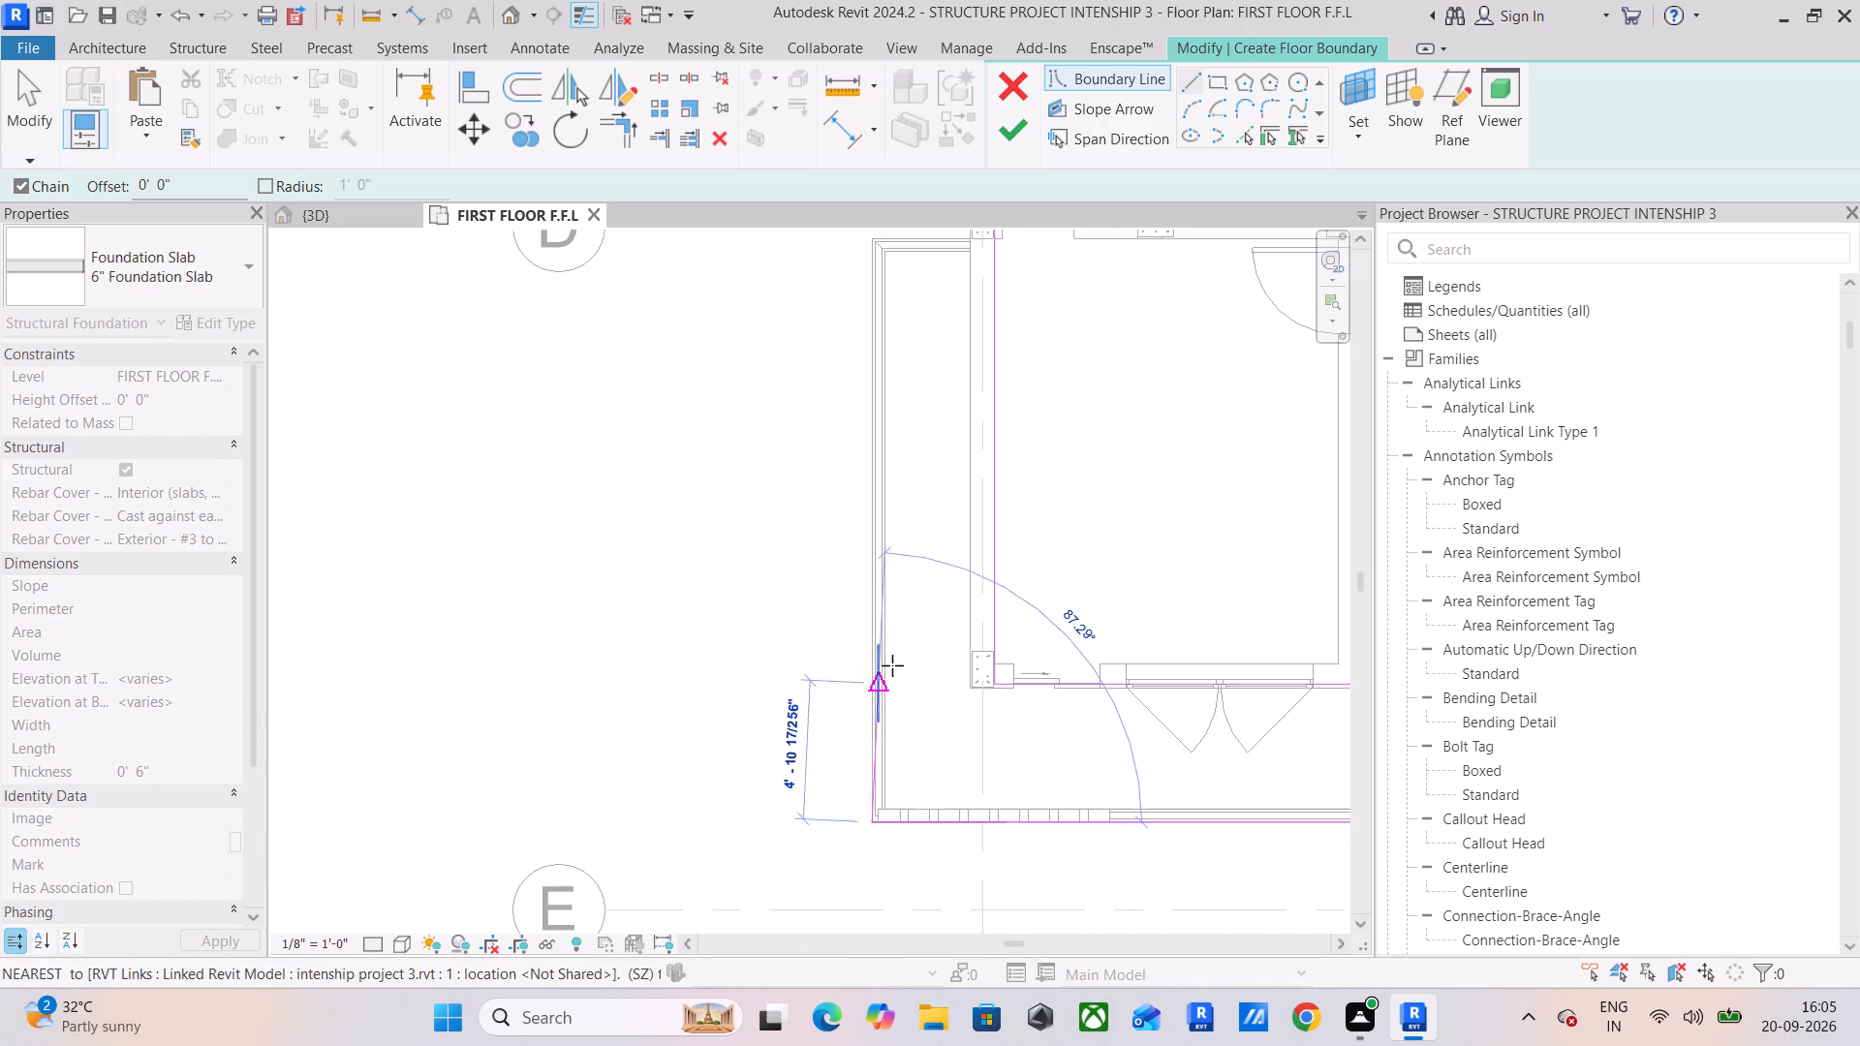
scroll(892, 429, up, 1)
middle_drag(872, 387, 813, 843)
scroll(798, 671, up, 5)
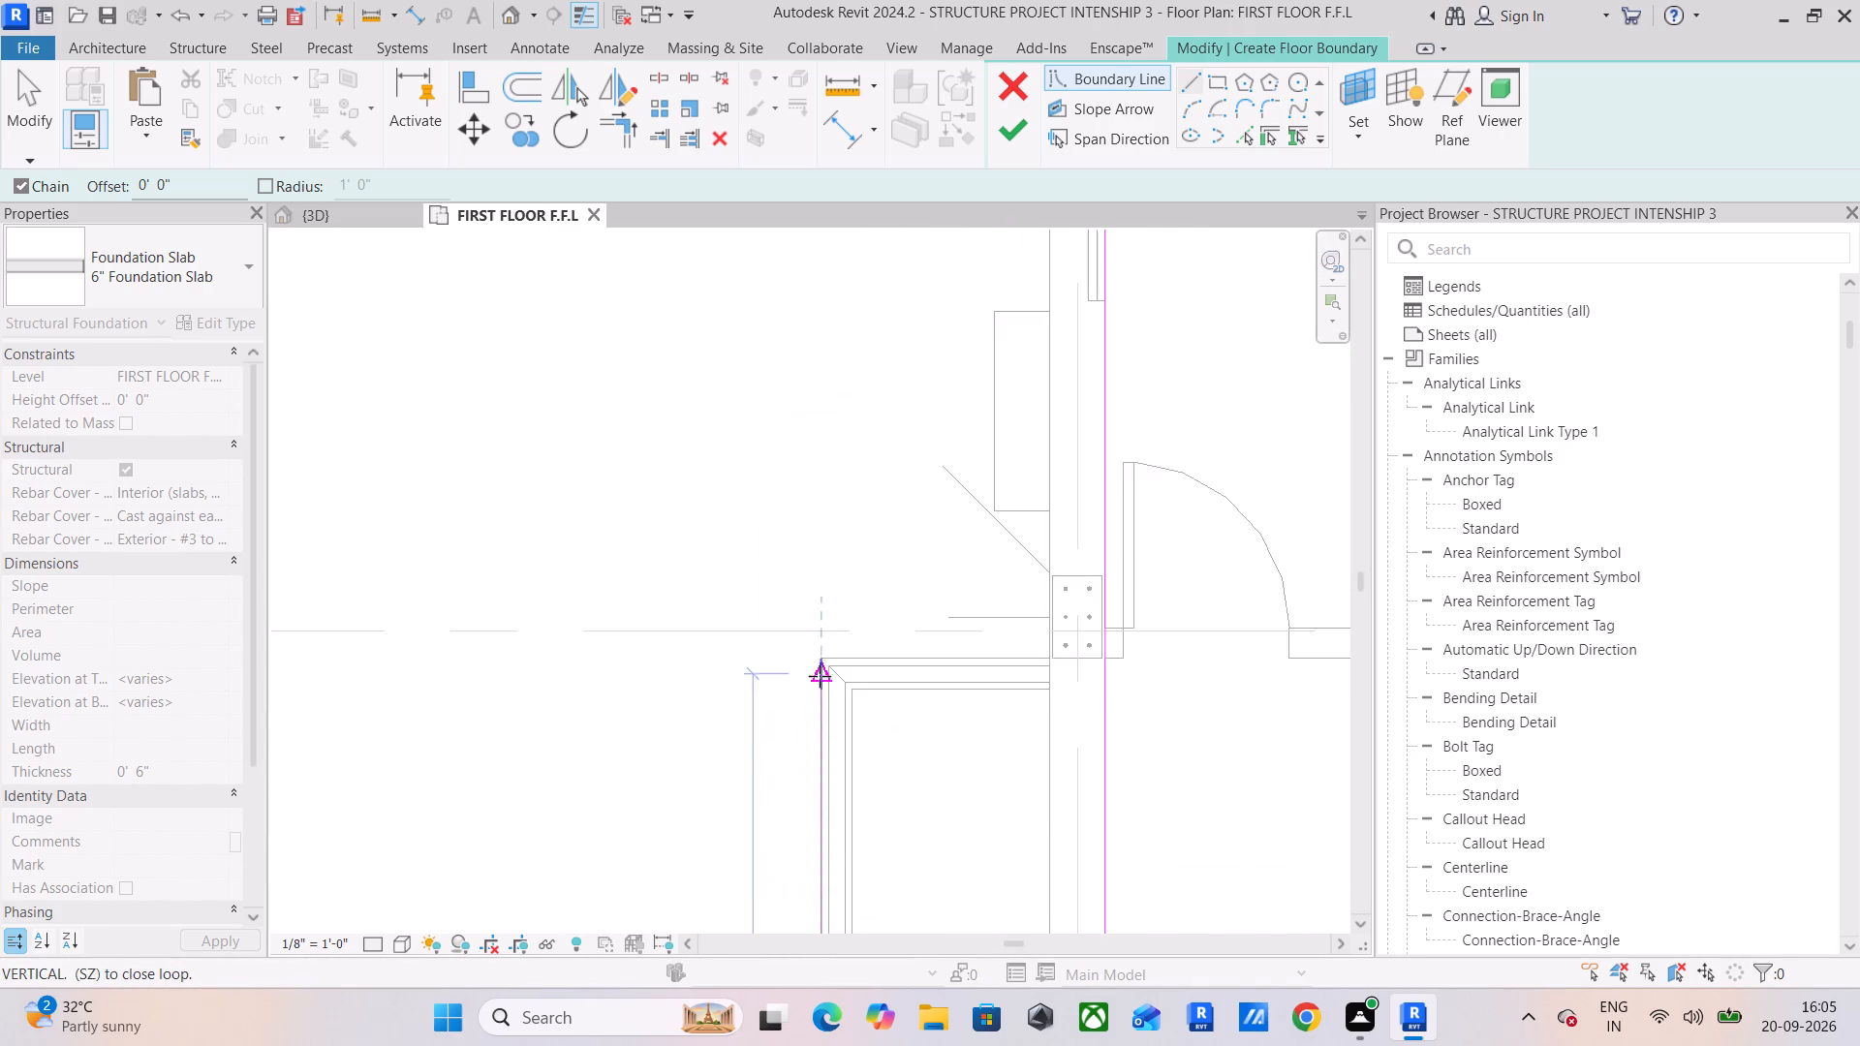
scroll(820, 676, up, 10)
click(811, 632)
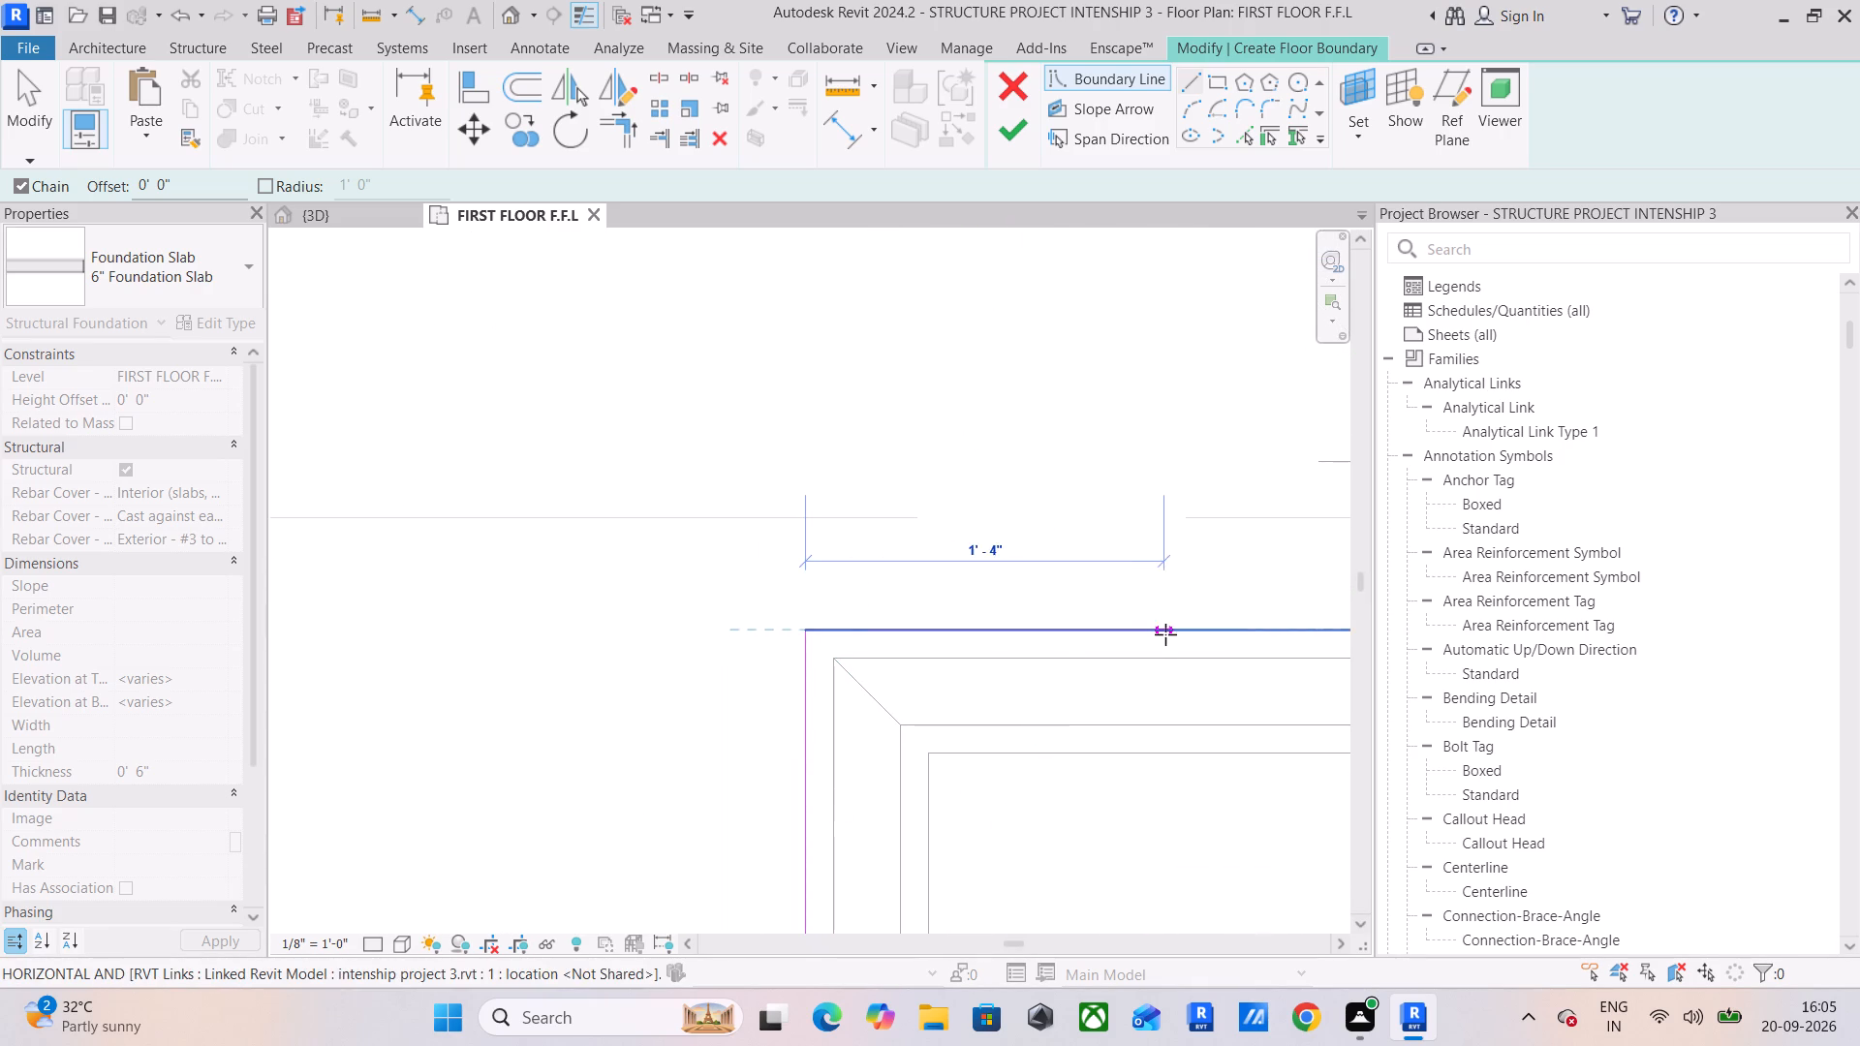
middle_drag(1167, 632, 625, 609)
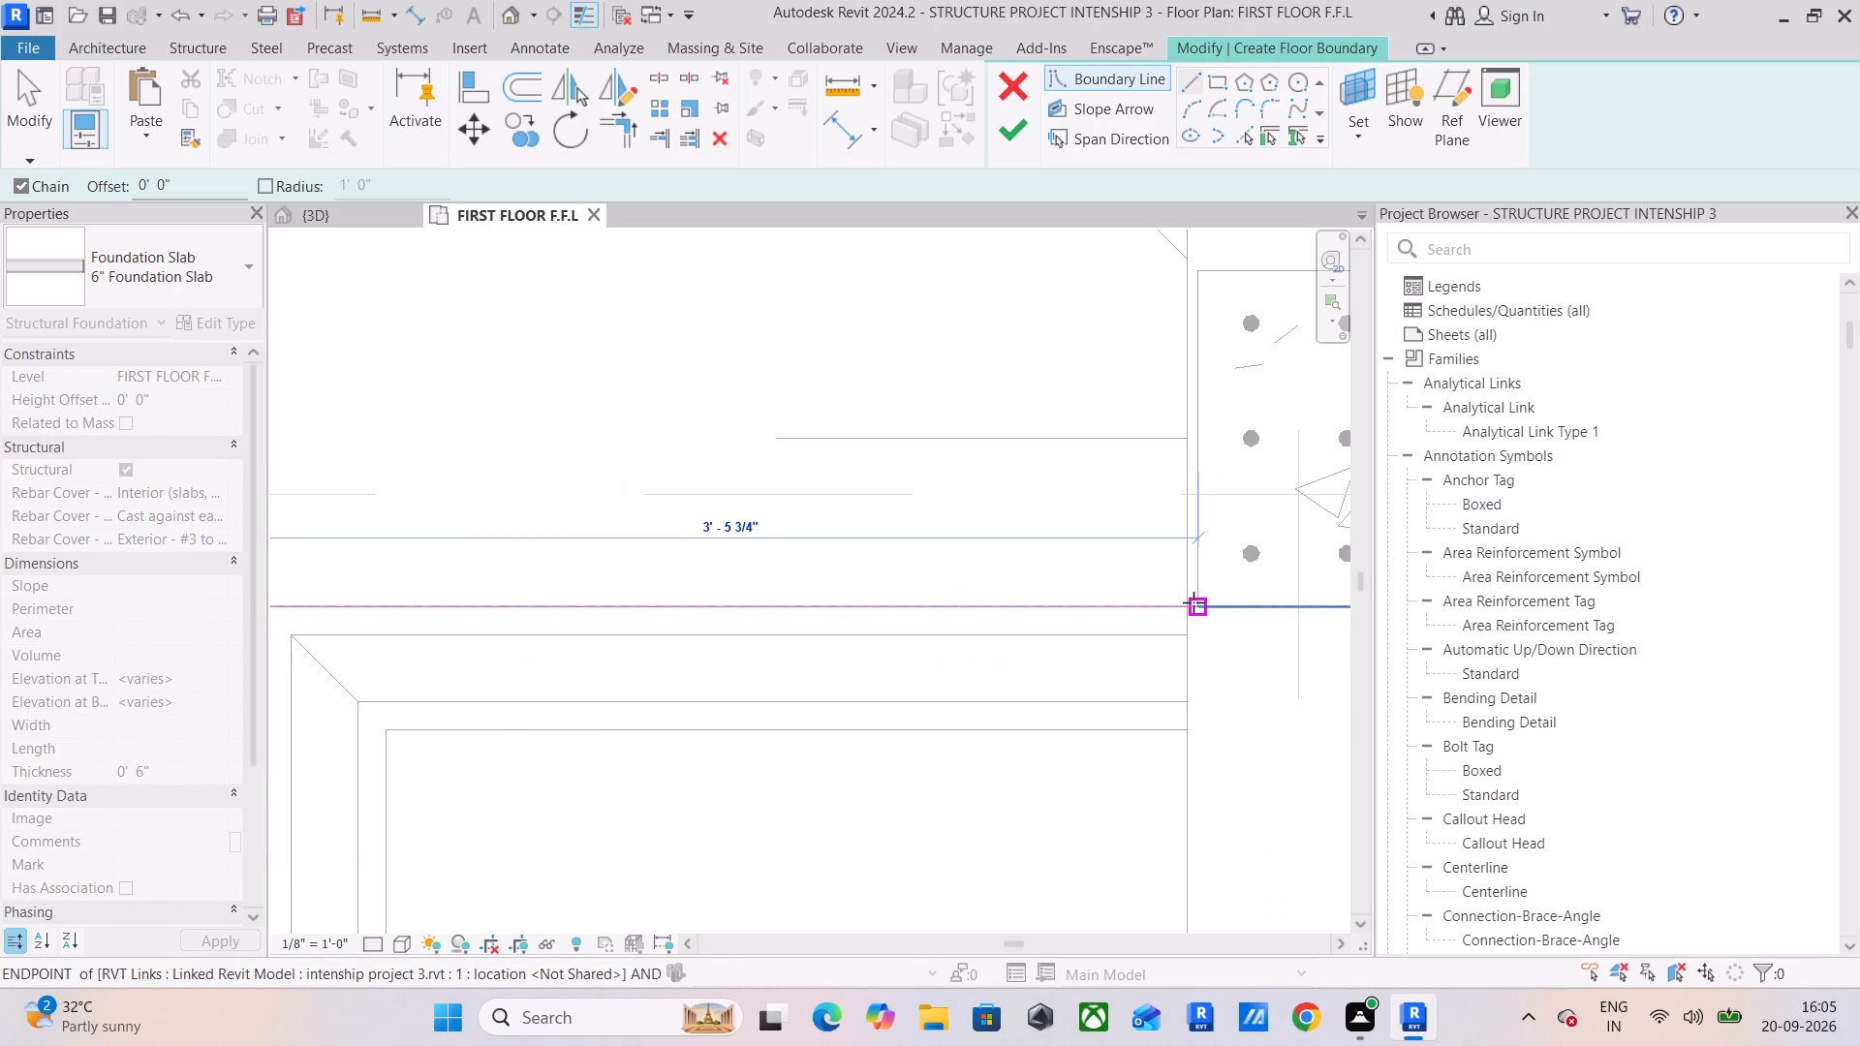
middle_drag(1202, 596, 863, 563)
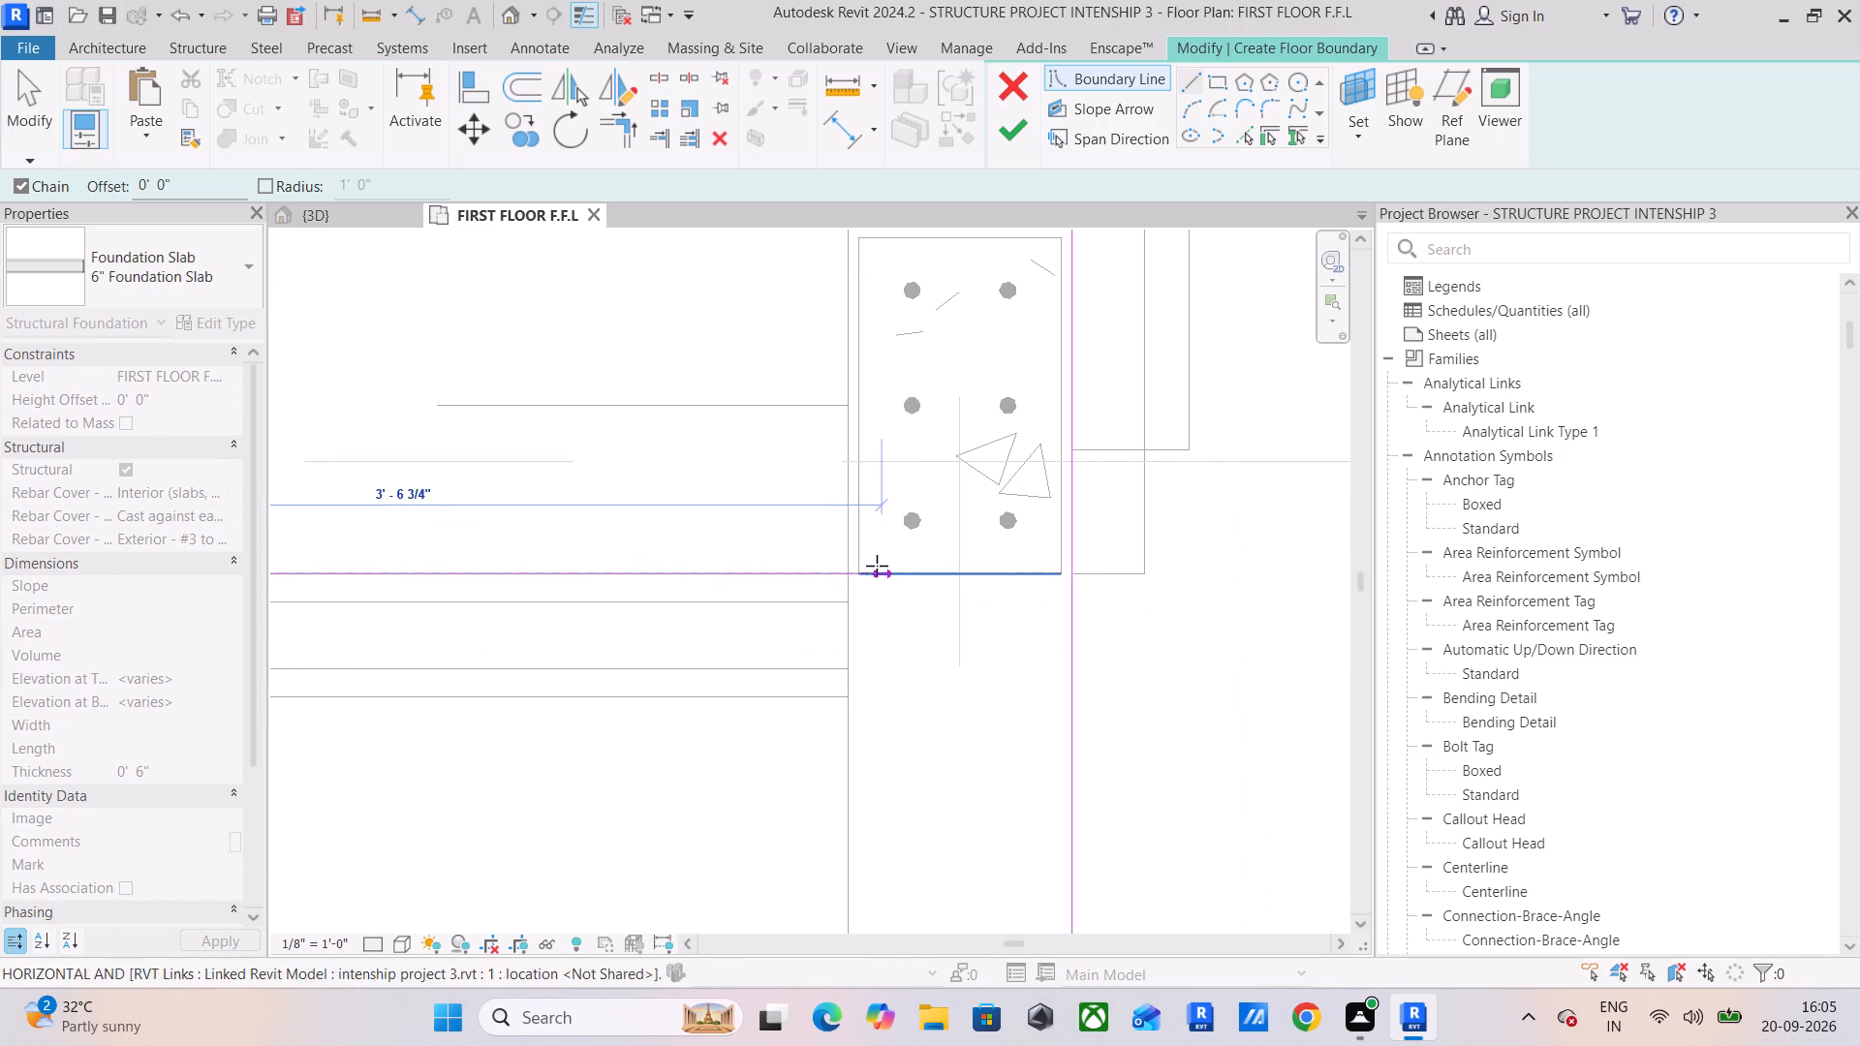
click(1067, 580)
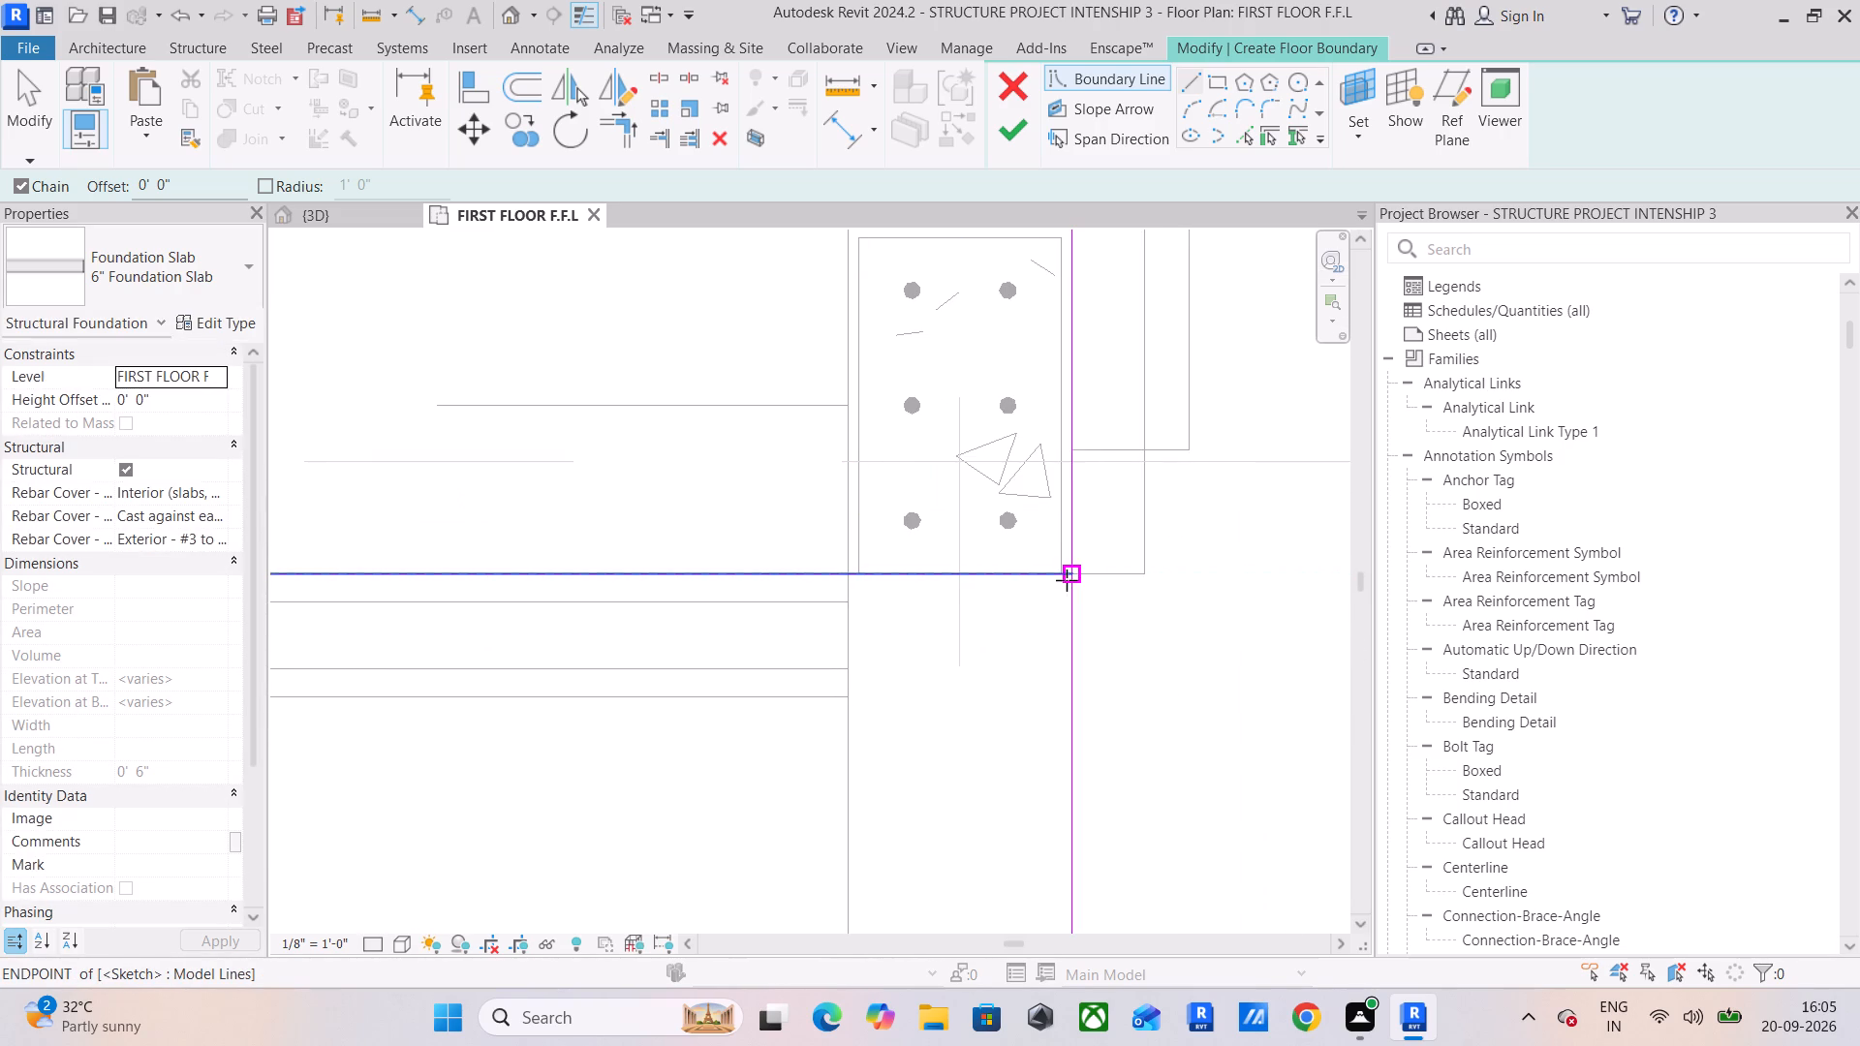
scroll(1060, 581, down, 6)
scroll(1038, 487, down, 4)
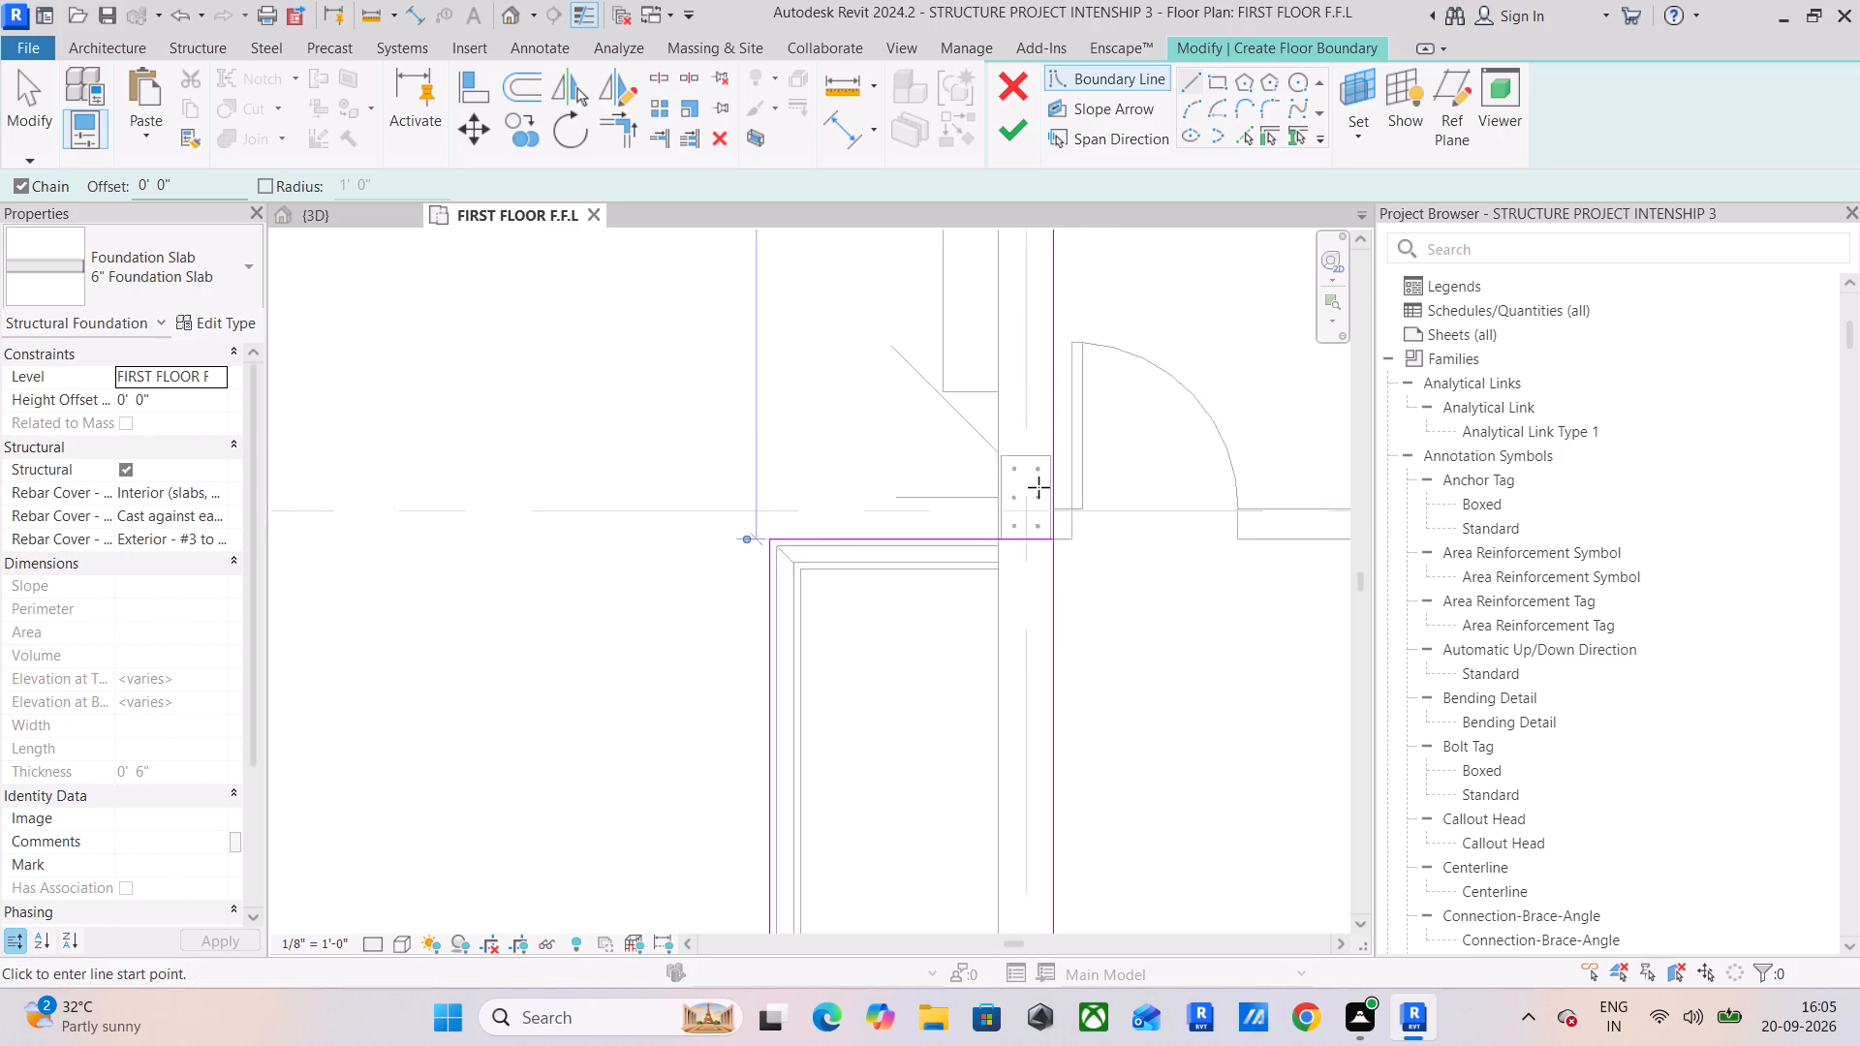
scroll(1038, 487, down, 2)
key(Escape)
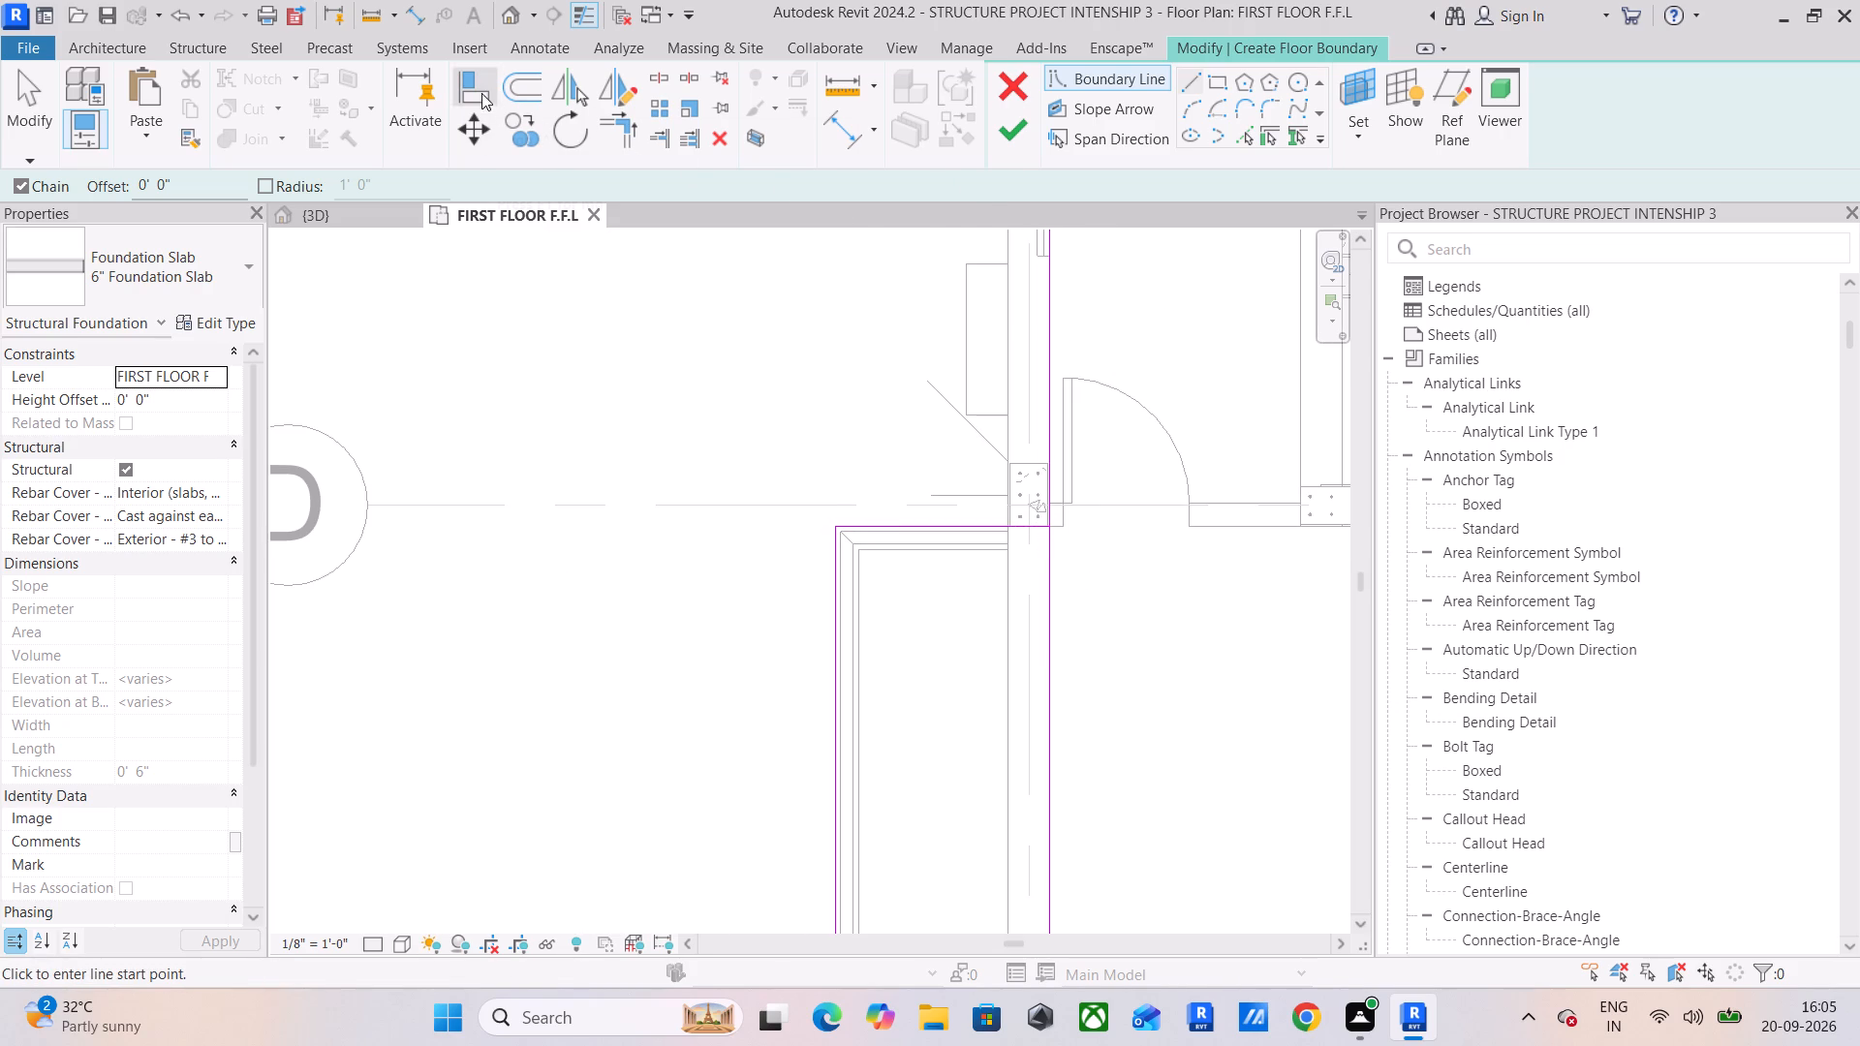
Trim the main boundary to the south balcony outline at column D/1 and at the corner near grid 4.
click(633, 125)
click(1053, 485)
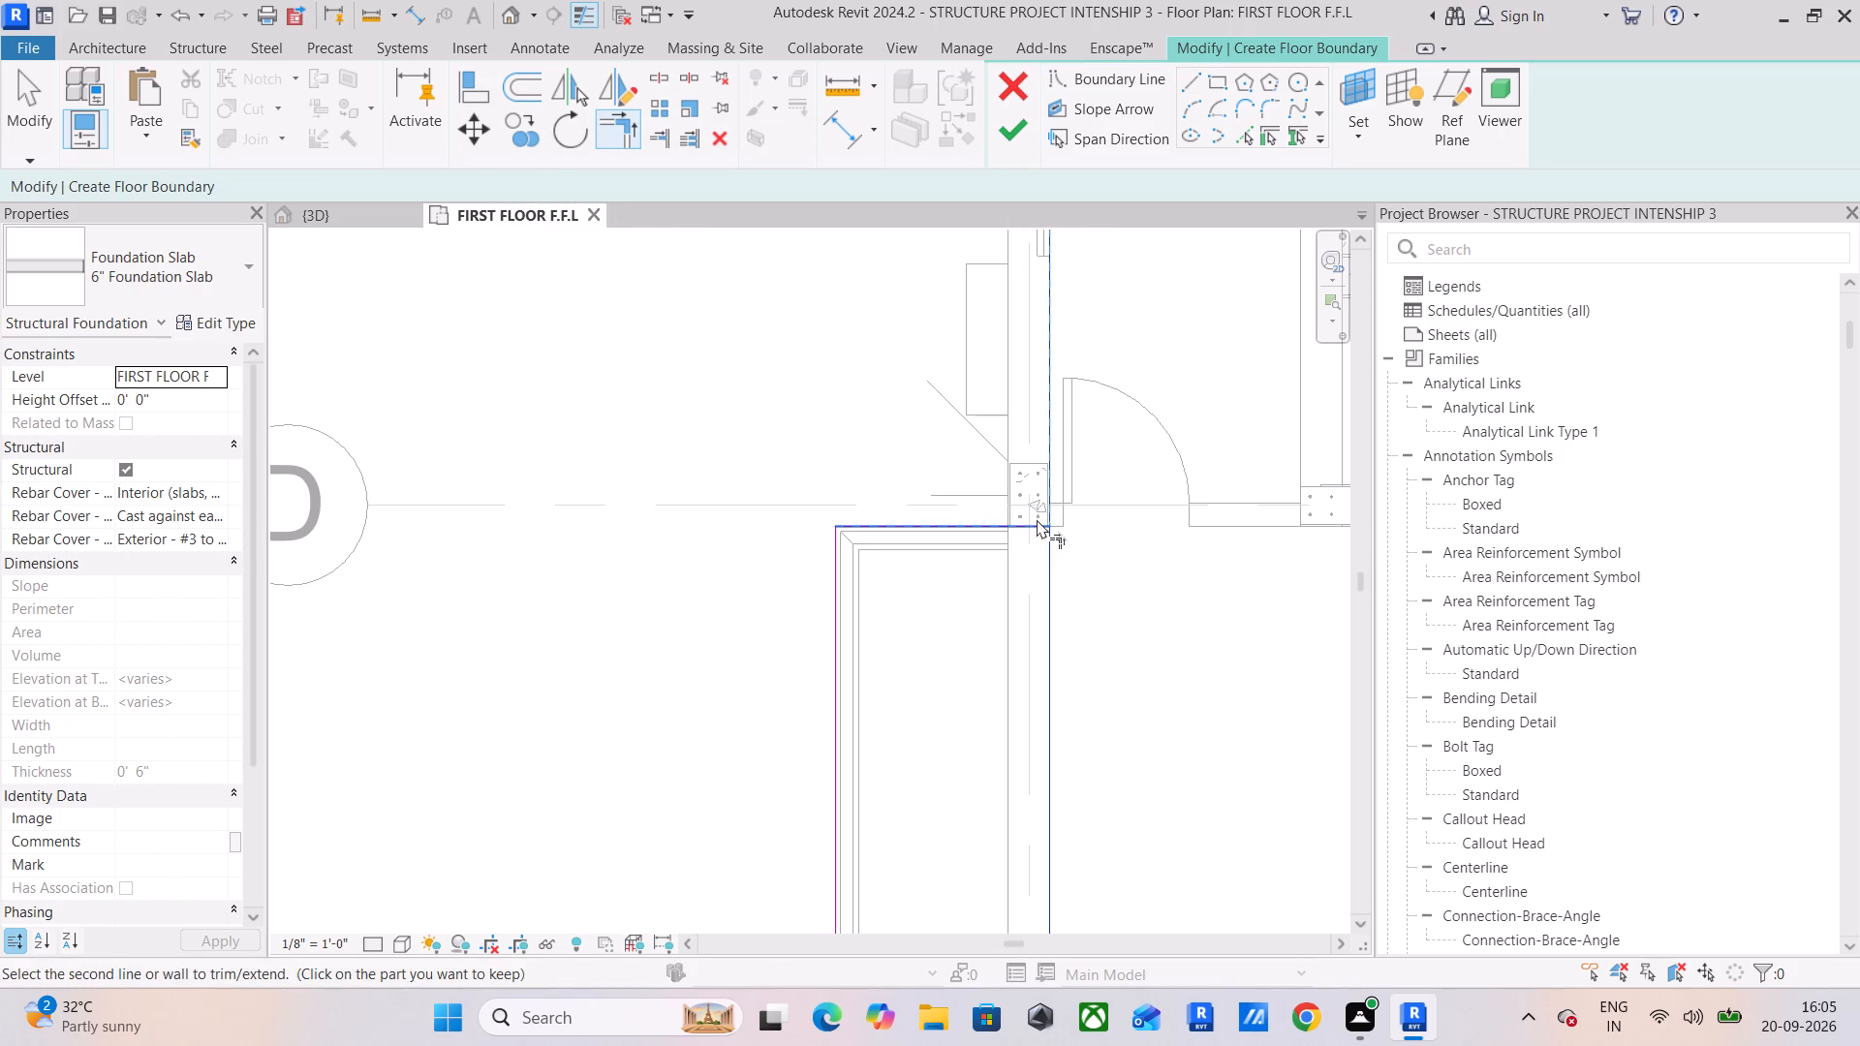
click(1037, 519)
scroll(1089, 668, down, 4)
middle_drag(1084, 673, 772, 134)
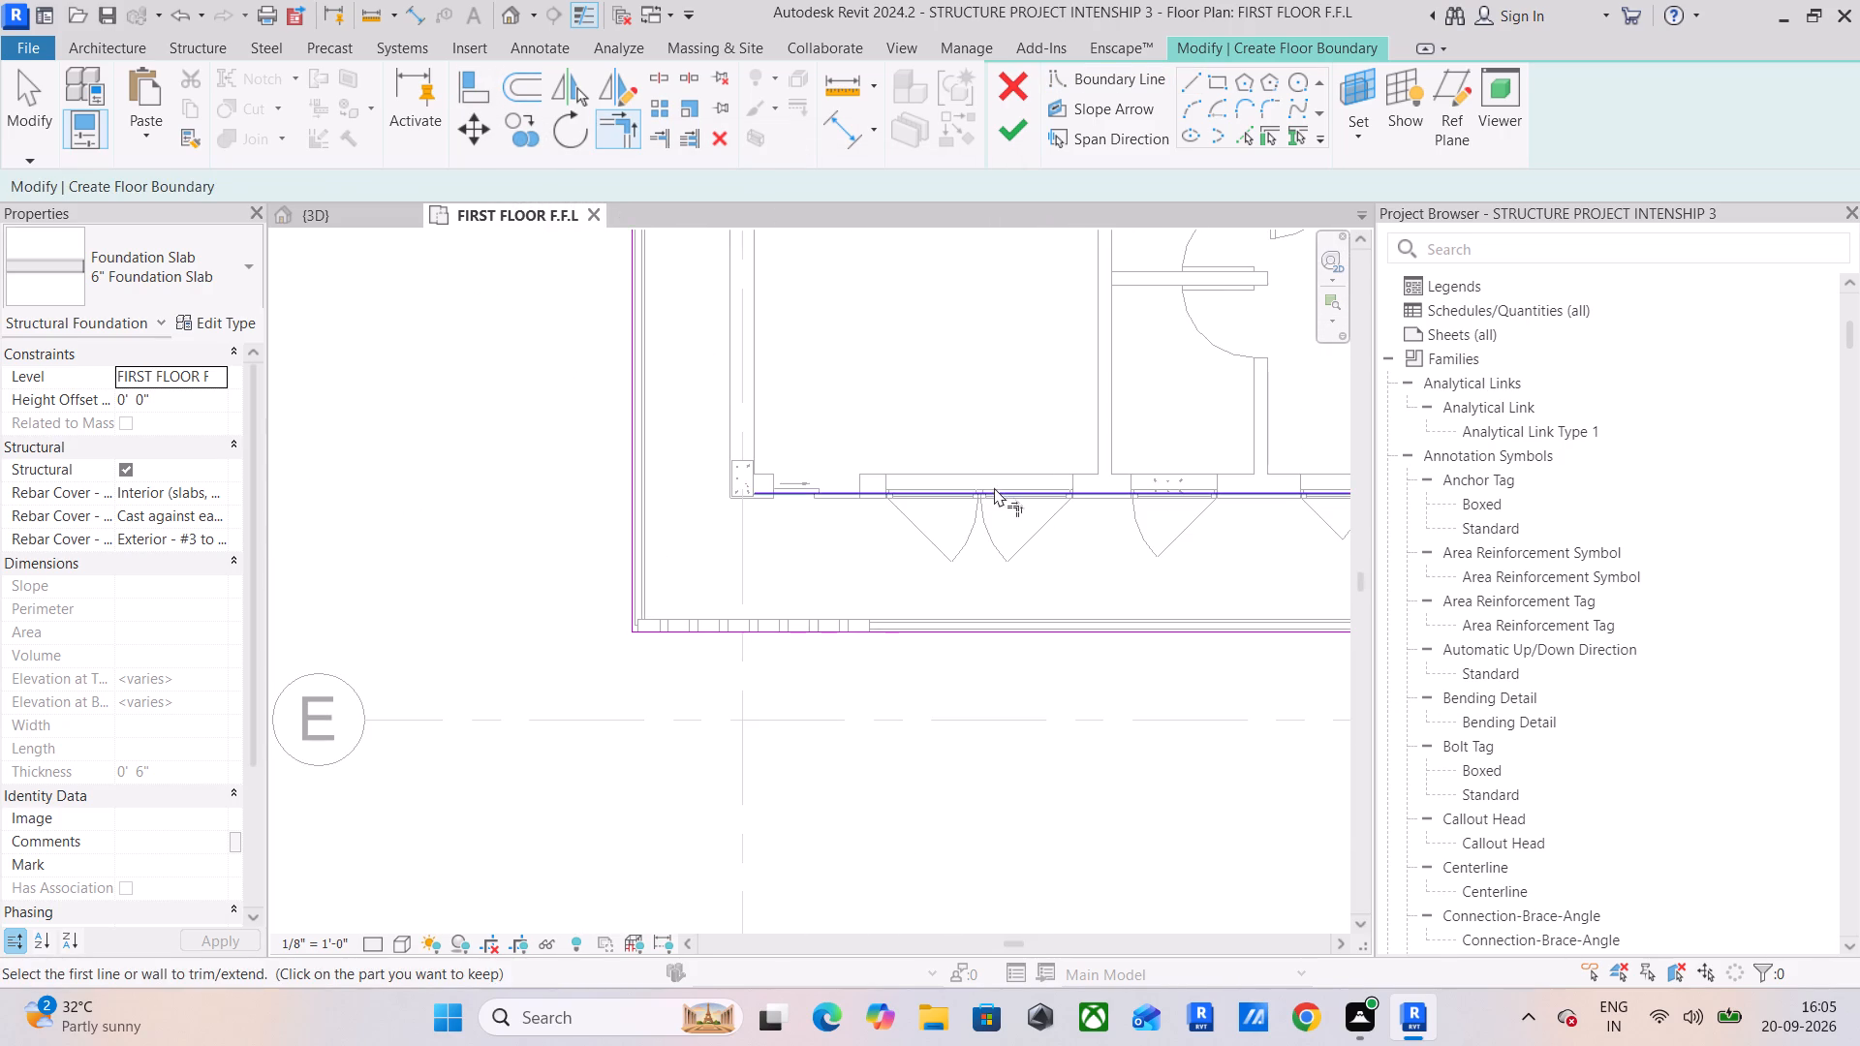
middle_drag(980, 490, 657, 461)
click(1262, 462)
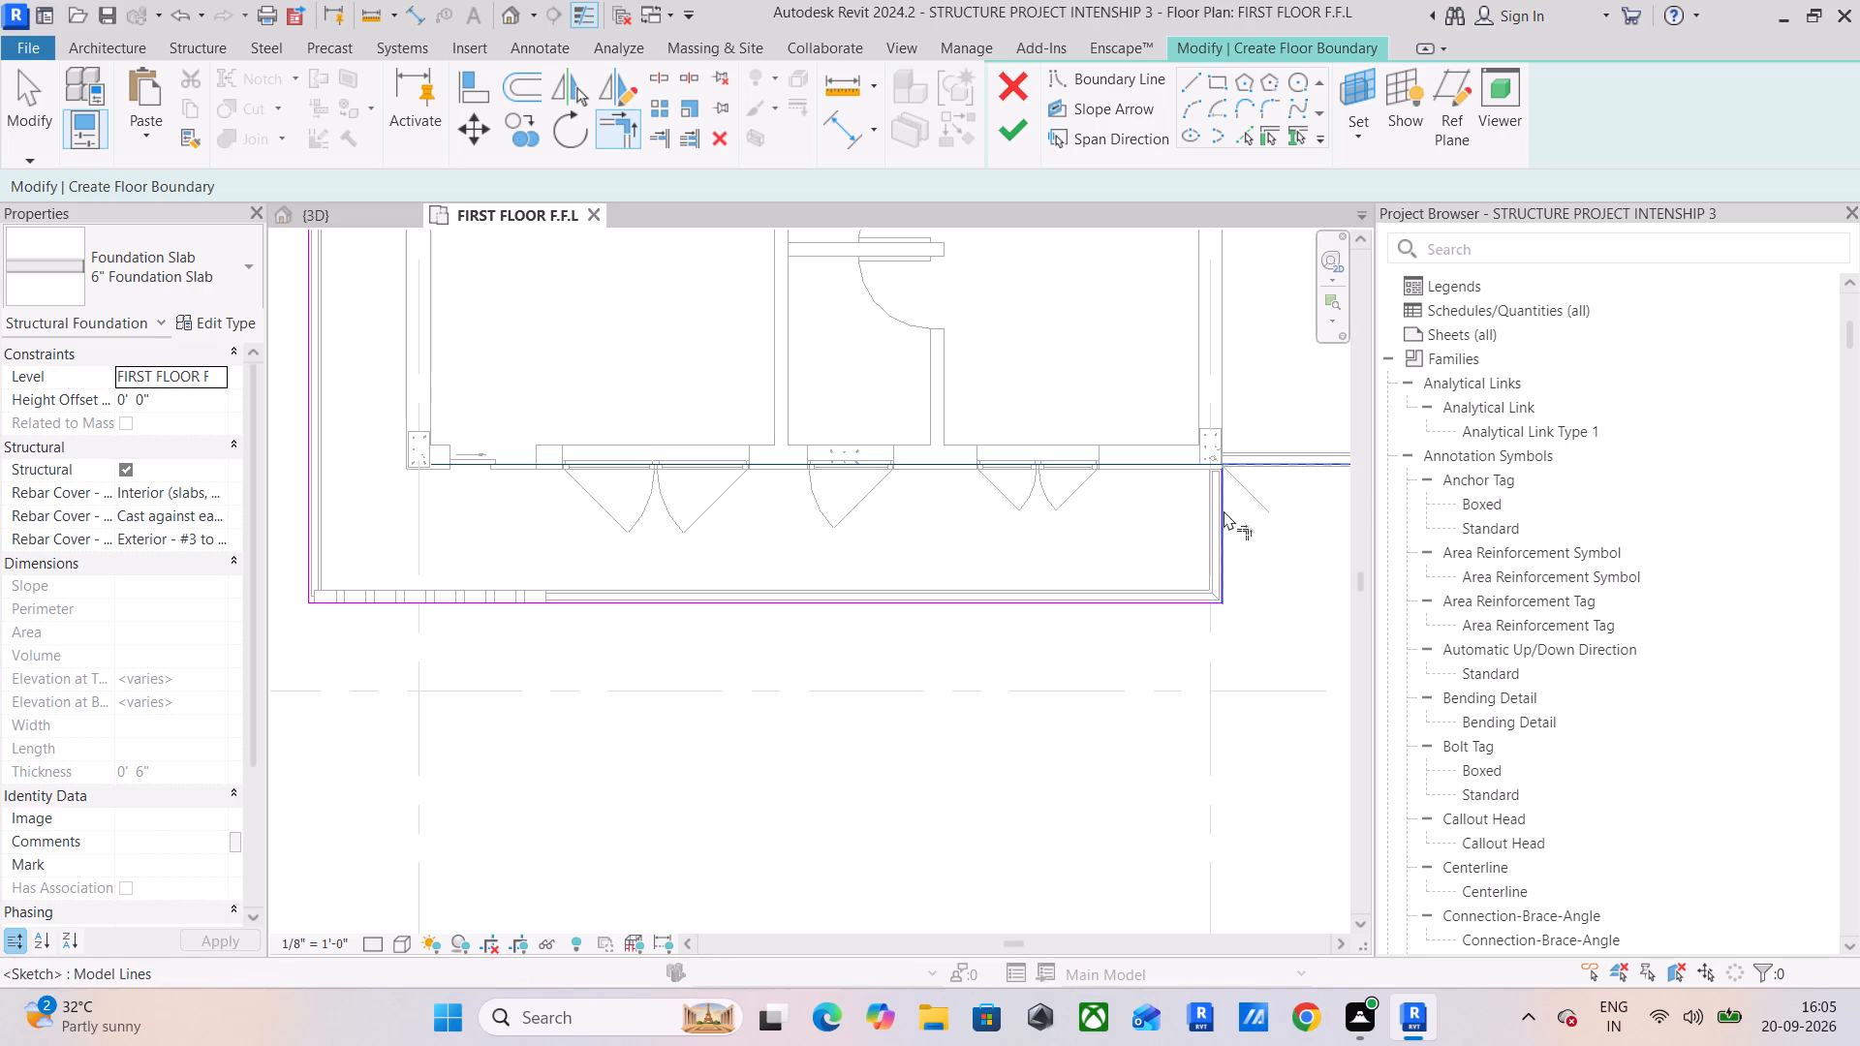
click(1224, 510)
Draw boundary lines around the northwest balcony's outer edges, about 3'-5 1/4" out, 11'-8 1/2" down, and back to column C/1.
scroll(1144, 622, down, 5)
middle_drag(1113, 378, 976, 807)
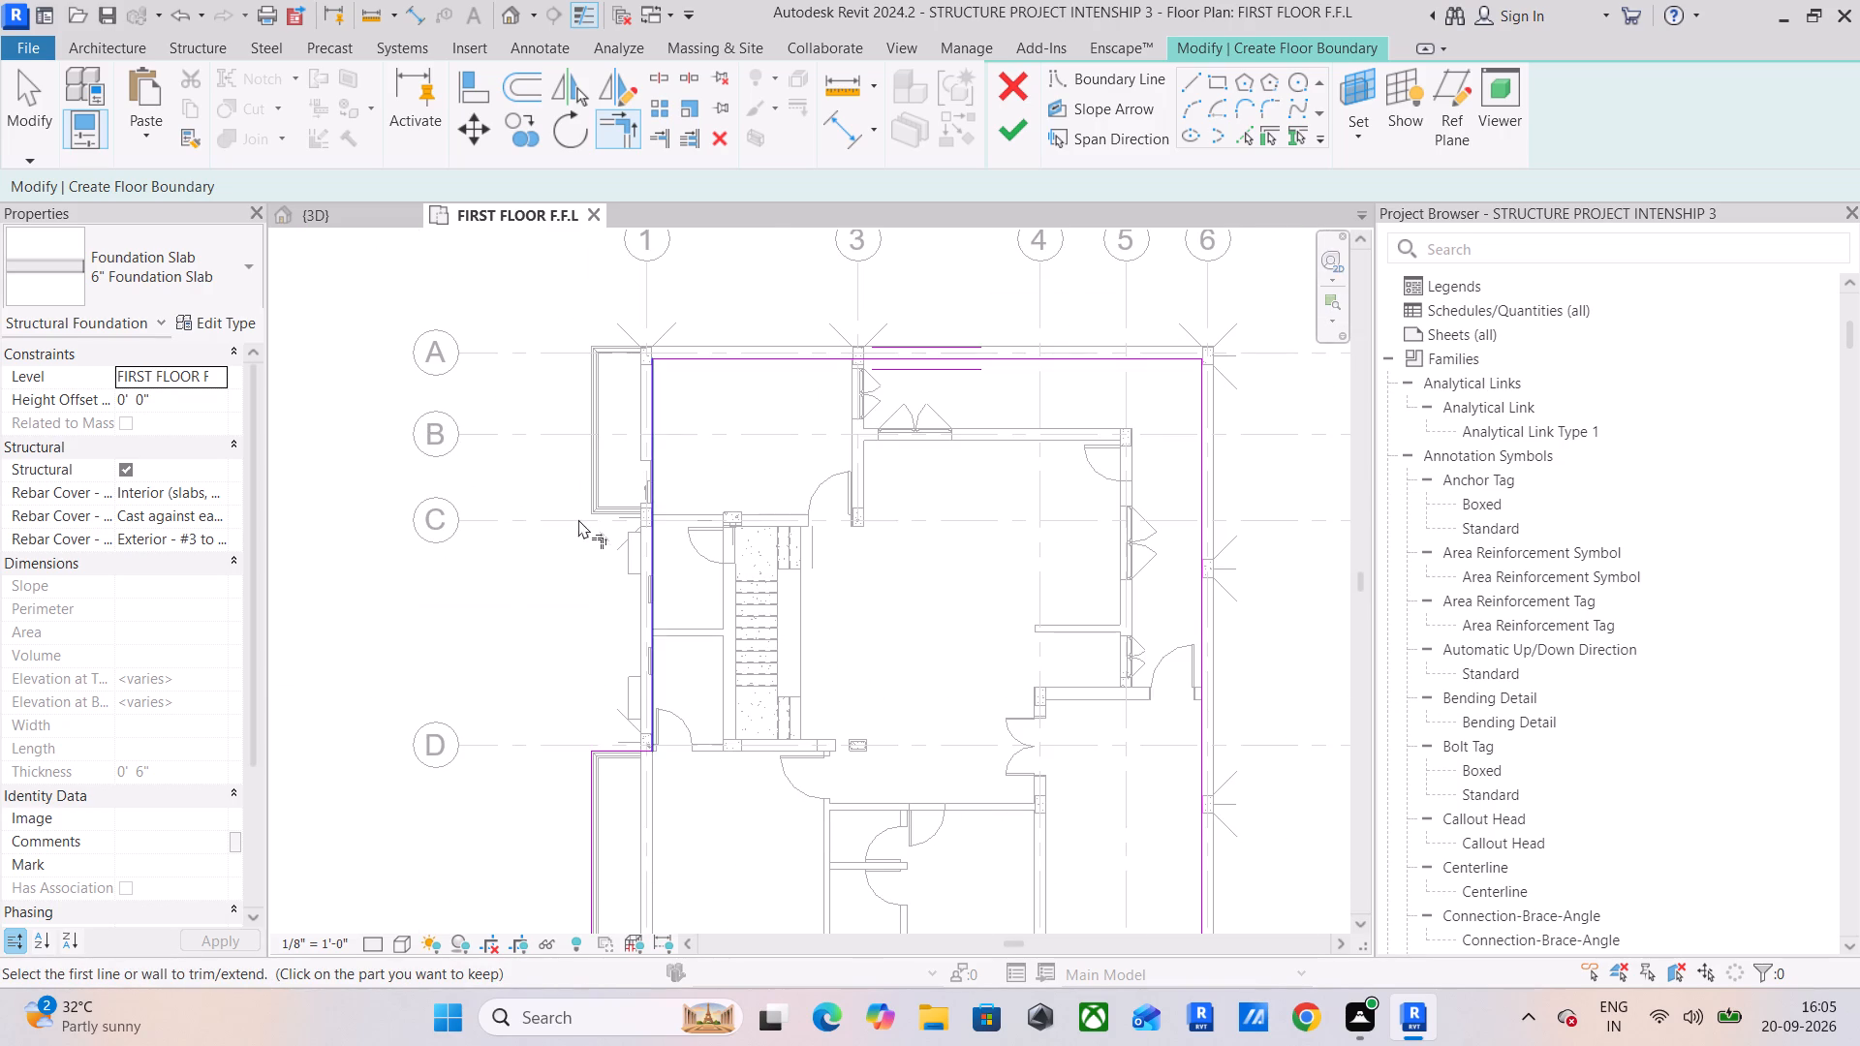
scroll(628, 494, up, 5)
middle_drag(697, 515, 1145, 754)
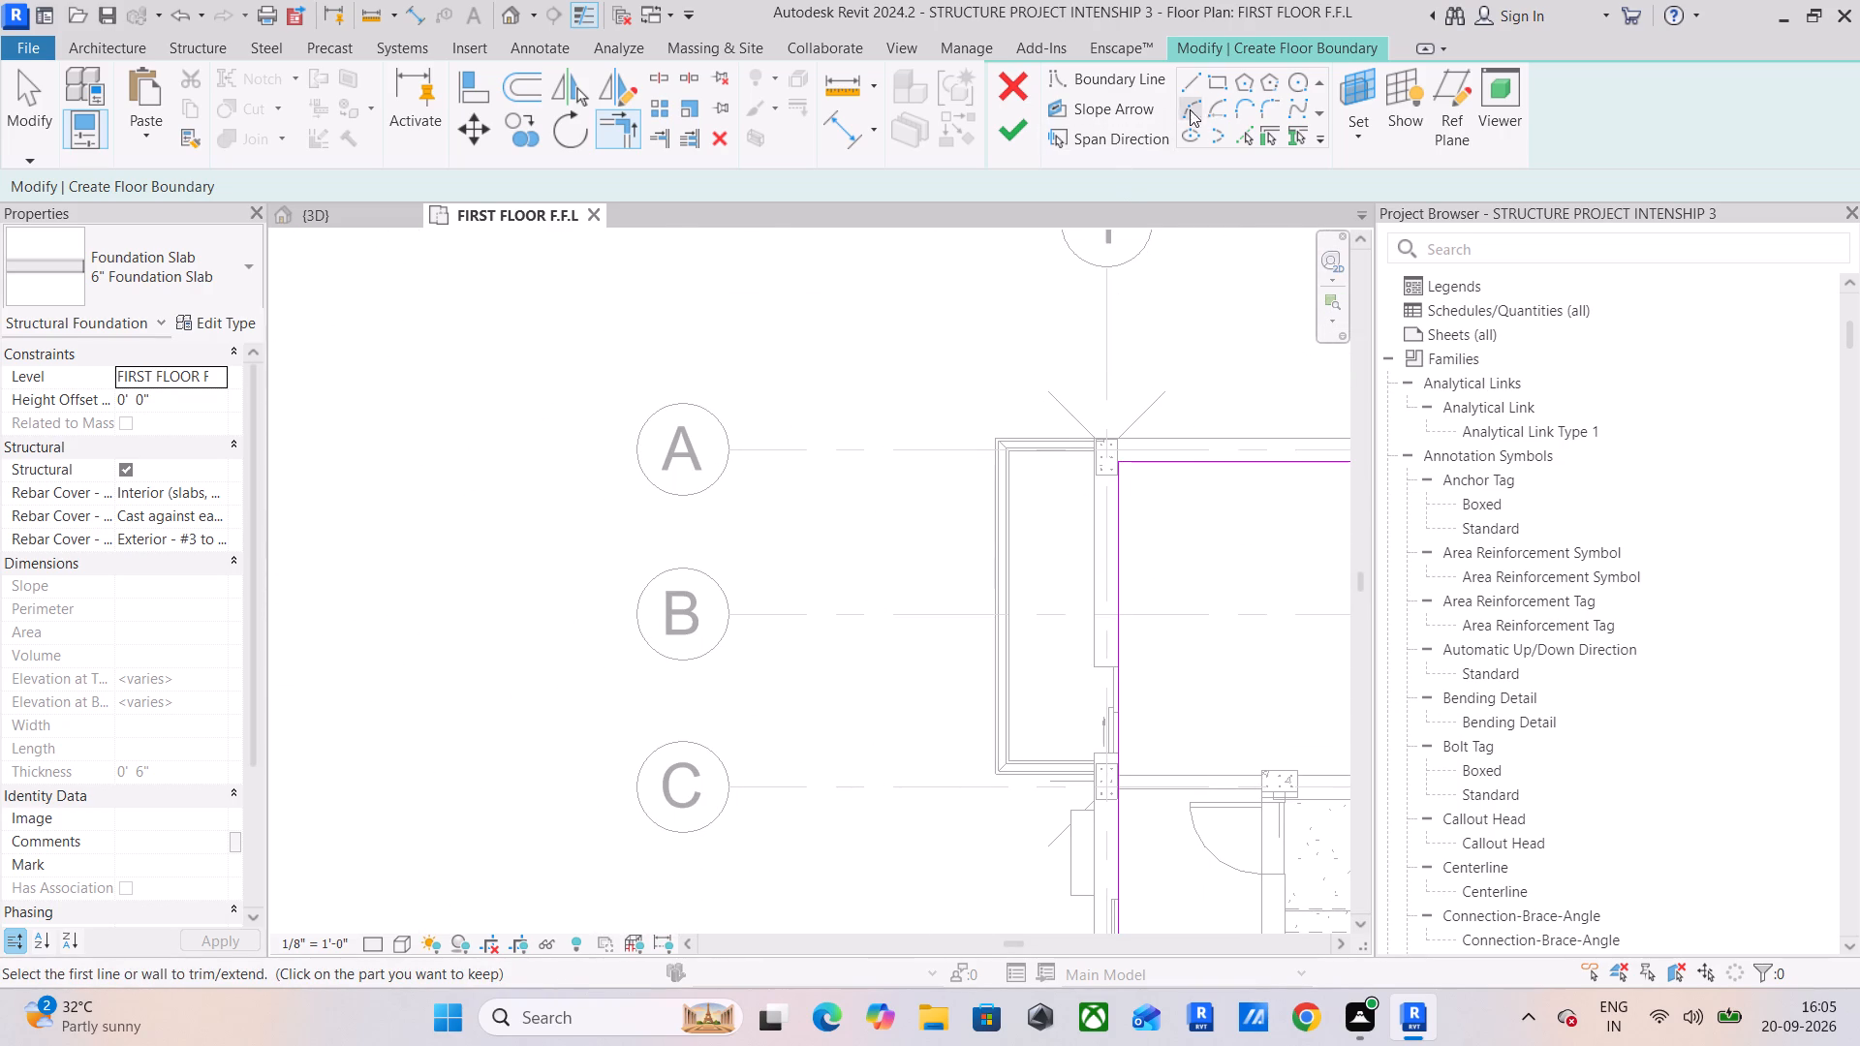
click(1194, 72)
scroll(1106, 474, up, 11)
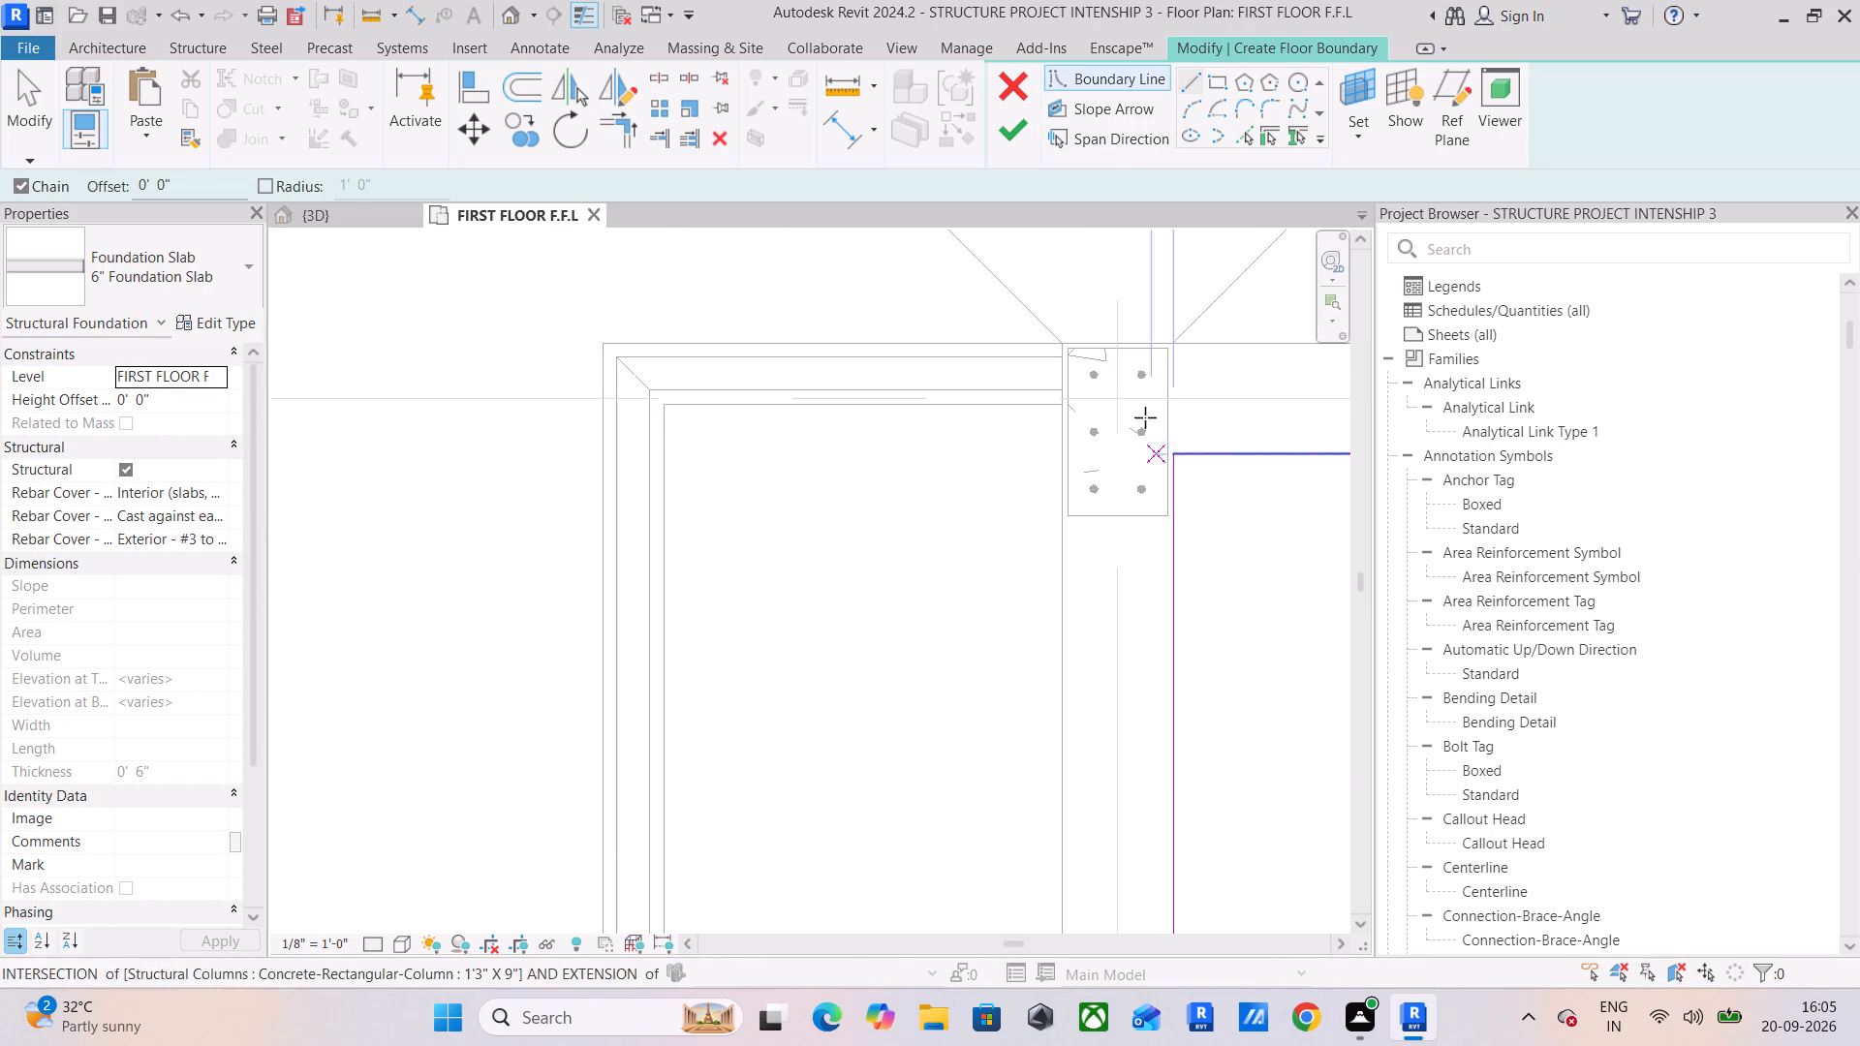
drag(1058, 339, 1028, 344)
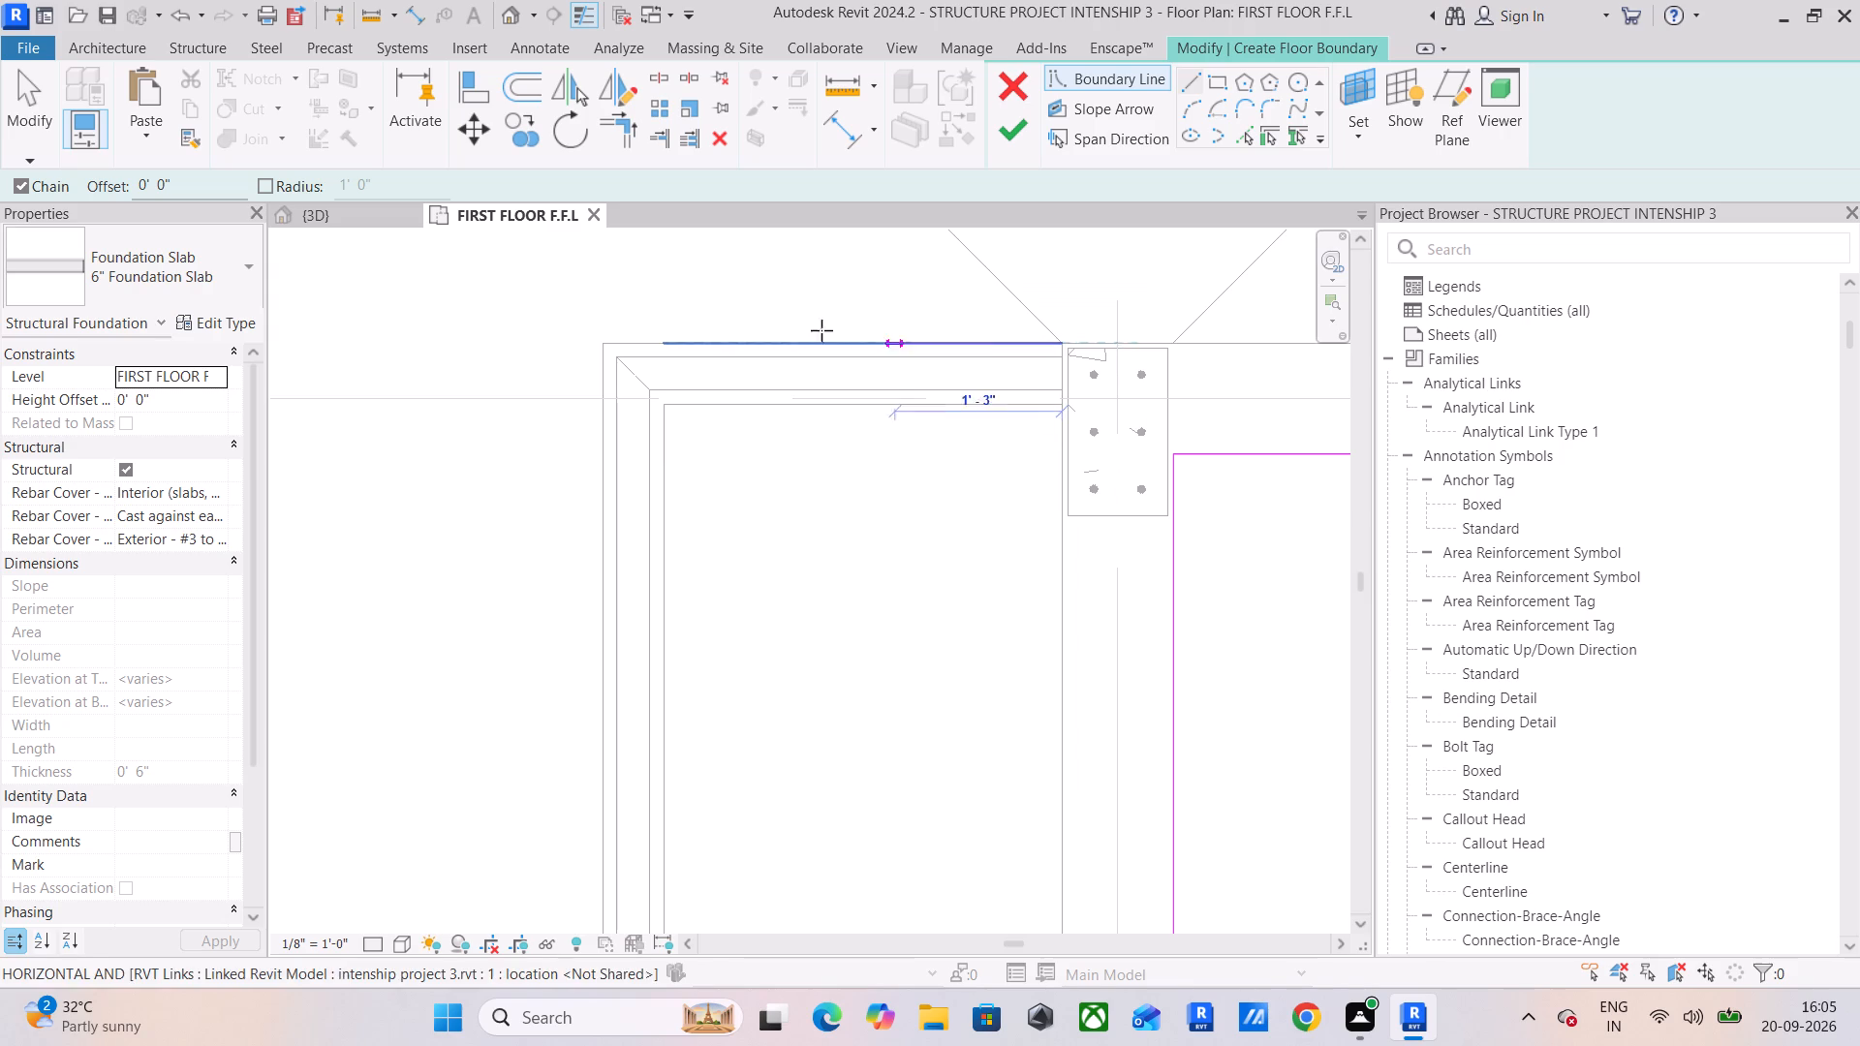
click(599, 346)
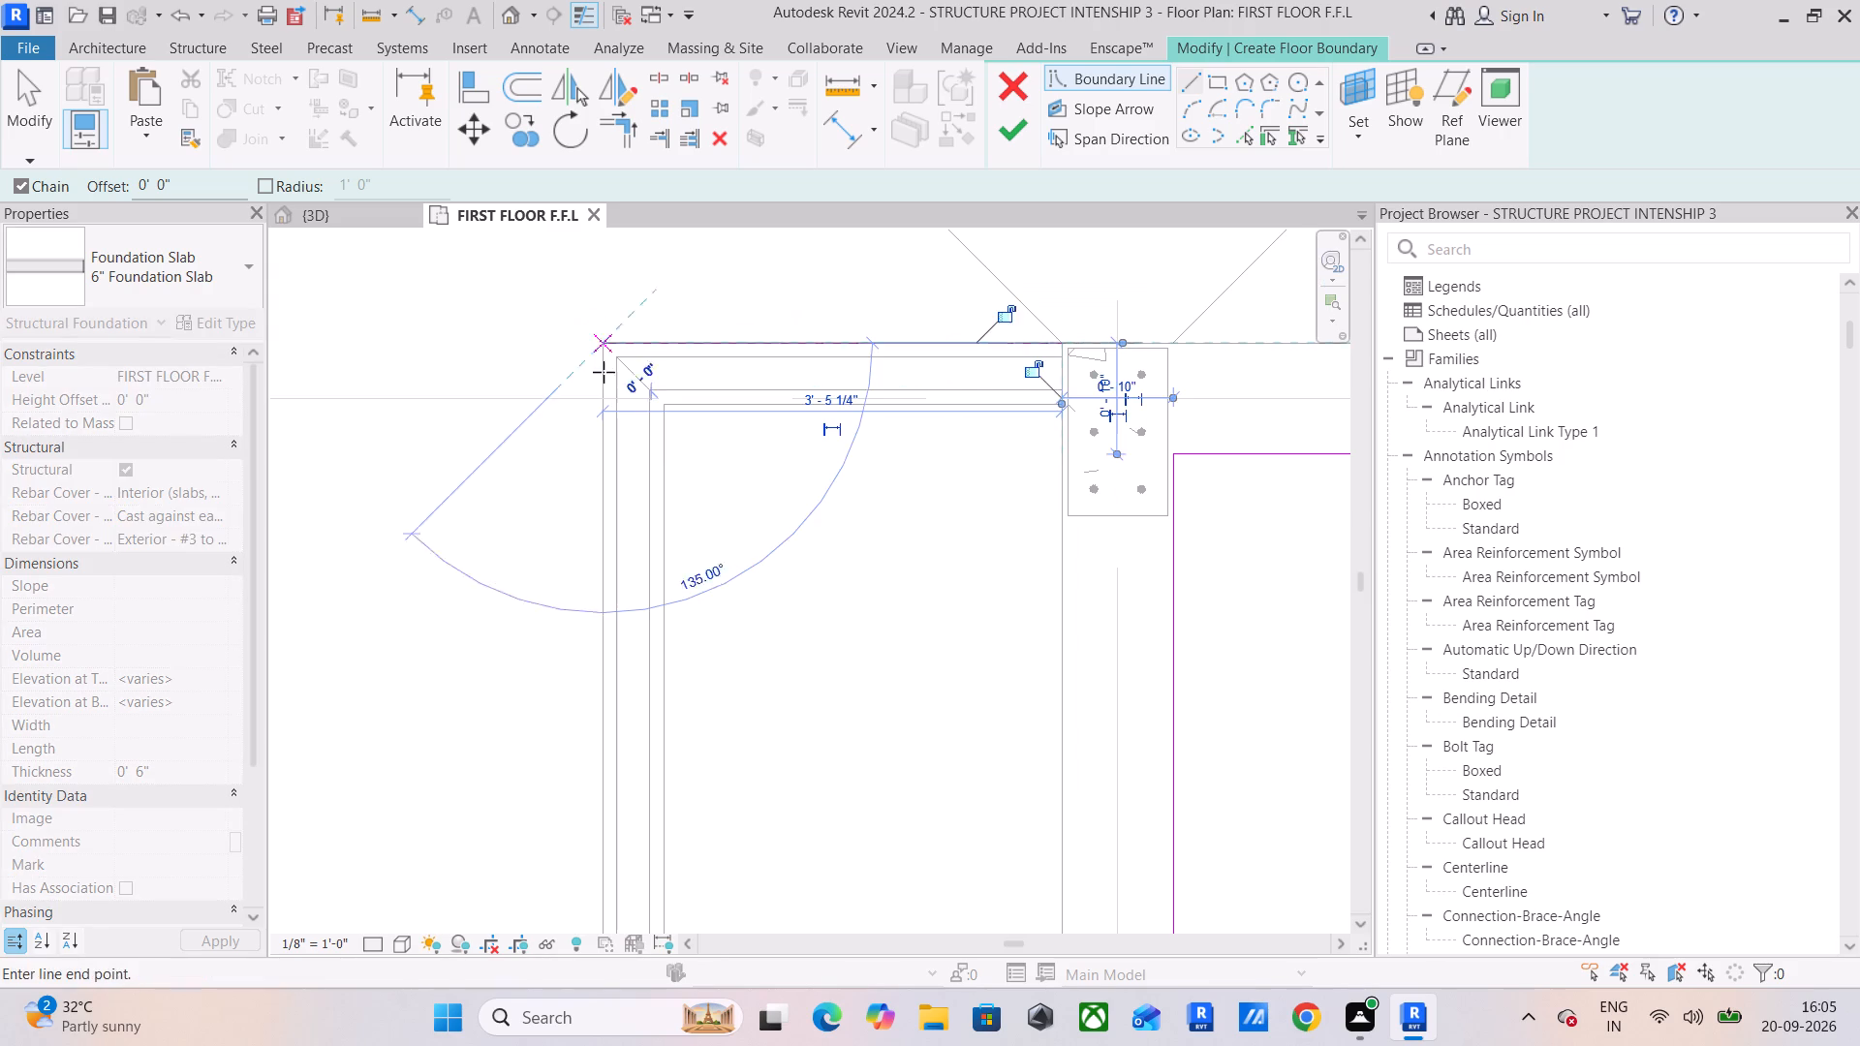
middle_drag(600, 678, 632, 242)
scroll(616, 643, down, 4)
middle_drag(607, 674, 686, 345)
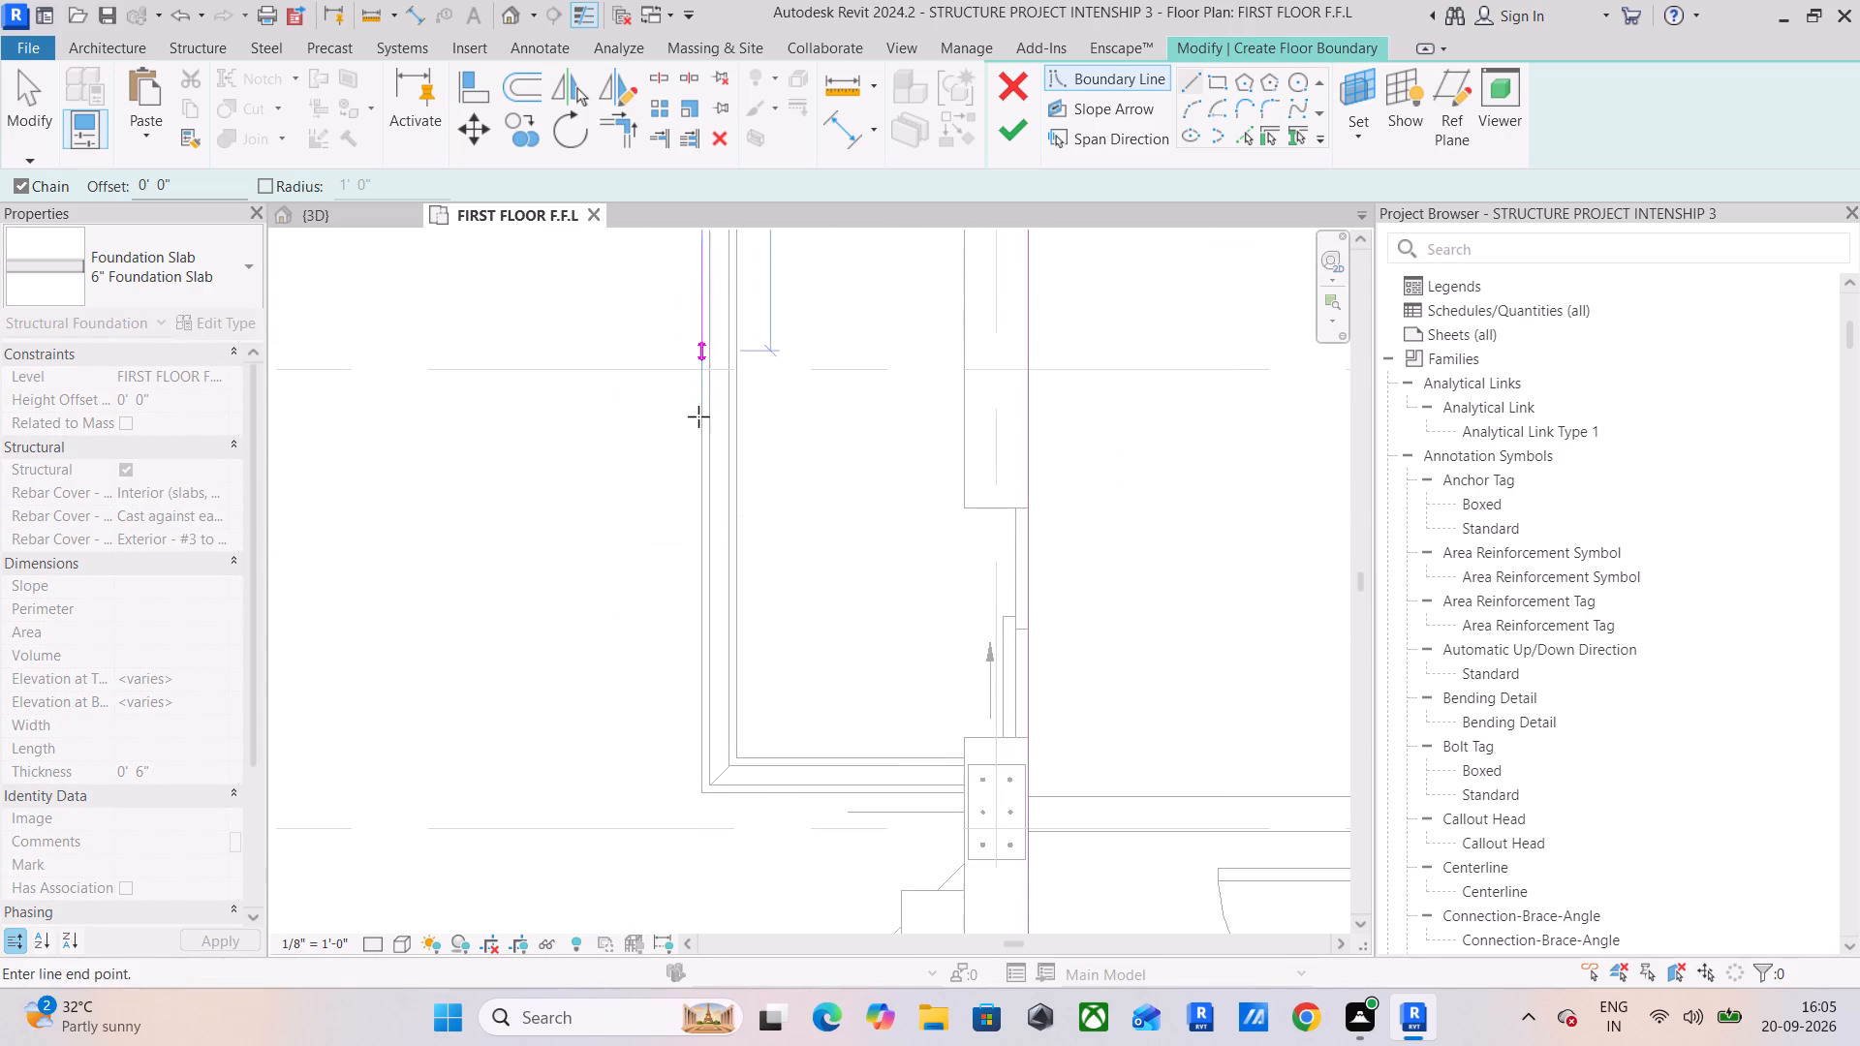
click(697, 792)
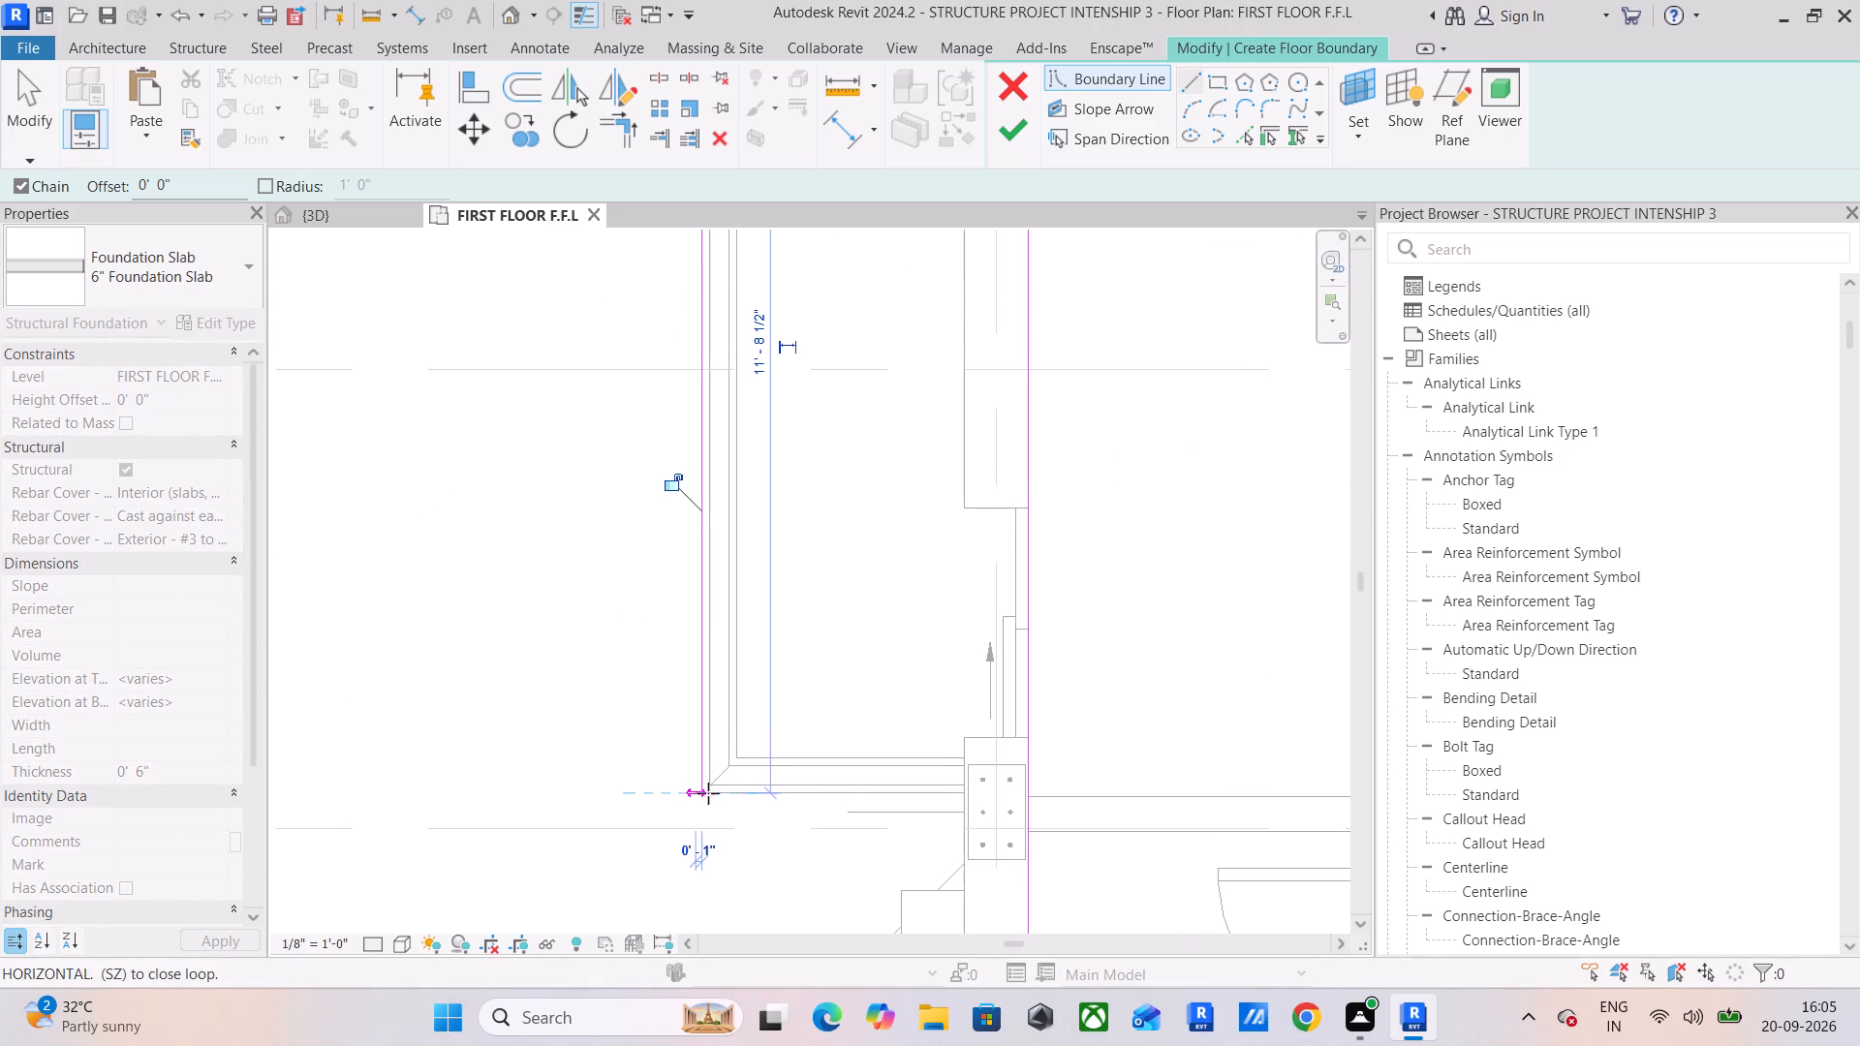
scroll(1002, 784, up, 6)
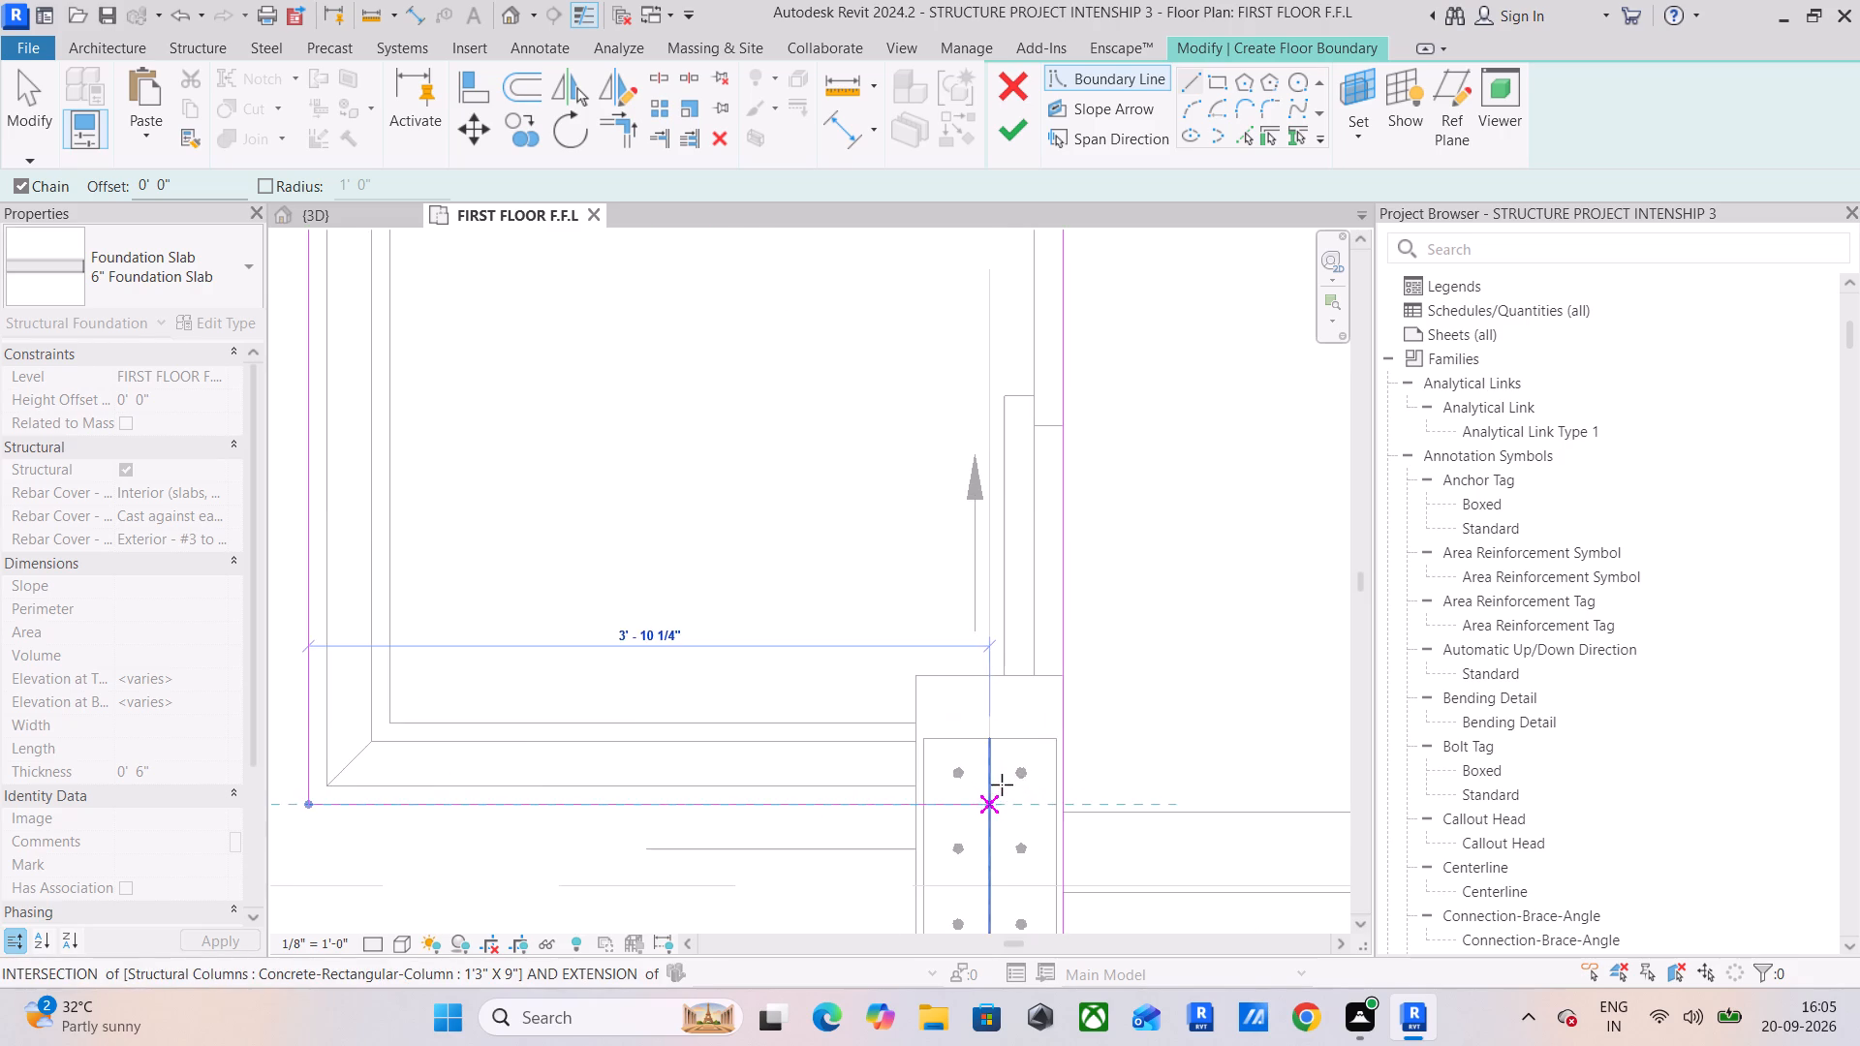
click(914, 802)
scroll(953, 779, down, 5)
key(Escape)
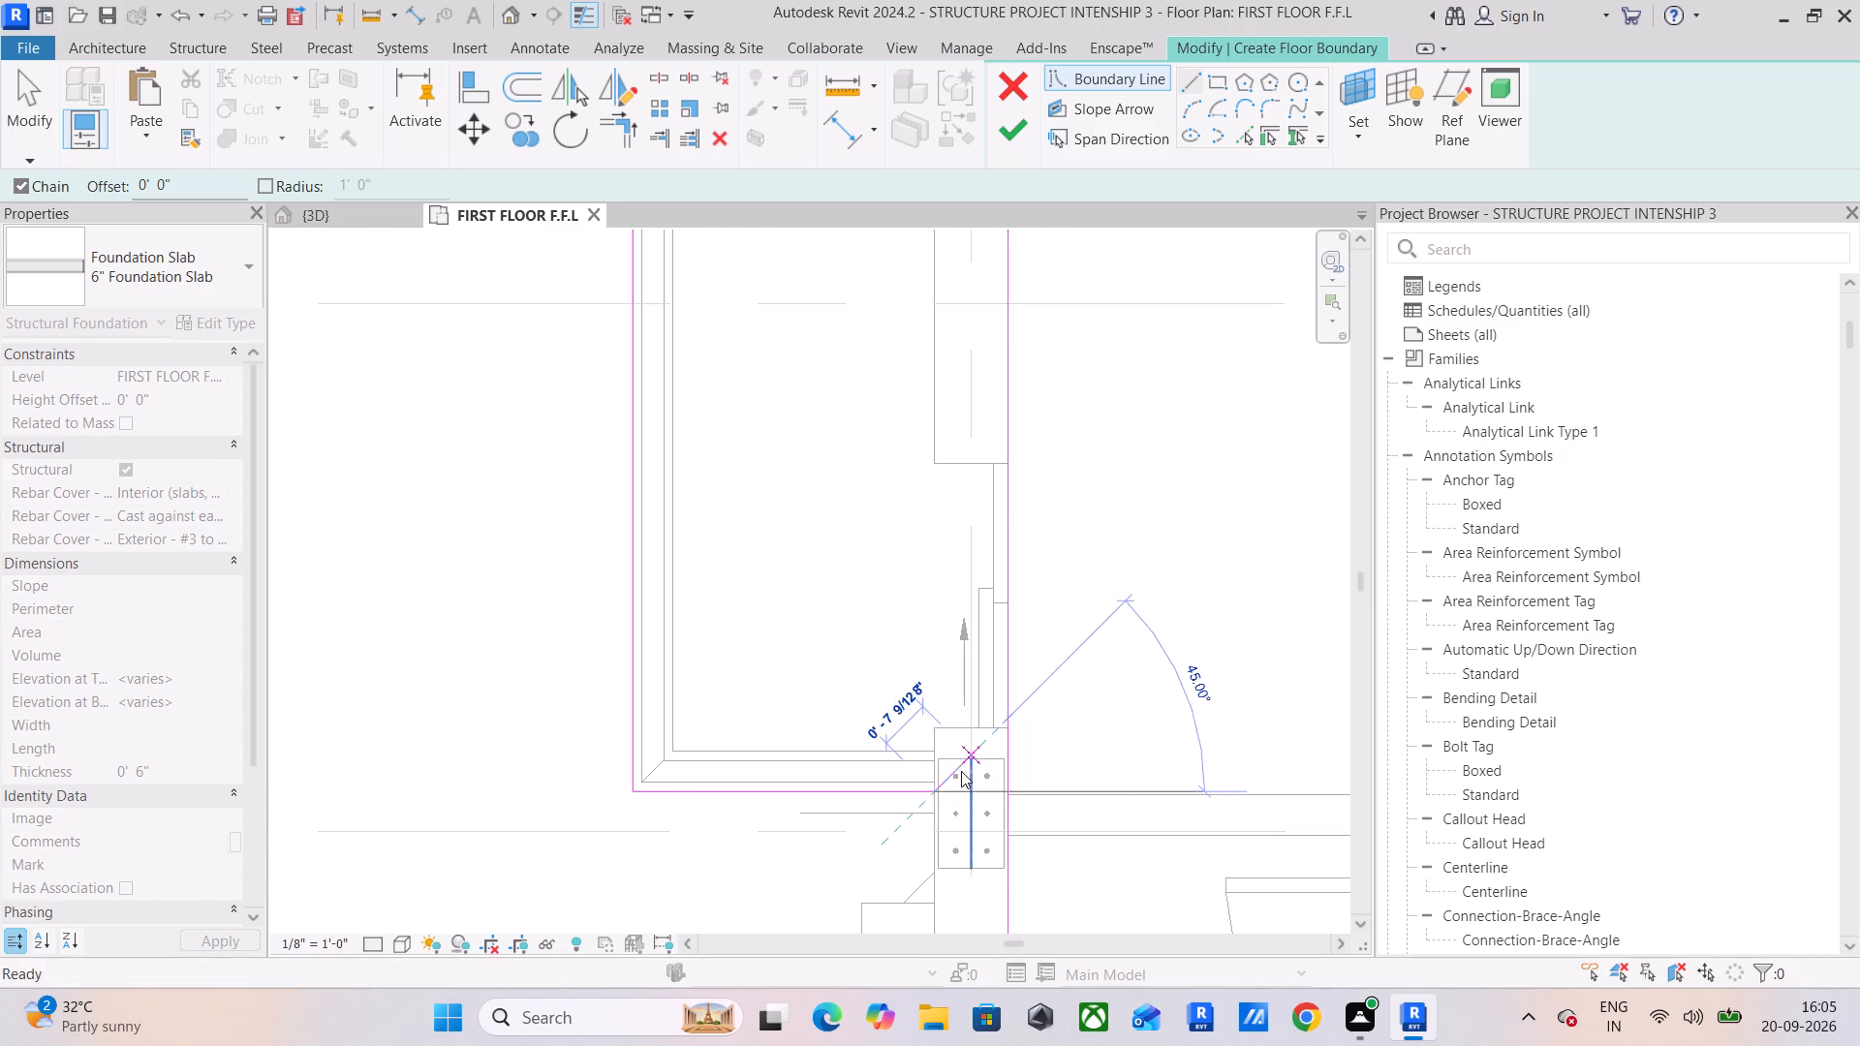
key(Escape)
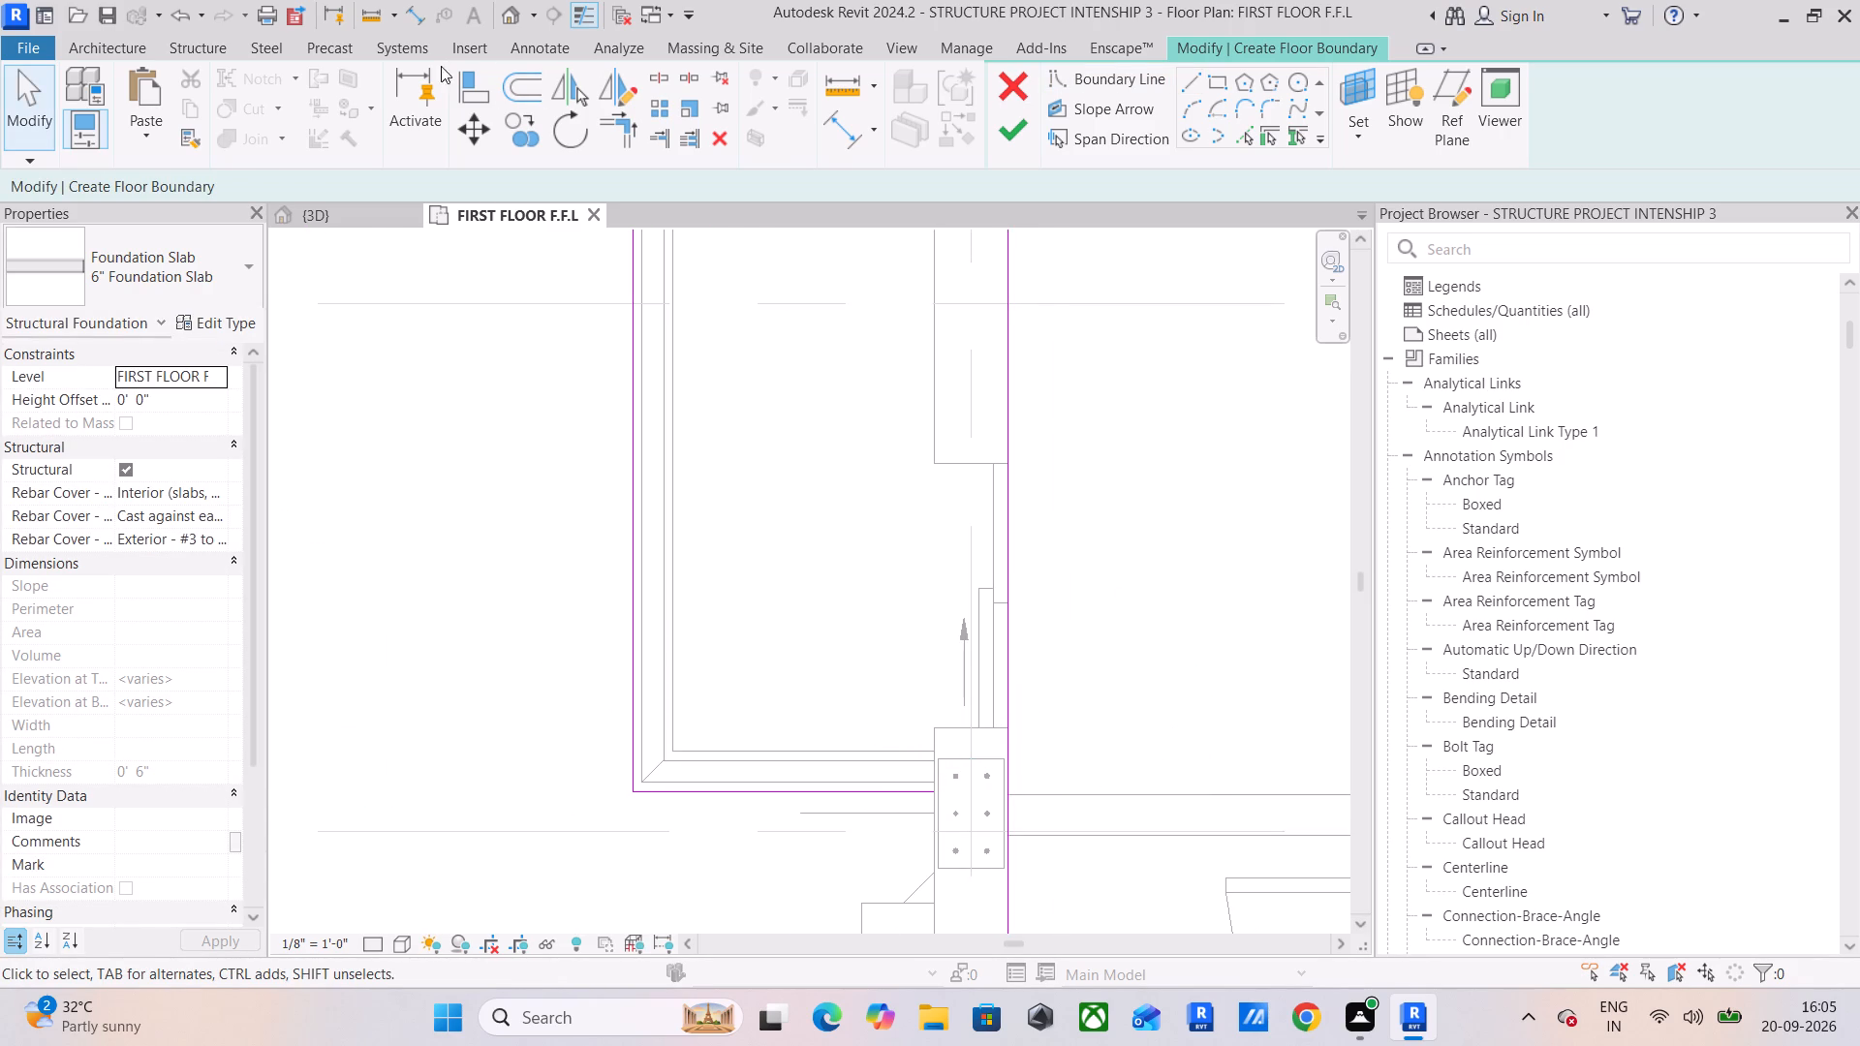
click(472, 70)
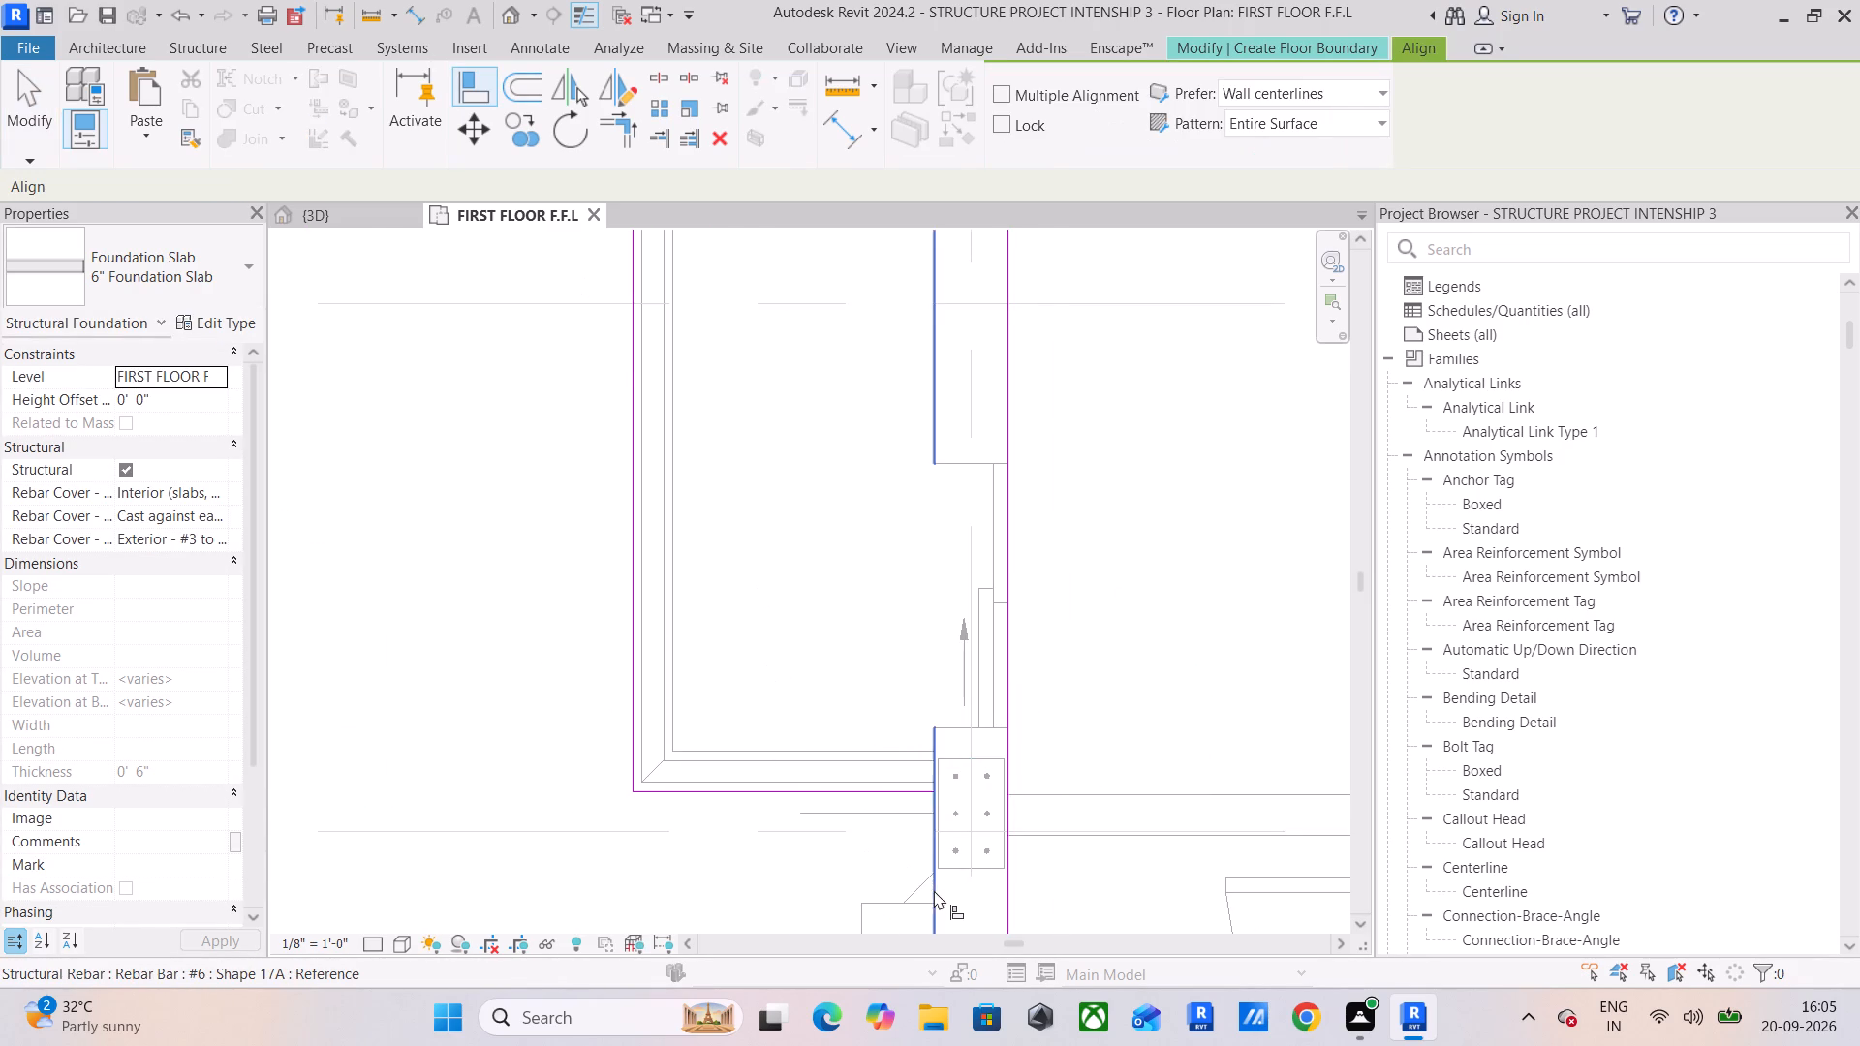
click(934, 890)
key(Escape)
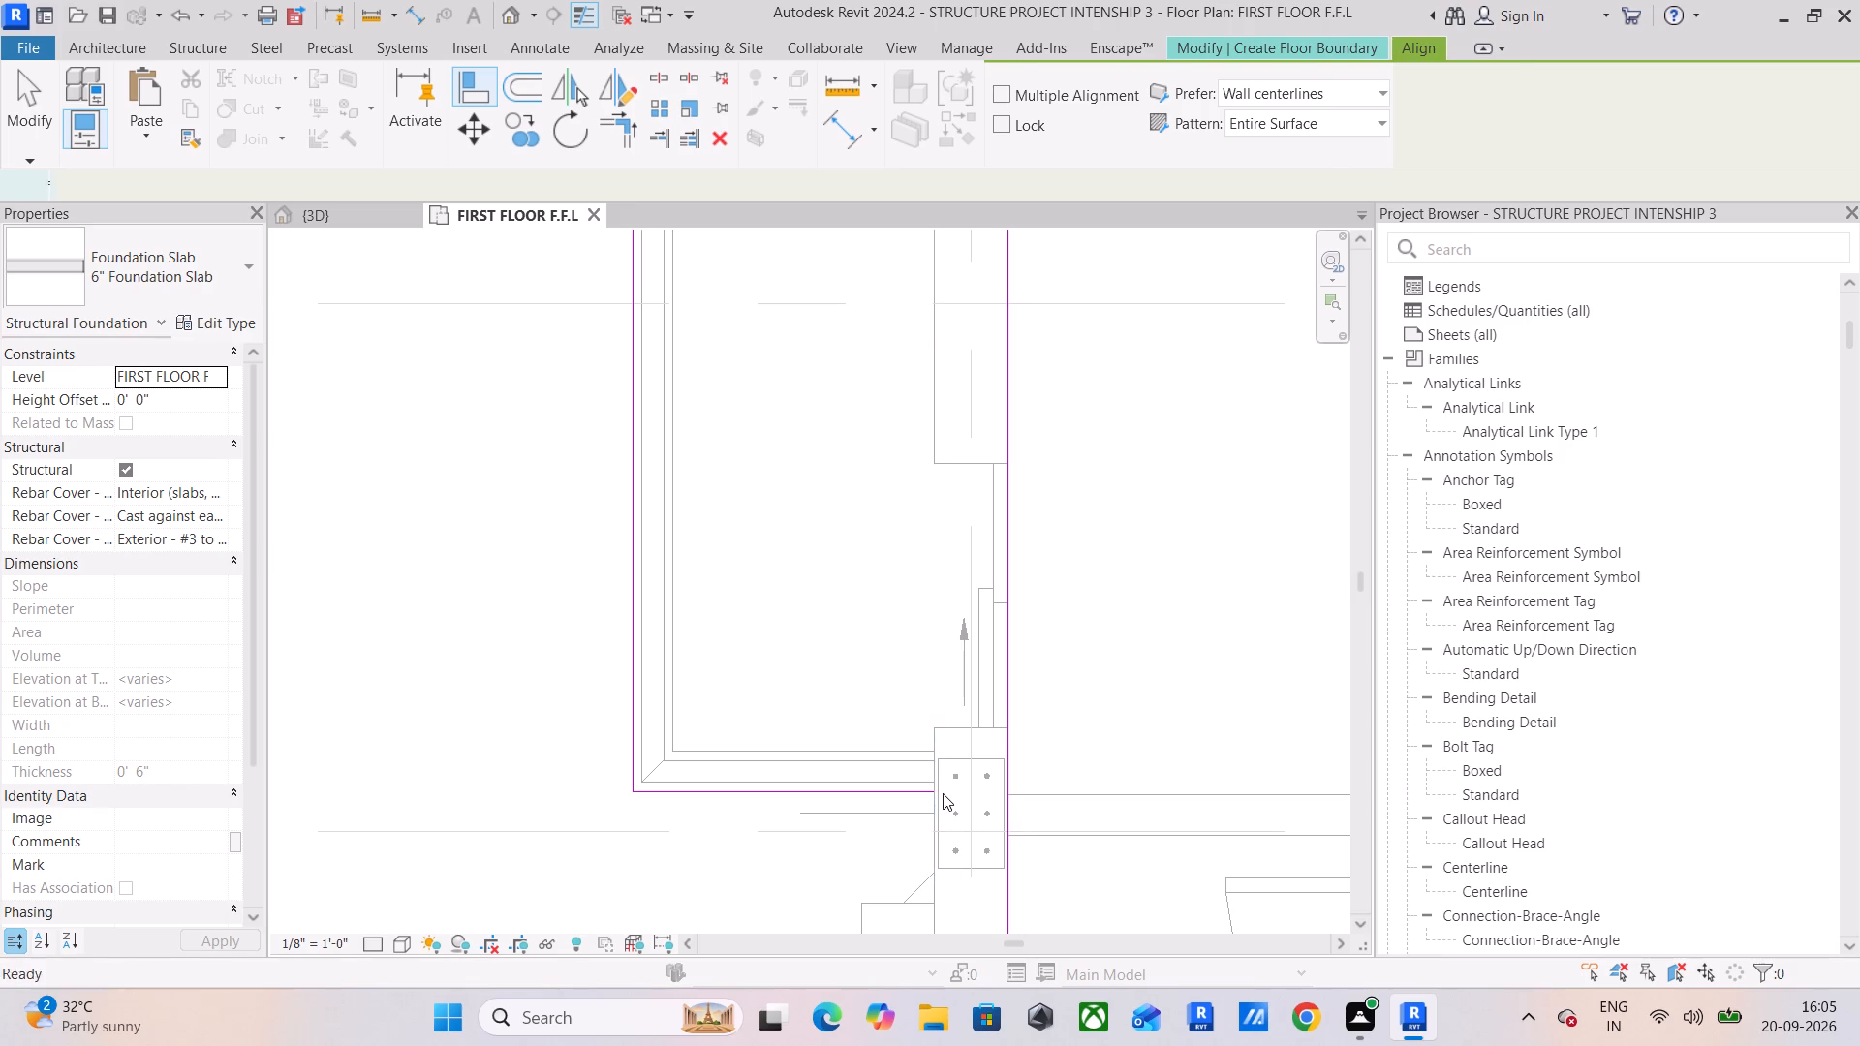
Align the main boundary's west line along grid 1 to the outer face of column C/1.
click(480, 92)
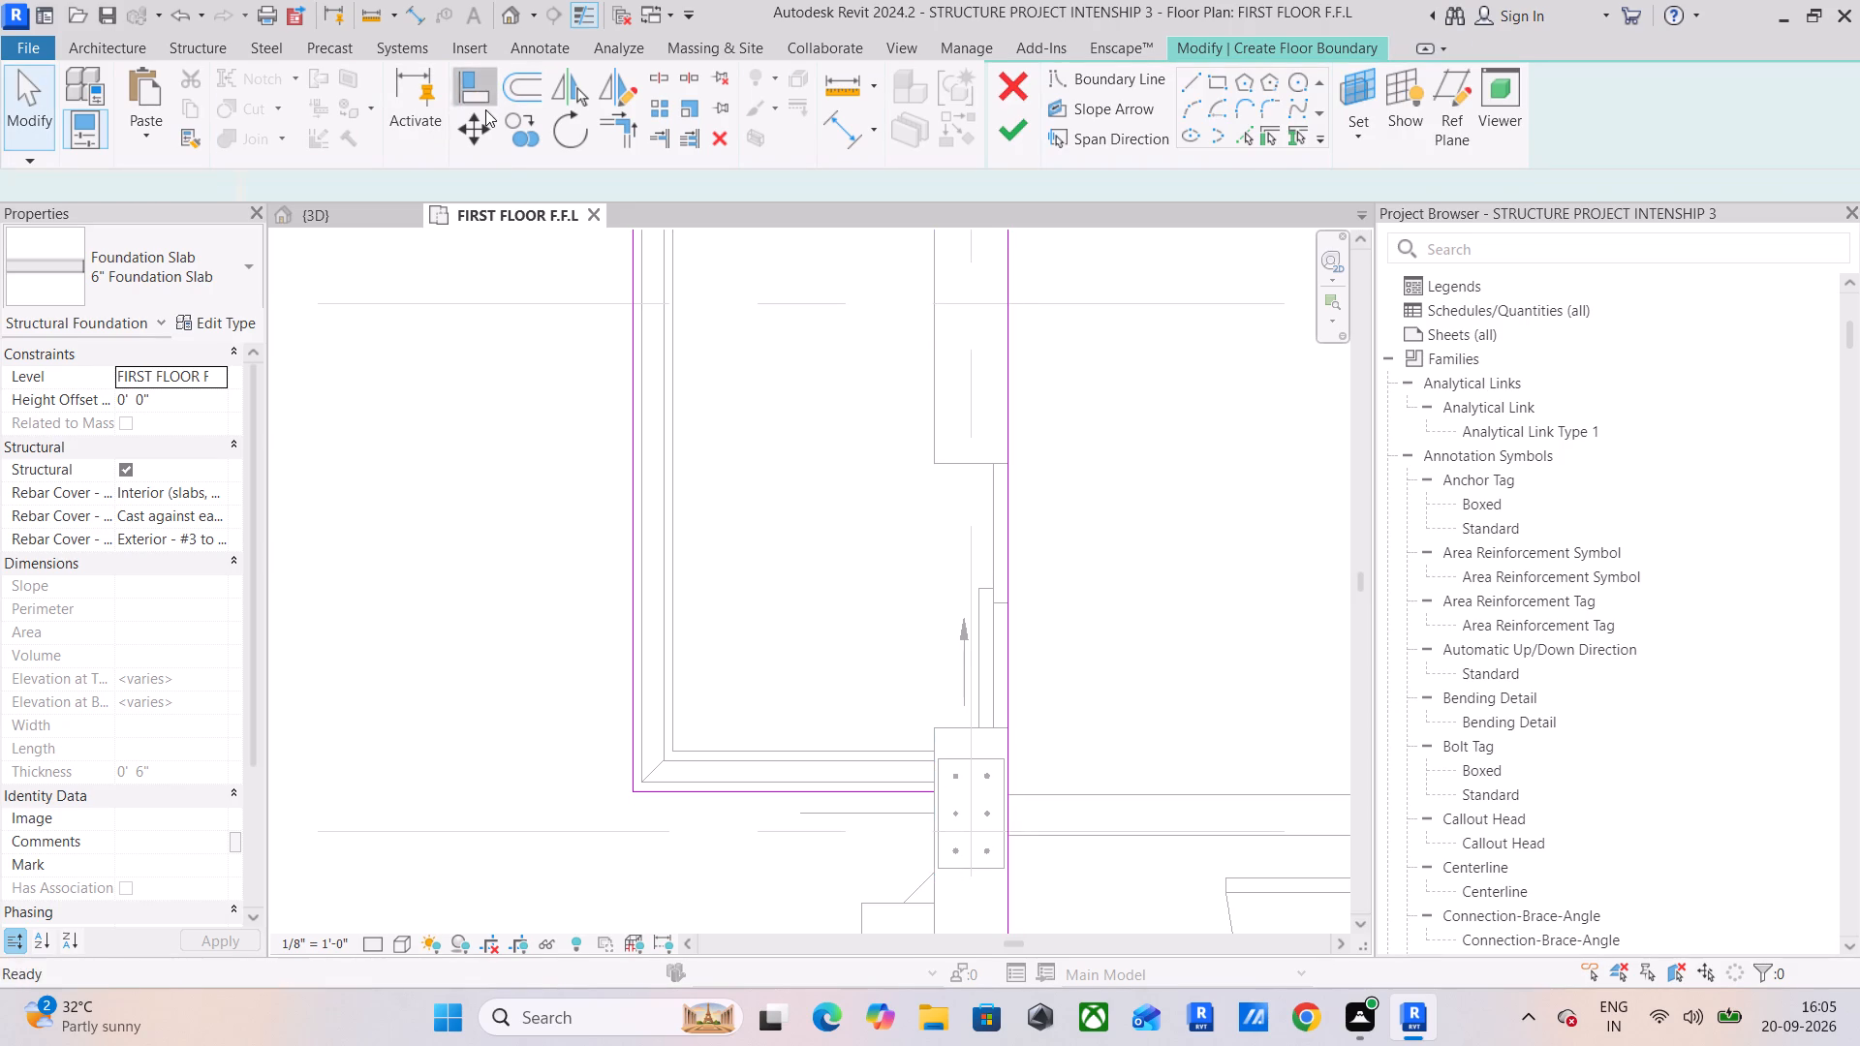
scroll(845, 821, up, 5)
click(1028, 833)
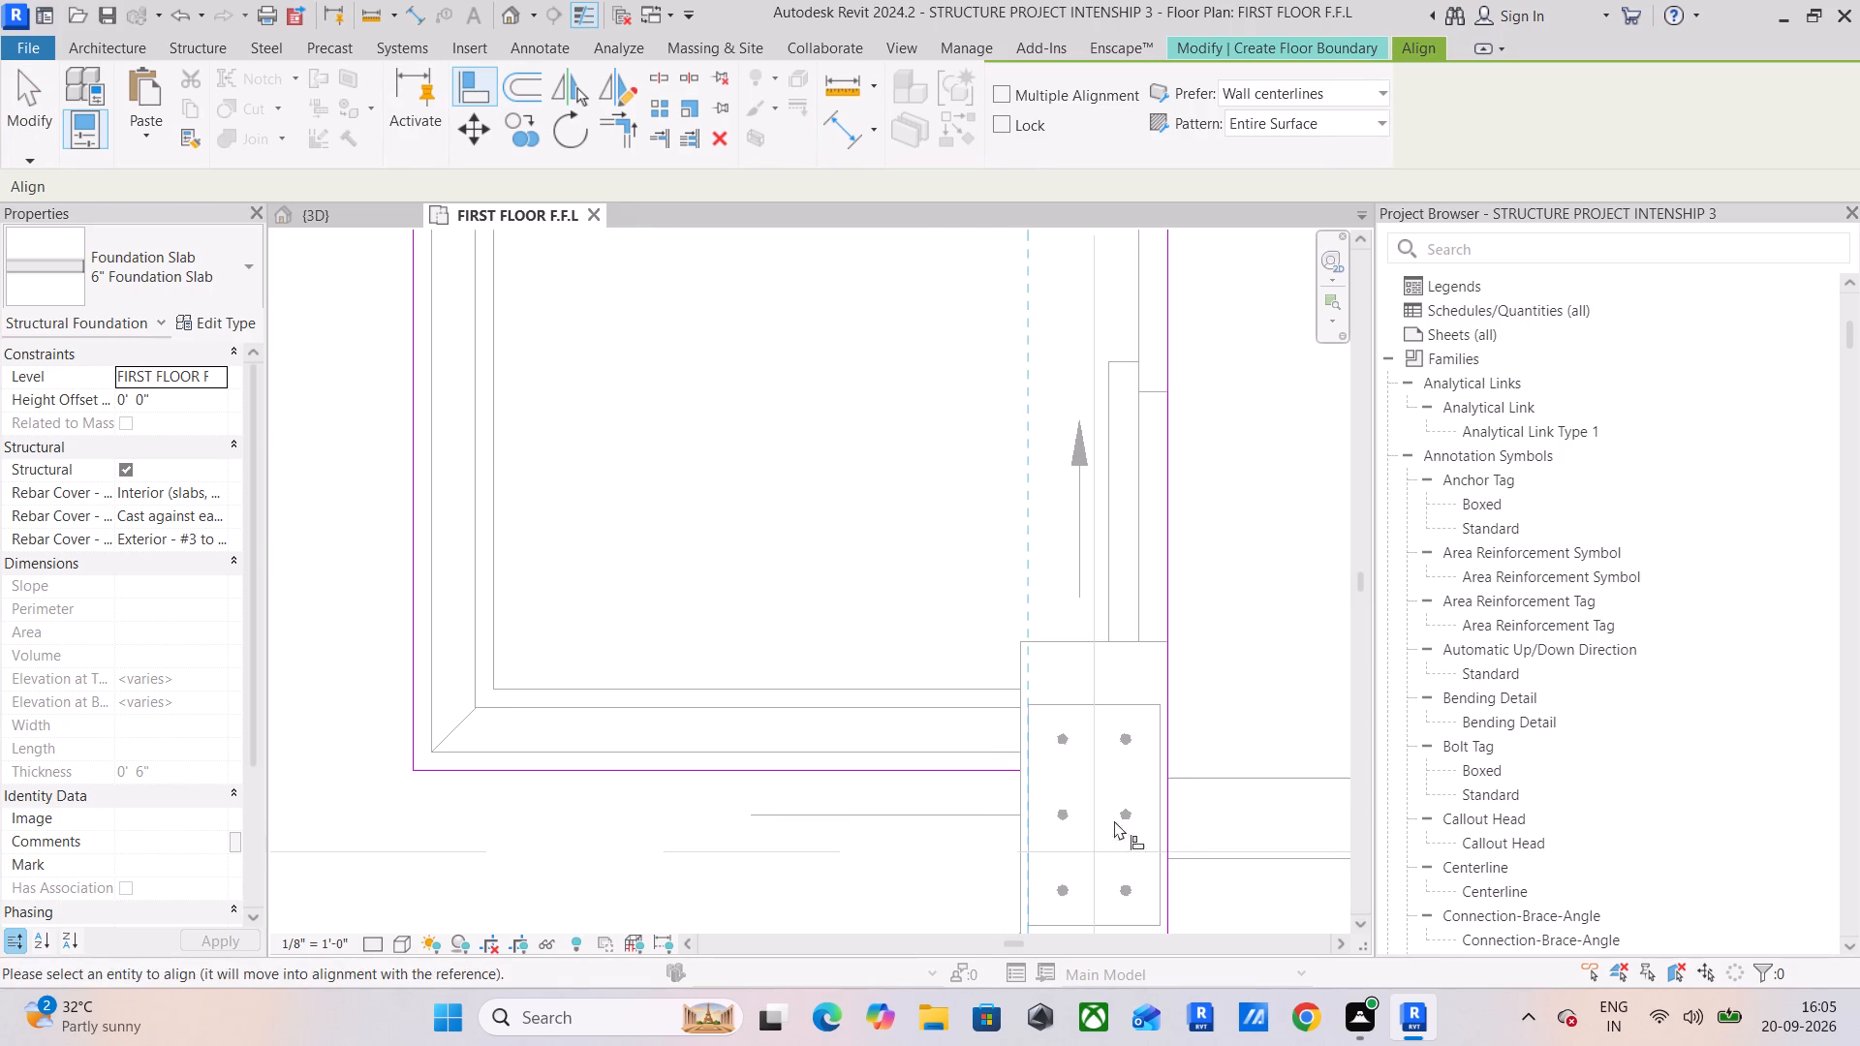
click(1168, 770)
Align the main boundary's north line to the outer face of the exterior wall along grid A.
scroll(1027, 791, down, 5)
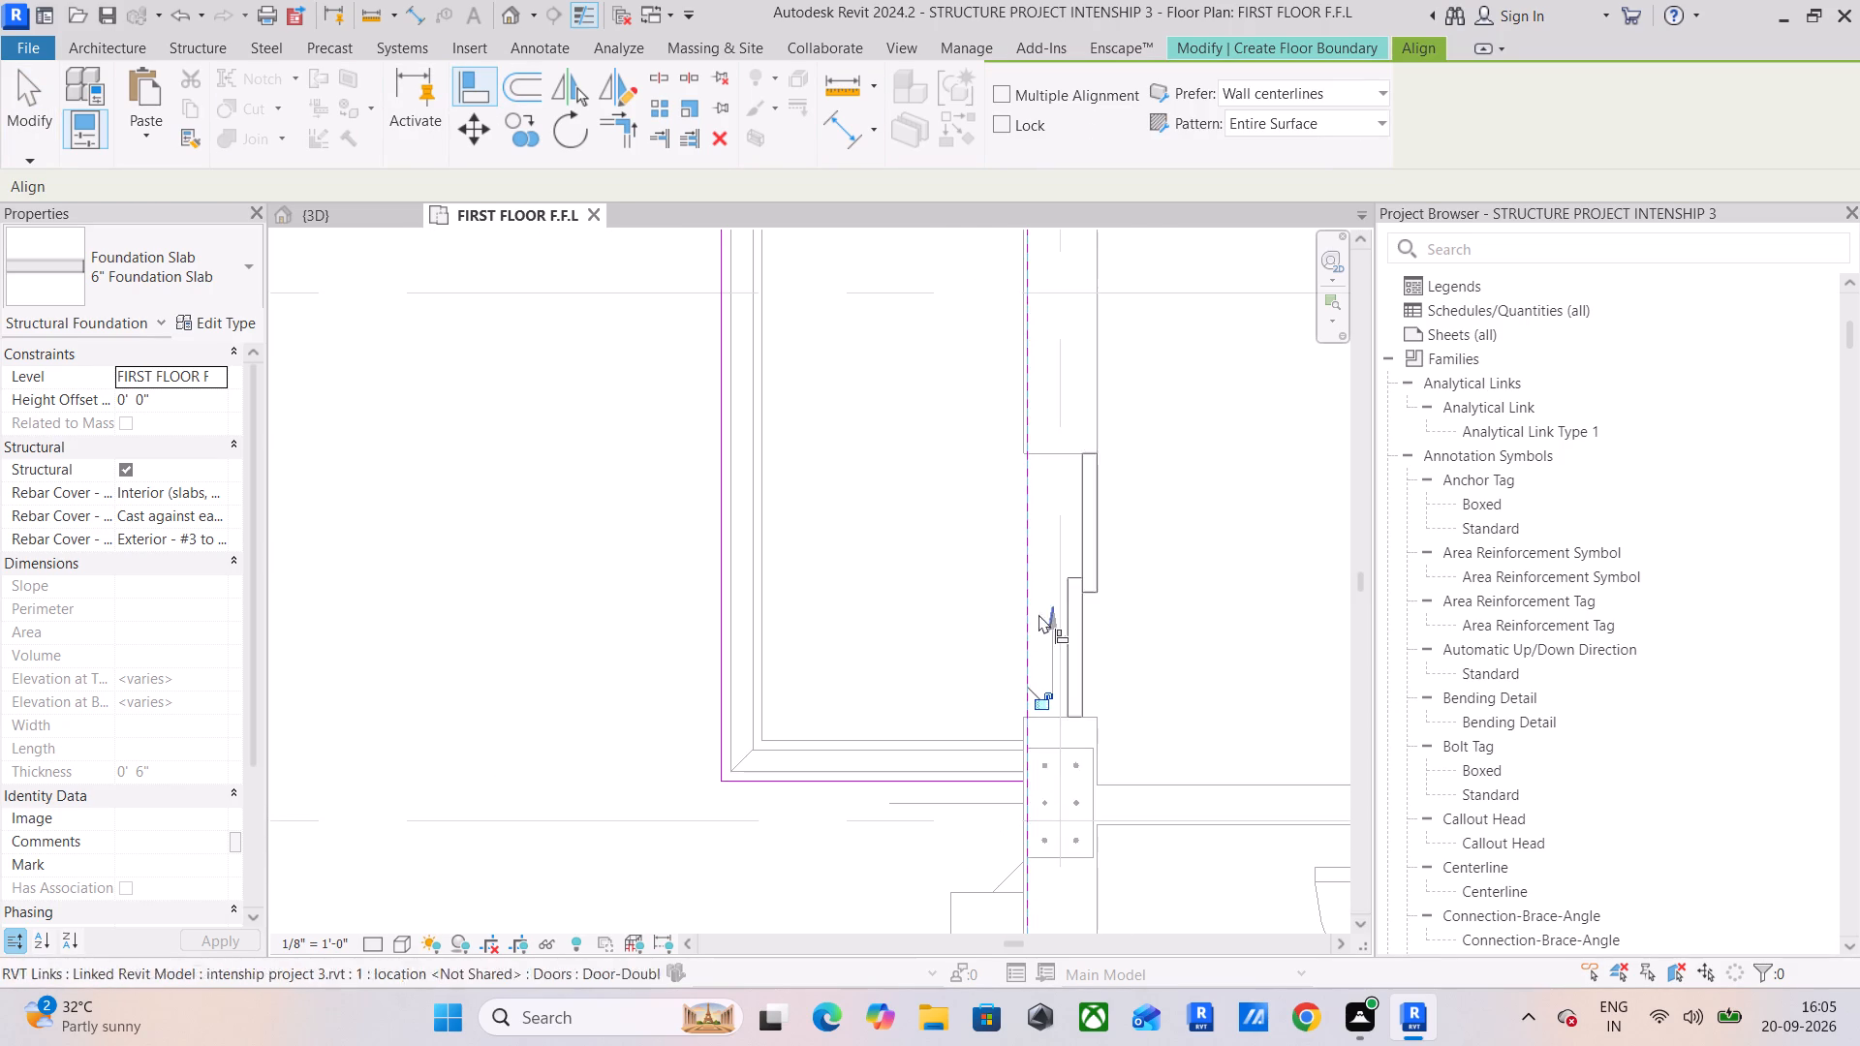
middle_drag(1036, 568, 981, 1006)
middle_drag(908, 598, 826, 973)
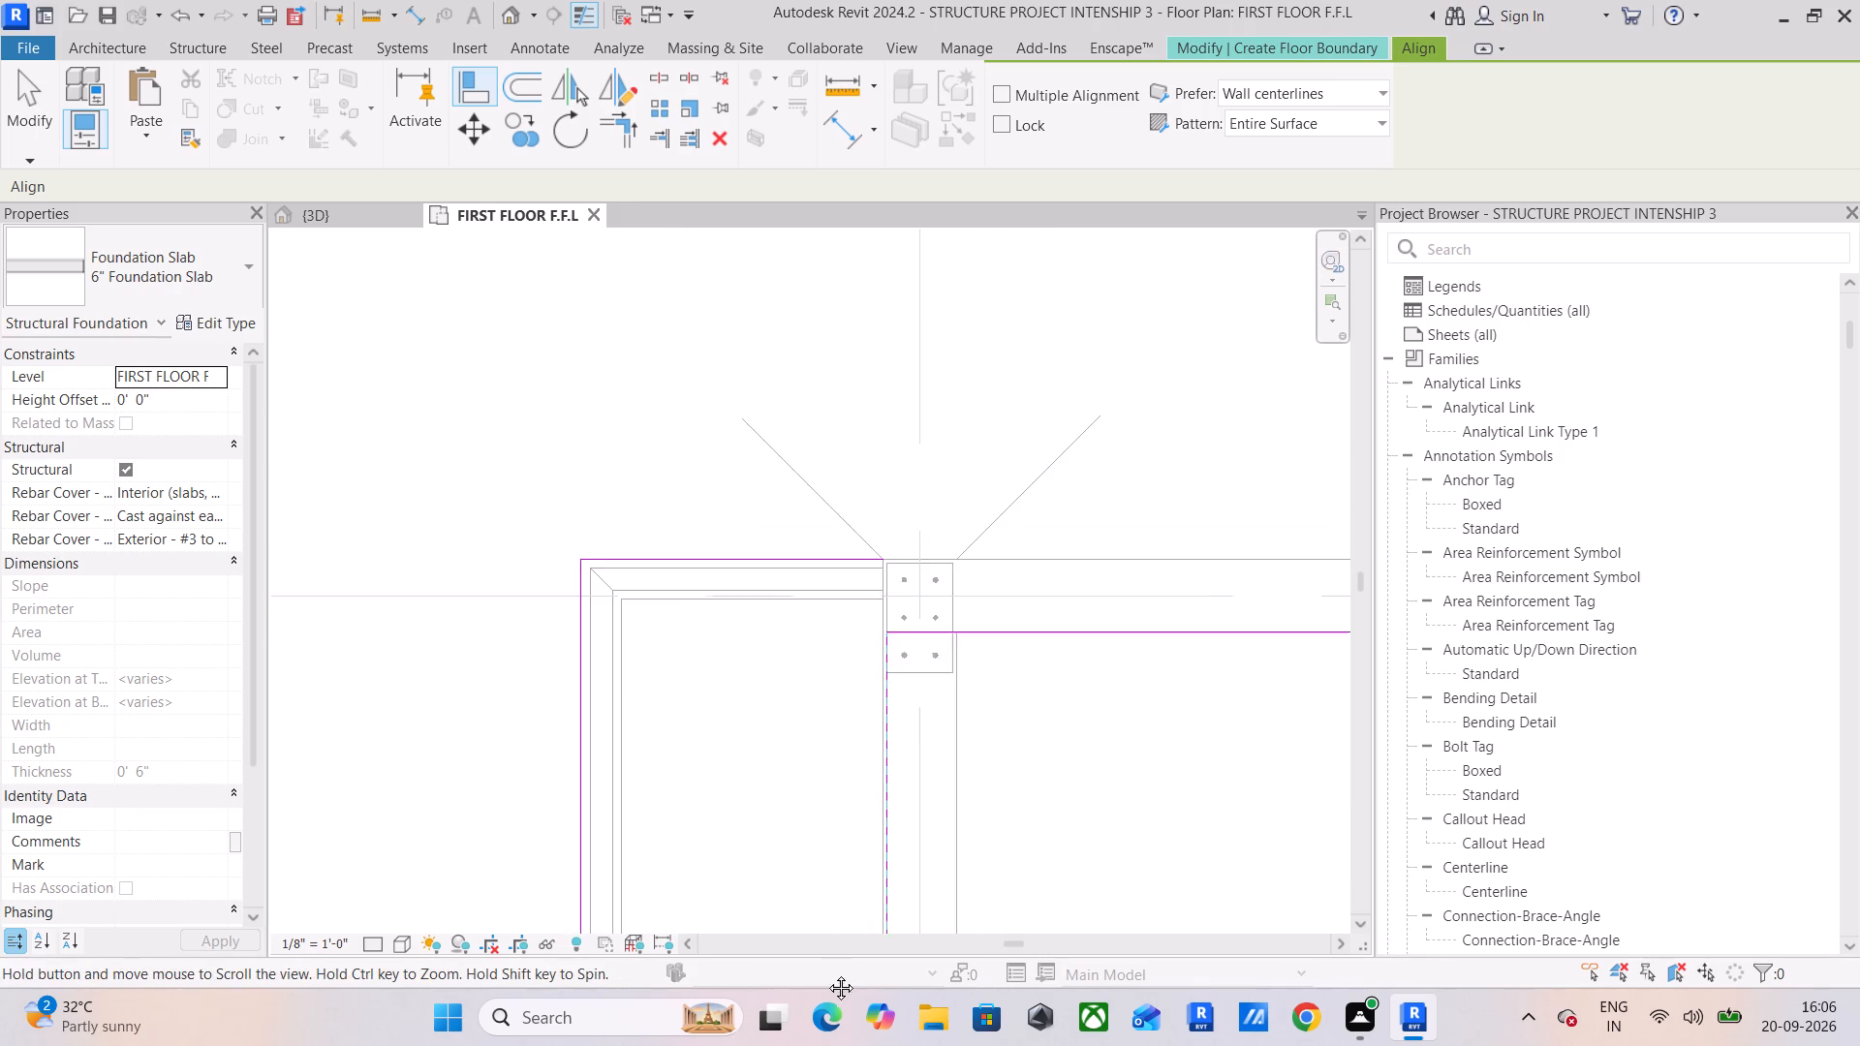
middle_drag(826, 973, 829, 973)
scroll(902, 514, up, 6)
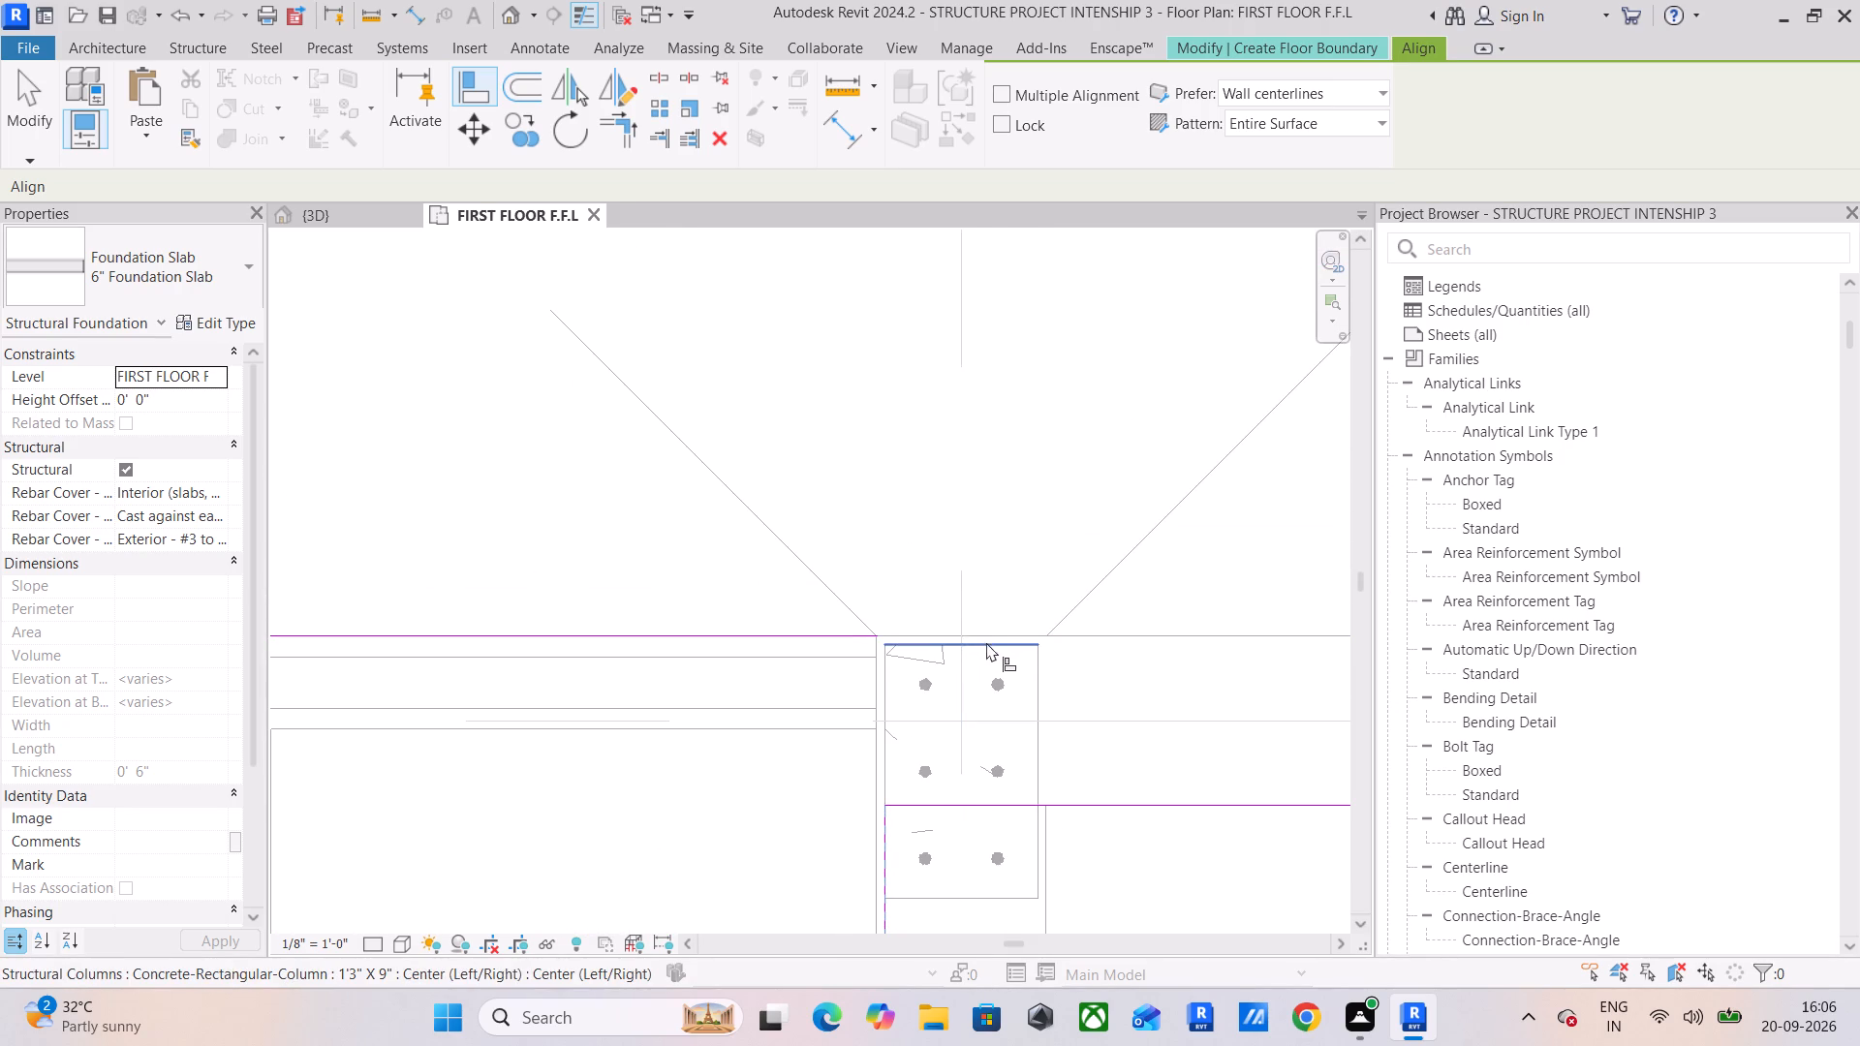
click(997, 629)
click(1099, 812)
Align the main boundary's east line to the outer face of the column at A/6.
scroll(1112, 783, down, 9)
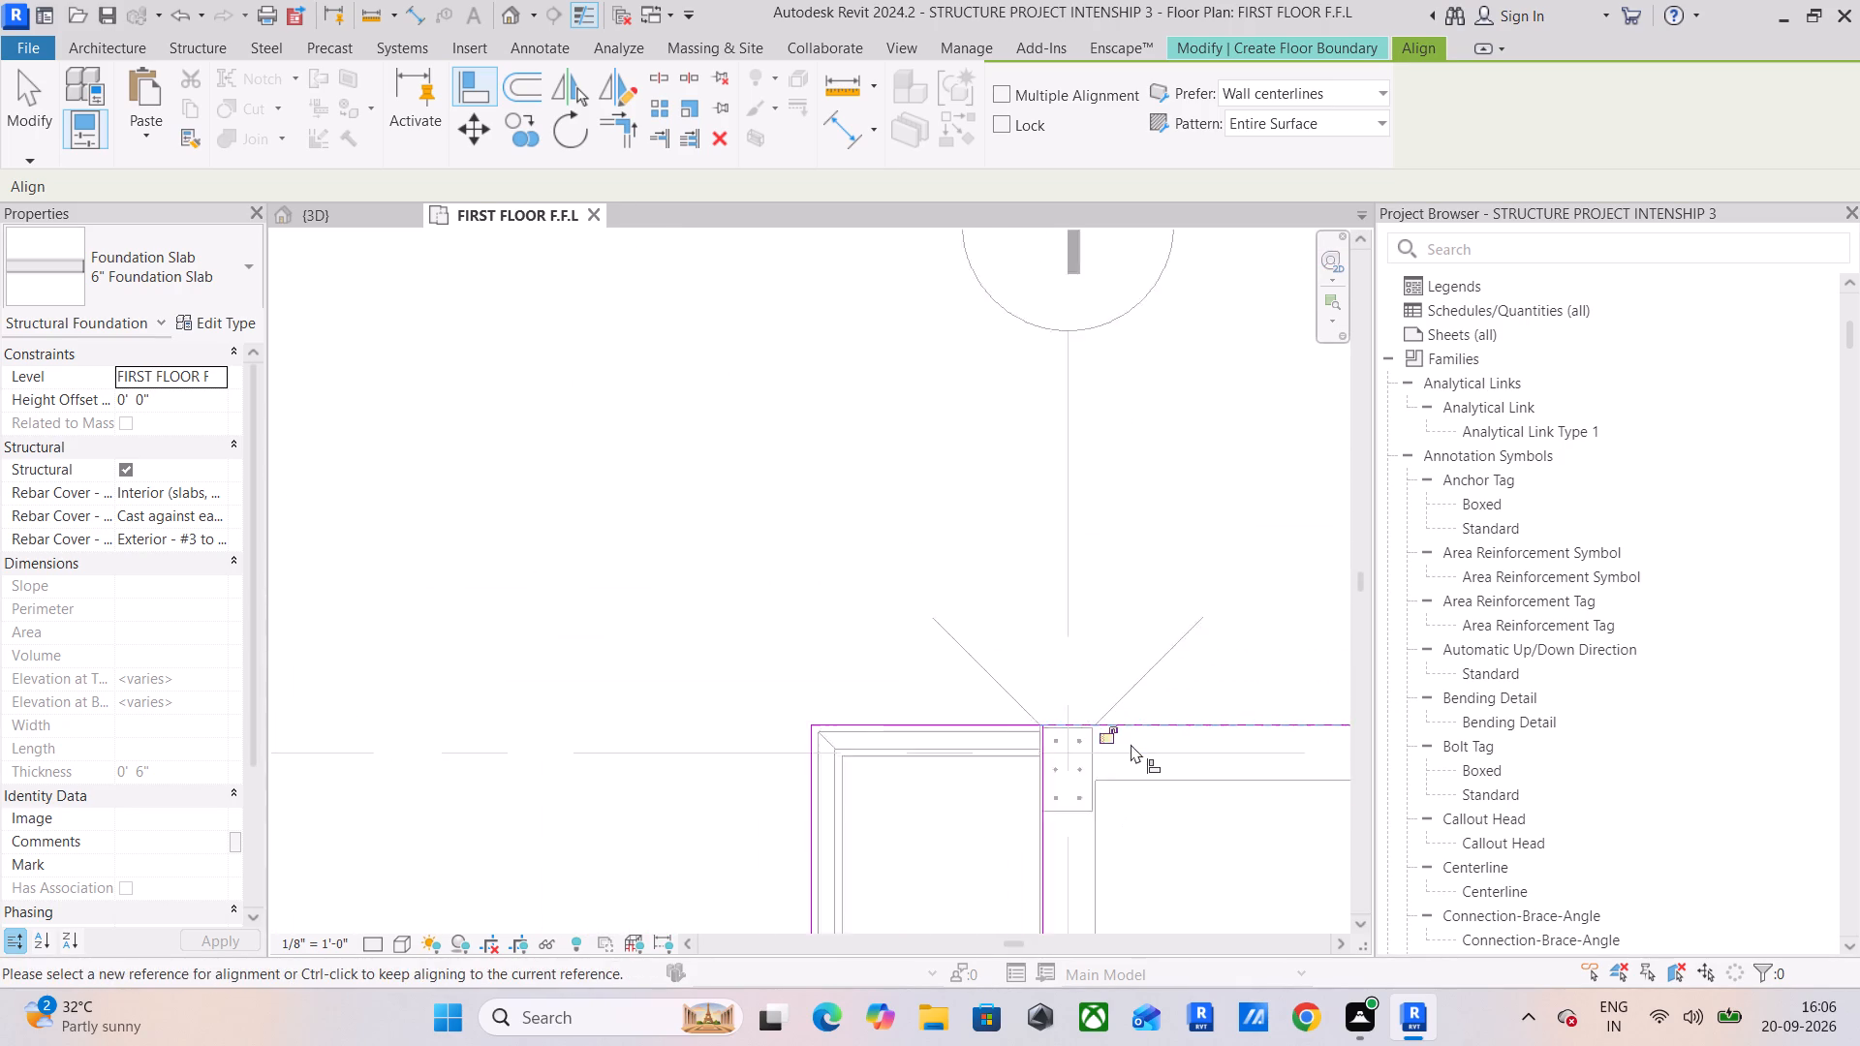
scroll(1131, 744, down, 1)
middle_drag(1127, 743, 539, 632)
scroll(553, 610, down, 5)
middle_drag(960, 660, 427, 530)
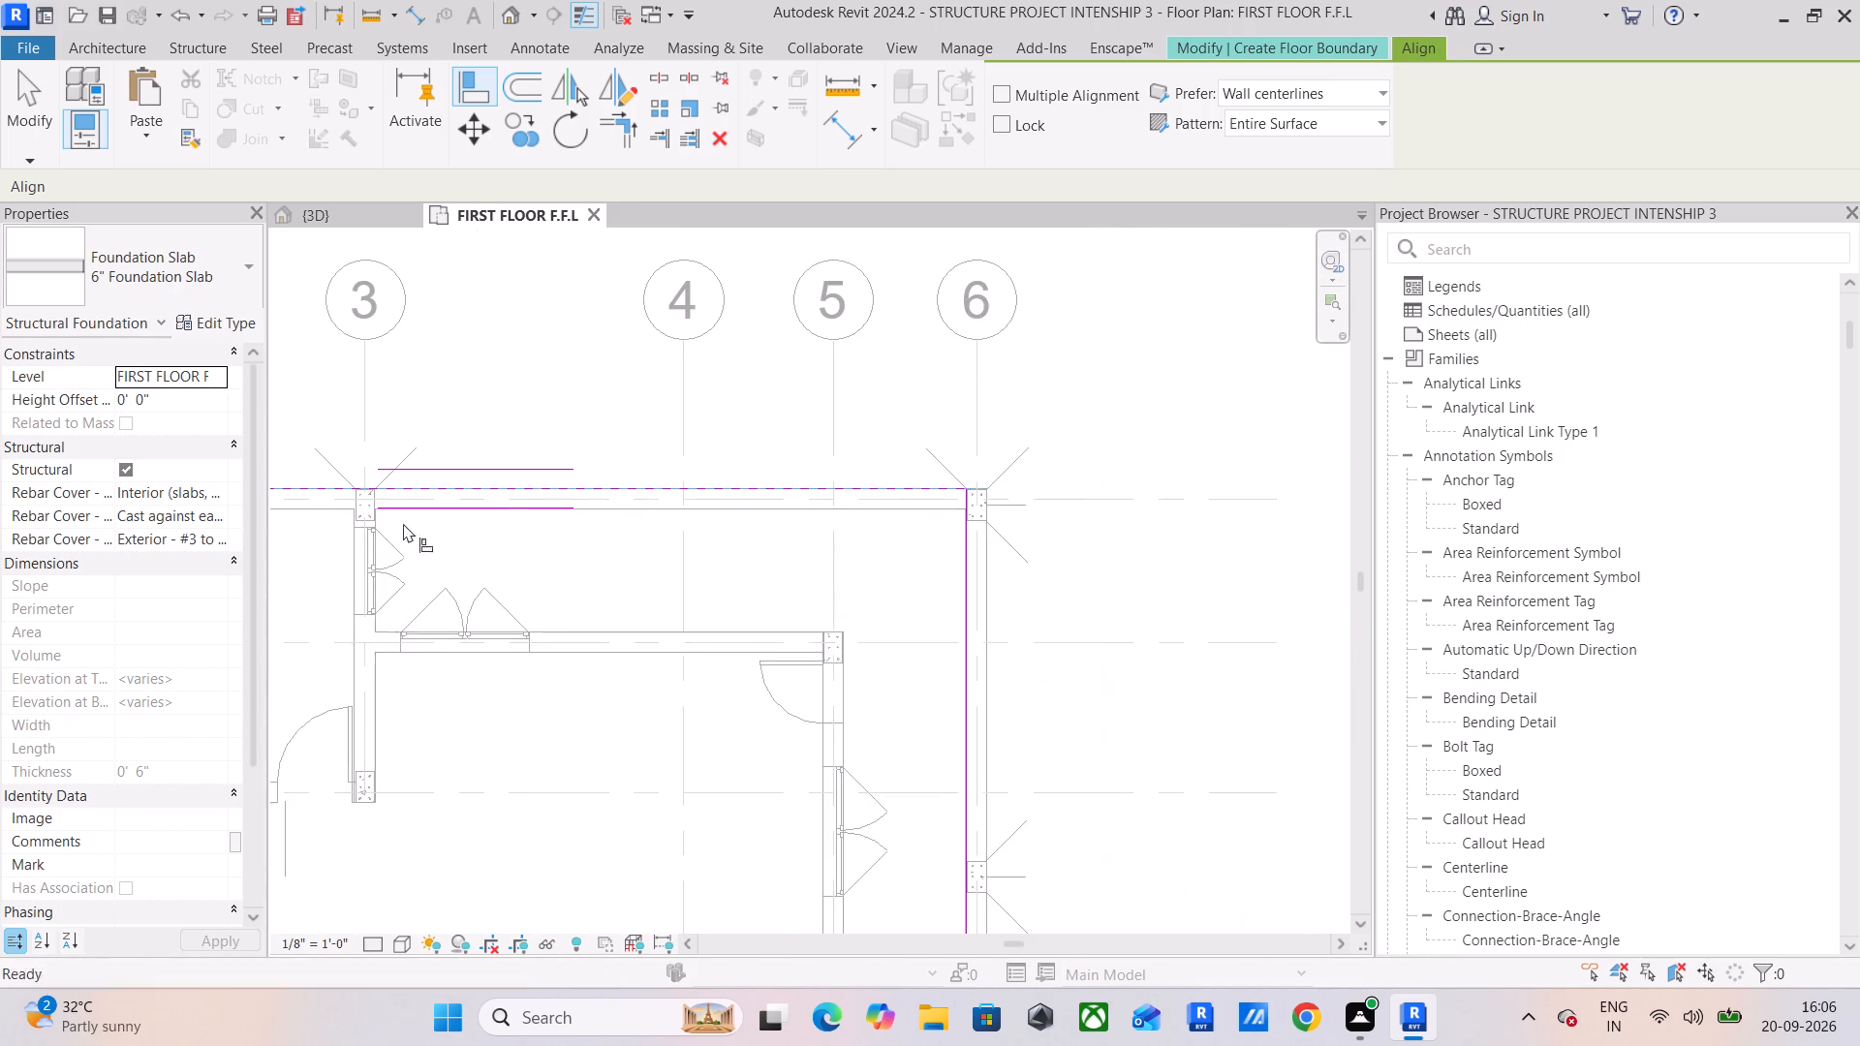
scroll(936, 559, up, 5)
scroll(1028, 433, up, 1)
middle_drag(1028, 433, 919, 537)
scroll(943, 534, up, 5)
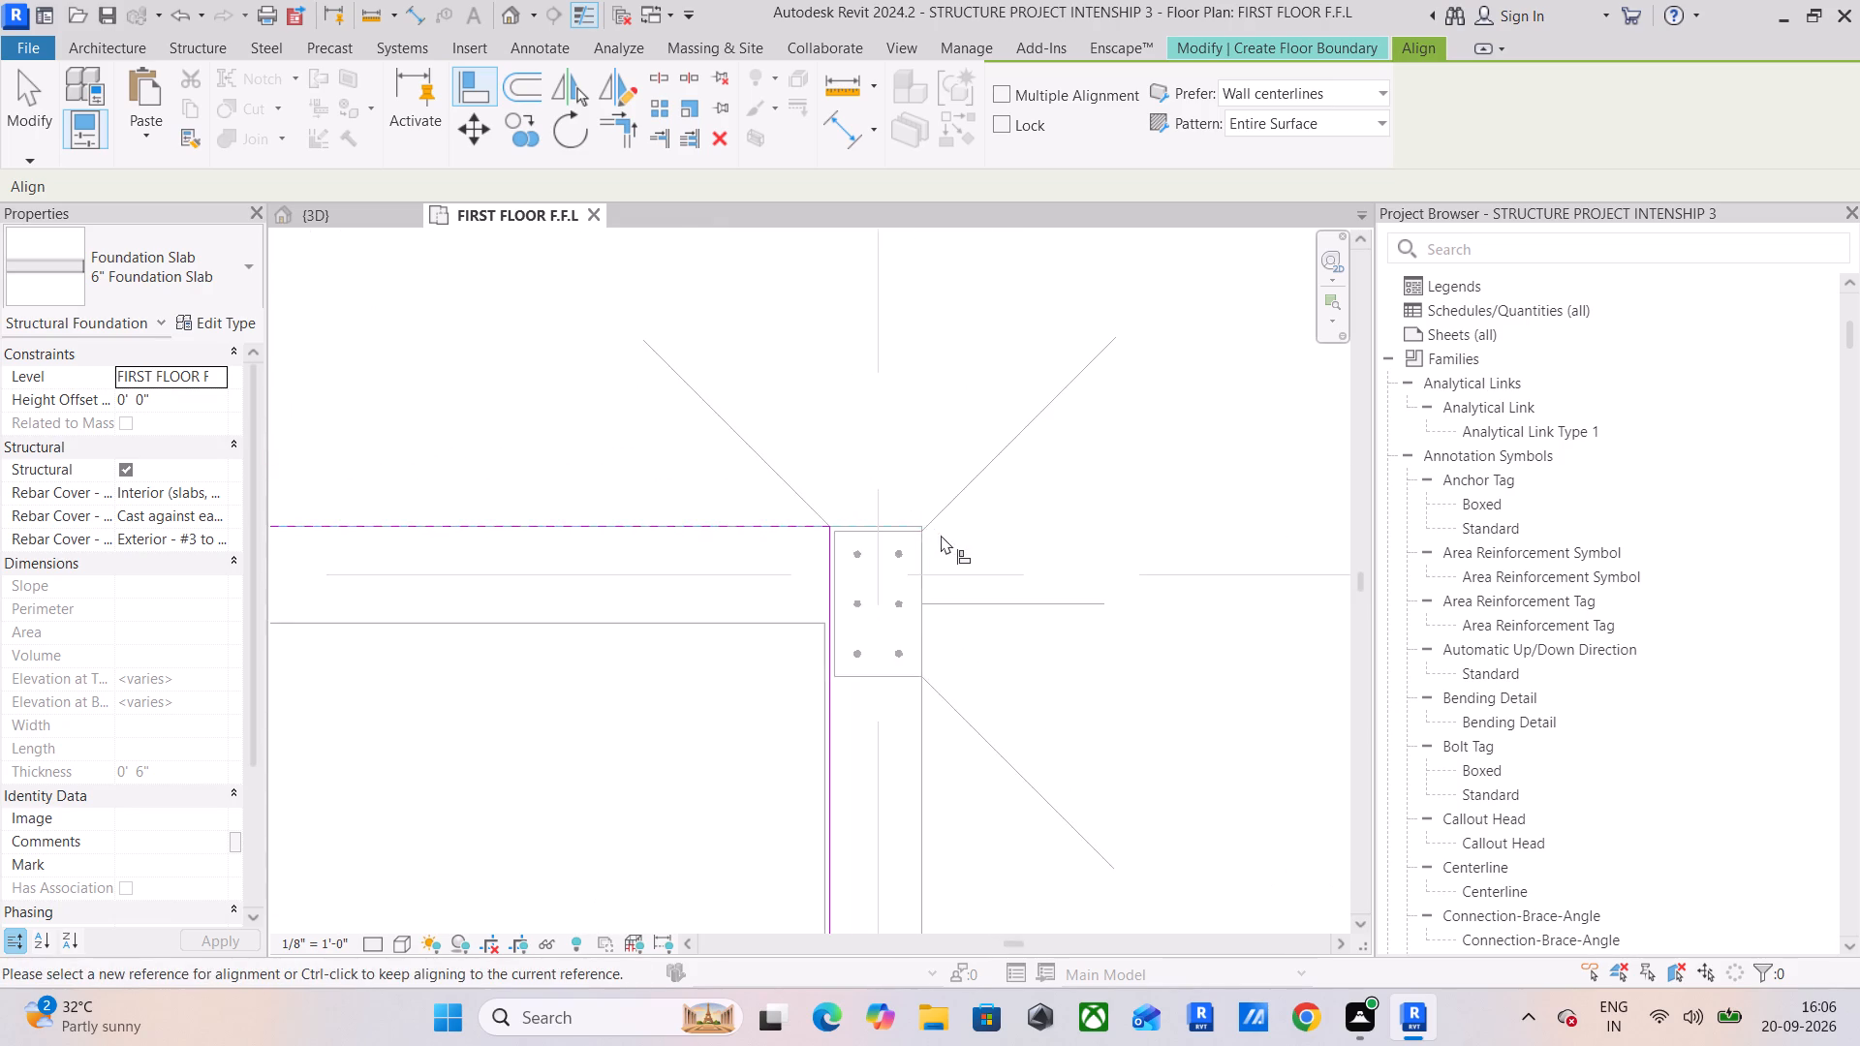
scroll(888, 616, up, 5)
drag(953, 810, 944, 811)
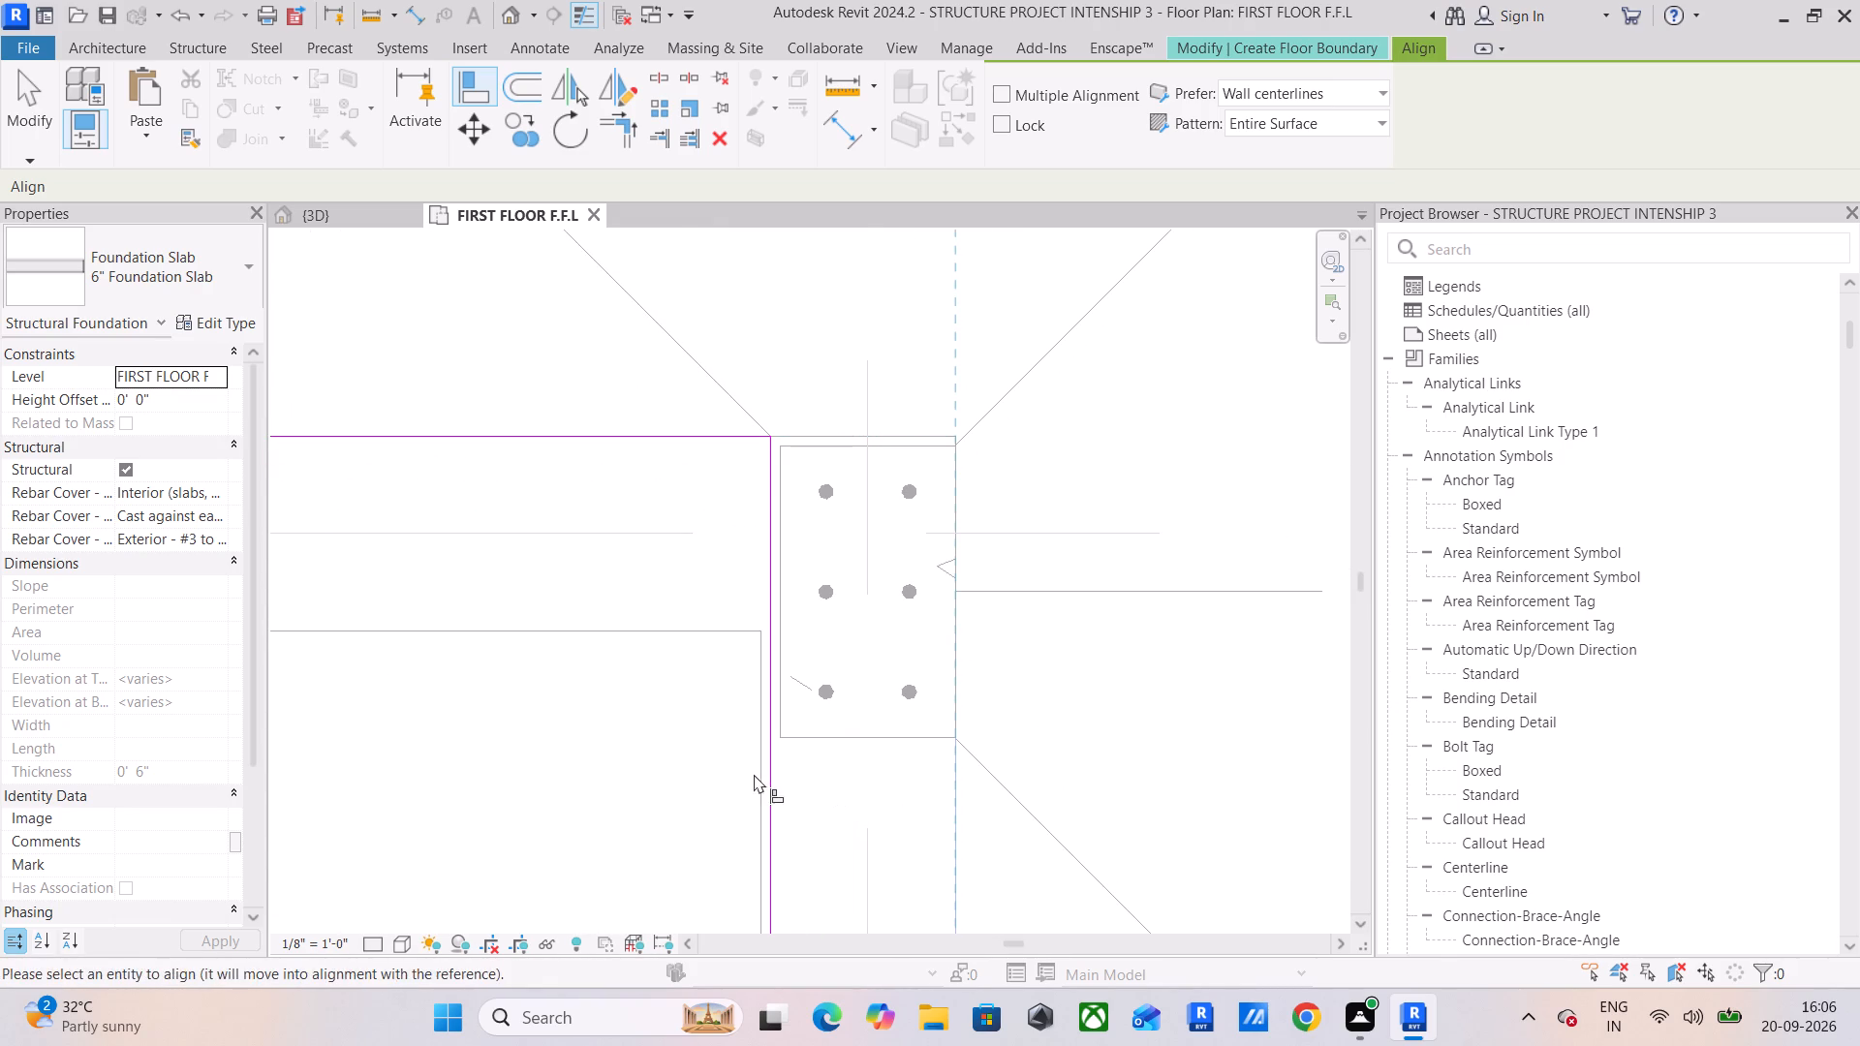
click(775, 780)
Align the south boundary line between grids 4 and 6 to the outer wall face beside the south balcony corner.
scroll(789, 775, down, 11)
middle_drag(892, 773, 924, 571)
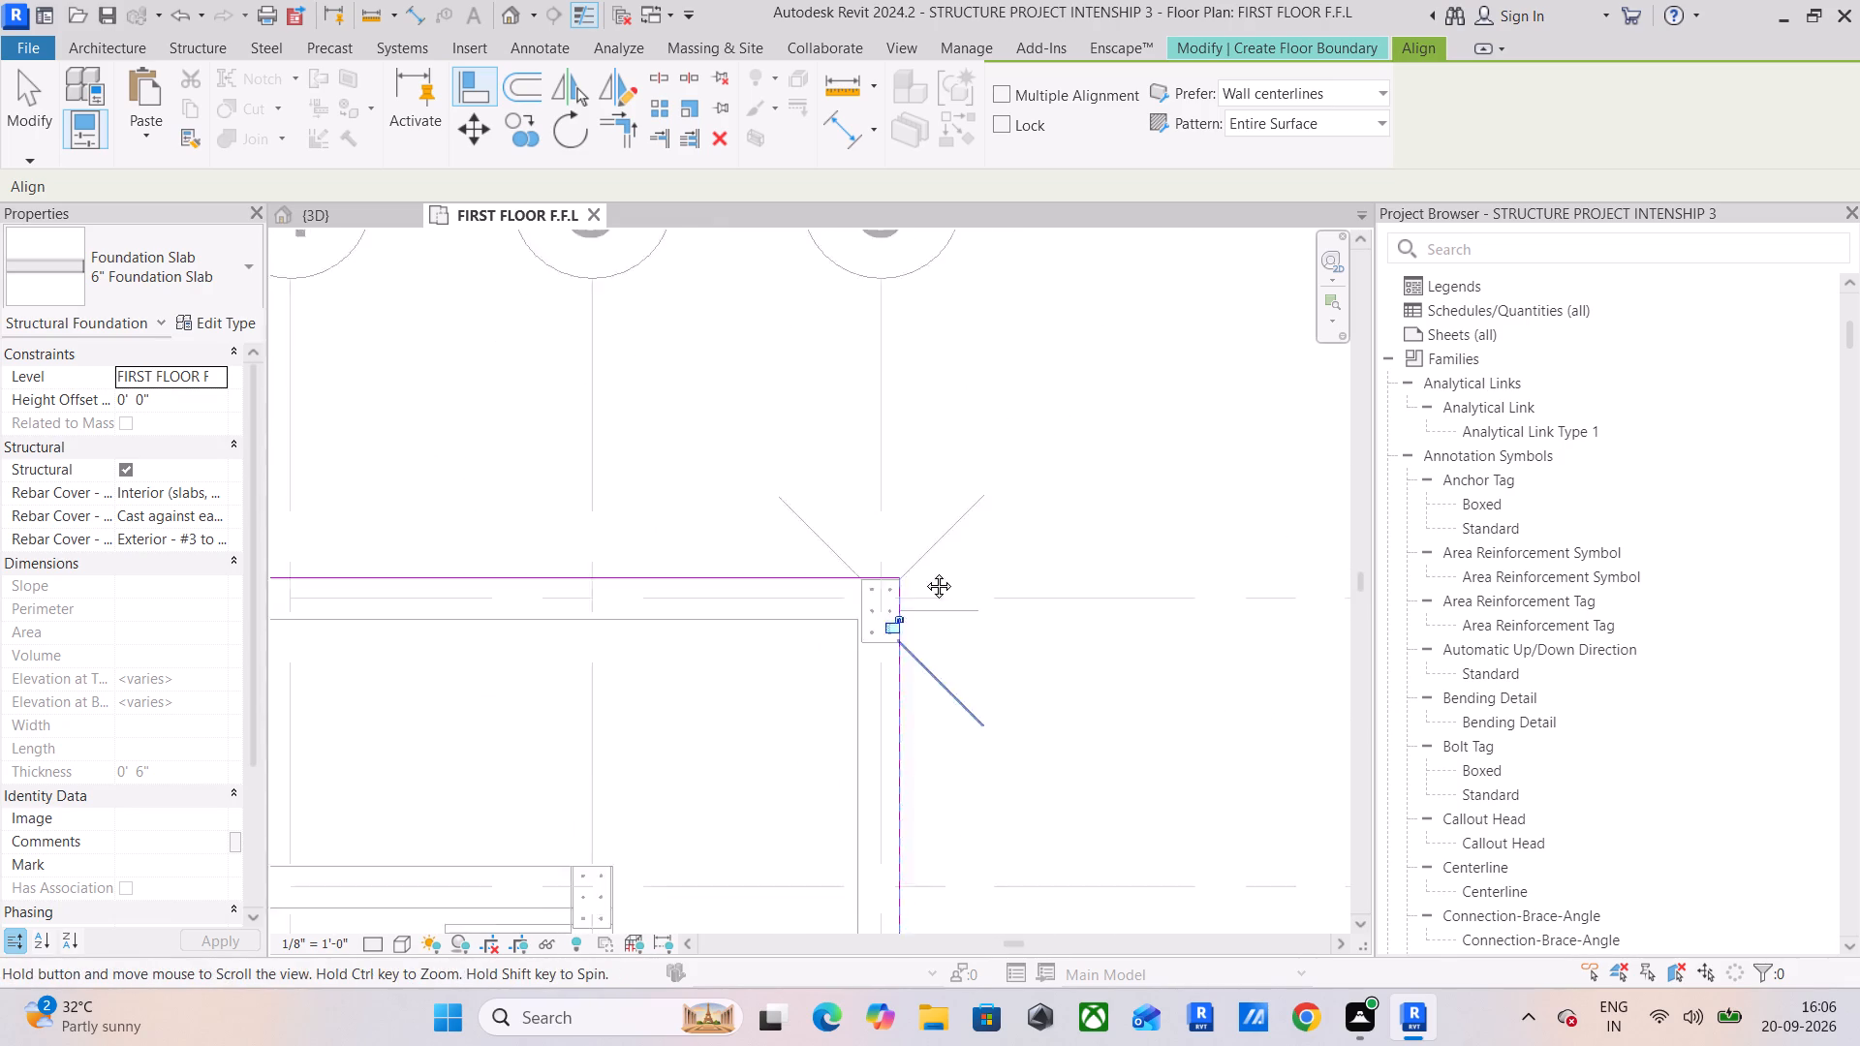
middle_drag(924, 571, 932, 448)
scroll(932, 448, up, 1)
scroll(932, 491, down, 11)
middle_drag(830, 799, 1024, 268)
scroll(988, 631, up, 6)
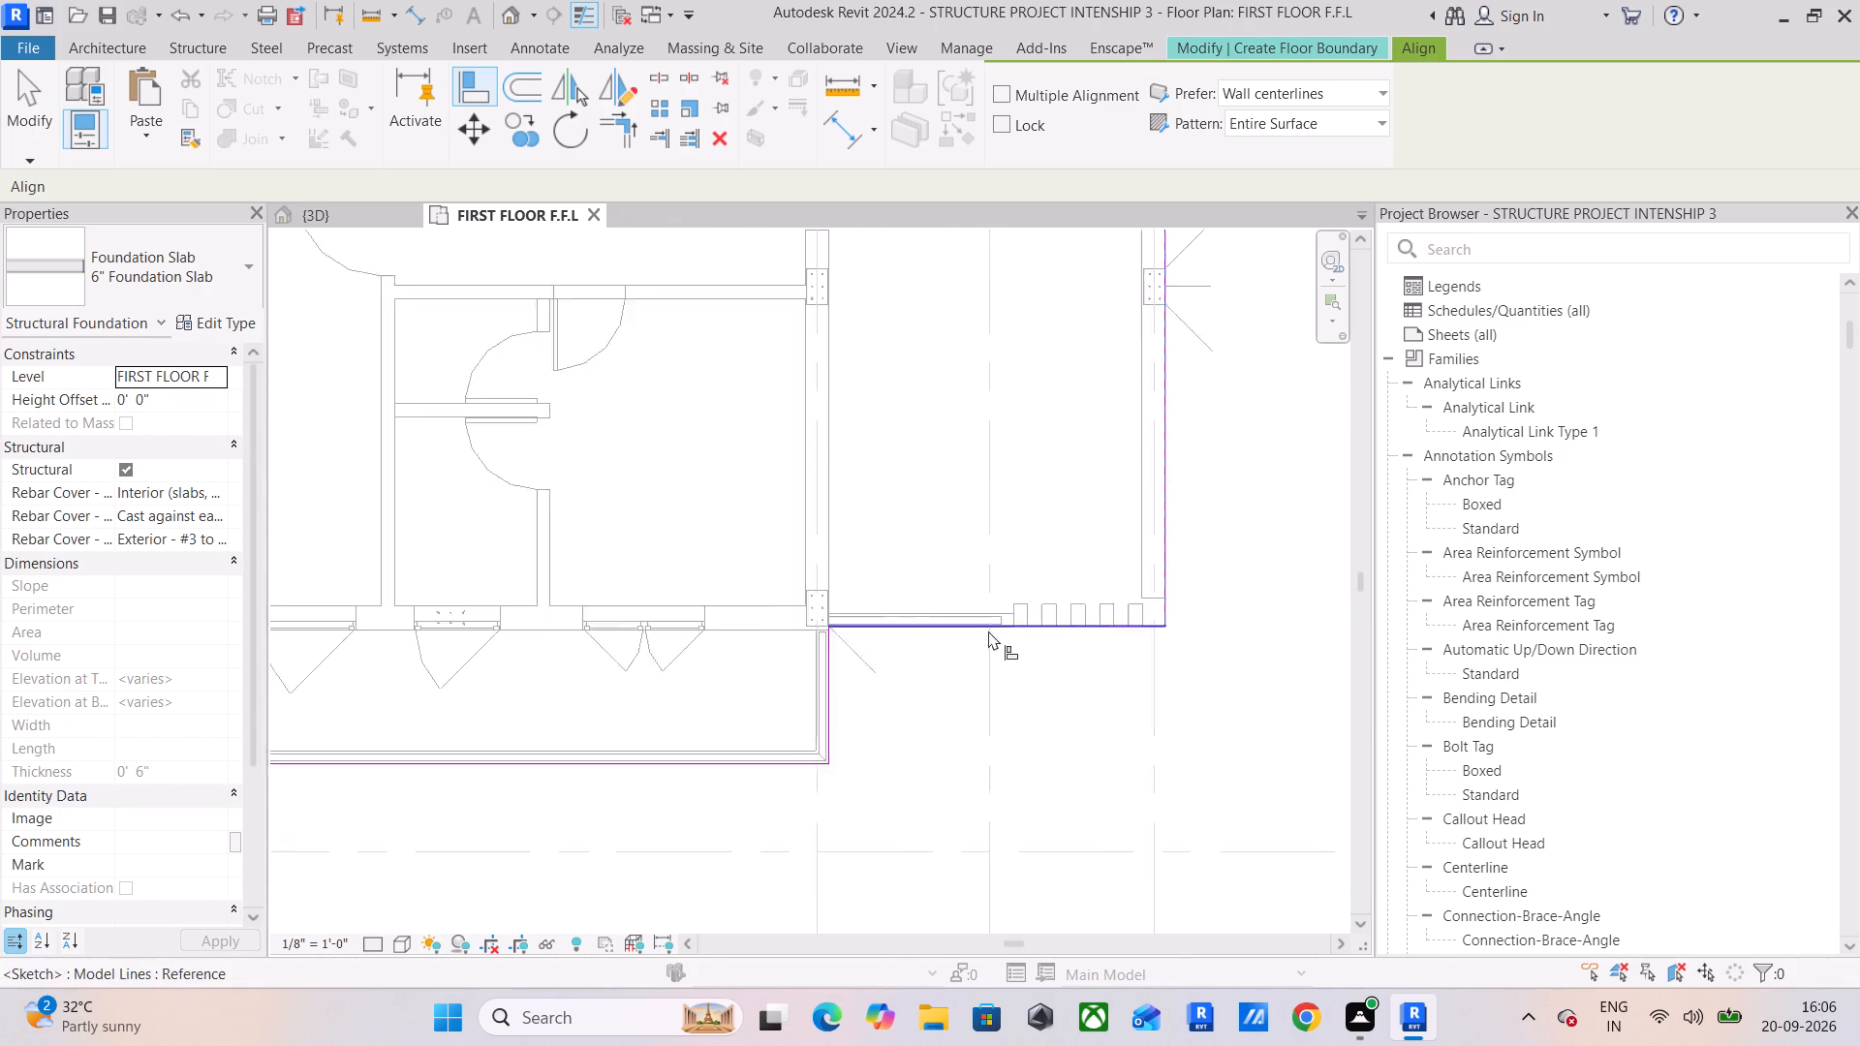
scroll(988, 631, up, 2)
scroll(785, 660, up, 6)
scroll(806, 583, up, 6)
scroll(734, 624, up, 6)
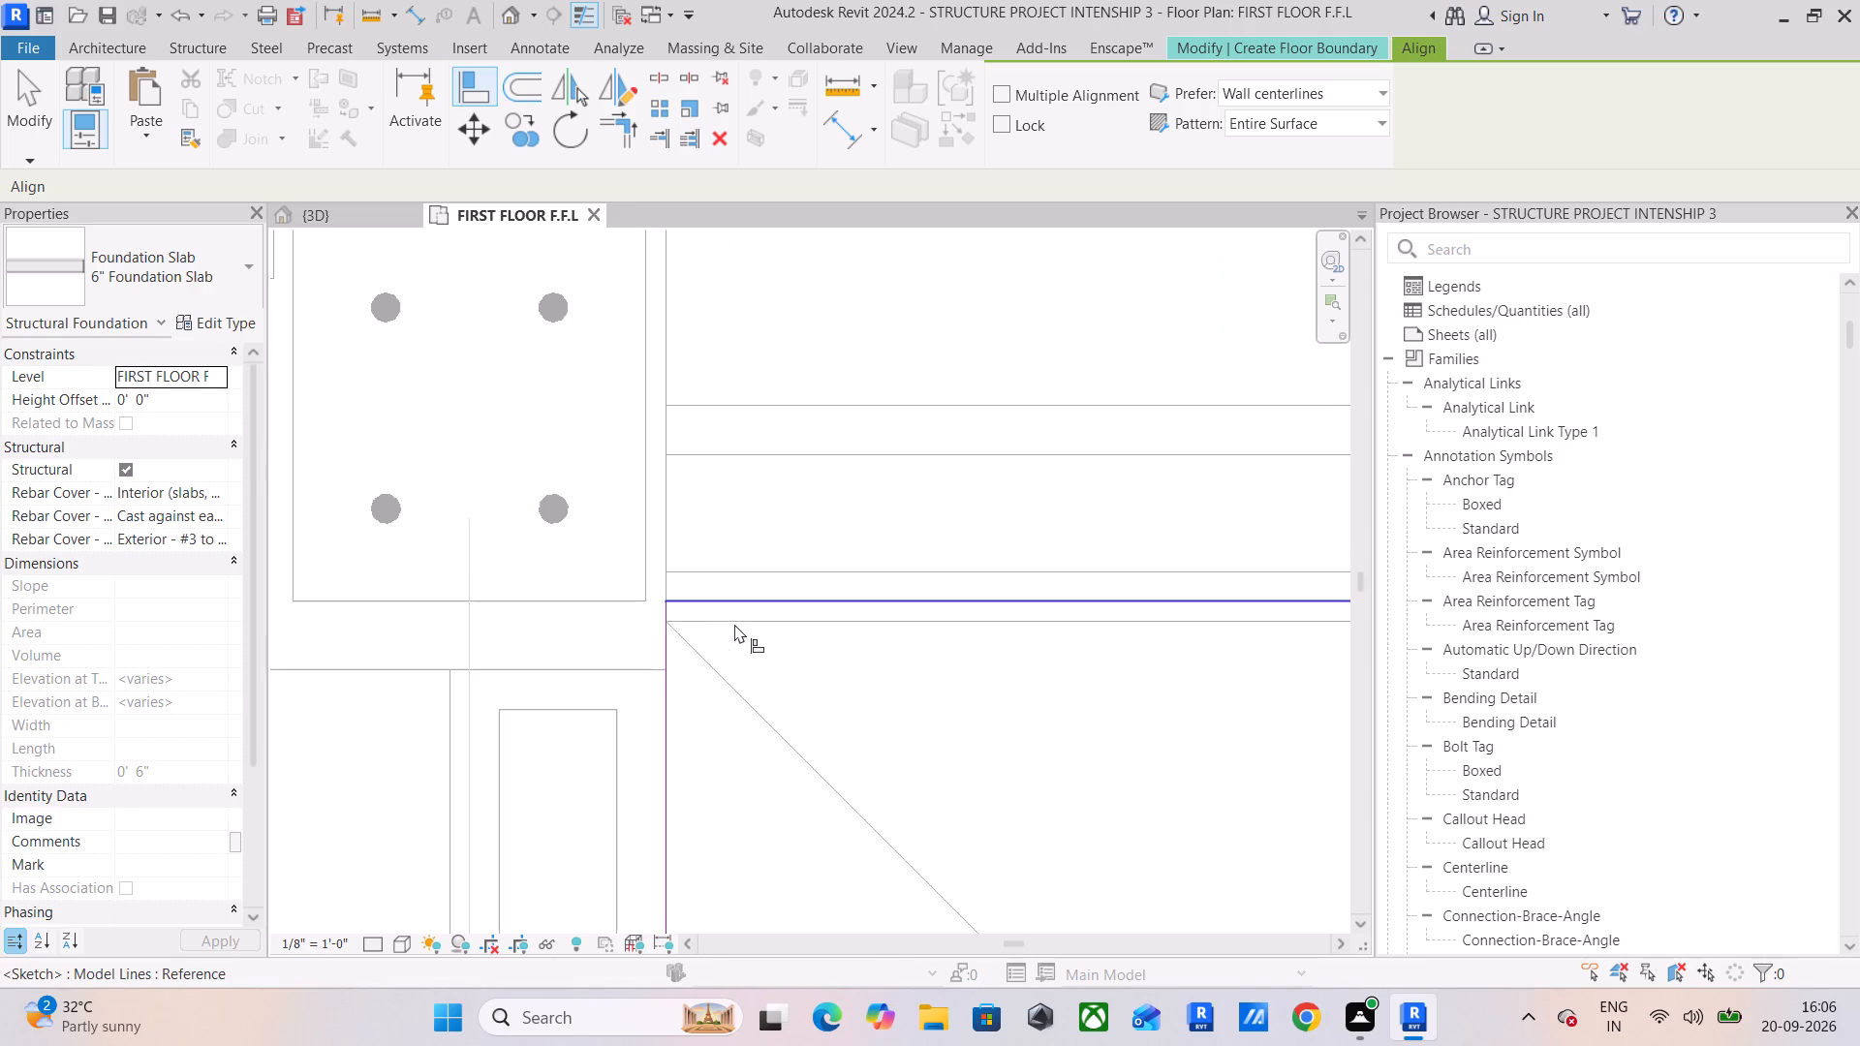
click(735, 620)
click(744, 603)
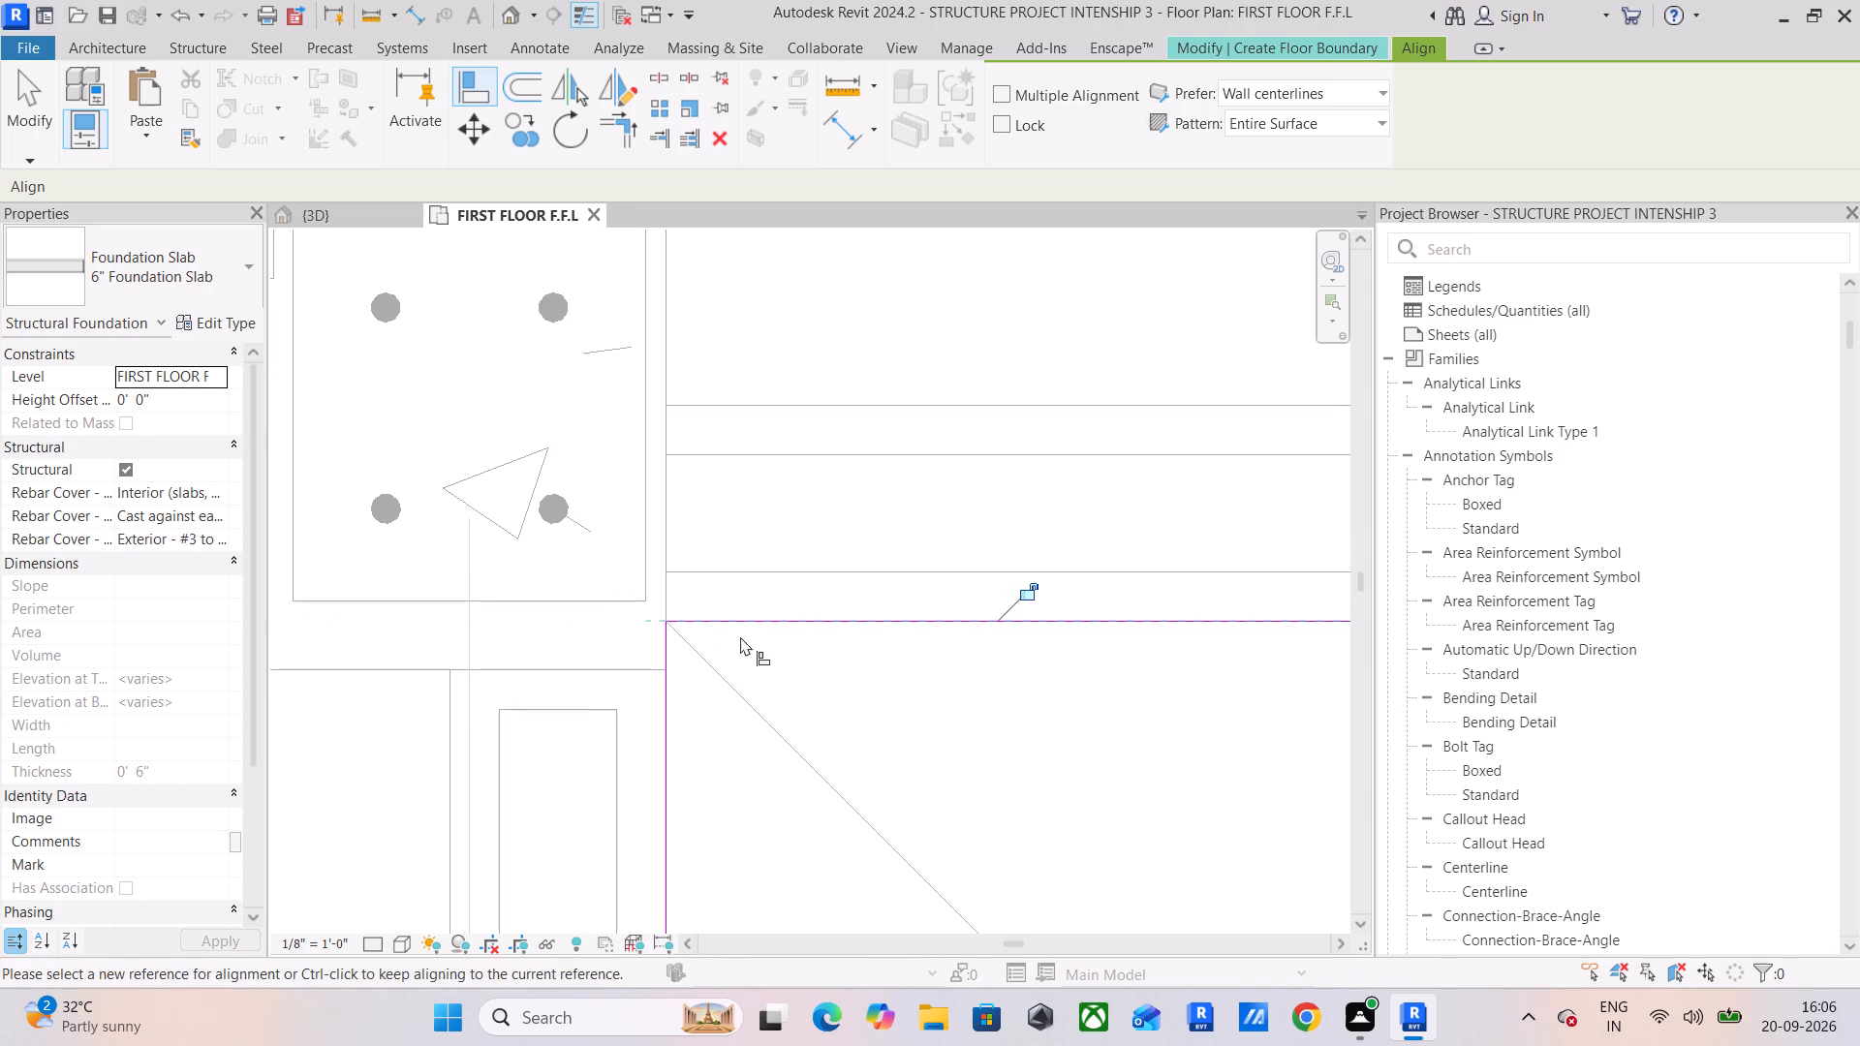
scroll(735, 649, down, 5)
middle_drag(732, 657, 852, 378)
scroll(852, 376, down, 6)
scroll(896, 503, down, 6)
middle_drag(1039, 508, 759, 625)
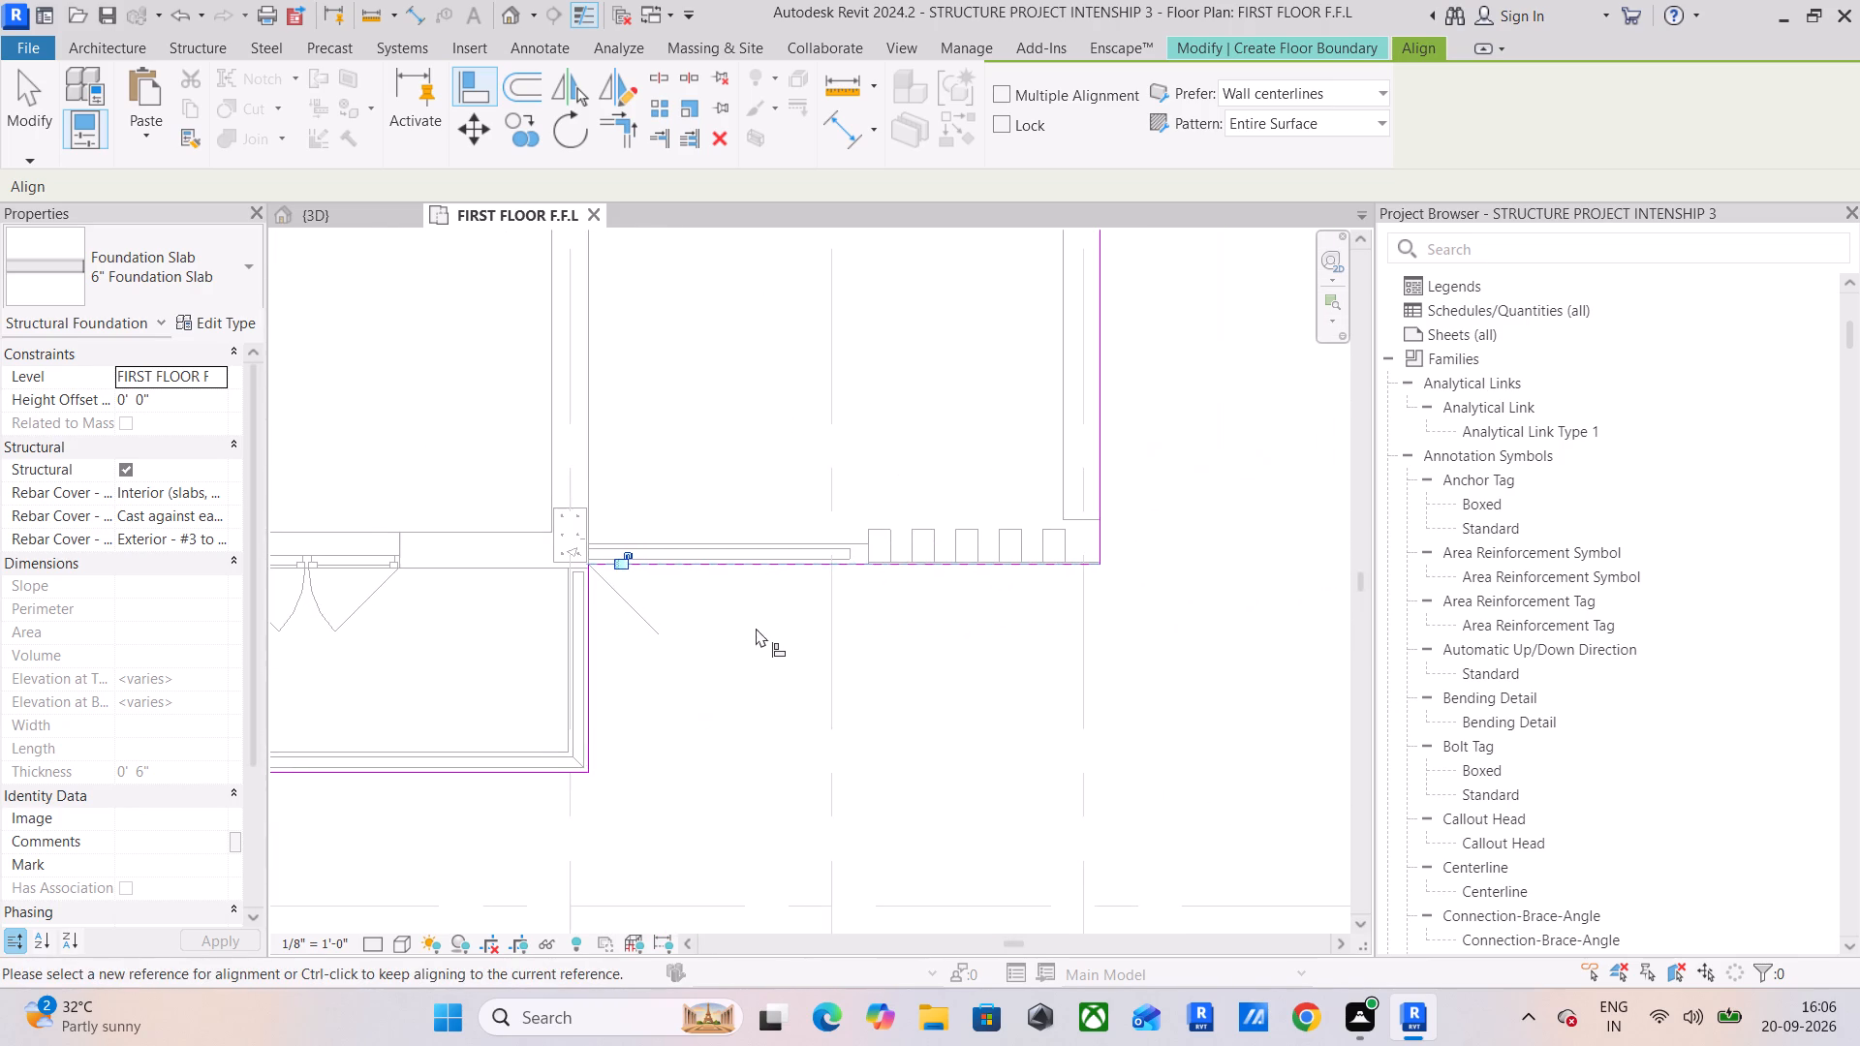
key(Escape)
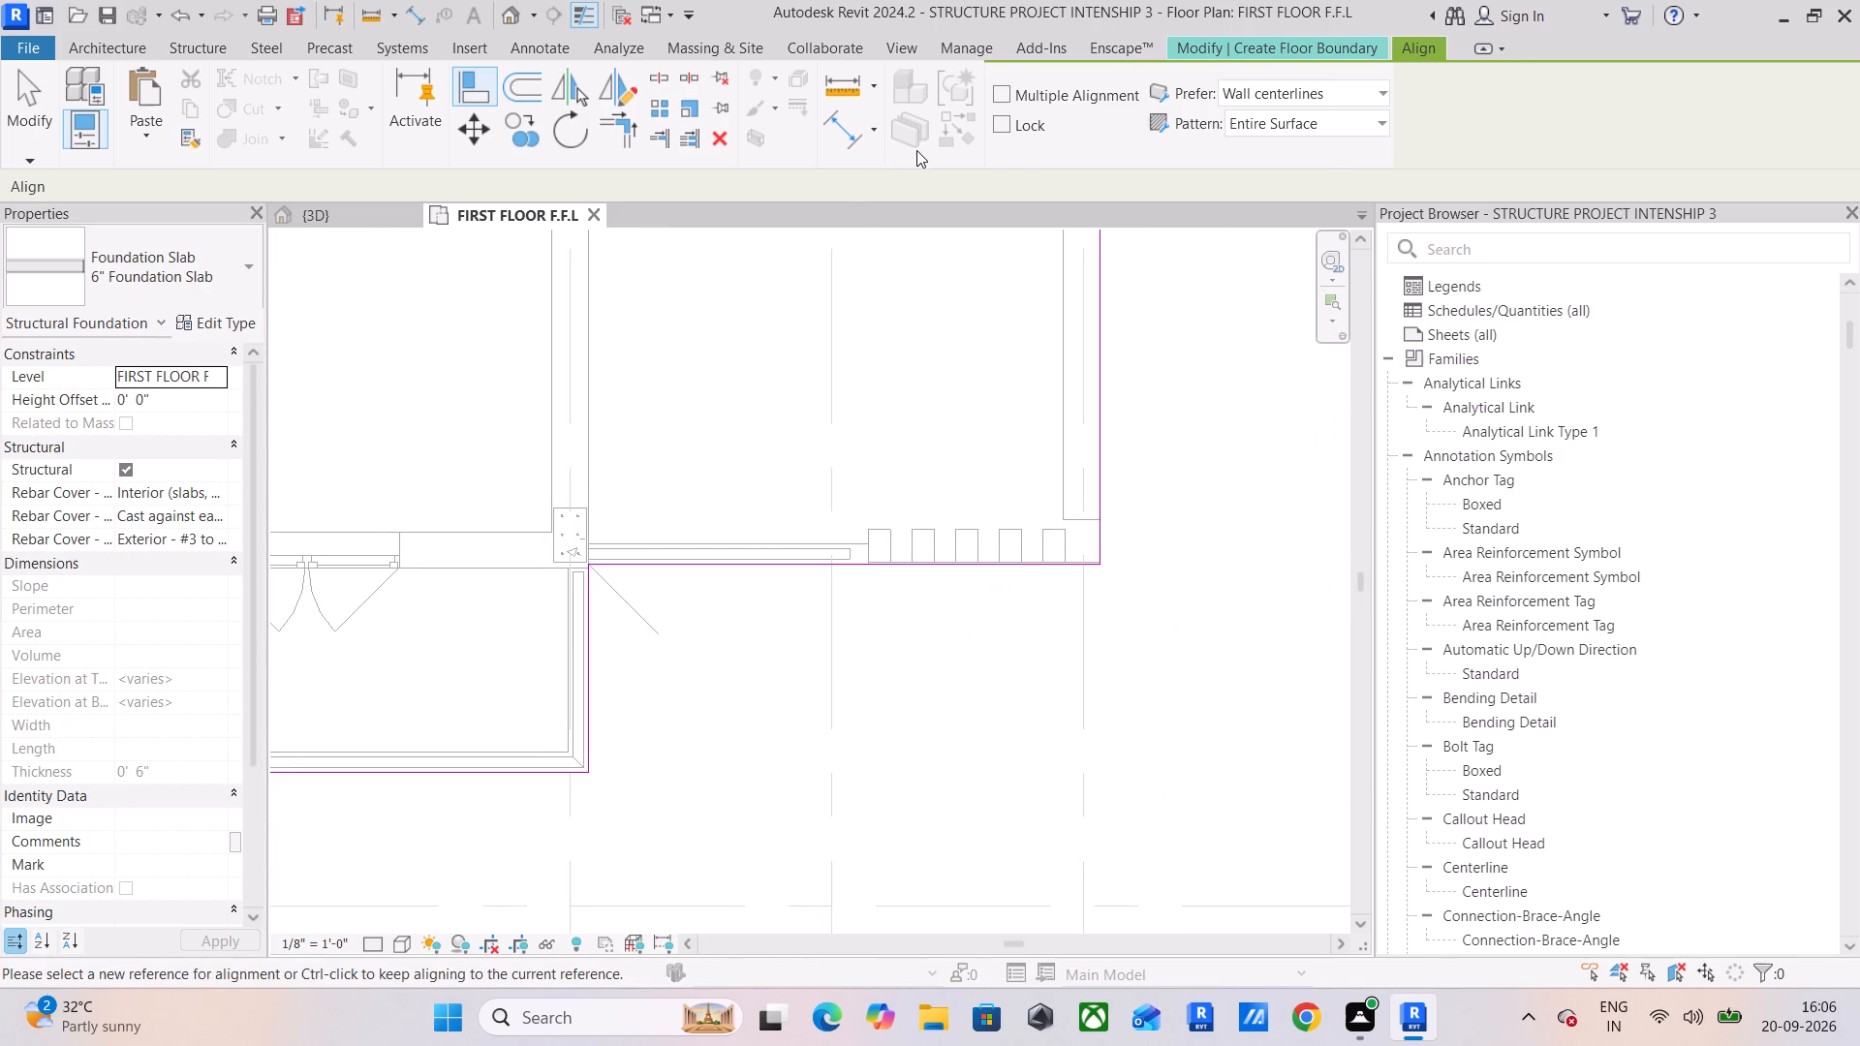
key(Escape)
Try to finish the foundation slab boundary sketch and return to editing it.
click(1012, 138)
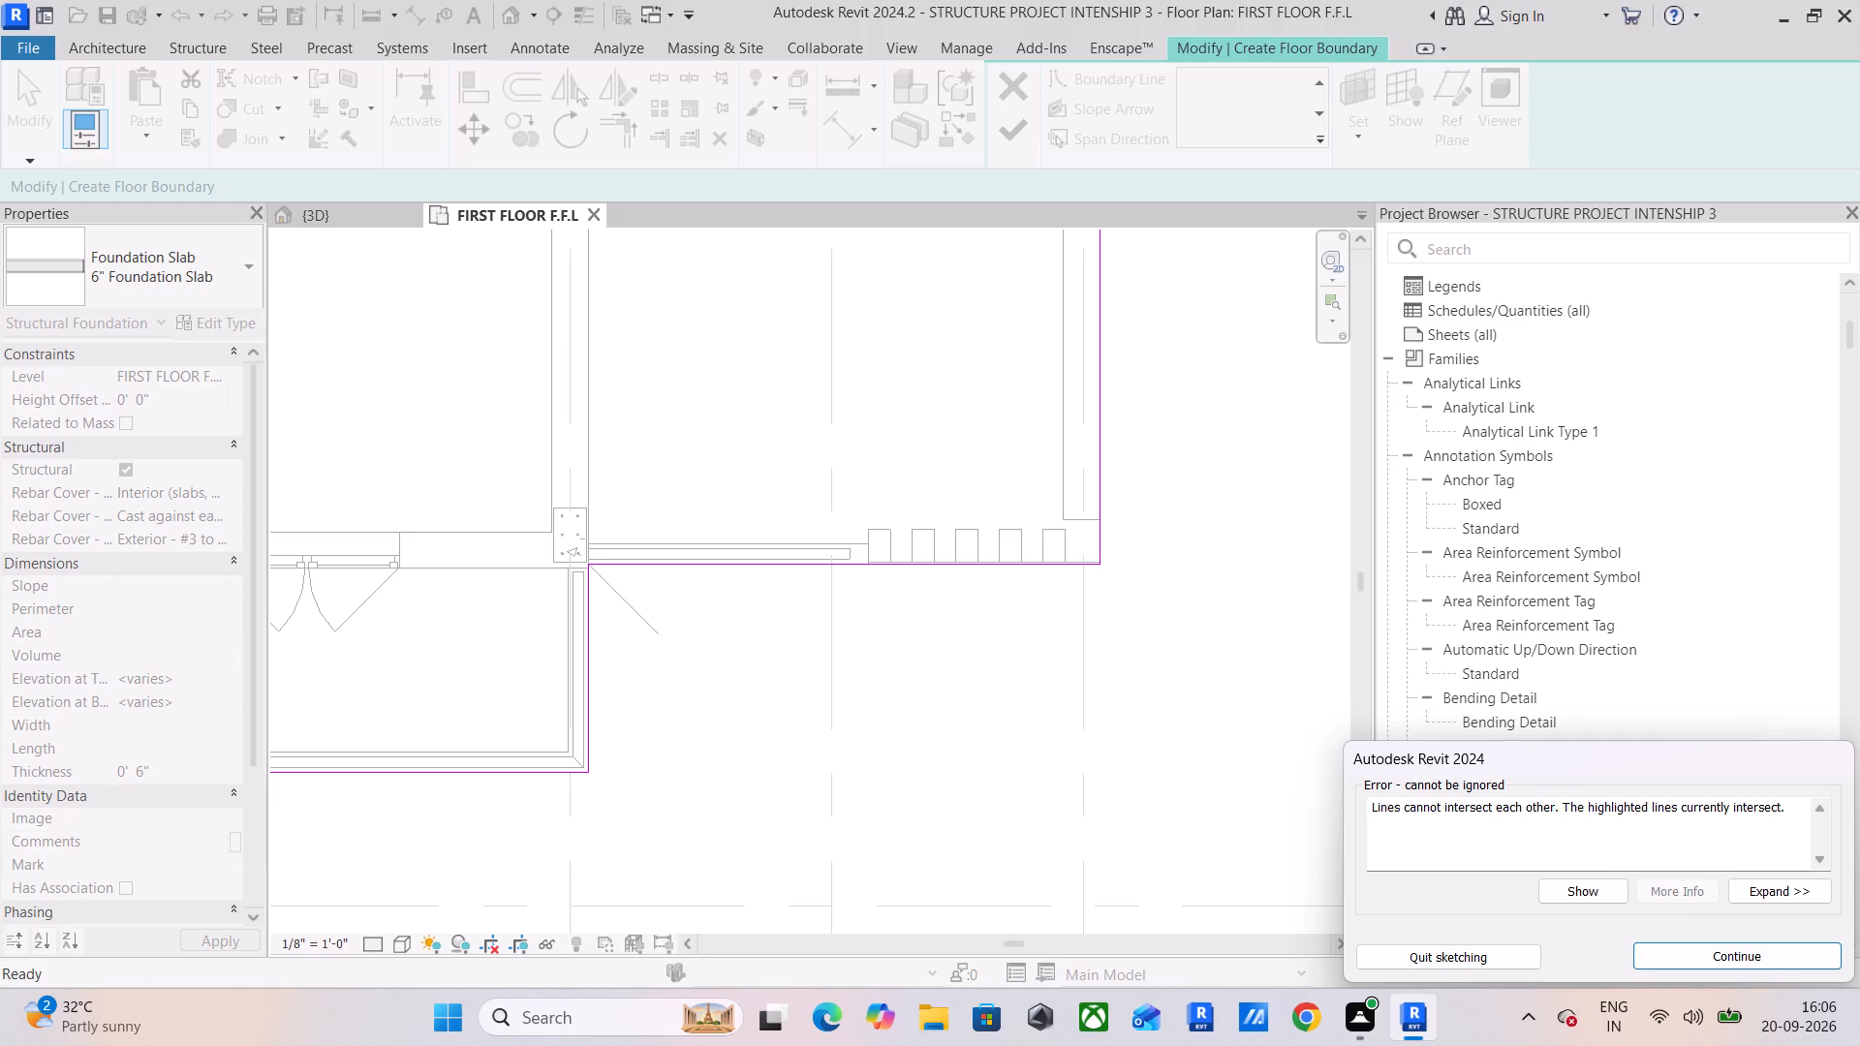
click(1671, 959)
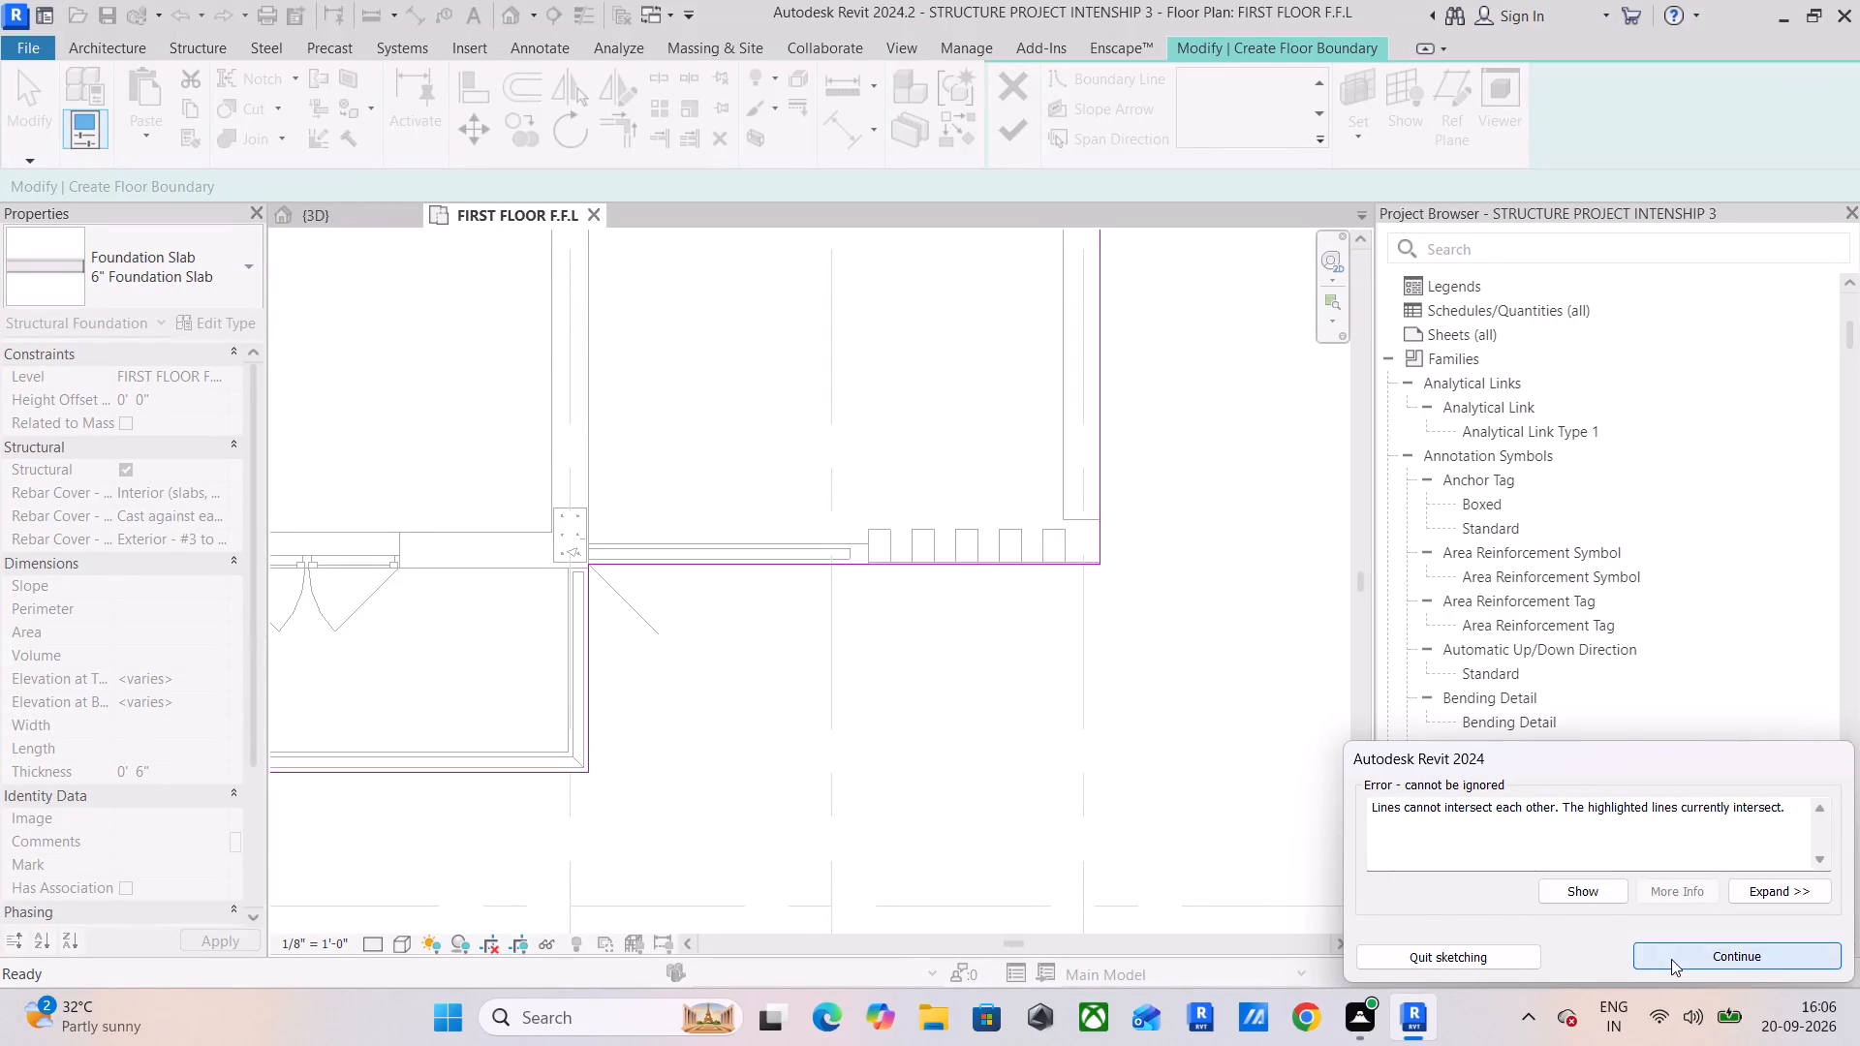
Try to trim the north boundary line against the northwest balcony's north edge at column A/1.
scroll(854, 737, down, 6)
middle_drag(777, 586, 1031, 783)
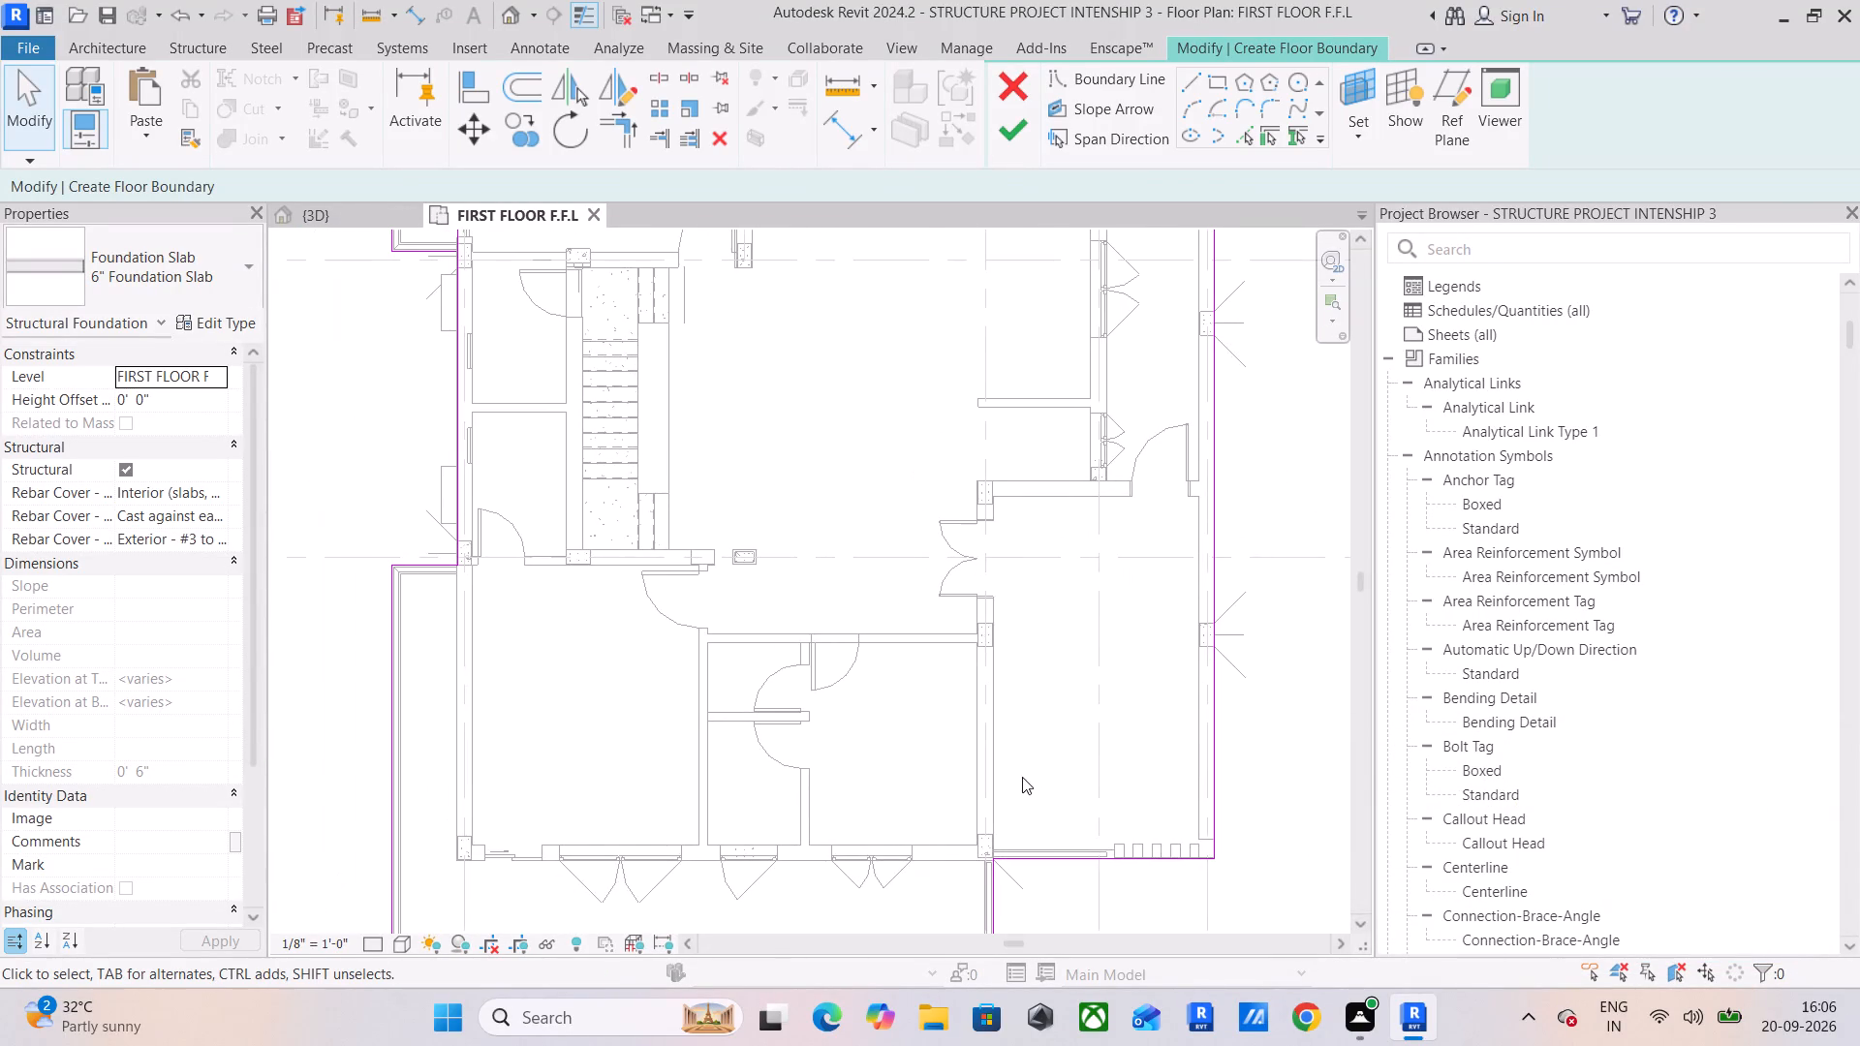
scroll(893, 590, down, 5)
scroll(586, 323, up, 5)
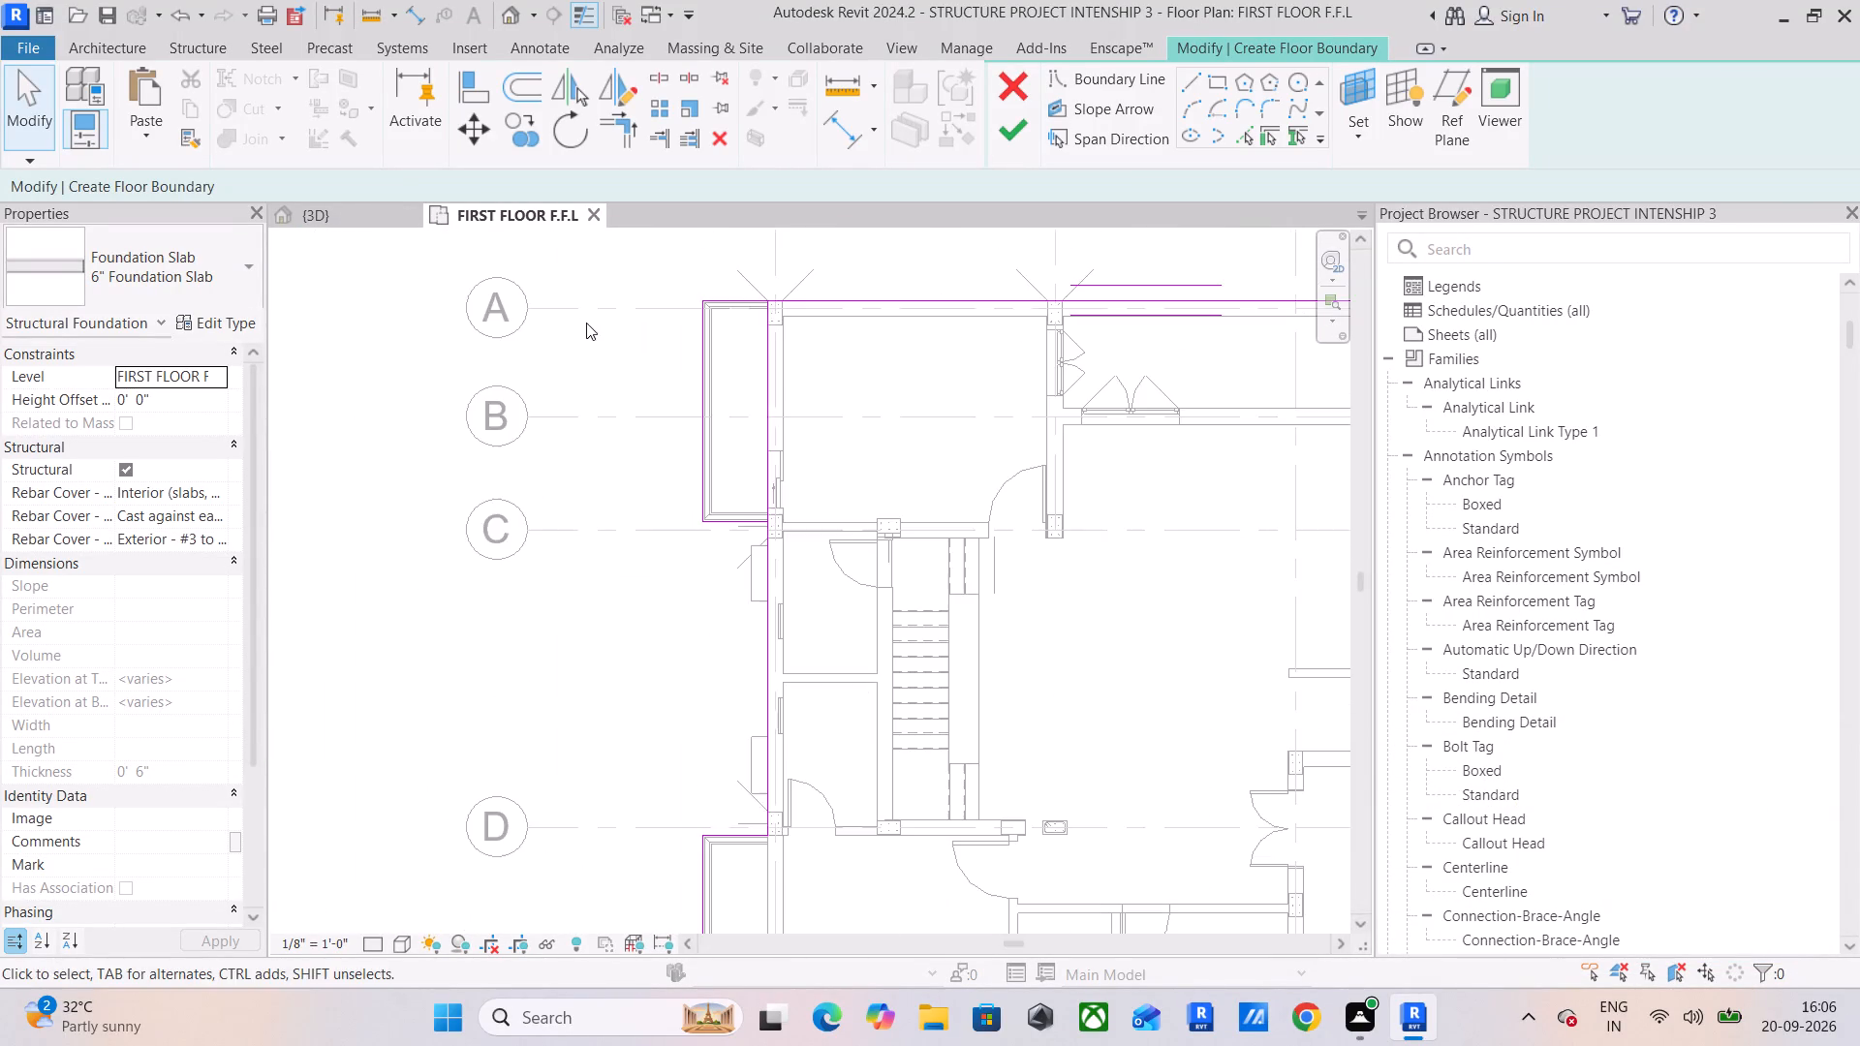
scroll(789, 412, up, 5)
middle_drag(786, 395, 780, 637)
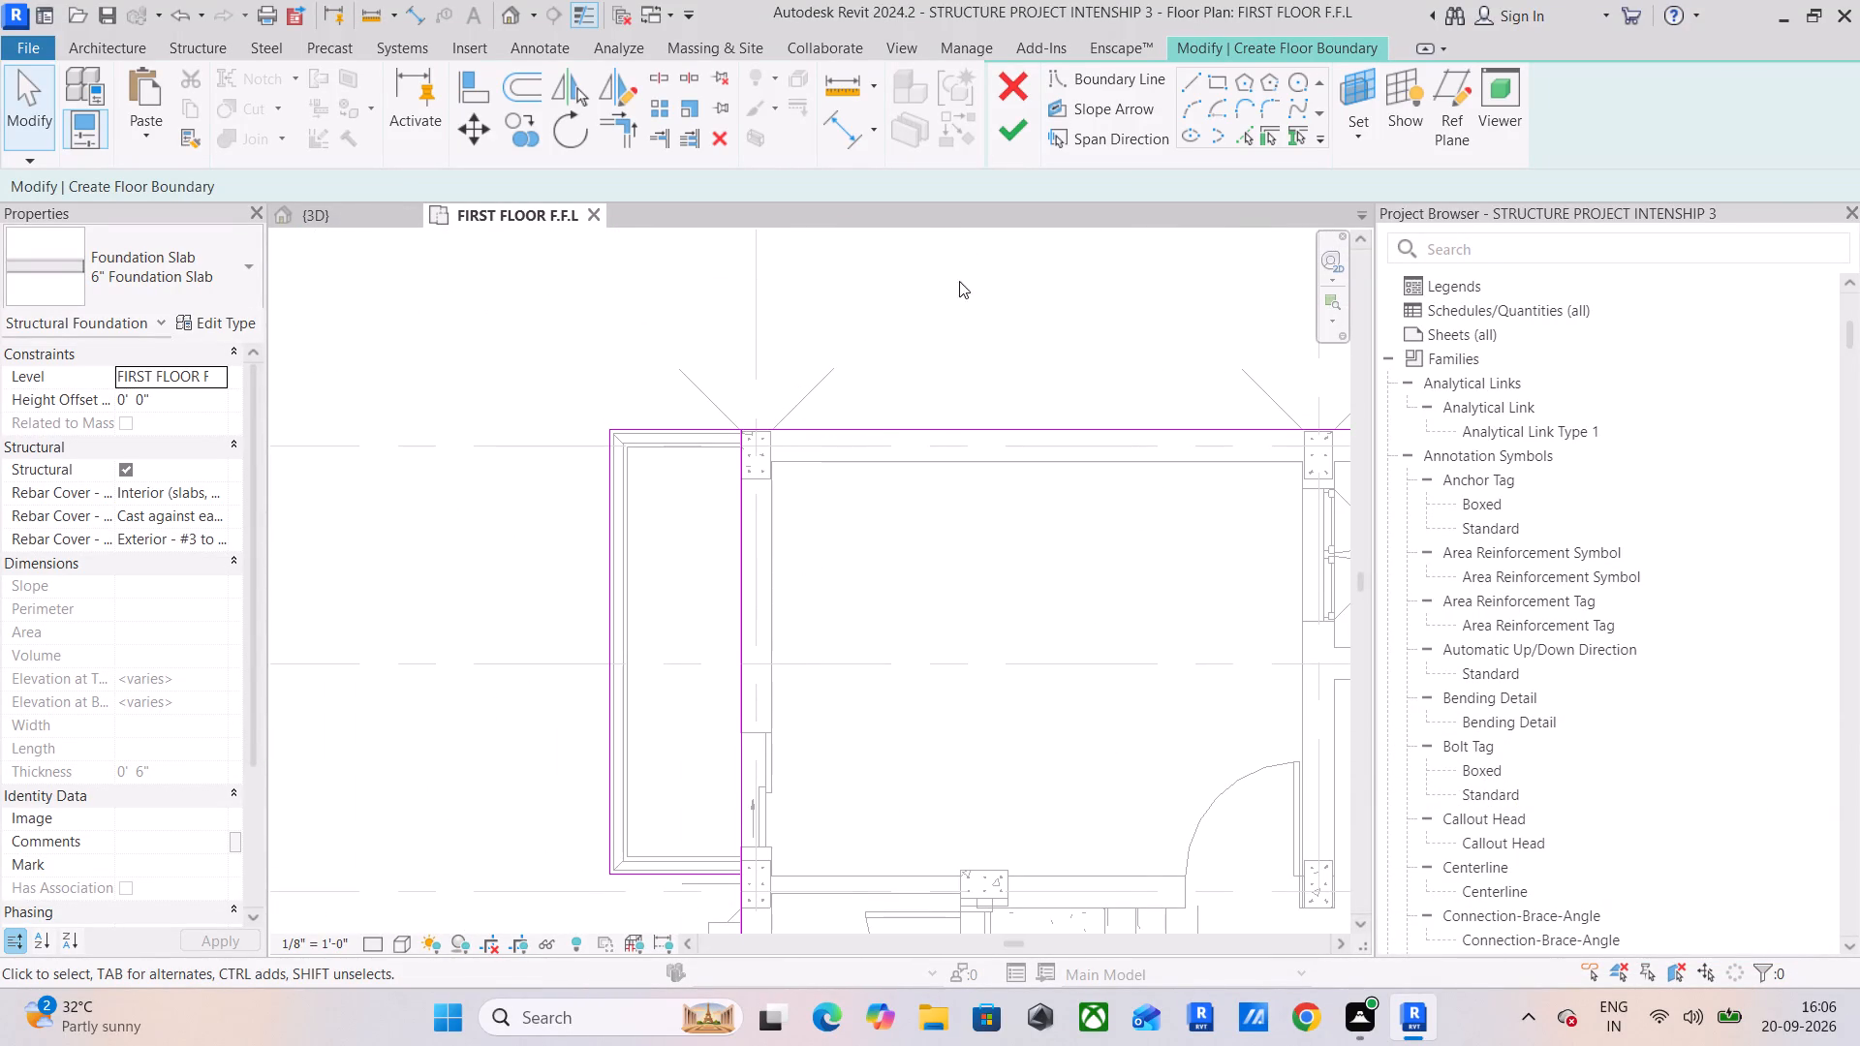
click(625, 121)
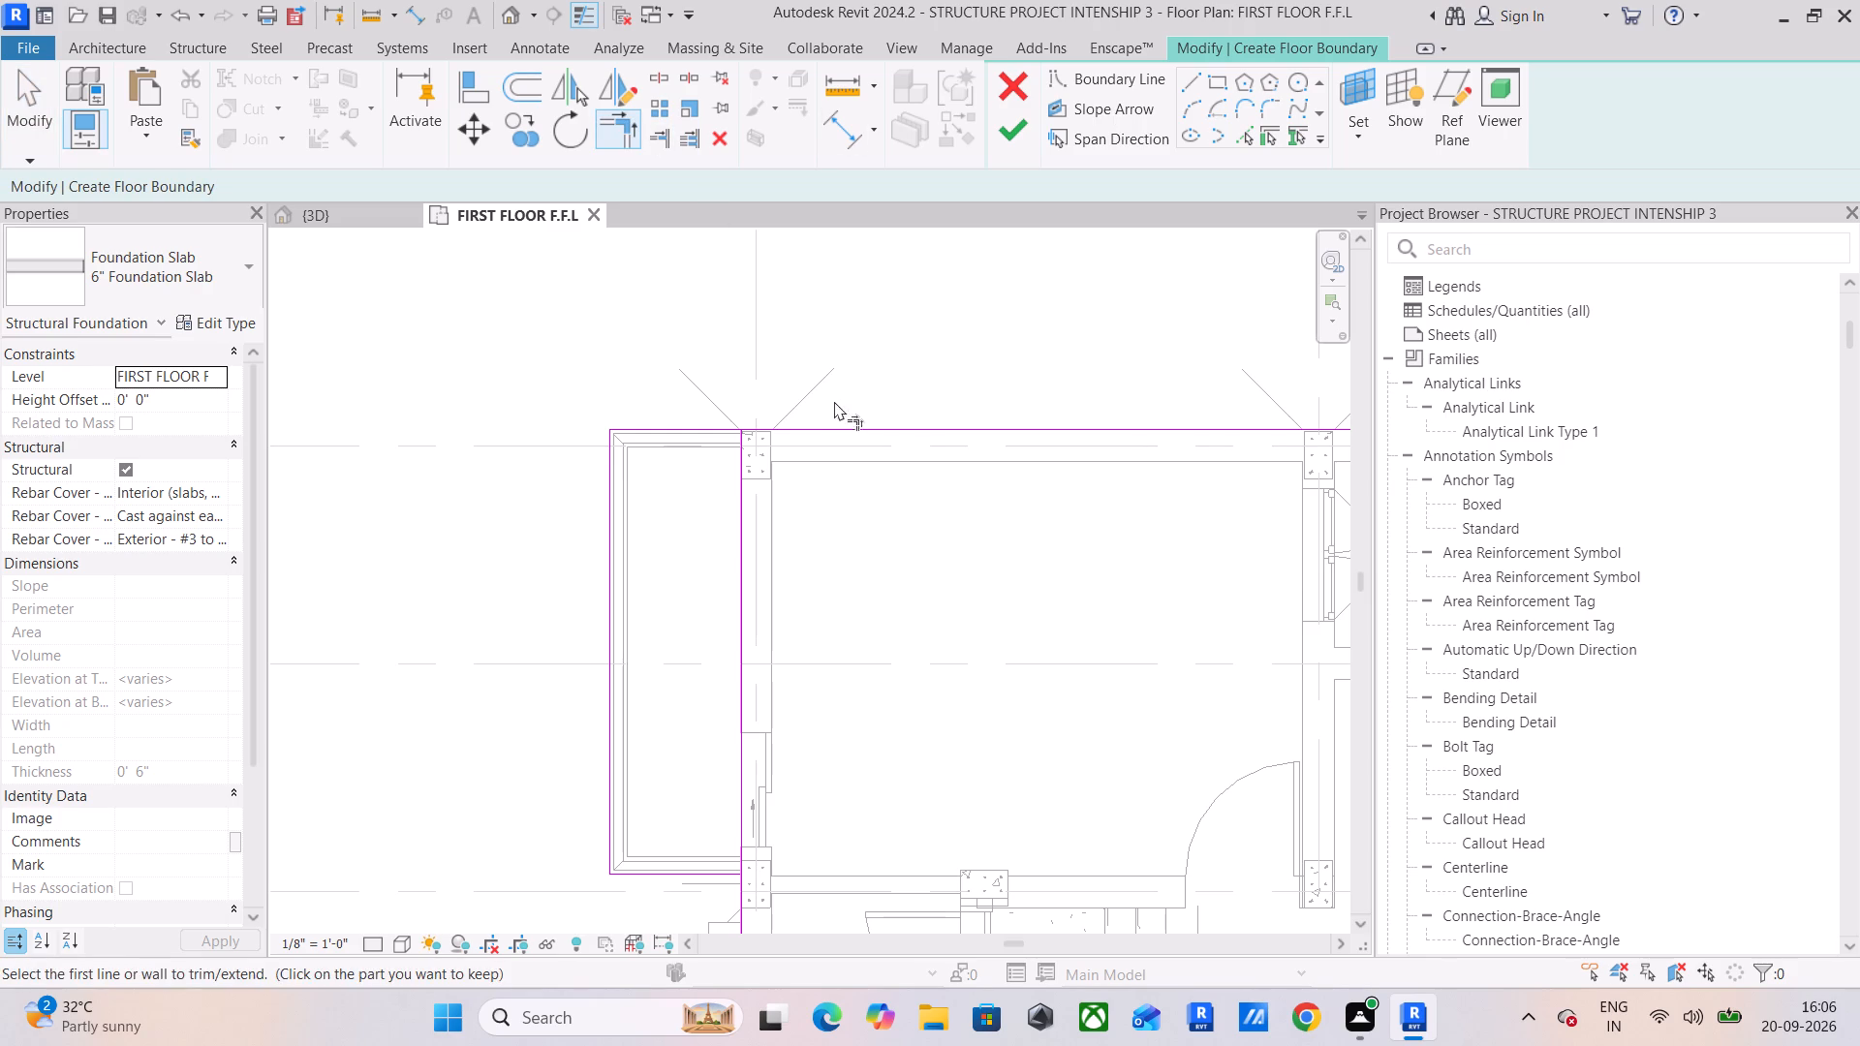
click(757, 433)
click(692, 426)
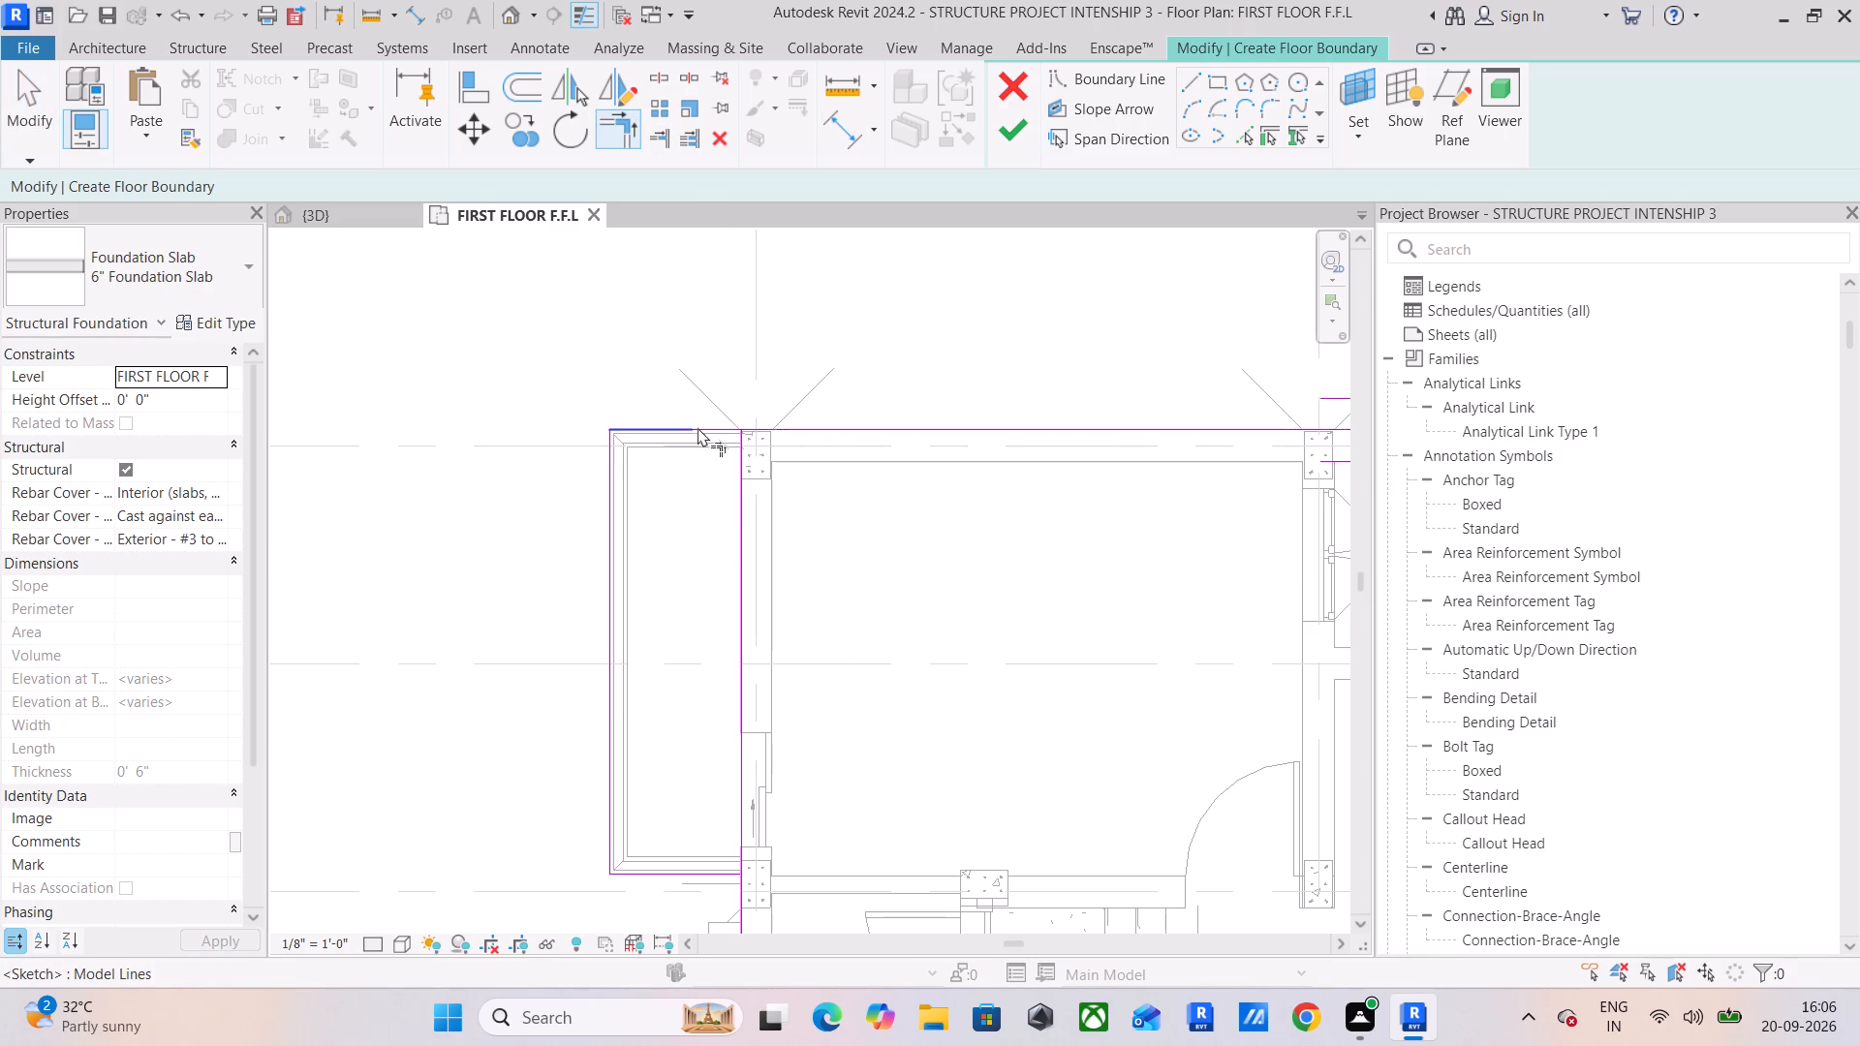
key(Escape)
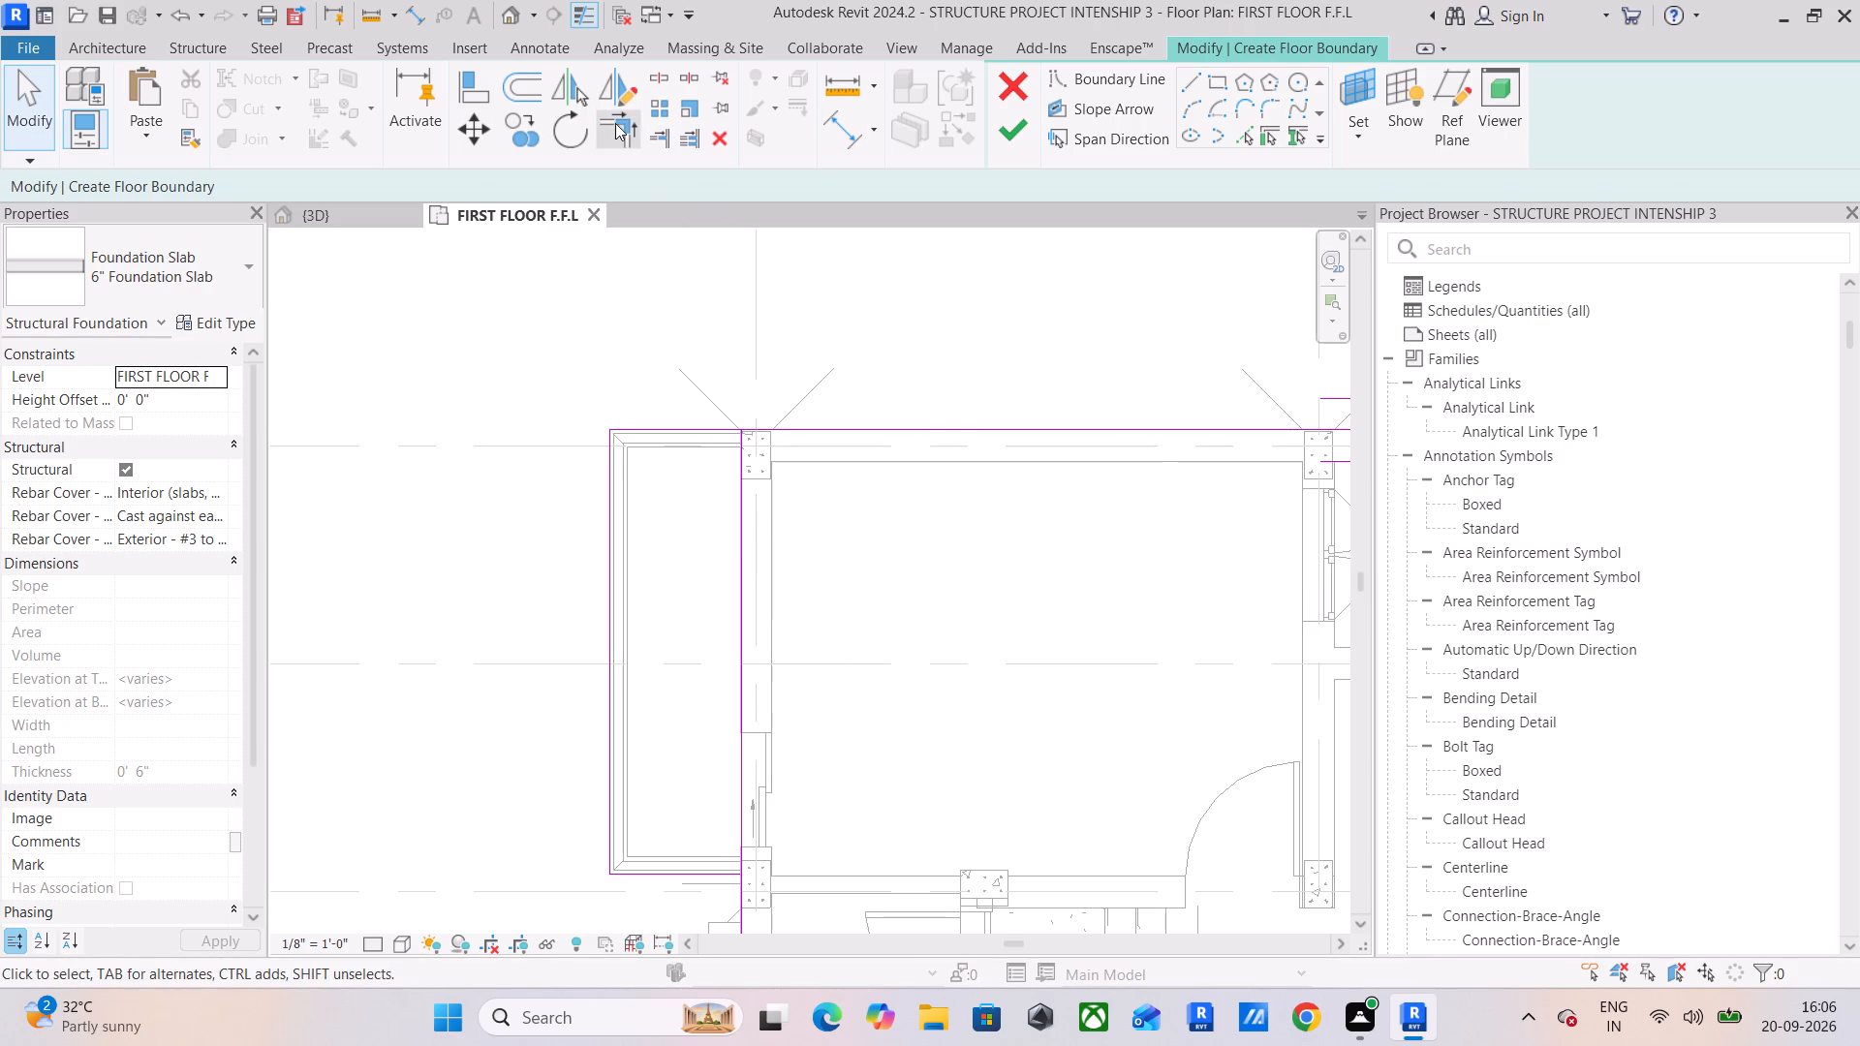
Trim the northwest balcony's south boundary line and the main west boundary line into a corner at column C/1.
click(615, 130)
middle_drag(726, 544, 805, 238)
scroll(790, 582, up, 5)
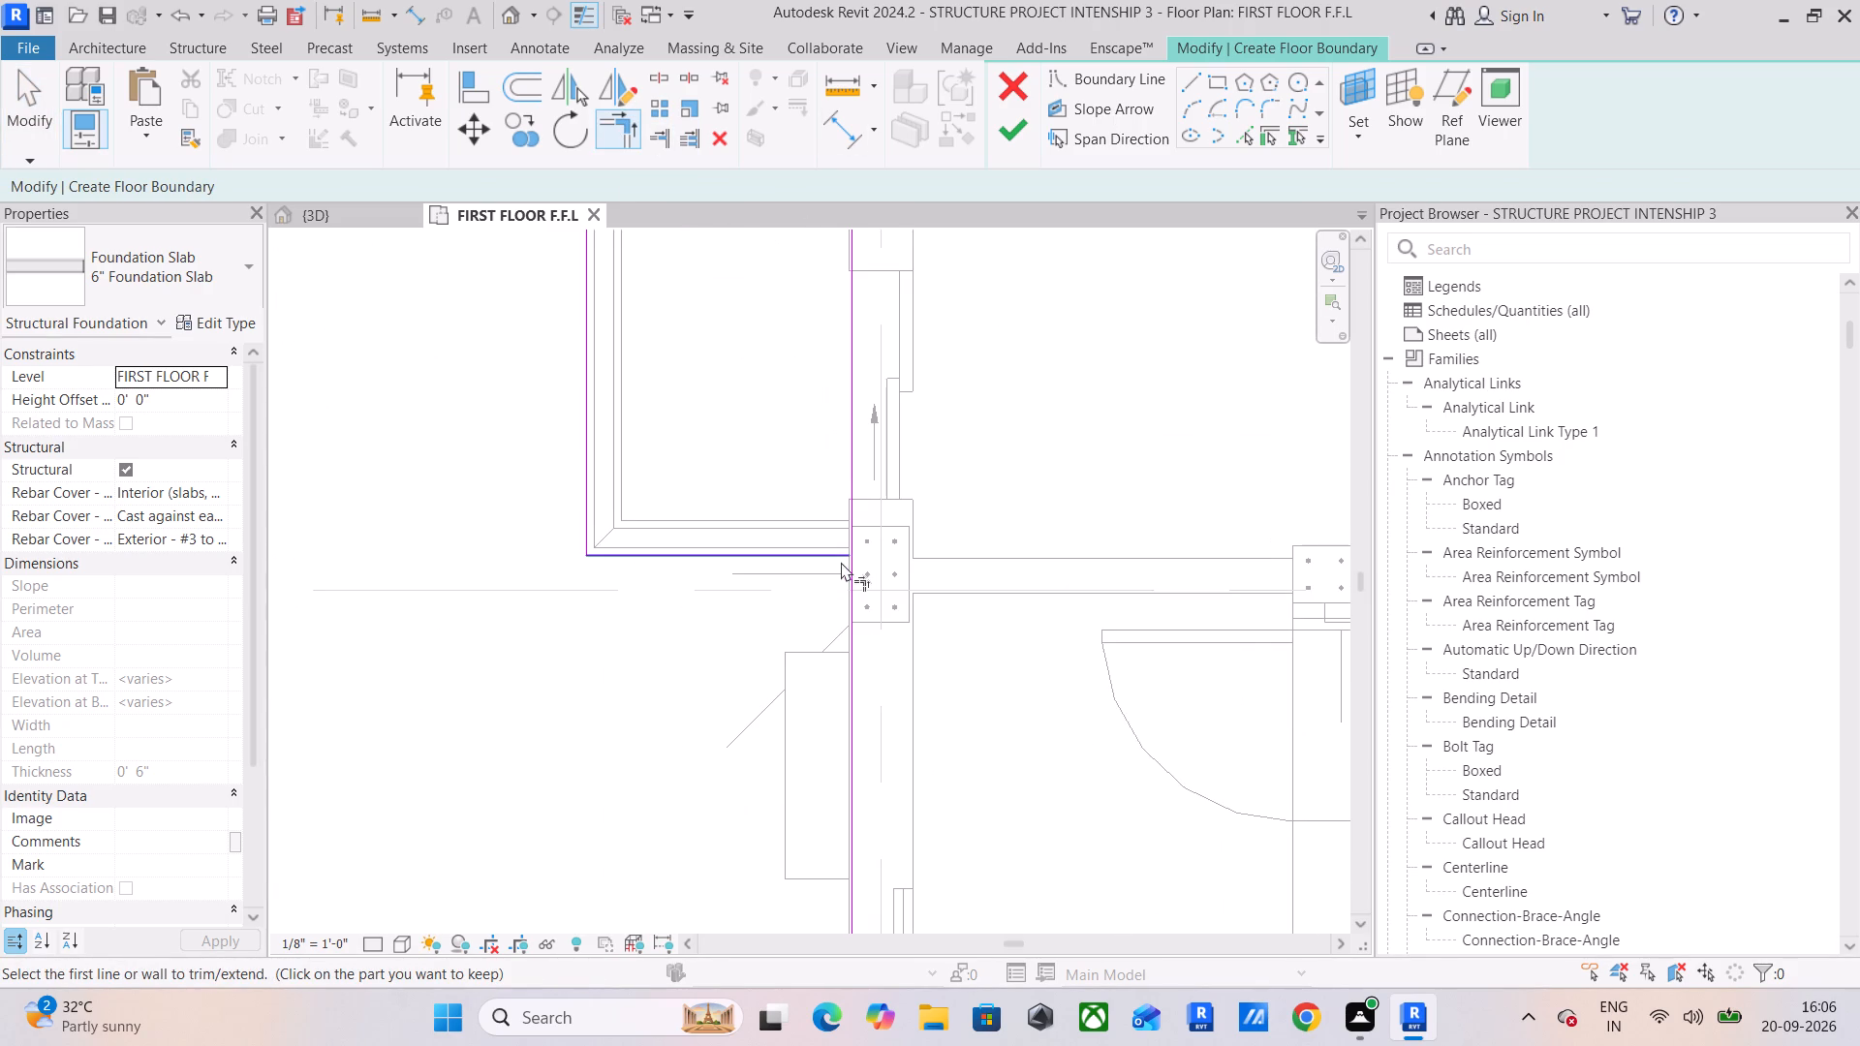
click(850, 583)
click(812, 558)
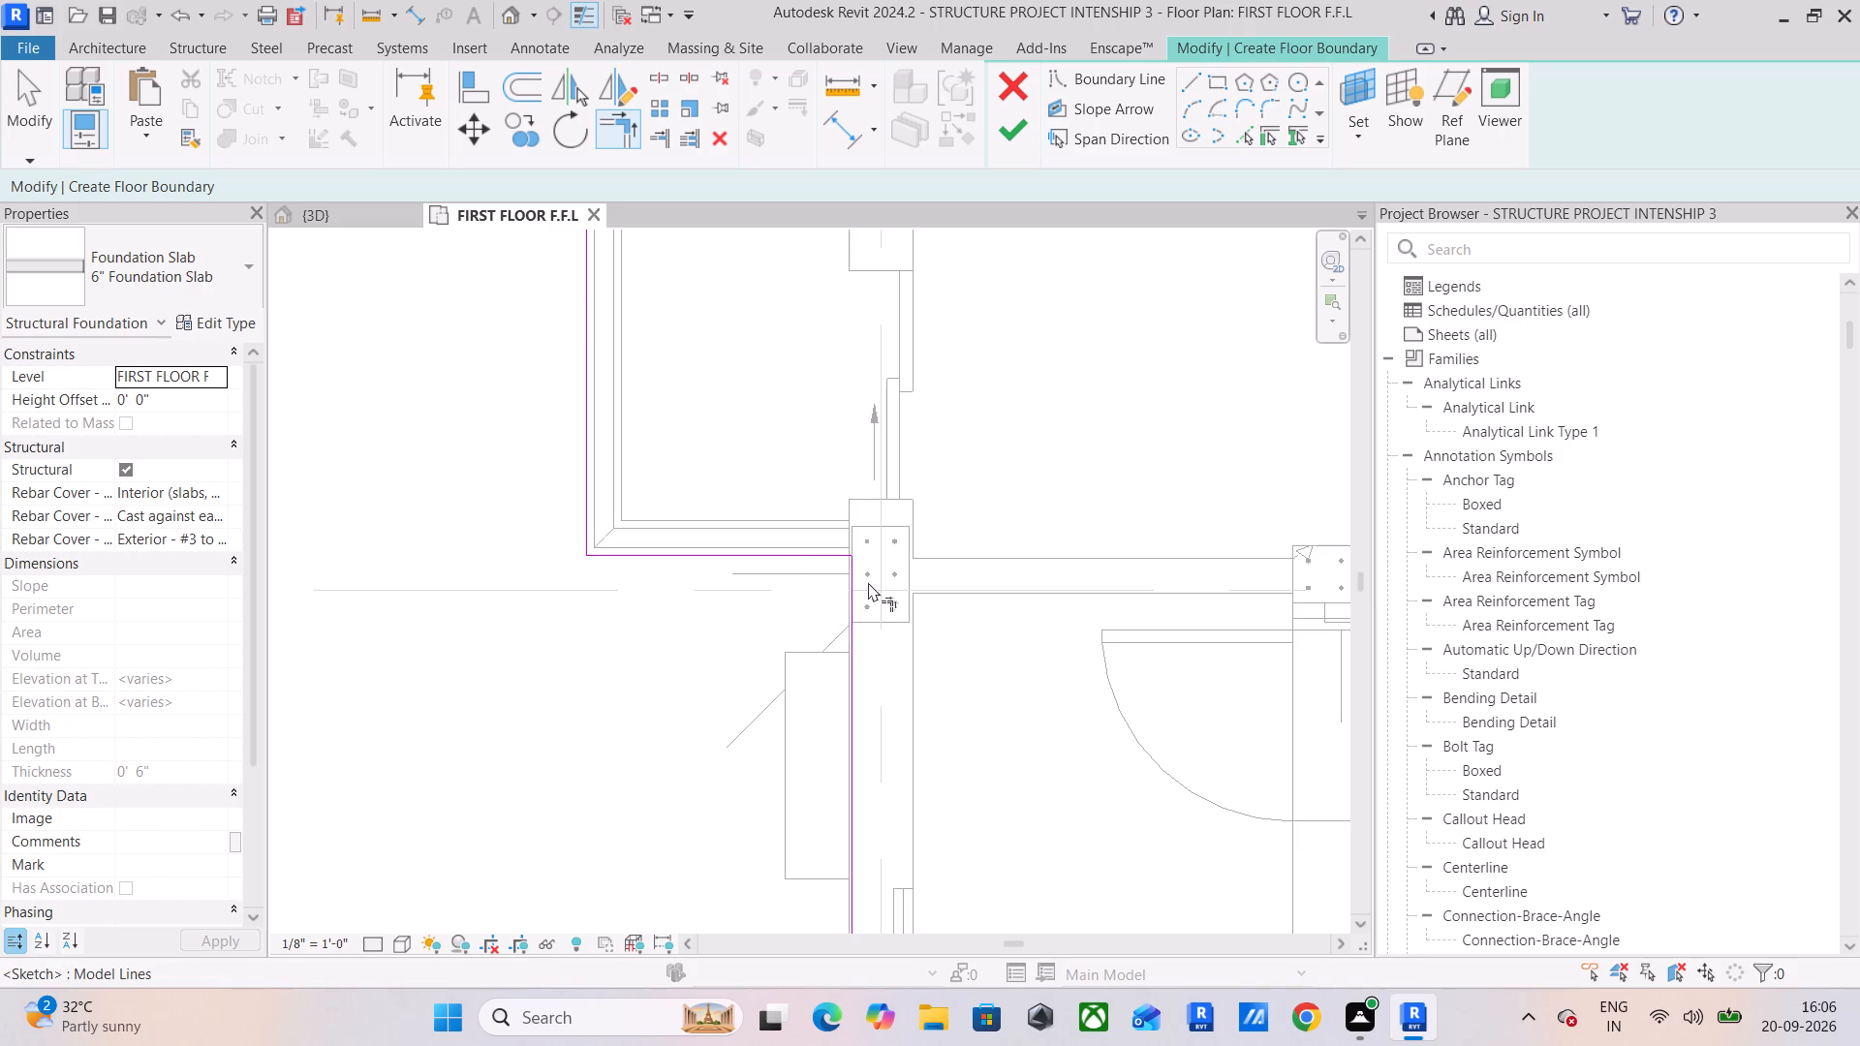
key(Escape)
Align the west boundary line between grids C and D to the outer wall face beside column C/1.
scroll(852, 550, up, 6)
scroll(880, 627, up, 4)
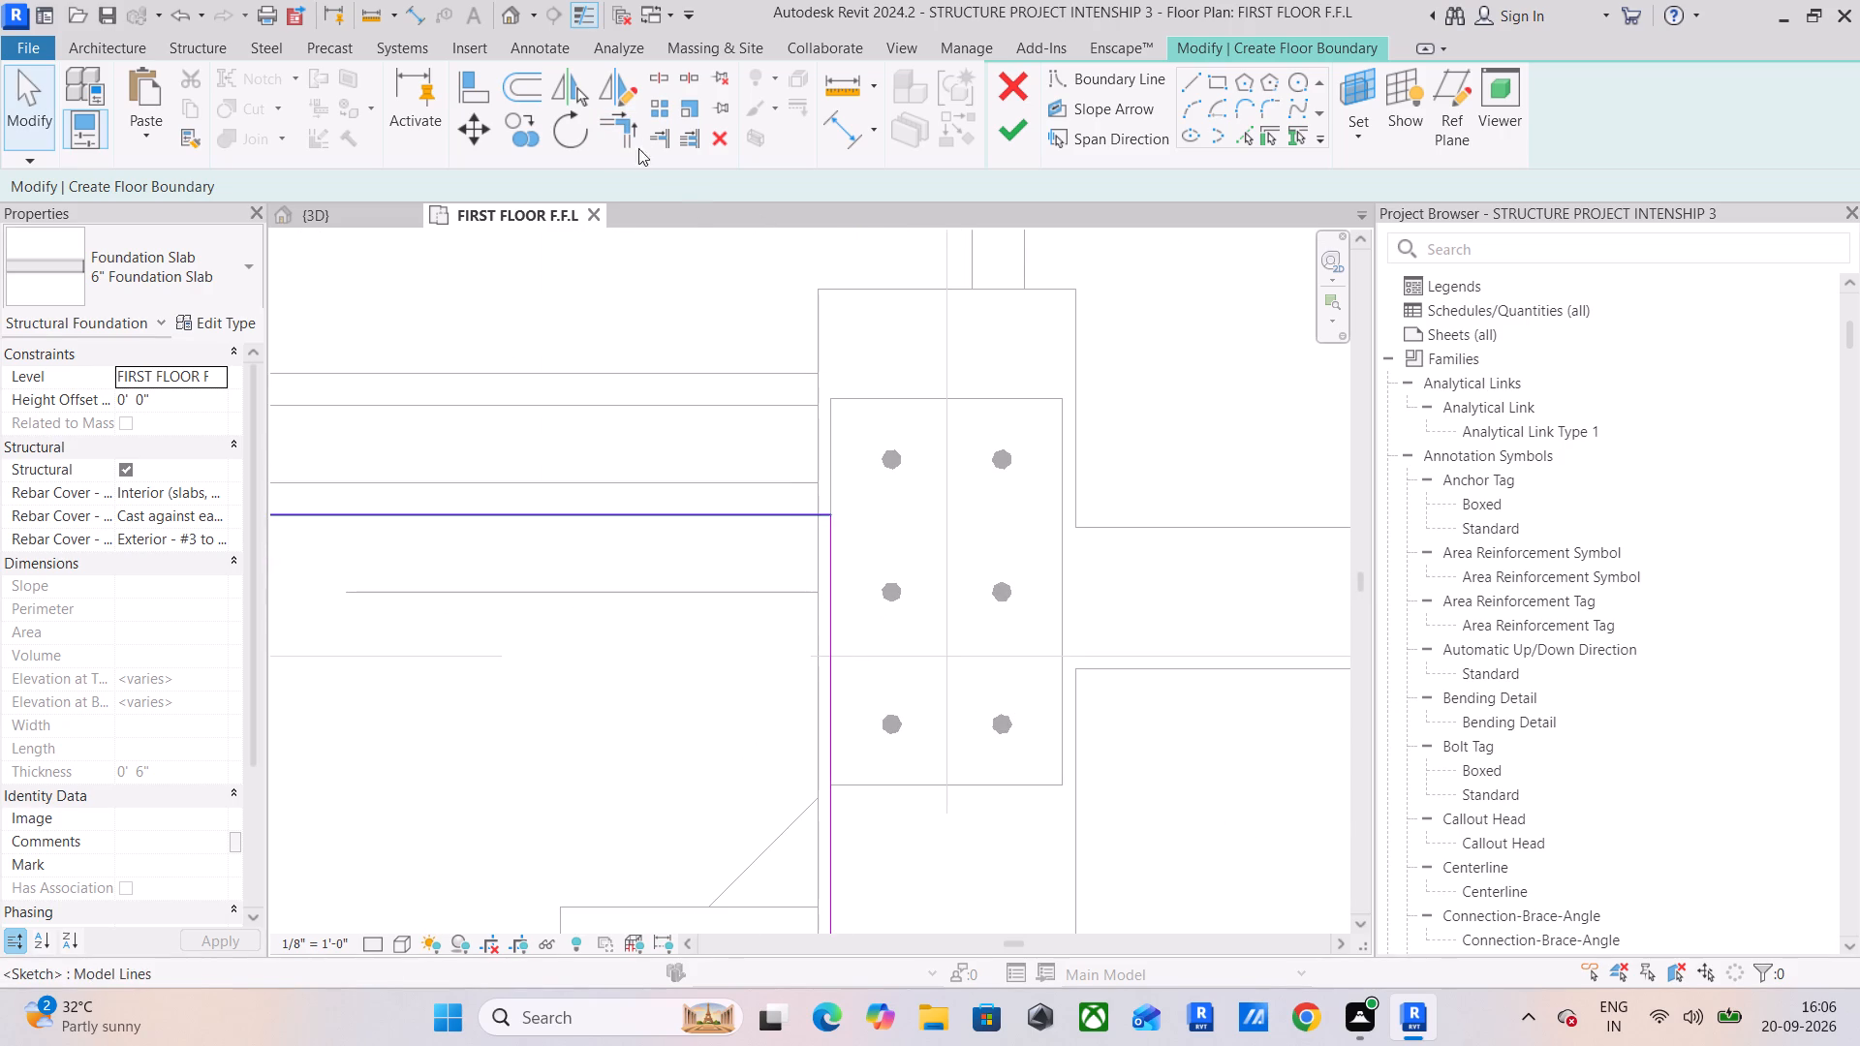
click(482, 92)
click(820, 725)
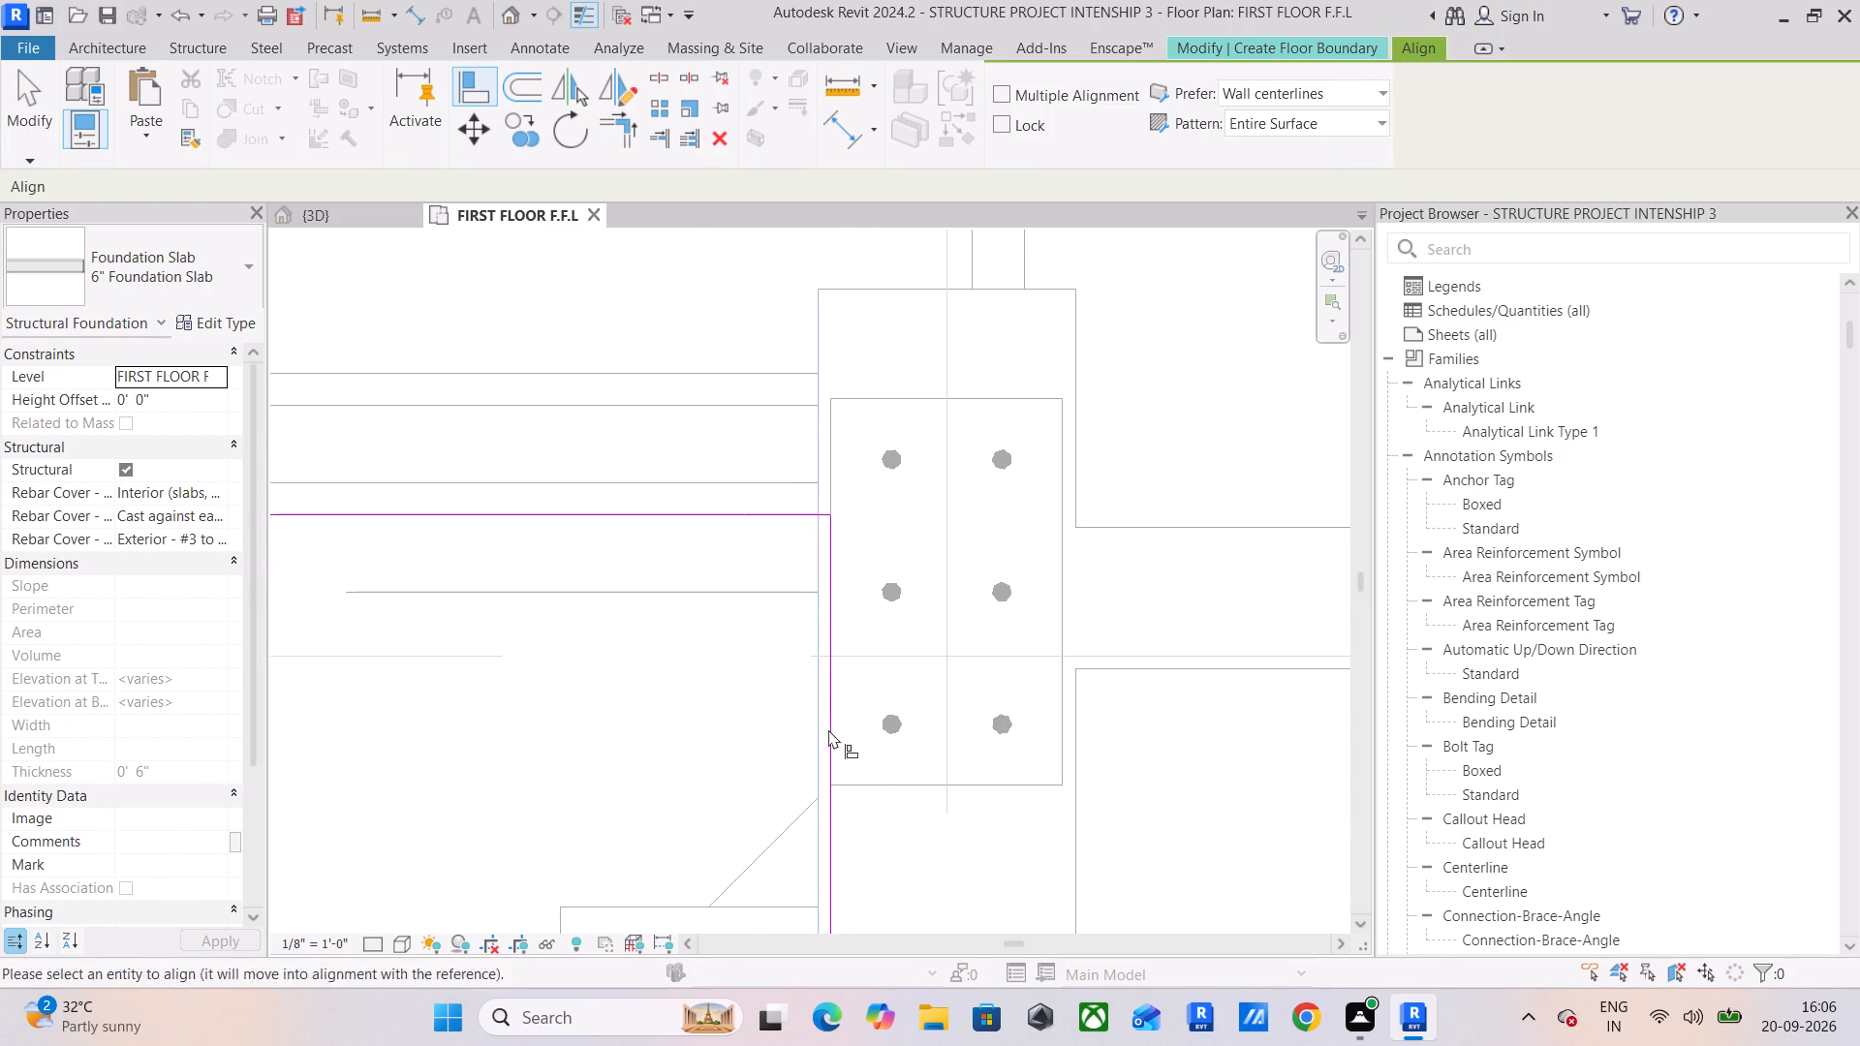
click(837, 734)
scroll(873, 746, down, 12)
middle_drag(945, 753, 842, 425)
scroll(842, 423, up, 1)
scroll(846, 444, down, 5)
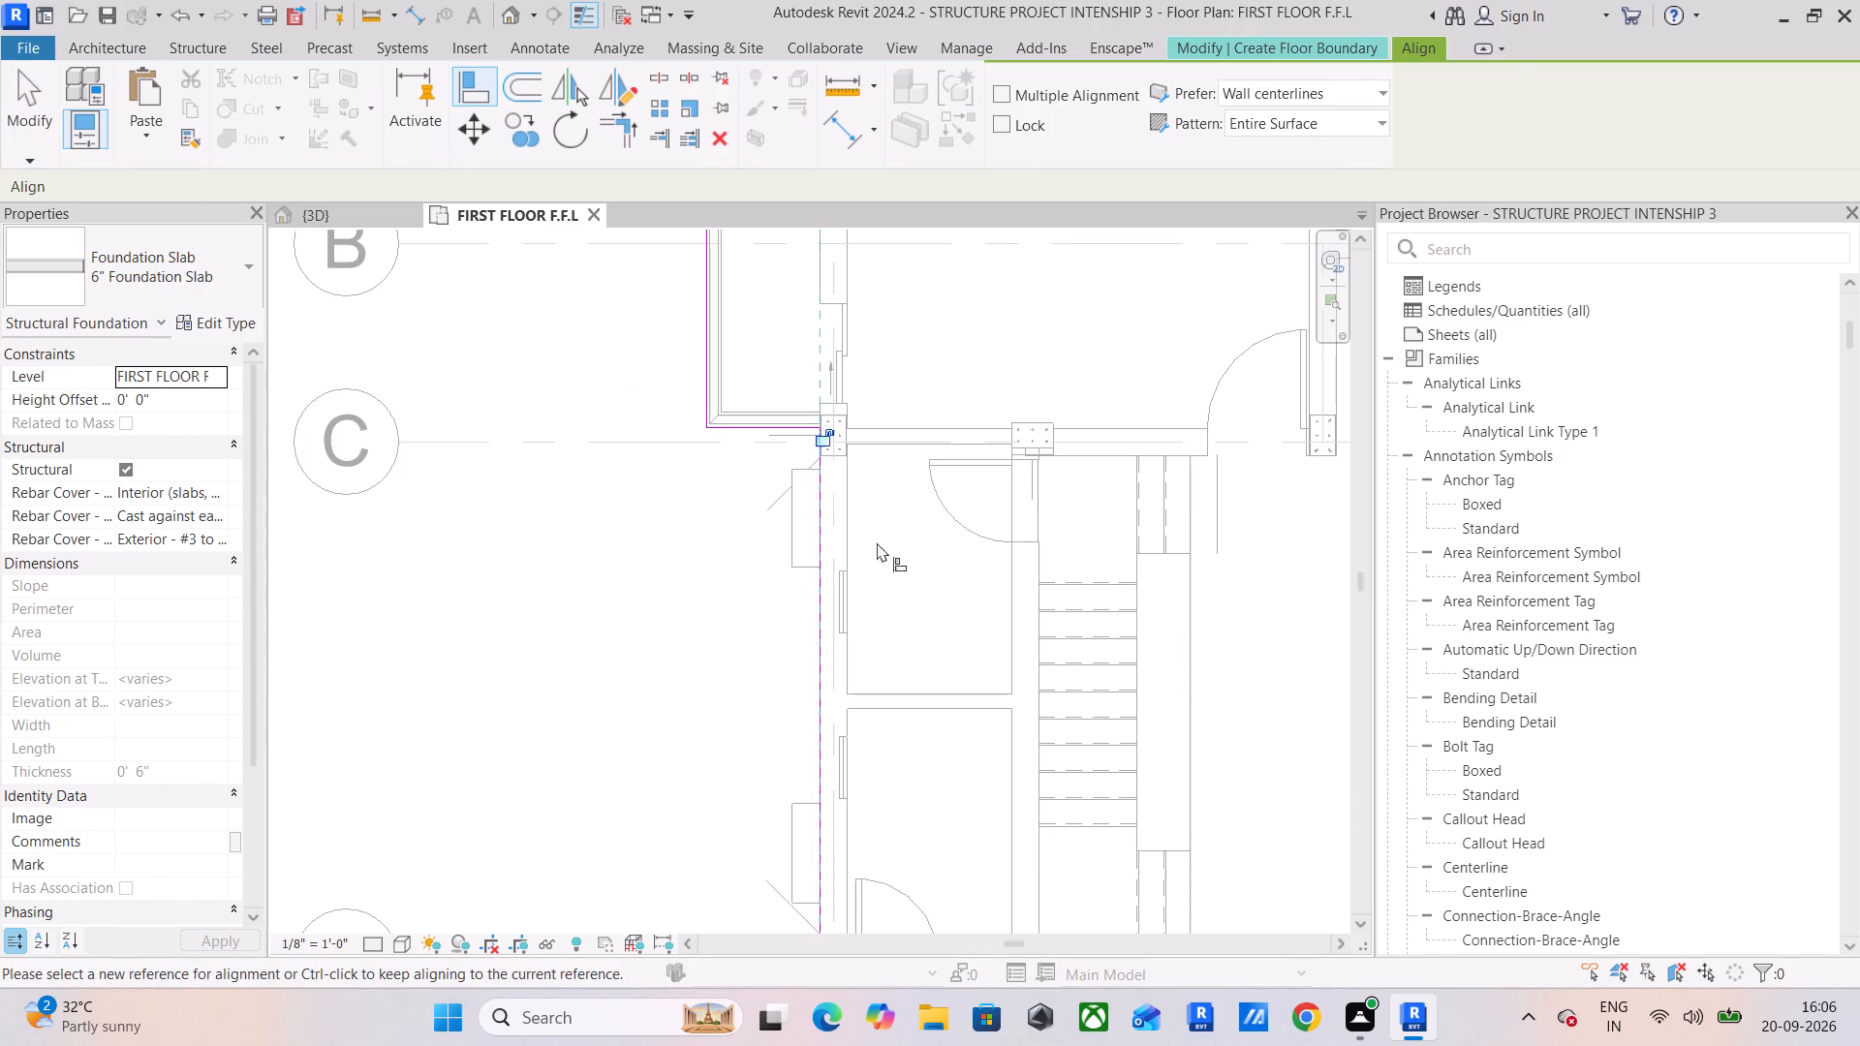
key(Escape)
key(Escape)
Finish the foundation slab boundary sketch and dismiss the rebar host warning.
scroll(923, 609, down, 5)
click(1022, 138)
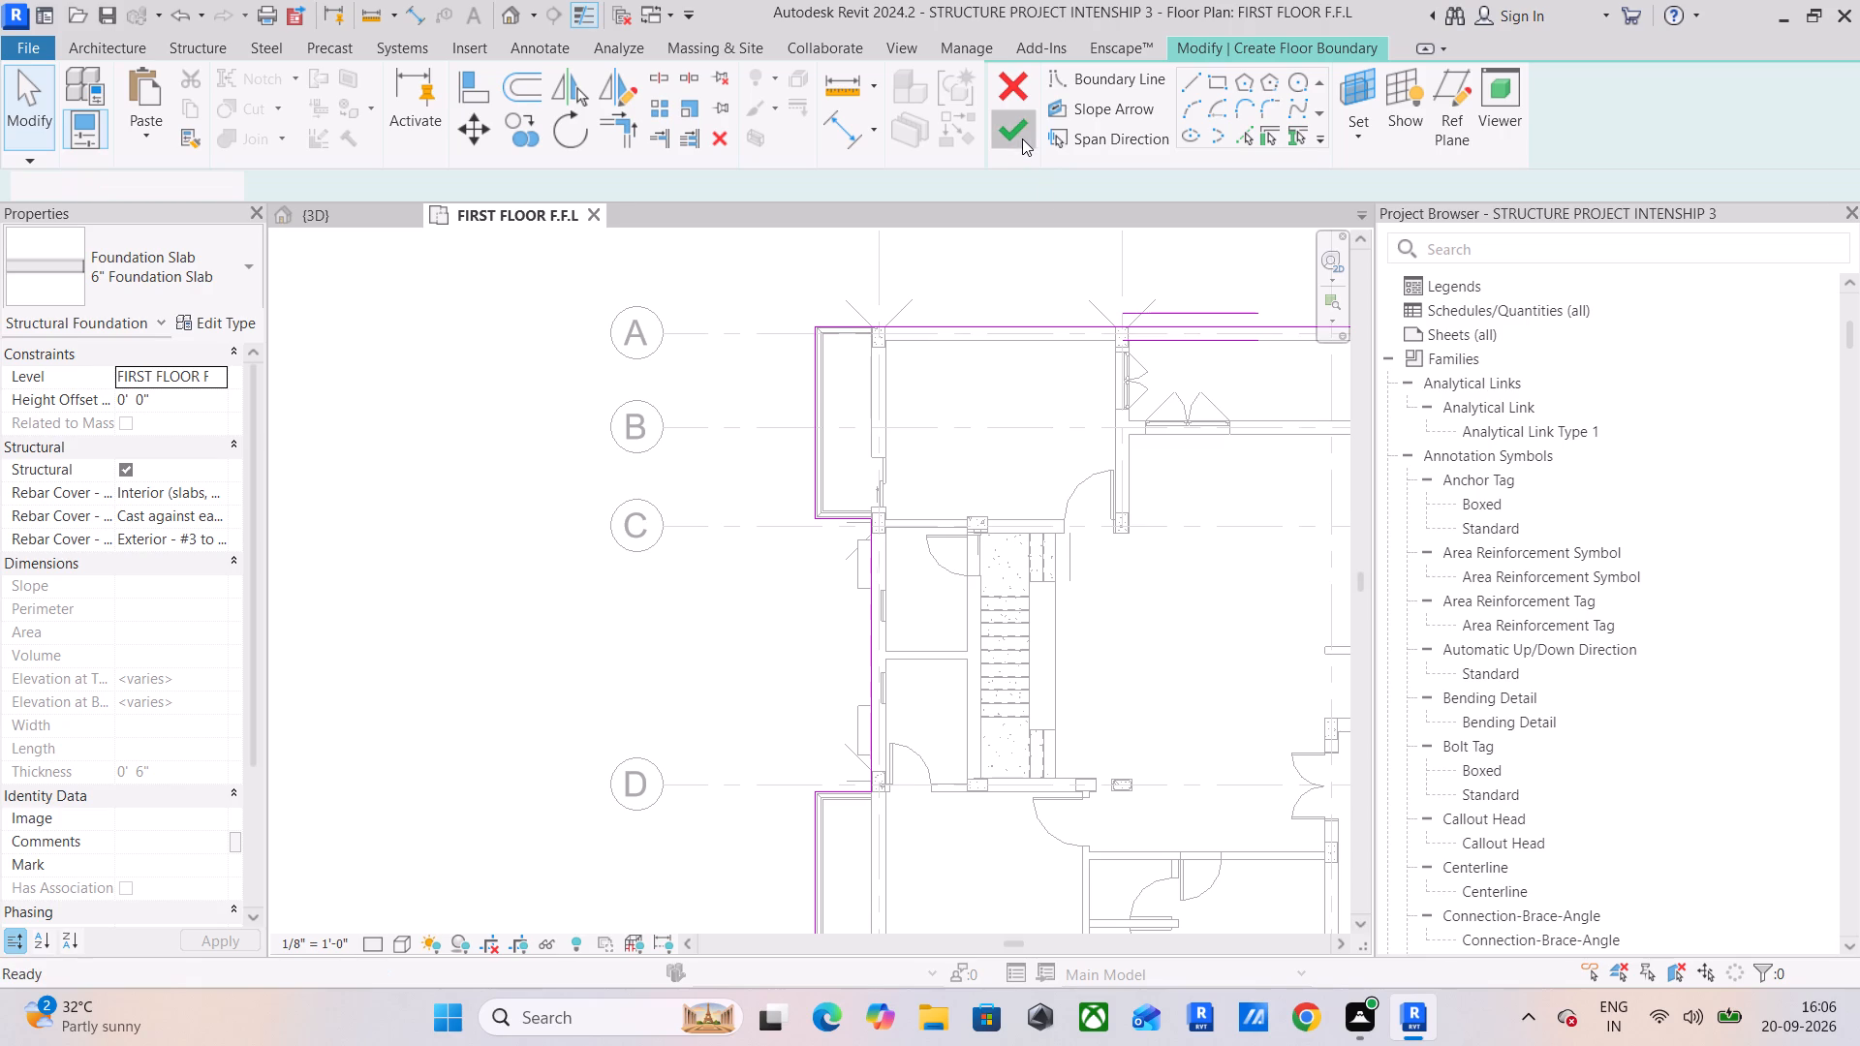
scroll(1015, 527, down, 5)
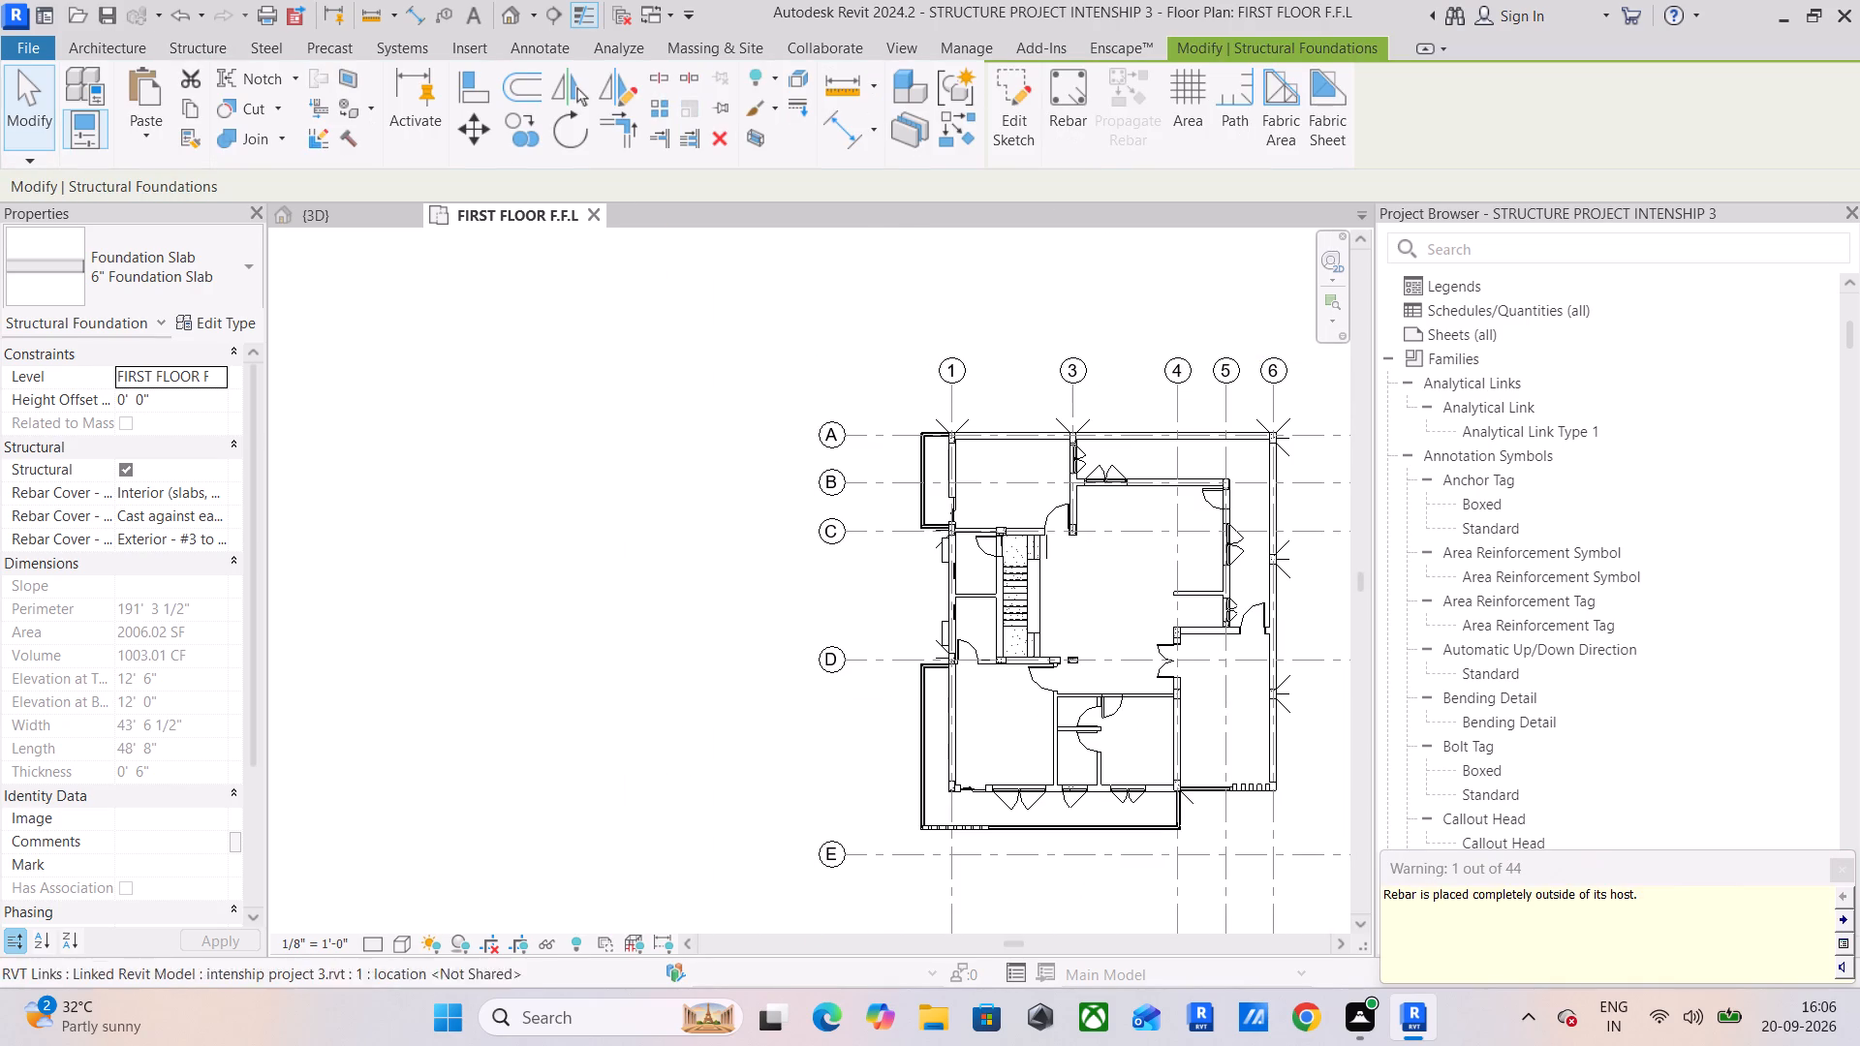
click(1846, 866)
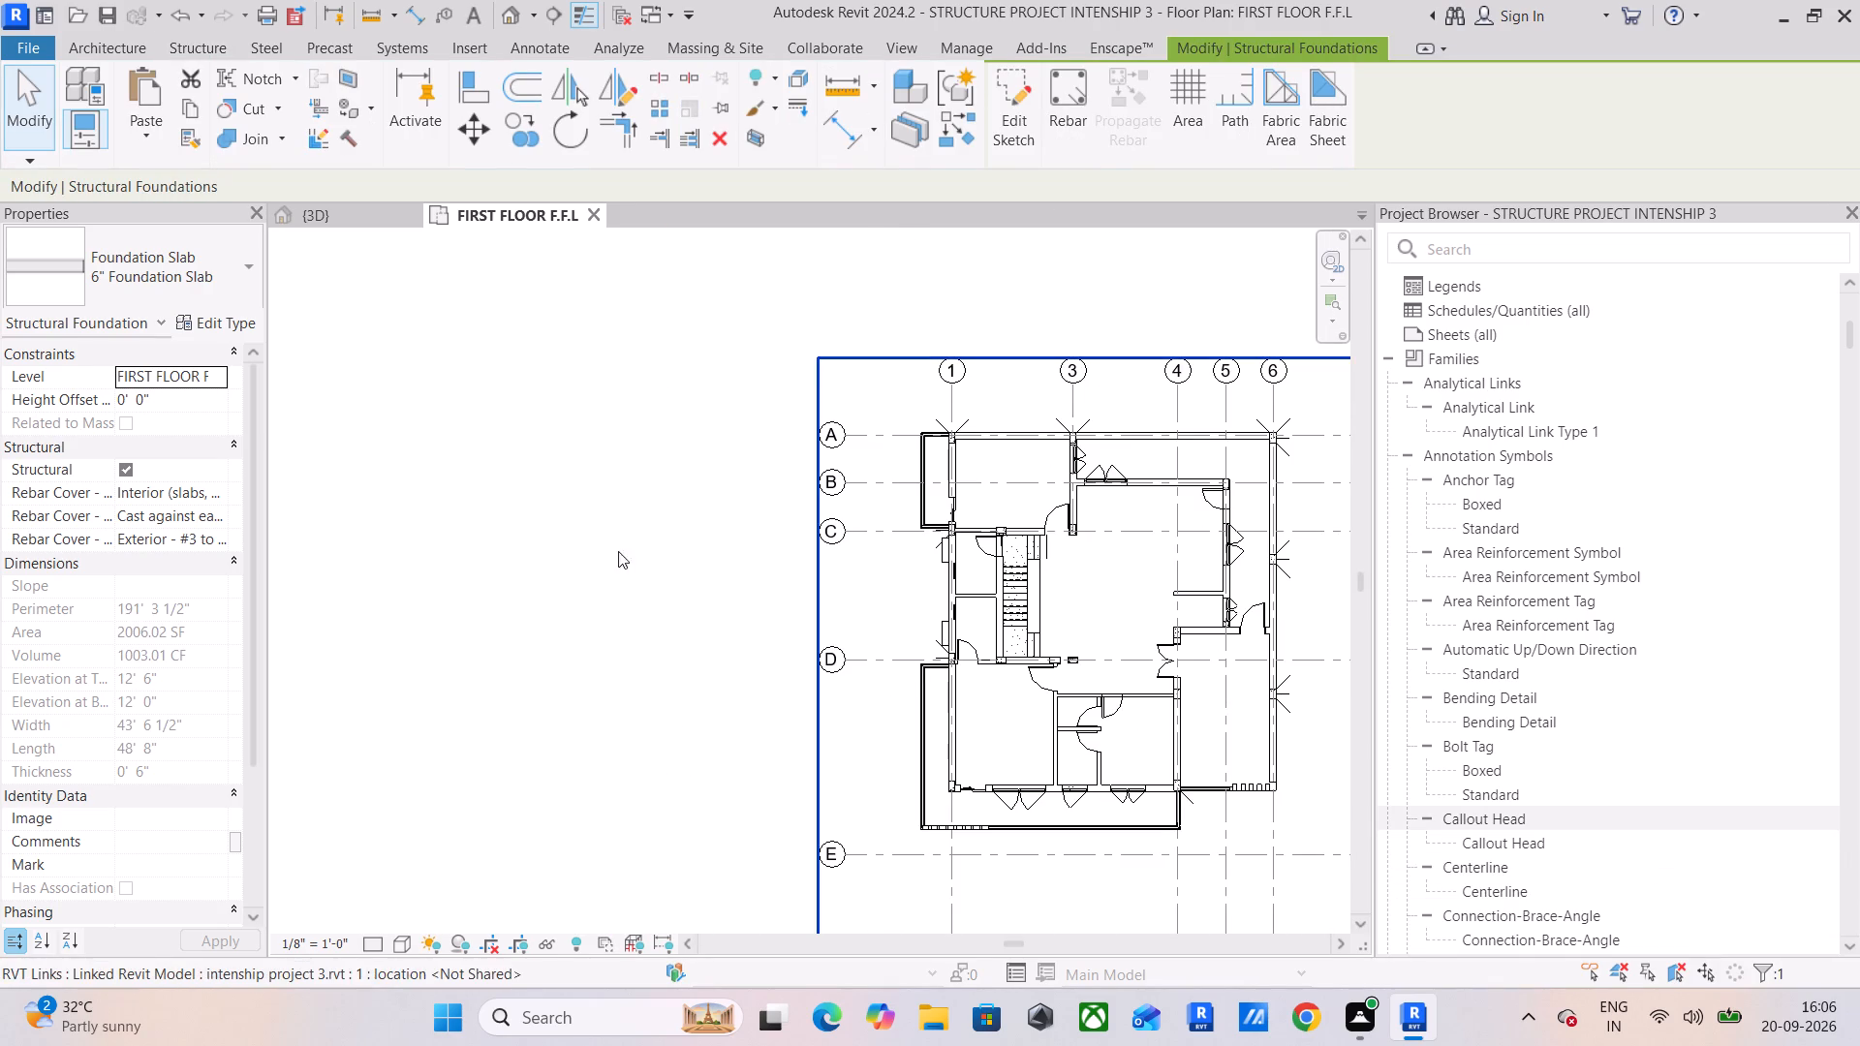
Examine the new first-floor slab against the beams and columns from the front in the 3D view.
click(333, 220)
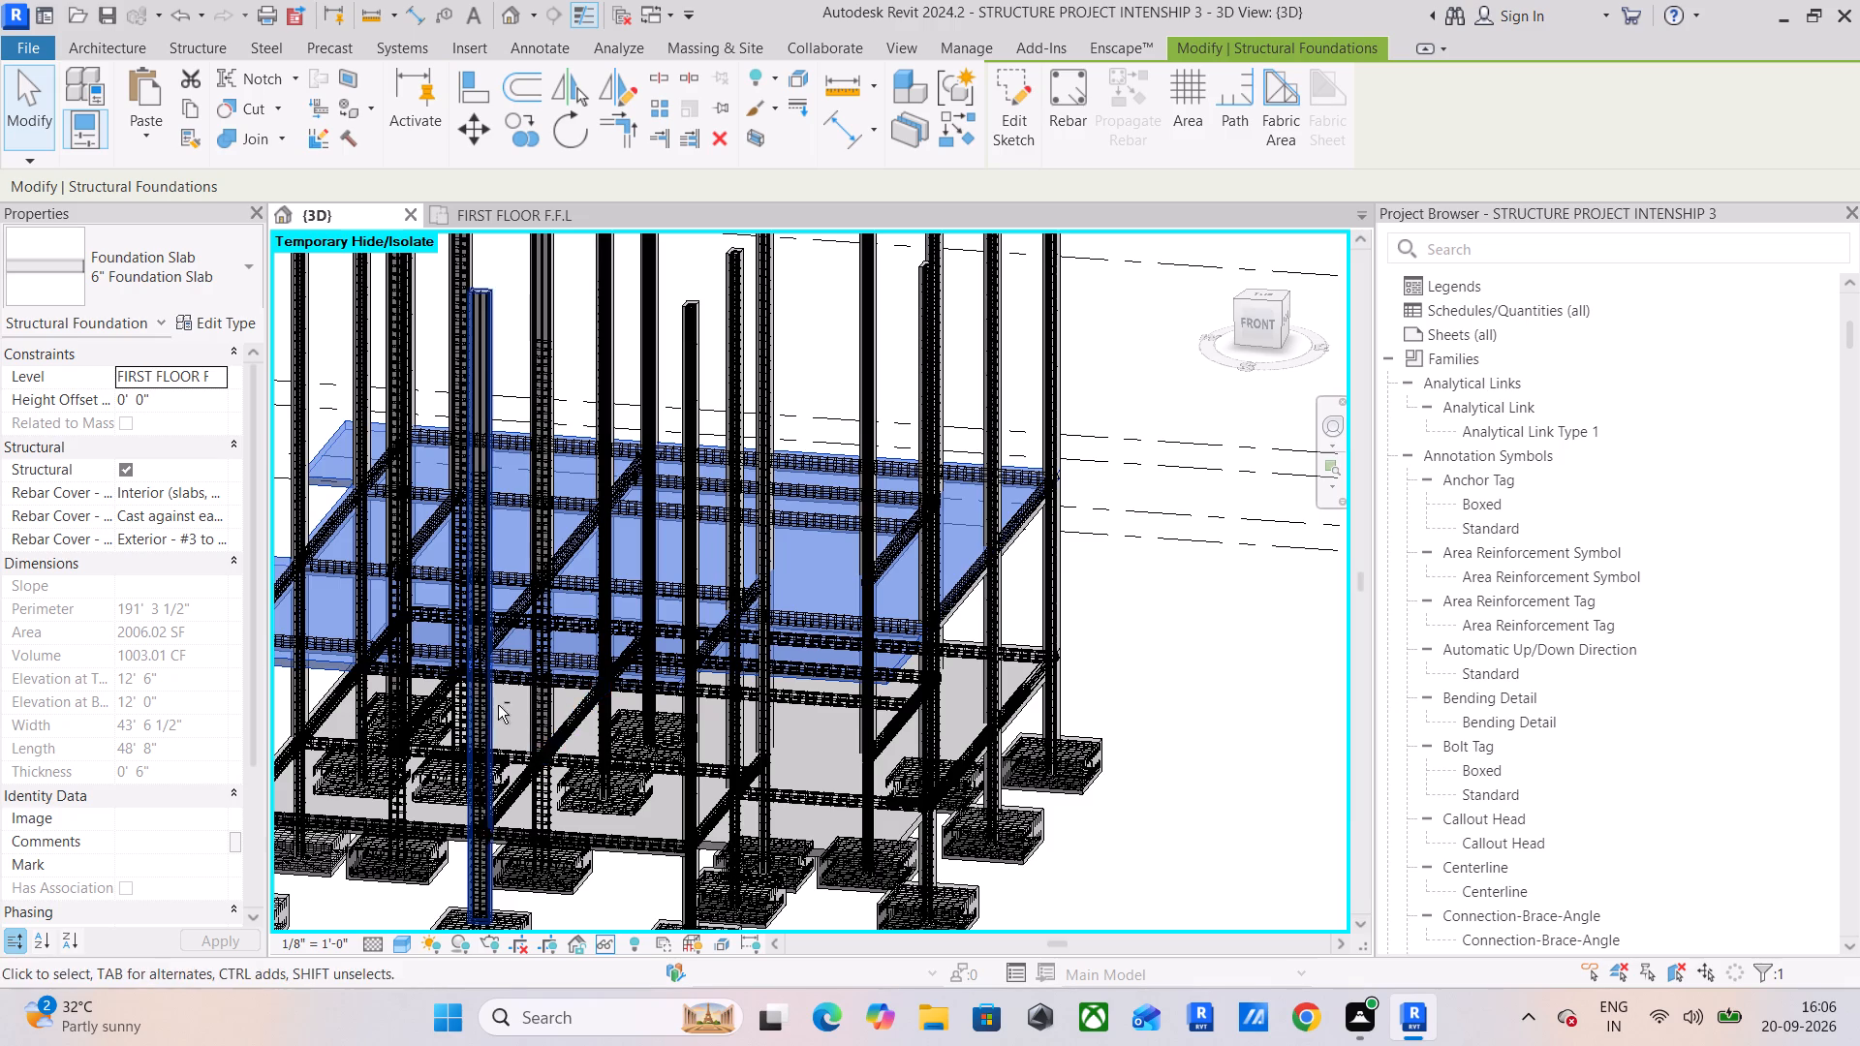
shift+middle_drag(498, 705, 536, 584)
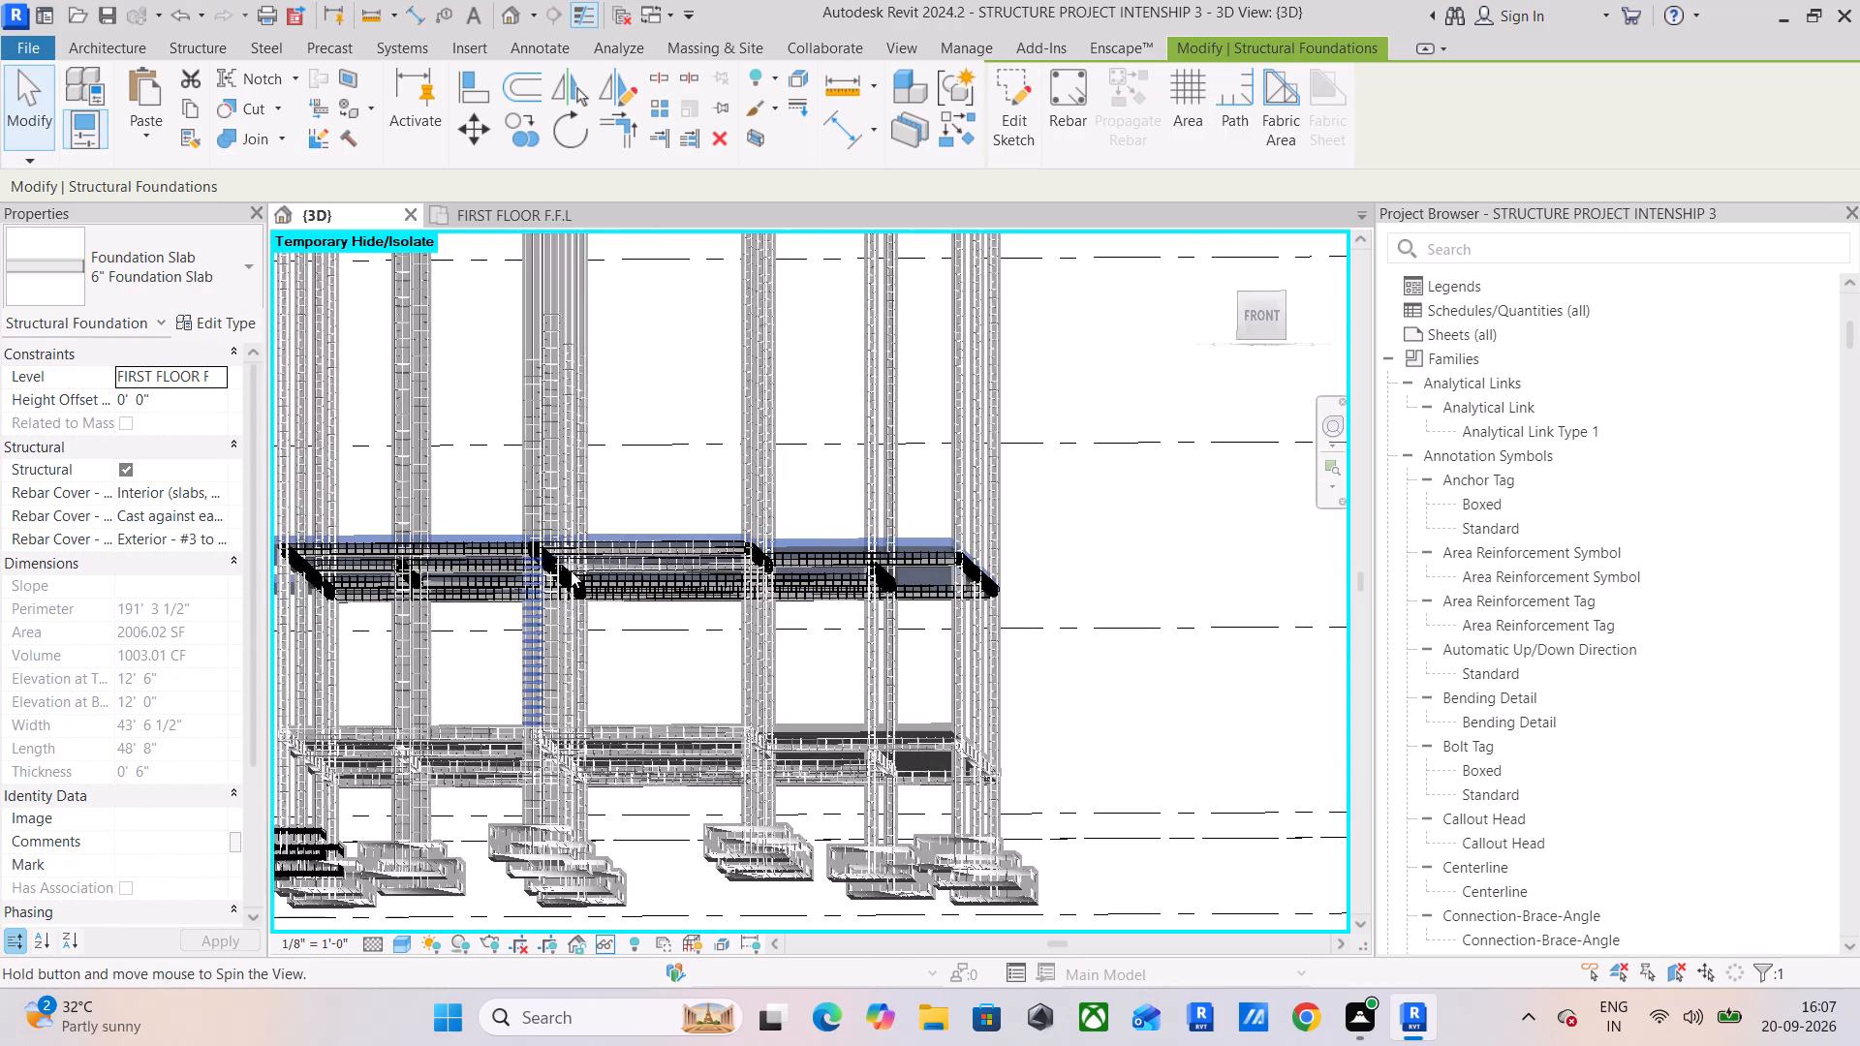
click(1249, 327)
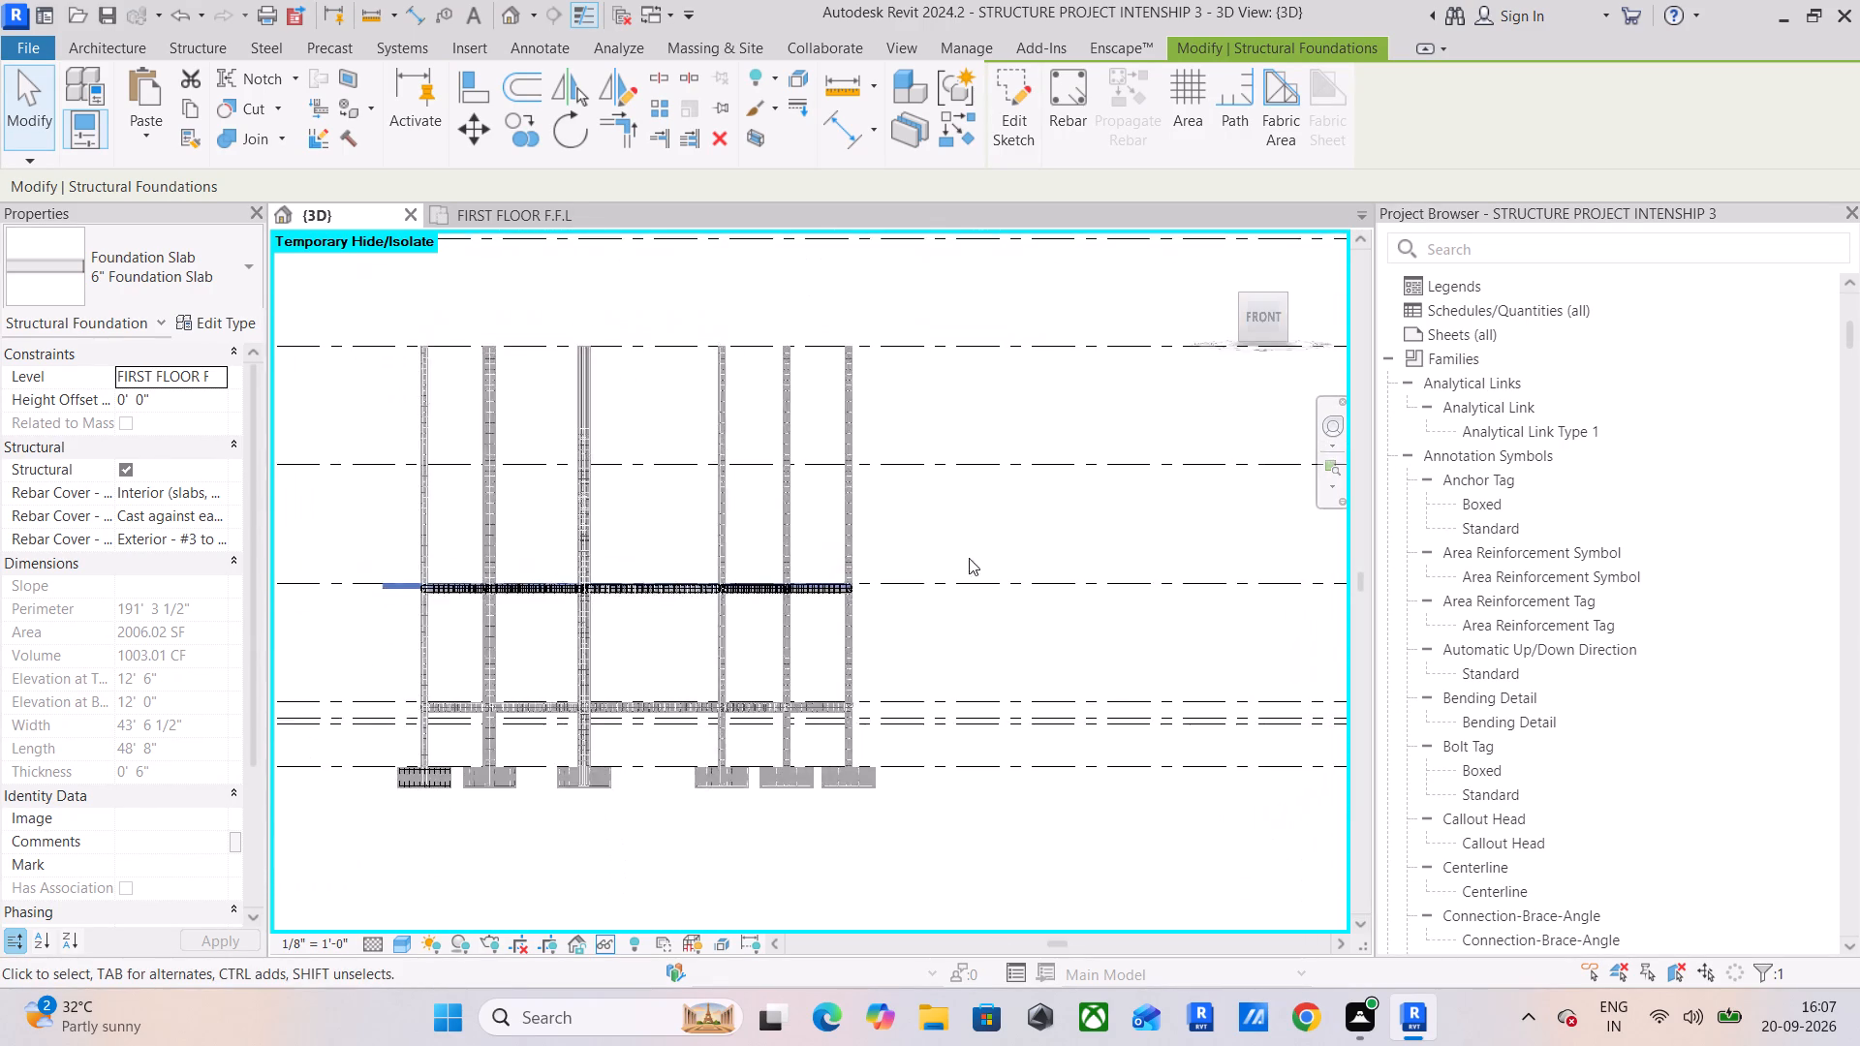
scroll(593, 573, up, 12)
middle_drag(734, 611, 616, 596)
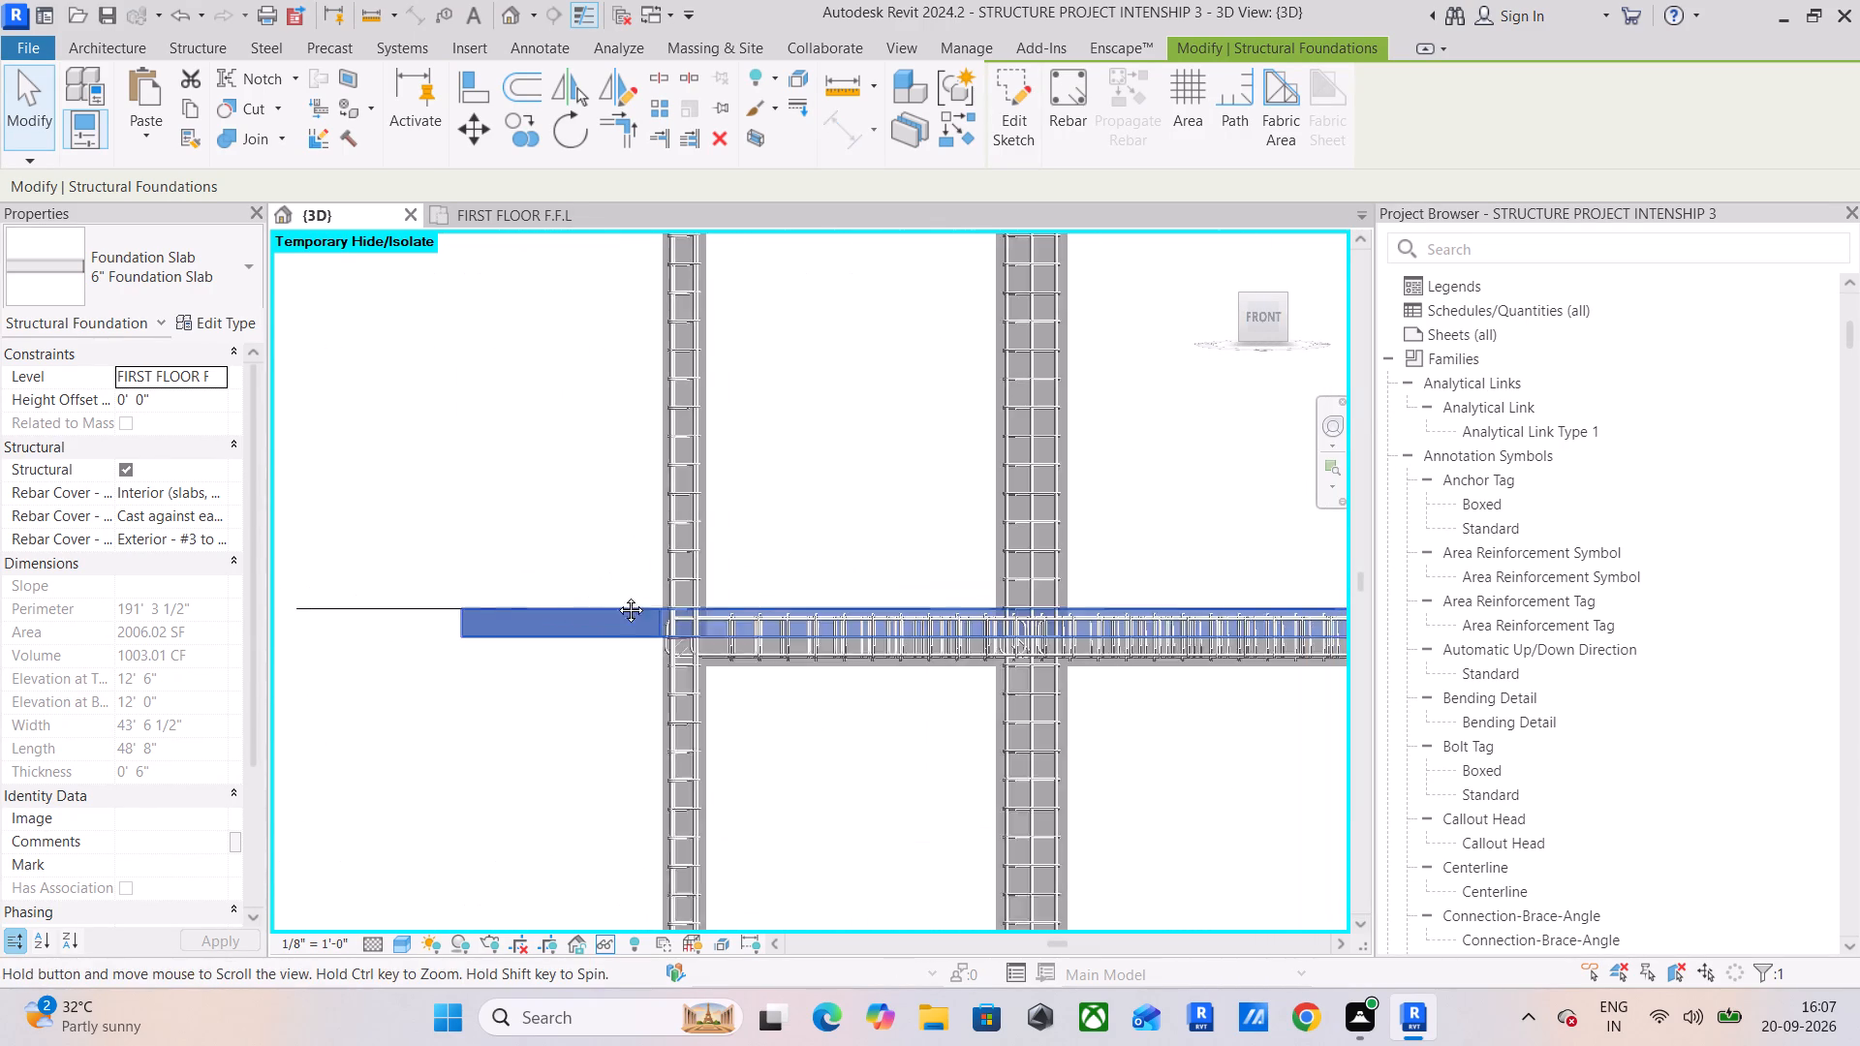
middle_drag(616, 596, 480, 586)
scroll(593, 584, up, 8)
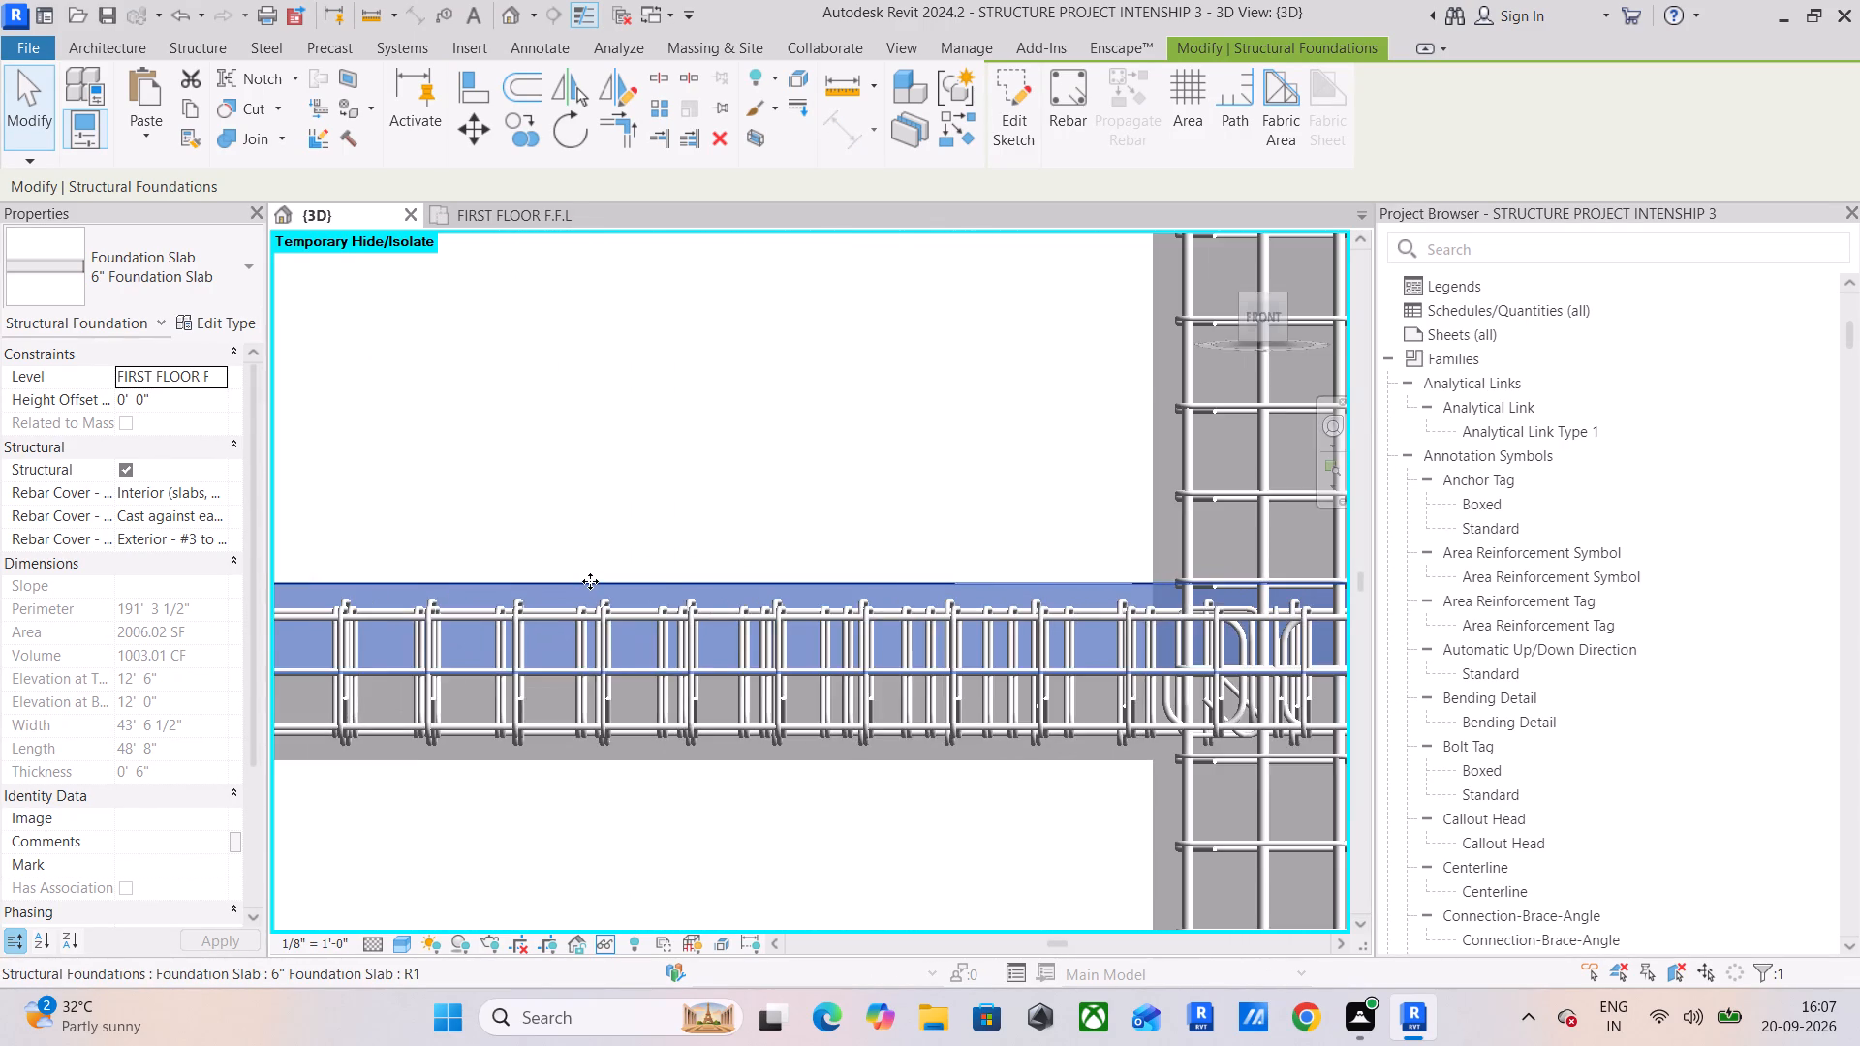